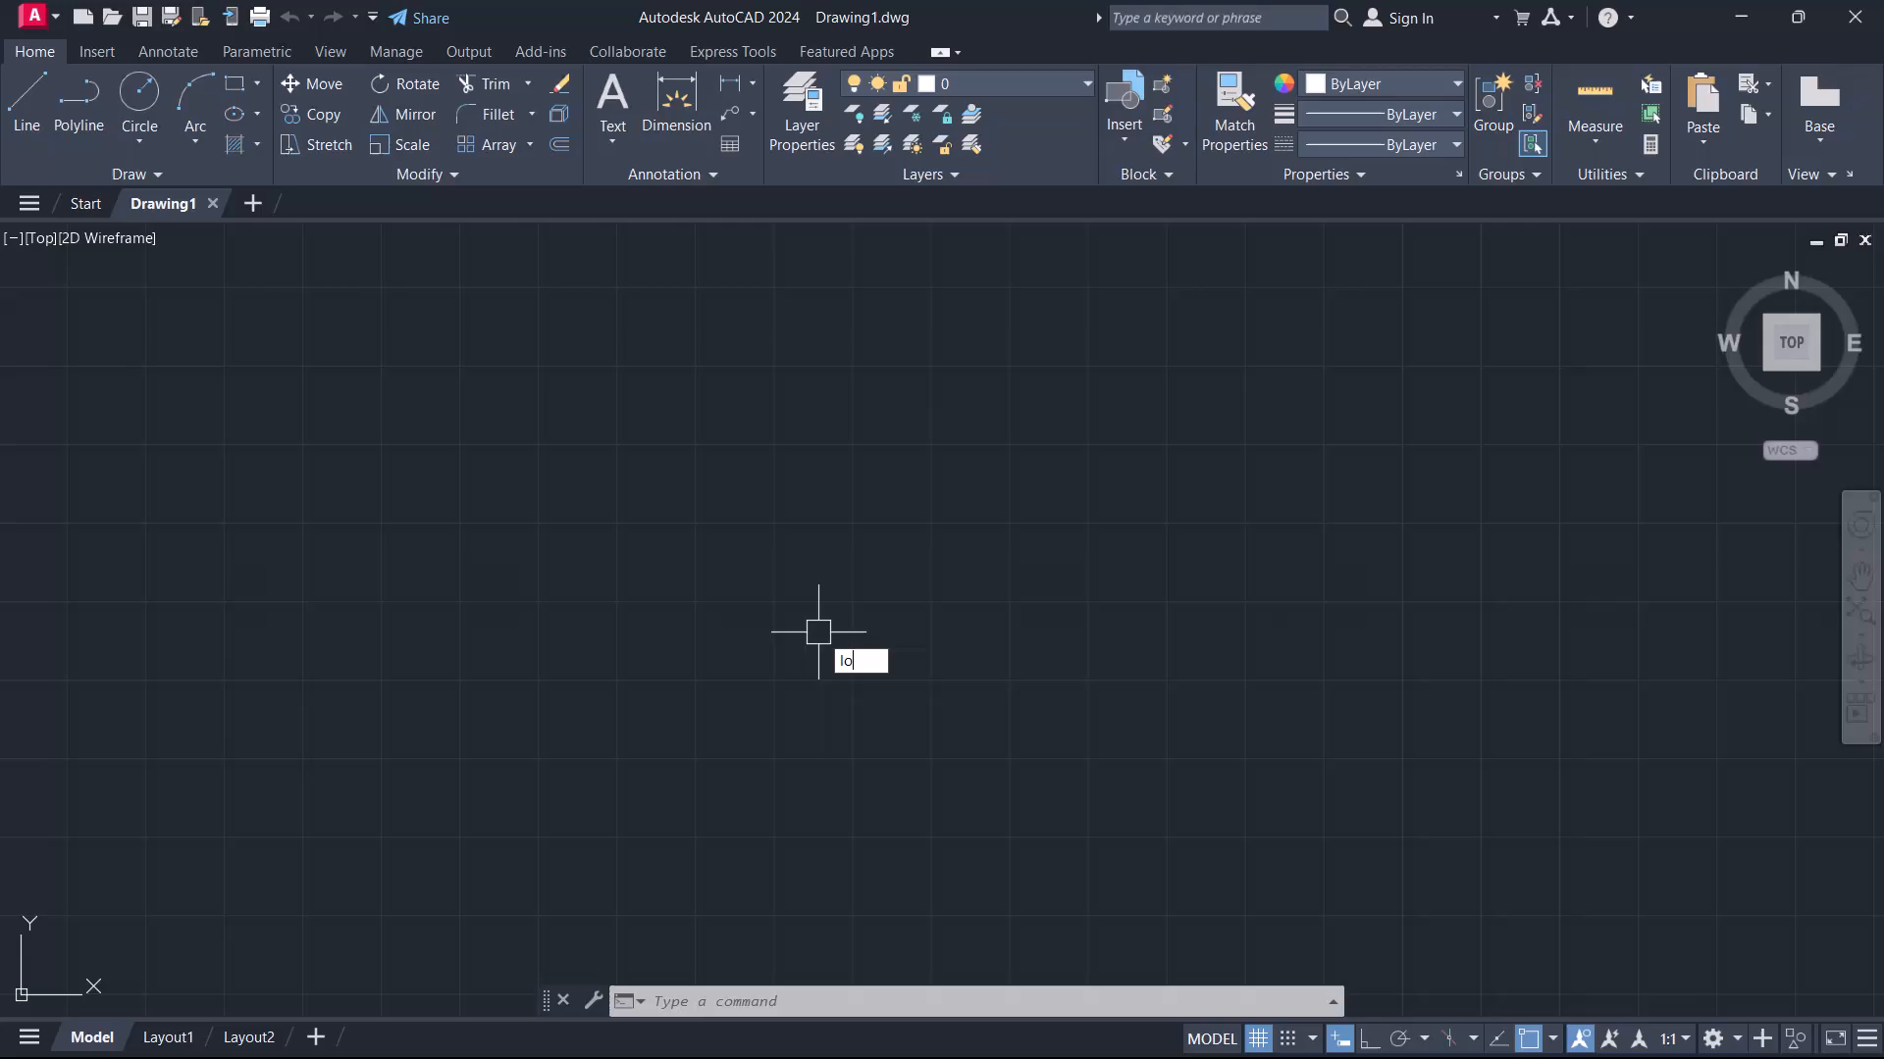
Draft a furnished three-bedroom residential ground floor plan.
Turn on command history logging with LOGFILEON.
{"action": "key", "text": "g"}
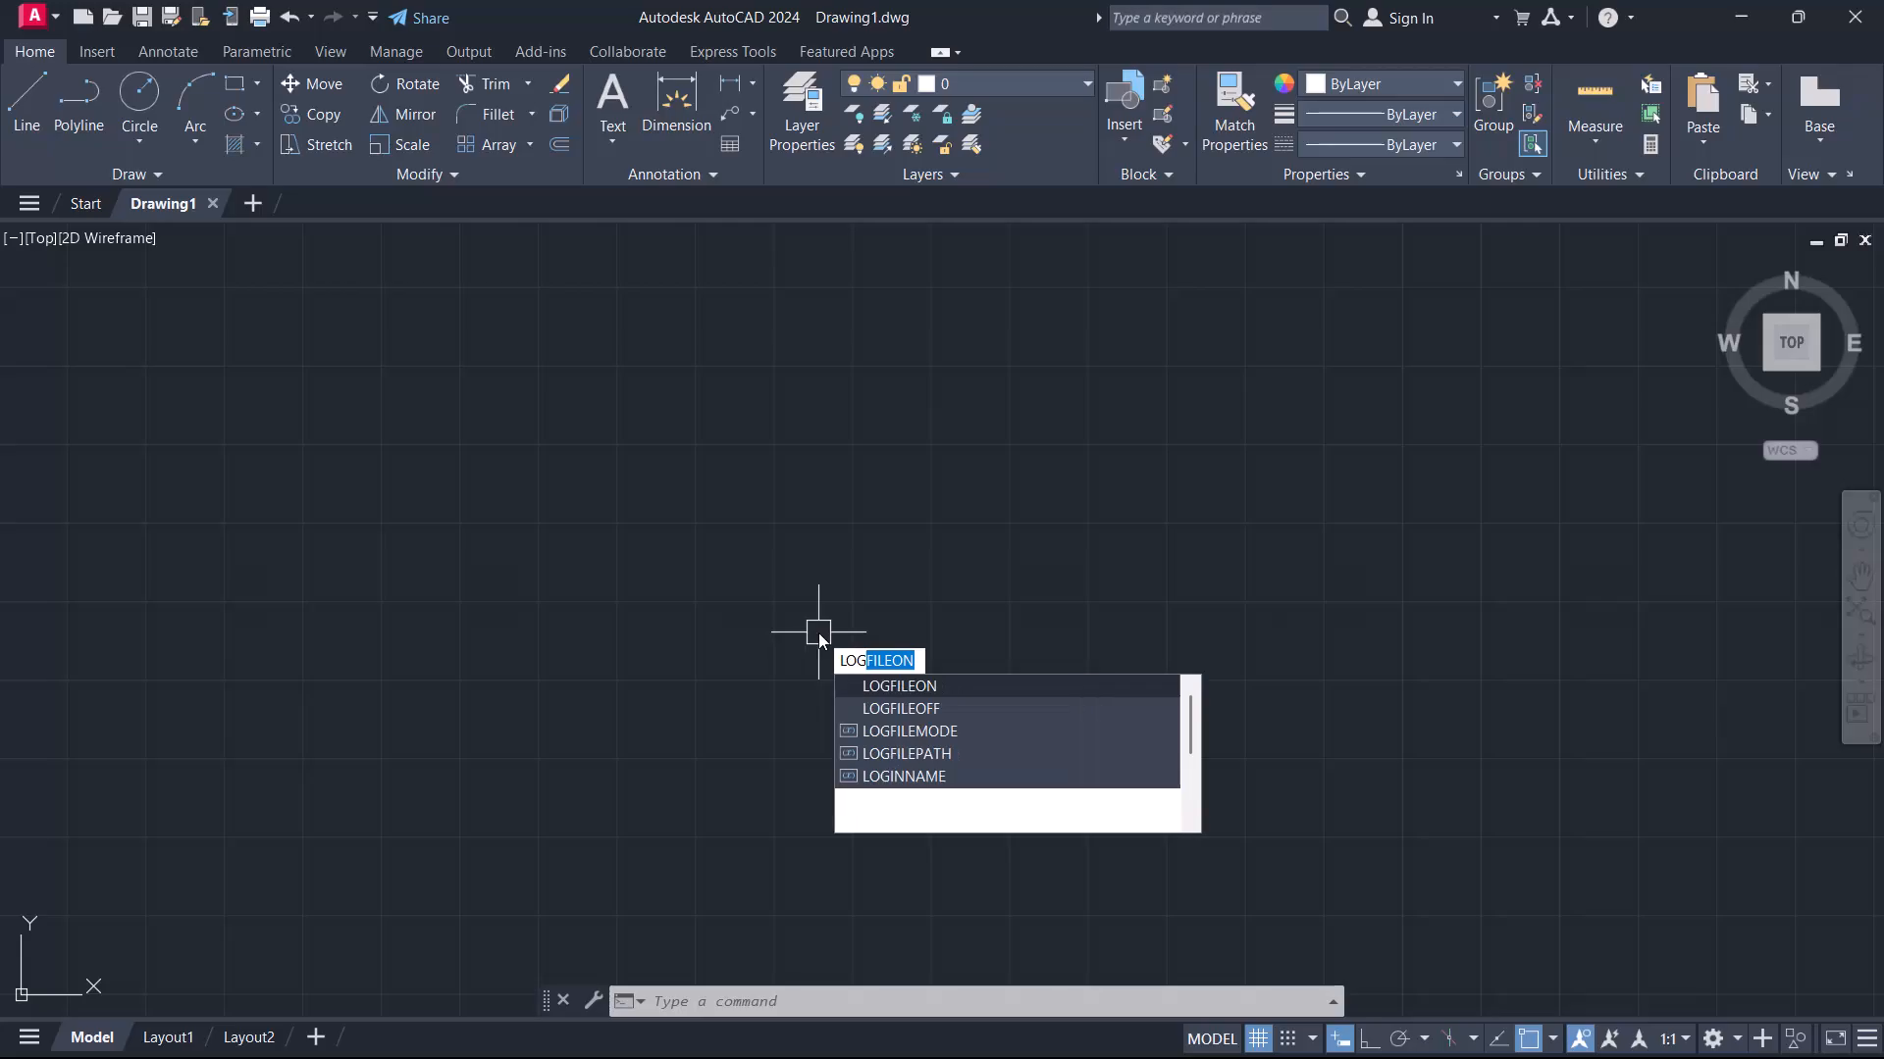
{"action": "left_click", "coordinate": [999, 691]}
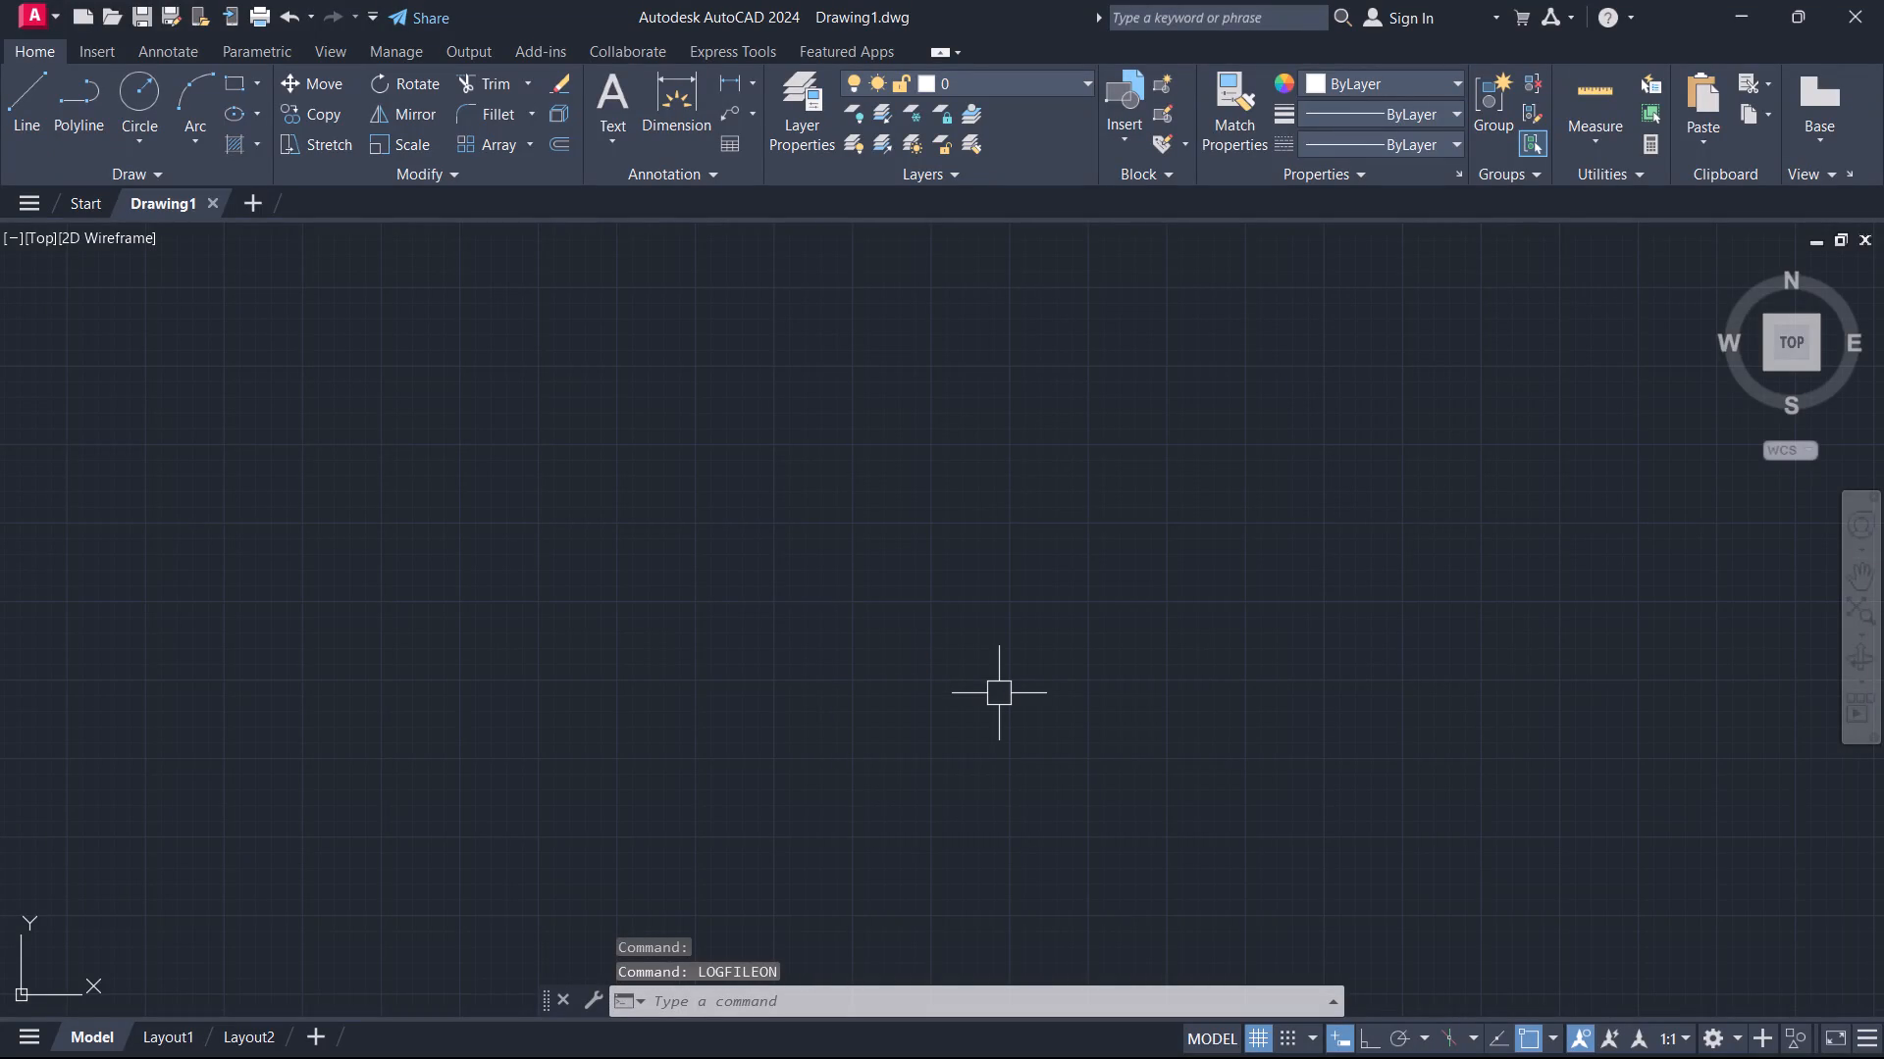
Open the drawing units settings and set the length type to Engineering.
{"action": "key", "text": "u"}
{"action": "type", "text": "n"}
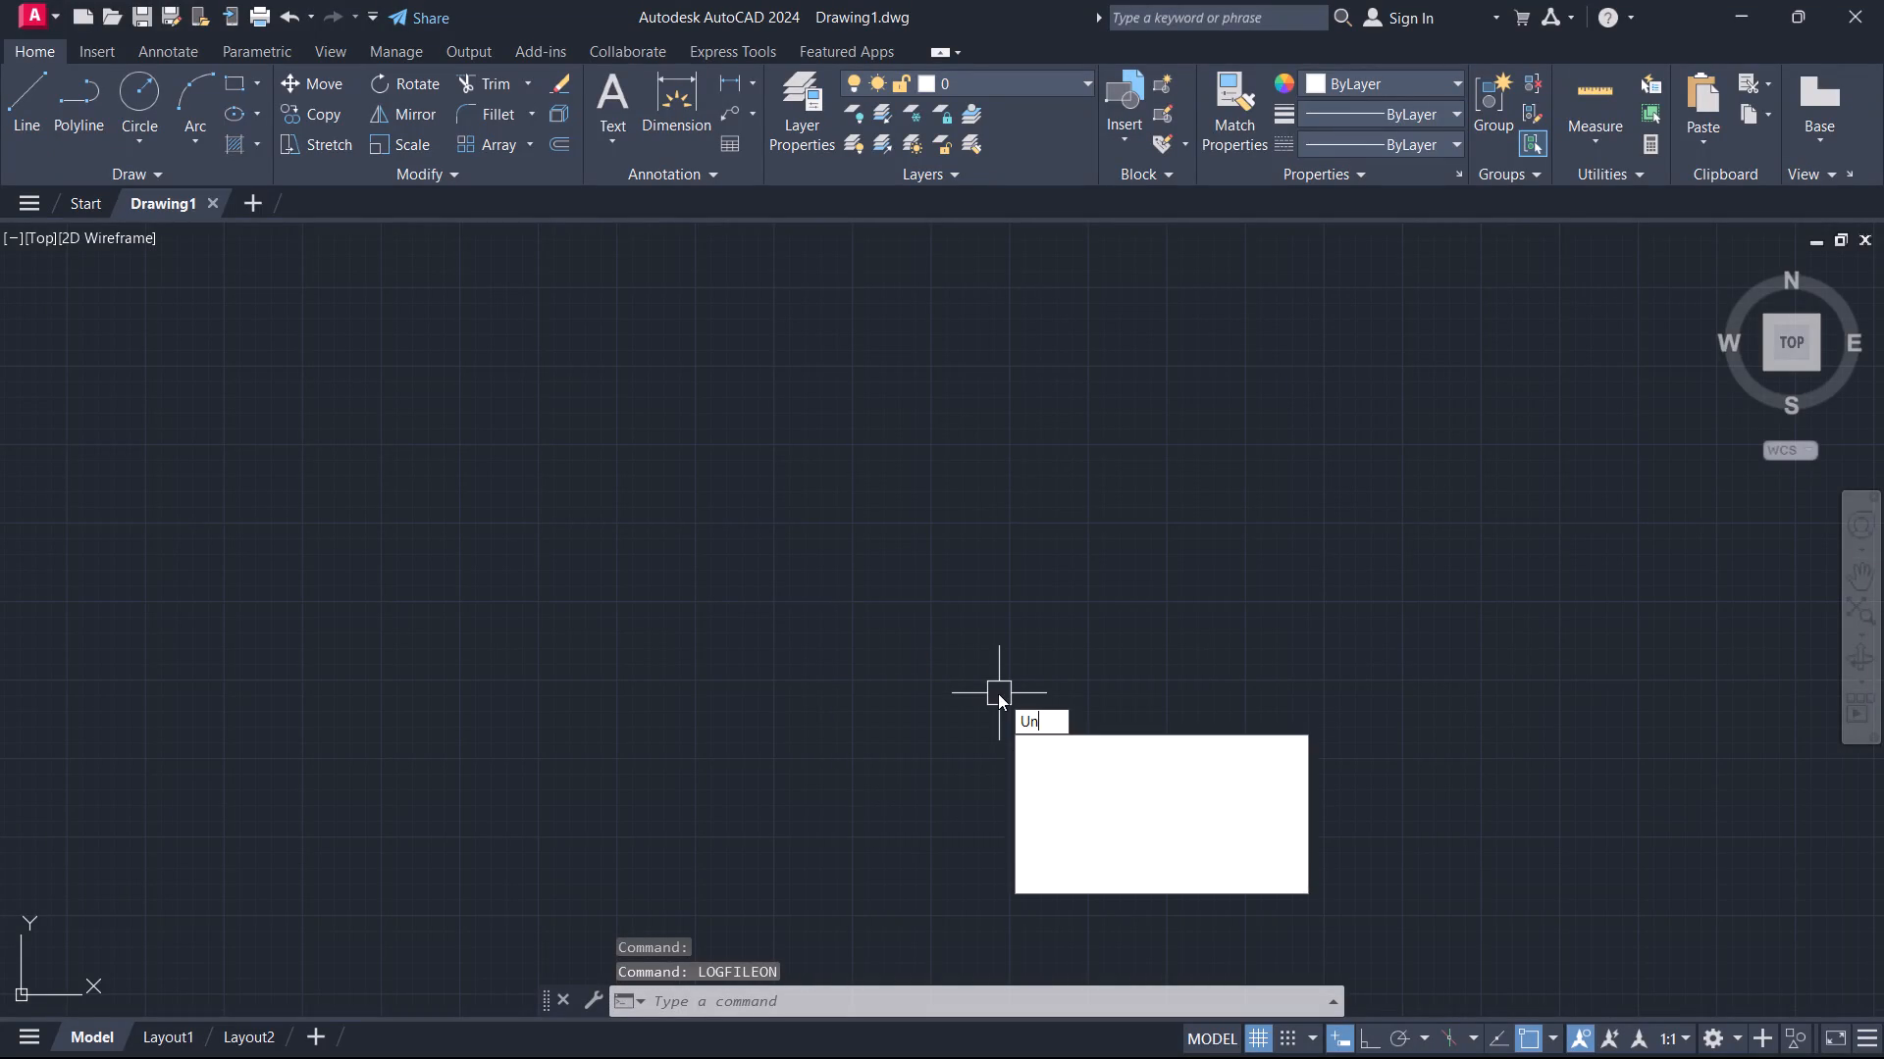
{"action": "key", "text": "space"}
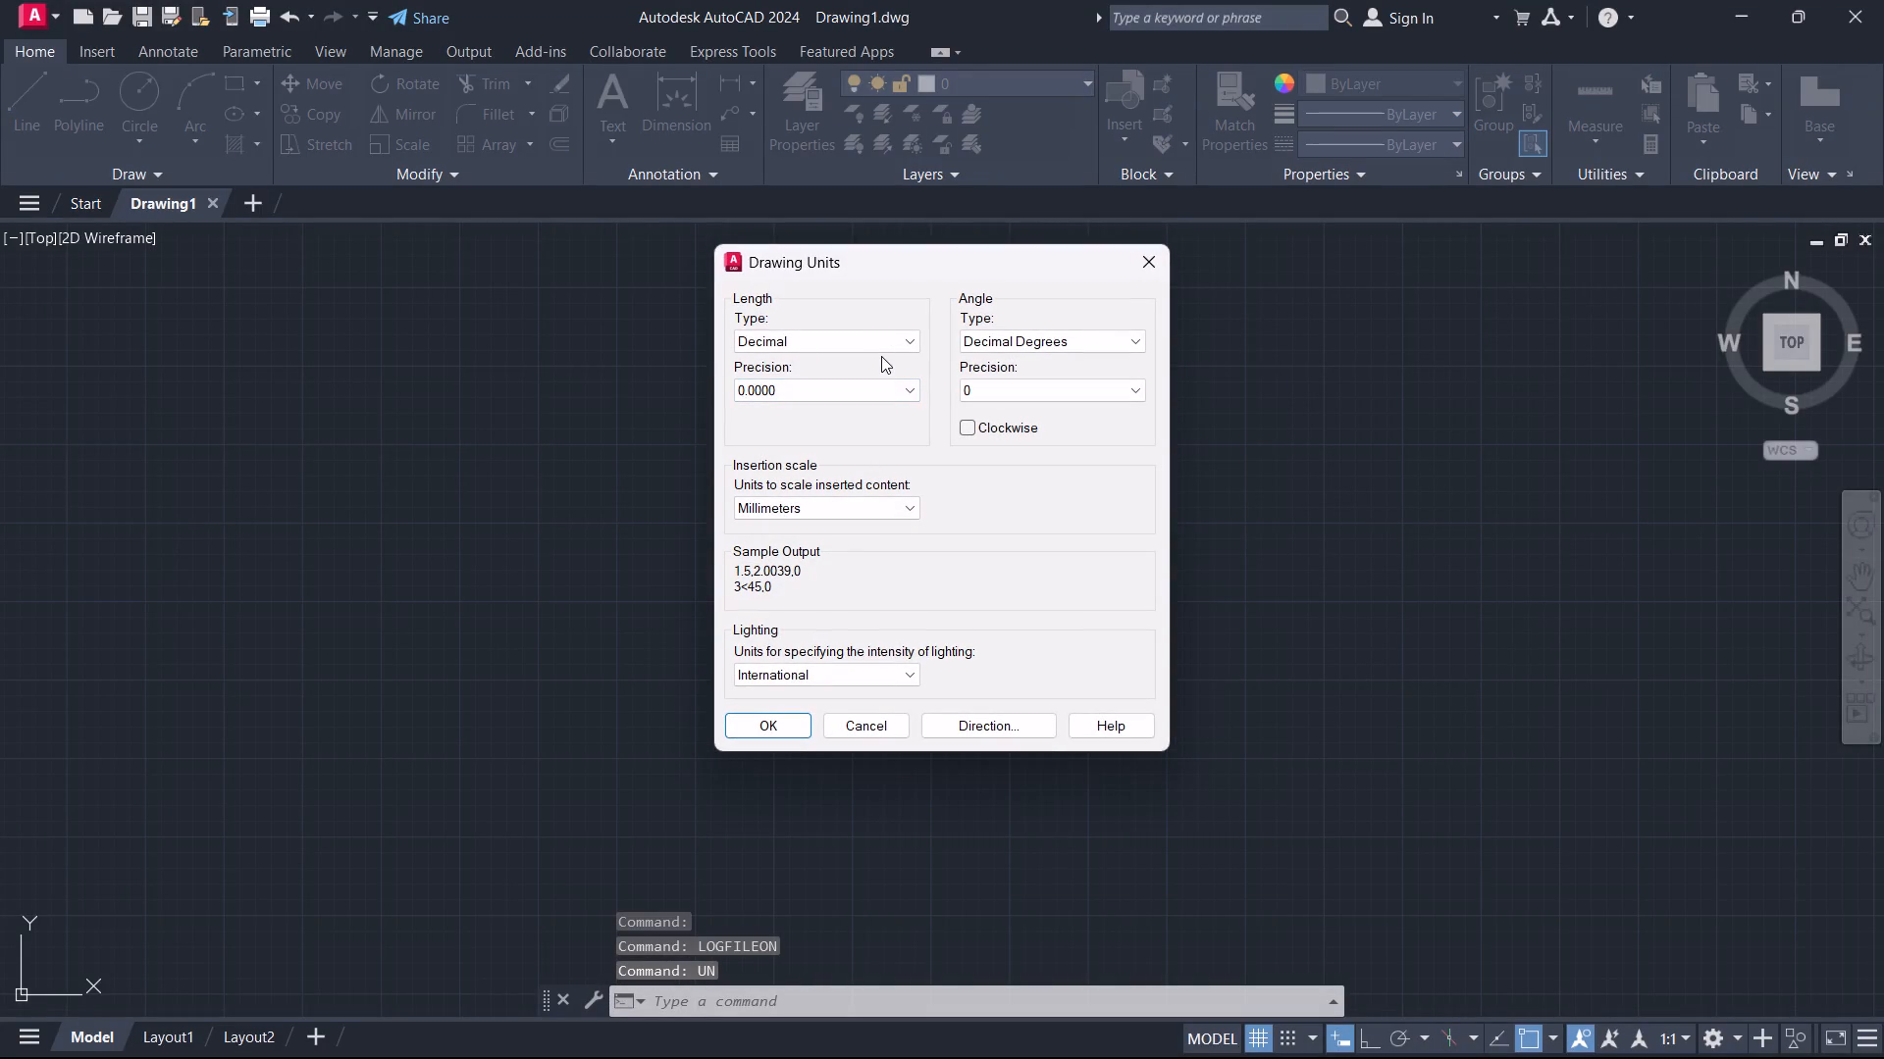
{"action": "key", "text": "Tab"}
{"action": "key", "text": "Tab"}
{"action": "key", "text": "Tab"}
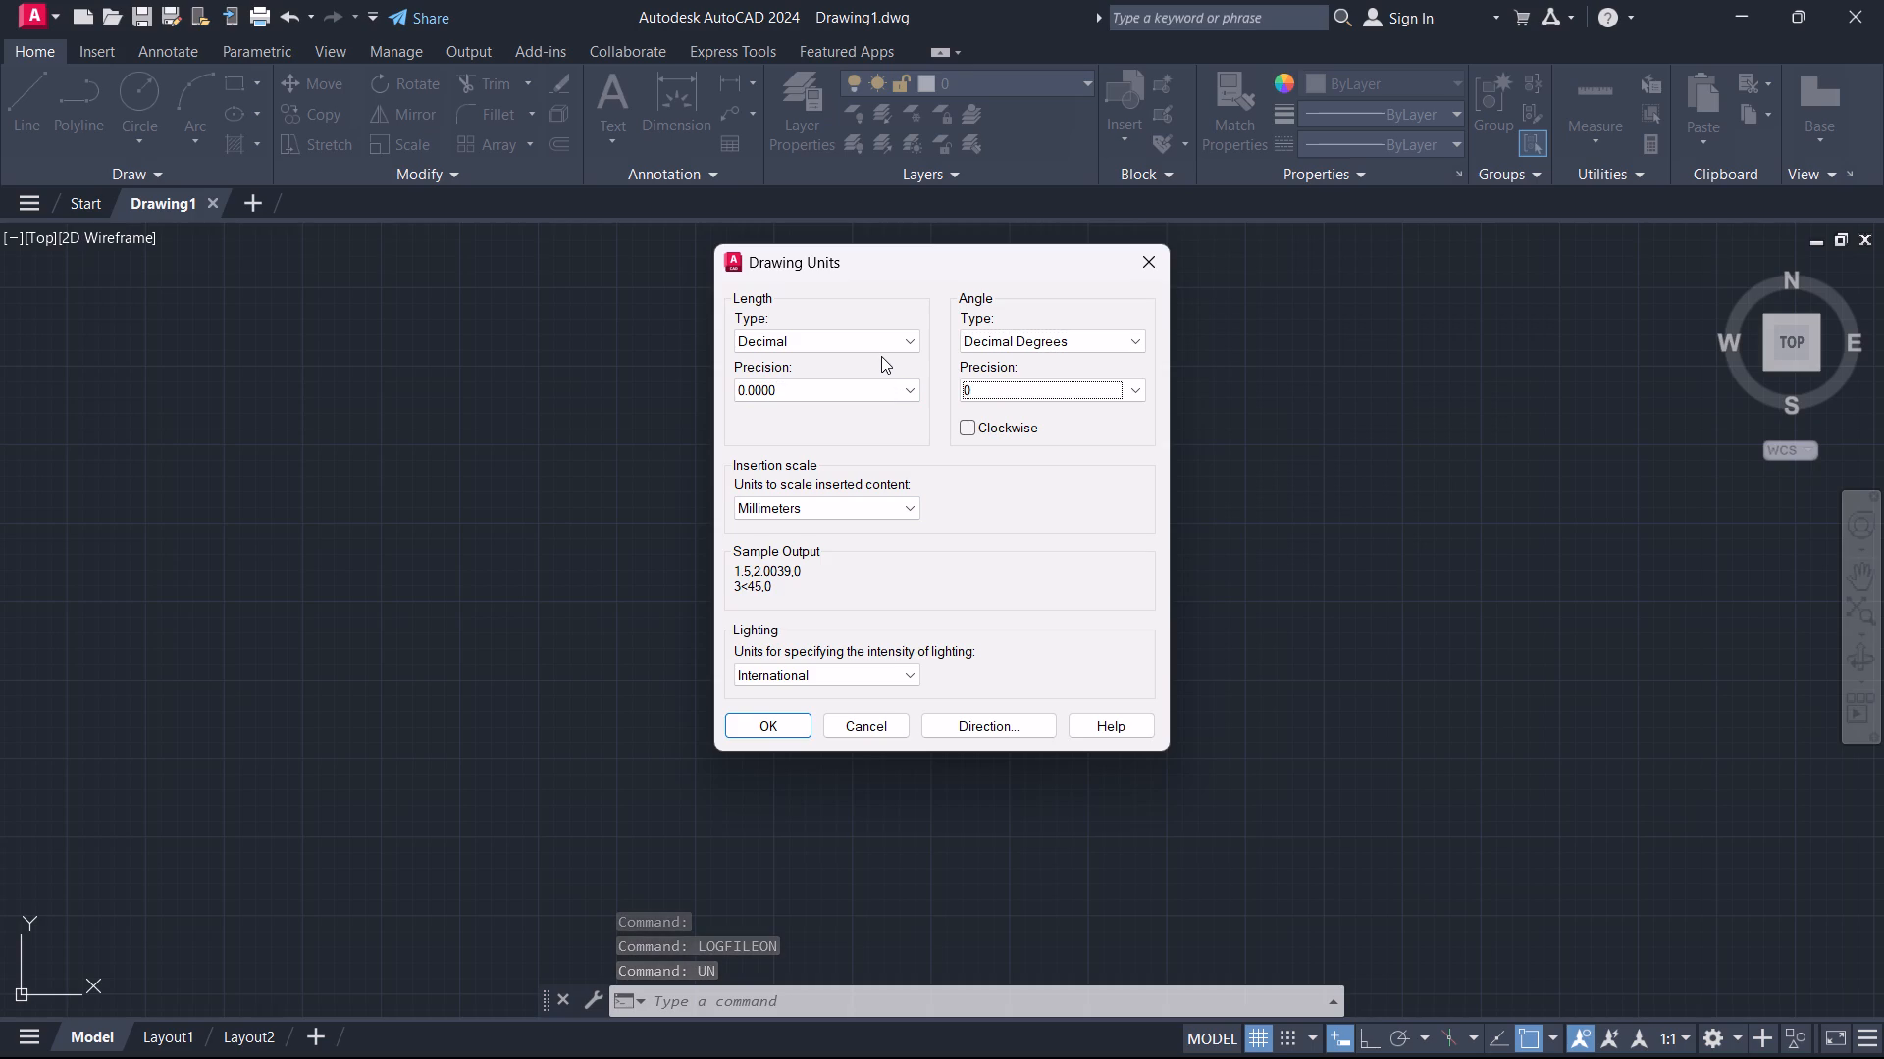
{"action": "key", "text": "Tab"}
{"action": "key", "text": "Tab"}
{"action": "key", "text": "Tab"}
{"action": "key", "text": "Tab"}
{"action": "key", "text": "Tab"}
{"action": "key", "text": "Tab"}
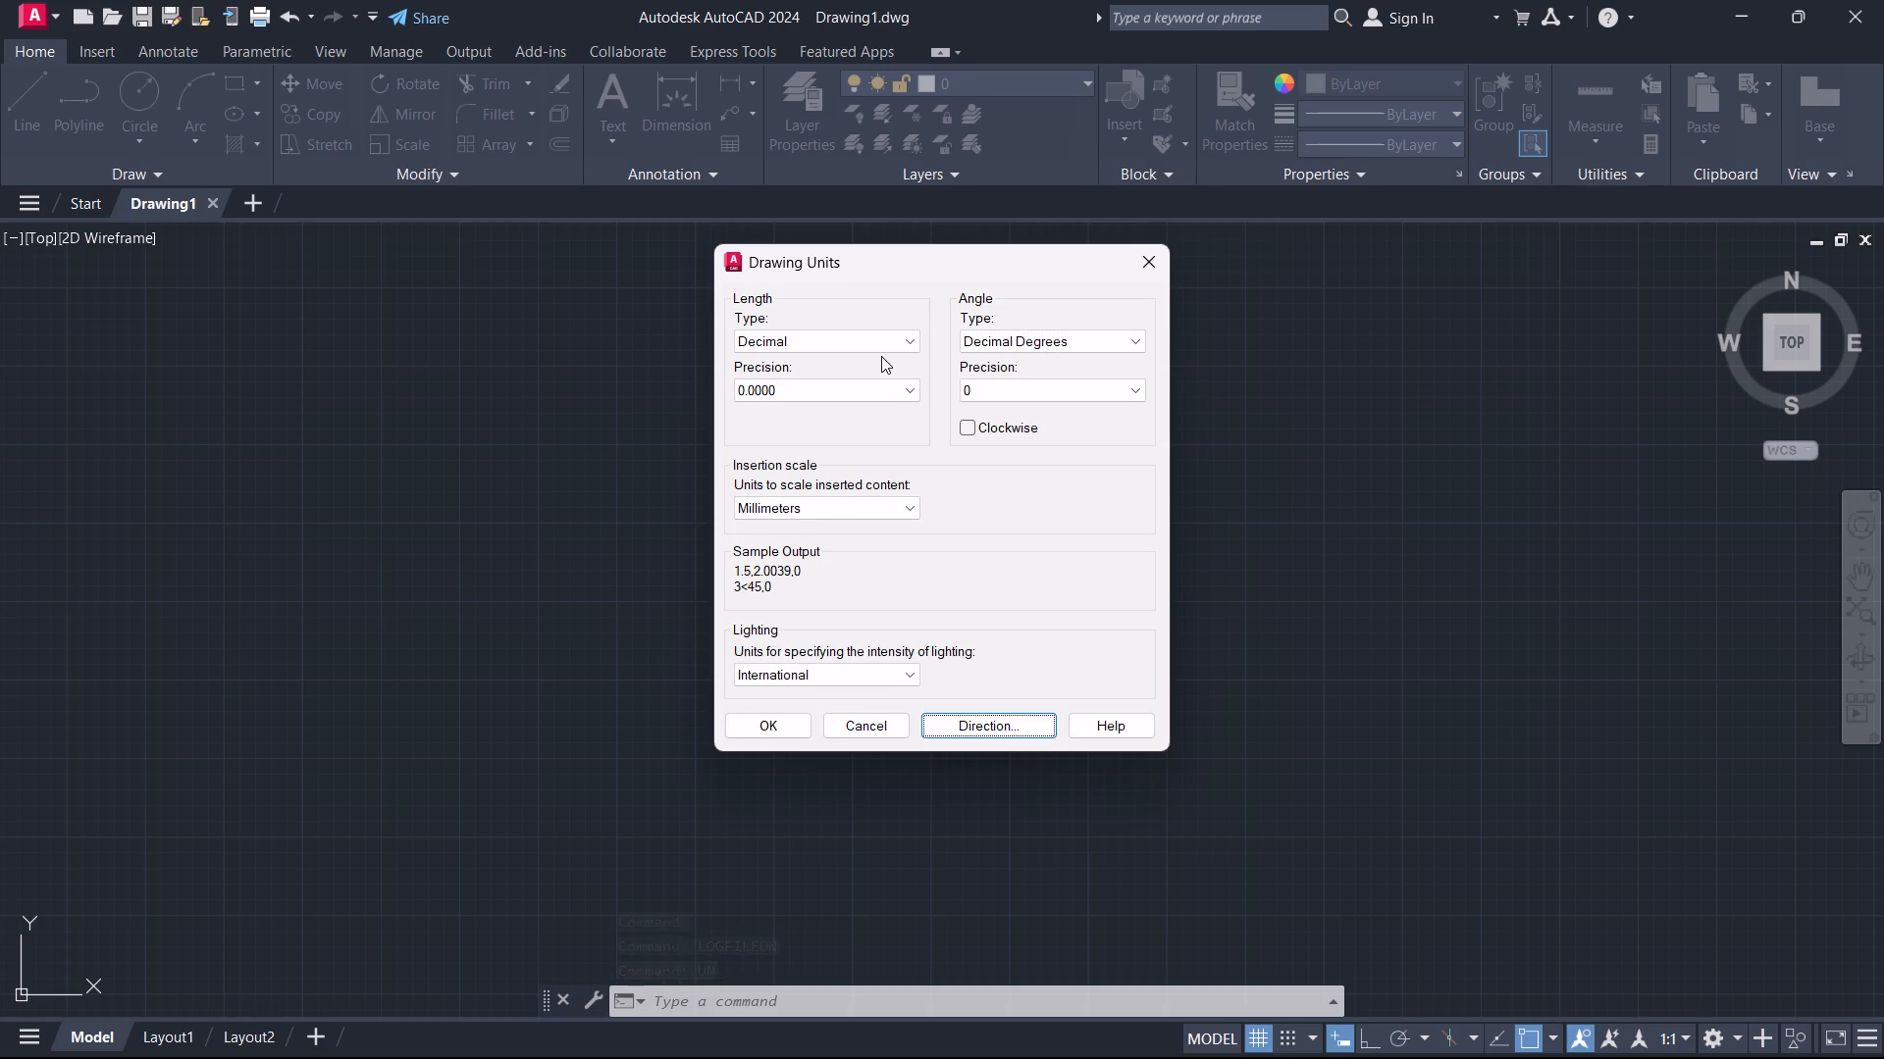
{"action": "key", "text": "Tab"}
{"action": "key", "text": "Tab"}
{"action": "key", "text": "Down"}
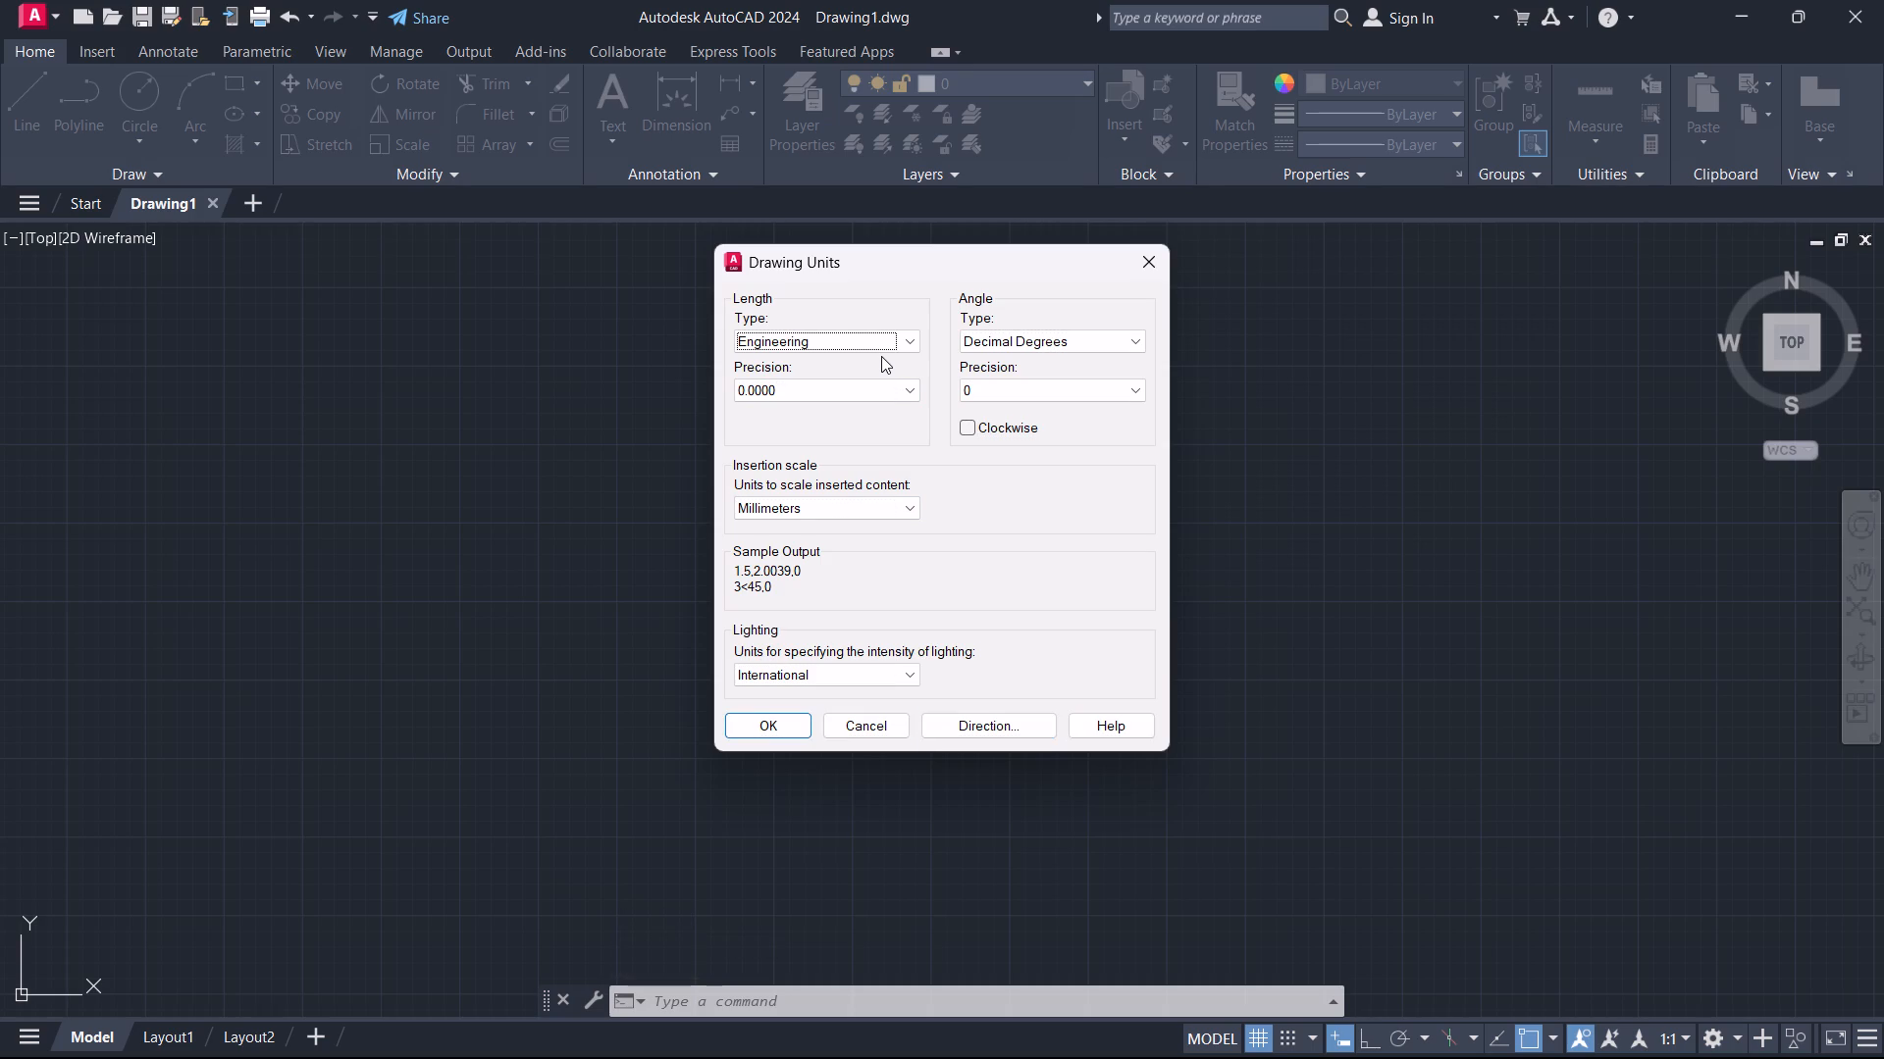
{"action": "key", "text": "Down"}
{"action": "key", "text": "Down"}
{"action": "key", "text": "Up"}
{"action": "key", "text": "Up"}
Set the length precision of the drawing units to 0'-0.0".
{"action": "key", "text": "Tab"}
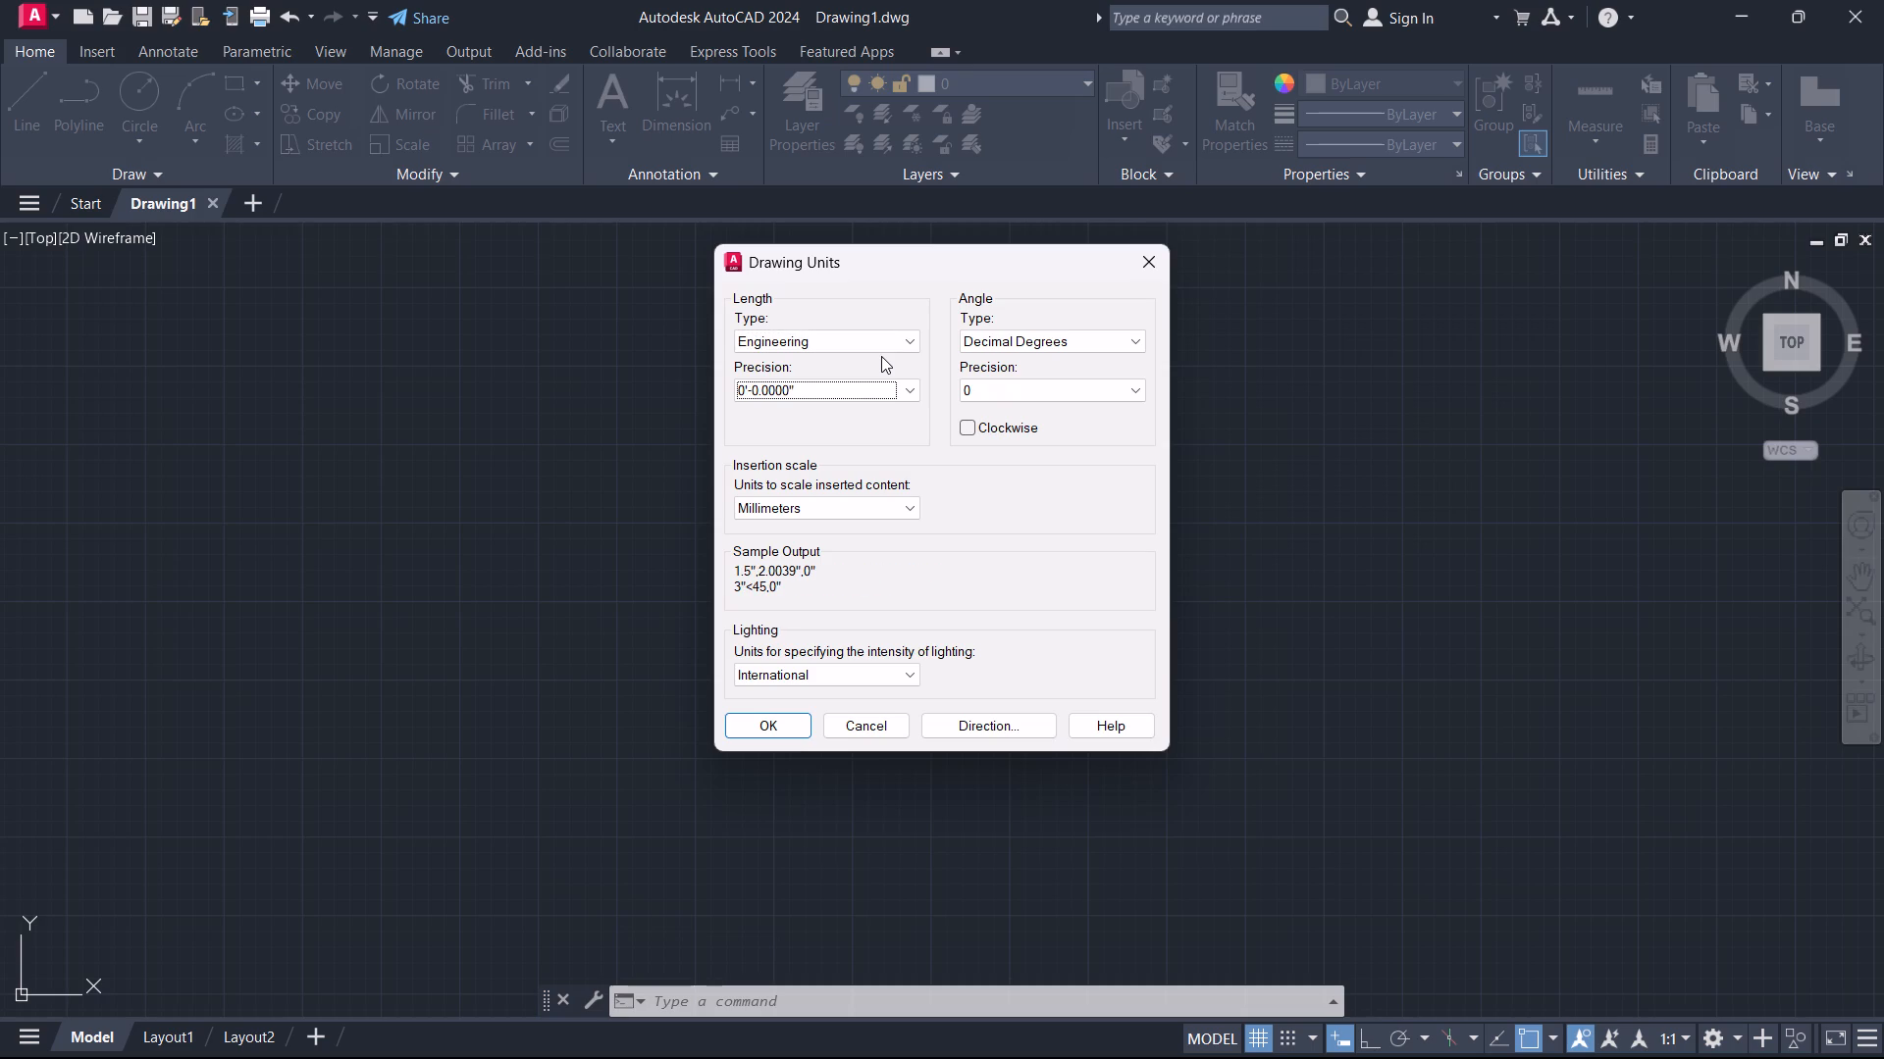
{"action": "key", "text": "Up"}
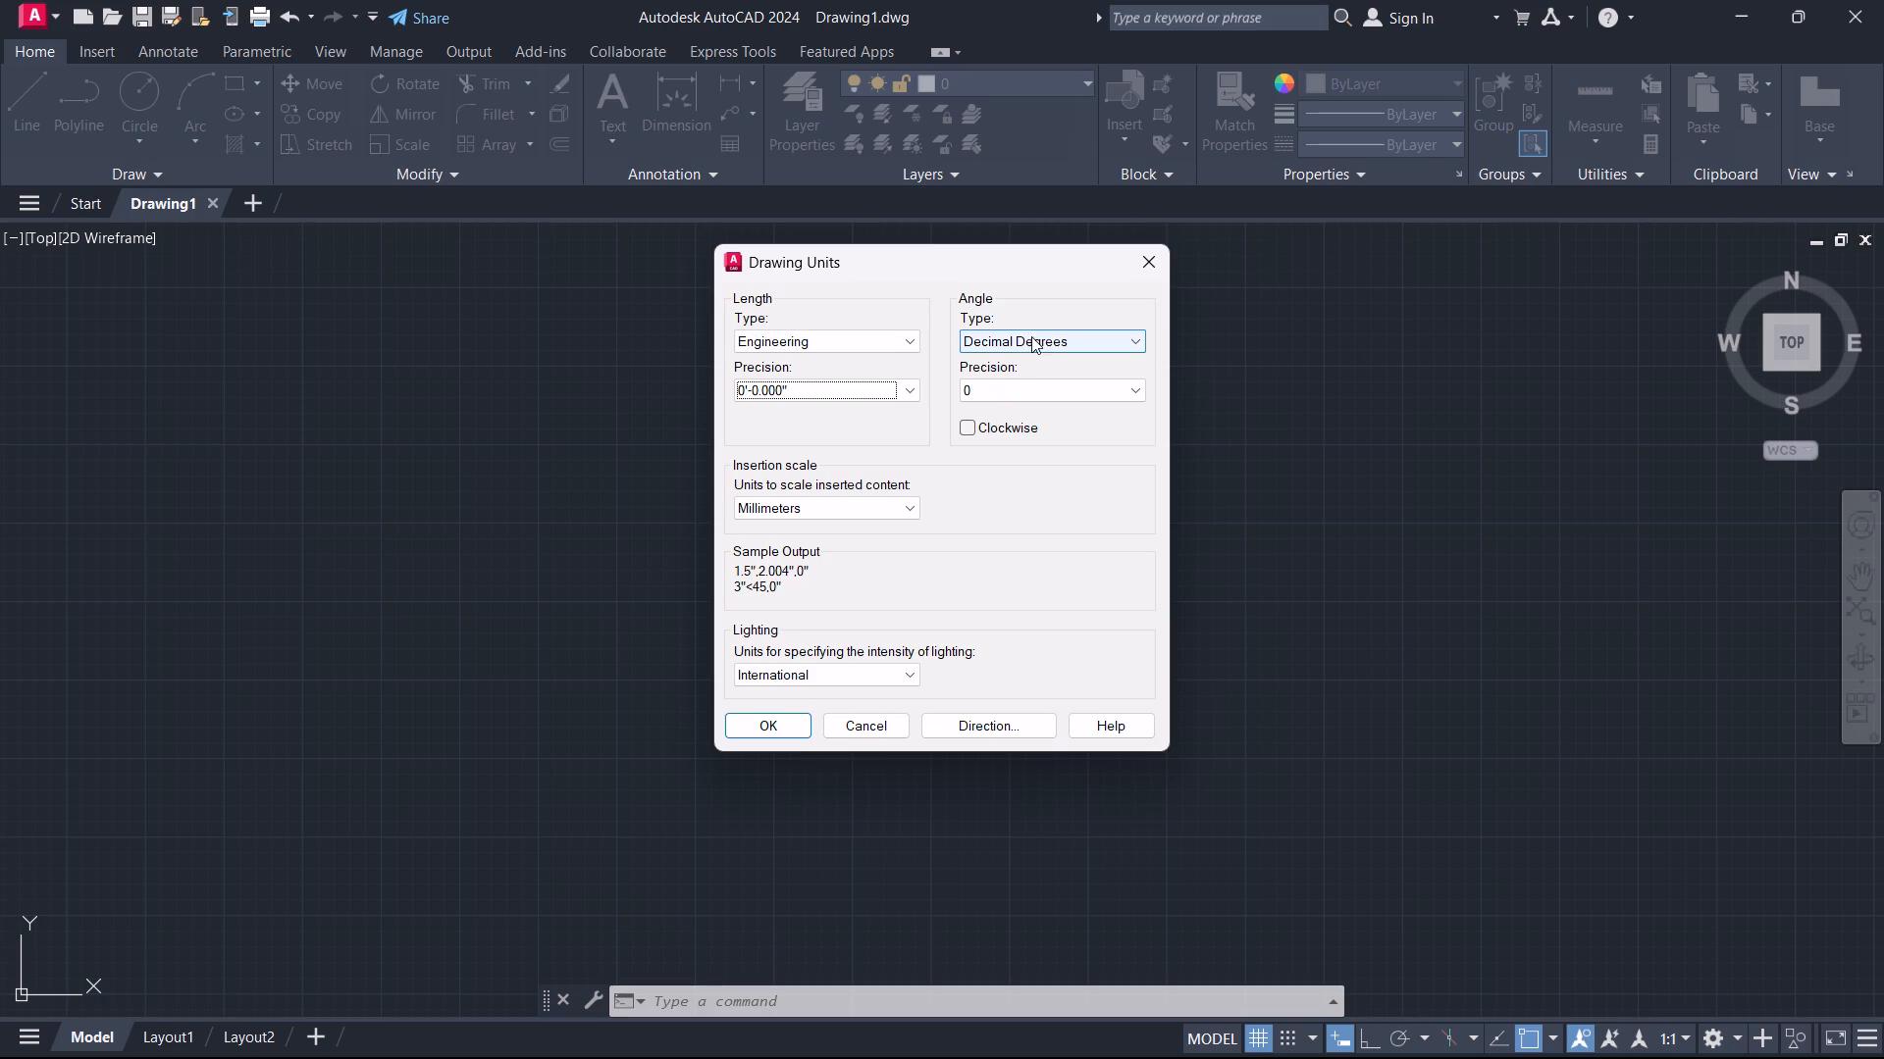
{"action": "key", "text": "Up"}
{"action": "key", "text": "Up"}
{"action": "key", "text": "Down"}
{"action": "key", "text": "Up"}
Set the insertion scale to Inches and apply the drawing units settings.
{"action": "key", "text": "Tab"}
{"action": "key", "text": "Tab"}
{"action": "key", "text": "Tab"}
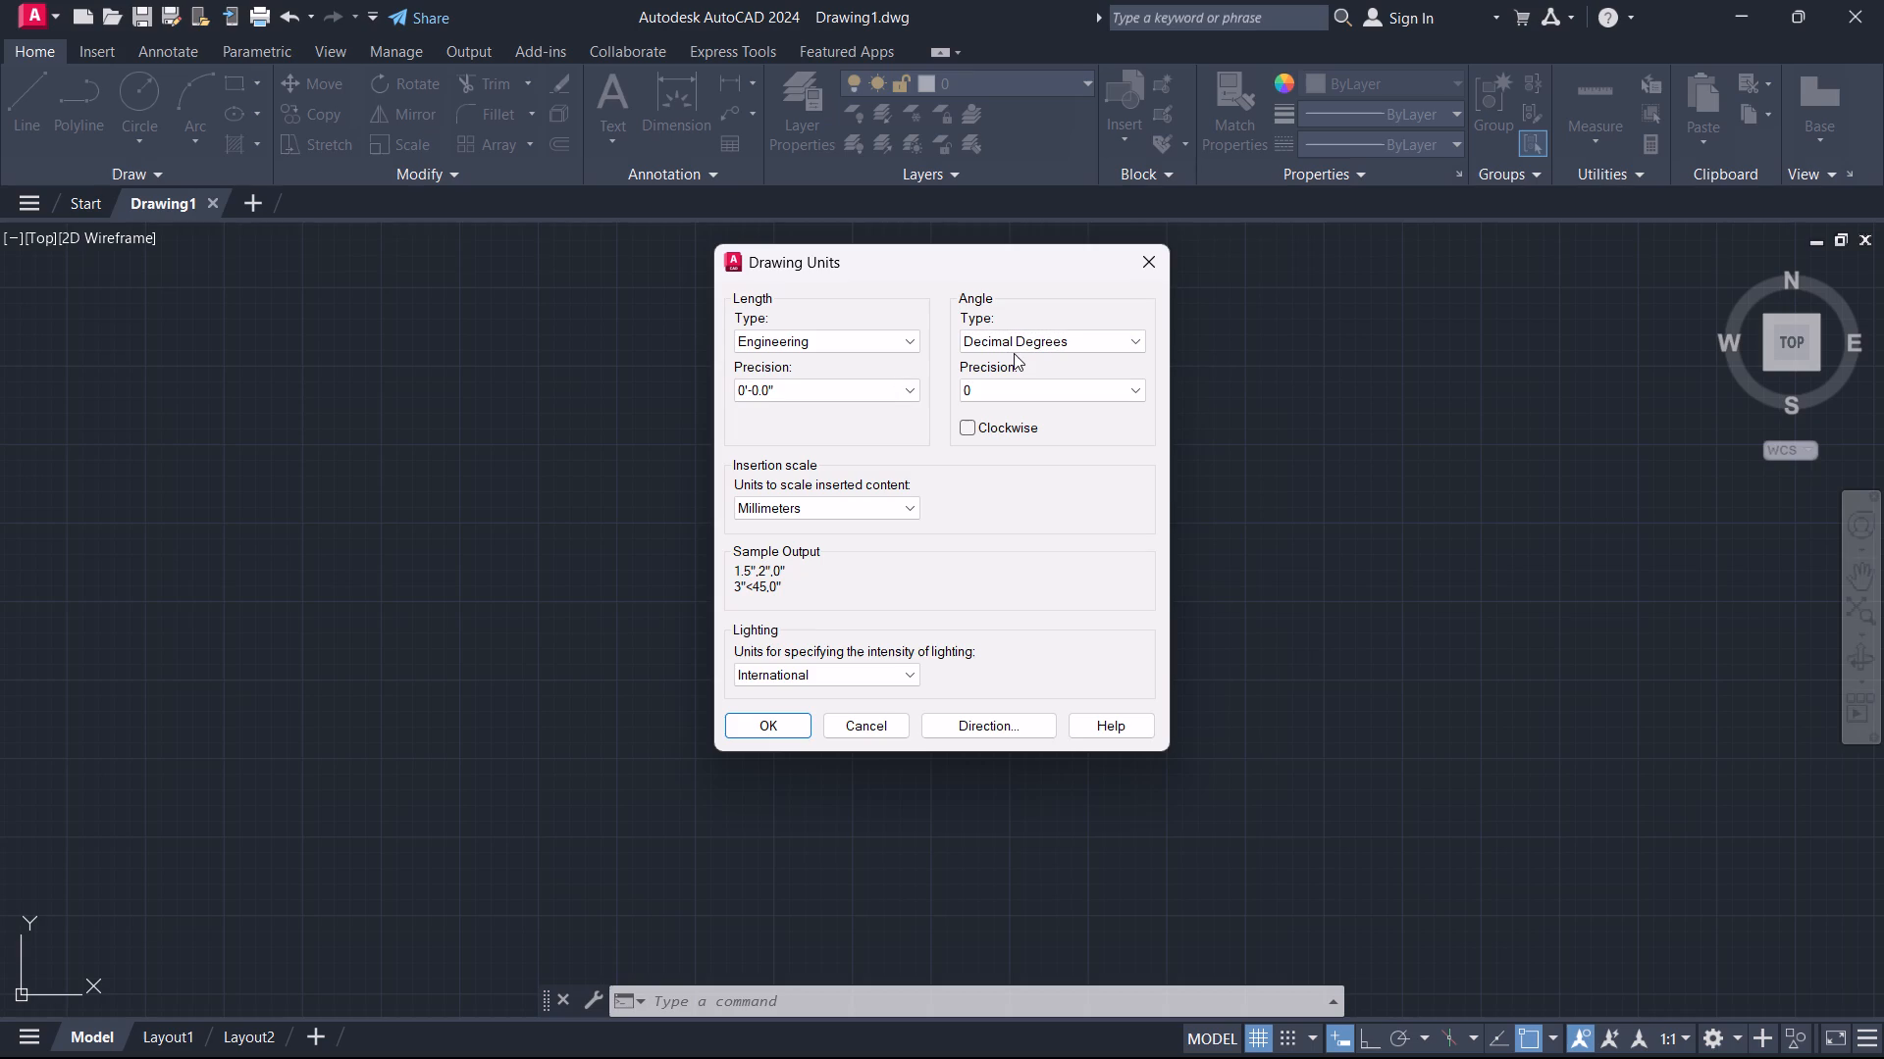
{"action": "key", "text": "Tab"}
{"action": "key", "text": "Up"}
{"action": "key", "text": "Up"}
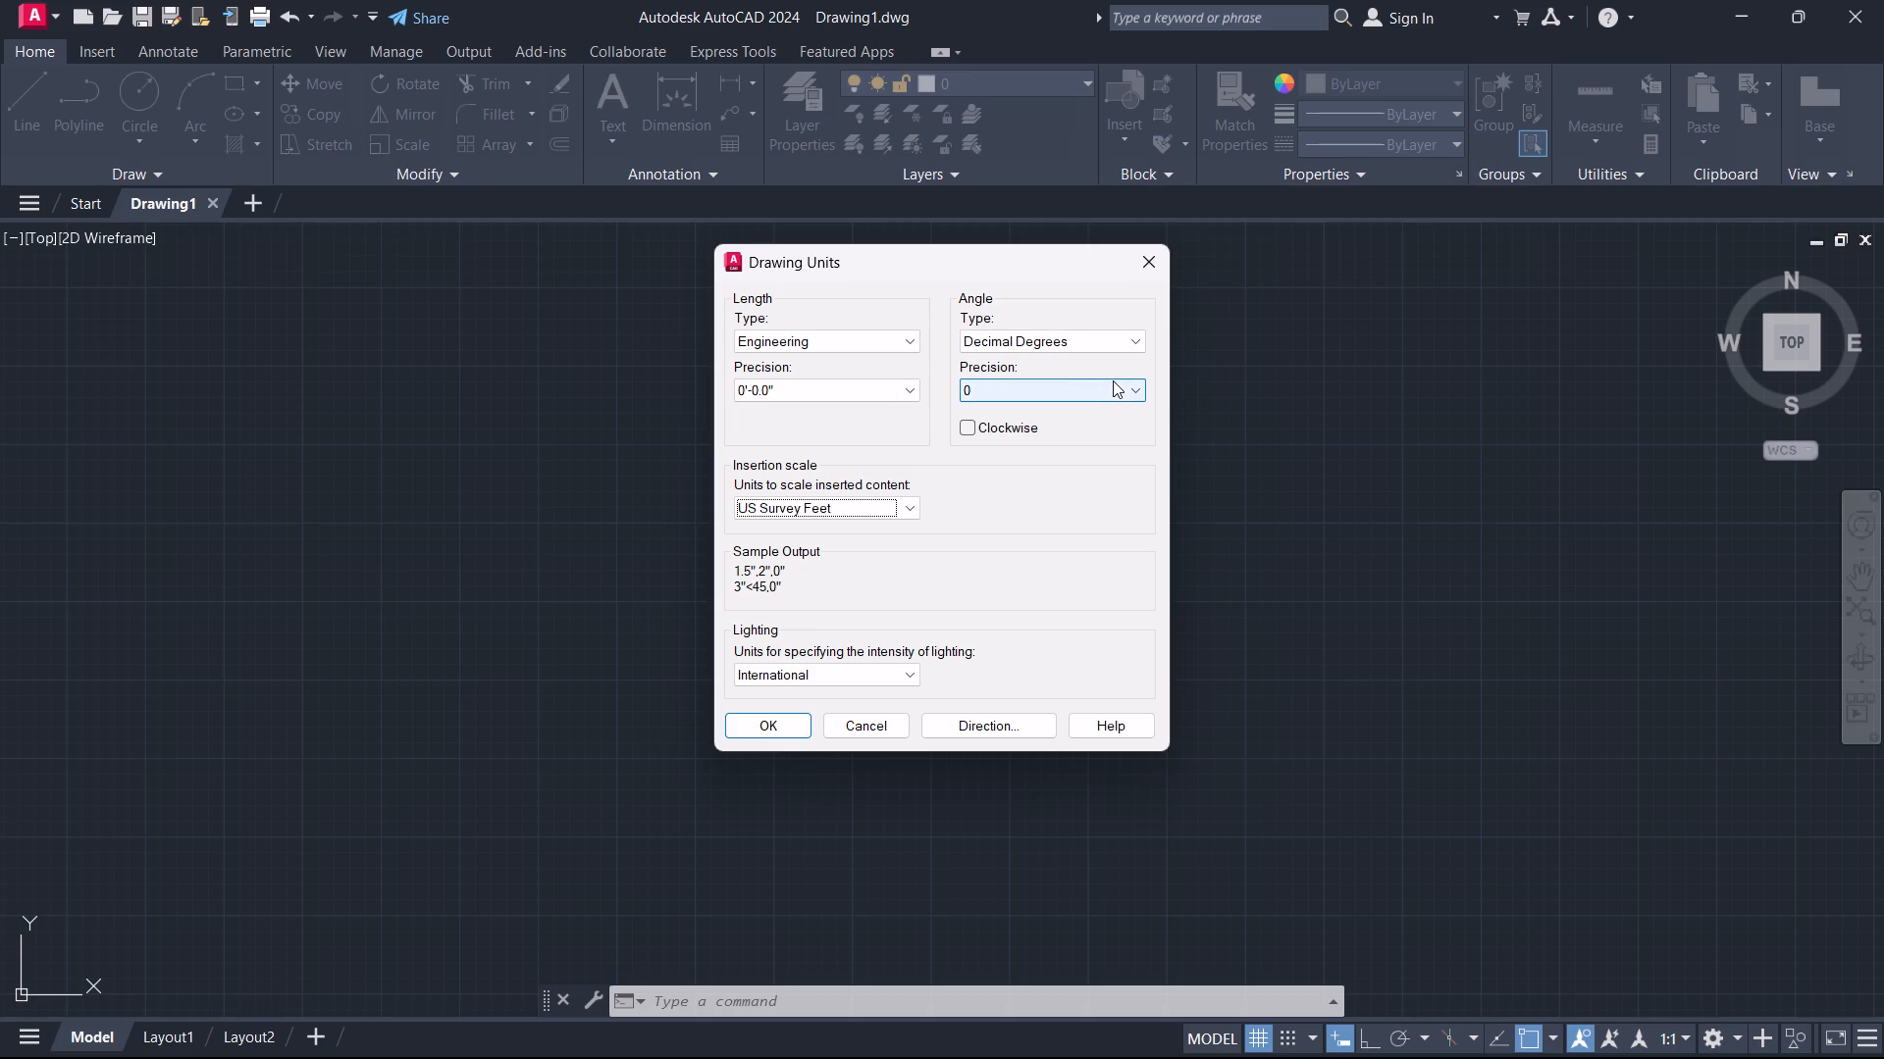
{"action": "key", "text": "Up"}
{"action": "key", "text": "Up"}
{"action": "key", "text": "Down"}
{"action": "key", "text": "Down"}
{"action": "key", "text": "Down"}
{"action": "key", "text": "Down"}
{"action": "key", "text": "Up"}
{"action": "key", "text": "Up"}
{"action": "key", "text": "Up"}
{"action": "key", "text": "Up"}
{"action": "key", "text": "Down"}
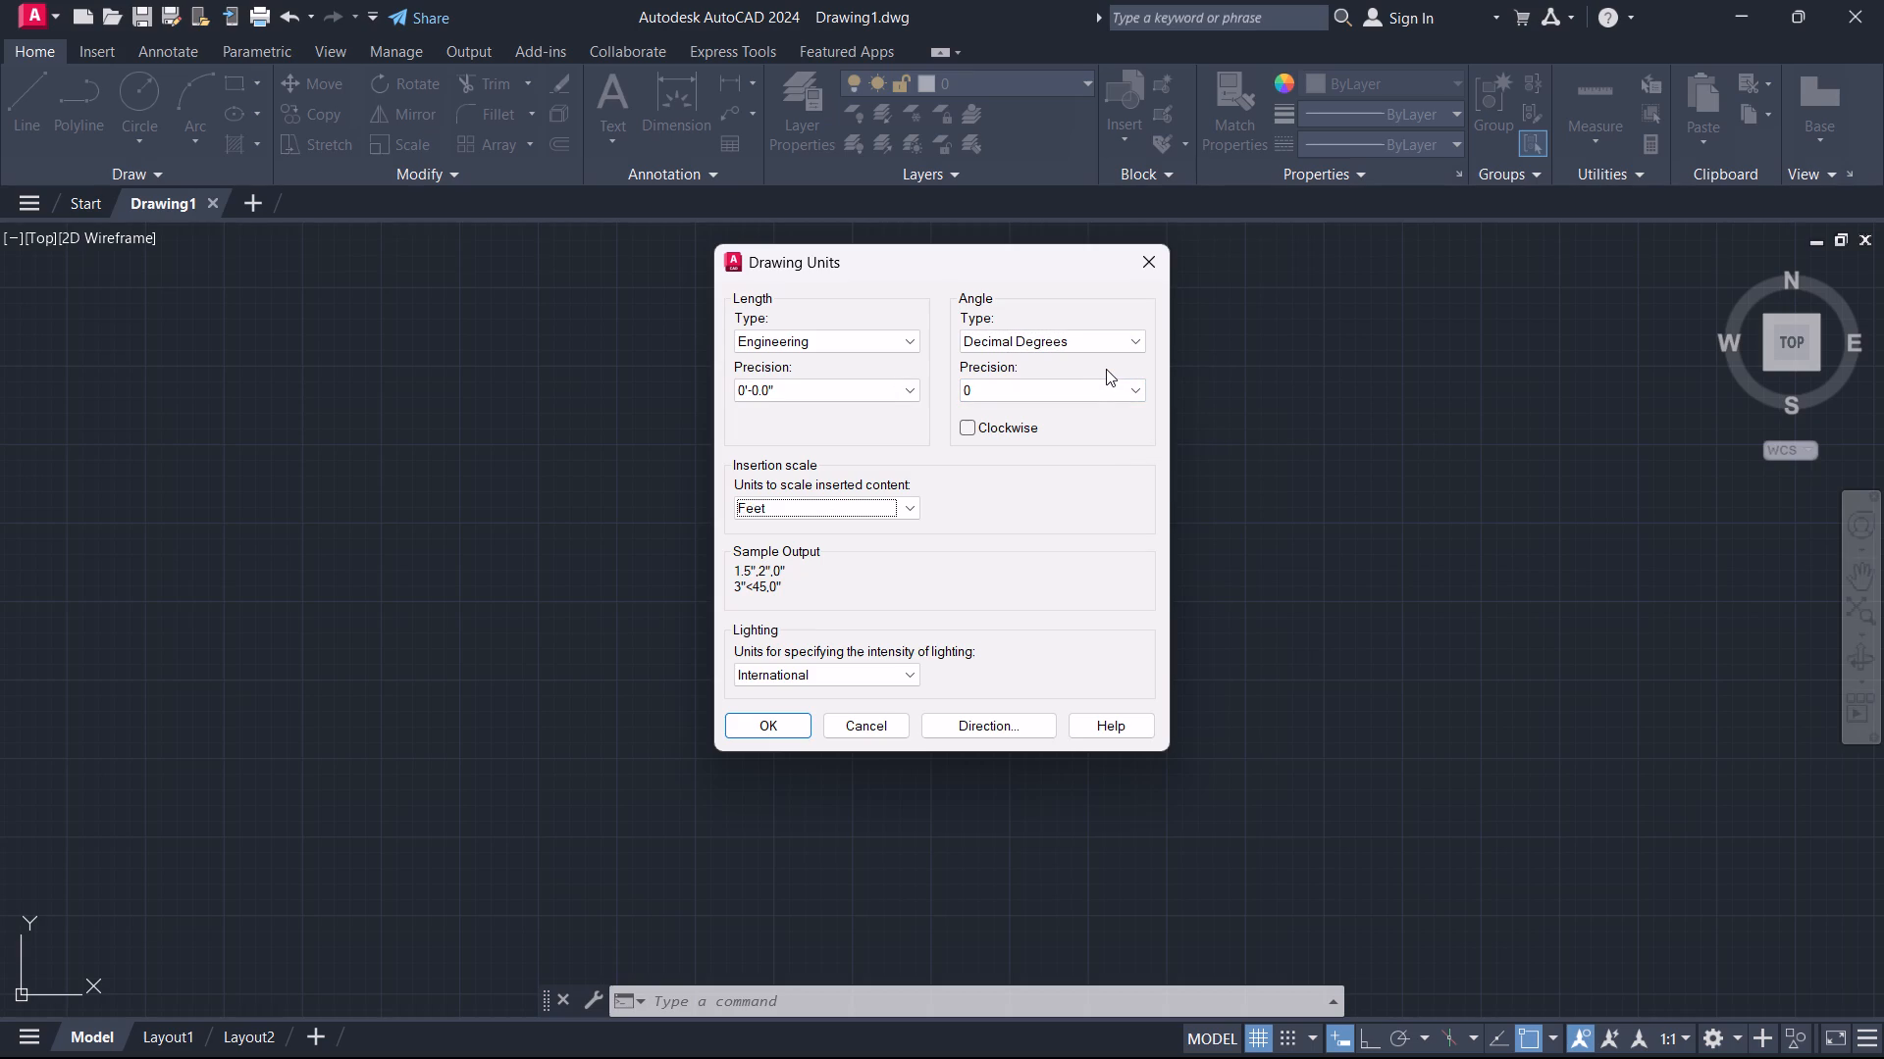
{"action": "key", "text": "Down"}
{"action": "key", "text": "Down"}
{"action": "key", "text": "Down"}
{"action": "key", "text": "Up"}
{"action": "key", "text": "Up"}
{"action": "key", "text": "Up"}
{"action": "key", "text": "Up"}
{"action": "key", "text": "Down"}
{"action": "key", "text": "Down"}
{"action": "key", "text": "Down"}
{"action": "key", "text": "Down"}
{"action": "key", "text": "Up"}
{"action": "key", "text": "Up"}
{"action": "key", "text": "Up"}
{"action": "key", "text": "Up"}
{"action": "key", "text": "Down"}
{"action": "key", "text": "Down"}
{"action": "key", "text": "Down"}
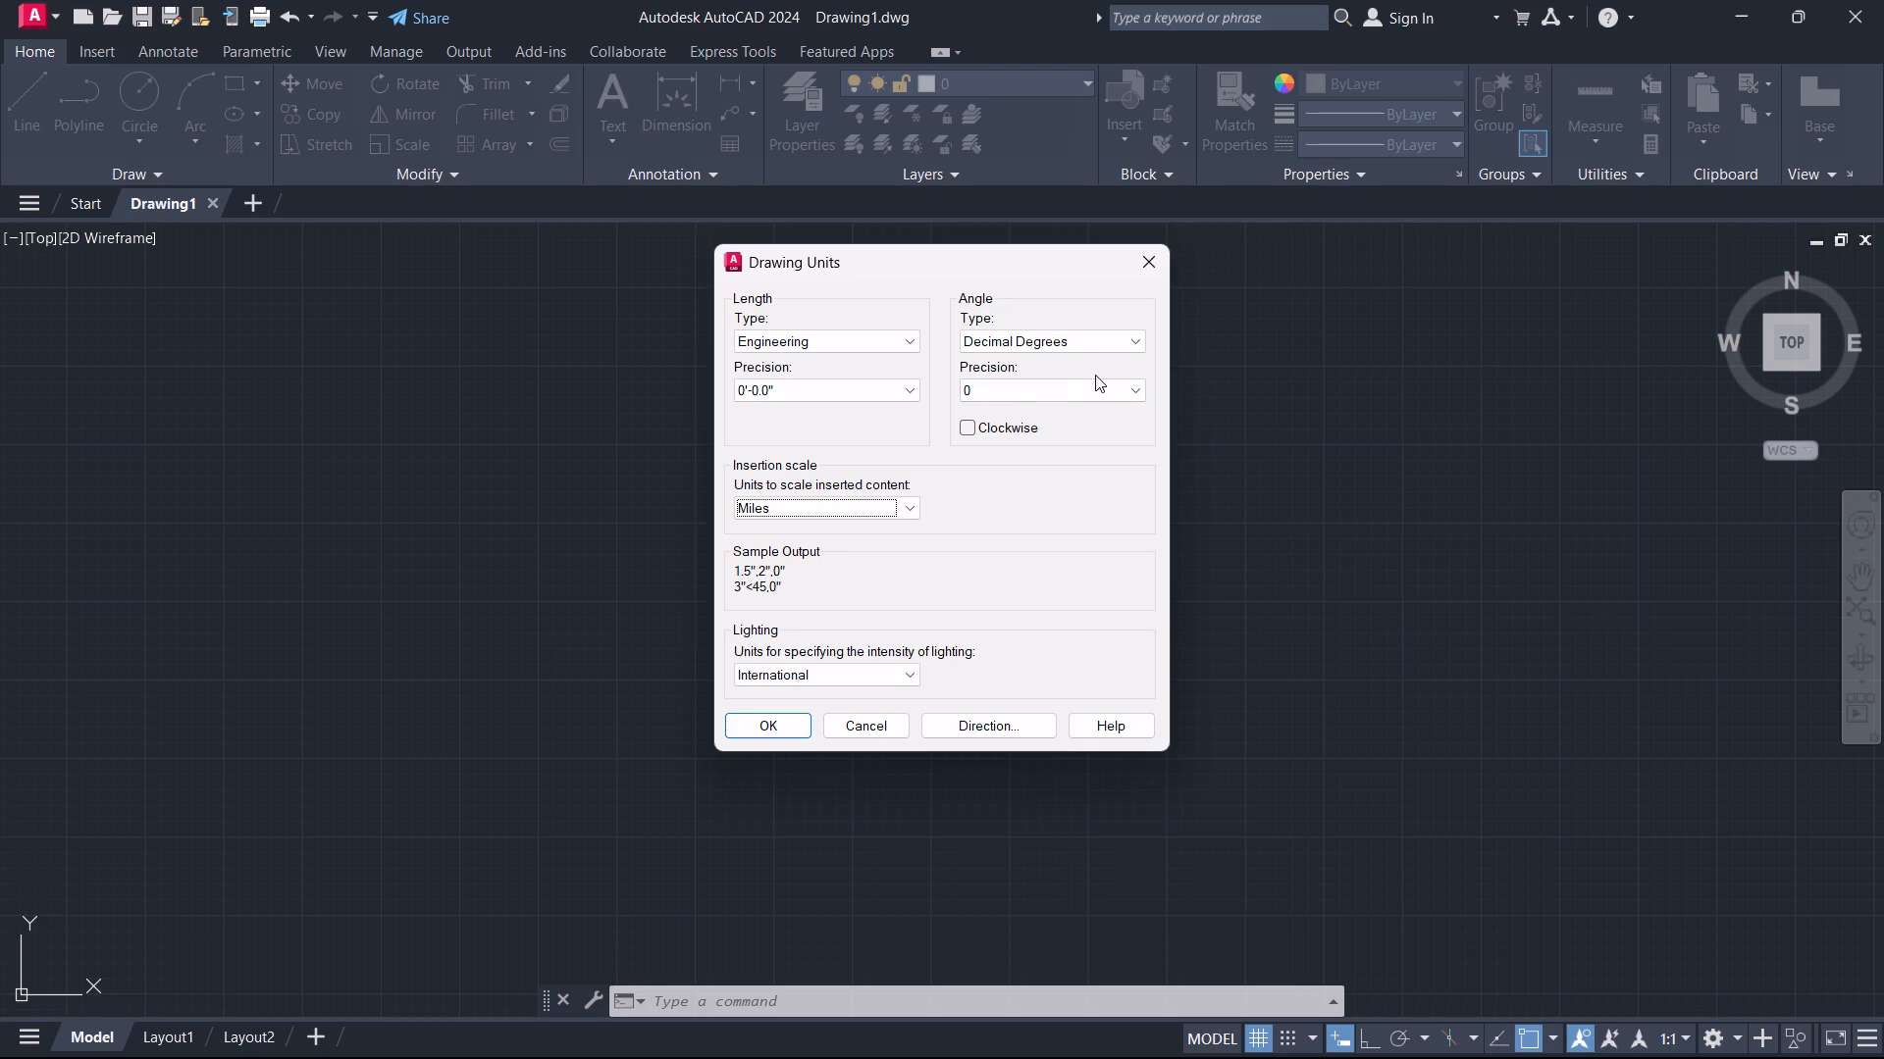
{"action": "key", "text": "Down"}
{"action": "key", "text": "Up"}
{"action": "key", "text": "Up"}
{"action": "key", "text": "Up"}
{"action": "key", "text": "Up"}
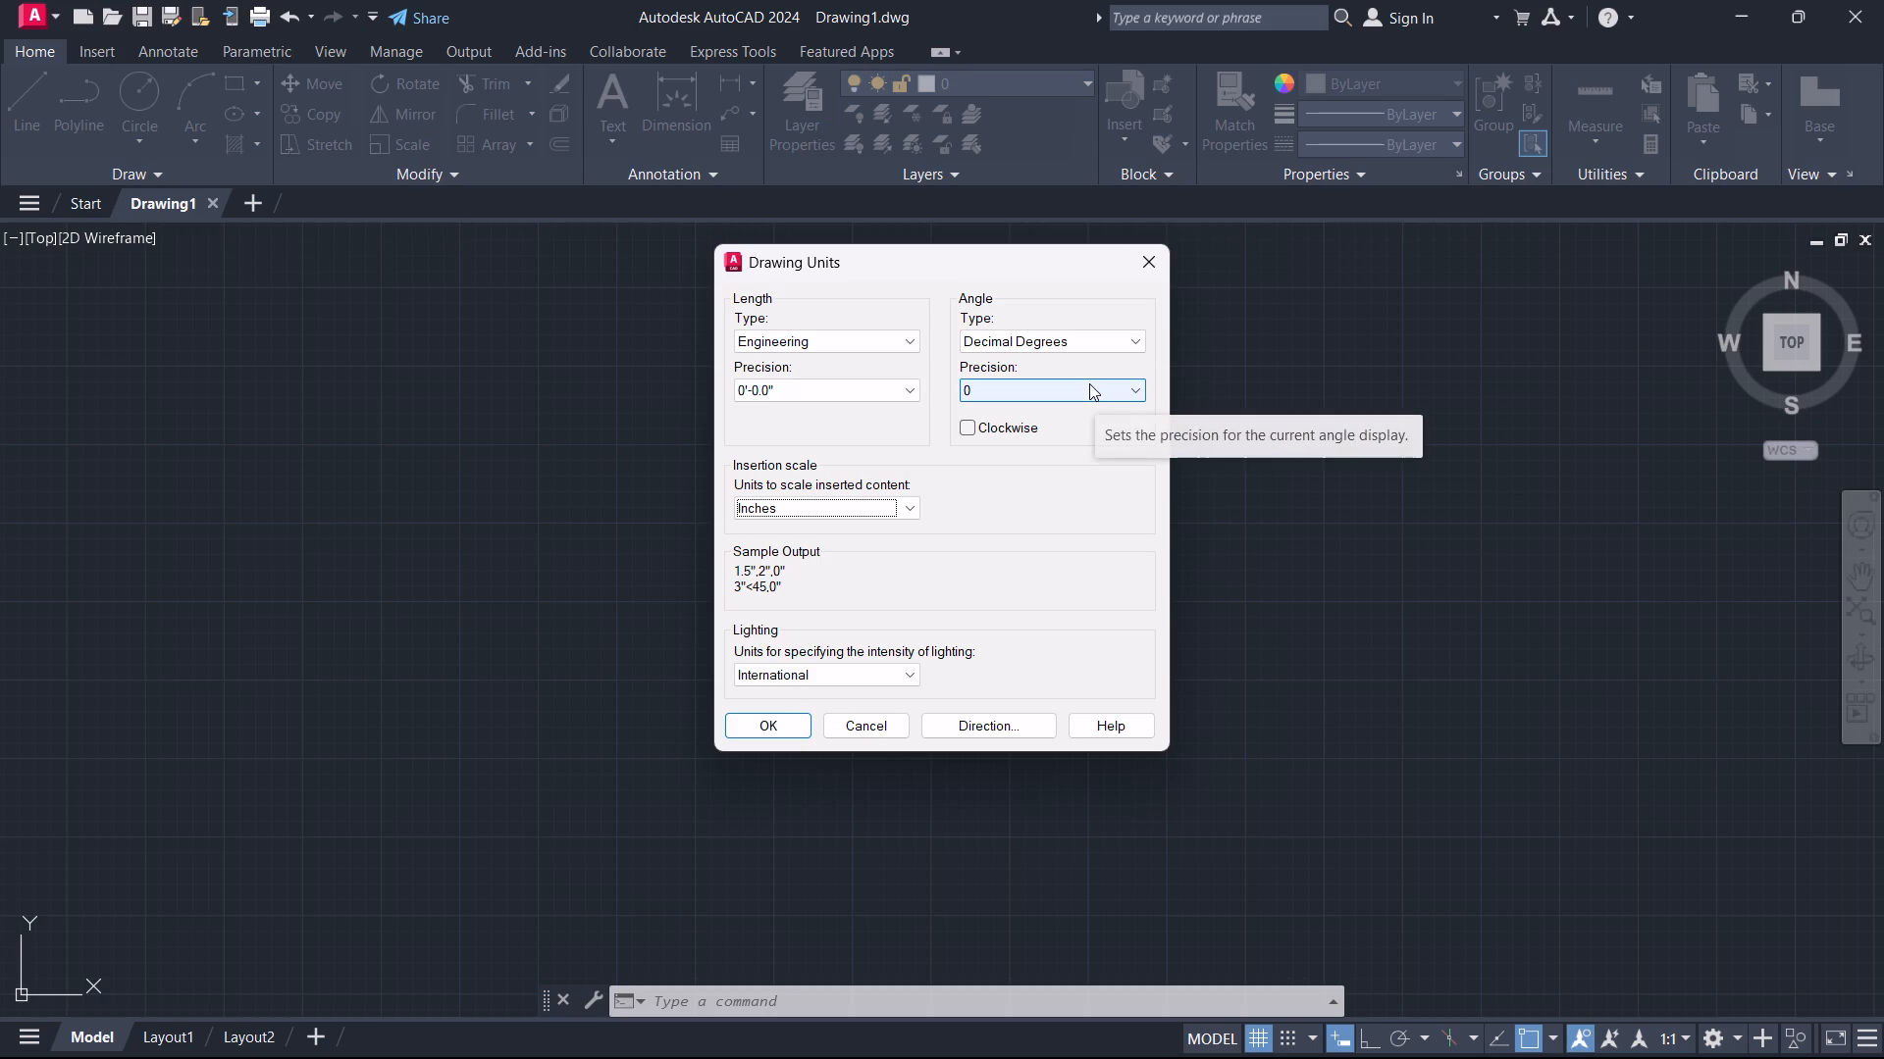
{"action": "key", "text": "Return"}
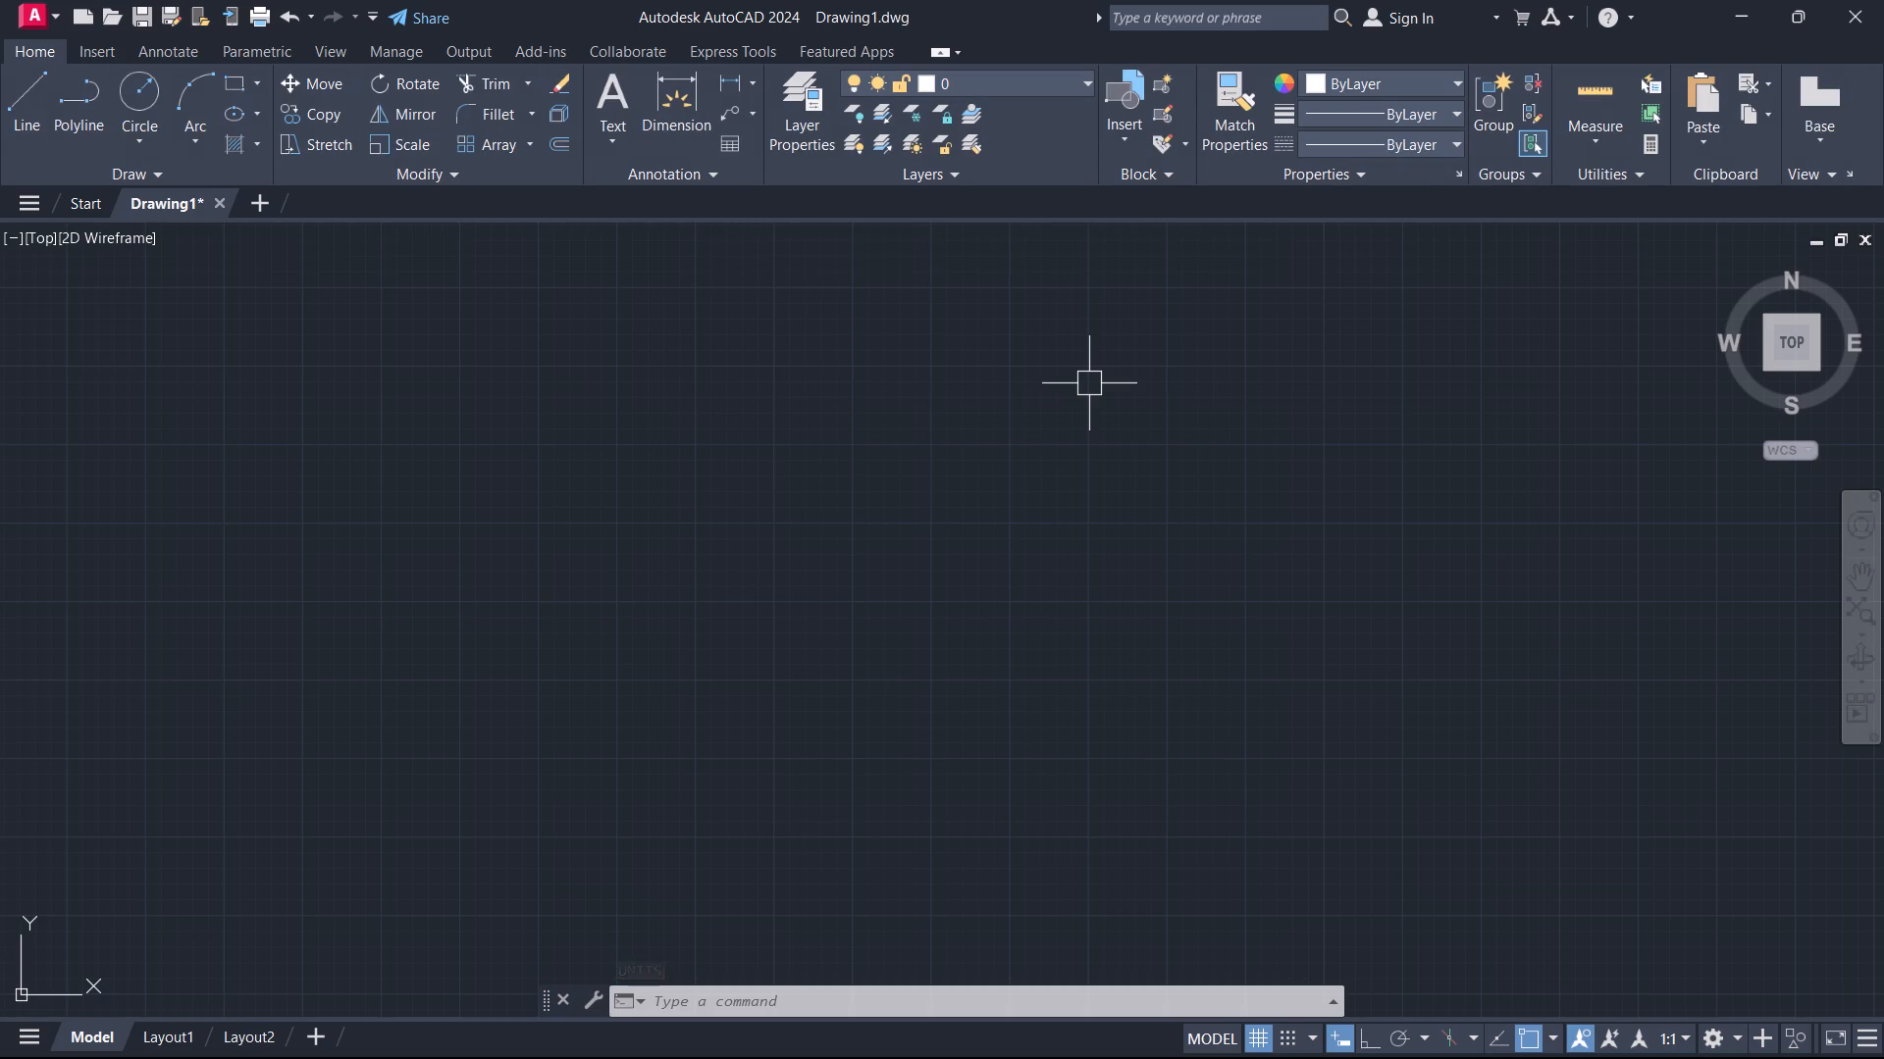
Modify the ISO-25 dimension style's primary linear units to Engineering format with 0'-0.0" precision.
{"action": "type", "text": "d"}
{"action": "key", "text": "space"}
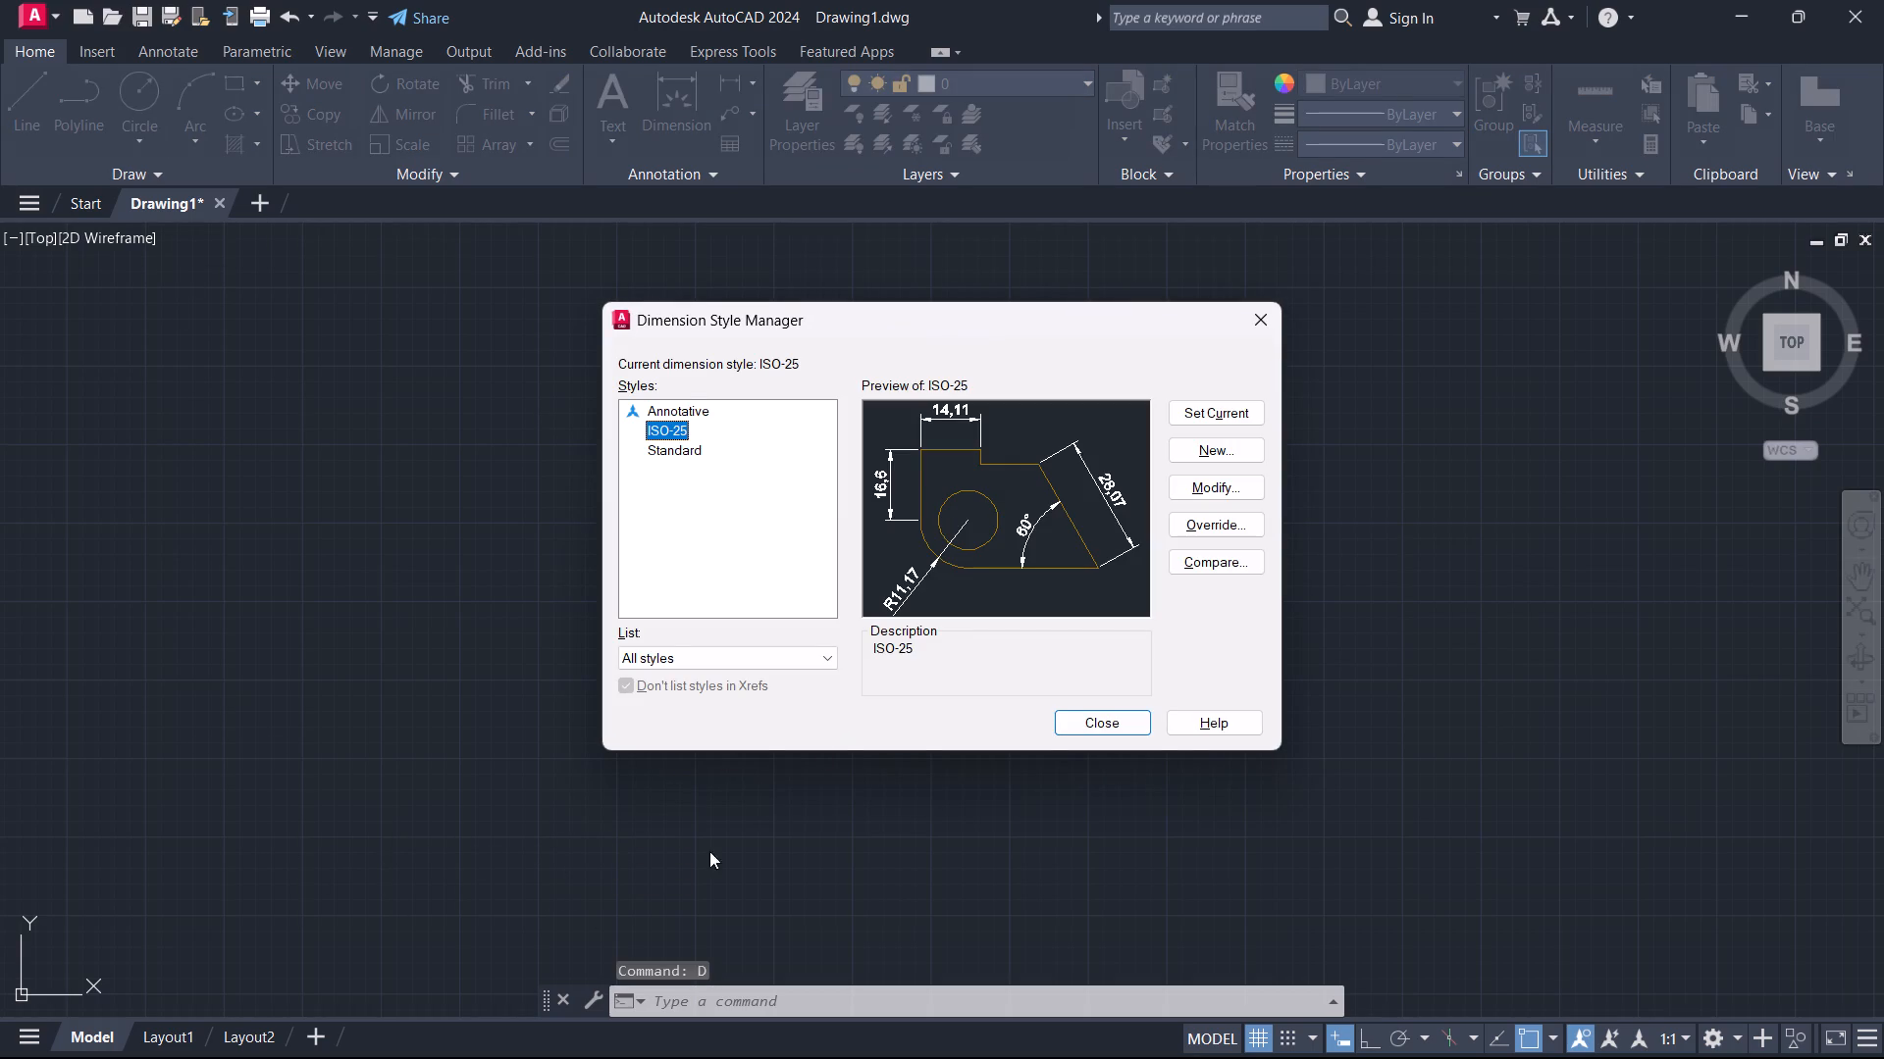
{"action": "left_click", "coordinate": [1220, 495]}
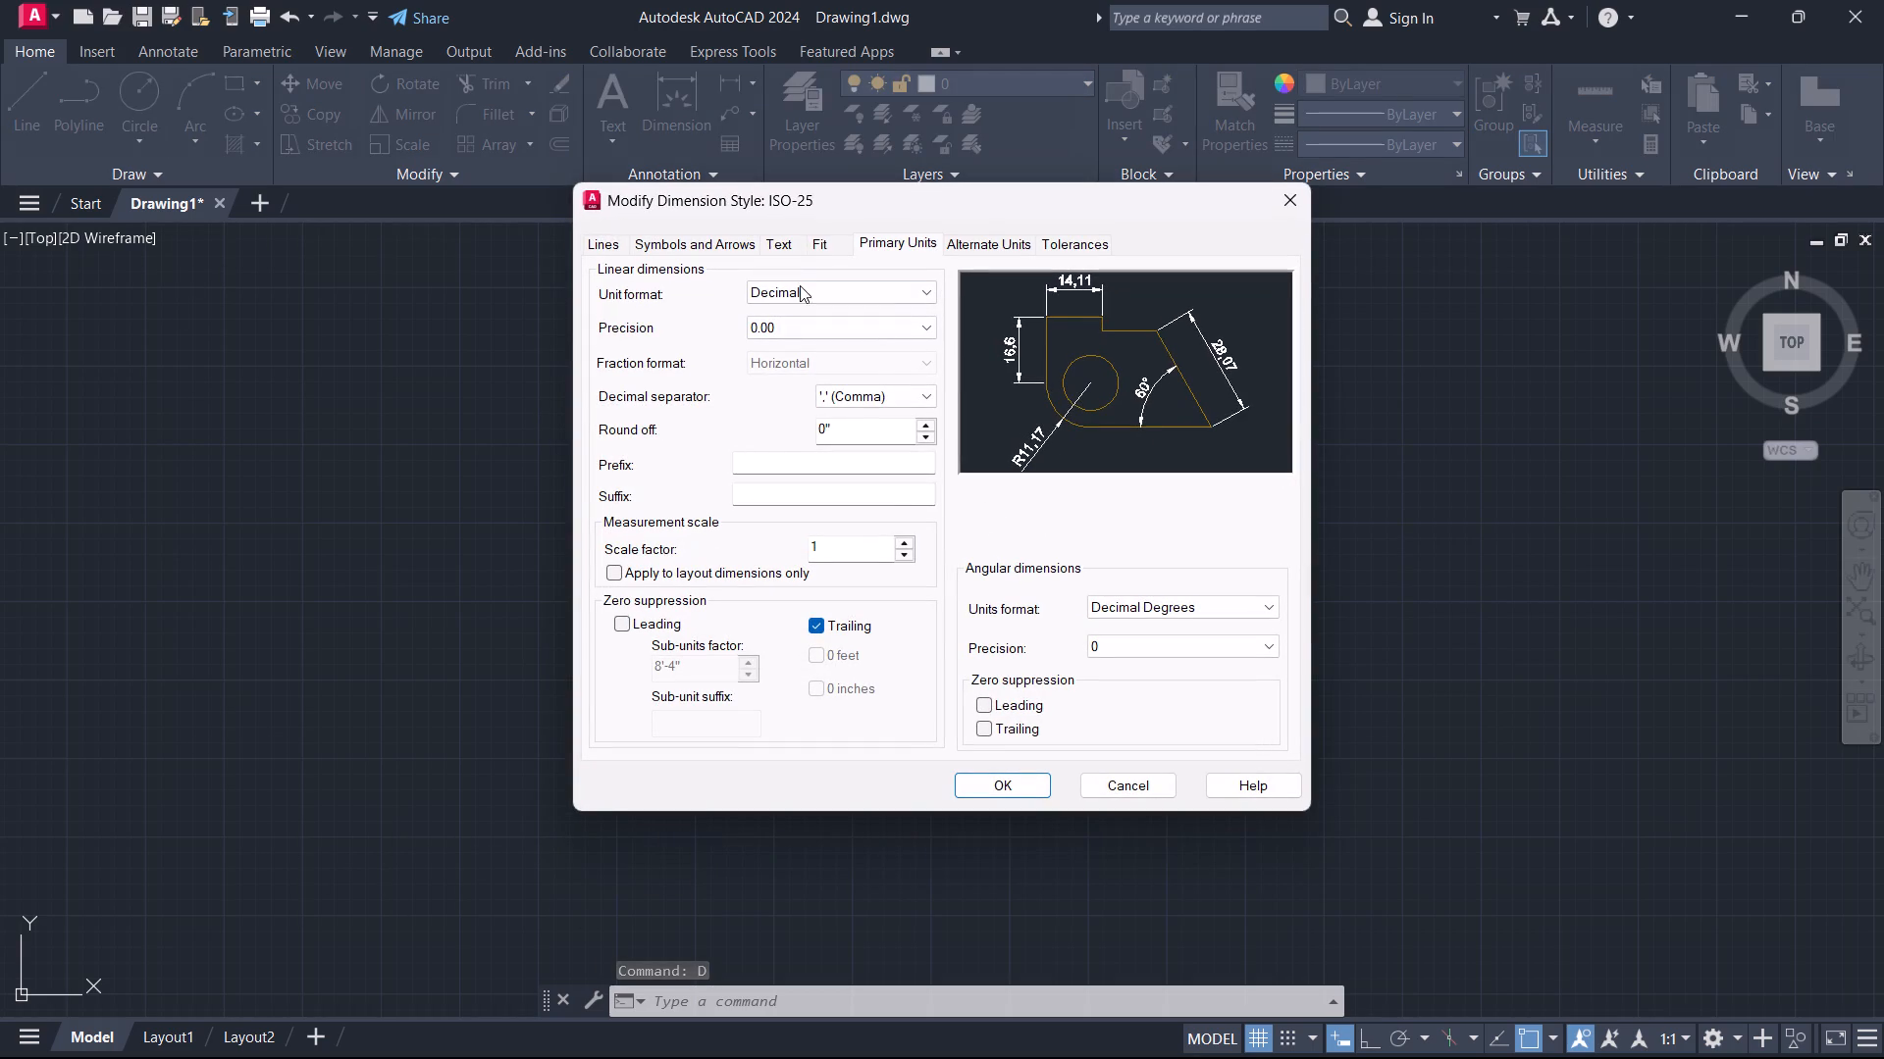
{"action": "left_click", "coordinate": [864, 291]}
{"action": "left_click", "coordinate": [850, 347]}
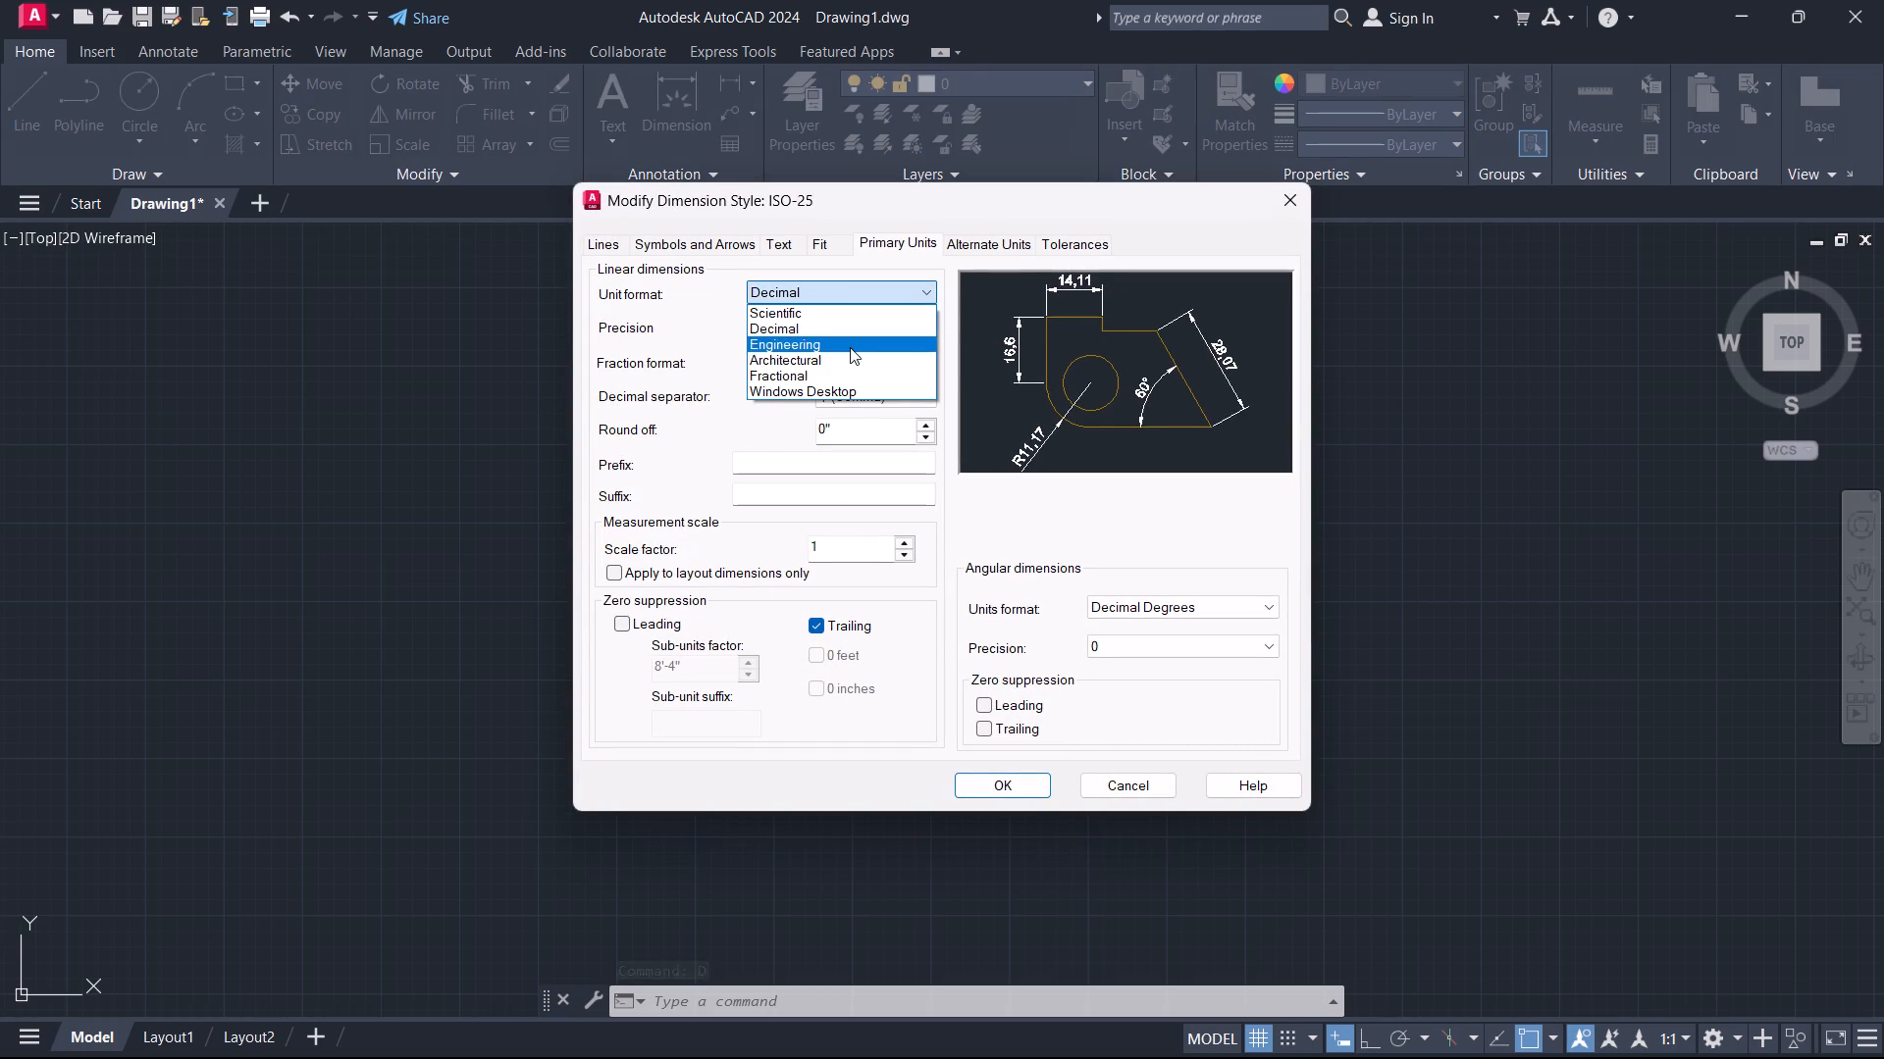
{"action": "left_click", "coordinate": [773, 320]}
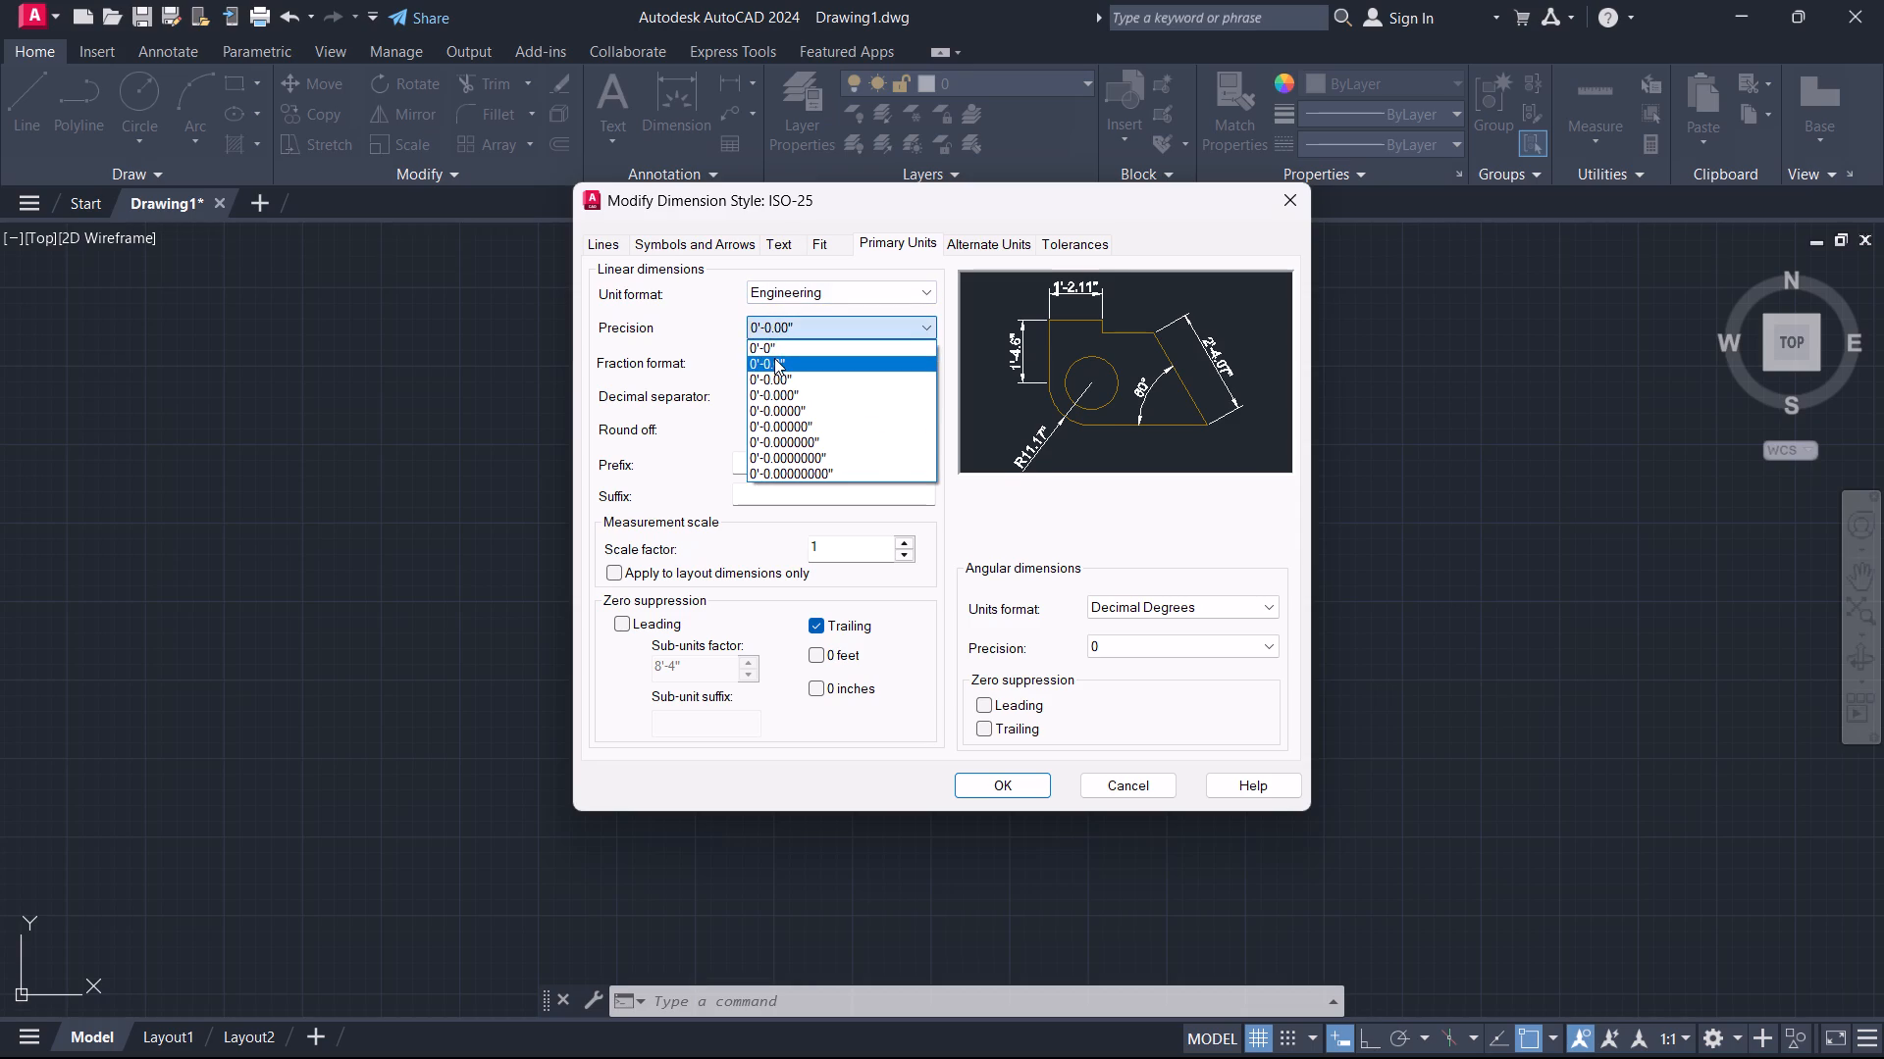
{"action": "left_click", "coordinate": [774, 358]}
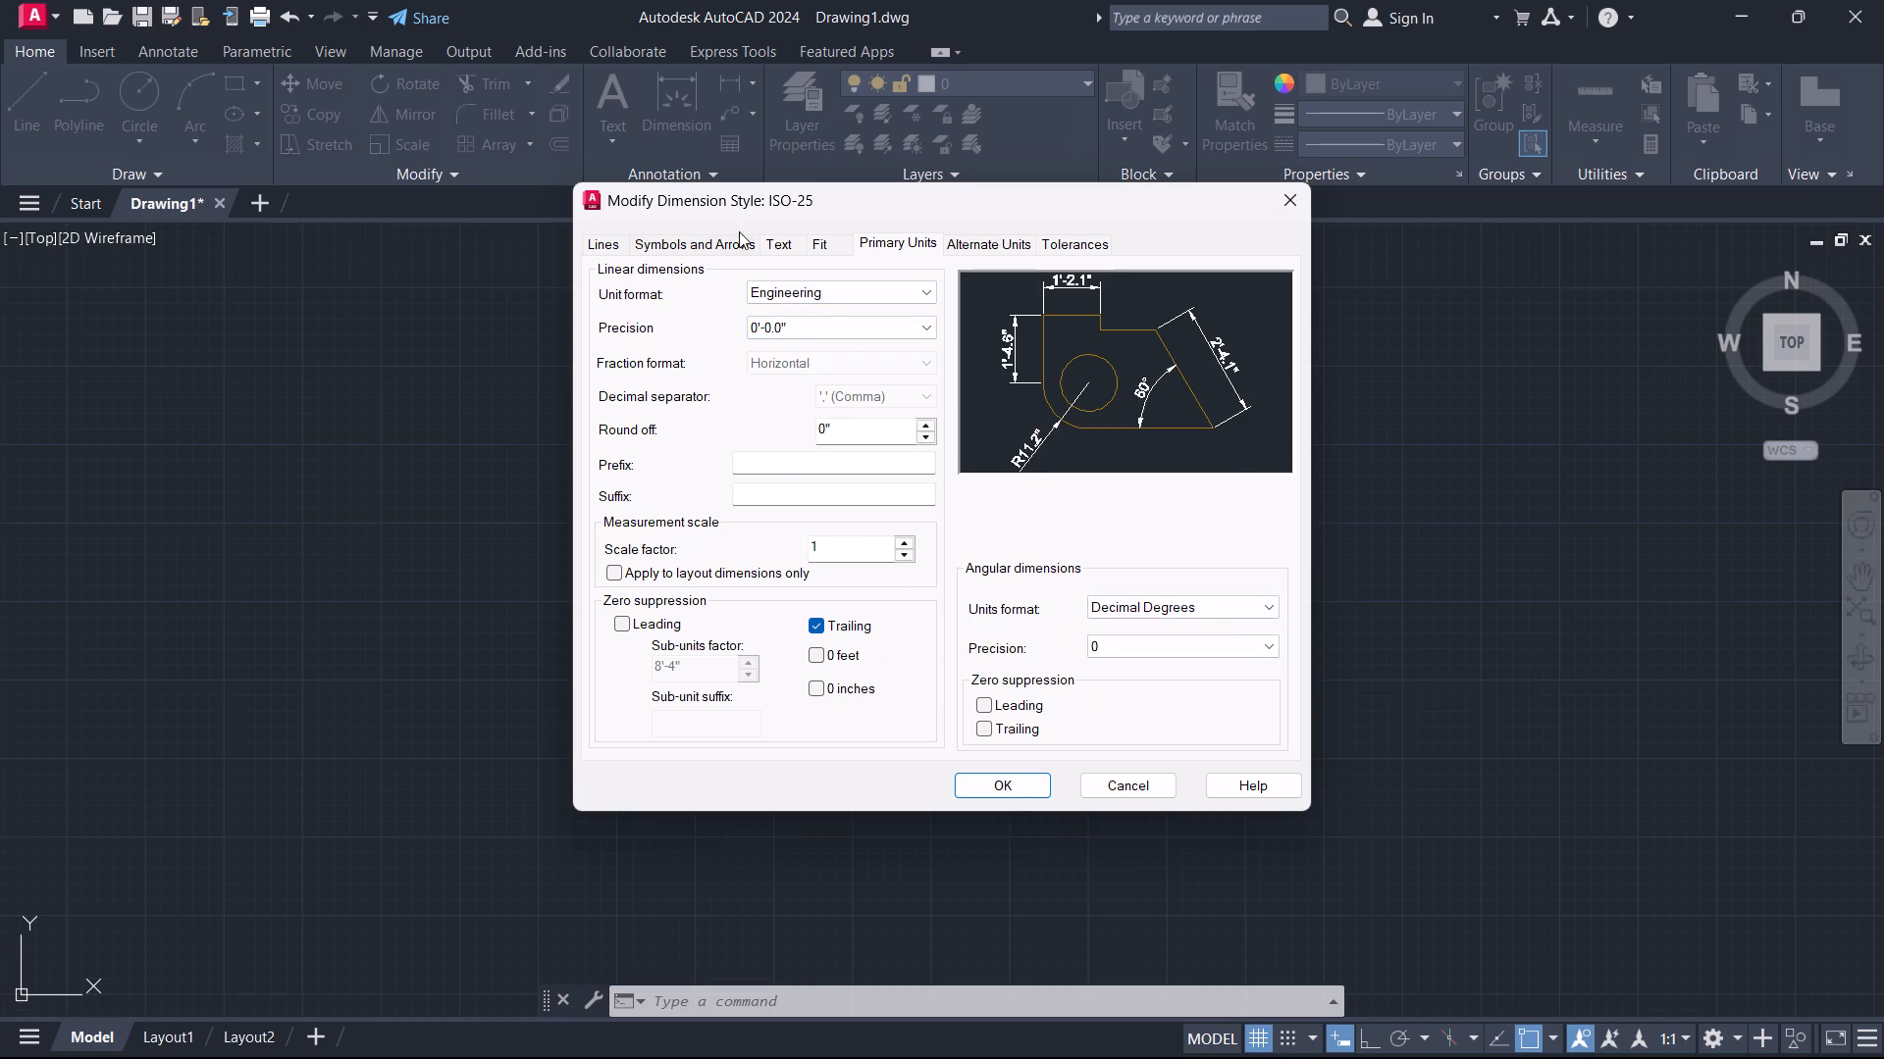
Set the ISO-25 dimension text height to 8" with horizontal text alignment, and apply the style changes.
{"action": "left_click", "coordinate": [771, 244]}
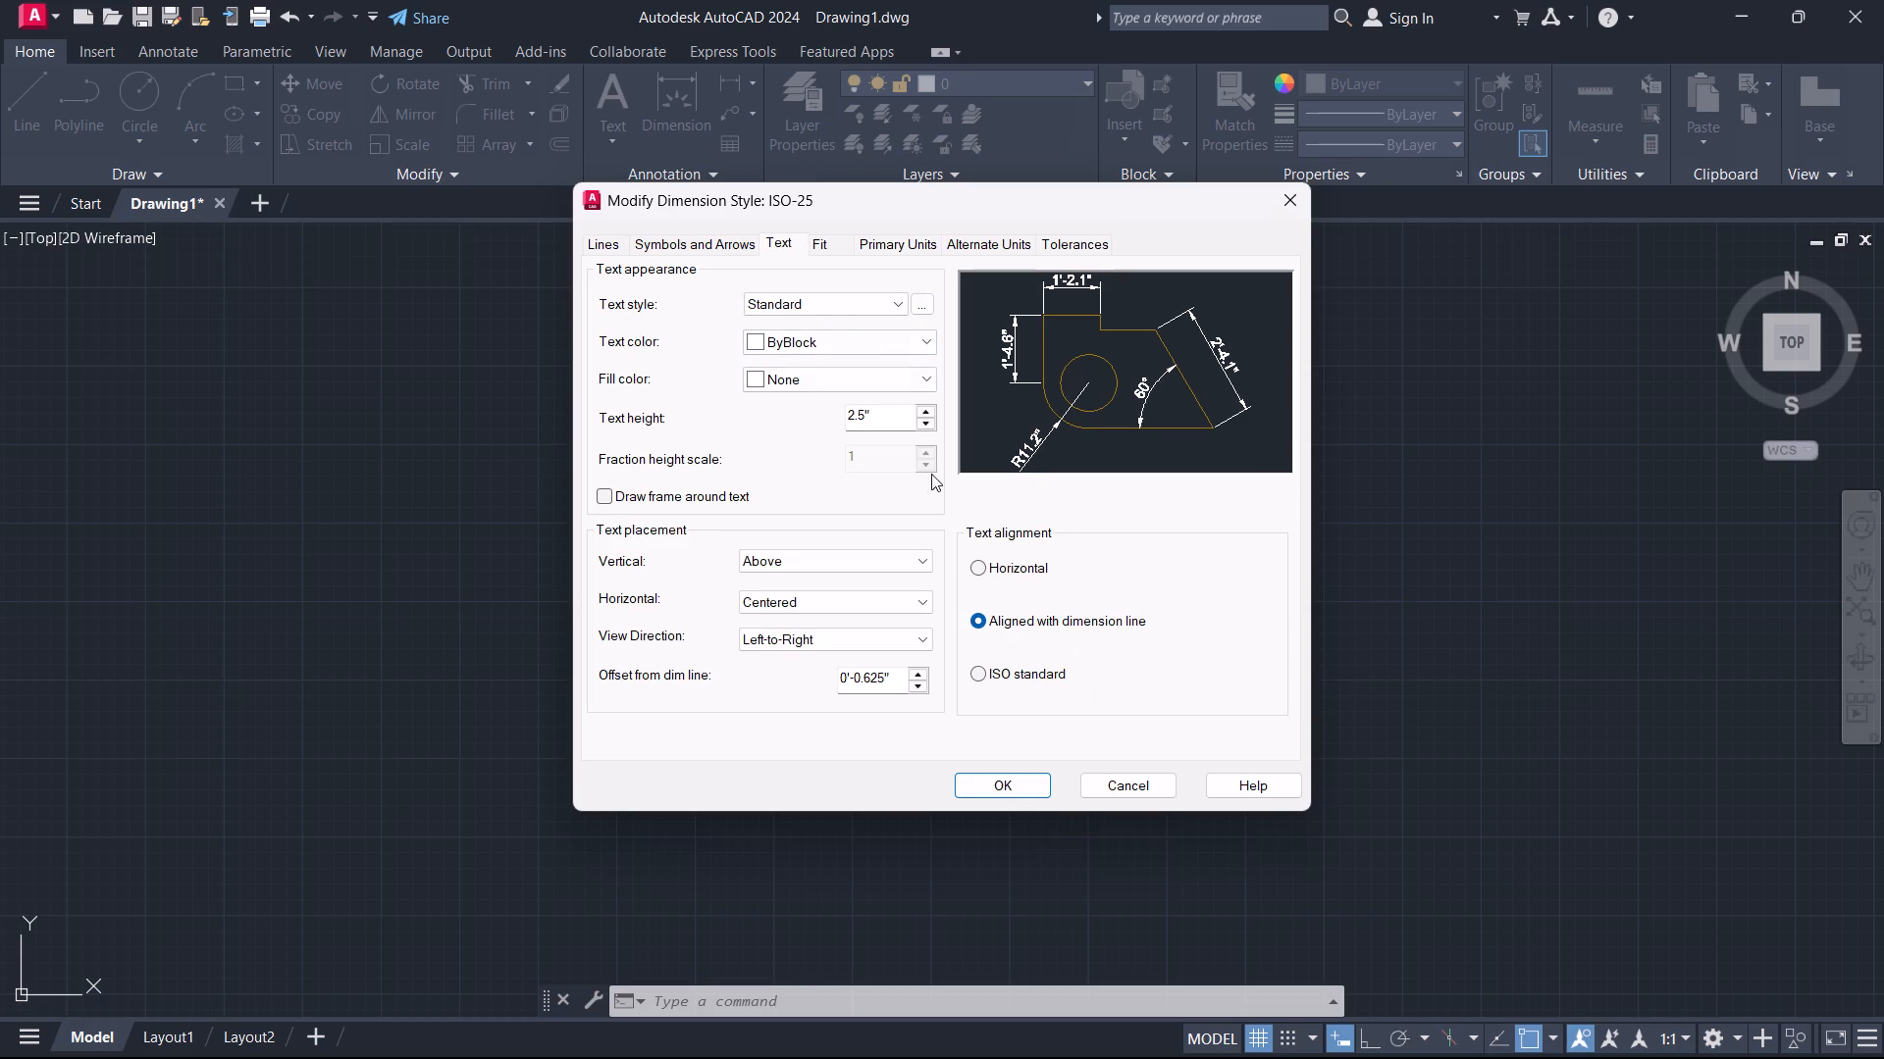
{"action": "left_click", "coordinate": [885, 421]}
{"action": "left_click_drag", "start_coordinate": [885, 420], "coordinate": [814, 423]}
{"action": "key", "text": "8"}
{"action": "key", "text": "Return"}
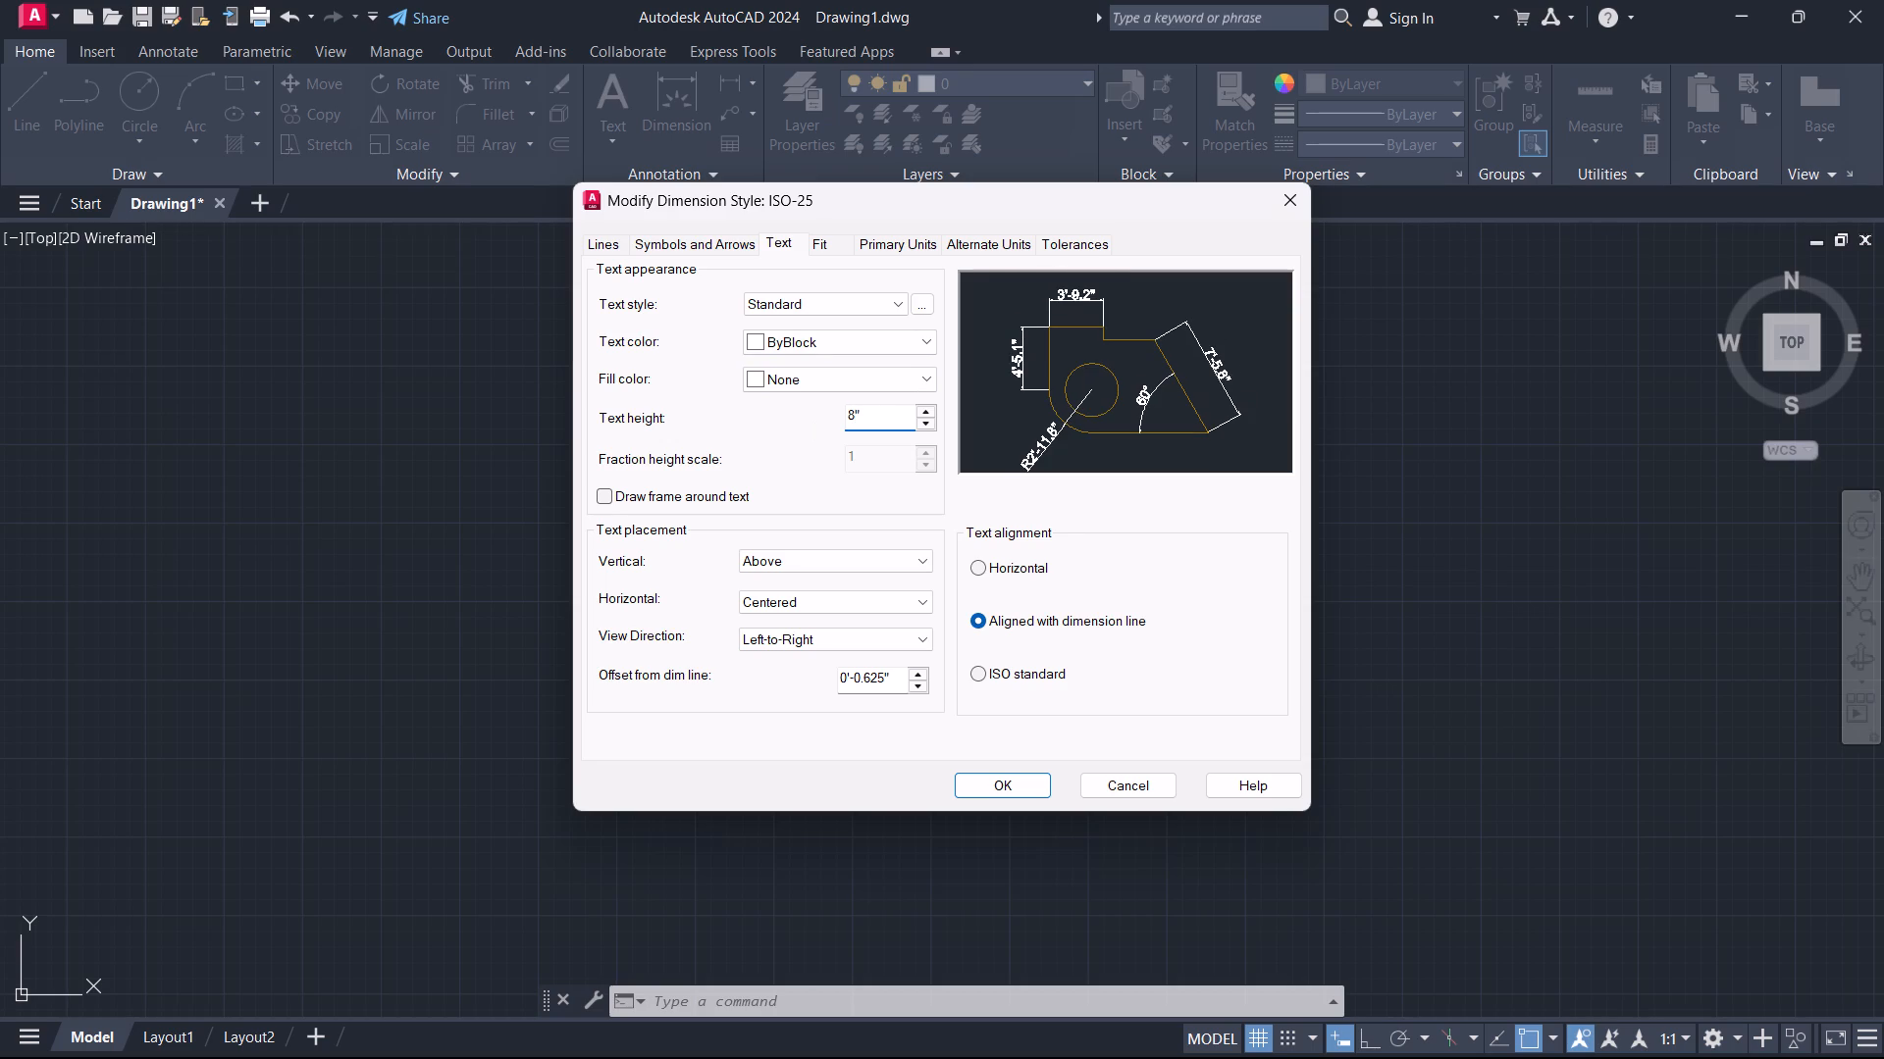
{"action": "left_click", "coordinate": [1018, 568]}
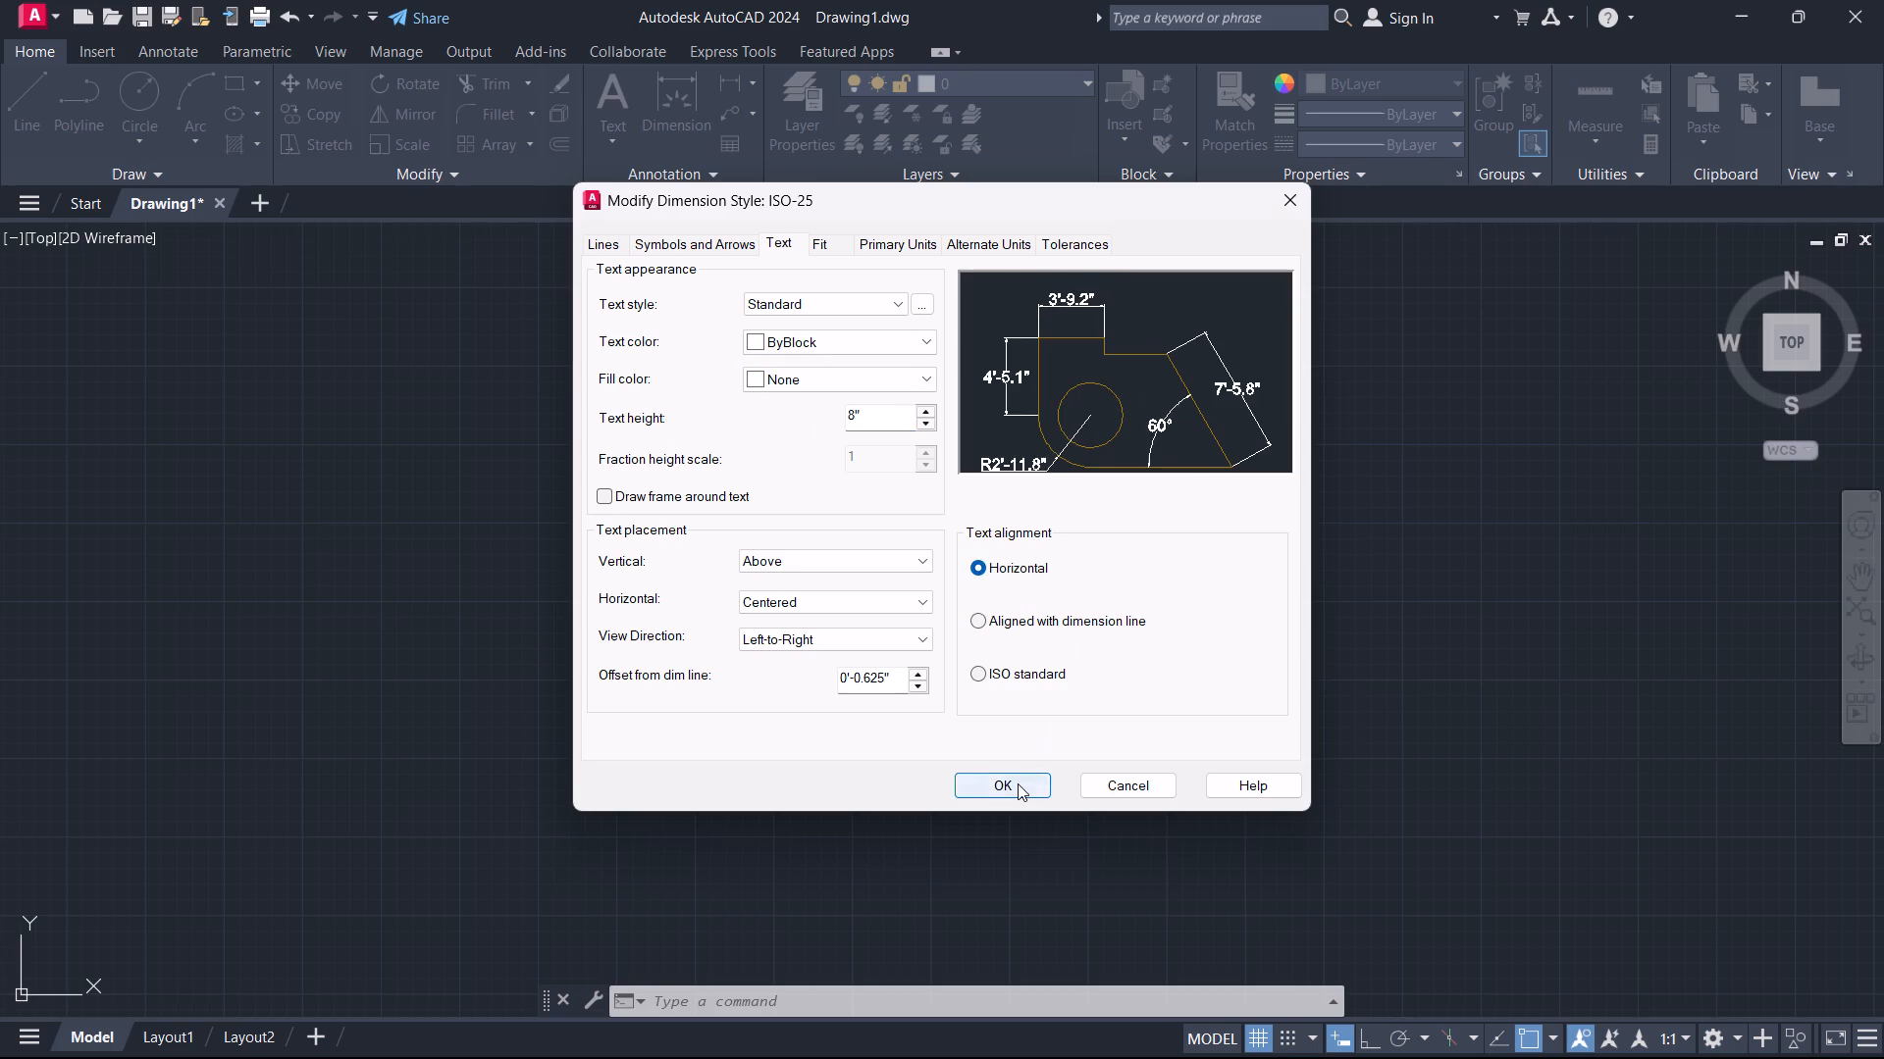
{"action": "left_click", "coordinate": [1018, 783]}
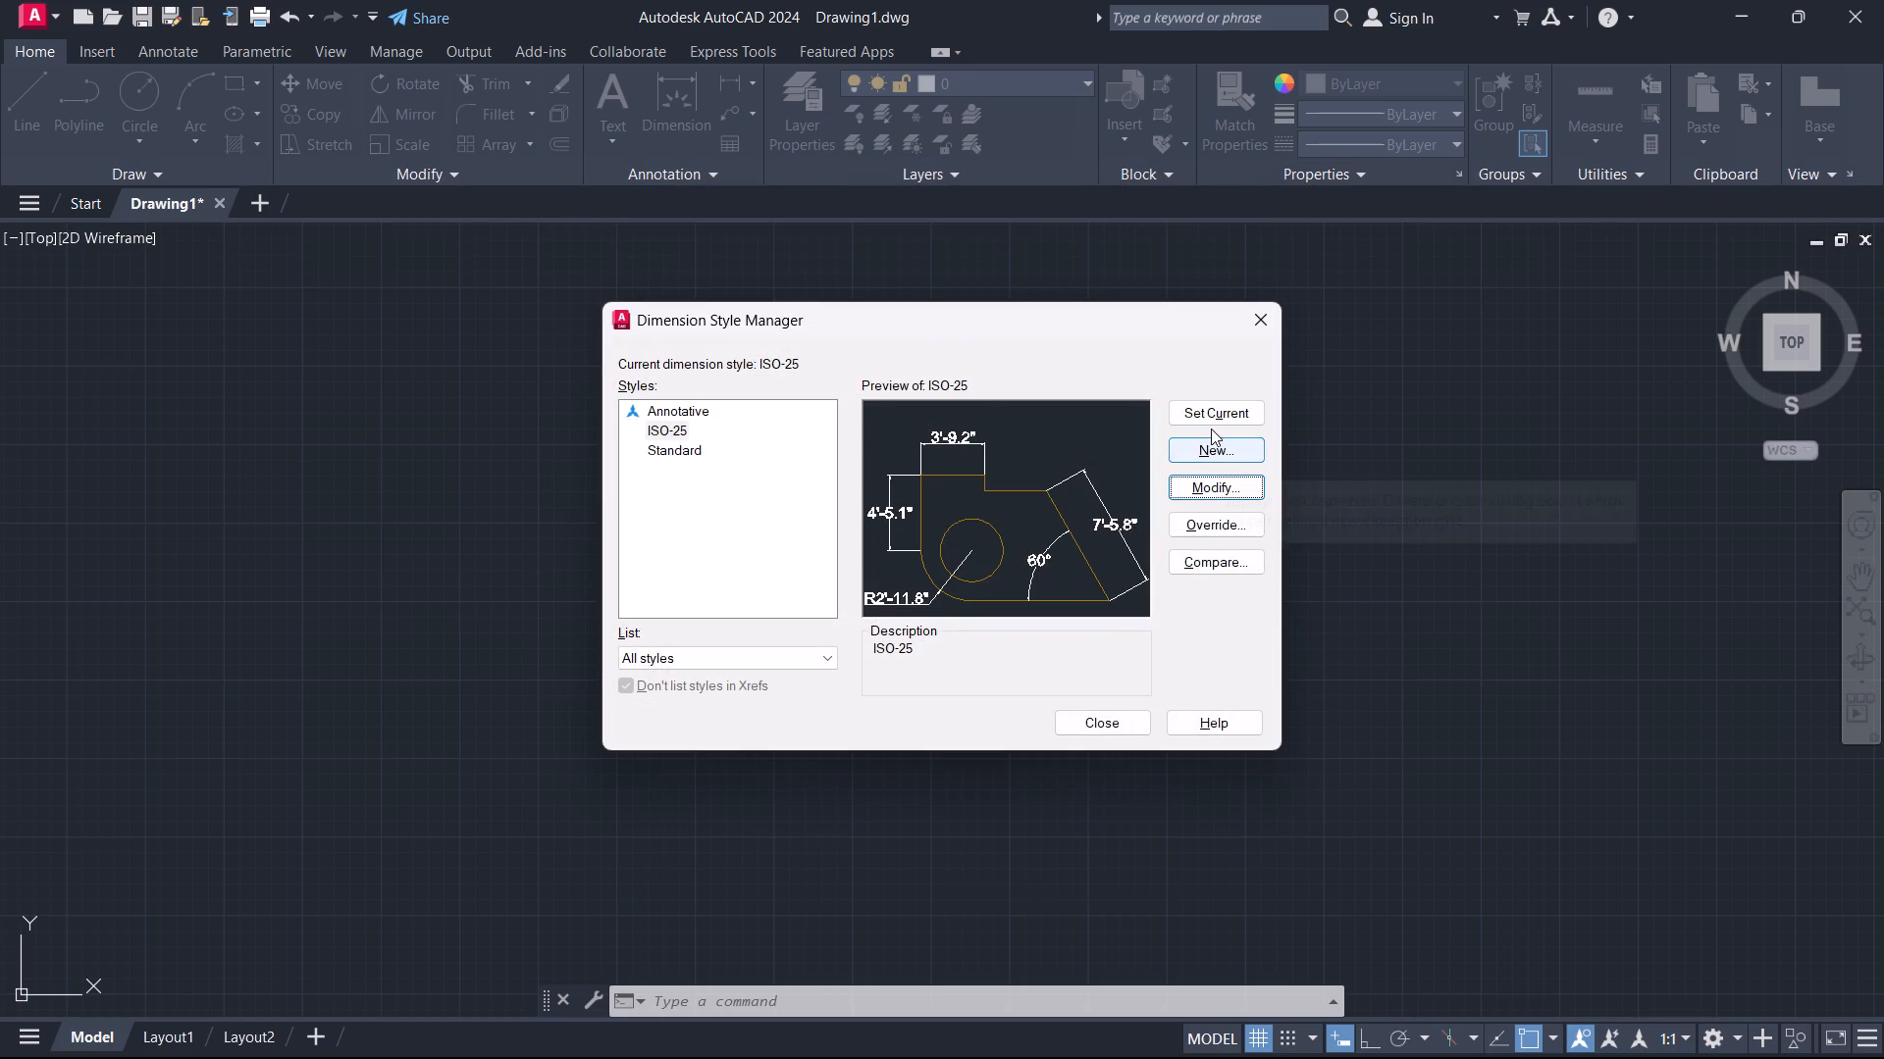
Make ISO-25 the current dimension style and close the style manager.
{"action": "left_click", "coordinate": [1226, 406]}
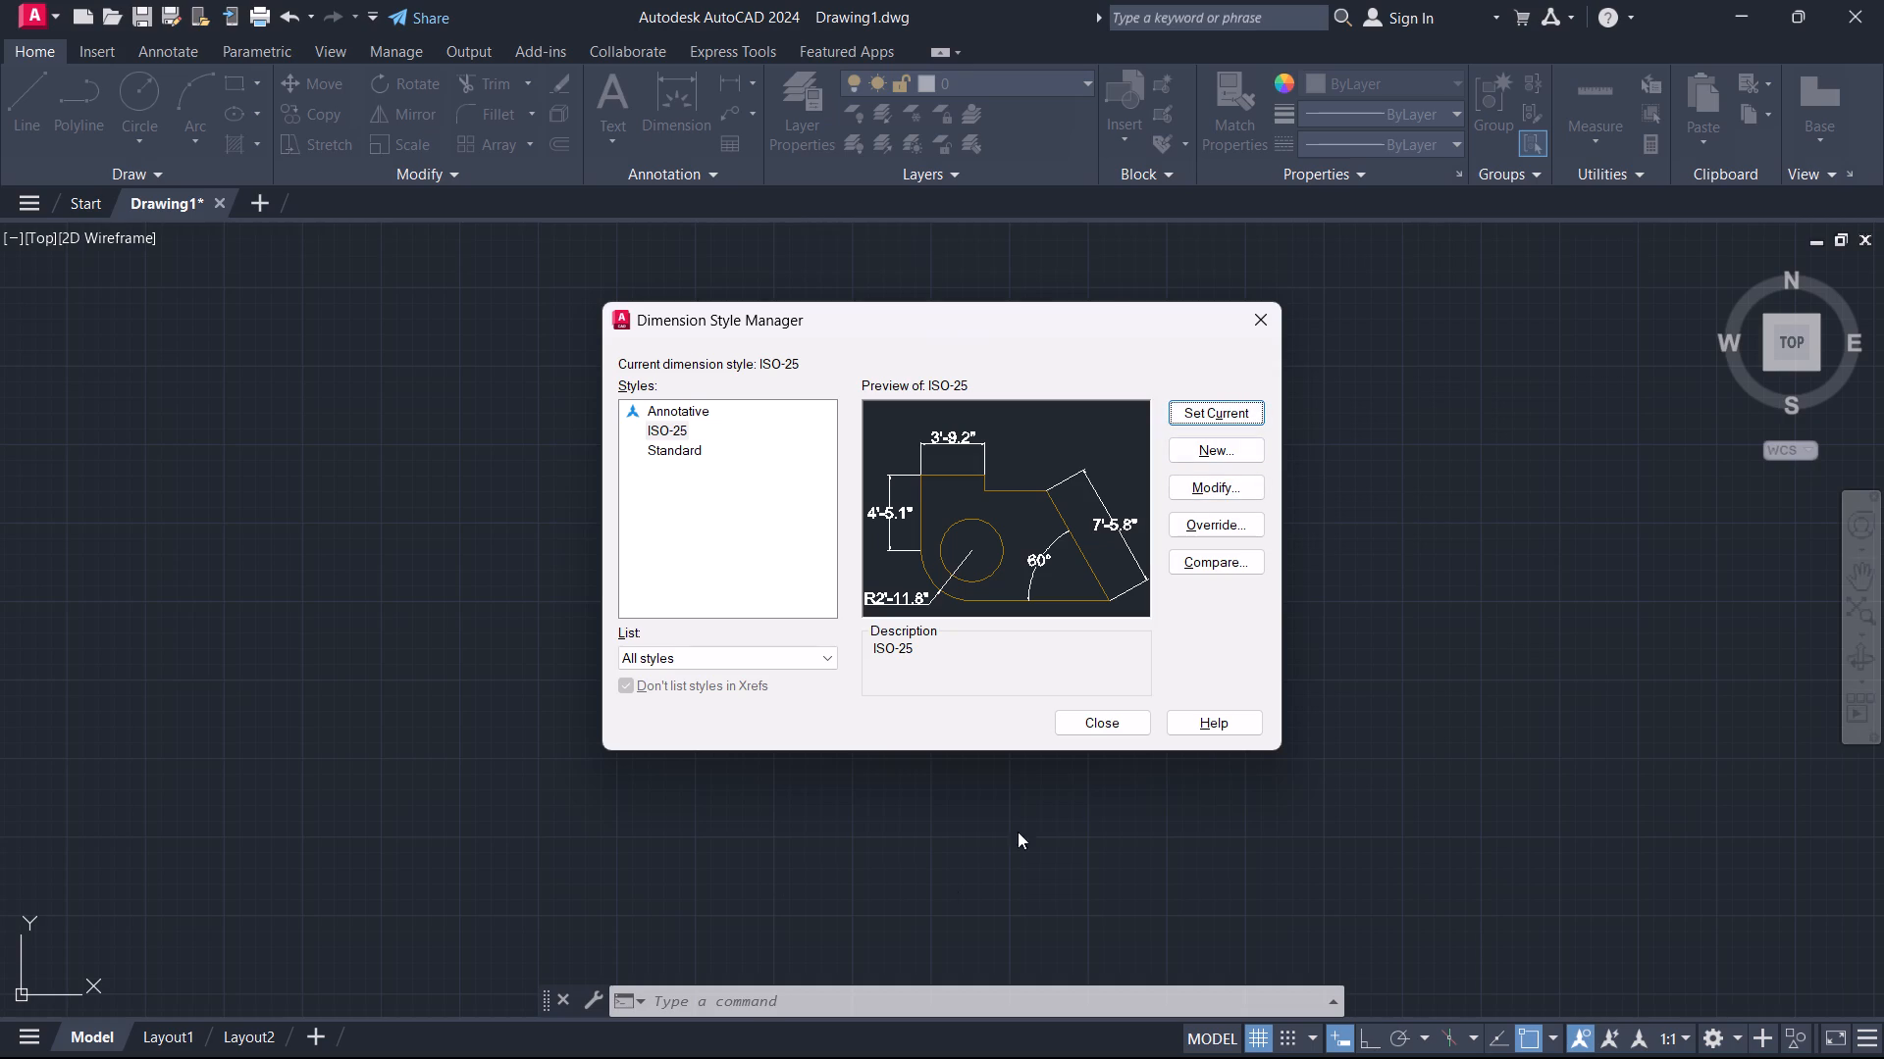
{"action": "left_click", "coordinate": [1099, 717]}
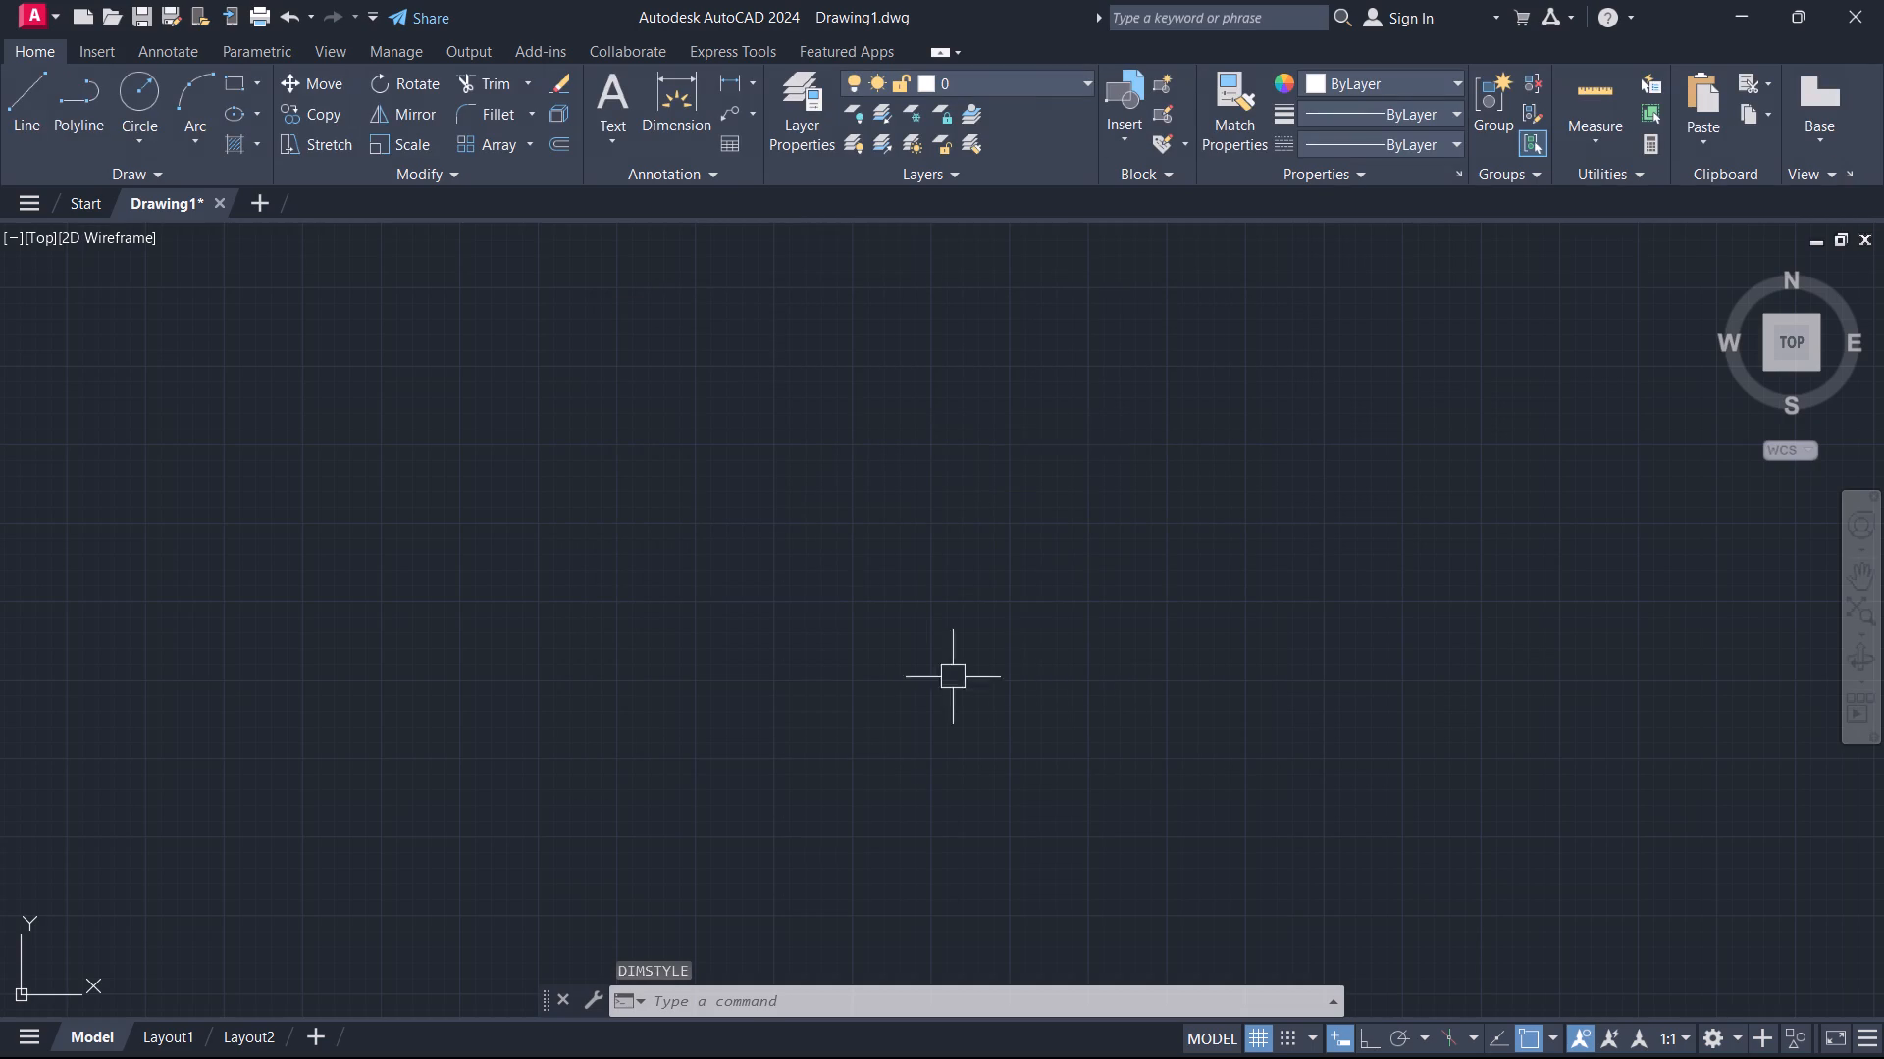
Turn on Ortho mode.
{"action": "scroll", "coordinate": [905, 653], "scroll_direction": "down", "scroll_amount": 1}
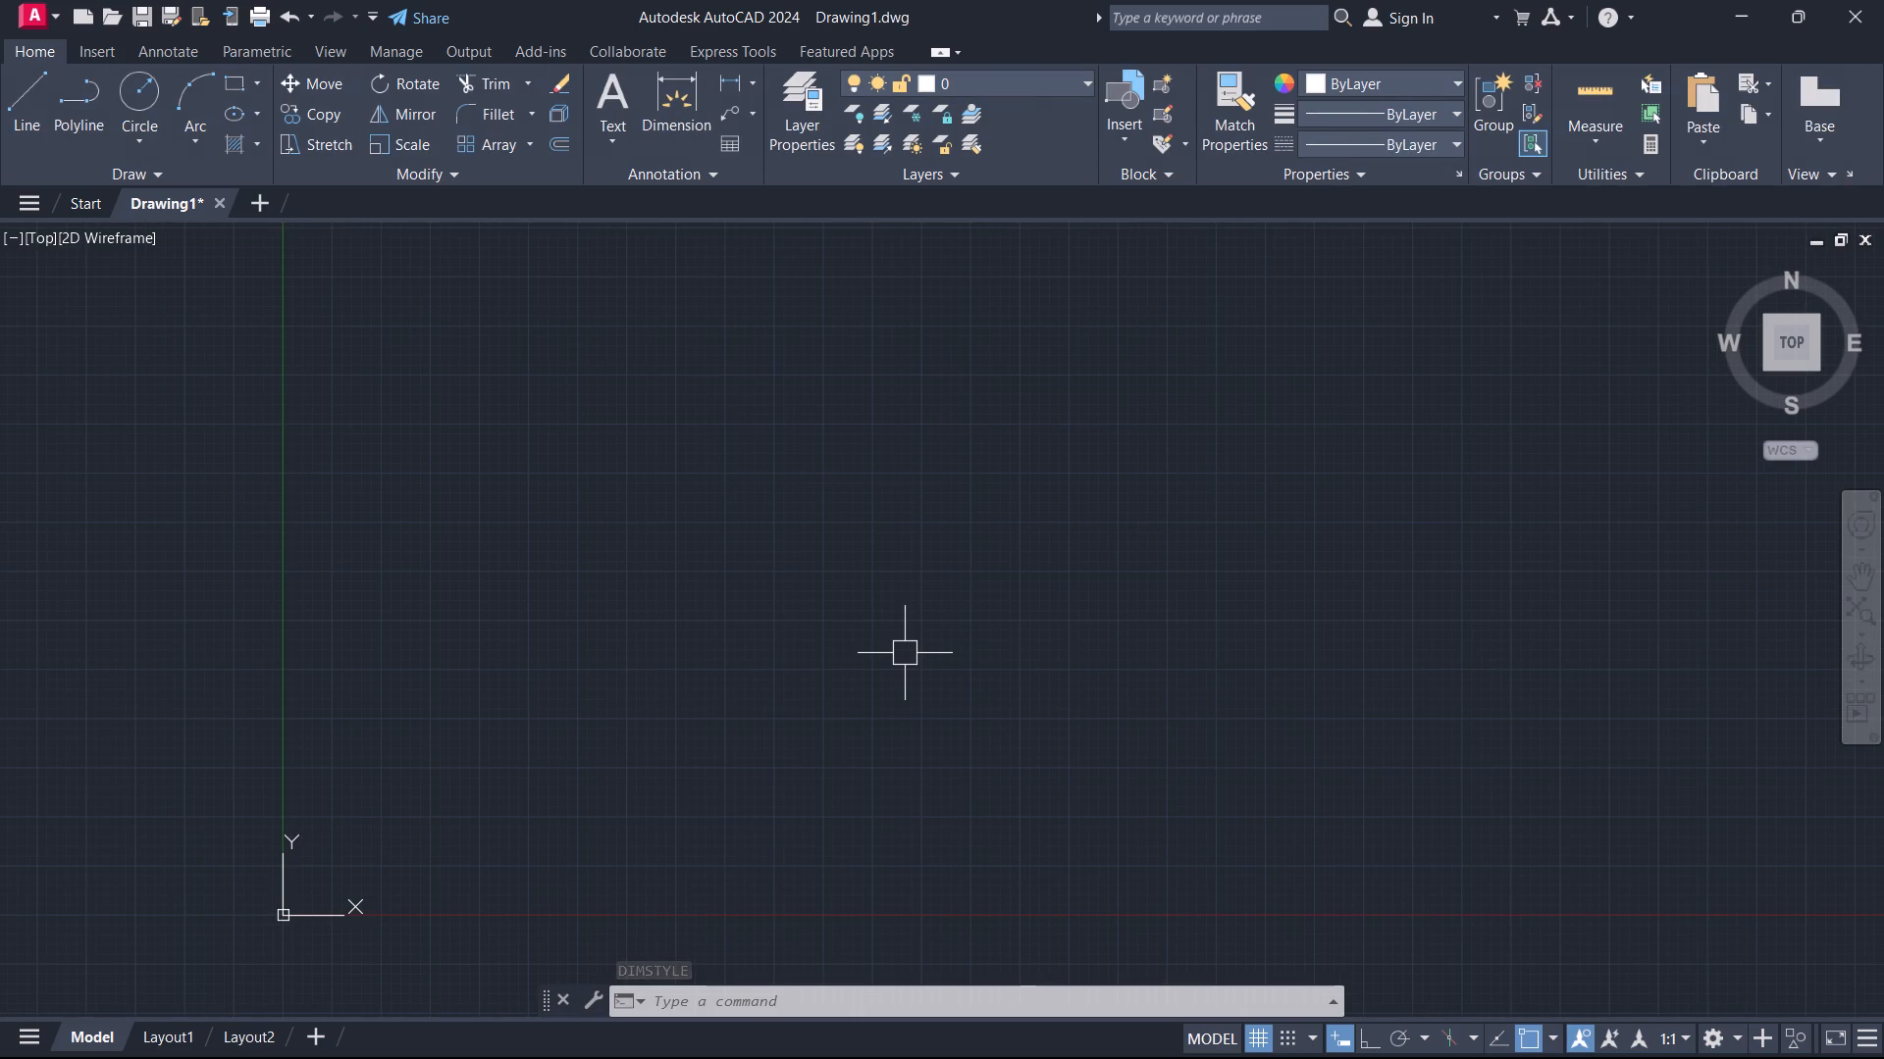
{"action": "key", "text": "F8"}
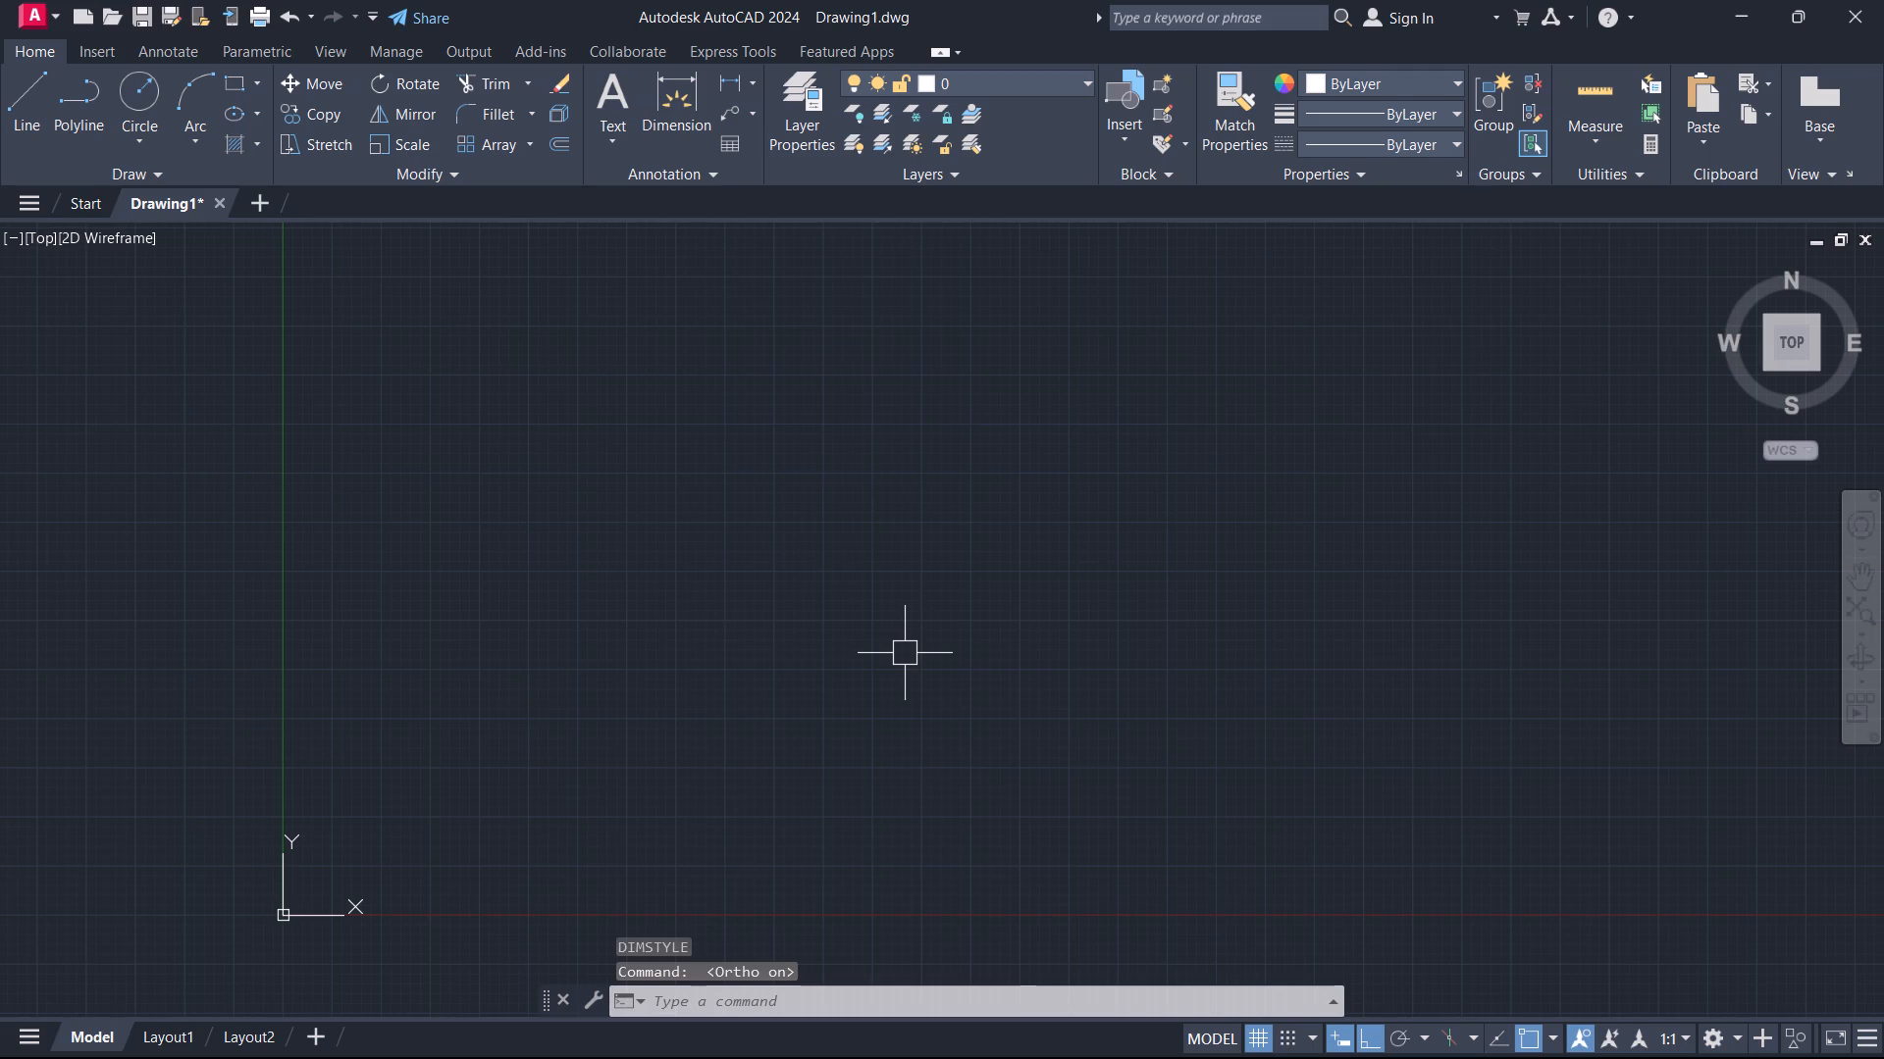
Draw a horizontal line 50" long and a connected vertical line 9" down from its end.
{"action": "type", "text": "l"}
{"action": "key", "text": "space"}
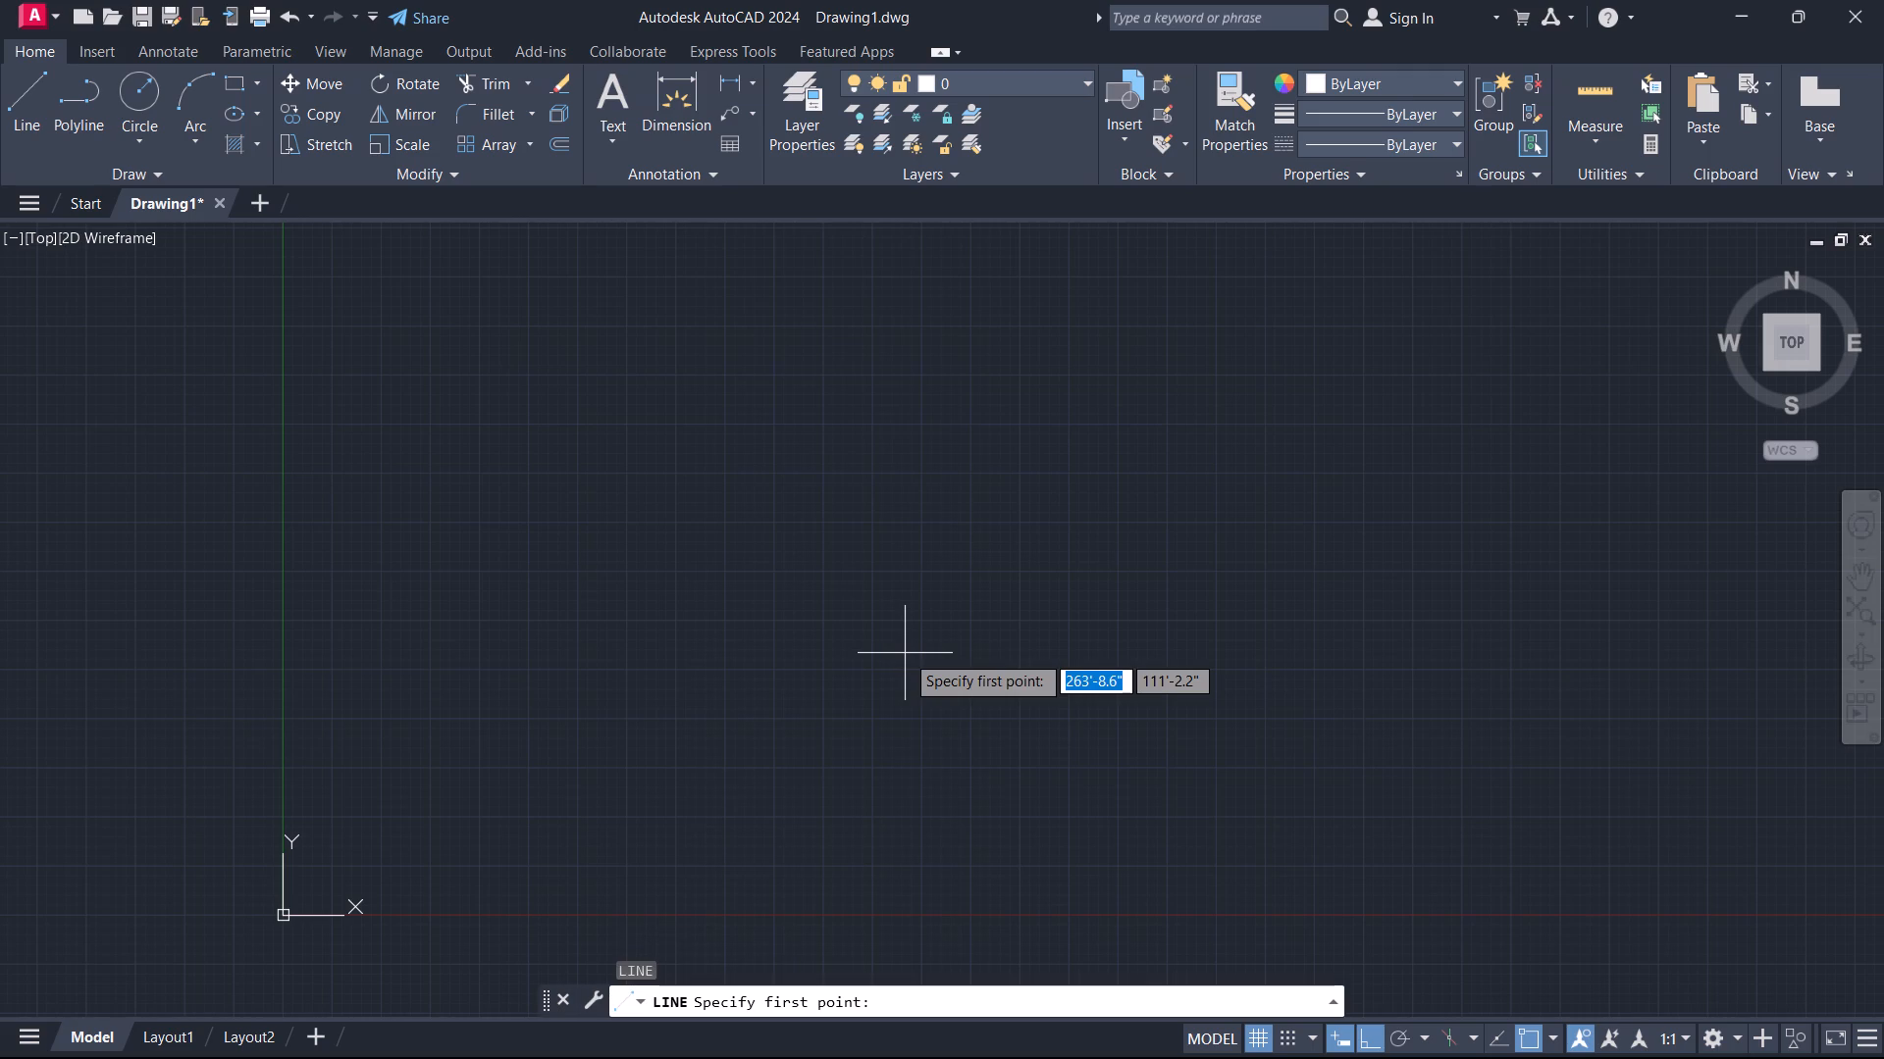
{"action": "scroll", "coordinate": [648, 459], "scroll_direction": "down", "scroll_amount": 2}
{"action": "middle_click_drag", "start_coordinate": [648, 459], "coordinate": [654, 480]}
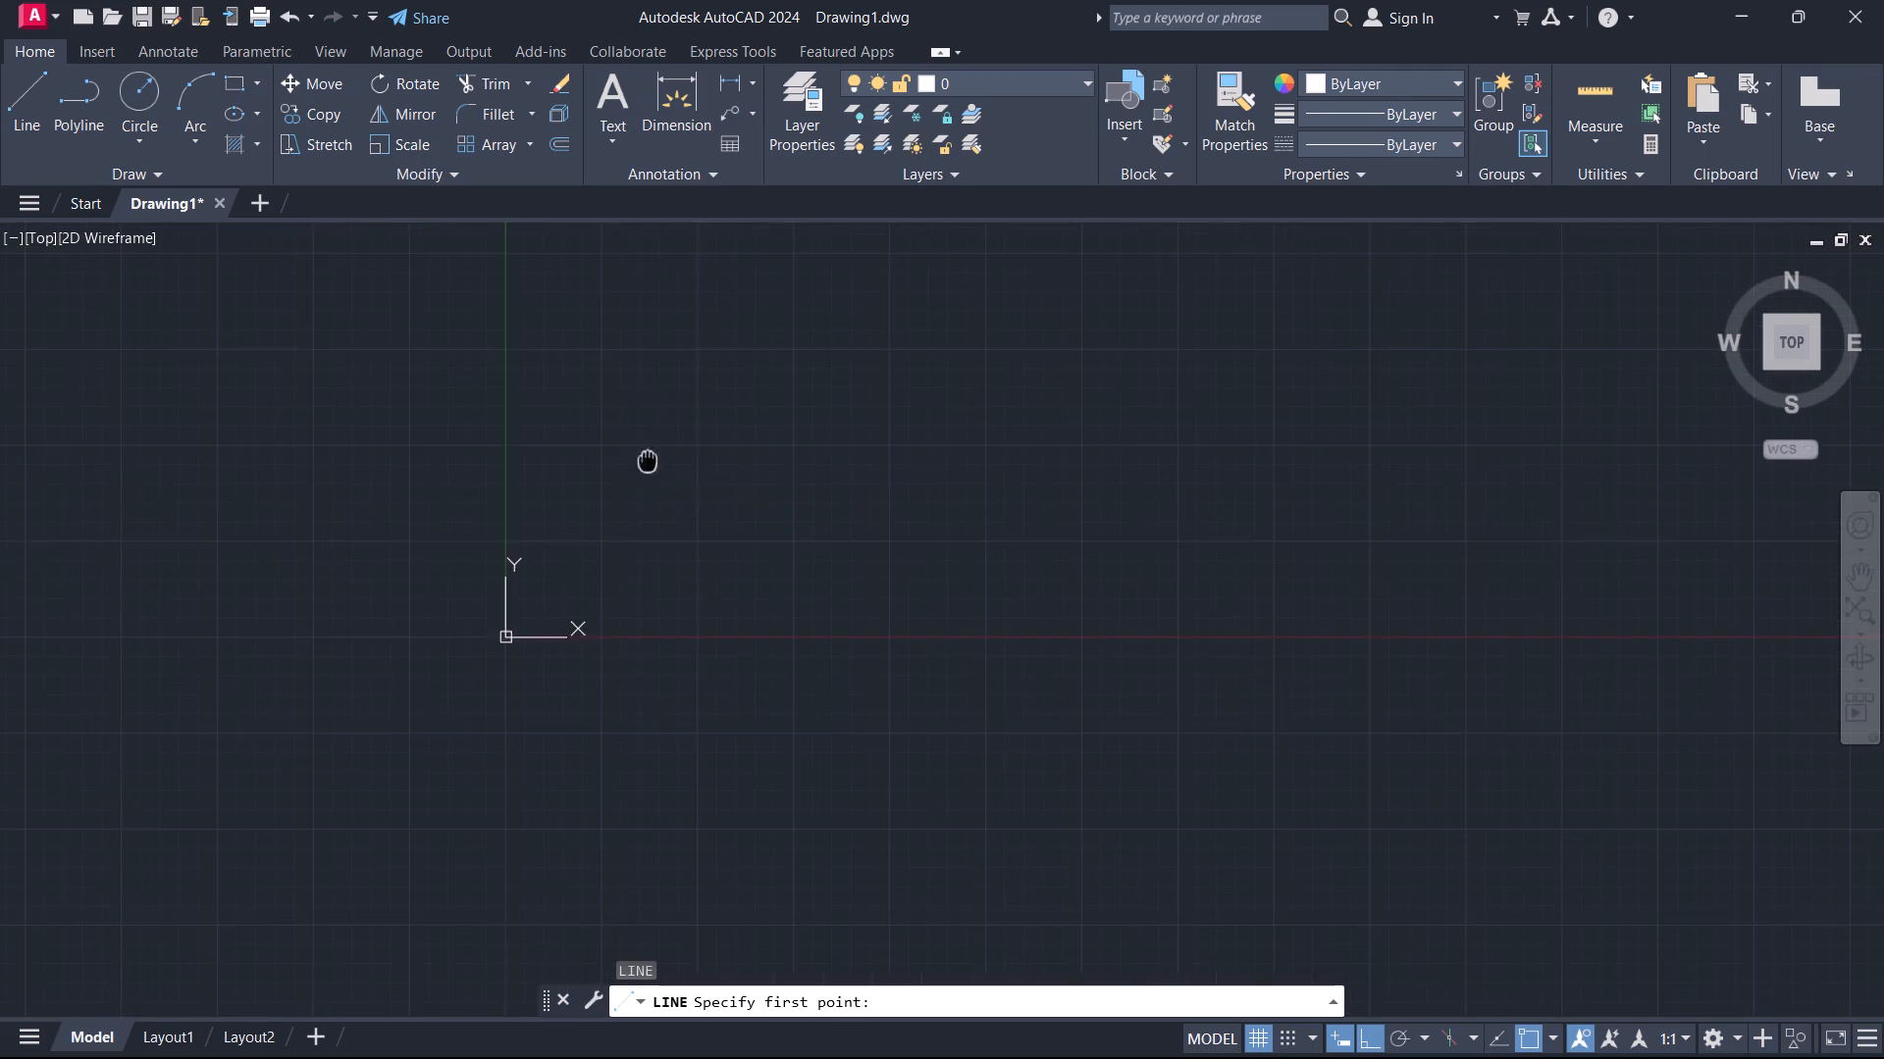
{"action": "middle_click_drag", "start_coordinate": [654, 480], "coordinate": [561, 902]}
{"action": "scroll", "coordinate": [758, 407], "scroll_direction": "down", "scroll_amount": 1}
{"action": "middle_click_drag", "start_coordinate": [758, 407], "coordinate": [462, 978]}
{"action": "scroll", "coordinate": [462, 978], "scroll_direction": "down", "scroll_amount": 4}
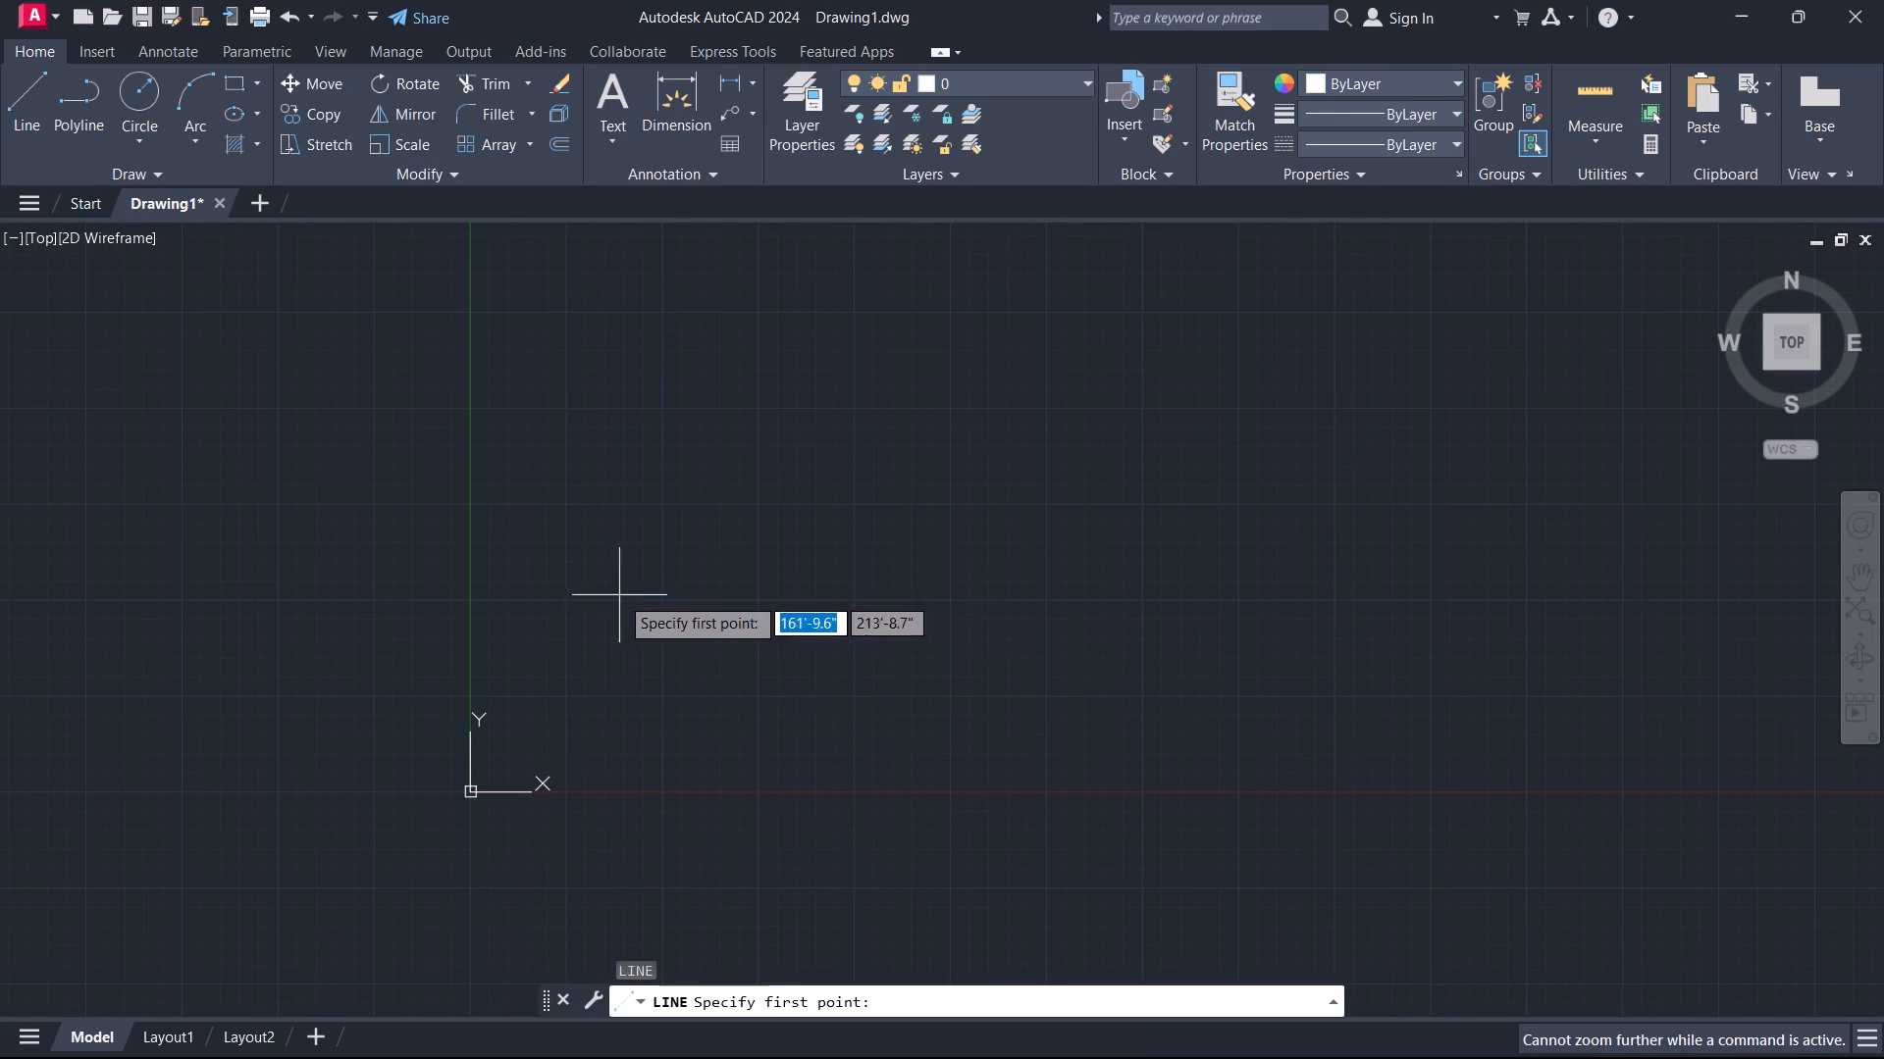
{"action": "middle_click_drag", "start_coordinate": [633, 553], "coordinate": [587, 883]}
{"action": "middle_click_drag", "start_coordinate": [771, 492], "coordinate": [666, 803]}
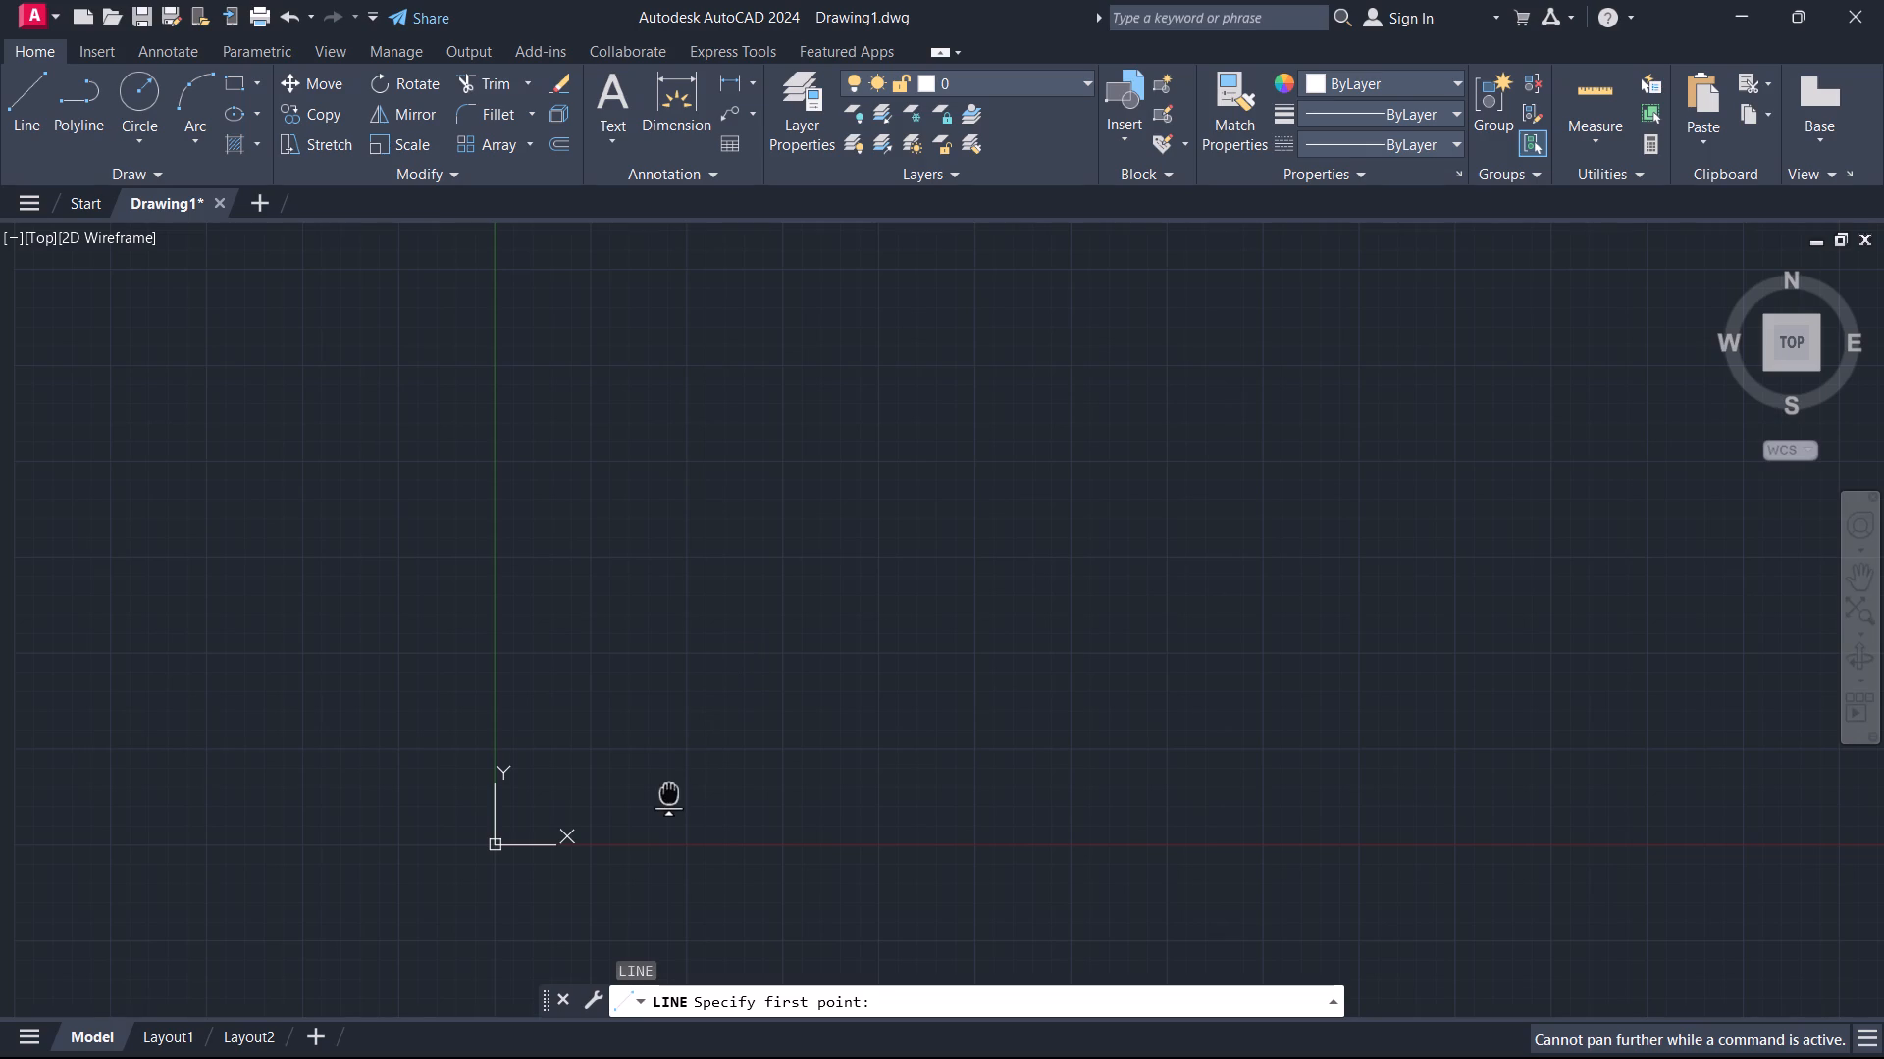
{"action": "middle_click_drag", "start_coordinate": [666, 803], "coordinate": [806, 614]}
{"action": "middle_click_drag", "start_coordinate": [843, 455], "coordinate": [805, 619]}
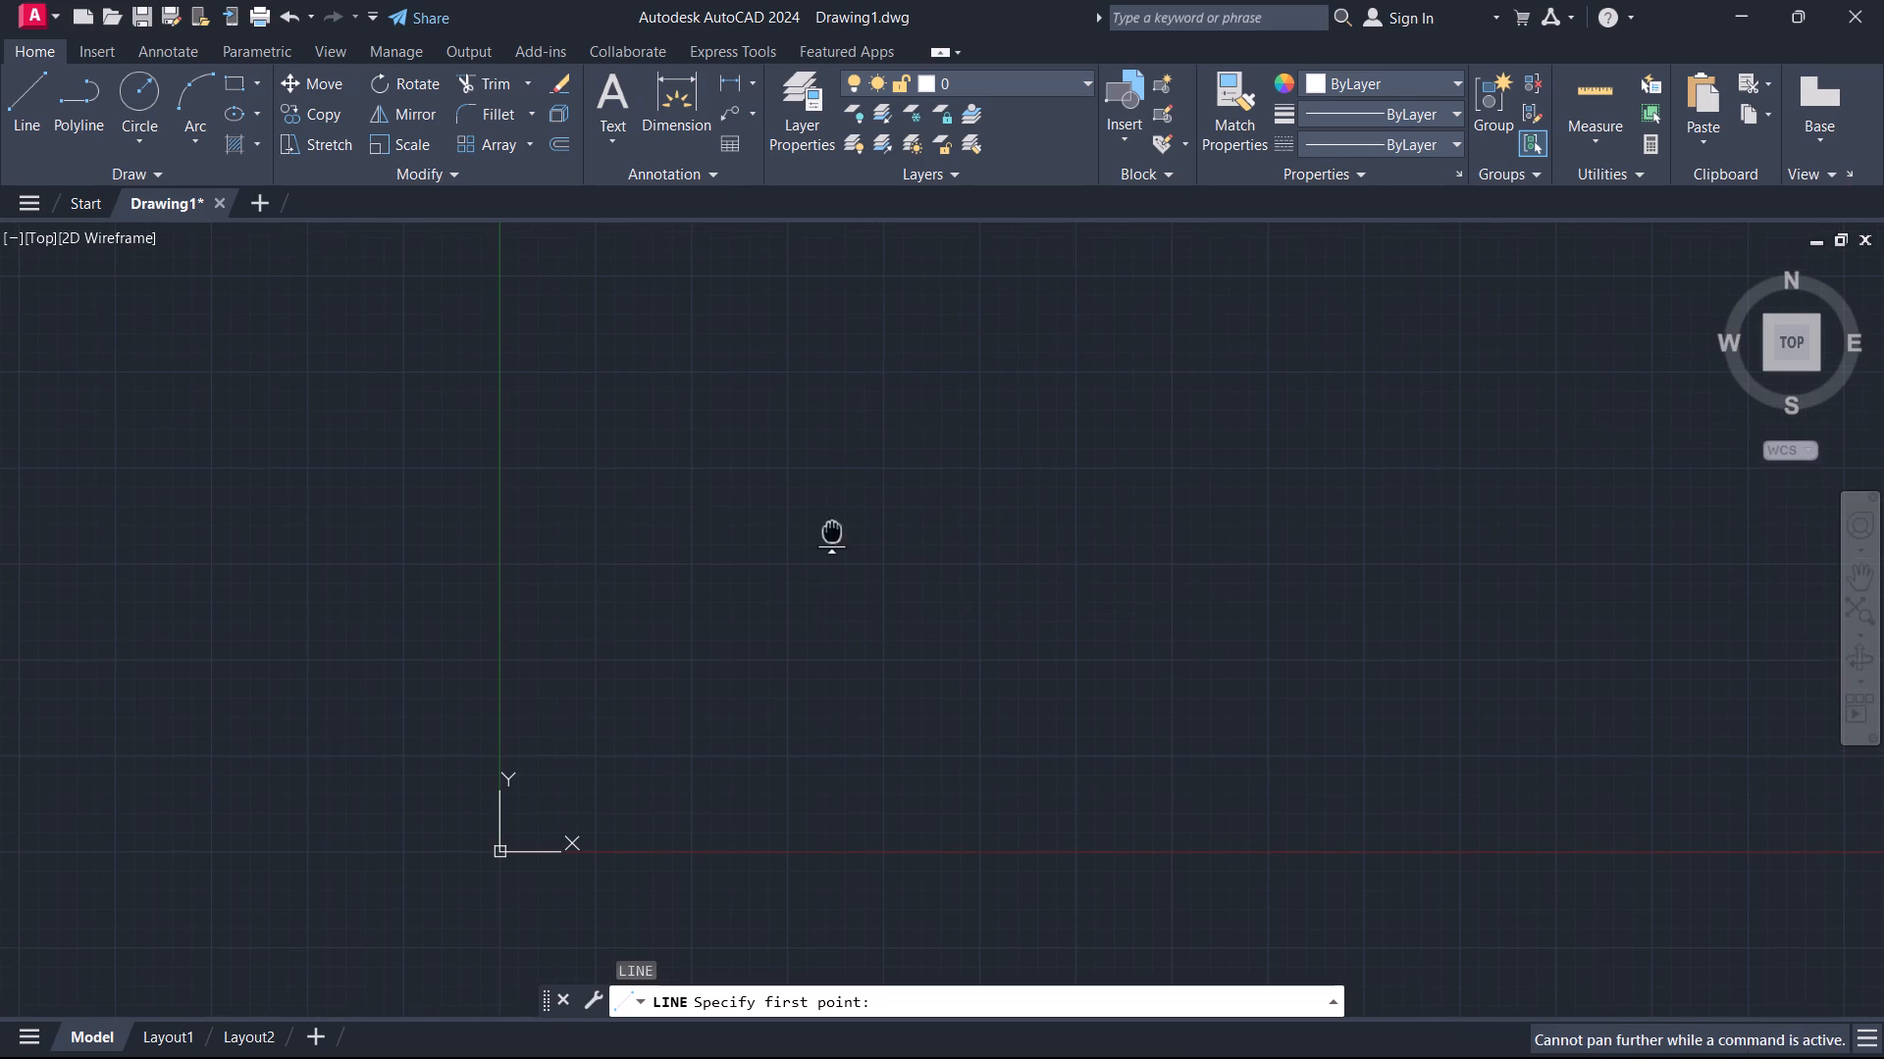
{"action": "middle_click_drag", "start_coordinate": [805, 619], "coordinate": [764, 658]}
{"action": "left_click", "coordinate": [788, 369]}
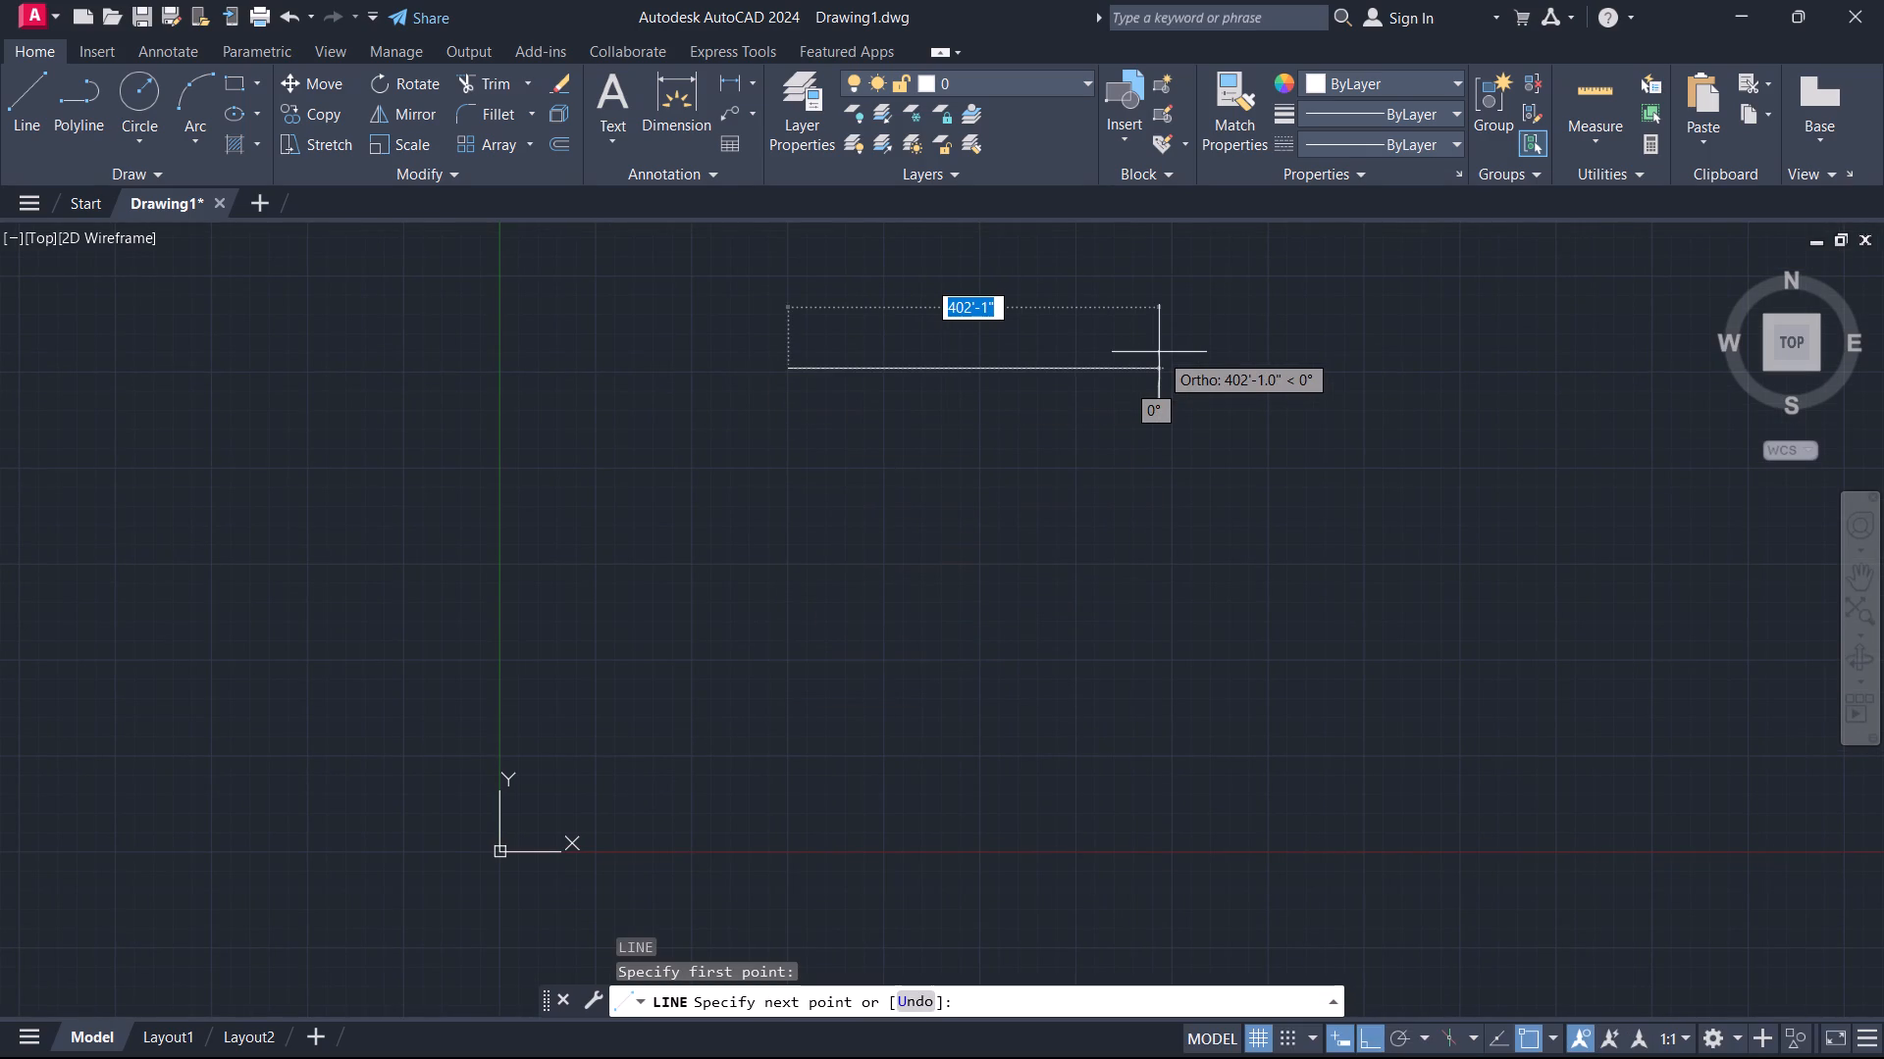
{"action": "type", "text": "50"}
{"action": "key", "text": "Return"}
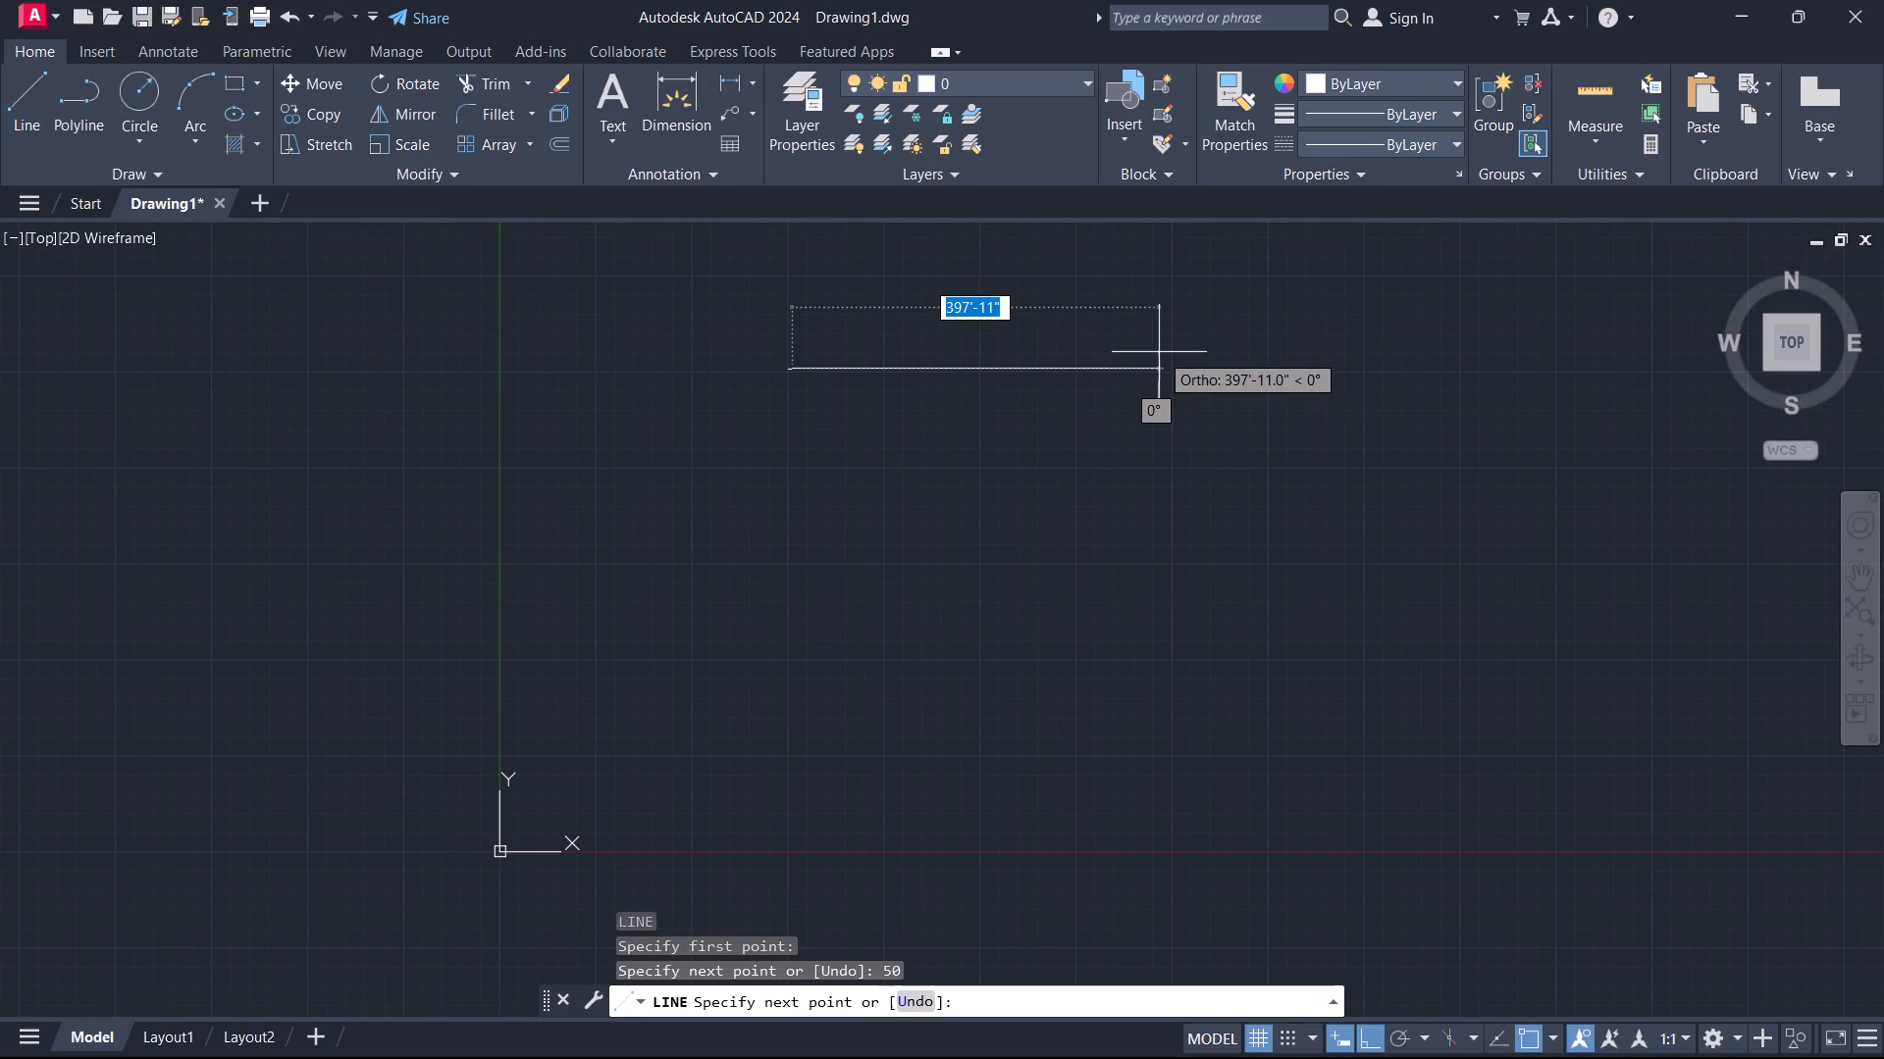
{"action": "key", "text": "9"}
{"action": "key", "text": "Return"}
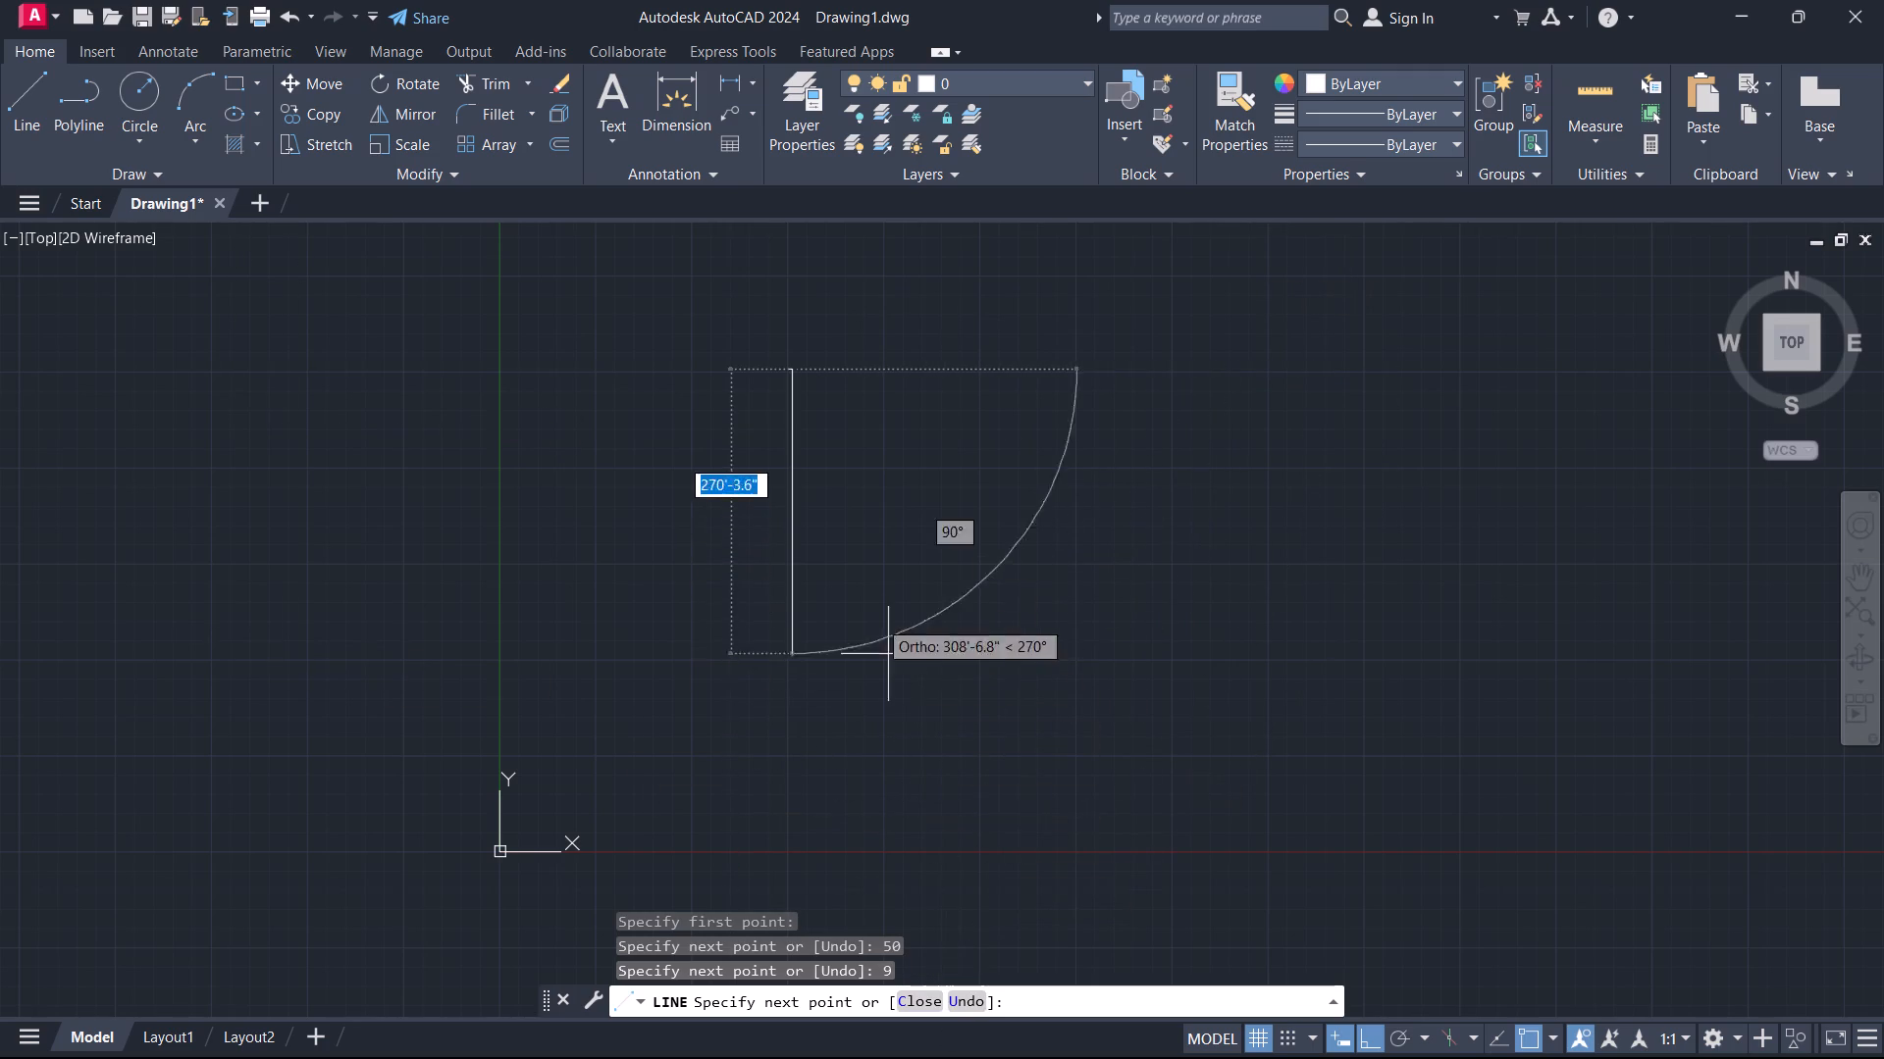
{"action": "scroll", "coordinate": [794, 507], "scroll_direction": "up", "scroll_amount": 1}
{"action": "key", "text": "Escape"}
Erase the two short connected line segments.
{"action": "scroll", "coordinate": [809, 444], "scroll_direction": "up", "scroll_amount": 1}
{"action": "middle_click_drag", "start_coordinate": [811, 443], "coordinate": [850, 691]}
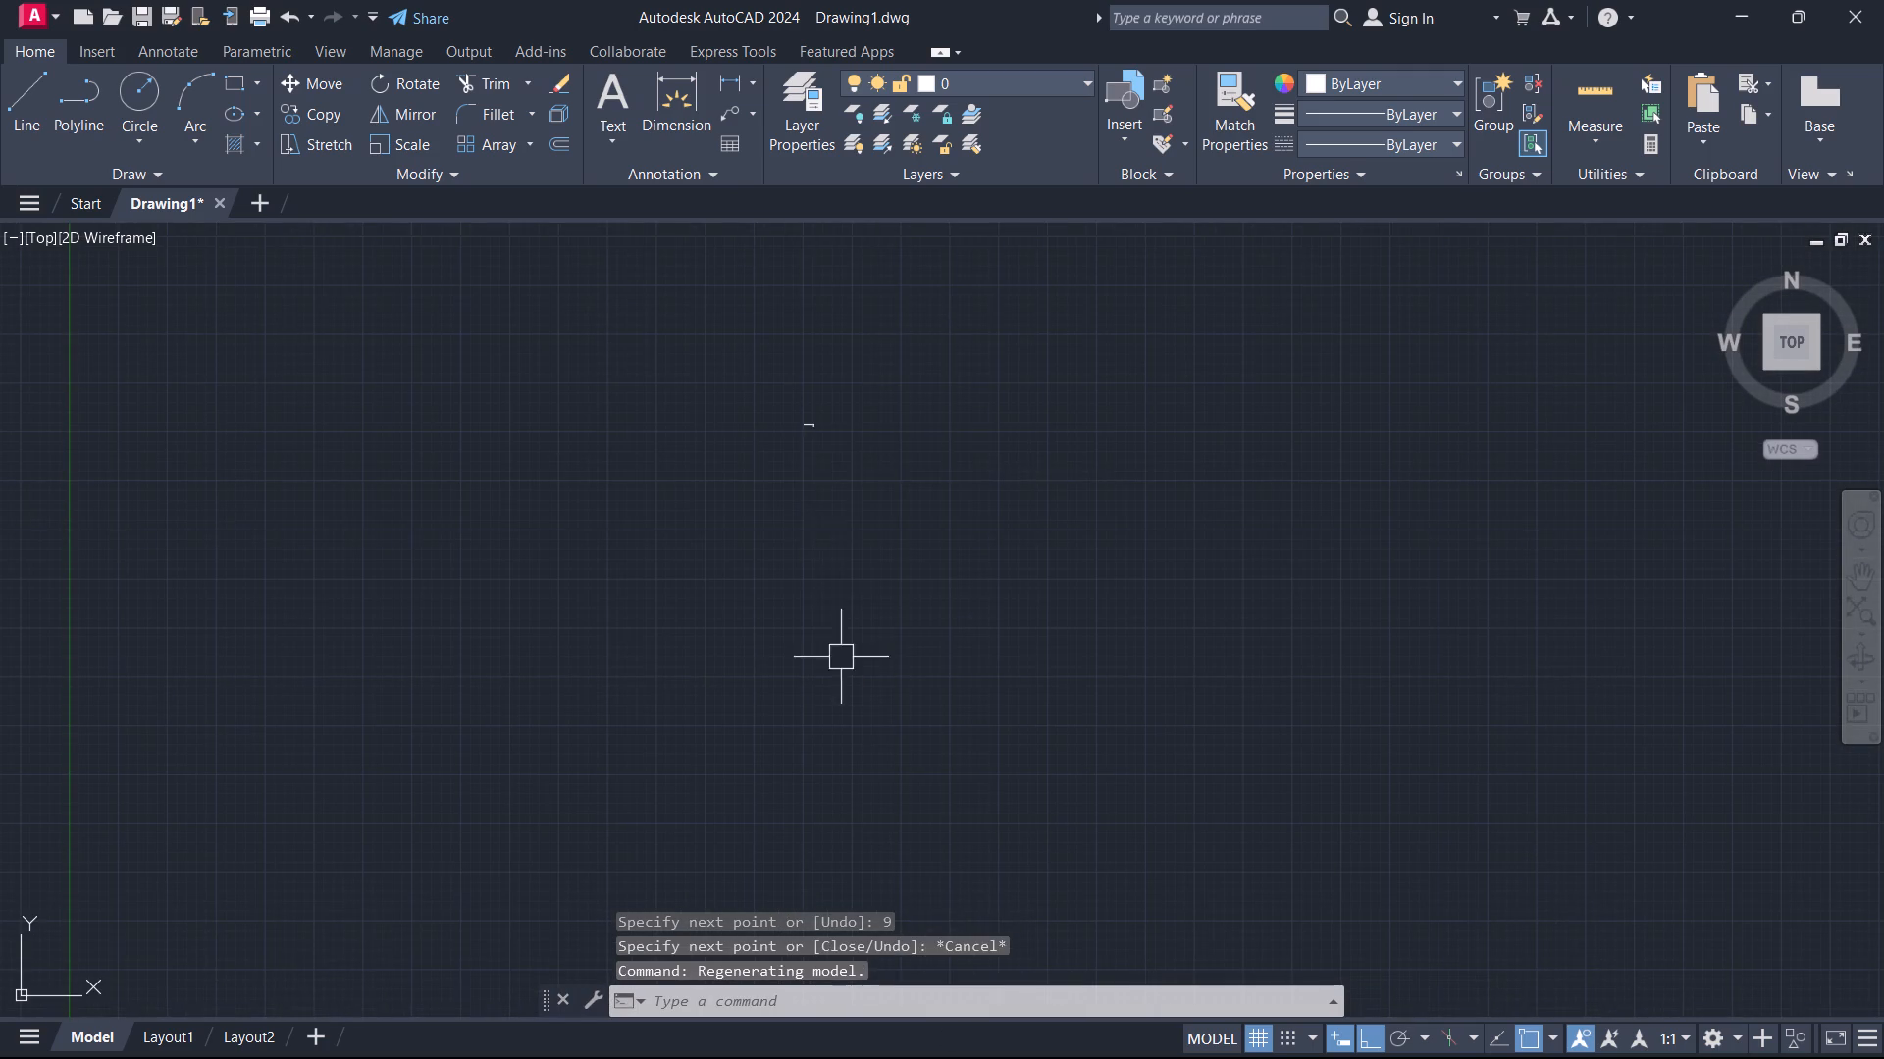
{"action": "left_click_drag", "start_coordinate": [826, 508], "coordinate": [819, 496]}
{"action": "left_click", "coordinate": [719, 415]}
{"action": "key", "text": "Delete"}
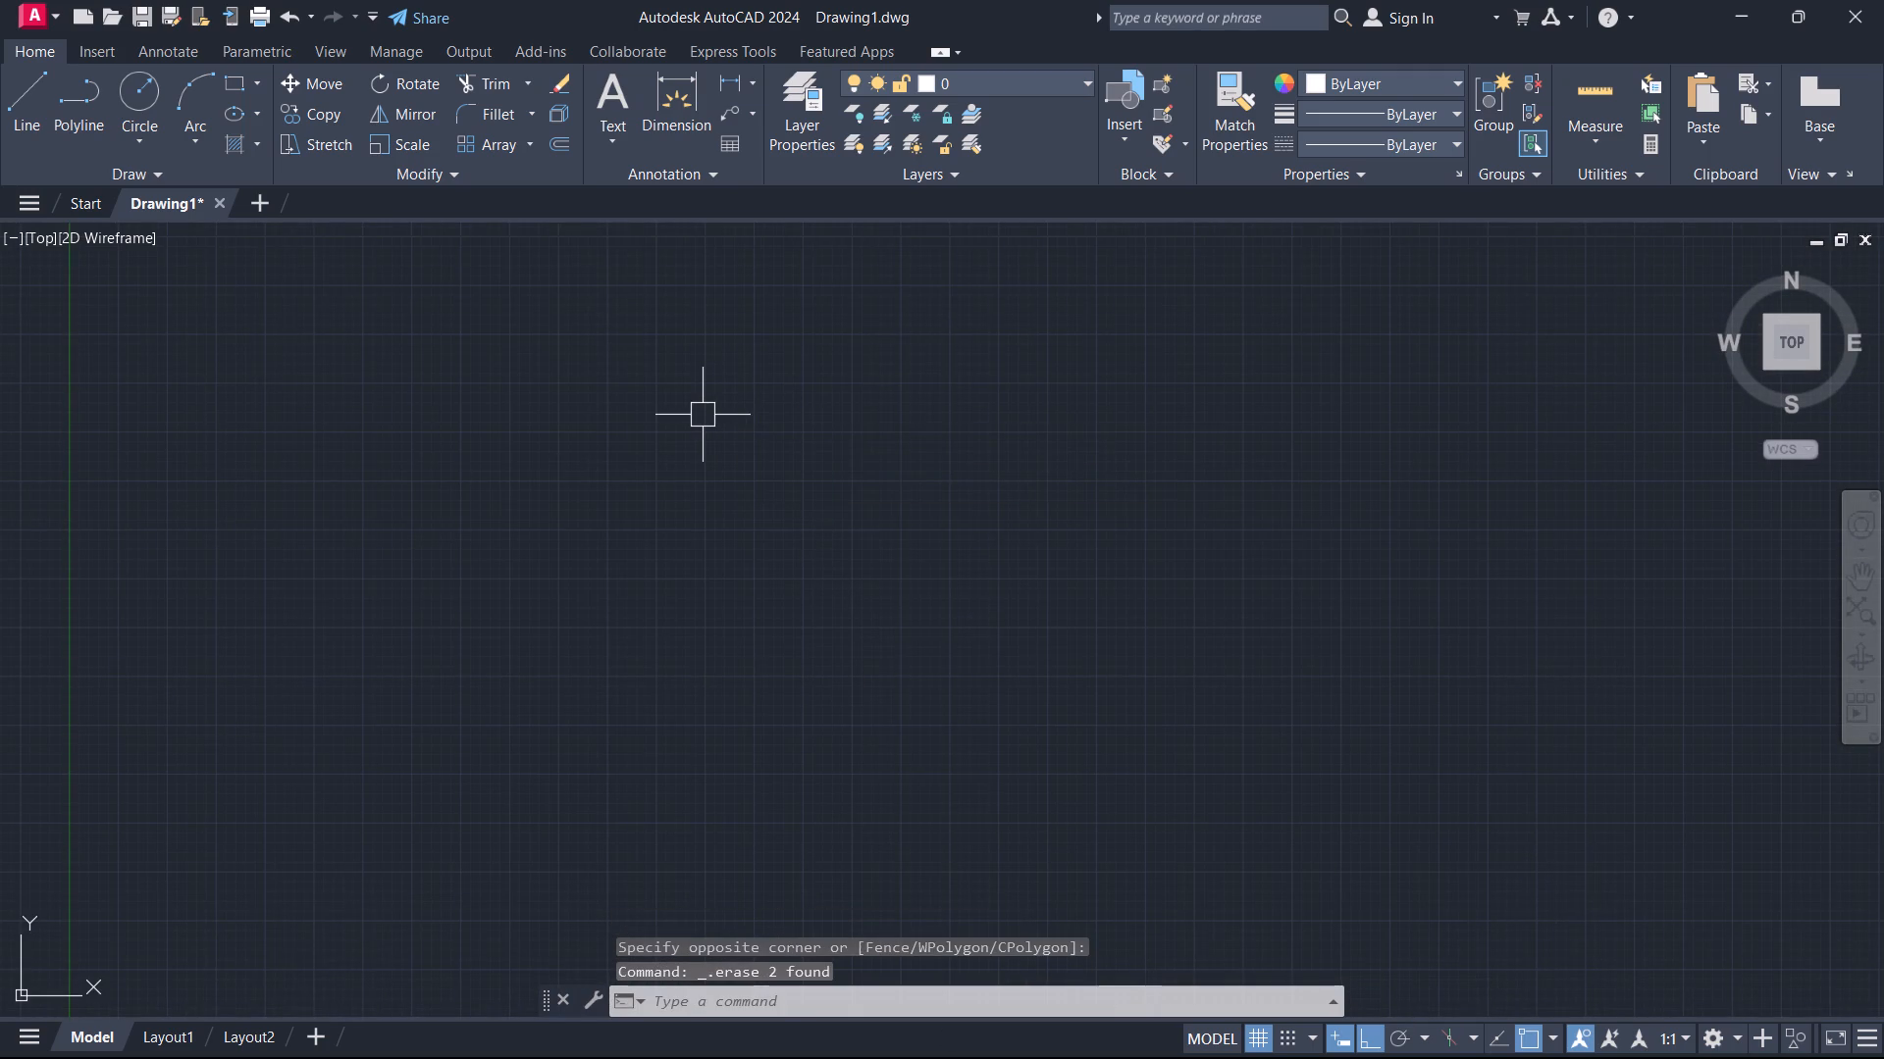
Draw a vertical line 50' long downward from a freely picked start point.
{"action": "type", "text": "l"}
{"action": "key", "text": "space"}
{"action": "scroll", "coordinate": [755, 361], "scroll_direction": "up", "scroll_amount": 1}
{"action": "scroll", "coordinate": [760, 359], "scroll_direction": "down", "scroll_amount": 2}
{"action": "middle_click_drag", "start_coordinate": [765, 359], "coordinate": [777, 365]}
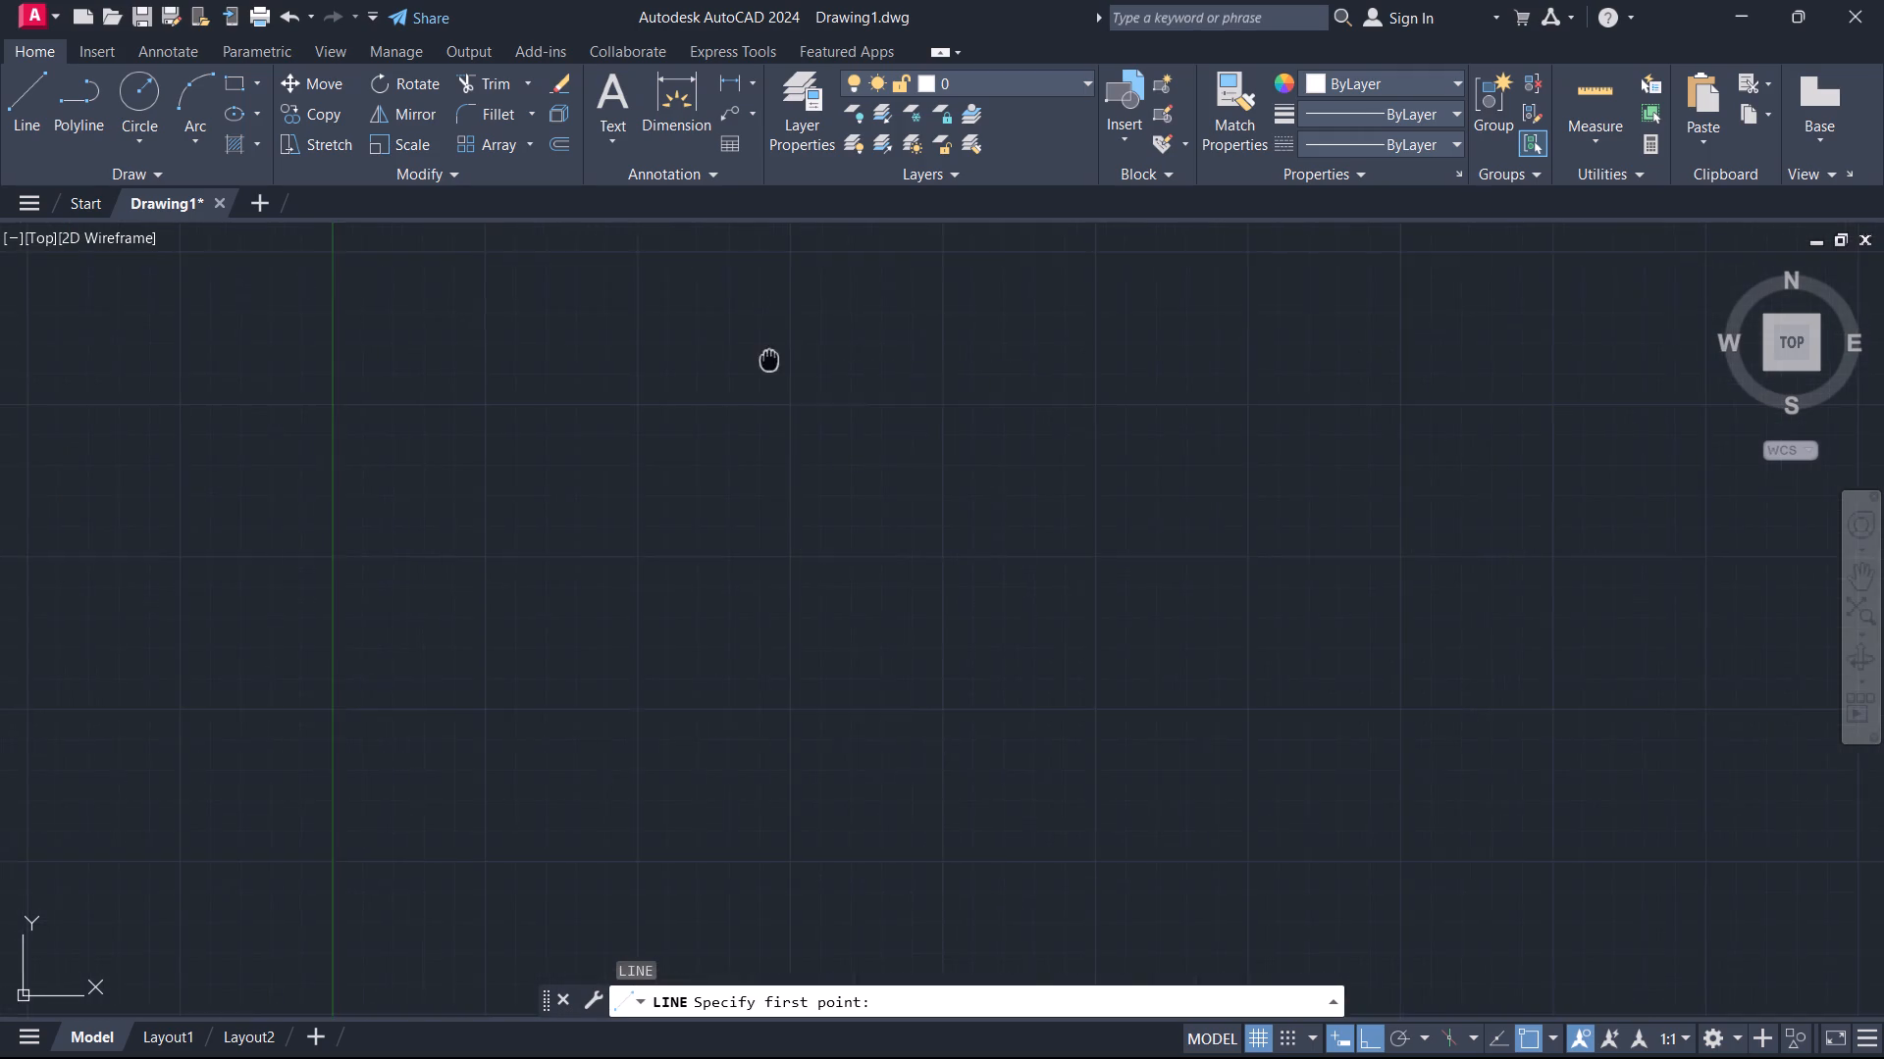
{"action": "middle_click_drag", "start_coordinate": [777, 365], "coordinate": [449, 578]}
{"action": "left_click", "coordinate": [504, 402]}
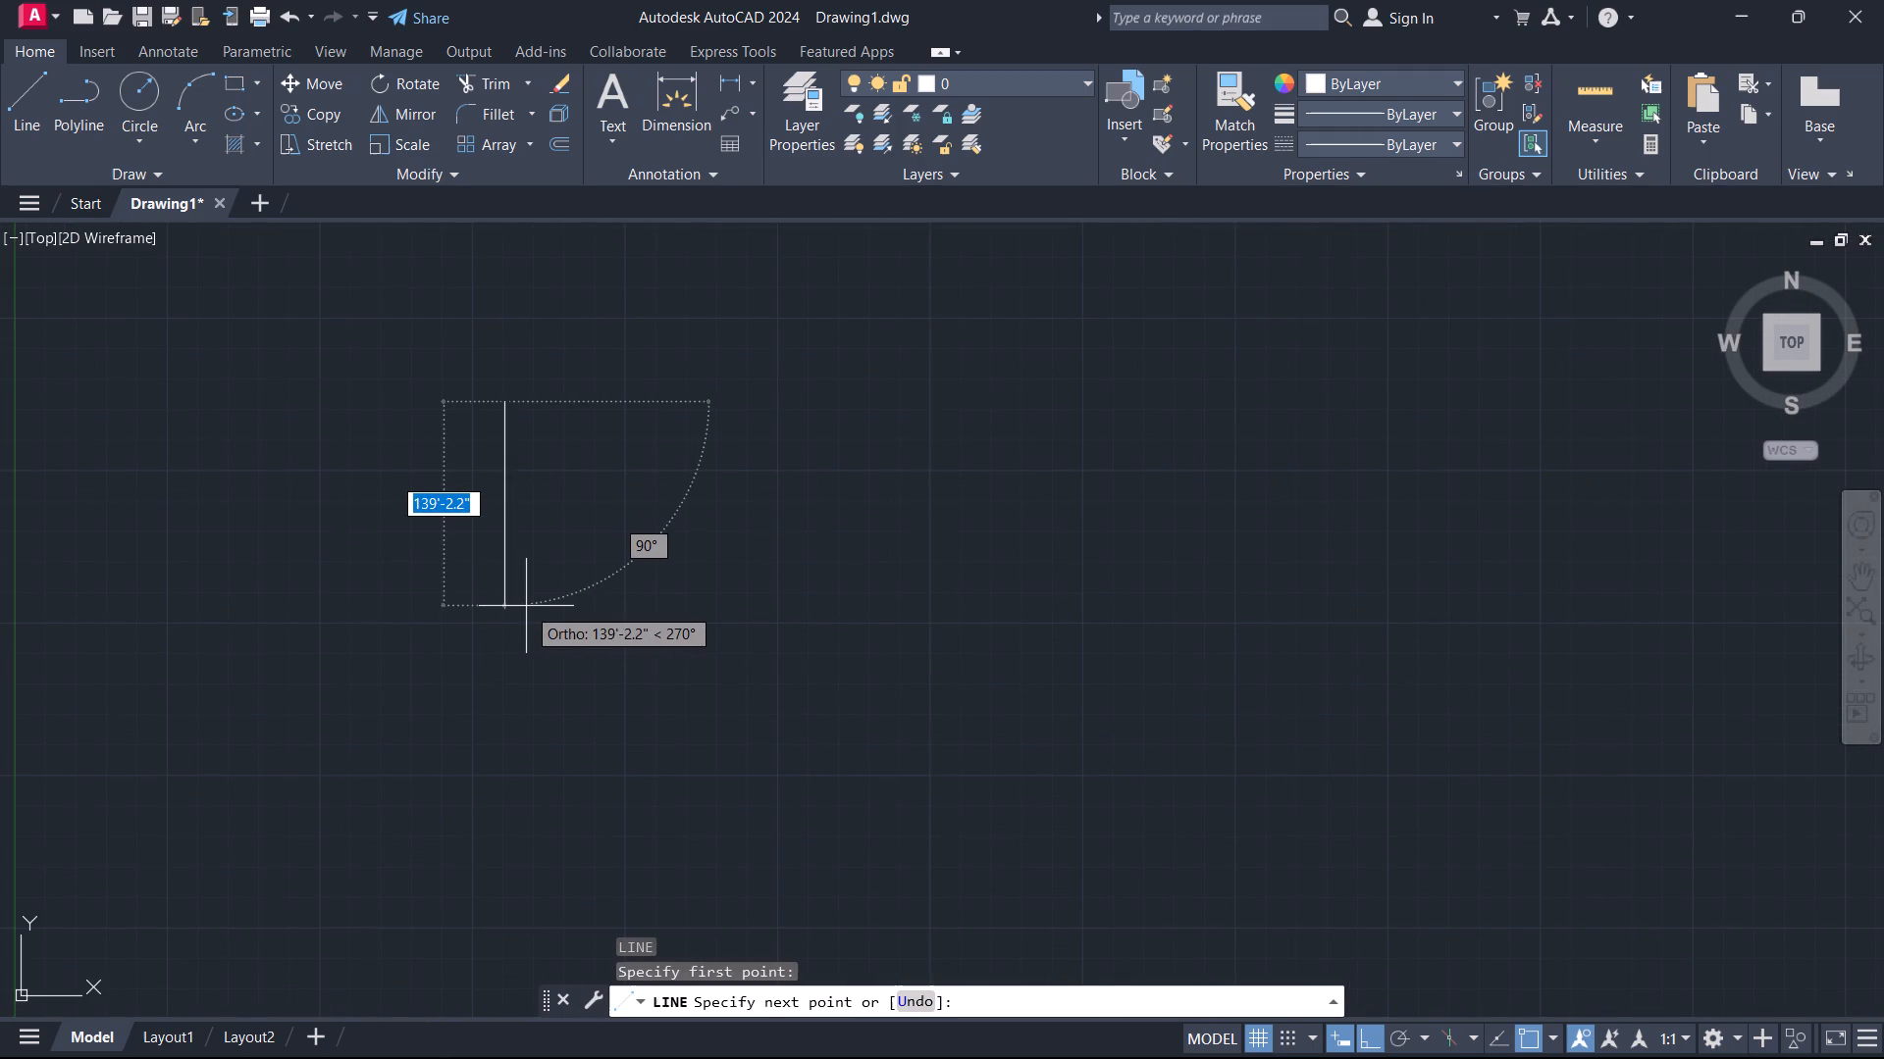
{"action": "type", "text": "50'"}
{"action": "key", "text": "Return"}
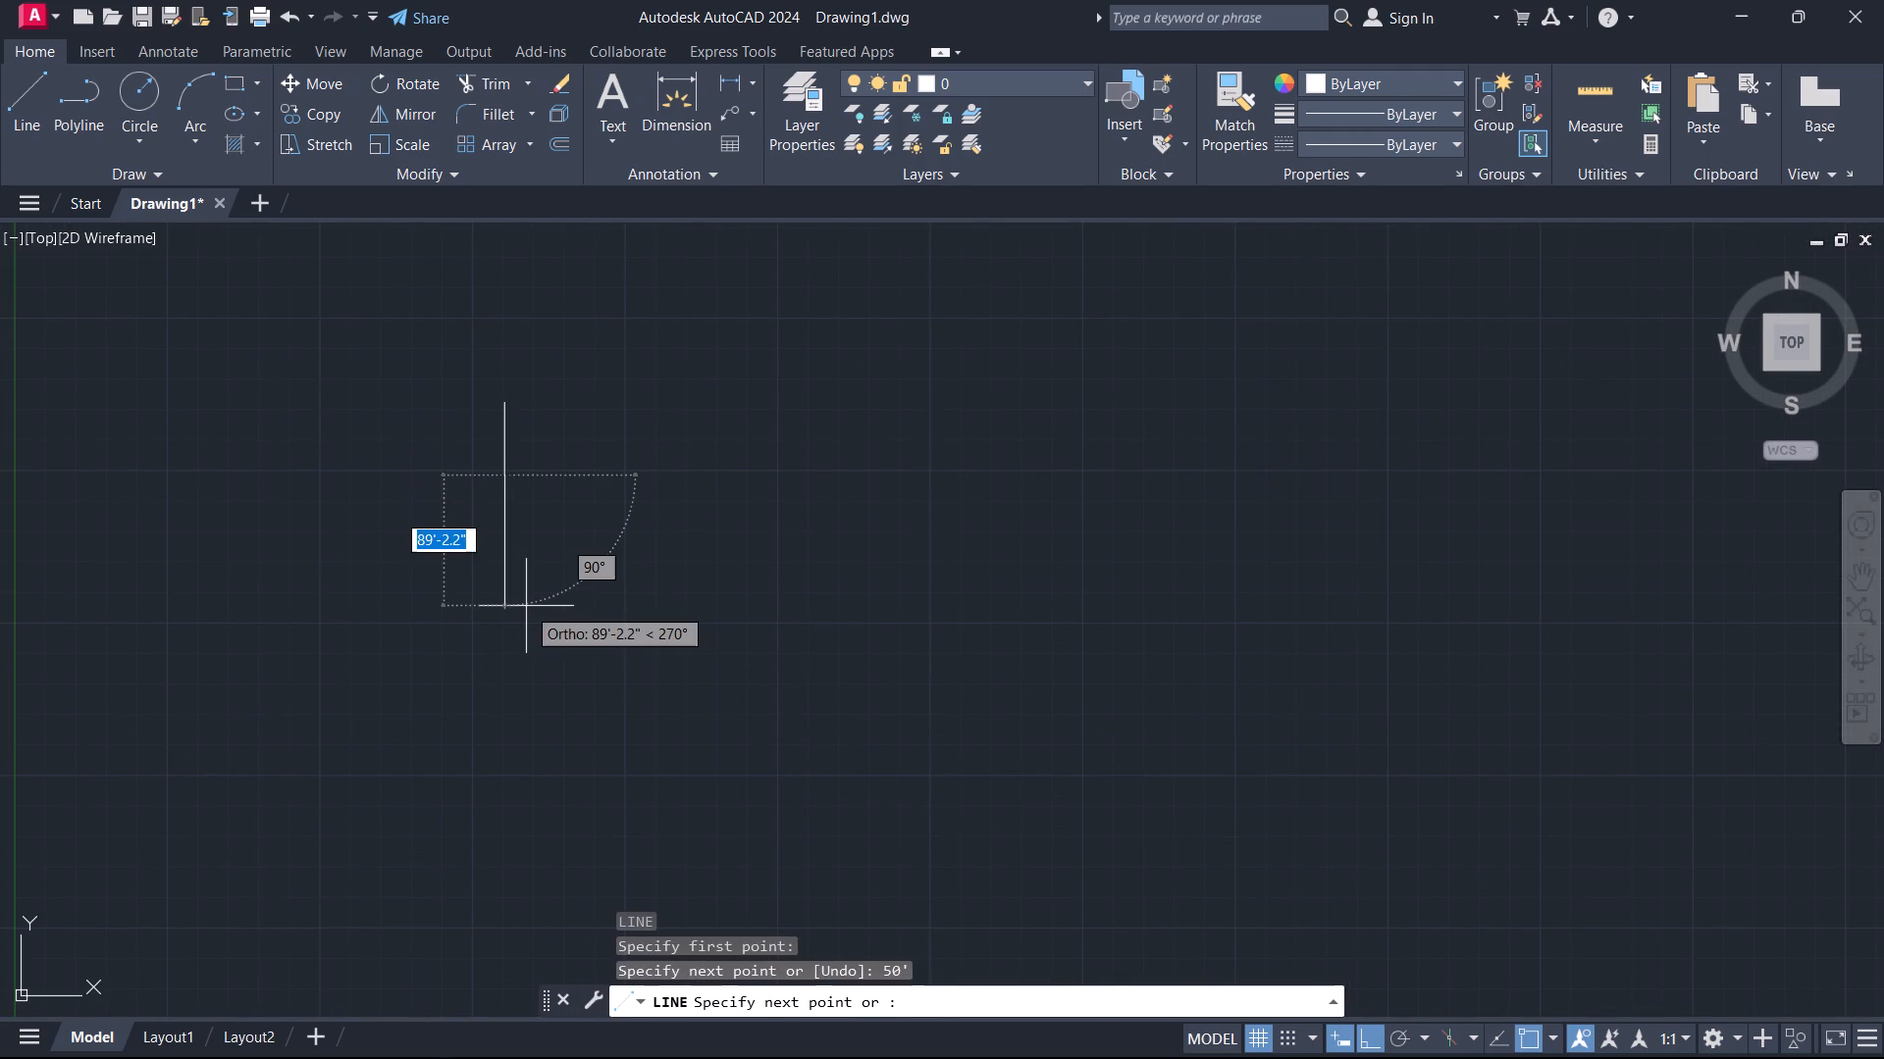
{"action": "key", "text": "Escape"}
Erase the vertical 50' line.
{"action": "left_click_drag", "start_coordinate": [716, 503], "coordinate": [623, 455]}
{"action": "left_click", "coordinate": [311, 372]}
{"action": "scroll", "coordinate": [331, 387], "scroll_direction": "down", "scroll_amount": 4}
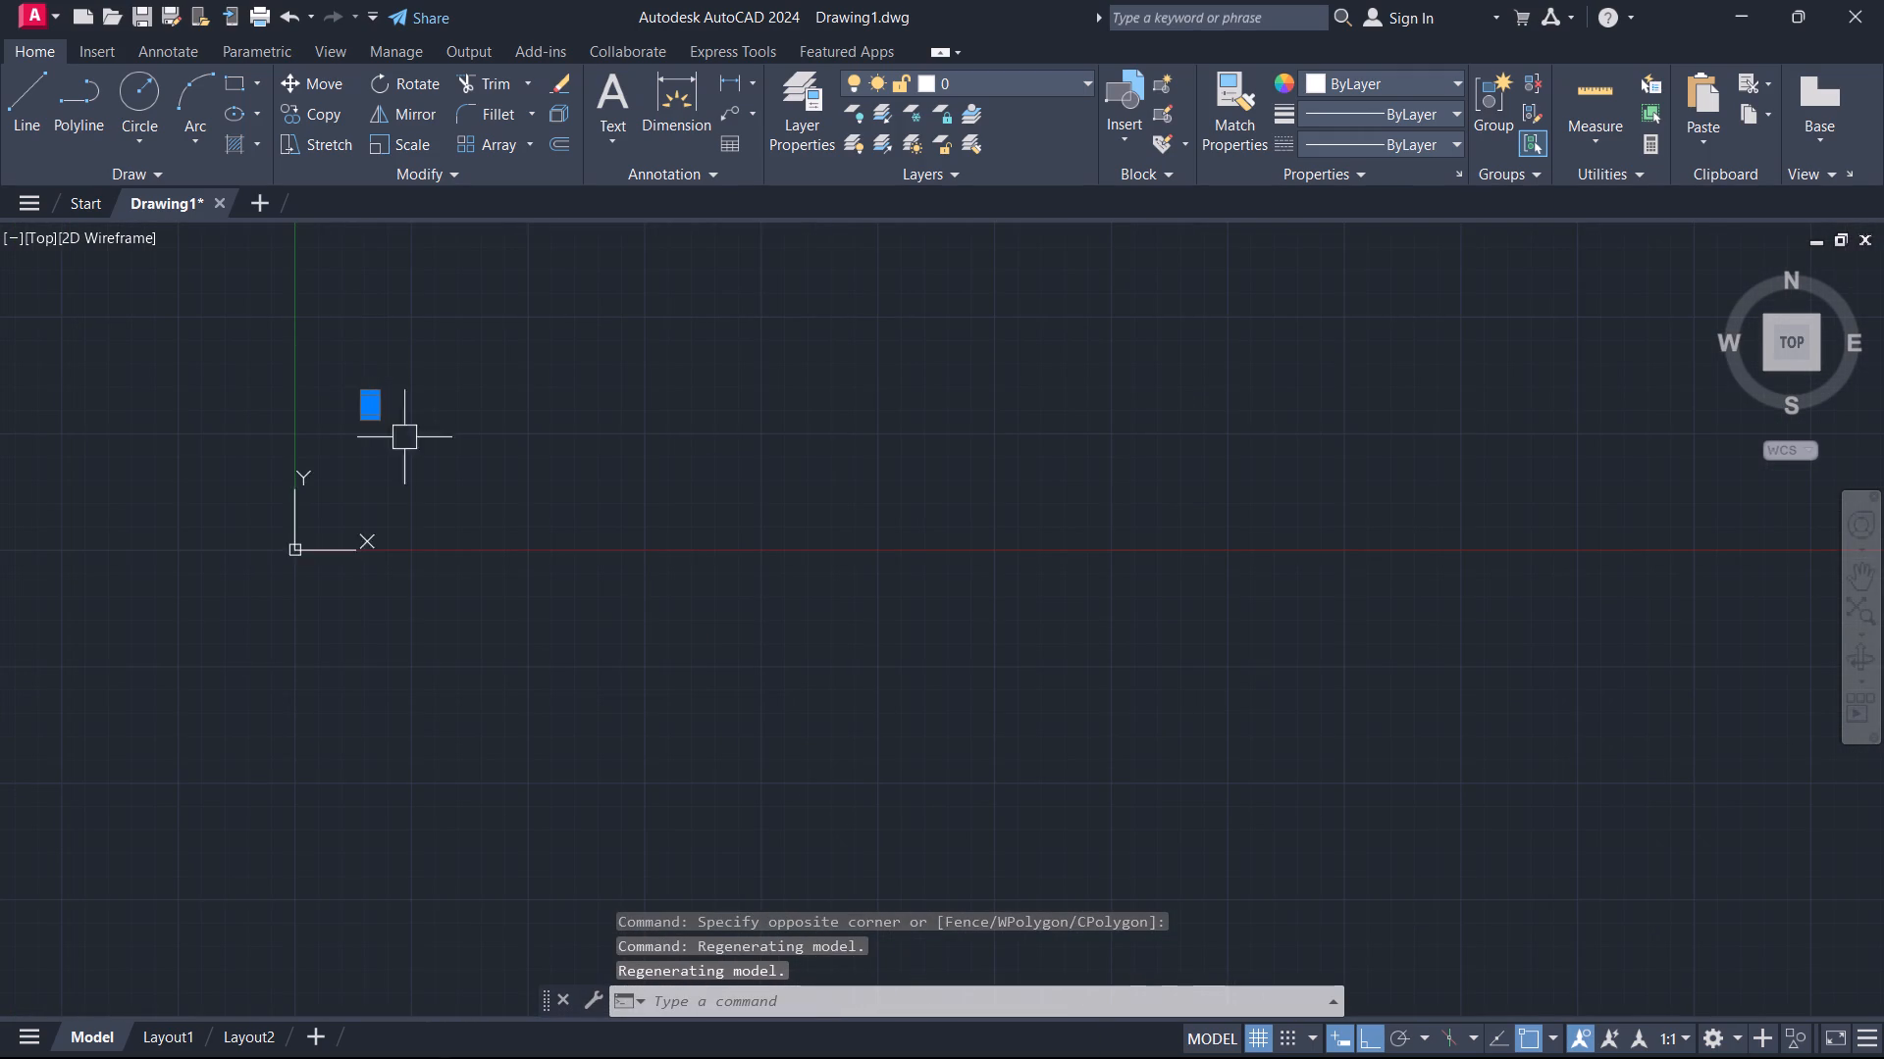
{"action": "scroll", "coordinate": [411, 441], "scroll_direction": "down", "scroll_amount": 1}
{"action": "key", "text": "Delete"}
Draw a closed rectangle from lines: 50' across to the right, 90' down, 50' back to the left, closing to the start.
{"action": "scroll", "coordinate": [421, 445], "scroll_direction": "down", "scroll_amount": 7}
{"action": "middle_click_drag", "start_coordinate": [613, 378], "coordinate": [445, 811]}
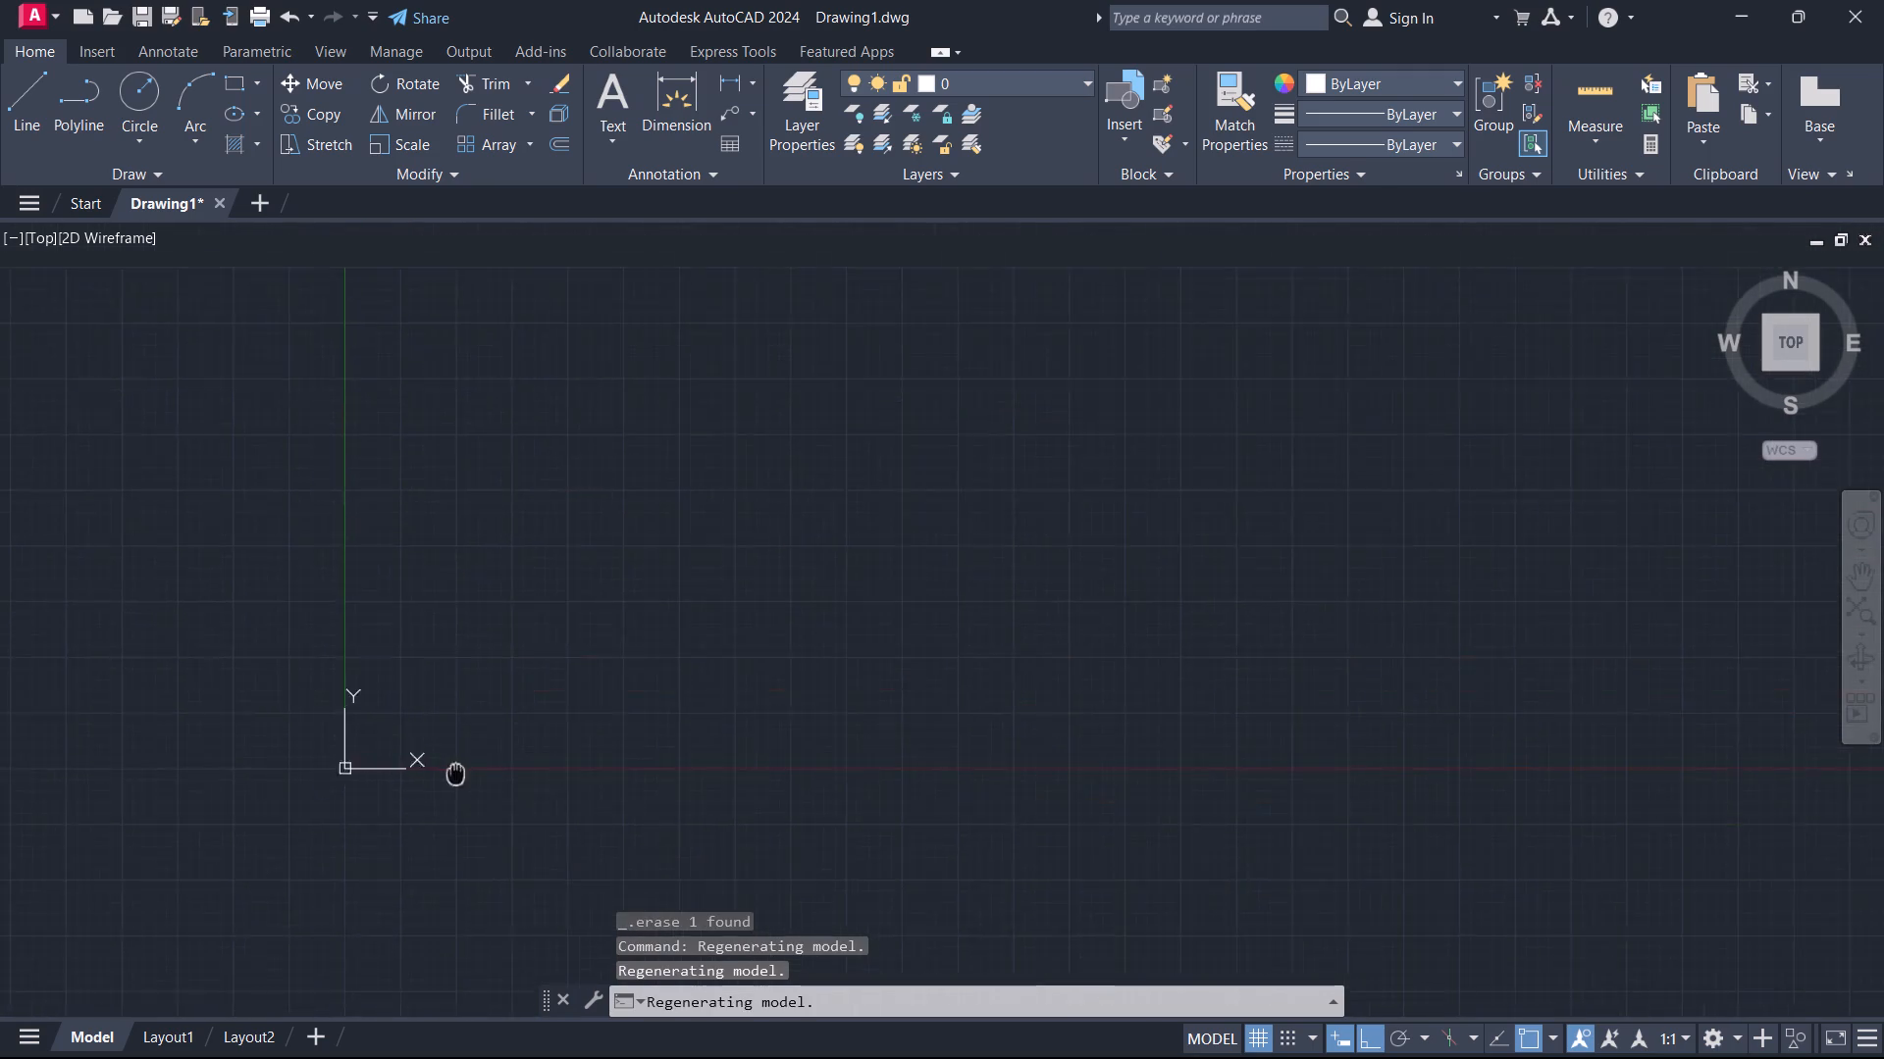
{"action": "middle_click_drag", "start_coordinate": [445, 811], "coordinate": [414, 873]}
{"action": "key", "text": "l"}
{"action": "key", "text": "space"}
{"action": "left_click", "coordinate": [541, 618]}
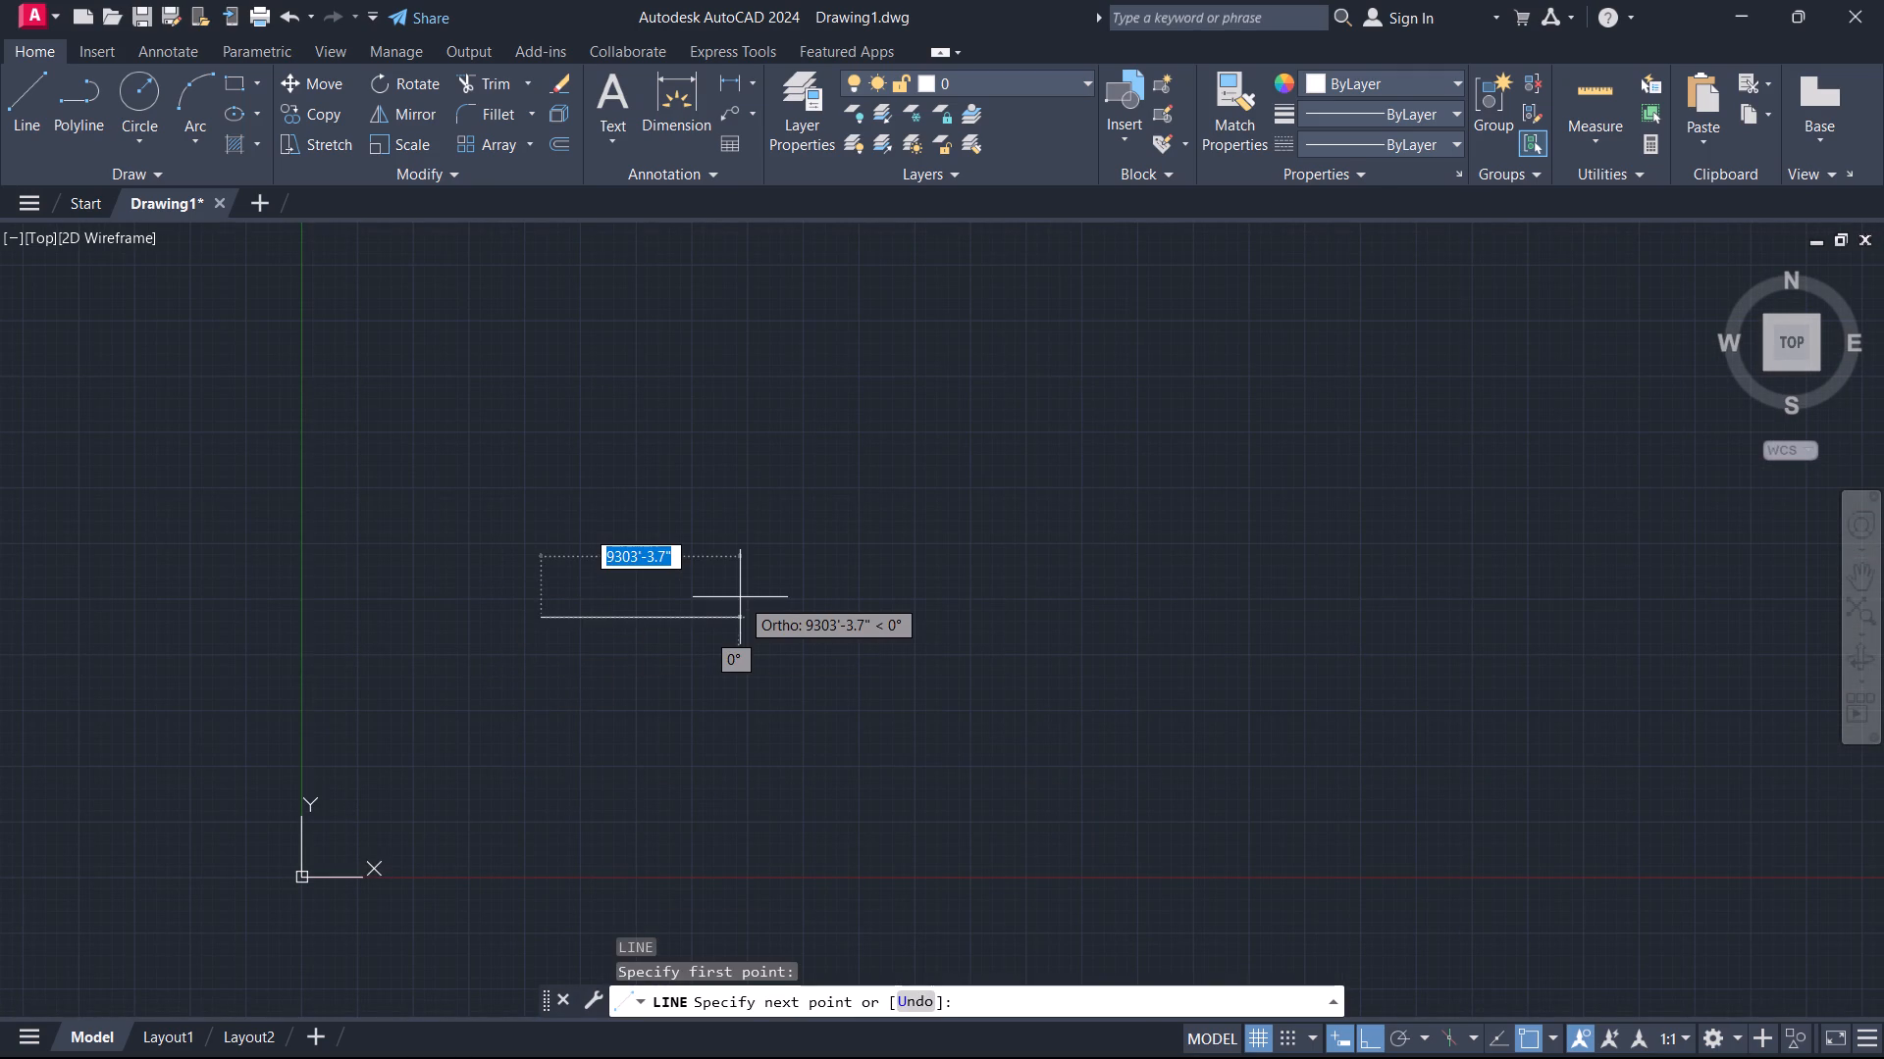
{"action": "type", "text": "50'"}
{"action": "key", "text": "Return"}
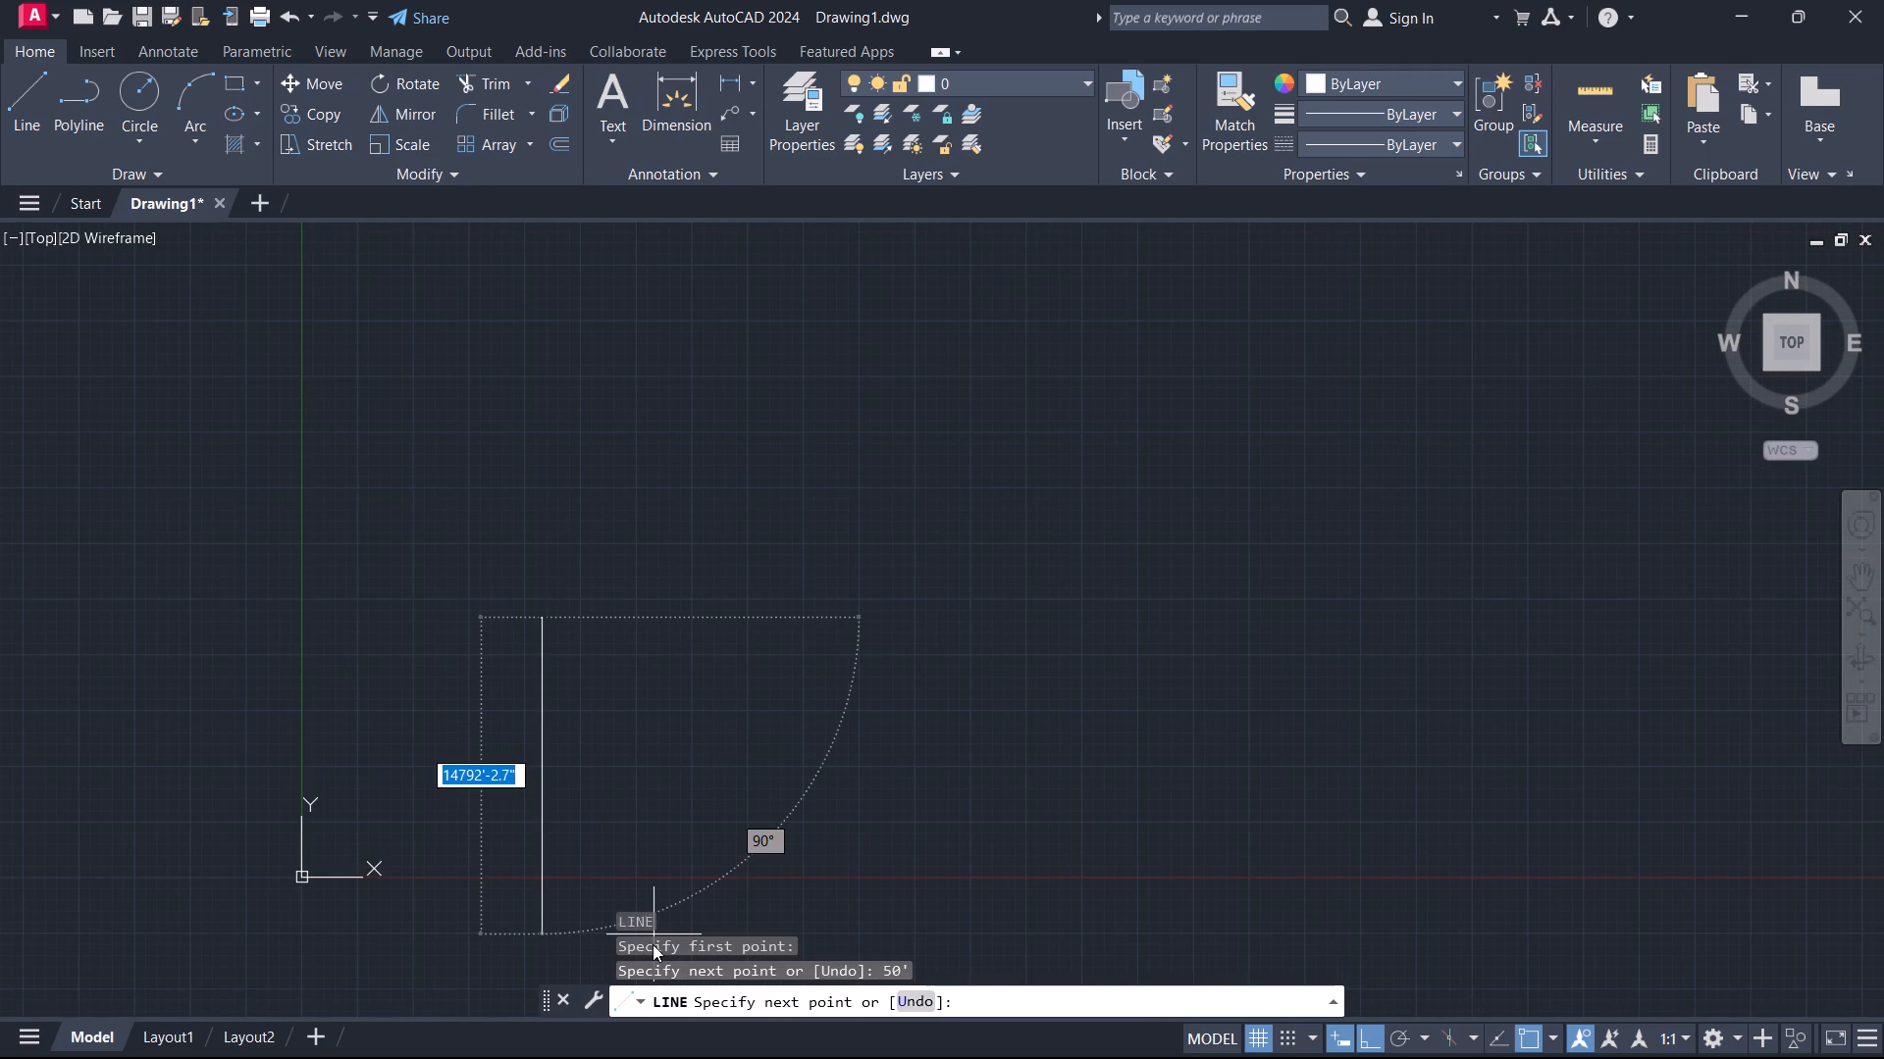
{"action": "type", "text": "90'"}
{"action": "key", "text": "Return"}
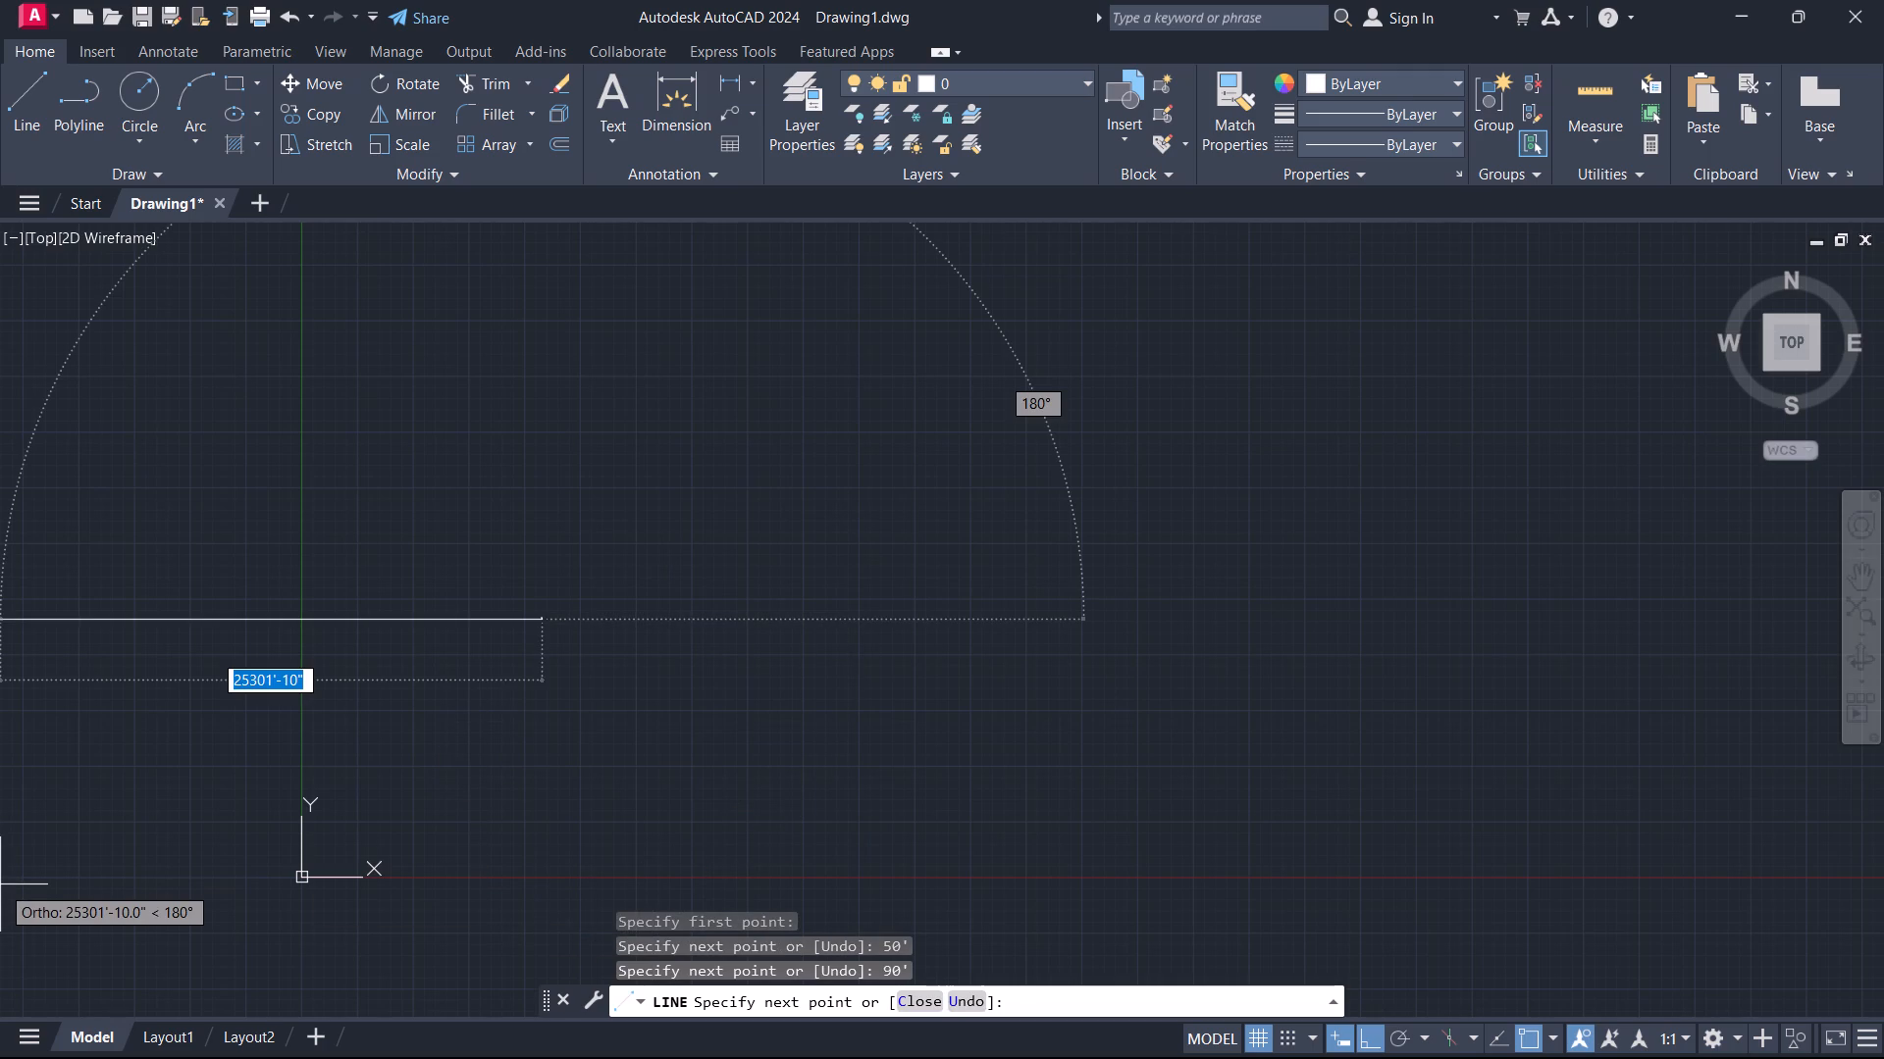
{"action": "type", "text": "50"}
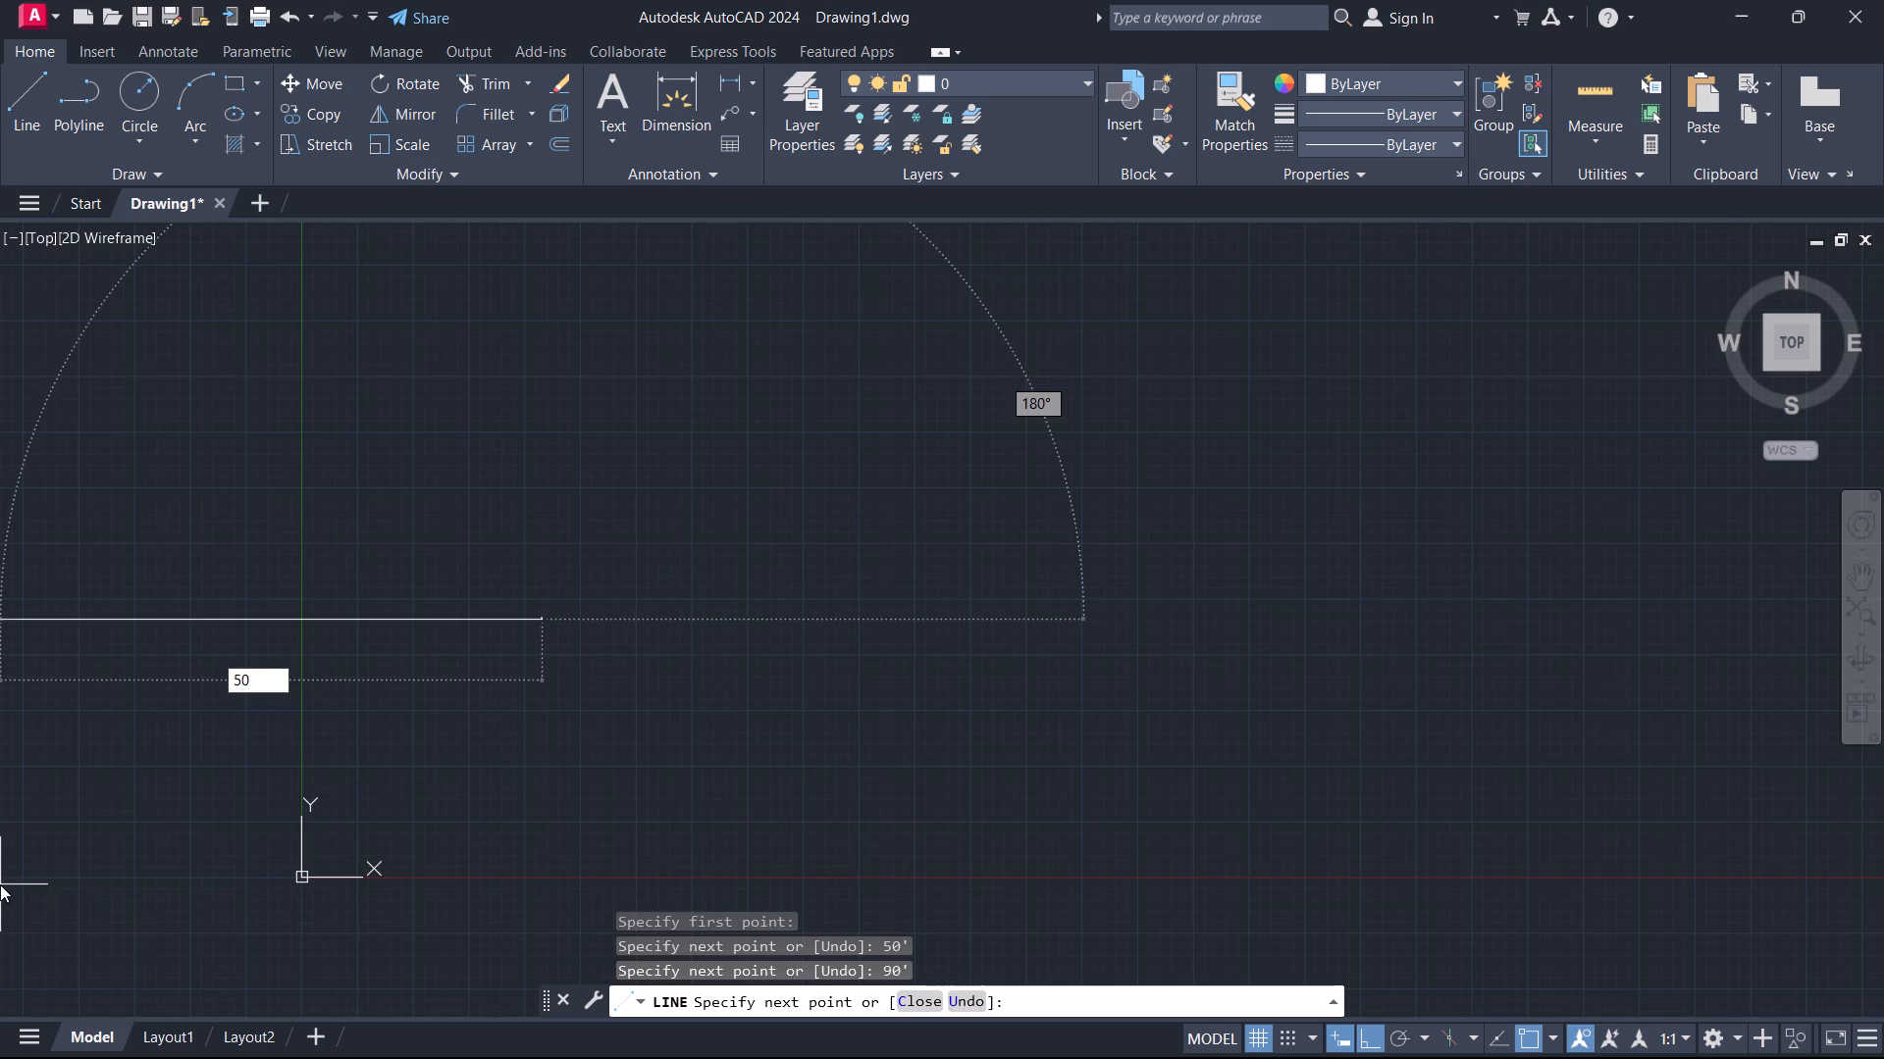
{"action": "key", "text": "apostrophe"}
{"action": "key", "text": "Return"}
{"action": "type", "text": "c"}
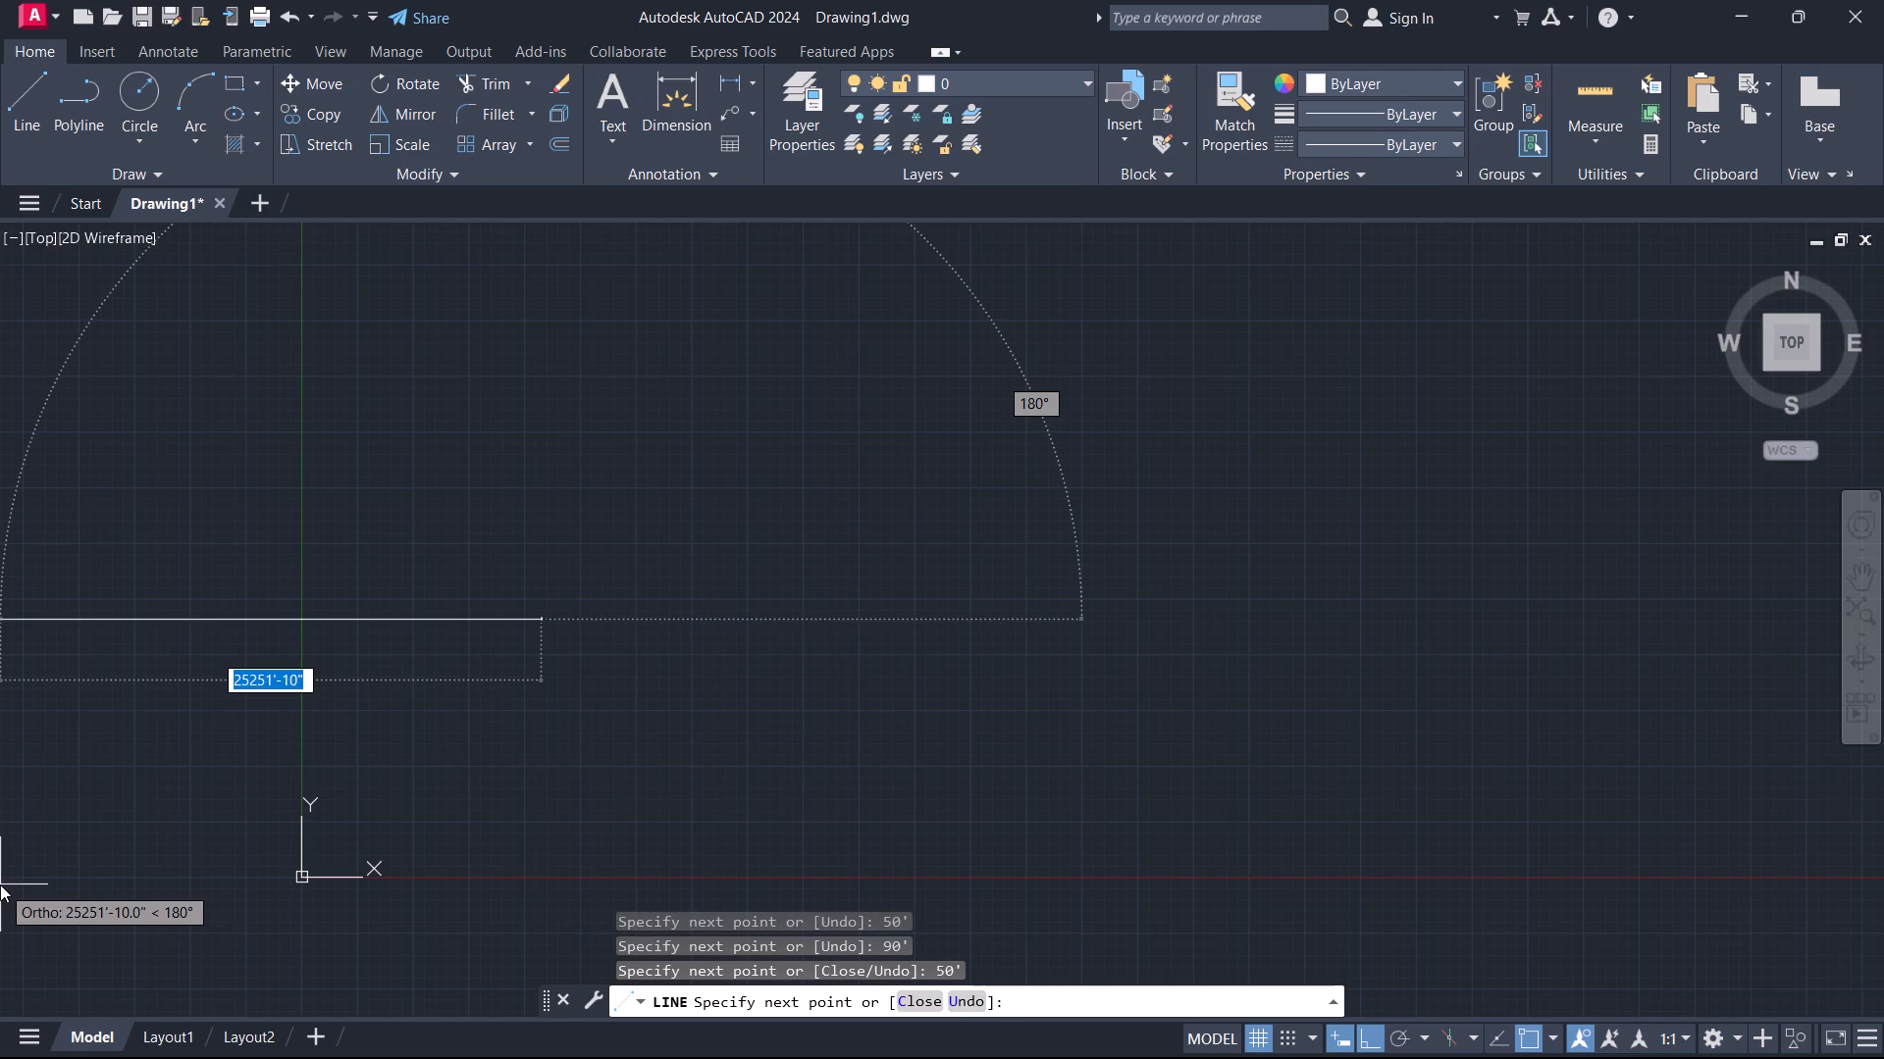
{"action": "key", "text": "space"}
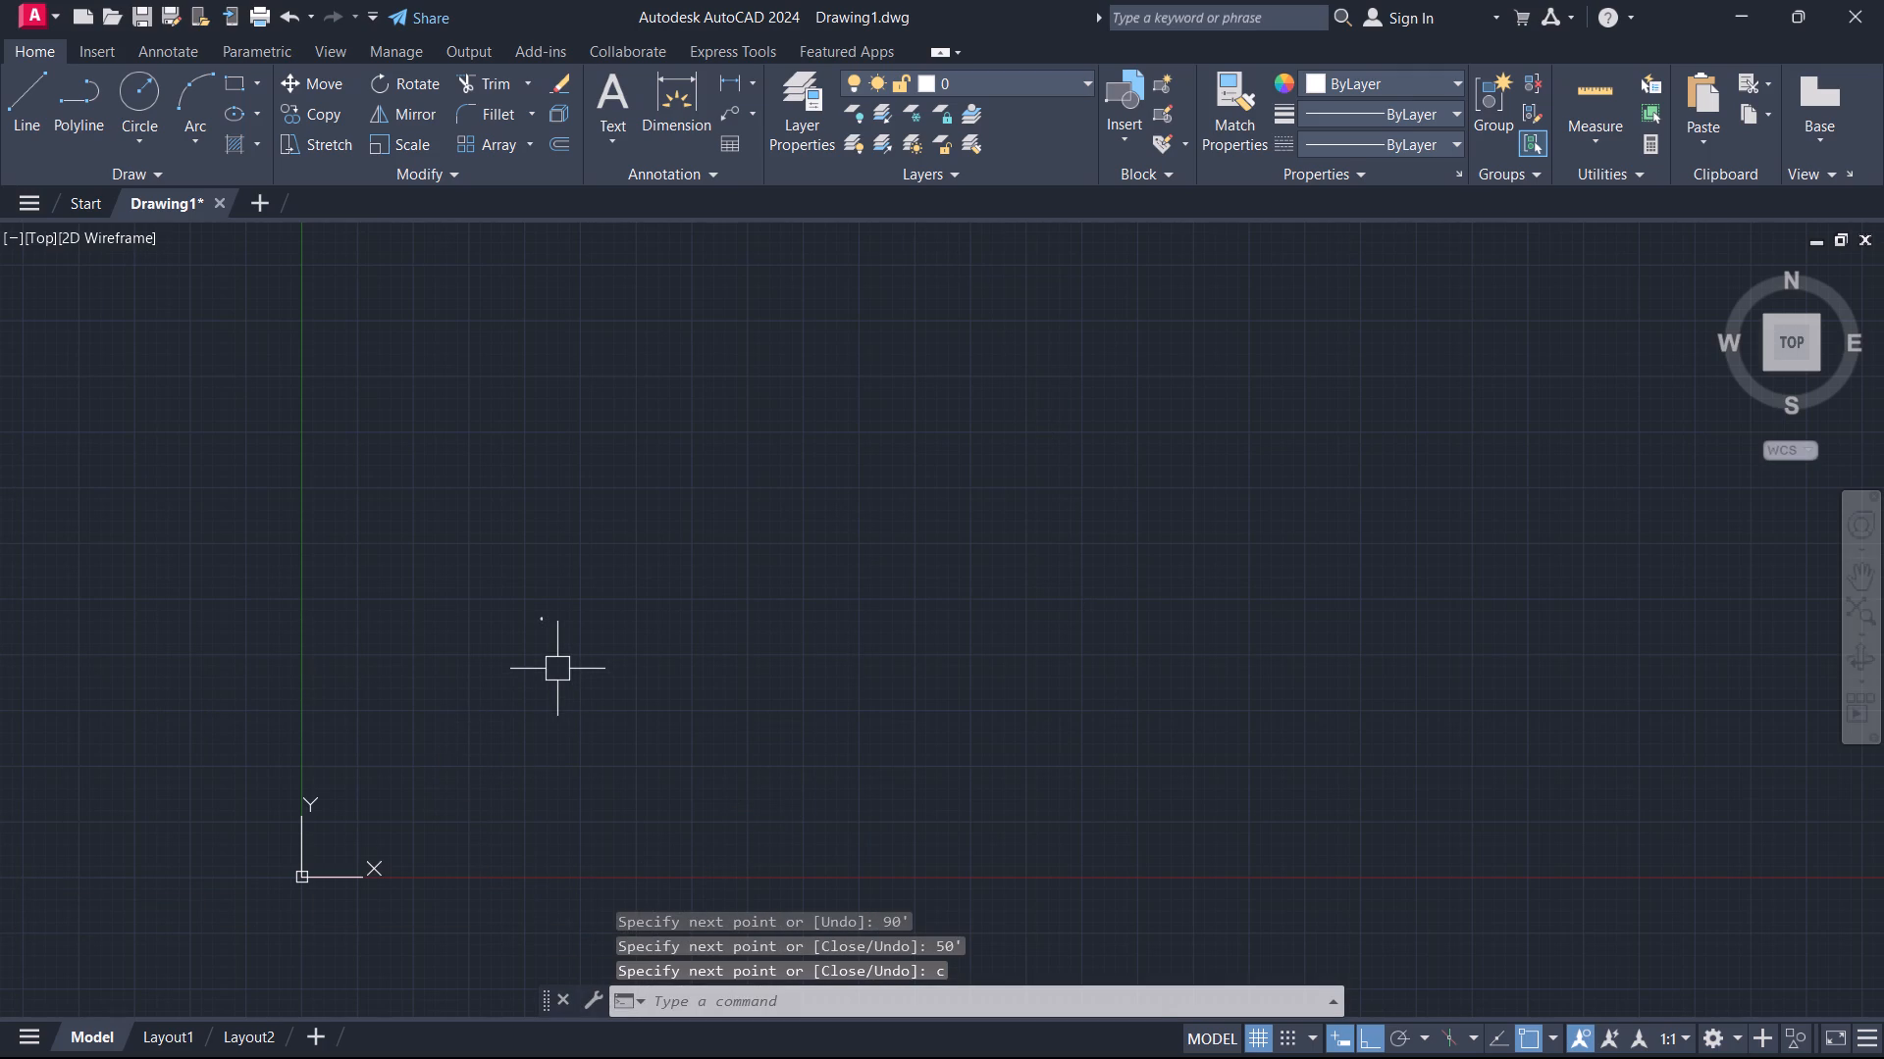
Zoom to the drawing extents and examine the whole rectangle.
{"action": "middle_click", "coordinate": [557, 669]}
{"action": "middle_click", "coordinate": [557, 669]}
{"action": "scroll", "coordinate": [657, 666], "scroll_direction": "down", "scroll_amount": 2}
{"action": "middle_click_drag", "start_coordinate": [694, 674], "coordinate": [699, 674]}
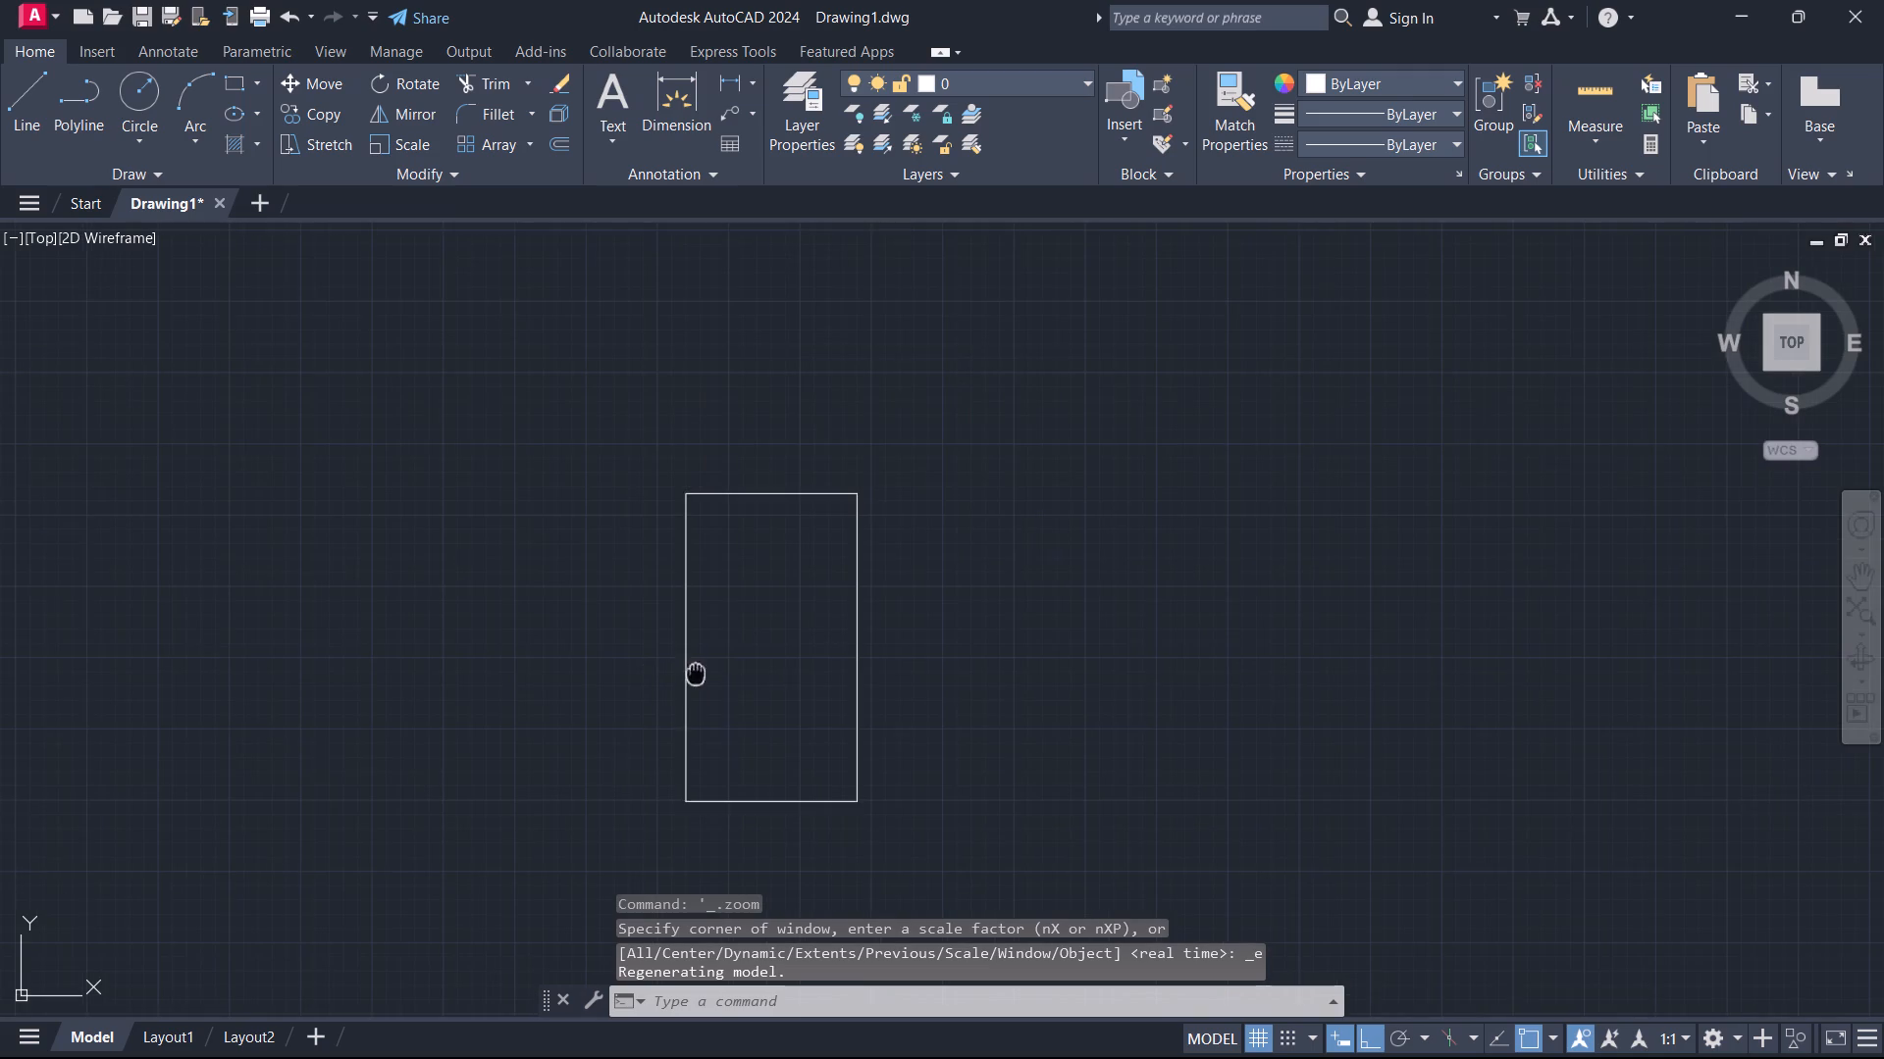
{"action": "middle_click_drag", "start_coordinate": [699, 674], "coordinate": [811, 565]}
{"action": "scroll", "coordinate": [737, 632], "scroll_direction": "up", "scroll_amount": 1}
{"action": "left_click", "coordinate": [925, 767]}
{"action": "key", "text": "Escape"}
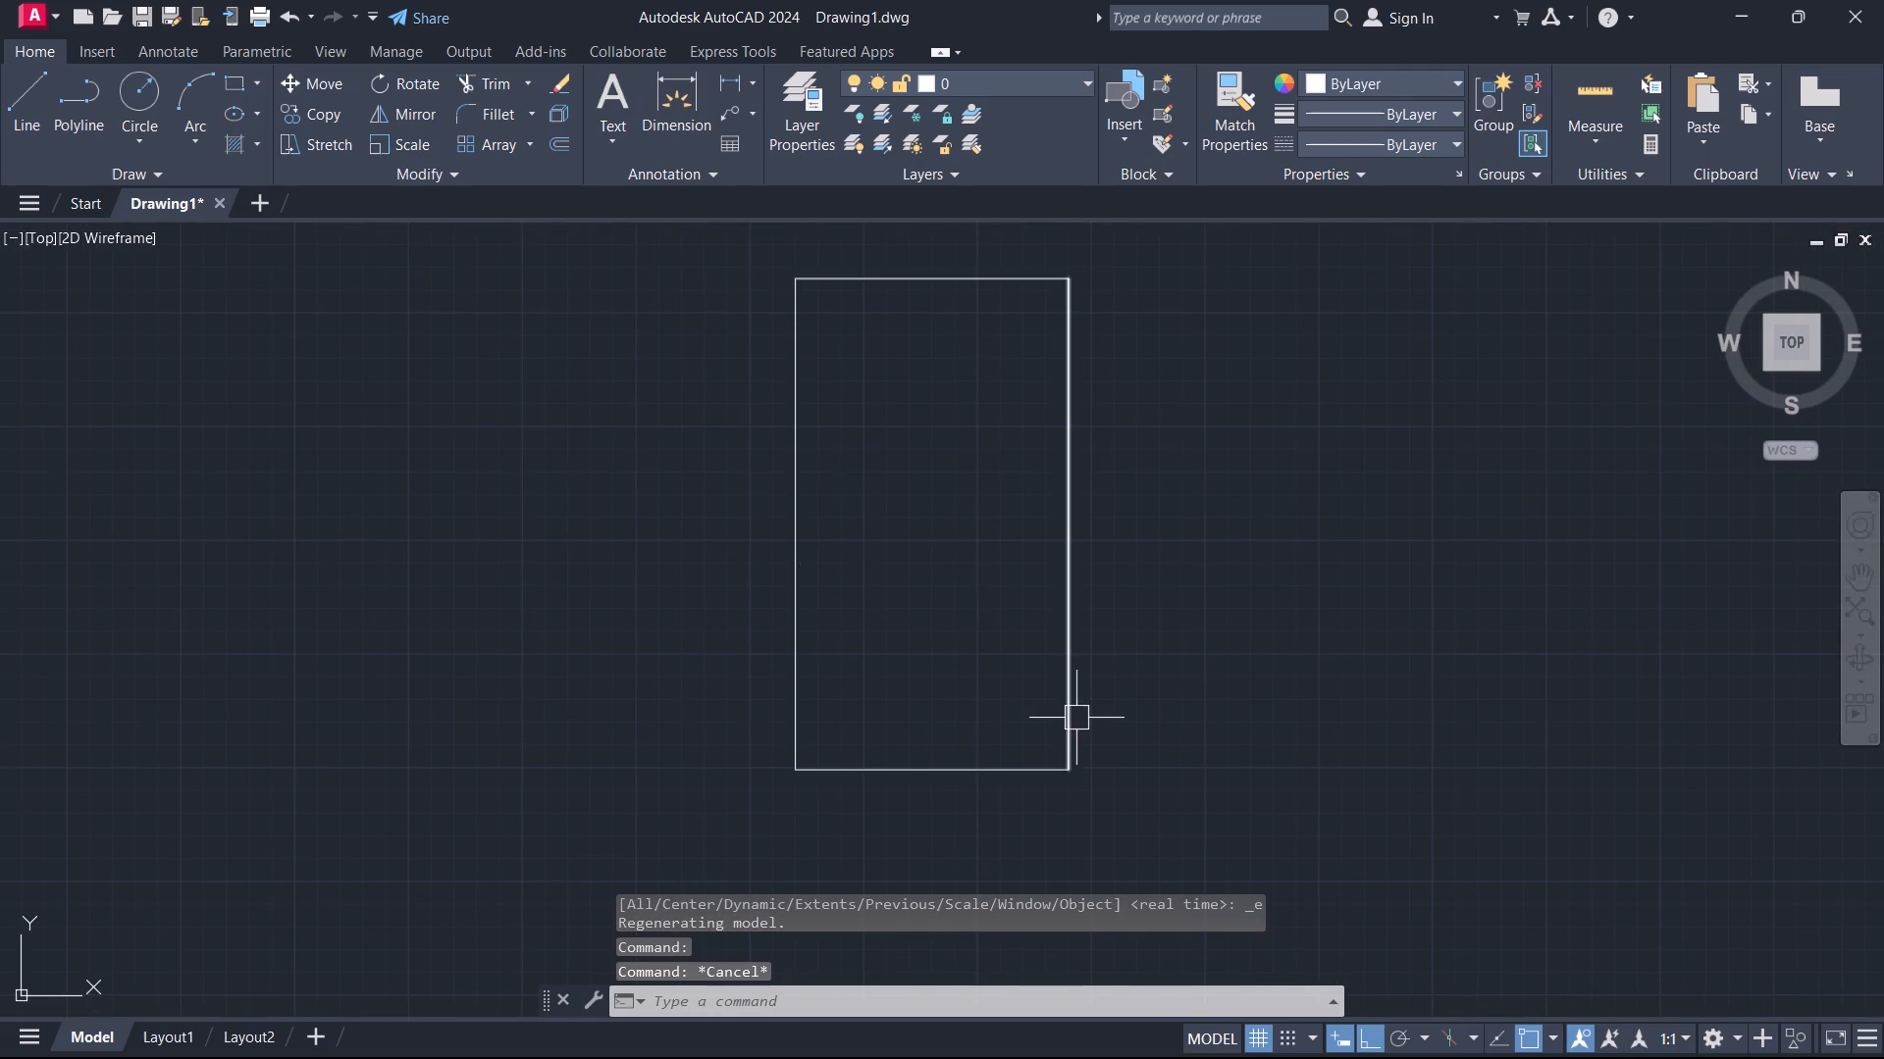
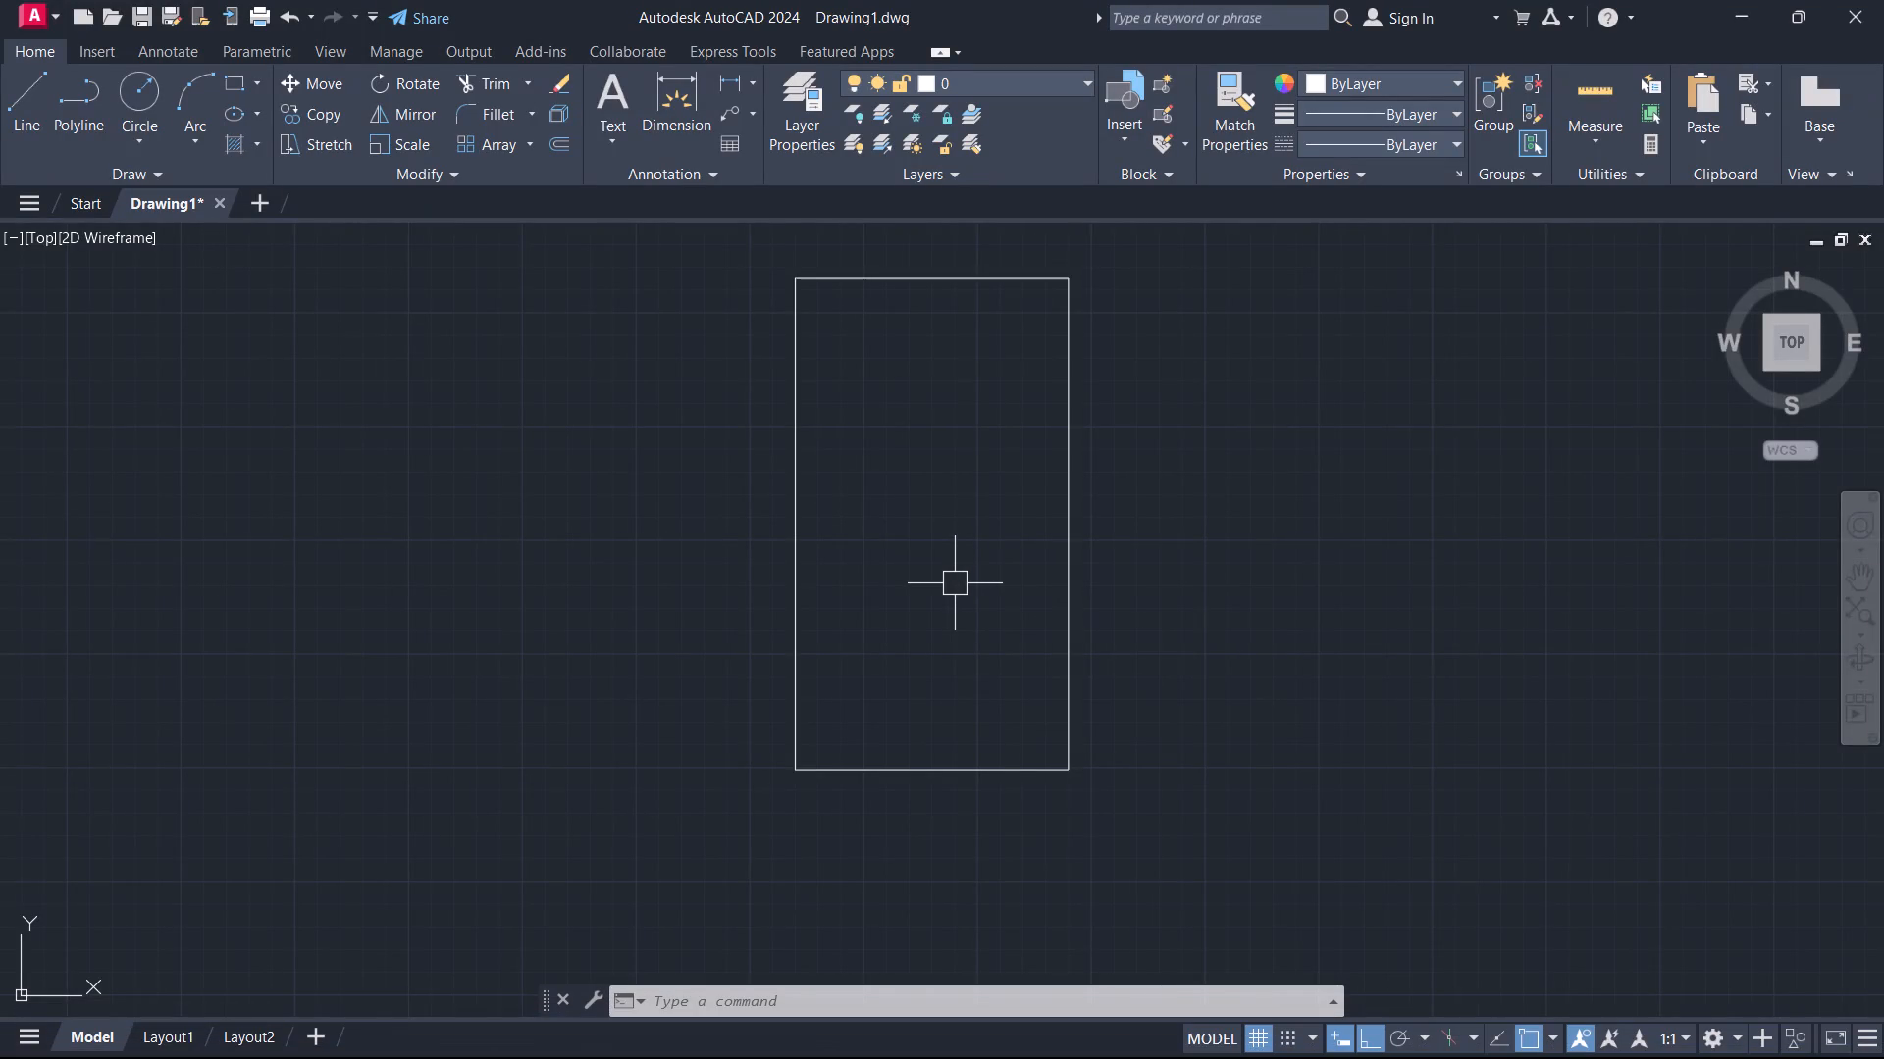
Start saving the drawing and set the OneDrive Desktop folder SYMBIOSIS SOLUTIONS INTERSHIP PROGRAM 2 as the save location.
{"action": "key", "text": "ctrl+s"}
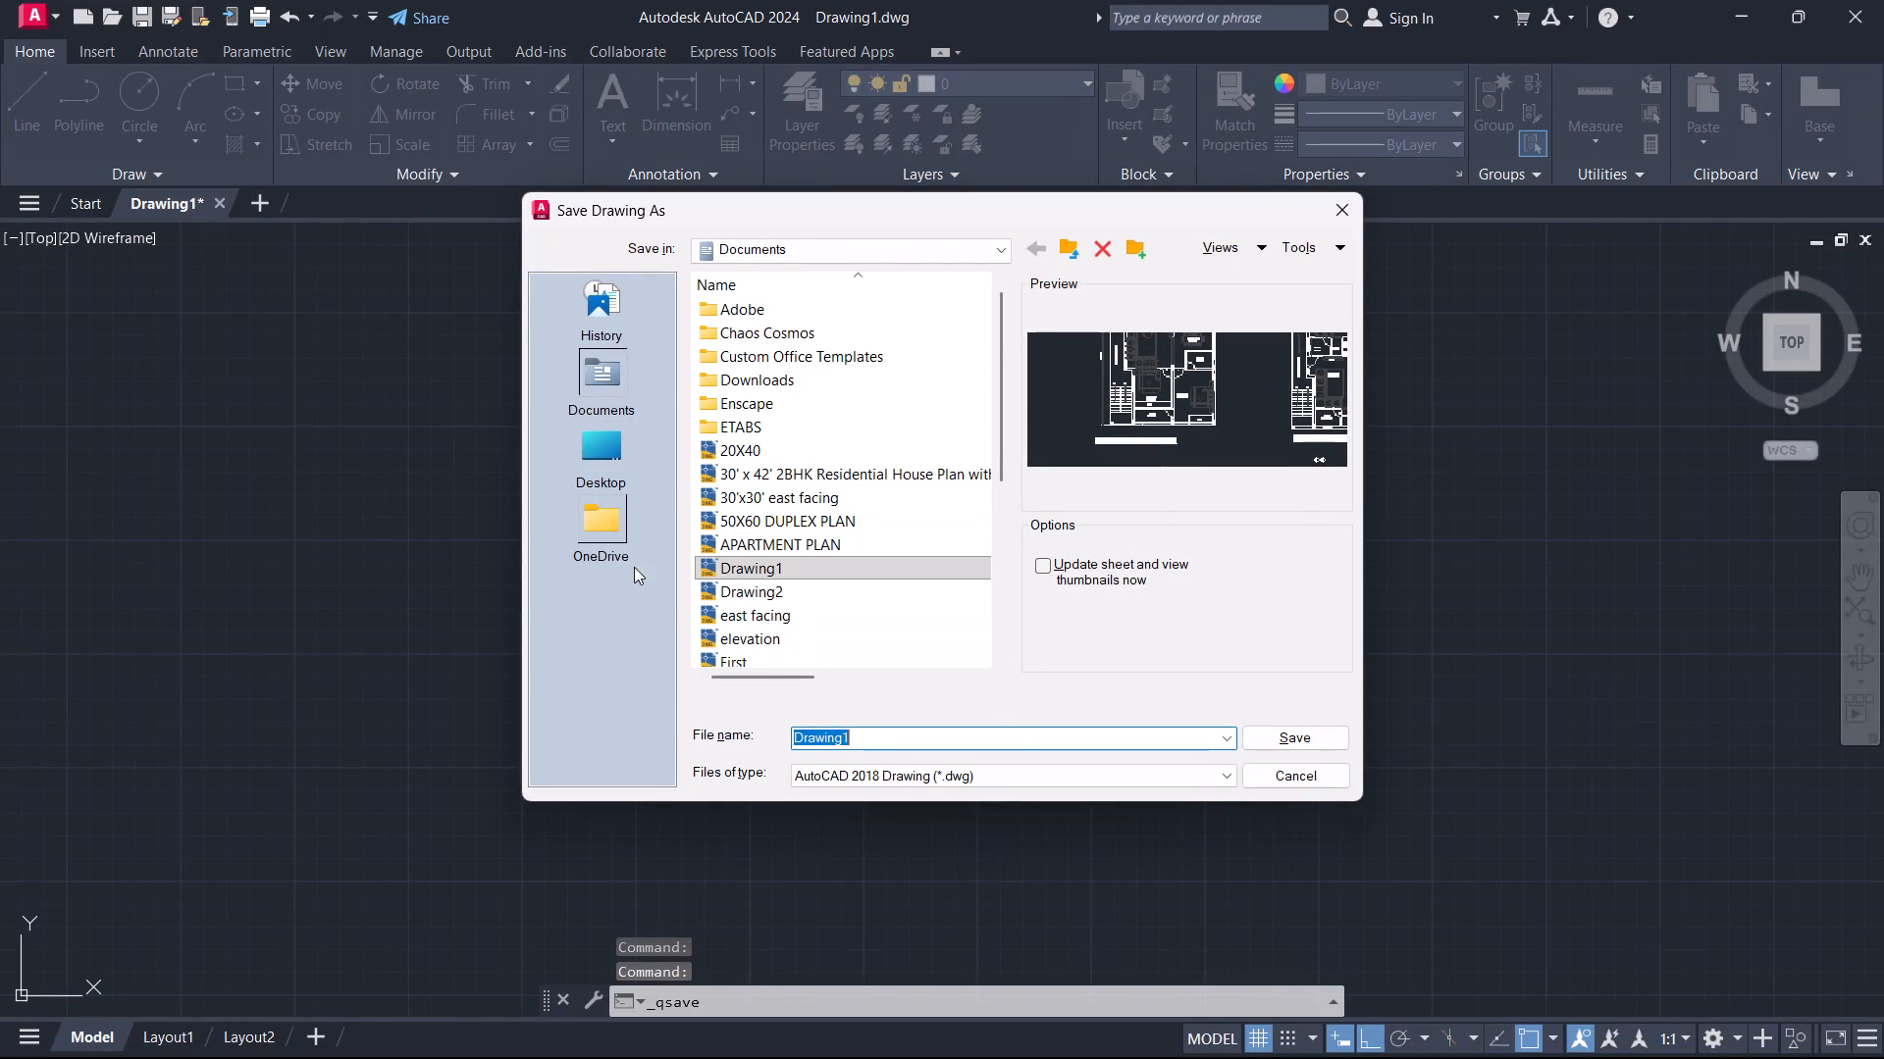
{"action": "left_click", "coordinate": [605, 541]}
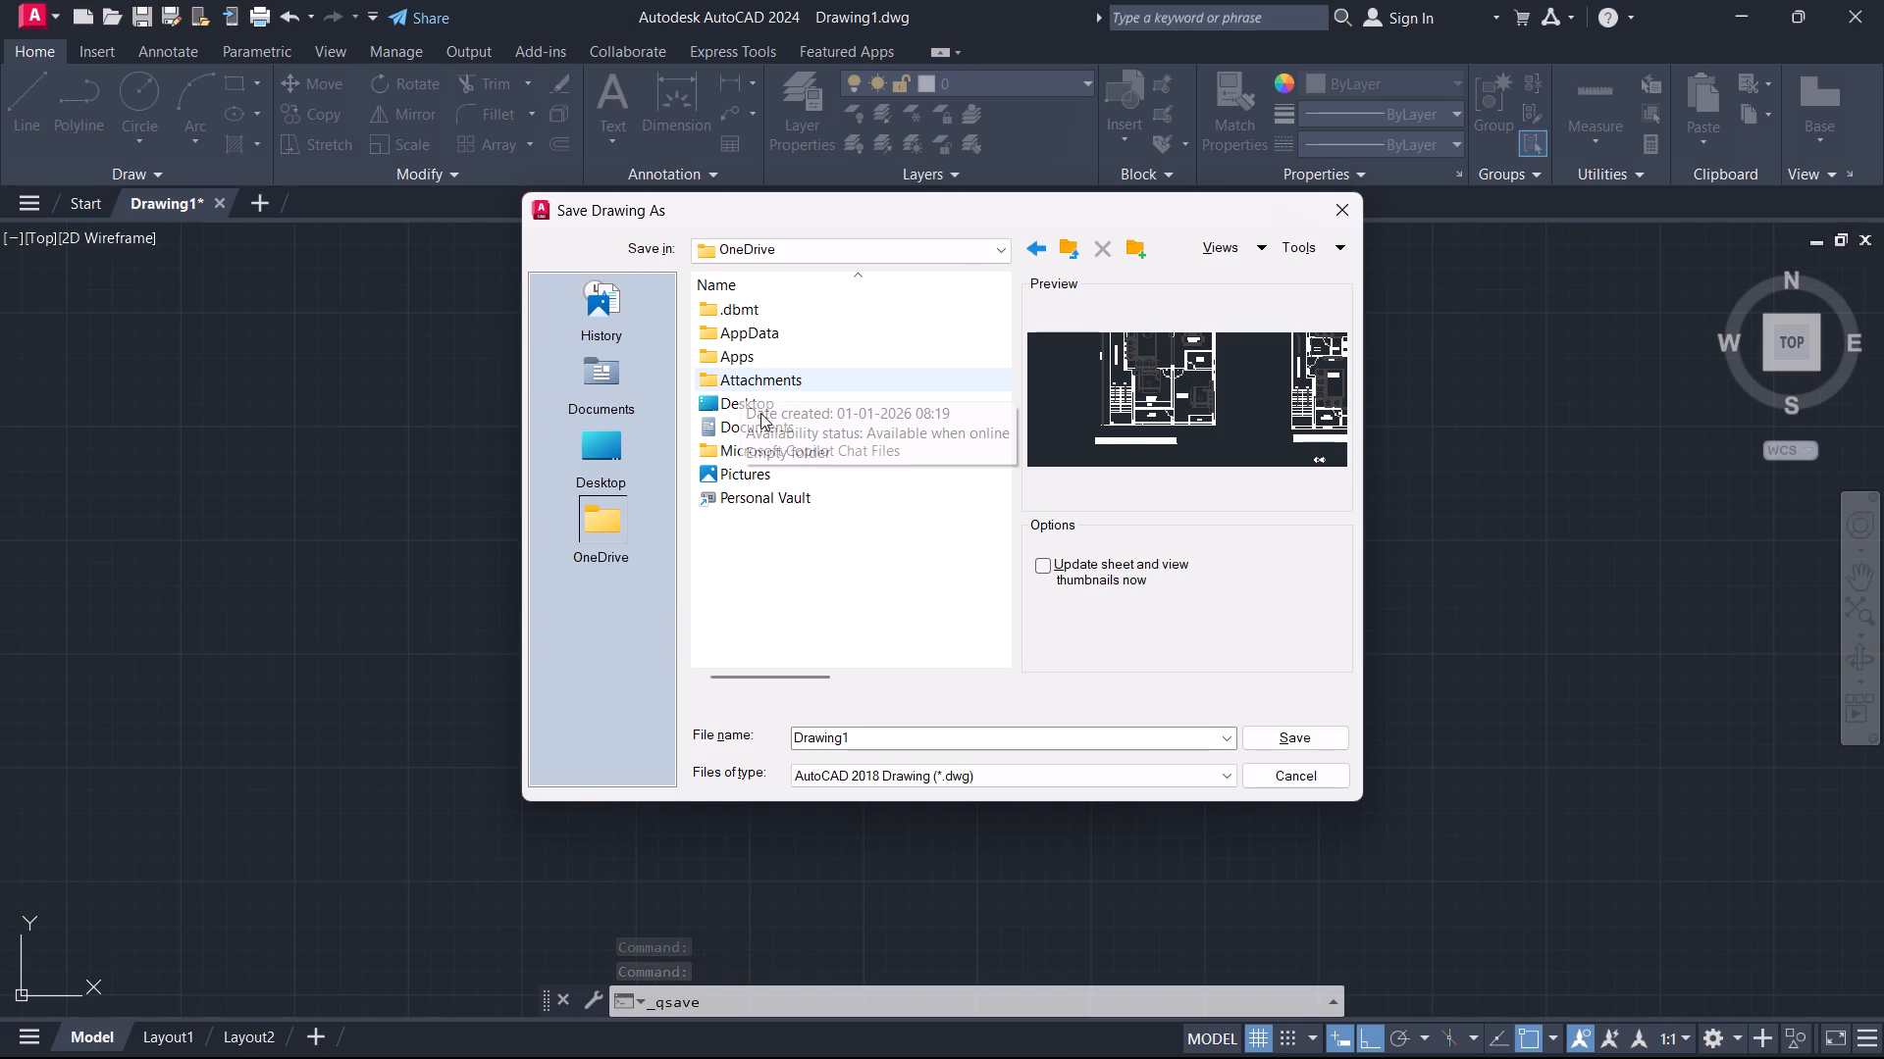
{"action": "left_click", "coordinate": [873, 429]}
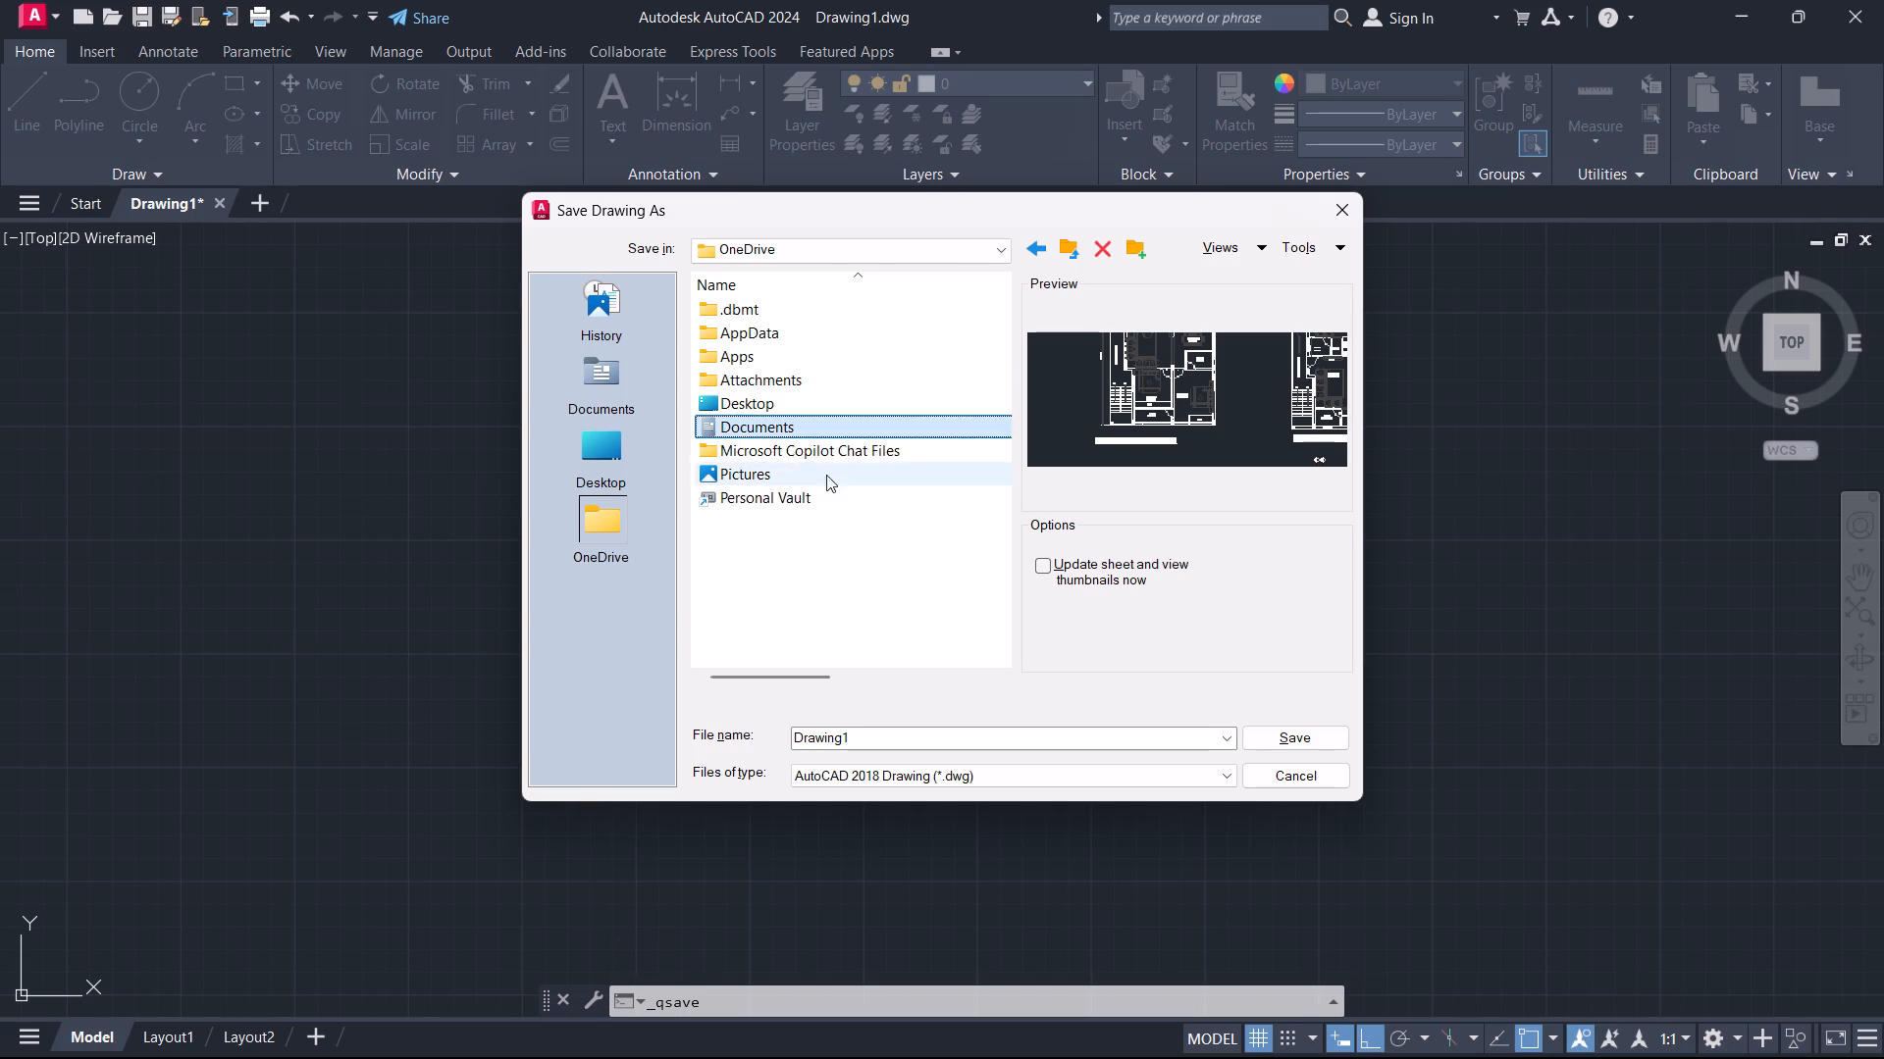
{"action": "left_click", "coordinate": [830, 369]}
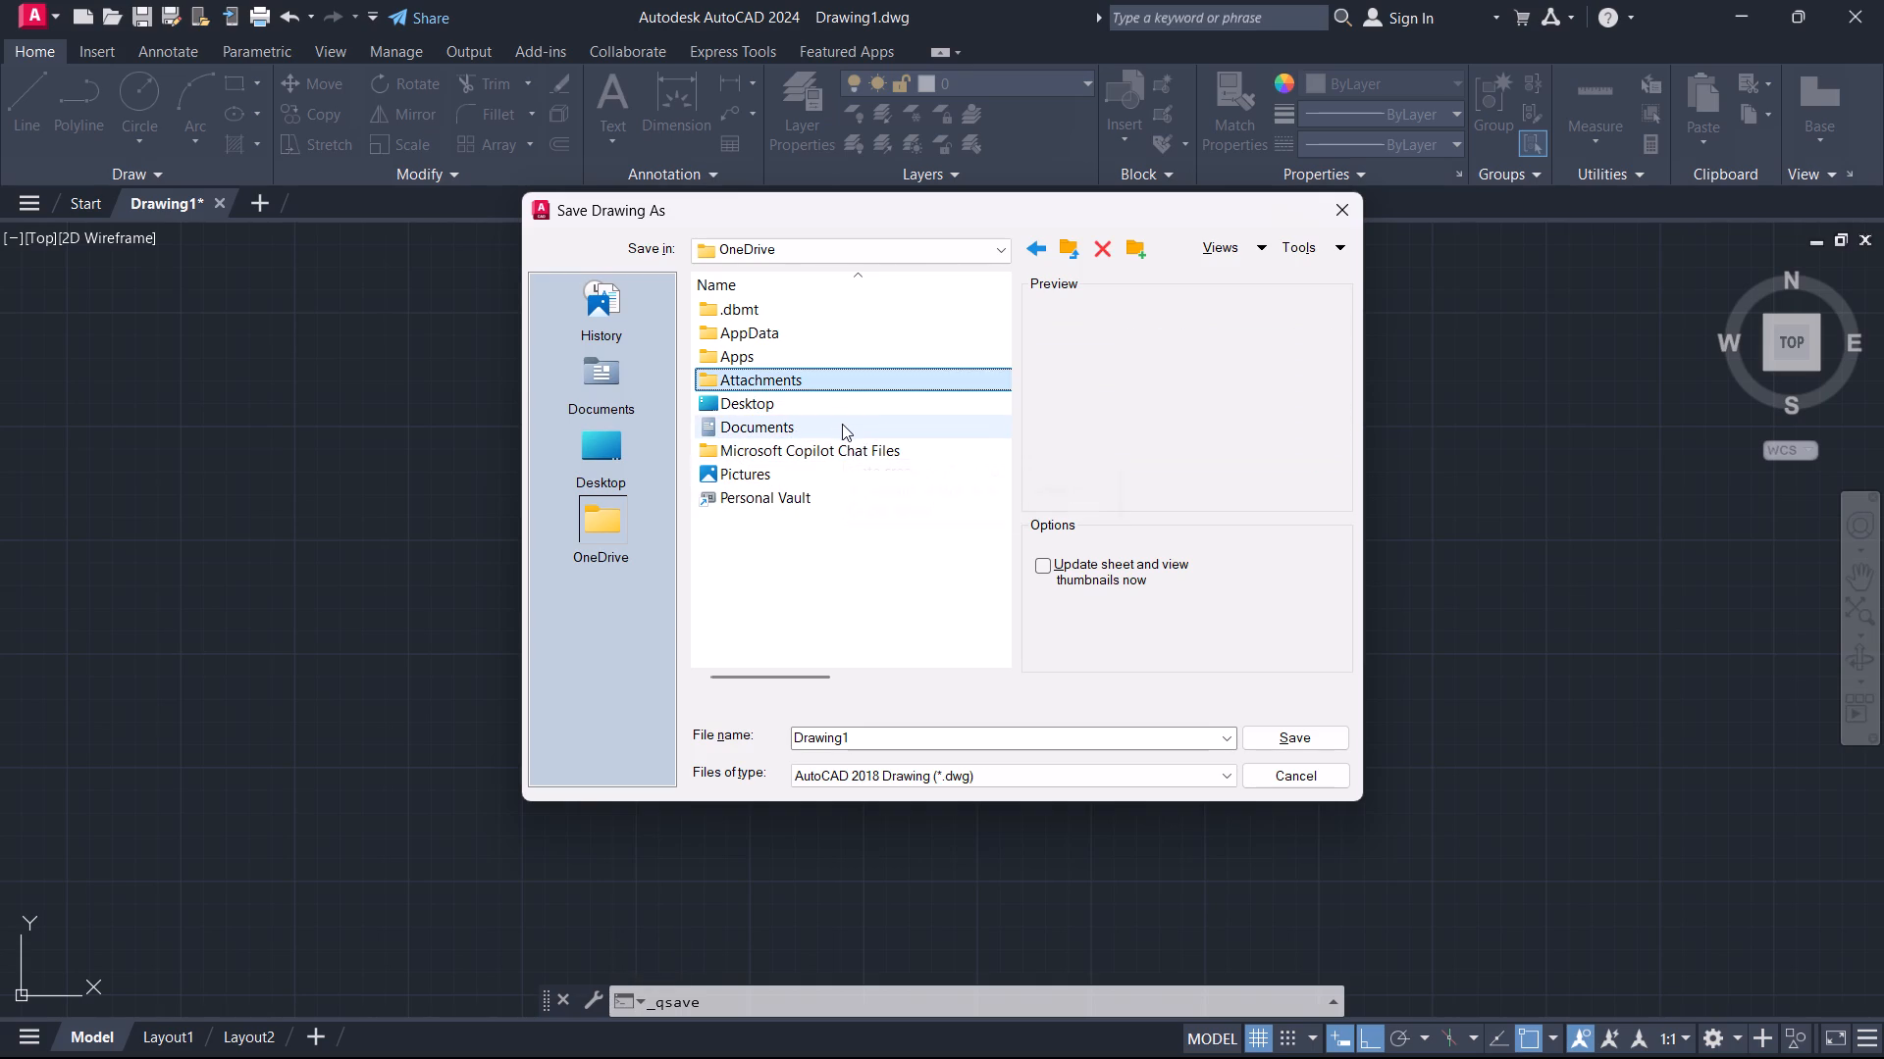
{"action": "left_click", "coordinate": [841, 415]}
{"action": "double_click", "coordinate": [841, 411]}
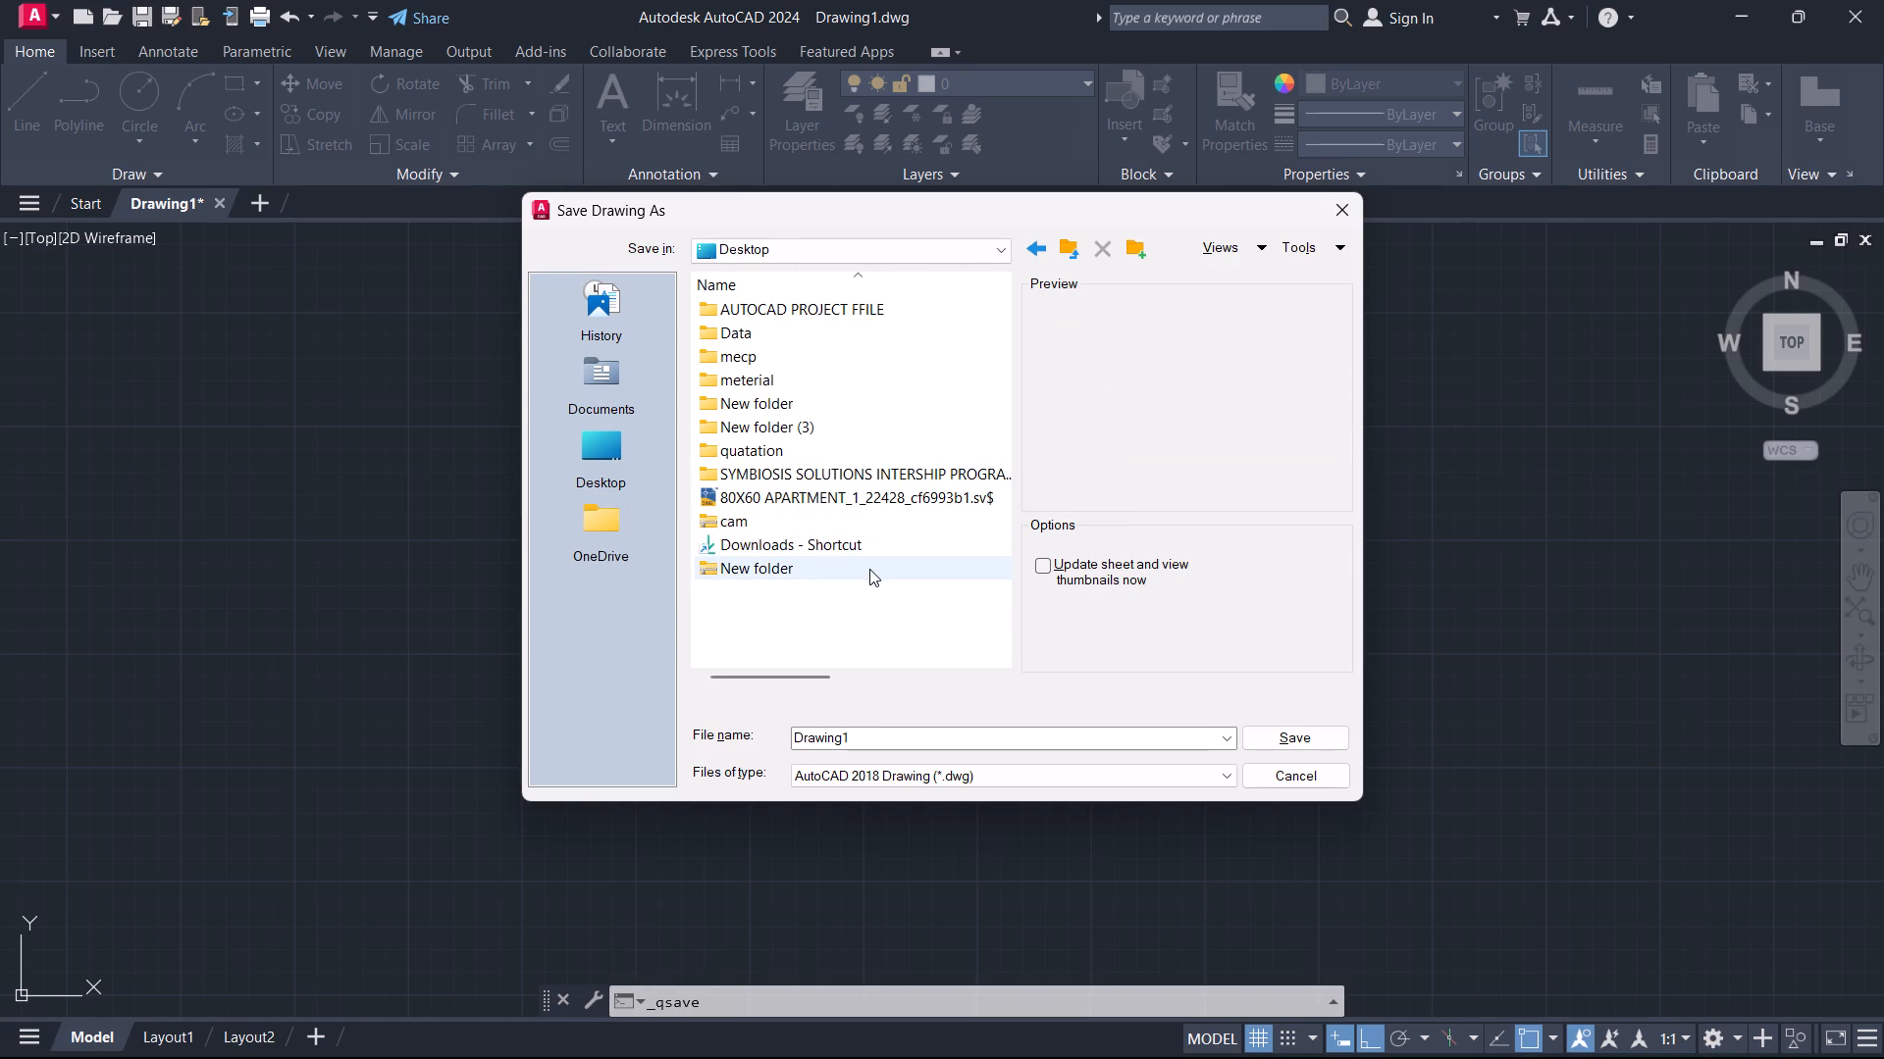
{"action": "double_click", "coordinate": [851, 466]}
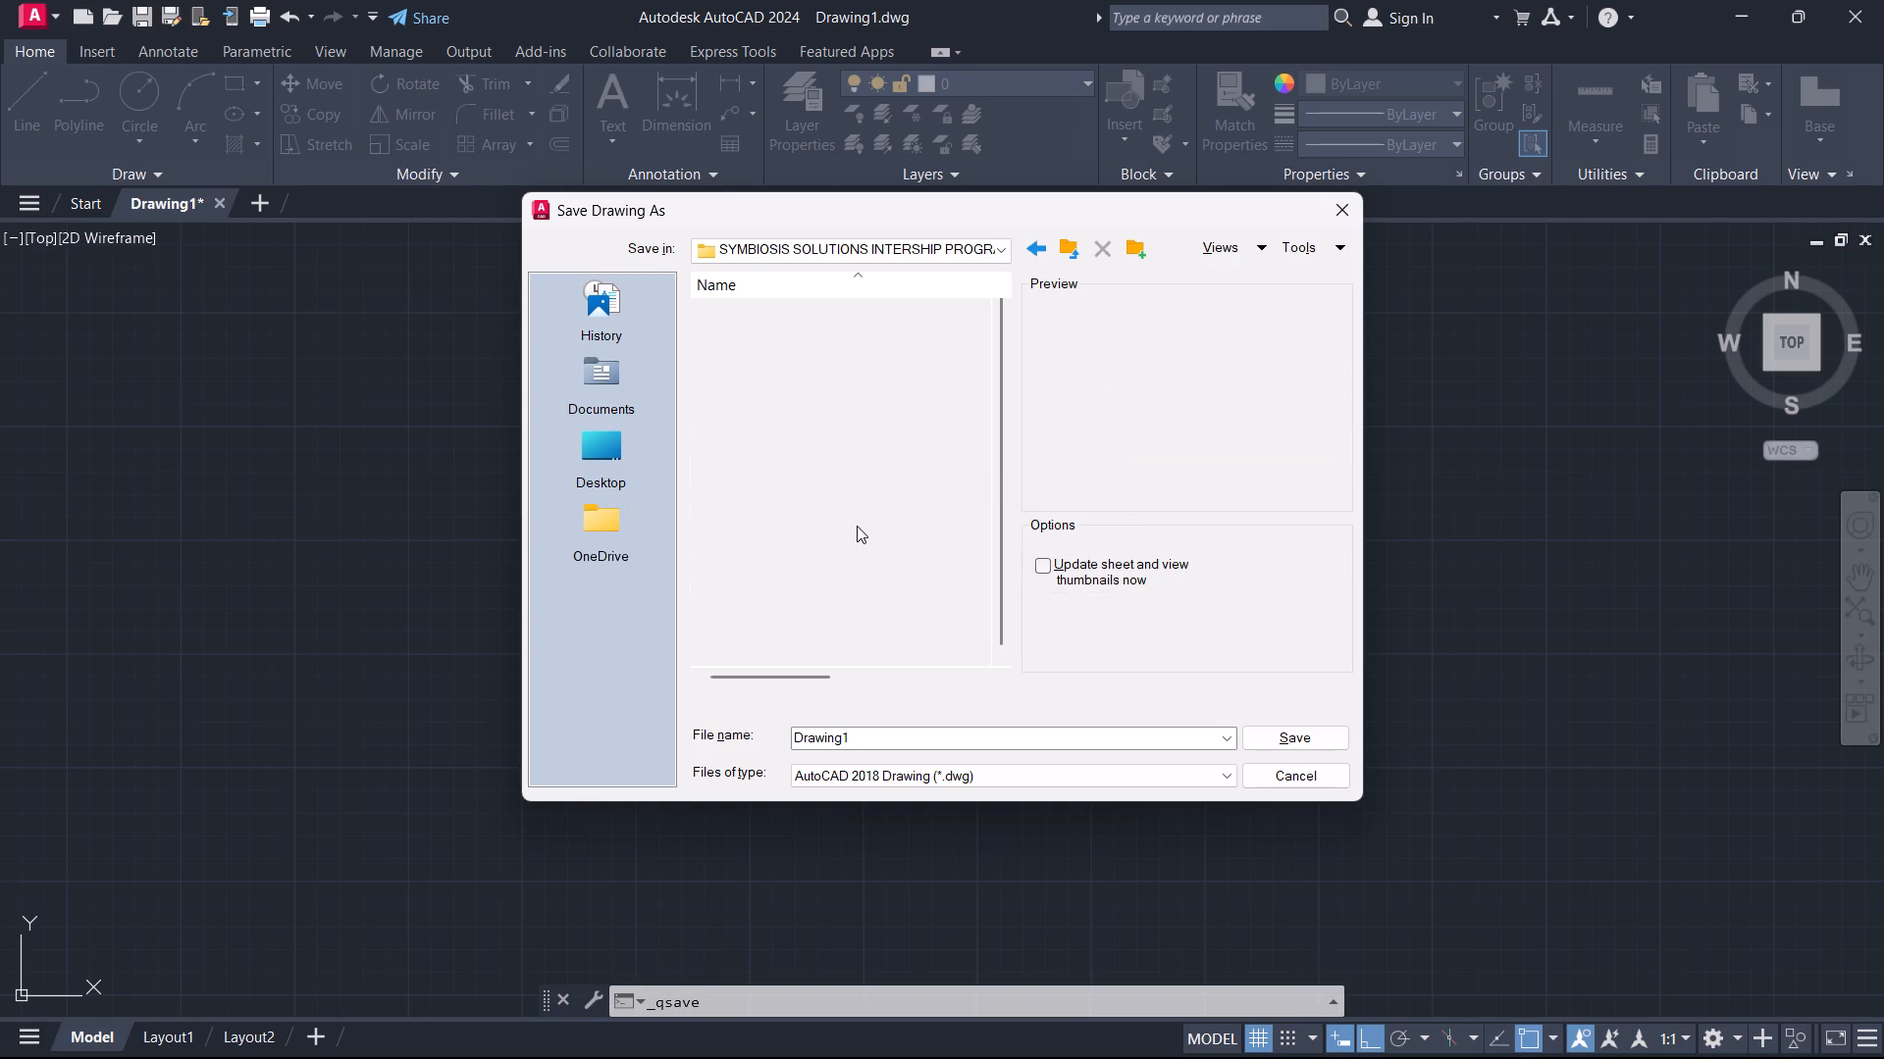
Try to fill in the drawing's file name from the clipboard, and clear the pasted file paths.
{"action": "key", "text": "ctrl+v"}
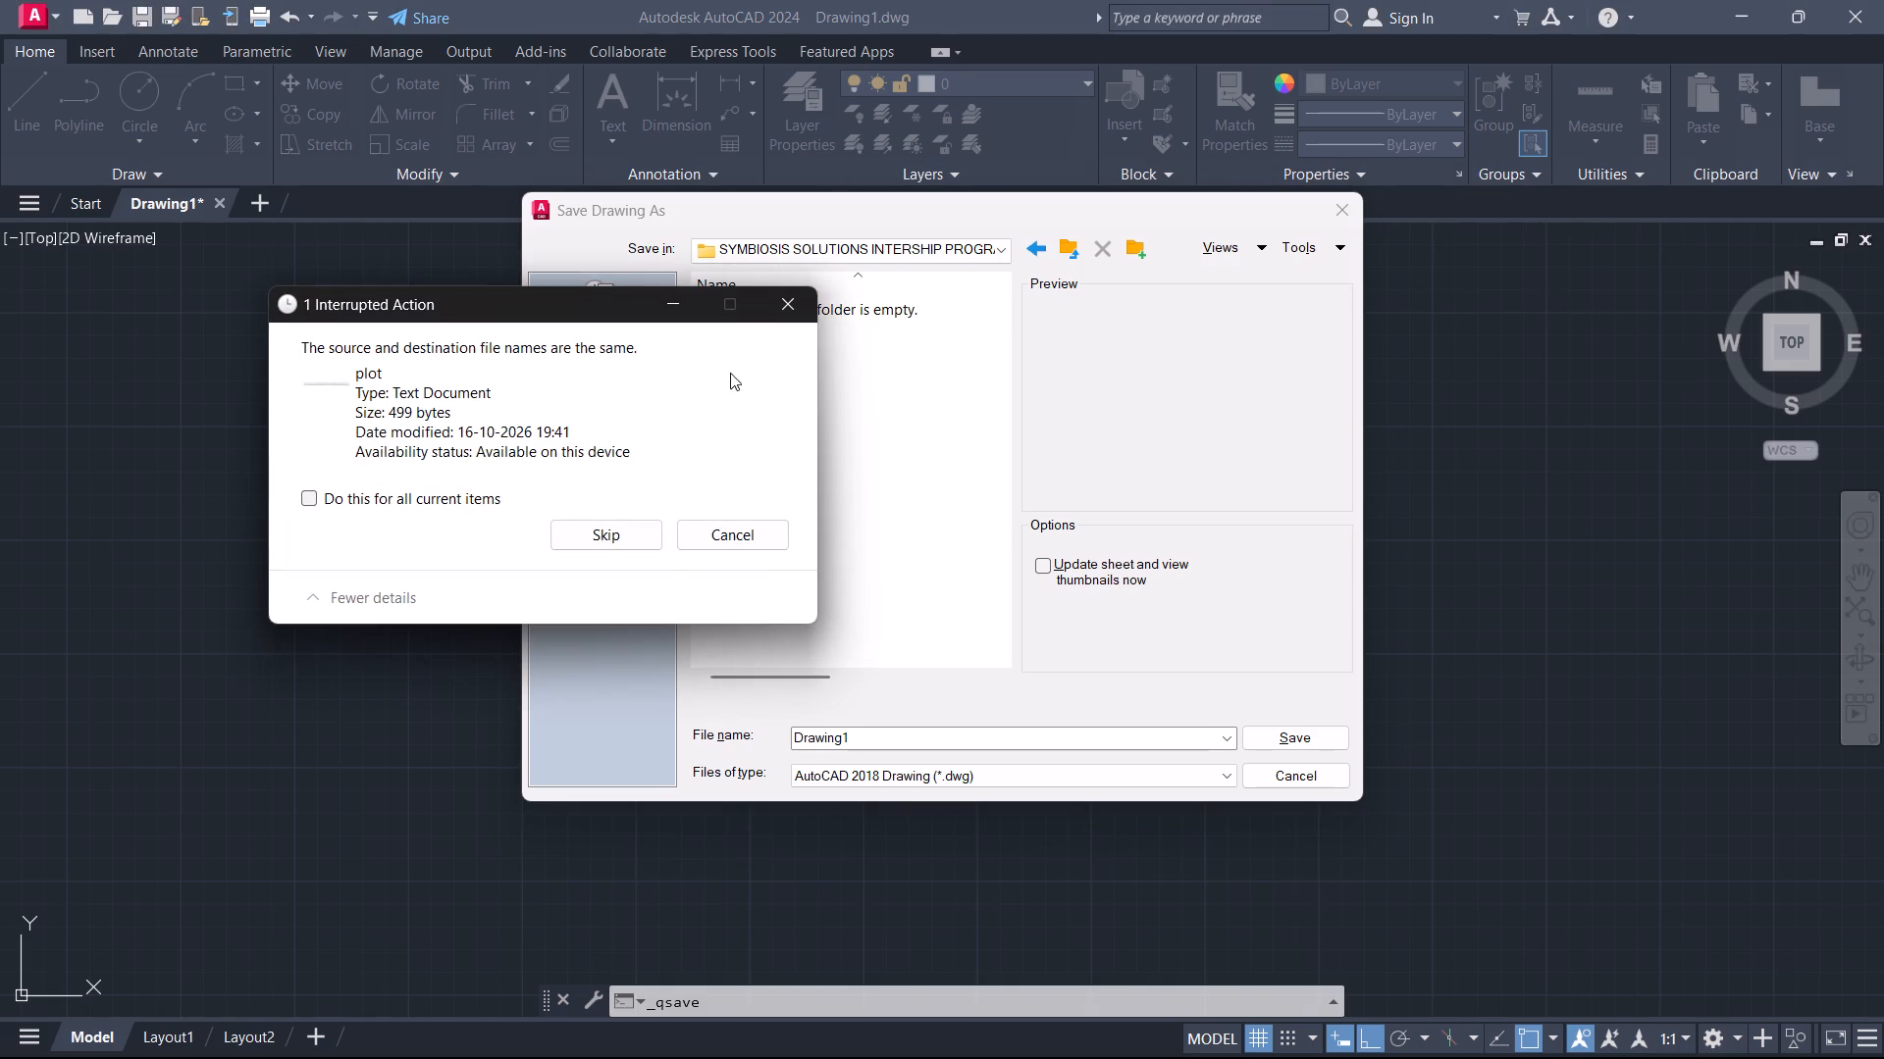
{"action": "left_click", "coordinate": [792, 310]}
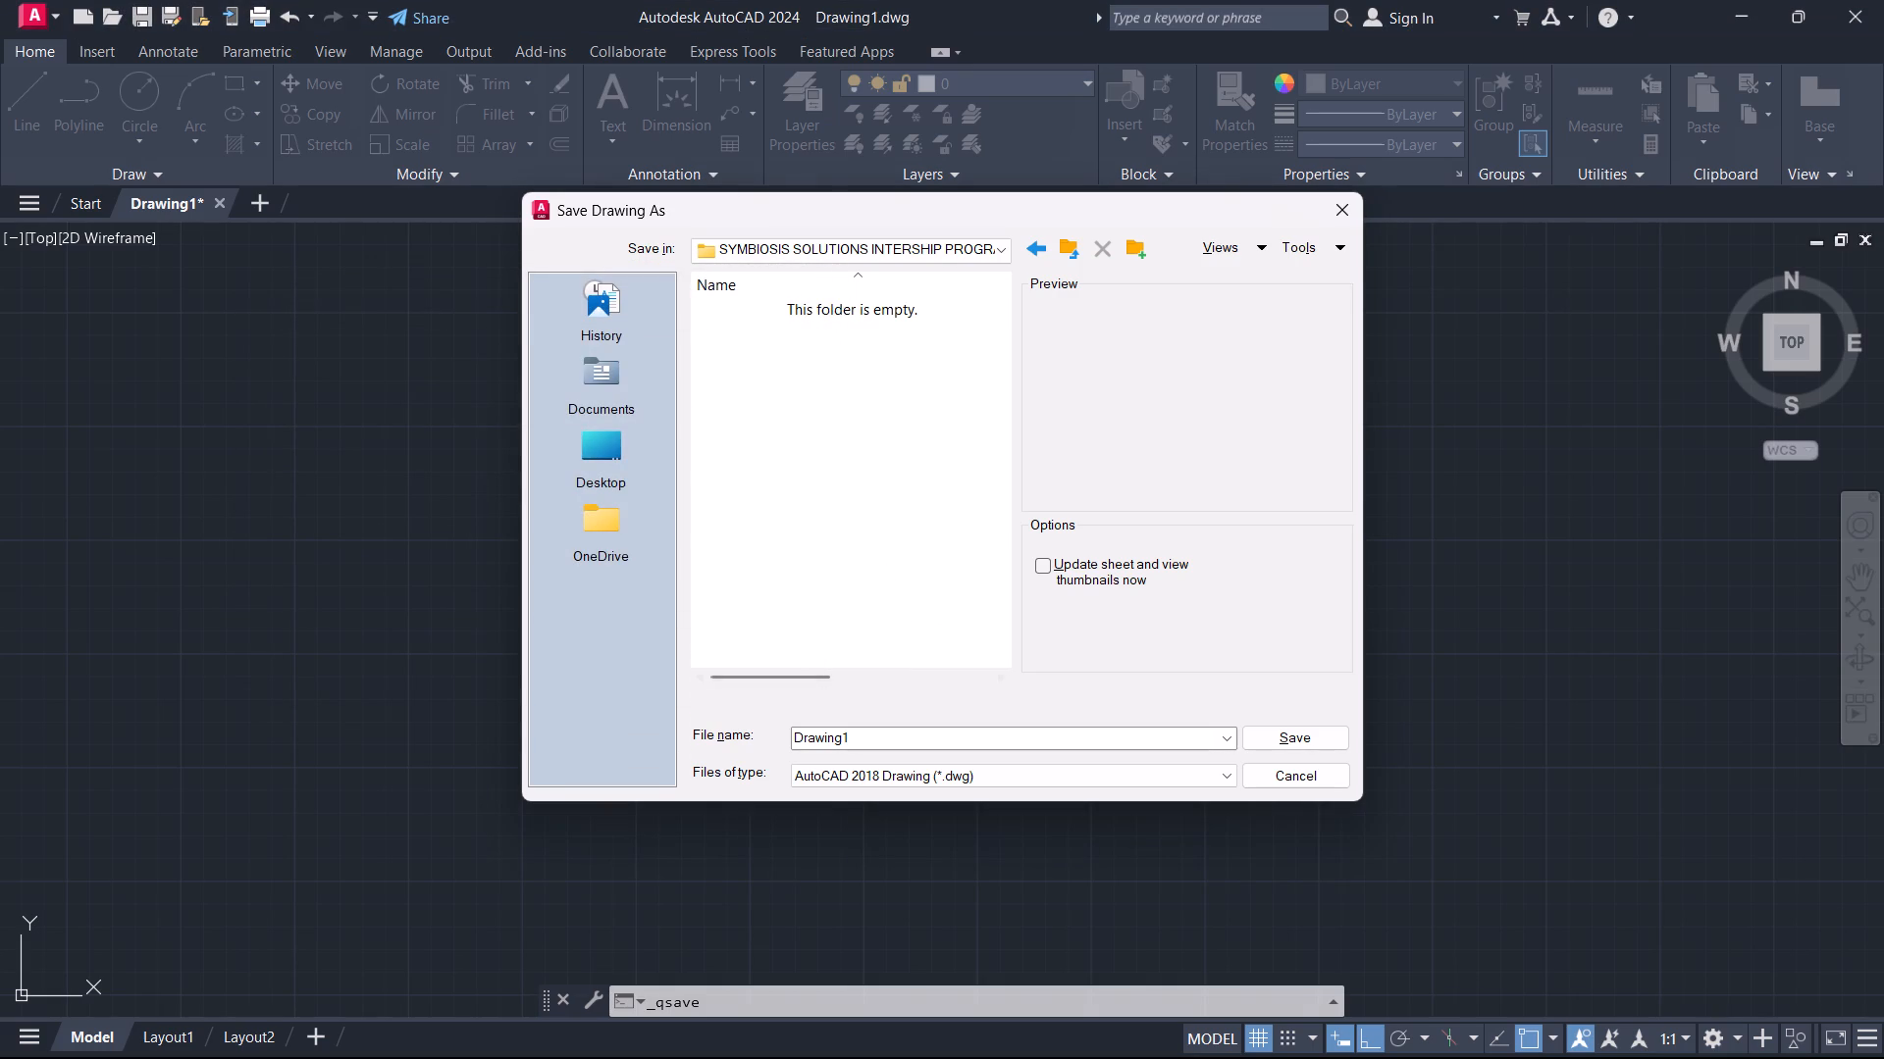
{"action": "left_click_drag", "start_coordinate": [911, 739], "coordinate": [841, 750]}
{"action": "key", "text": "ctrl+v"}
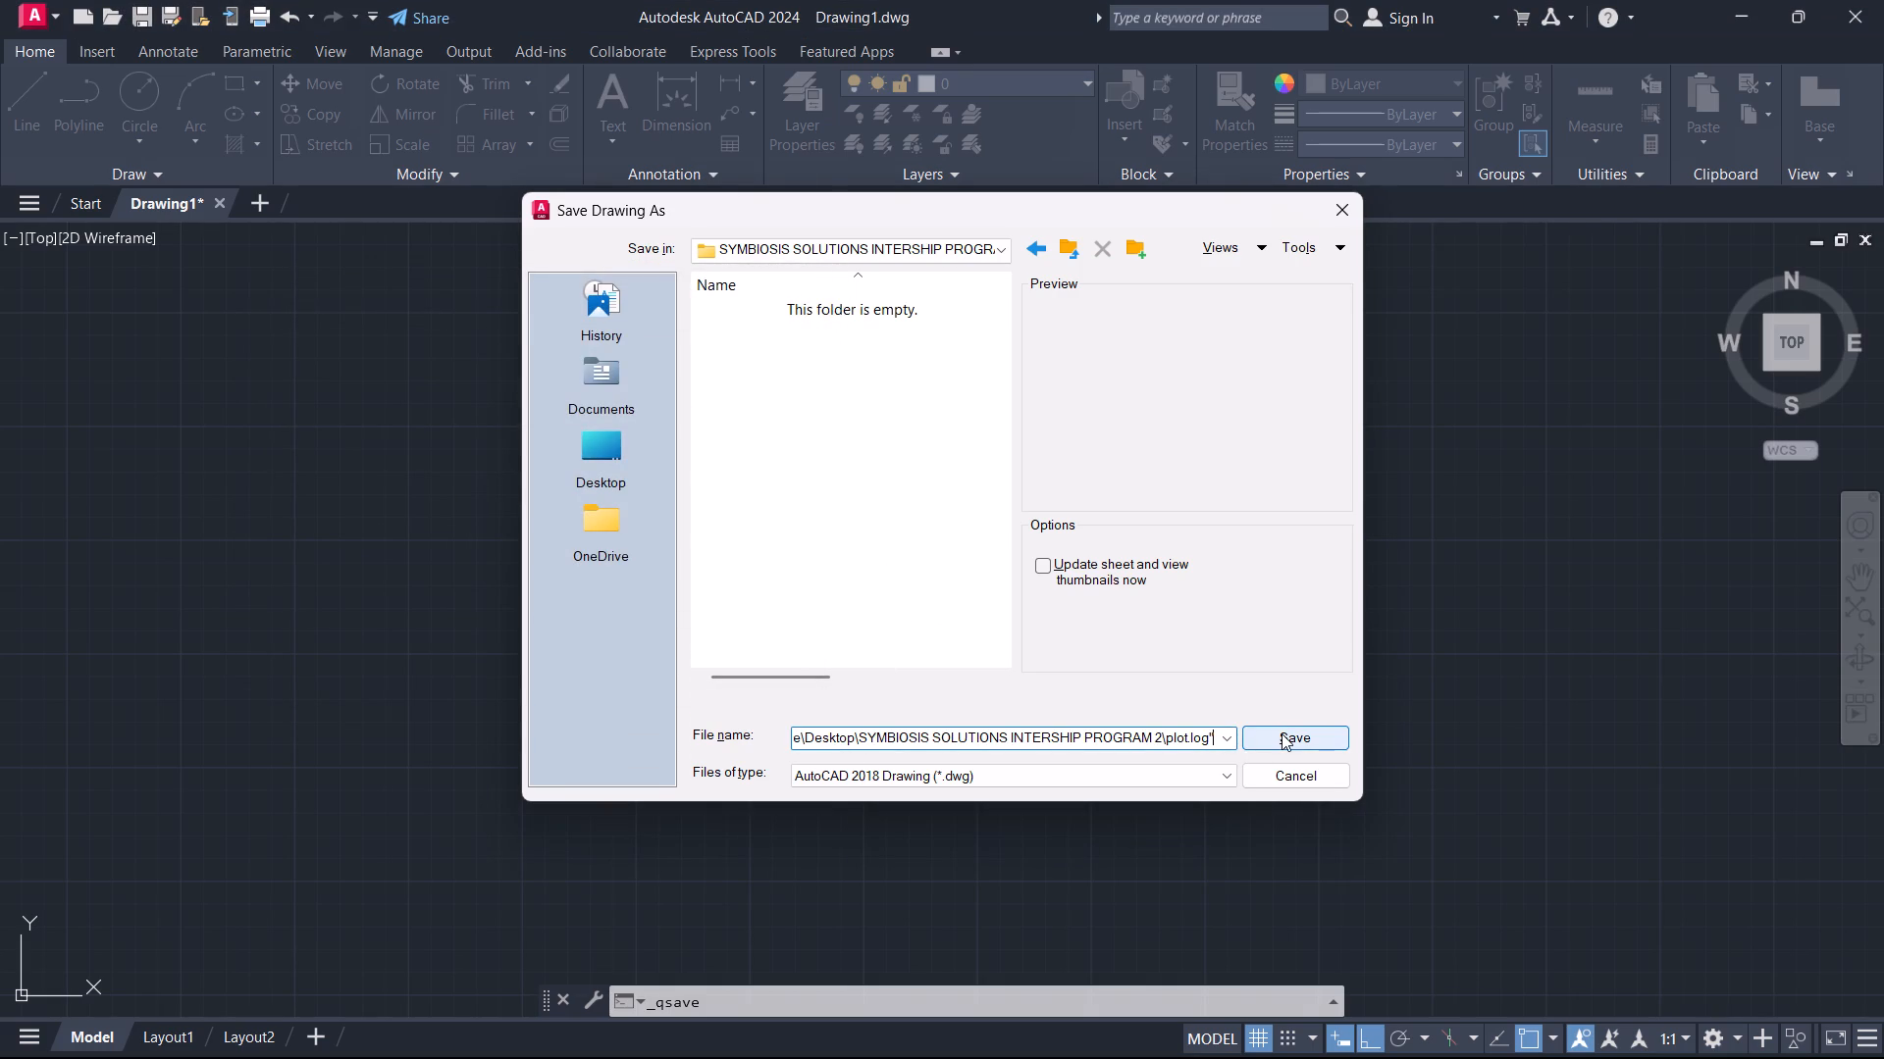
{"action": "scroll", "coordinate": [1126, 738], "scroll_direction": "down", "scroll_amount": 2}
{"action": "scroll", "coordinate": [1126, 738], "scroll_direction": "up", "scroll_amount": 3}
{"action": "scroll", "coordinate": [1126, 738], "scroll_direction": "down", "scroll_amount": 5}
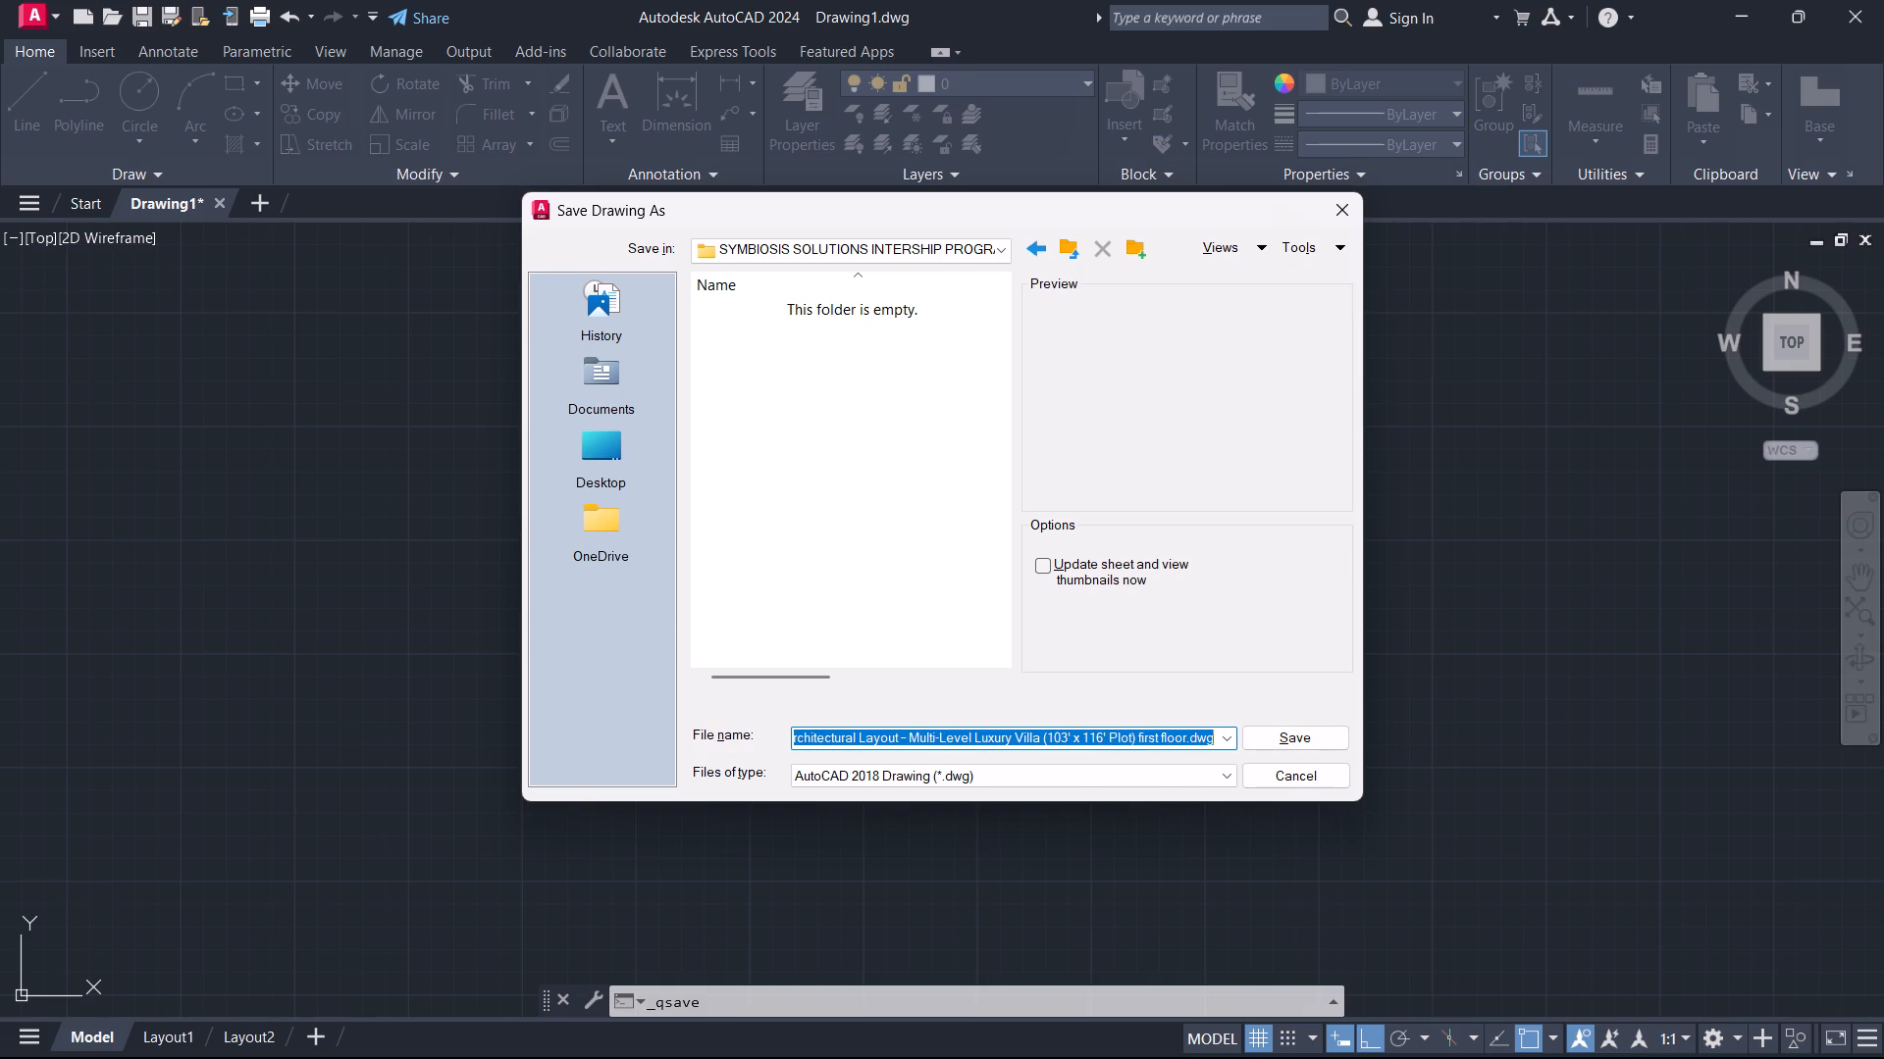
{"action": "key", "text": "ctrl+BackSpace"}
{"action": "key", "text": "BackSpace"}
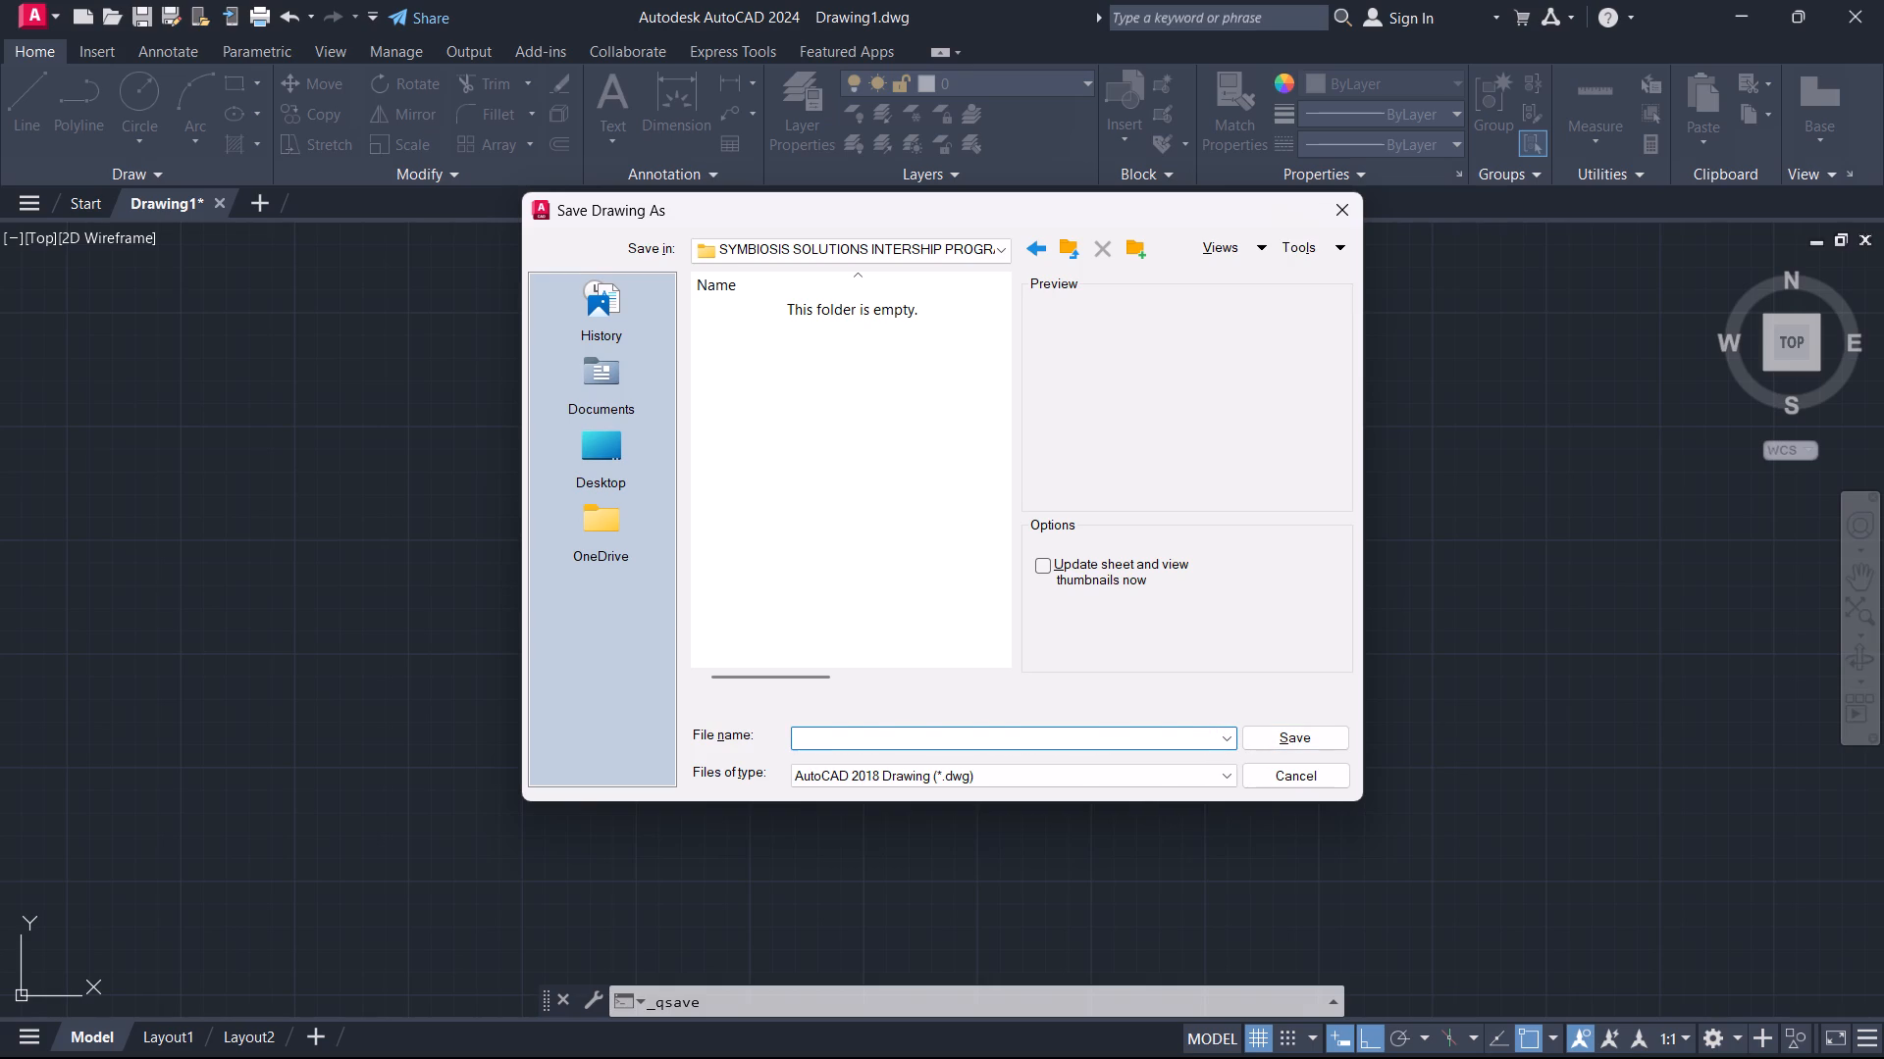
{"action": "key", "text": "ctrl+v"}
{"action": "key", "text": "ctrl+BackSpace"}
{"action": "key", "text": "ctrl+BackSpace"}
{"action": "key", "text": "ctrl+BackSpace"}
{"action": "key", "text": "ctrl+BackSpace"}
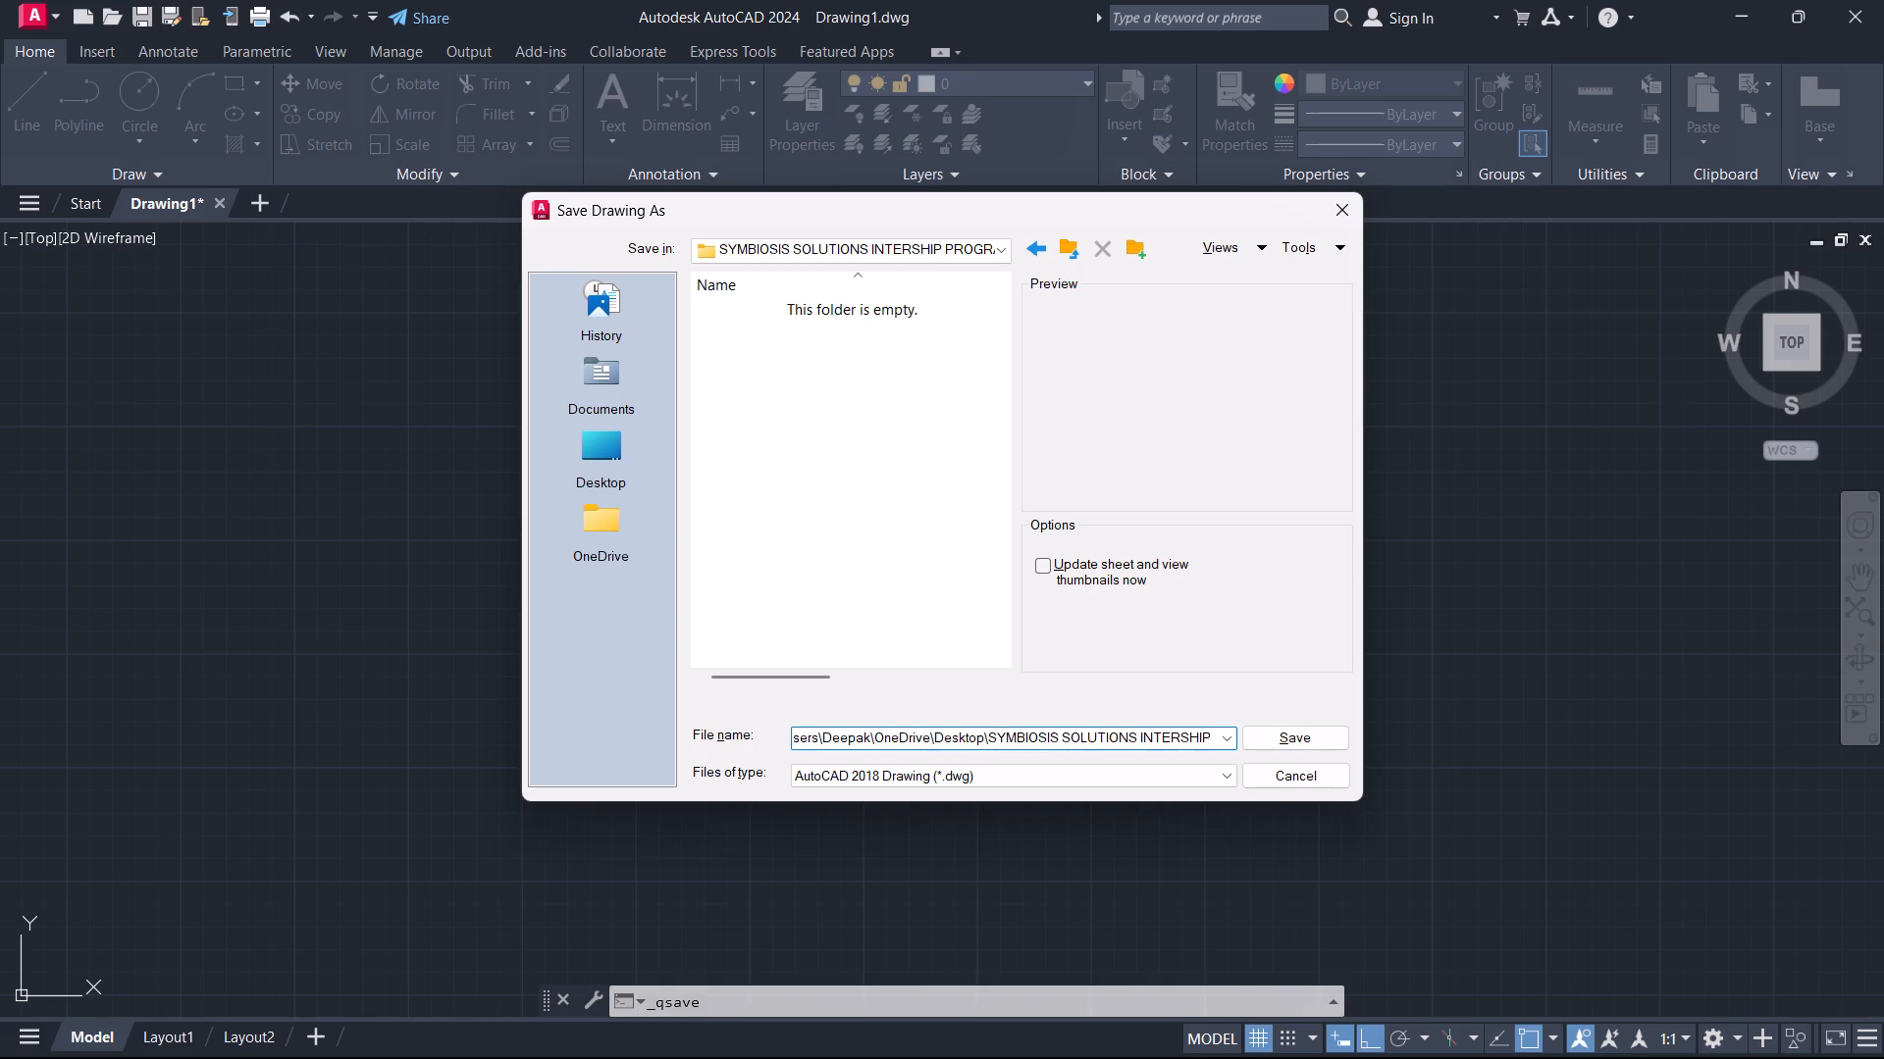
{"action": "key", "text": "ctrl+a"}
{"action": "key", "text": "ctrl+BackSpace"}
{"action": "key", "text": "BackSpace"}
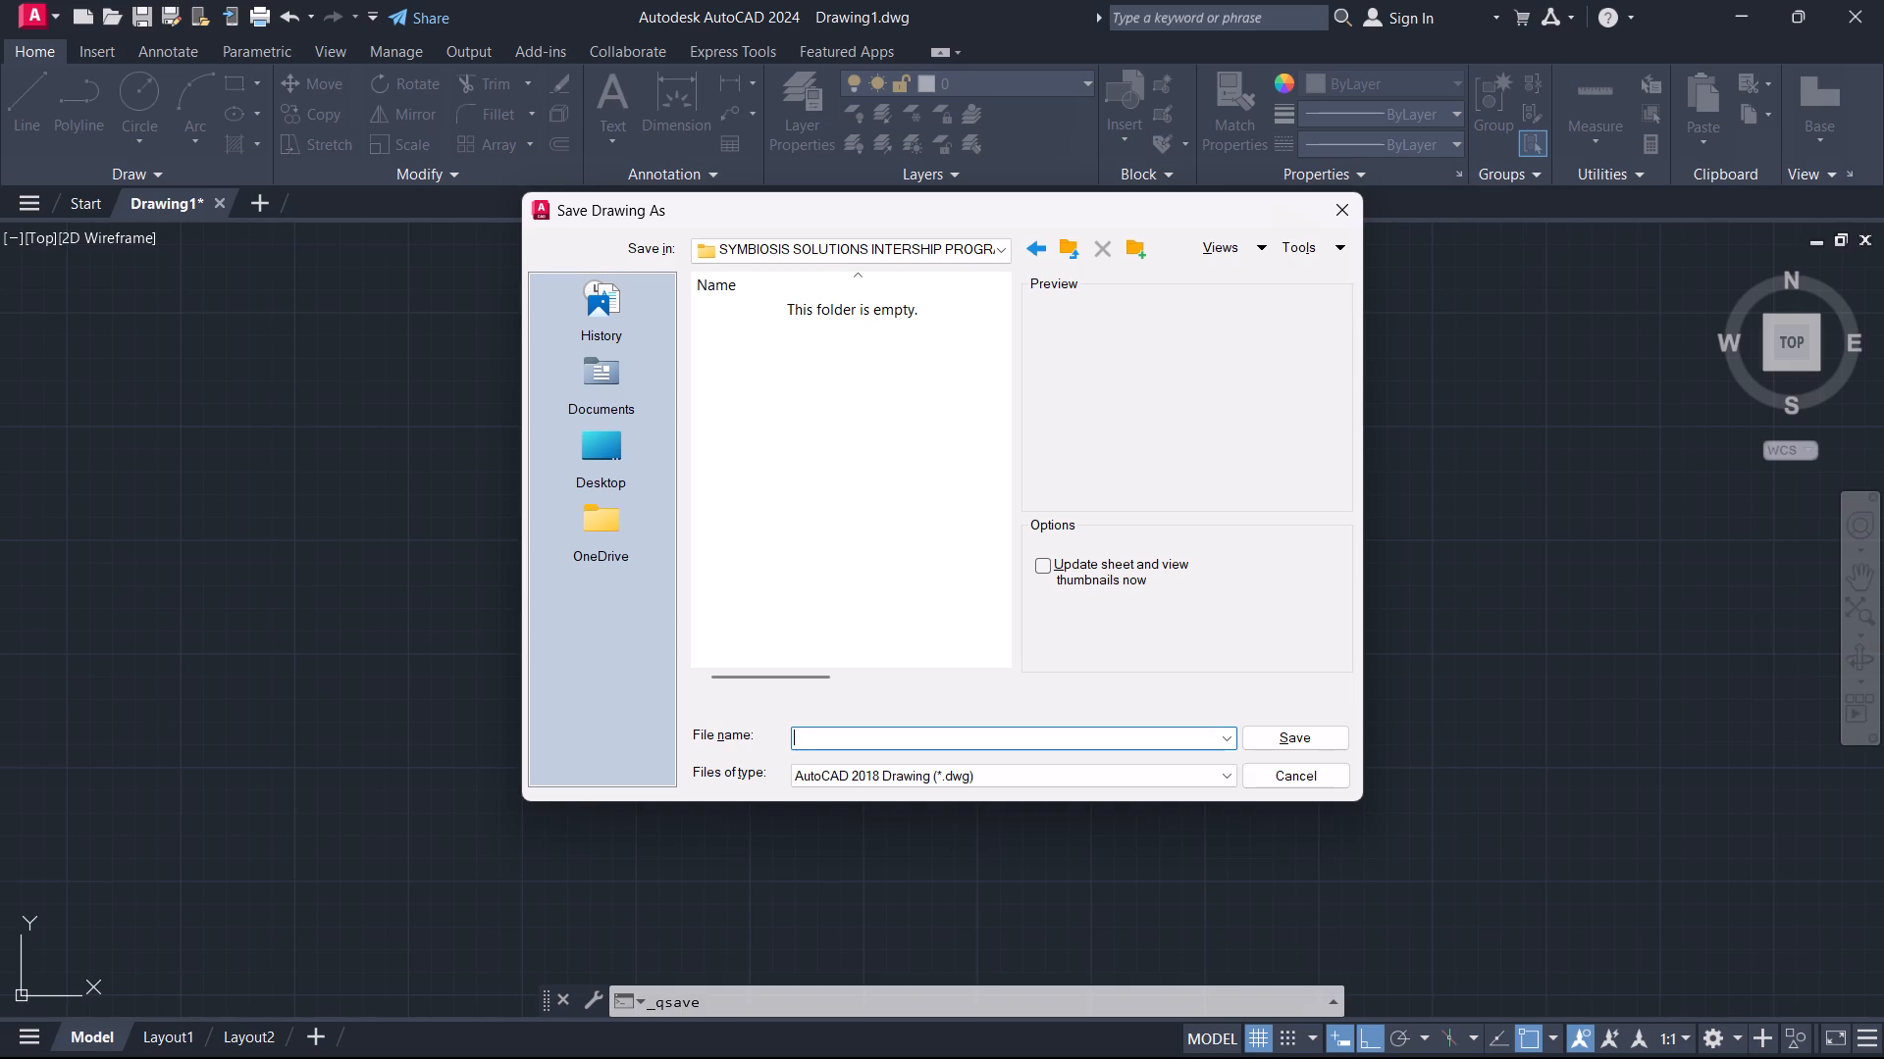
Switch to the Fuji window showing the ground floor plan task.
{"action": "key", "text": "alt+Tab"}
{"action": "key", "text": "alt+Tab"}
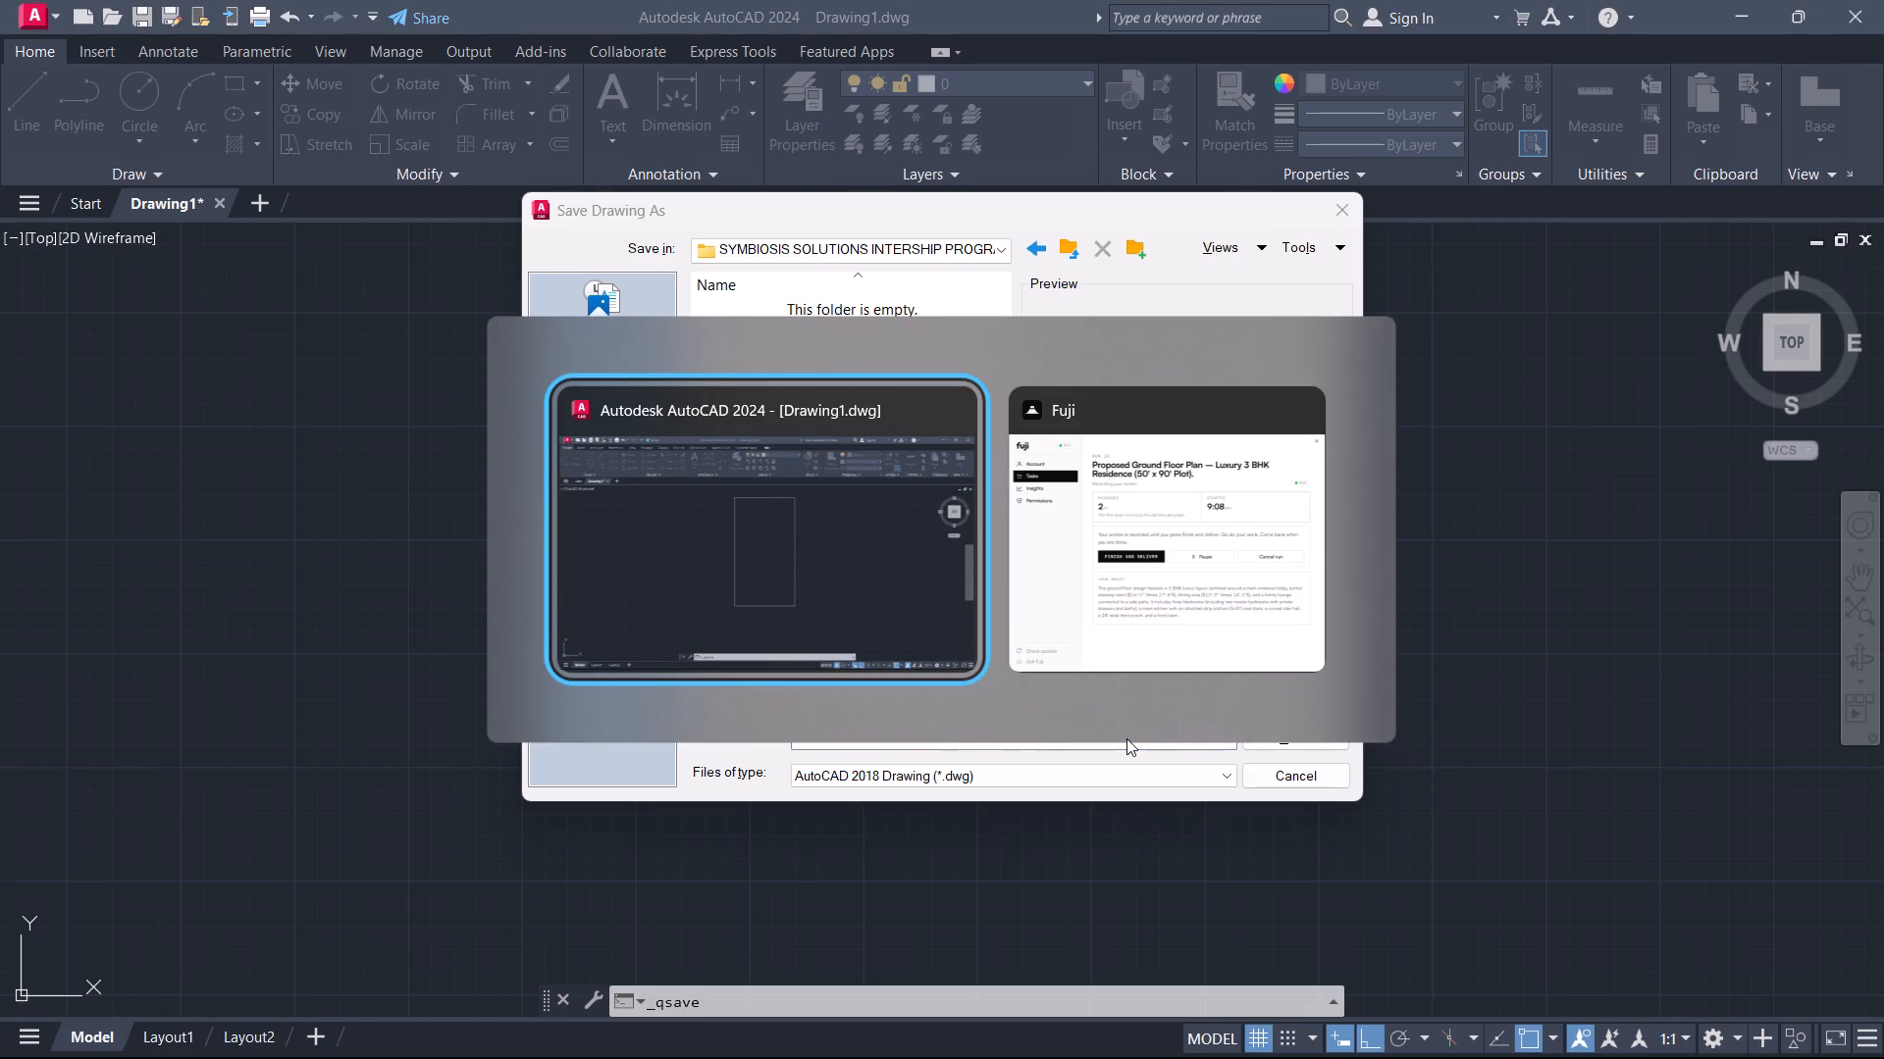
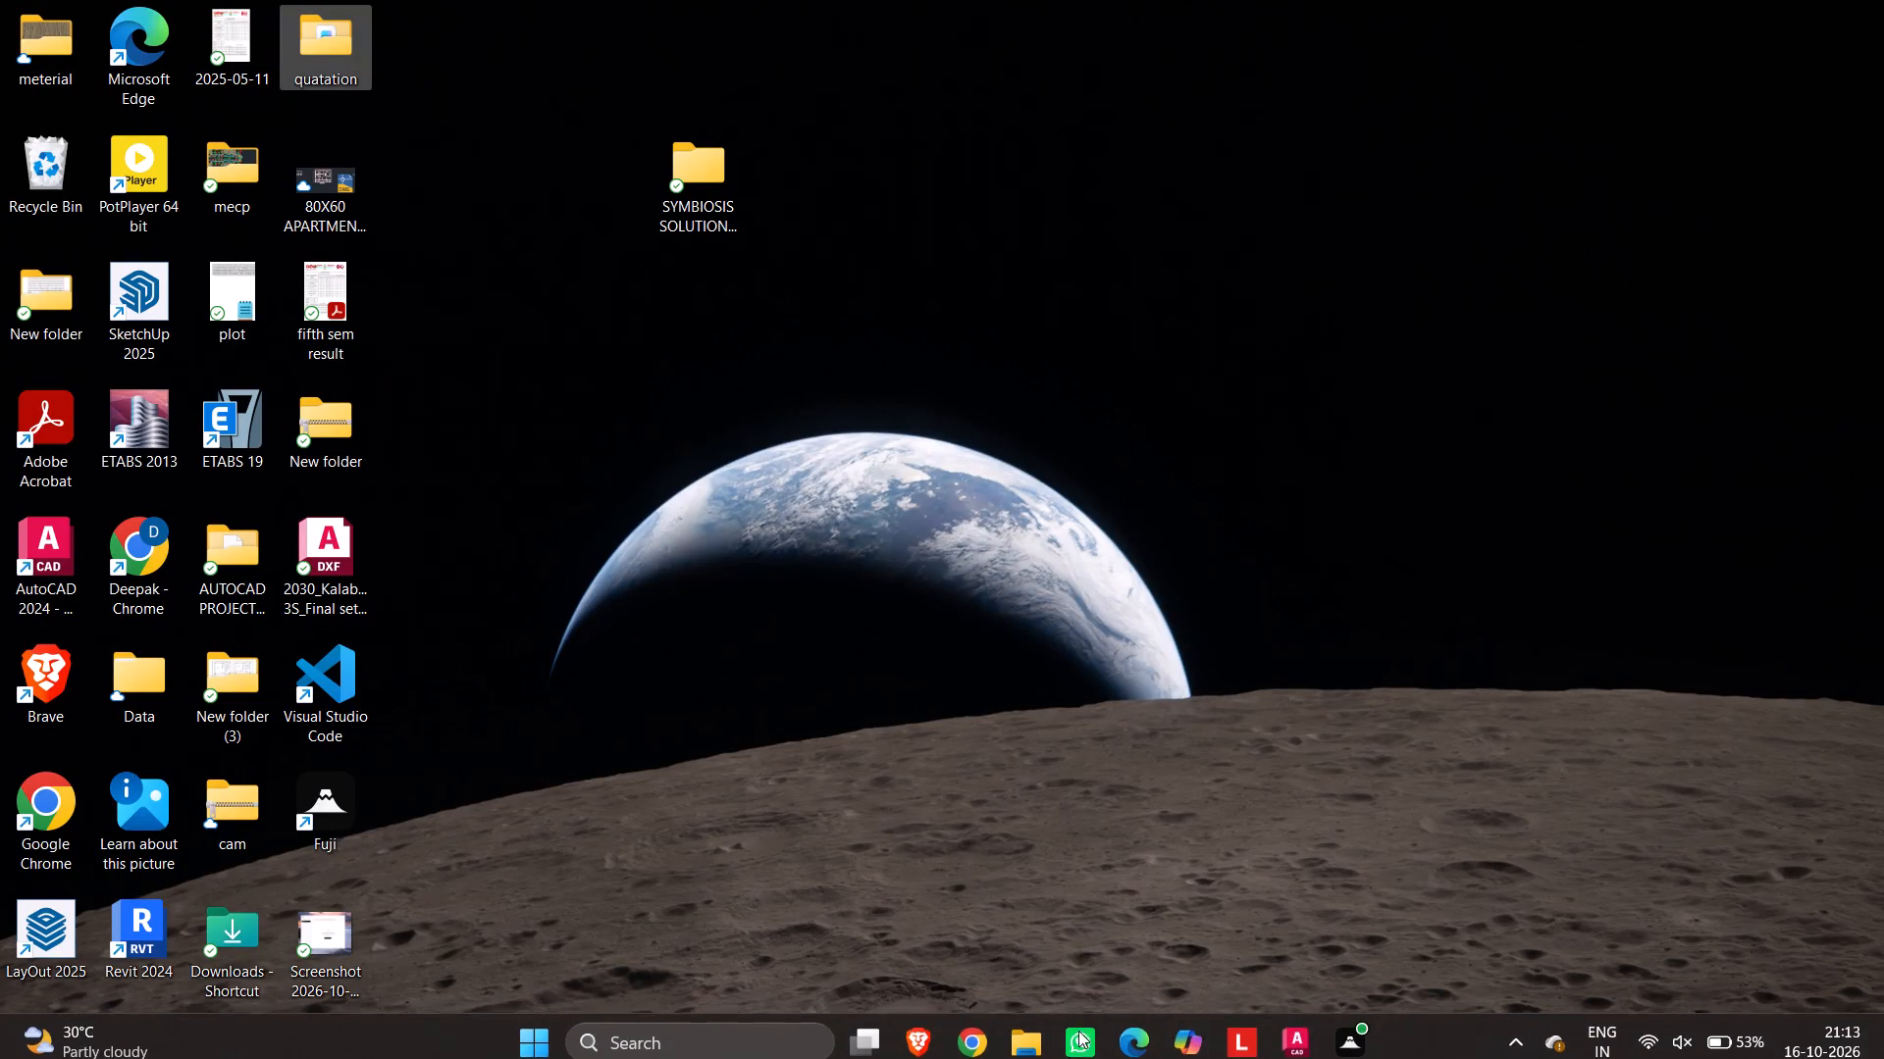
Copy the luxury 3 BHK PDF's name from Downloads and save the drawing as "Proposed Ground Floor Plan – Luxury 3 BHK Residence (50' x 90' Plot)".
{"action": "left_click", "coordinate": [1017, 1051]}
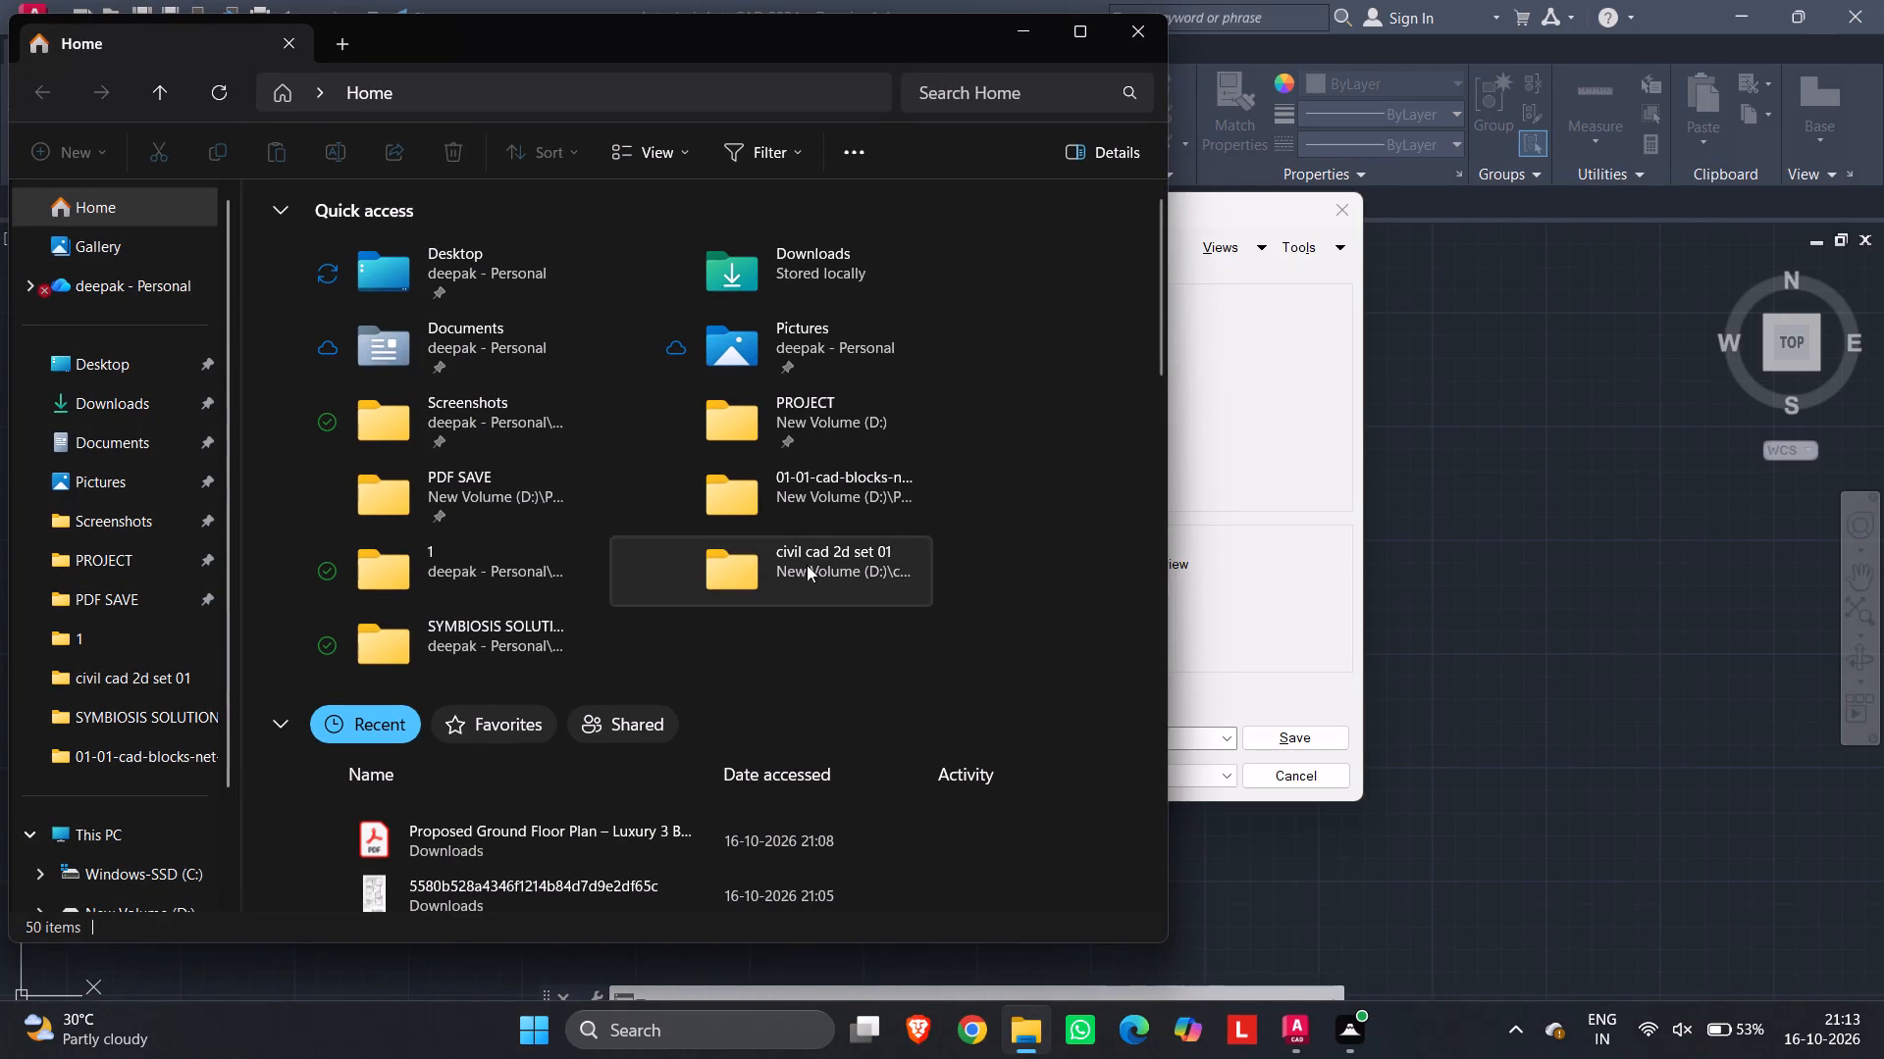
{"action": "left_click", "coordinate": [600, 839]}
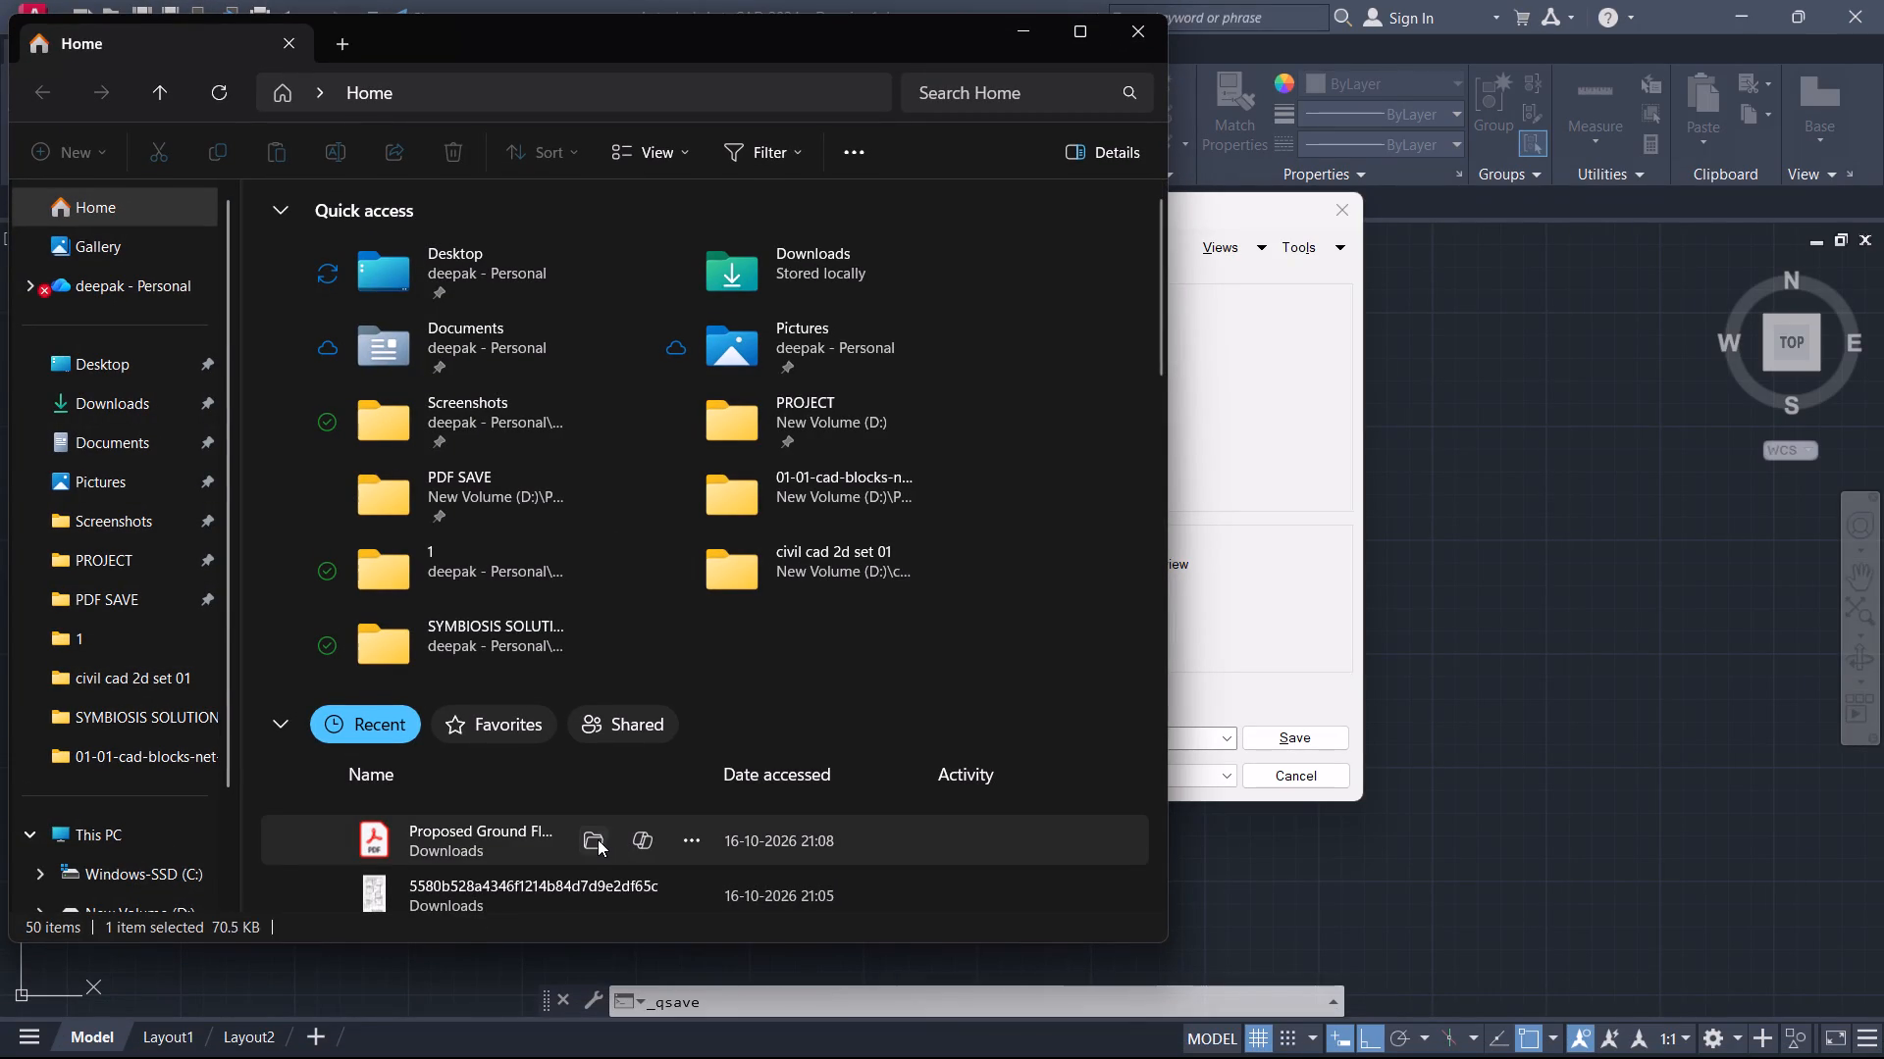
{"action": "left_click", "coordinate": [412, 265]}
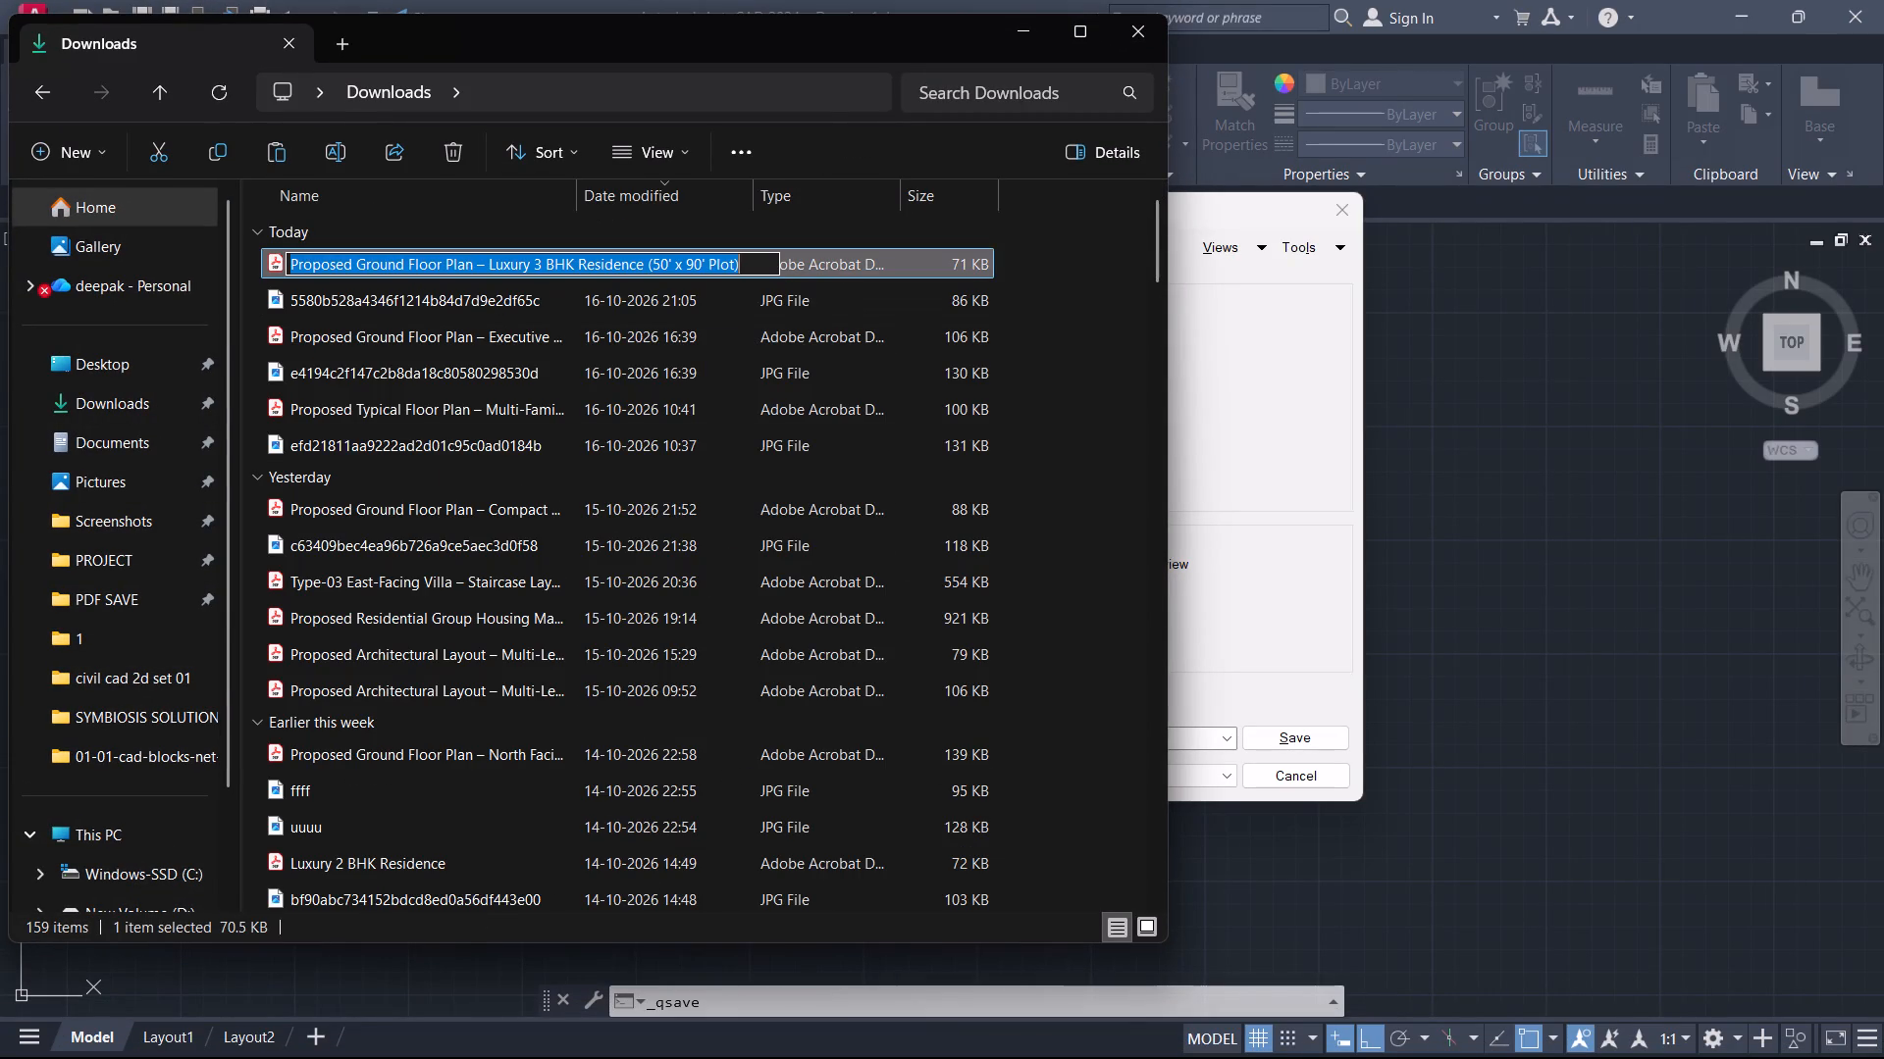
{"action": "key", "text": "ctrl+c"}
{"action": "left_click", "coordinate": [1128, 38]}
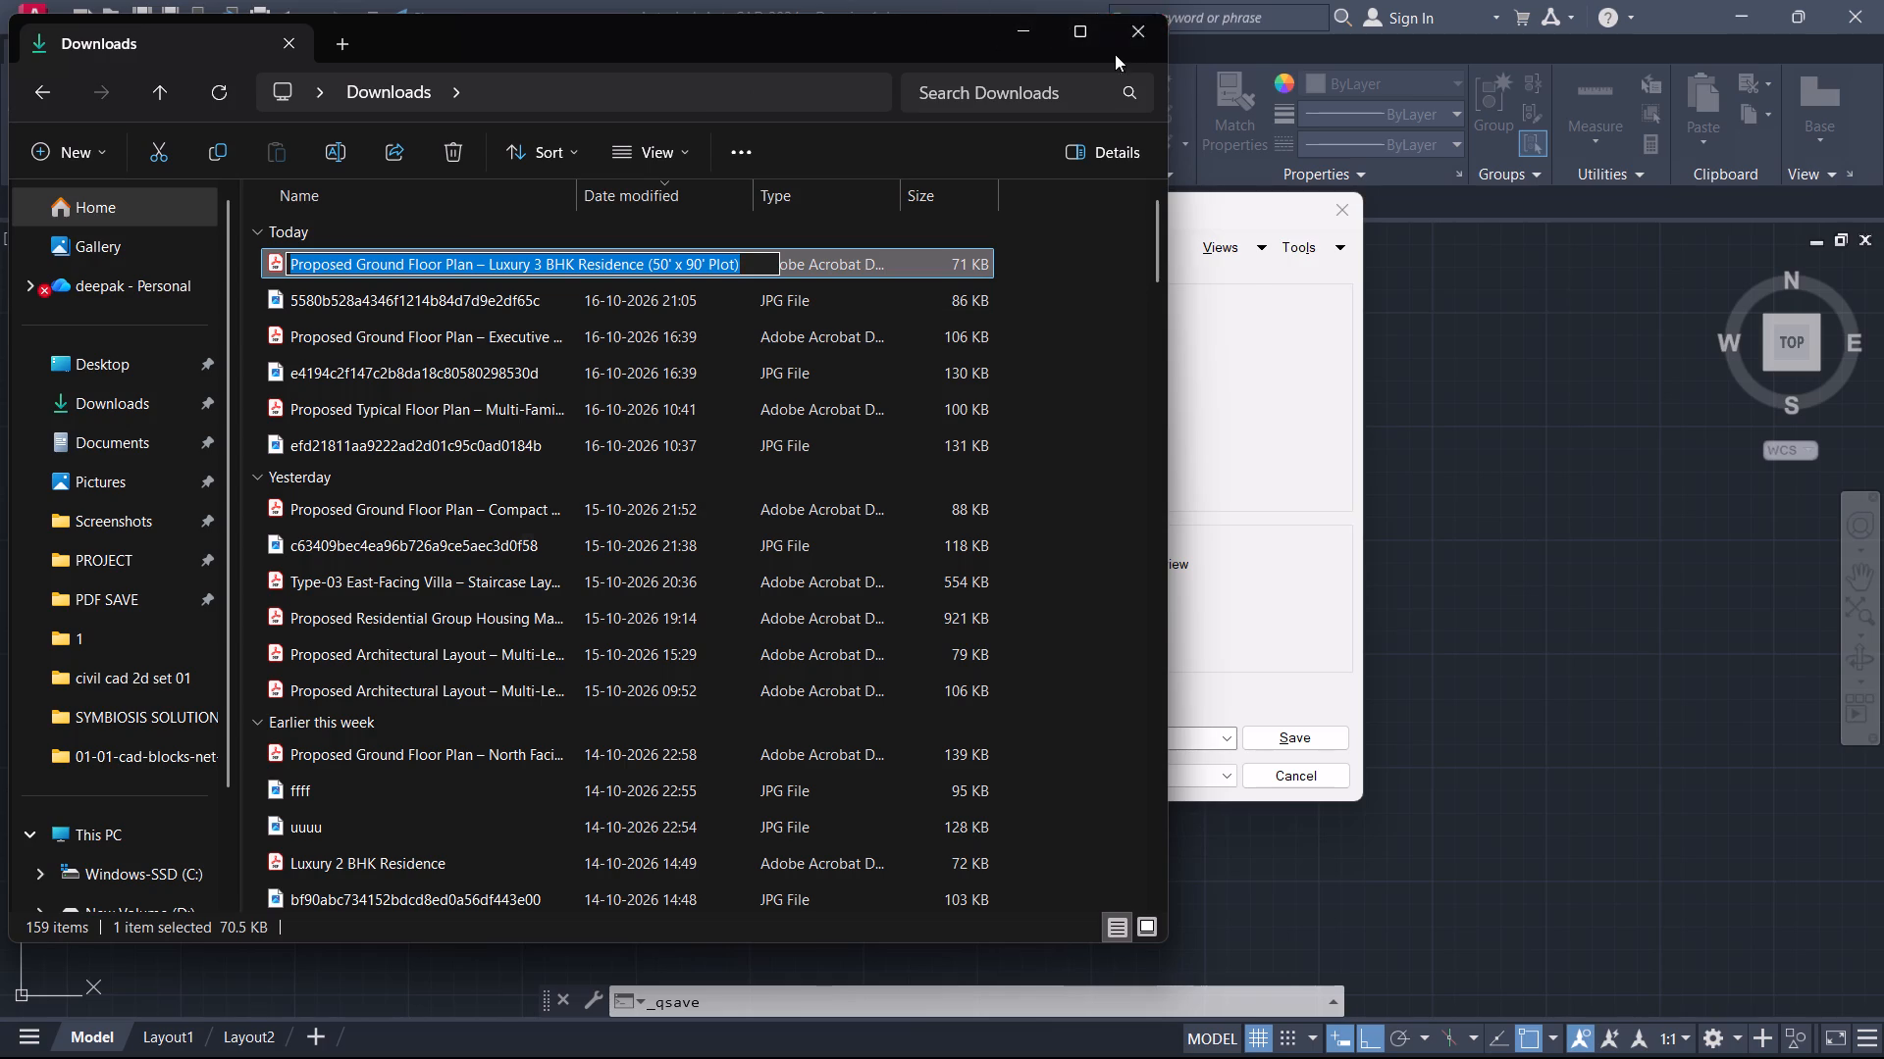
{"action": "key", "text": "ctrl+v"}
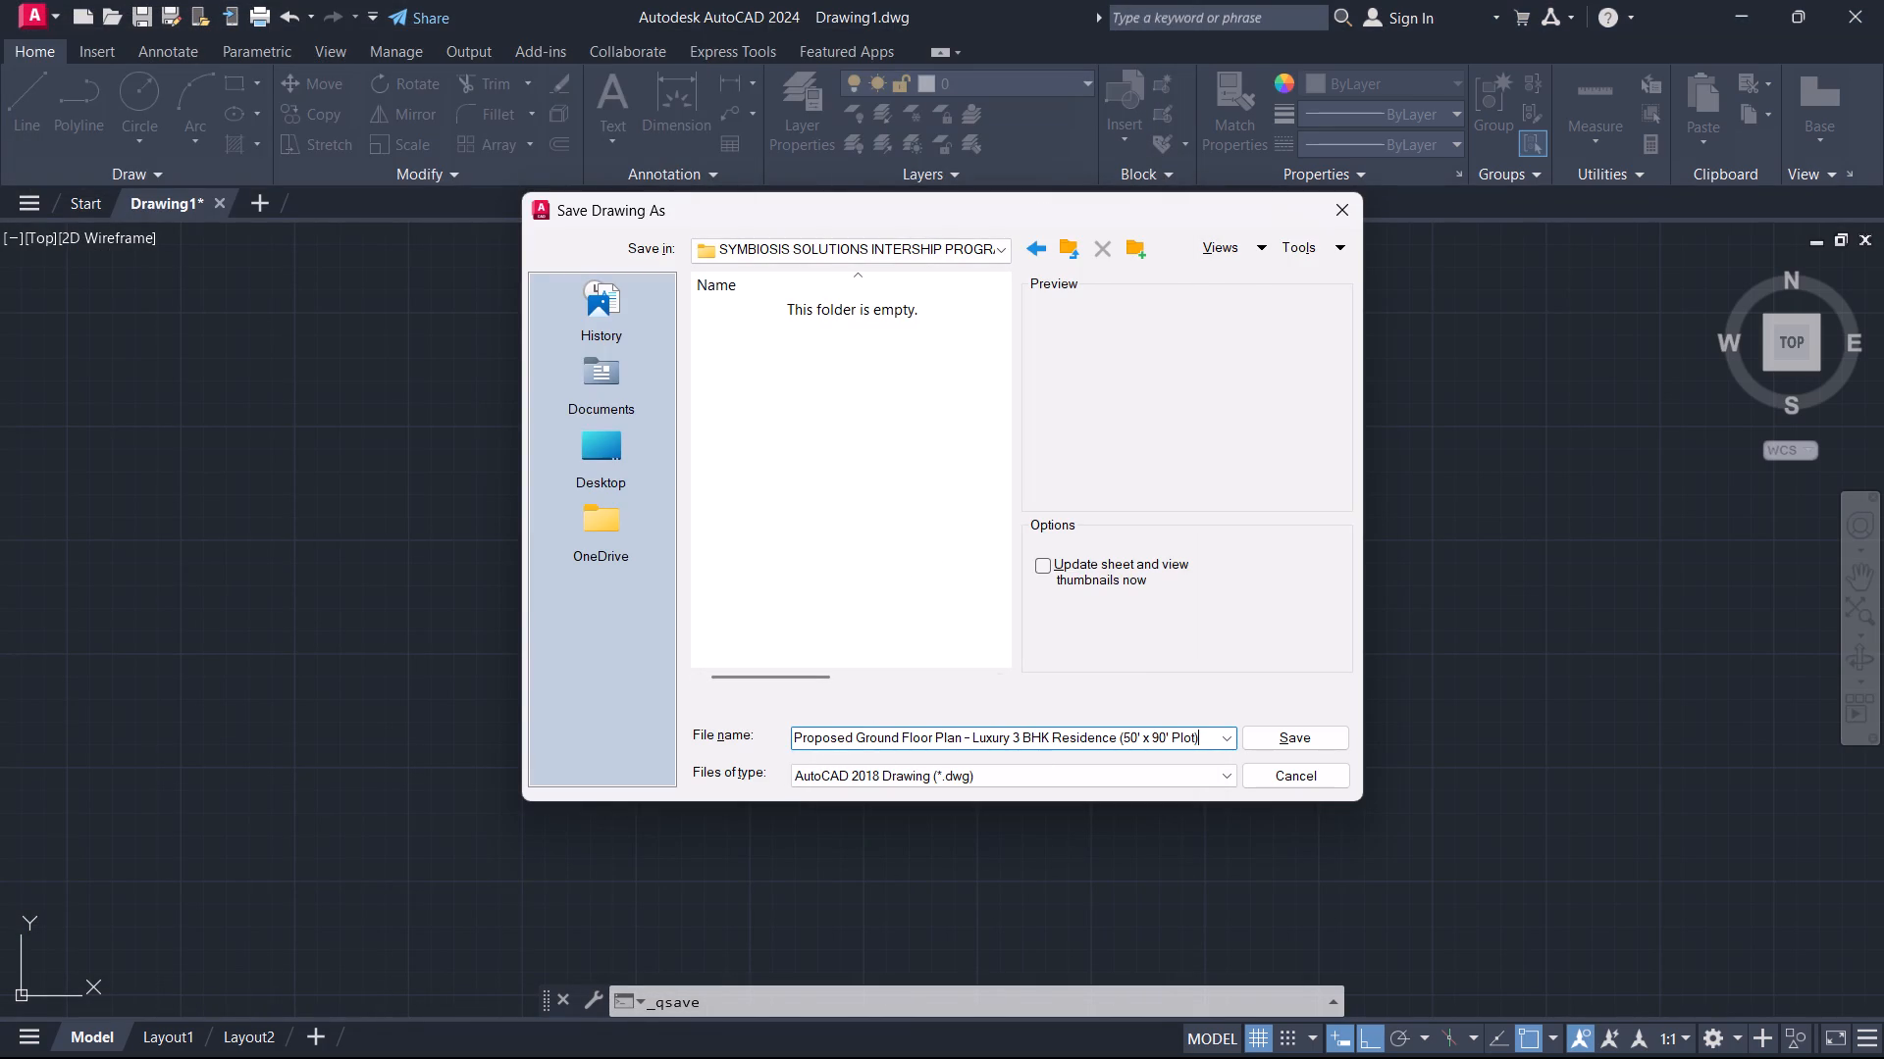
{"action": "left_click", "coordinate": [1264, 729]}
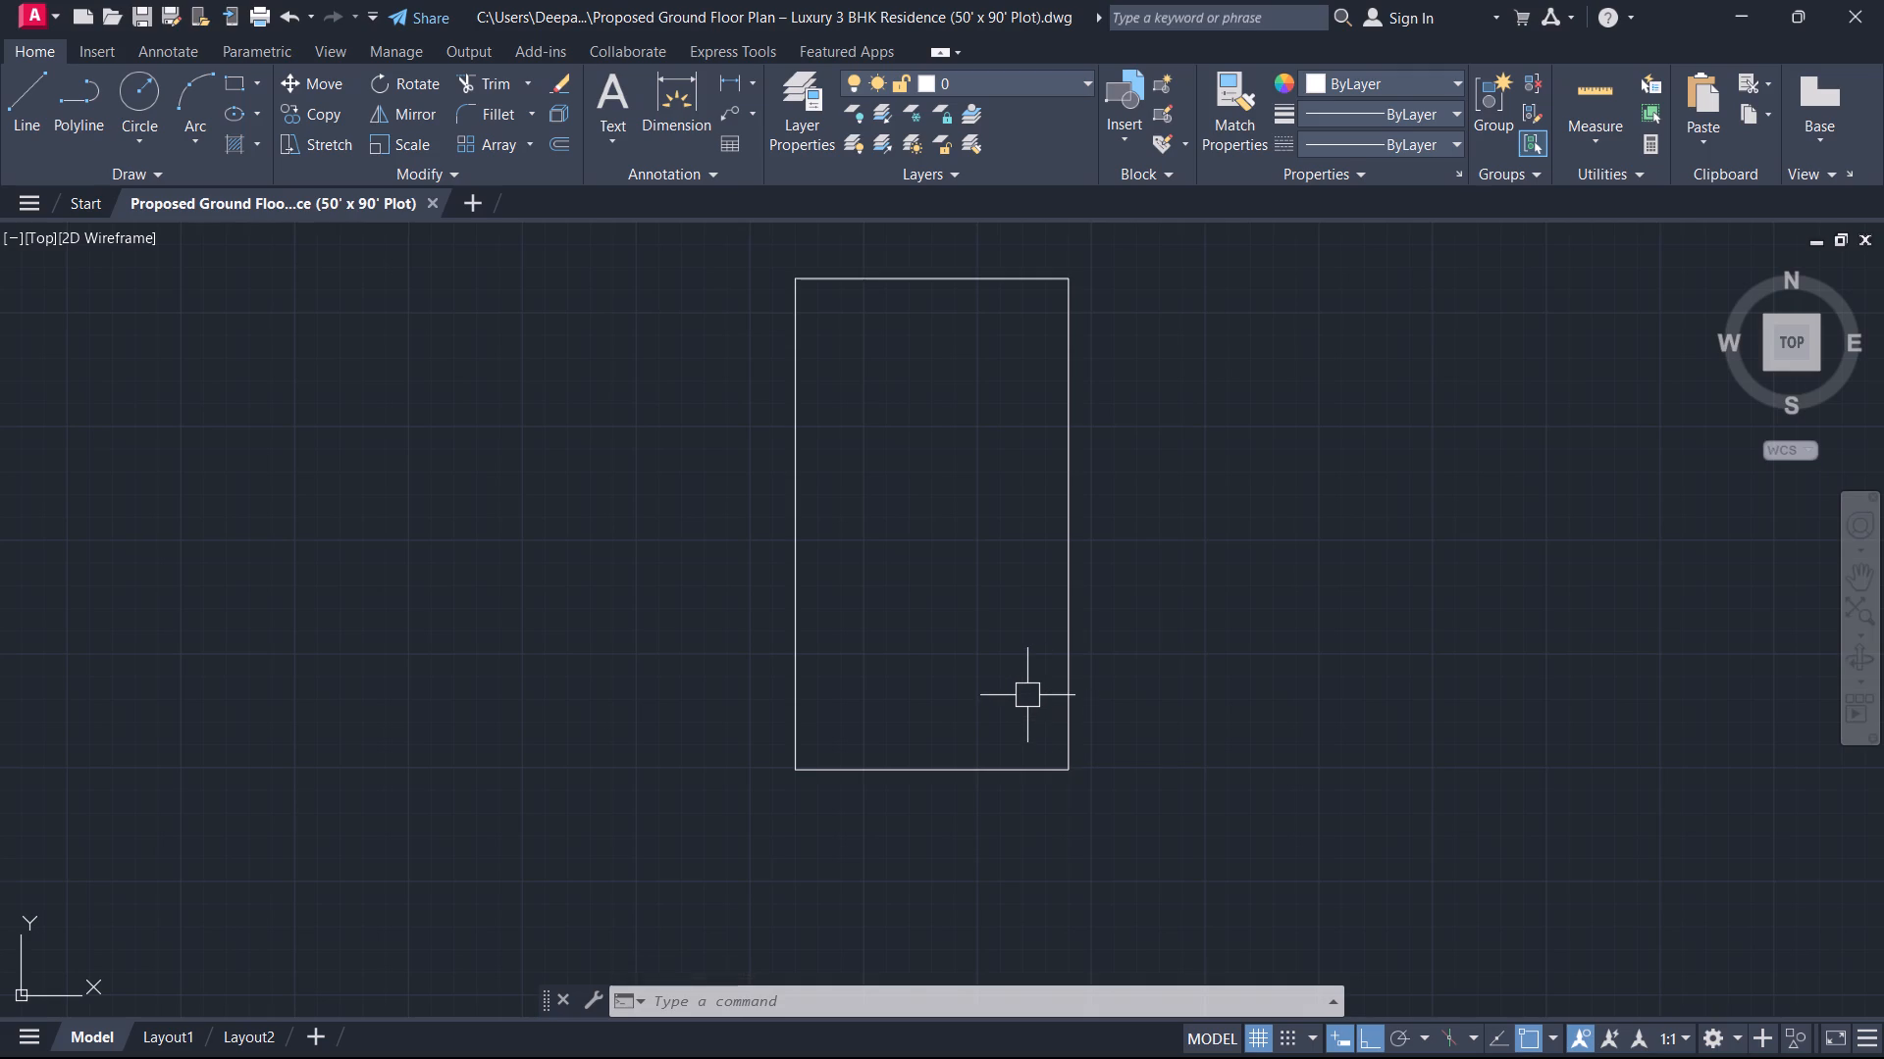
Offset the plot boundary's left, top and right lines 5' inward as setback lines.
{"action": "type", "text": "o"}
{"action": "key", "text": "space"}
{"action": "key", "text": "5"}
{"action": "key", "text": "apostrophe"}
{"action": "key", "text": "Return"}
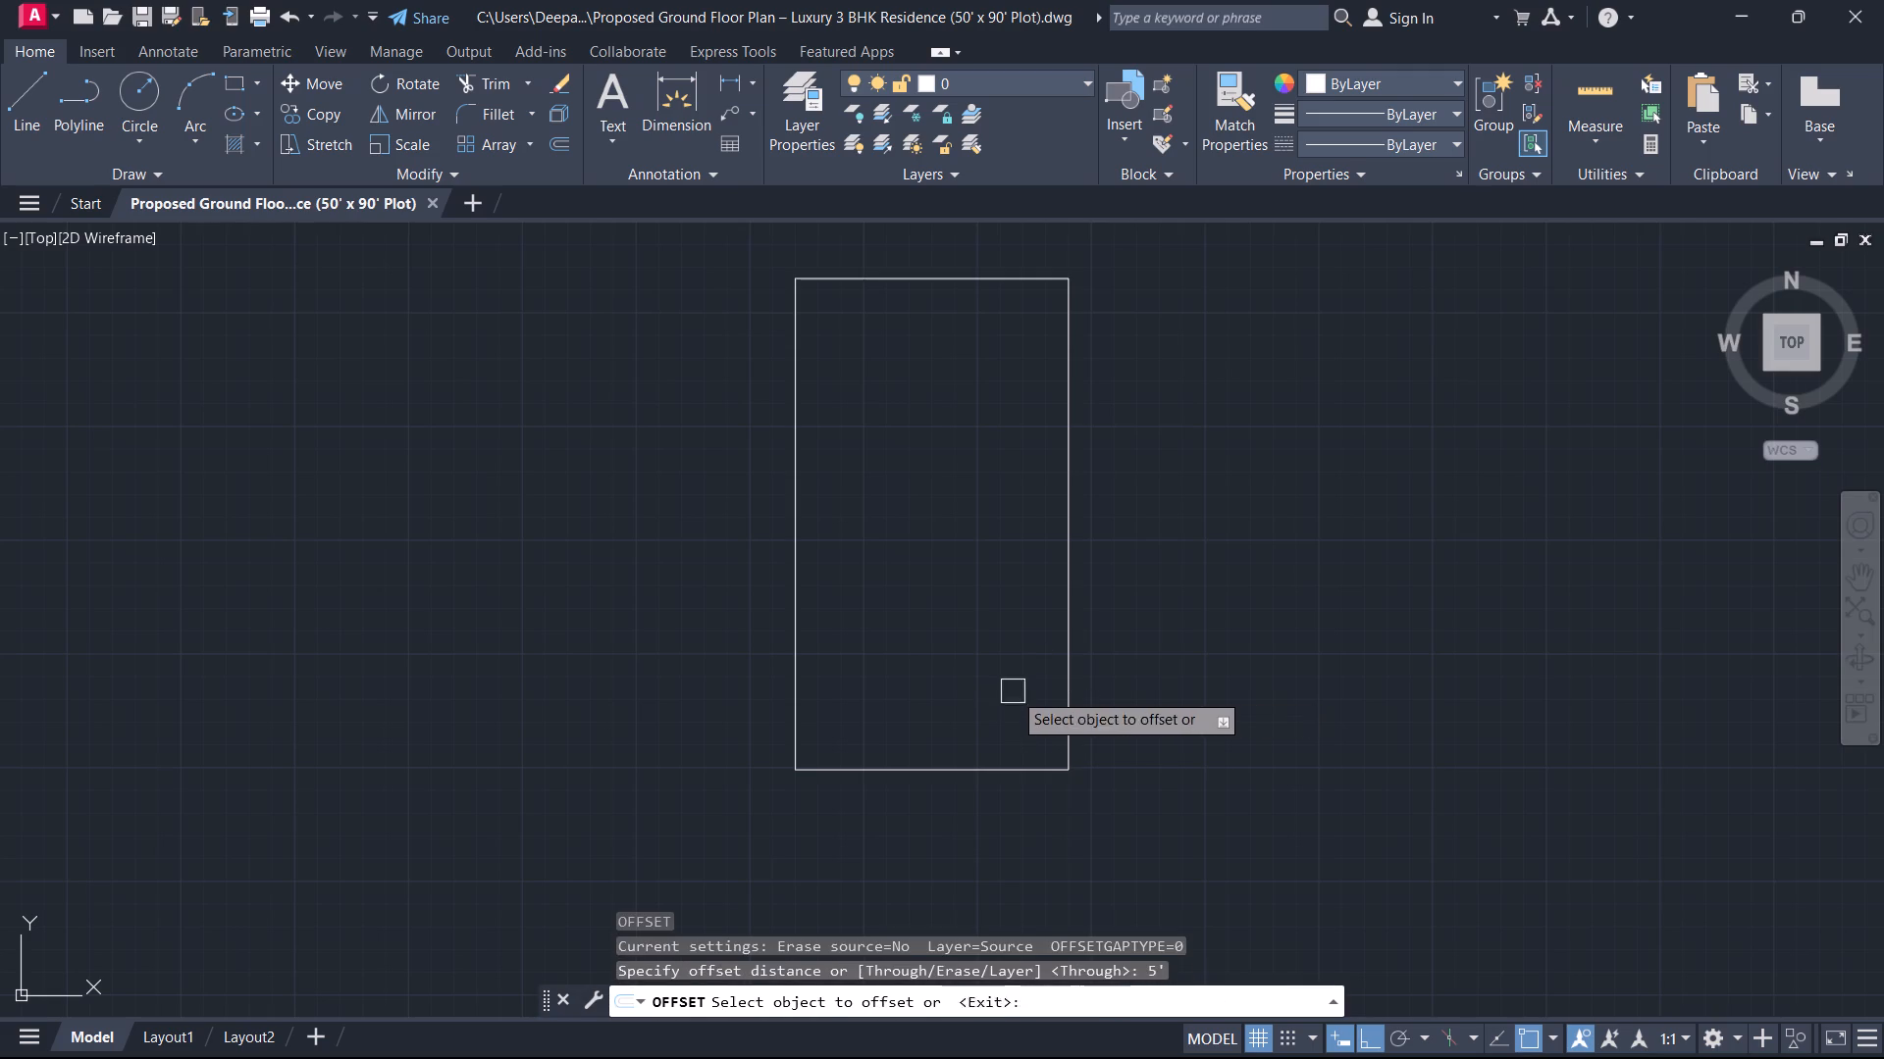
{"action": "left_click", "coordinate": [789, 687]}
{"action": "left_click", "coordinate": [977, 646]}
{"action": "key", "text": "grave"}
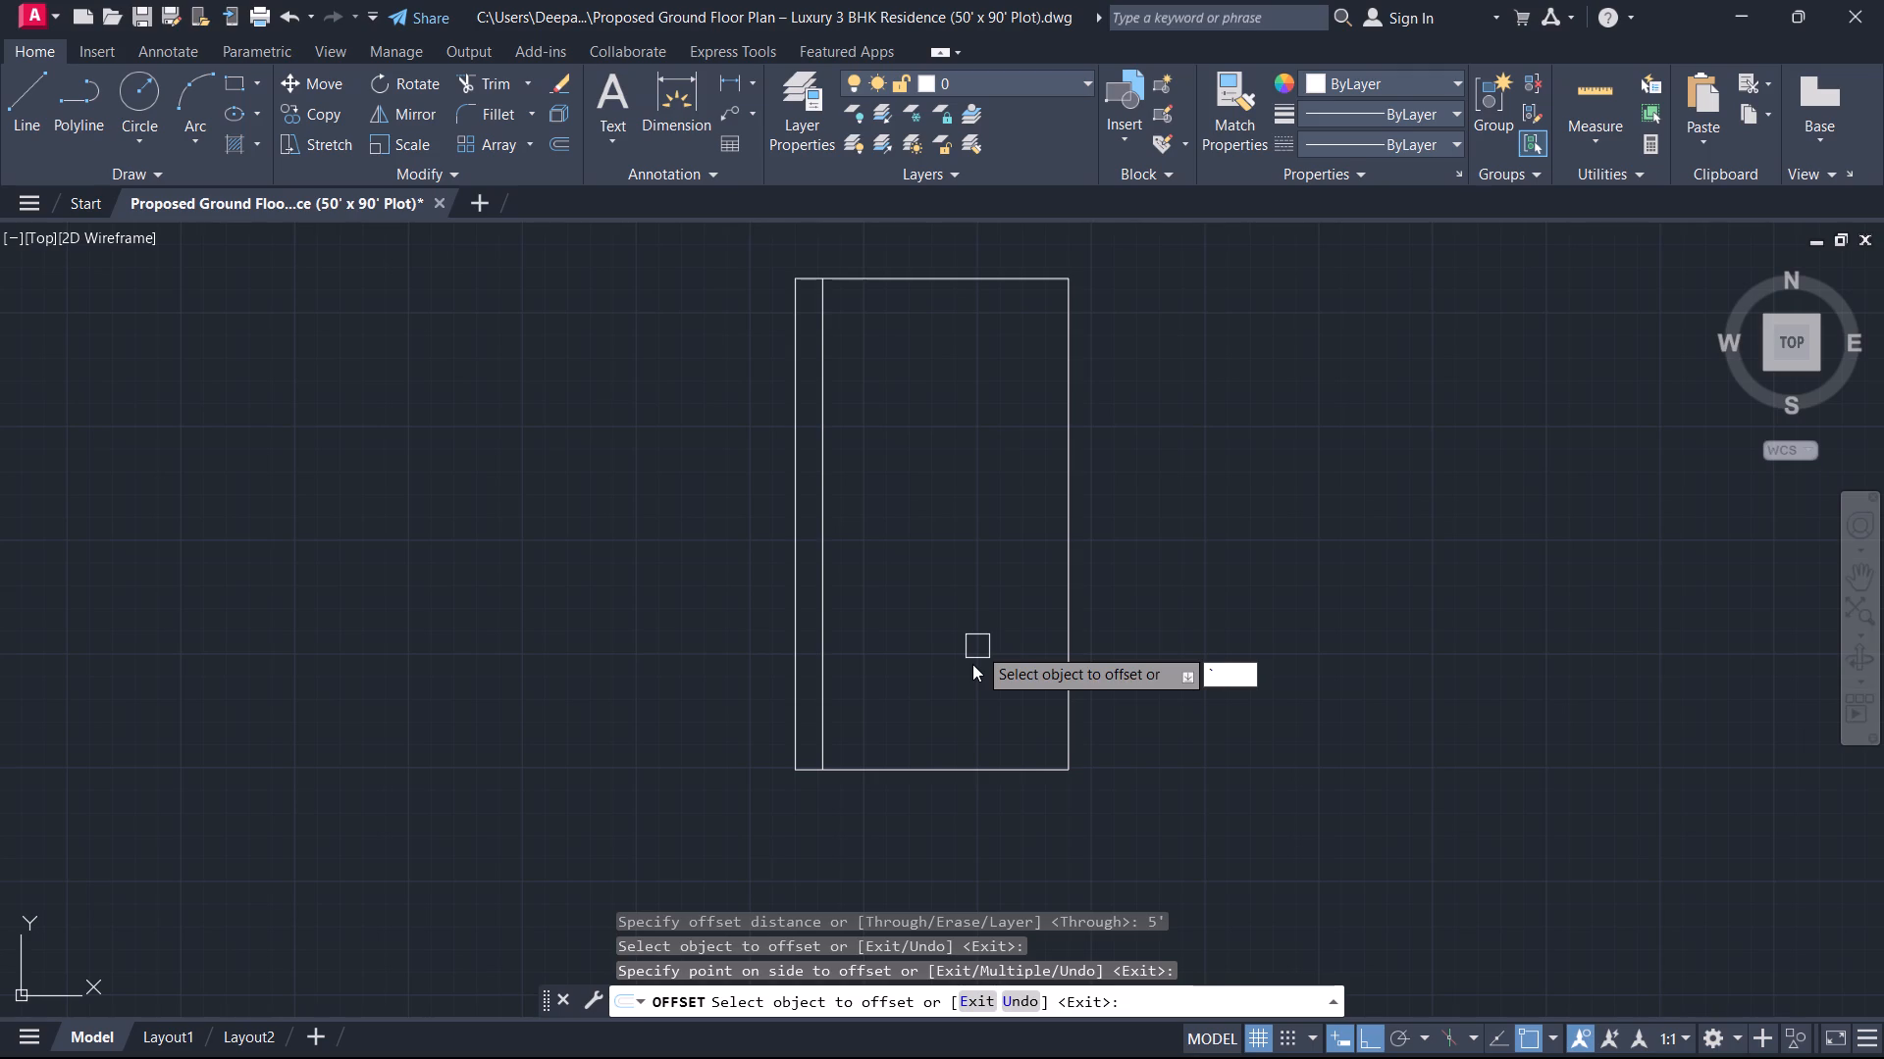
{"action": "key", "text": "o"}
{"action": "key", "text": "space"}
{"action": "key", "text": "space"}
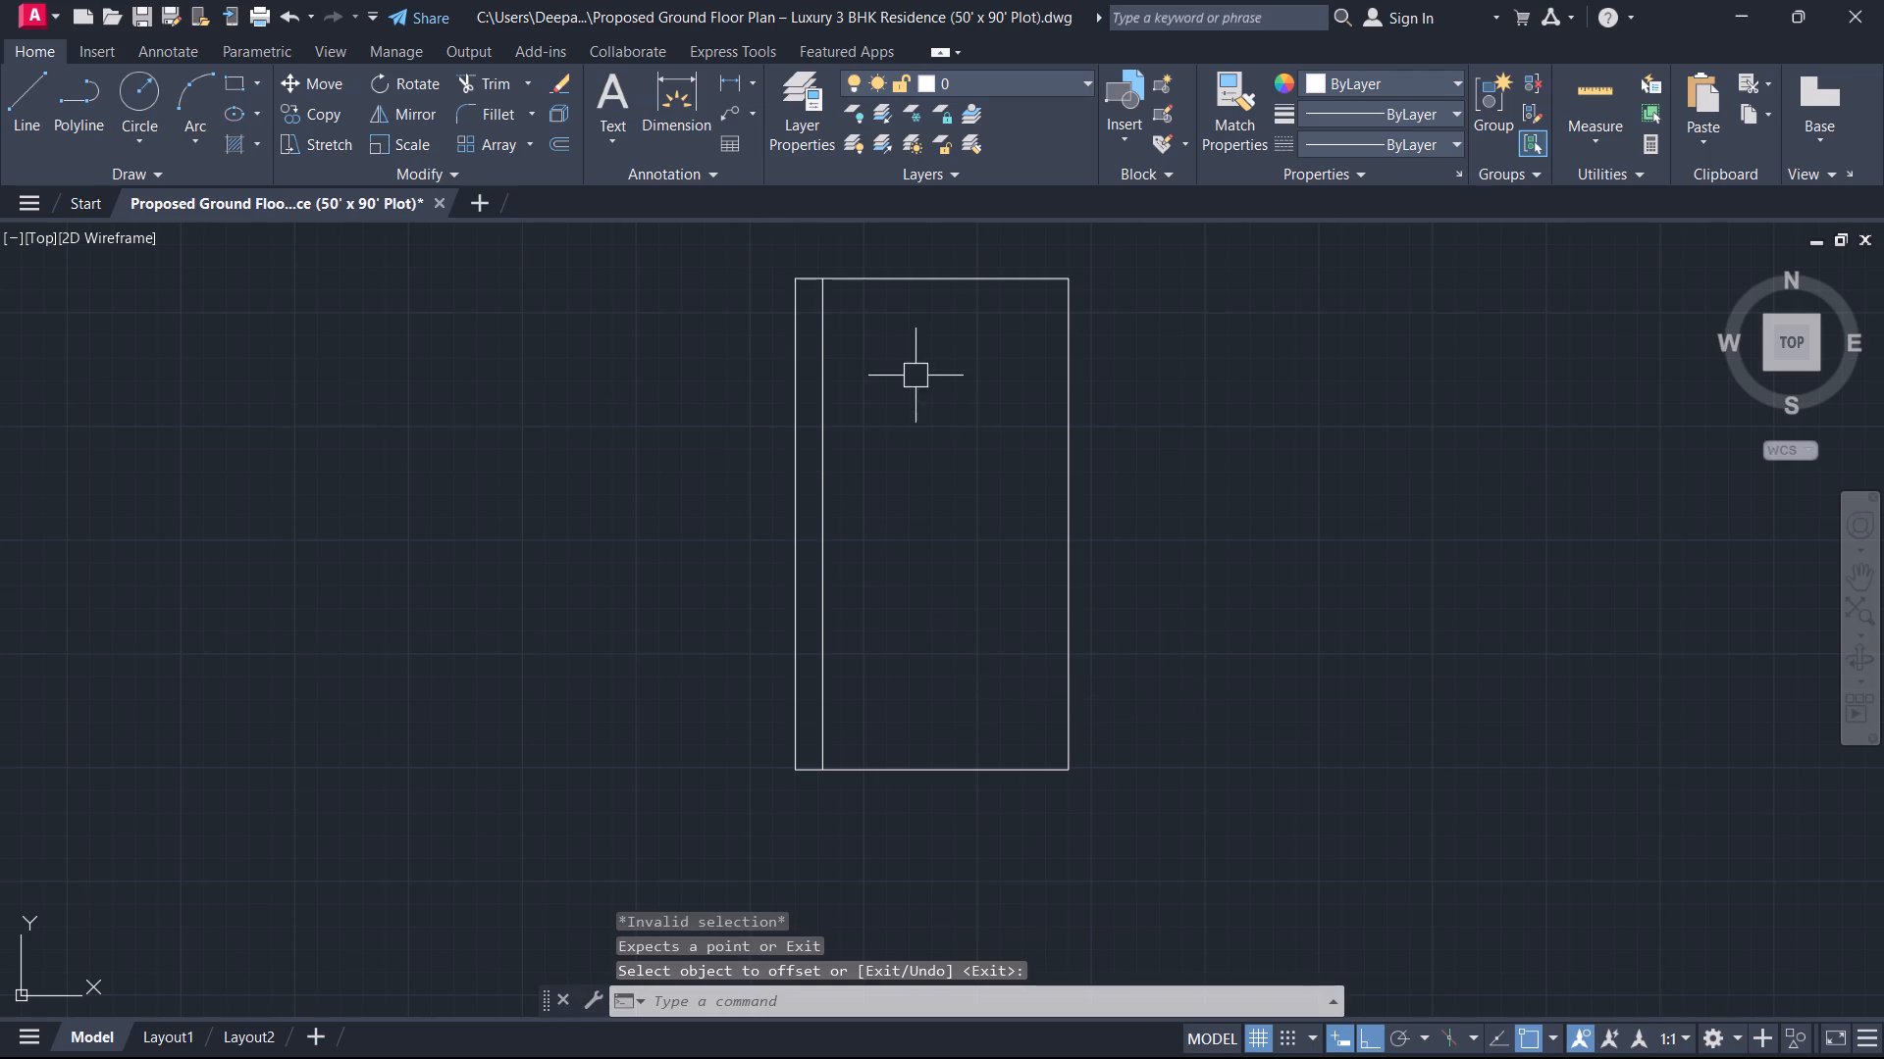
{"action": "key", "text": "space"}
{"action": "left_click", "coordinate": [911, 286]}
{"action": "key", "text": "space"}
{"action": "left_click", "coordinate": [911, 286]}
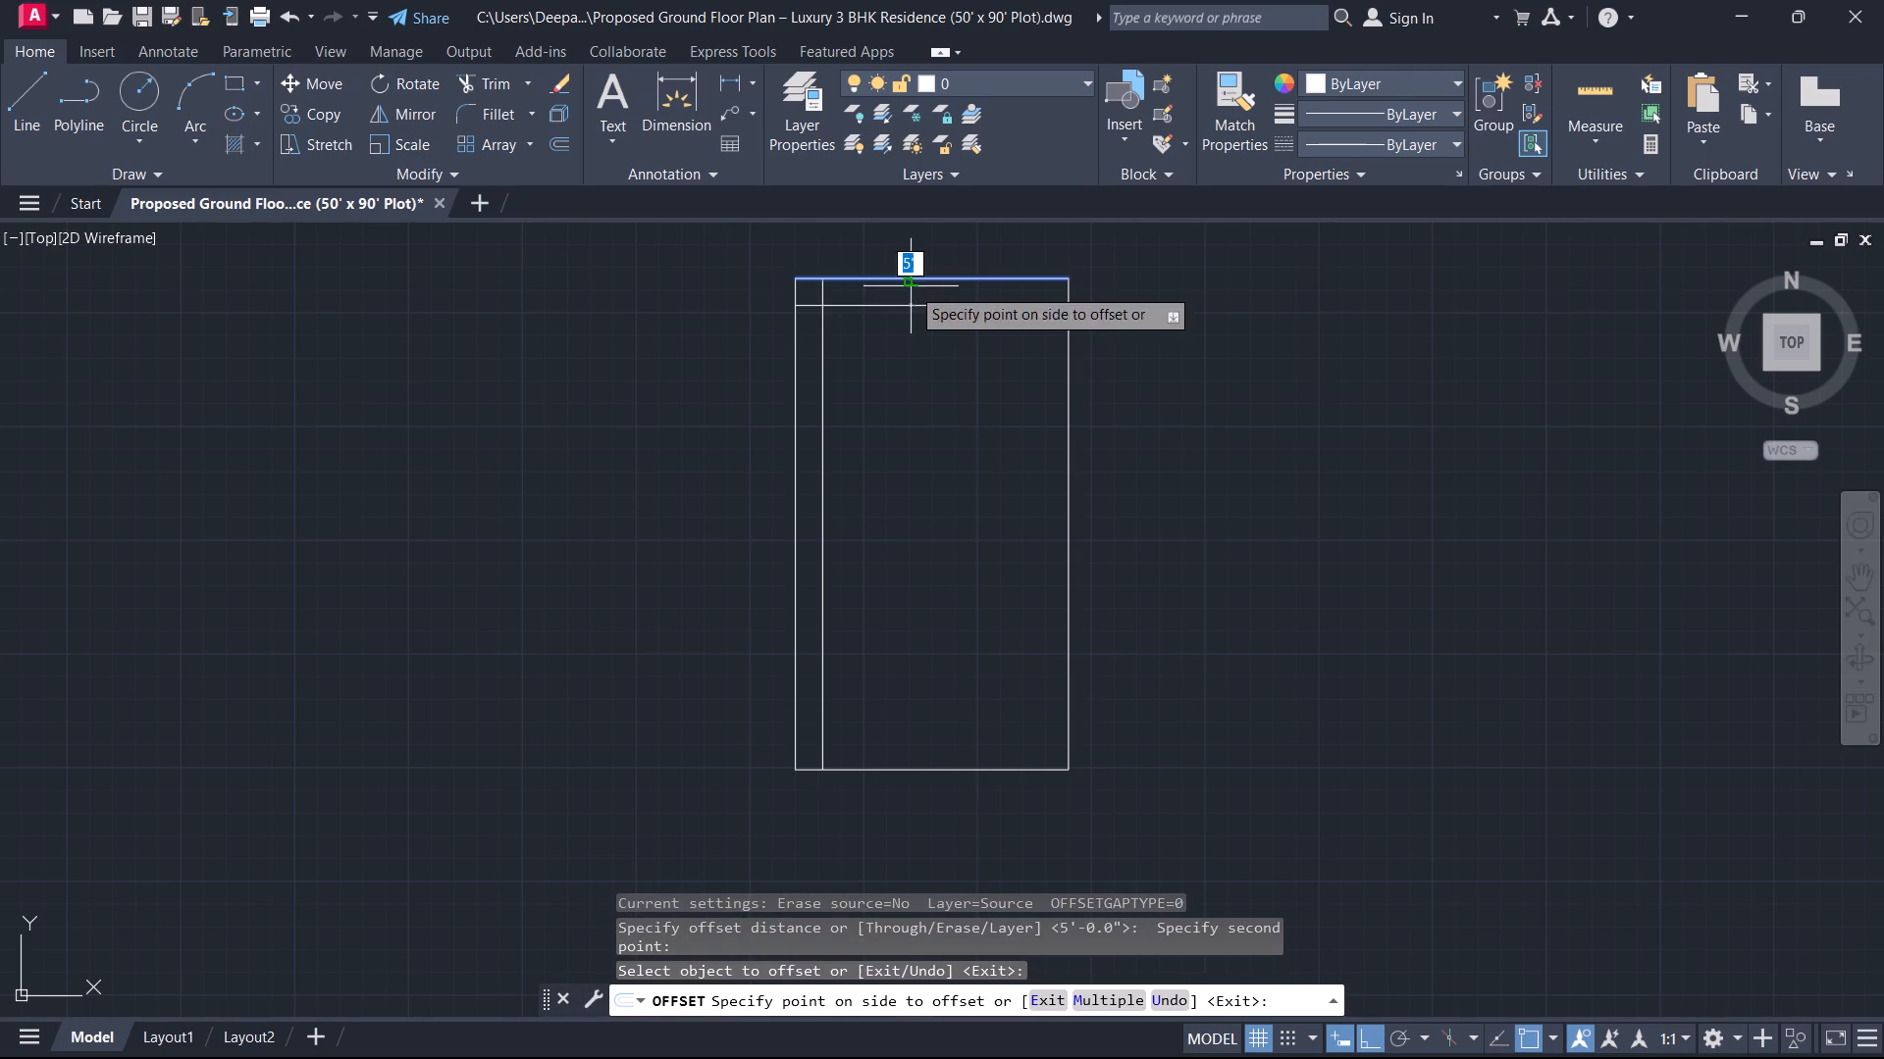
{"action": "left_click", "coordinate": [909, 420]}
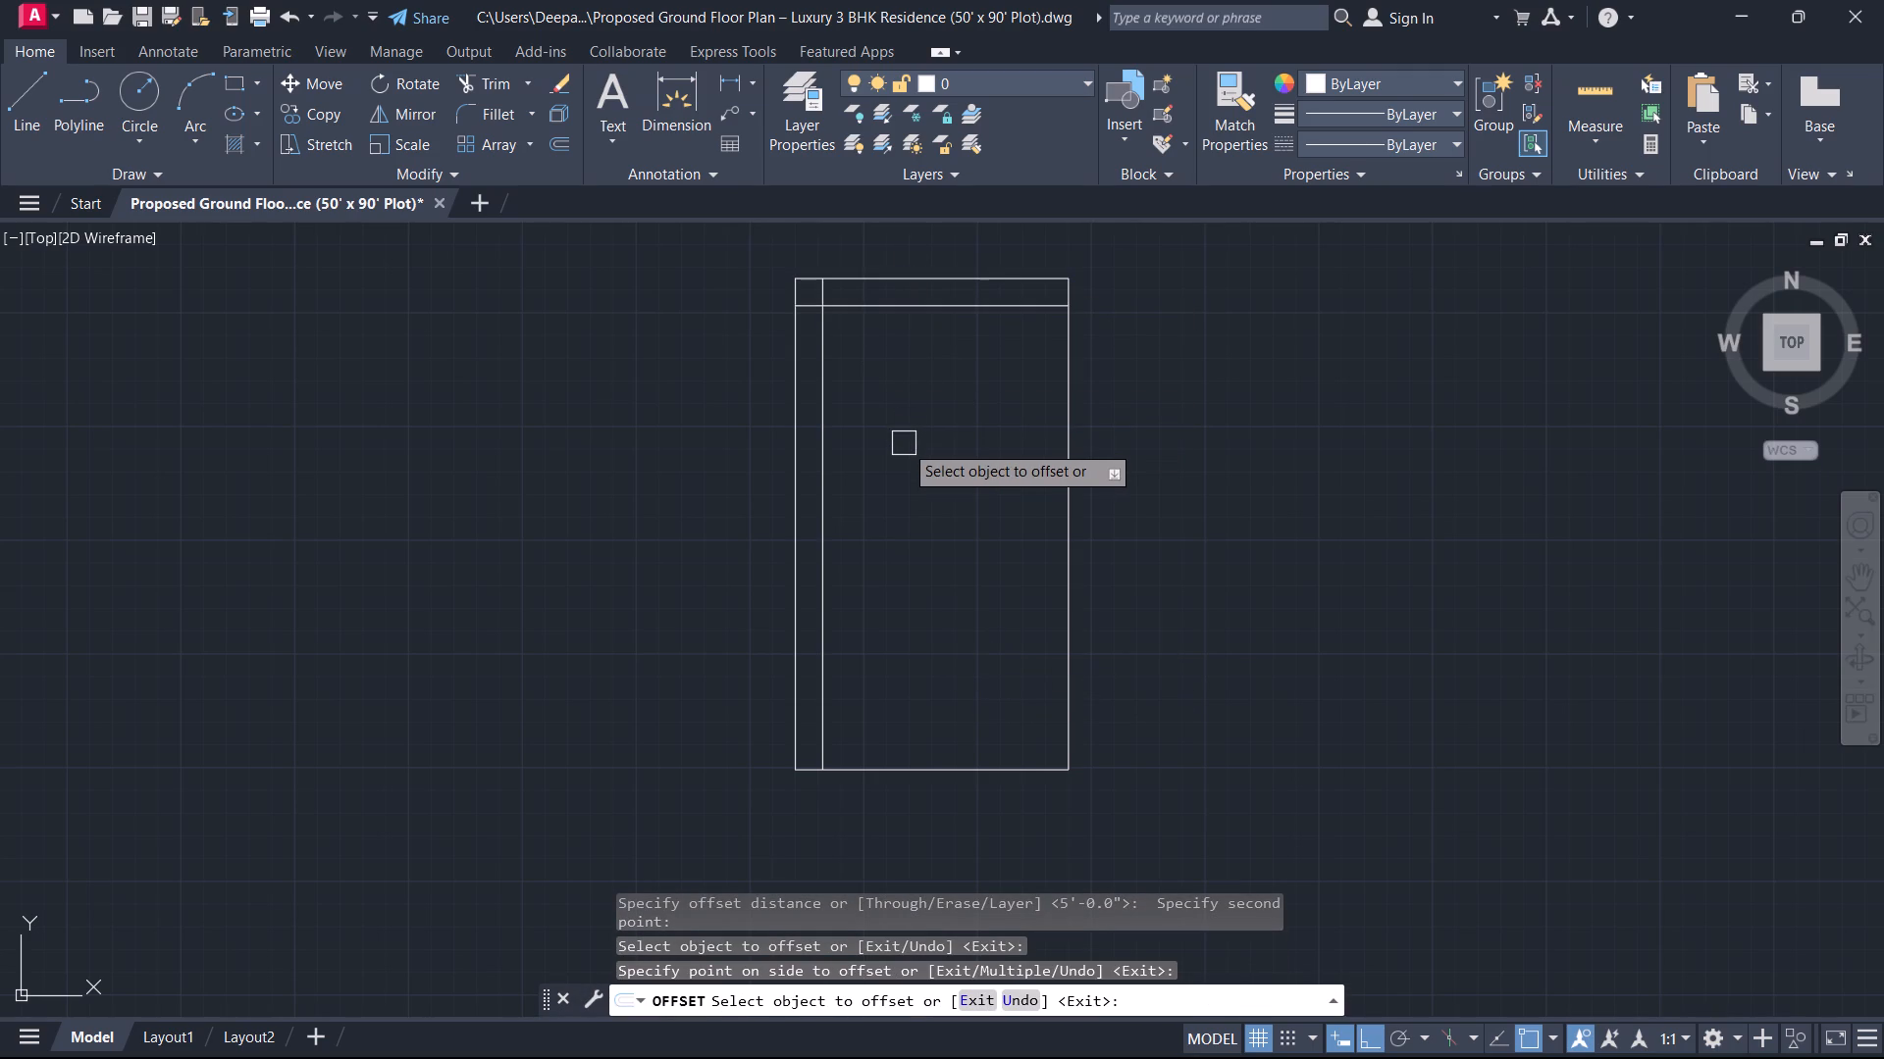
{"action": "left_click", "coordinate": [1069, 446]}
{"action": "left_click", "coordinate": [994, 469]}
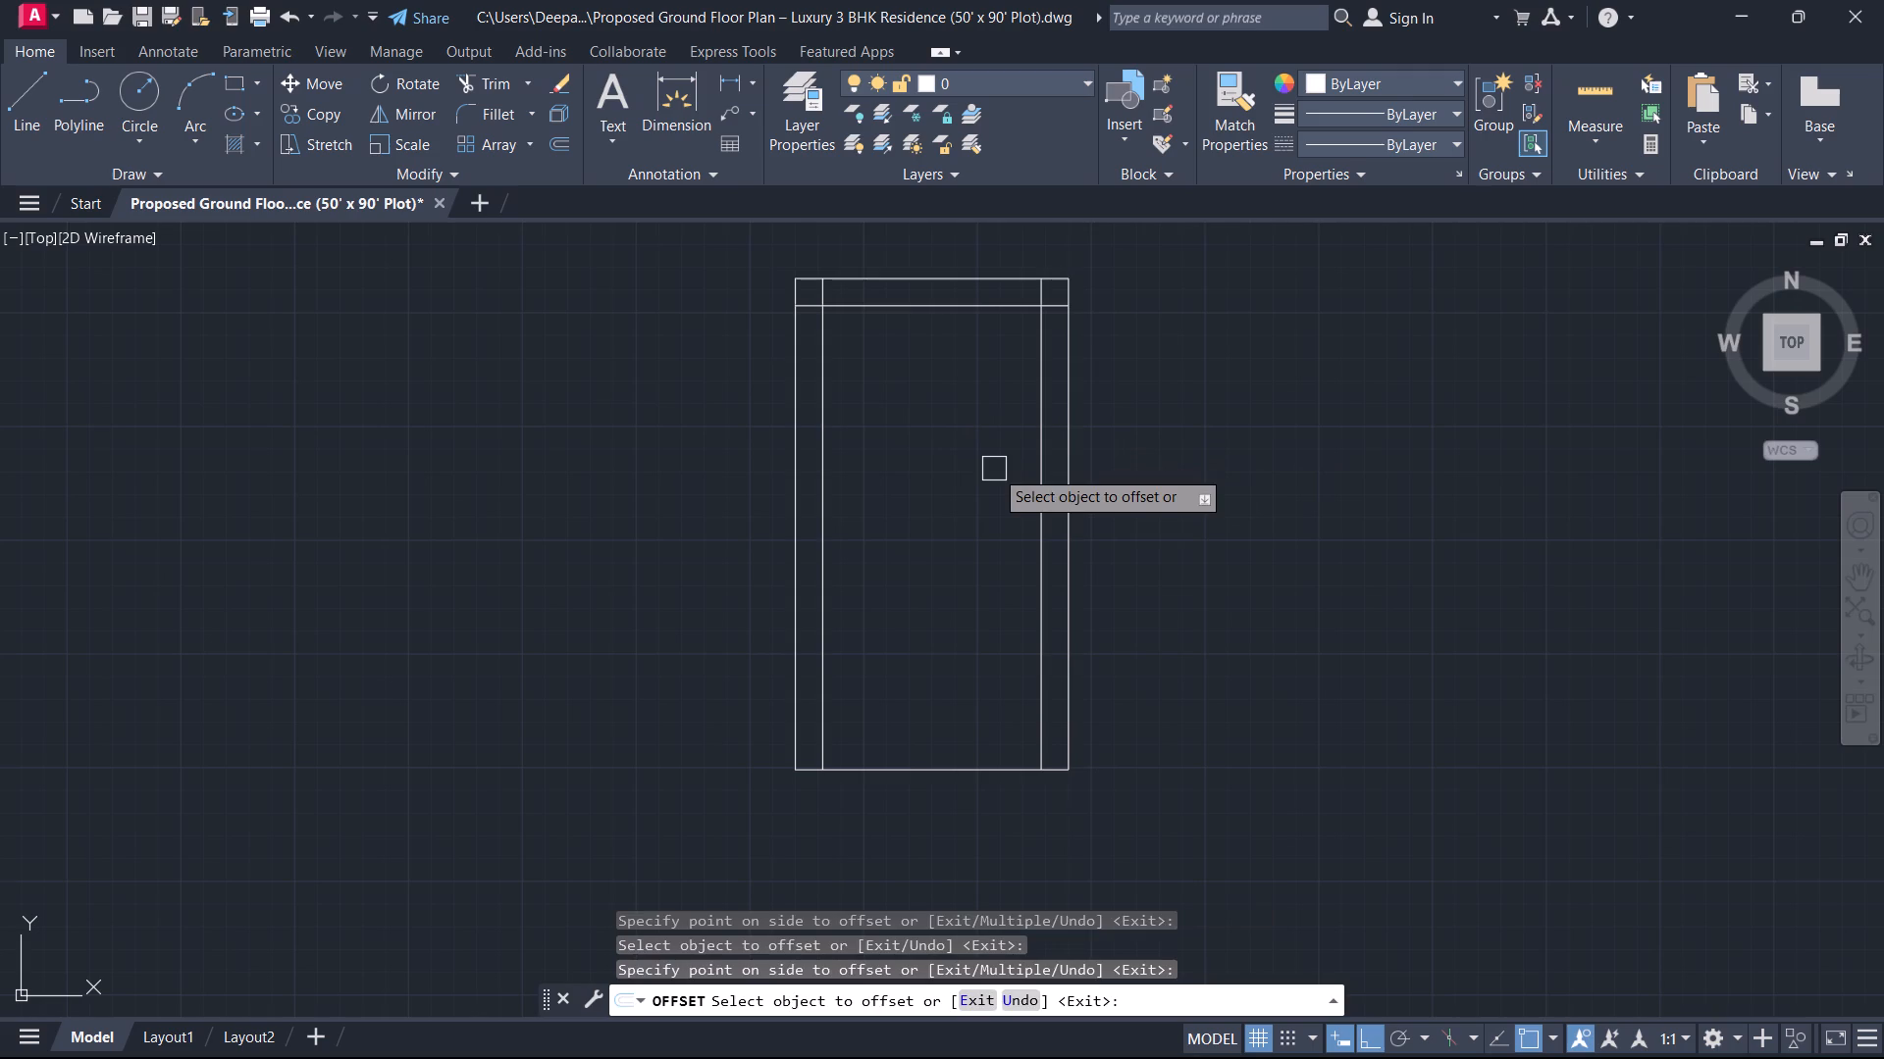
{"action": "key", "text": "Escape"}
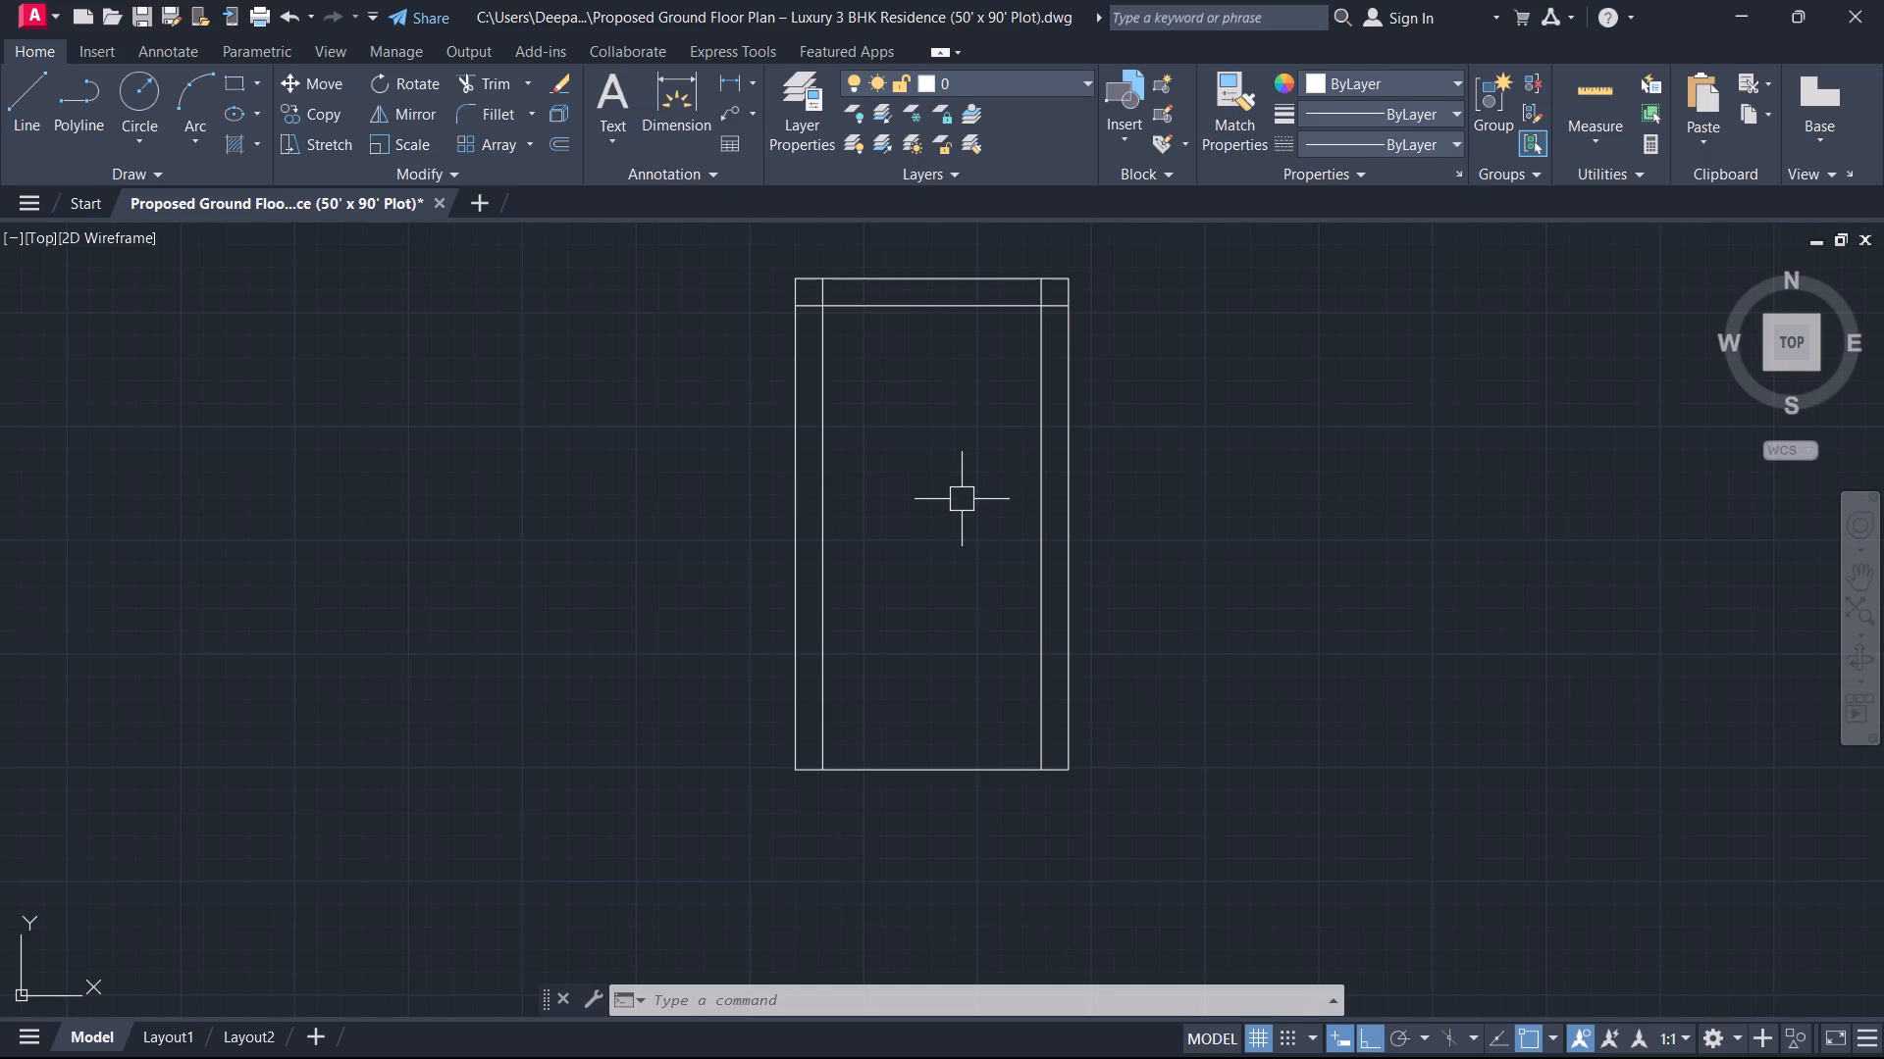
Fillet the setback lines with zero radius into clean corners at the top left and top right of the plan.
{"action": "type", "text": "f"}
{"action": "key", "text": "space"}
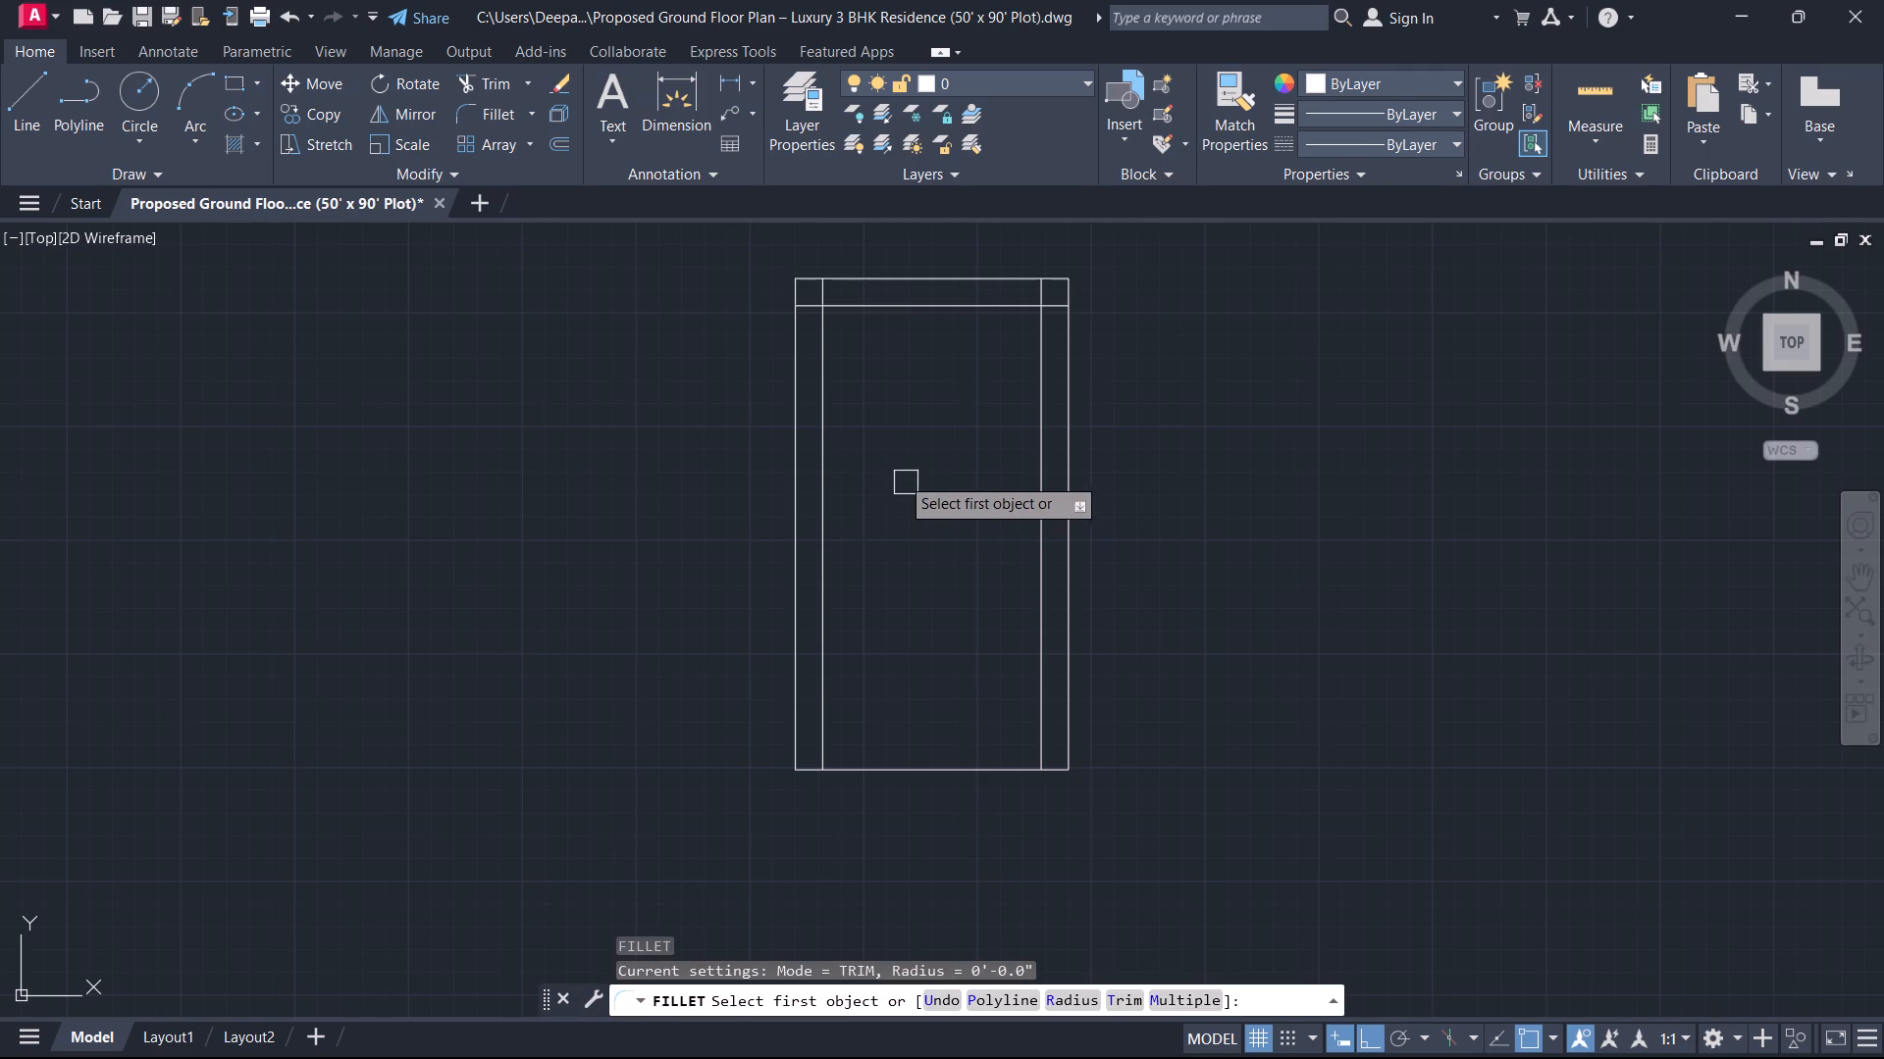
{"action": "scroll", "coordinate": [898, 474], "scroll_direction": "up", "scroll_amount": 3}
{"action": "middle_click_drag", "start_coordinate": [819, 449], "coordinate": [764, 947]}
{"action": "scroll", "coordinate": [734, 849], "scroll_direction": "down", "scroll_amount": 1}
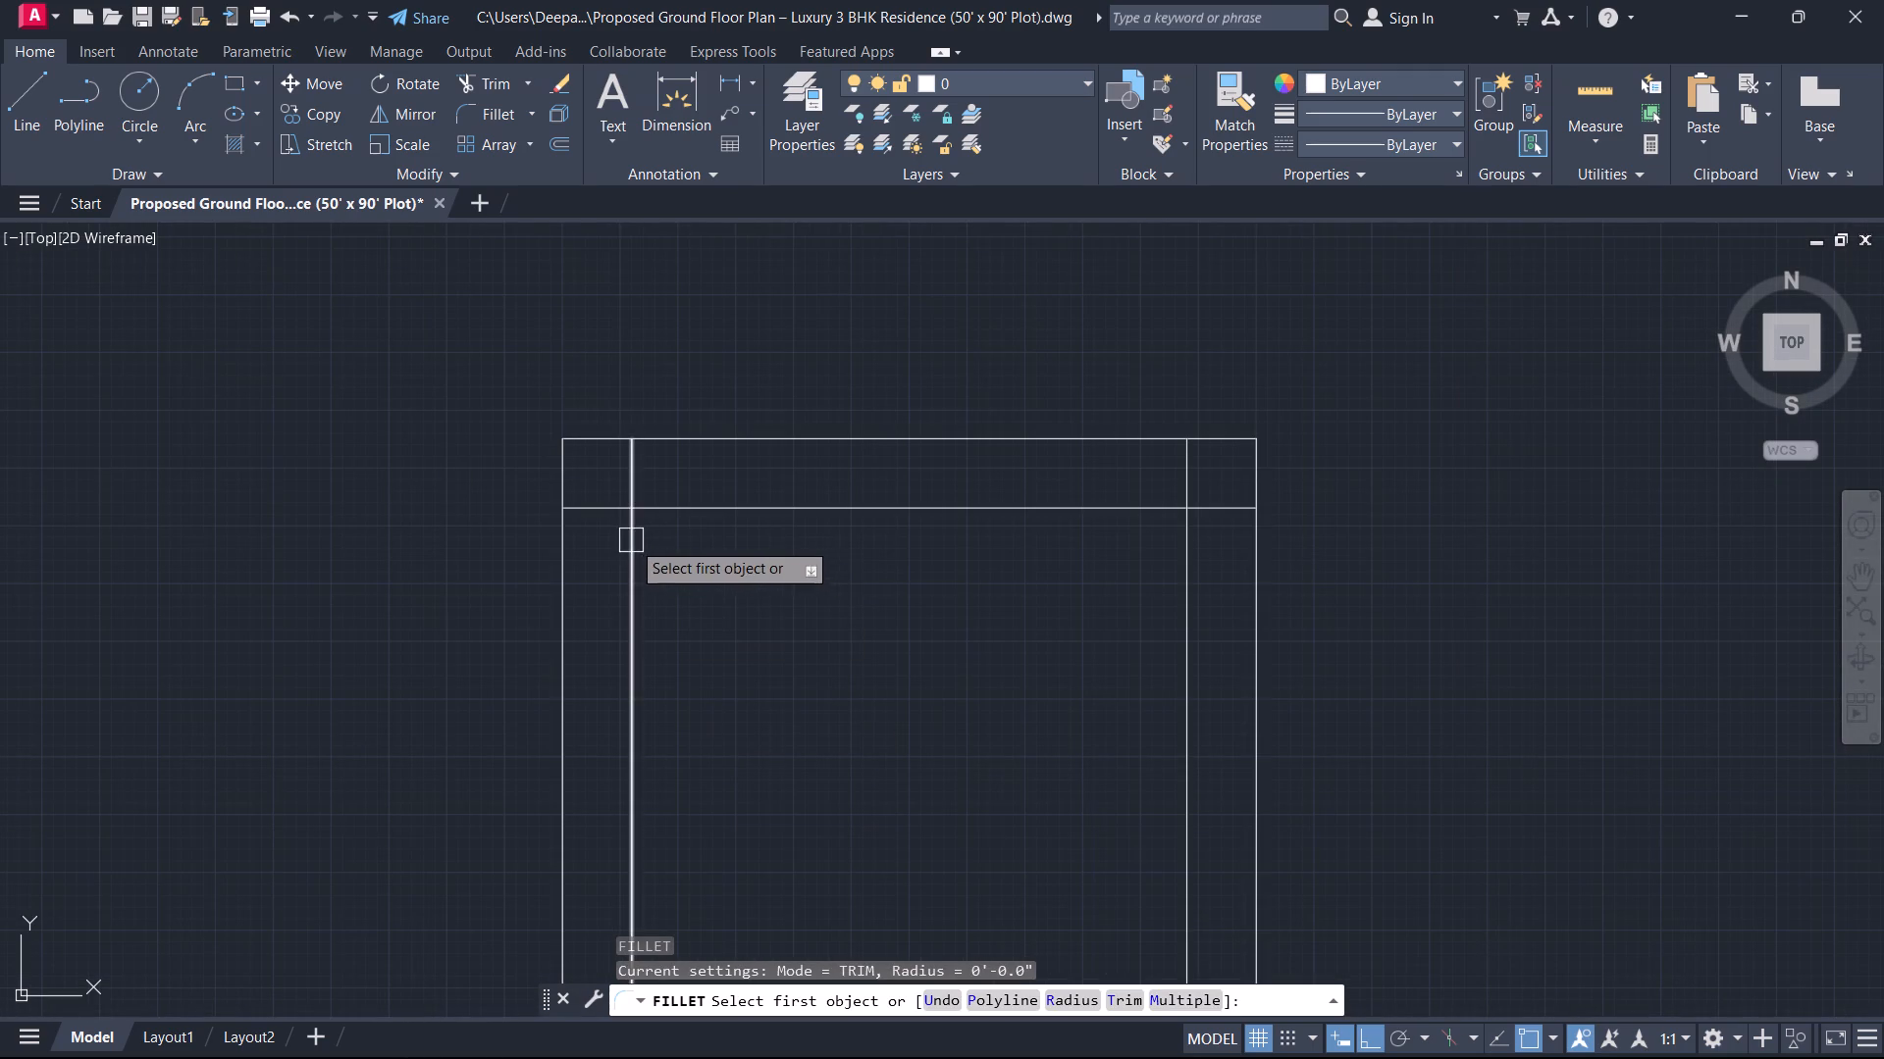
{"action": "left_click", "coordinate": [631, 540]}
{"action": "left_click", "coordinate": [672, 509]}
{"action": "key", "text": "space"}
{"action": "left_click", "coordinate": [1053, 510]}
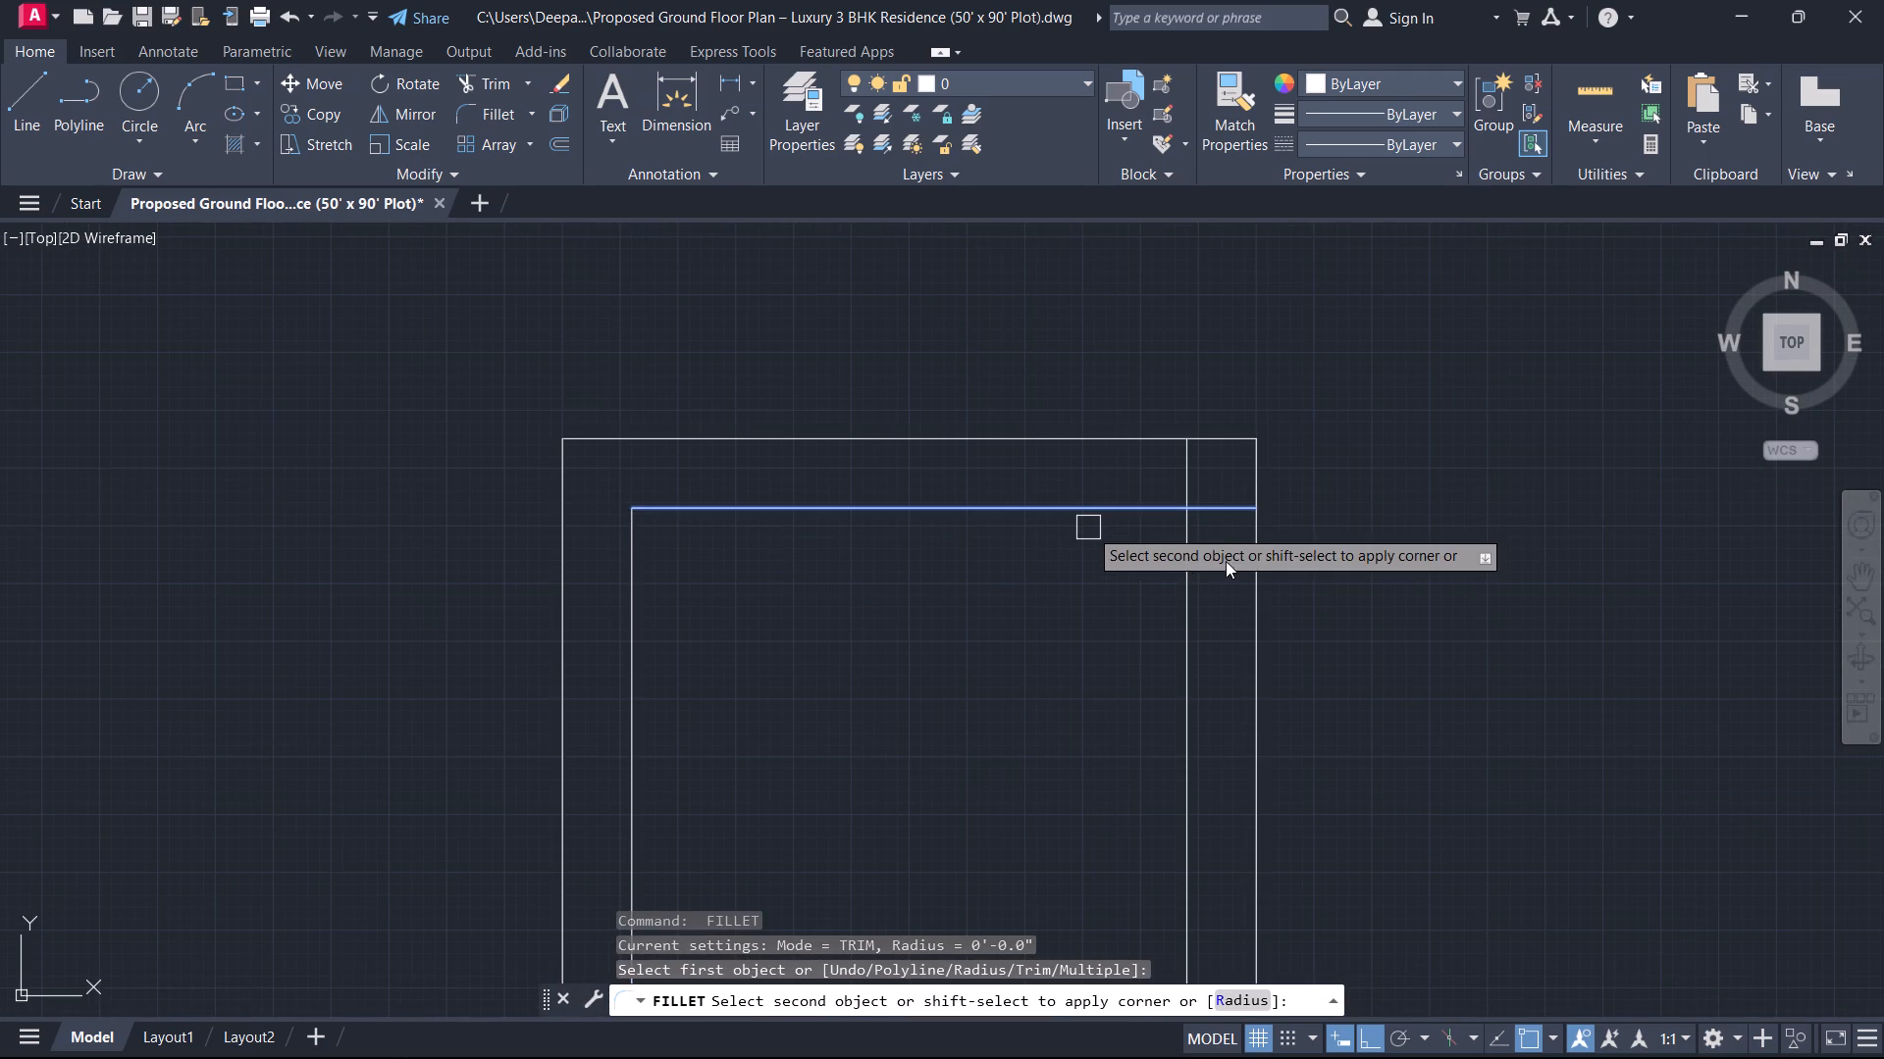
{"action": "left_click", "coordinate": [1187, 618]}
{"action": "key", "text": "Escape"}
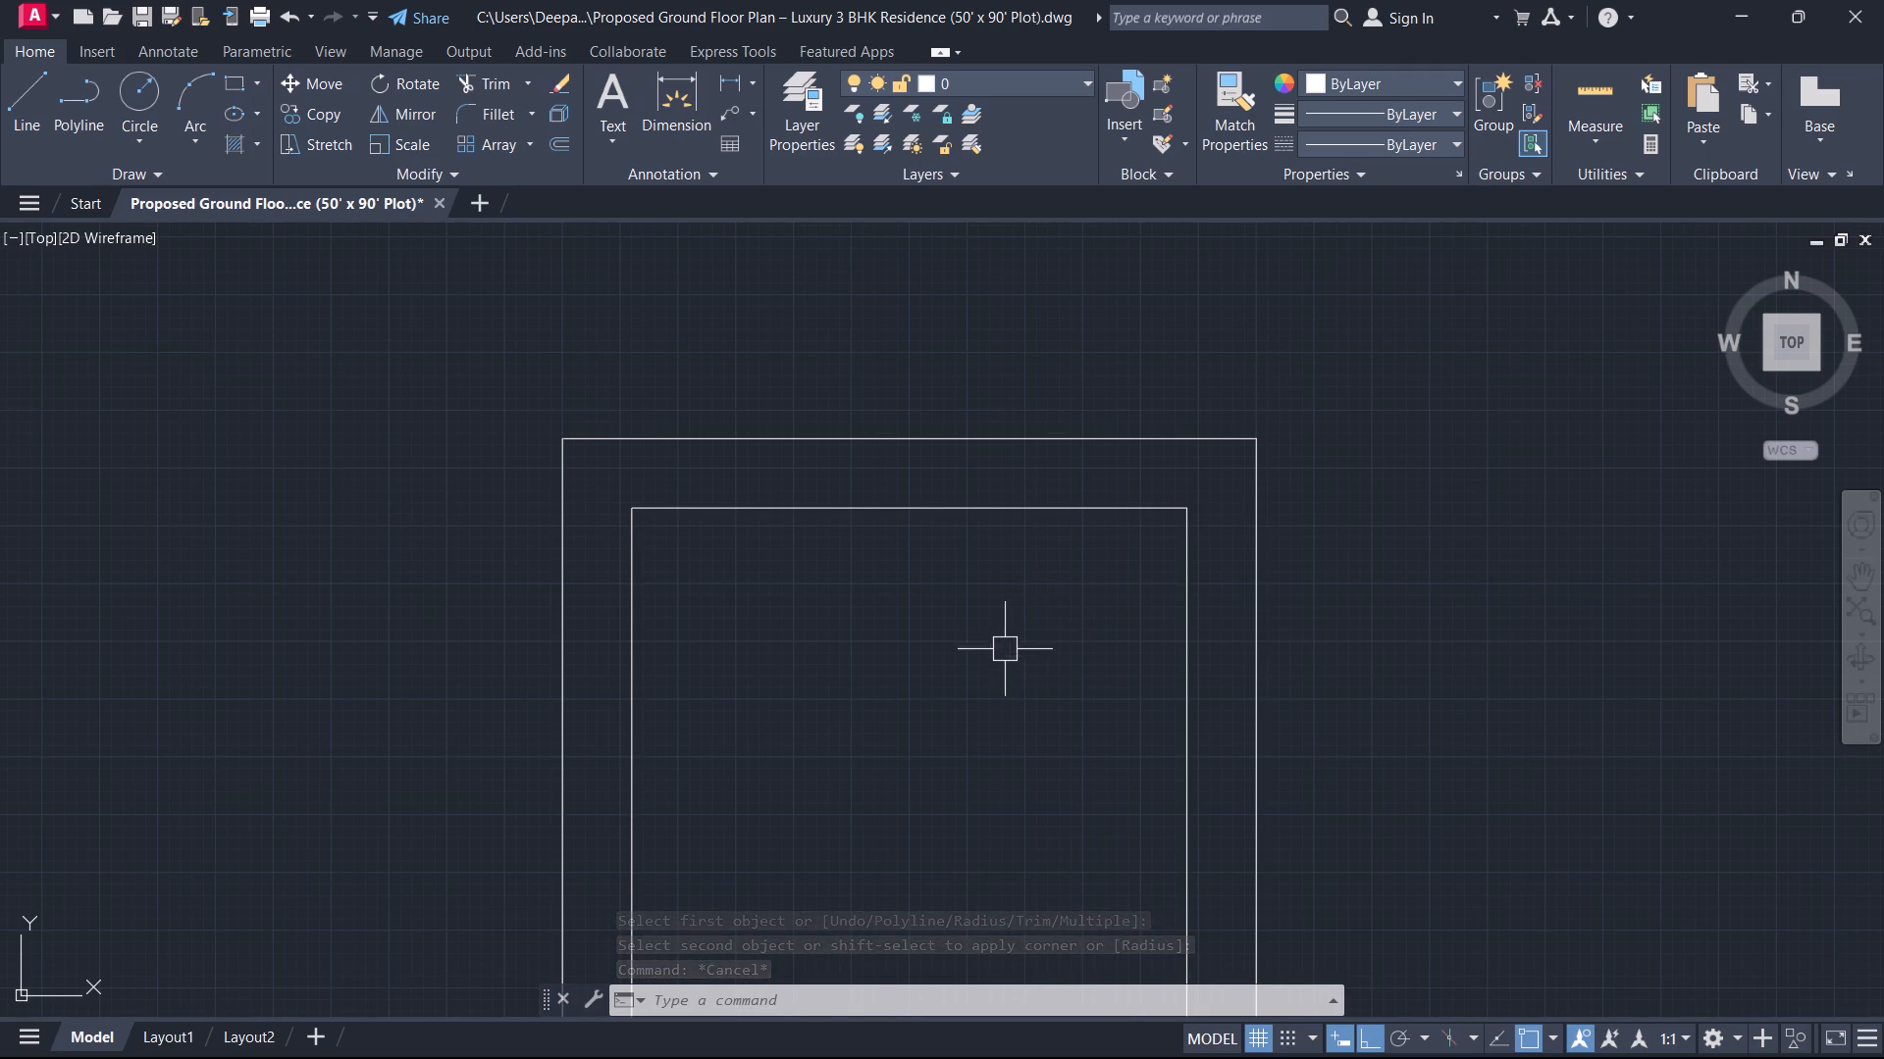
Offset the left, top and right setback lines 9" inward to form the outer wall thickness.
{"action": "type", "text": "o"}
{"action": "key", "text": "space"}
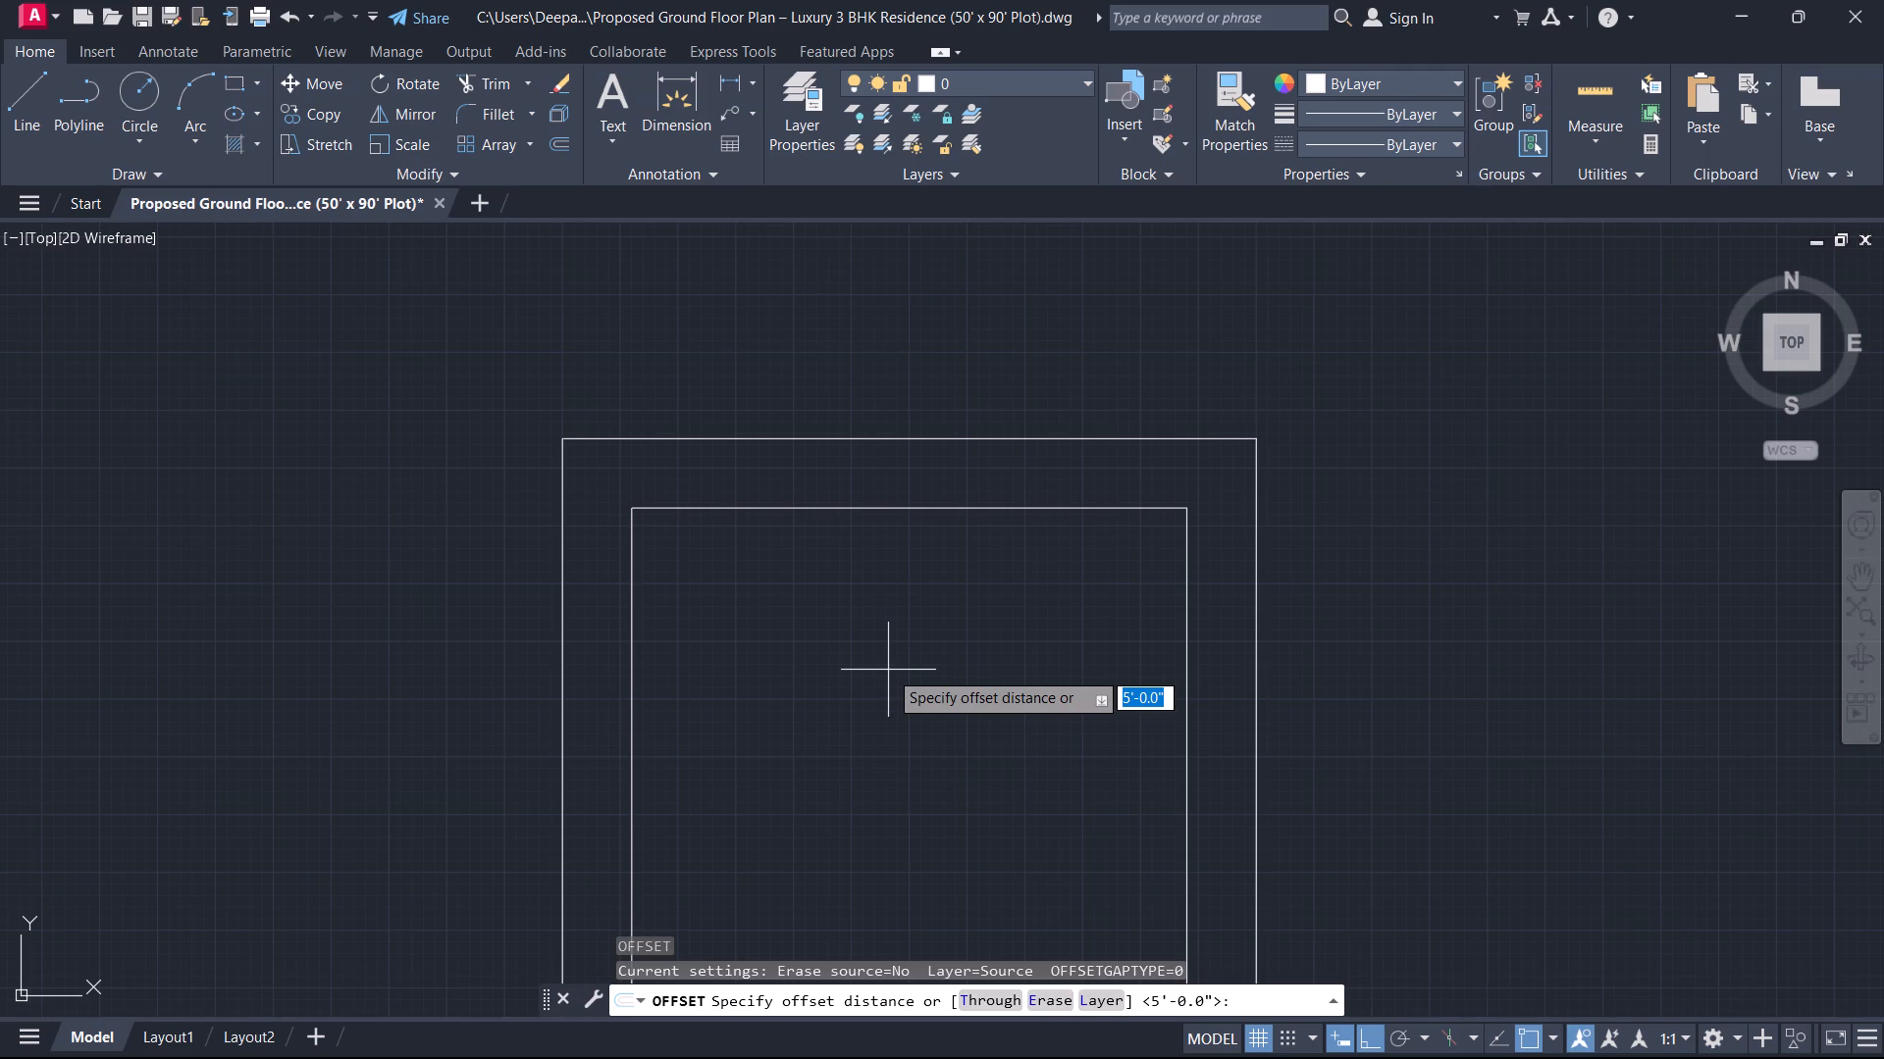
{"action": "key", "text": "9"}
{"action": "key", "text": "Return"}
{"action": "left_click", "coordinate": [647, 676]}
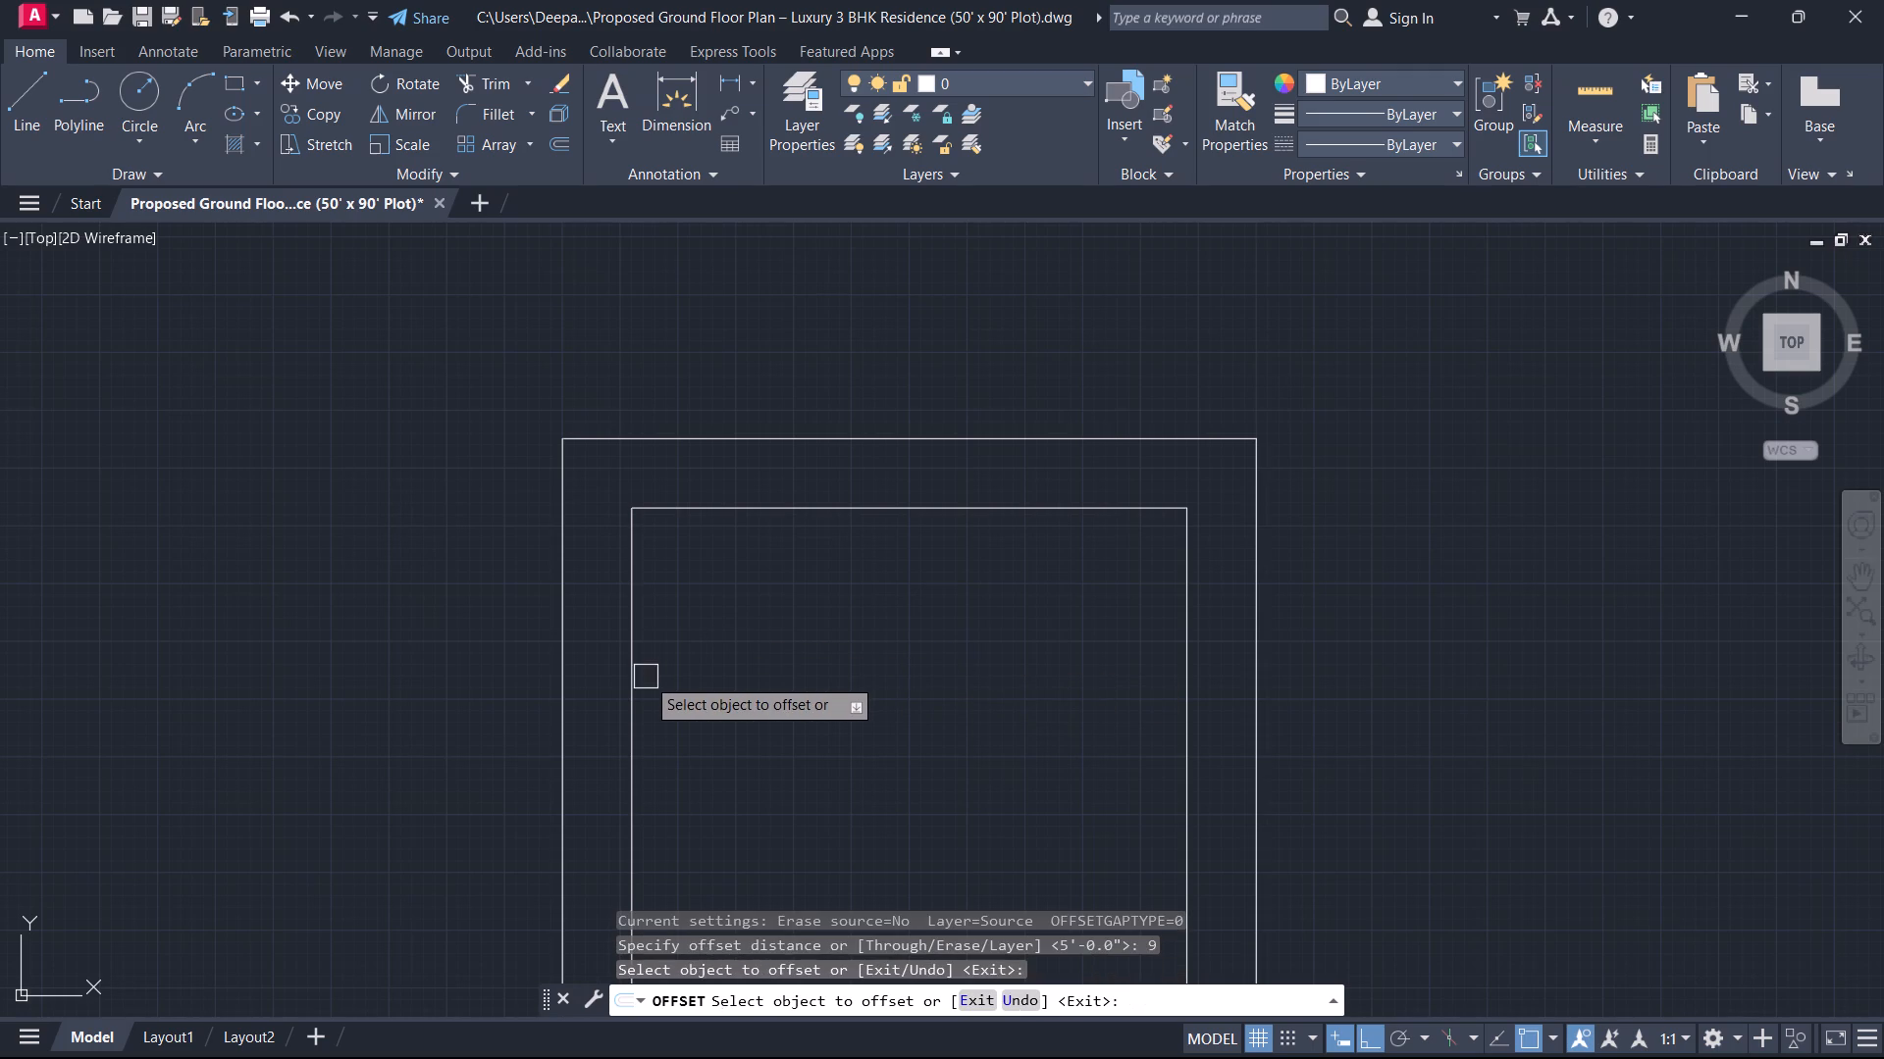
{"action": "left_click", "coordinate": [637, 679]}
{"action": "left_click", "coordinate": [780, 670]}
{"action": "left_click", "coordinate": [760, 513]}
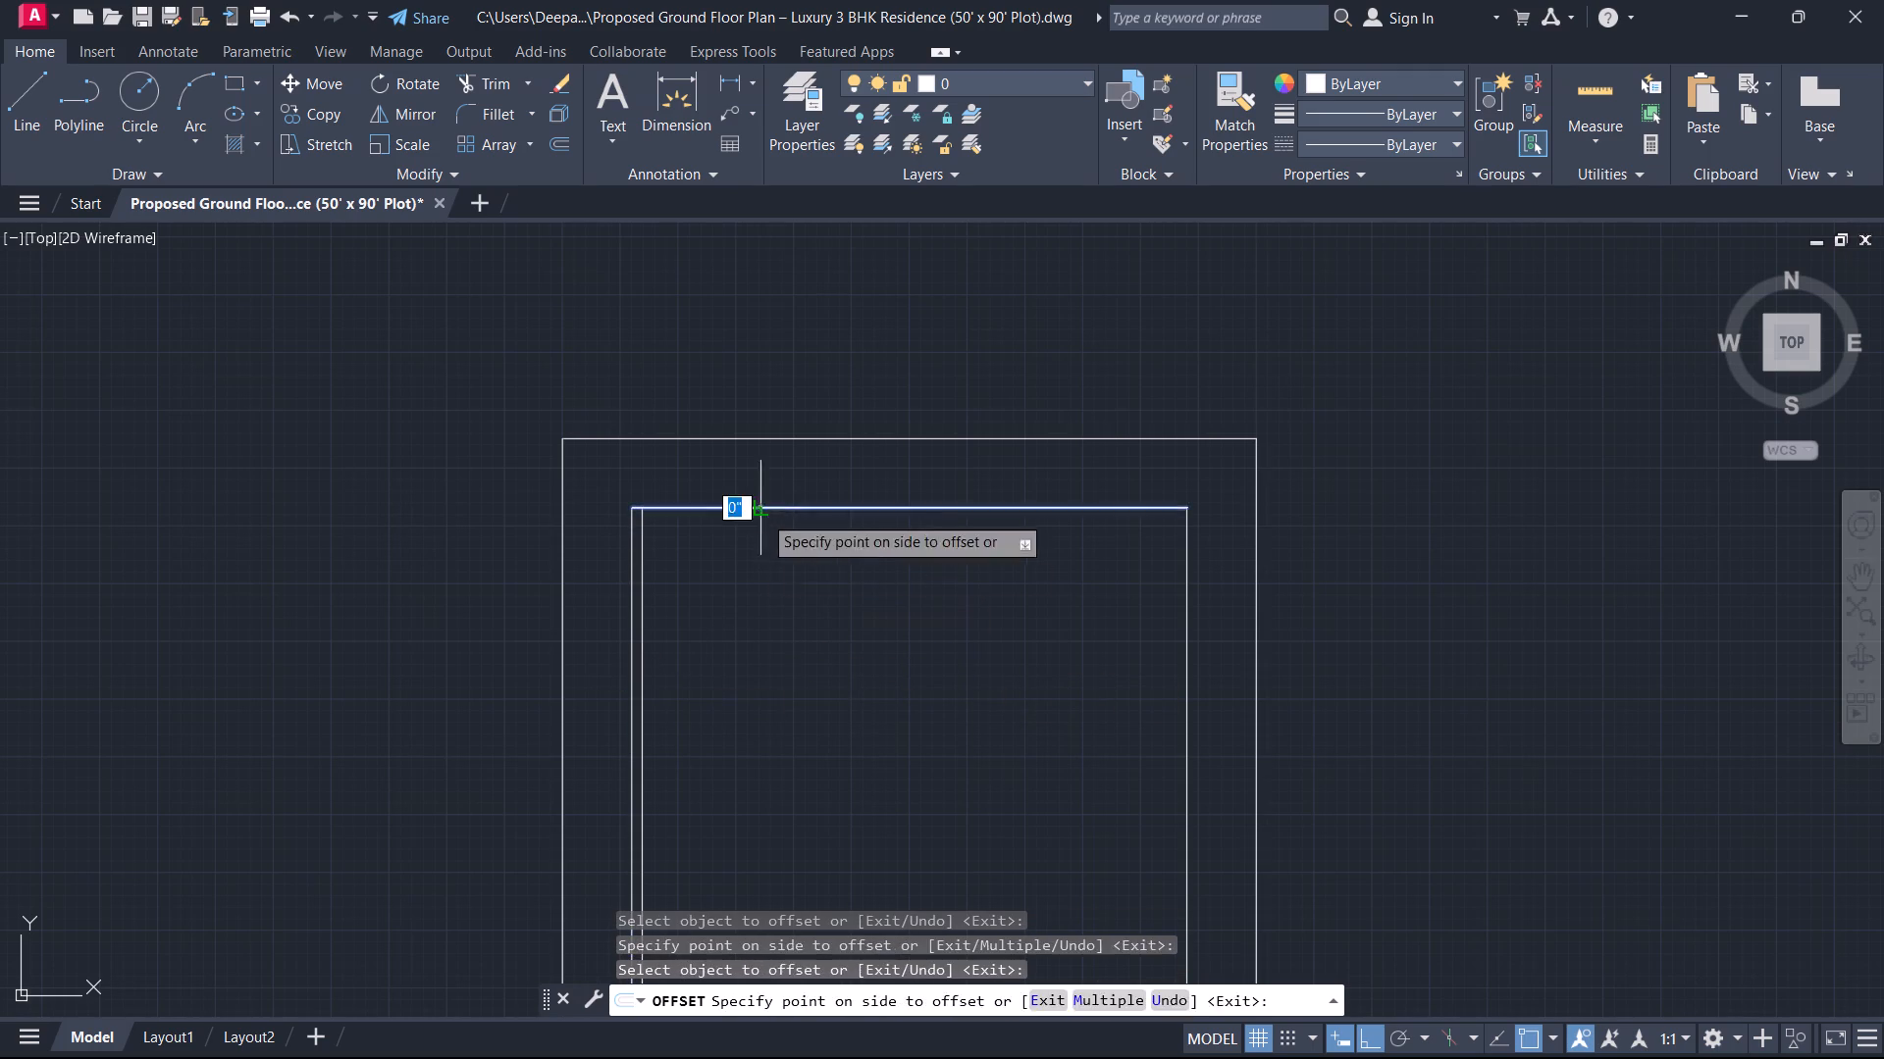
{"action": "left_click", "coordinate": [789, 587]}
{"action": "left_click", "coordinate": [1185, 658]}
{"action": "left_click", "coordinate": [1072, 684]}
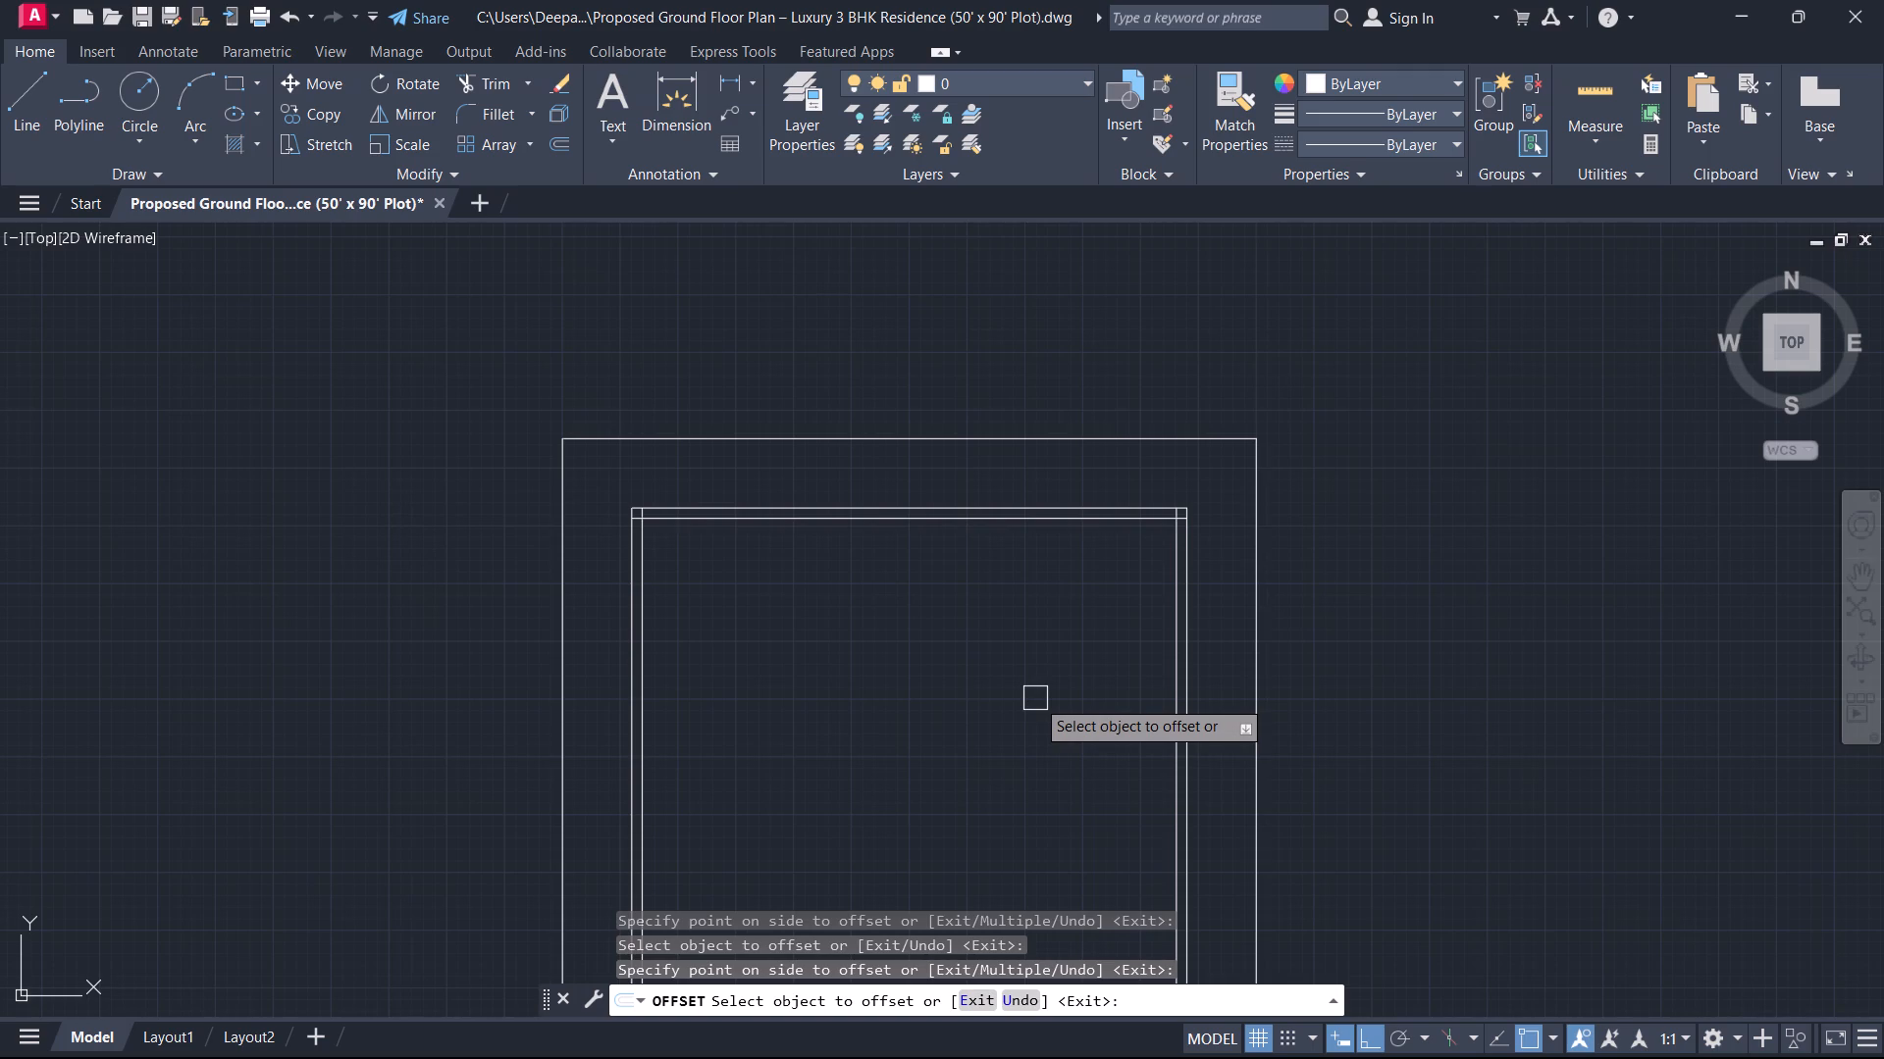
{"action": "scroll", "coordinate": [667, 569], "scroll_direction": "up", "scroll_amount": 2}
{"action": "middle_click_drag", "start_coordinate": [661, 558], "coordinate": [730, 687]}
{"action": "key", "text": "Escape"}
Fillet the inner wall lines with zero radius at the plan's top-left and top-right corners.
{"action": "type", "text": "f"}
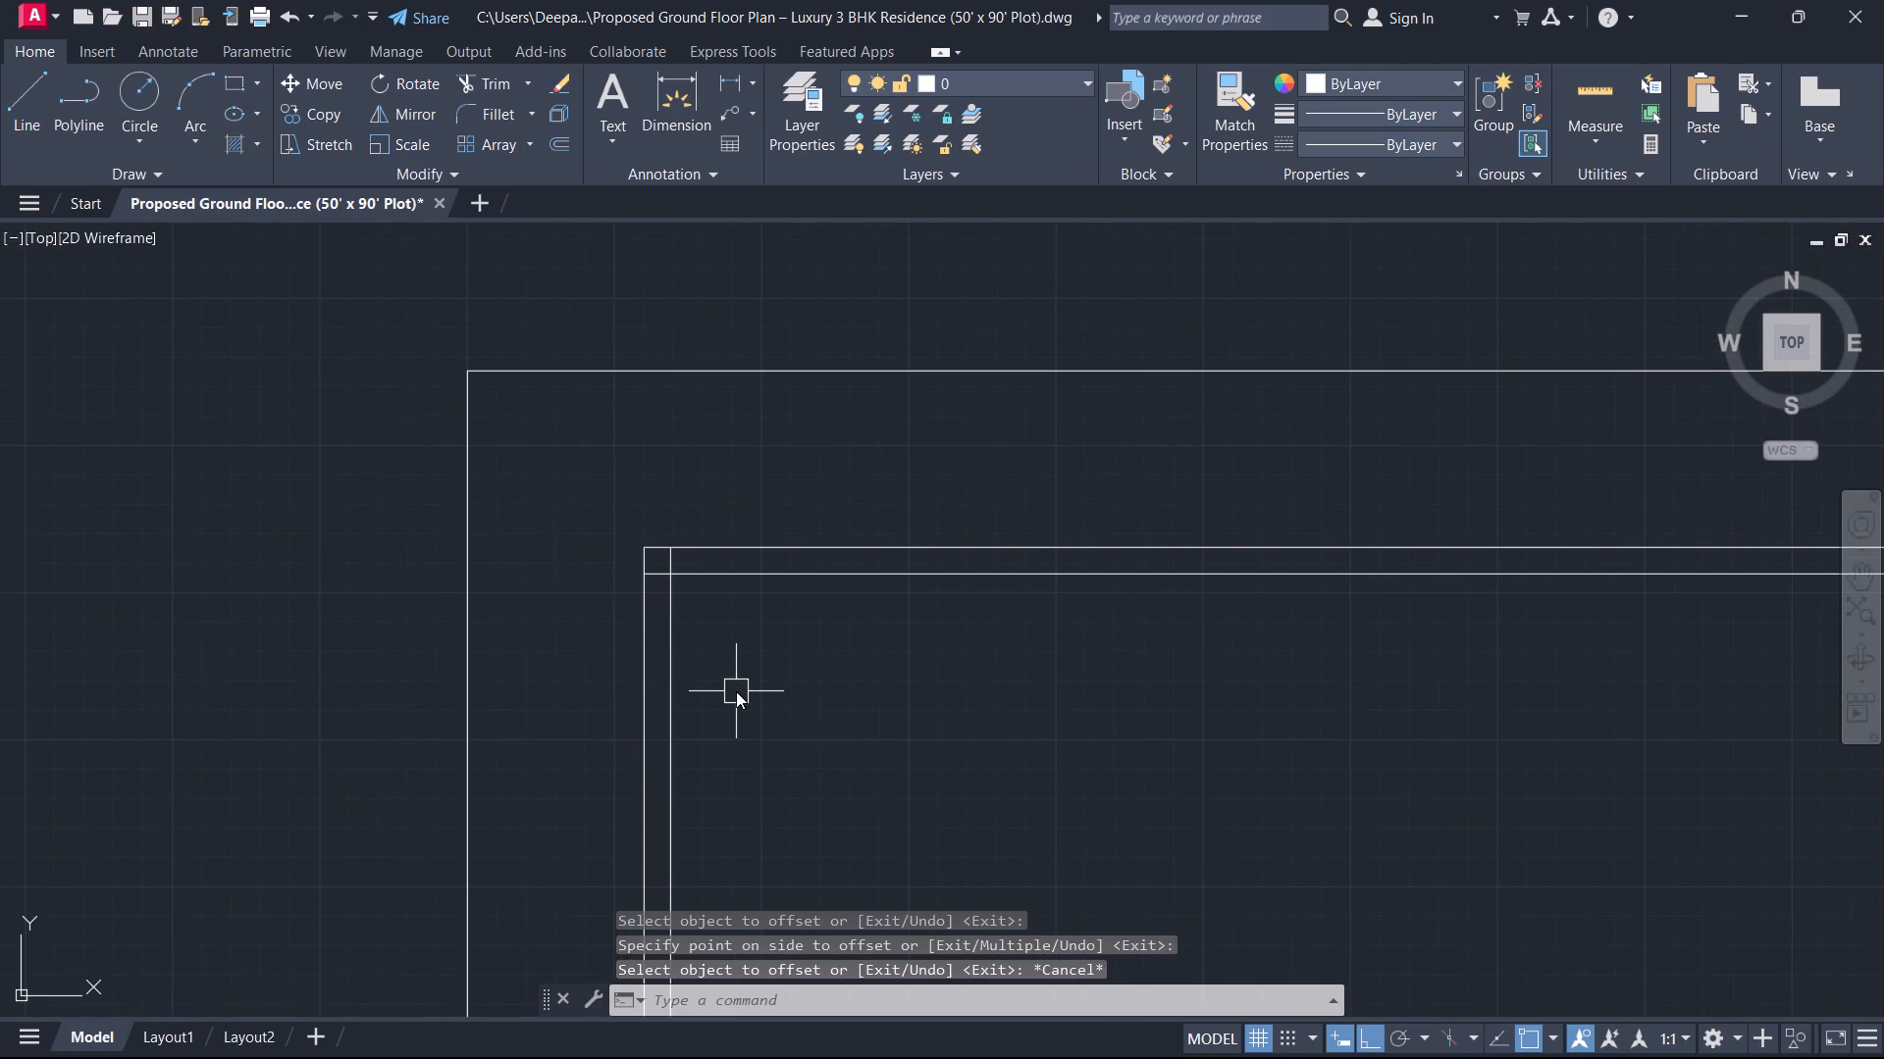
{"action": "key", "text": "space"}
{"action": "left_click", "coordinate": [669, 660]}
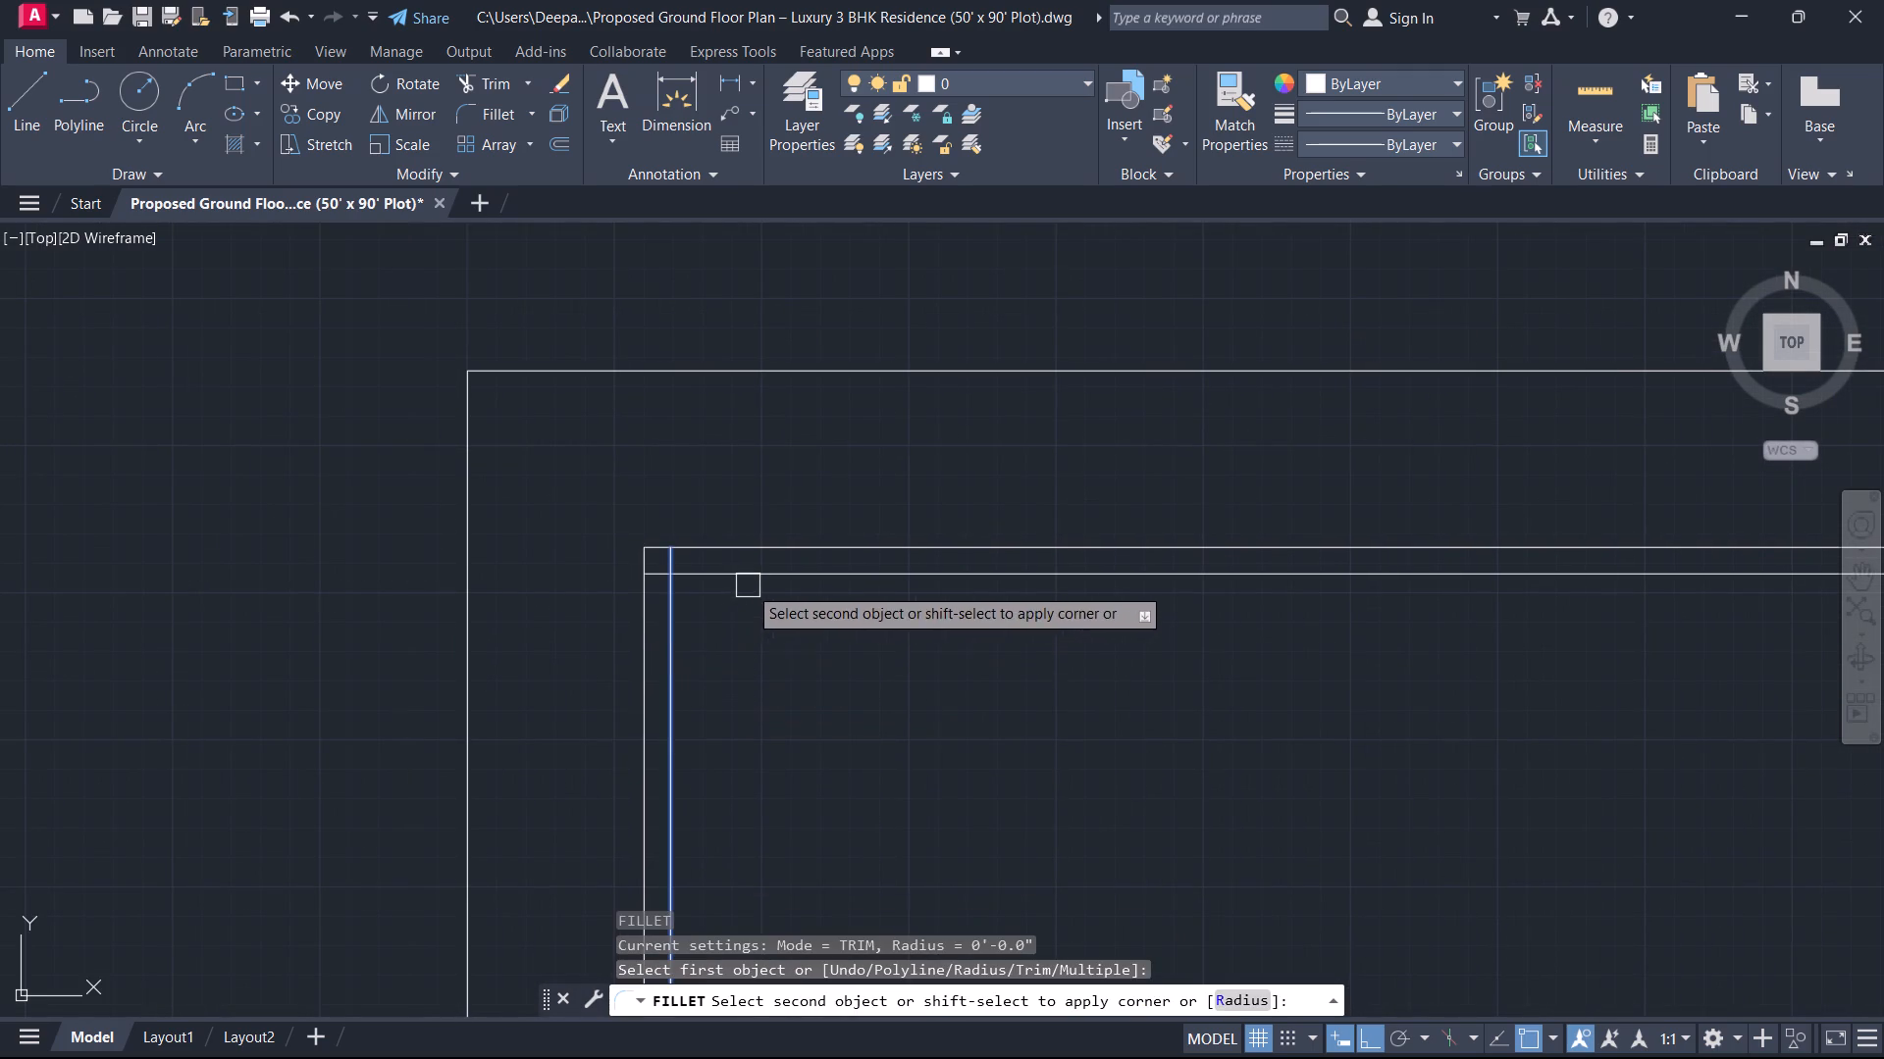
{"action": "left_click", "coordinate": [748, 585]}
{"action": "middle_click_drag", "start_coordinate": [908, 650], "coordinate": [697, 670]}
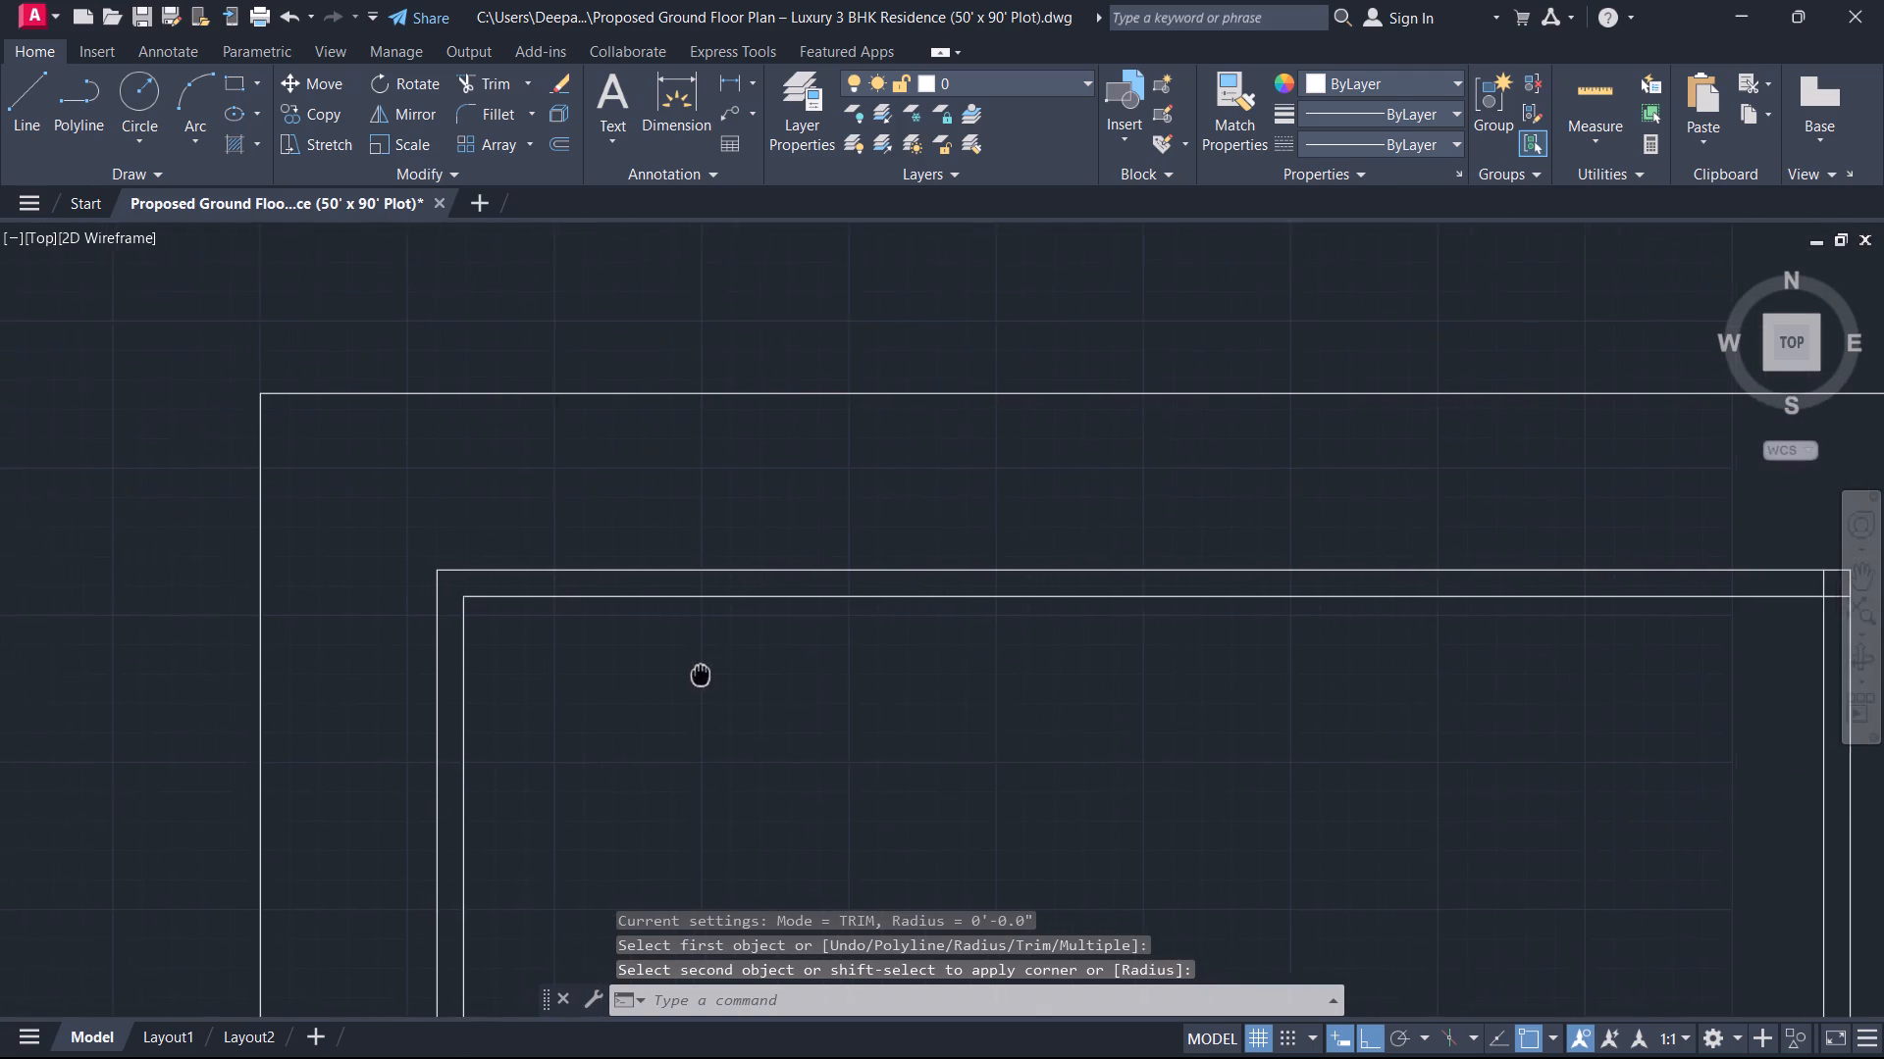
{"action": "middle_click_drag", "start_coordinate": [697, 670], "coordinate": [695, 669]}
{"action": "scroll", "coordinate": [992, 773], "scroll_direction": "down", "scroll_amount": 2}
{"action": "middle_click_drag", "start_coordinate": [1252, 764], "coordinate": [1022, 670]}
{"action": "scroll", "coordinate": [1249, 742], "scroll_direction": "up", "scroll_amount": 1}
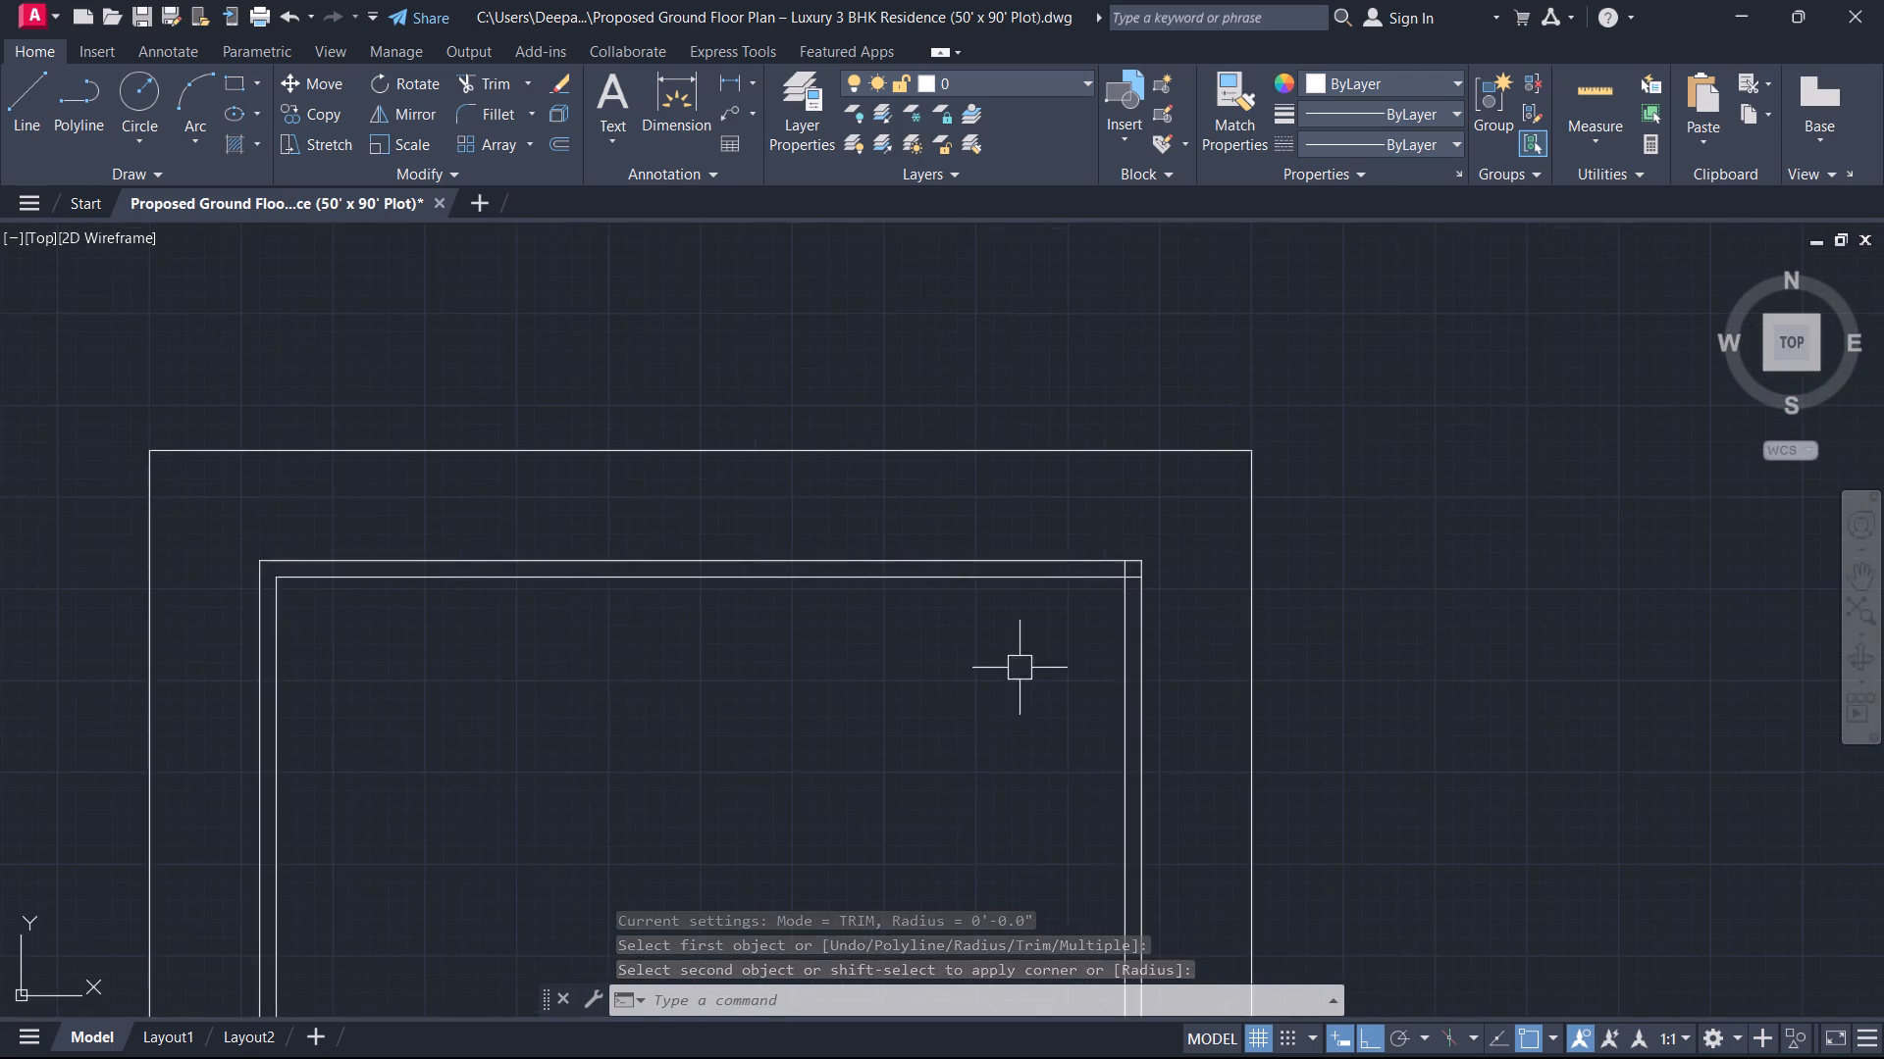
{"action": "key", "text": "space"}
{"action": "scroll", "coordinate": [1060, 617], "scroll_direction": "up", "scroll_amount": 1}
{"action": "left_click", "coordinate": [1127, 559]}
{"action": "left_click", "coordinate": [1156, 621]}
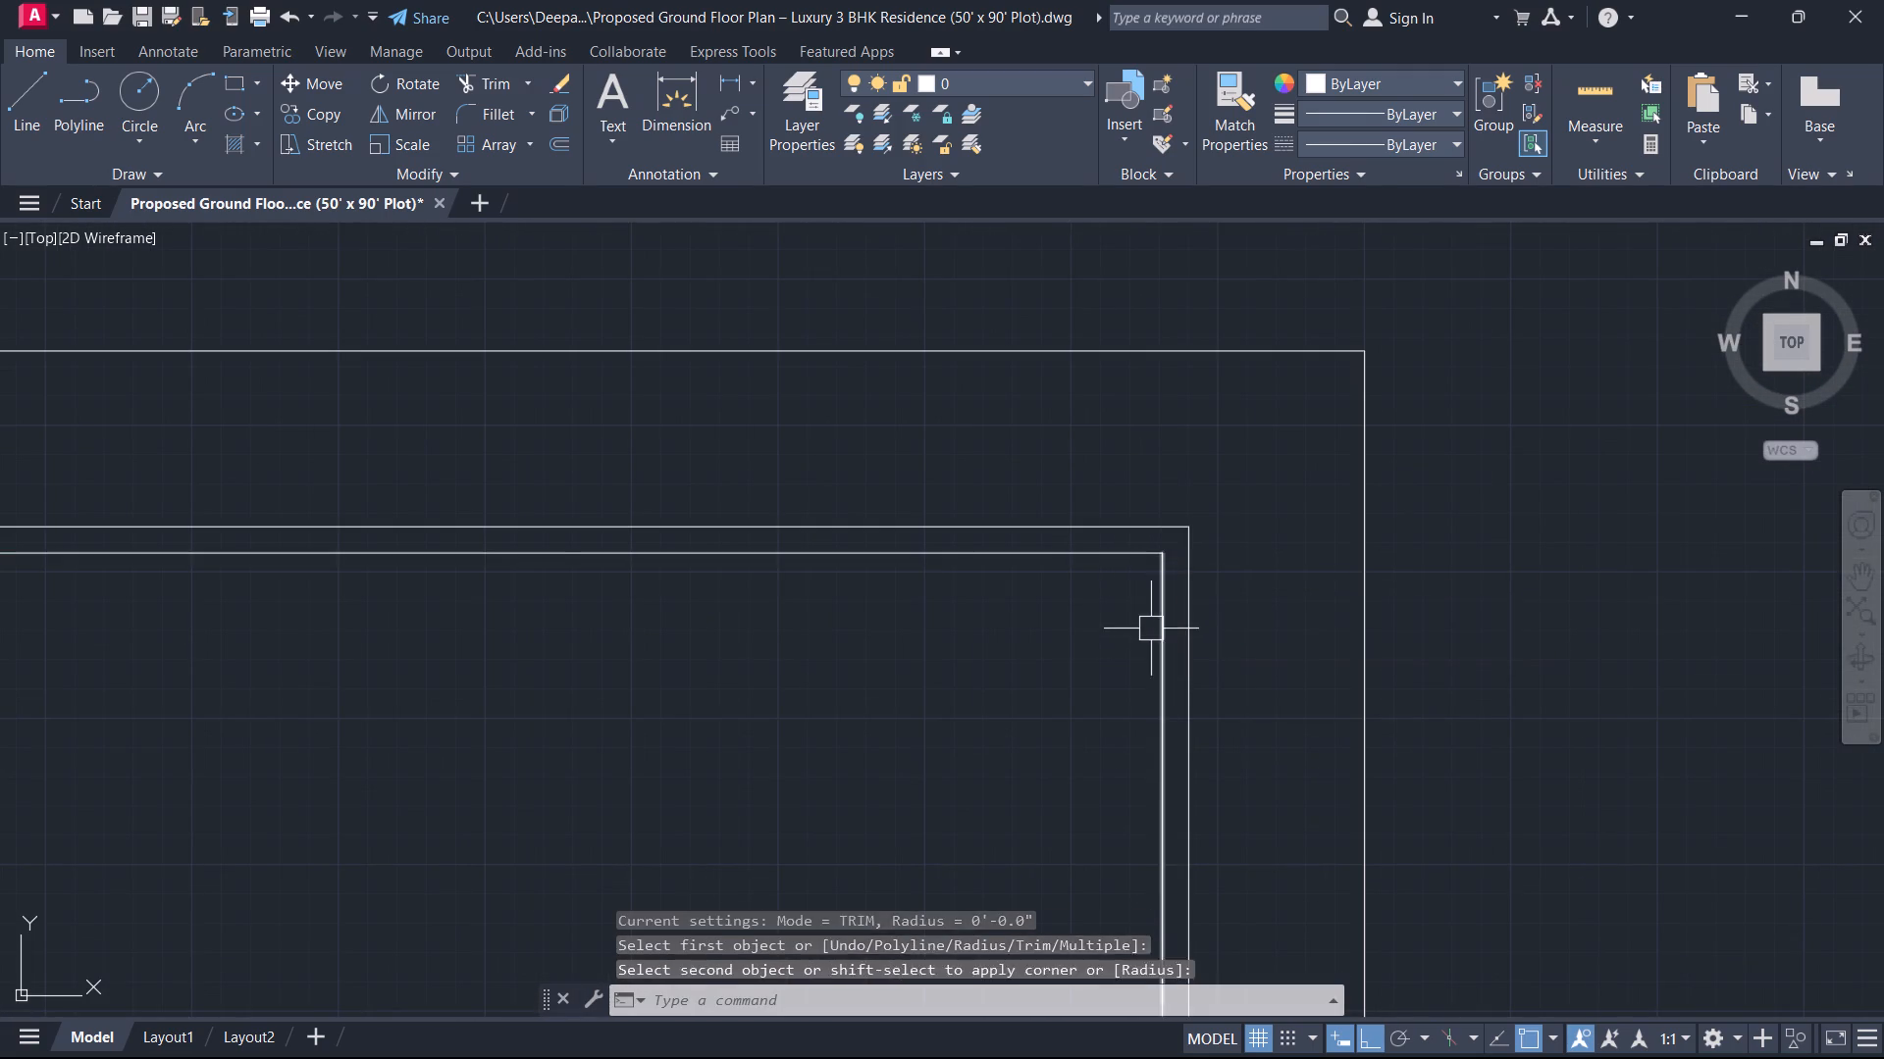
{"action": "key", "text": "Escape"}
Offset the inner face of the top outer wall 6' down into the plan.
{"action": "scroll", "coordinate": [952, 694], "scroll_direction": "down", "scroll_amount": 4}
{"action": "middle_click_drag", "start_coordinate": [938, 698], "coordinate": [1243, 652]}
{"action": "scroll", "coordinate": [816, 678], "scroll_direction": "up", "scroll_amount": 1}
{"action": "scroll", "coordinate": [1287, 671], "scroll_direction": "up", "scroll_amount": 1}
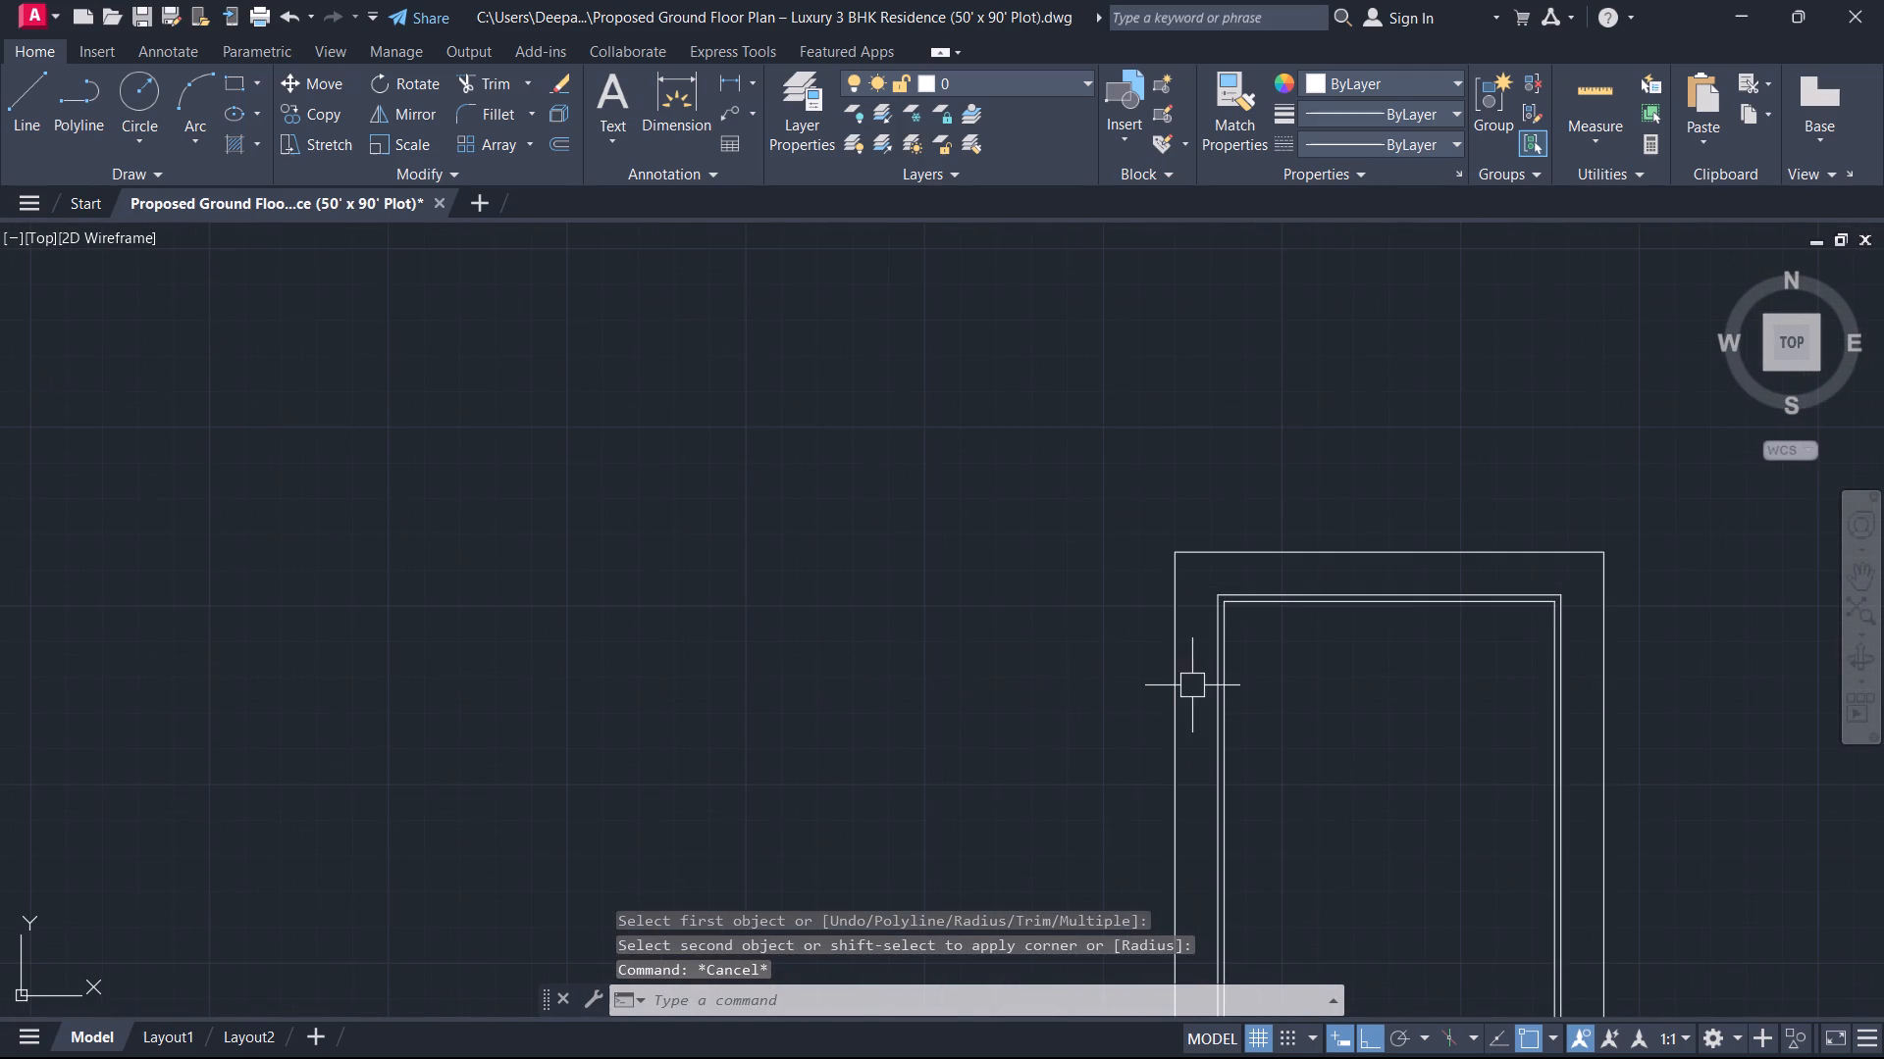
{"action": "scroll", "coordinate": [1298, 664], "scroll_direction": "up", "scroll_amount": 1}
{"action": "type", "text": "o 6'"}
{"action": "key", "text": "Return"}
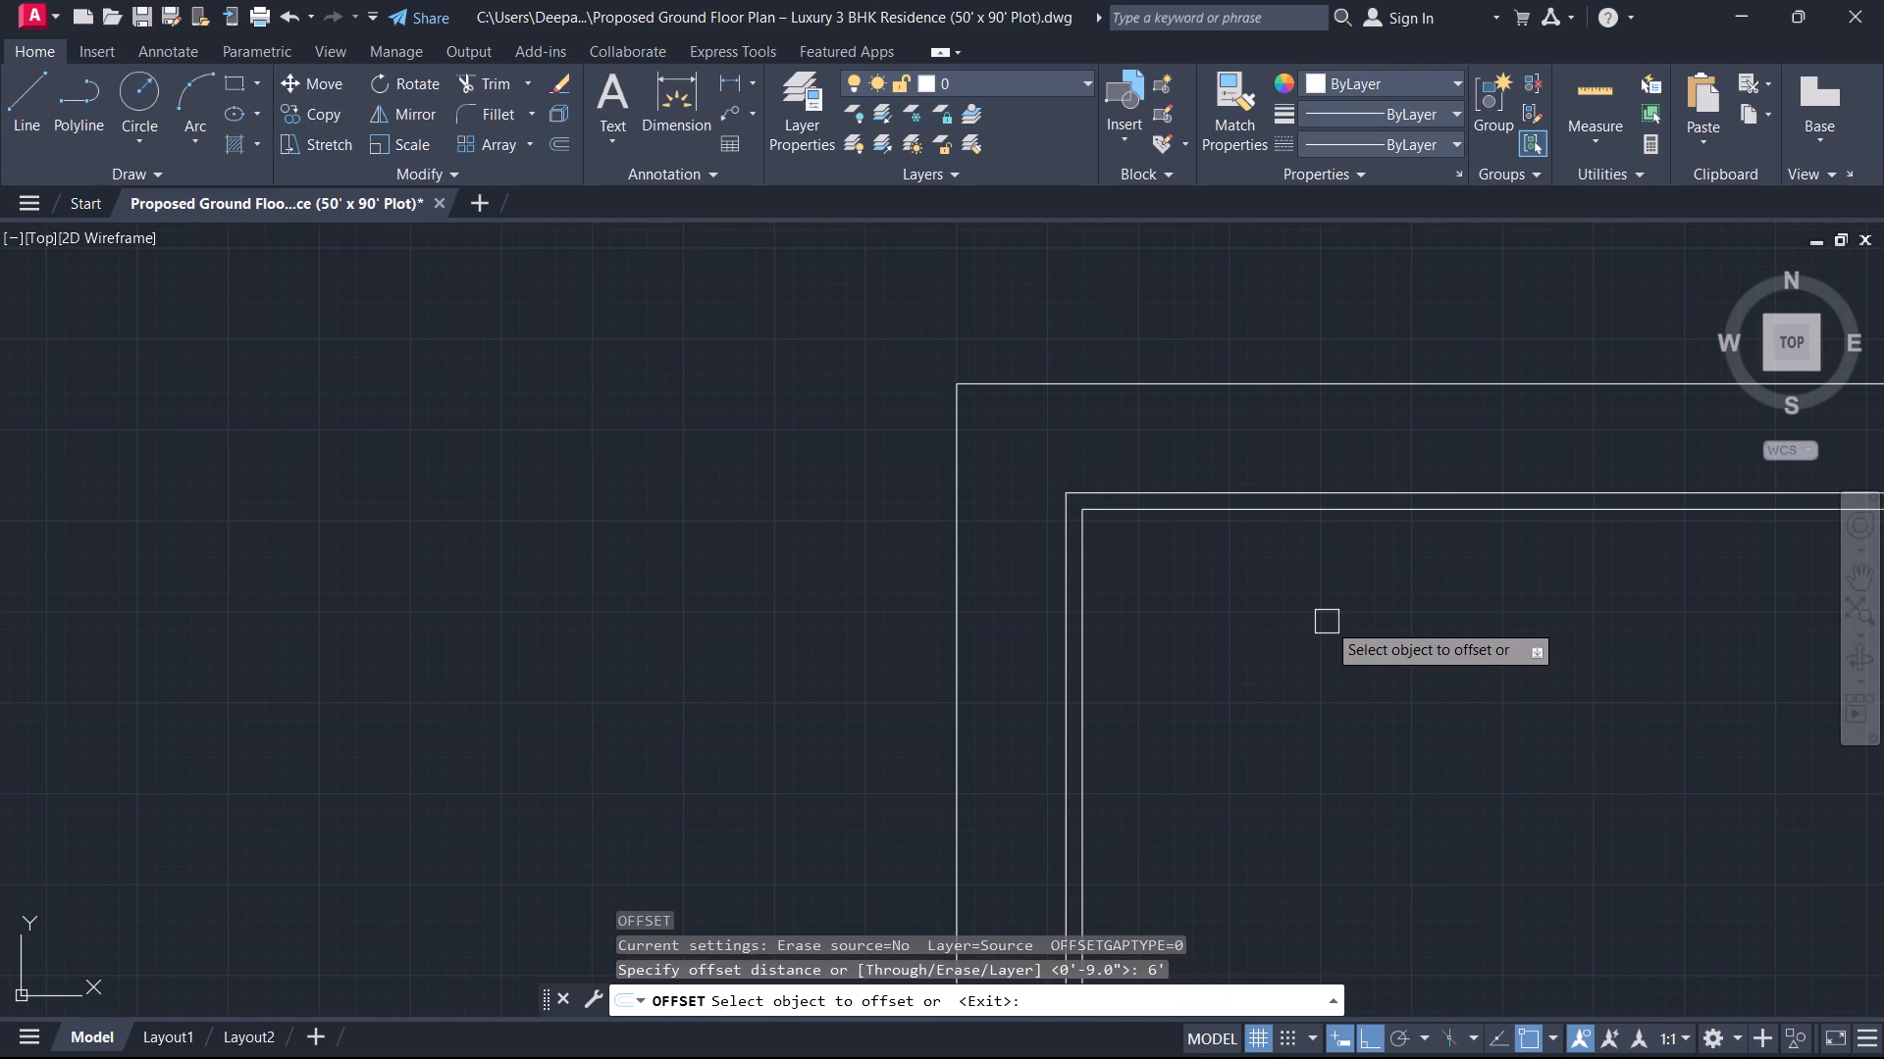
{"action": "left_click", "coordinate": [1260, 512]}
{"action": "left_click", "coordinate": [1244, 553]}
{"action": "key", "text": "Escape"}
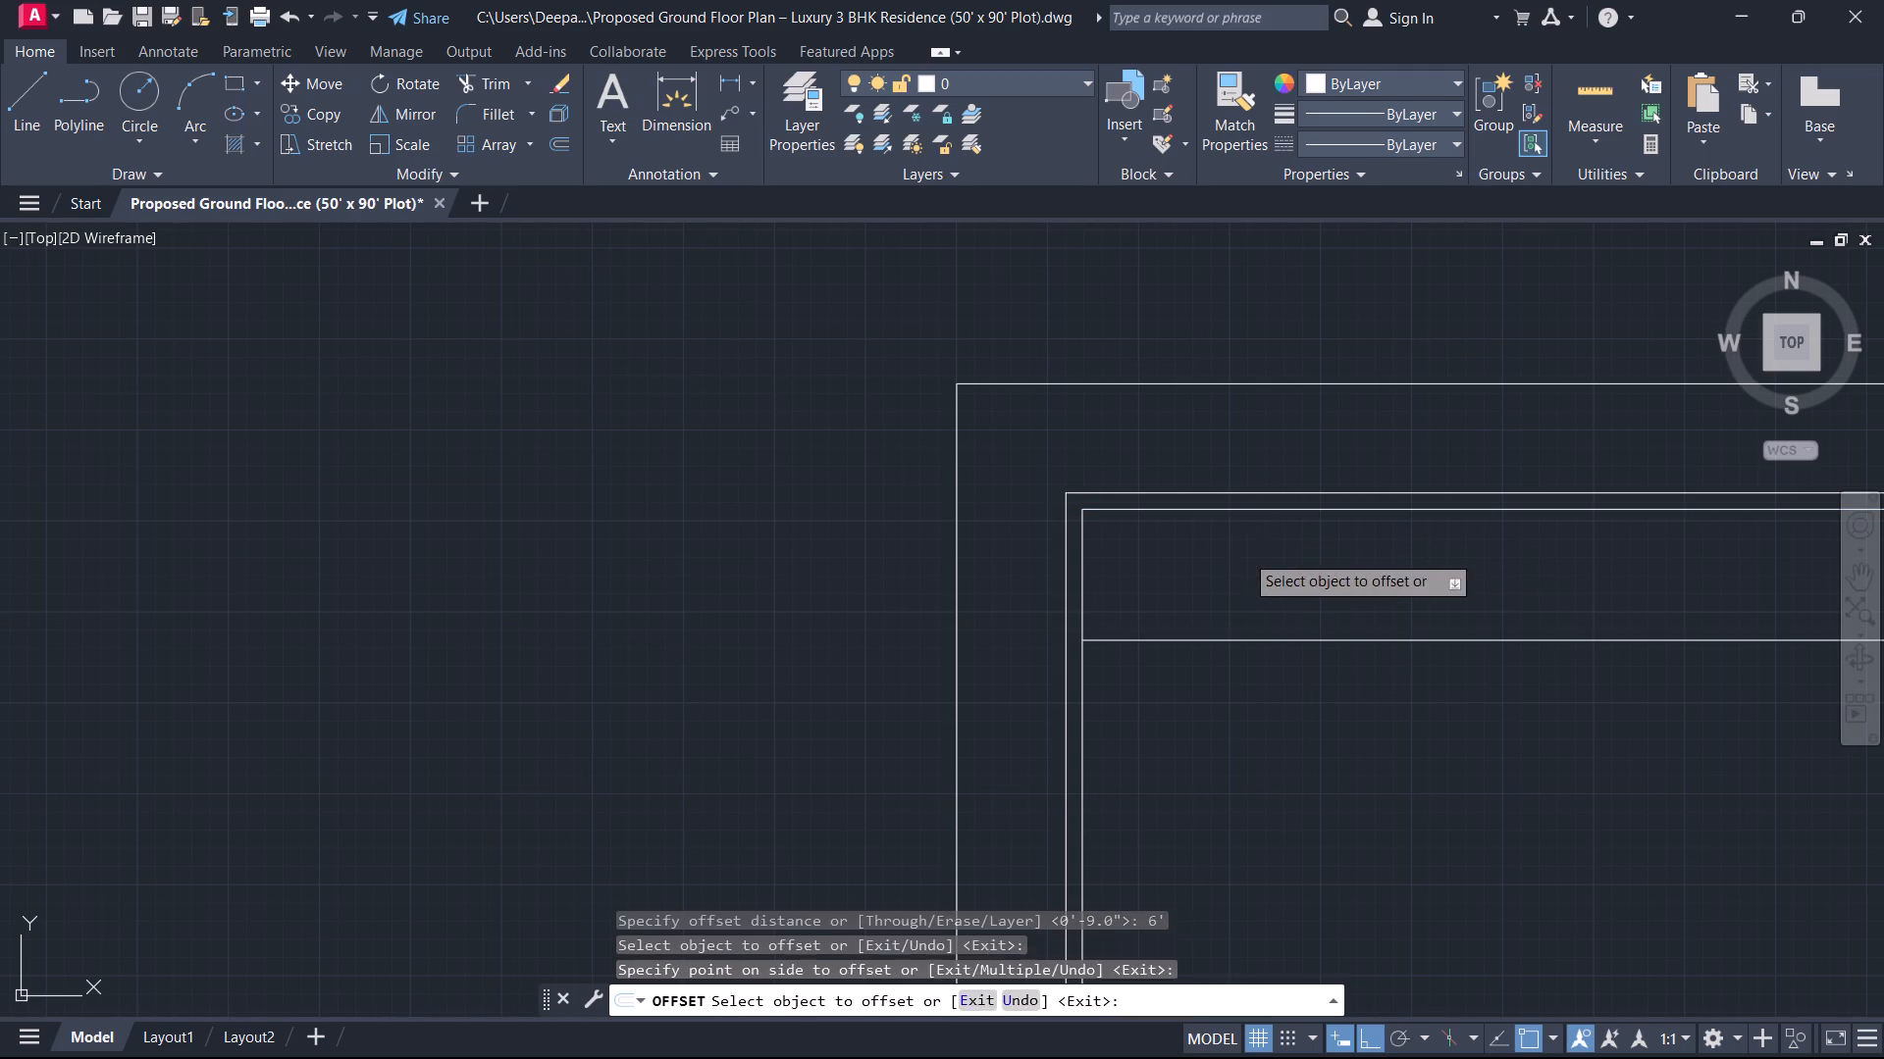
Offset the new horizontal line 9" downward to give the interior wall its thickness.
{"action": "key", "text": "o"}
{"action": "key", "text": "space"}
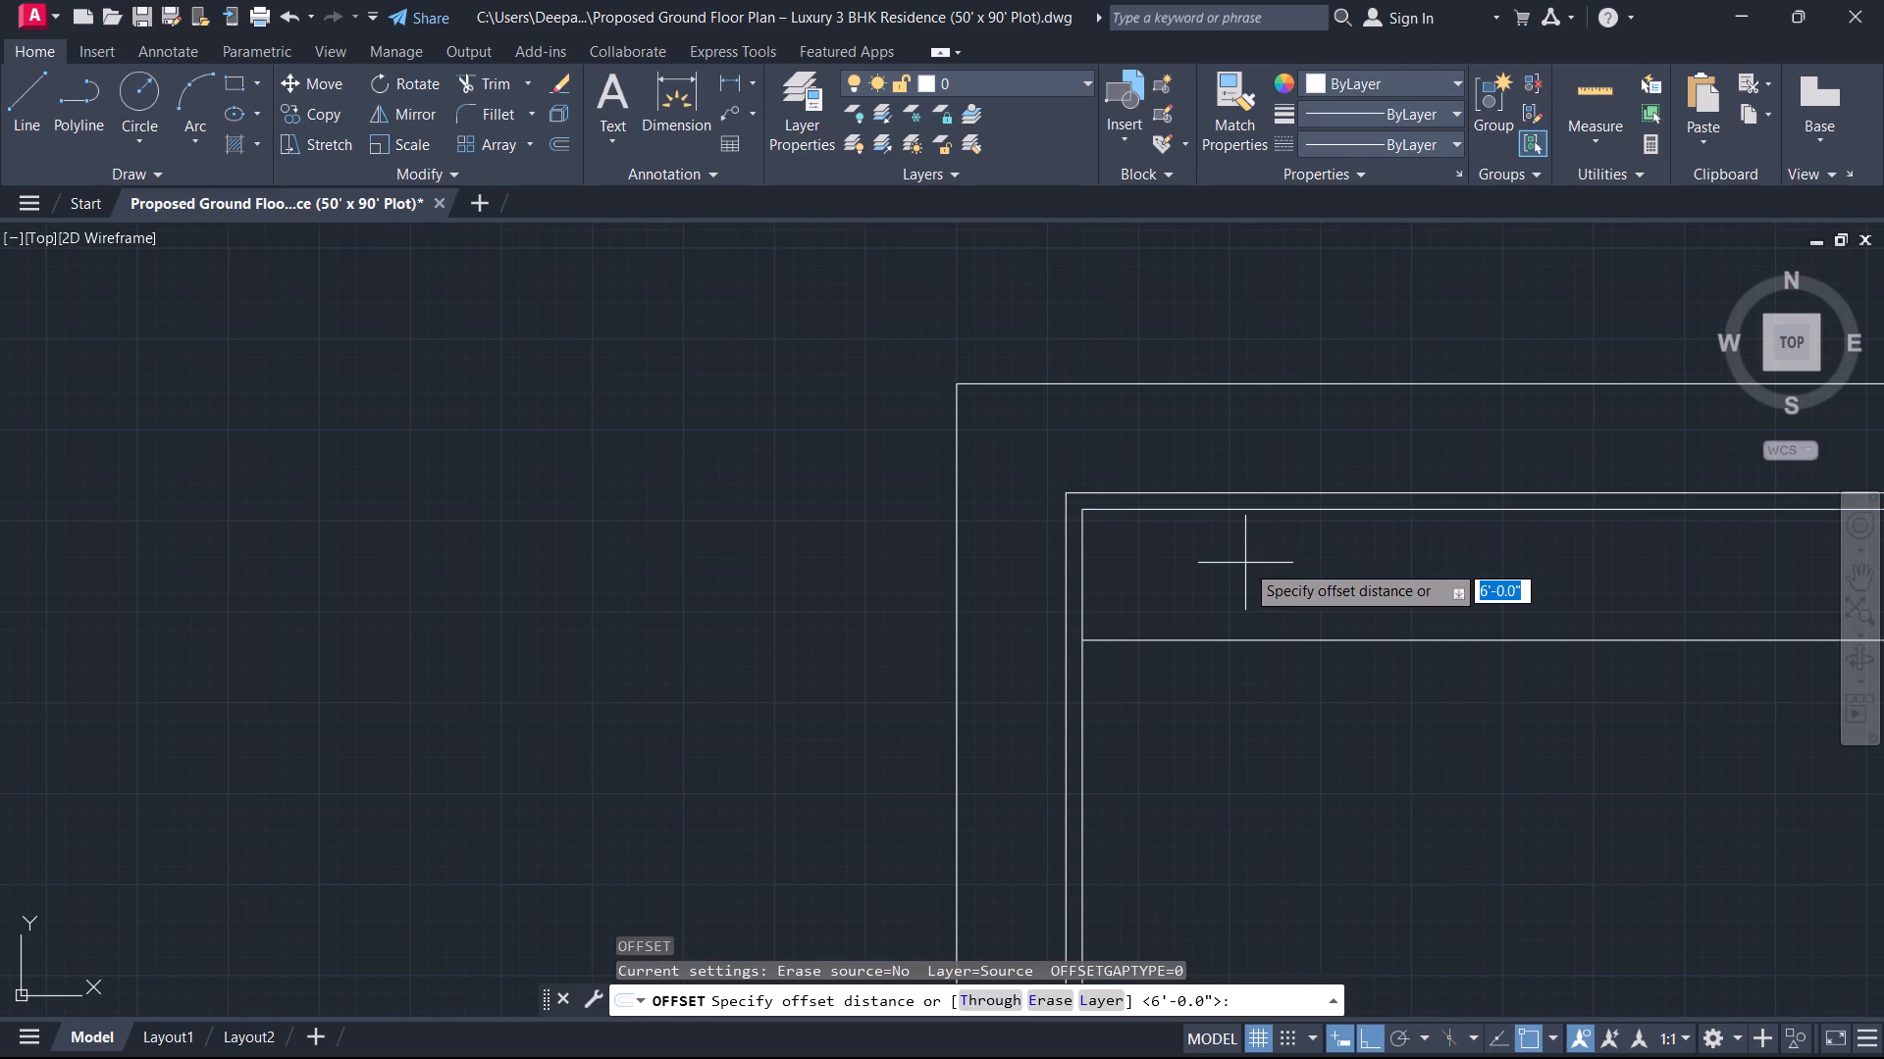
{"action": "key", "text": "9"}
{"action": "key", "text": "Return"}
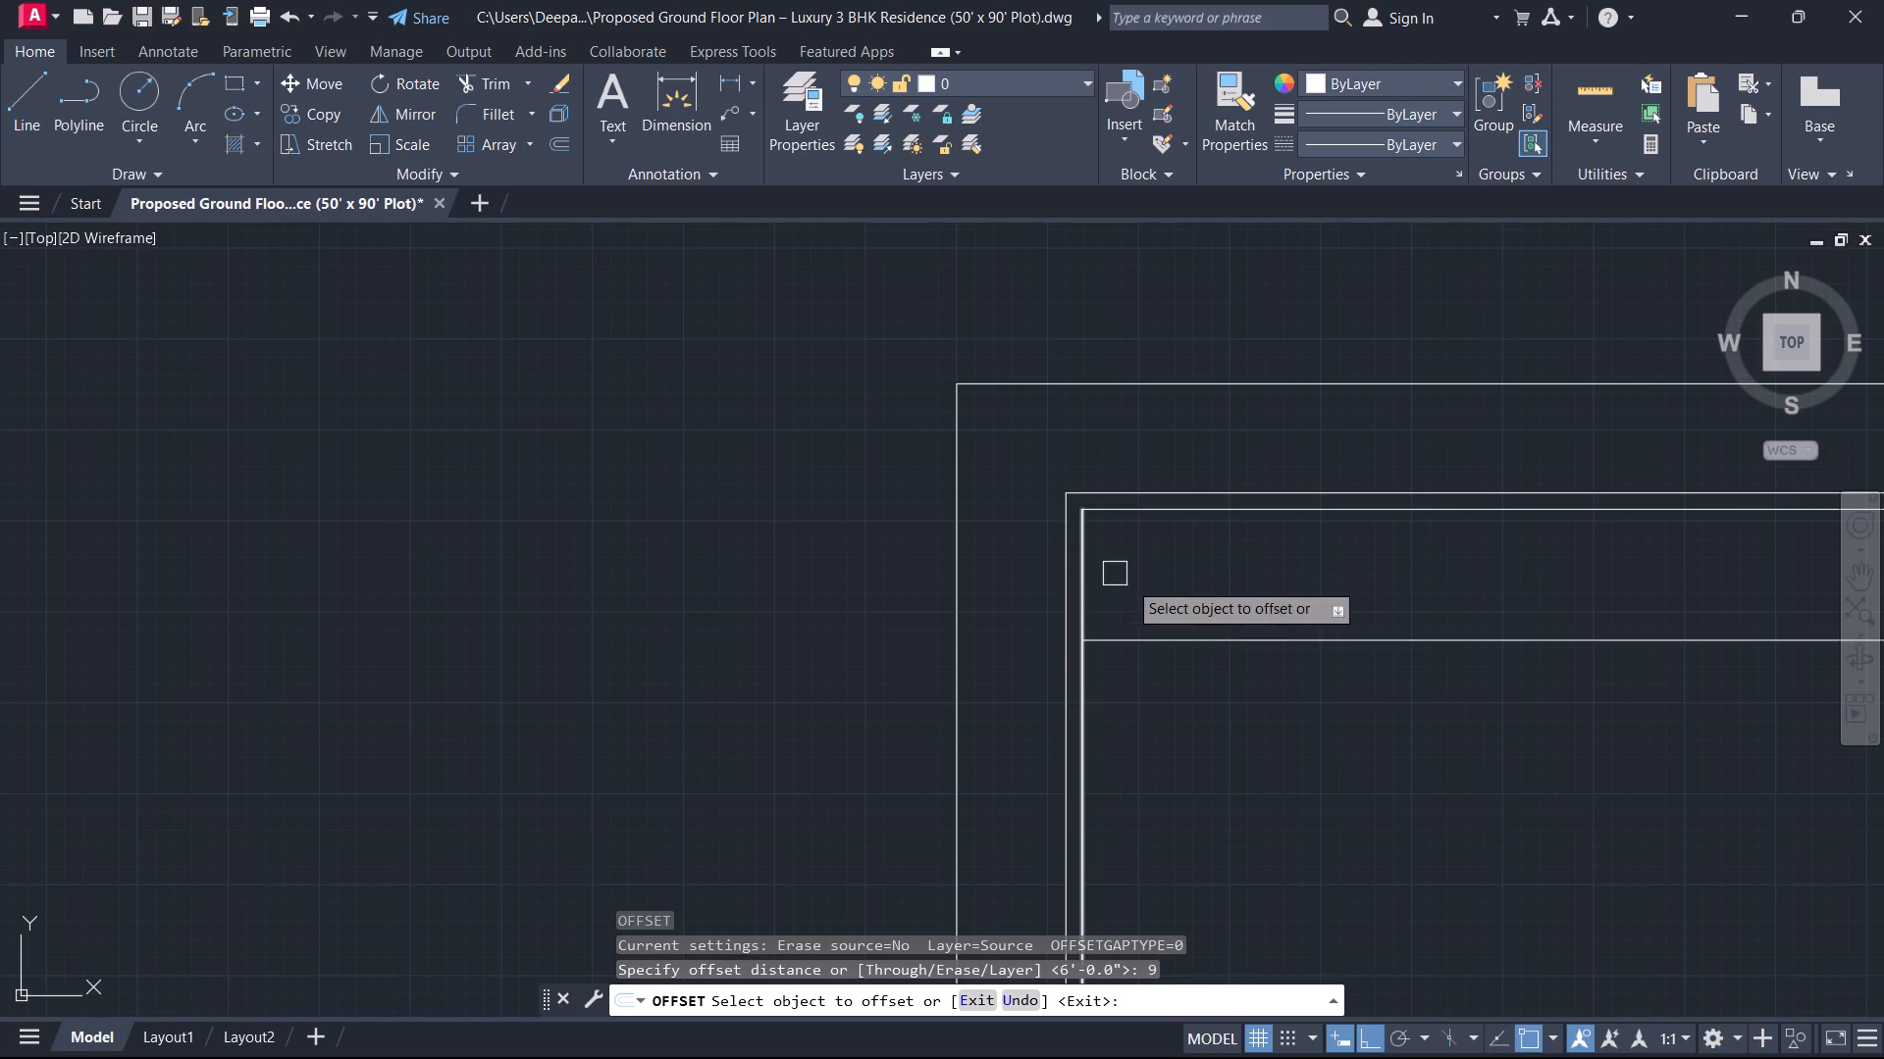
{"action": "left_click", "coordinate": [1202, 646]}
{"action": "left_click", "coordinate": [1194, 709]}
{"action": "key", "text": "Escape"}
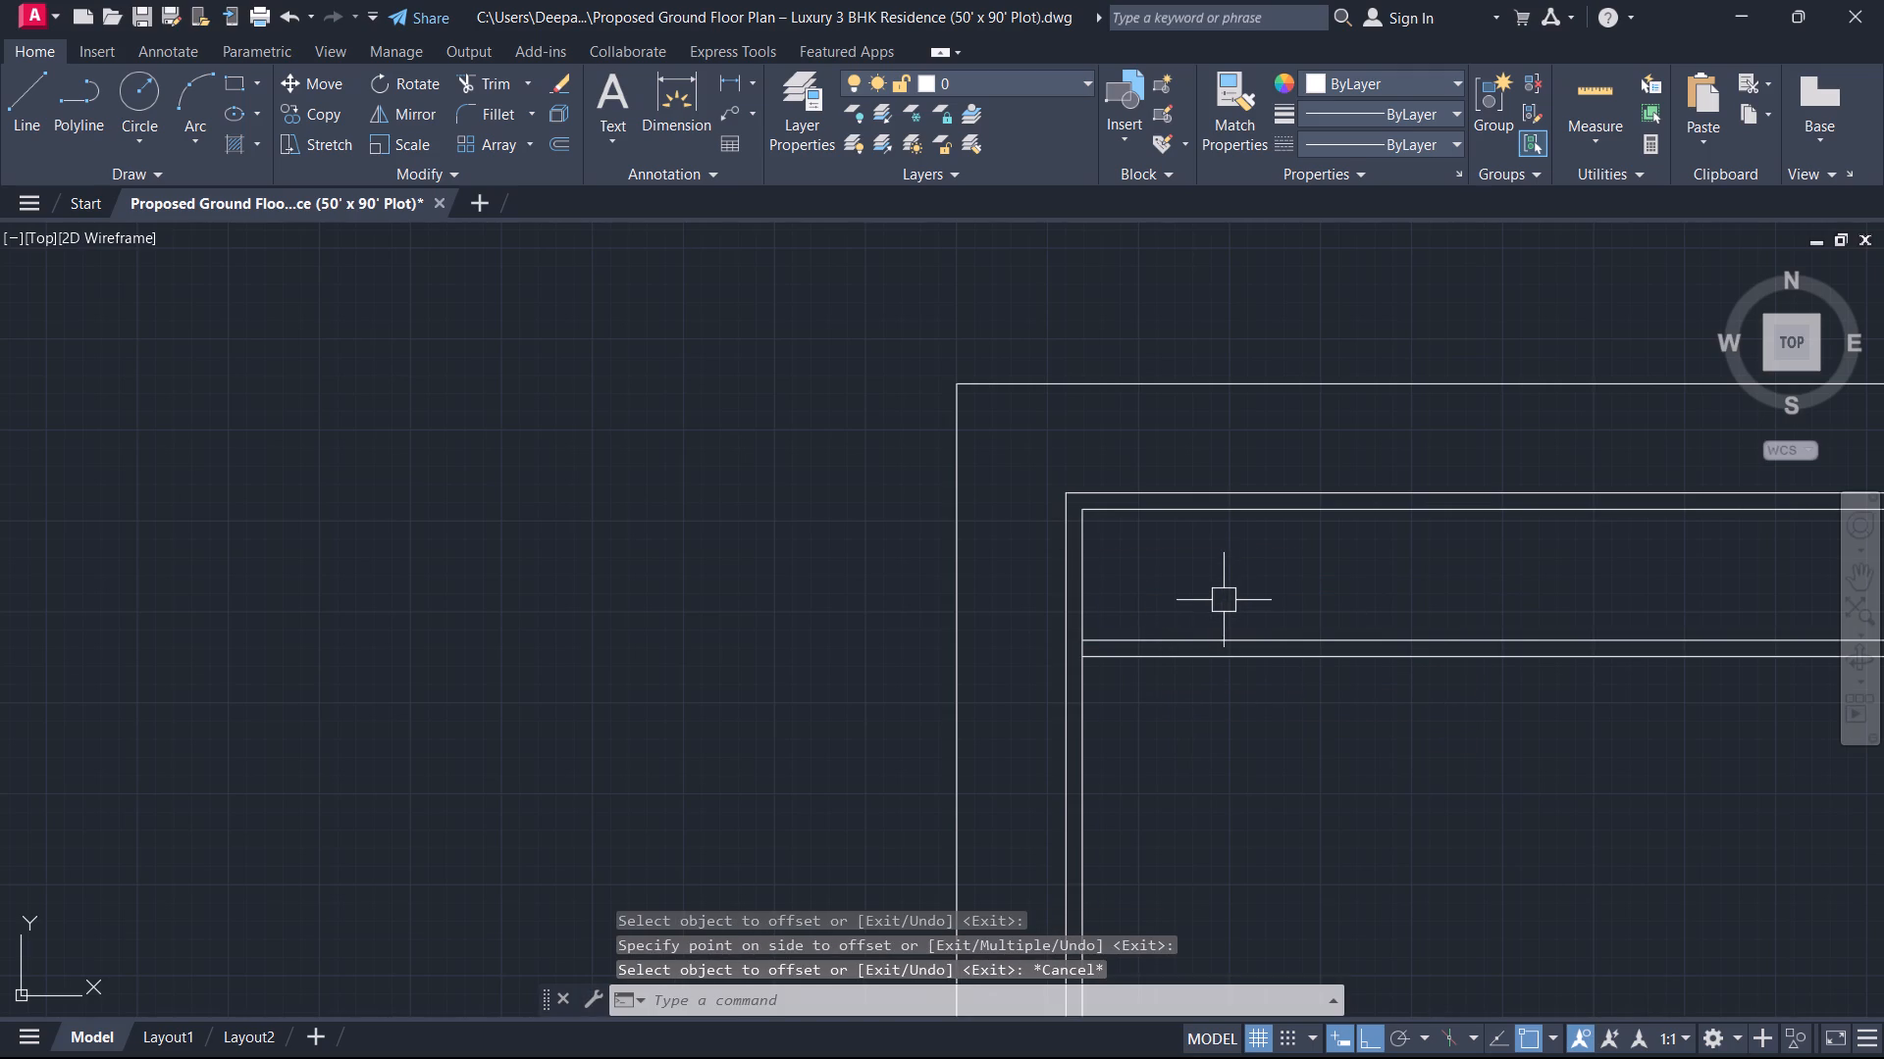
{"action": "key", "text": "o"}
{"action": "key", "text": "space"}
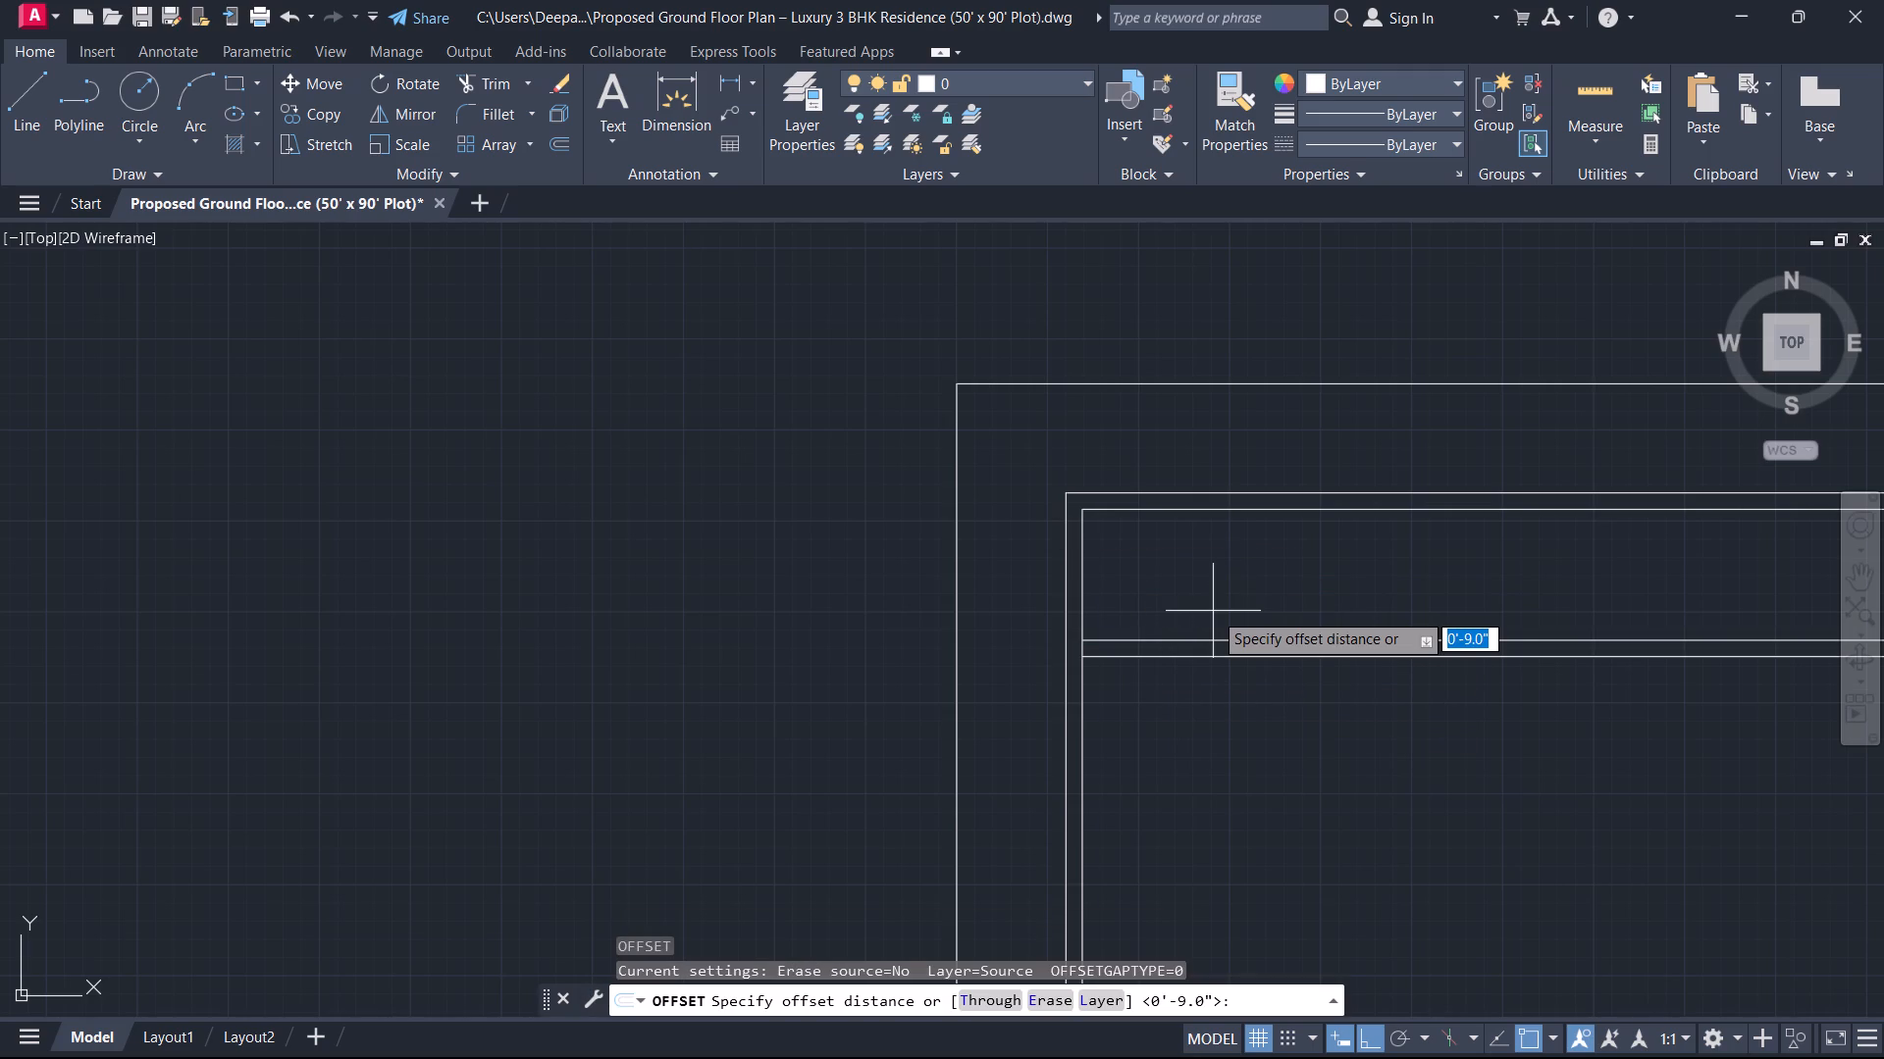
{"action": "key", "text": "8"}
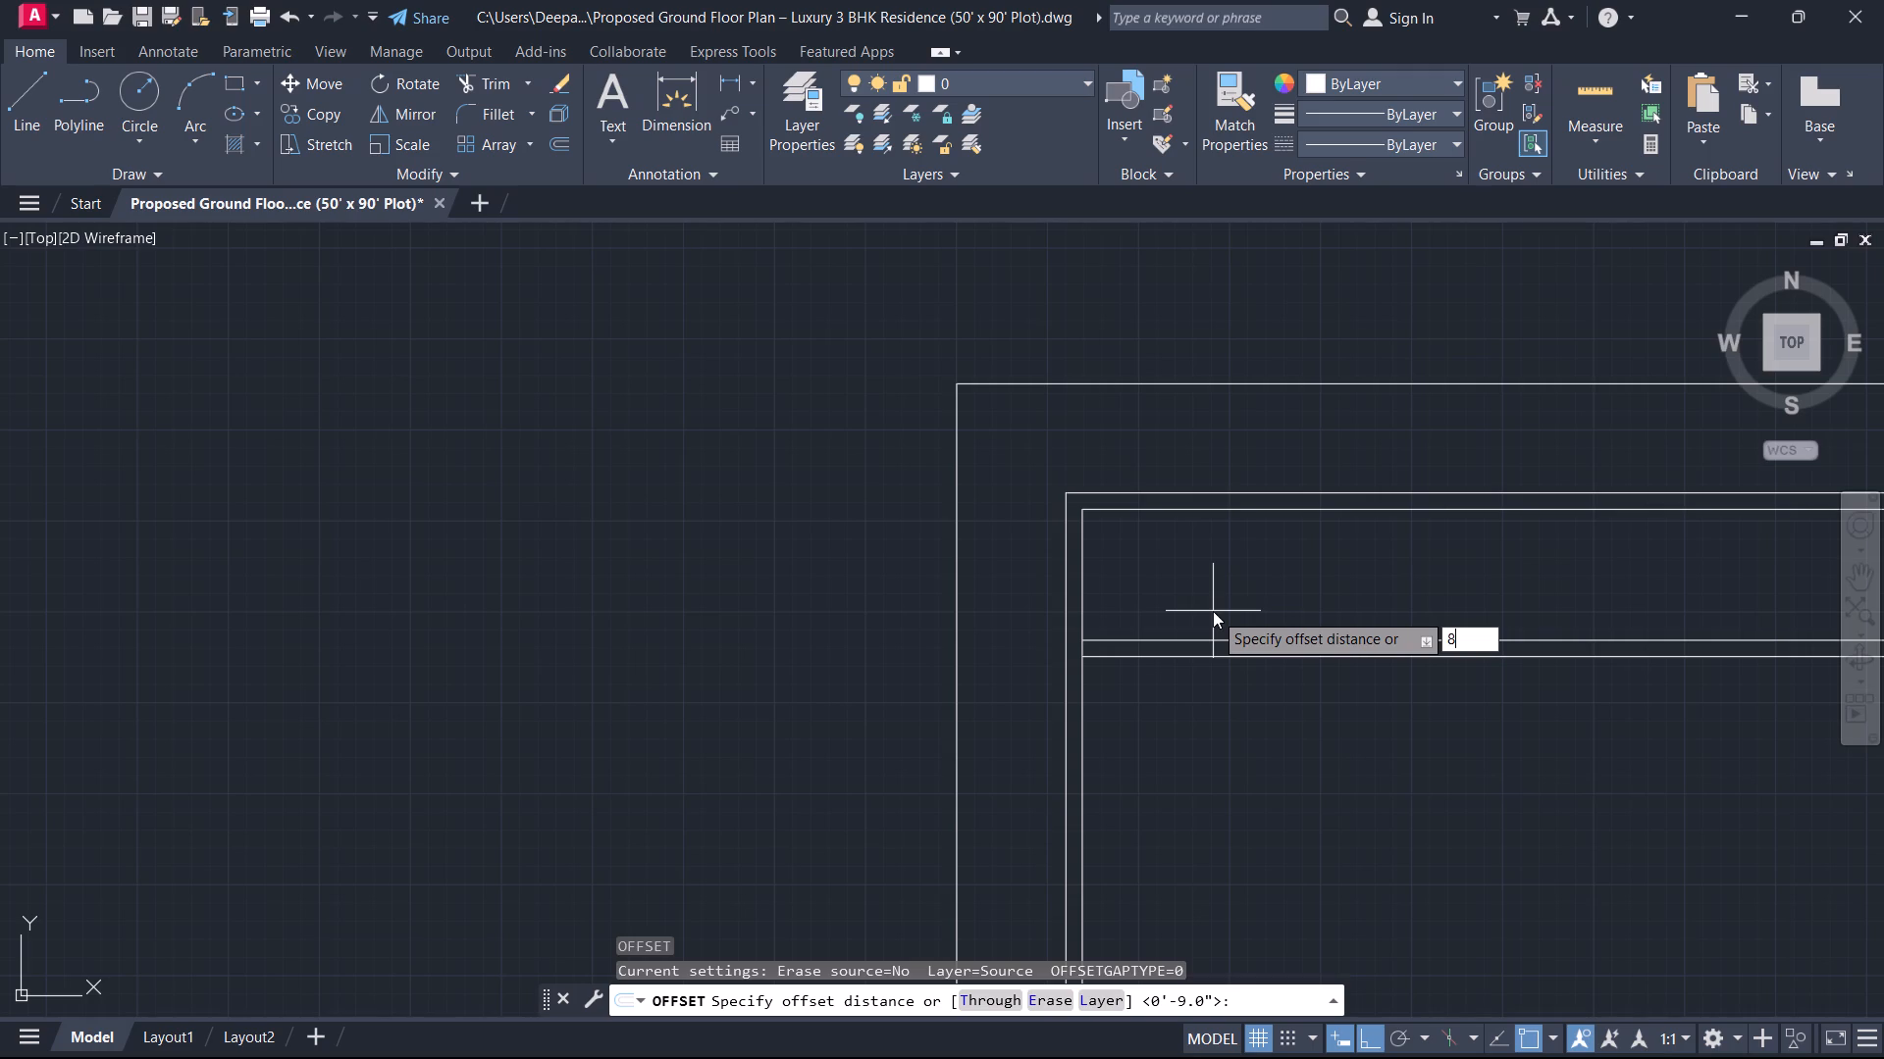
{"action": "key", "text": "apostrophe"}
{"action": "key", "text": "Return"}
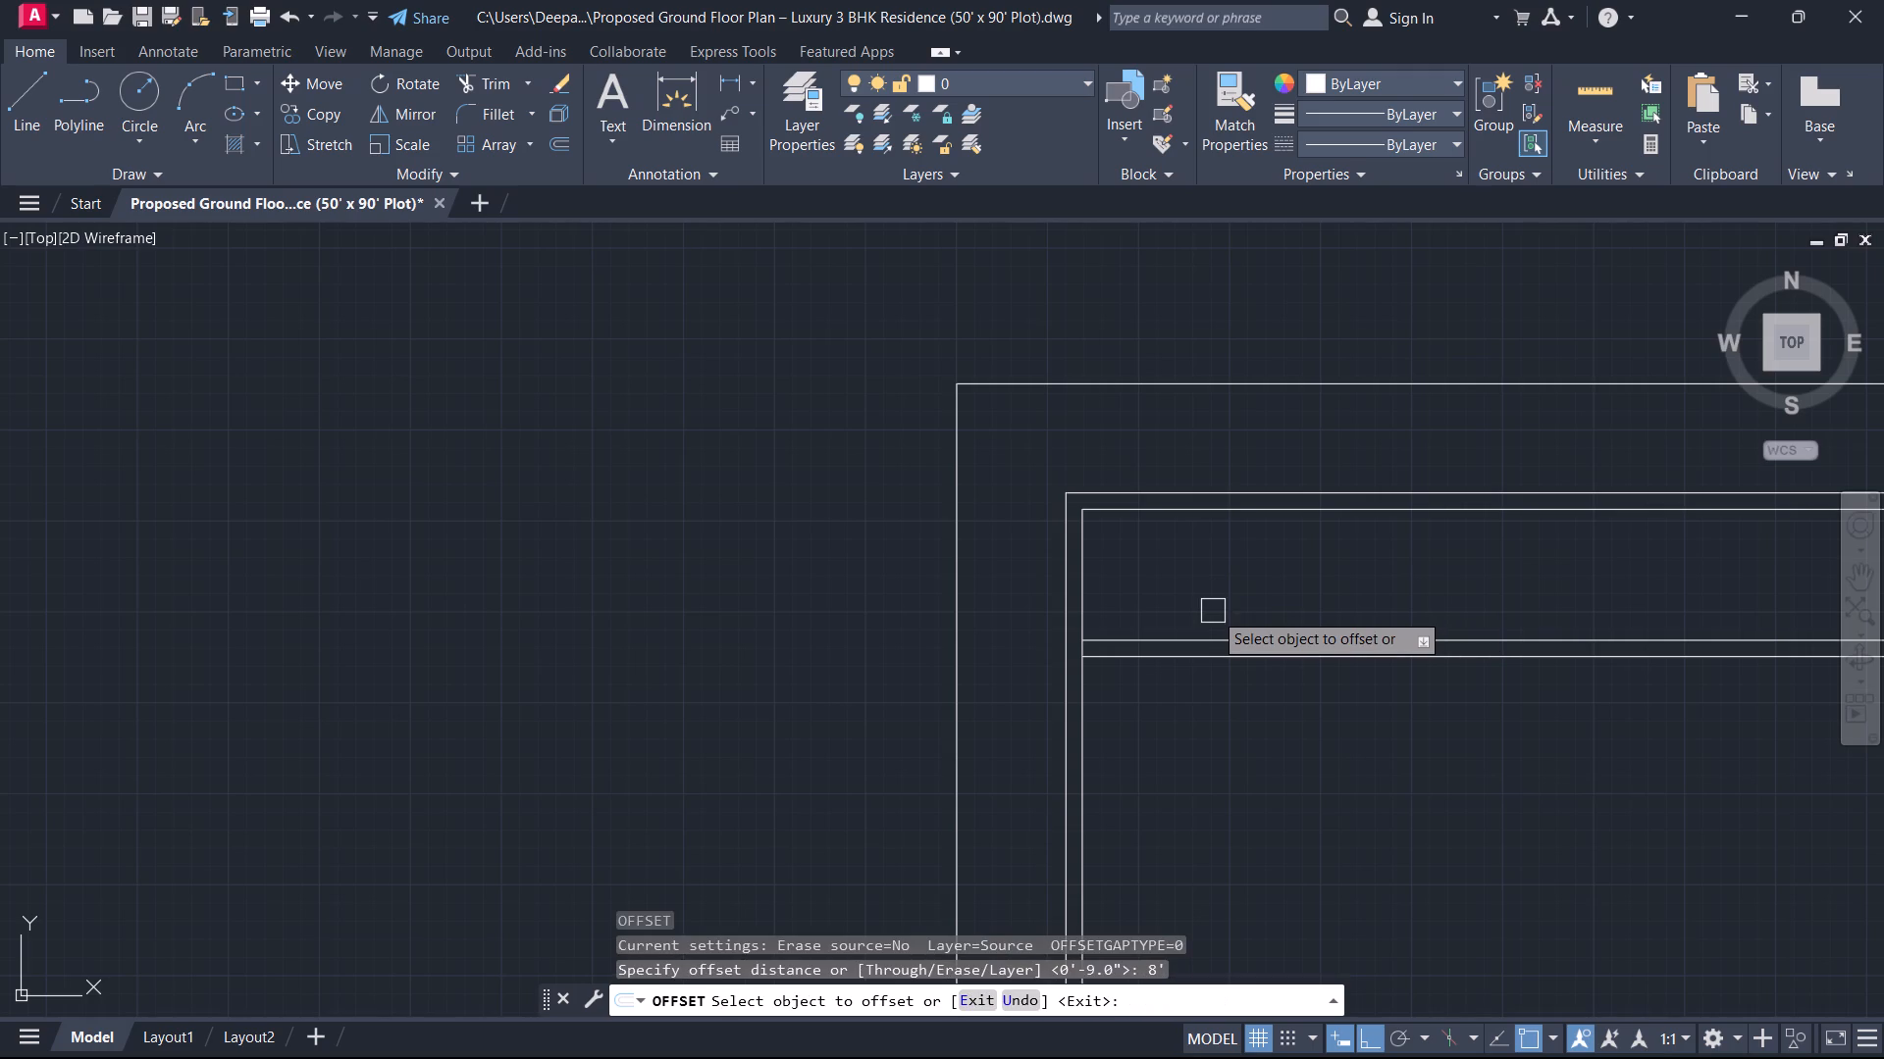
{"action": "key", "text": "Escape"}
Trim the inner line of the left outer wall where the 9" horizontal interior wall meets it.
{"action": "key", "text": "t"}
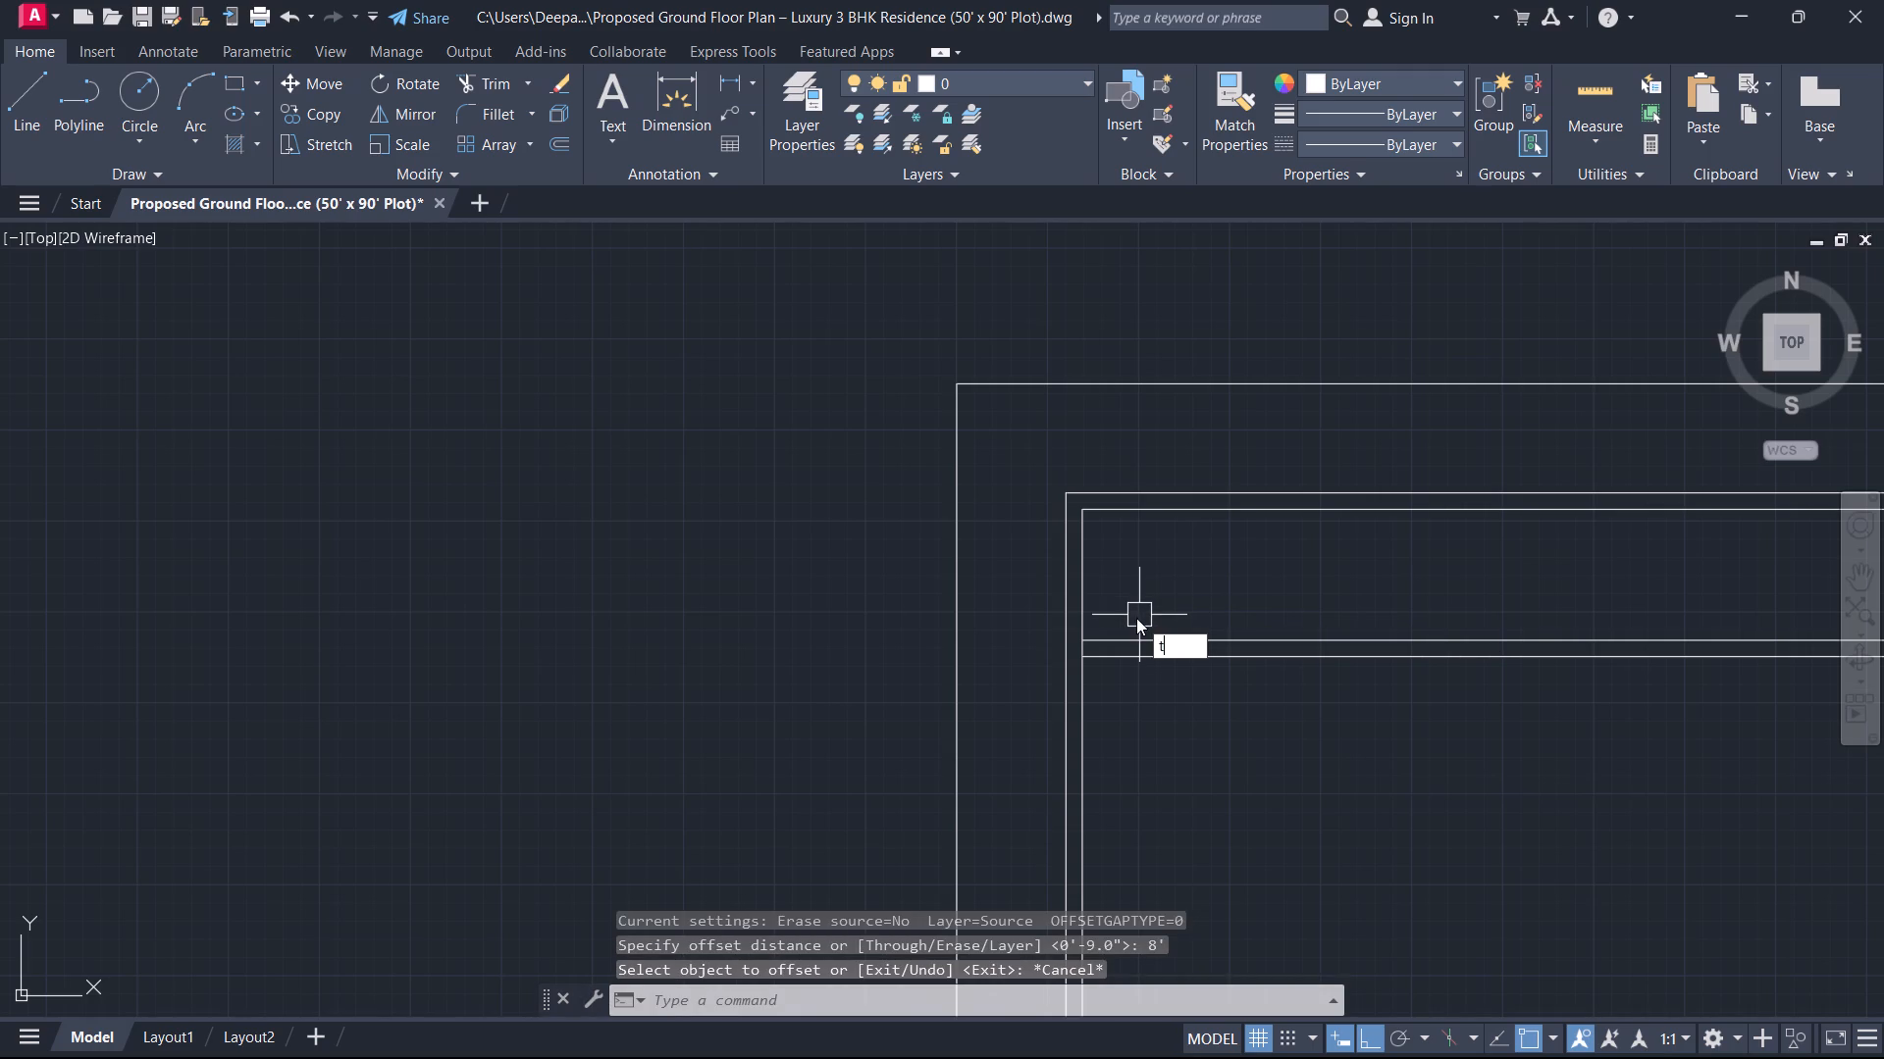
{"action": "key", "text": "r"}
{"action": "key", "text": "space"}
{"action": "scroll", "coordinate": [1080, 670], "scroll_direction": "up", "scroll_amount": 4}
{"action": "left_click", "coordinate": [1059, 569]}
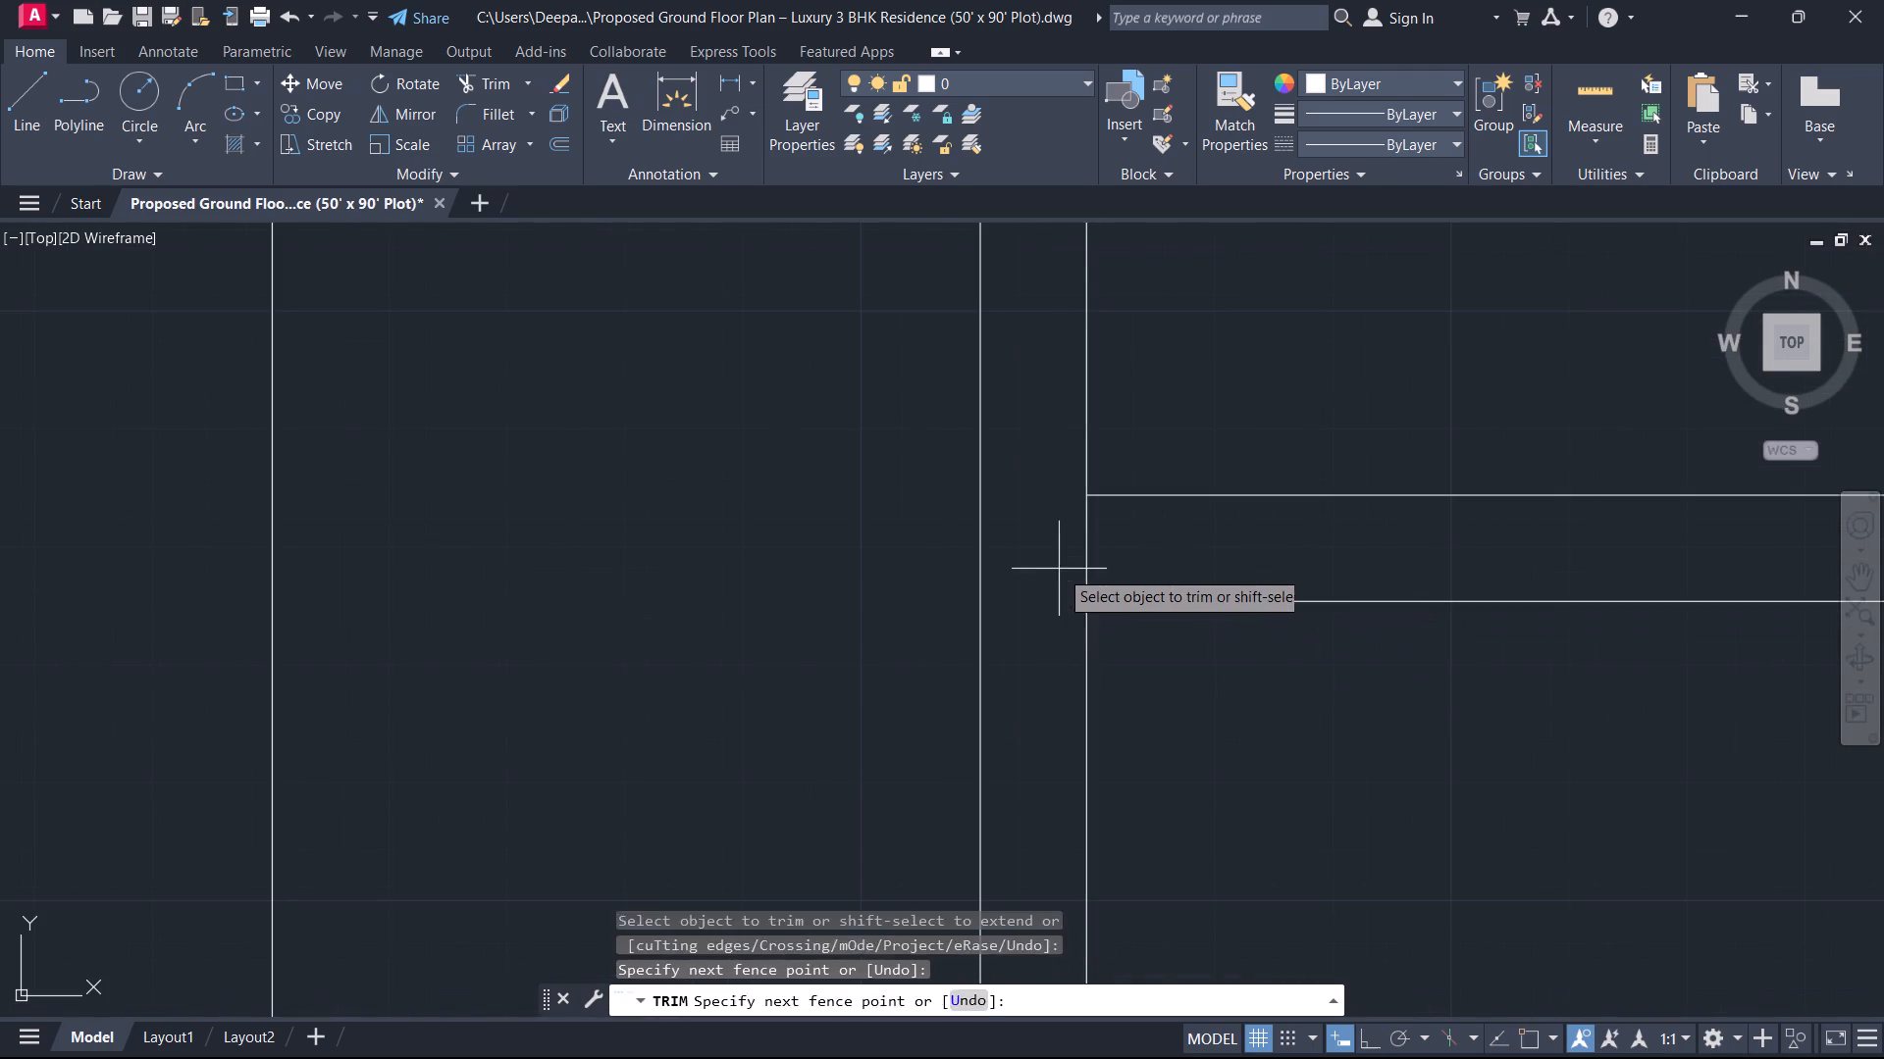
{"action": "left_click", "coordinate": [1118, 557]}
{"action": "key", "text": "Escape"}
Offset the inner face of the left outer wall 8' to the right within the top strip of rooms.
{"action": "scroll", "coordinate": [1122, 573], "scroll_direction": "down", "scroll_amount": 7}
{"action": "middle_click_drag", "start_coordinate": [1199, 681], "coordinate": [1089, 711]}
{"action": "type", "text": "o"}
{"action": "key", "text": "space"}
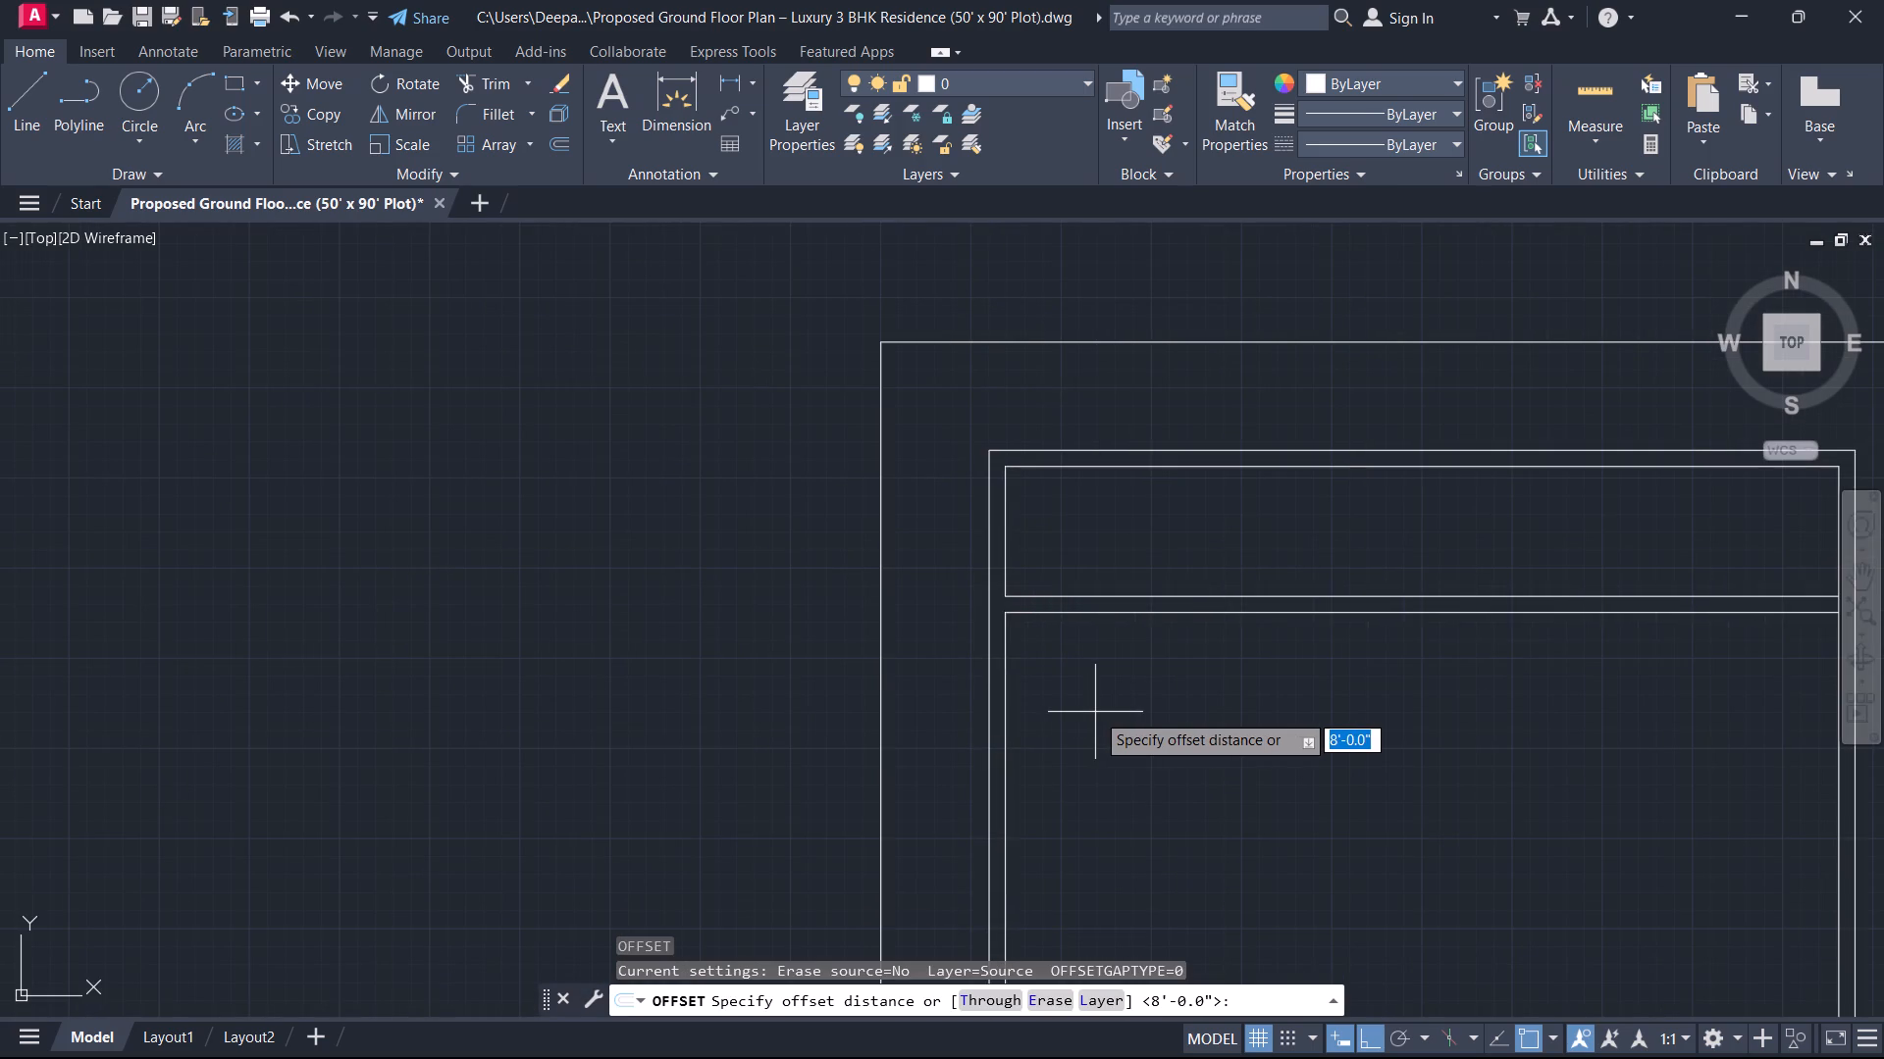
{"action": "type", "text": "8'"}
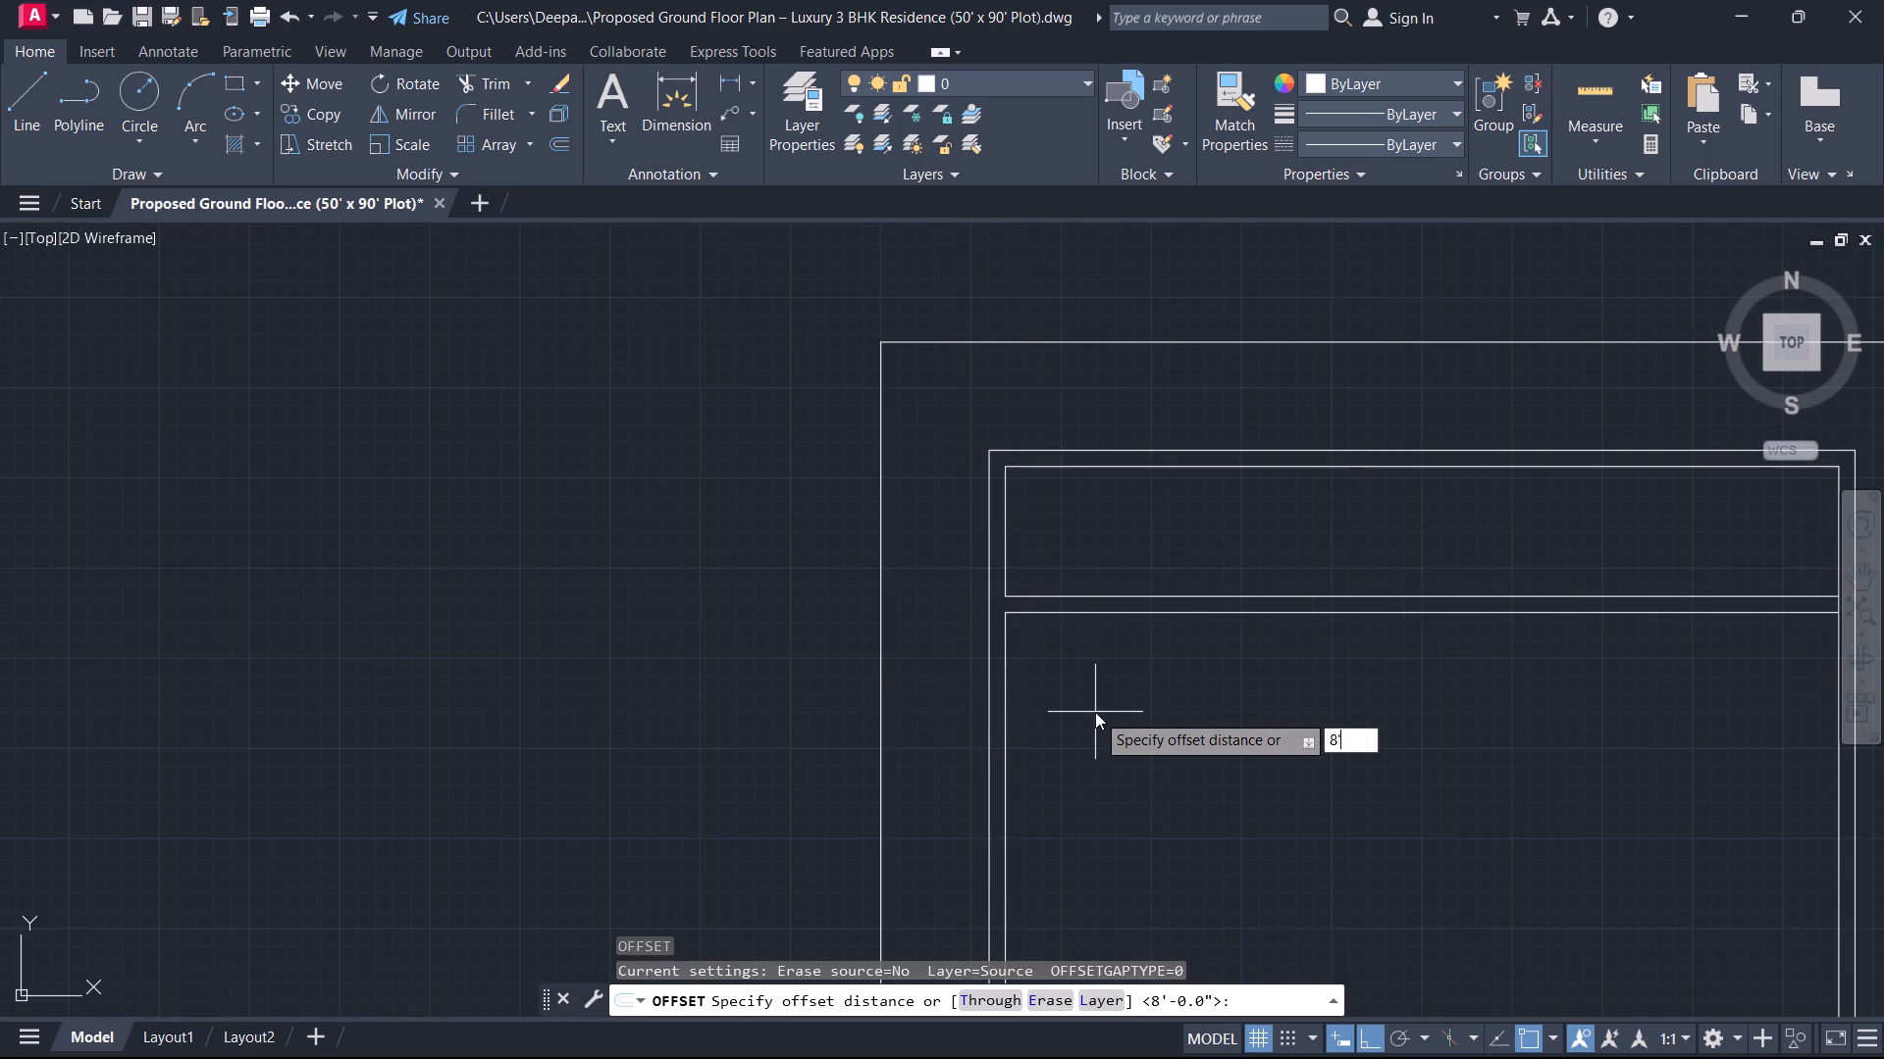
{"action": "key", "text": "Return"}
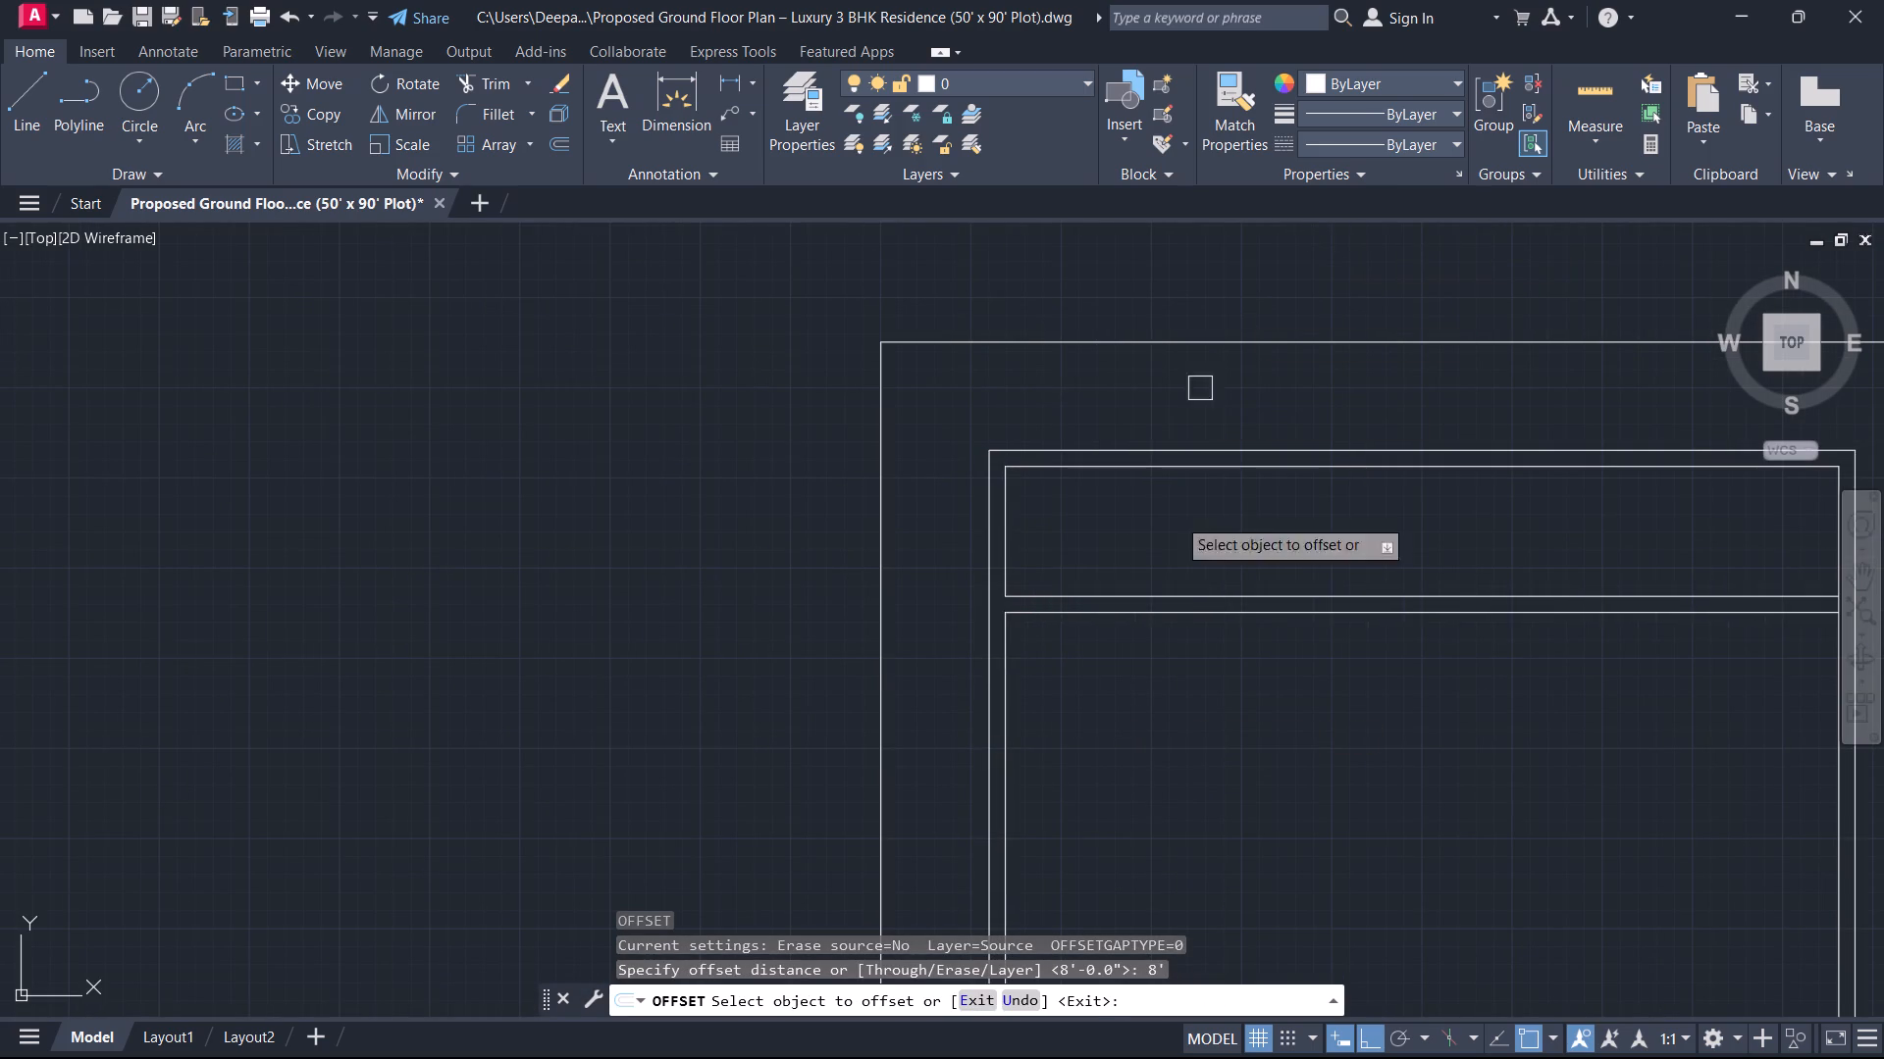
{"action": "left_click", "coordinate": [1013, 559]}
{"action": "left_click", "coordinate": [1059, 560]}
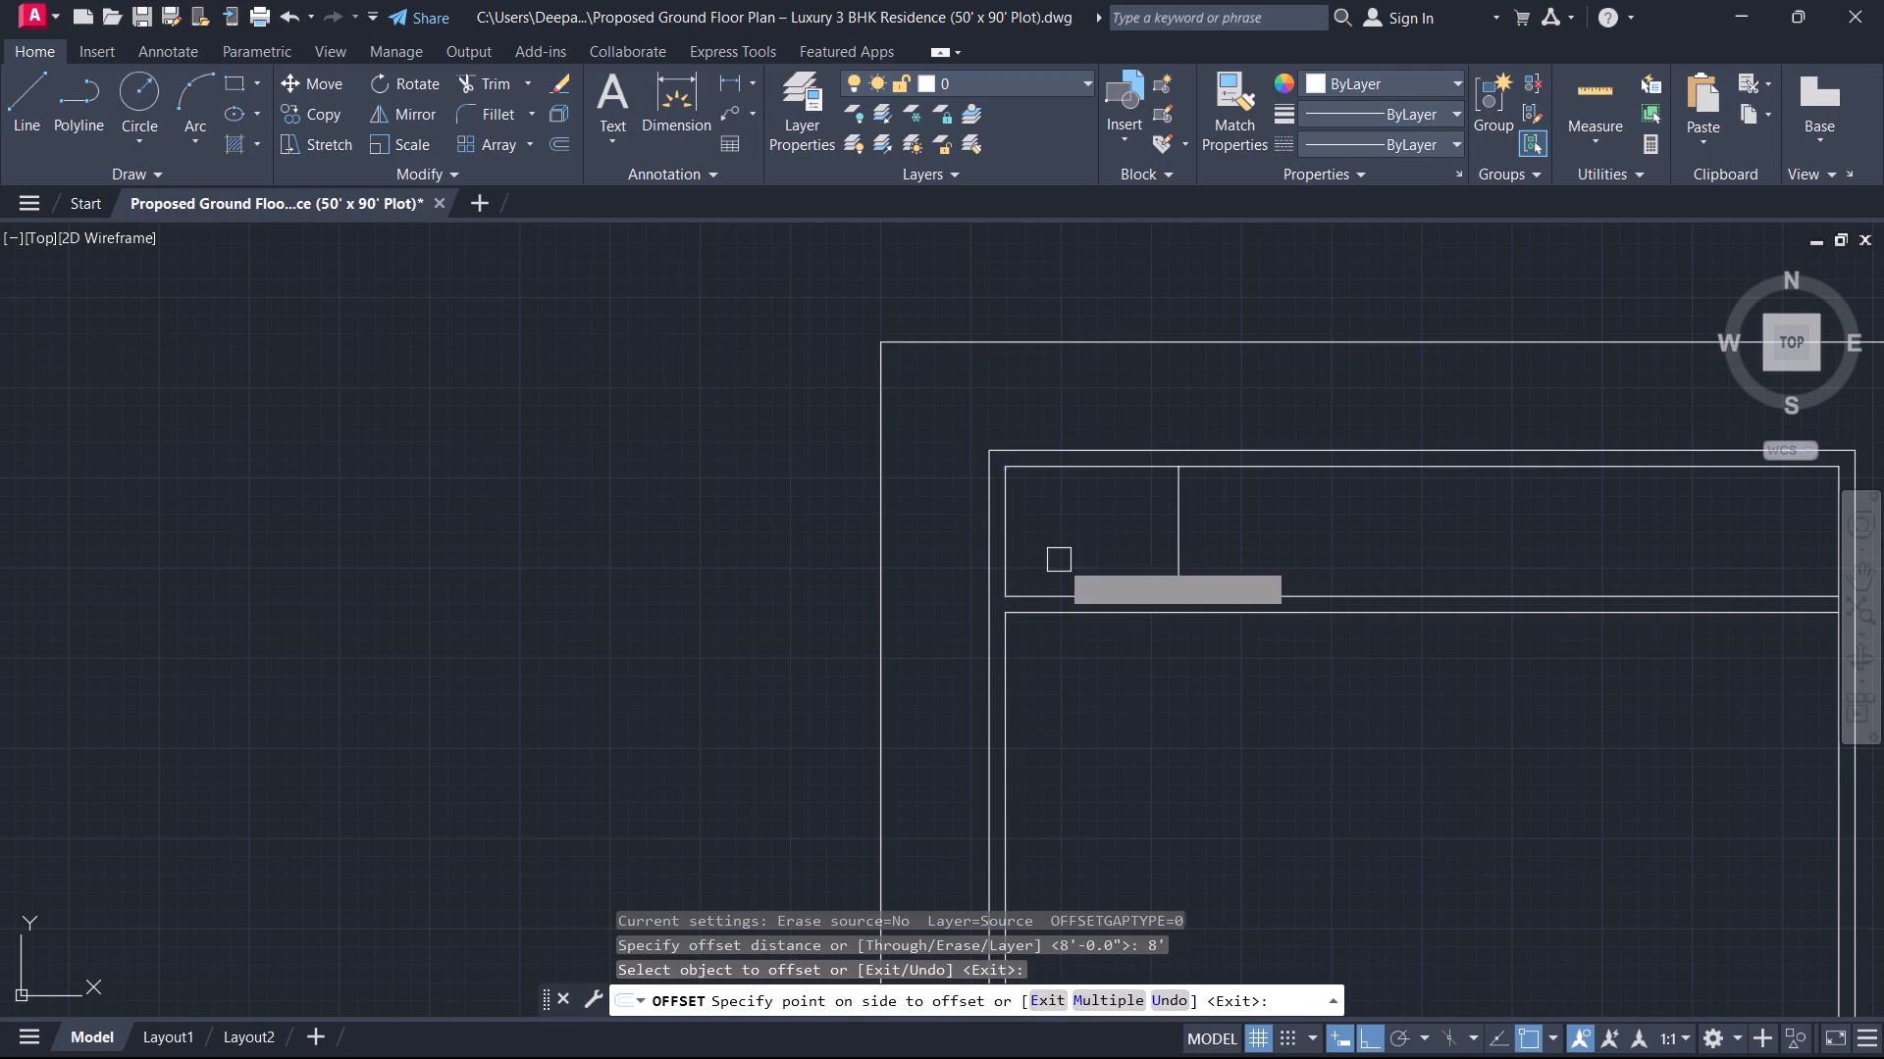
{"action": "key", "text": "Escape"}
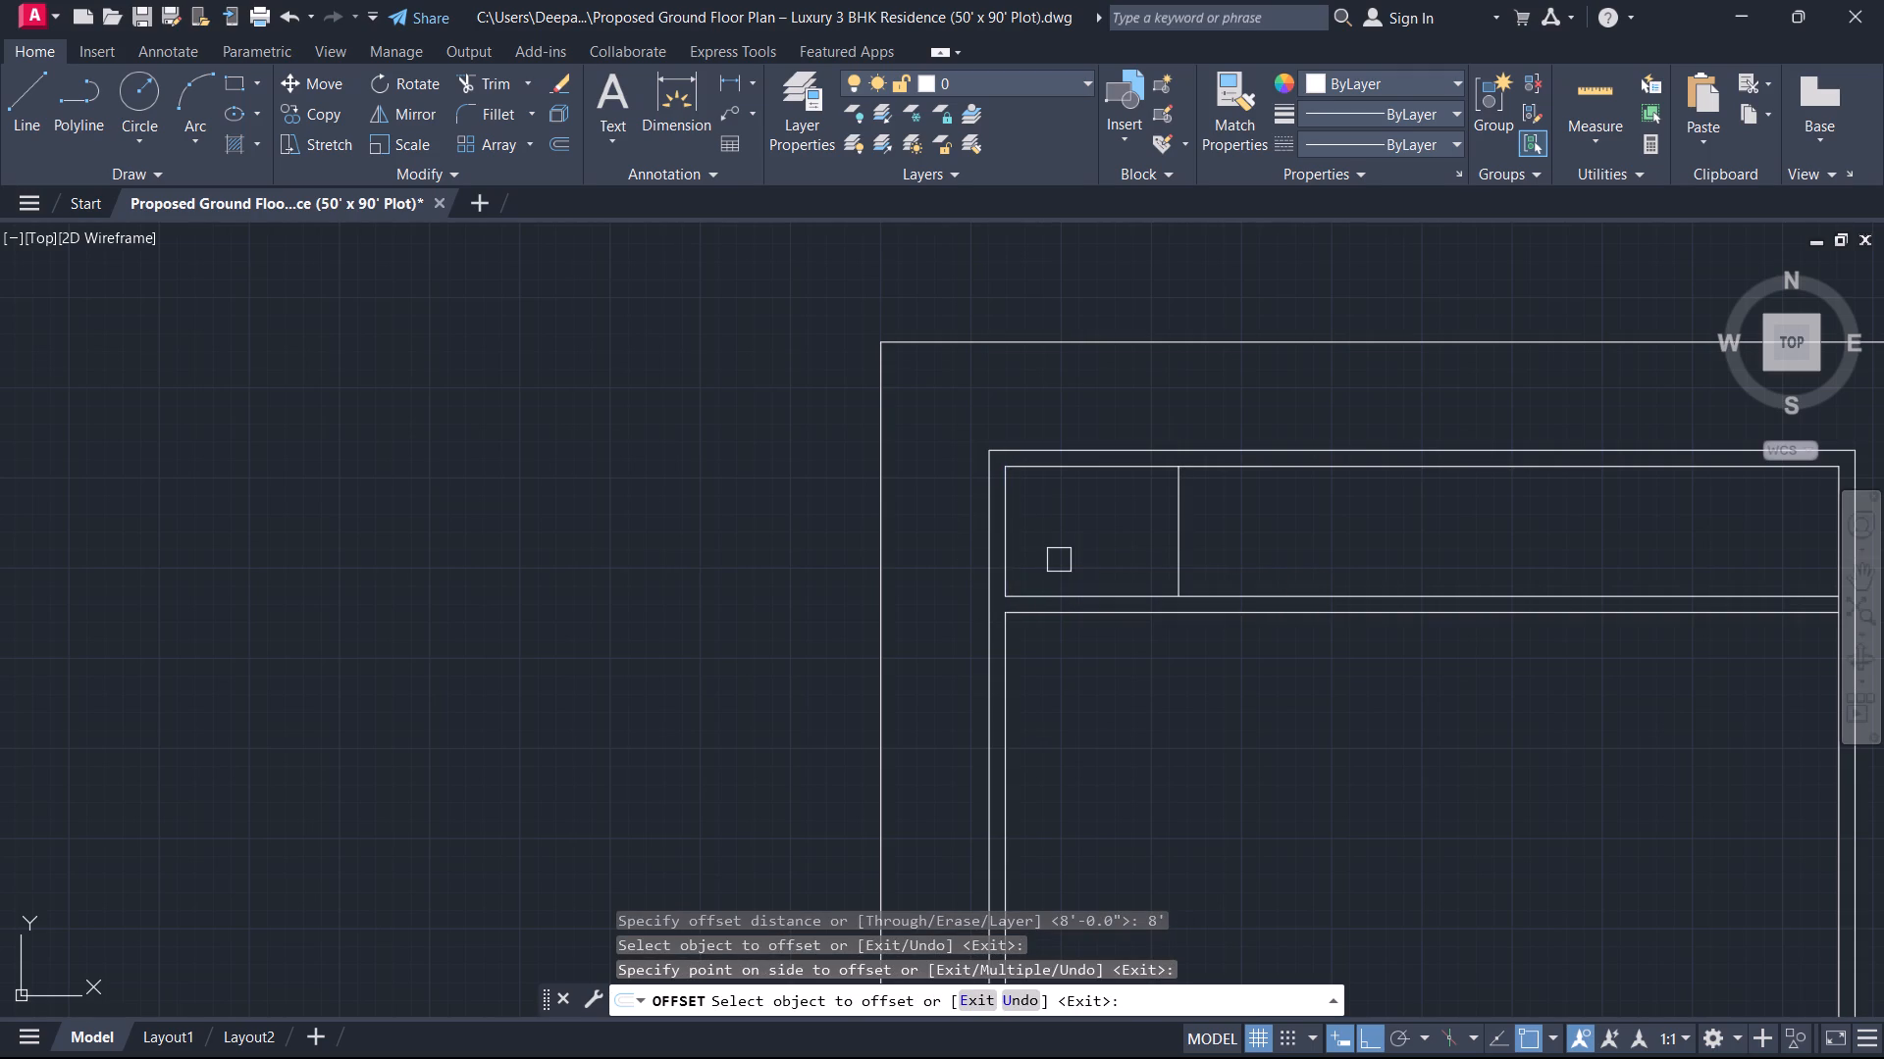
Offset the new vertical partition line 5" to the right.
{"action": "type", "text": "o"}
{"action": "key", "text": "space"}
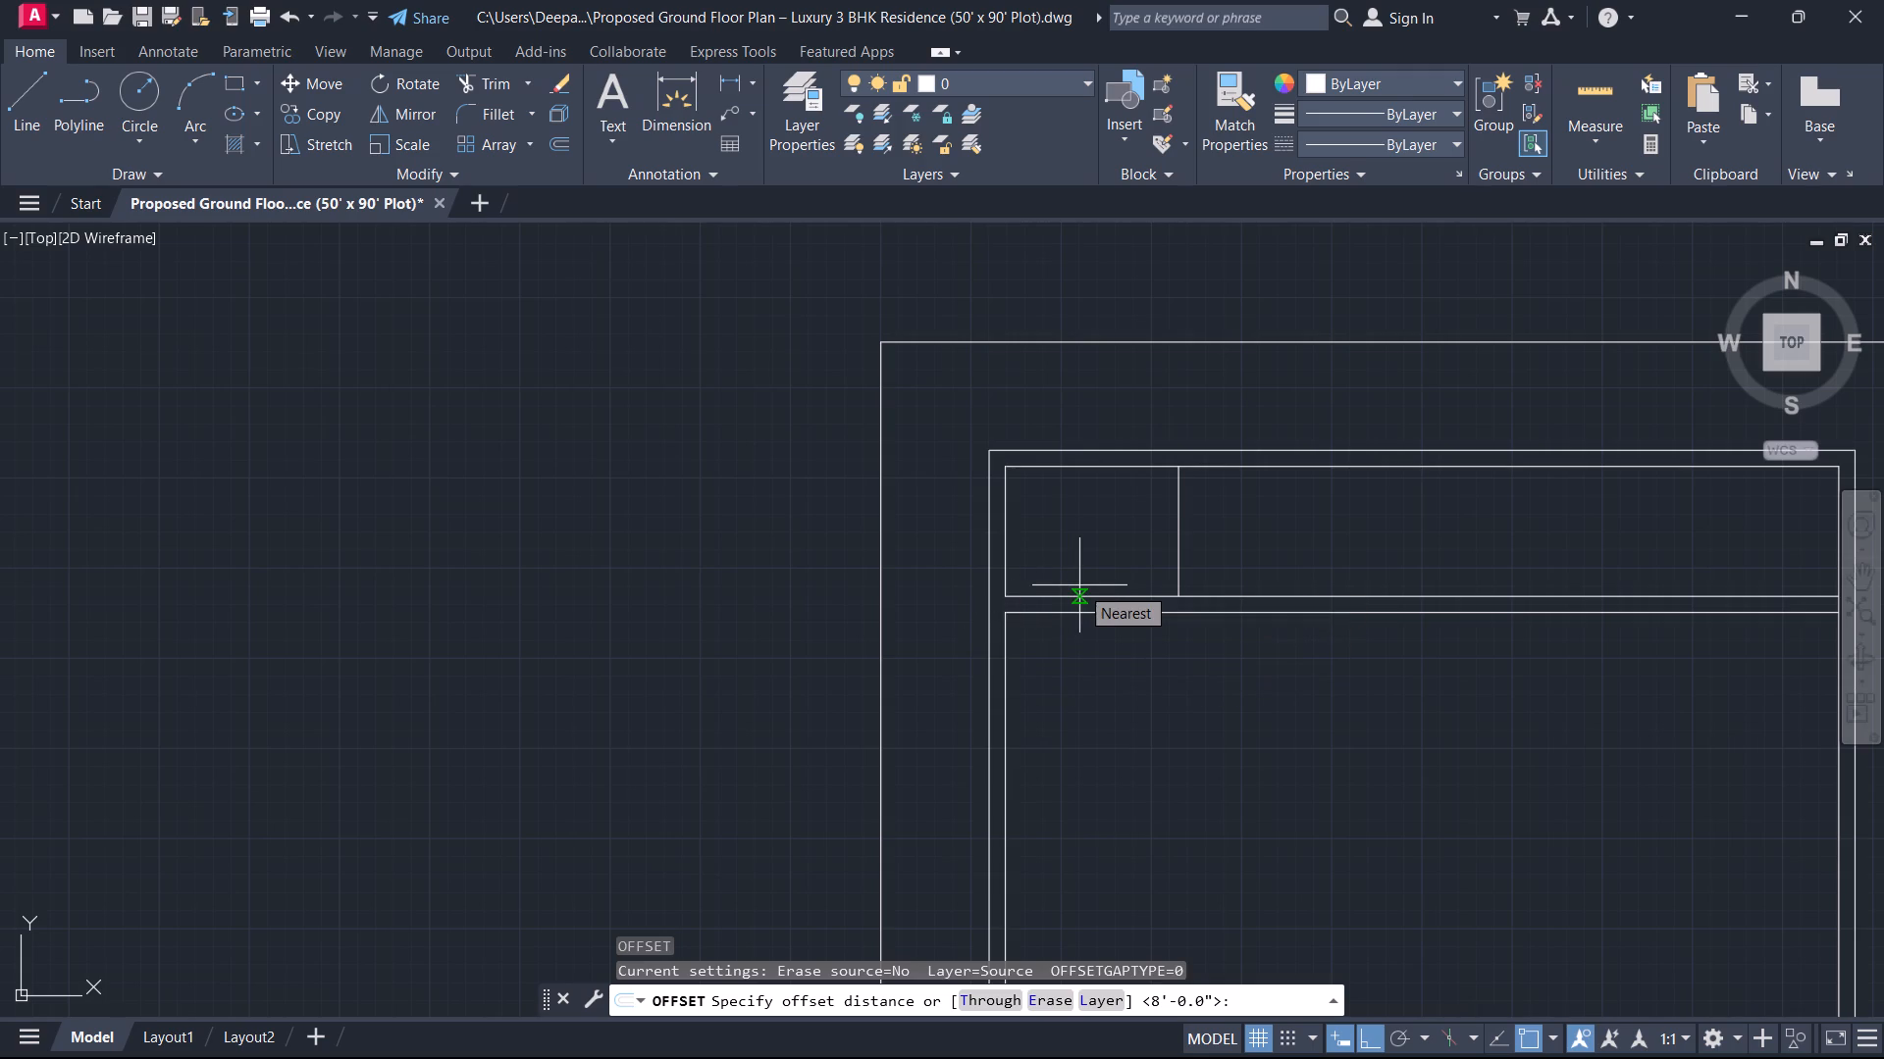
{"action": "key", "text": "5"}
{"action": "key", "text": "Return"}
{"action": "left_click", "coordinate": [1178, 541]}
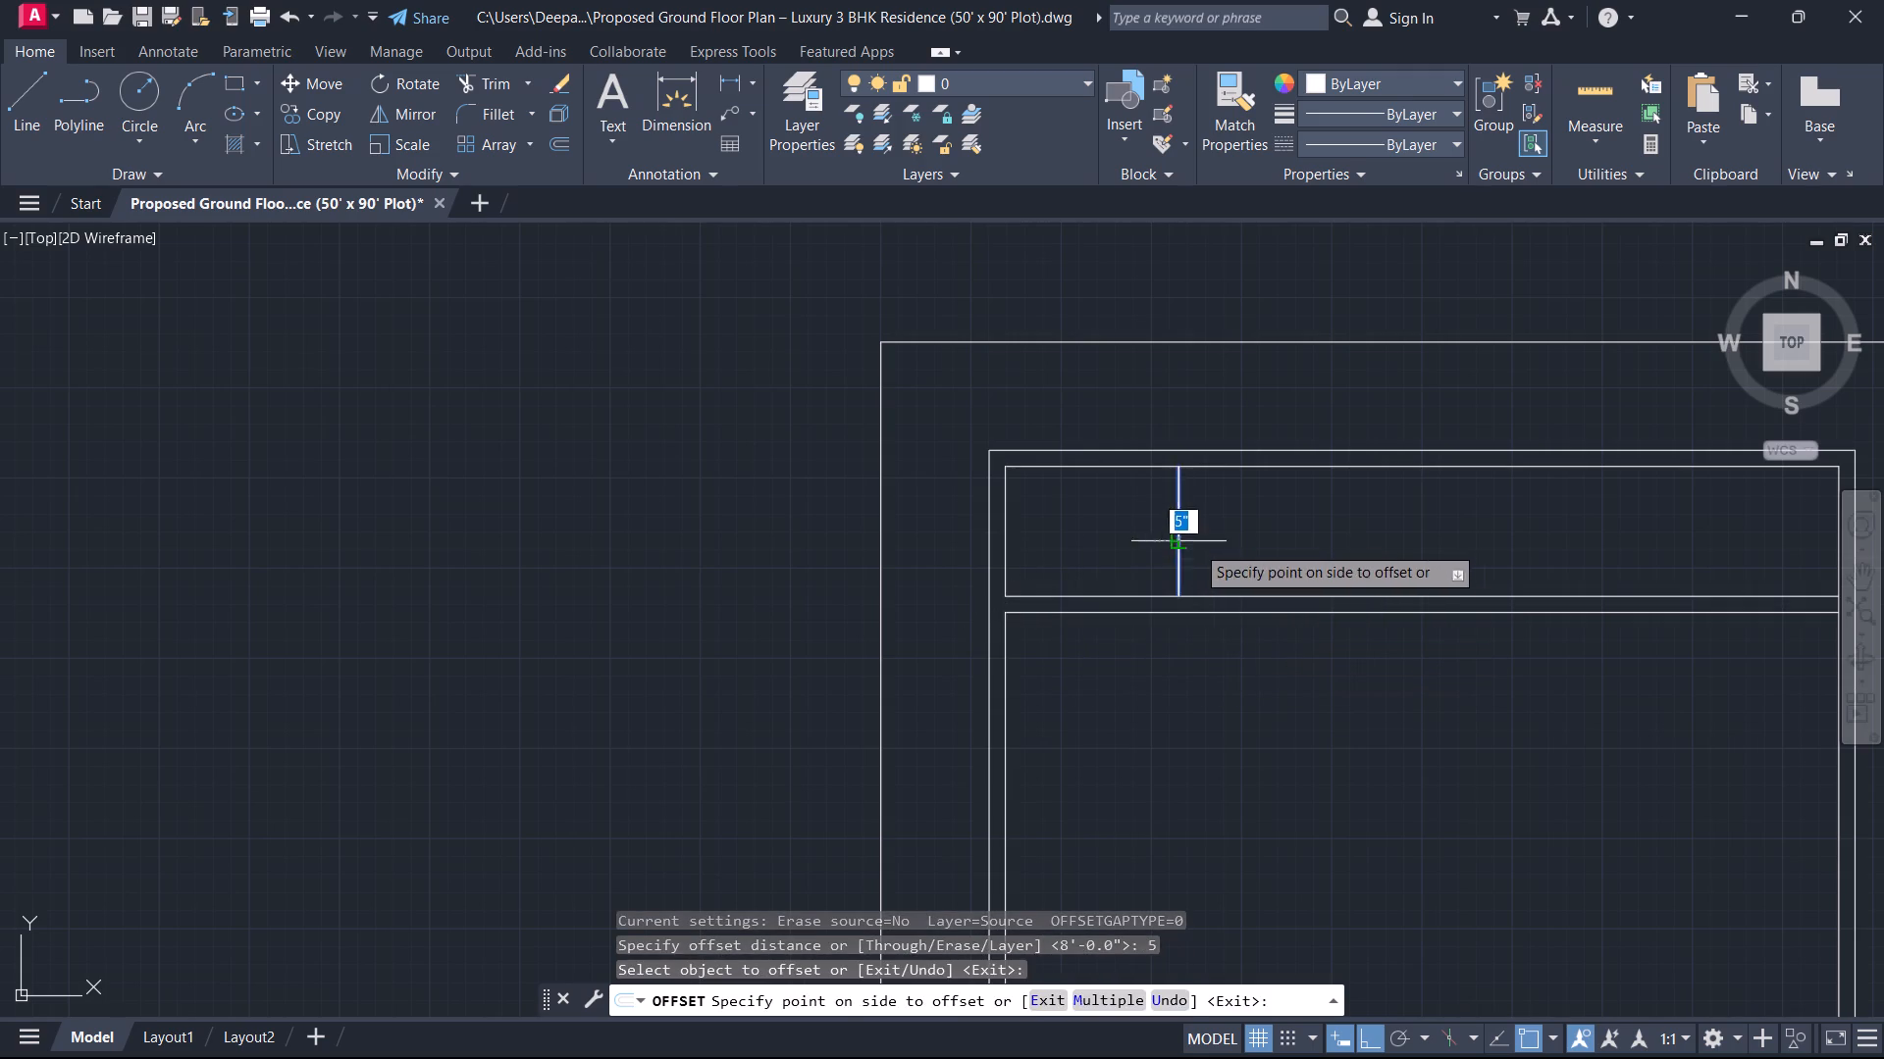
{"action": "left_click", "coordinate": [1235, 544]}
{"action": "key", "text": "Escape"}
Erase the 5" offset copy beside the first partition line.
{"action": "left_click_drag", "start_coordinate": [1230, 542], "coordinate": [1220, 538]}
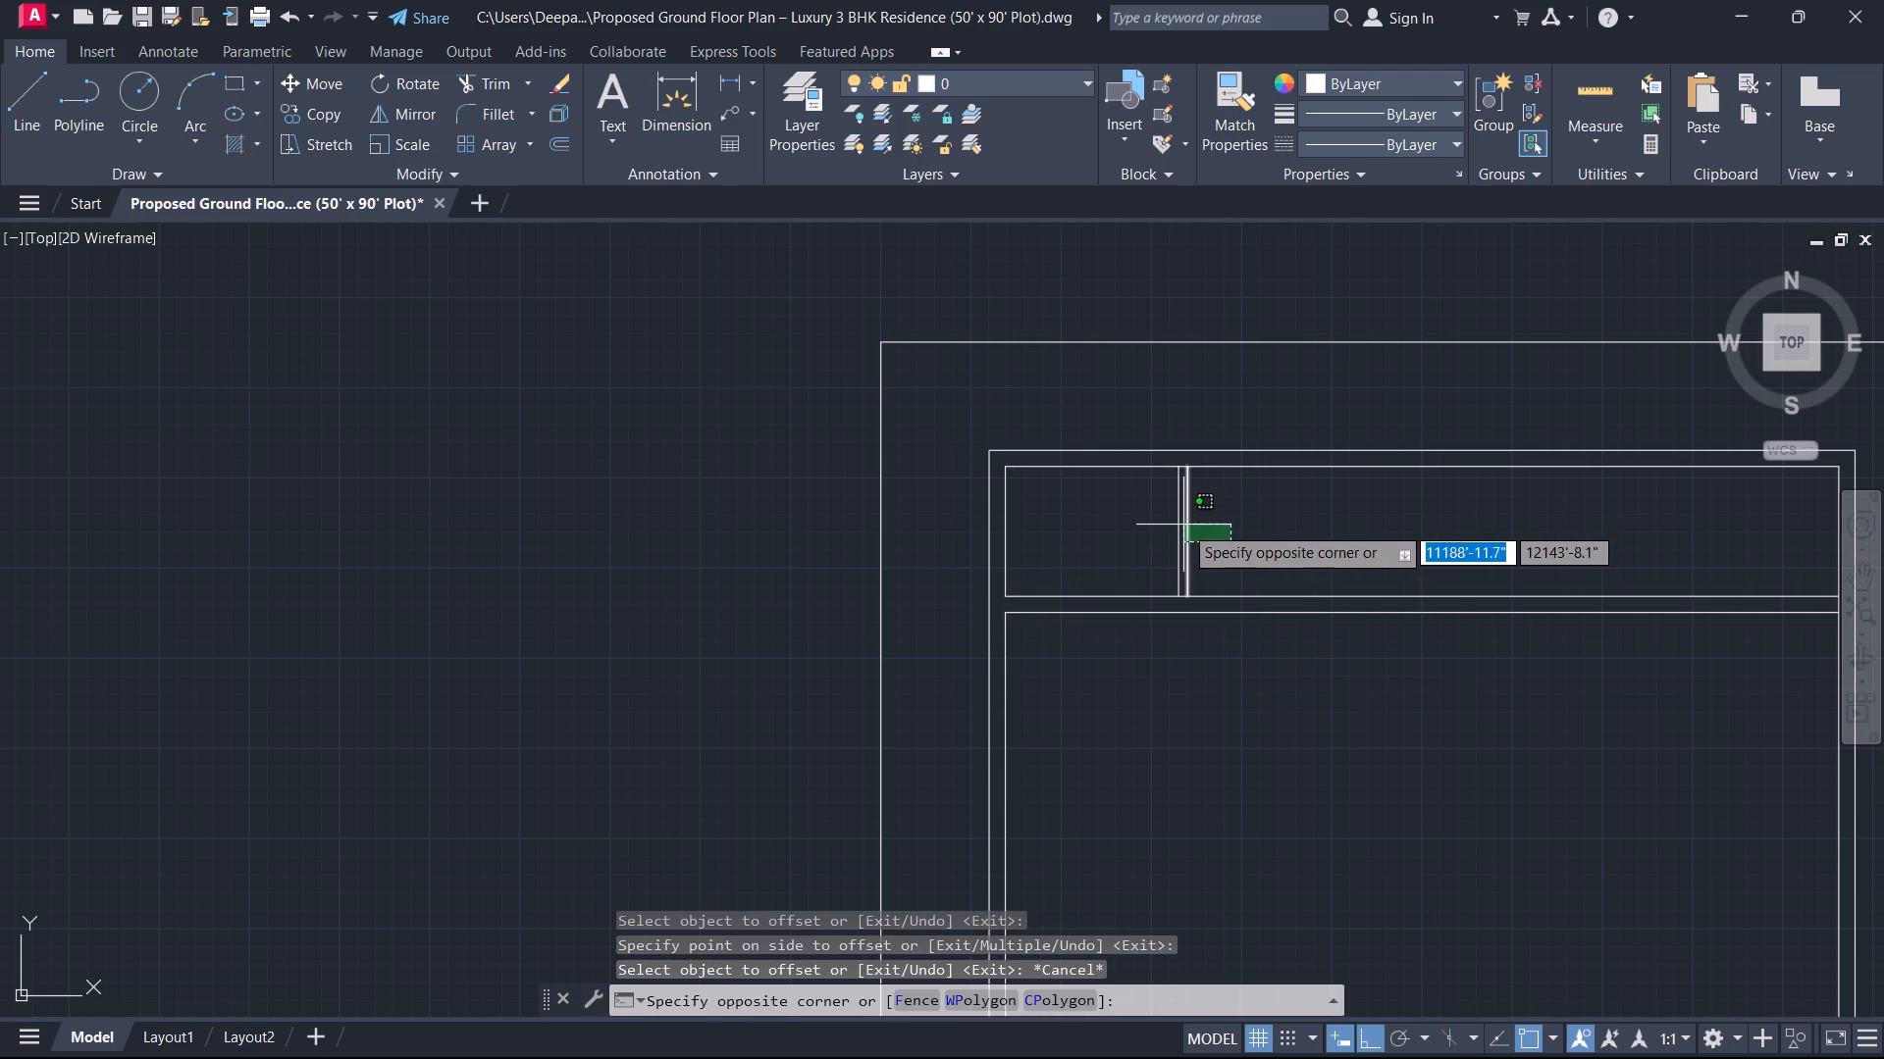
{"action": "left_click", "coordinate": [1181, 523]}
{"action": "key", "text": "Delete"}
Offset the first vertical partition line 9" to the right to give the wall its thickness.
{"action": "type", "text": "o"}
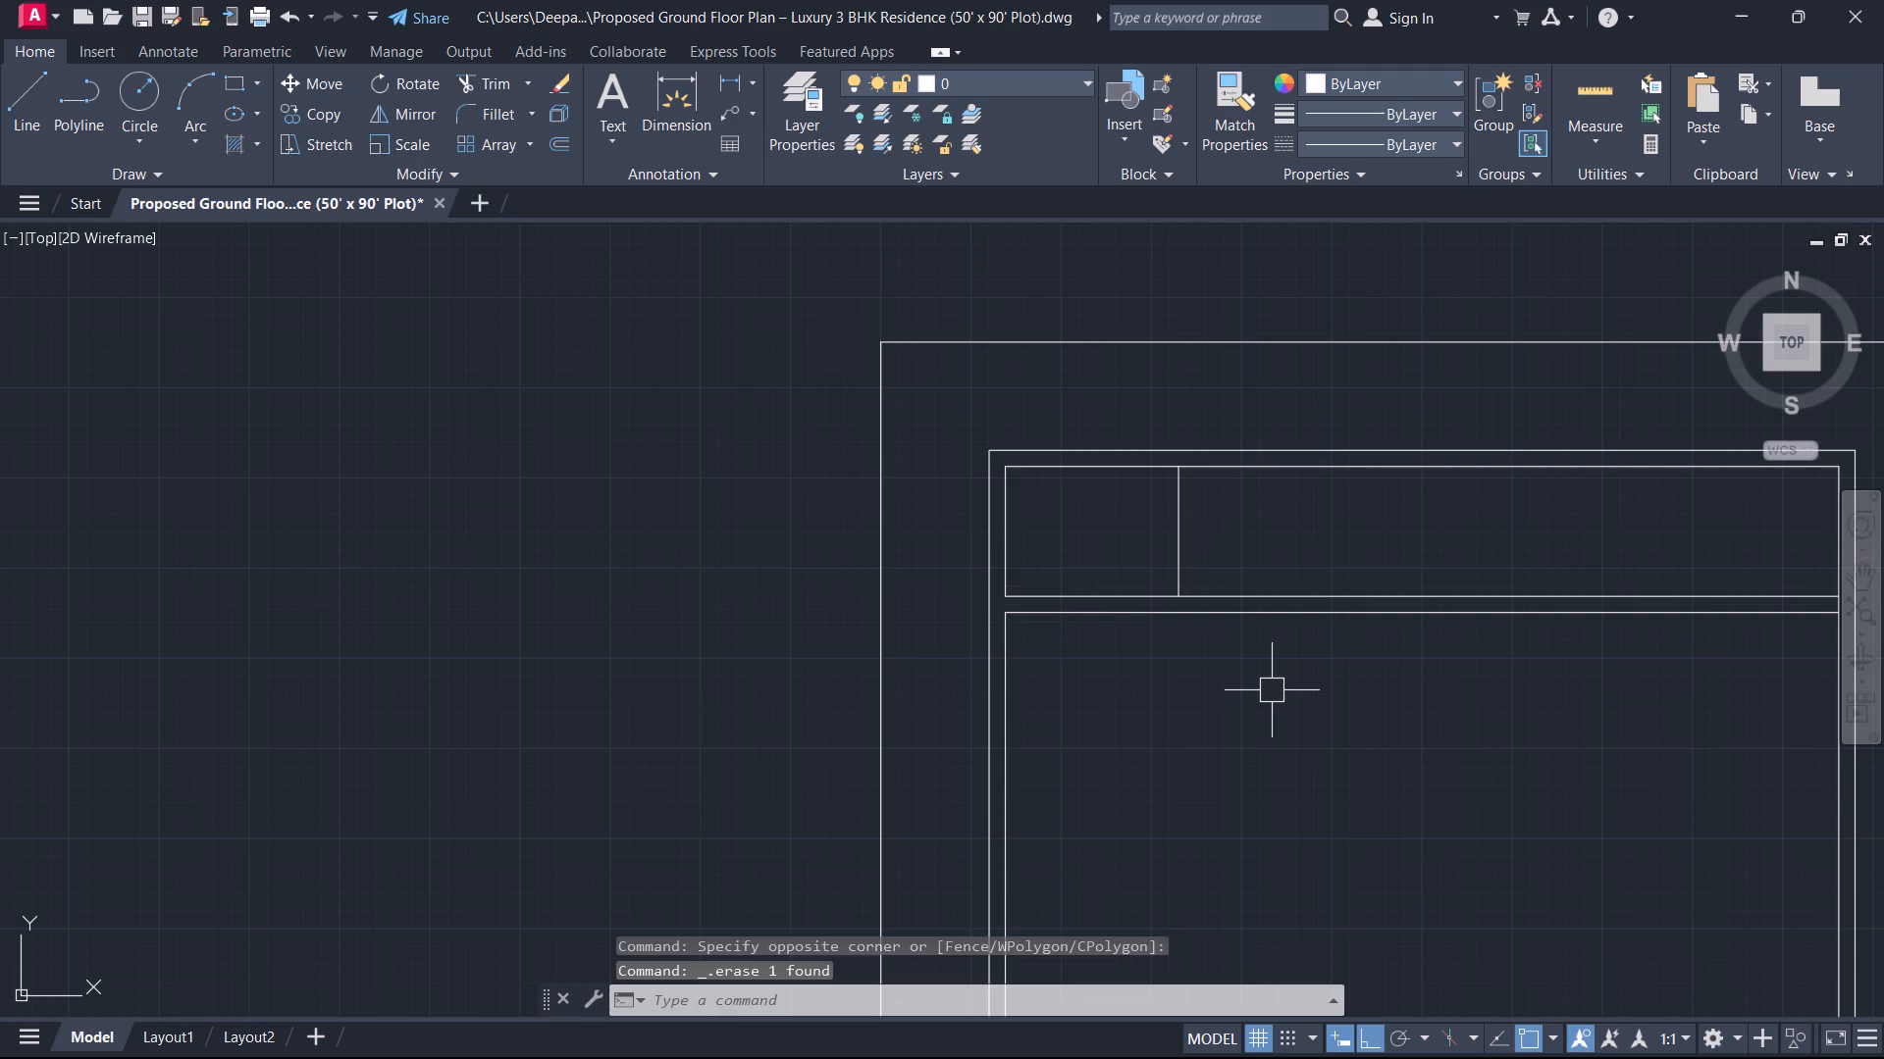
{"action": "key", "text": "space"}
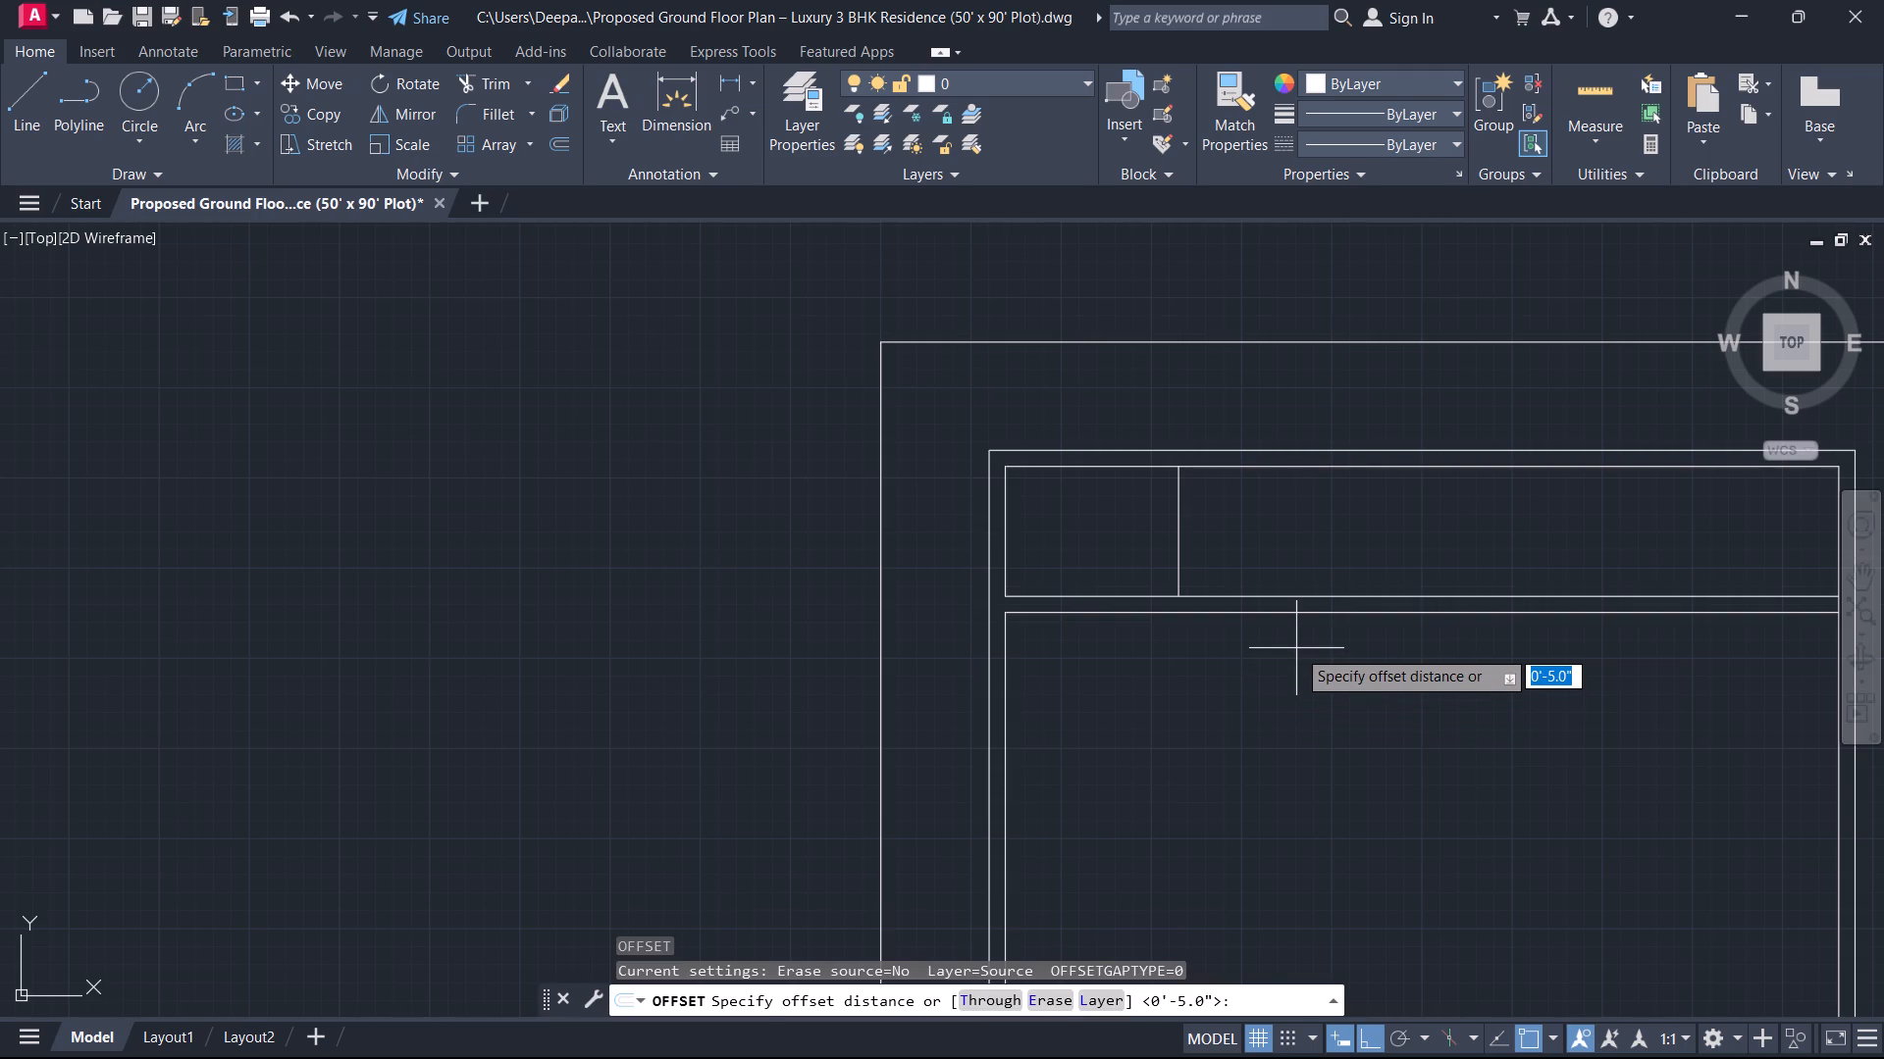
{"action": "key", "text": "9"}
{"action": "key", "text": "Return"}
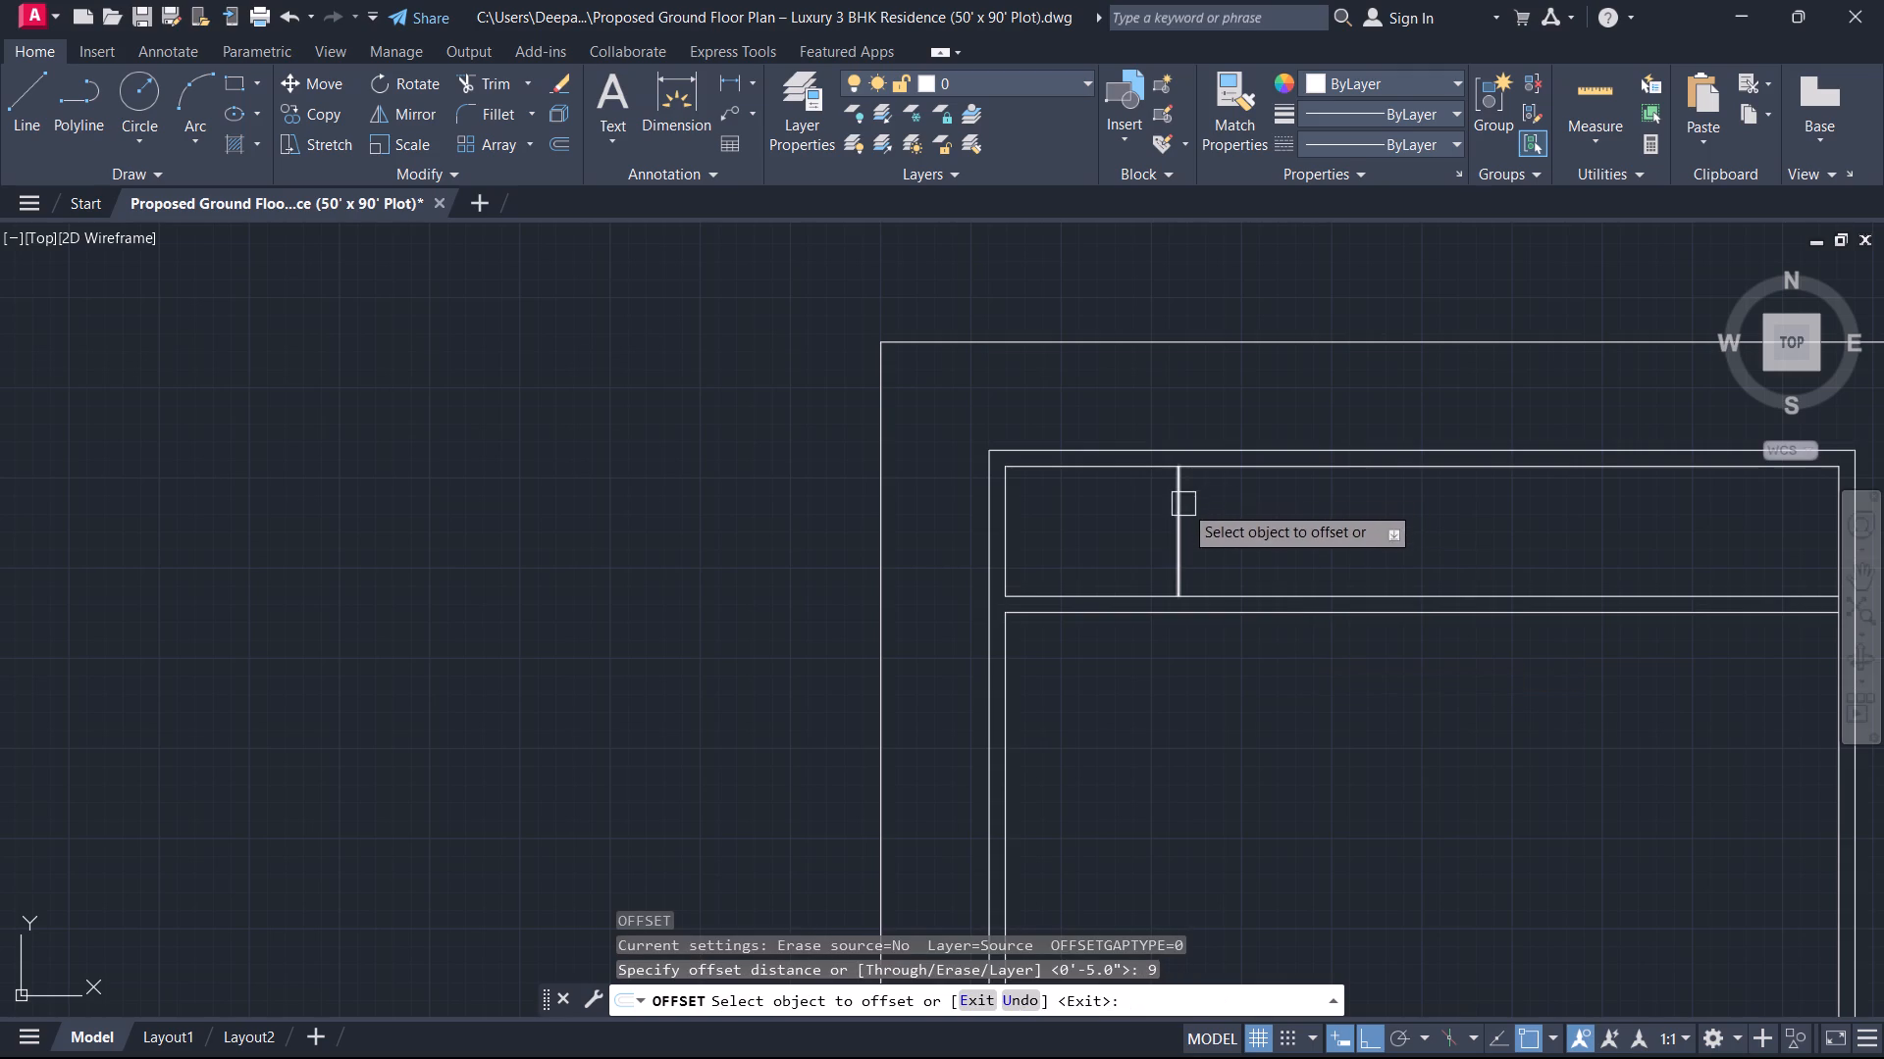
{"action": "left_click", "coordinate": [1183, 504]}
{"action": "left_click", "coordinate": [1237, 510]}
{"action": "key", "text": "Escape"}
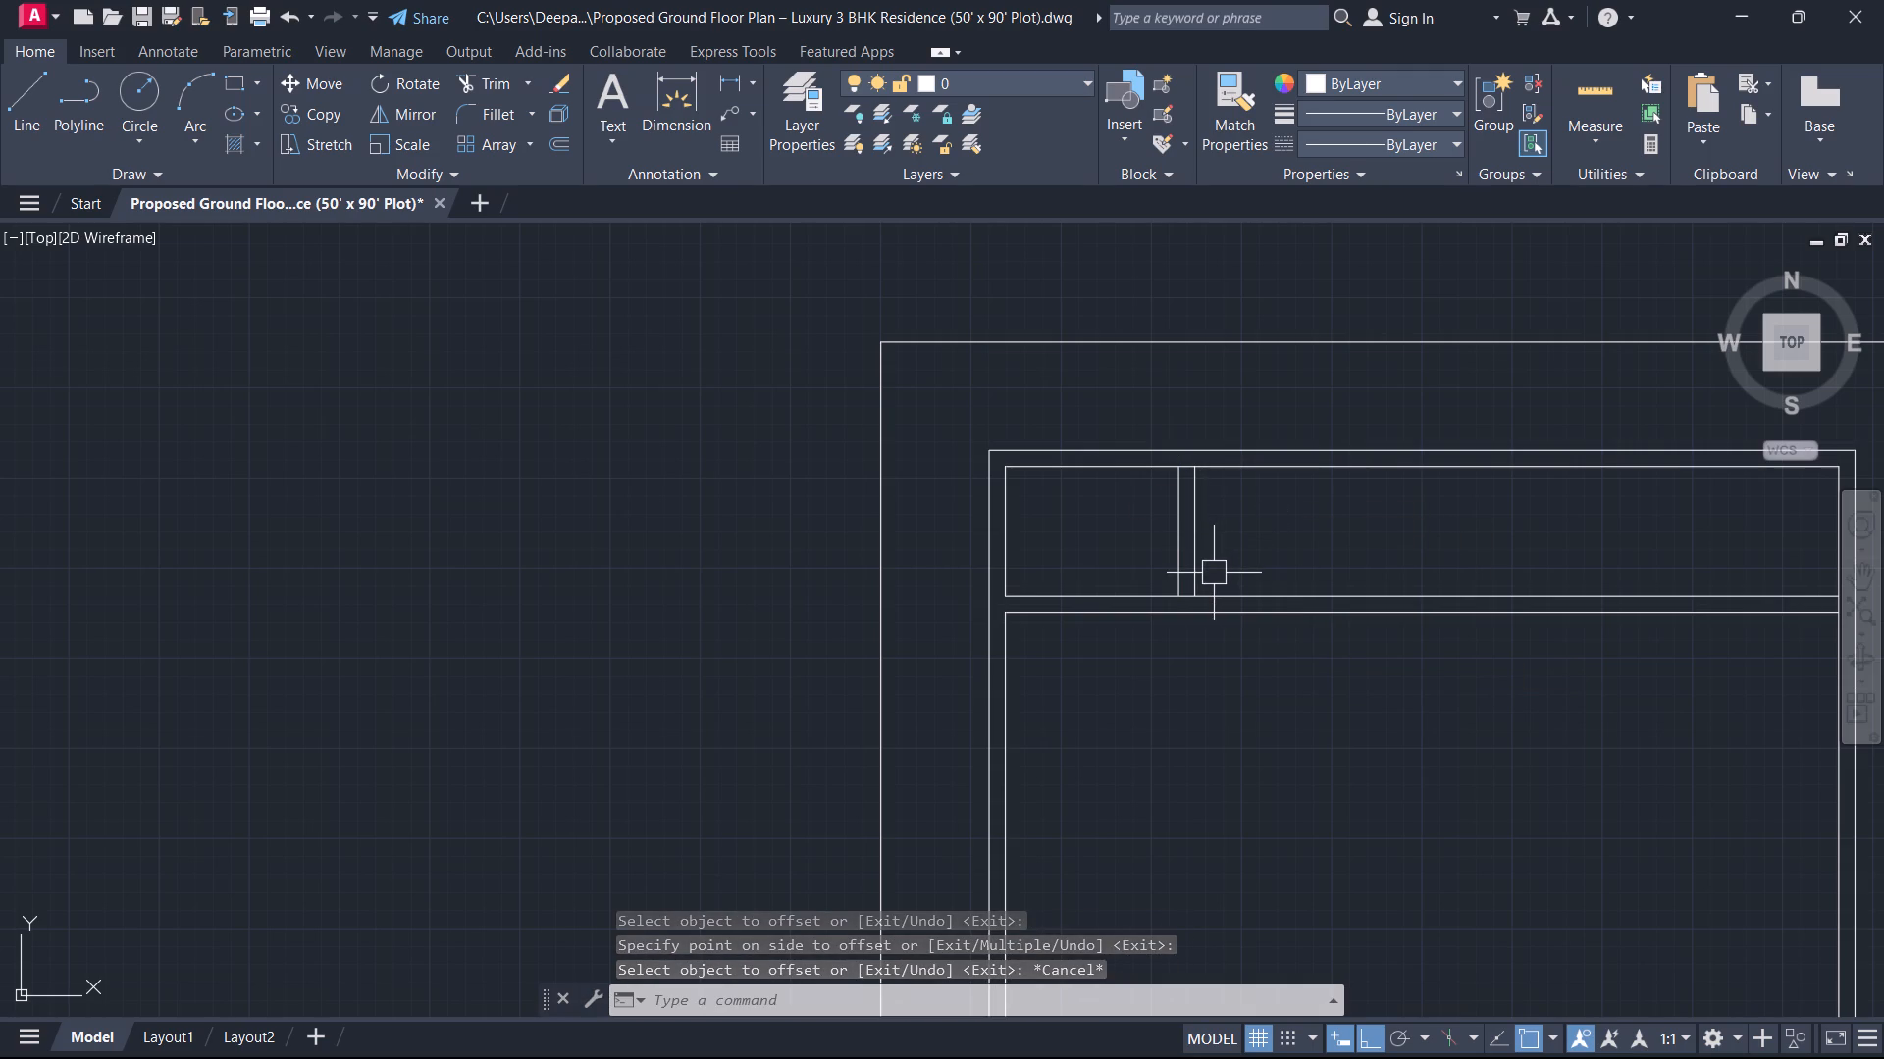
Offset the right face of the first partition wall 5'3" to the right.
{"action": "type", "text": "o"}
{"action": "key", "text": "space"}
{"action": "type", "text": "5'"}
{"action": "key", "text": "3"}
{"action": "key", "text": "Return"}
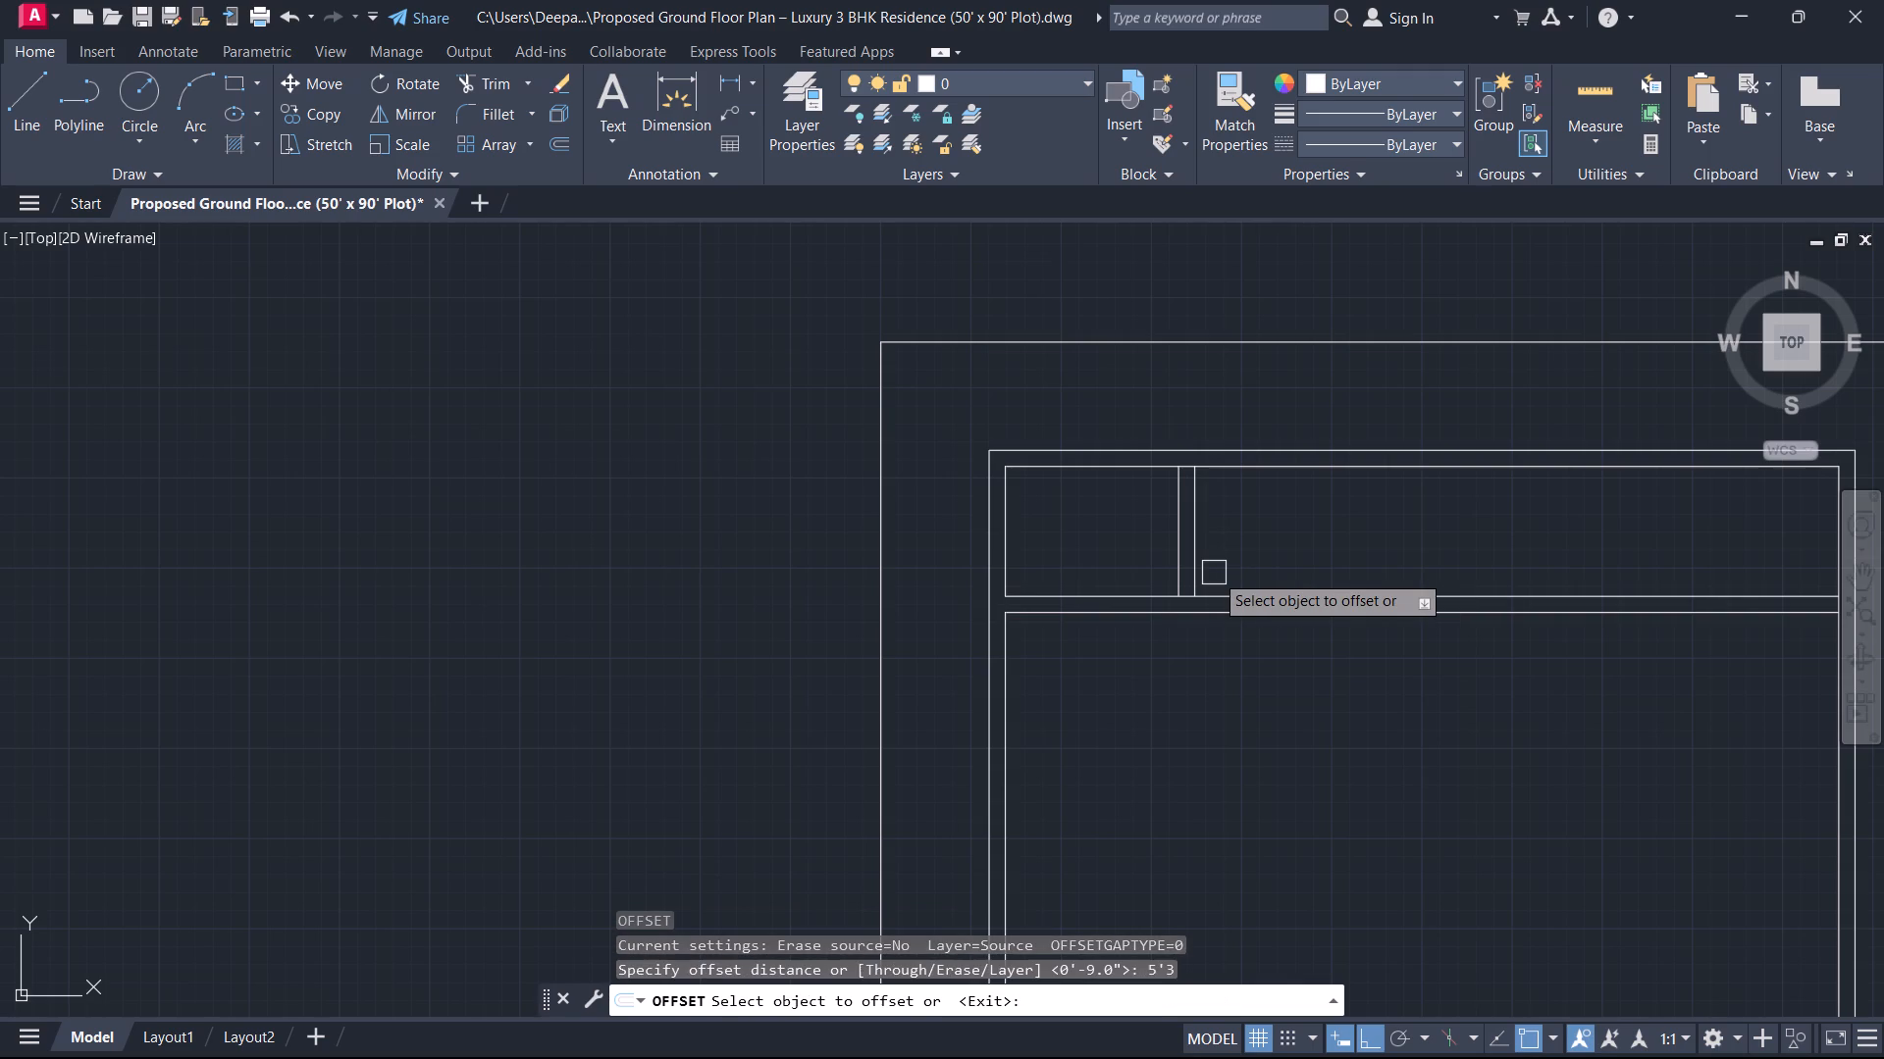
{"action": "left_click", "coordinate": [1204, 543]}
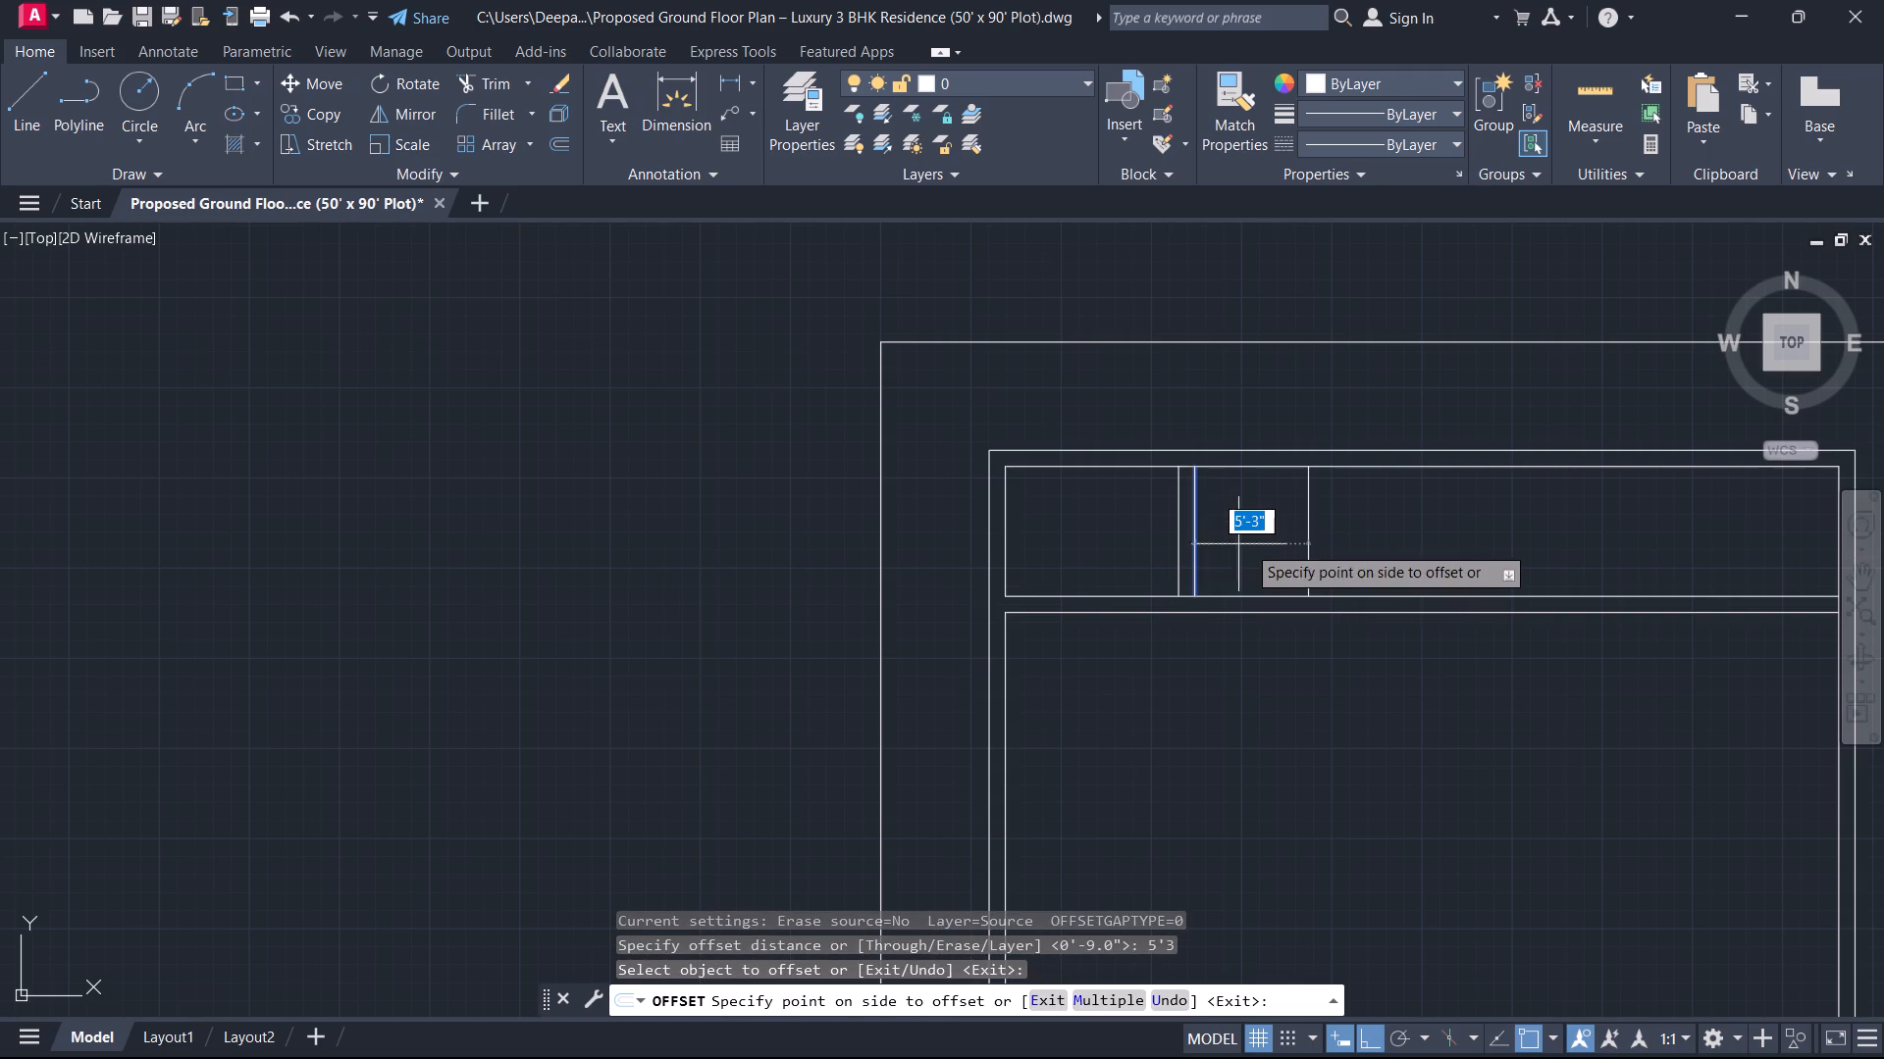
{"action": "left_click", "coordinate": [1246, 544]}
{"action": "key", "text": "Escape"}
Offset the second vertical partition line 9" to the right to form the wall thickness.
{"action": "key", "text": "o"}
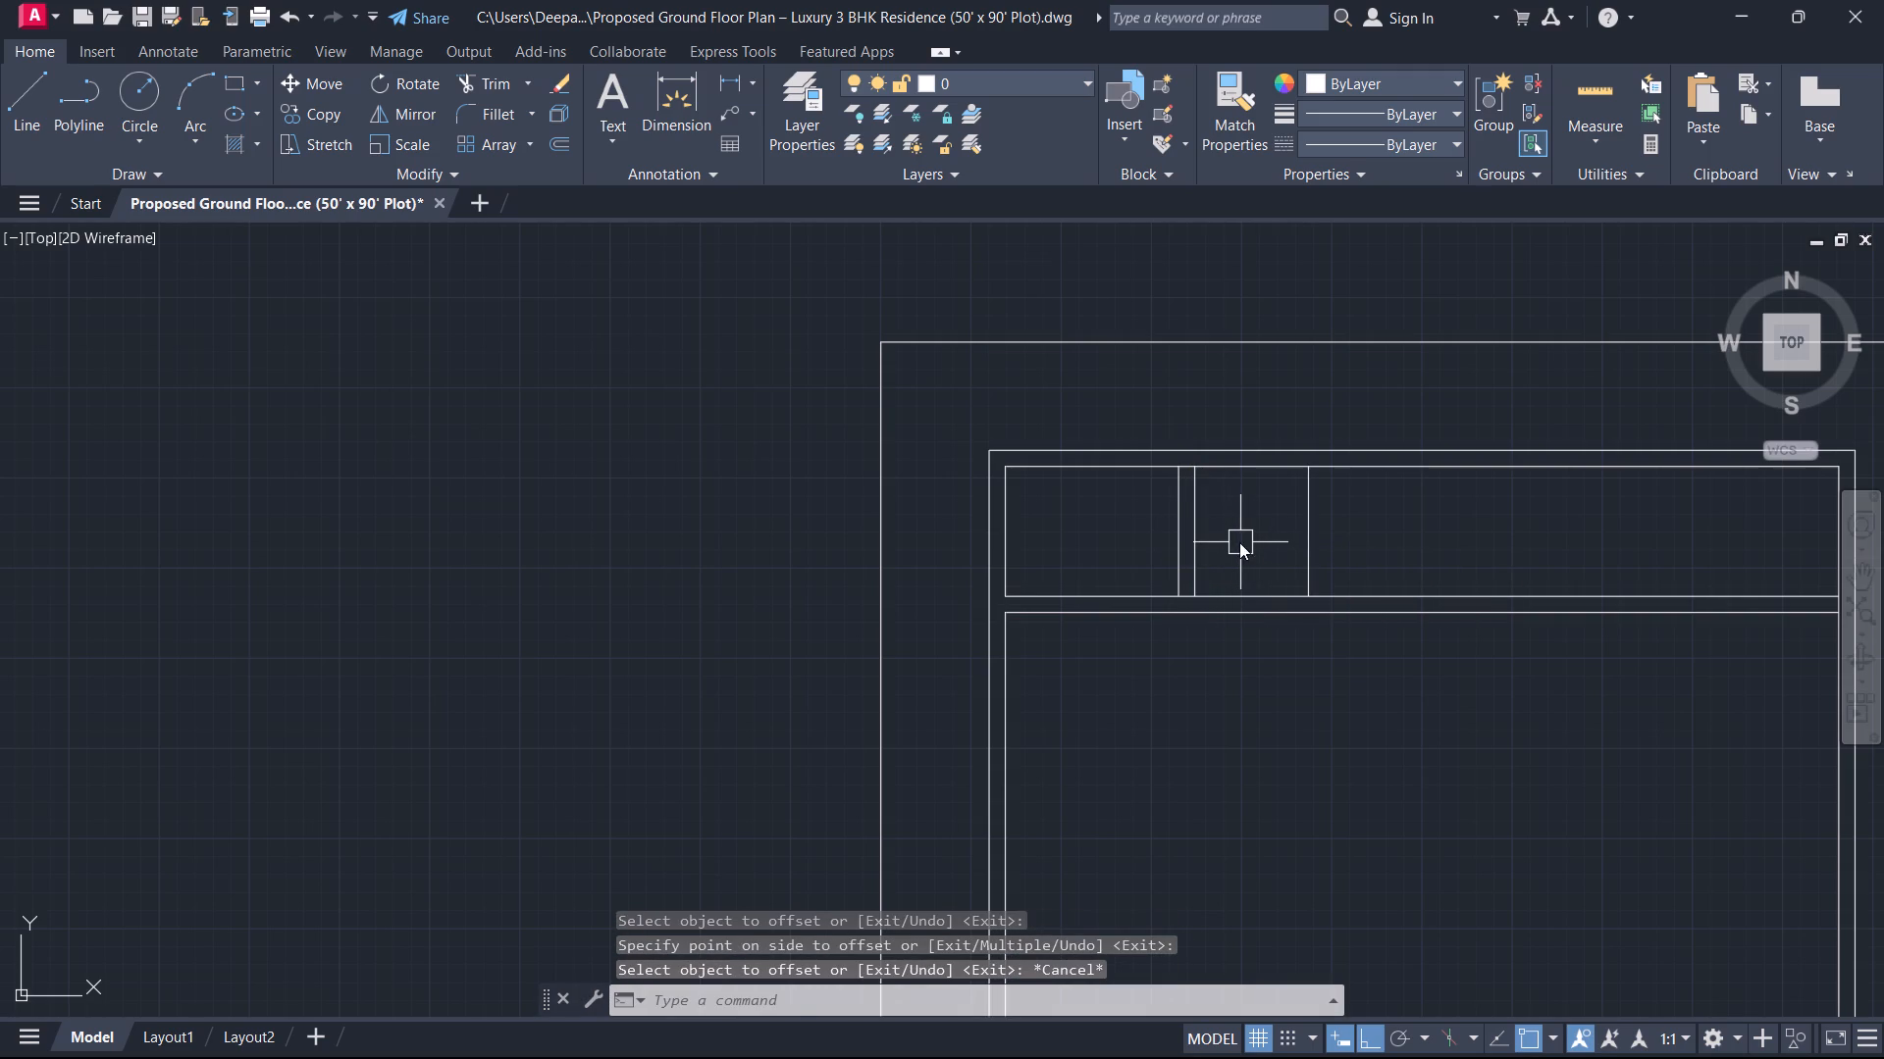
{"action": "key", "text": "space"}
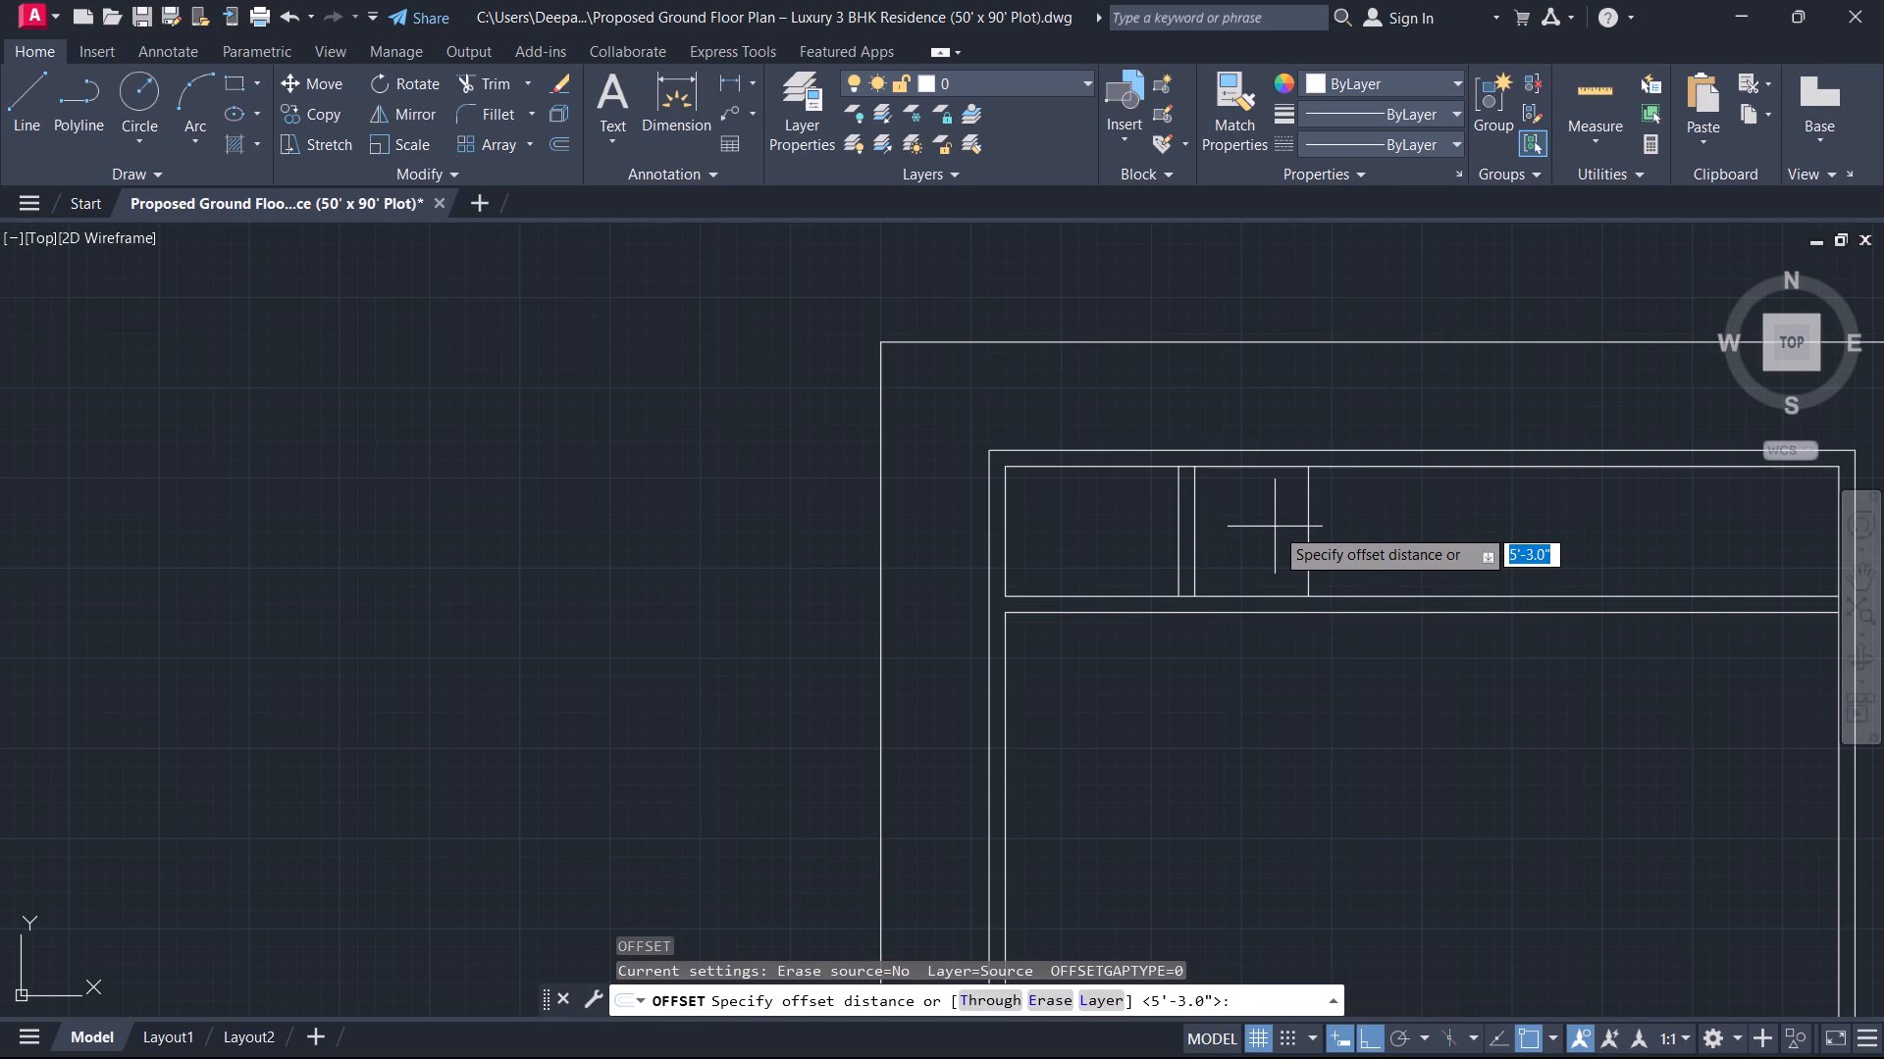
{"action": "key", "text": "9"}
{"action": "key", "text": "Return"}
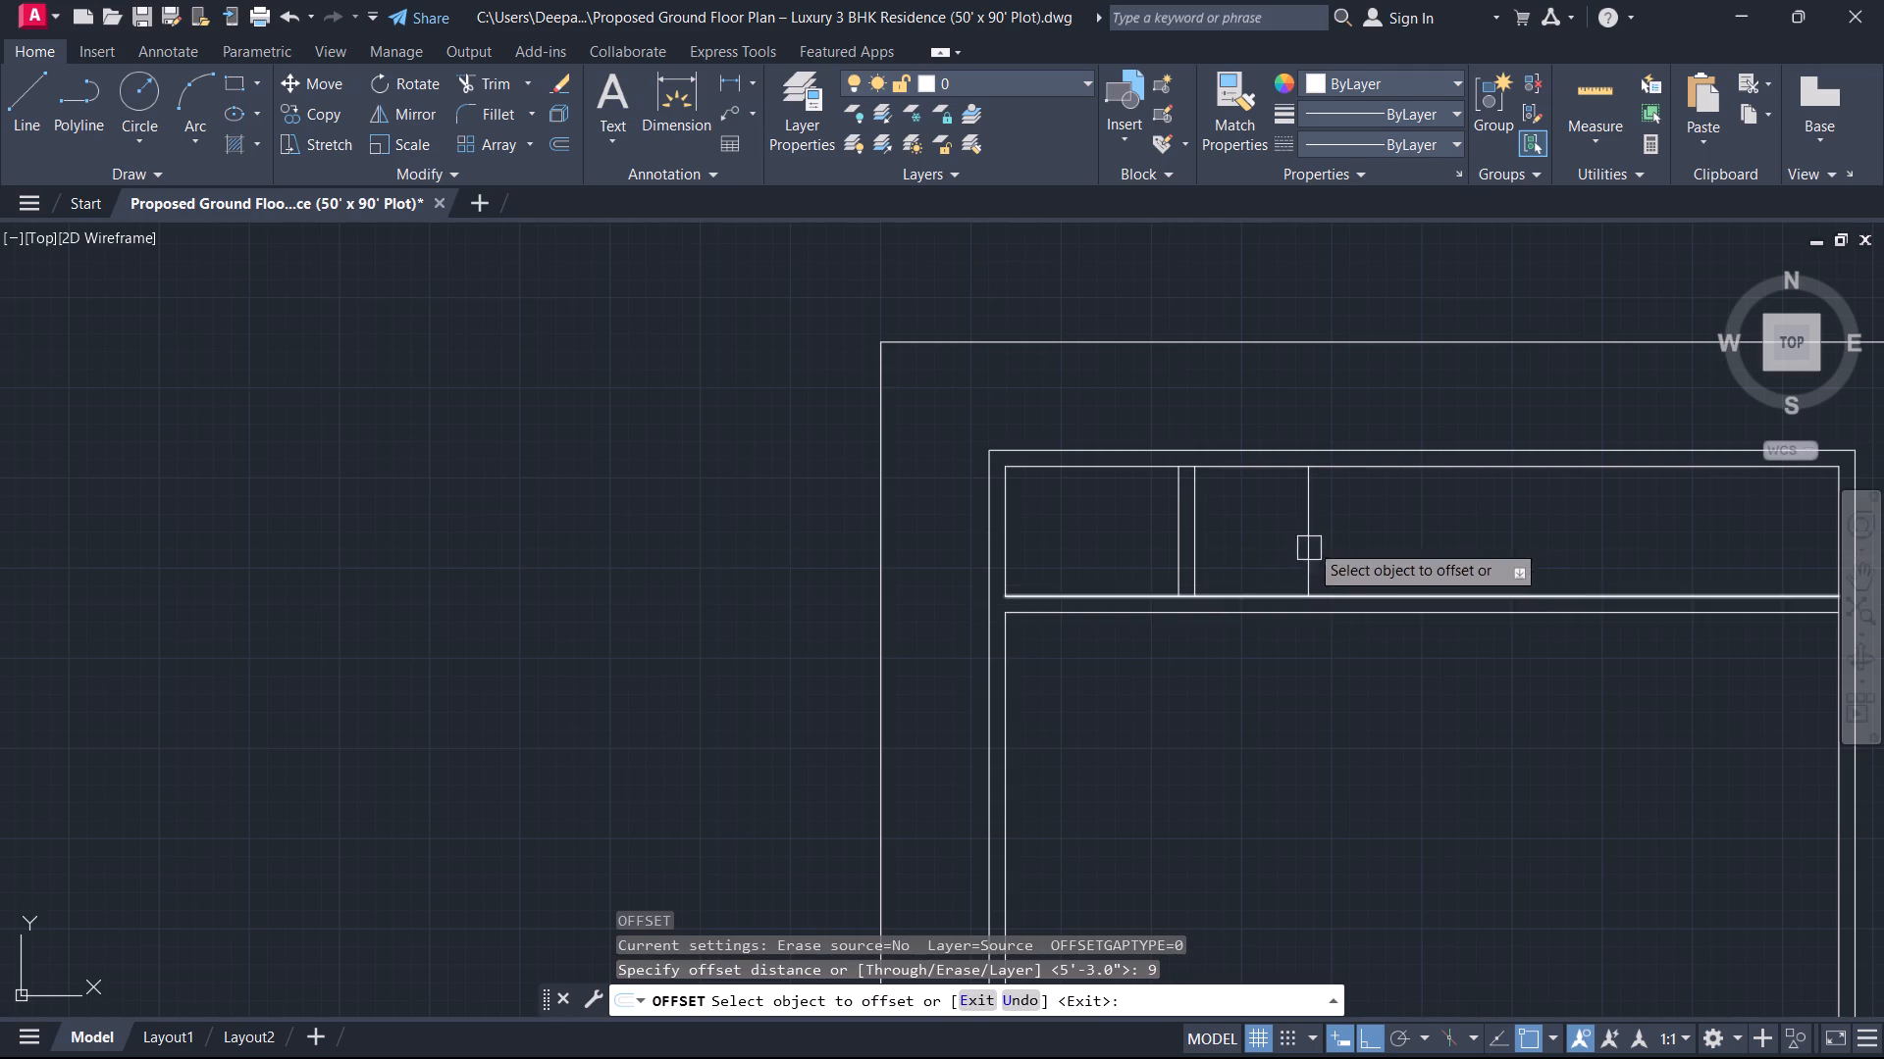
{"action": "left_click", "coordinate": [1309, 540]}
{"action": "left_click", "coordinate": [1333, 539]}
{"action": "key", "text": "Escape"}
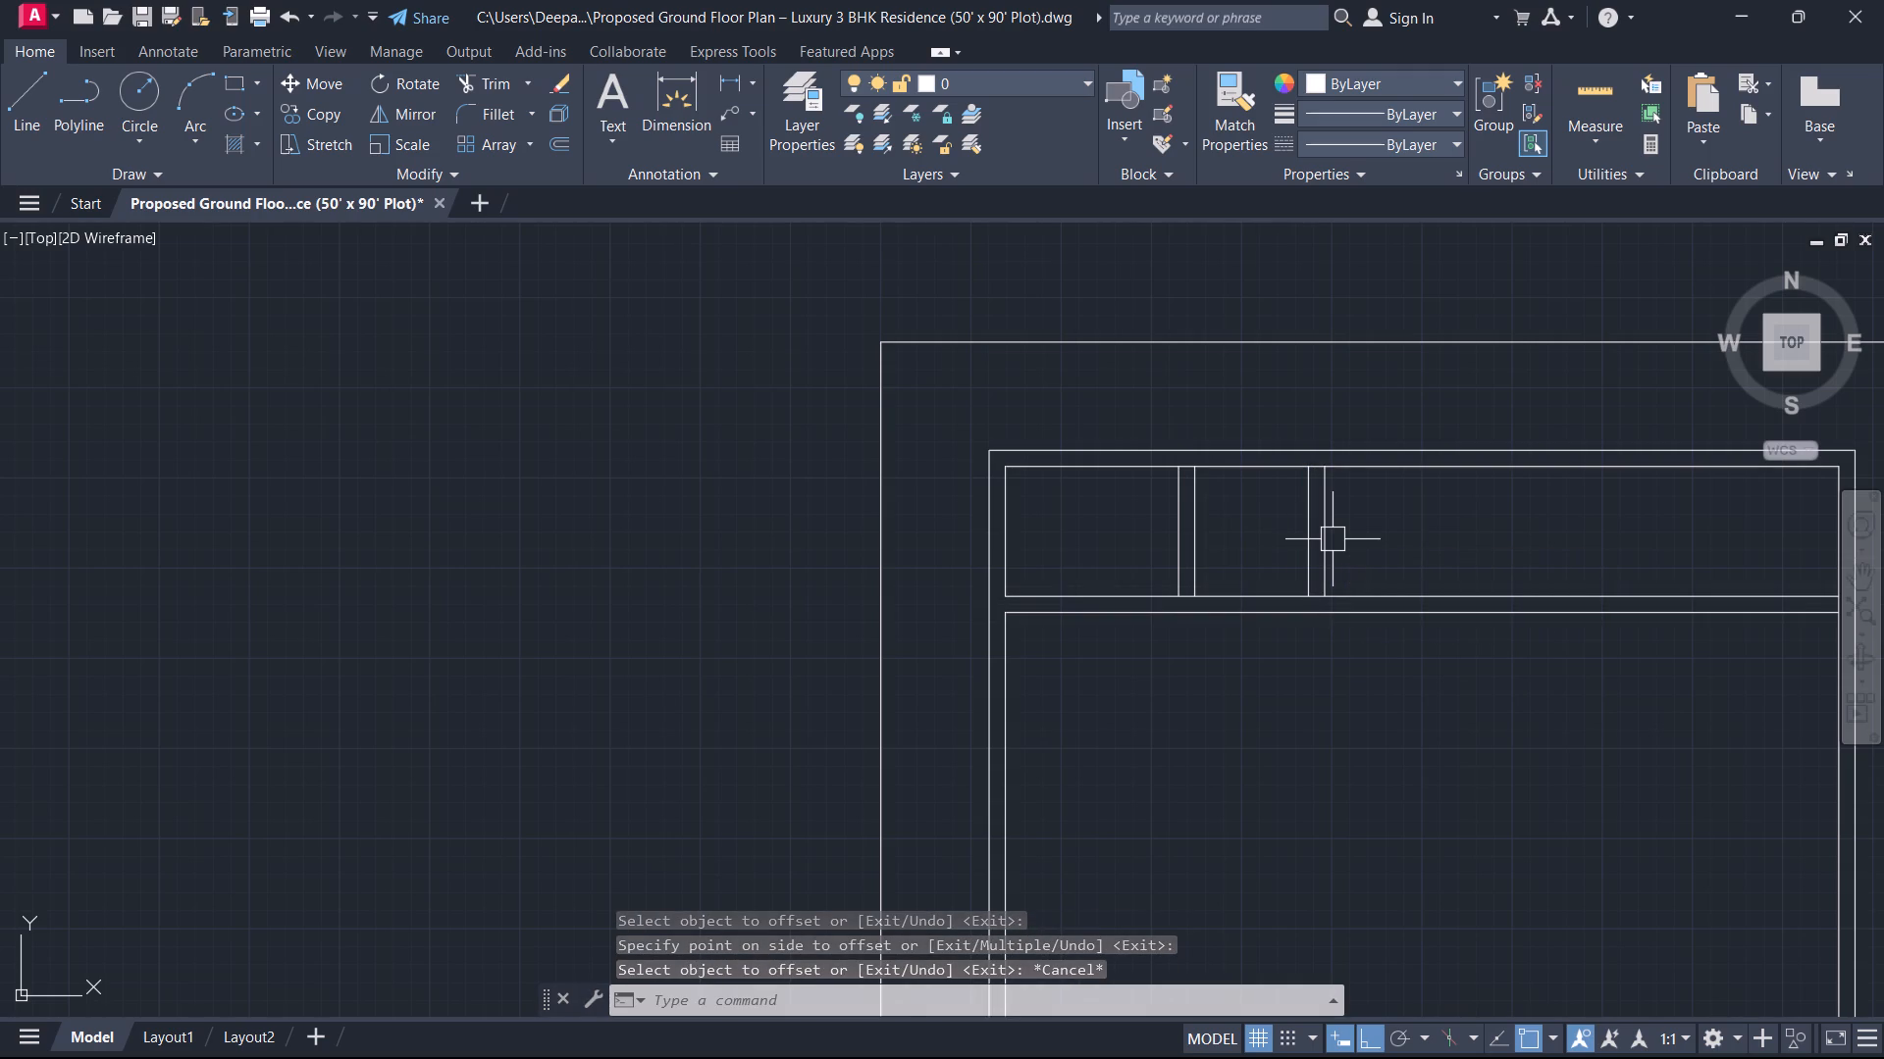
Offset the right face of the second partition wall 9' to the right.
{"action": "type", "text": "o"}
{"action": "key", "text": "space"}
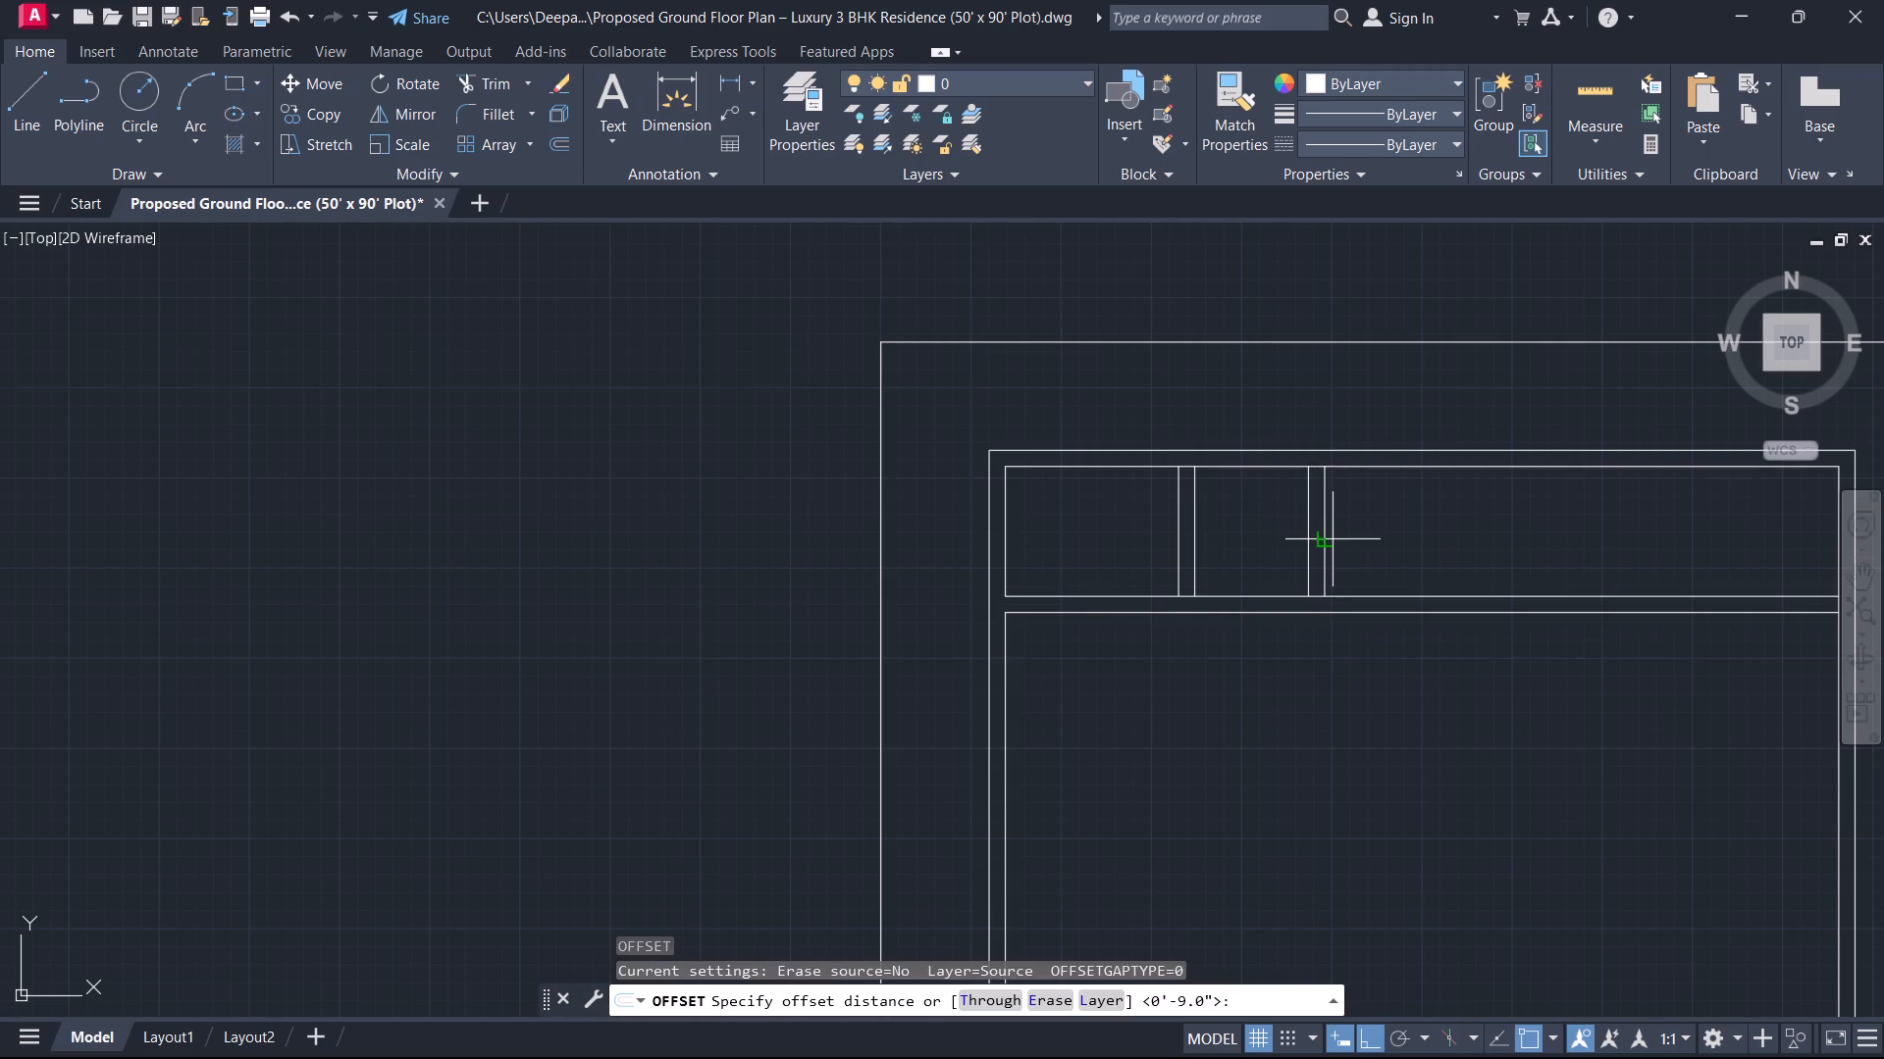
{"action": "key", "text": "9"}
{"action": "key", "text": "apostrophe"}
{"action": "key", "text": "Return"}
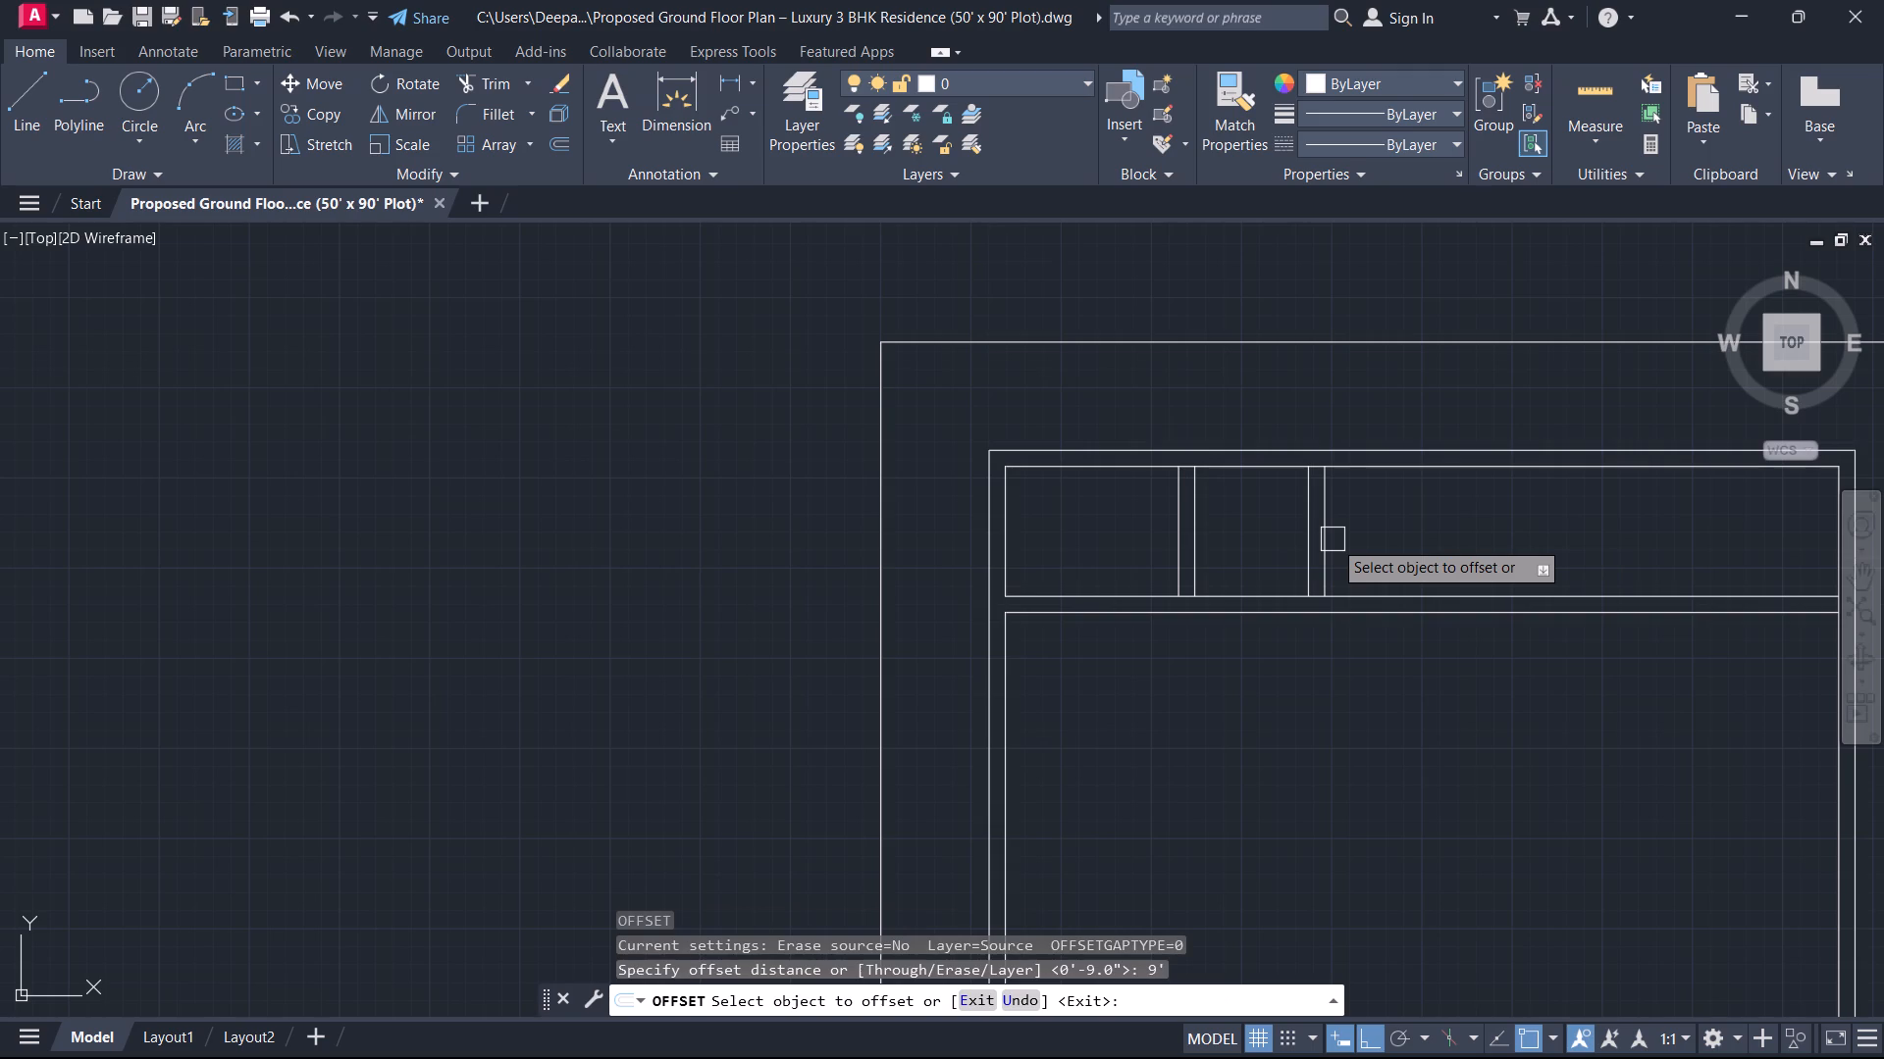
{"action": "left_click", "coordinate": [1333, 539]}
{"action": "left_click", "coordinate": [1381, 565]}
{"action": "key", "text": "Escape"}
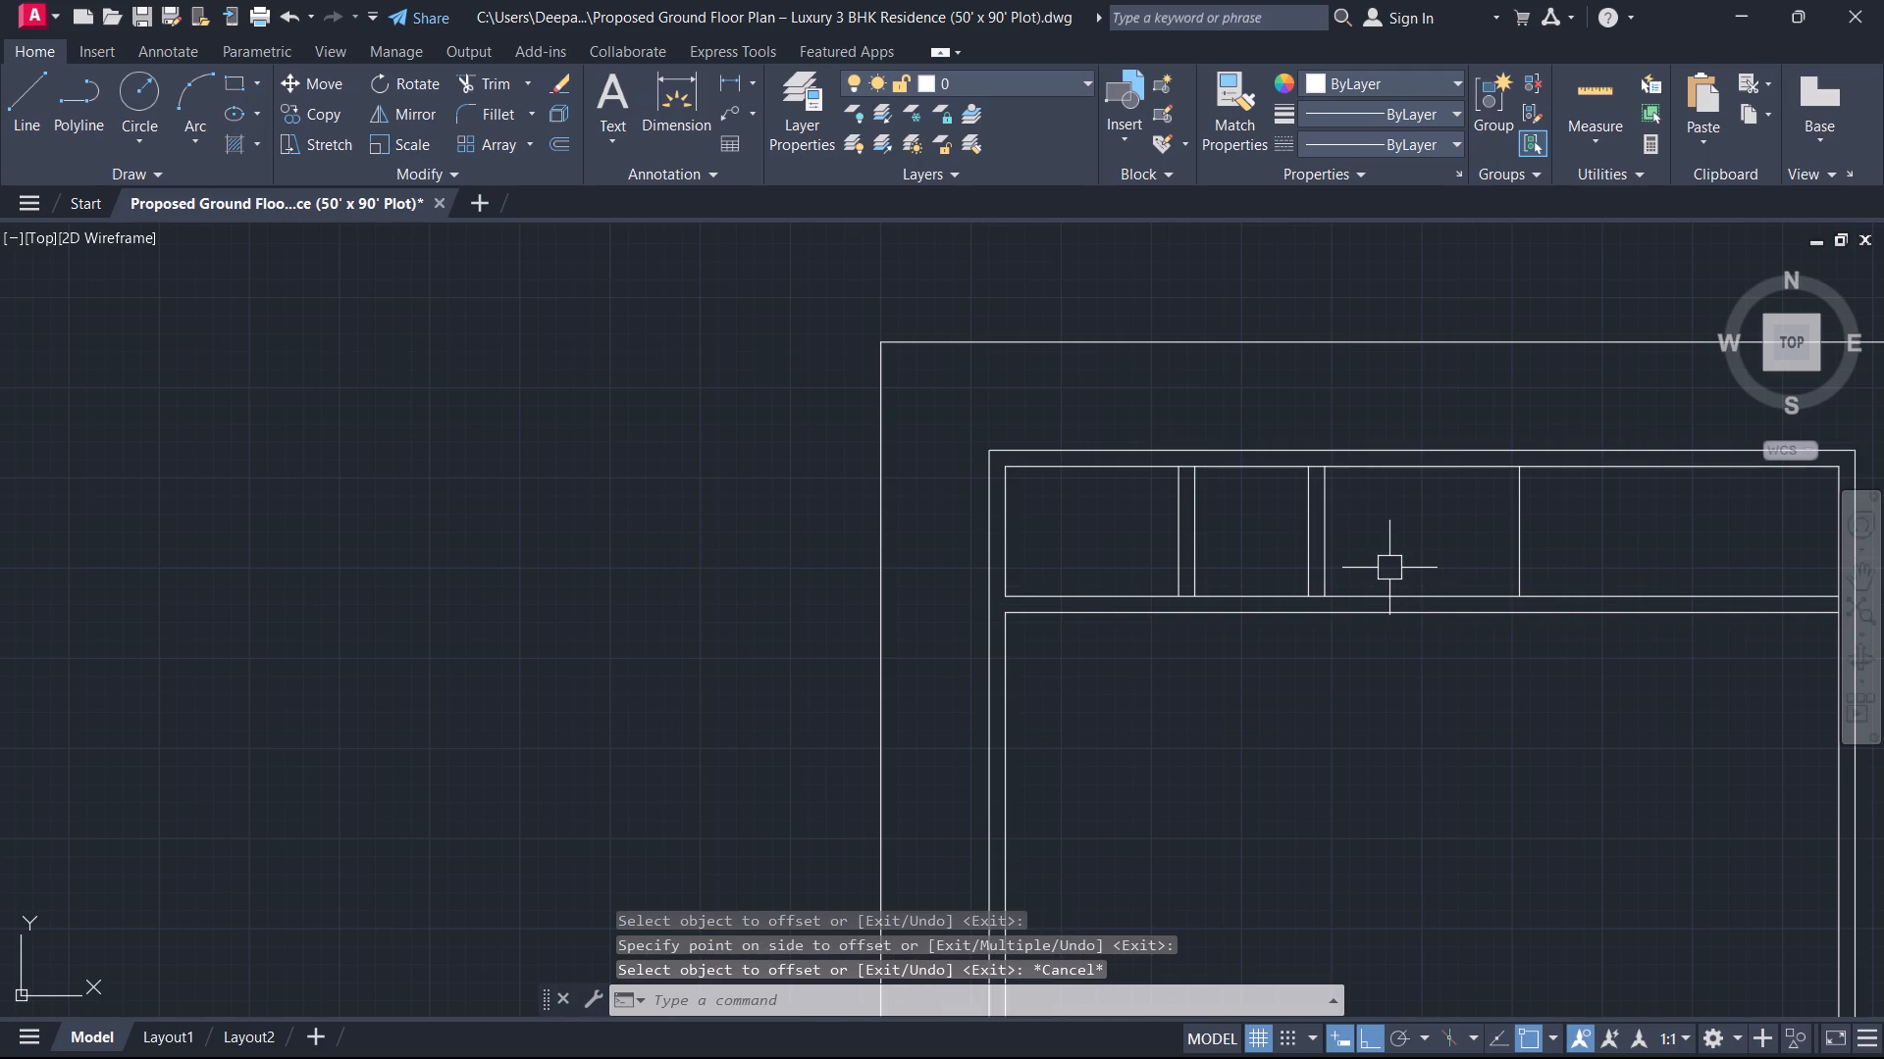
Offset the third vertical partition line 9" to the right.
{"action": "type", "text": "o"}
{"action": "key", "text": "space"}
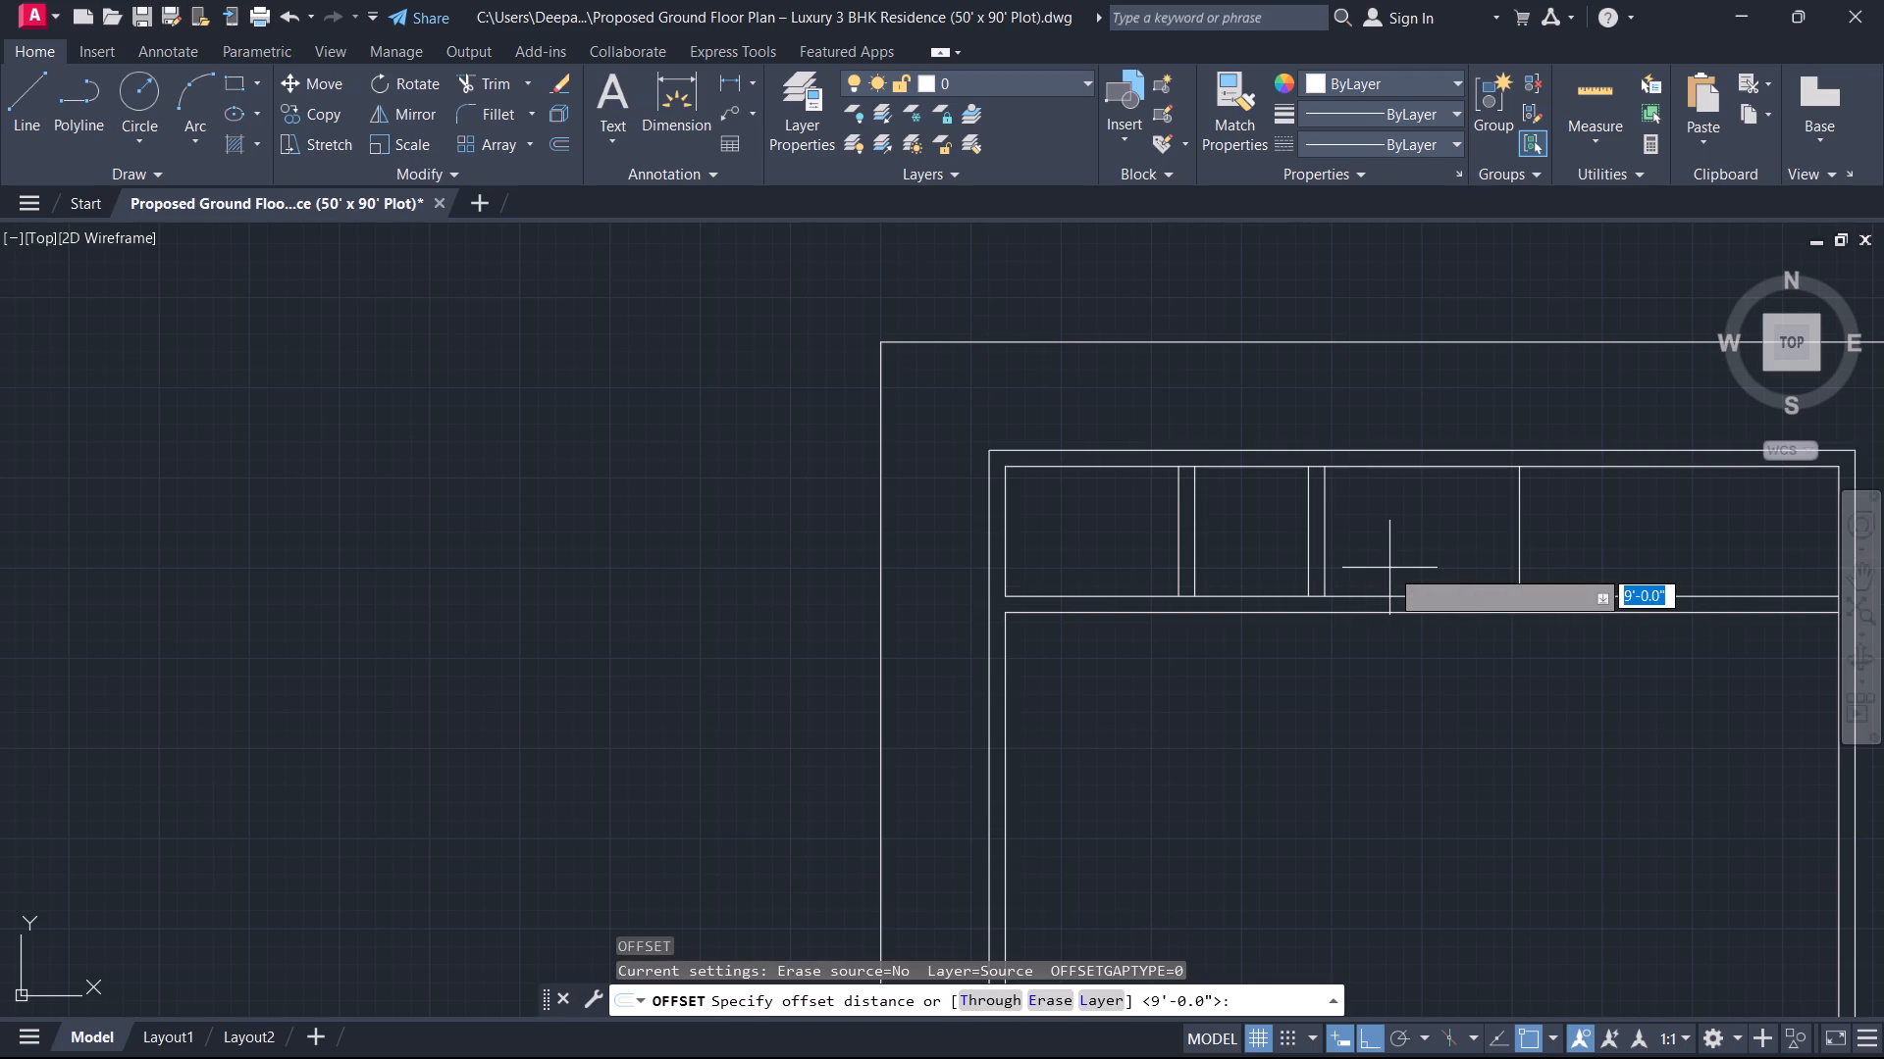
{"action": "key", "text": "9"}
{"action": "key", "text": "Return"}
{"action": "left_click", "coordinate": [1523, 527]}
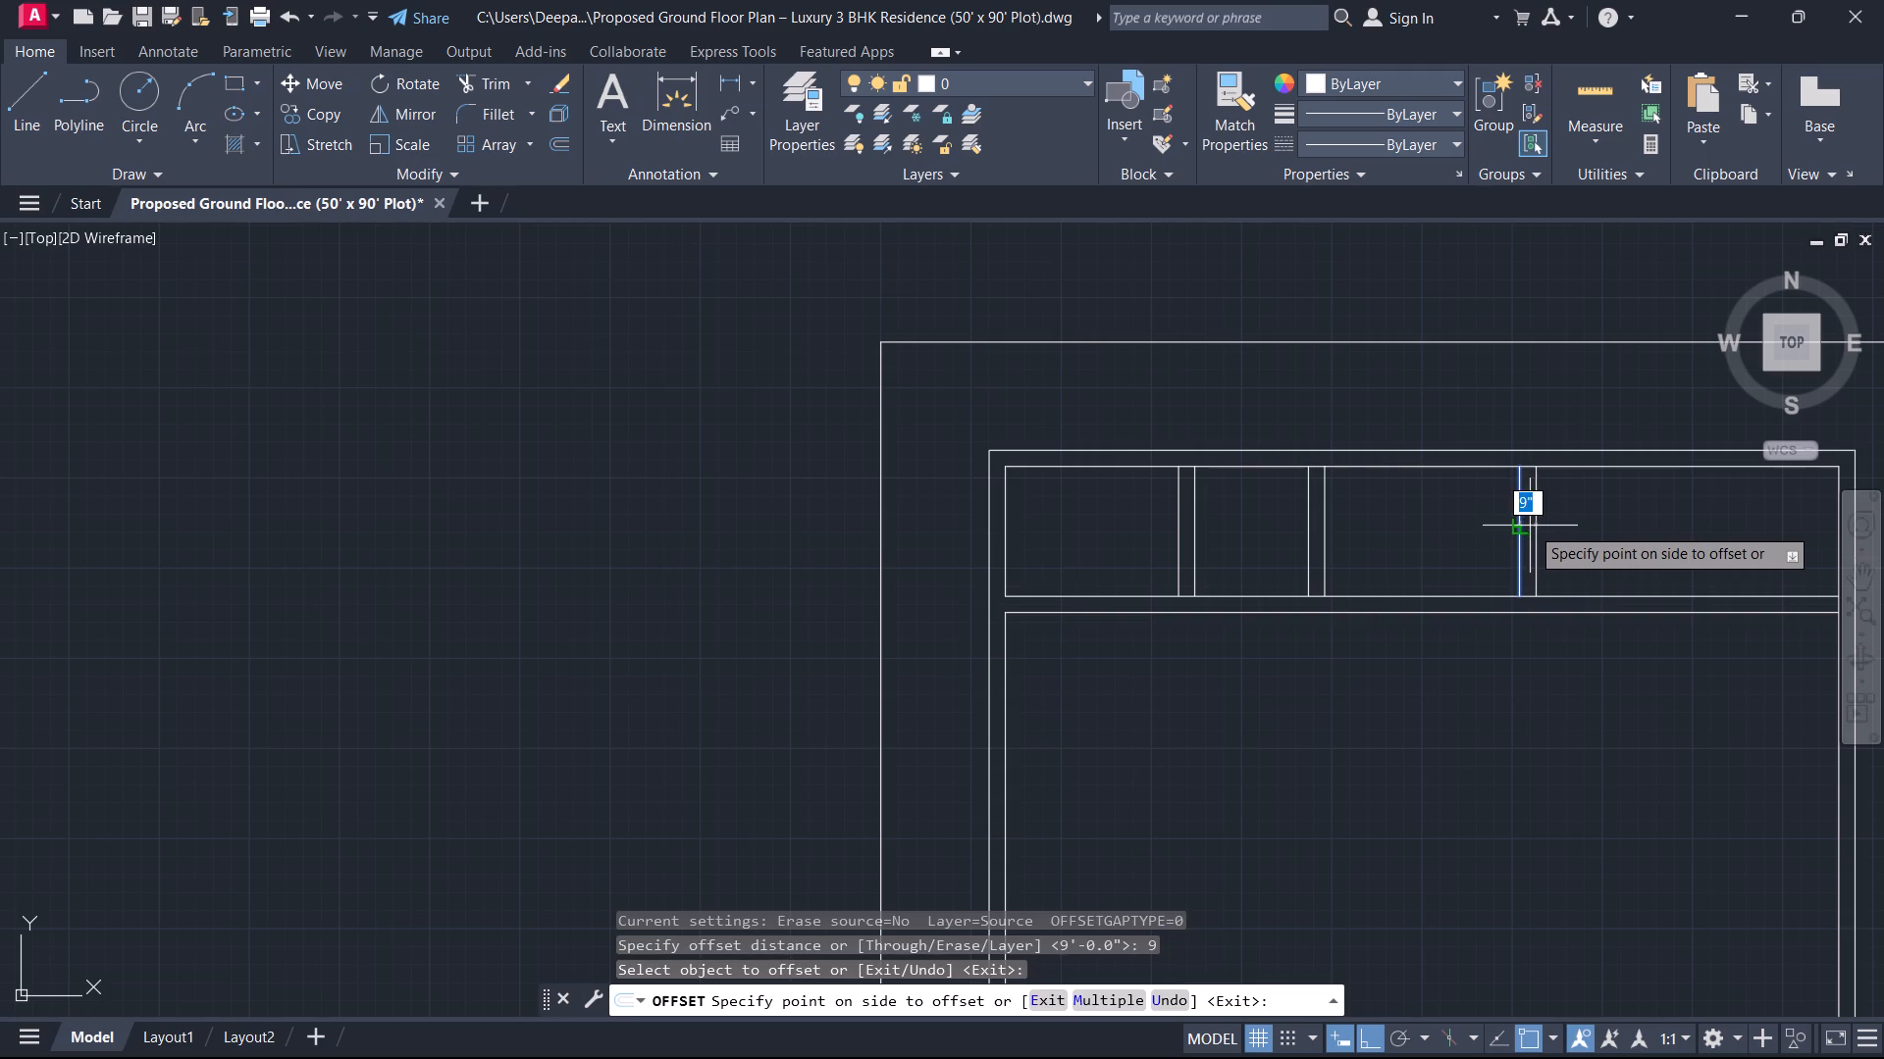
{"action": "left_click", "coordinate": [1532, 526]}
{"action": "key", "text": "Escape"}
Erase the left line of the third partition wall in the top strip.
{"action": "key", "text": "space"}
{"action": "scroll", "coordinate": [1499, 534], "scroll_direction": "up", "scroll_amount": 2}
{"action": "middle_click", "coordinate": [1496, 533]}
{"action": "key", "text": "Escape"}
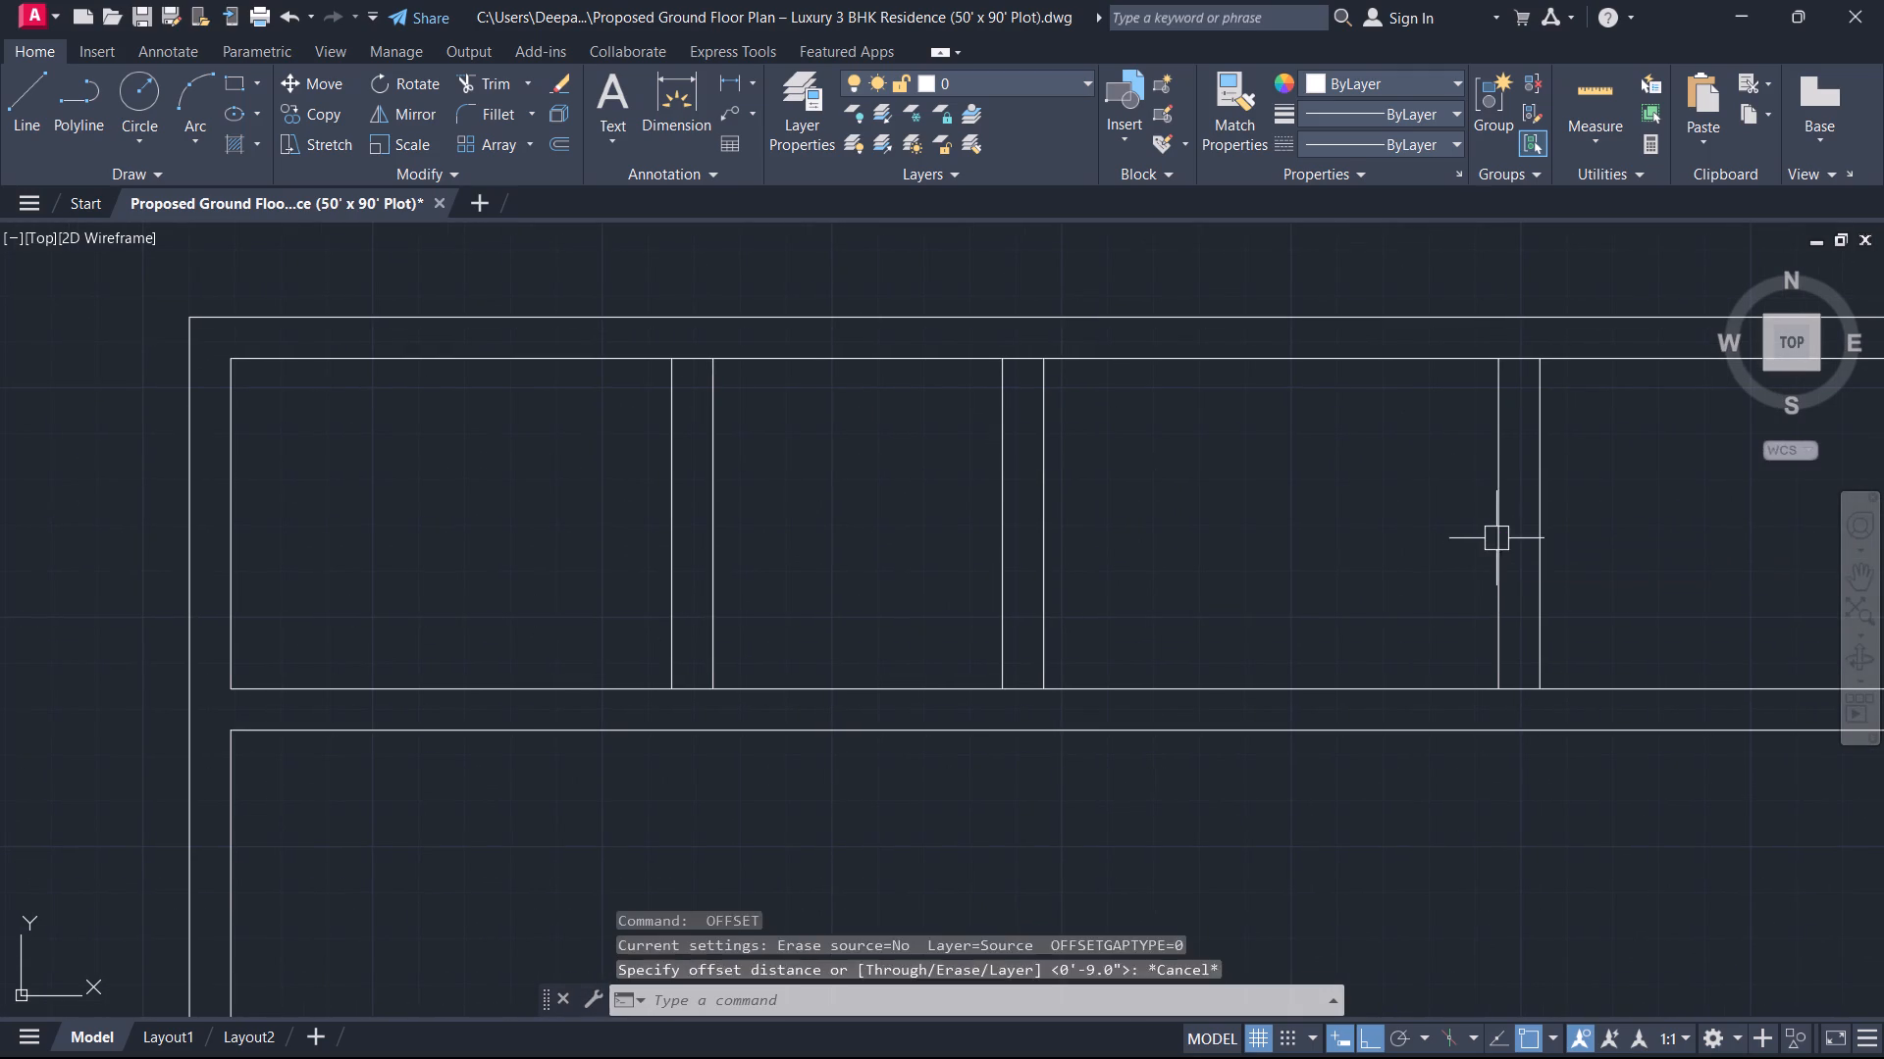
{"action": "left_click", "coordinate": [1492, 546]}
{"action": "key", "text": "Delete"}
Offset the remaining line of the third partition 9" to the right to rebuild the wall thickness.
{"action": "key", "text": "o"}
{"action": "key", "text": "space"}
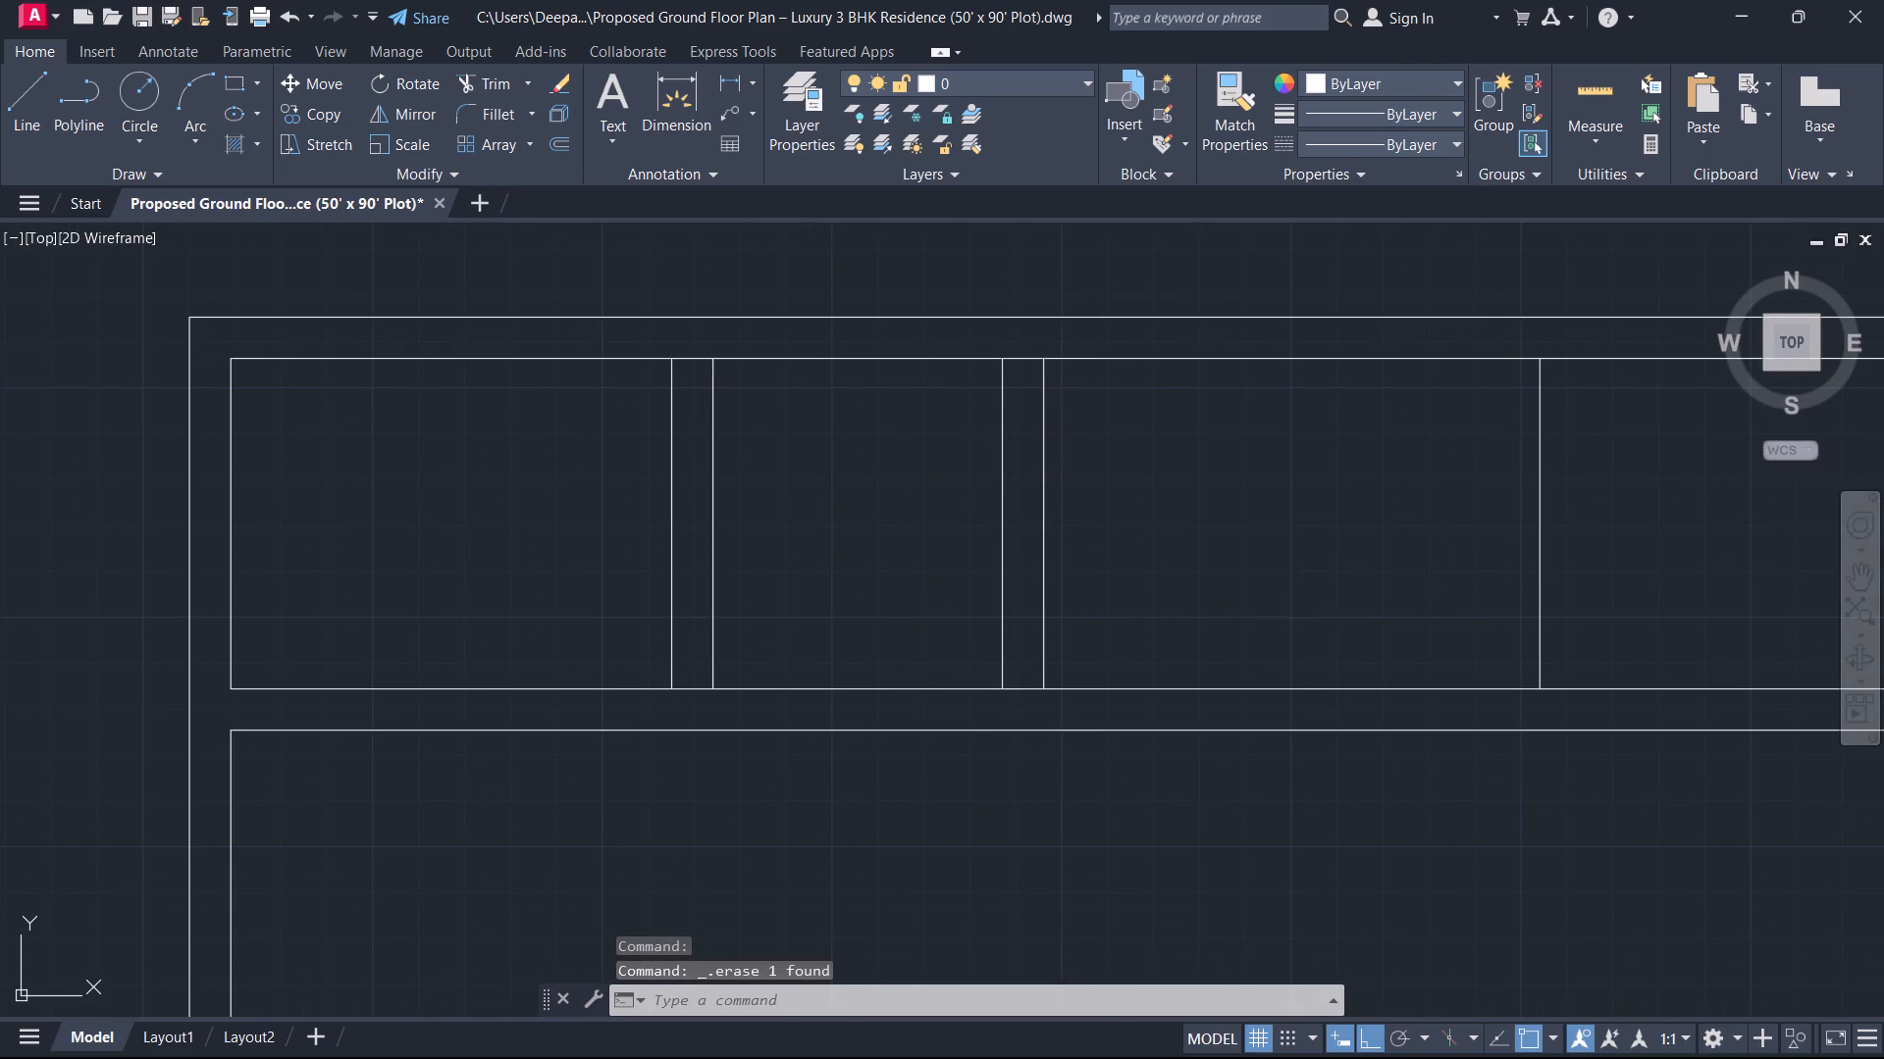
{"action": "key", "text": "9"}
{"action": "key", "text": "Return"}
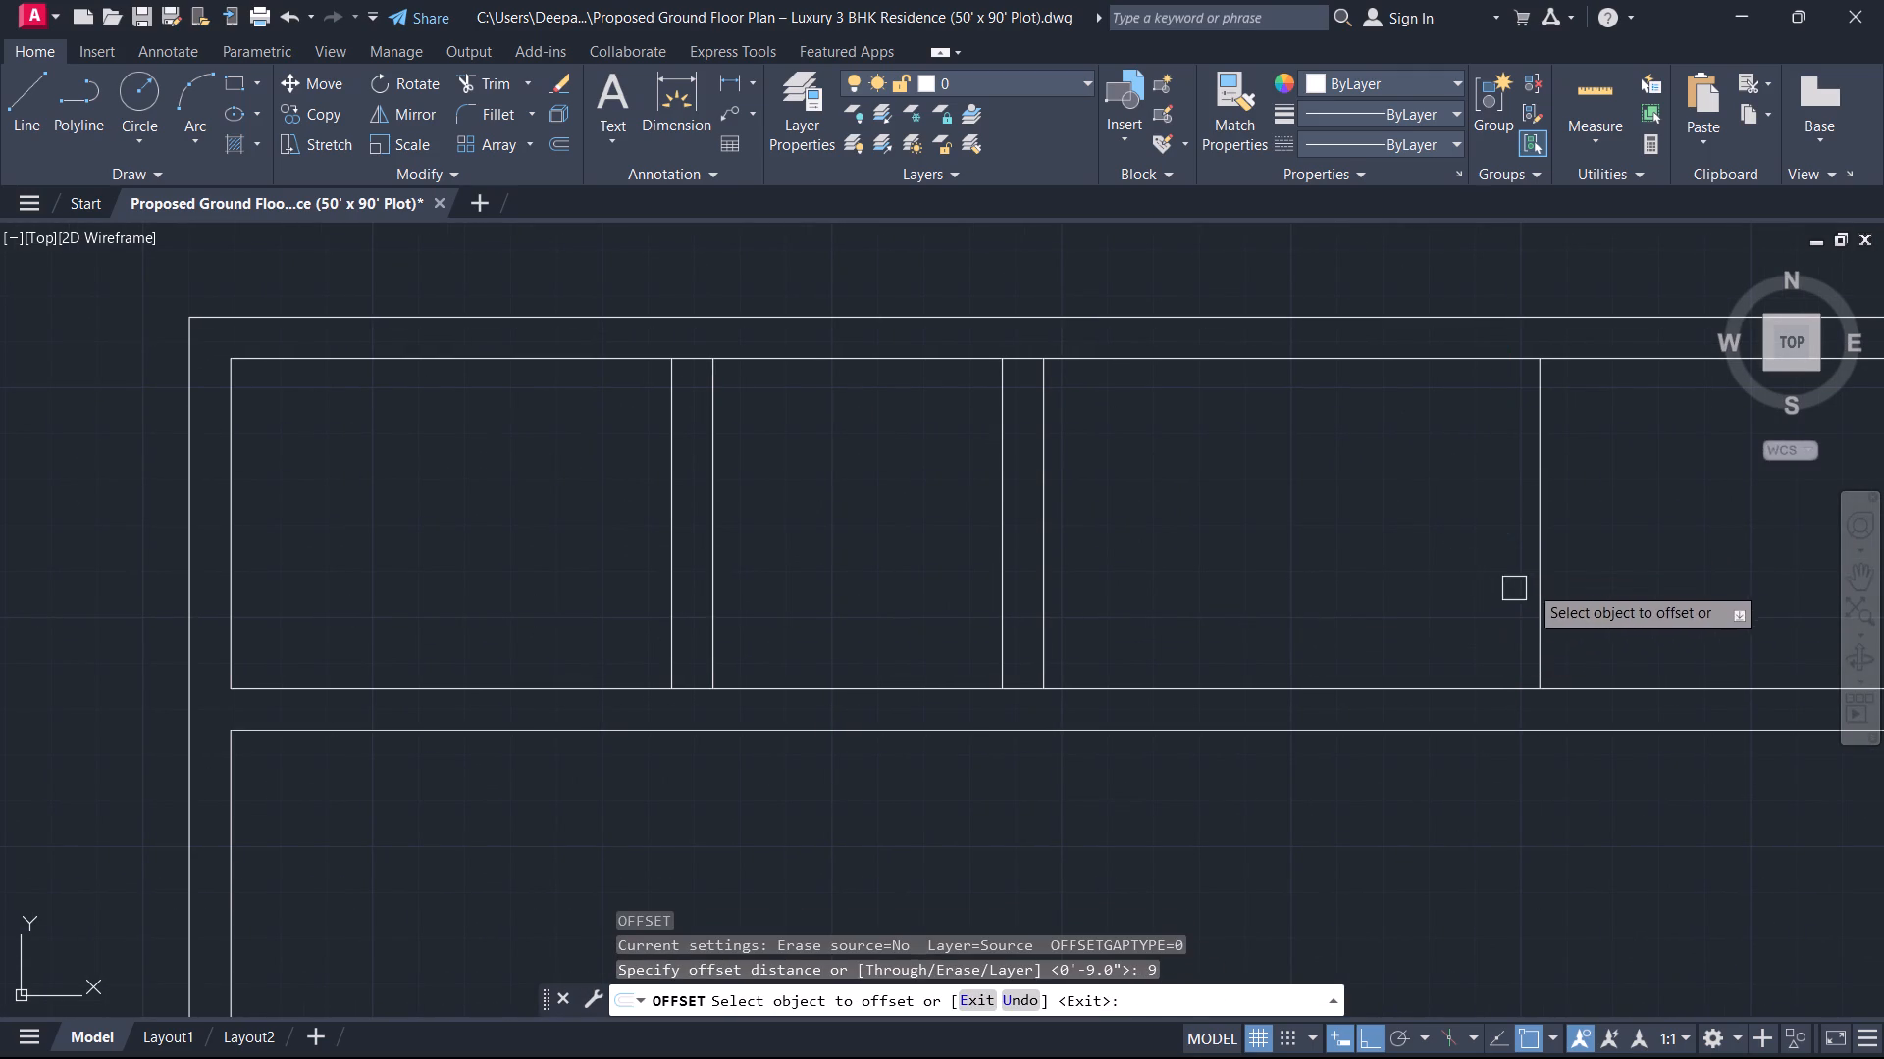
{"action": "left_click_drag", "start_coordinate": [1537, 567], "coordinate": [1547, 565]}
{"action": "left_click", "coordinate": [1588, 569]}
{"action": "key", "text": "Escape"}
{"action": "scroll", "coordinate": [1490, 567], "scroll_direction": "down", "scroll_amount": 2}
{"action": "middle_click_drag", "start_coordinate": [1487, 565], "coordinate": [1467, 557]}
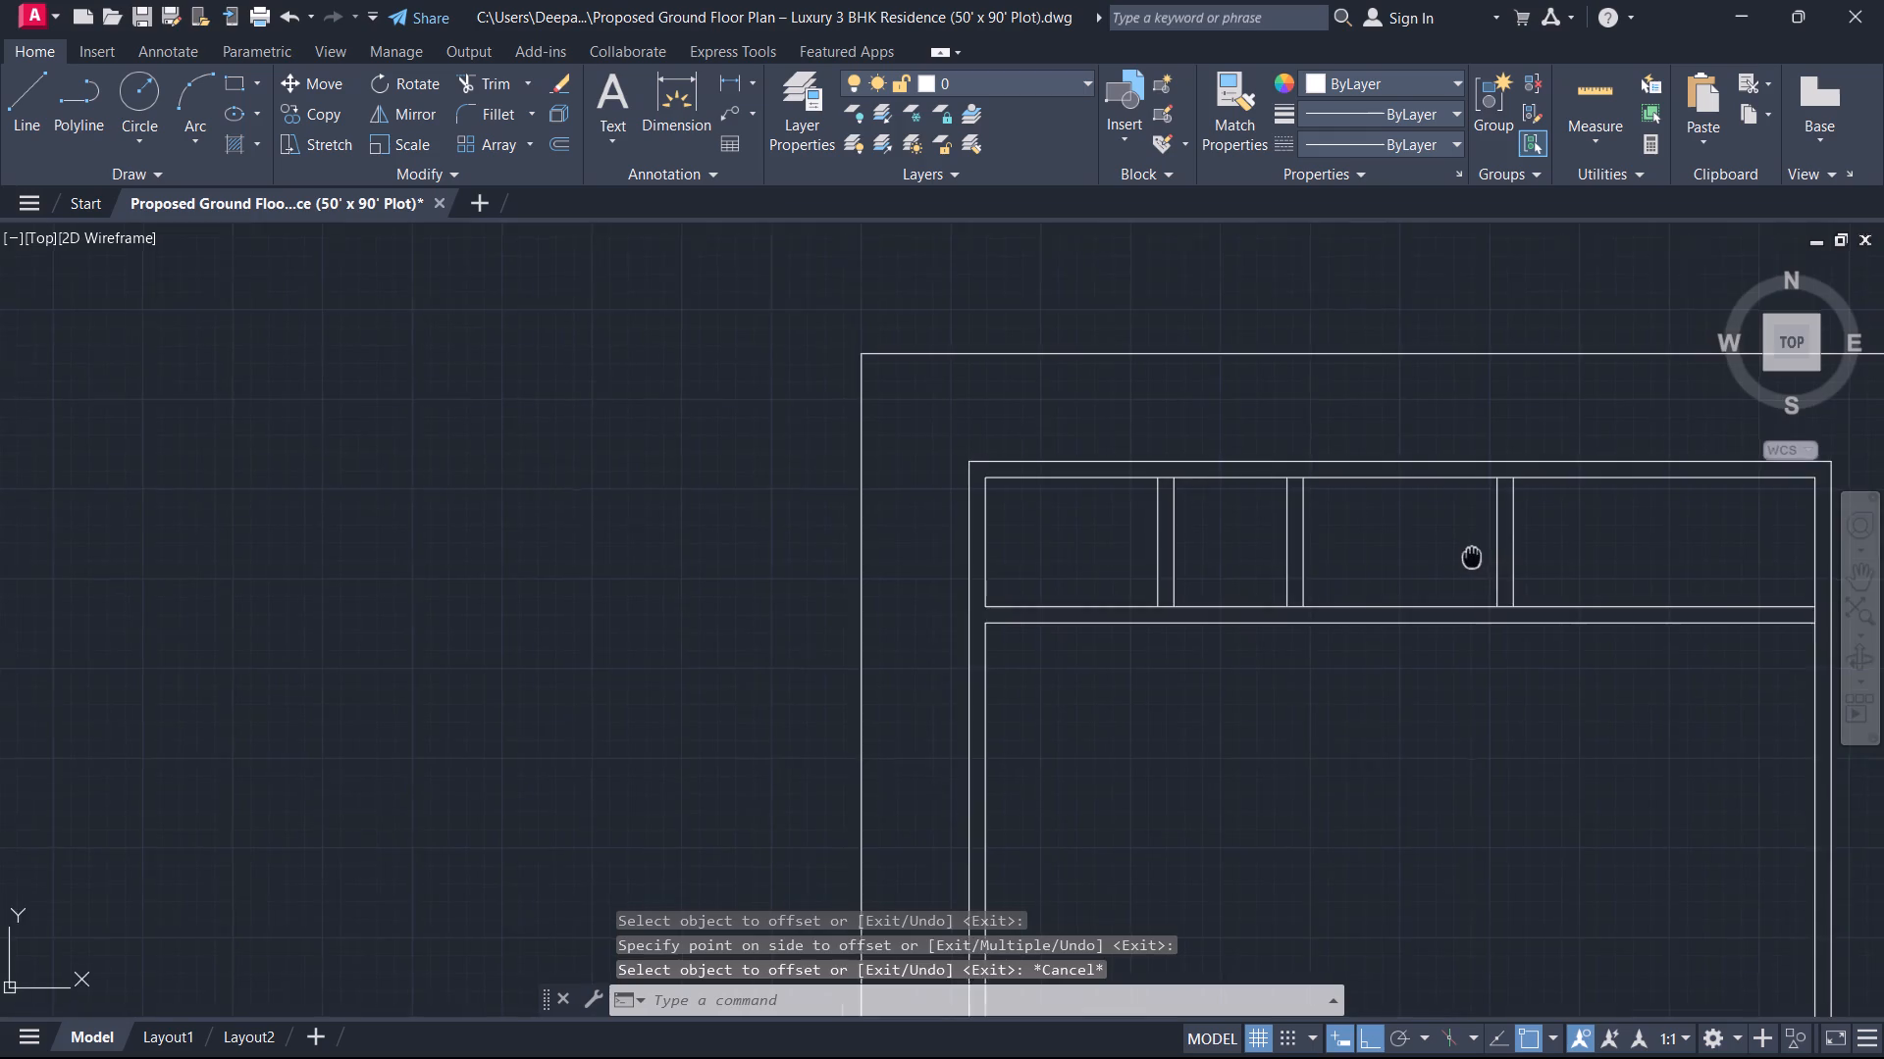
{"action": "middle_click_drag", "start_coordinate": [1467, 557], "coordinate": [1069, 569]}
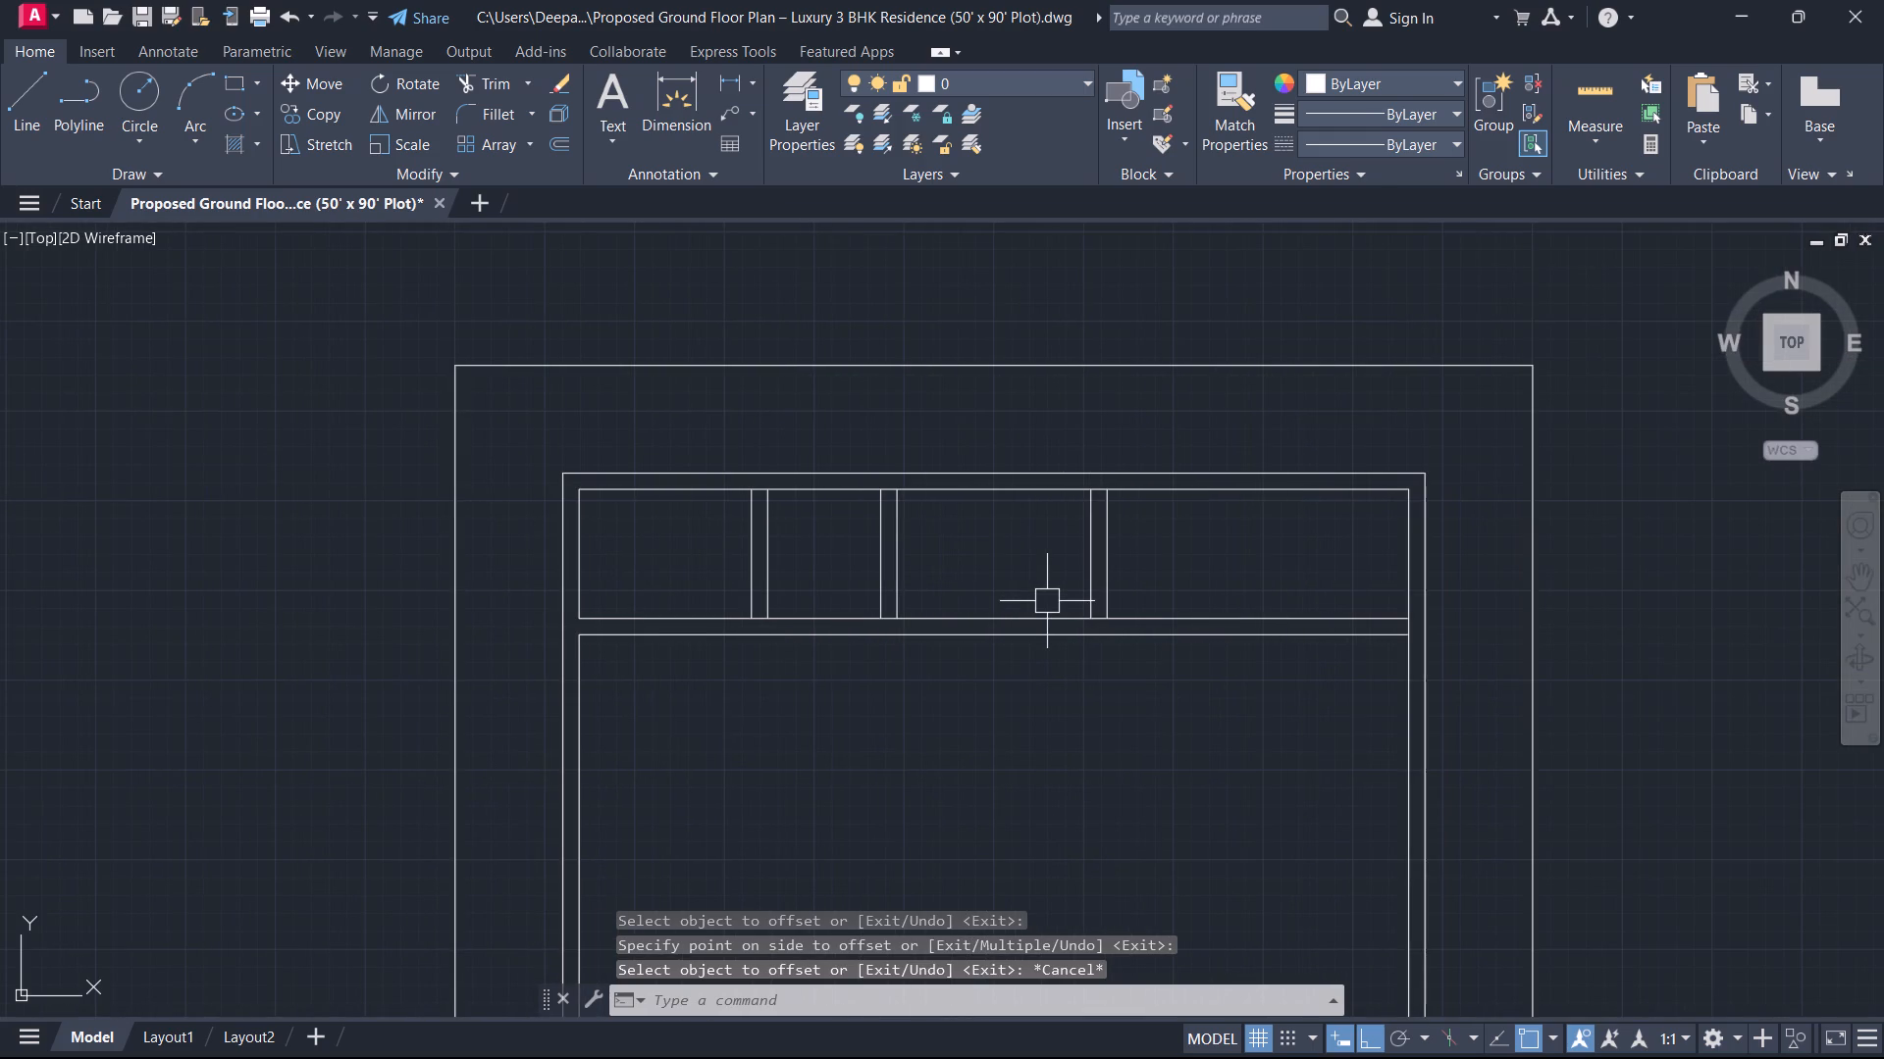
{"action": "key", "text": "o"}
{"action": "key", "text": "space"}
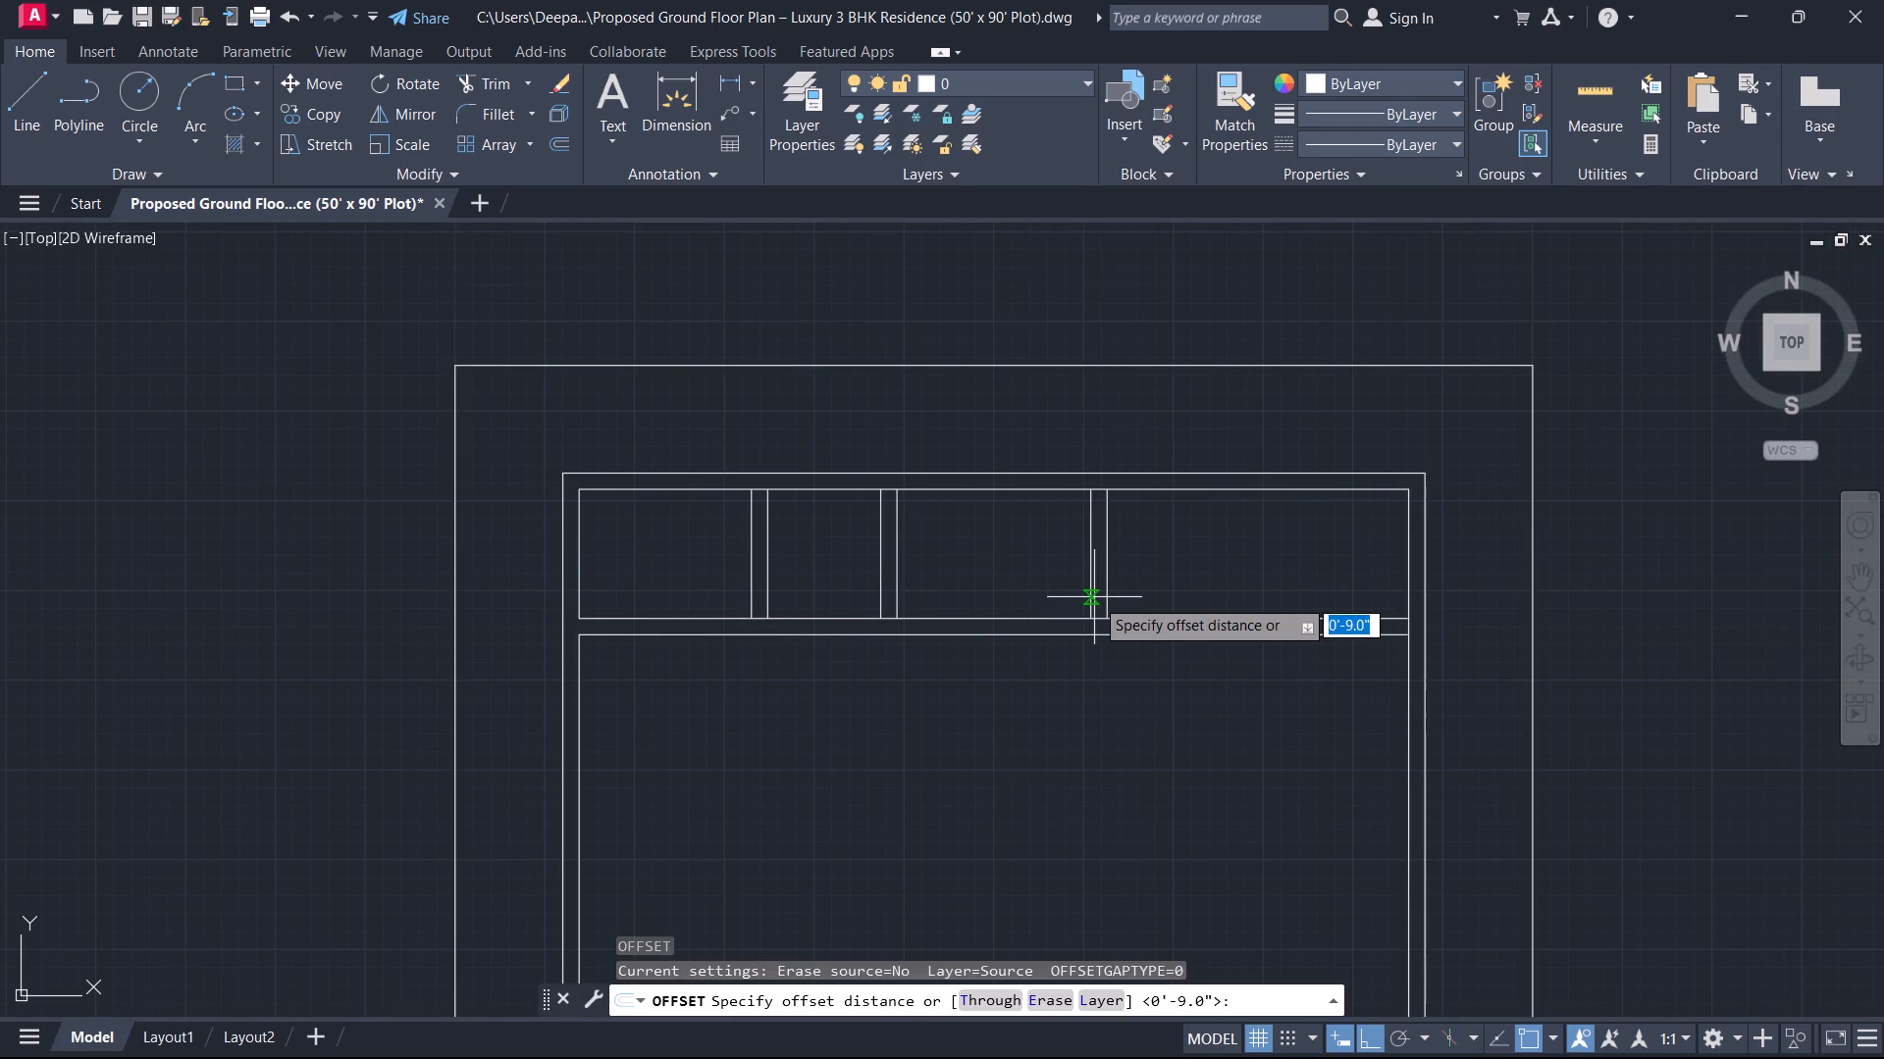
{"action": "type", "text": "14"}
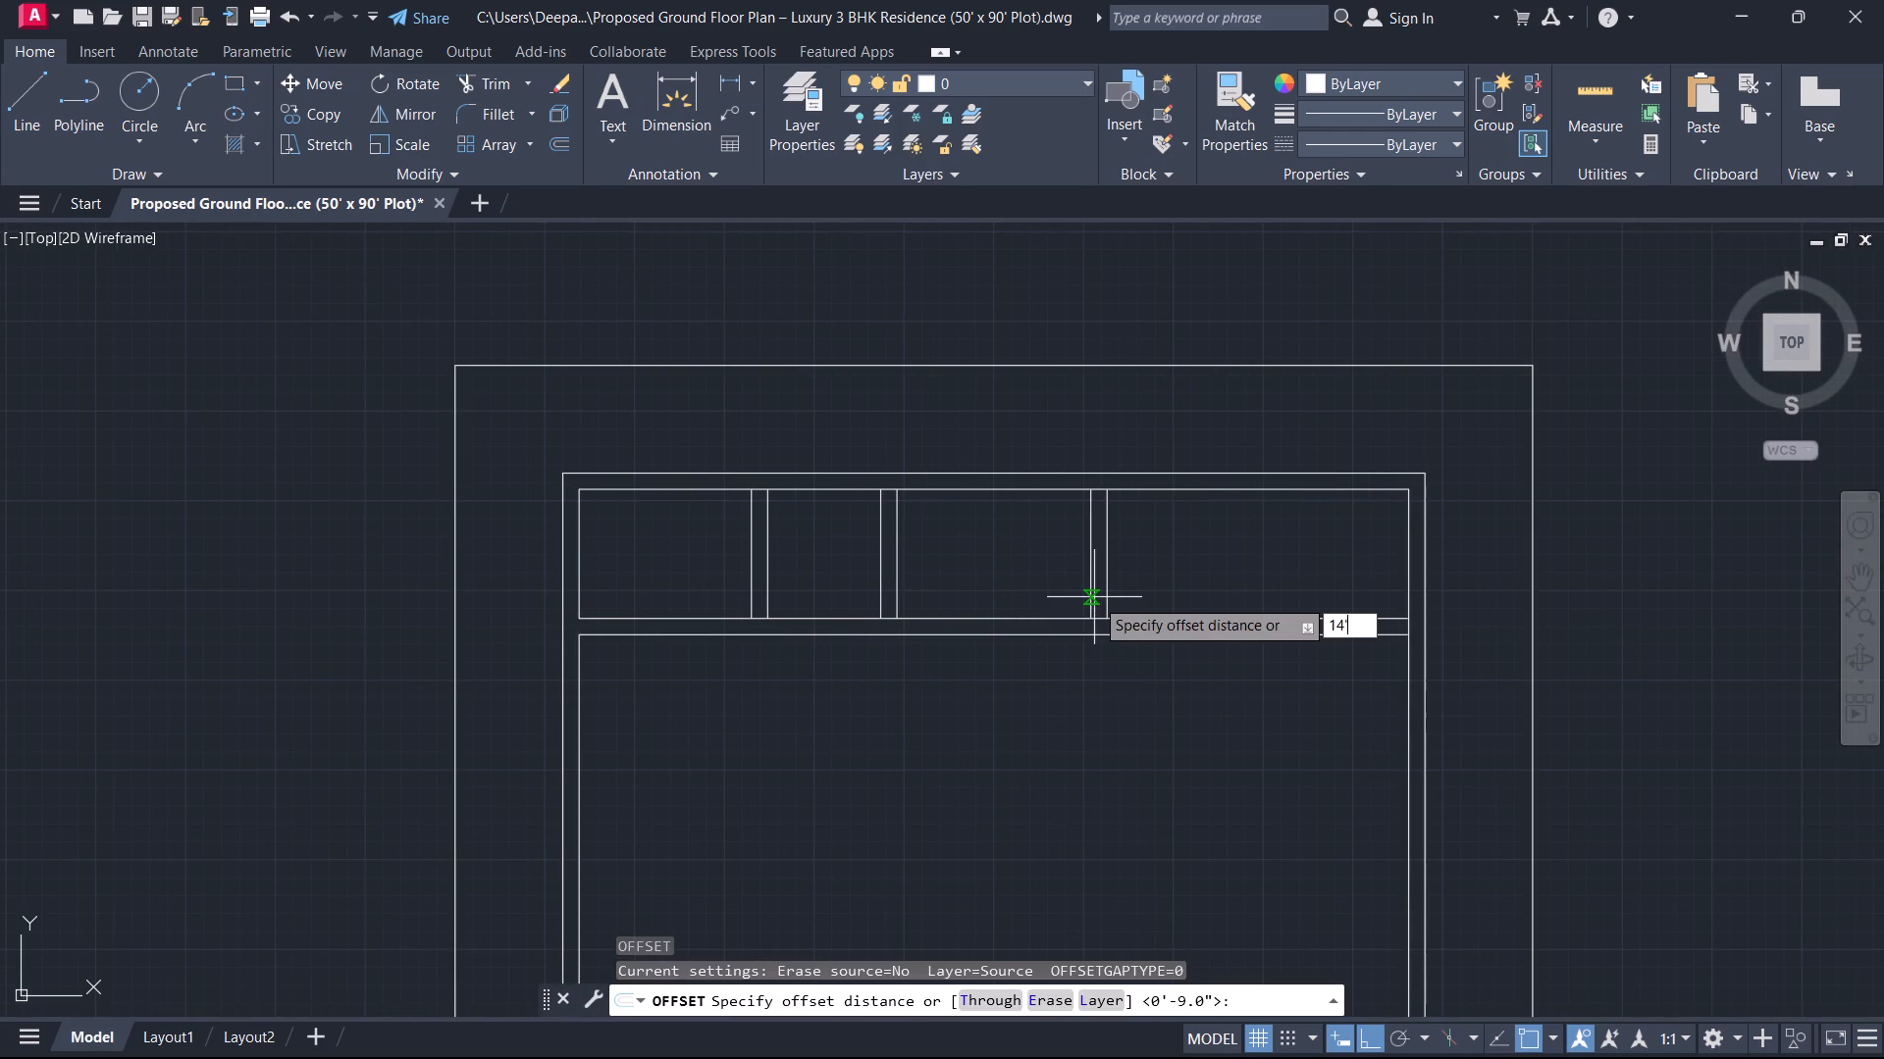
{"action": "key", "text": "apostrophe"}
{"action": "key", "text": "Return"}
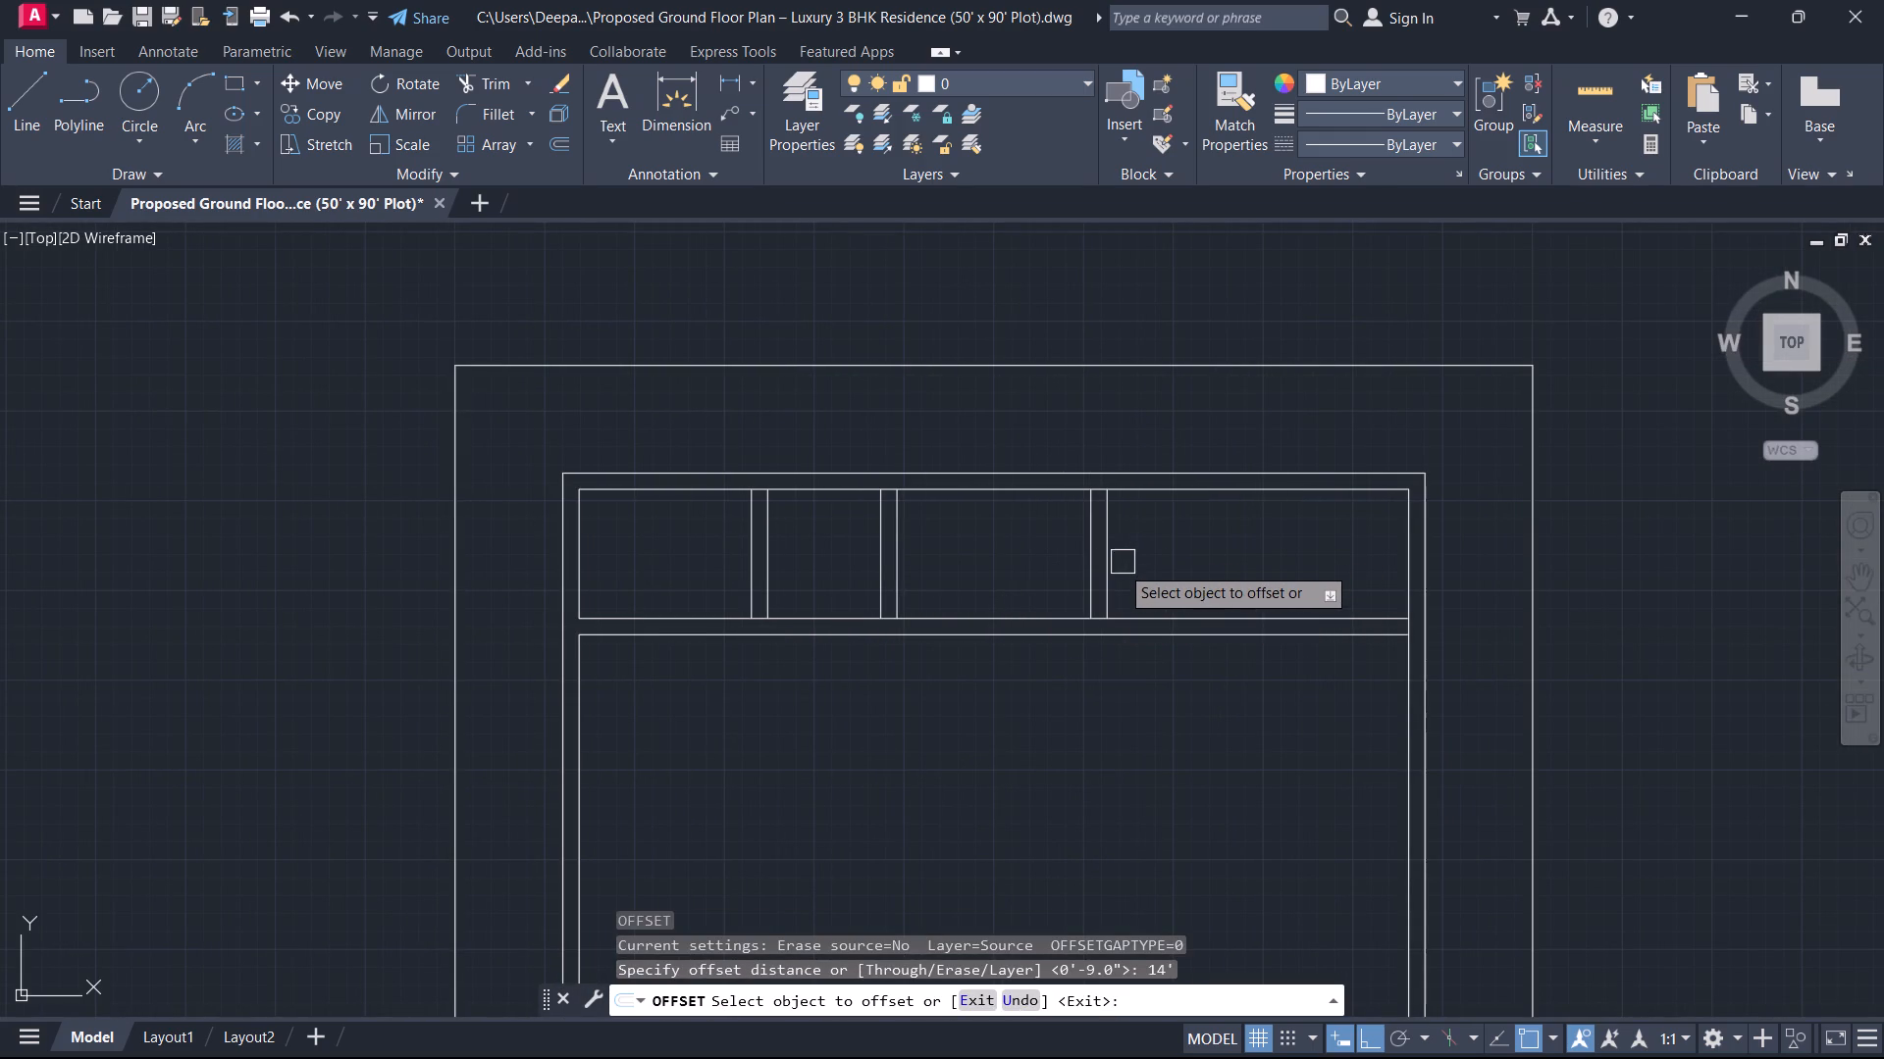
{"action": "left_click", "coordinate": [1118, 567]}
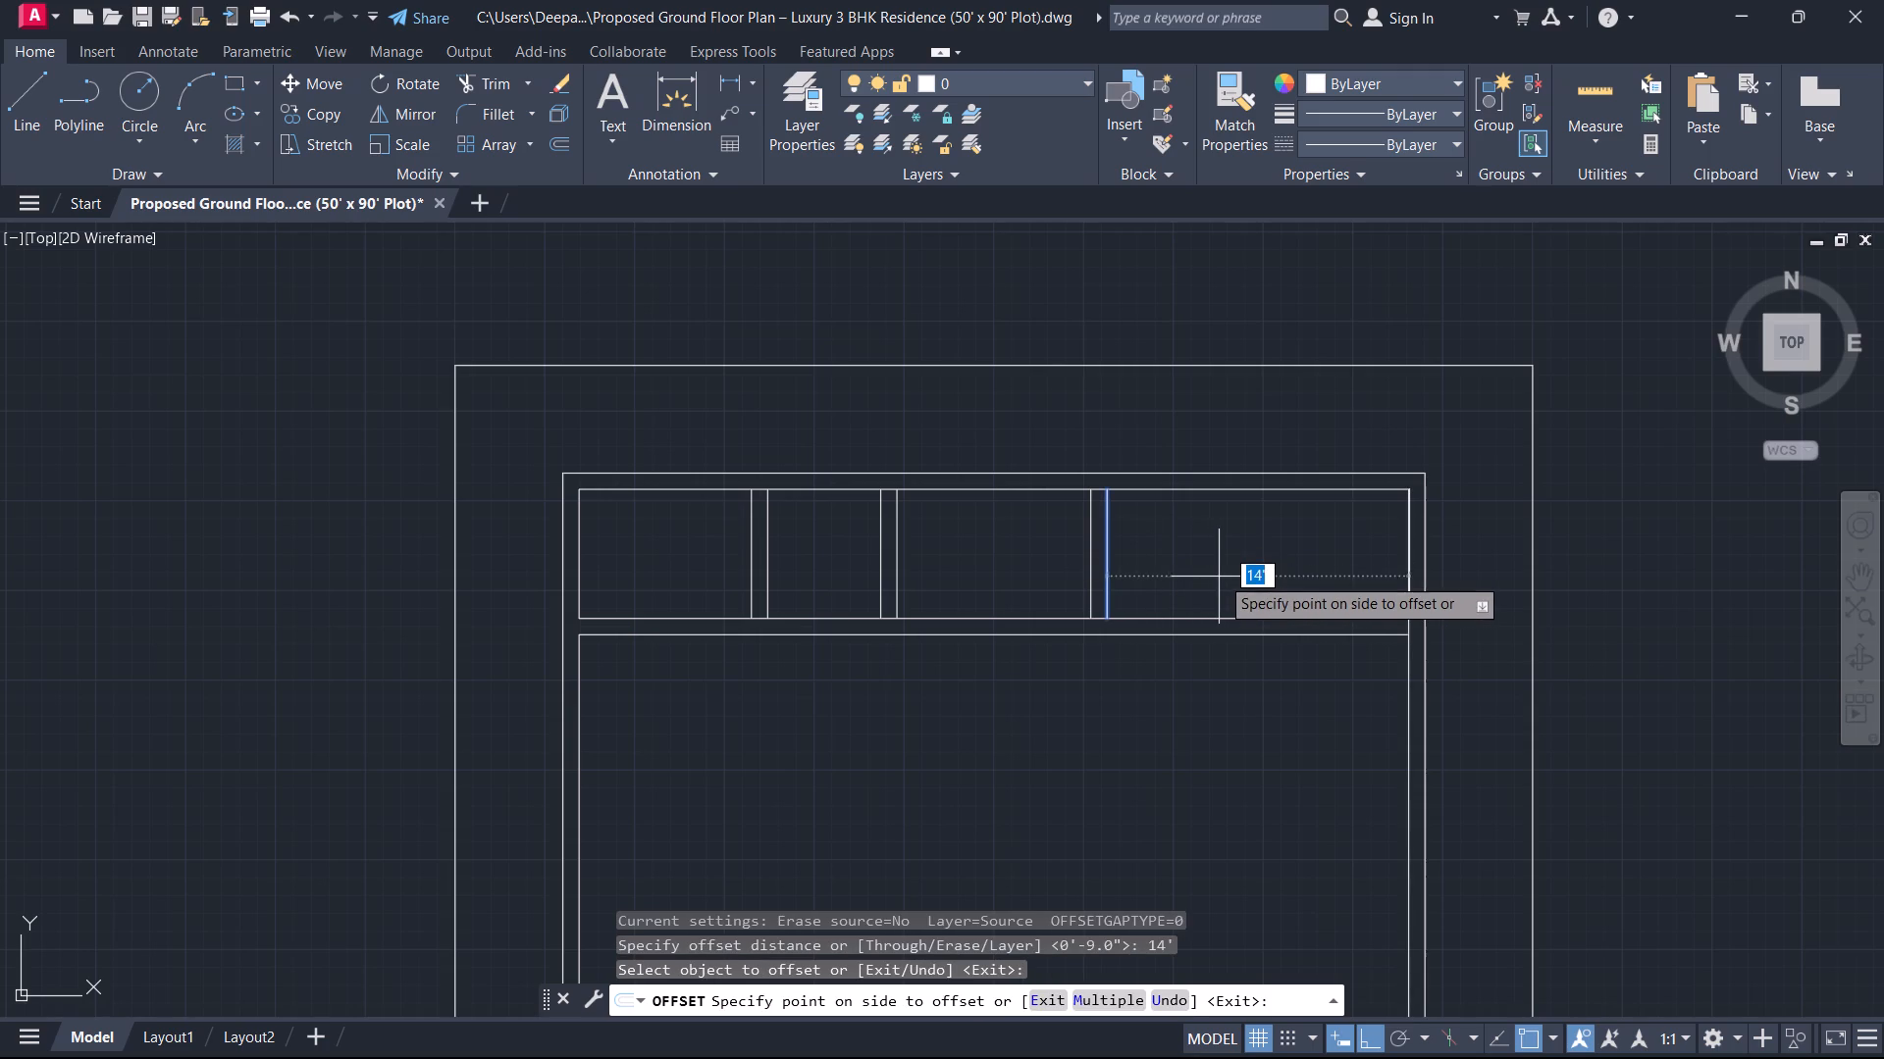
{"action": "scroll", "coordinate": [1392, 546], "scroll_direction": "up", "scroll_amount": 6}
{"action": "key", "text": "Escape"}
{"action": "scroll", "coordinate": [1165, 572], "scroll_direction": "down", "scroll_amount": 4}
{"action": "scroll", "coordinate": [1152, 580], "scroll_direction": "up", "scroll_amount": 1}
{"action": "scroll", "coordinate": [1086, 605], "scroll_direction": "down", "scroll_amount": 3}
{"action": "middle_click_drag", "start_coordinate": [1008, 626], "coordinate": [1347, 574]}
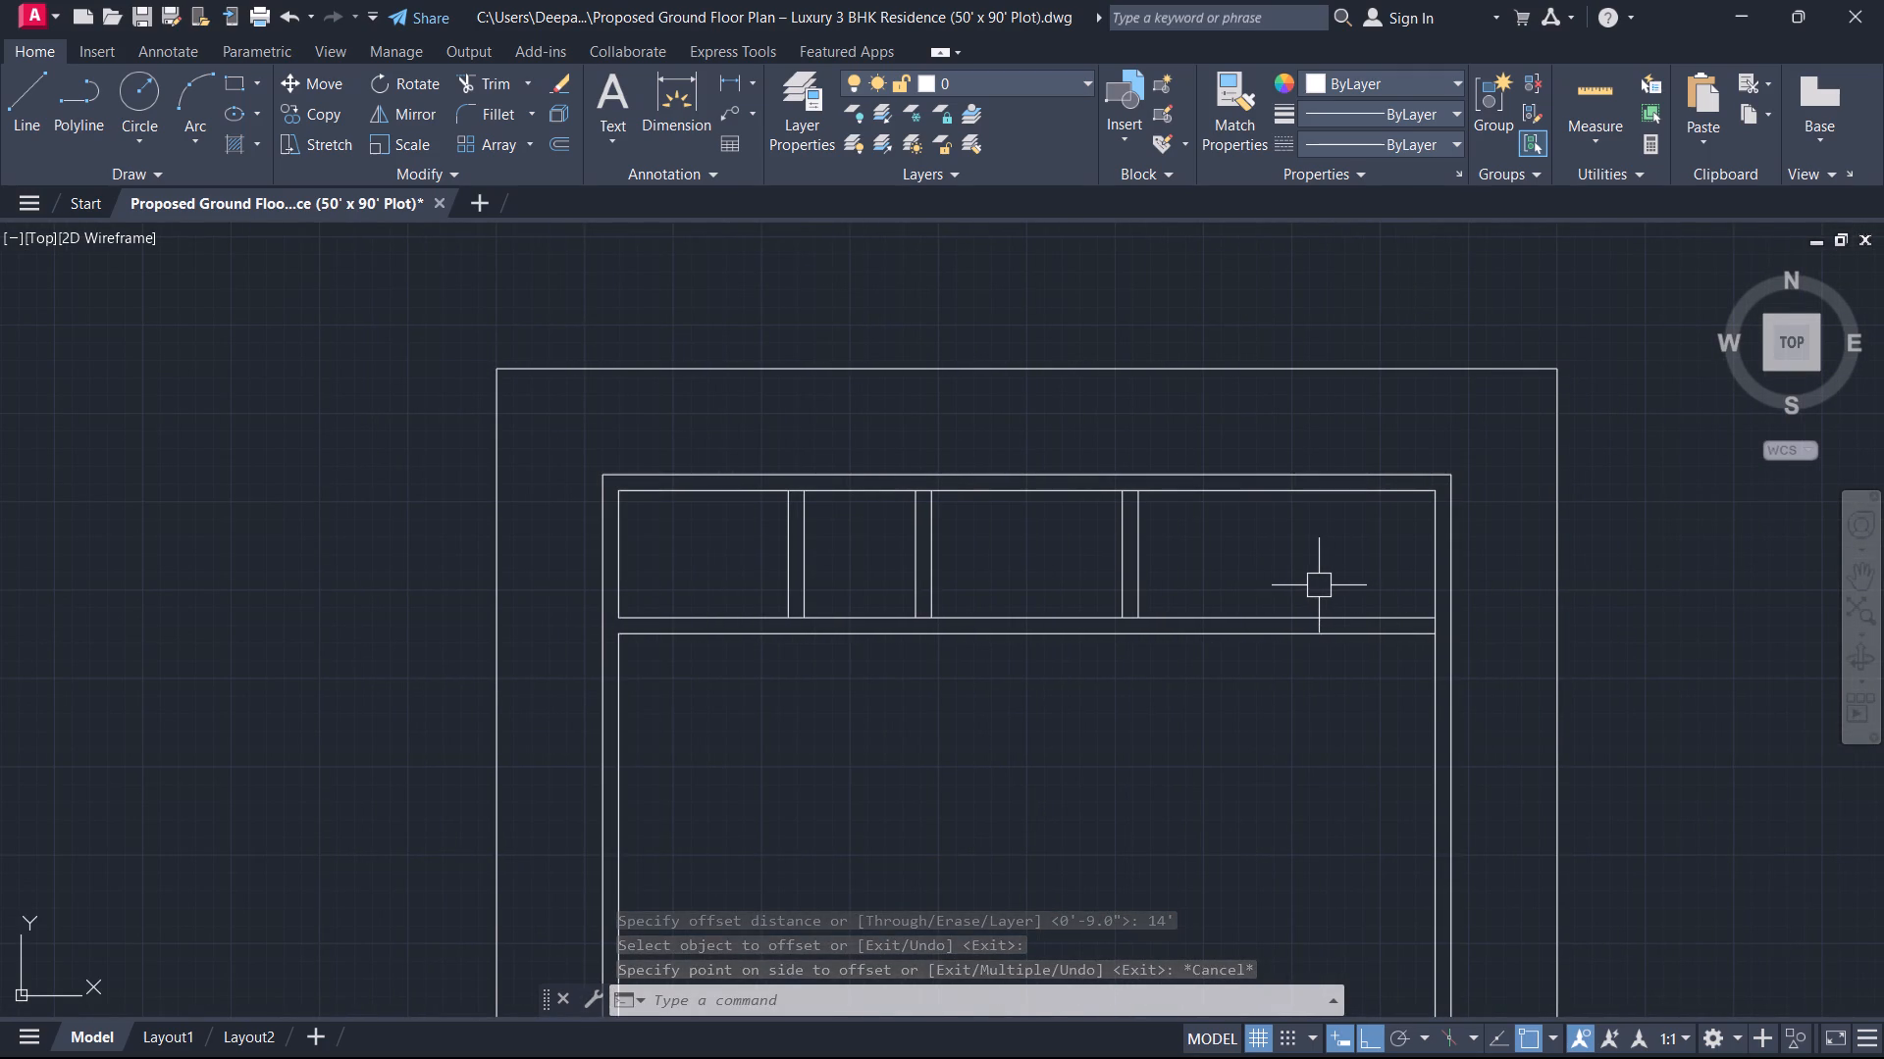
Trim the inner line of the top outer wall between the faces of all three partitions in the top strip.
{"action": "key", "text": "t"}
{"action": "type", "text": "r"}
{"action": "key", "text": "space"}
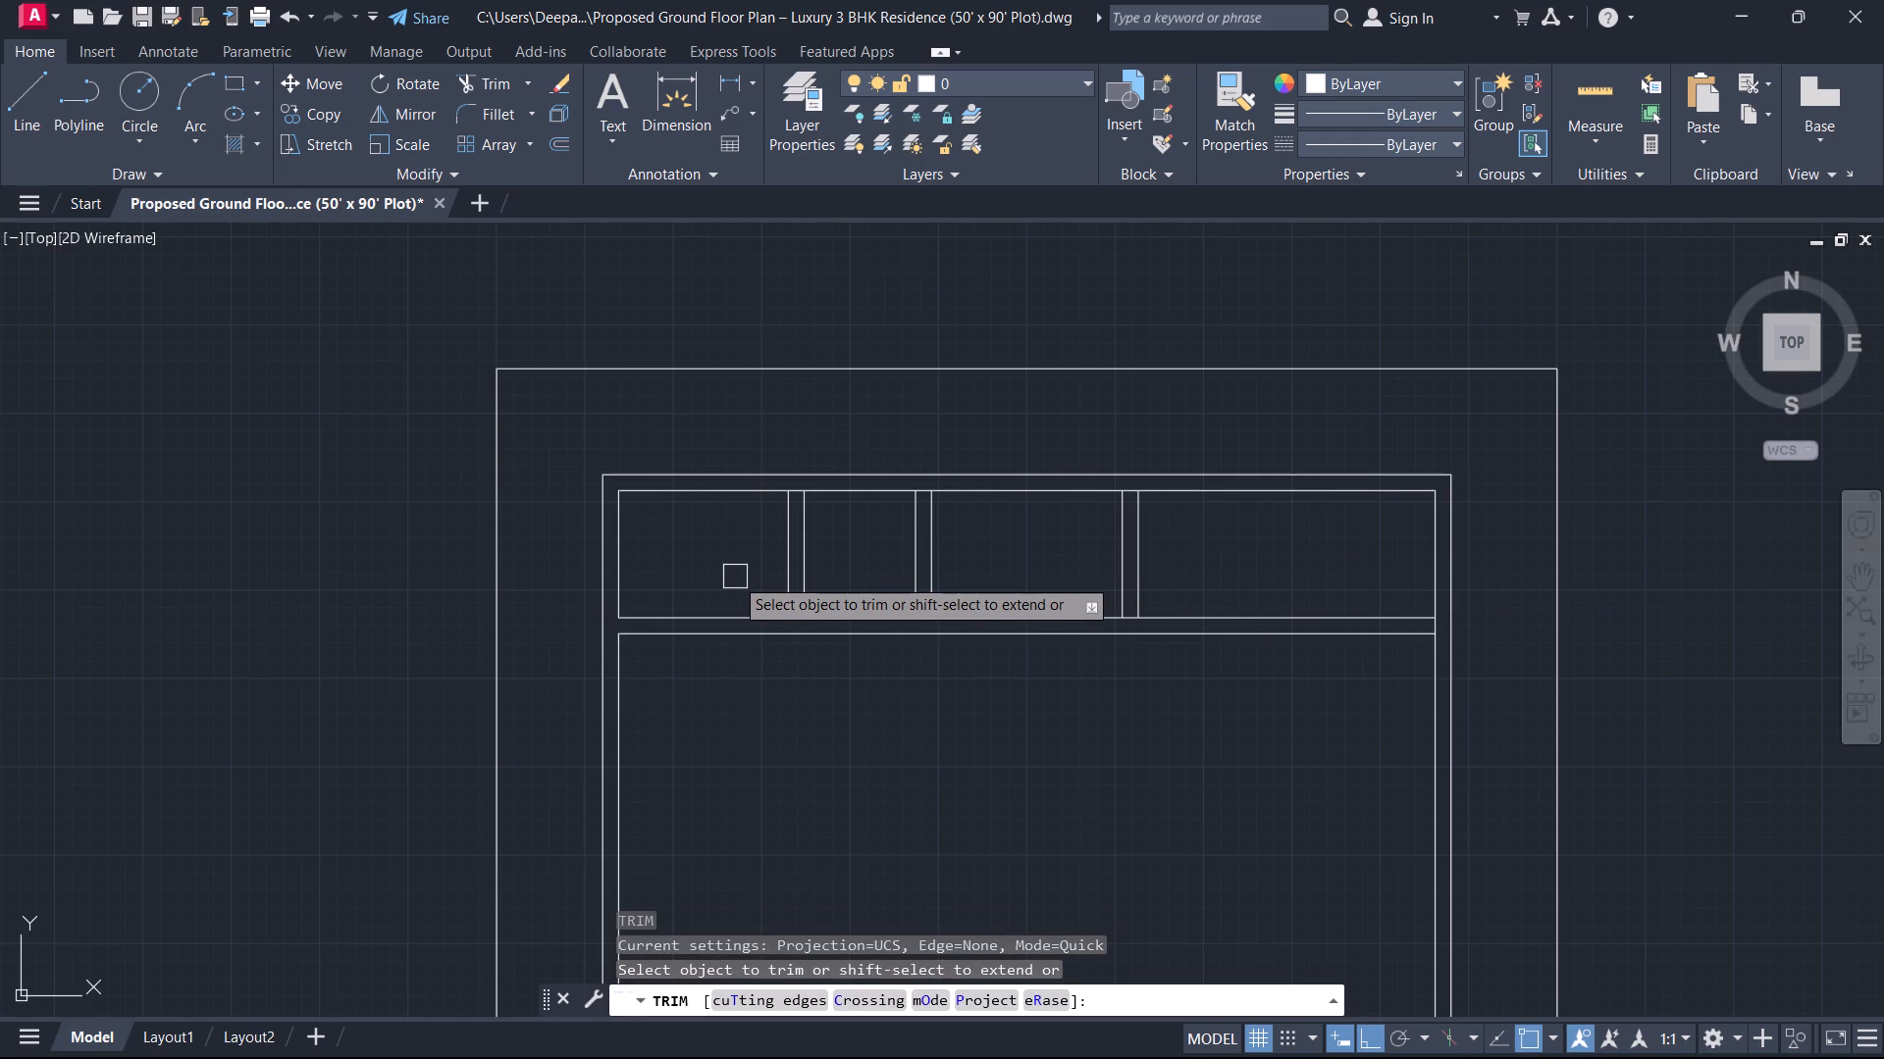
{"action": "scroll", "coordinate": [801, 498], "scroll_direction": "up", "scroll_amount": 4}
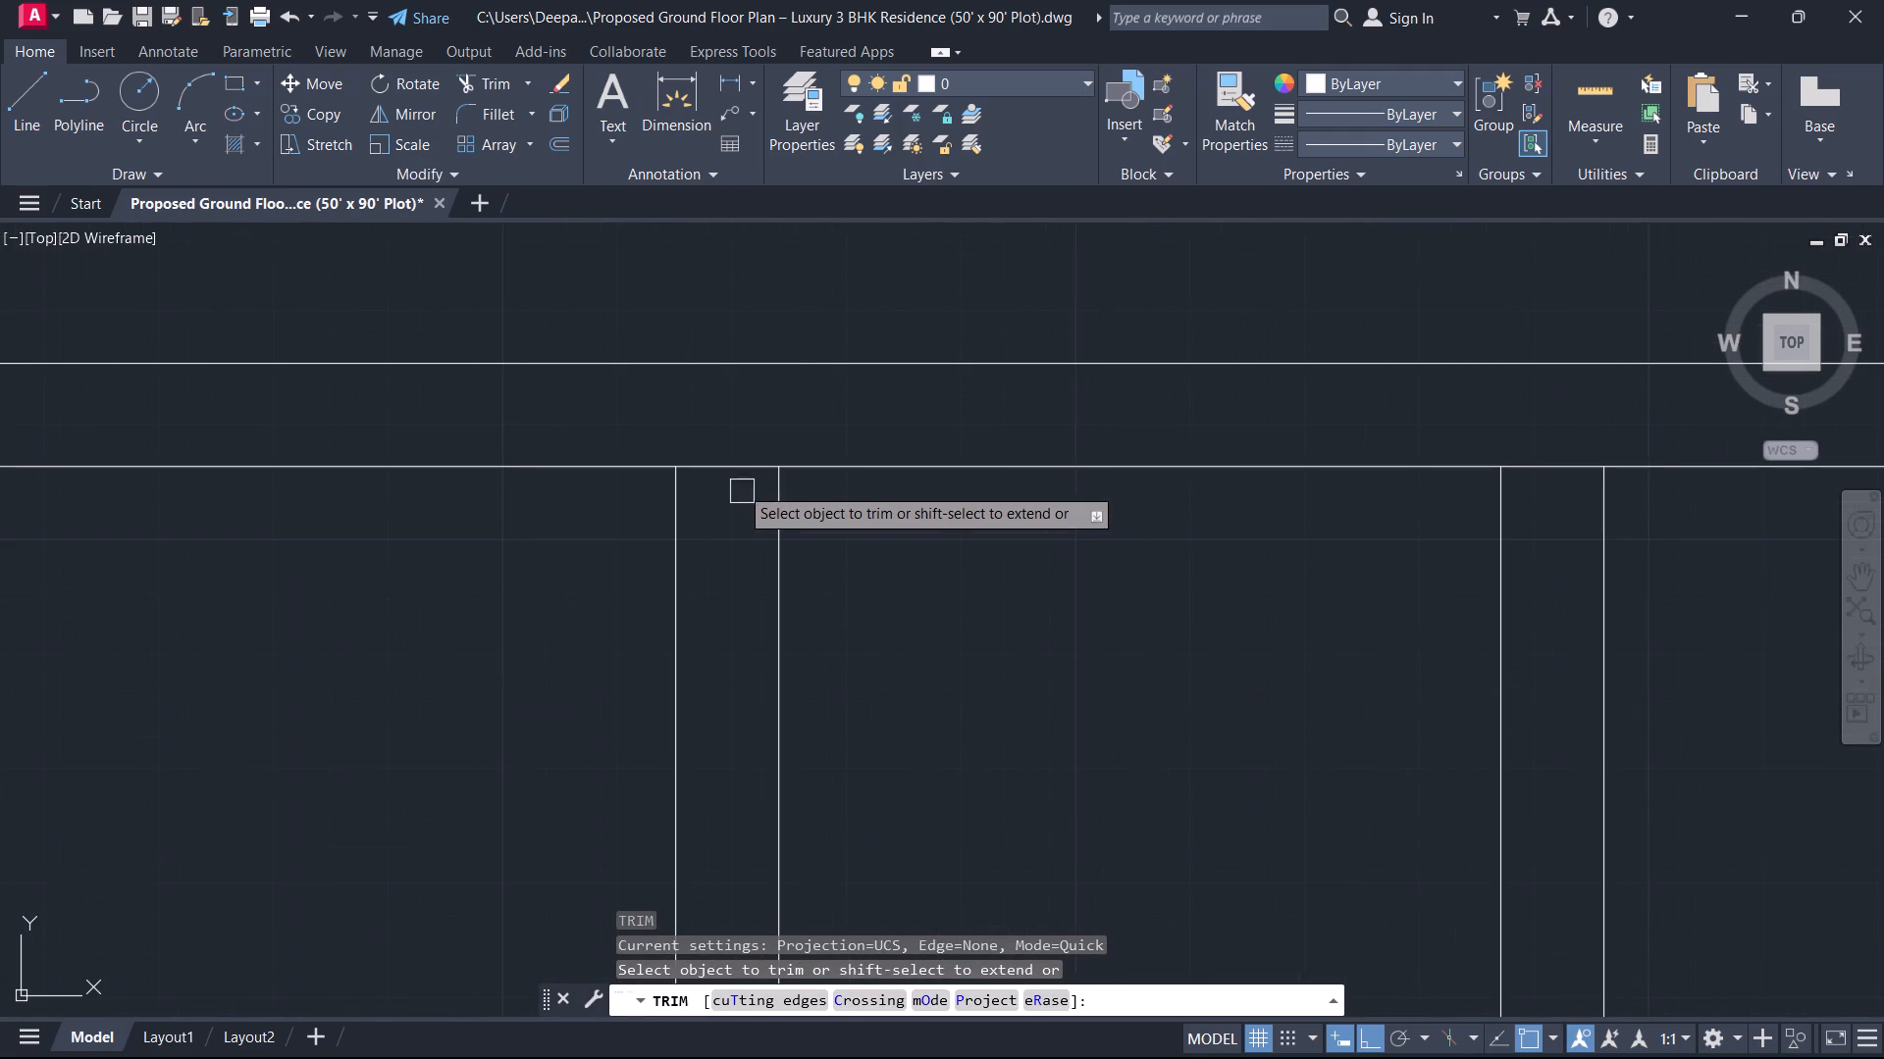
{"action": "left_click", "coordinate": [749, 464]}
{"action": "scroll", "coordinate": [1524, 498], "scroll_direction": "down", "scroll_amount": 3}
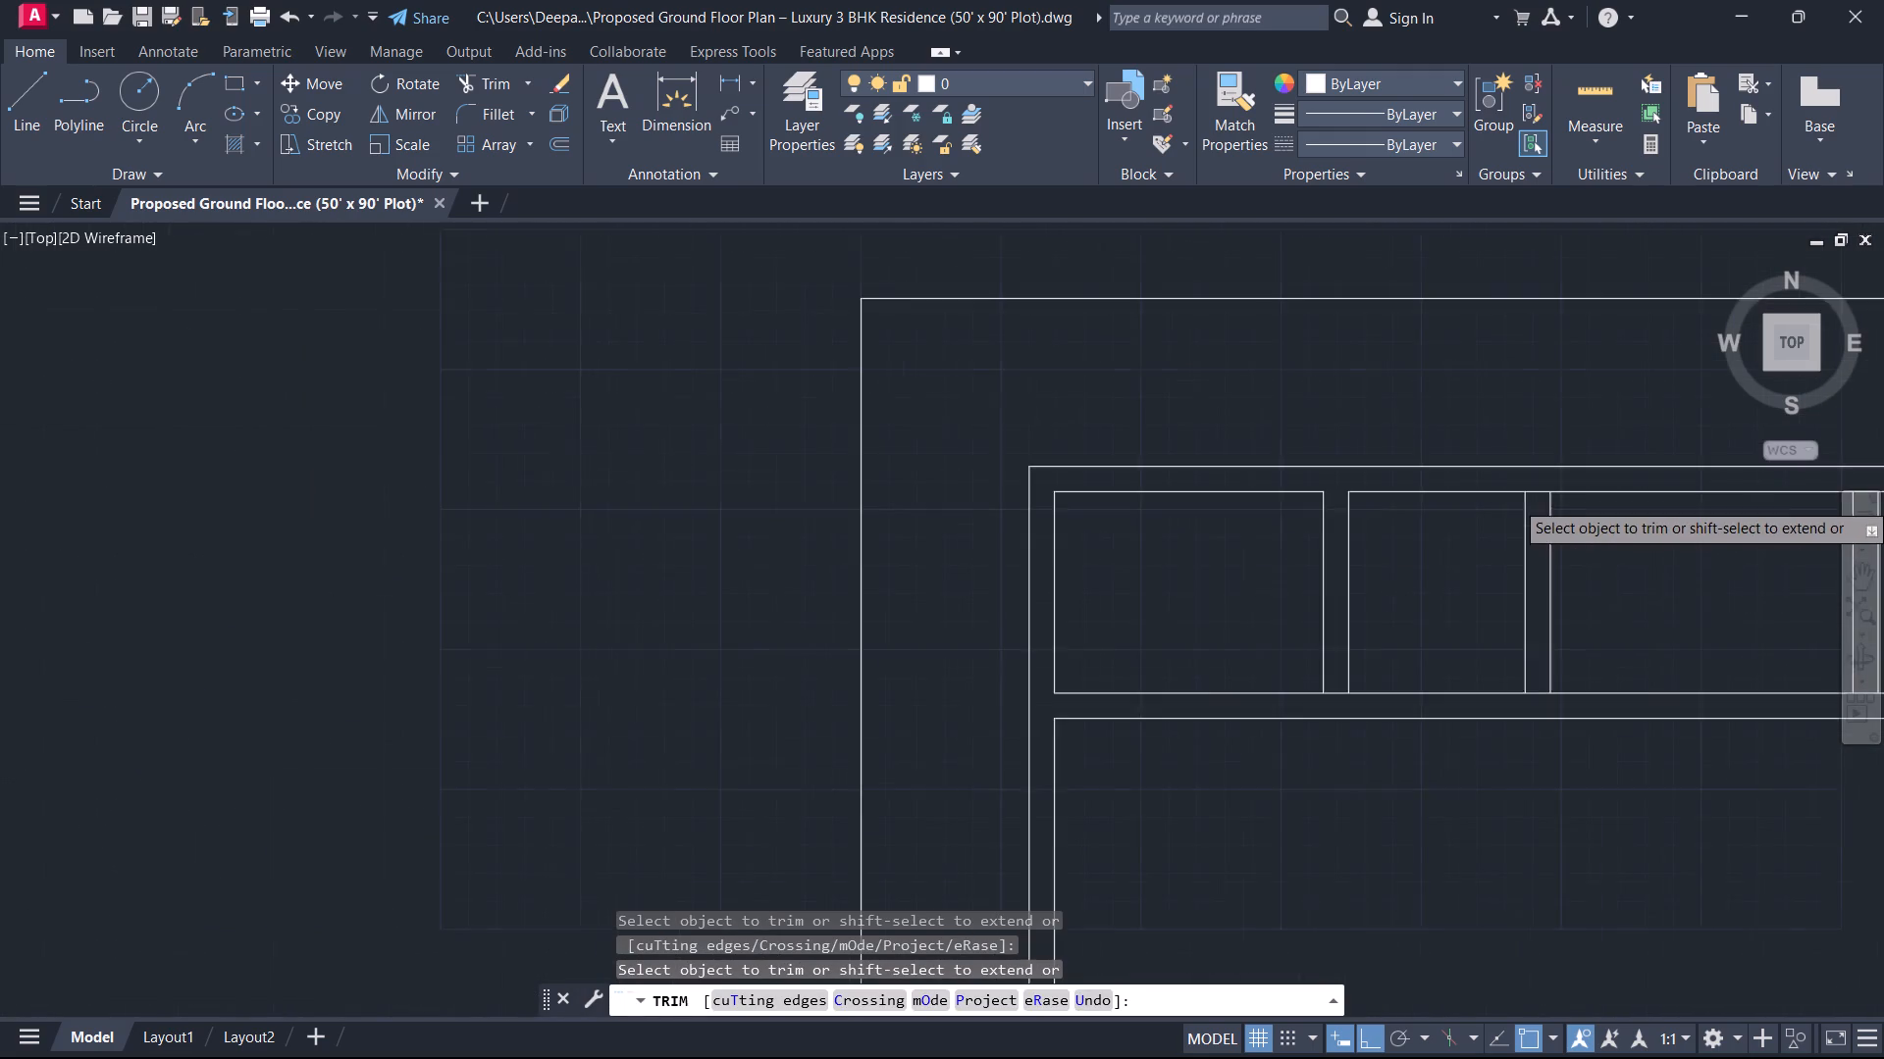
{"action": "middle_click_drag", "start_coordinate": [1540, 503], "coordinate": [1099, 551]}
{"action": "scroll", "coordinate": [1088, 550], "scroll_direction": "up", "scroll_amount": 2}
{"action": "left_click", "coordinate": [1102, 530]}
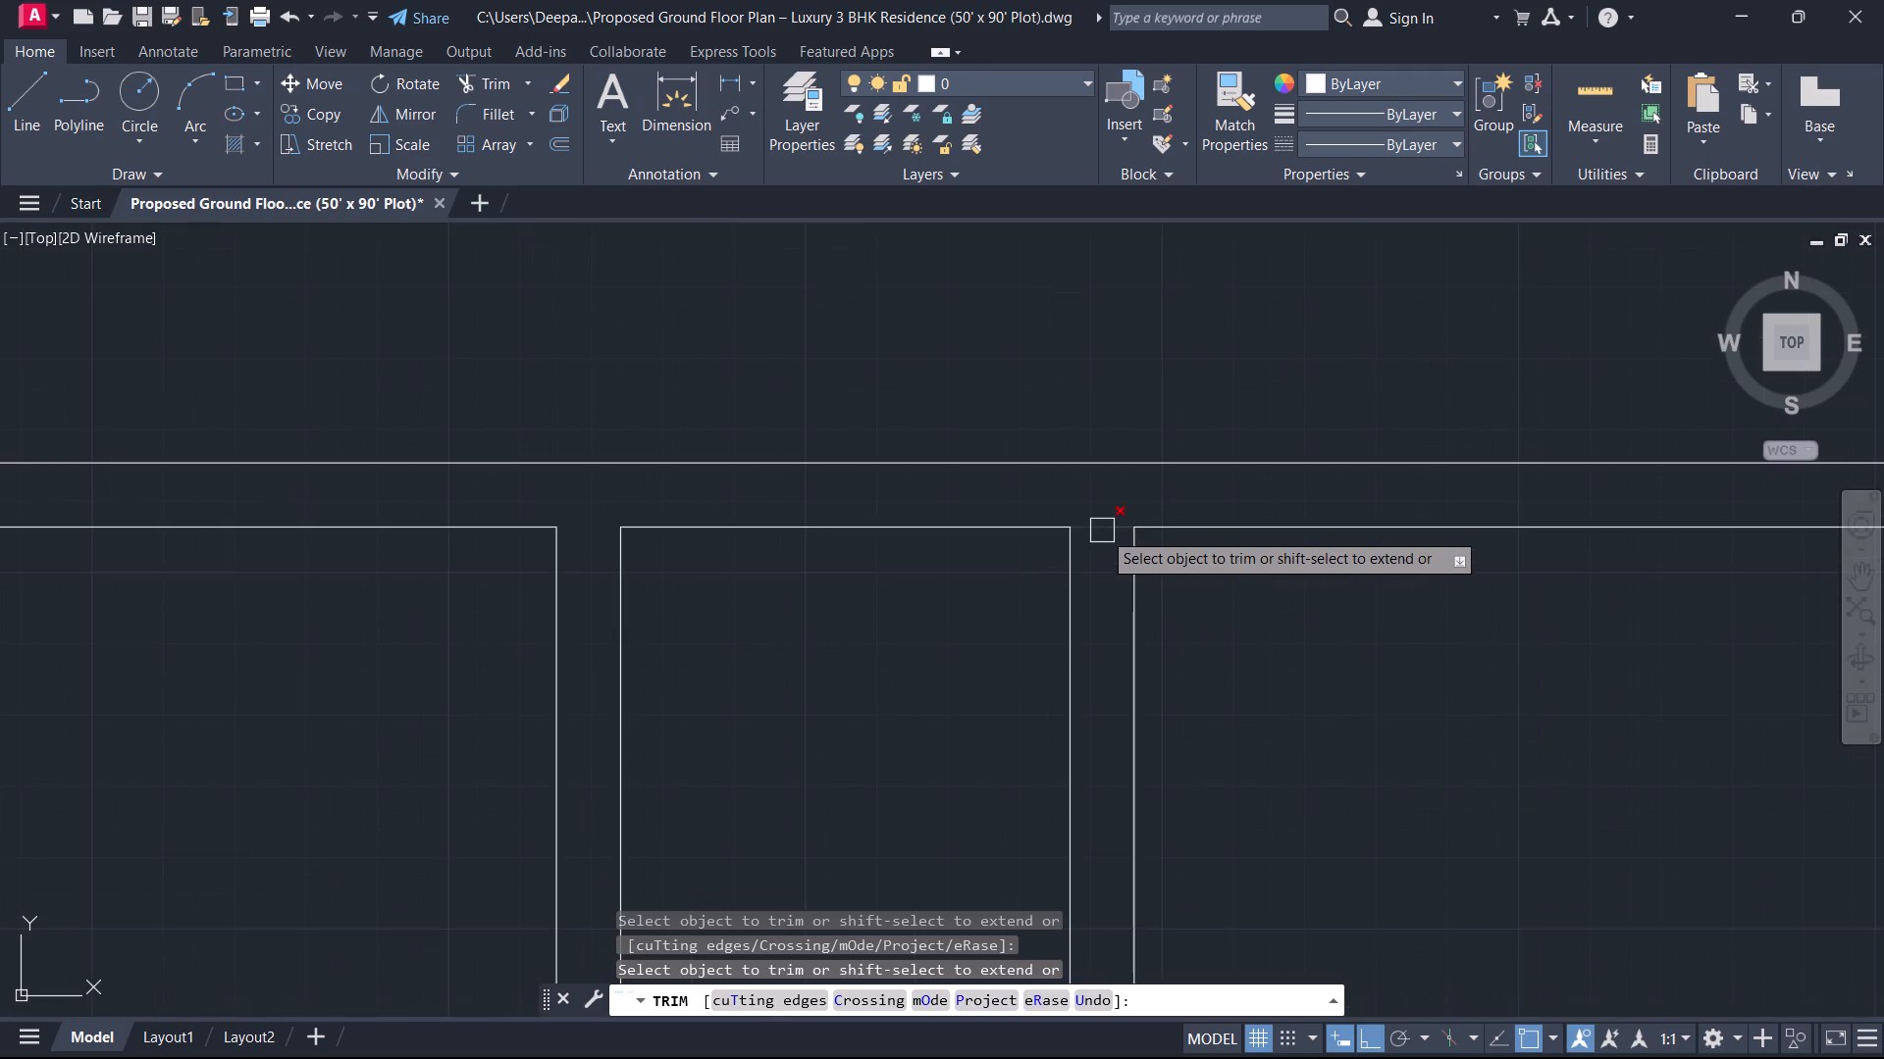
{"action": "scroll", "coordinate": [1194, 592], "scroll_direction": "down", "scroll_amount": 6}
{"action": "scroll", "coordinate": [1304, 594], "scroll_direction": "up", "scroll_amount": 6}
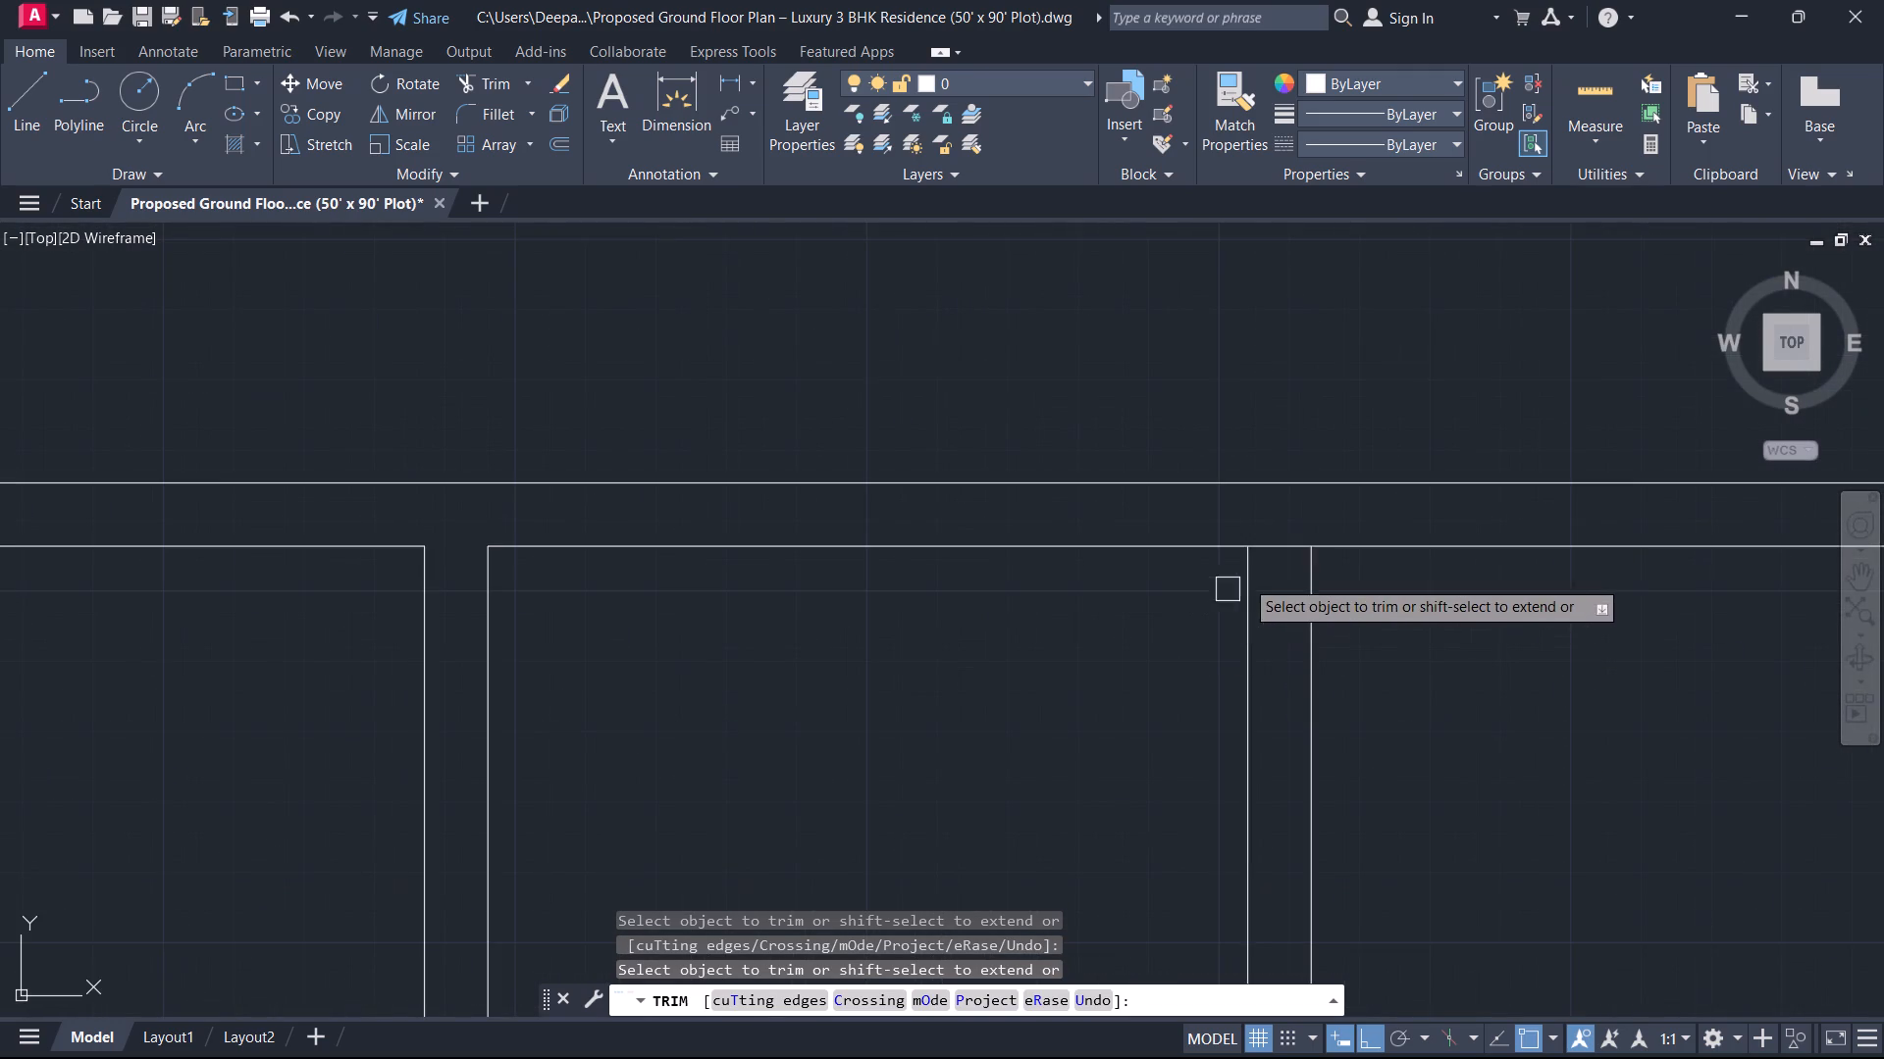
{"action": "left_click", "coordinate": [1279, 546]}
{"action": "key", "text": "Escape"}
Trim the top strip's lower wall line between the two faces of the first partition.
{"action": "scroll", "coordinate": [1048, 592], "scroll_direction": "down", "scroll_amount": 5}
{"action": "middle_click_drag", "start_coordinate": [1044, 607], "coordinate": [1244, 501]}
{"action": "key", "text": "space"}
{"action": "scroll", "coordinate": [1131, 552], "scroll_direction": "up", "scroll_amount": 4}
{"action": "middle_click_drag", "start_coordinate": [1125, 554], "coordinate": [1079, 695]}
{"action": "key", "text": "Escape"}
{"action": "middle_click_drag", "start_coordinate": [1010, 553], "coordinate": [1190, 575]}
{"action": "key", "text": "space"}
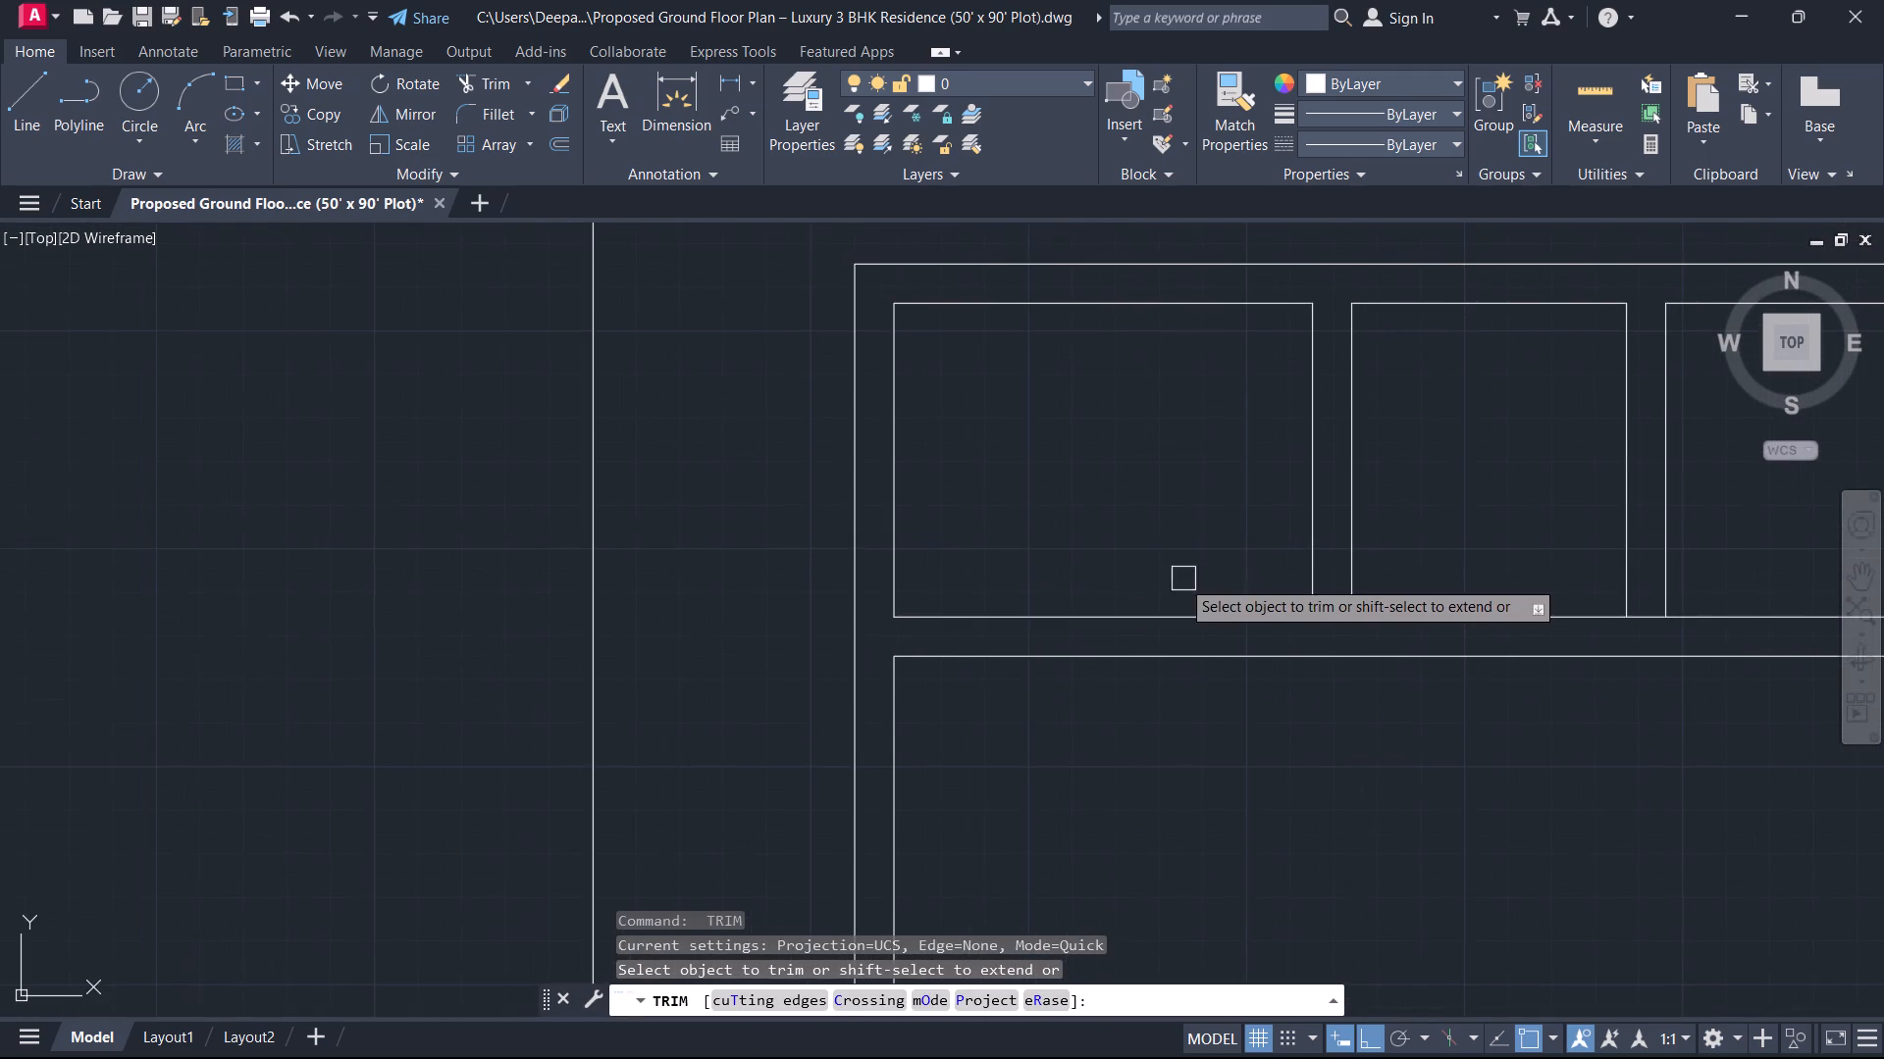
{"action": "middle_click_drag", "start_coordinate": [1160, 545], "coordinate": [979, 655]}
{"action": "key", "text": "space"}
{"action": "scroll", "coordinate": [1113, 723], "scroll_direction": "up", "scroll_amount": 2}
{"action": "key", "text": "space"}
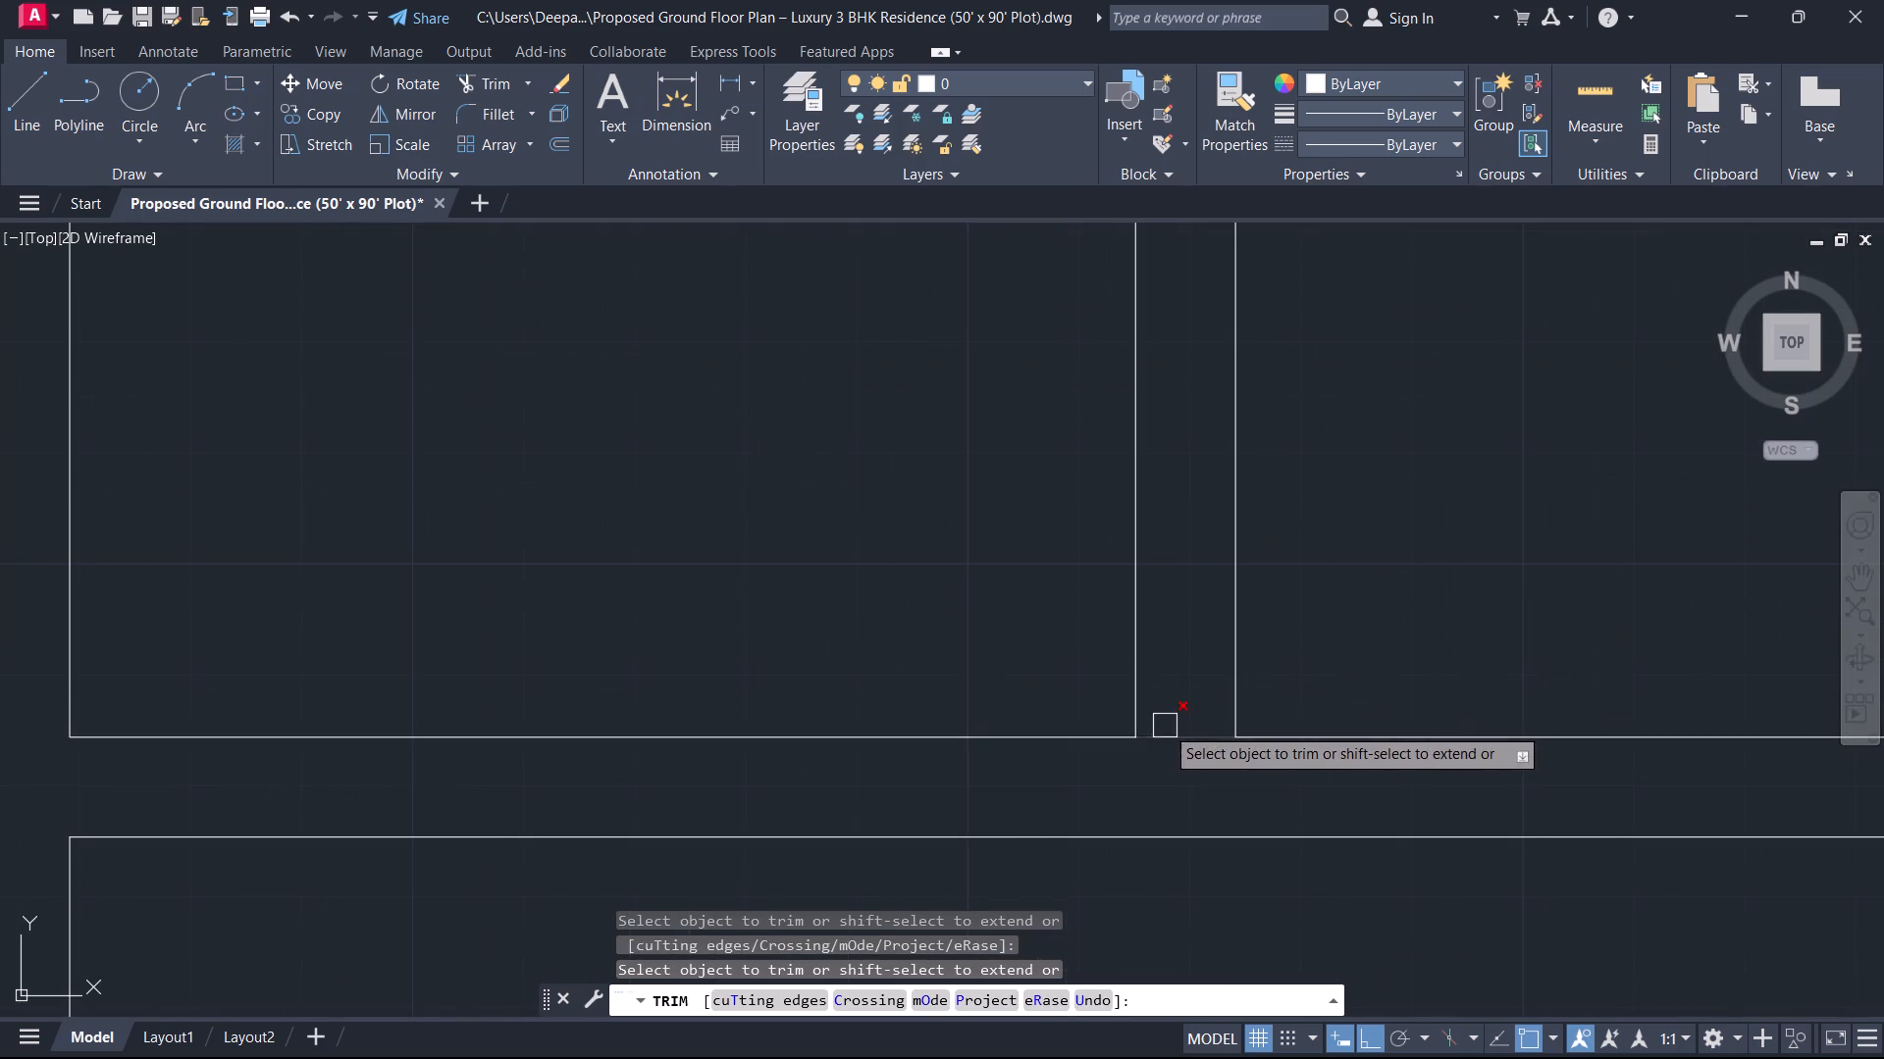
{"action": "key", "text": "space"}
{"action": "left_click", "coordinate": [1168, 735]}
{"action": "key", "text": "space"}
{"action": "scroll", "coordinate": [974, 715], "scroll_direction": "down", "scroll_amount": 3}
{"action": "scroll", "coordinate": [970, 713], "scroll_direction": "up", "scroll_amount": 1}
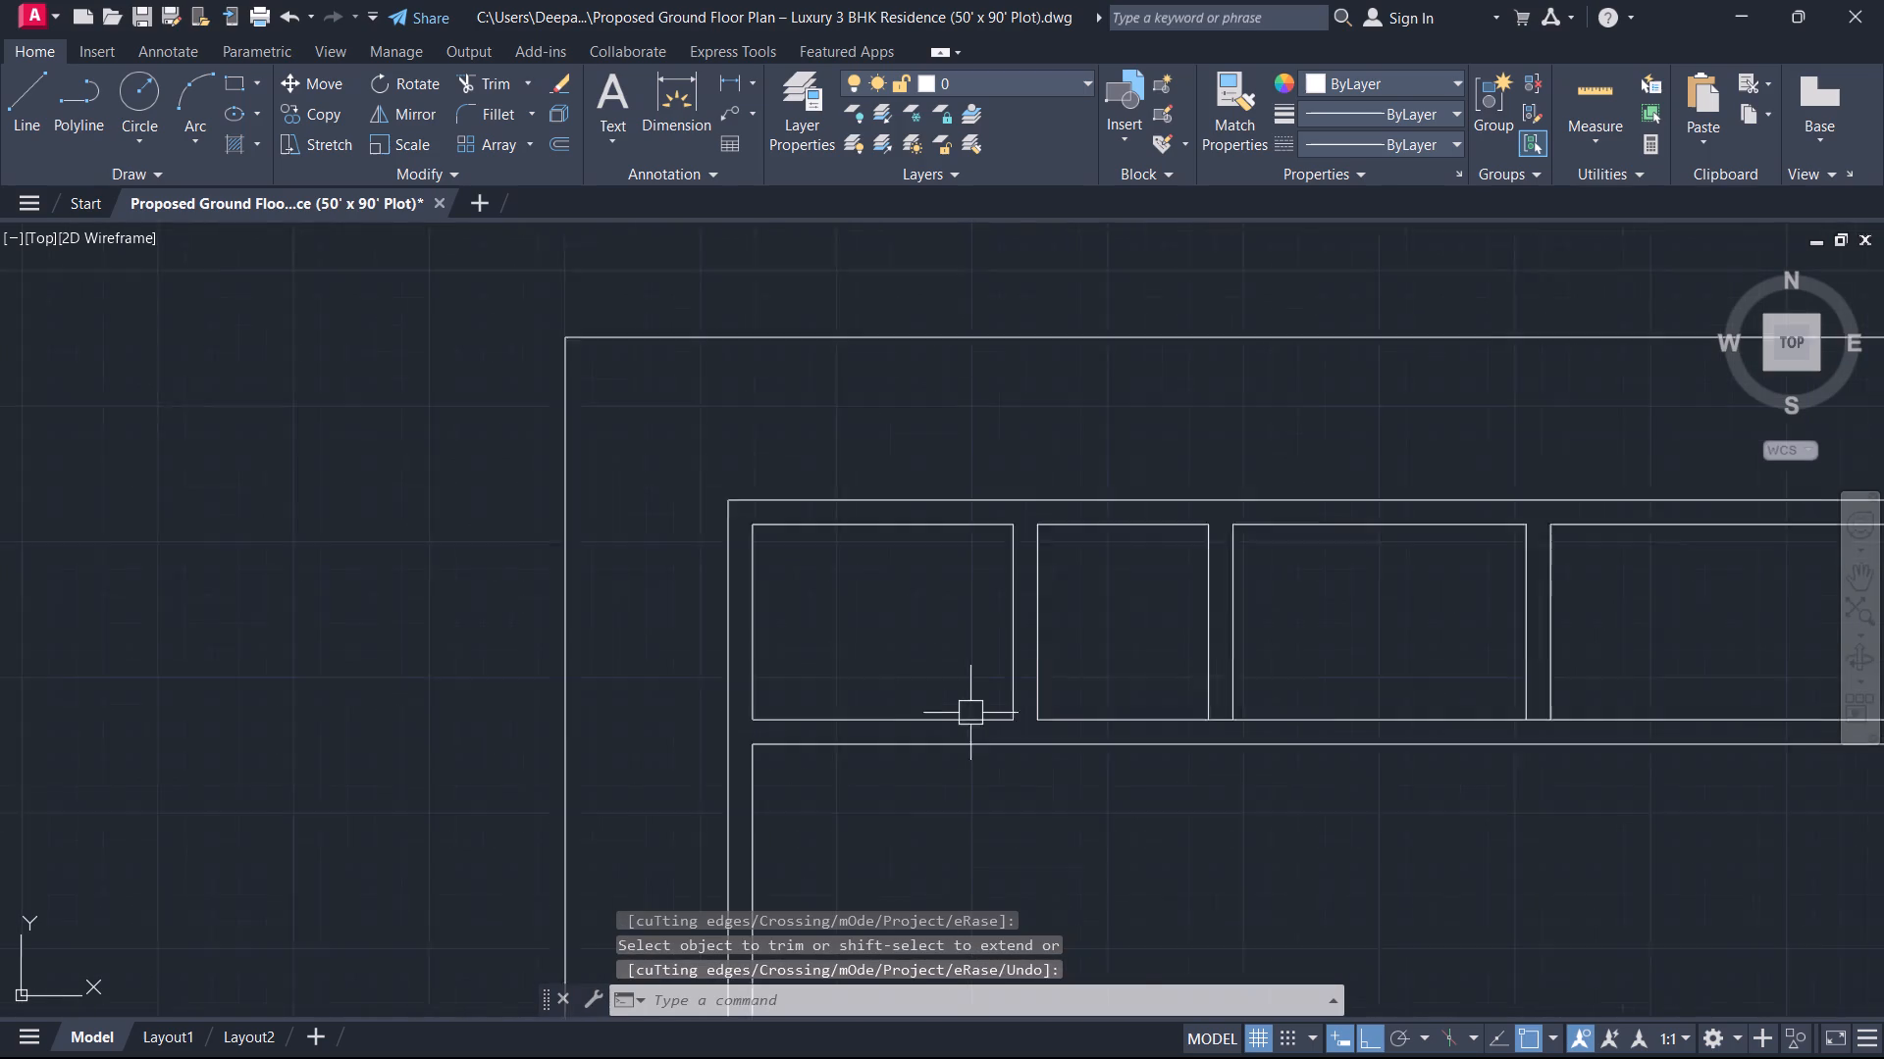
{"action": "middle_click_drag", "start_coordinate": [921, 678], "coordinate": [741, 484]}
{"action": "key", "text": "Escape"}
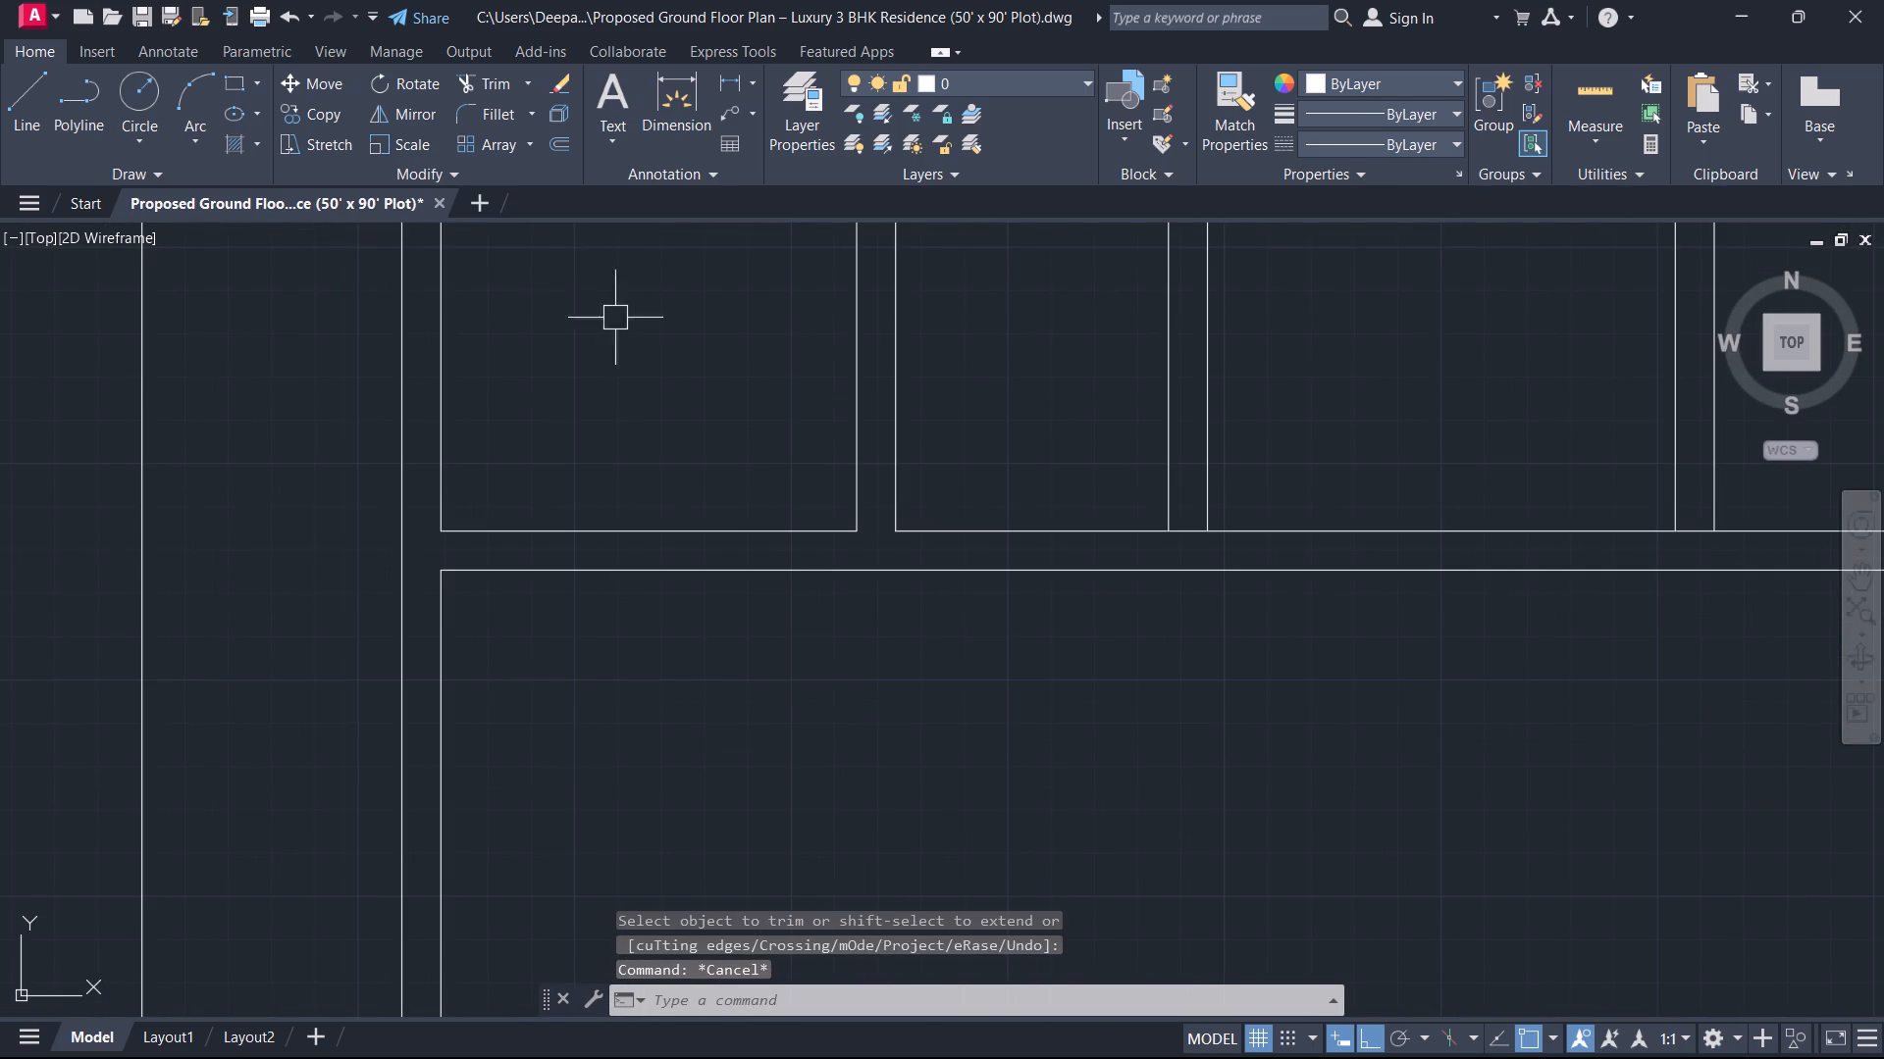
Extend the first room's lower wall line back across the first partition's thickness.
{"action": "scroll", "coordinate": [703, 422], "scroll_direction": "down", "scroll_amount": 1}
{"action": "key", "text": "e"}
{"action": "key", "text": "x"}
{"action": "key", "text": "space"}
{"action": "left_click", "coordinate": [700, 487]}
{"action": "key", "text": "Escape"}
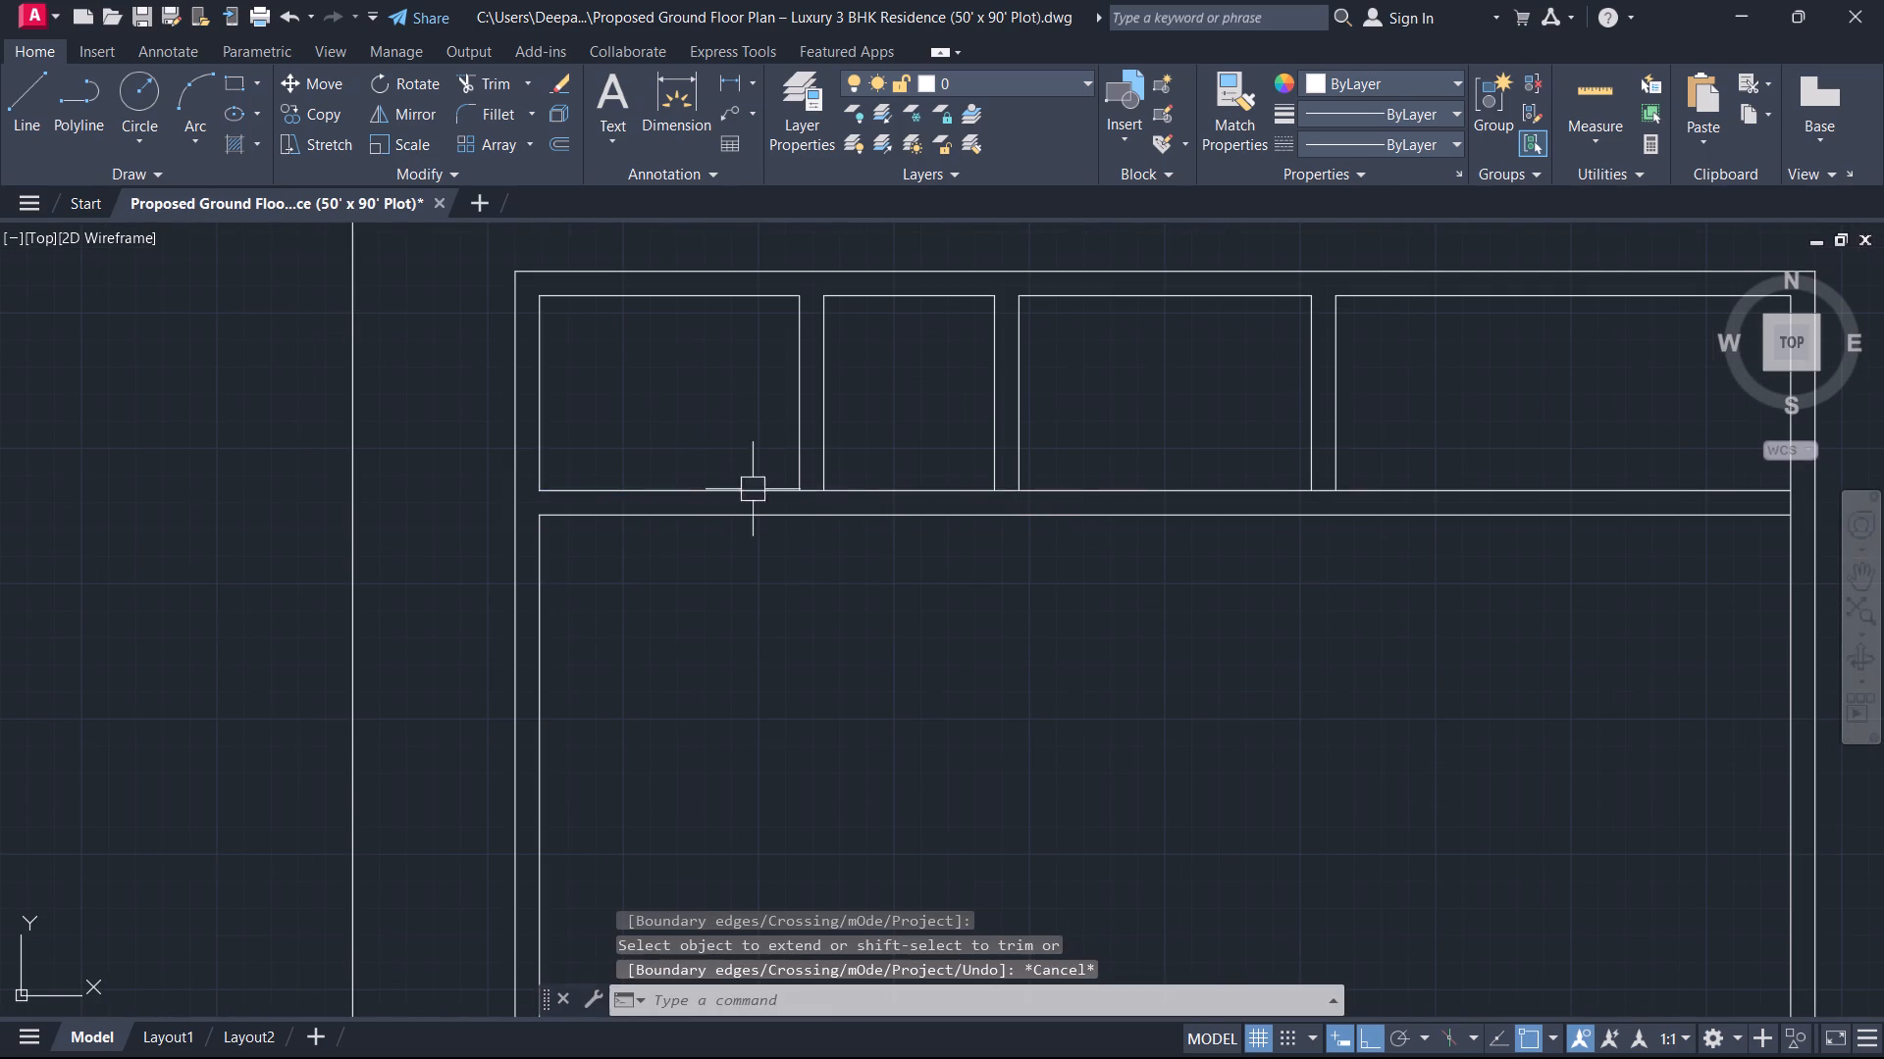
Offset the first room's lower wall line 4" upward and trim away its part inside the room, leaving a jamb line across the first partition.
{"action": "scroll", "coordinate": [806, 485], "scroll_direction": "up", "scroll_amount": 1}
{"action": "key", "text": "o"}
{"action": "key", "text": "space"}
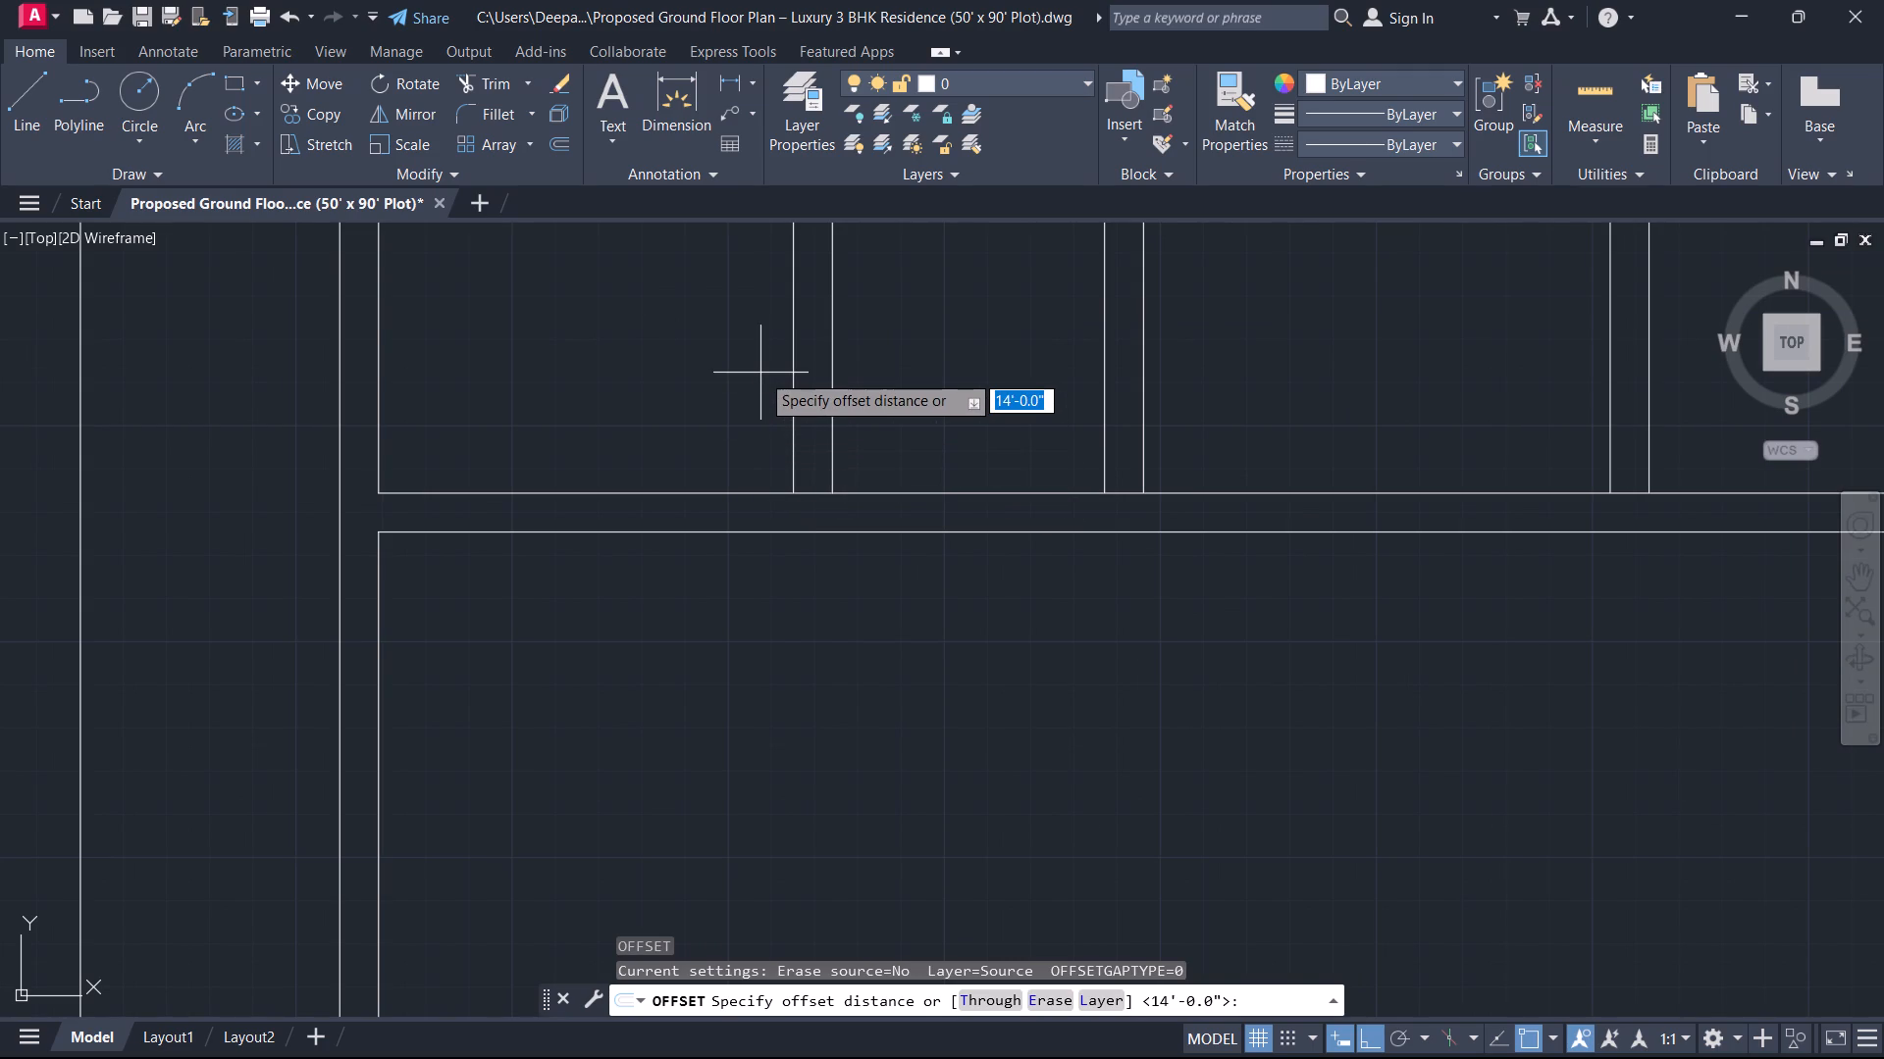
{"action": "key", "text": "4"}
{"action": "key", "text": "Return"}
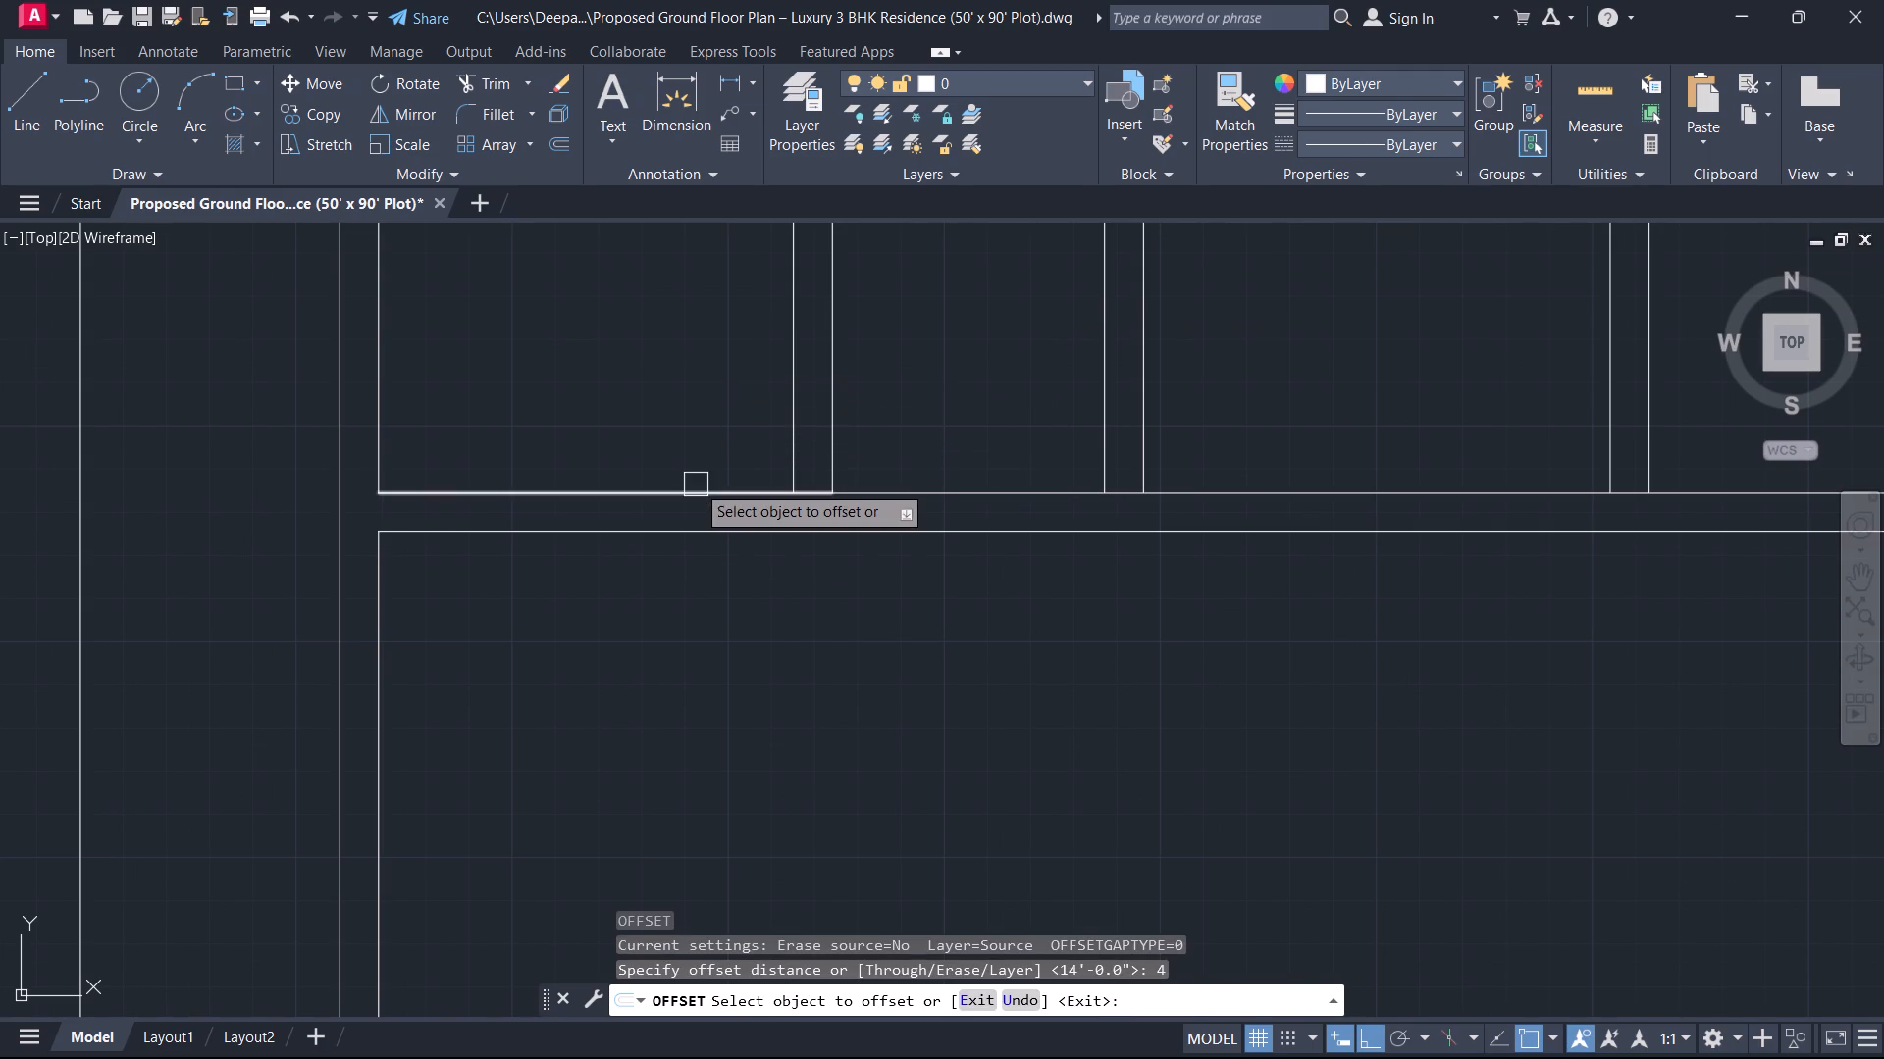
{"action": "left_click", "coordinate": [696, 483]}
{"action": "left_click", "coordinate": [709, 393]}
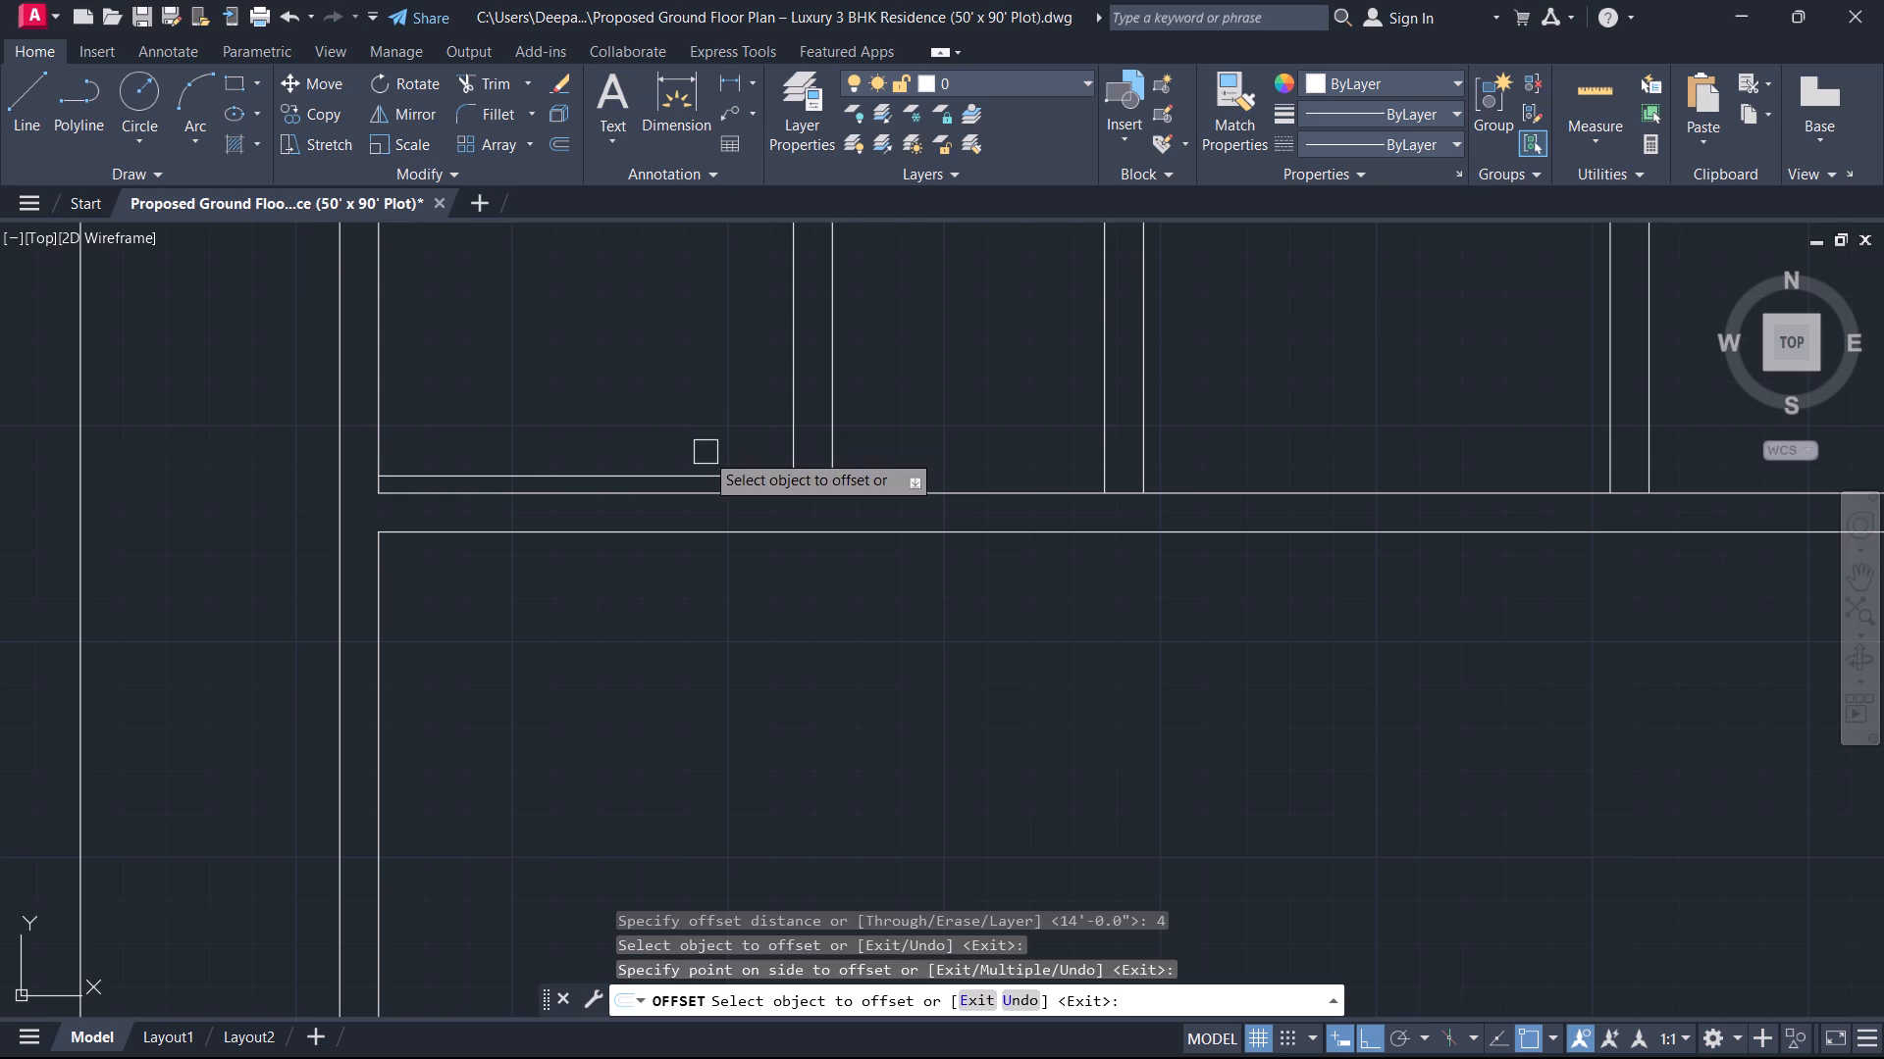
{"action": "key", "text": "Escape"}
{"action": "type", "text": "tr"}
{"action": "key", "text": "space"}
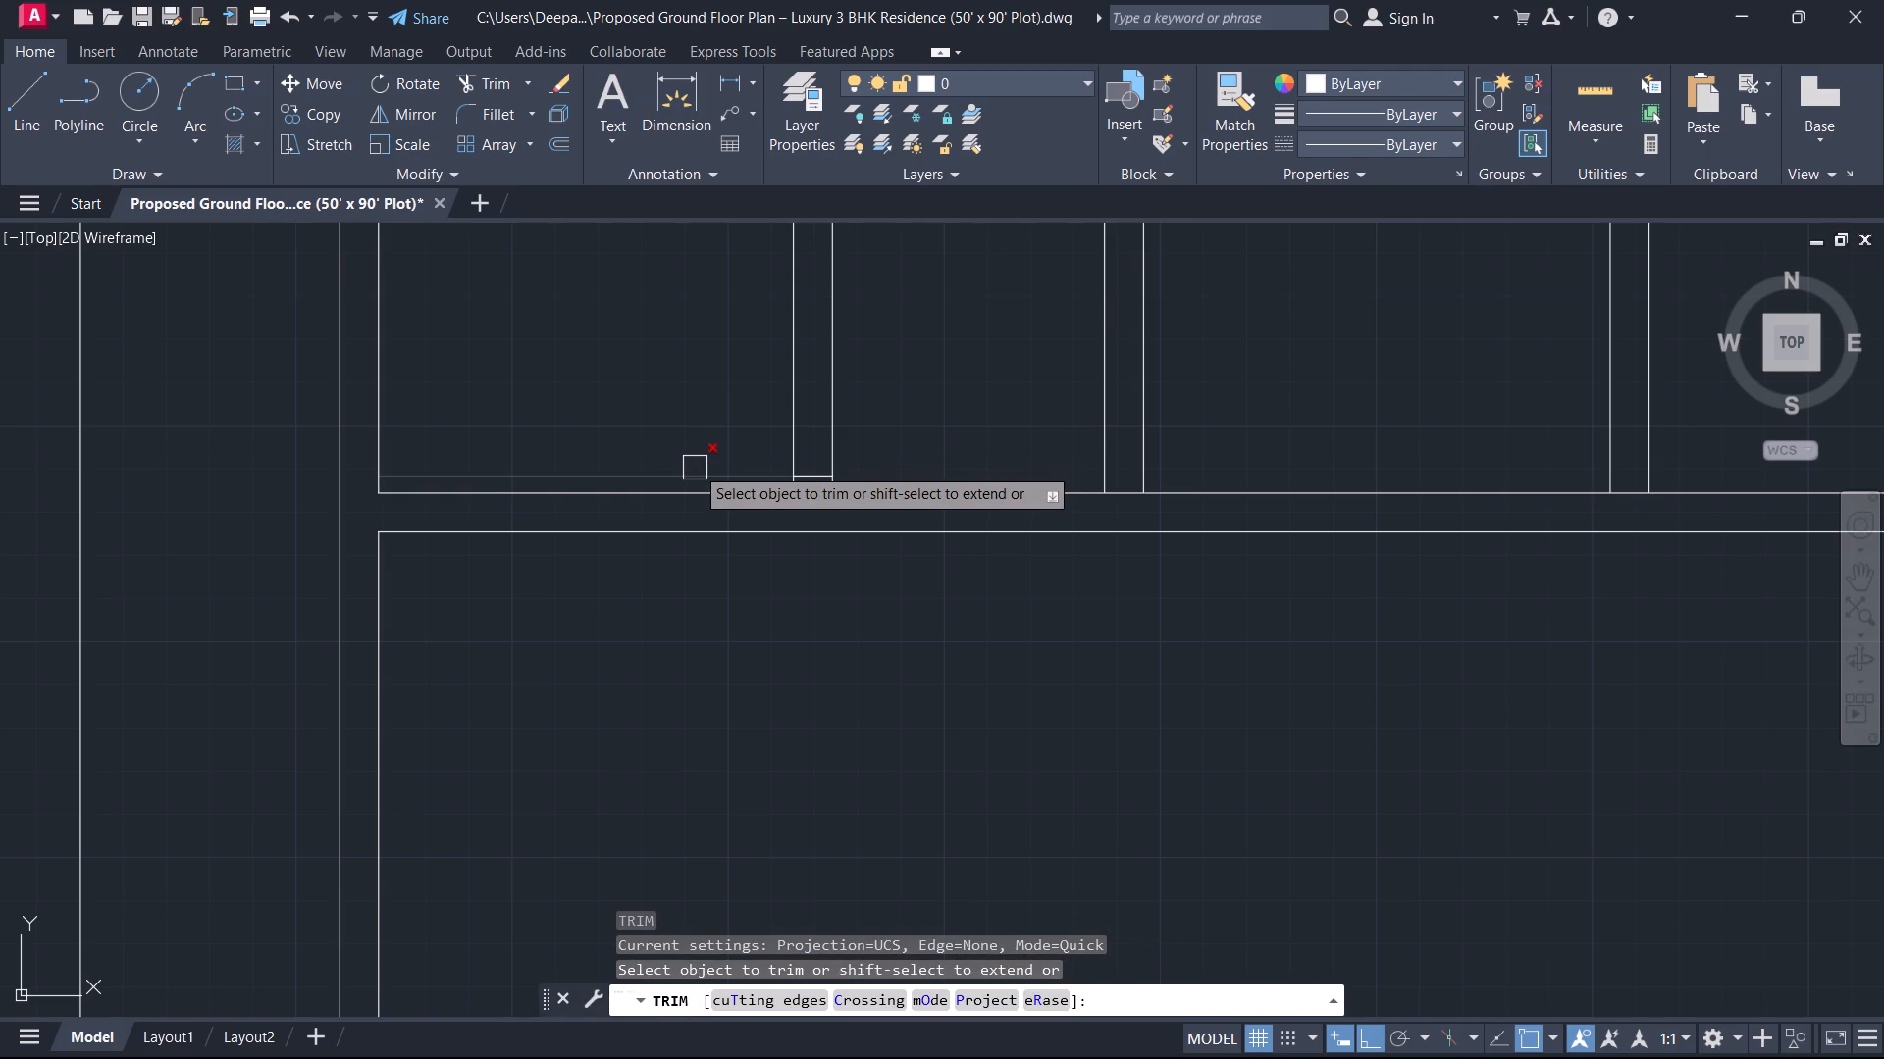
{"action": "left_click", "coordinate": [695, 466]}
{"action": "key", "text": "Escape"}
Trim the top strip's lower wall line between the two faces of the first partition.
{"action": "scroll", "coordinate": [901, 502], "scroll_direction": "up", "scroll_amount": 1}
{"action": "key", "text": "space"}
{"action": "left_click", "coordinate": [721, 485]}
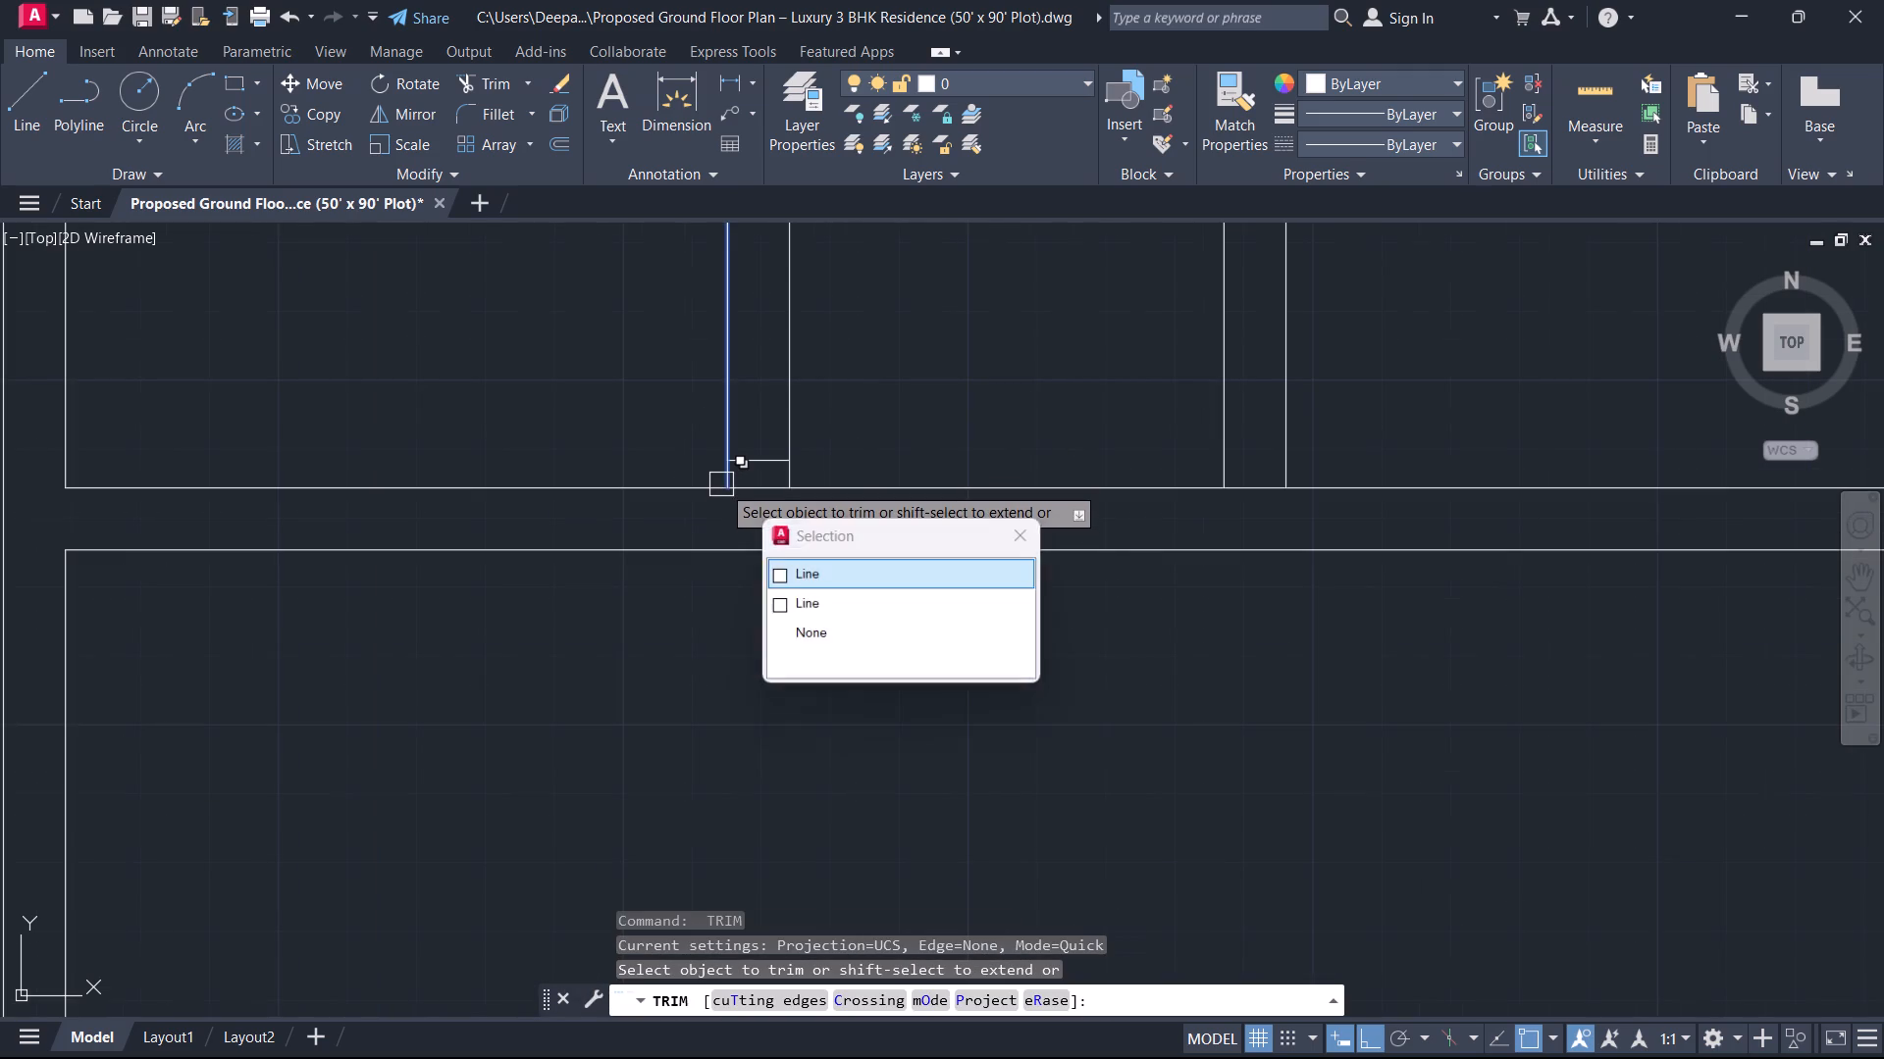
{"action": "key", "text": "Escape"}
{"action": "key", "text": "space"}
{"action": "left_click", "coordinate": [750, 487]}
{"action": "key", "text": "Escape"}
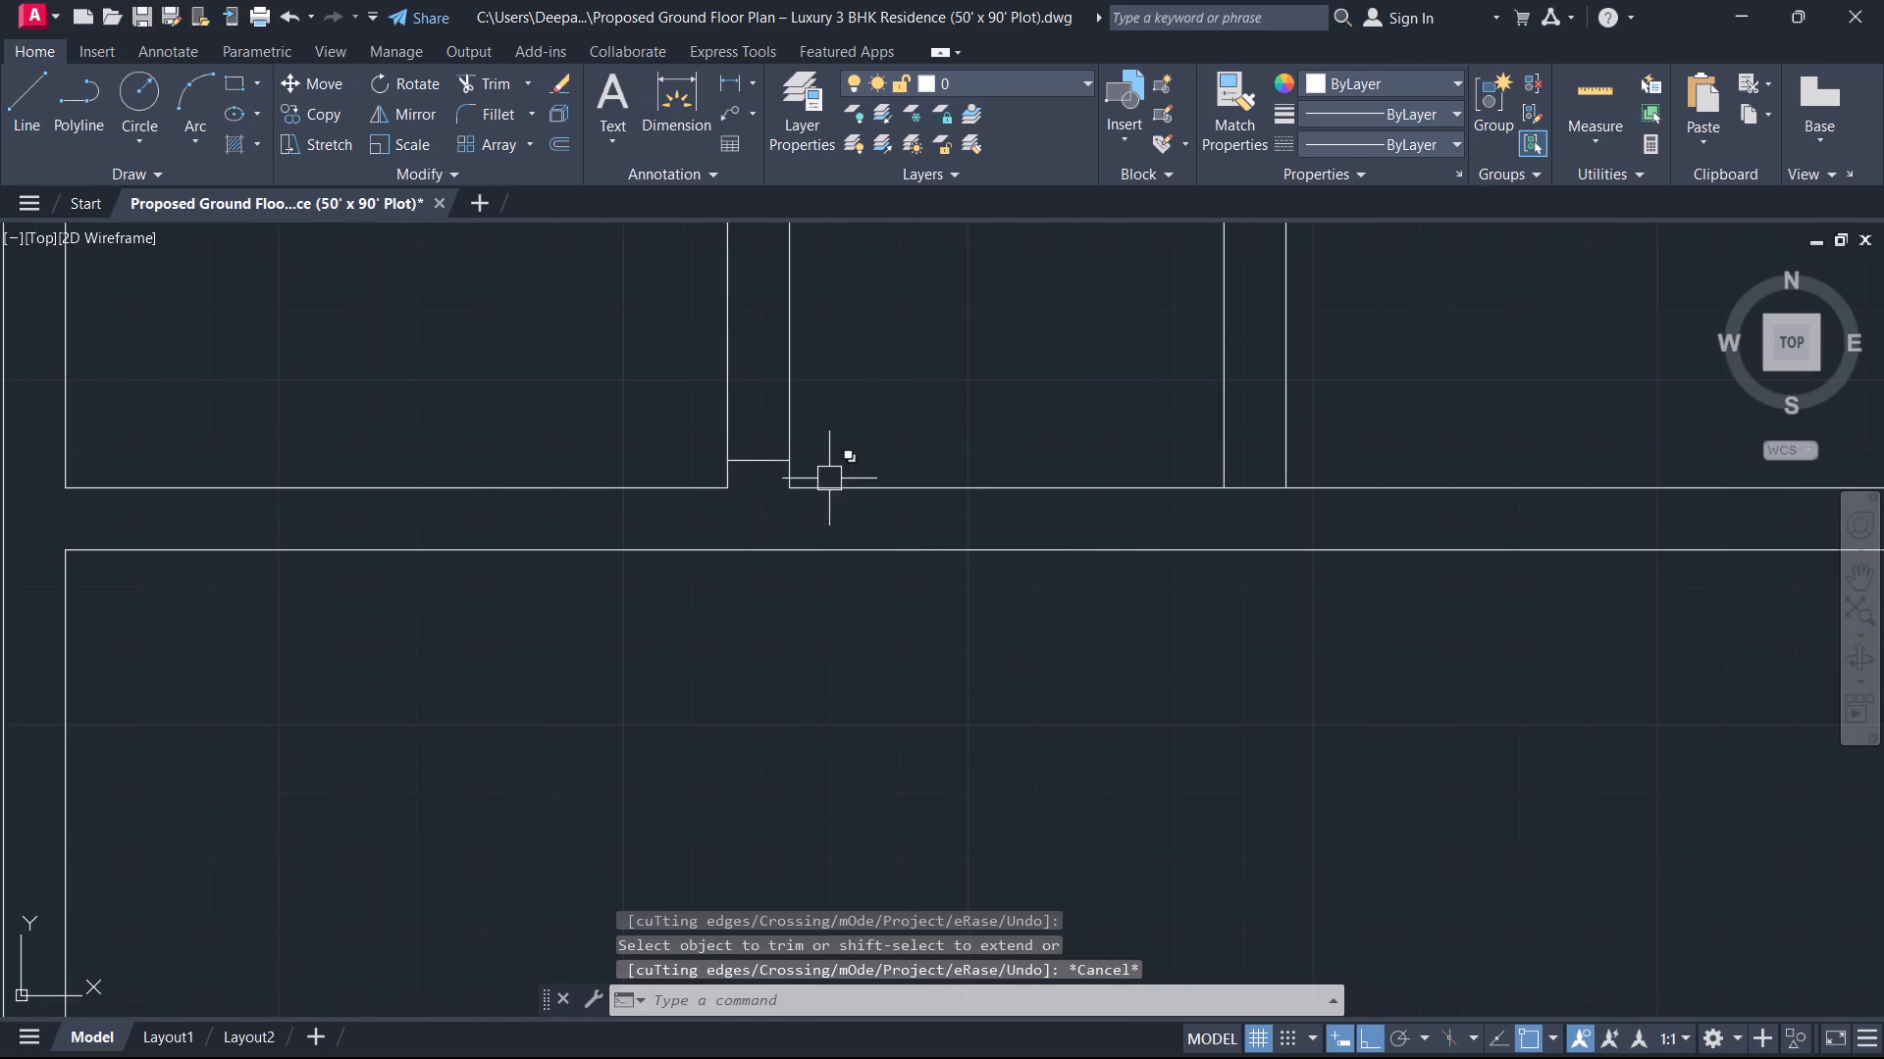
Extend the first partition's right face down to the bottom line of the horizontal wall.
{"action": "type", "text": "ex"}
{"action": "key", "text": "space"}
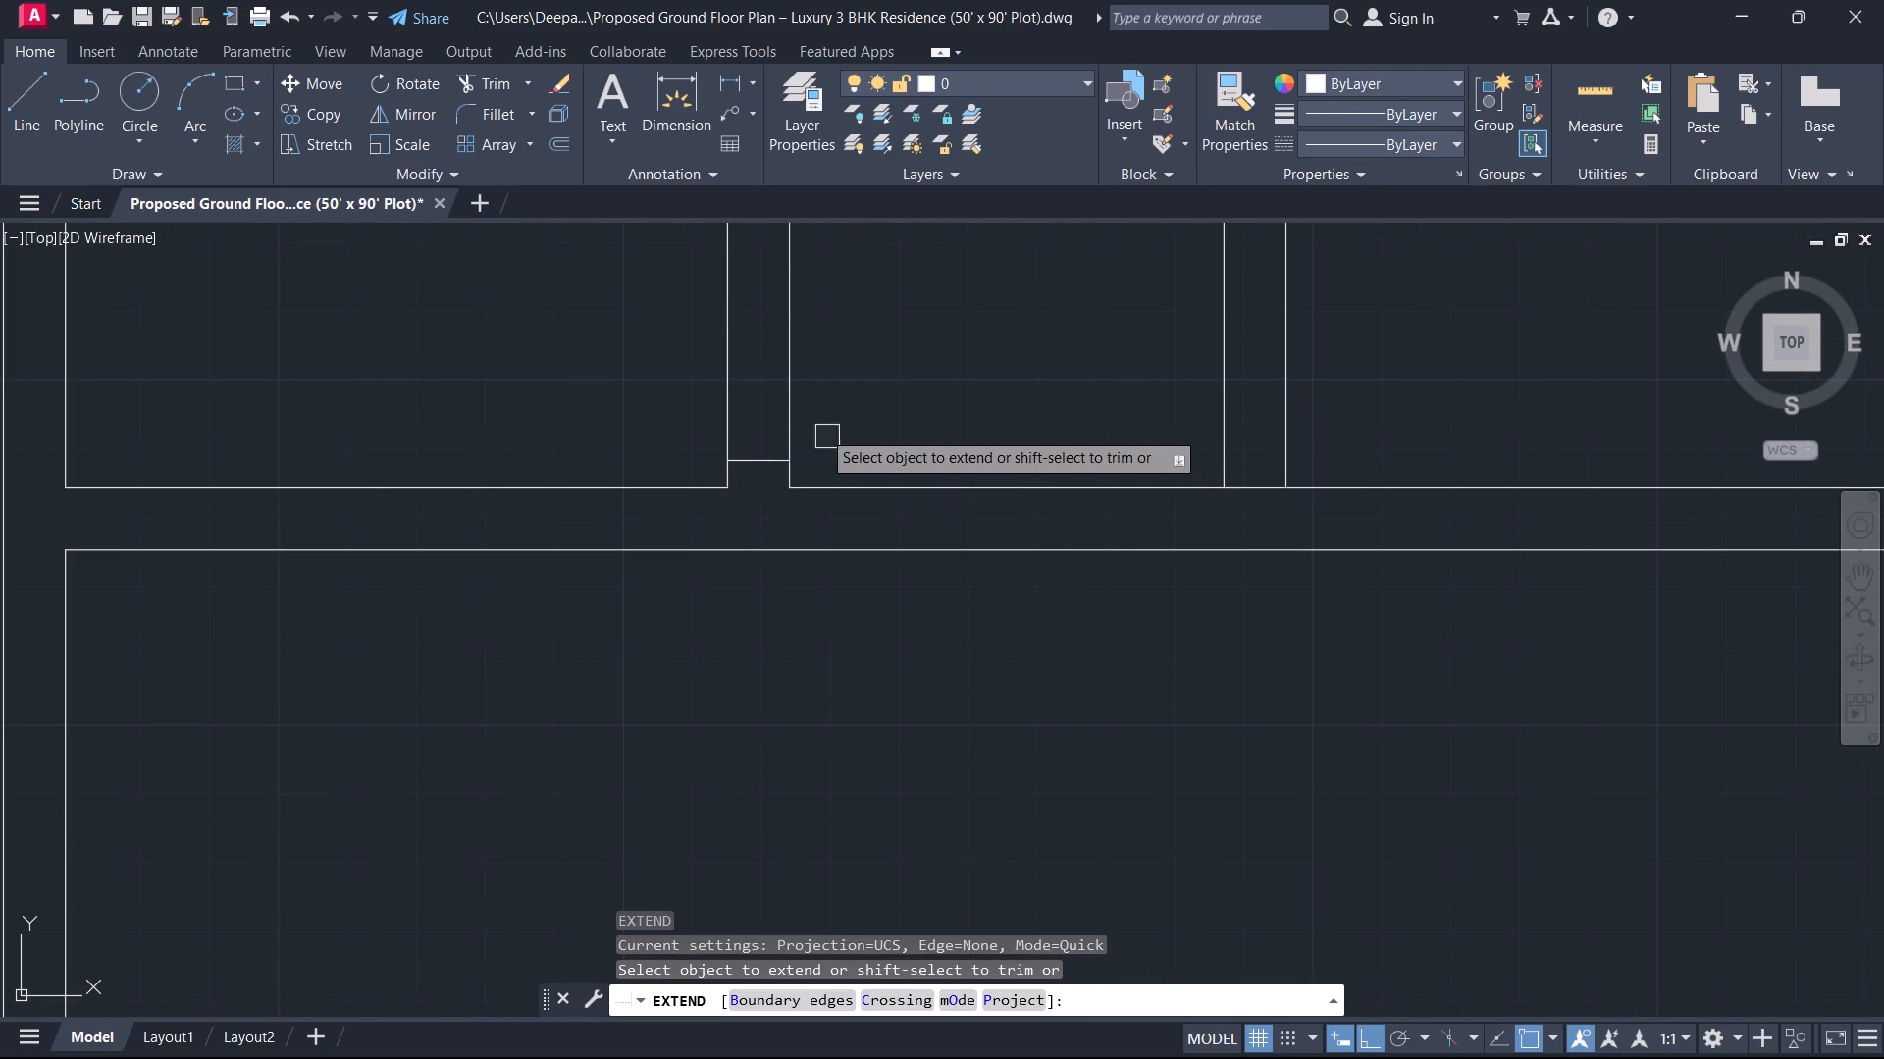
{"action": "left_click", "coordinate": [792, 405]}
{"action": "key", "text": "Escape"}
Offset the first partition's extended right face 3' to the right to mark the door opening width.
{"action": "type", "text": "o"}
{"action": "key", "text": "space"}
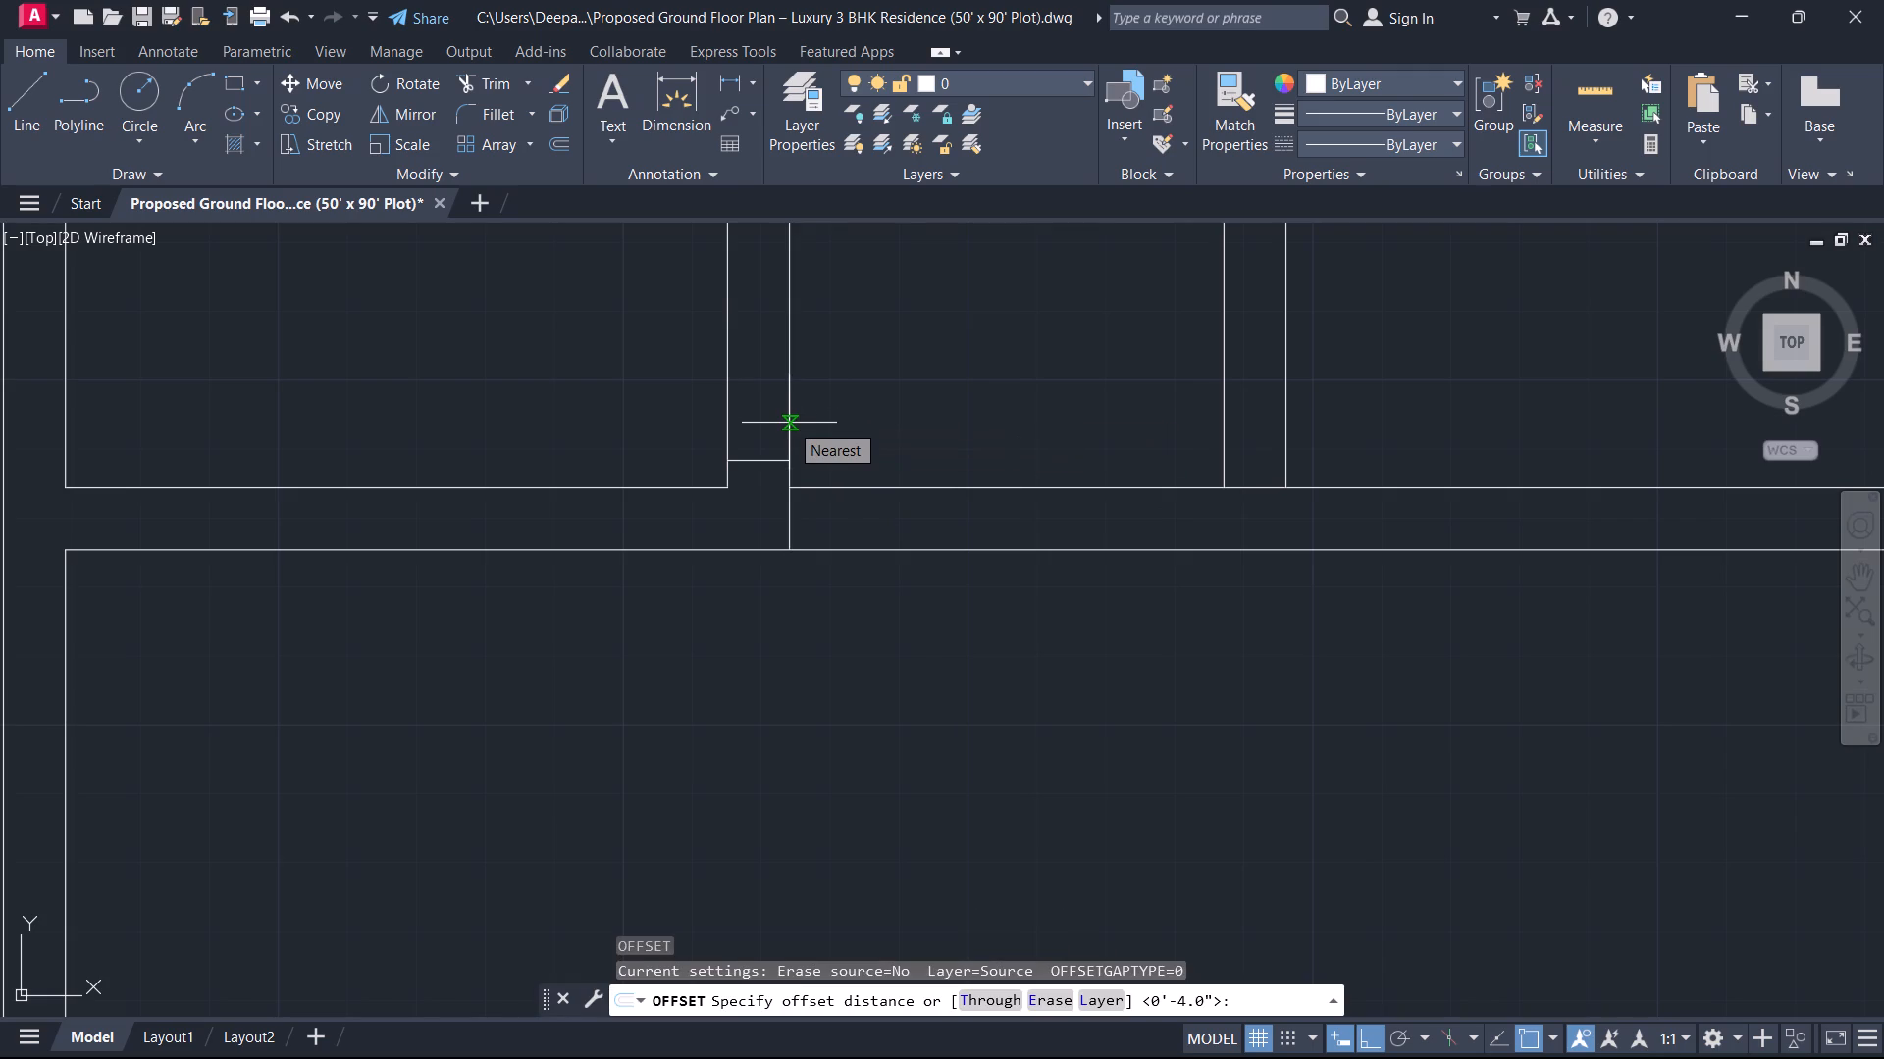
{"action": "type", "text": "3'"}
{"action": "key", "text": "Return"}
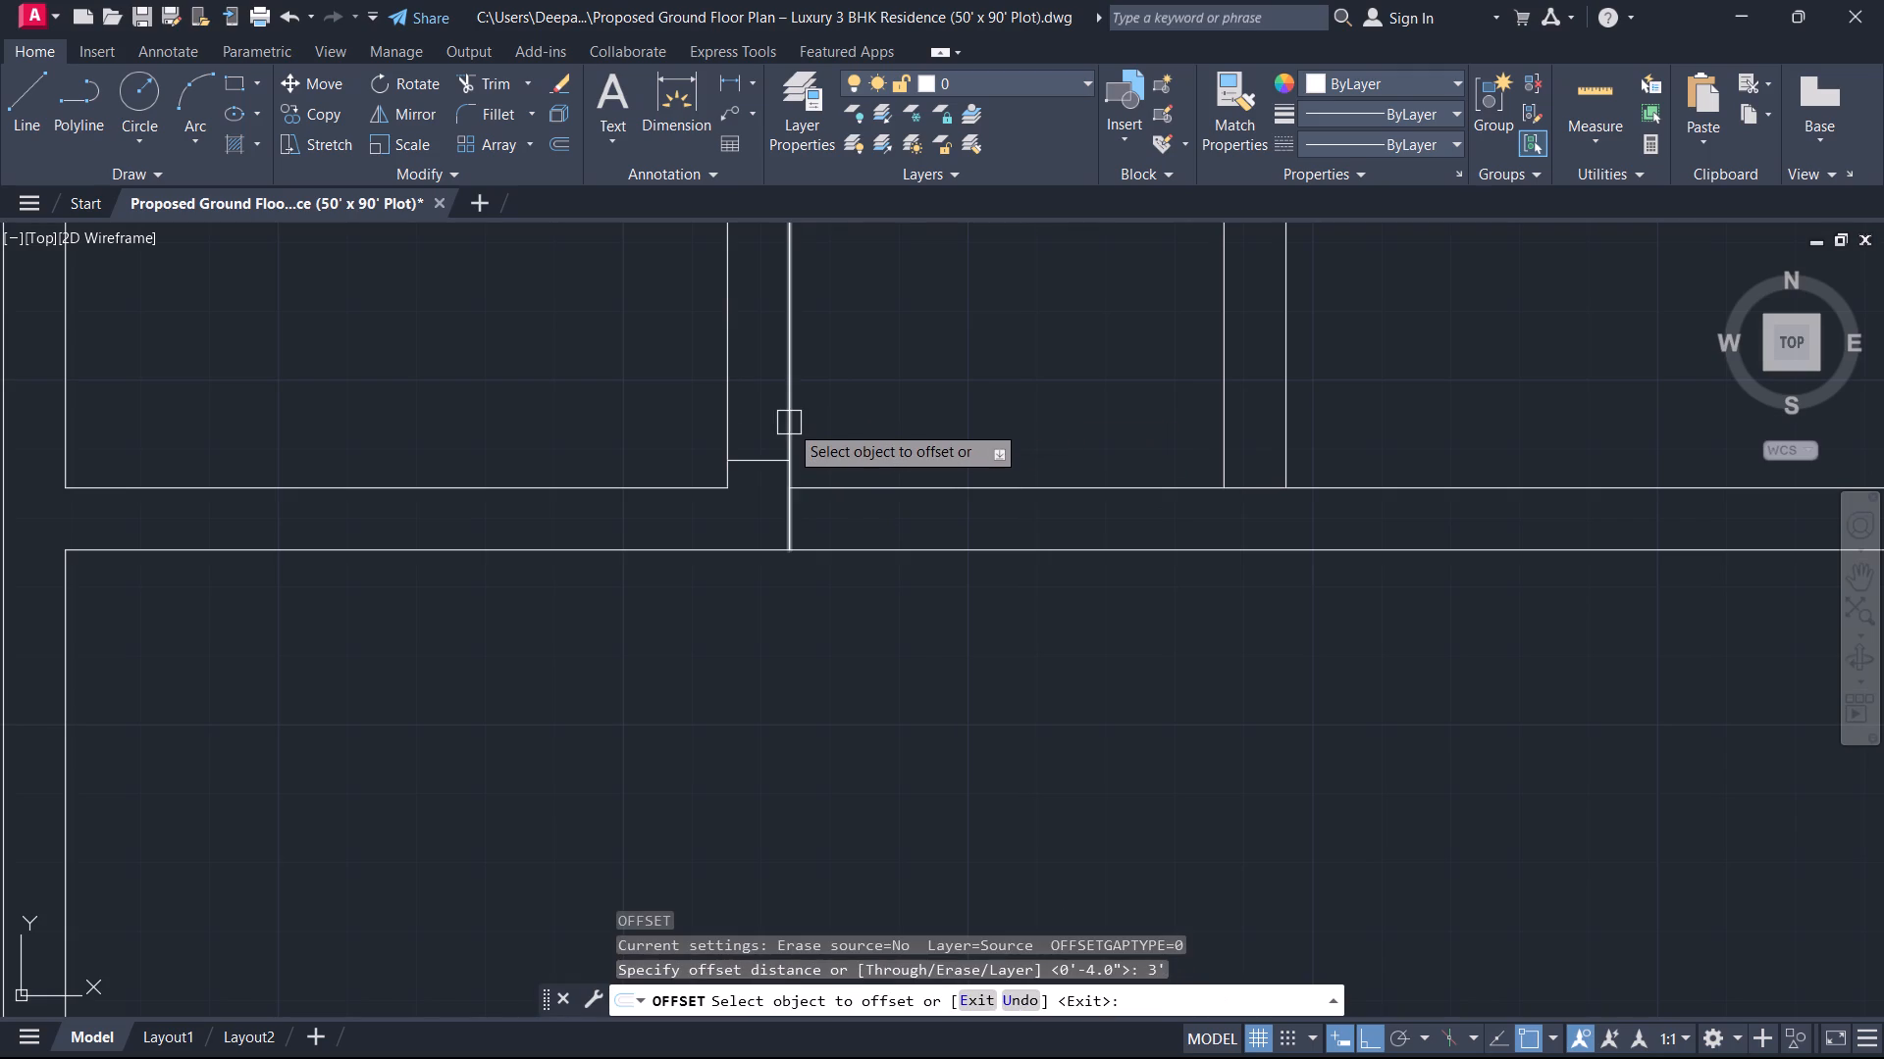
{"action": "left_click", "coordinate": [789, 424]}
{"action": "left_click", "coordinate": [909, 476]}
{"action": "key", "text": "Escape"}
Trim both horizontal wall lines across the 3' opening and the offset line above the wall to form the doorway.
{"action": "type", "text": "tr"}
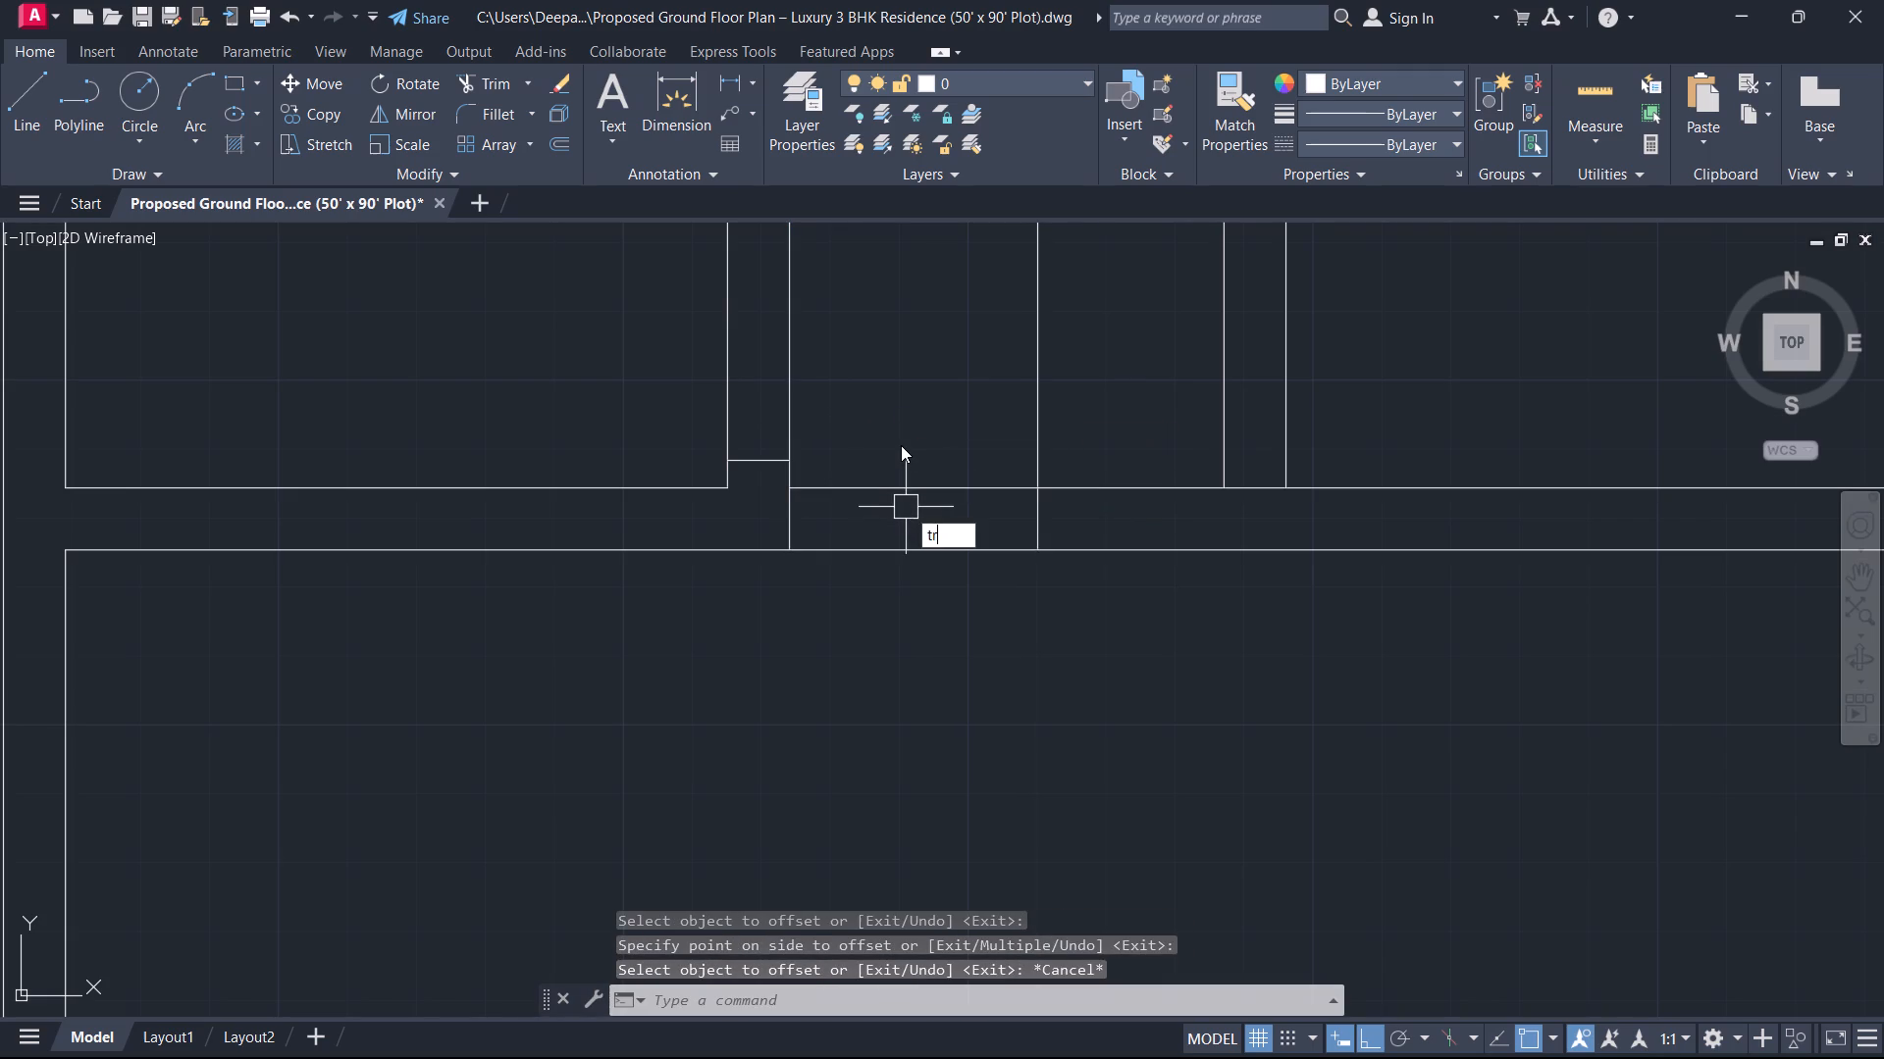
{"action": "key", "text": "space"}
{"action": "left_click", "coordinate": [906, 437]}
{"action": "left_click", "coordinate": [916, 629]}
{"action": "left_click", "coordinate": [950, 429]}
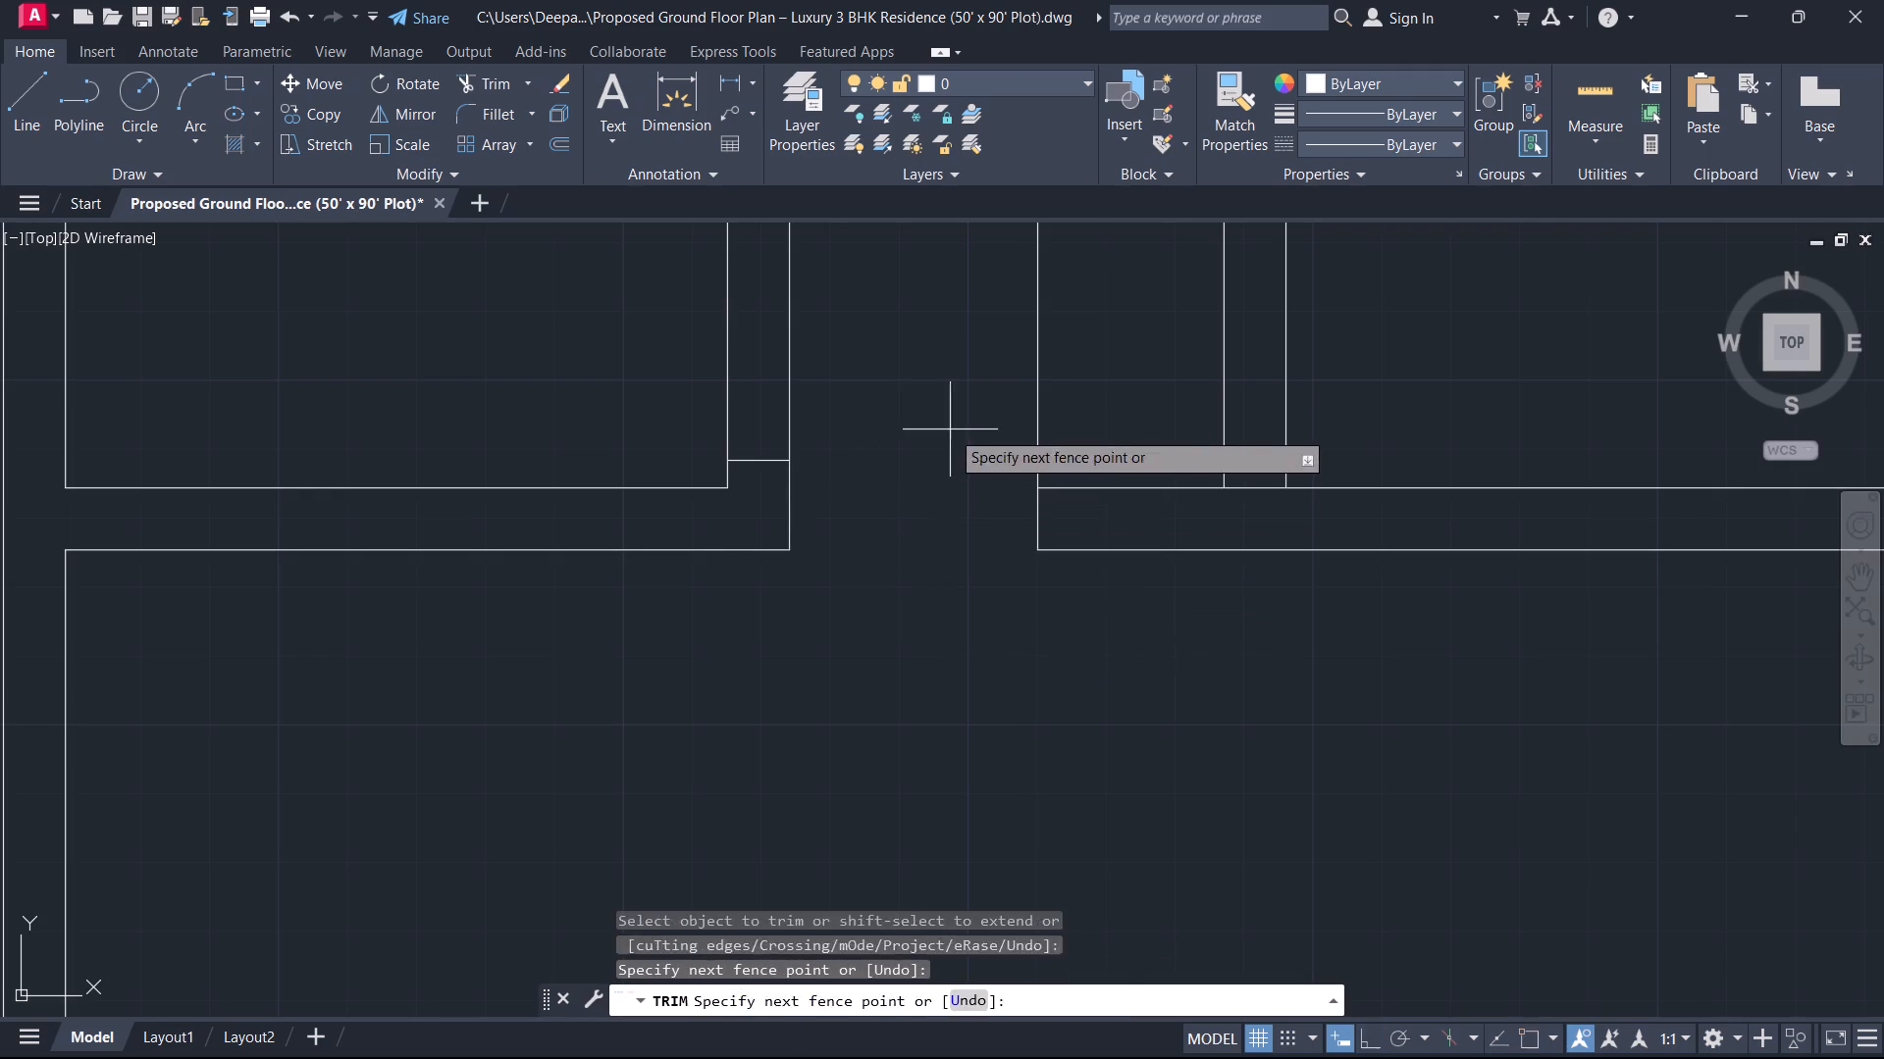
{"action": "left_click", "coordinate": [1113, 387]}
{"action": "key", "text": "Escape"}
Trim the horizontal wall's upper line between the two faces of the second partition.
{"action": "scroll", "coordinate": [901, 470], "scroll_direction": "down", "scroll_amount": 3}
{"action": "middle_click_drag", "start_coordinate": [901, 472], "coordinate": [838, 546]}
{"action": "scroll", "coordinate": [901, 472], "scroll_direction": "up", "scroll_amount": 2}
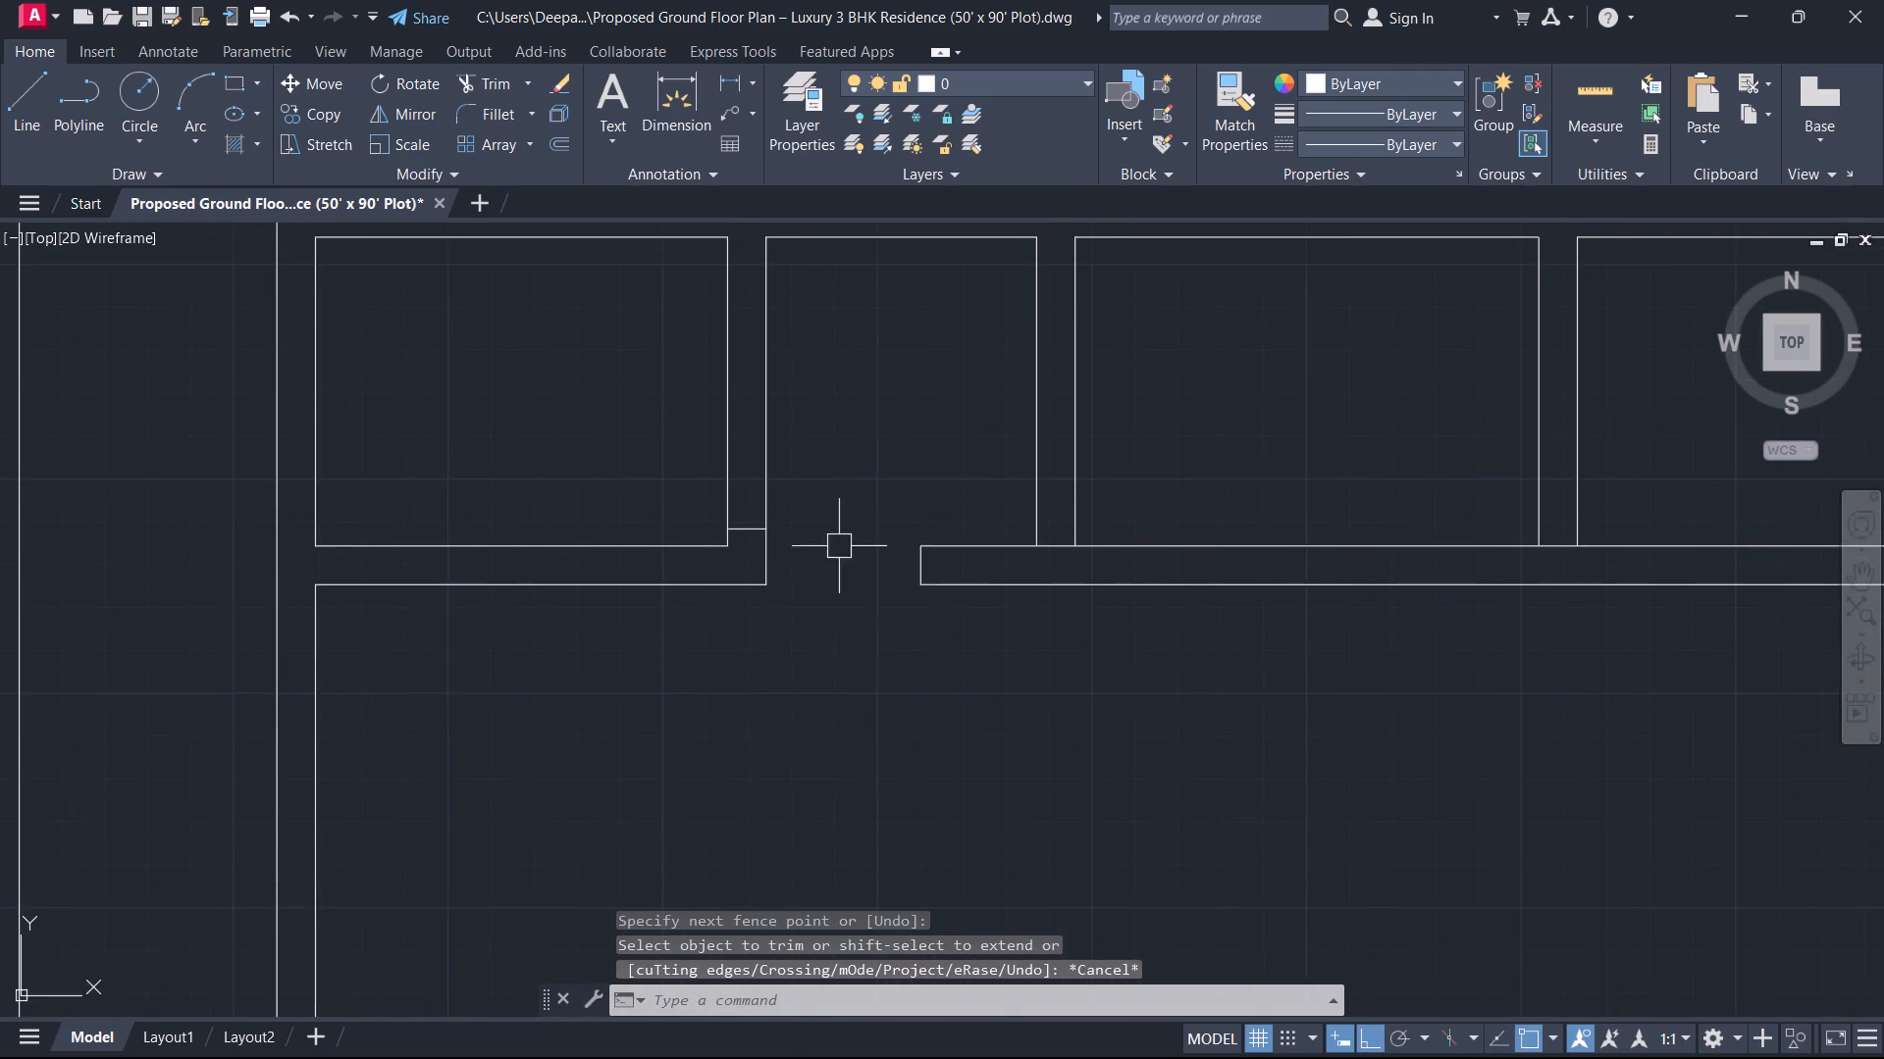
{"action": "scroll", "coordinate": [984, 546], "scroll_direction": "up", "scroll_amount": 1}
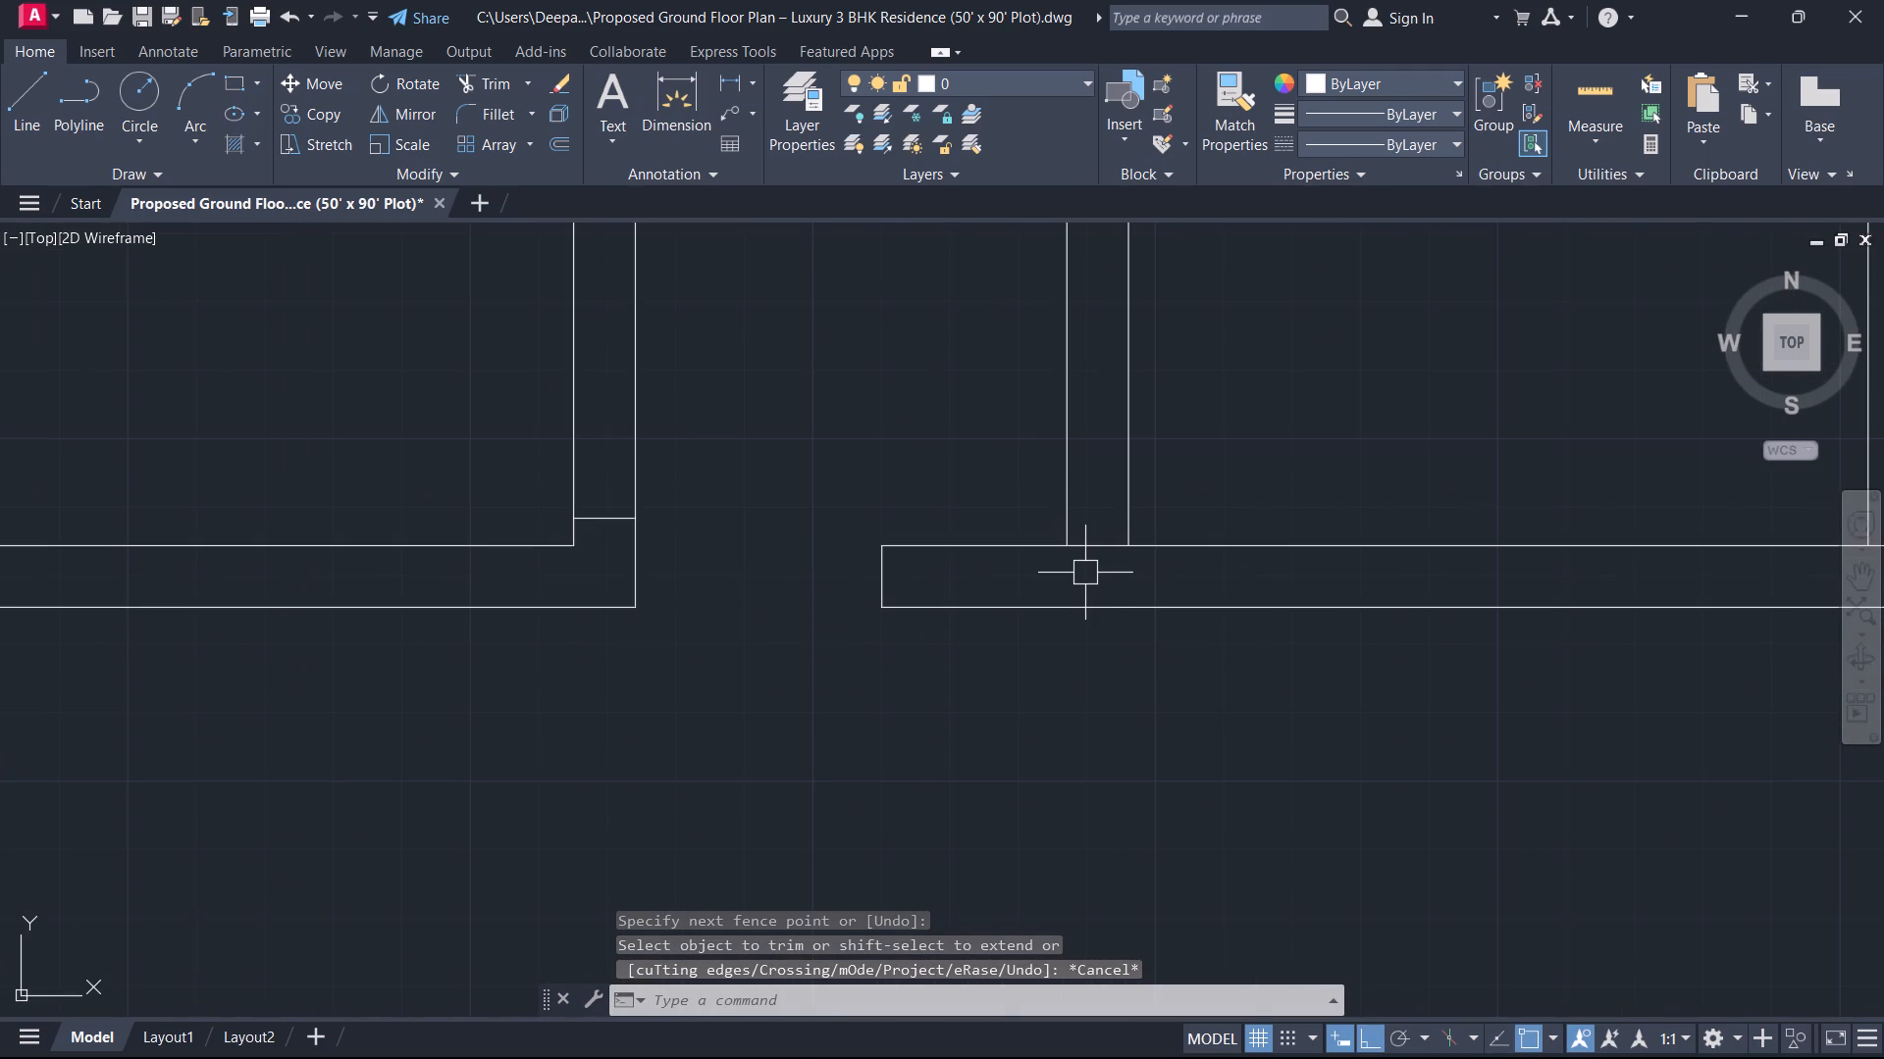
{"action": "type", "text": "tr"}
{"action": "key", "text": "space"}
{"action": "scroll", "coordinate": [1090, 562], "scroll_direction": "up", "scroll_amount": 1}
{"action": "left_click", "coordinate": [1096, 540]}
{"action": "key", "text": "Escape"}
{"action": "scroll", "coordinate": [1009, 533], "scroll_direction": "down", "scroll_amount": 5}
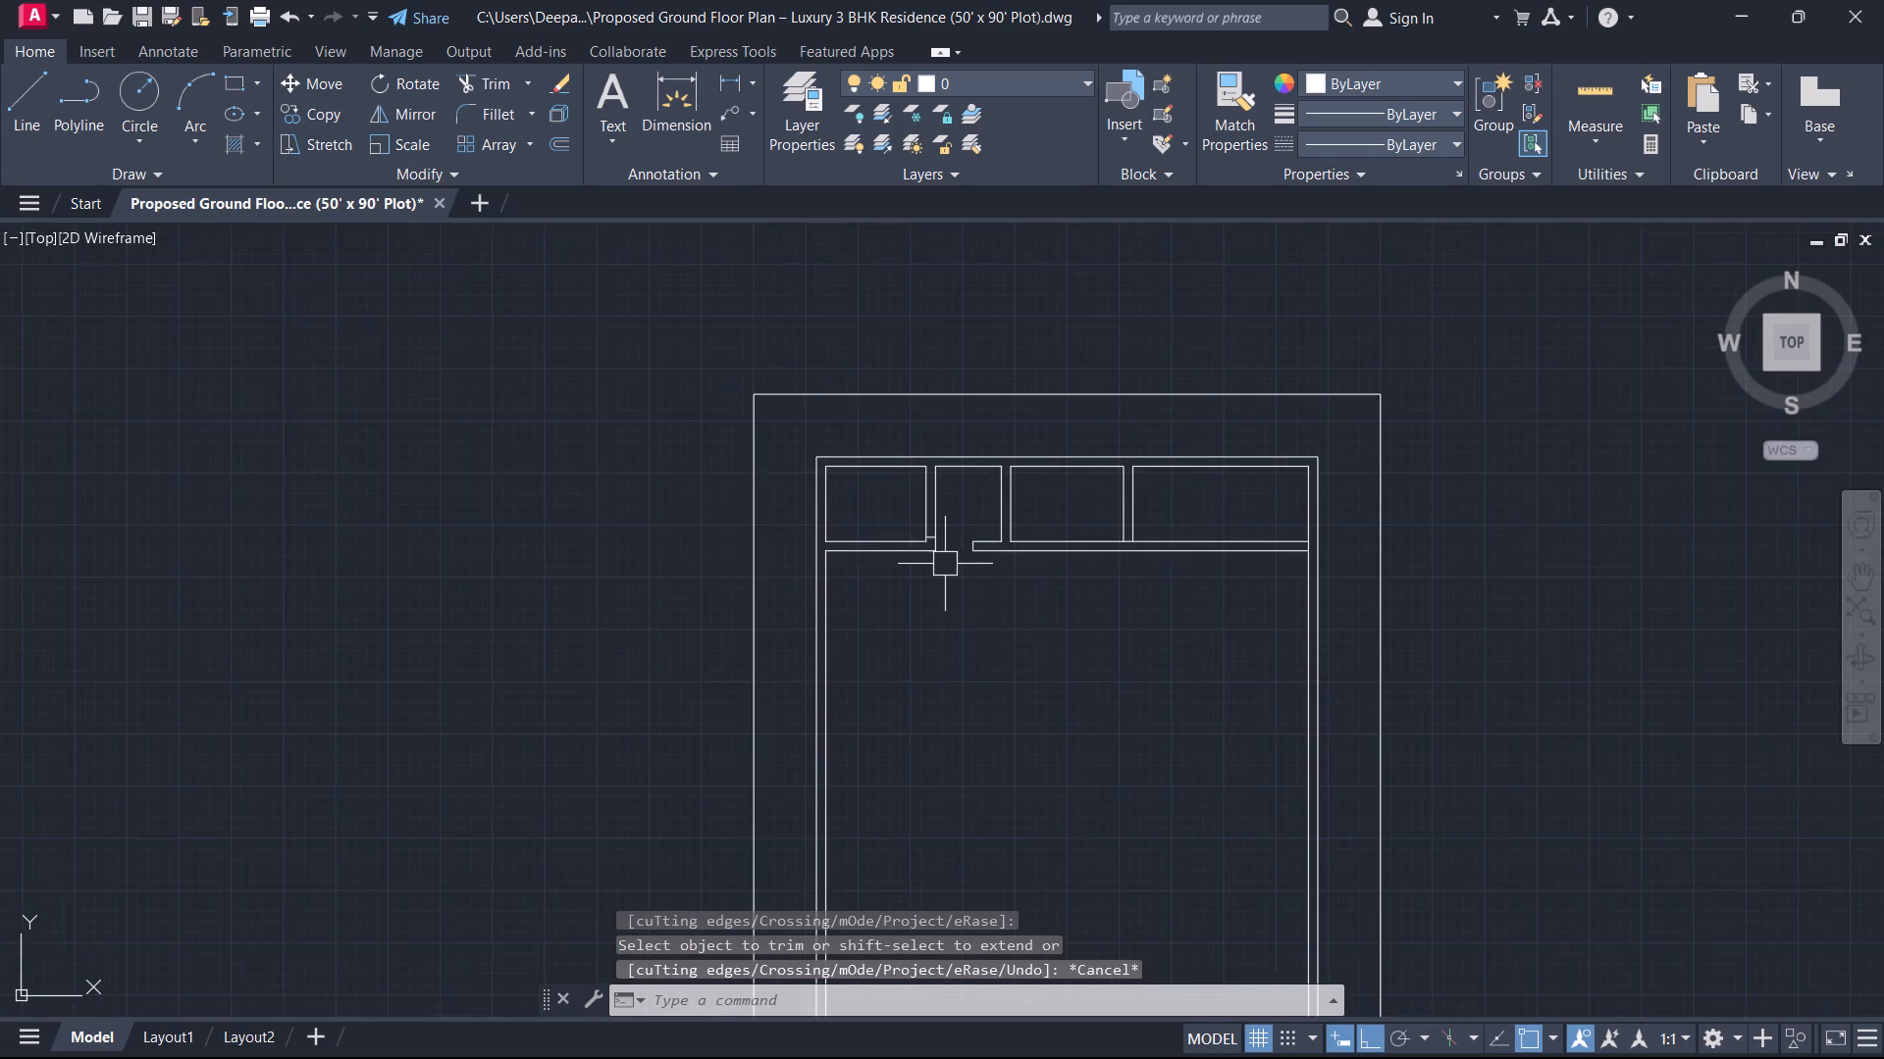
Offset the short jamb line inside the first partition 2'6" upward.
{"action": "scroll", "coordinate": [928, 544], "scroll_direction": "up", "scroll_amount": 3}
{"action": "type", "text": "o"}
{"action": "key", "text": "space"}
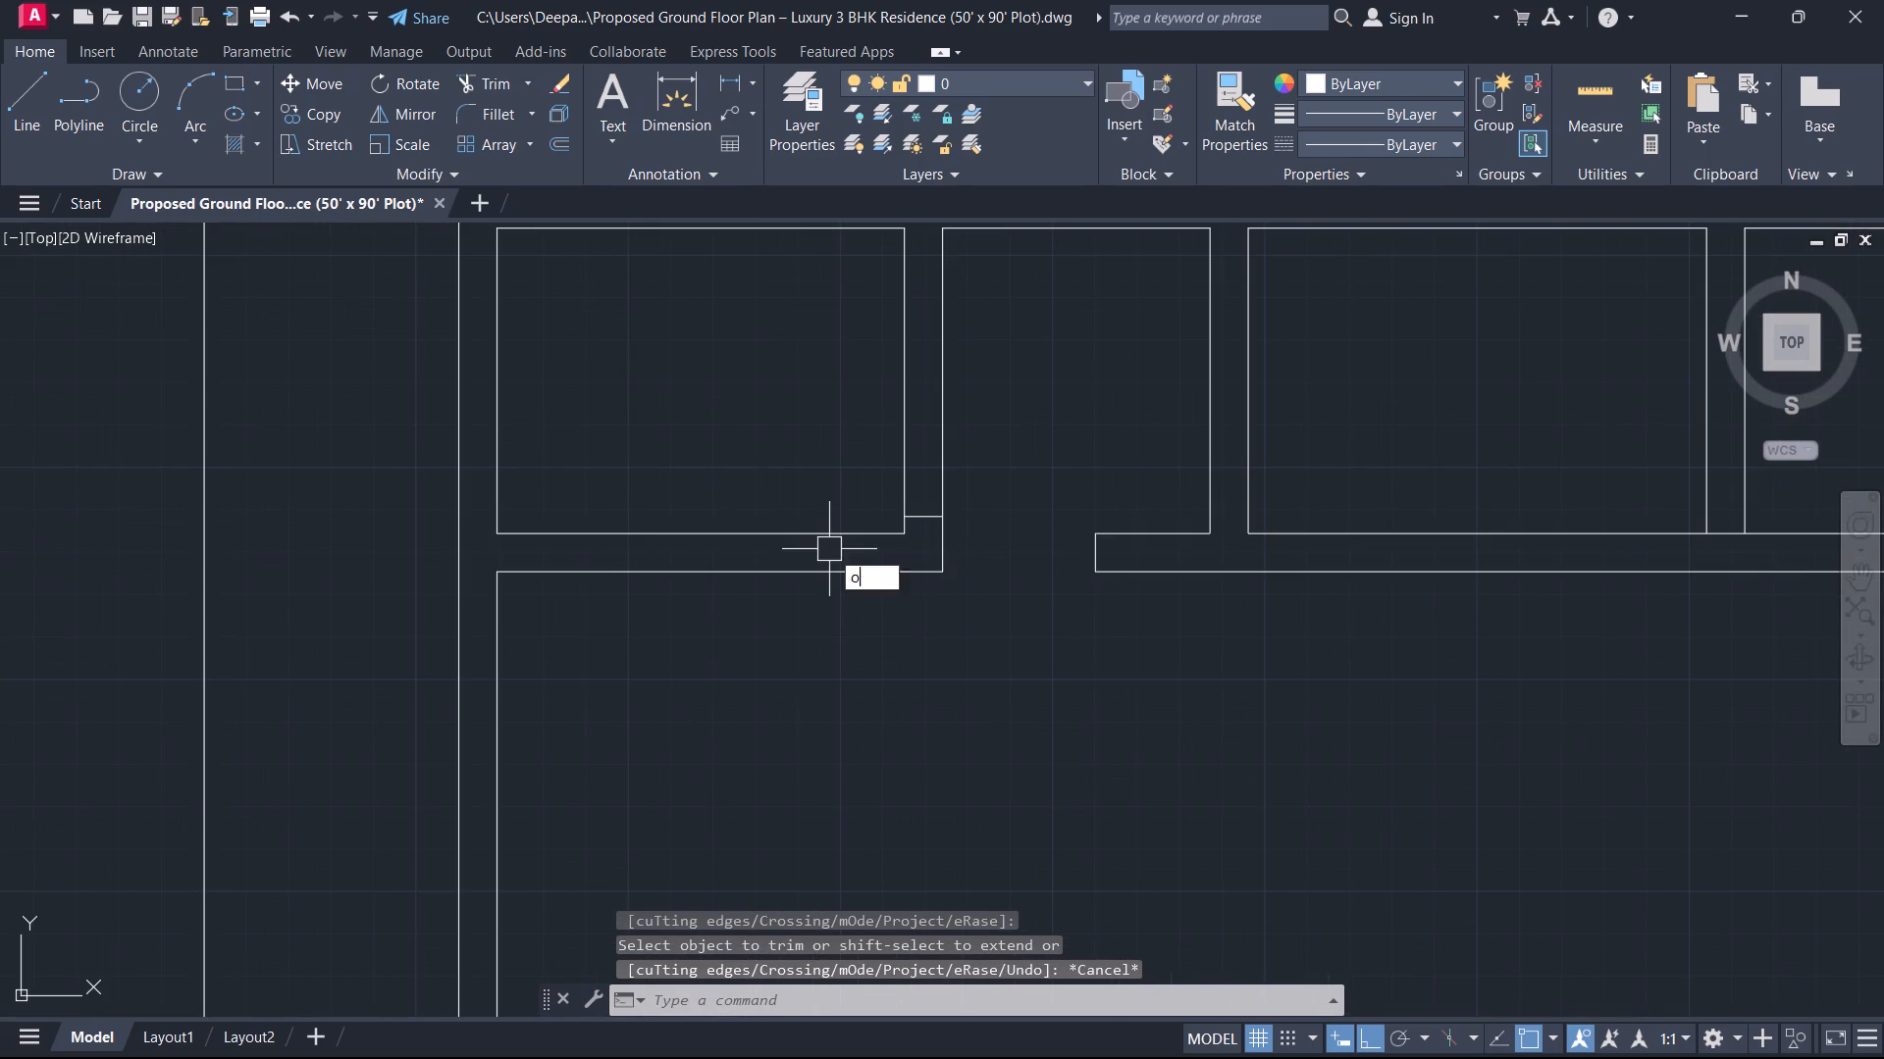
{"action": "type", "text": "2'6"}
{"action": "key", "text": "Return"}
{"action": "scroll", "coordinate": [879, 500], "scroll_direction": "up", "scroll_amount": 2}
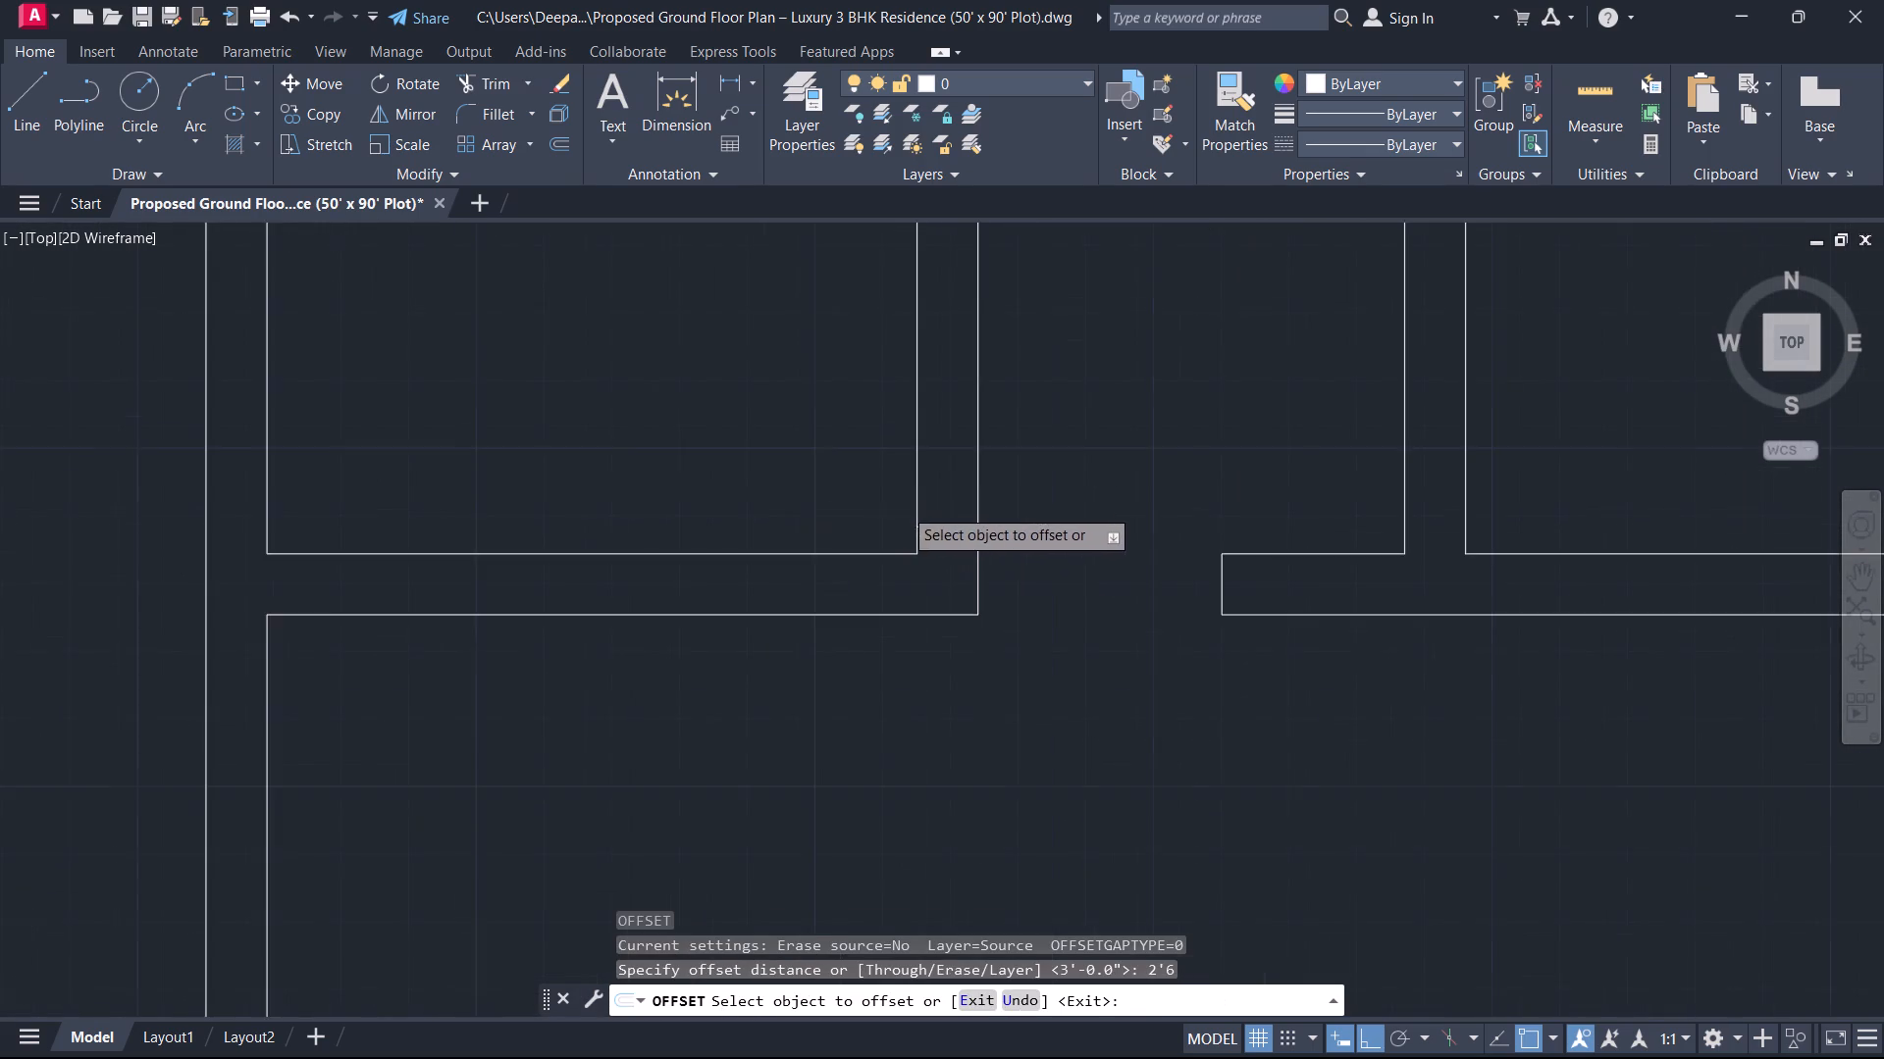
{"action": "scroll", "coordinate": [905, 509], "scroll_direction": "up", "scroll_amount": 1}
{"action": "left_click_drag", "start_coordinate": [978, 558], "coordinate": [980, 546]}
{"action": "left_click", "coordinate": [1002, 460]}
{"action": "key", "text": "Escape"}
Trim both faces of the first partition between the two short jamb lines to form the 2'6" door opening.
{"action": "scroll", "coordinate": [999, 454], "scroll_direction": "down", "scroll_amount": 4}
{"action": "middle_click_drag", "start_coordinate": [988, 454], "coordinate": [930, 606]}
{"action": "scroll", "coordinate": [933, 605], "scroll_direction": "up", "scroll_amount": 1}
{"action": "key", "text": "t"}
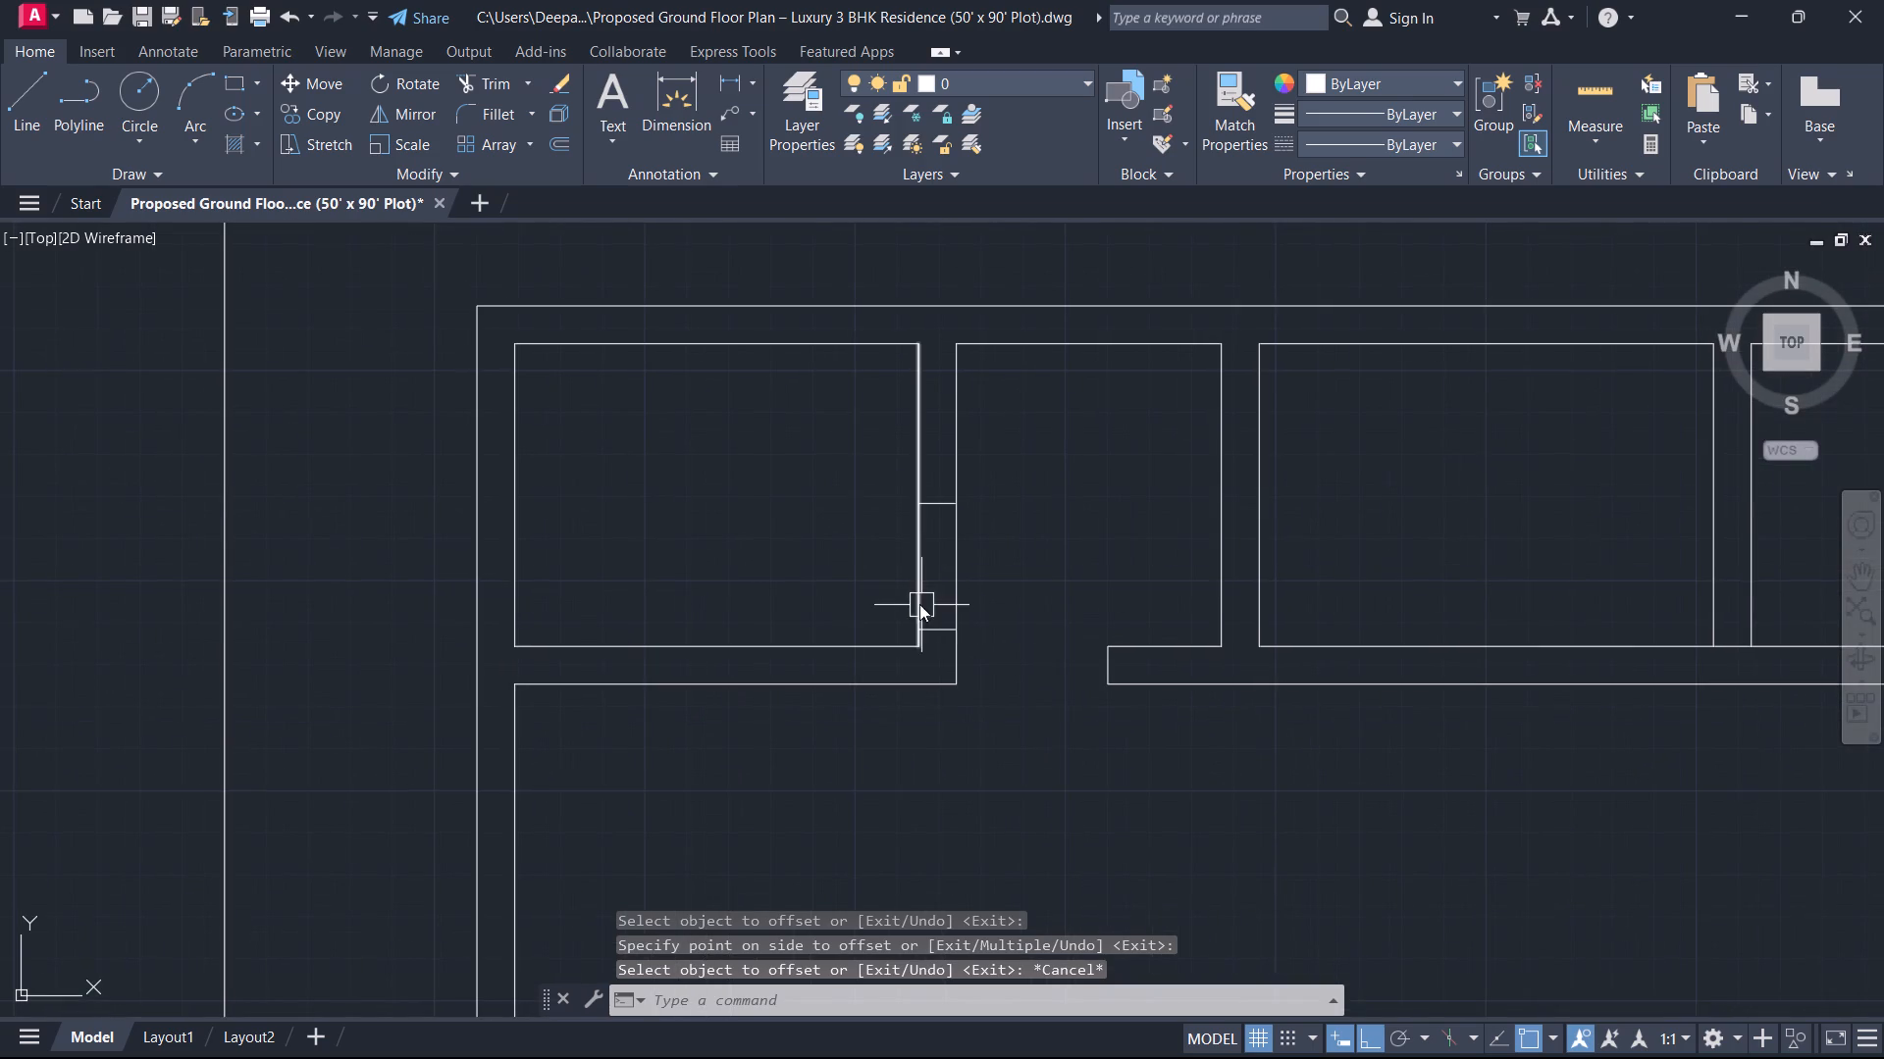
{"action": "key", "text": "r"}
{"action": "key", "text": "space"}
{"action": "left_click_drag", "start_coordinate": [894, 581], "coordinate": [1023, 556]}
{"action": "key", "text": "Escape"}
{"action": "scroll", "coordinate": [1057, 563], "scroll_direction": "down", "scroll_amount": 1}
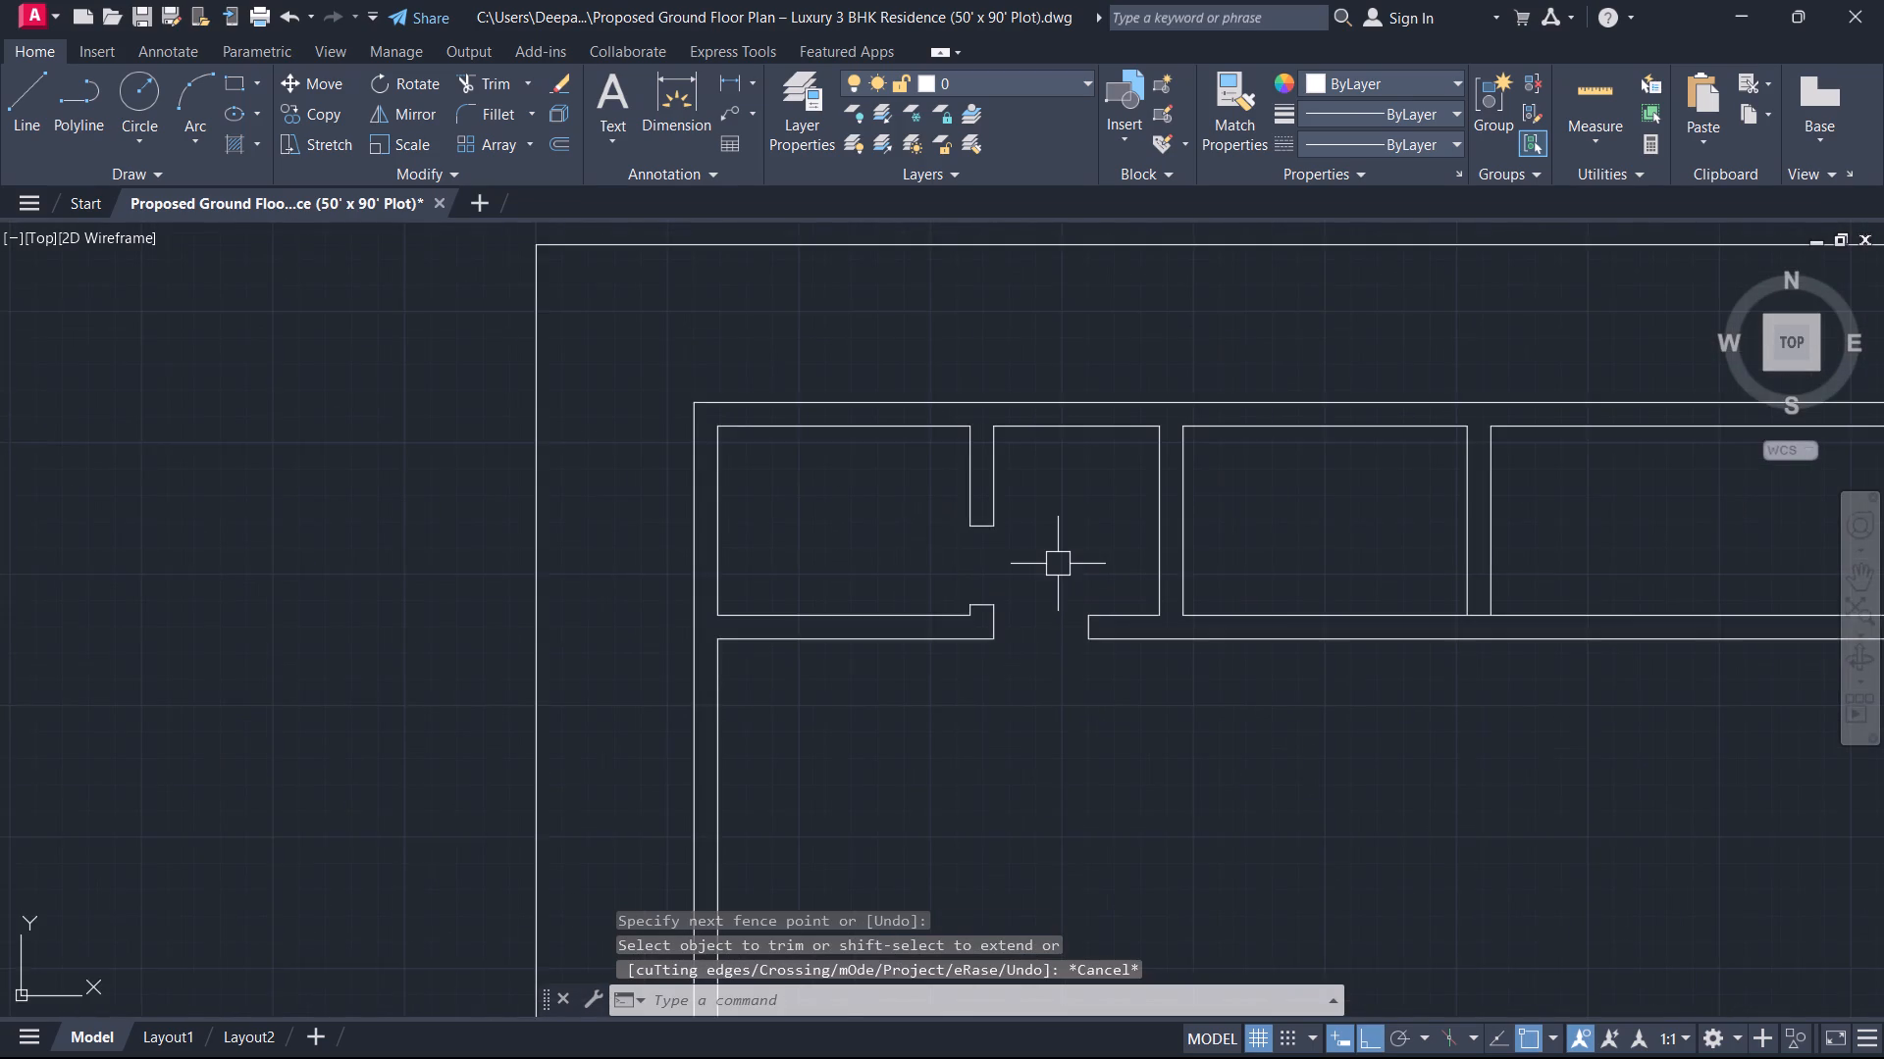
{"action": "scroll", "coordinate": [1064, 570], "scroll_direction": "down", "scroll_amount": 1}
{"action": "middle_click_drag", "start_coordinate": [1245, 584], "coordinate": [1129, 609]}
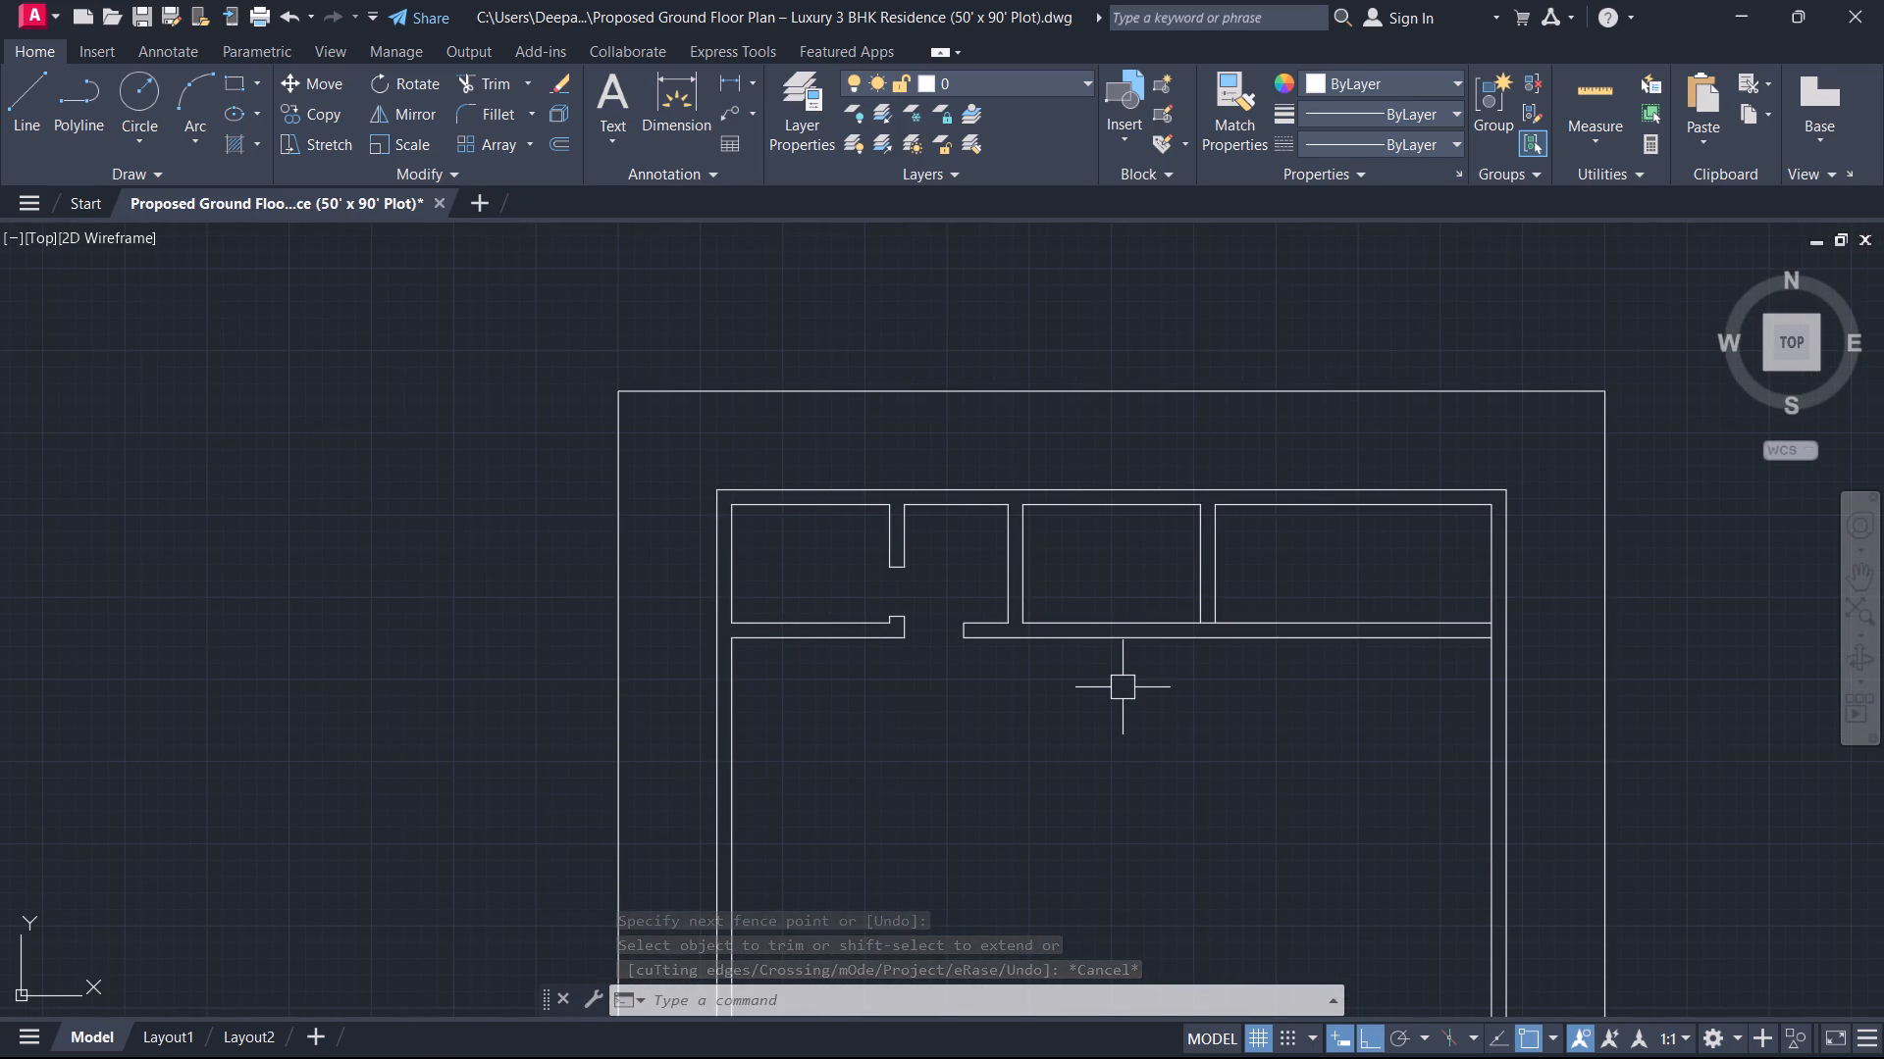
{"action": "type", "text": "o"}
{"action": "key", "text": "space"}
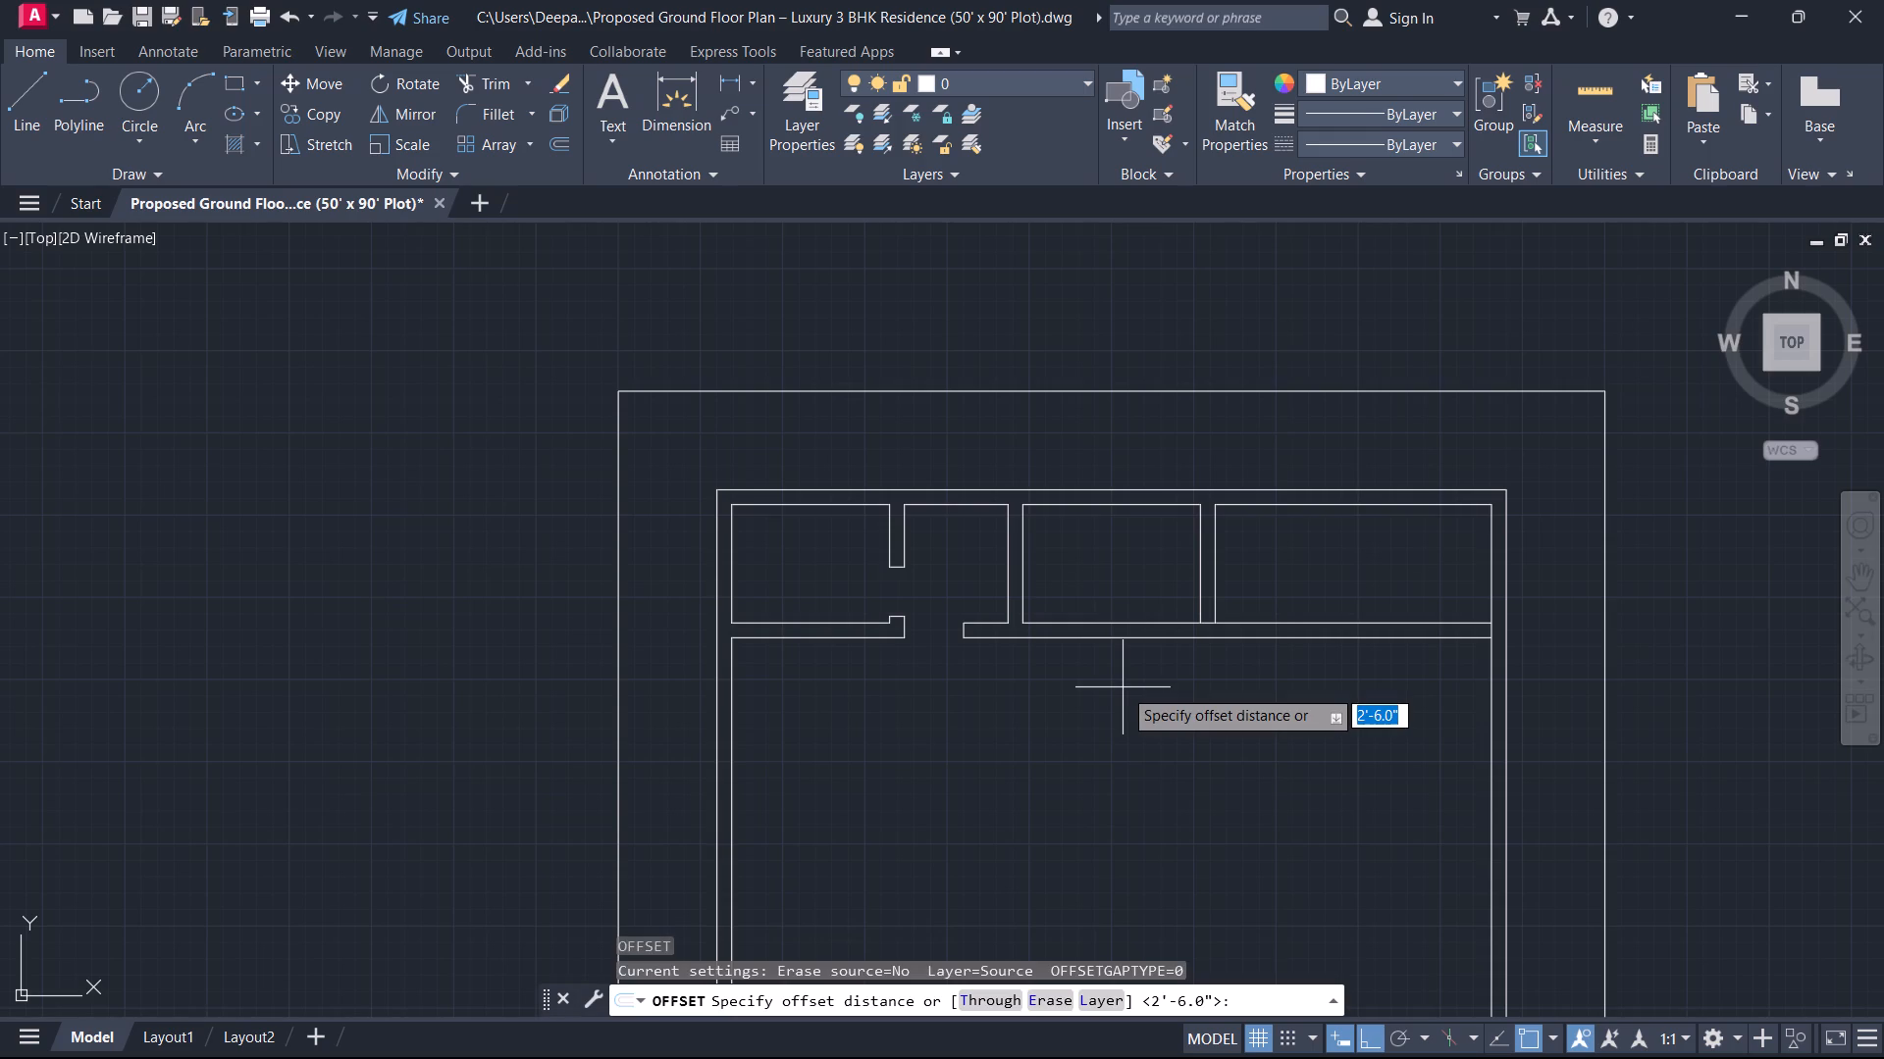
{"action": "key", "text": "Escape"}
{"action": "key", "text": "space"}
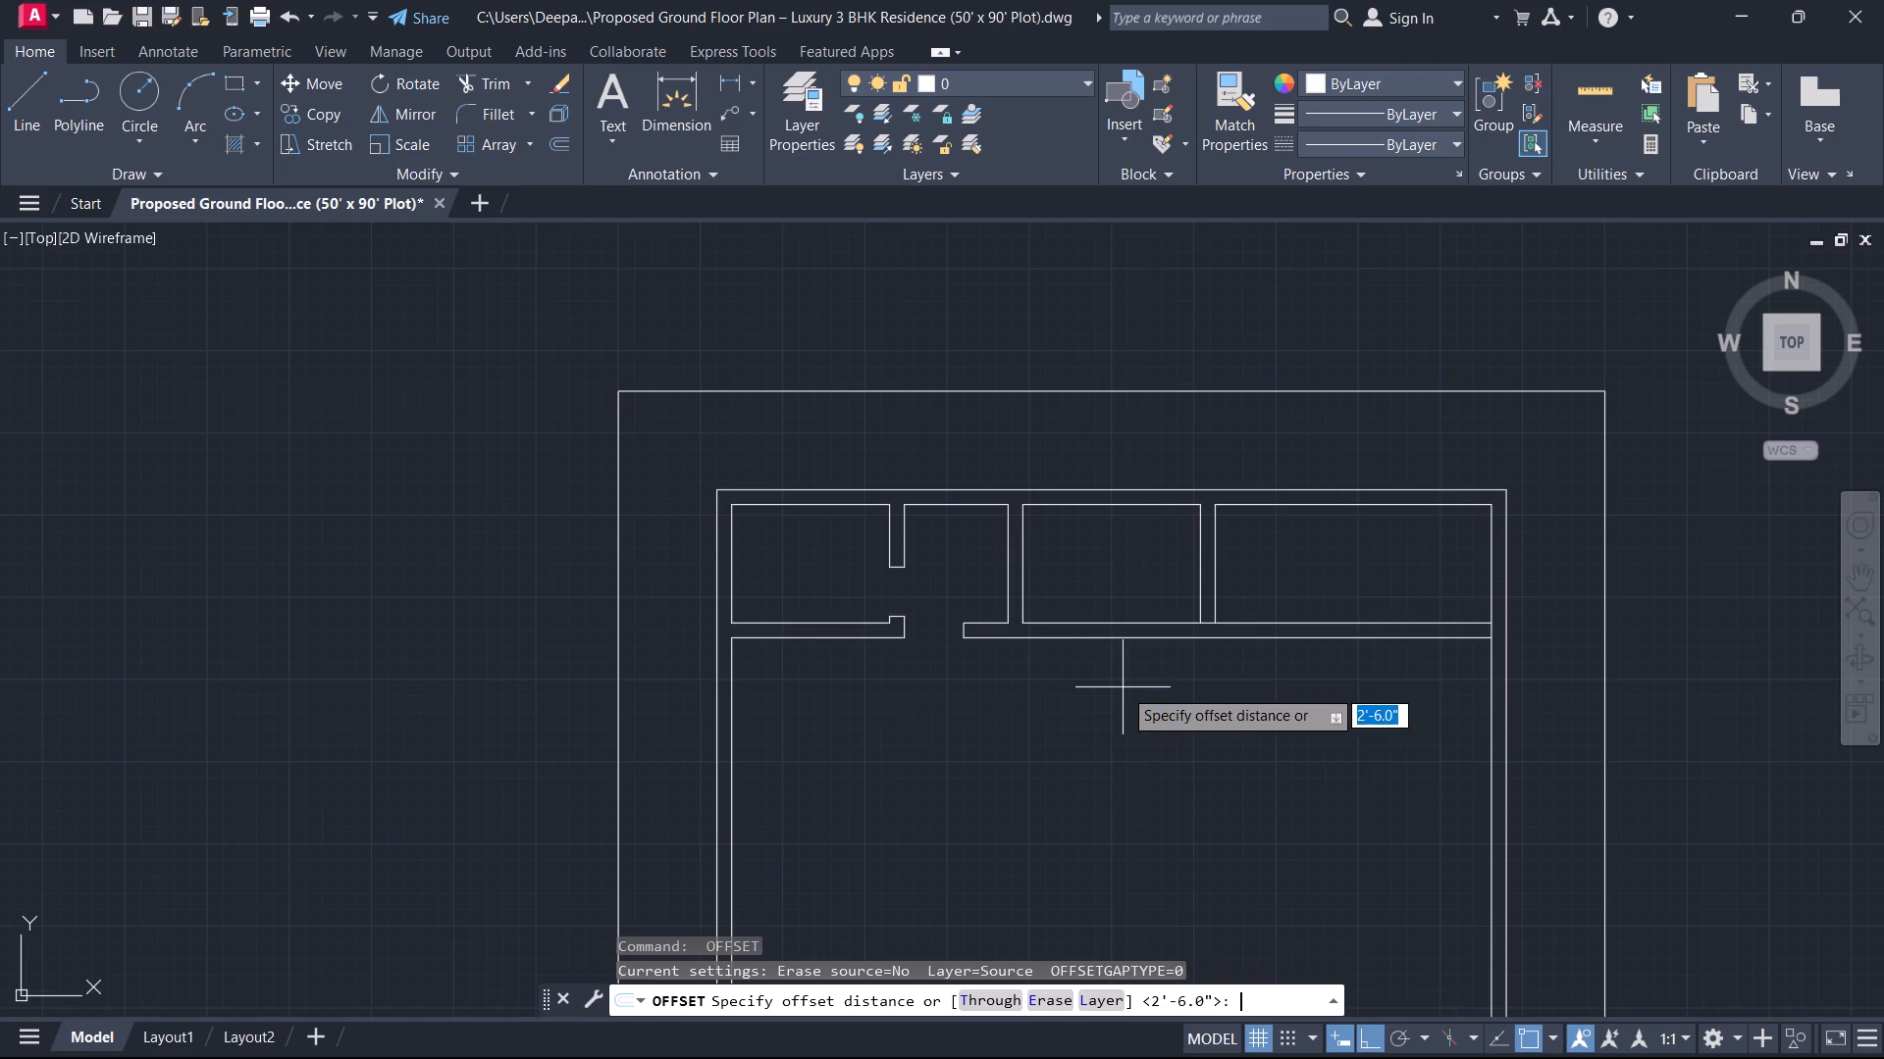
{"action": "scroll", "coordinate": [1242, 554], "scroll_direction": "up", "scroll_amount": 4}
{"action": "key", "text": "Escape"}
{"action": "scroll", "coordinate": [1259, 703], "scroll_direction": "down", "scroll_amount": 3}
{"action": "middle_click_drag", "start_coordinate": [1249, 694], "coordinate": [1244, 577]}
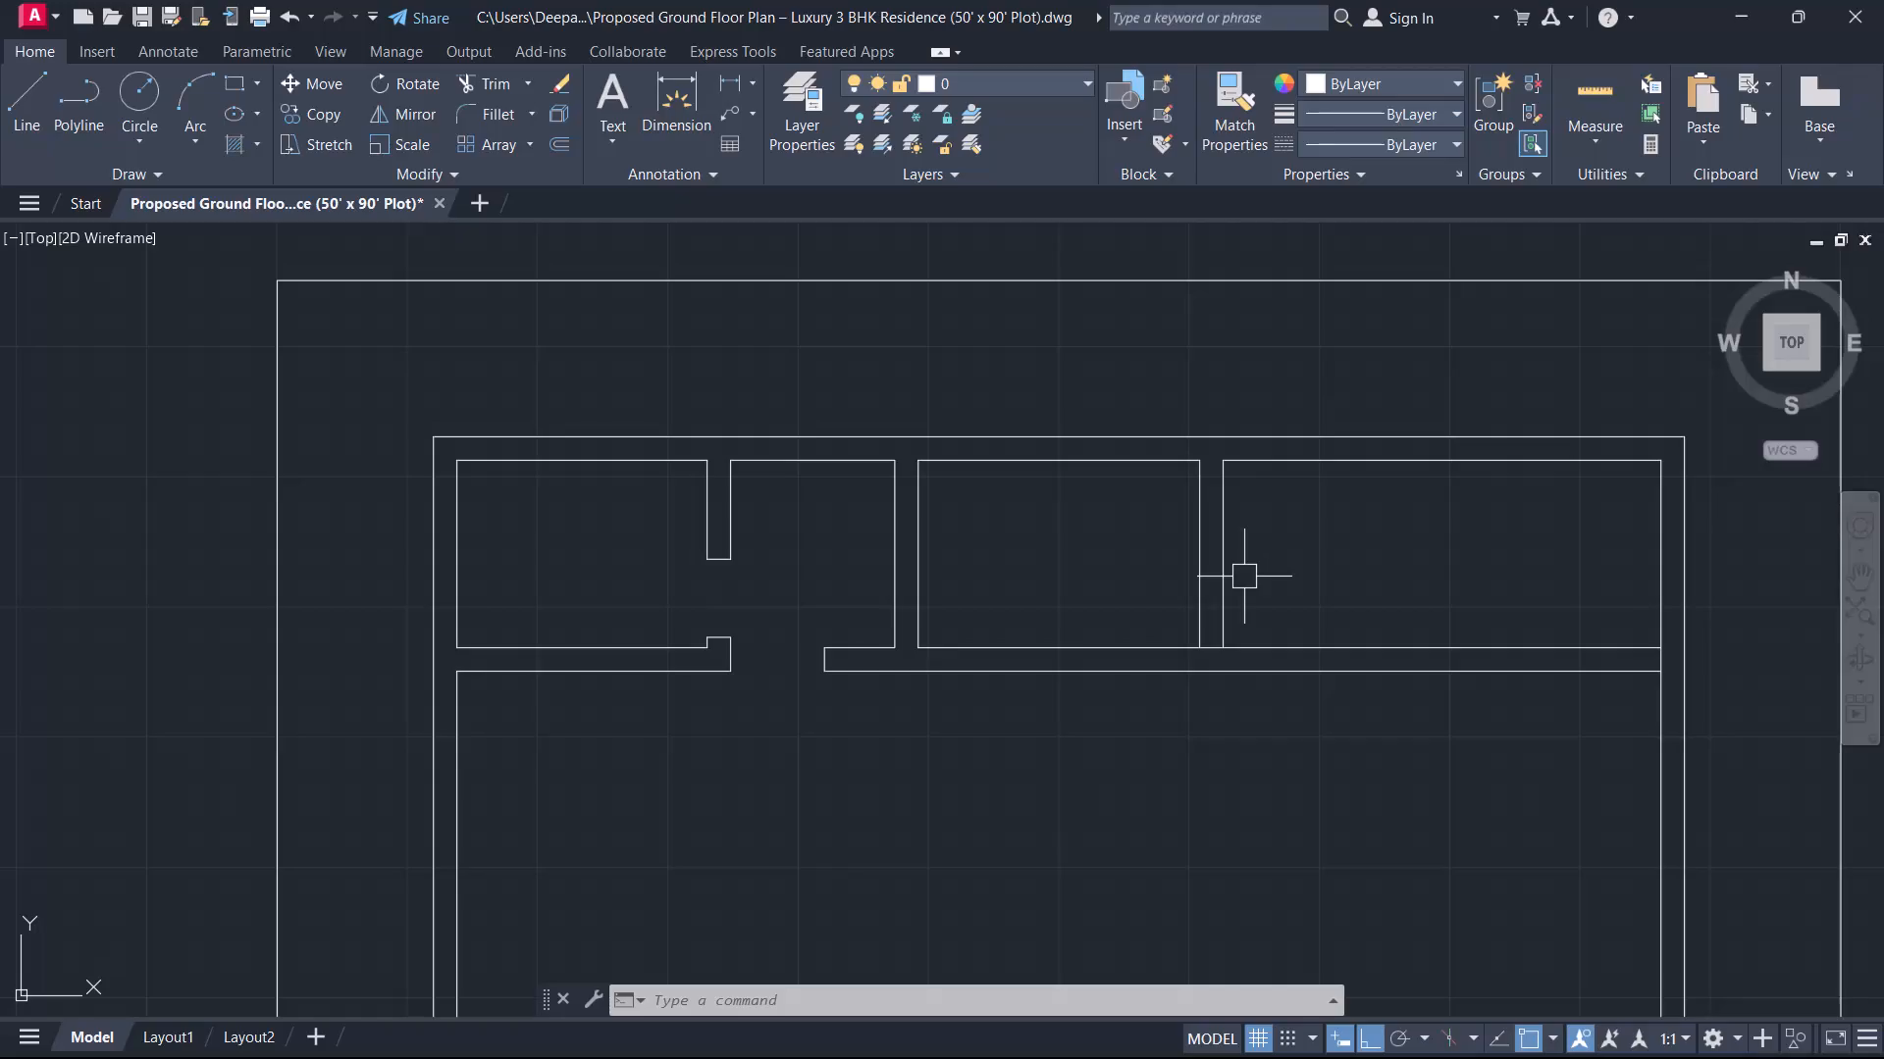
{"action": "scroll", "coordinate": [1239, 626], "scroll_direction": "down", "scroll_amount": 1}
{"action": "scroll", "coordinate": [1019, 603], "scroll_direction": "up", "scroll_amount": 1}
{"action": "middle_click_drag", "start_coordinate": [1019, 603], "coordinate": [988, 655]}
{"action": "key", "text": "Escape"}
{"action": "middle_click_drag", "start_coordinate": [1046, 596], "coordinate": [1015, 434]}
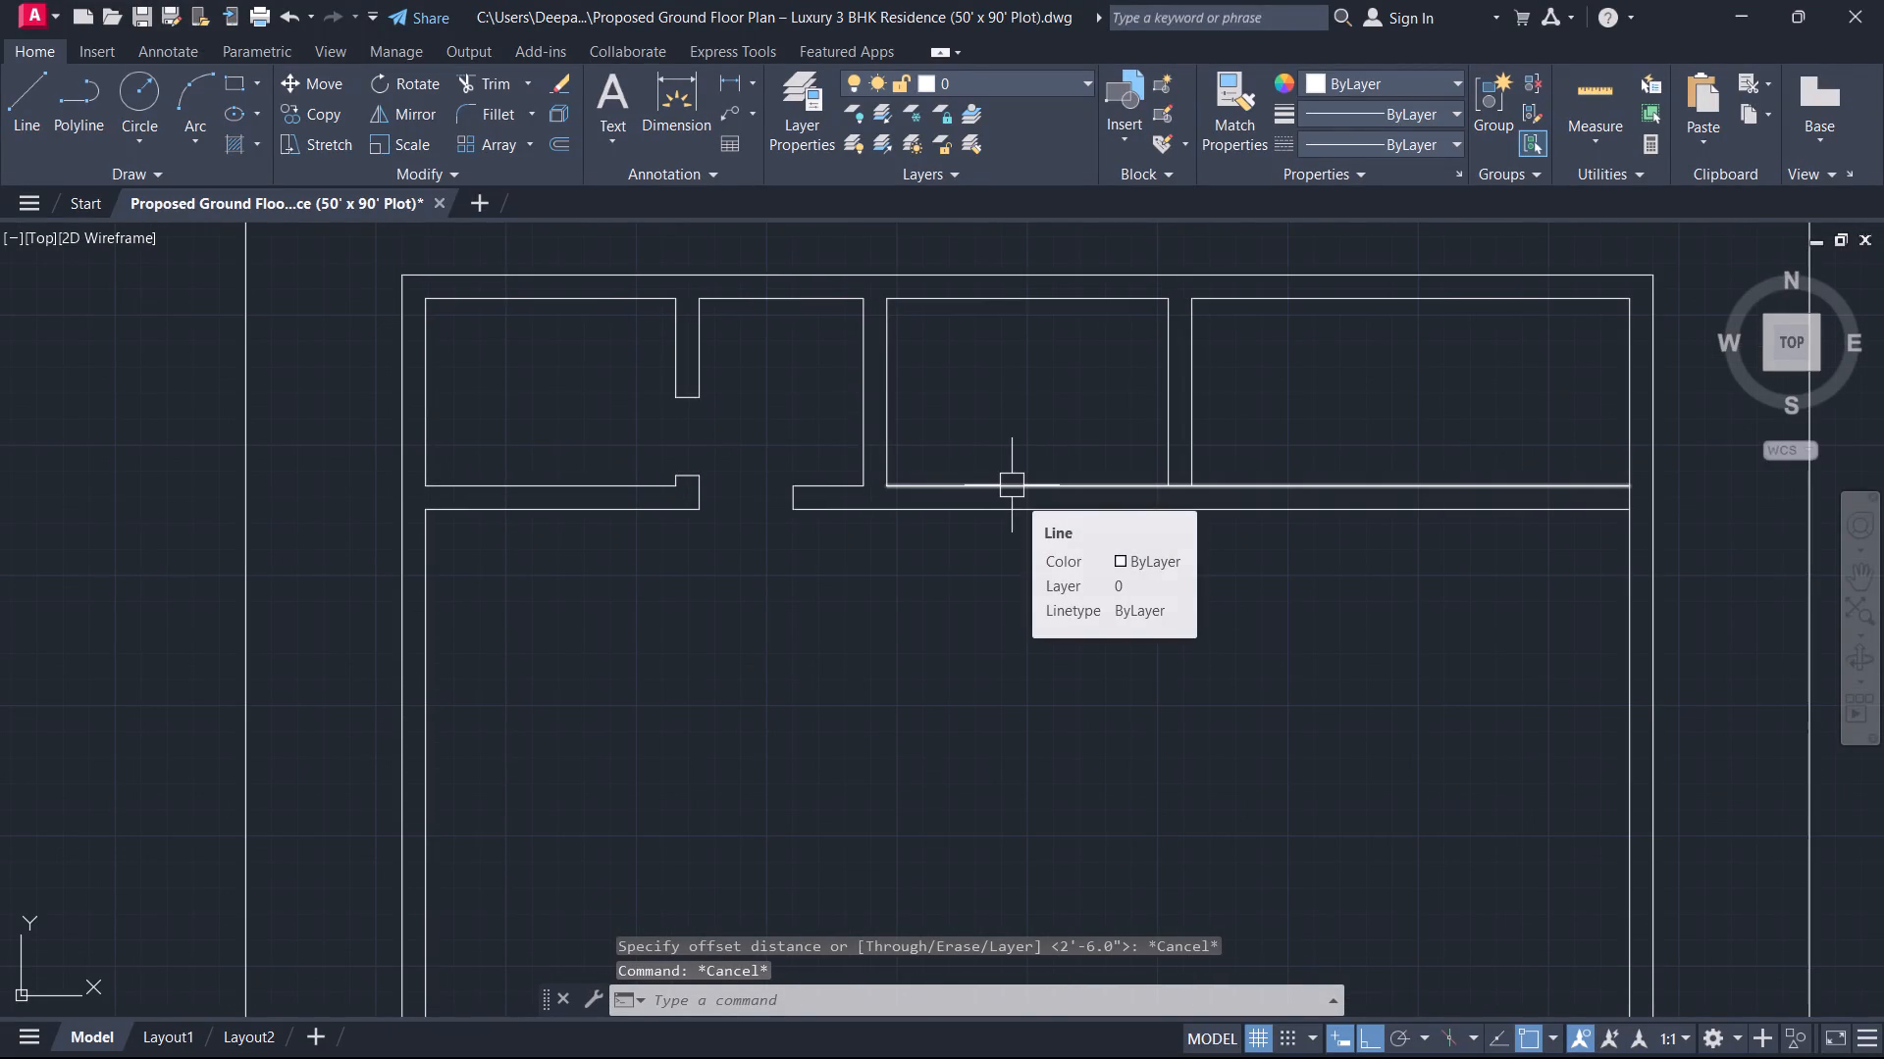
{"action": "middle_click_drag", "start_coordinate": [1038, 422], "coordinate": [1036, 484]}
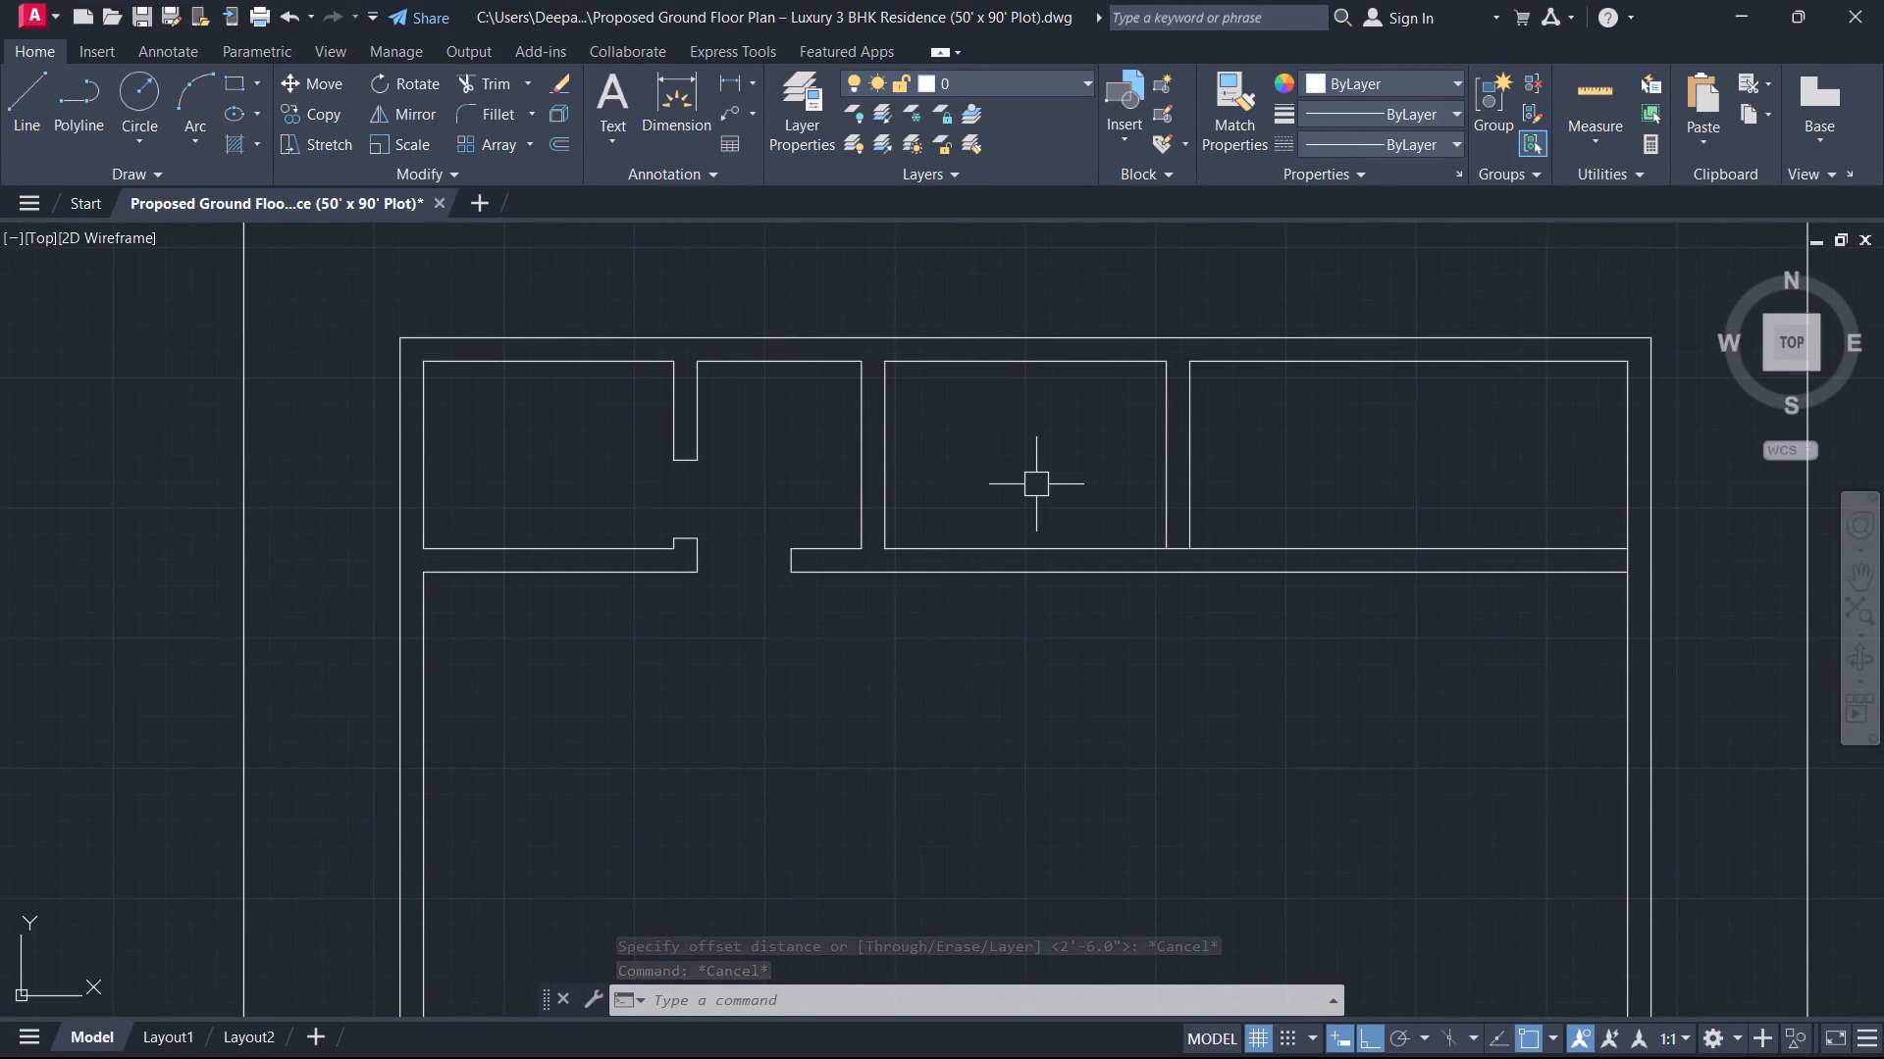
Offset the lower line of the horizontal wall beneath the top rooms 6' downward.
{"action": "type", "text": "o"}
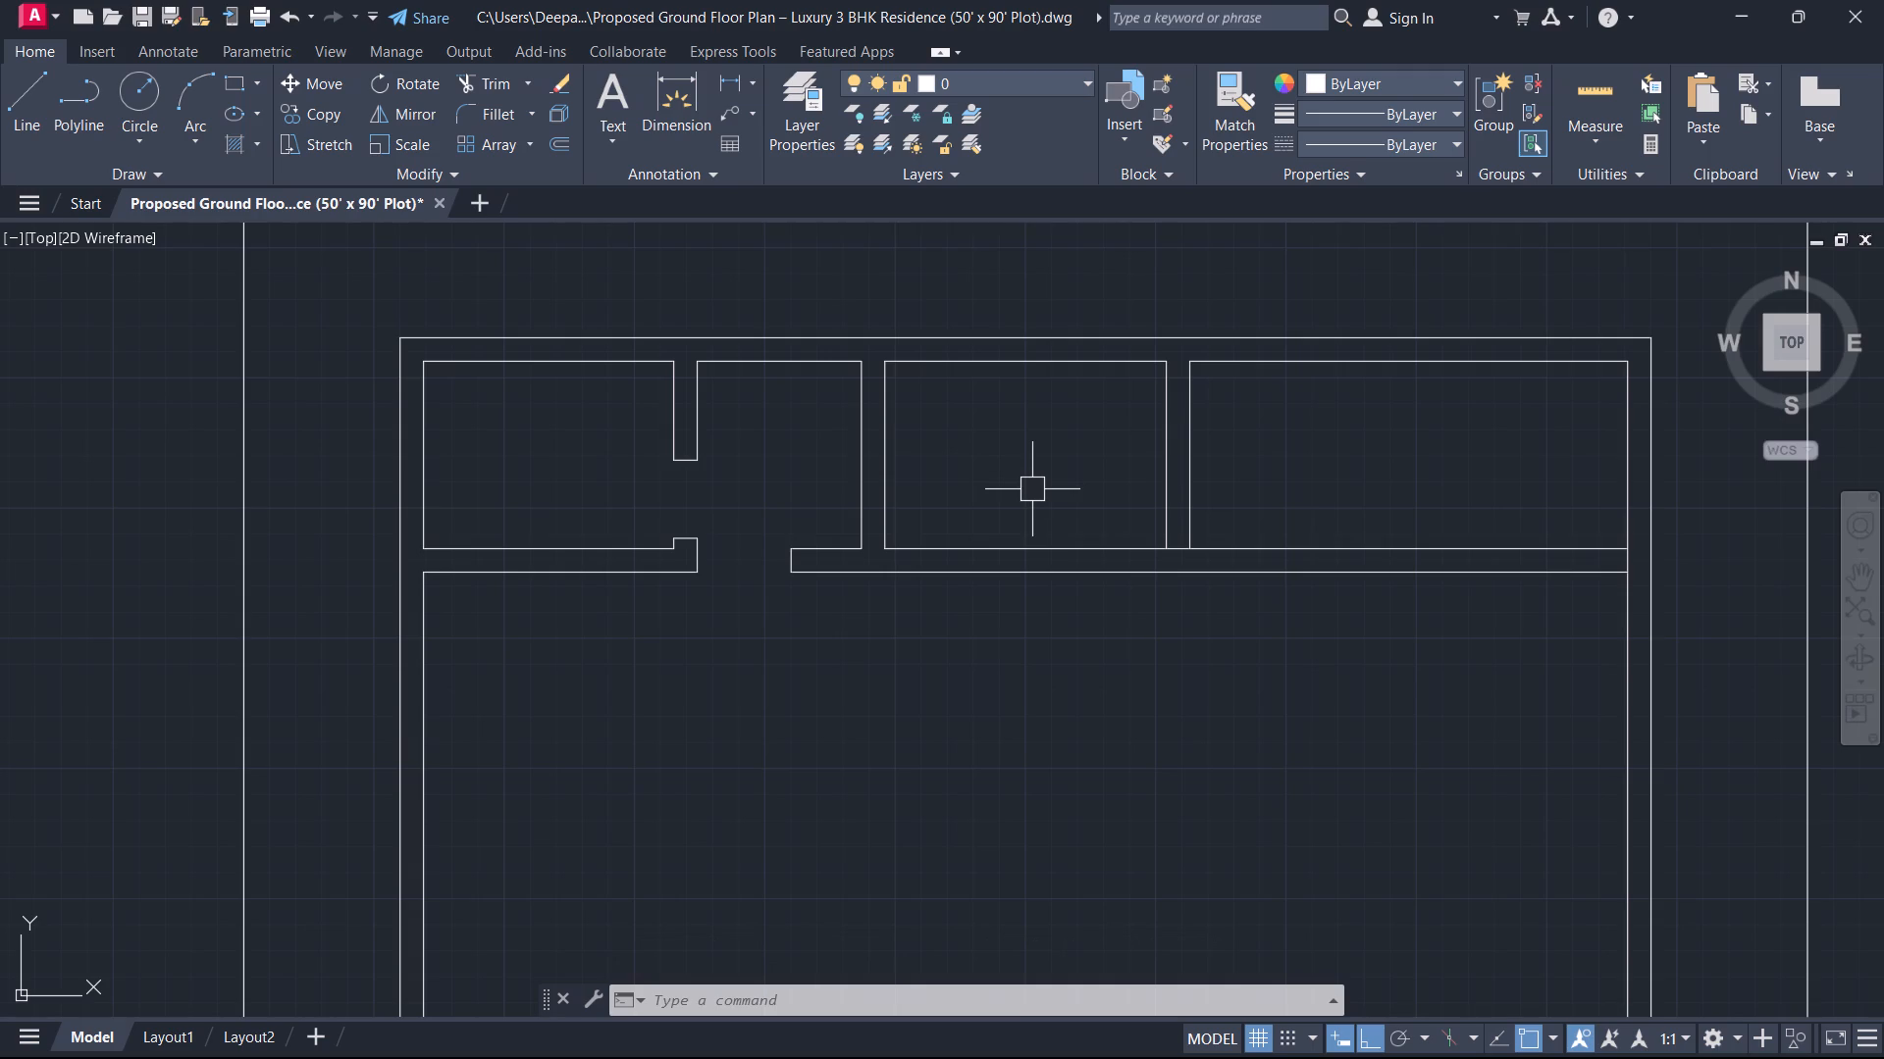
{"action": "key", "text": "space"}
{"action": "type", "text": "6'"}
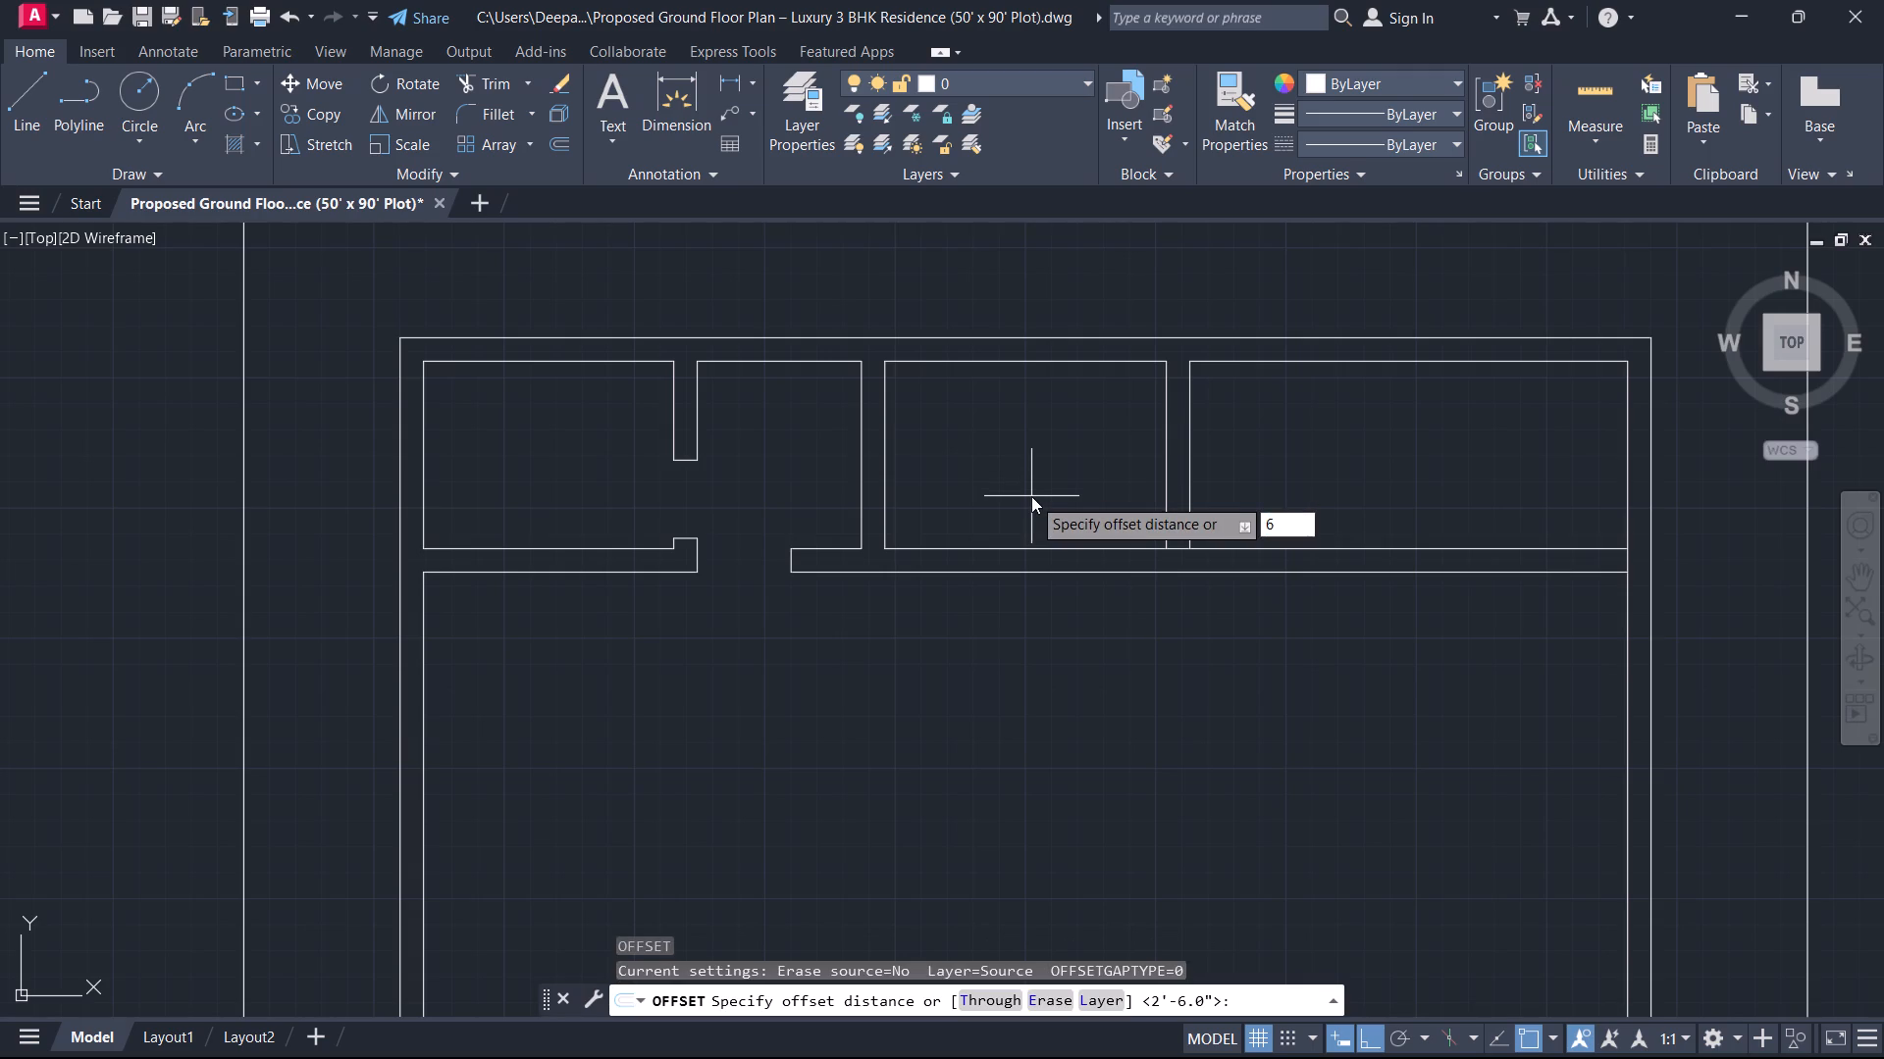
{"action": "key", "text": "Return"}
{"action": "left_click", "coordinate": [1075, 574]}
{"action": "left_click", "coordinate": [1058, 643]}
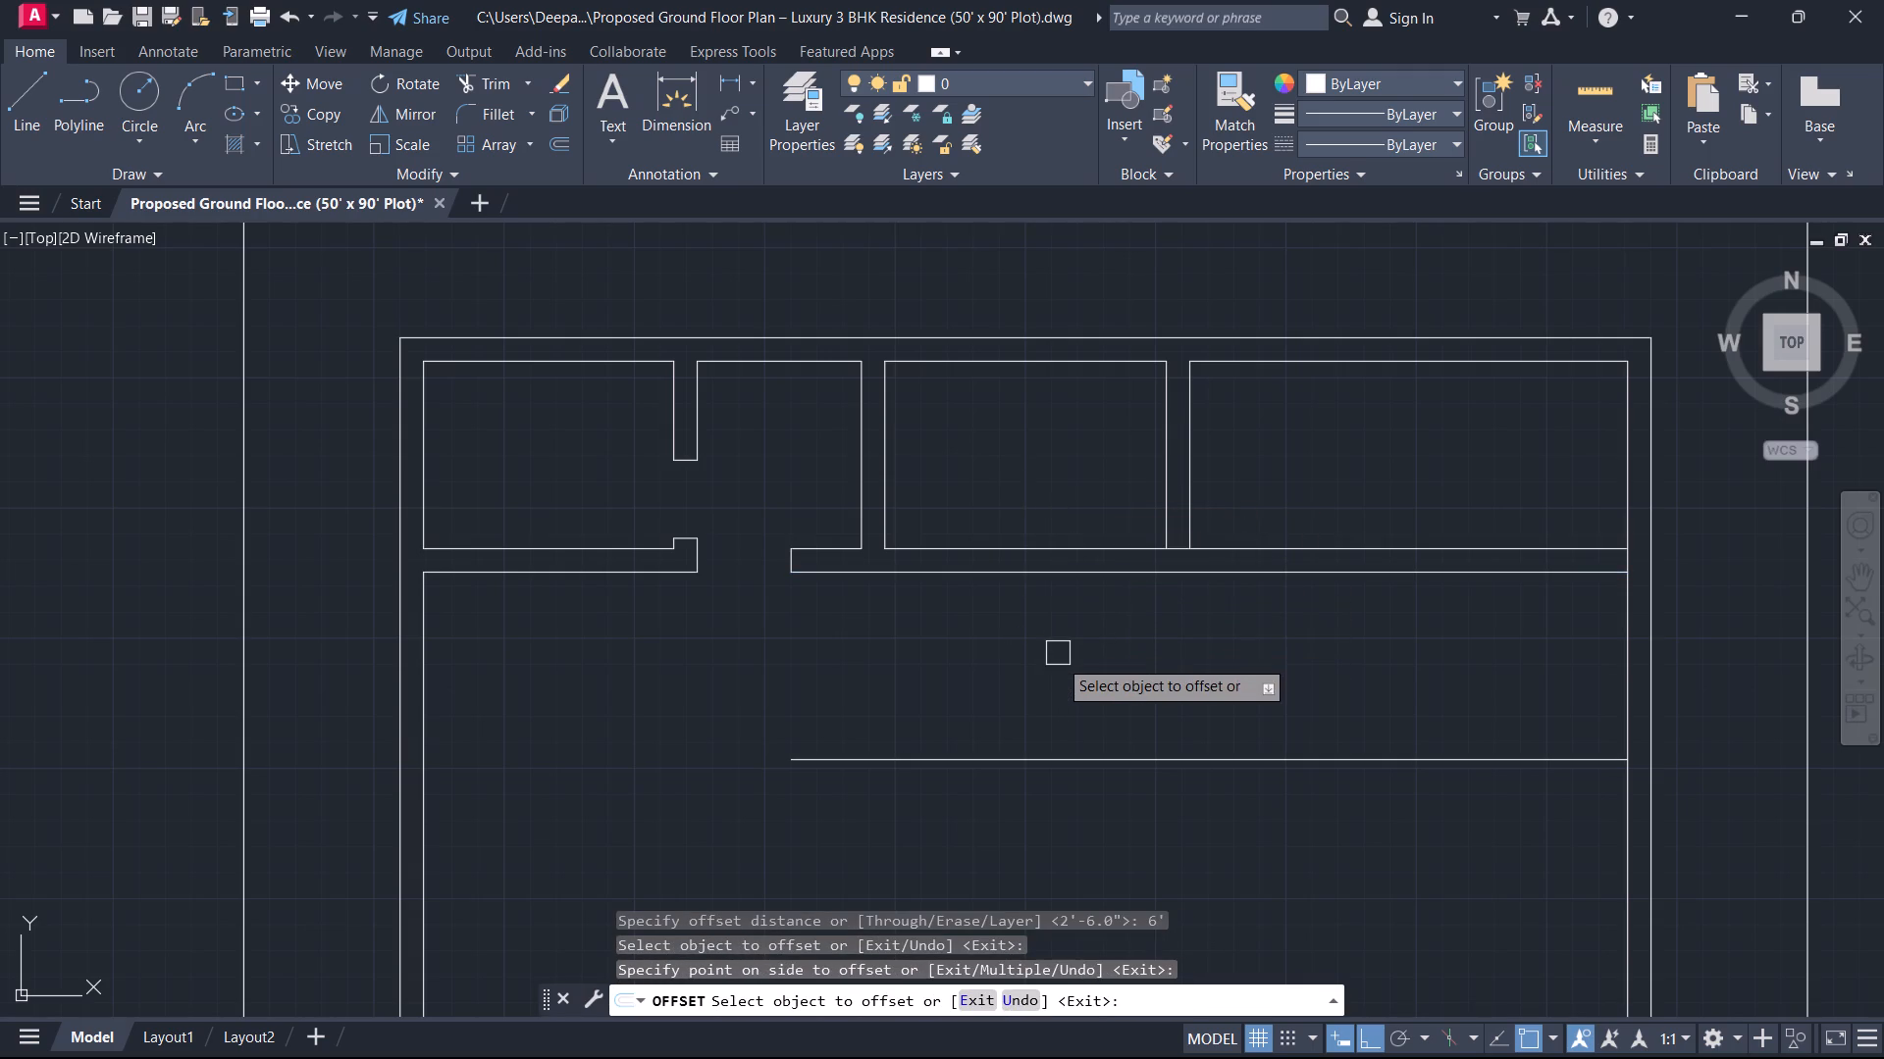
{"action": "key", "text": "Escape"}
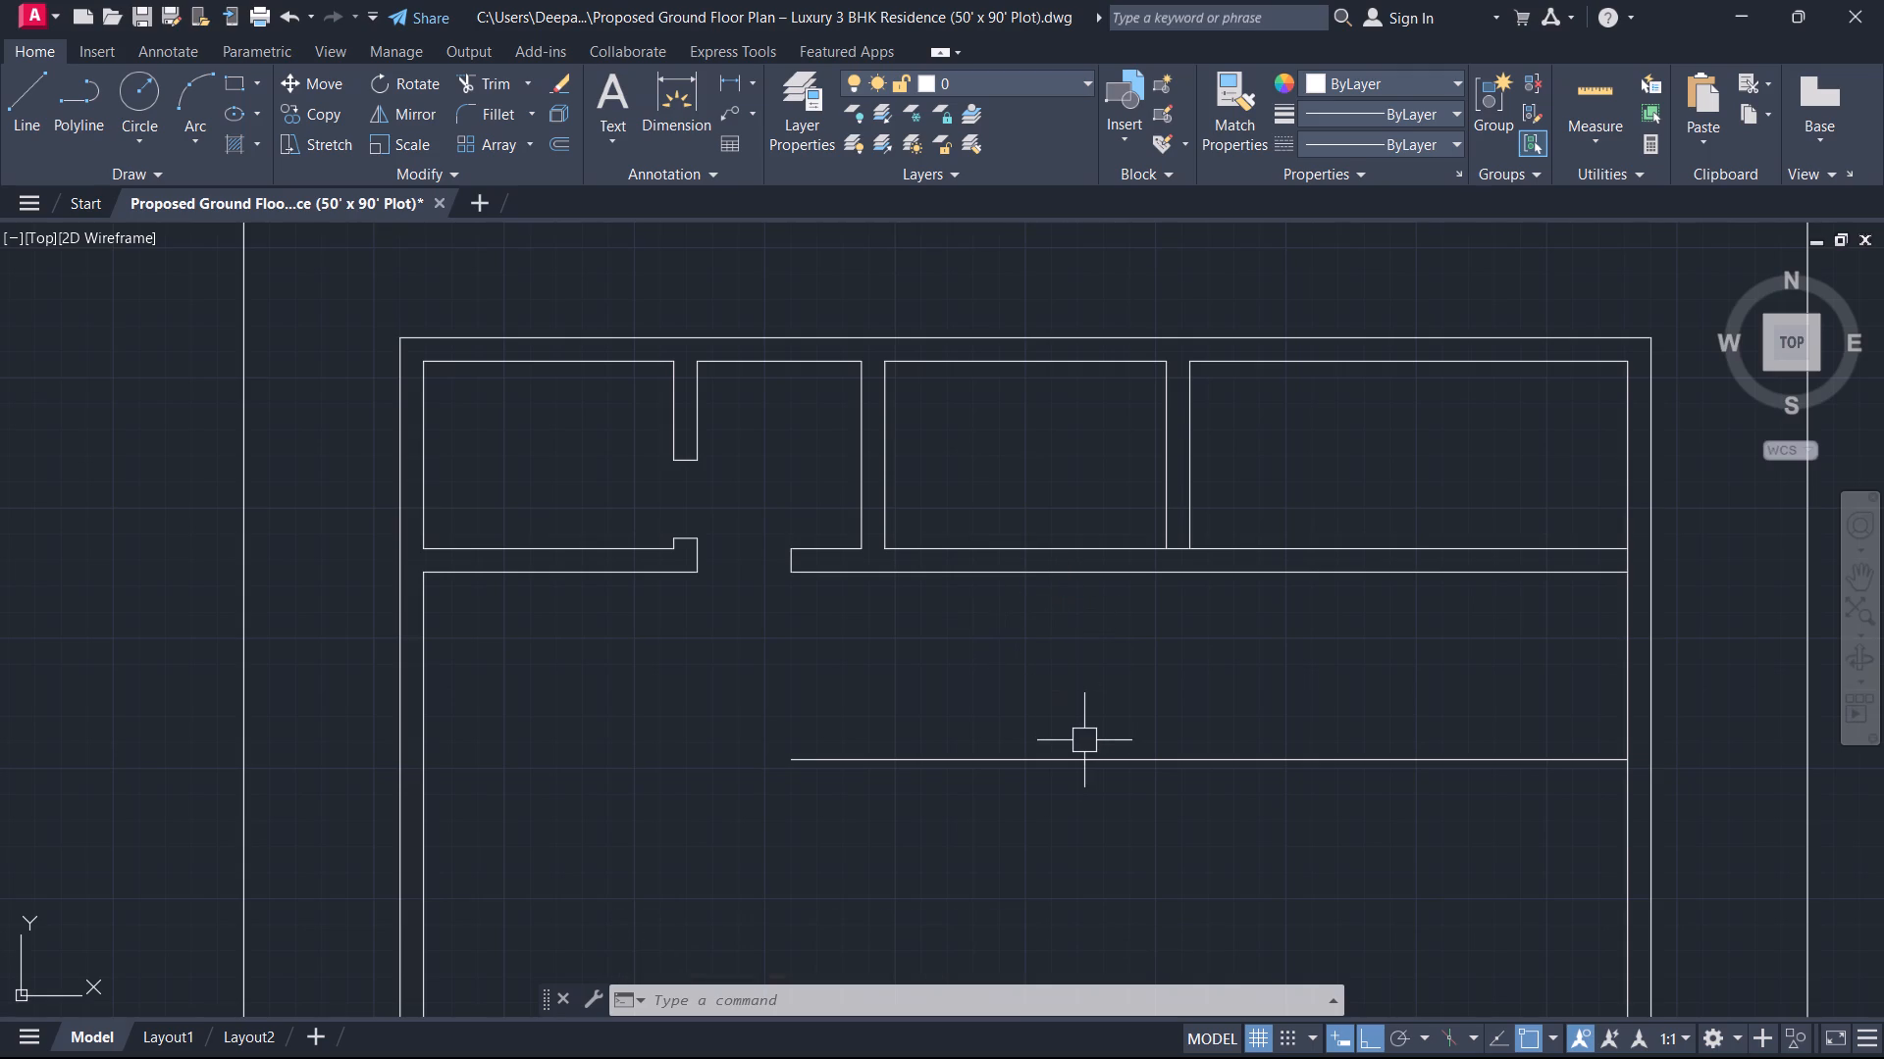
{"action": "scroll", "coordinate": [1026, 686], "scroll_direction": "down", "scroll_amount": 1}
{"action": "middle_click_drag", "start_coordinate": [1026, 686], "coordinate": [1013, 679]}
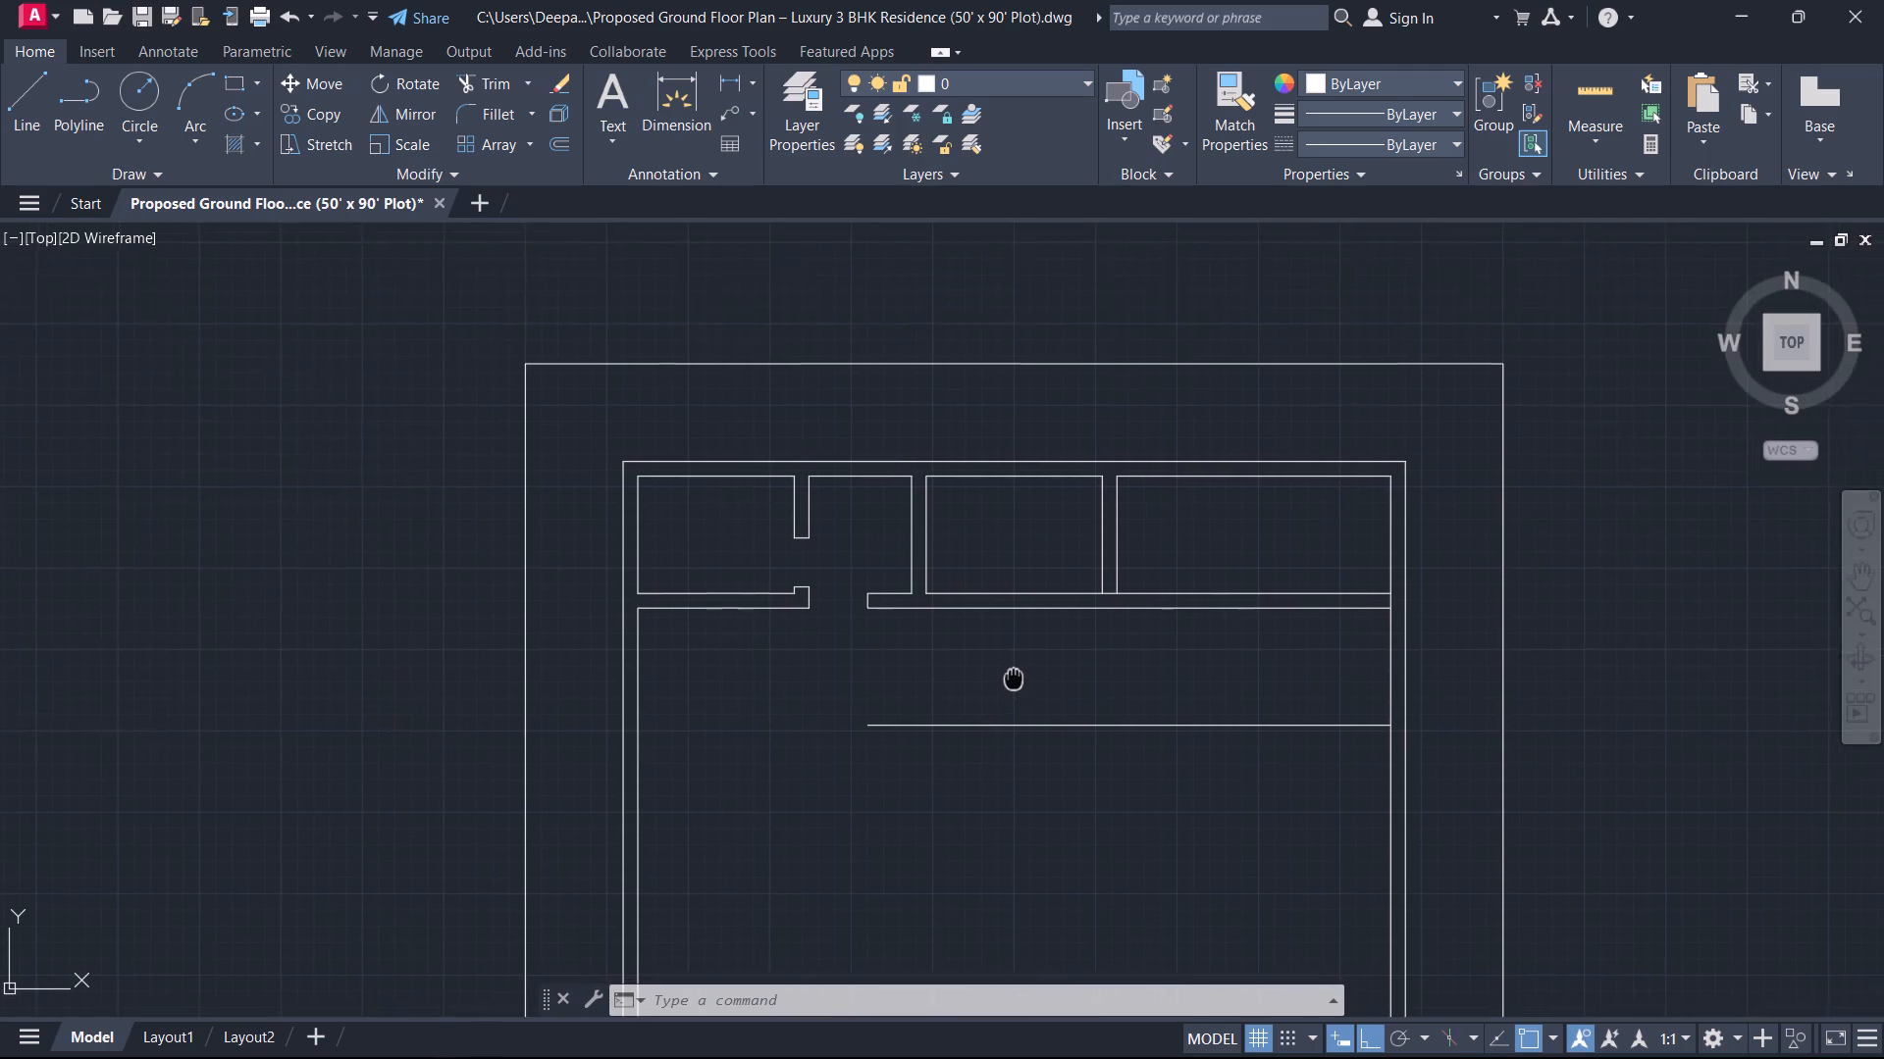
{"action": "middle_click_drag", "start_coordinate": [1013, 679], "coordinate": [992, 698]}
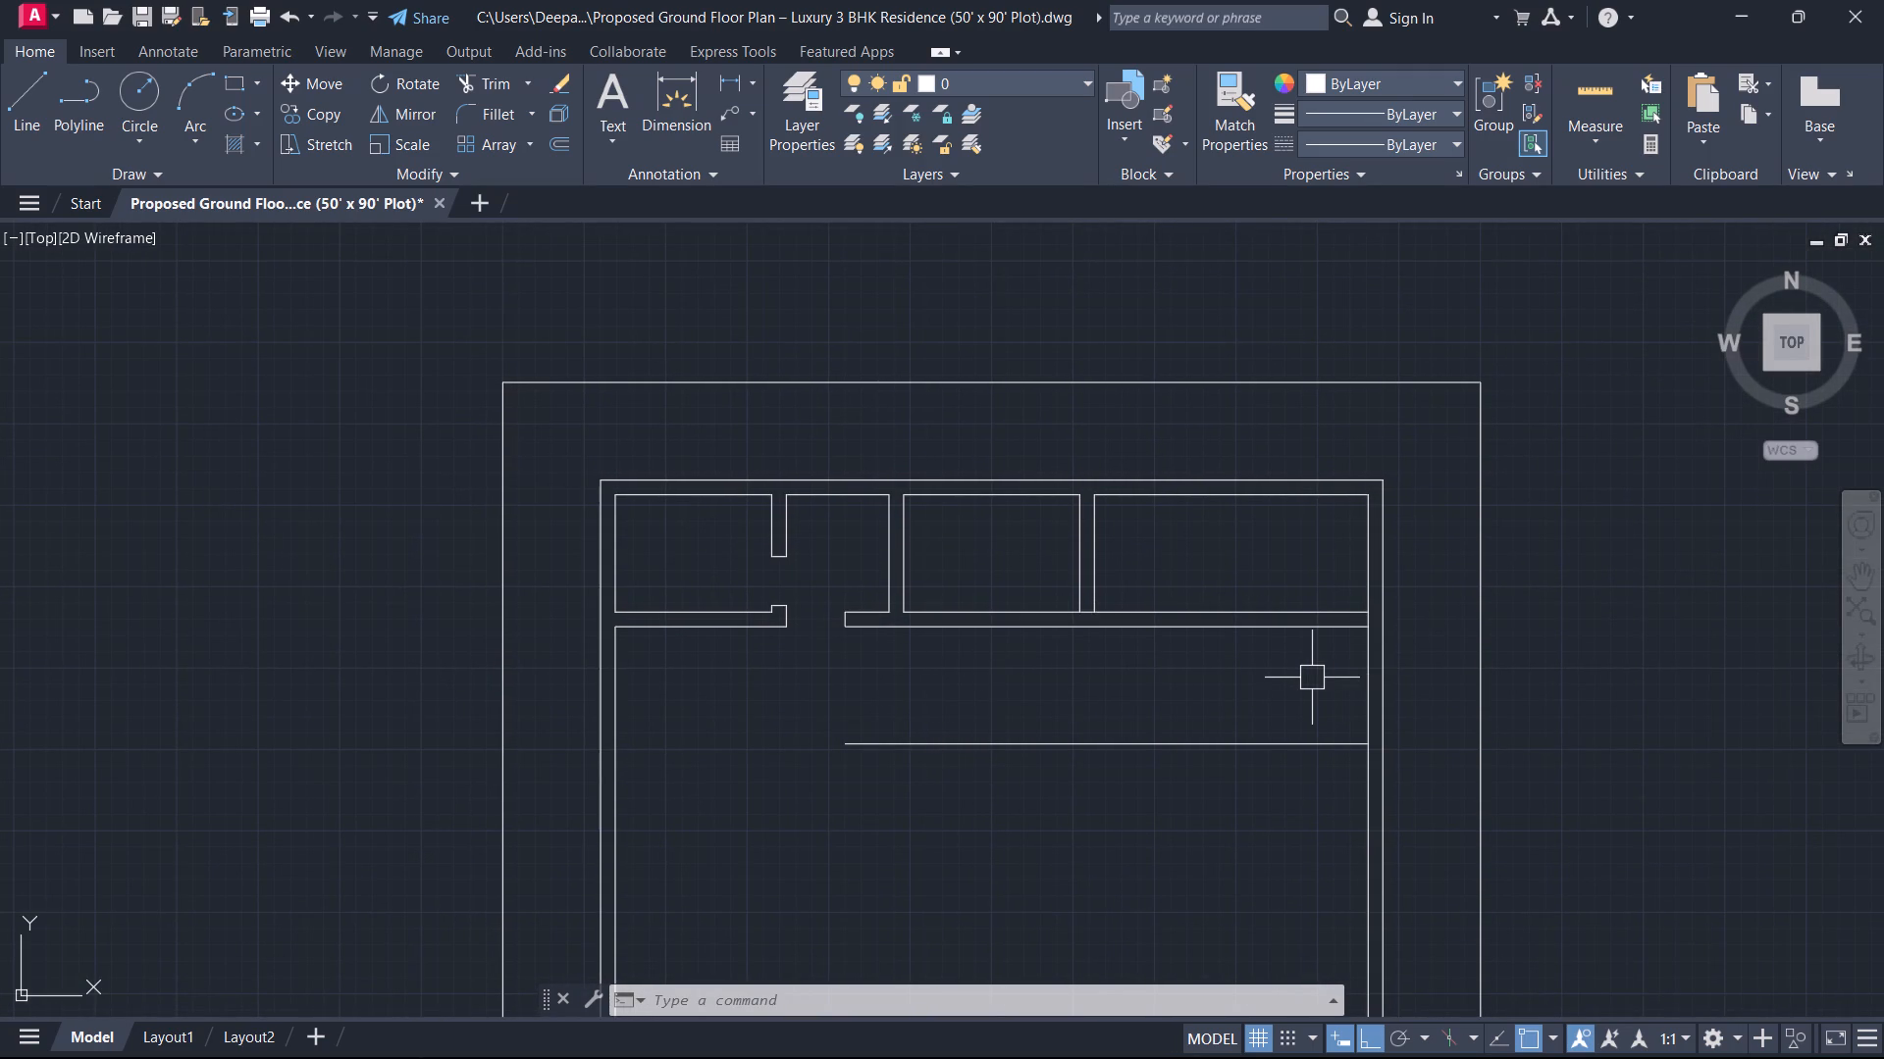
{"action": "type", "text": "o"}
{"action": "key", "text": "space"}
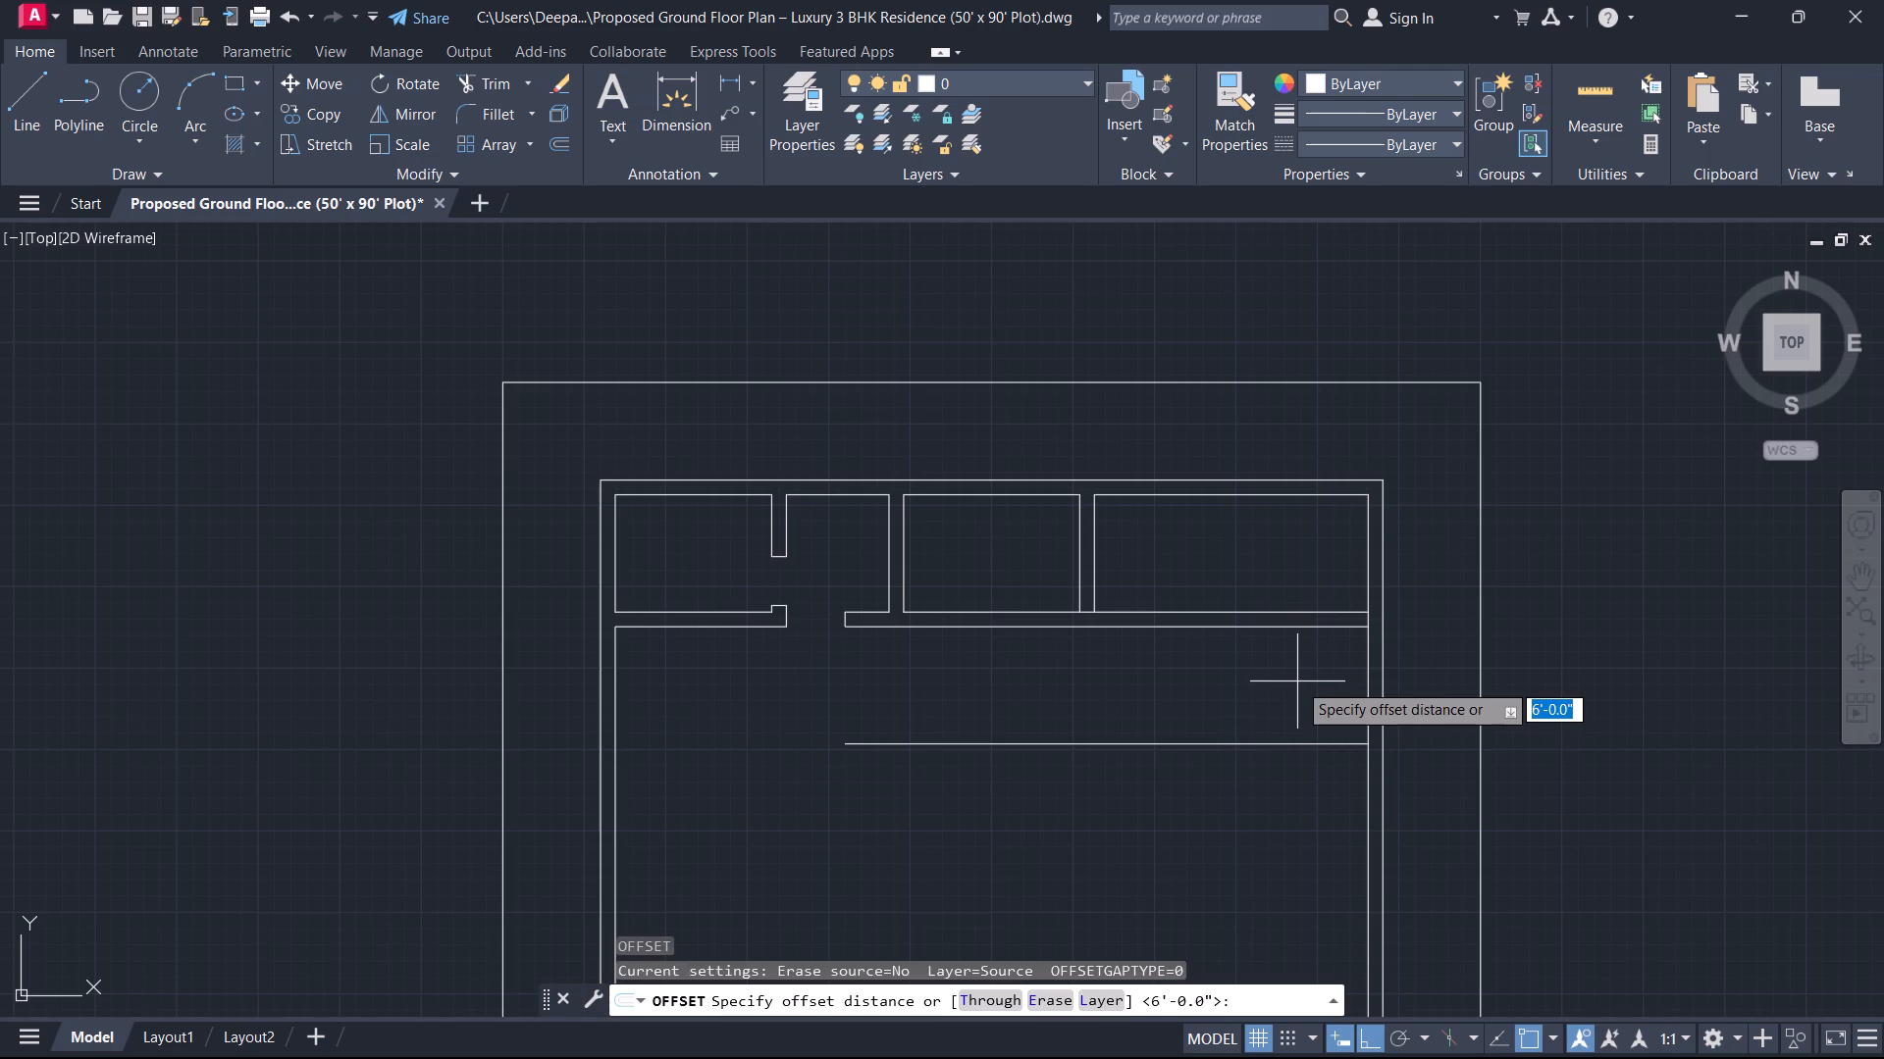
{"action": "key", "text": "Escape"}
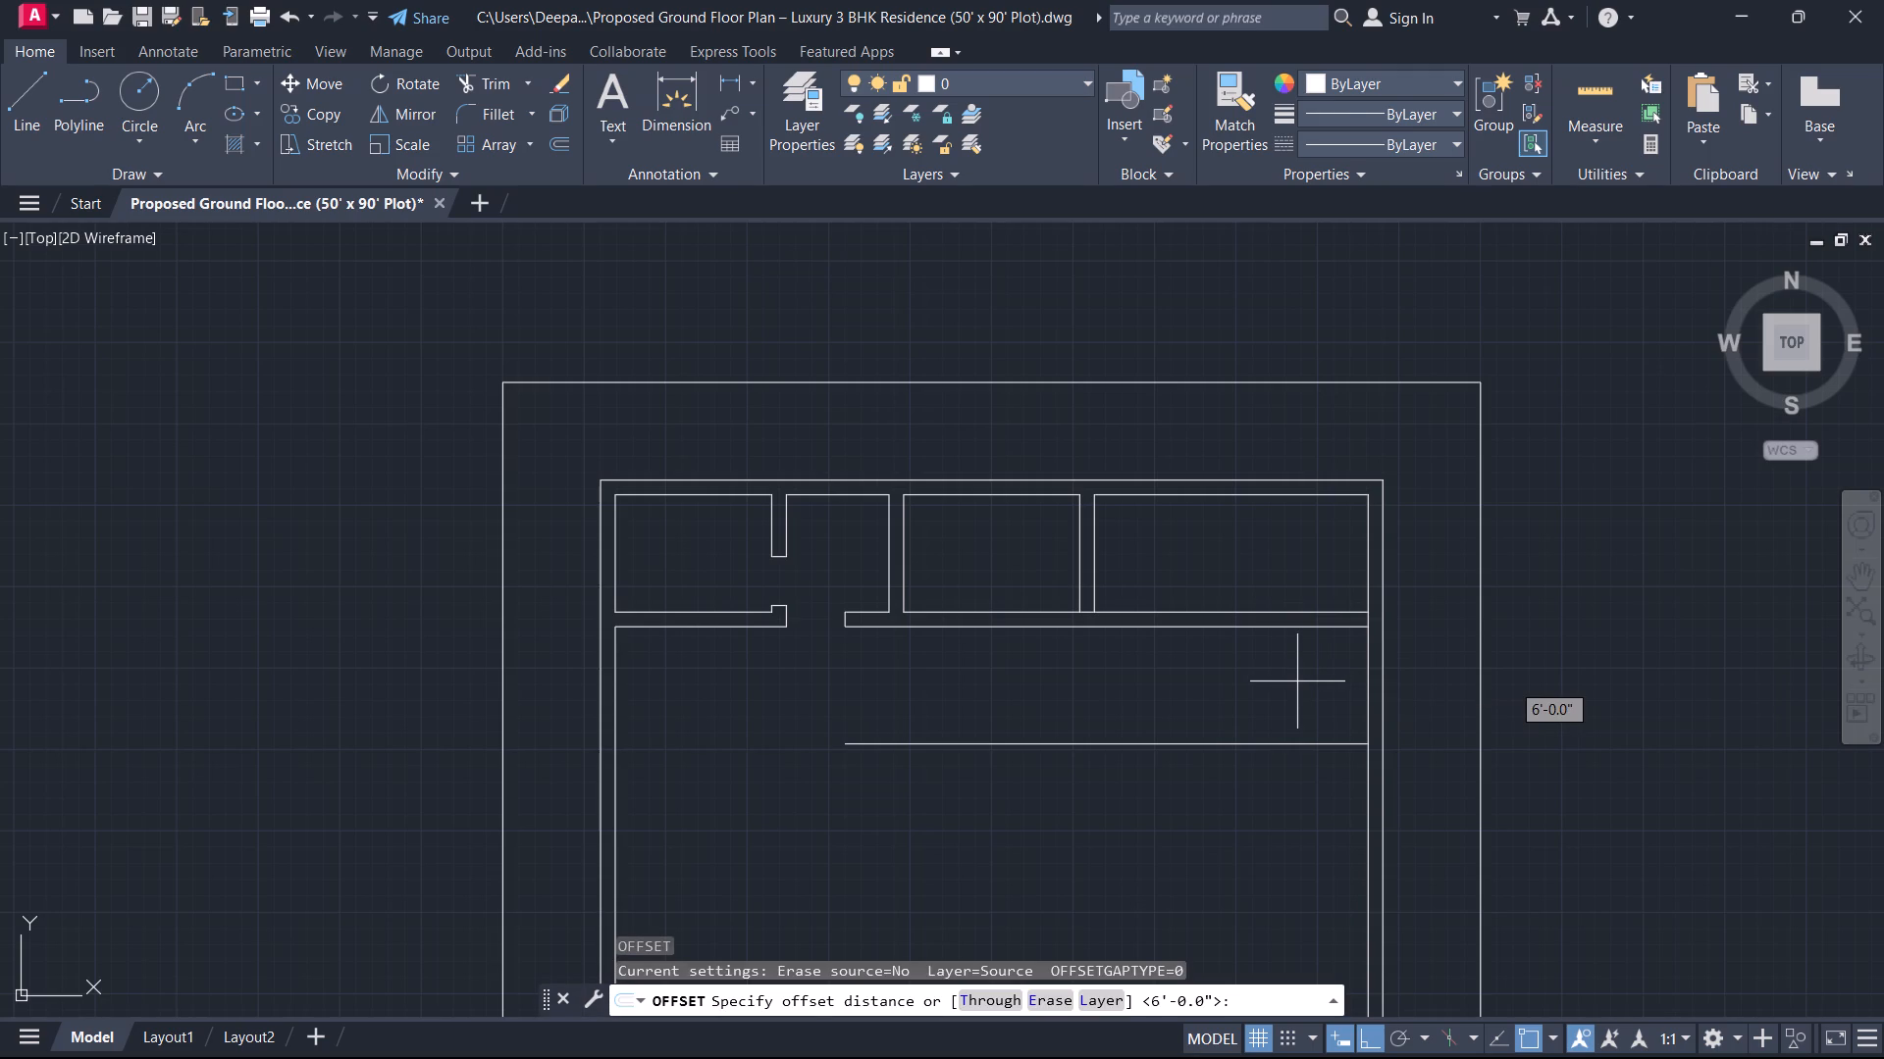
Offset the inner top wall line of the top row's easternmost room 17'2" downward.
{"action": "type", "text": "o"}
{"action": "key", "text": "space"}
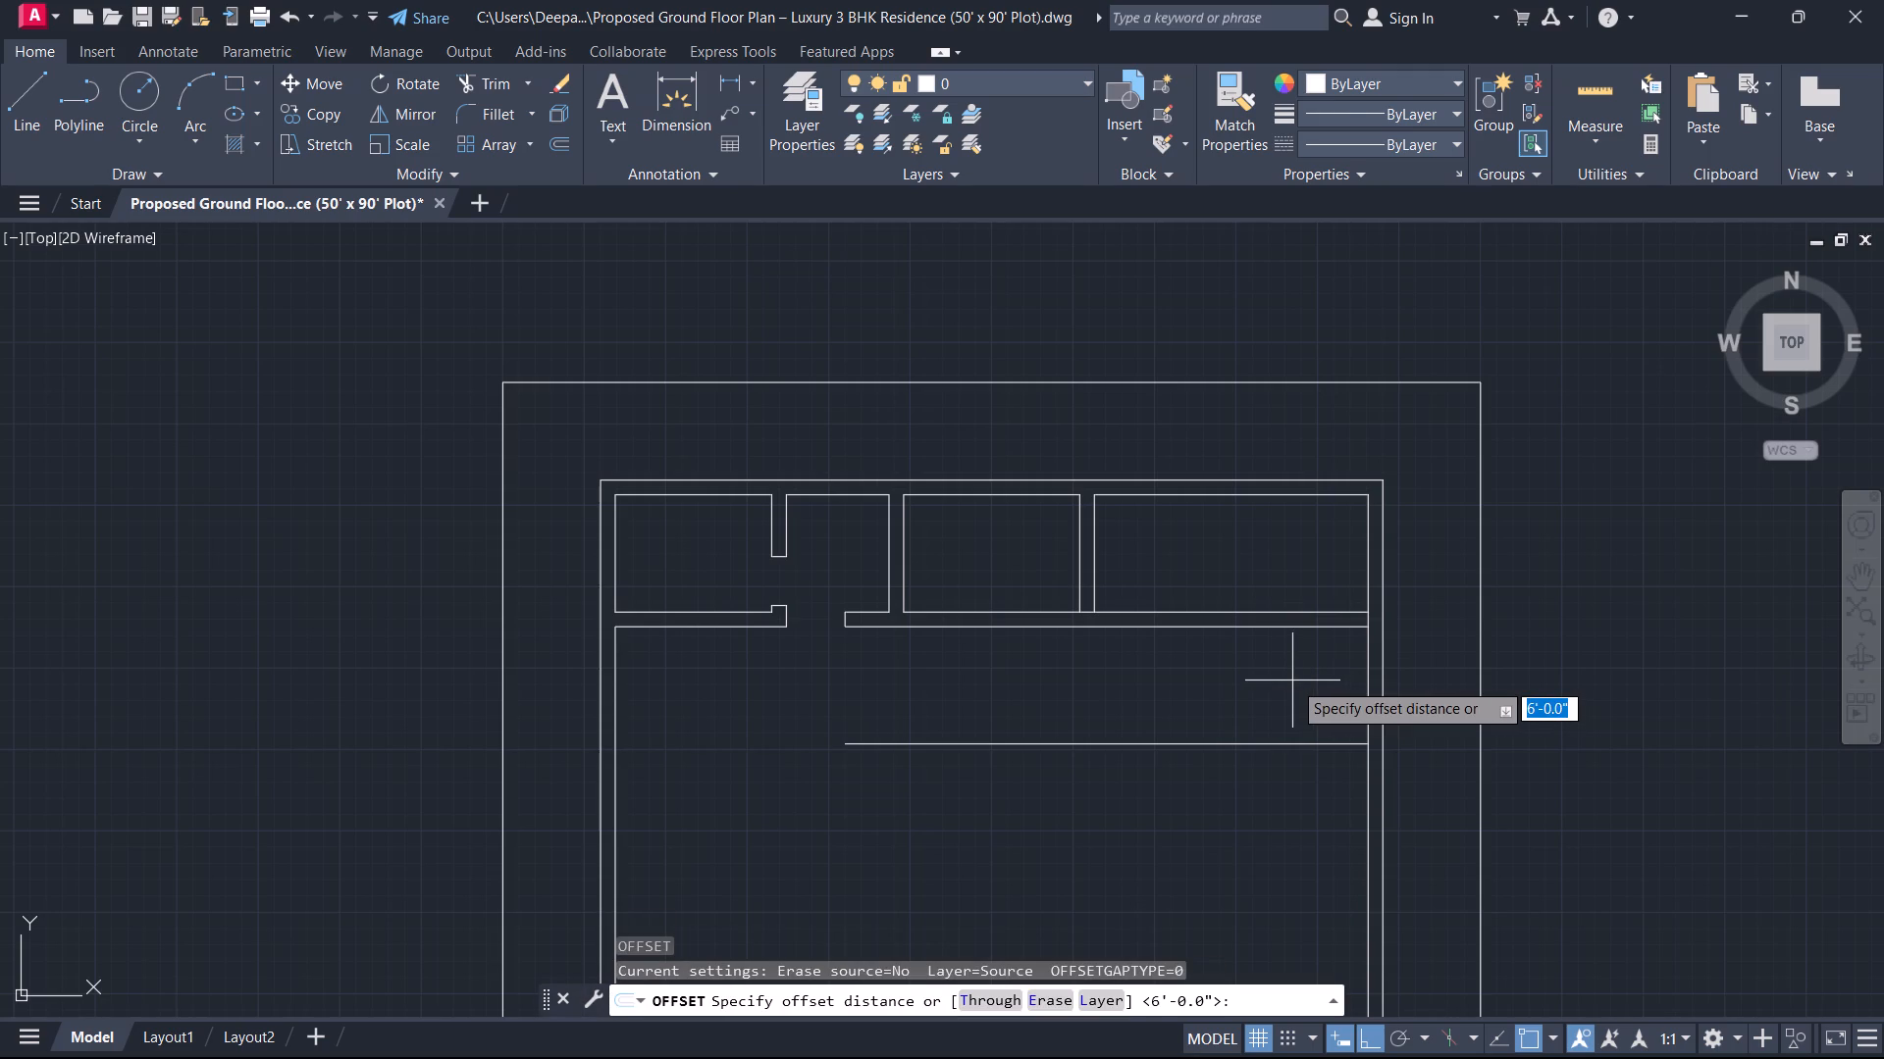
{"action": "type", "text": "17'"}
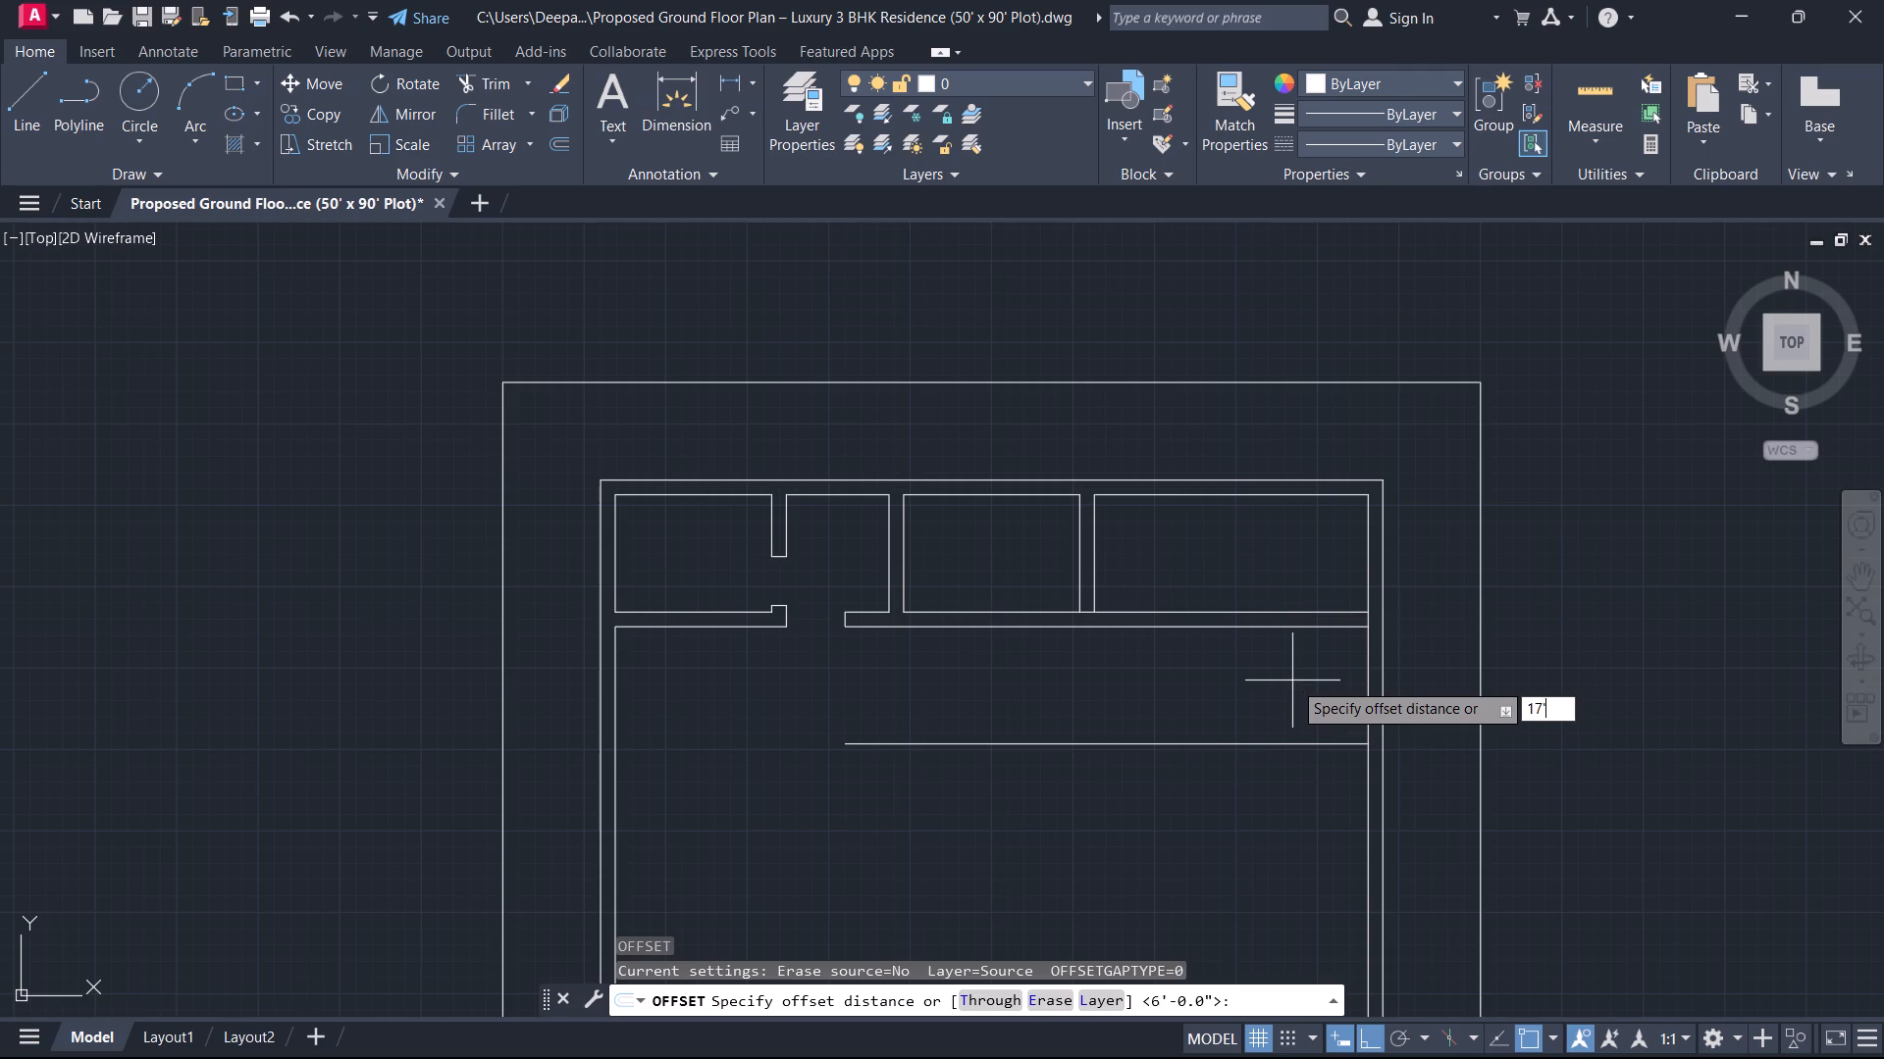
{"action": "key", "text": "2"}
{"action": "key", "text": "Return"}
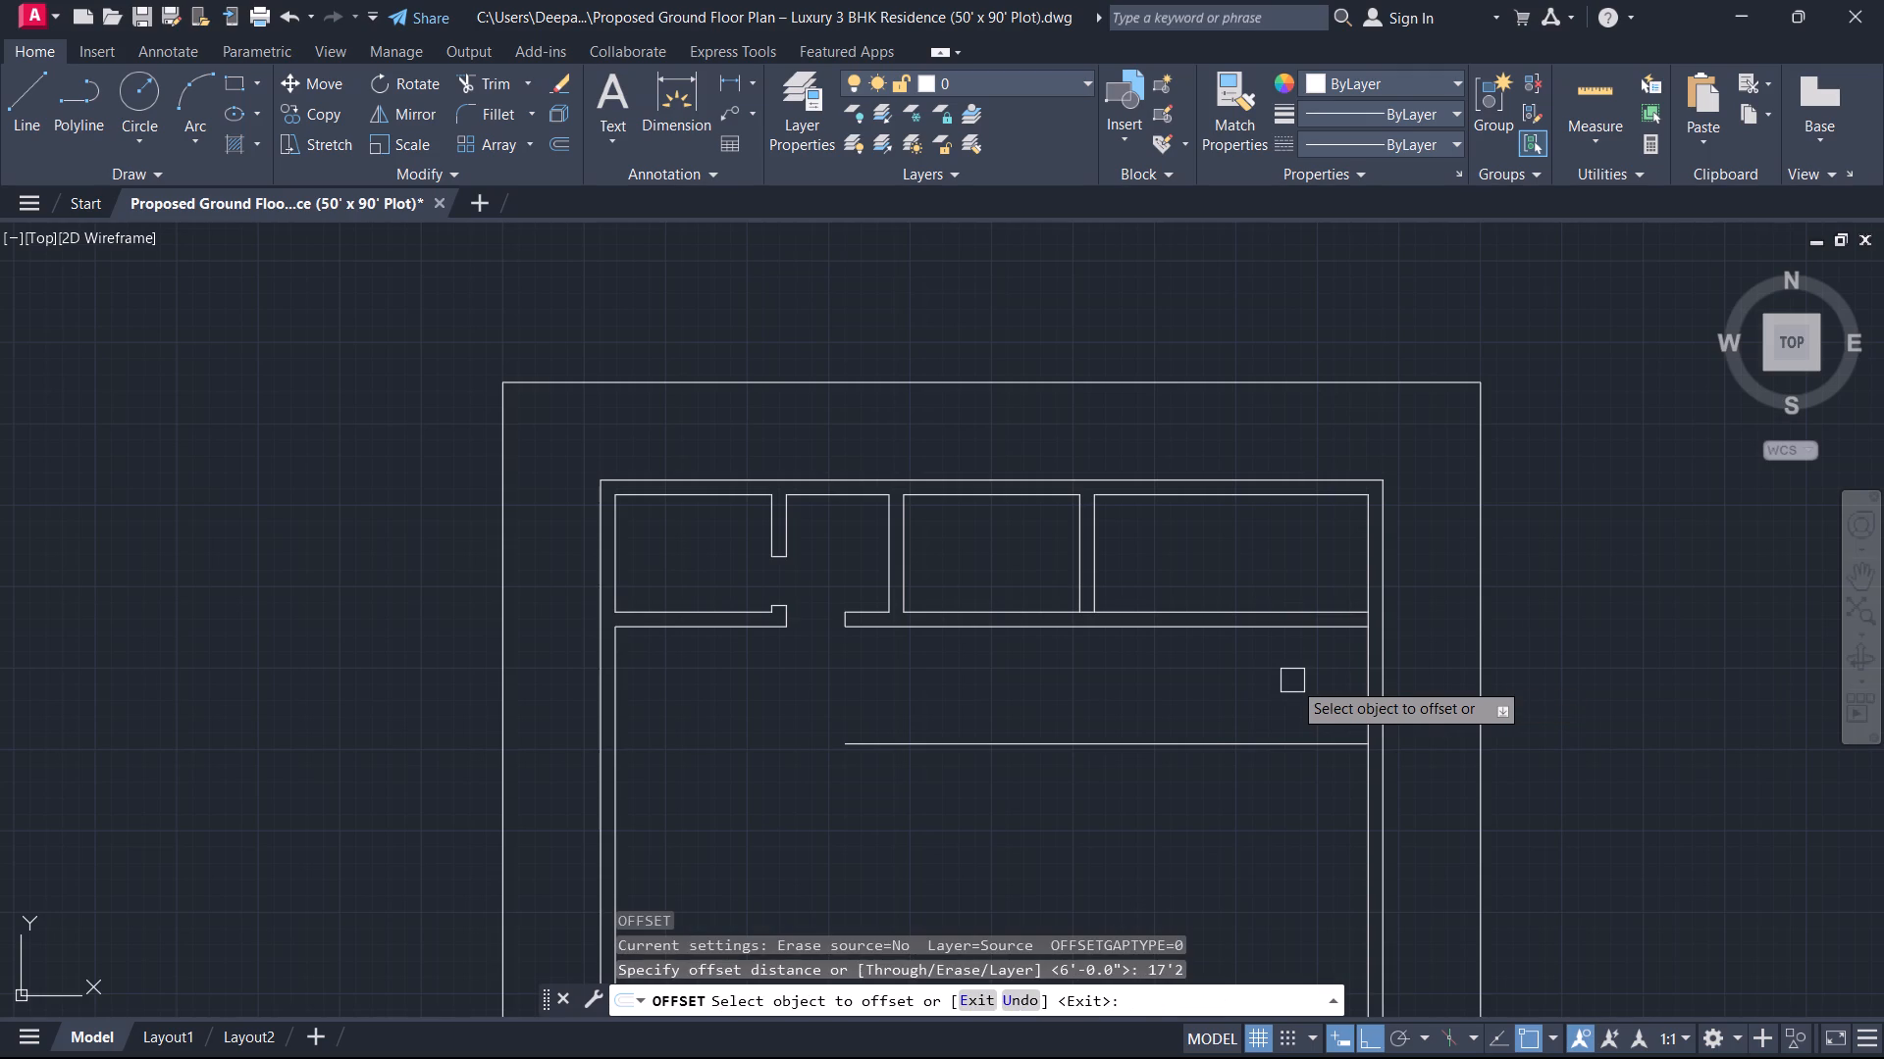
{"action": "left_click", "coordinate": [1296, 499]}
{"action": "left_click", "coordinate": [1270, 571]}
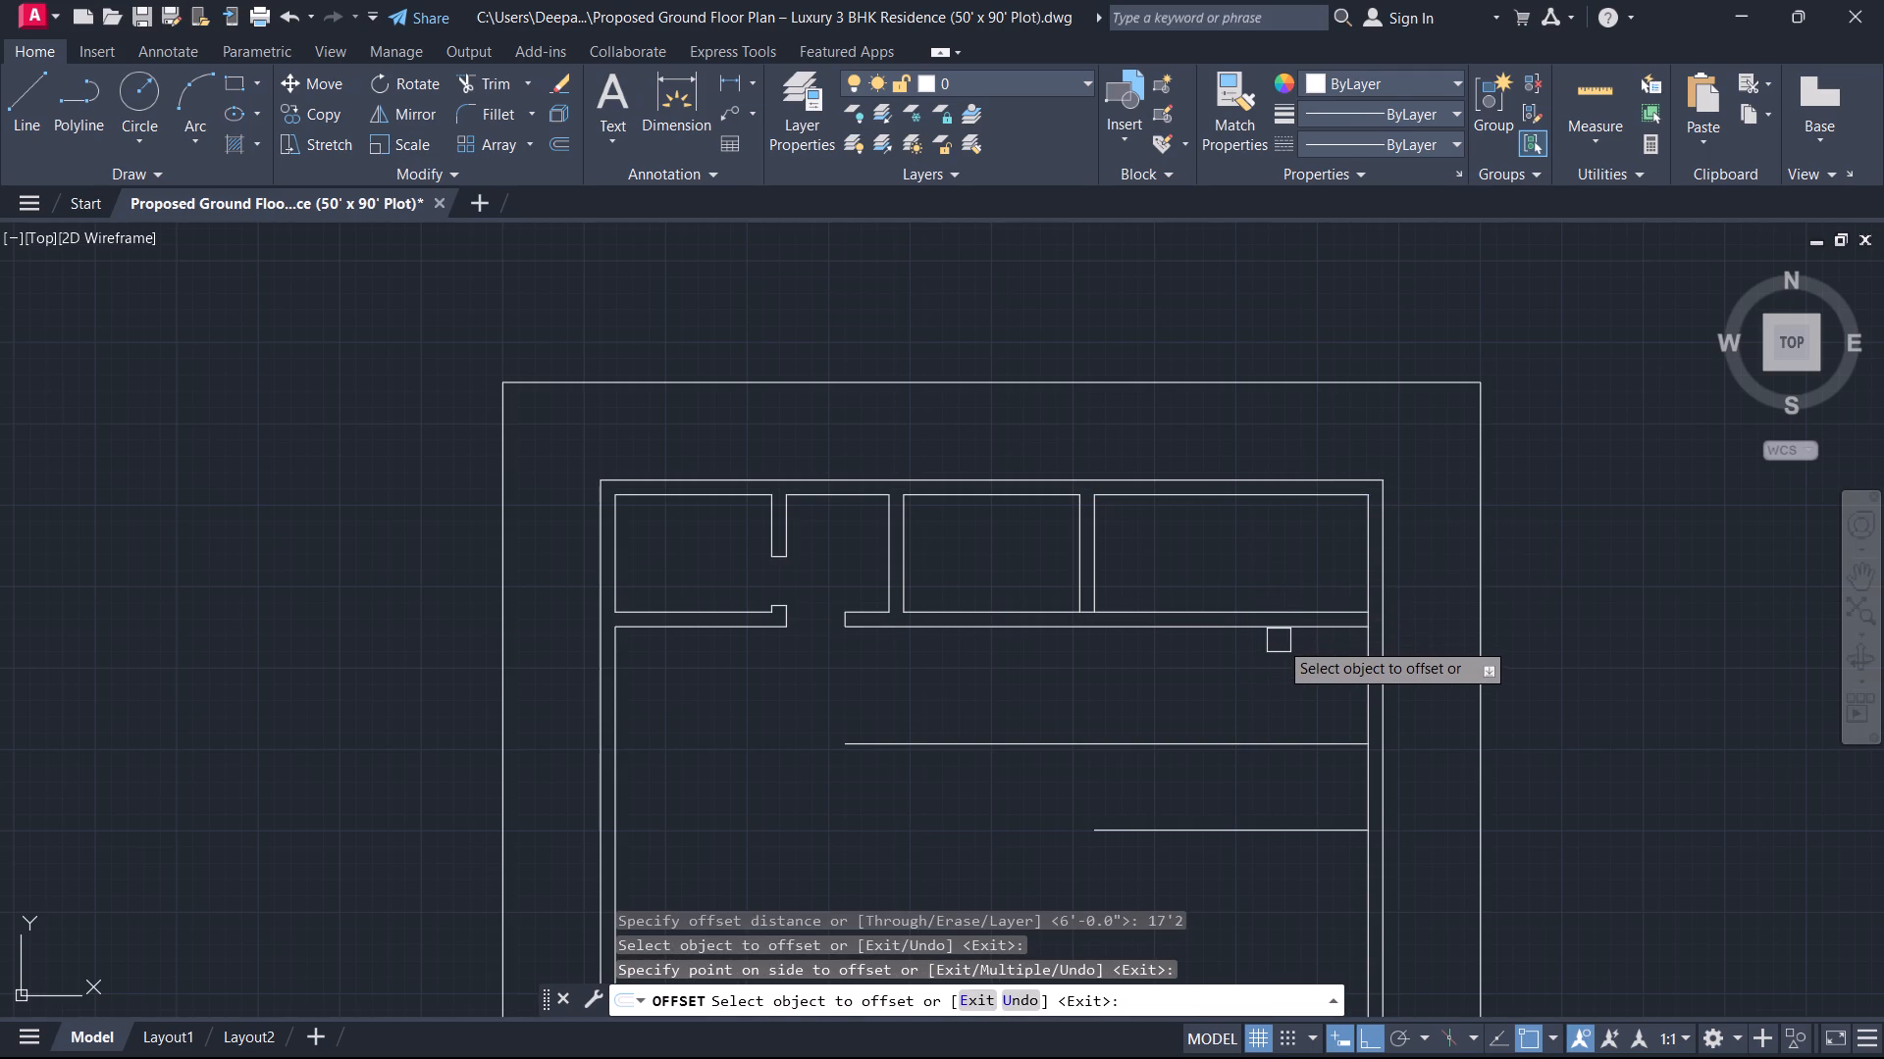
{"action": "key", "text": "Escape"}
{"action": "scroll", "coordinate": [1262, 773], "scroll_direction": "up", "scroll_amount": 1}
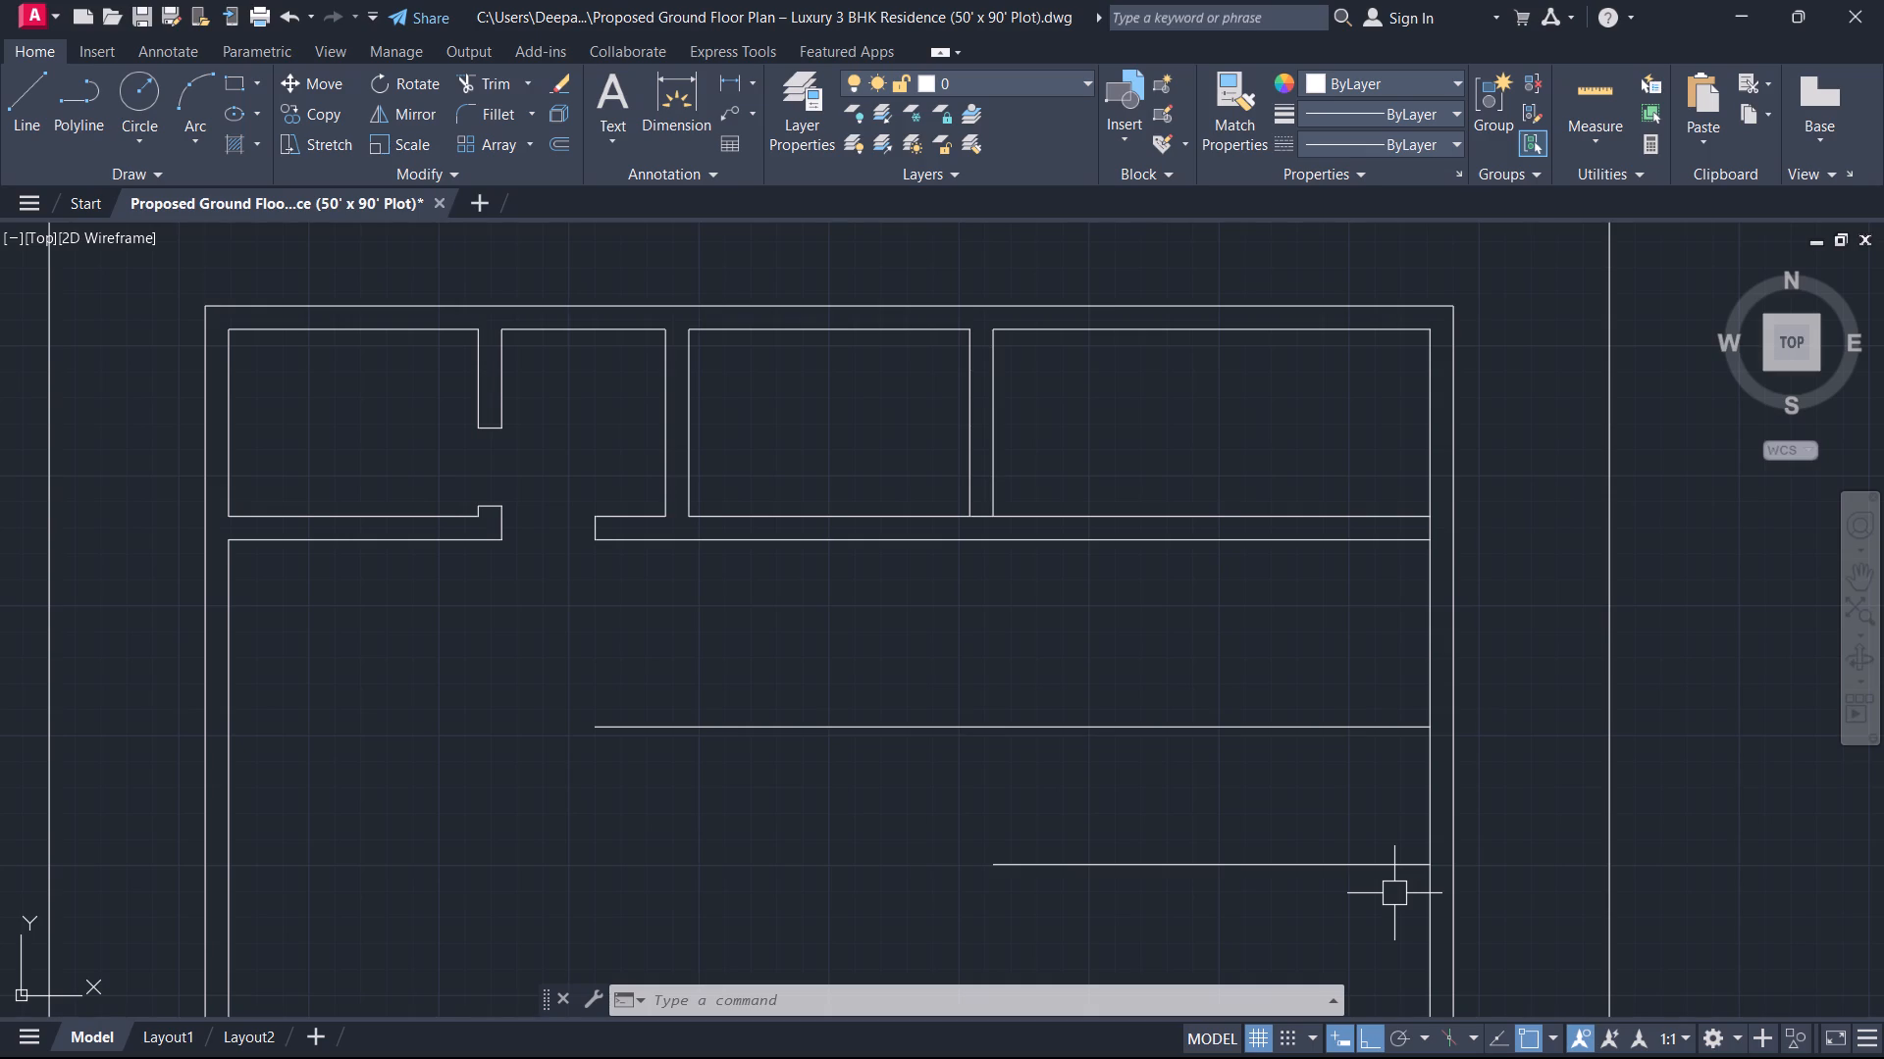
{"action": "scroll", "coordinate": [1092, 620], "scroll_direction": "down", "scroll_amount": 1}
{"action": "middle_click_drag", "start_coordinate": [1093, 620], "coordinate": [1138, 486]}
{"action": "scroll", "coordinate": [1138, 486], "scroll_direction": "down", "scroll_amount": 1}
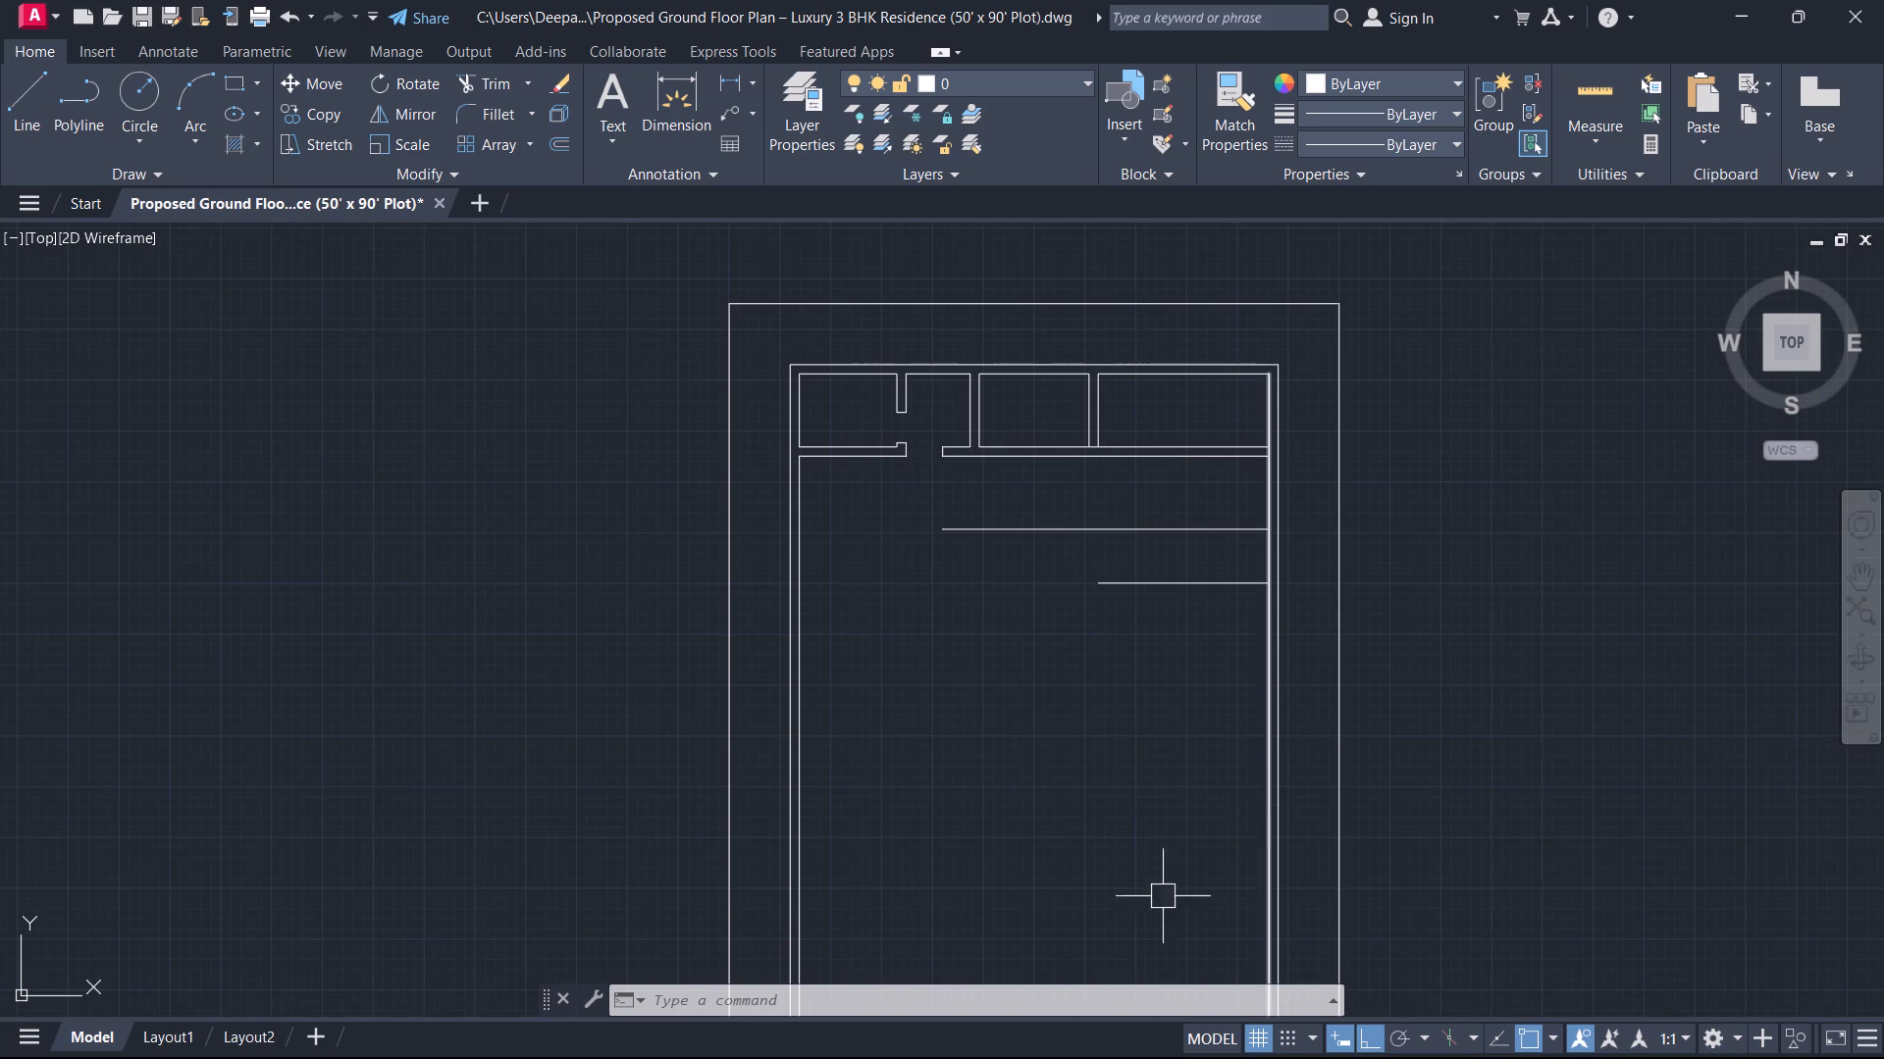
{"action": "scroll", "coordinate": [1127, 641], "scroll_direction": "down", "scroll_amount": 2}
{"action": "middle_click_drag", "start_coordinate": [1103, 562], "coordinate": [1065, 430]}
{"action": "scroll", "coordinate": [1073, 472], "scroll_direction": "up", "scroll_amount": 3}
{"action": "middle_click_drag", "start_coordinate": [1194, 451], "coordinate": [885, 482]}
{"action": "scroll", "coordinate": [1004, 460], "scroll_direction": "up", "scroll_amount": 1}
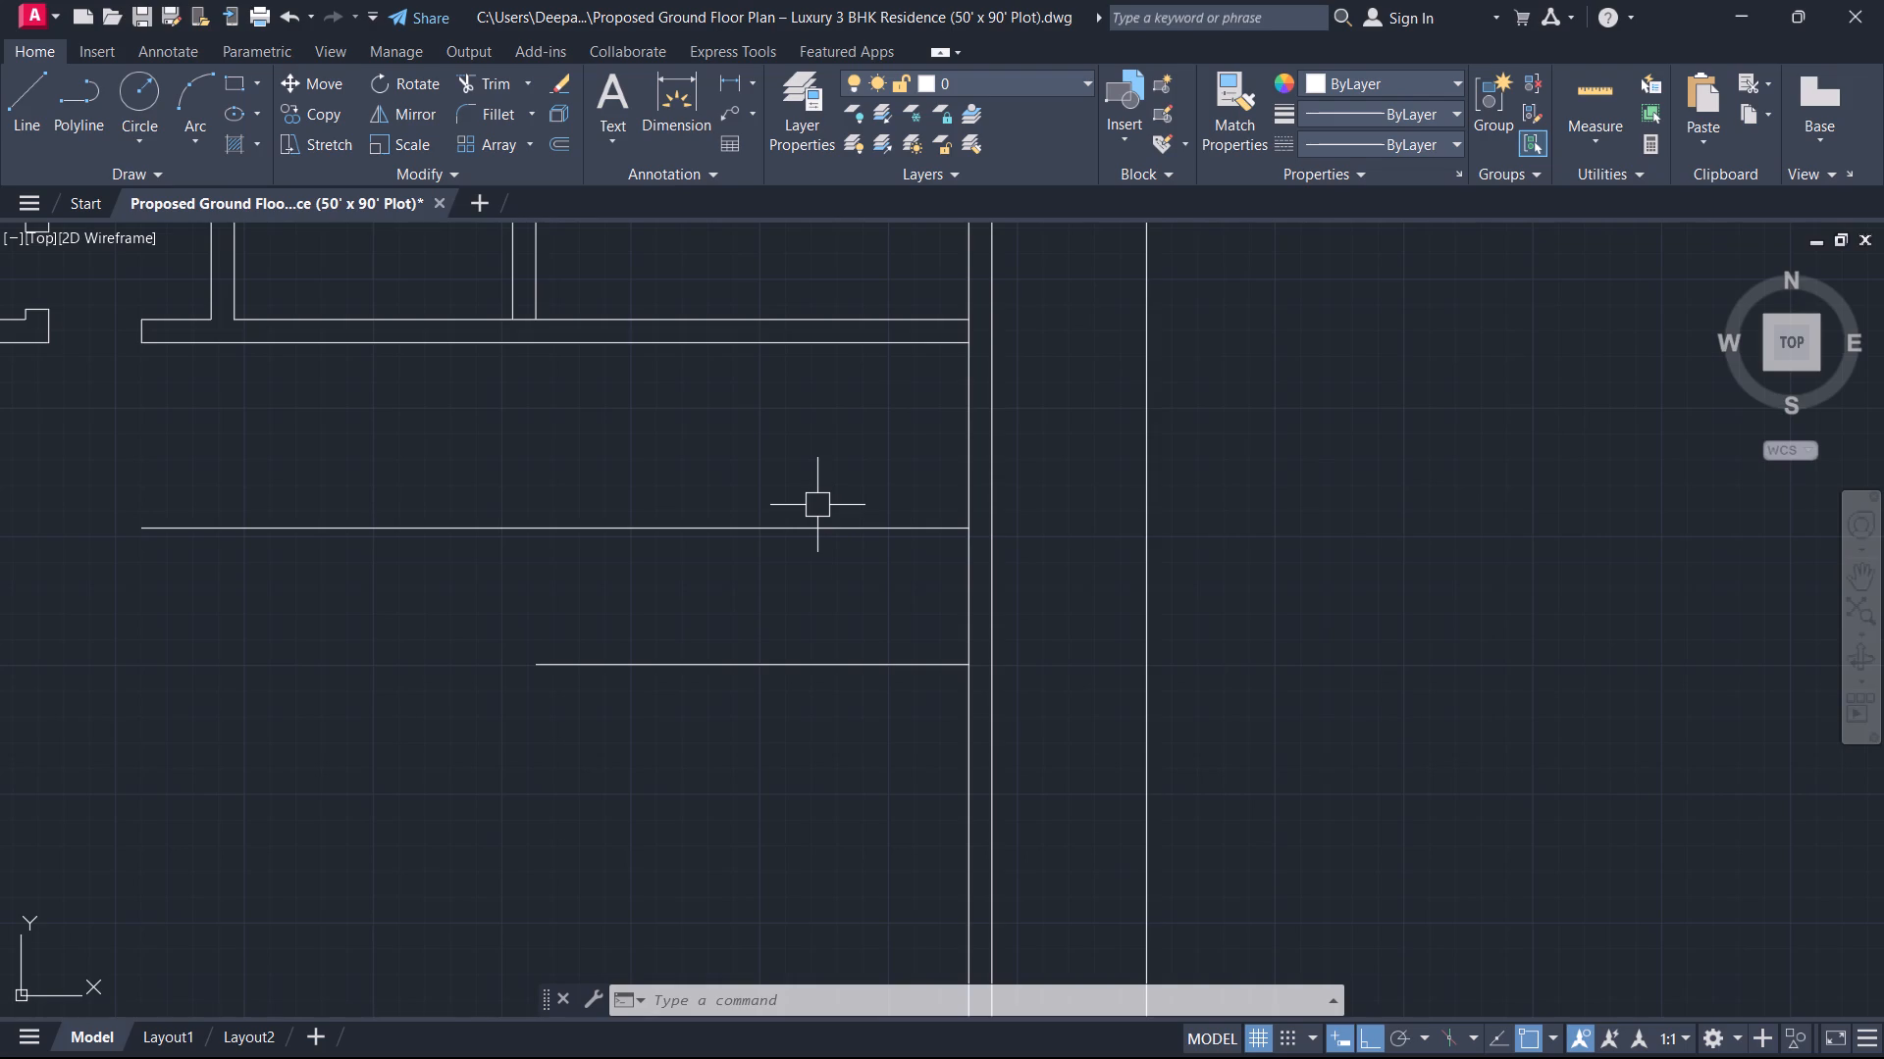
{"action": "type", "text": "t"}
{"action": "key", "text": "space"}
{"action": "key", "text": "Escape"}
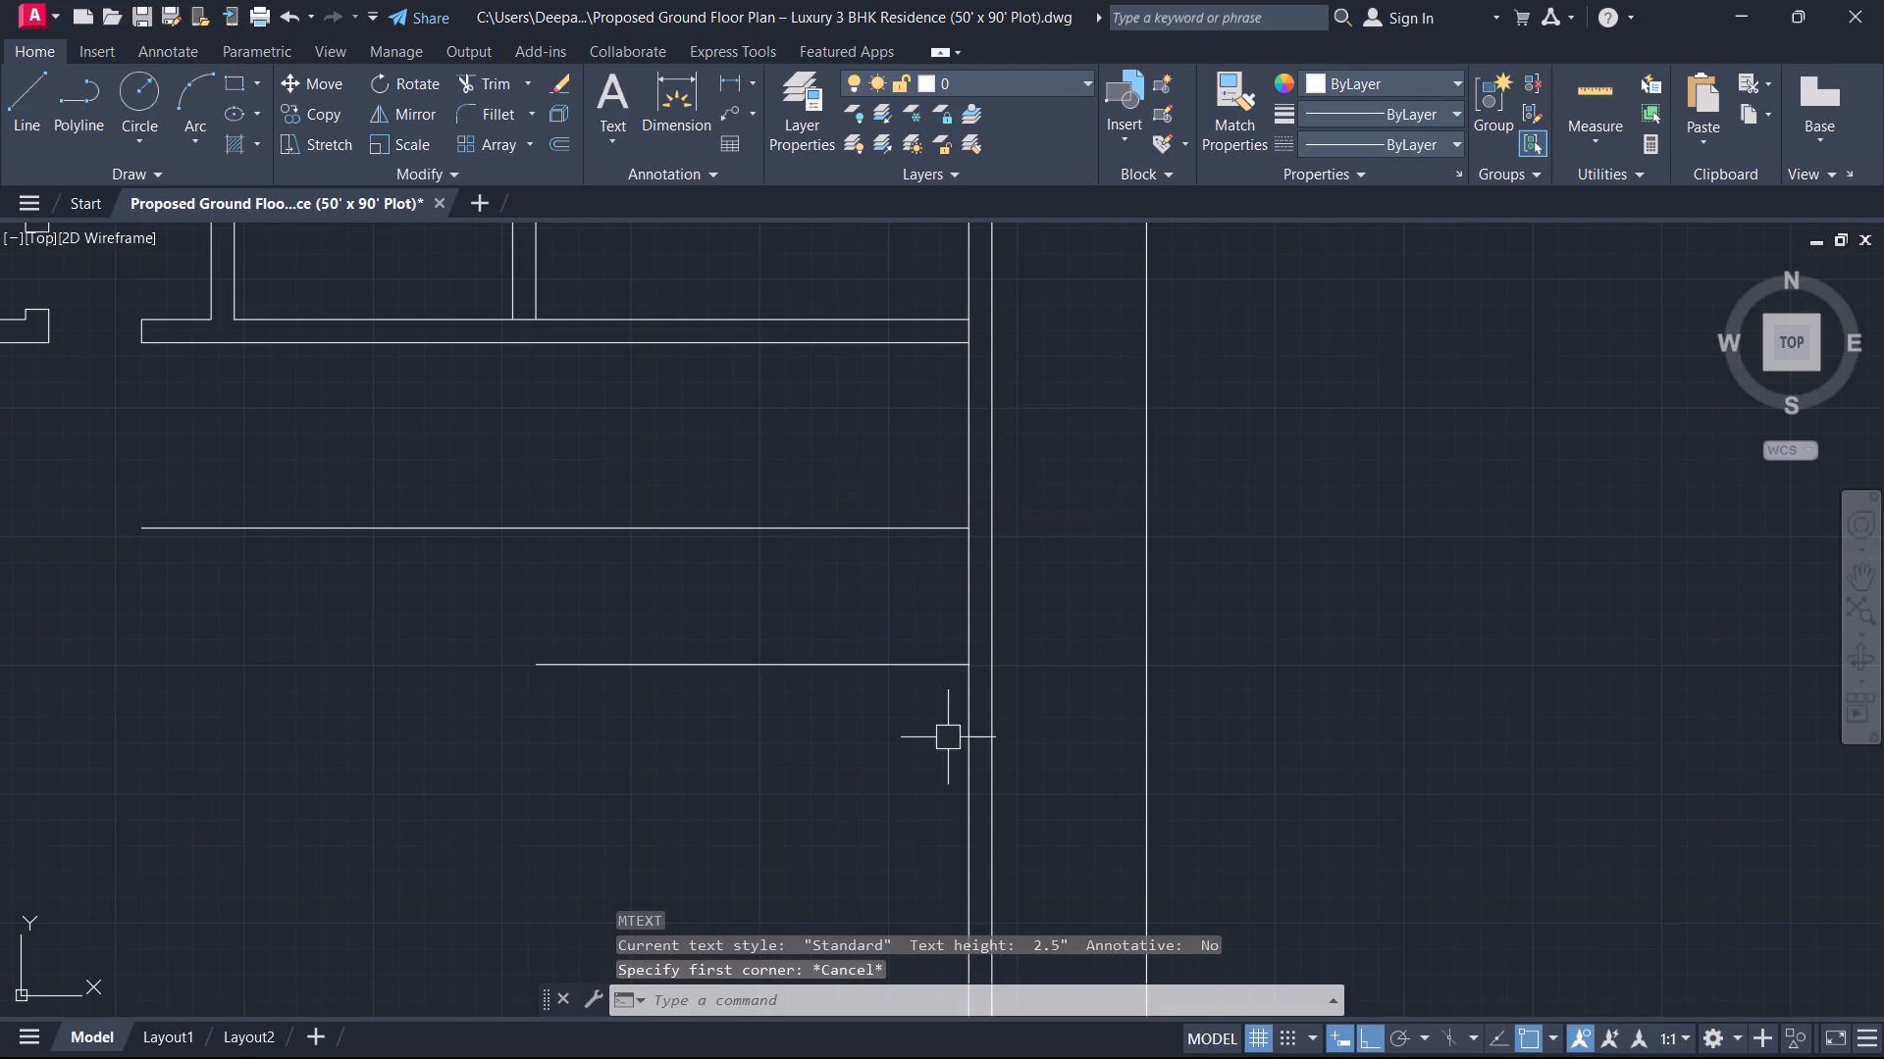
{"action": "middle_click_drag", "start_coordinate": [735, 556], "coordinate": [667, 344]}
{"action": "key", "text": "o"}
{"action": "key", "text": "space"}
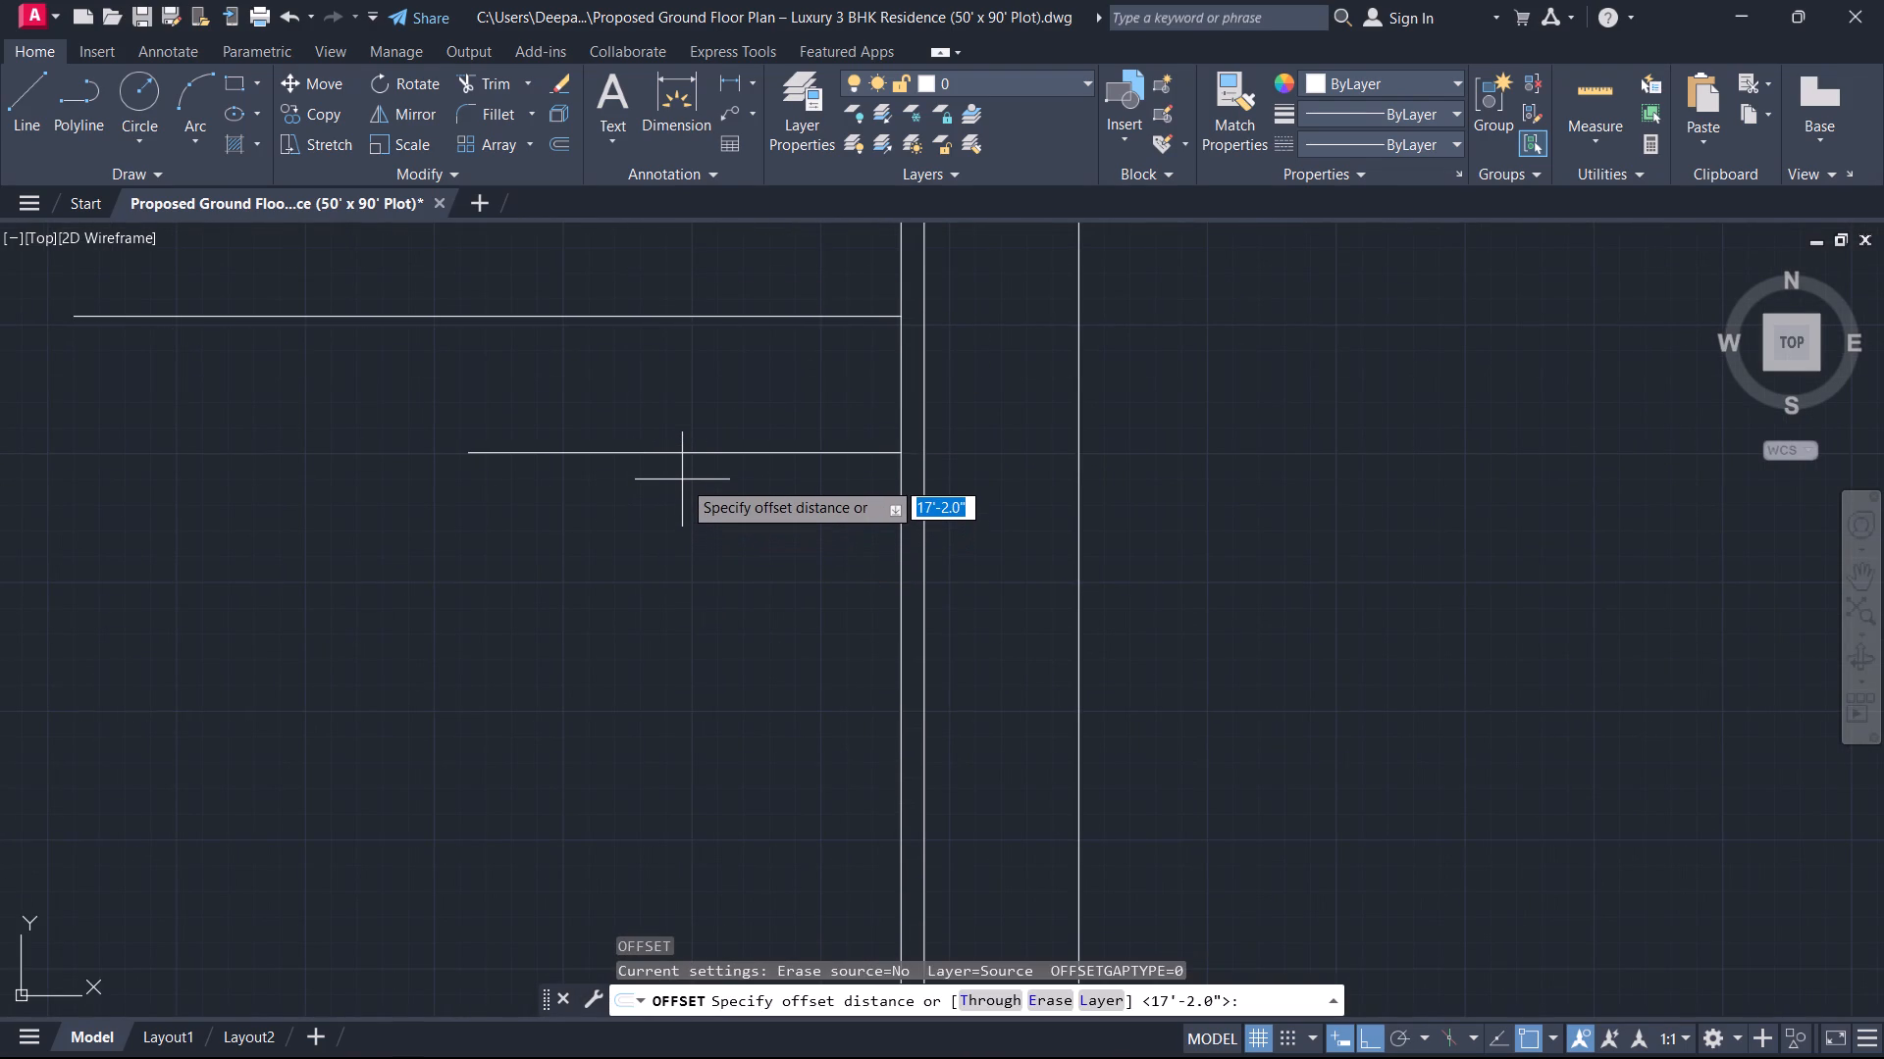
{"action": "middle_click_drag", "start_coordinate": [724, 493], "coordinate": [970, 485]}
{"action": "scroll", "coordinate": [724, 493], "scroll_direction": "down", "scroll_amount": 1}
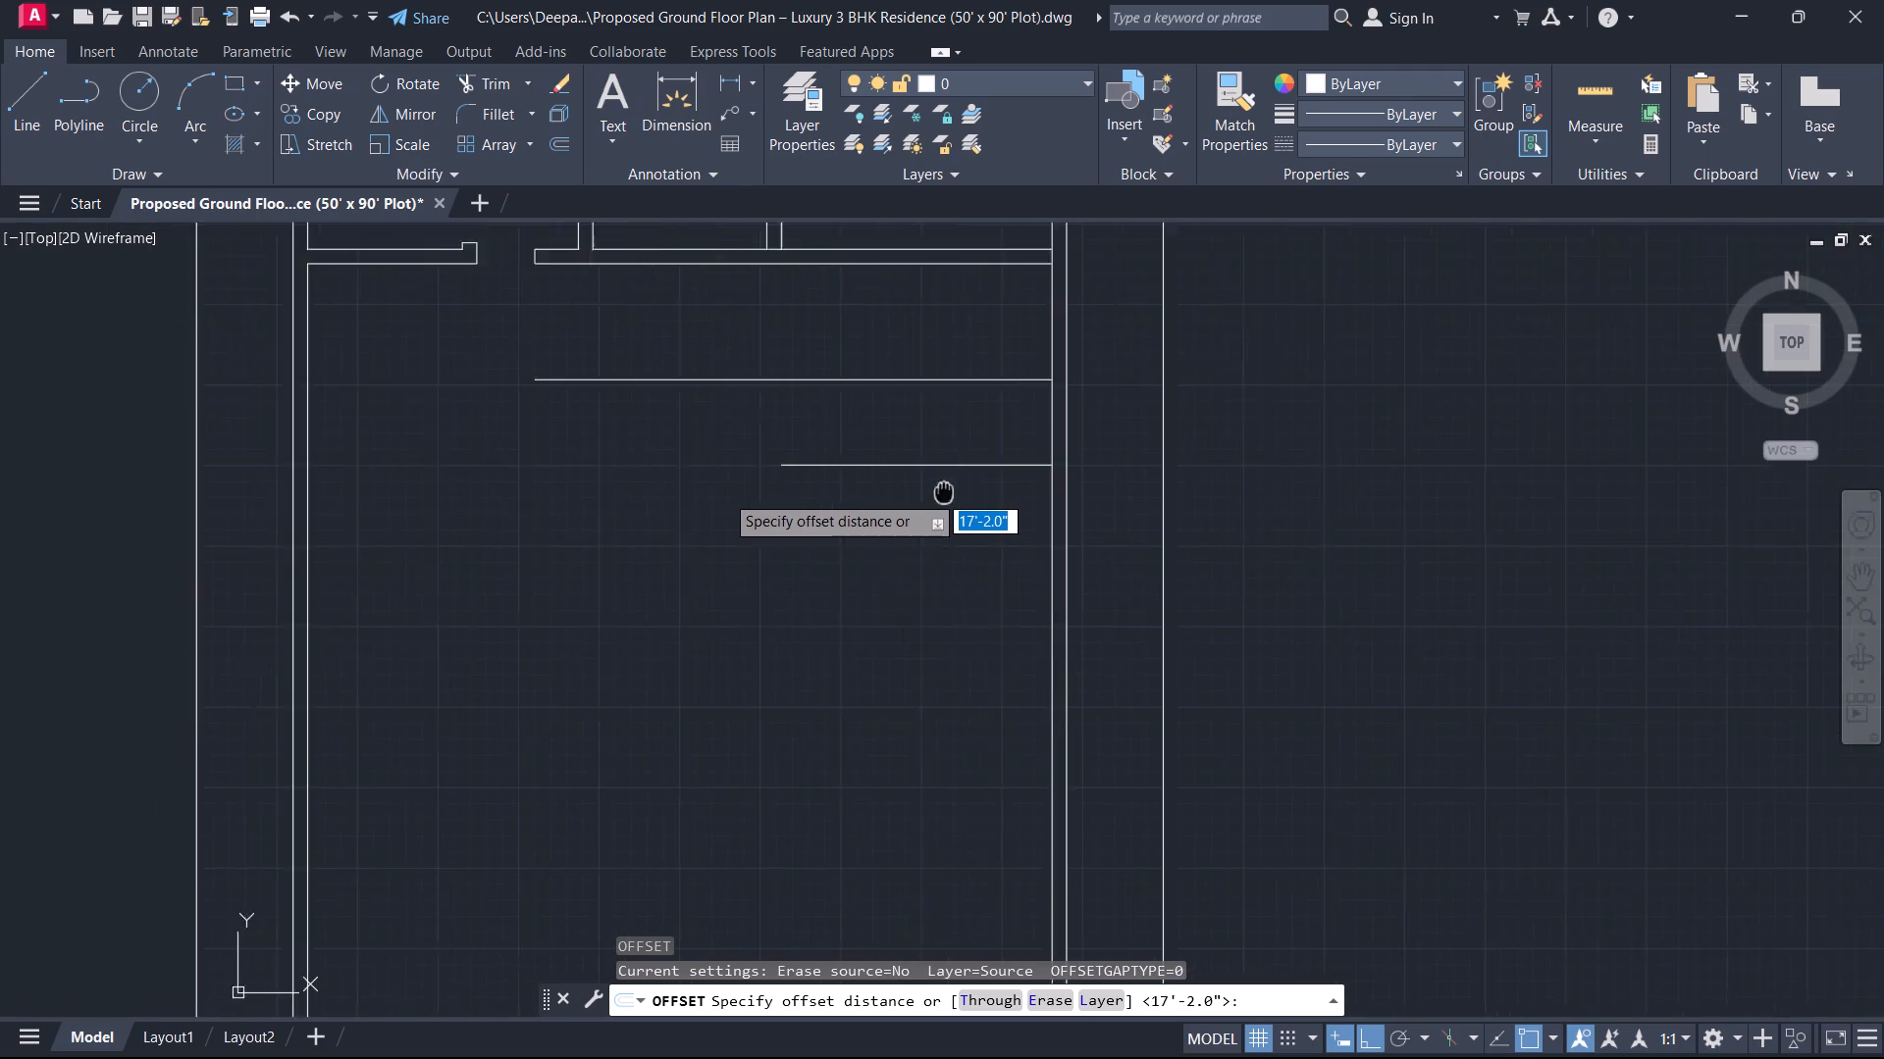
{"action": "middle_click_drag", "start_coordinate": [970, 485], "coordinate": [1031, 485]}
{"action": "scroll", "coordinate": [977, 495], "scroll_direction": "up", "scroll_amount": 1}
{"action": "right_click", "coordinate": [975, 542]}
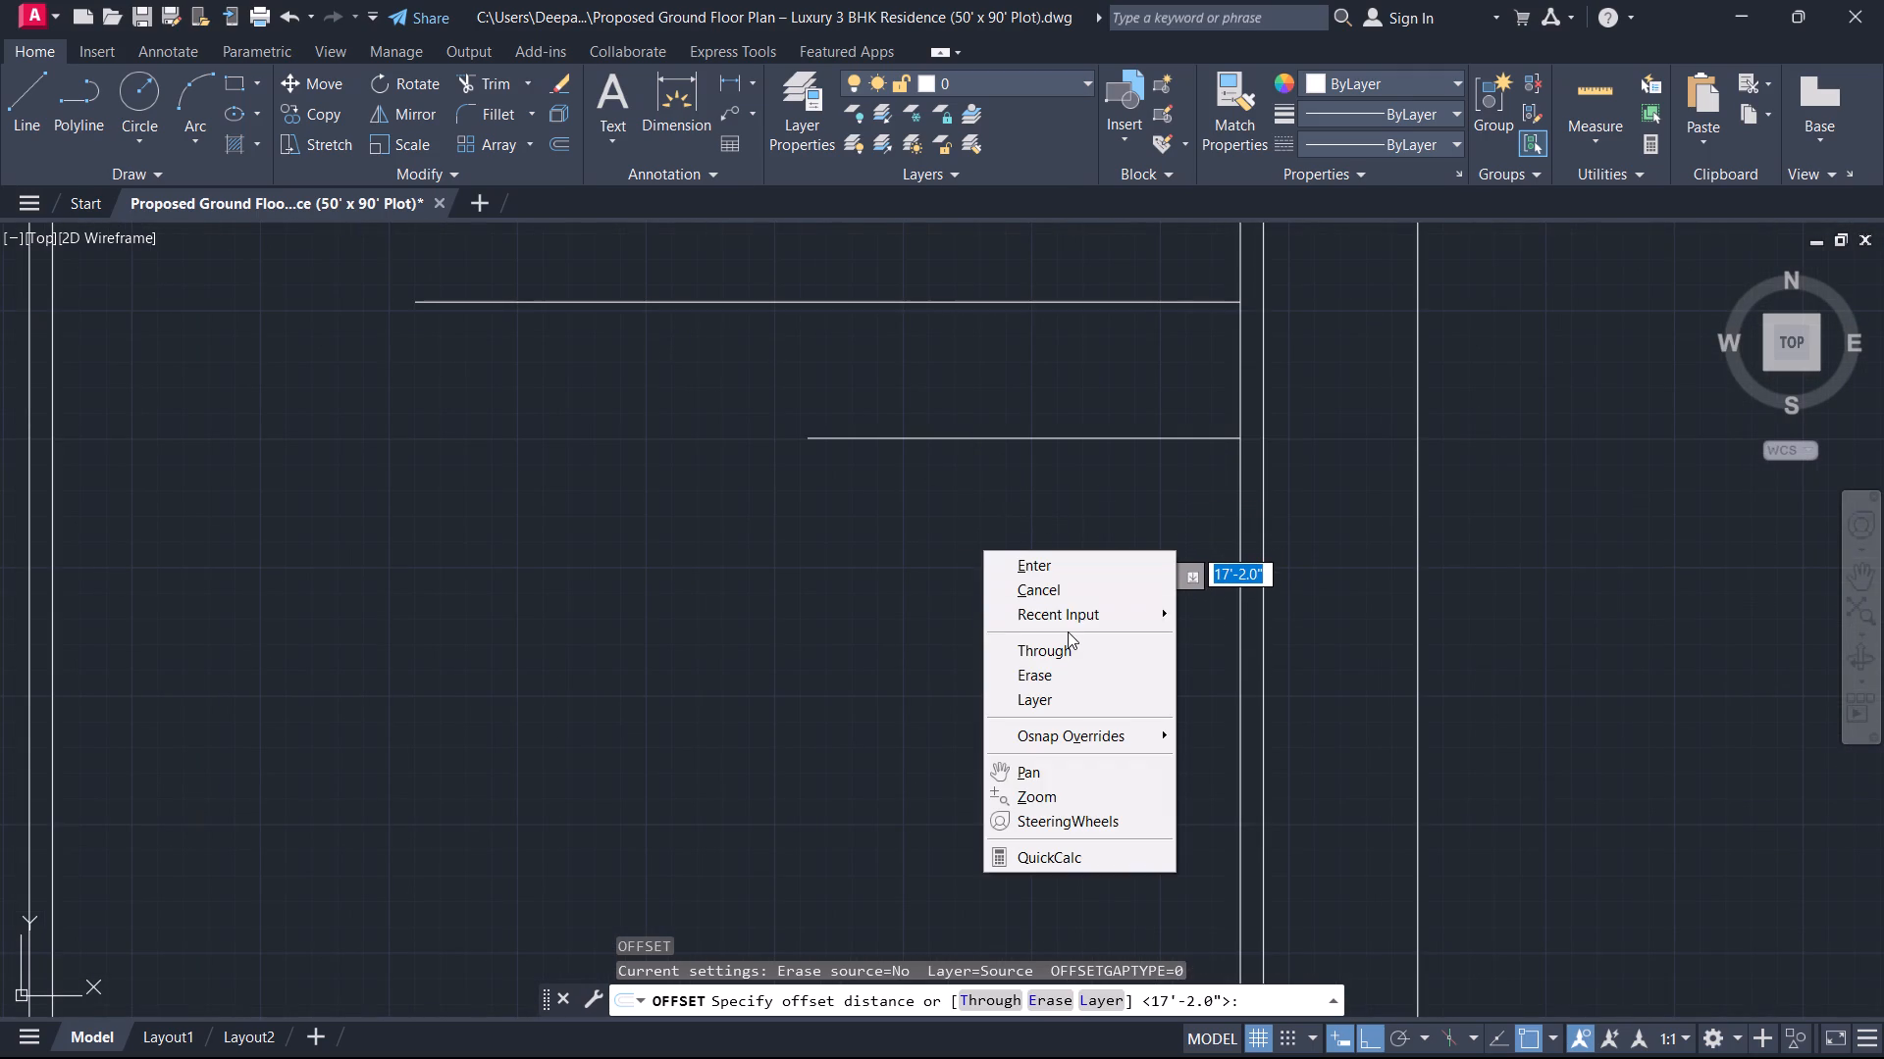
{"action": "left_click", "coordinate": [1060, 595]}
Offset the shorter, lower horizontal line by the east wall 9" downward to give the new wall its thickness.
{"action": "scroll", "coordinate": [975, 572], "scroll_direction": "down", "scroll_amount": 2}
{"action": "middle_click_drag", "start_coordinate": [974, 570], "coordinate": [1116, 685]}
{"action": "scroll", "coordinate": [980, 562], "scroll_direction": "up", "scroll_amount": 1}
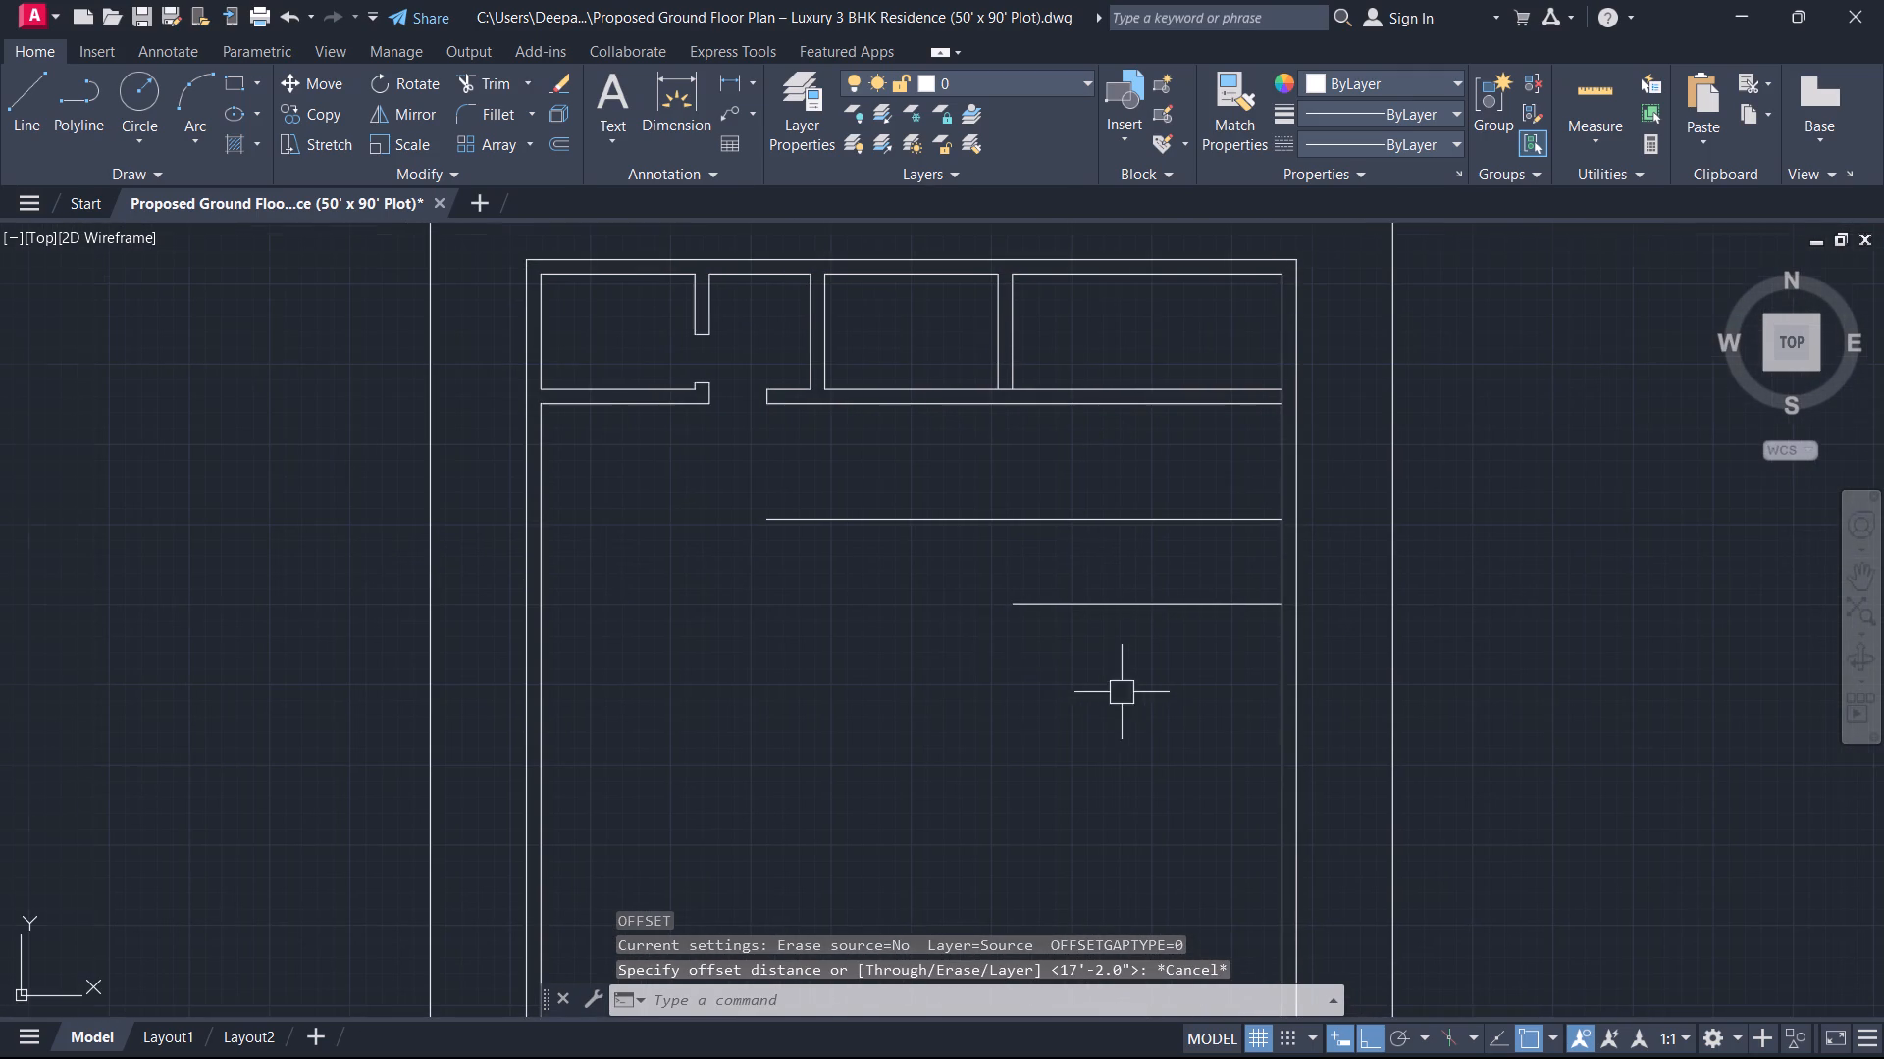
{"action": "type", "text": "o"}
{"action": "key", "text": "space"}
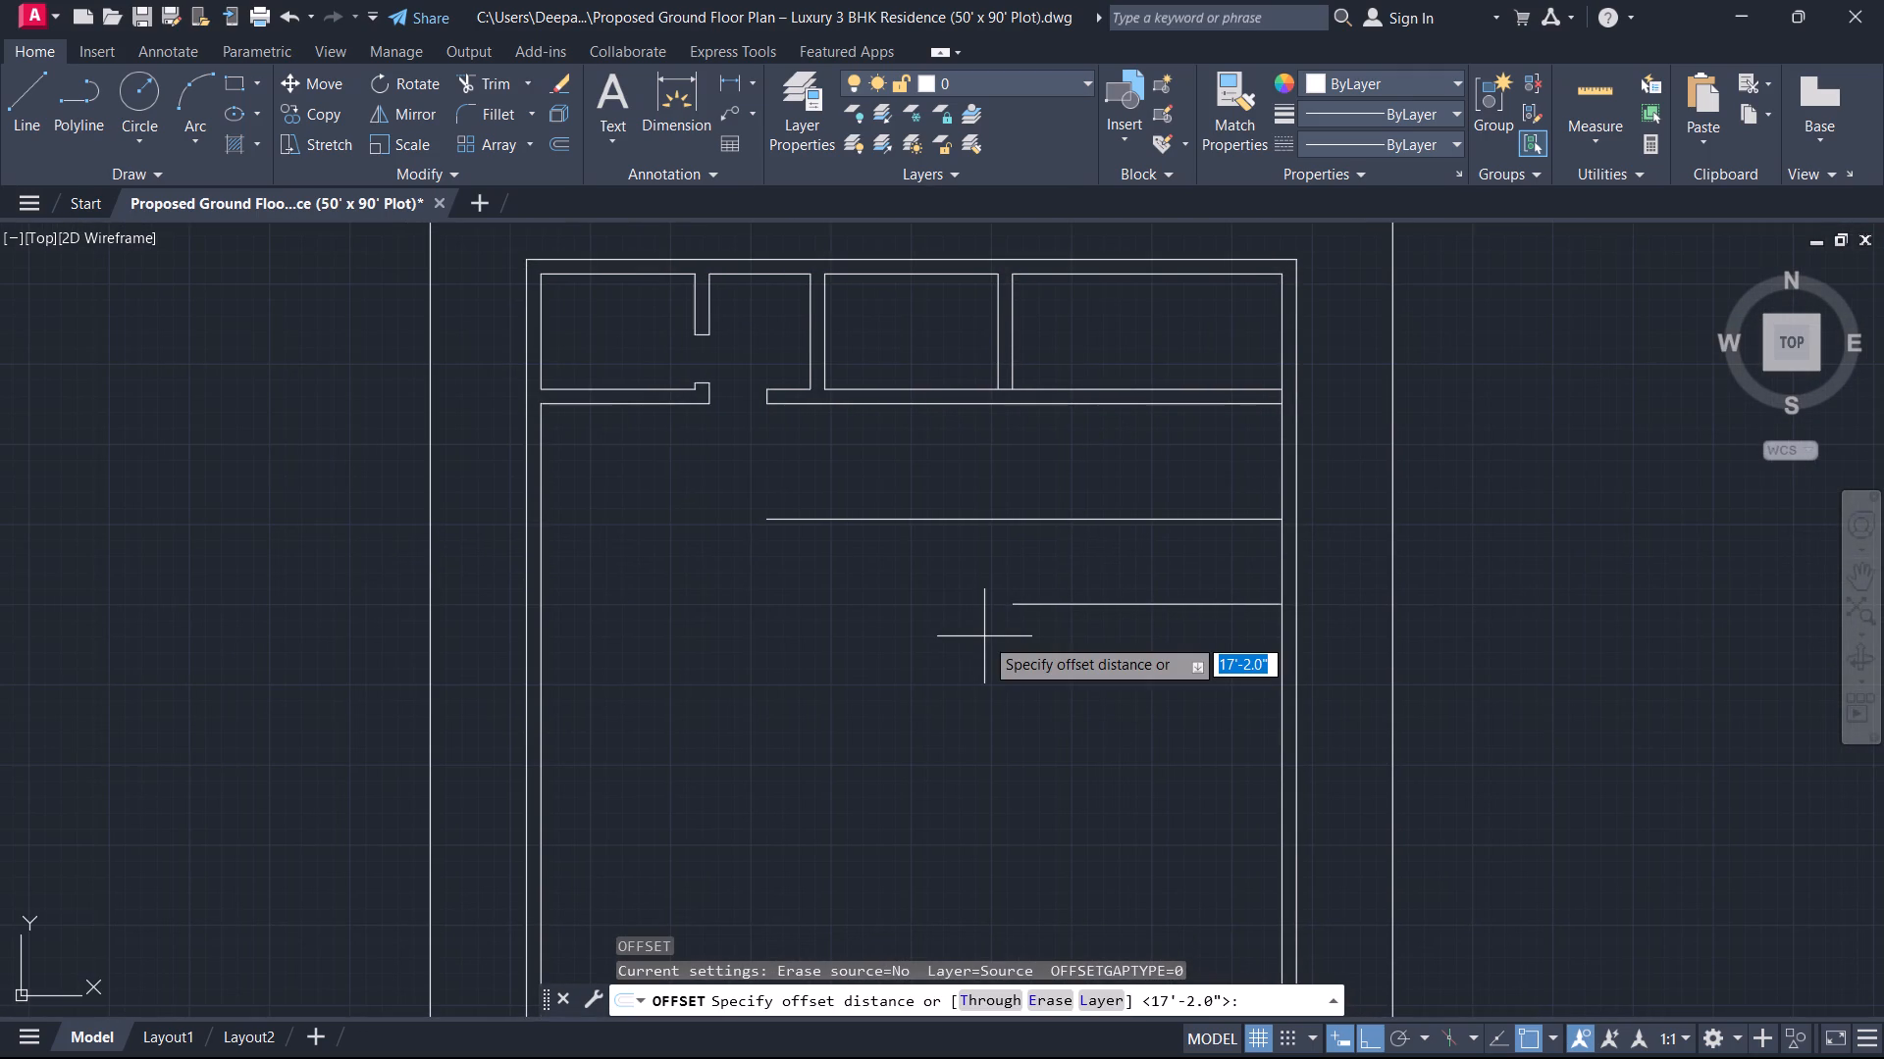
{"action": "key", "text": "9"}
{"action": "key", "text": "Return"}
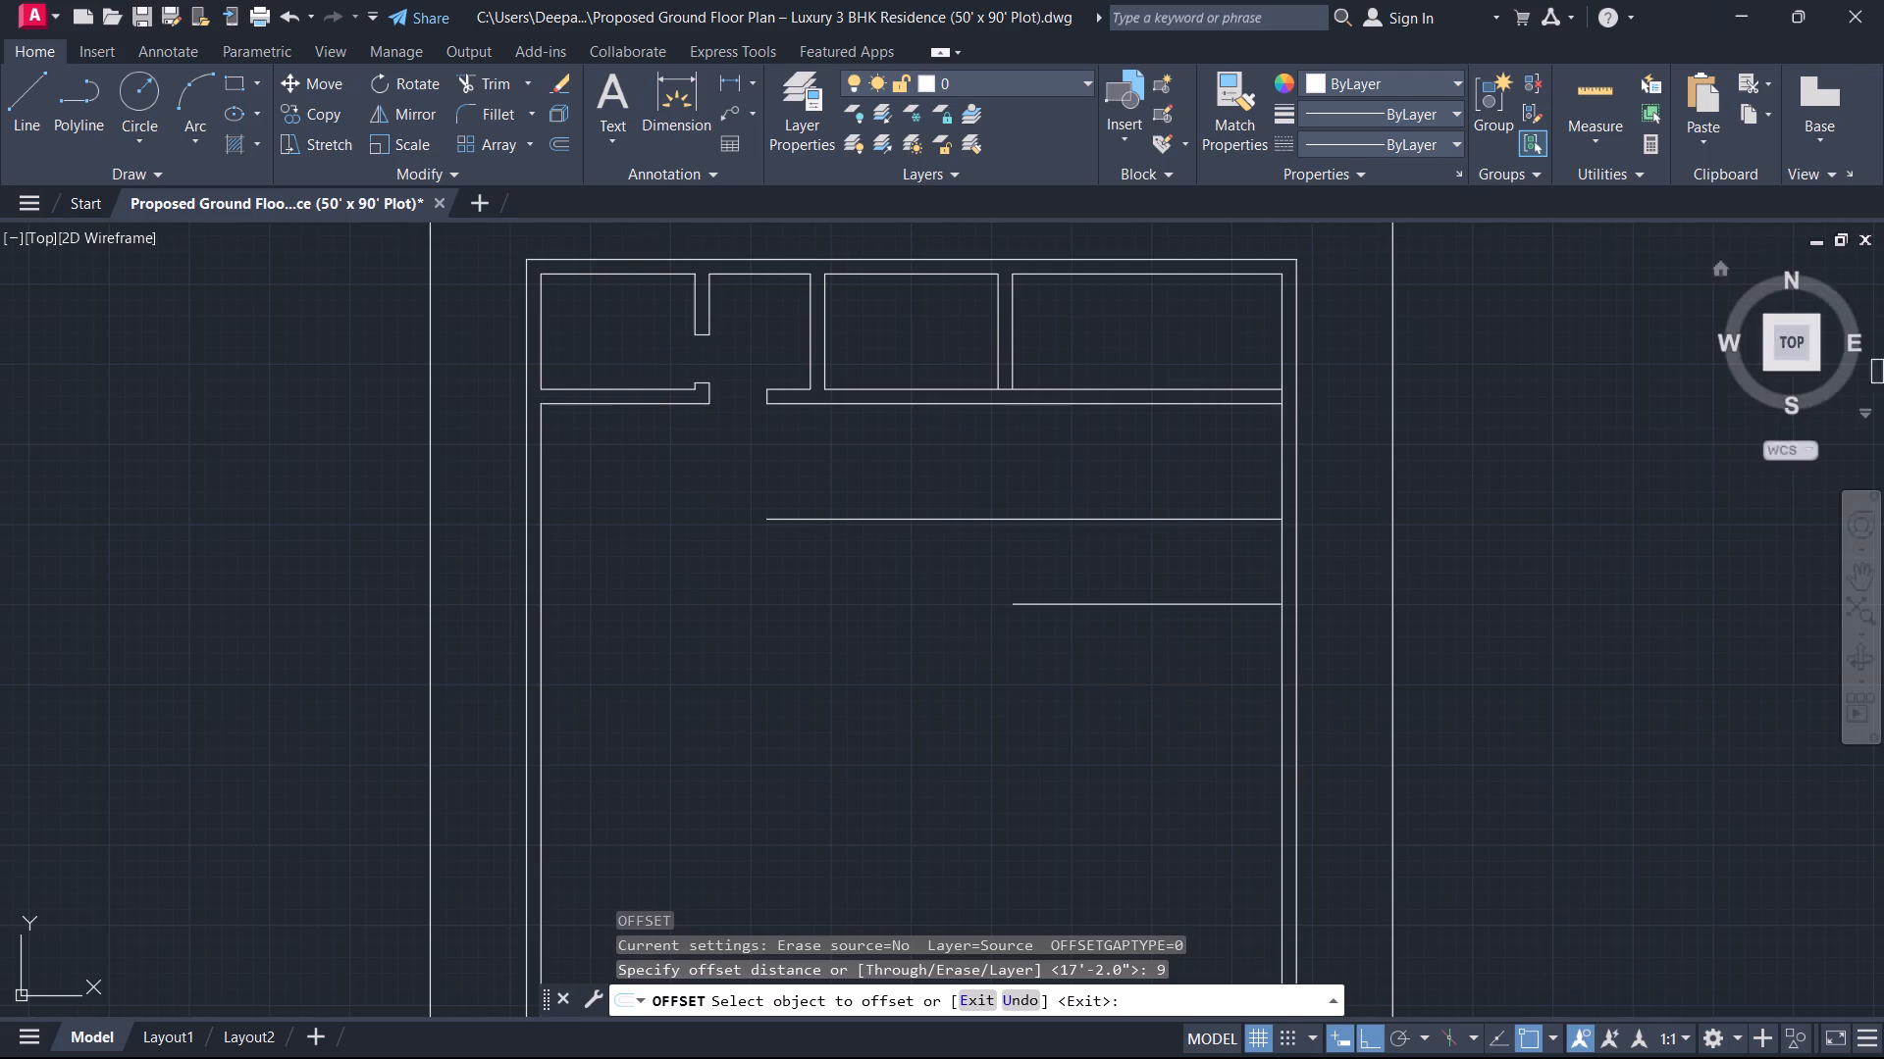
{"action": "left_click", "coordinate": [1200, 610]}
{"action": "left_click", "coordinate": [1180, 687]}
{"action": "right_click", "coordinate": [1182, 687]}
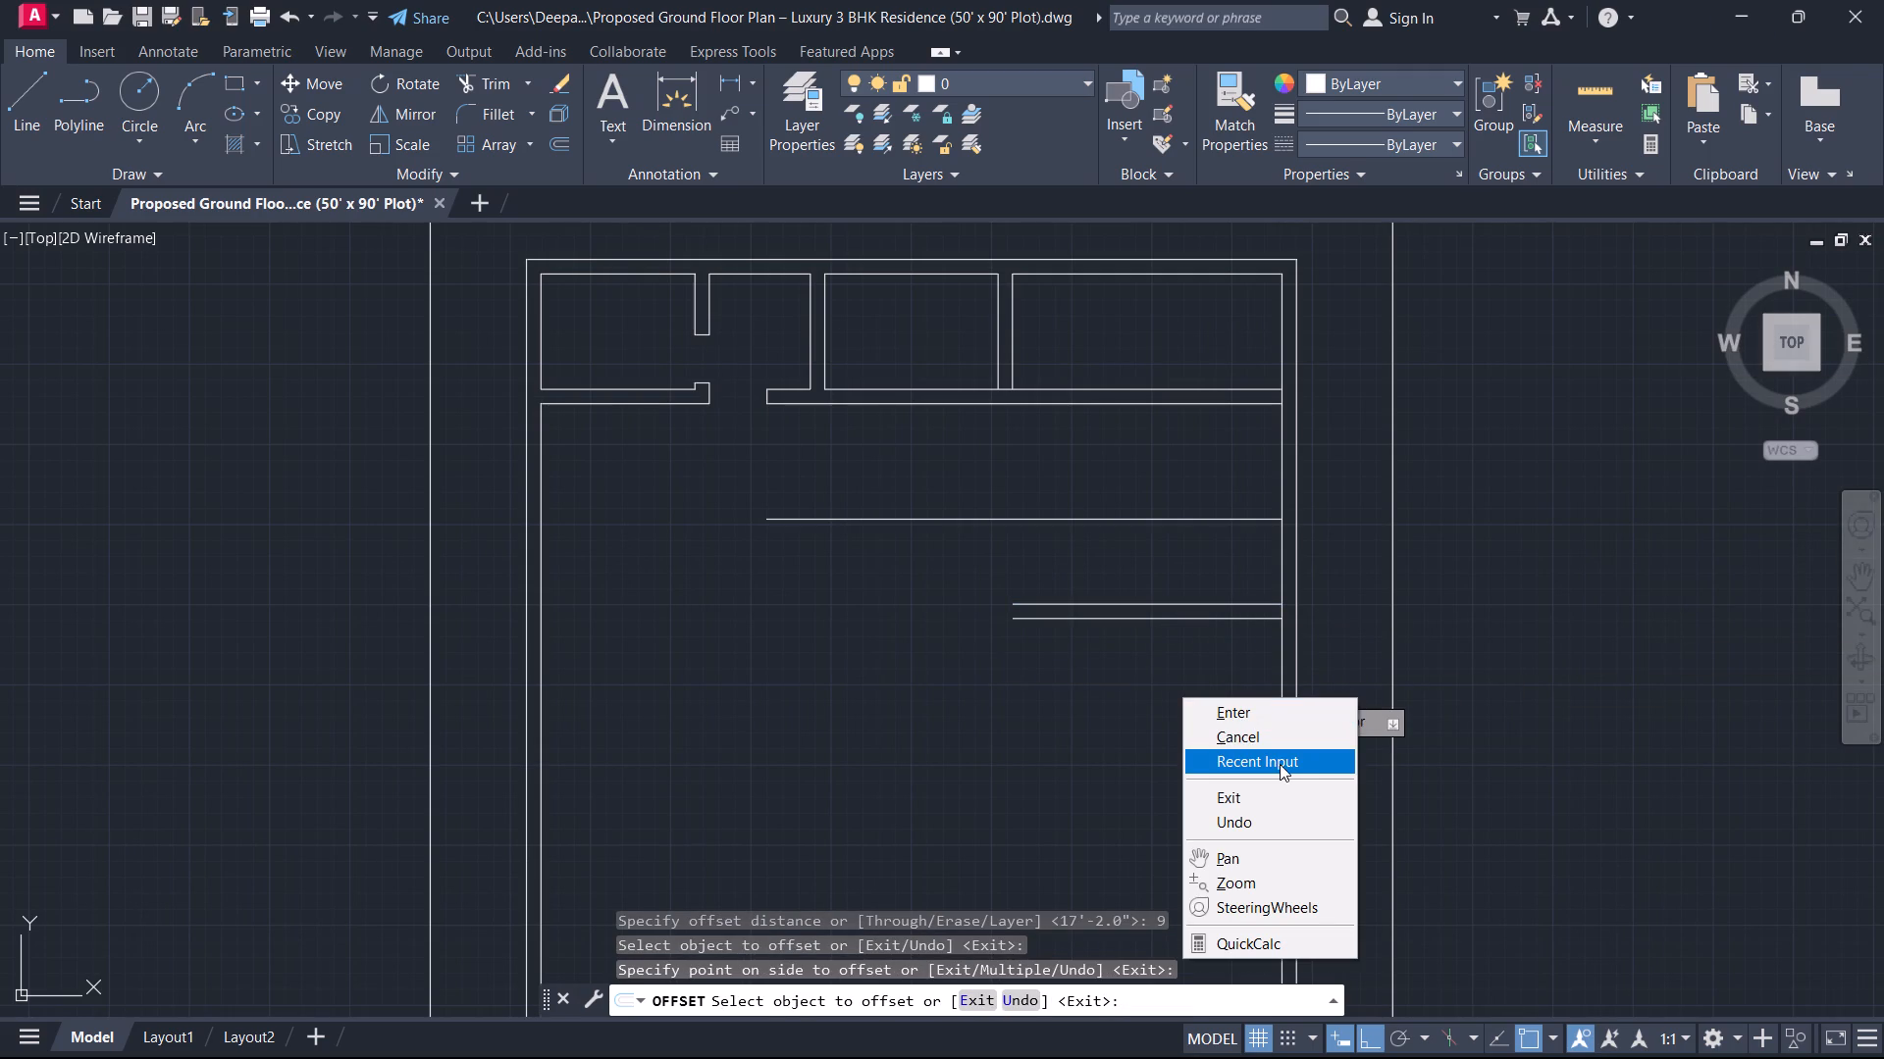
{"action": "left_click", "coordinate": [1272, 745]}
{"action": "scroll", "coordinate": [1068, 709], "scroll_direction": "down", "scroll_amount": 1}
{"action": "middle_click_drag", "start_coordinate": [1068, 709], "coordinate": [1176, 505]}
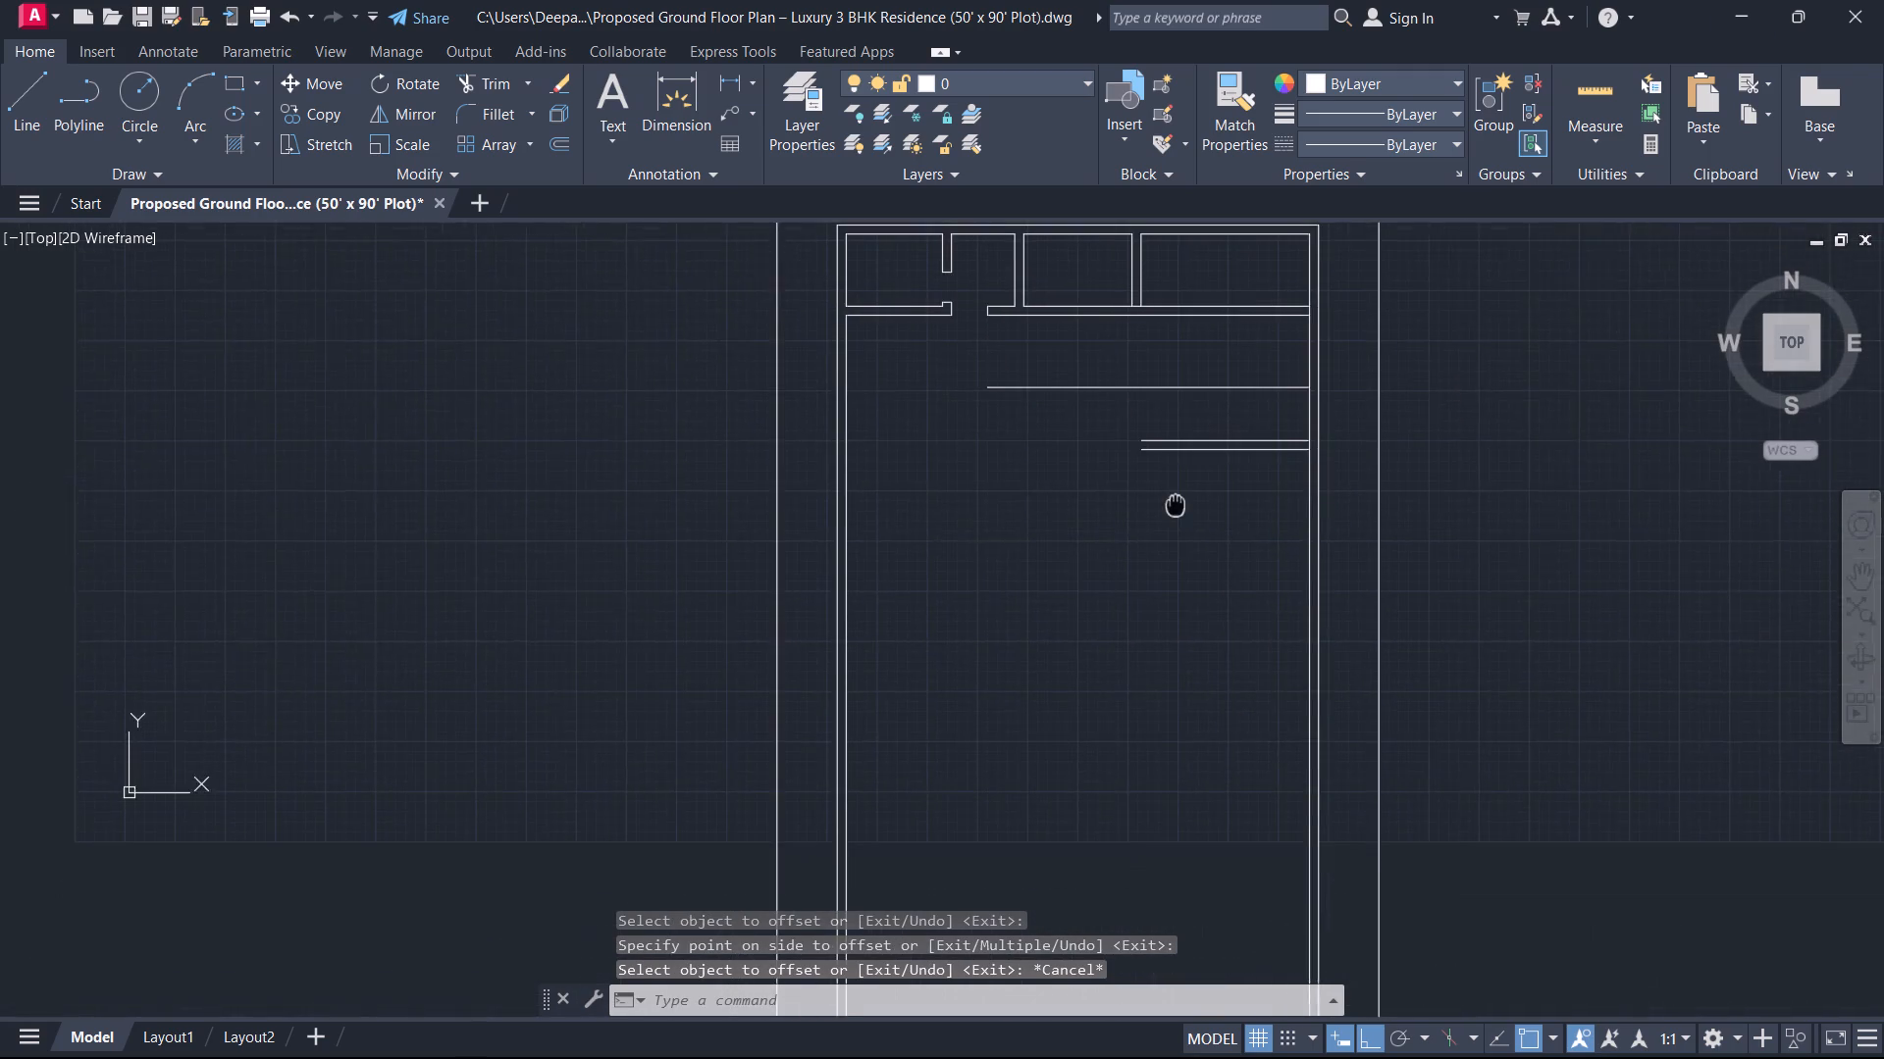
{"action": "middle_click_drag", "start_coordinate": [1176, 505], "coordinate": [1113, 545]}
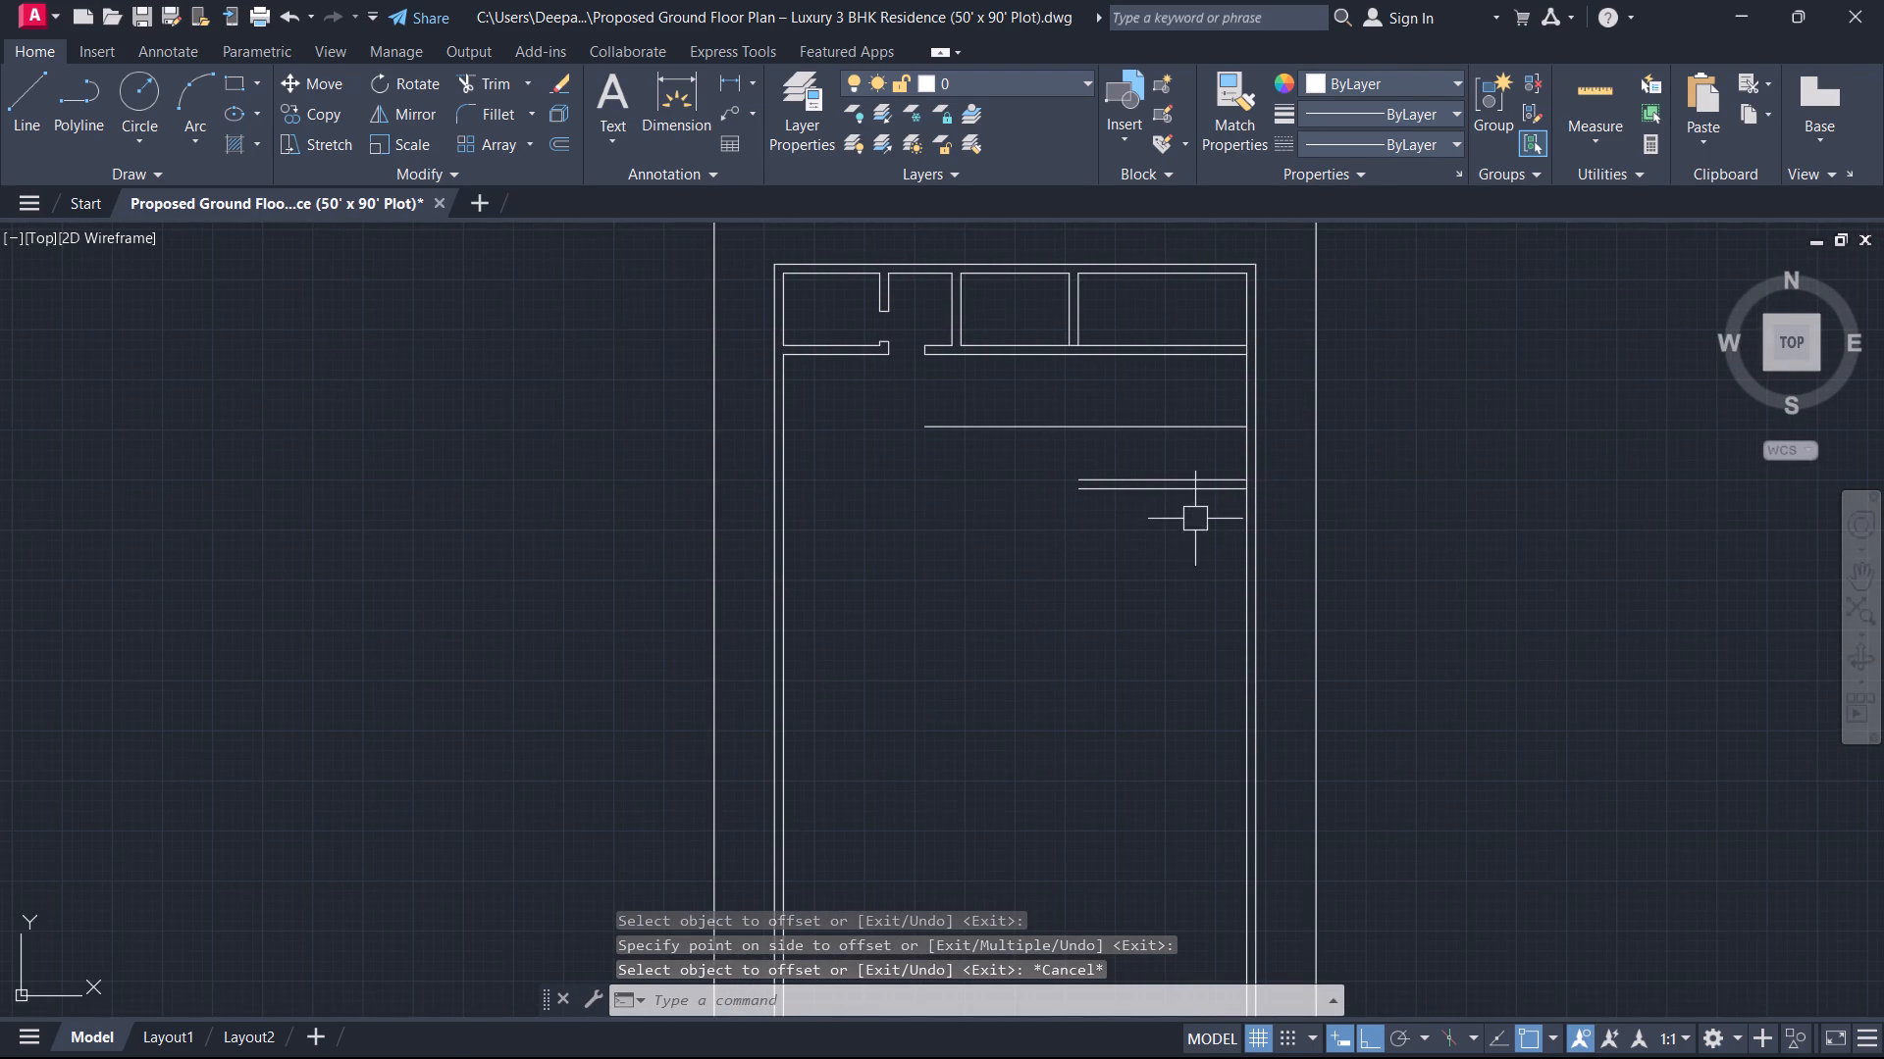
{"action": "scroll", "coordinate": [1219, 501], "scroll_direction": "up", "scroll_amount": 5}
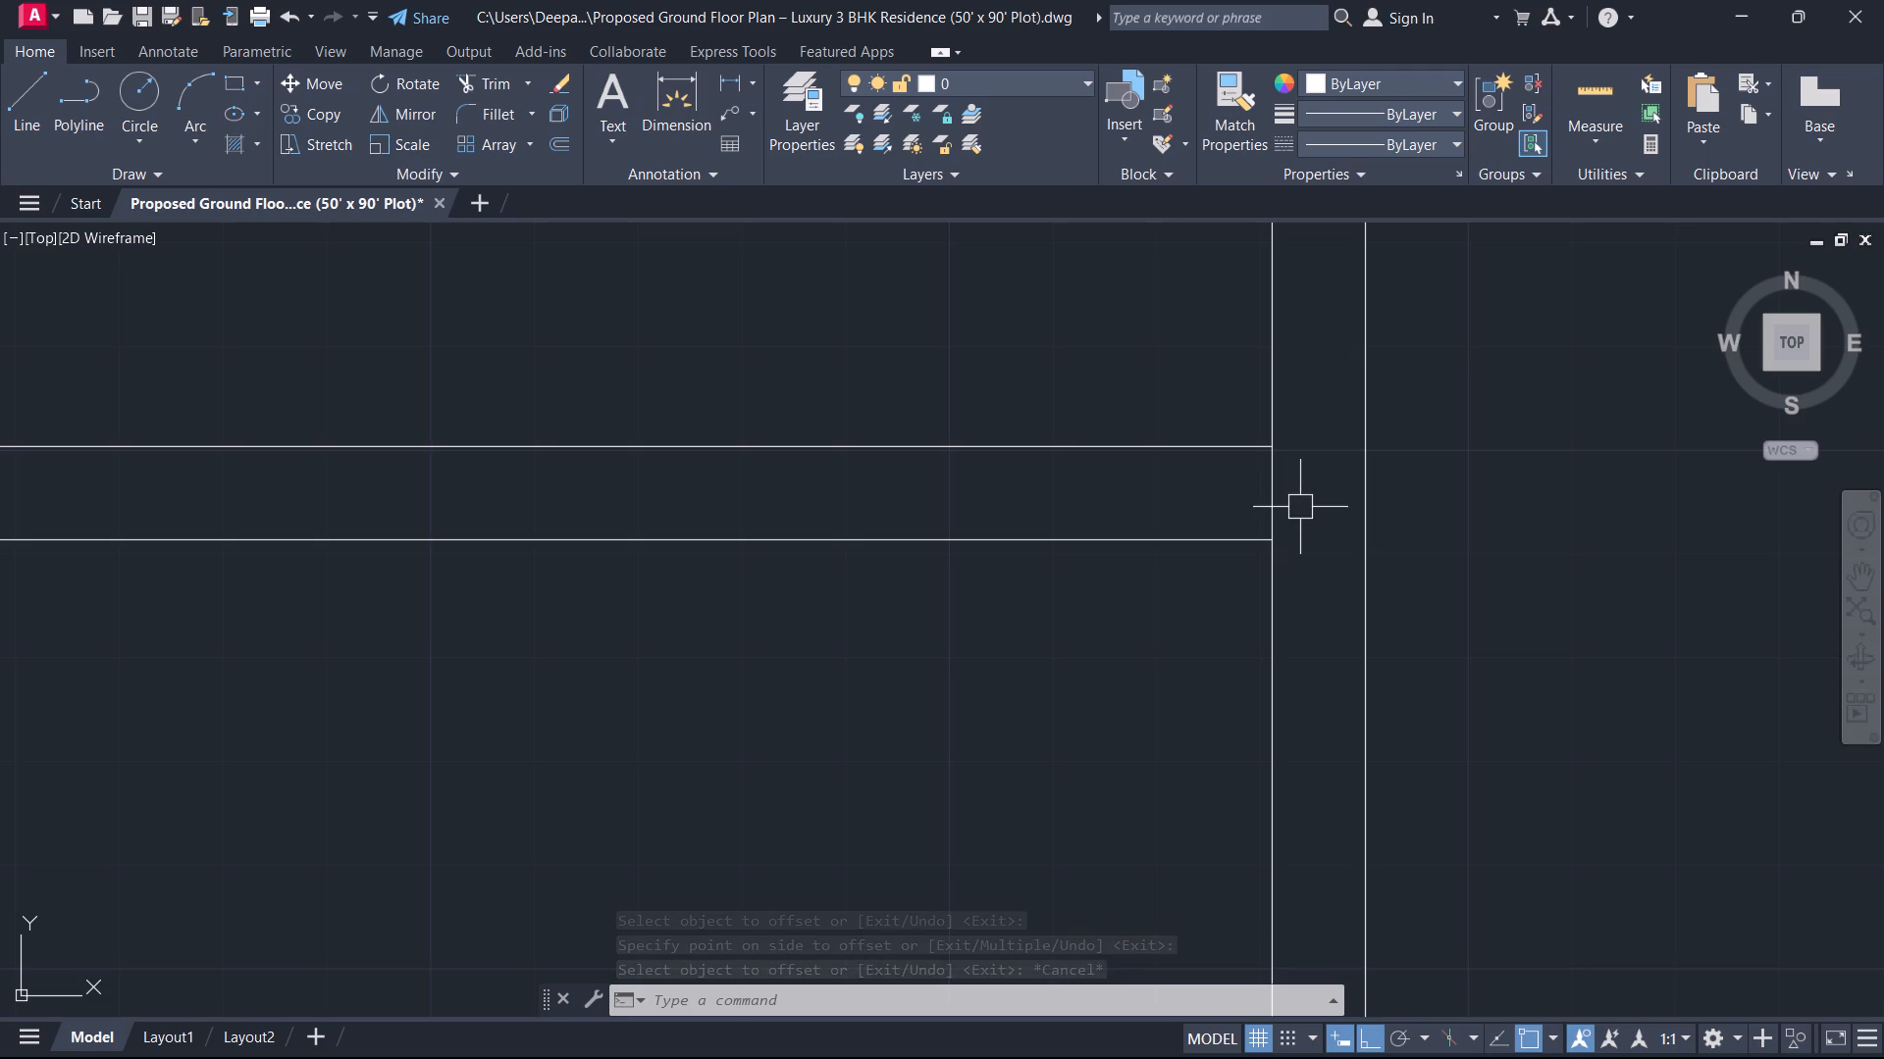
Trim the inner east wall line between the two faces of the new horizontal wall to open the wall junction.
{"action": "type", "text": "tr"}
{"action": "key", "text": "space"}
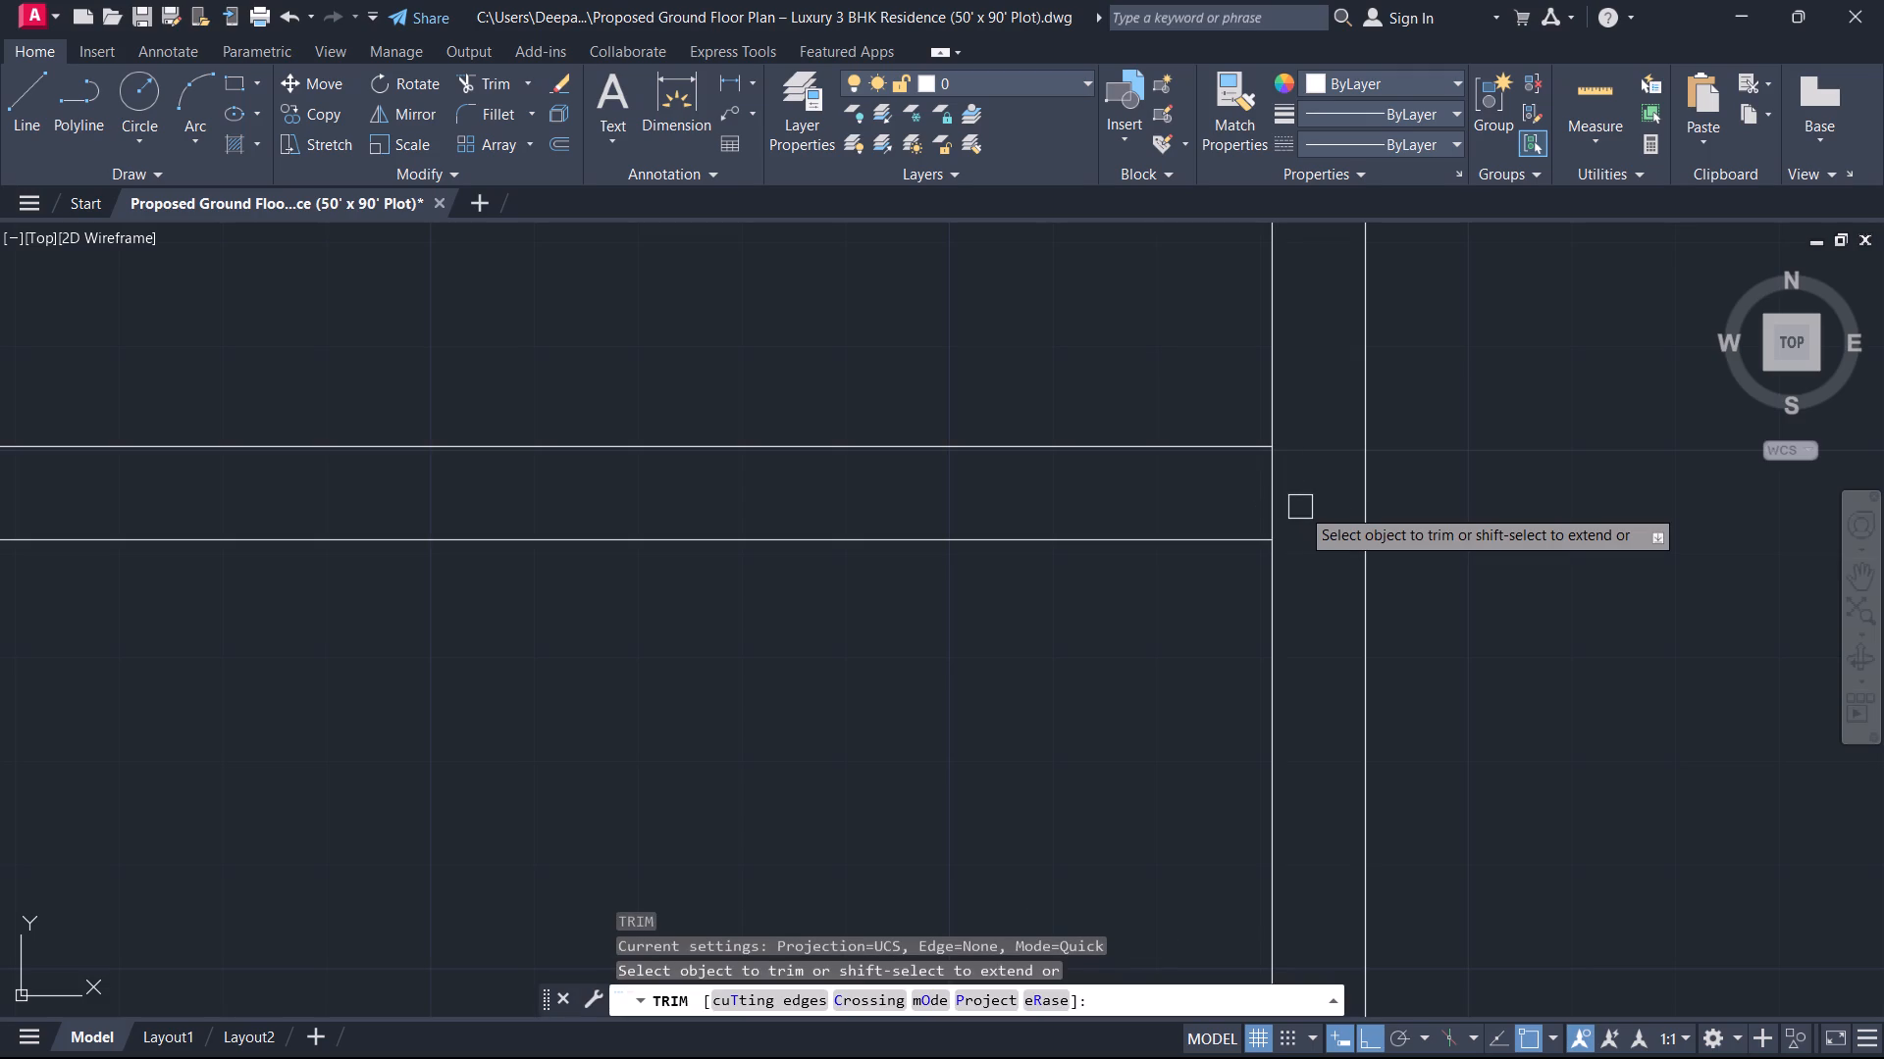
{"action": "left_click", "coordinate": [1300, 507]}
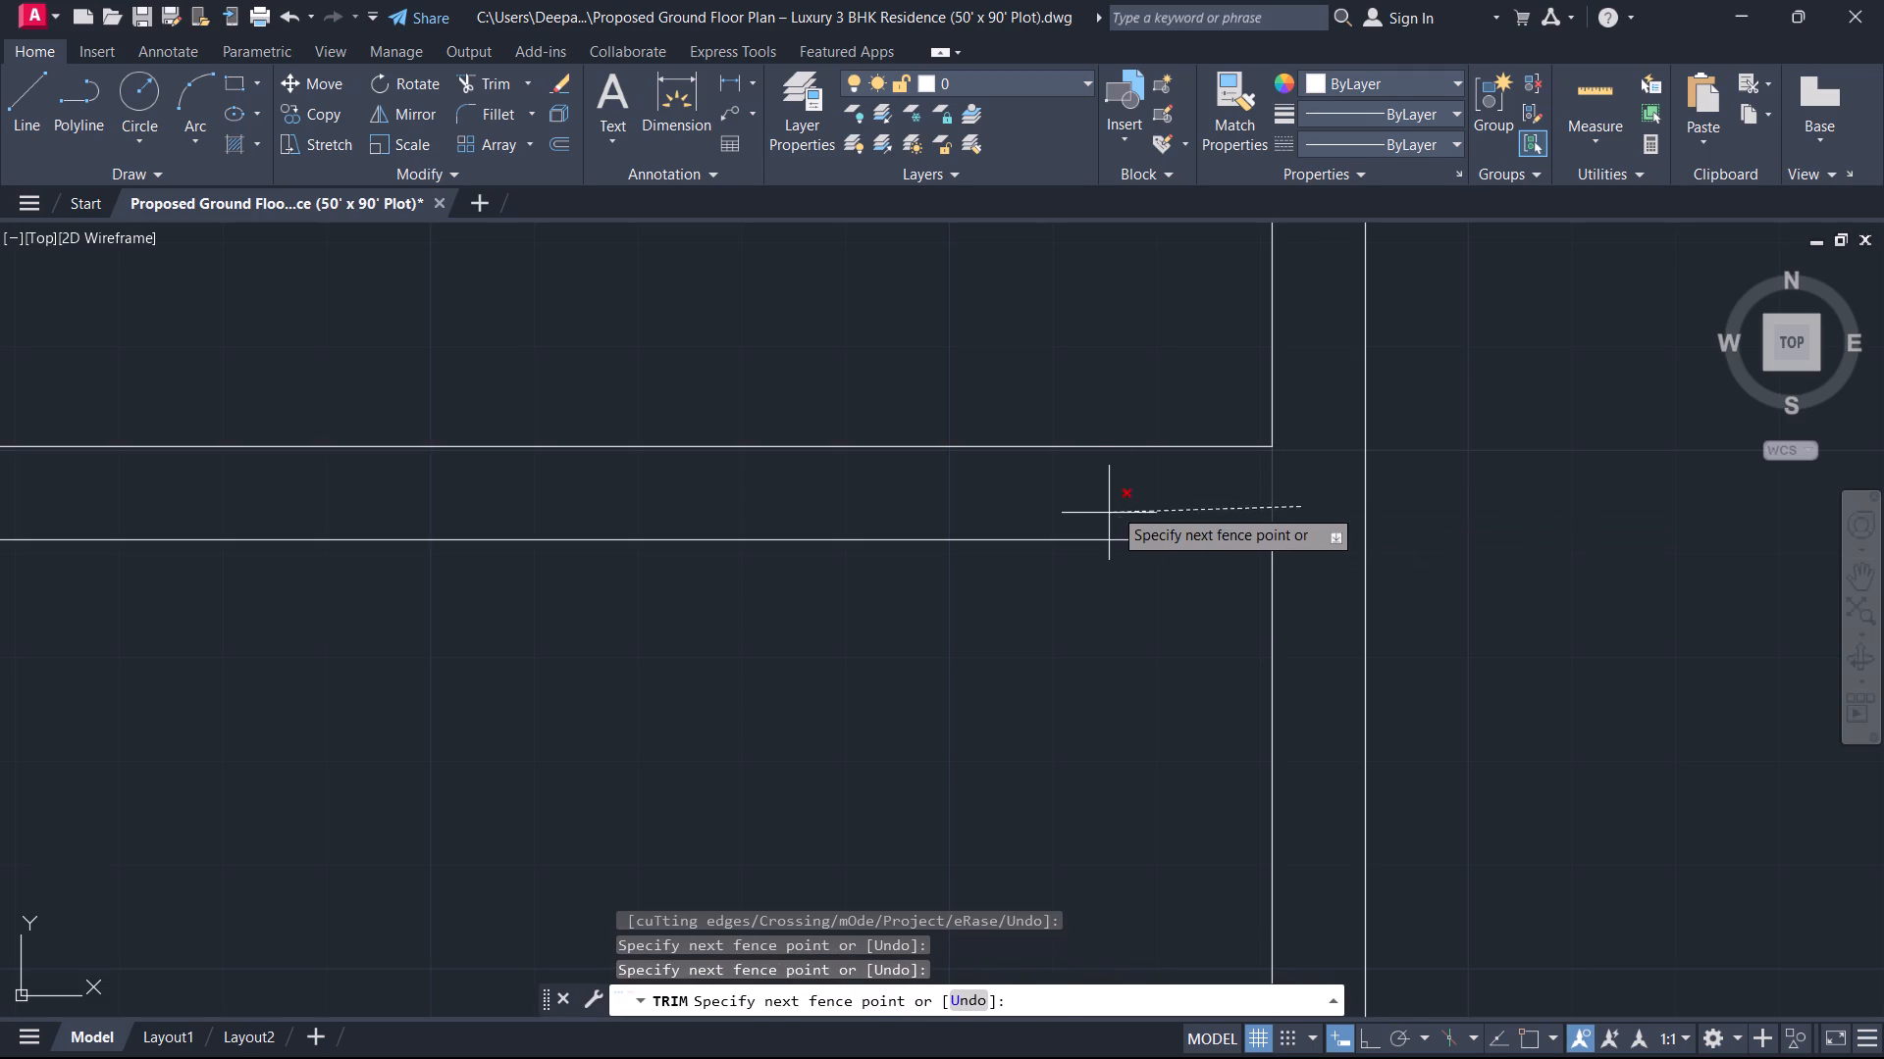
{"action": "left_click", "coordinate": [1126, 486]}
{"action": "scroll", "coordinate": [1022, 521], "scroll_direction": "down", "scroll_amount": 1}
{"action": "scroll", "coordinate": [1020, 521], "scroll_direction": "up", "scroll_amount": 1}
{"action": "scroll", "coordinate": [1018, 521], "scroll_direction": "down", "scroll_amount": 1}
{"action": "scroll", "coordinate": [940, 549], "scroll_direction": "down", "scroll_amount": 3}
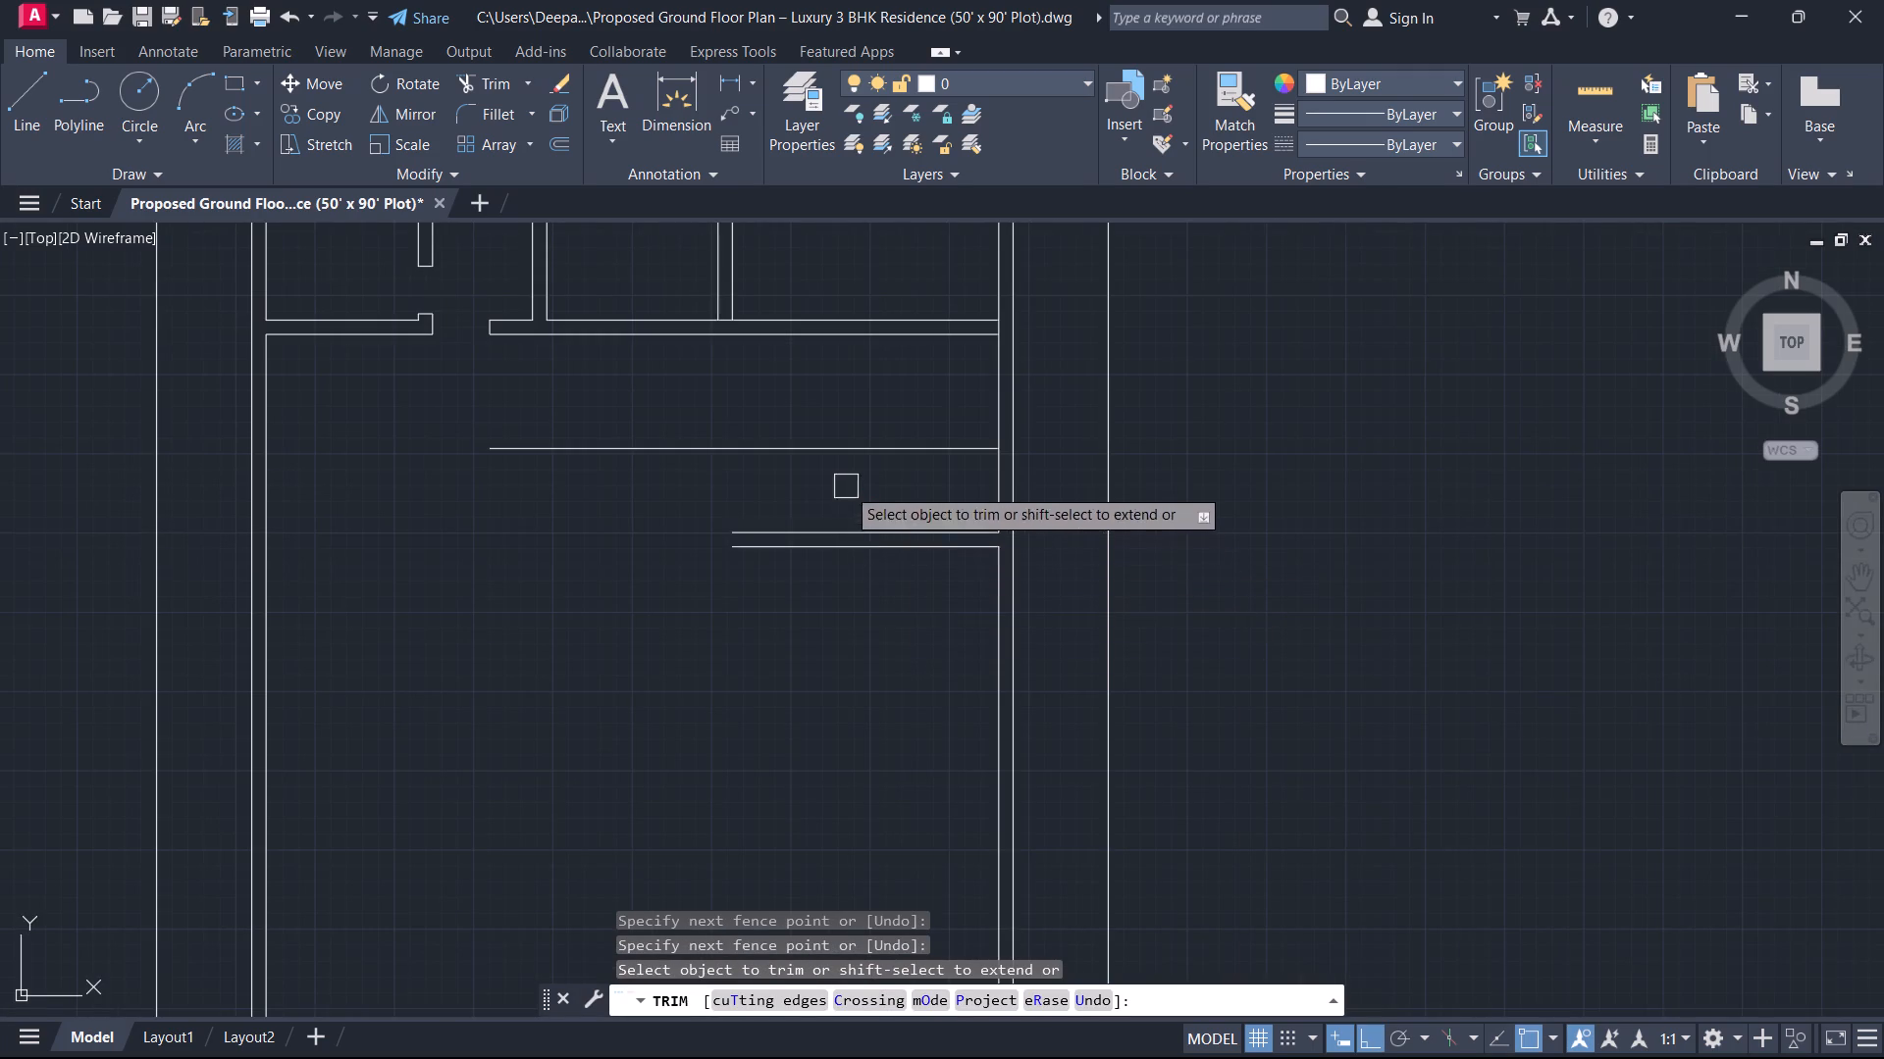
{"action": "middle_click_drag", "start_coordinate": [846, 486], "coordinate": [941, 508]}
{"action": "right_click", "coordinate": [944, 510]}
{"action": "left_click", "coordinate": [1008, 563]}
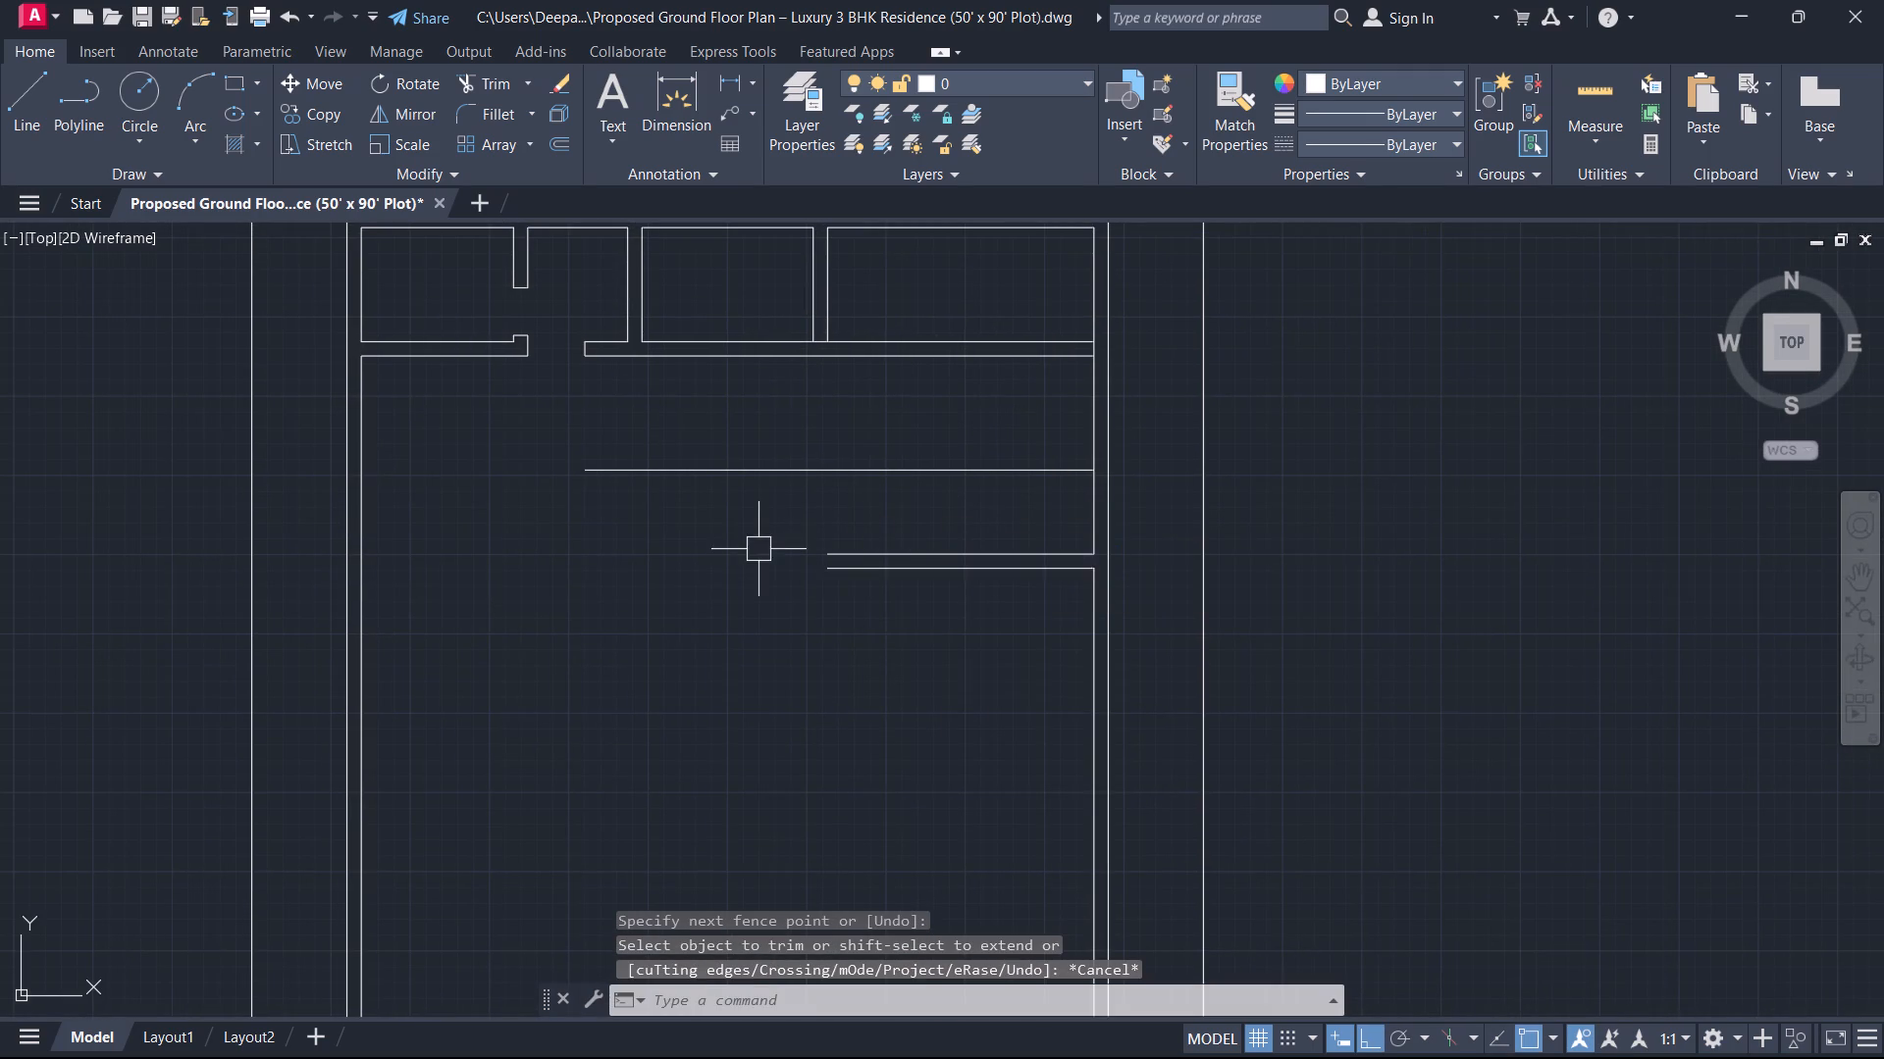
Delete the long horizontal line offset 6' below the top rooms' wall.
{"action": "scroll", "coordinate": [716, 551], "scroll_direction": "down", "scroll_amount": 2}
{"action": "middle_click_drag", "start_coordinate": [714, 552], "coordinate": [898, 615]}
{"action": "scroll", "coordinate": [859, 583], "scroll_direction": "up", "scroll_amount": 1}
{"action": "scroll", "coordinate": [948, 581], "scroll_direction": "up", "scroll_amount": 1}
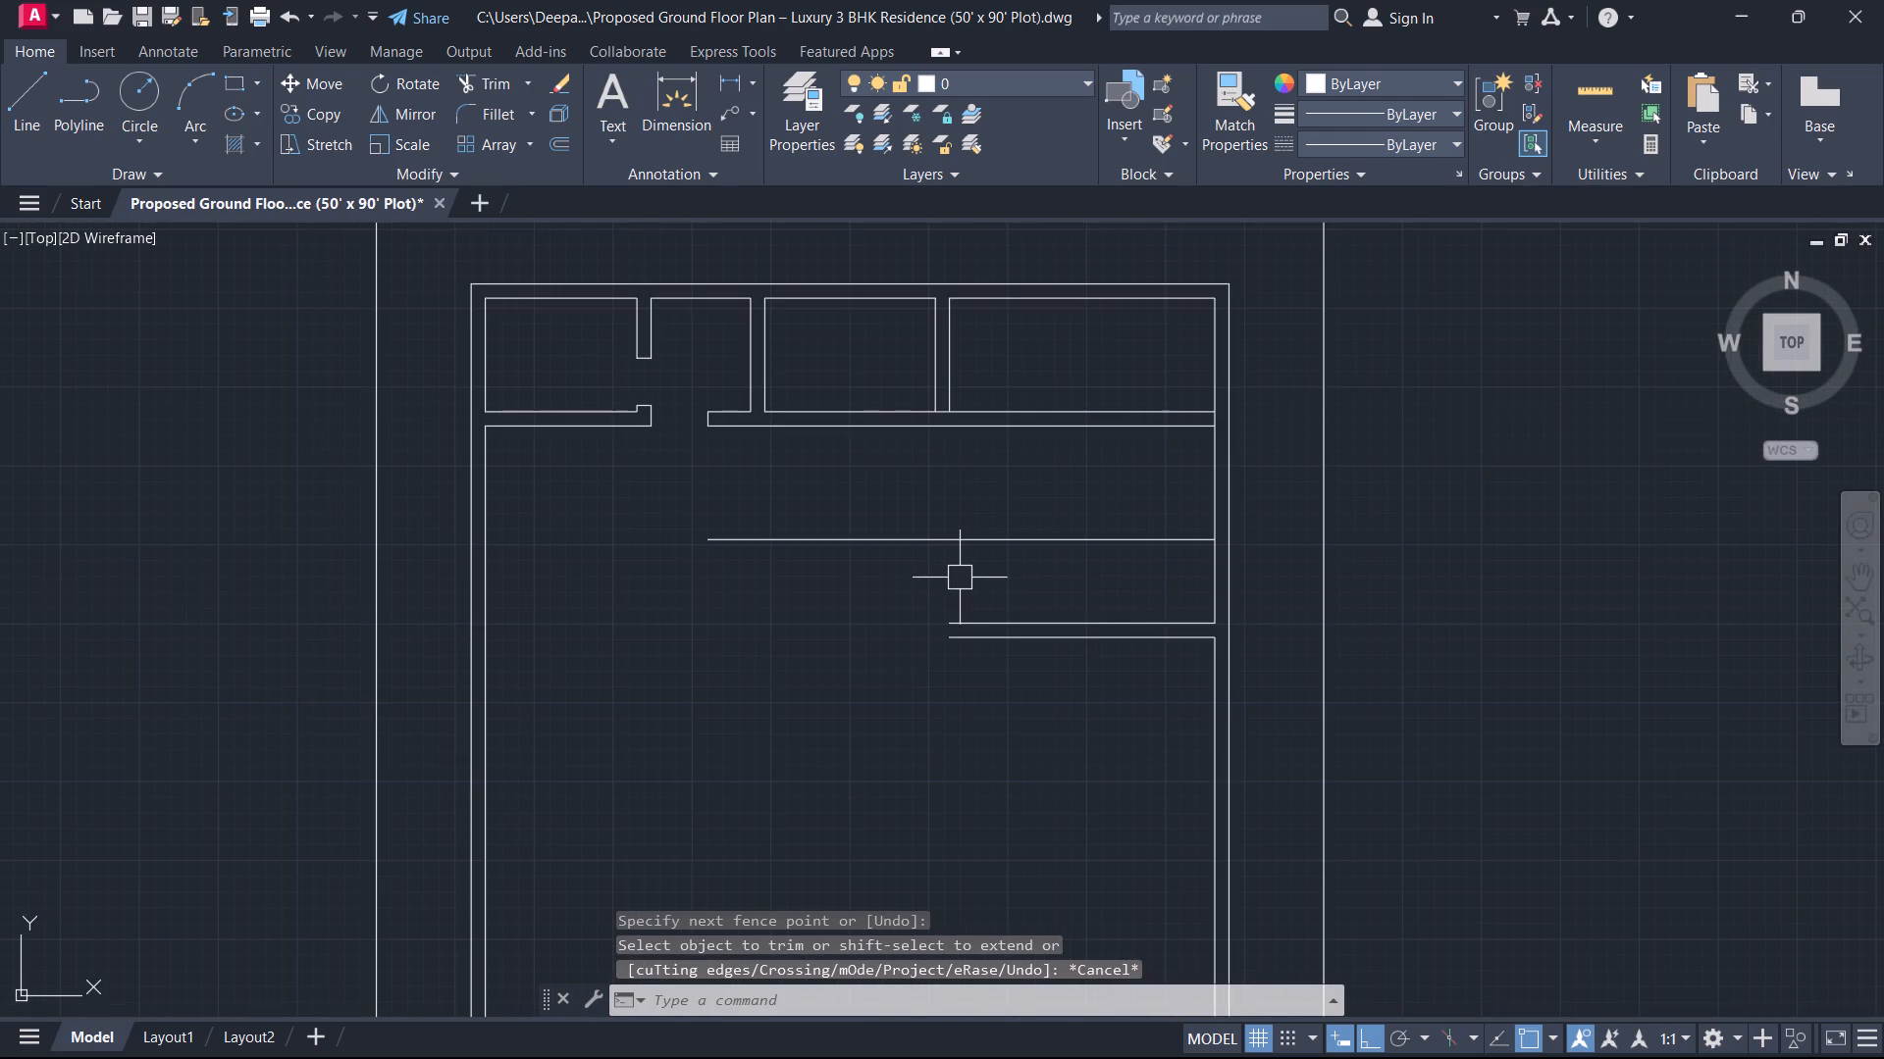
{"action": "left_click", "coordinate": [960, 584]}
{"action": "left_click", "coordinate": [888, 479]}
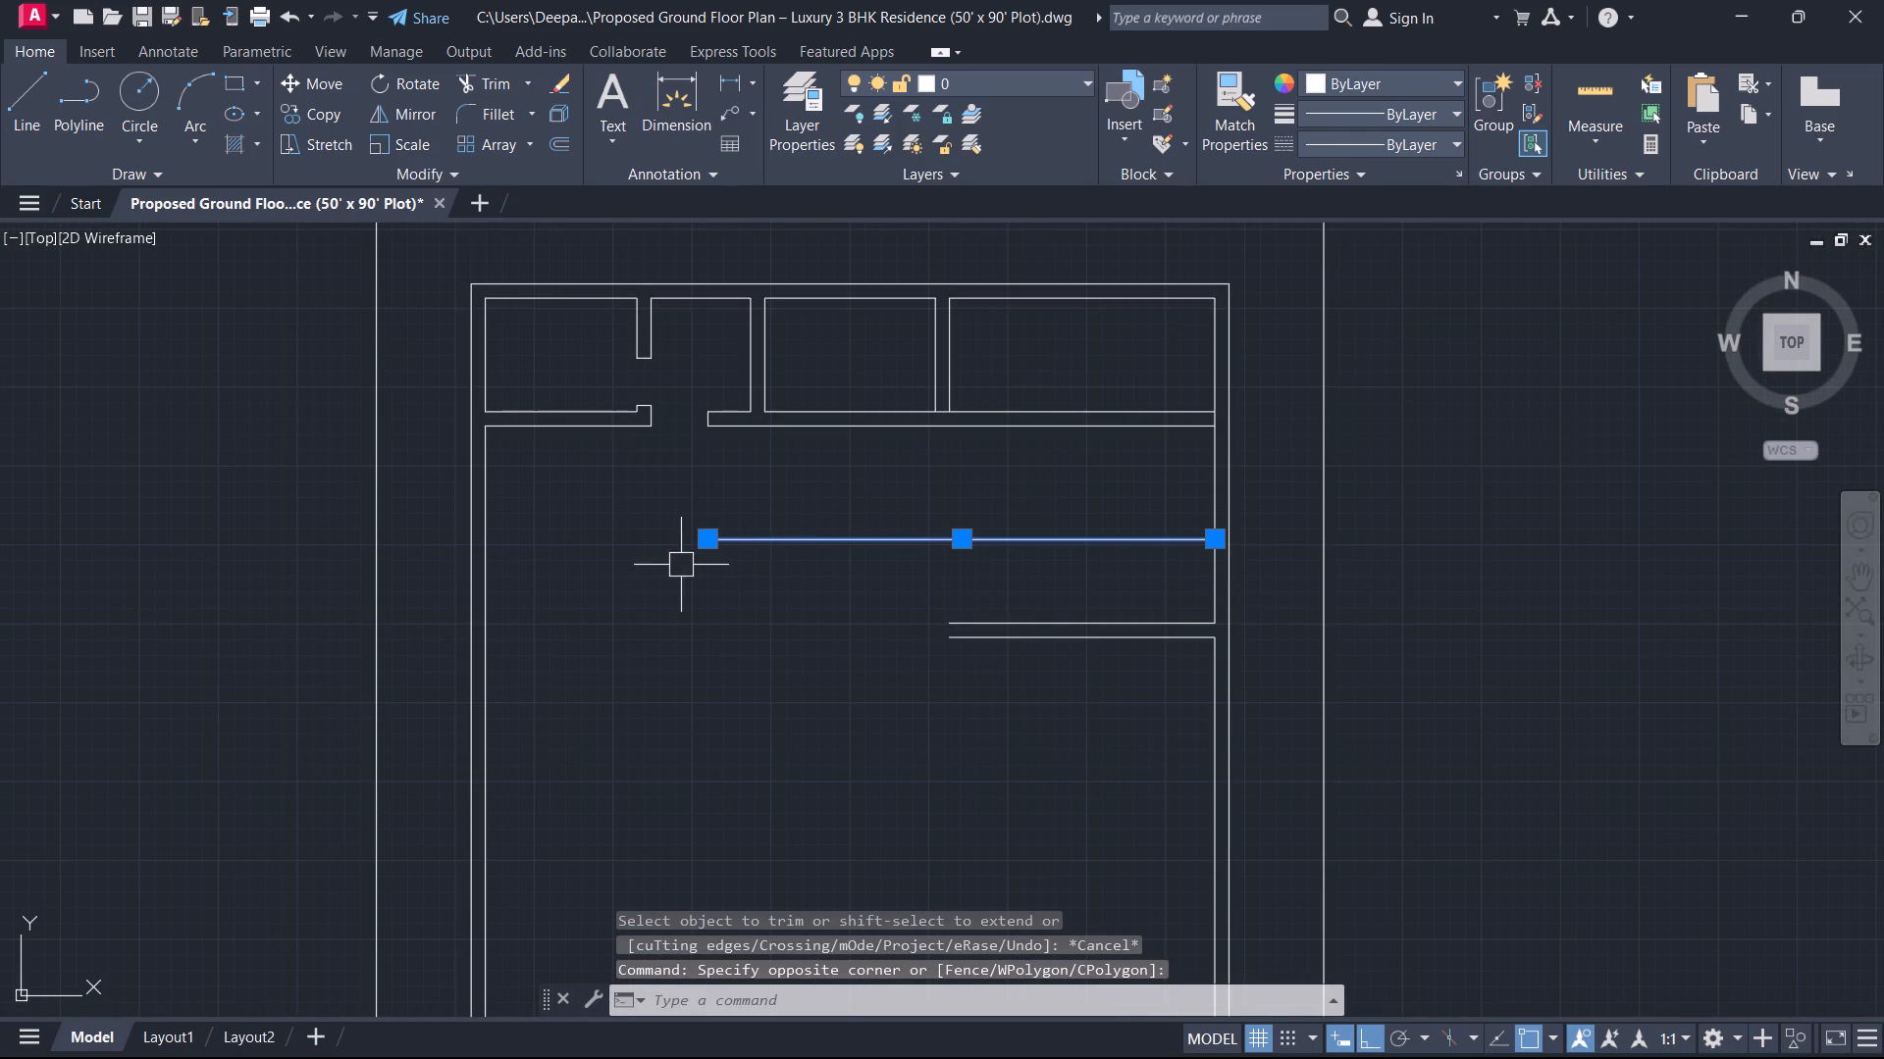
{"action": "key", "text": "Delete"}
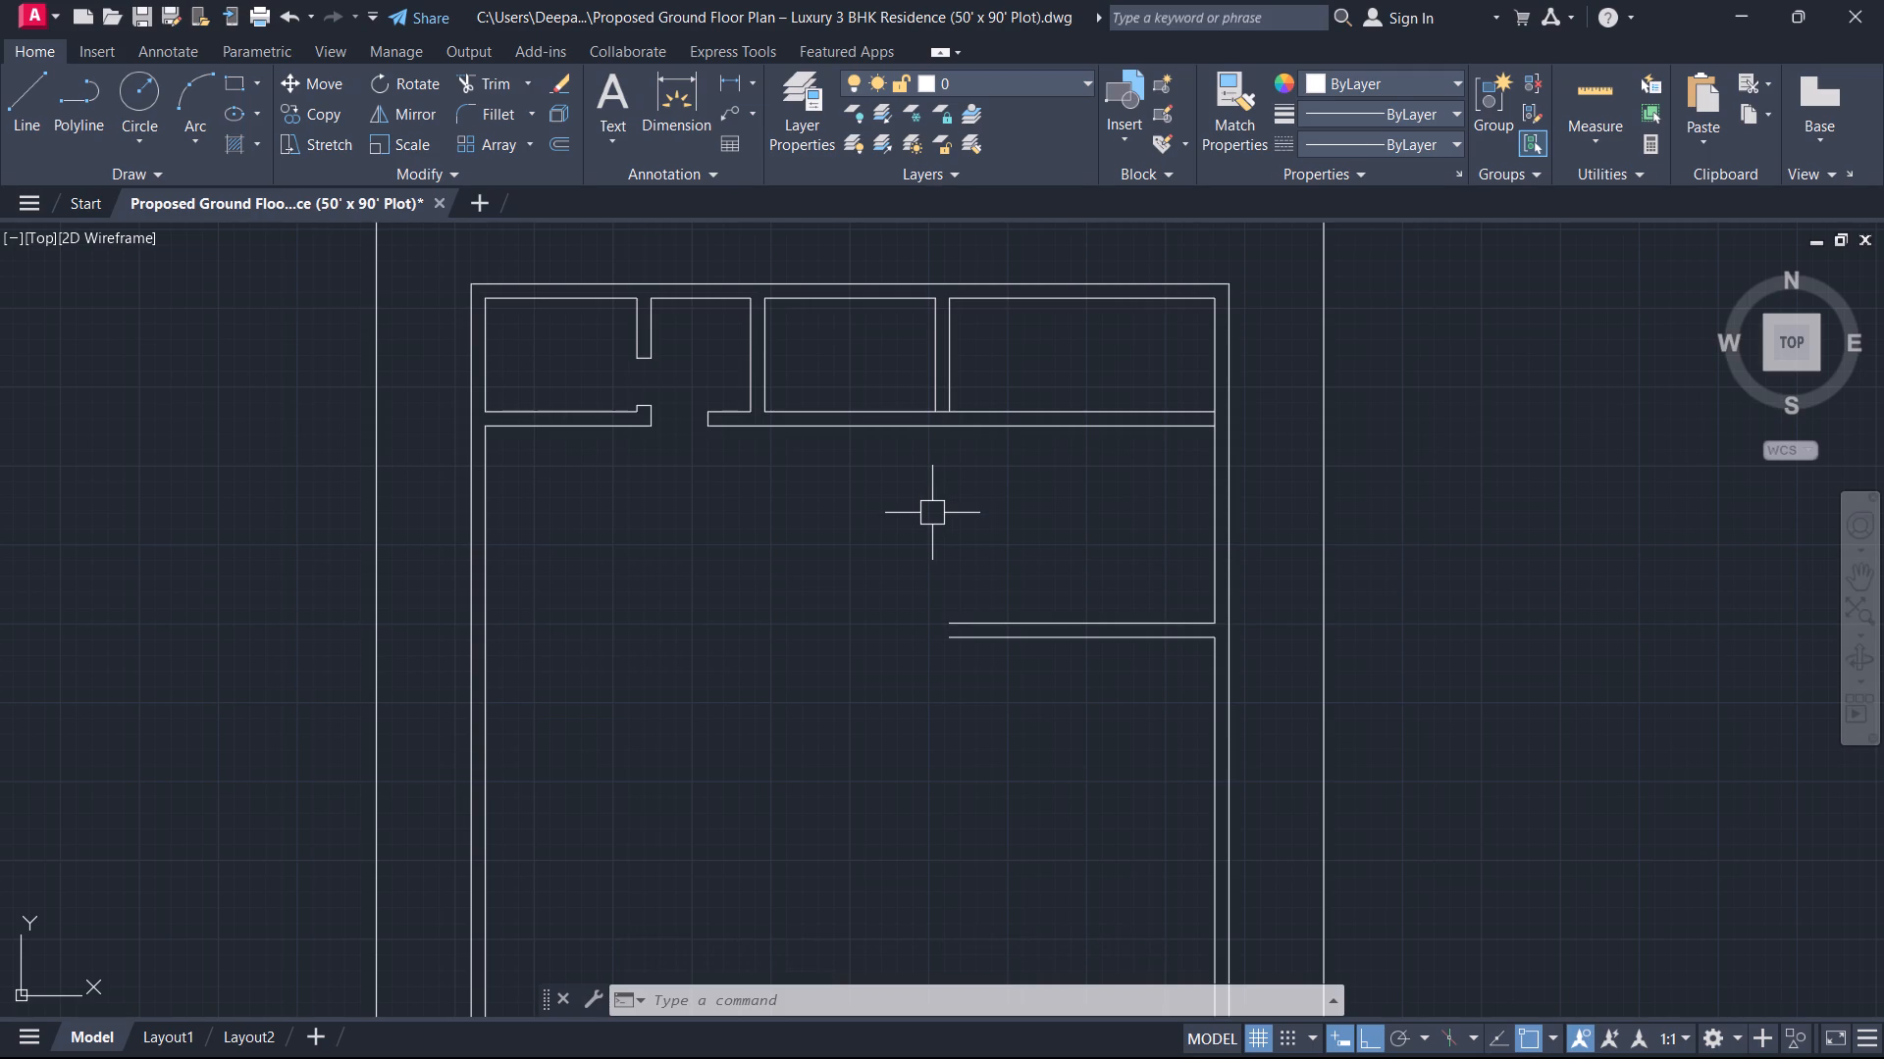
Fillet the west face of the easternmost top-row partition to the lower line of the new horizontal wall with zero radius.
{"action": "middle_click_drag", "start_coordinate": [940, 471], "coordinate": [950, 439]}
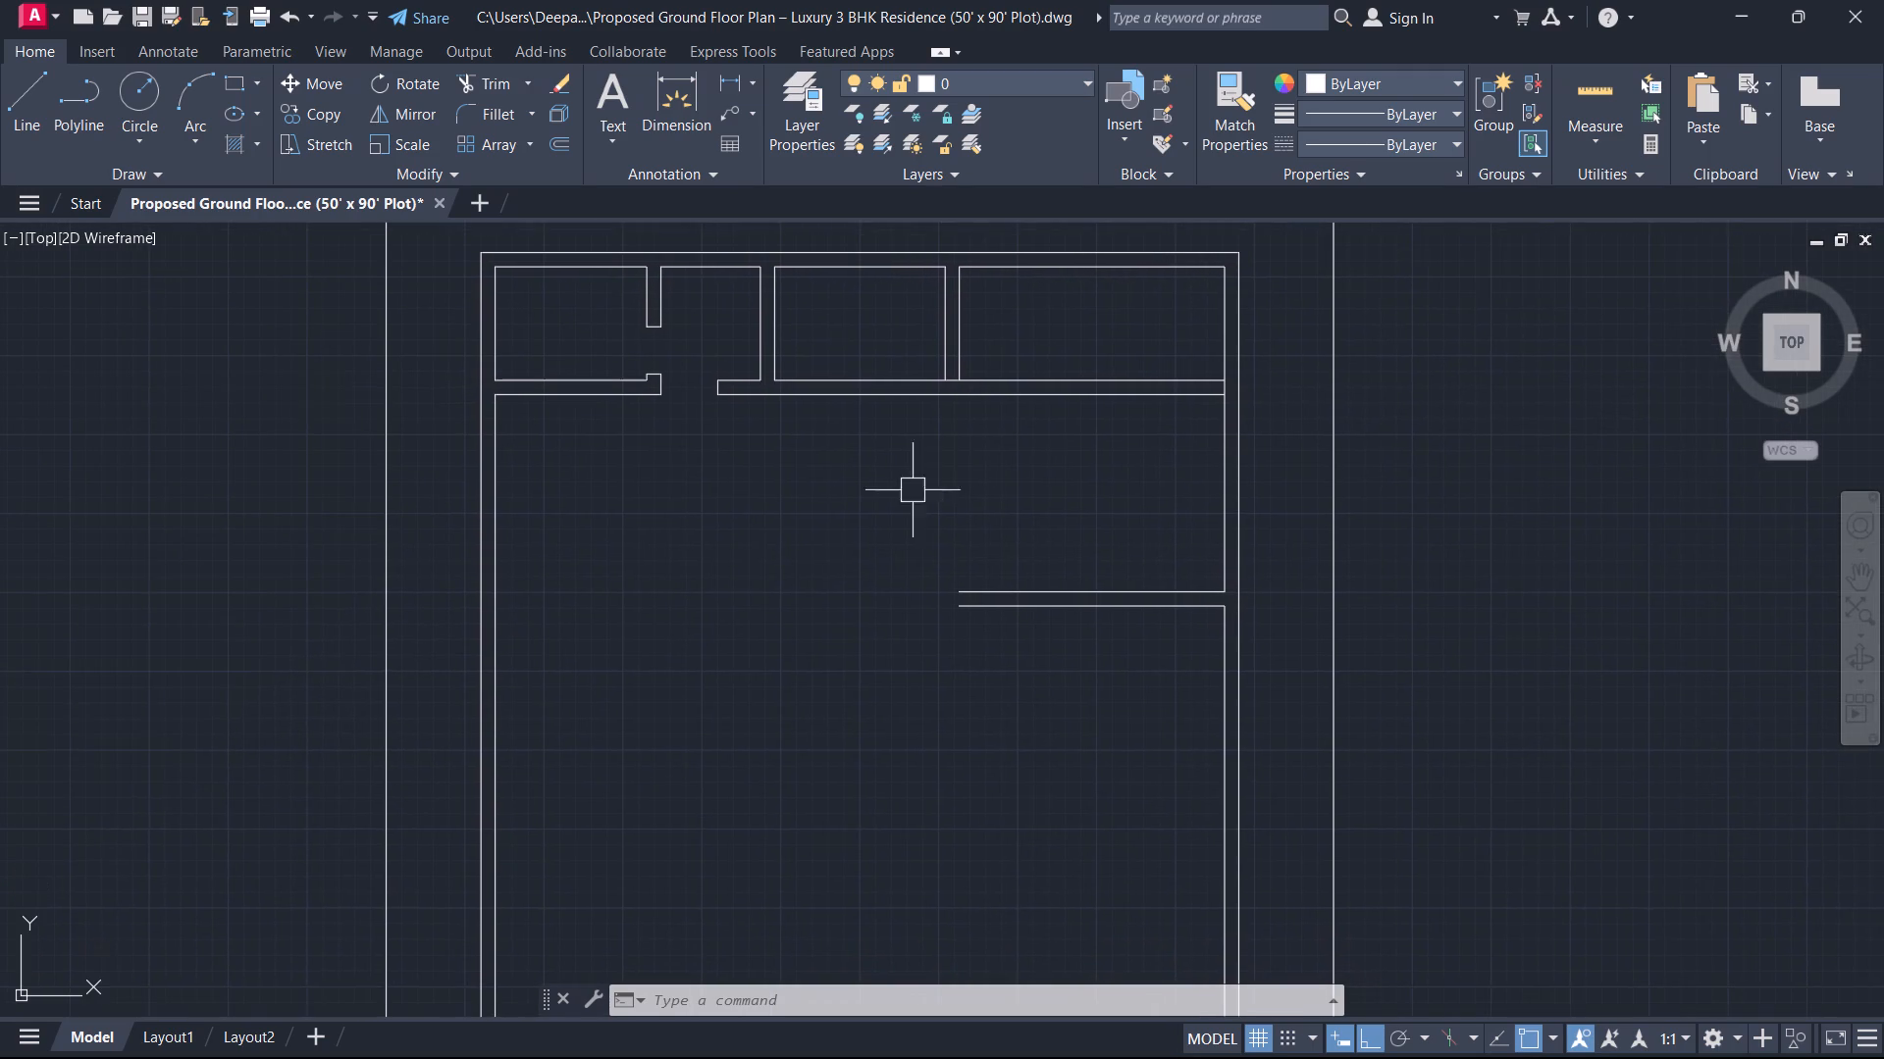
{"action": "middle_click_drag", "start_coordinate": [848, 503], "coordinate": [956, 429]}
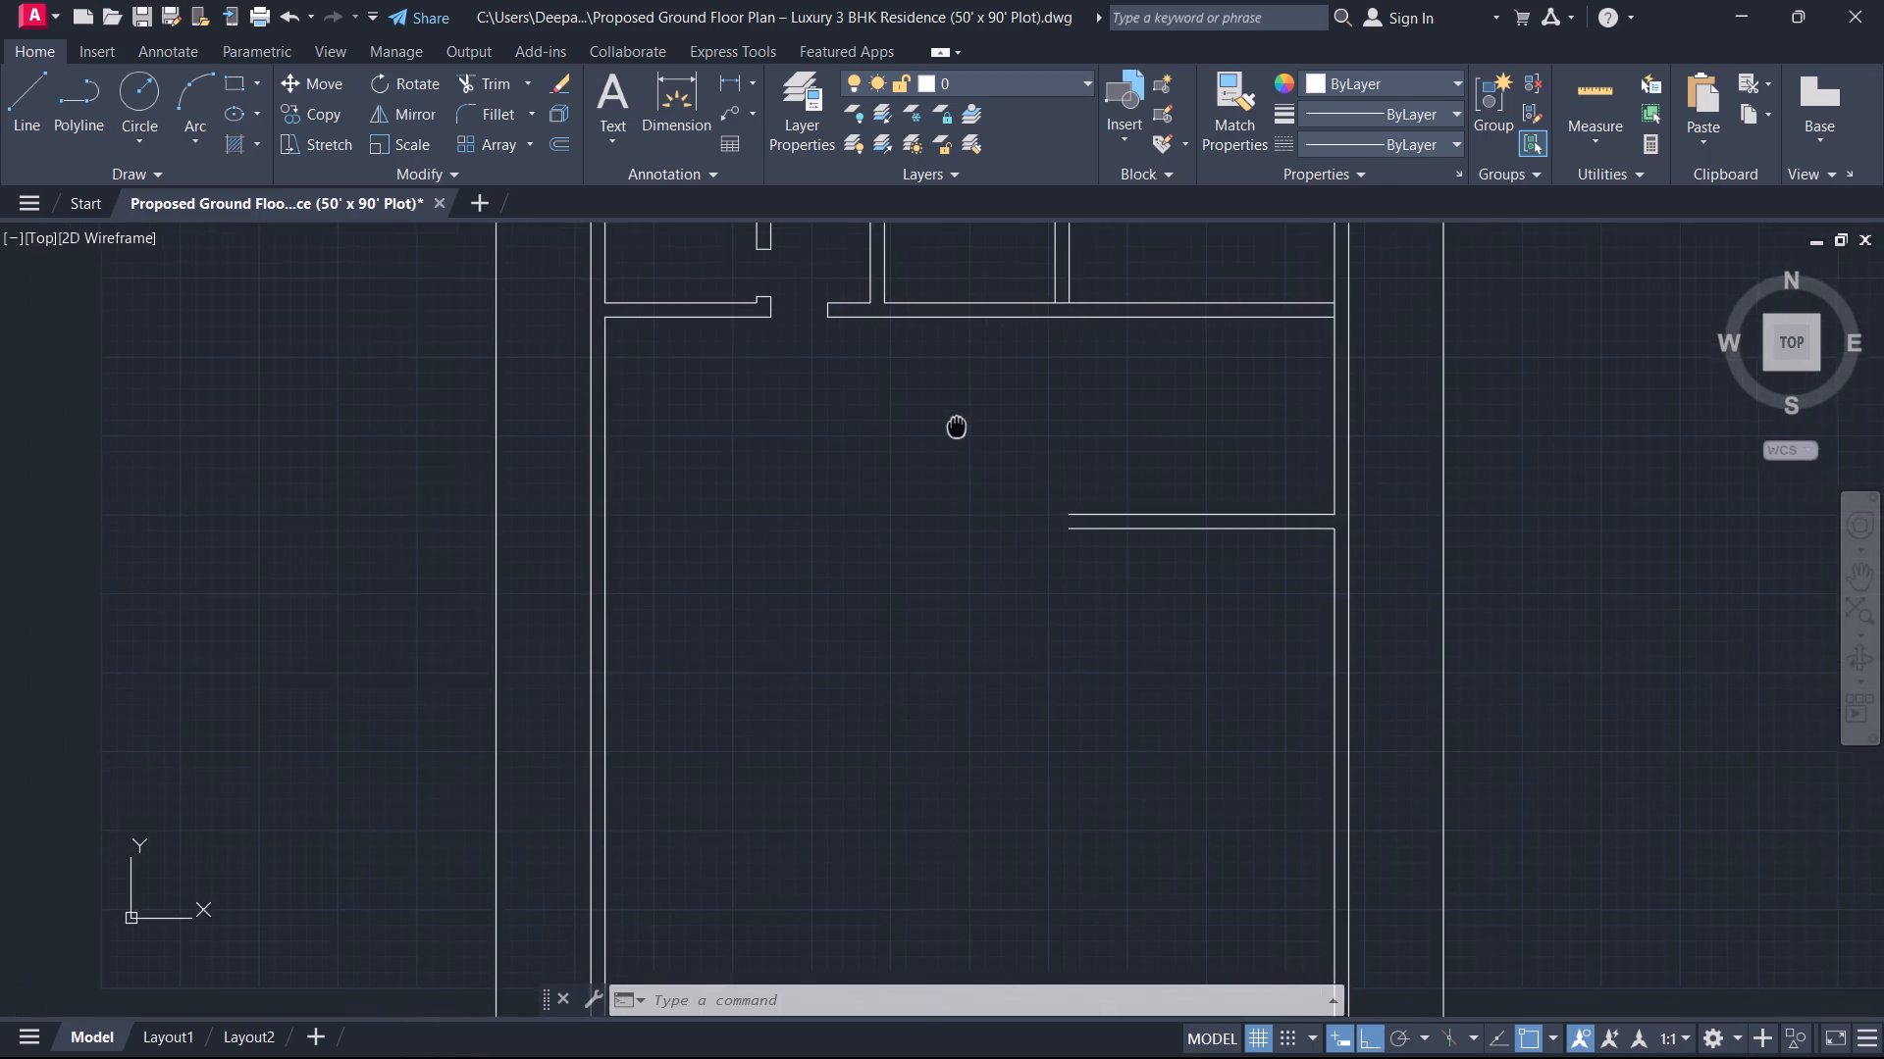
{"action": "middle_click_drag", "start_coordinate": [956, 429], "coordinate": [905, 517]}
{"action": "scroll", "coordinate": [976, 363], "scroll_direction": "up", "scroll_amount": 1}
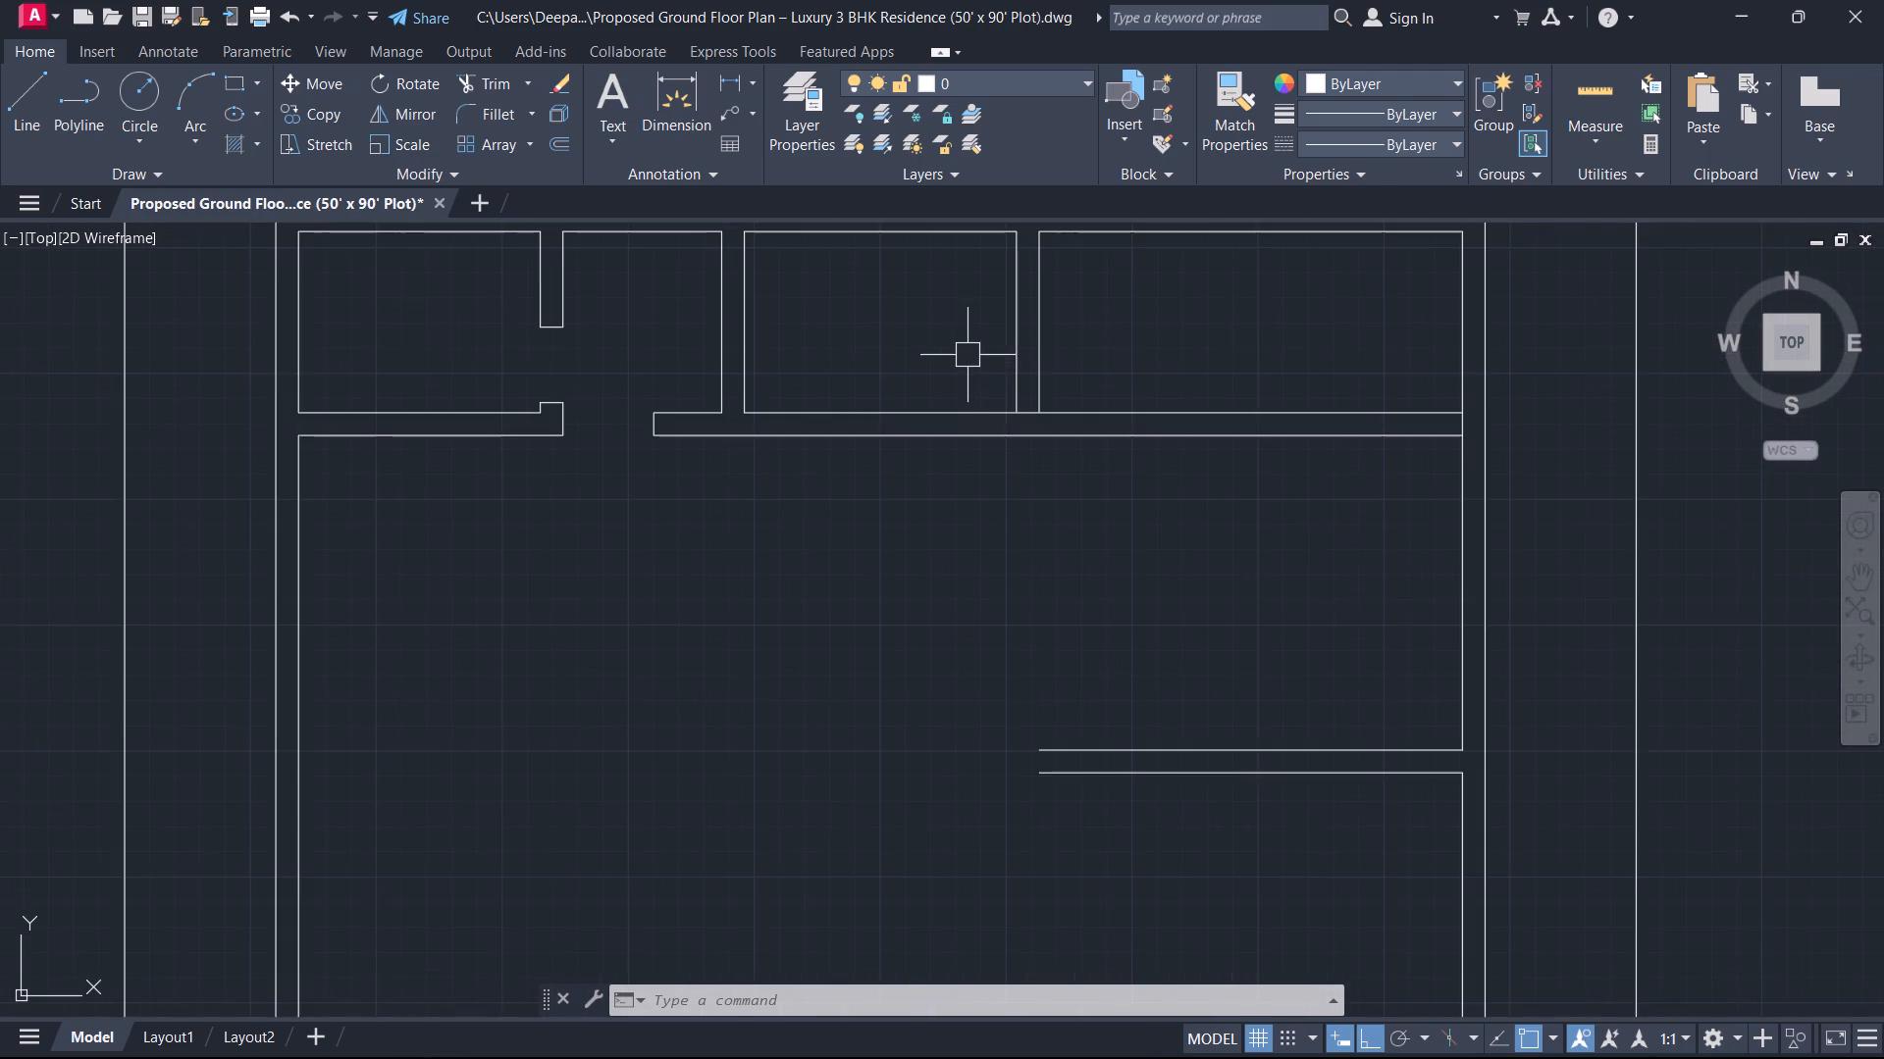
{"action": "middle_click_drag", "start_coordinate": [967, 354], "coordinate": [975, 436]}
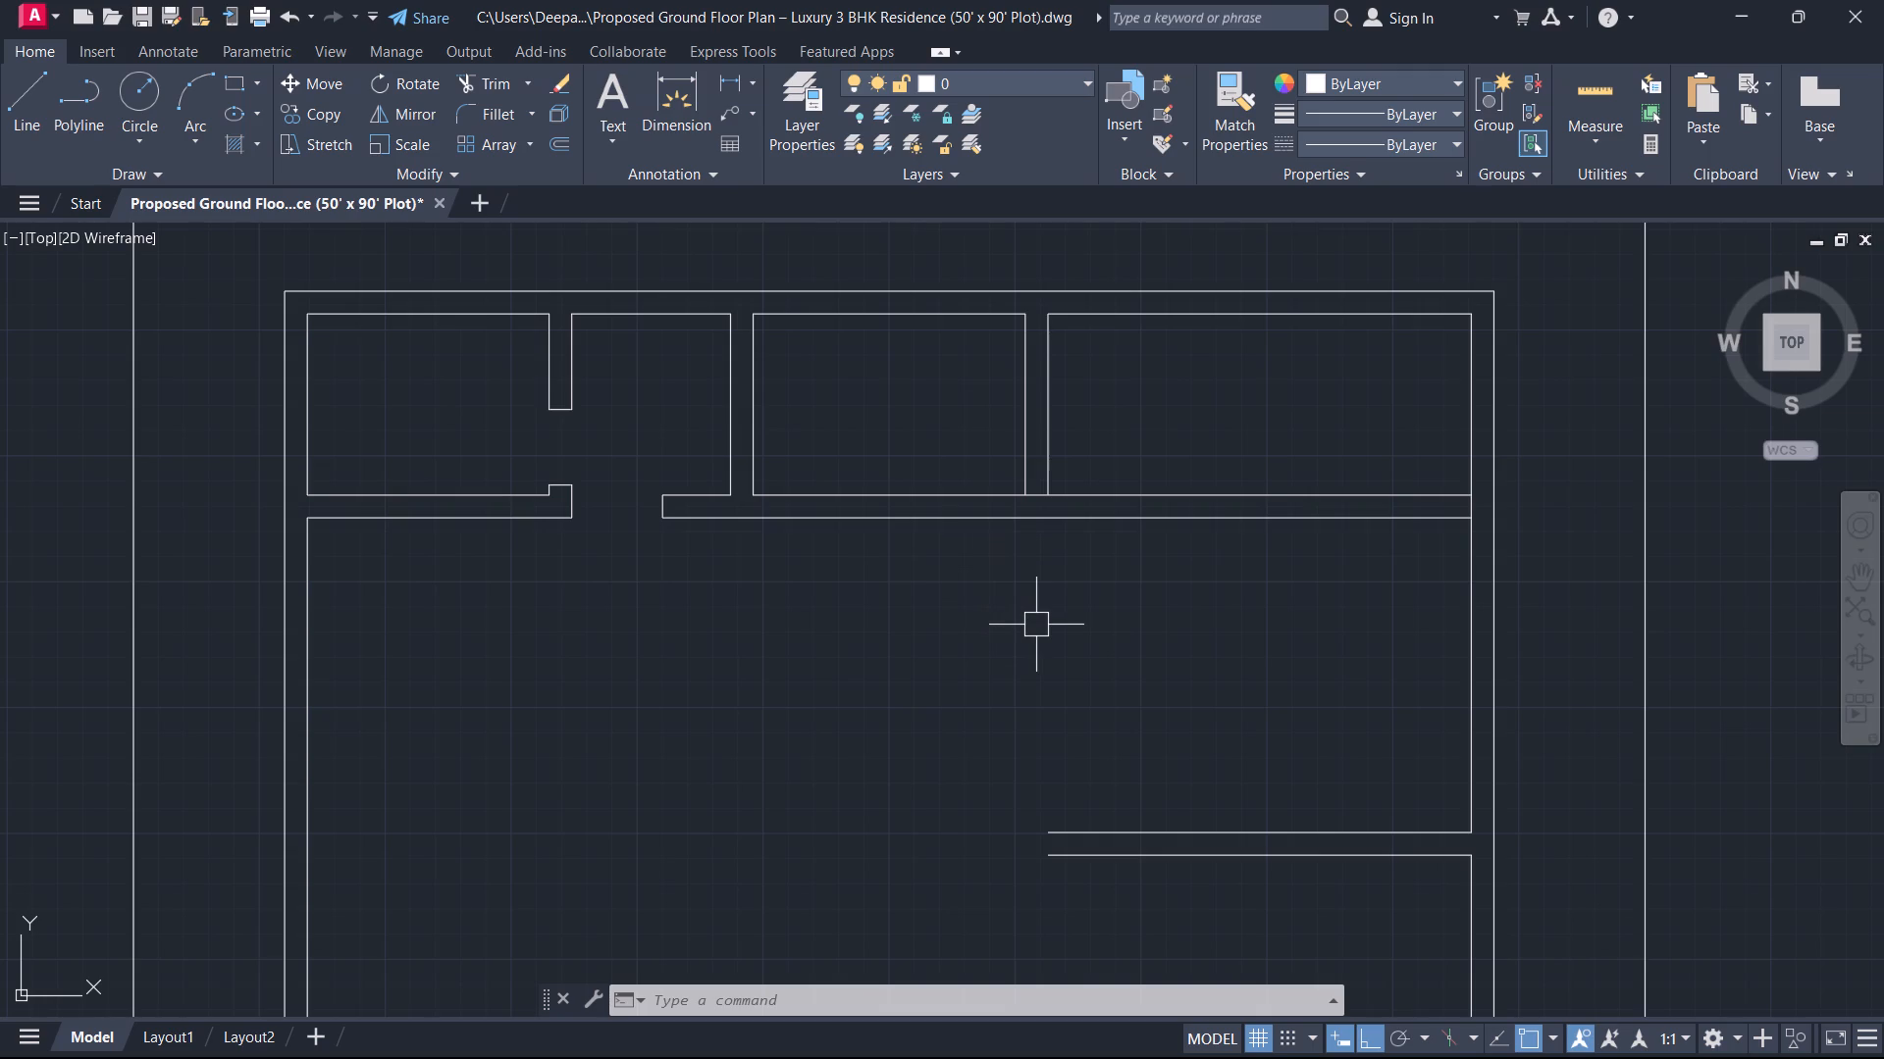
{"action": "type", "text": "f"}
{"action": "key", "text": "space"}
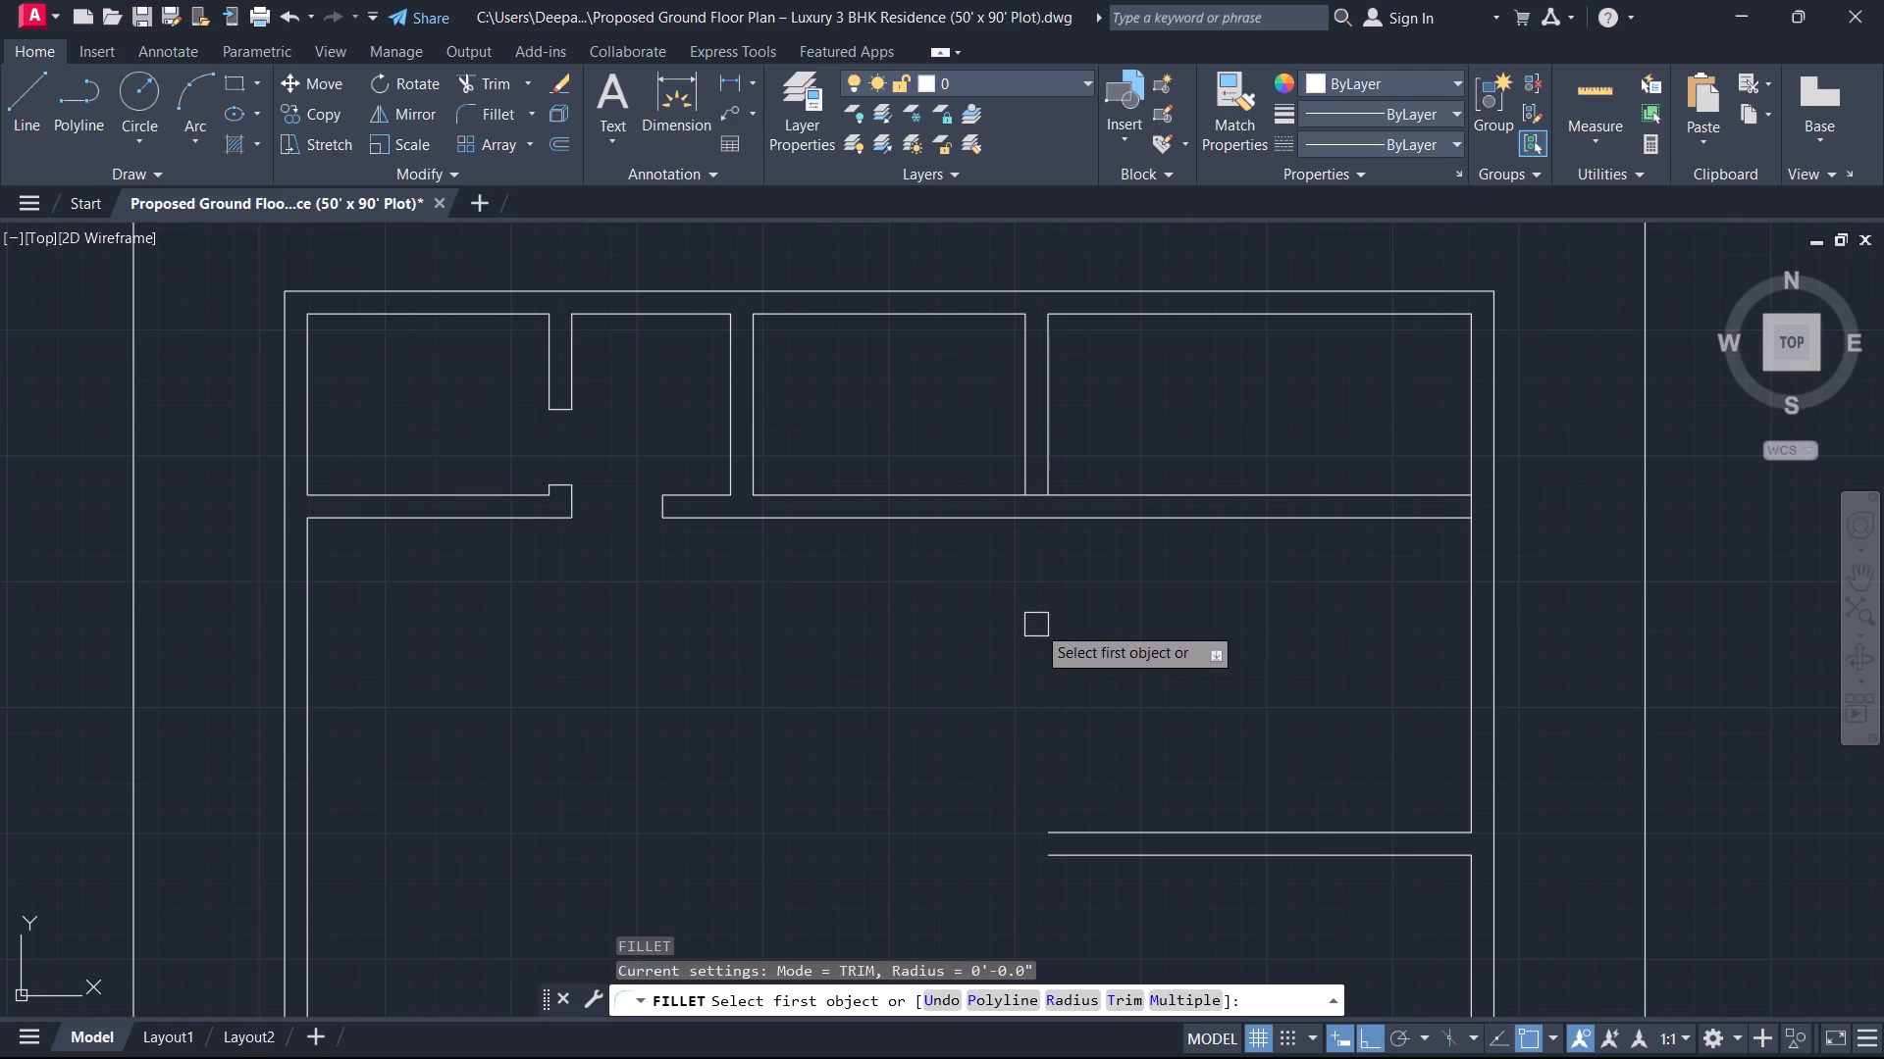
{"action": "left_click", "coordinate": [1025, 469]}
{"action": "left_click", "coordinate": [1071, 856]}
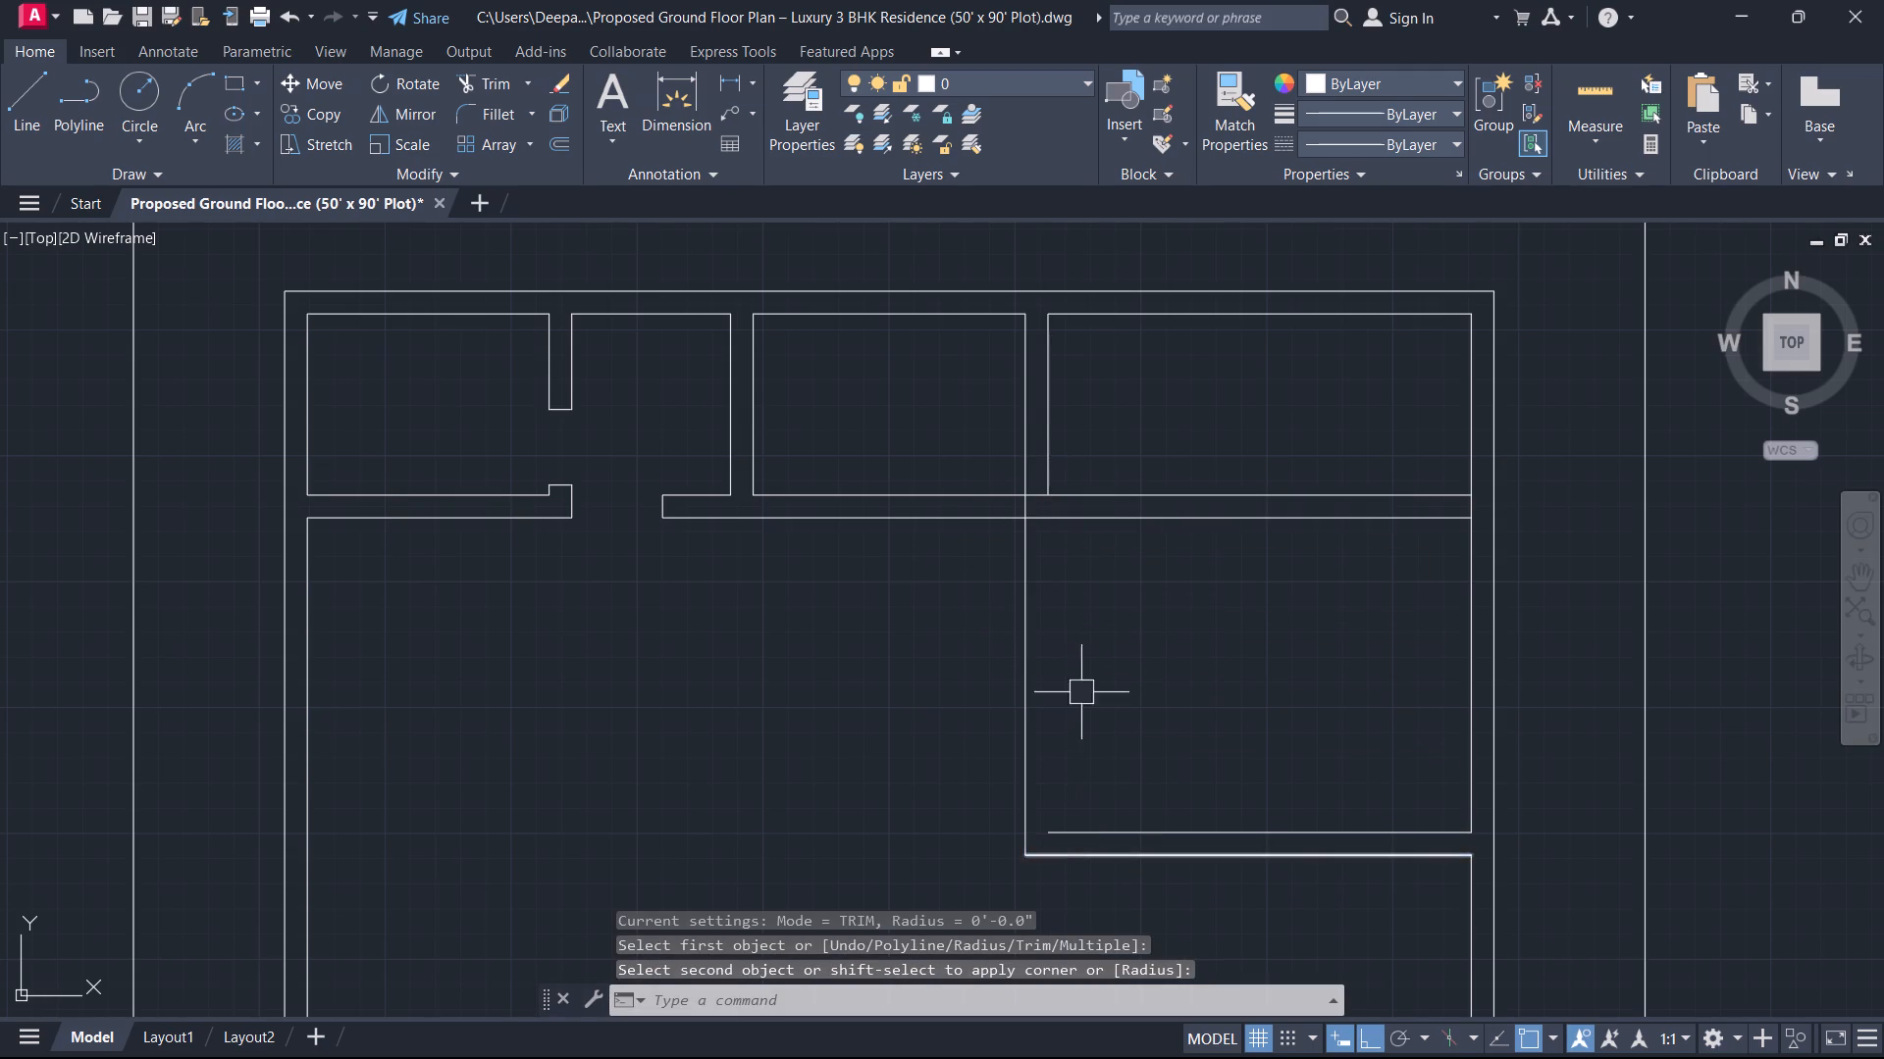
Fillet the east face of the same partition to the upper line of the new horizontal wall with zero radius.
{"action": "type", "text": "f"}
{"action": "key", "text": "space"}
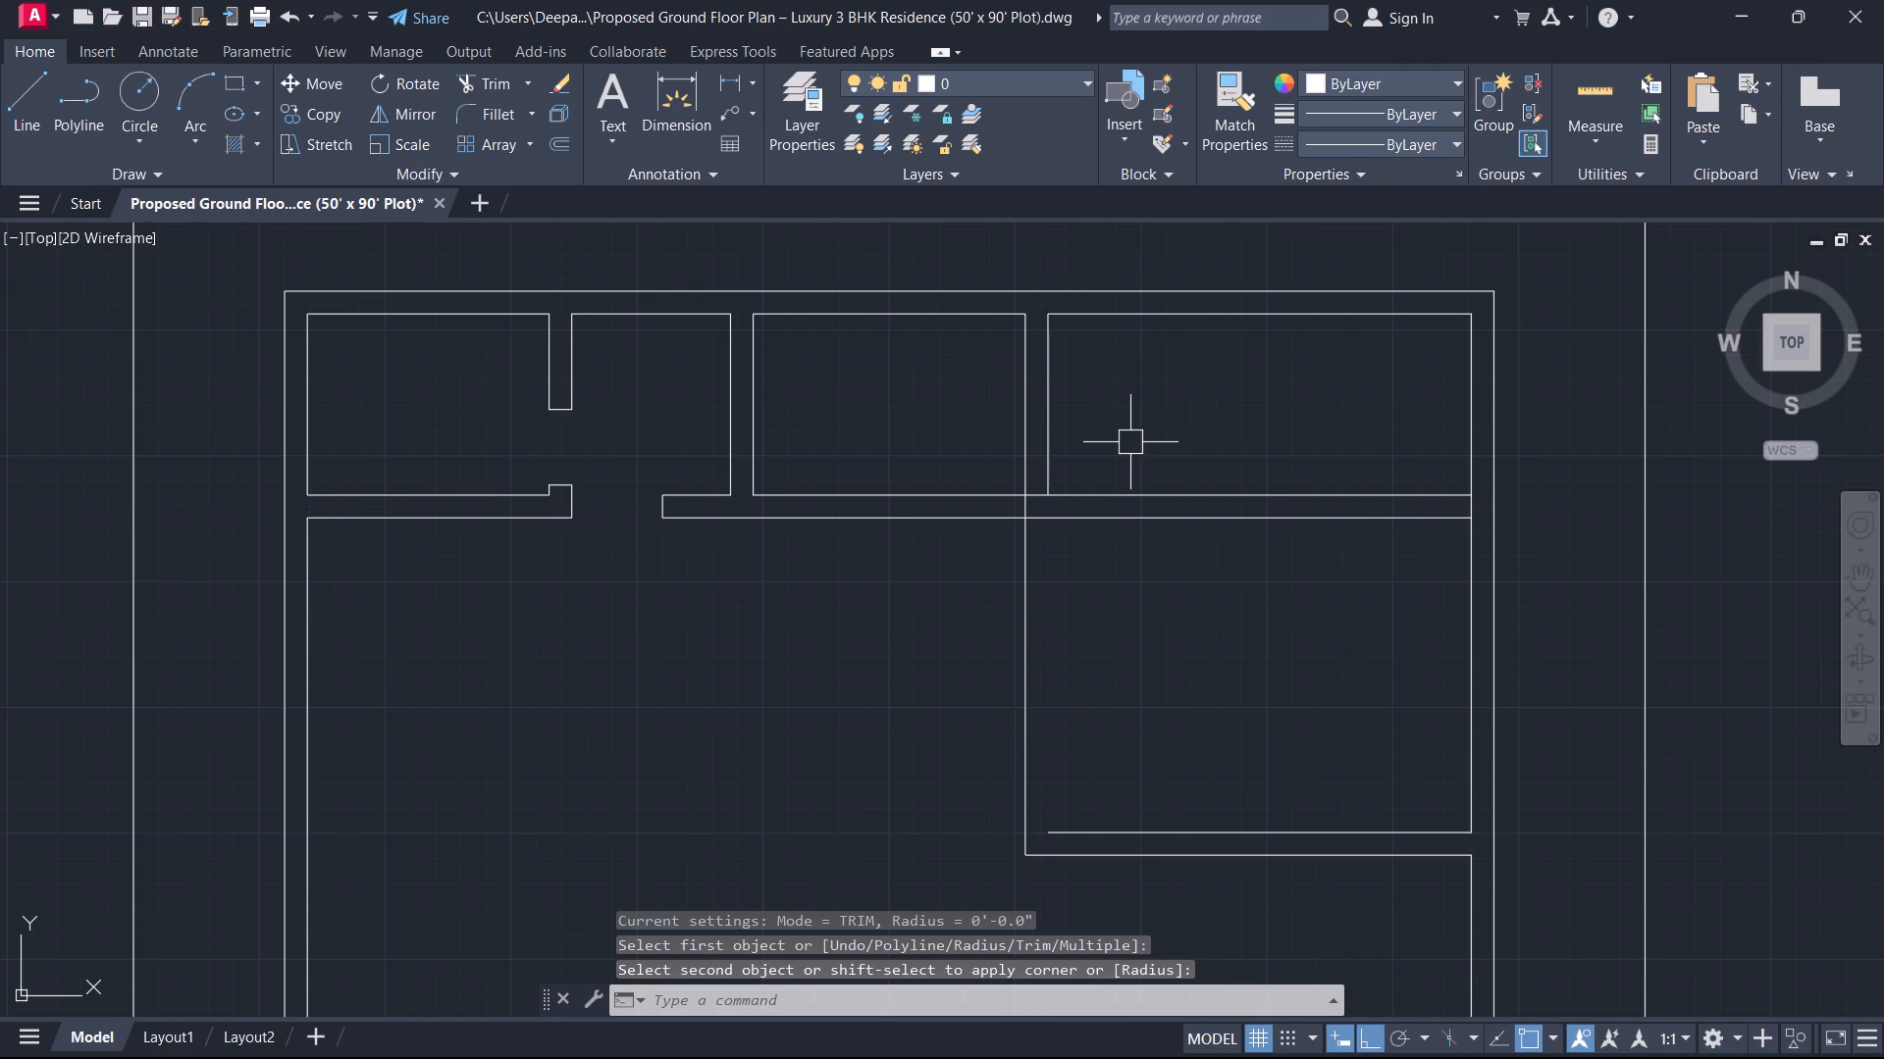
{"action": "left_click", "coordinate": [1048, 440]}
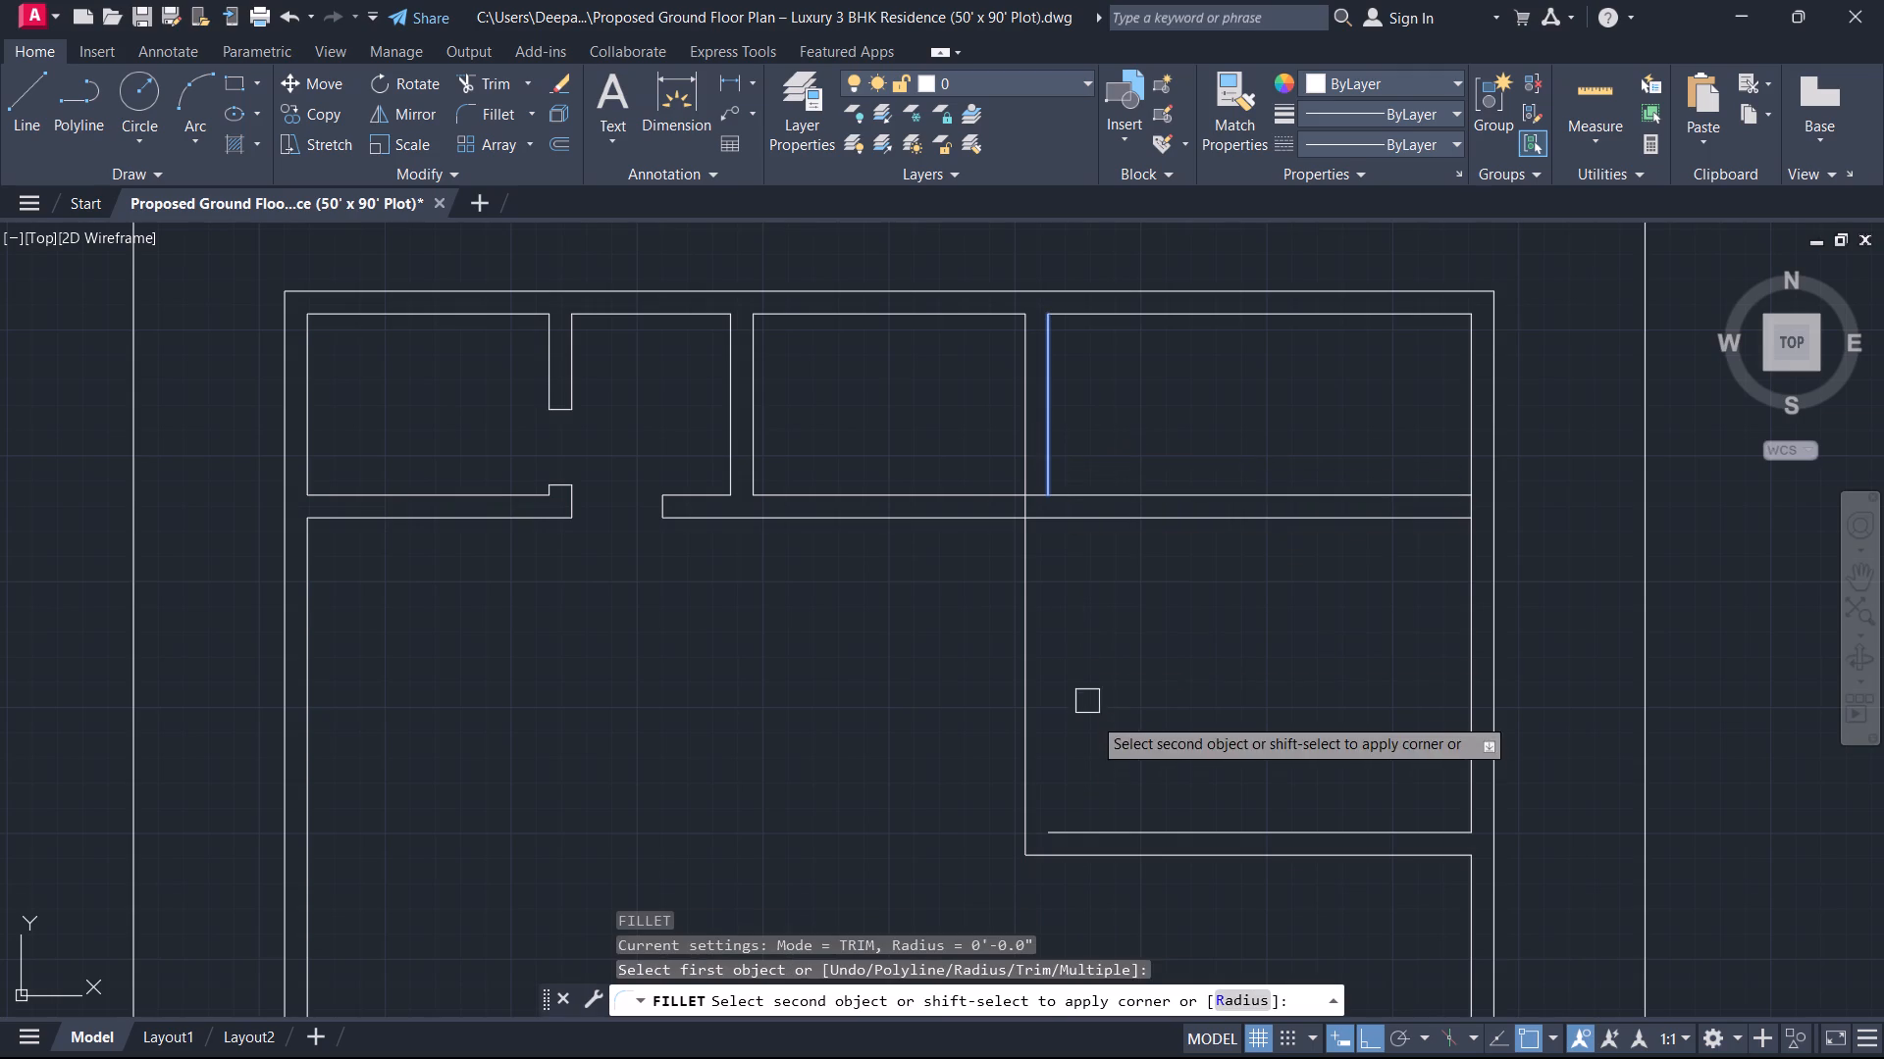
{"action": "left_click", "coordinate": [1129, 829]}
{"action": "right_click", "coordinate": [1115, 625]}
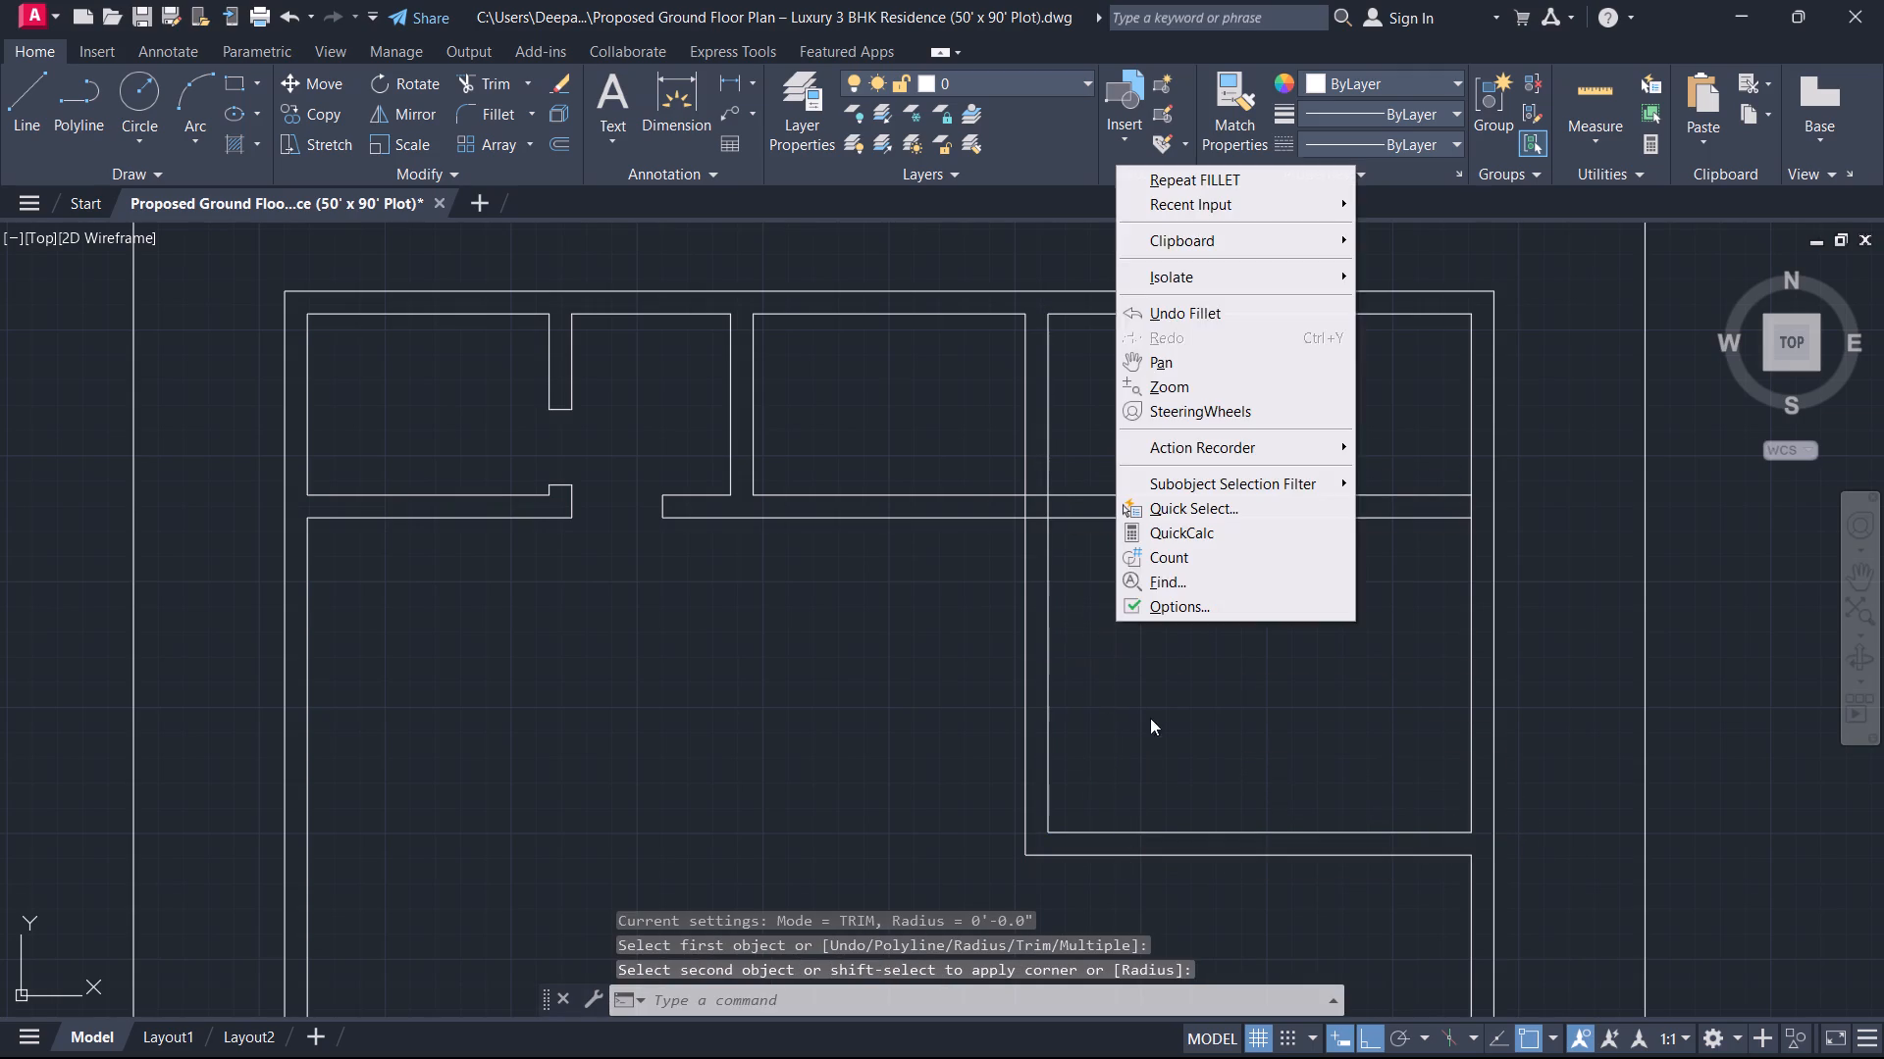
{"action": "left_click", "coordinate": [1030, 244]}
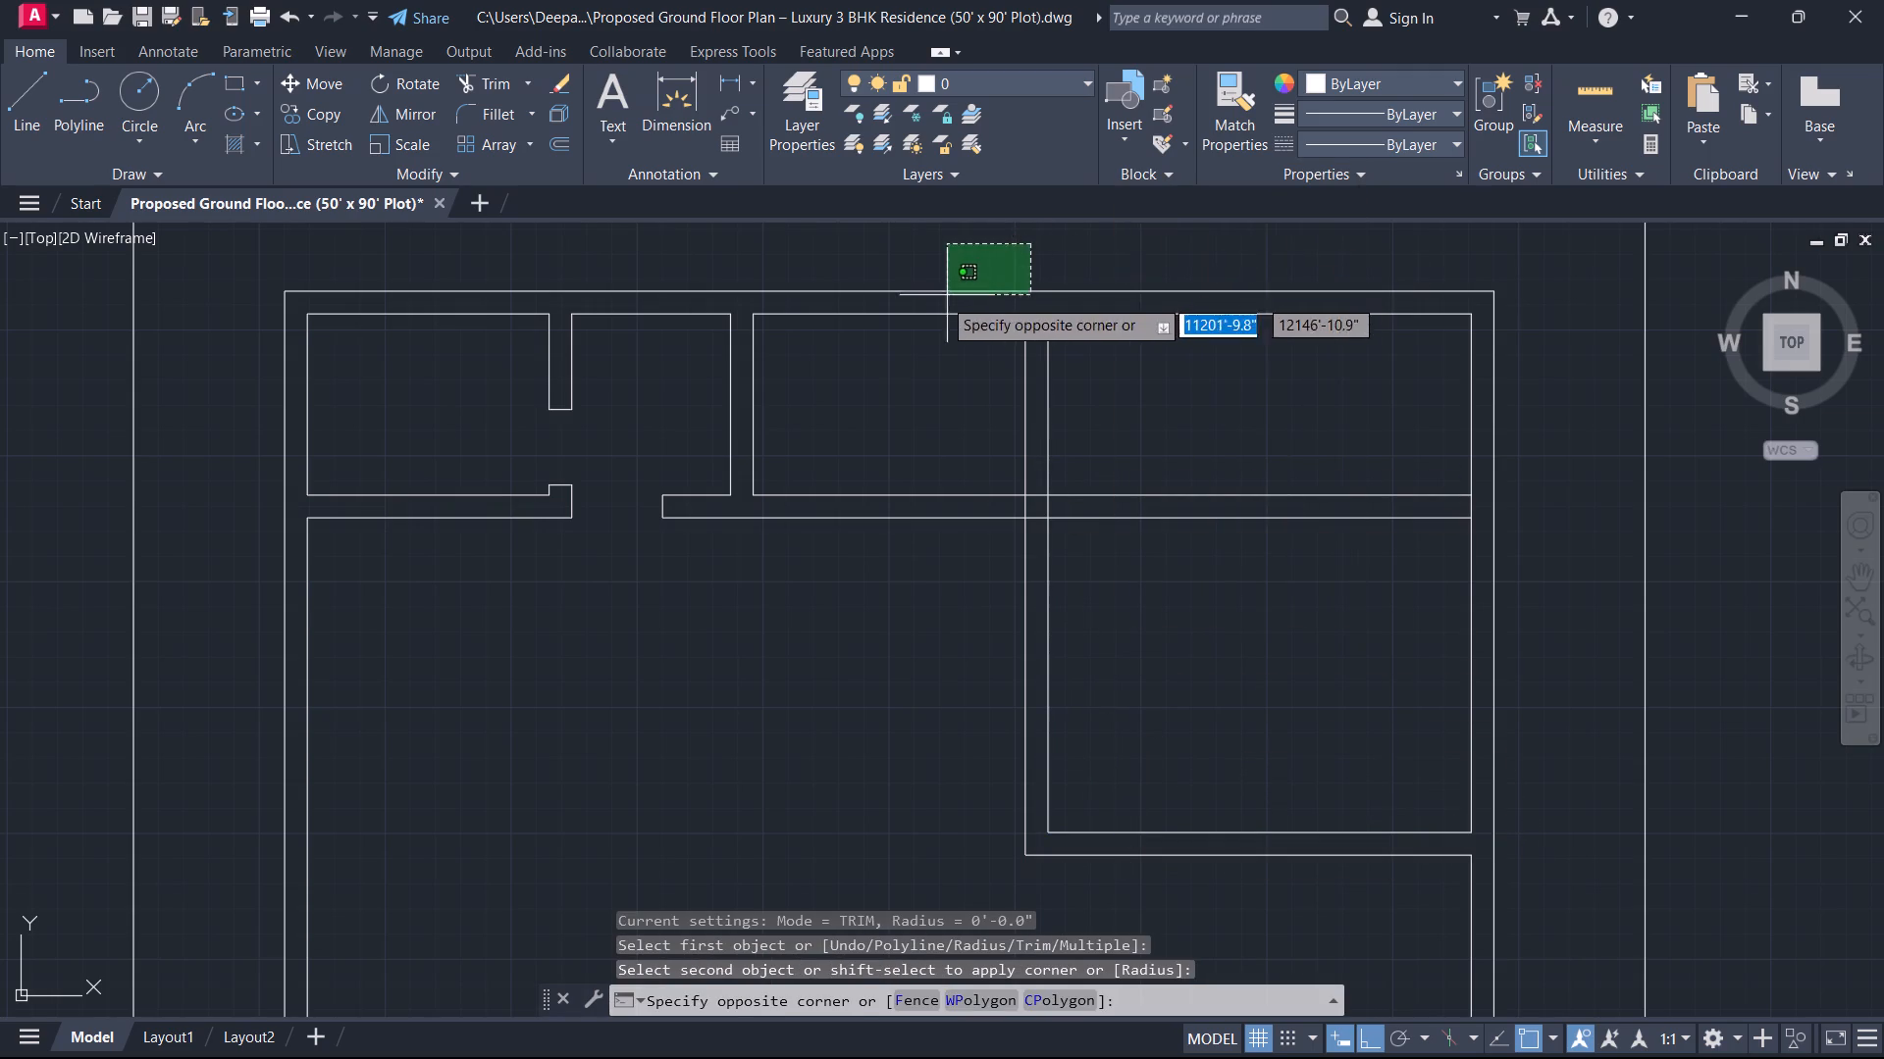
{"action": "left_click", "coordinate": [968, 265]}
Examine the overall floor plan, from the top-row rooms down to the plot's south edge.
{"action": "scroll", "coordinate": [899, 403], "scroll_direction": "down", "scroll_amount": 1}
{"action": "middle_click_drag", "start_coordinate": [899, 404], "coordinate": [952, 495]}
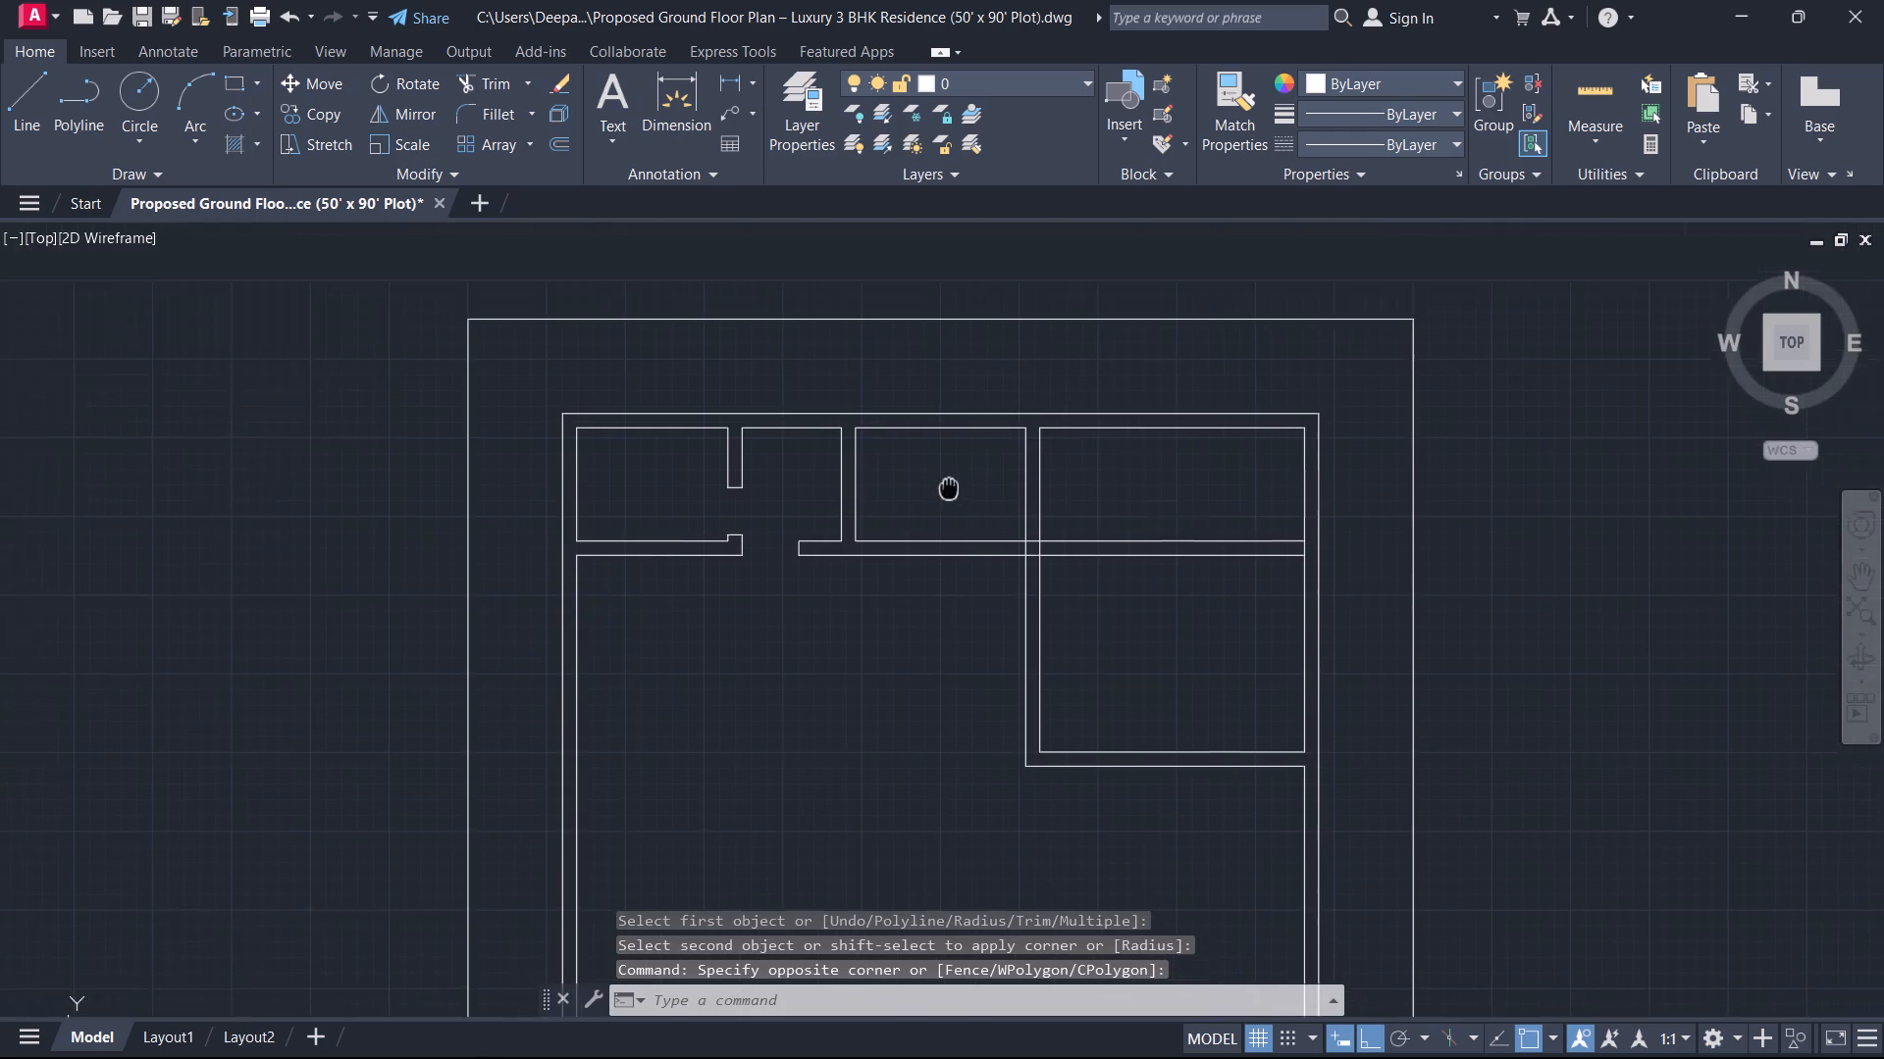
{"action": "middle_click_drag", "start_coordinate": [952, 495], "coordinate": [955, 504]}
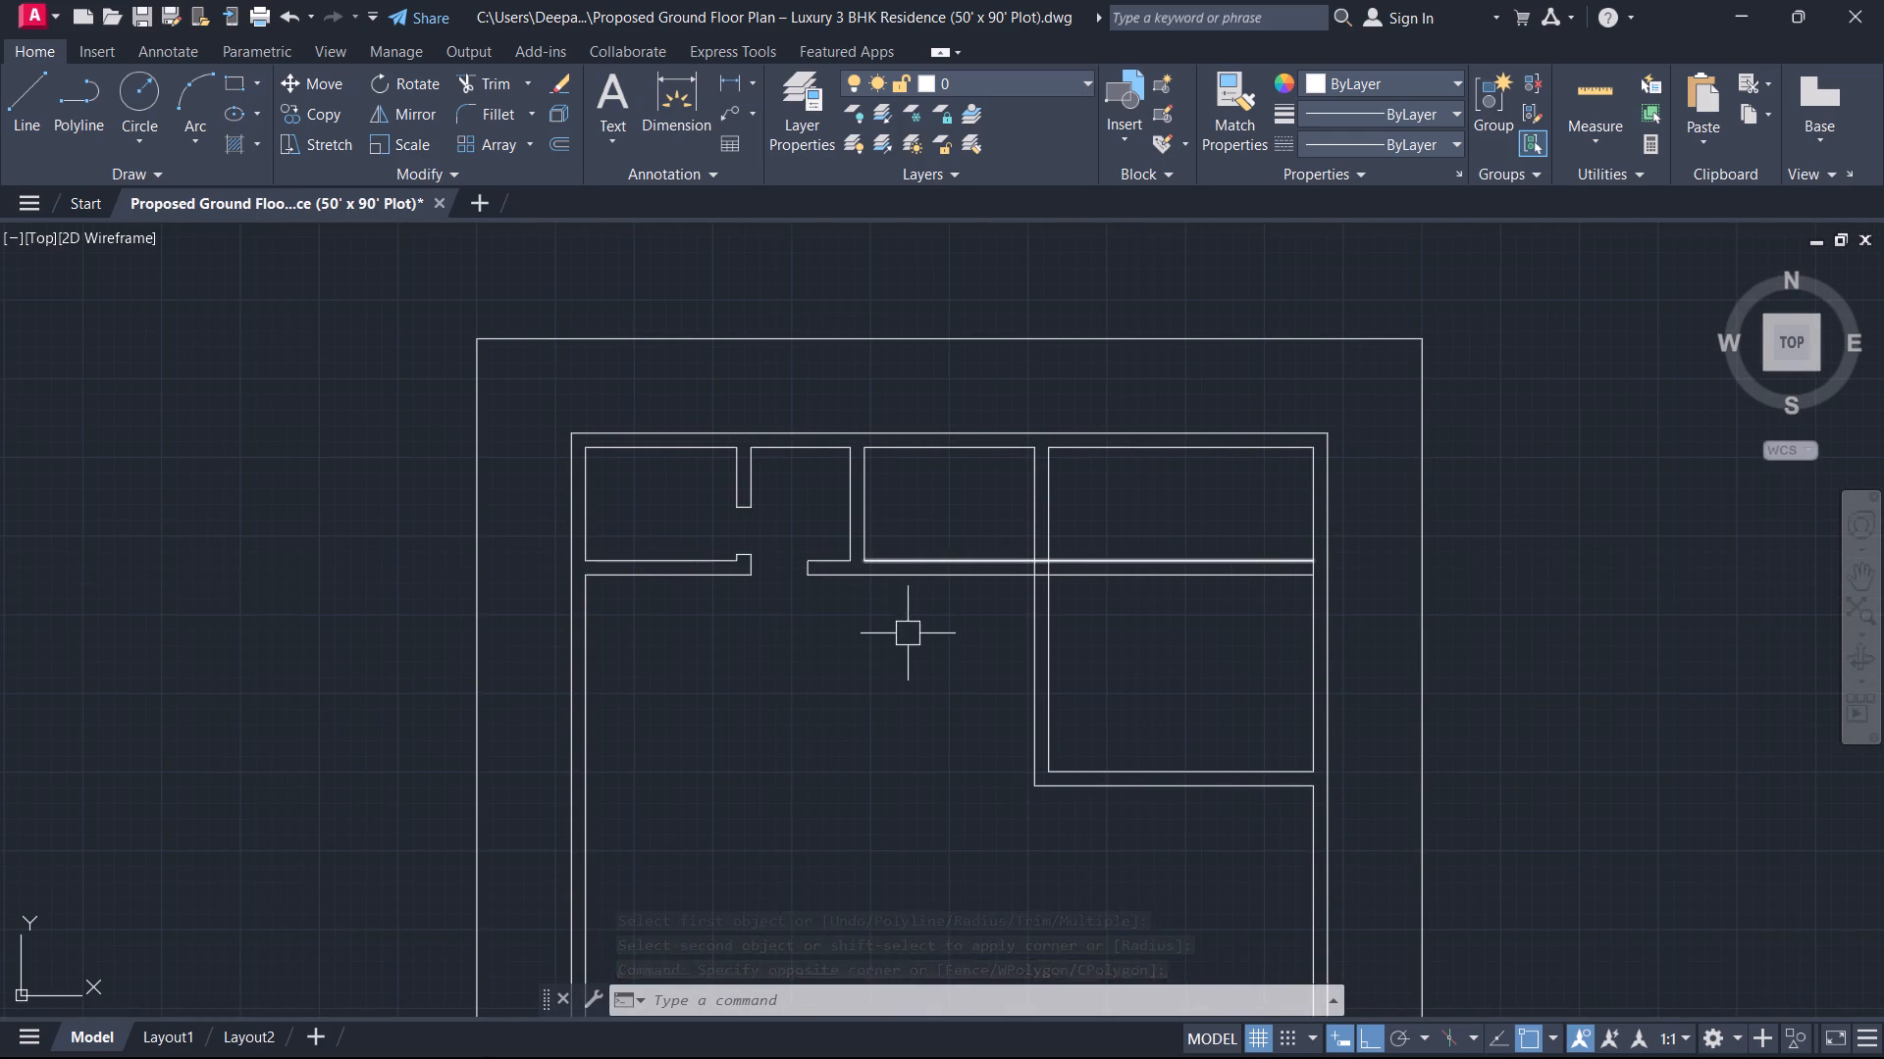
{"action": "middle_click_drag", "start_coordinate": [916, 638], "coordinate": [996, 582]}
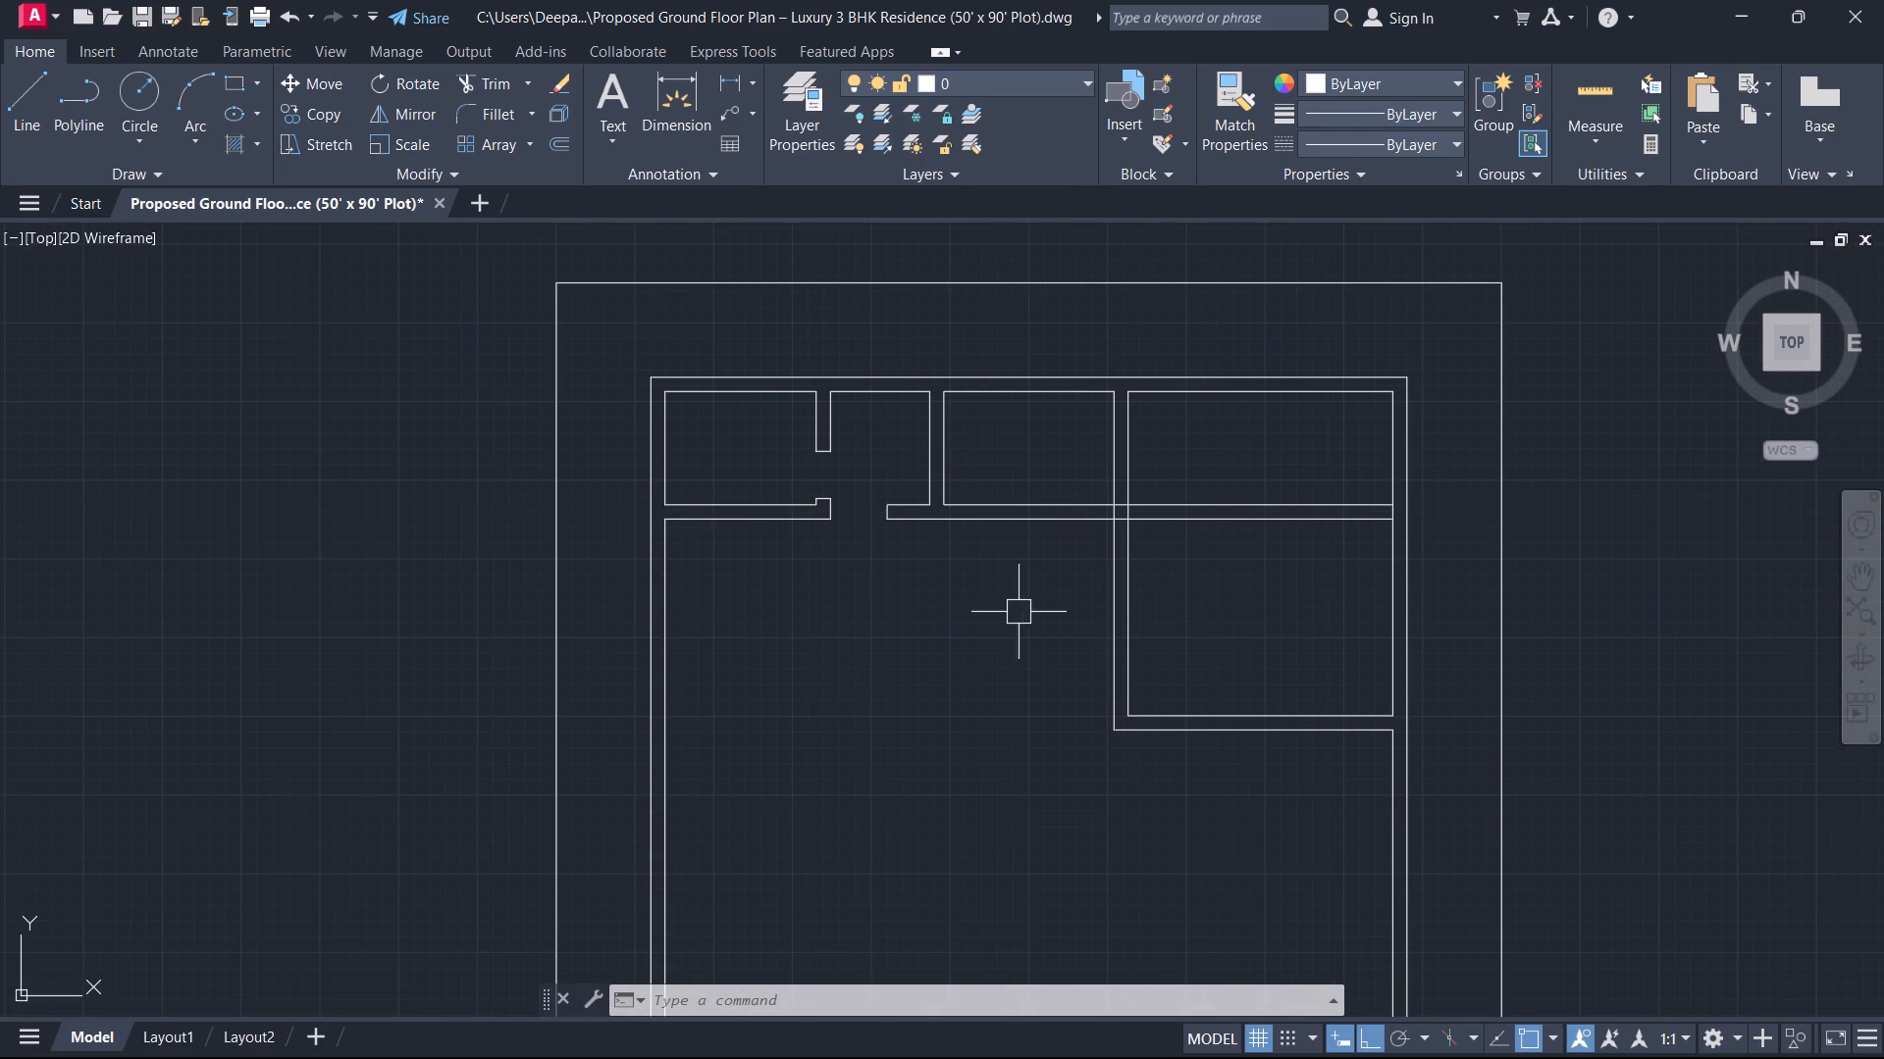
{"action": "middle_click_drag", "start_coordinate": [1019, 612], "coordinate": [1098, 578]}
{"action": "scroll", "coordinate": [1101, 578], "scroll_direction": "down", "scroll_amount": 2}
{"action": "middle_click_drag", "start_coordinate": [1052, 644], "coordinate": [1026, 416]}
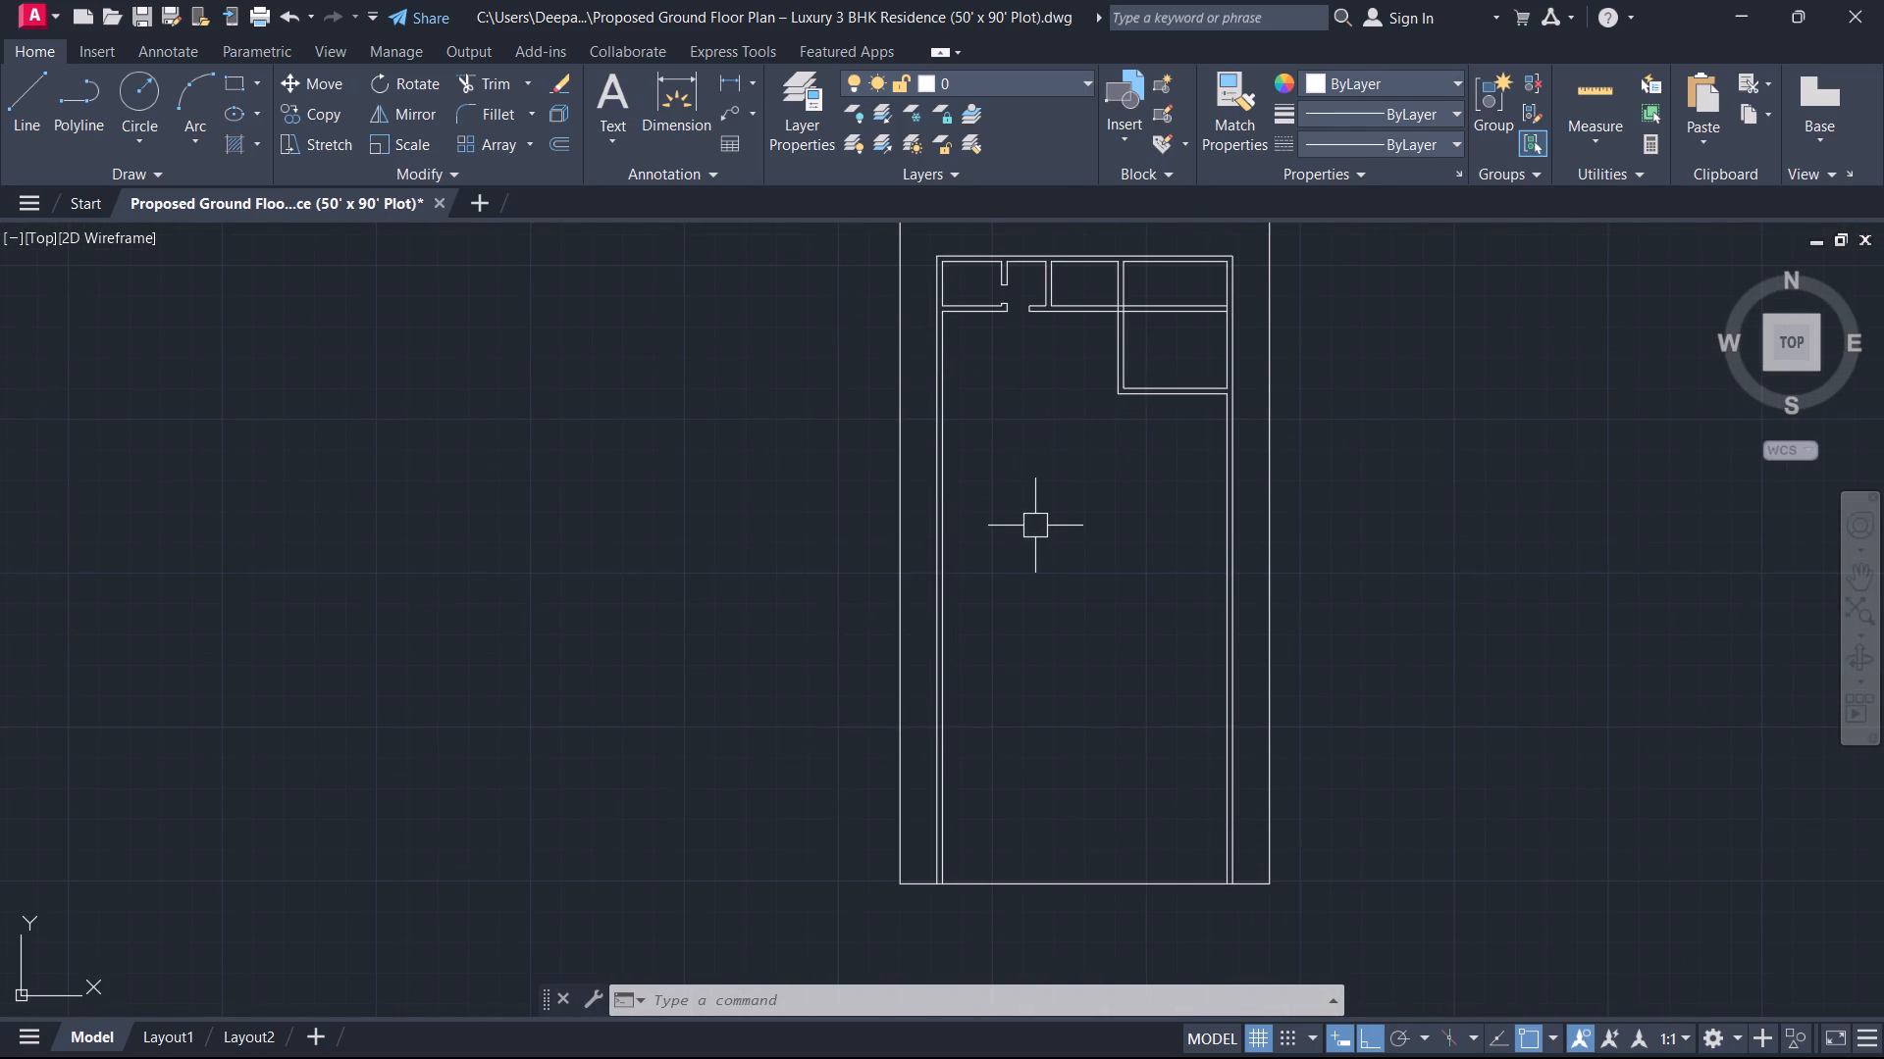
{"action": "middle_click_drag", "start_coordinate": [1088, 527], "coordinate": [1091, 542]}
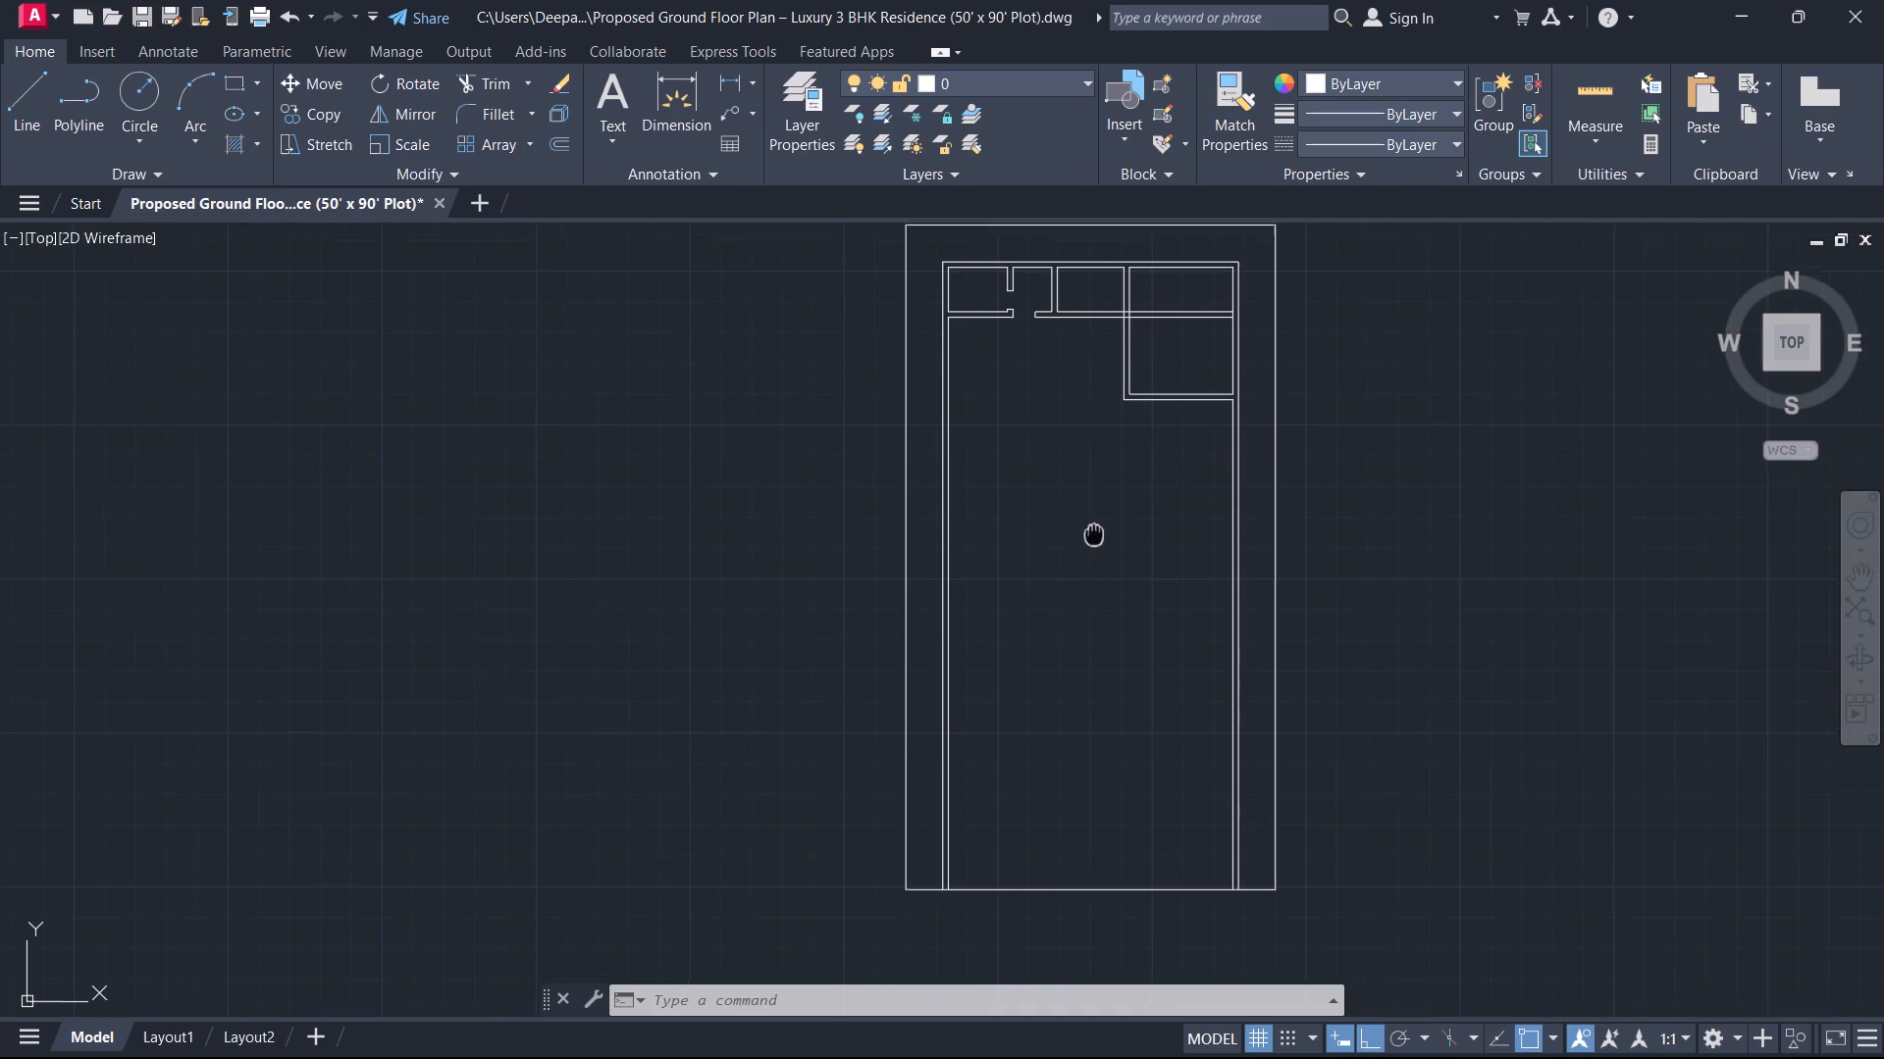
{"action": "middle_click_drag", "start_coordinate": [1091, 542], "coordinate": [1071, 607]}
{"action": "scroll", "coordinate": [1081, 575], "scroll_direction": "up", "scroll_amount": 1}
{"action": "middle_click_drag", "start_coordinate": [1096, 501], "coordinate": [1095, 596]}
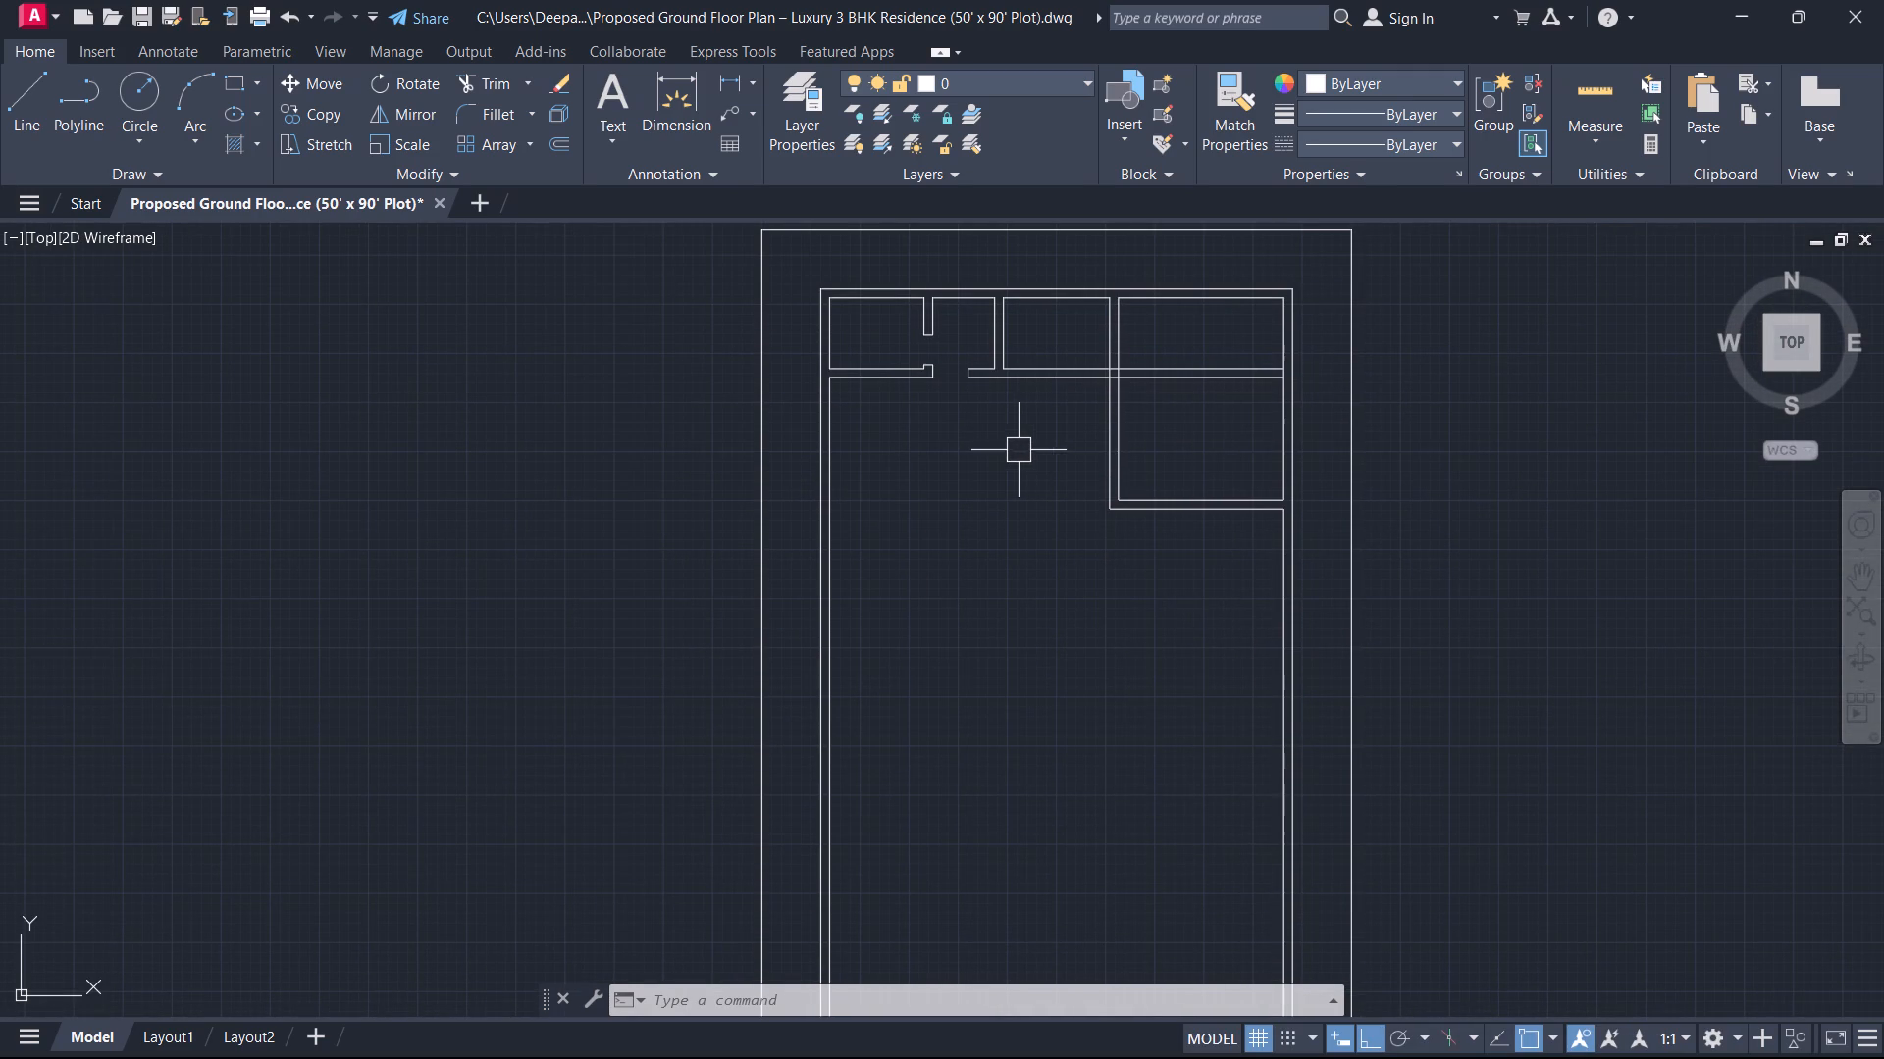
Offset the west face of the extended eastern partition 4' to the west.
{"action": "scroll", "coordinate": [987, 478], "scroll_direction": "up", "scroll_amount": 1}
{"action": "middle_click_drag", "start_coordinate": [992, 478], "coordinate": [1020, 693]}
{"action": "scroll", "coordinate": [947, 519], "scroll_direction": "up", "scroll_amount": 1}
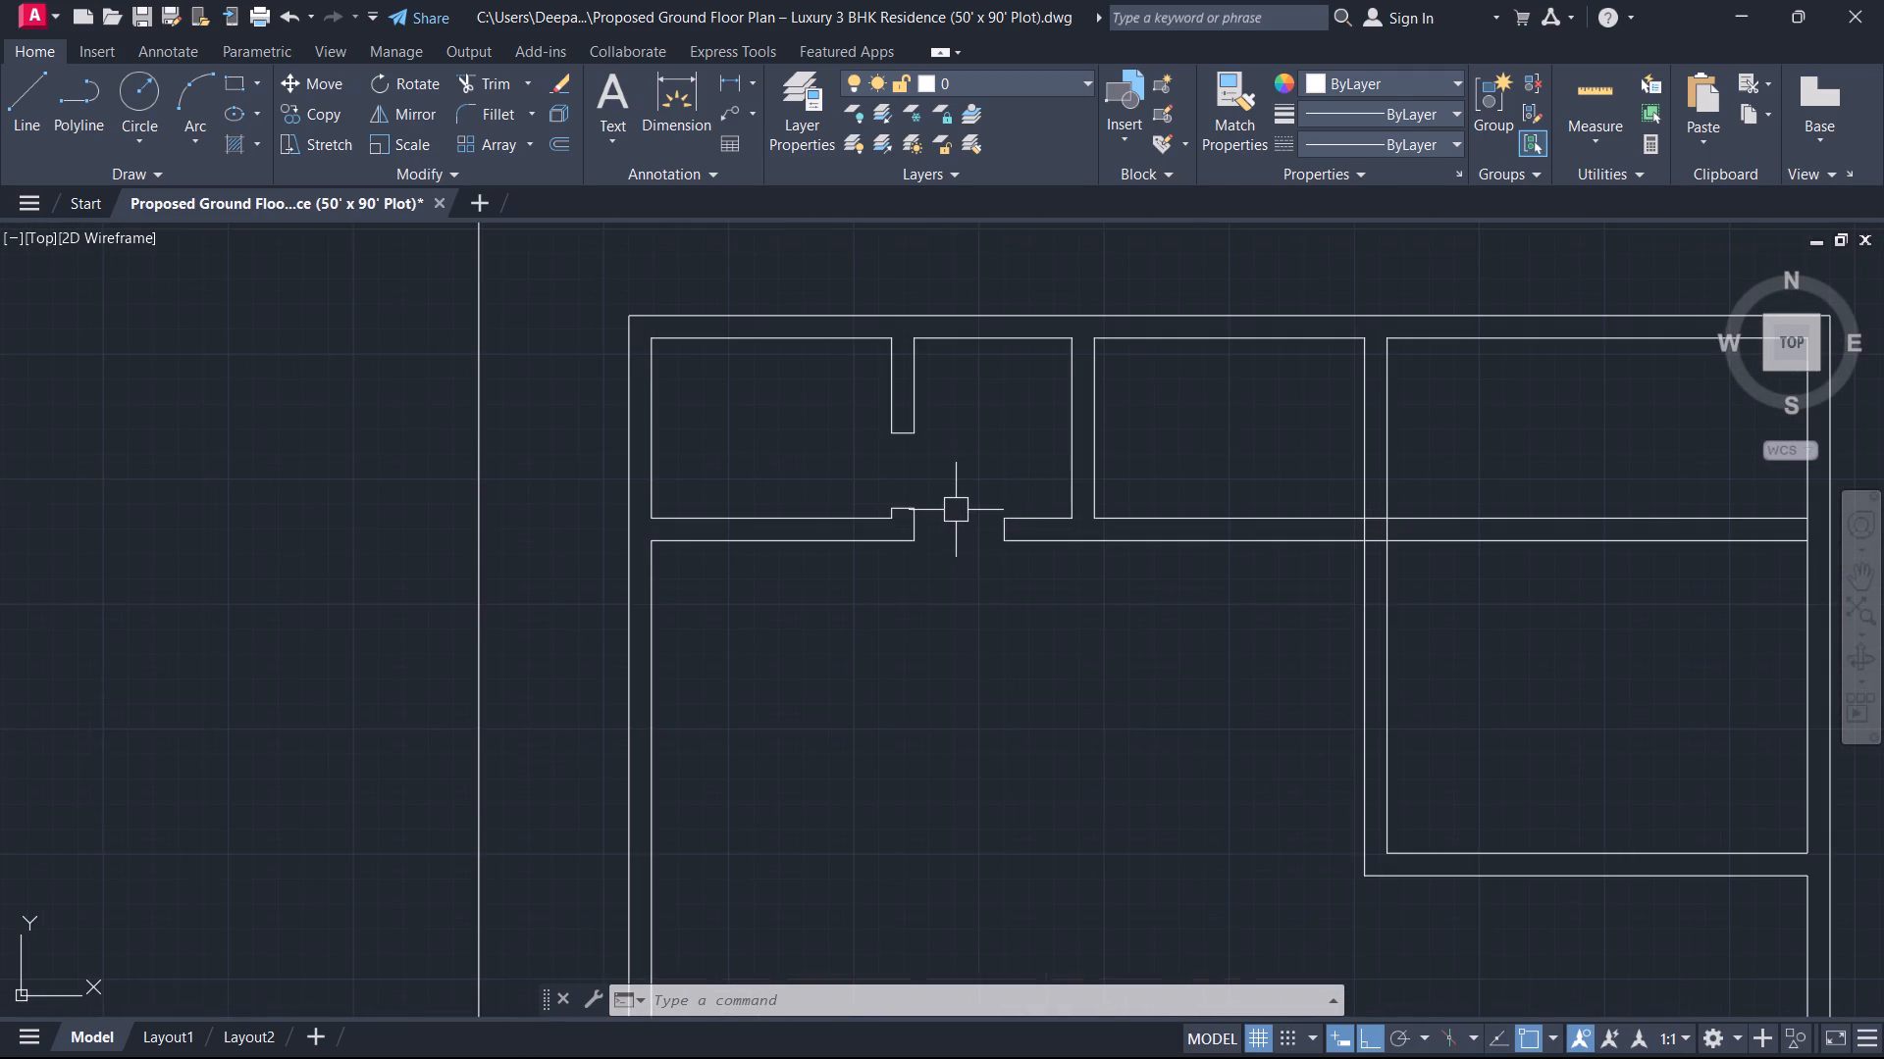
{"action": "type", "text": "o"}
{"action": "key", "text": "space"}
{"action": "key", "text": "4"}
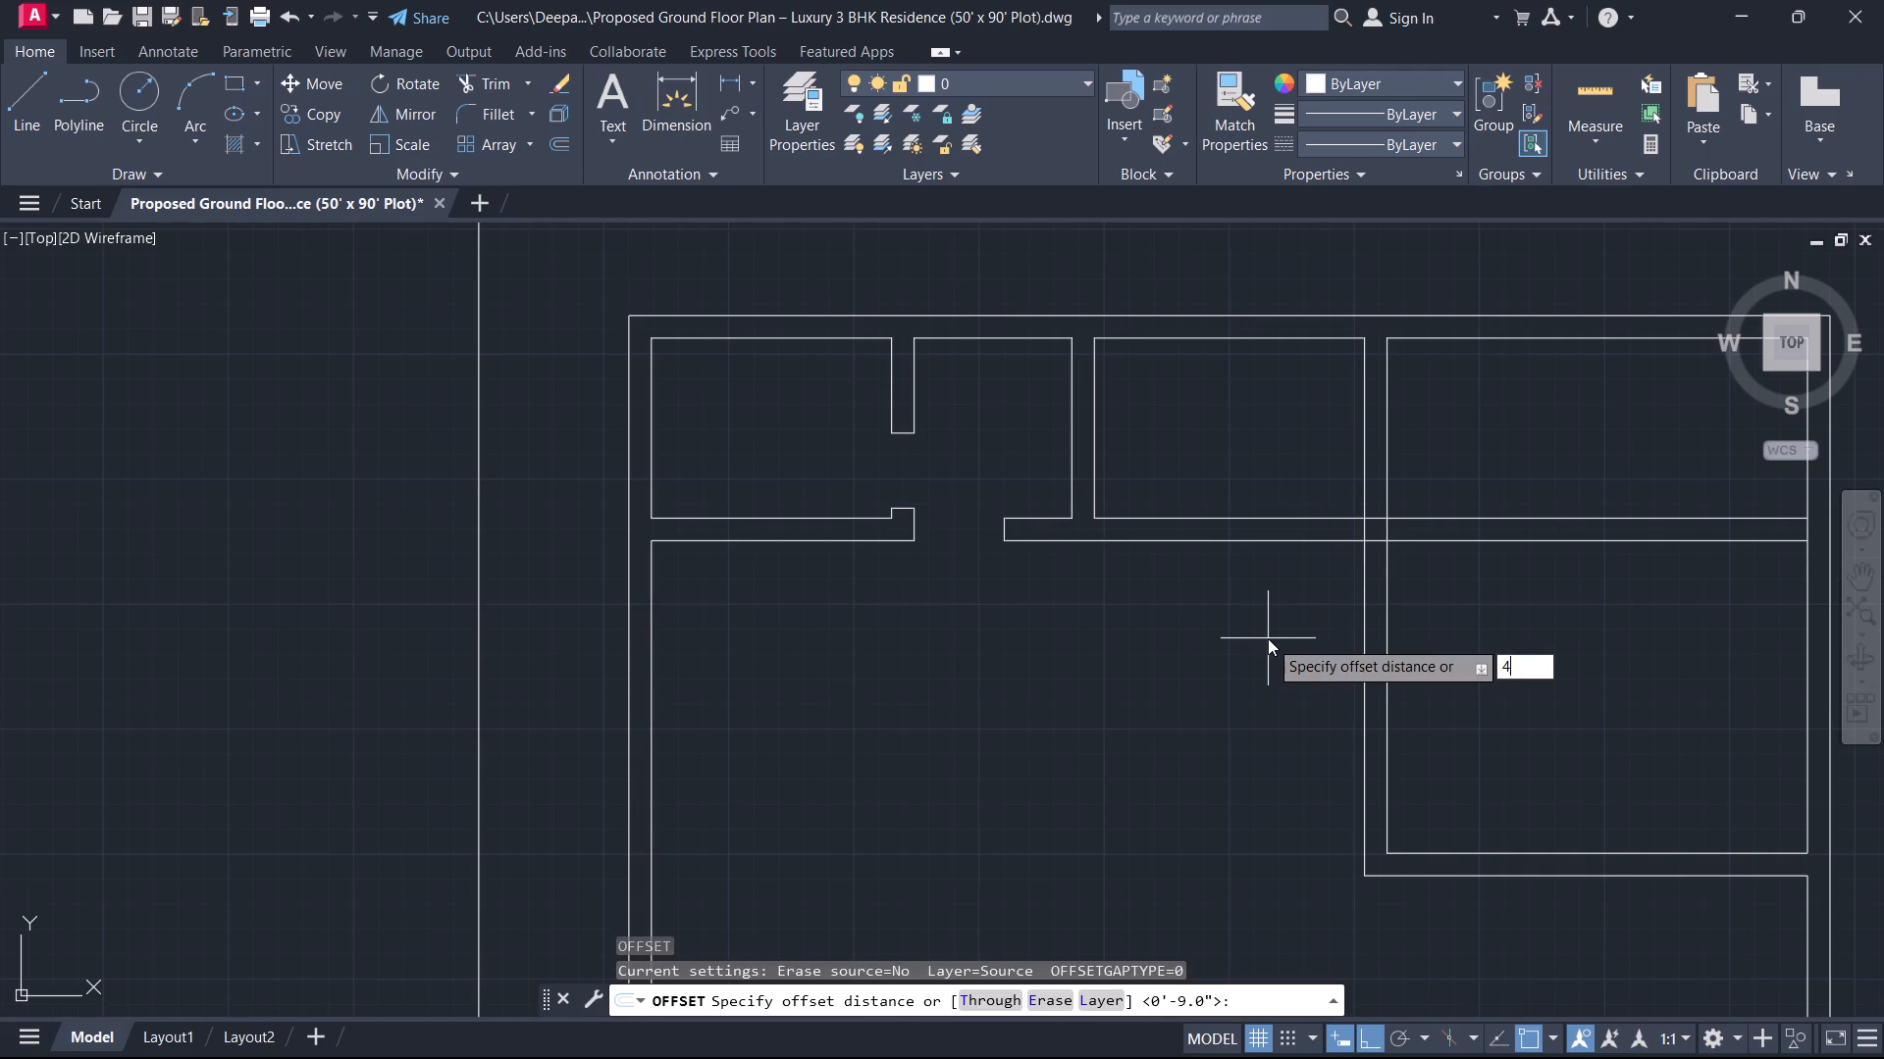
{"action": "key", "text": "apostrophe"}
{"action": "key", "text": "Return"}
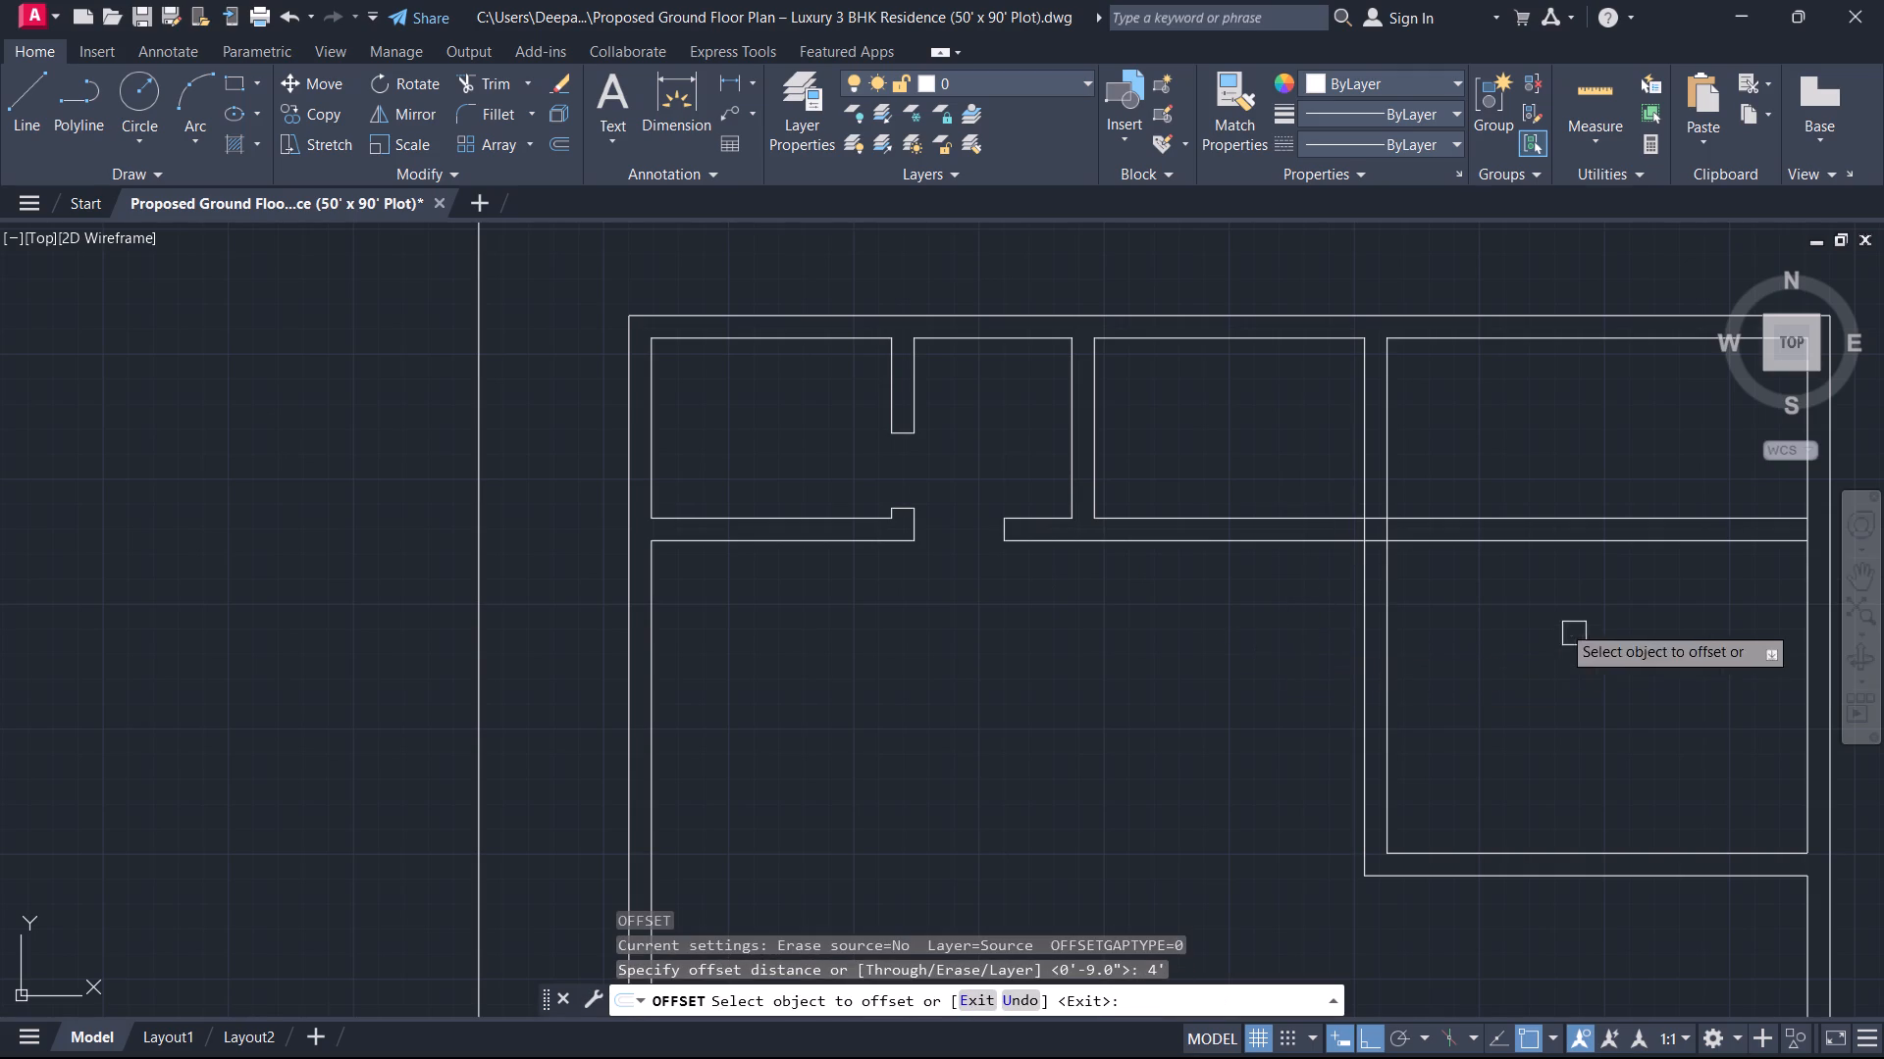
{"action": "left_click", "coordinate": [1362, 613]}
{"action": "left_click", "coordinate": [1209, 624]}
{"action": "right_click", "coordinate": [1202, 619]}
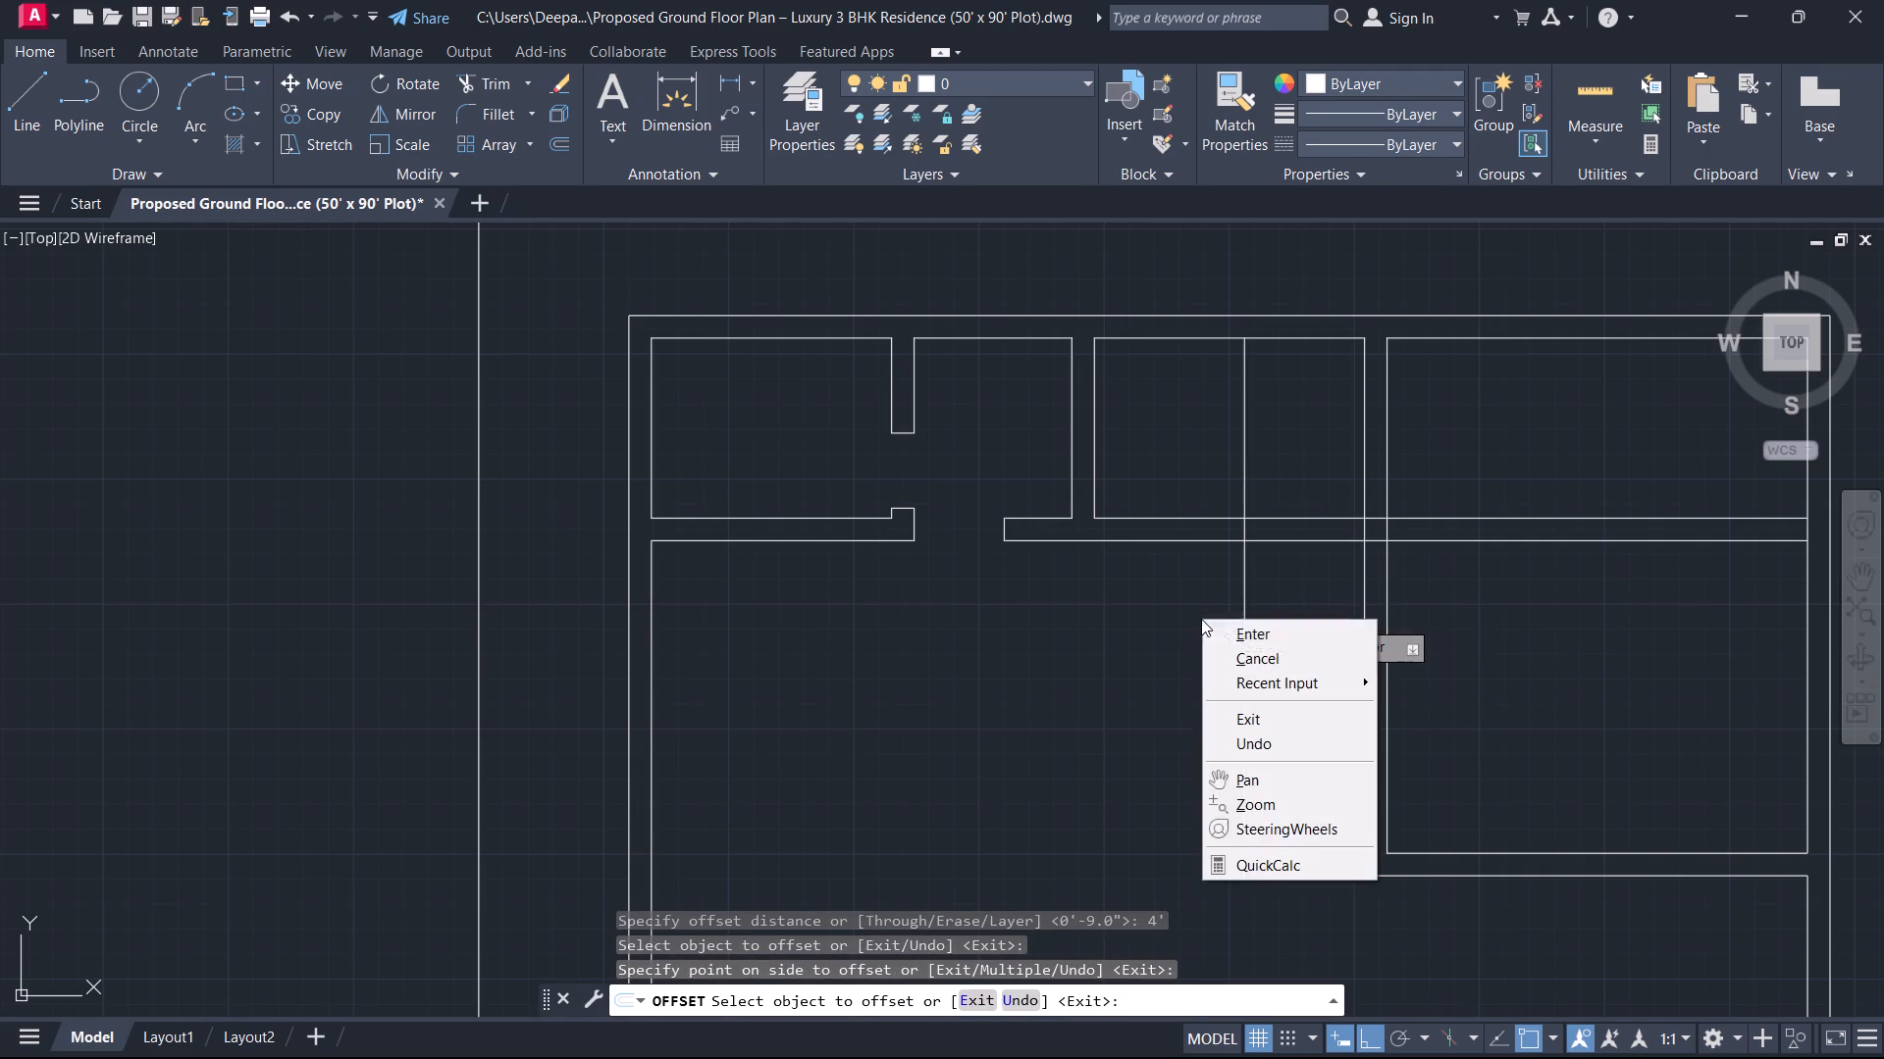
{"action": "left_click", "coordinate": [1230, 657]}
Trim the 4' offset line inside the top-row room and across the horizontal wall, keeping only the part below.
{"action": "middle_click_drag", "start_coordinate": [1164, 625], "coordinate": [1325, 665]}
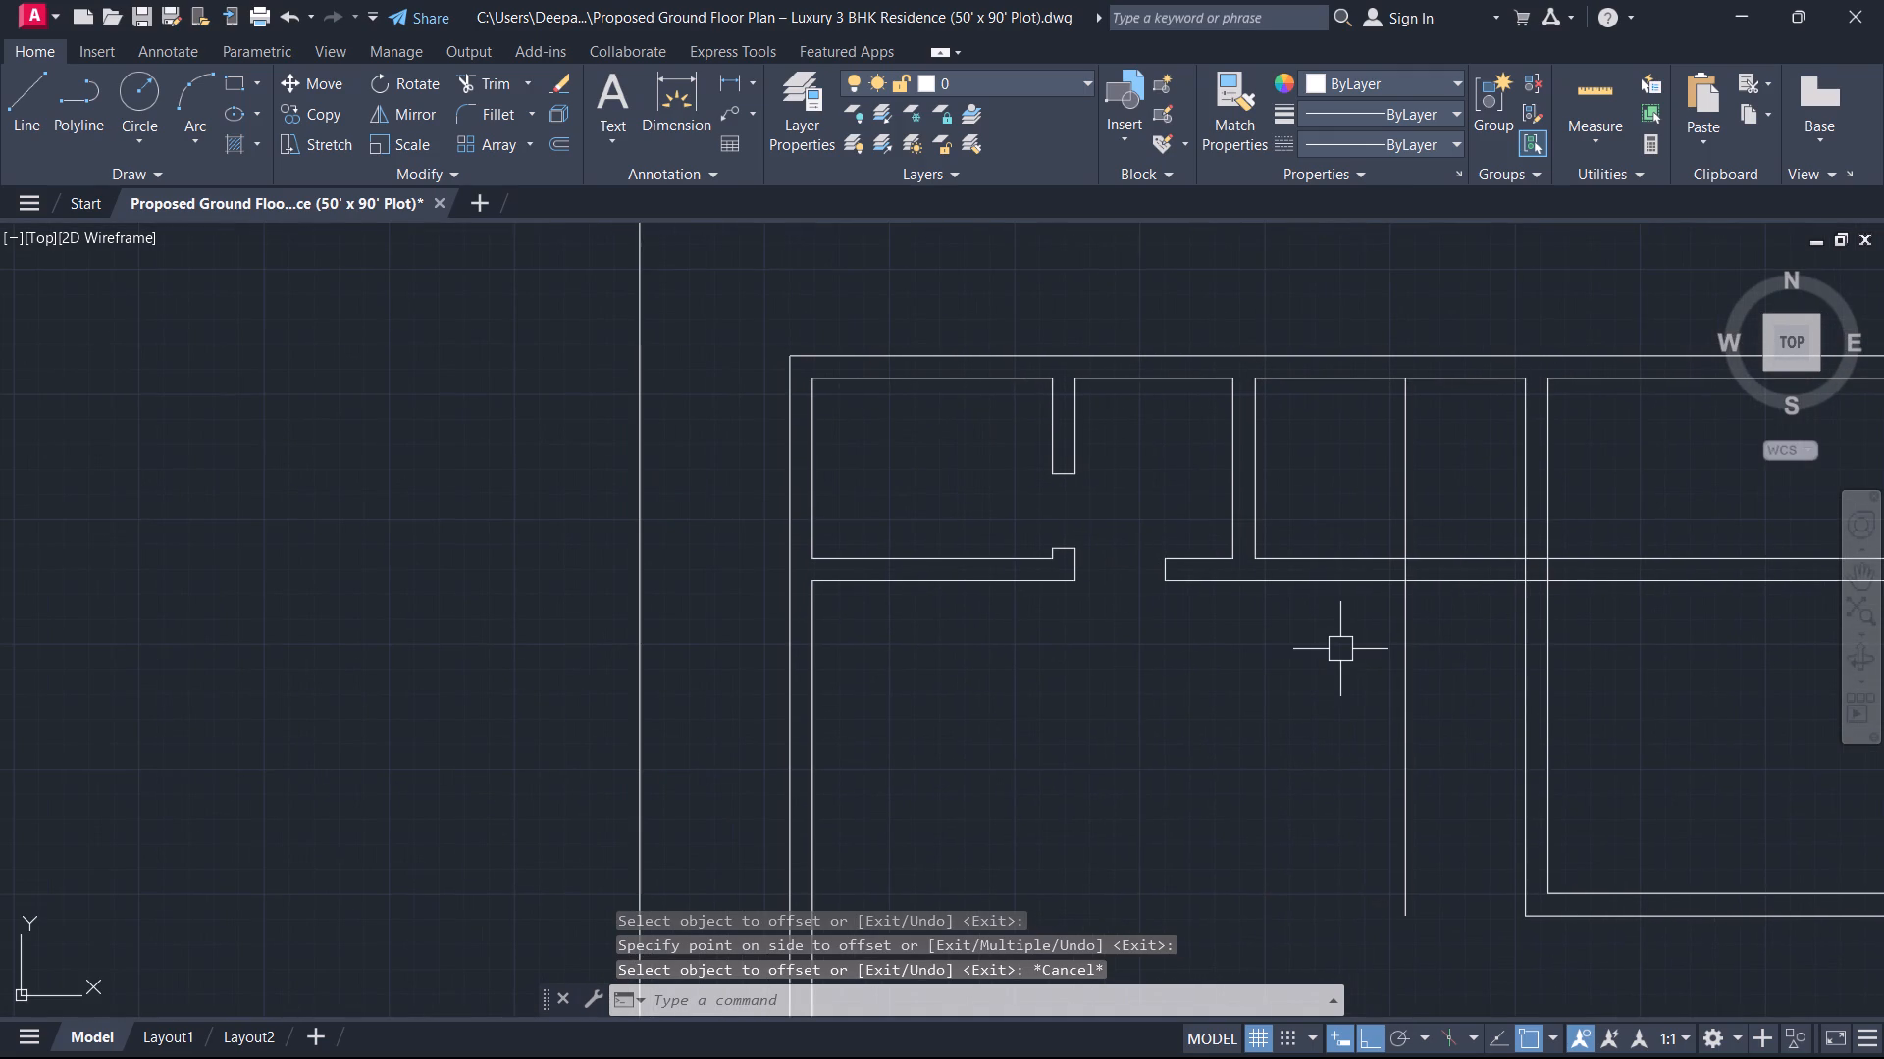
{"action": "type", "text": "tr"}
{"action": "key", "text": "space"}
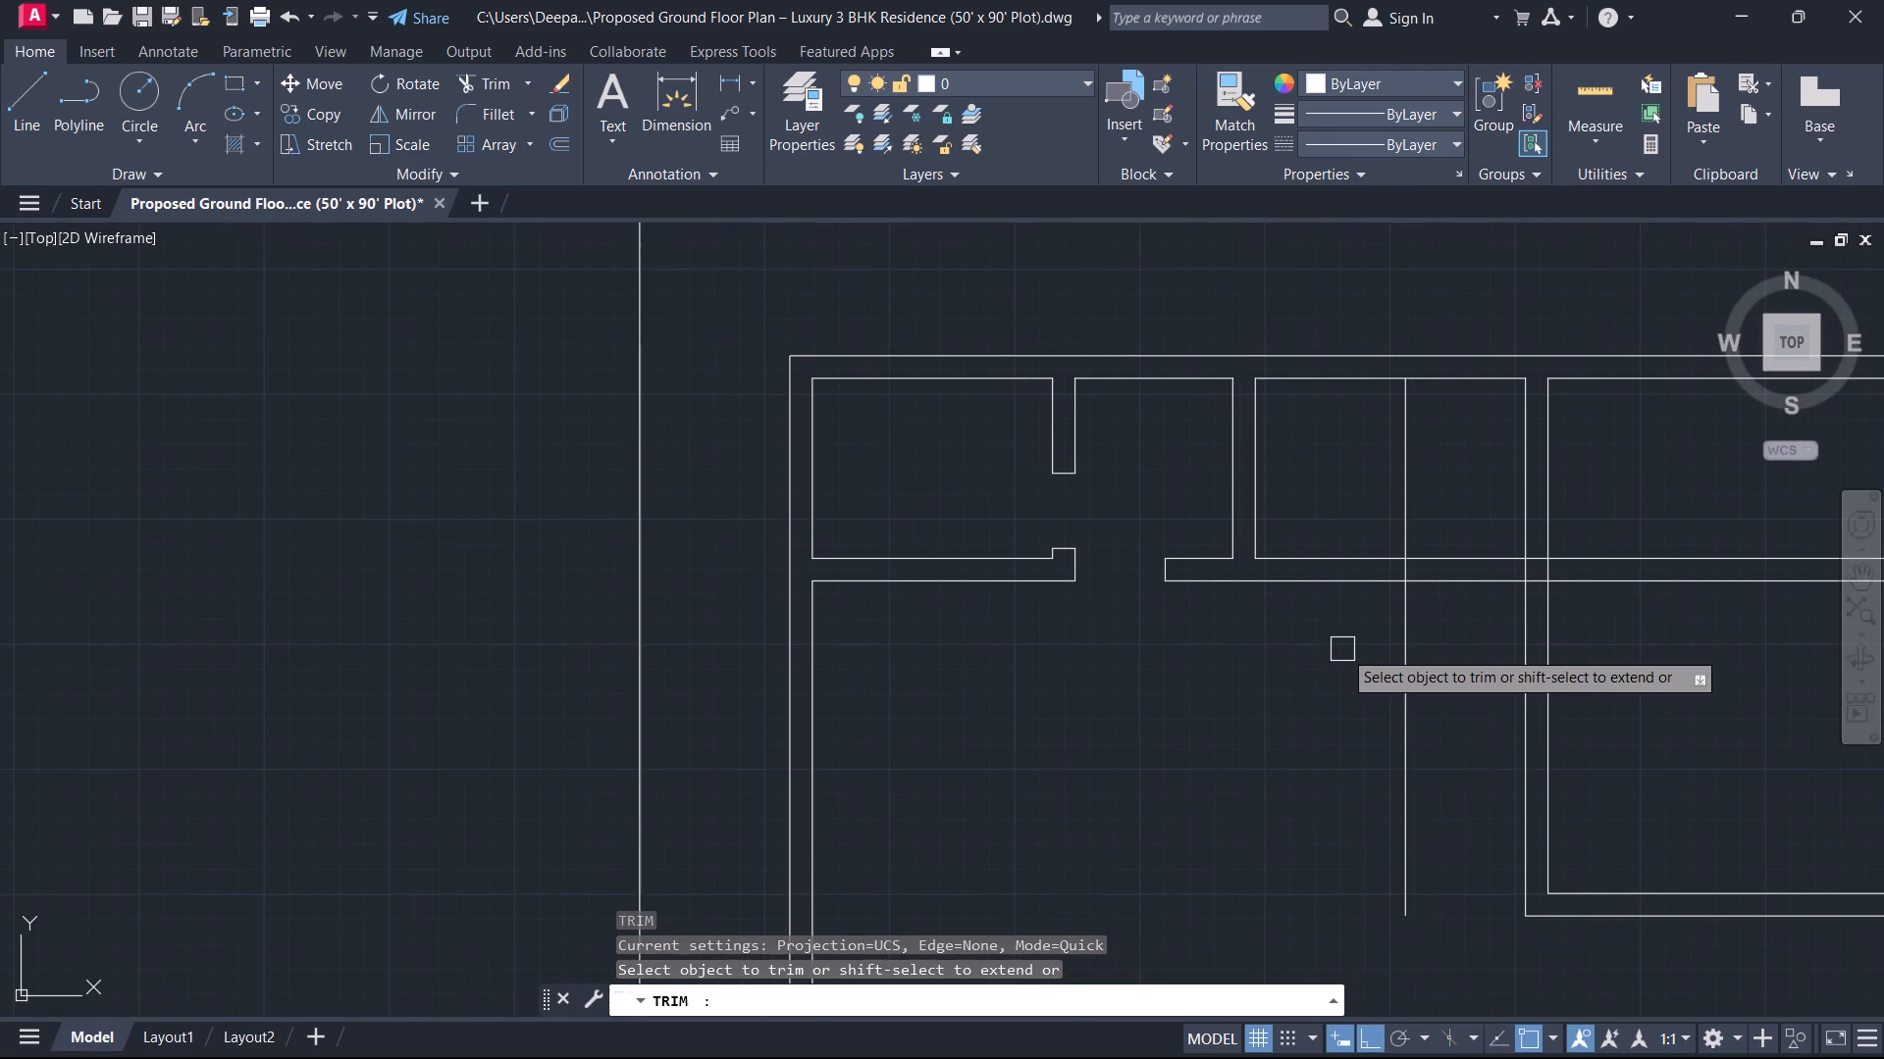
{"action": "scroll", "coordinate": [1353, 373], "scroll_direction": "up", "scroll_amount": 1}
{"action": "left_click", "coordinate": [1431, 476]}
{"action": "scroll", "coordinate": [1415, 670], "scroll_direction": "up", "scroll_amount": 2}
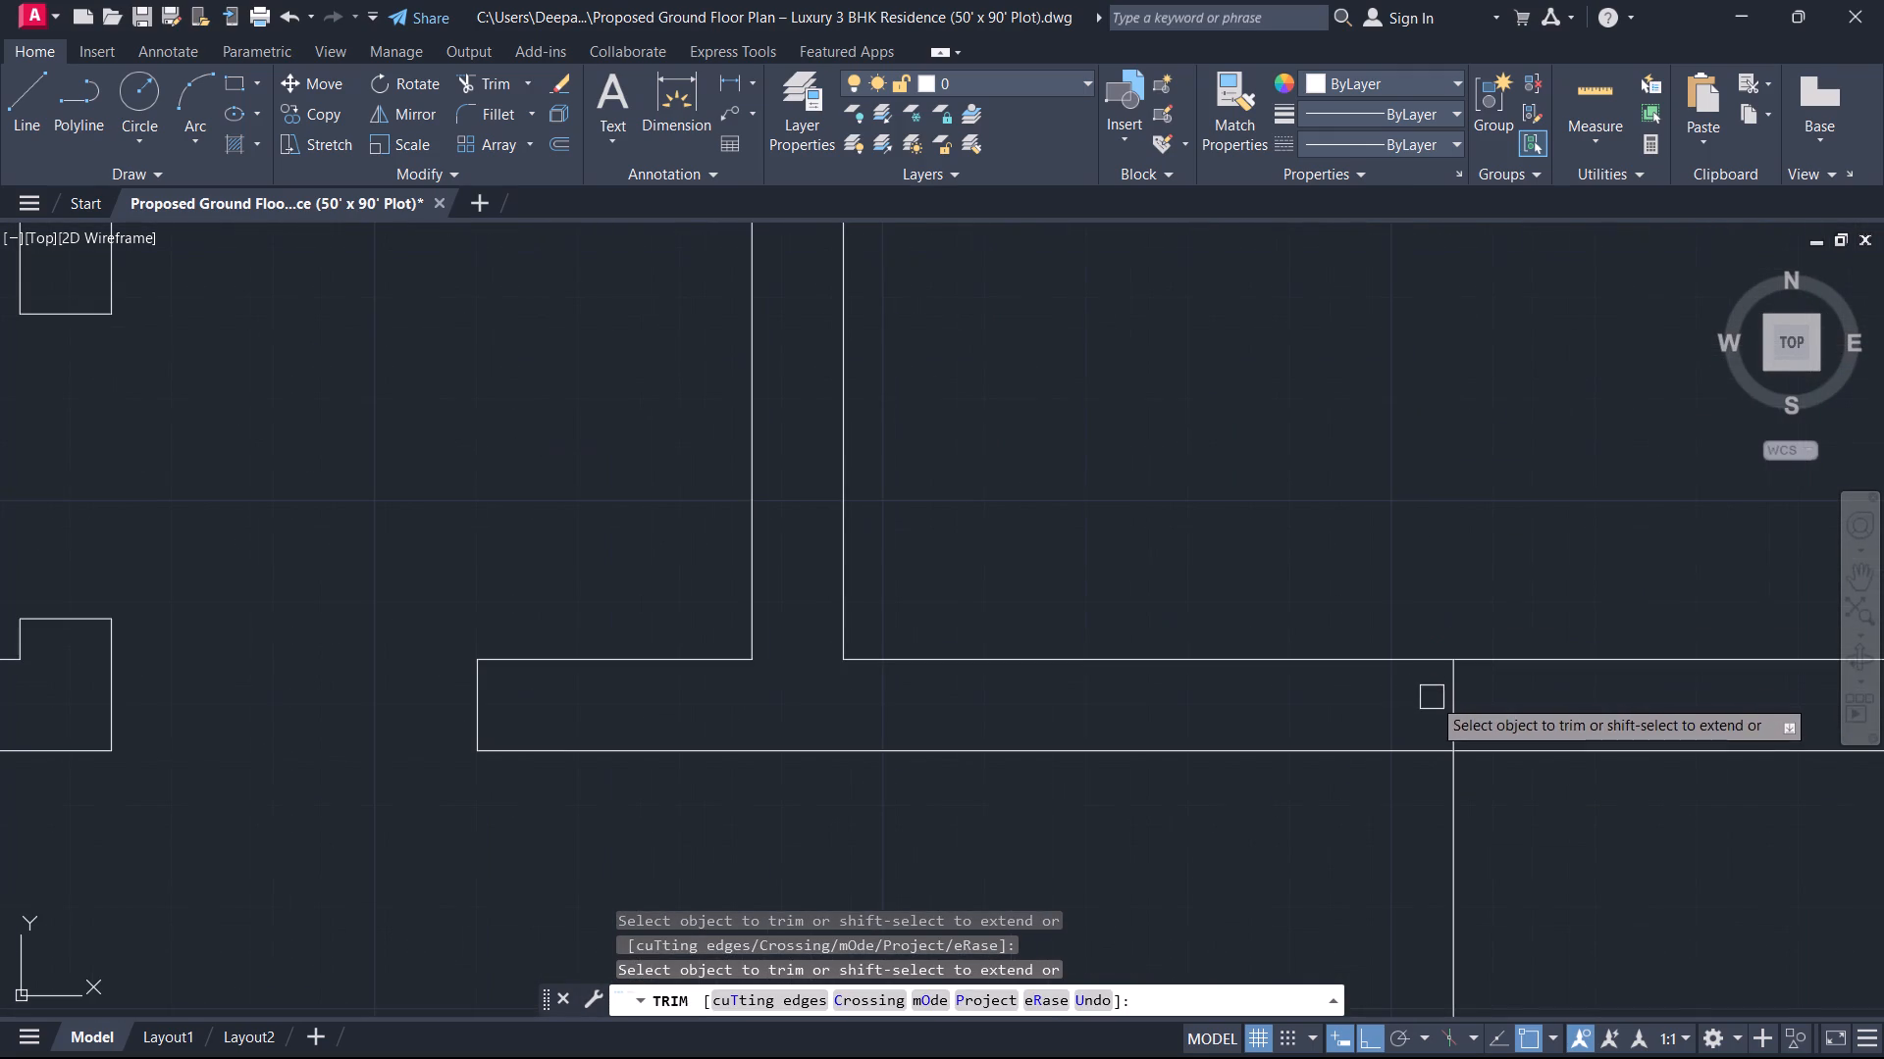
{"action": "left_click", "coordinate": [1435, 698]}
{"action": "left_click", "coordinate": [1491, 705]}
{"action": "scroll", "coordinate": [1439, 675], "scroll_direction": "down", "scroll_amount": 2}
{"action": "scroll", "coordinate": [1436, 672], "scroll_direction": "up", "scroll_amount": 1}
{"action": "scroll", "coordinate": [1434, 670], "scroll_direction": "down", "scroll_amount": 4}
{"action": "right_click_drag", "start_coordinate": [1362, 575], "coordinate": [1367, 583]}
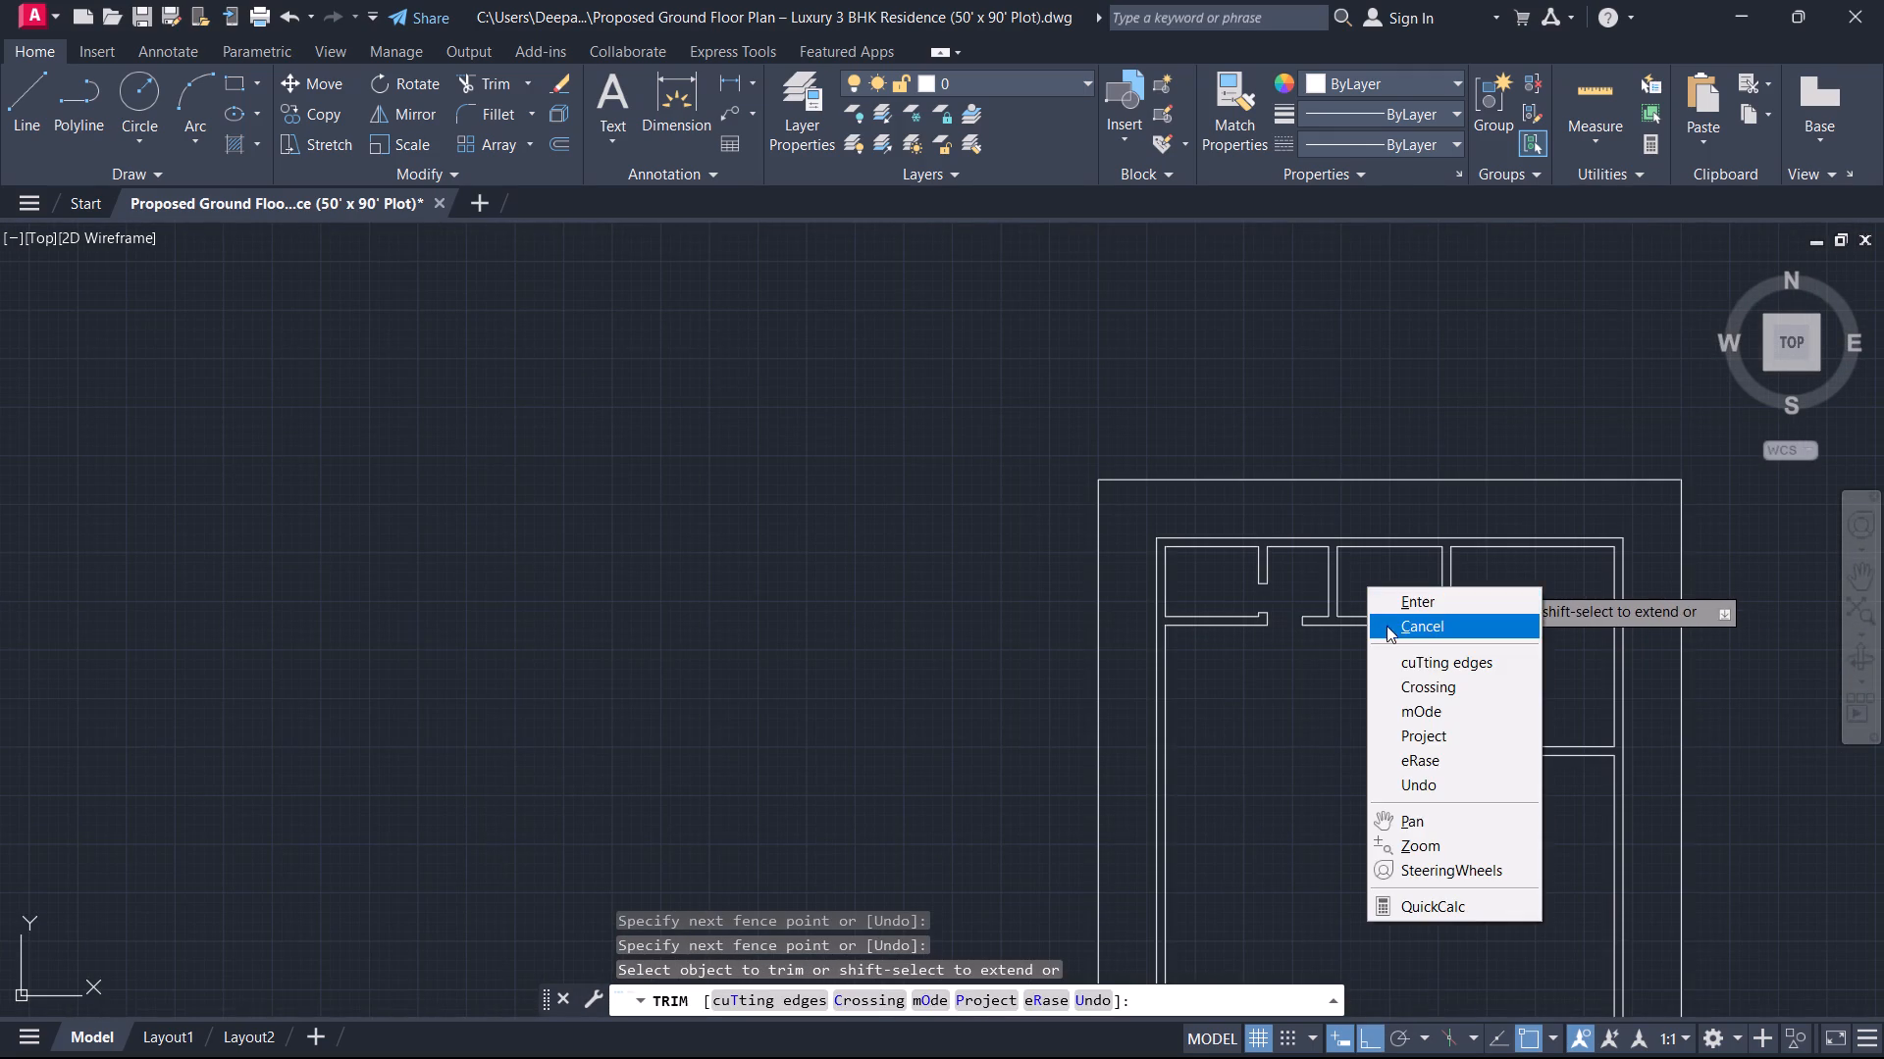
{"action": "left_click", "coordinate": [1389, 627]}
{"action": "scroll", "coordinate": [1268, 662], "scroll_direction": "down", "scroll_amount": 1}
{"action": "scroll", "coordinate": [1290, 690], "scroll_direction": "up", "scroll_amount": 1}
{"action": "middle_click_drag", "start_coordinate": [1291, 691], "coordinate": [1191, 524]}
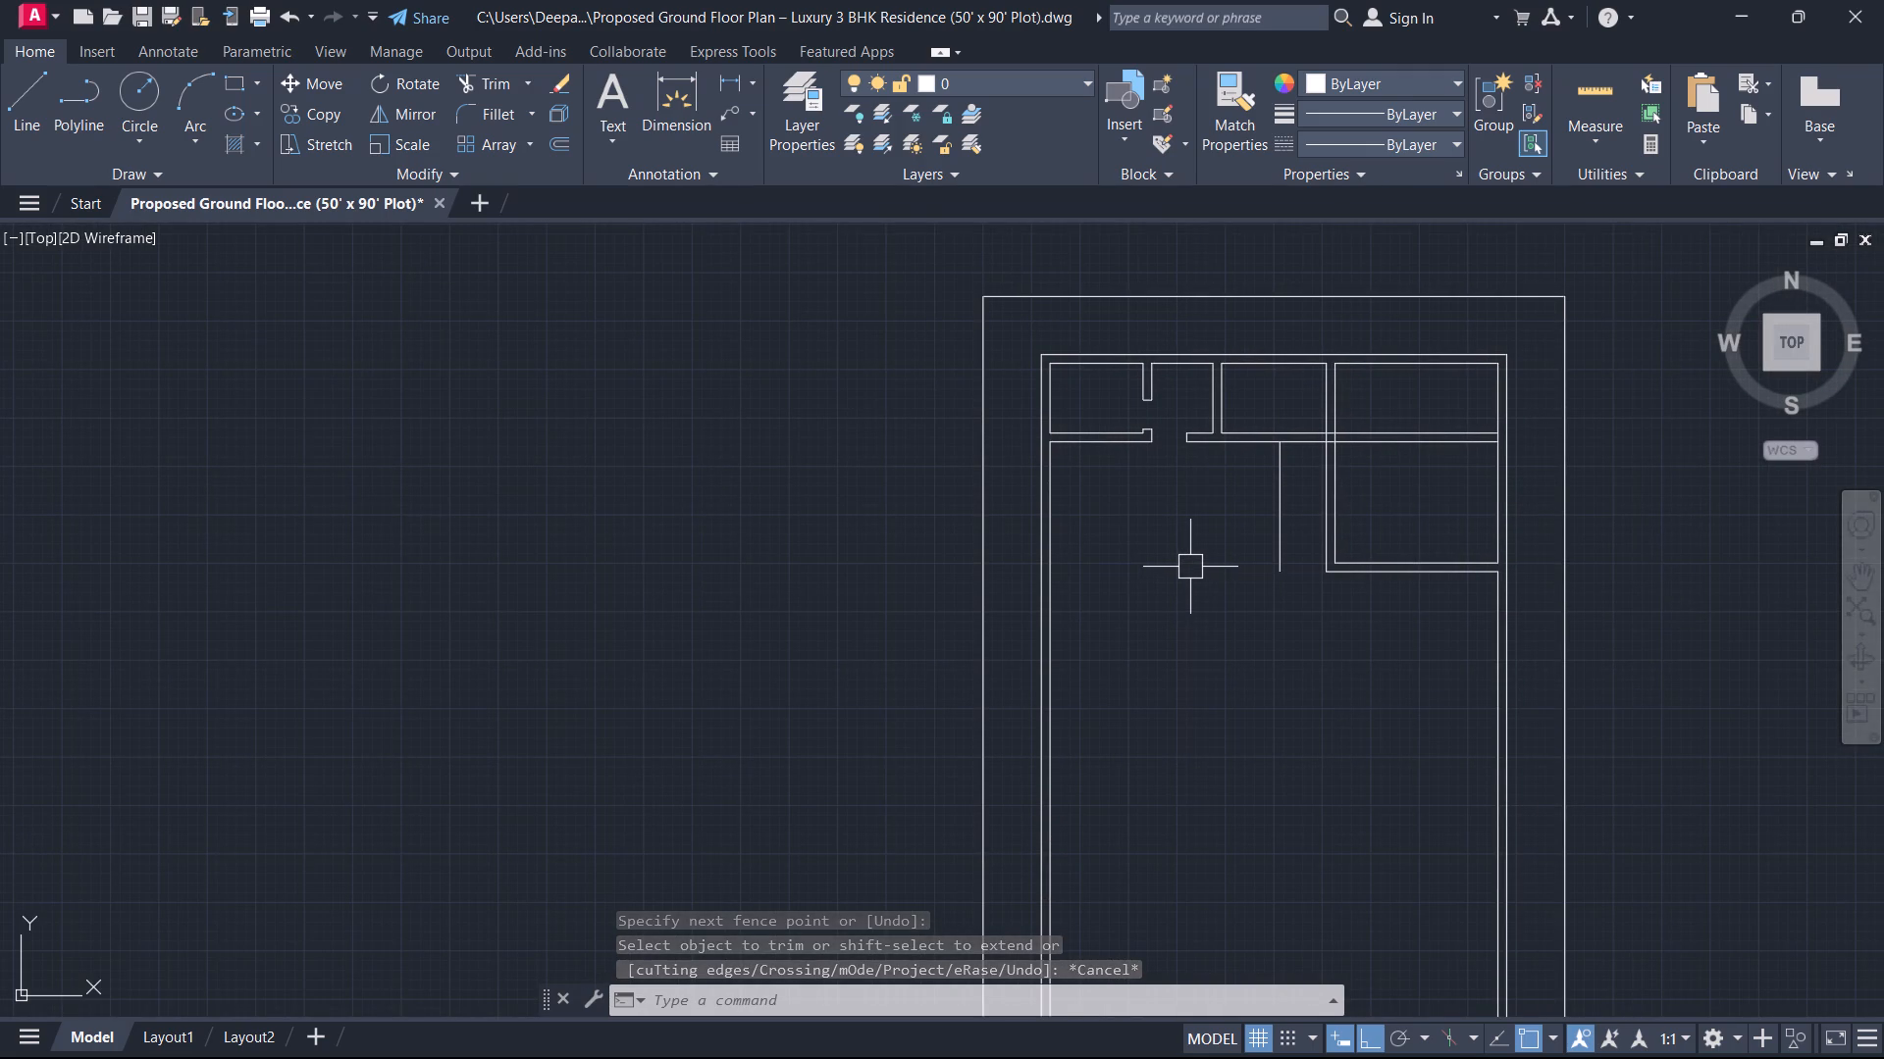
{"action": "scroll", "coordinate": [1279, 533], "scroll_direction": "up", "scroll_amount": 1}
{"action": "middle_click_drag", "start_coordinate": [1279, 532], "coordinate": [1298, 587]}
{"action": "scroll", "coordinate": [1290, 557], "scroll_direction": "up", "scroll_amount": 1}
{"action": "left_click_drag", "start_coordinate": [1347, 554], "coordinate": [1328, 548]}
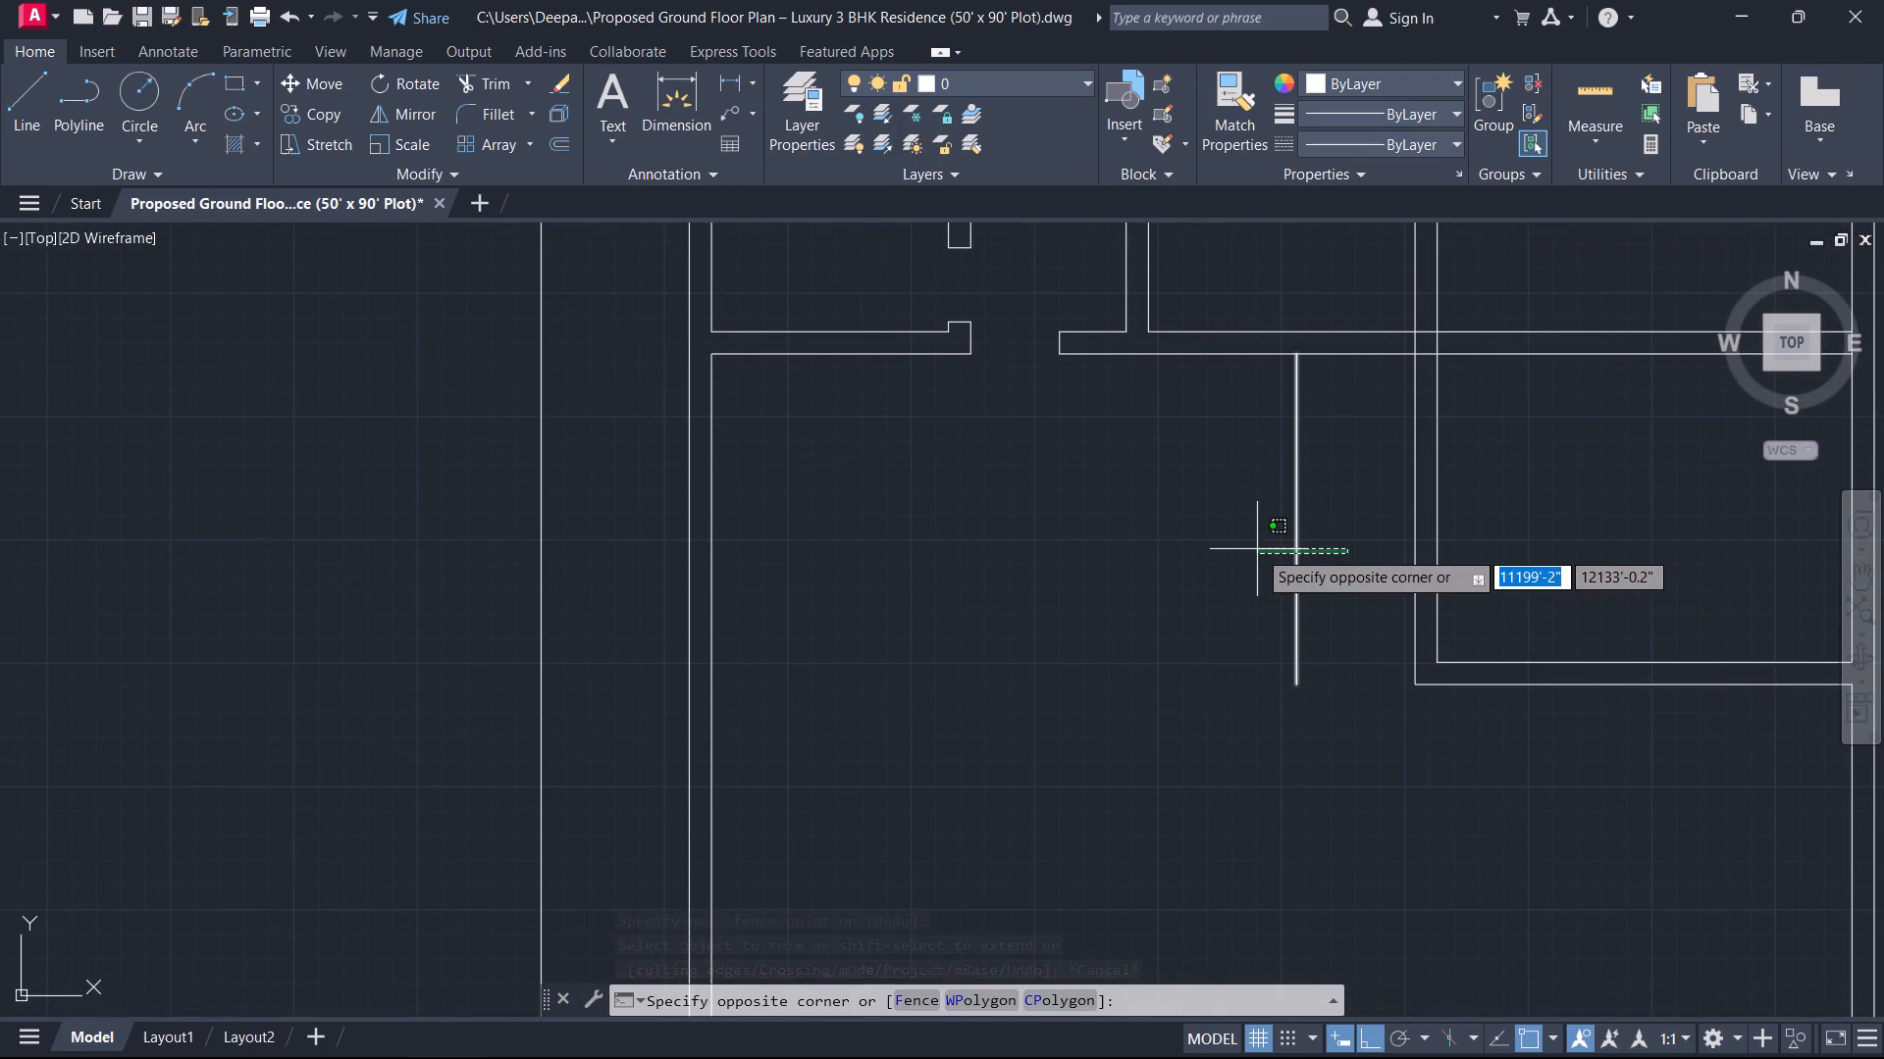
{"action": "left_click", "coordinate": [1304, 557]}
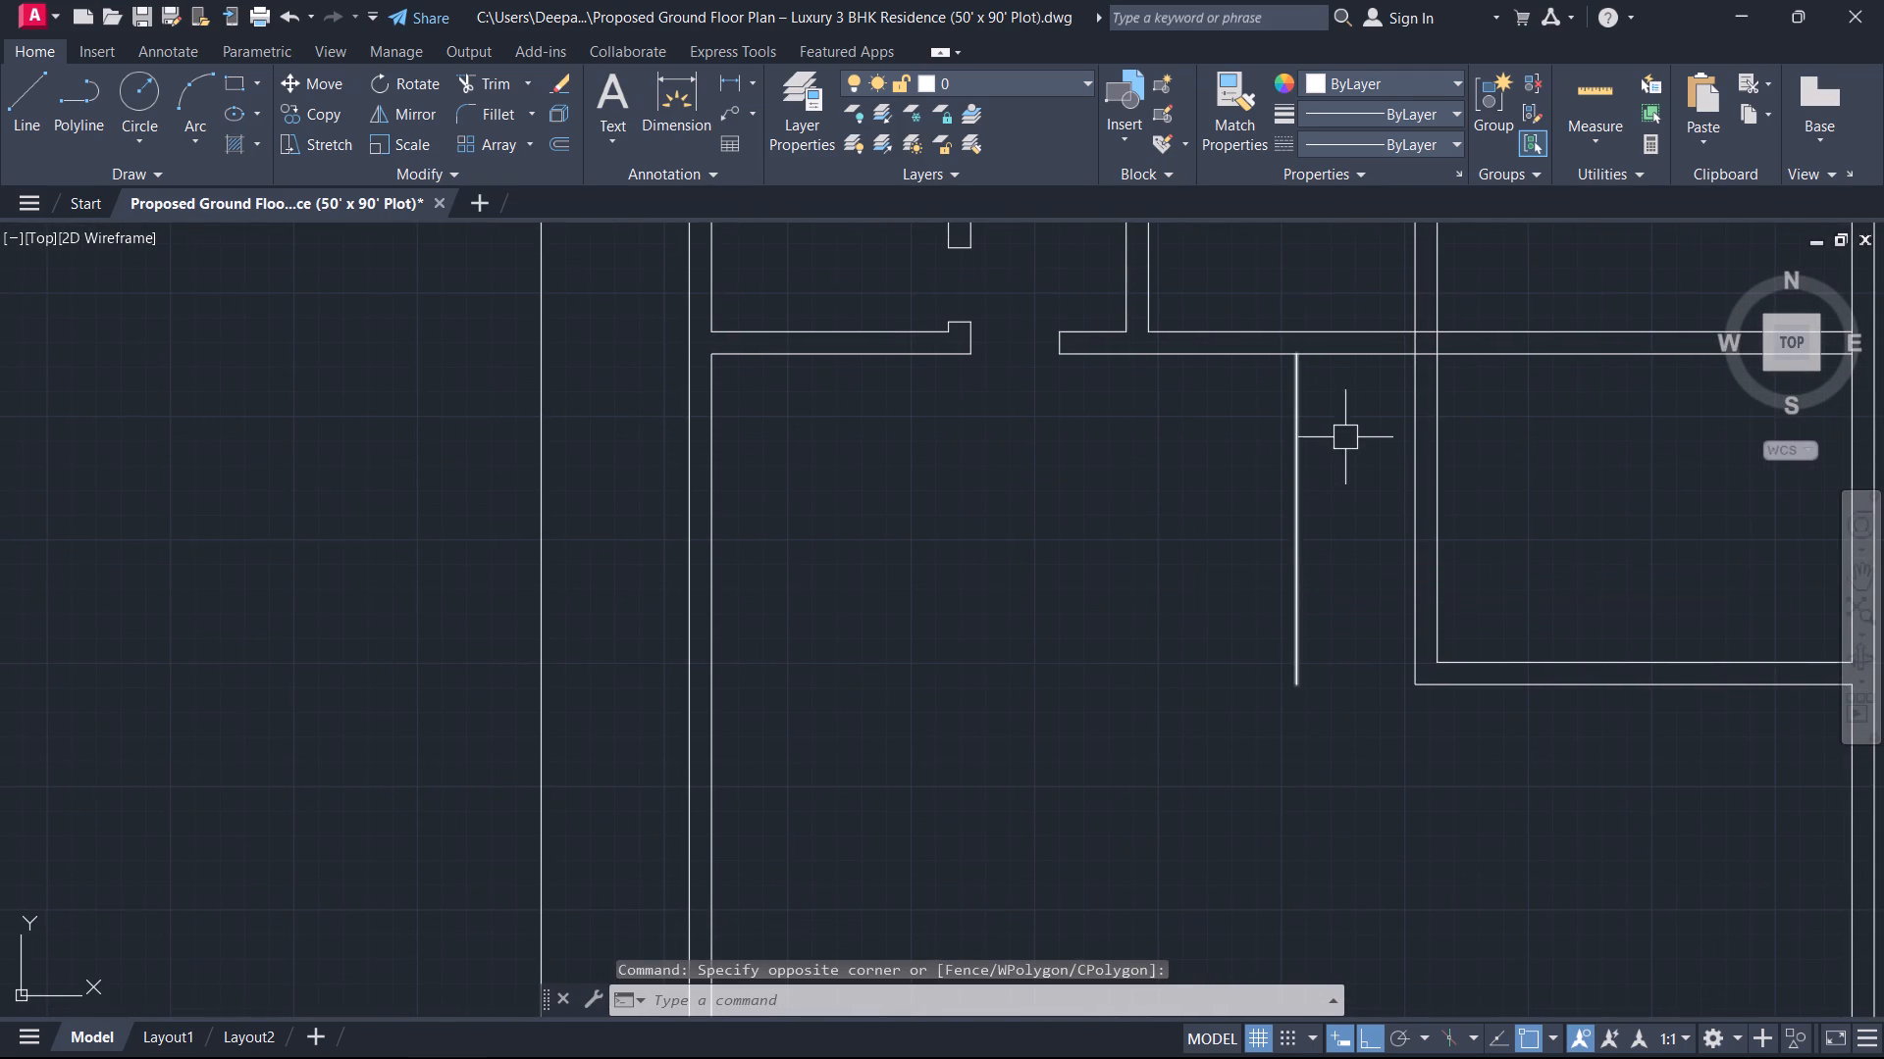
Add a multiline text label reading BATH inside the north-west corner room of the top row.
{"action": "type", "text": "t"}
{"action": "key", "text": "space"}
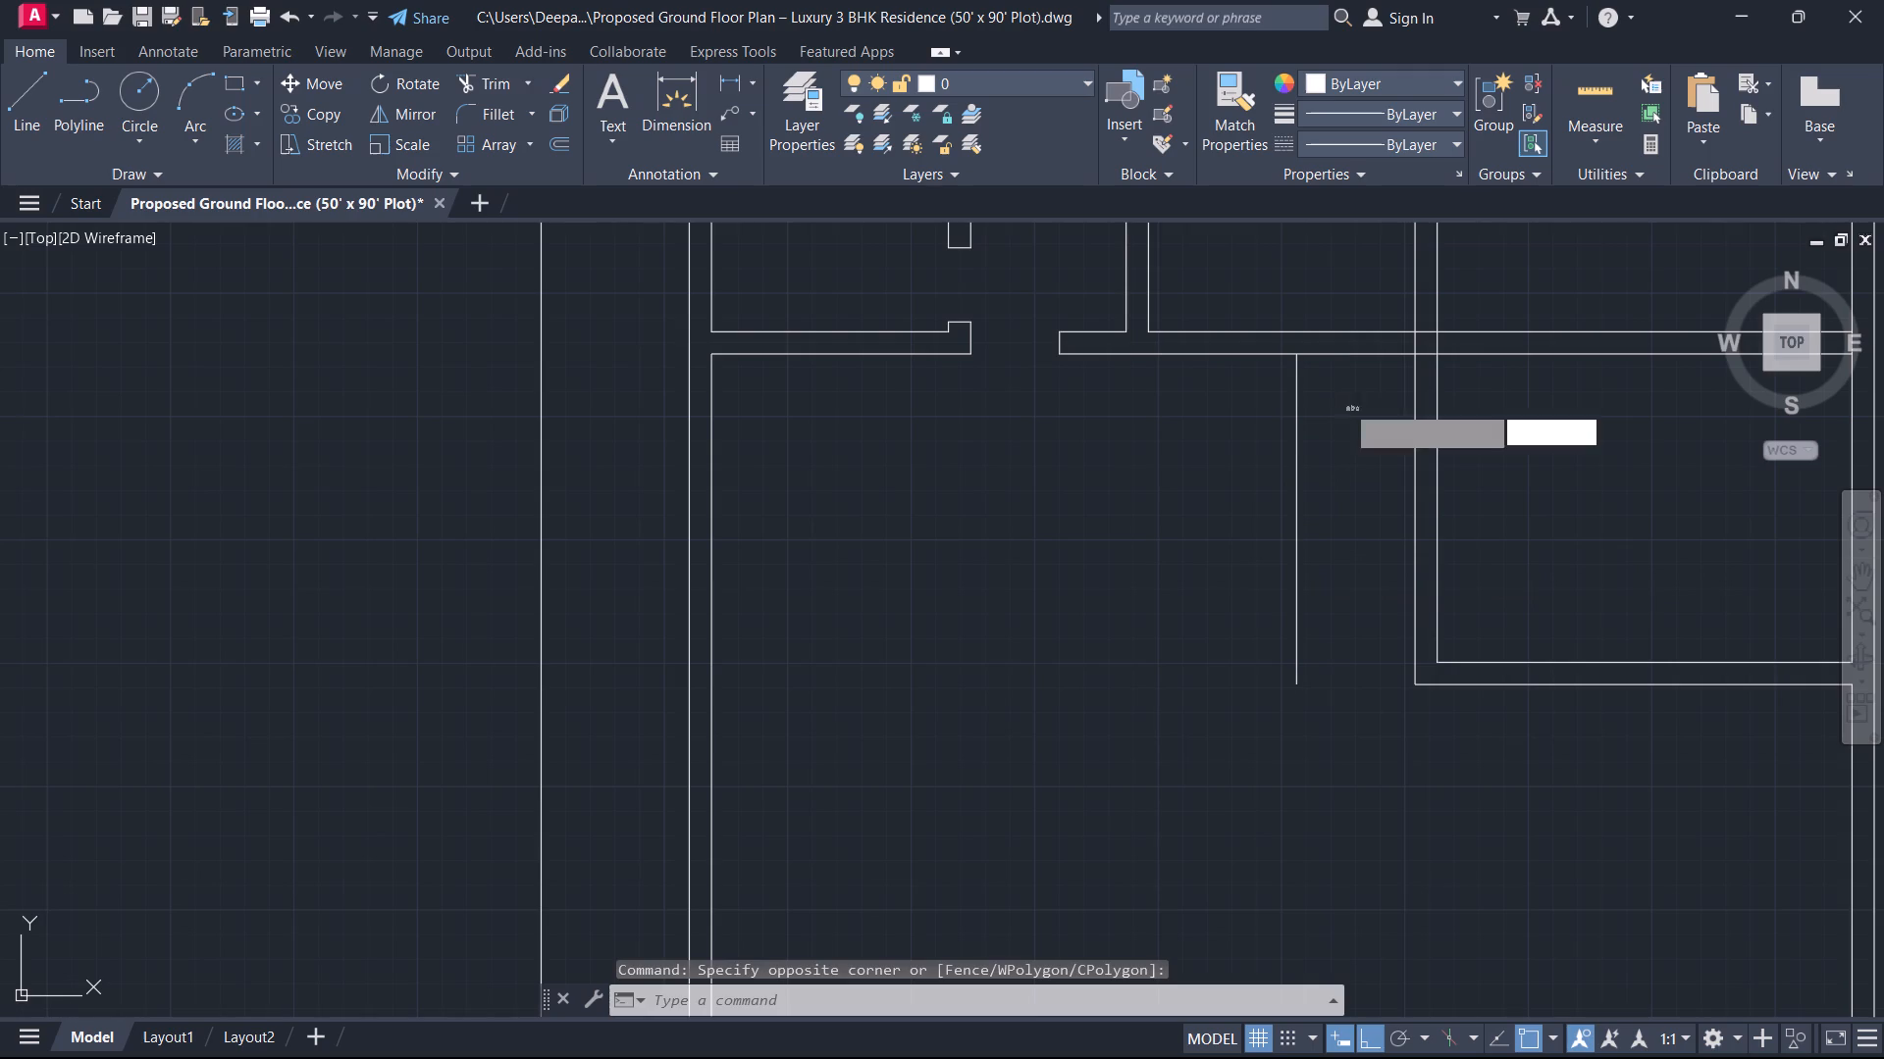
{"action": "scroll", "coordinate": [1018, 459], "scroll_direction": "down", "scroll_amount": 2}
{"action": "middle_click_drag", "start_coordinate": [1018, 459], "coordinate": [1107, 703]}
{"action": "scroll", "coordinate": [1018, 460], "scroll_direction": "up", "scroll_amount": 1}
{"action": "scroll", "coordinate": [1044, 613], "scroll_direction": "up", "scroll_amount": 3}
{"action": "middle_click_drag", "start_coordinate": [795, 425], "coordinate": [1025, 623]}
{"action": "left_click_drag", "start_coordinate": [917, 547], "coordinate": [937, 566]}
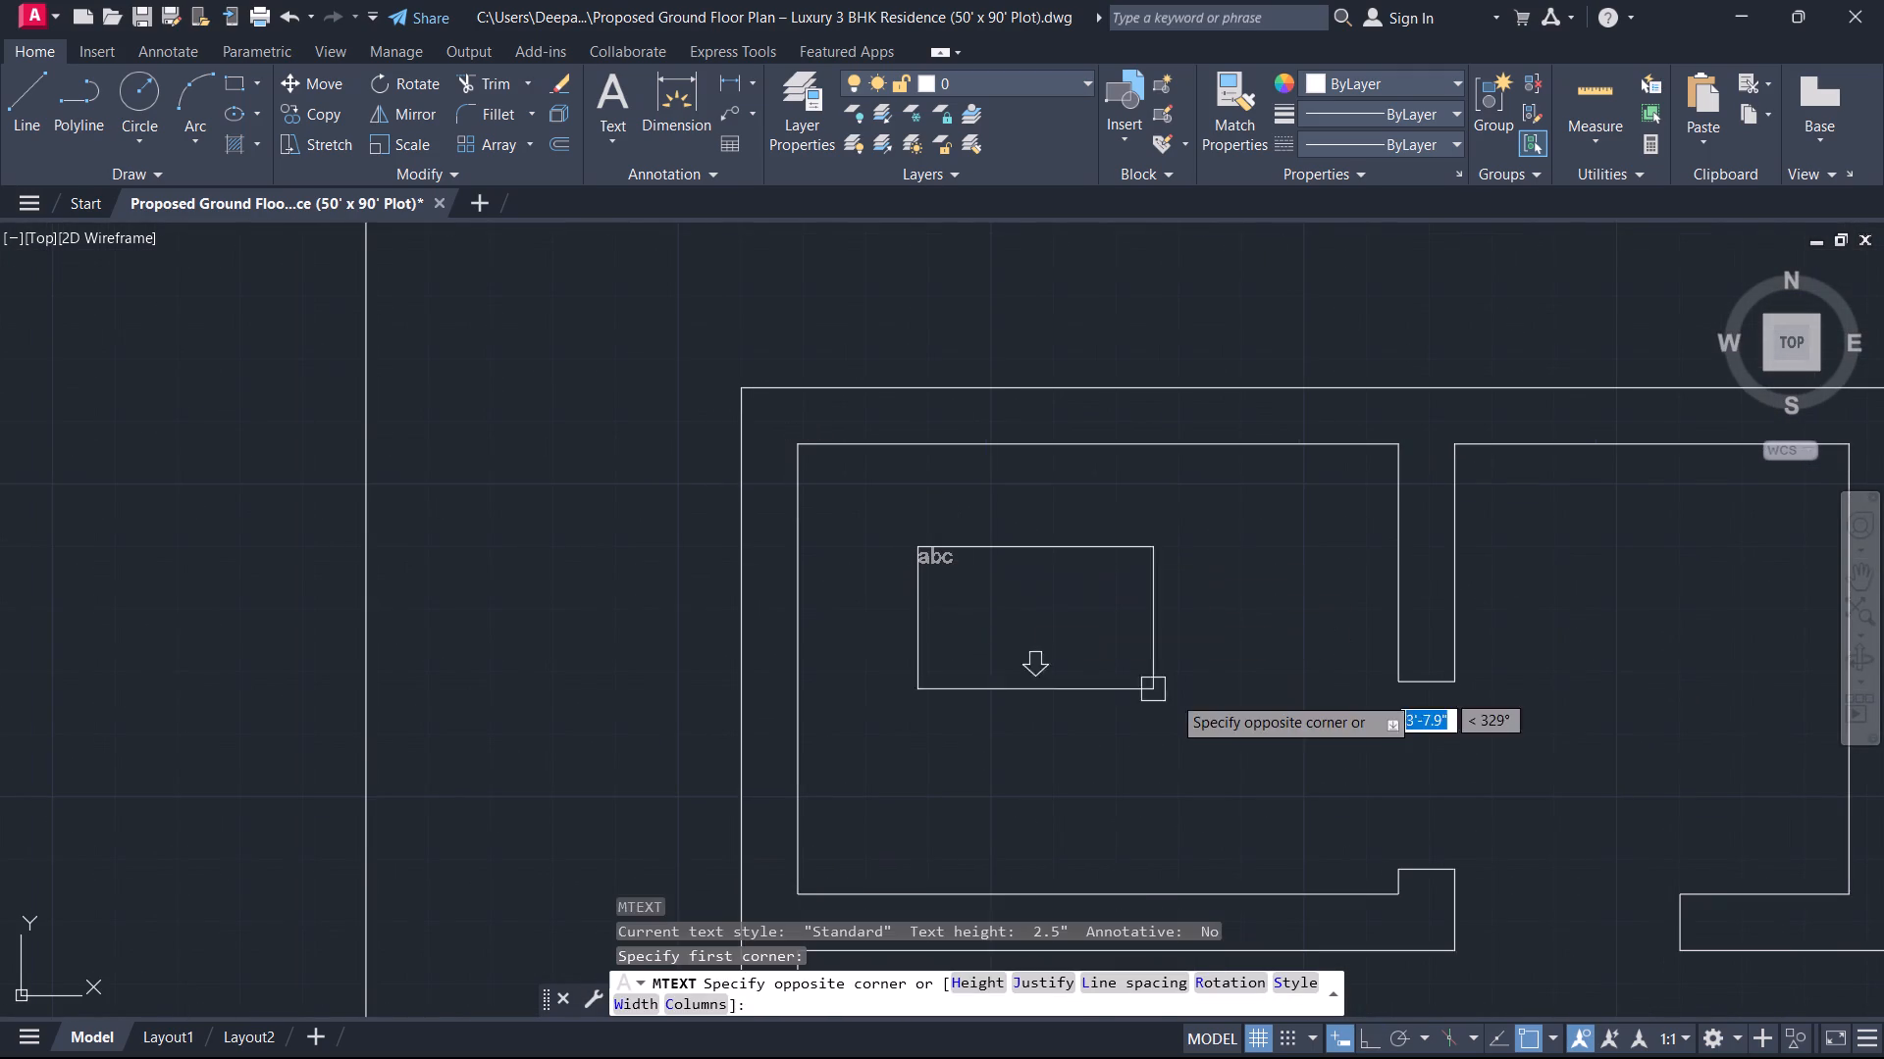
{"action": "left_click", "coordinate": [1228, 704]}
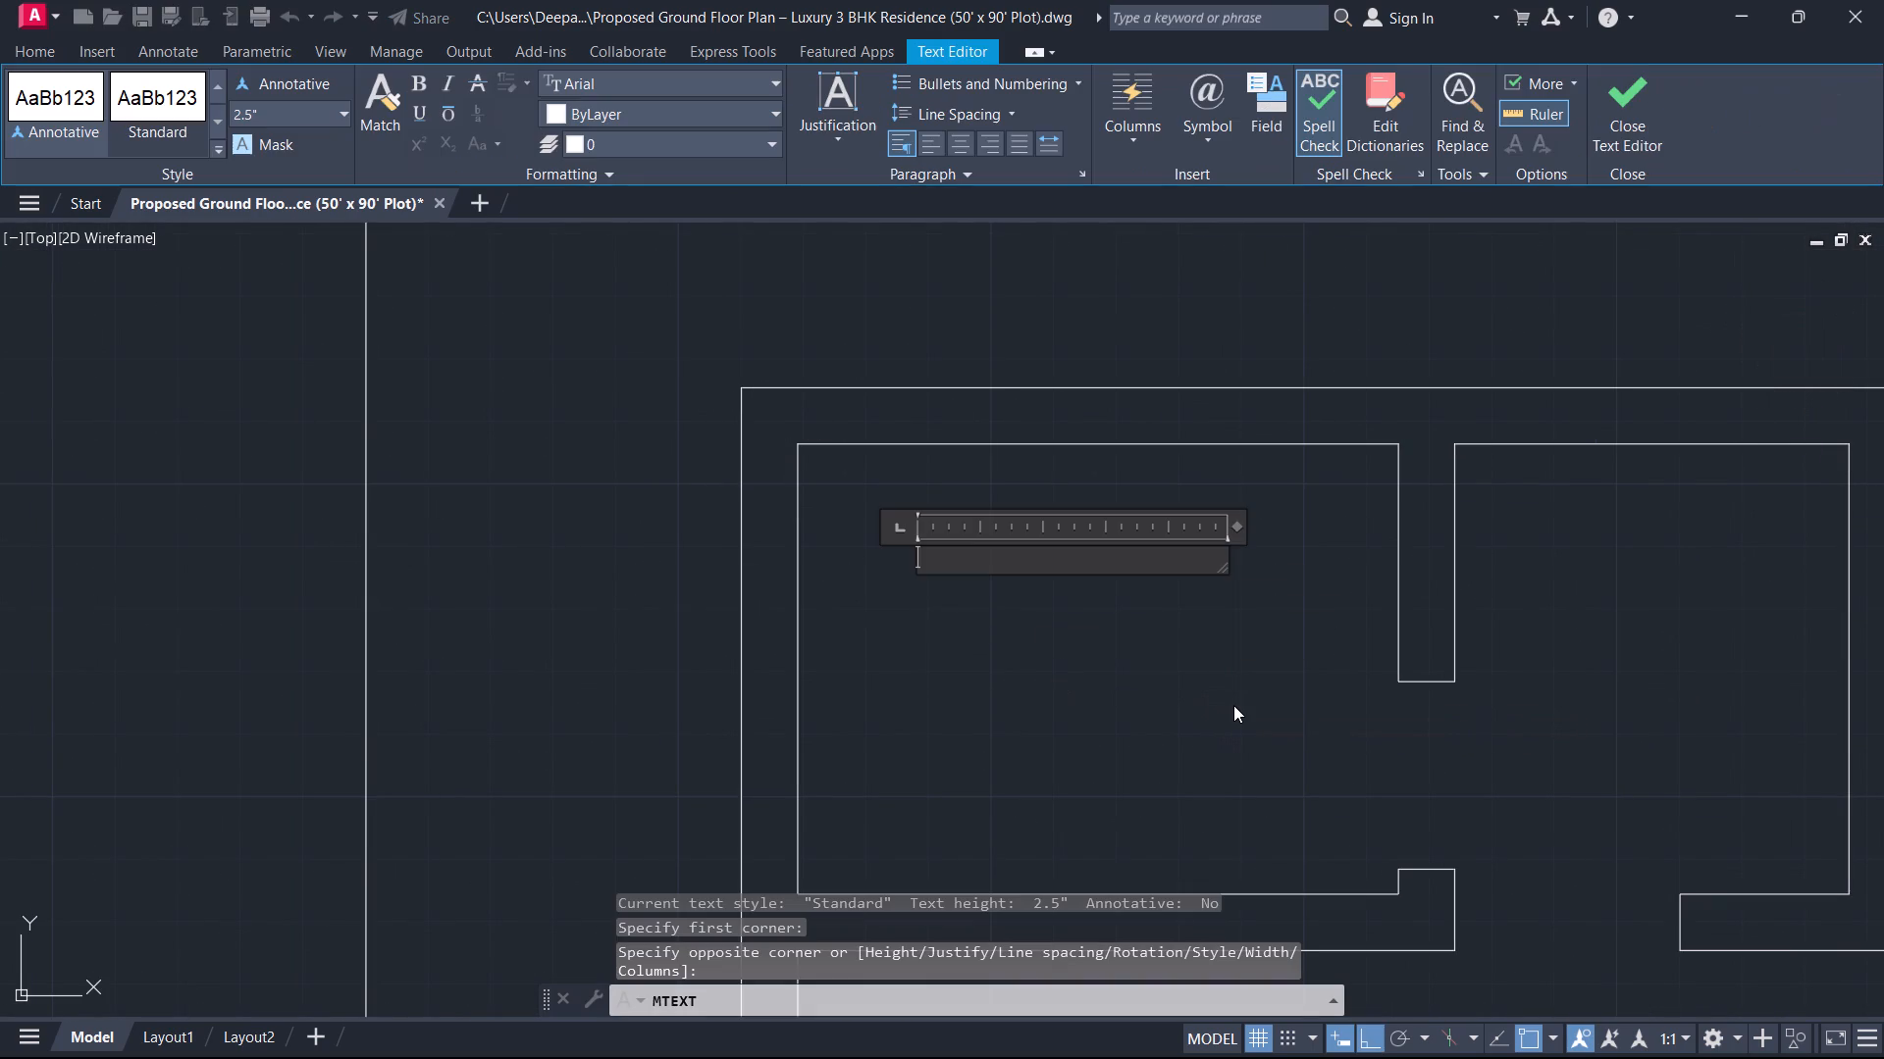
{"action": "type", "text": "BATH"}
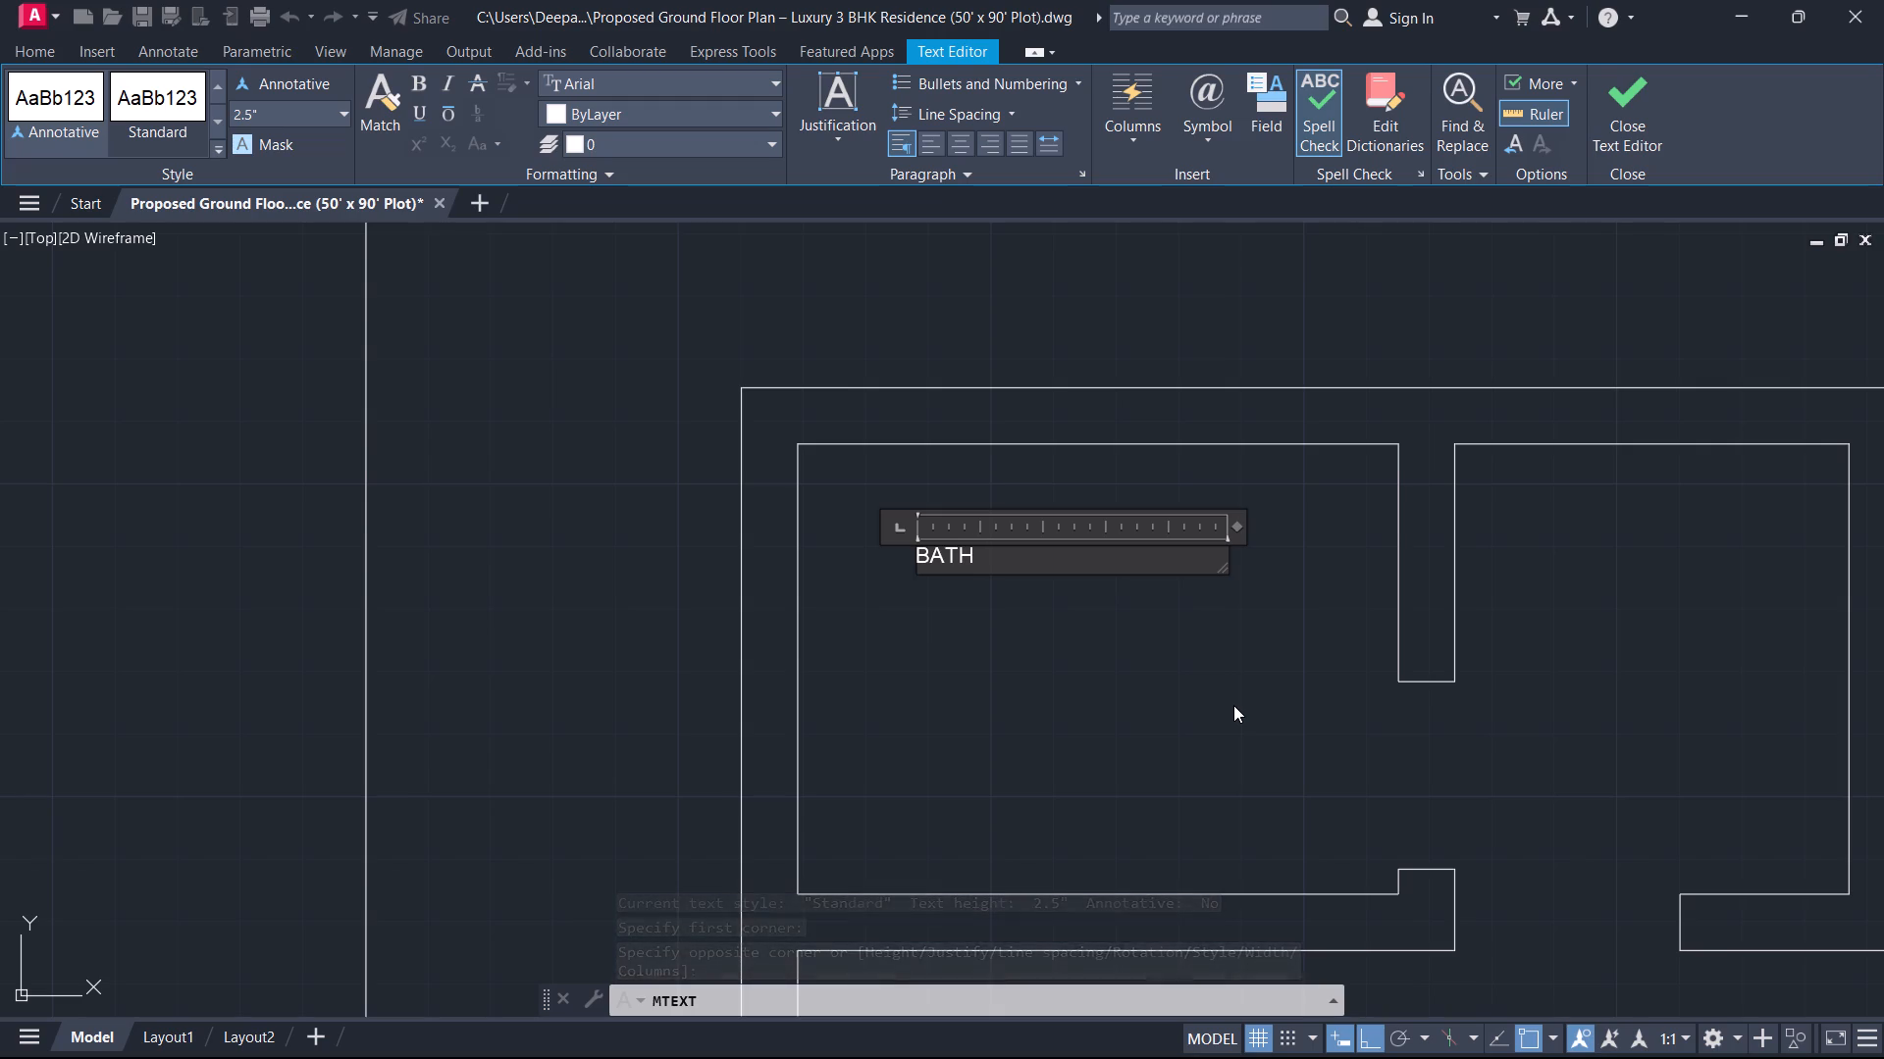
Set the whole BATH label's text height to 7" and finish the text edit.
{"action": "key", "text": "a"}
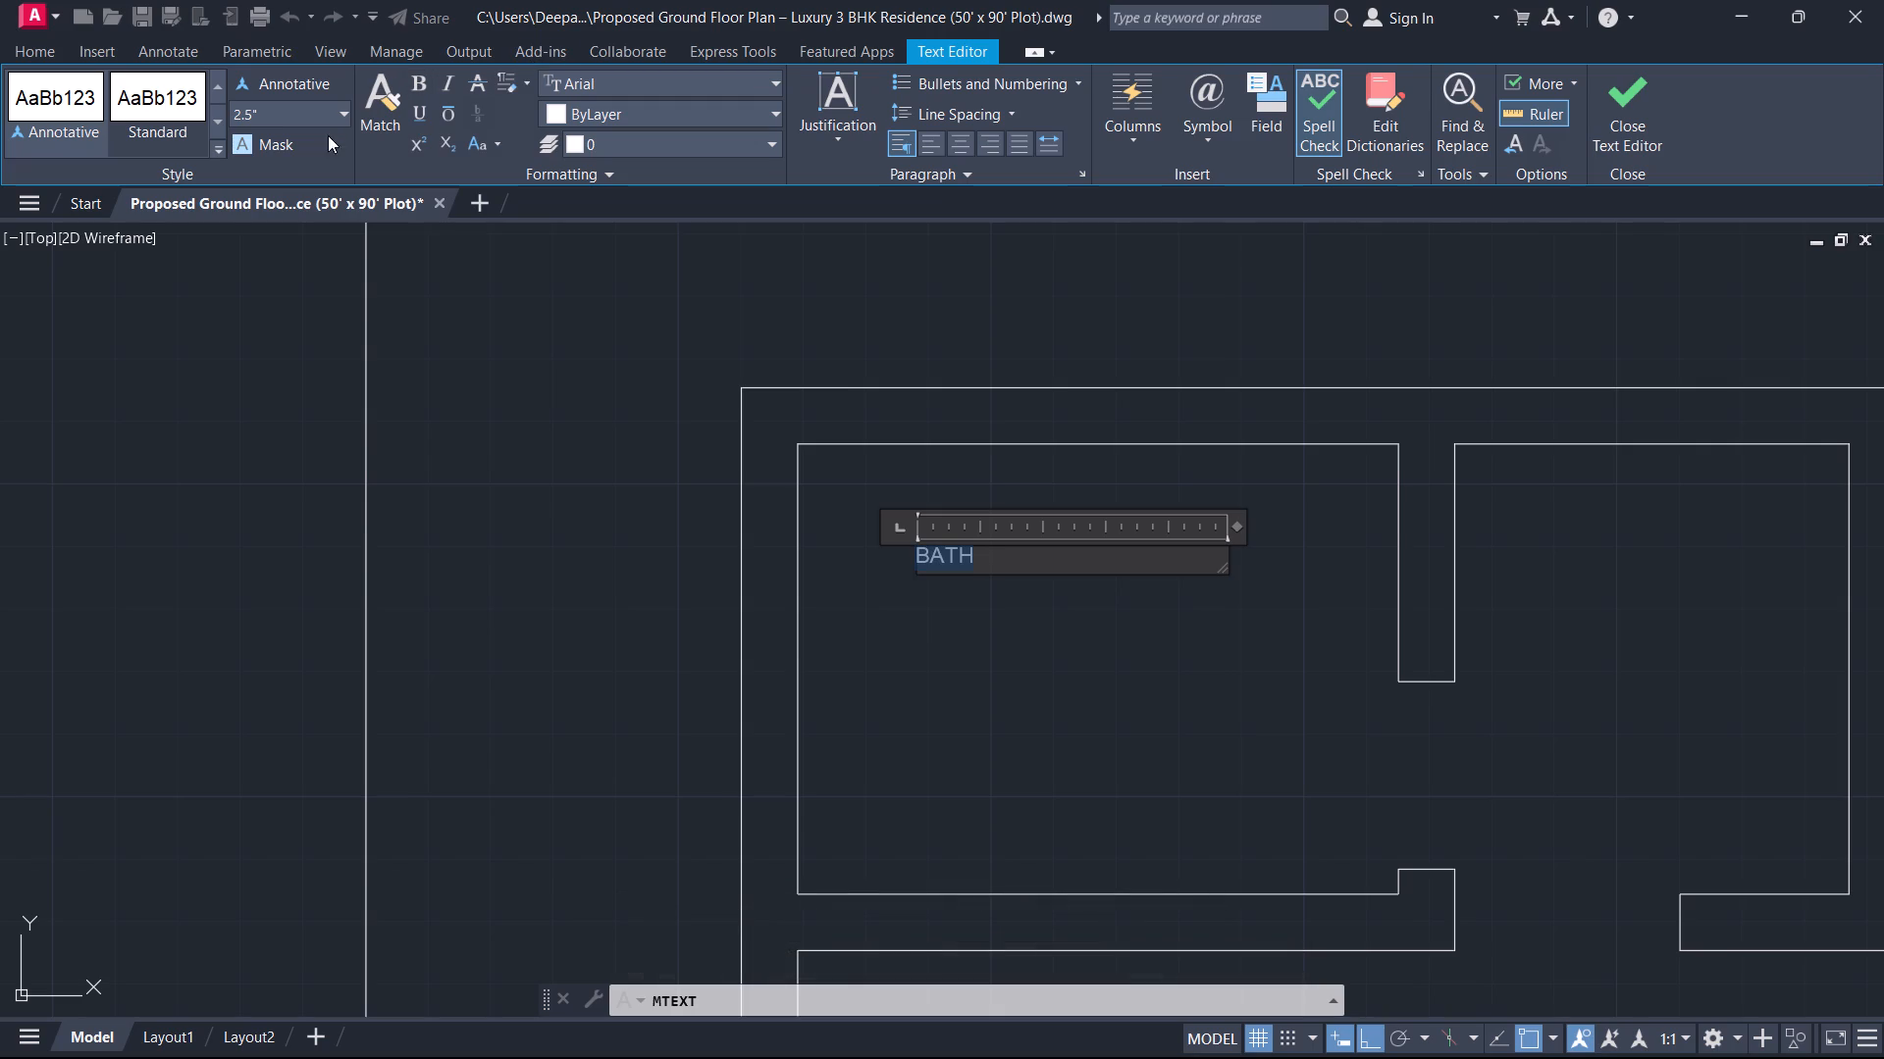
{"action": "left_click", "coordinate": [293, 119]}
{"action": "key", "text": "9"}
{"action": "key", "text": "BackSpace"}
{"action": "key", "text": "7"}
{"action": "key", "text": "Return"}
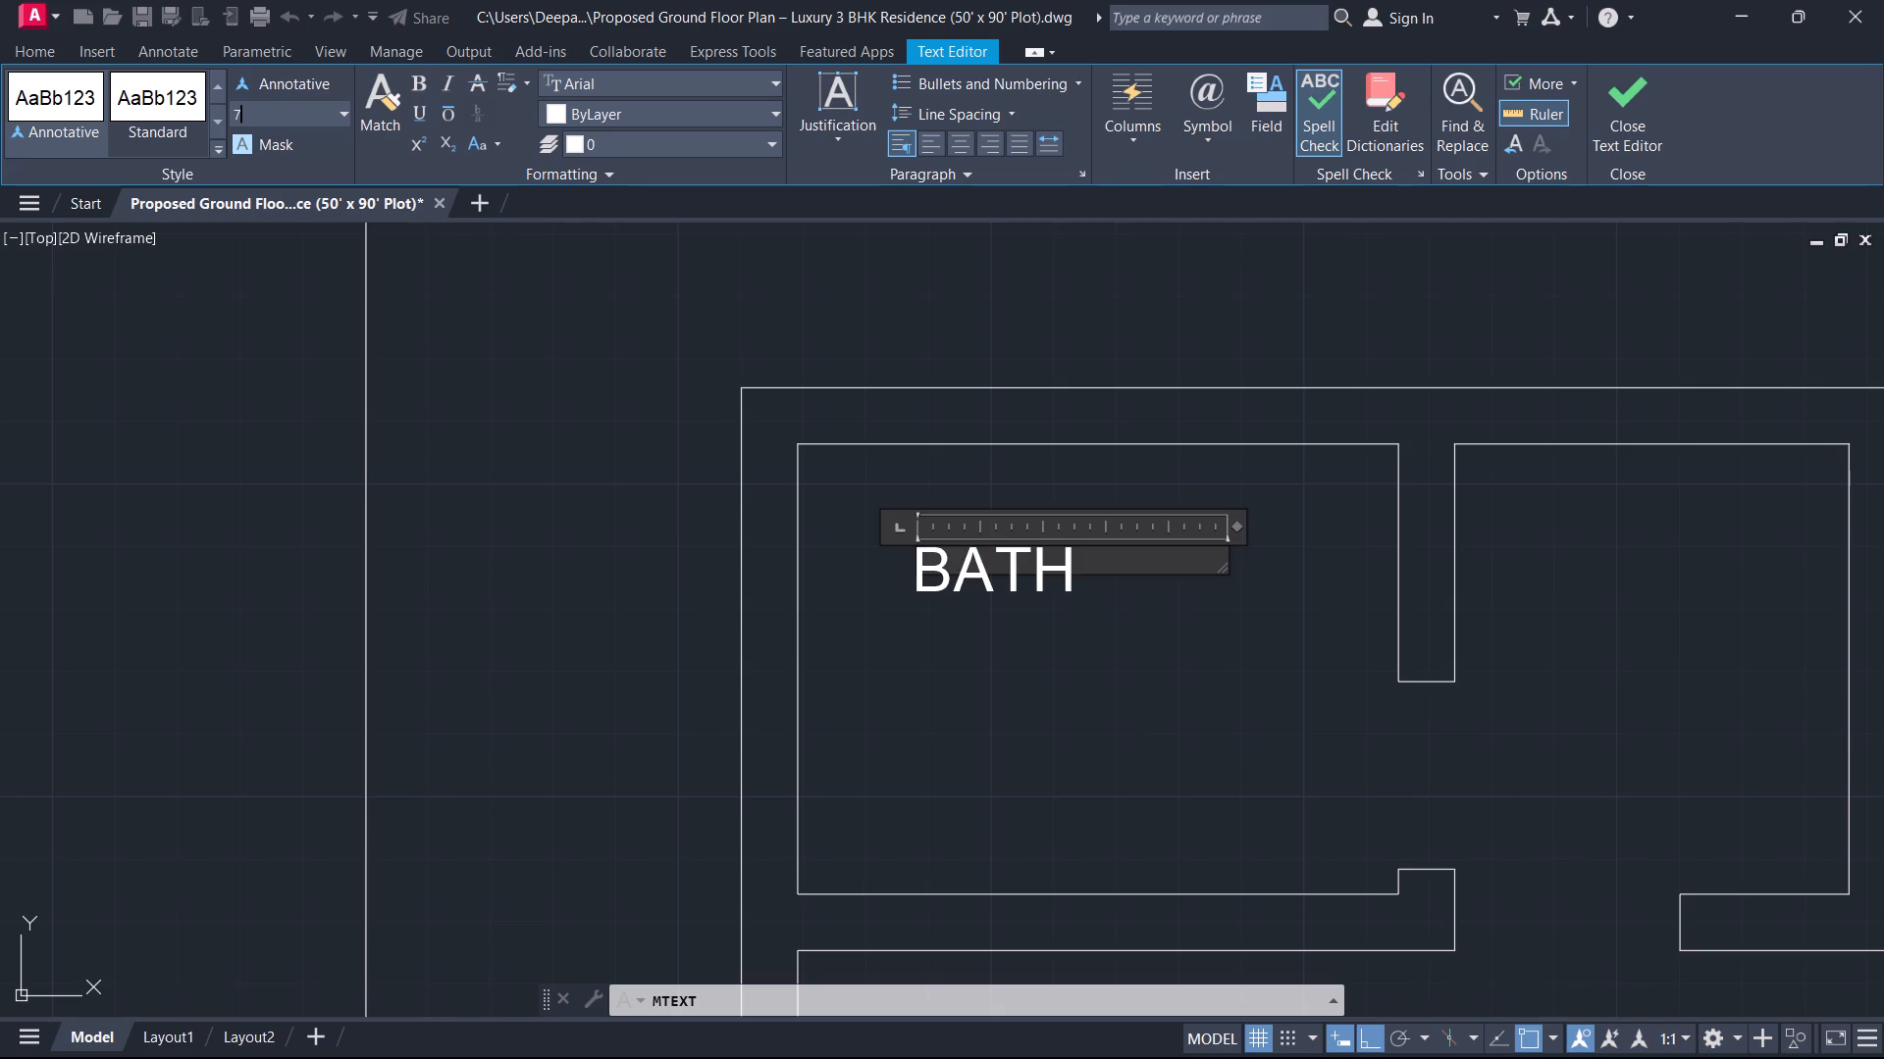
{"action": "left_click", "coordinate": [1646, 116]}
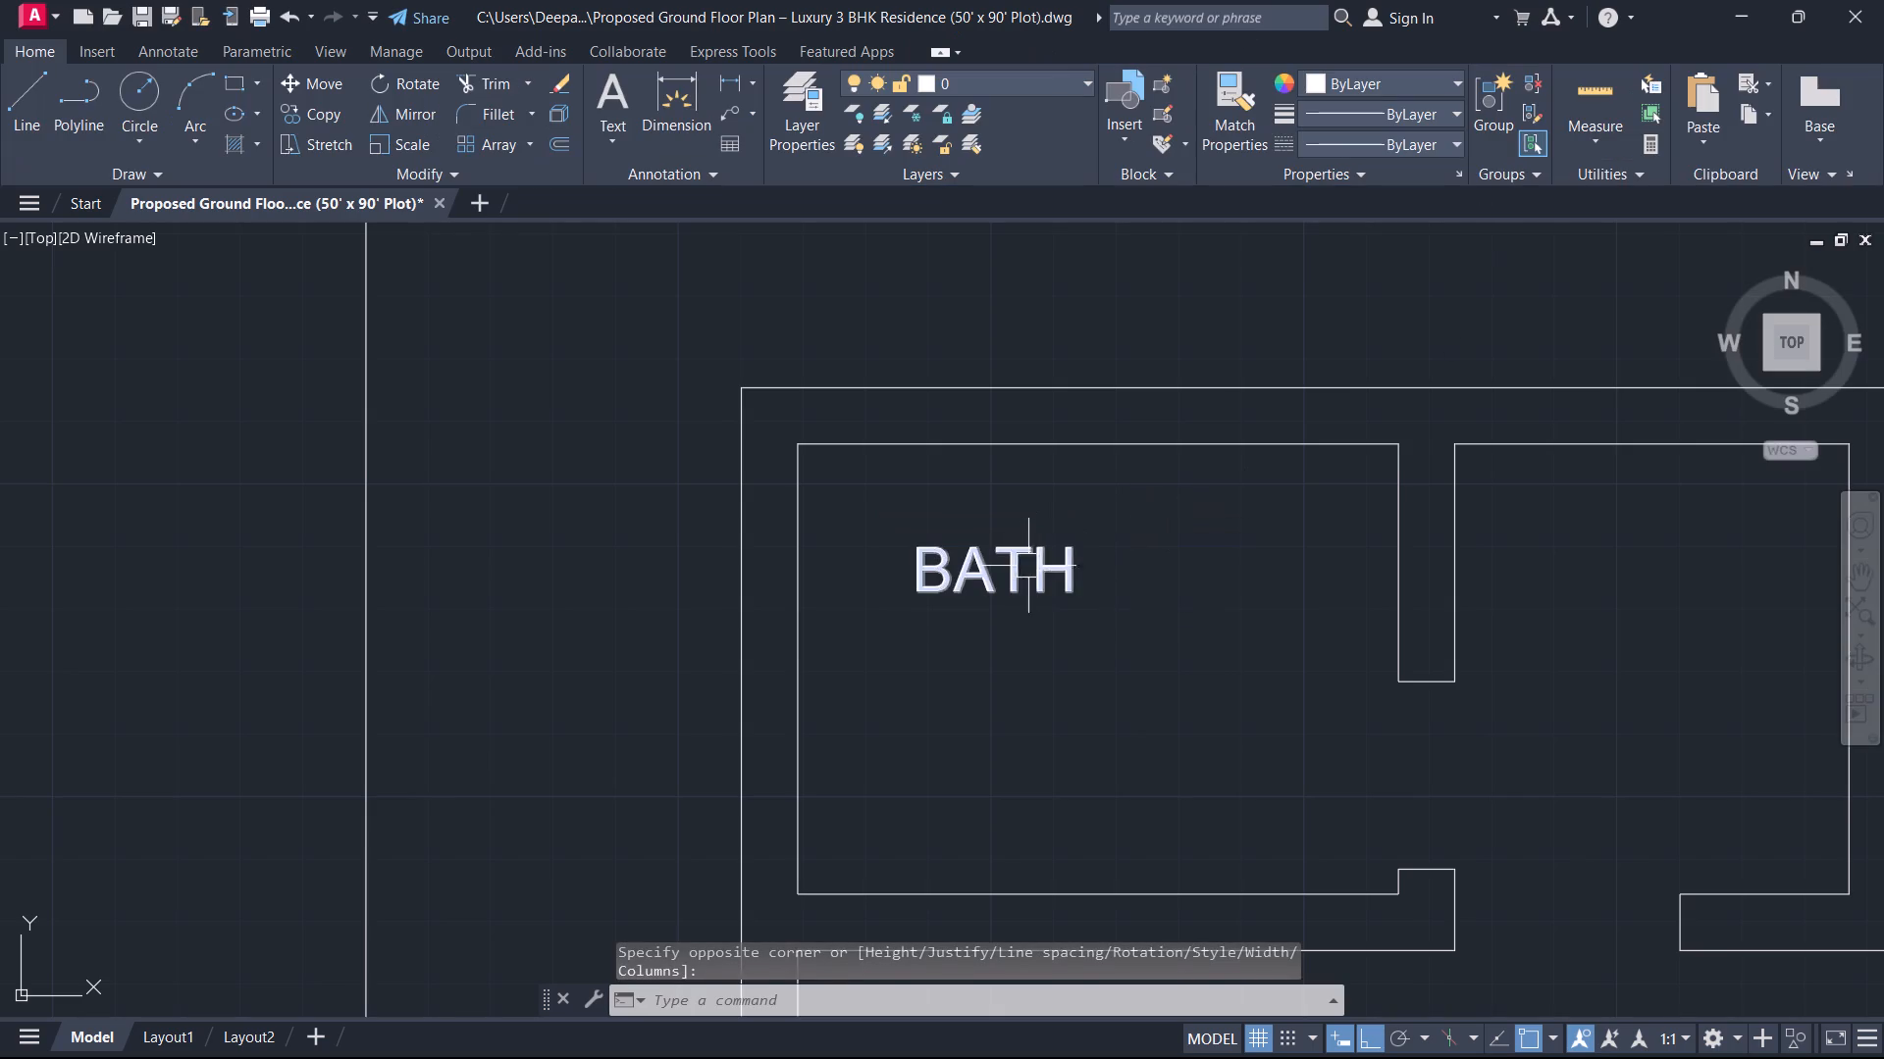
Copy the BATH label about 8'-2.5" straight east into the adjoining small room.
{"action": "left_click", "coordinate": [1024, 569]}
{"action": "type", "text": "CO"}
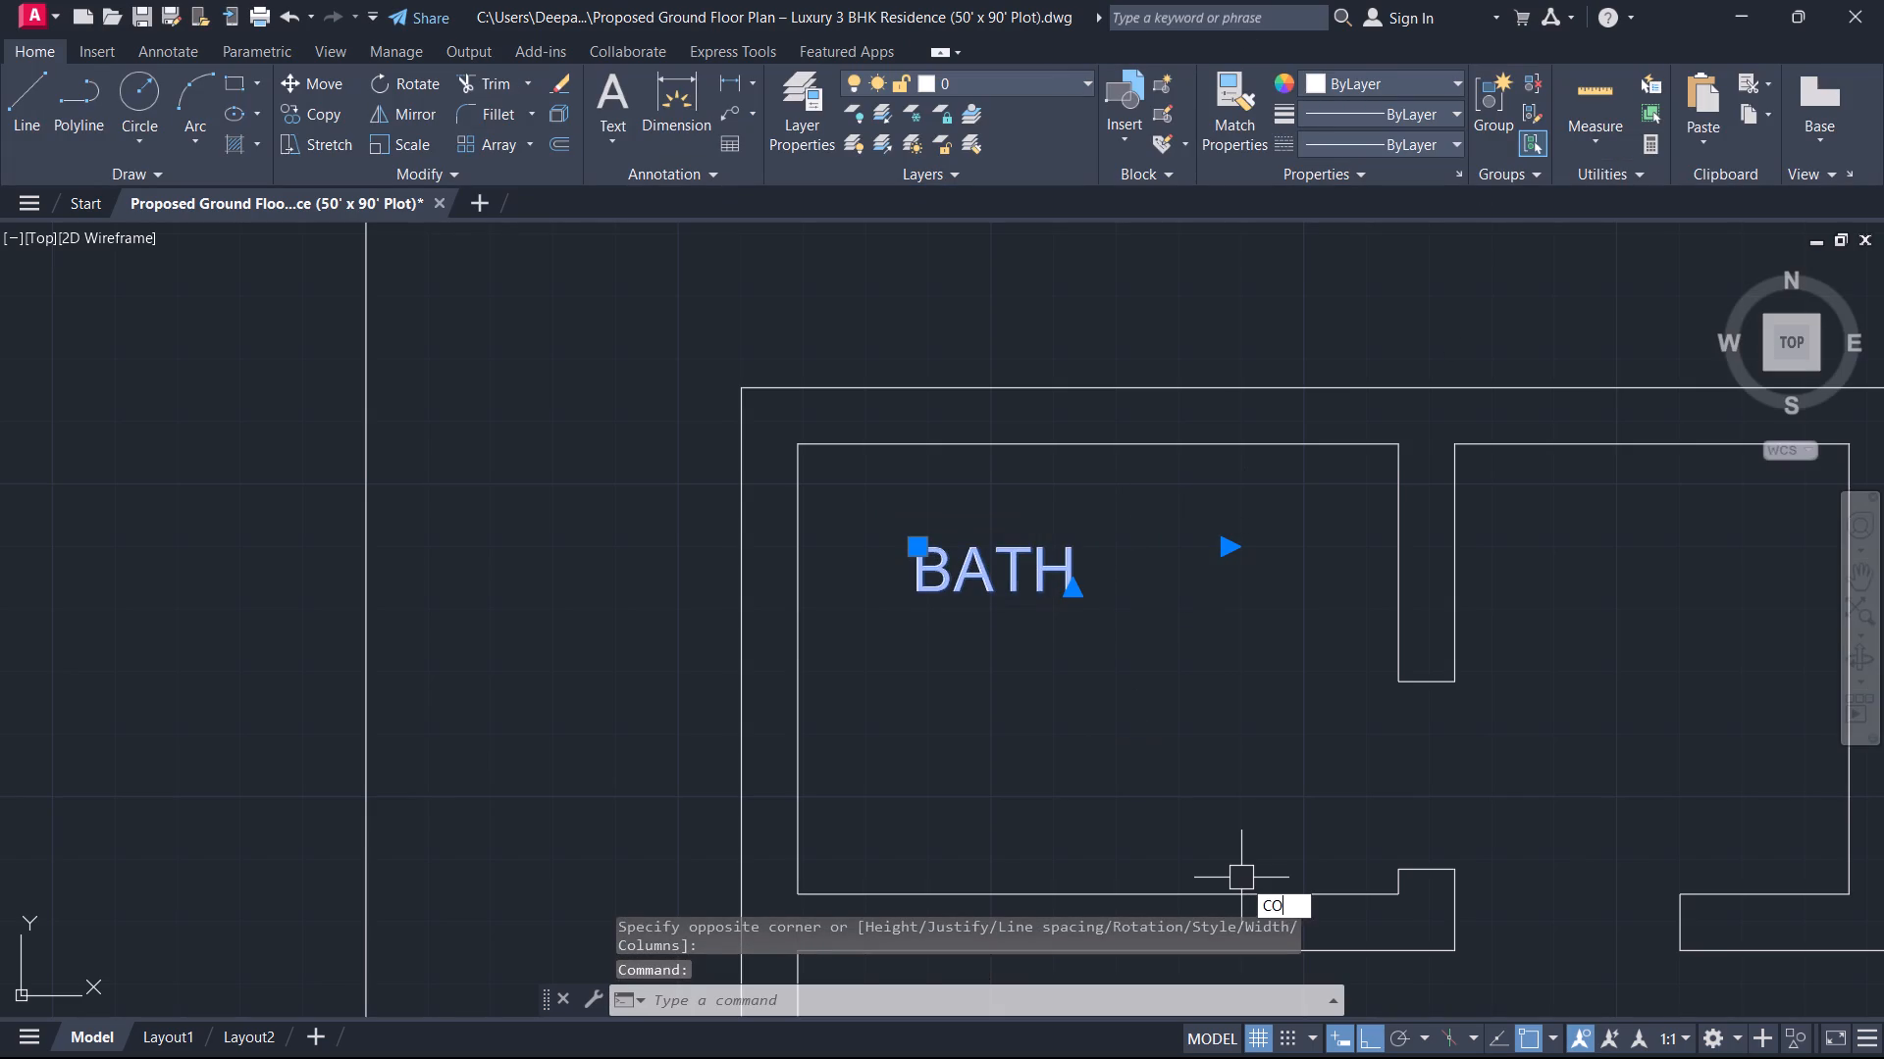
{"action": "key", "text": "space"}
{"action": "left_click", "coordinate": [918, 584]}
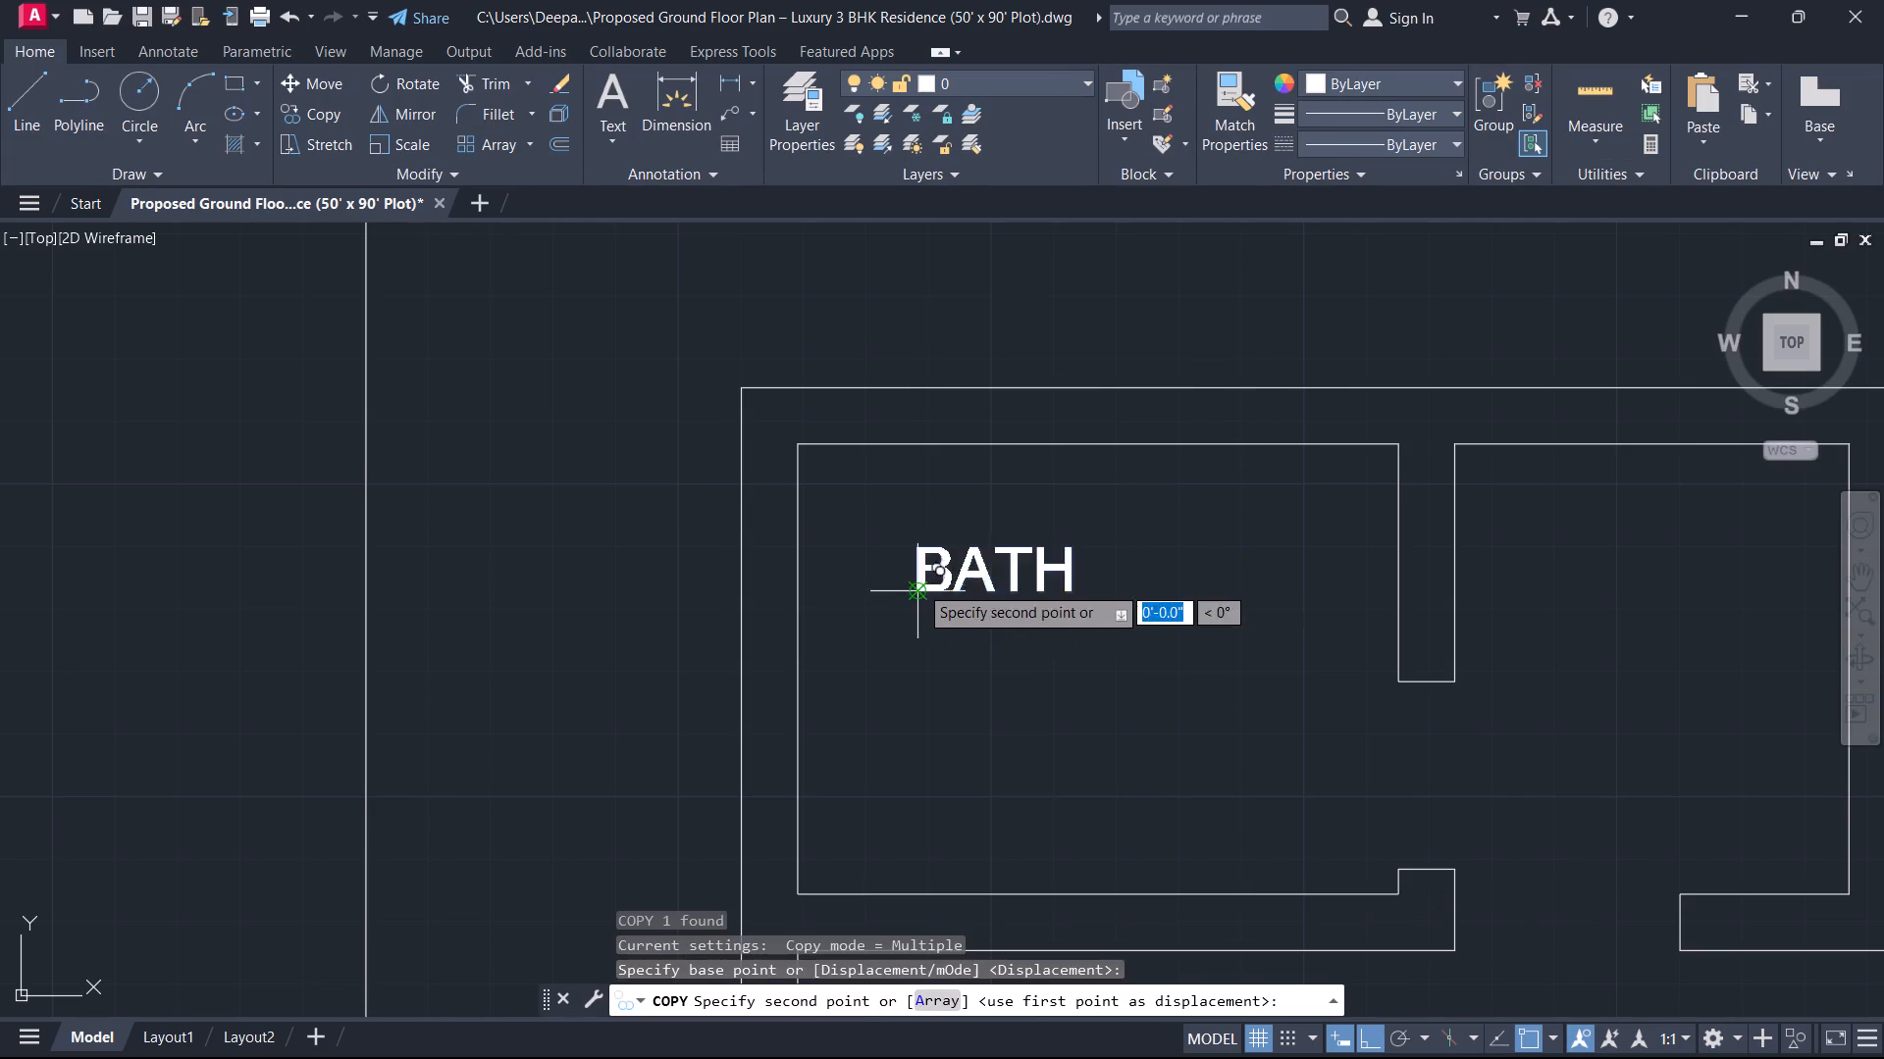
{"action": "middle_click_drag", "start_coordinate": [1303, 713], "coordinate": [767, 720]}
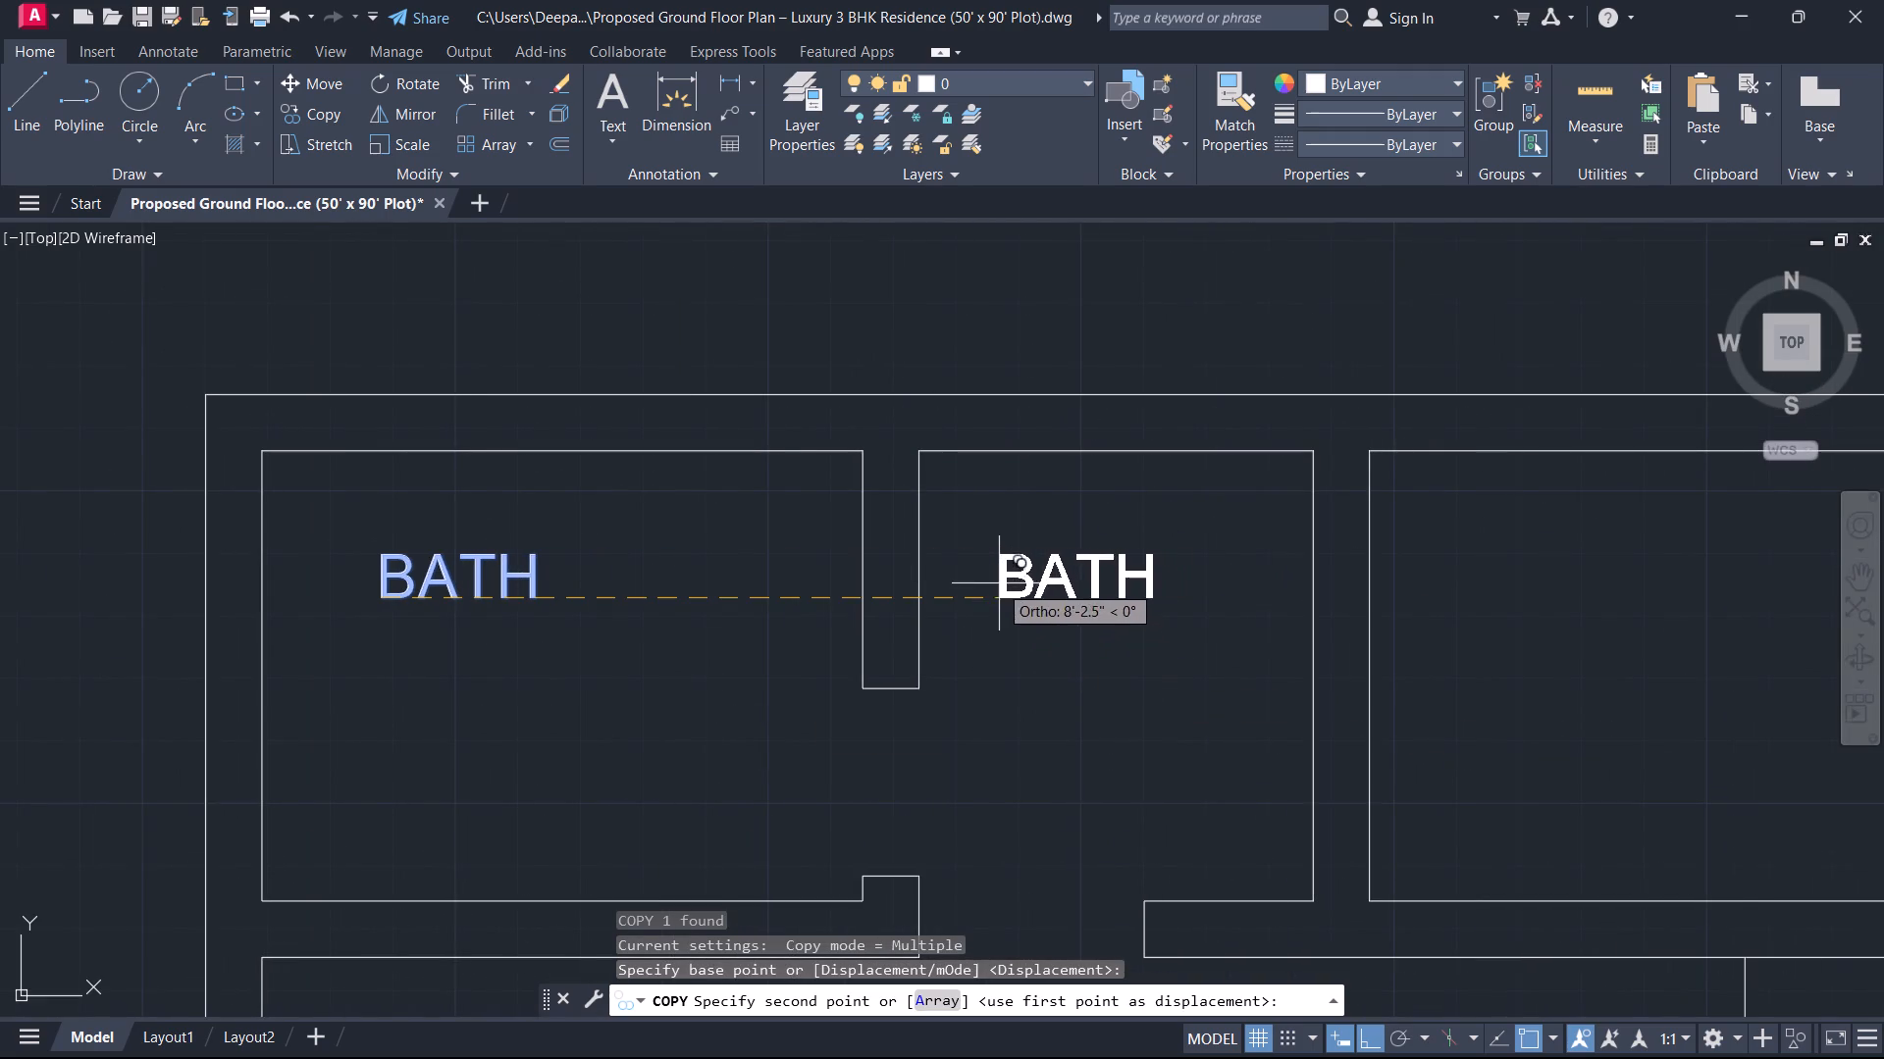
{"action": "left_click", "coordinate": [1000, 582]}
{"action": "right_click", "coordinate": [1109, 453]}
{"action": "left_click", "coordinate": [1173, 501]}
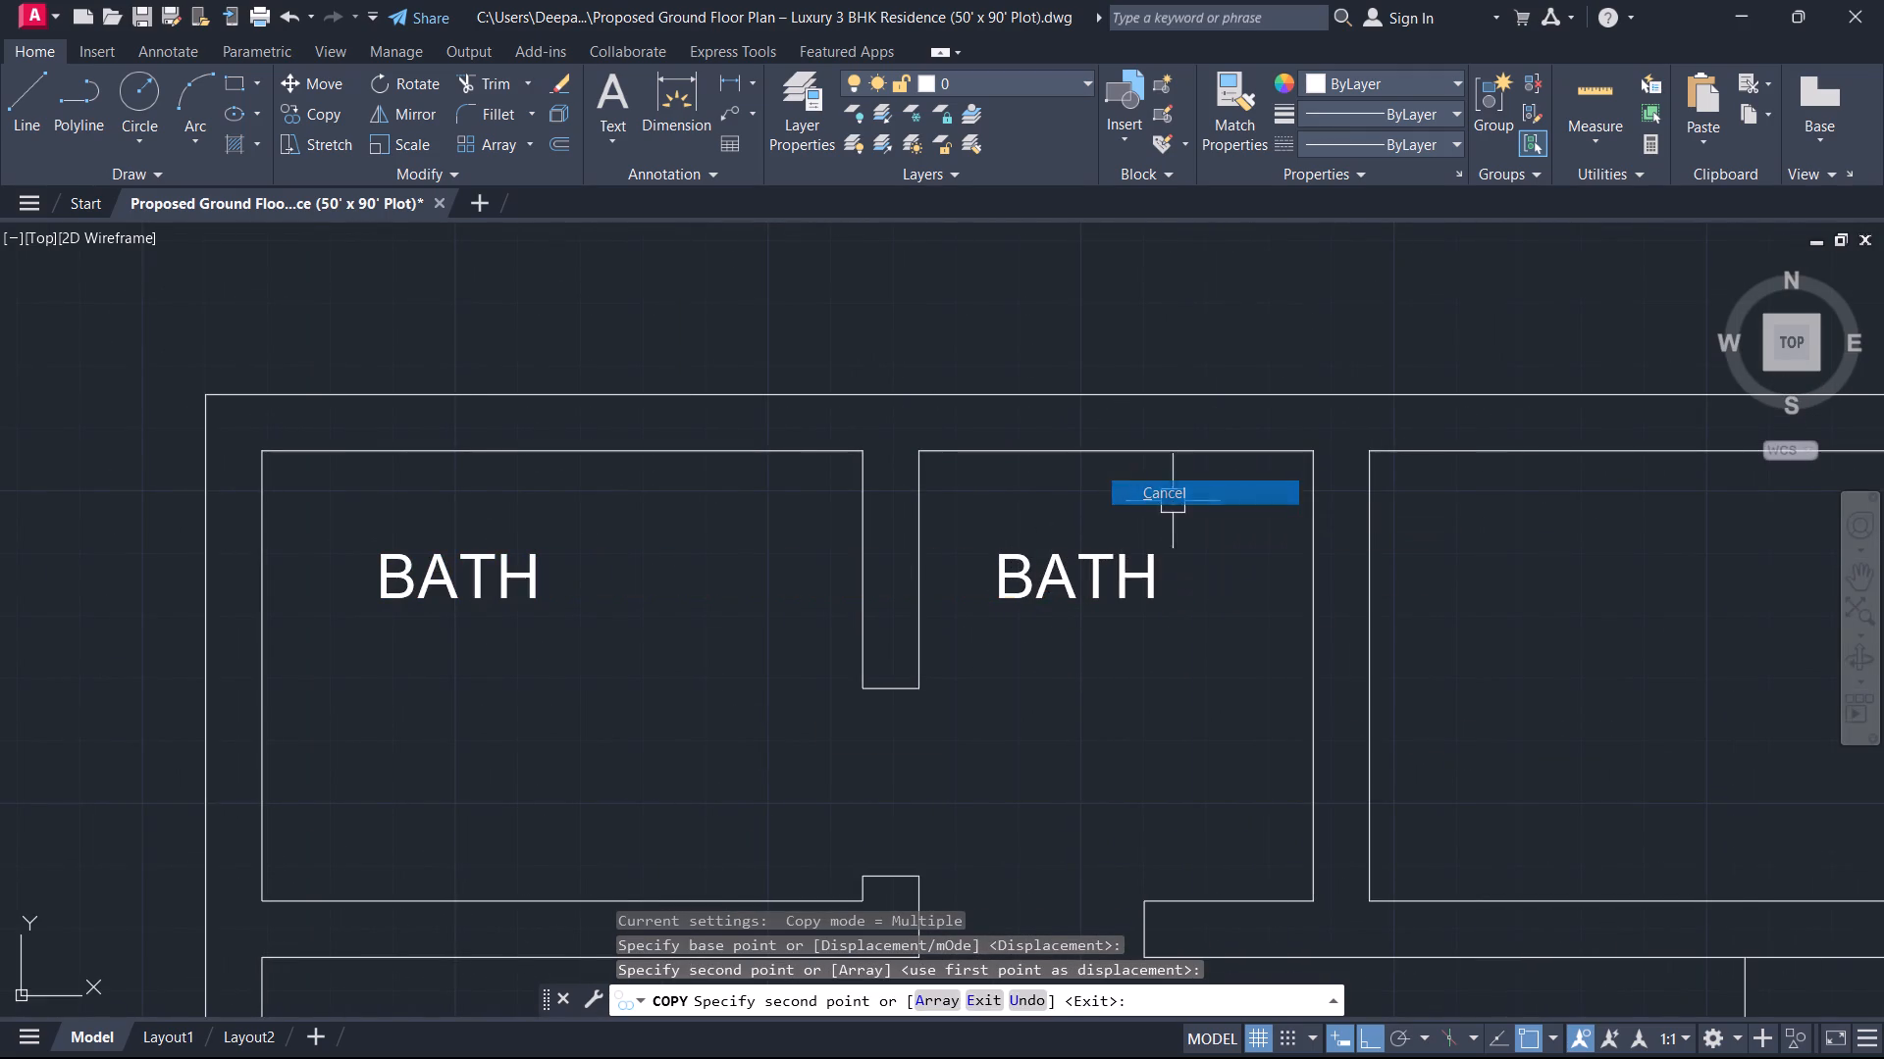
Change the copied label in the second top-row room to read DRESS.
{"action": "double_click", "coordinate": [1102, 563]}
{"action": "left_click_drag", "start_coordinate": [1179, 569], "coordinate": [1006, 592]}
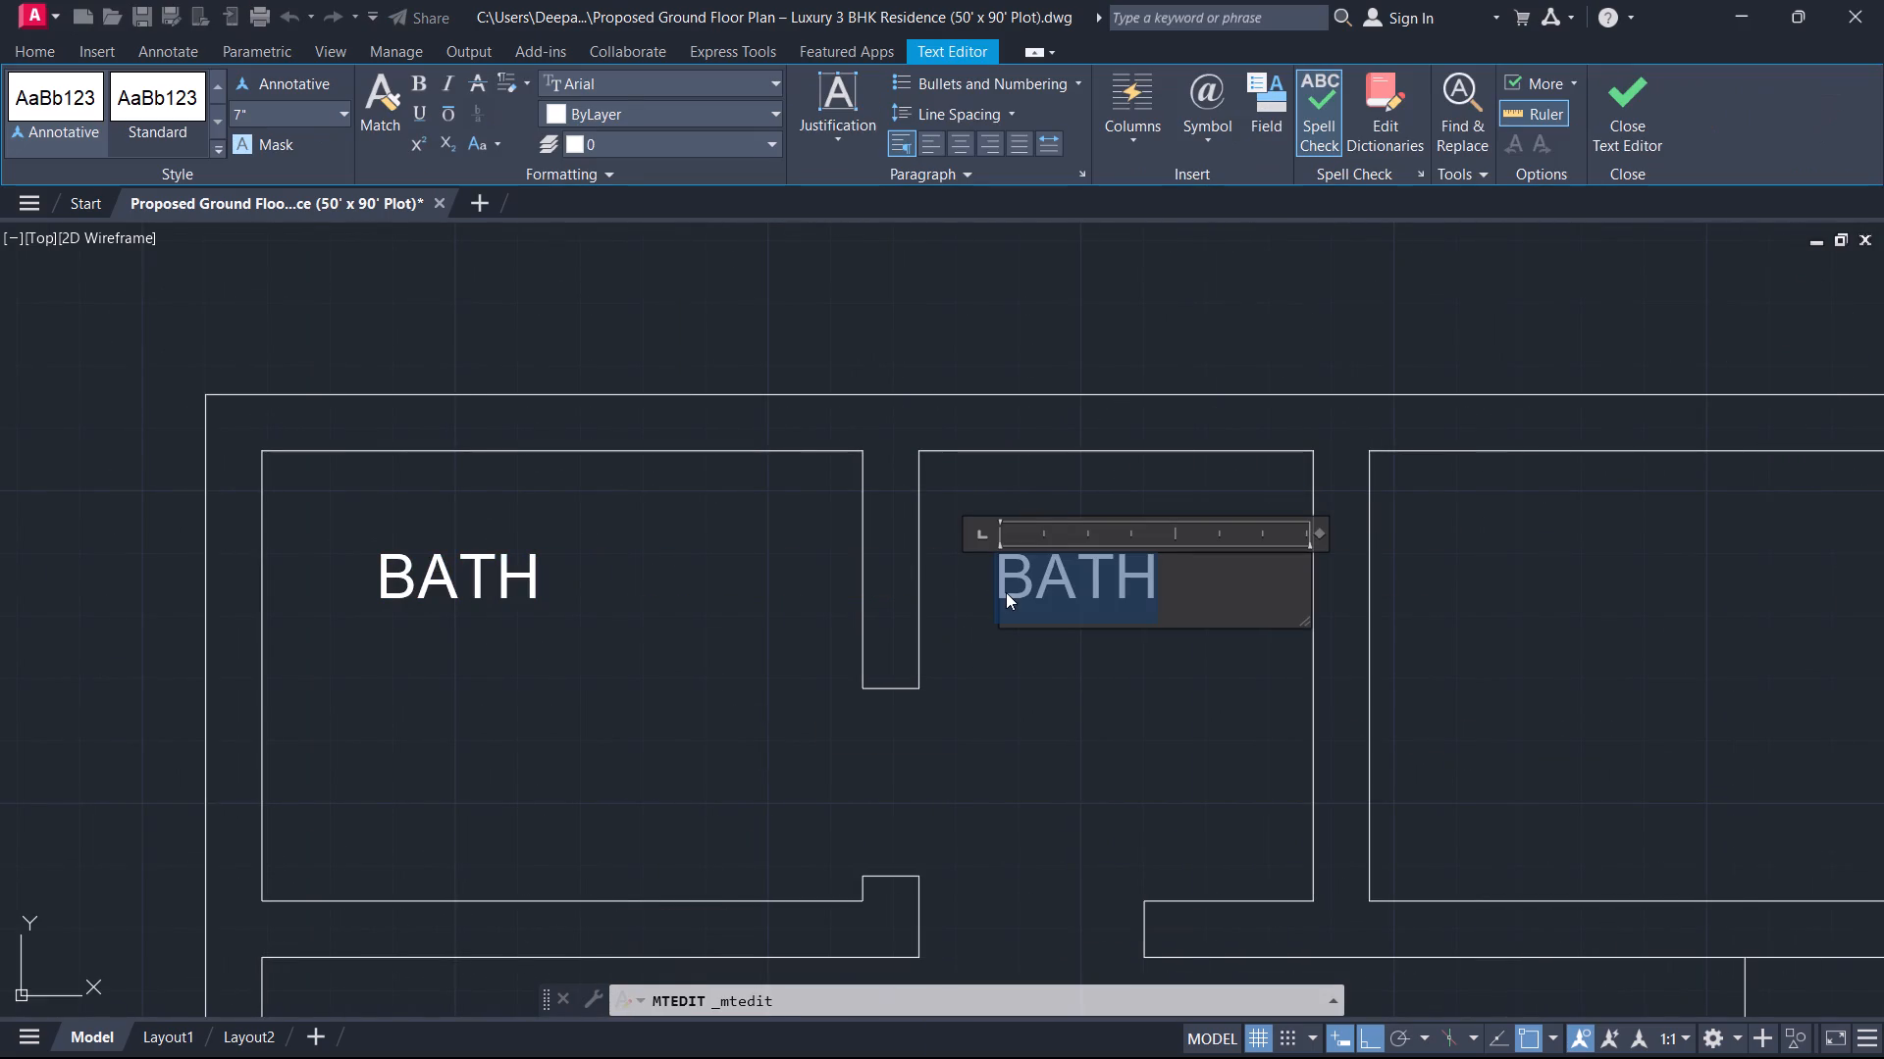
{"action": "type", "text": "DRESS"}
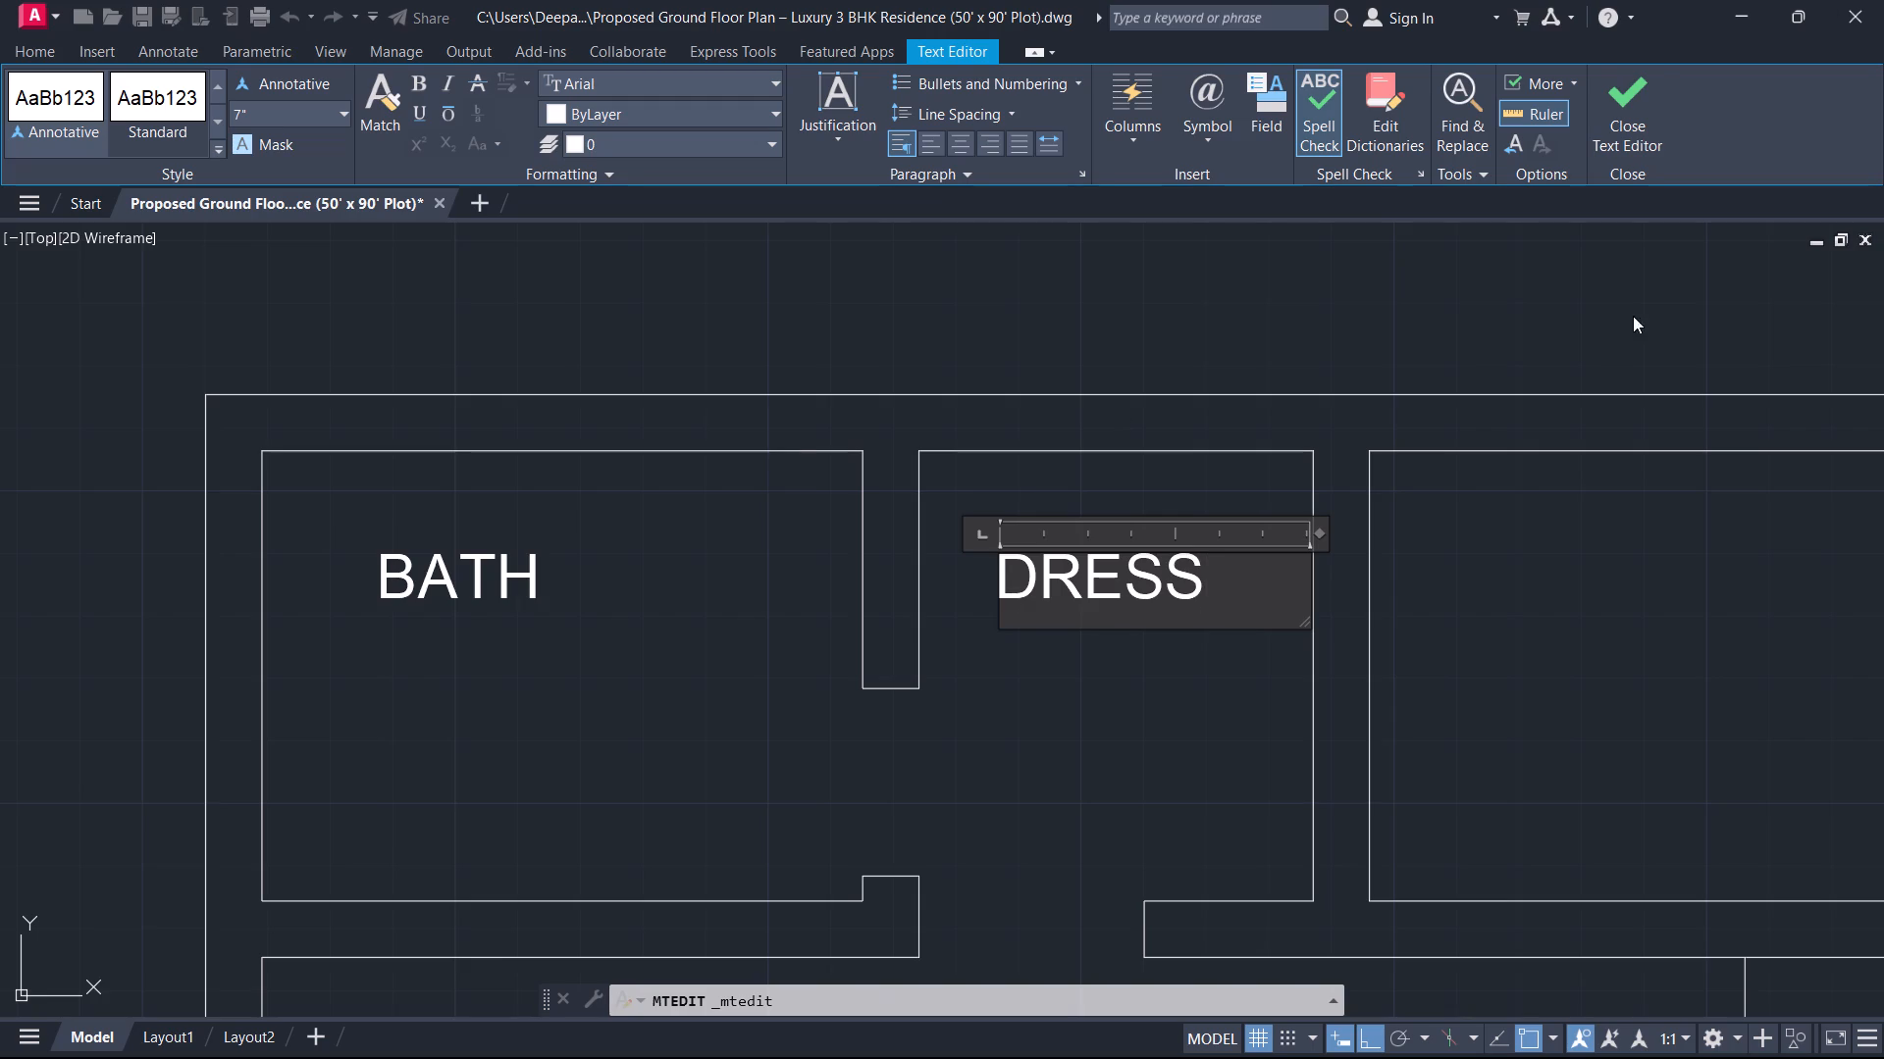
{"action": "left_click", "coordinate": [1637, 135]}
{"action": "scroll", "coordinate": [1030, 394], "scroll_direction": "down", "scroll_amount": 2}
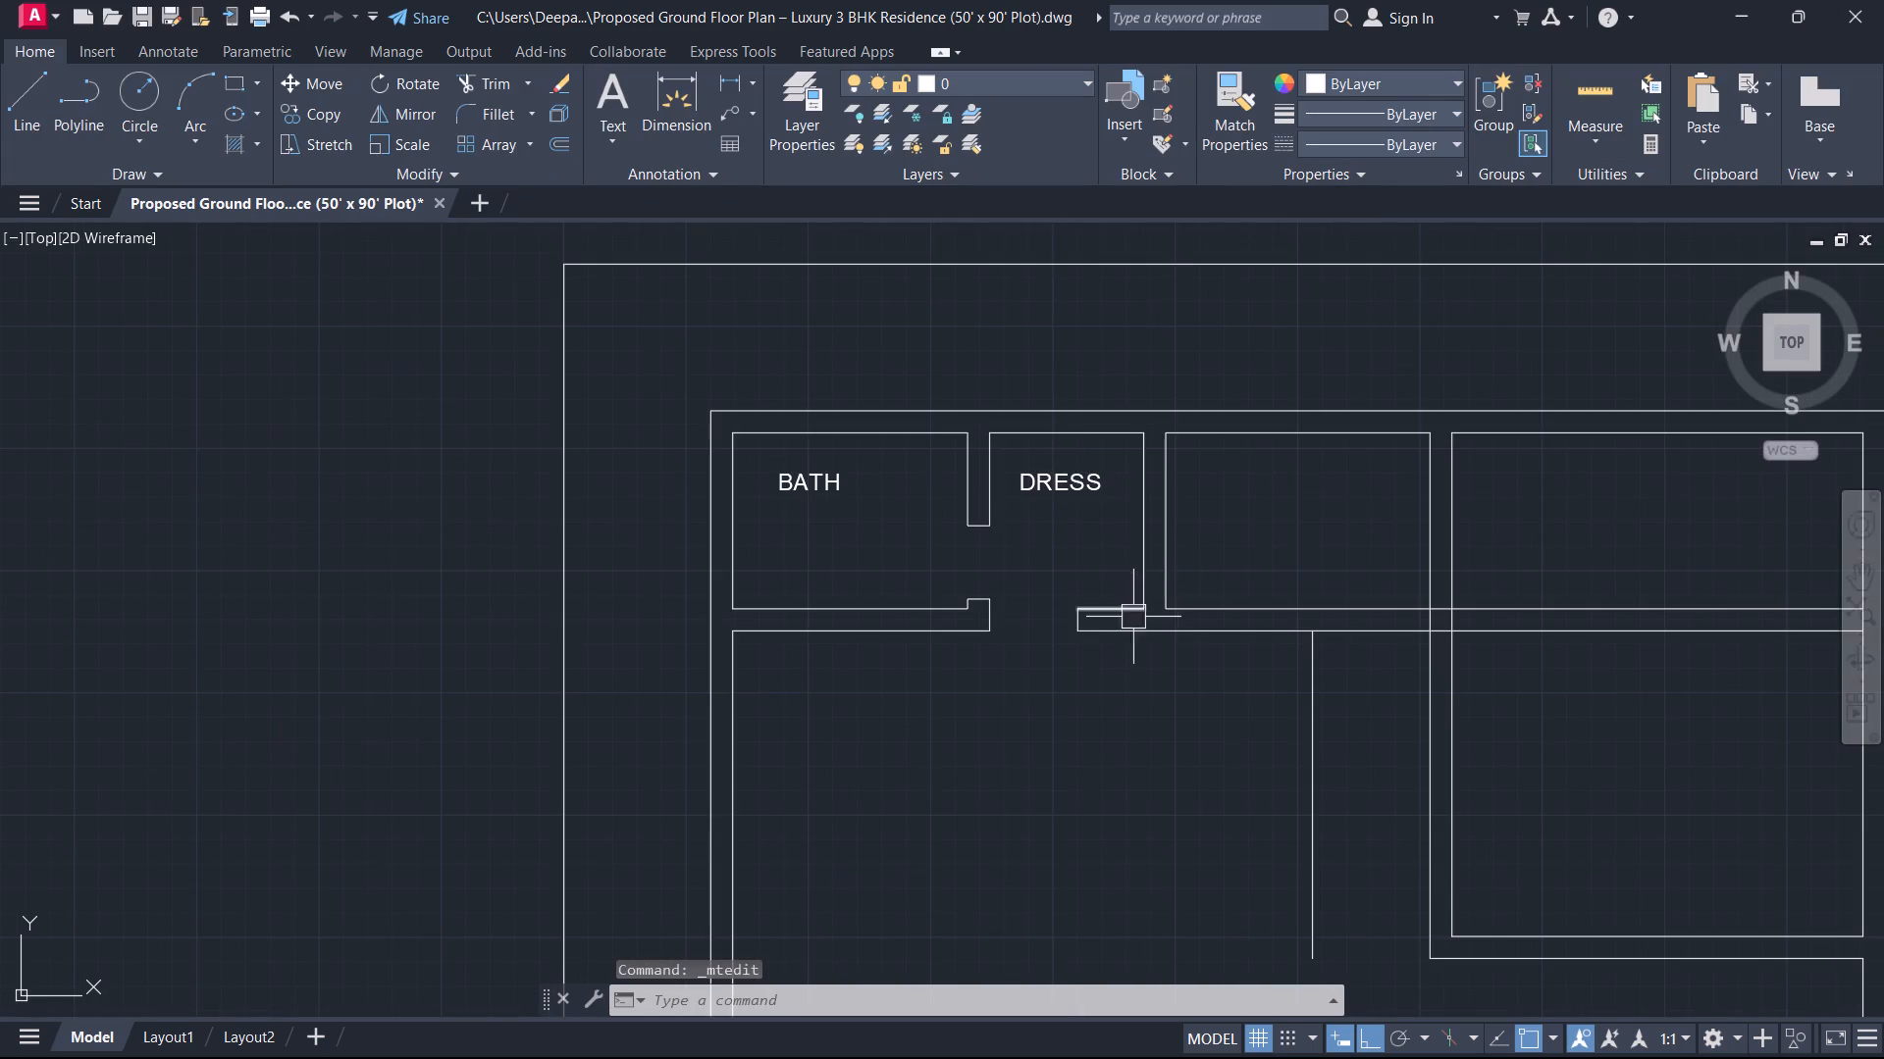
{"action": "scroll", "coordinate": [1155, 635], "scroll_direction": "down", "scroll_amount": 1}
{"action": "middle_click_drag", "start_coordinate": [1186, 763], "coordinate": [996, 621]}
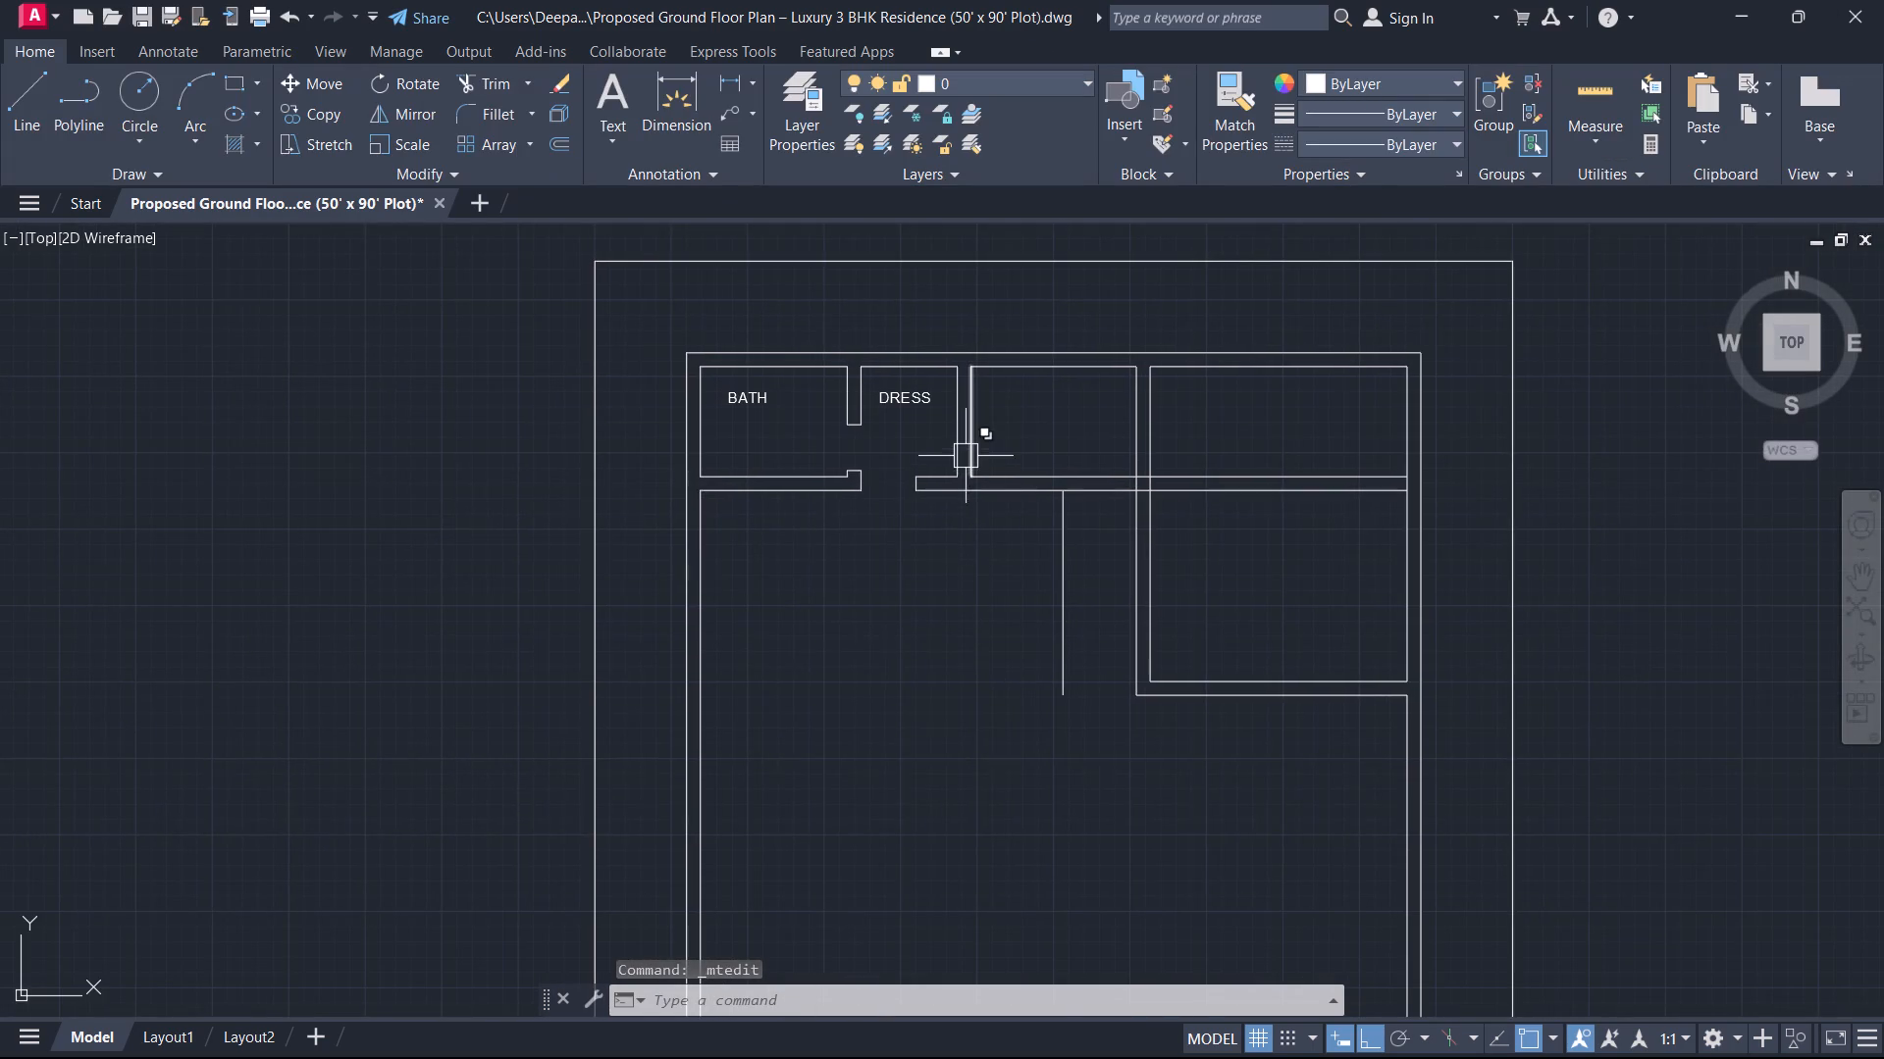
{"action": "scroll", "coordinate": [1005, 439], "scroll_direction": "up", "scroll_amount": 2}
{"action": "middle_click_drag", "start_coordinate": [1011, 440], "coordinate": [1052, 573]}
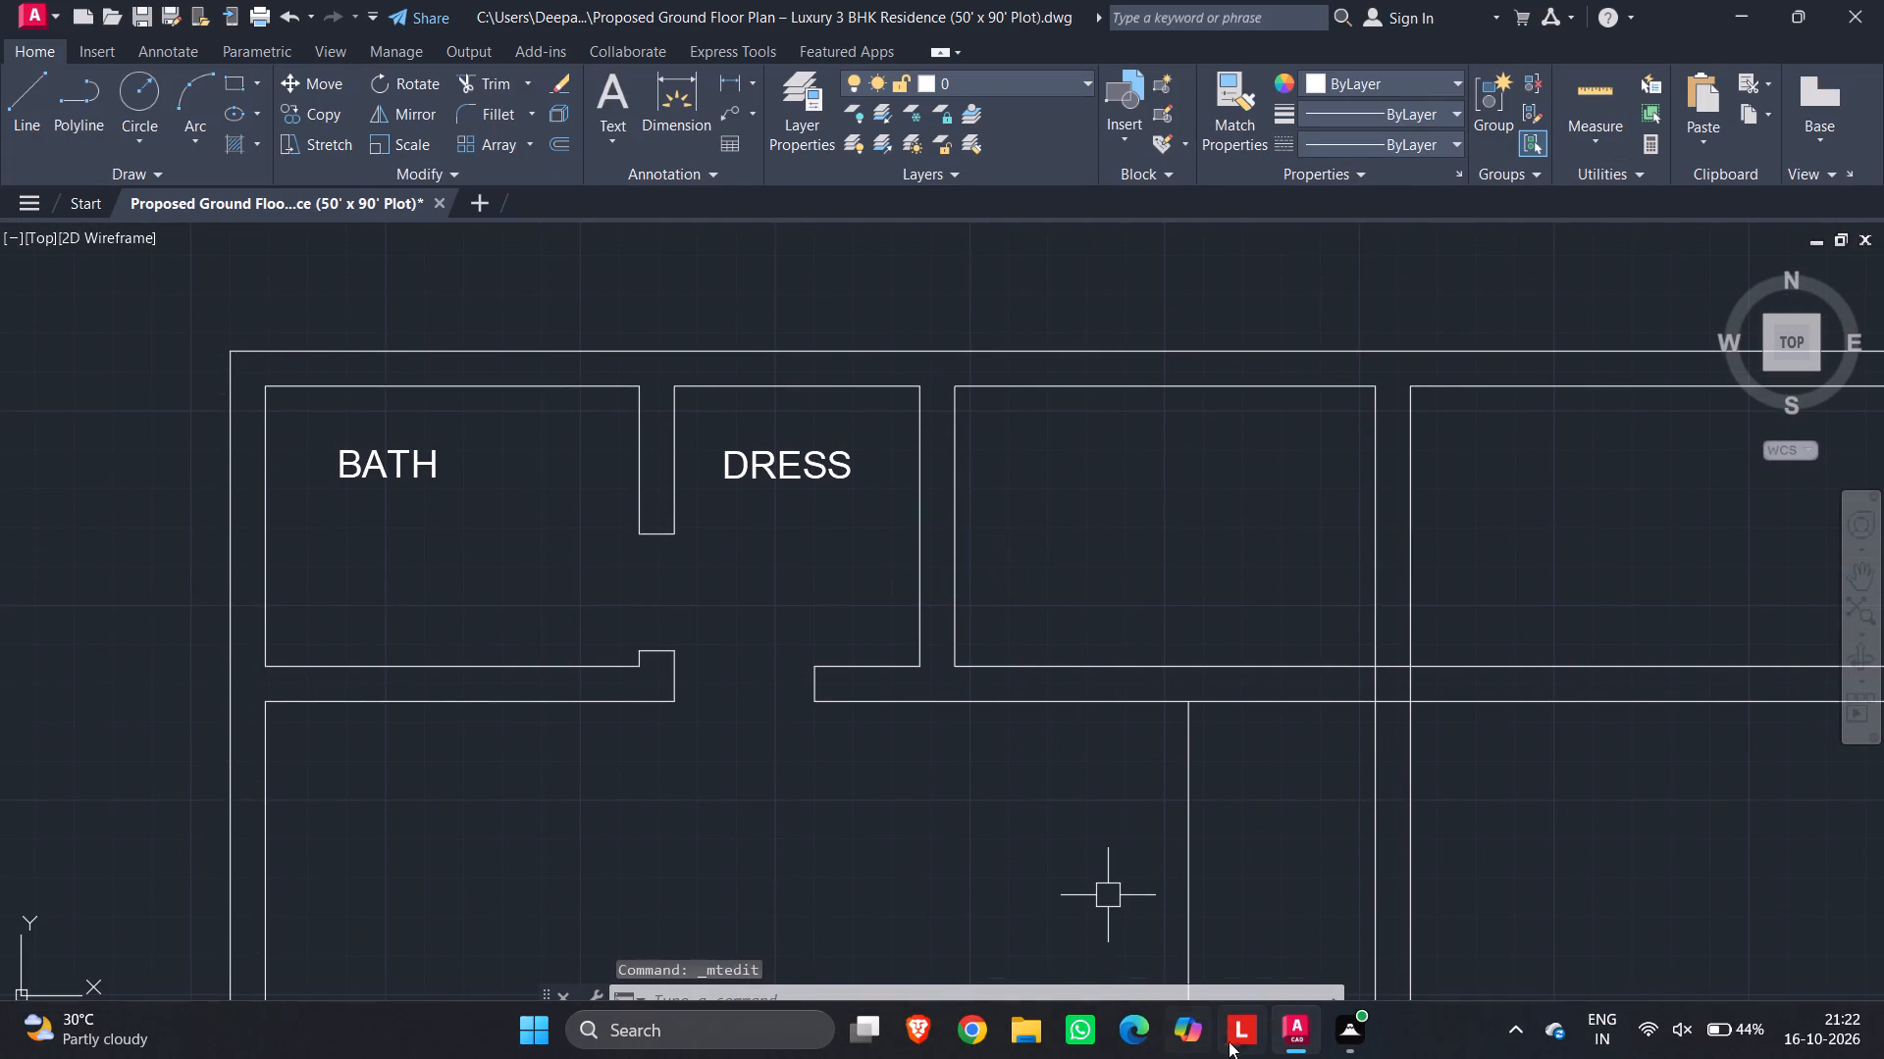
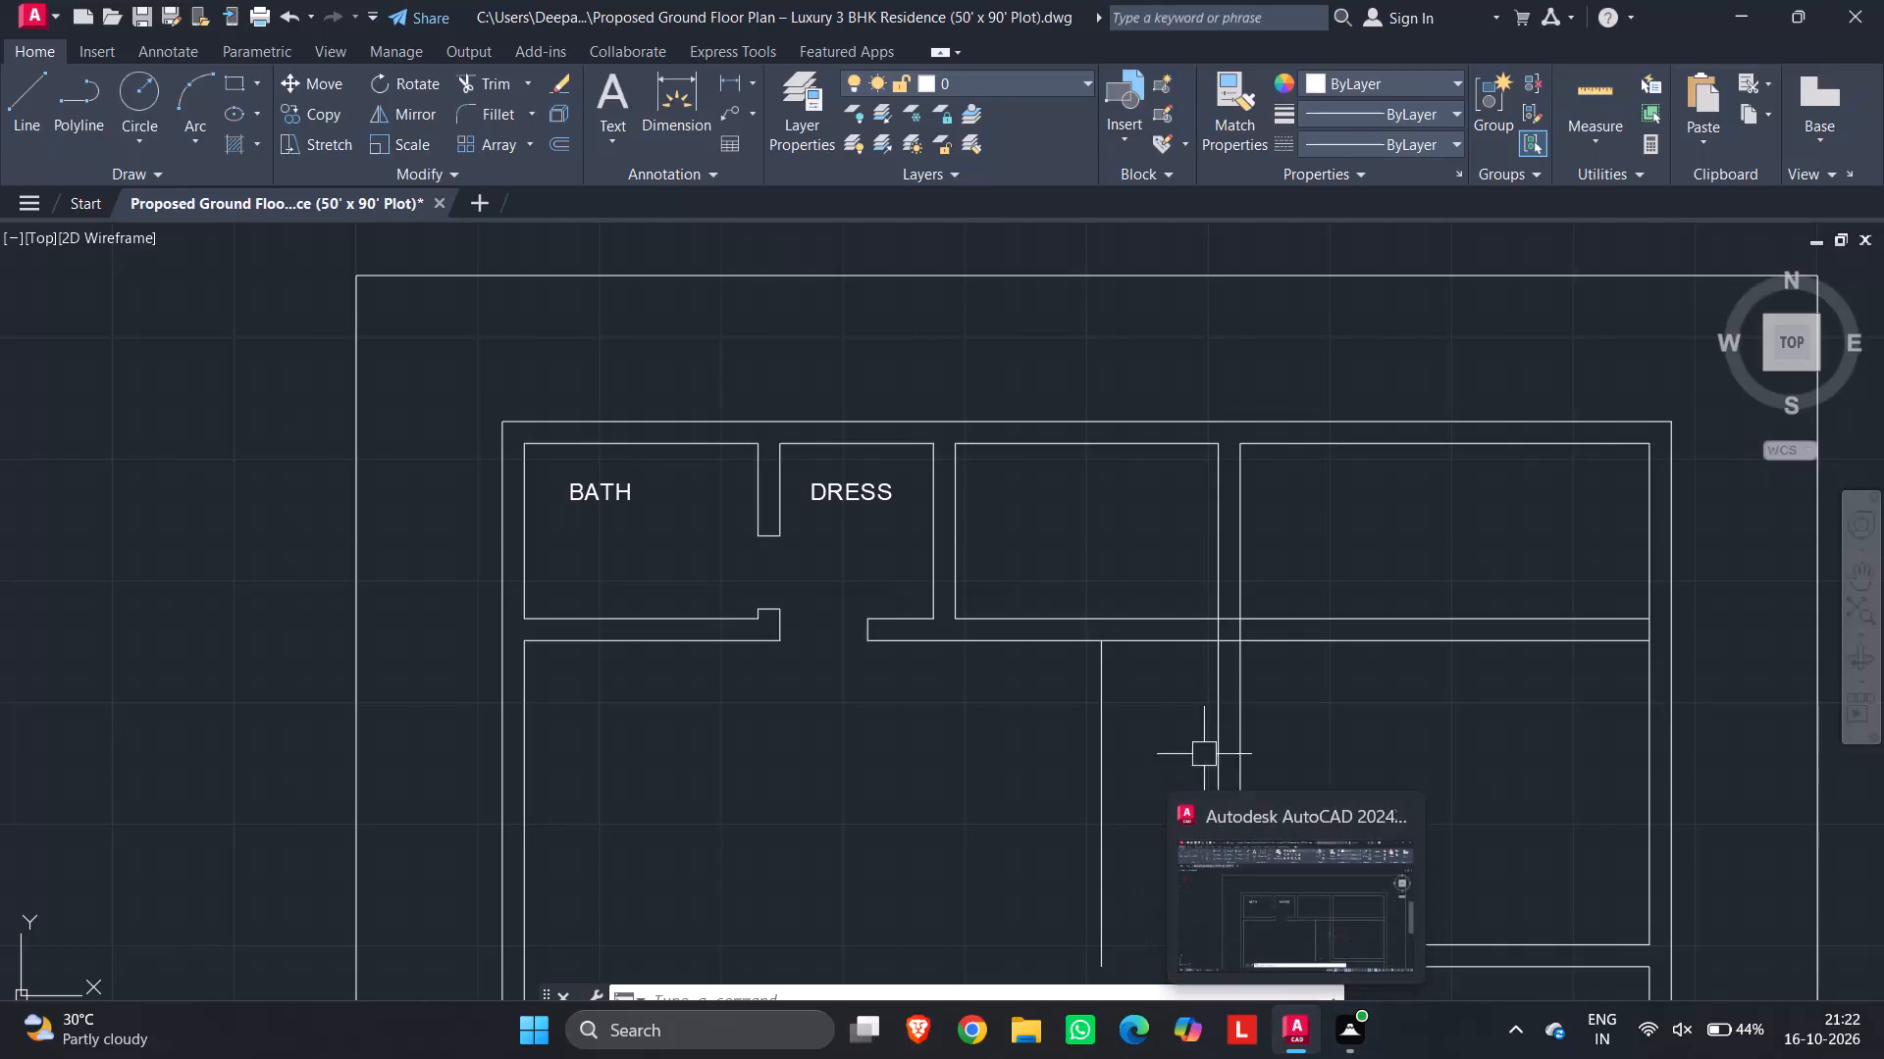
Trim away the stray vertical line hanging south of the top-row wall, just west of the north-east room.
{"action": "scroll", "coordinate": [1059, 527], "scroll_direction": "up", "scroll_amount": 1}
{"action": "middle_click_drag", "start_coordinate": [1059, 527], "coordinate": [1119, 429]}
{"action": "scroll", "coordinate": [1030, 662], "scroll_direction": "down", "scroll_amount": 1}
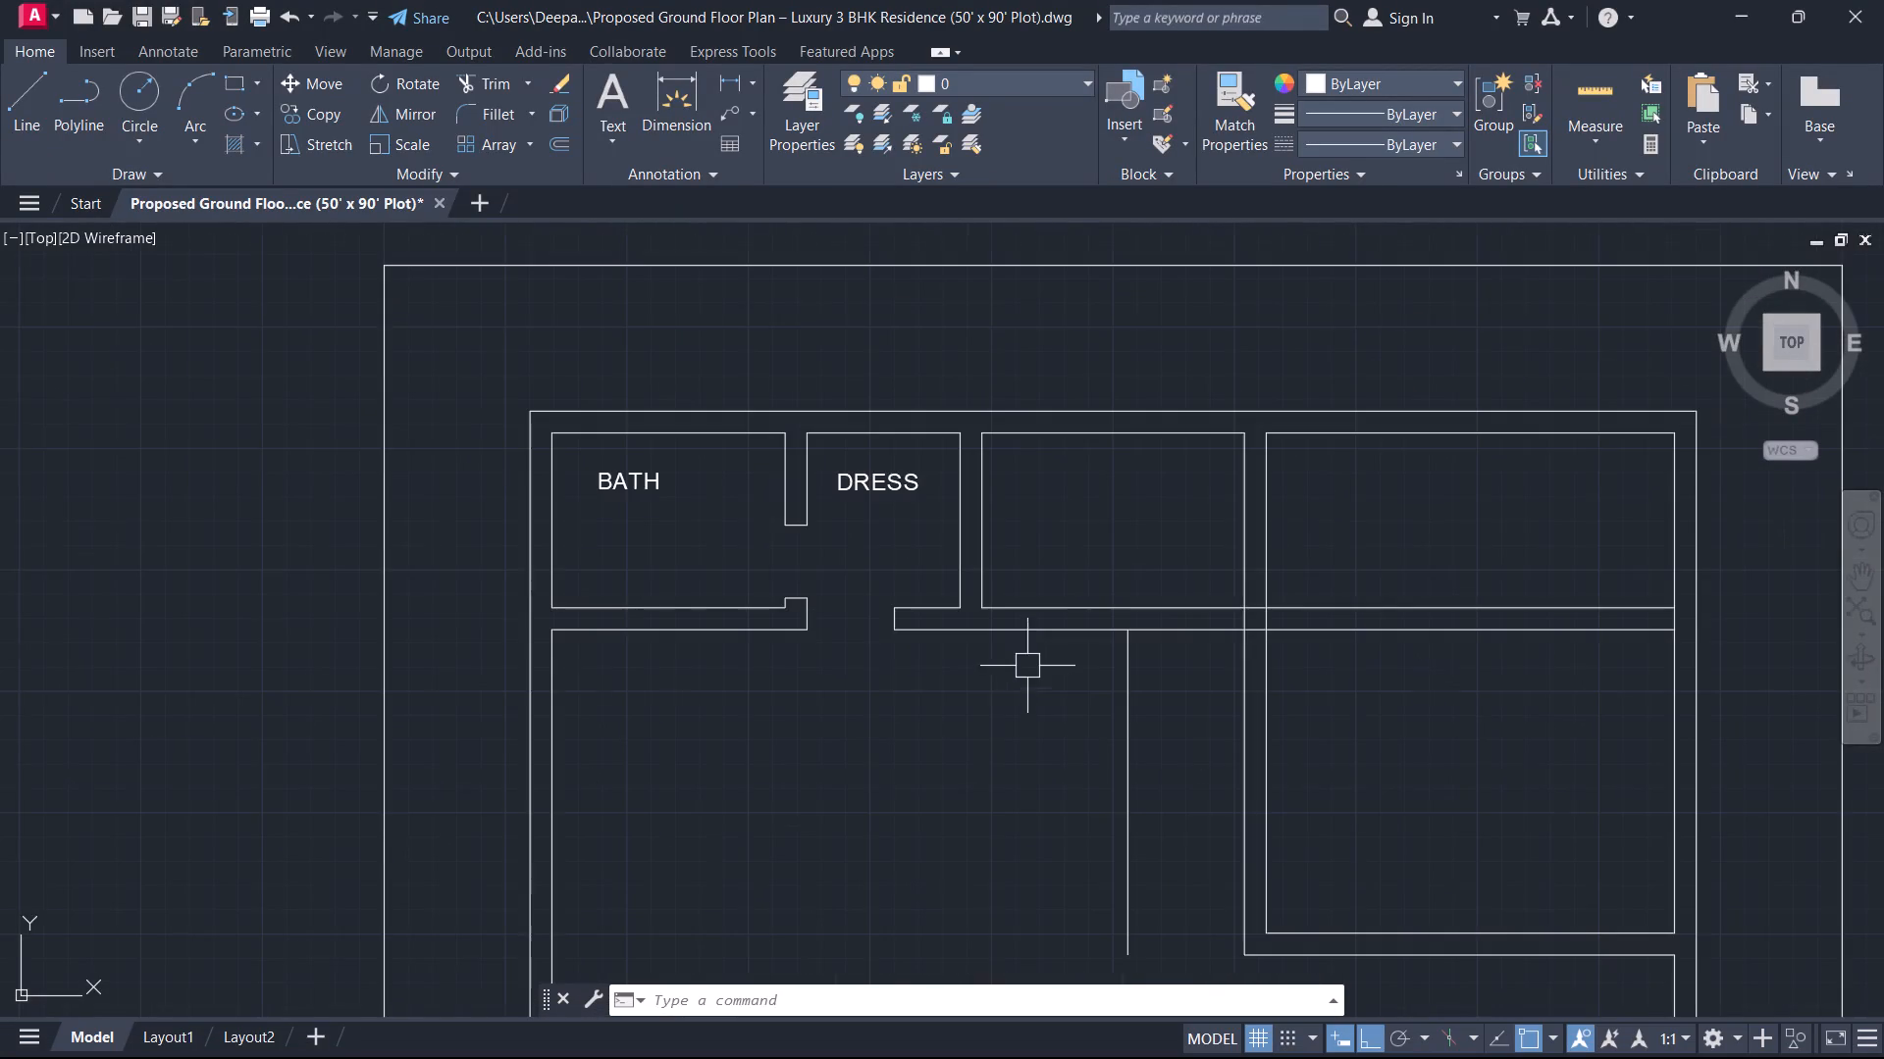
{"action": "middle_click_drag", "start_coordinate": [1125, 747], "coordinate": [1161, 613]}
{"action": "scroll", "coordinate": [954, 550], "scroll_direction": "up", "scroll_amount": 1}
{"action": "middle_click_drag", "start_coordinate": [955, 550], "coordinate": [918, 691]}
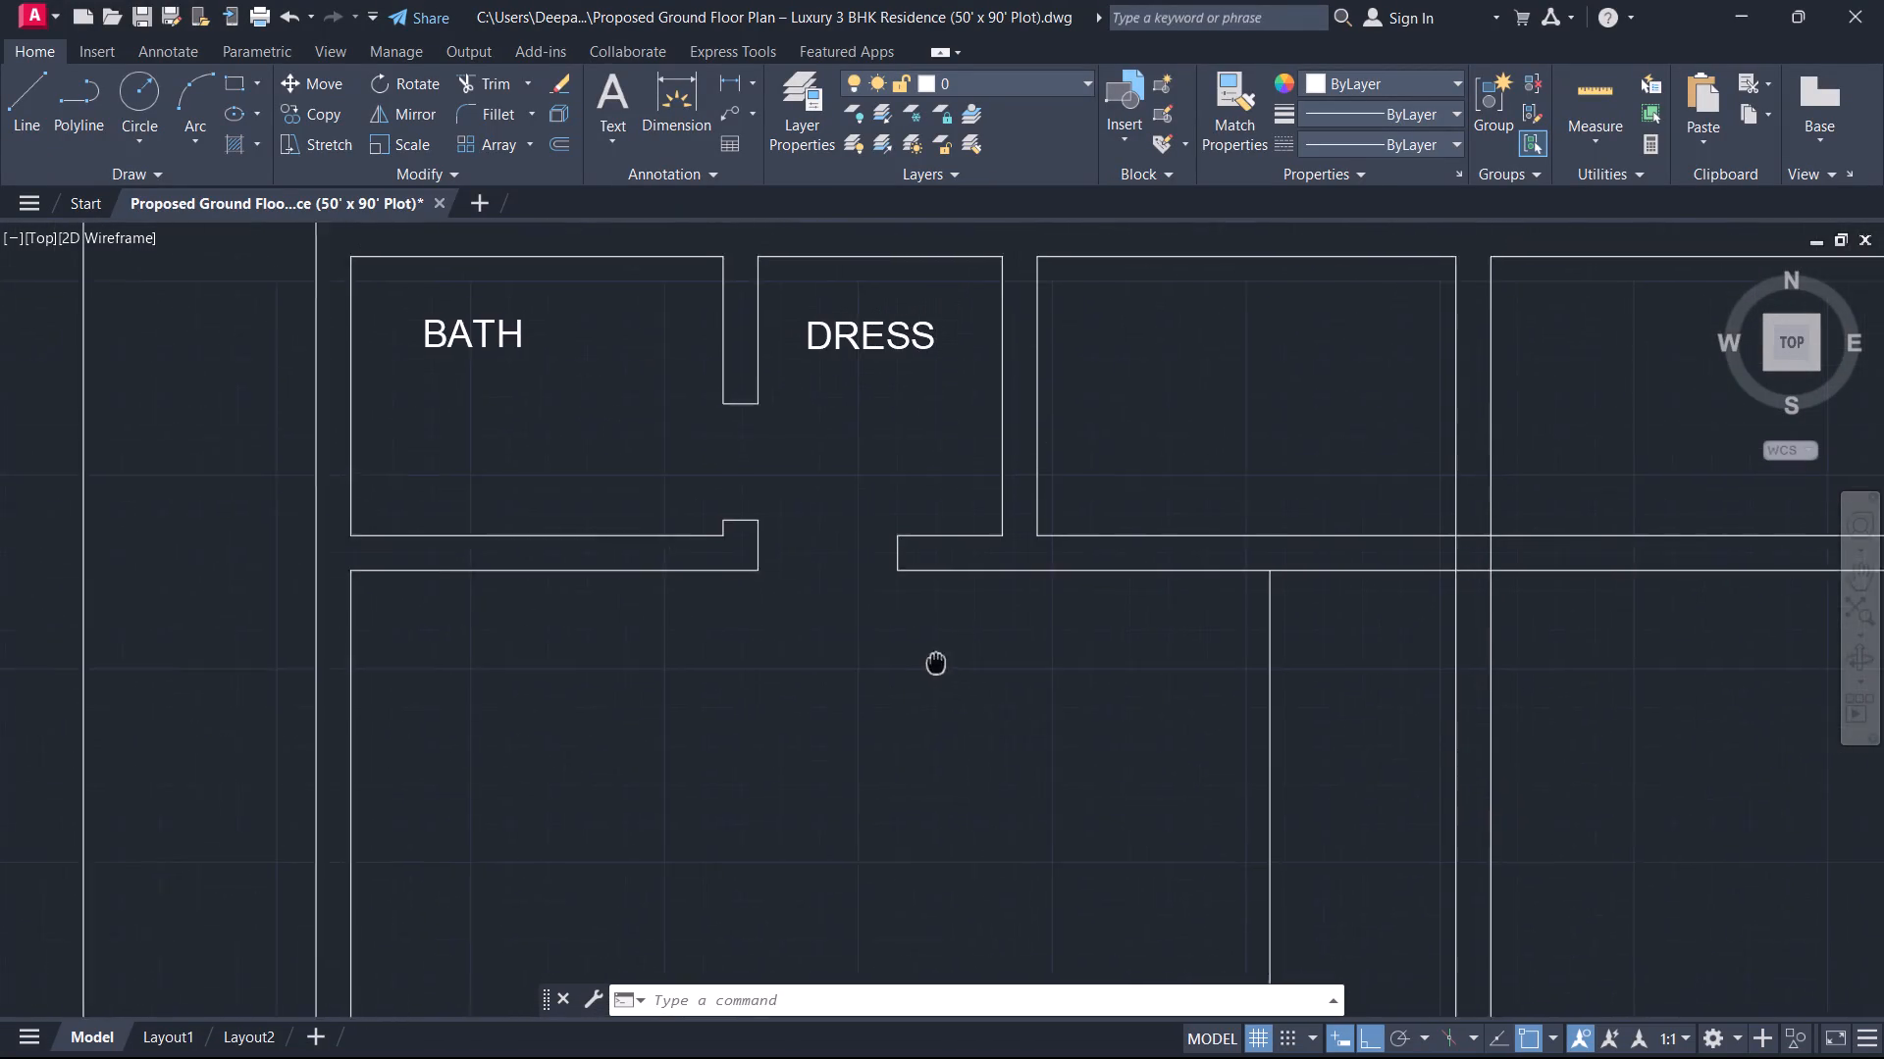
{"action": "middle_click_drag", "start_coordinate": [918, 691], "coordinate": [894, 721]}
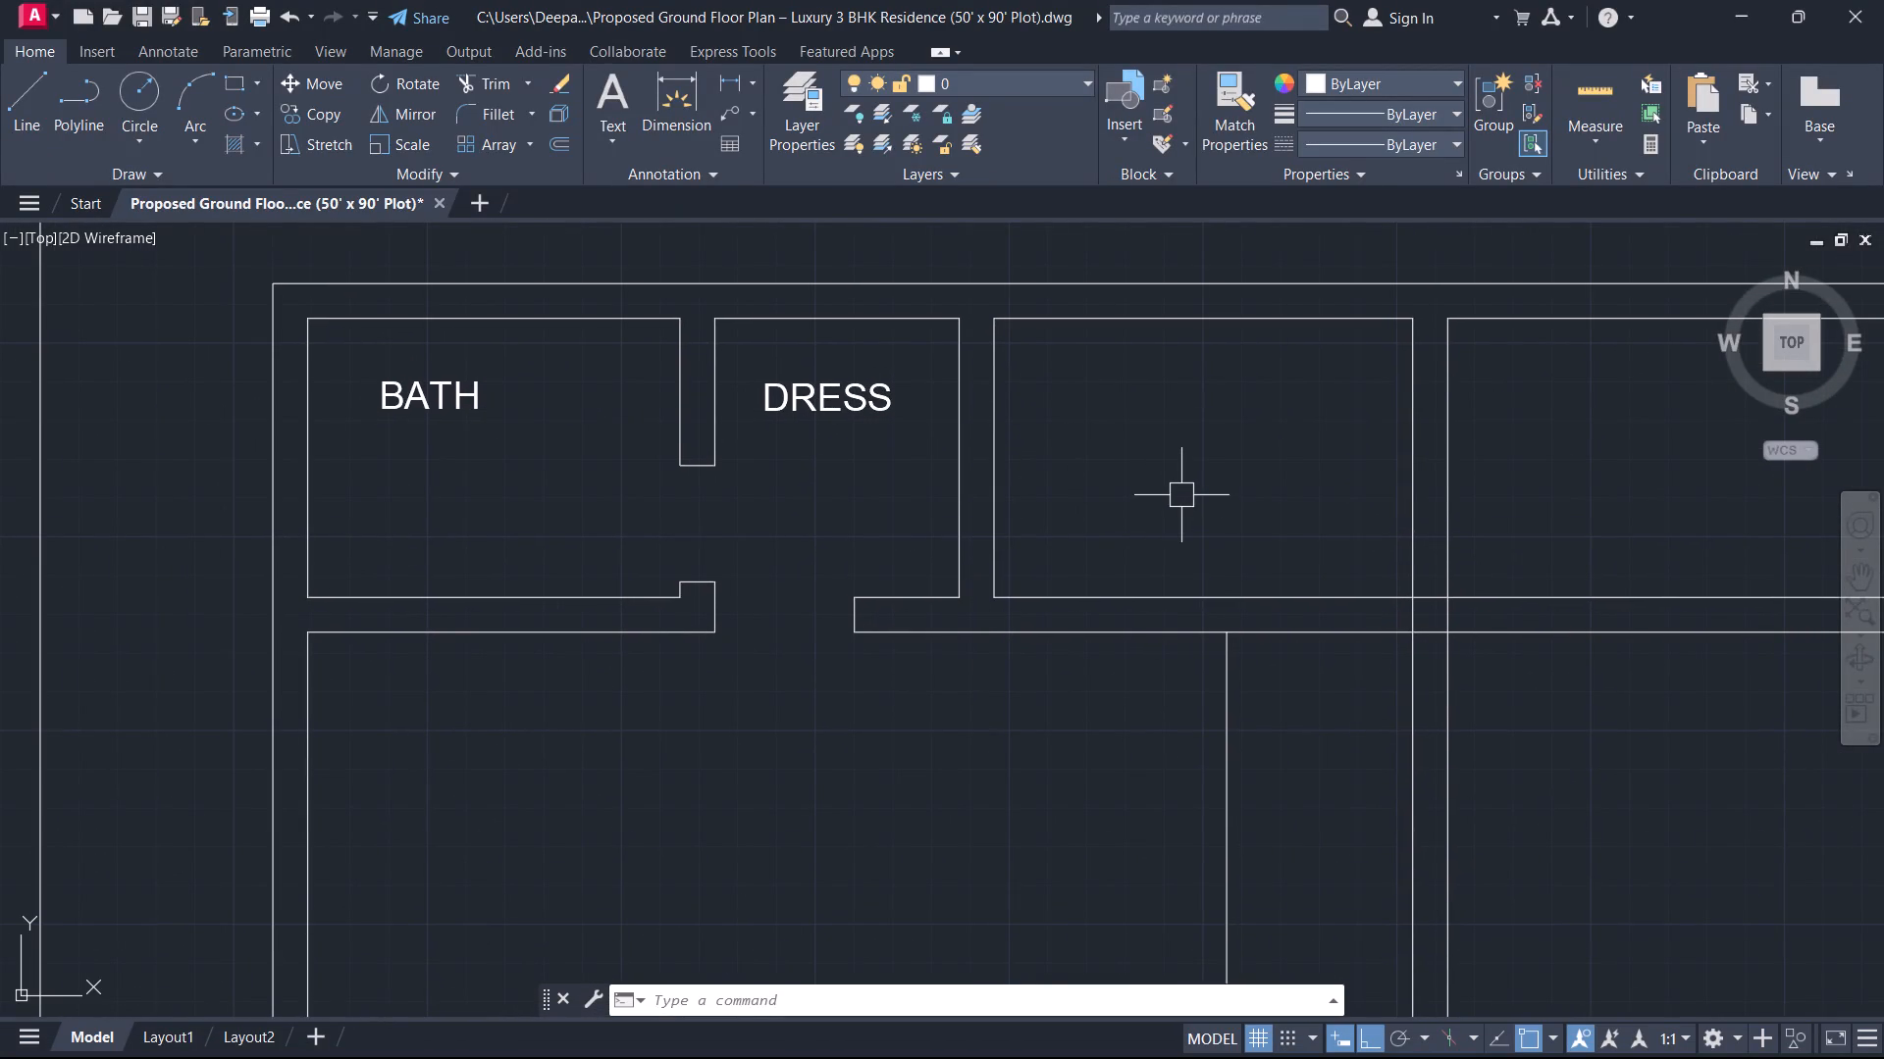
{"action": "scroll", "coordinate": [1178, 494], "scroll_direction": "down", "scroll_amount": 1}
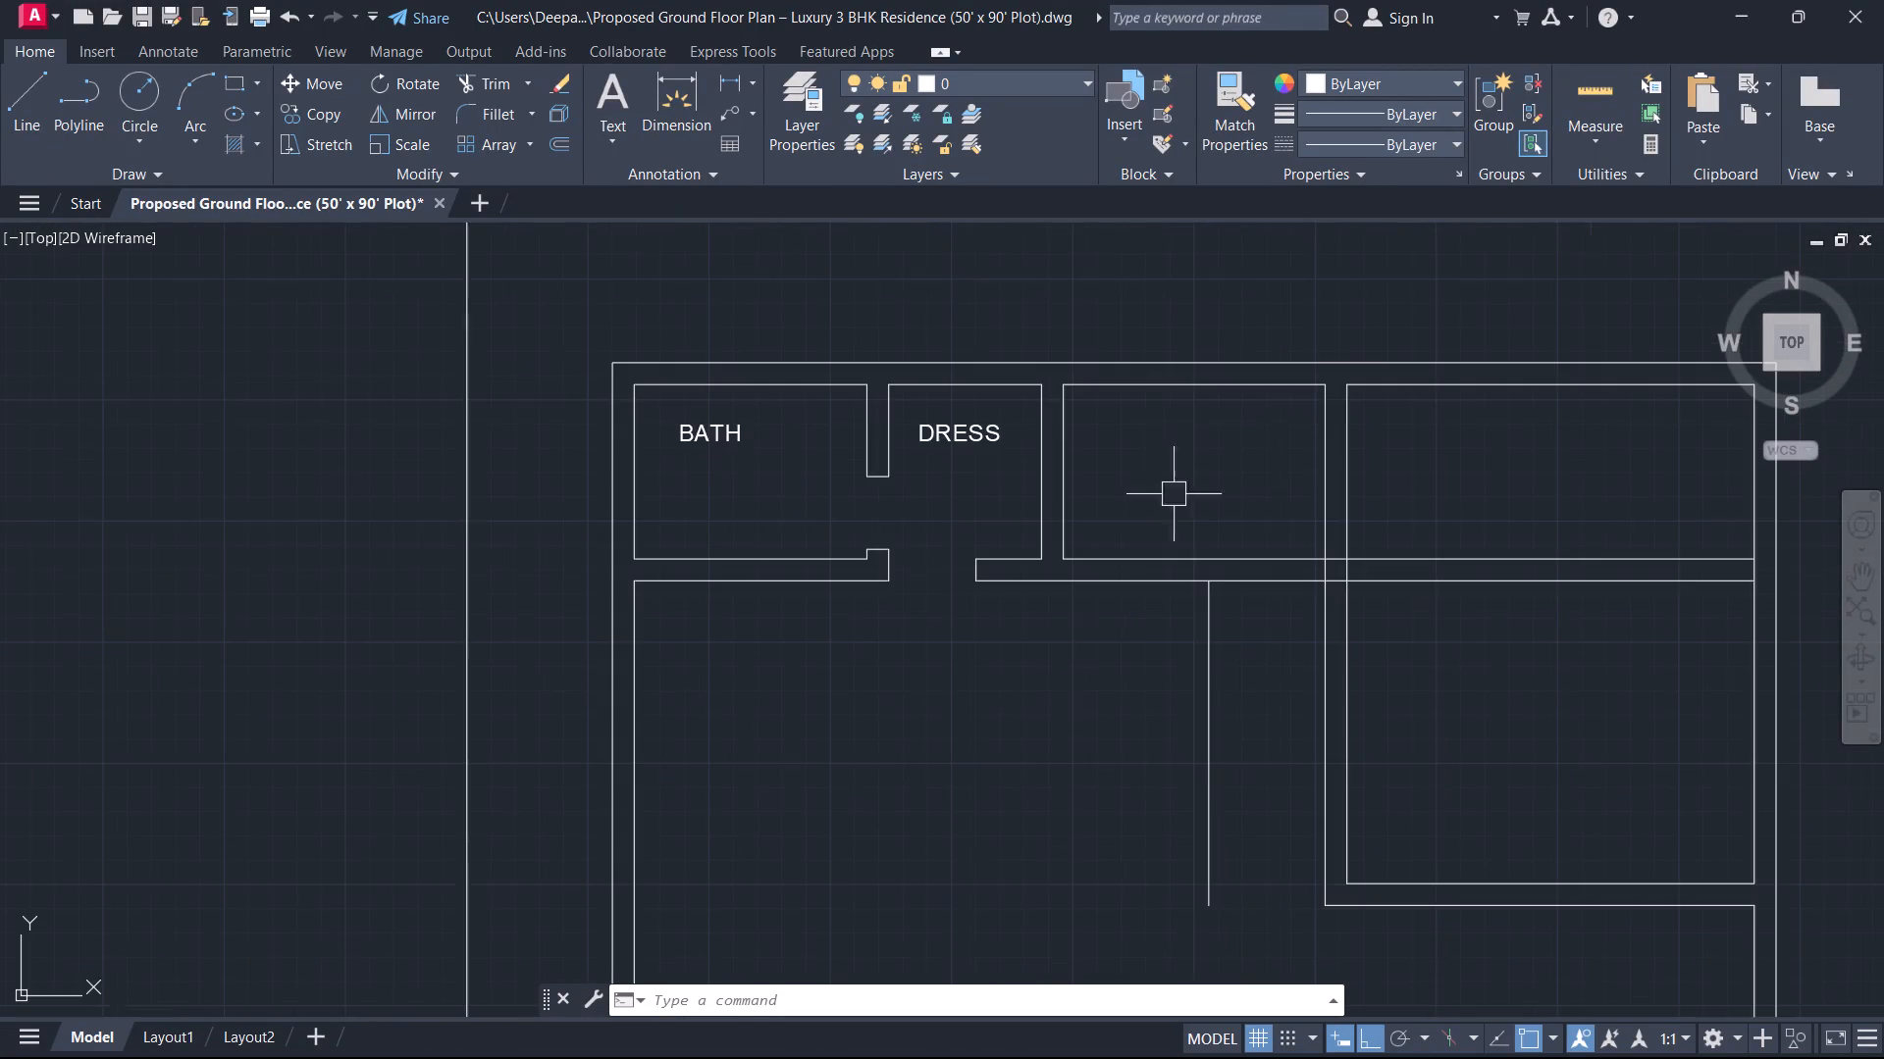
{"action": "middle_click_drag", "start_coordinate": [1083, 735], "coordinate": [1009, 666]}
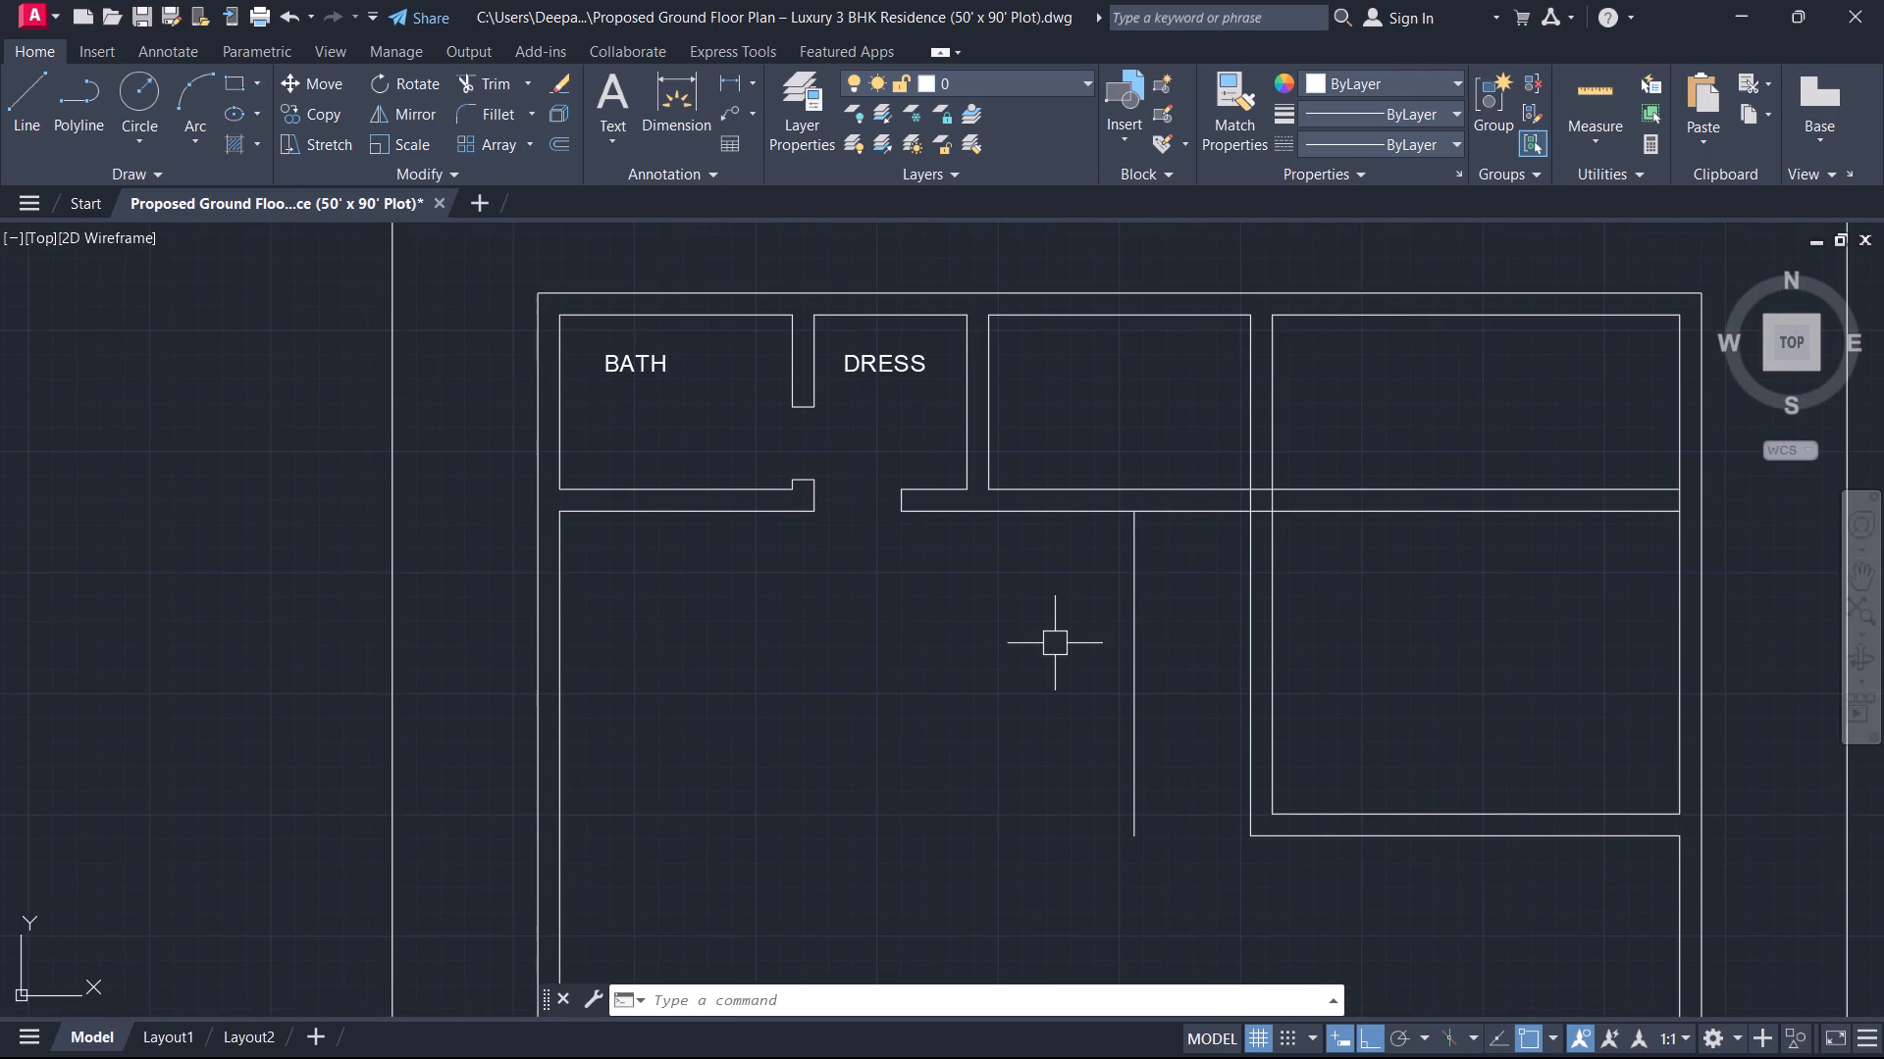
{"action": "type", "text": "TR"}
{"action": "key", "text": "space"}
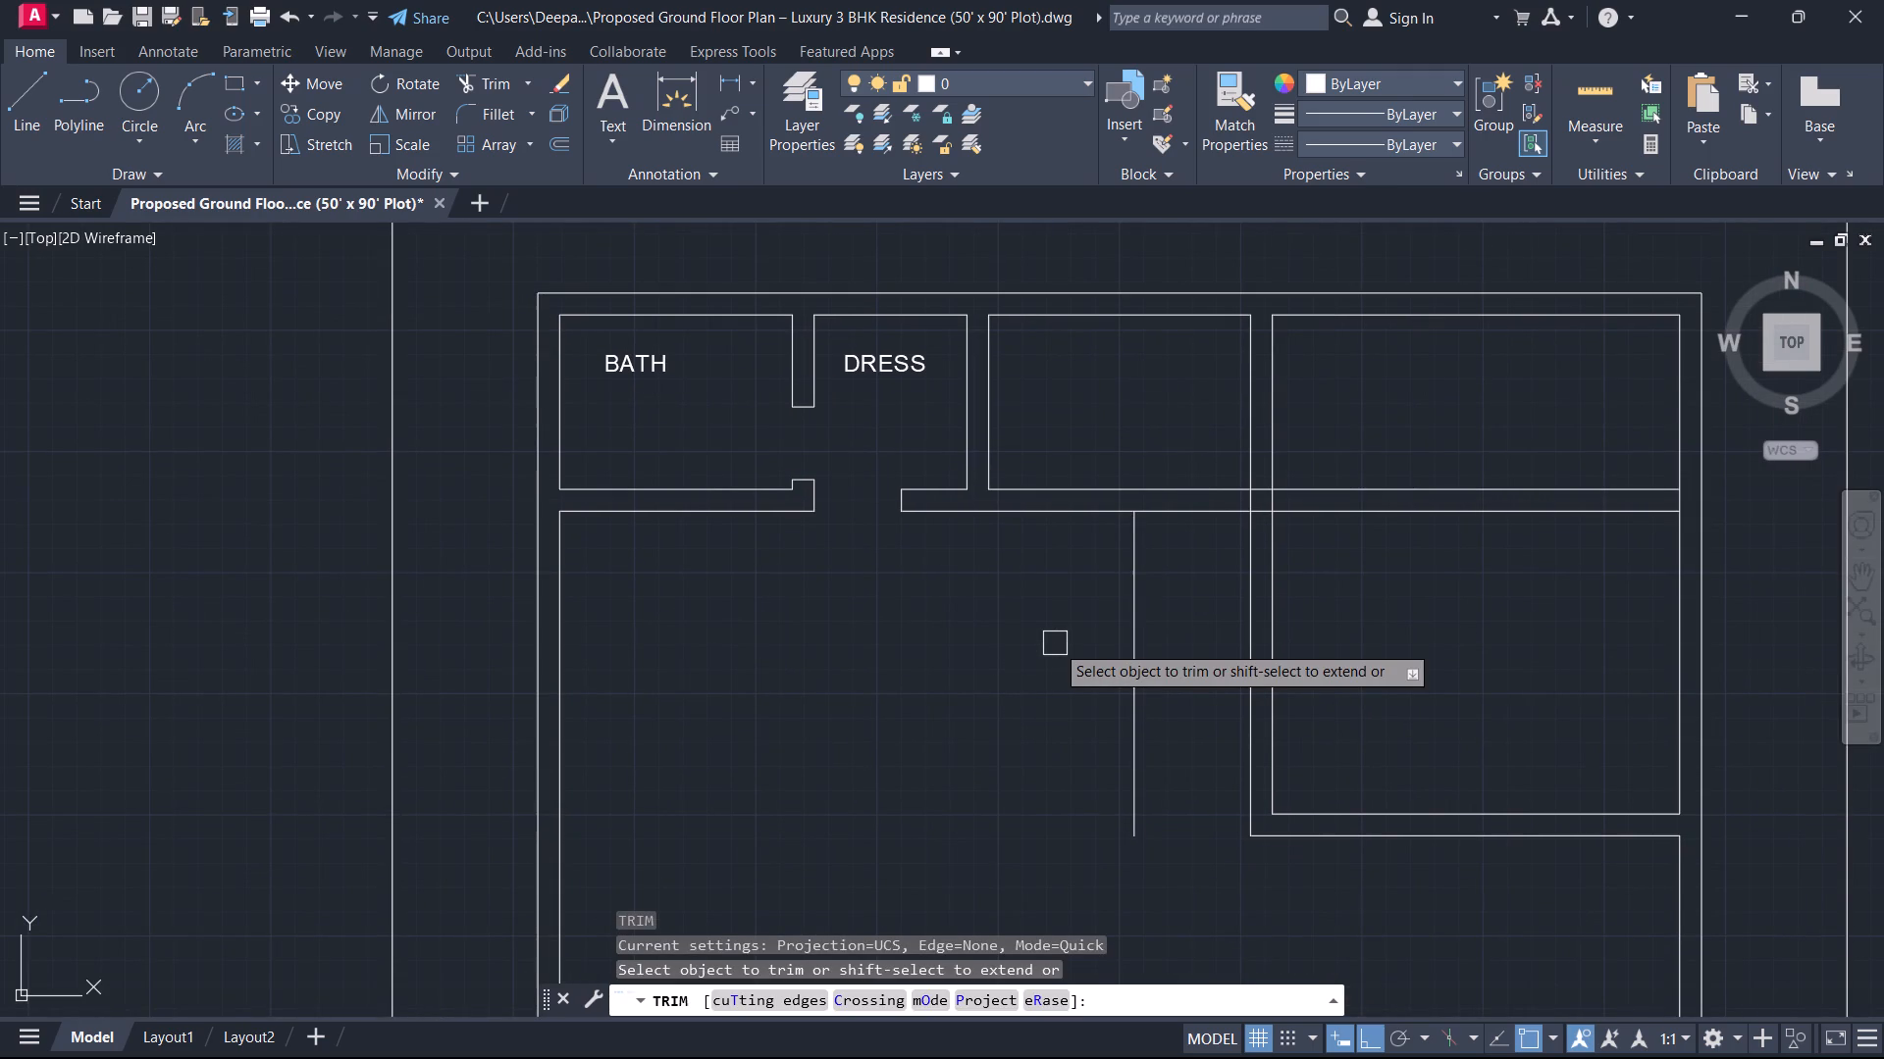
{"action": "left_click", "coordinate": [1102, 620]}
{"action": "left_click", "coordinate": [1143, 613]}
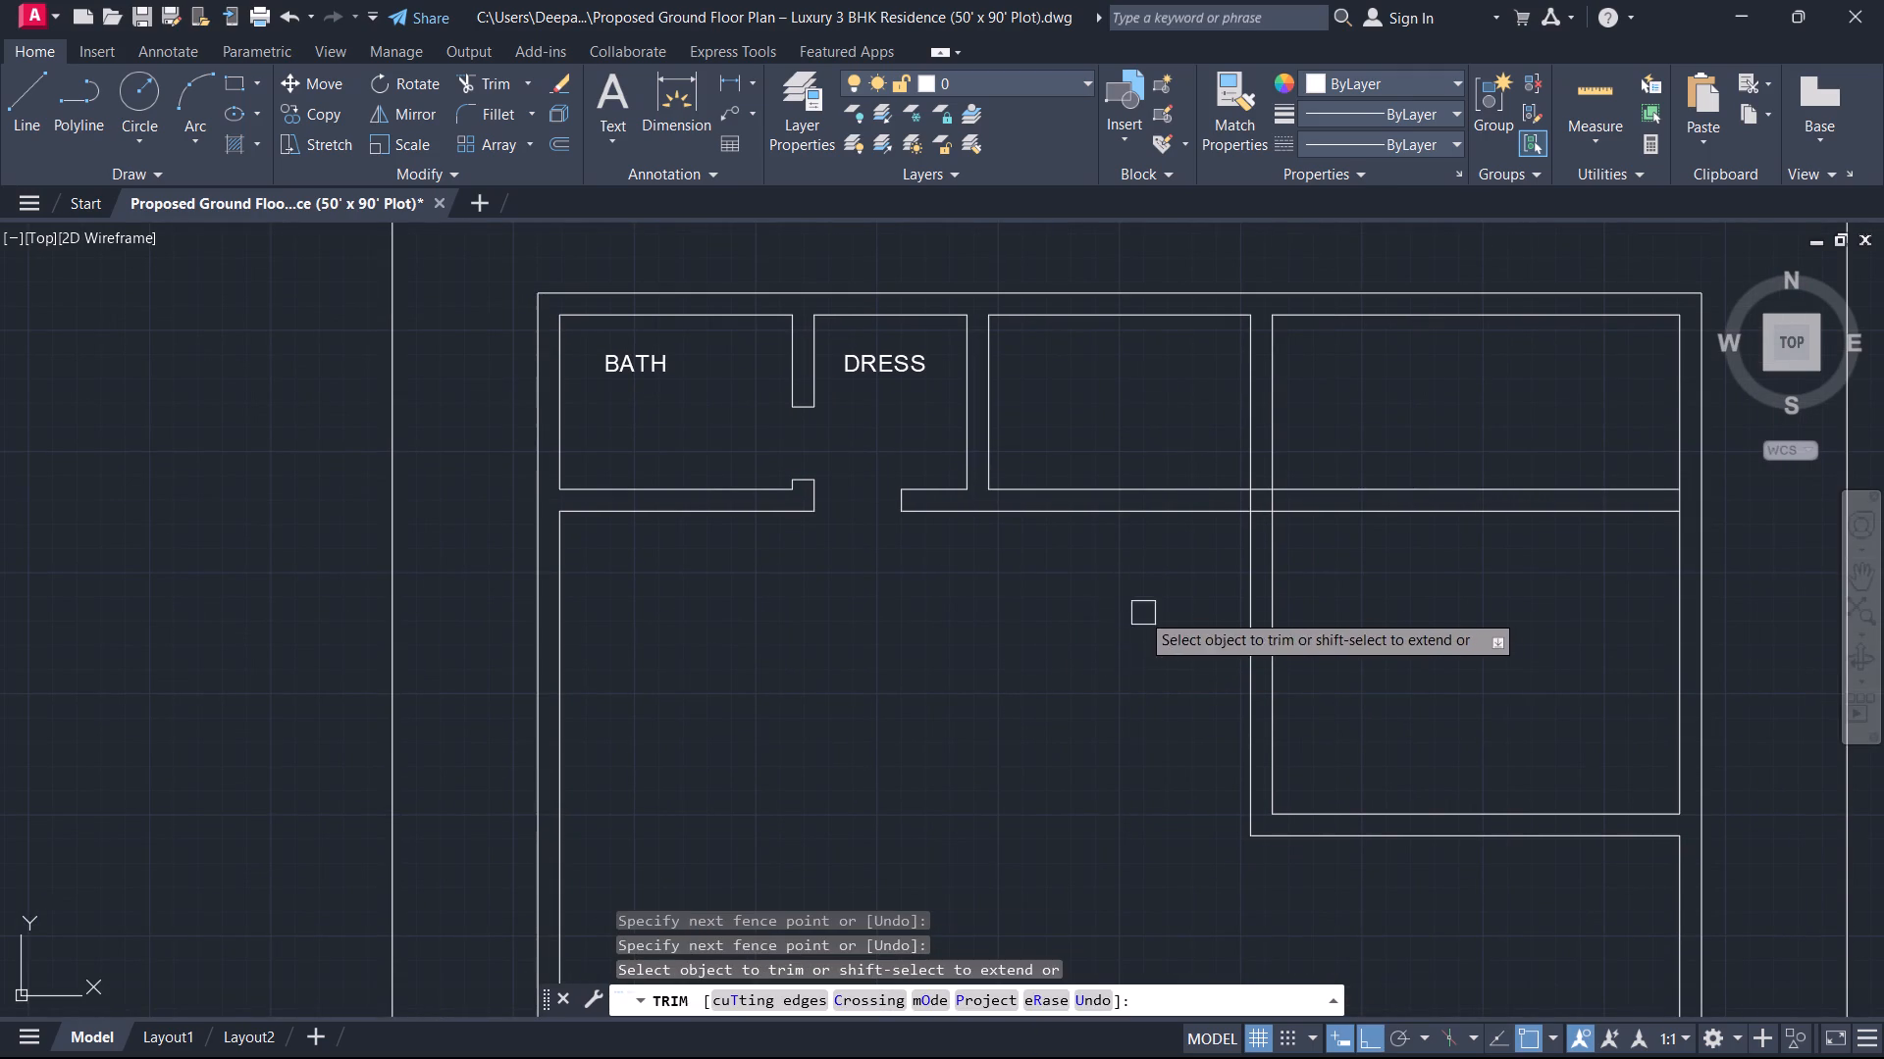
{"action": "right_click", "coordinate": [1050, 603]}
{"action": "left_click", "coordinate": [1083, 641]}
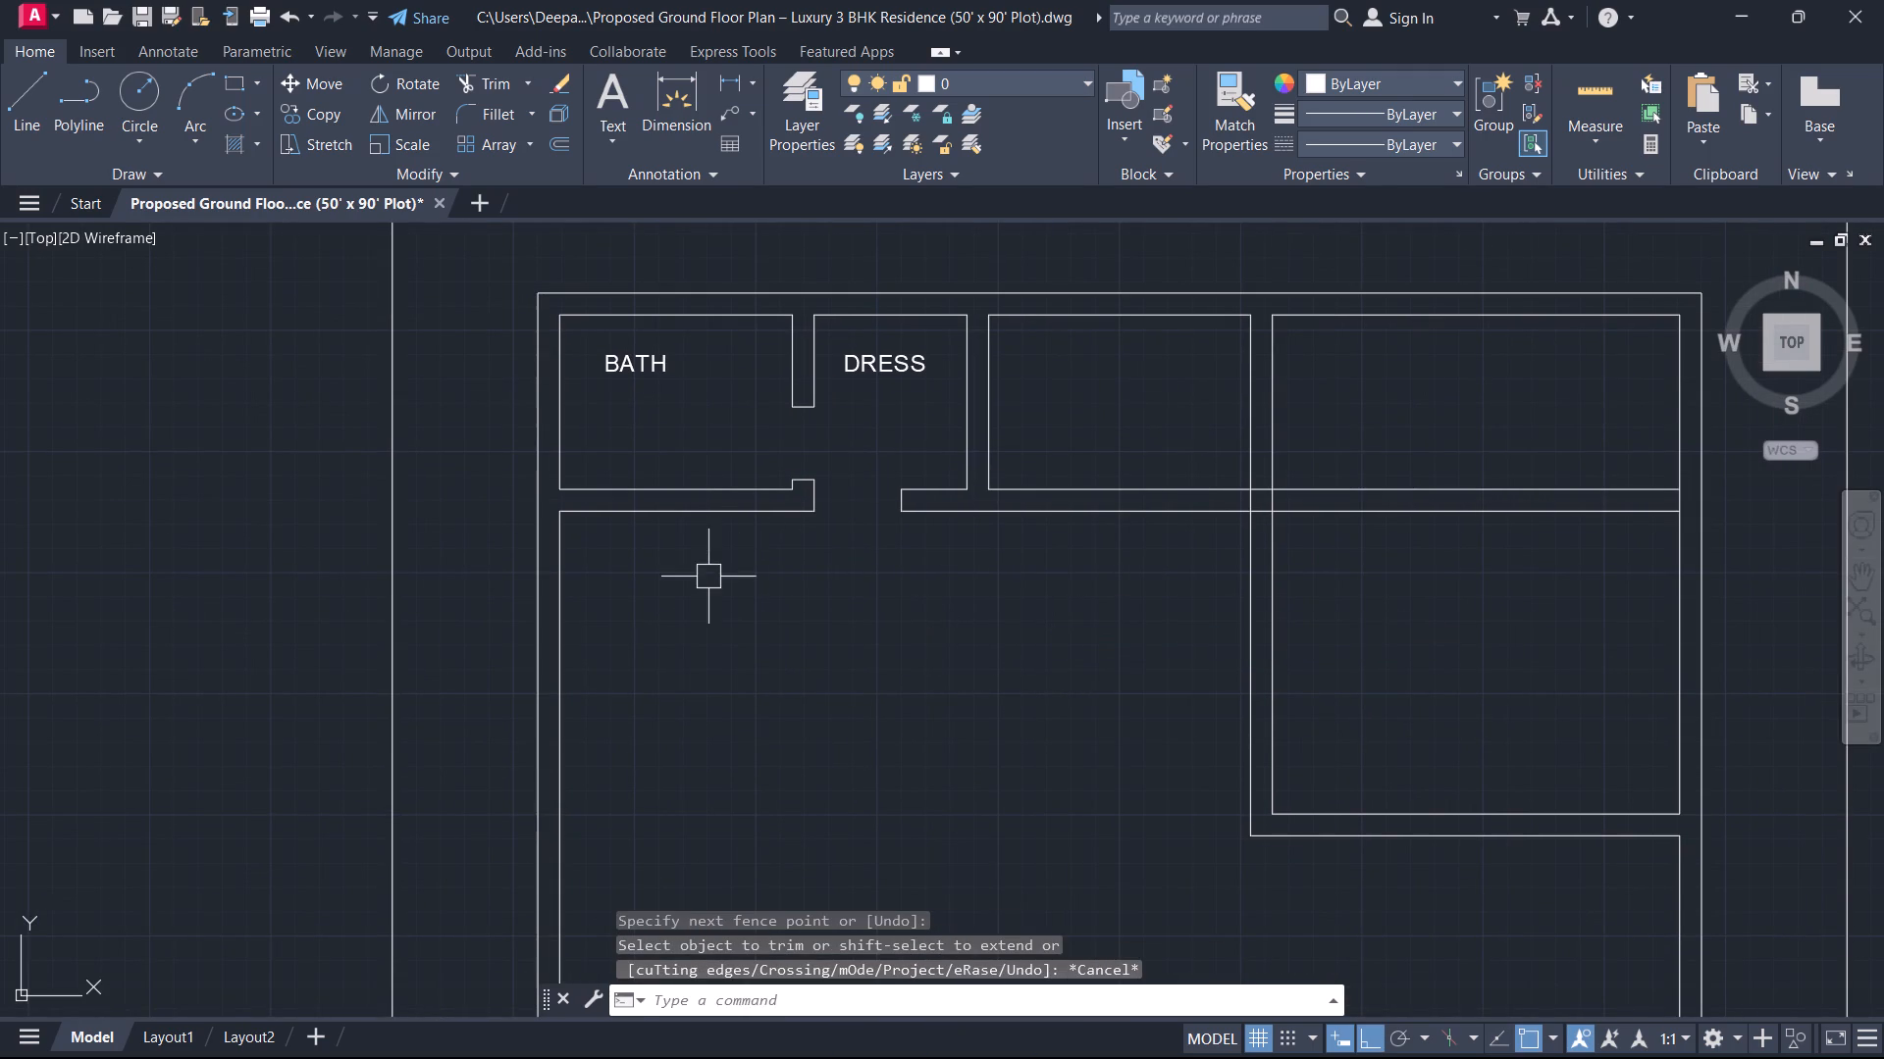
Trim the two horizontal partition lines where they cross the interior of the large north-east room.
{"action": "middle_click_drag", "start_coordinate": [708, 578], "coordinate": [886, 378]}
{"action": "scroll", "coordinate": [899, 397], "scroll_direction": "down", "scroll_amount": 2}
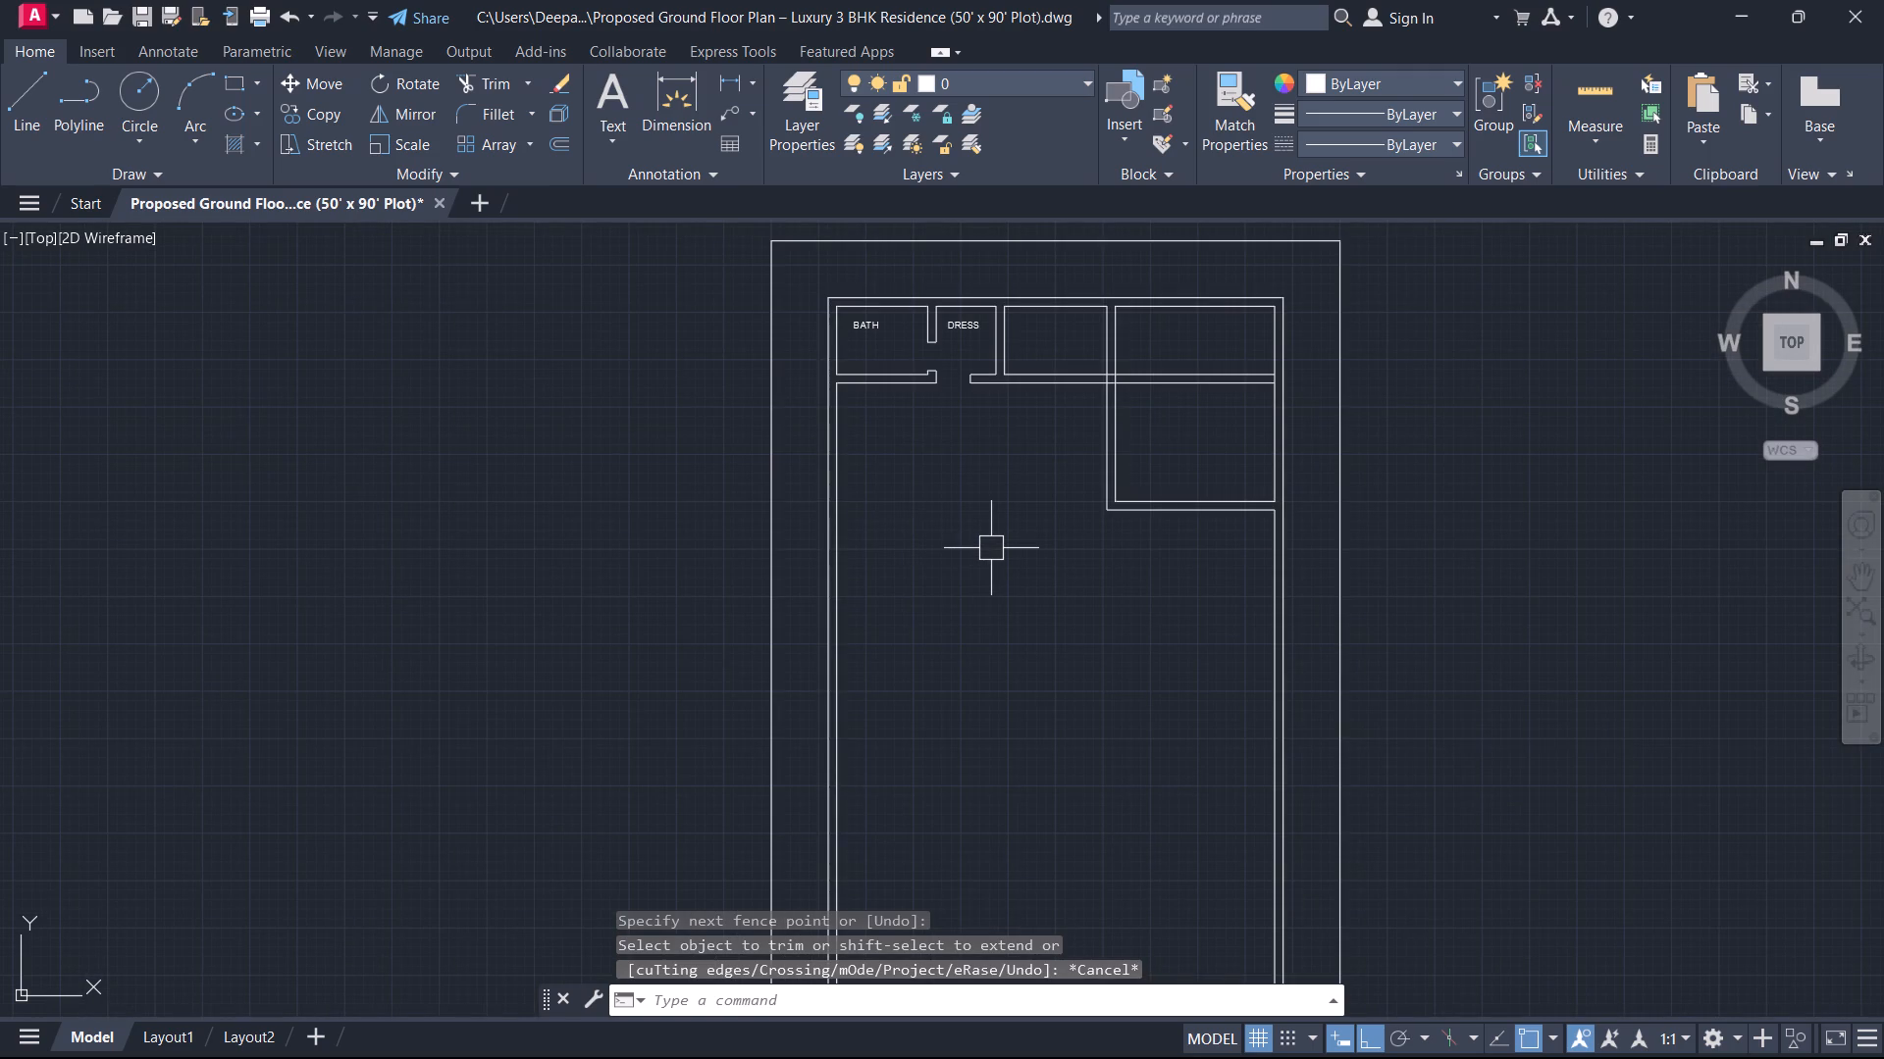
{"action": "type", "text": "TR"}
{"action": "key", "text": "space"}
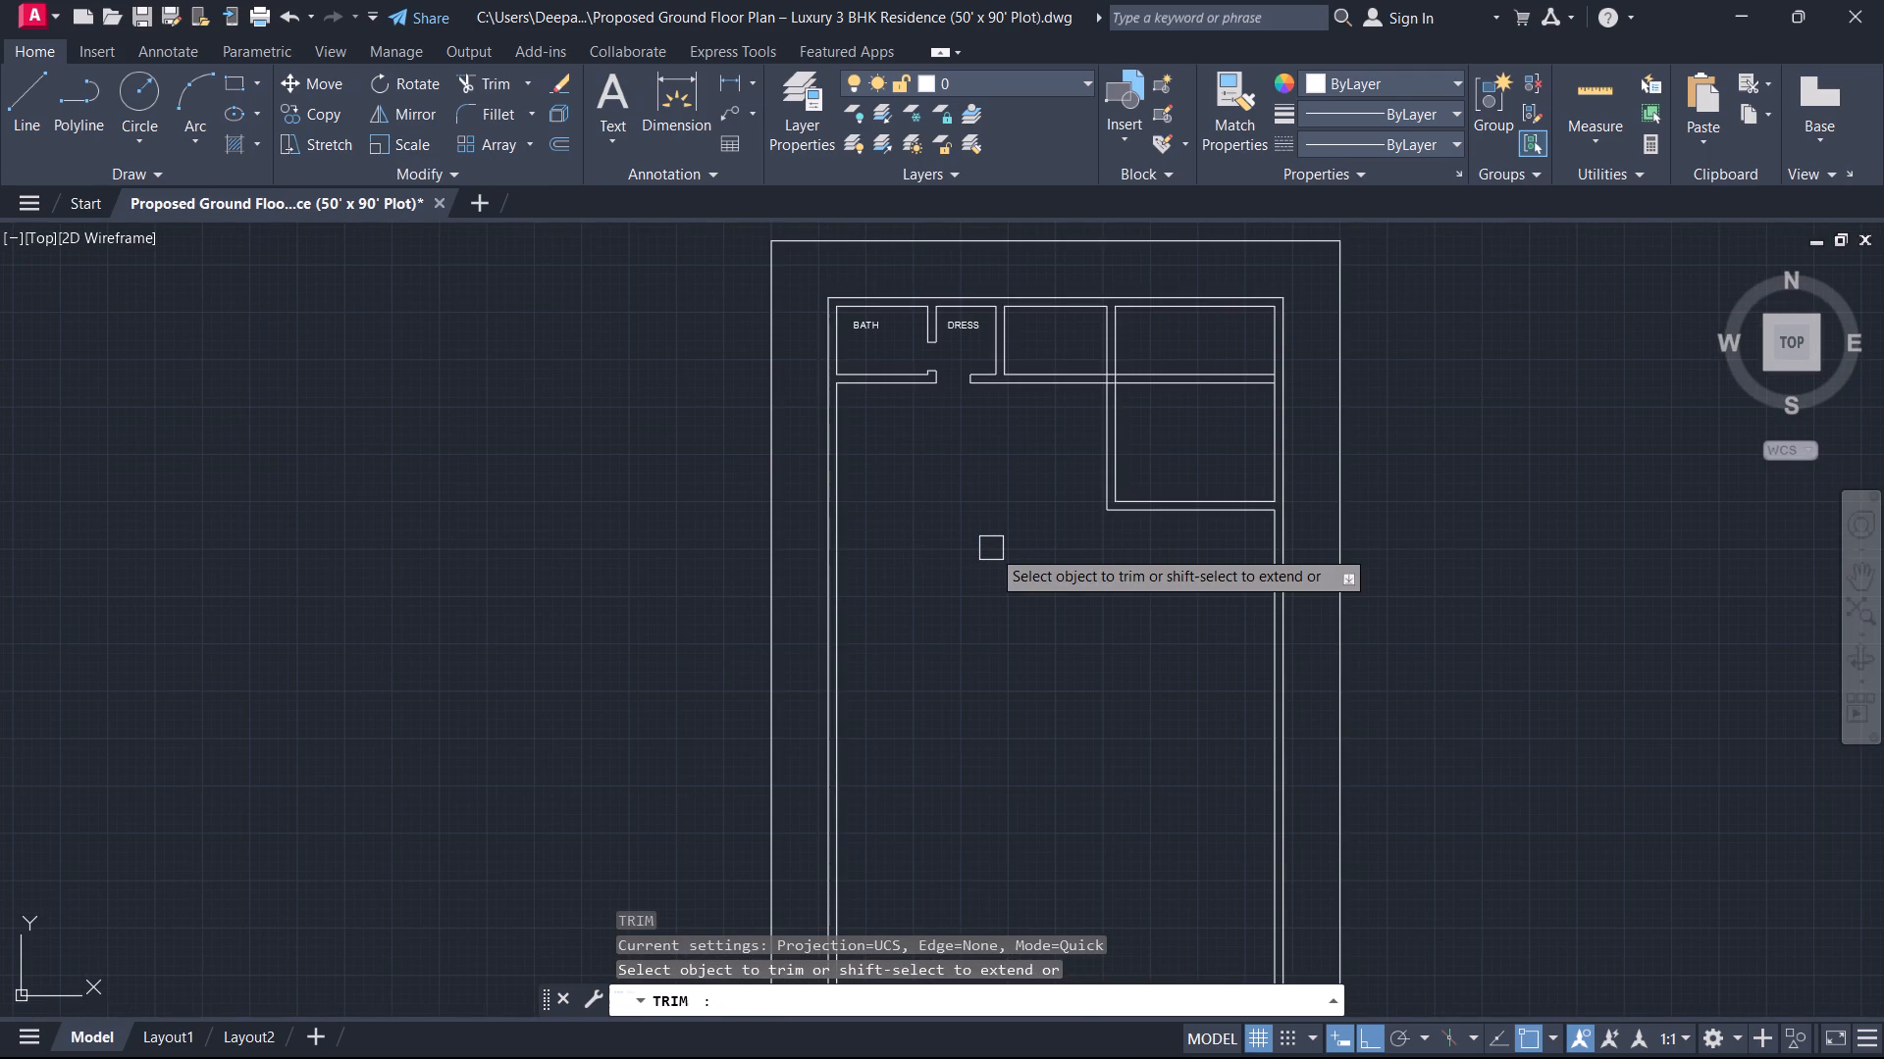
{"action": "scroll", "coordinate": [1243, 463], "scroll_direction": "up", "scroll_amount": 1}
{"action": "middle_click_drag", "start_coordinate": [1209, 430], "coordinate": [1165, 630]}
{"action": "left_click", "coordinate": [1147, 625]}
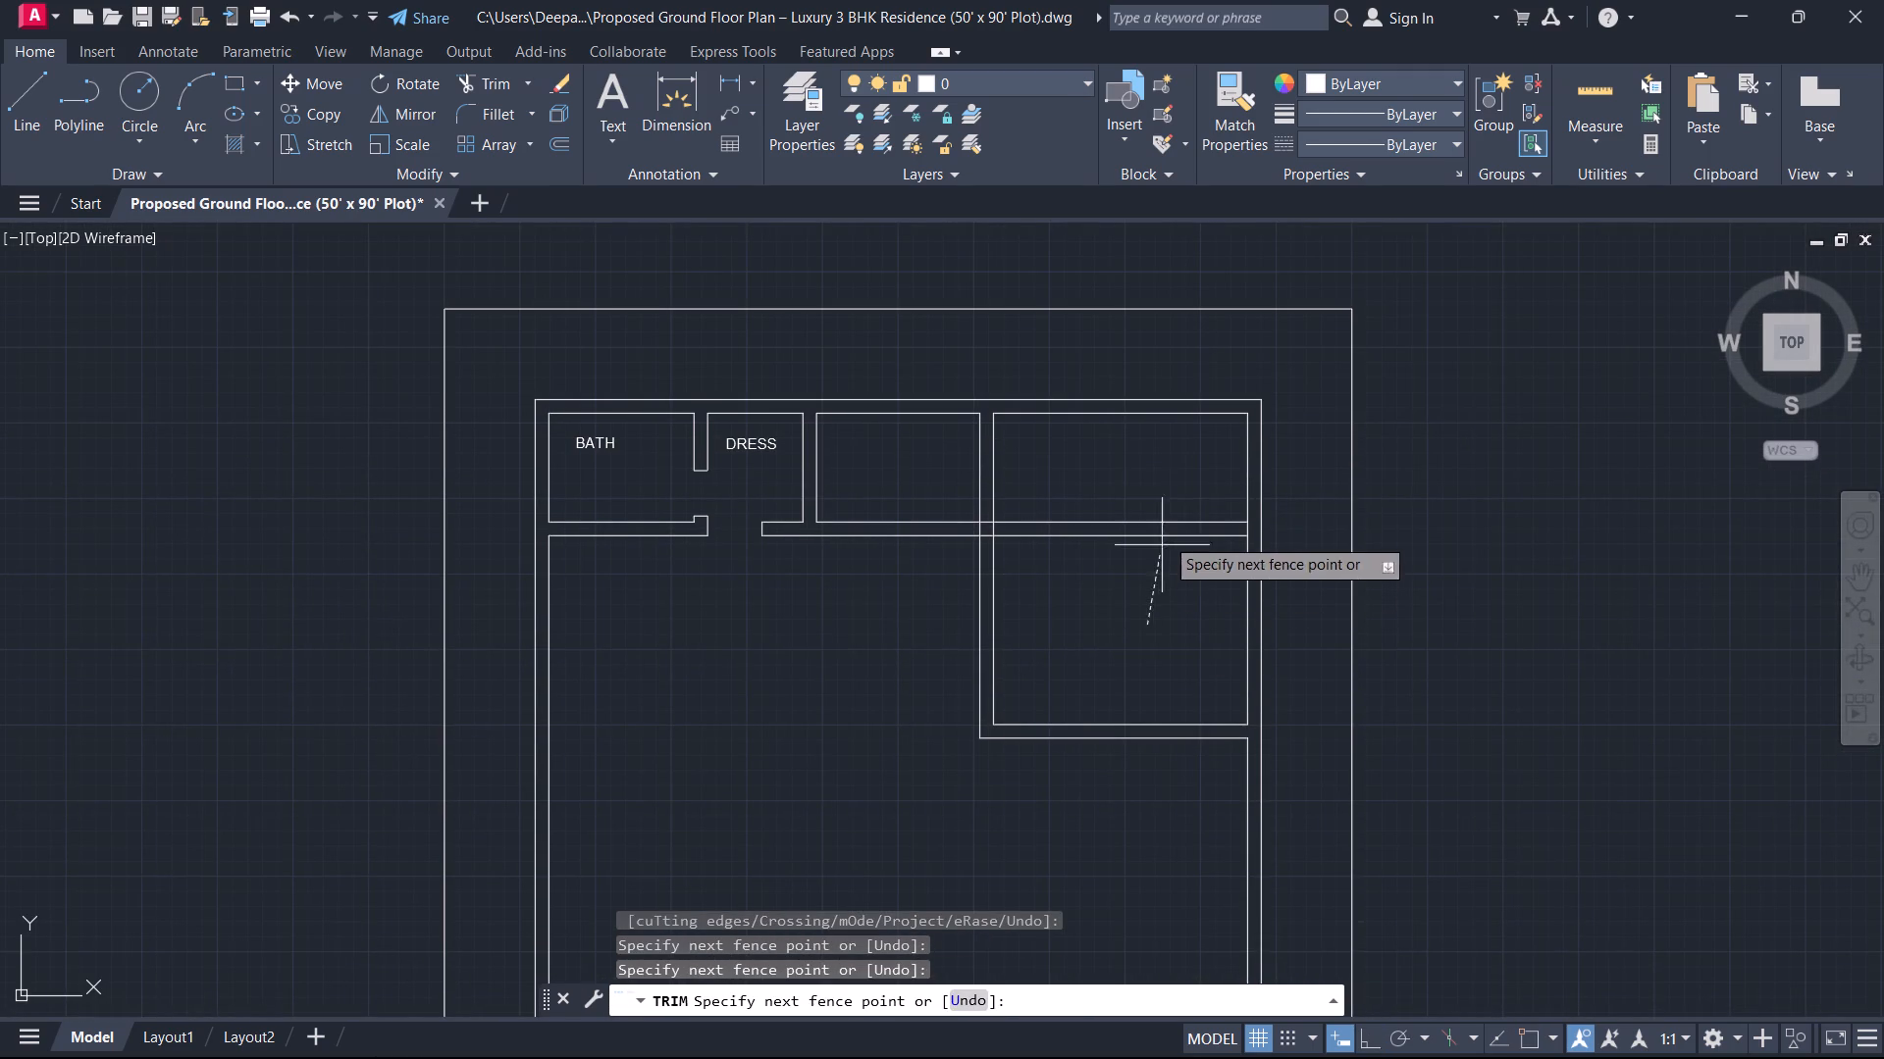
{"action": "left_click", "coordinate": [1169, 494]}
{"action": "right_click", "coordinate": [1132, 502]}
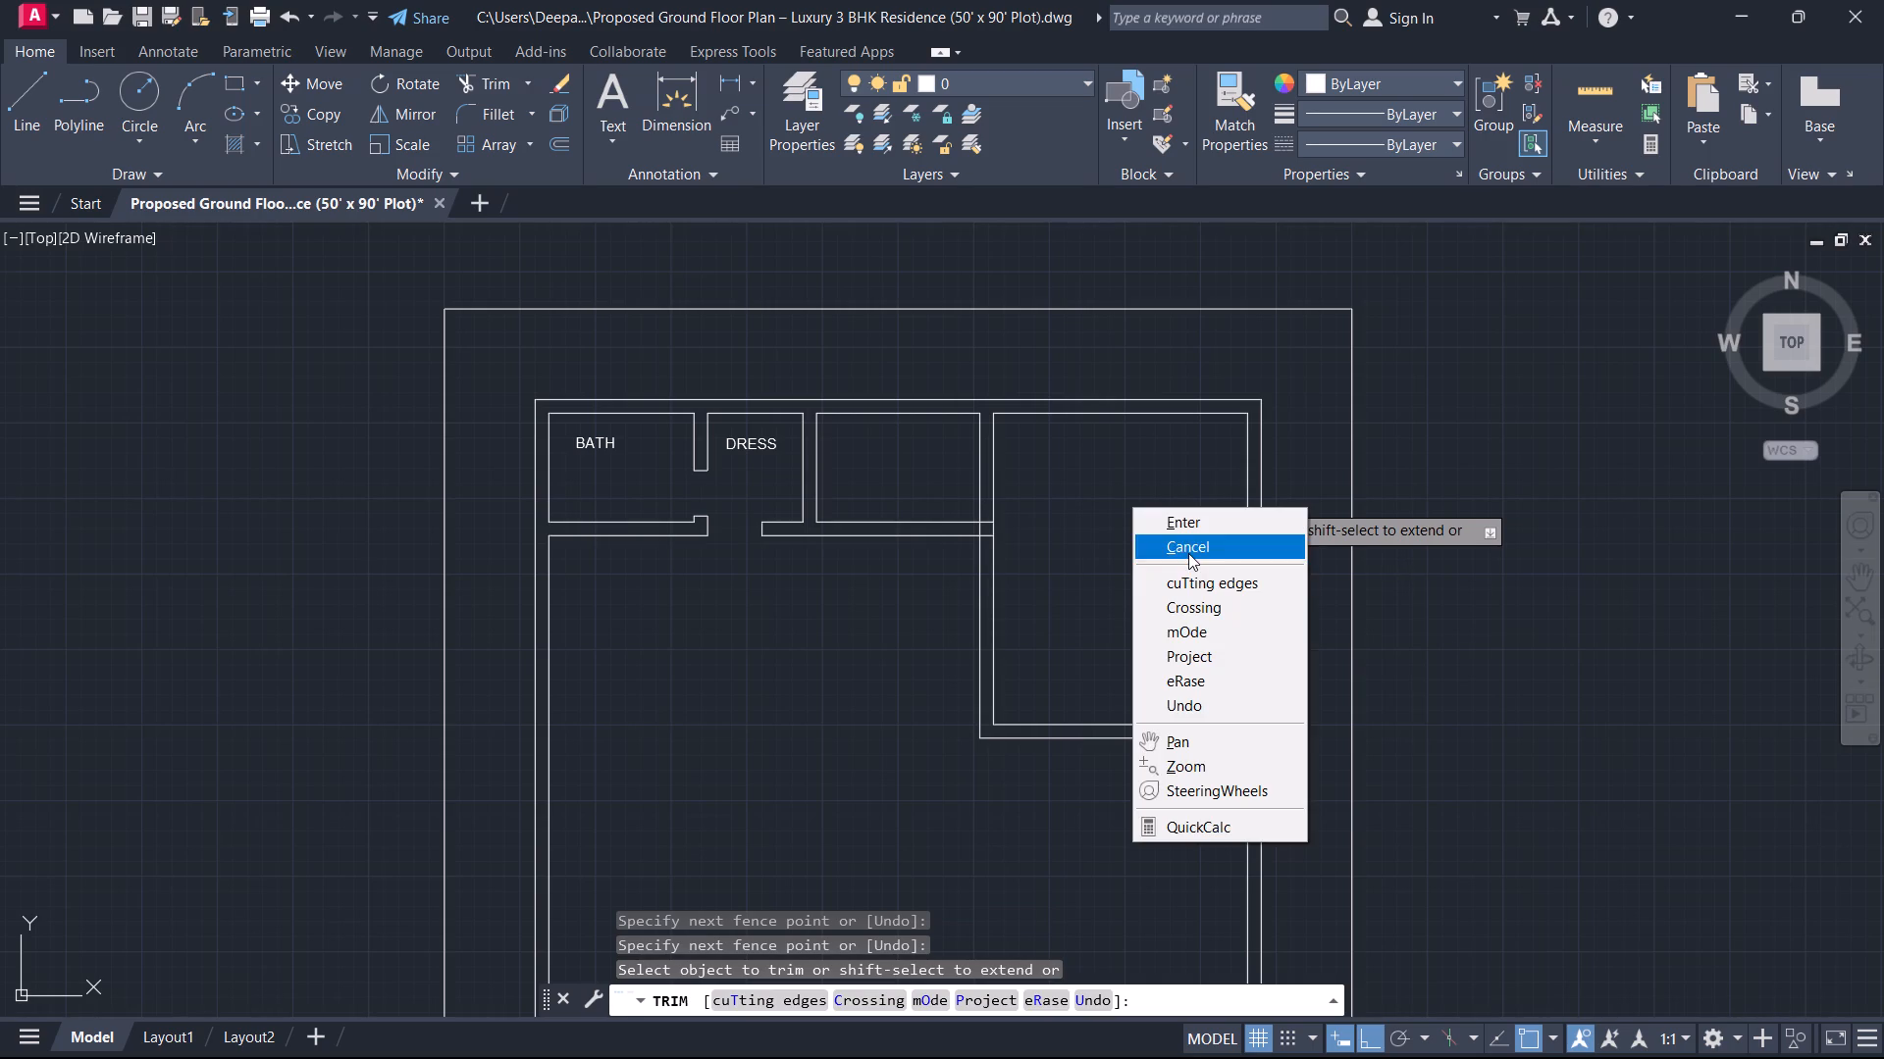
{"action": "left_click", "coordinate": [1188, 553]}
Restore the last erased line with the OOPS command.
{"action": "scroll", "coordinate": [994, 571], "scroll_direction": "up", "scroll_amount": 3}
{"action": "middle_click_drag", "start_coordinate": [978, 545], "coordinate": [976, 651]}
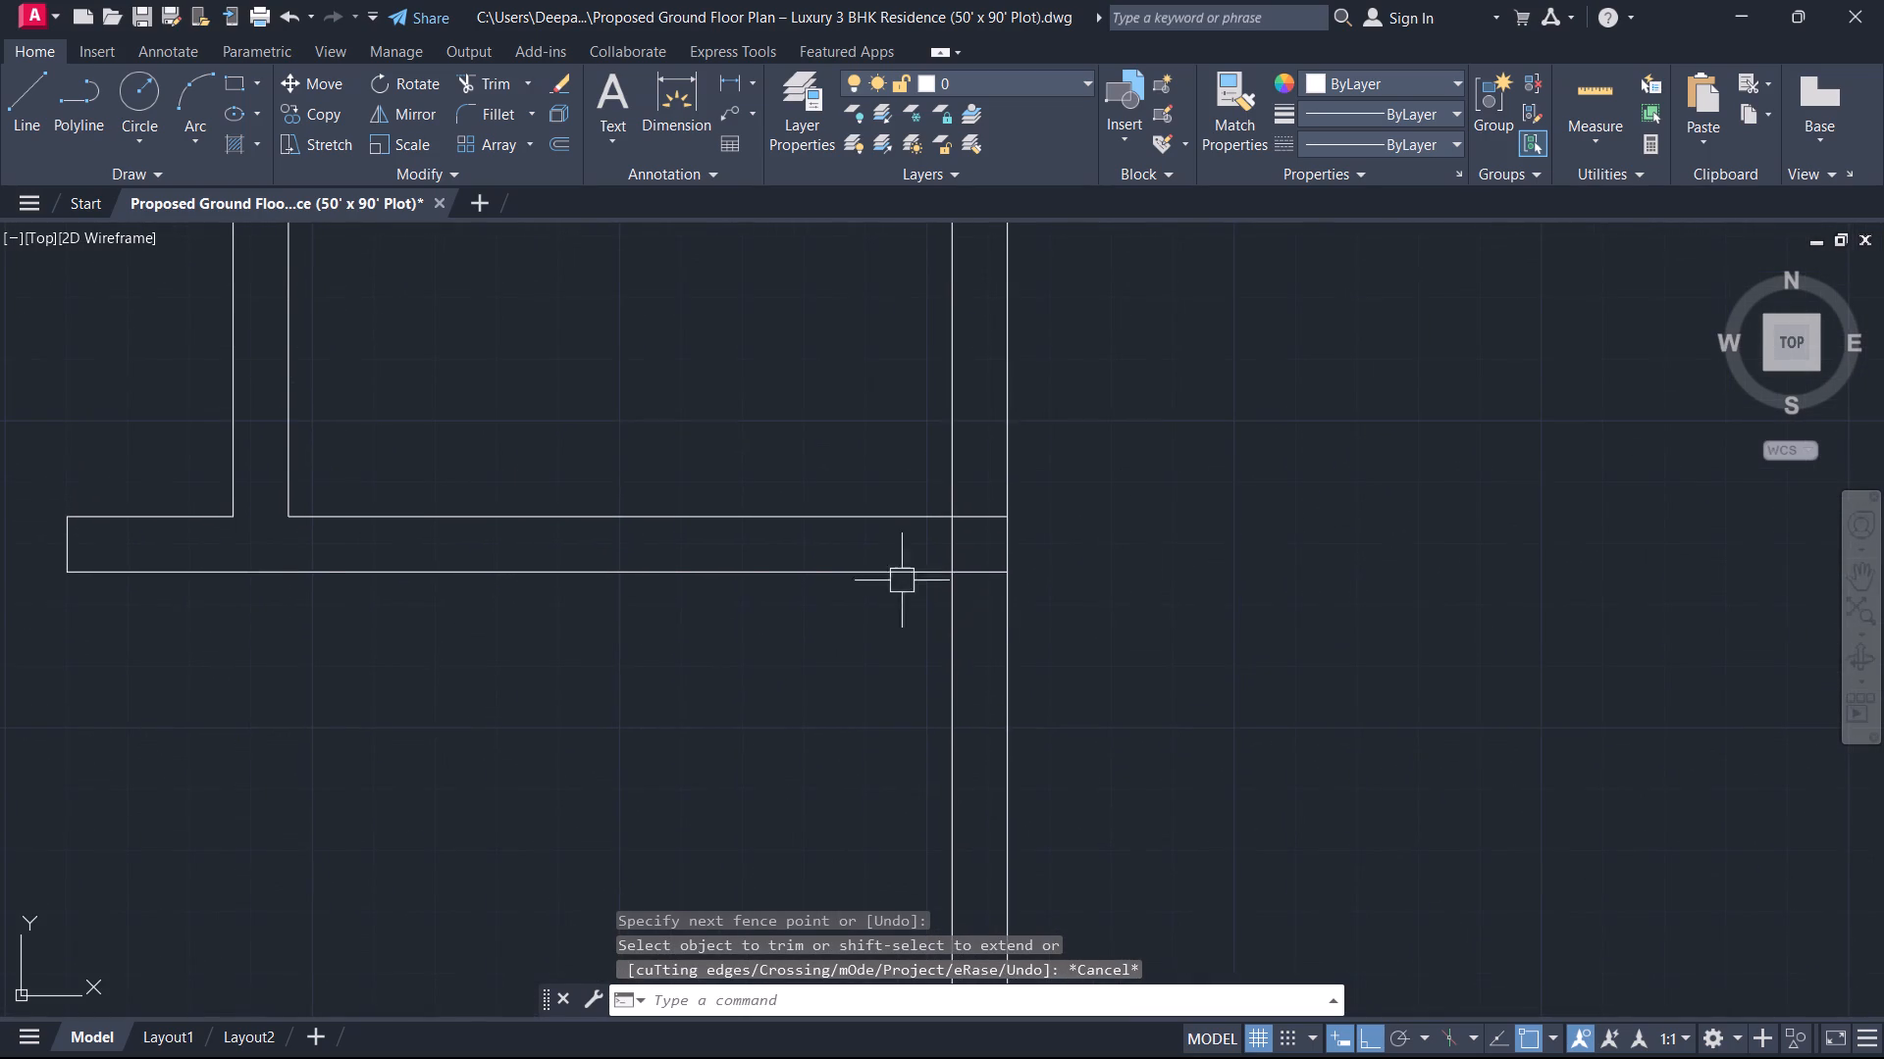
{"action": "scroll", "coordinate": [763, 576], "scroll_direction": "down", "scroll_amount": 1}
{"action": "middle_click_drag", "start_coordinate": [740, 622], "coordinate": [1060, 567]}
{"action": "scroll", "coordinate": [750, 616], "scroll_direction": "down", "scroll_amount": 1}
{"action": "scroll", "coordinate": [1060, 567], "scroll_direction": "down", "scroll_amount": 1}
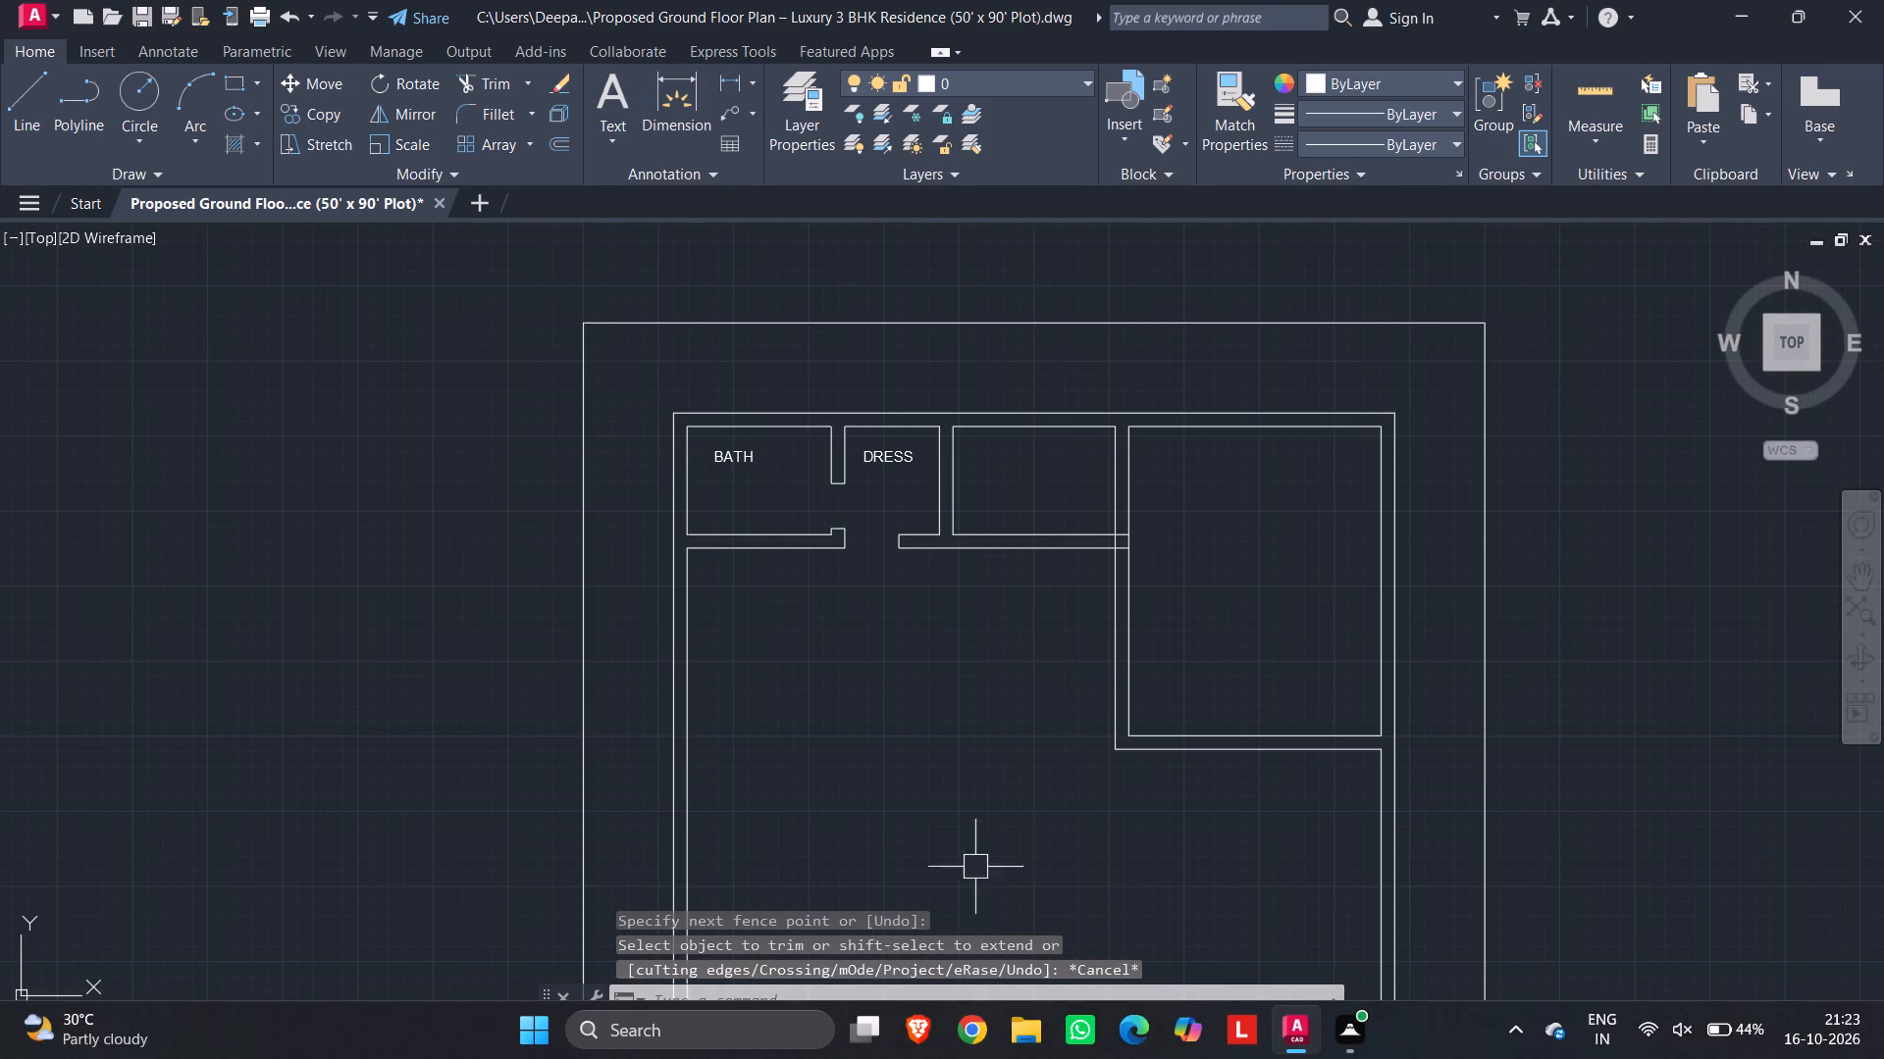
{"action": "middle_click_drag", "start_coordinate": [950, 681], "coordinate": [1187, 597]}
{"action": "scroll", "coordinate": [1077, 576], "scroll_direction": "down", "scroll_amount": 1}
{"action": "middle_click_drag", "start_coordinate": [1083, 680], "coordinate": [1083, 369]}
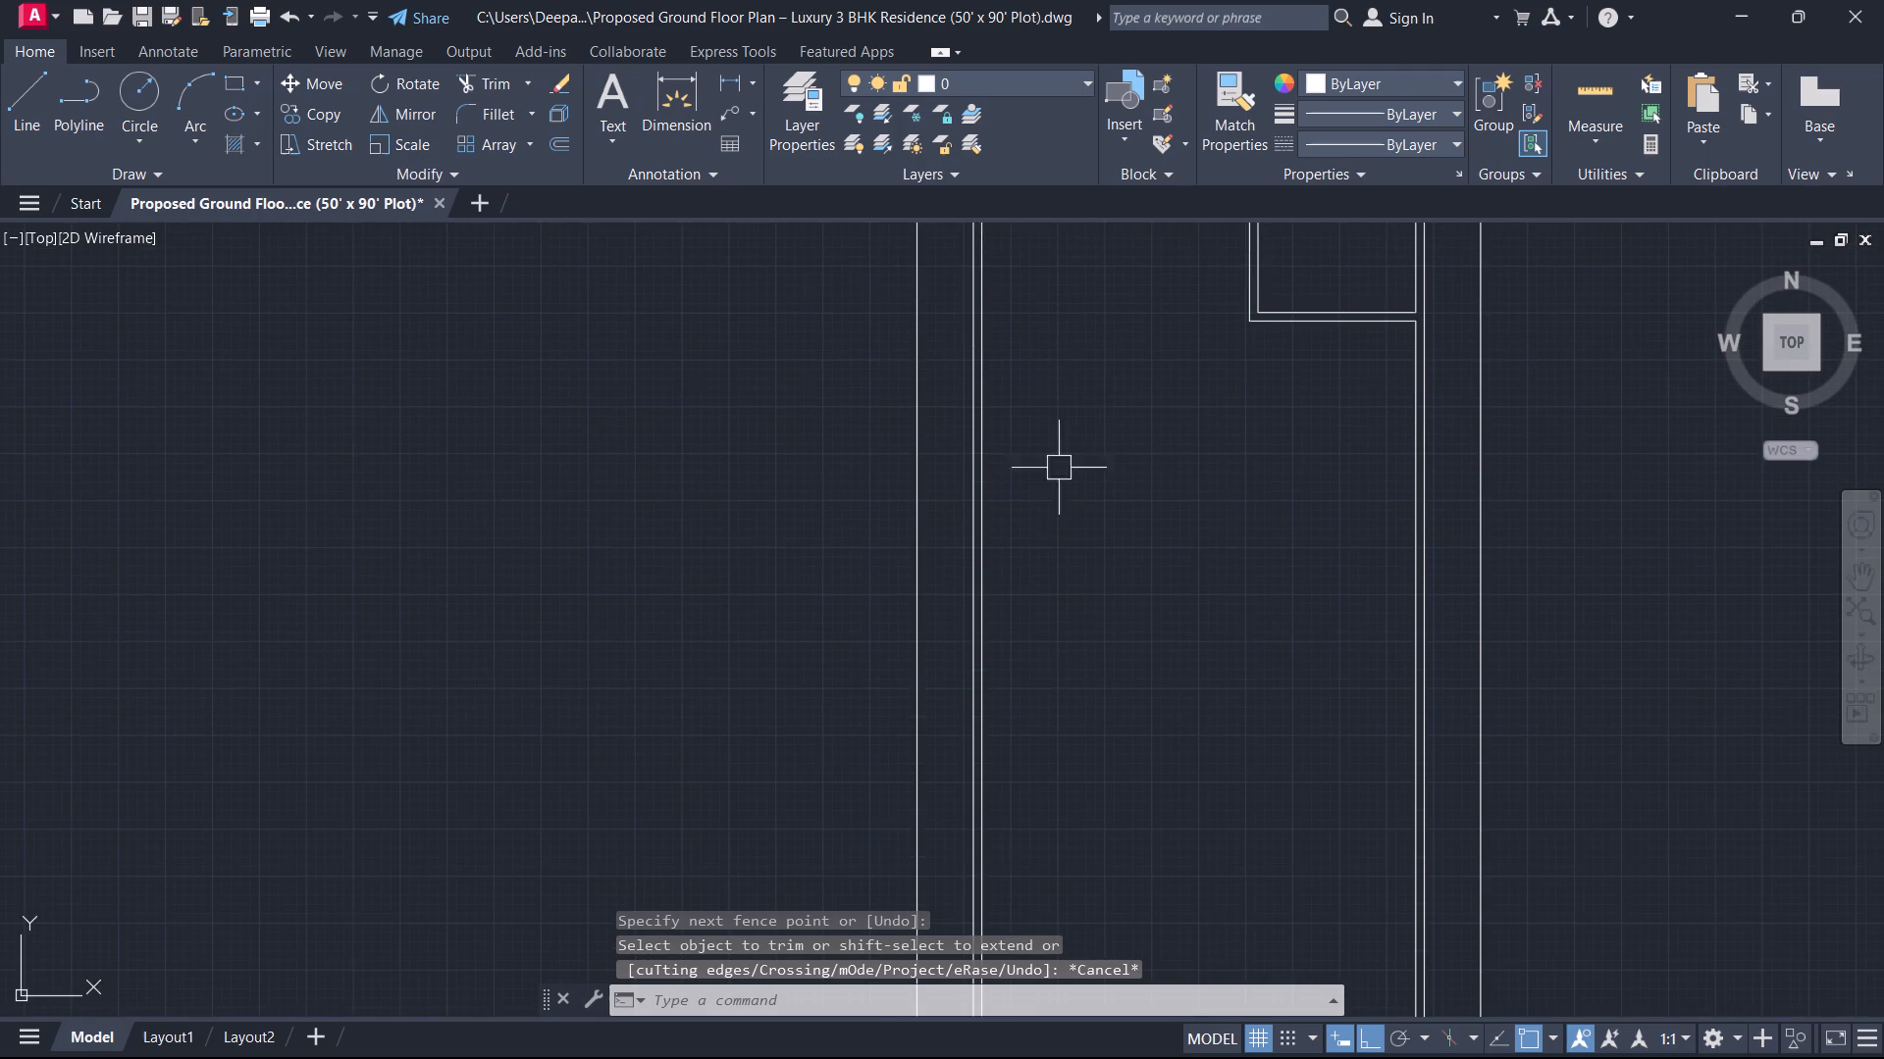
{"action": "scroll", "coordinate": [1052, 509], "scroll_direction": "down", "scroll_amount": 1}
{"action": "middle_click_drag", "start_coordinate": [1081, 594], "coordinate": [1076, 509]}
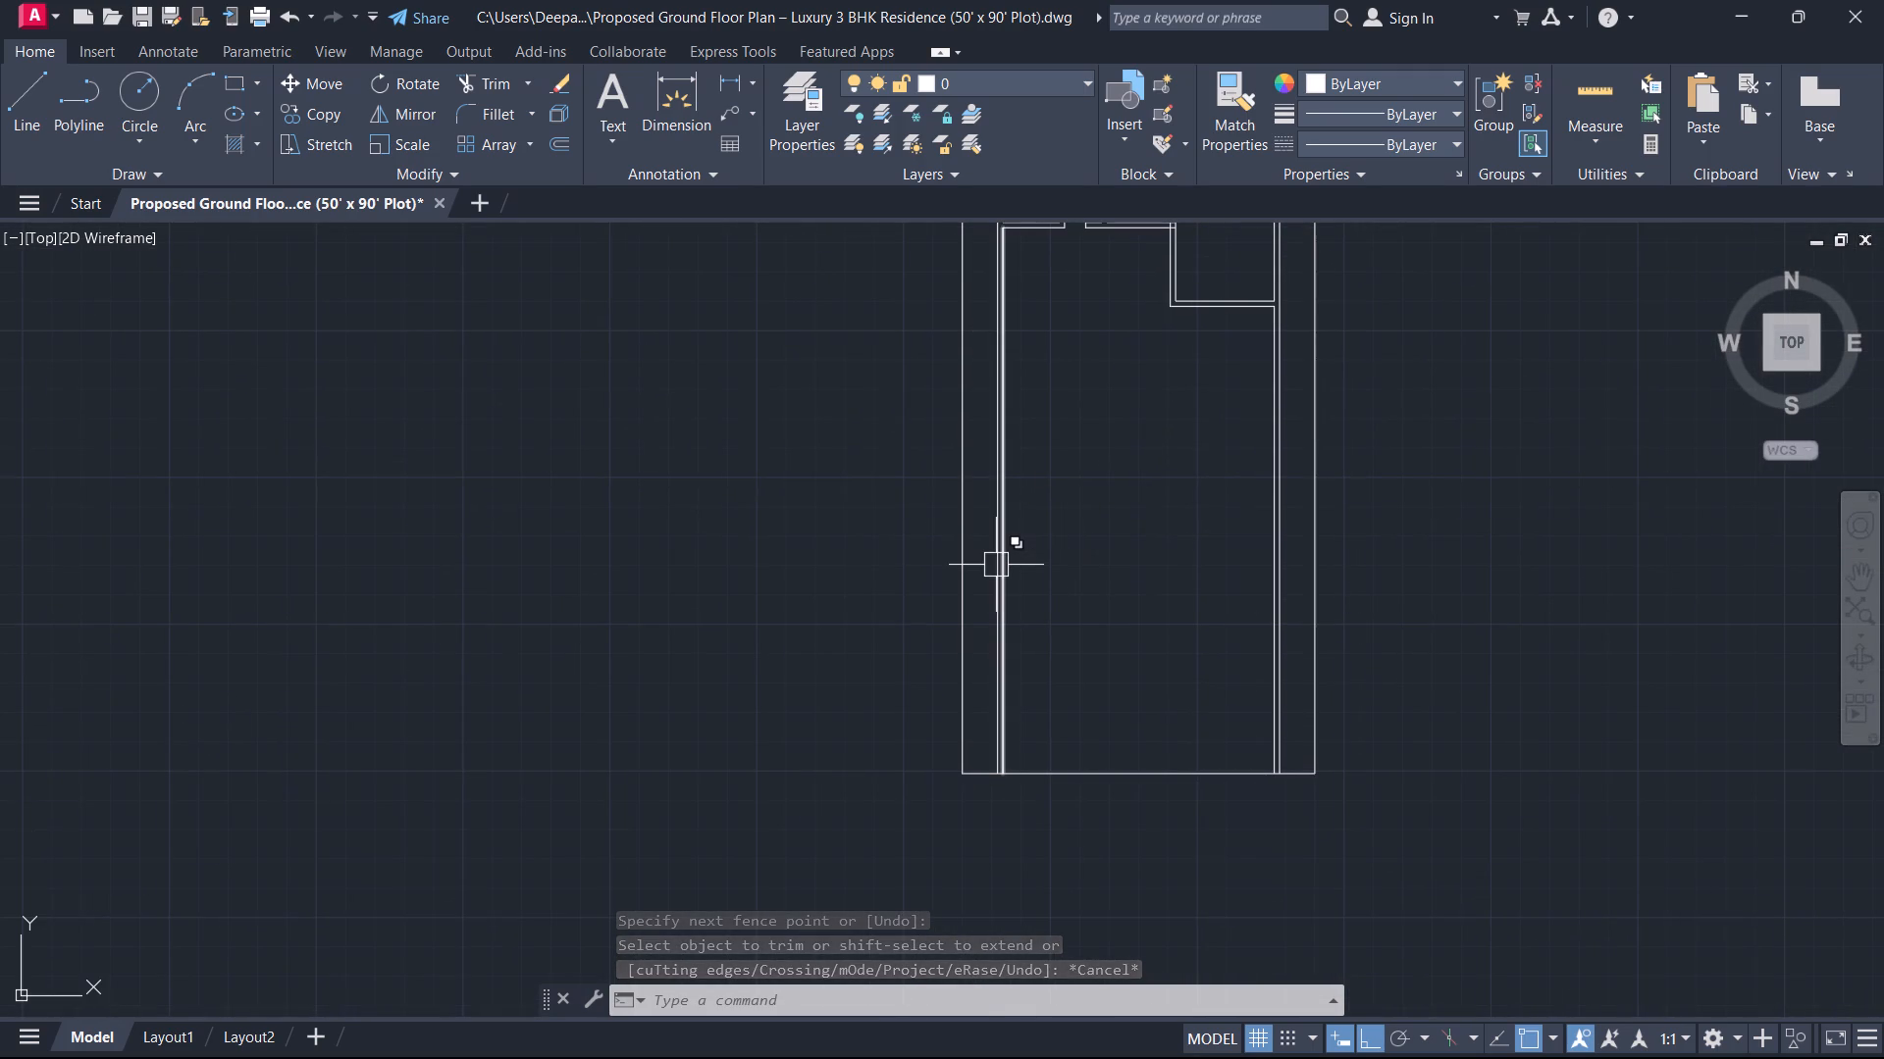
{"action": "type", "text": "OO"}
{"action": "key", "text": "space"}
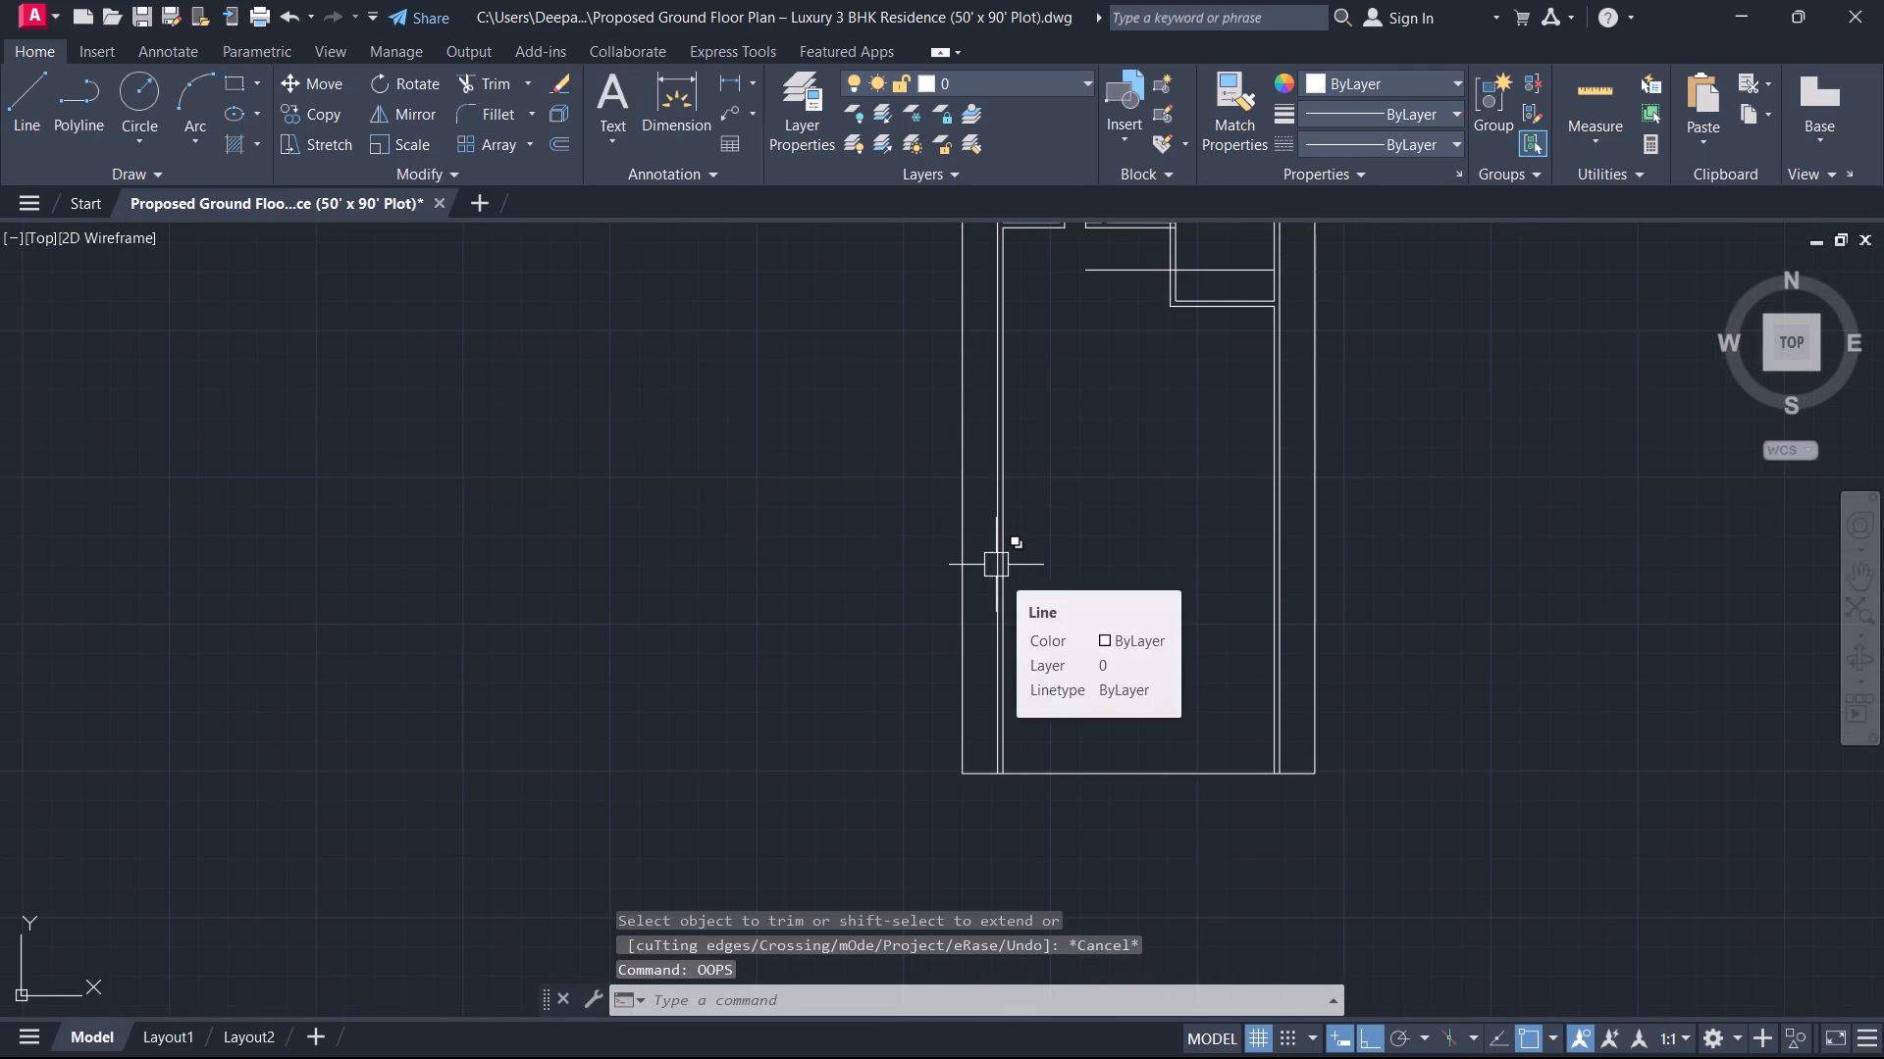
{"action": "key", "text": "Escape"}
Offset the plot's south boundary line 22' northward into the plot.
{"action": "type", "text": "O 22'"}
{"action": "key", "text": "Return"}
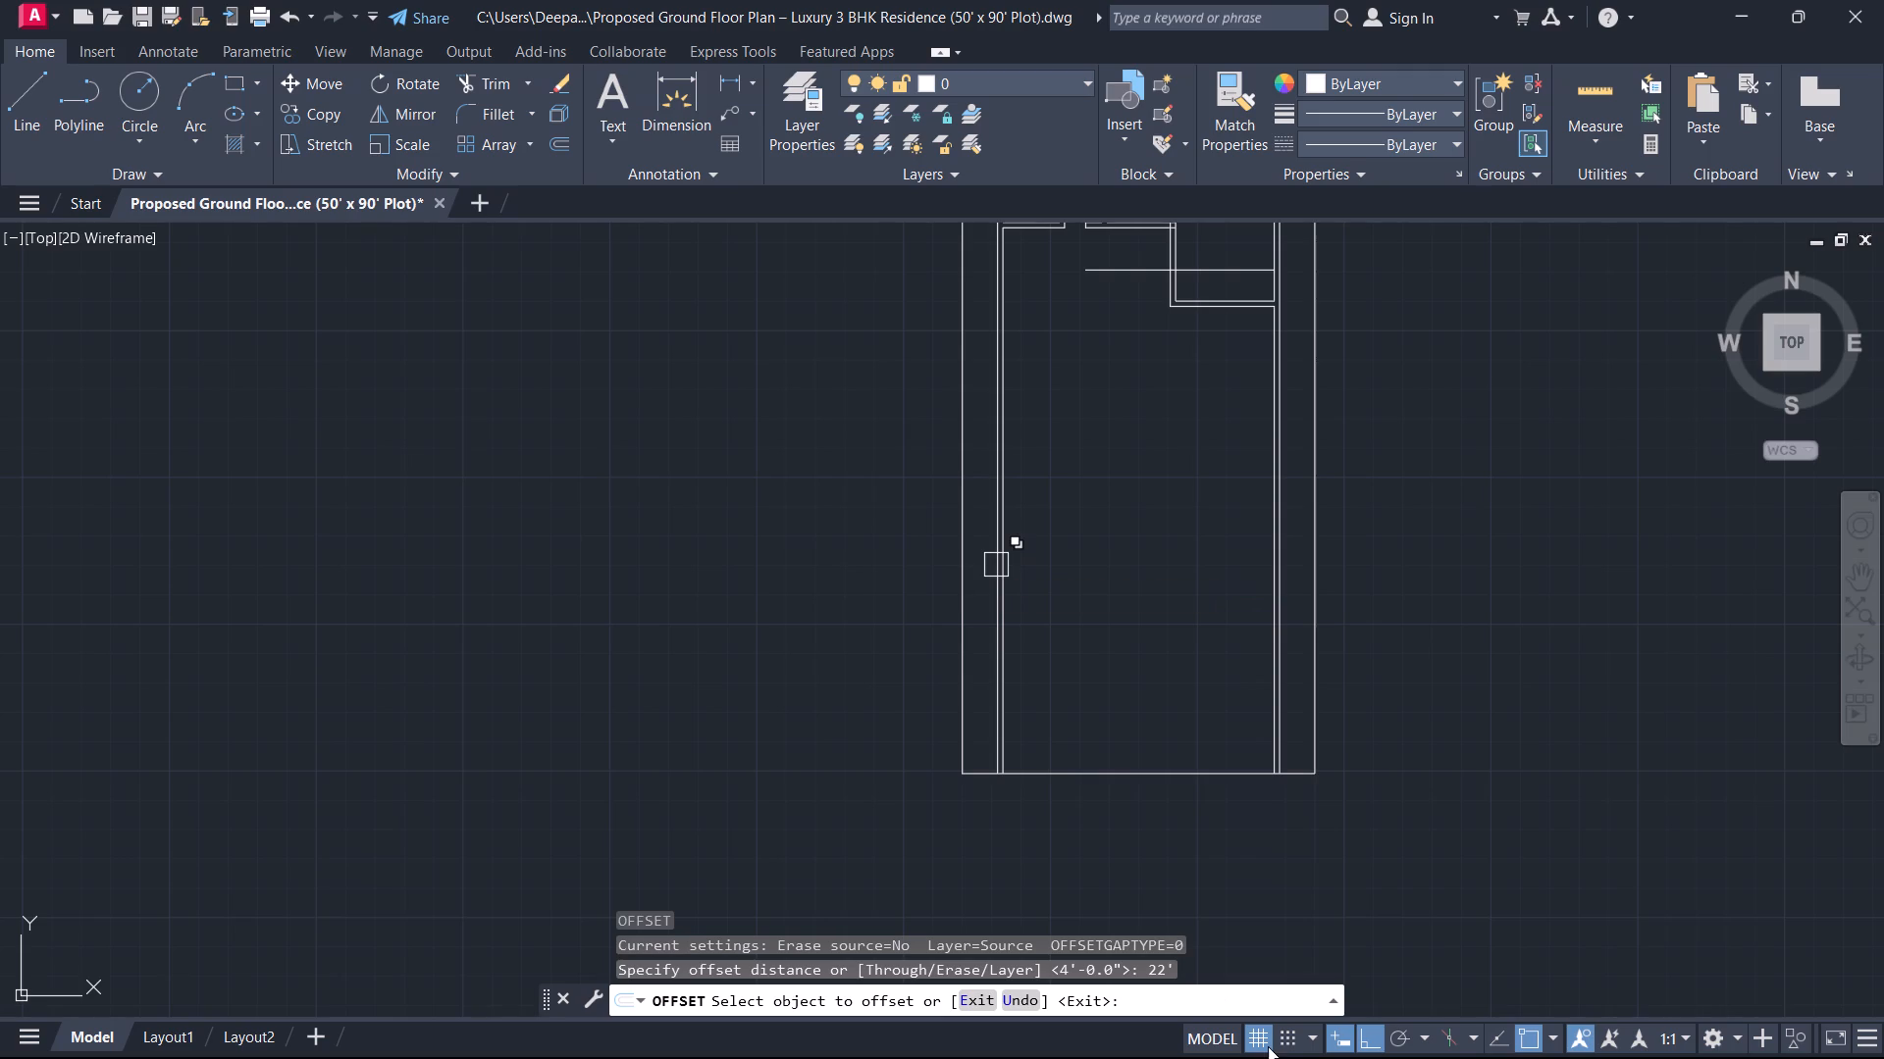
{"action": "left_click", "coordinate": [1164, 776]}
{"action": "left_click", "coordinate": [1165, 672]}
{"action": "right_click", "coordinate": [1165, 672]}
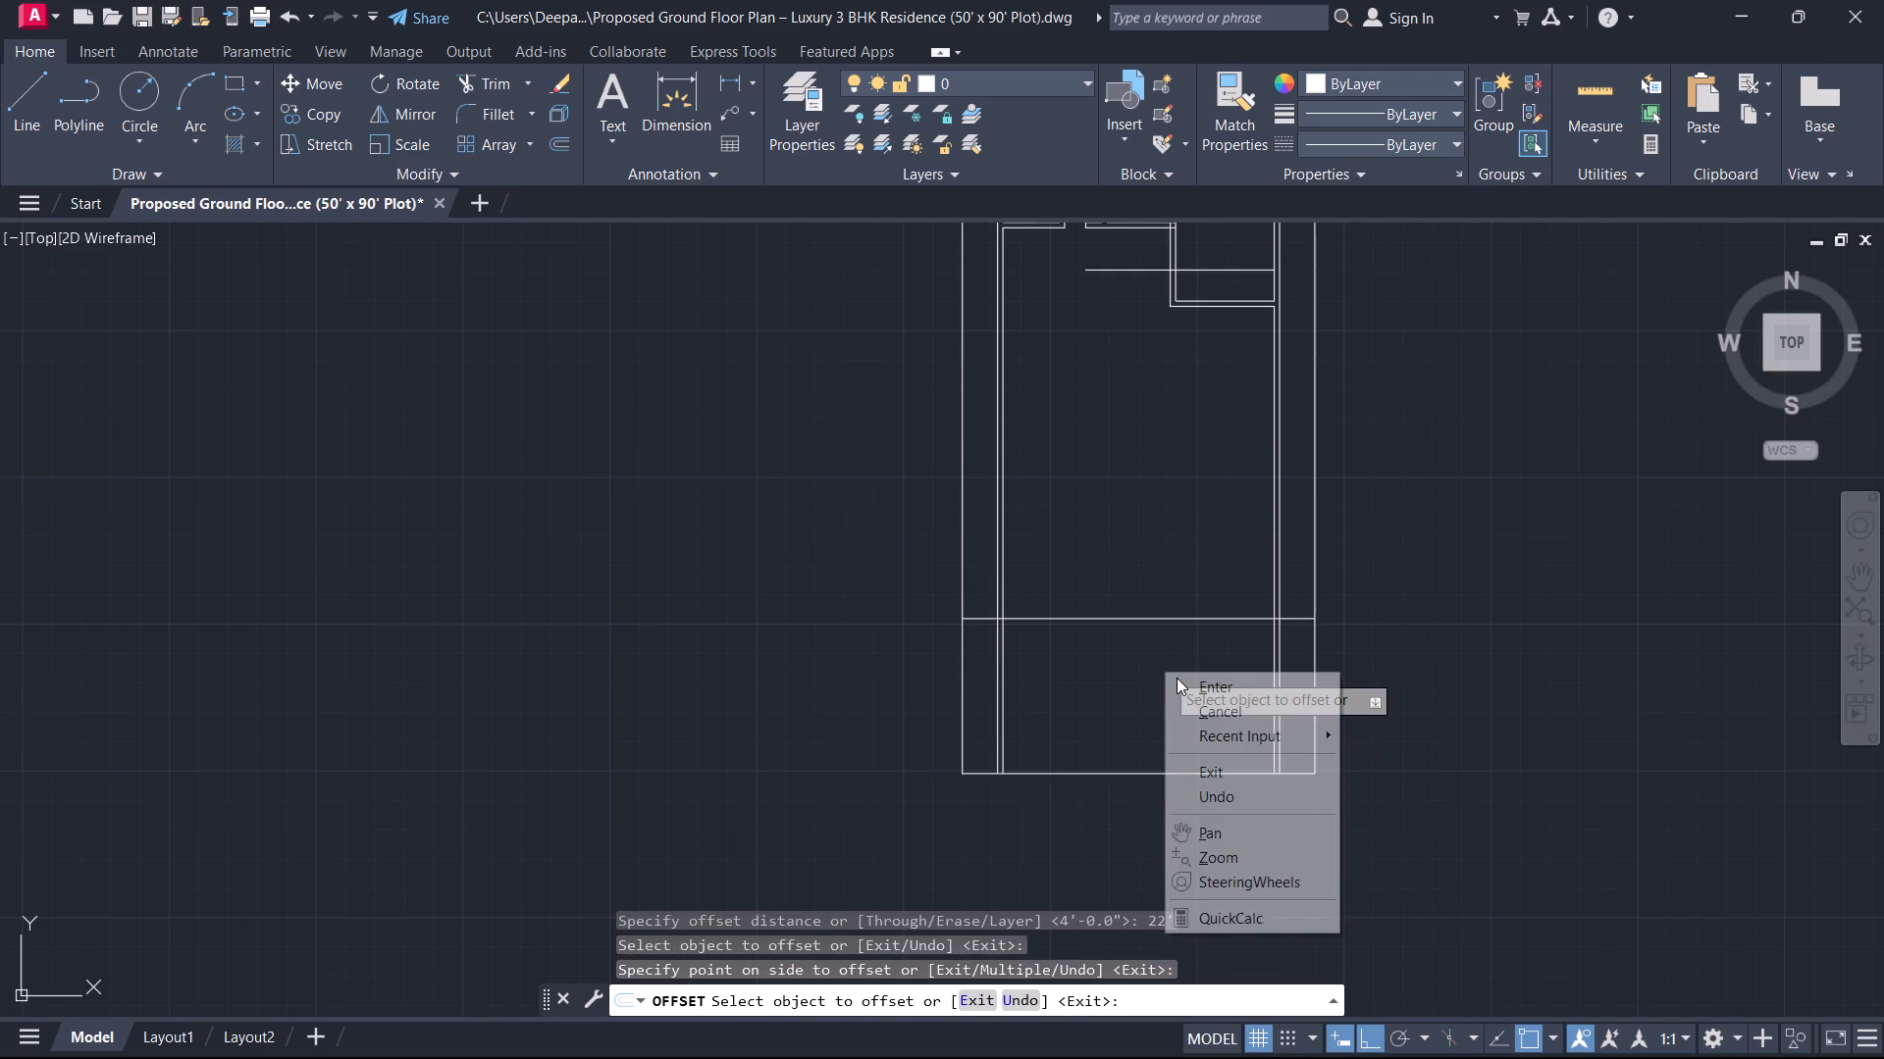
{"action": "left_click", "coordinate": [1194, 702]}
Offset the new horizontal line 9" northward to form the two faces of the south exterior wall.
{"action": "type", "text": "O"}
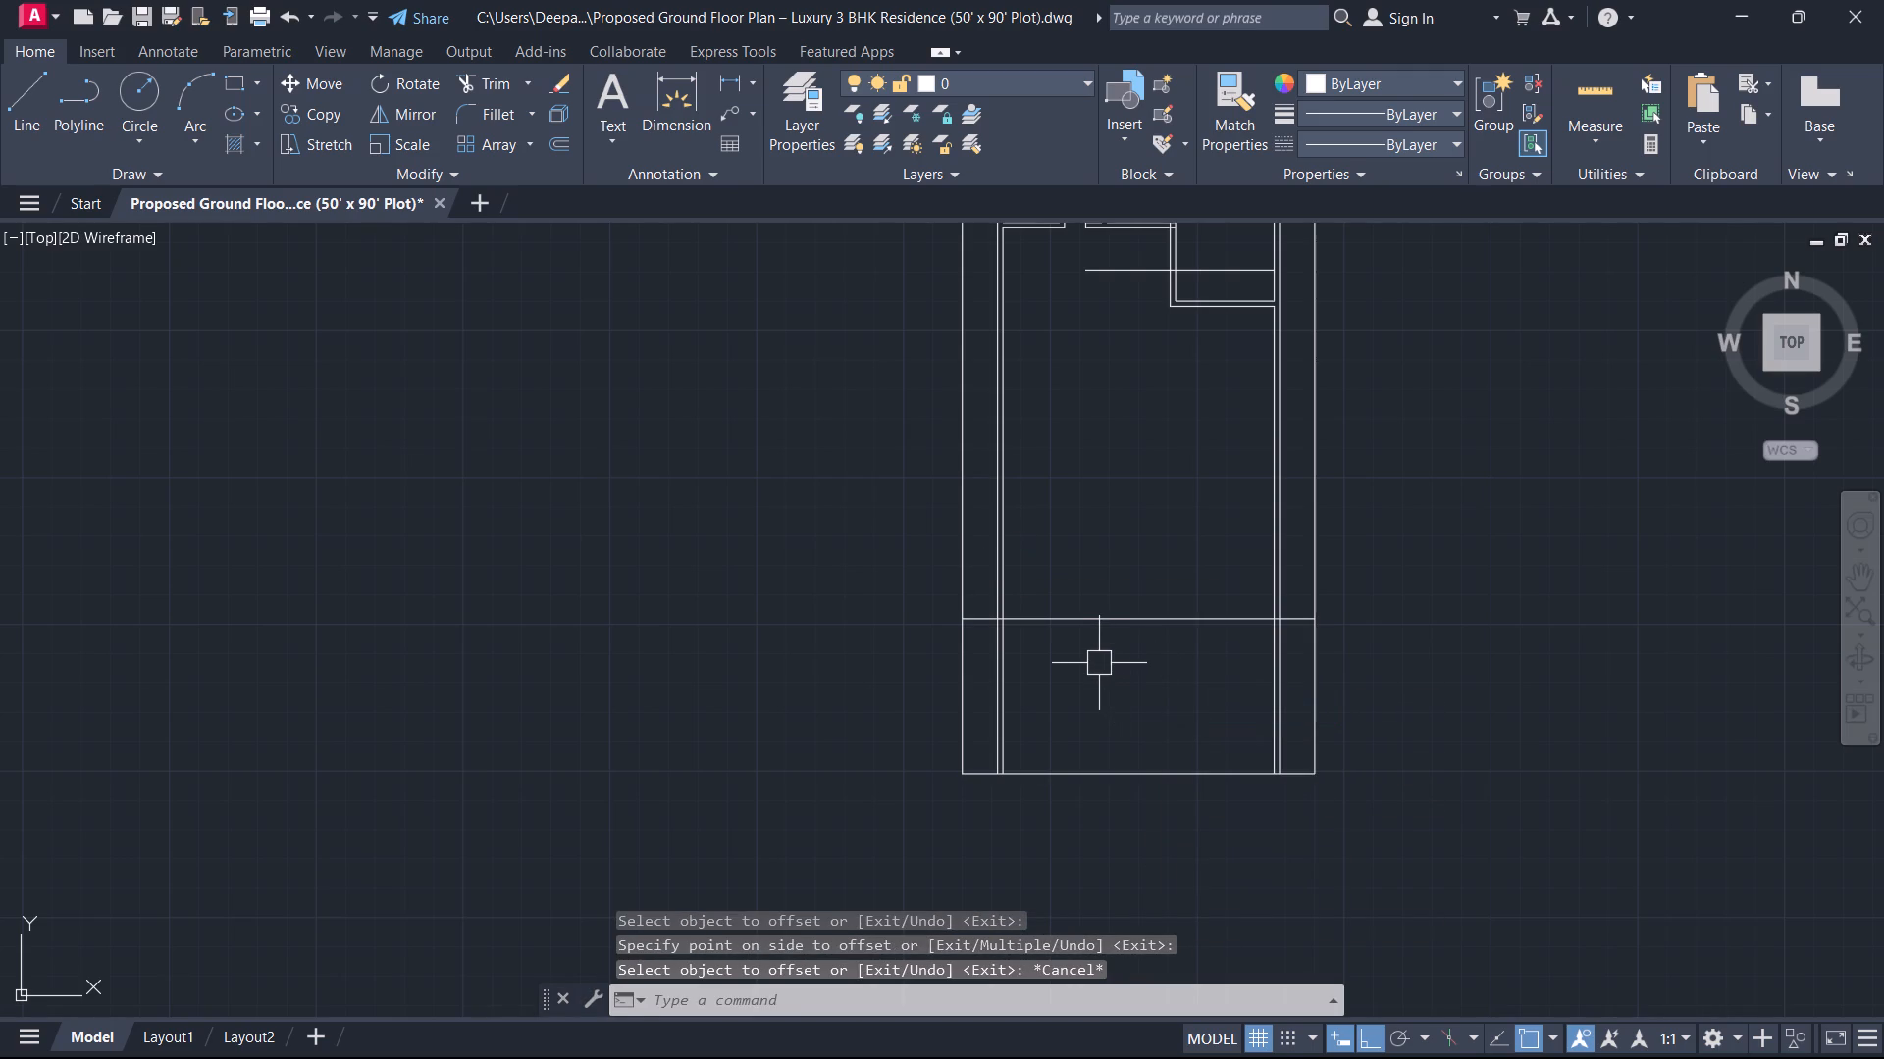
{"action": "key", "text": "space"}
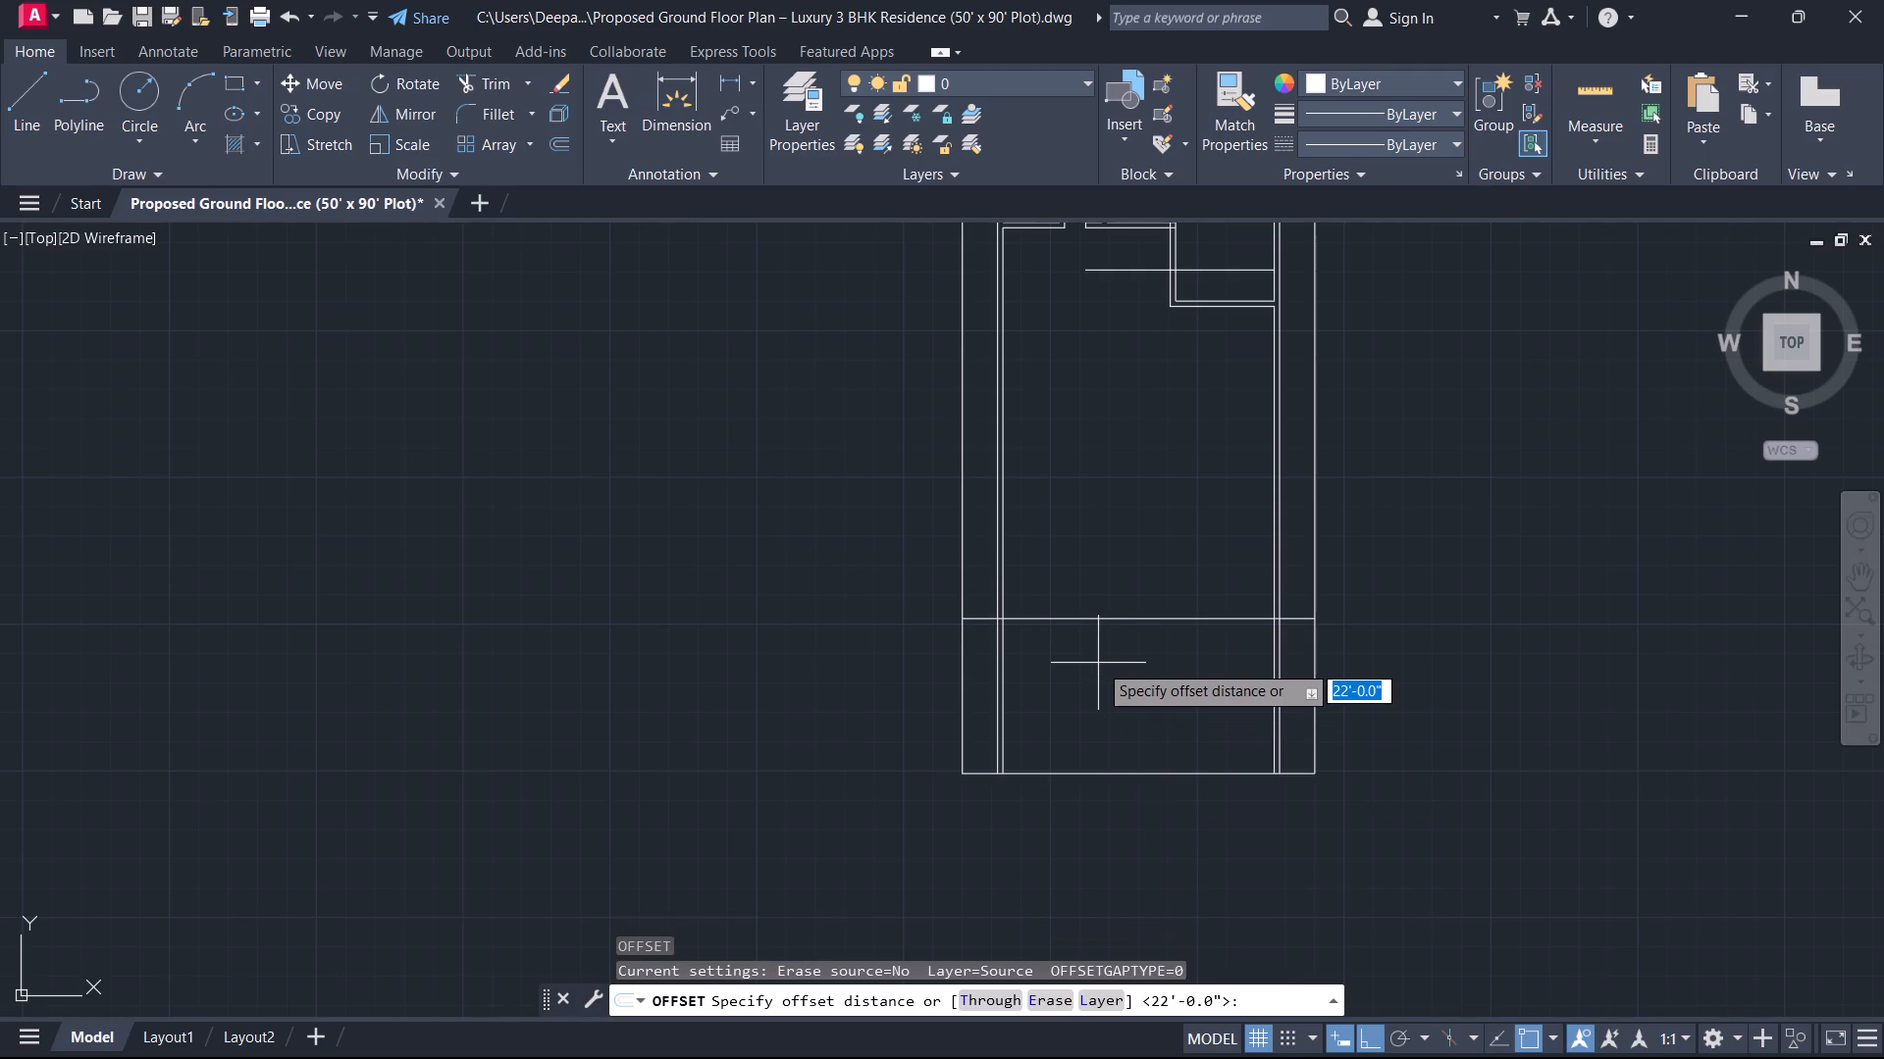
{"action": "key", "text": "9"}
{"action": "key", "text": "Return"}
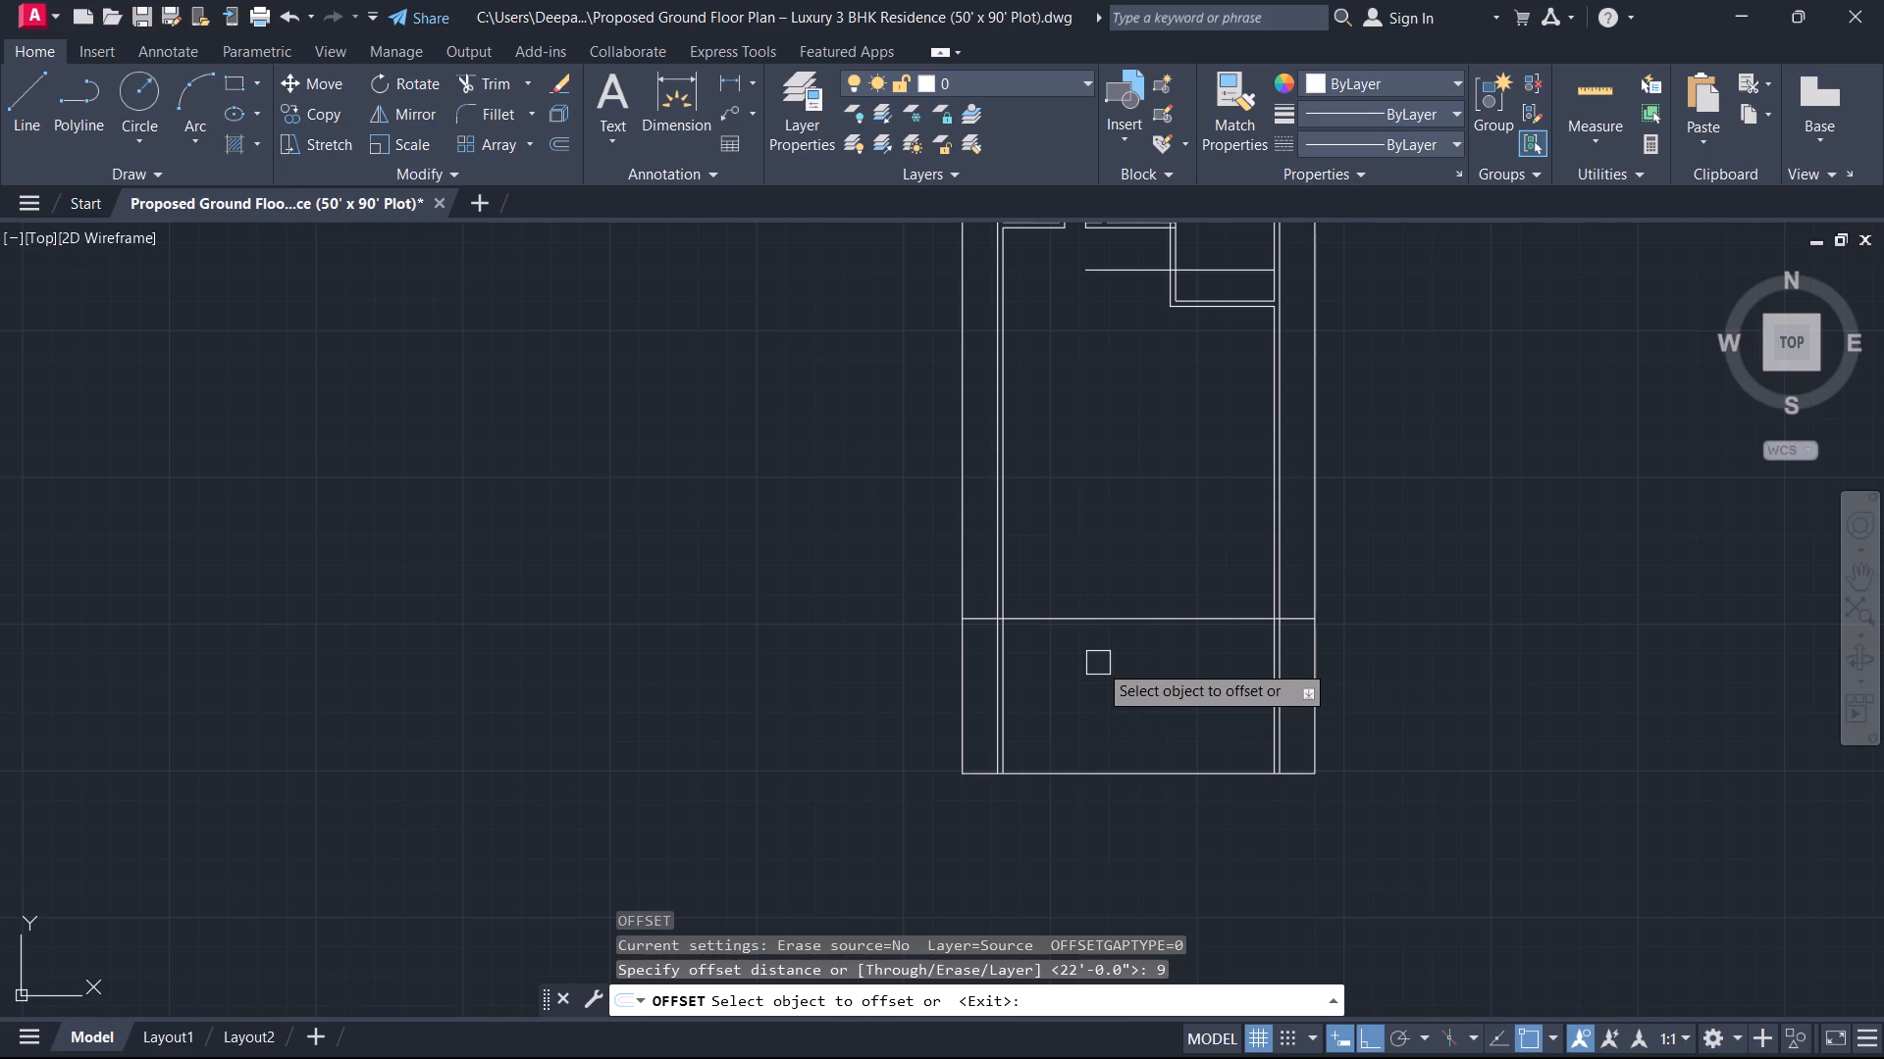
{"action": "scroll", "coordinate": [1437, 388], "scroll_direction": "up", "scroll_amount": 2}
{"action": "middle_click_drag", "start_coordinate": [1102, 686], "coordinate": [1241, 483]}
{"action": "scroll", "coordinate": [1149, 590], "scroll_direction": "up", "scroll_amount": 1}
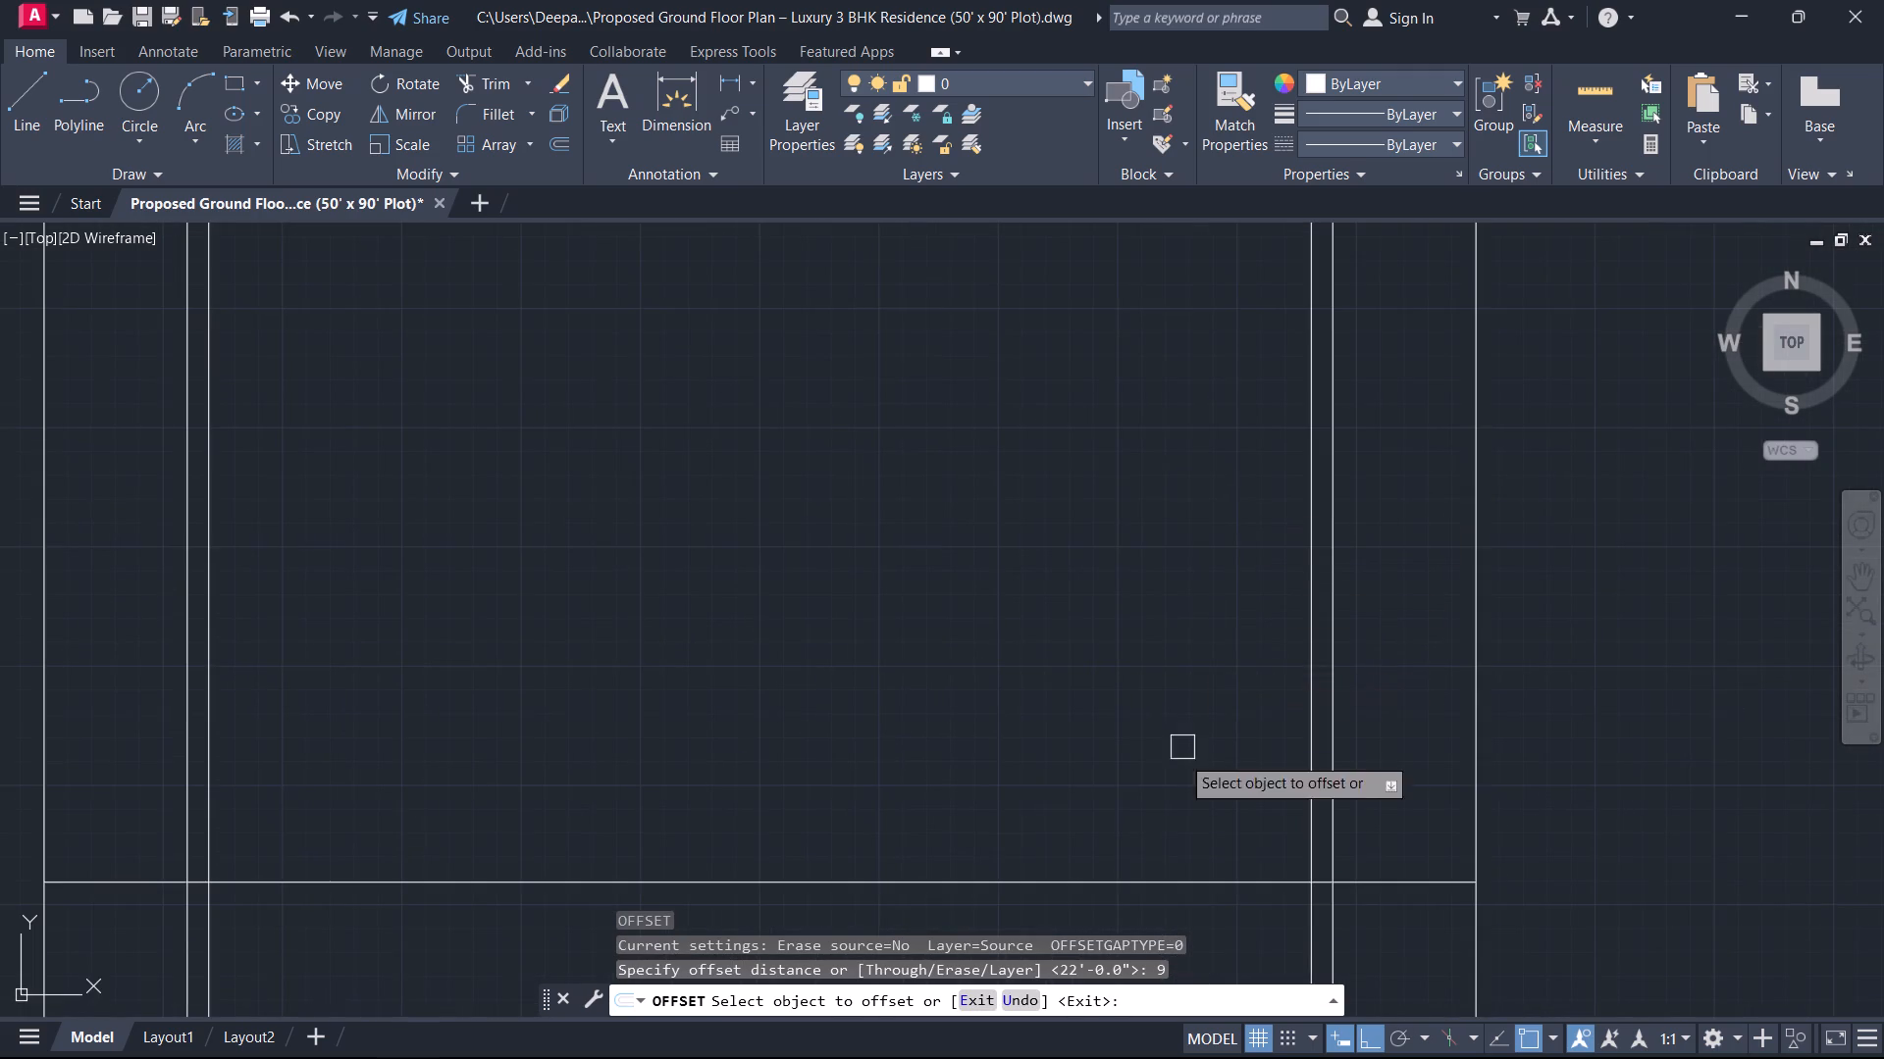
{"action": "middle_click_drag", "start_coordinate": [1102, 848], "coordinate": [1225, 629]}
{"action": "left_click", "coordinate": [1198, 659]}
{"action": "left_click", "coordinate": [1198, 543]}
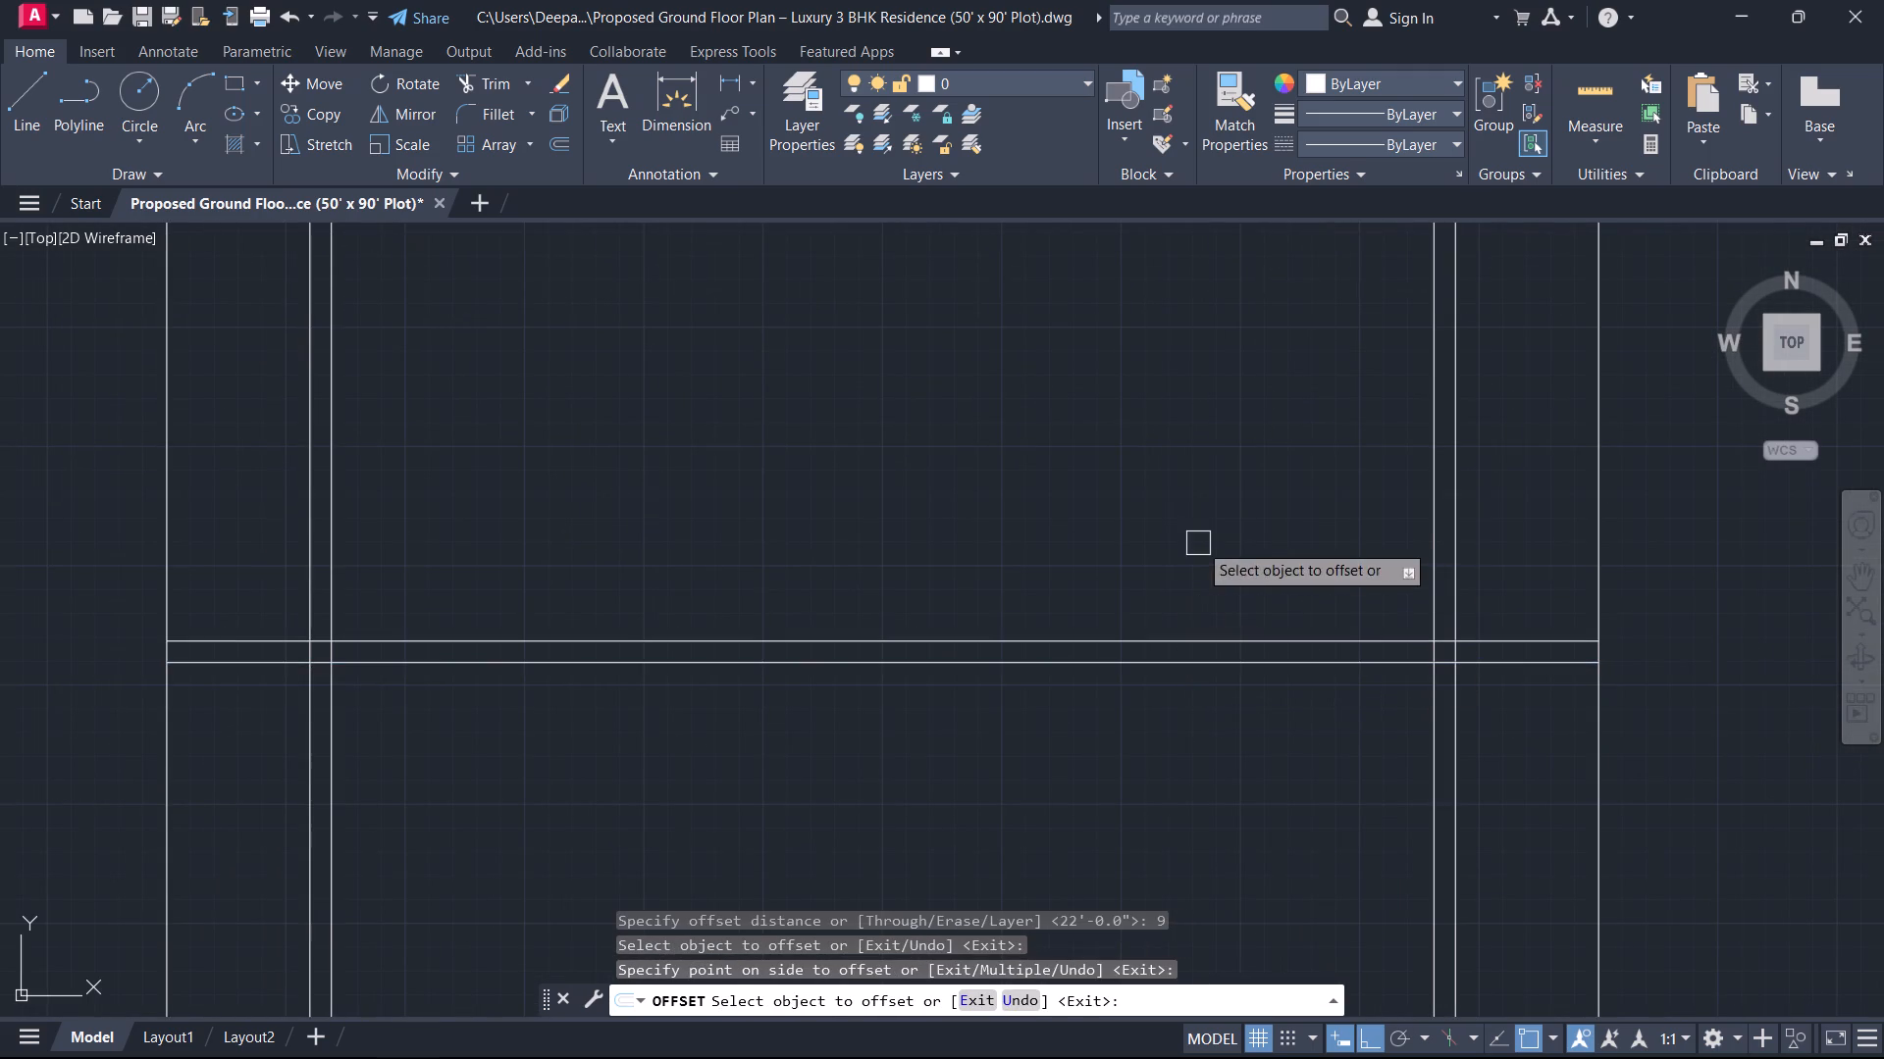
{"action": "right_click", "coordinate": [1225, 488]}
{"action": "left_click", "coordinate": [1304, 525]}
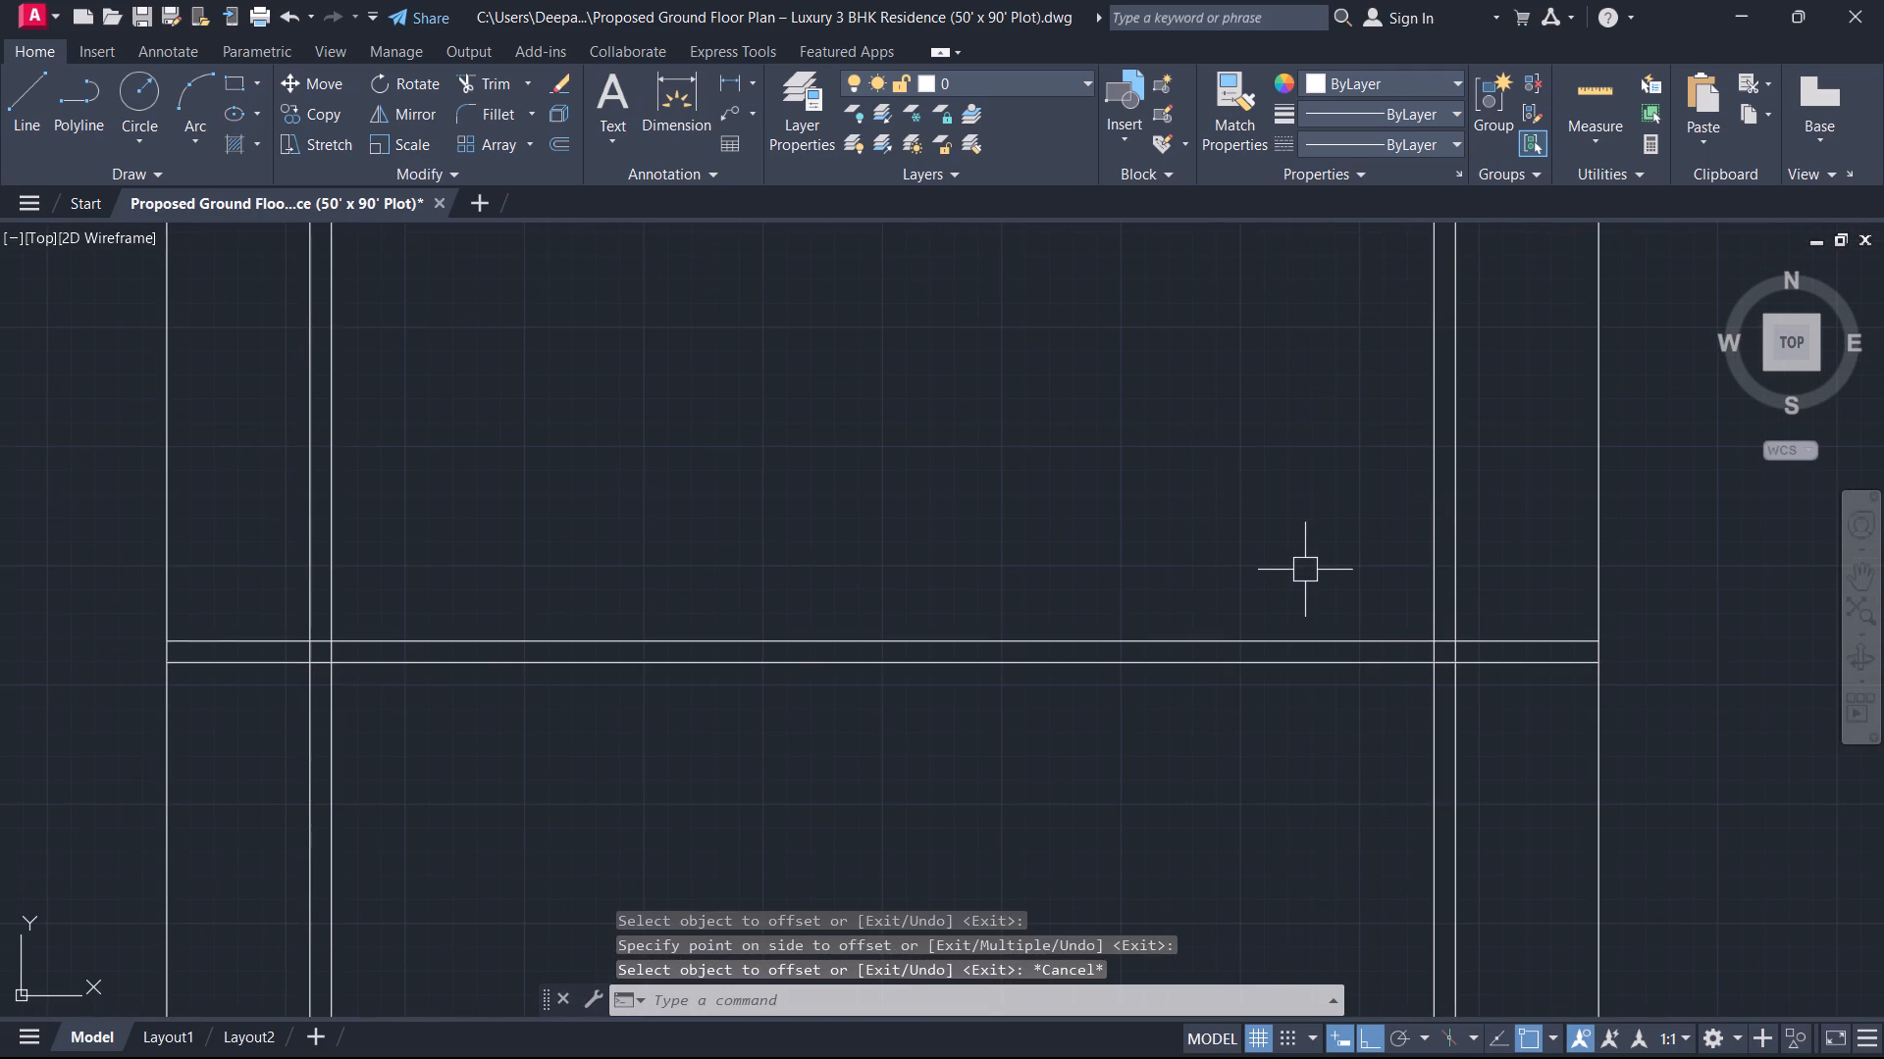
Fillet the inner and outer lines of the south and east exterior walls into a sharp south-east corner.
{"action": "type", "text": "F"}
{"action": "key", "text": "space"}
{"action": "scroll", "coordinate": [1401, 630], "scroll_direction": "up", "scroll_amount": 2}
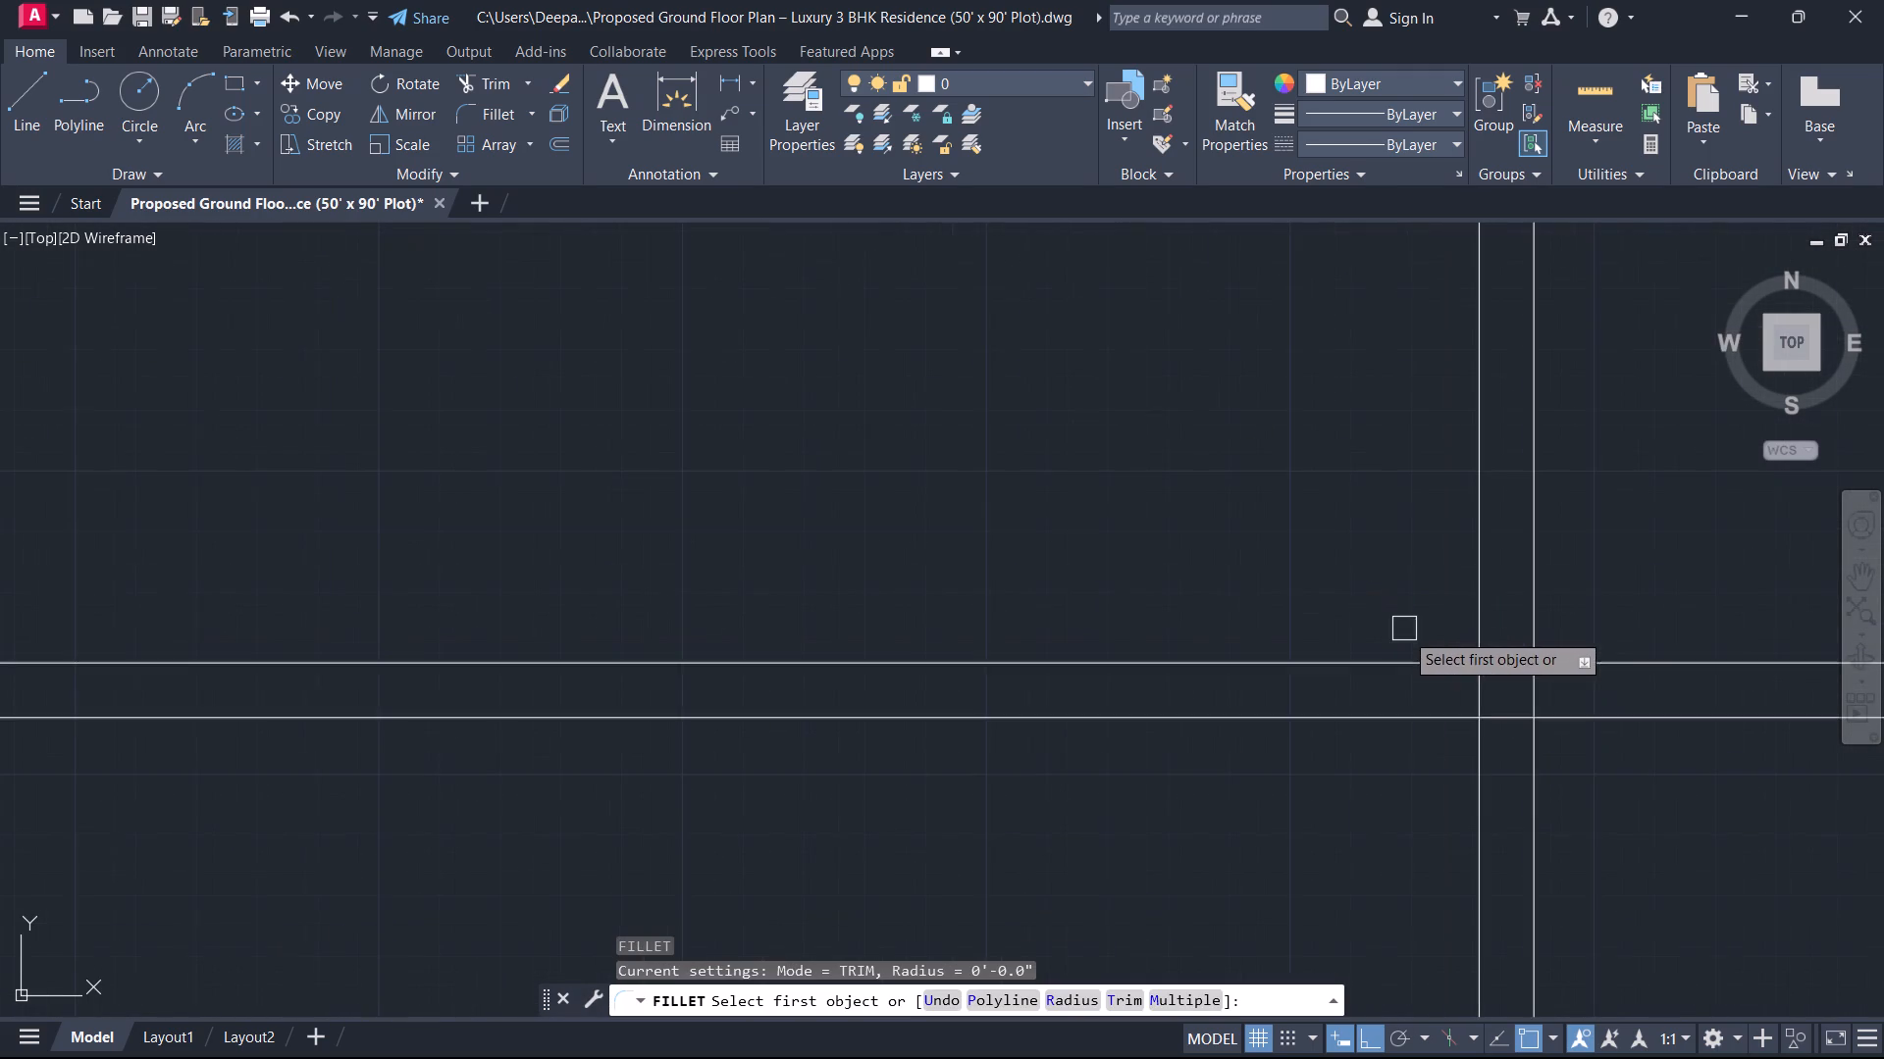
{"action": "left_click", "coordinate": [1417, 660]}
{"action": "left_click", "coordinate": [1489, 615]}
{"action": "scroll", "coordinate": [1366, 716], "scroll_direction": "down", "scroll_amount": 1}
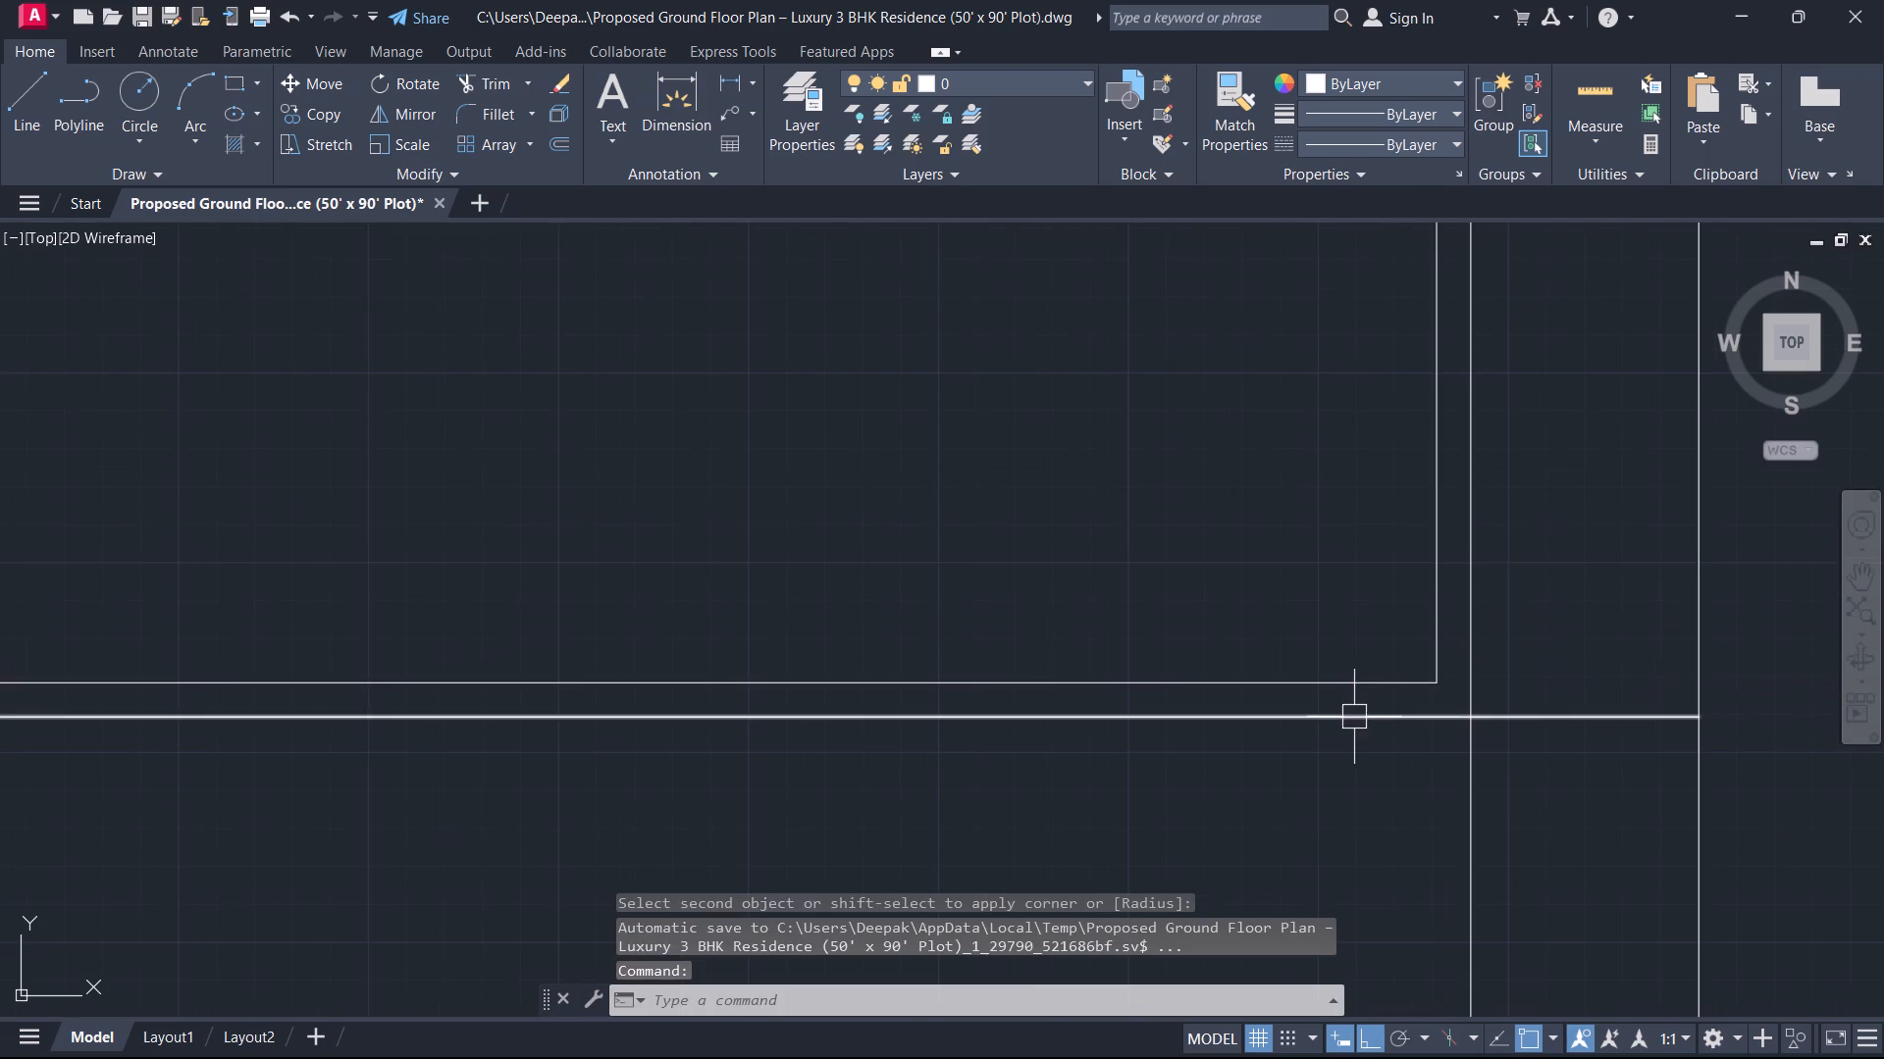
{"action": "right_click", "coordinate": [1318, 597]}
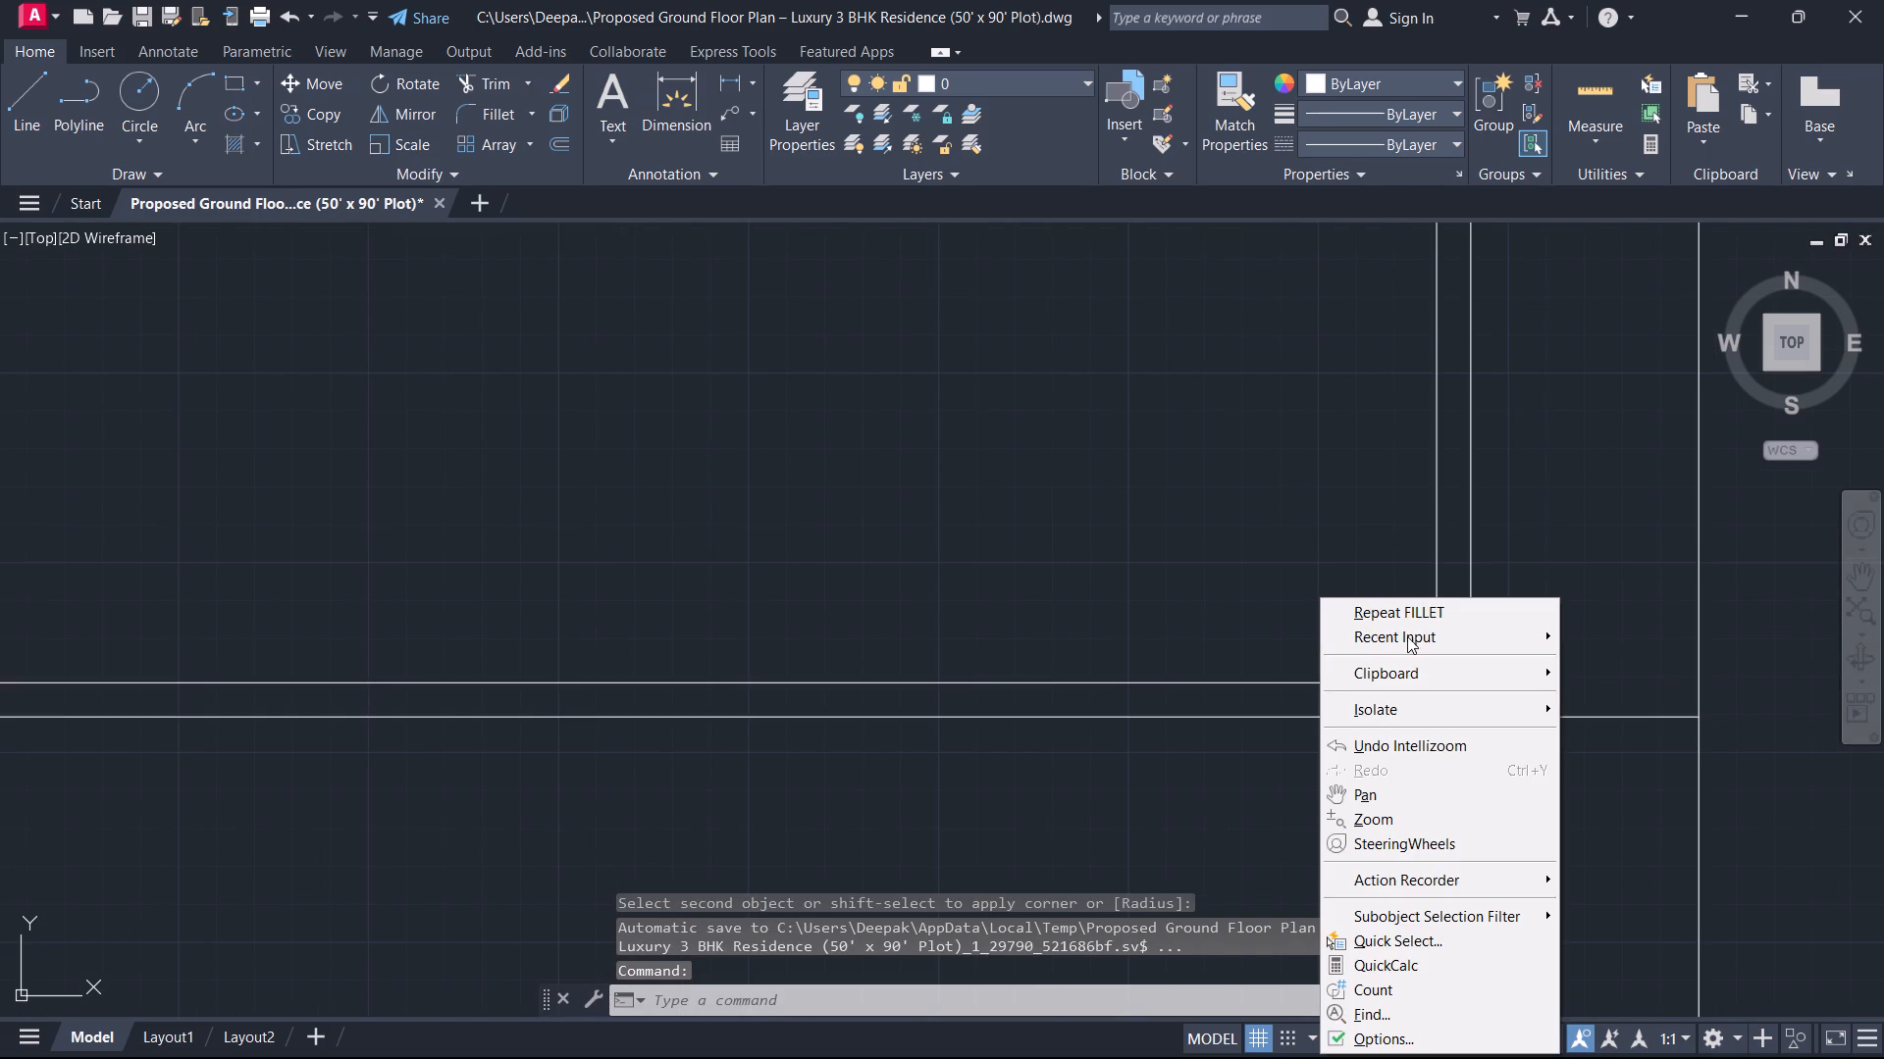
{"action": "left_click", "coordinate": [1413, 618]}
{"action": "left_click", "coordinate": [1308, 719]}
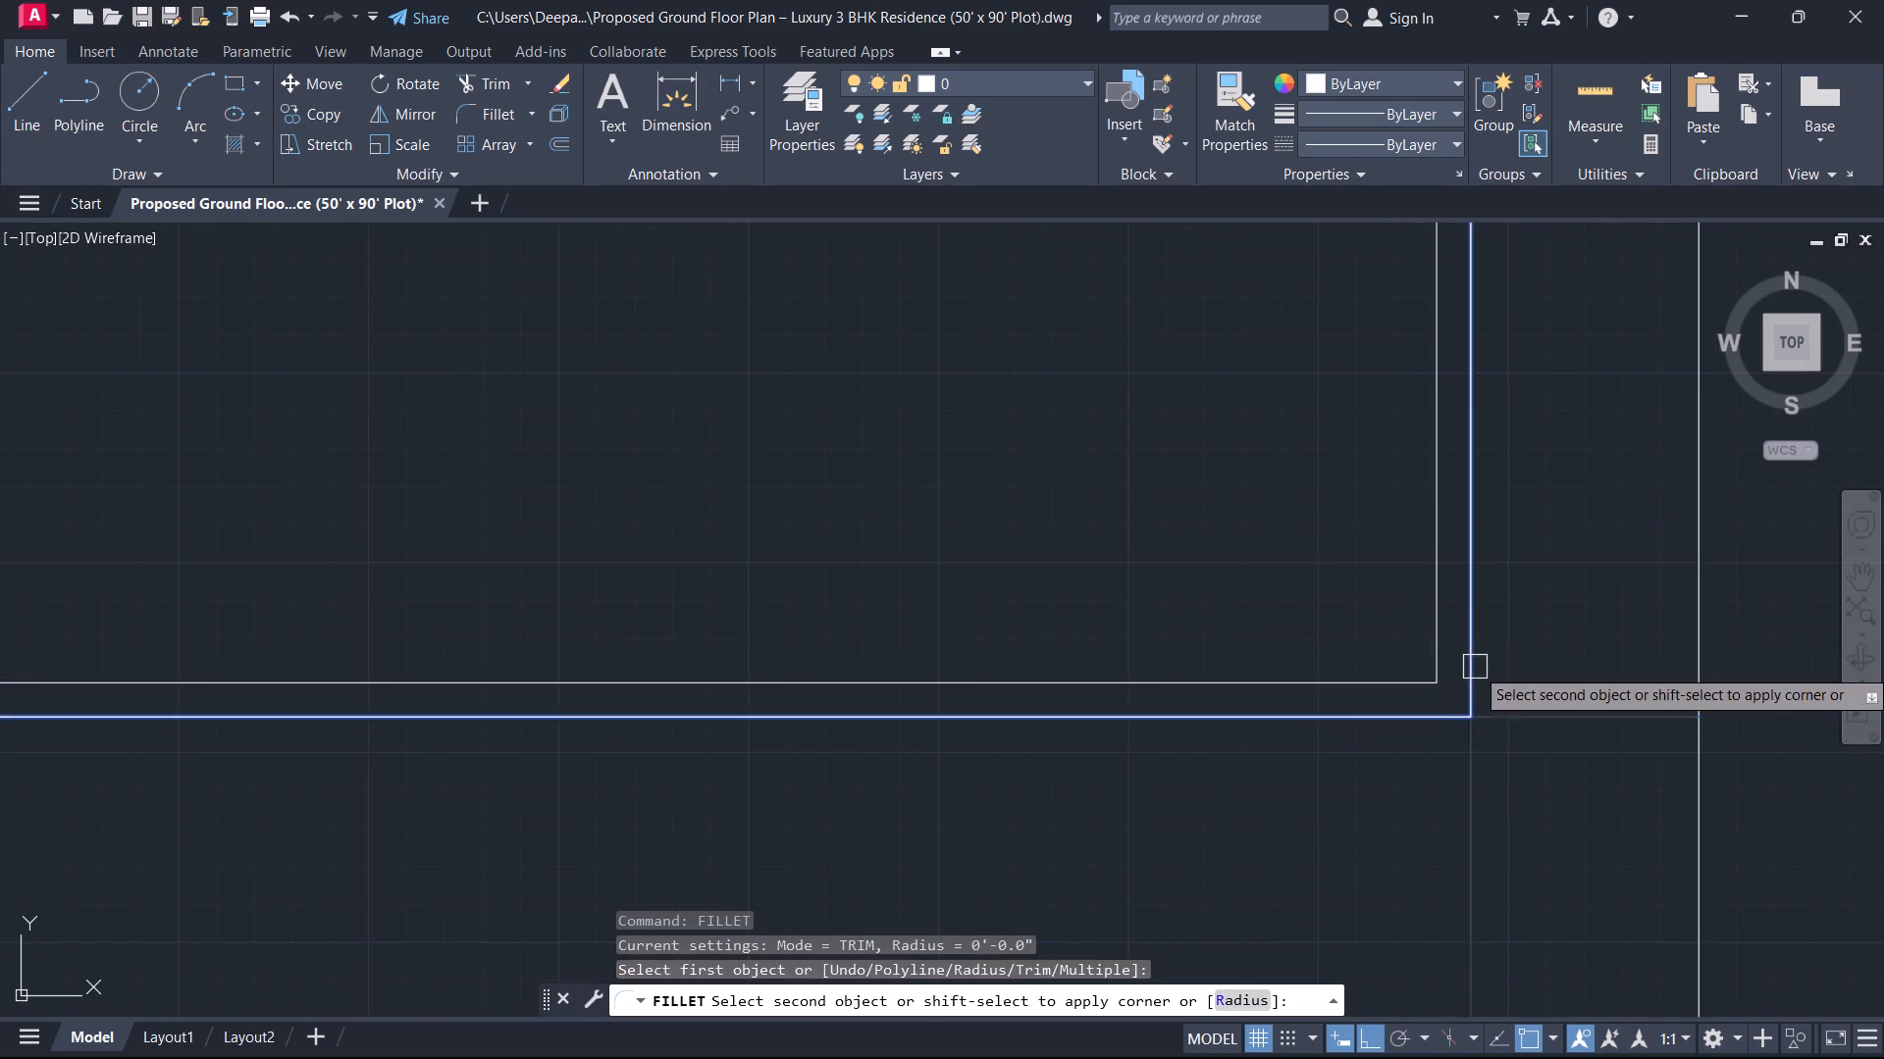
{"action": "left_click", "coordinate": [1476, 666]}
Fillet the inner and outer lines of the west and south exterior walls into a sharp south-west corner.
{"action": "scroll", "coordinate": [715, 604], "scroll_direction": "down", "scroll_amount": 3}
{"action": "middle_click_drag", "start_coordinate": [711, 602], "coordinate": [1062, 597]}
{"action": "scroll", "coordinate": [1029, 522], "scroll_direction": "up", "scroll_amount": 1}
{"action": "right_click", "coordinate": [955, 485]}
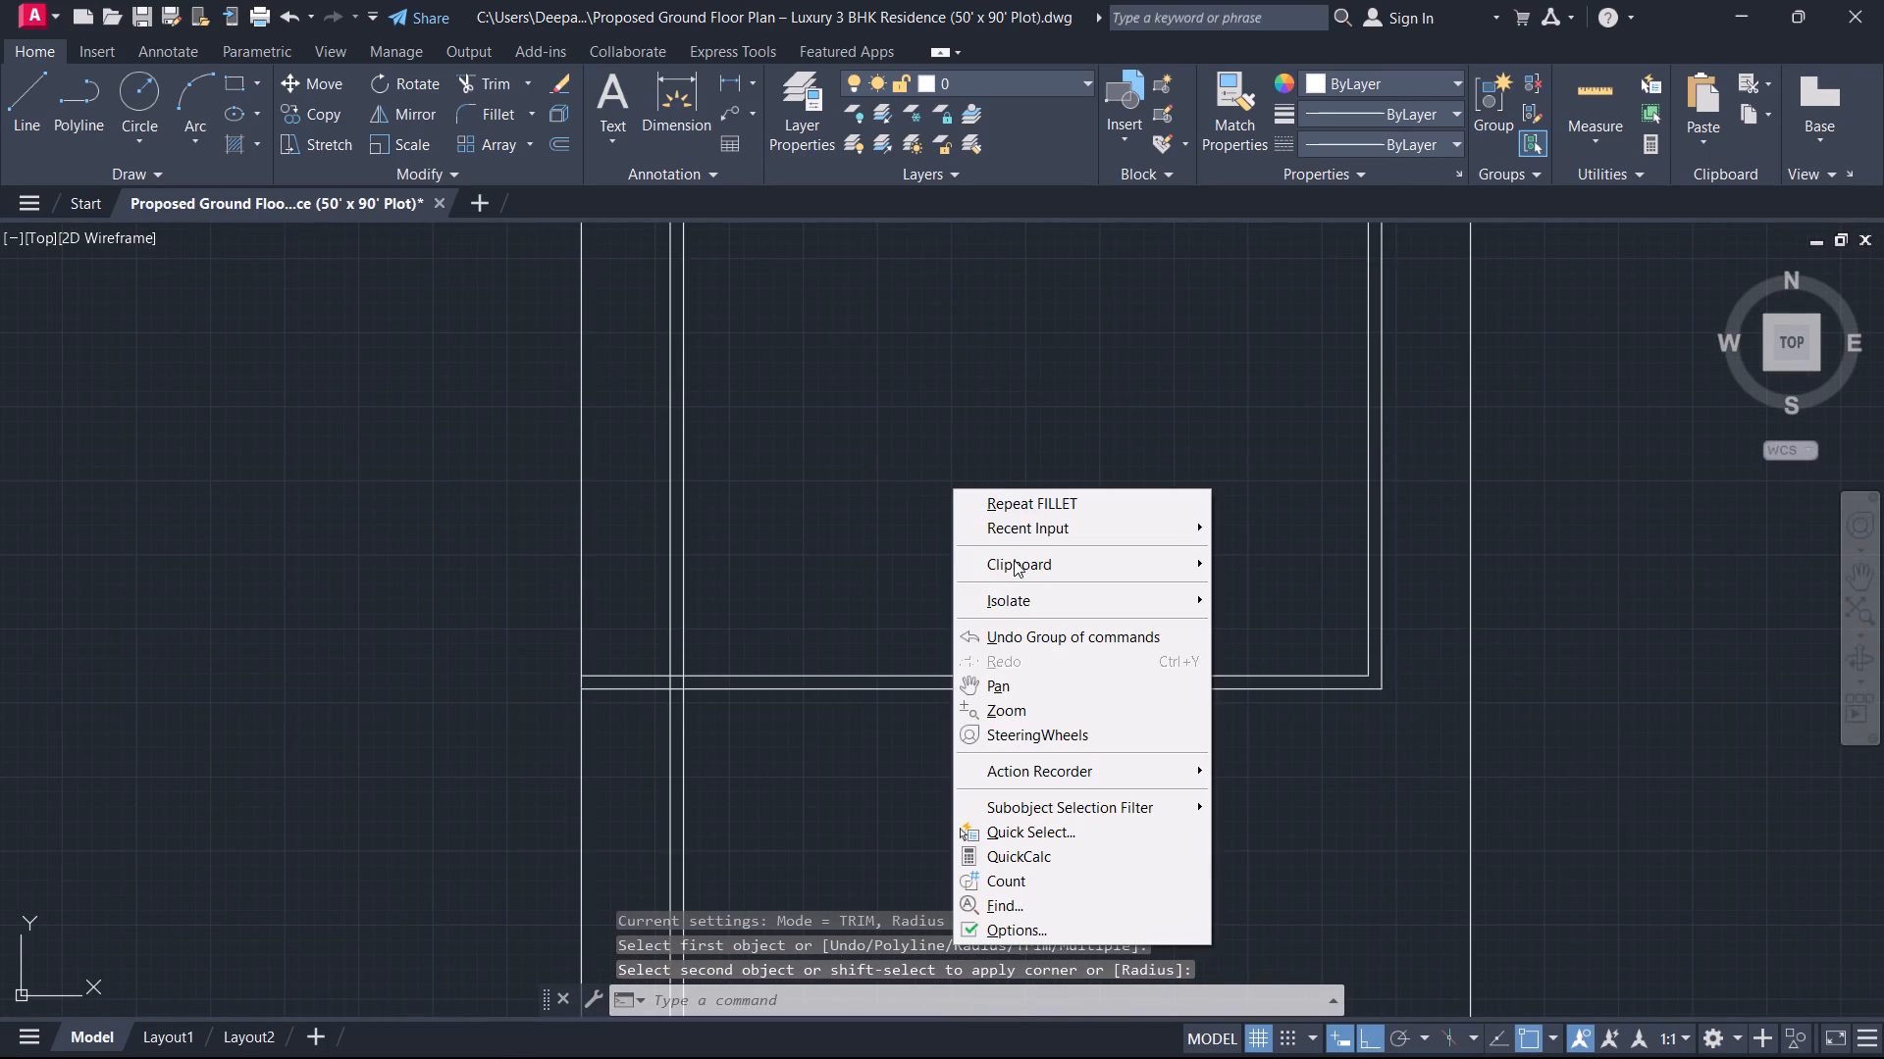
{"action": "left_click", "coordinate": [1040, 505]}
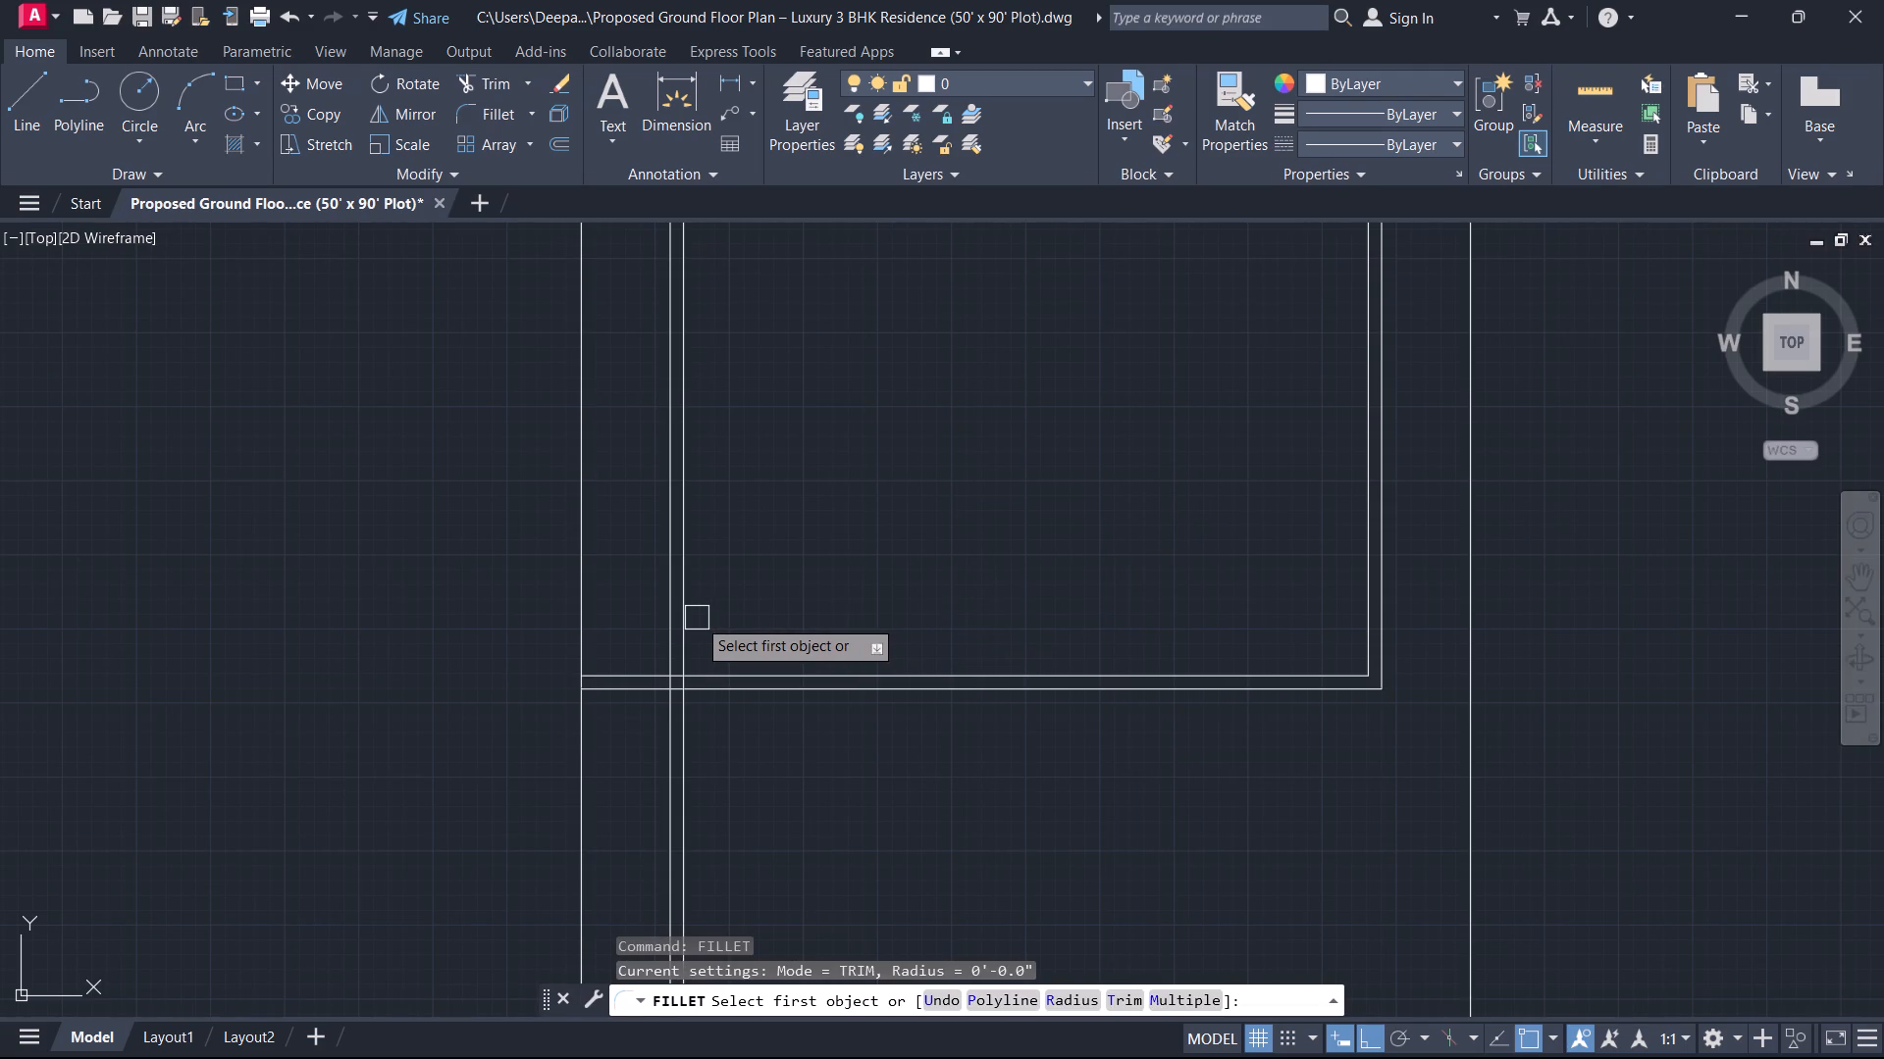
{"action": "left_click", "coordinate": [692, 619]}
{"action": "left_click", "coordinate": [733, 669]}
{"action": "right_click", "coordinate": [790, 479]}
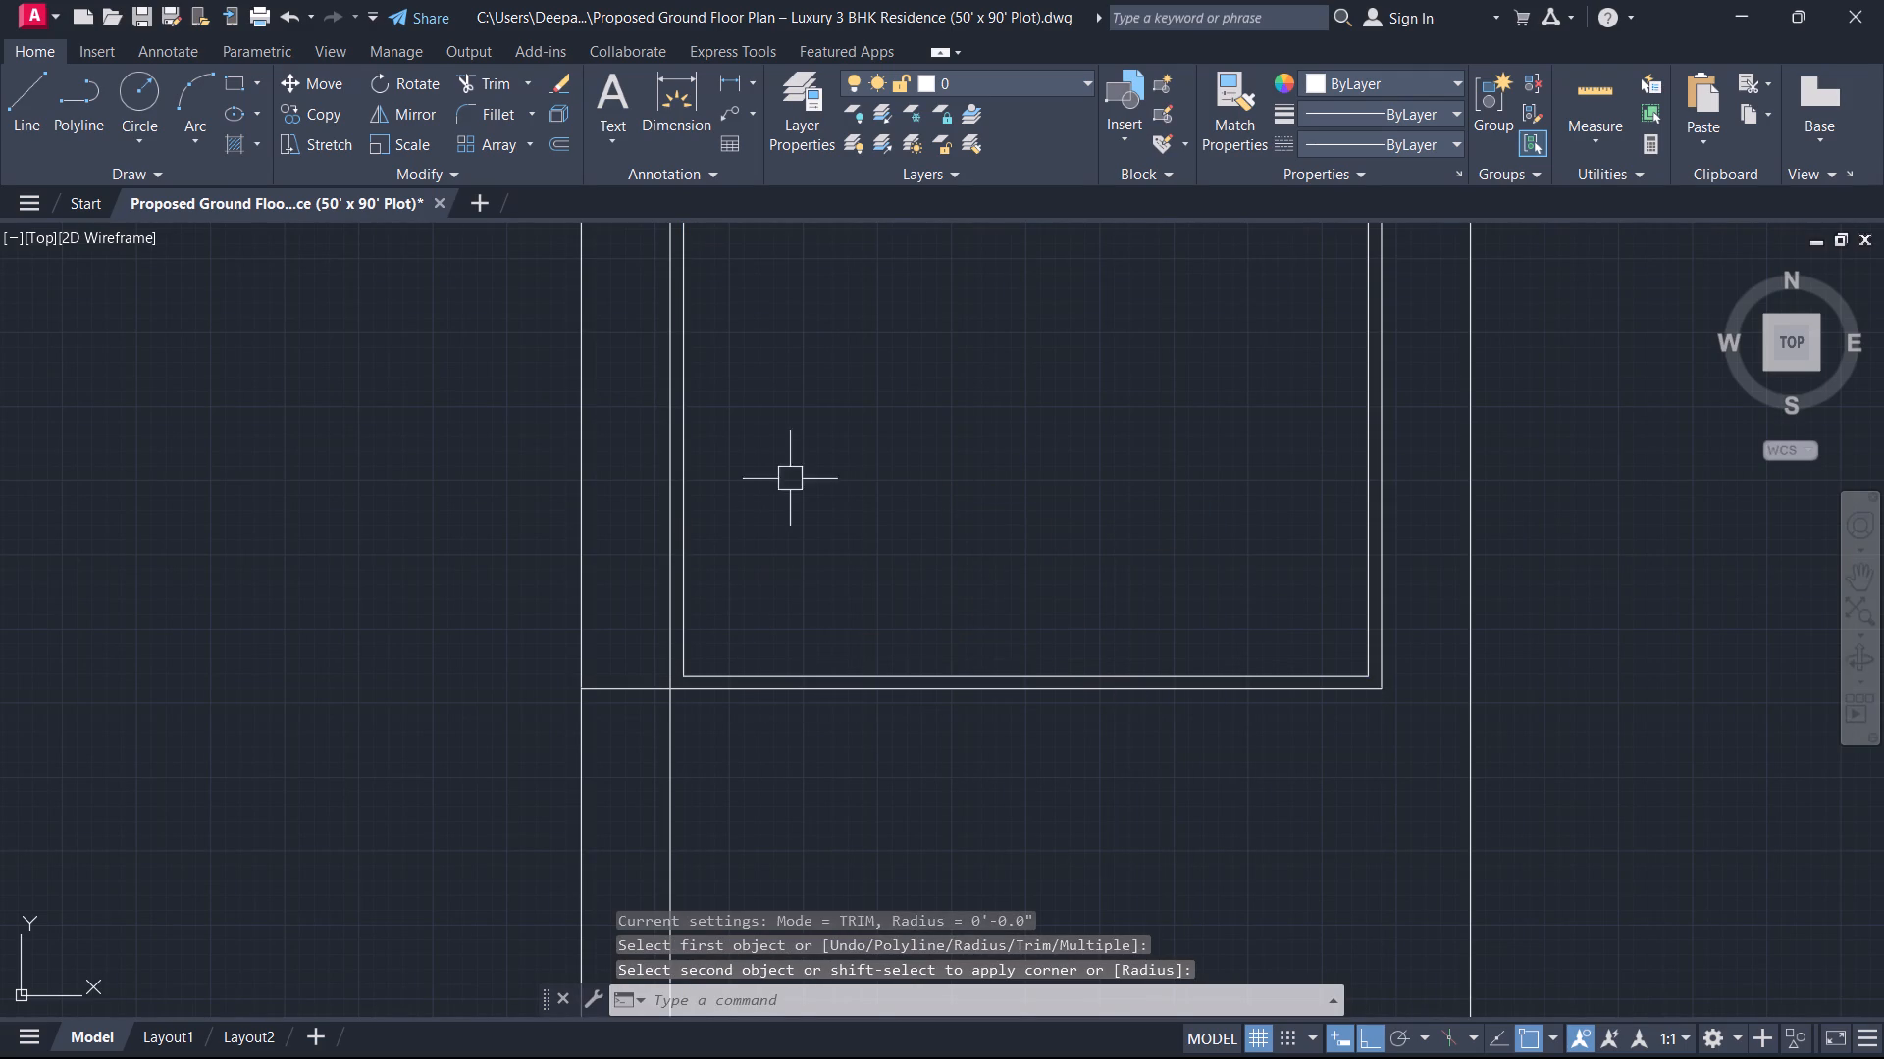
{"action": "left_click", "coordinate": [865, 498]}
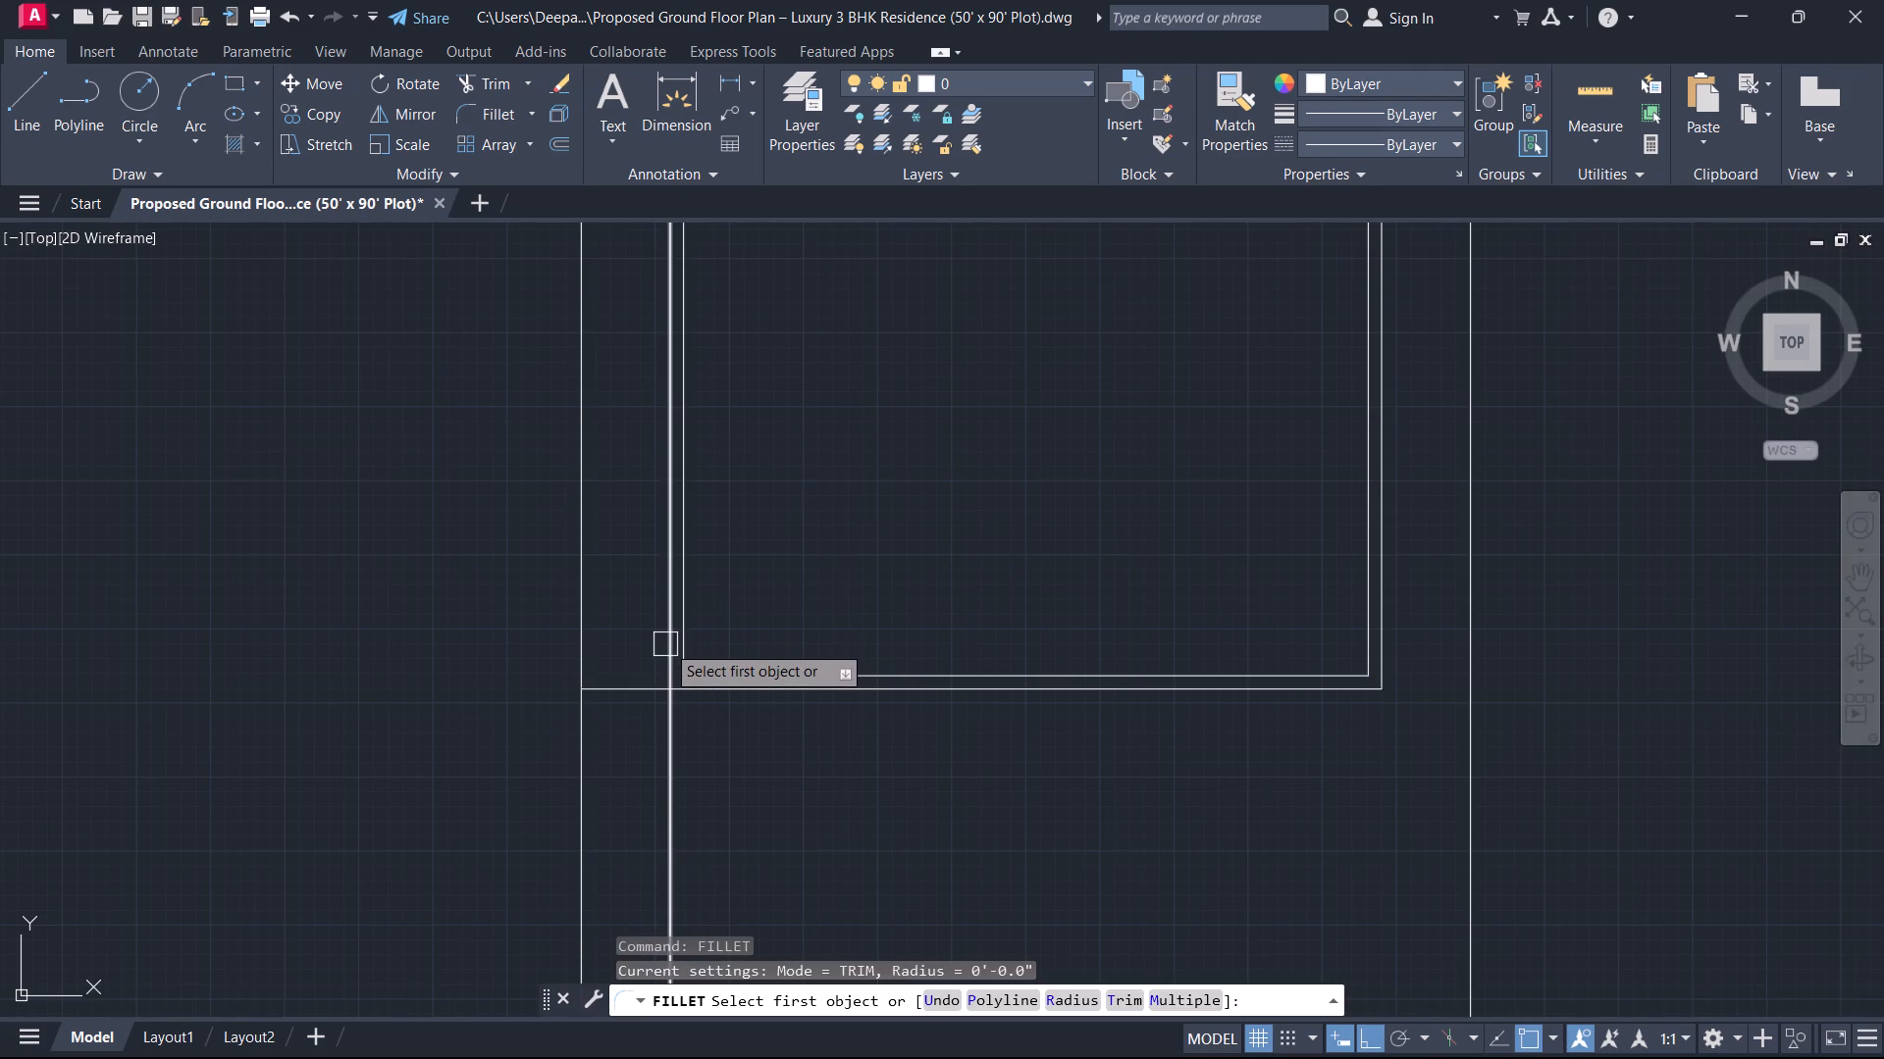
{"action": "left_click", "coordinate": [665, 643]}
{"action": "left_click", "coordinate": [722, 696]}
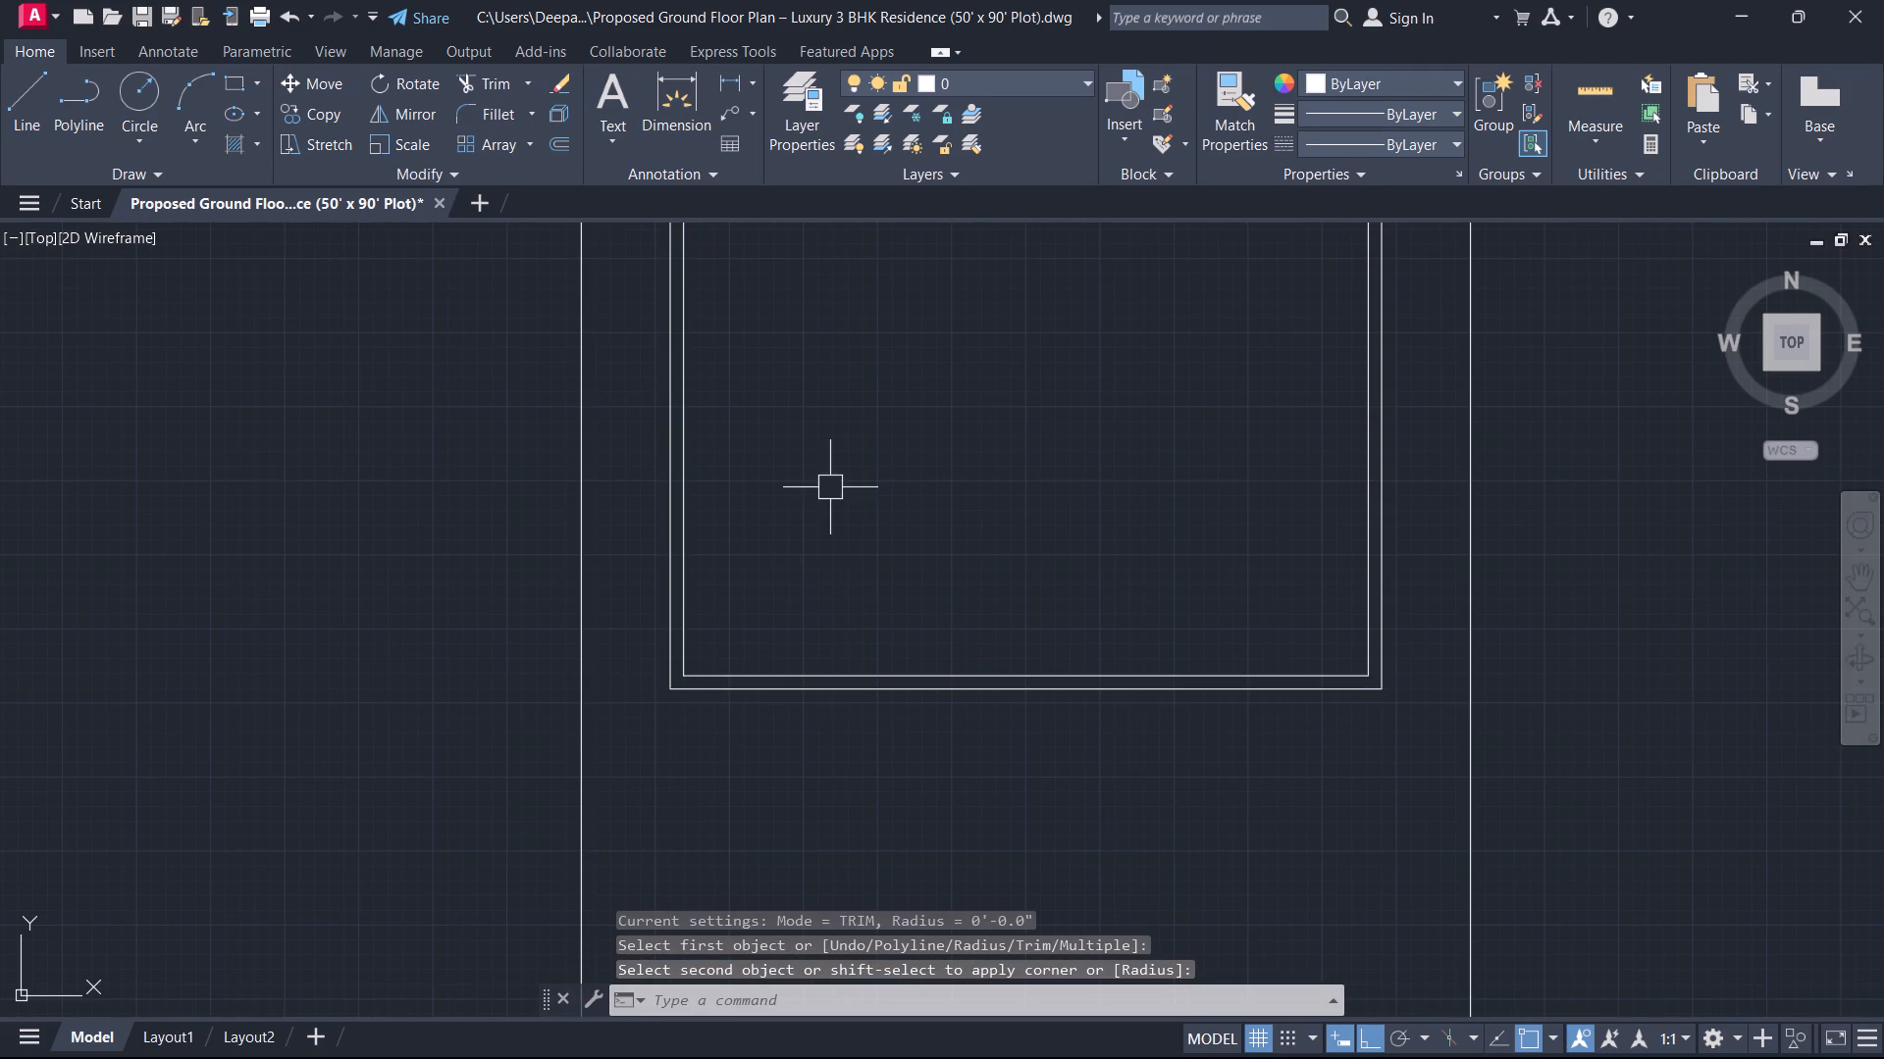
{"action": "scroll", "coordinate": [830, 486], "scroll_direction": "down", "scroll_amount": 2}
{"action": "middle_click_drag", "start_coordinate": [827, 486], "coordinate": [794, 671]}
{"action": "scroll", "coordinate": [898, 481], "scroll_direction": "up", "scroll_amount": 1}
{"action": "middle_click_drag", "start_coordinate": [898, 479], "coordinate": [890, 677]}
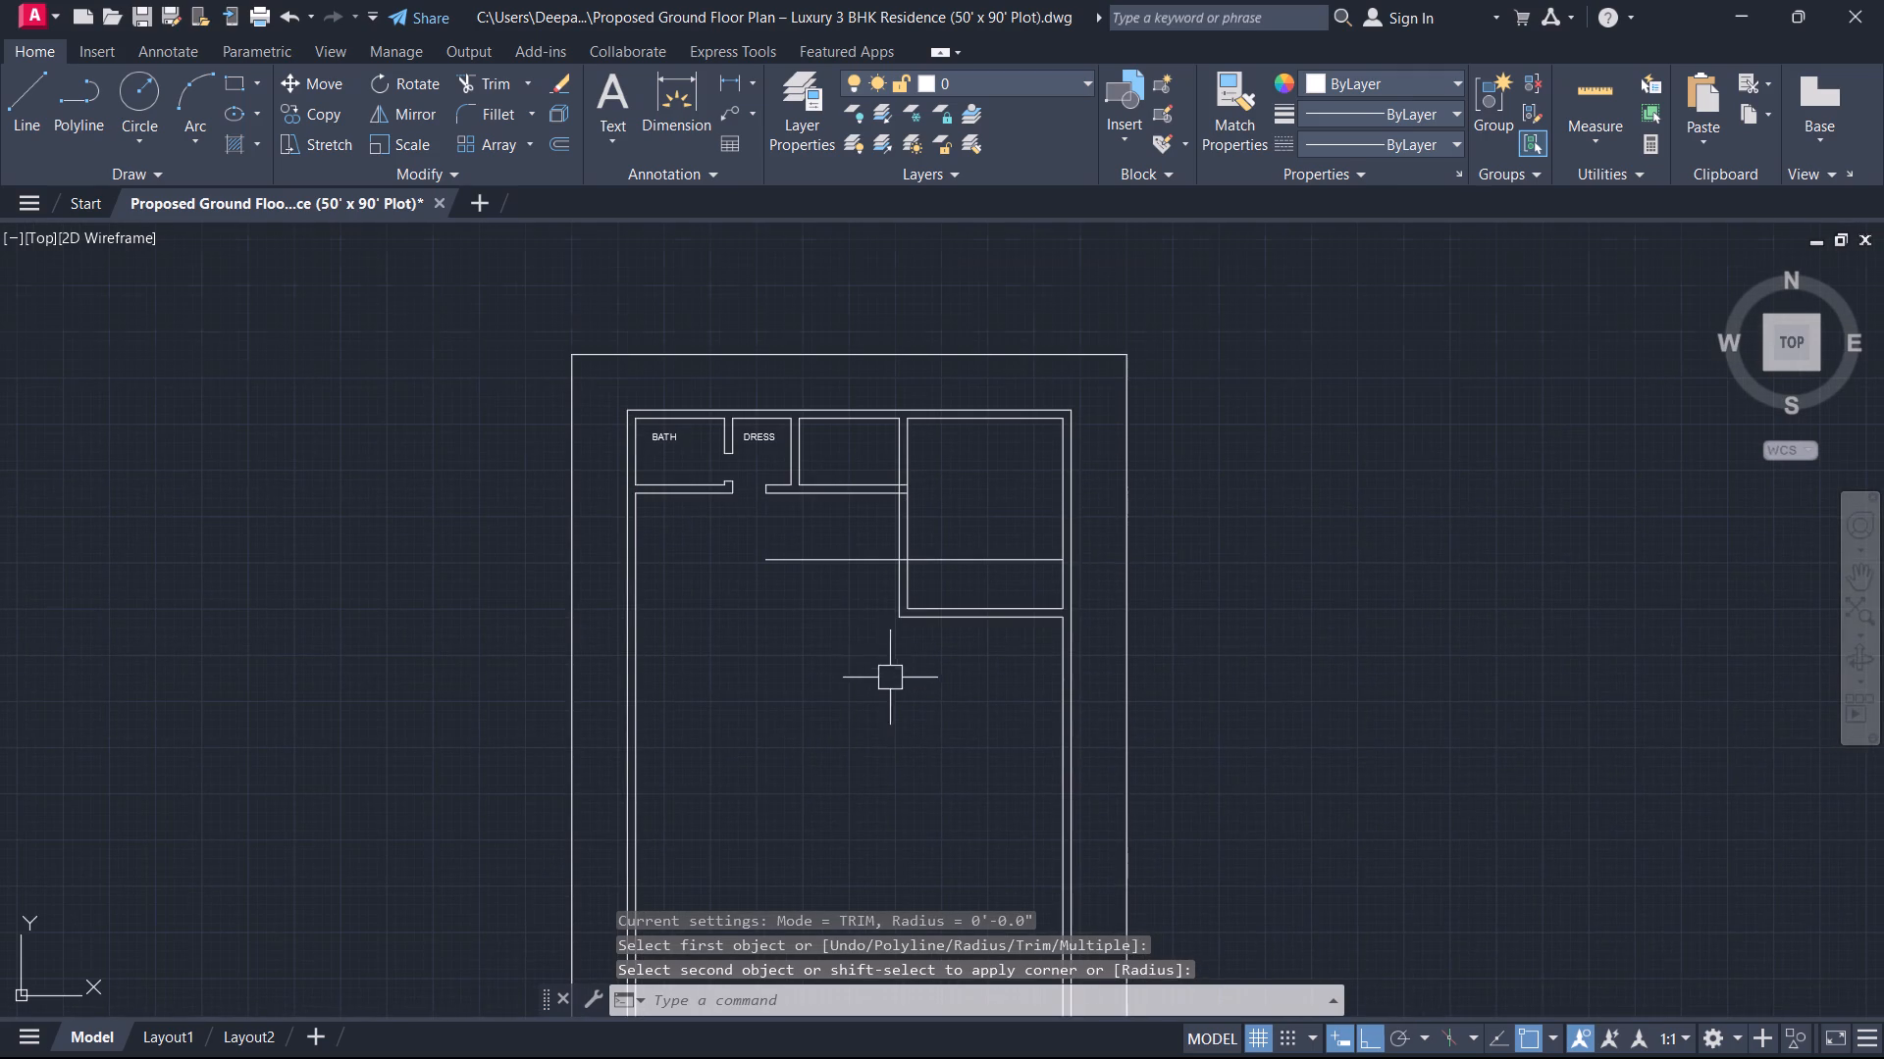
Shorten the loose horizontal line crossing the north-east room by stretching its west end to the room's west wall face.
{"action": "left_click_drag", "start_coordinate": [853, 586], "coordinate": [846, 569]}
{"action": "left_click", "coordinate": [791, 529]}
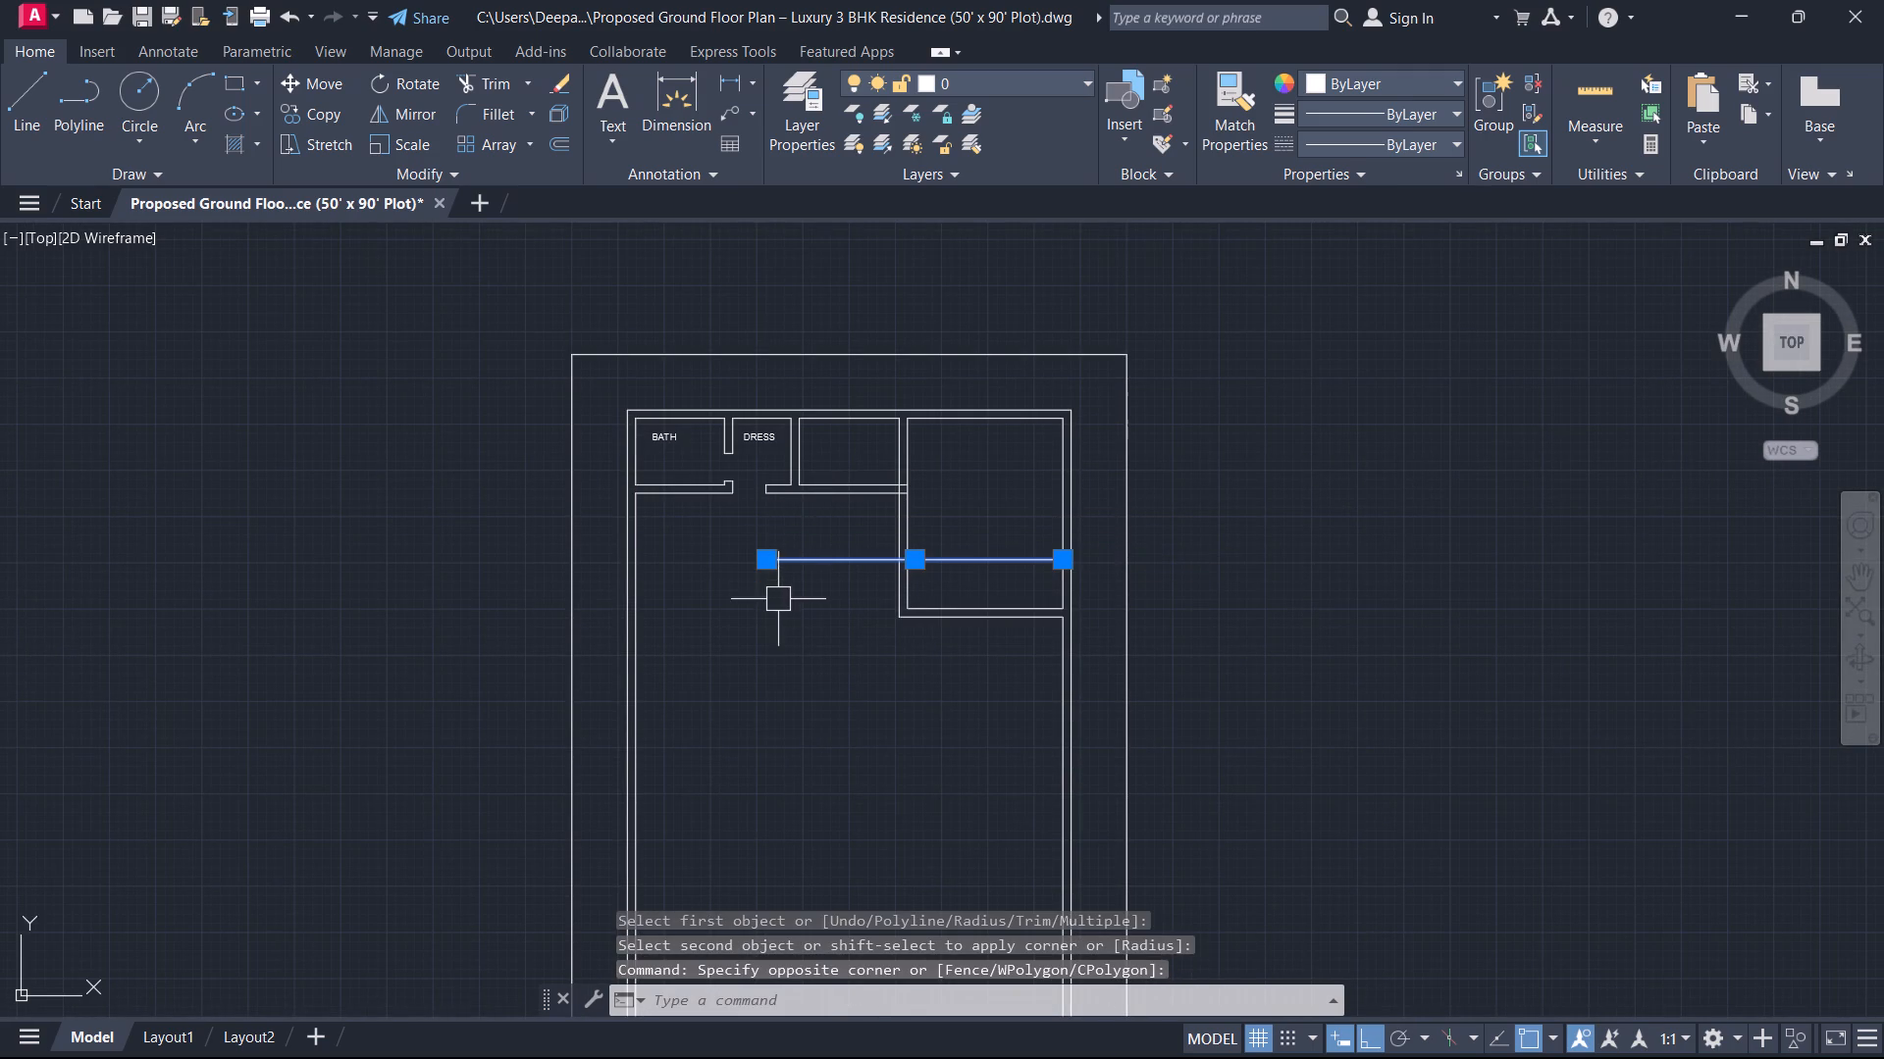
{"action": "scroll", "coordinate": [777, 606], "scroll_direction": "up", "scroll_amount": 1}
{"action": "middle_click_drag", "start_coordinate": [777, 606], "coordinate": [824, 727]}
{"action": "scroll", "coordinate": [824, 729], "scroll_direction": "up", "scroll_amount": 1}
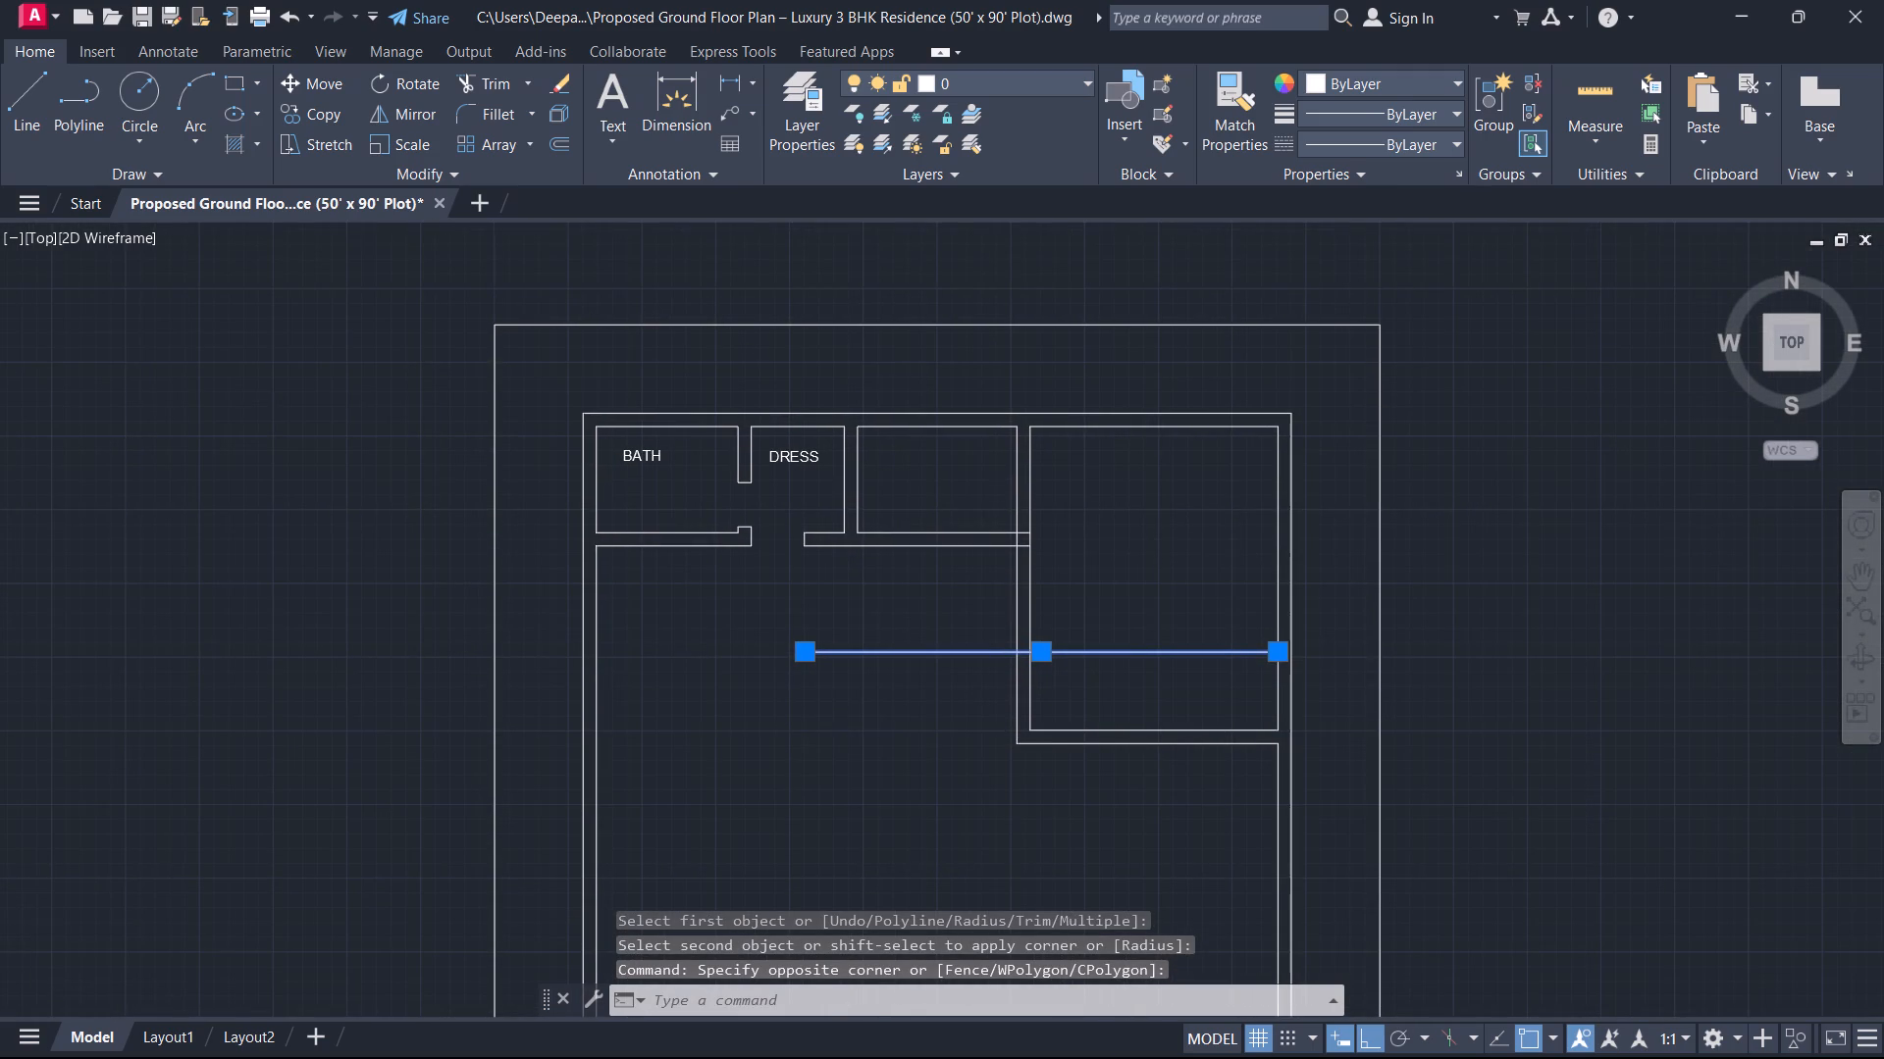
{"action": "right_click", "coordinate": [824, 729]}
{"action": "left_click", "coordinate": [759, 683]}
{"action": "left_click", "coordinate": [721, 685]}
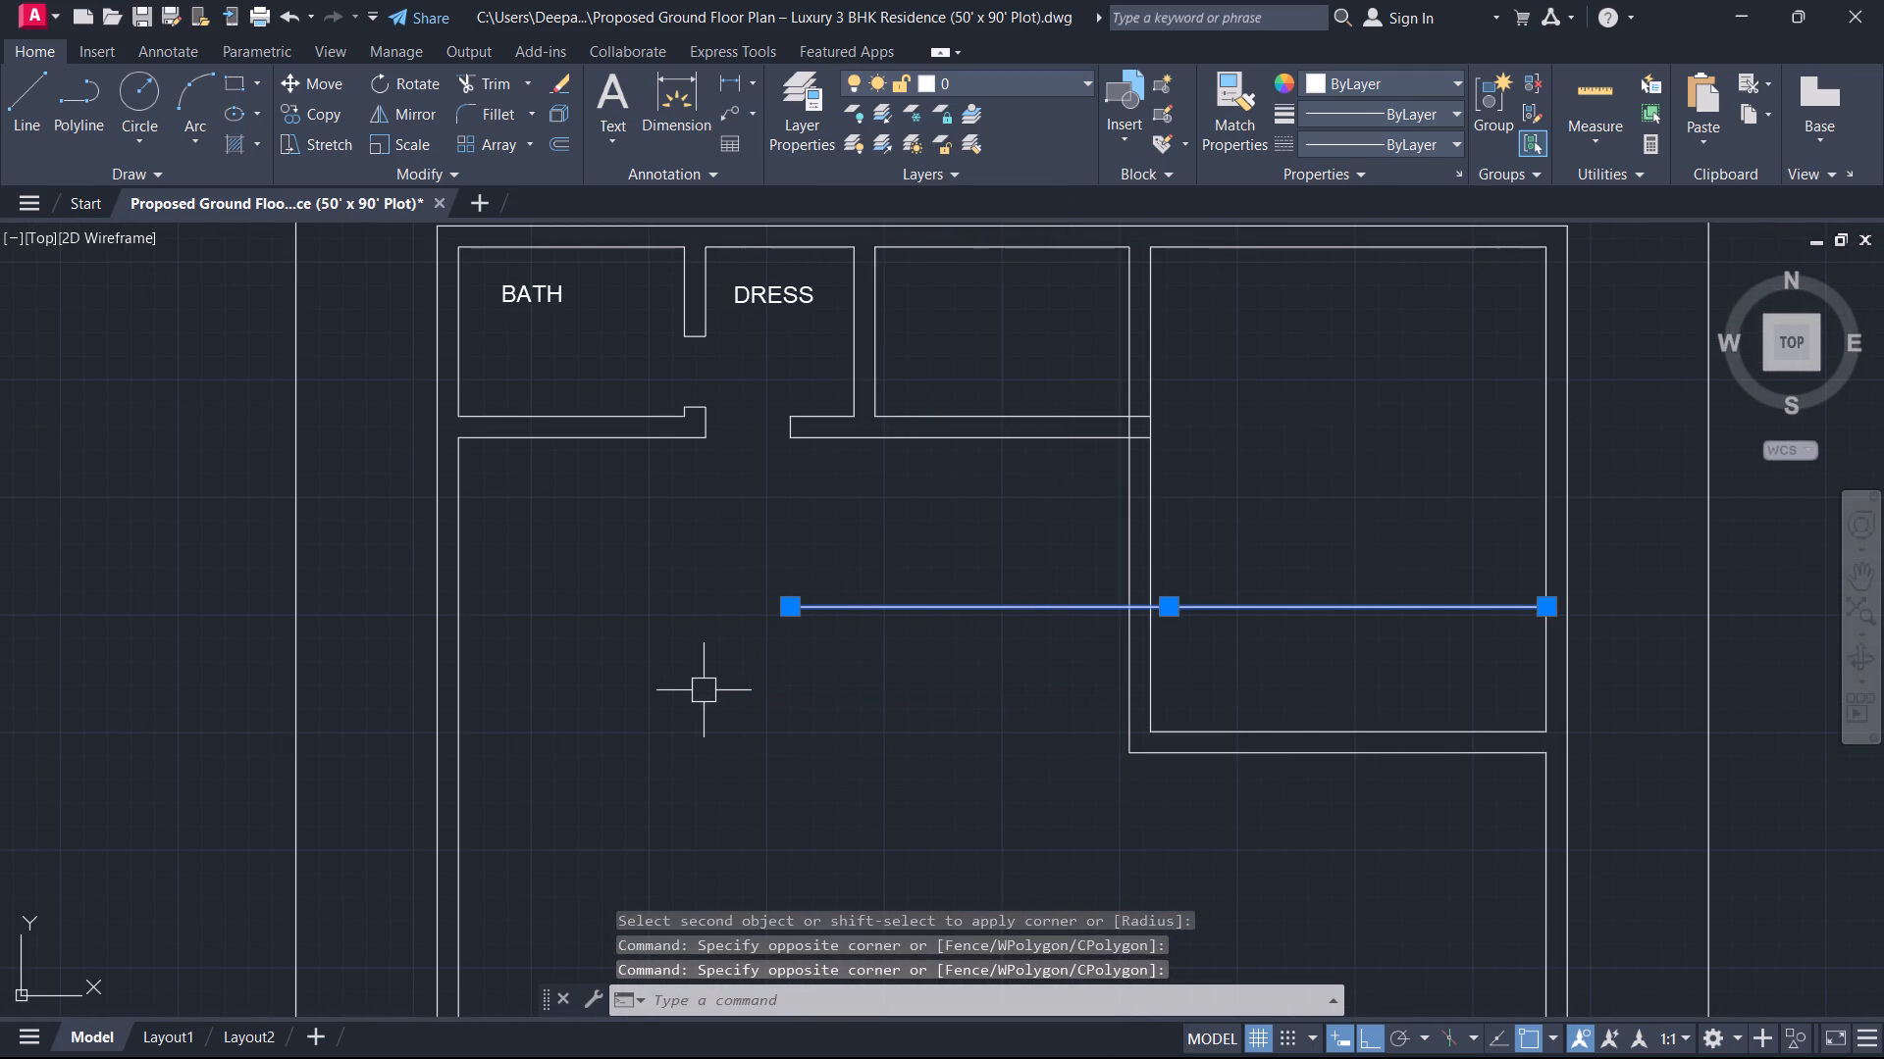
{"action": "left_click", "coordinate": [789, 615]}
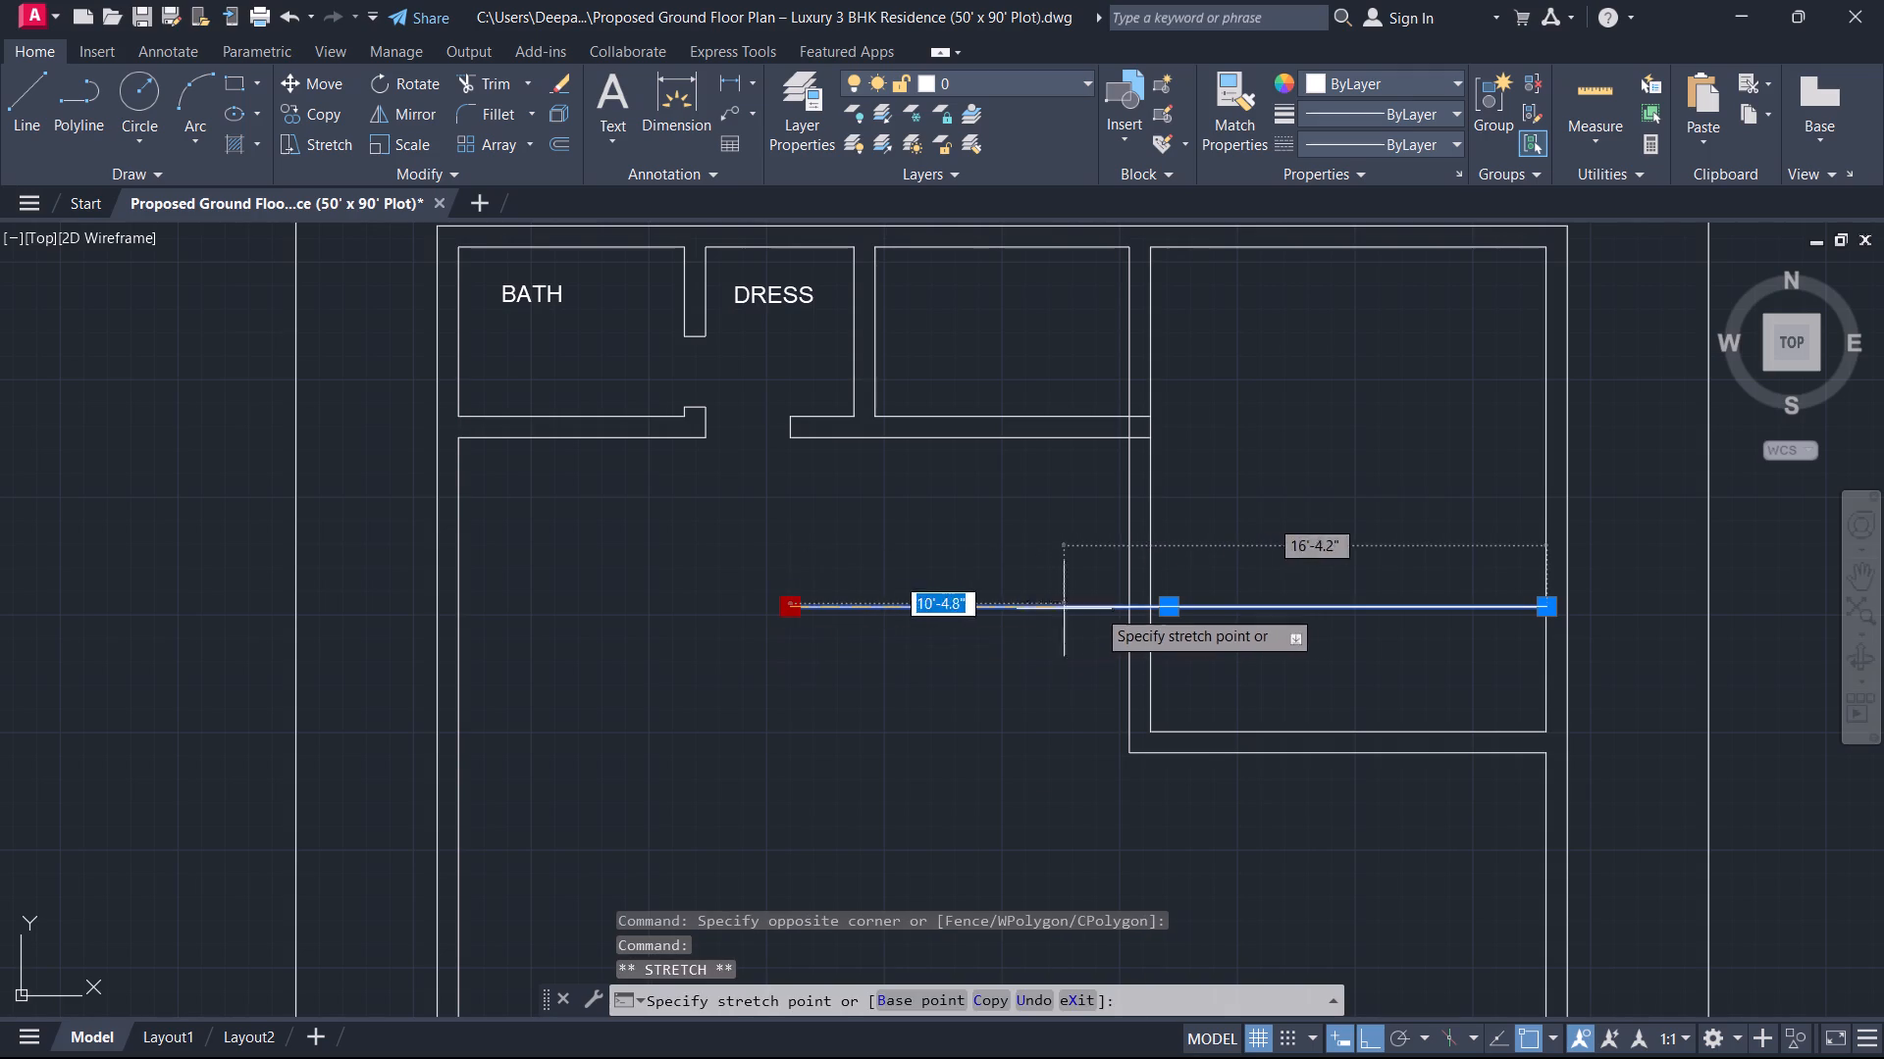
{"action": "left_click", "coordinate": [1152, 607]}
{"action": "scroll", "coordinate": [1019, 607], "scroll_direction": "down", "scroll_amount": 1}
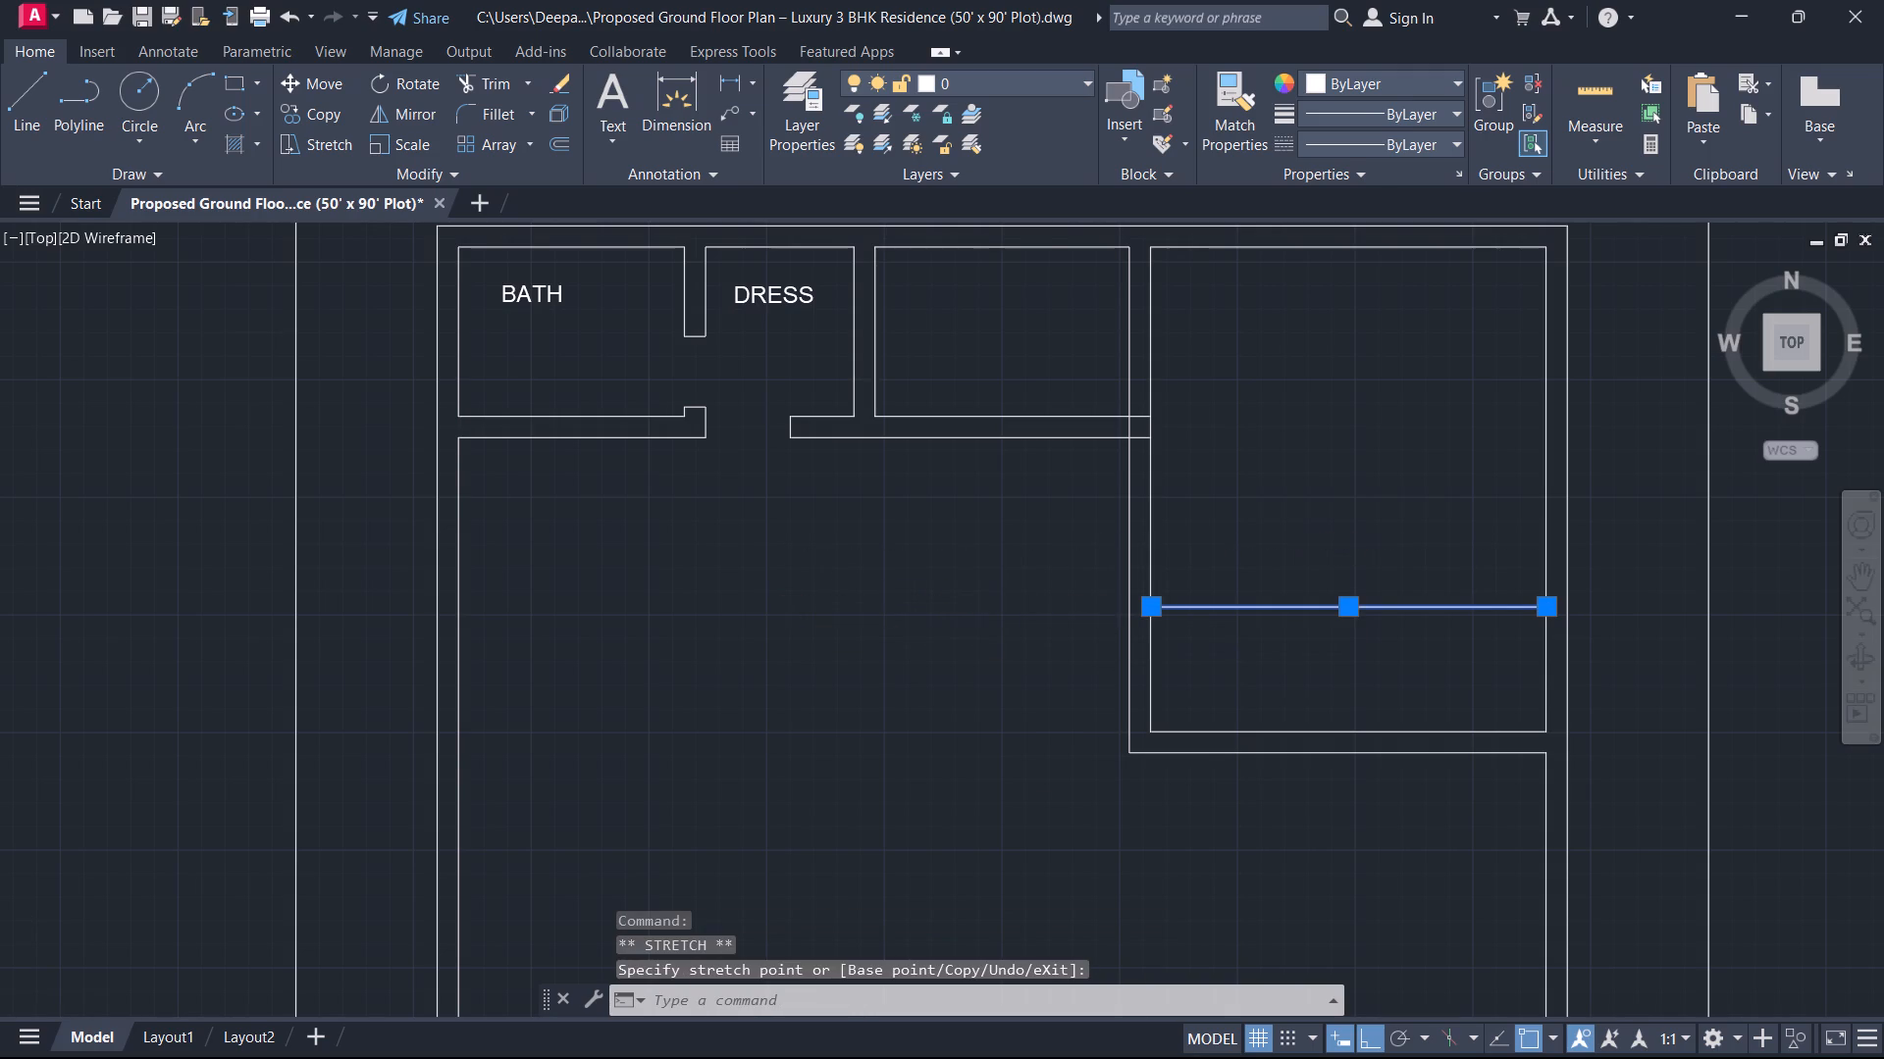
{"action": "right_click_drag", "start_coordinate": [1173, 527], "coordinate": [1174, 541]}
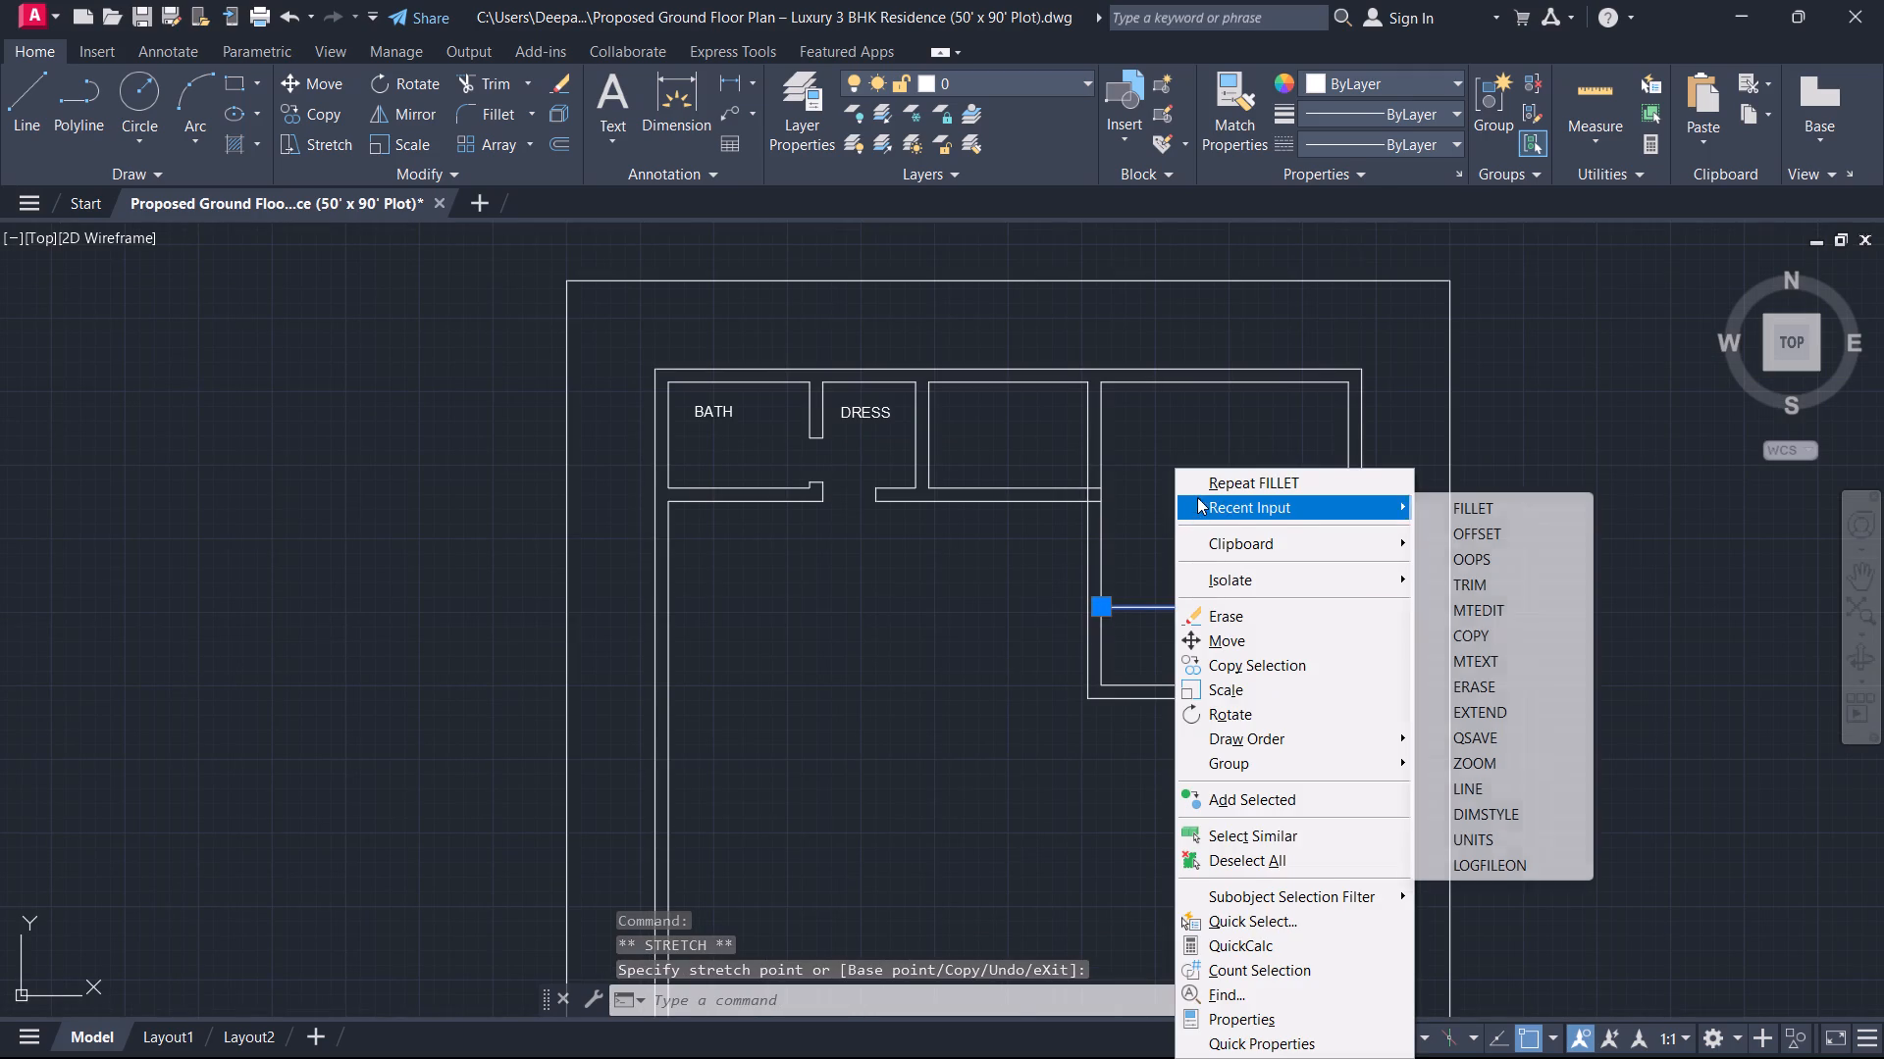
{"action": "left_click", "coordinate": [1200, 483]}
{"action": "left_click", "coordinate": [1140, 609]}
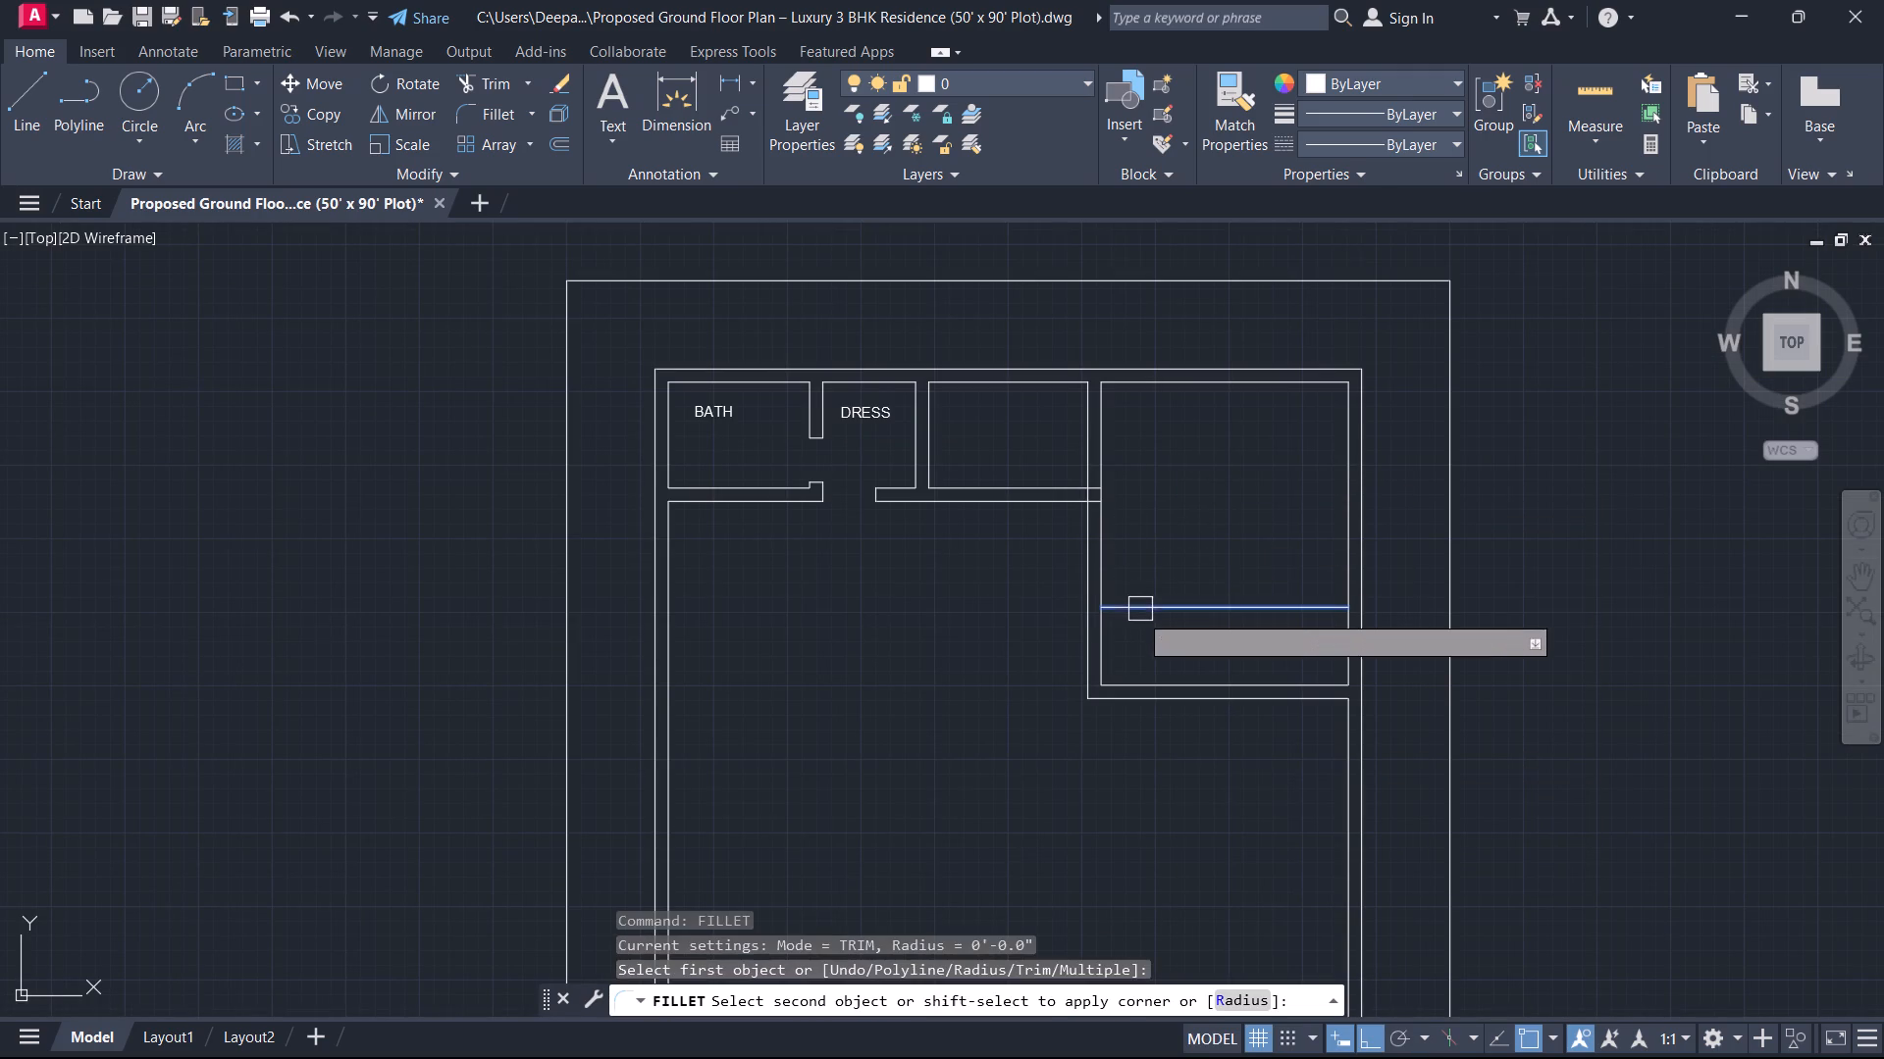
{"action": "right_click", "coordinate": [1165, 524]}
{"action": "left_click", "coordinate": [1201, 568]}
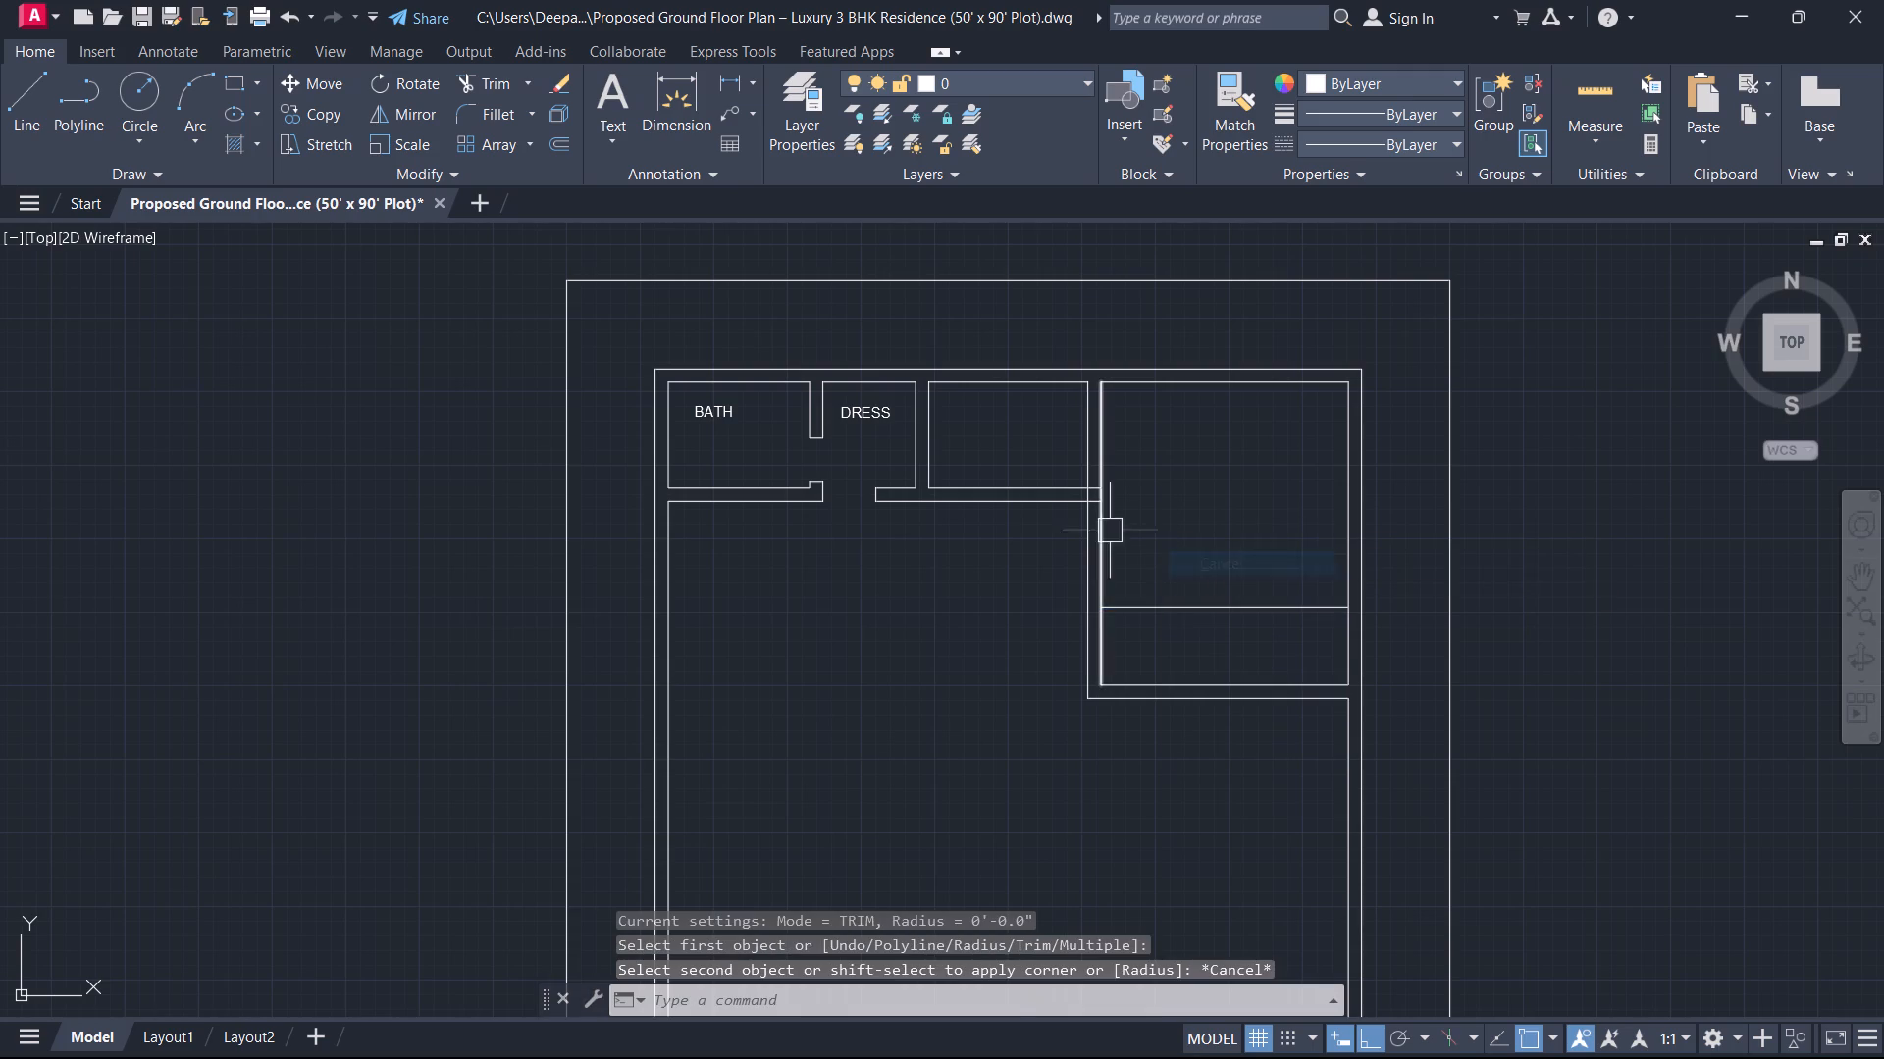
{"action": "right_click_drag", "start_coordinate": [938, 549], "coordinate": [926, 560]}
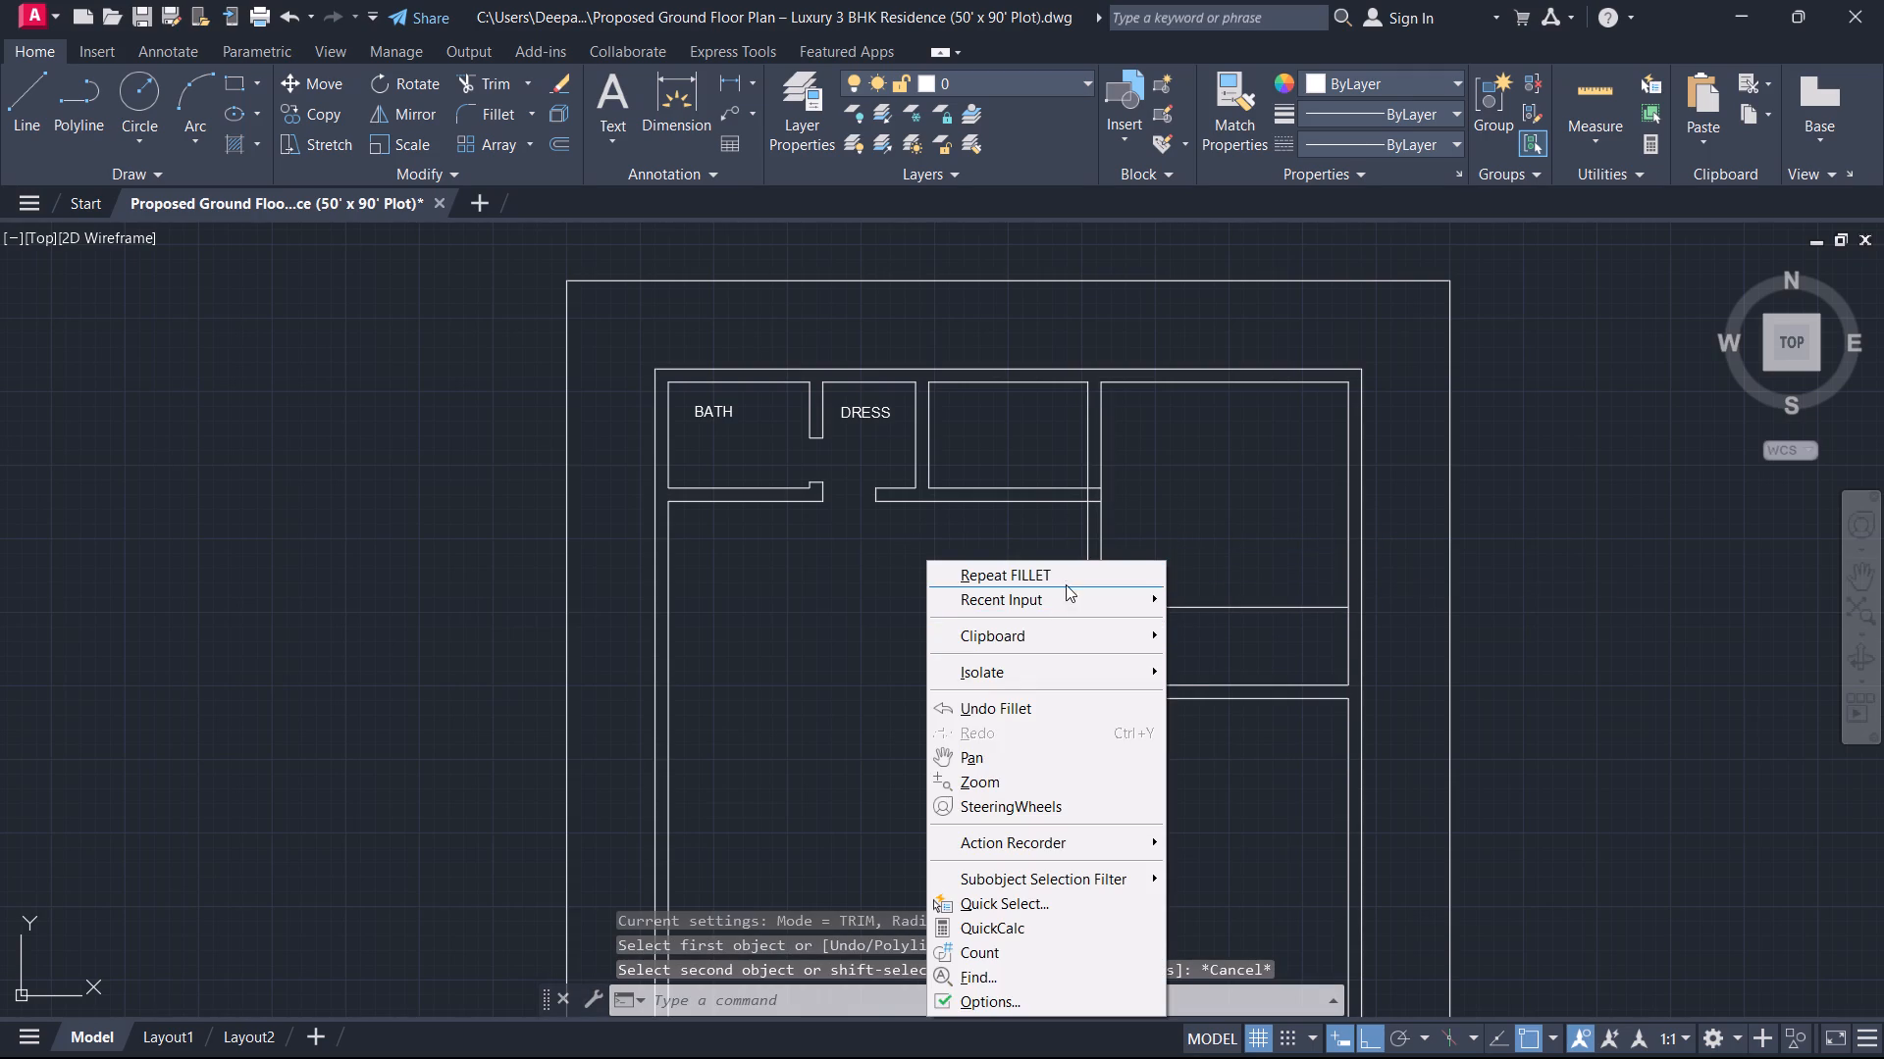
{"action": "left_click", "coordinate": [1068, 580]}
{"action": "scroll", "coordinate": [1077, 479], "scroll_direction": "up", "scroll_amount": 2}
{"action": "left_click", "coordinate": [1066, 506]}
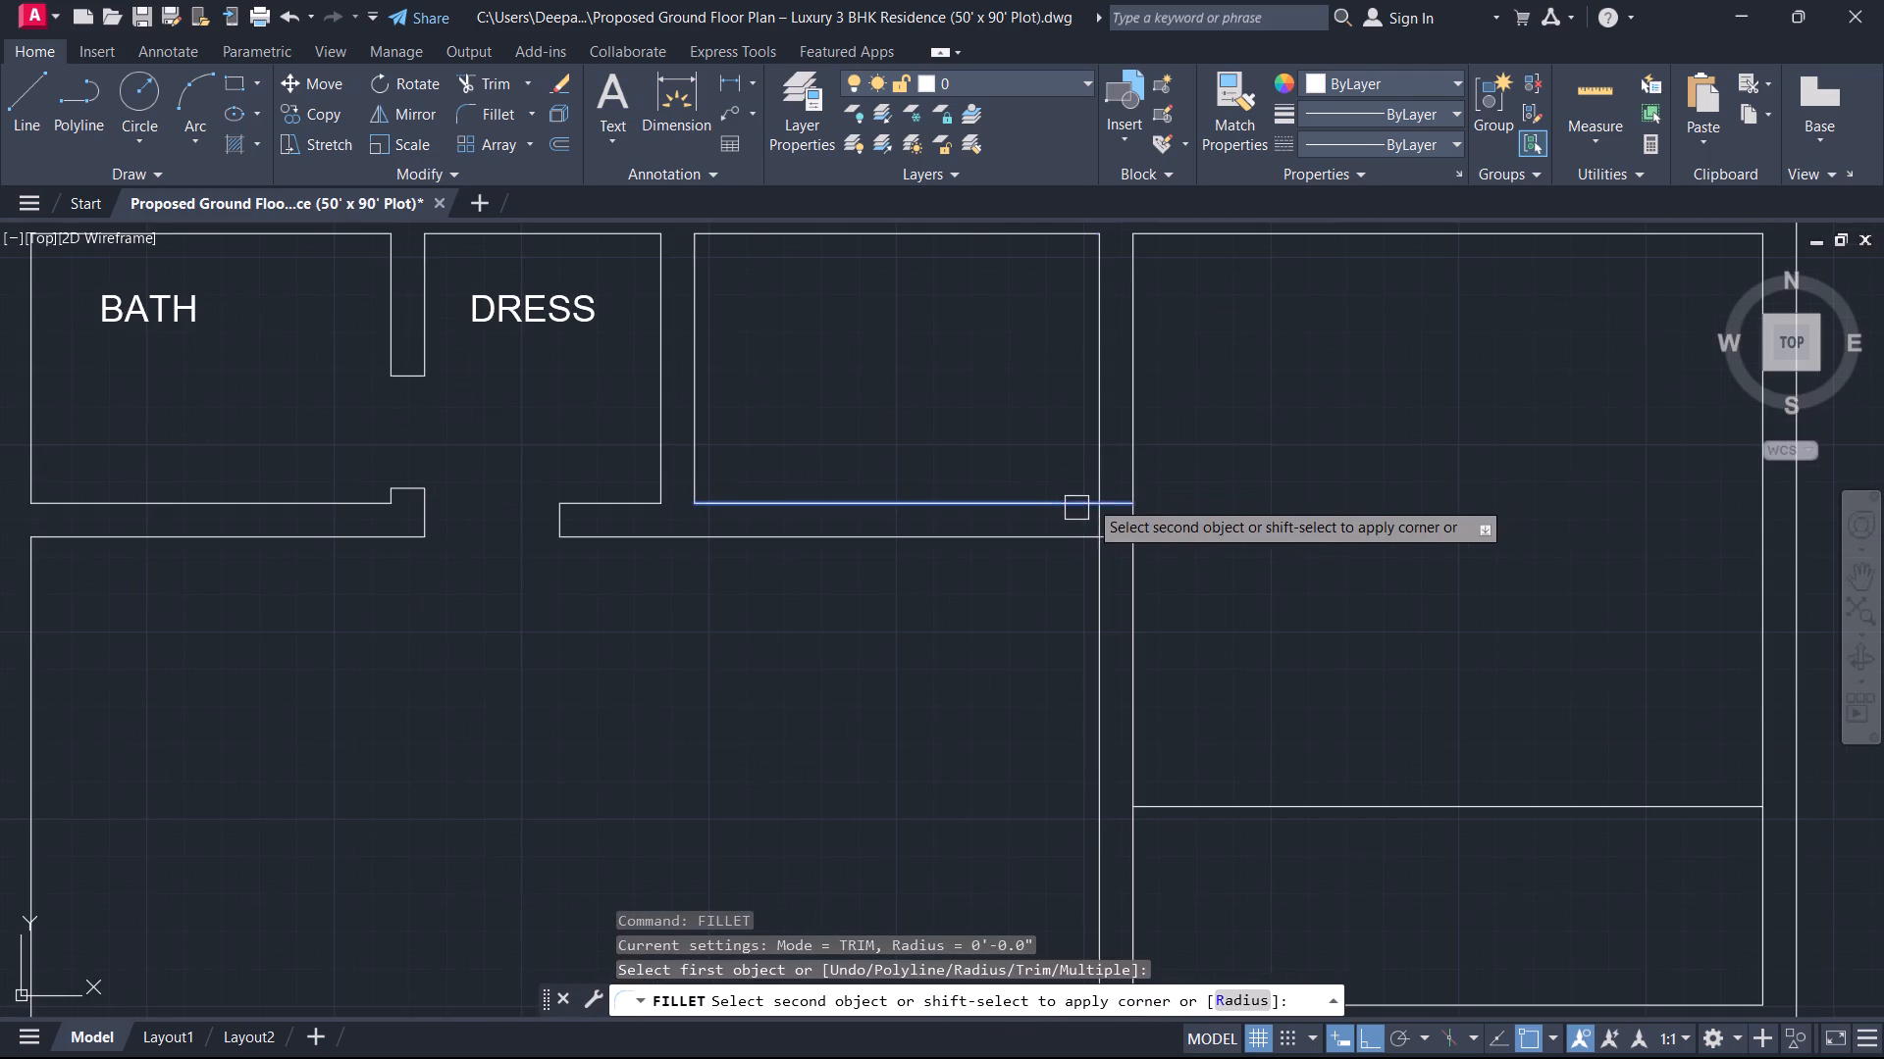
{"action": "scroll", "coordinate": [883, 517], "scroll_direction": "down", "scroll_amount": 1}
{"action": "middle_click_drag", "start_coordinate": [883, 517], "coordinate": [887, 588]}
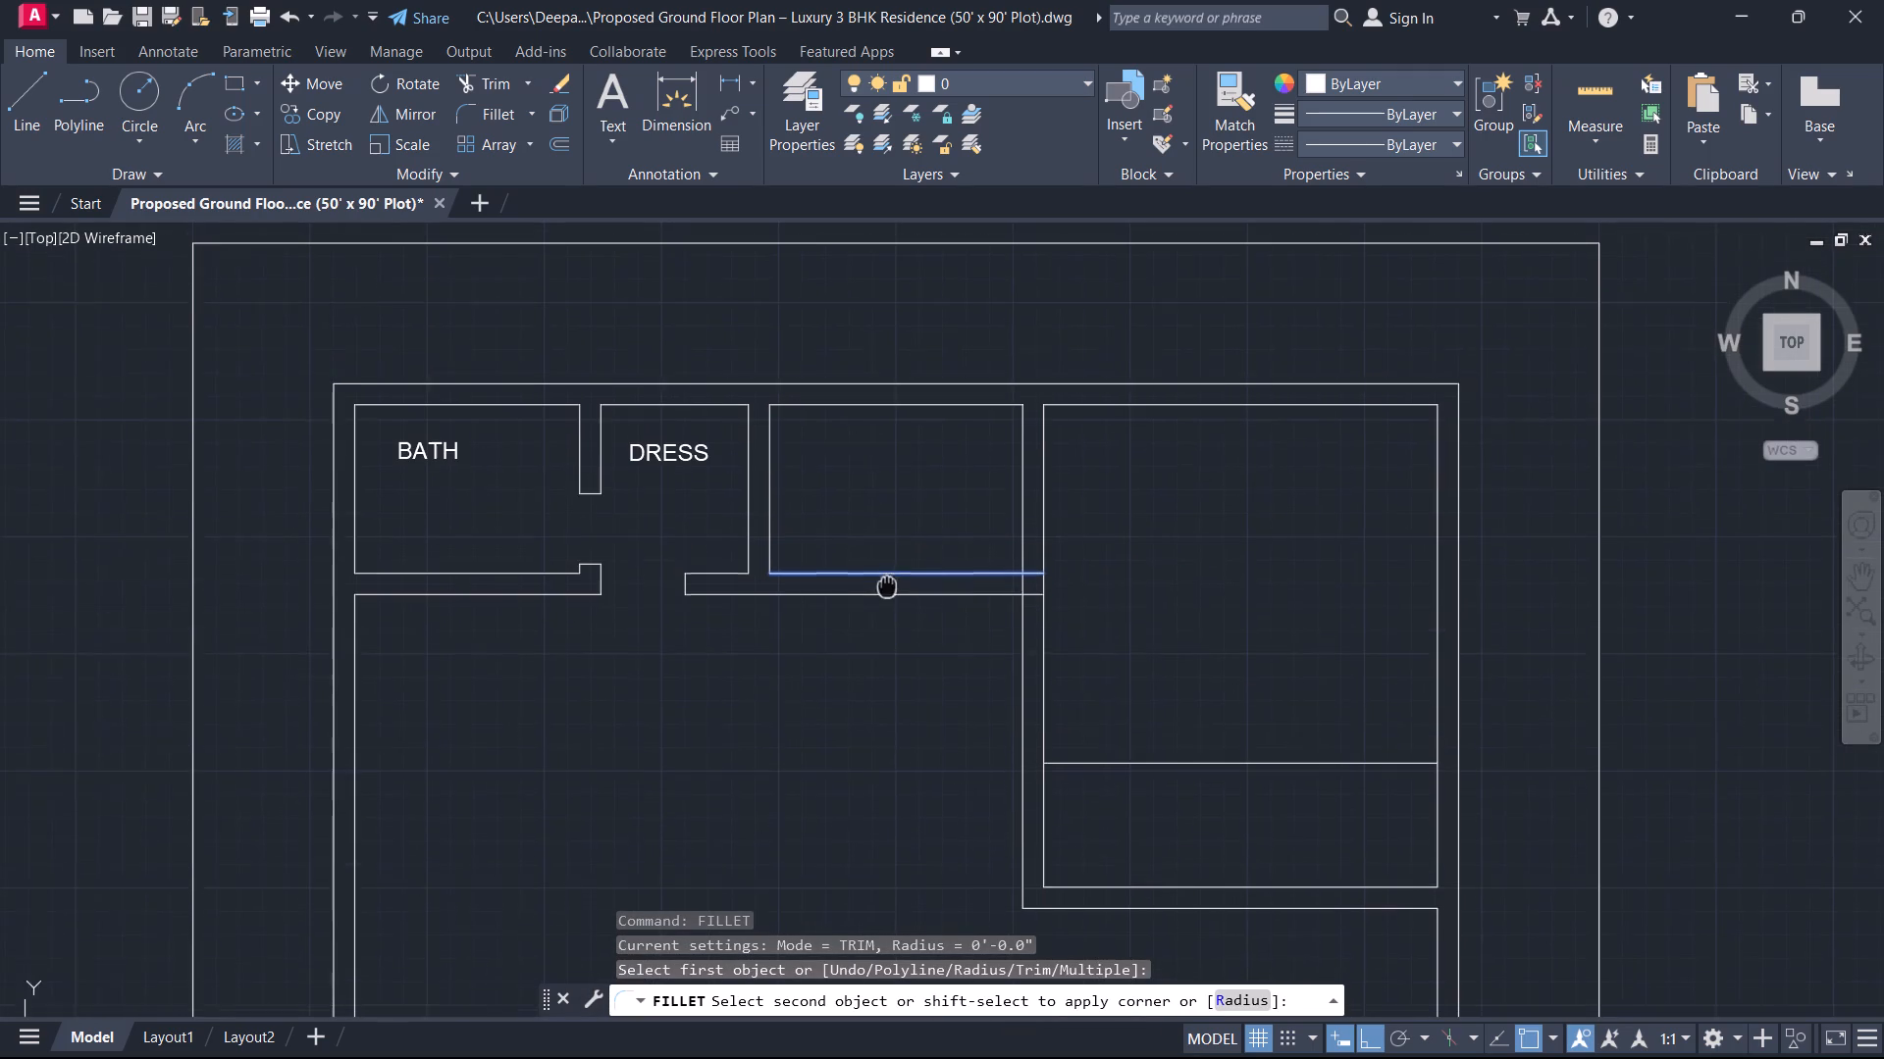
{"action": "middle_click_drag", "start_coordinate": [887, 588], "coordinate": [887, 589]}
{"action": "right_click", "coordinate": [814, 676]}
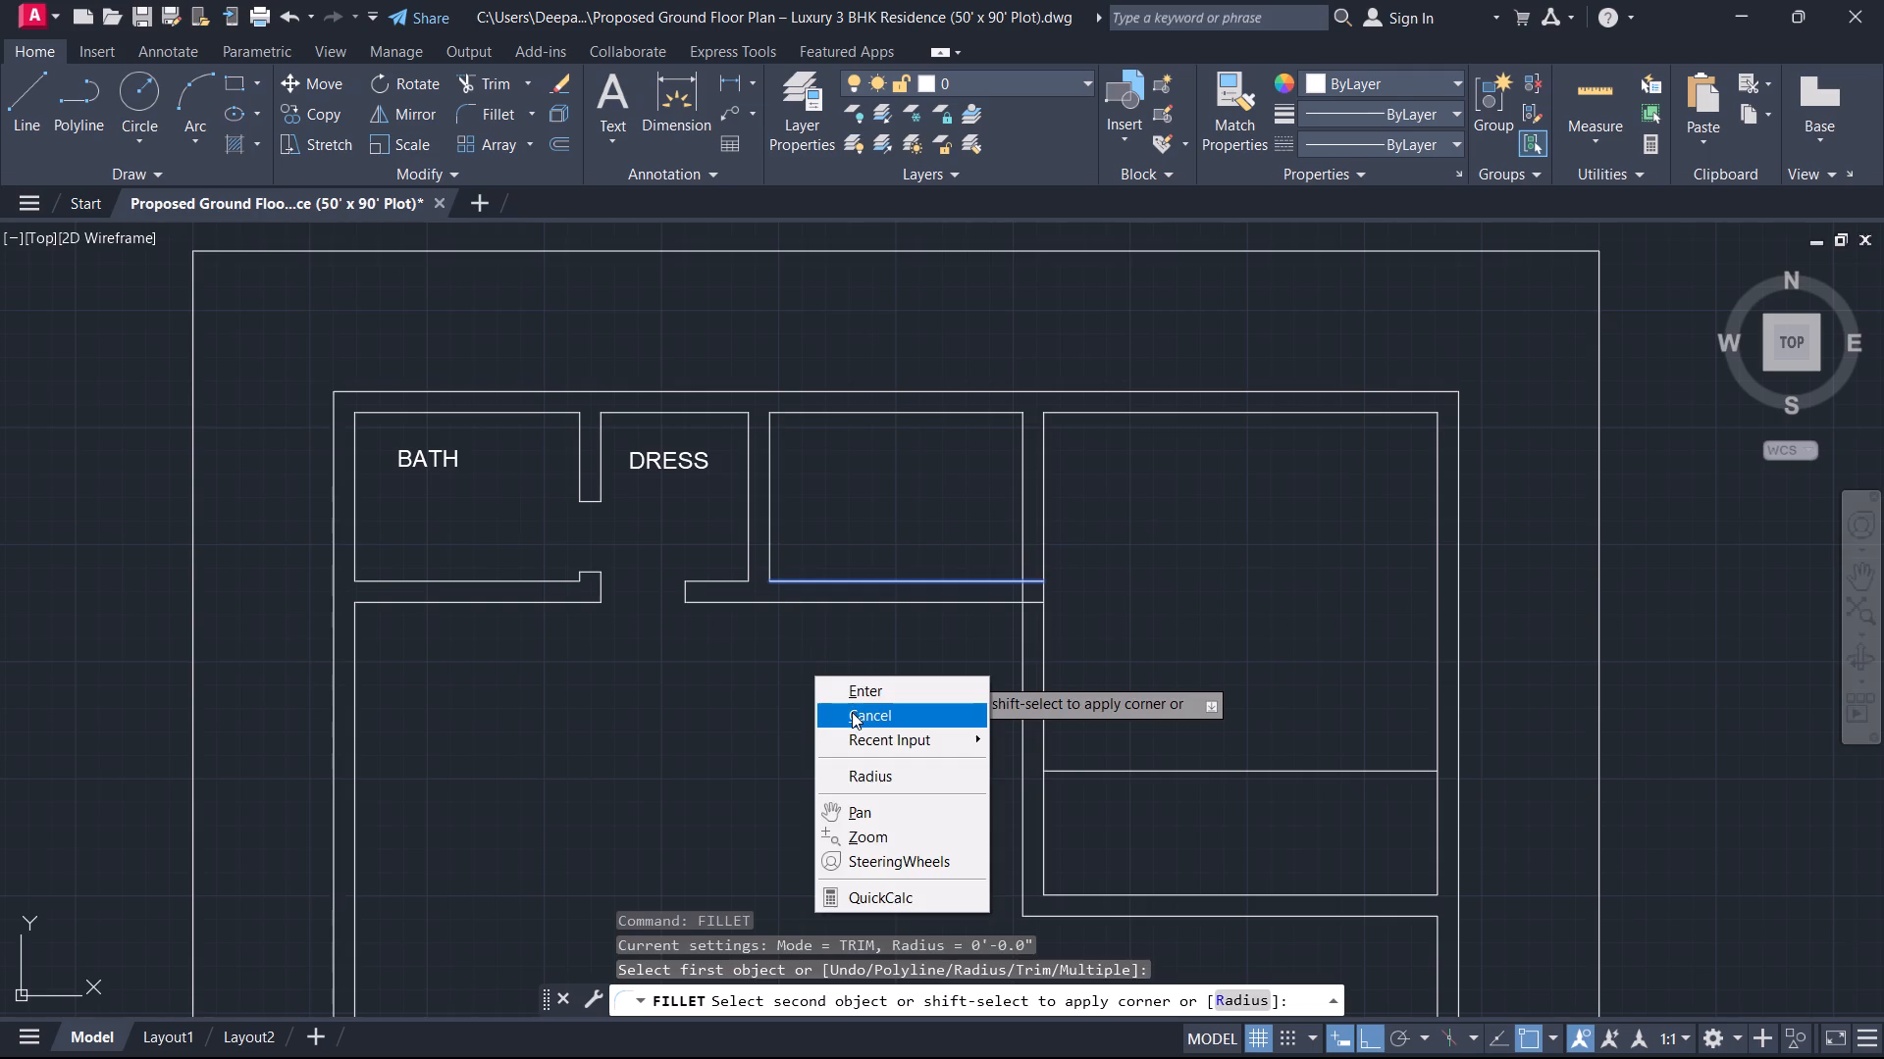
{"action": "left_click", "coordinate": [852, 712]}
Examine the interior layout from the bath and dressing rooms down to the south exterior wall.
{"action": "middle_click_drag", "start_coordinate": [590, 527], "coordinate": [759, 477]}
{"action": "scroll", "coordinate": [787, 488], "scroll_direction": "down", "scroll_amount": 1}
{"action": "middle_click_drag", "start_coordinate": [803, 596], "coordinate": [797, 596]}
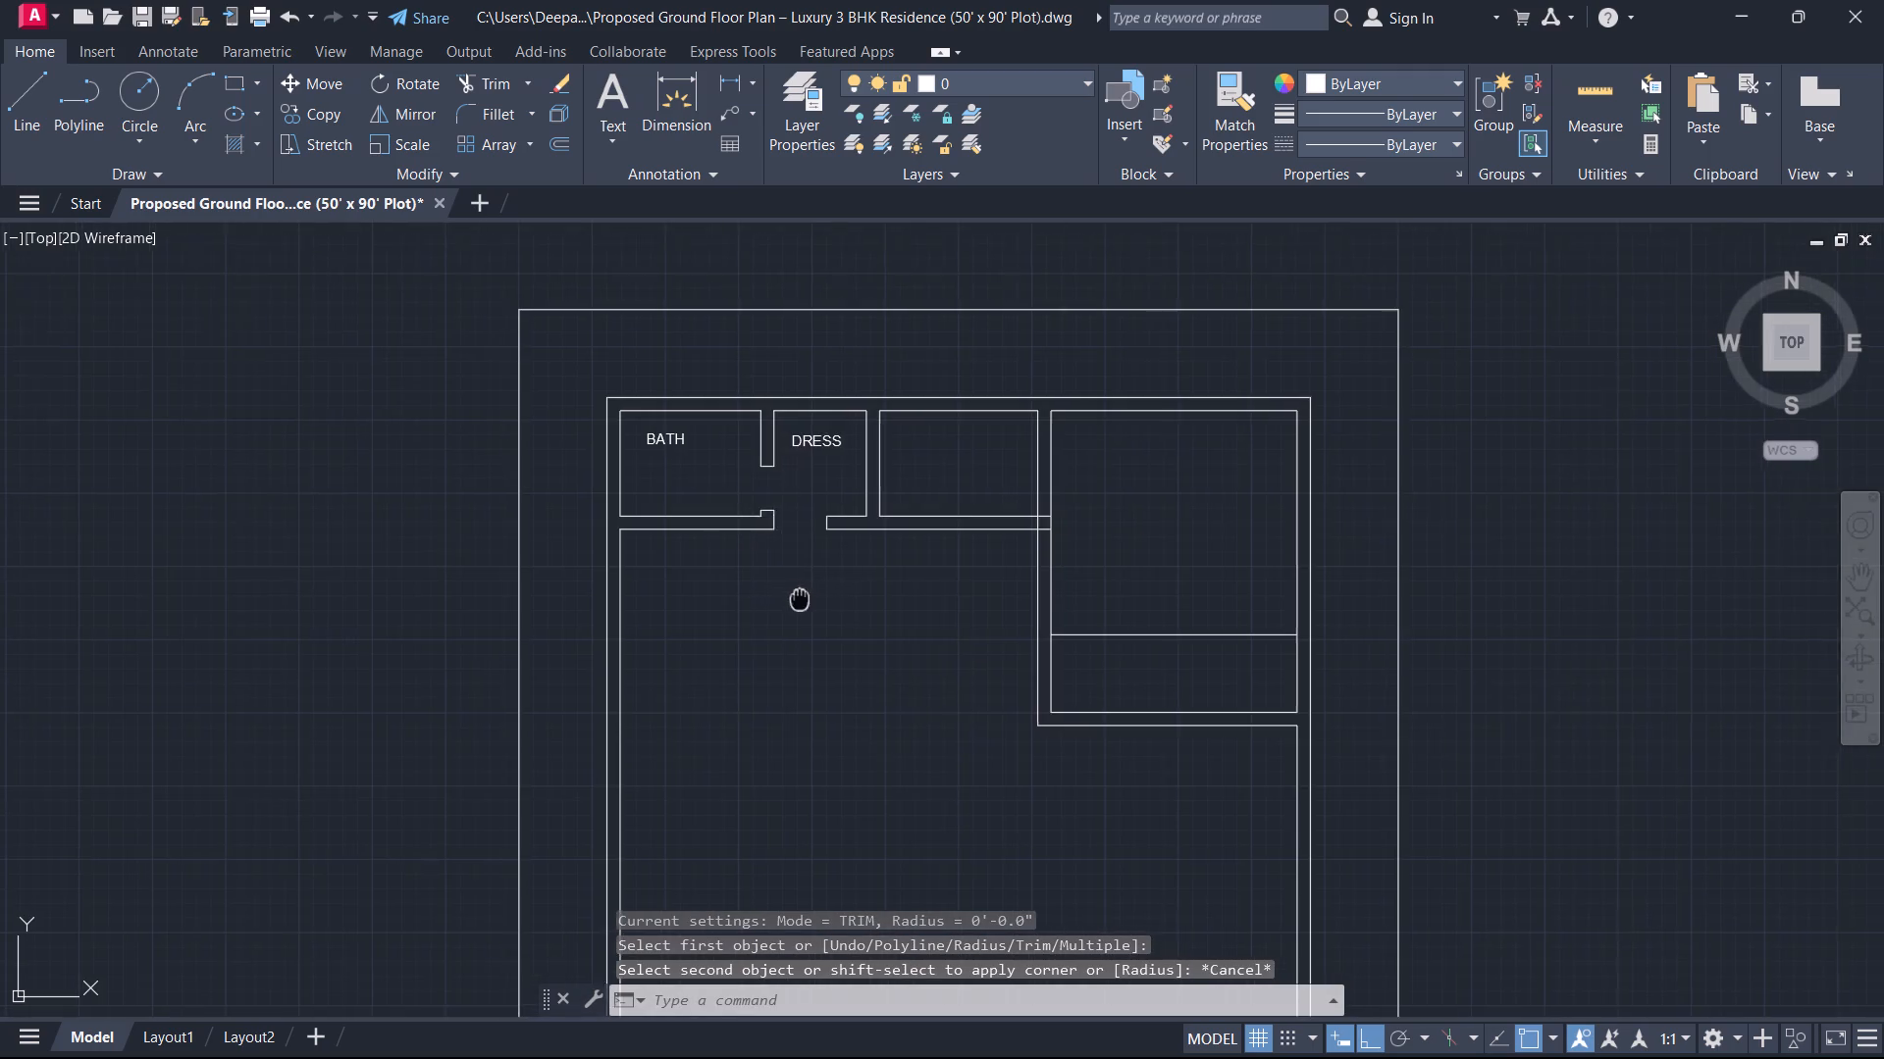
{"action": "middle_click_drag", "start_coordinate": [797, 596], "coordinate": [745, 467]}
{"action": "scroll", "coordinate": [816, 627], "scroll_direction": "down", "scroll_amount": 1}
{"action": "middle_click_drag", "start_coordinate": [870, 739], "coordinate": [894, 498]}
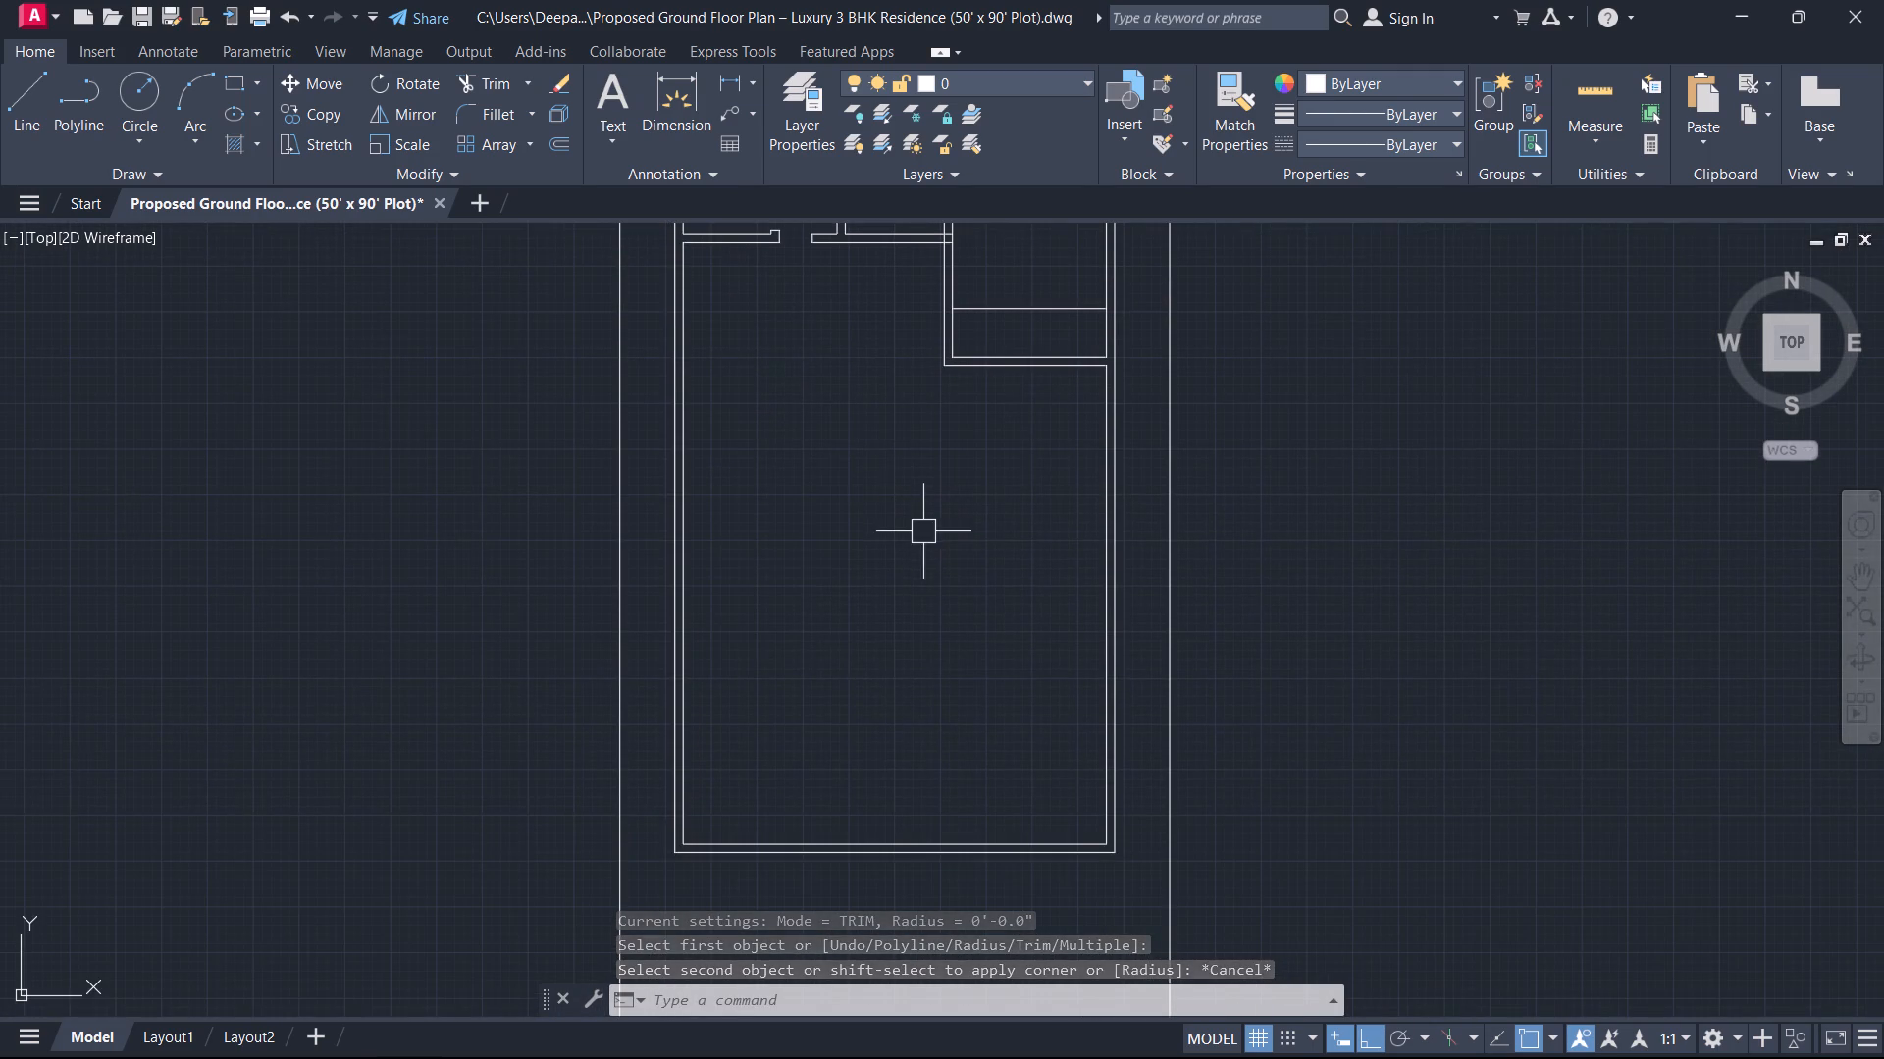
{"action": "scroll", "coordinate": [1077, 342], "scroll_direction": "up", "scroll_amount": 2}
{"action": "middle_click_drag", "start_coordinate": [1082, 340], "coordinate": [1098, 472]}
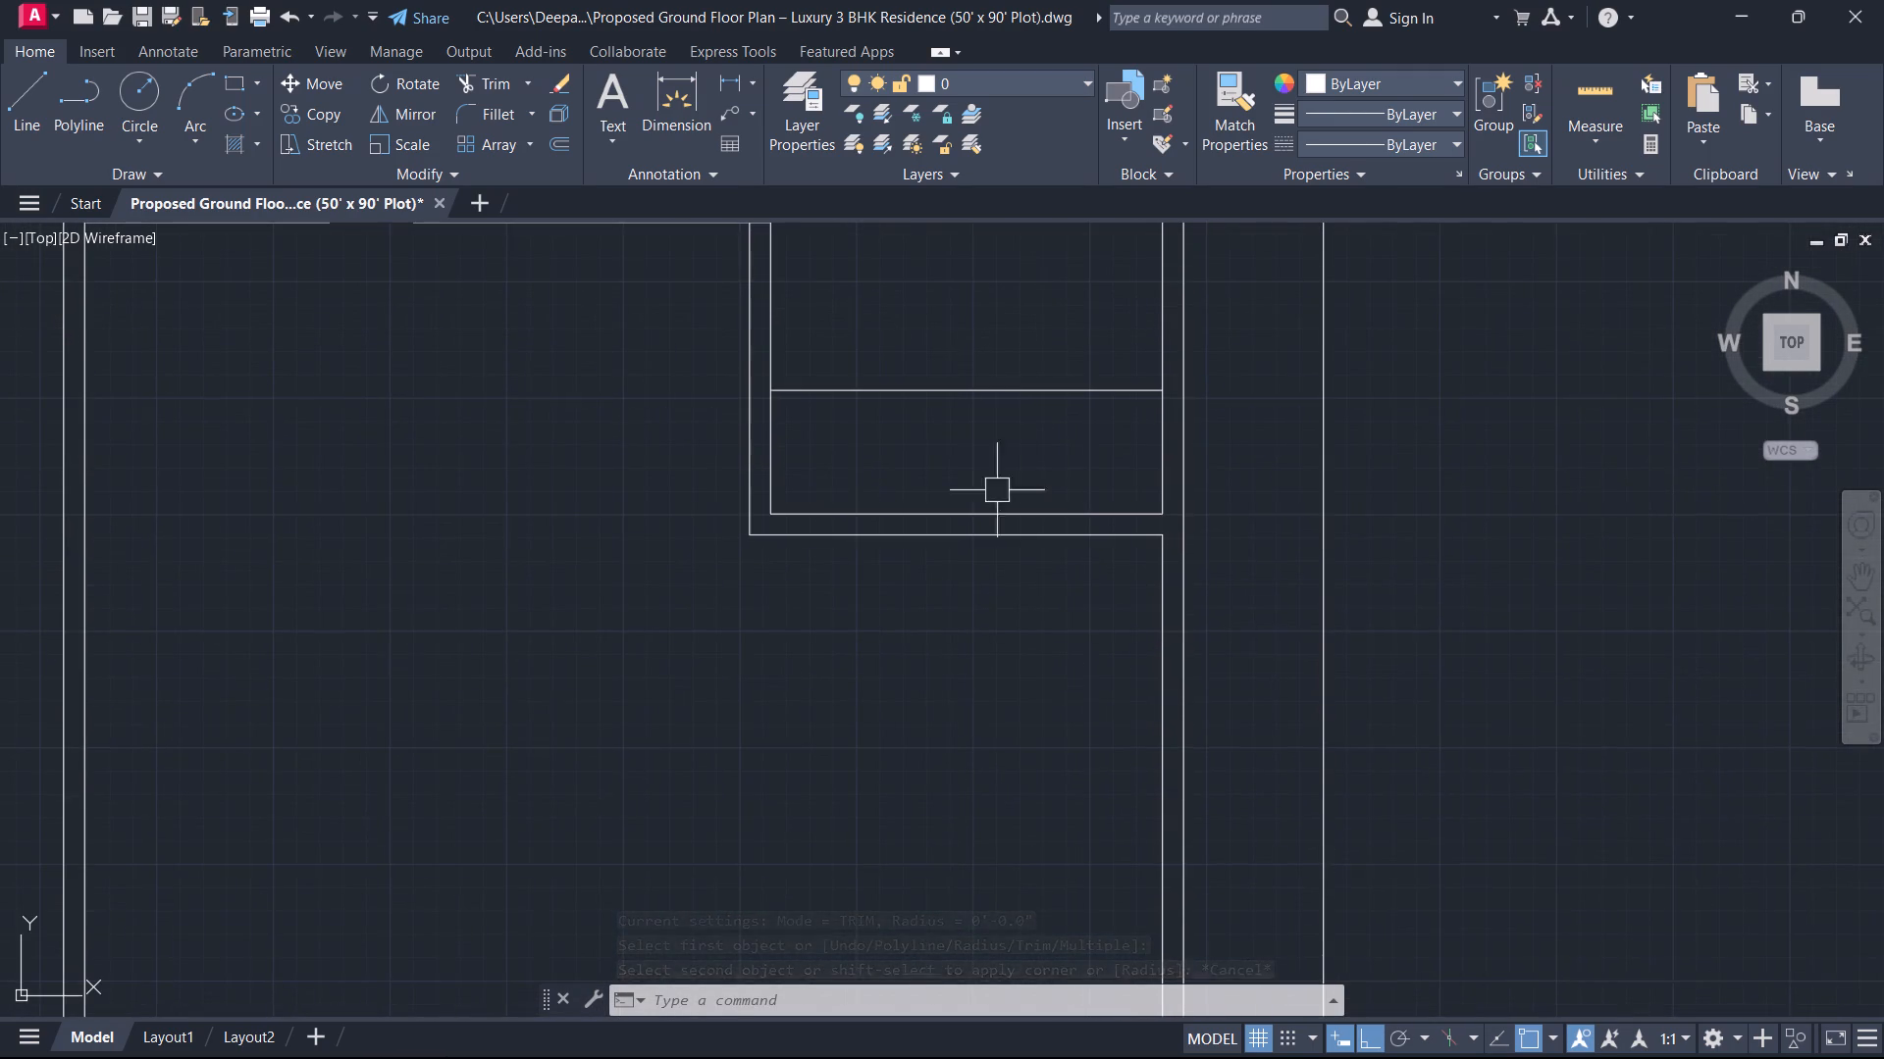
{"action": "scroll", "coordinate": [818, 512], "scroll_direction": "down", "scroll_amount": 1}
{"action": "middle_click_drag", "start_coordinate": [895, 970], "coordinate": [1048, 793]}
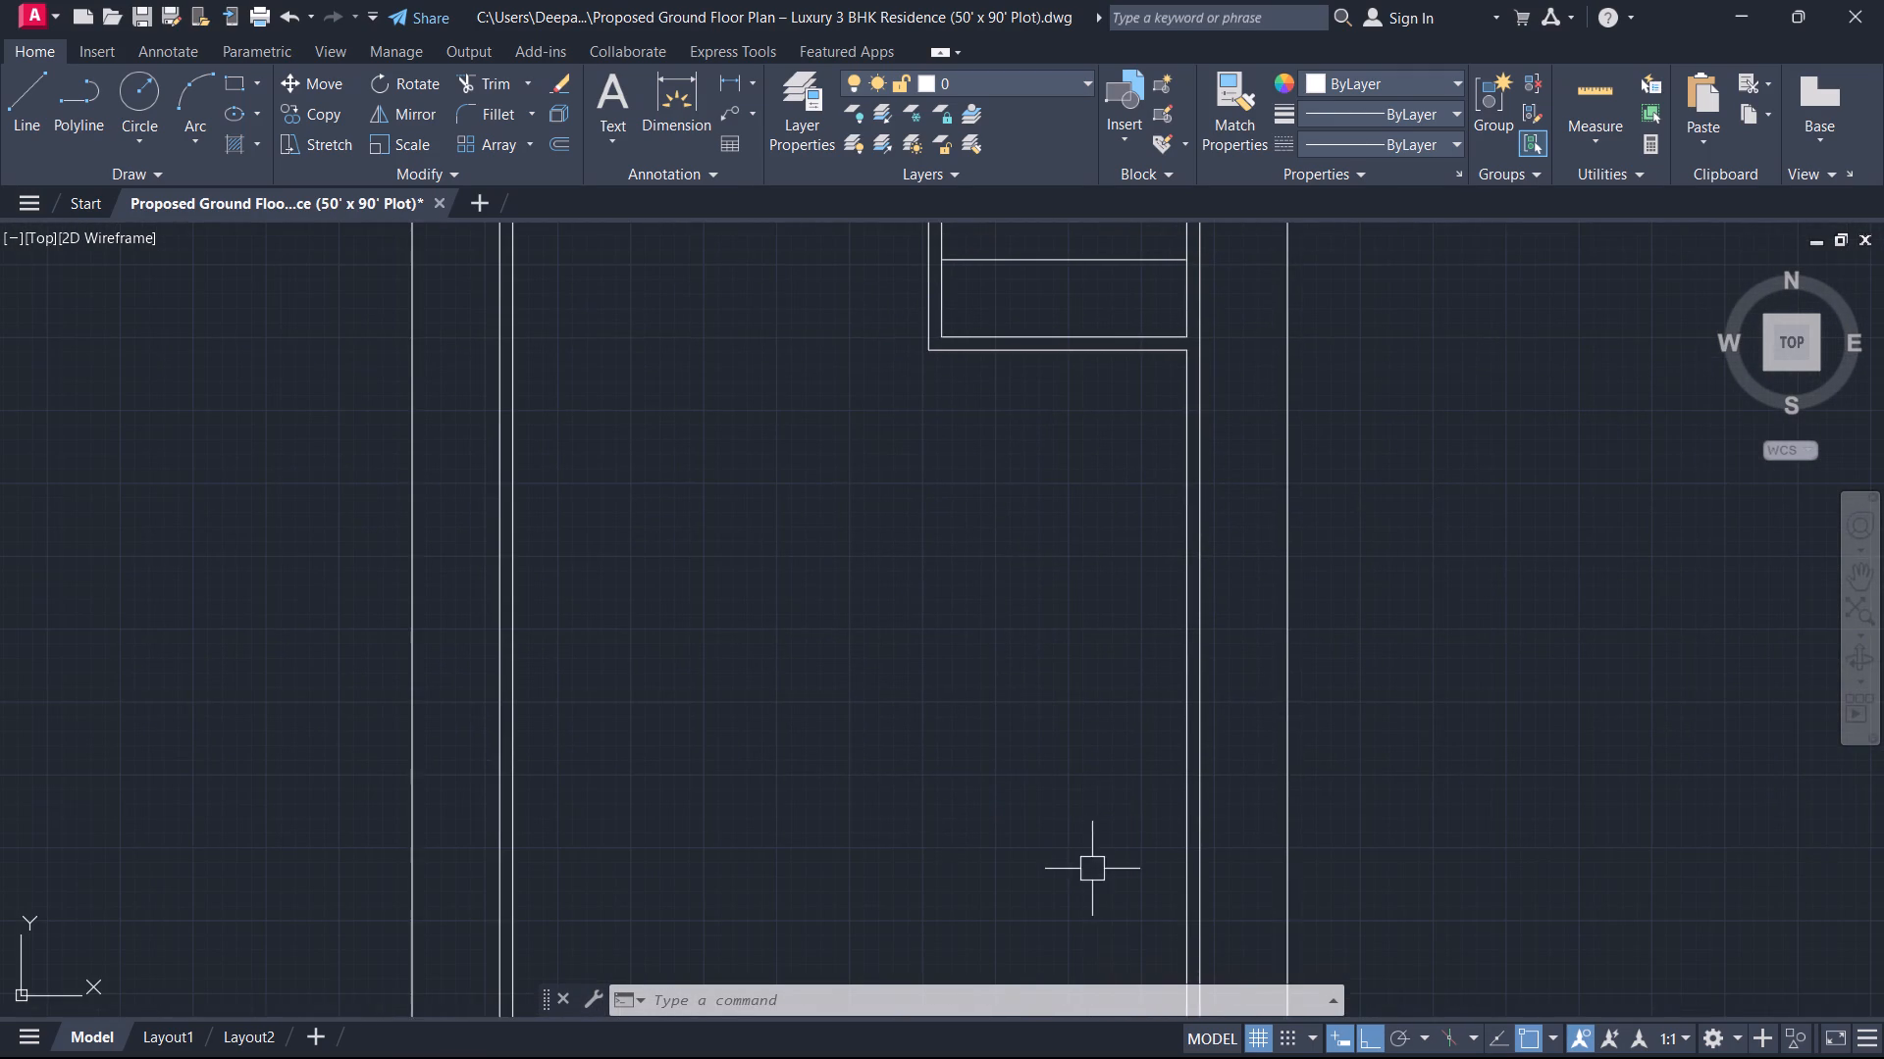
{"action": "middle_click_drag", "start_coordinate": [1020, 673], "coordinate": [1045, 675]}
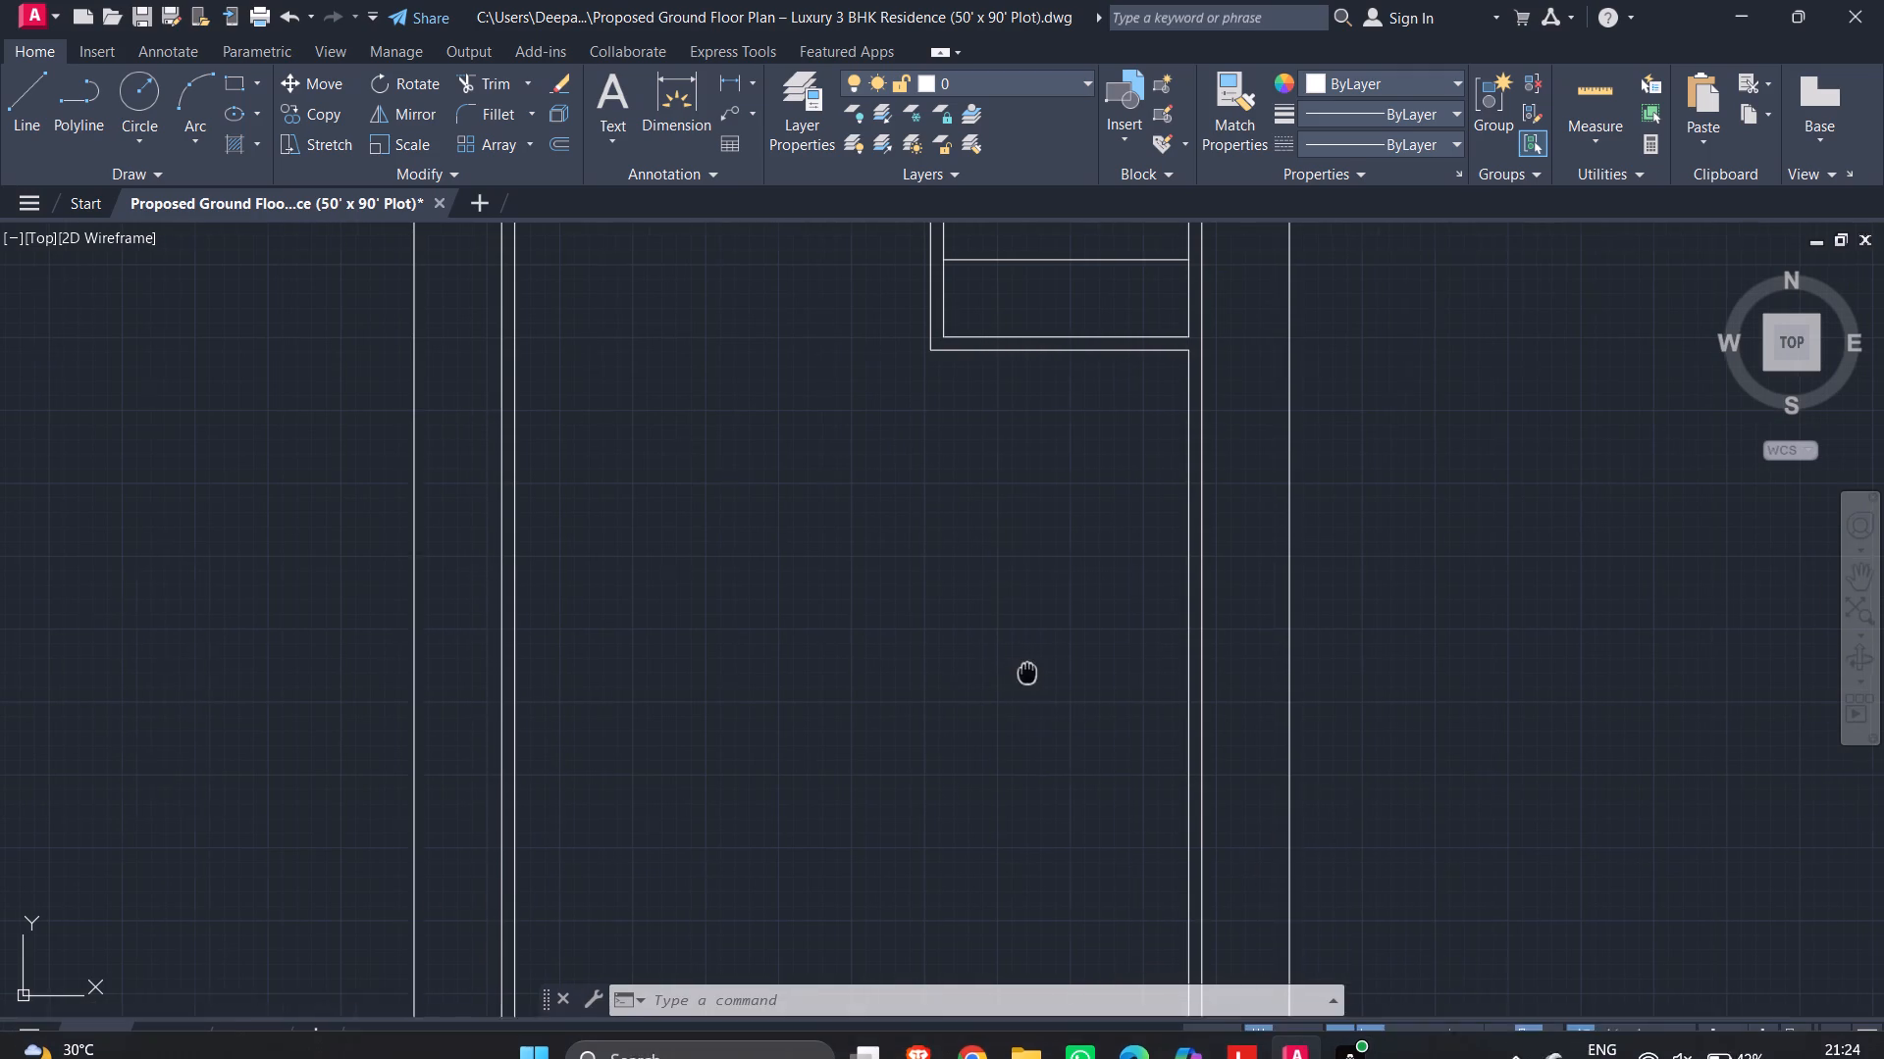
{"action": "middle_click_drag", "start_coordinate": [1045, 675], "coordinate": [1101, 713]}
{"action": "middle_click_drag", "start_coordinate": [970, 527], "coordinate": [1074, 704]}
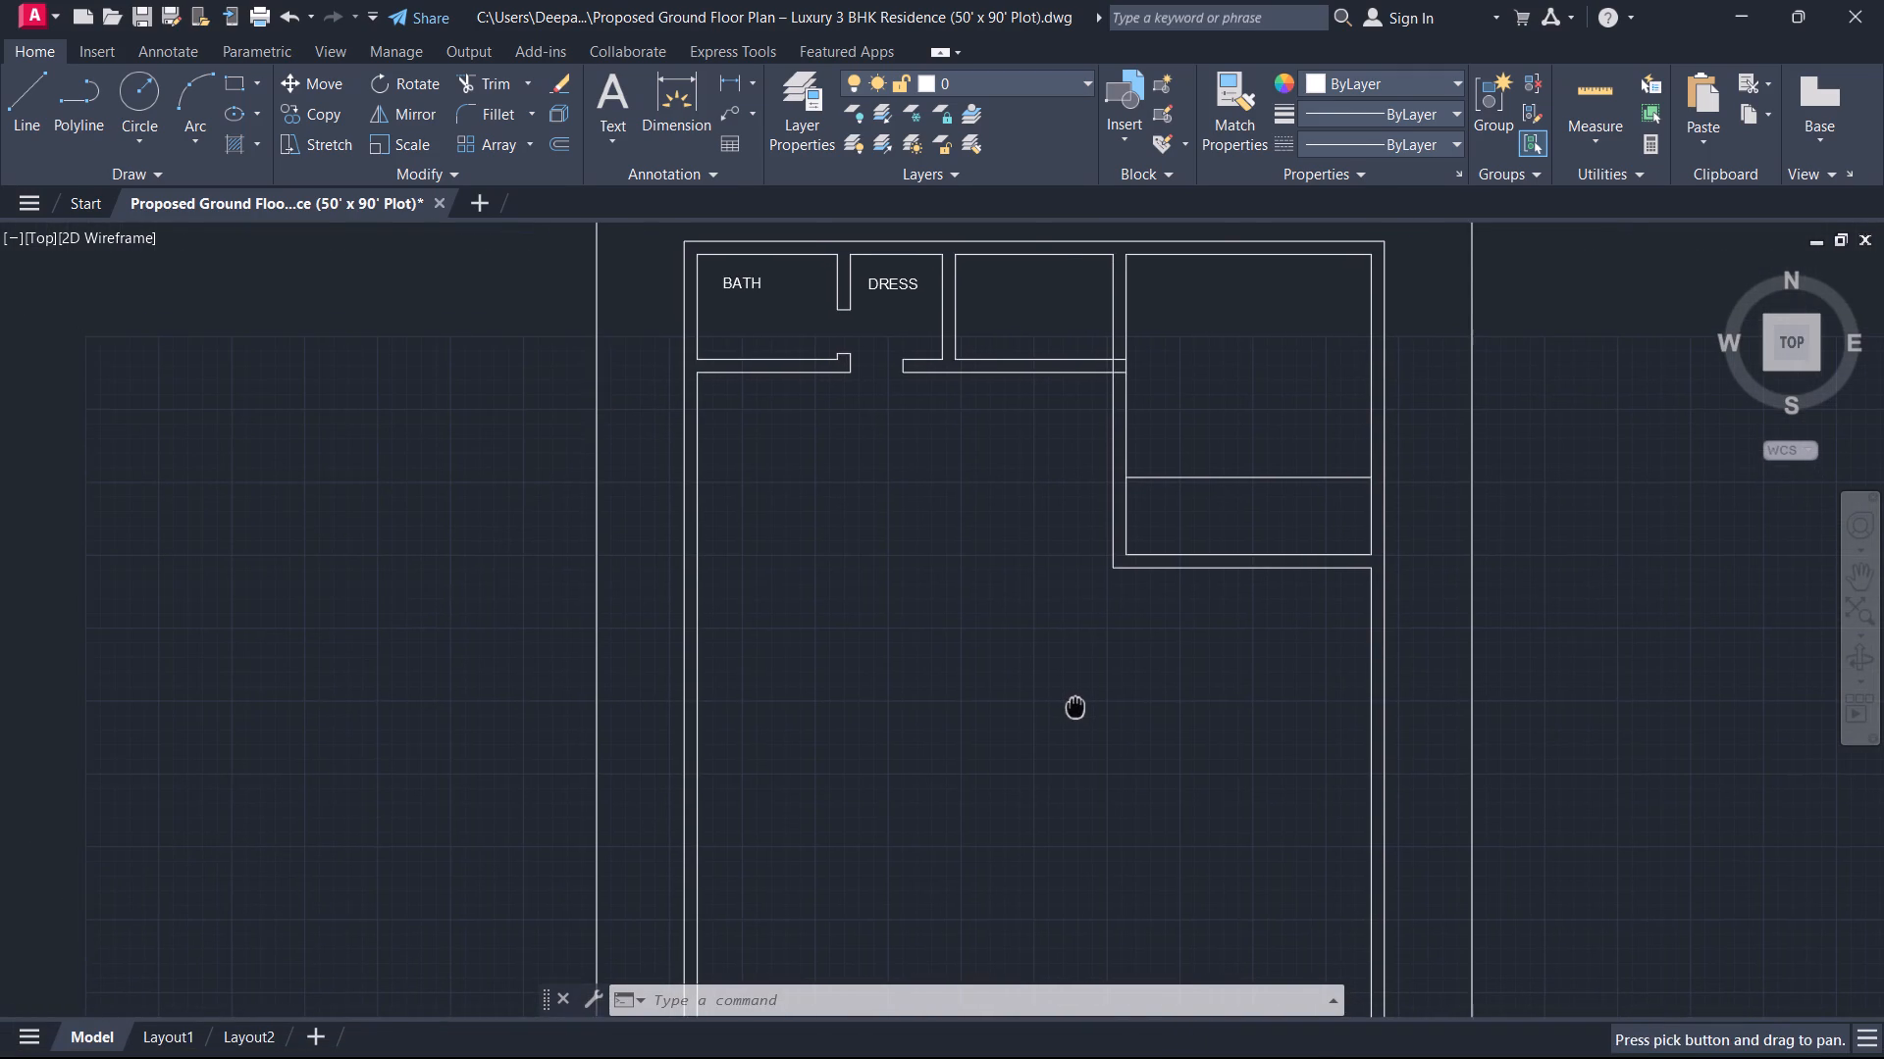
{"action": "scroll", "coordinate": [891, 291], "scroll_direction": "up", "scroll_amount": 1}
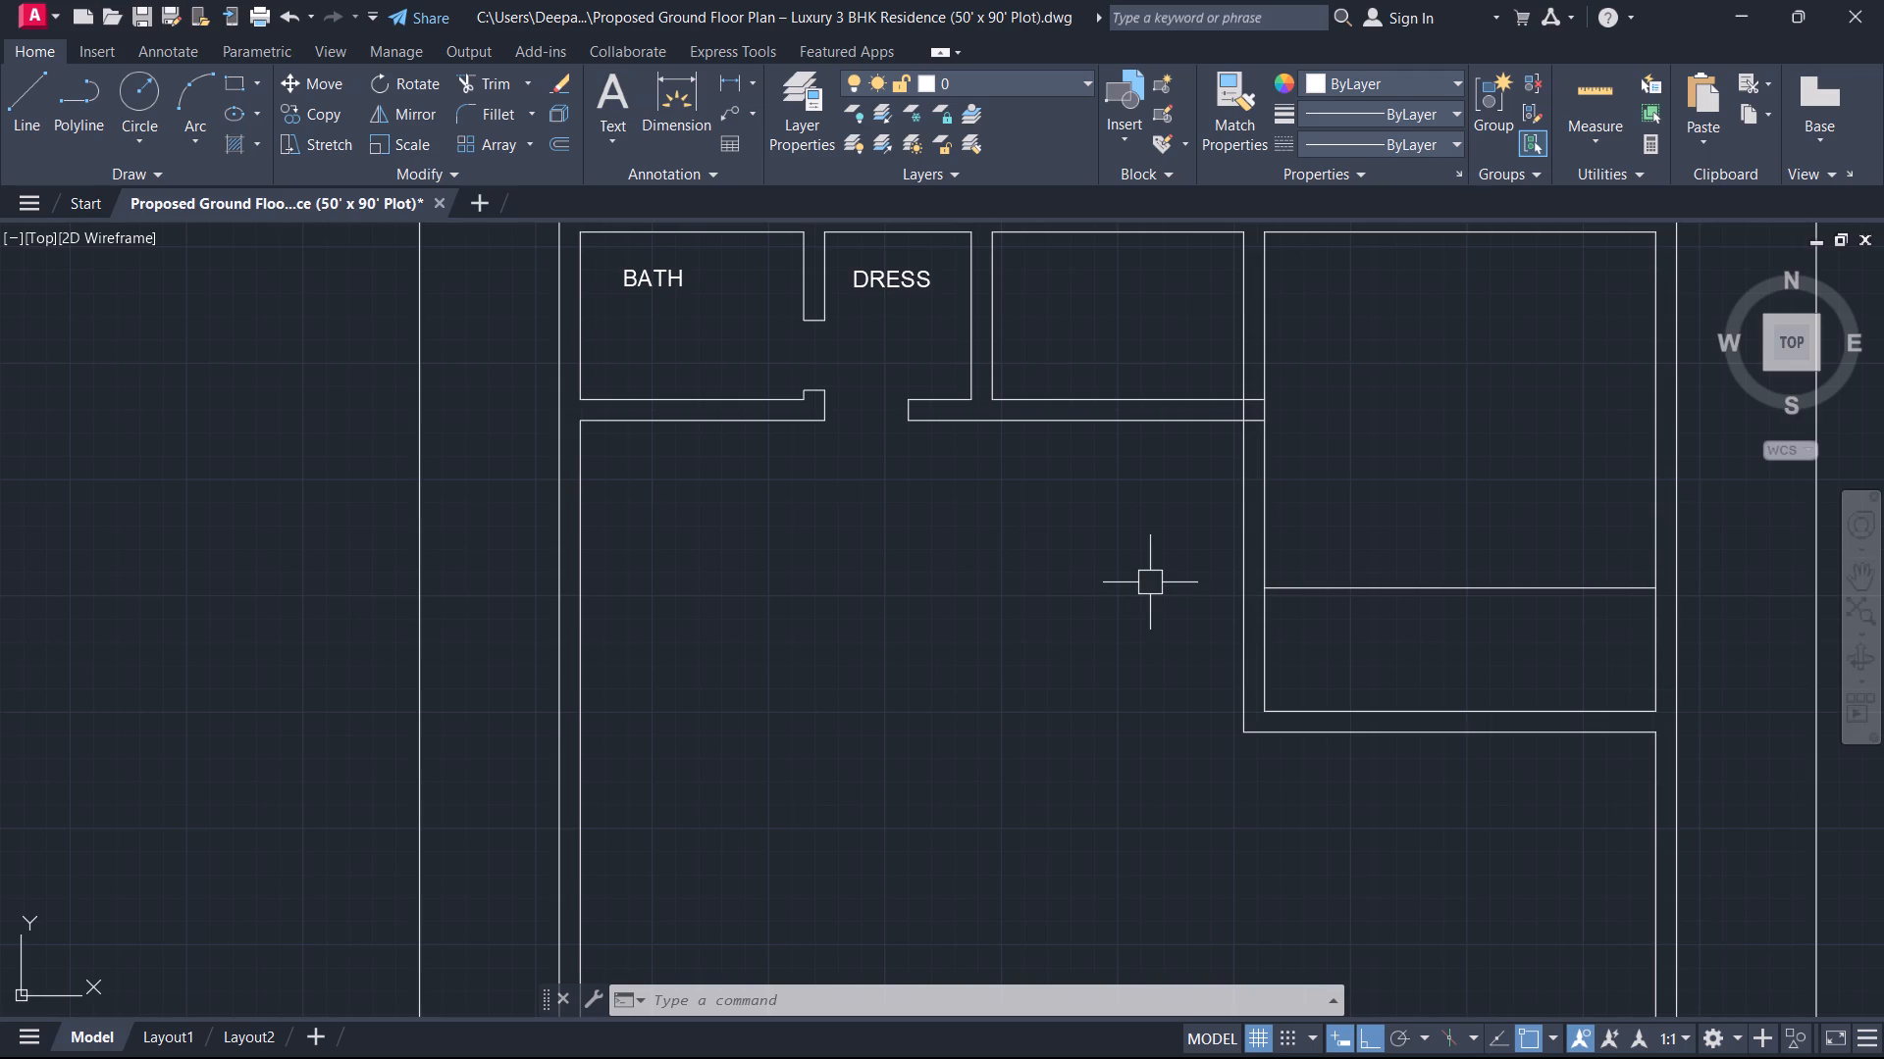
Erase the loose horizontal line across the north-east room.
{"action": "scroll", "coordinate": [1114, 582], "scroll_direction": "down", "scroll_amount": 2}
{"action": "scroll", "coordinate": [1144, 611], "scroll_direction": "up", "scroll_amount": 3}
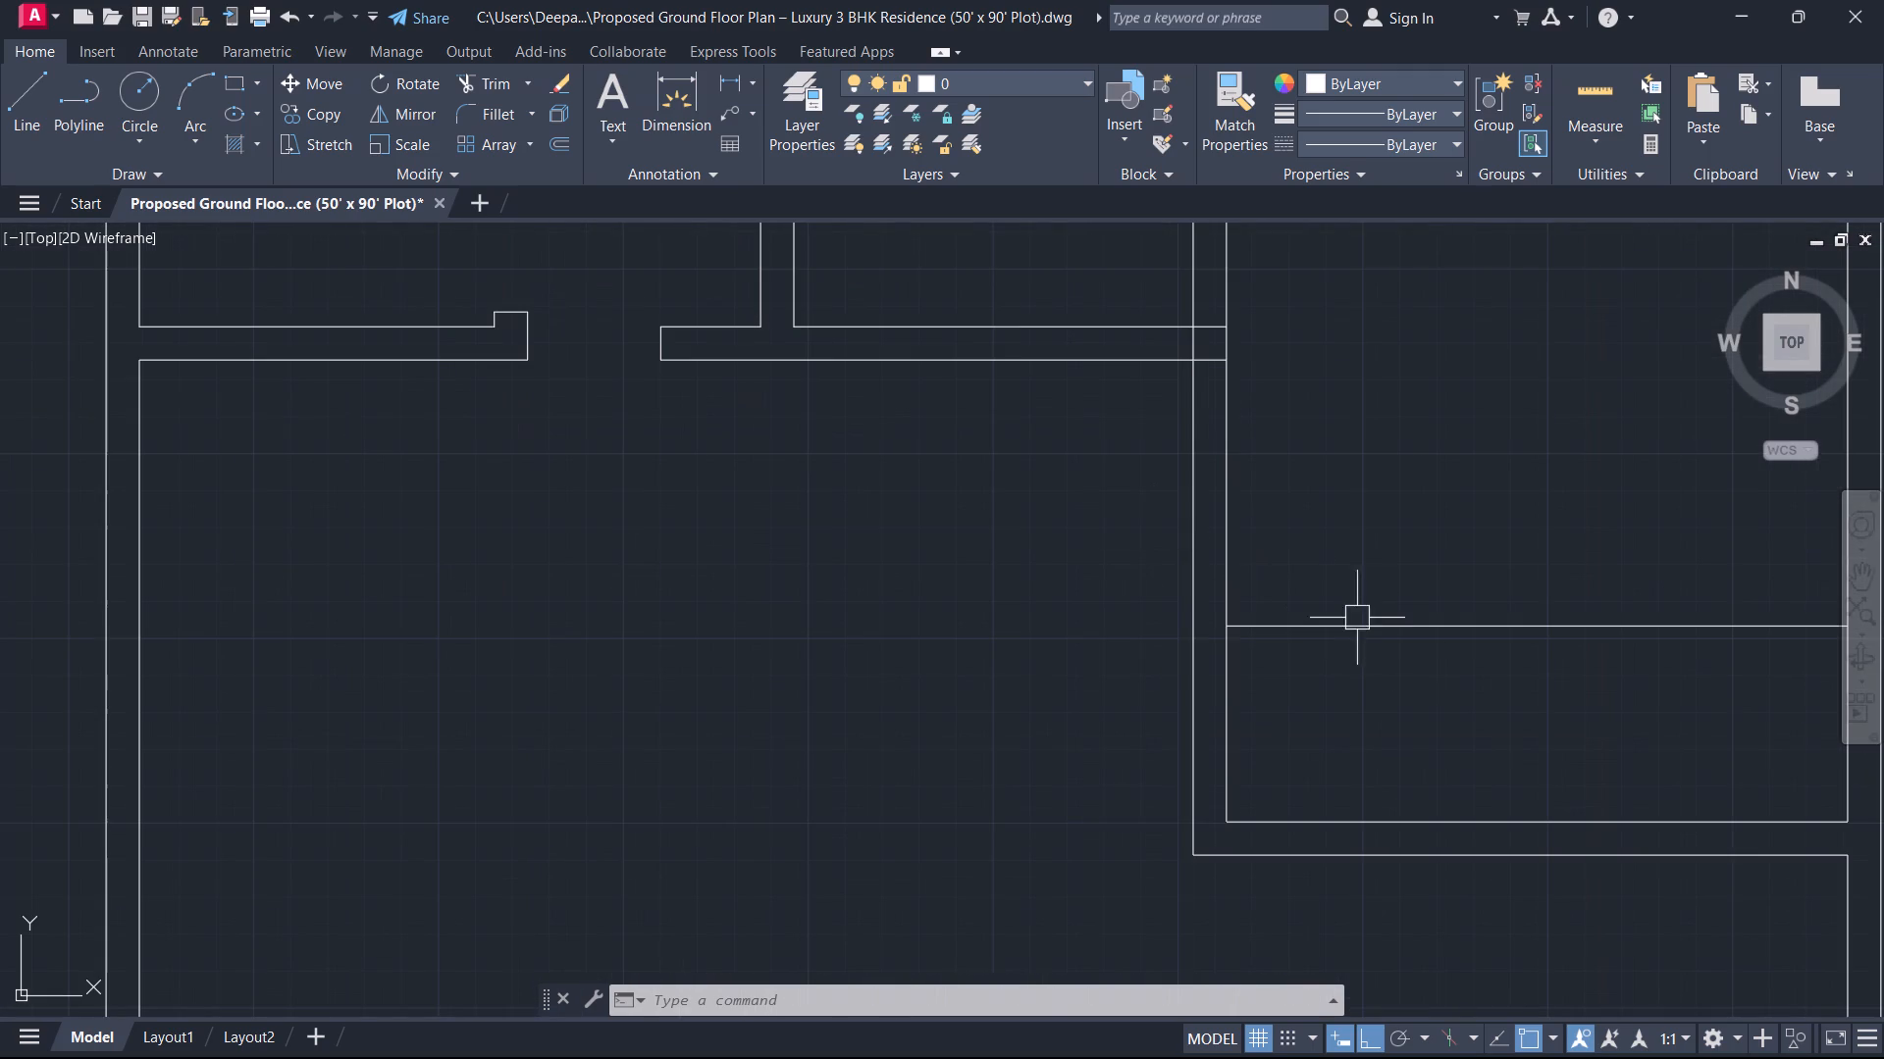
{"action": "left_click_drag", "start_coordinate": [1453, 689], "coordinate": [1450, 680]}
{"action": "left_click", "coordinate": [1425, 593]}
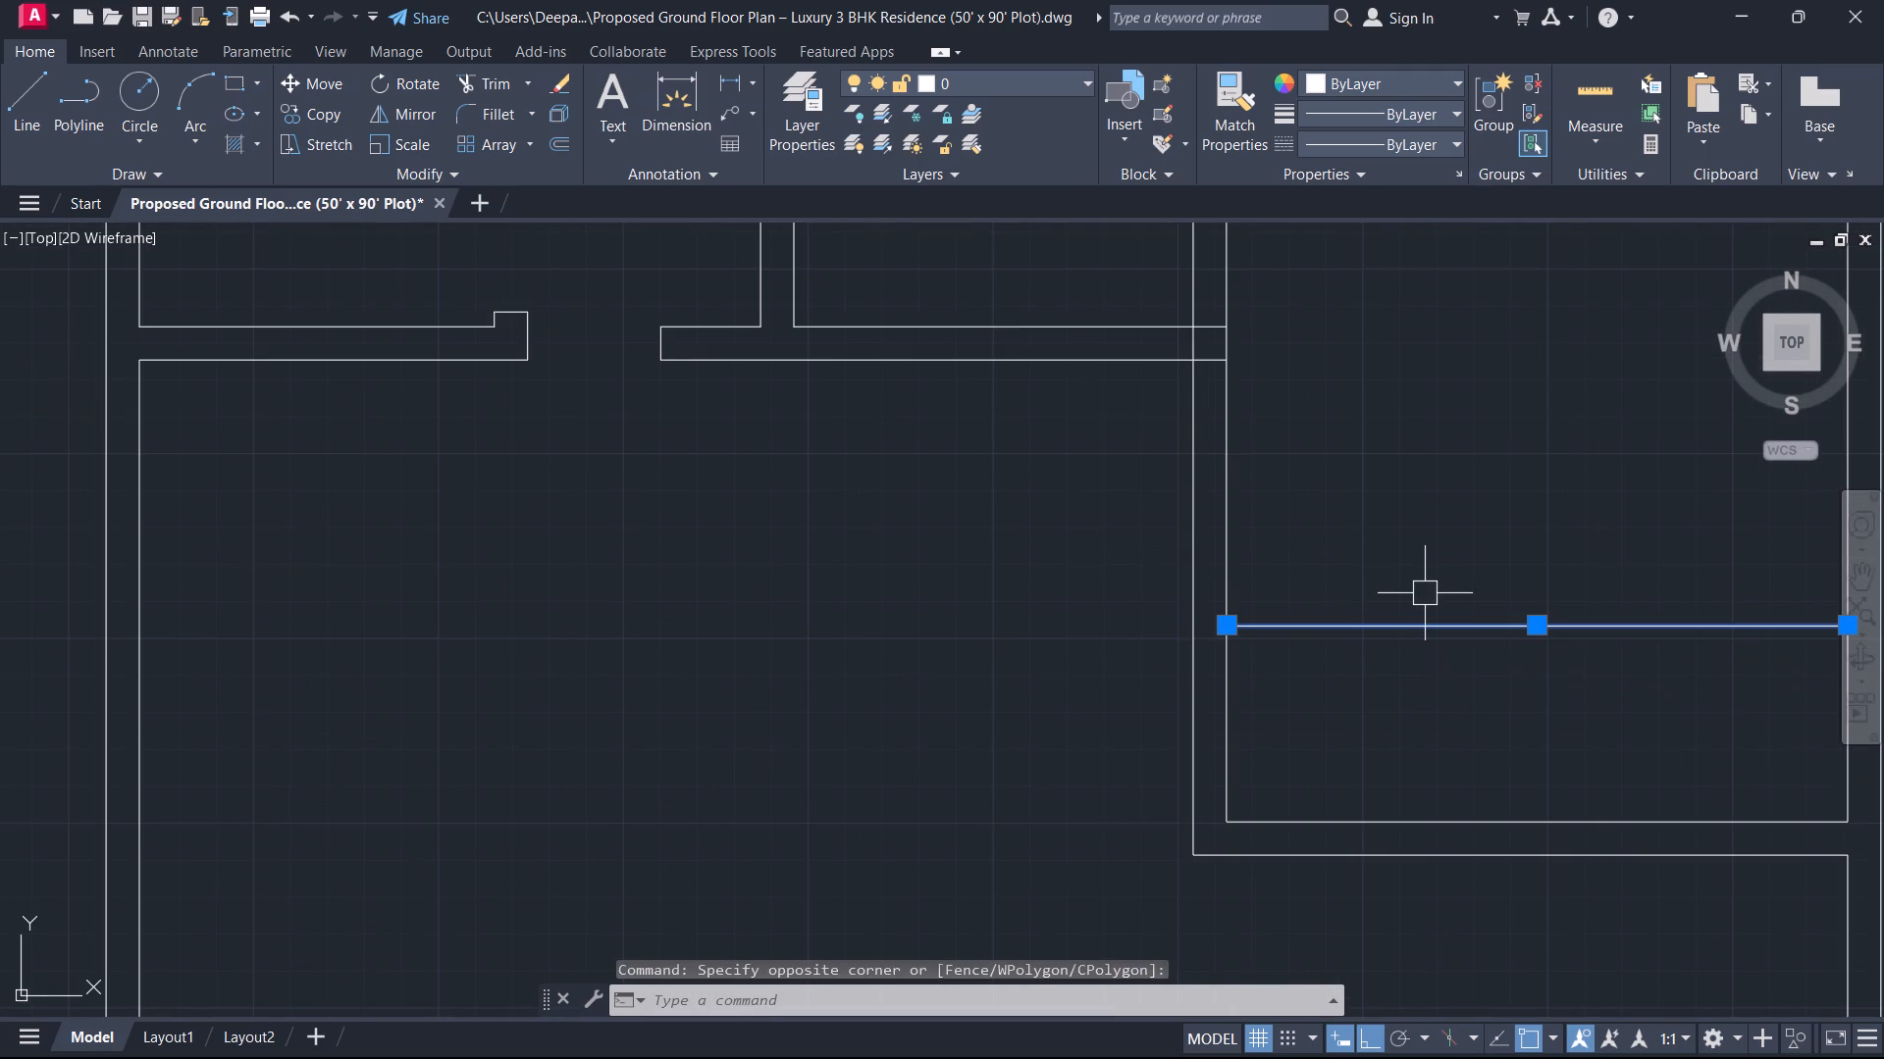
{"action": "key", "text": "Home"}
{"action": "key", "text": "Delete"}
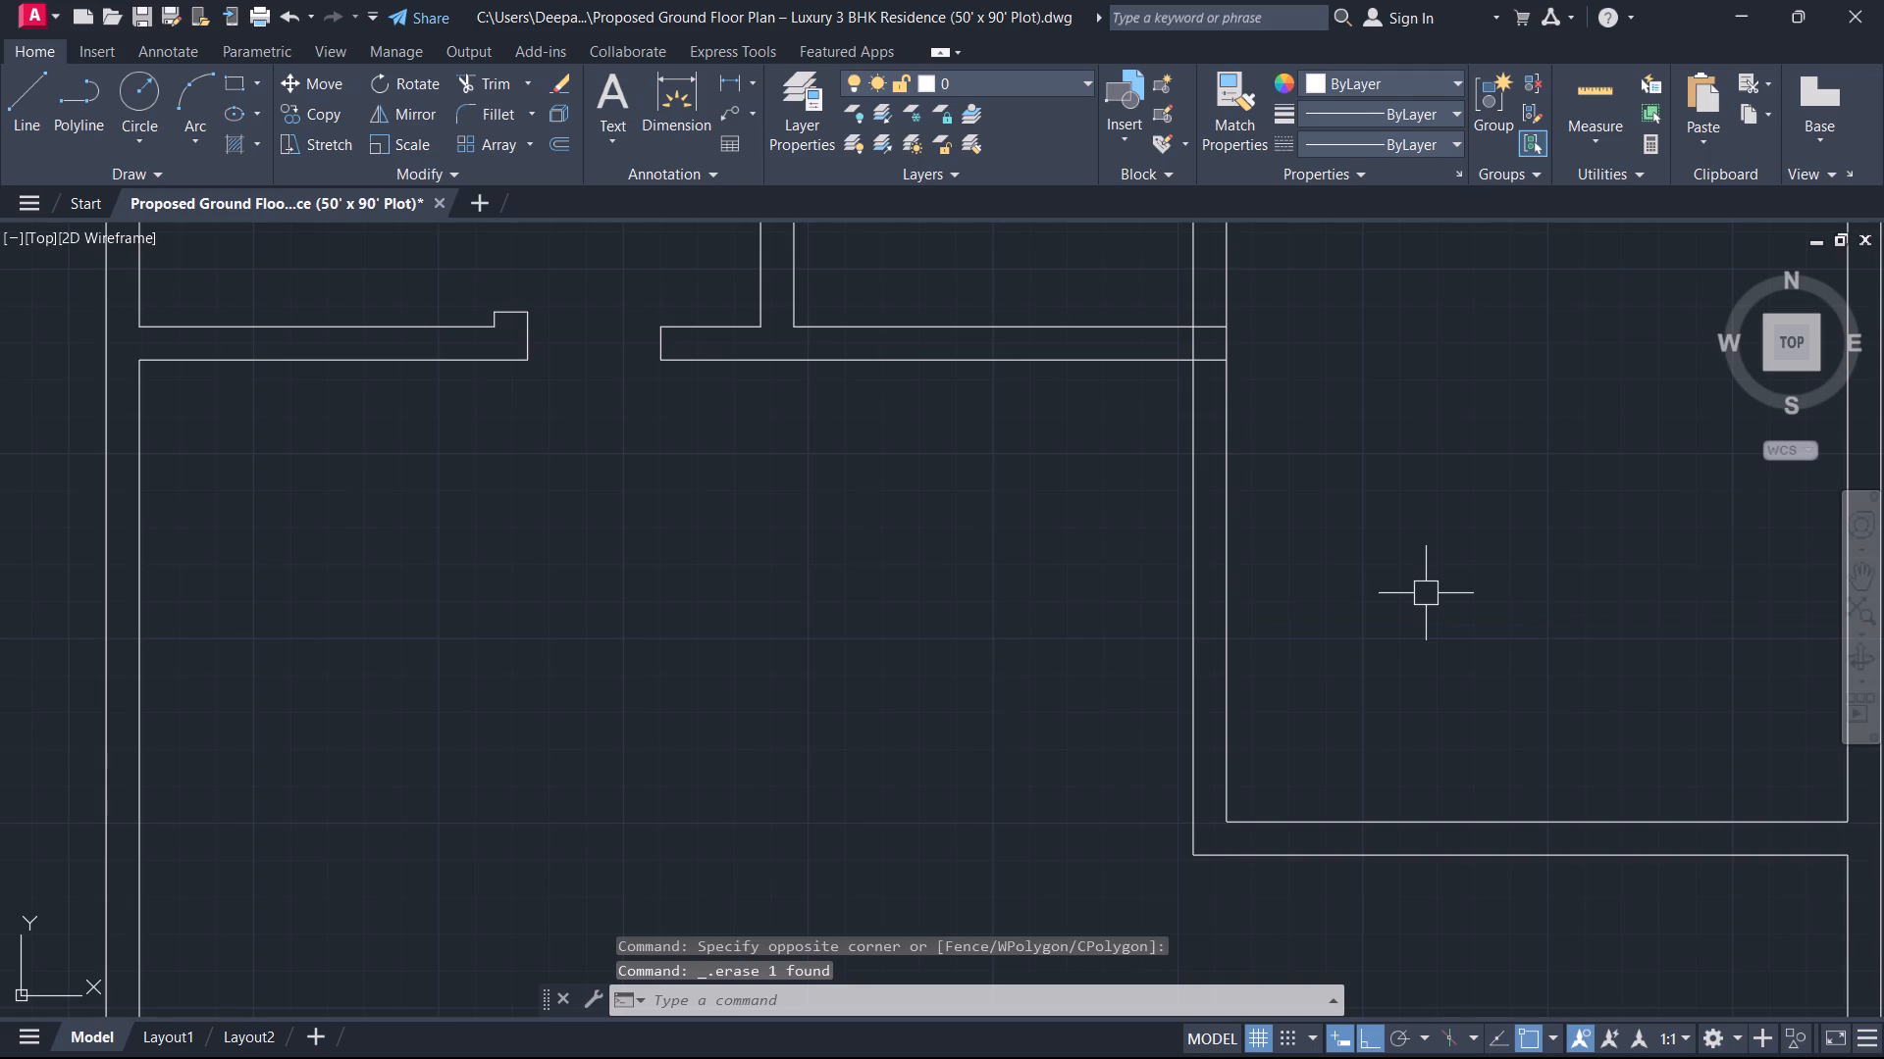
Offset the south face of the wall running east from the dressing room's door opening 6' southward.
{"action": "scroll", "coordinate": [1219, 631], "scroll_direction": "down", "scroll_amount": 2}
{"action": "middle_click_drag", "start_coordinate": [1158, 621], "coordinate": [1211, 654]}
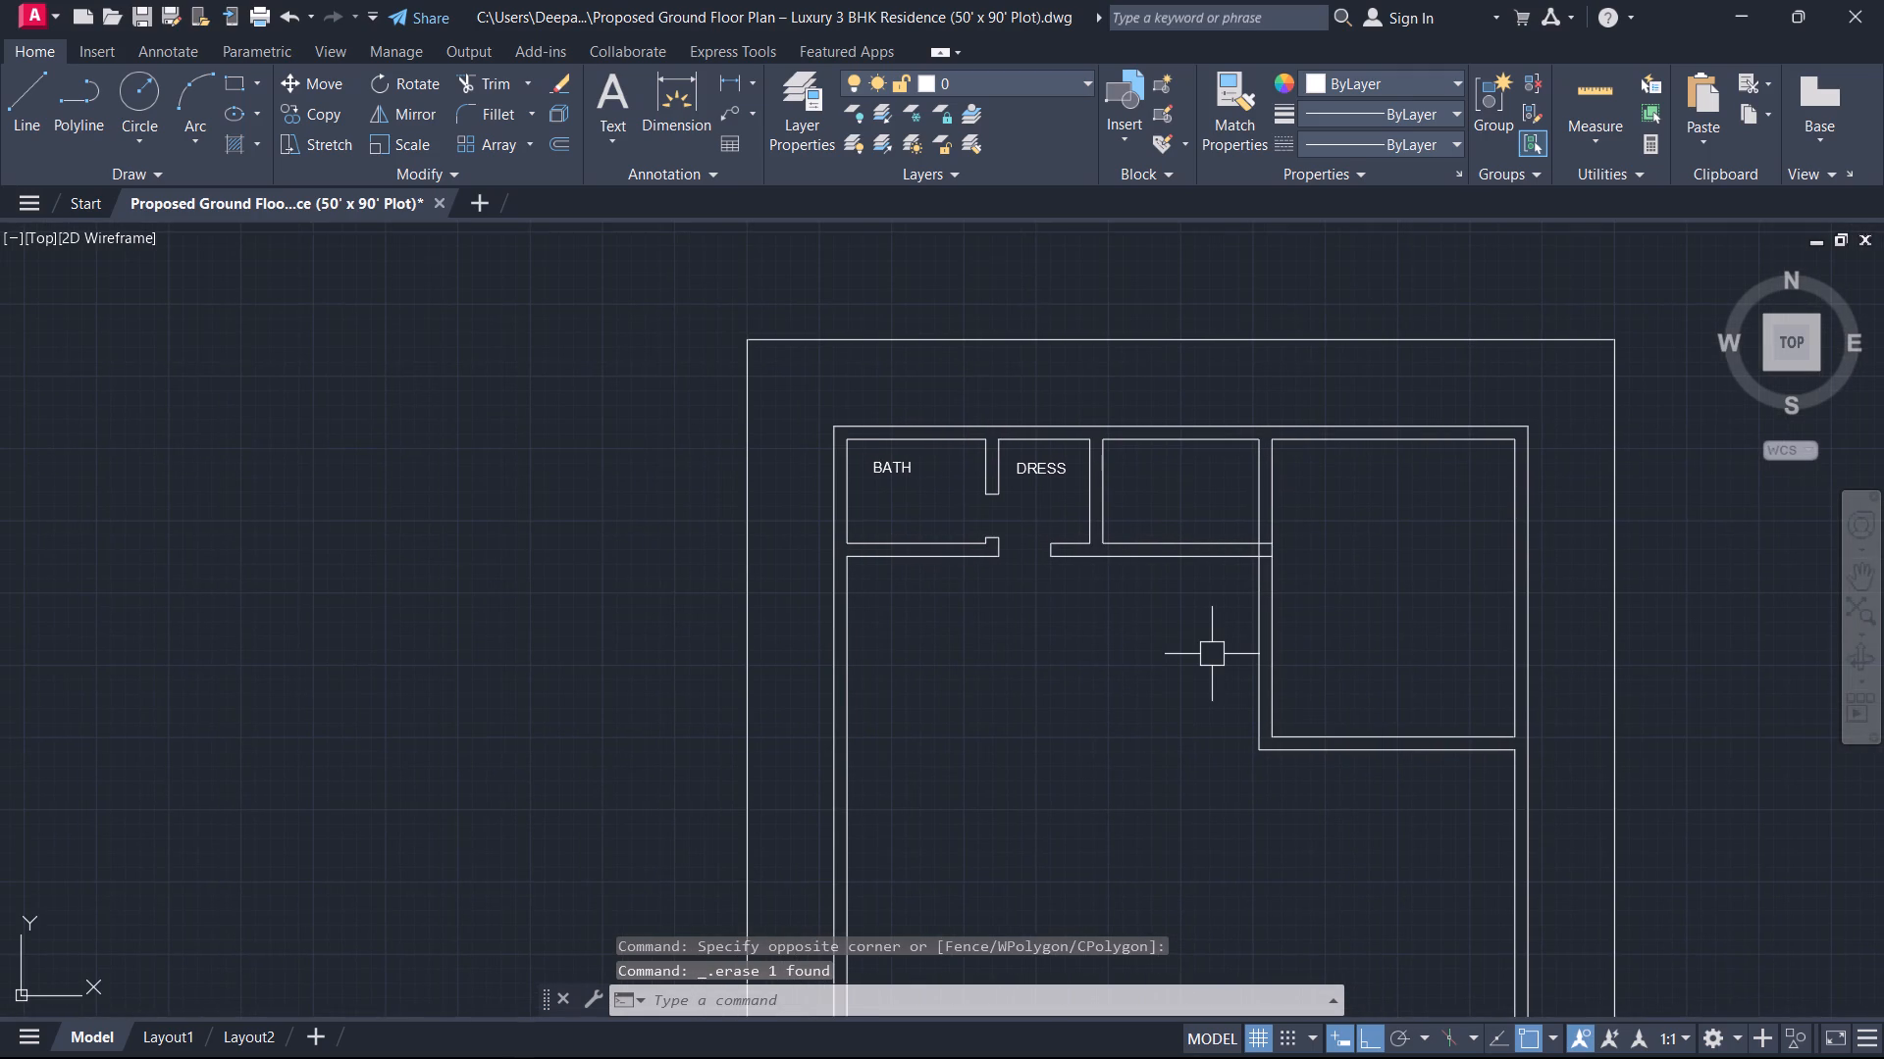
{"action": "type", "text": "O"}
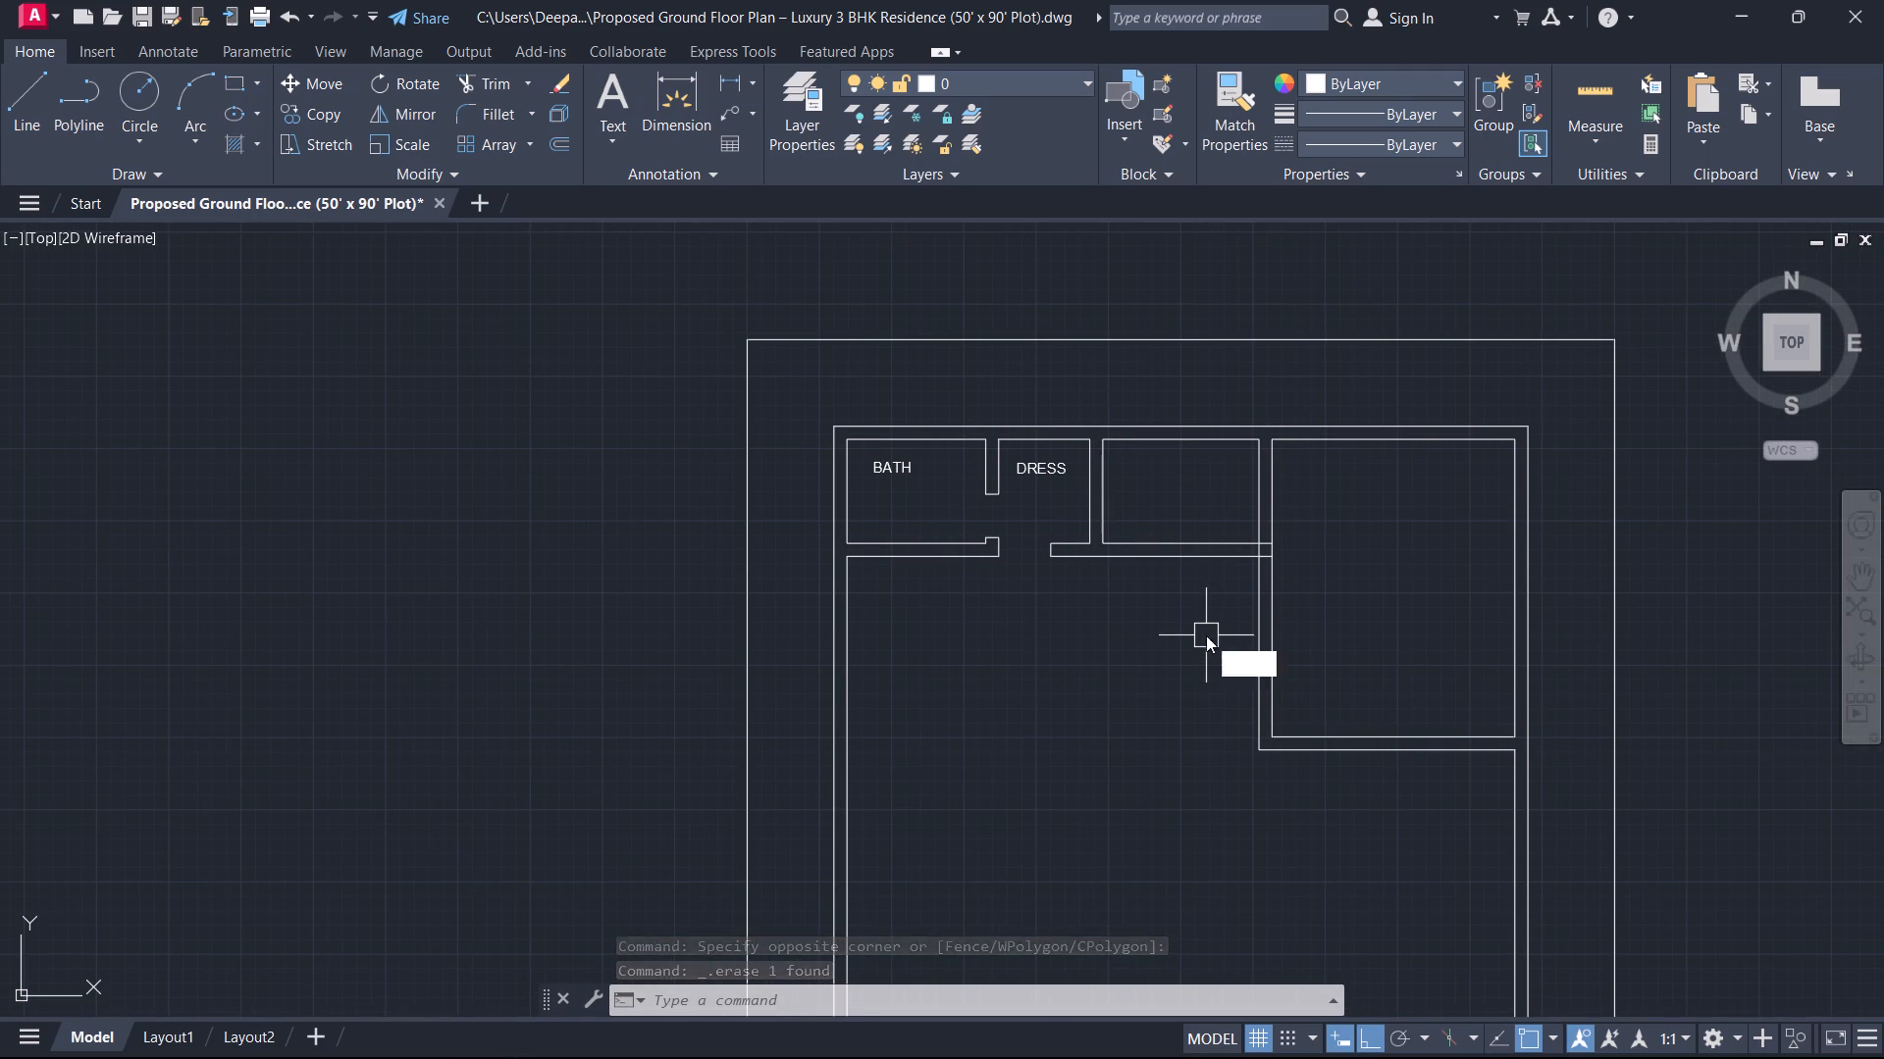
{"action": "key", "text": "space"}
{"action": "type", "text": "6'"}
{"action": "key", "text": "Return"}
{"action": "left_click_drag", "start_coordinate": [1157, 563], "coordinate": [1161, 577]}
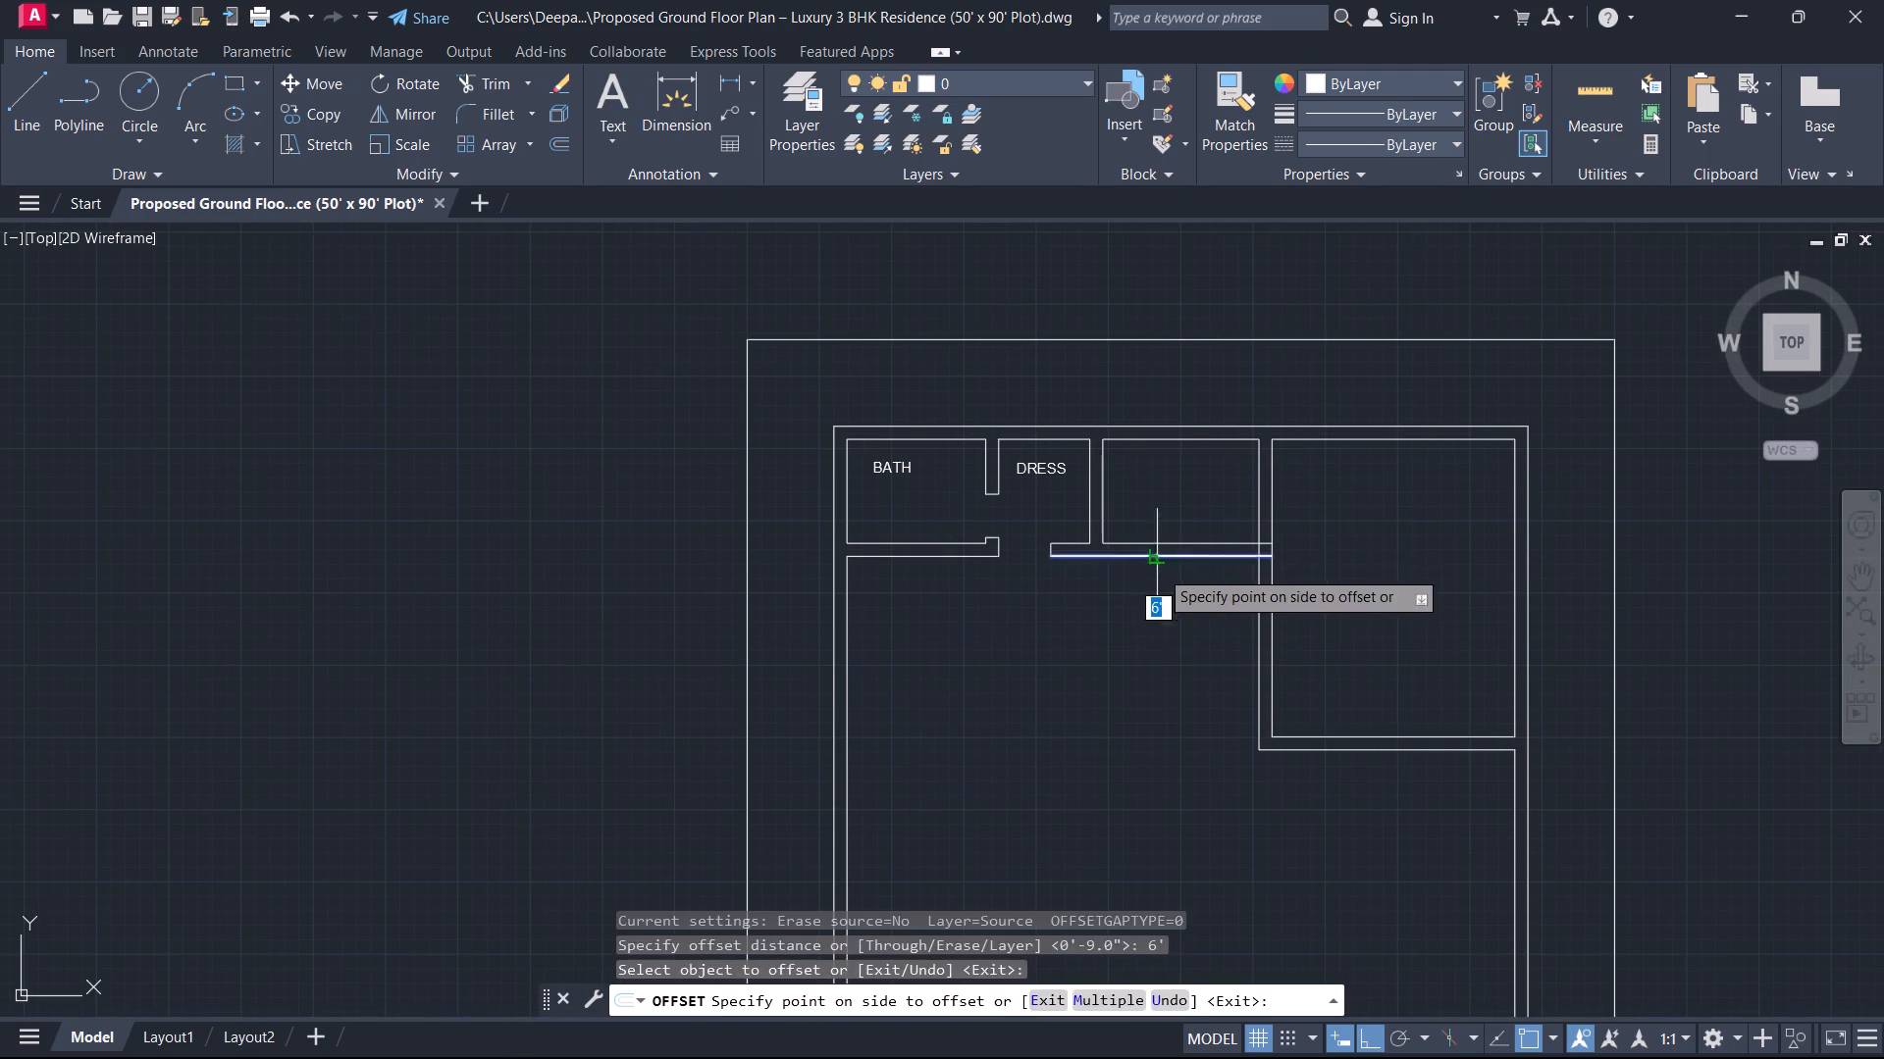
{"action": "left_click_drag", "start_coordinate": [1161, 577], "coordinate": [1165, 596]}
{"action": "left_click", "coordinate": [1180, 643]}
{"action": "key", "text": "Escape"}
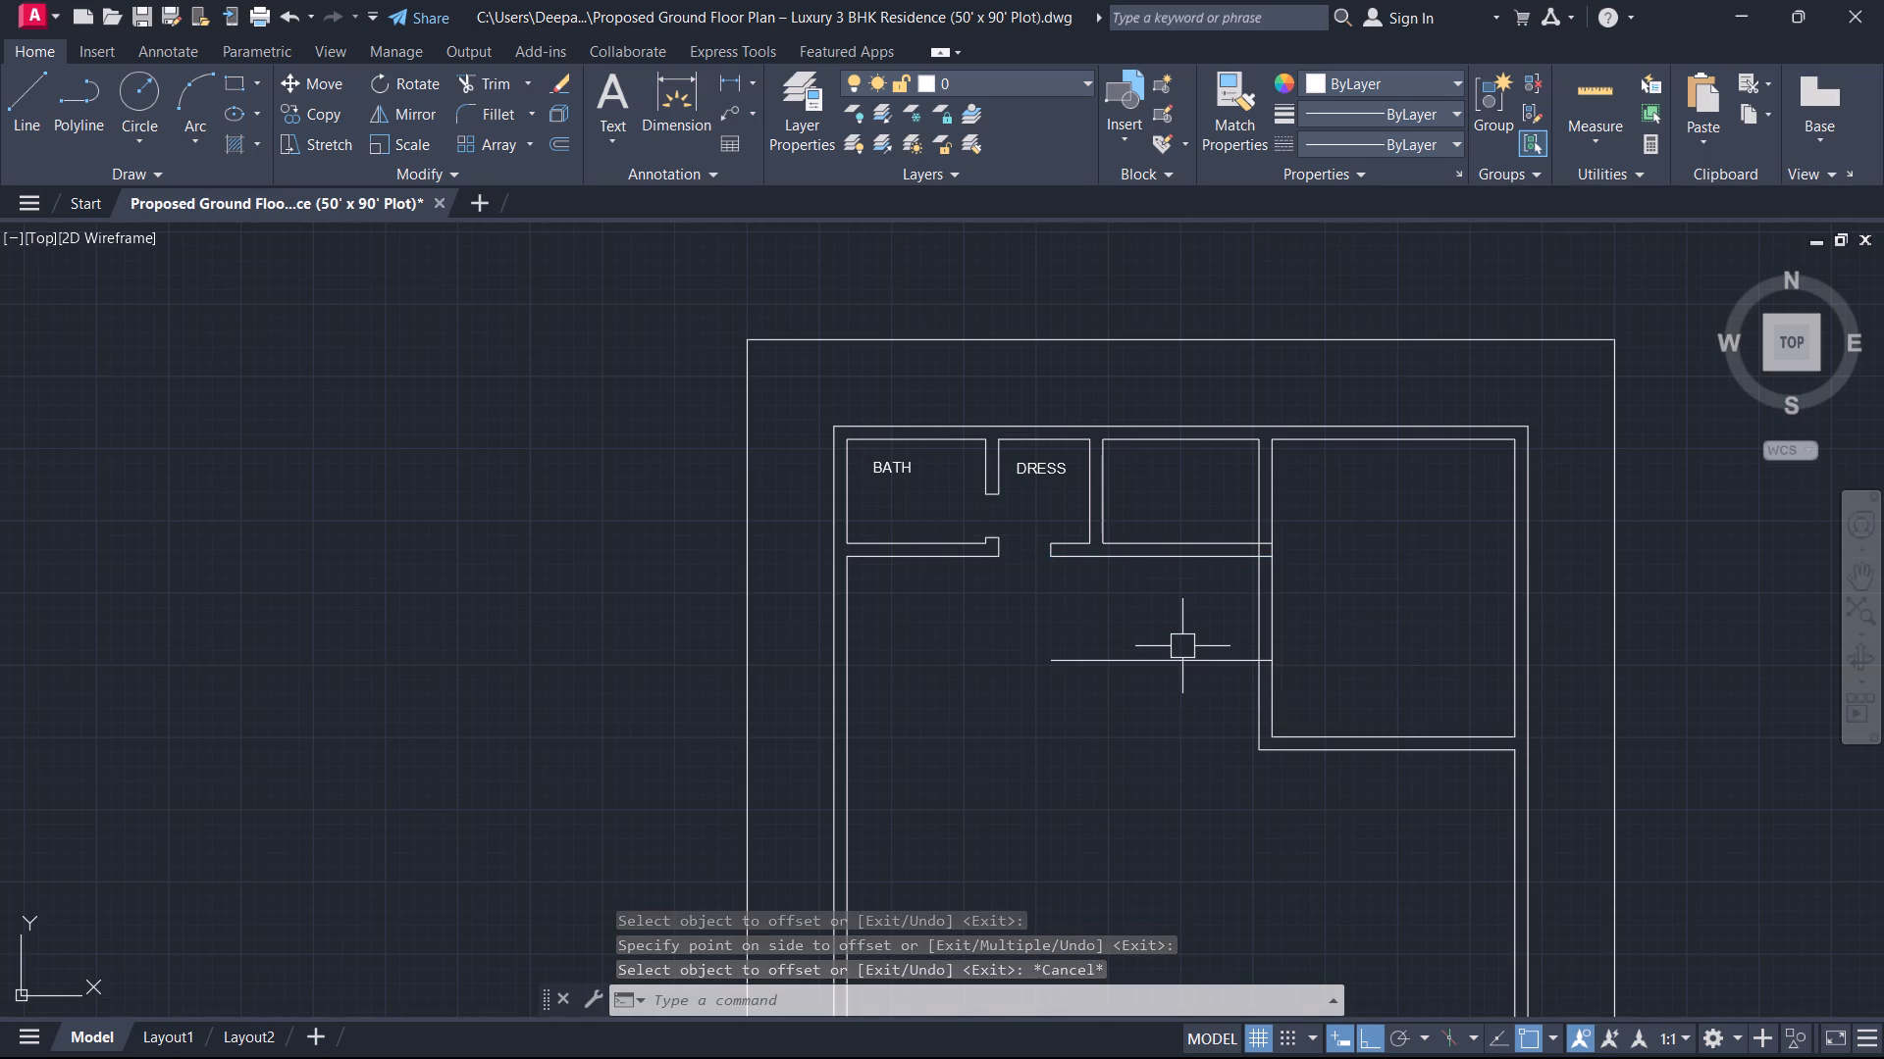
Offset the west face of the north-east room's west wall 8' westward.
{"action": "type", "text": "O"}
{"action": "key", "text": "space"}
{"action": "type", "text": "8'"}
{"action": "key", "text": "Return"}
{"action": "scroll", "coordinate": [1240, 633], "scroll_direction": "up", "scroll_amount": 1}
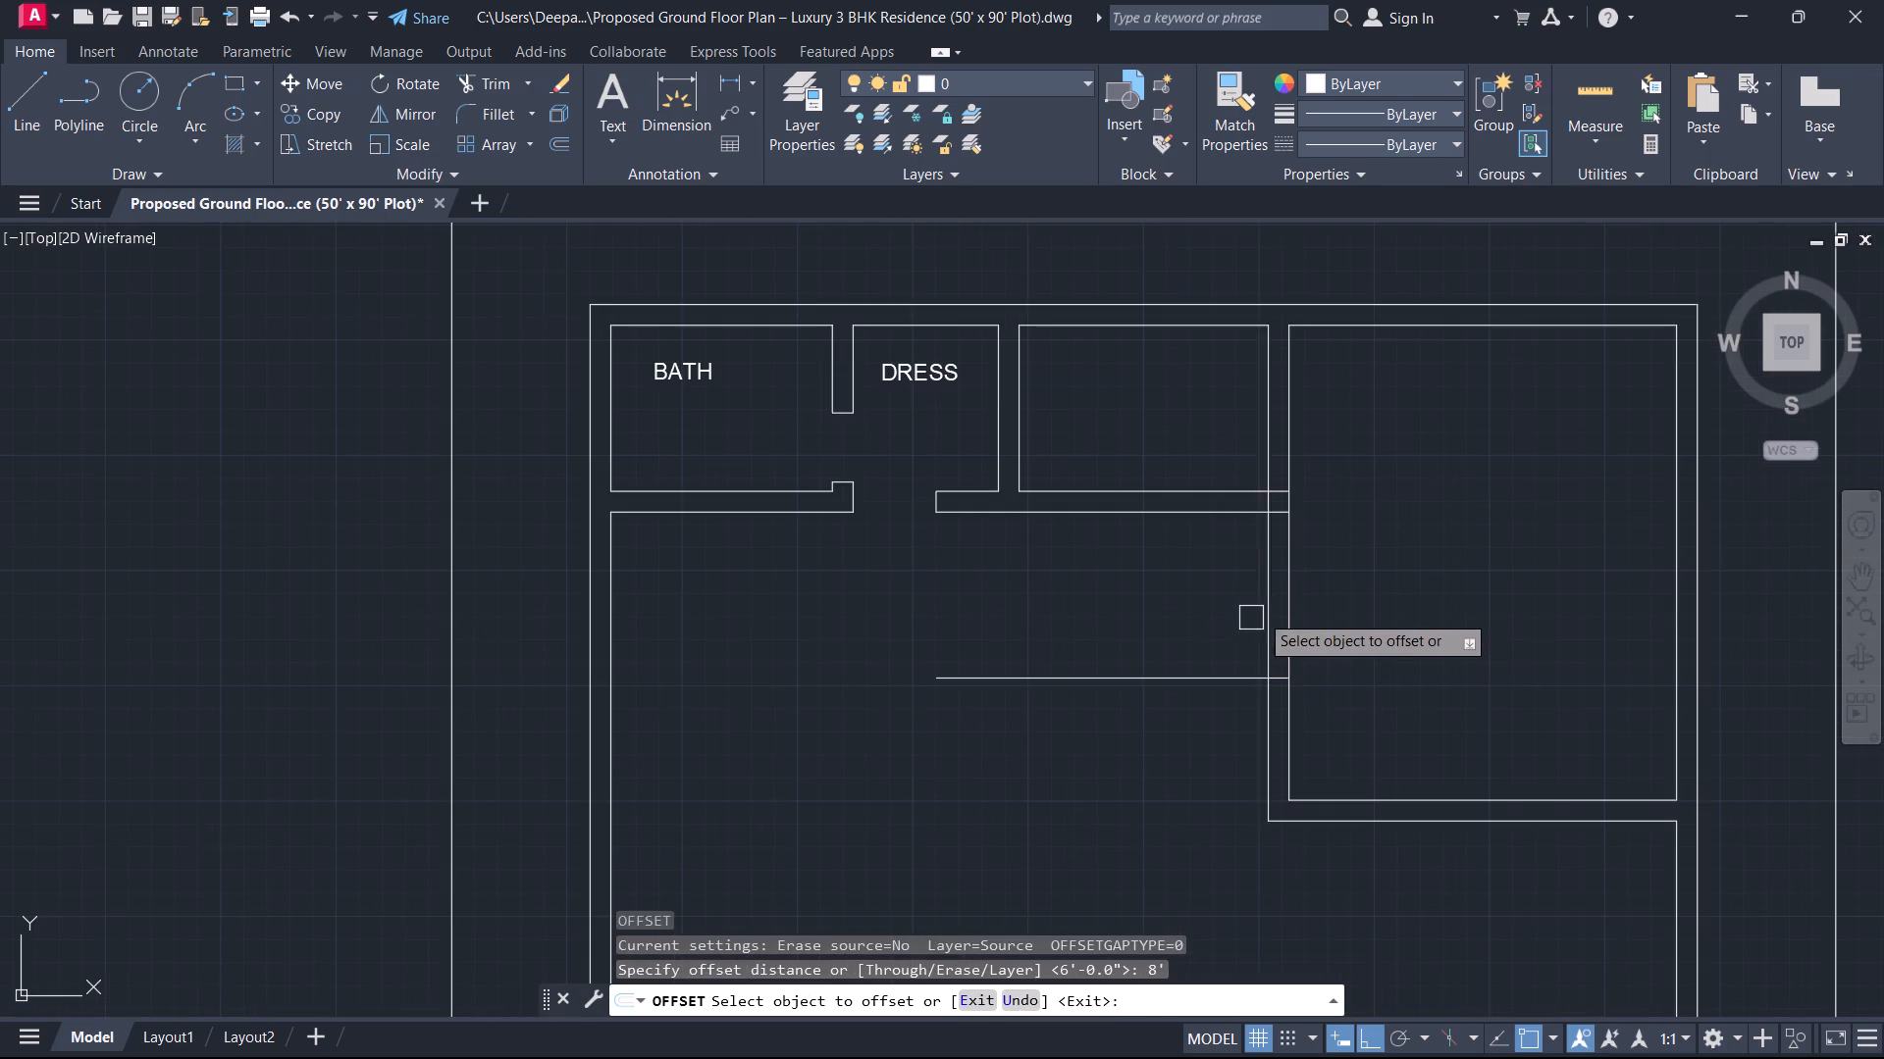
{"action": "left_click_drag", "start_coordinate": [1268, 596], "coordinate": [1257, 597]}
{"action": "left_click", "coordinate": [1186, 606]}
{"action": "key", "text": "Escape"}
Trim the new vertical line where it crosses the wall and runs through the room east of DRESS.
{"action": "type", "text": "TR"}
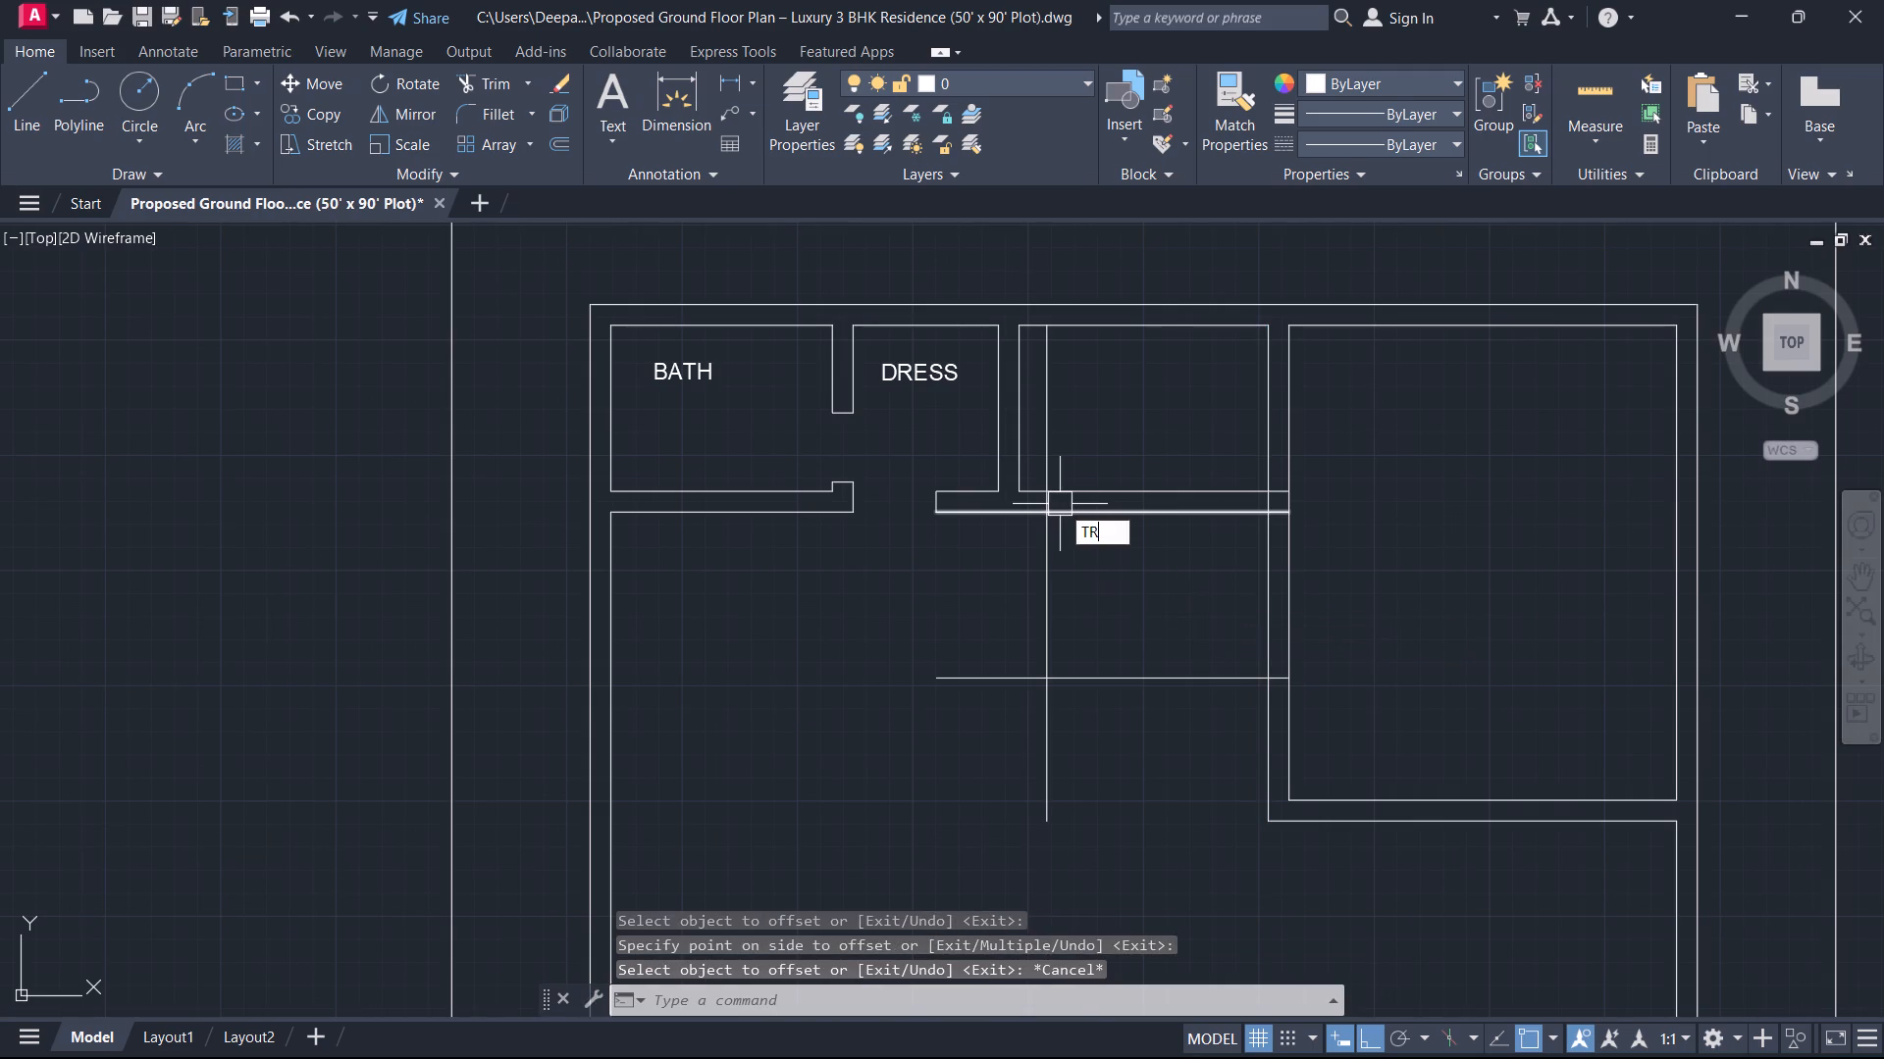
{"action": "key", "text": "space"}
{"action": "scroll", "coordinate": [1057, 504], "scroll_direction": "up", "scroll_amount": 2}
{"action": "left_click", "coordinate": [1039, 496]}
{"action": "left_click", "coordinate": [1048, 424]}
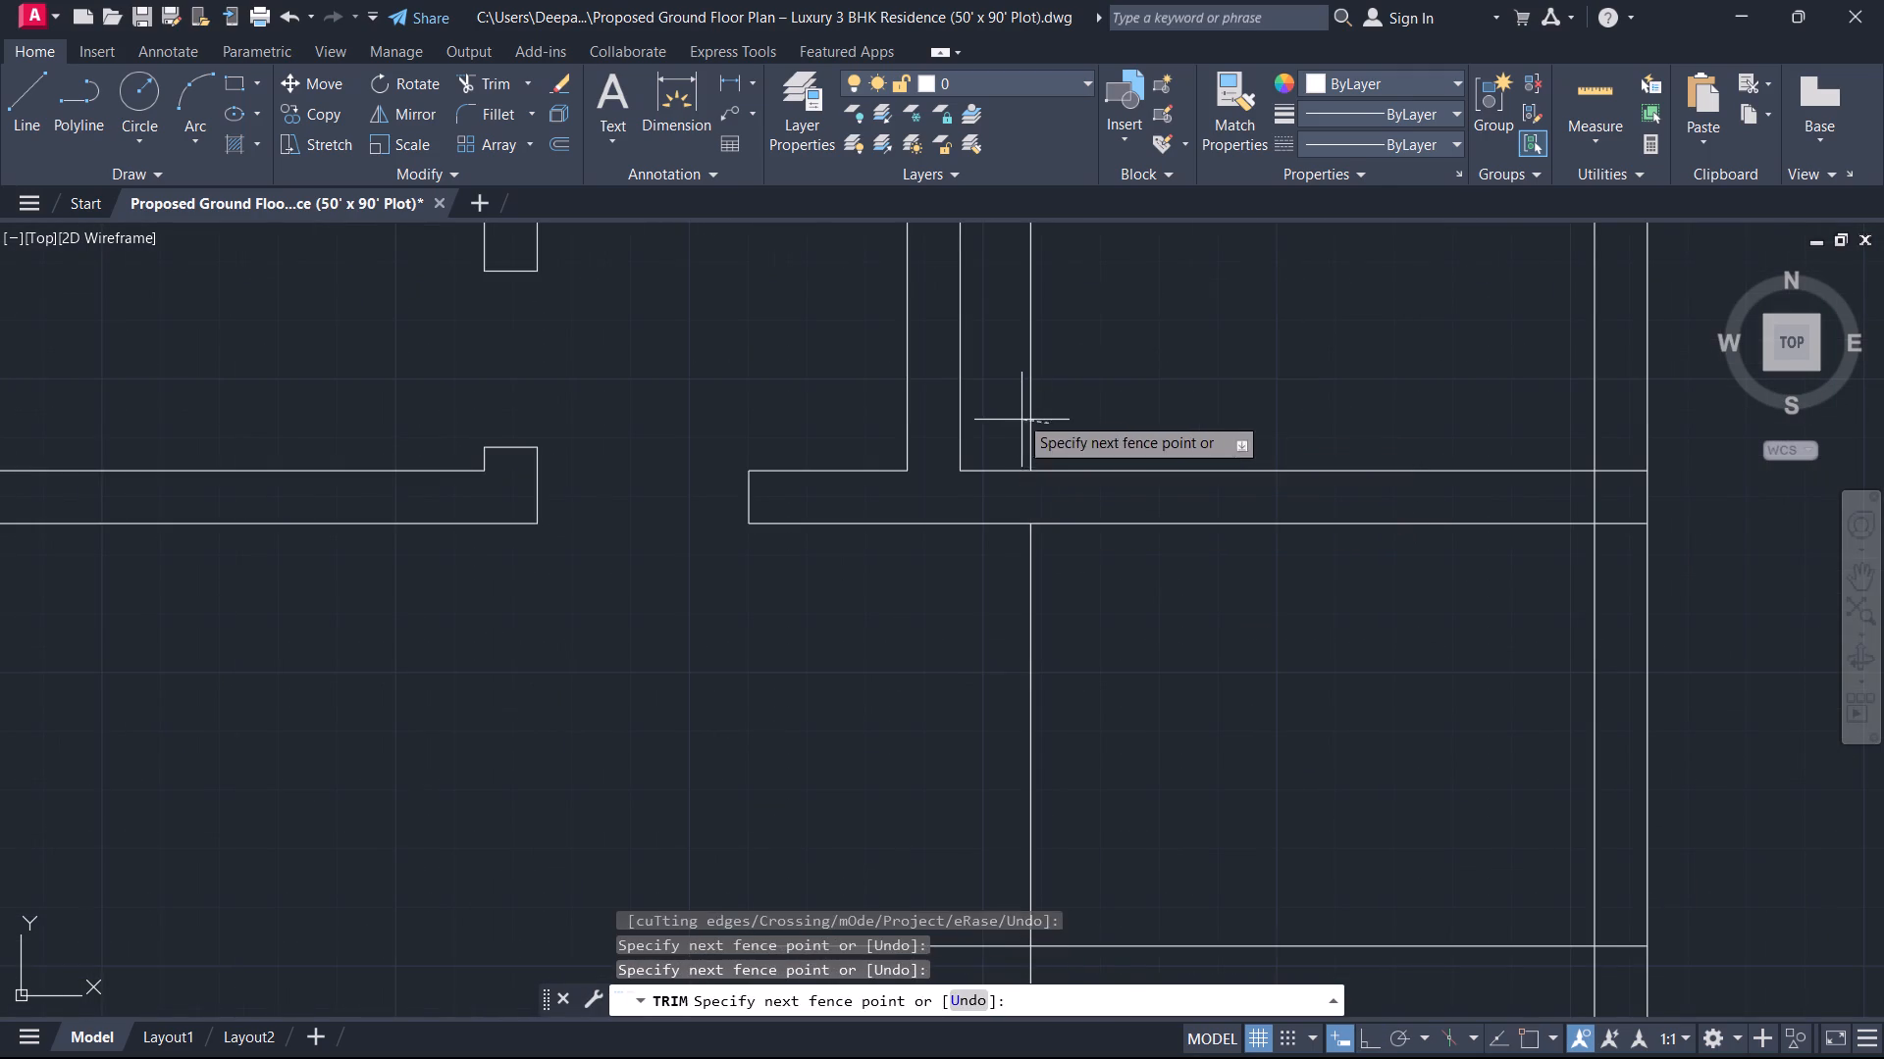
{"action": "left_click", "coordinate": [1017, 414]}
{"action": "key", "text": "Escape"}
Offset the new vertical line 9" westward to form the second face of the wall.
{"action": "type", "text": "O"}
{"action": "key", "text": "space"}
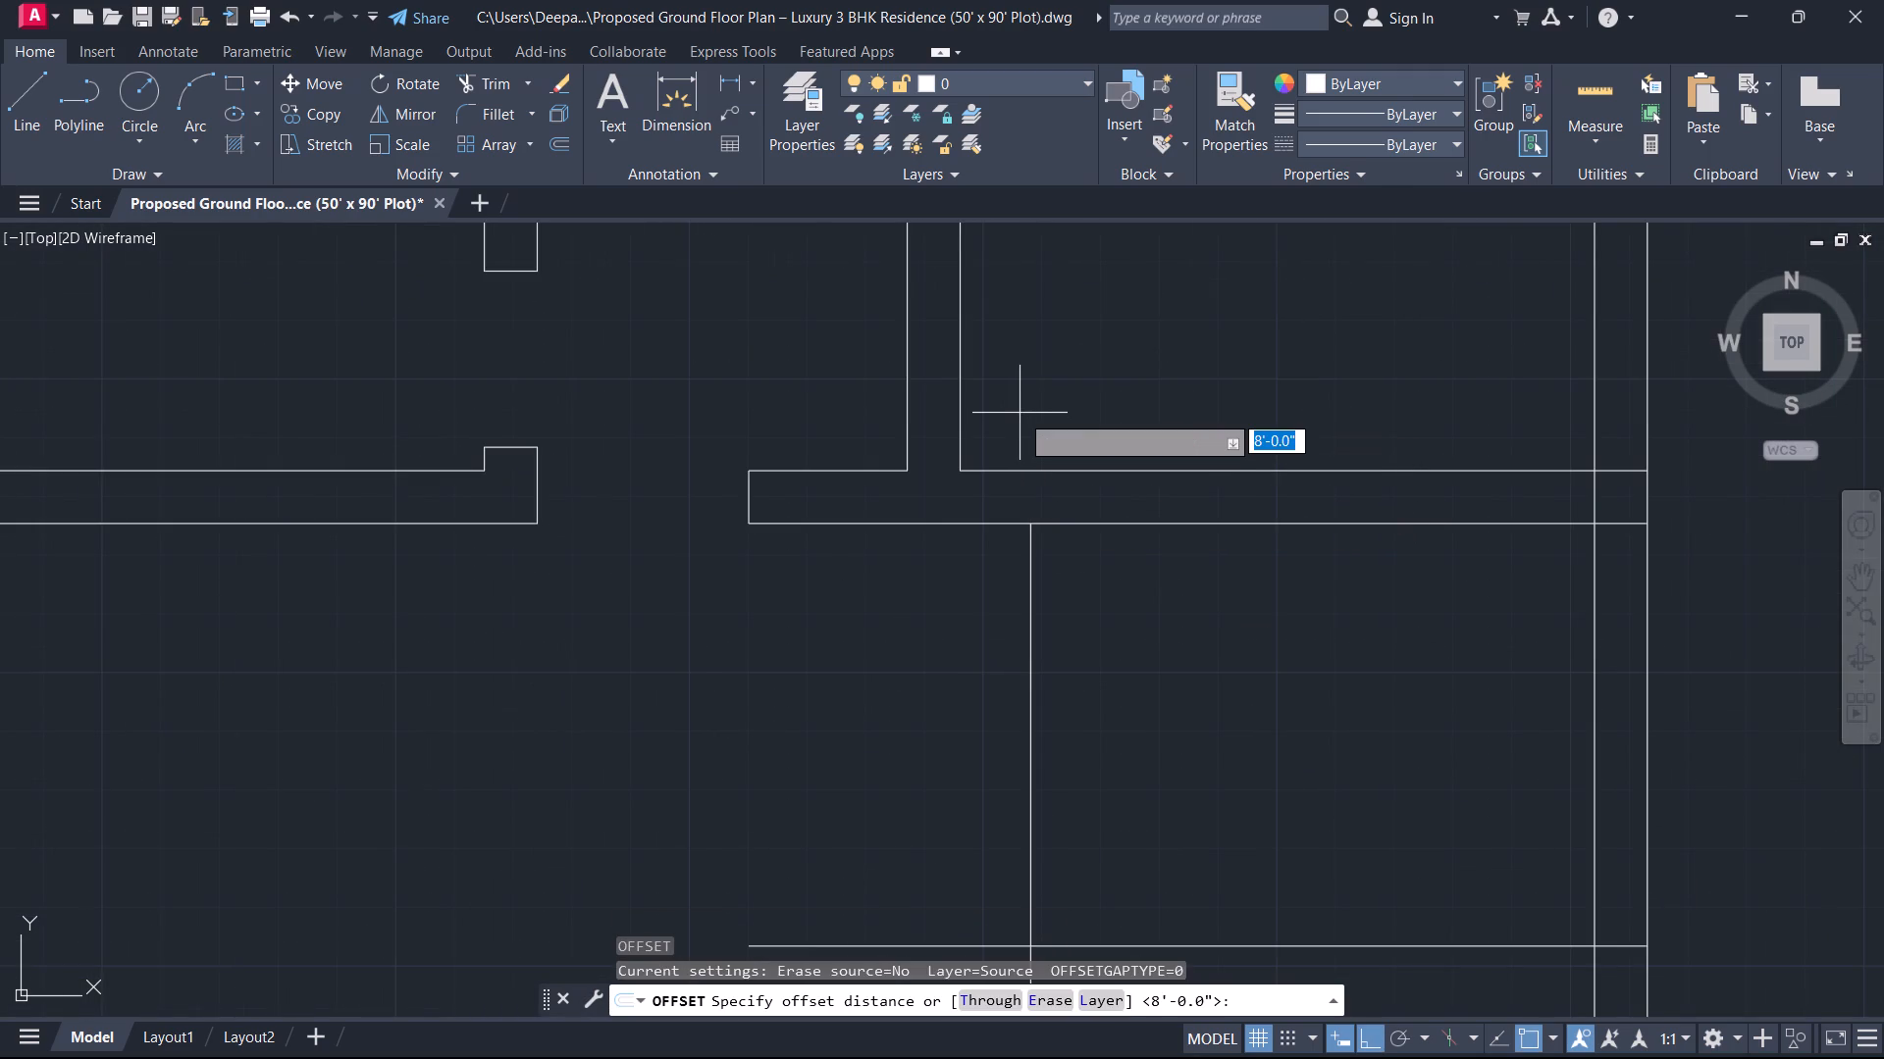
{"action": "key", "text": "9"}
{"action": "key", "text": "Return"}
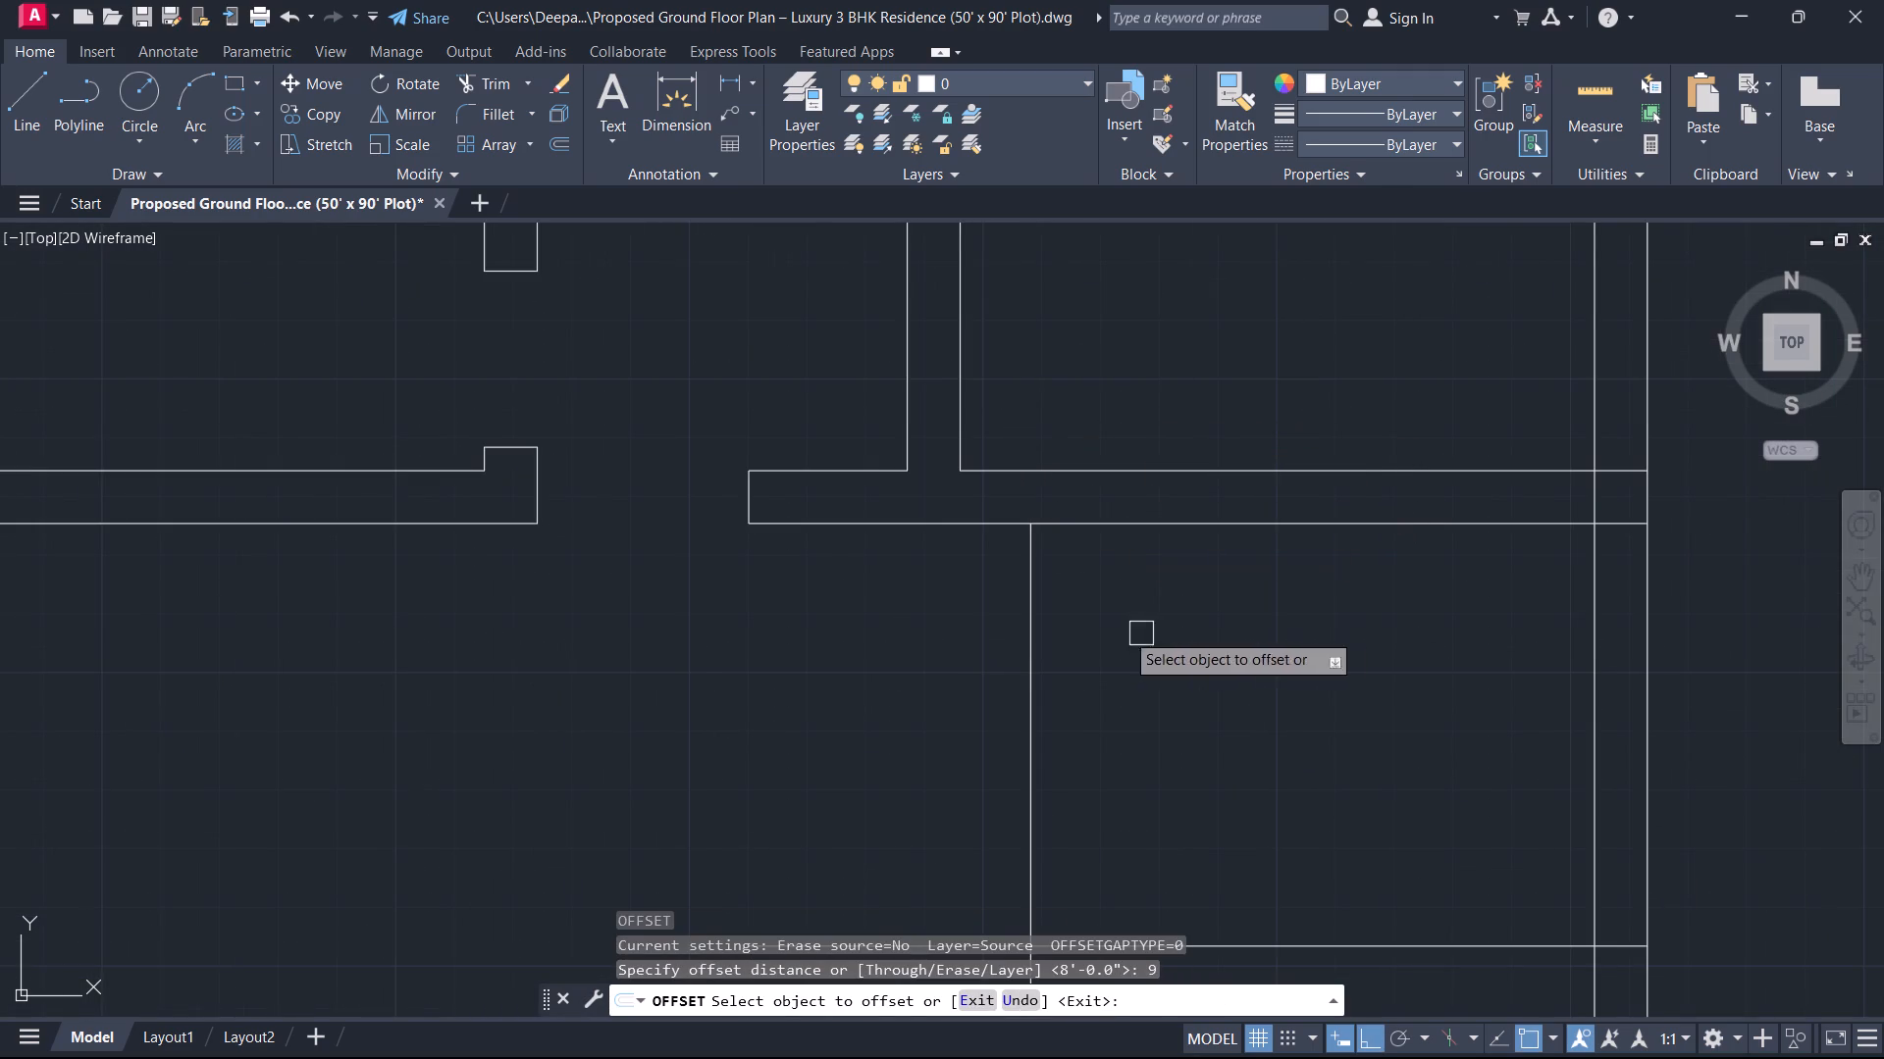
{"action": "left_click_drag", "start_coordinate": [1035, 690], "coordinate": [1014, 705]}
{"action": "left_click", "coordinate": [941, 735]}
{"action": "key", "text": "Escape"}
Trim the horizontal wall face between the two new vertical faces to open the wall junction.
{"action": "type", "text": "TR"}
{"action": "key", "text": "space"}
{"action": "scroll", "coordinate": [1039, 515], "scroll_direction": "up", "scroll_amount": 2}
{"action": "left_click", "coordinate": [968, 519]}
{"action": "left_click", "coordinate": [968, 564]}
{"action": "key", "text": "Escape"}
Offset the new horizontal line below the dressing room wall 5" southward to form a thin partition.
{"action": "scroll", "coordinate": [966, 611], "scroll_direction": "down", "scroll_amount": 4}
{"action": "middle_click_drag", "start_coordinate": [975, 762], "coordinate": [1021, 502]}
{"action": "scroll", "coordinate": [1029, 508], "scroll_direction": "up", "scroll_amount": 1}
{"action": "type", "text": "O"}
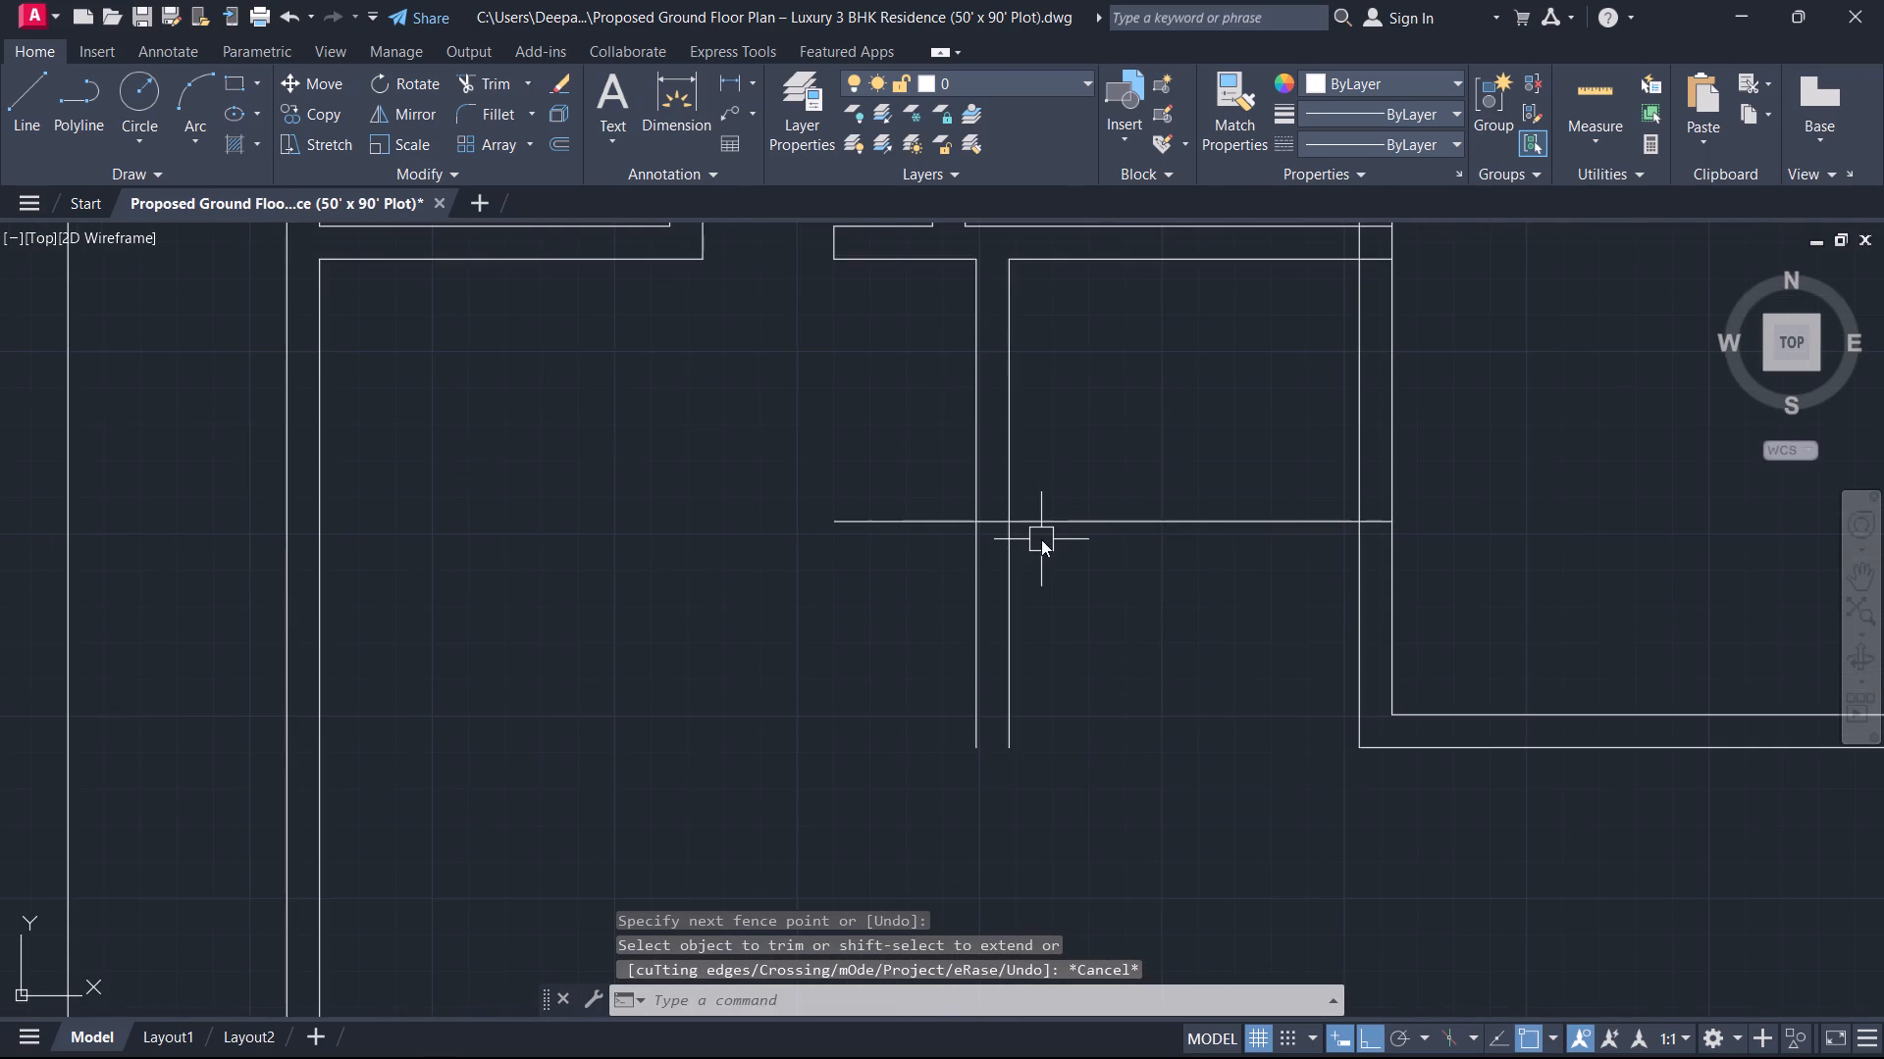
{"action": "key", "text": "space"}
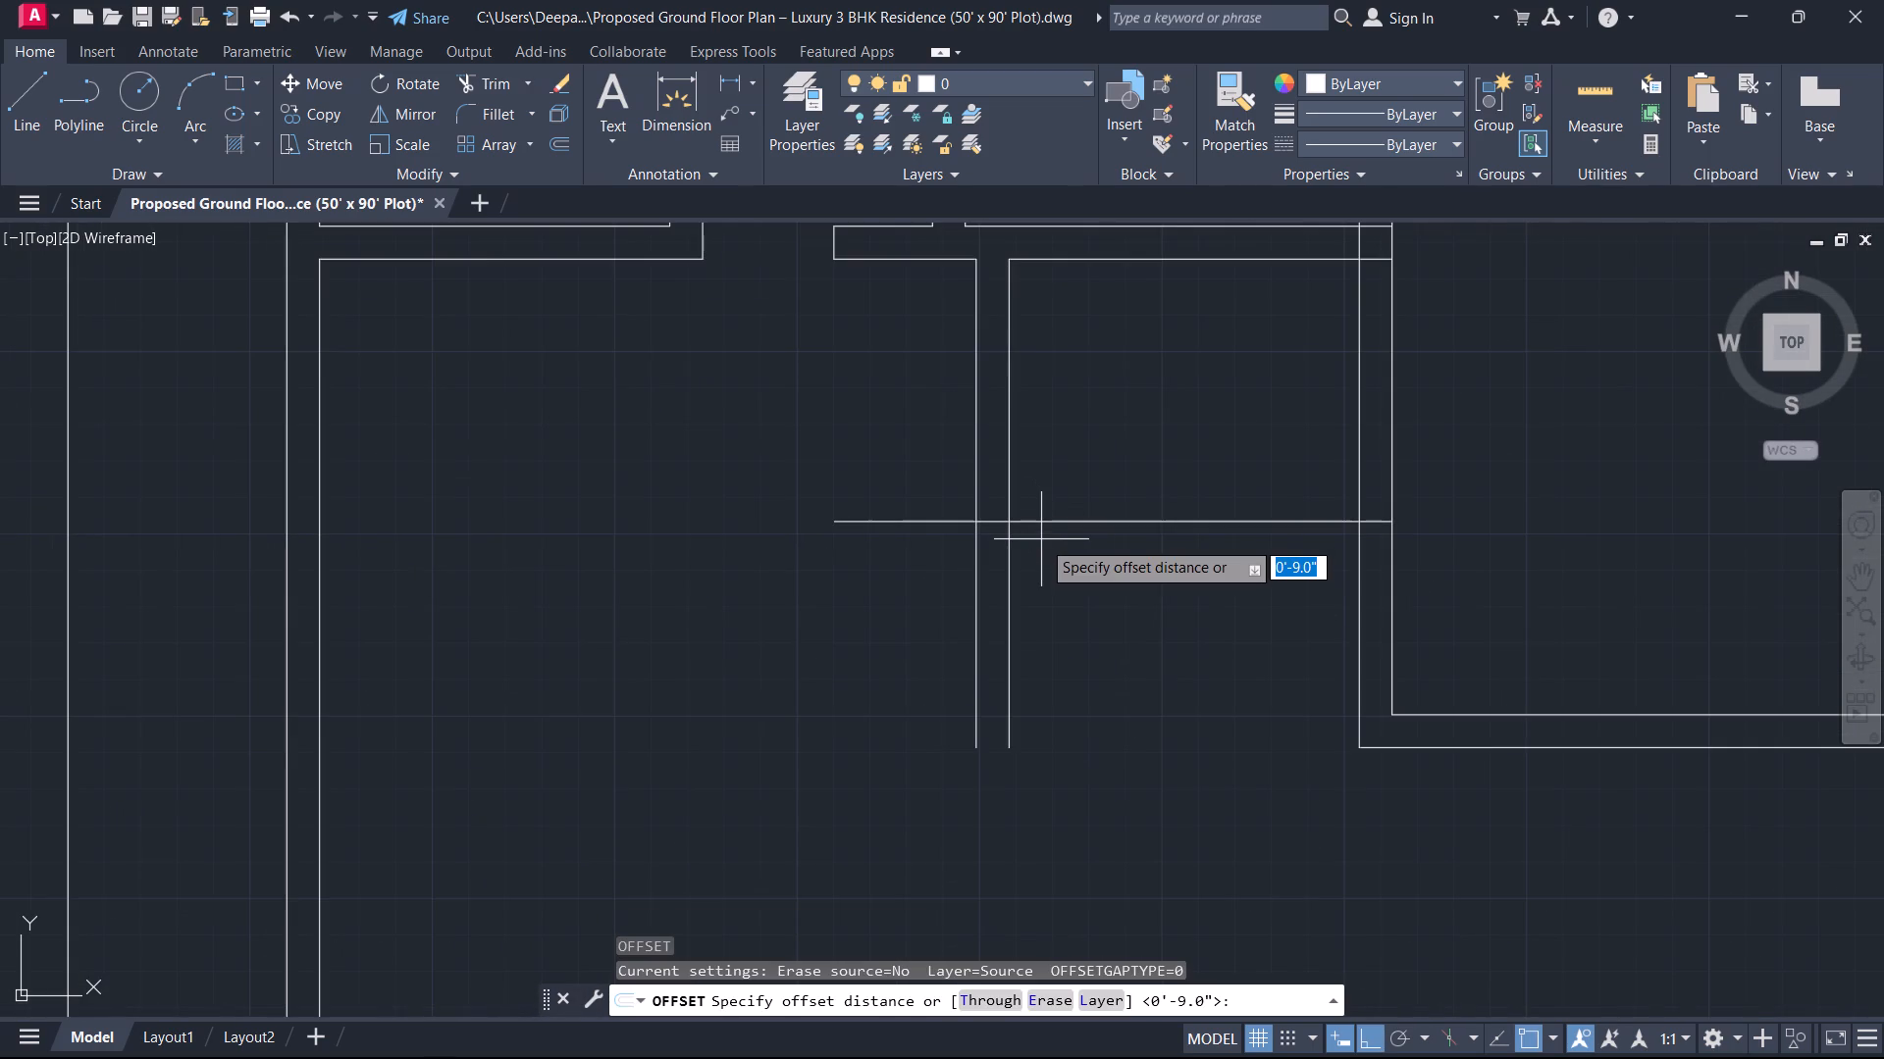
{"action": "key", "text": "5"}
{"action": "key", "text": "Return"}
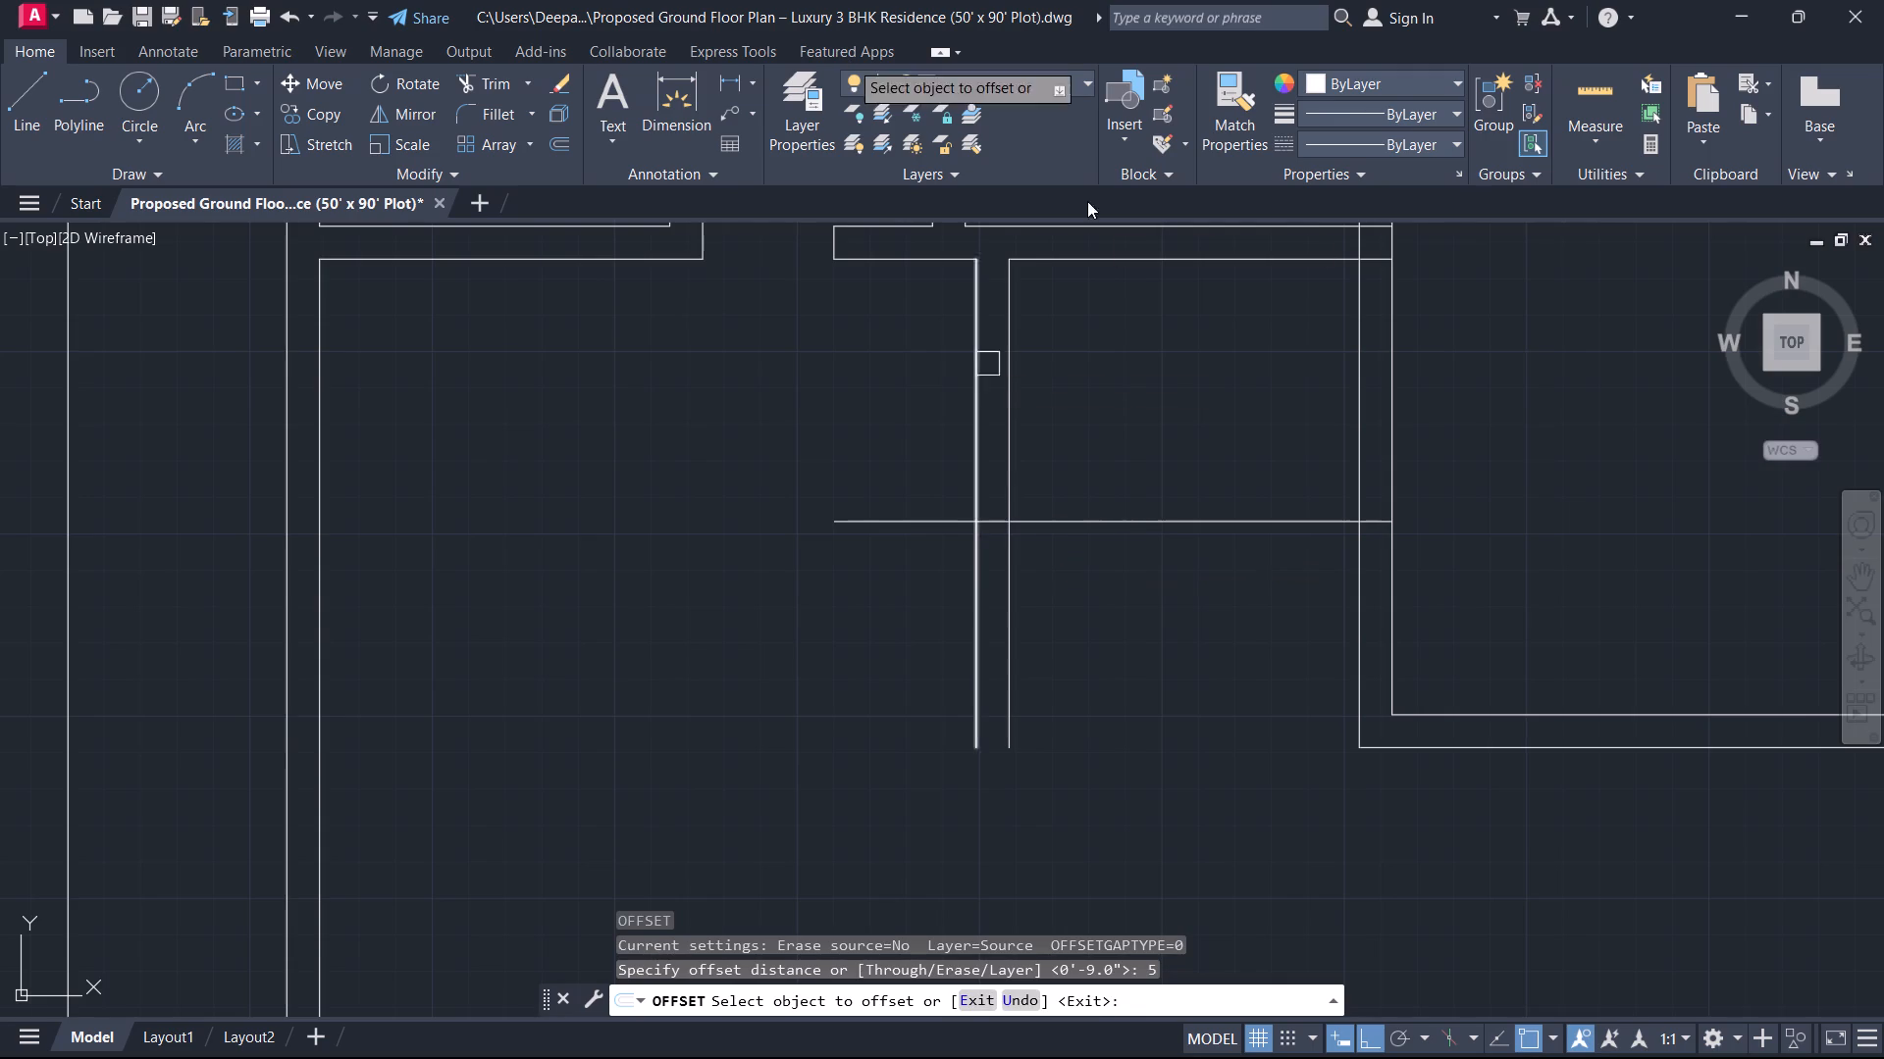
{"action": "left_click_drag", "start_coordinate": [1178, 525], "coordinate": [1178, 537]}
{"action": "left_click", "coordinate": [1166, 580]}
{"action": "key", "text": "Escape"}
Trim the thin partition's two lines inside the 9" vertical wall and remove their stubs west of it.
{"action": "type", "text": "TR"}
{"action": "key", "text": "space"}
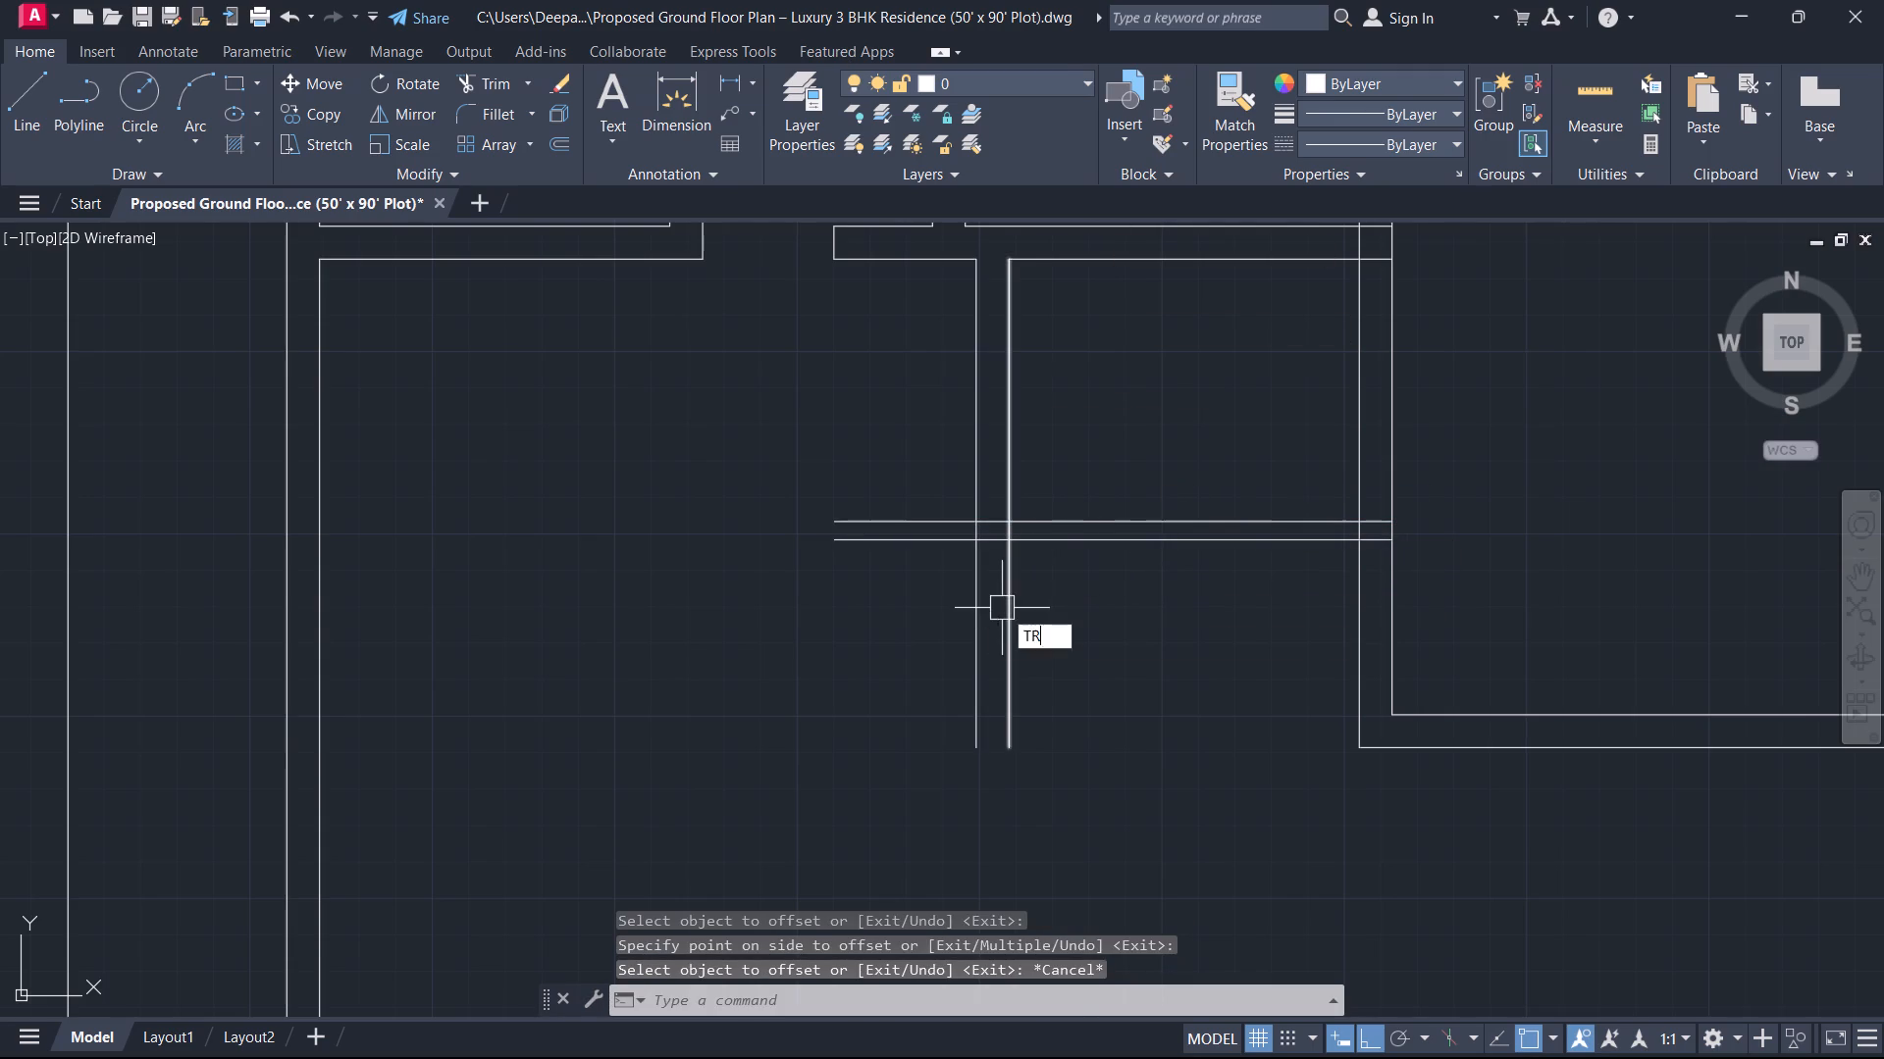
{"action": "scroll", "coordinate": [966, 607], "scroll_direction": "up", "scroll_amount": 3}
{"action": "left_click_drag", "start_coordinate": [1030, 481], "coordinate": [1030, 453]}
{"action": "left_click", "coordinate": [1039, 258]}
{"action": "left_click_drag", "start_coordinate": [1076, 428], "coordinate": [1068, 428]}
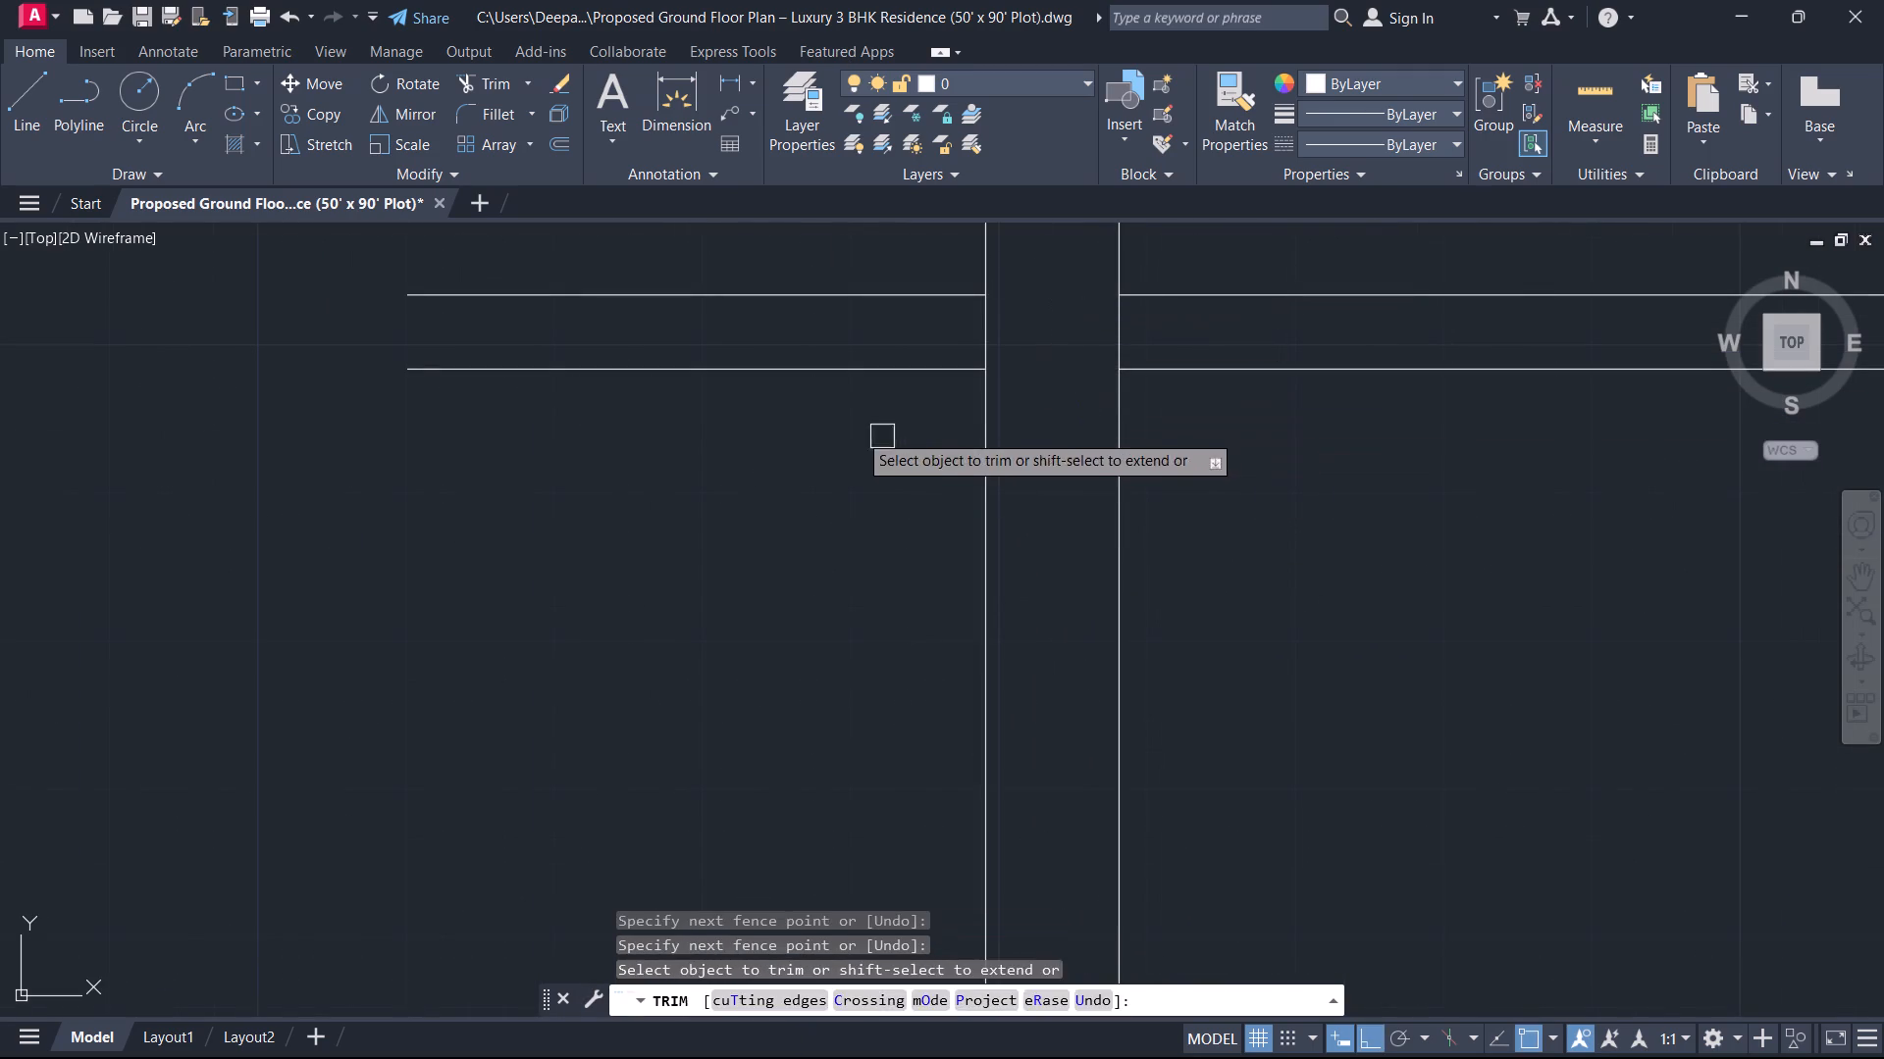
{"action": "left_click", "coordinate": [852, 429]}
{"action": "left_click", "coordinate": [780, 275]}
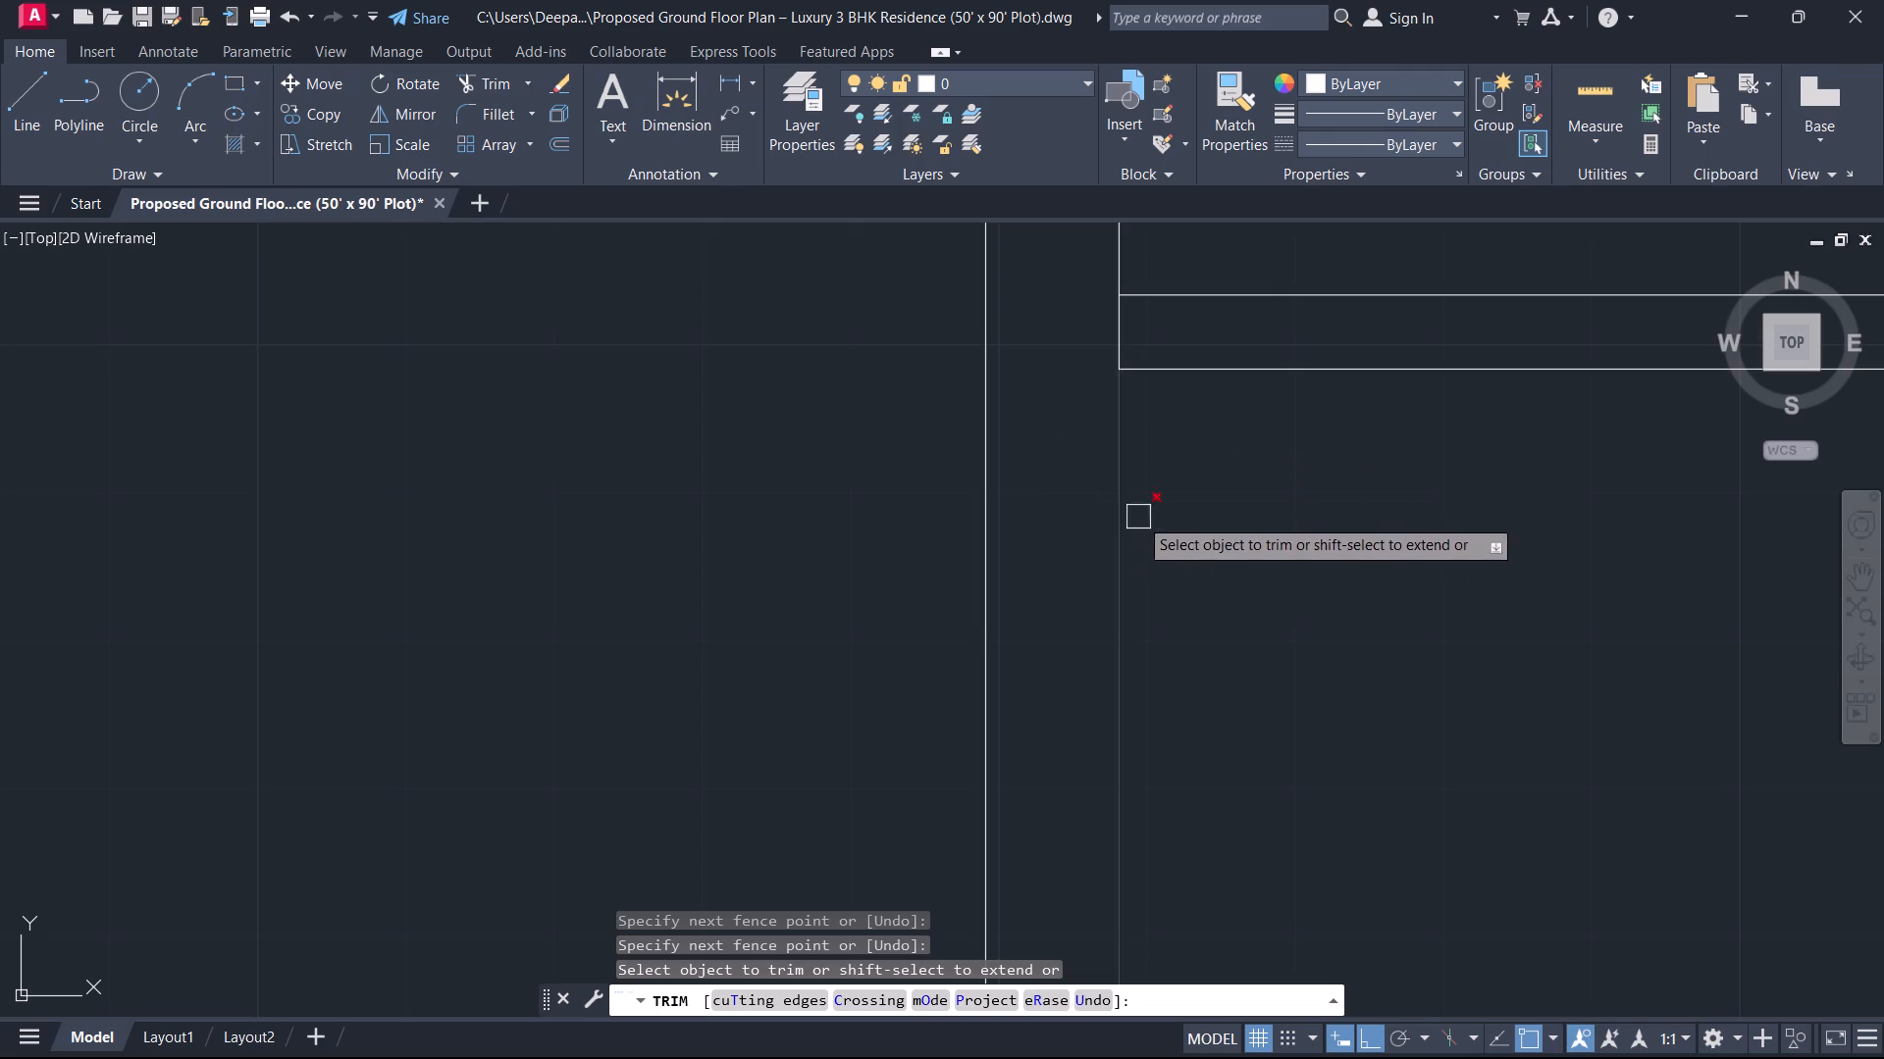
{"action": "middle_click_drag", "start_coordinate": [1138, 517], "coordinate": [1020, 646]}
{"action": "scroll", "coordinate": [1029, 637], "scroll_direction": "down", "scroll_amount": 2}
{"action": "scroll", "coordinate": [1320, 546], "scroll_direction": "down", "scroll_amount": 2}
{"action": "middle_click_drag", "start_coordinate": [1314, 494], "coordinate": [818, 728]}
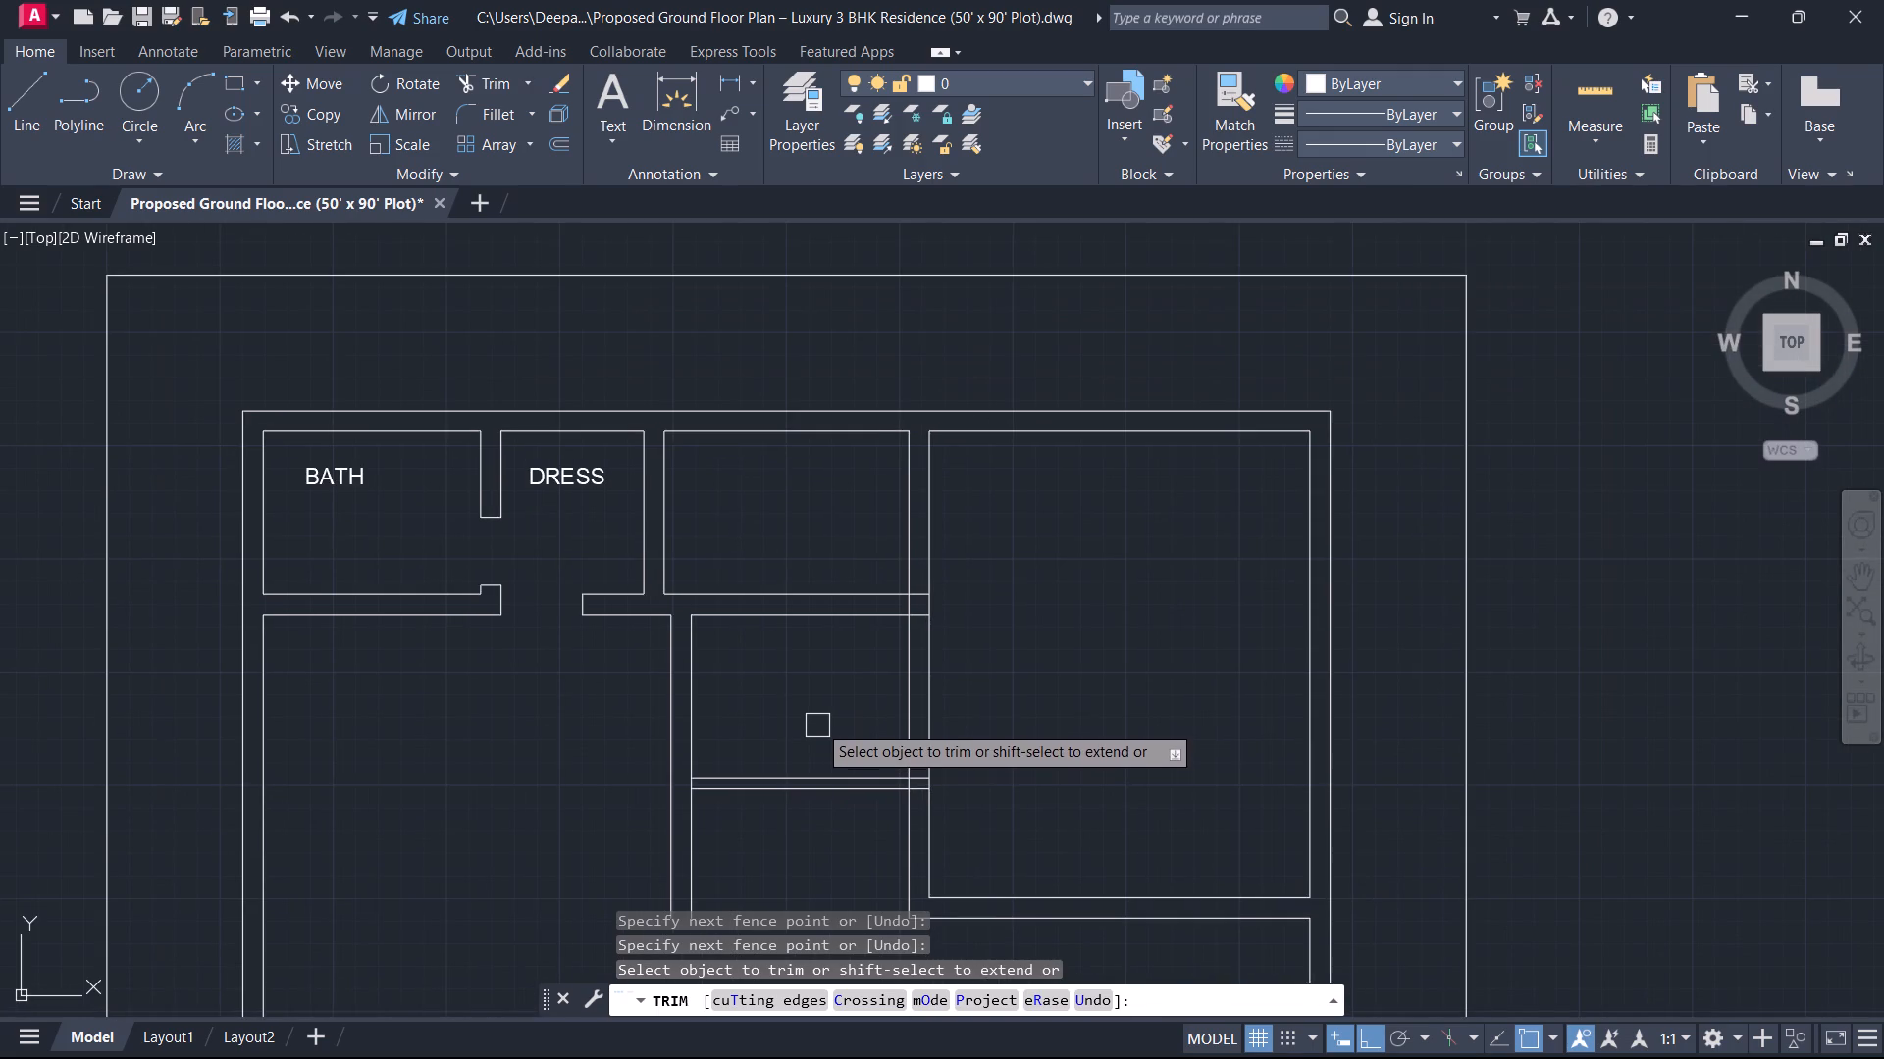
{"action": "key", "text": "Escape"}
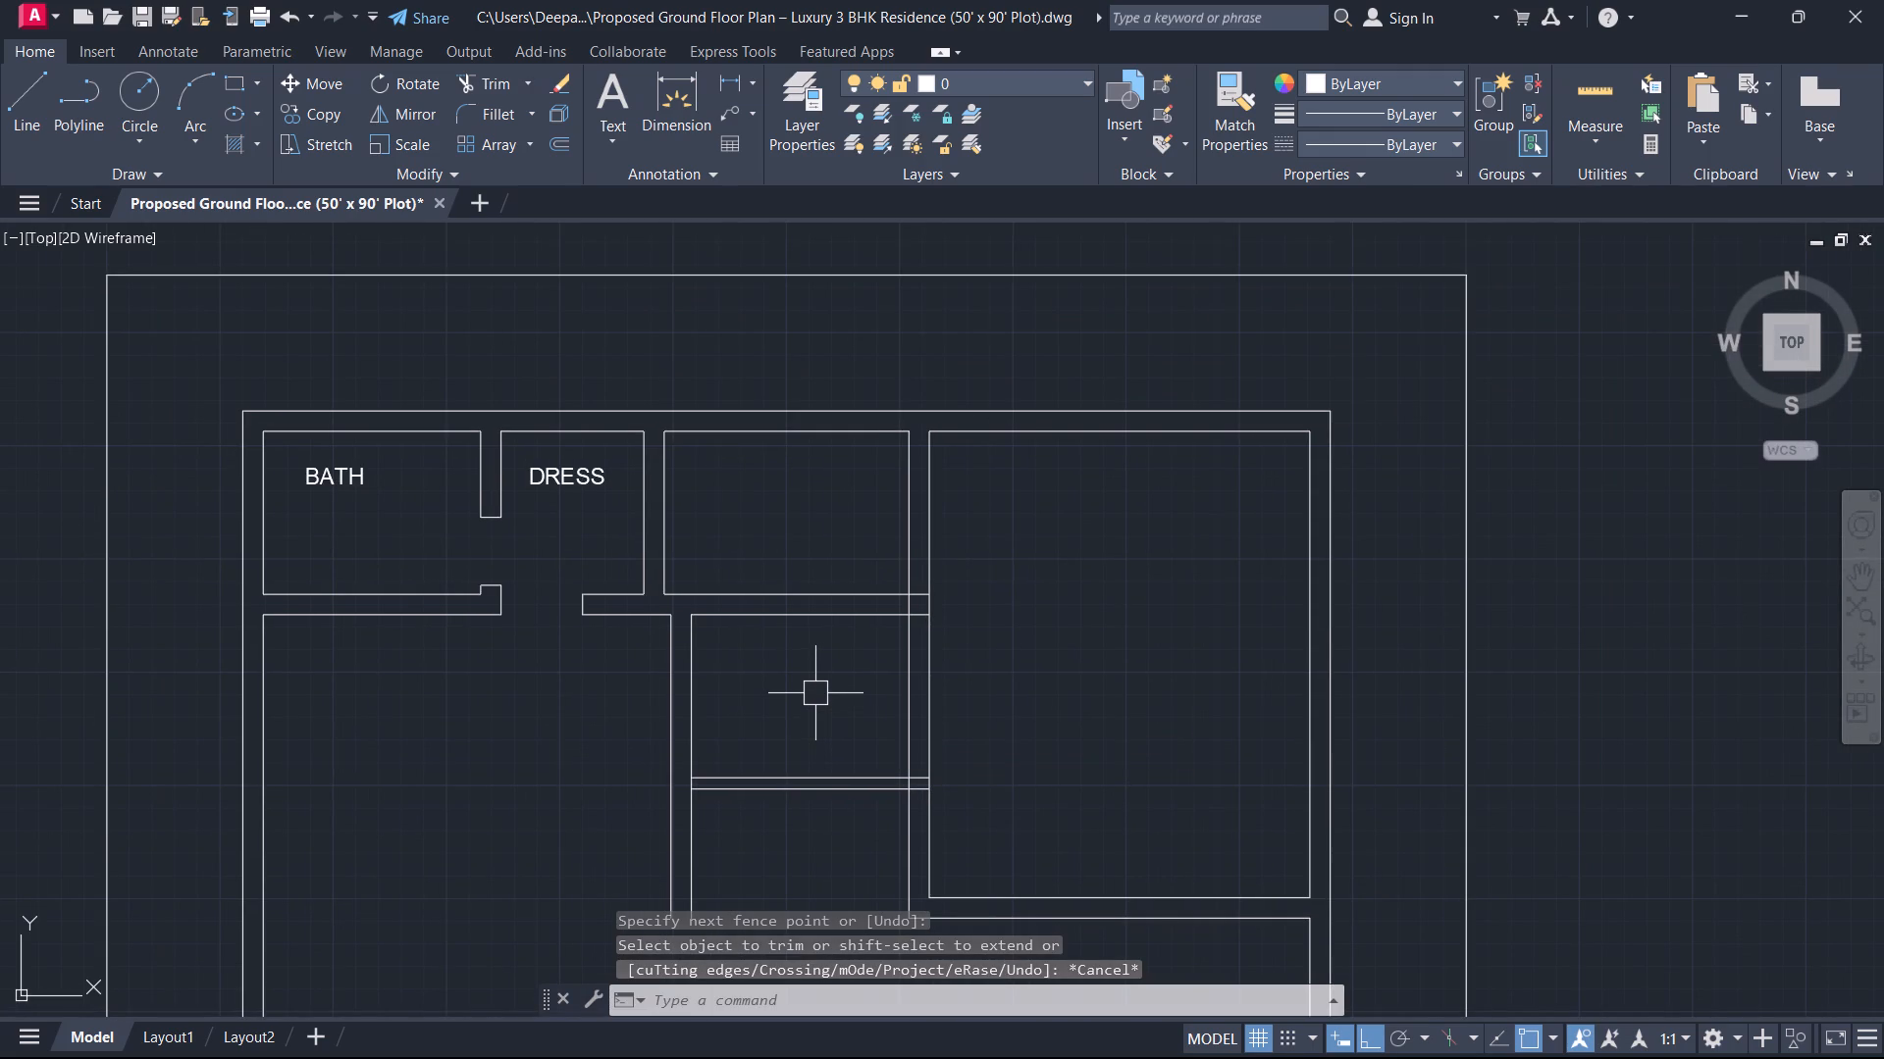
Offset the south face of the wall below BATH 13' southward to set the depth of the room below.
{"action": "middle_click_drag", "start_coordinate": [943, 688], "coordinate": [1154, 397]}
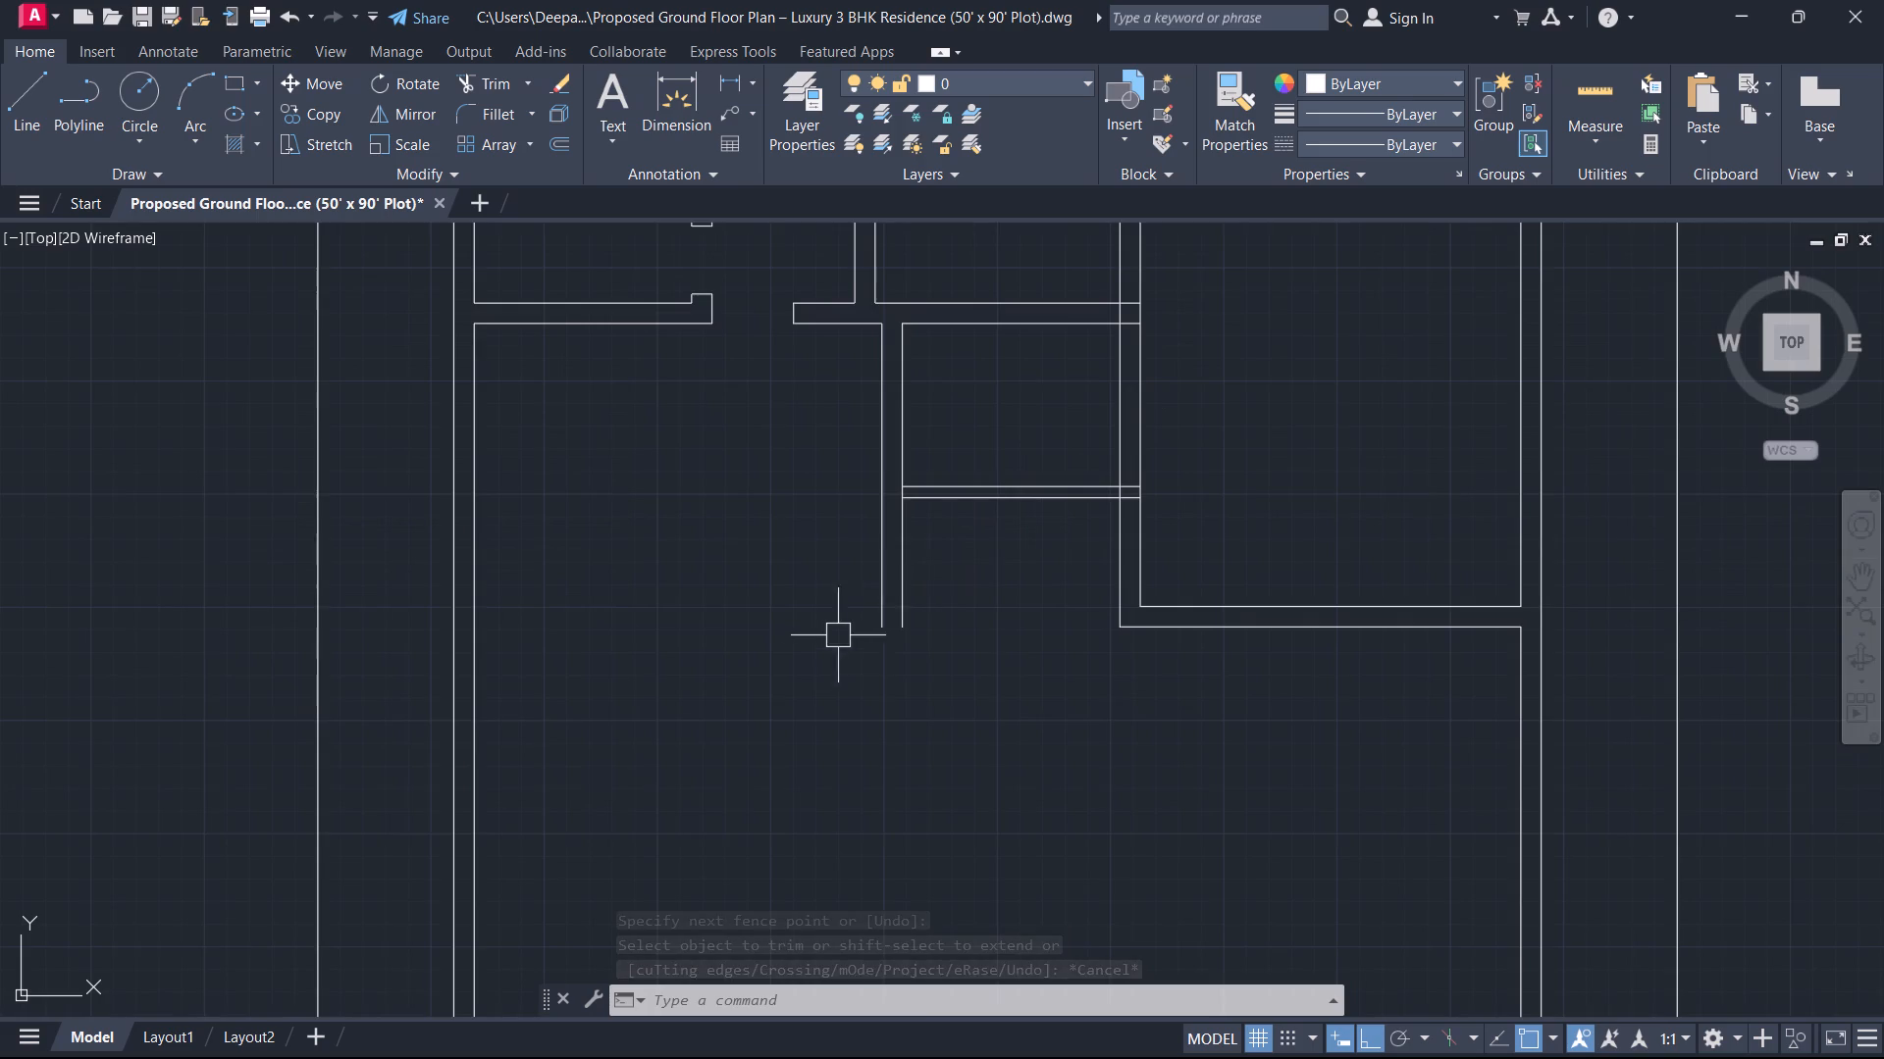
{"action": "scroll", "coordinate": [805, 647], "scroll_direction": "down", "scroll_amount": 1}
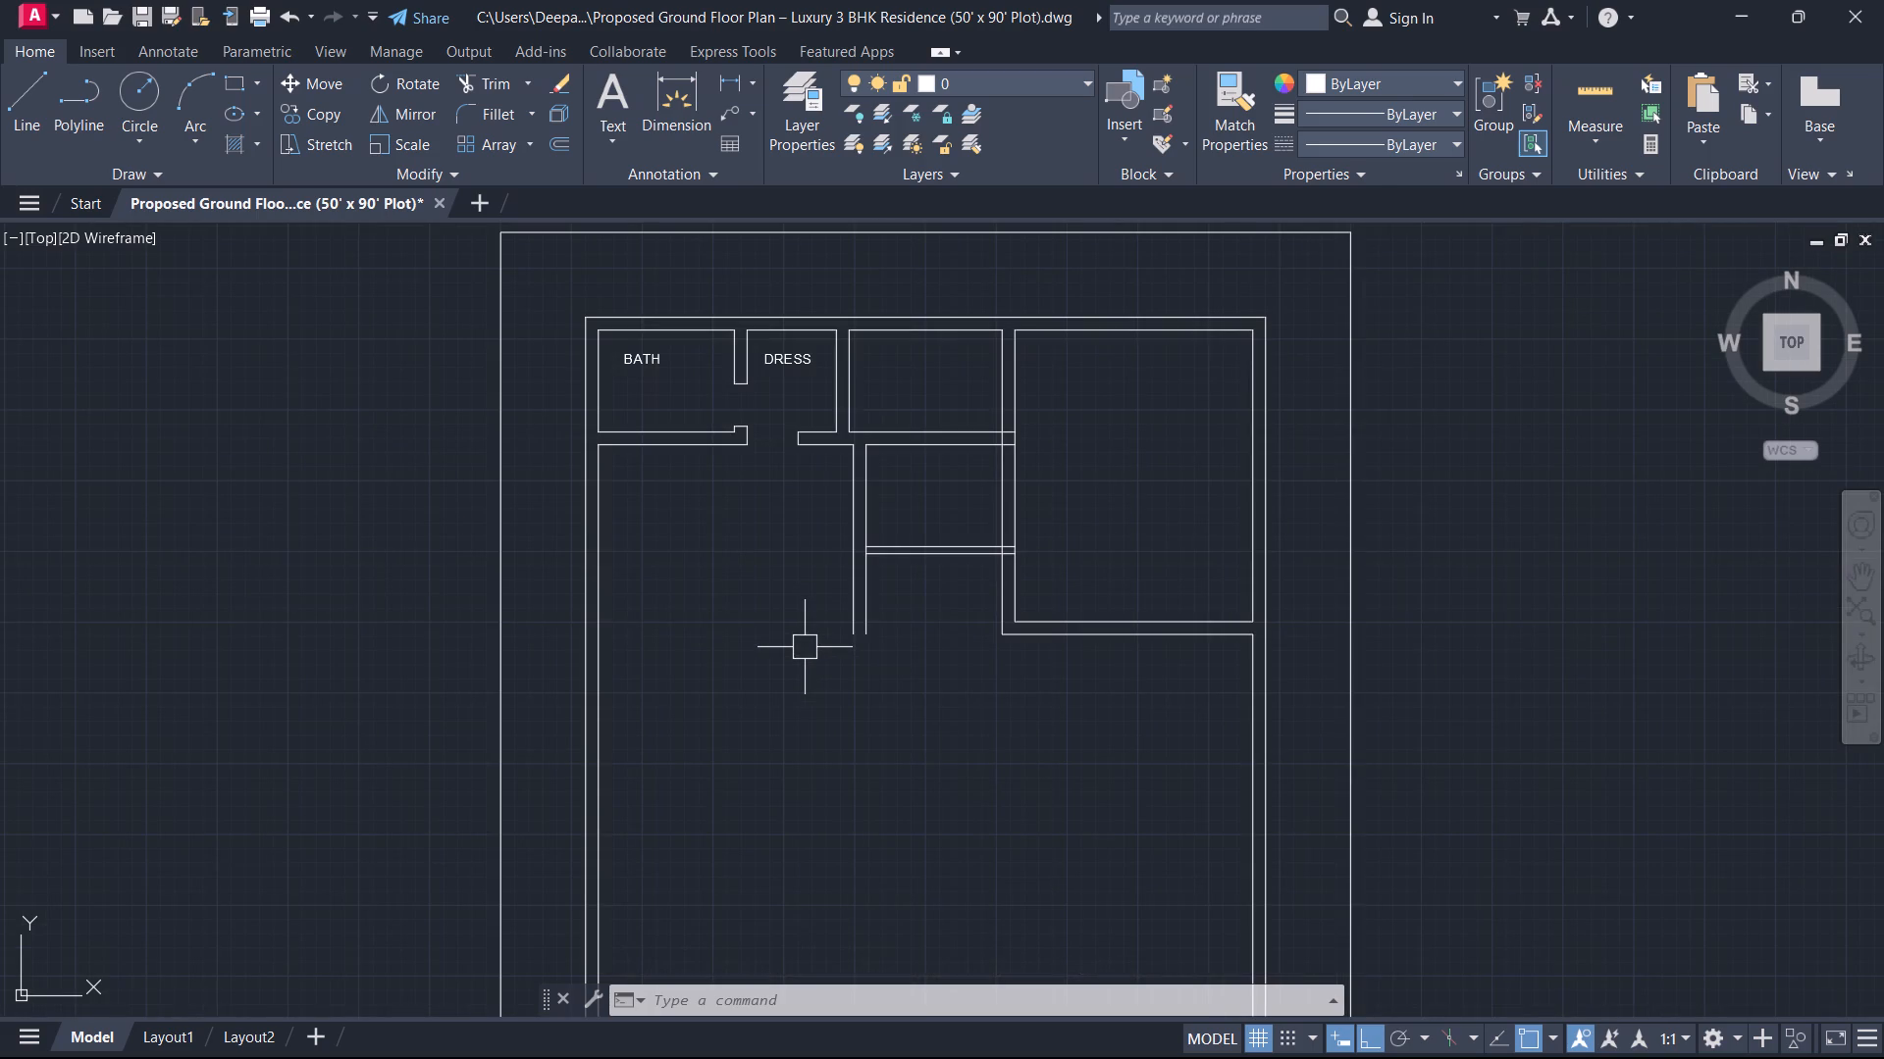
{"action": "scroll", "coordinate": [730, 501], "scroll_direction": "up", "scroll_amount": 1}
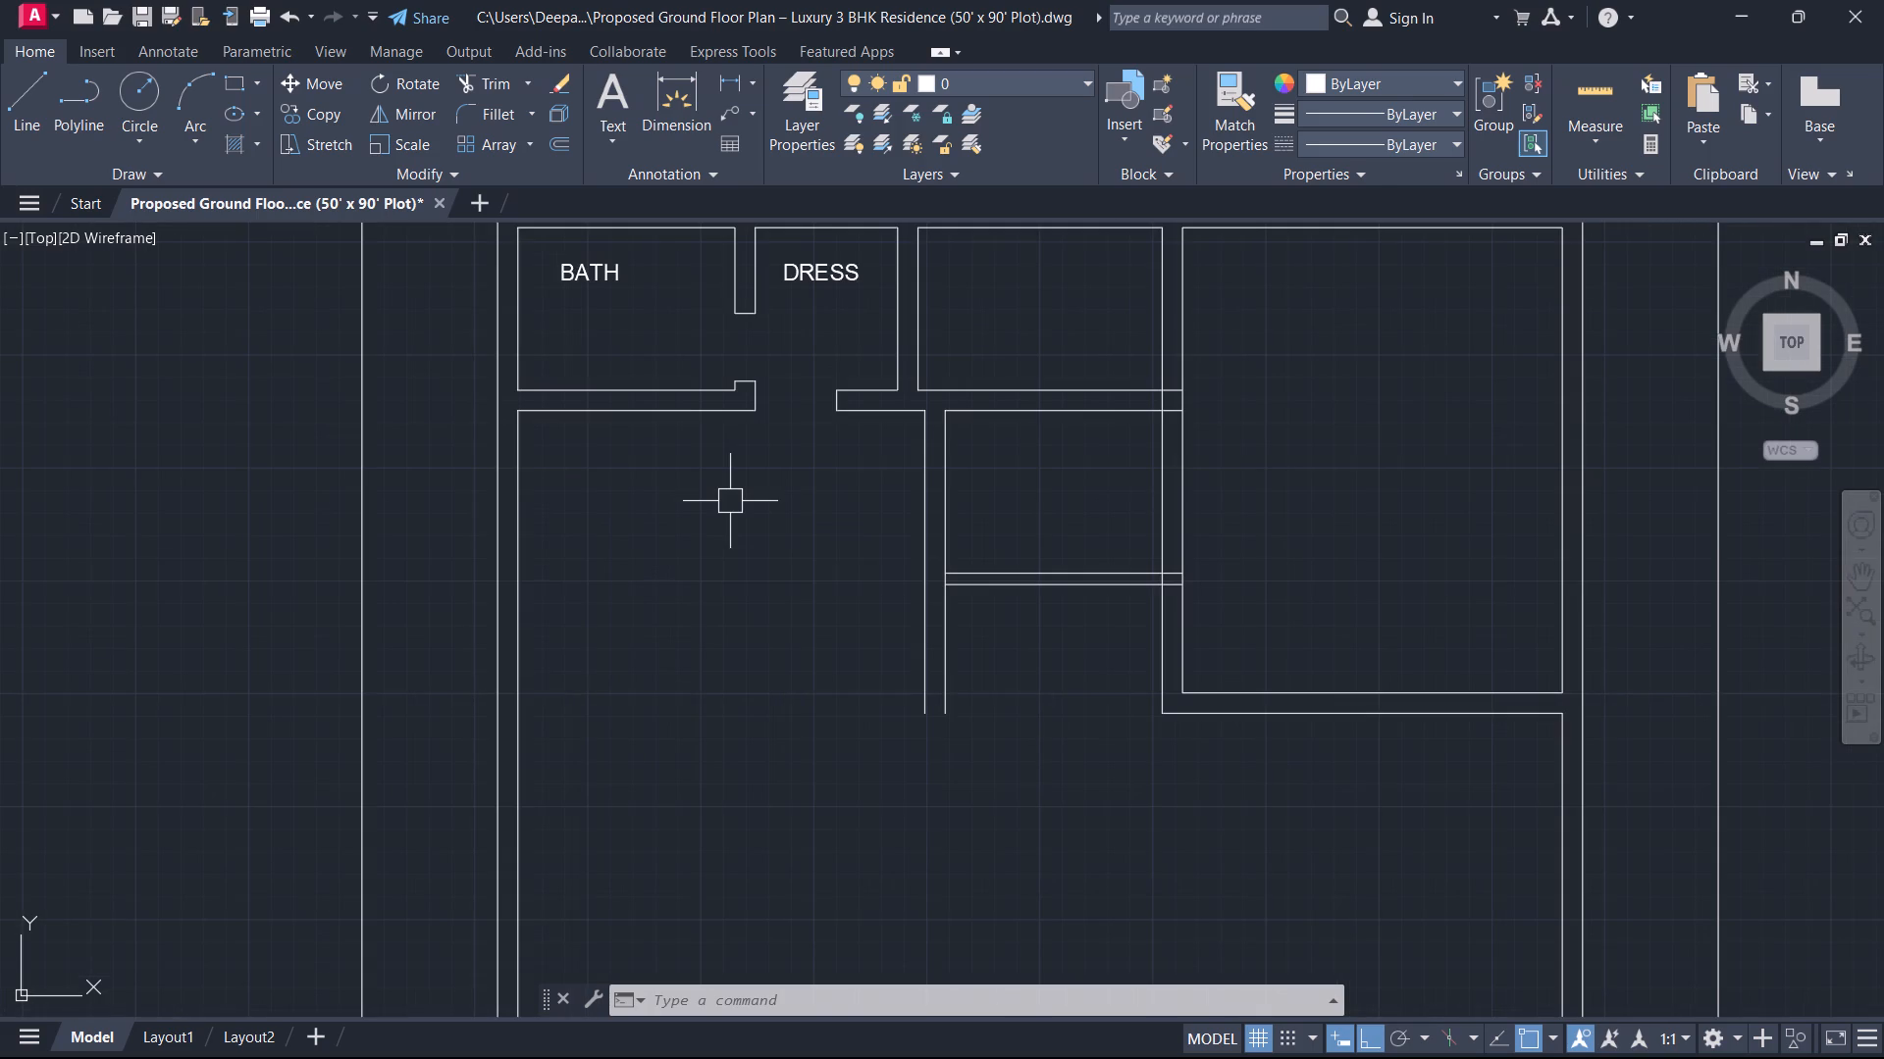
{"action": "type", "text": "O"}
{"action": "key", "text": "space"}
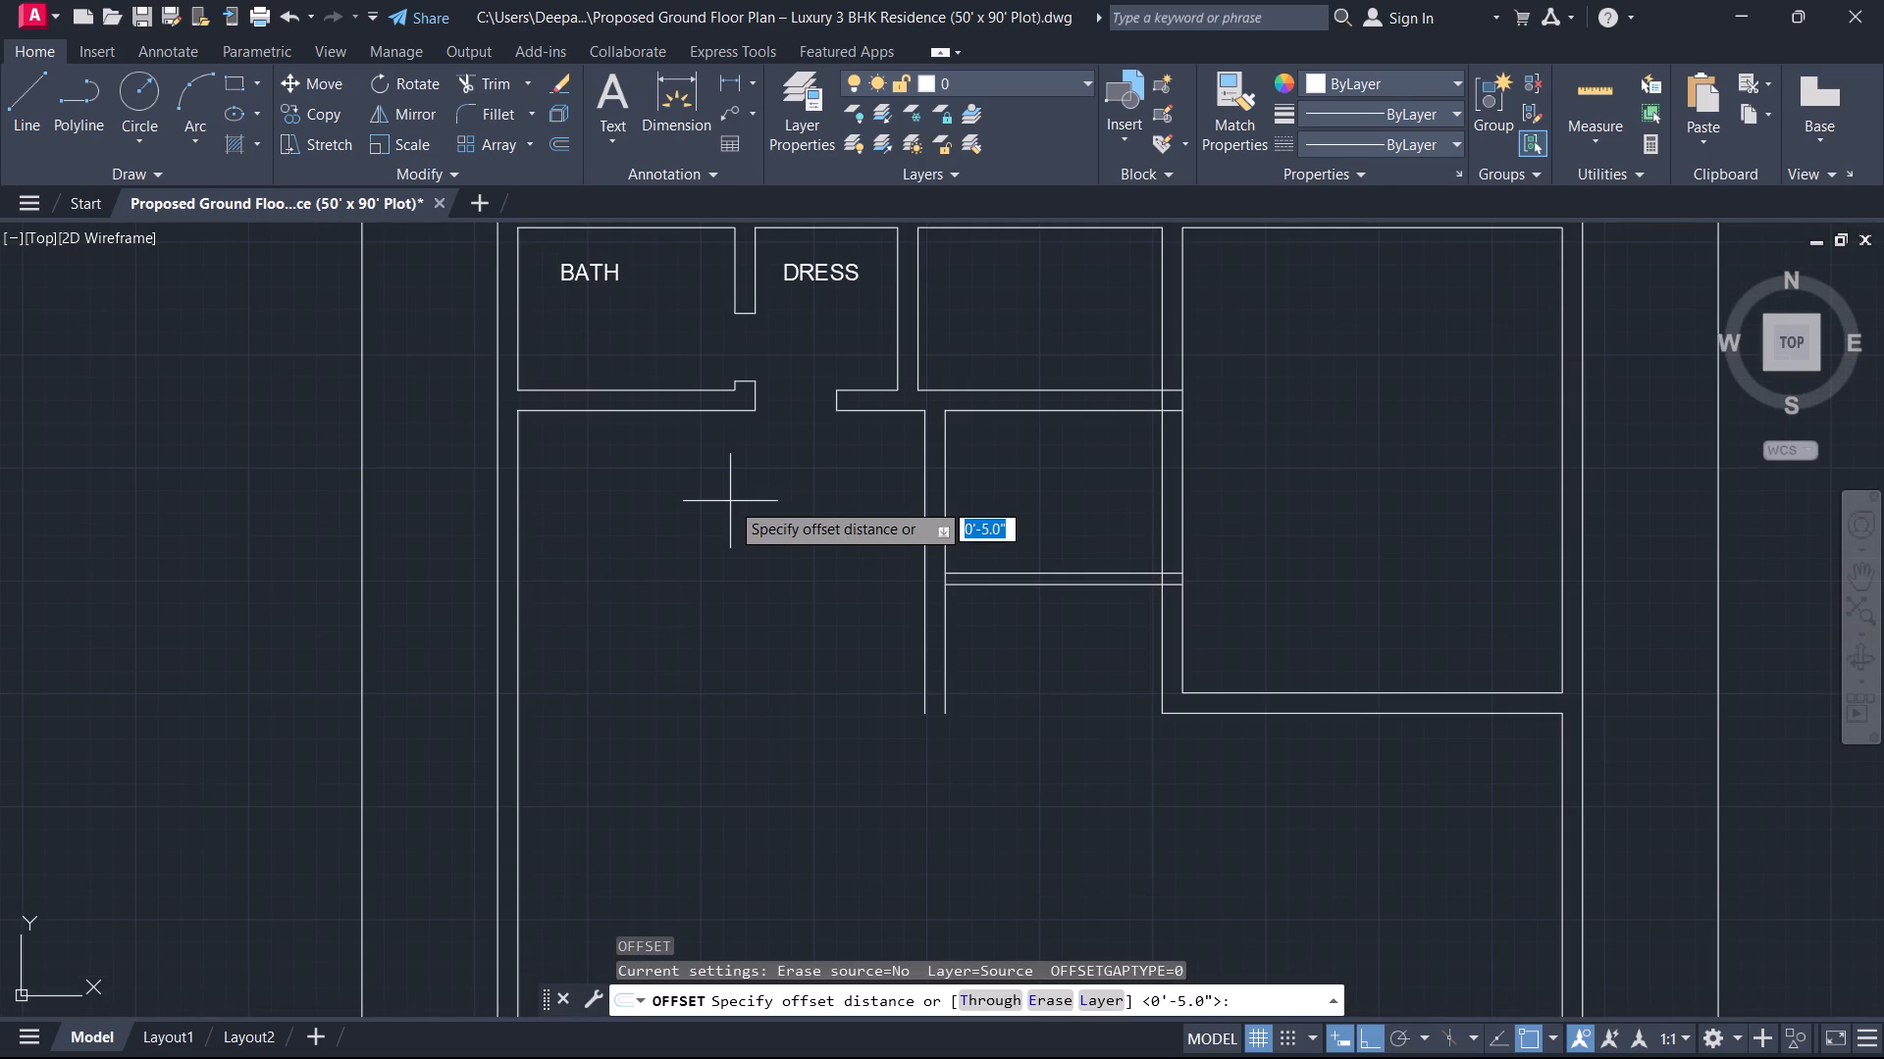
{"action": "type", "text": "13'"}
{"action": "key", "text": "Return"}
{"action": "scroll", "coordinate": [631, 471], "scroll_direction": "up", "scroll_amount": 1}
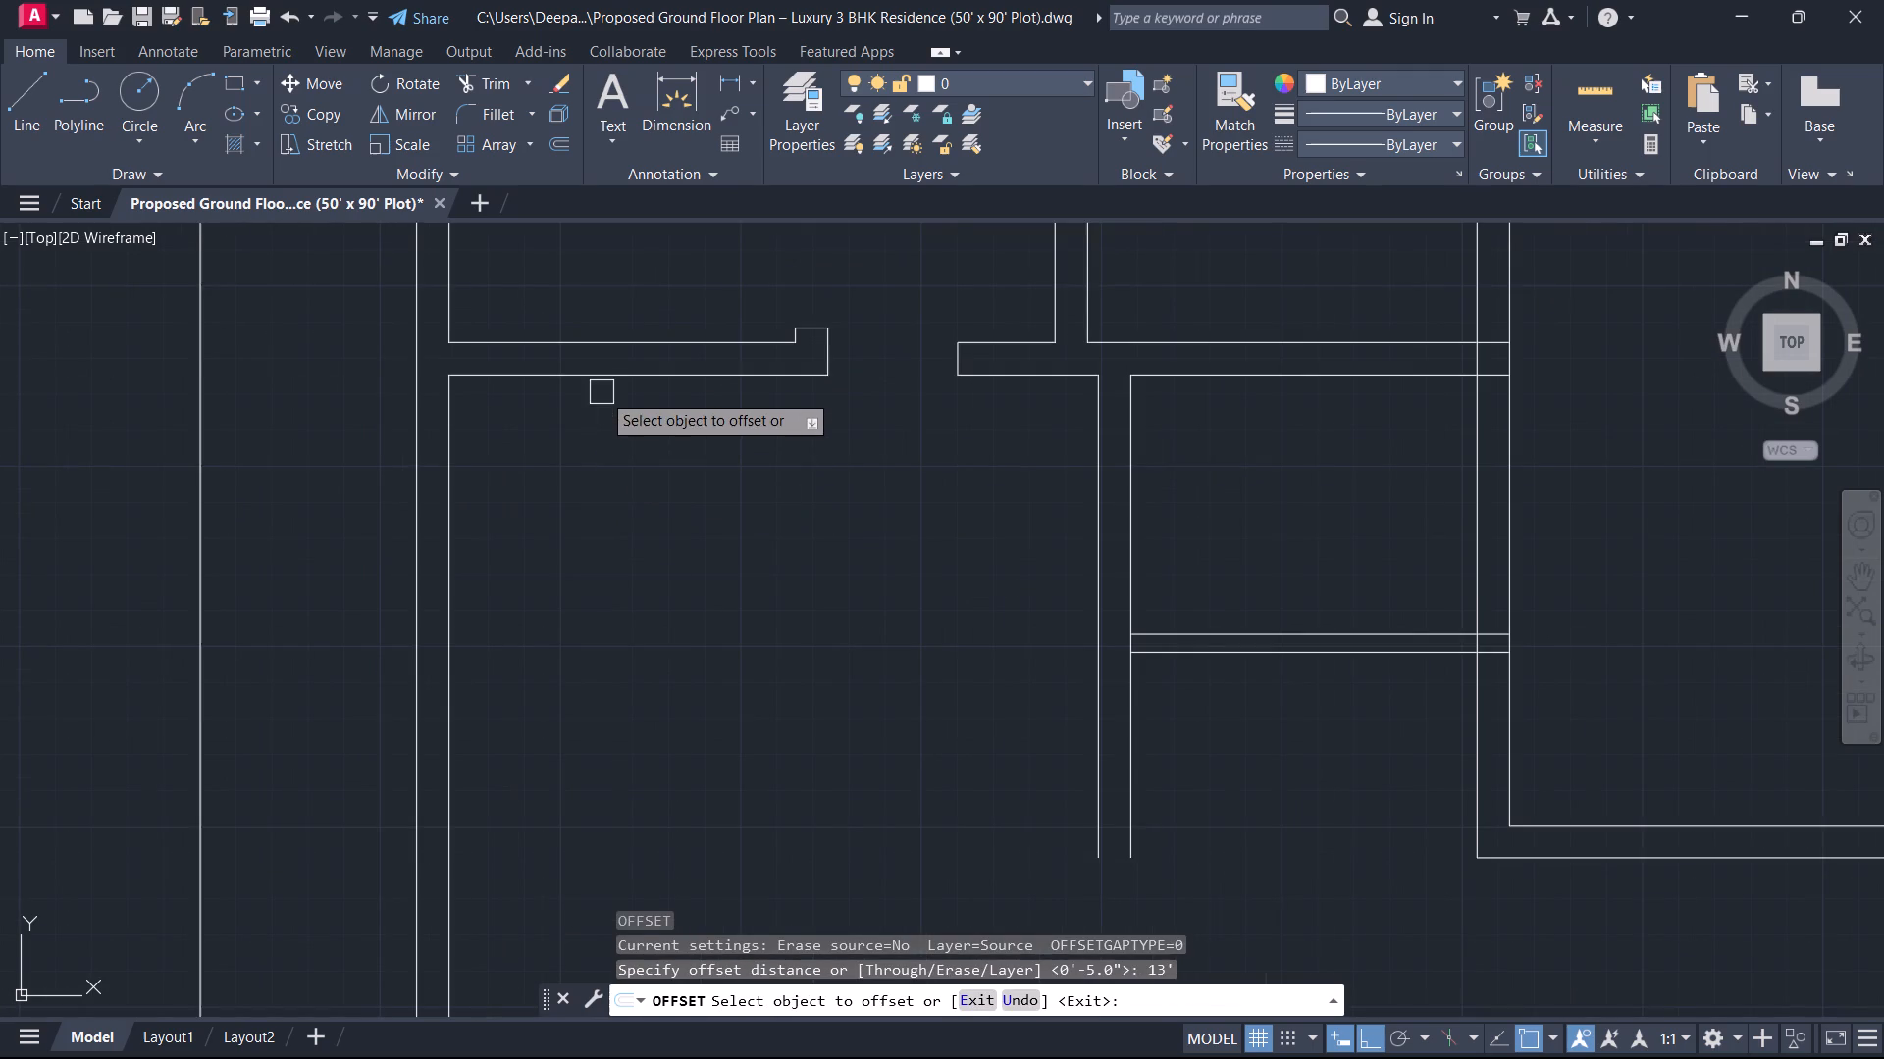
{"action": "left_click_drag", "start_coordinate": [602, 377], "coordinate": [610, 414]}
{"action": "left_click", "coordinate": [626, 468]}
{"action": "scroll", "coordinate": [692, 634], "scroll_direction": "down", "scroll_amount": 2}
{"action": "middle_click_drag", "start_coordinate": [715, 646], "coordinate": [753, 451]}
{"action": "key", "text": "Escape"}
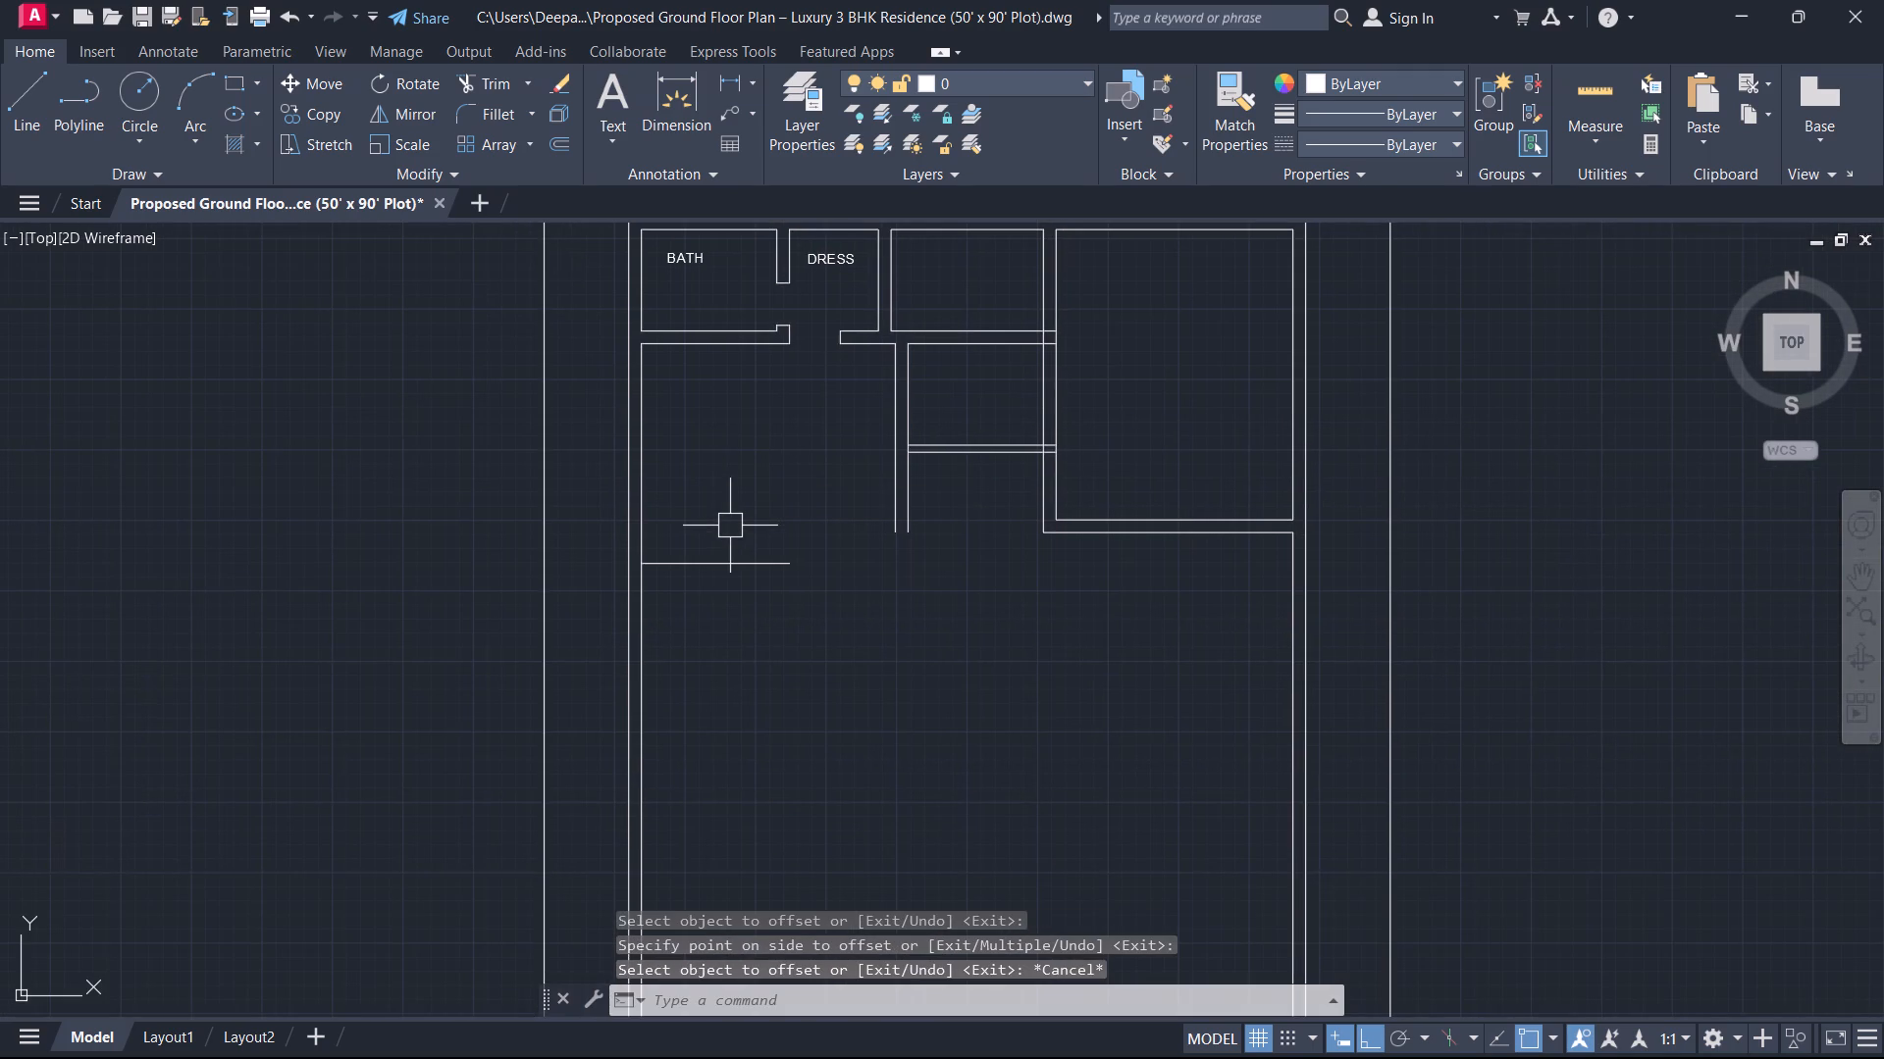
Offset the new horizontal line 9" southward to form the second face of the room's south wall.
{"action": "key", "text": "o"}
{"action": "key", "text": "space"}
{"action": "key", "text": "9"}
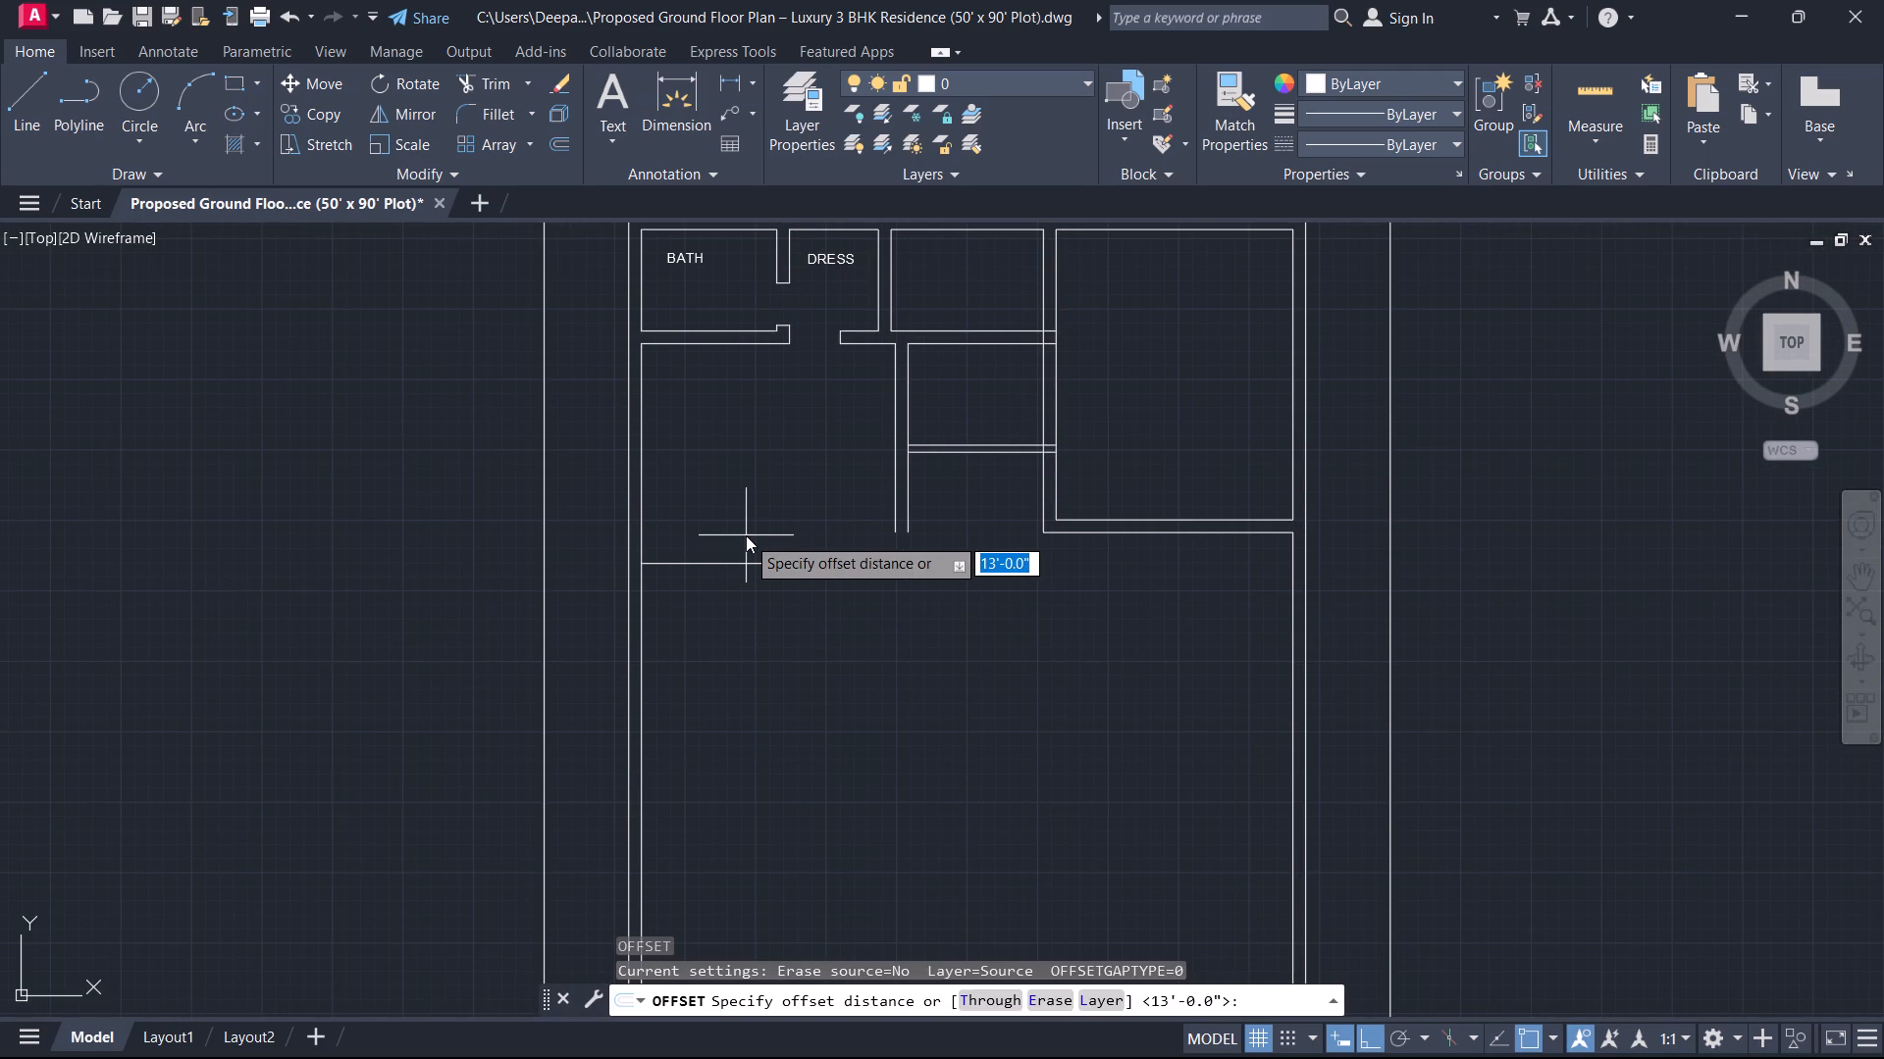
{"action": "key", "text": "Return"}
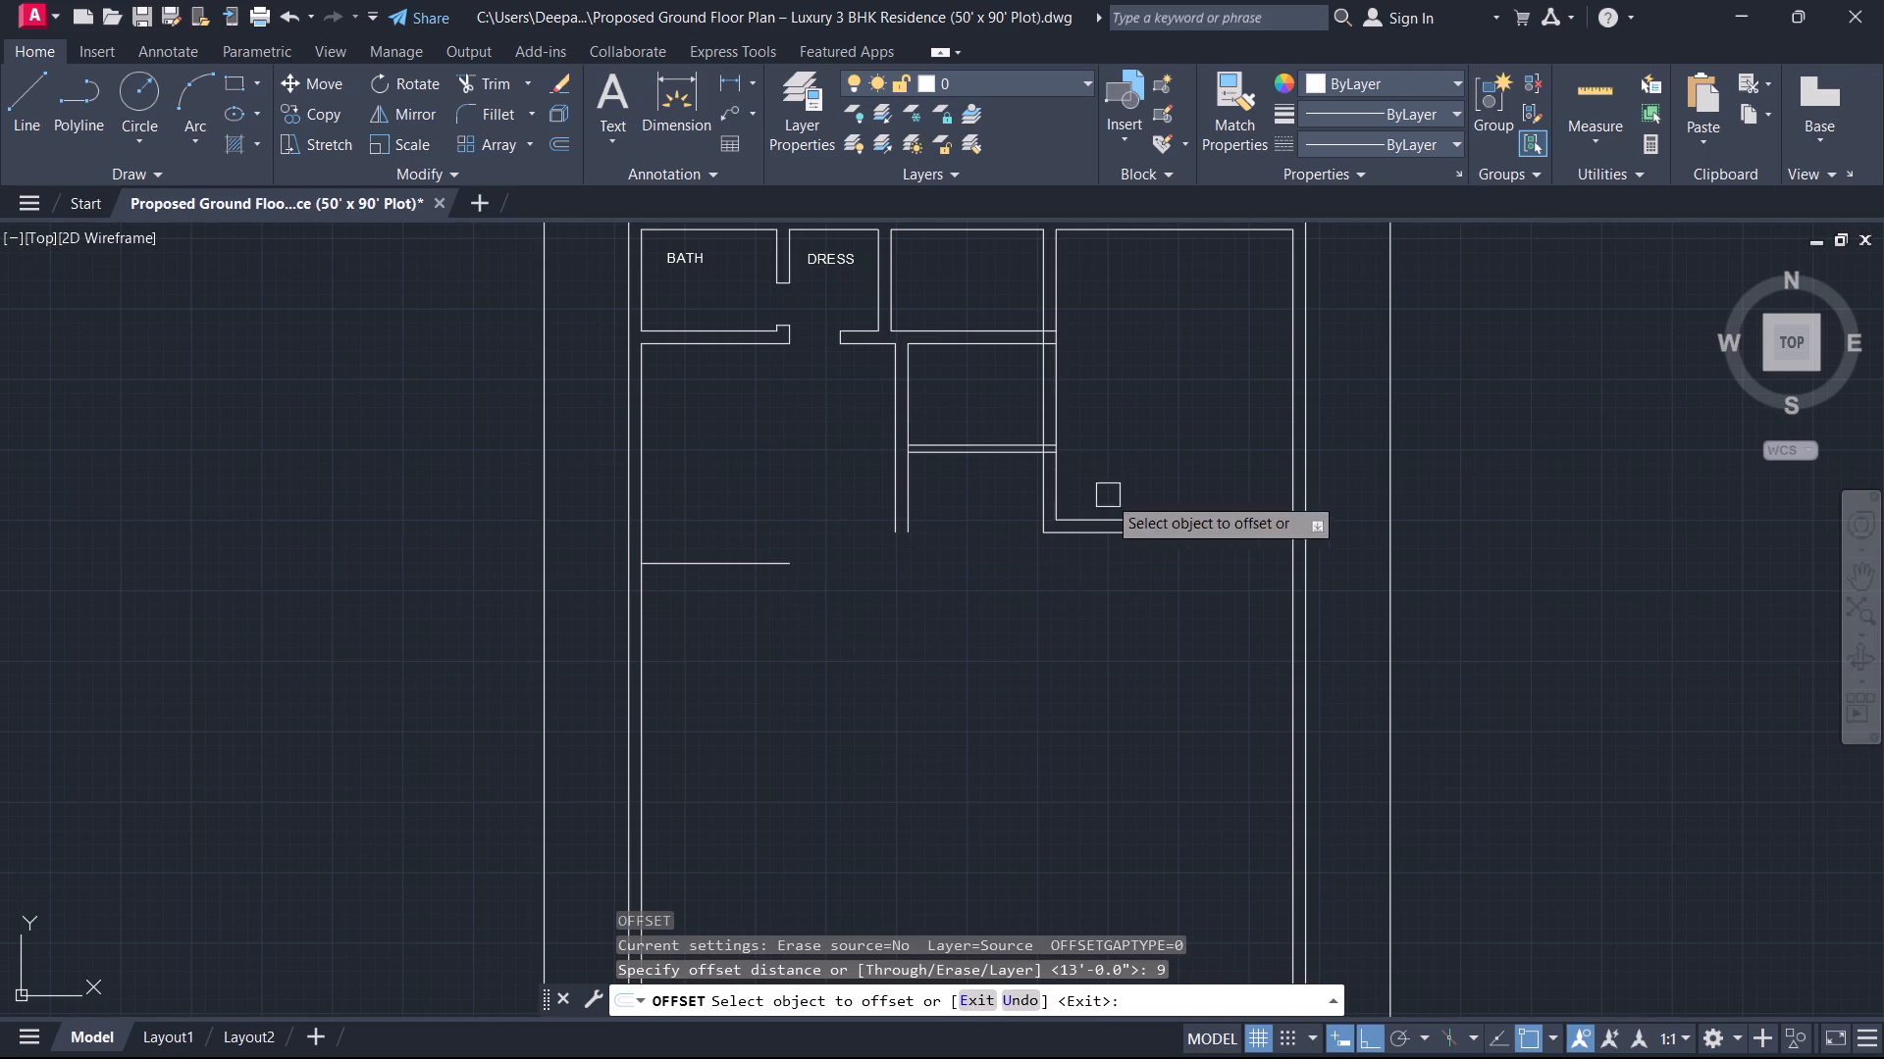
{"action": "left_click", "coordinate": [749, 558]}
{"action": "left_click", "coordinate": [710, 620]}
{"action": "key", "text": "Escape"}
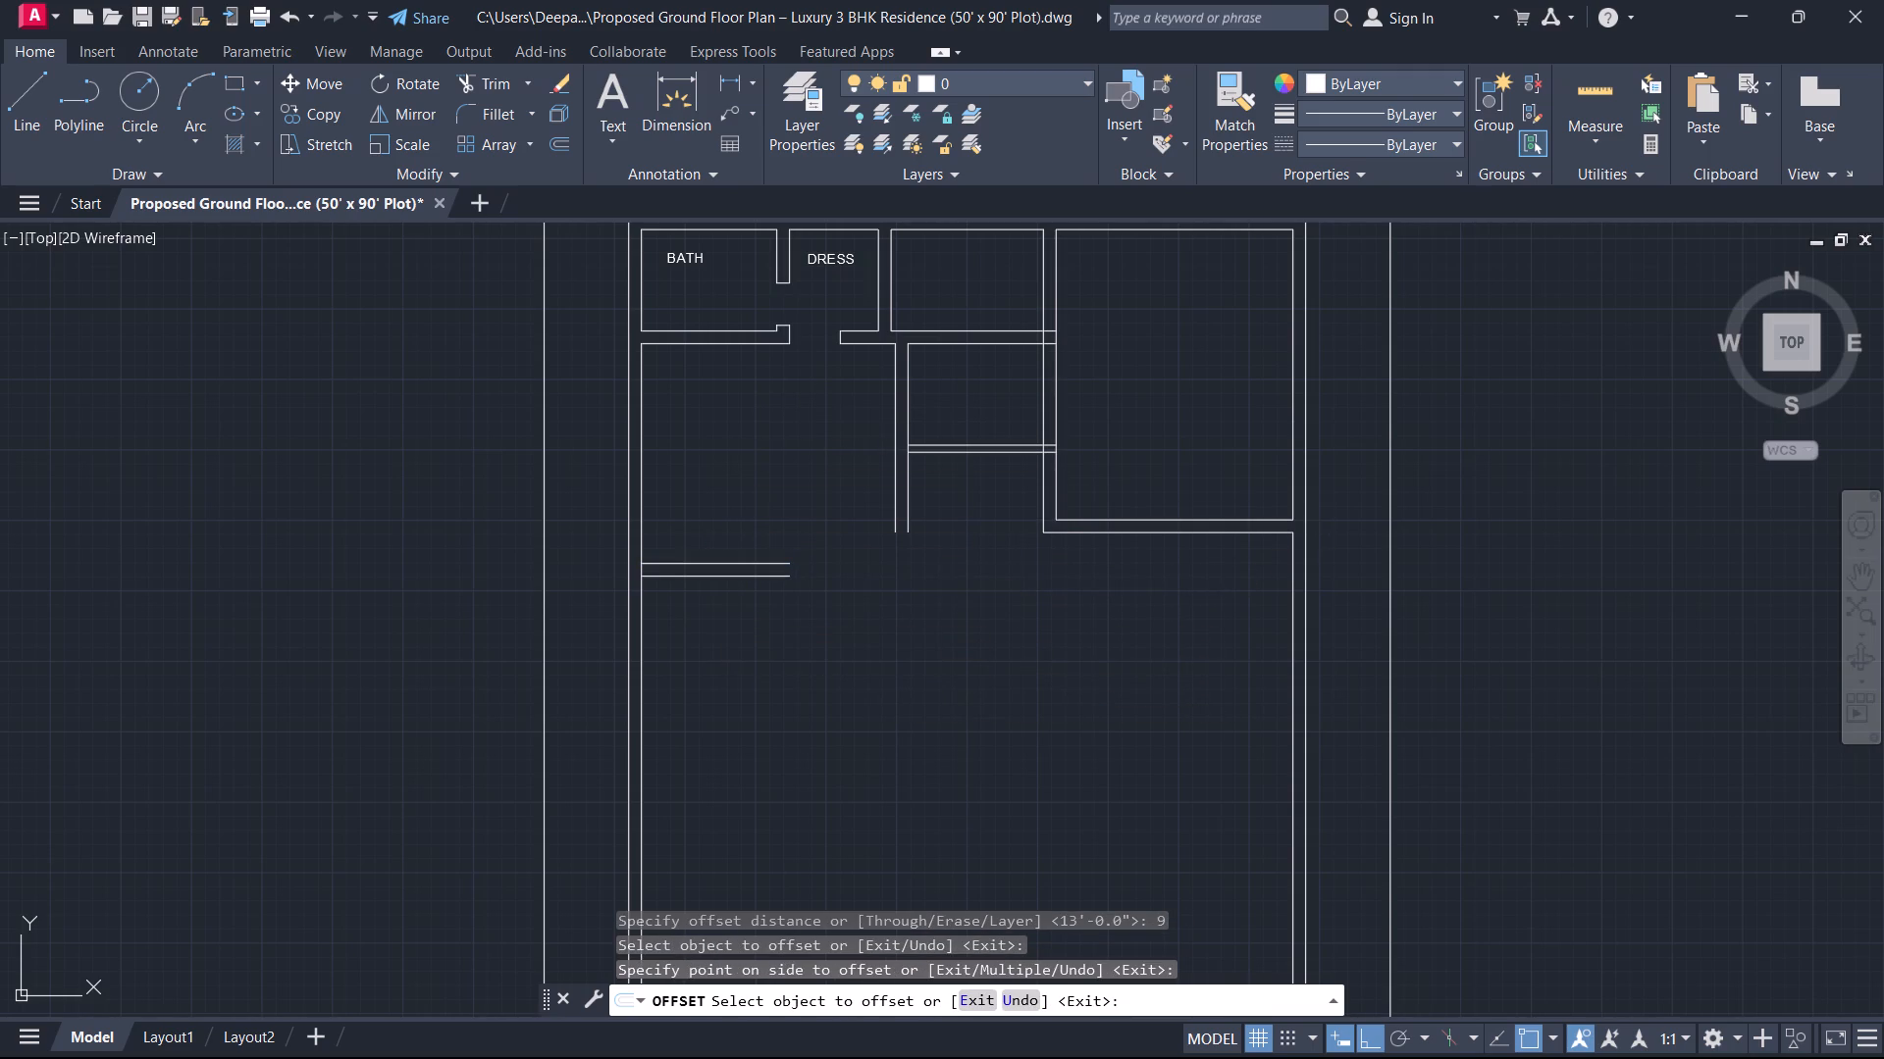
Fillet the inner and outer faces of the south wall with the matching vertical wall faces to close the southeast corner.
{"action": "type", "text": "F"}
{"action": "key", "text": "space"}
{"action": "scroll", "coordinate": [775, 543], "scroll_direction": "up", "scroll_amount": 2}
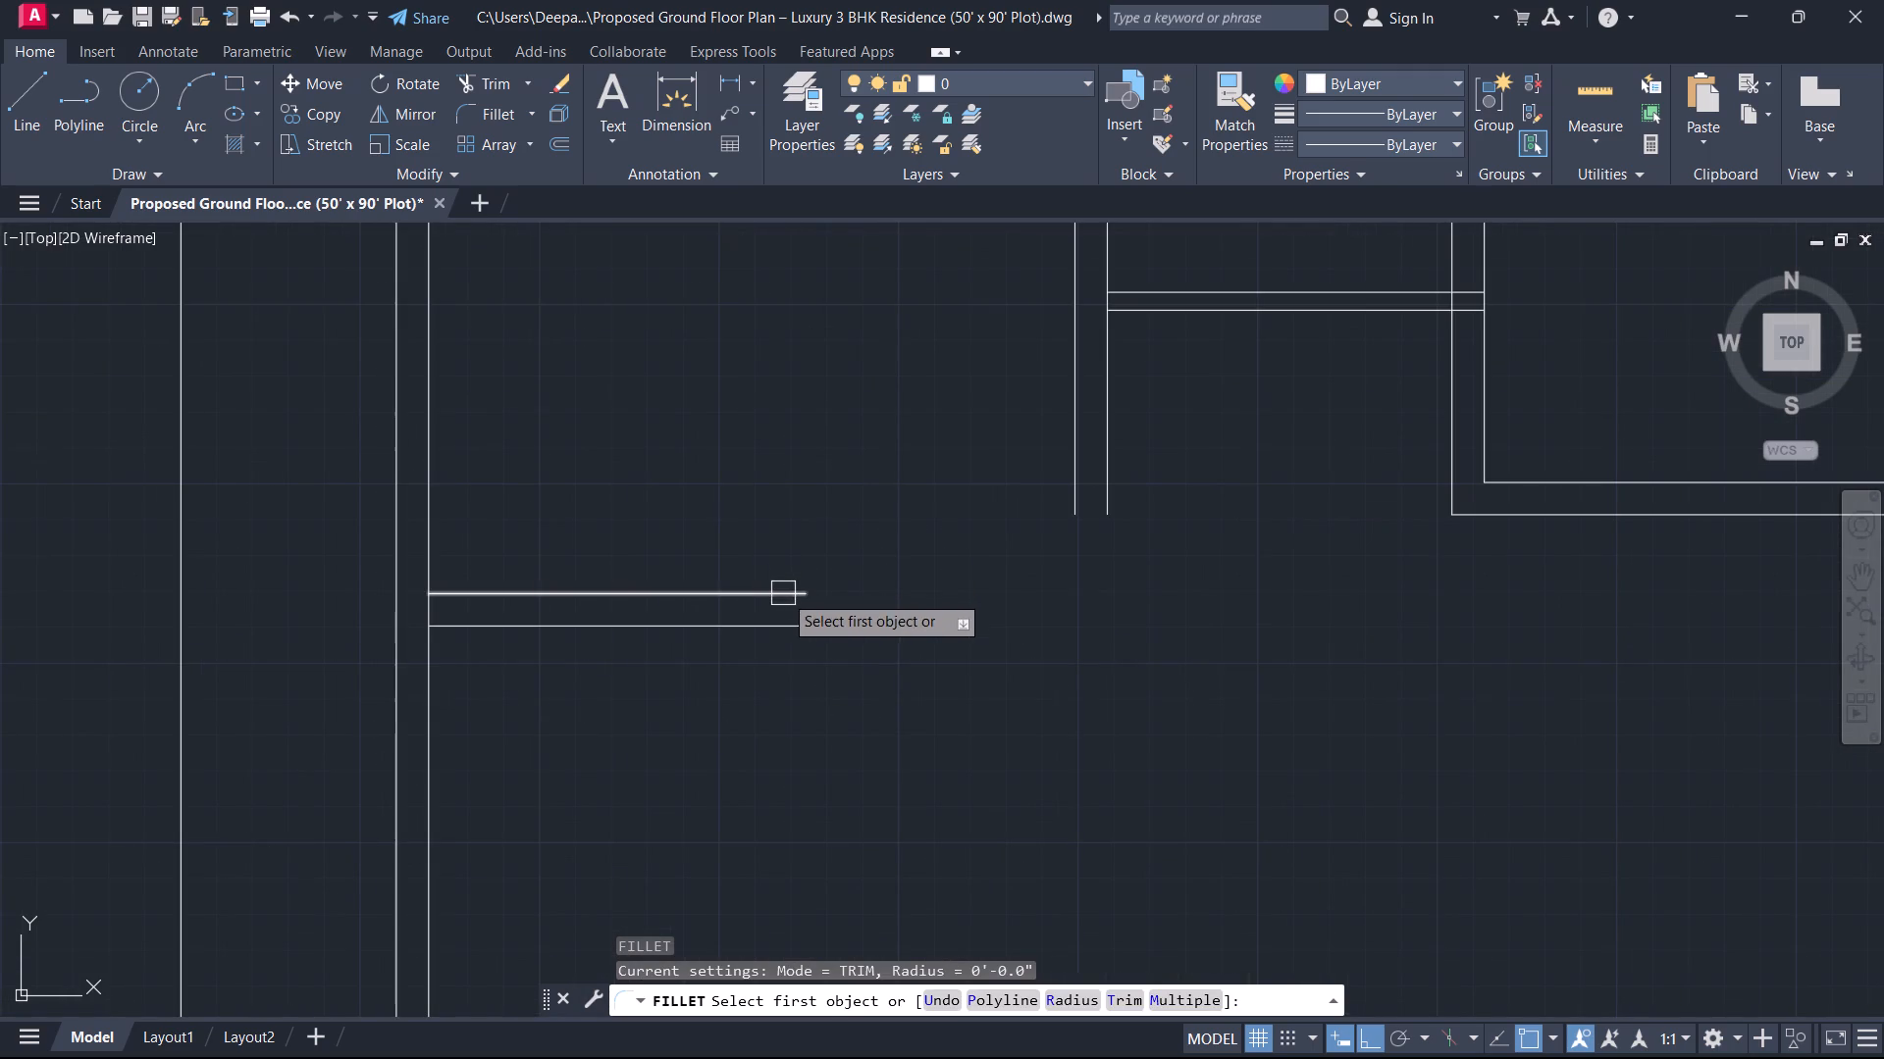
{"action": "left_click", "coordinate": [784, 593]}
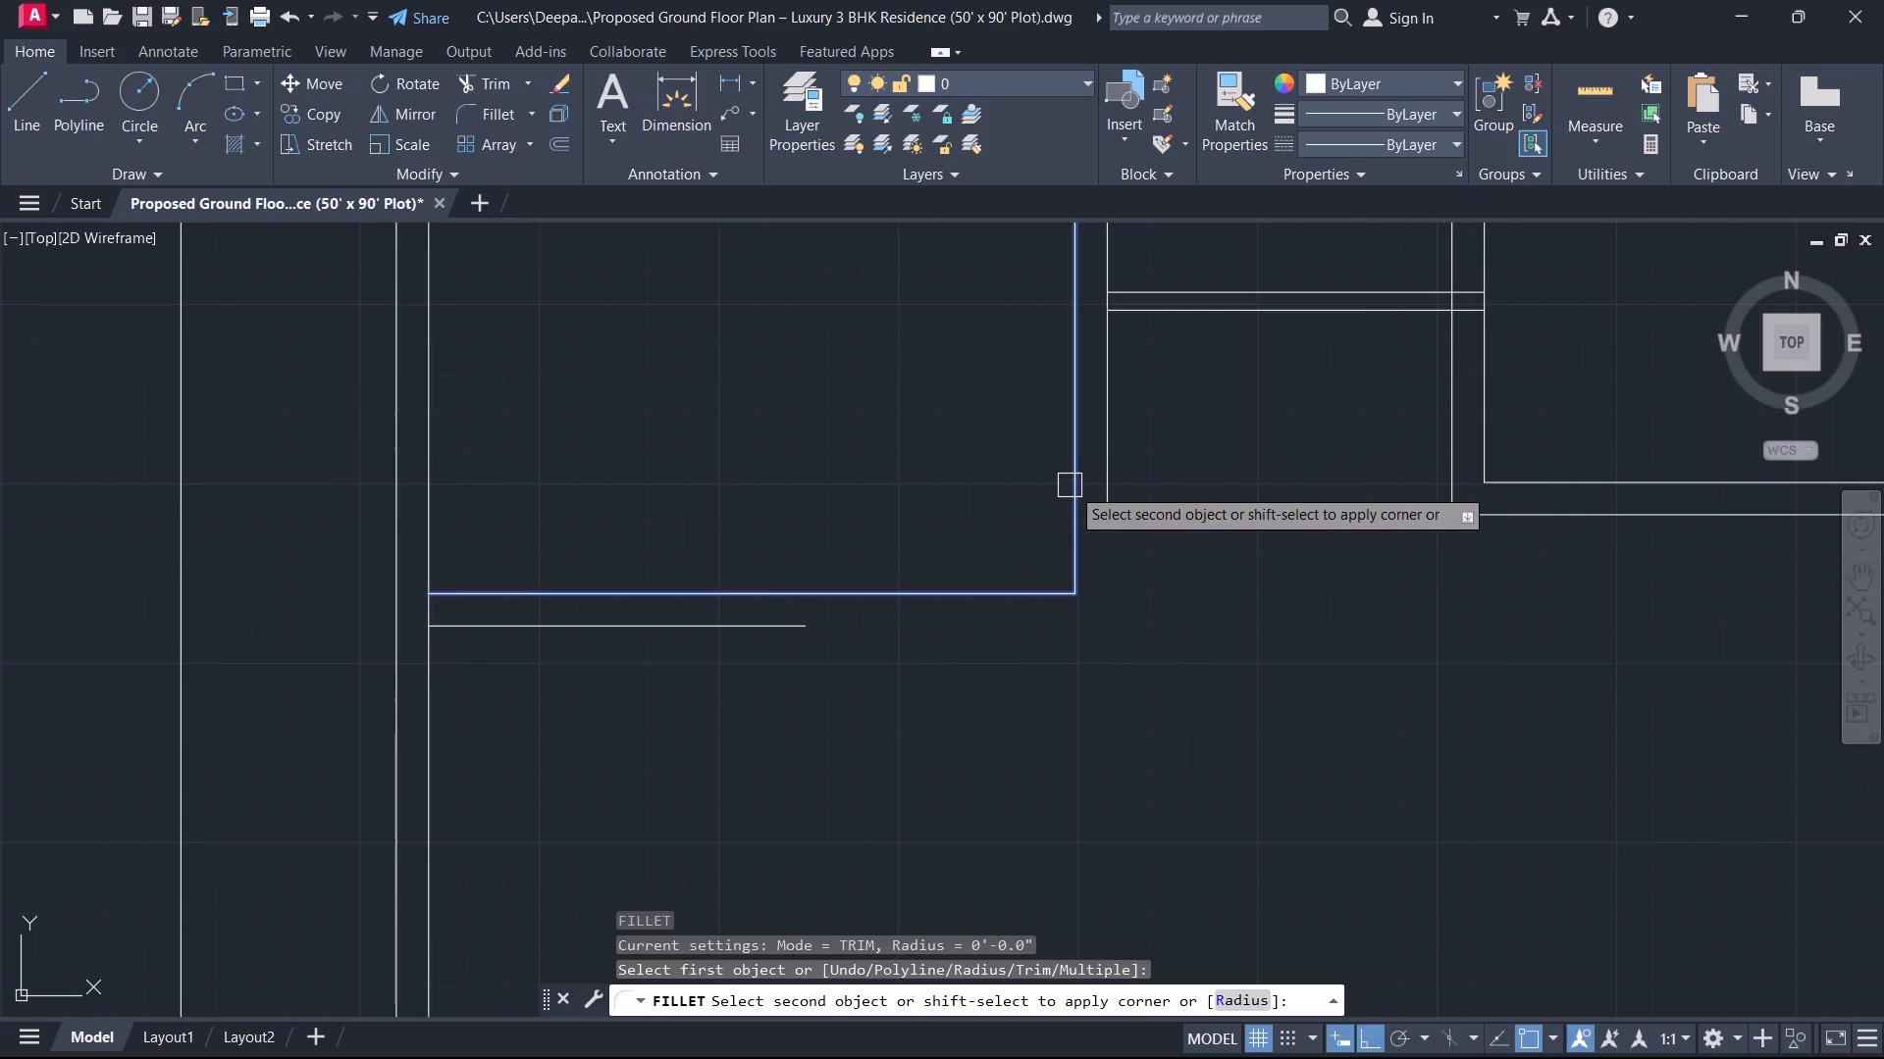
{"action": "left_click", "coordinate": [1074, 489]}
{"action": "key", "text": "space"}
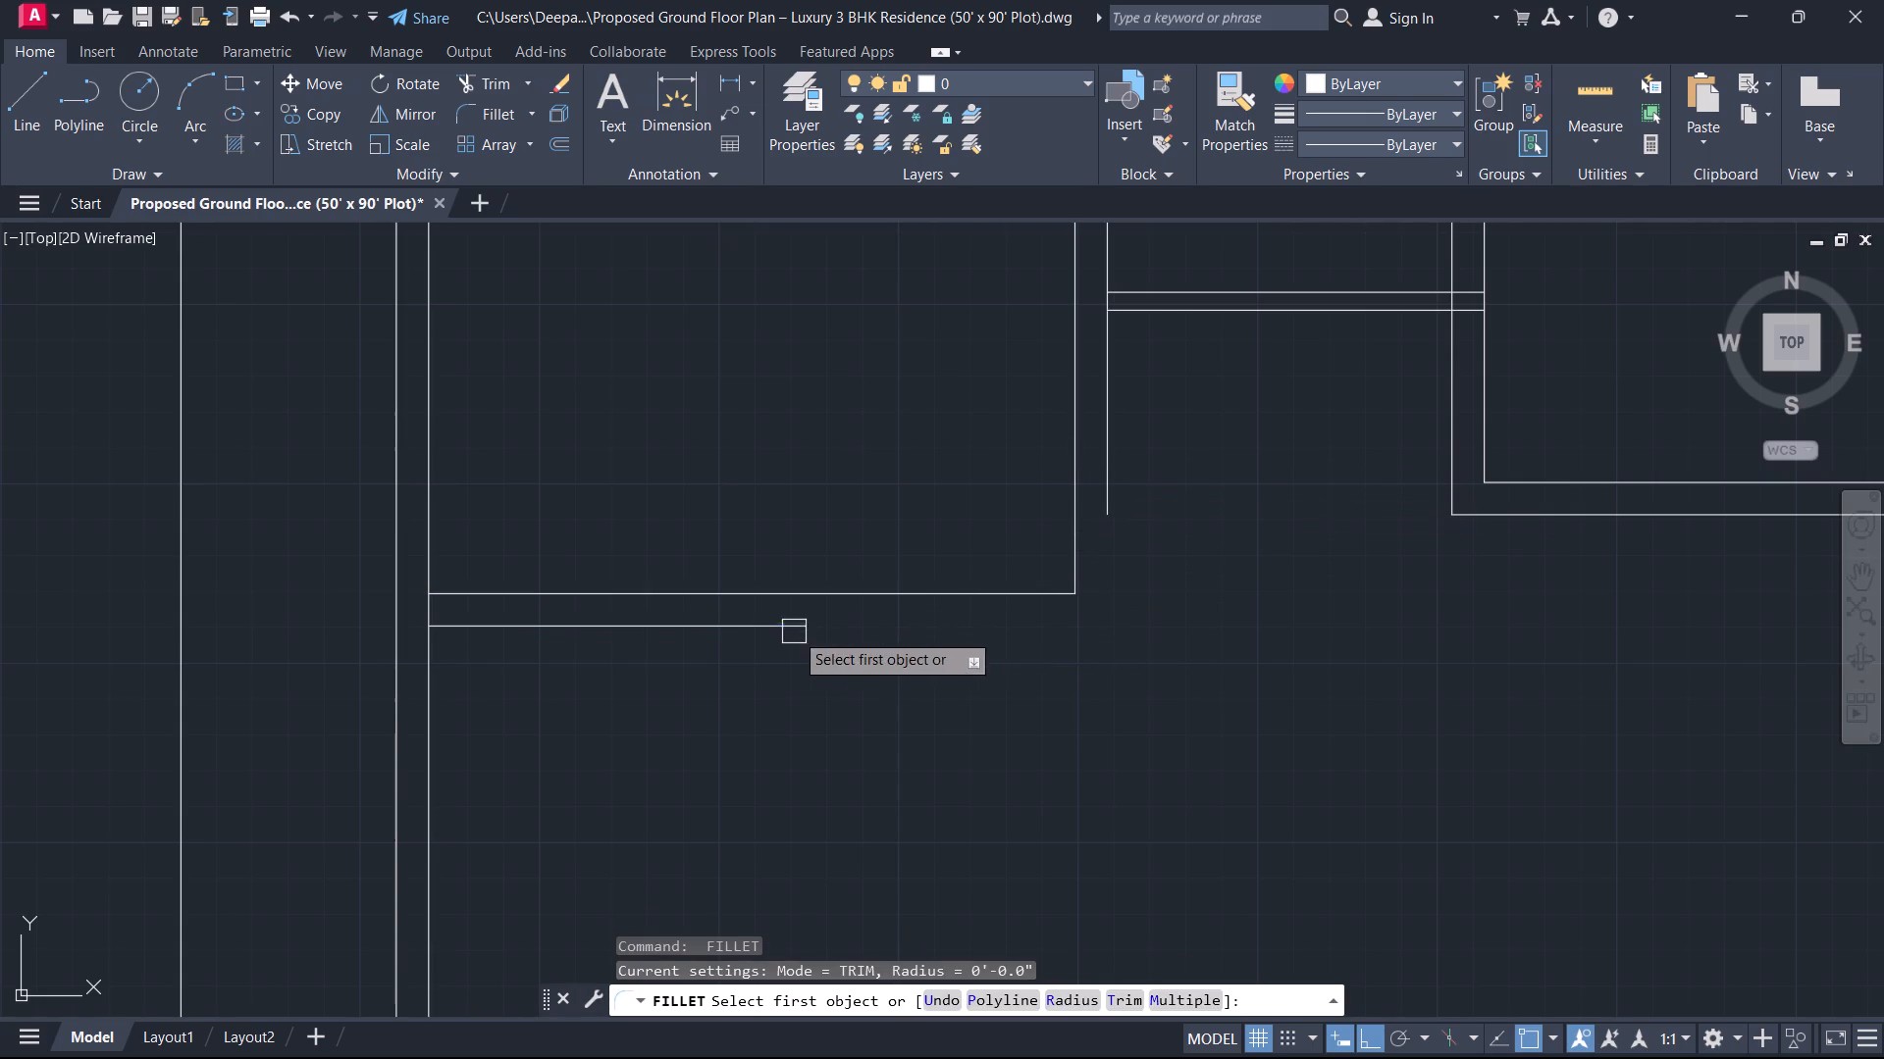
{"action": "left_click", "coordinate": [794, 631]}
{"action": "left_click", "coordinate": [1112, 496]}
{"action": "key", "text": "Escape"}
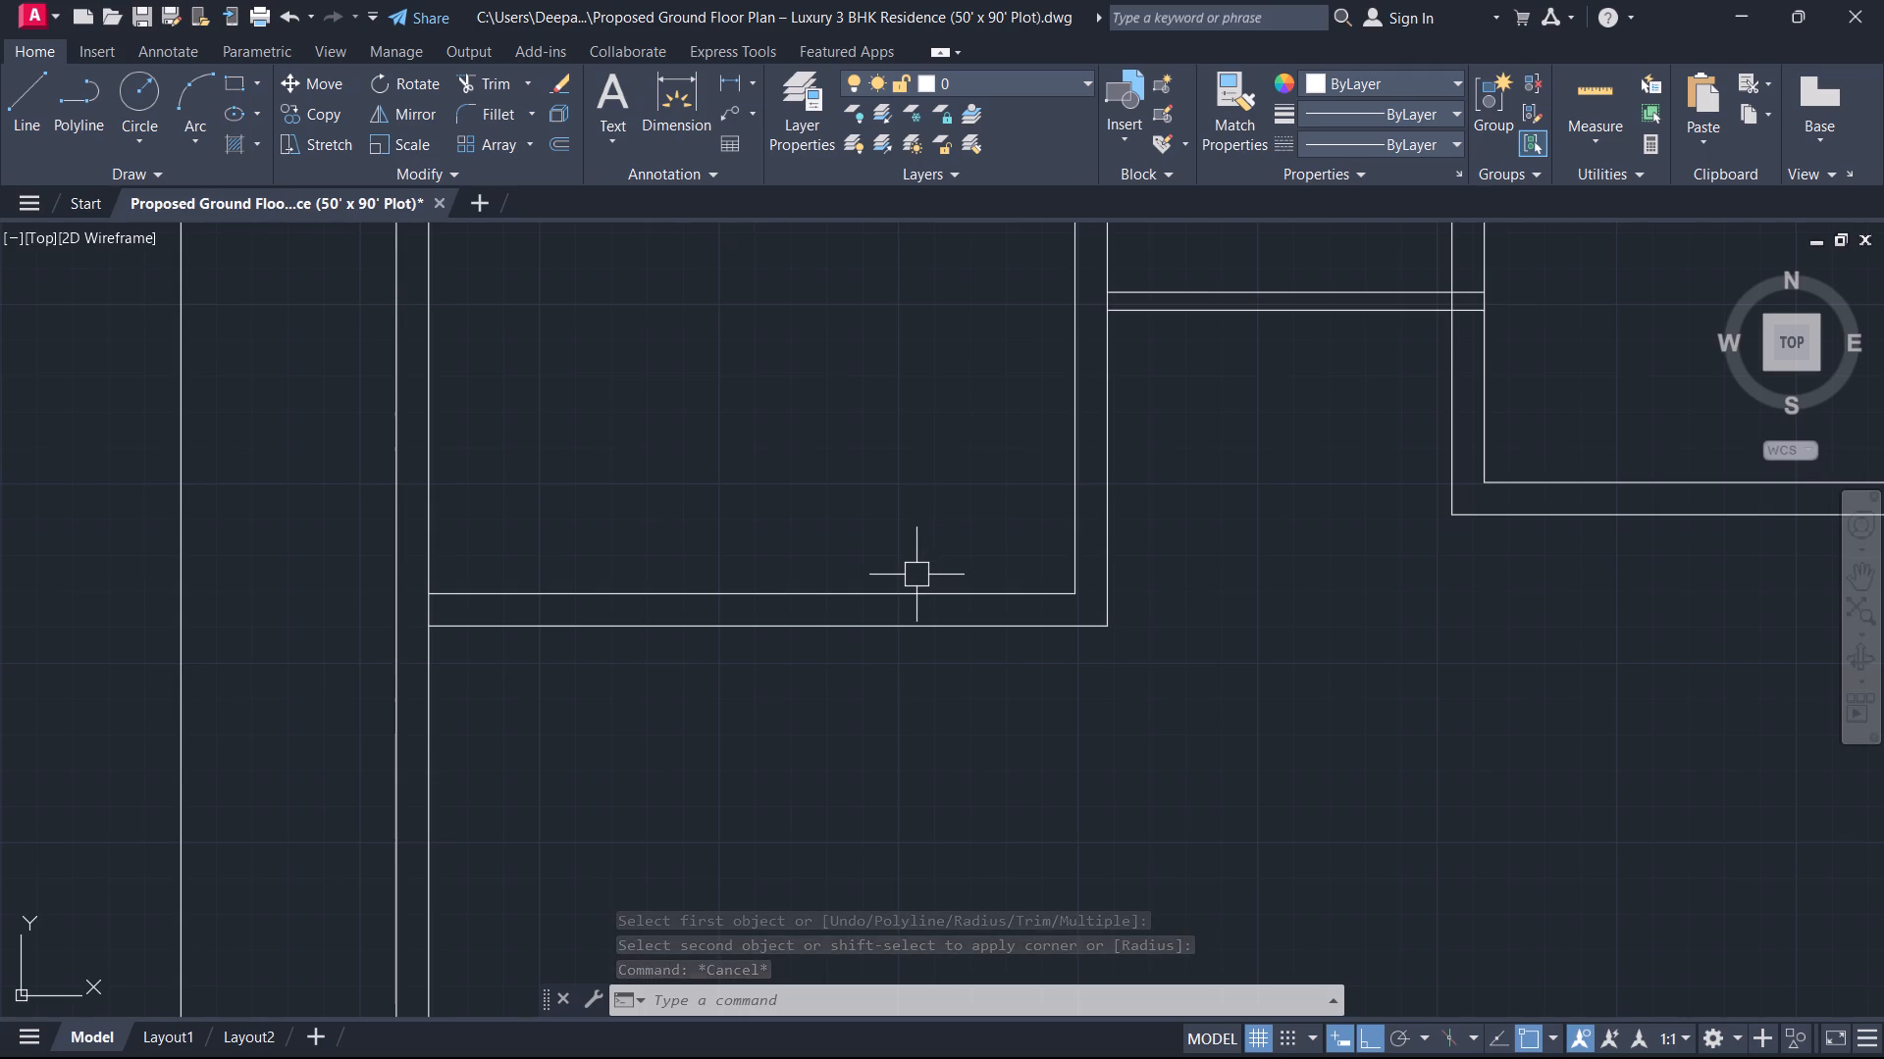
Offset the outer face of the room's south wall 6'6" southward to lay out the next space.
{"action": "type", "text": "O"}
{"action": "key", "text": "space"}
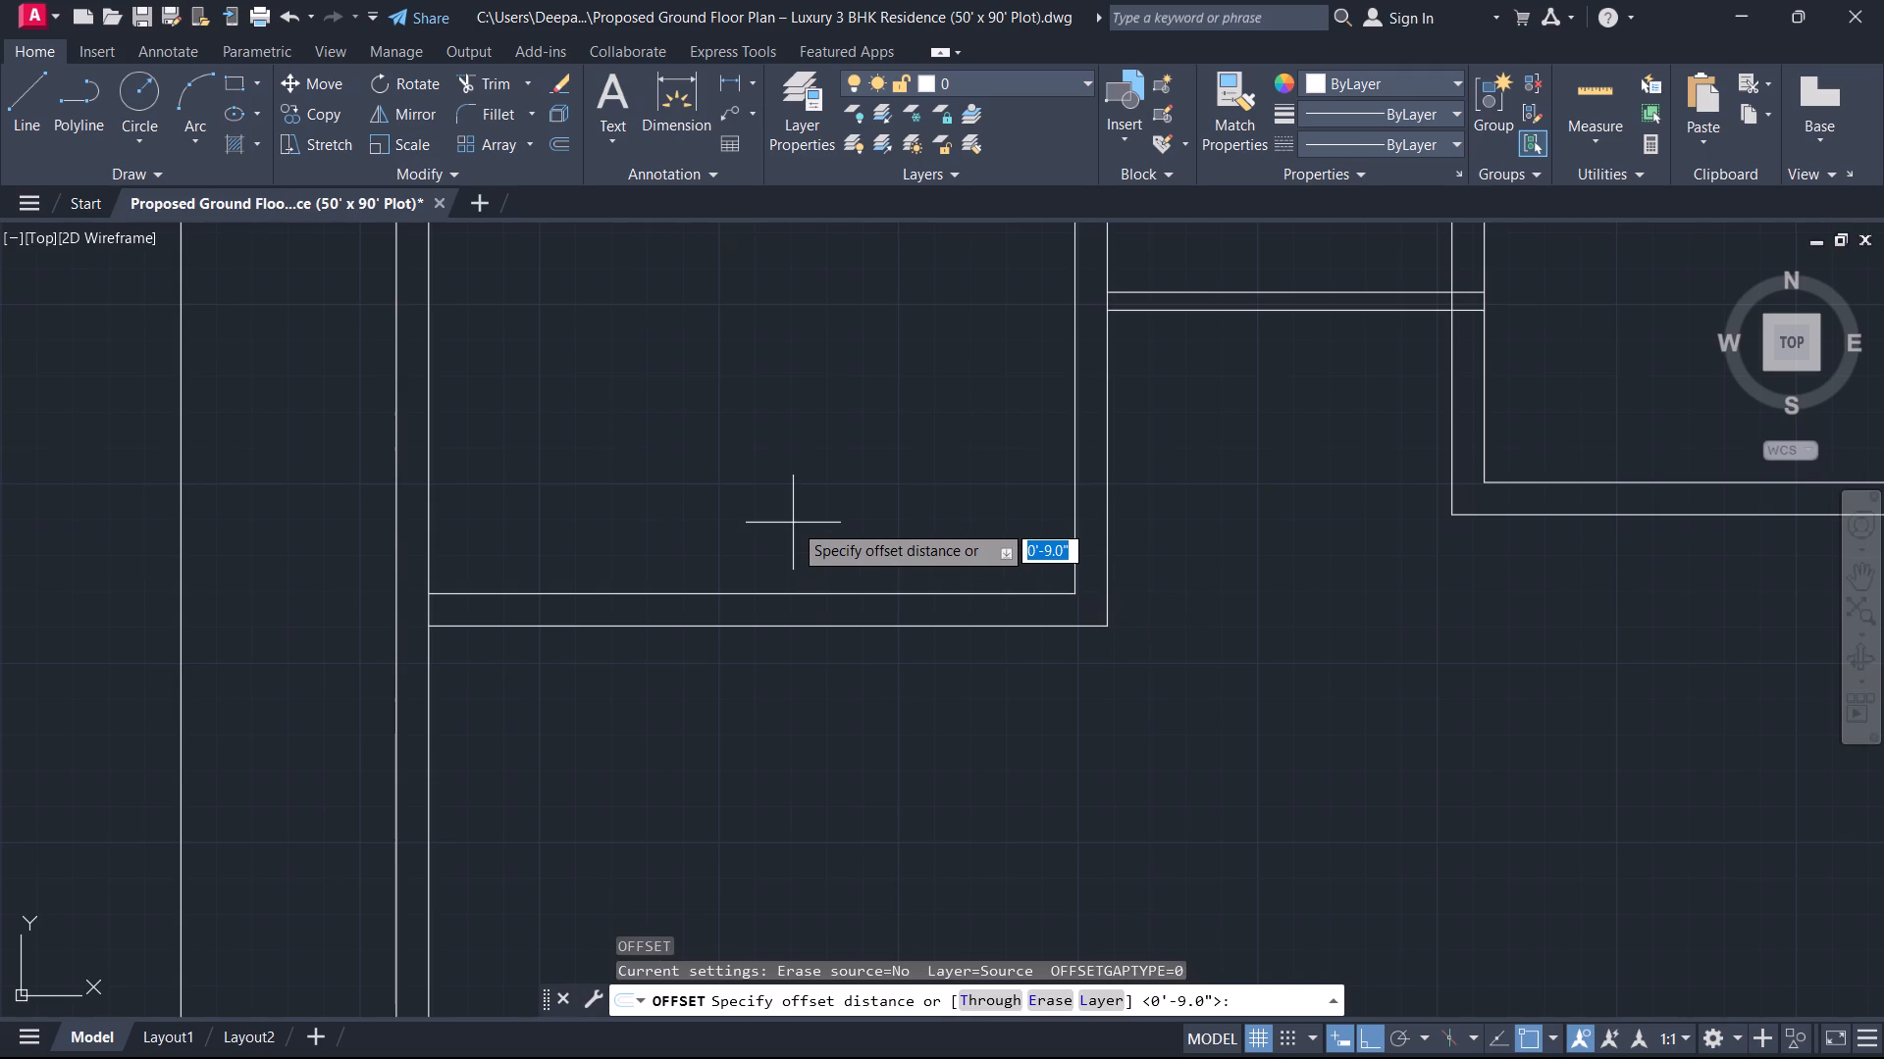
{"action": "type", "text": "6'"}
{"action": "key", "text": "6"}
{"action": "key", "text": "Return"}
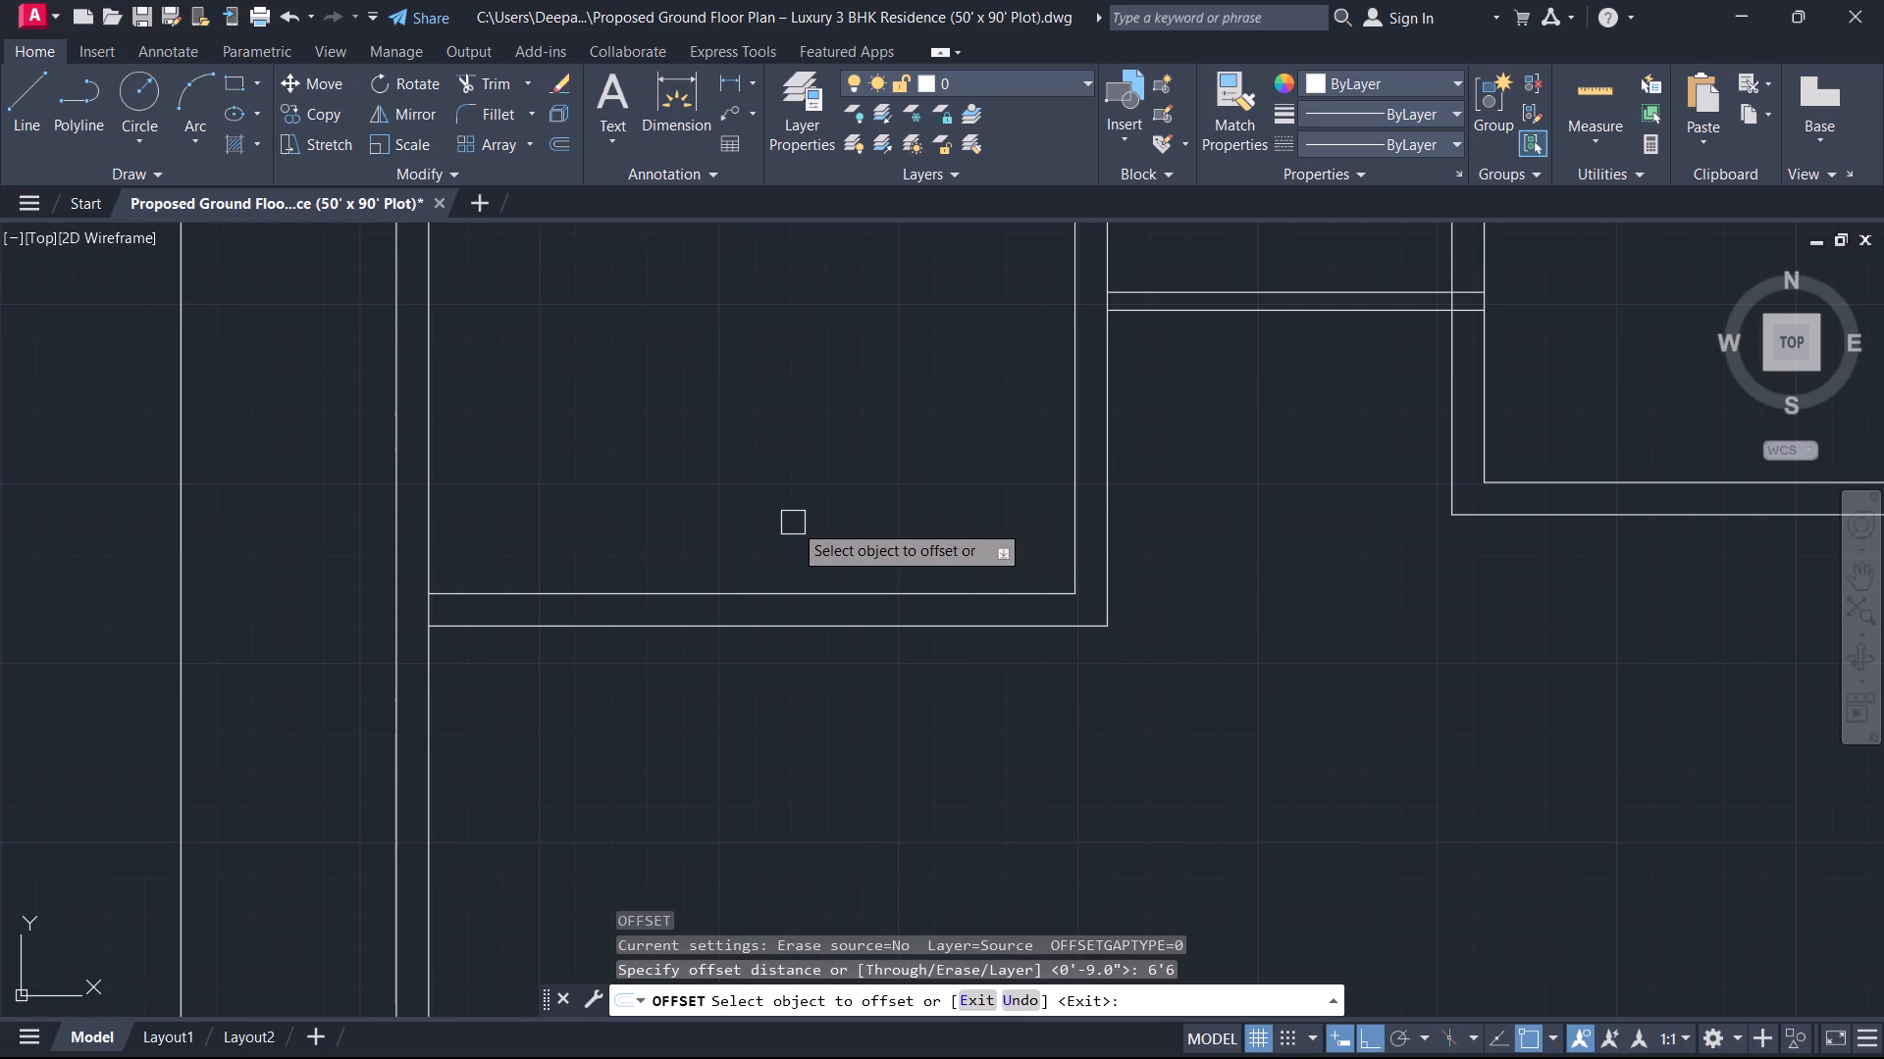
{"action": "left_click", "coordinate": [749, 630]}
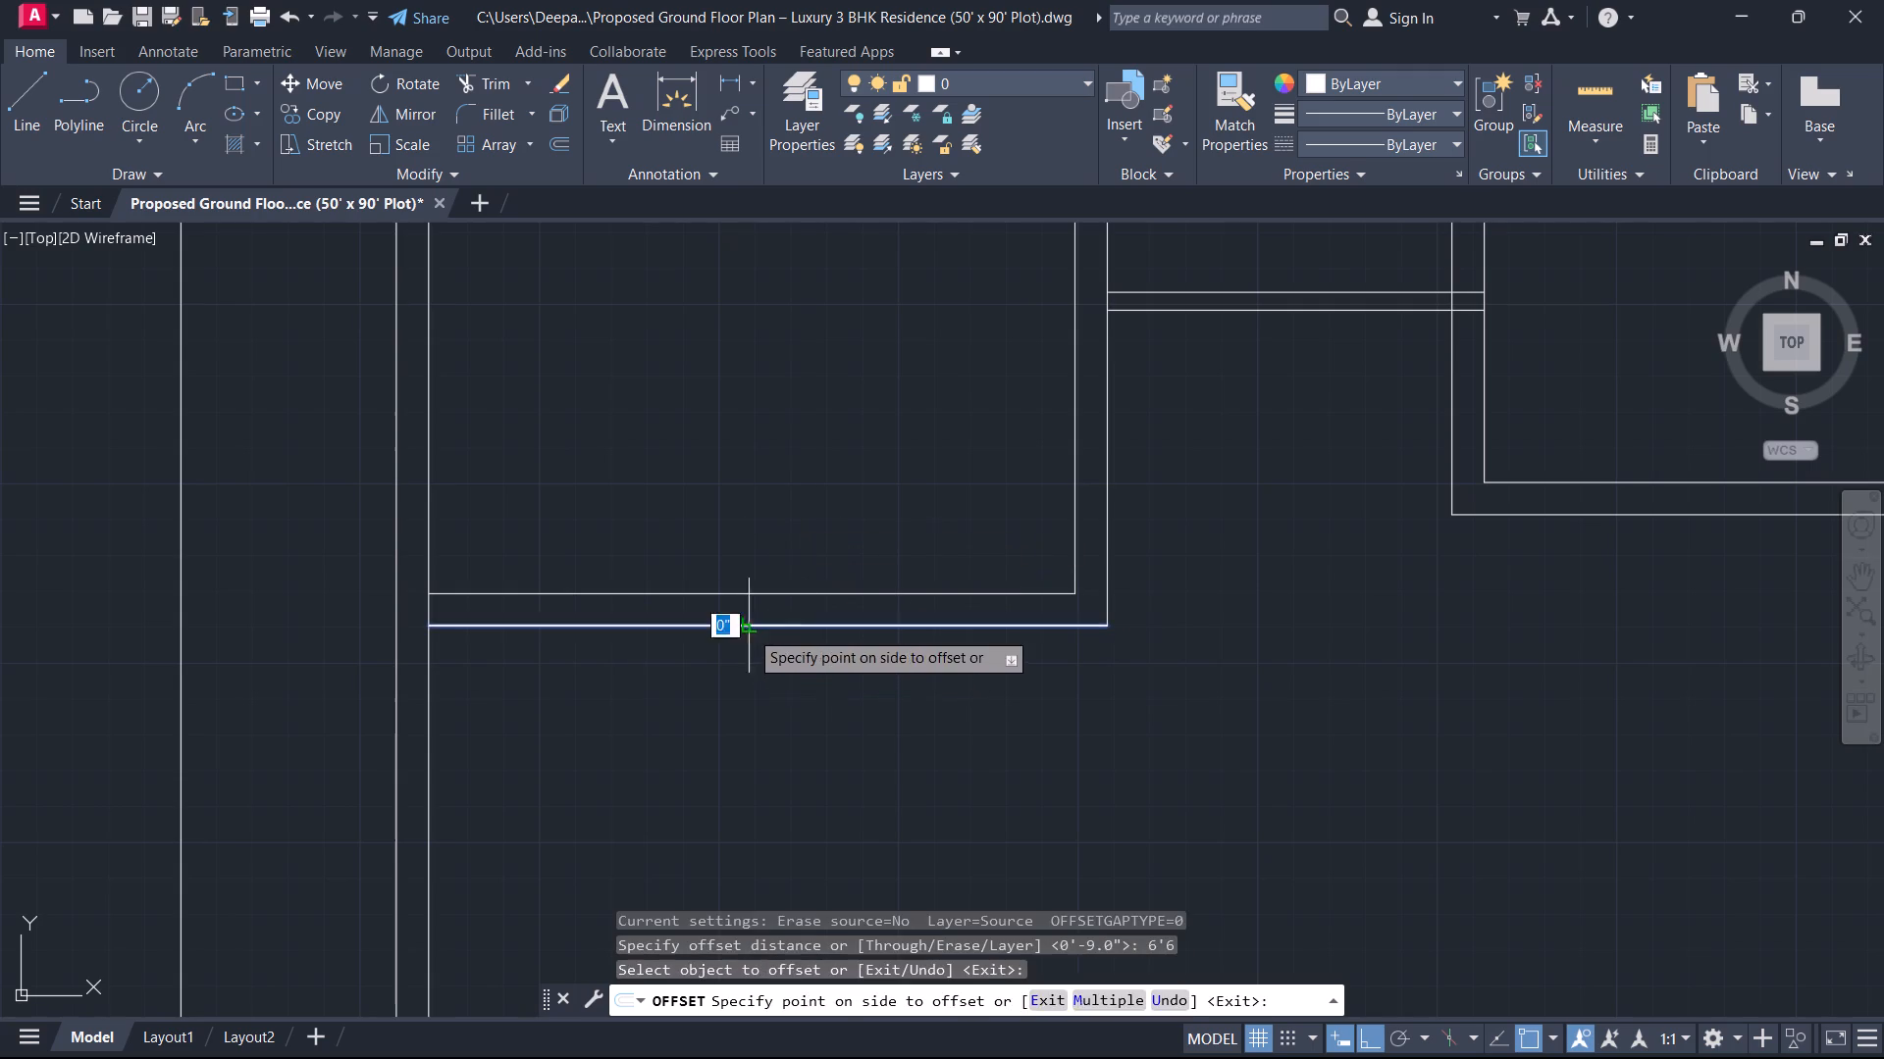
{"action": "left_click", "coordinate": [732, 690]}
{"action": "key", "text": "Escape"}
{"action": "scroll", "coordinate": [845, 678], "scroll_direction": "down", "scroll_amount": 4}
{"action": "middle_click_drag", "start_coordinate": [858, 734], "coordinate": [930, 610]}
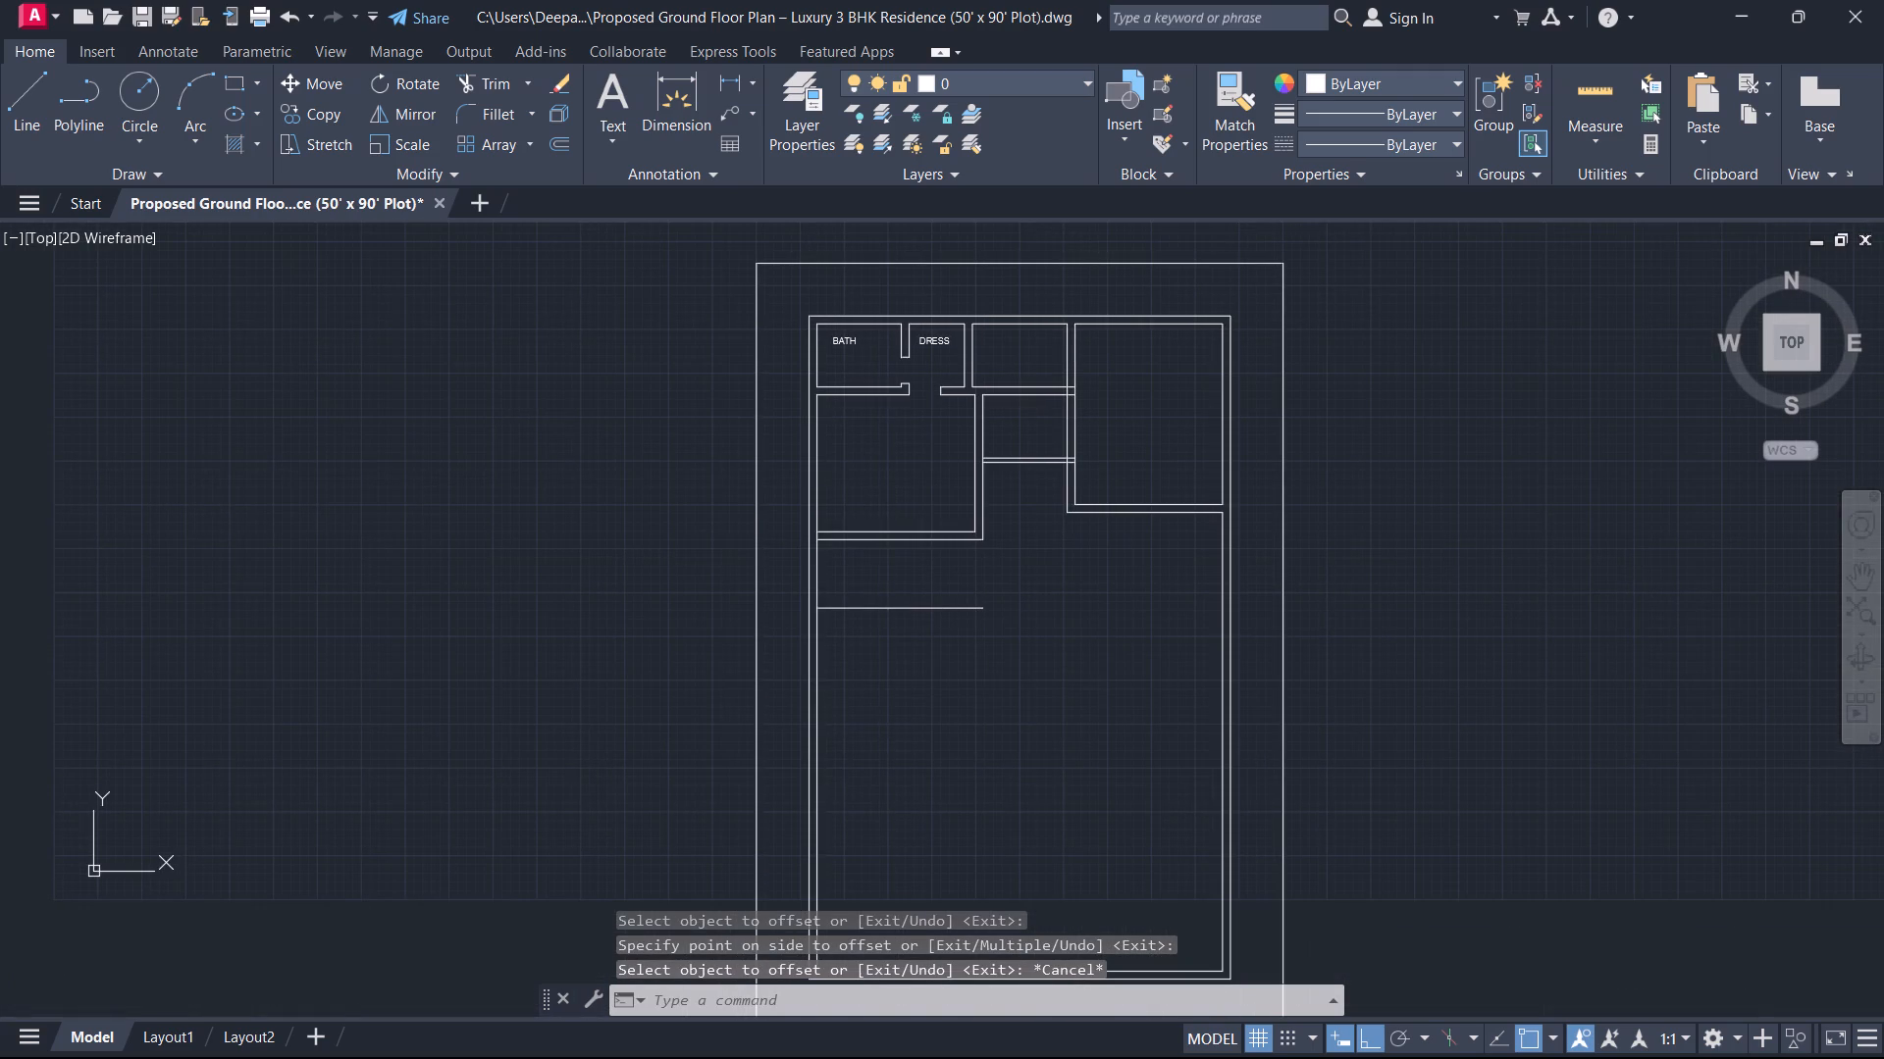
Offset the new horizontal line 5" southward to form a thin partition.
{"action": "type", "text": "O 5"}
{"action": "key", "text": "Return"}
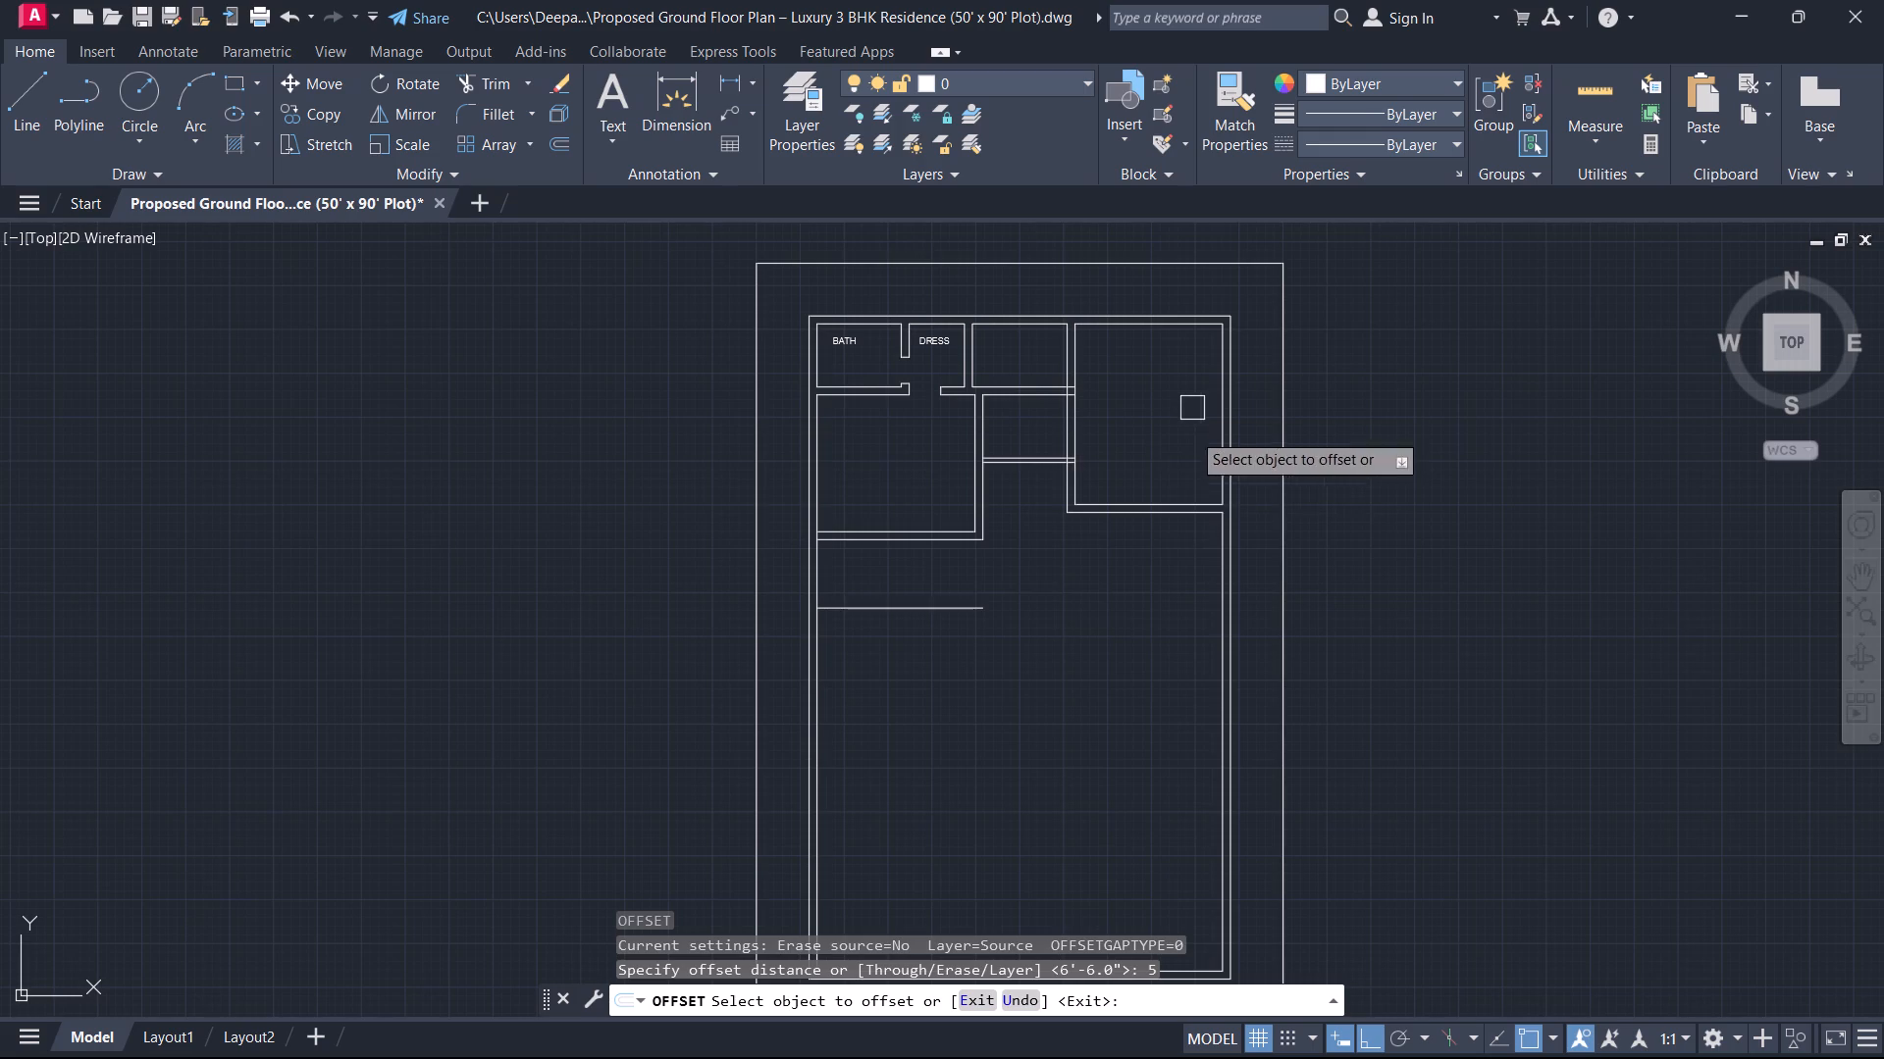
{"action": "left_click_drag", "start_coordinate": [888, 600], "coordinate": [891, 612]}
{"action": "left_click", "coordinate": [926, 692]}
{"action": "key", "text": "Escape"}
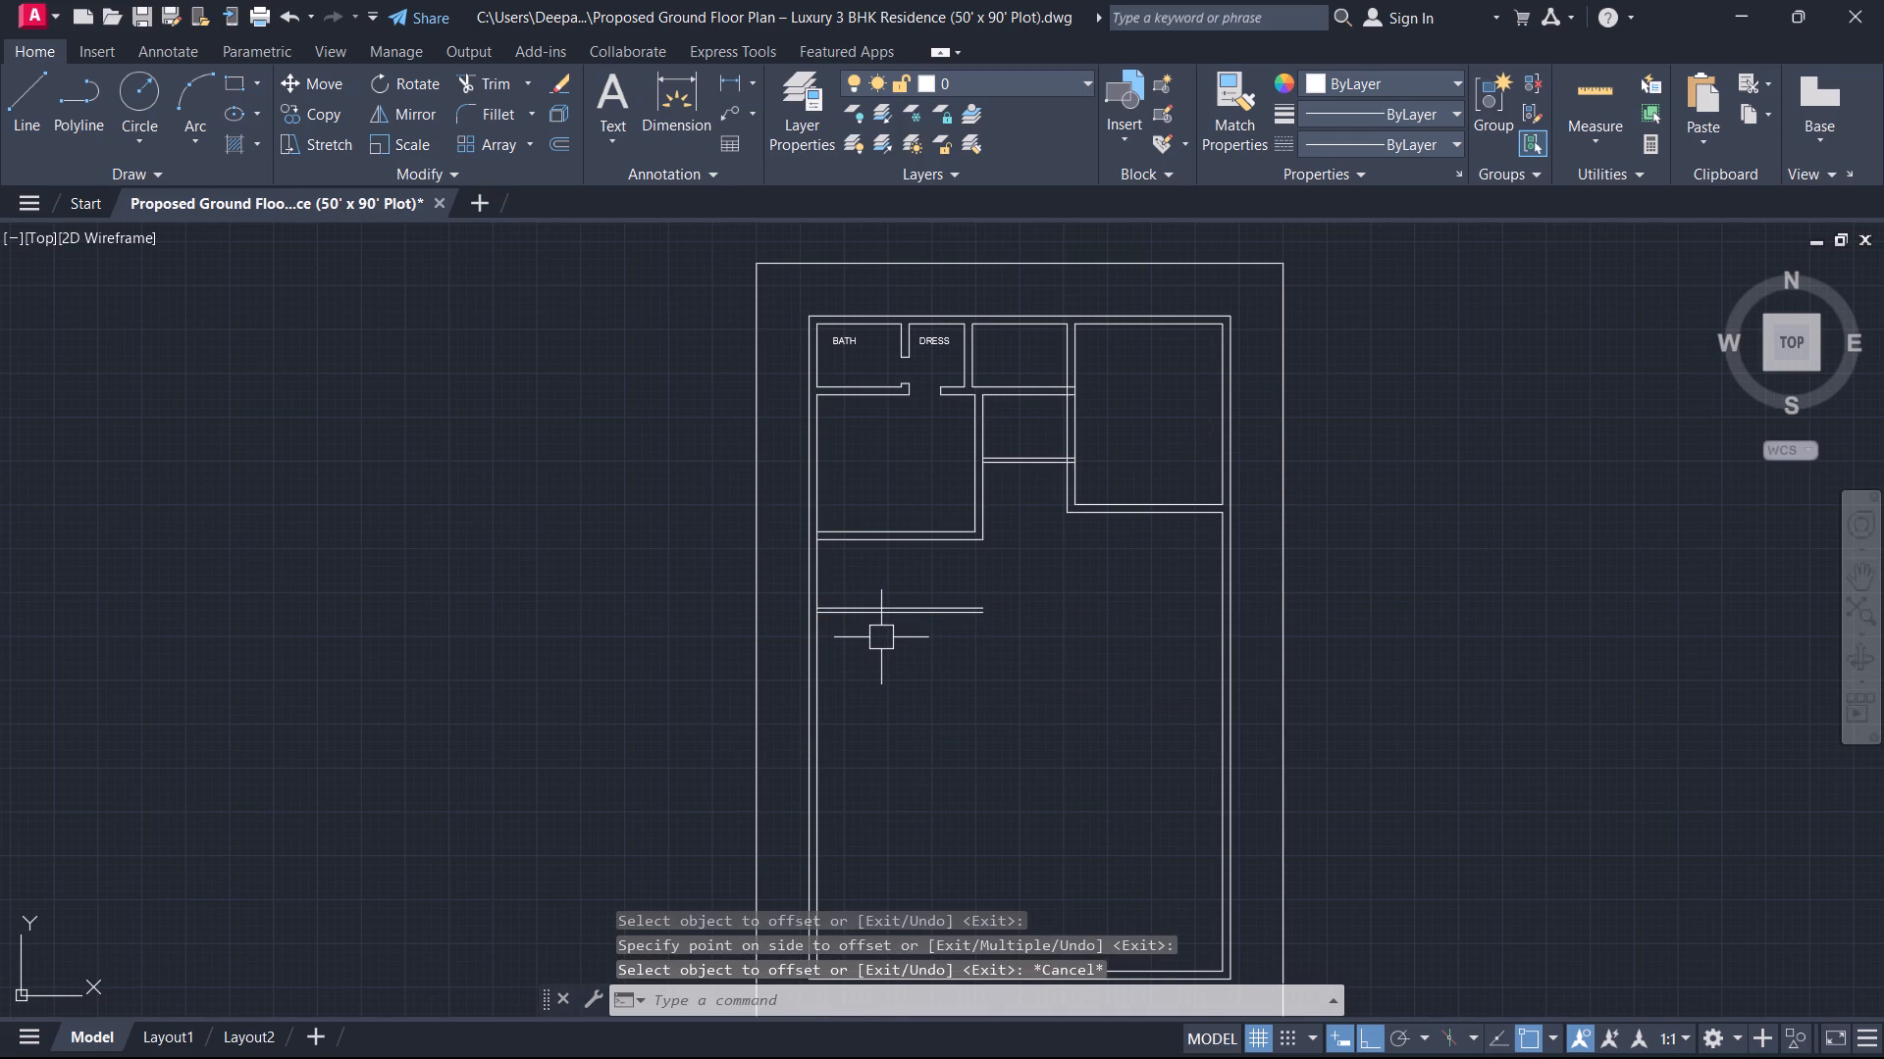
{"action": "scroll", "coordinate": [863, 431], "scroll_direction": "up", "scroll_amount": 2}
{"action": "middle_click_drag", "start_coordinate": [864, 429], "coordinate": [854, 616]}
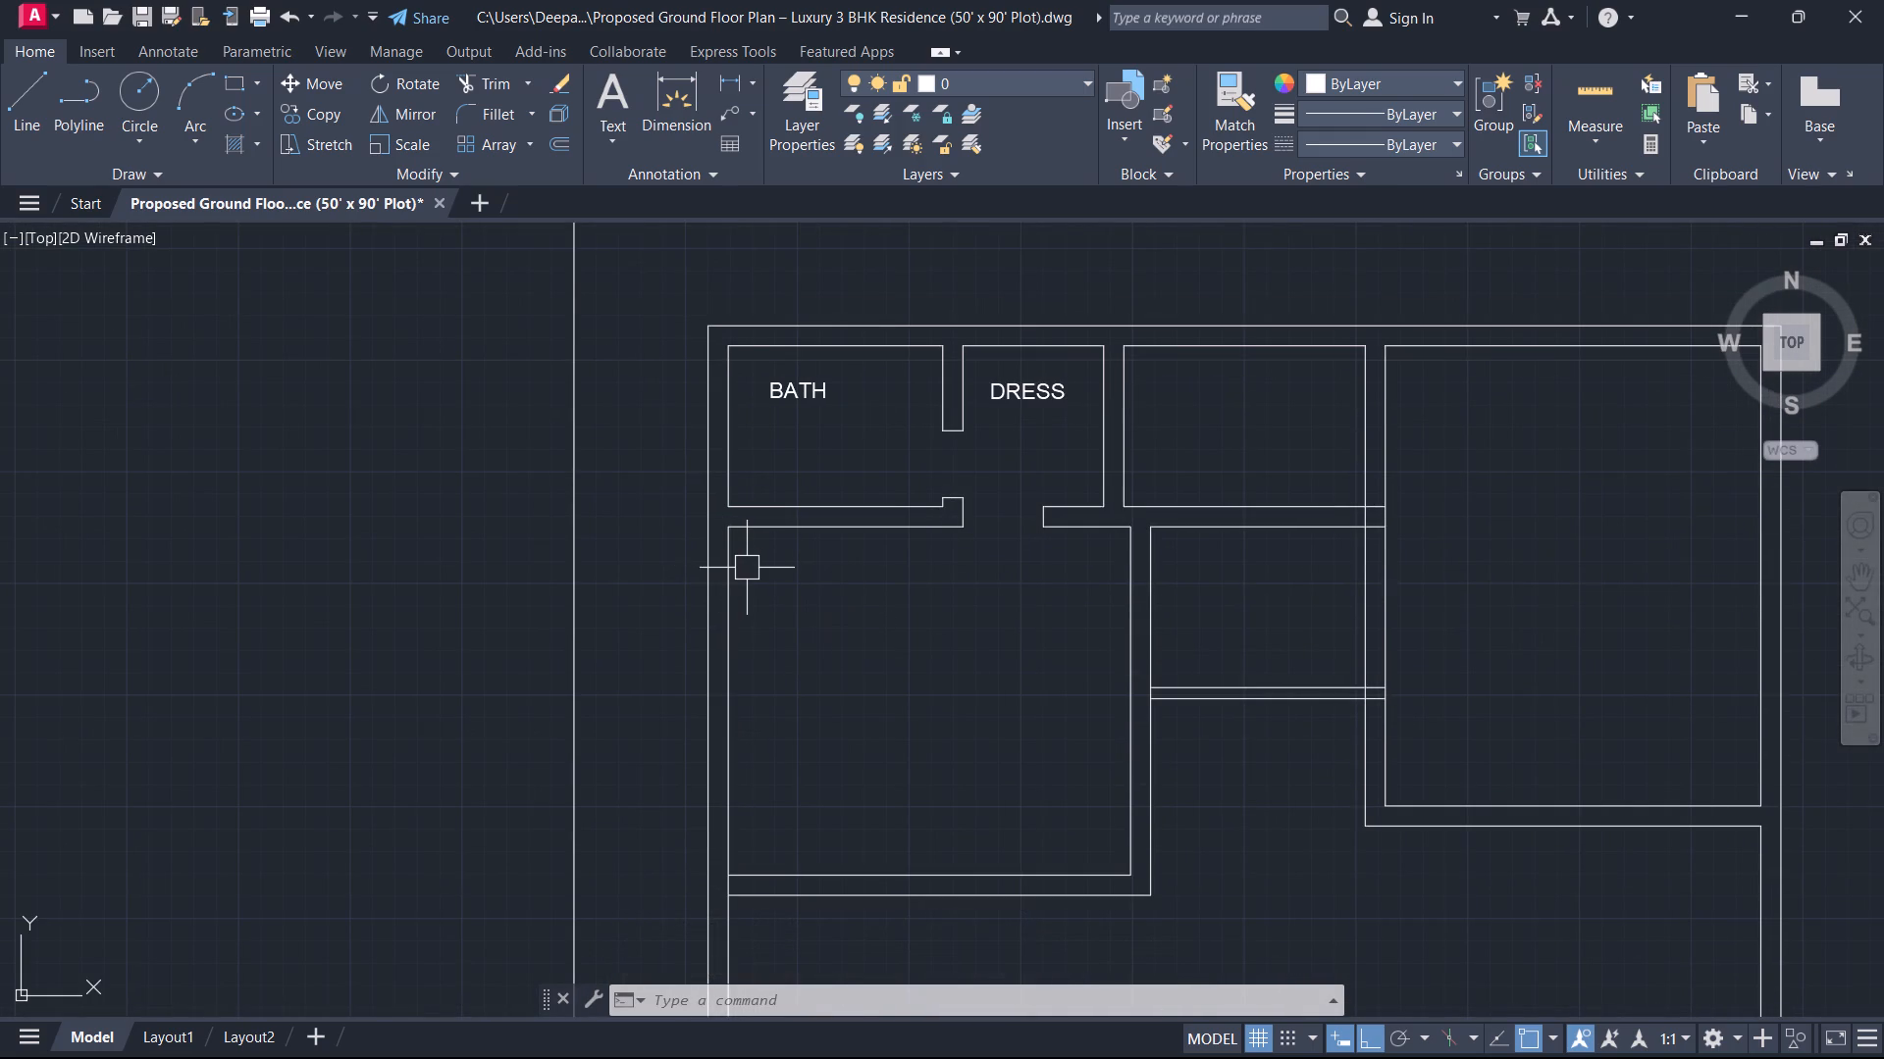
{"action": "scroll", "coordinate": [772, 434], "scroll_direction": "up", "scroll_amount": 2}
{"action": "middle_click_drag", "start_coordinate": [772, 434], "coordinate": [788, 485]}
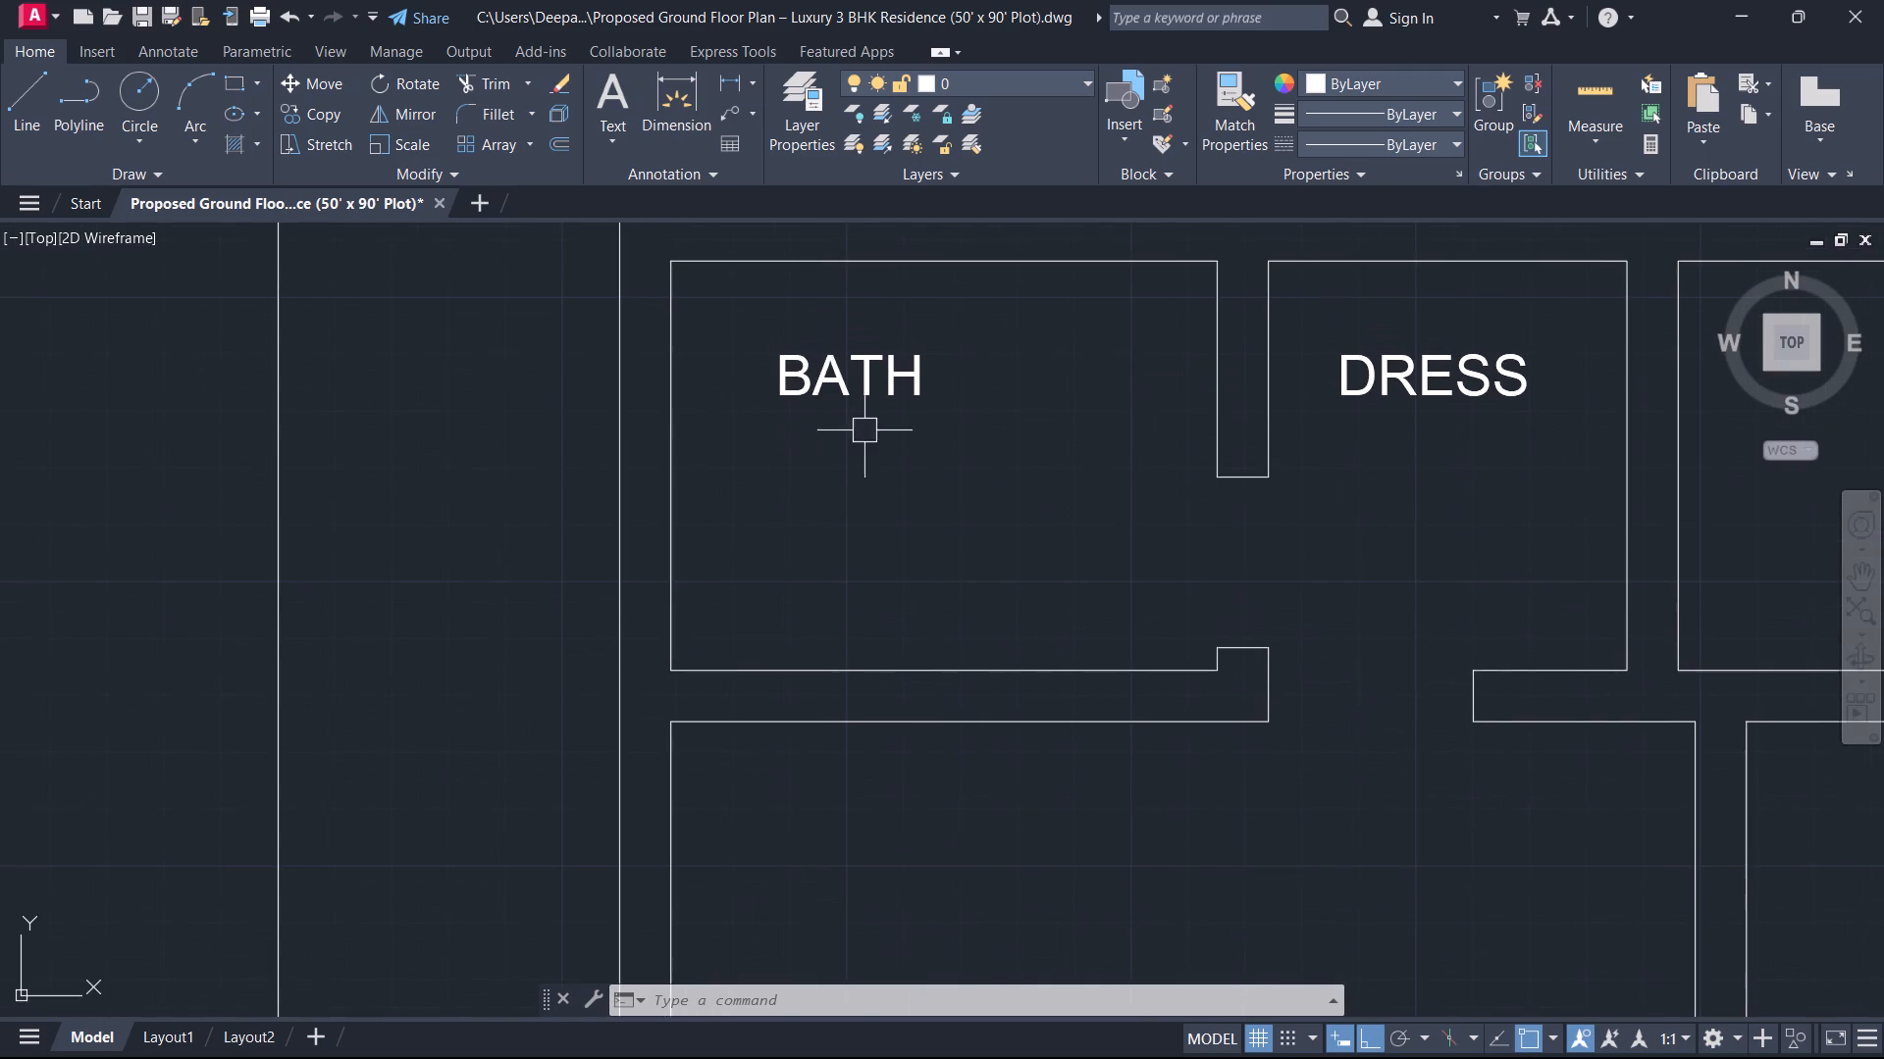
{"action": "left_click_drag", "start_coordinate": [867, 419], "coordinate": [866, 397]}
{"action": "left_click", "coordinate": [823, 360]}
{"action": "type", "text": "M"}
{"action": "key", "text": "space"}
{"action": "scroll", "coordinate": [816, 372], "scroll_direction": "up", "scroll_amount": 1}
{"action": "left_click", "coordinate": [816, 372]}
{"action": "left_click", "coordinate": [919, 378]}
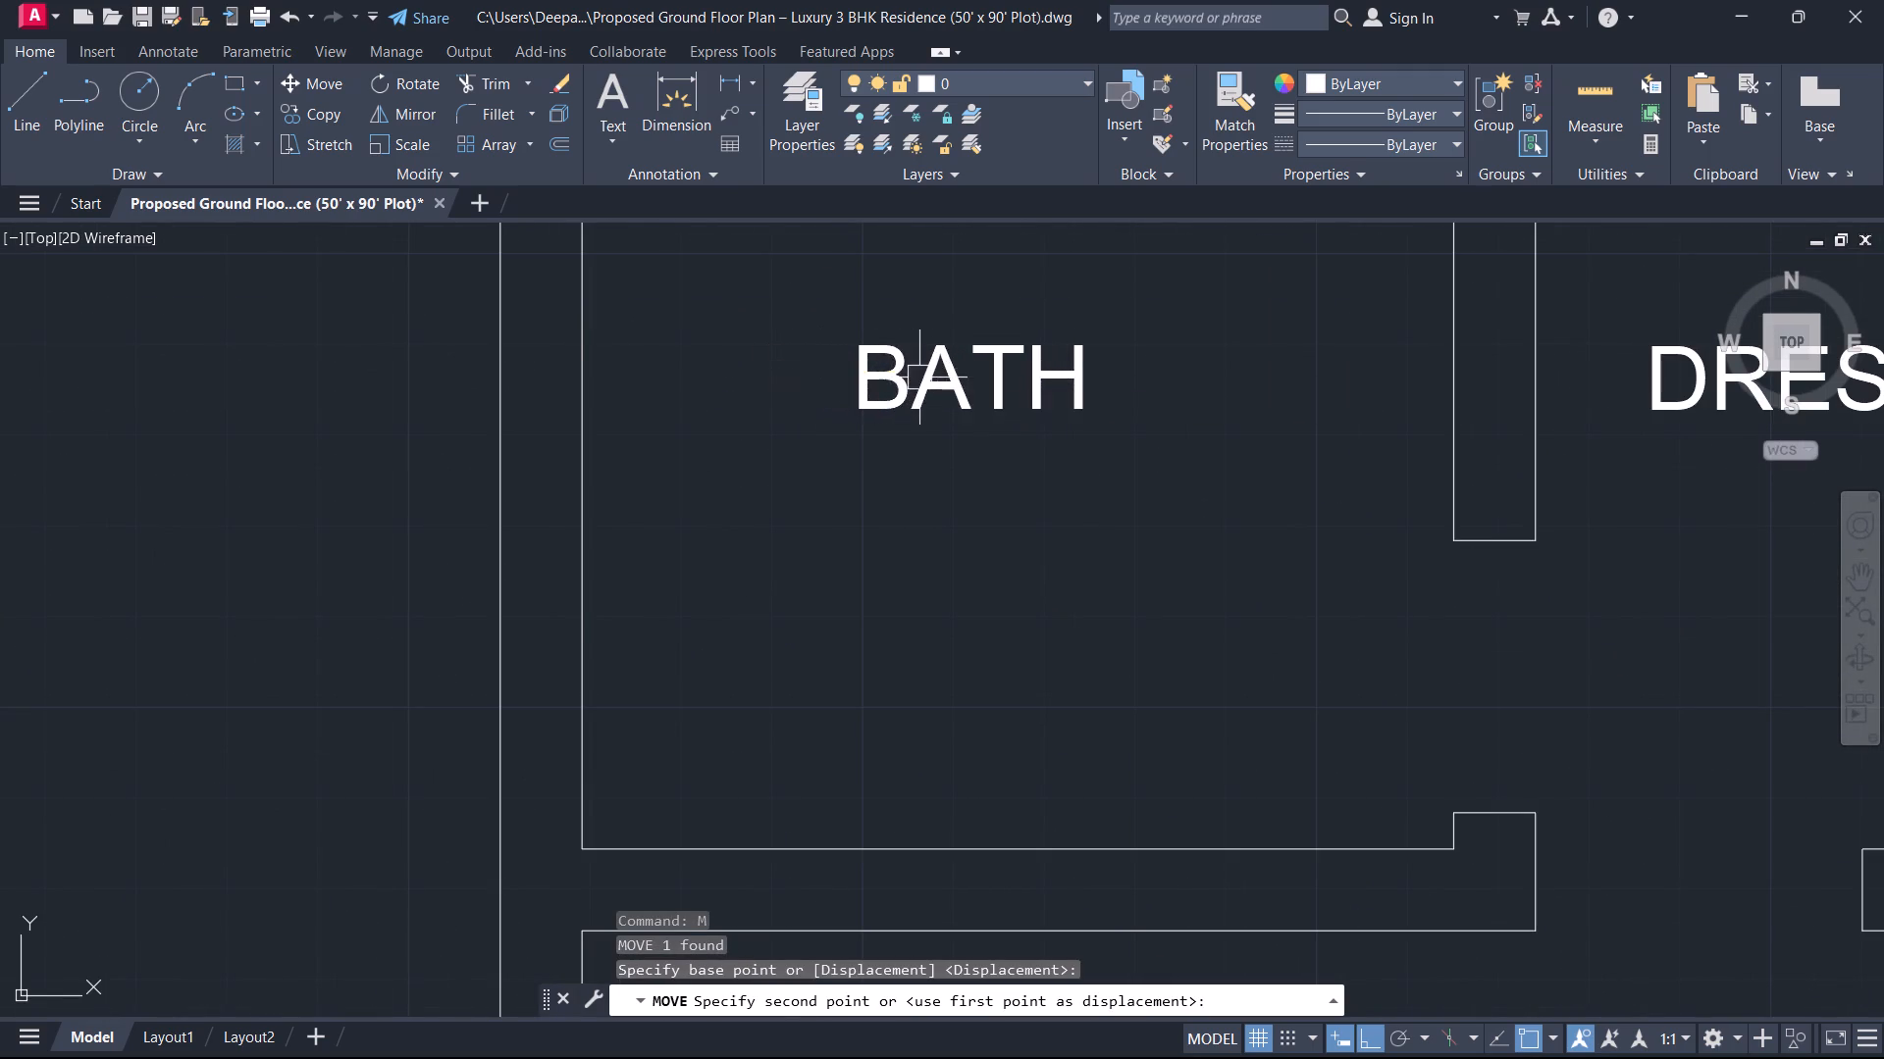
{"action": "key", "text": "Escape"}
Add the room size 8'-0"X6'-0" as a second line in the BATH label.
{"action": "left_click", "coordinate": [922, 400]}
{"action": "double_click", "coordinate": [1030, 376]}
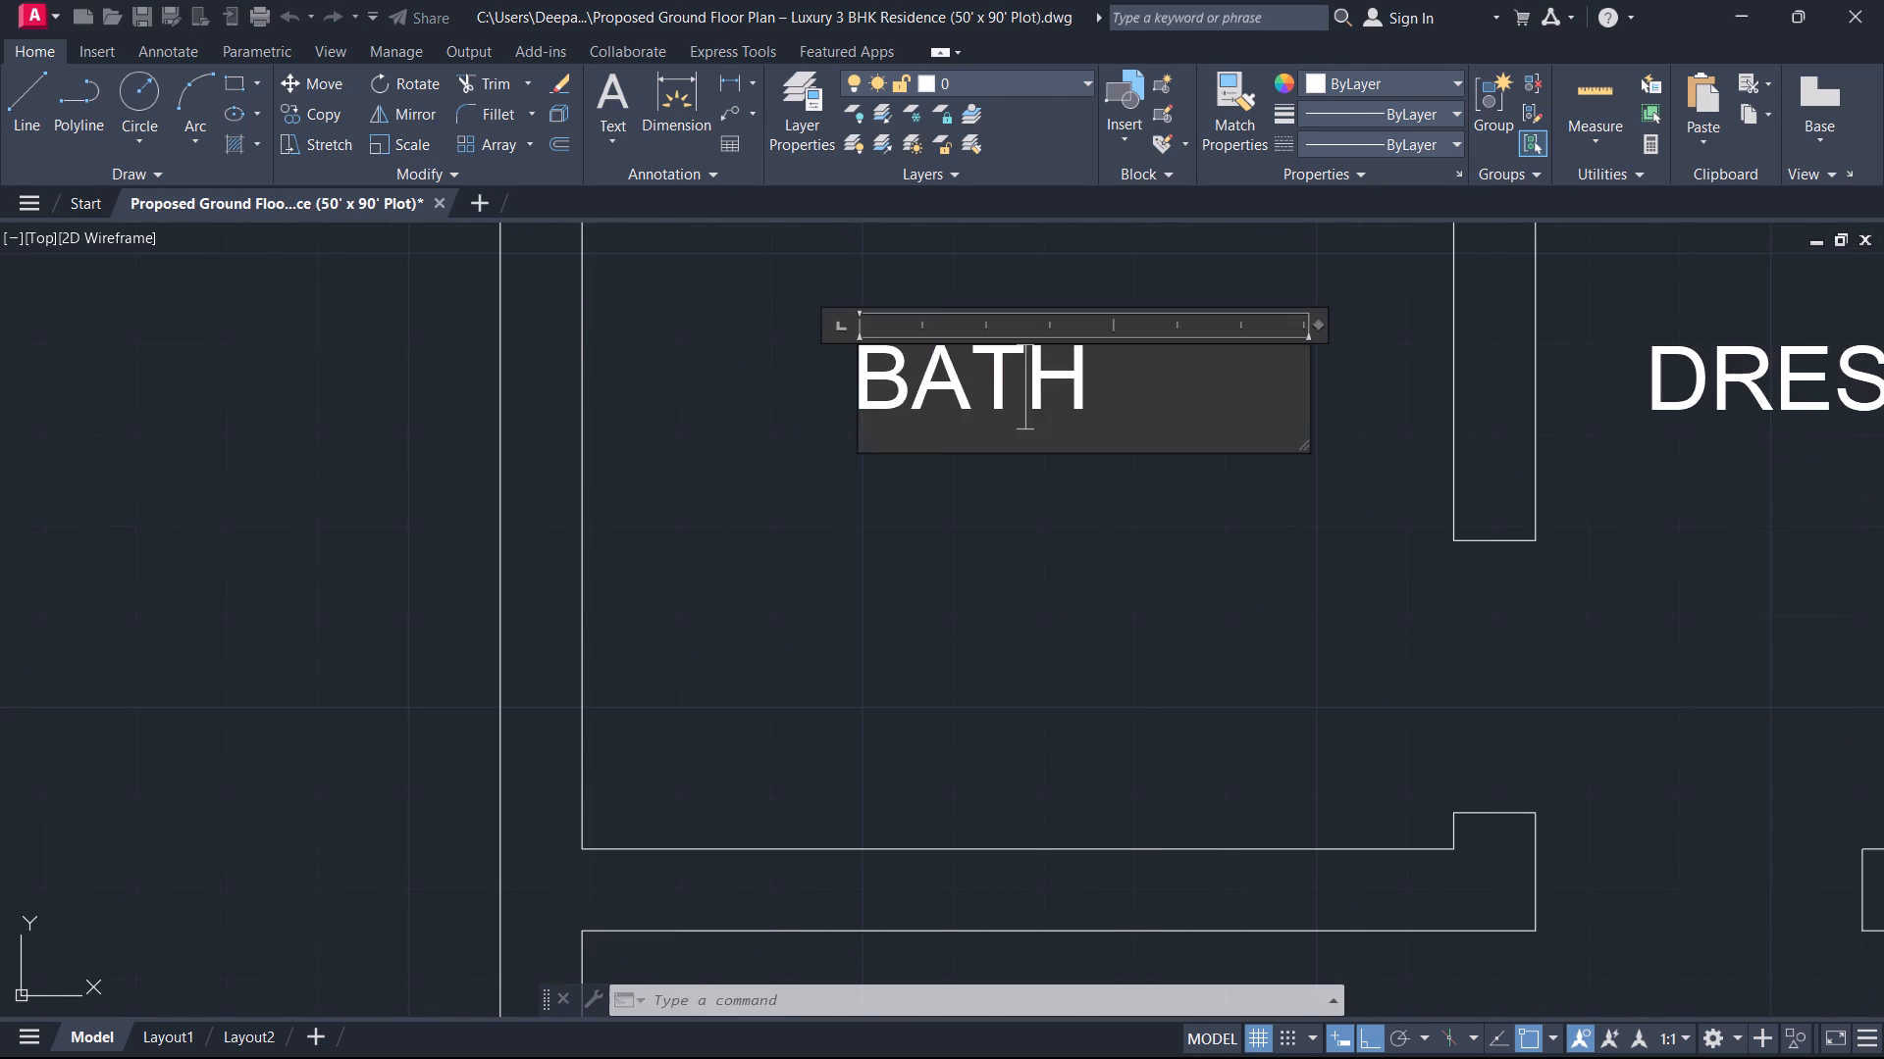
{"action": "left_click", "coordinate": [1116, 370]}
{"action": "key", "text": "Return"}
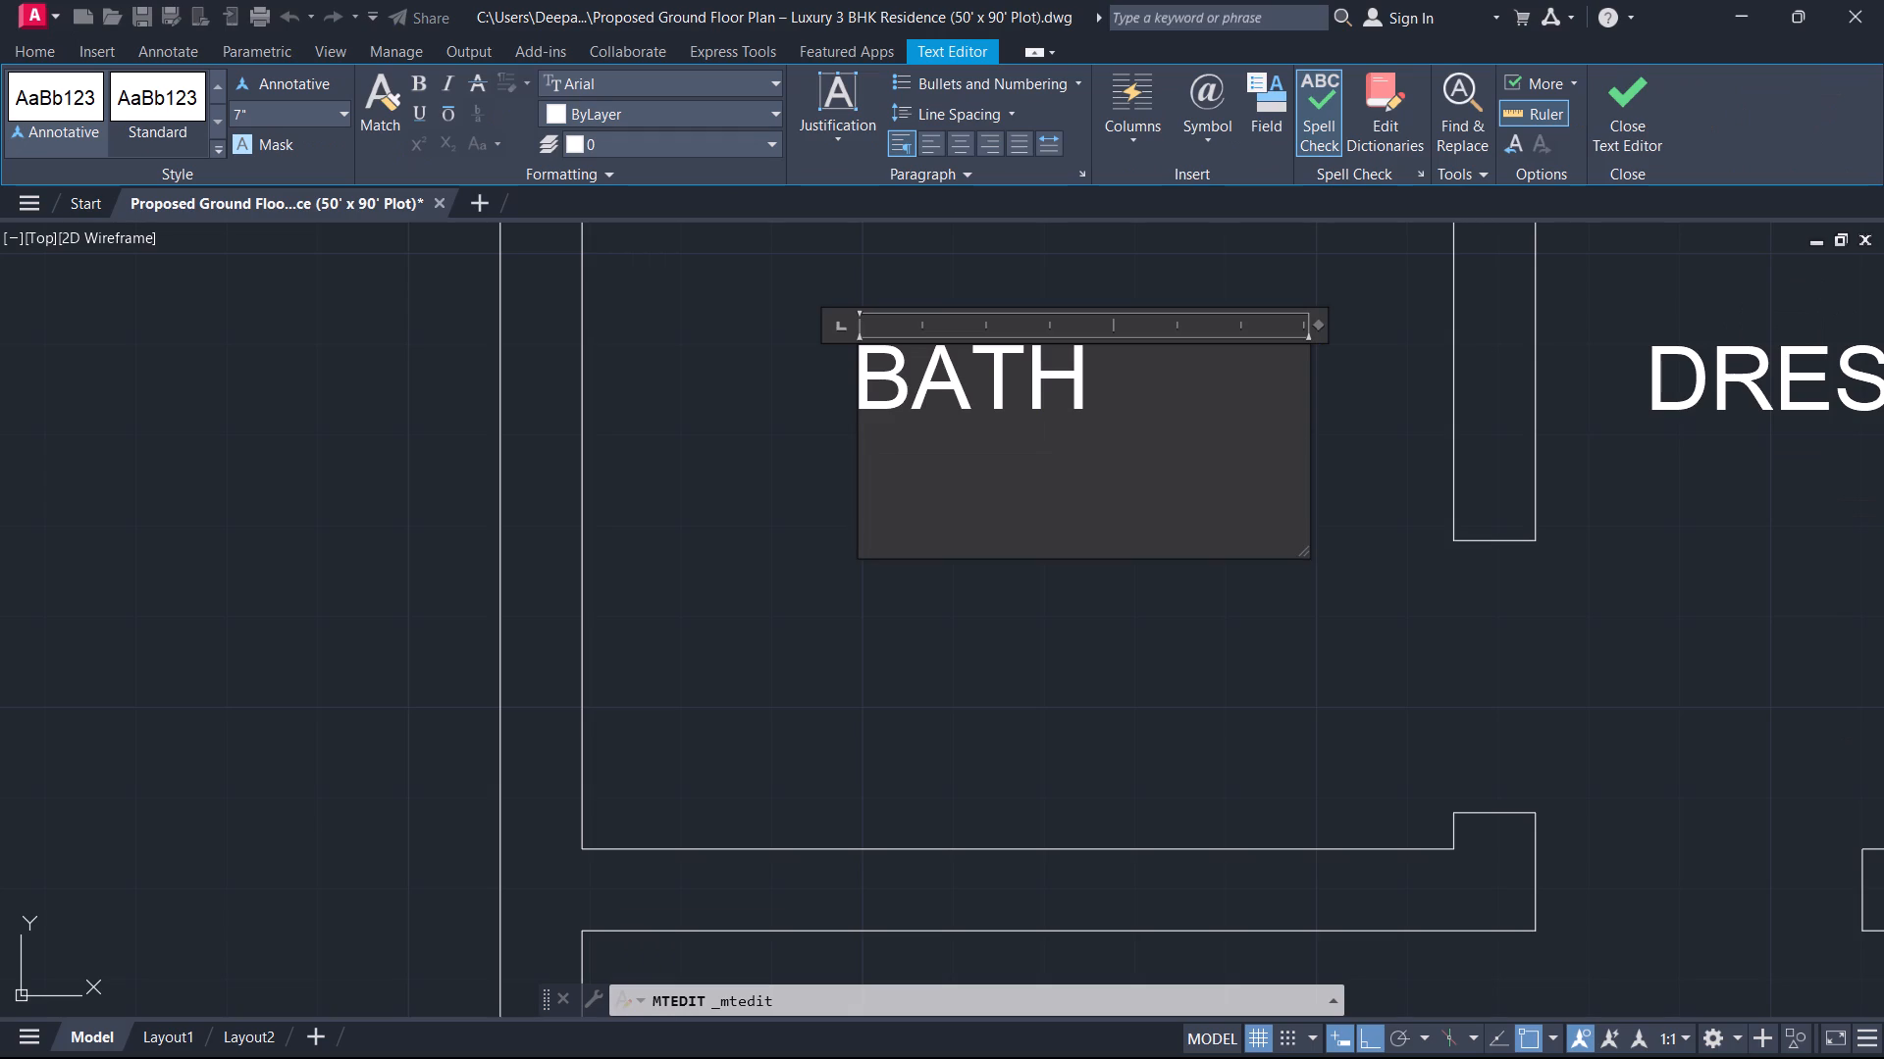
{"action": "type", "text": "8'"}
{"action": "key", "text": "minus"}
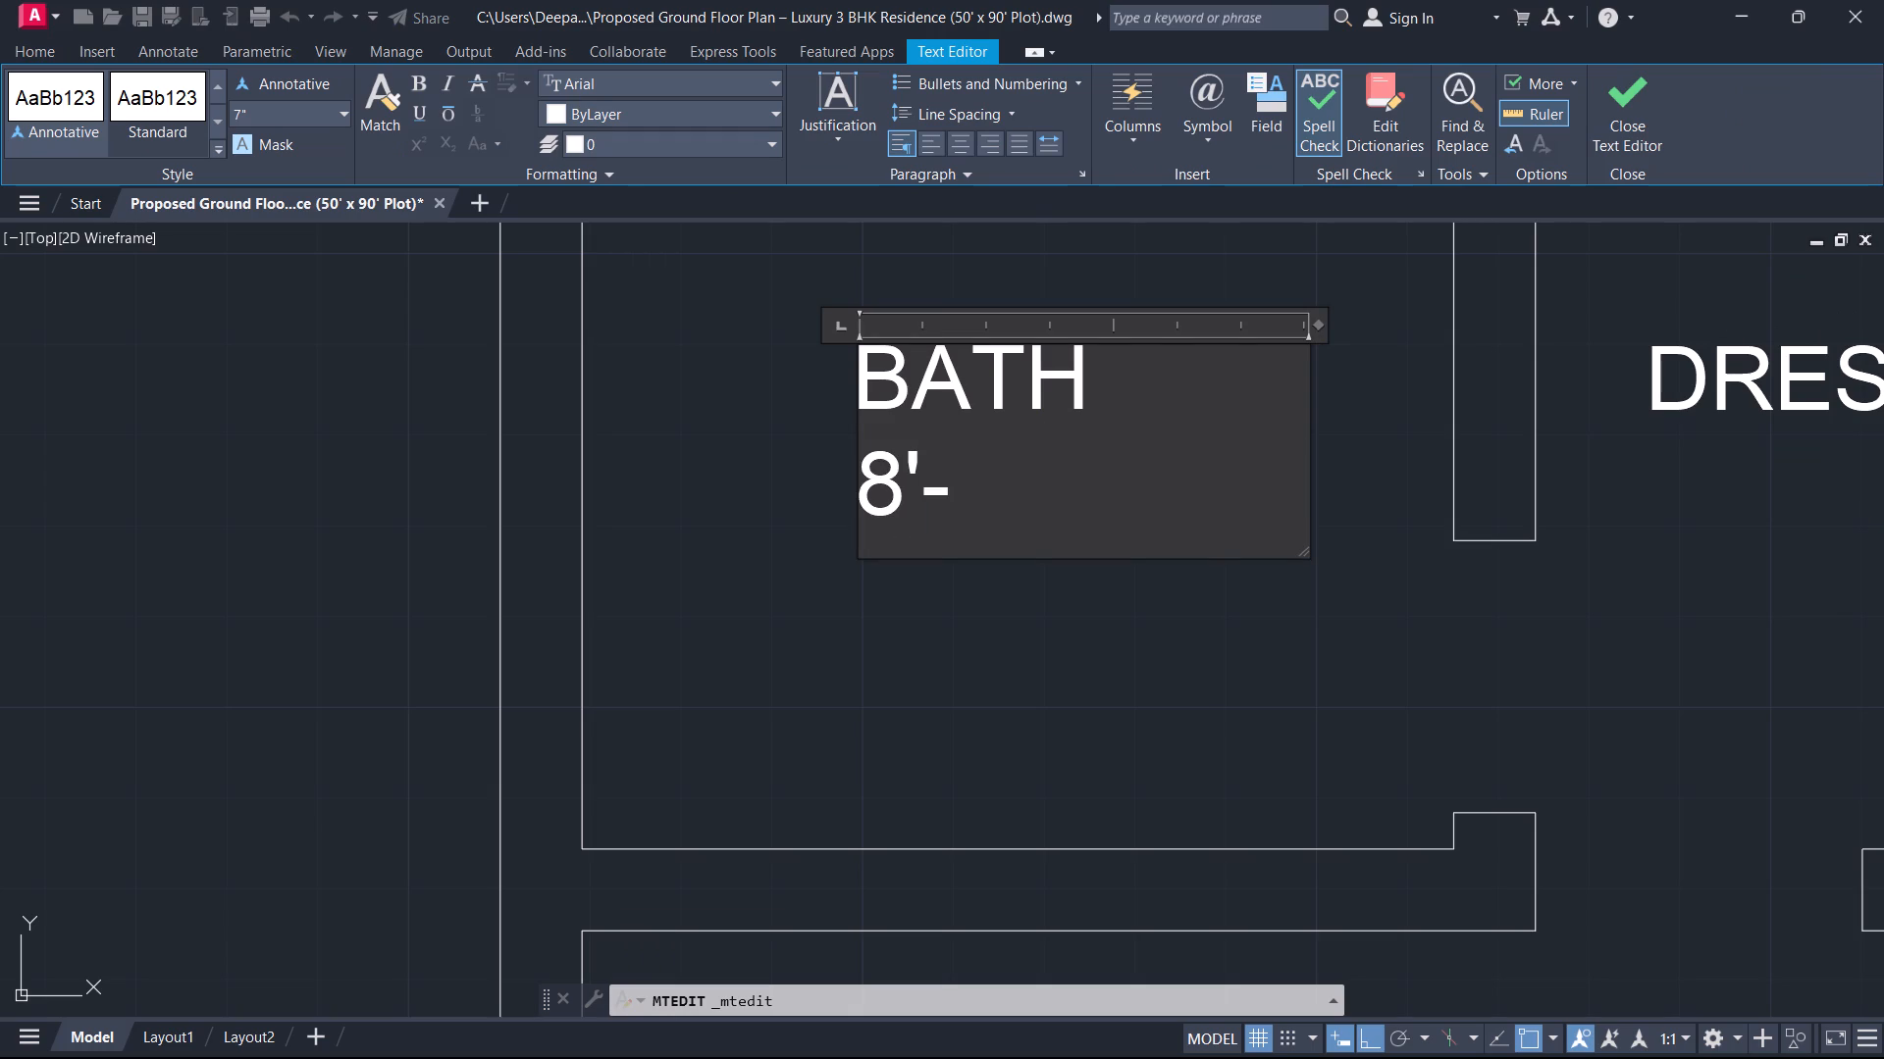
{"action": "key", "text": "0"}
{"action": "type", "text": "\"X"}
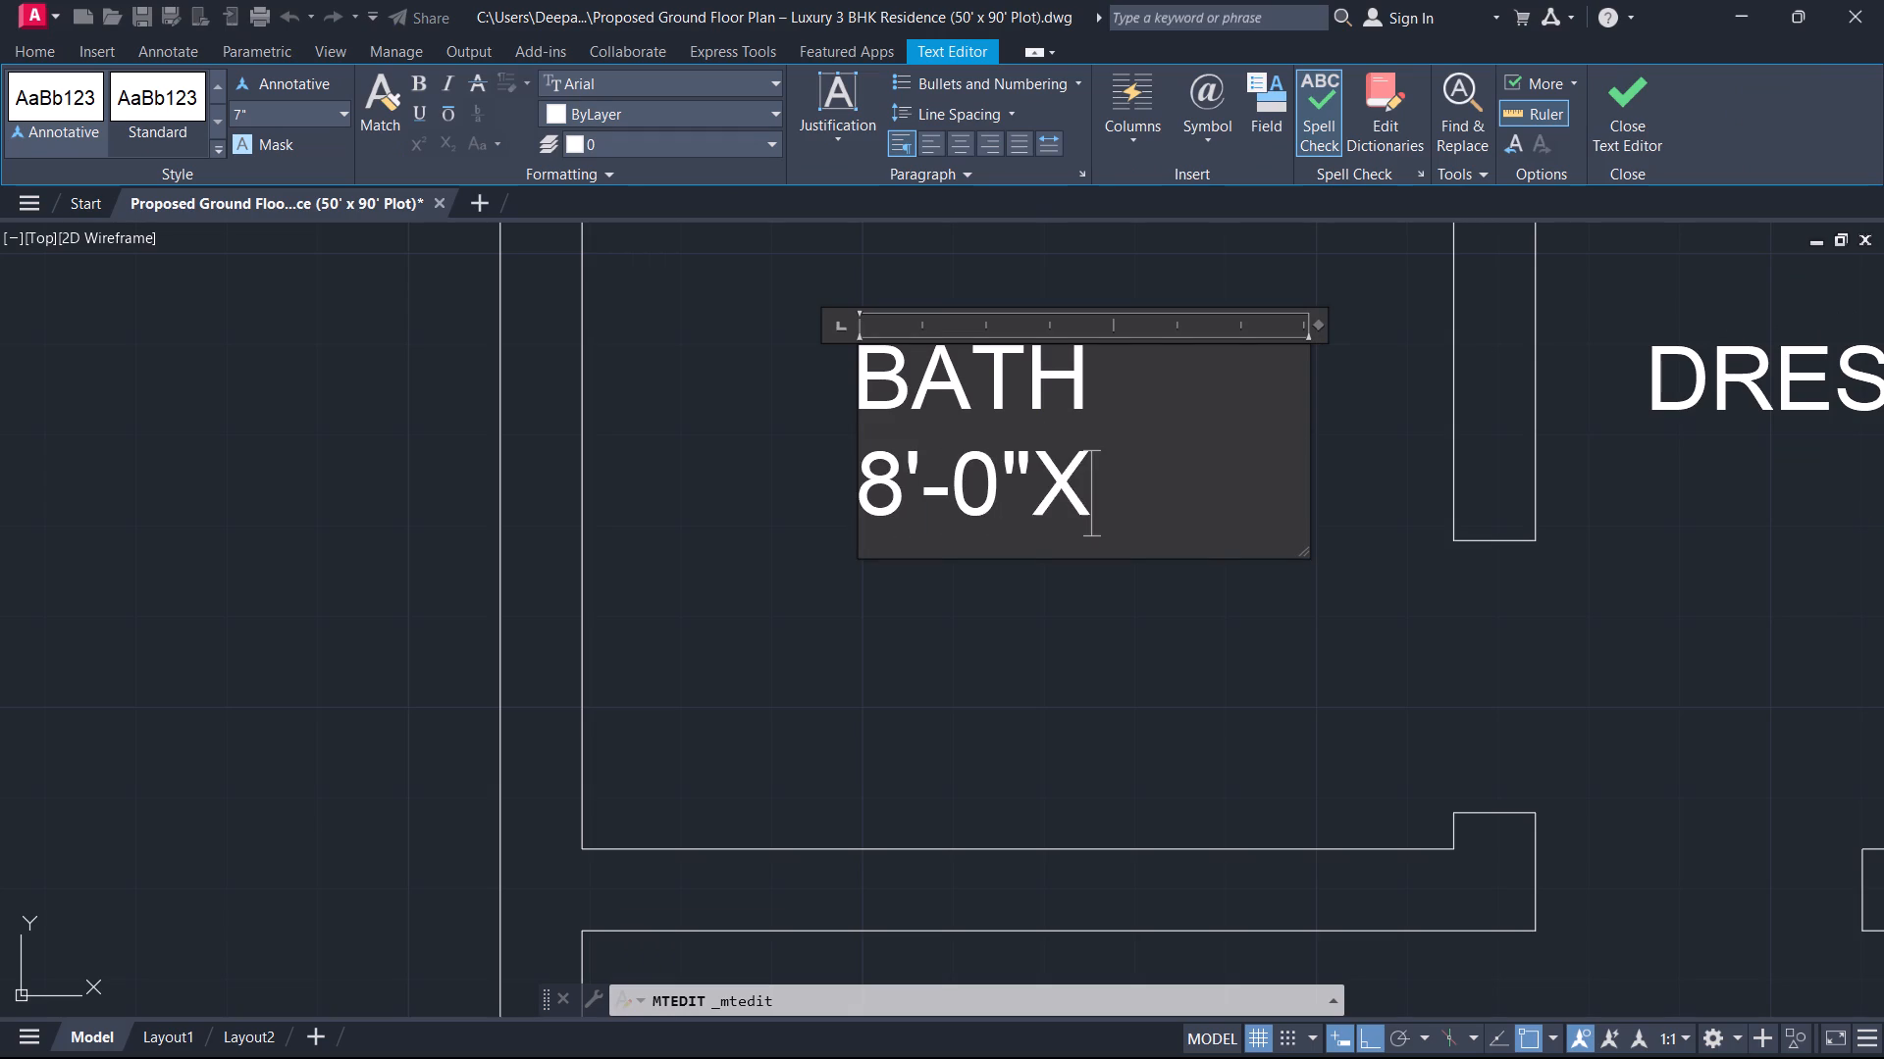
{"action": "type", "text": "6'"}
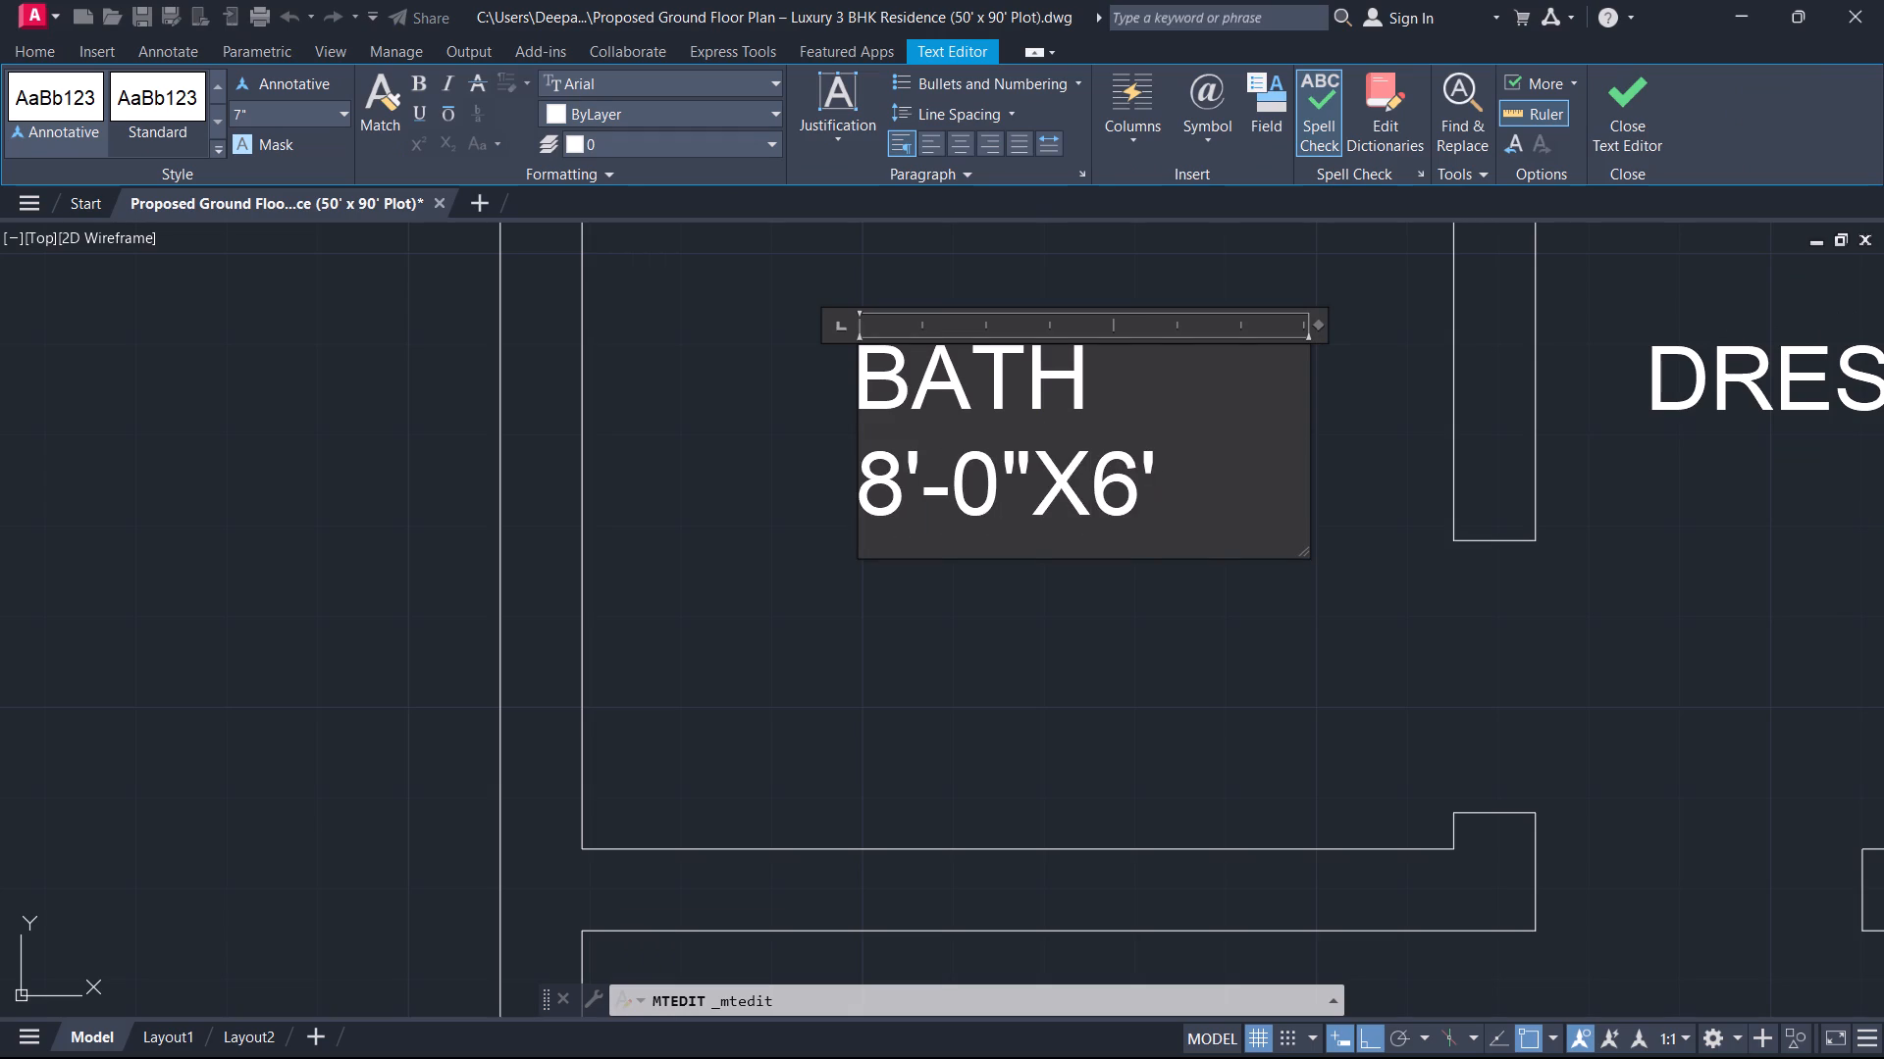
{"action": "type", "text": "-0\""}
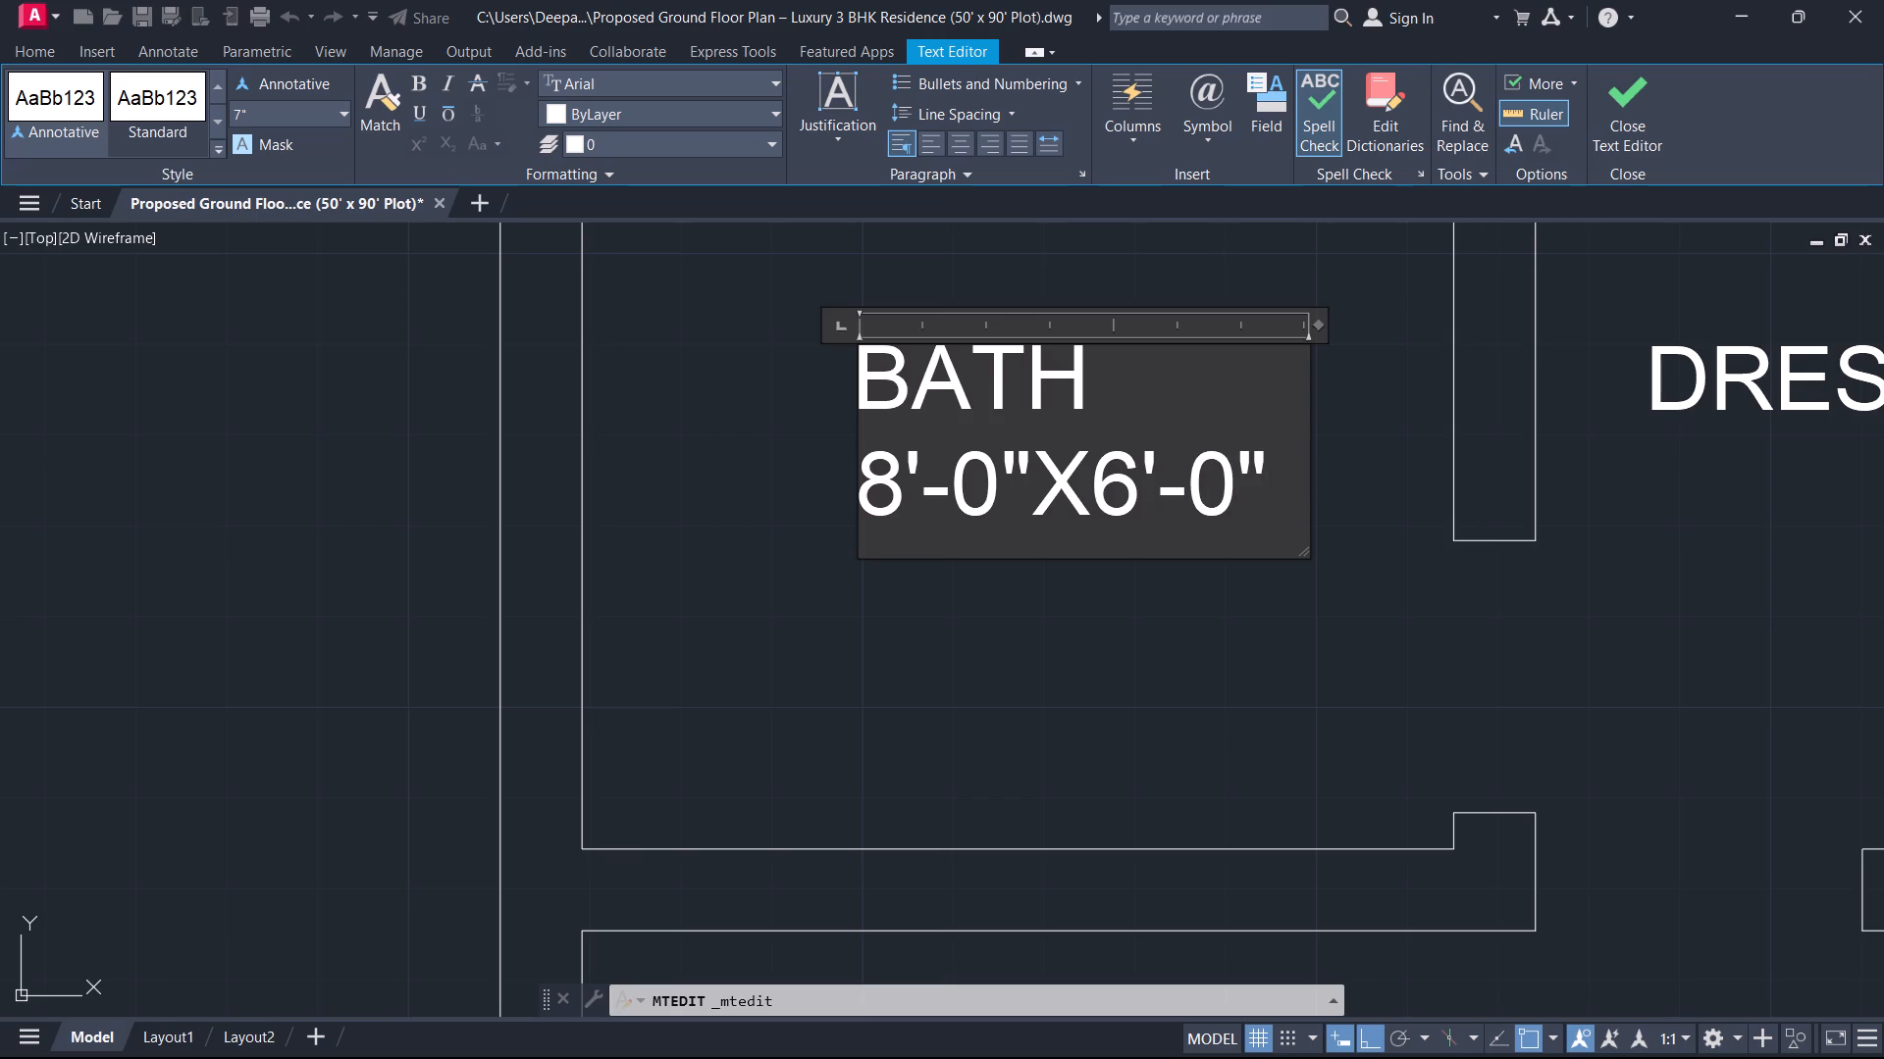
Indent the BATH heading by three spaces to centre it above its 8'-0"X6'-0" size line.
{"action": "key", "text": "Up"}
{"action": "key", "text": "ctrl+Left"}
{"action": "key", "text": "space"}
{"action": "key", "text": "space"}
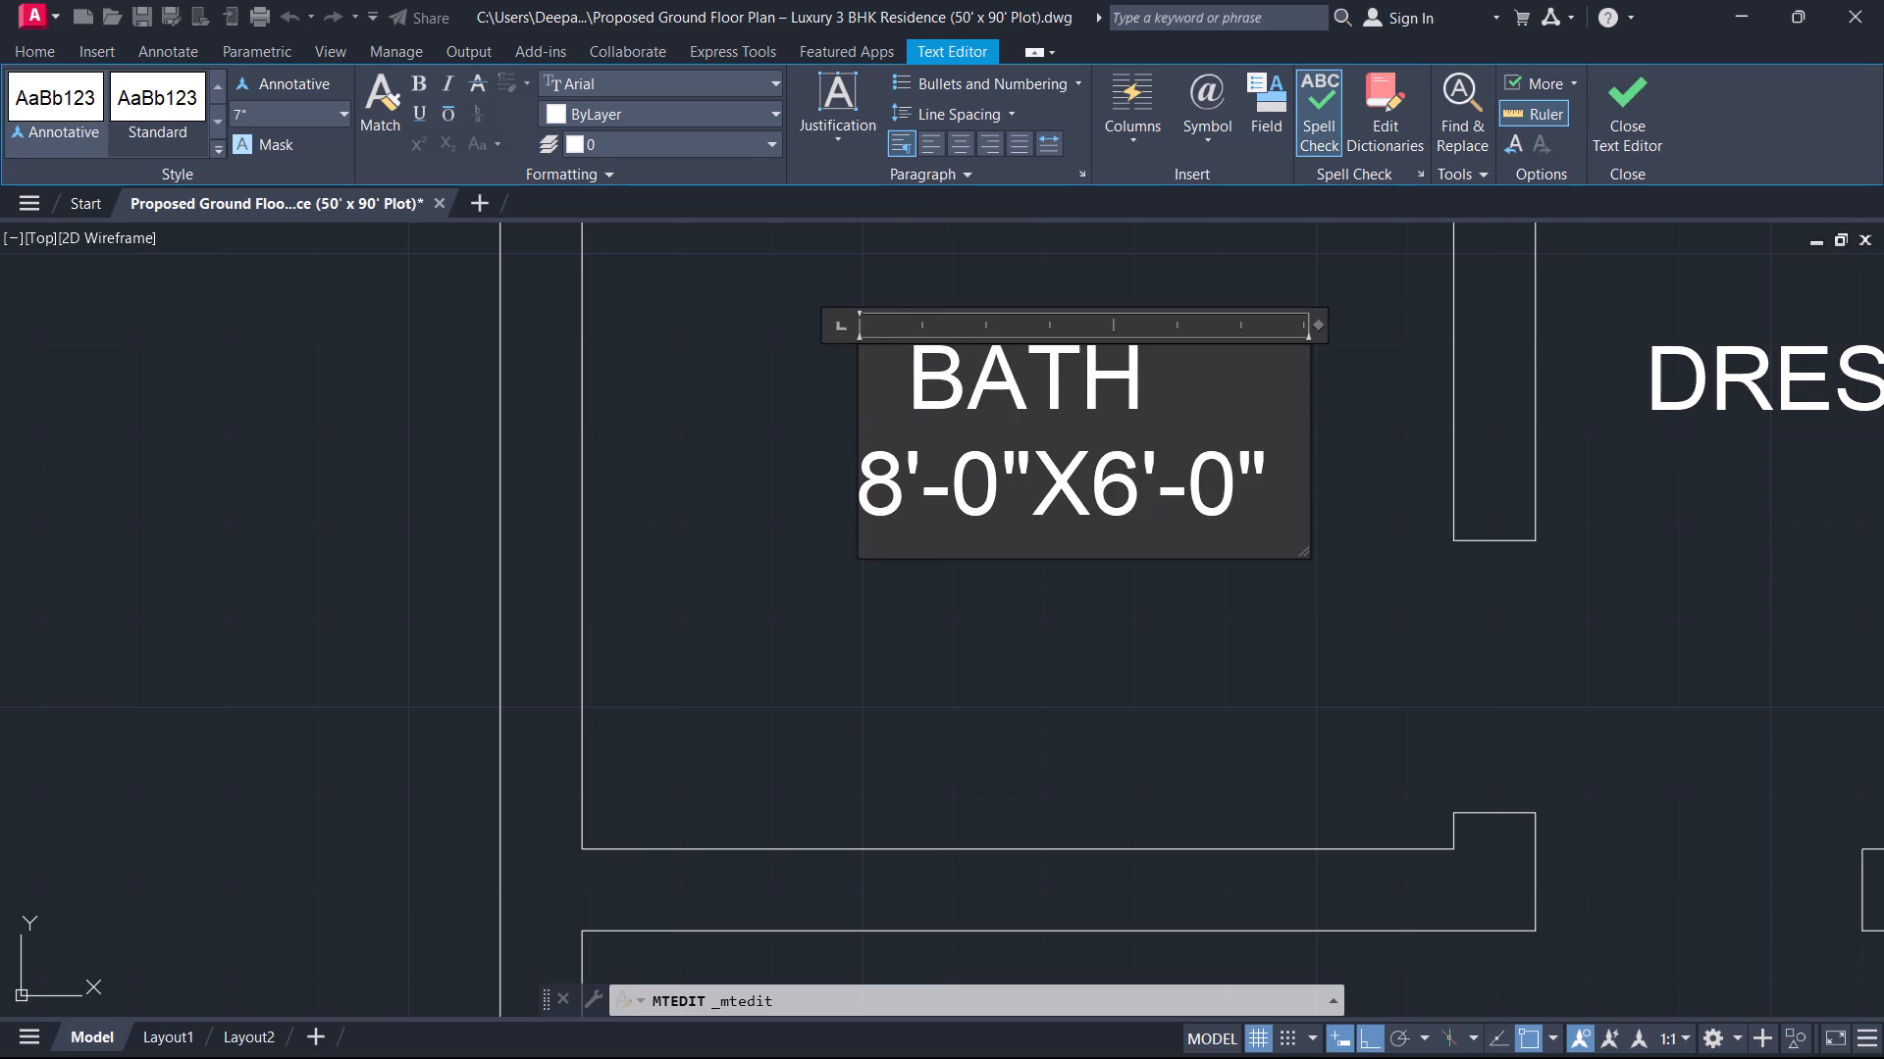
{"action": "key", "text": "space"}
{"action": "left_click", "coordinate": [1635, 119]}
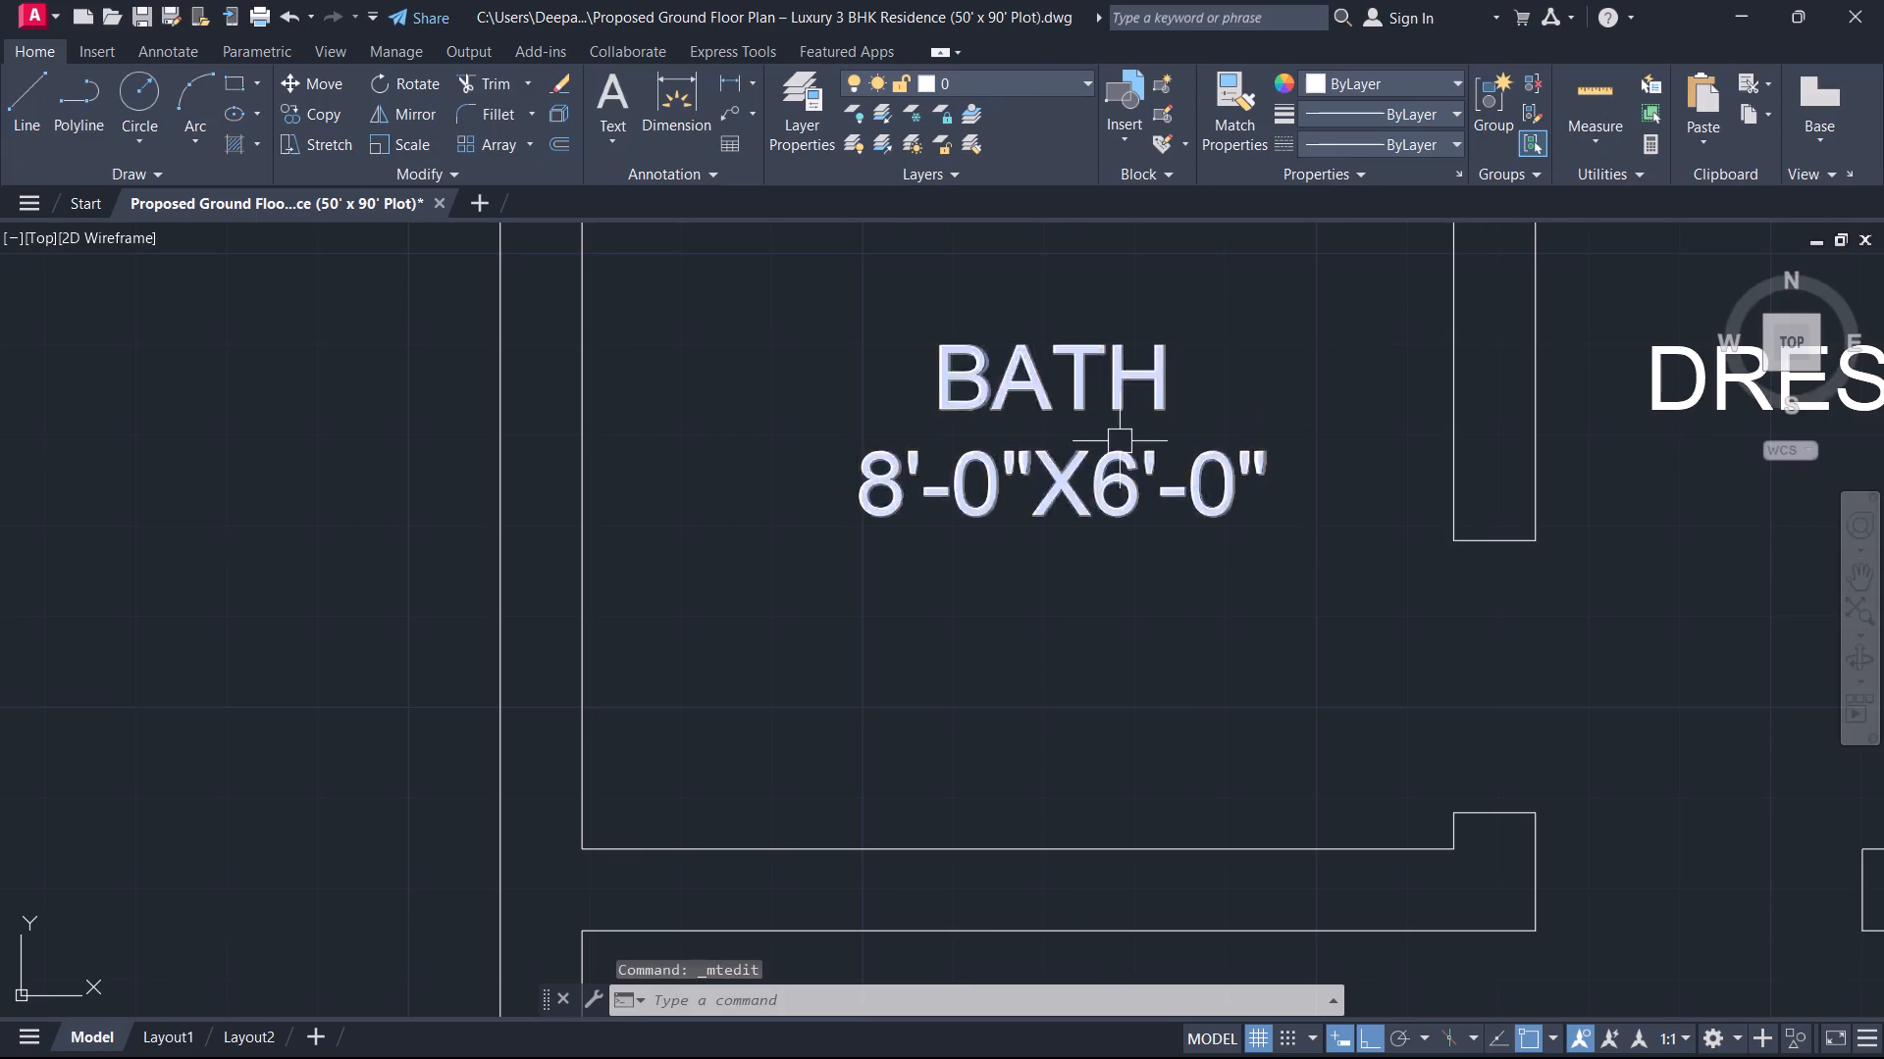
Add the room size 5'-3"X6'-0" as a second line in the DRESS label.
{"action": "scroll", "coordinate": [1126, 440], "scroll_direction": "down", "scroll_amount": 3}
{"action": "scroll", "coordinate": [1130, 442], "scroll_direction": "up", "scroll_amount": 2}
{"action": "middle_click_drag", "start_coordinate": [1130, 442], "coordinate": [984, 476]}
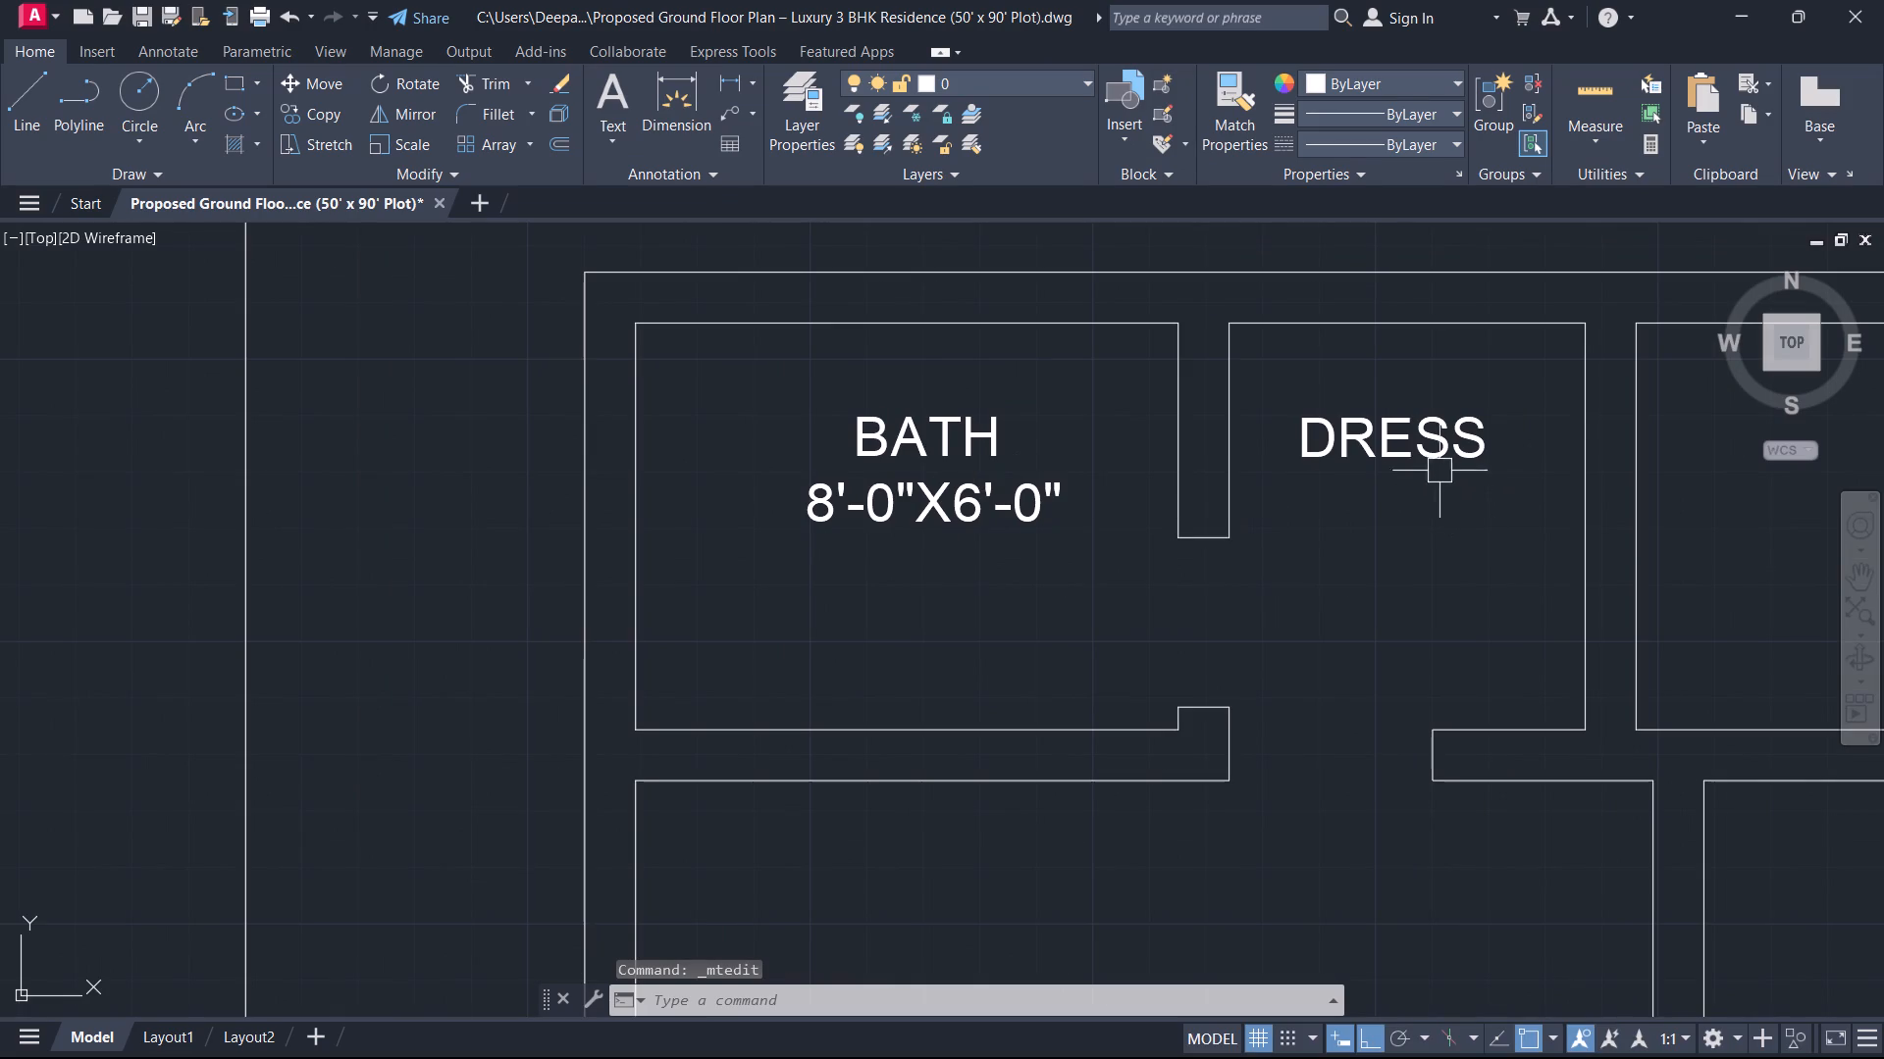
{"action": "double_click", "coordinate": [1435, 454]}
{"action": "left_click", "coordinate": [1497, 449]}
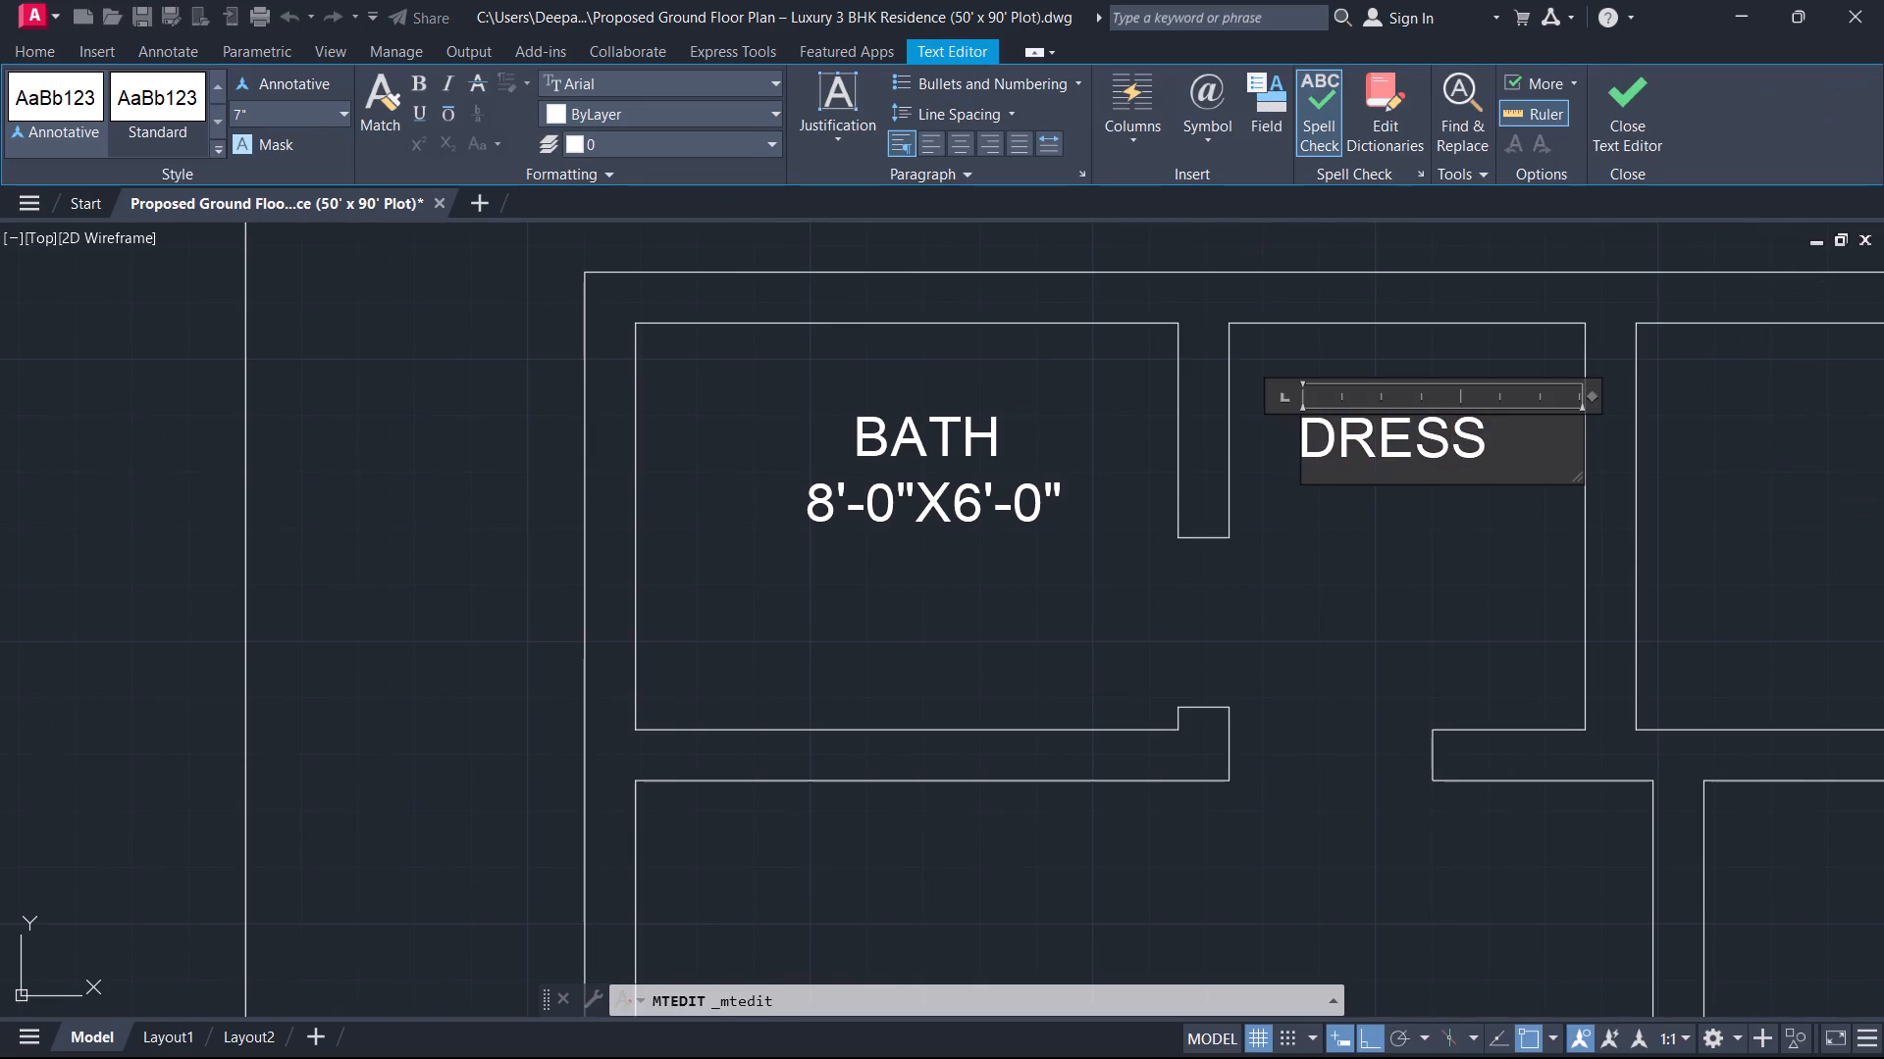
{"action": "key", "text": "Return"}
{"action": "type", "text": "5'"}
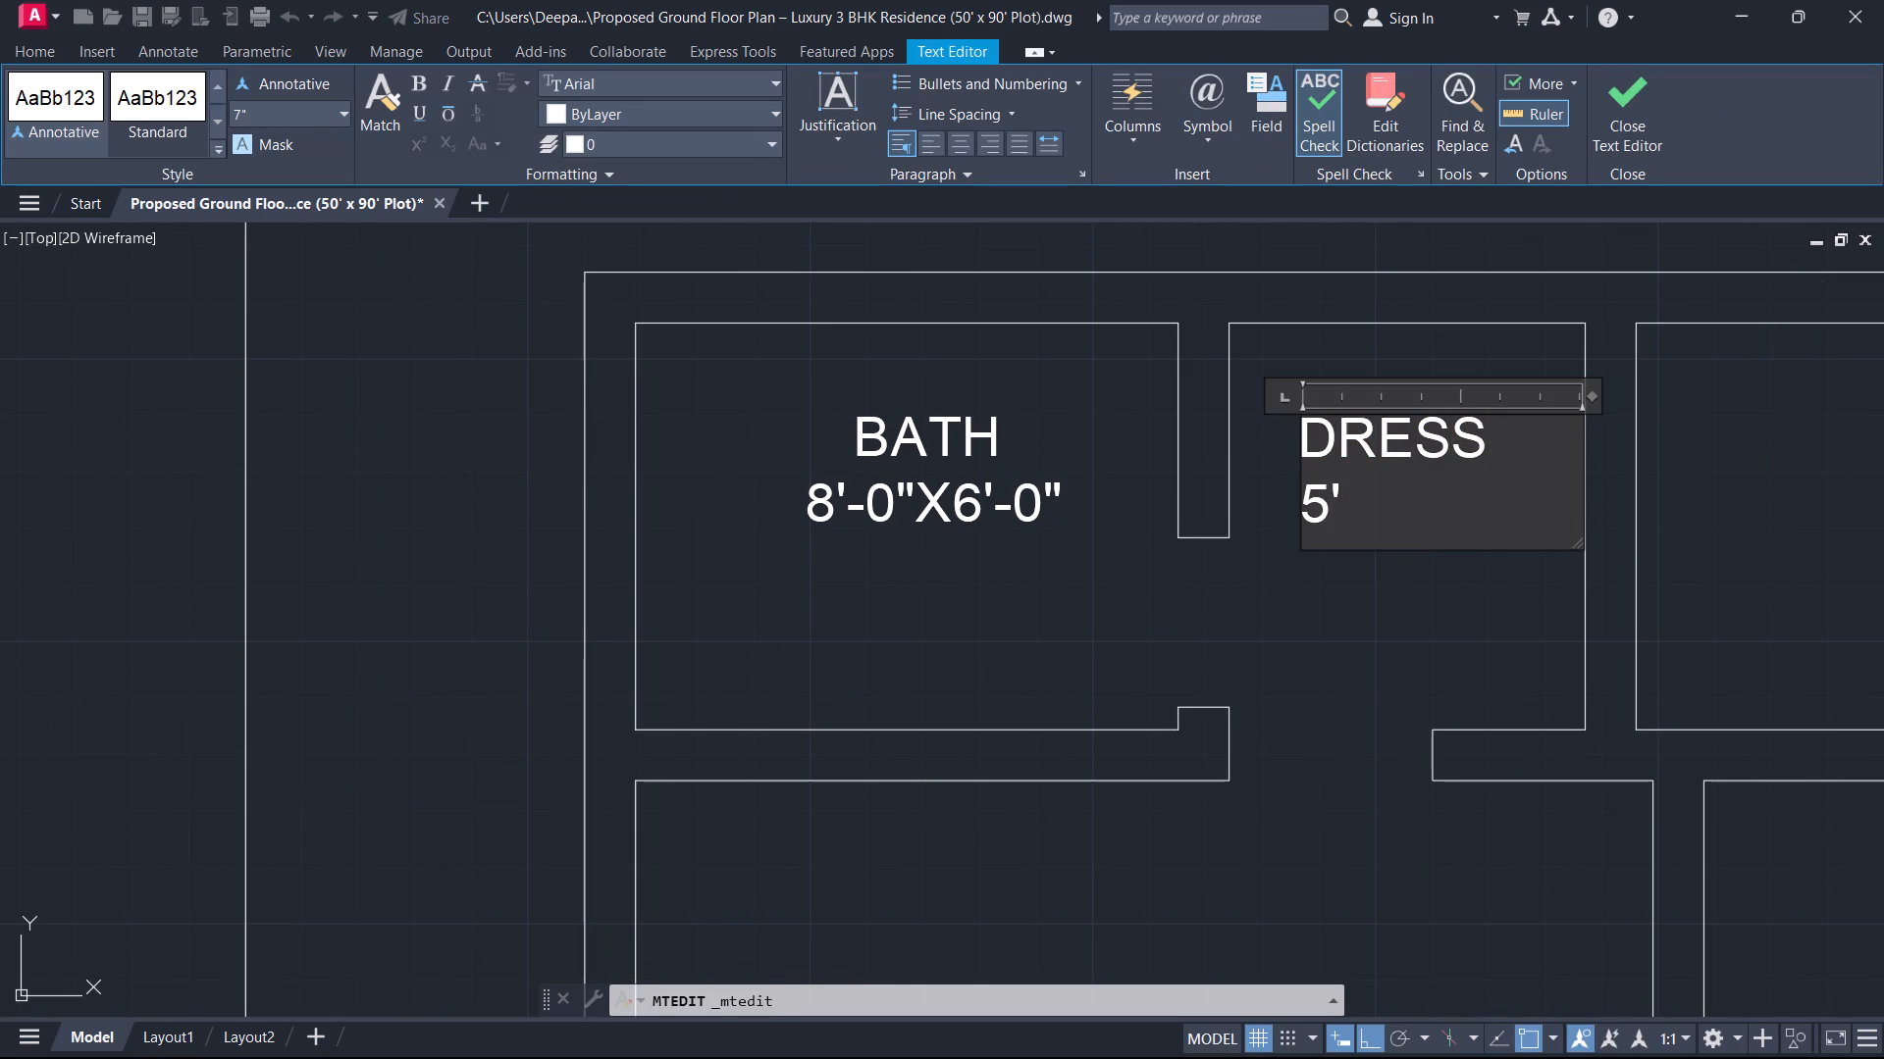
{"action": "key", "text": "minus"}
{"action": "type", "text": "3\""}
{"action": "type", "text": "X6"}
{"action": "key", "text": "shift+quotedbl"}
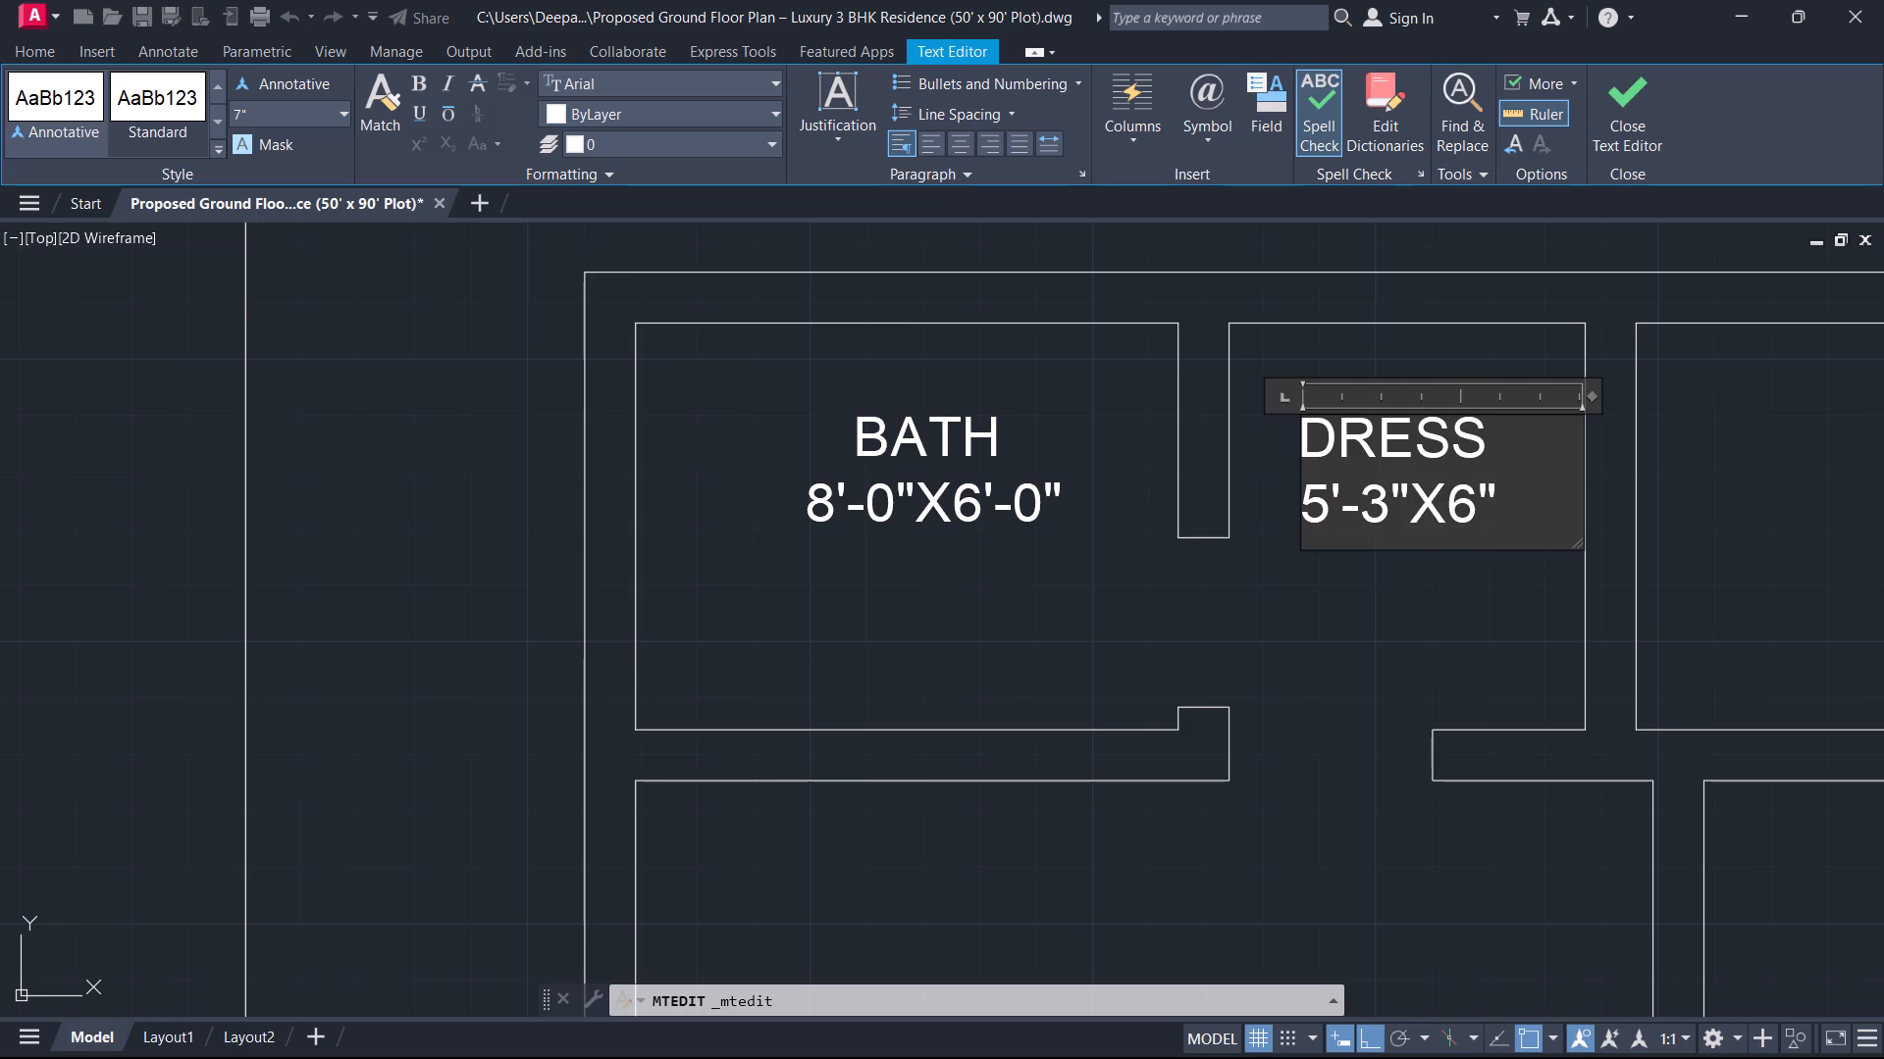
{"action": "key", "text": "BackSpace"}
{"action": "key", "text": "apostrophe"}
{"action": "key", "text": "minus"}
{"action": "type", "text": "0\""}
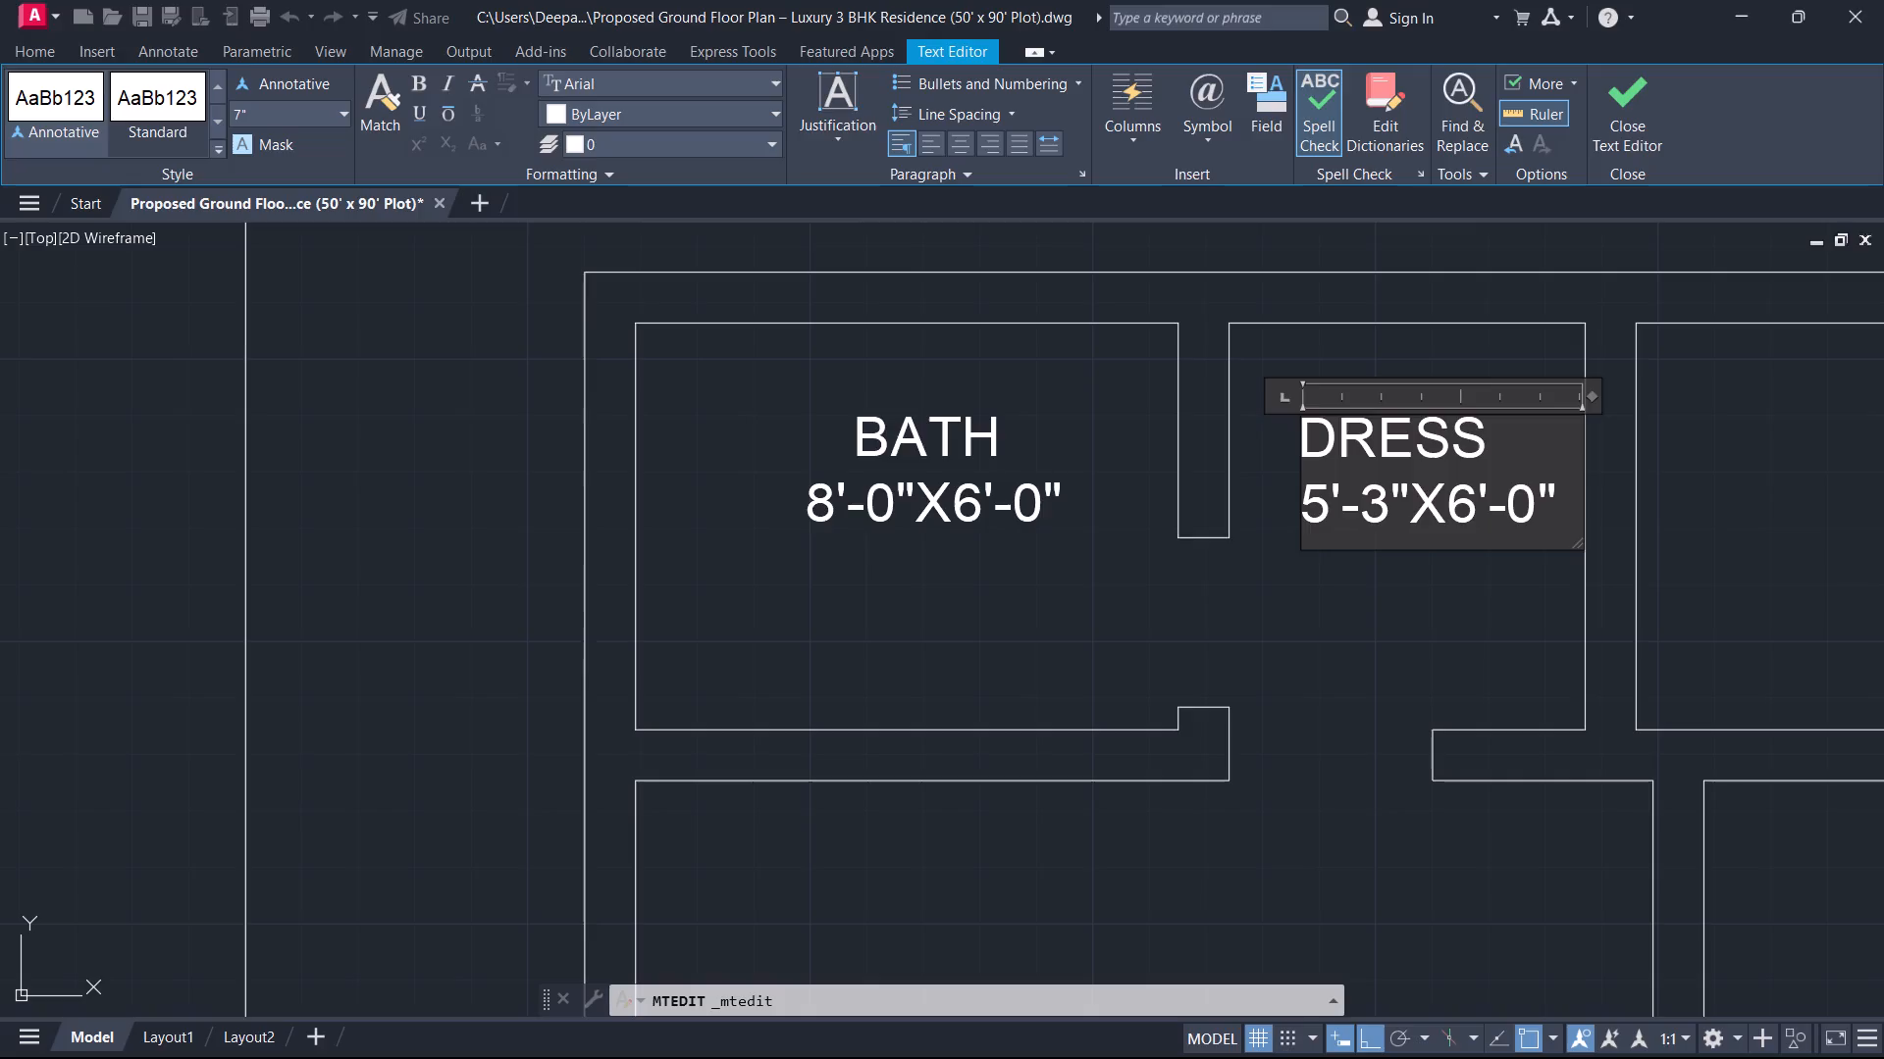
Indent the DRESS heading by one space to centre it above its size line.
{"action": "key", "text": "Up"}
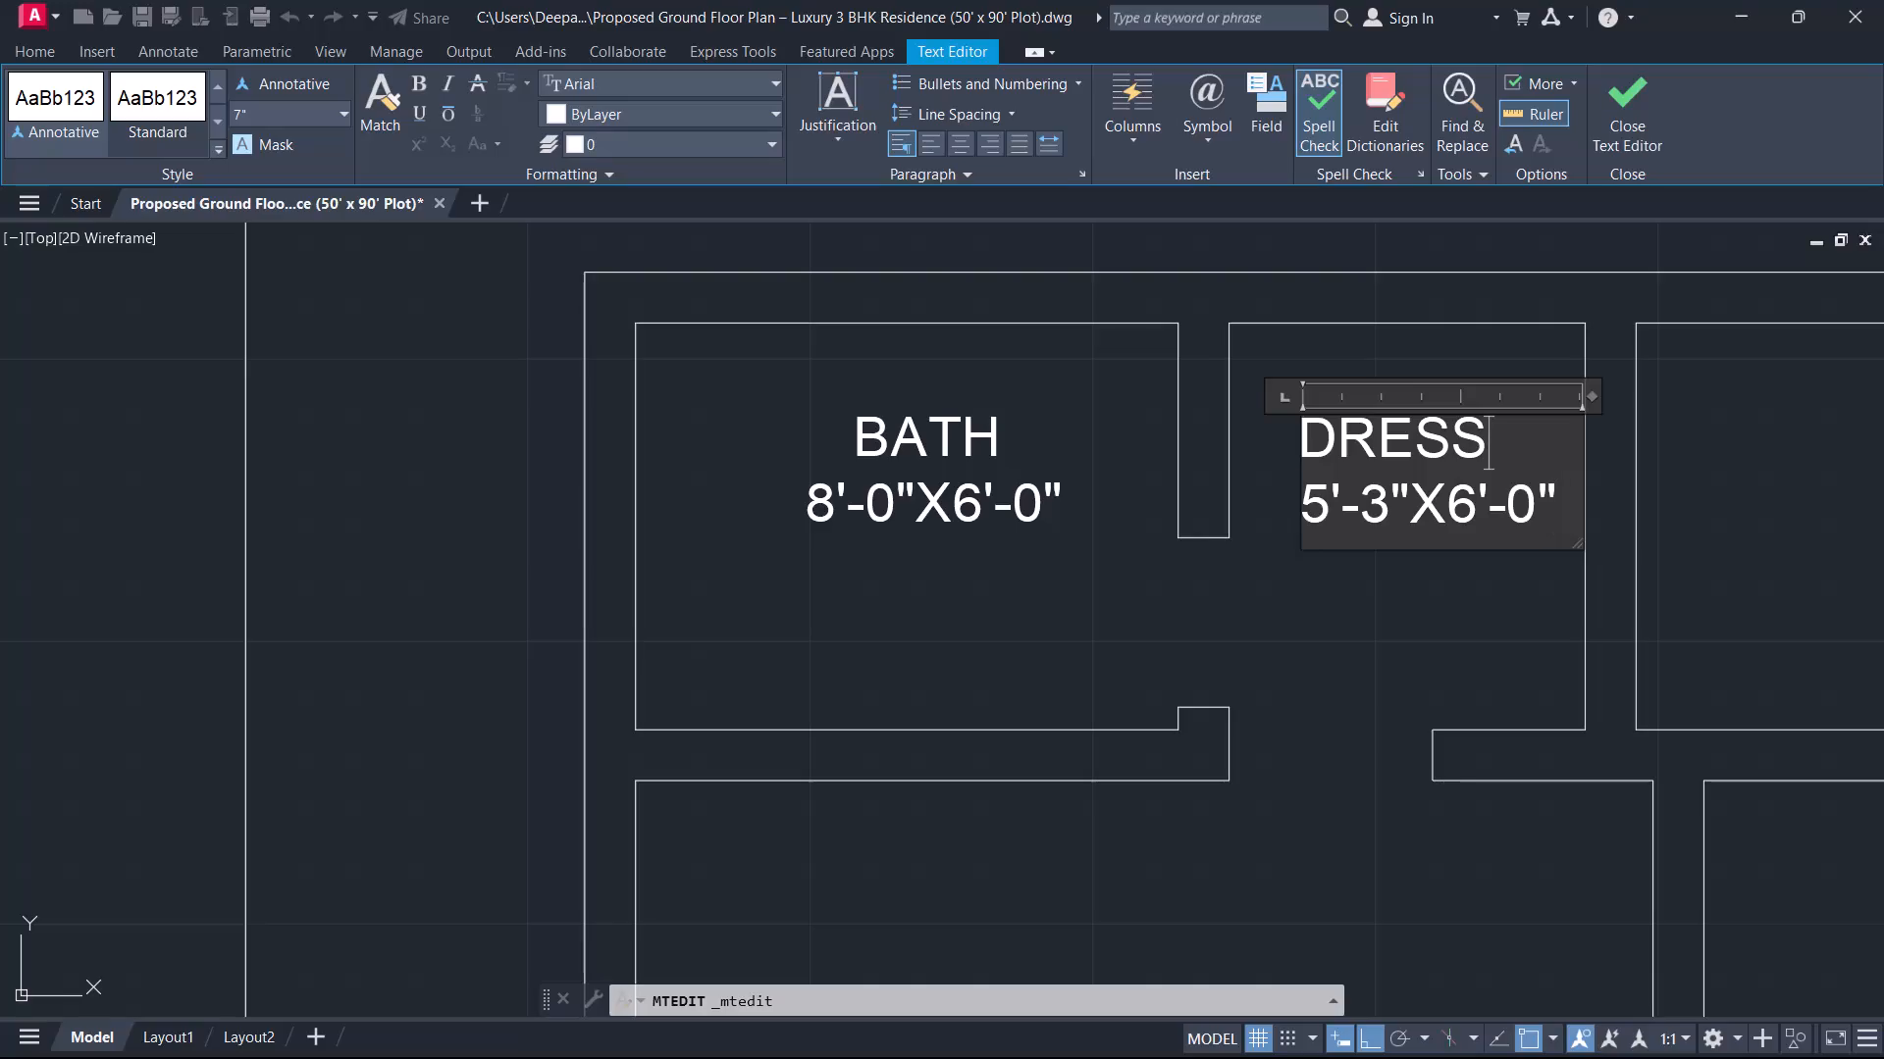
{"action": "key", "text": "ctrl+Left"}
{"action": "key", "text": "space"}
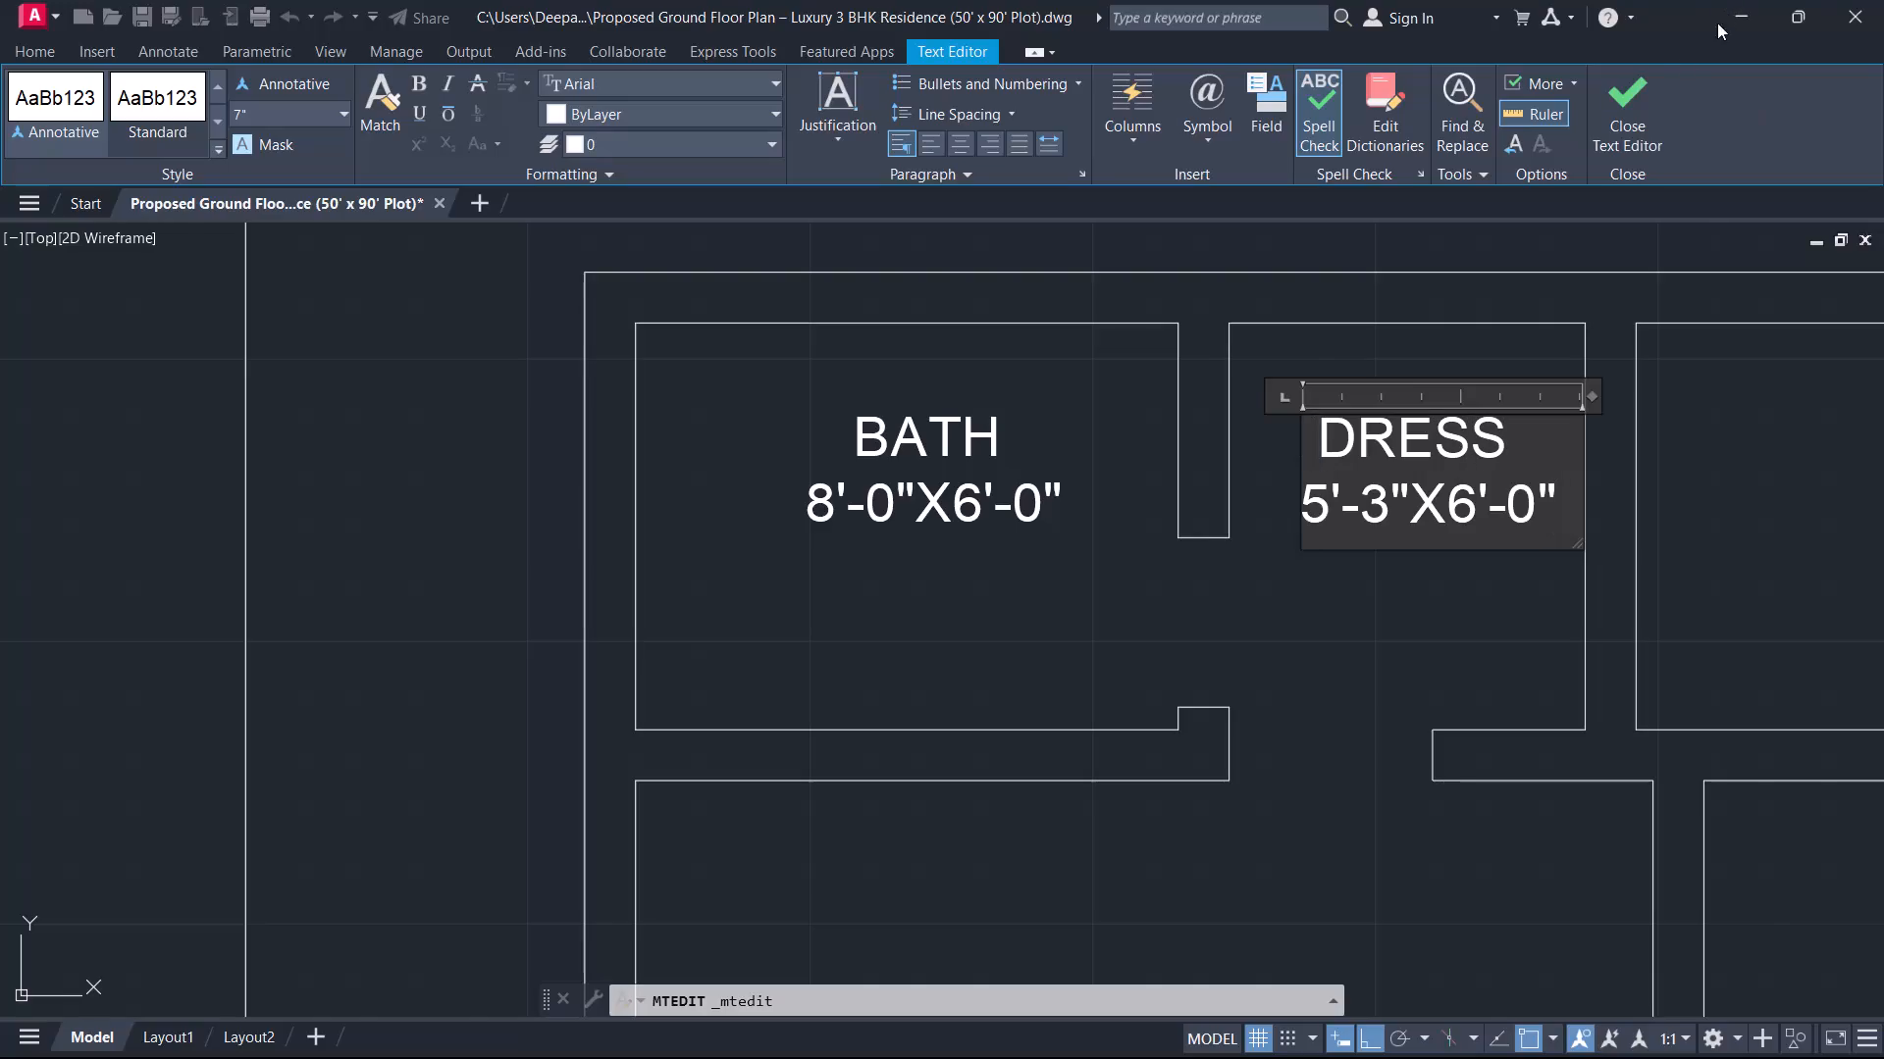
{"action": "left_click", "coordinate": [1615, 101]}
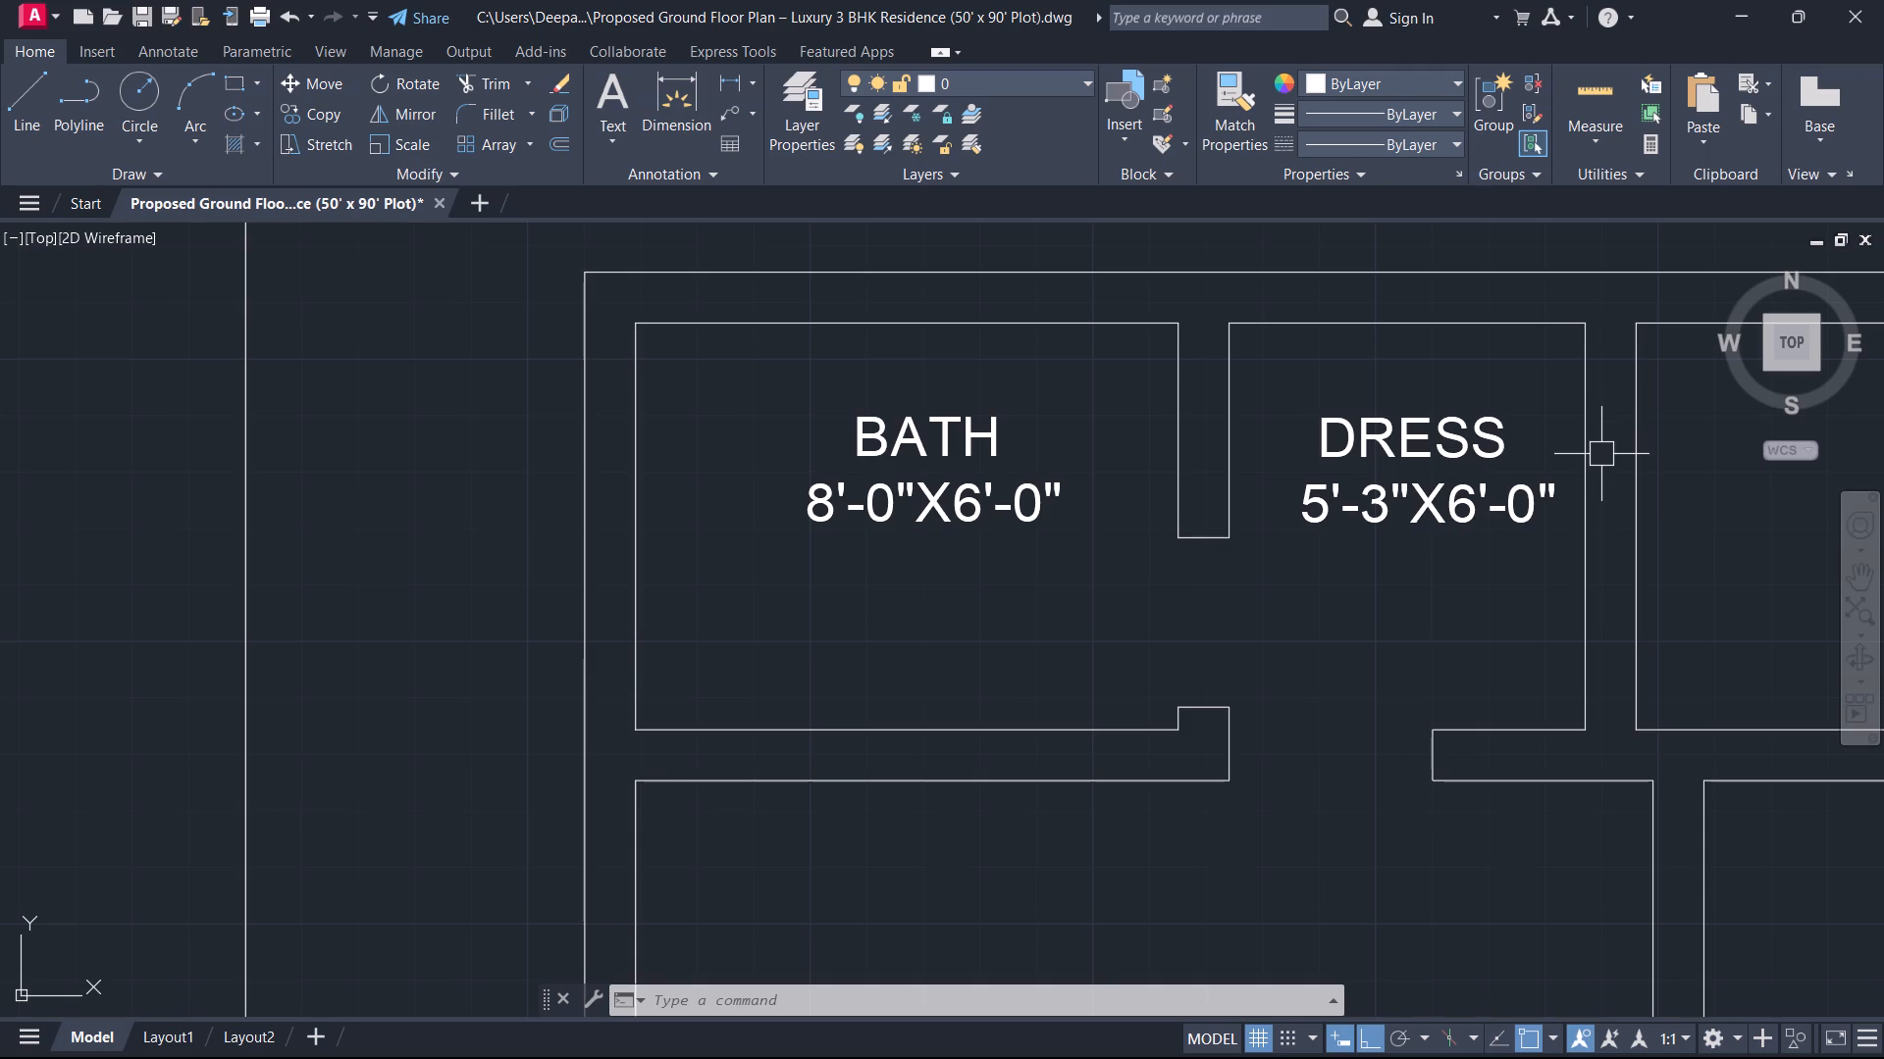
Create a multiline text label reading BATH in the room east of the dress room.
{"action": "middle_click_drag", "start_coordinate": [1623, 452], "coordinate": [1119, 473]}
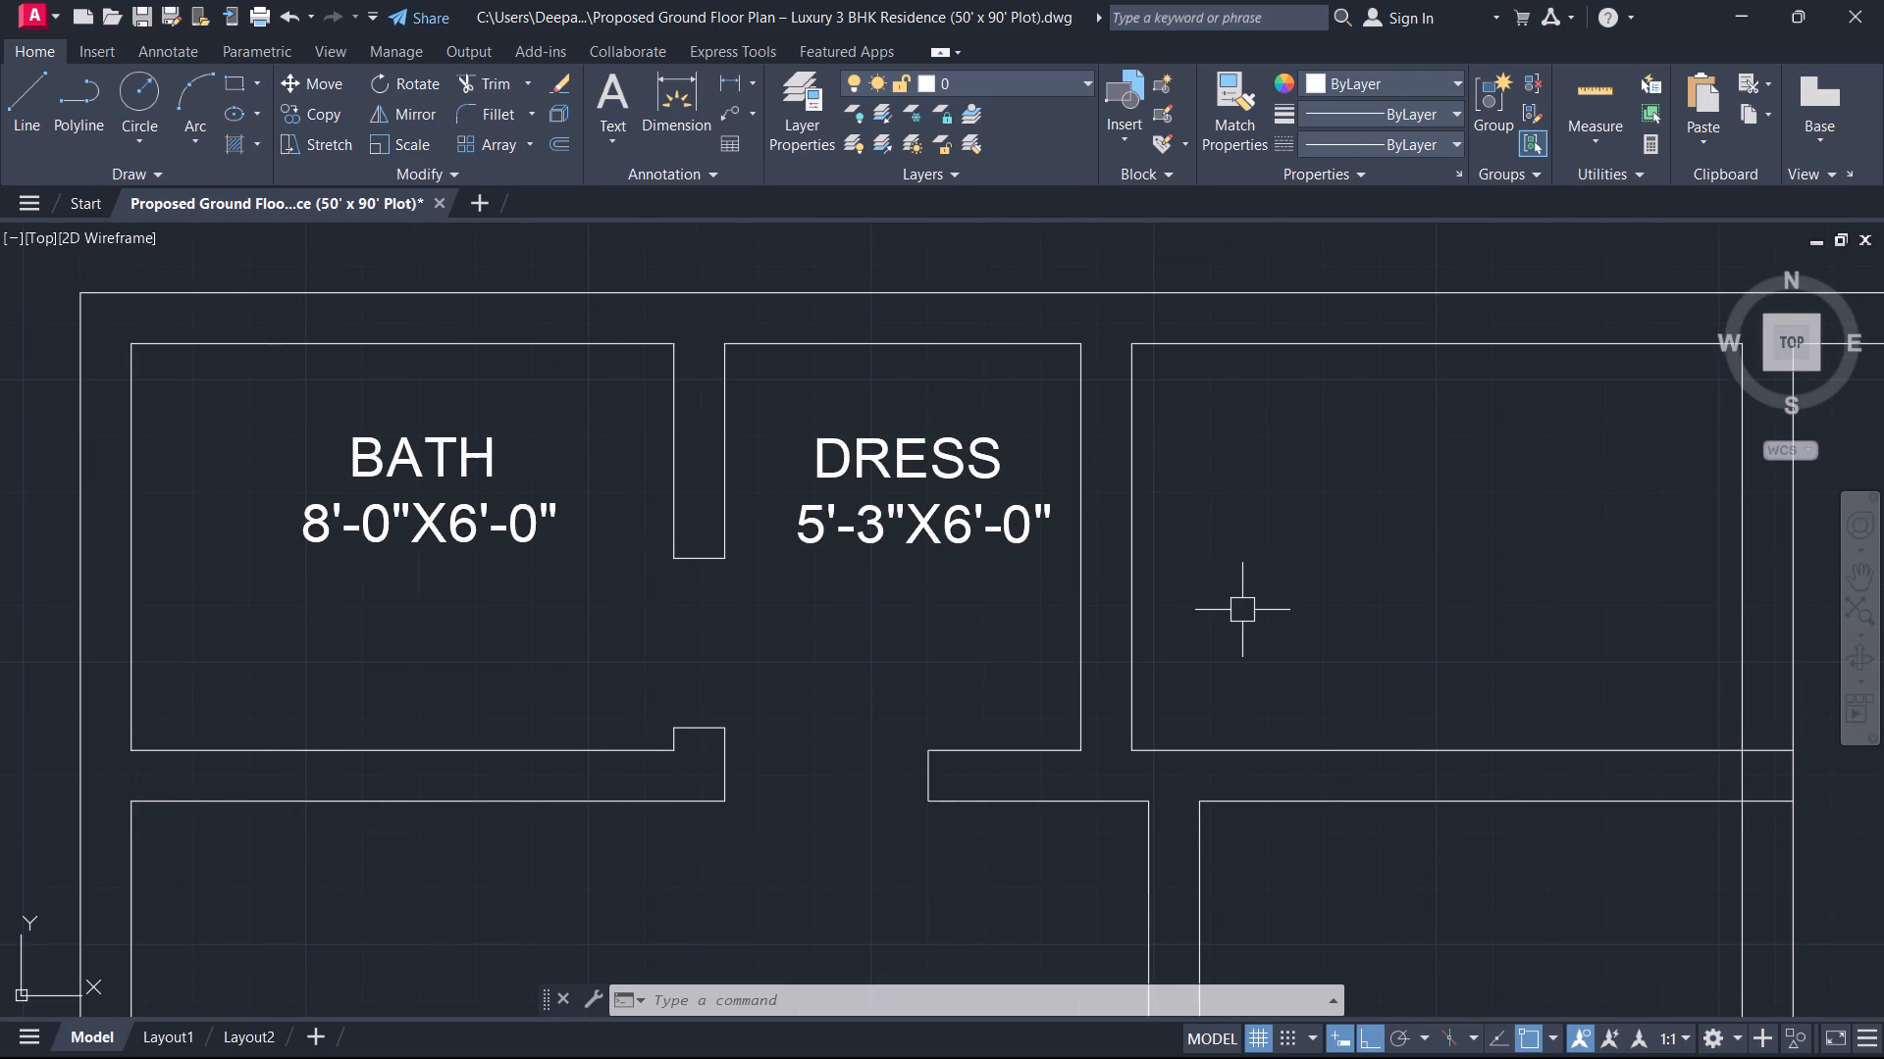
{"action": "type", "text": "T"}
{"action": "key", "text": "space"}
{"action": "scroll", "coordinate": [1282, 571], "scroll_direction": "up", "scroll_amount": 1}
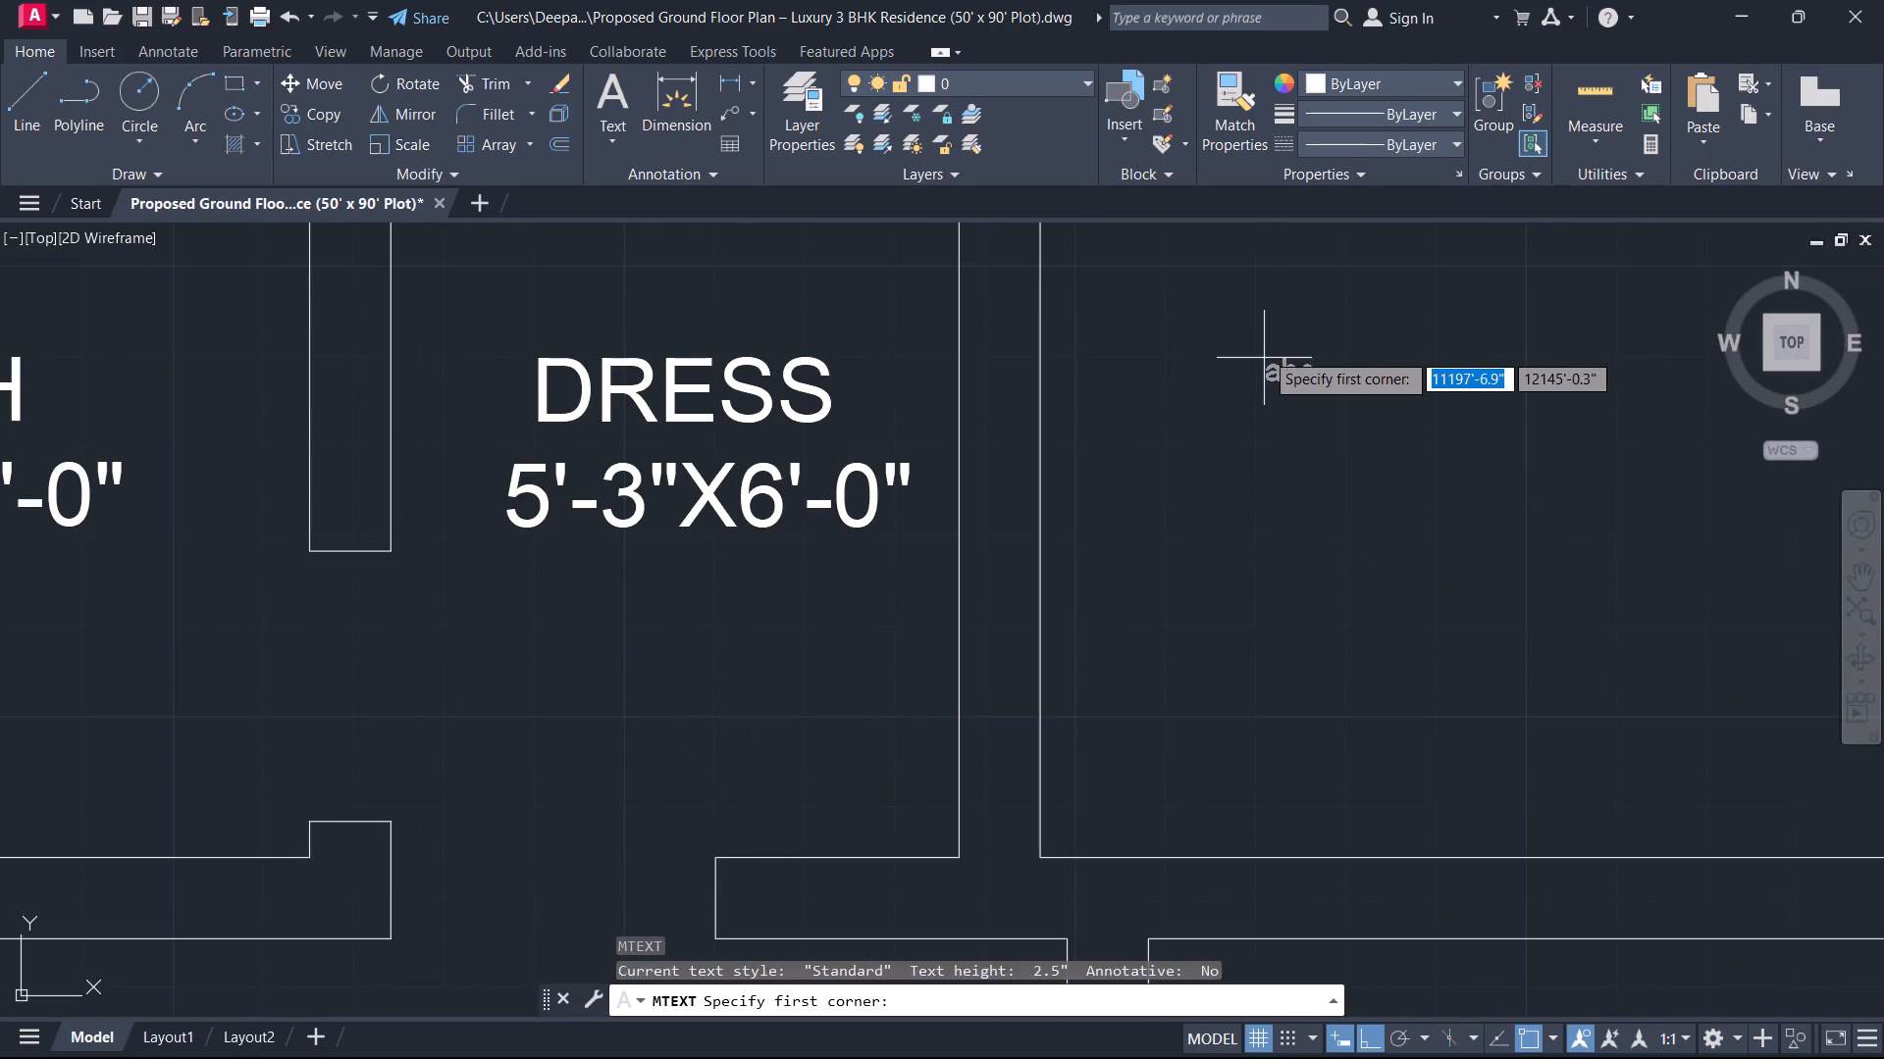
{"action": "left_click", "coordinate": [1264, 345]}
{"action": "left_click", "coordinate": [1772, 559]}
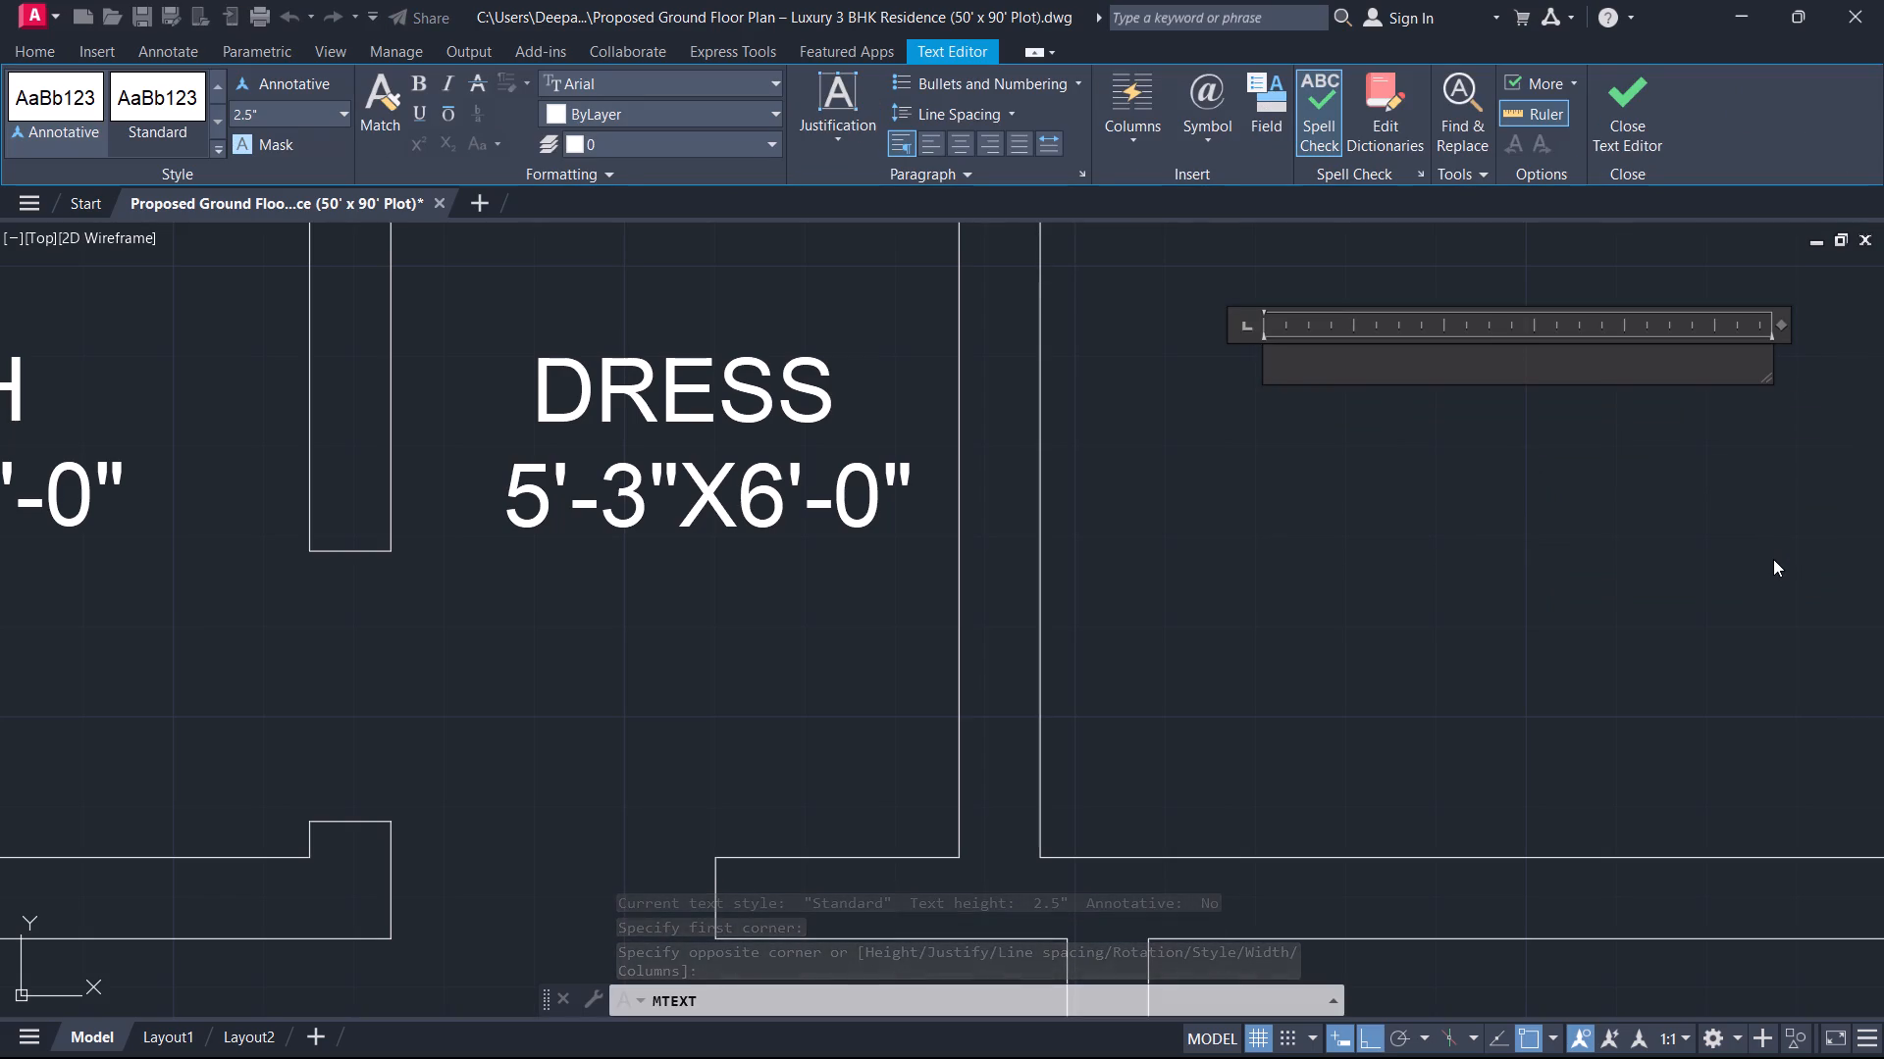
{"action": "type", "text": "BAY"}
{"action": "key", "text": "BackSpace"}
{"action": "type", "text": "TH"}
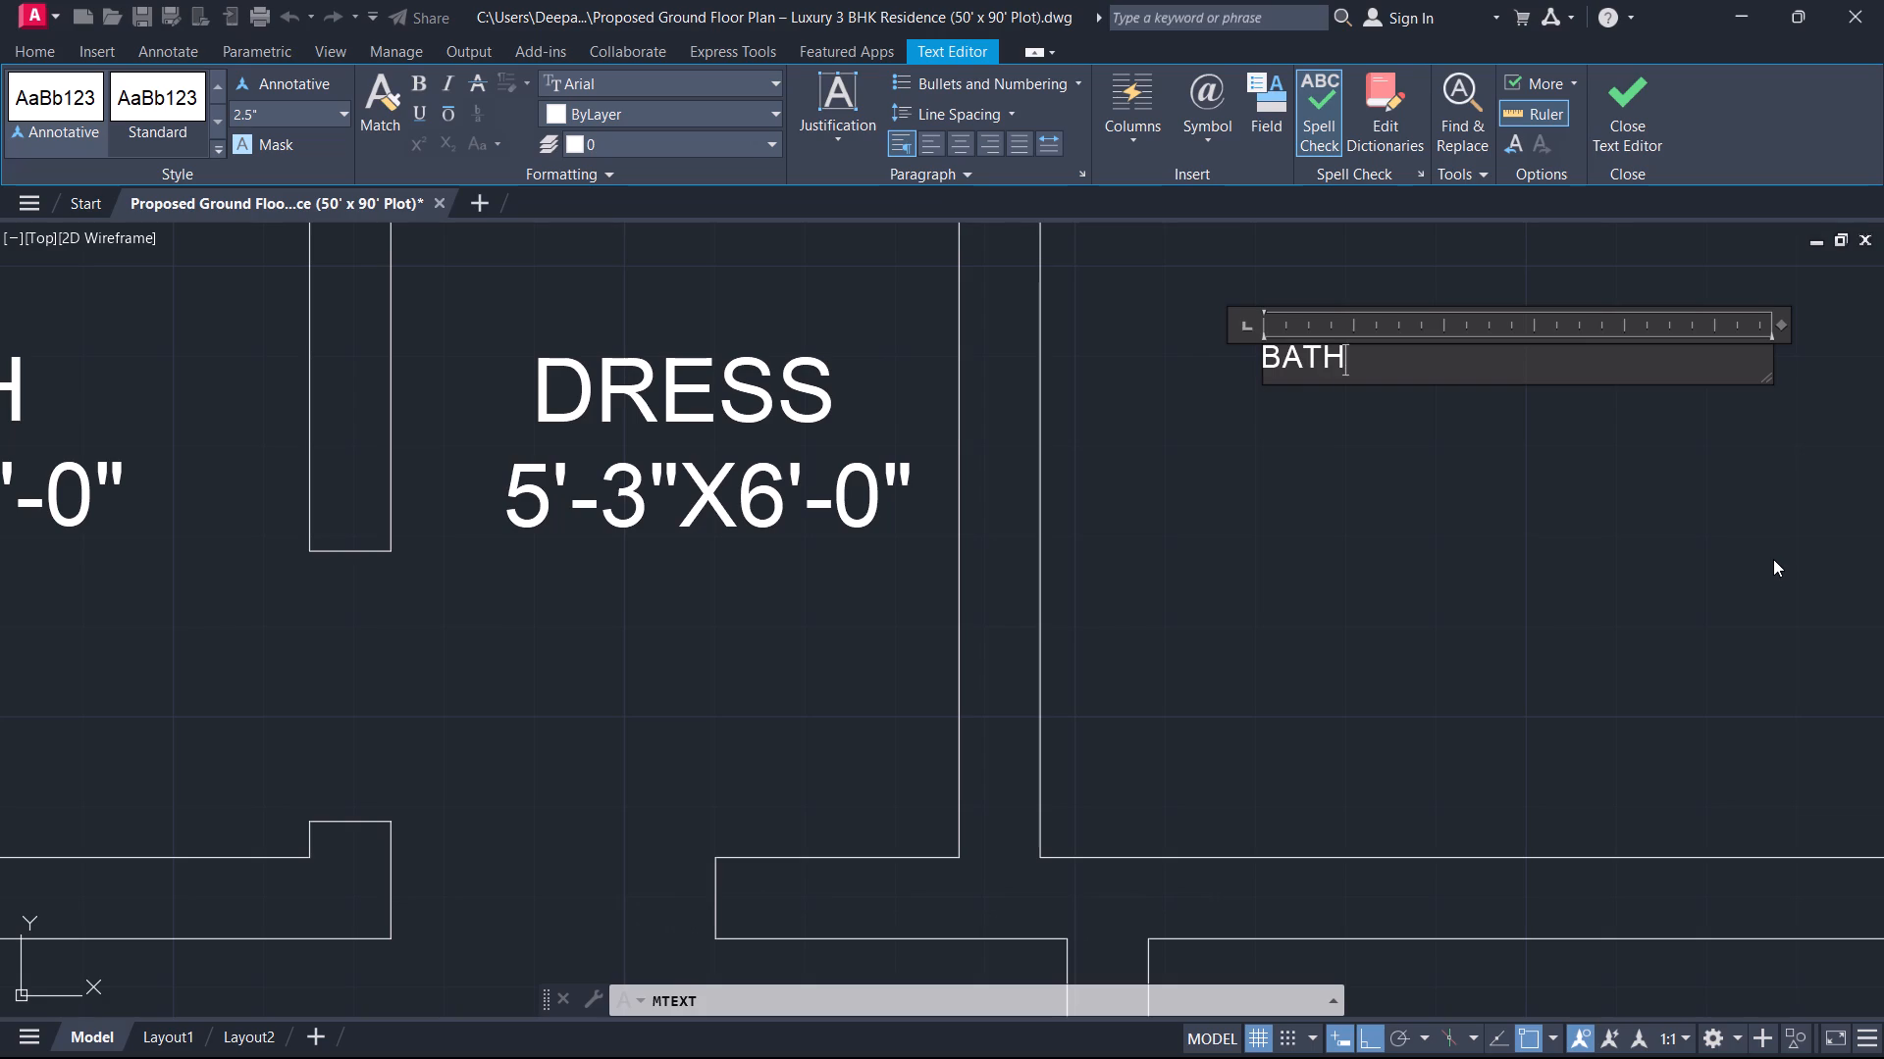
Add the room size 9'-0"X6'-0" as the second line of the new BATH label.
{"action": "key", "text": "Return"}
{"action": "key", "text": "9"}
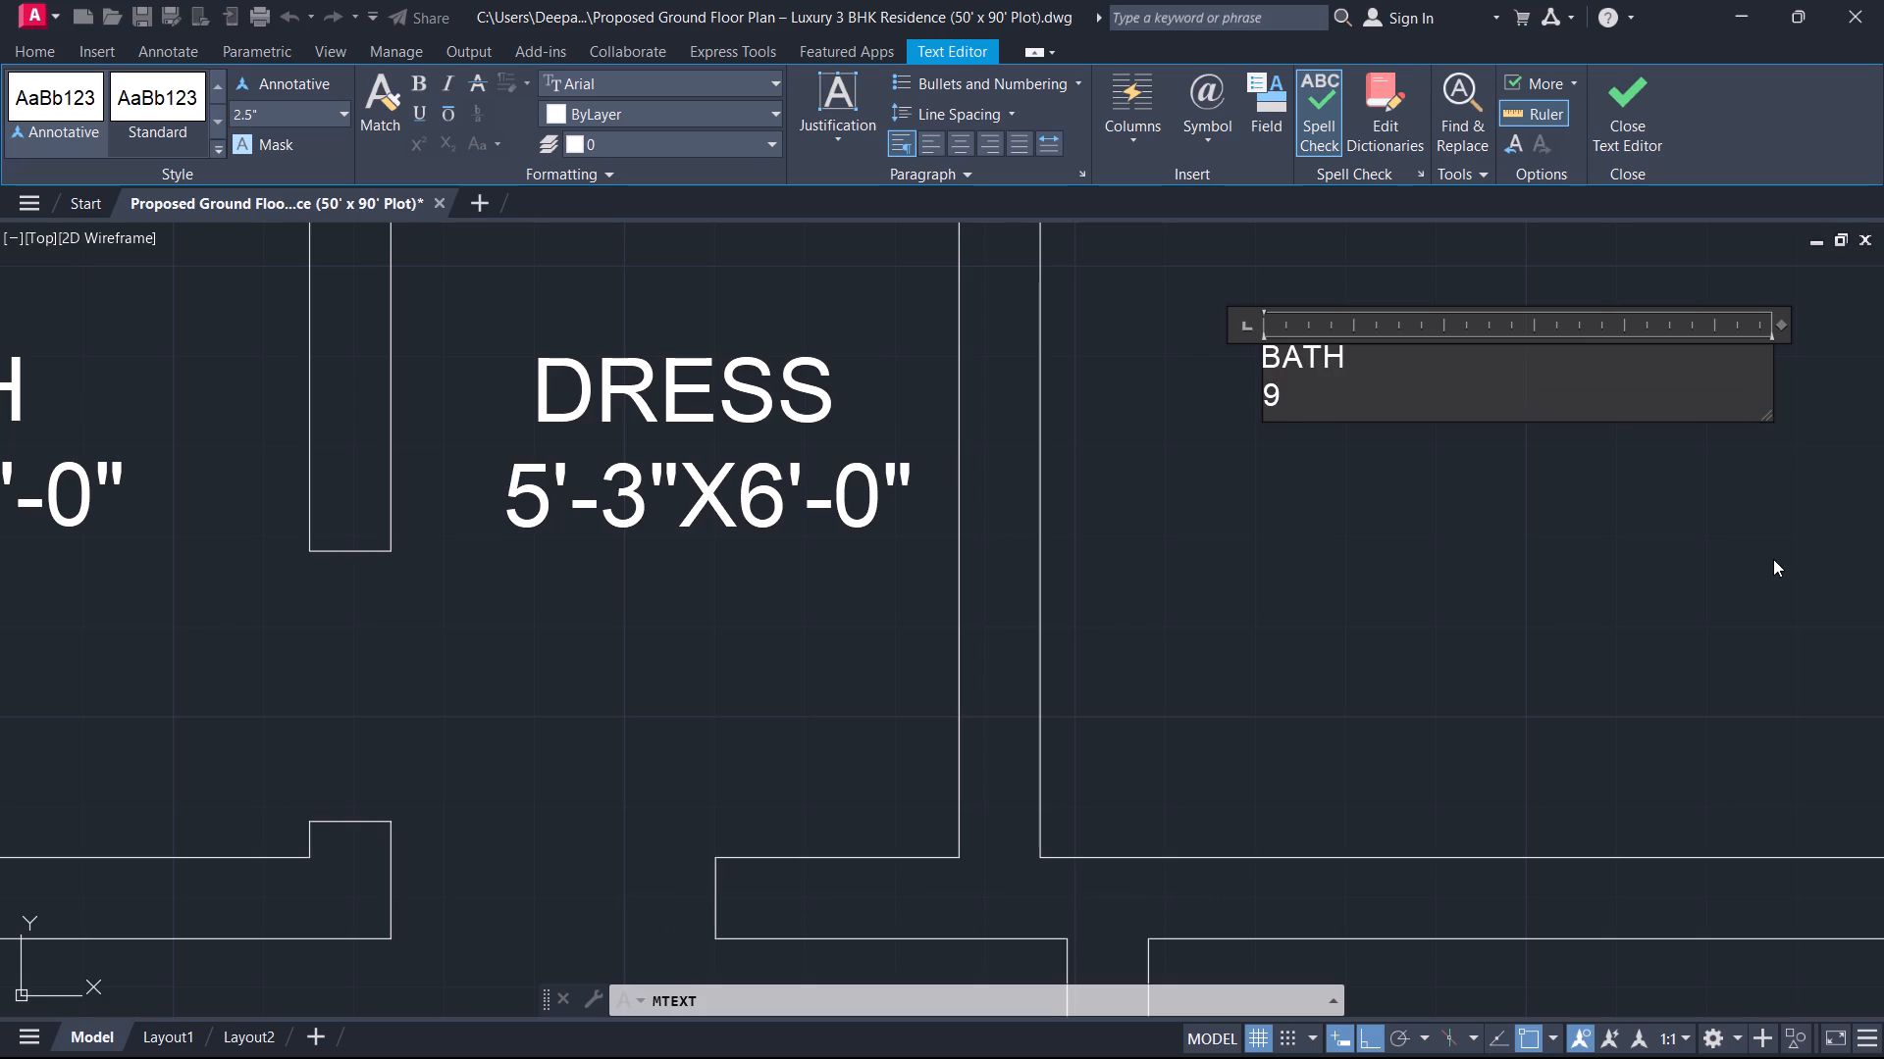
{"action": "key", "text": "apostrophe"}
{"action": "type", "text": "-0"}
{"action": "key", "text": "shift+quotedbl"}
{"action": "key", "text": "x"}
{"action": "type", "text": "6'"}
{"action": "key", "text": "equal"}
{"action": "key", "text": "BackSpace"}
{"action": "type", "text": "-0"}
{"action": "key", "text": "shift+quotedbl"}
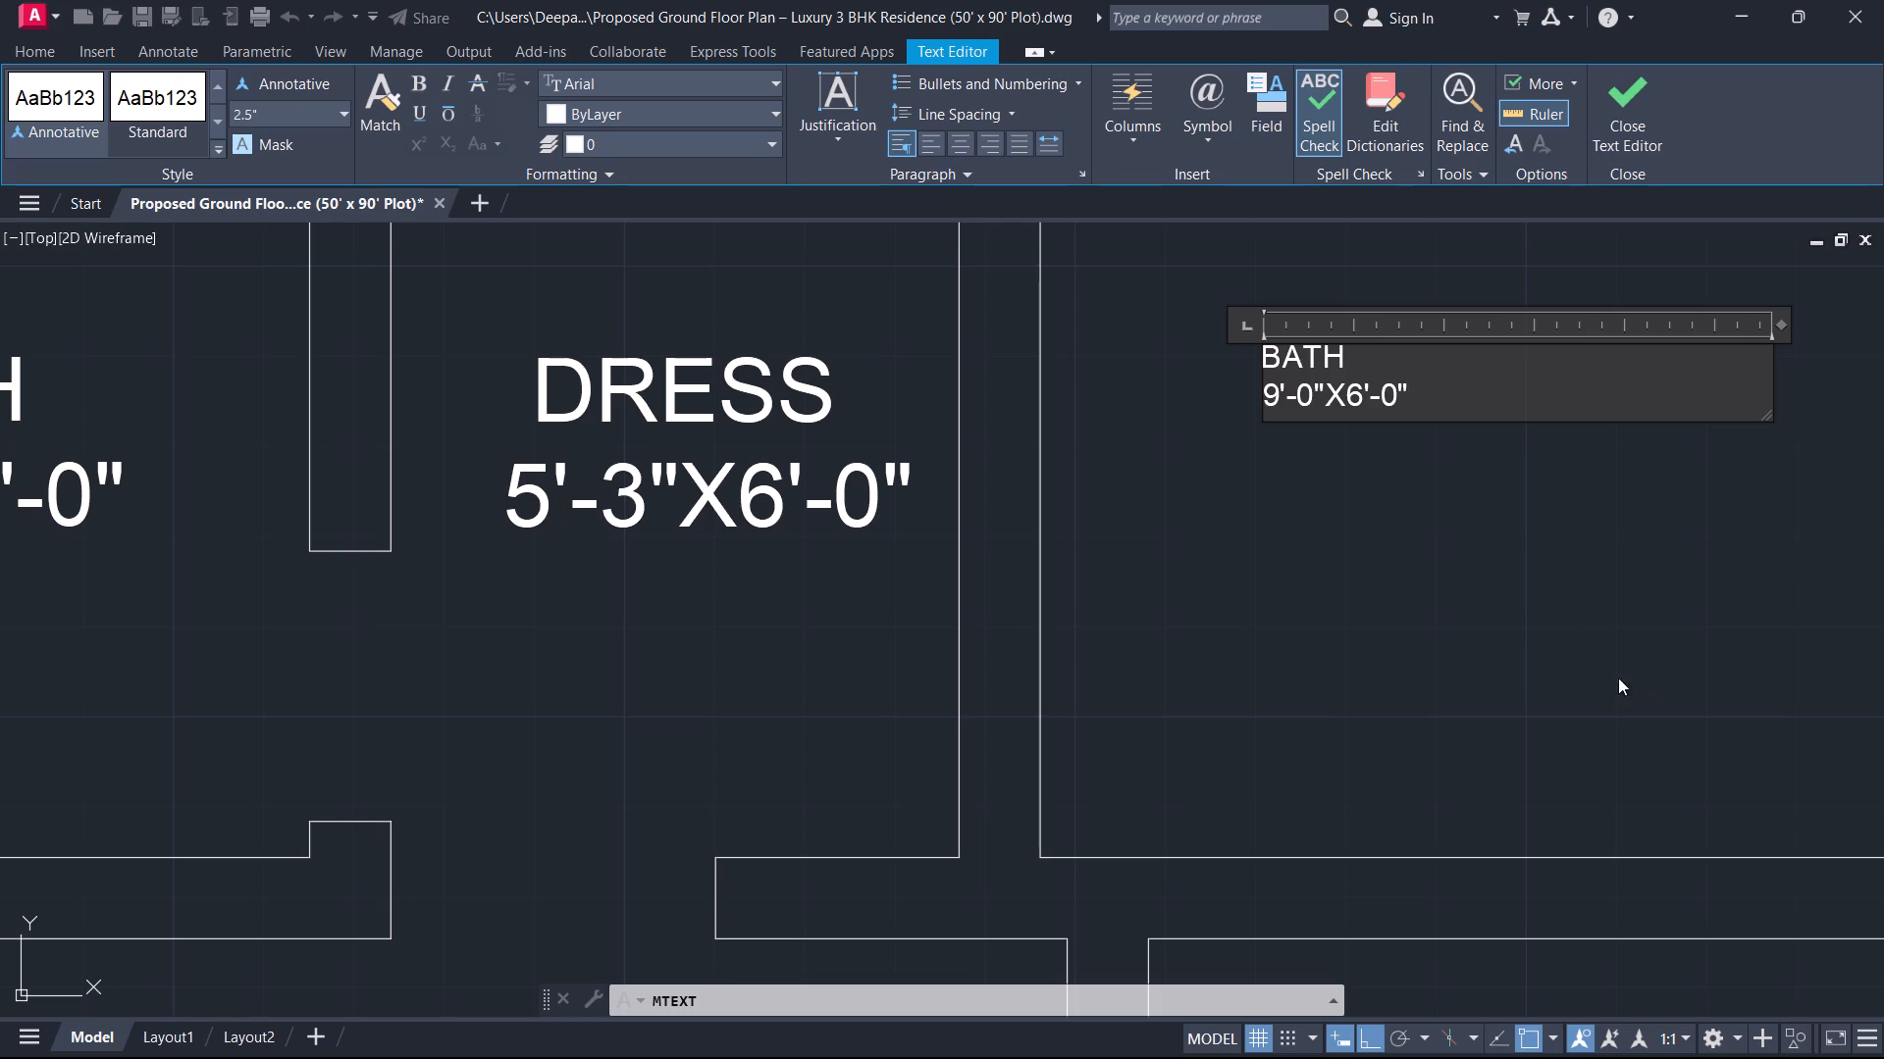
Indent the new label's BATH heading by two spaces above its size line.
{"action": "left_click", "coordinate": [1270, 351]}
{"action": "key", "text": "space"}
{"action": "key", "text": "space"}
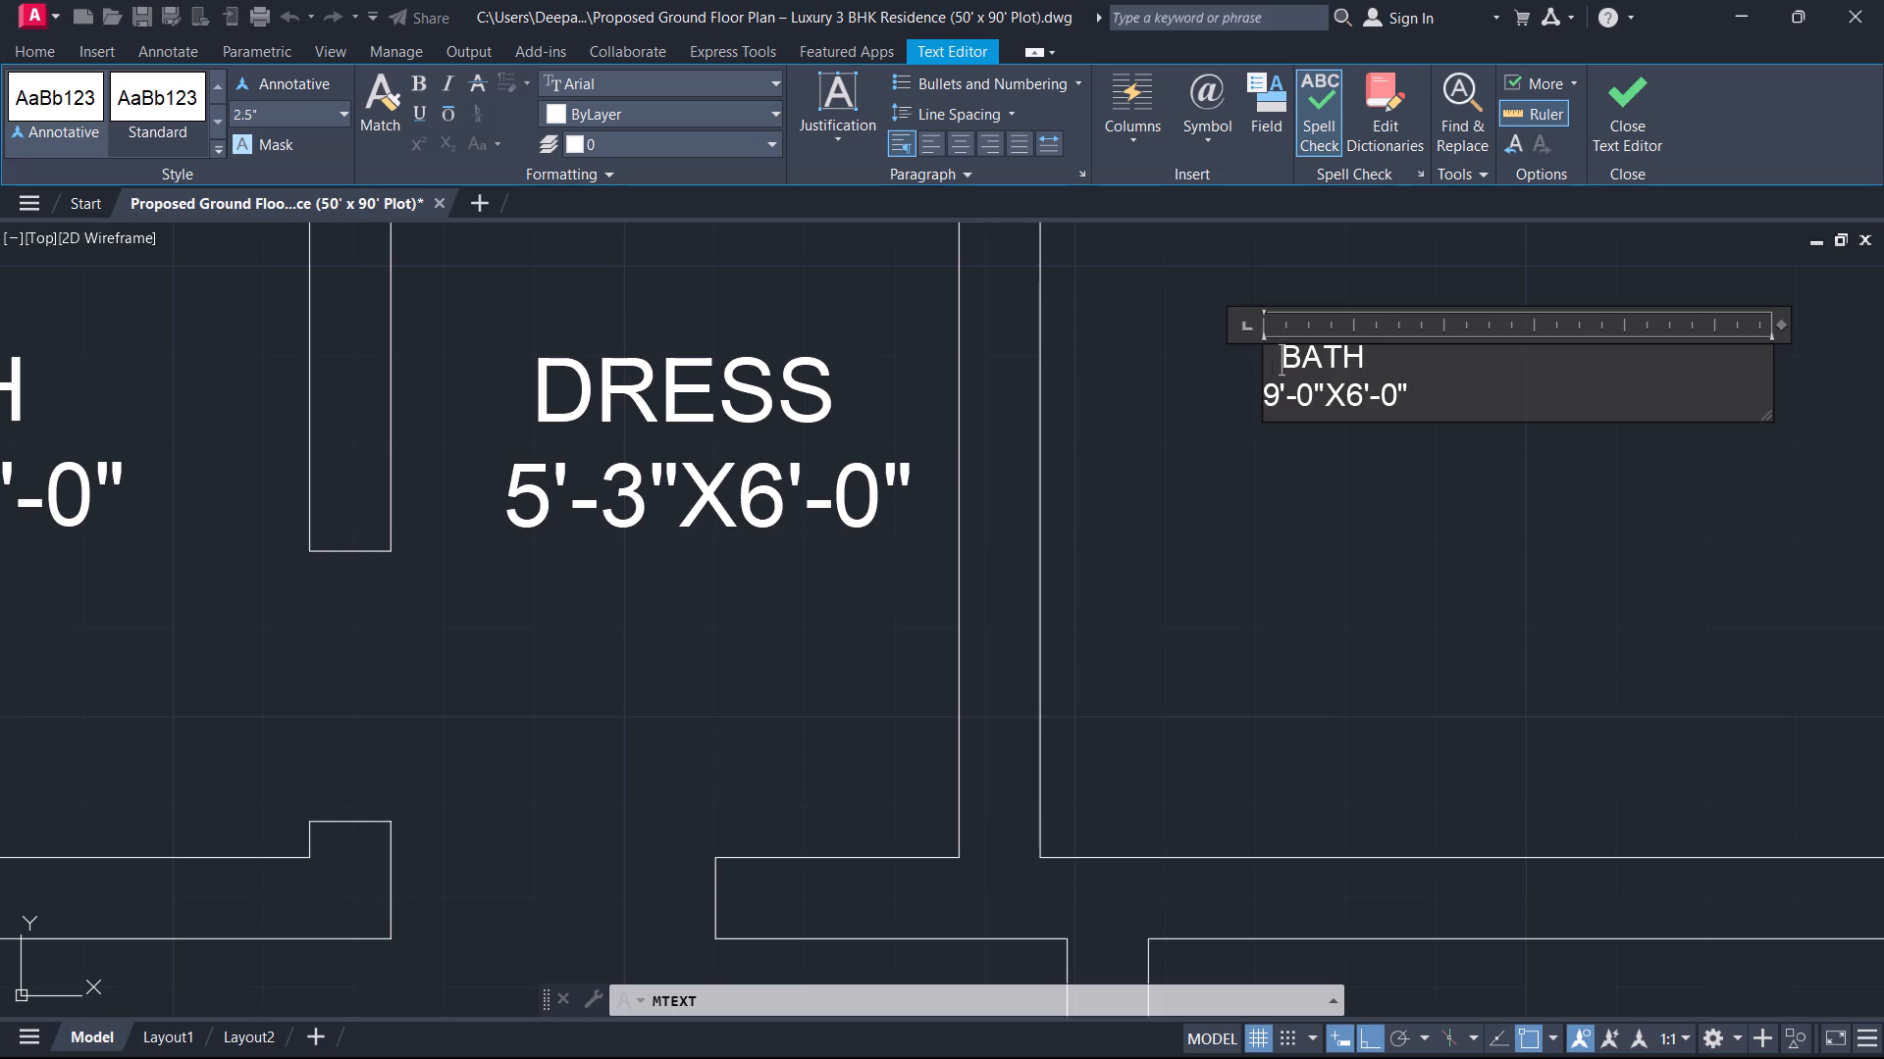
Set the text height of both lines in the new BATH label to 7".
{"action": "left_click_drag", "start_coordinate": [1425, 397], "coordinate": [1247, 335]}
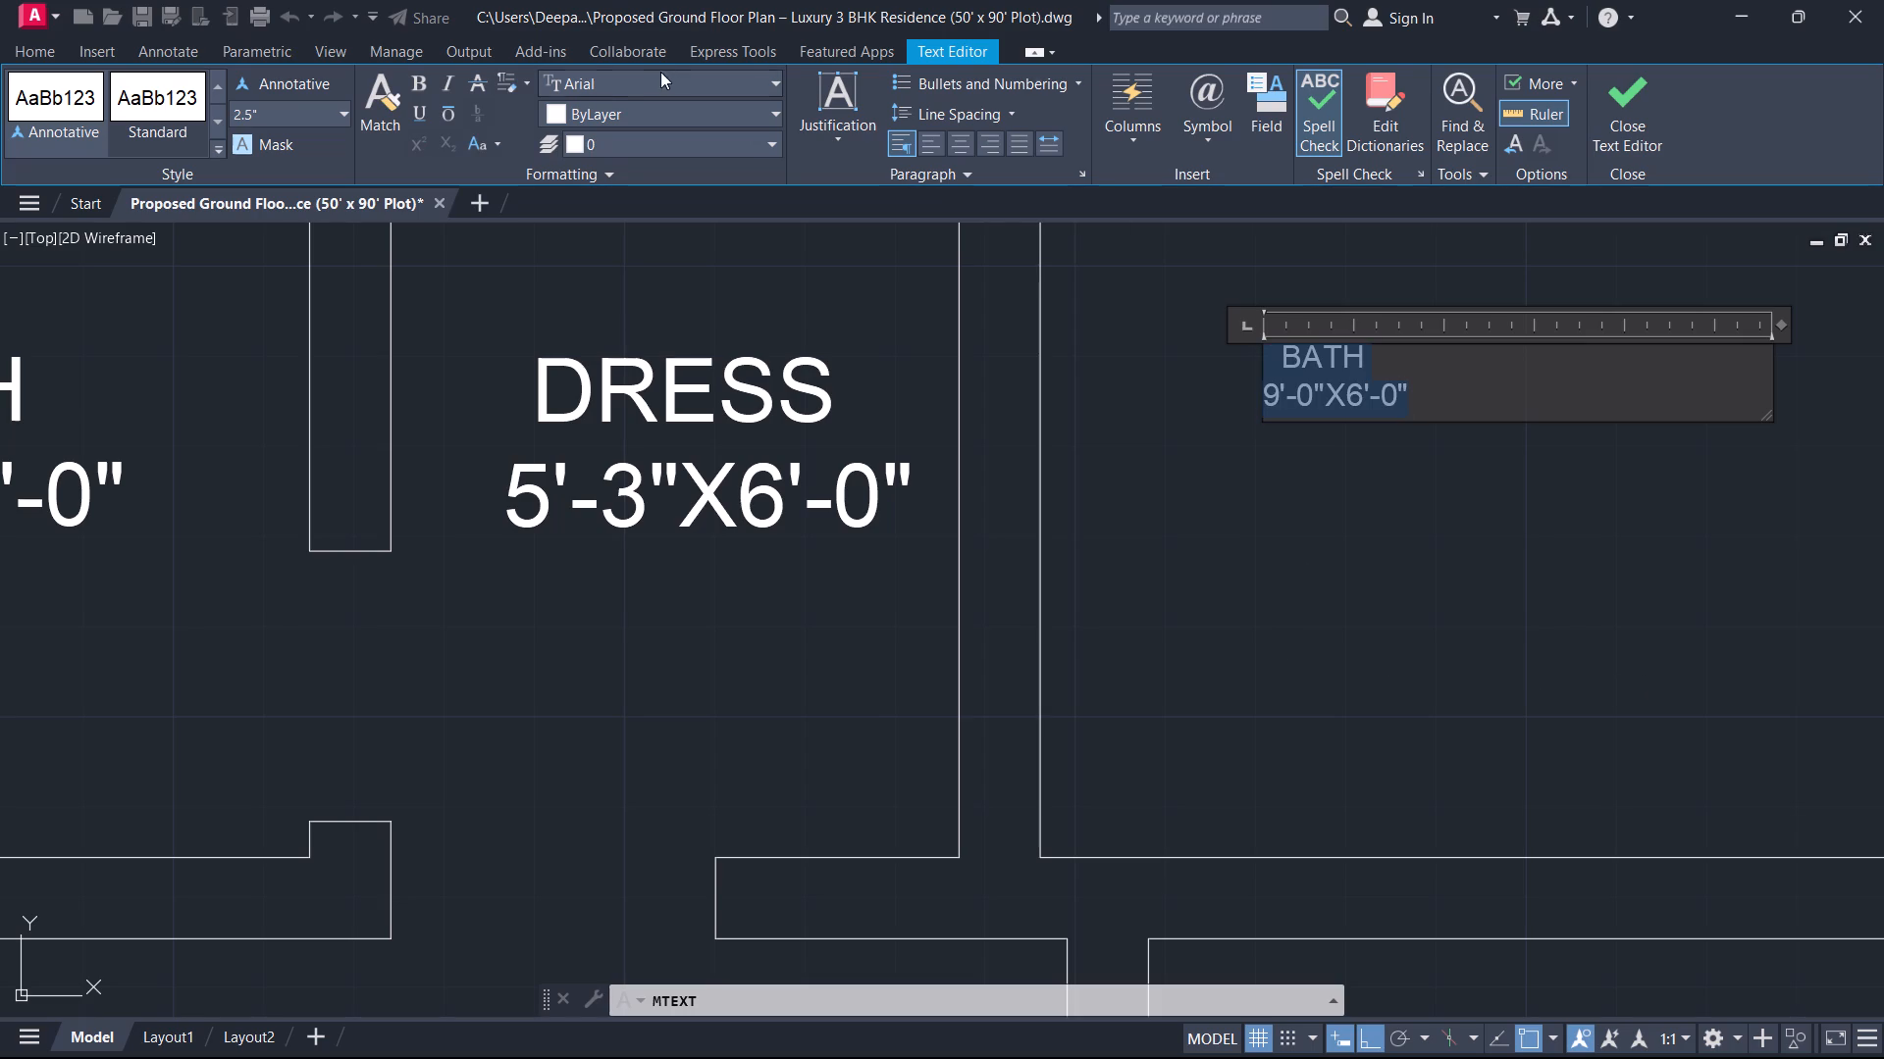
{"action": "left_click", "coordinate": [298, 116]}
{"action": "key", "text": "7"}
{"action": "key", "text": "Return"}
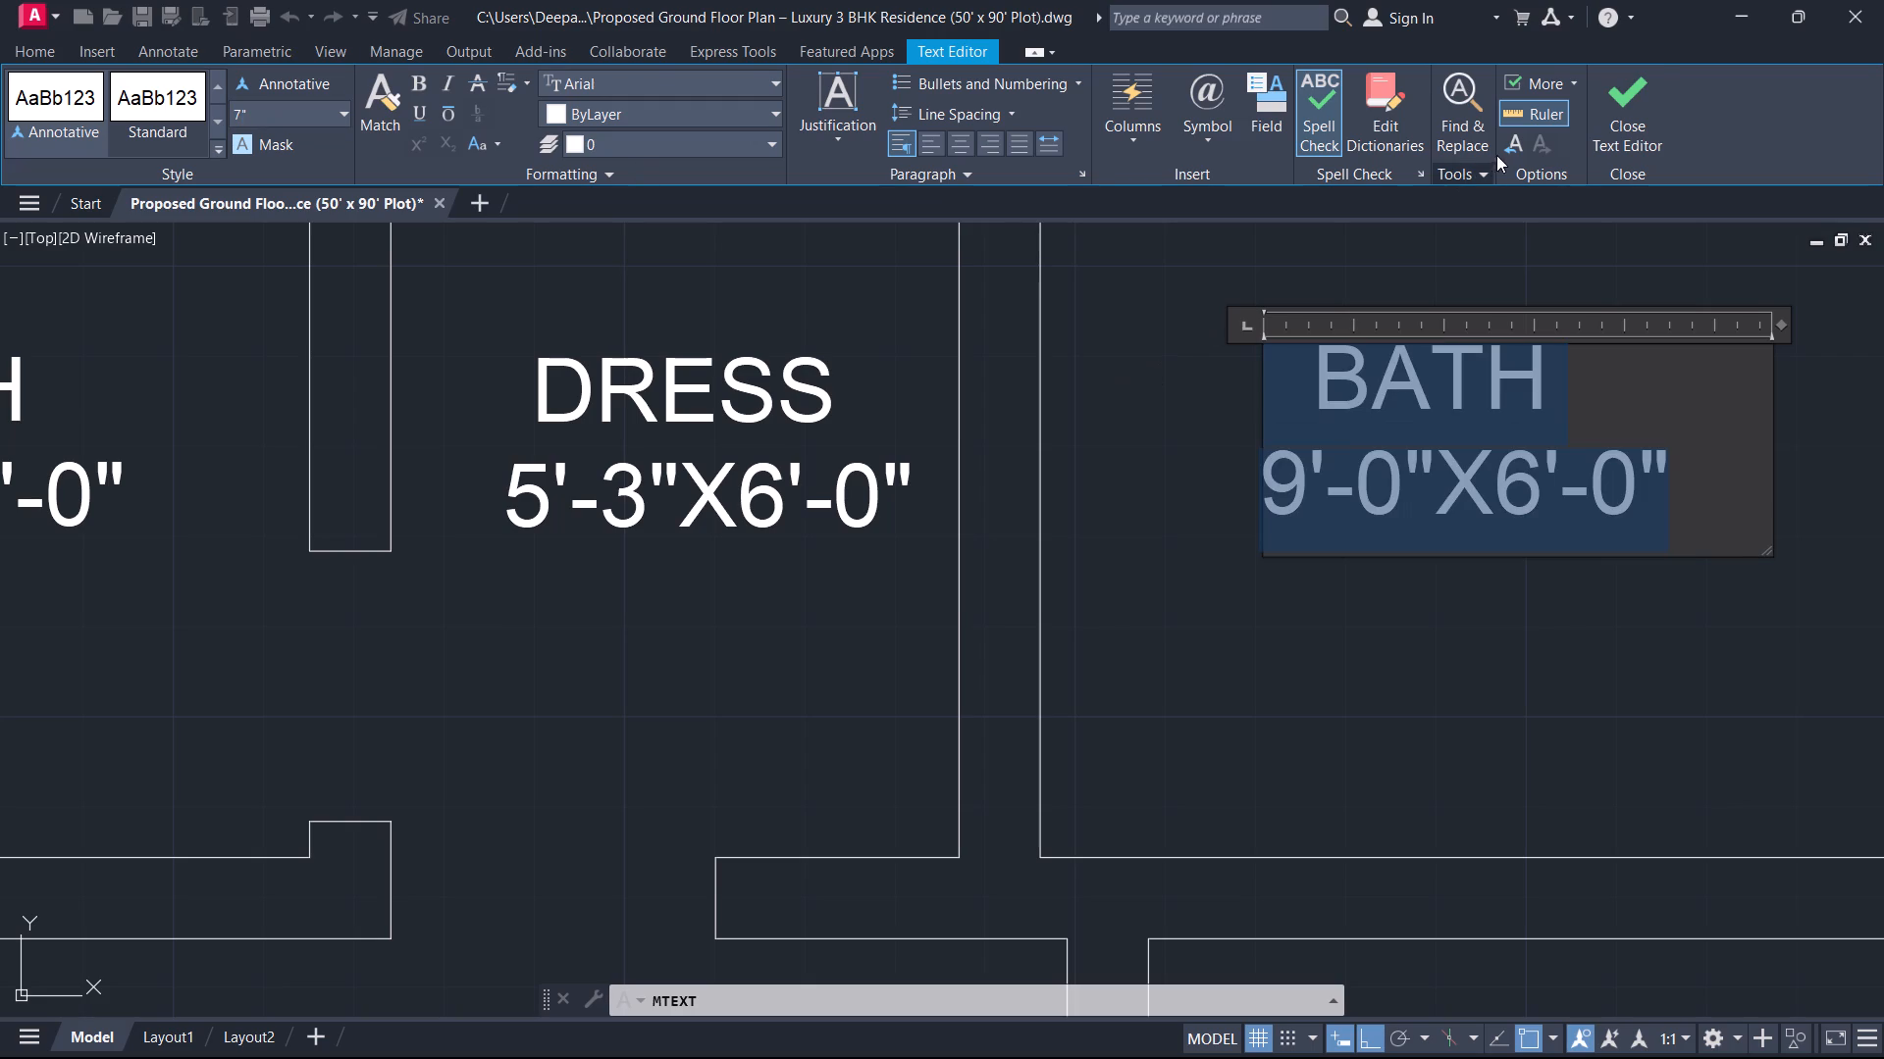
{"action": "left_click", "coordinate": [1626, 111]}
Copy the 9'-0"X6'-0" BATH label into the room directly south of that bath.
{"action": "scroll", "coordinate": [1572, 400], "scroll_direction": "down", "scroll_amount": 3}
{"action": "middle_click_drag", "start_coordinate": [1560, 418], "coordinate": [1104, 424]}
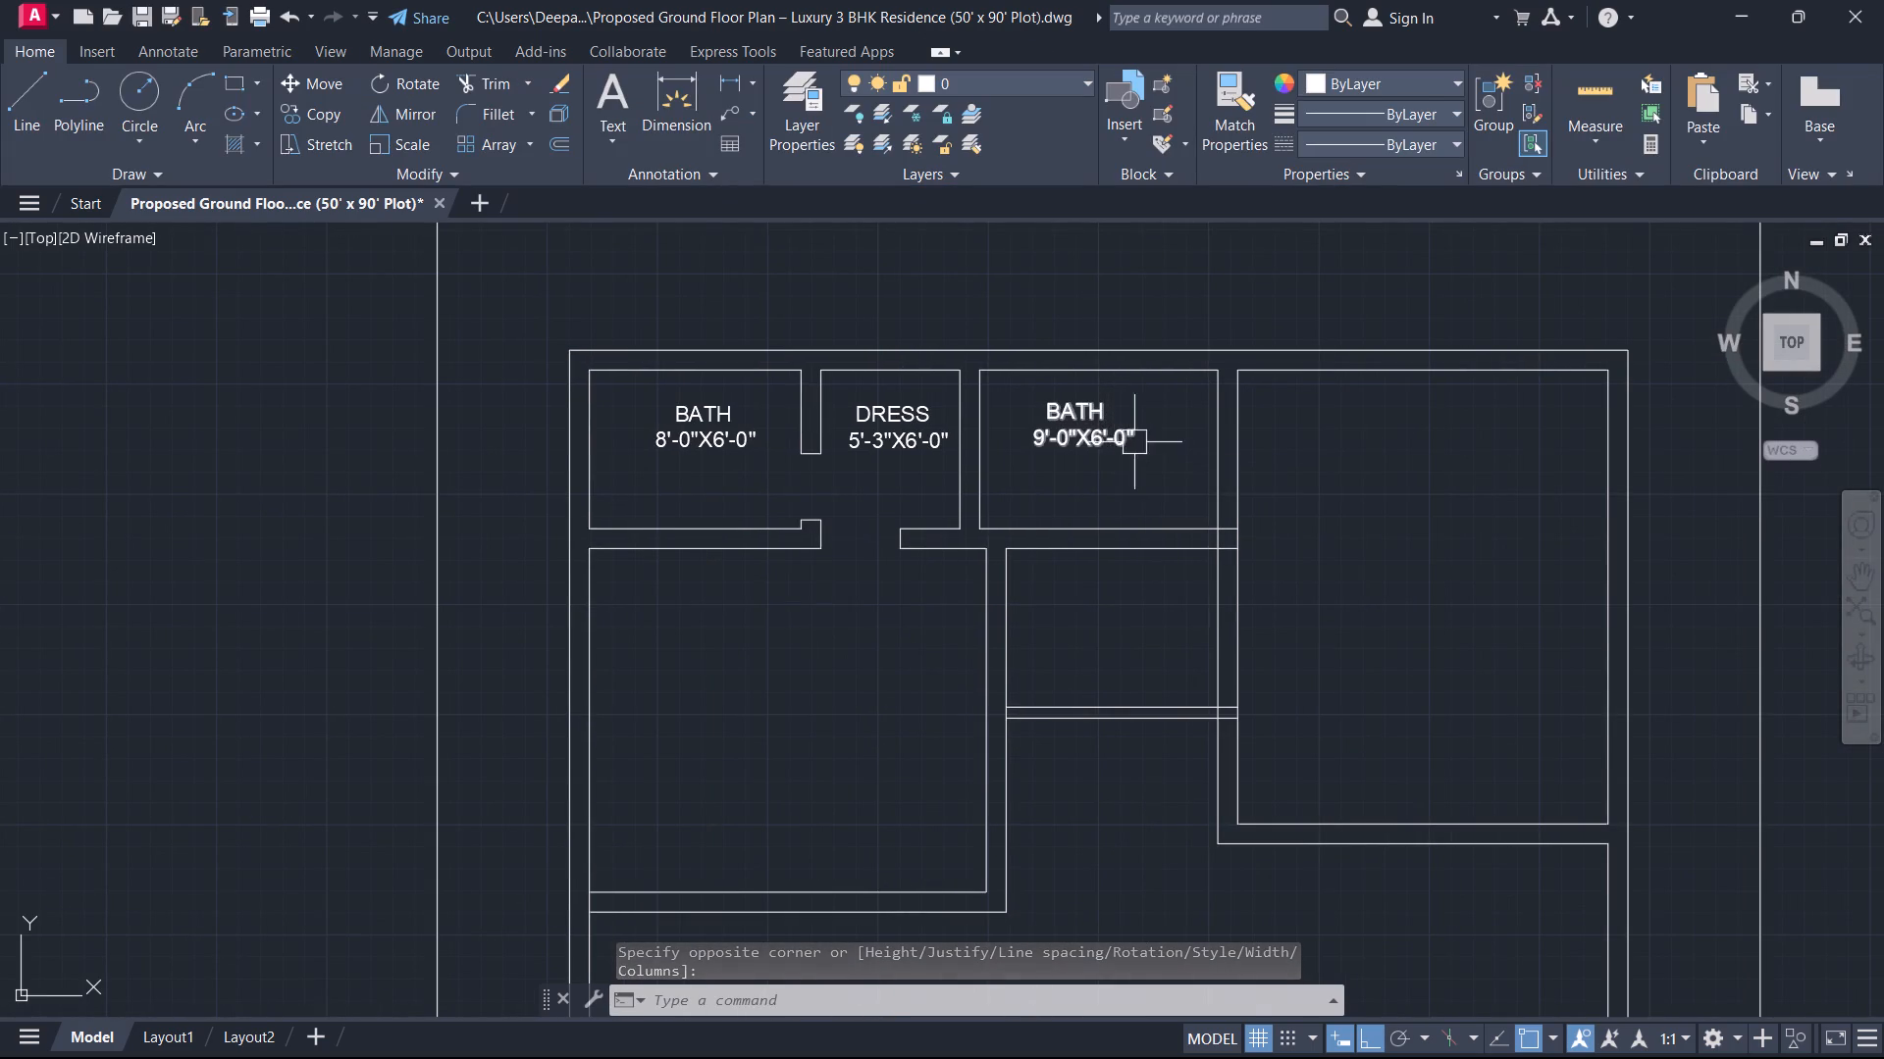
{"action": "scroll", "coordinate": [1081, 442], "scroll_direction": "up", "scroll_amount": 1}
{"action": "left_click", "coordinate": [1081, 442]}
{"action": "type", "text": "CO"}
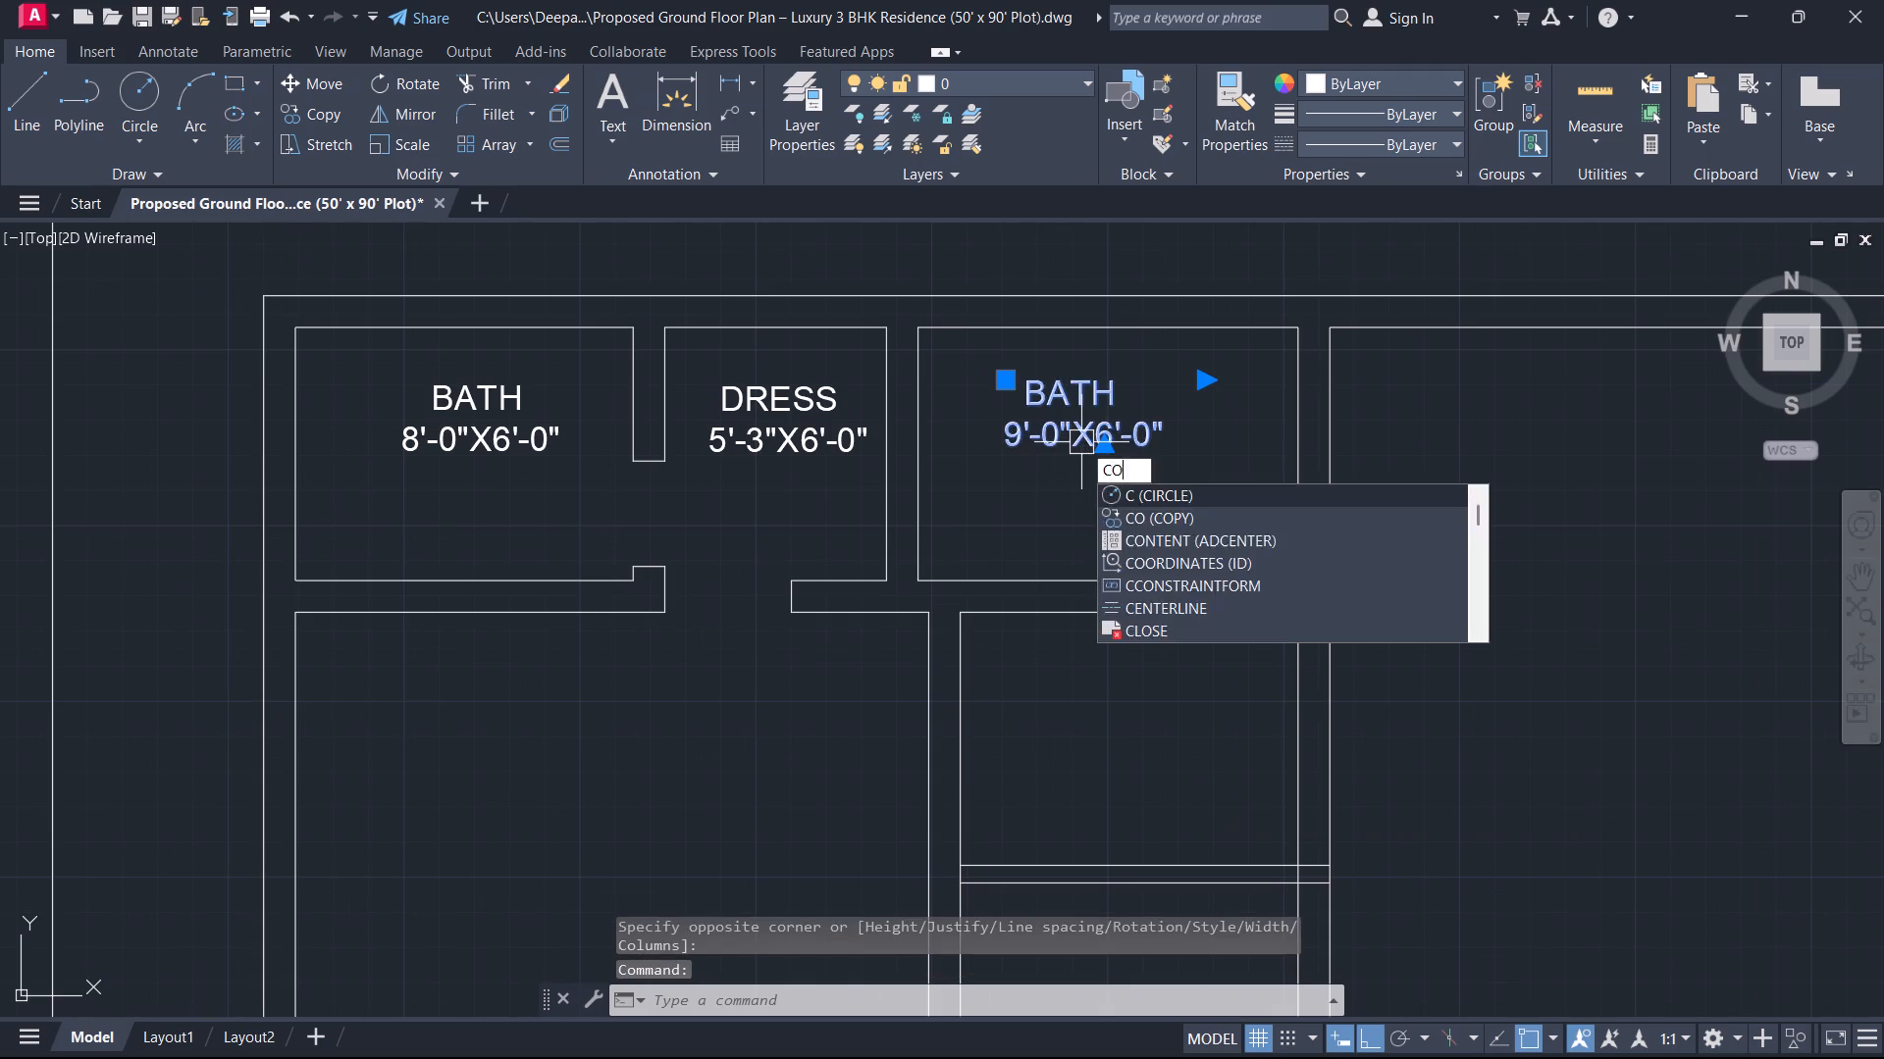
{"action": "key", "text": "space"}
{"action": "left_click", "coordinate": [1081, 442]}
{"action": "left_click", "coordinate": [1121, 743]}
{"action": "key", "text": "Escape"}
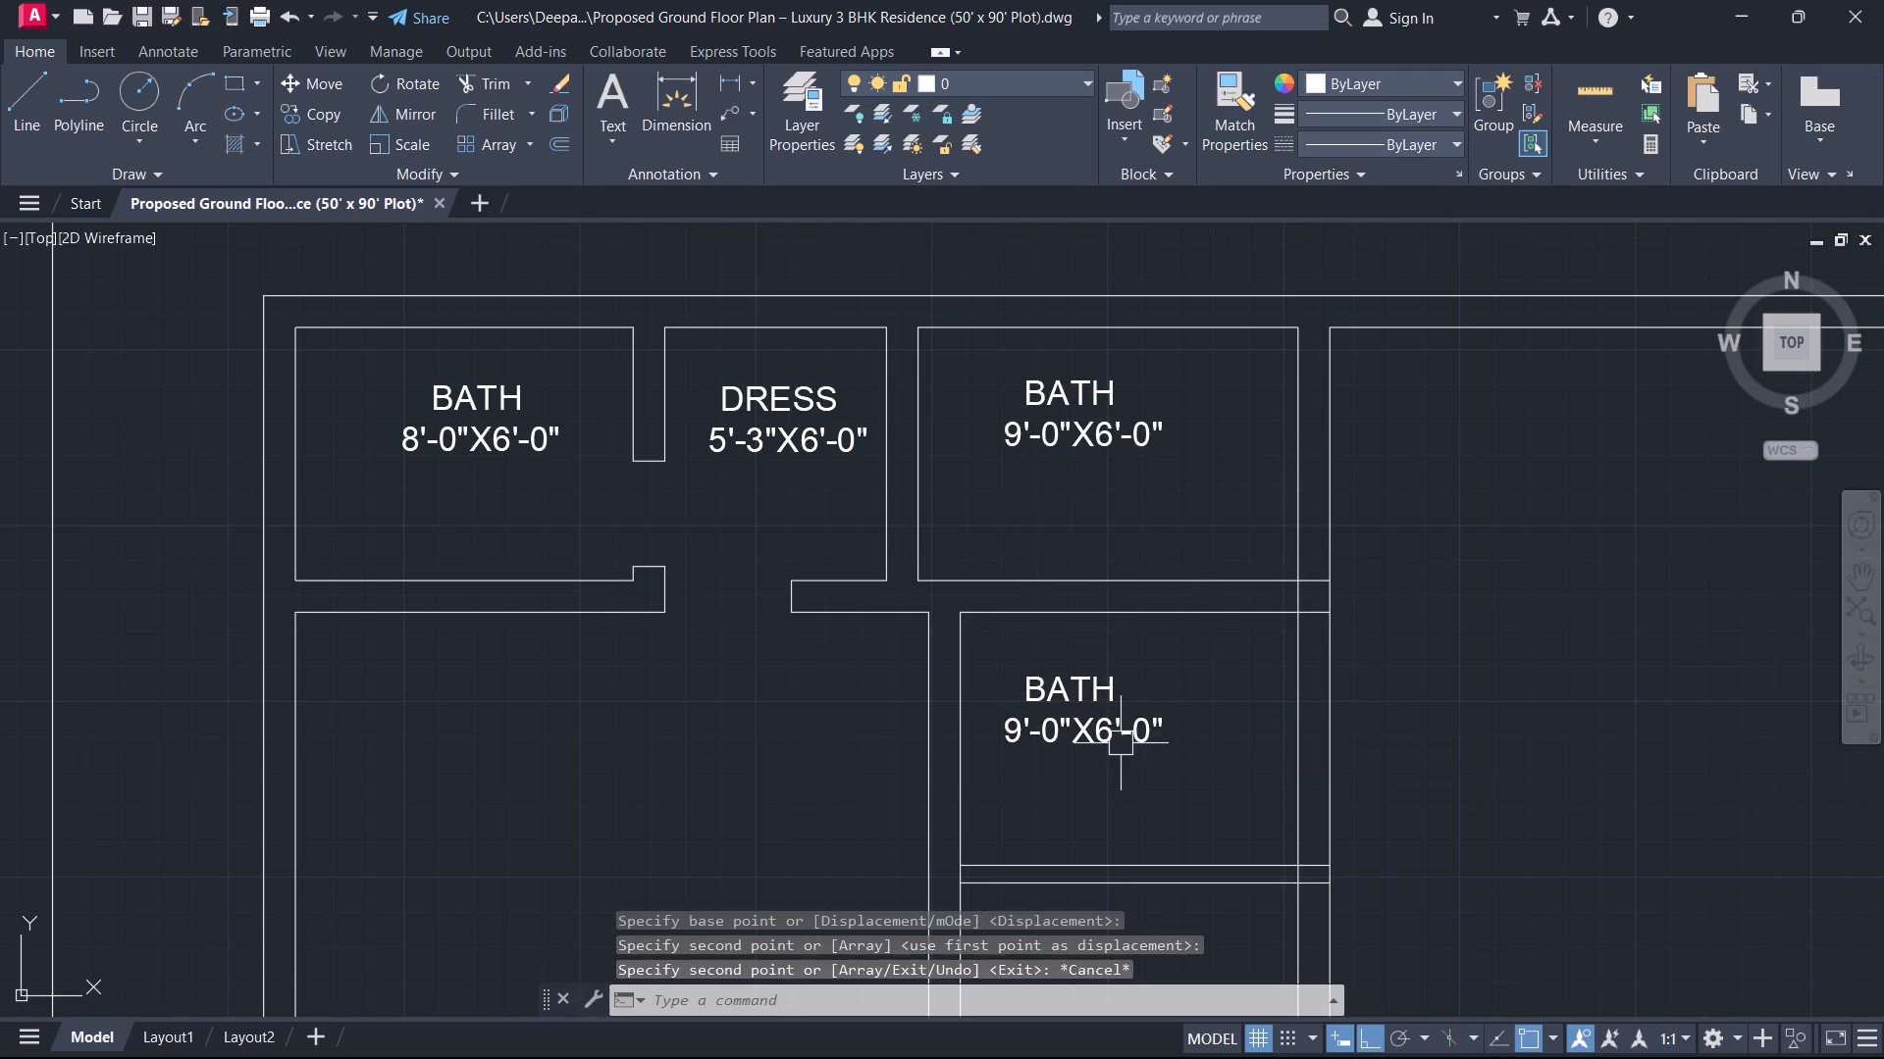
Replace the whole text of the copied BATH label in the room south of the 9'-0"X6'-0" bath with DRESS.
{"action": "double_click", "coordinate": [1094, 693]}
{"action": "left_click_drag", "start_coordinate": [1178, 697], "coordinate": [757, 661]}
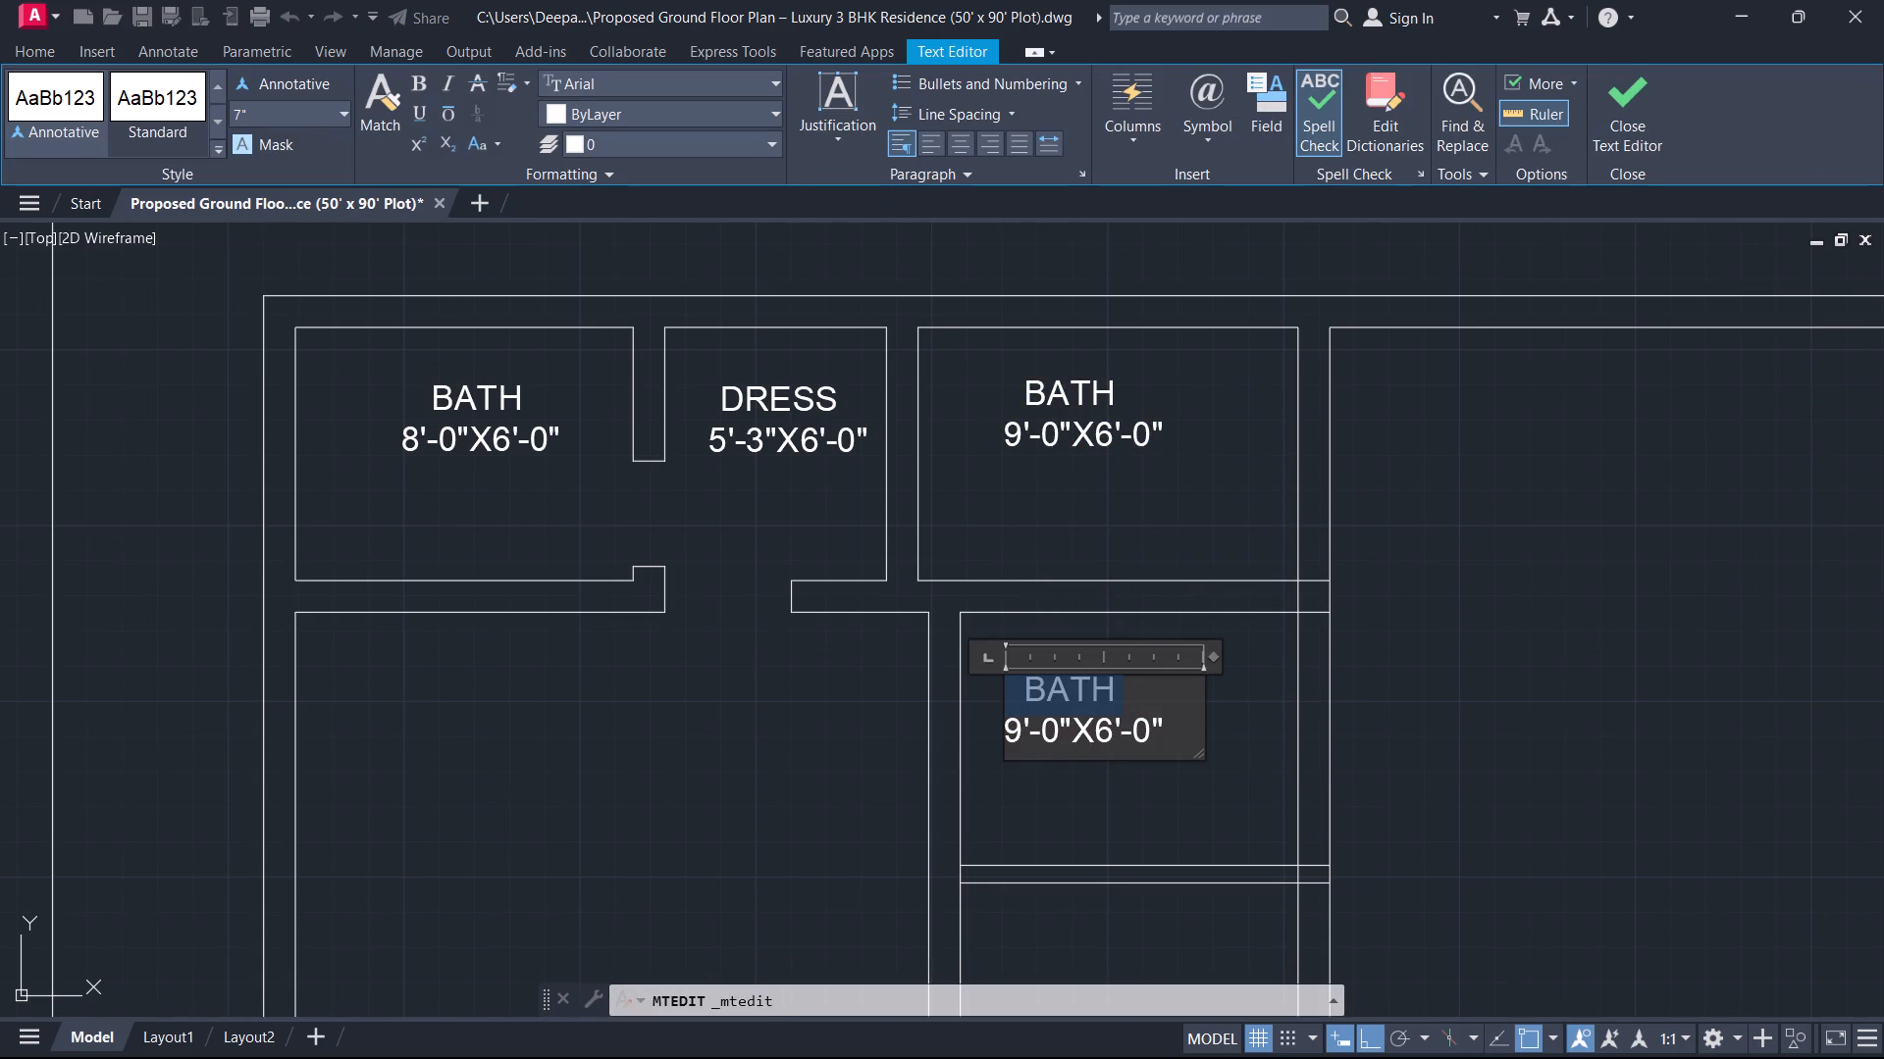
{"action": "left_click_drag", "start_coordinate": [1177, 731], "coordinate": [1167, 730]}
{"action": "left_click_drag", "start_coordinate": [1149, 687], "coordinate": [883, 607]}
{"action": "left_click_drag", "start_coordinate": [883, 607], "coordinate": [855, 594]}
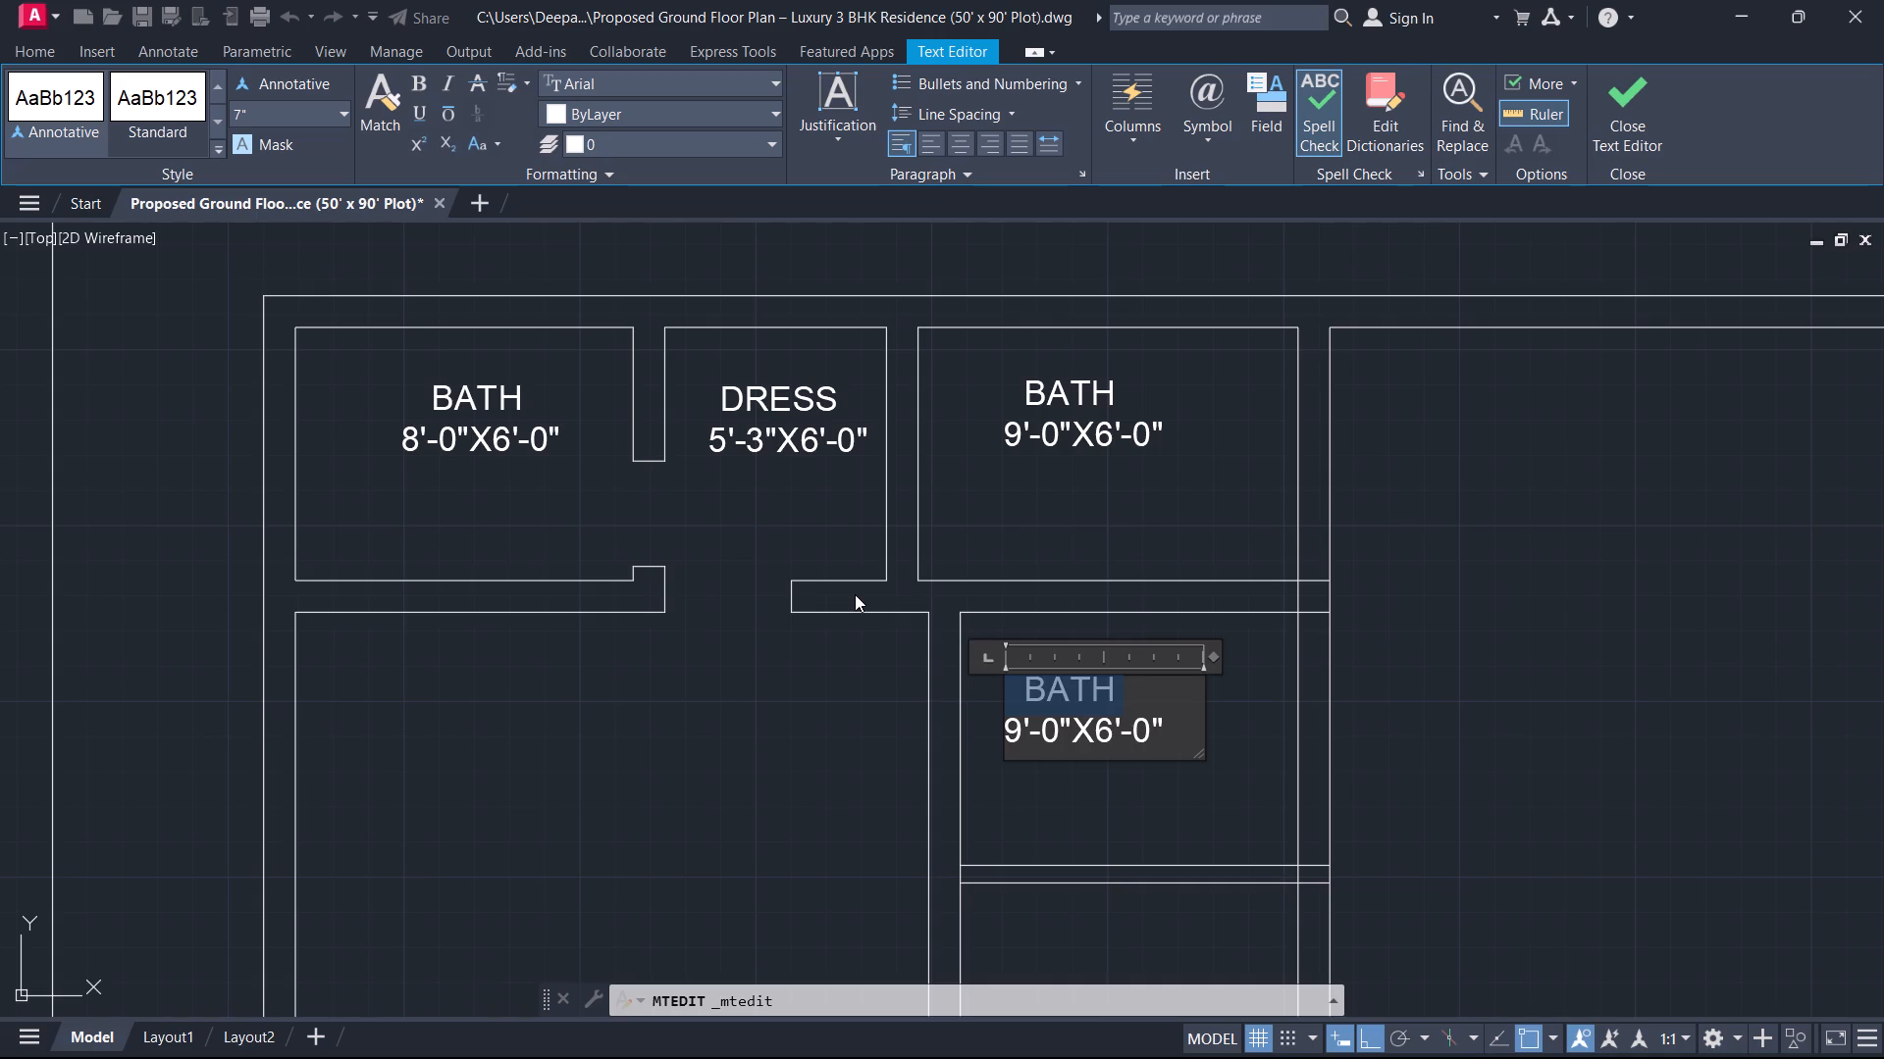
{"action": "key", "text": "ctrl+a"}
{"action": "type", "text": "DRE"}
{"action": "key", "text": "s"}
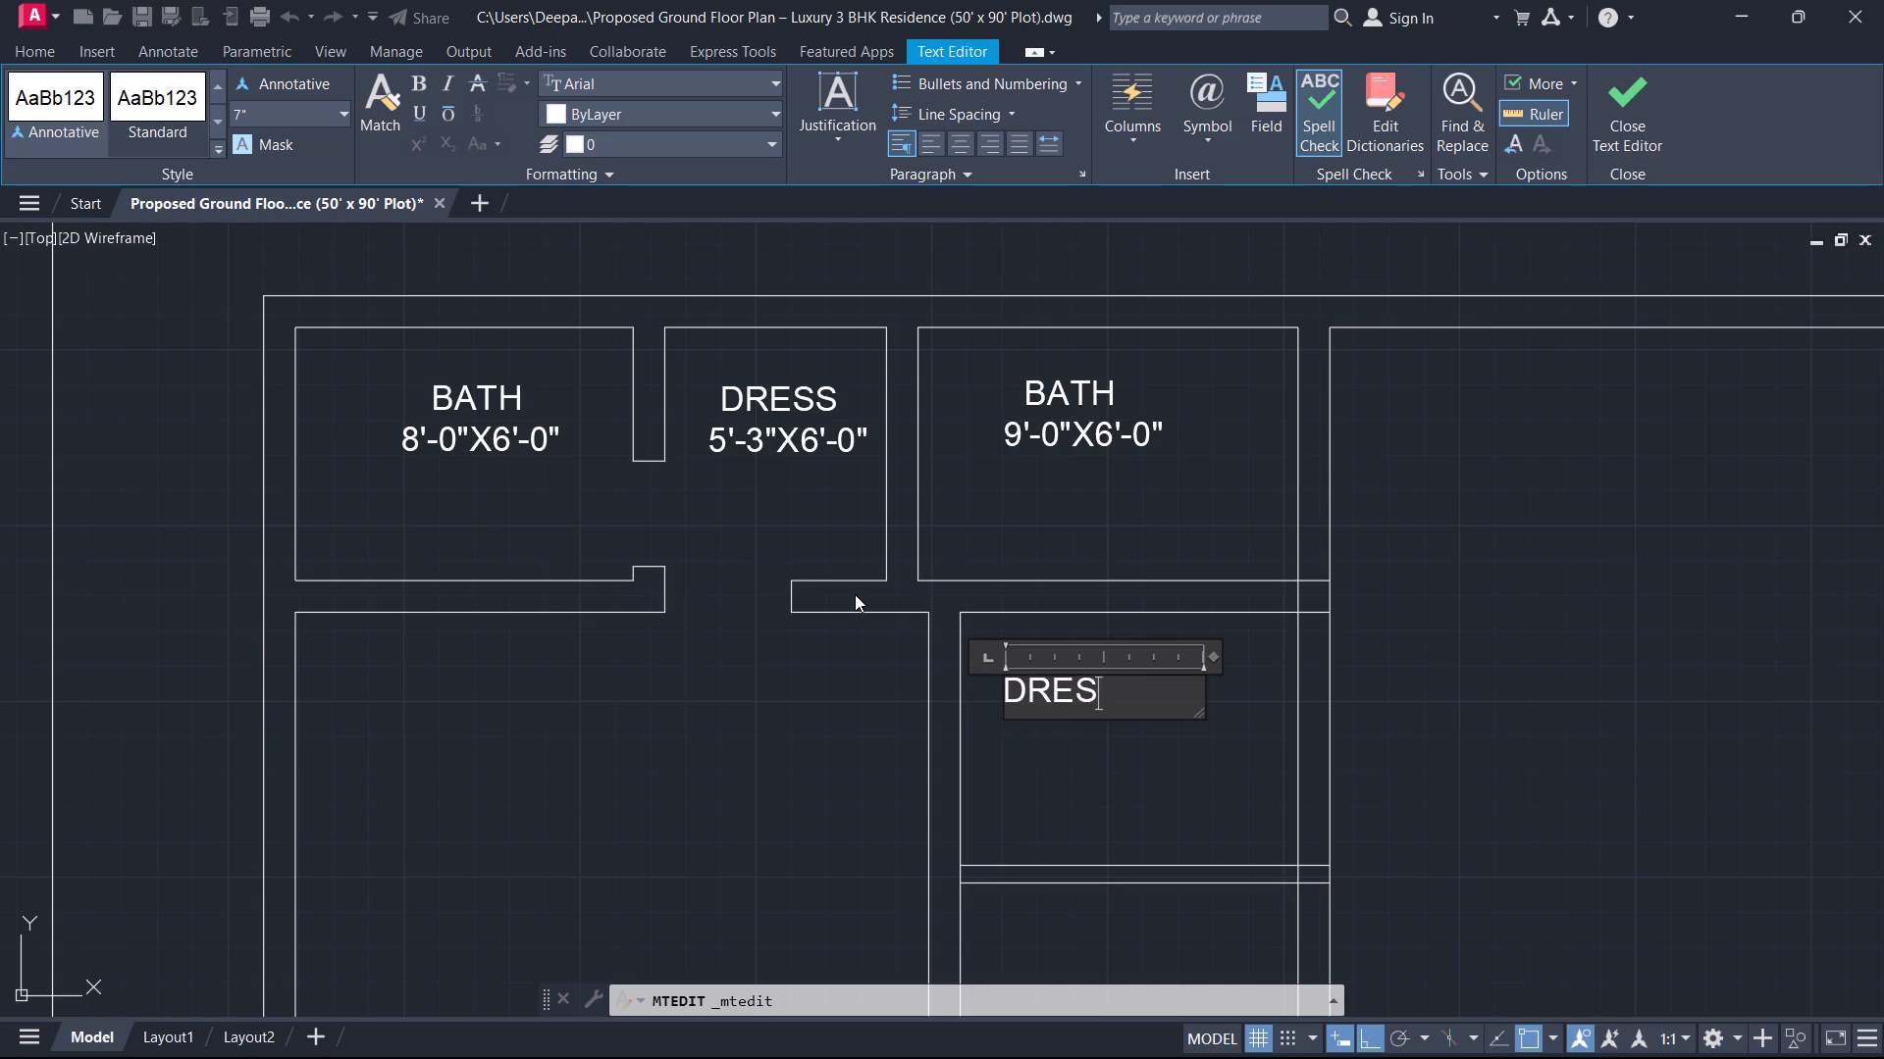
{"action": "key", "text": "s"}
Add the room size 8'-0"X6'-0" as the second line of the new DRESS label.
{"action": "key", "text": "Return"}
{"action": "key", "text": "8"}
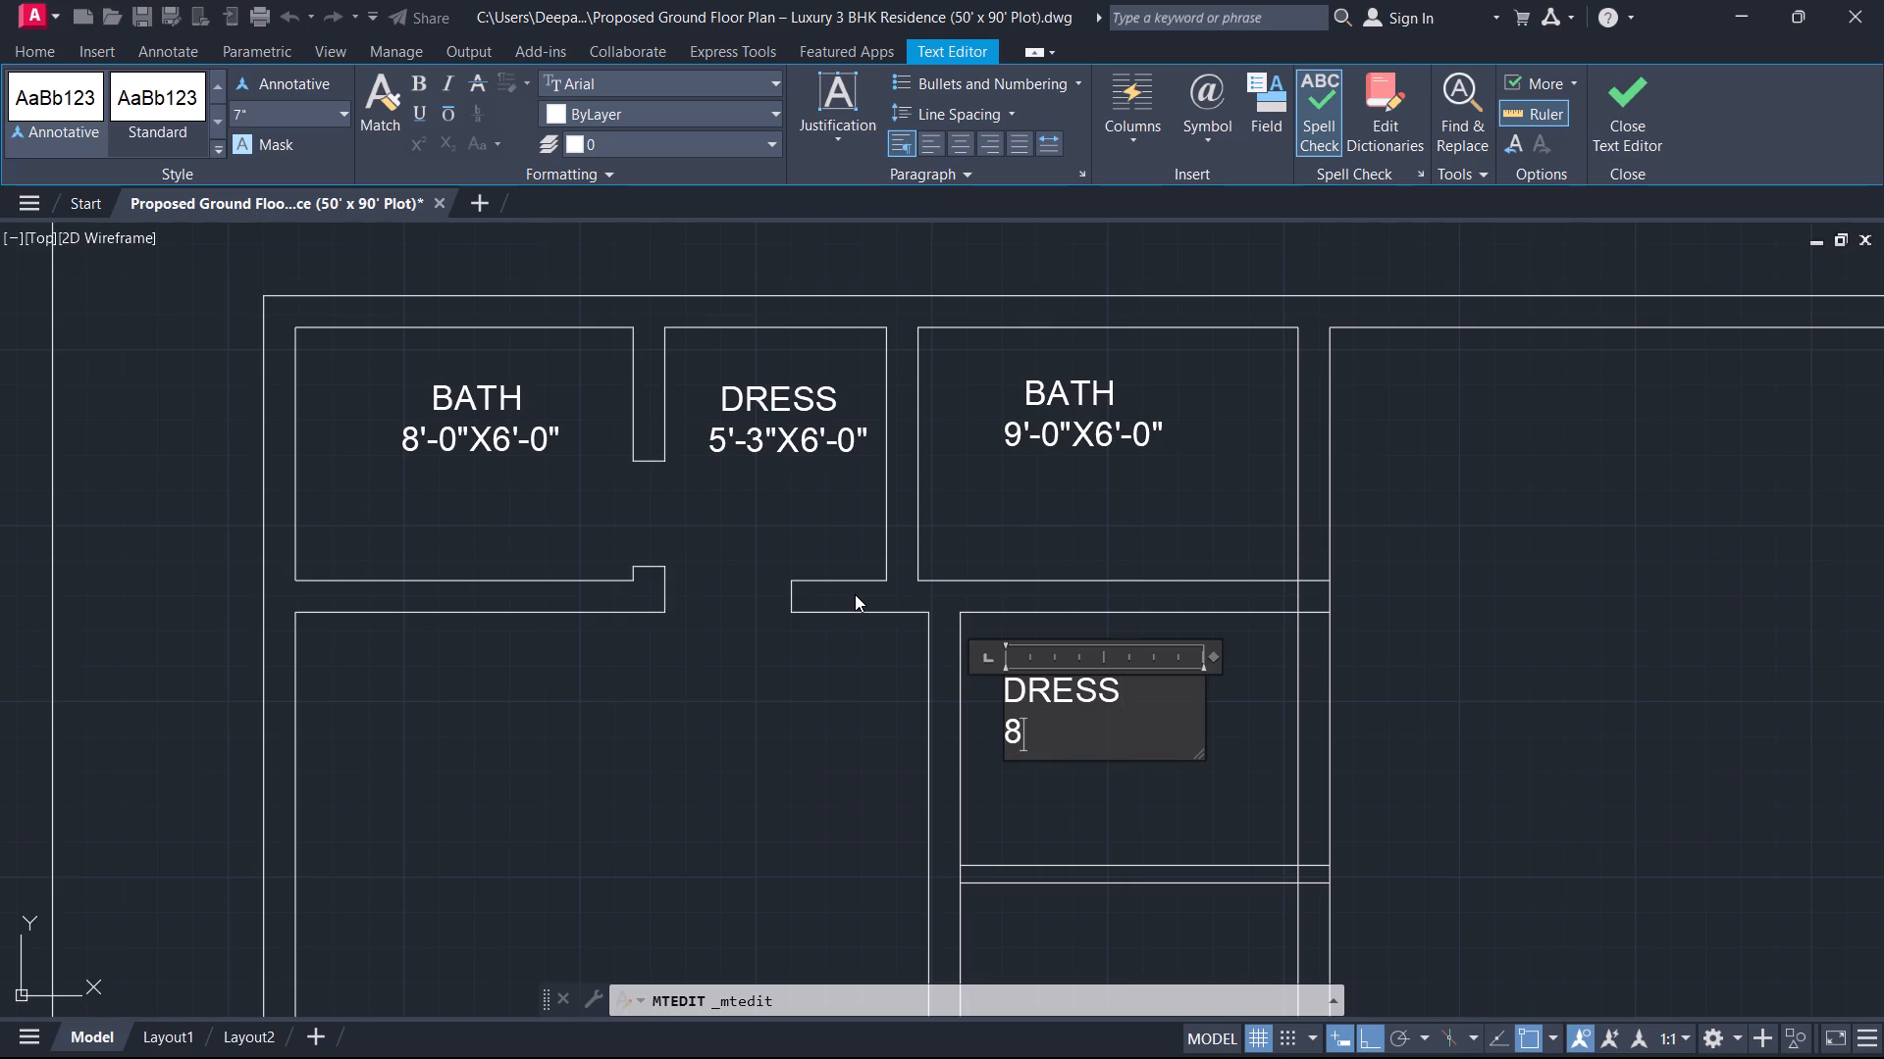
{"action": "key", "text": "apostrophe"}
{"action": "key", "text": "minus"}
{"action": "key", "text": "0"}
{"action": "key", "text": "shift+quotedbl"}
{"action": "key", "text": "x"}
{"action": "type", "text": "6'-"}
{"action": "key", "text": "0"}
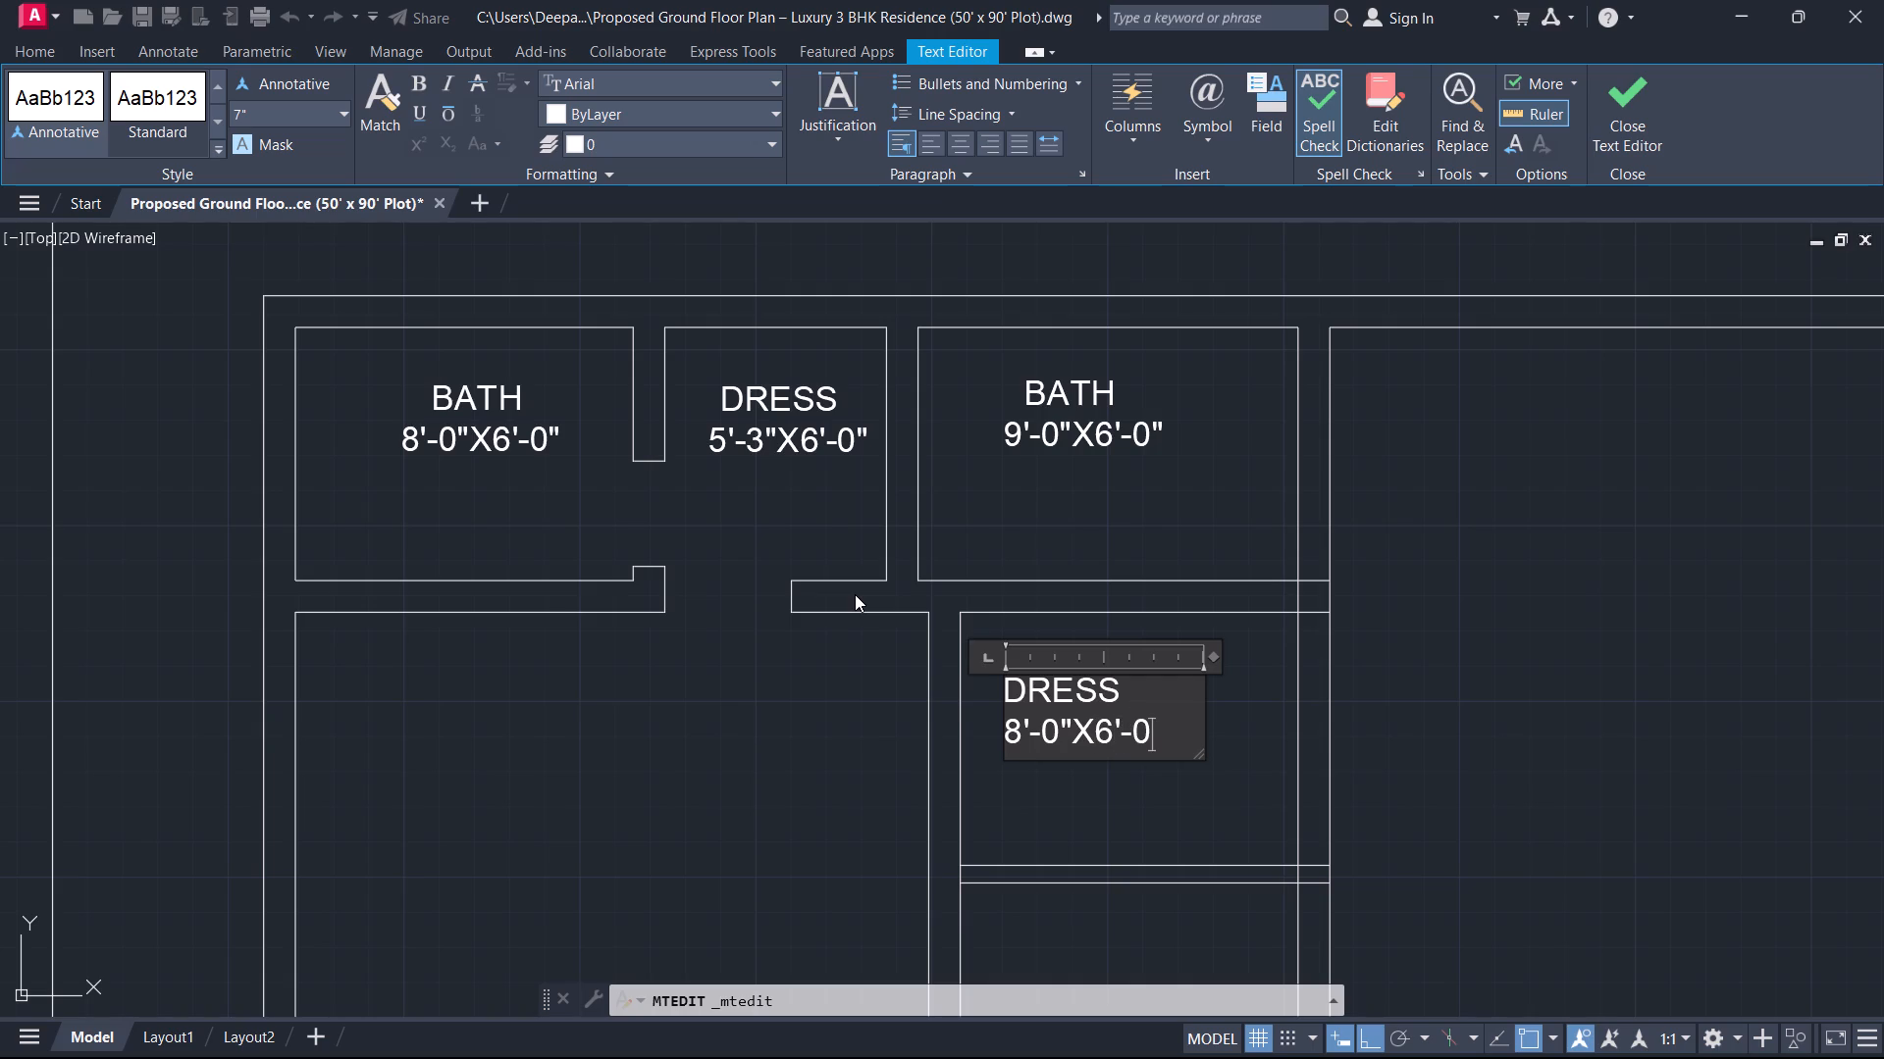
{"action": "key", "text": "shift+plus"}
{"action": "key", "text": "BackSpace"}
{"action": "key", "text": "shift+quotedbl"}
Indent the new label's DRESS heading by one space above its size line and finish editing.
{"action": "key", "text": "ctrl+Up"}
{"action": "key", "text": "Up"}
{"action": "key", "text": "space"}
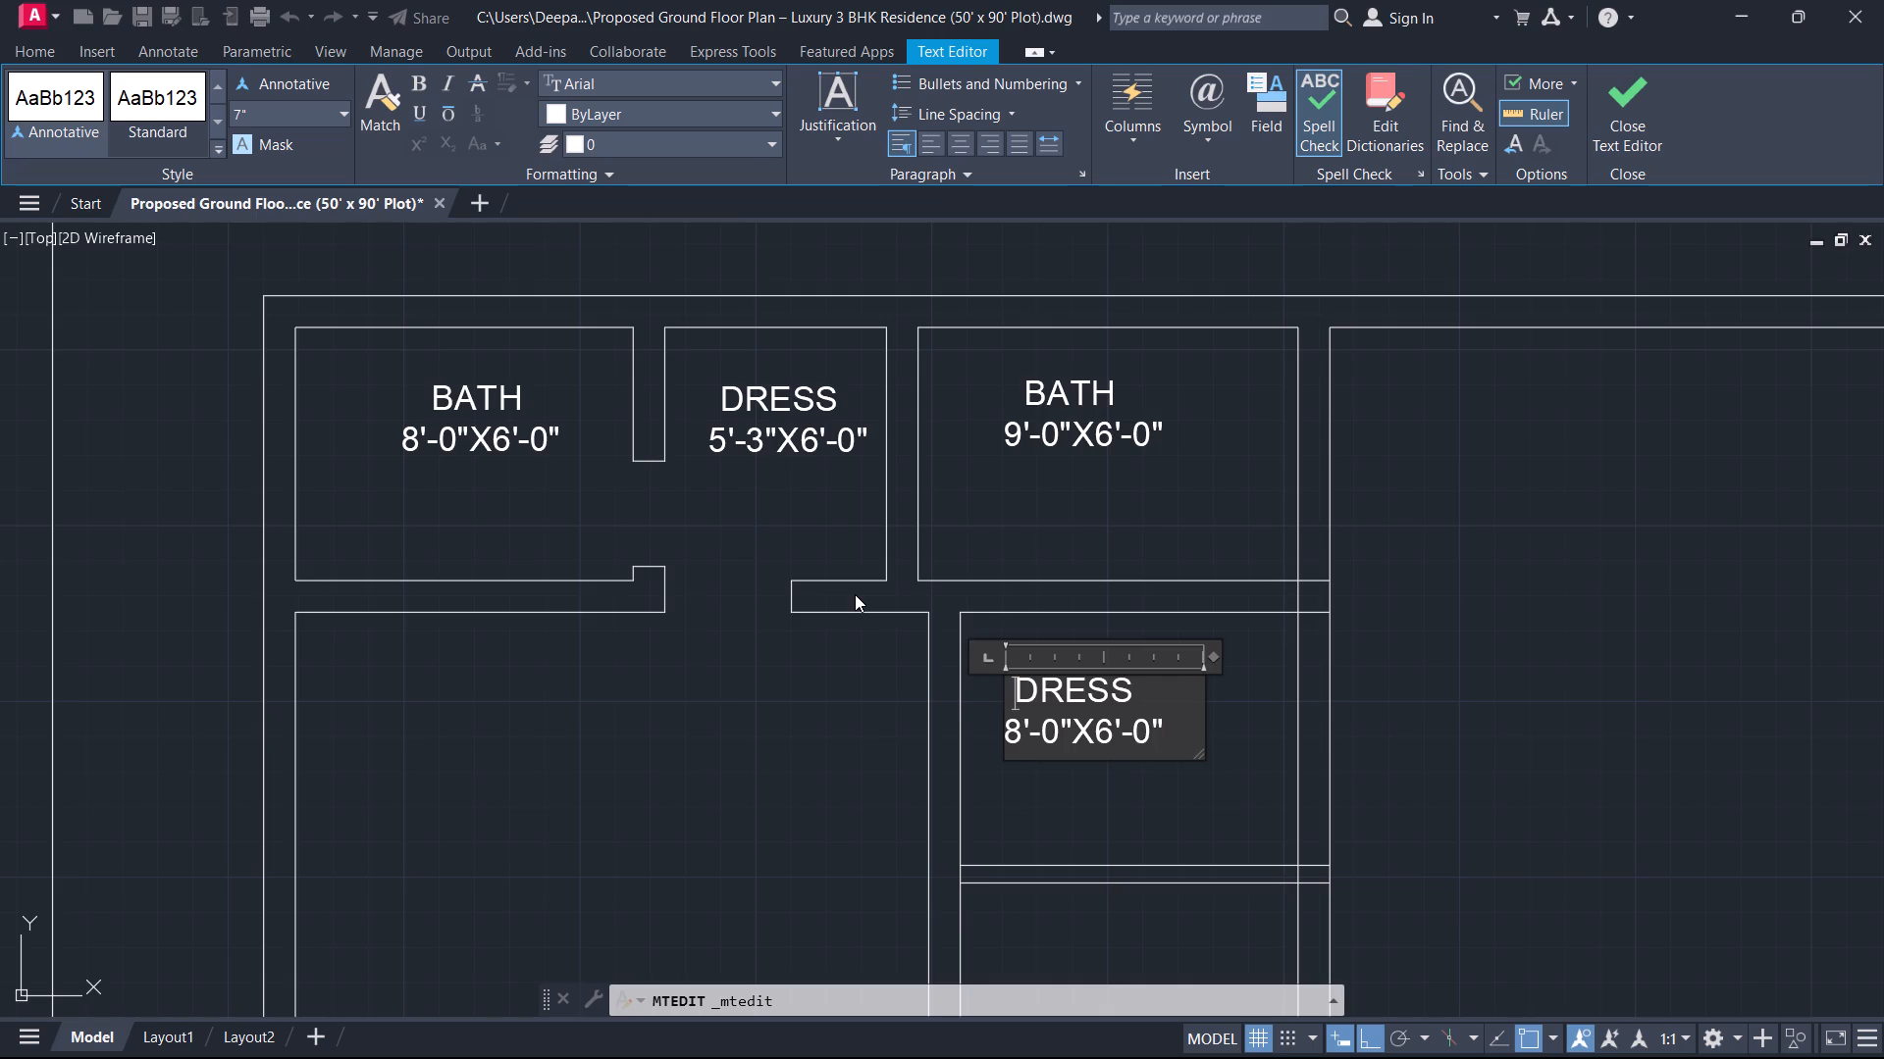
{"action": "key", "text": "space"}
{"action": "key", "text": "BackSpace"}
{"action": "key", "text": "Escape"}
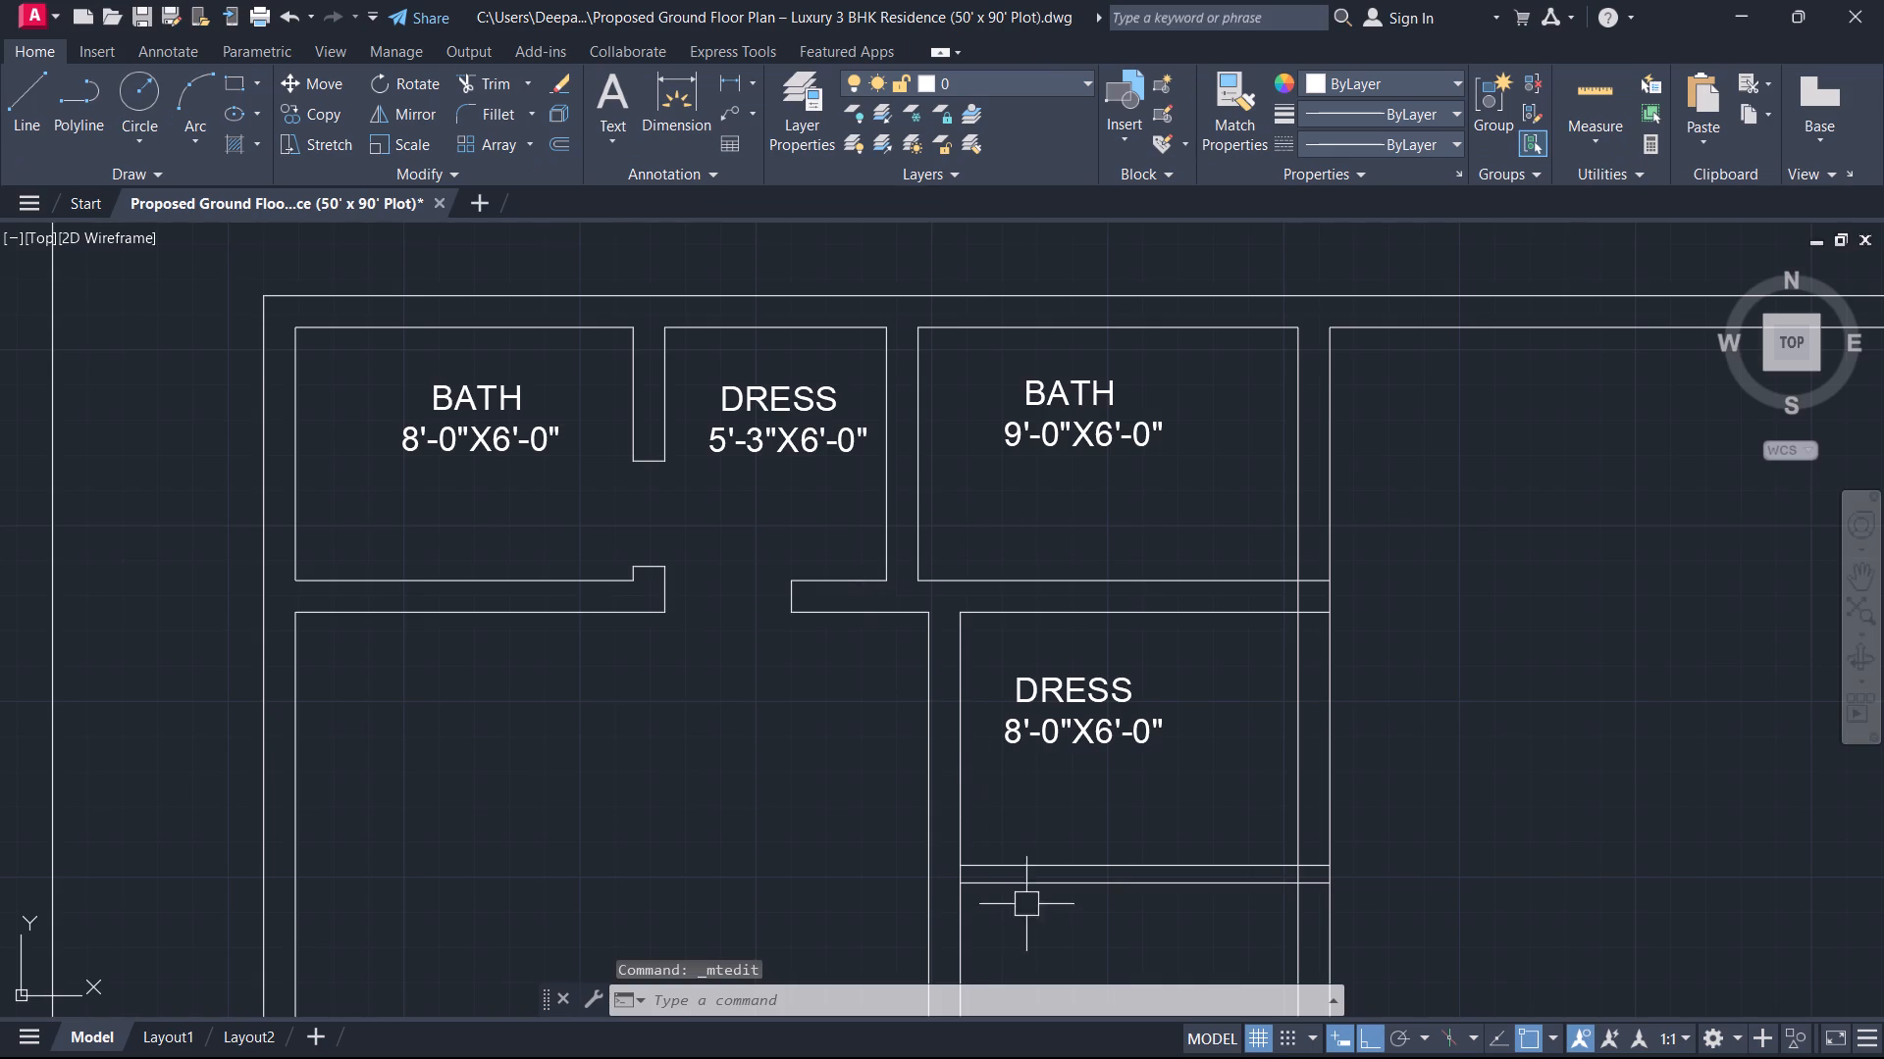
Place a new multiline text label reading BED ROOM in the large room at the plan's northeast corner.
{"action": "scroll", "coordinate": [1388, 647], "scroll_direction": "up", "scroll_amount": 1}
{"action": "middle_click_drag", "start_coordinate": [1388, 647], "coordinate": [730, 638]}
{"action": "scroll", "coordinate": [730, 638], "scroll_direction": "down", "scroll_amount": 3}
{"action": "scroll", "coordinate": [837, 676], "scroll_direction": "up", "scroll_amount": 1}
{"action": "middle_click_drag", "start_coordinate": [837, 676], "coordinate": [877, 602]}
{"action": "type", "text": "T"}
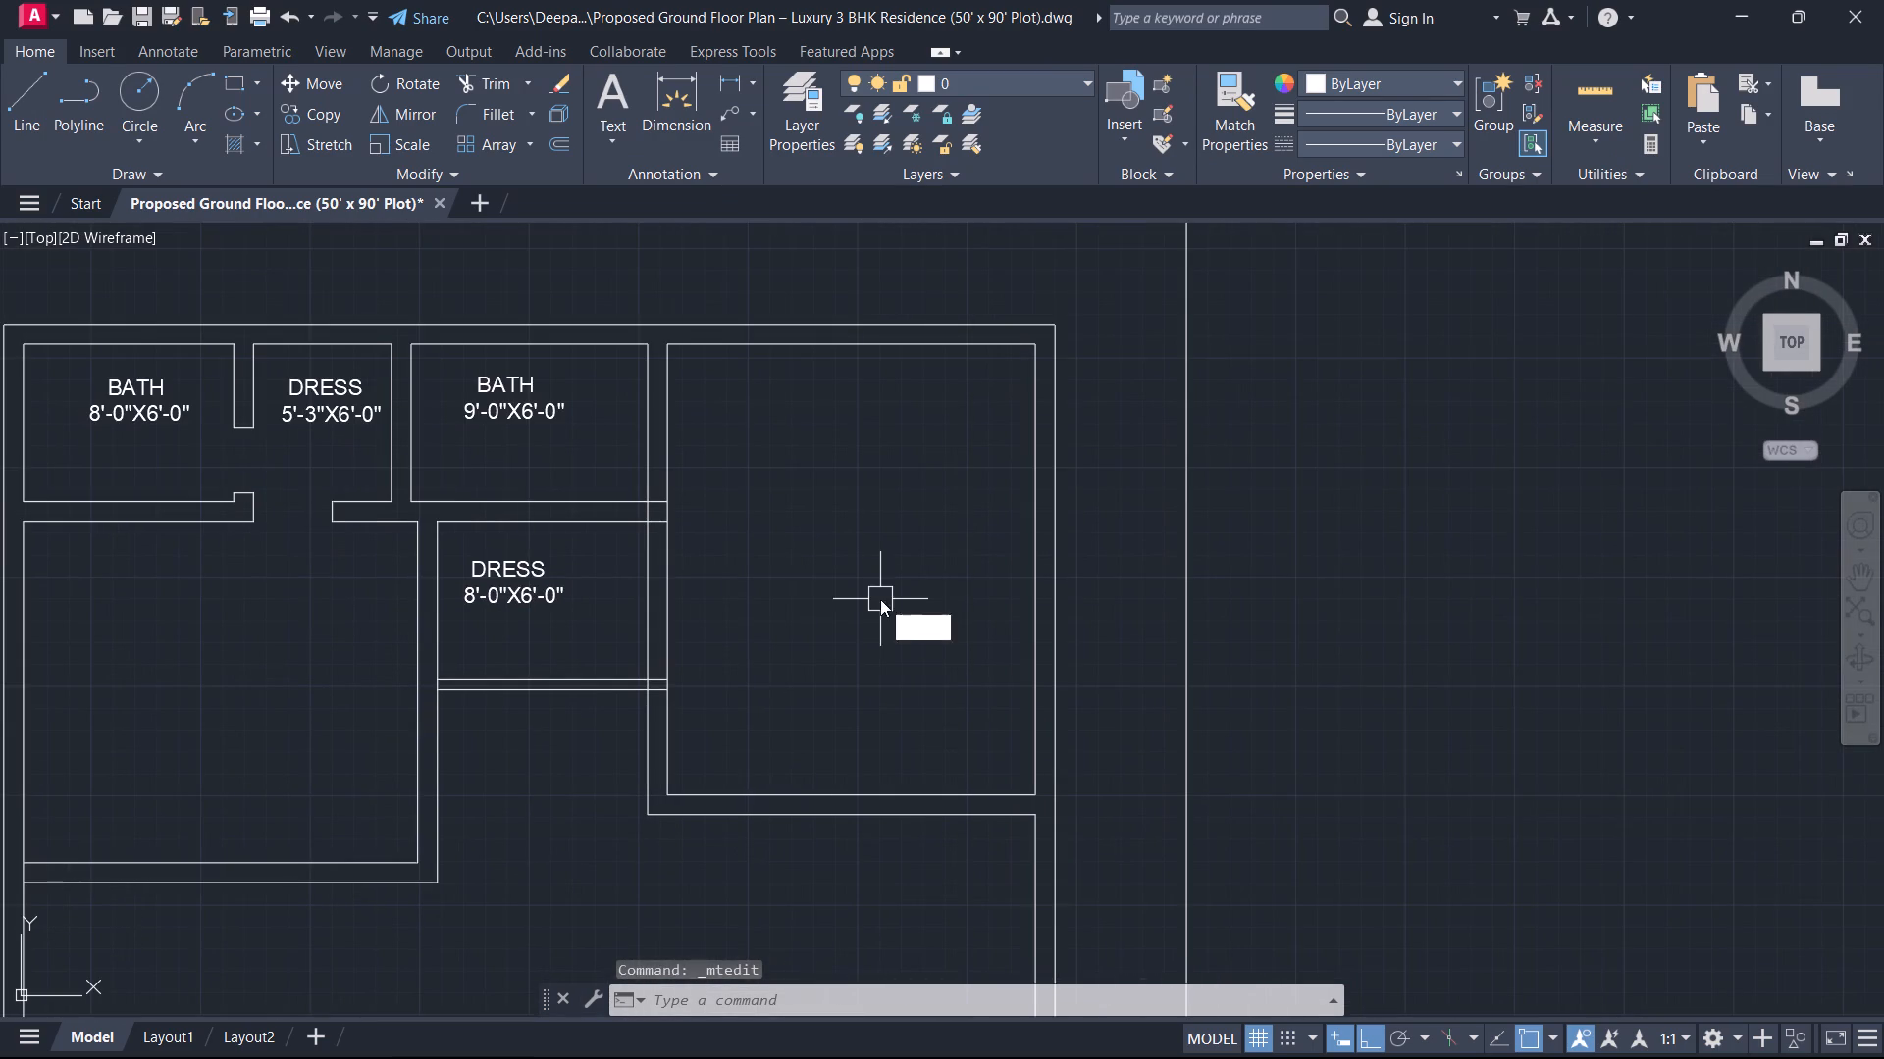
{"action": "key", "text": "space"}
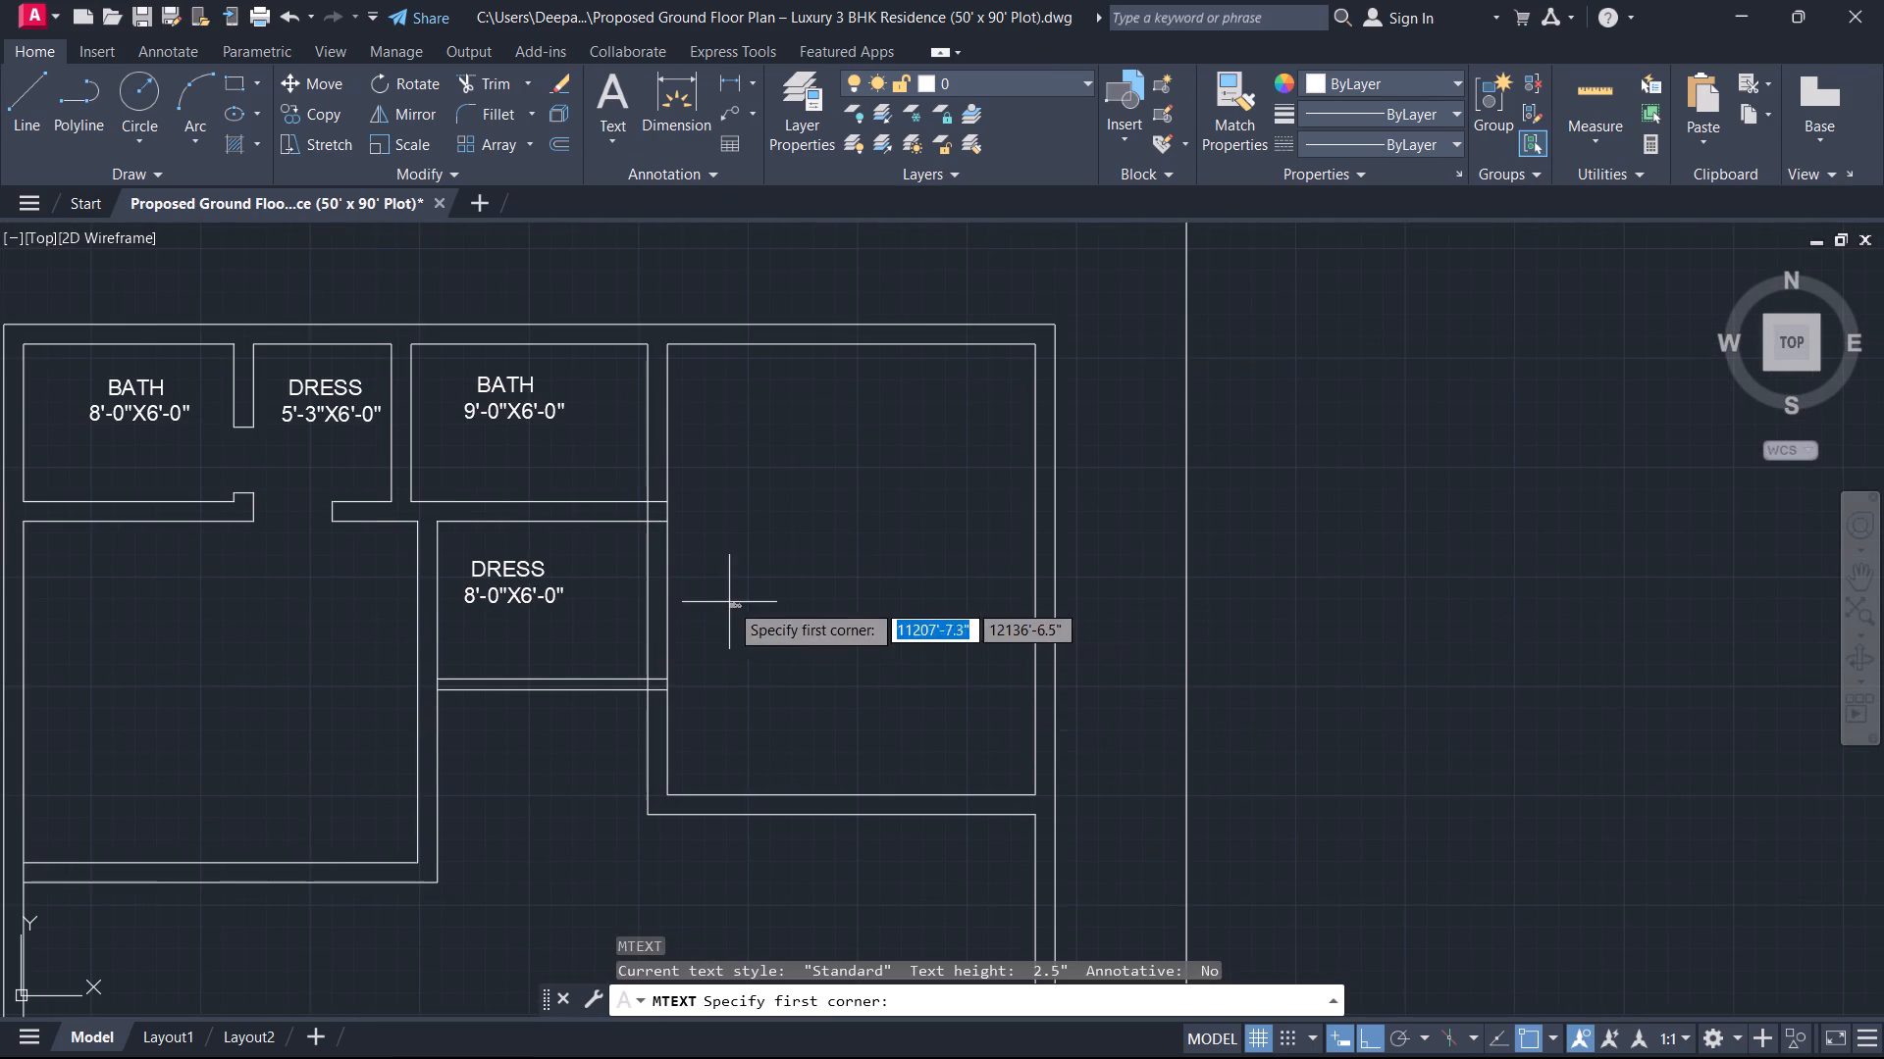
{"action": "left_click_drag", "start_coordinate": [761, 606], "coordinate": [780, 615]}
{"action": "left_click", "coordinate": [978, 672]}
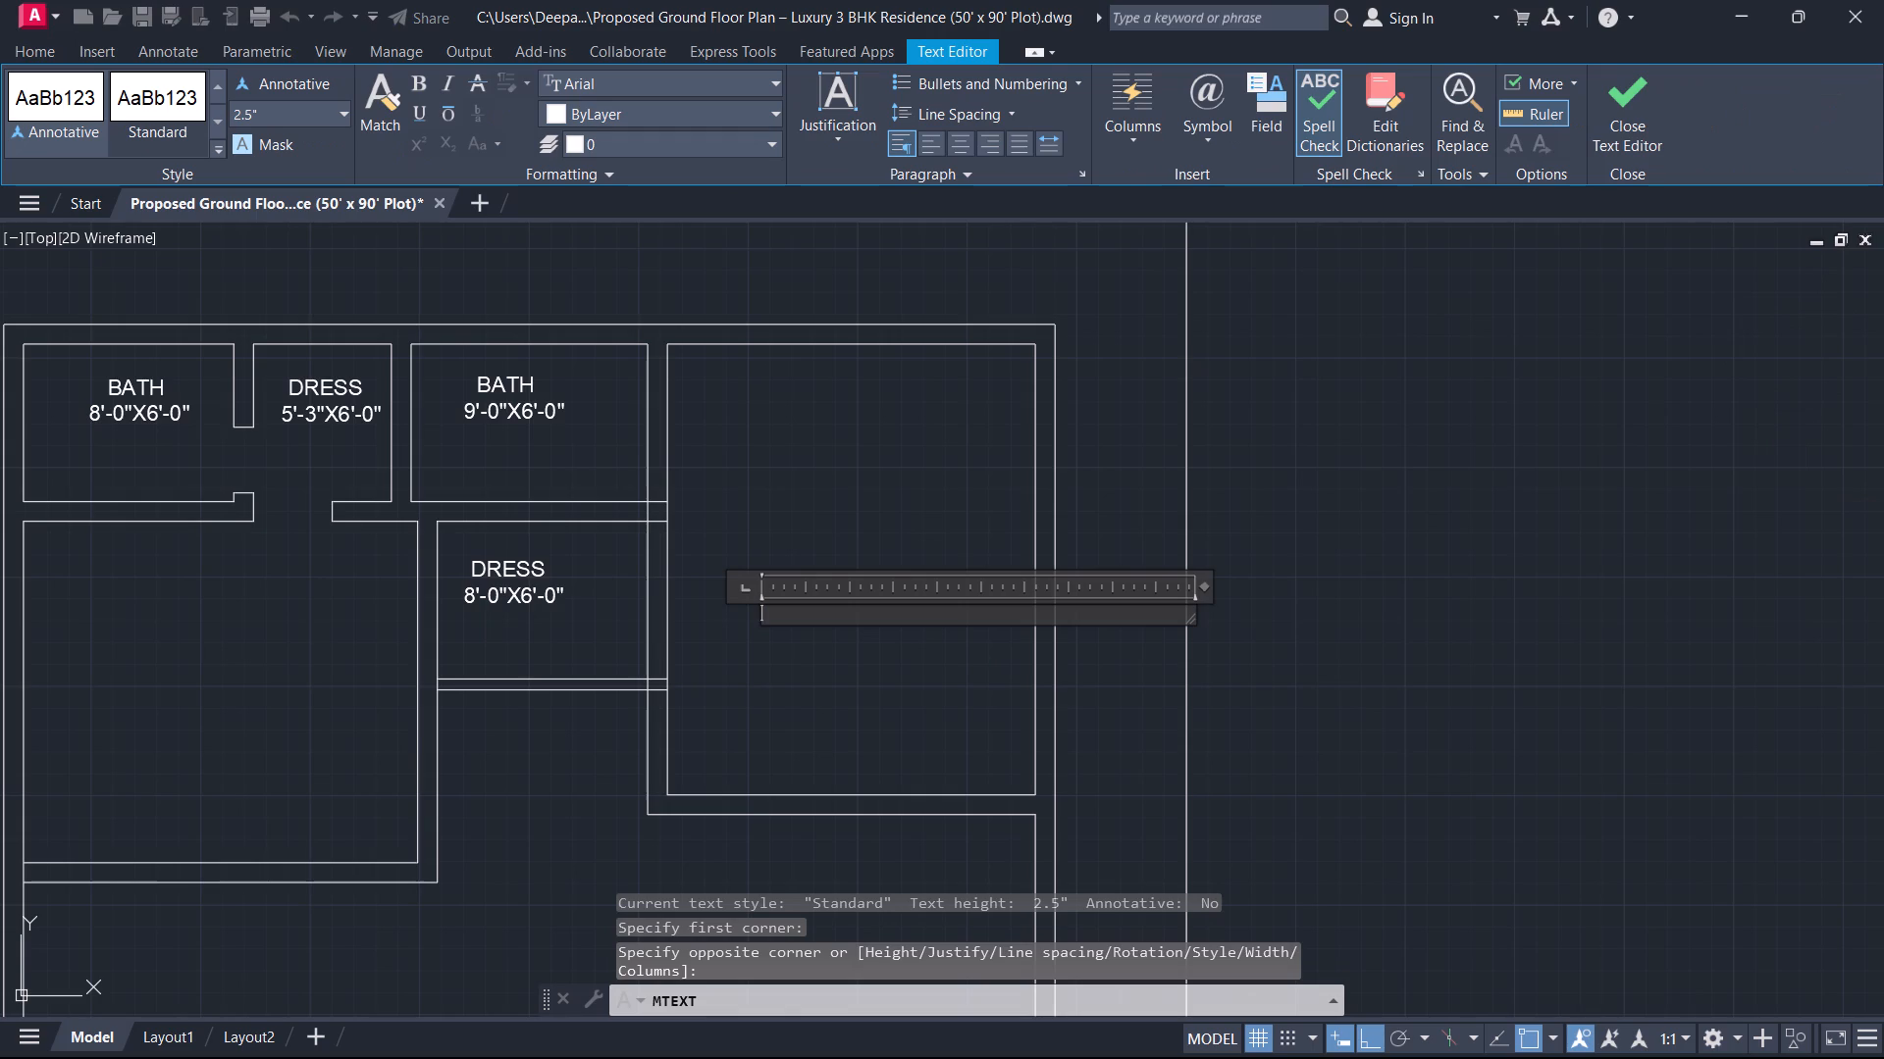
{"action": "type", "text": "BED ROO"}
{"action": "key", "text": "m"}
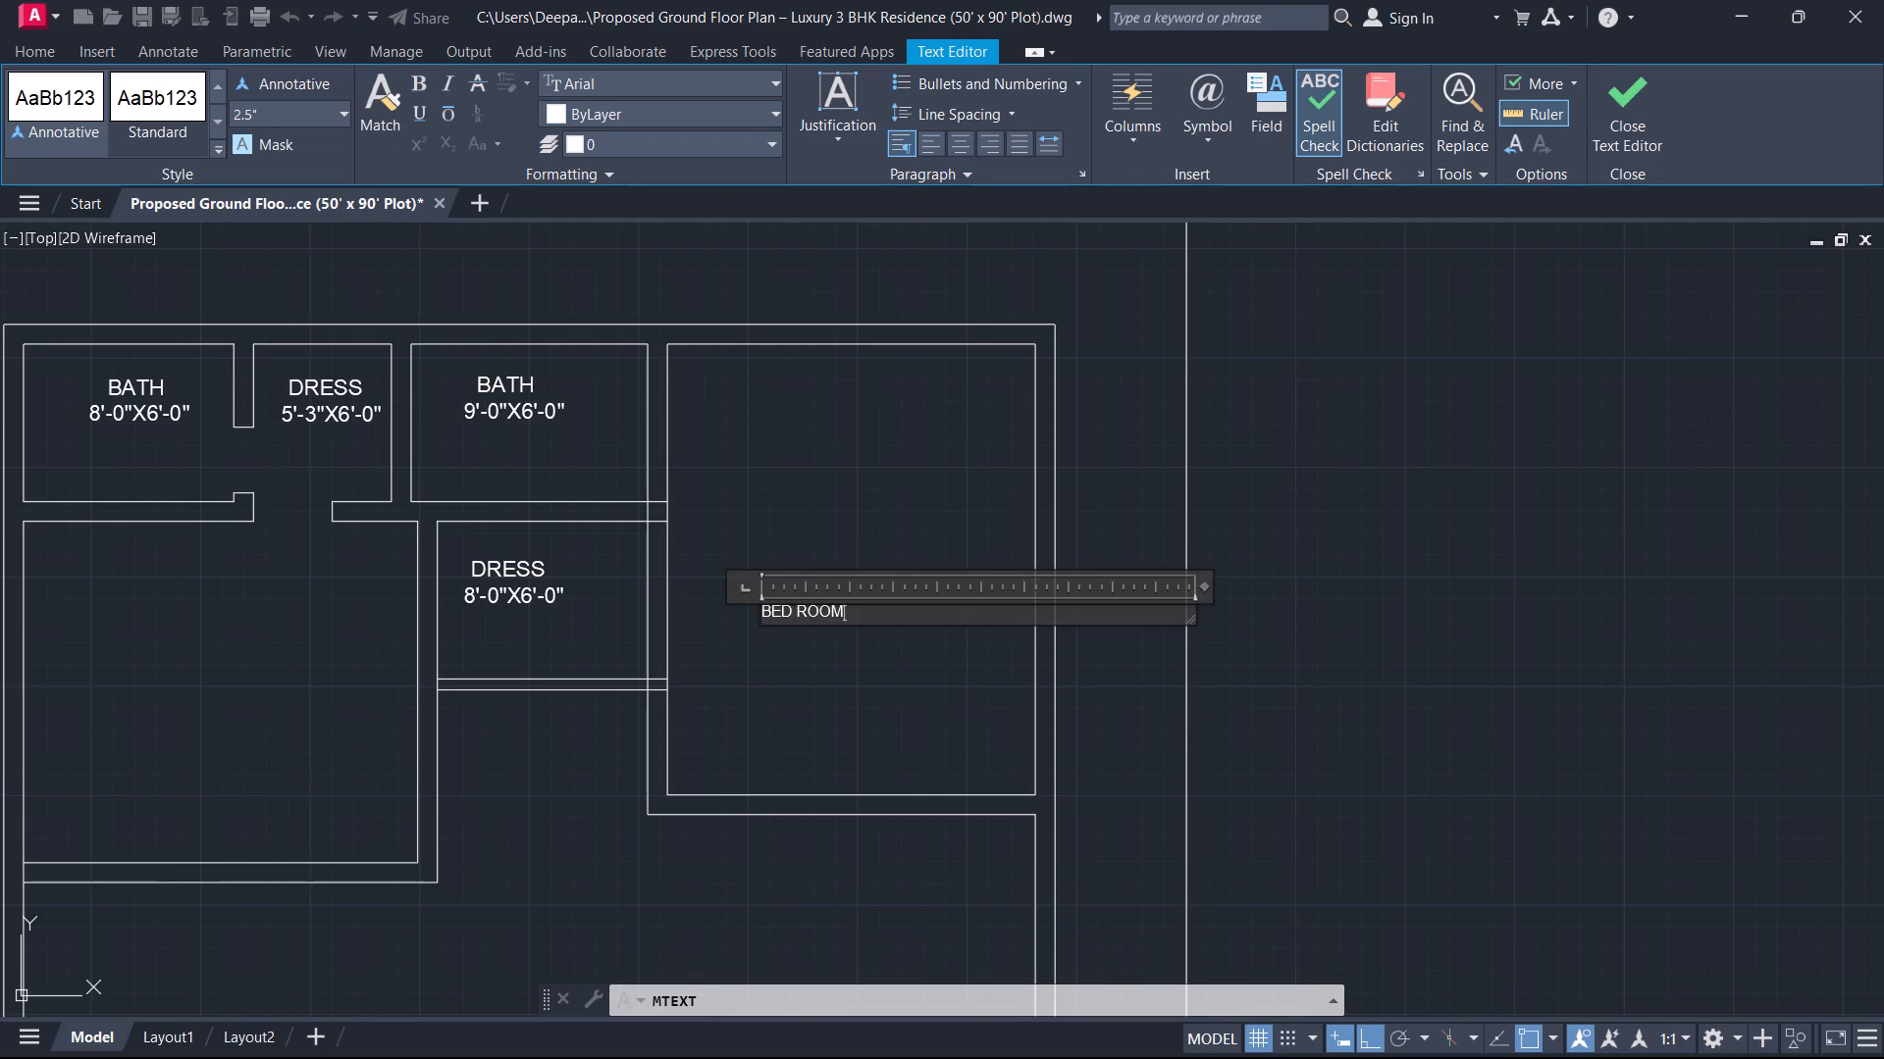
Add the room size 14'-0"X17'-2" as the second line of the BED ROOM label.
{"action": "key", "text": "Return"}
{"action": "type", "text": "14'"}
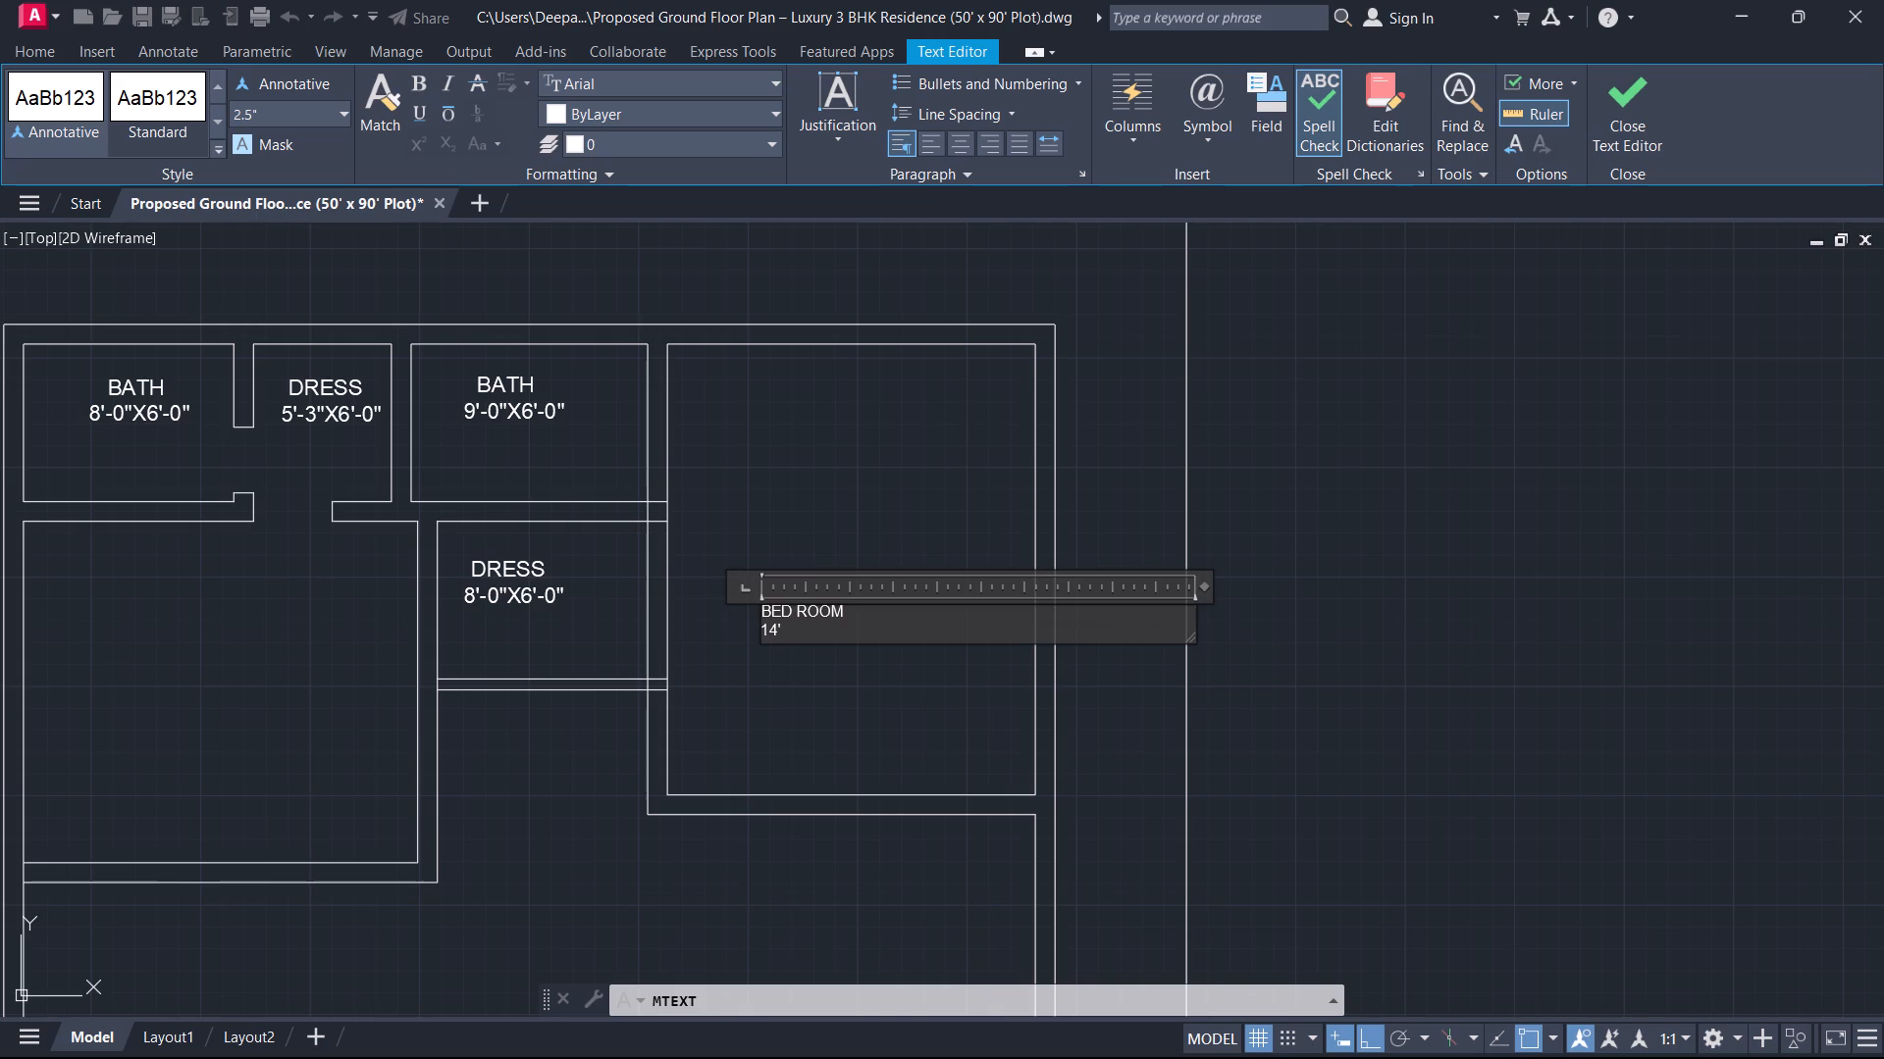
{"action": "key", "text": "BackSpace"}
{"action": "key", "text": "BackSpace"}
{"action": "key", "text": "4"}
{"action": "key", "text": "apostrophe"}
{"action": "key", "text": "minus"}
{"action": "key", "text": "0"}
{"action": "key", "text": "shift+quotedbl"}
{"action": "key", "text": "x"}
{"action": "key", "text": "1"}
{"action": "type", "text": "7'"}
{"action": "key", "text": "minus"}
{"action": "key", "text": "2"}
{"action": "key", "text": "shift+quotedbl"}
Set the text height of both lines in the BED ROOM label to 7" and finish the label.
{"action": "key", "text": "ctrl+a"}
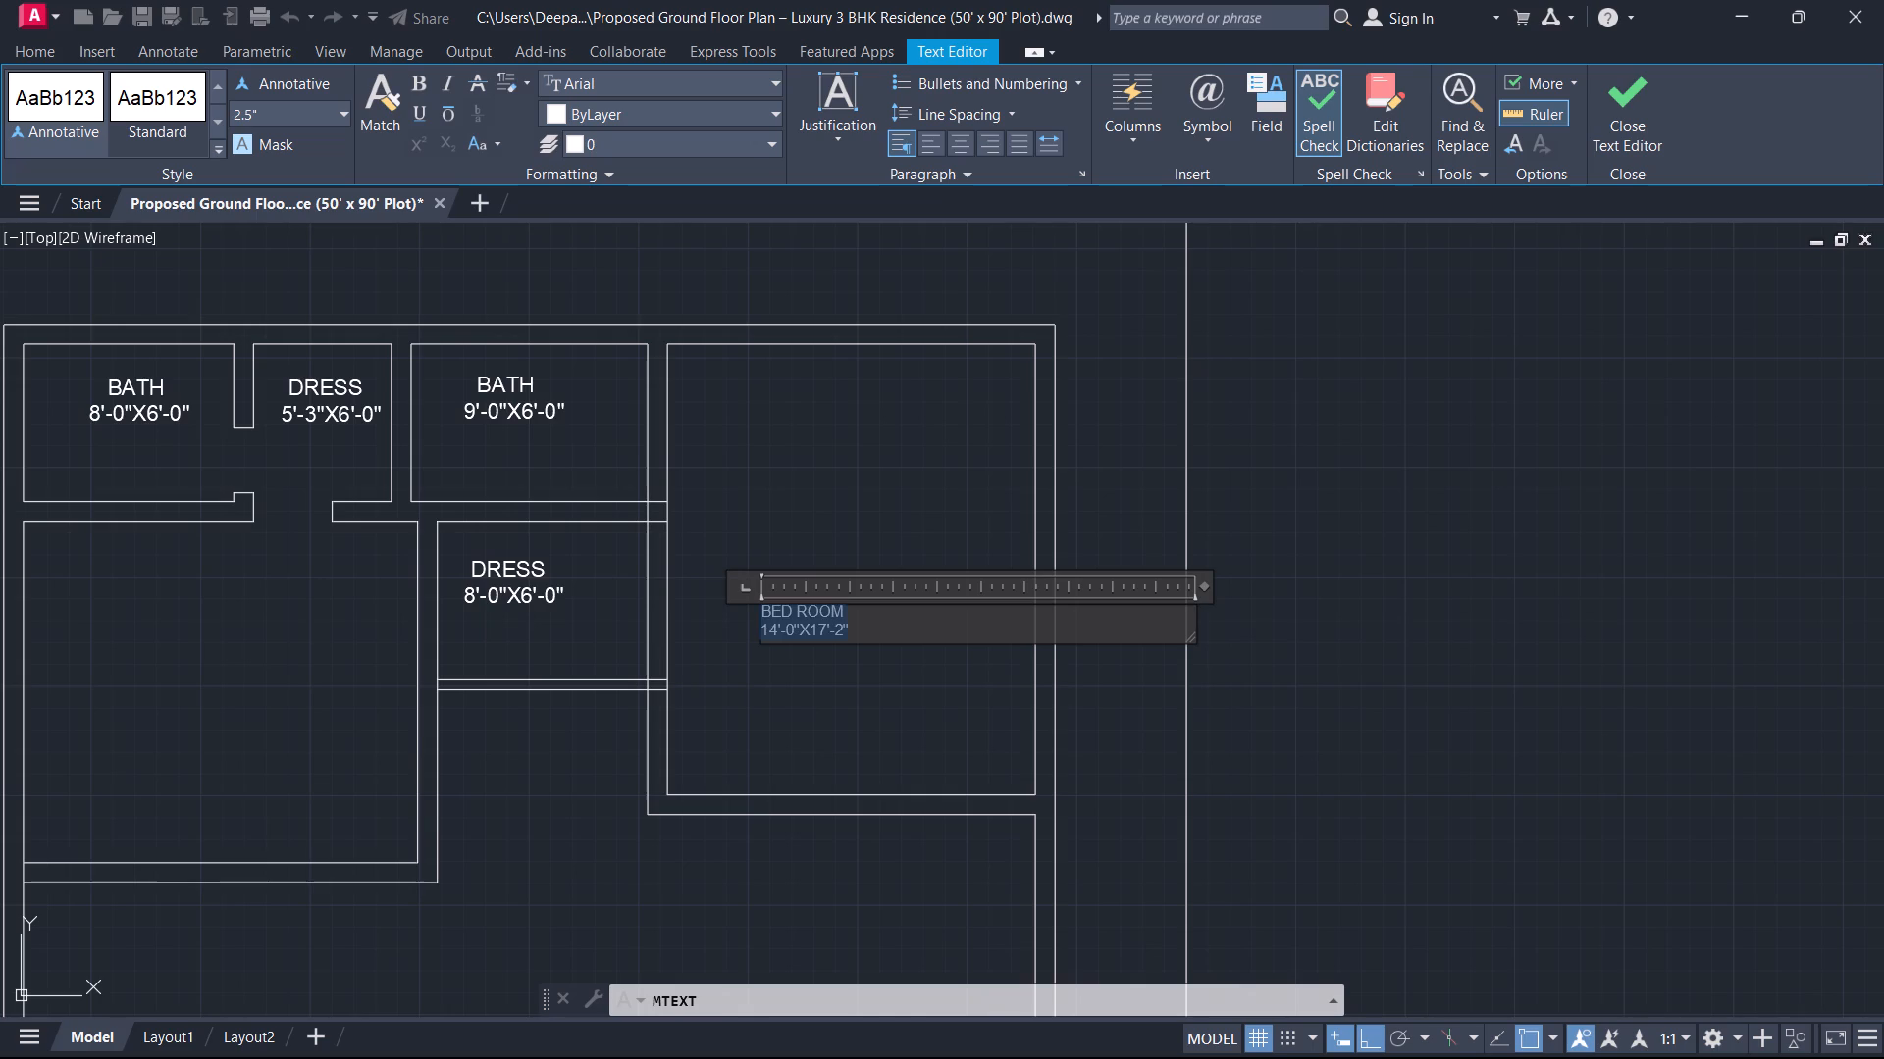
{"action": "left_click", "coordinate": [311, 104]}
{"action": "key", "text": "7"}
{"action": "key", "text": "Return"}
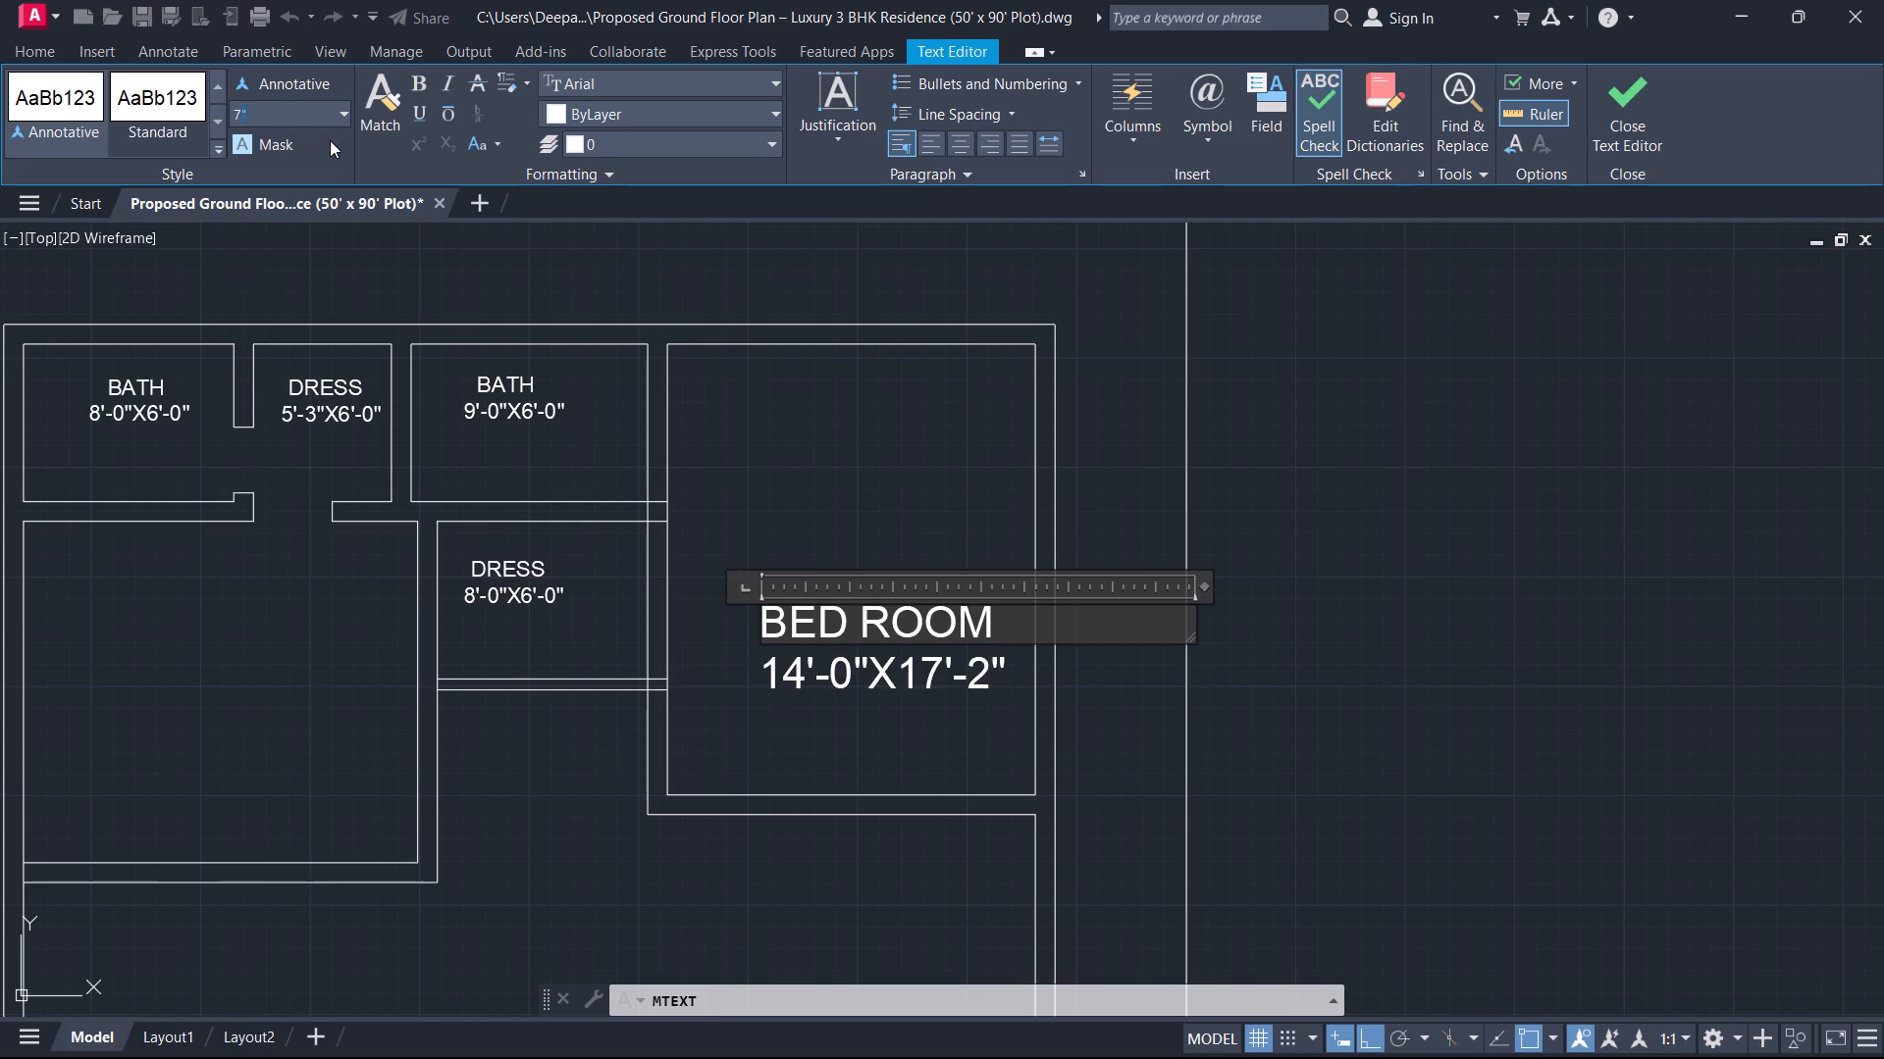
{"action": "left_click", "coordinate": [810, 424]}
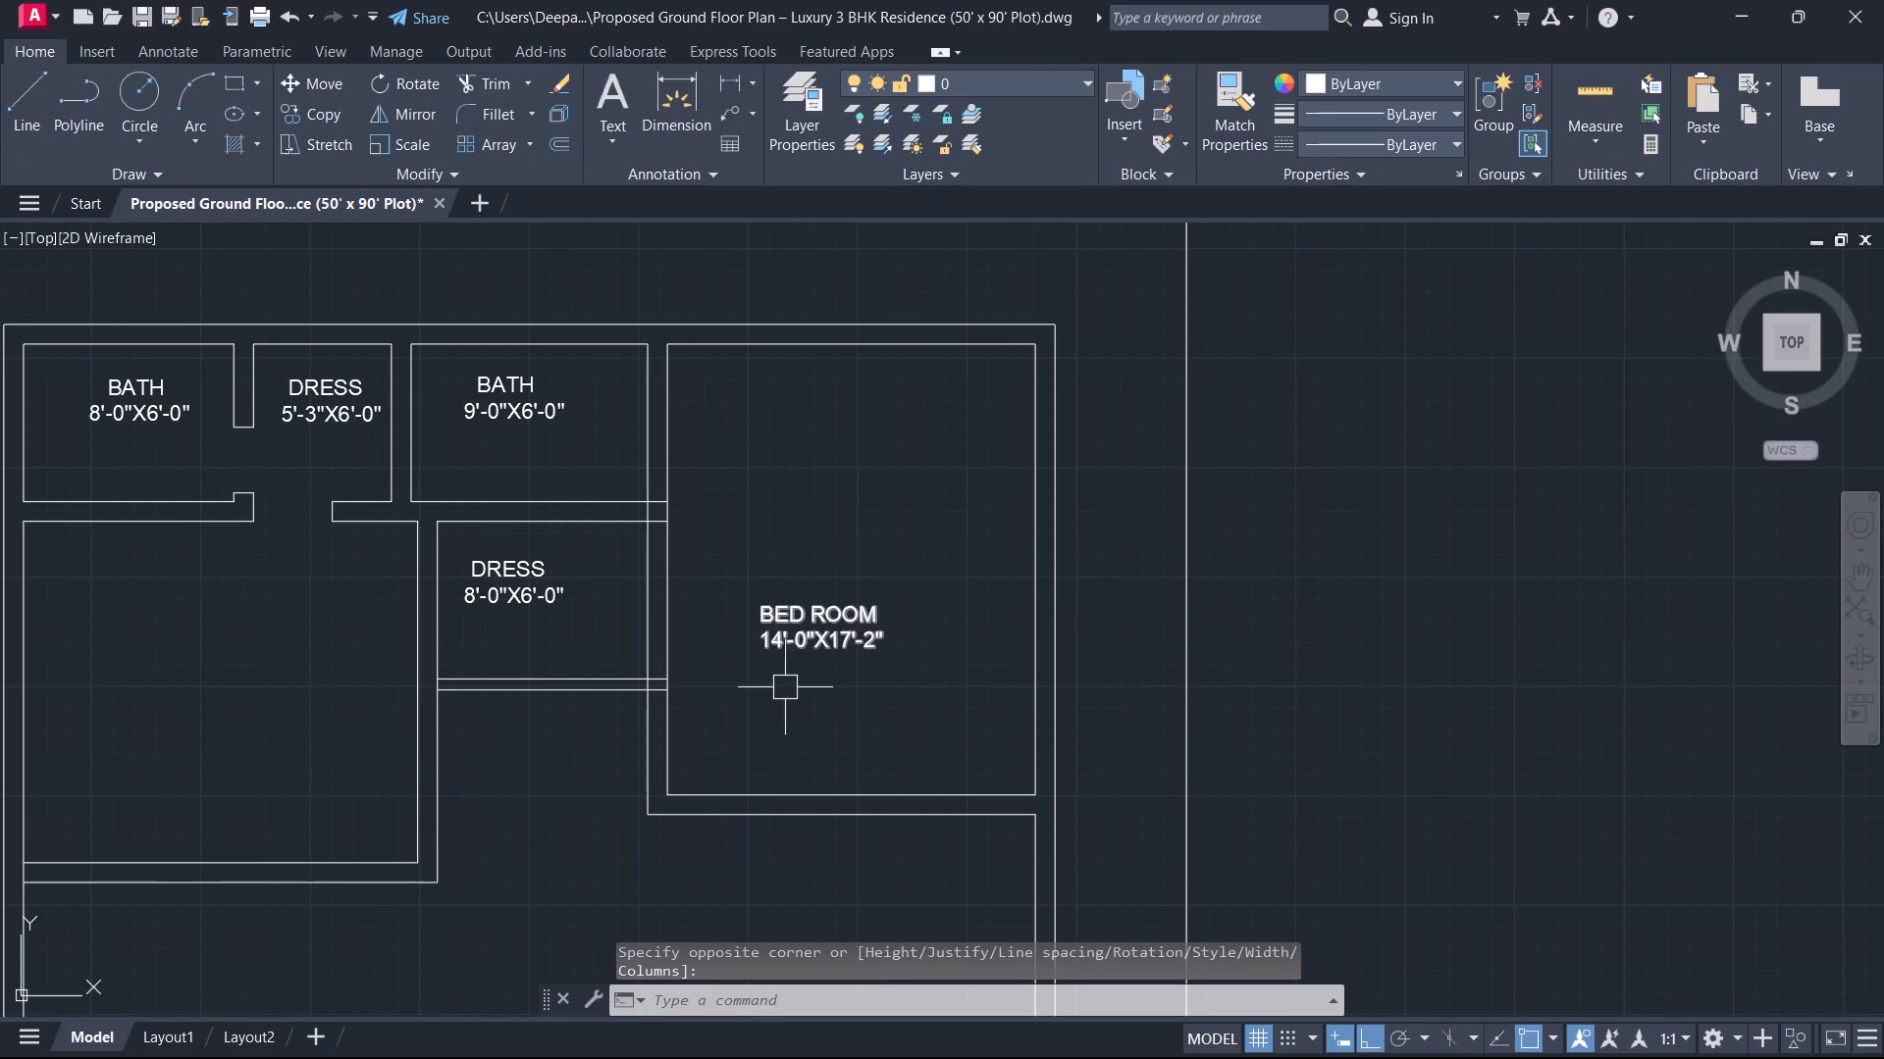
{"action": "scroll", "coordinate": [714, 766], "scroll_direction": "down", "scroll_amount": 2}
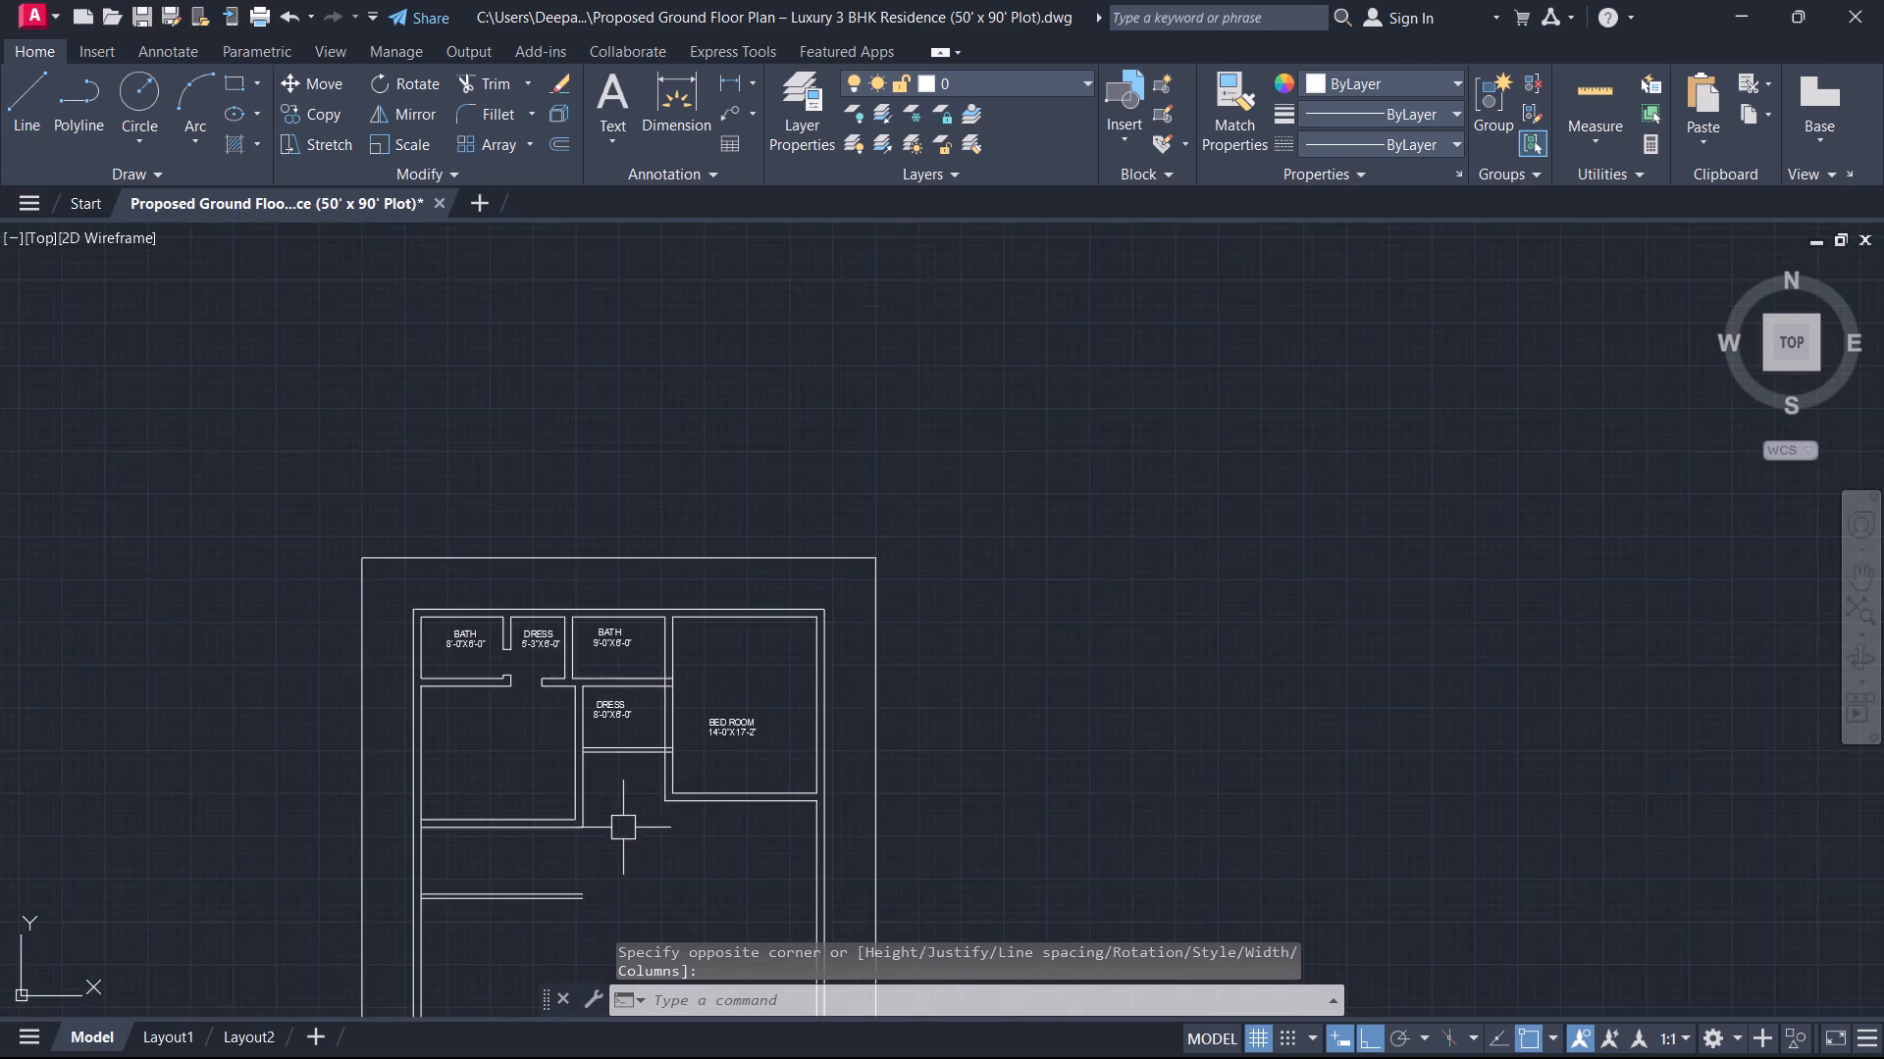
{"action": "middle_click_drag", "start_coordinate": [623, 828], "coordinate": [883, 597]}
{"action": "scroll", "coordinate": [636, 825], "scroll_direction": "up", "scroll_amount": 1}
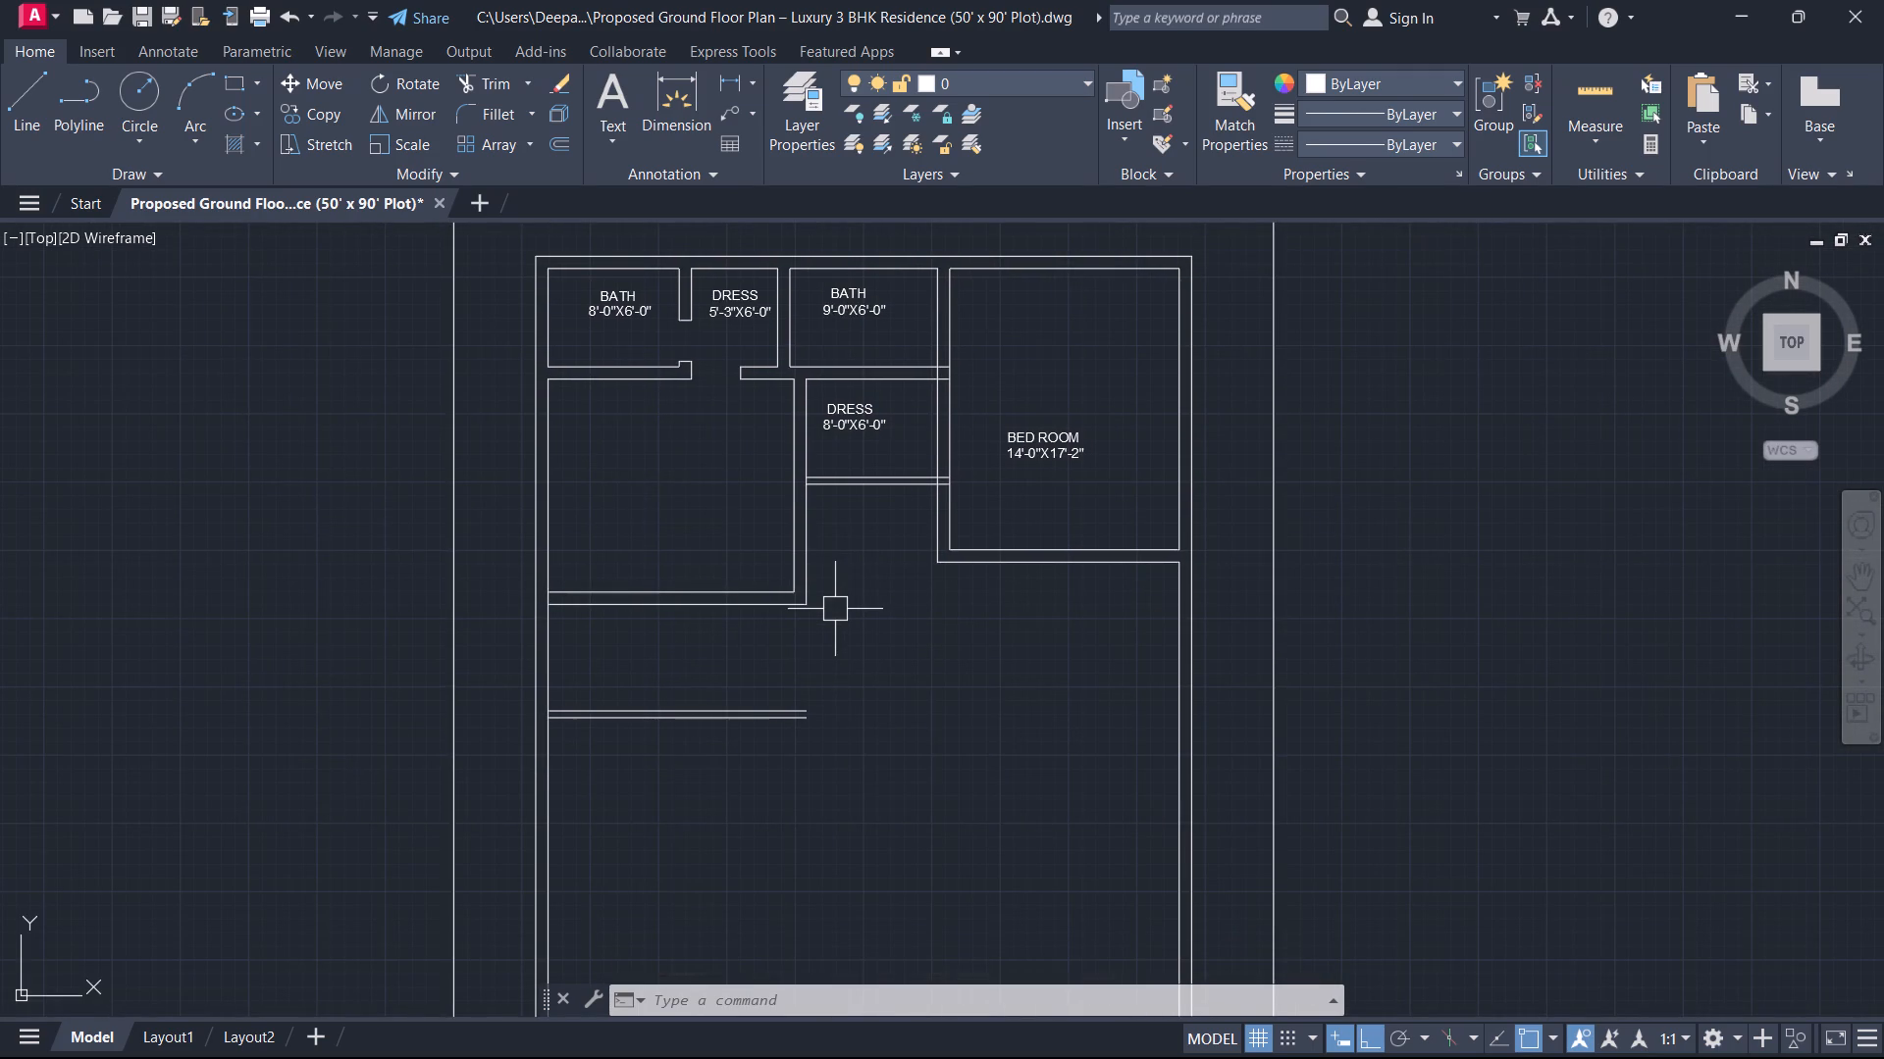
Place a new multiline text label reading LOBBY in the space just south of the 8'-0"X6'-0" DRESS room.
{"action": "type", "text": "T"}
{"action": "key", "text": "space"}
{"action": "scroll", "coordinate": [841, 576], "scroll_direction": "up", "scroll_amount": 2}
{"action": "left_click_drag", "start_coordinate": [790, 413], "coordinate": [809, 420]}
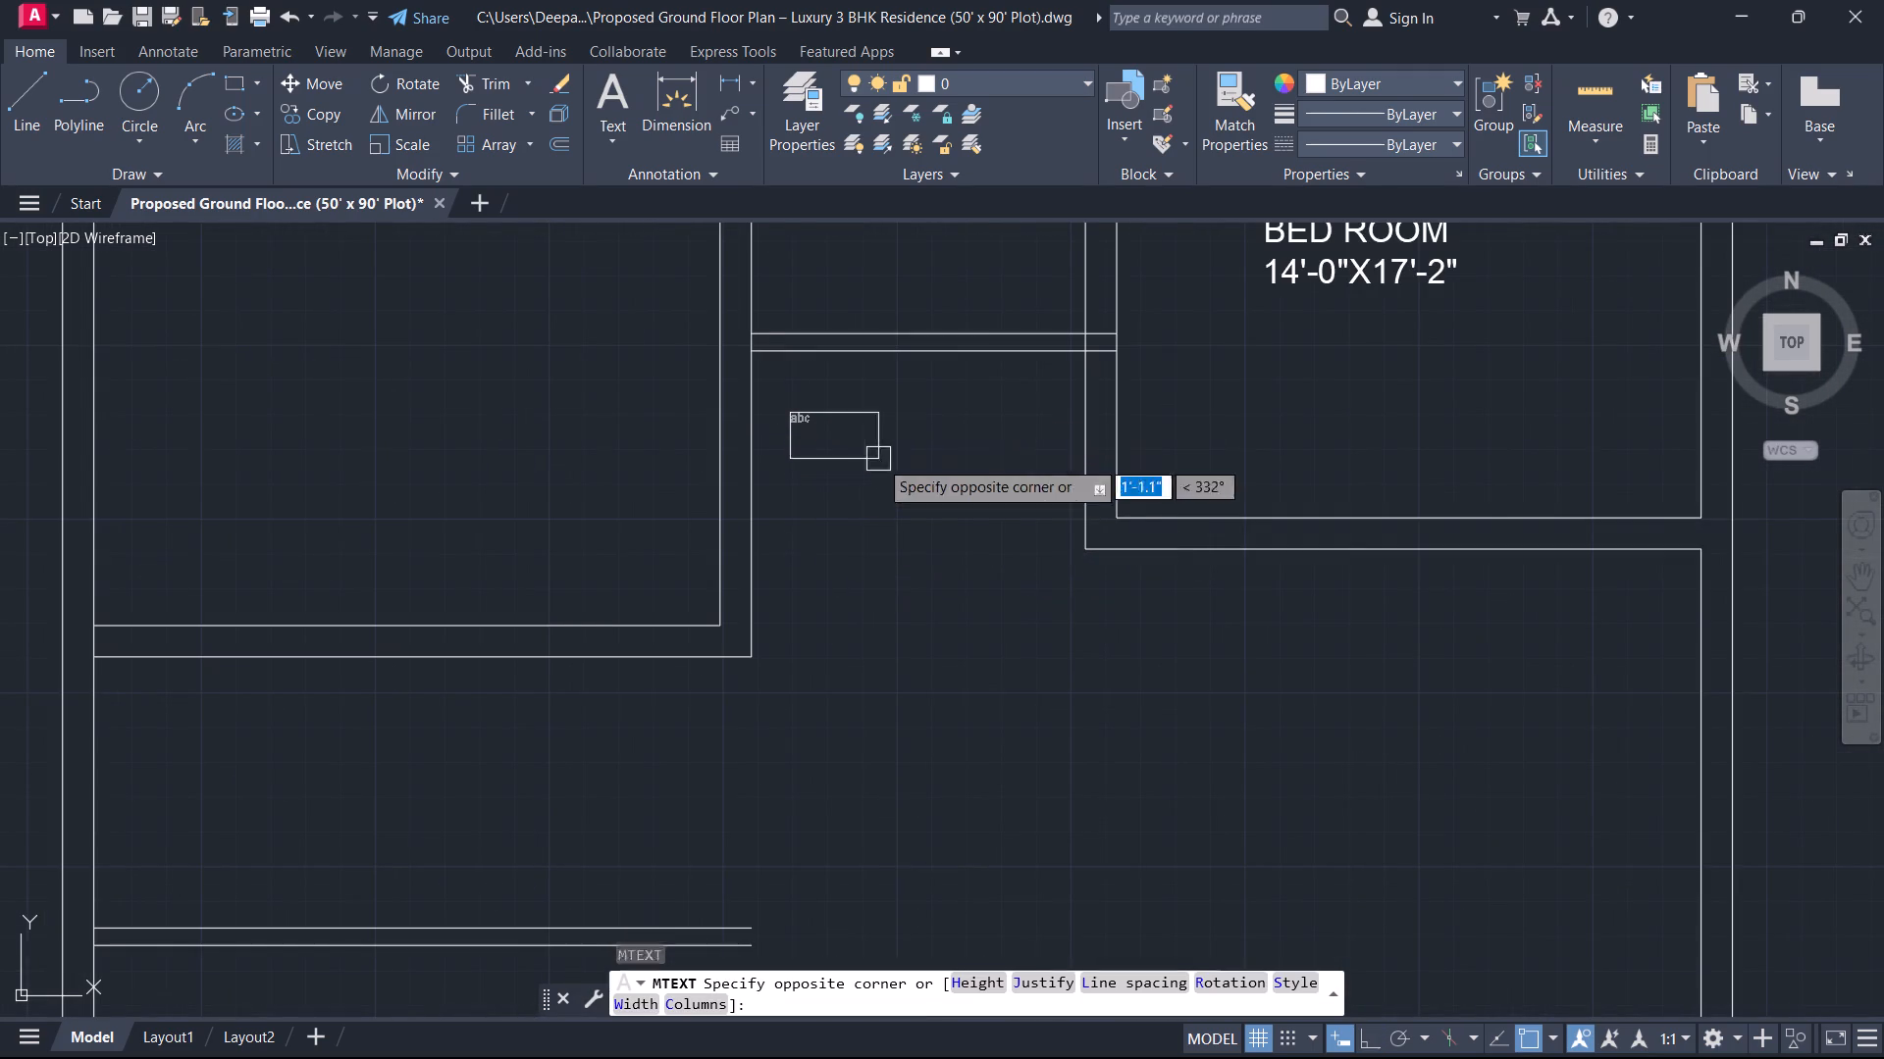
{"action": "left_click", "coordinate": [1020, 532]}
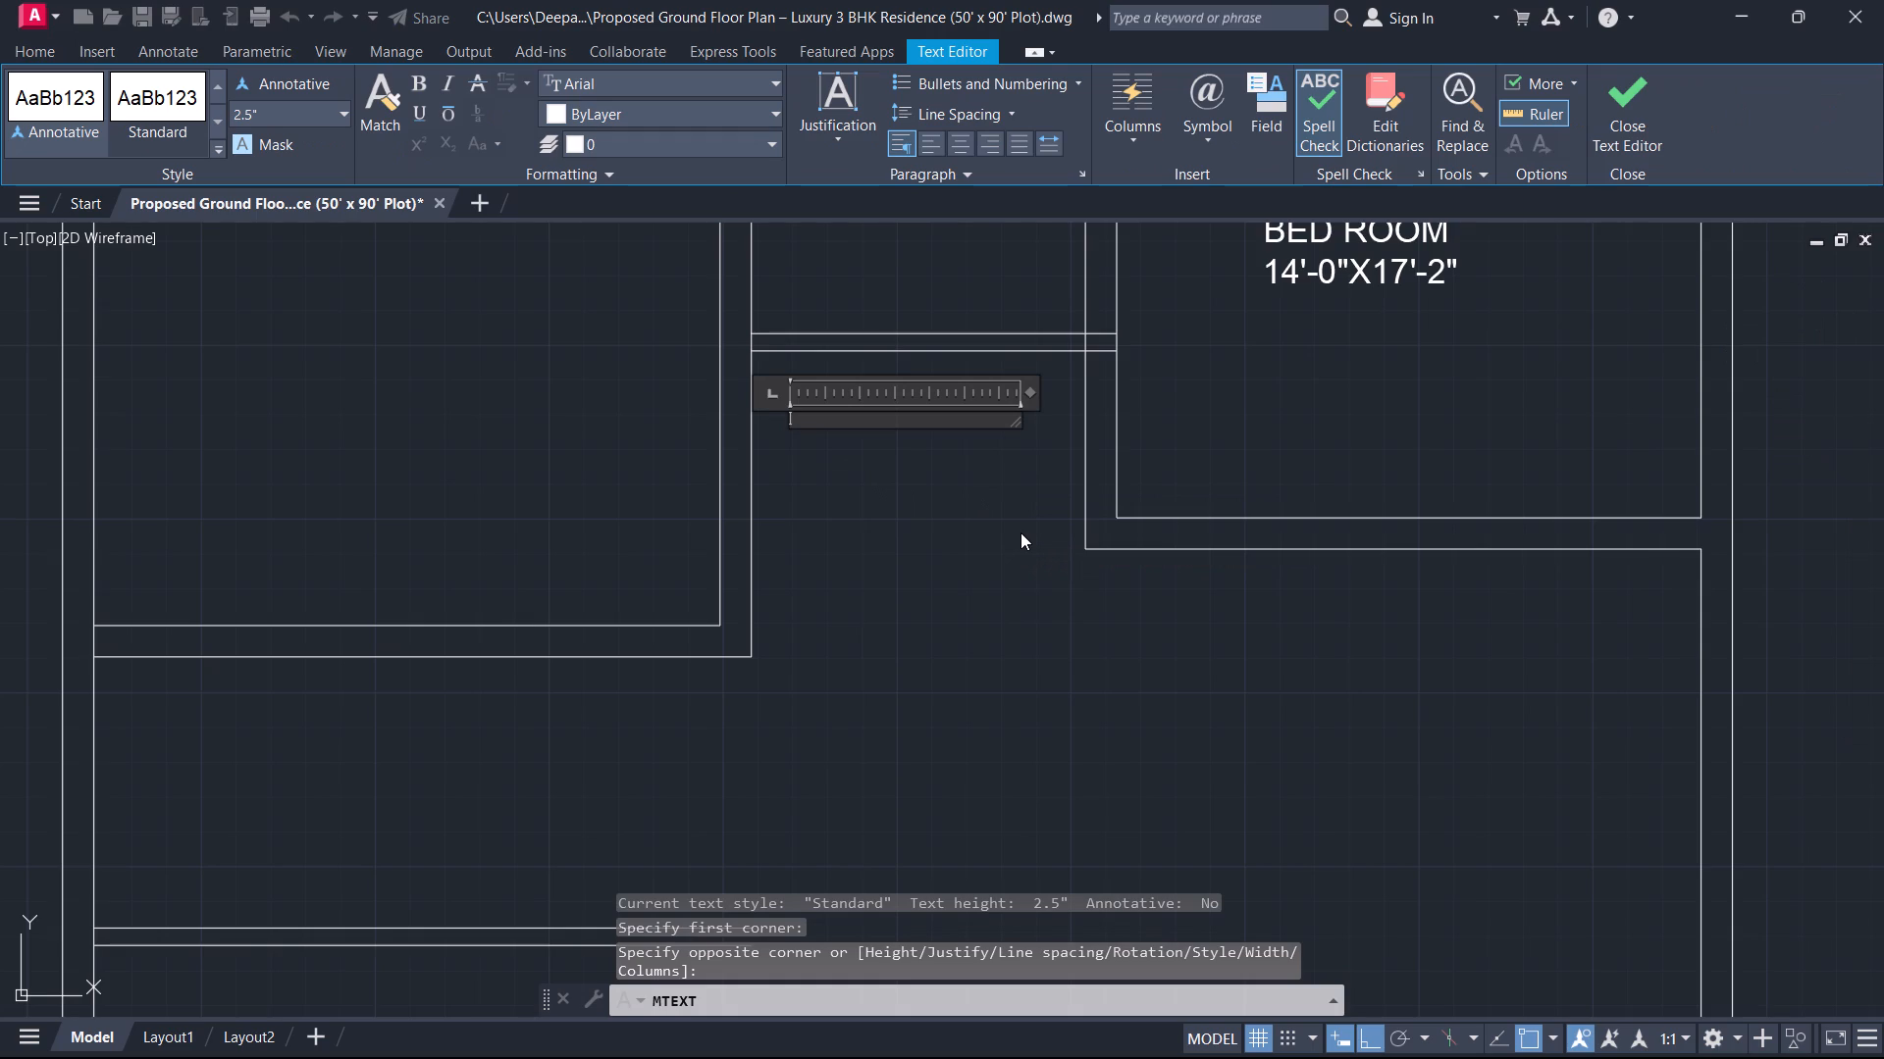
{"action": "type", "text": "LO"}
{"action": "type", "text": "BB"}
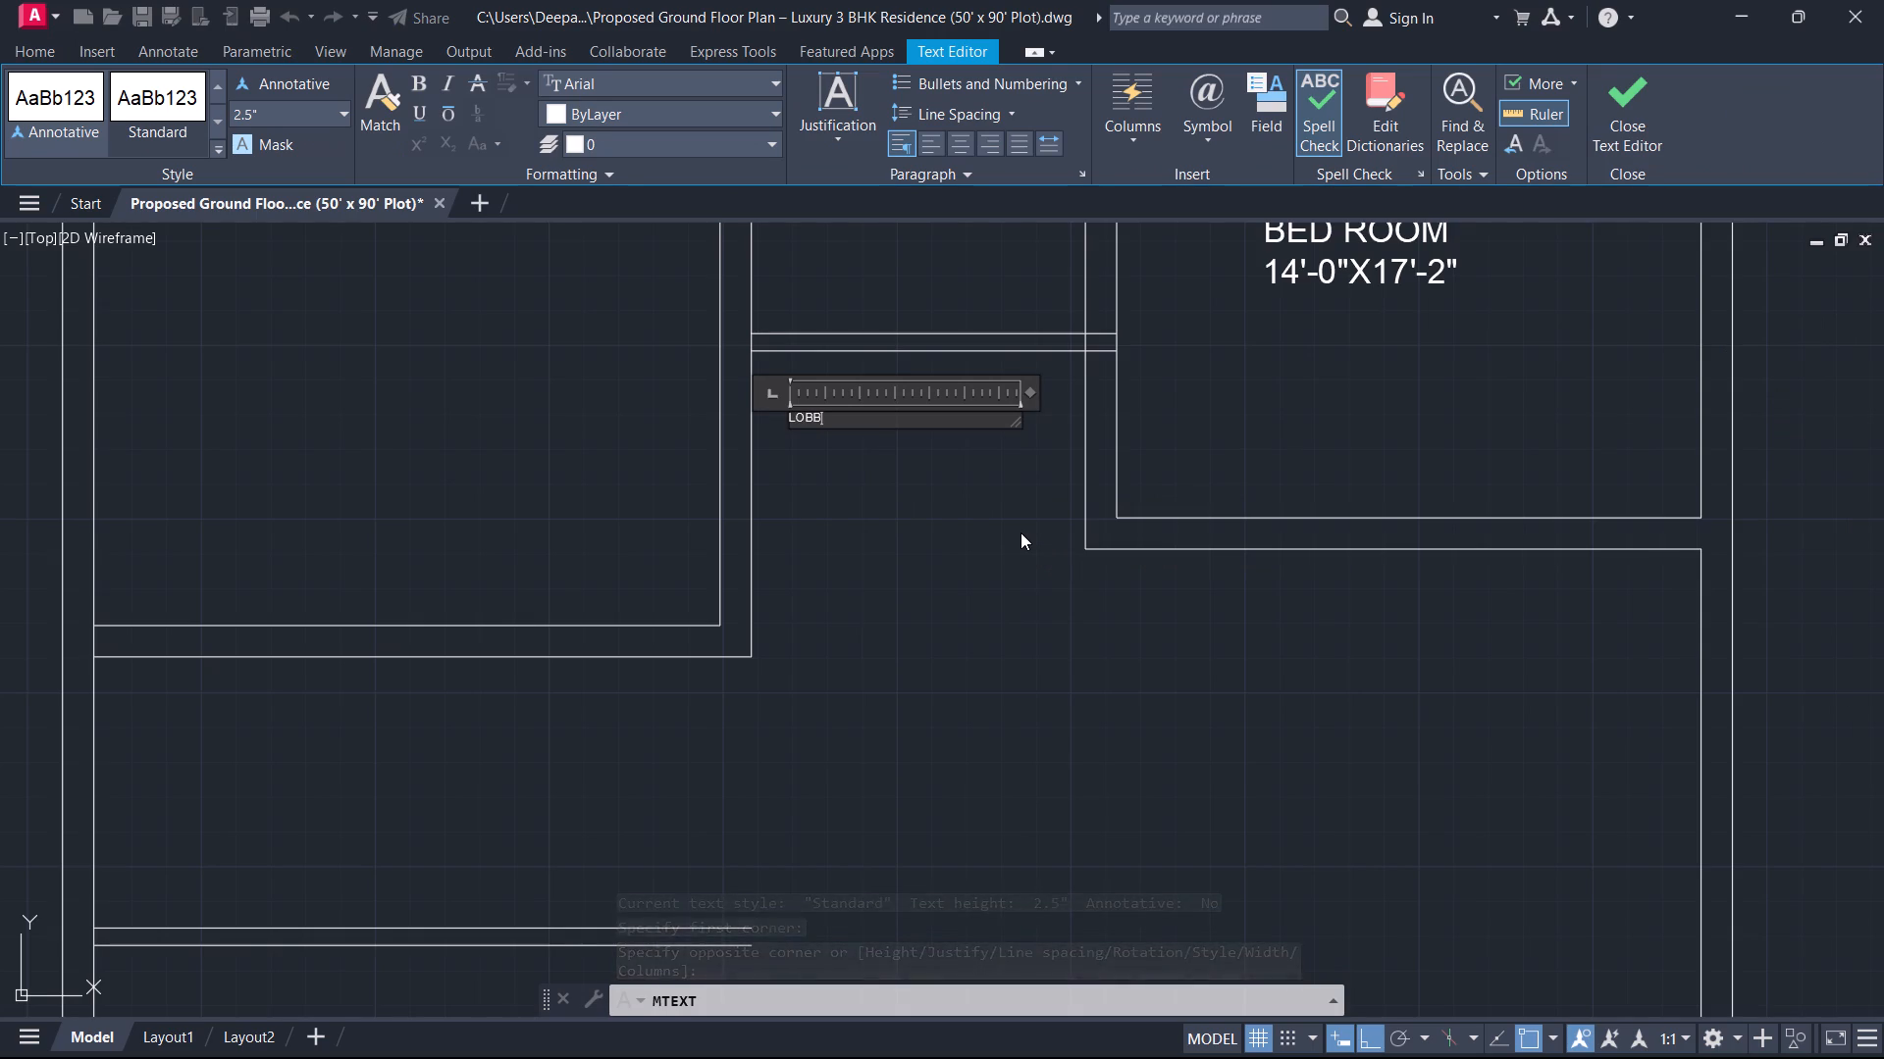
{"action": "key", "text": "y"}
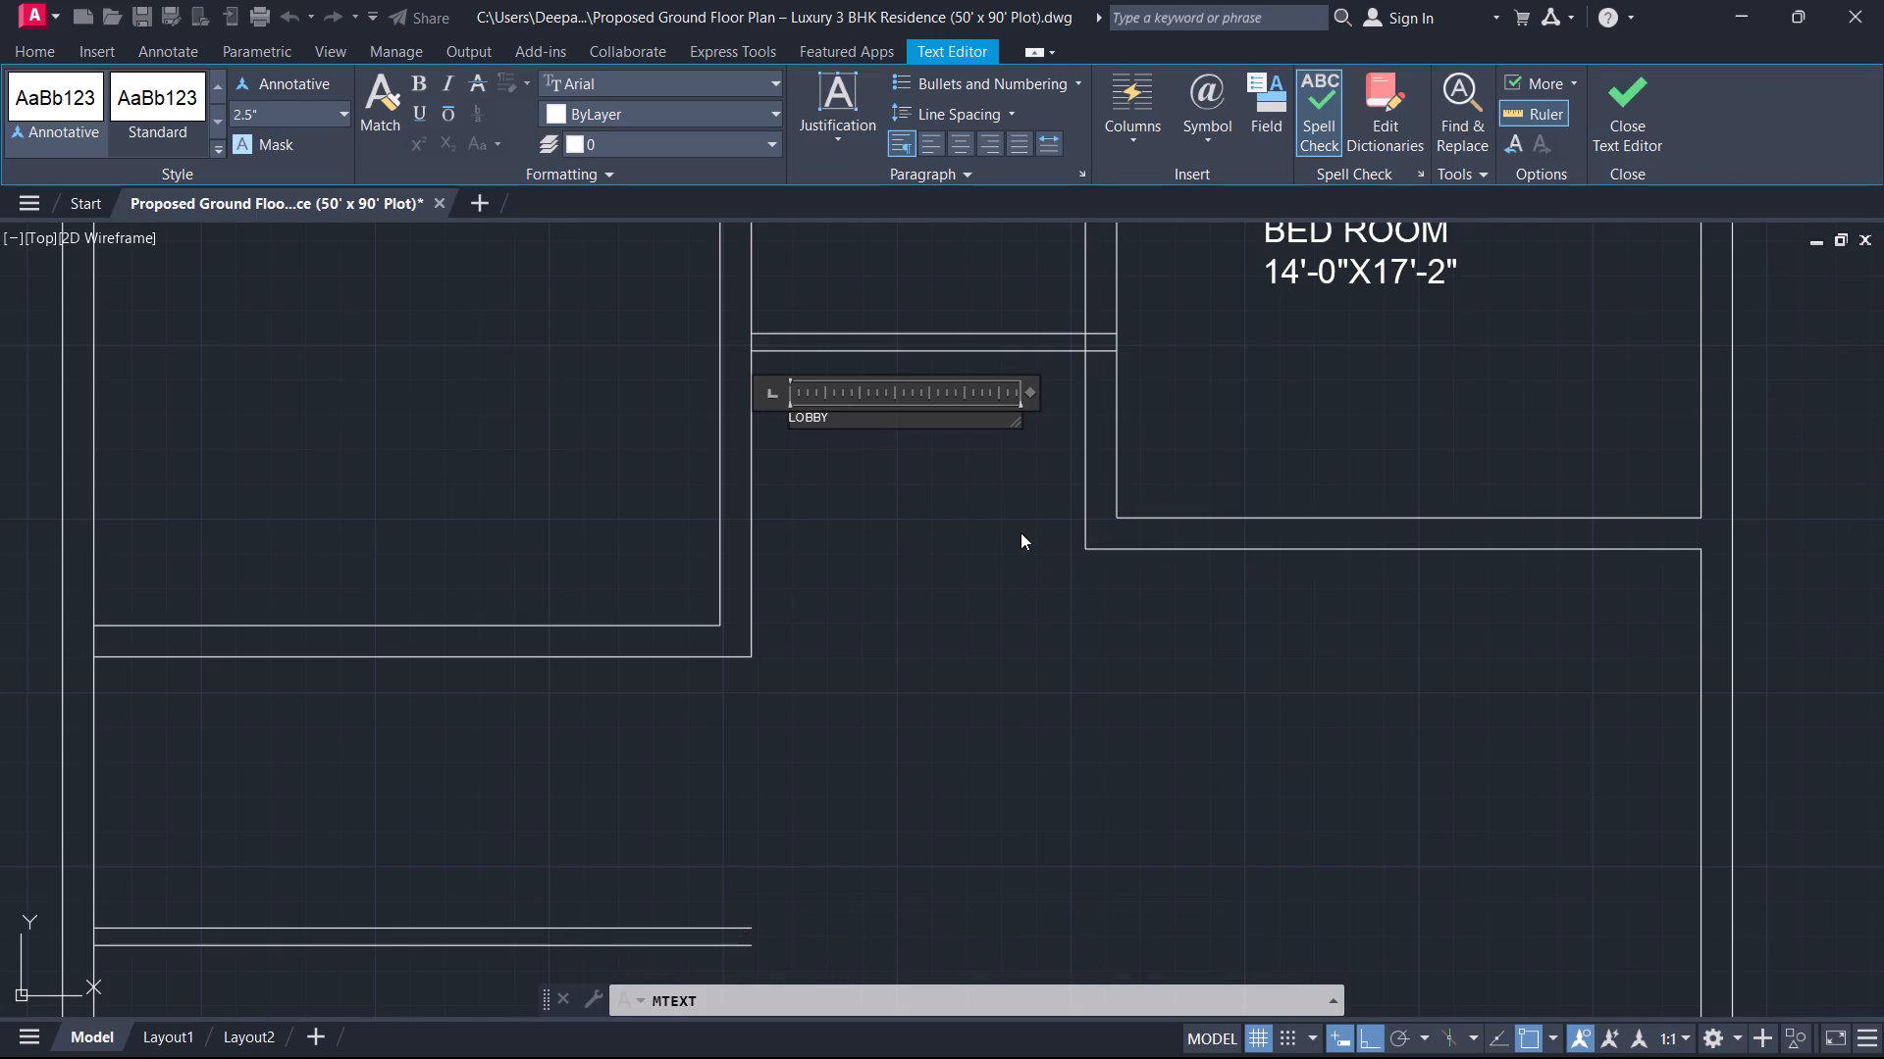
Add 6'-8" WIDE as the second line of the LOBBY label.
{"action": "key", "text": "Return"}
{"action": "key", "text": "6"}
{"action": "key", "text": "apostrophe"}
{"action": "key", "text": "minus"}
{"action": "key", "text": "7"}
{"action": "key", "text": "BackSpace"}
{"action": "key", "text": "8"}
{"action": "key", "text": "shift+quotedbl"}
{"action": "key", "text": "space"}
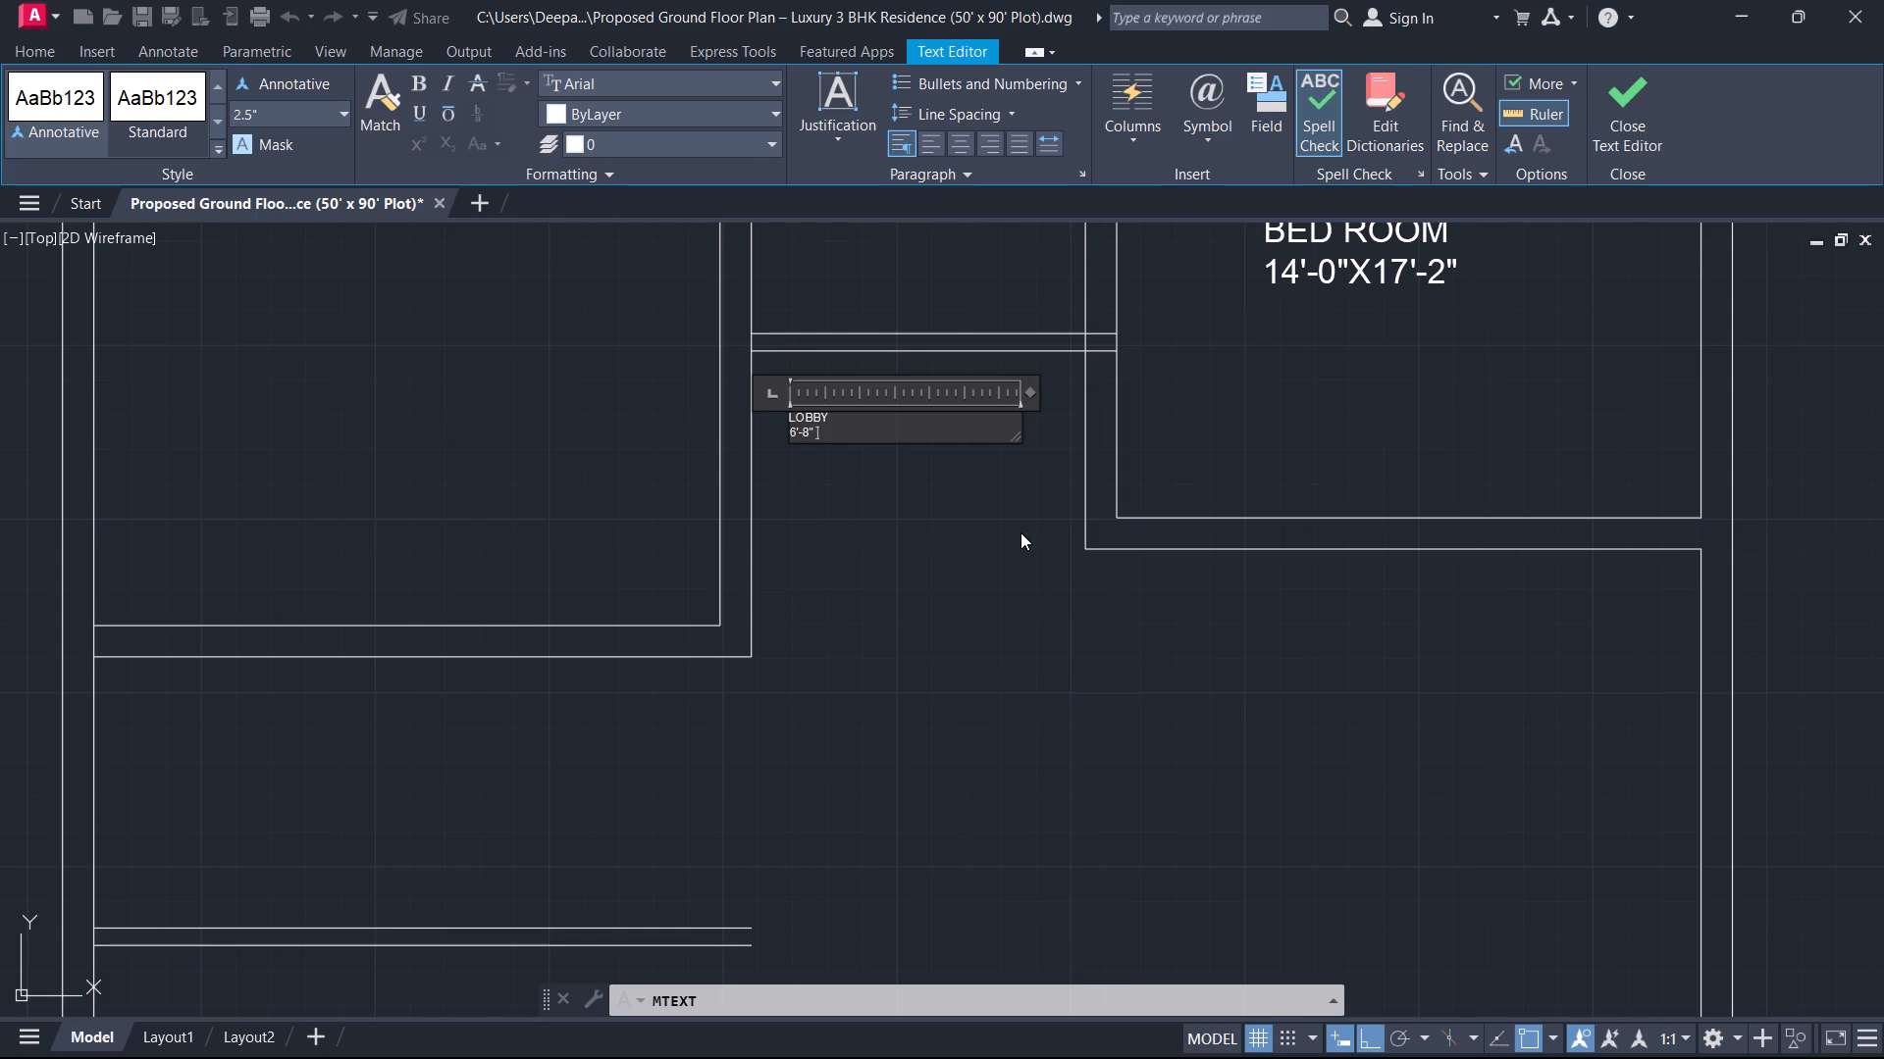
{"action": "type", "text": "WIDE"}
Set the text height of both lines in the LOBBY label to 7" and finish the label.
{"action": "key", "text": "shift+Up"}
{"action": "key", "text": "shift+Up"}
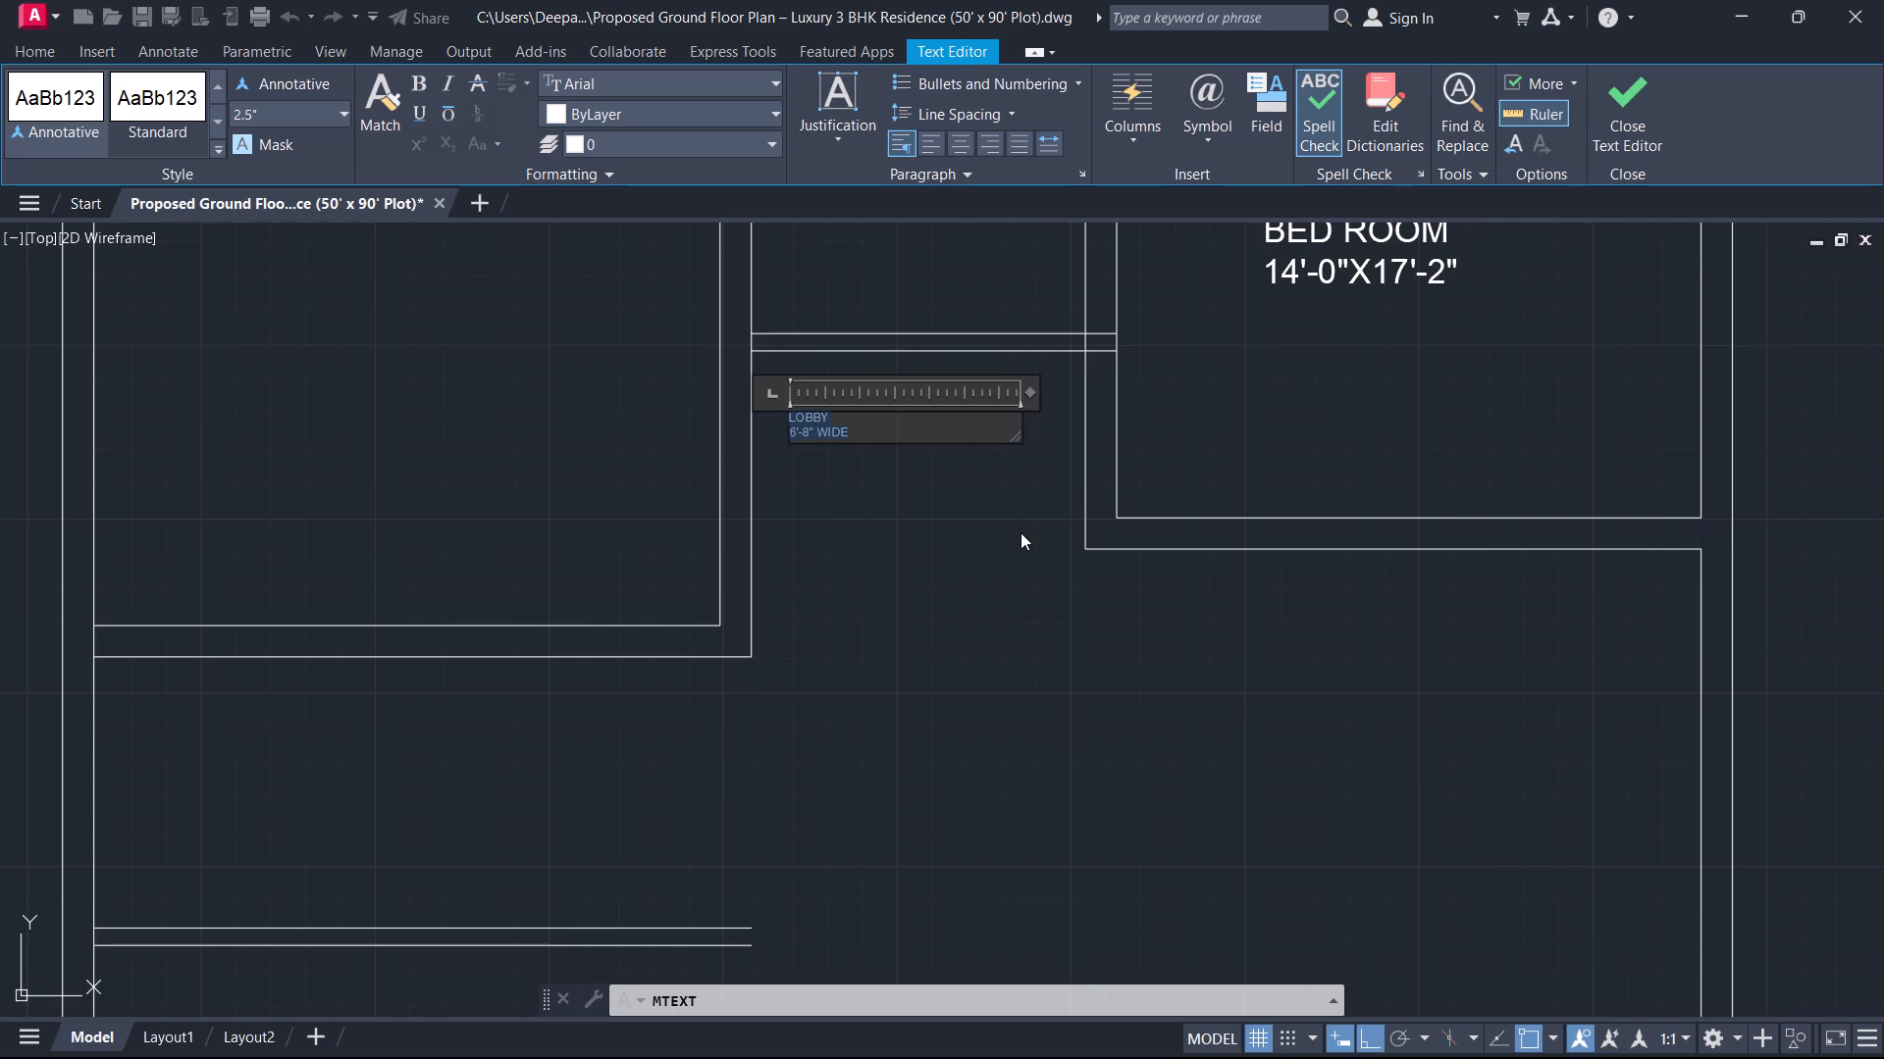
{"action": "left_click", "coordinate": [287, 101]}
{"action": "key", "text": "8"}
{"action": "key", "text": "BackSpace"}
{"action": "key", "text": "7"}
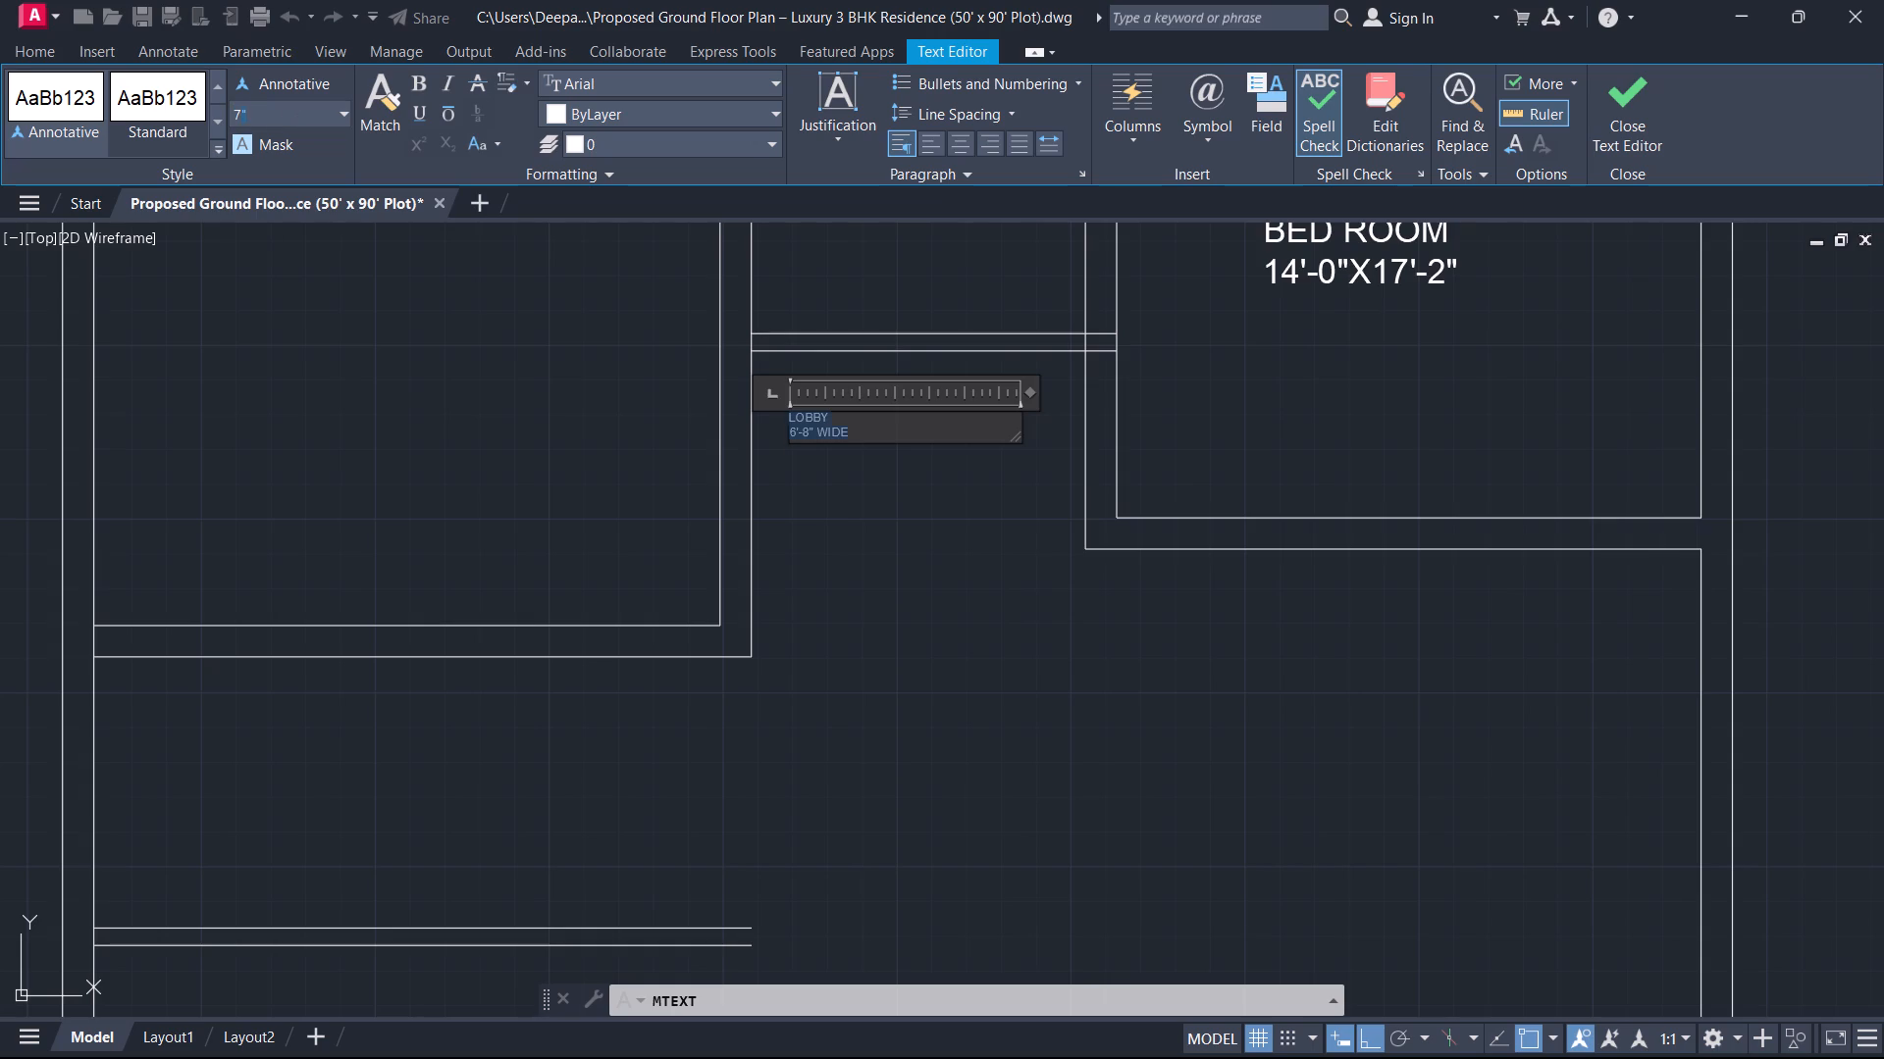
{"action": "key", "text": "Return"}
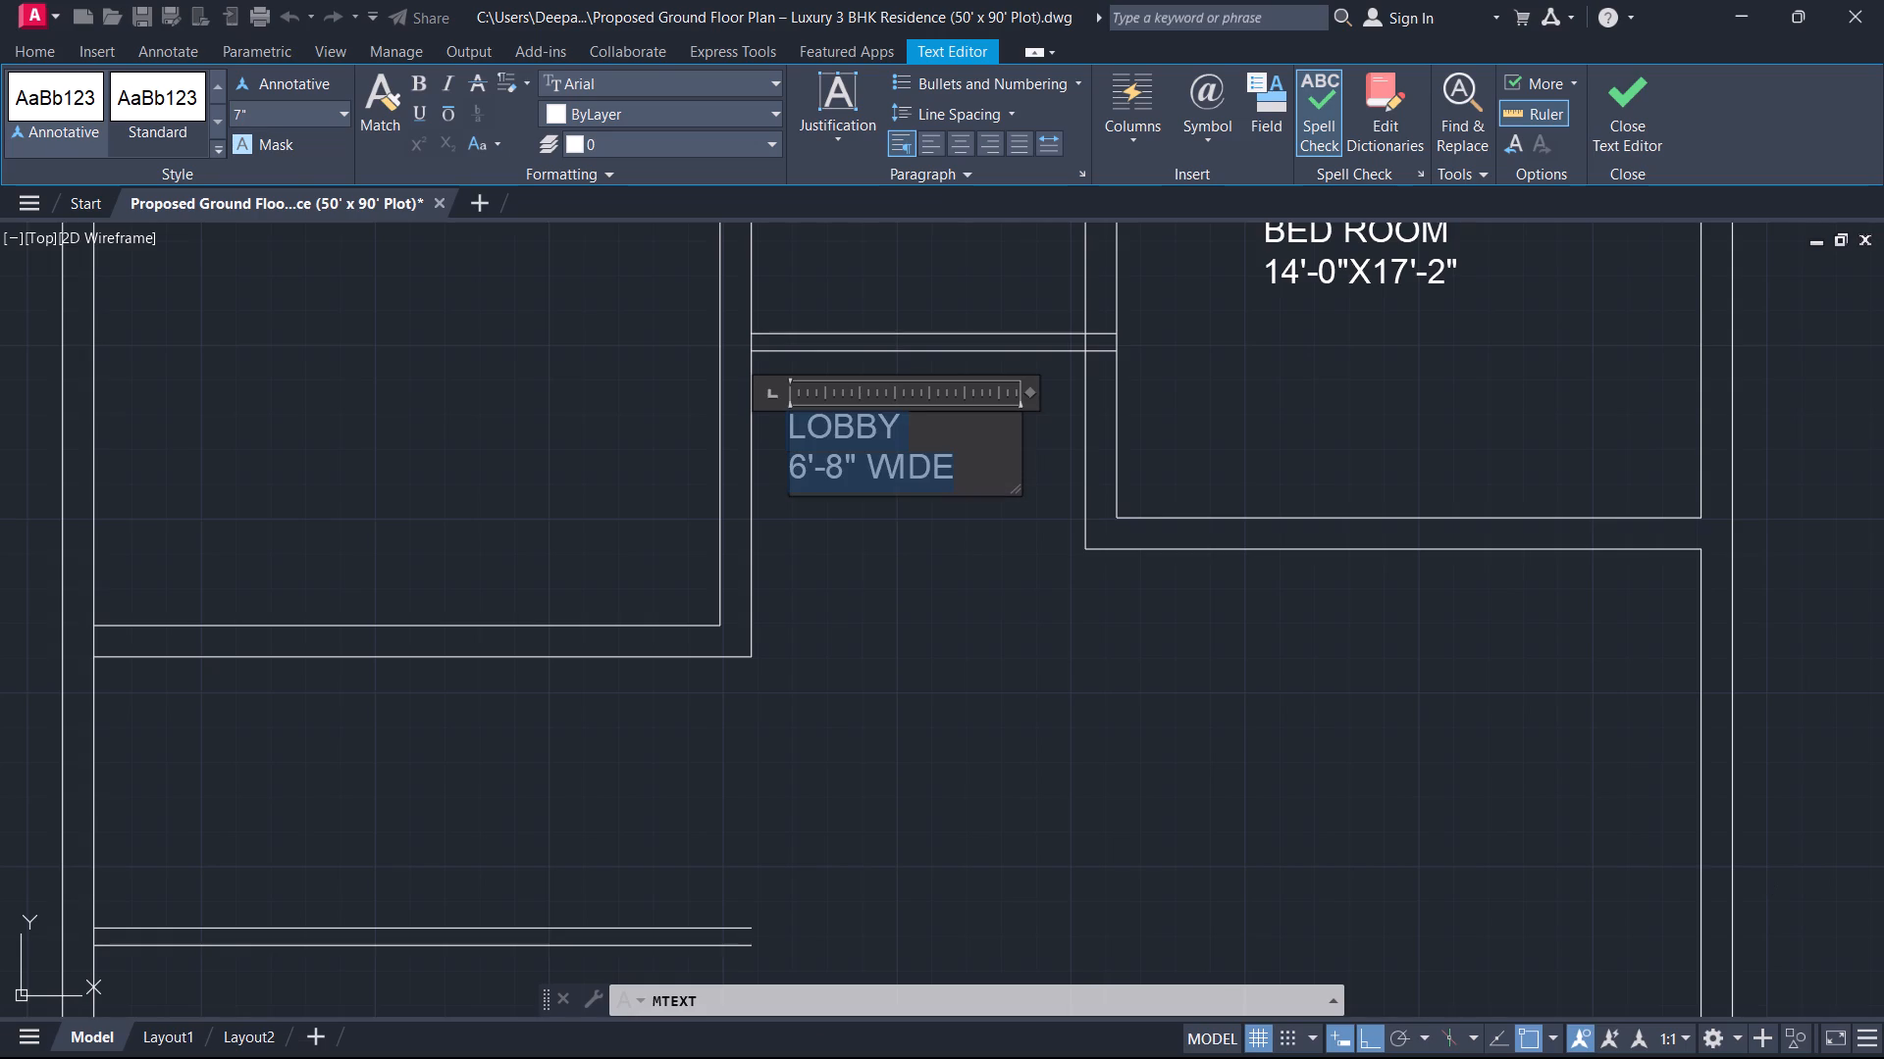
{"action": "left_click", "coordinate": [911, 633]}
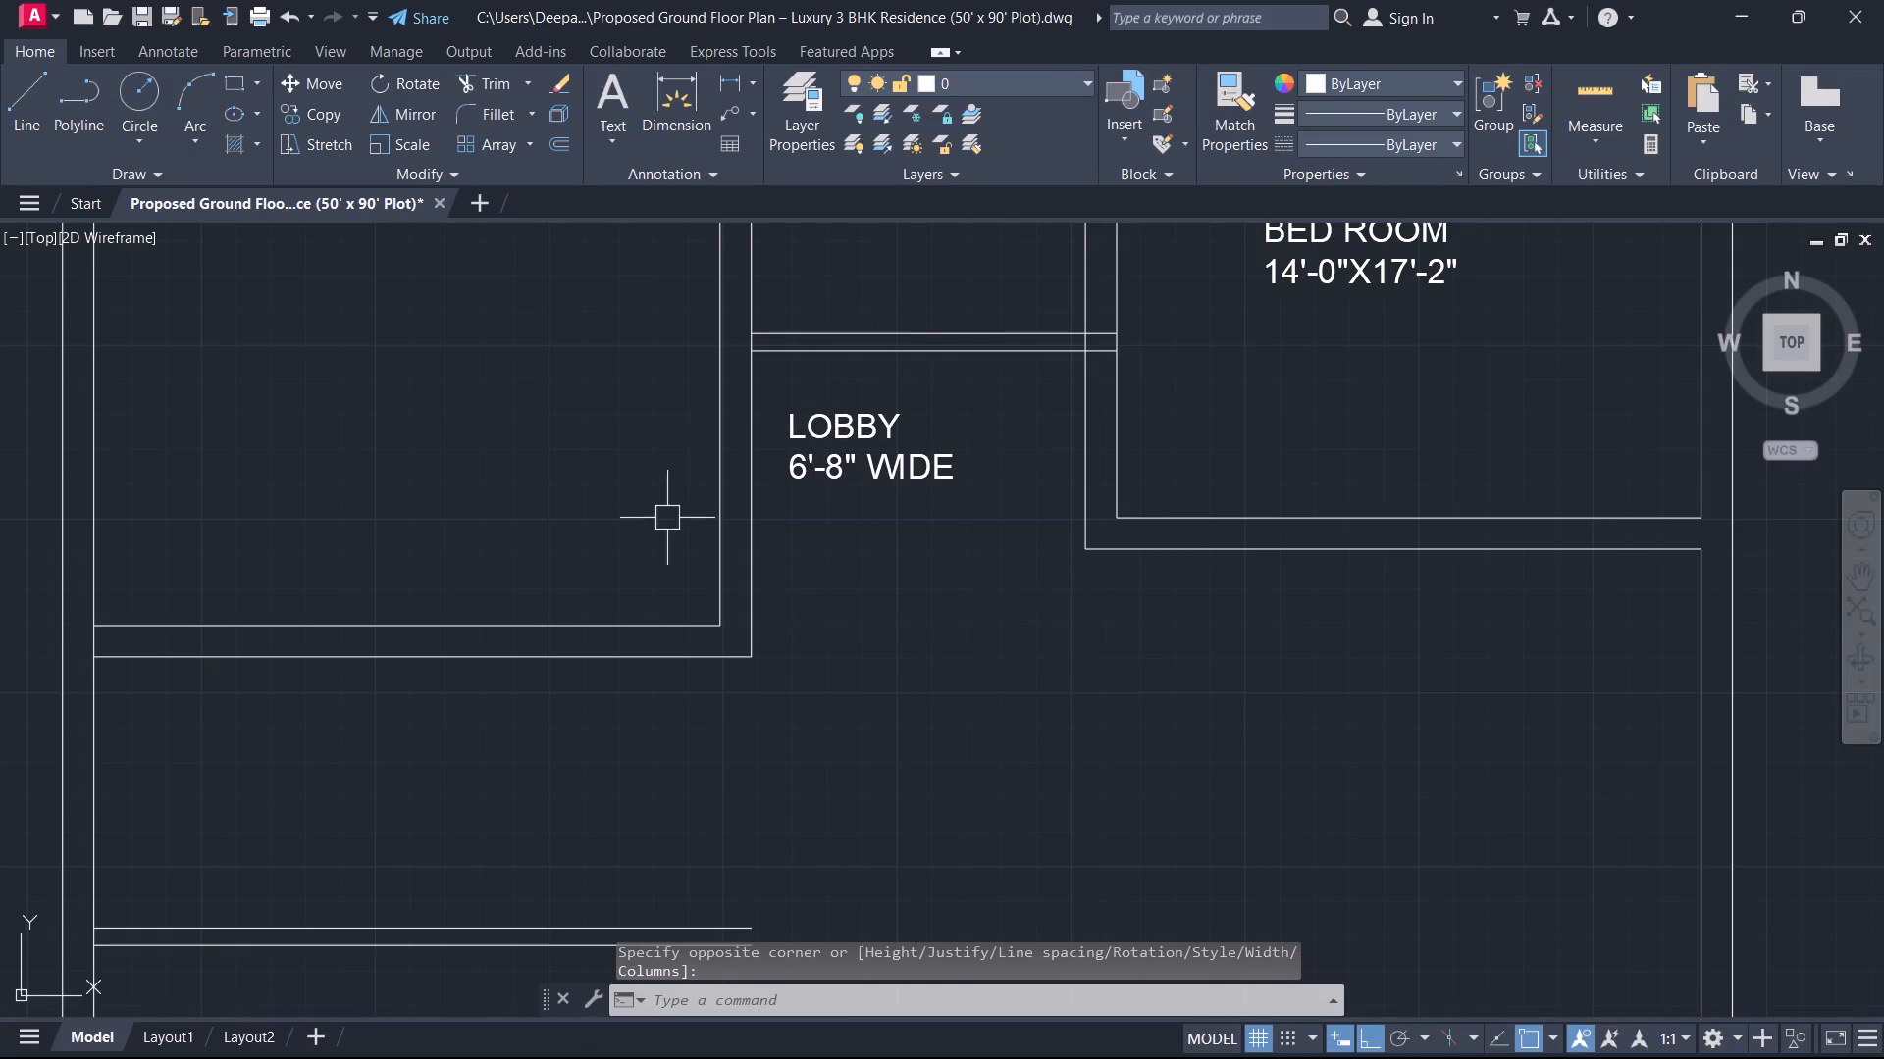
Examine the labelled rooms and the walls around the lobby and the northeast bedroom.
{"action": "scroll", "coordinate": [645, 575], "scroll_direction": "down", "scroll_amount": 1}
{"action": "middle_click_drag", "start_coordinate": [646, 576], "coordinate": [484, 759]}
{"action": "scroll", "coordinate": [757, 634], "scroll_direction": "up", "scroll_amount": 1}
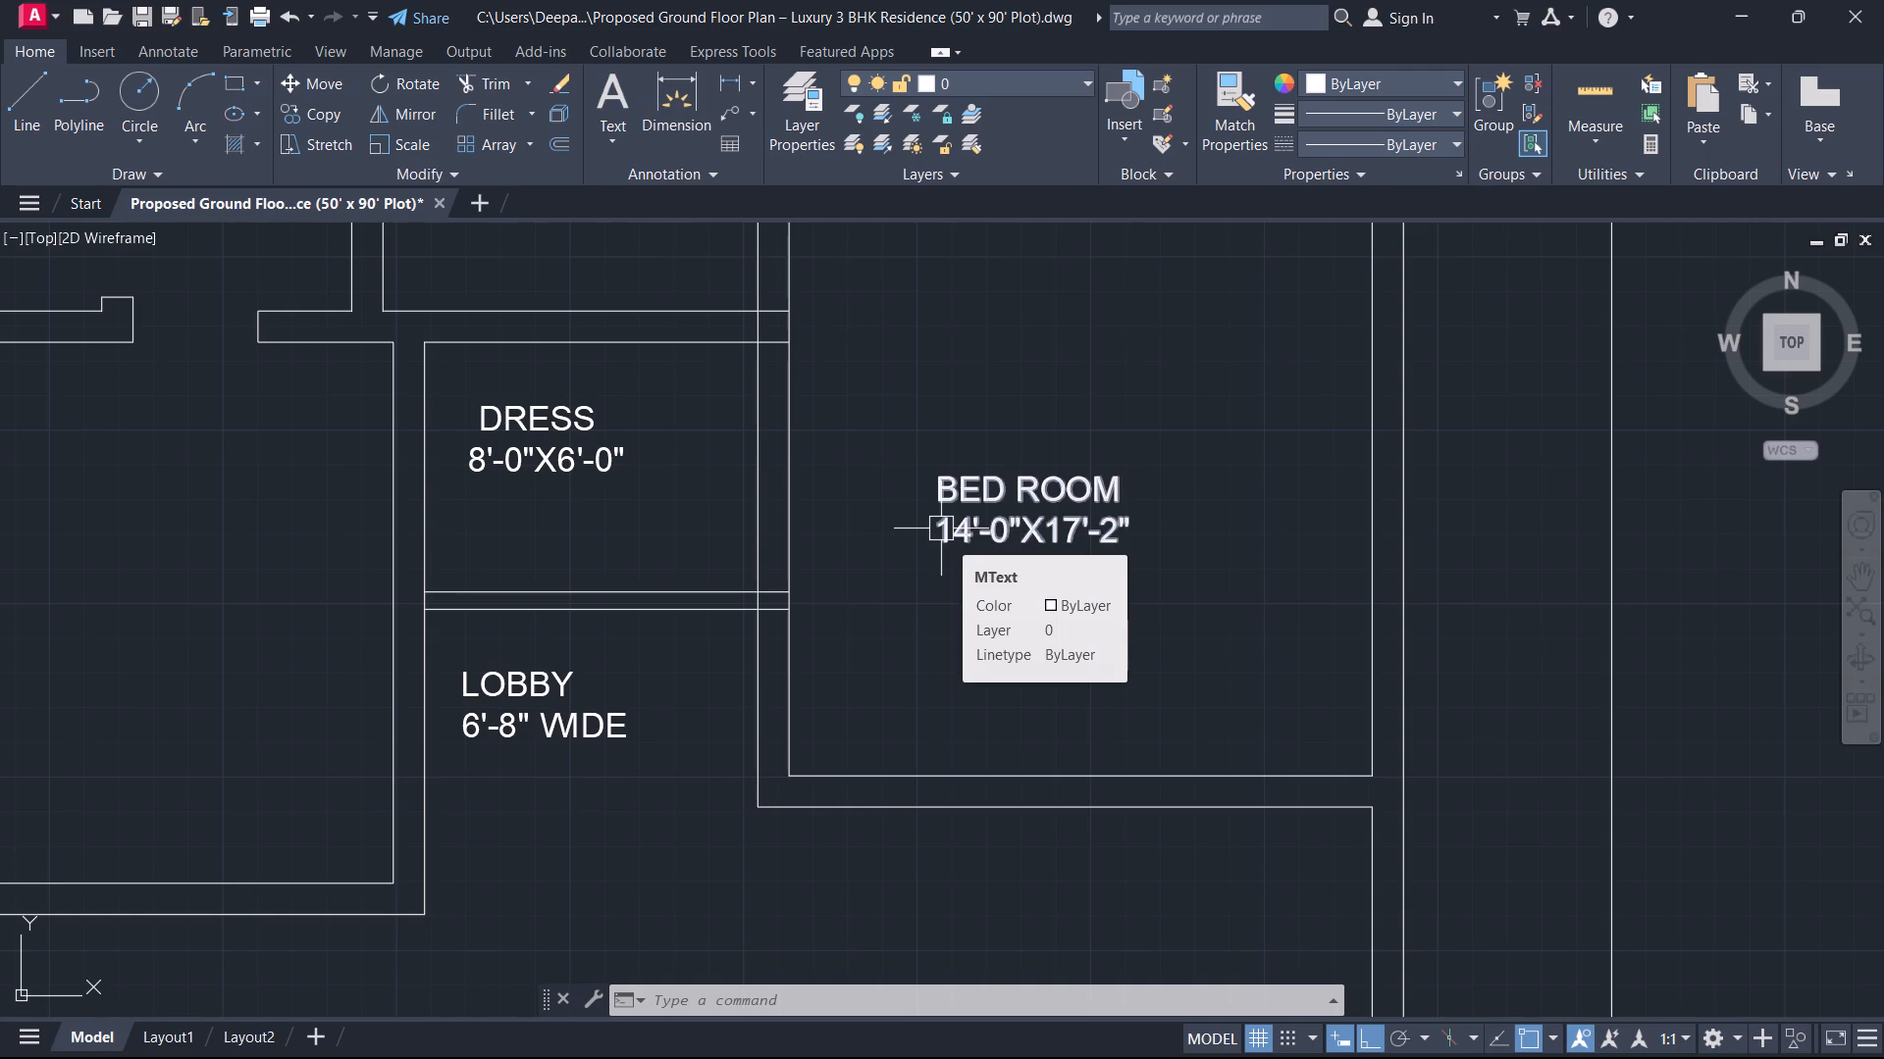
{"action": "scroll", "coordinate": [811, 596], "scroll_direction": "down", "scroll_amount": 2}
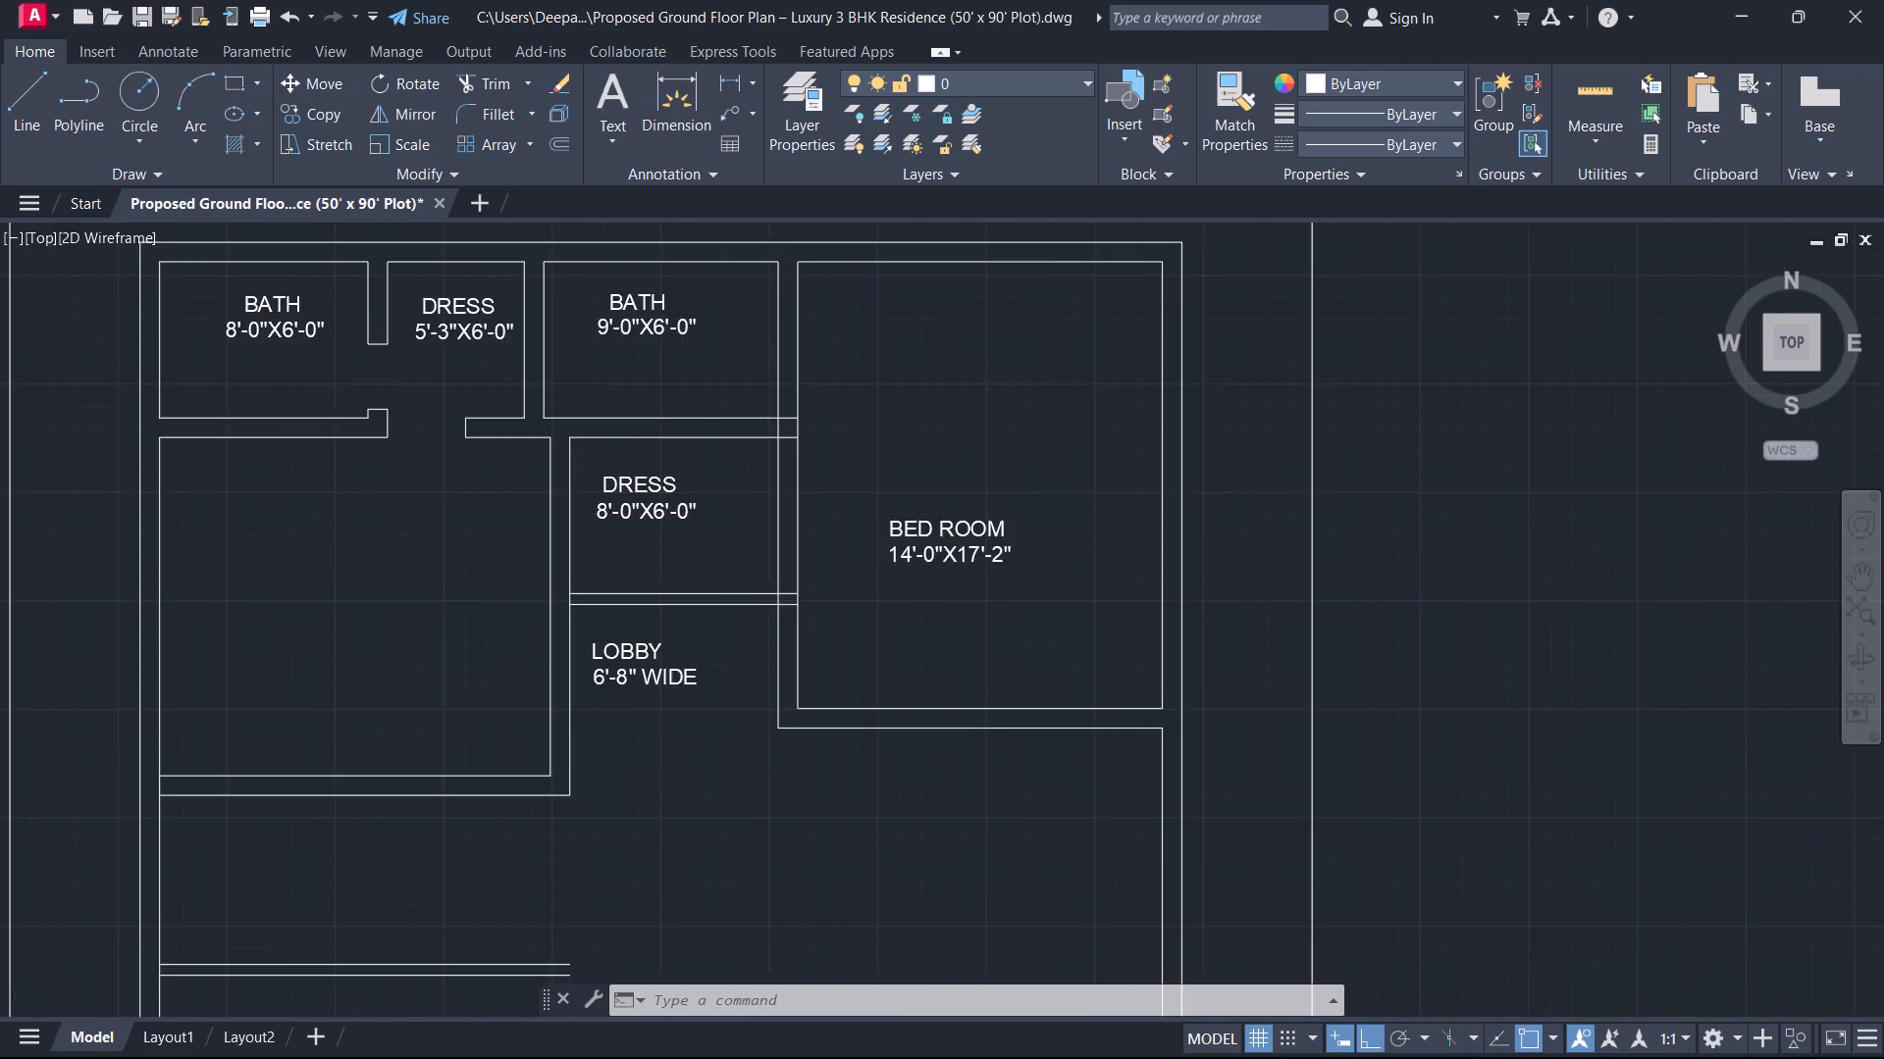
{"action": "middle_click_drag", "start_coordinate": [811, 596], "coordinate": [1057, 549]}
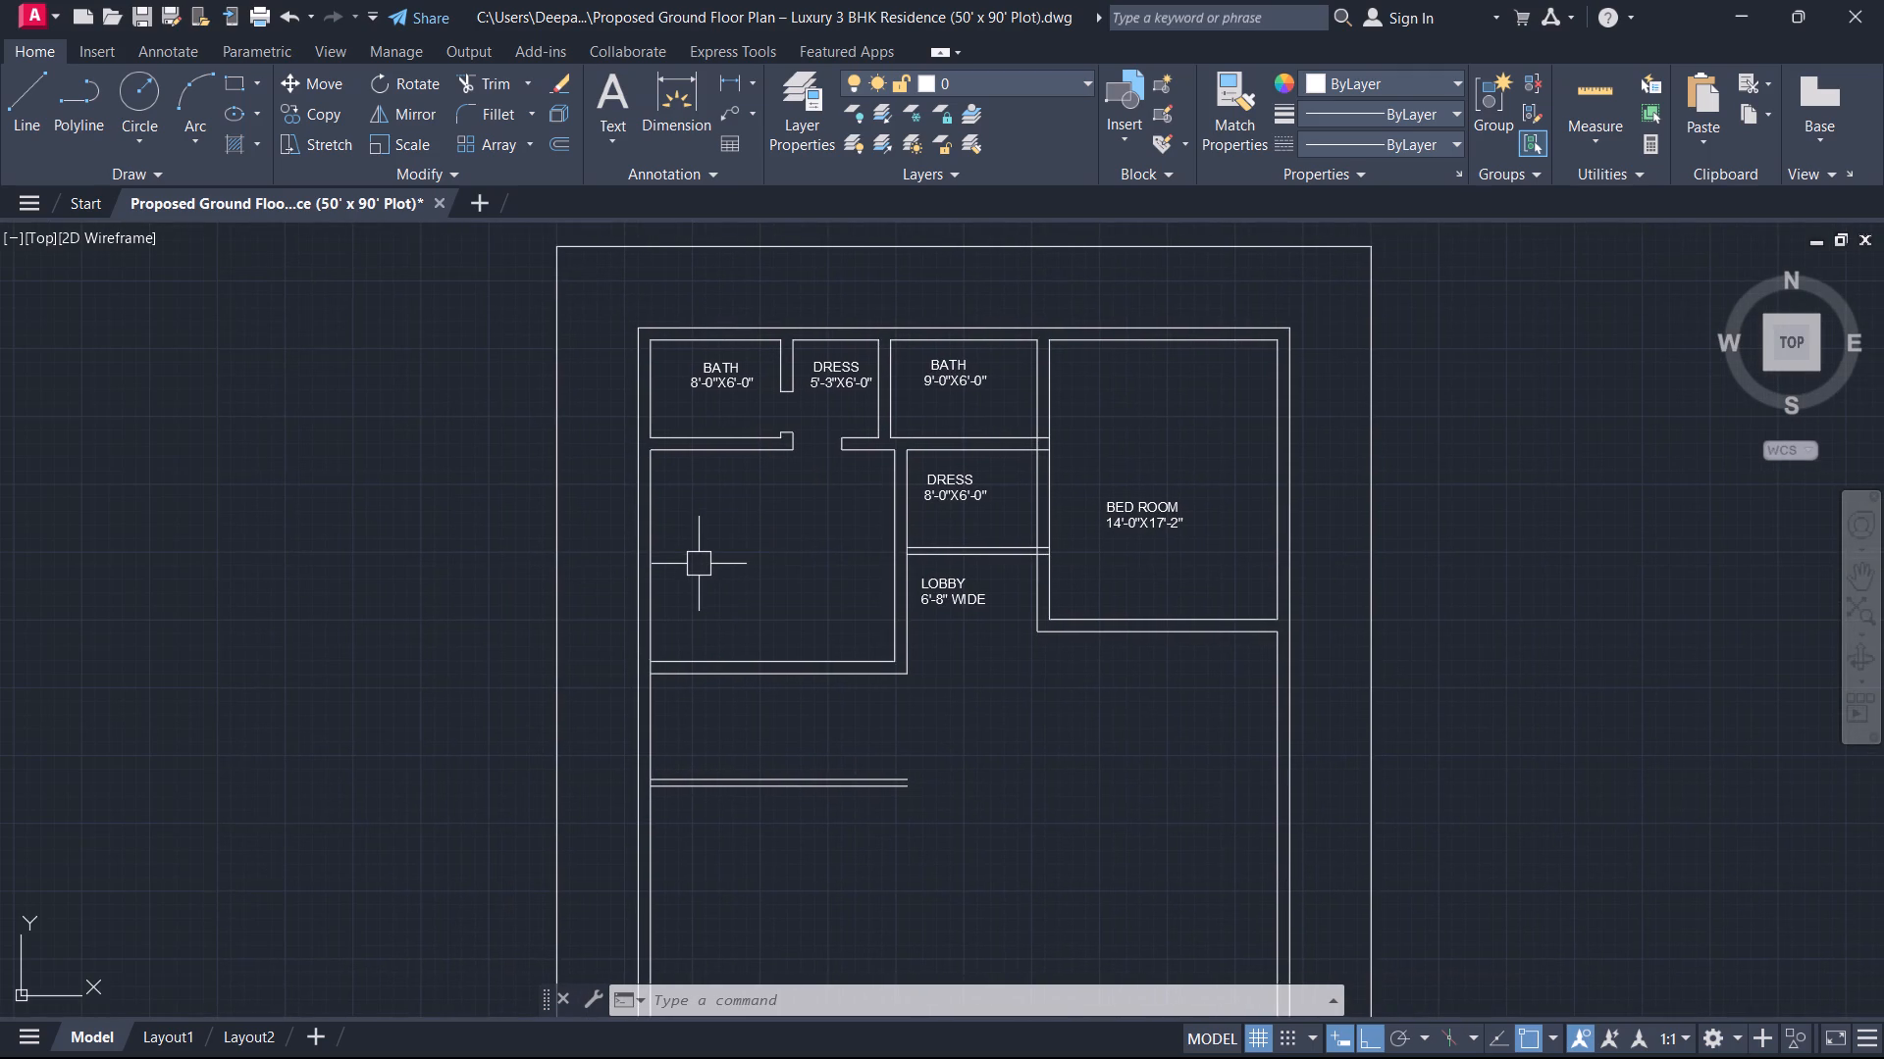
{"action": "scroll", "coordinate": [681, 636], "scroll_direction": "up", "scroll_amount": 1}
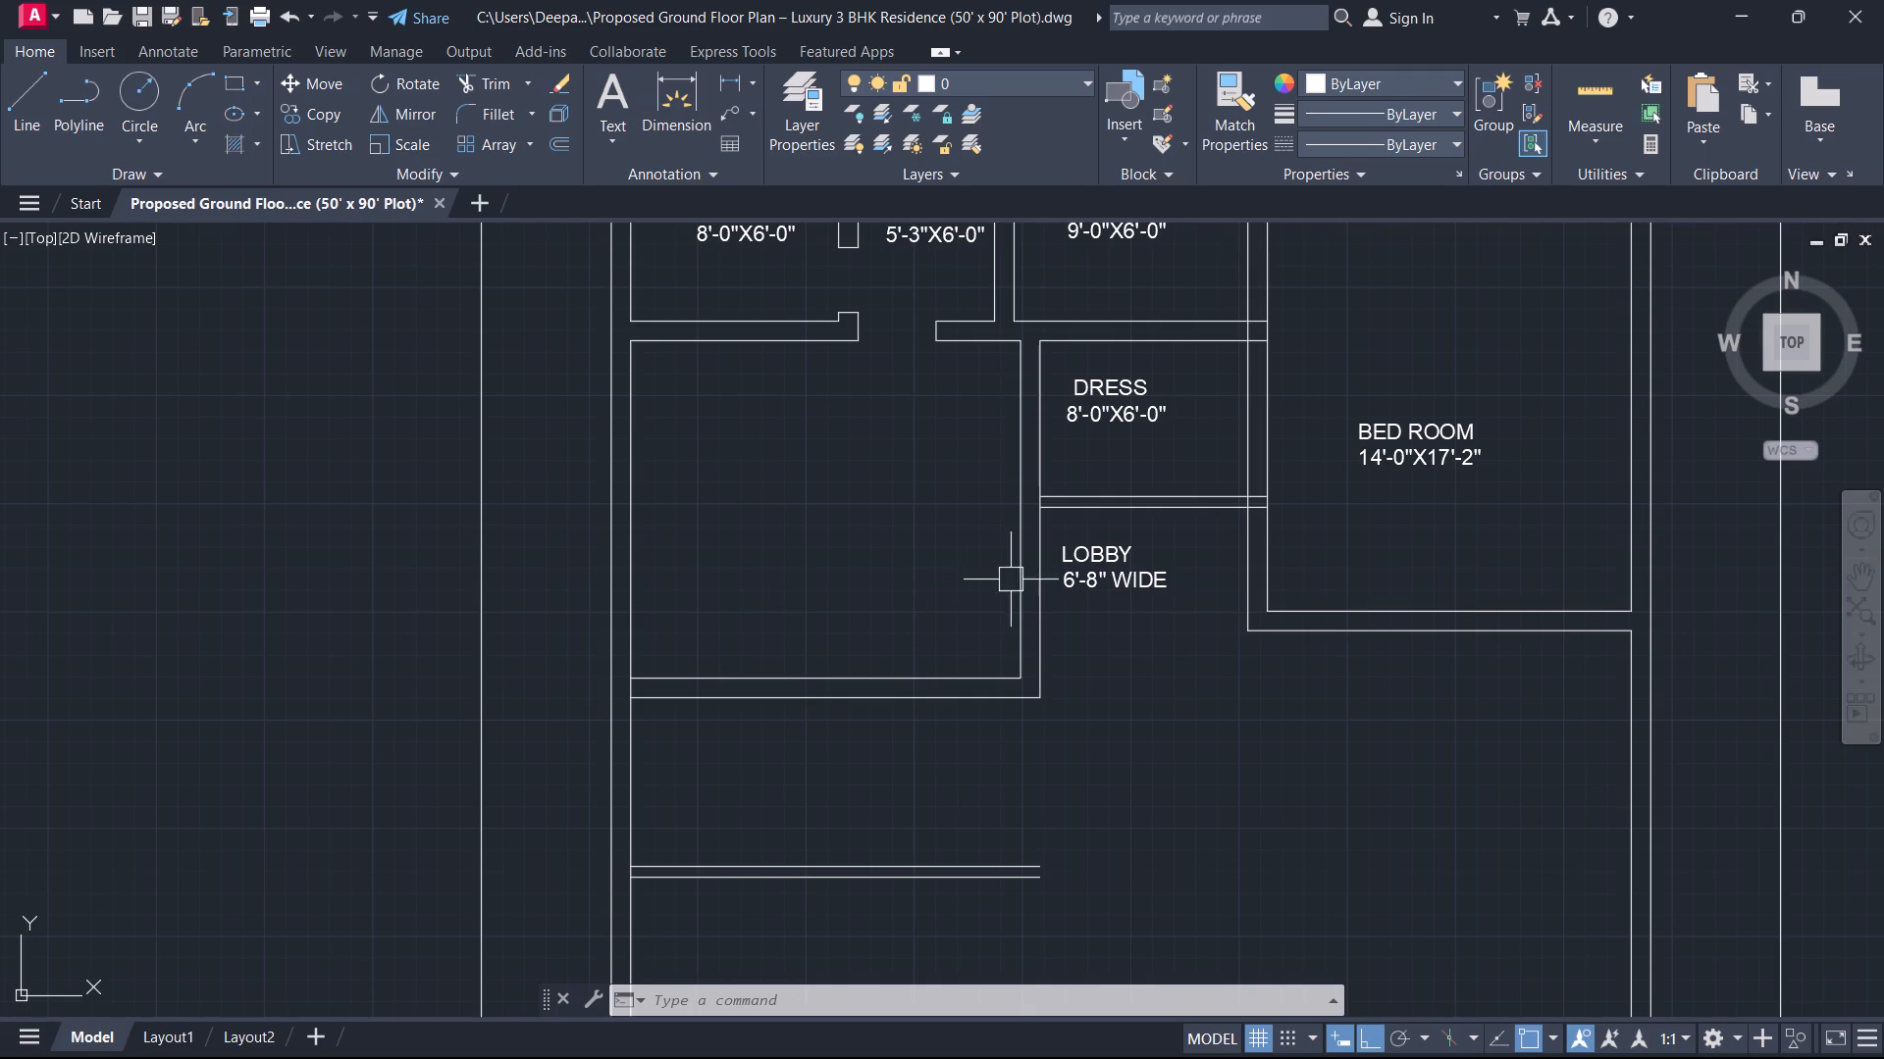
{"action": "middle_click_drag", "start_coordinate": [1125, 619], "coordinate": [953, 604]}
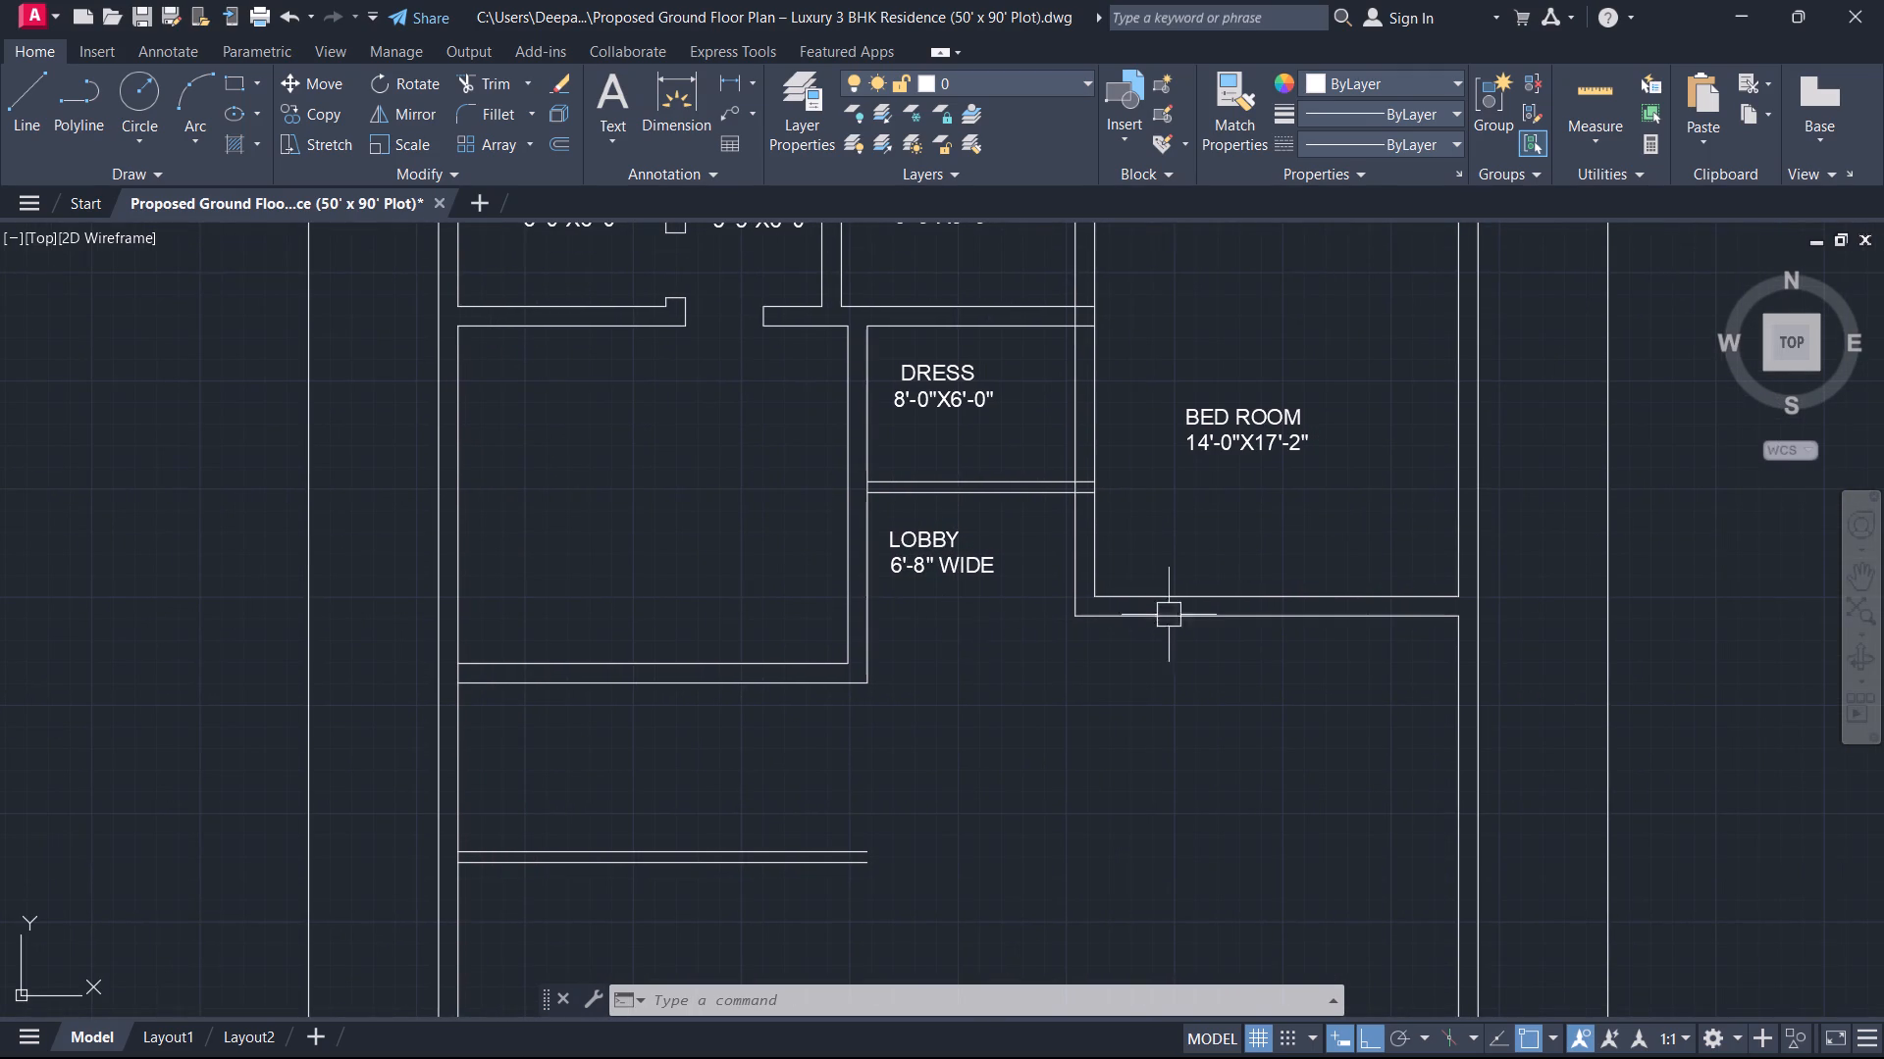
{"action": "scroll", "coordinate": [1112, 619], "scroll_direction": "up", "scroll_amount": 1}
{"action": "scroll", "coordinate": [1109, 621], "scroll_direction": "down", "scroll_amount": 2}
{"action": "scroll", "coordinate": [1082, 714], "scroll_direction": "down", "scroll_amount": 2}
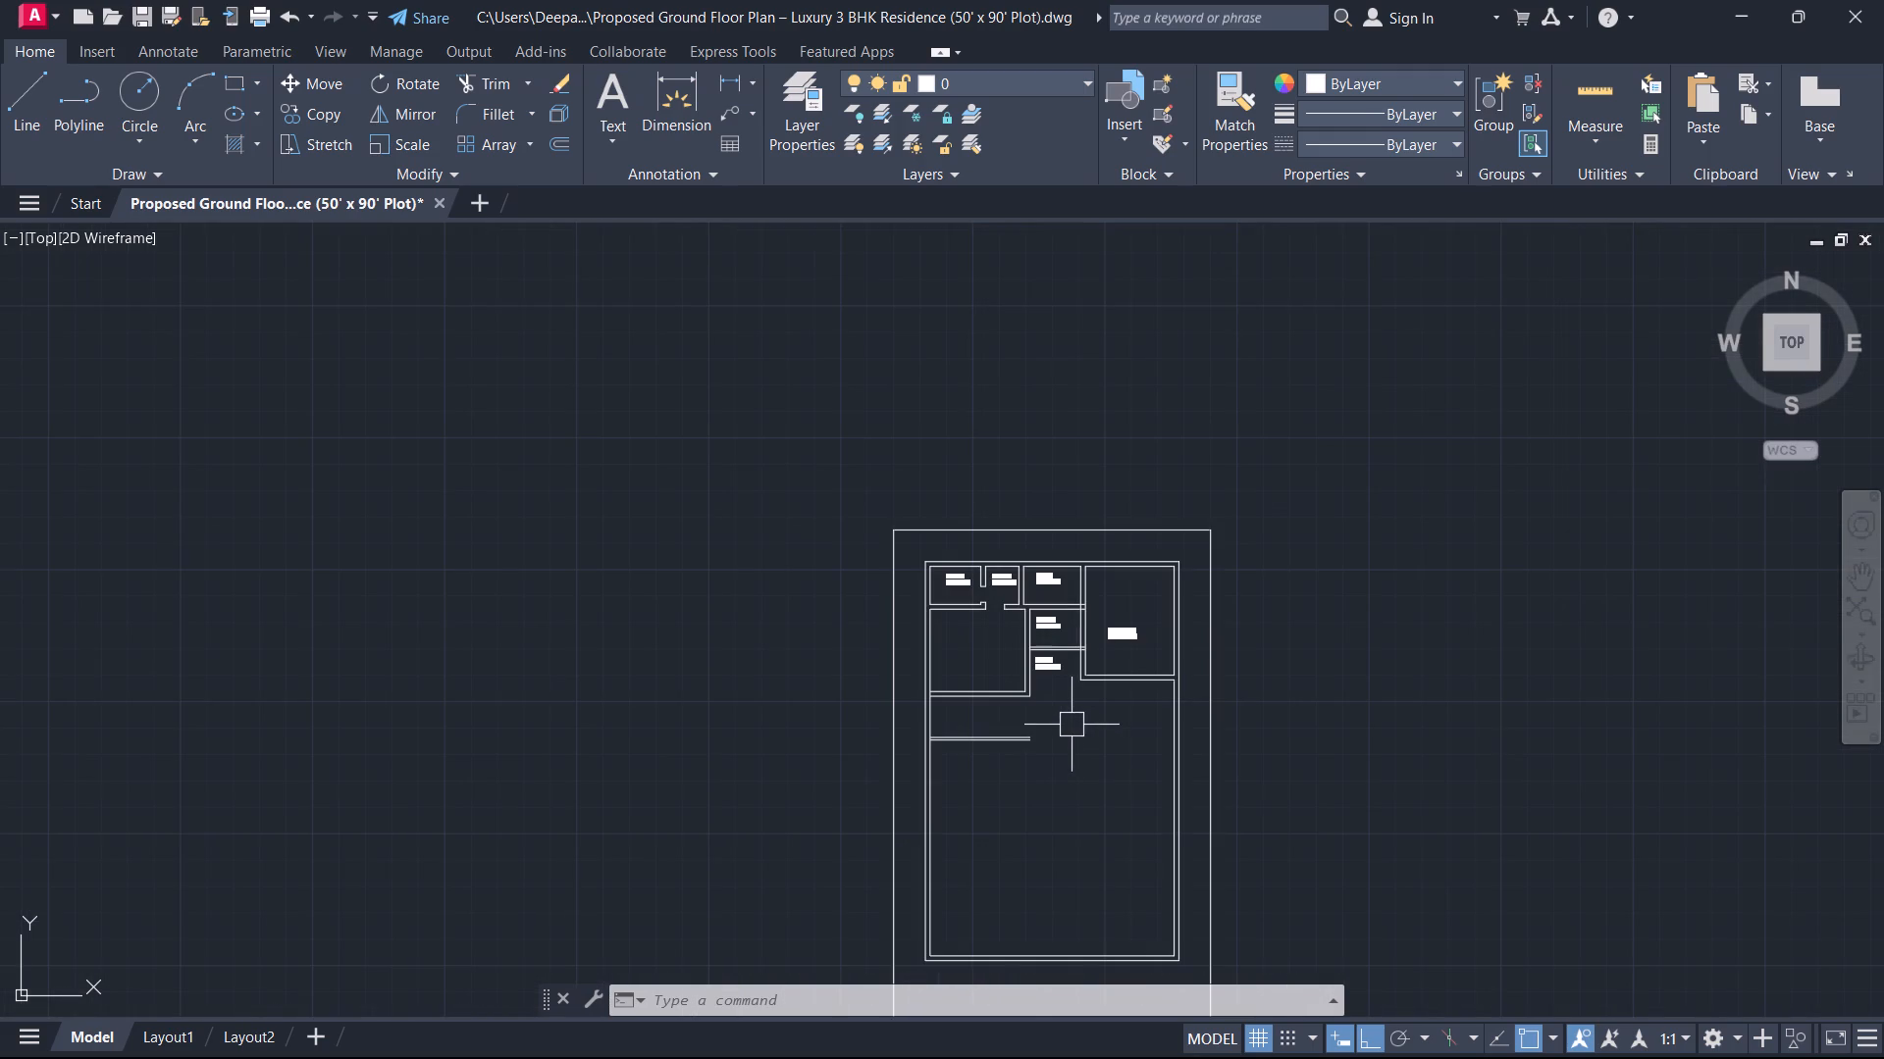
Offset the inner face of the northeast bedroom's south wall 4" northward into the room.
{"action": "scroll", "coordinate": [1070, 723], "scroll_direction": "up", "scroll_amount": 2}
{"action": "middle_click_drag", "start_coordinate": [1098, 652], "coordinate": [840, 696]}
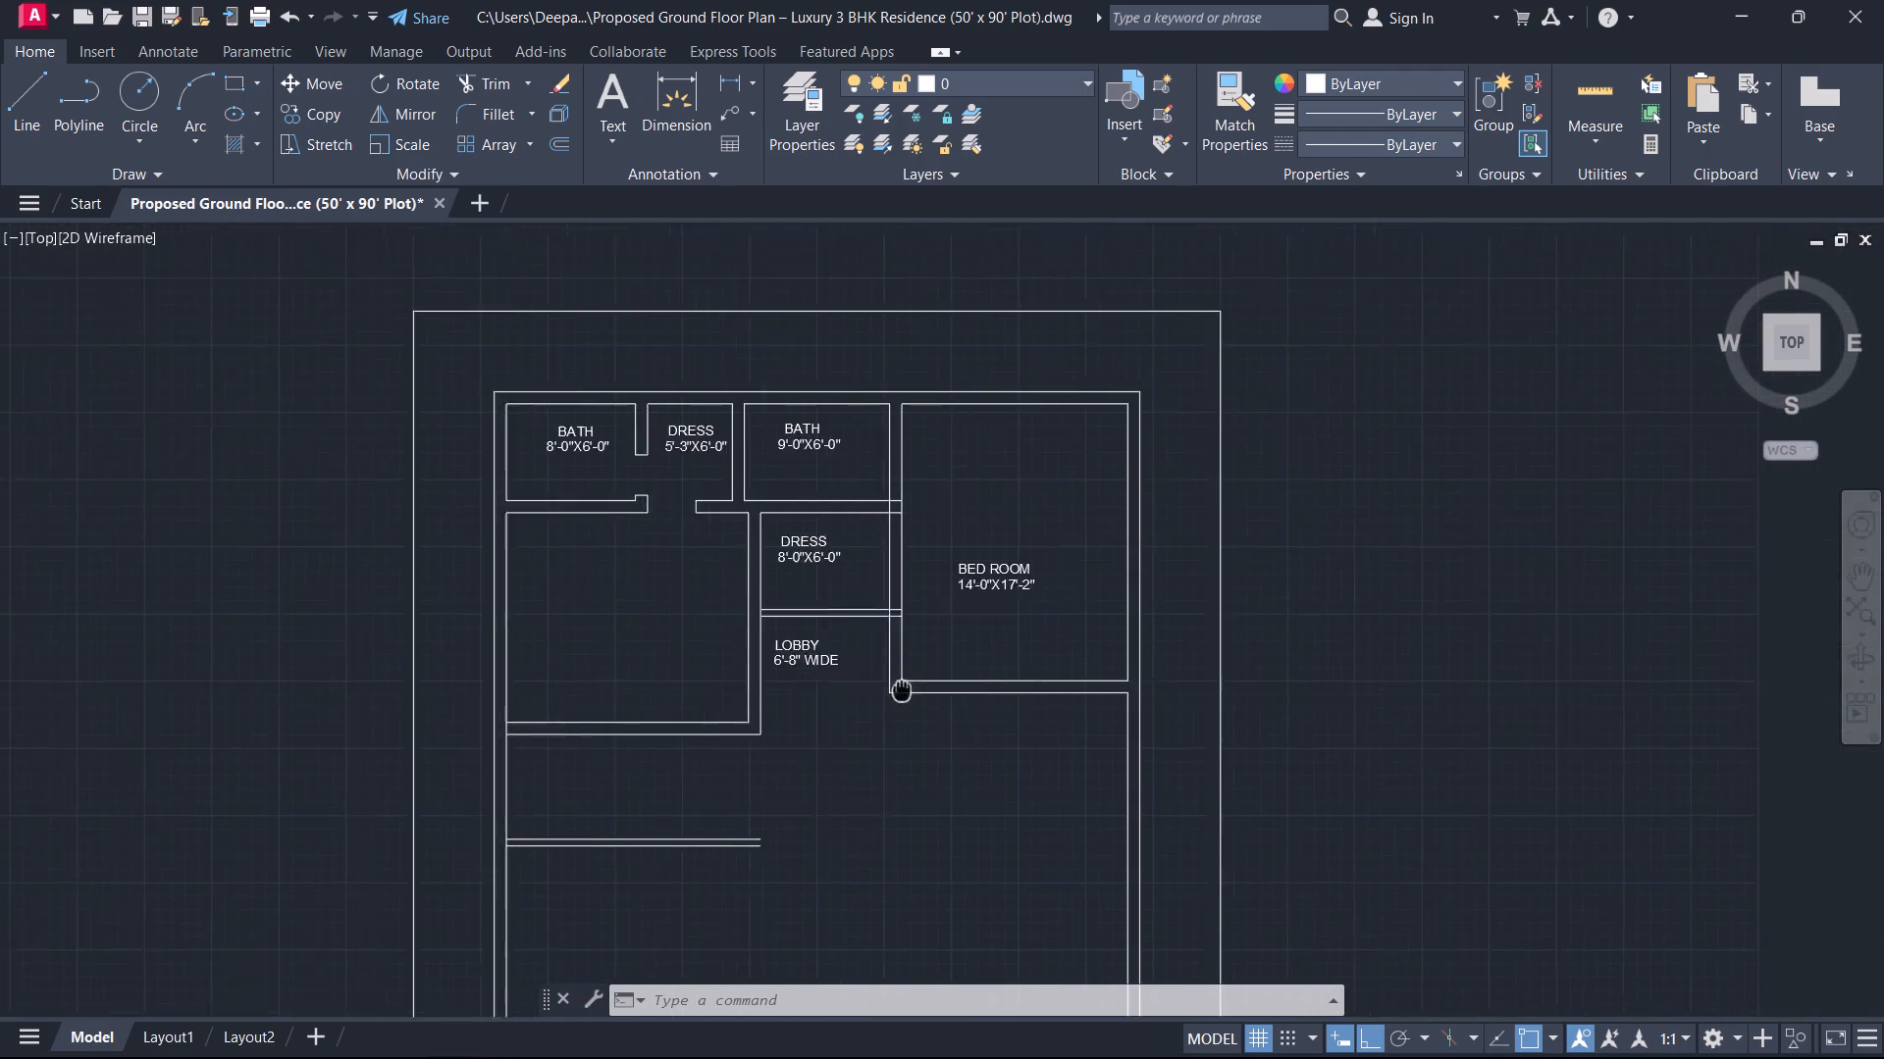
{"action": "middle_click_drag", "start_coordinate": [840, 696], "coordinate": [780, 718]}
{"action": "scroll", "coordinate": [822, 675], "scroll_direction": "up", "scroll_amount": 2}
{"action": "type", "text": "O"}
{"action": "key", "text": "space"}
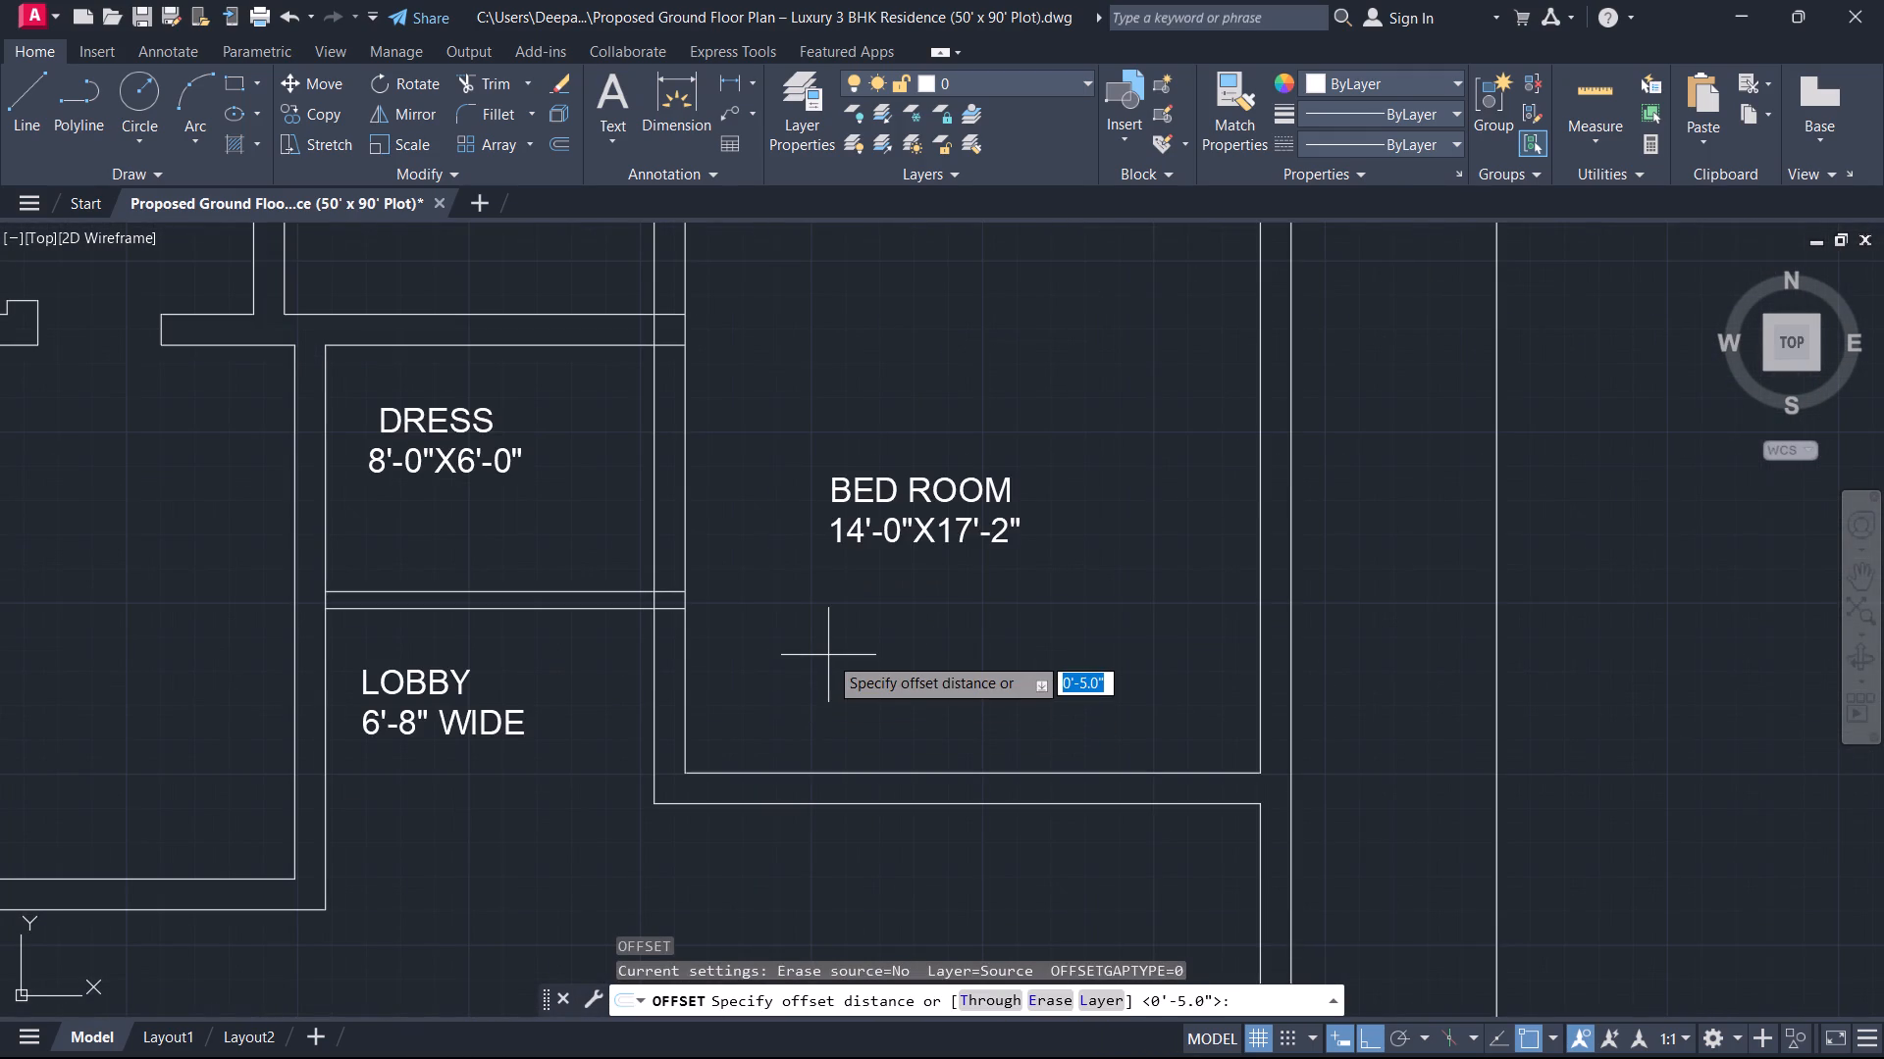
{"action": "key", "text": "4"}
{"action": "key", "text": "Return"}
{"action": "left_click", "coordinate": [769, 782]}
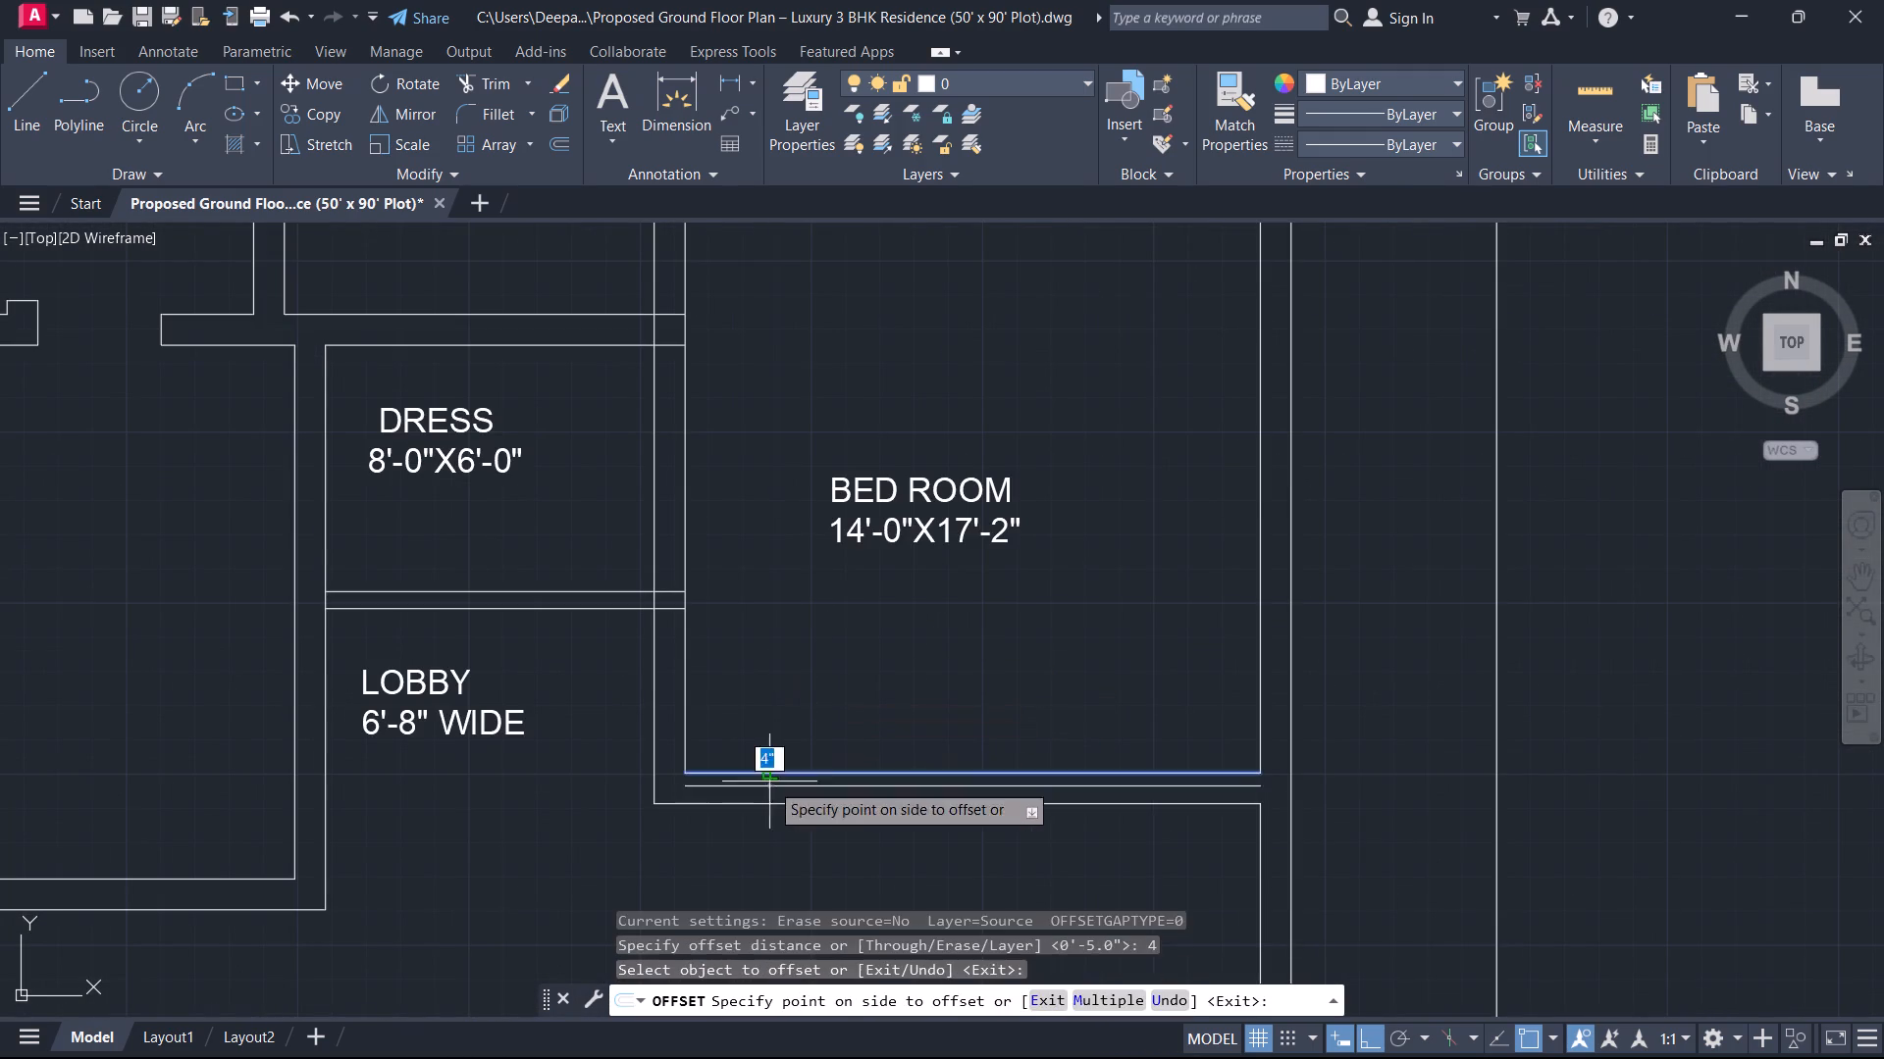
{"action": "left_click", "coordinate": [773, 667]}
{"action": "key", "text": "Escape"}
Extend the offset line west across the bedroom's west wall and trim away its portion inside the bedroom, leaving a door jamb line.
{"action": "type", "text": "EX"}
{"action": "key", "text": "space"}
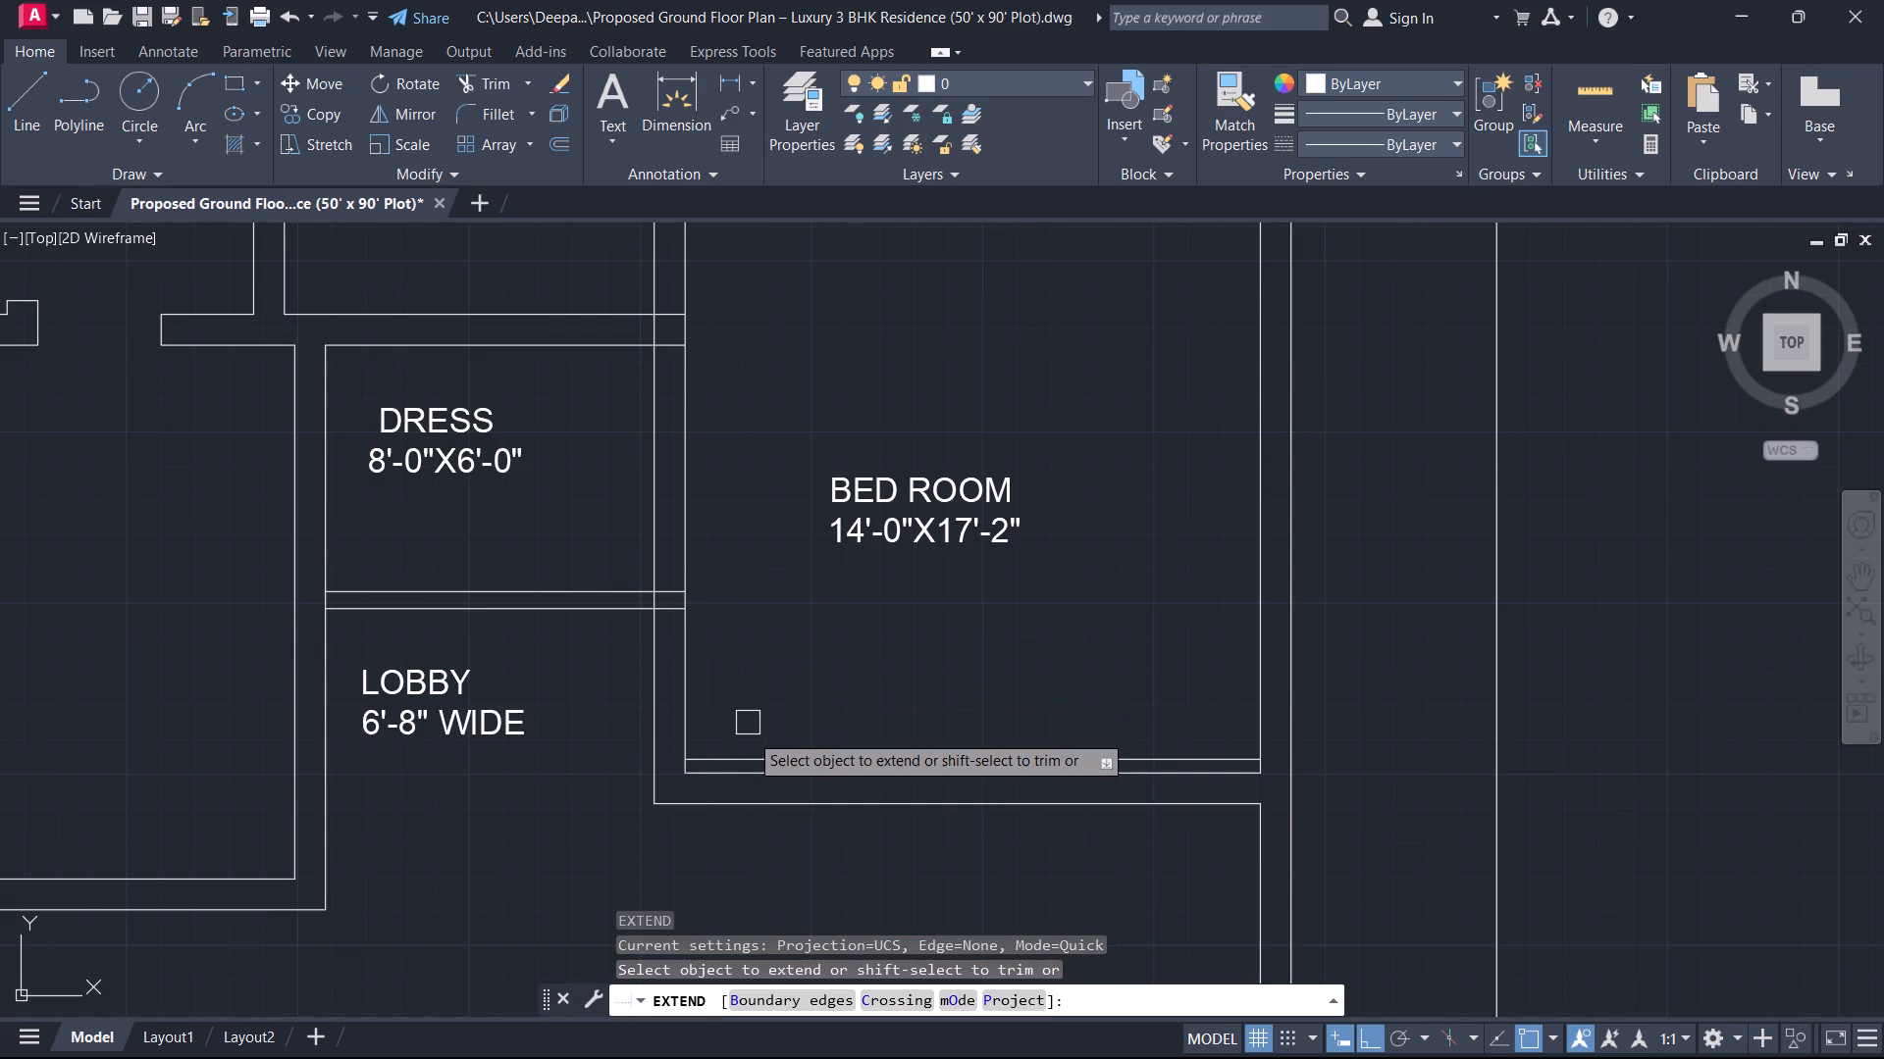
{"action": "left_click", "coordinate": [744, 749]}
{"action": "key", "text": "Escape"}
{"action": "type", "text": "TR"}
{"action": "key", "text": "space"}
{"action": "left_click", "coordinate": [744, 749]}
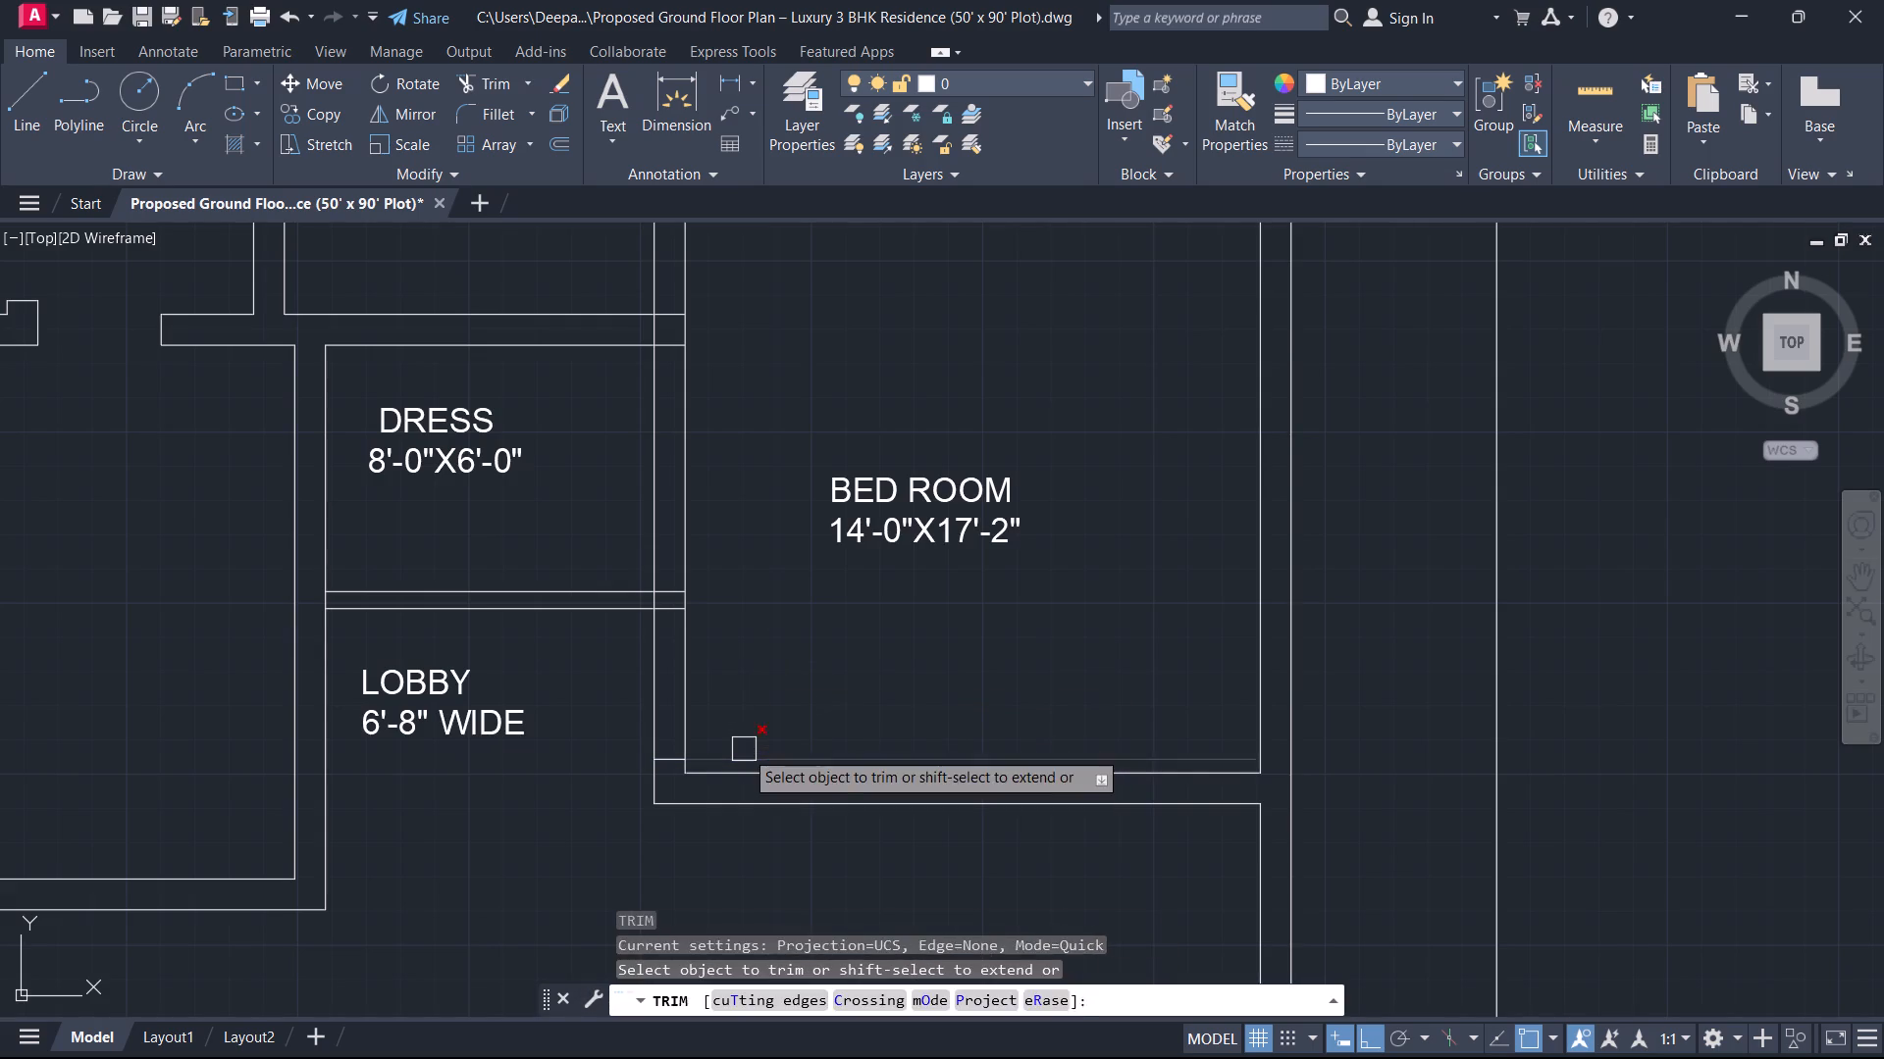
{"action": "key", "text": "Escape"}
Offset the short jamb line in the bedroom's west wall 3' northward for the other side of the door opening.
{"action": "type", "text": "O"}
{"action": "key", "text": "space"}
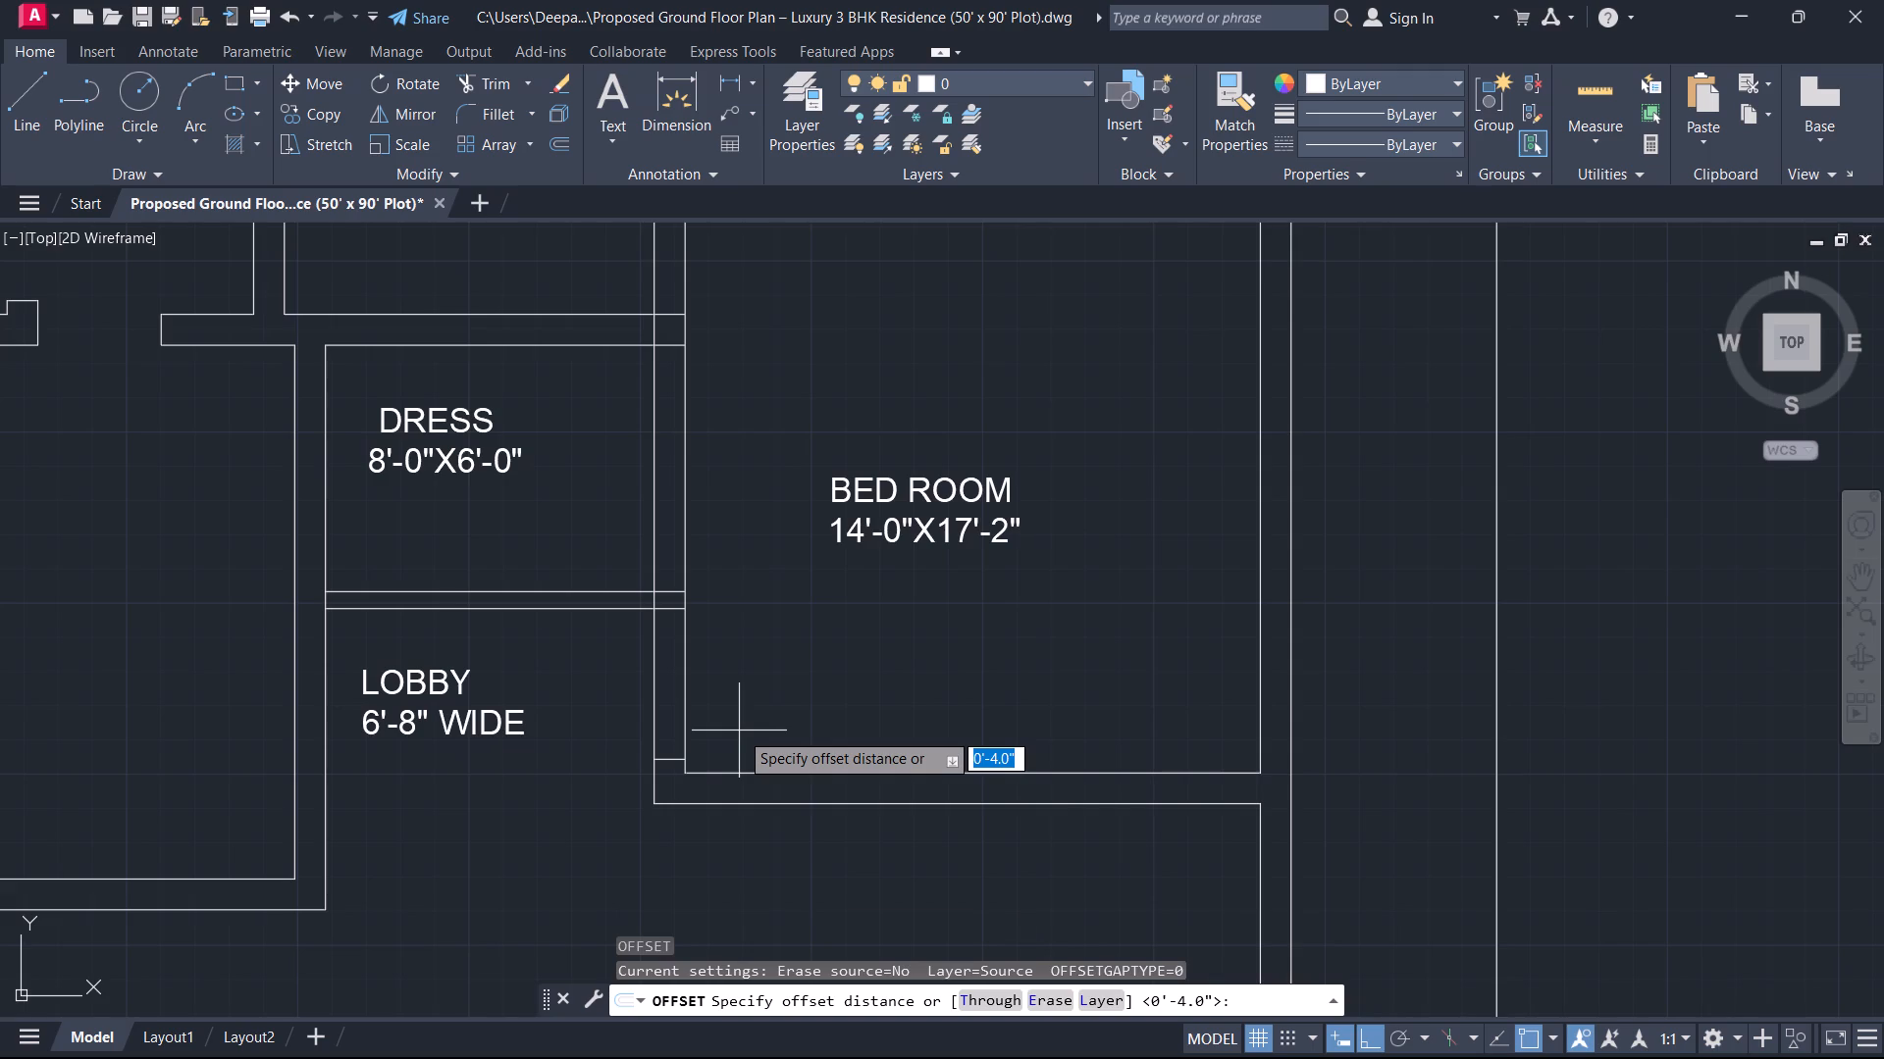
{"action": "key", "text": "7"}
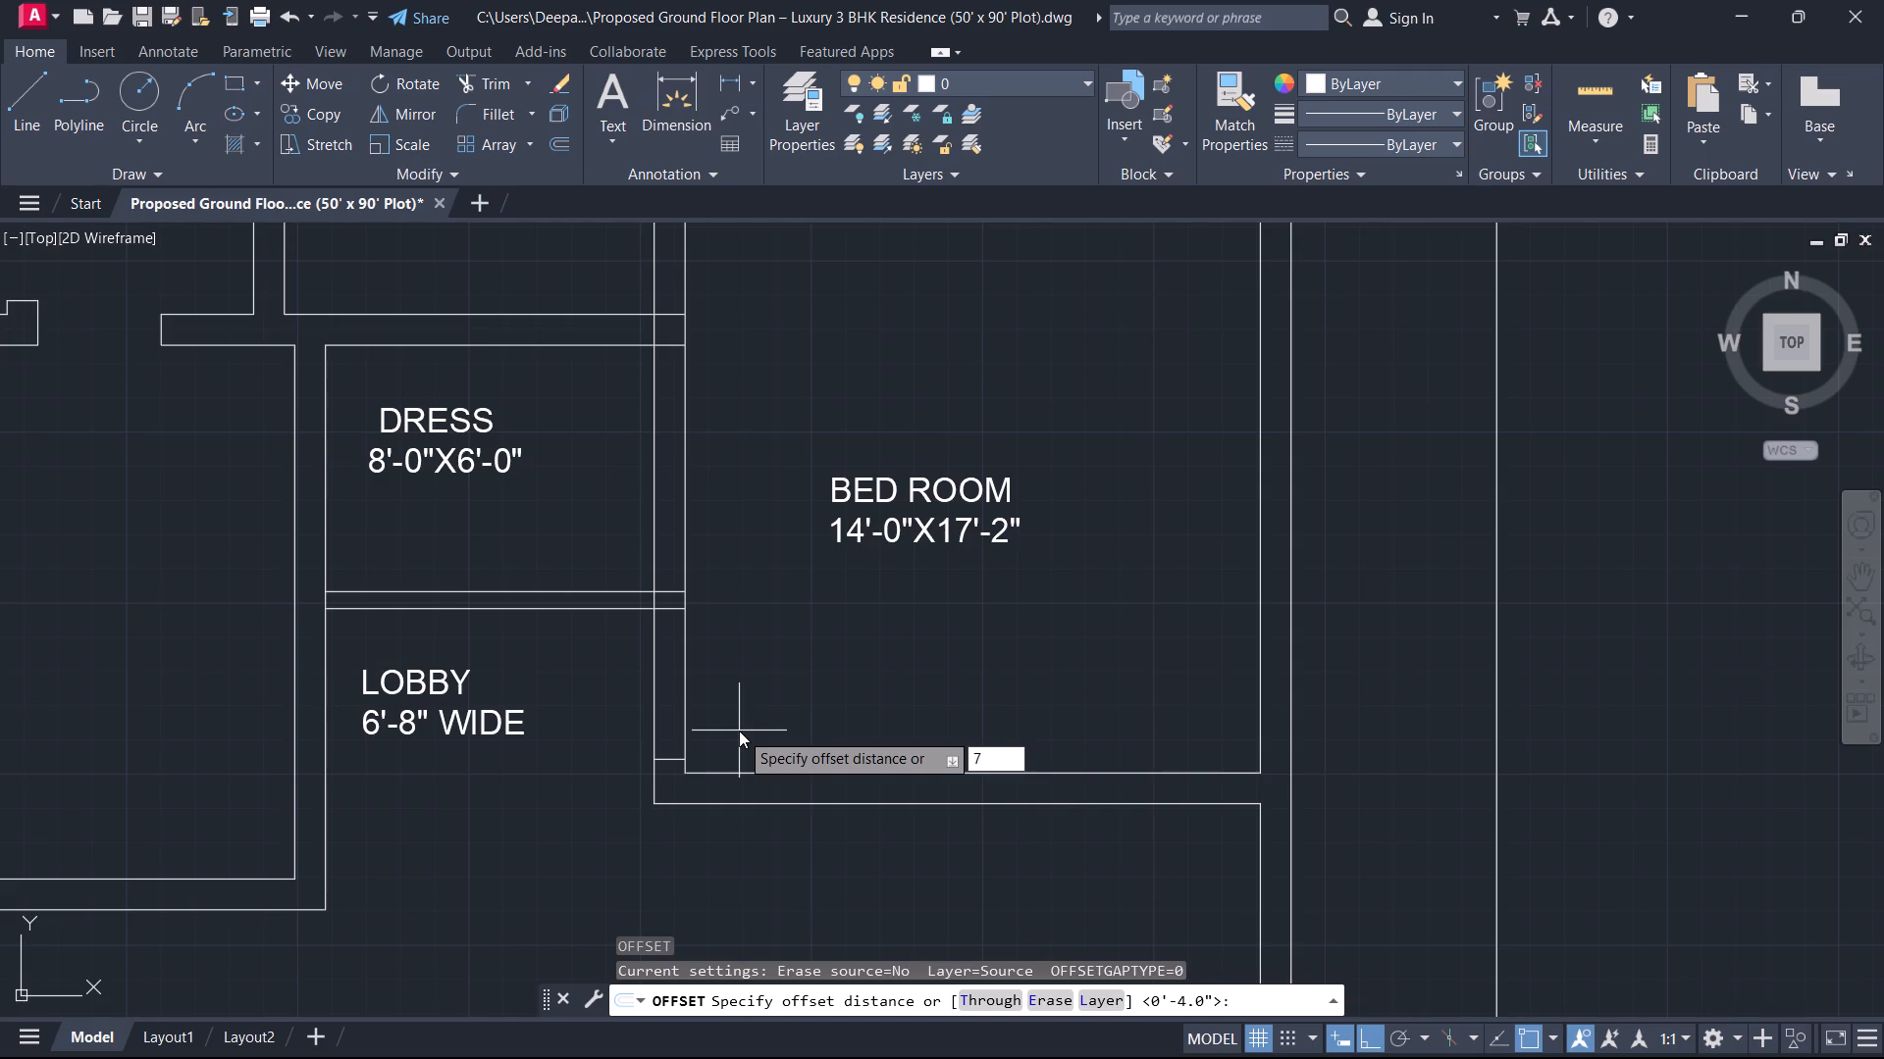
{"action": "key", "text": "BackSpace"}
{"action": "type", "text": "3'"}
{"action": "key", "text": "Return"}
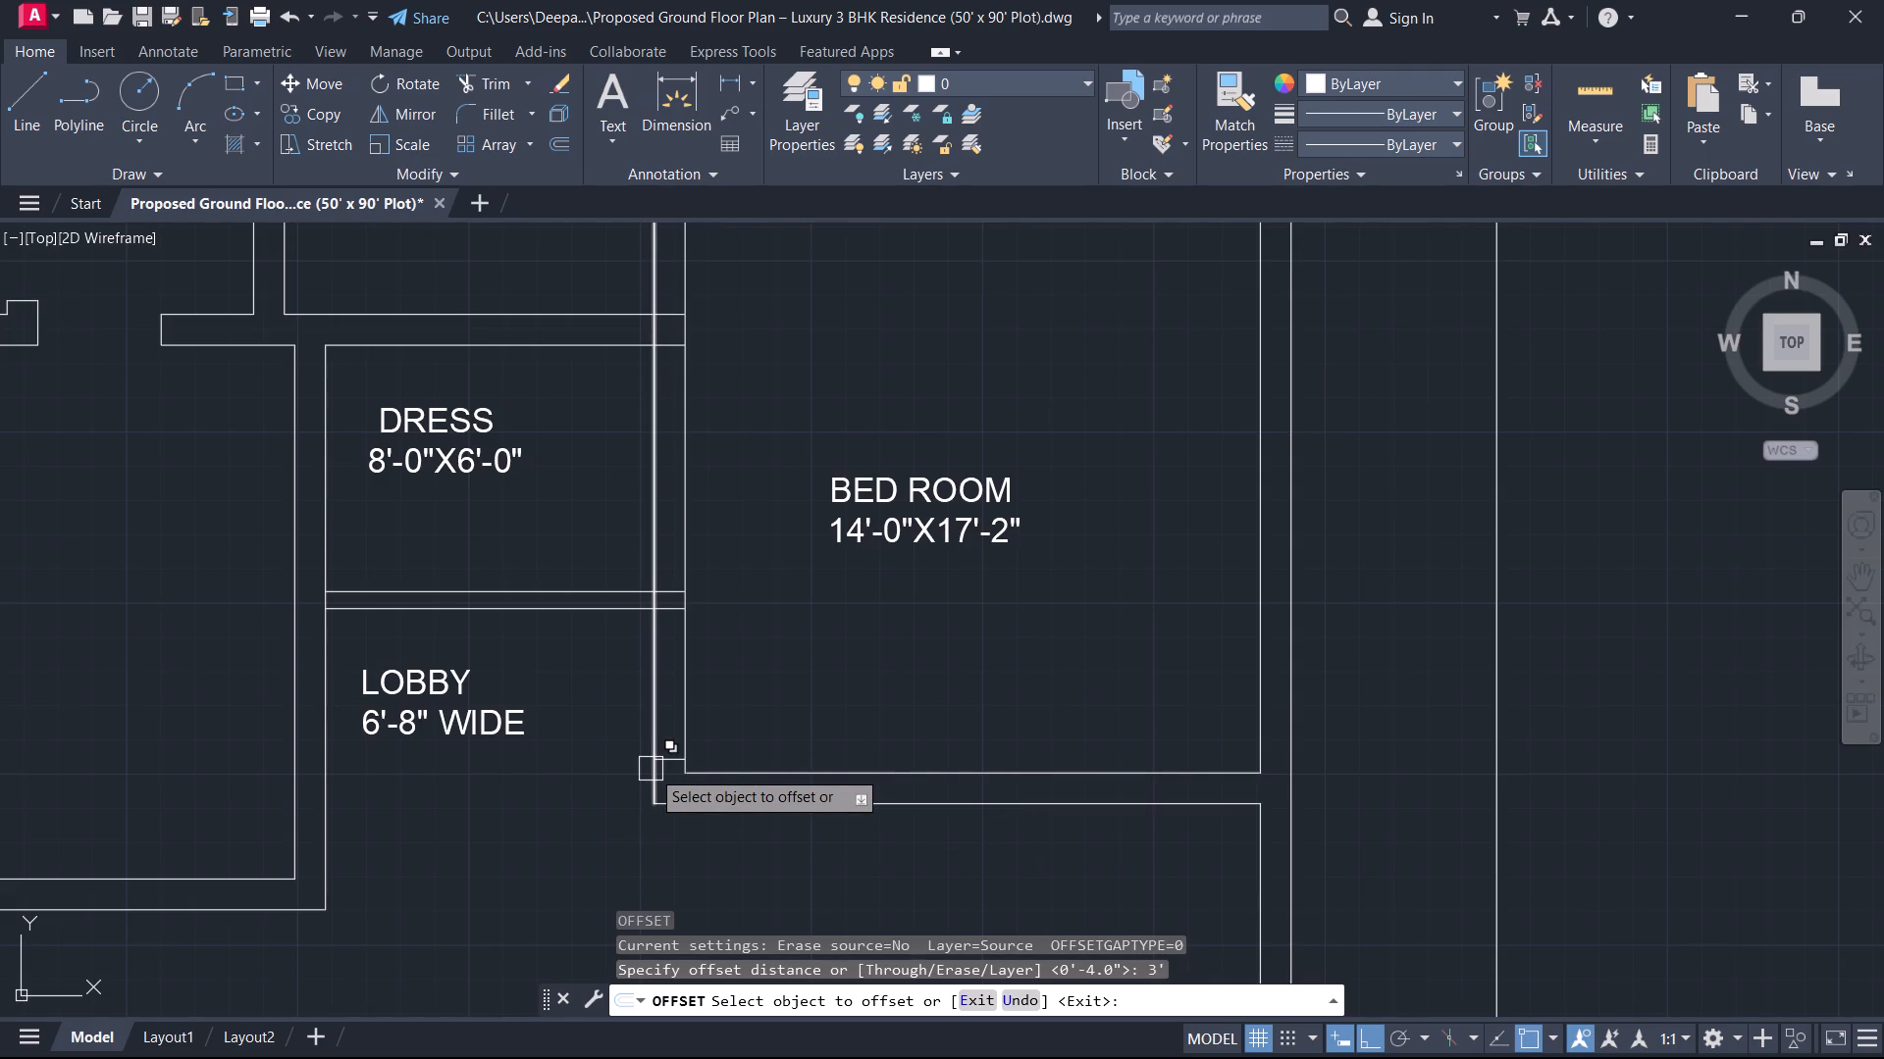
{"action": "scroll", "coordinate": [735, 818], "scroll_direction": "up", "scroll_amount": 5}
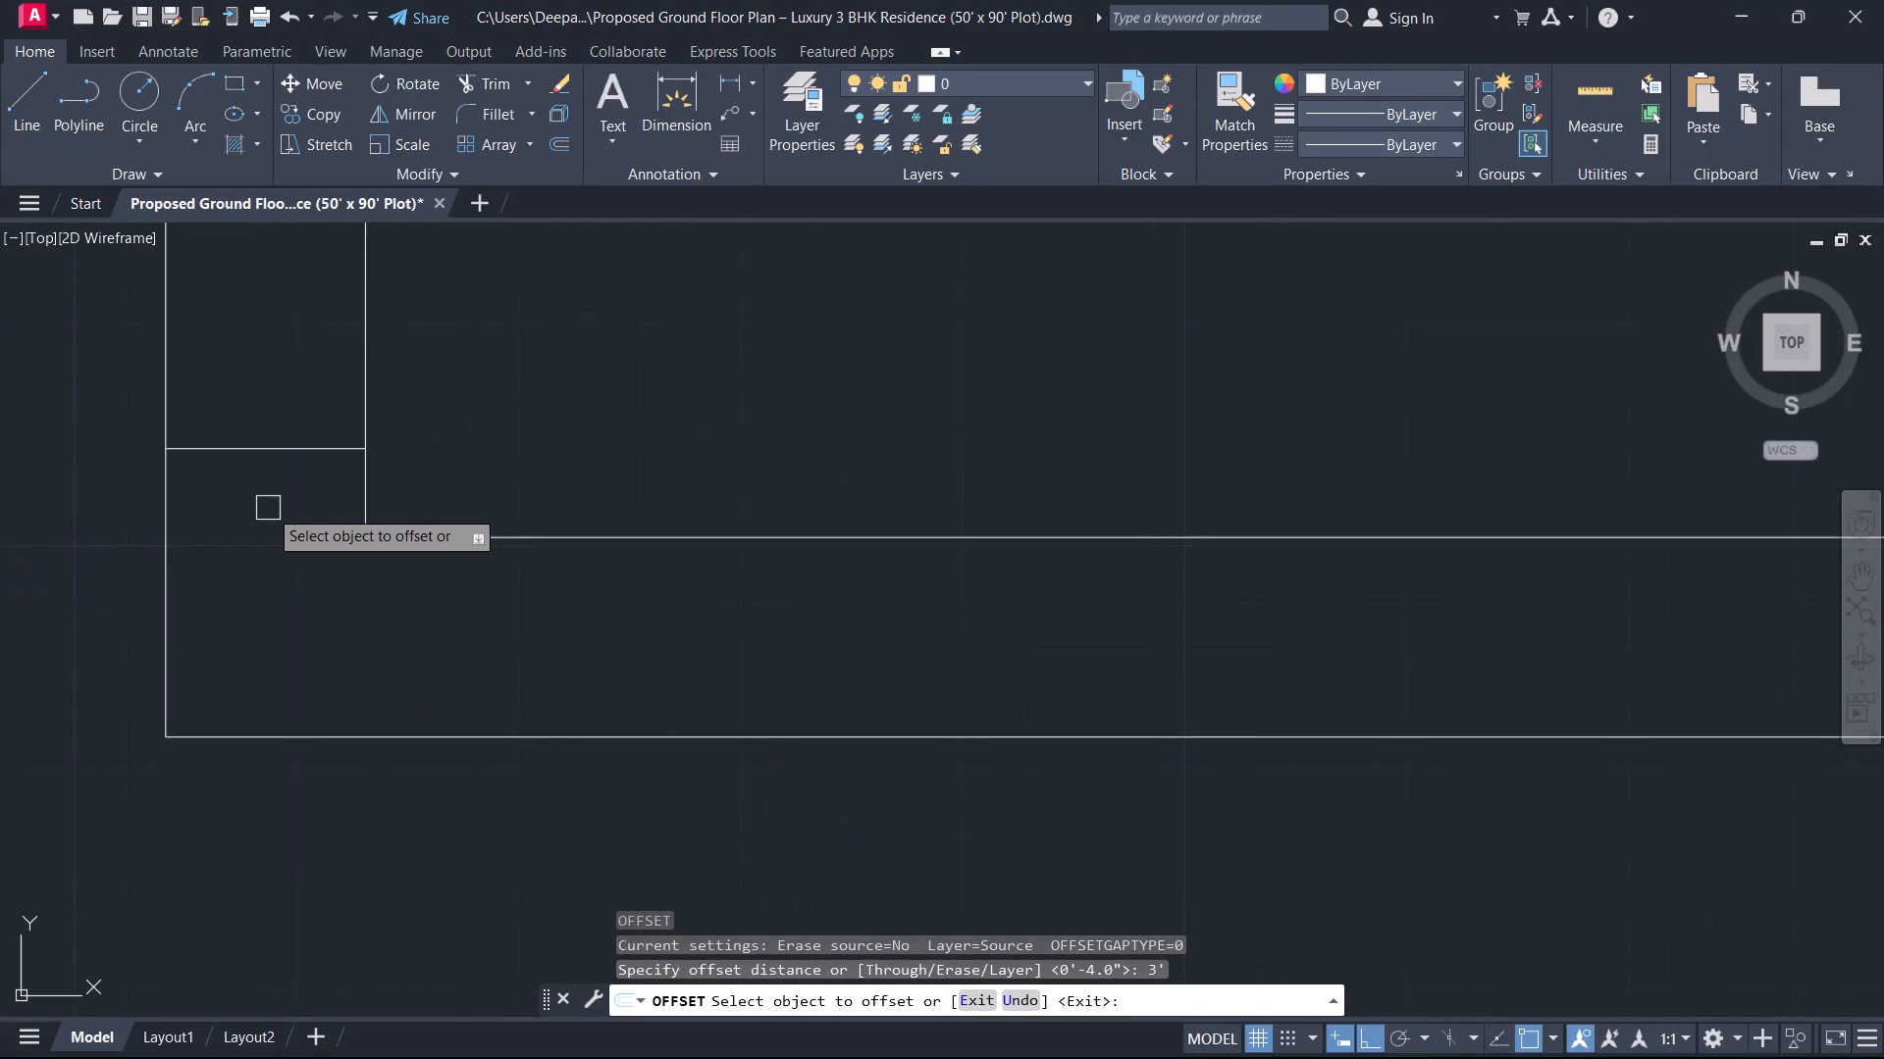
{"action": "left_click", "coordinate": [249, 450]}
{"action": "left_click", "coordinate": [279, 393]}
Trim both faces of the bedroom's west wall between the two jamb lines to open the doorway onto the lobby.
{"action": "scroll", "coordinate": [287, 395], "scroll_direction": "down", "scroll_amount": 3}
{"action": "middle_click_drag", "start_coordinate": [287, 395], "coordinate": [358, 703]}
{"action": "key", "text": "t"}
{"action": "key", "text": "r"}
{"action": "key", "text": "space"}
{"action": "key", "text": "Escape"}
{"action": "type", "text": "TR"}
{"action": "key", "text": "space"}
{"action": "left_click", "coordinate": [416, 623]}
{"action": "left_click", "coordinate": [221, 626]}
{"action": "key", "text": "Escape"}
{"action": "scroll", "coordinate": [314, 621], "scroll_direction": "down", "scroll_amount": 3}
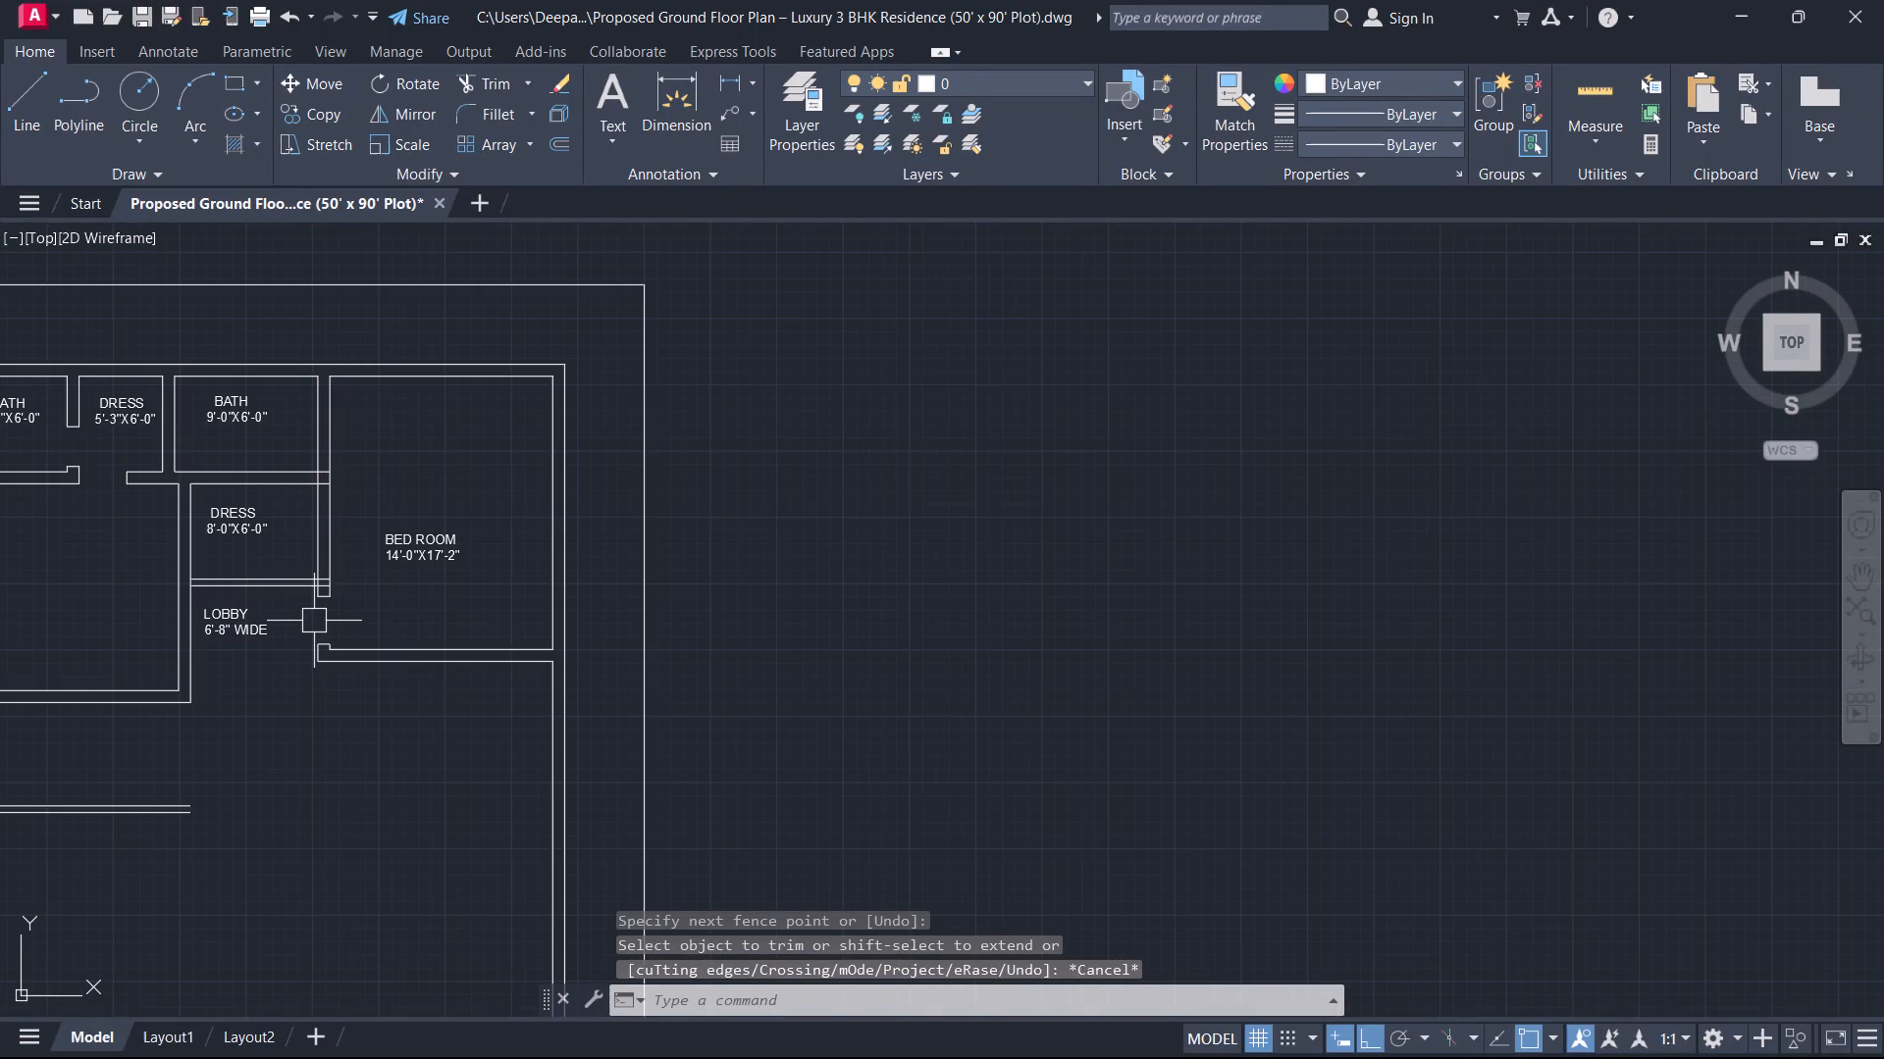
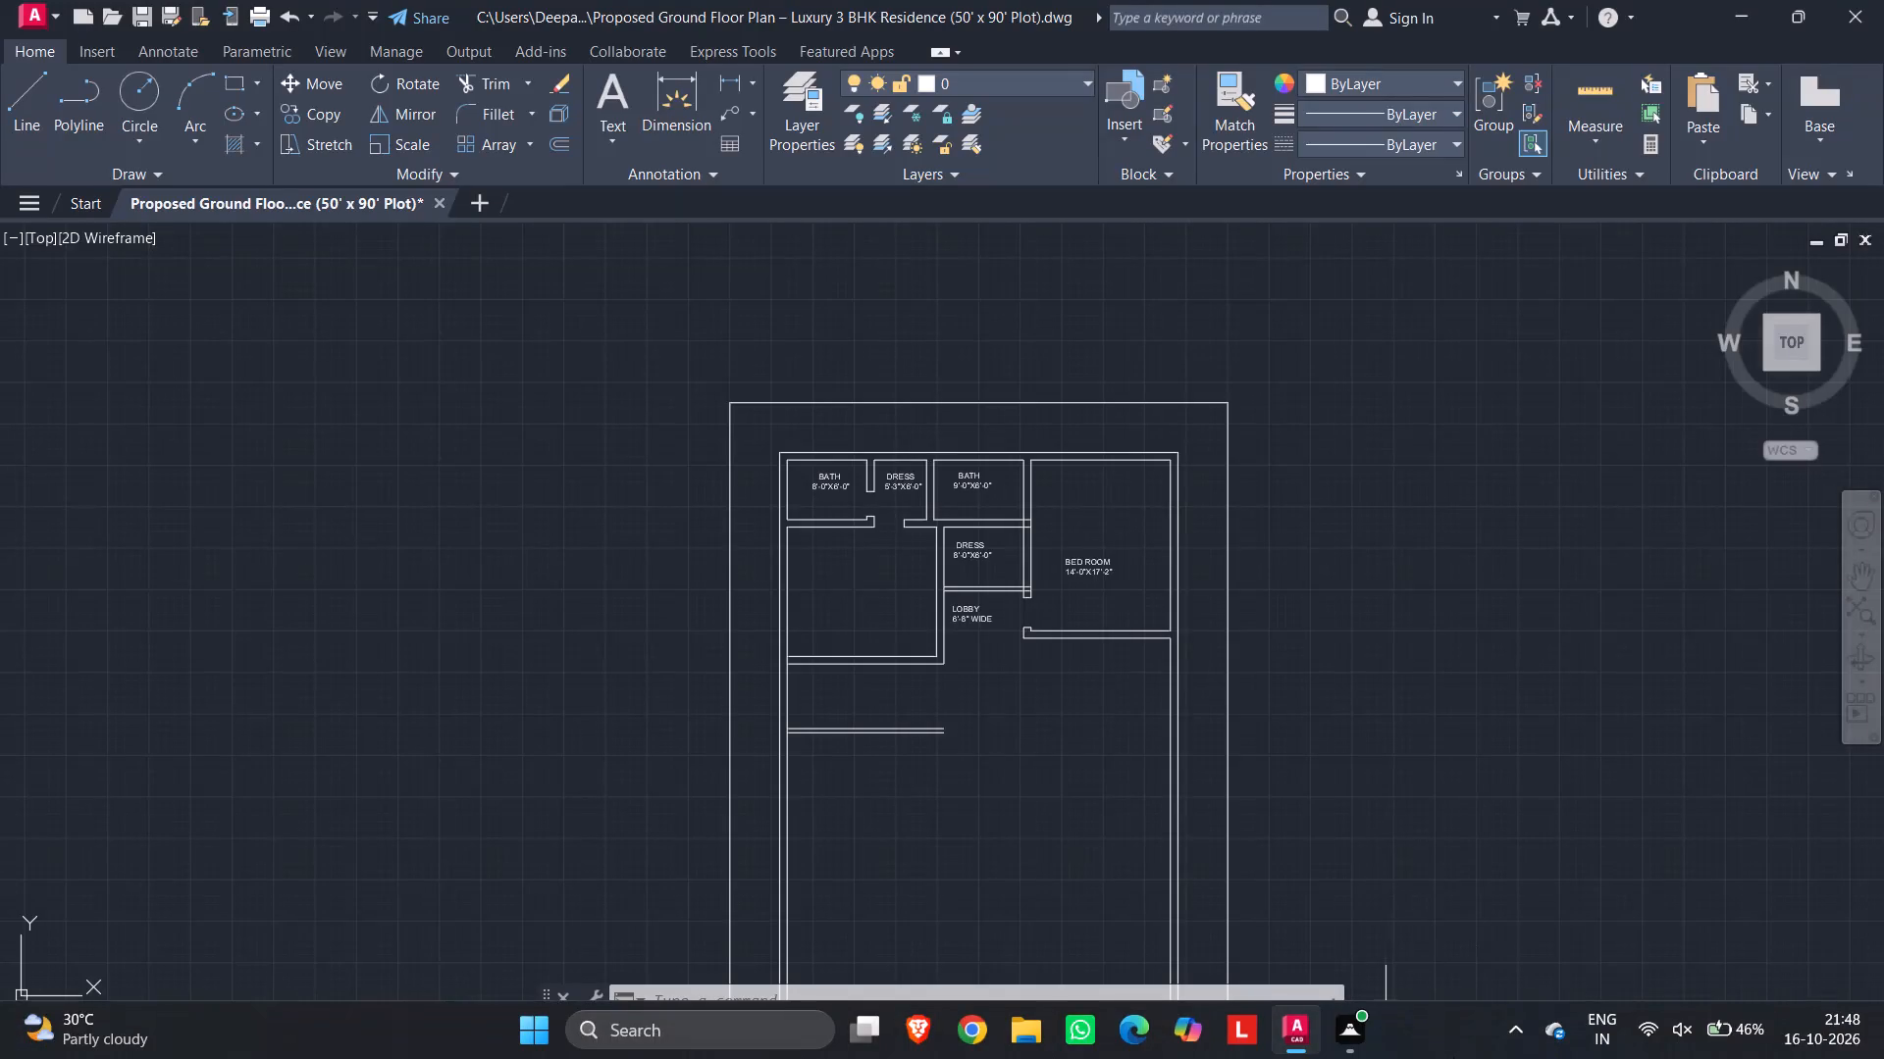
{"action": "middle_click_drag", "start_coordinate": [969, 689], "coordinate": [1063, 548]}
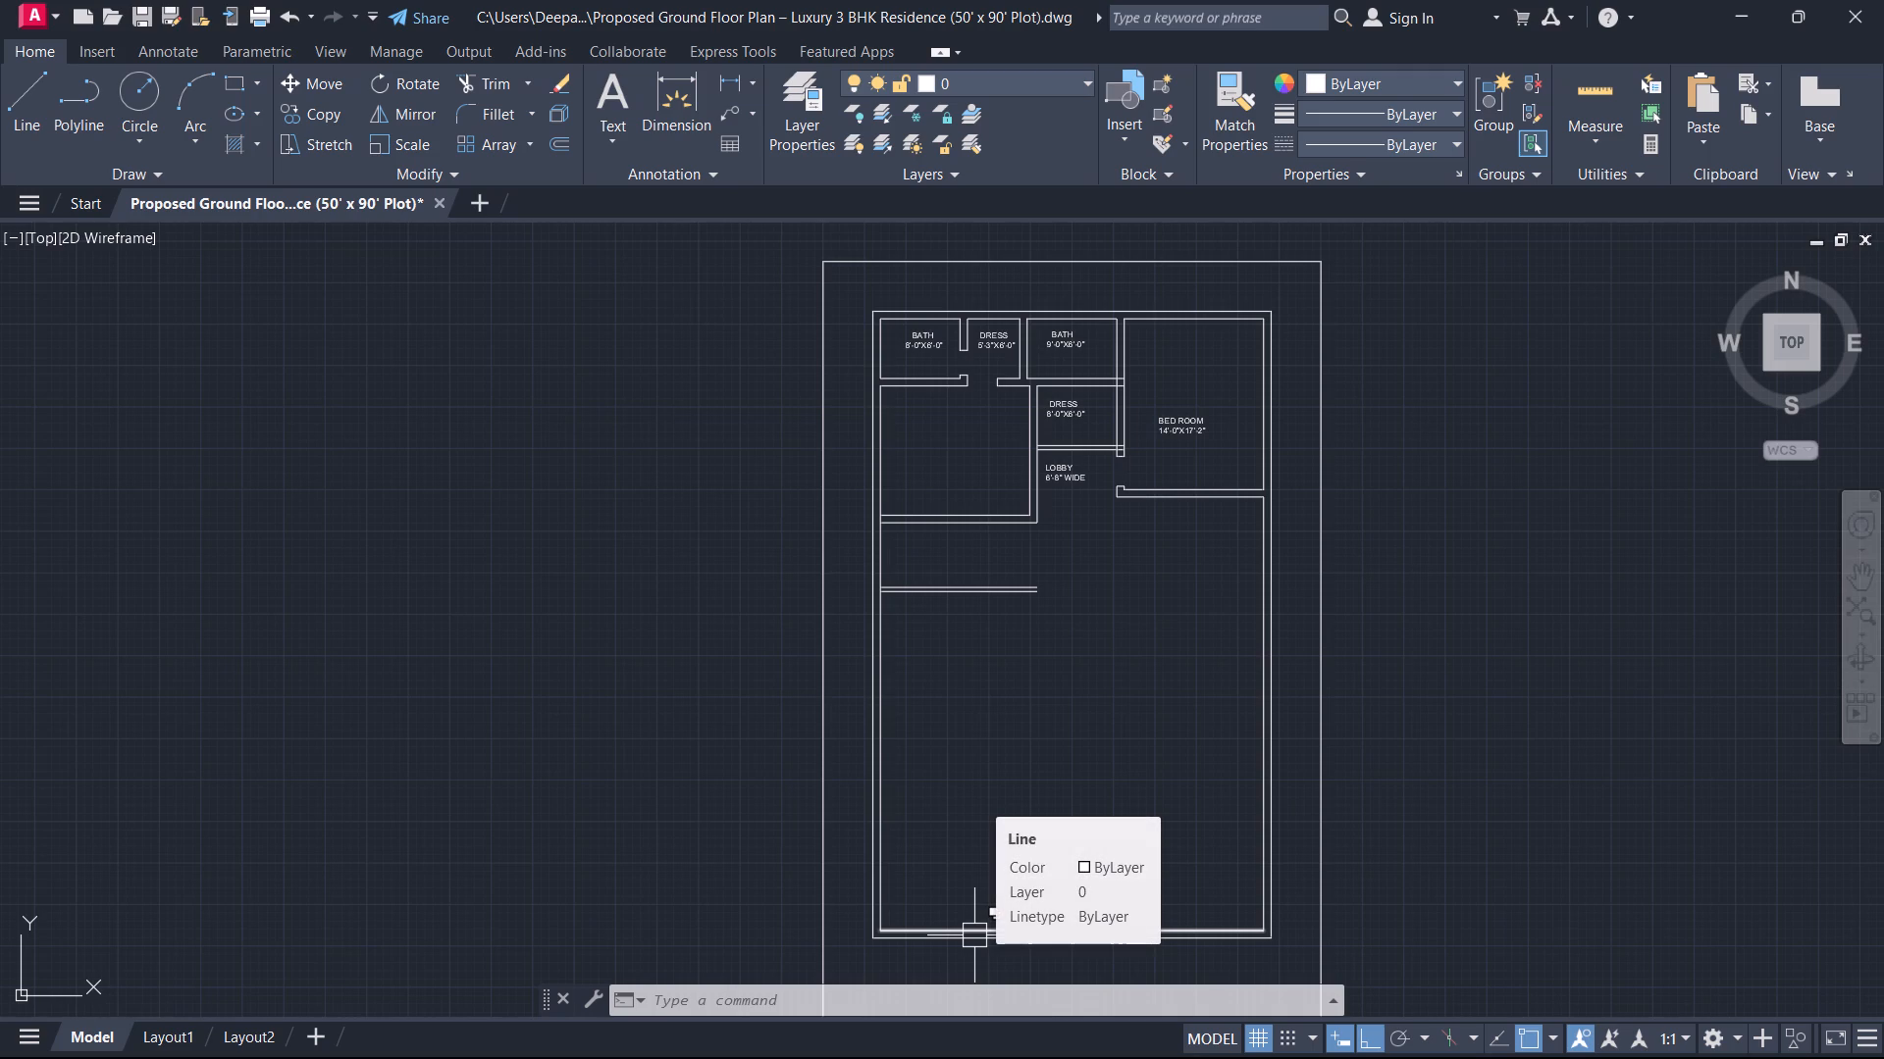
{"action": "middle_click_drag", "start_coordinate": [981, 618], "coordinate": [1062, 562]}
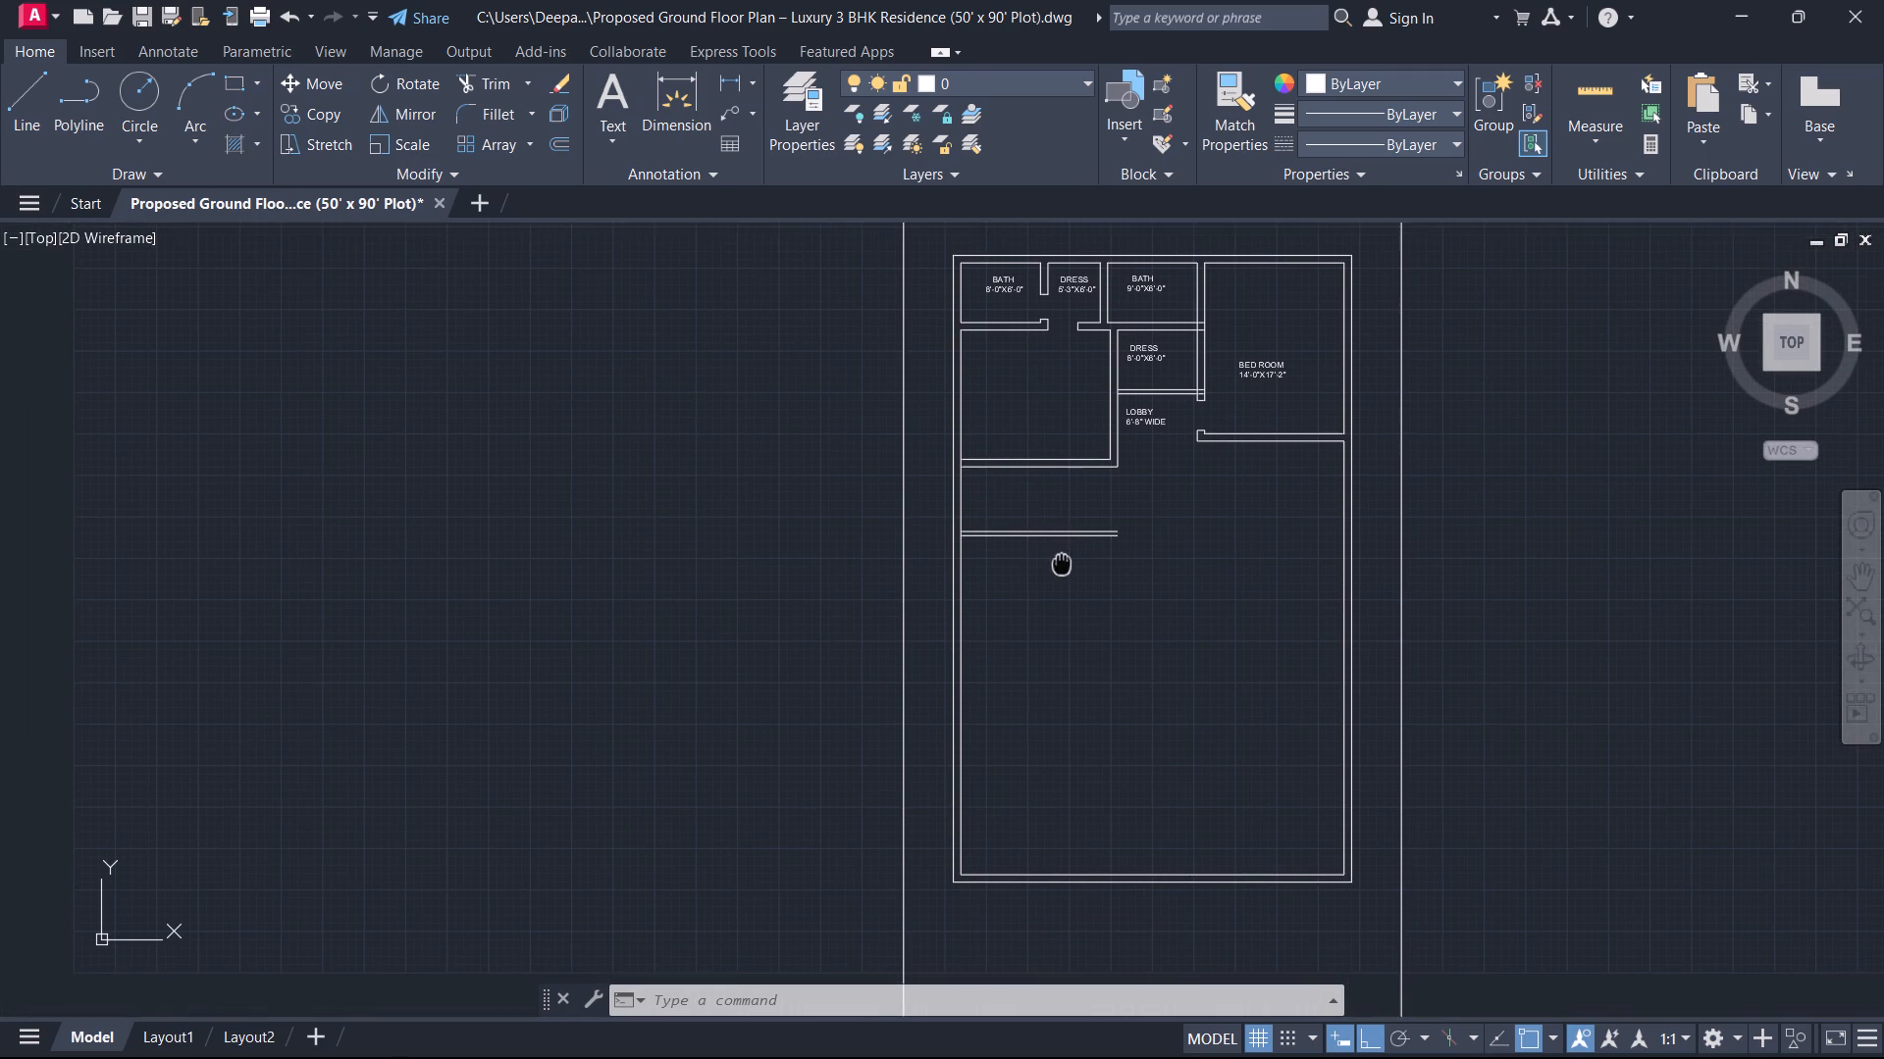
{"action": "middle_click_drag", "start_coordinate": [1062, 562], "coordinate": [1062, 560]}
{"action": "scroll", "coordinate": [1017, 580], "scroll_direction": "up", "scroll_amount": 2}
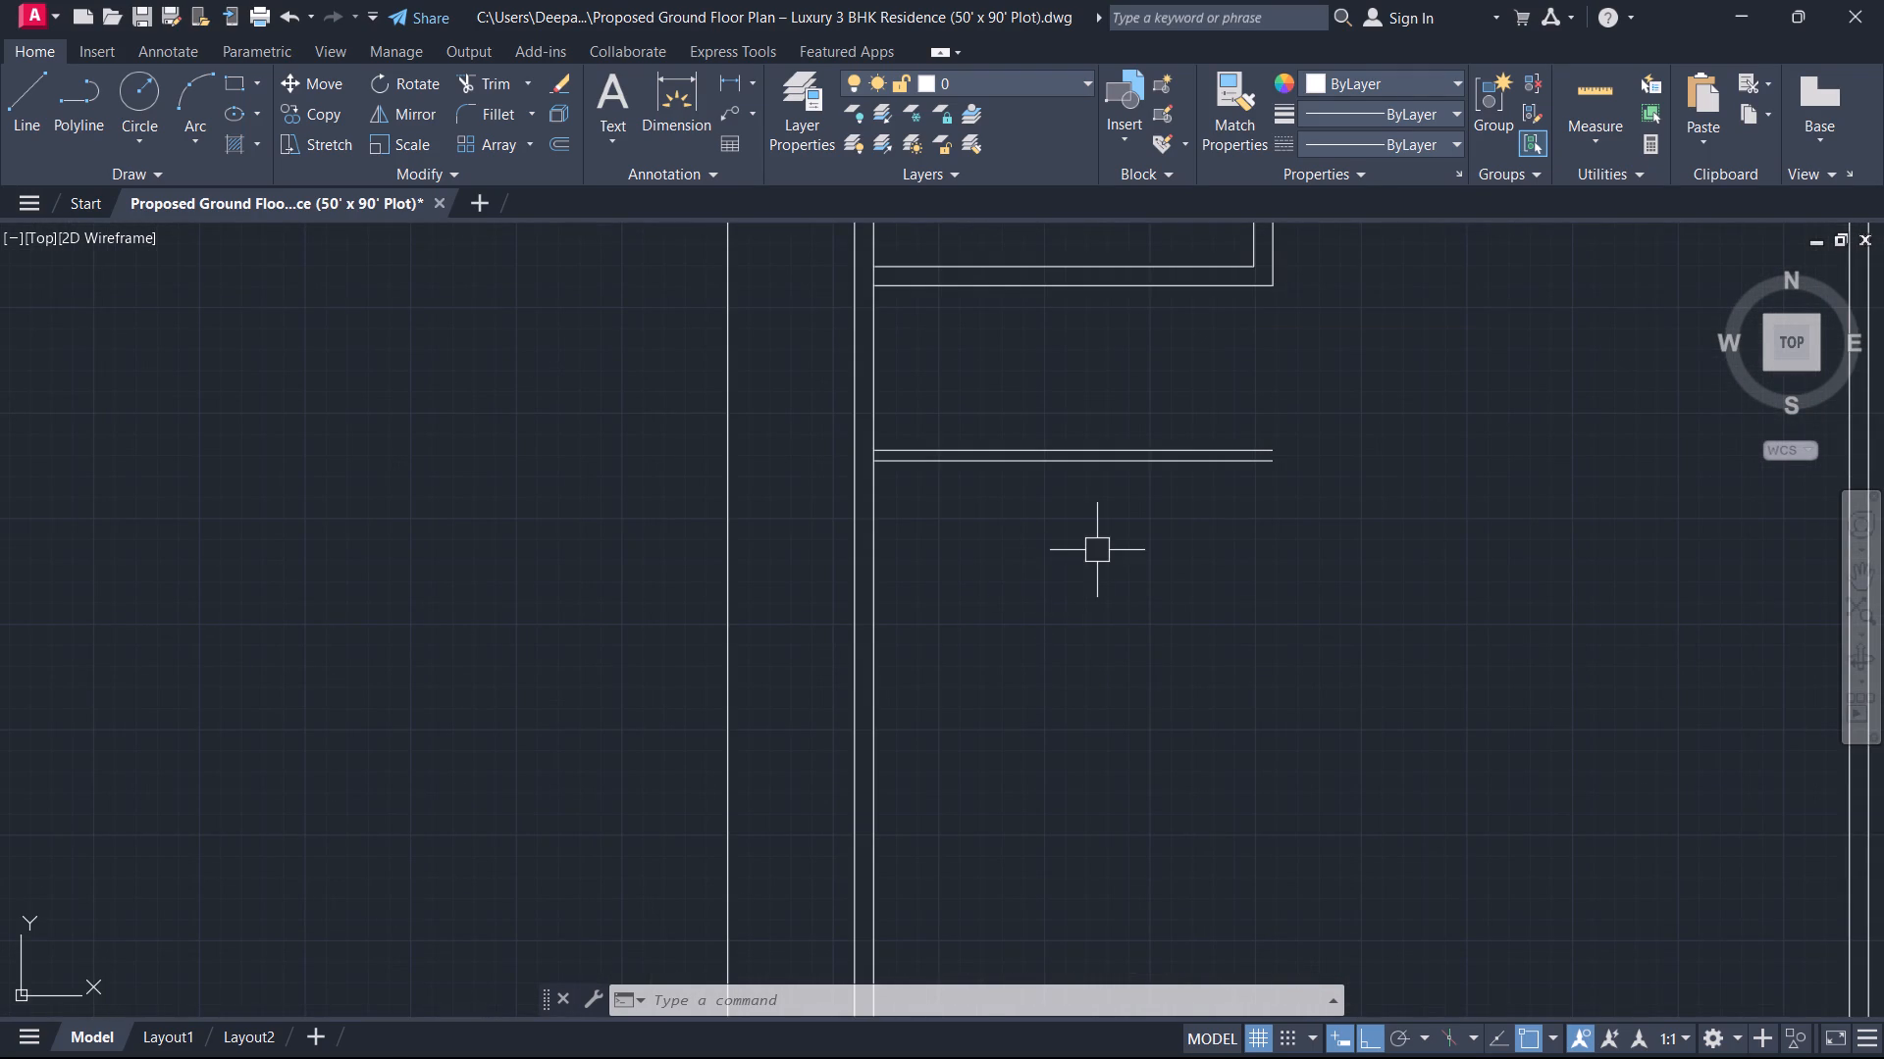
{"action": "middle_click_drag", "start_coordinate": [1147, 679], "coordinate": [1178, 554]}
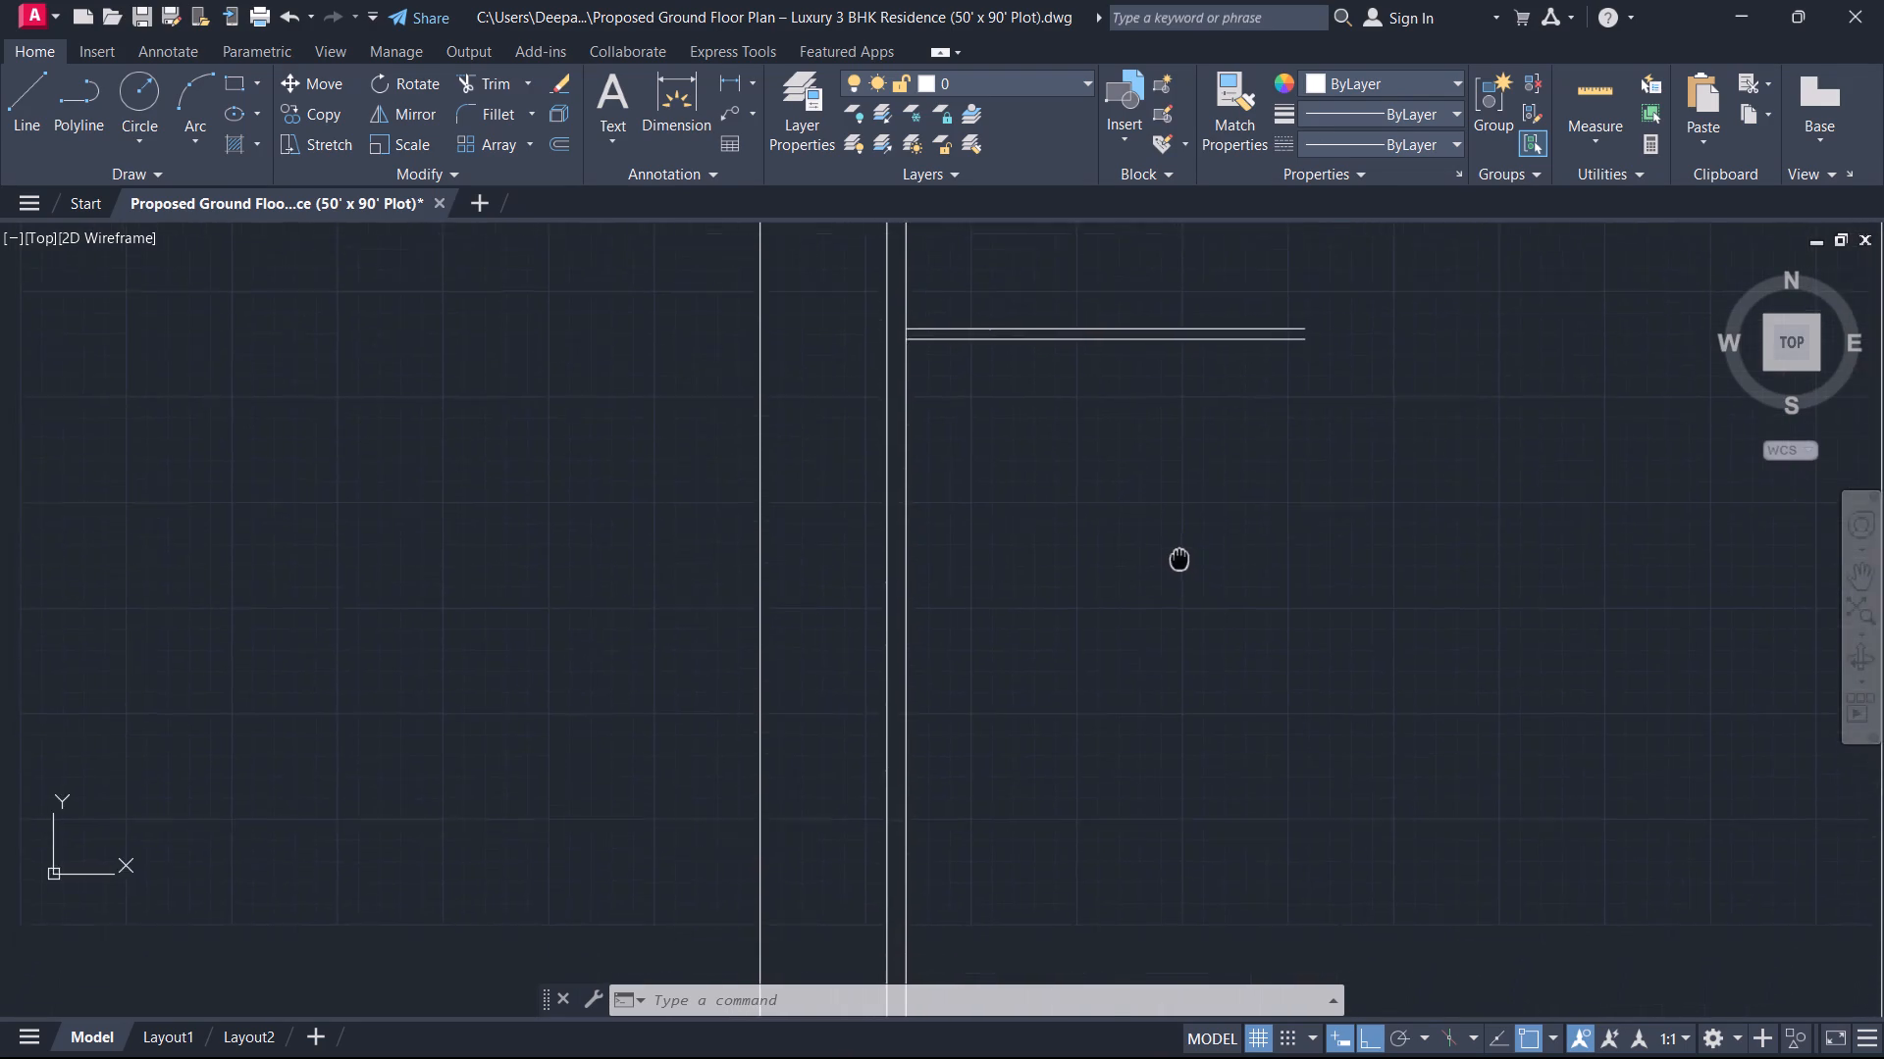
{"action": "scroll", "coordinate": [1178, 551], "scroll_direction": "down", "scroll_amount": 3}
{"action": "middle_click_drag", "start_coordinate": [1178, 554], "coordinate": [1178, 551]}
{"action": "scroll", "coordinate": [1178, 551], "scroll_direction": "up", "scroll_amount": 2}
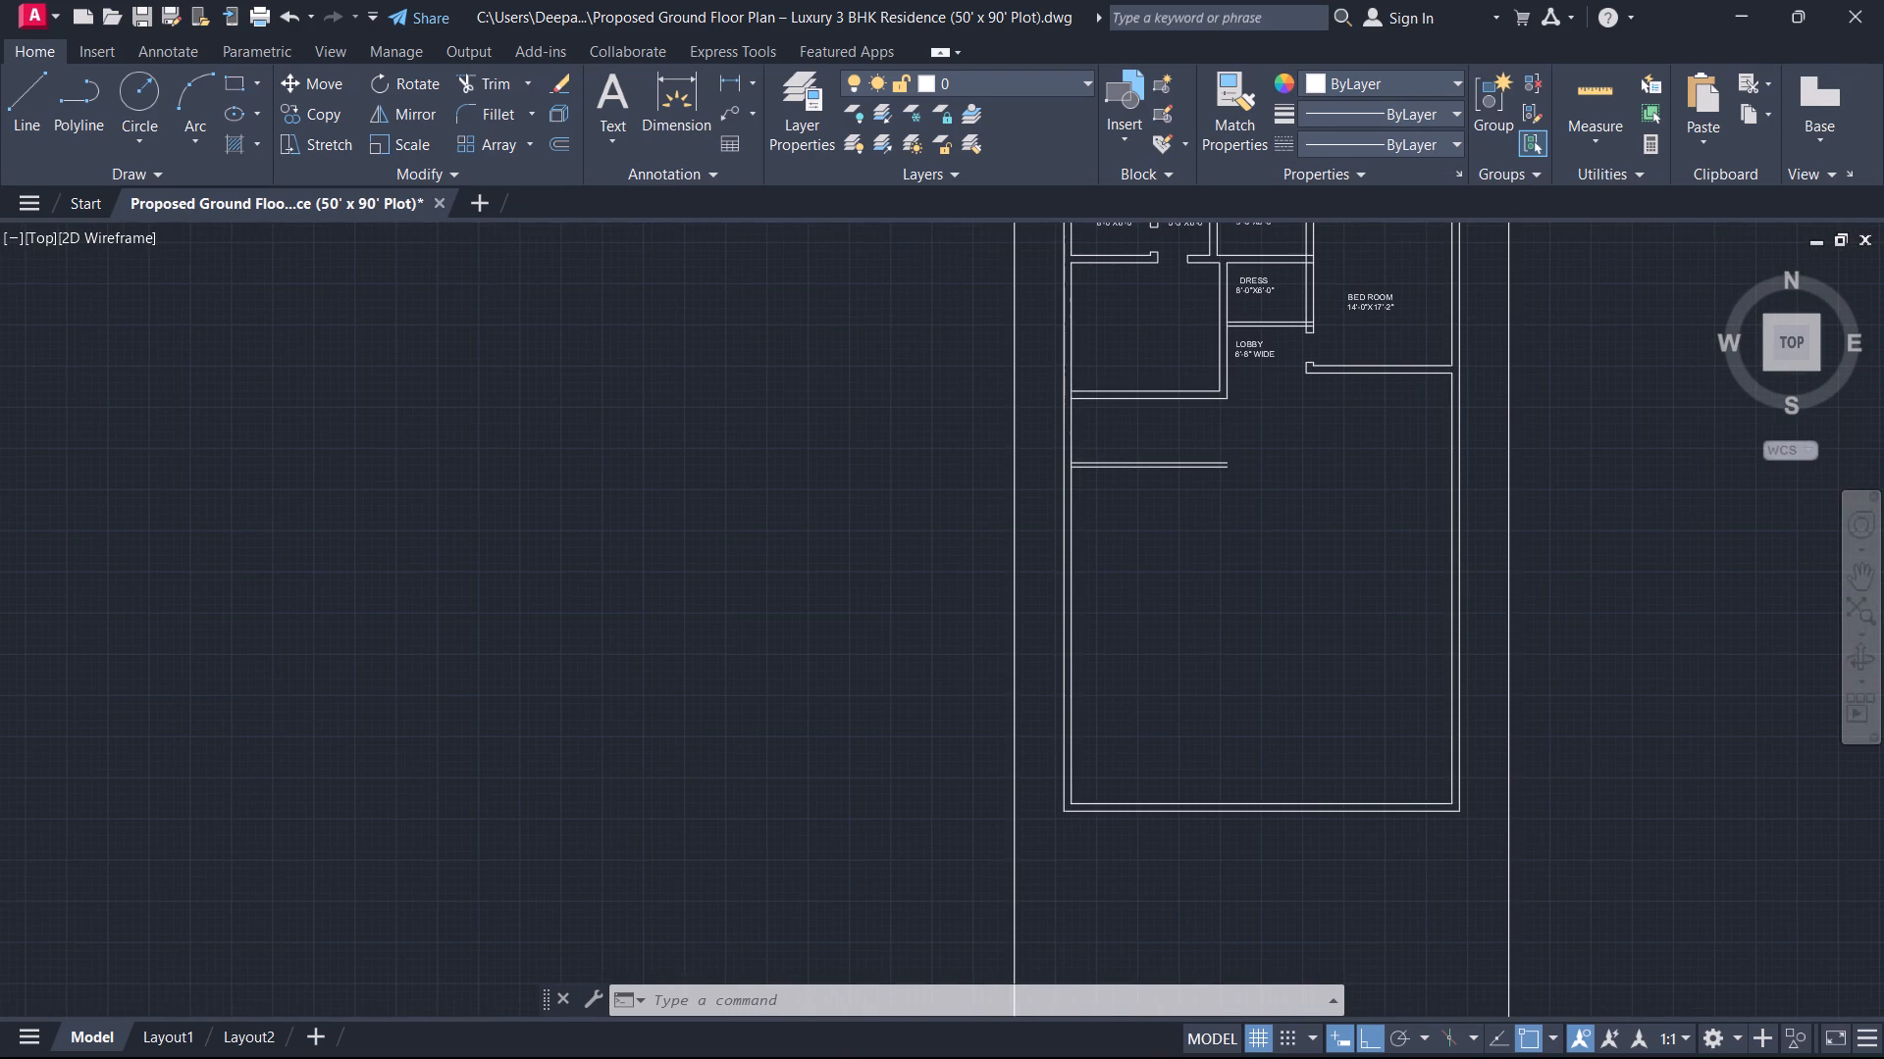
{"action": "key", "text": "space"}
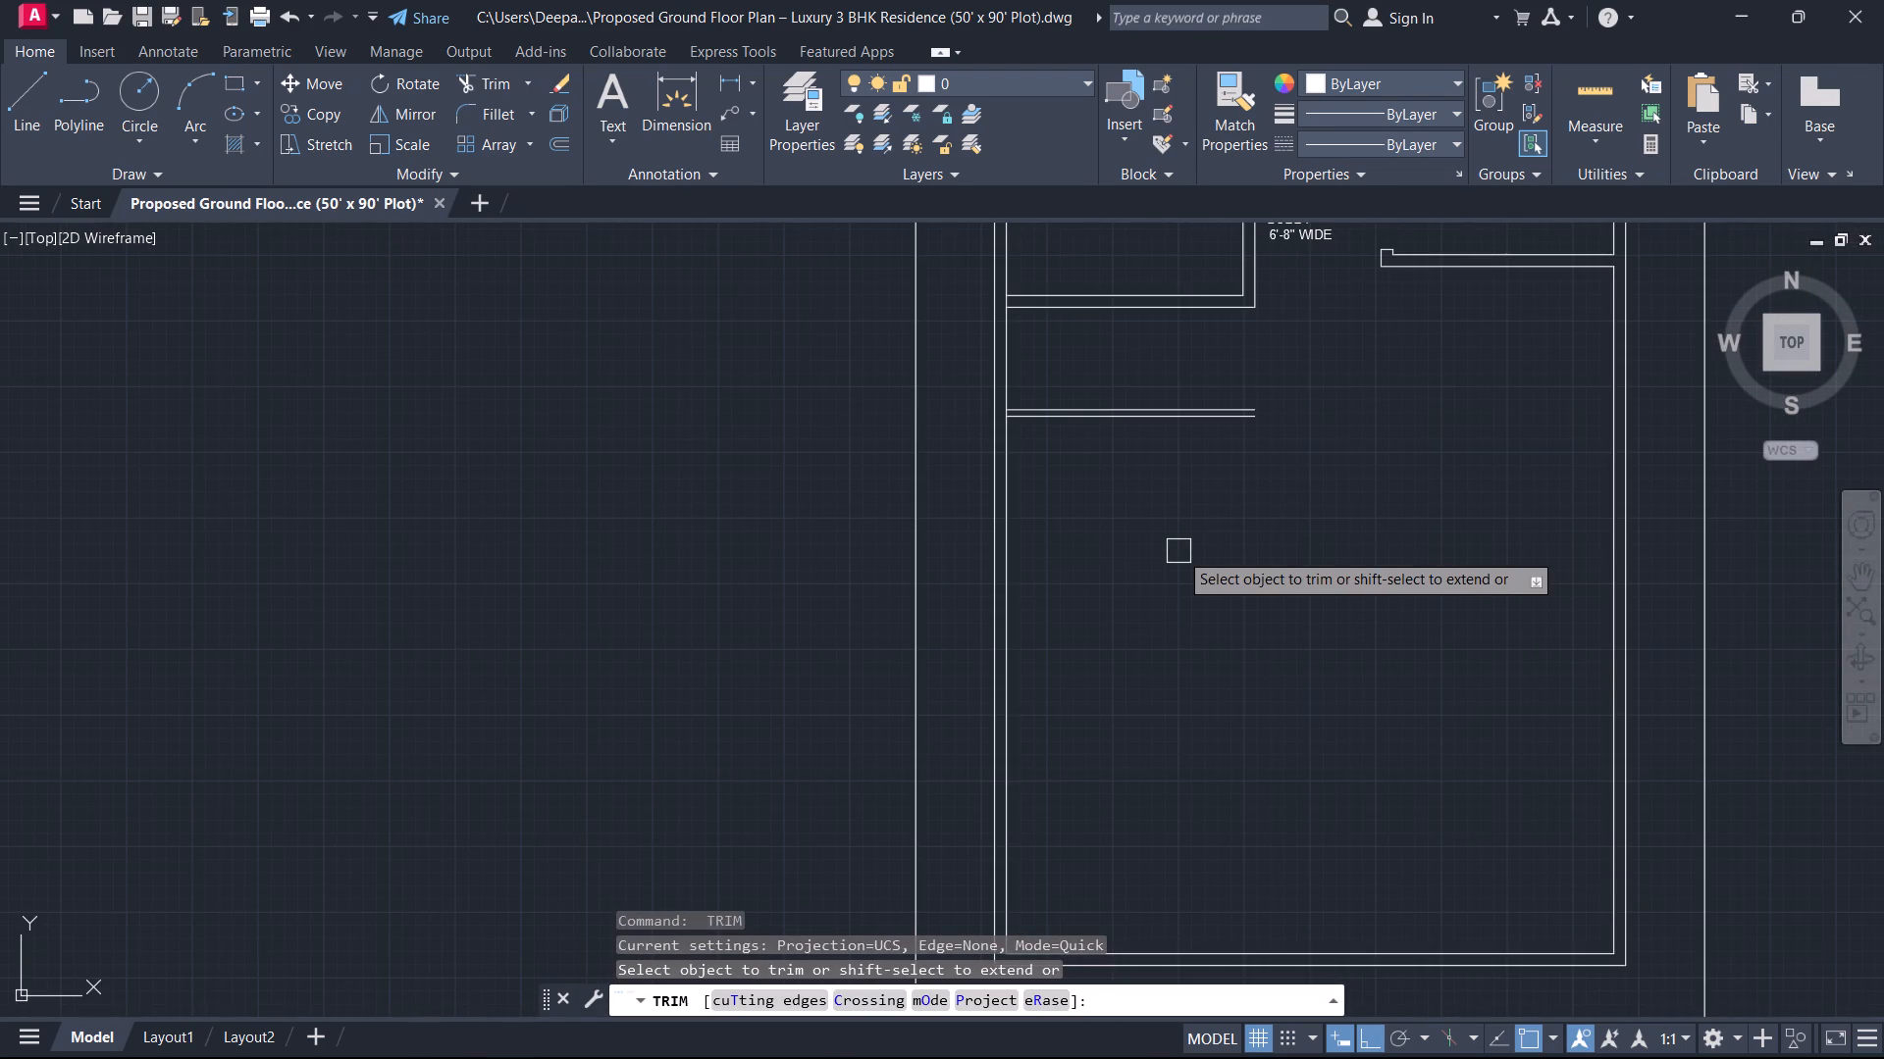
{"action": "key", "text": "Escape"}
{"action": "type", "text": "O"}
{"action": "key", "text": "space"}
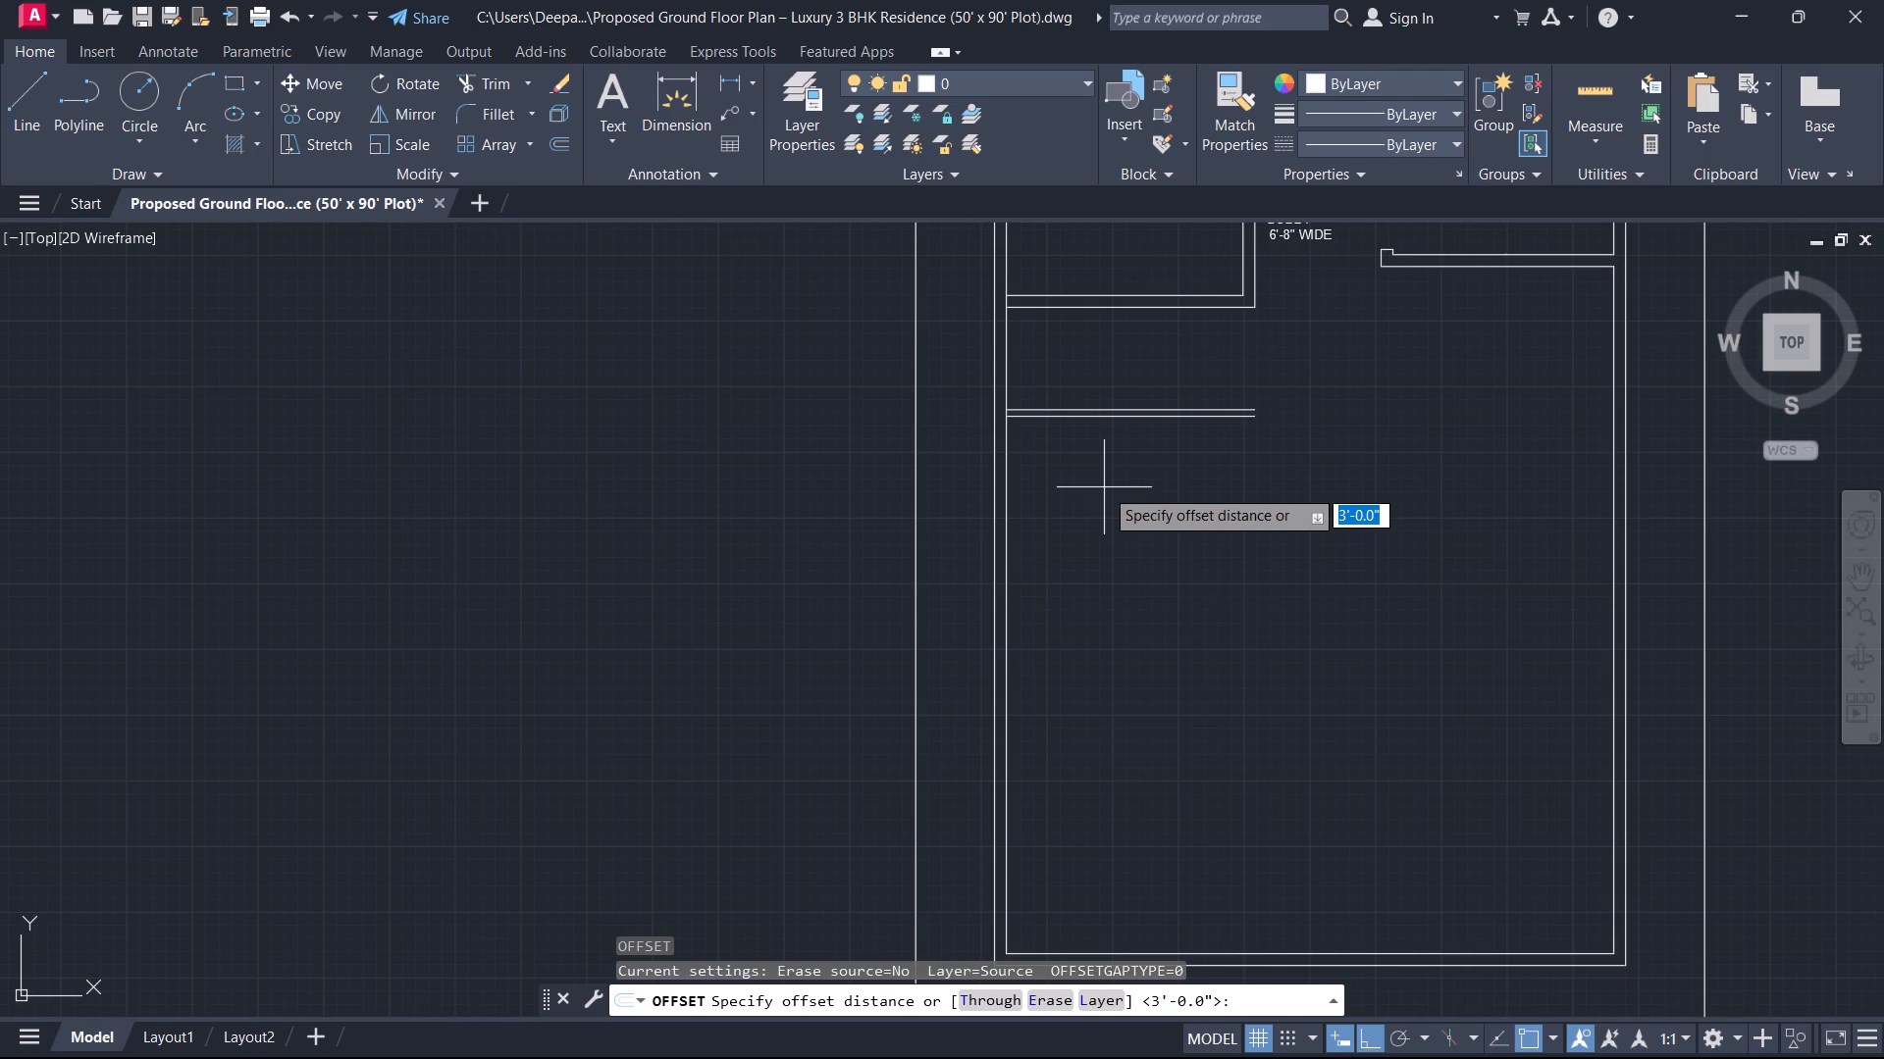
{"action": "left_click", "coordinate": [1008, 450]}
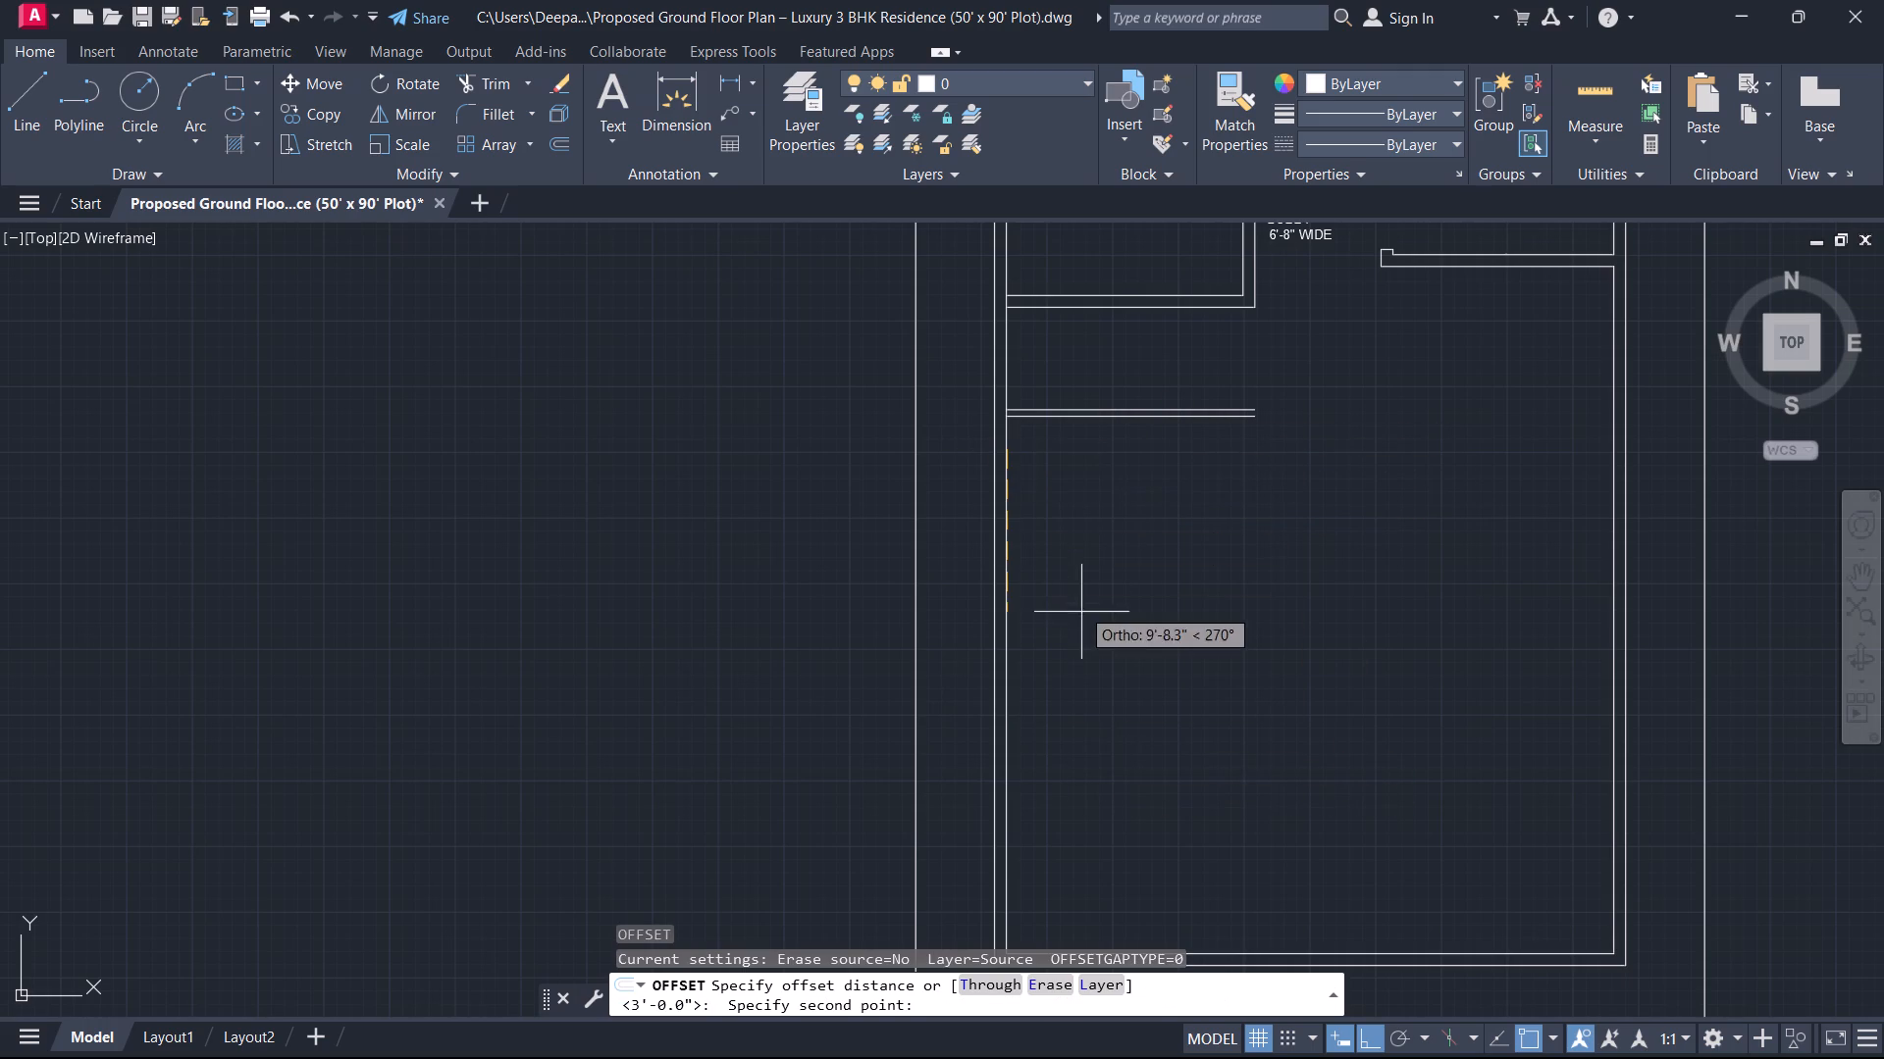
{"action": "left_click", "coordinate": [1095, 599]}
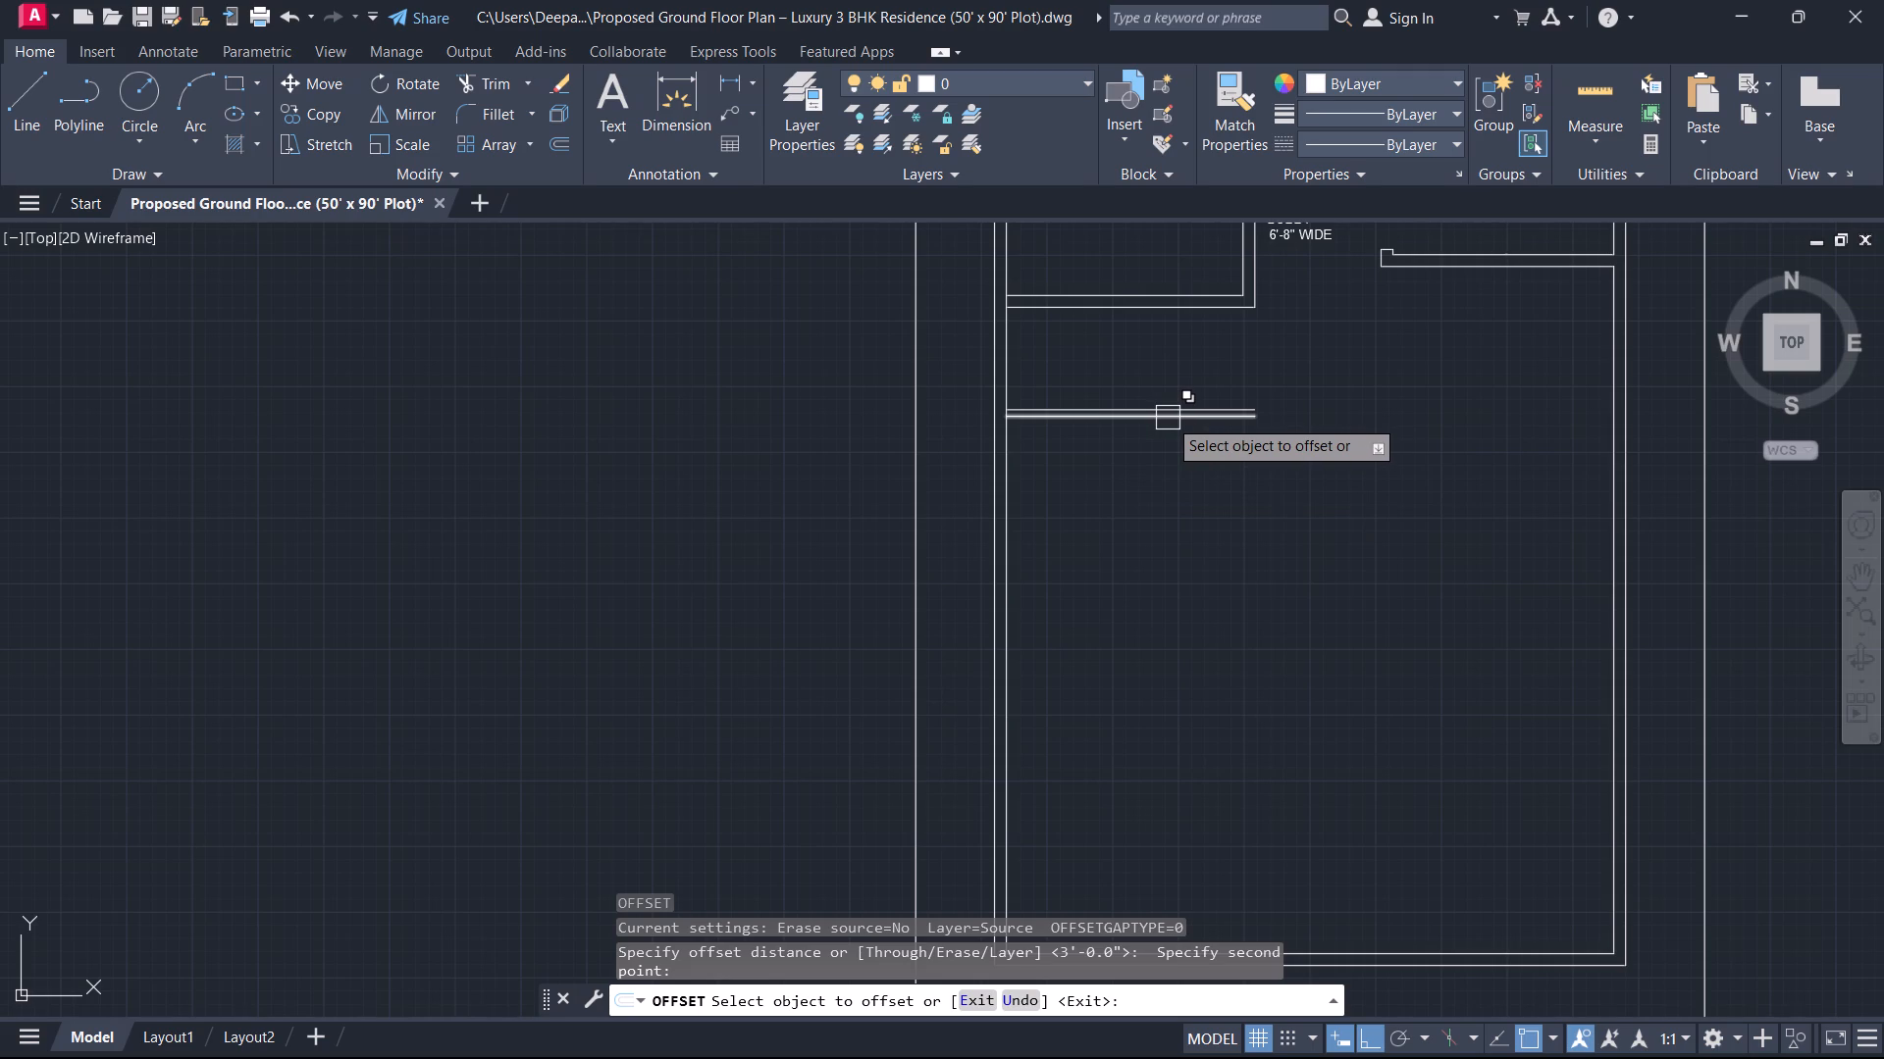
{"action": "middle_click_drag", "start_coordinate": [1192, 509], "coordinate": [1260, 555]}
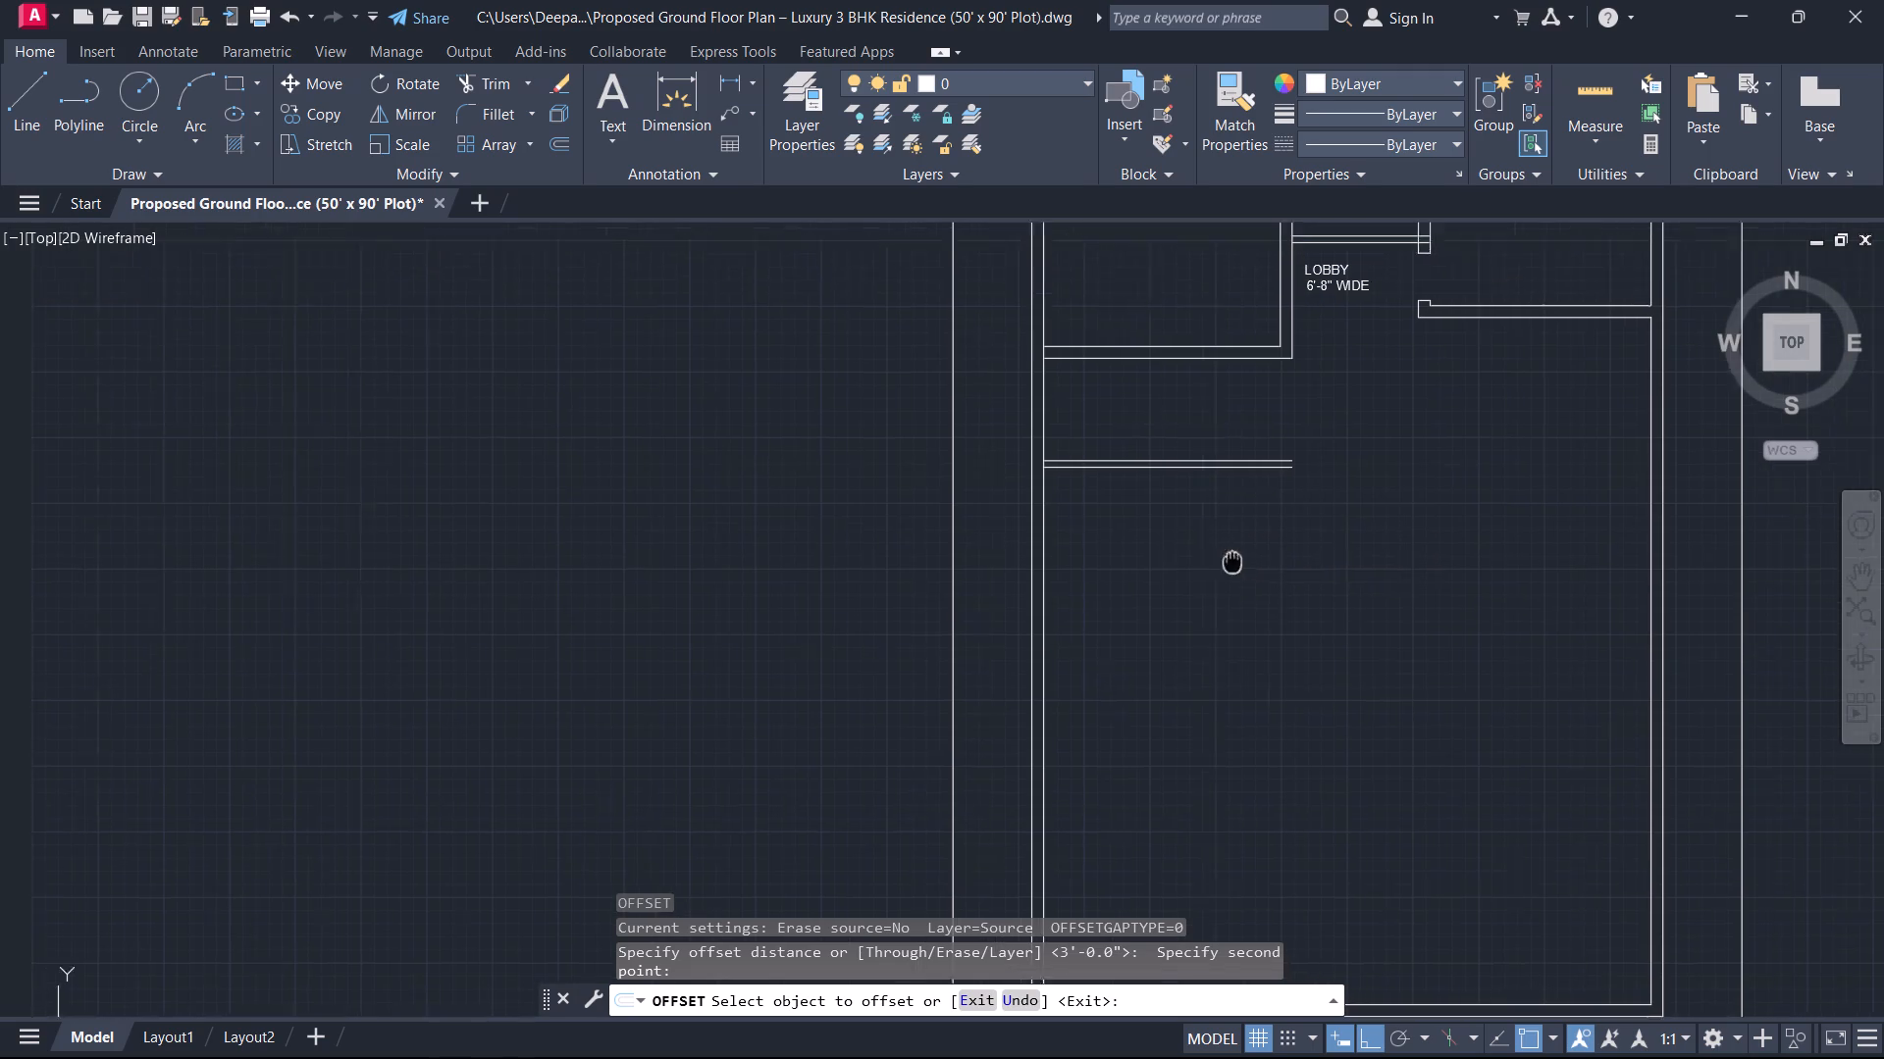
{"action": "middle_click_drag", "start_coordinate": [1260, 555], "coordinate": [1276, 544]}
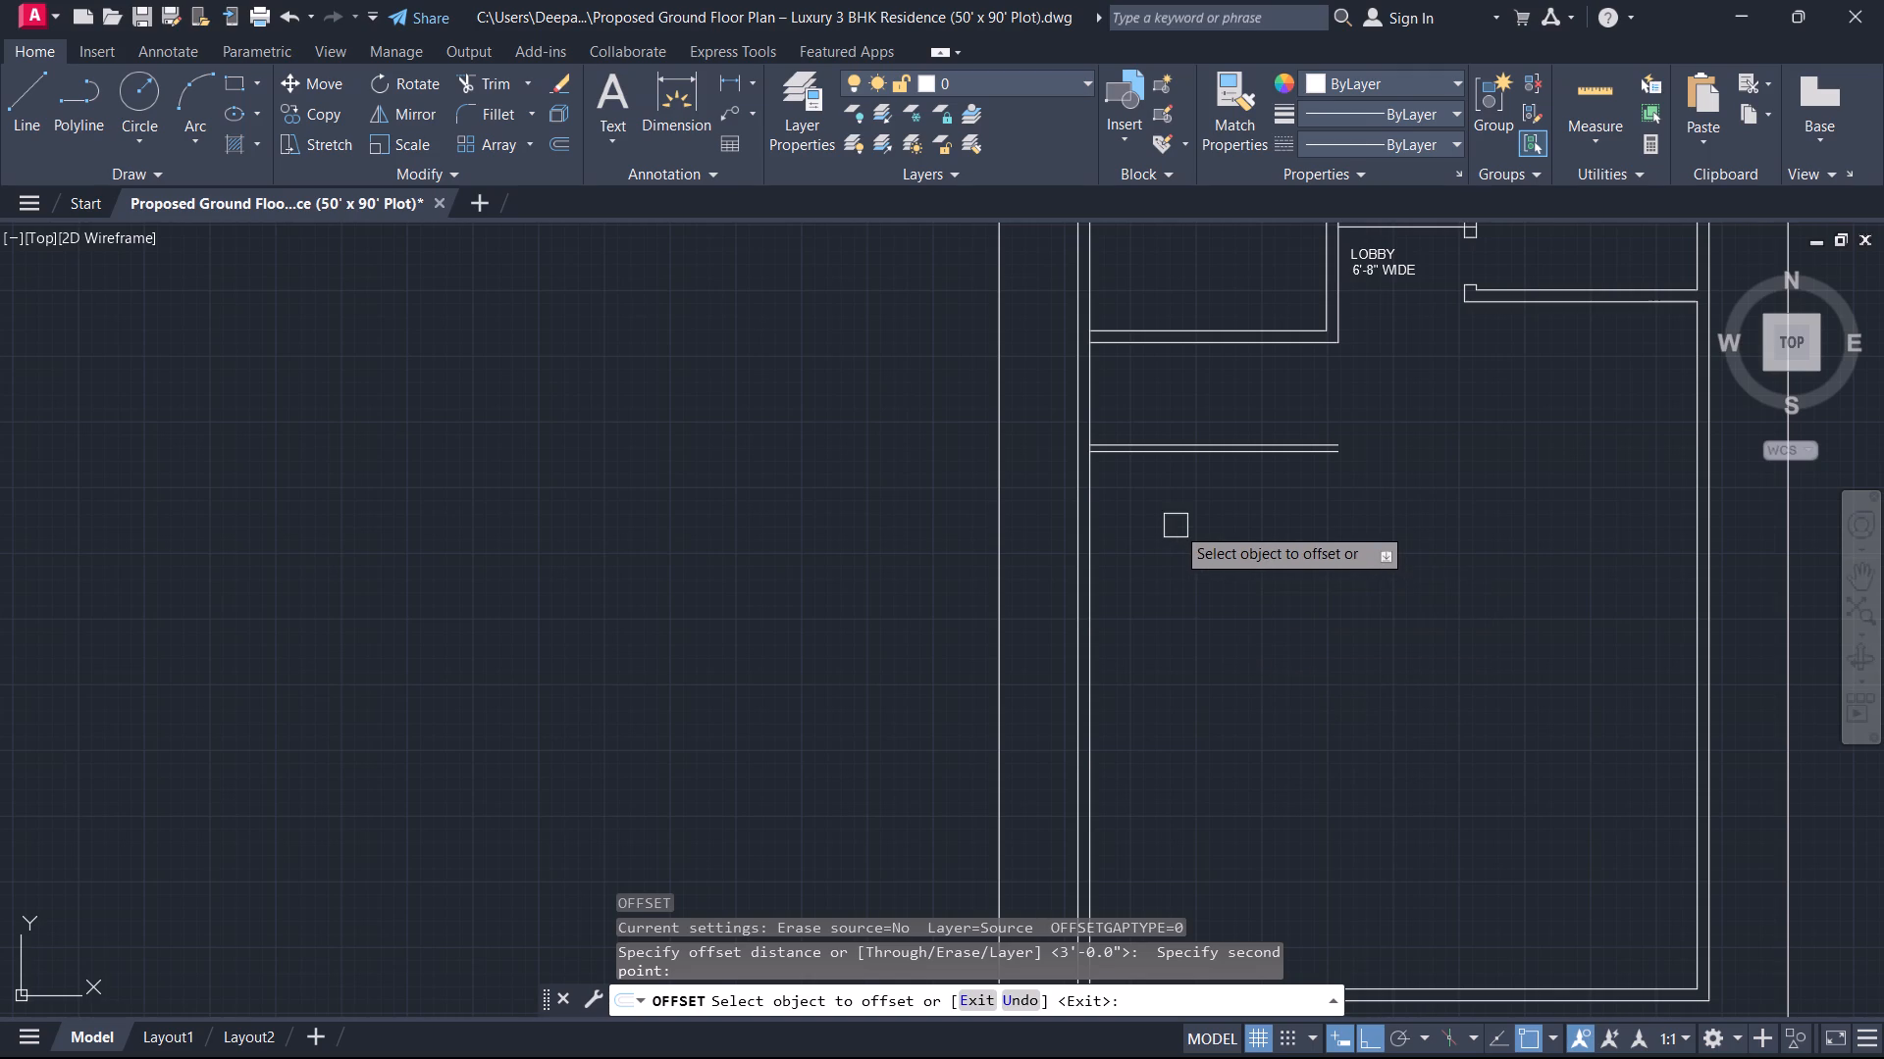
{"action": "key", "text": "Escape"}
Offset the south face of the thin partition below the west bedroom 12' southward.
{"action": "key", "text": "o"}
{"action": "key", "text": "space"}
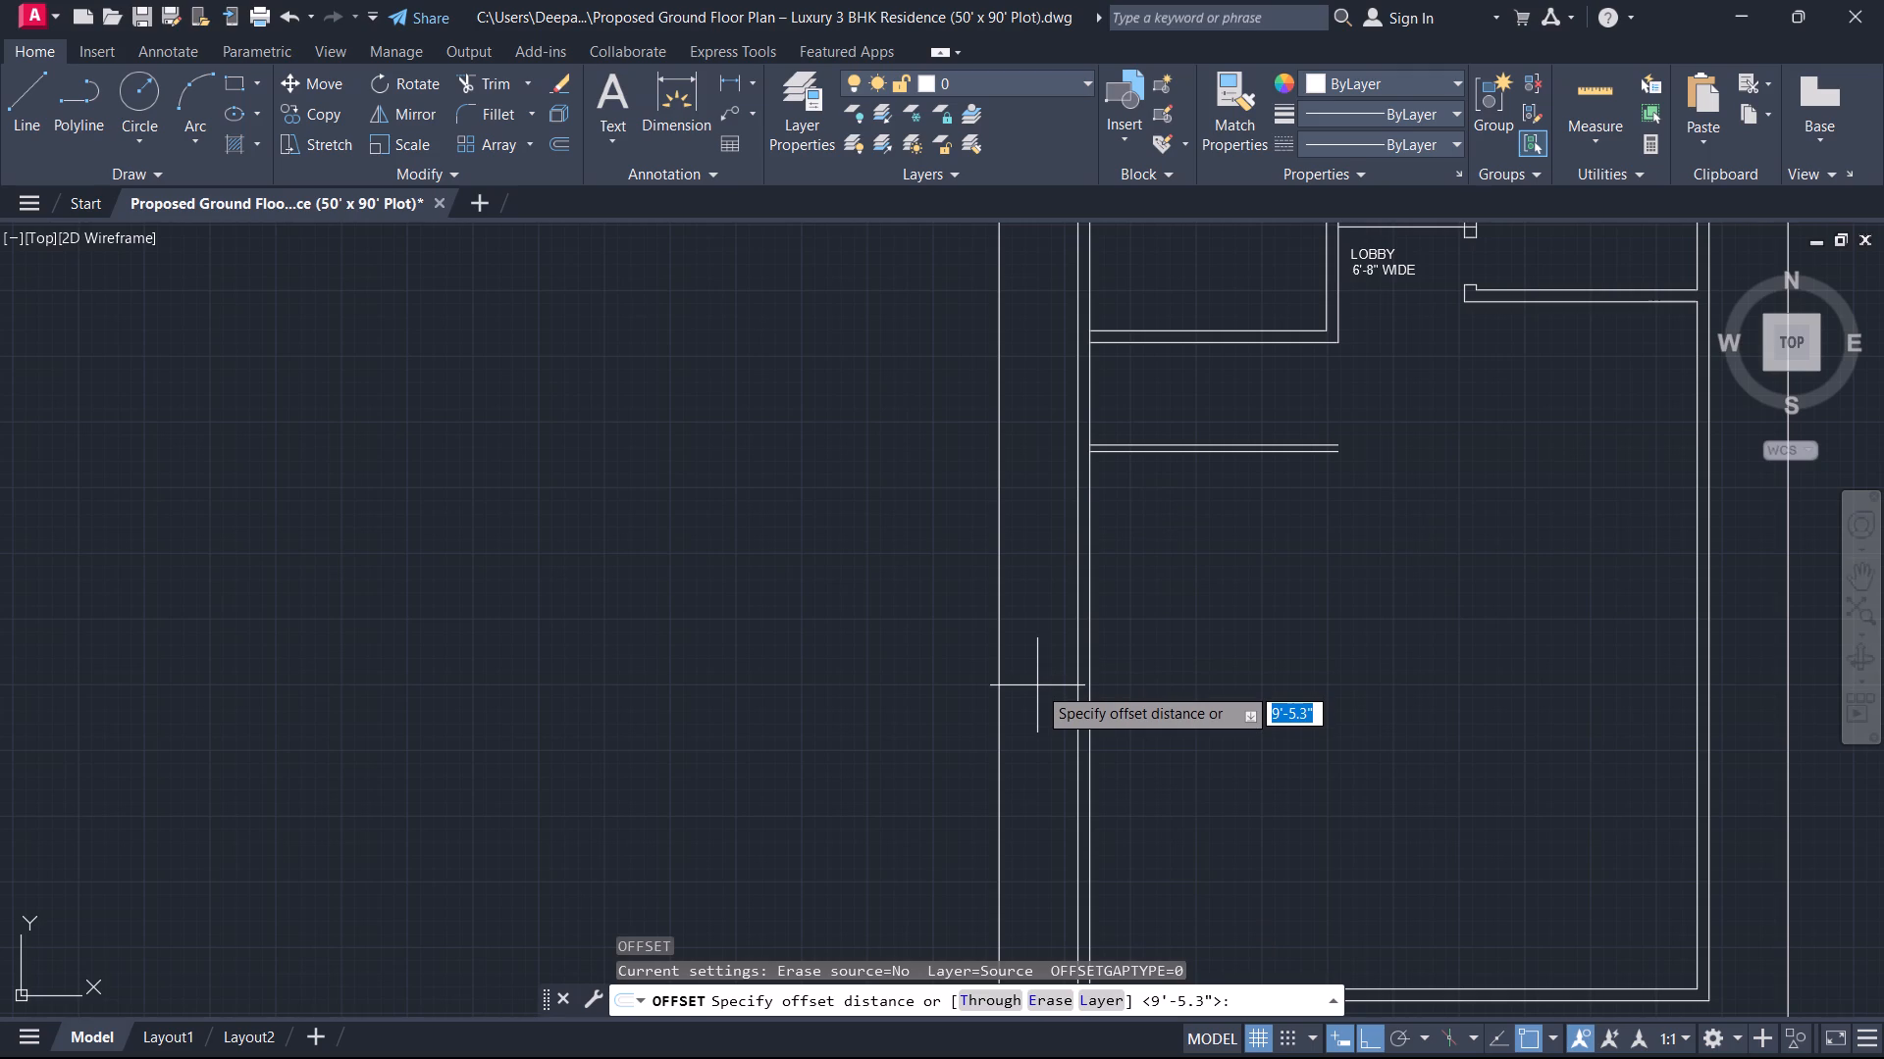
{"action": "type", "text": "12"}
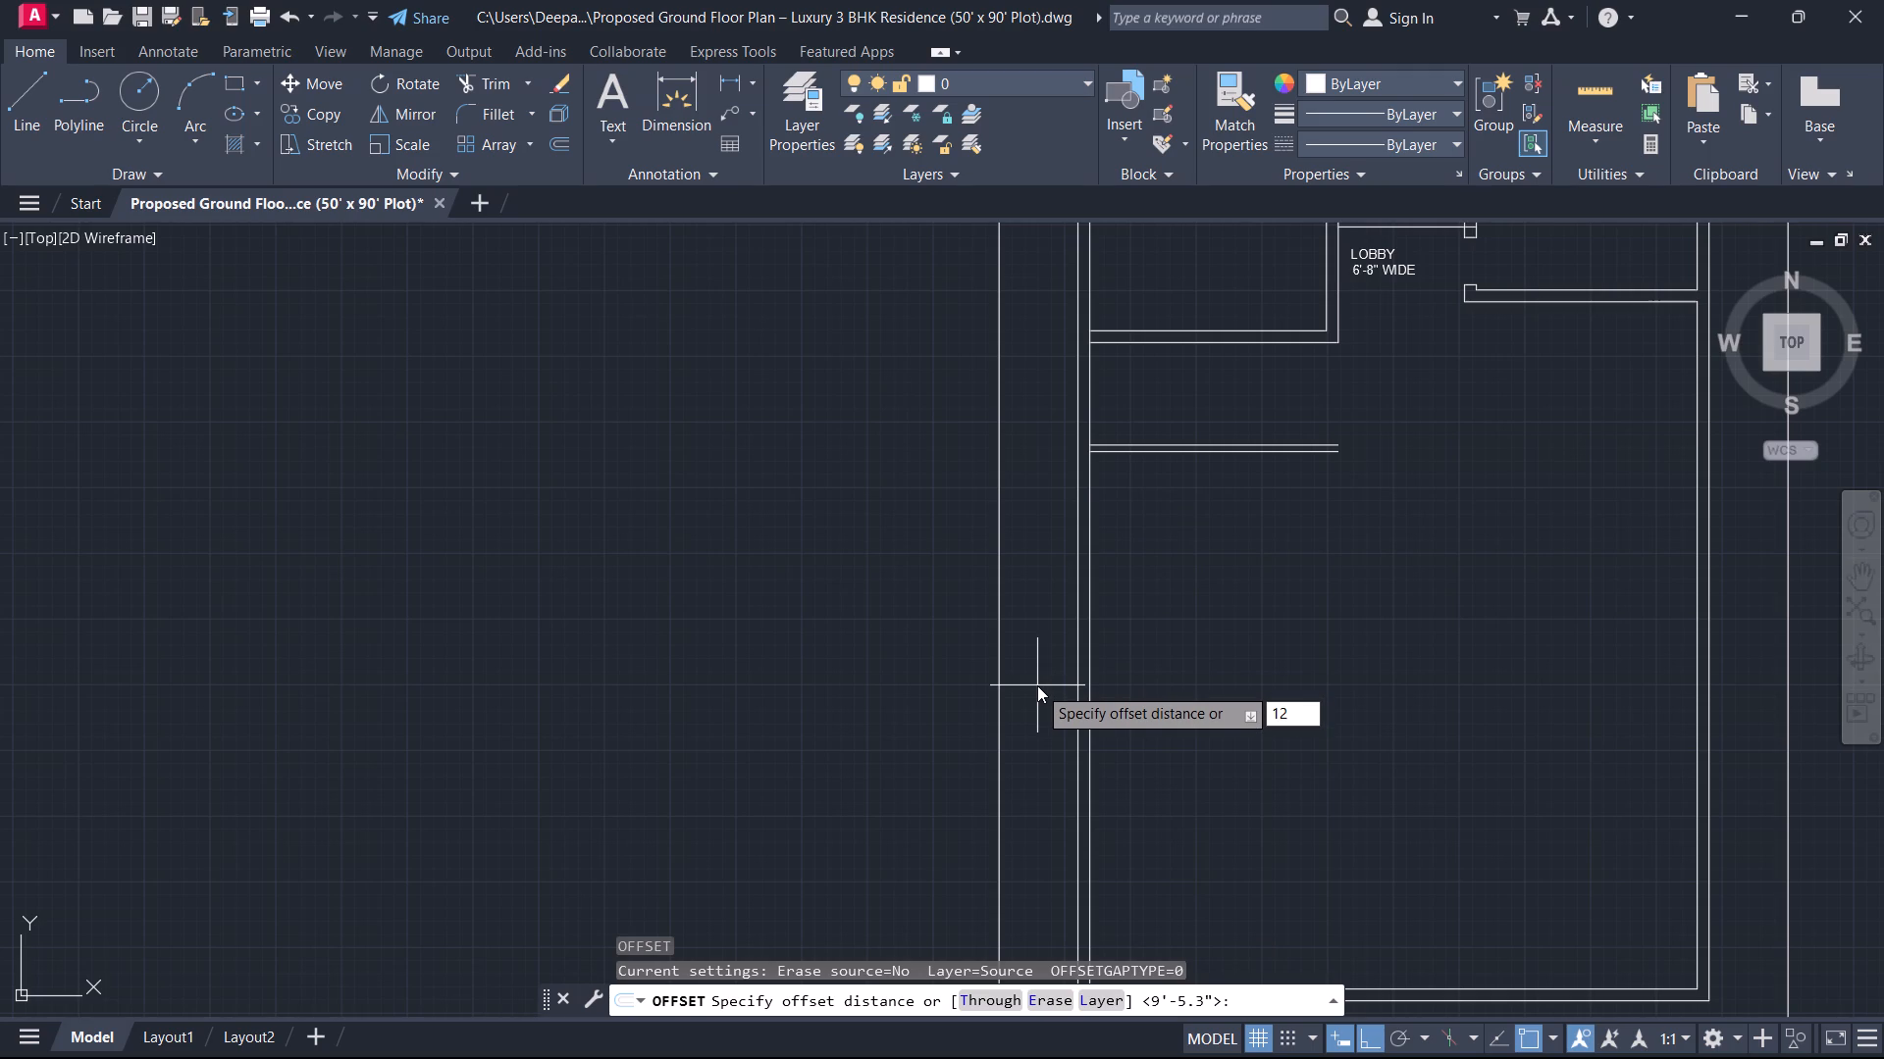
{"action": "key", "text": "apostrophe"}
{"action": "key", "text": "Return"}
{"action": "scroll", "coordinate": [1229, 457], "scroll_direction": "up", "scroll_amount": 1}
{"action": "left_click", "coordinate": [1229, 456]}
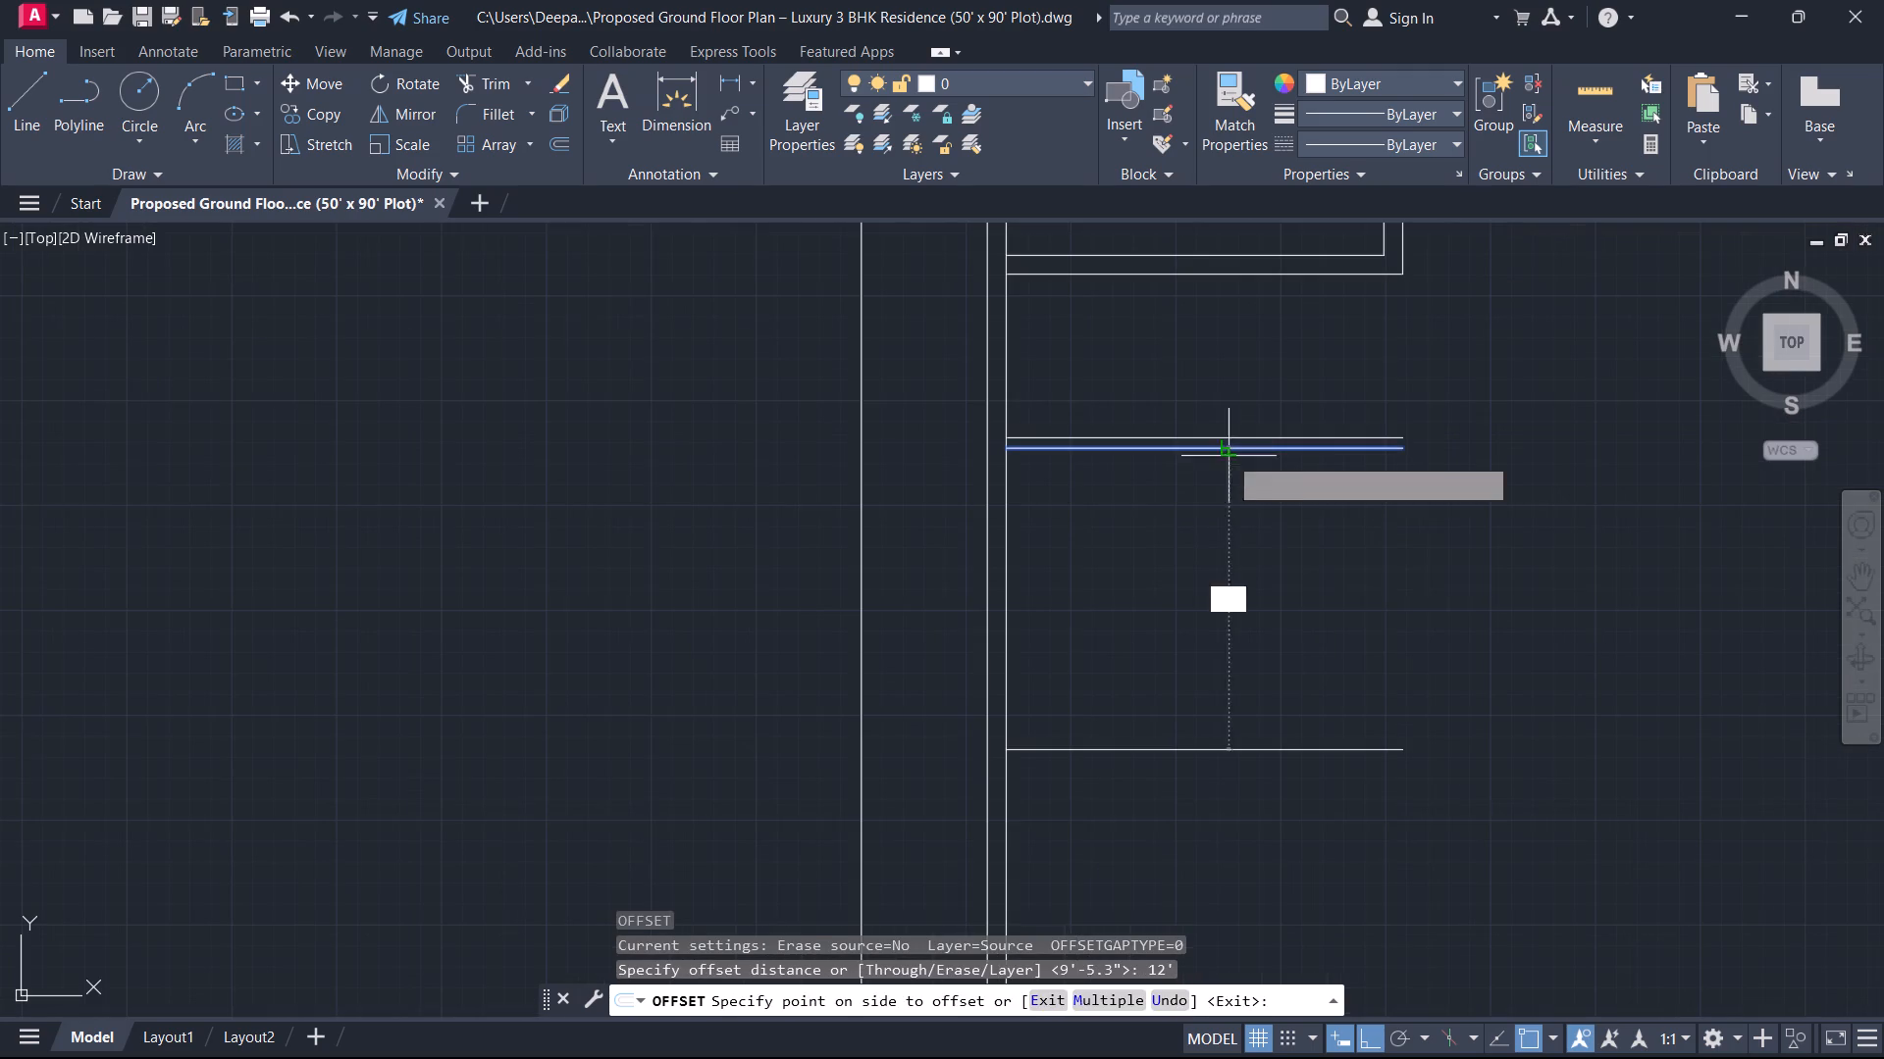
{"action": "left_click", "coordinate": [1216, 558]}
{"action": "key", "text": "Escape"}
Offset the new line 9" southward to form the second face of the cross wall.
{"action": "type", "text": "O"}
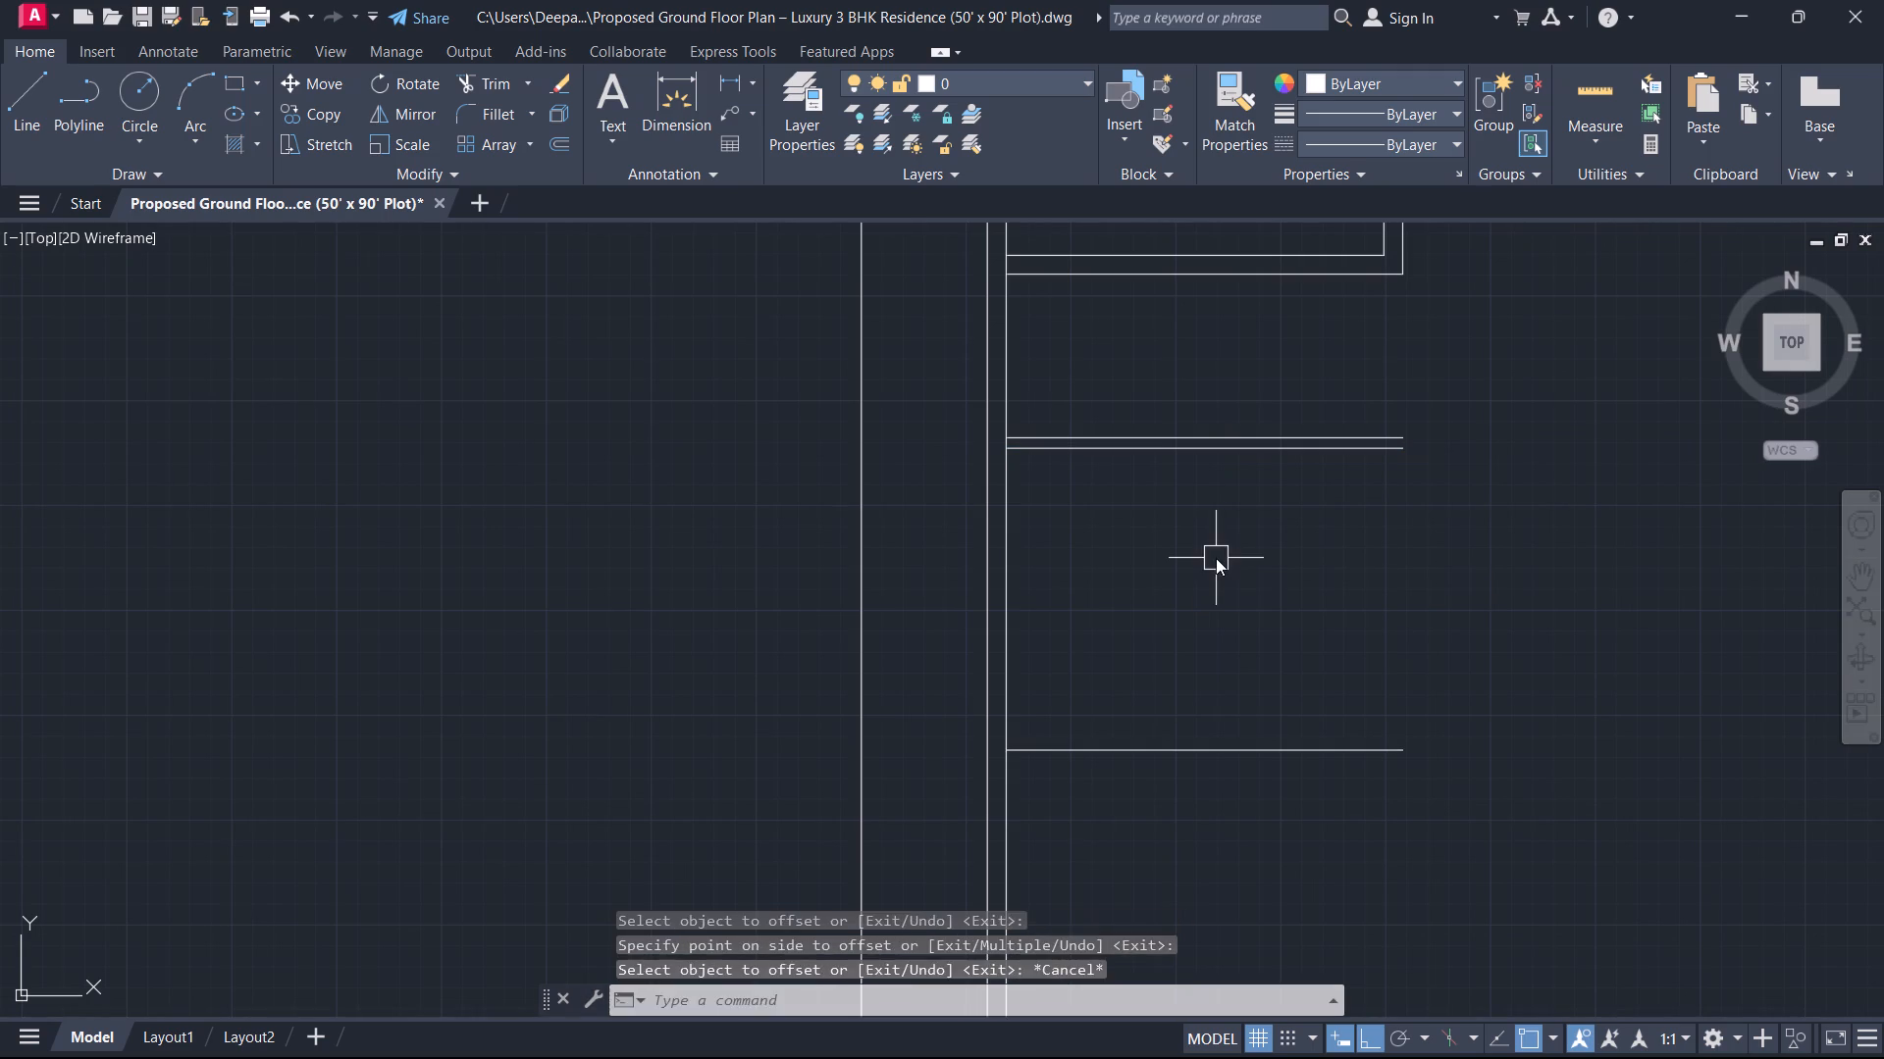
{"action": "key", "text": "space"}
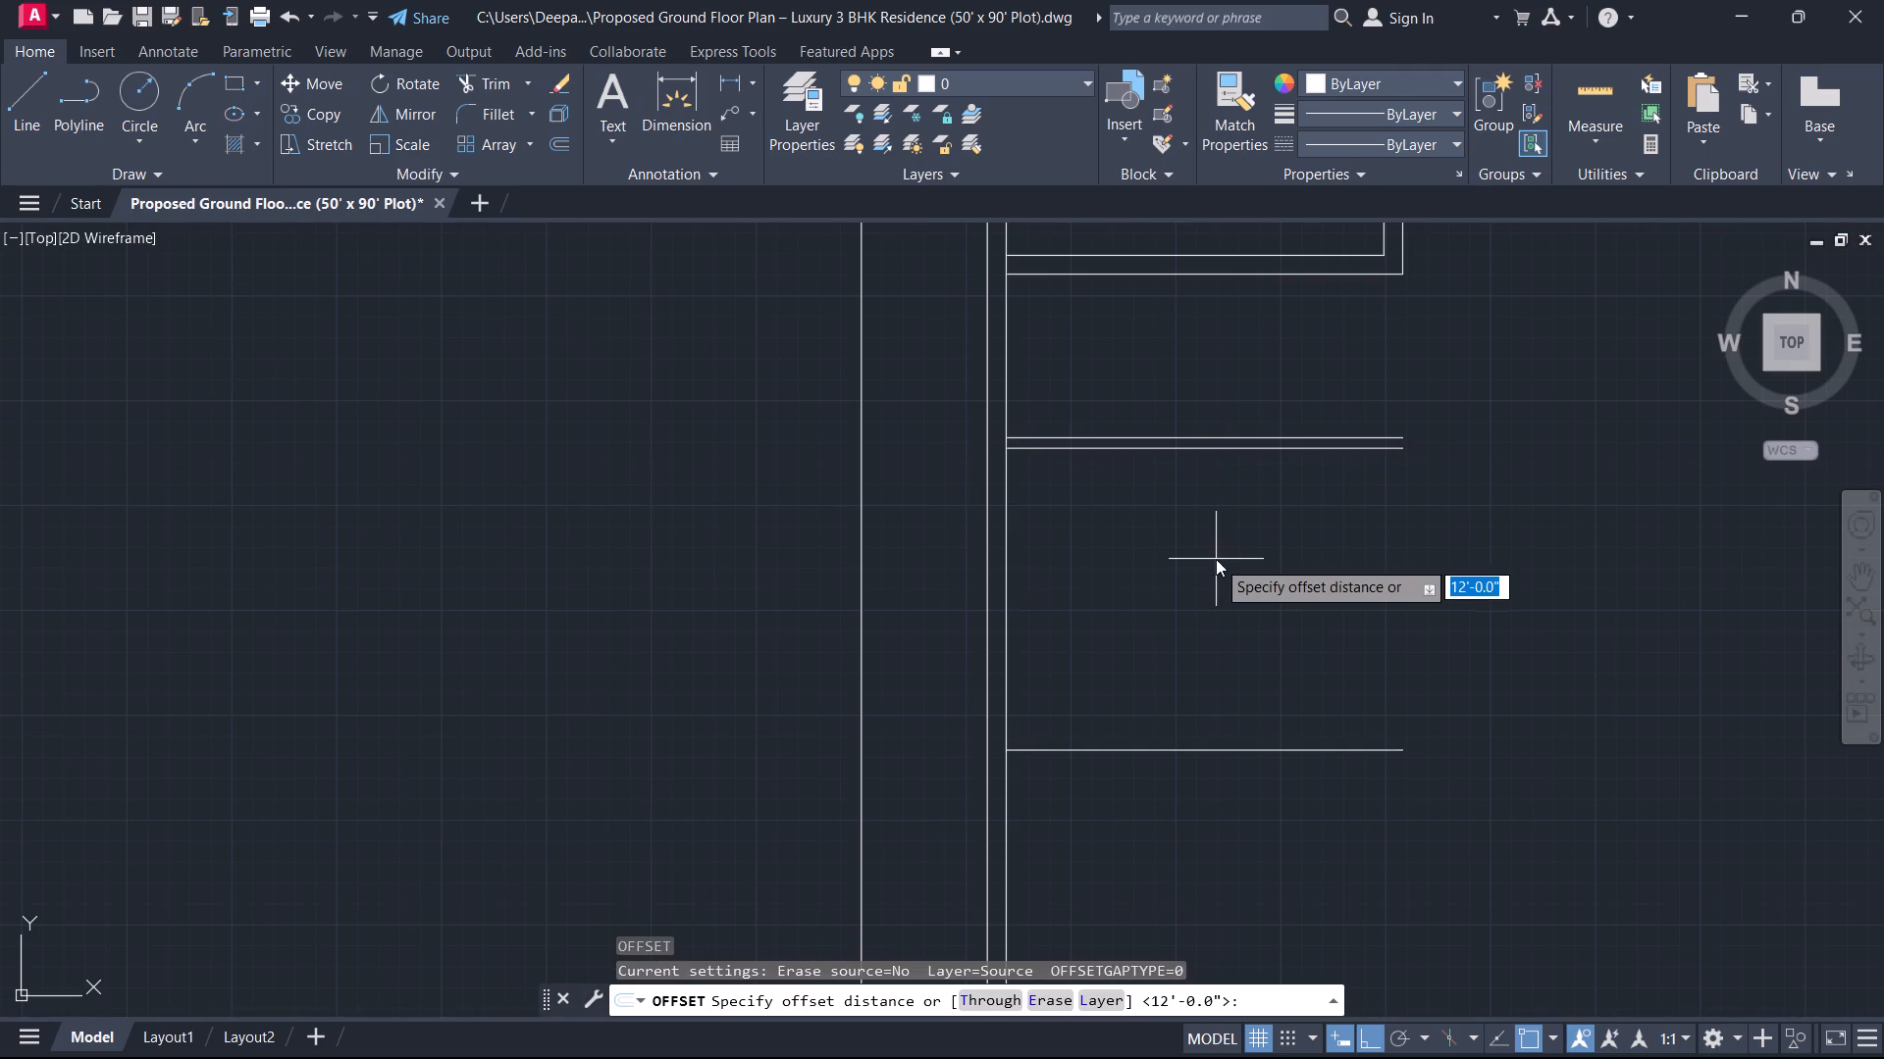
{"action": "key", "text": "9"}
{"action": "key", "text": "Return"}
{"action": "left_click", "coordinate": [1202, 749]}
{"action": "left_click", "coordinate": [1195, 814]}
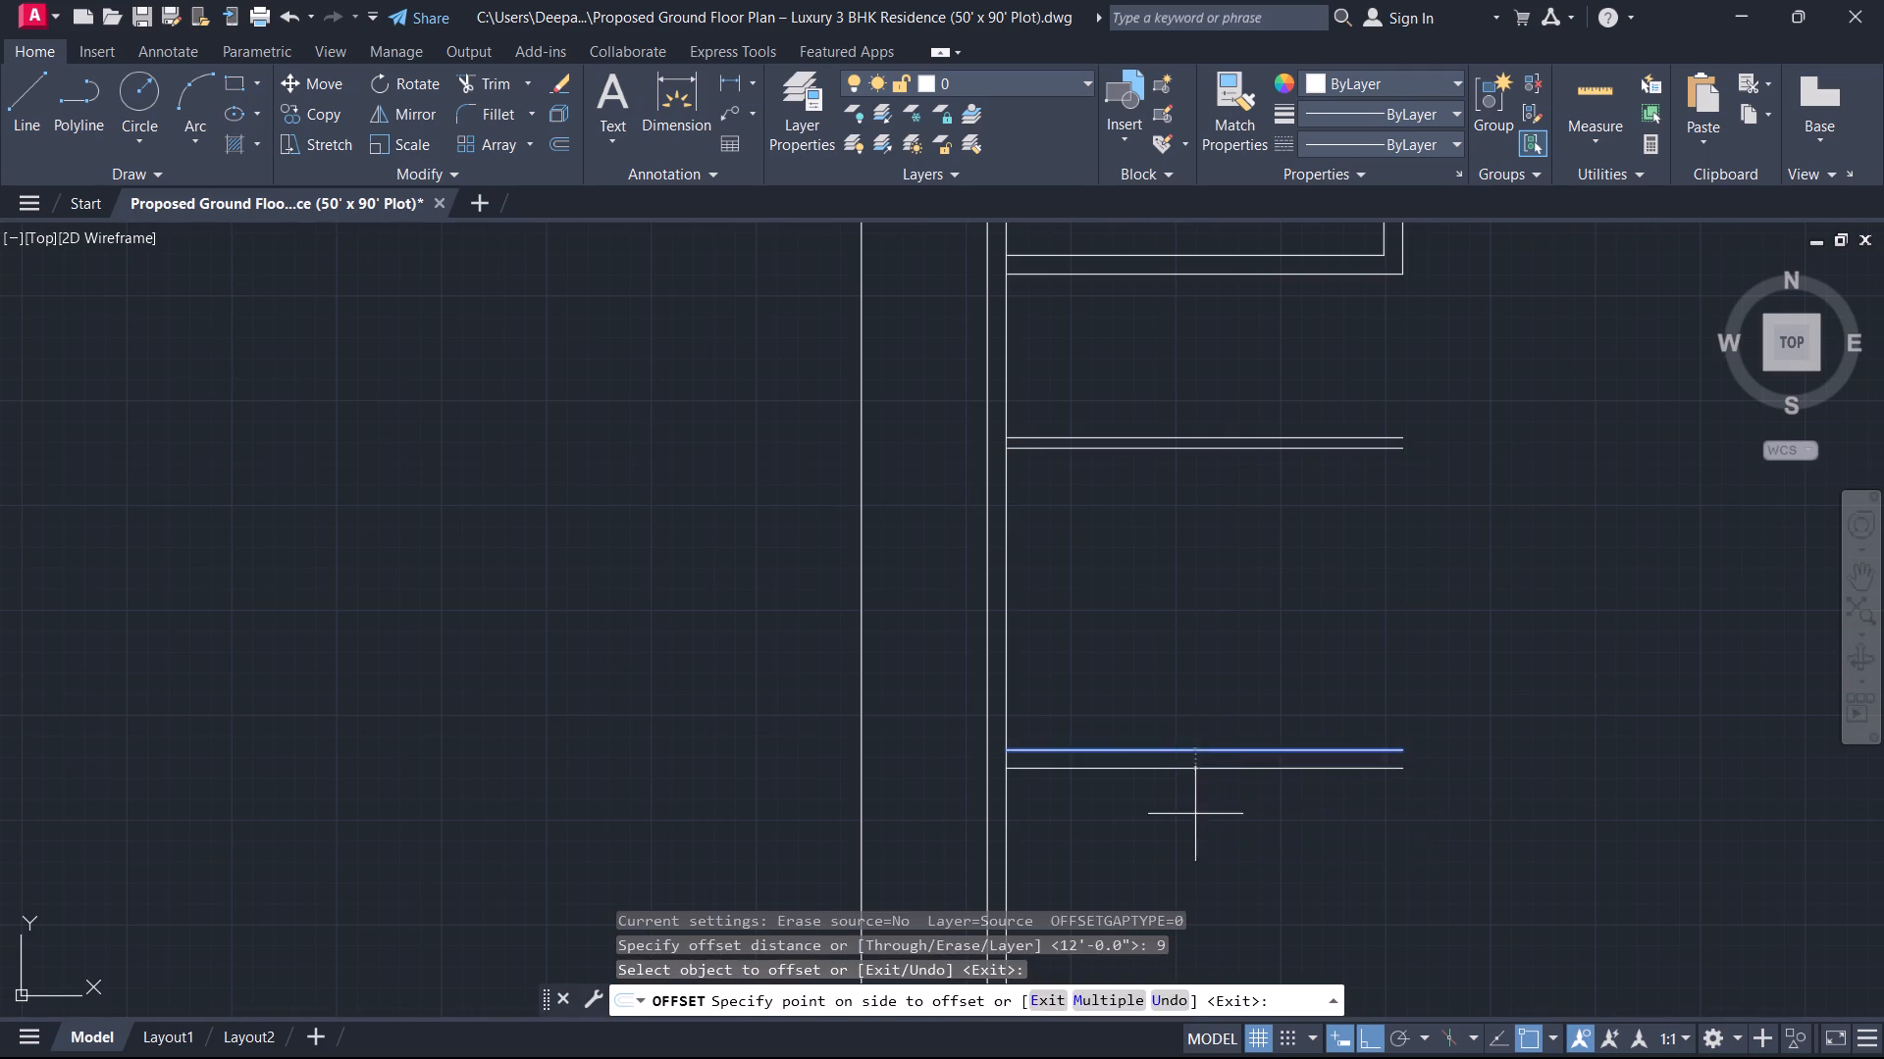
{"action": "key", "text": "Escape"}
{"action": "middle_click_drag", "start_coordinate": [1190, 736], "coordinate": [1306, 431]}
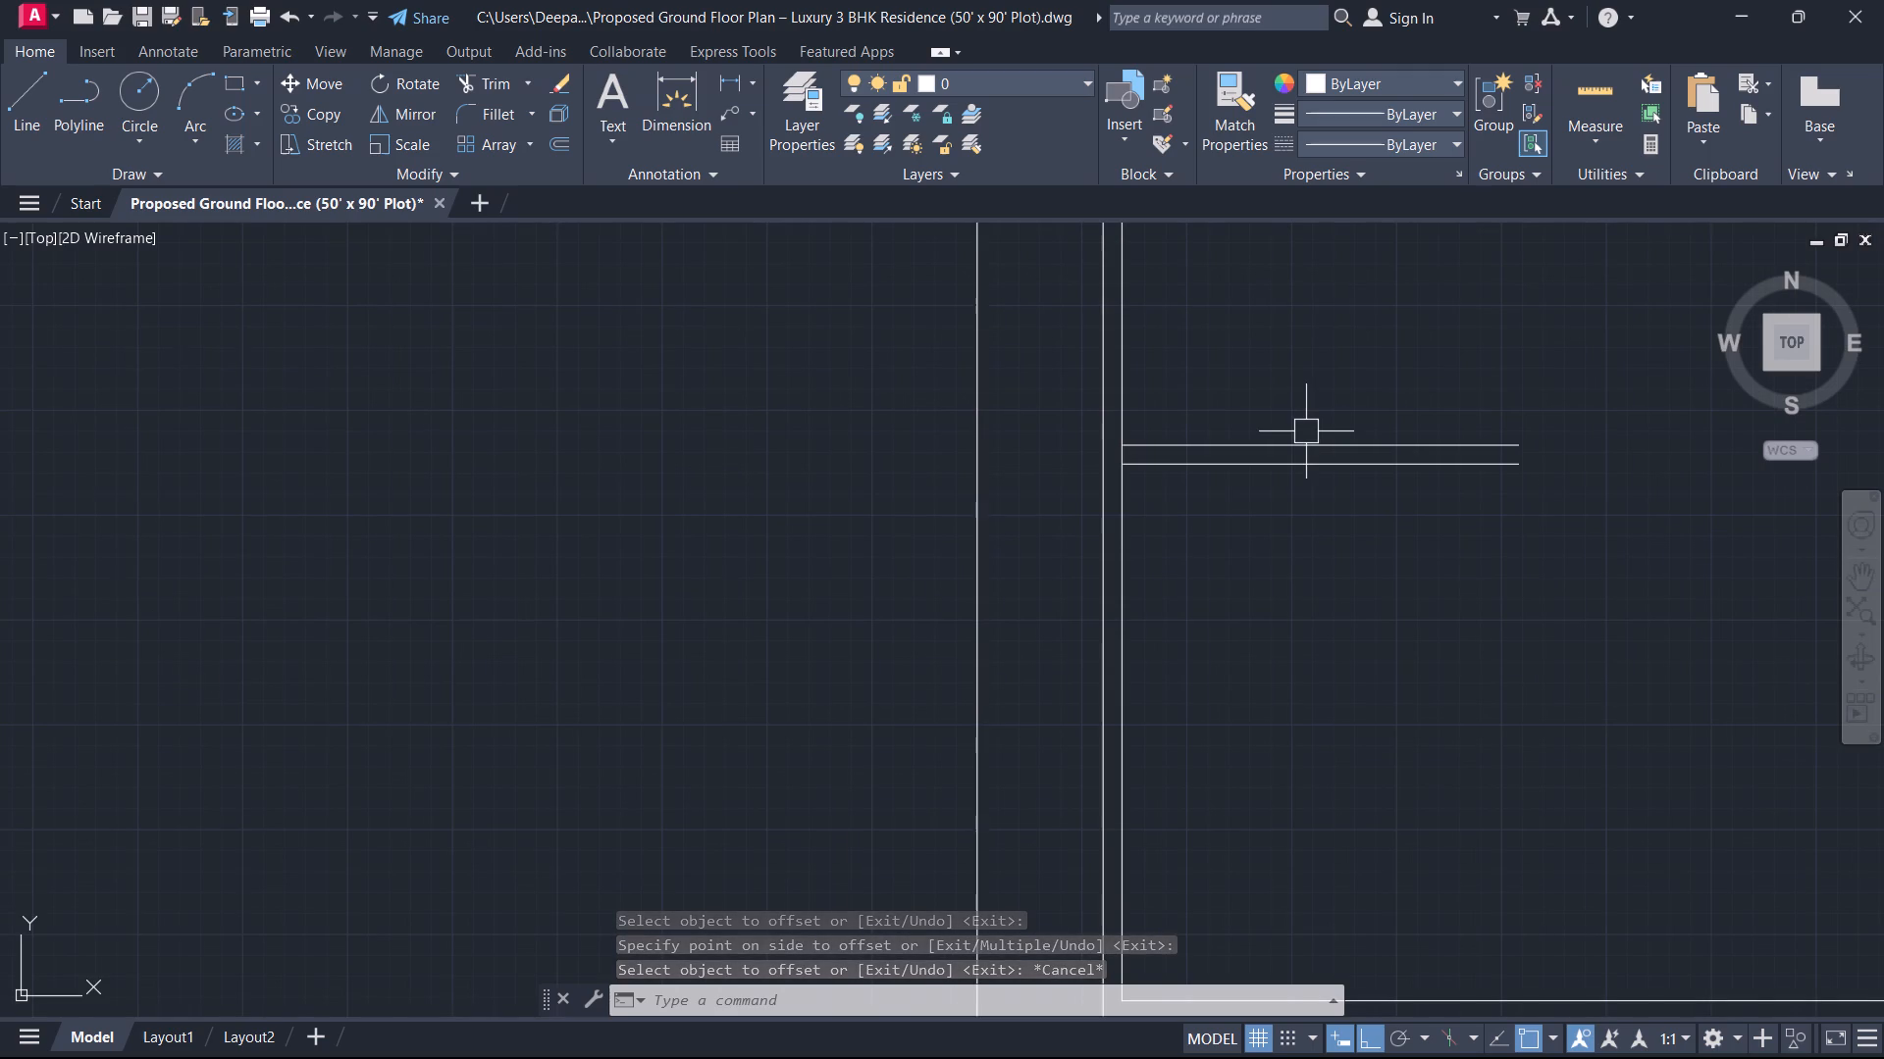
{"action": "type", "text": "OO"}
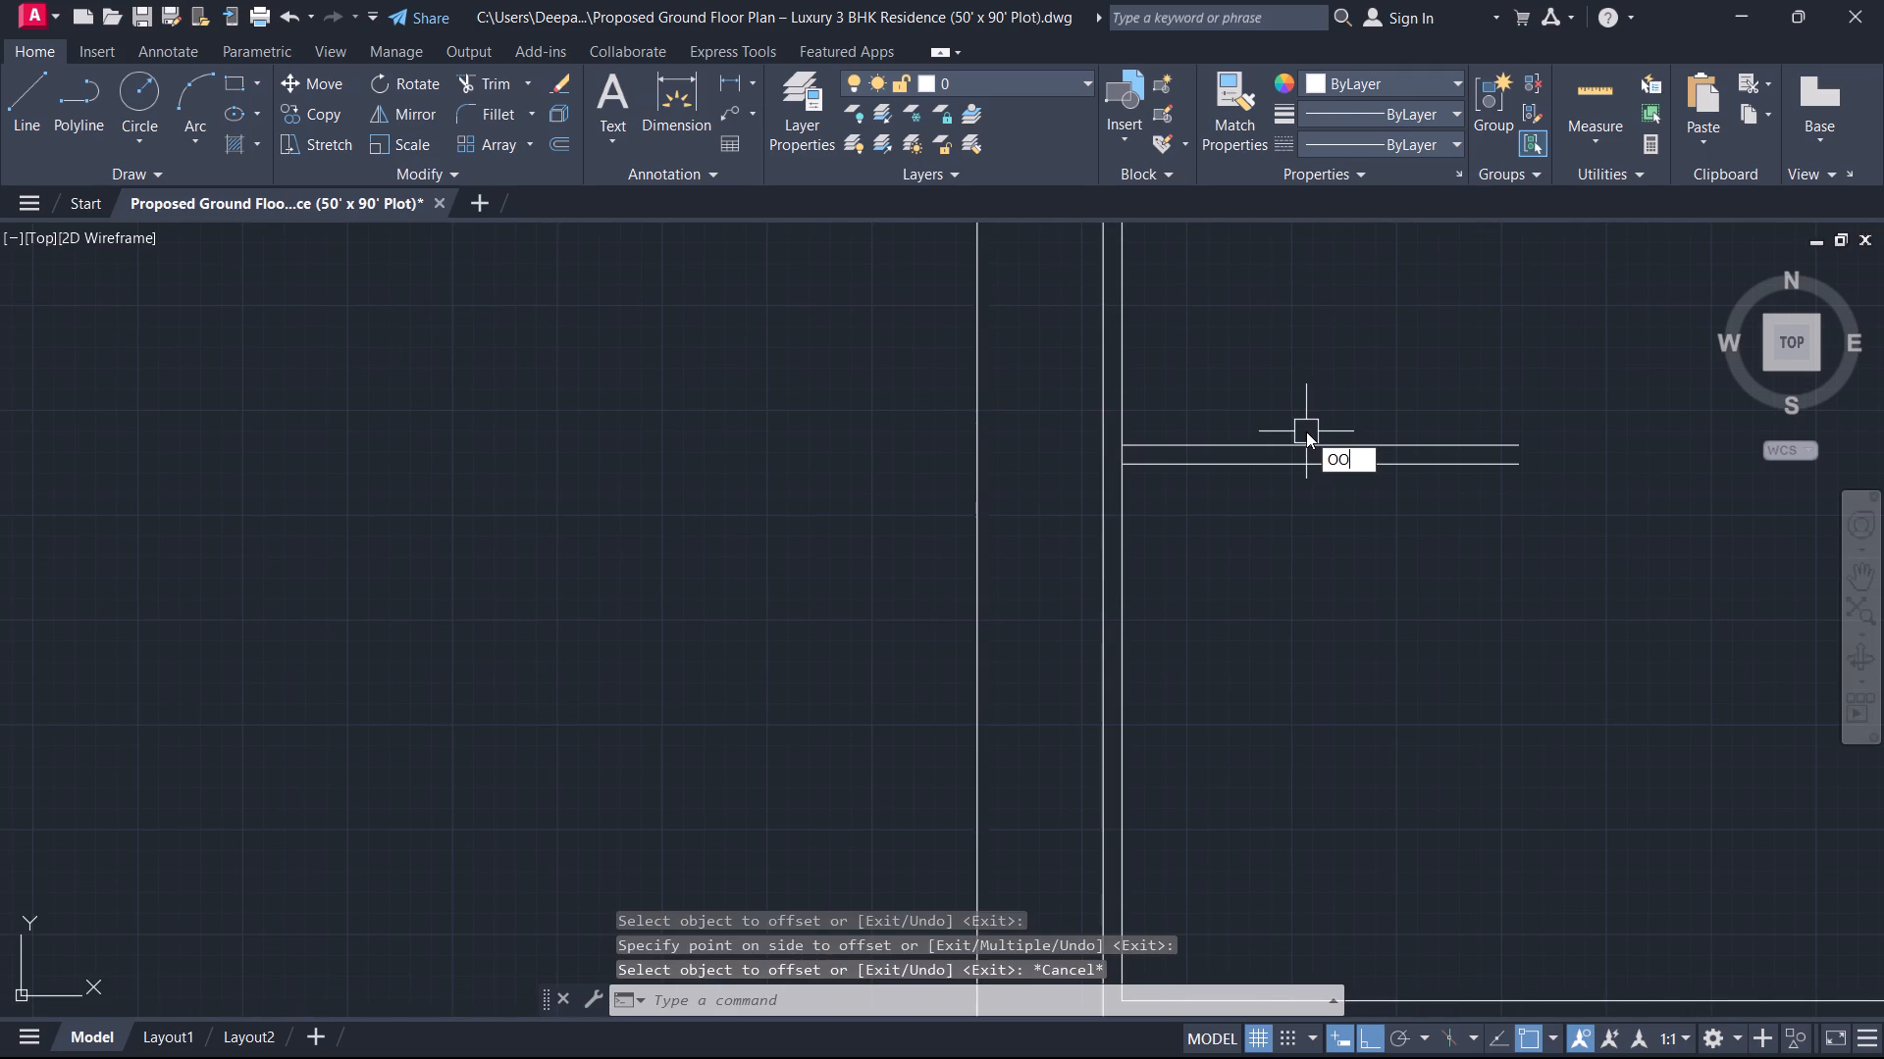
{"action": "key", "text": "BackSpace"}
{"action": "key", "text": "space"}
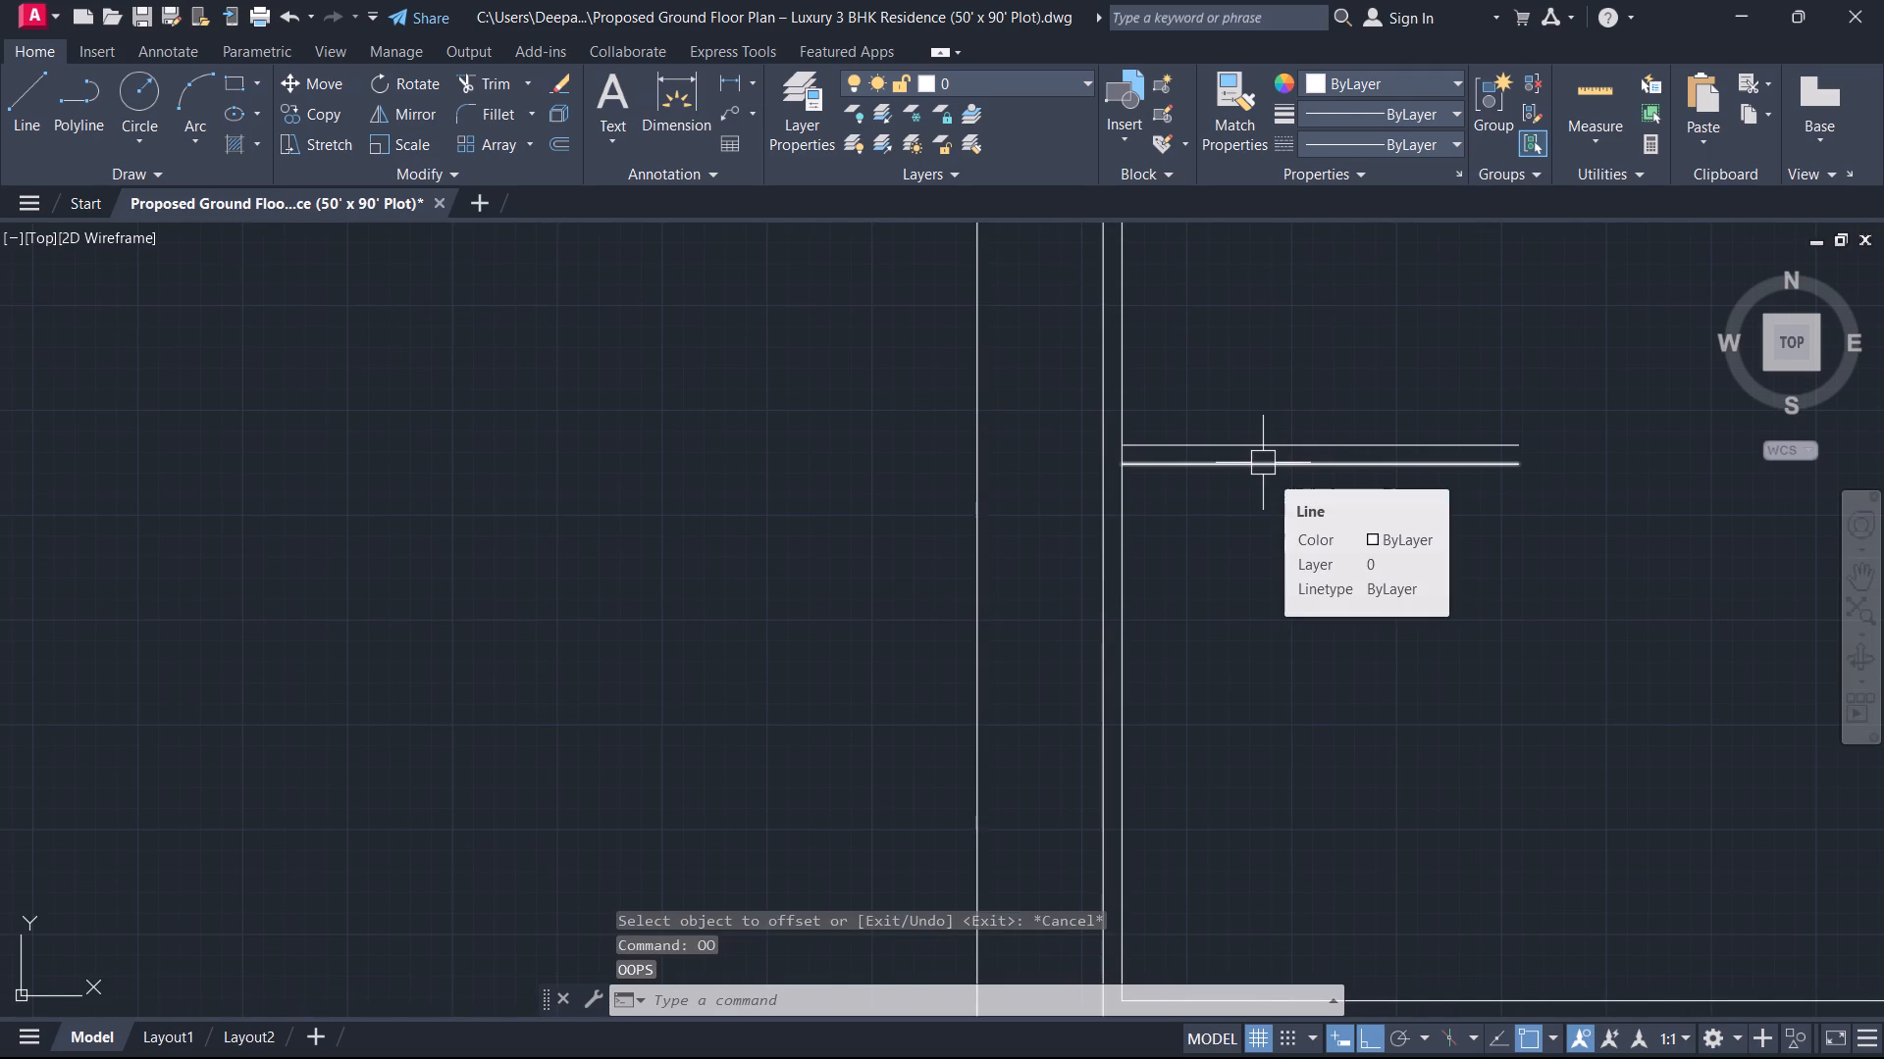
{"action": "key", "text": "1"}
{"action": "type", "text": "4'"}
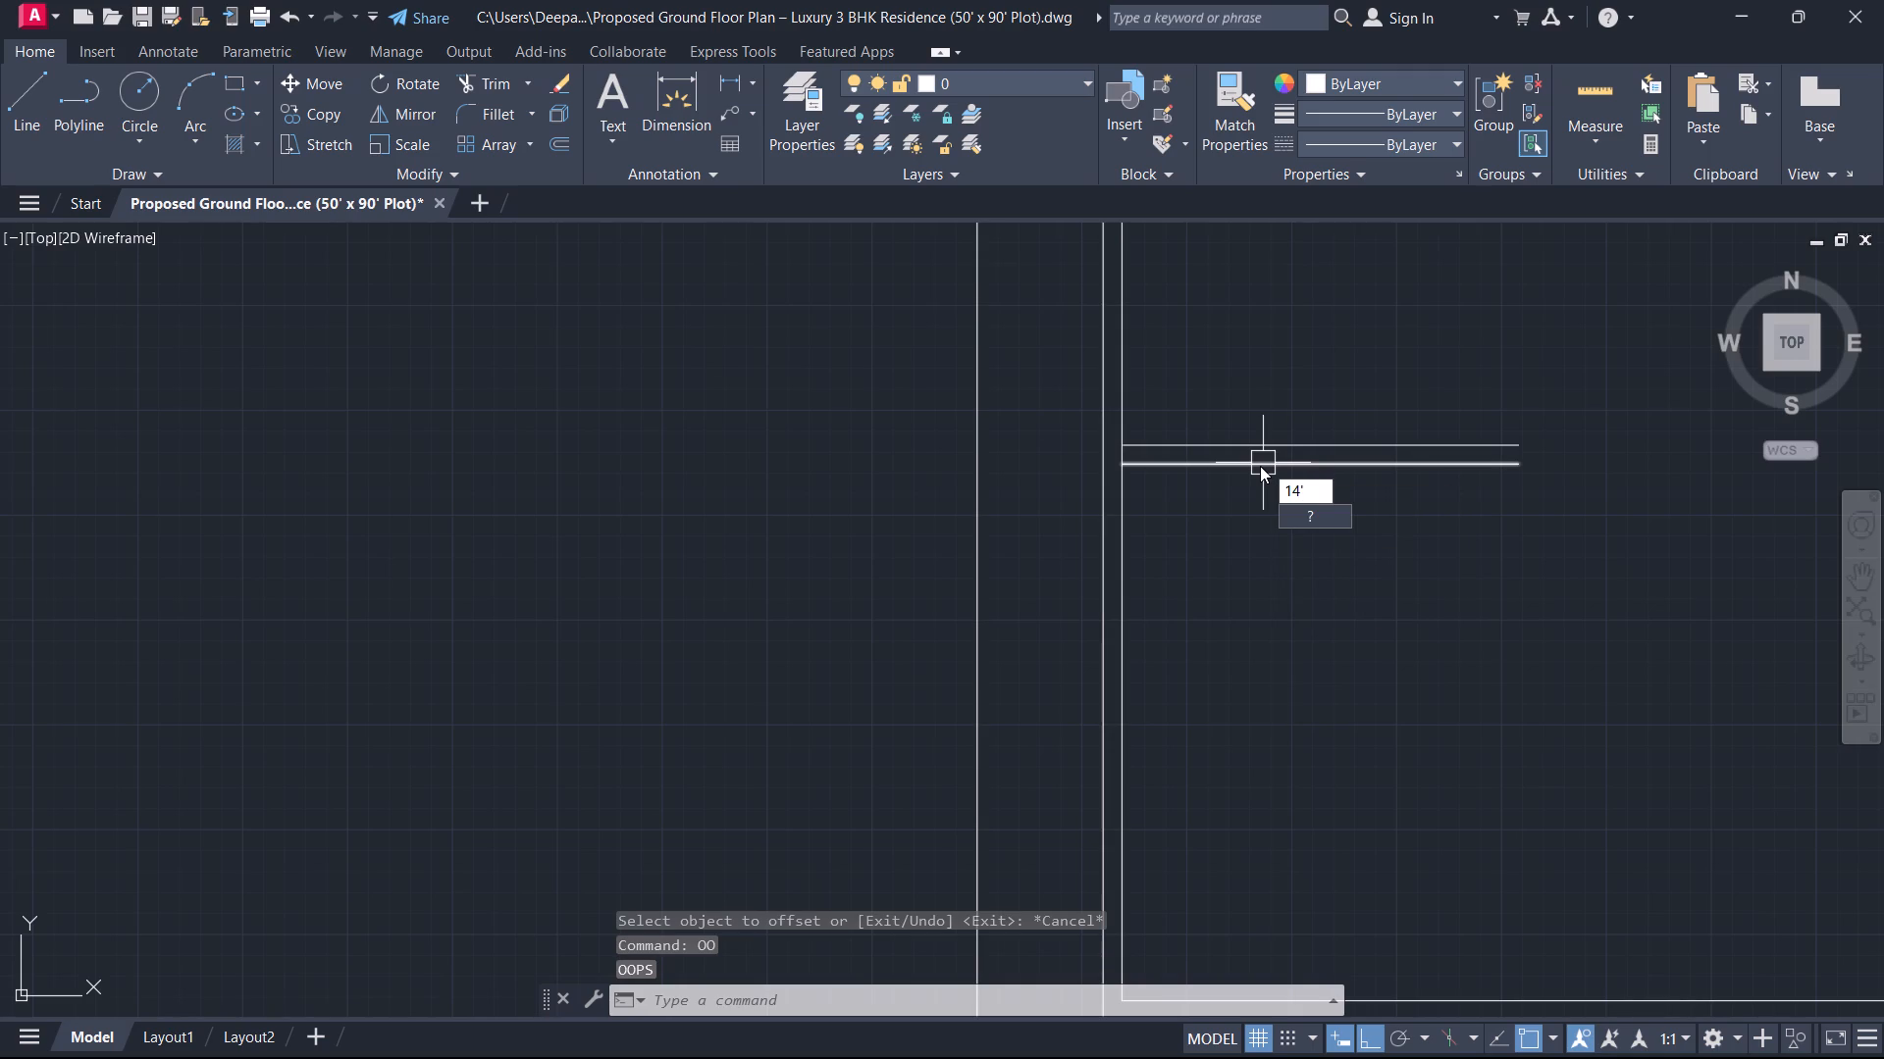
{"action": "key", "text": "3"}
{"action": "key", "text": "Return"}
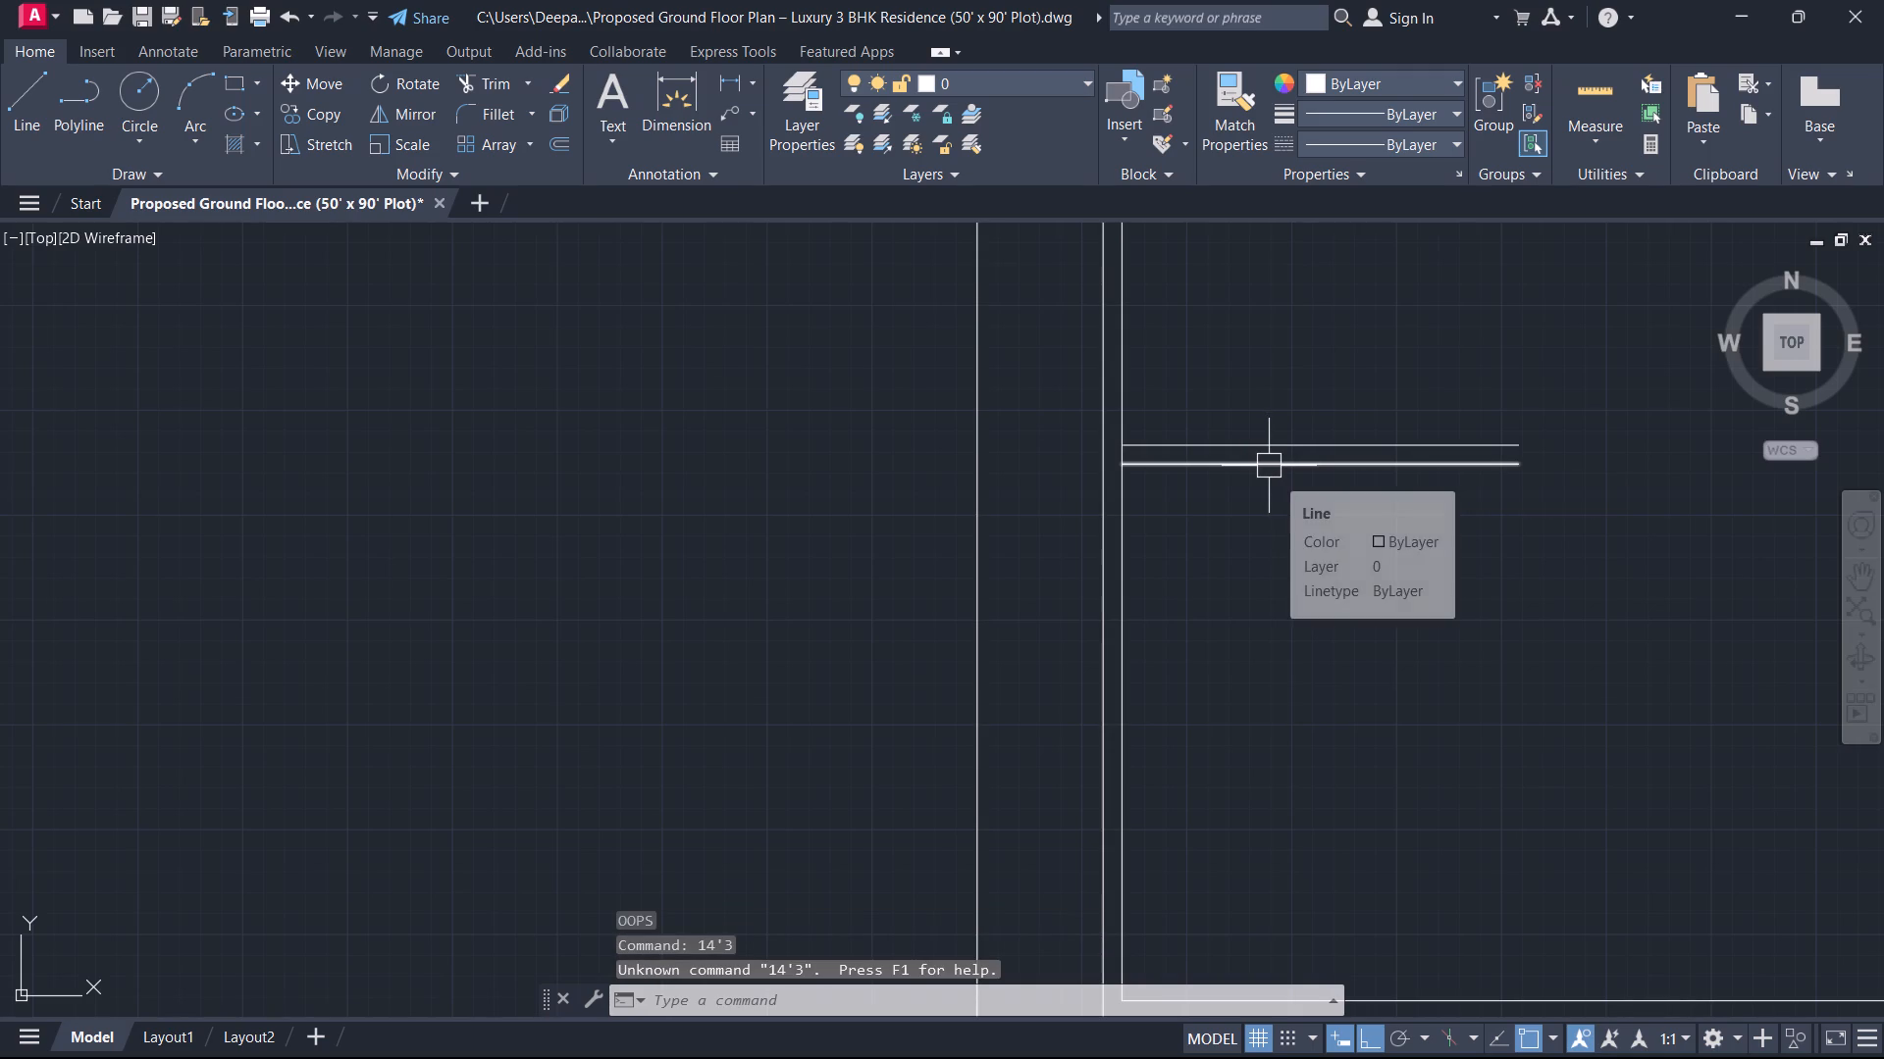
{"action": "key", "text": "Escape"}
Offset the south face of the 9" cross wall 14'3" southward.
{"action": "type", "text": "O"}
{"action": "key", "text": "space"}
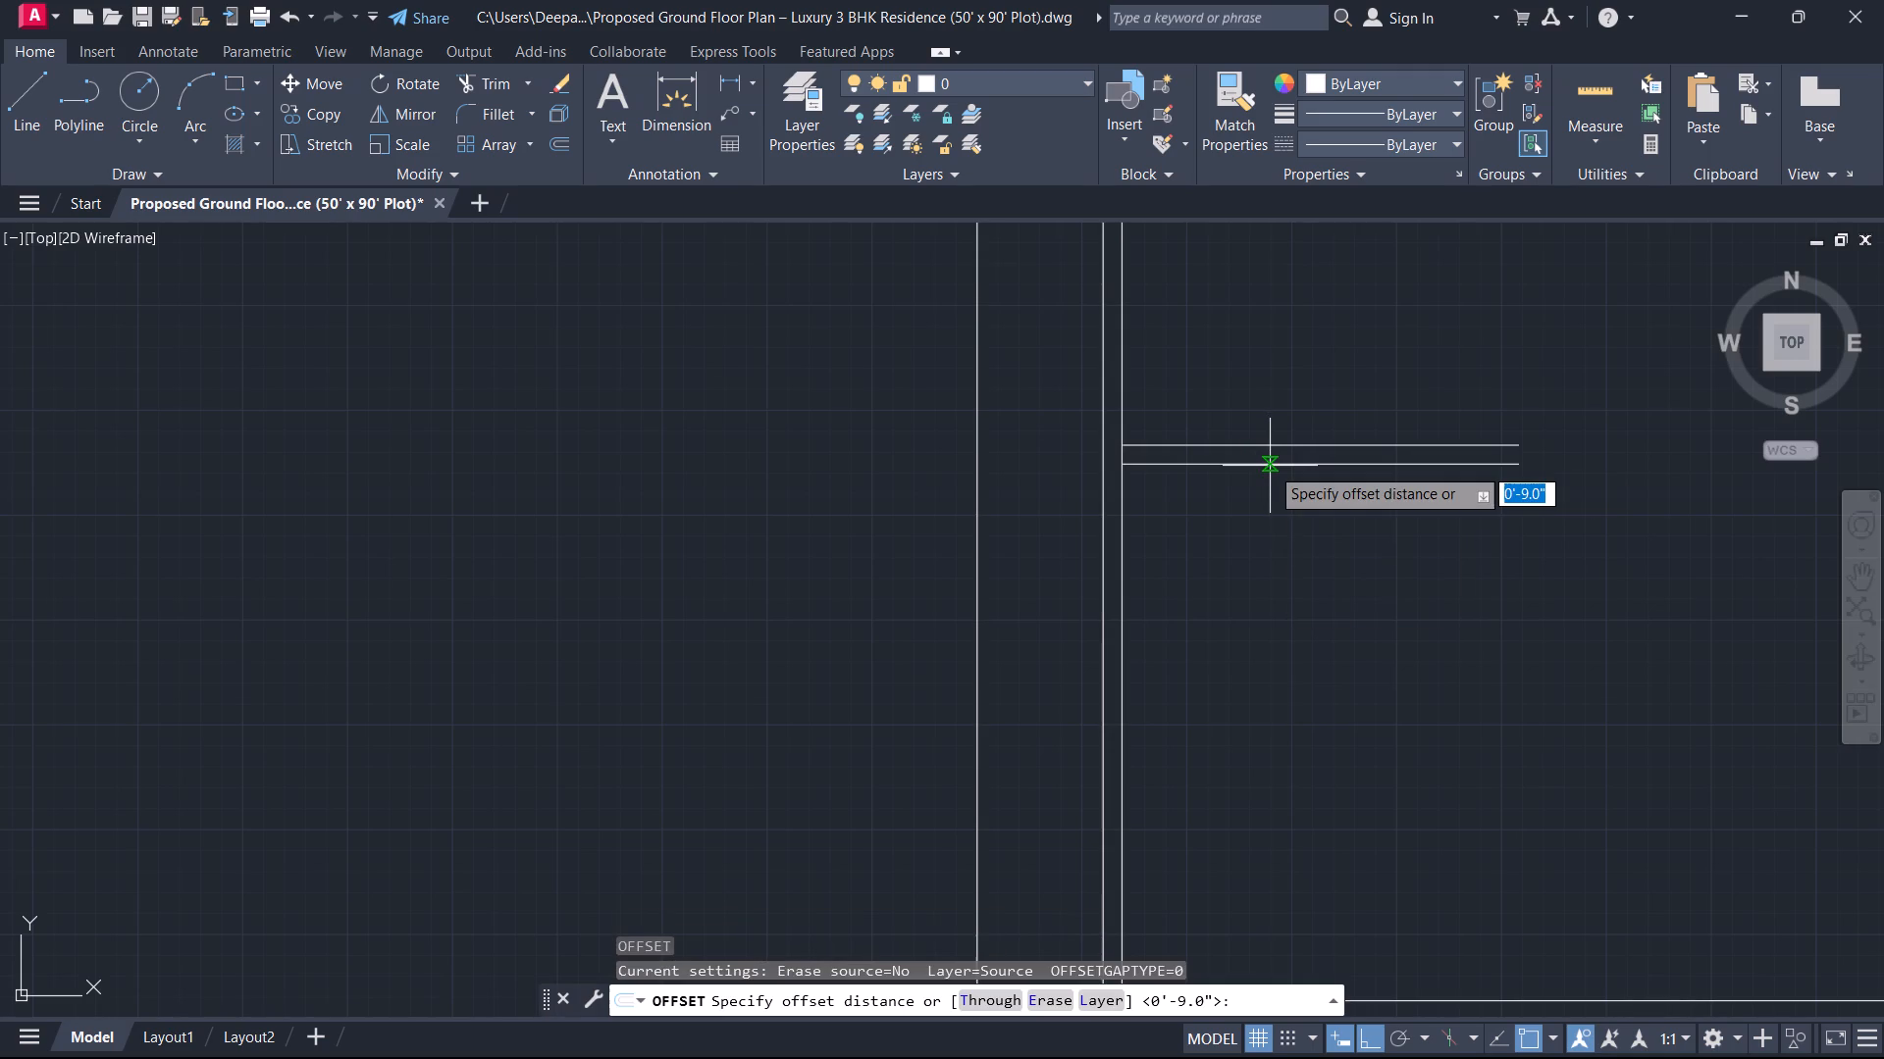
{"action": "key", "text": "1"}
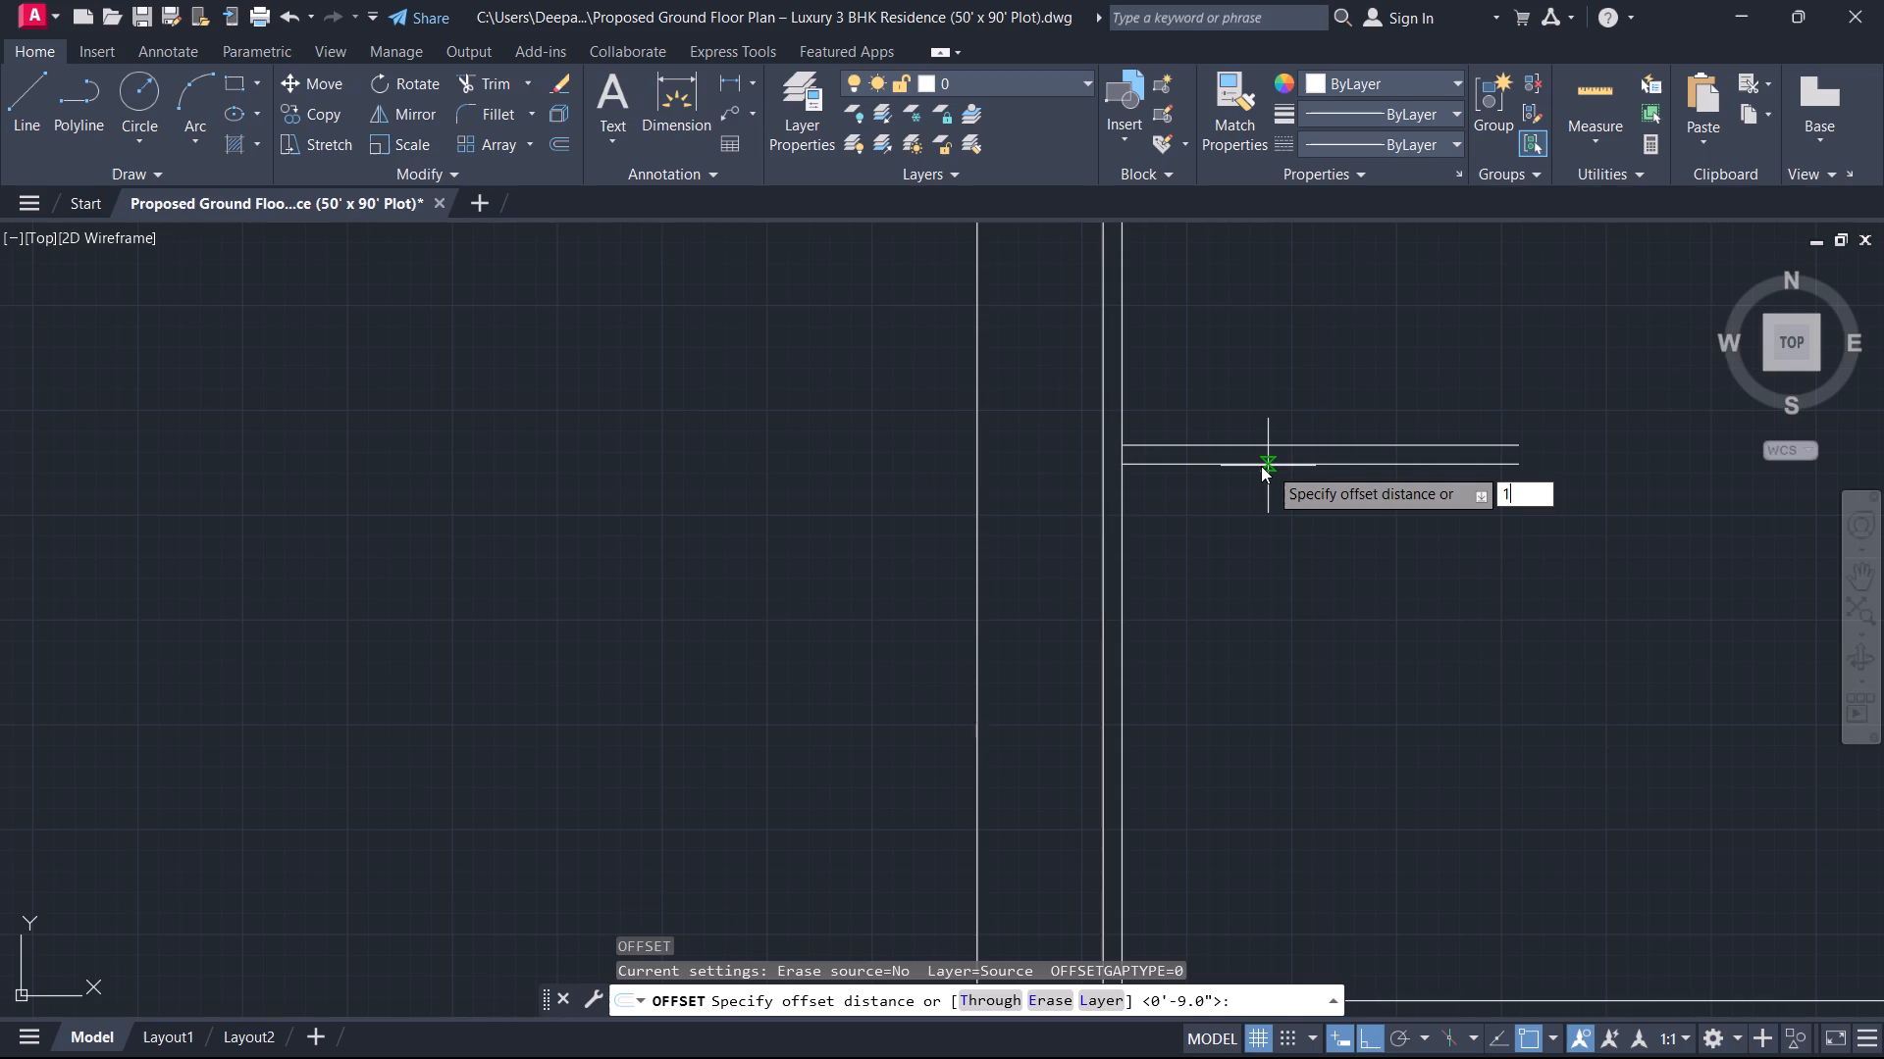
{"action": "key", "text": "4"}
{"action": "key", "text": "apostrophe"}
{"action": "key", "text": "3"}
{"action": "key", "text": "Return"}
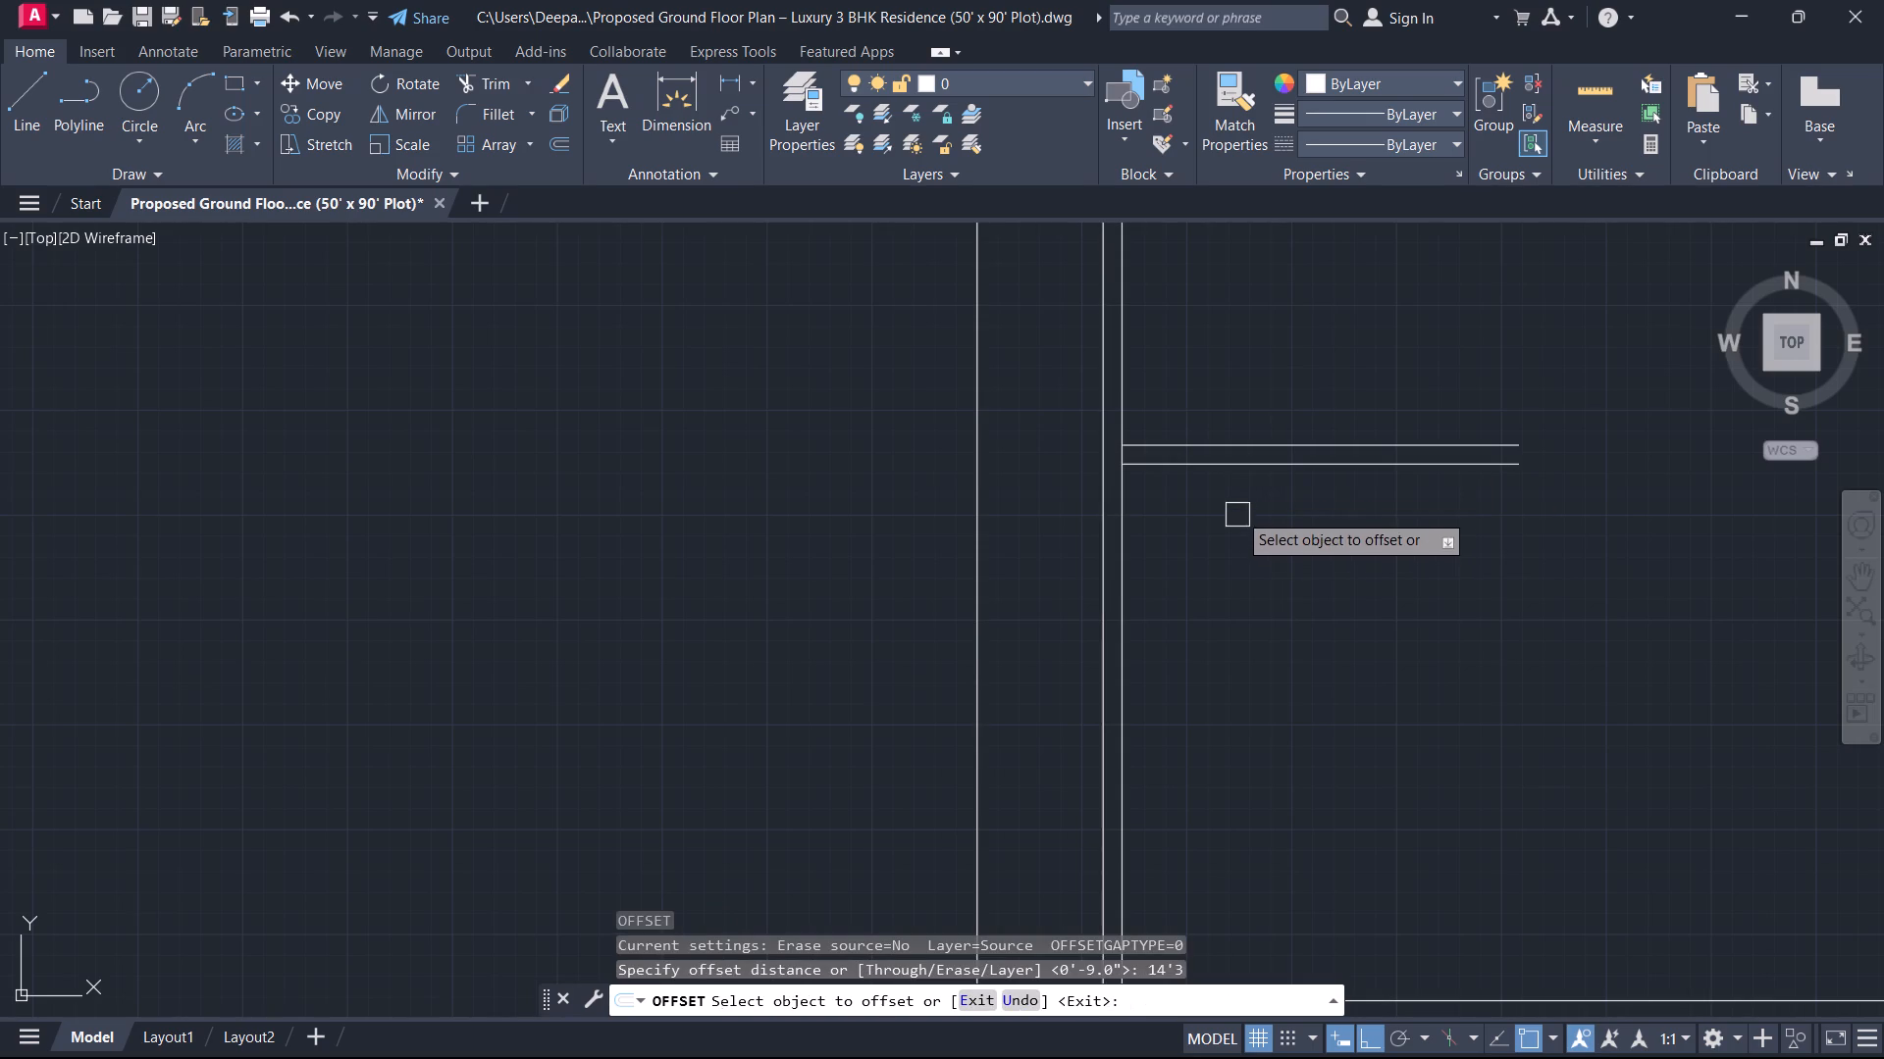
{"action": "left_click", "coordinate": [1245, 466]}
{"action": "left_click", "coordinate": [1248, 524]}
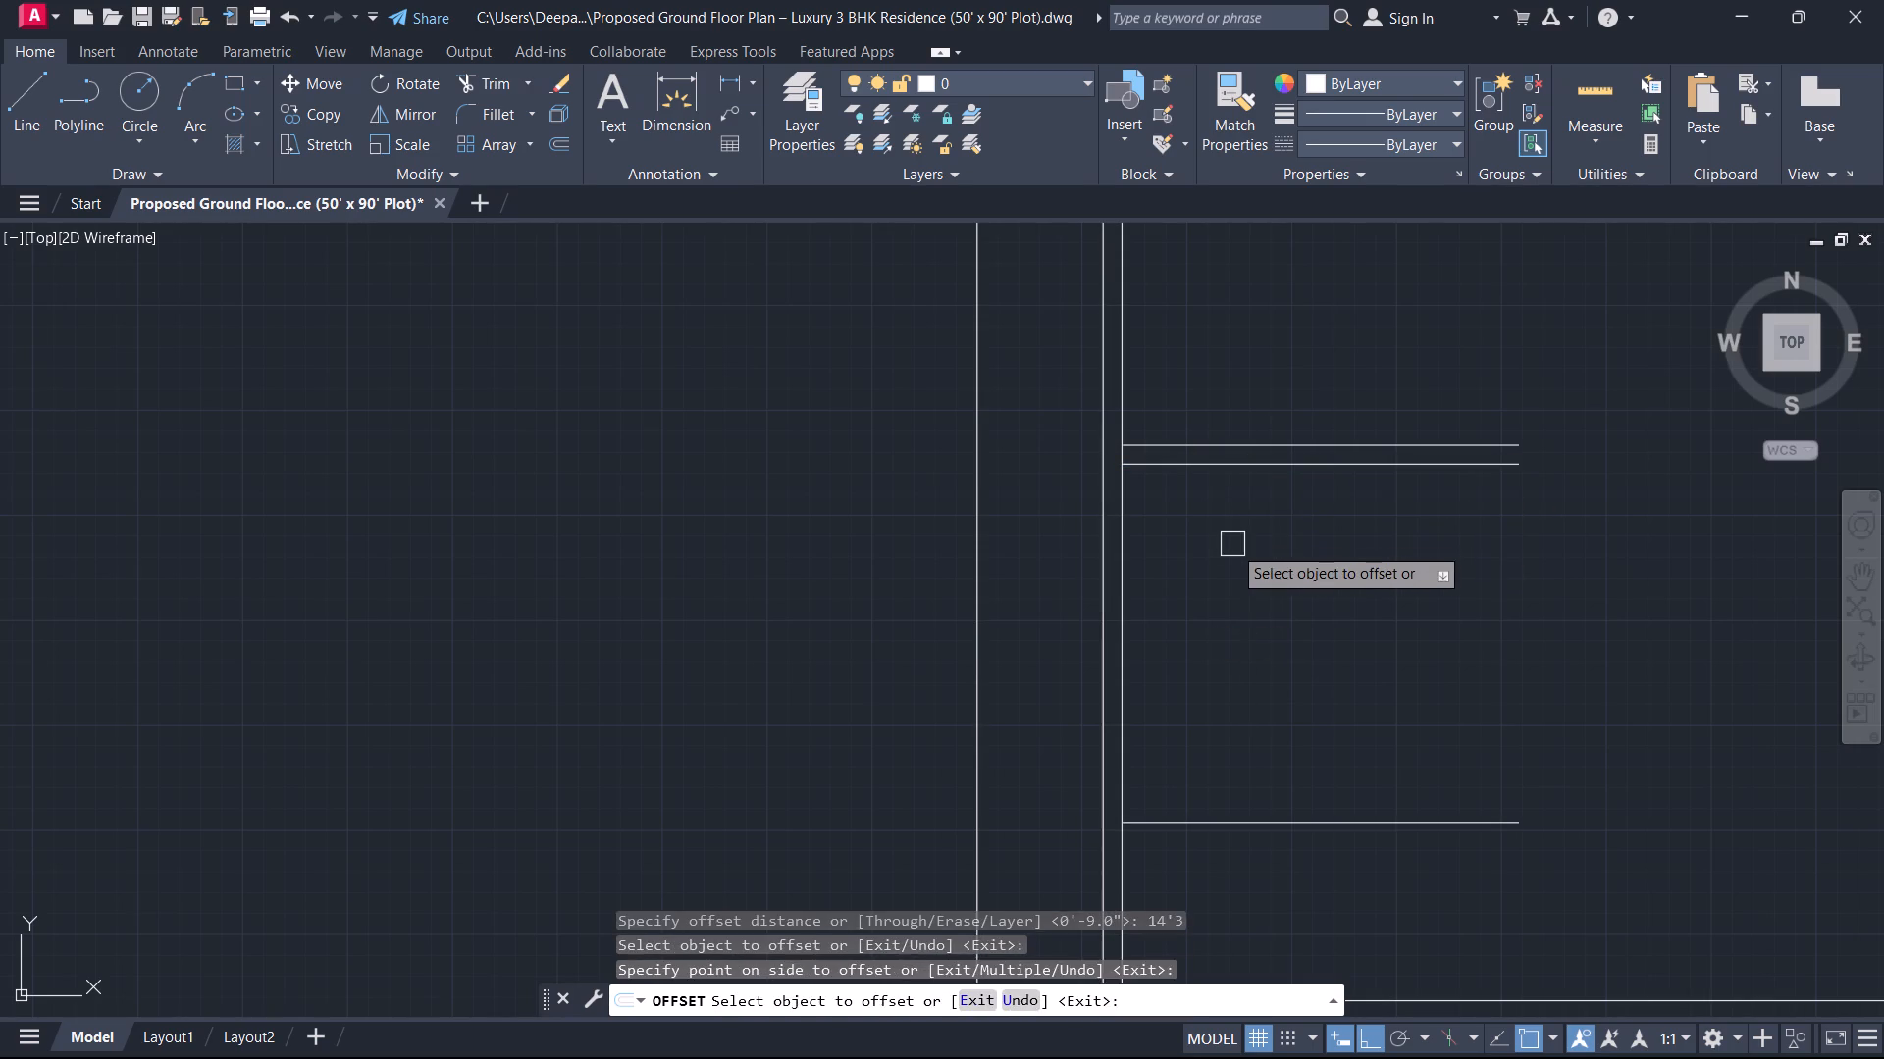
{"action": "key", "text": "Escape"}
Offset the lowest cross line 9" southward to form the second face of another cross wall.
{"action": "scroll", "coordinate": [1220, 578], "scroll_direction": "down", "scroll_amount": 1}
{"action": "middle_click_drag", "start_coordinate": [1215, 583], "coordinate": [1233, 500]}
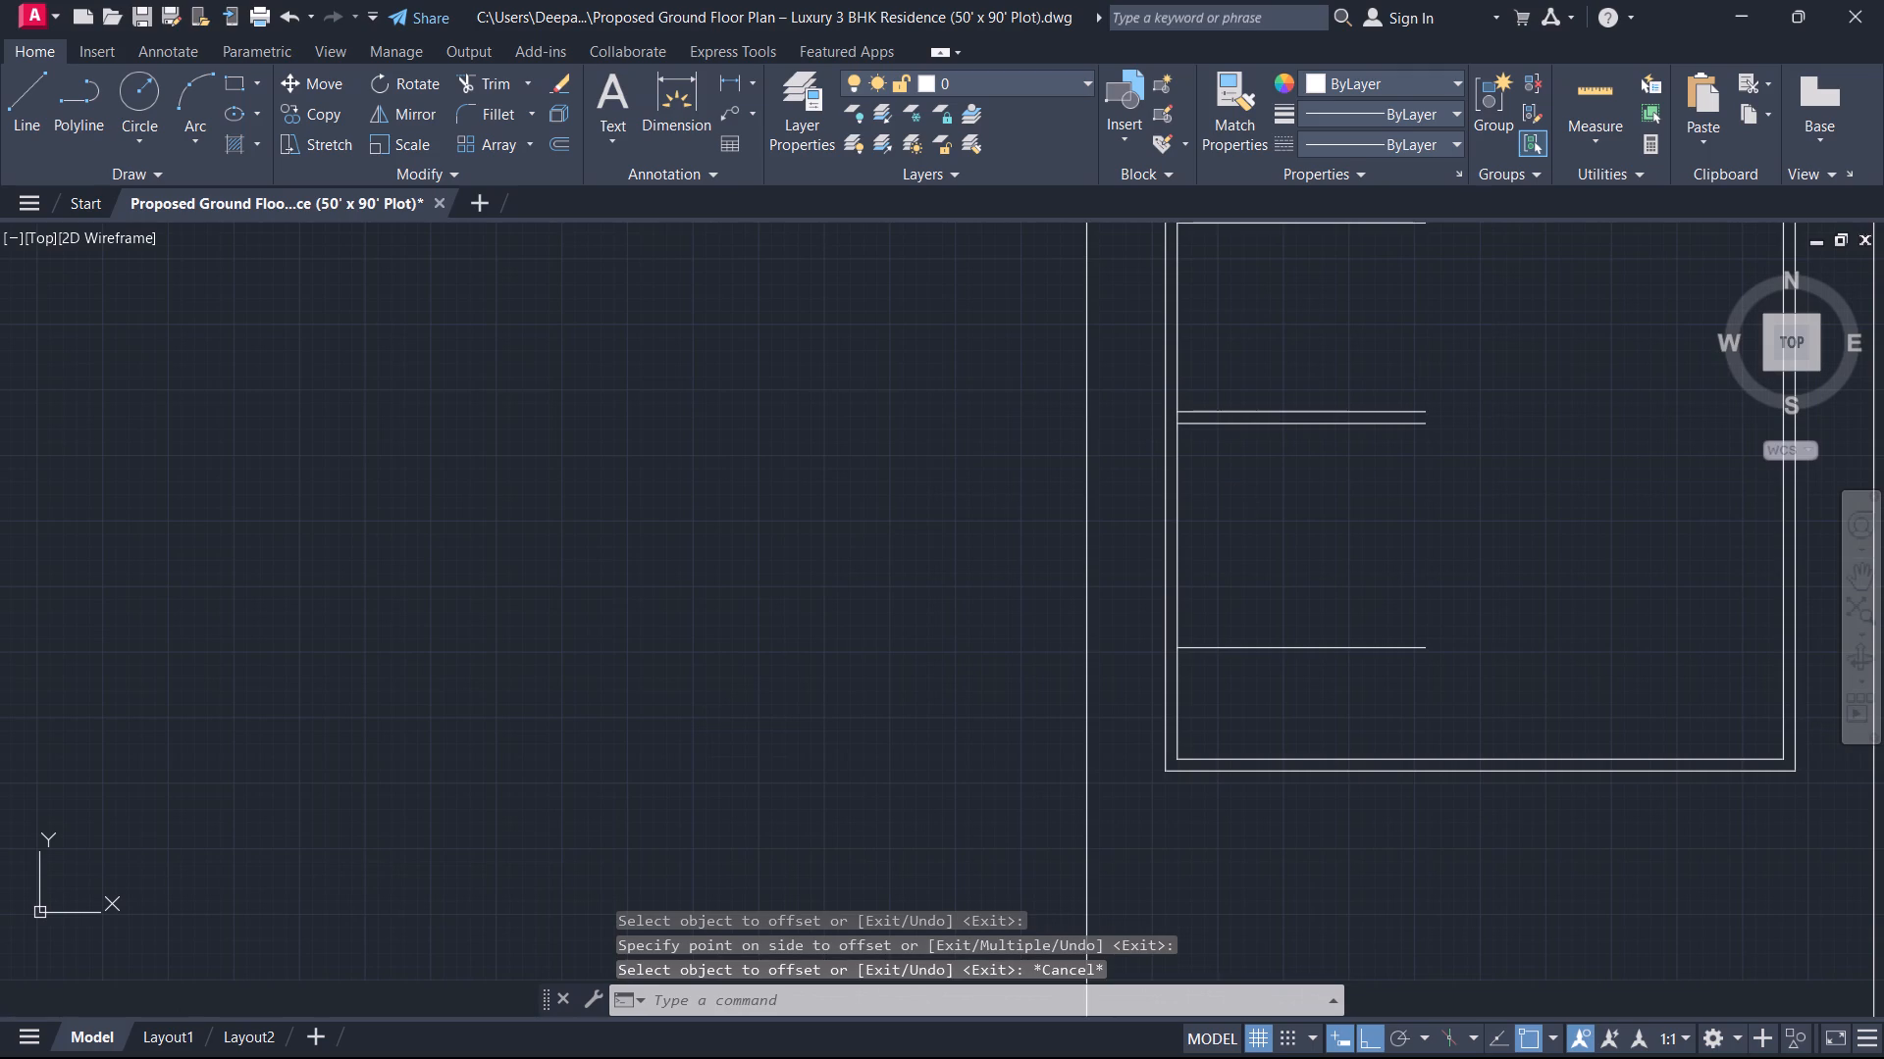
{"action": "type", "text": "O"}
{"action": "key", "text": "space"}
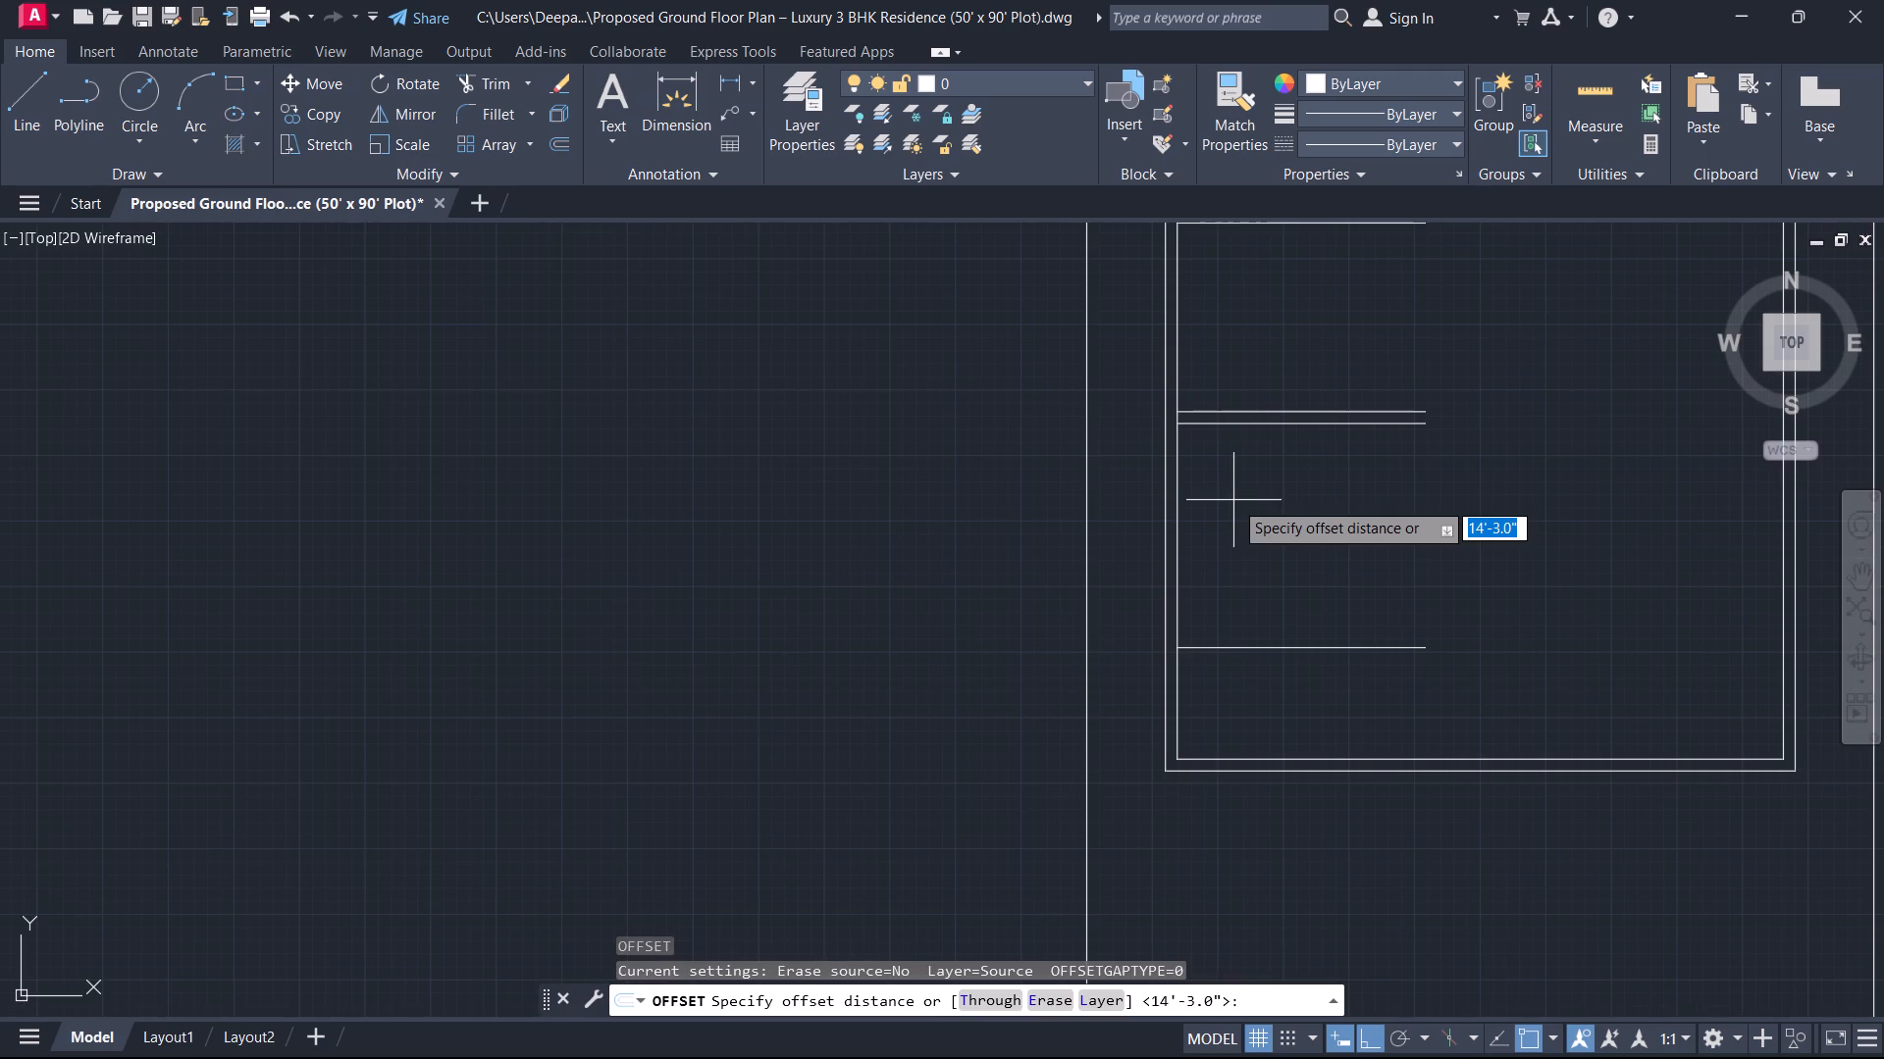
{"action": "key", "text": "9"}
{"action": "key", "text": "Return"}
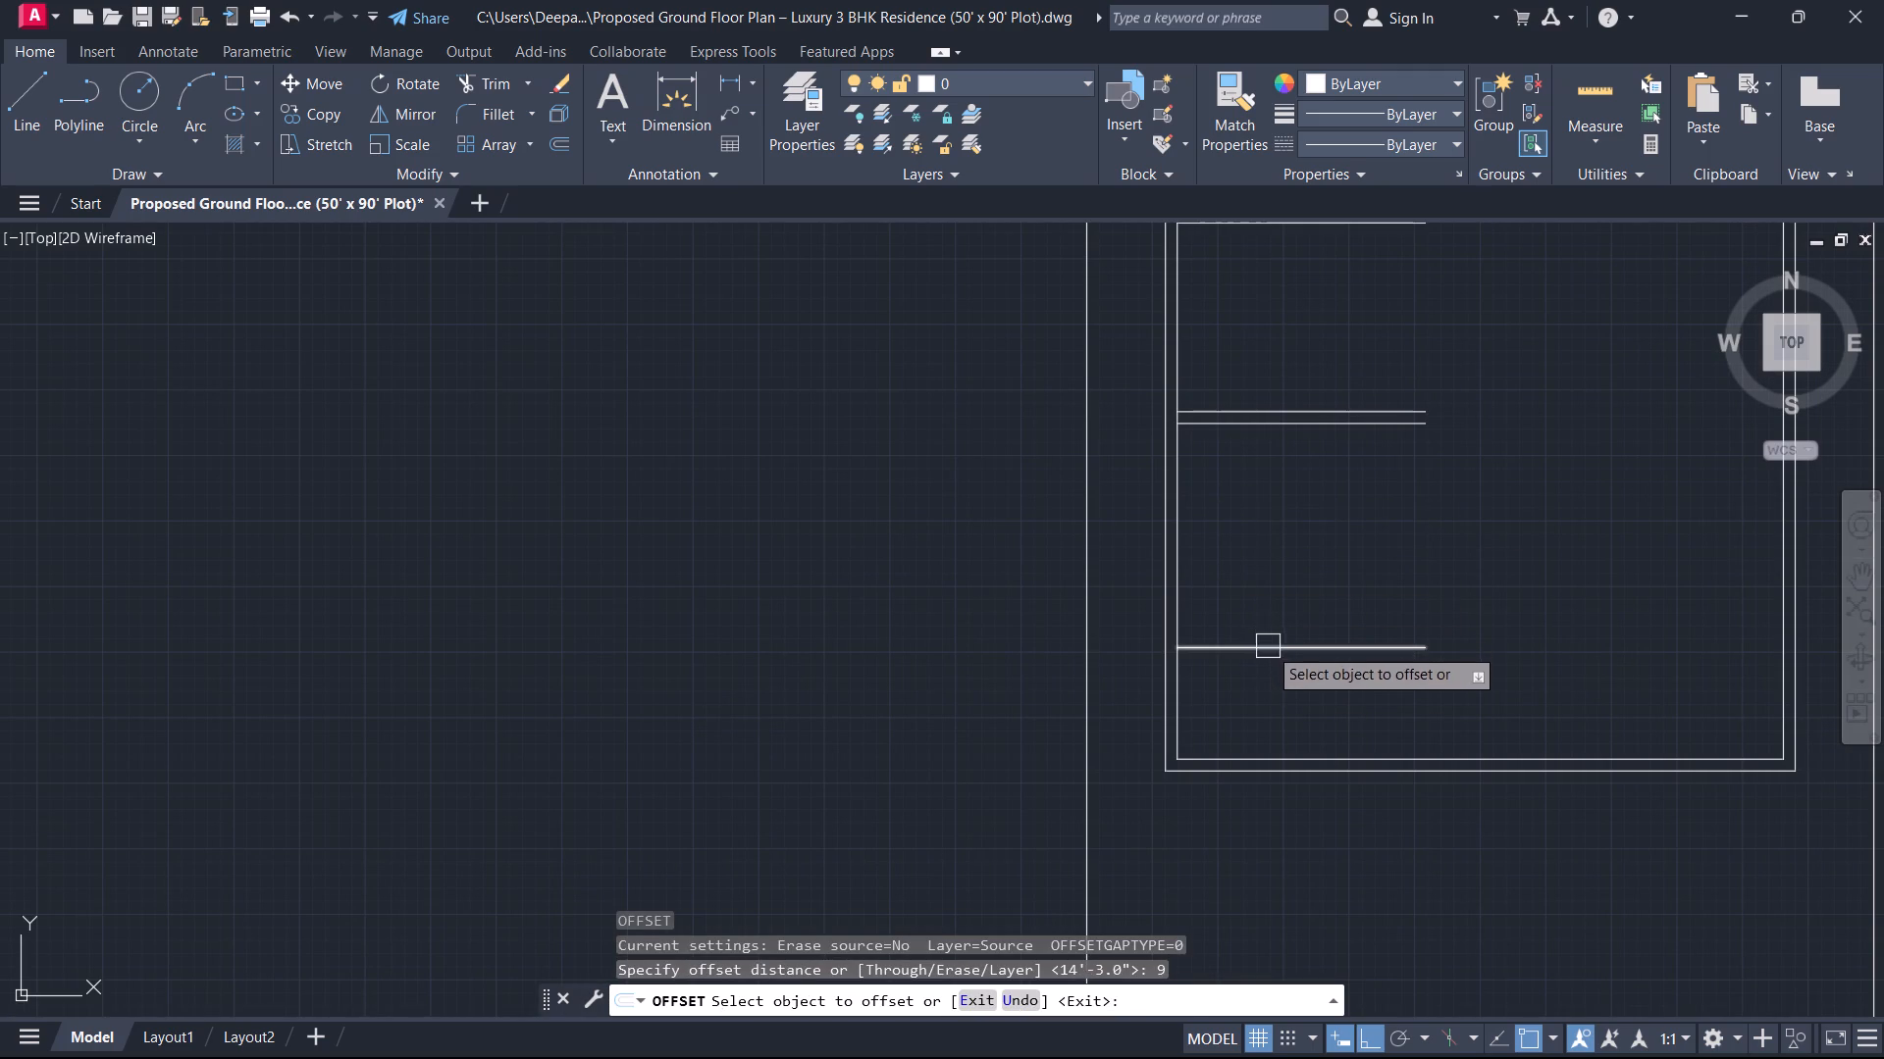
{"action": "left_click", "coordinate": [1268, 647]}
{"action": "left_click", "coordinate": [1261, 697]}
{"action": "key", "text": "Escape"}
Erase both lines of the building's south outer wall.
{"action": "scroll", "coordinate": [1253, 697], "scroll_direction": "down", "scroll_amount": 1}
{"action": "middle_click_drag", "start_coordinate": [1246, 694], "coordinate": [1243, 474]}
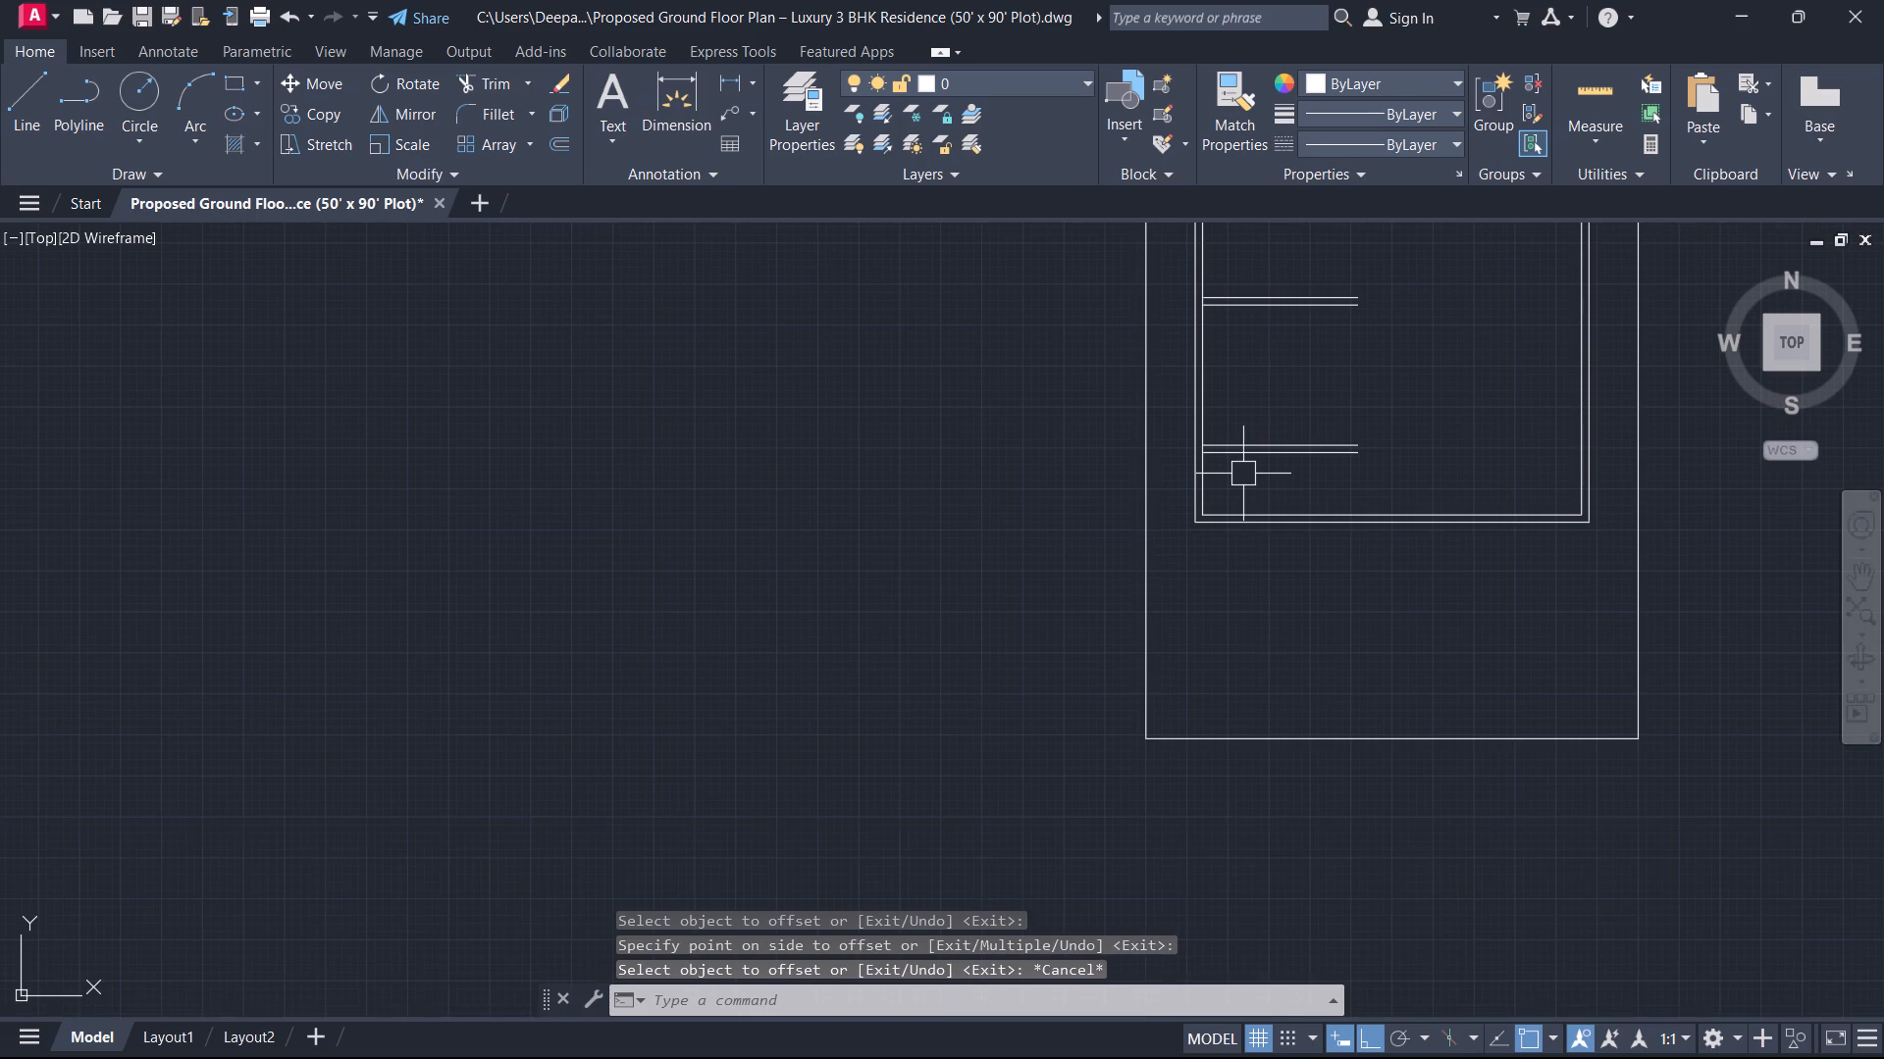
{"action": "left_click_drag", "start_coordinate": [1276, 550], "coordinate": [1266, 541]}
{"action": "left_click", "coordinate": [1240, 508]}
{"action": "key", "text": "Delete"}
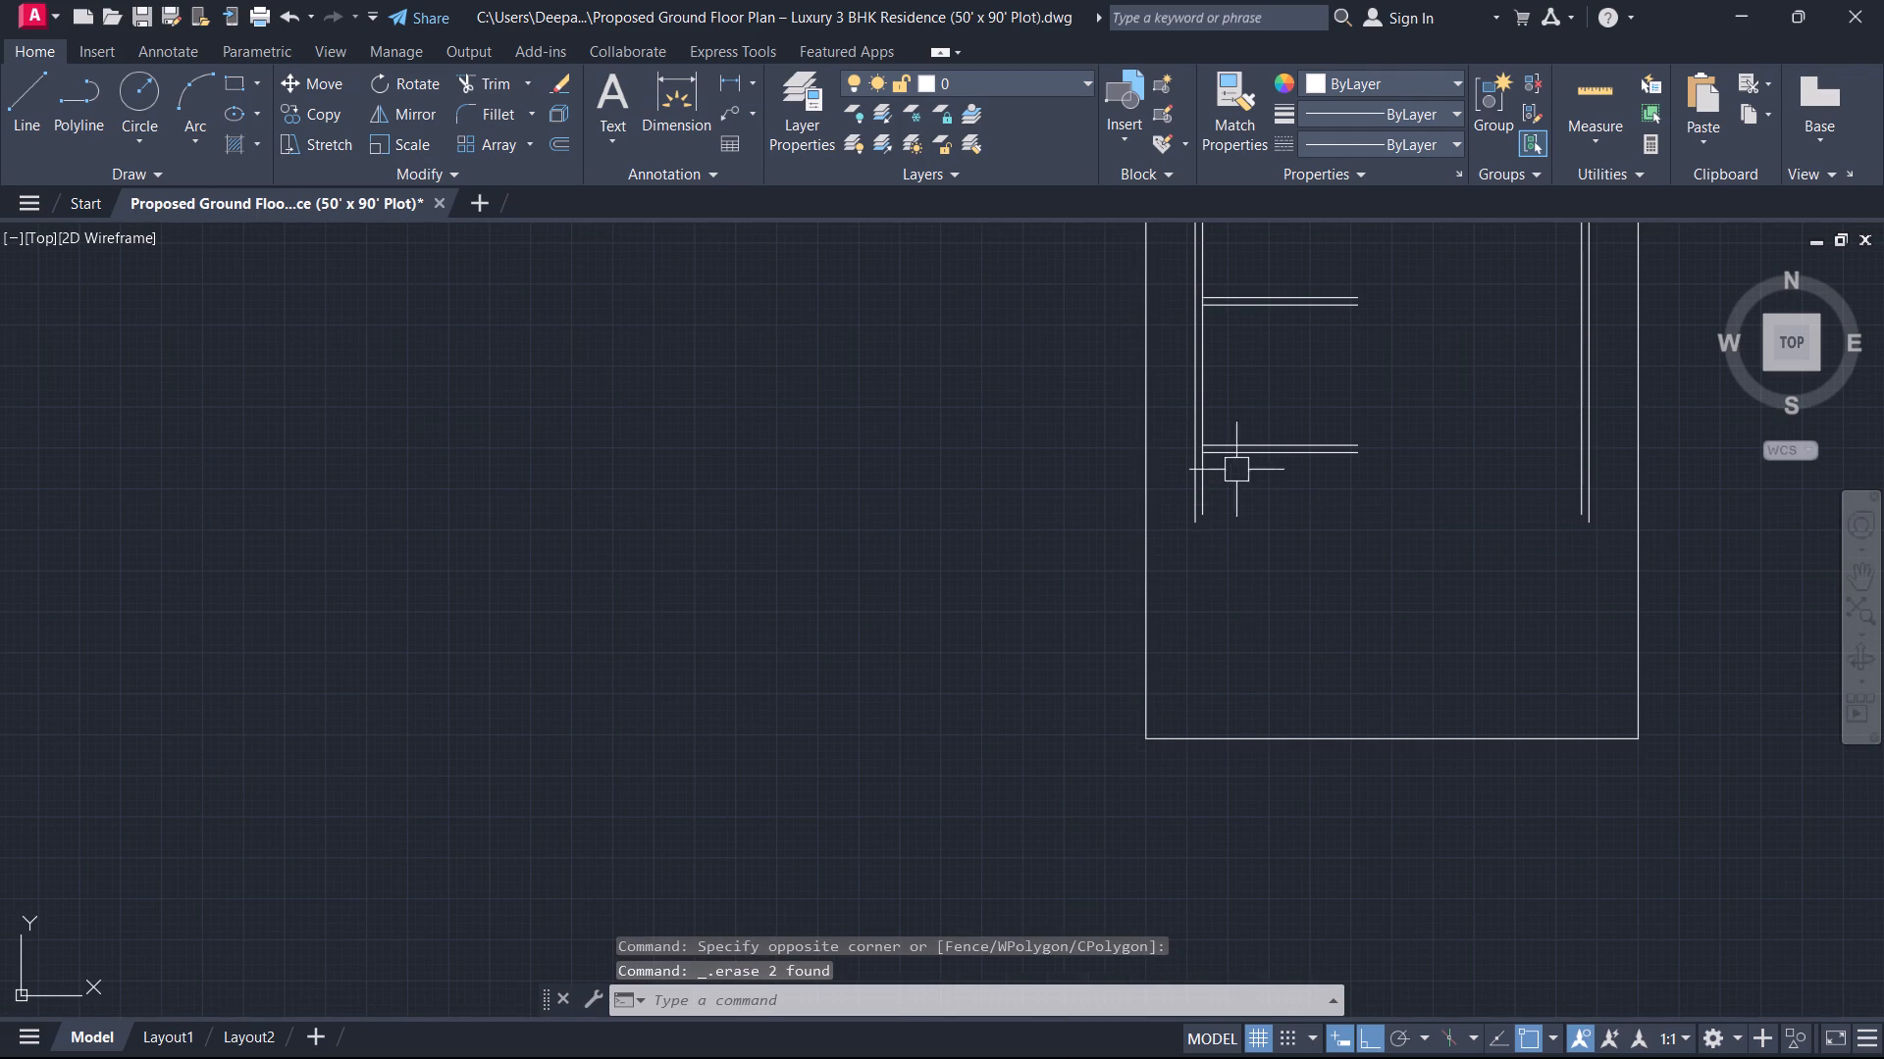
Offset the south face of the lowest cross wall 10' southward.
{"action": "scroll", "coordinate": [1268, 384], "scroll_direction": "up", "scroll_amount": 1}
{"action": "middle_click_drag", "start_coordinate": [1268, 384], "coordinate": [1230, 567]}
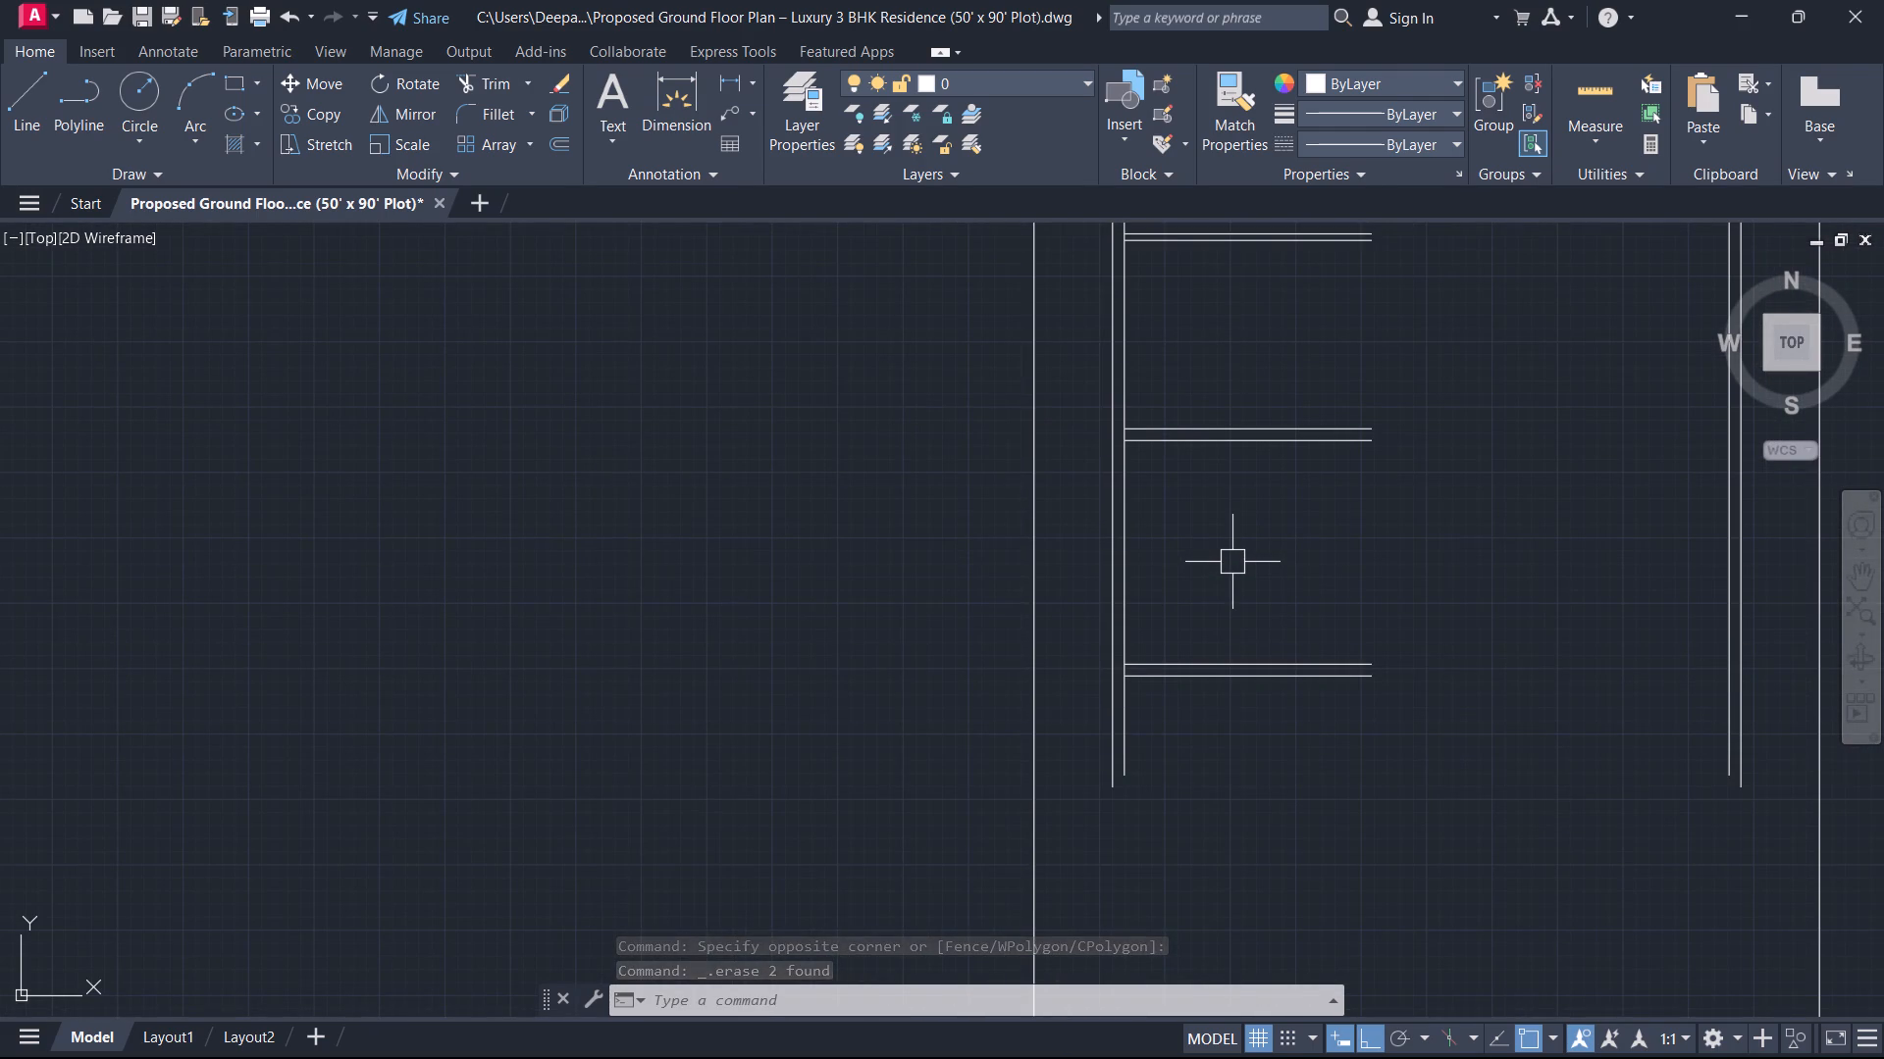
{"action": "type", "text": "O"}
{"action": "key", "text": "space"}
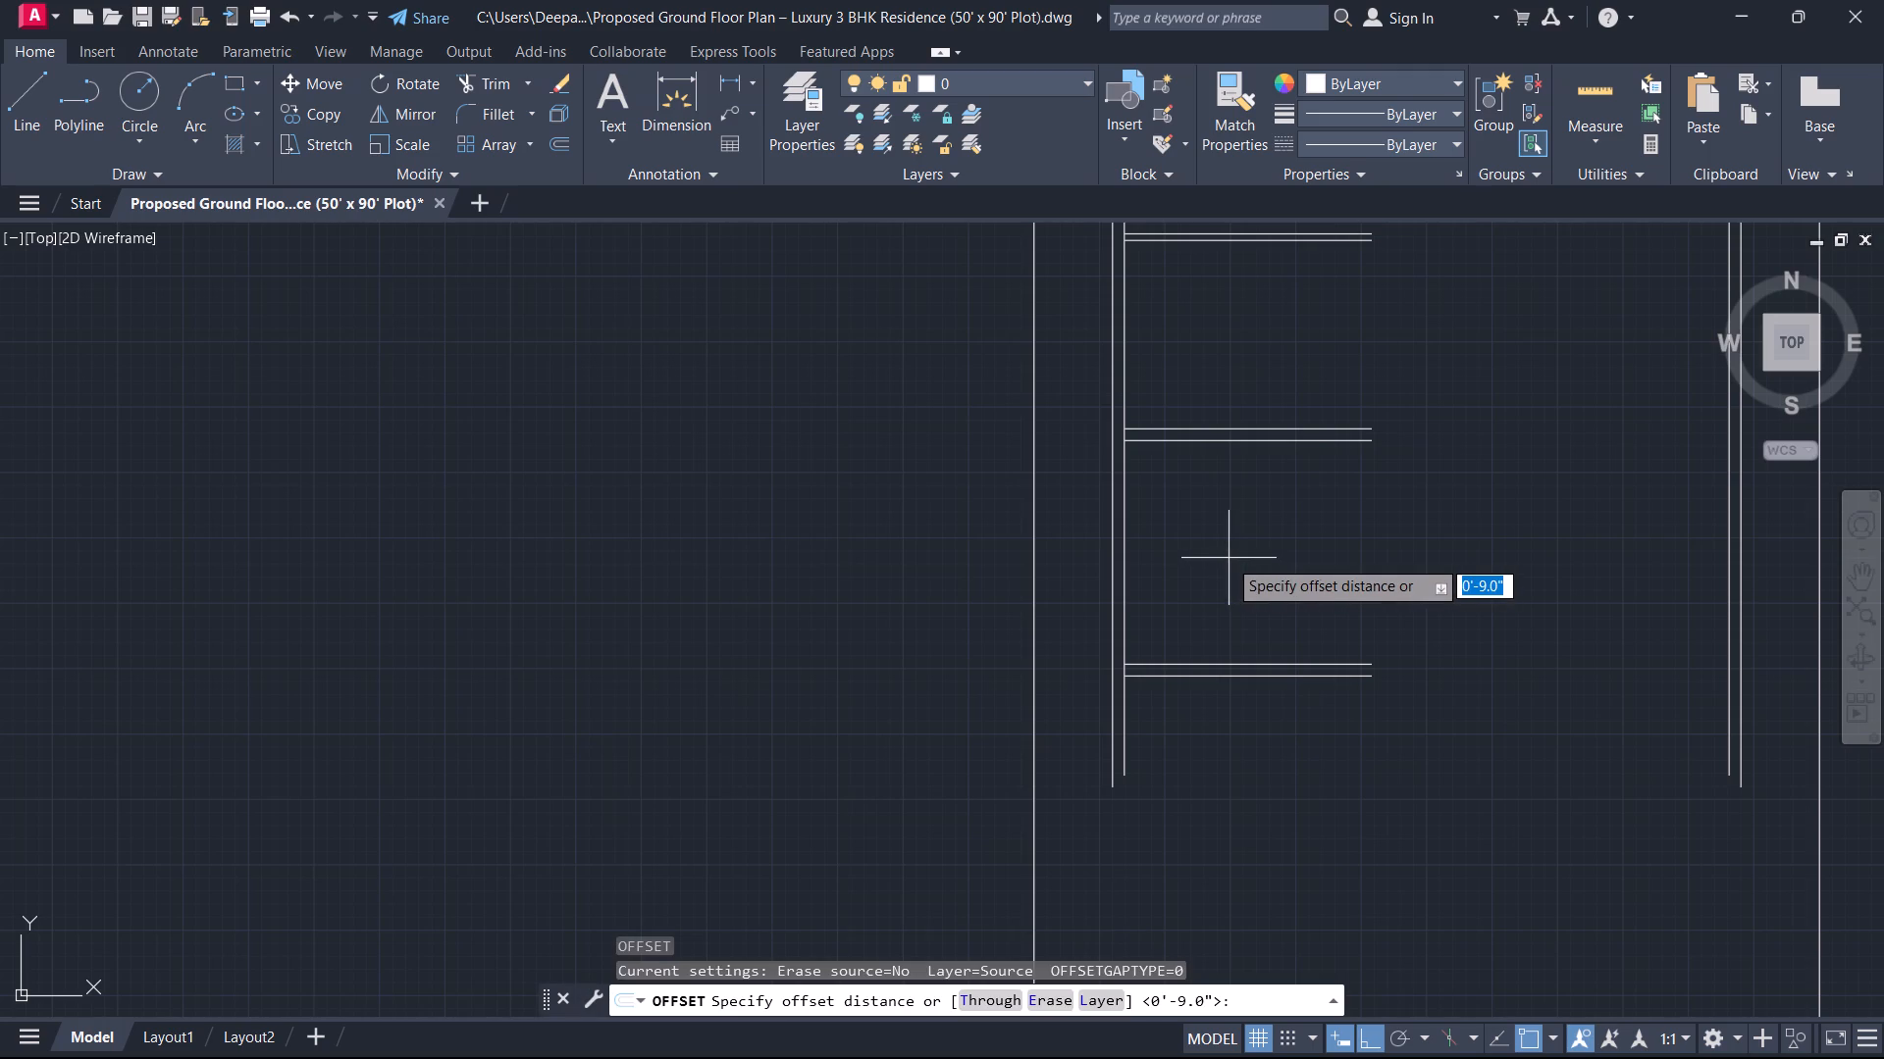
{"action": "key", "text": "1"}
{"action": "key", "text": "0"}
{"action": "key", "text": "apostrophe"}
{"action": "key", "text": "Return"}
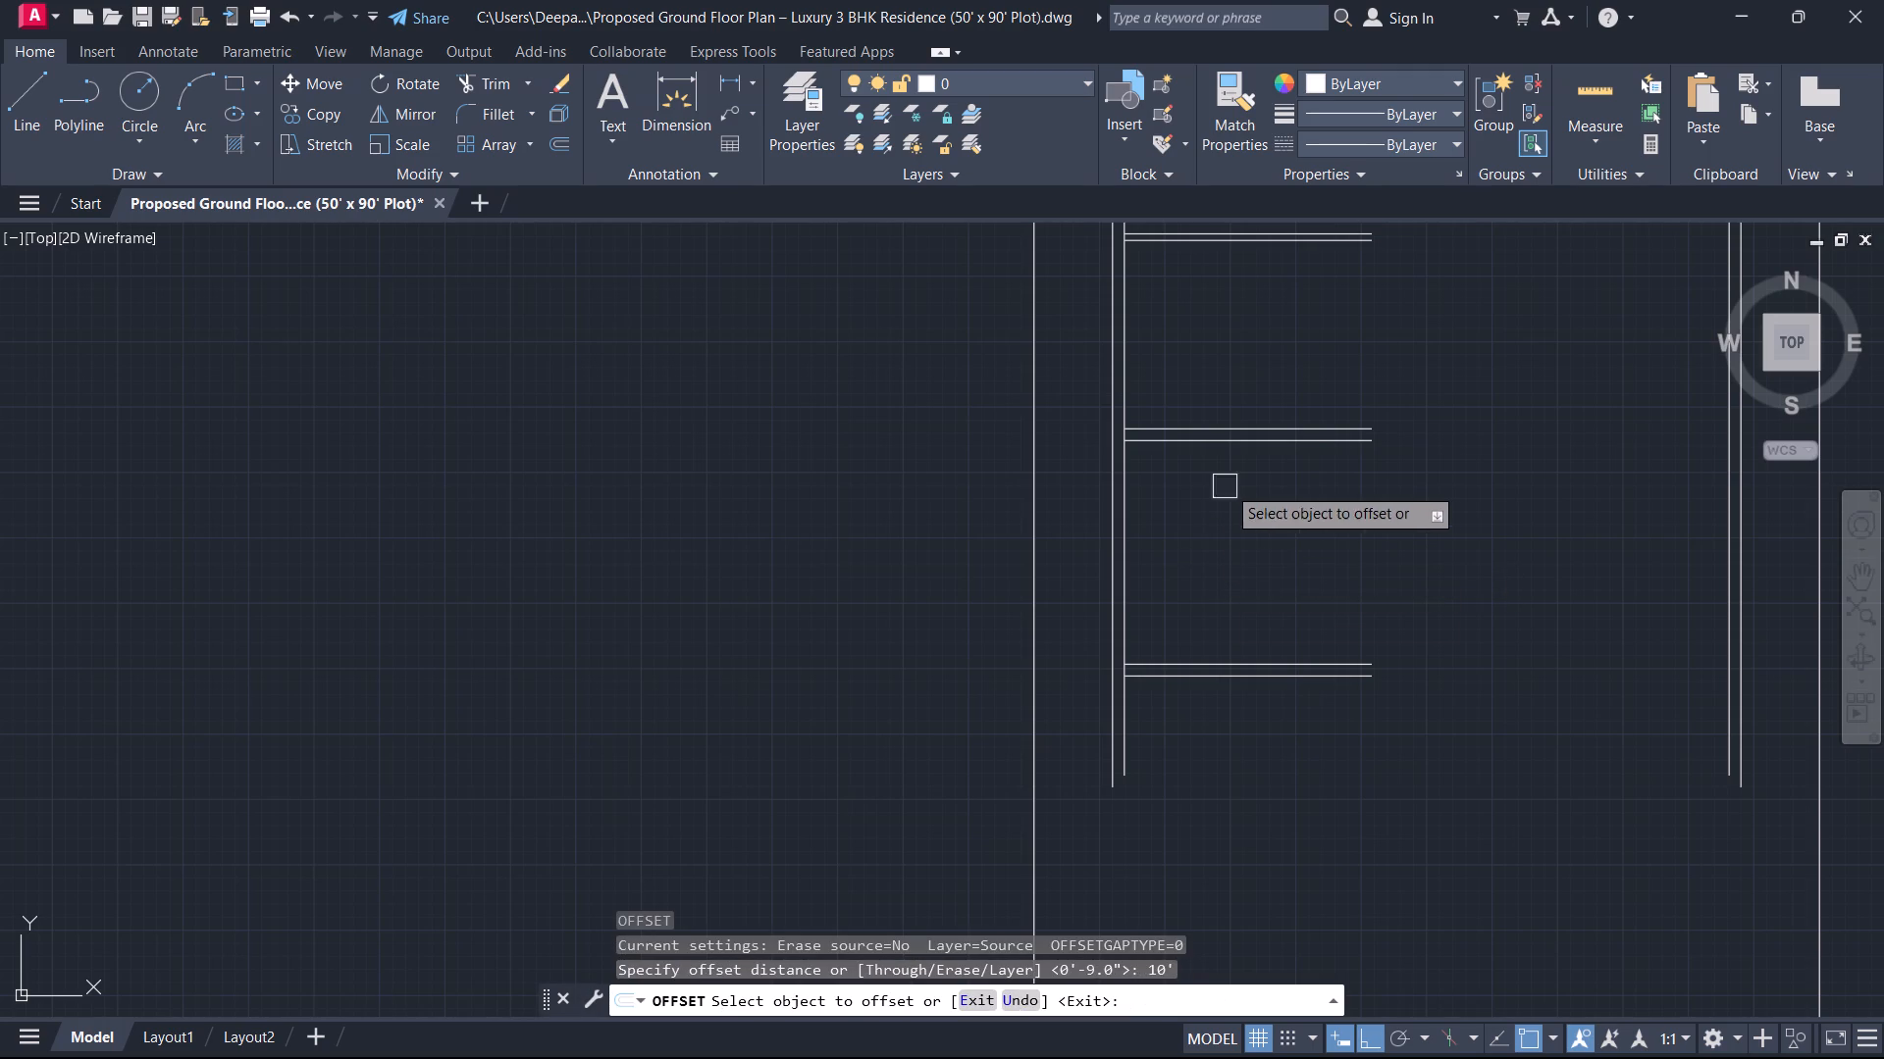
{"action": "left_click", "coordinate": [1245, 679]}
{"action": "left_click", "coordinate": [1258, 743]}
{"action": "key", "text": "Escape"}
Offset the new southernmost cross line 9" southward to form the wall's second face.
{"action": "middle_click_drag", "start_coordinate": [1232, 723], "coordinate": [1224, 693]}
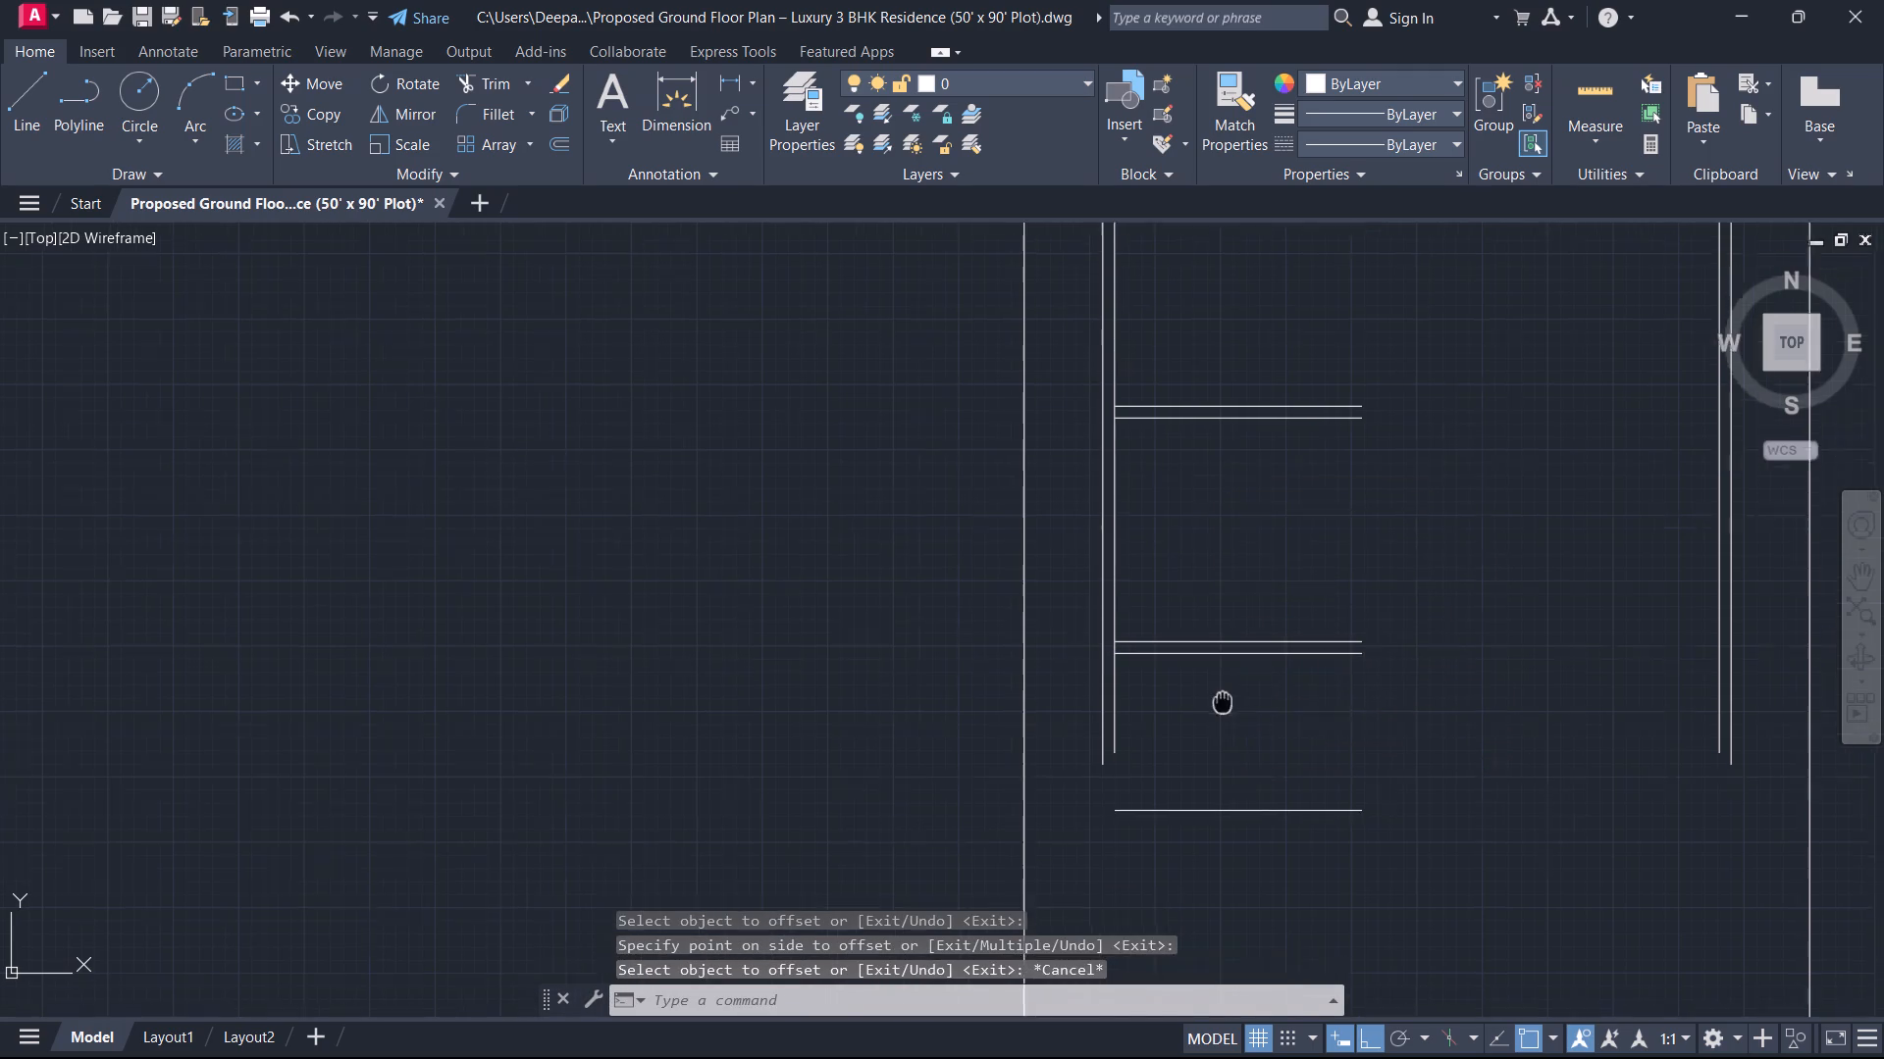
{"action": "middle_click_drag", "start_coordinate": [1224, 693], "coordinate": [1312, 526]}
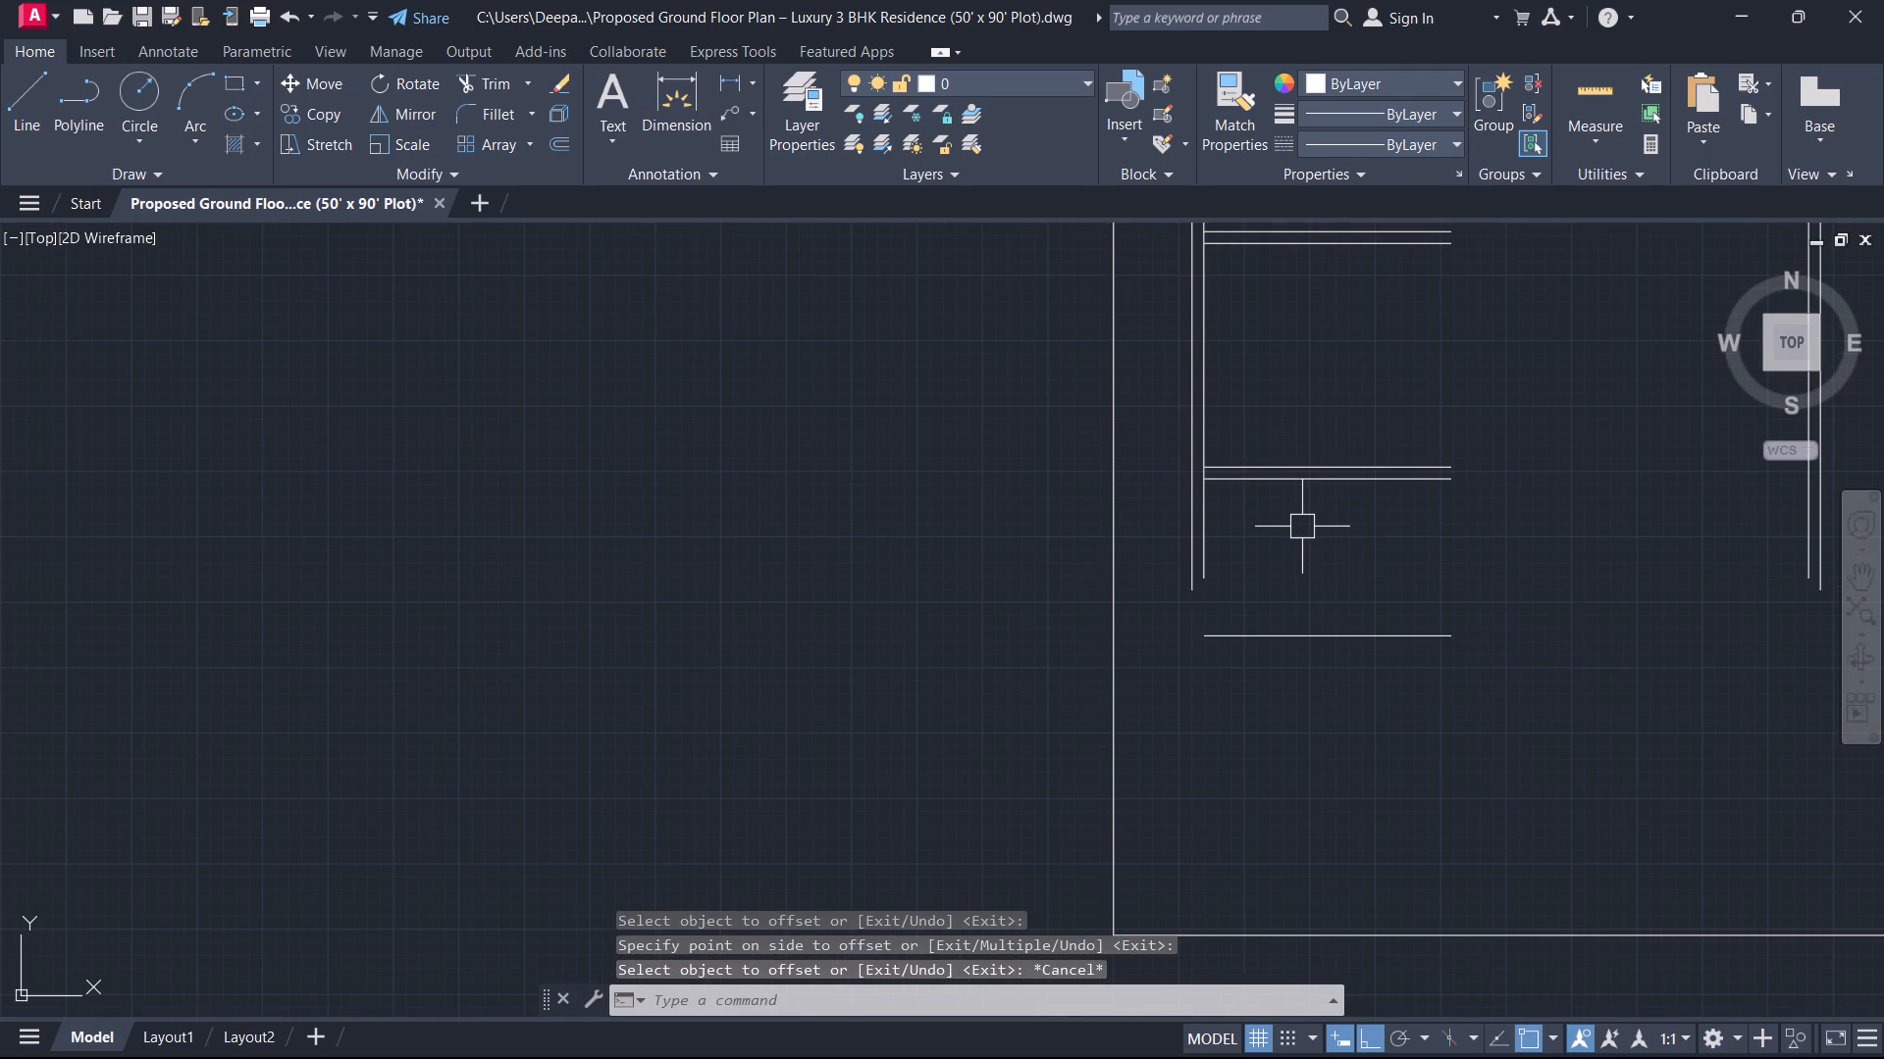
{"action": "type", "text": "O"}
{"action": "key", "text": "space"}
{"action": "key", "text": "9"}
{"action": "key", "text": "Return"}
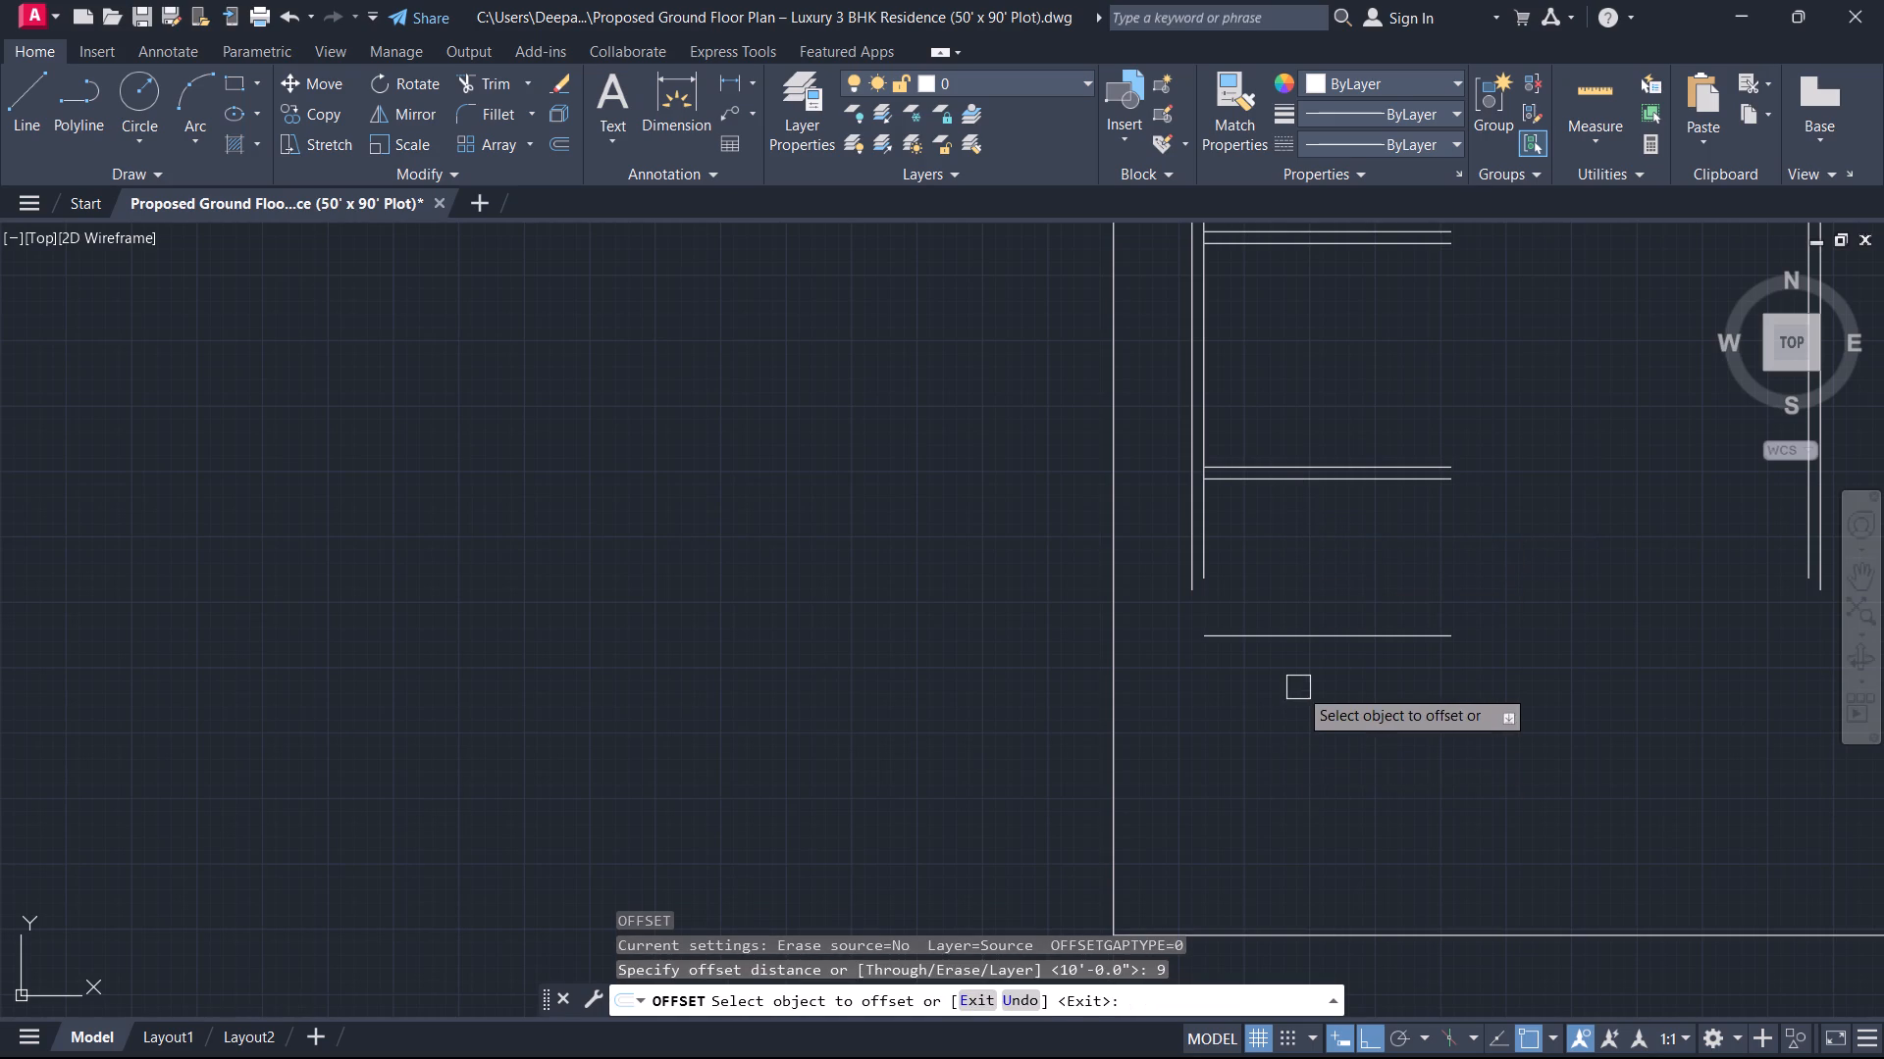
{"action": "left_click", "coordinate": [1289, 631]}
{"action": "left_click", "coordinate": [1311, 744]}
{"action": "key", "text": "Escape"}
{"action": "key", "text": "Escape"}
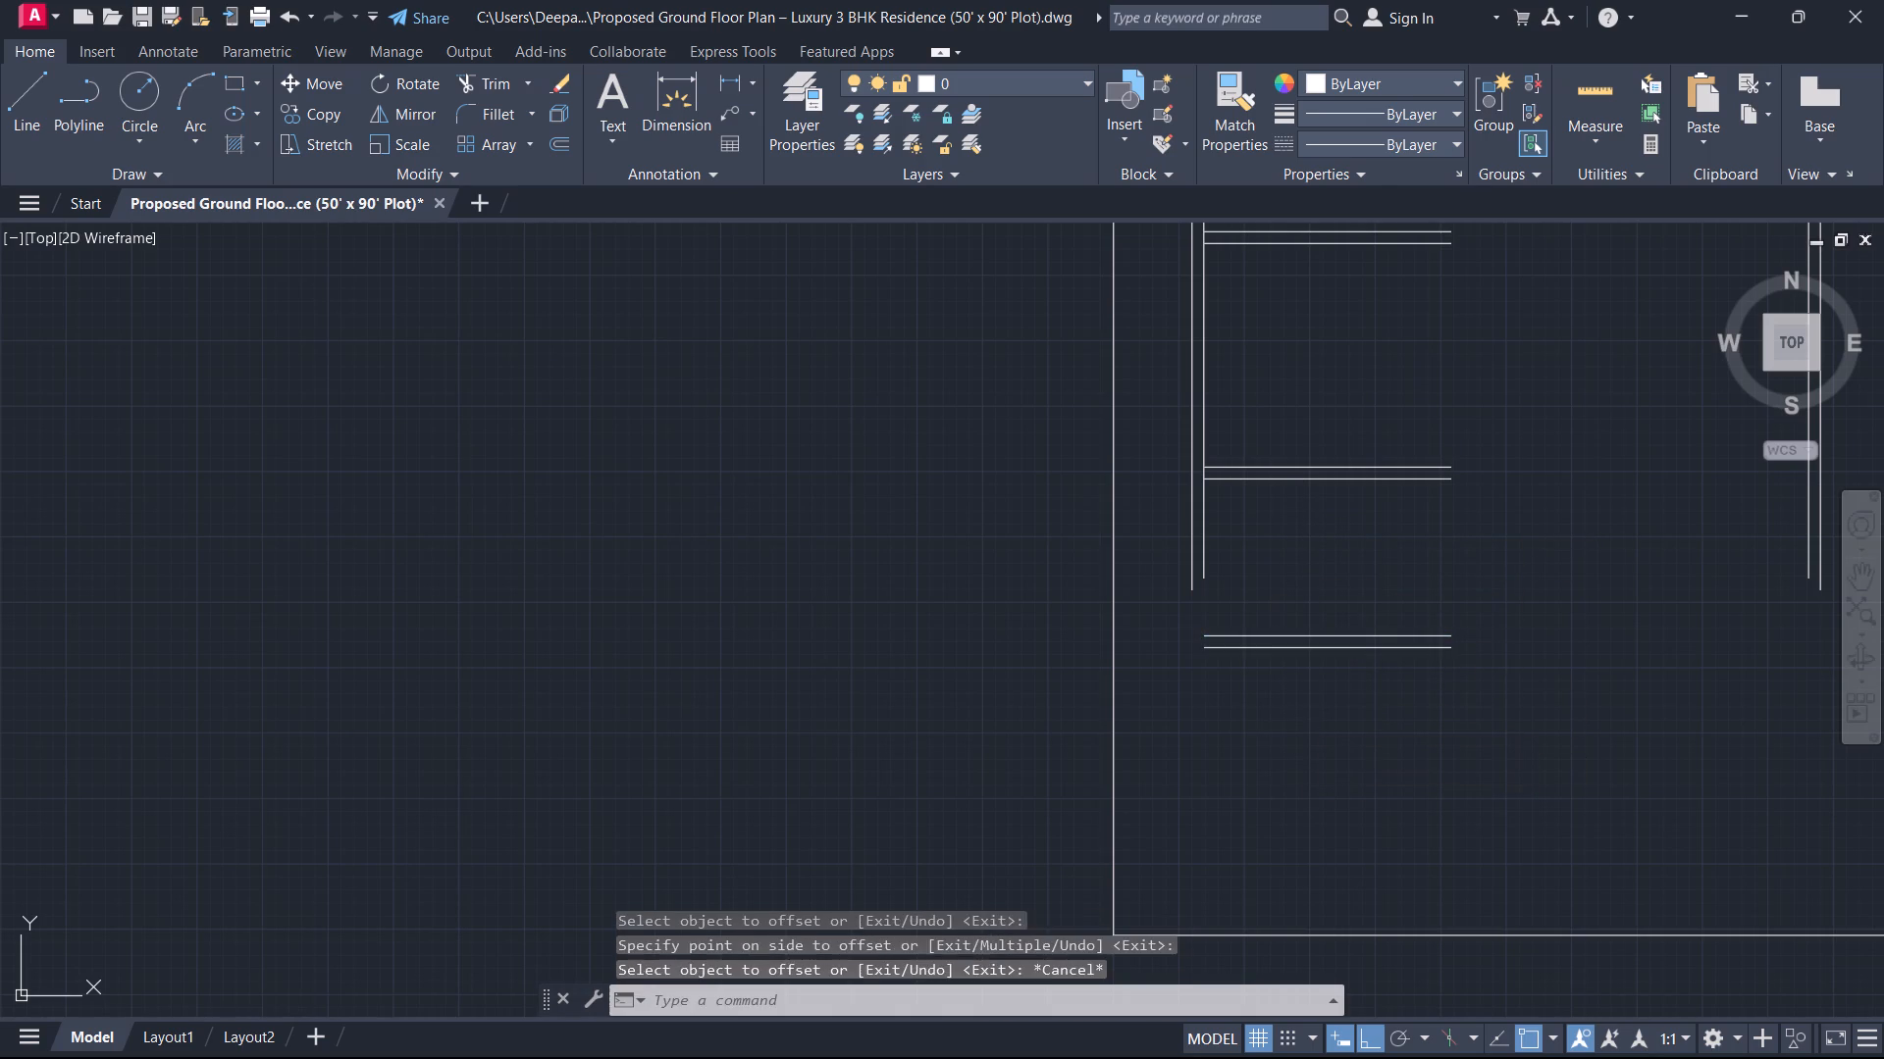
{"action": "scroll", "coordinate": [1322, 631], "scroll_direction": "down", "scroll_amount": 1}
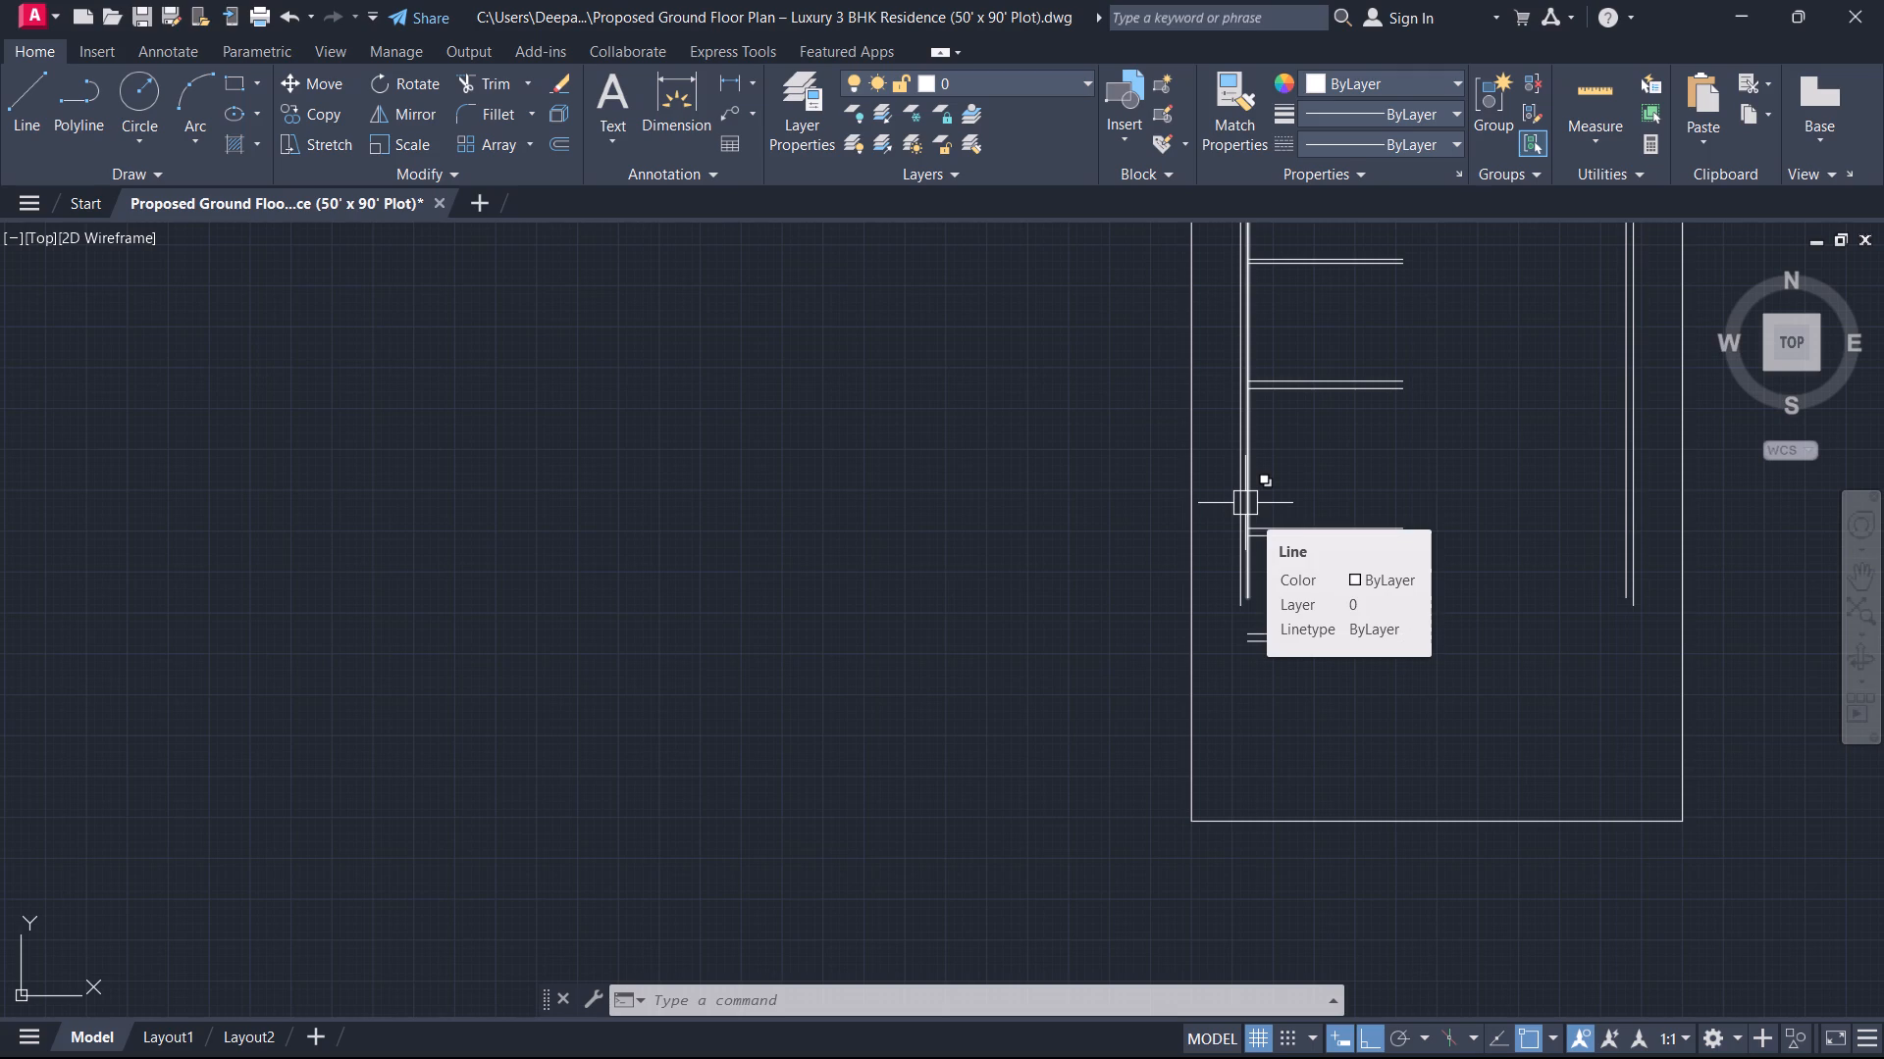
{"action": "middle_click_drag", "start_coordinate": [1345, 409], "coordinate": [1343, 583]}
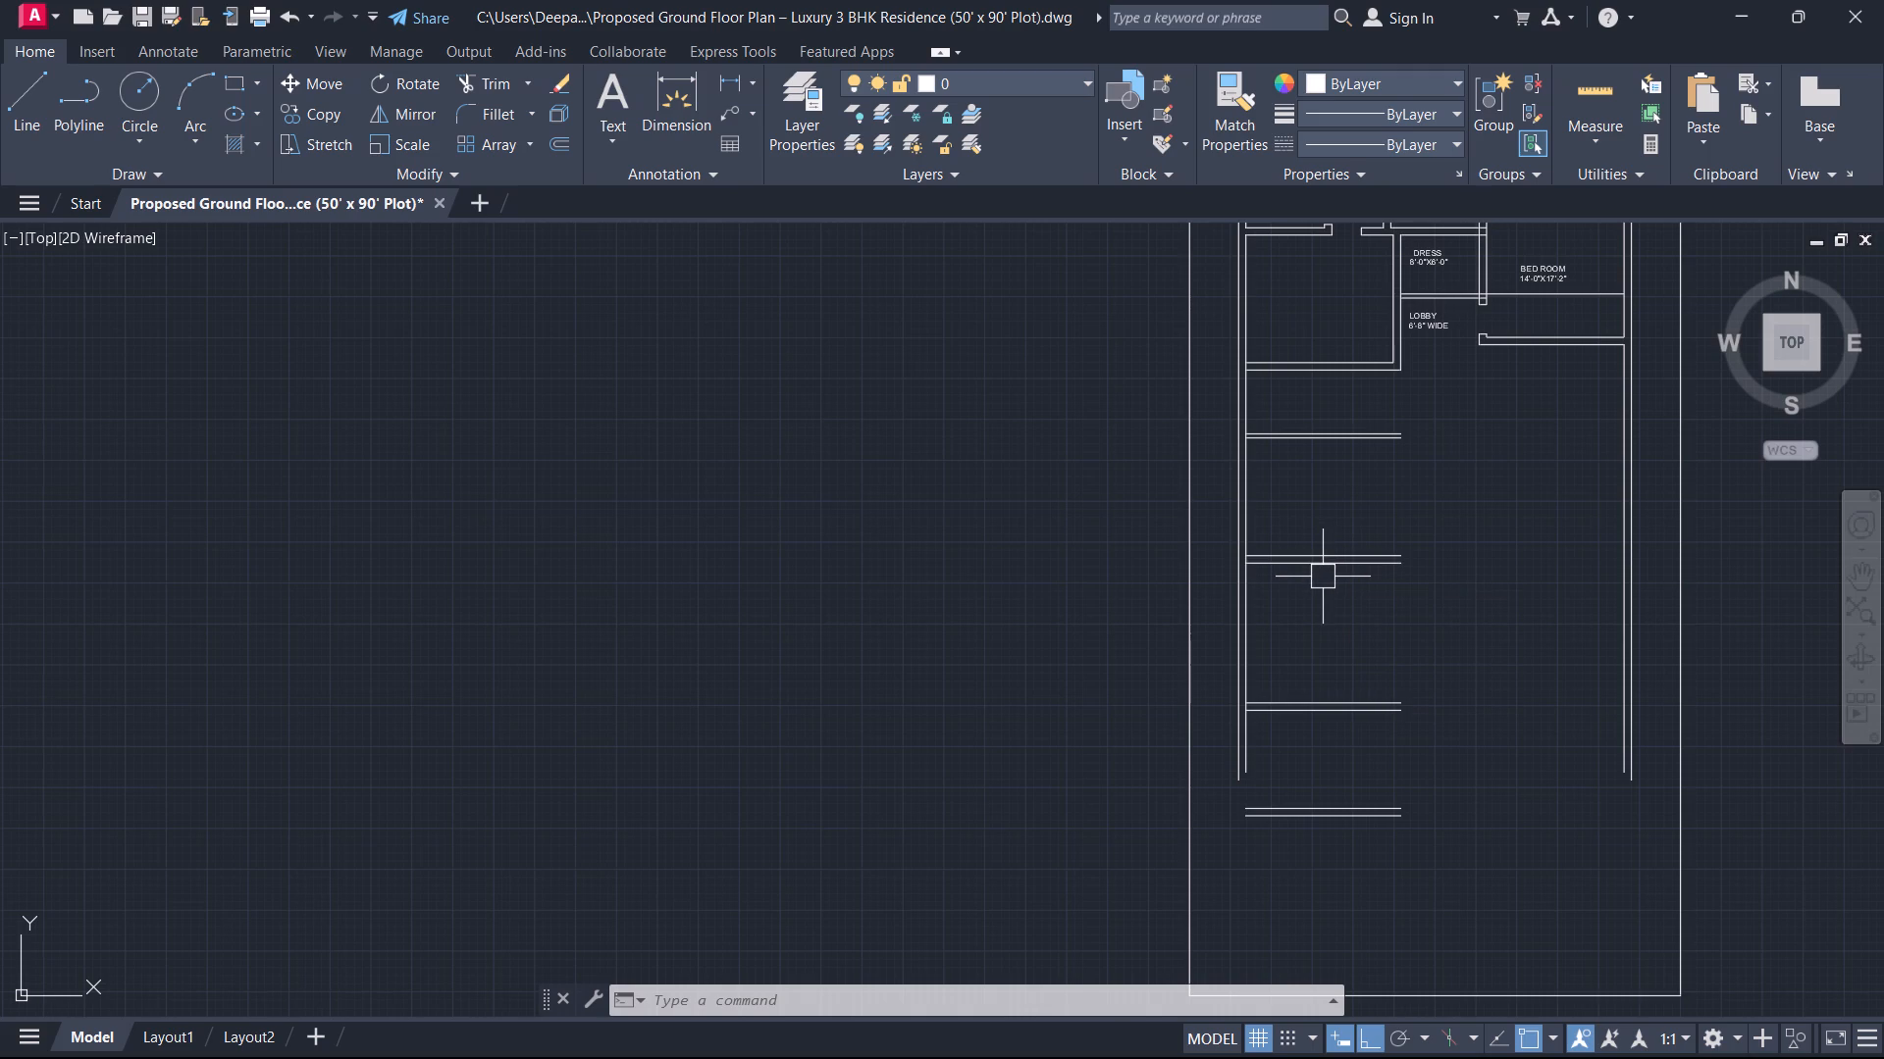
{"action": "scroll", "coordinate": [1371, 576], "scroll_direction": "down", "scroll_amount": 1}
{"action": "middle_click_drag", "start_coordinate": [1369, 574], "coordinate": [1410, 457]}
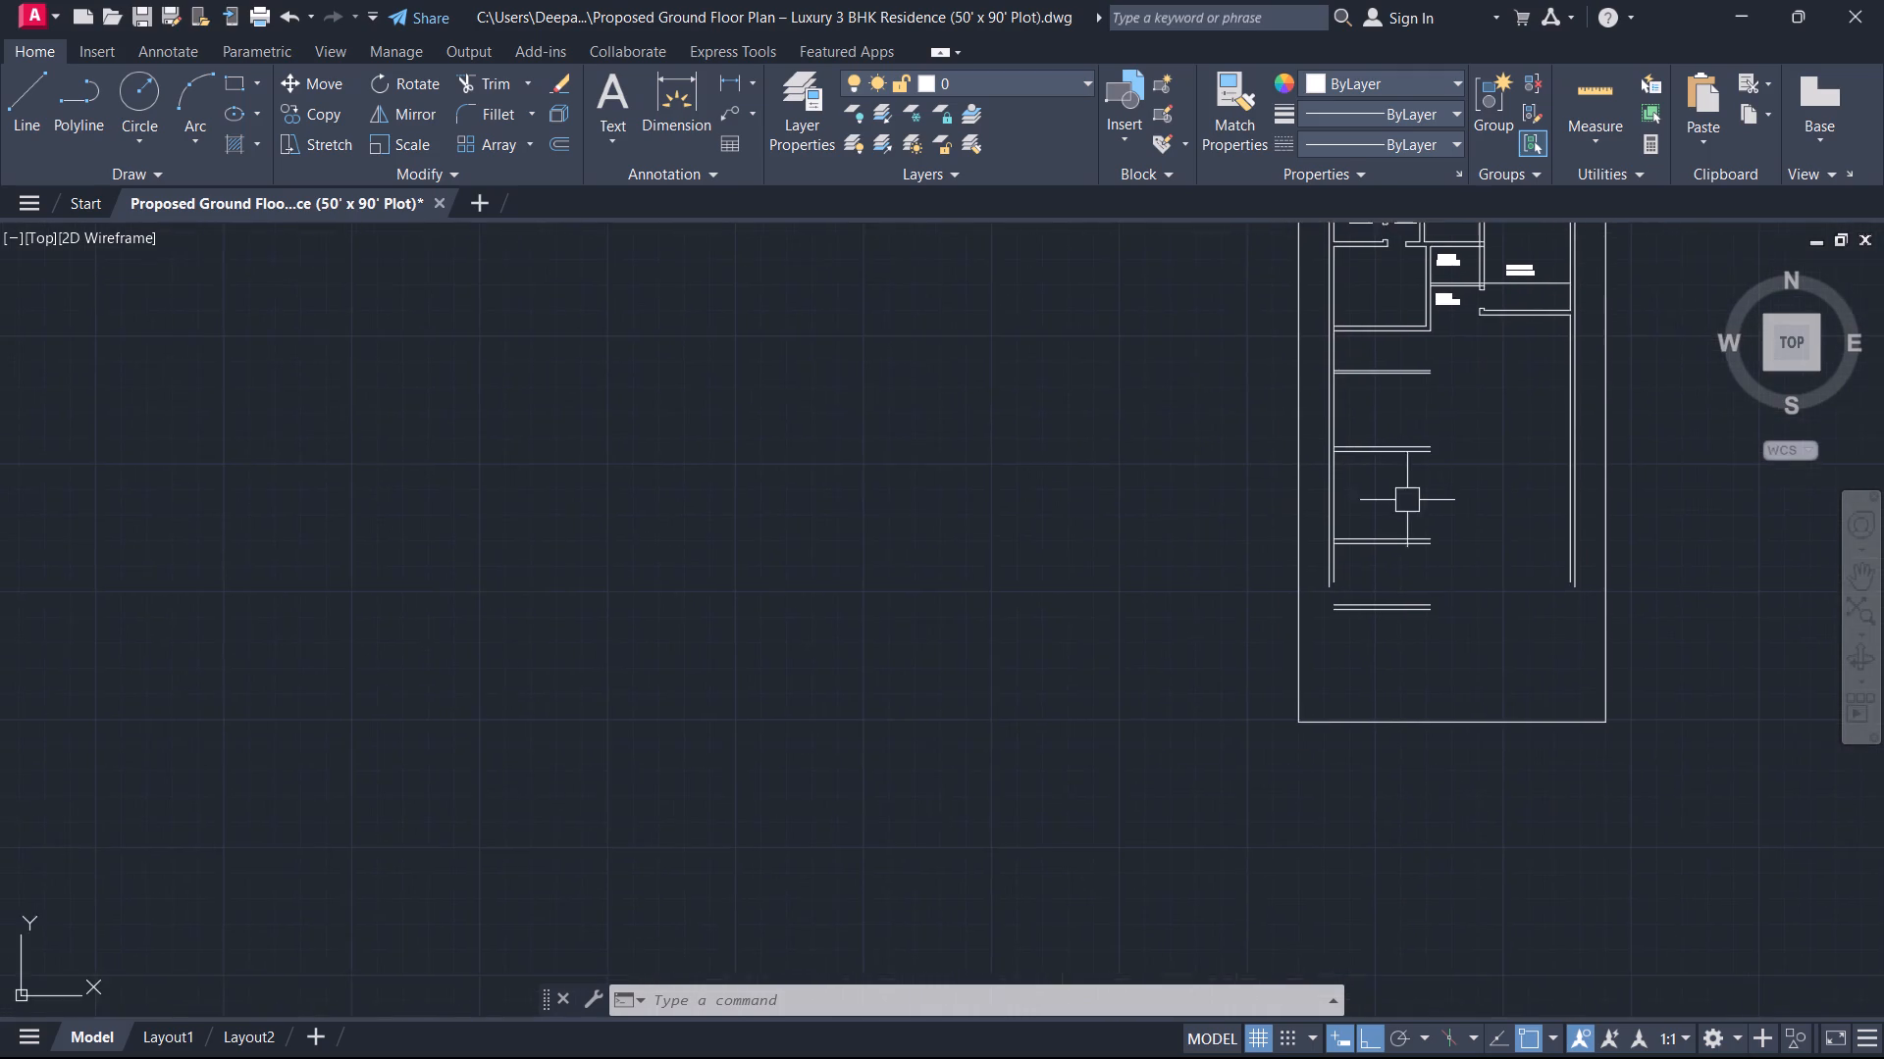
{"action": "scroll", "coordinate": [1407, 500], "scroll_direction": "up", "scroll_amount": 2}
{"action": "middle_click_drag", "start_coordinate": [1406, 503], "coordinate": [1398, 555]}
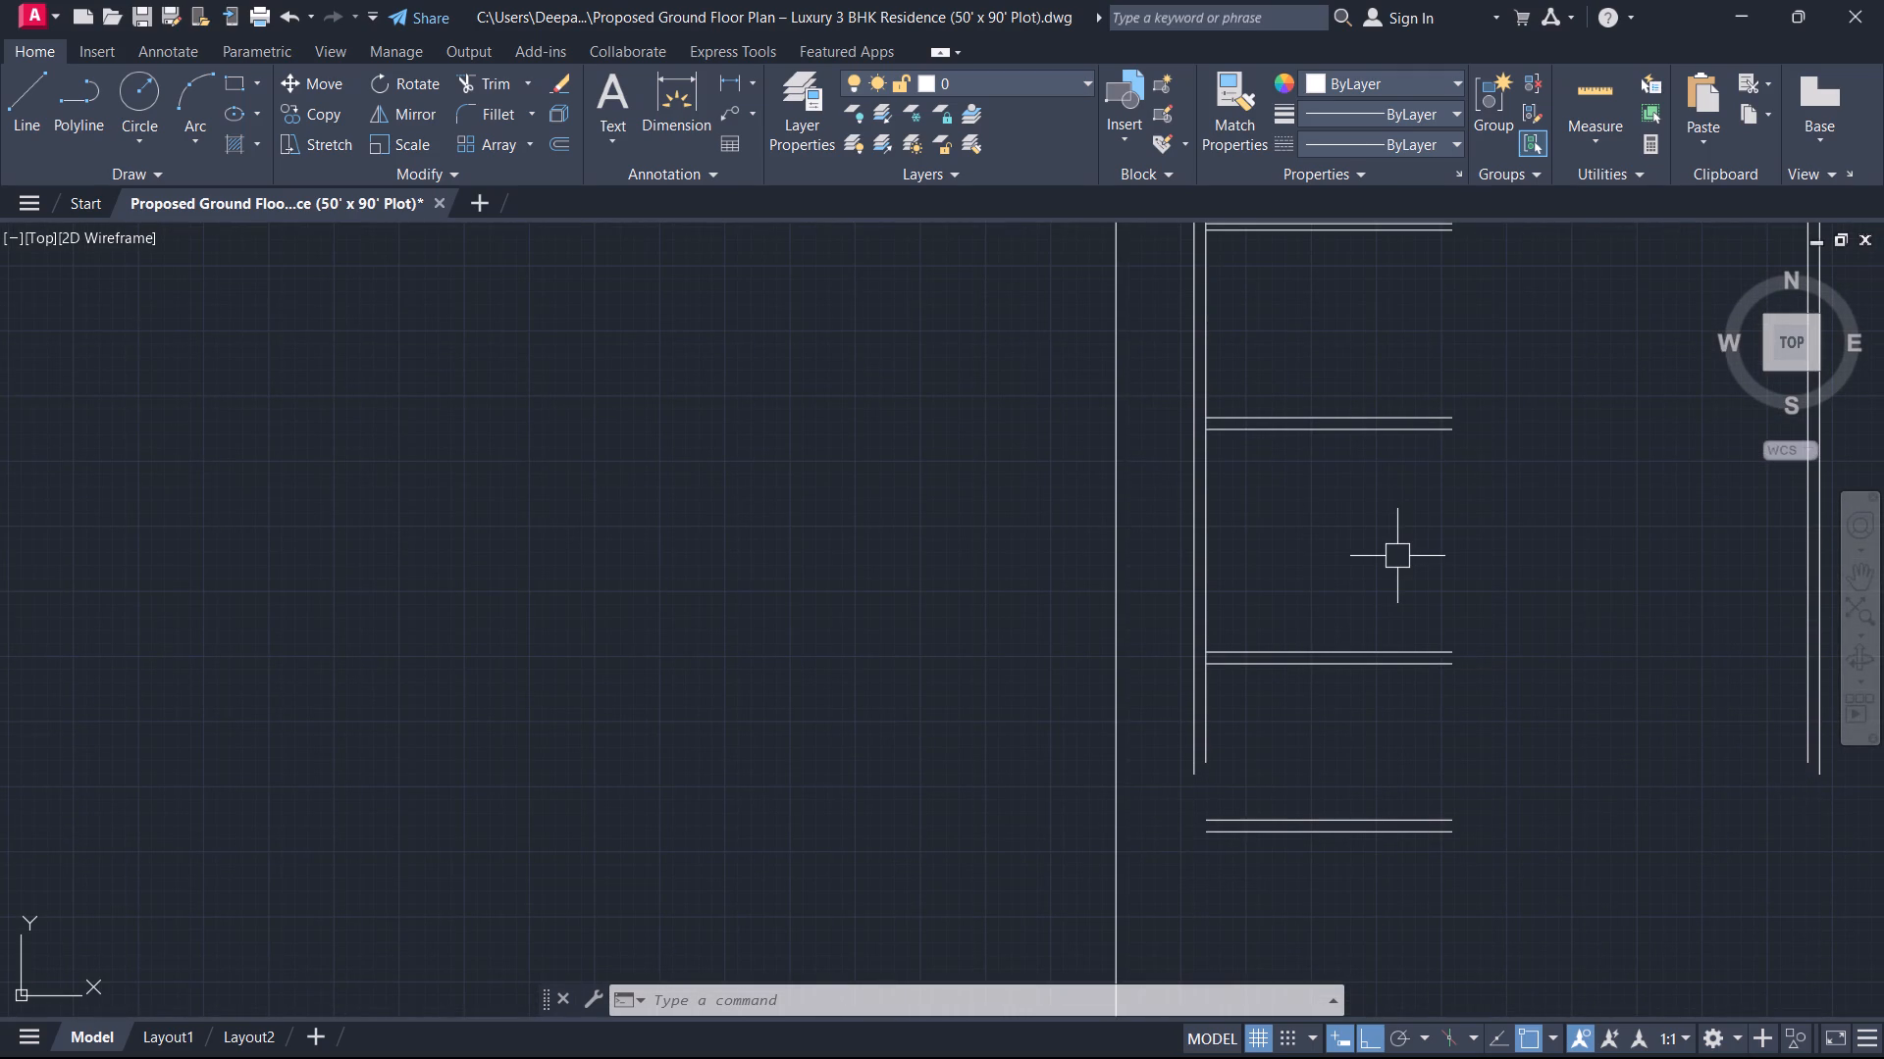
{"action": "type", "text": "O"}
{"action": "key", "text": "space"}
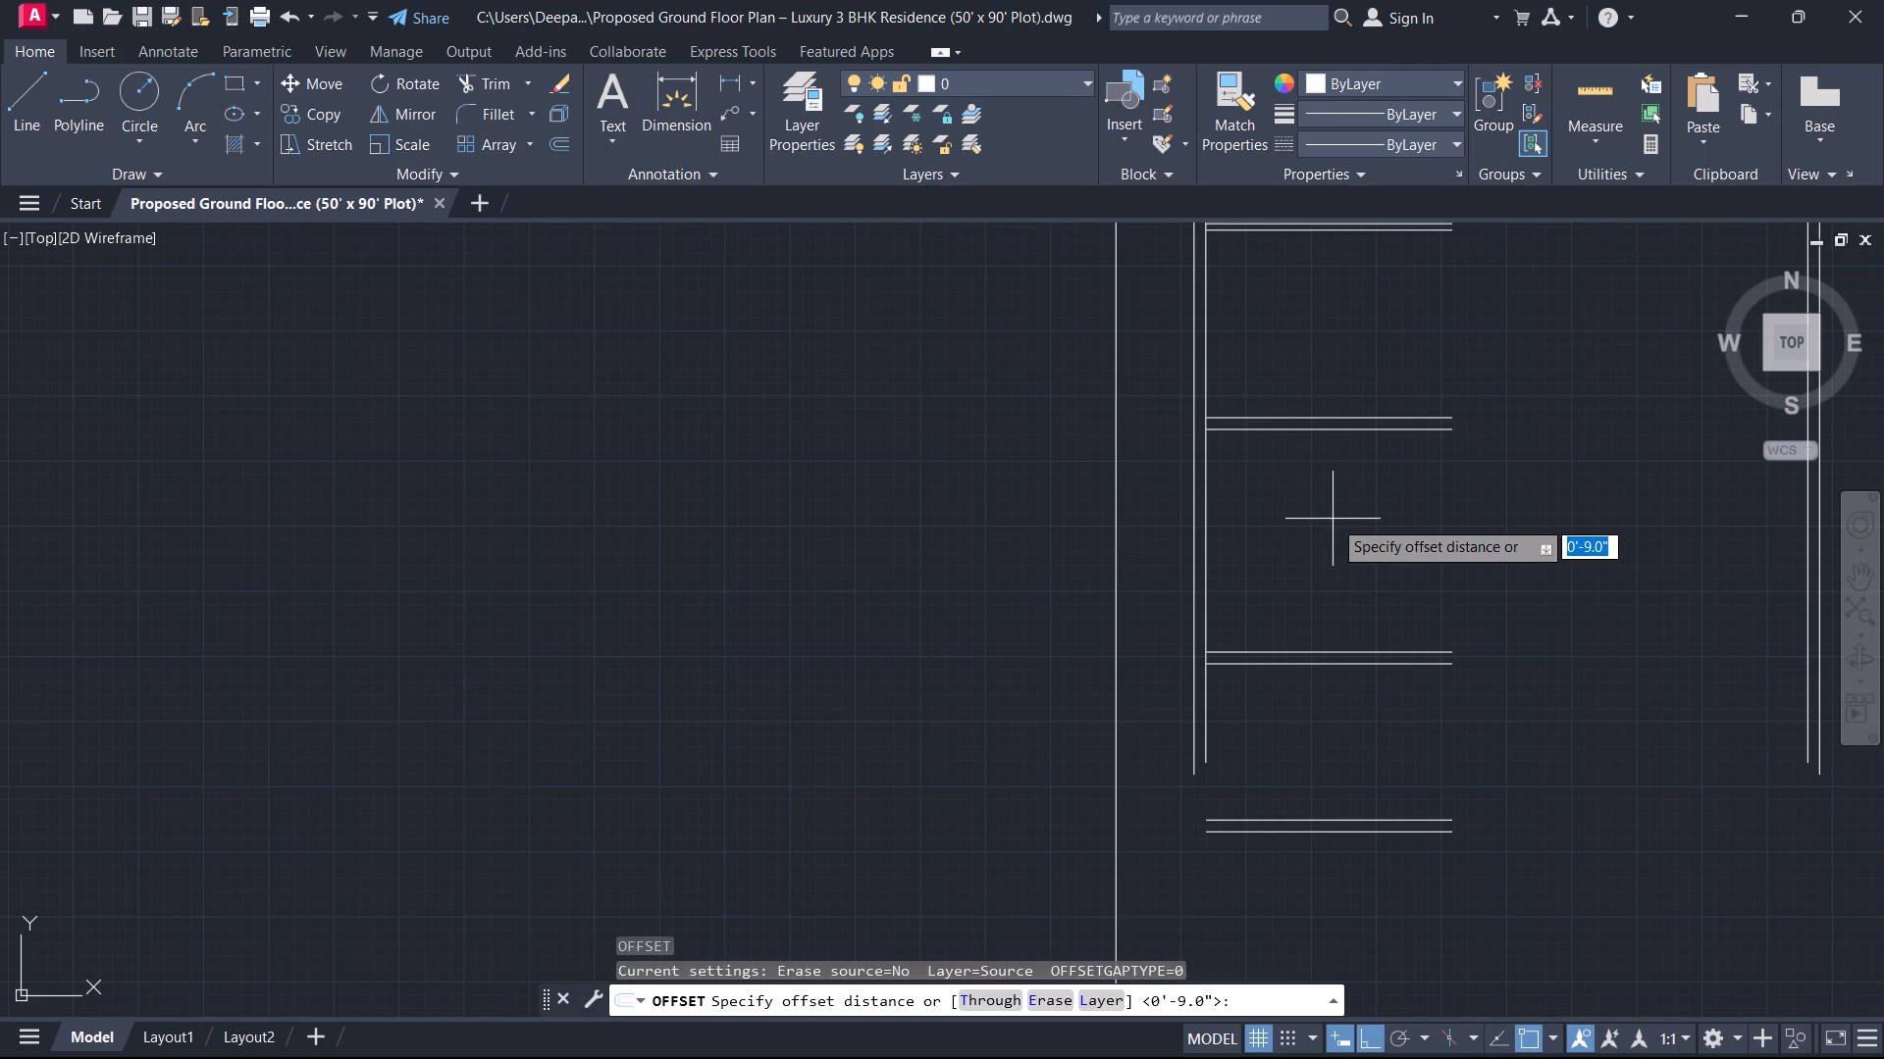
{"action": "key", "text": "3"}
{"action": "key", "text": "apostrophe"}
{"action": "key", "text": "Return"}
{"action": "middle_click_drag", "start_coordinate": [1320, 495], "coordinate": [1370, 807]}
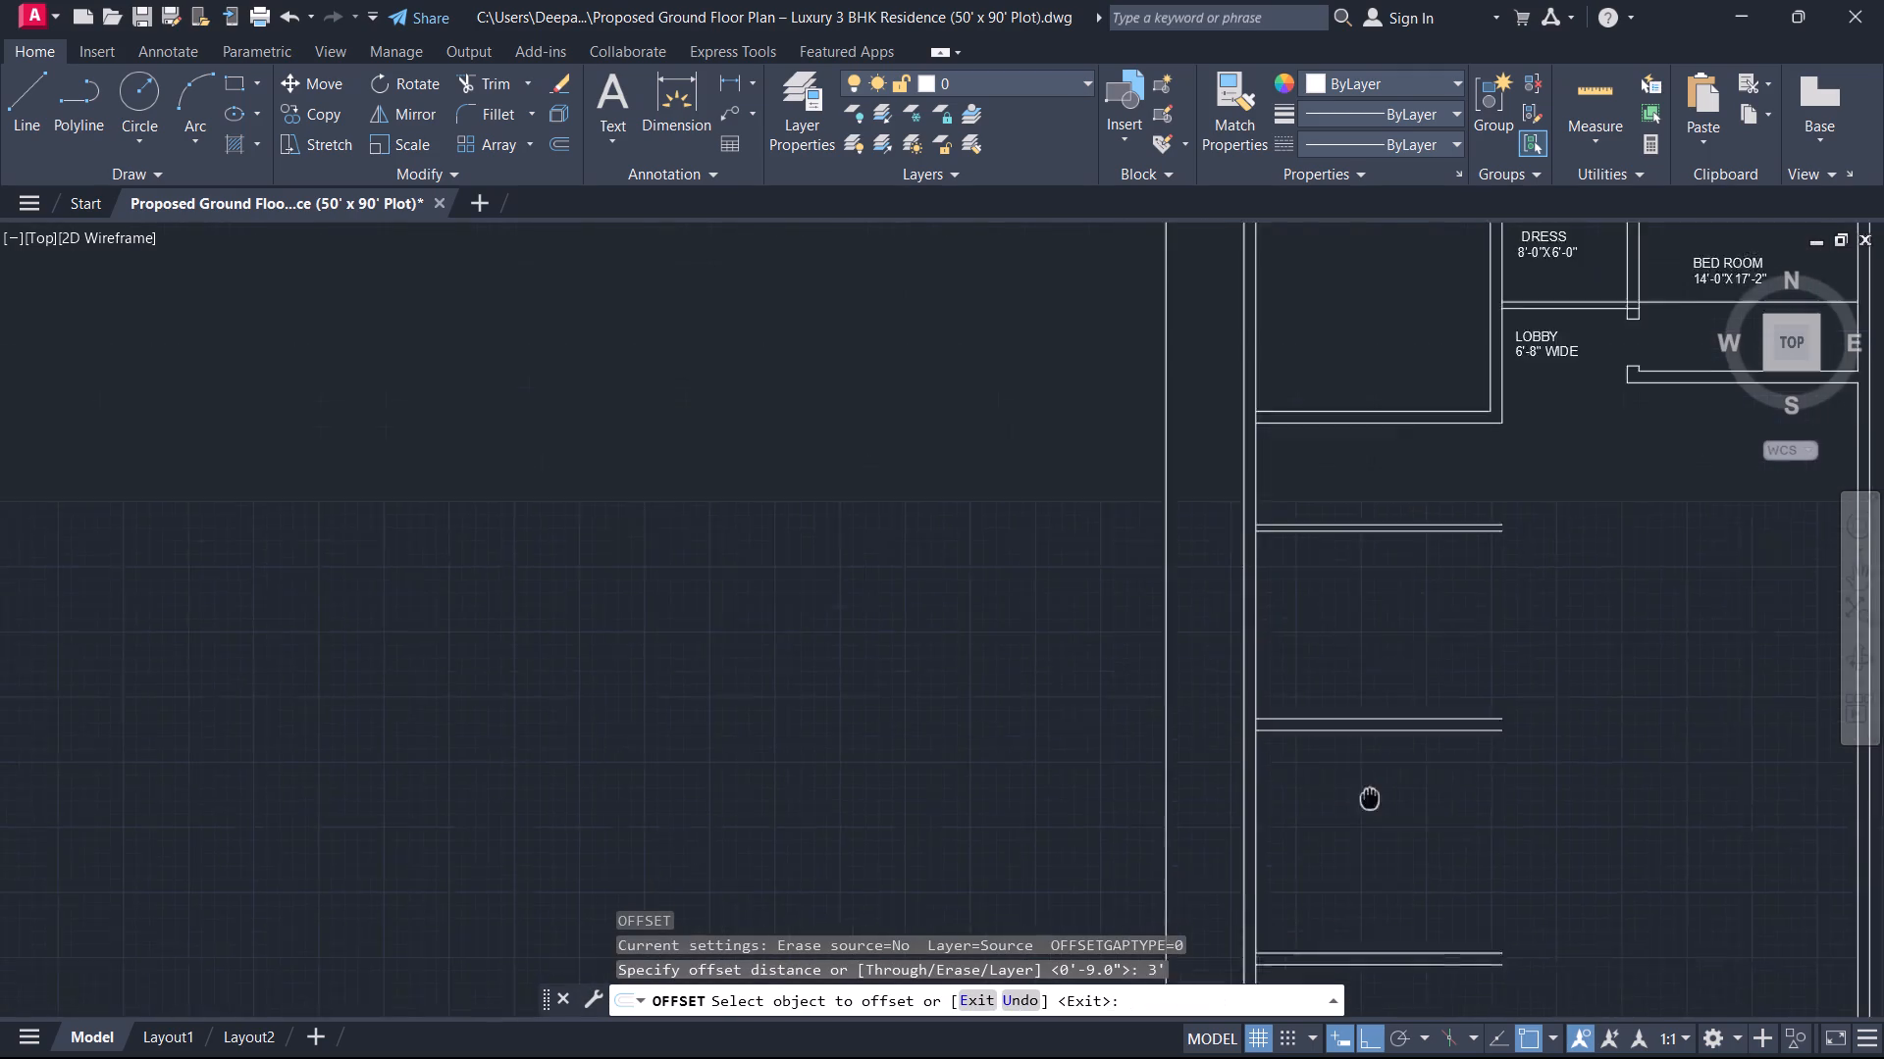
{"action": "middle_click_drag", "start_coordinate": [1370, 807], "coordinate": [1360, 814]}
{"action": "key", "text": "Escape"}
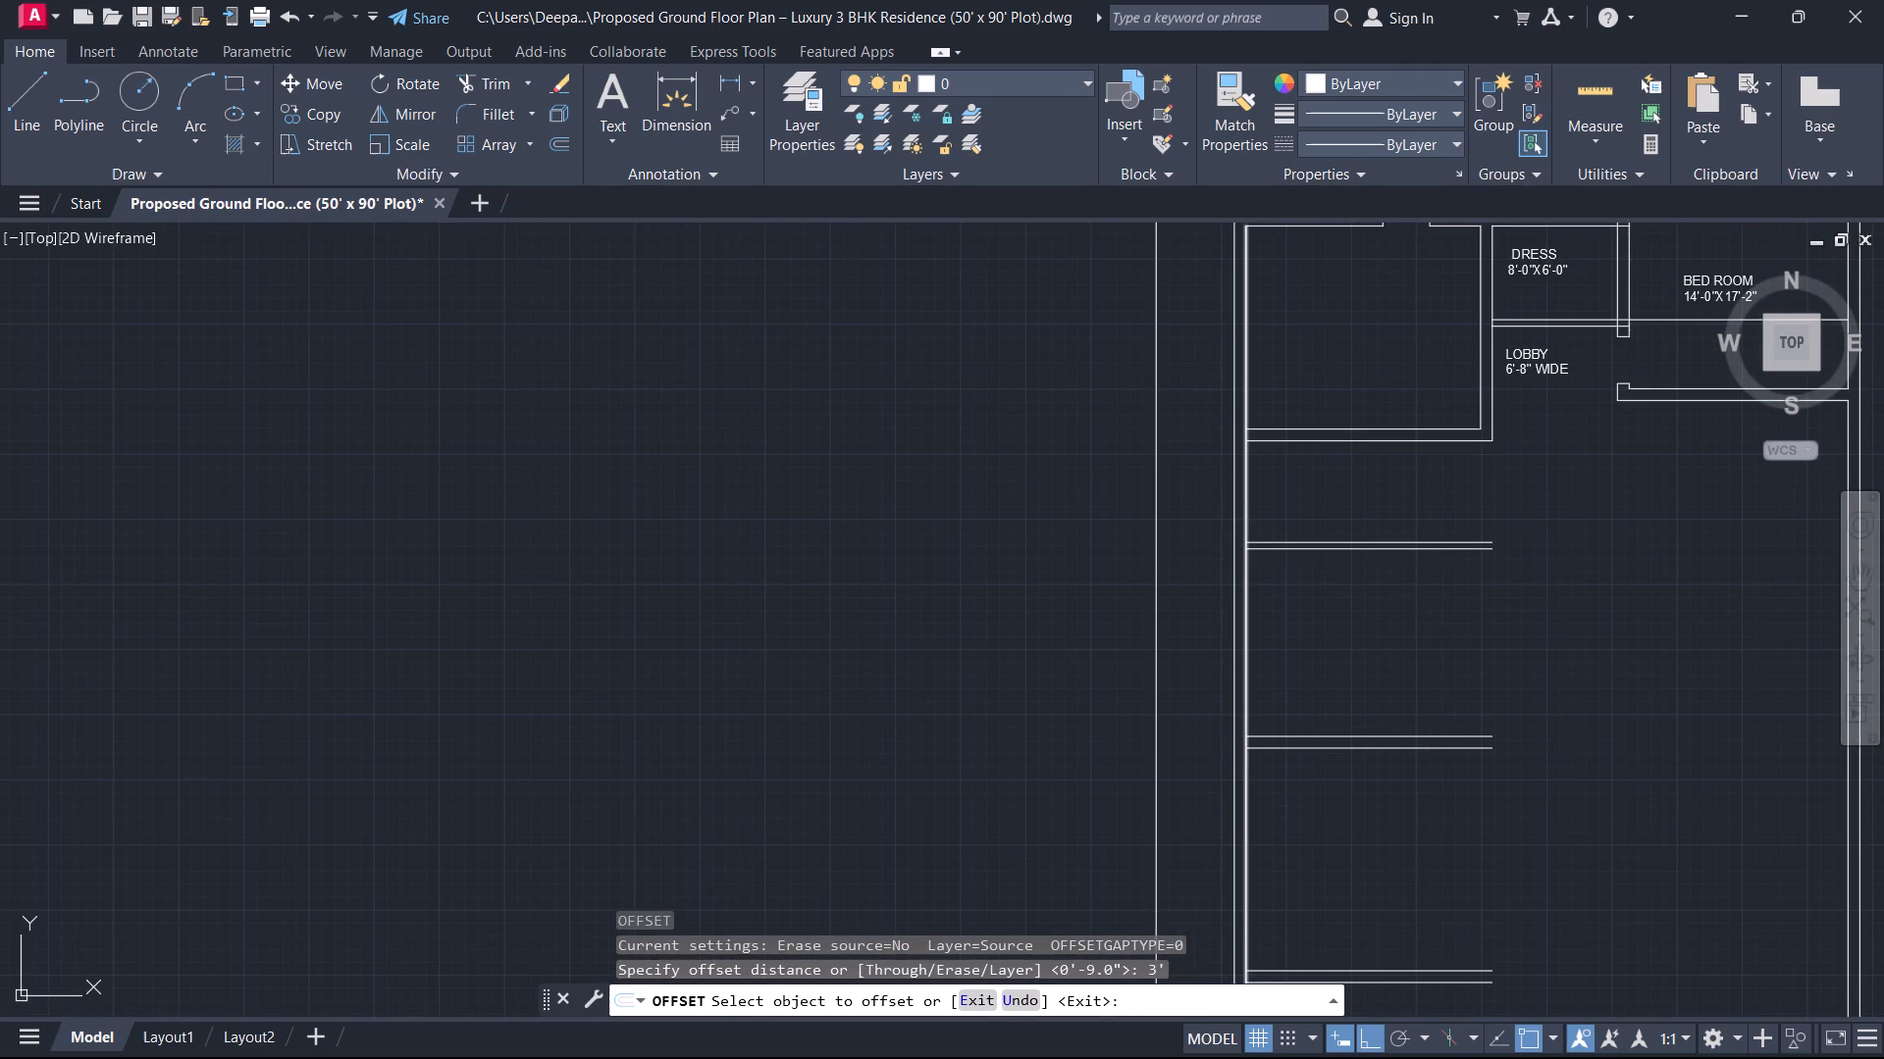
Trim the west wall's inner face where the wall below the northwest room and the thin partition south of it join.
{"action": "type", "text": "TR"}
{"action": "key", "text": "space"}
{"action": "scroll", "coordinate": [1255, 447], "scroll_direction": "up", "scroll_amount": 3}
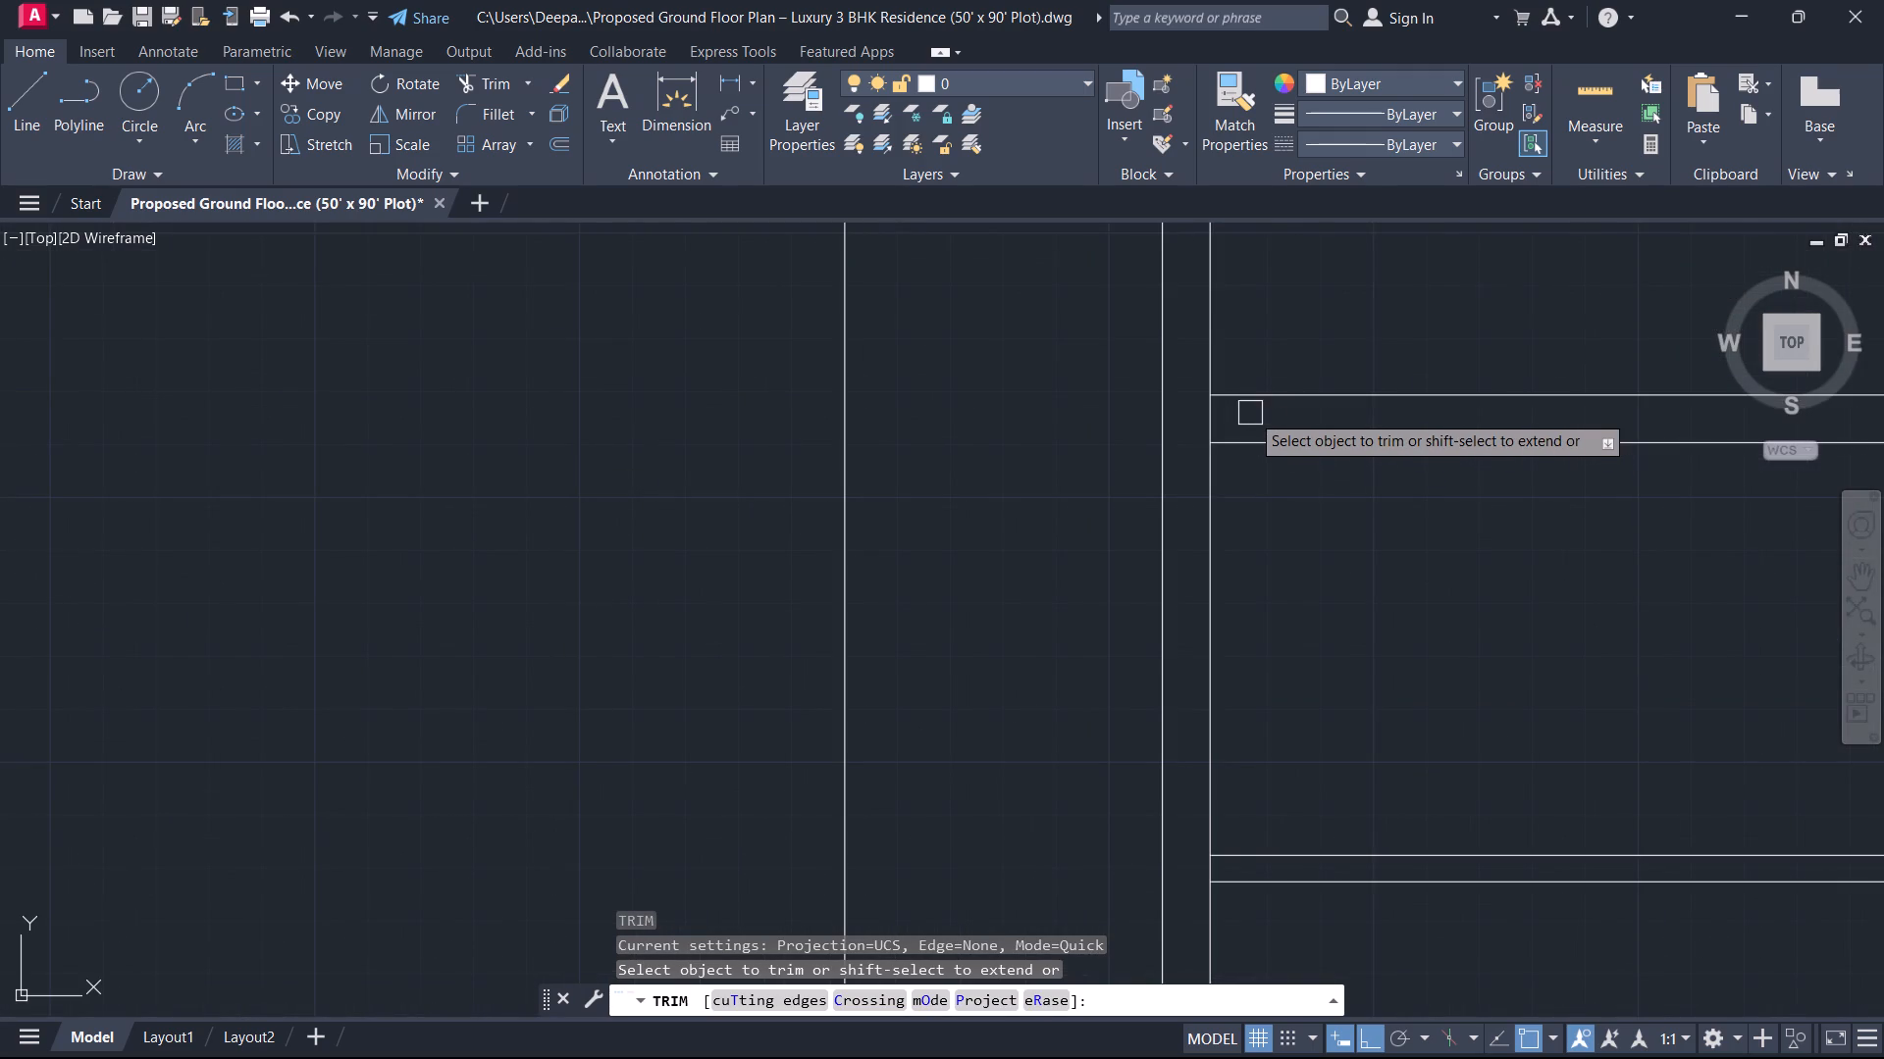
{"action": "left_click_drag", "start_coordinate": [1263, 420], "coordinate": [1225, 429]}
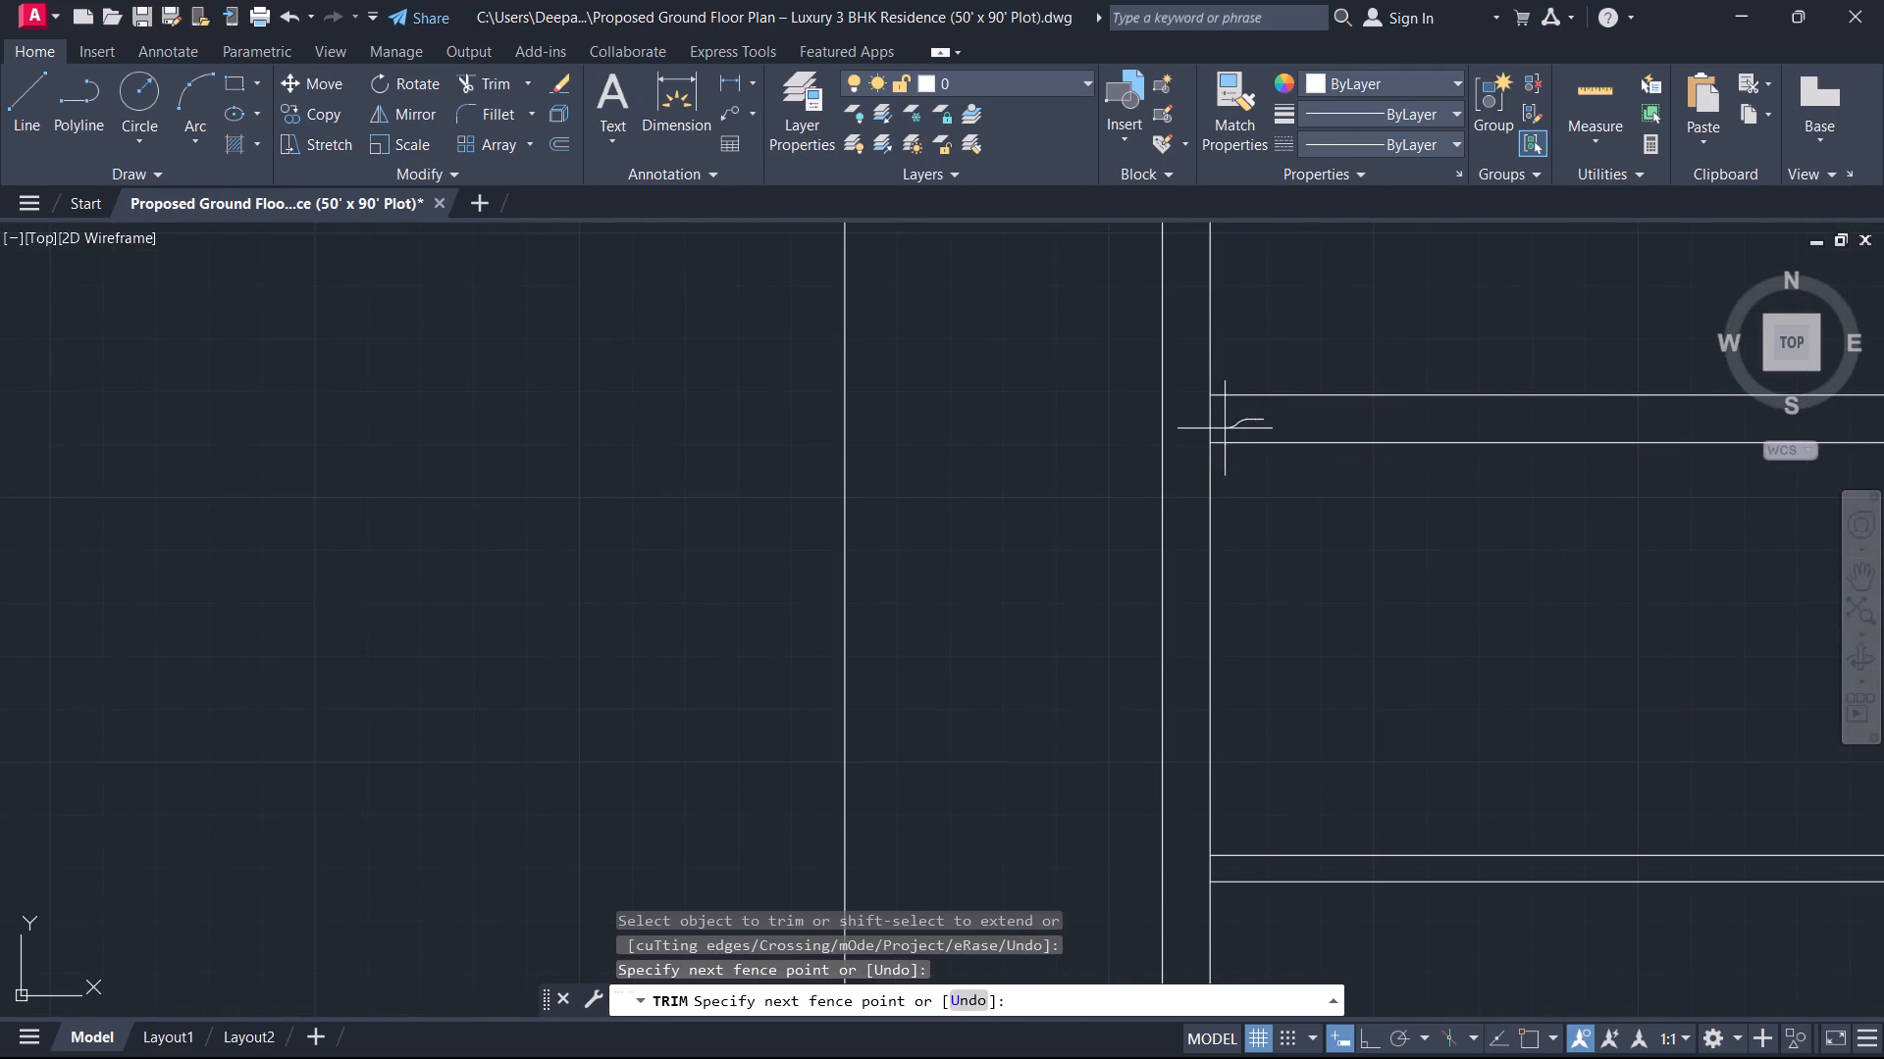
{"action": "left_click_drag", "start_coordinate": [1225, 429], "coordinate": [1199, 427]}
{"action": "scroll", "coordinate": [1232, 580], "scroll_direction": "down", "scroll_amount": 1}
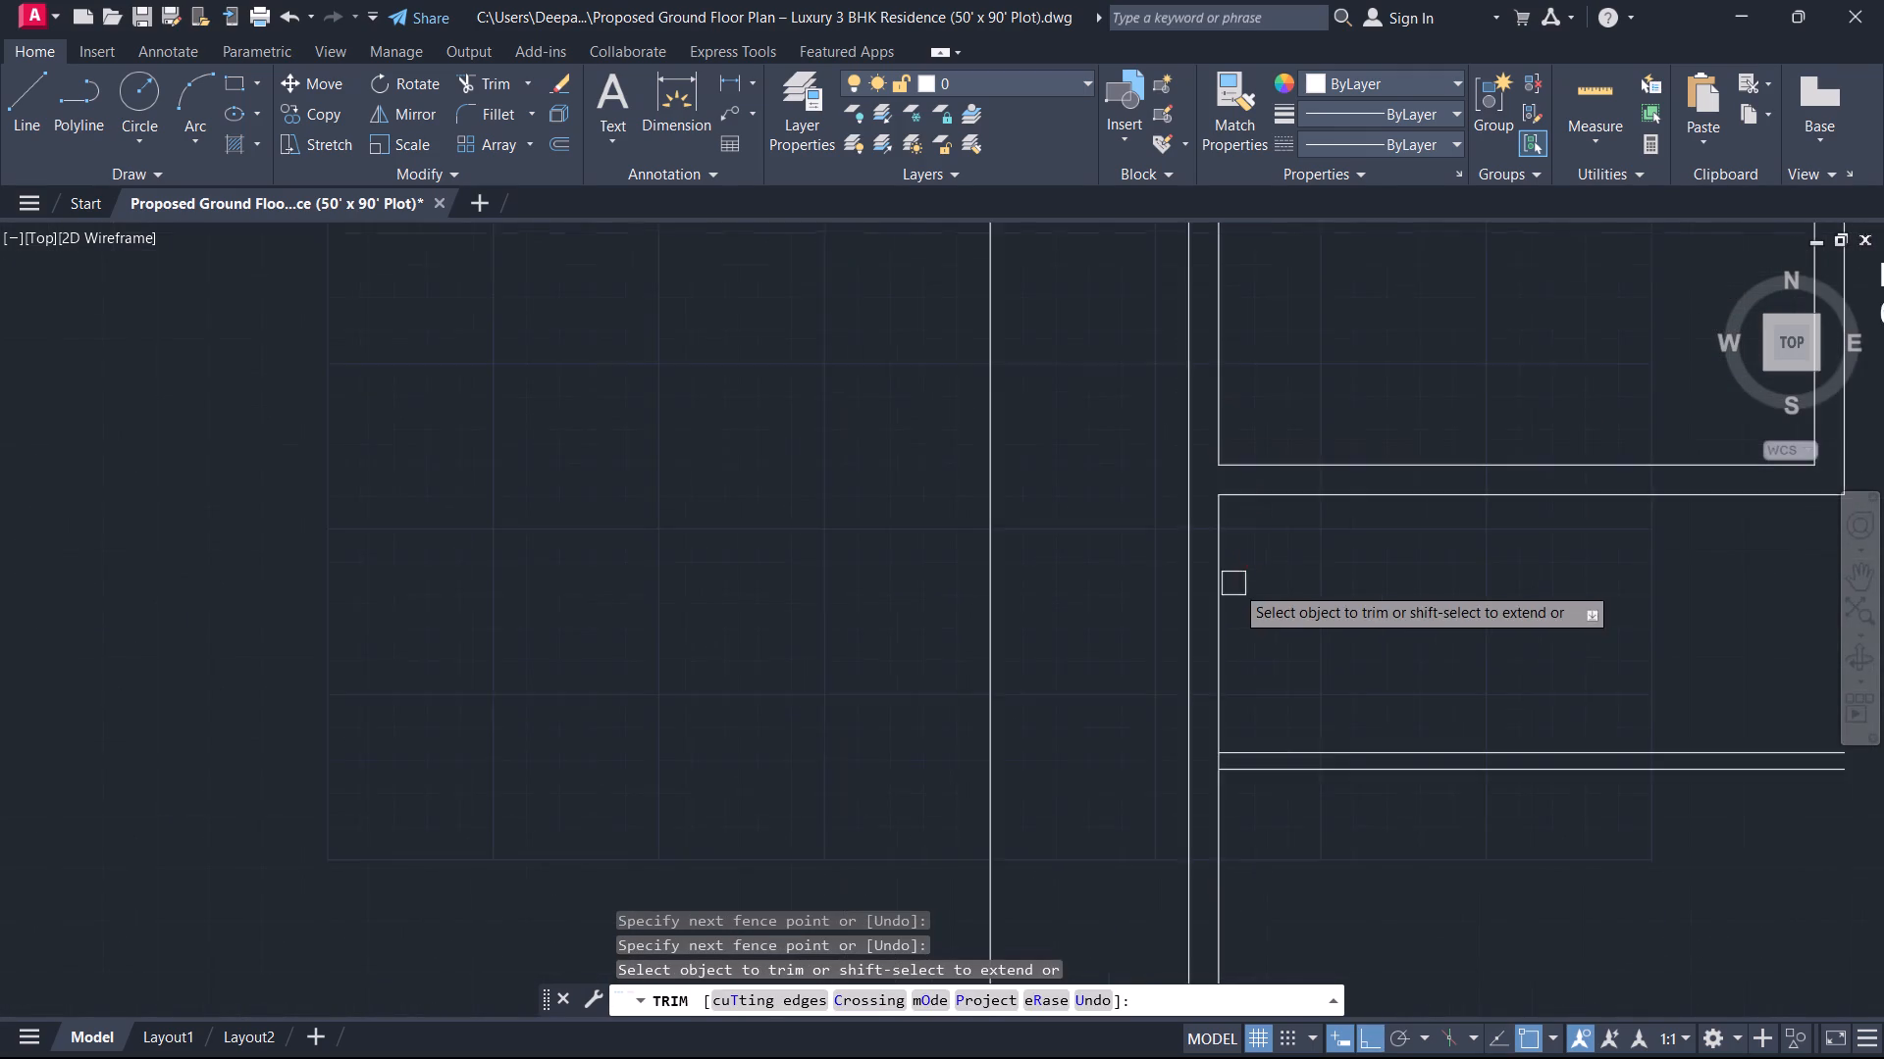
{"action": "scroll", "coordinate": [1235, 585], "scroll_direction": "down", "scroll_amount": 3}
{"action": "middle_click_drag", "start_coordinate": [1284, 612], "coordinate": [1301, 428]}
{"action": "scroll", "coordinate": [1275, 460], "scroll_direction": "up", "scroll_amount": 3}
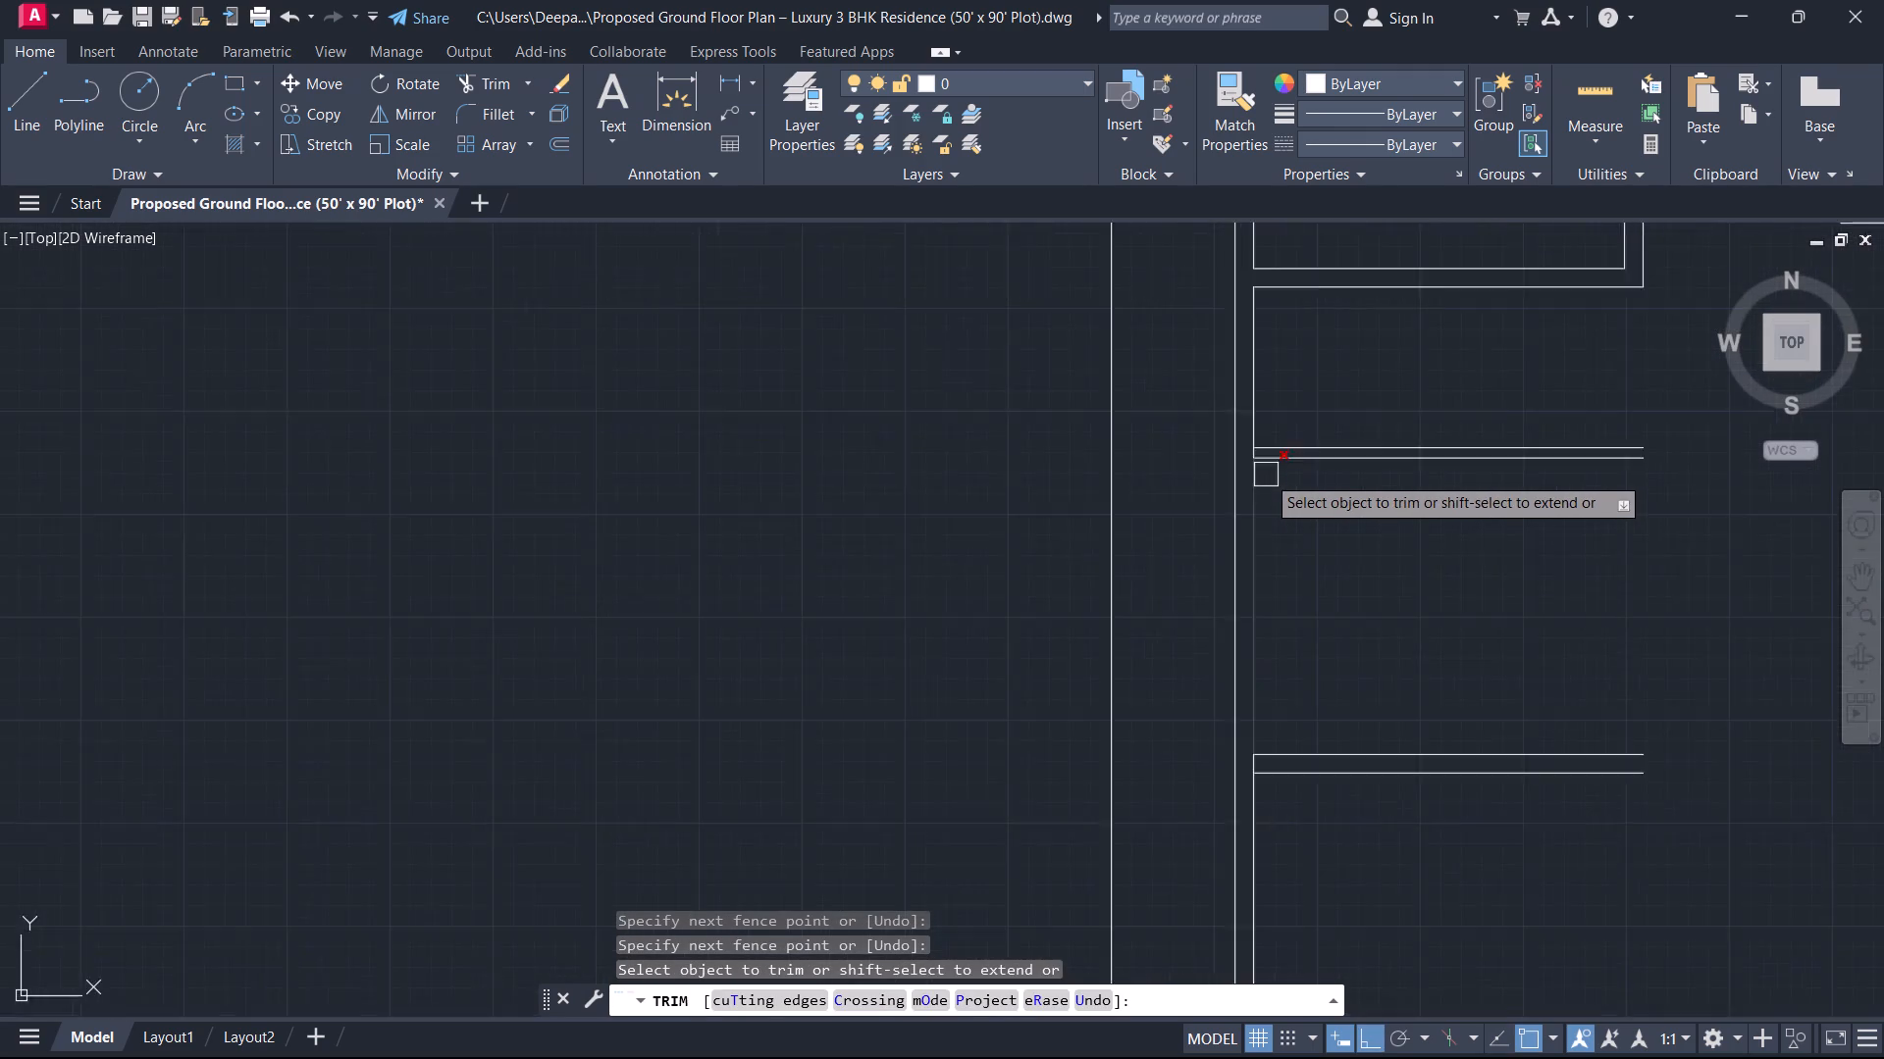
{"action": "scroll", "coordinate": [1266, 475], "scroll_direction": "up", "scroll_amount": 3}
{"action": "left_click_drag", "start_coordinate": [1239, 364], "coordinate": [1137, 382]}
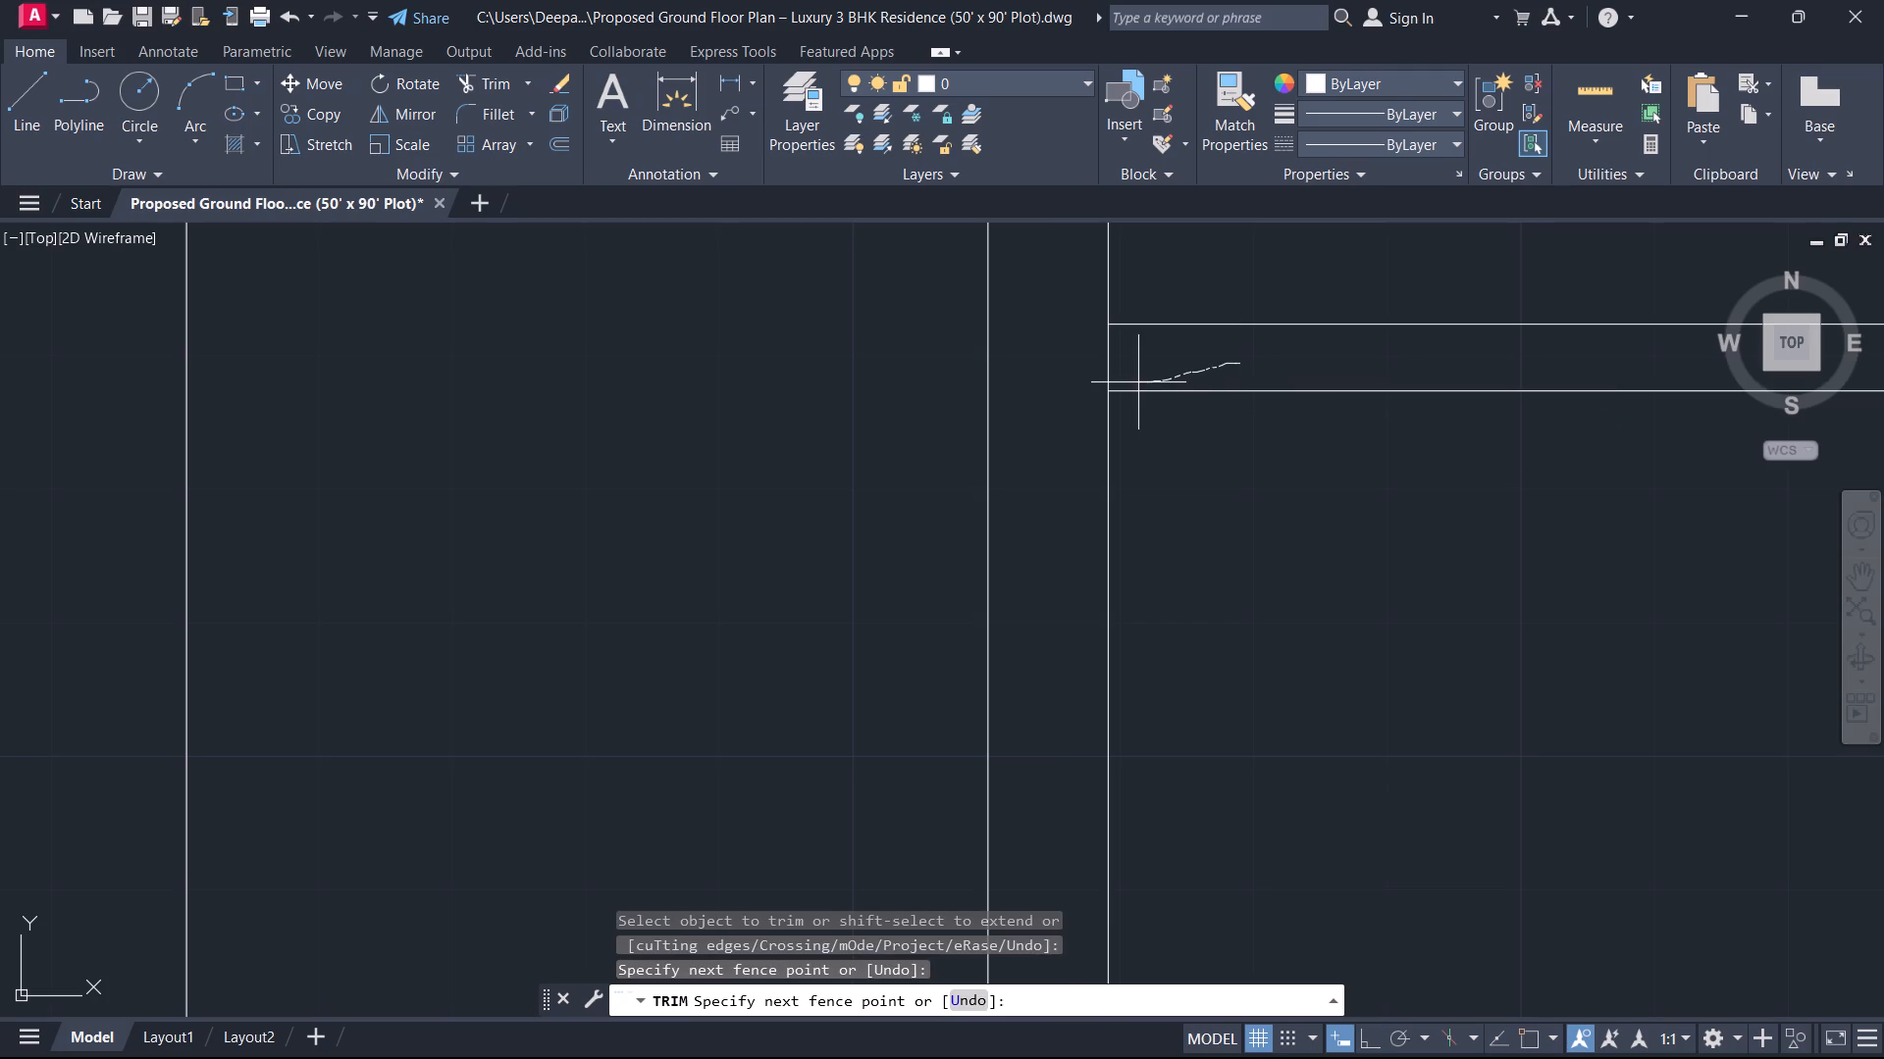
{"action": "left_click_drag", "start_coordinate": [1137, 382], "coordinate": [1080, 409]}
{"action": "left_click_drag", "start_coordinate": [1080, 409], "coordinate": [1073, 459]}
Trim the west wall's inner face at the junctions with the two 9" cross walls south of the thin partition.
{"action": "scroll", "coordinate": [1069, 463], "scroll_direction": "down", "scroll_amount": 3}
{"action": "middle_click_drag", "start_coordinate": [1069, 463], "coordinate": [1125, 273]}
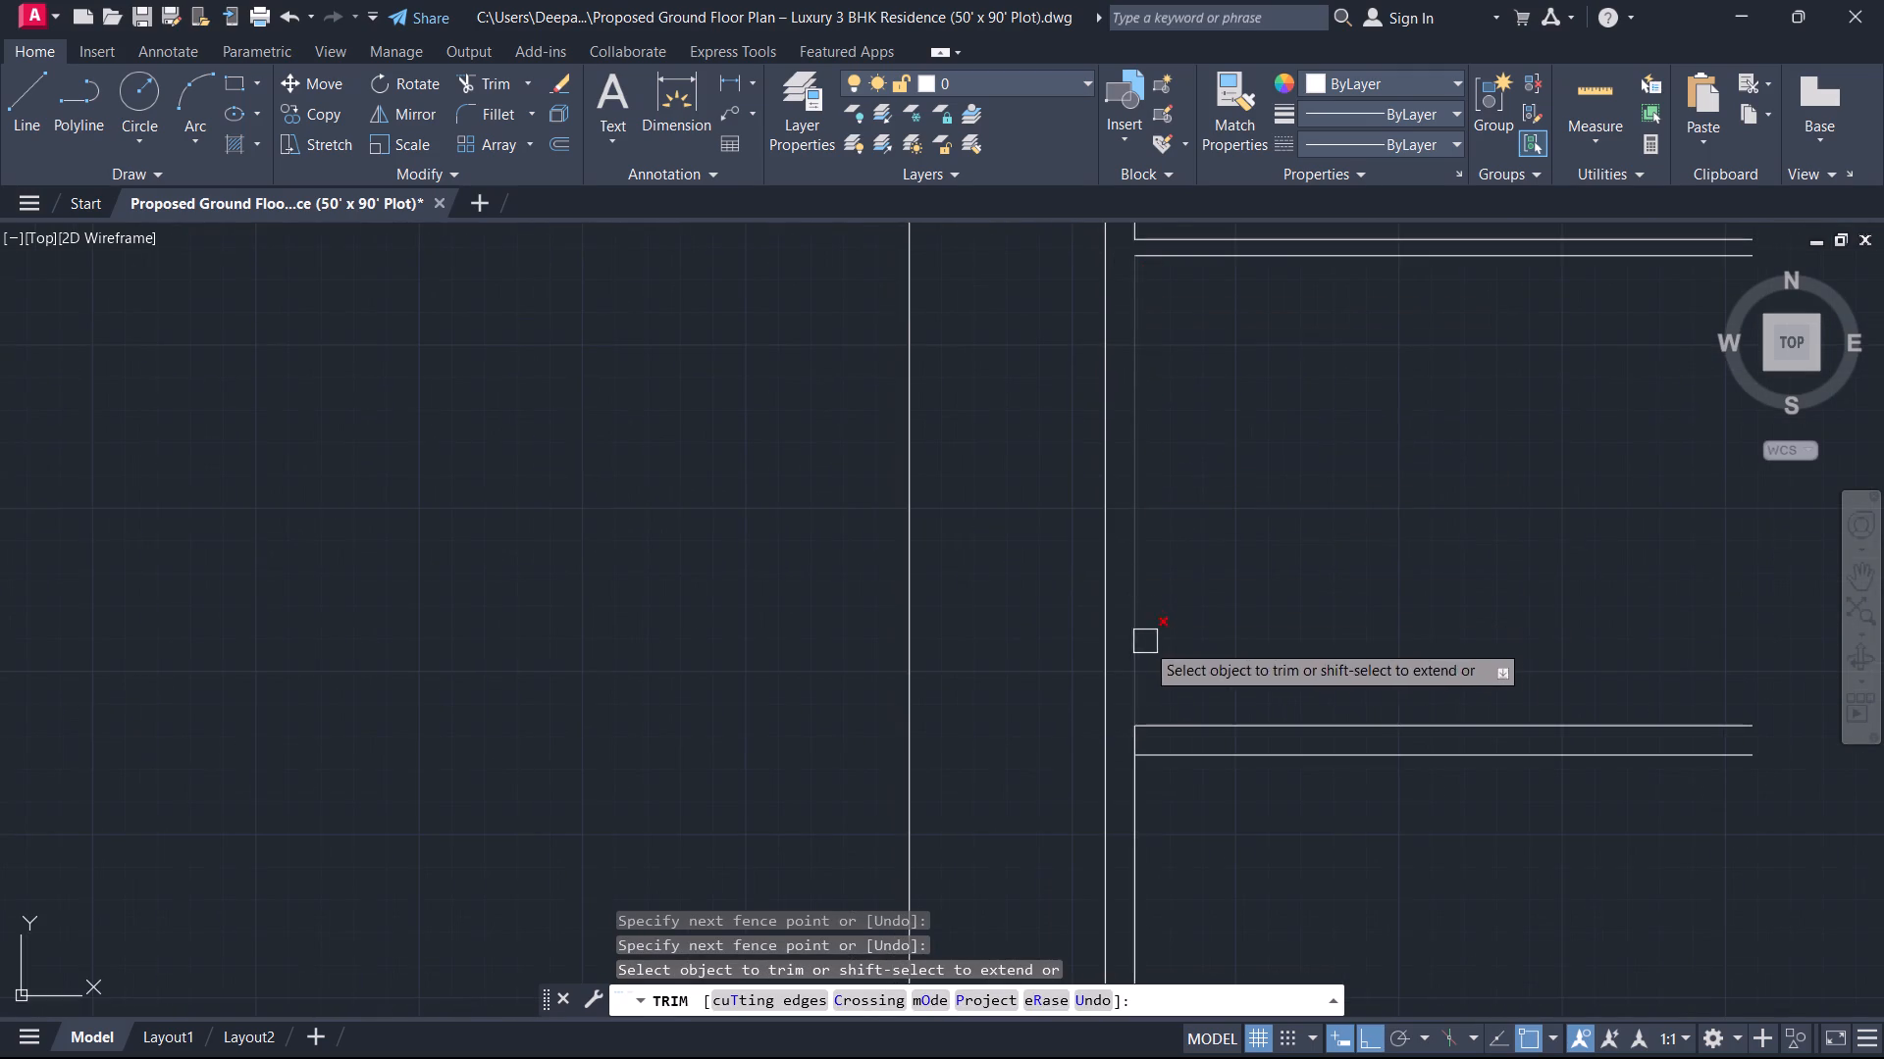
{"action": "middle_click_drag", "start_coordinate": [1262, 591], "coordinate": [1337, 383]}
{"action": "scroll", "coordinate": [1269, 523], "scroll_direction": "up", "scroll_amount": 2}
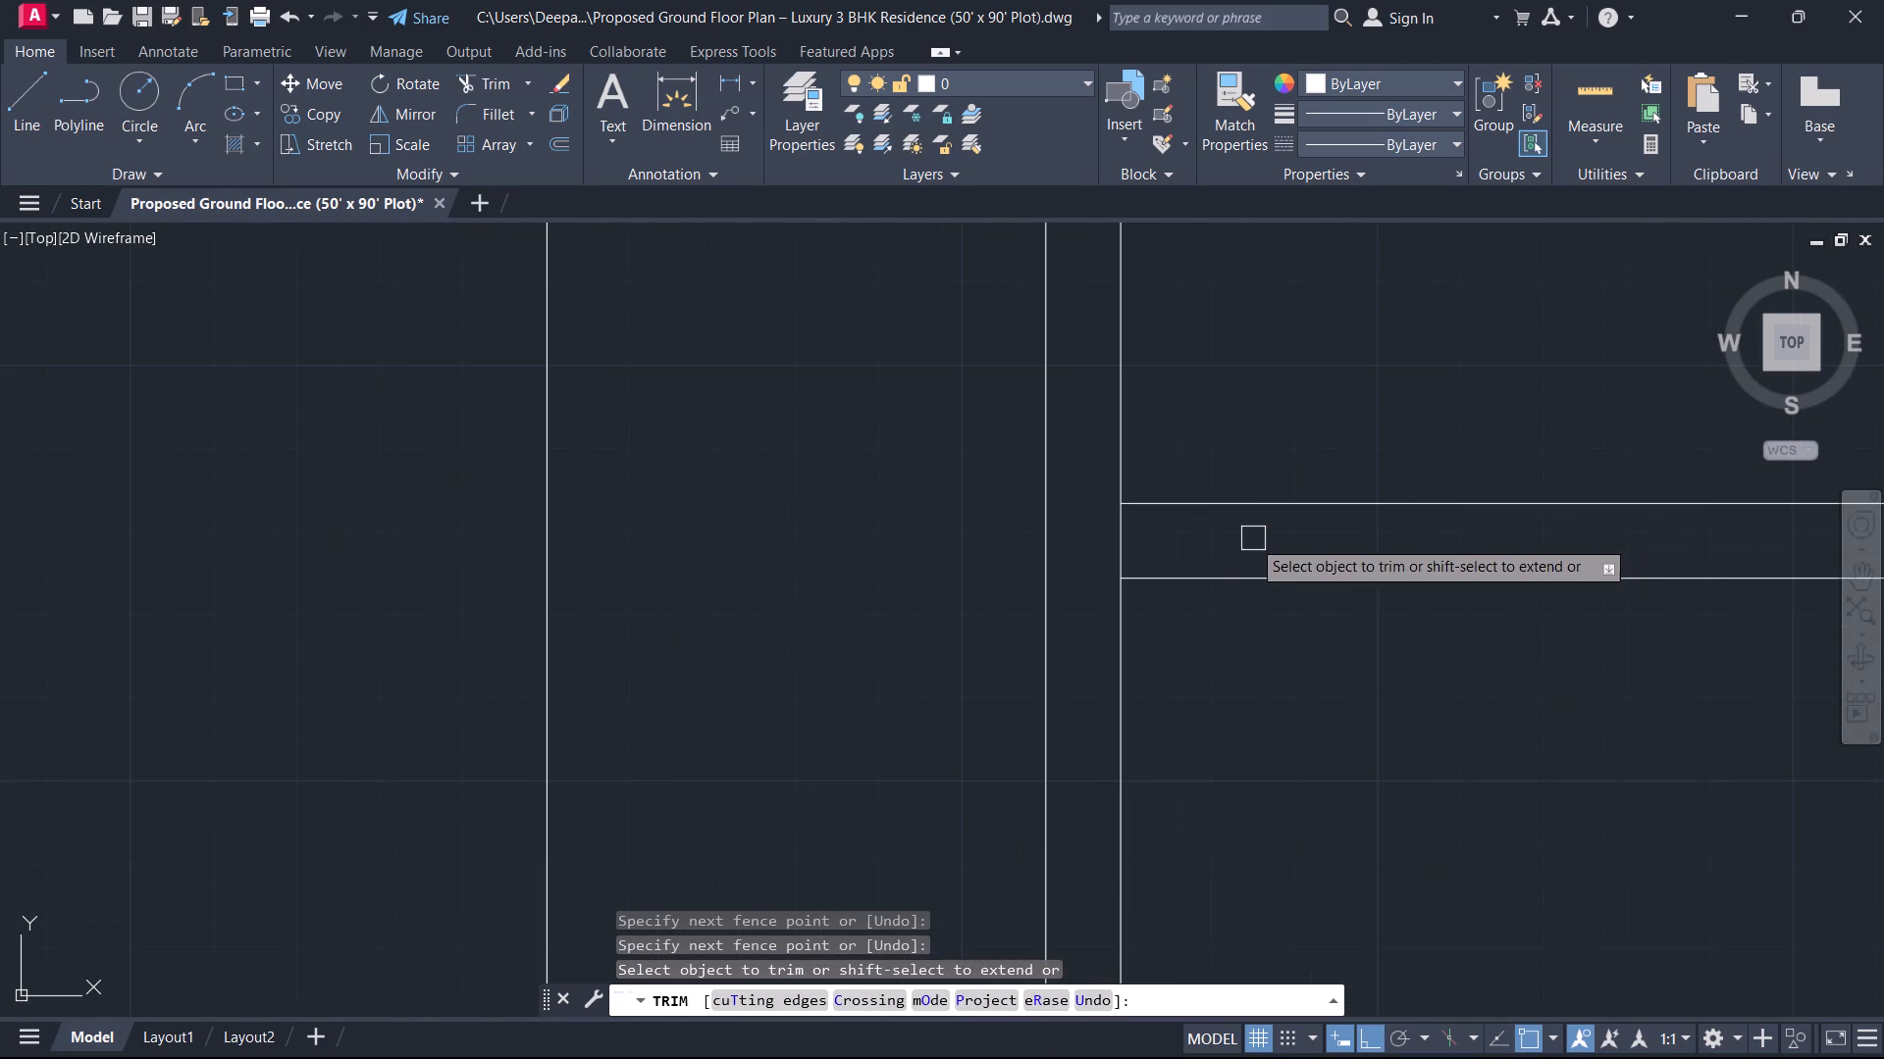
{"action": "left_click_drag", "start_coordinate": [1193, 556], "coordinate": [1180, 558]}
{"action": "left_click", "coordinate": [1109, 559]}
{"action": "scroll", "coordinate": [1134, 517], "scroll_direction": "down", "scroll_amount": 4}
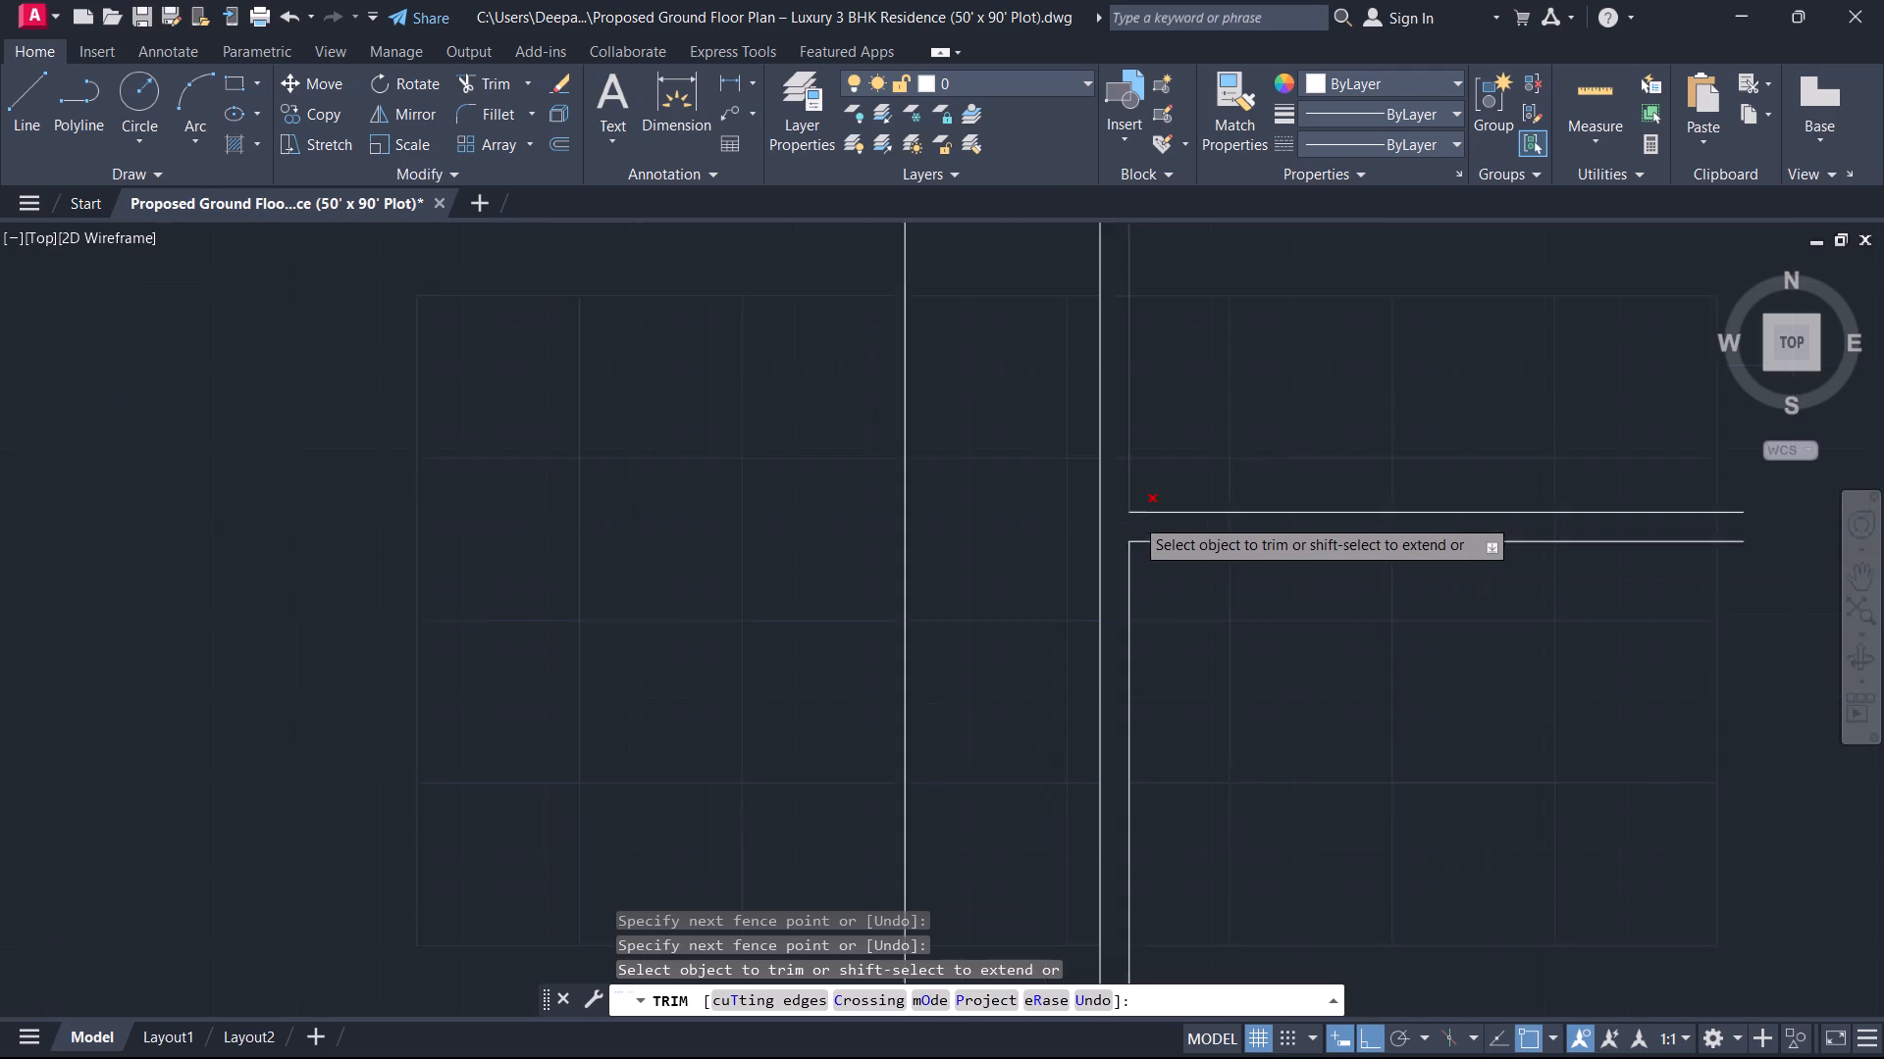
{"action": "scroll", "coordinate": [1134, 517], "scroll_direction": "up", "scroll_amount": 1}
{"action": "scroll", "coordinate": [1146, 529], "scroll_direction": "down", "scroll_amount": 1}
{"action": "scroll", "coordinate": [1159, 736], "scroll_direction": "up", "scroll_amount": 5}
{"action": "left_click", "coordinate": [1099, 680]}
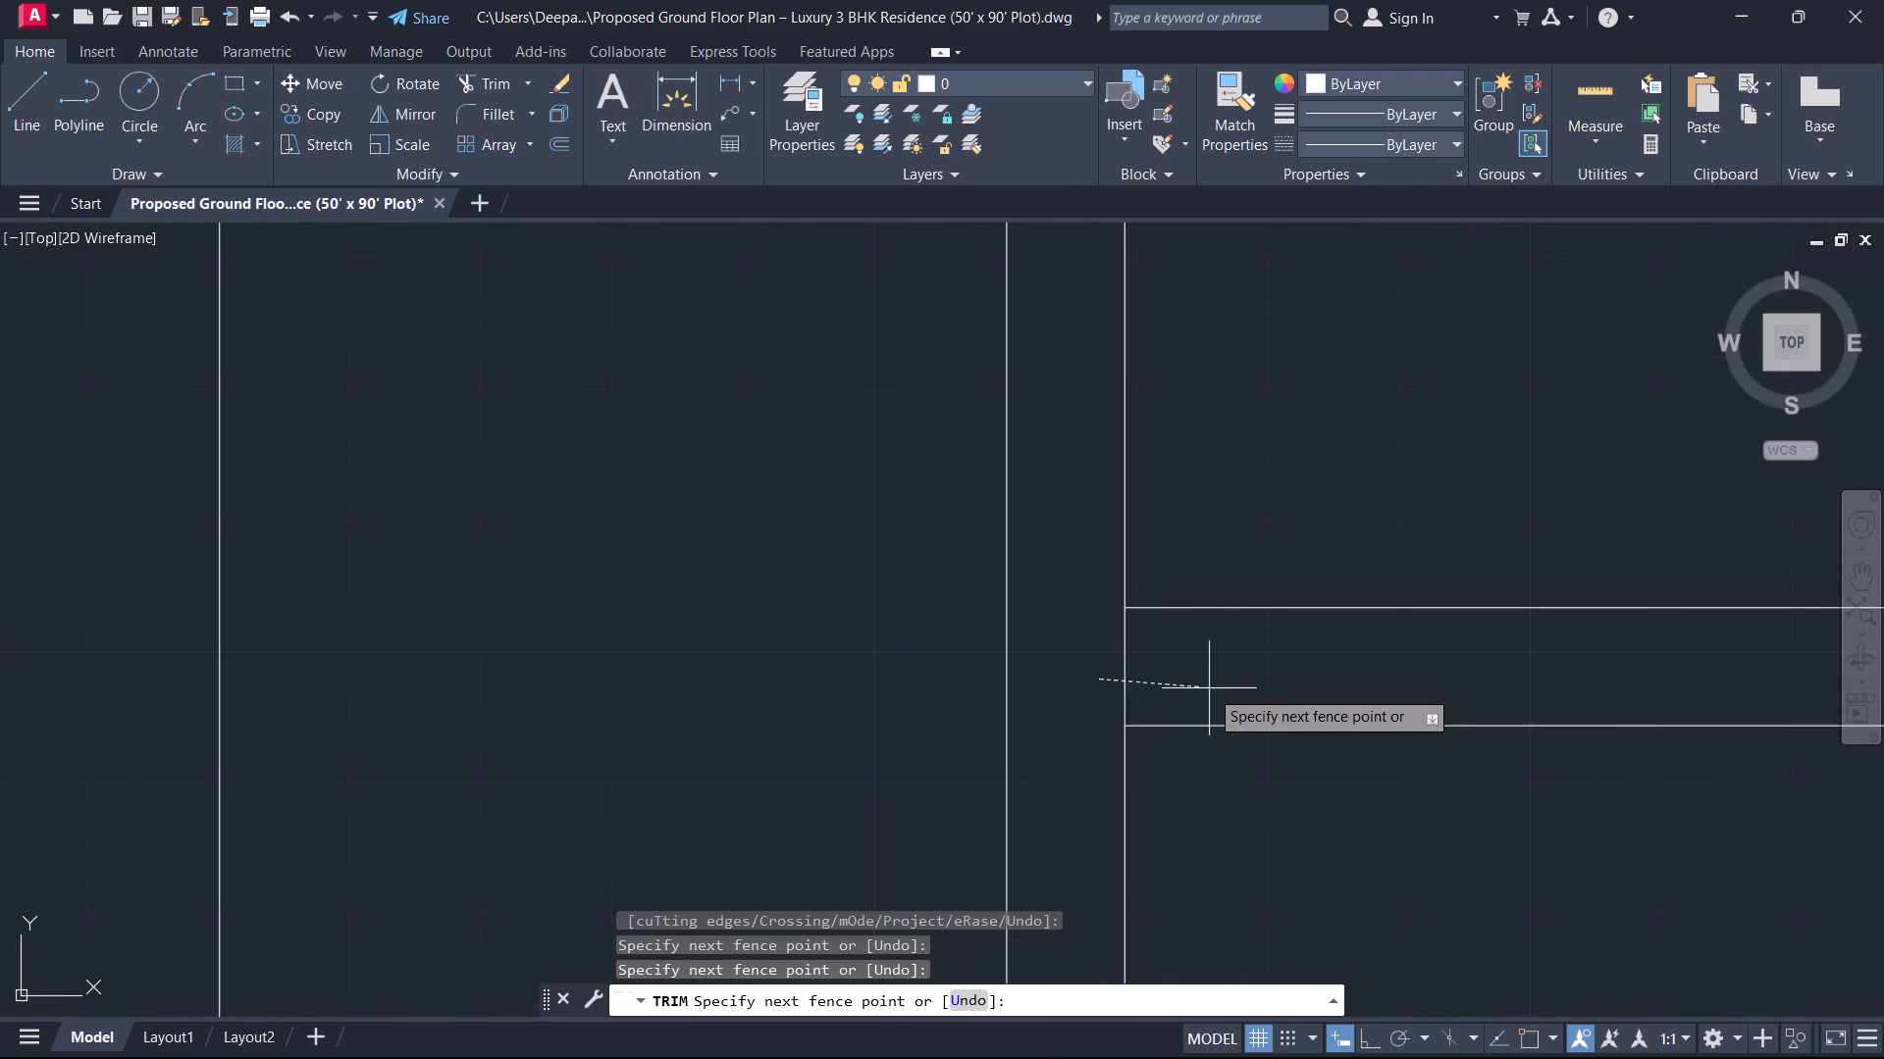
{"action": "left_click", "coordinate": [1247, 690]}
{"action": "key", "text": "Escape"}
Offset the west wall's inner face 3' eastward in the narrow space between the northwest room and the thin partition.
{"action": "scroll", "coordinate": [1242, 582], "scroll_direction": "down", "scroll_amount": 6}
{"action": "middle_click_drag", "start_coordinate": [1266, 541], "coordinate": [1194, 759]}
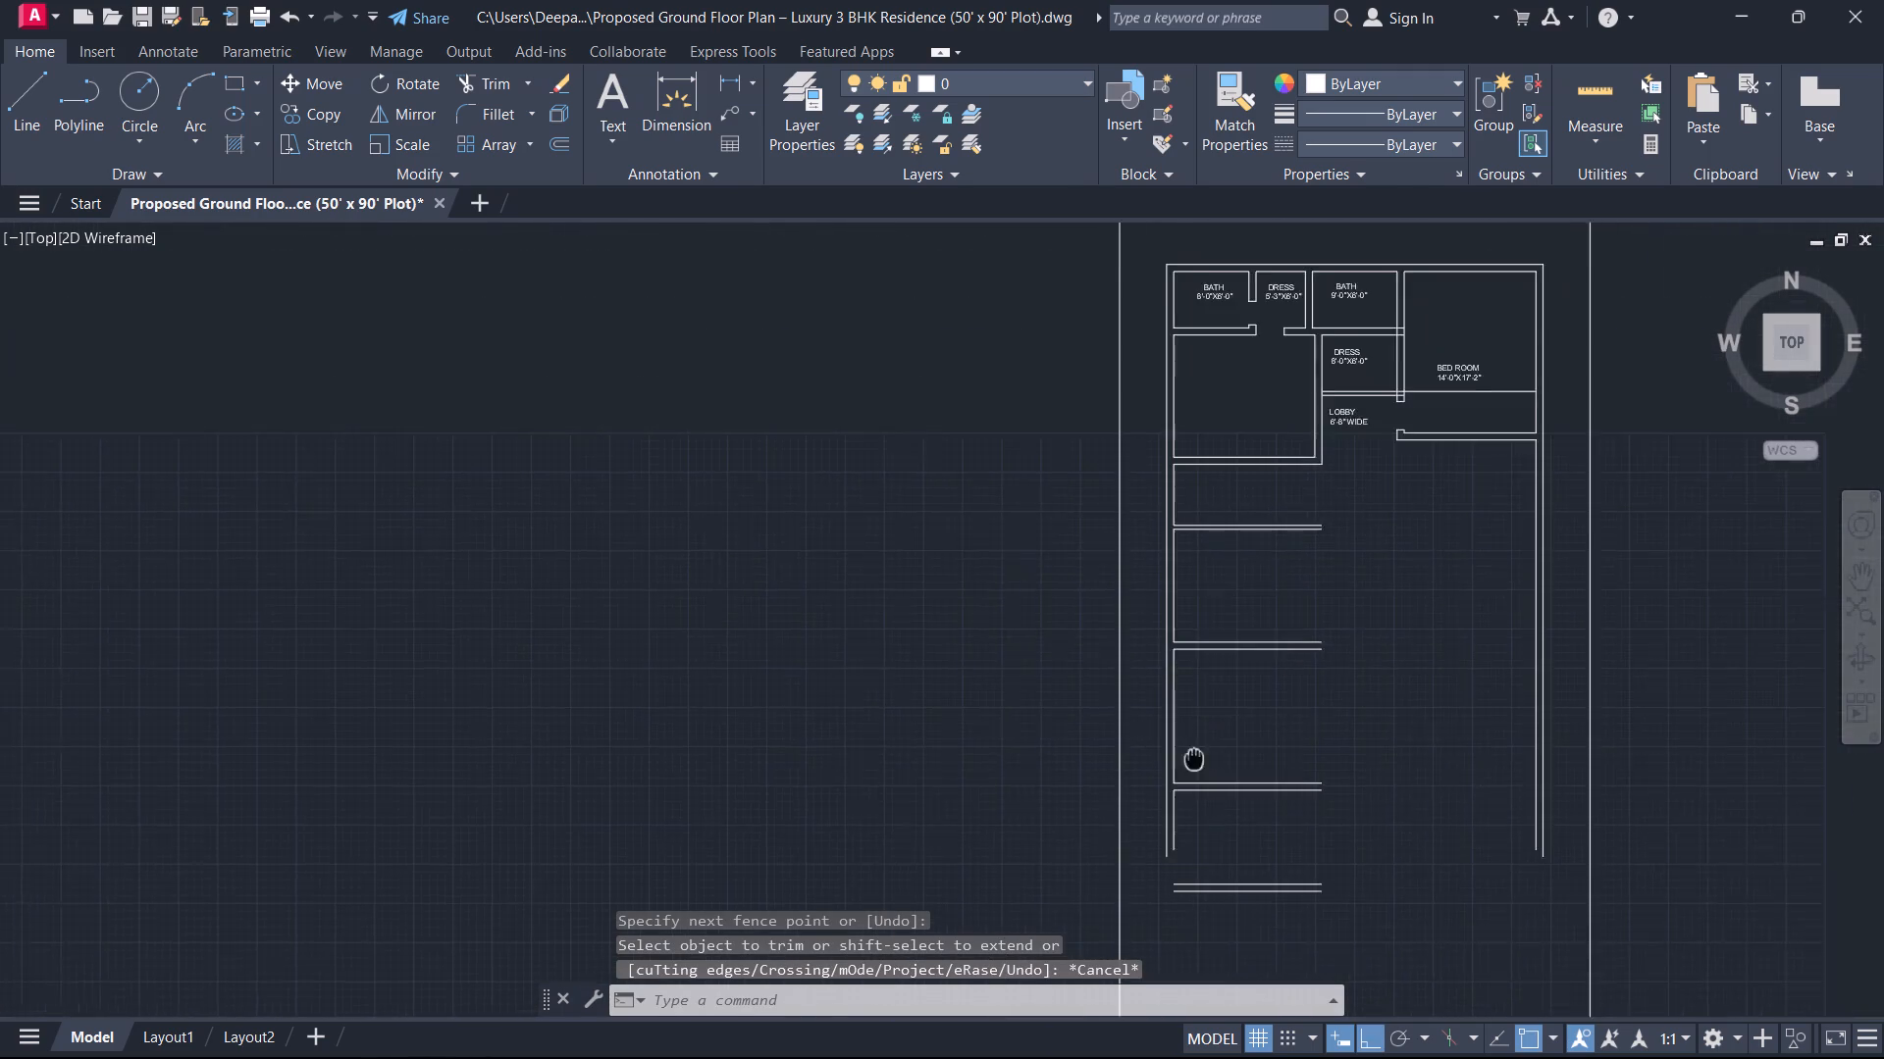
{"action": "middle_click_drag", "start_coordinate": [1194, 759], "coordinate": [1193, 761]}
{"action": "scroll", "coordinate": [1188, 640], "scroll_direction": "up", "scroll_amount": 1}
{"action": "scroll", "coordinate": [1223, 526], "scroll_direction": "up", "scroll_amount": 1}
{"action": "middle_click_drag", "start_coordinate": [1222, 524], "coordinate": [1209, 754]}
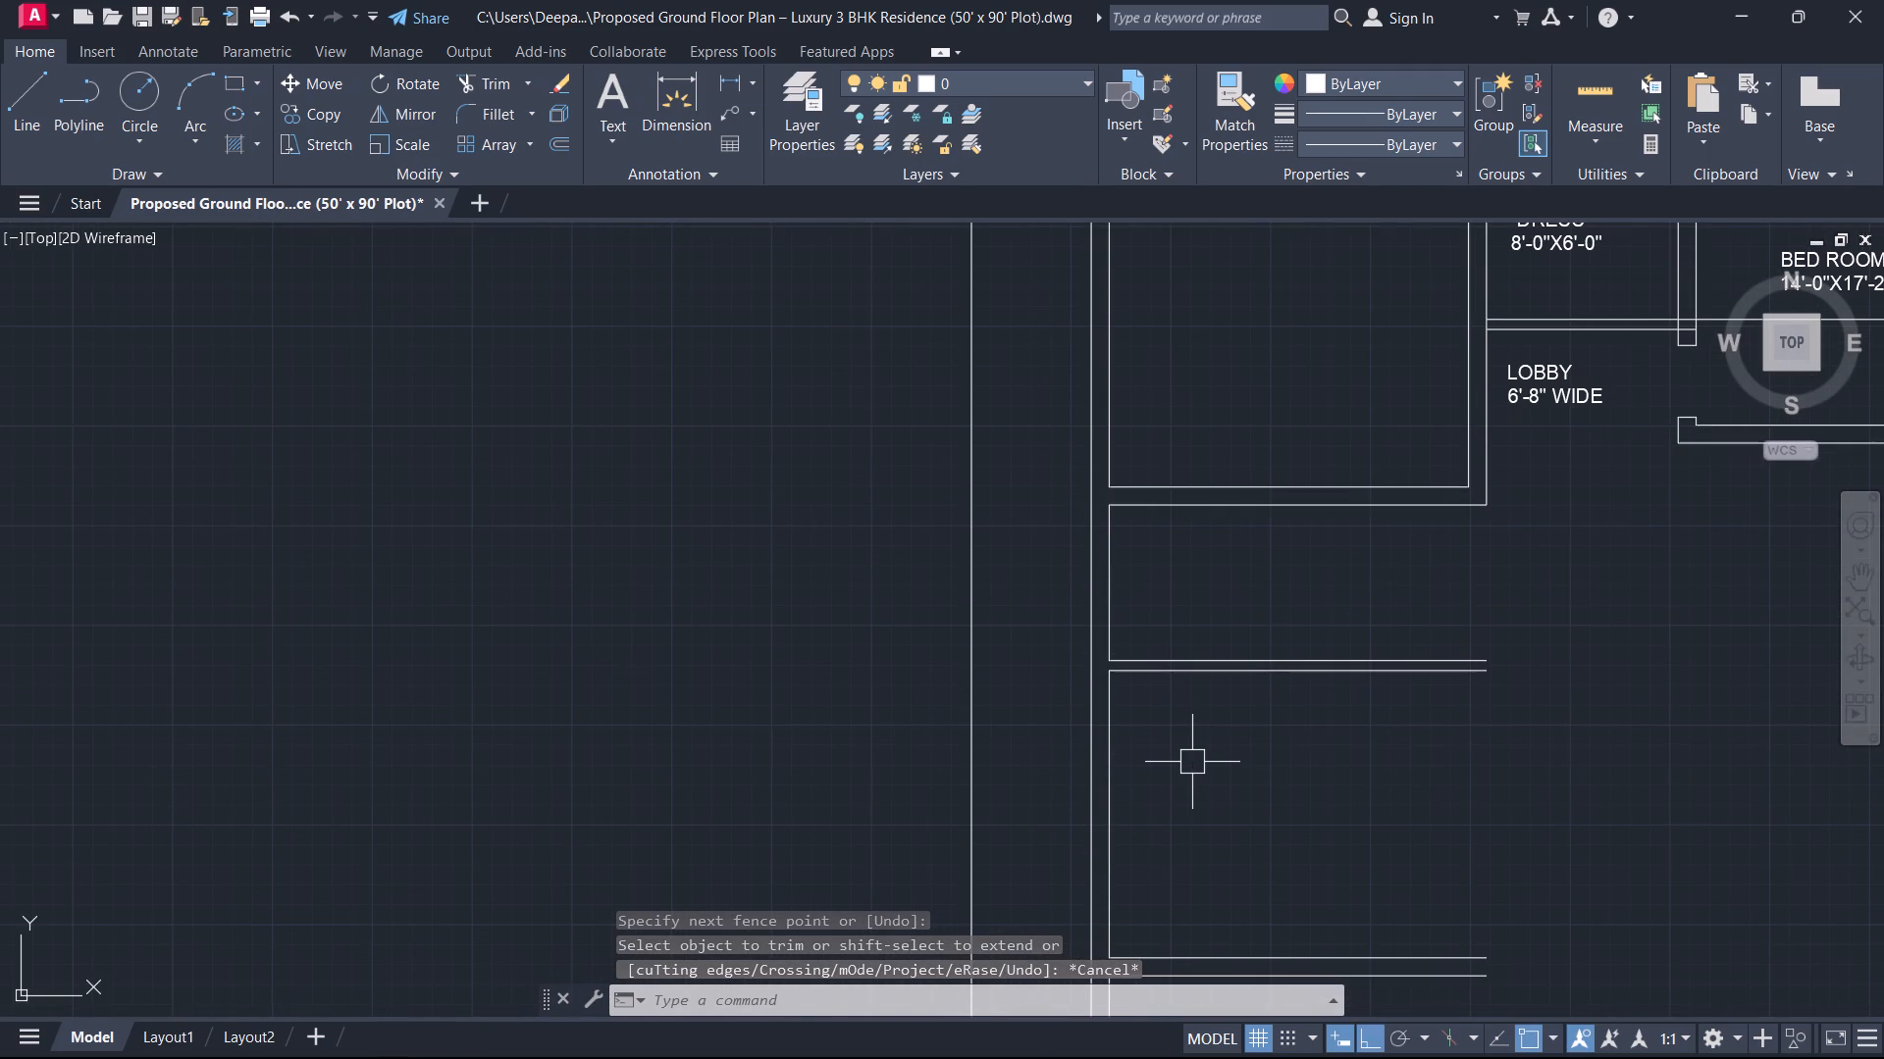
{"action": "type", "text": "O"}
{"action": "key", "text": "space"}
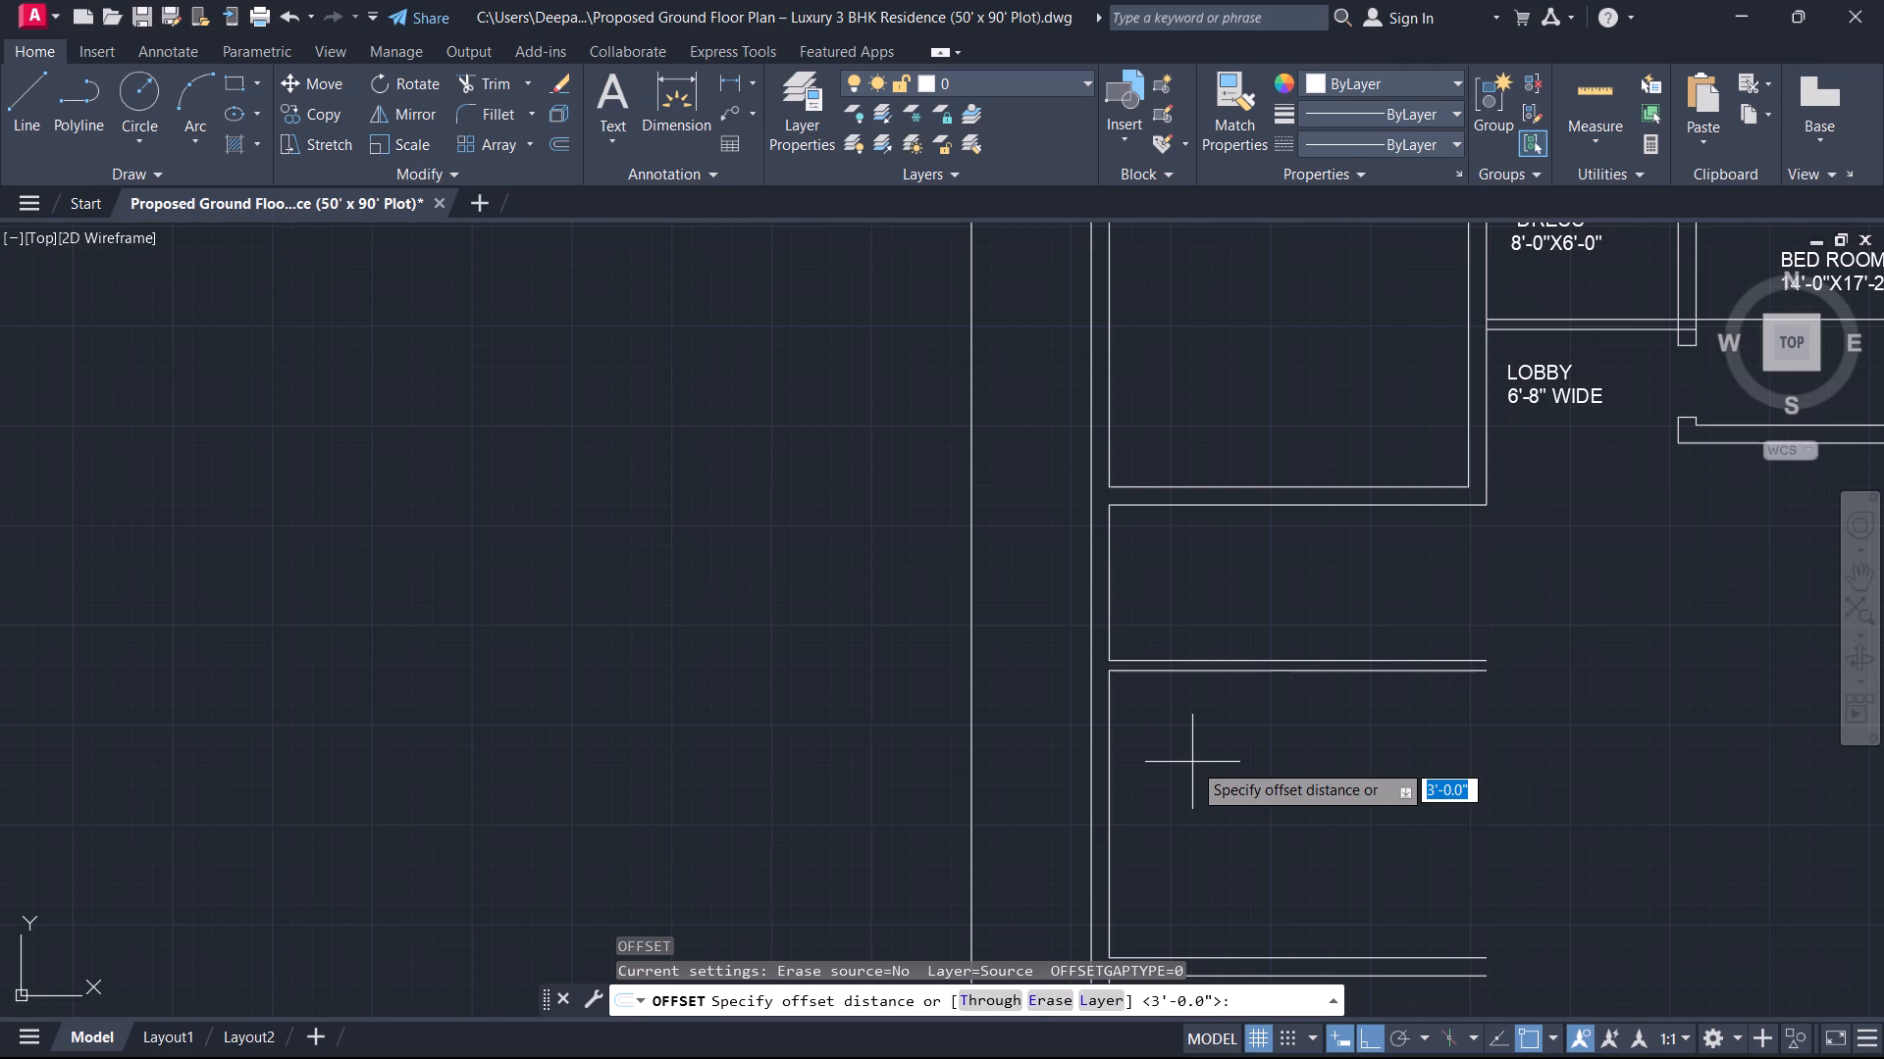
{"action": "key", "text": "Return"}
{"action": "left_click", "coordinate": [1117, 583]}
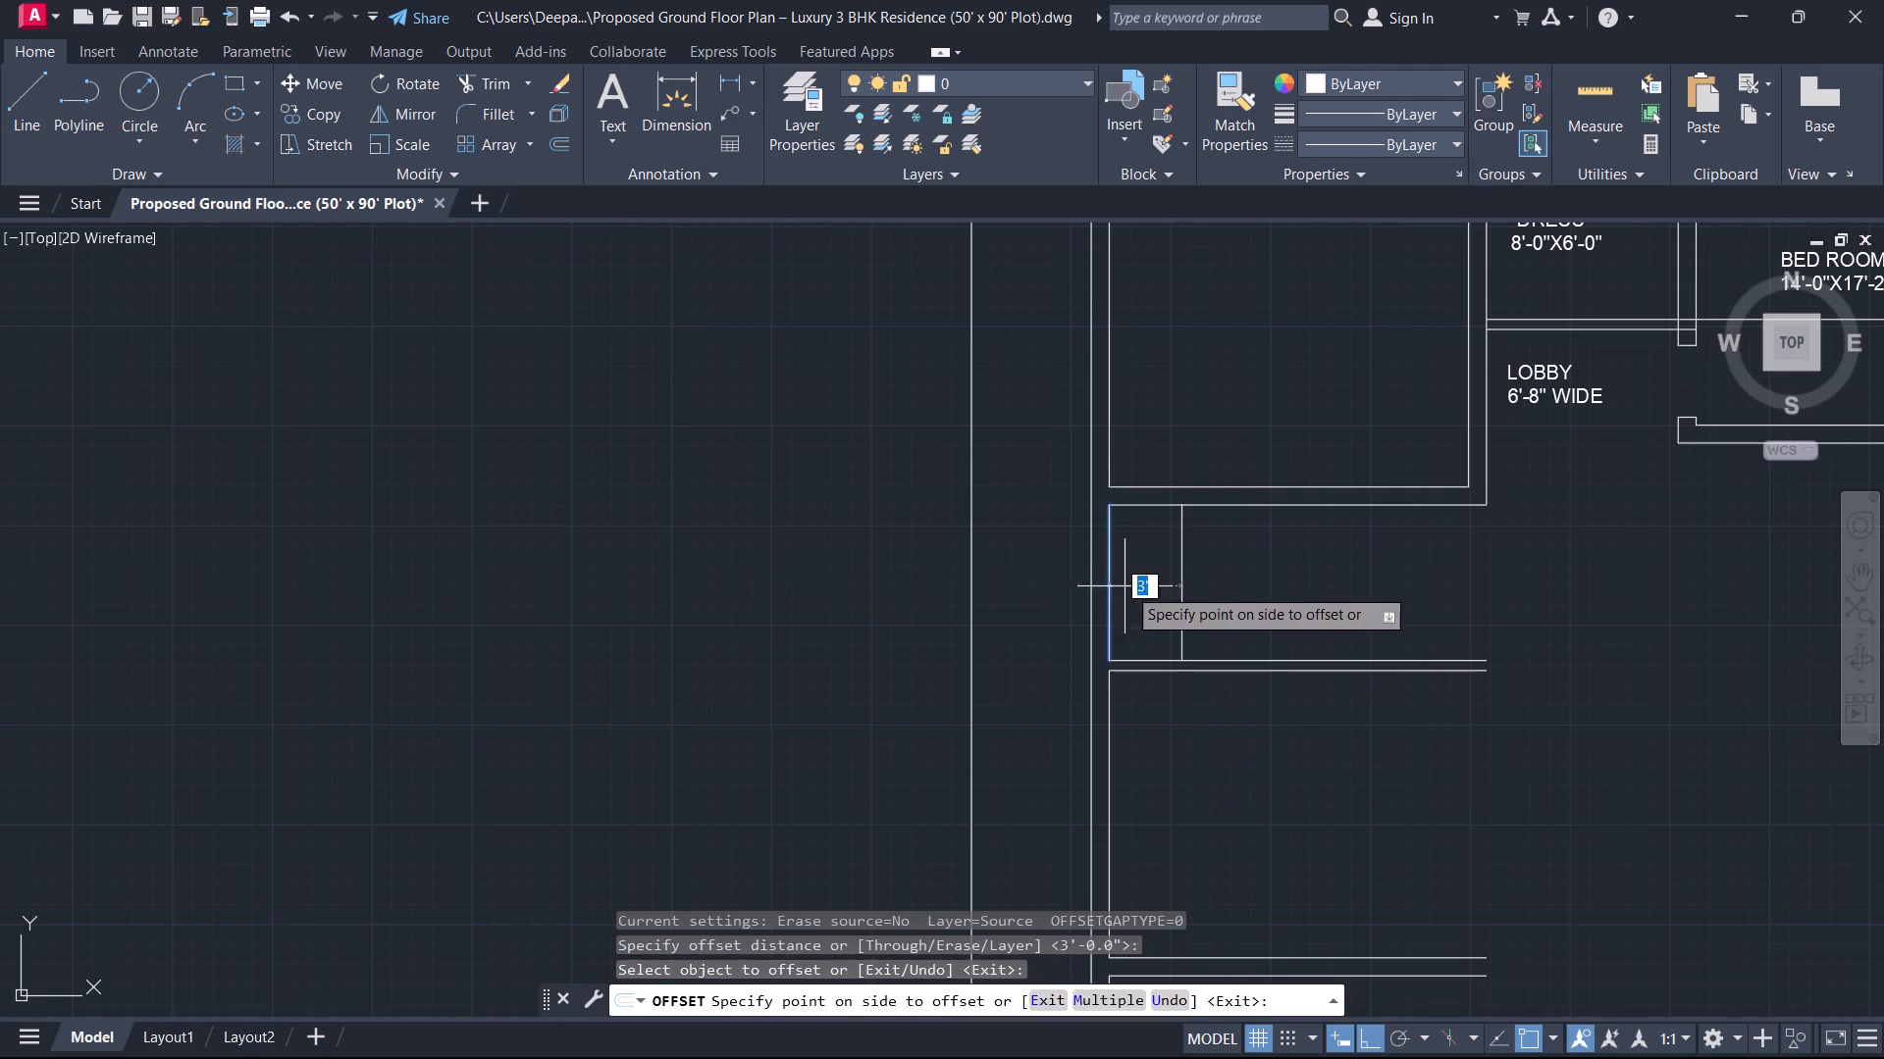
{"action": "left_click", "coordinate": [1144, 587]}
{"action": "key", "text": "Escape"}
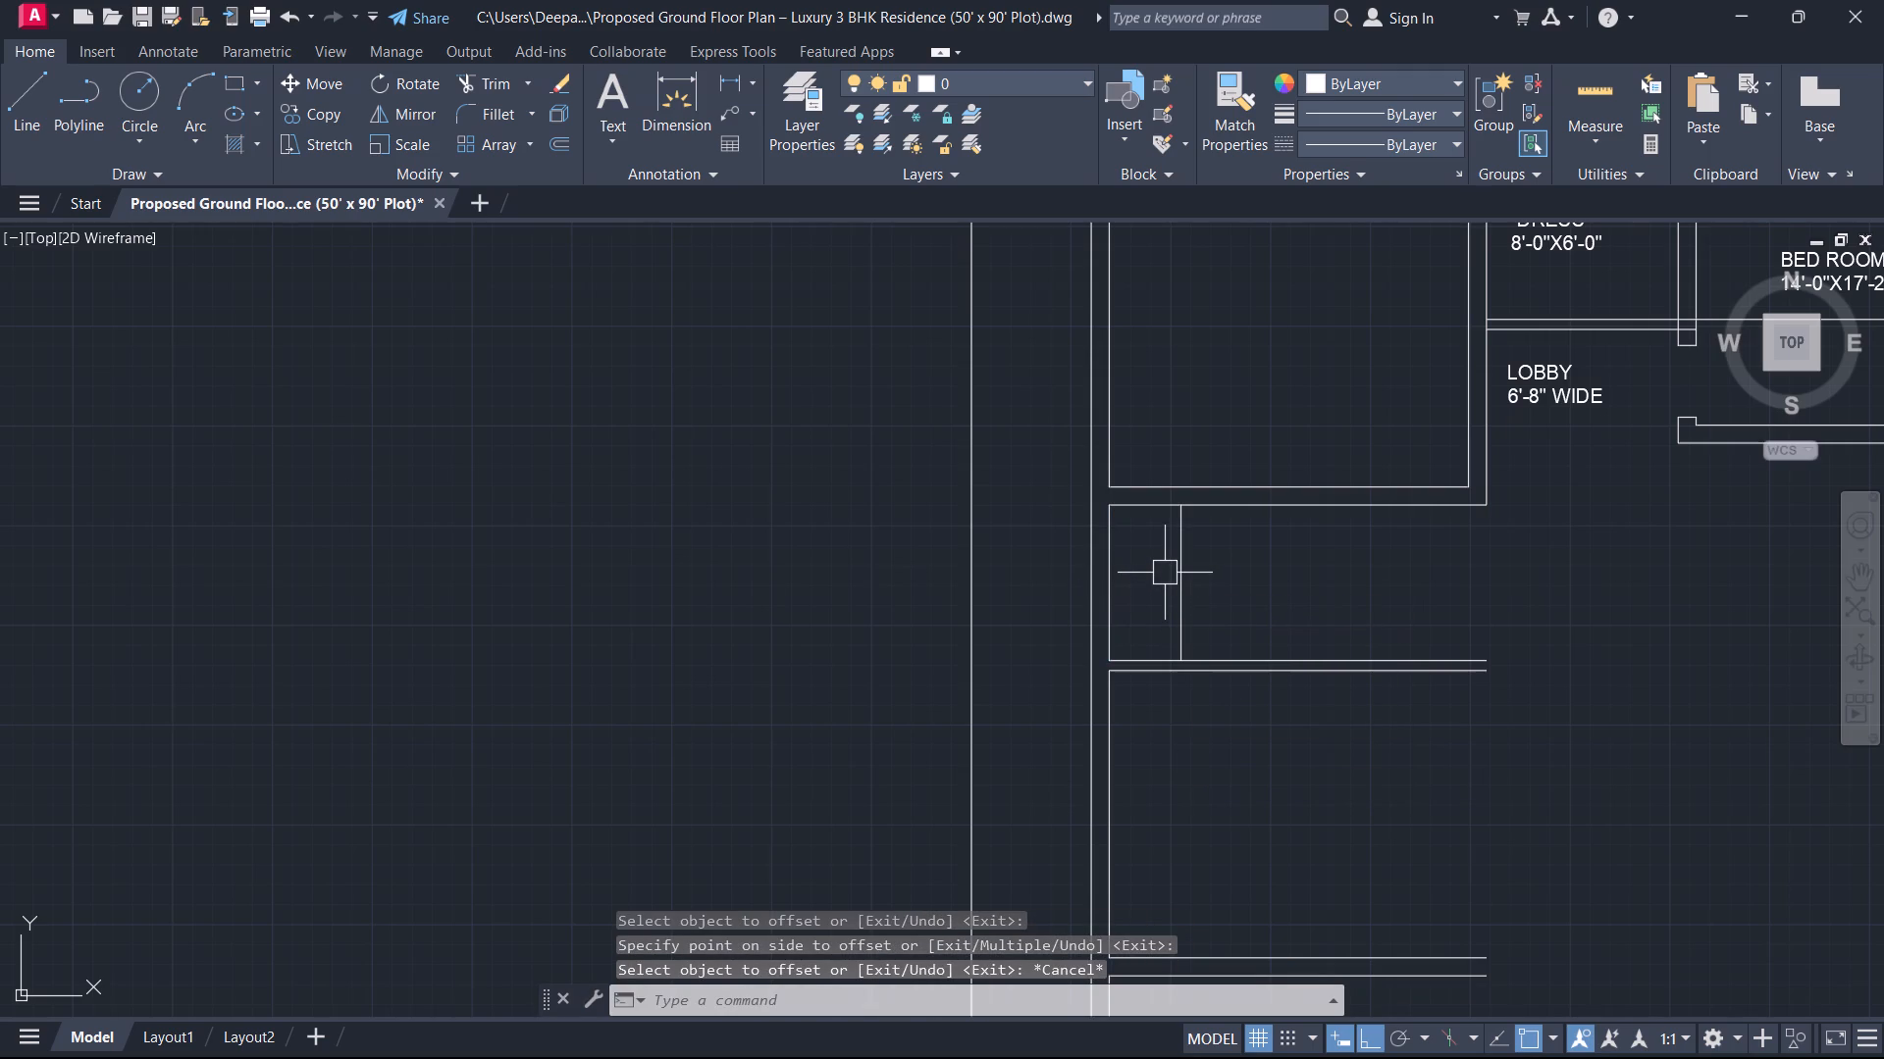
Move the new vertical line in the narrow space 2' eastward.
{"action": "left_click_drag", "start_coordinate": [1224, 585], "coordinate": [1204, 580]}
{"action": "left_click", "coordinate": [1157, 555]}
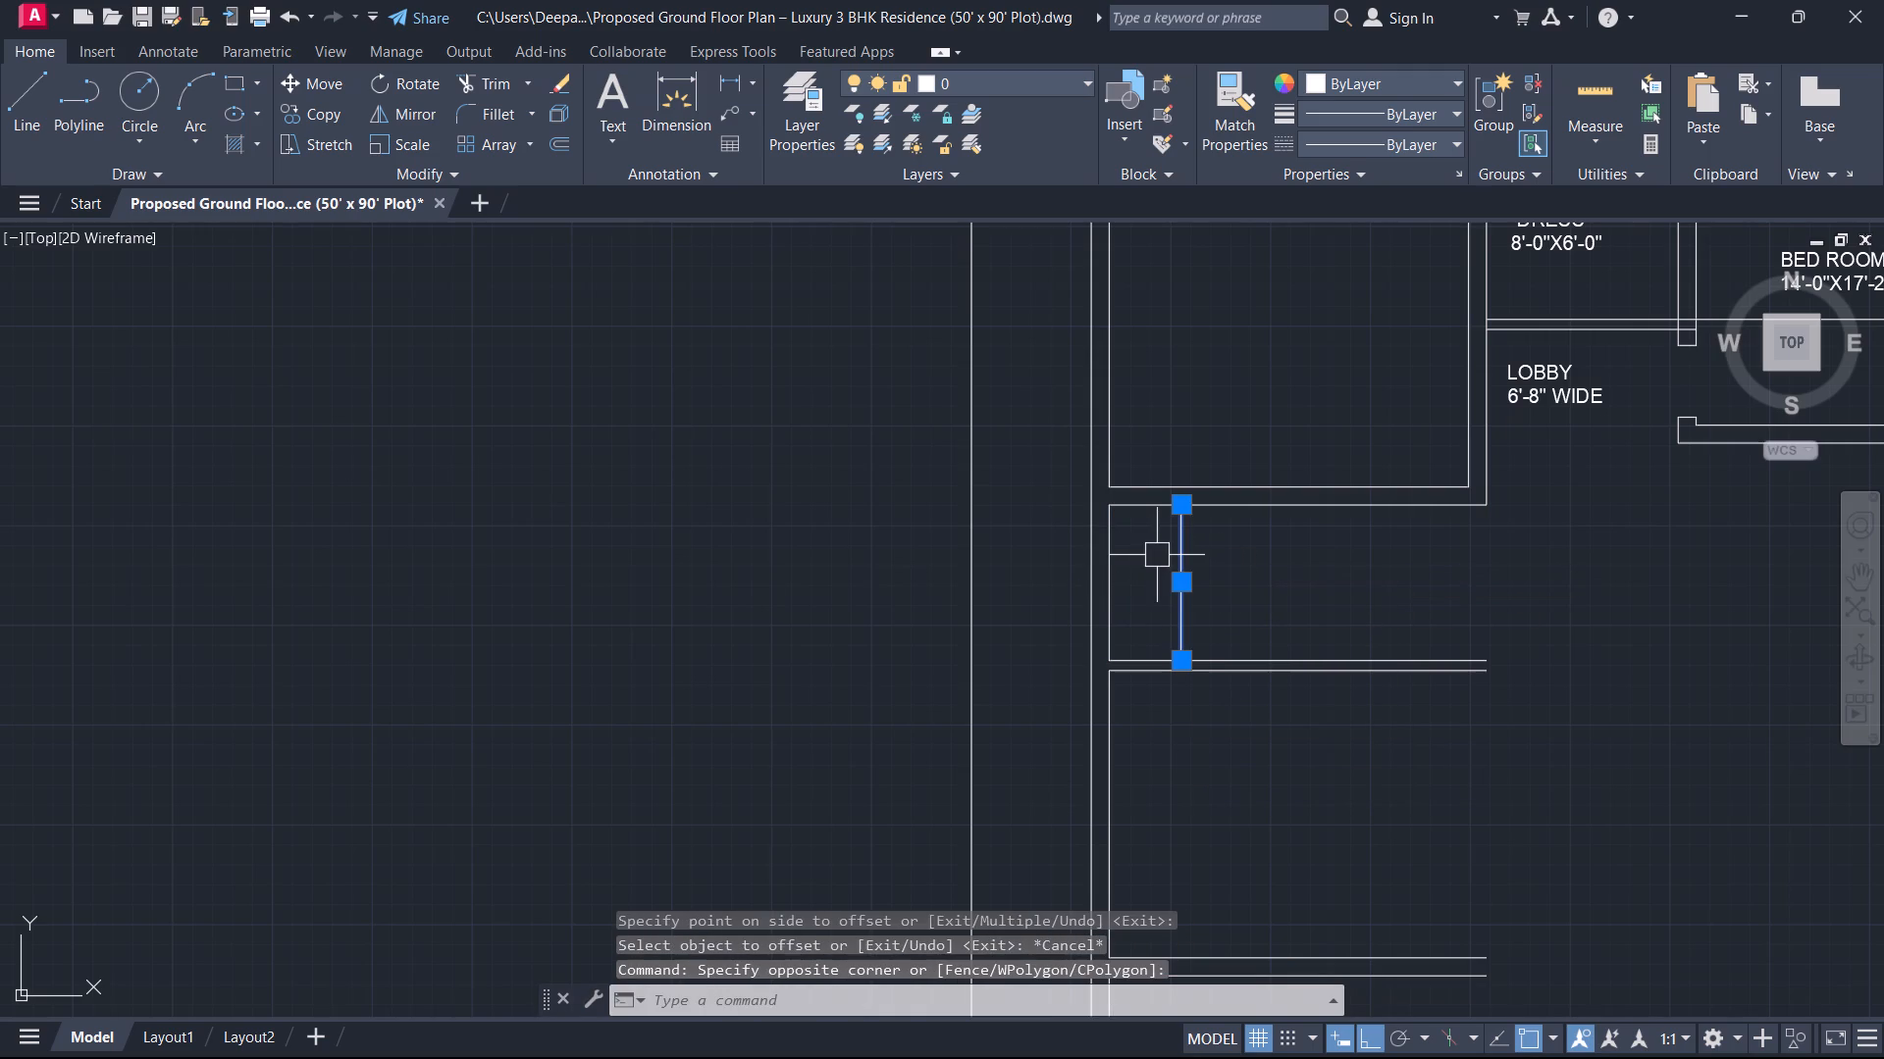
{"action": "type", "text": "M"}
{"action": "key", "text": "space"}
{"action": "left_click", "coordinate": [1155, 555]}
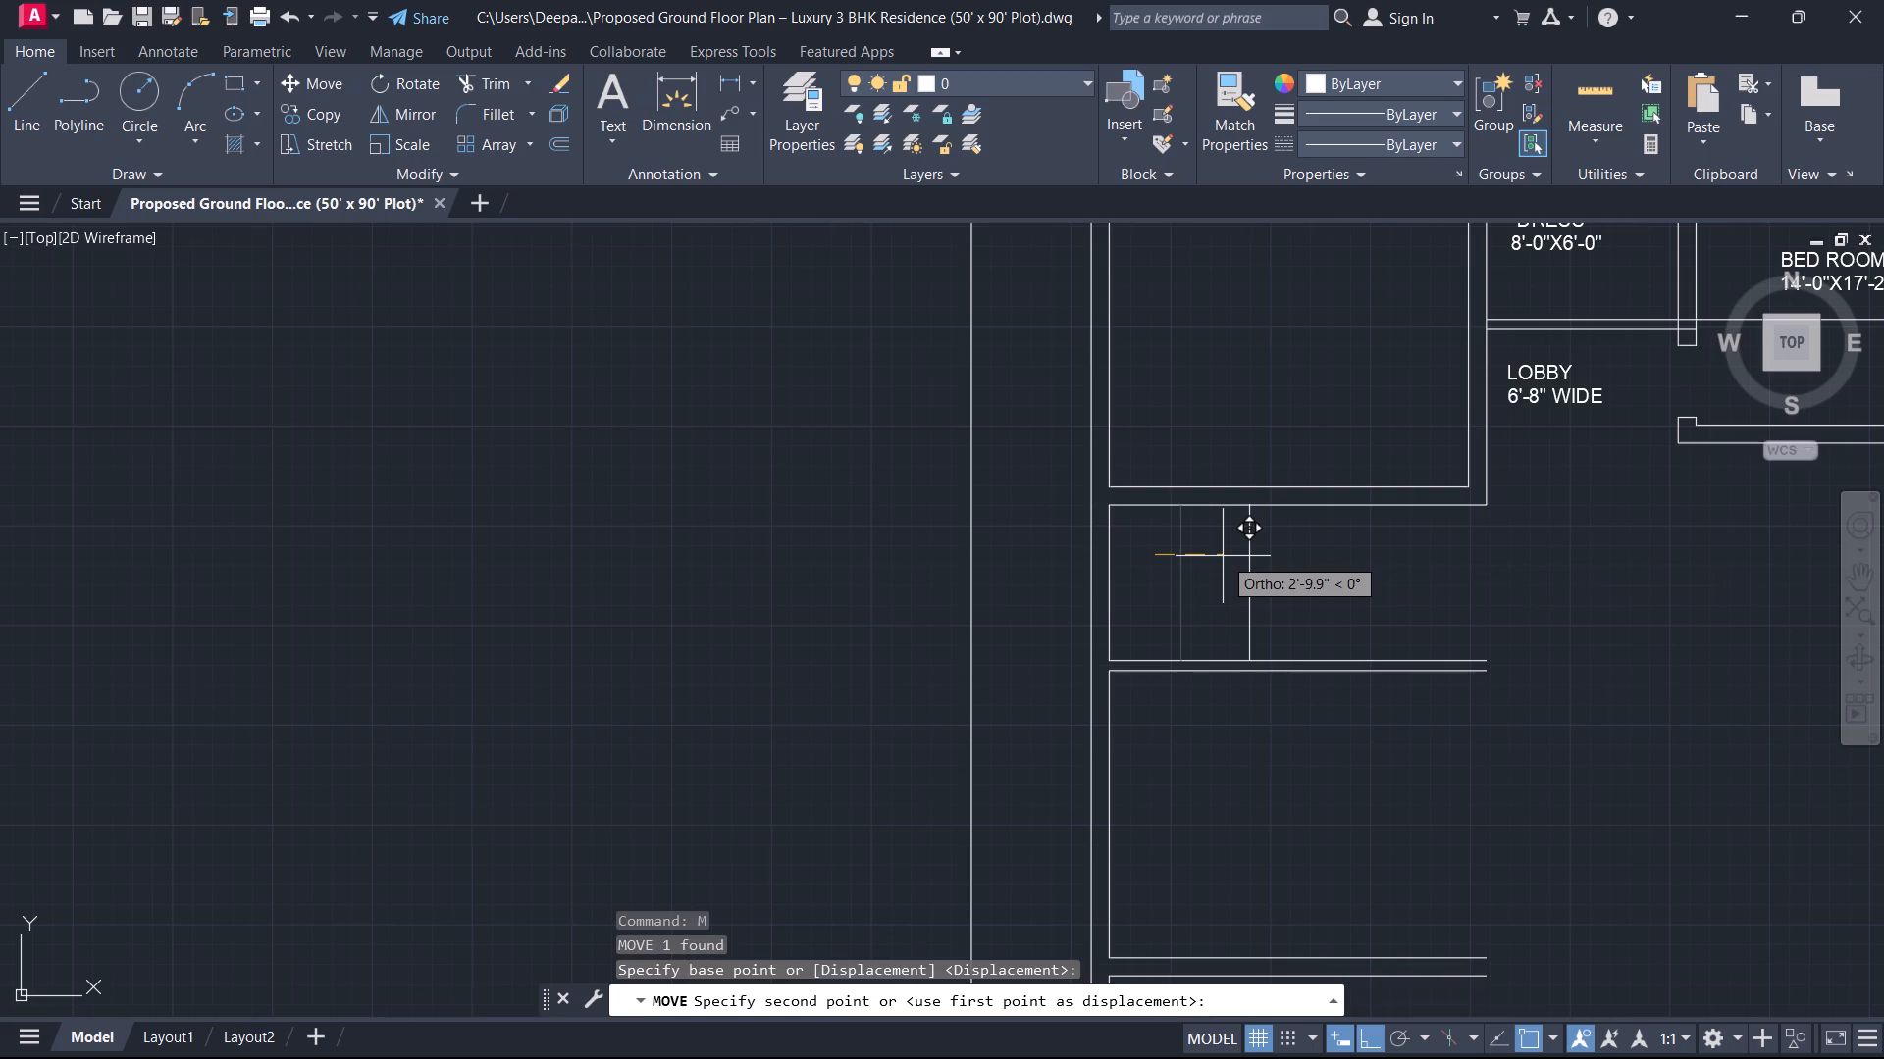
{"action": "key", "text": "2"}
{"action": "key", "text": "apostrophe"}
{"action": "key", "text": "Return"}
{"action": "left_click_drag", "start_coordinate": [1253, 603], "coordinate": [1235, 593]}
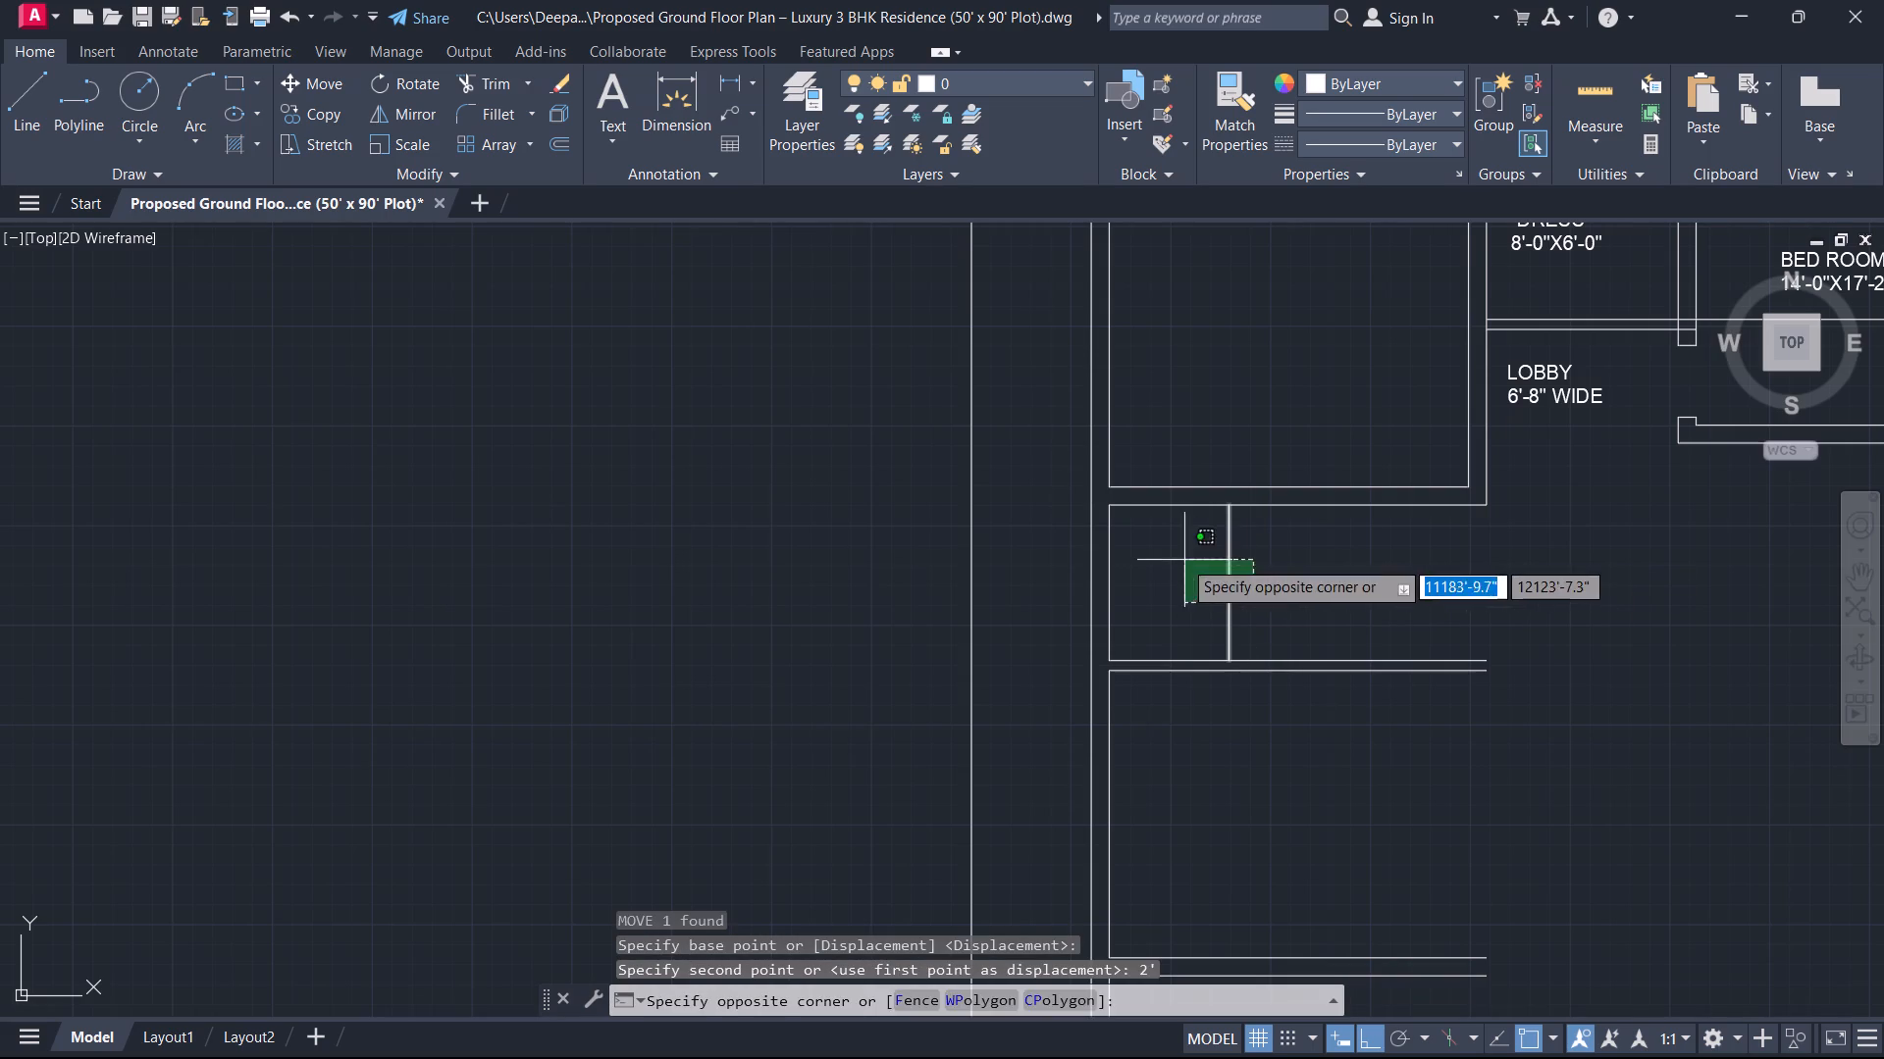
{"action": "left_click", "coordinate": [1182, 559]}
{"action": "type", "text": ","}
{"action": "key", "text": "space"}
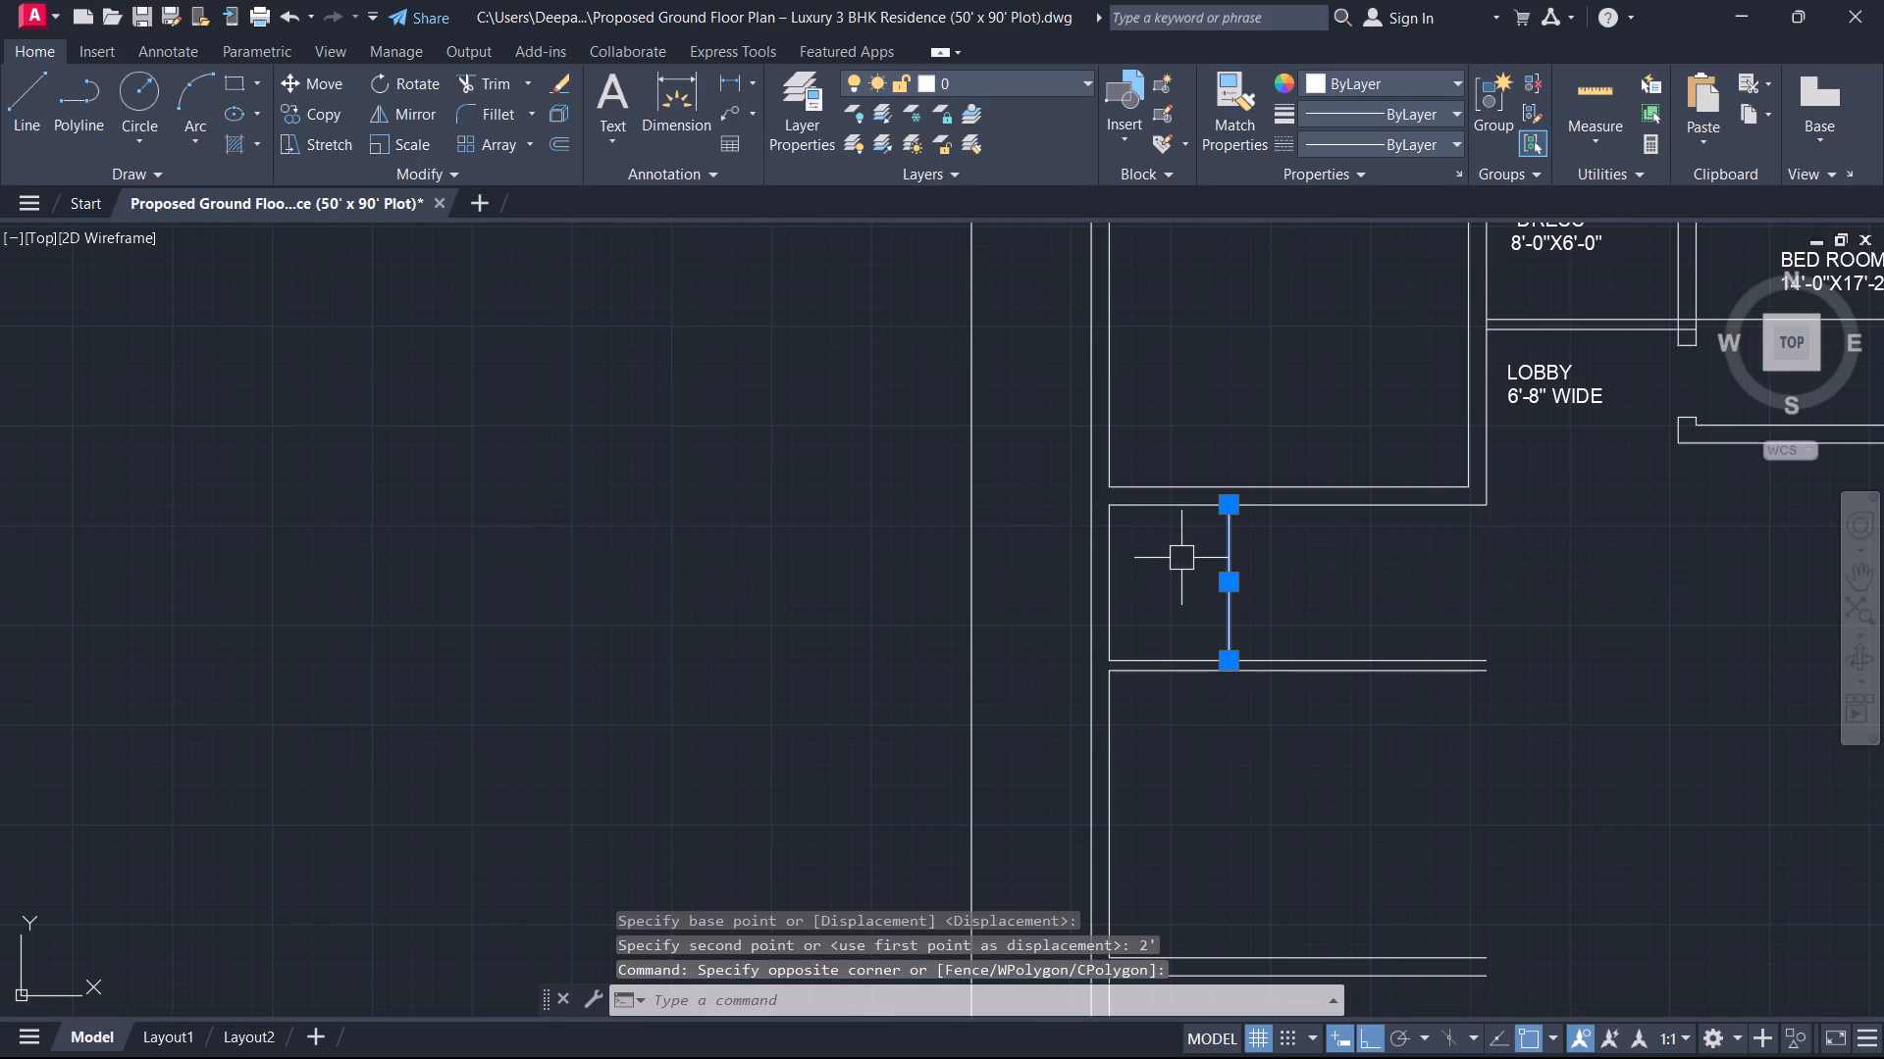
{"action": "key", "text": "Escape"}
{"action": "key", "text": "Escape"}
Move the vertical line in the narrow space south of the northwest room 1' westward.
{"action": "left_click_drag", "start_coordinate": [1268, 579], "coordinate": [1209, 559]}
{"action": "left_click", "coordinate": [1198, 551]}
{"action": "key", "text": "m"}
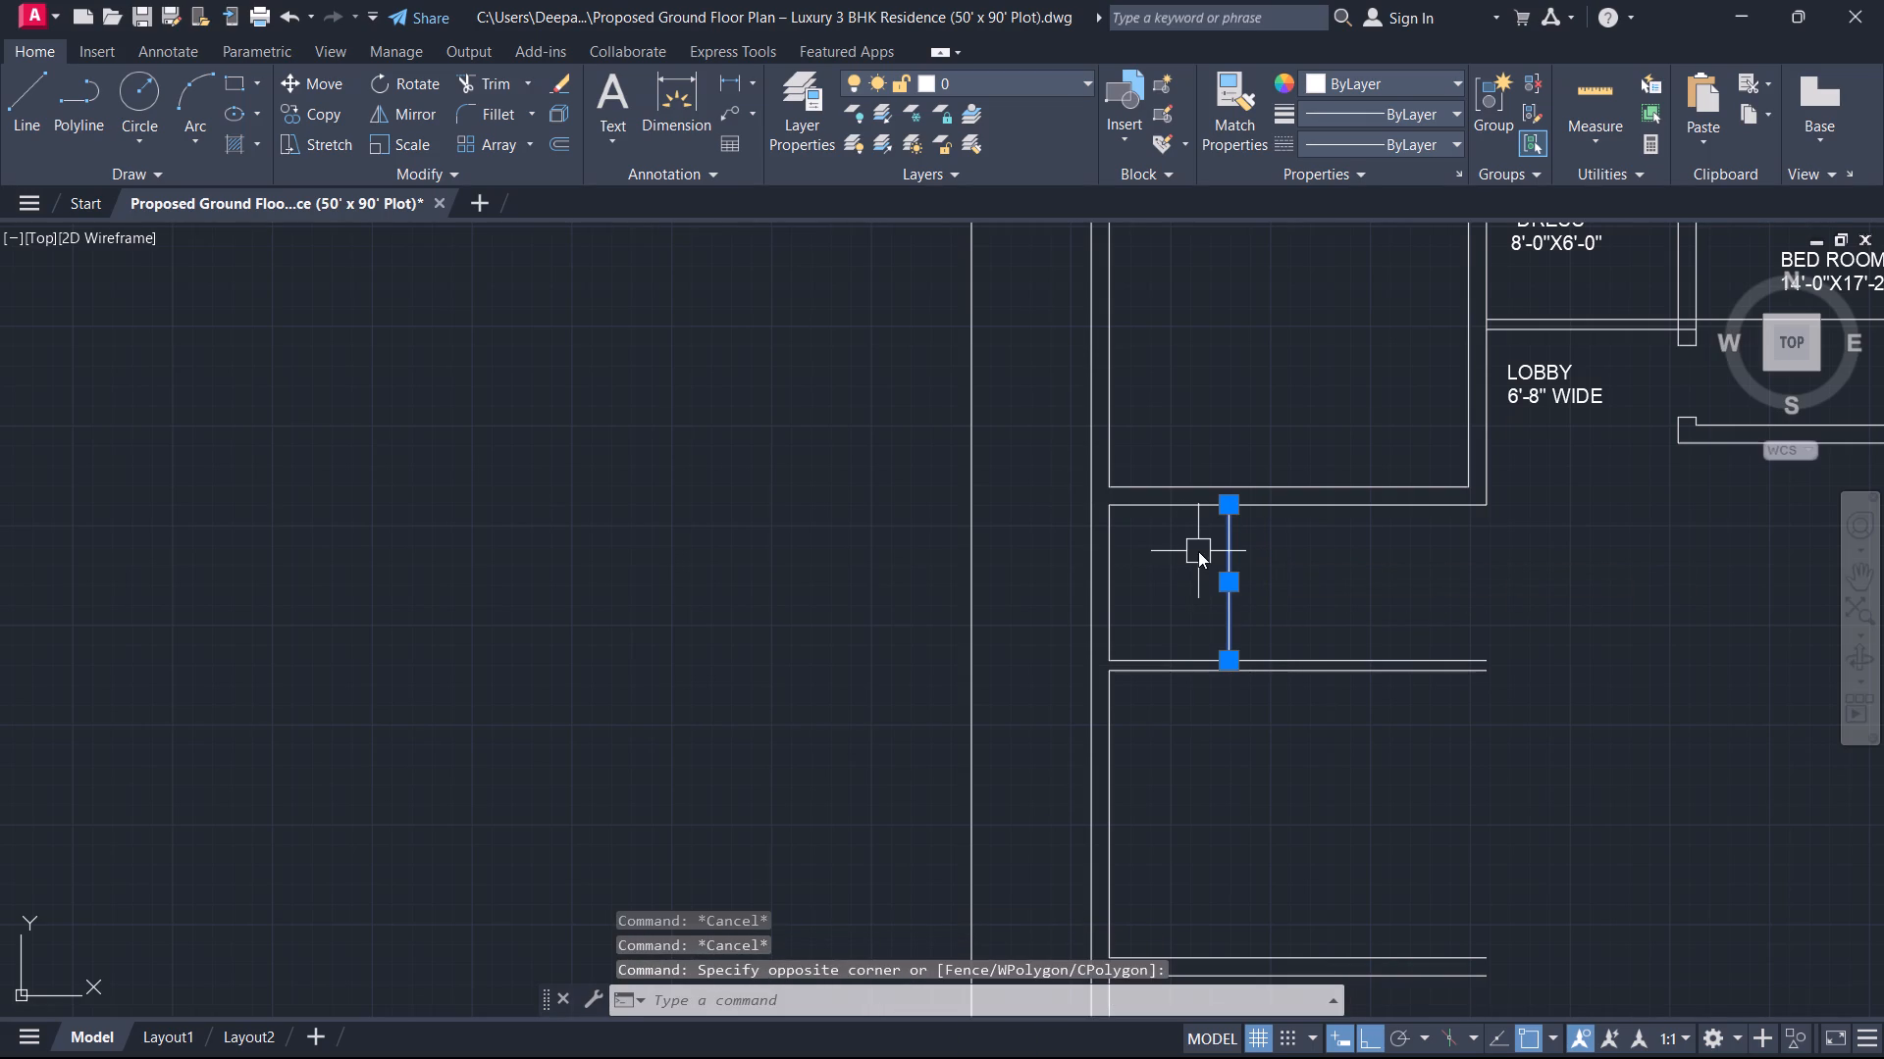
{"action": "key", "text": "space"}
{"action": "left_click", "coordinate": [1208, 557]}
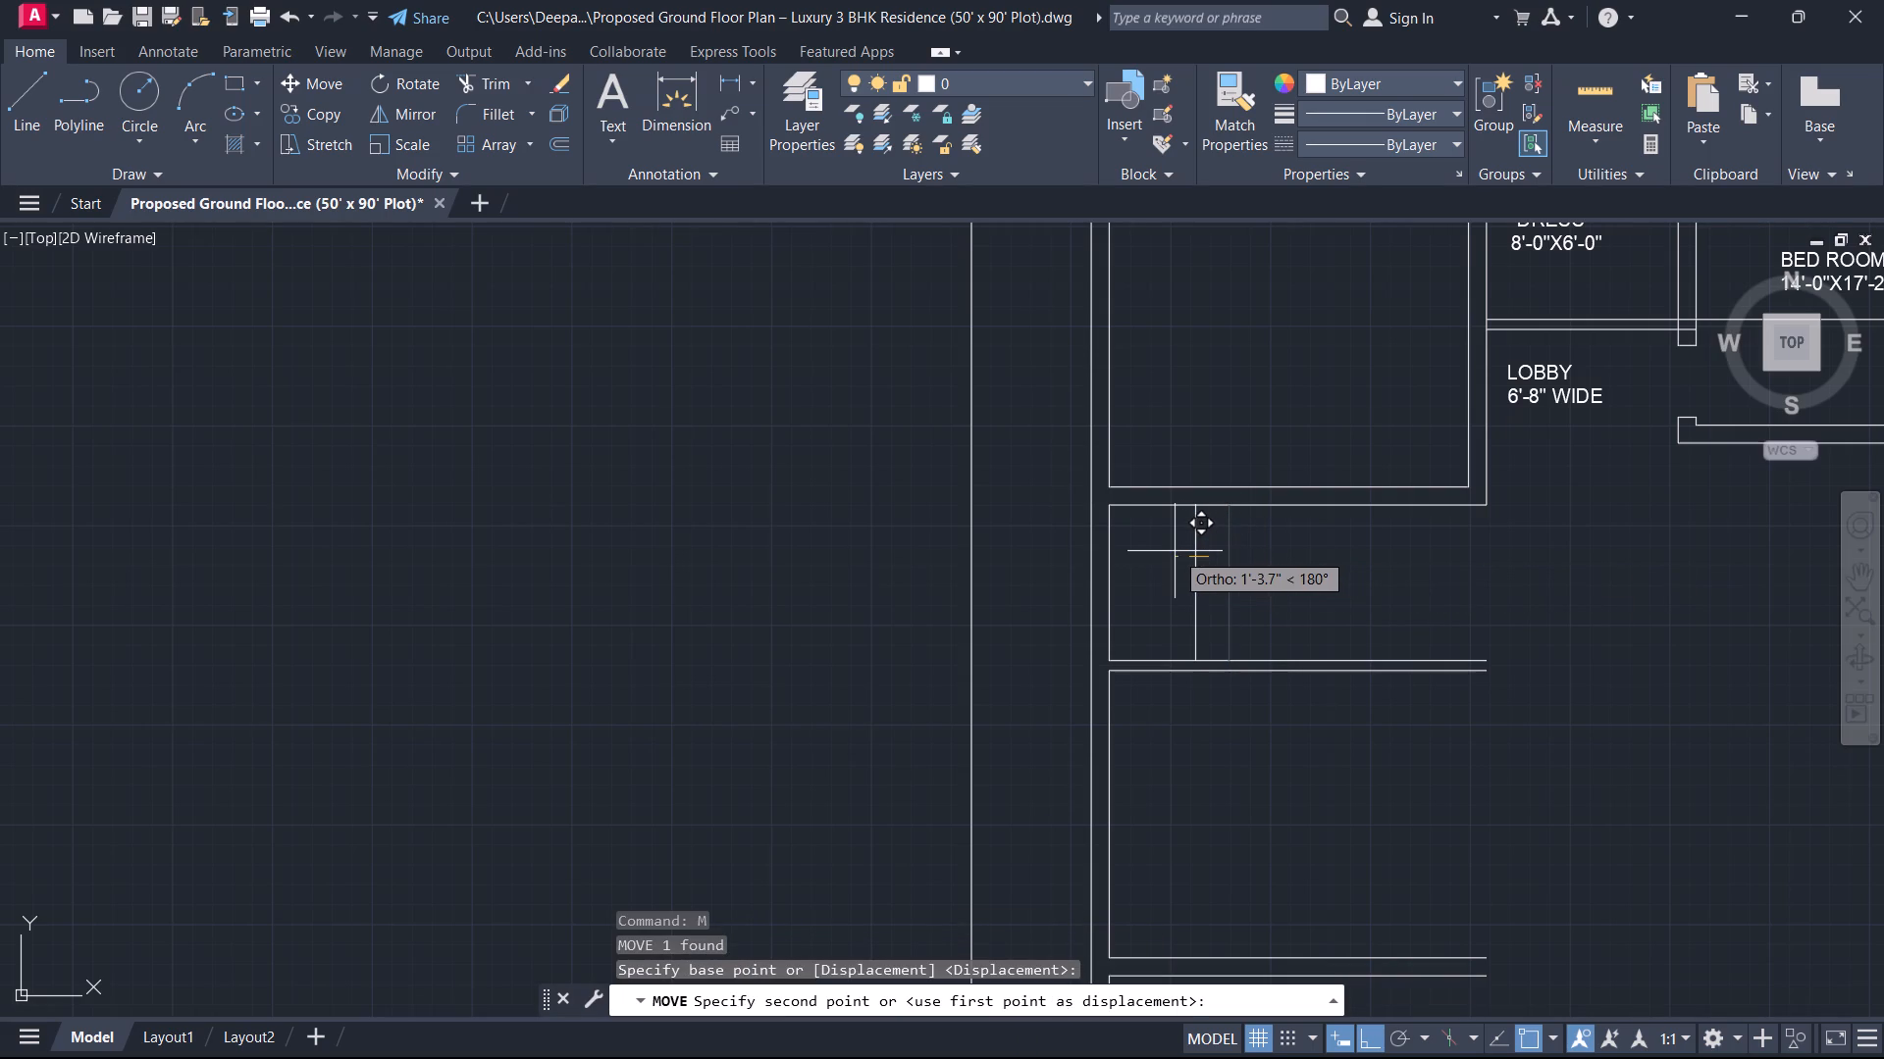
{"action": "key", "text": "1"}
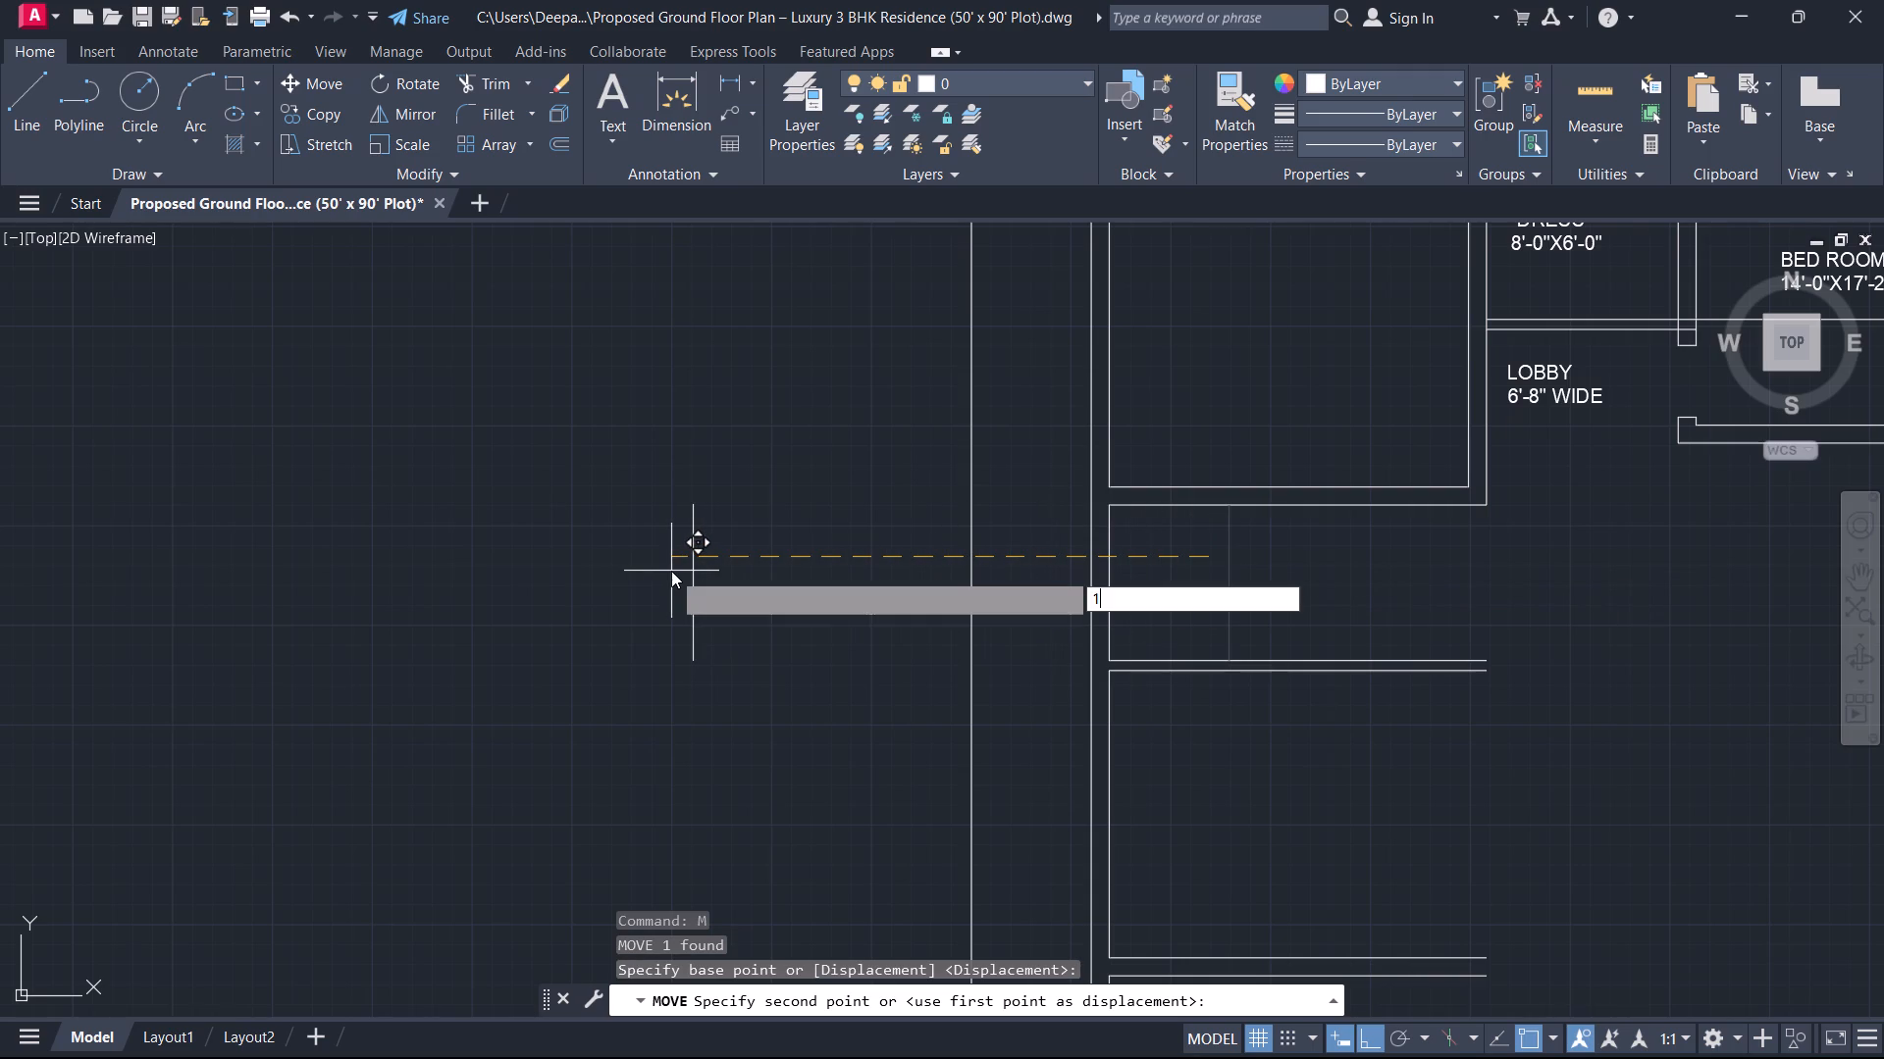
{"action": "key", "text": "apostrophe"}
{"action": "key", "text": "Return"}
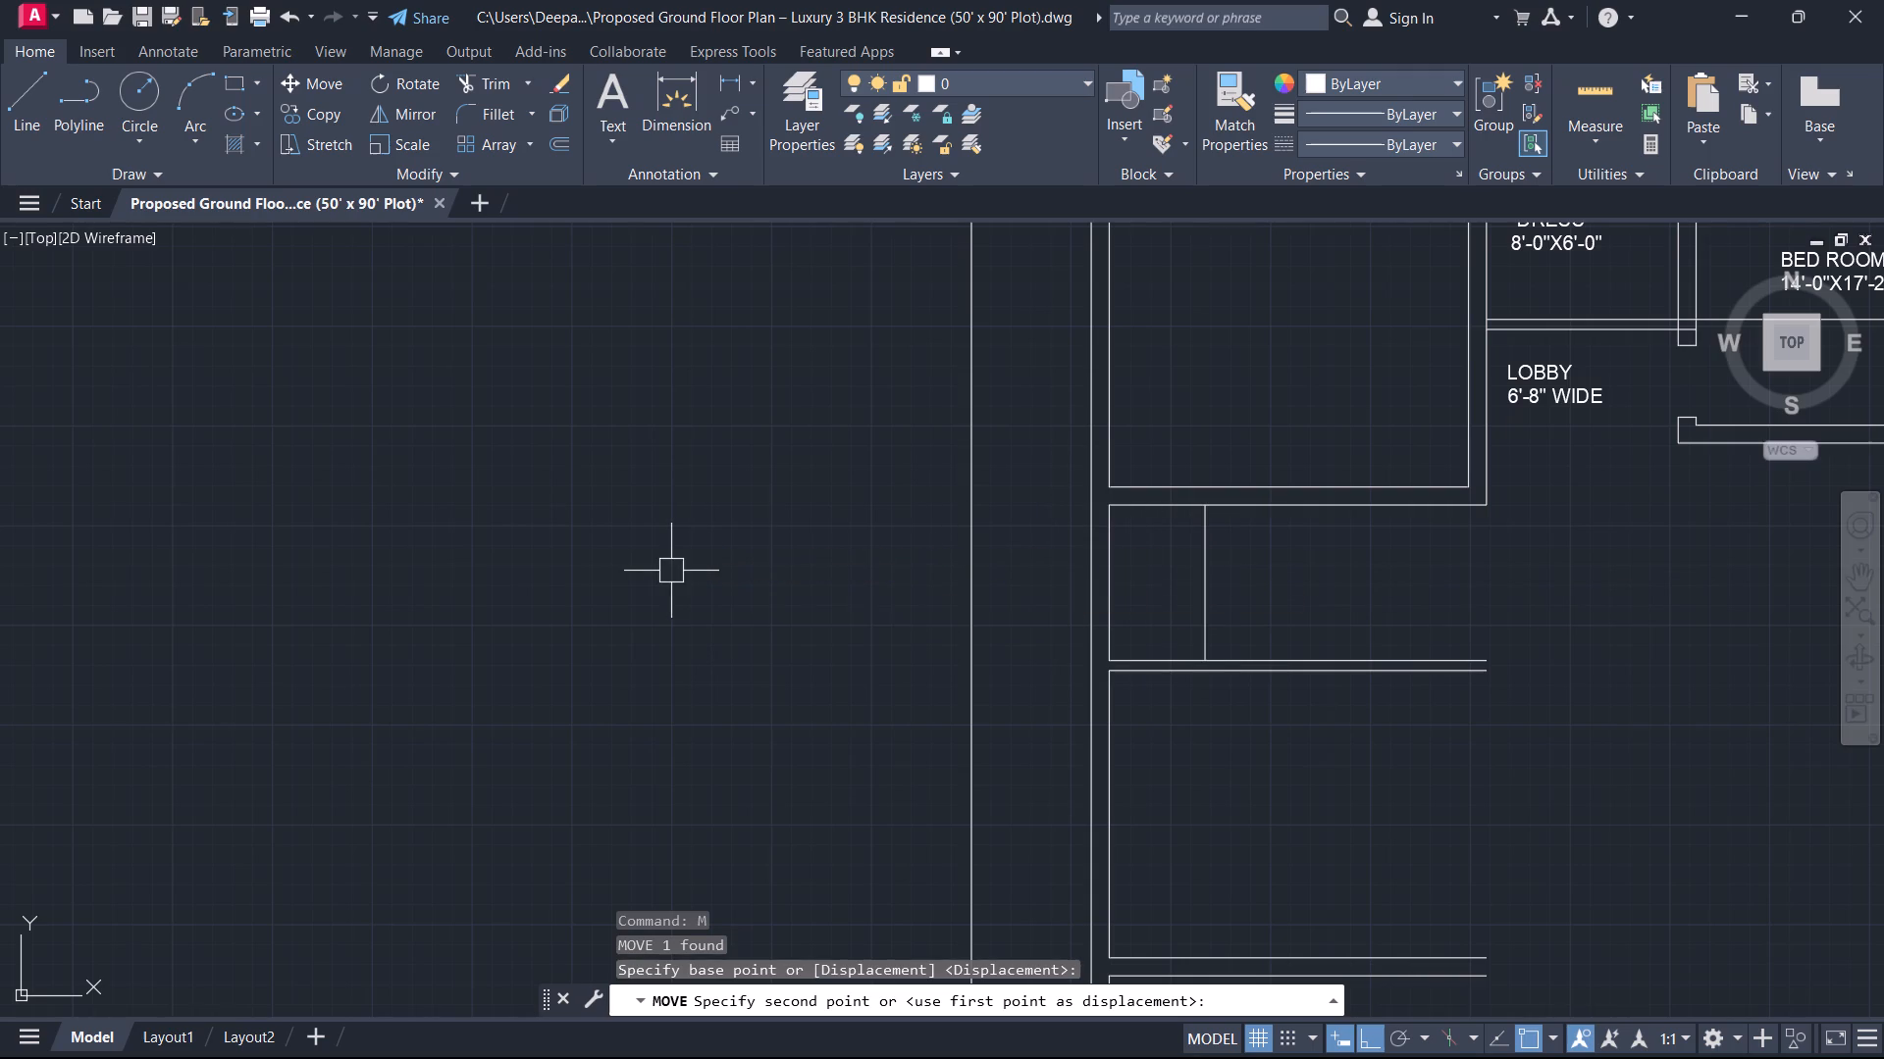
Offset the narrow space's vertical line 9" eastward to form a cross wall.
{"action": "type", "text": "O"}
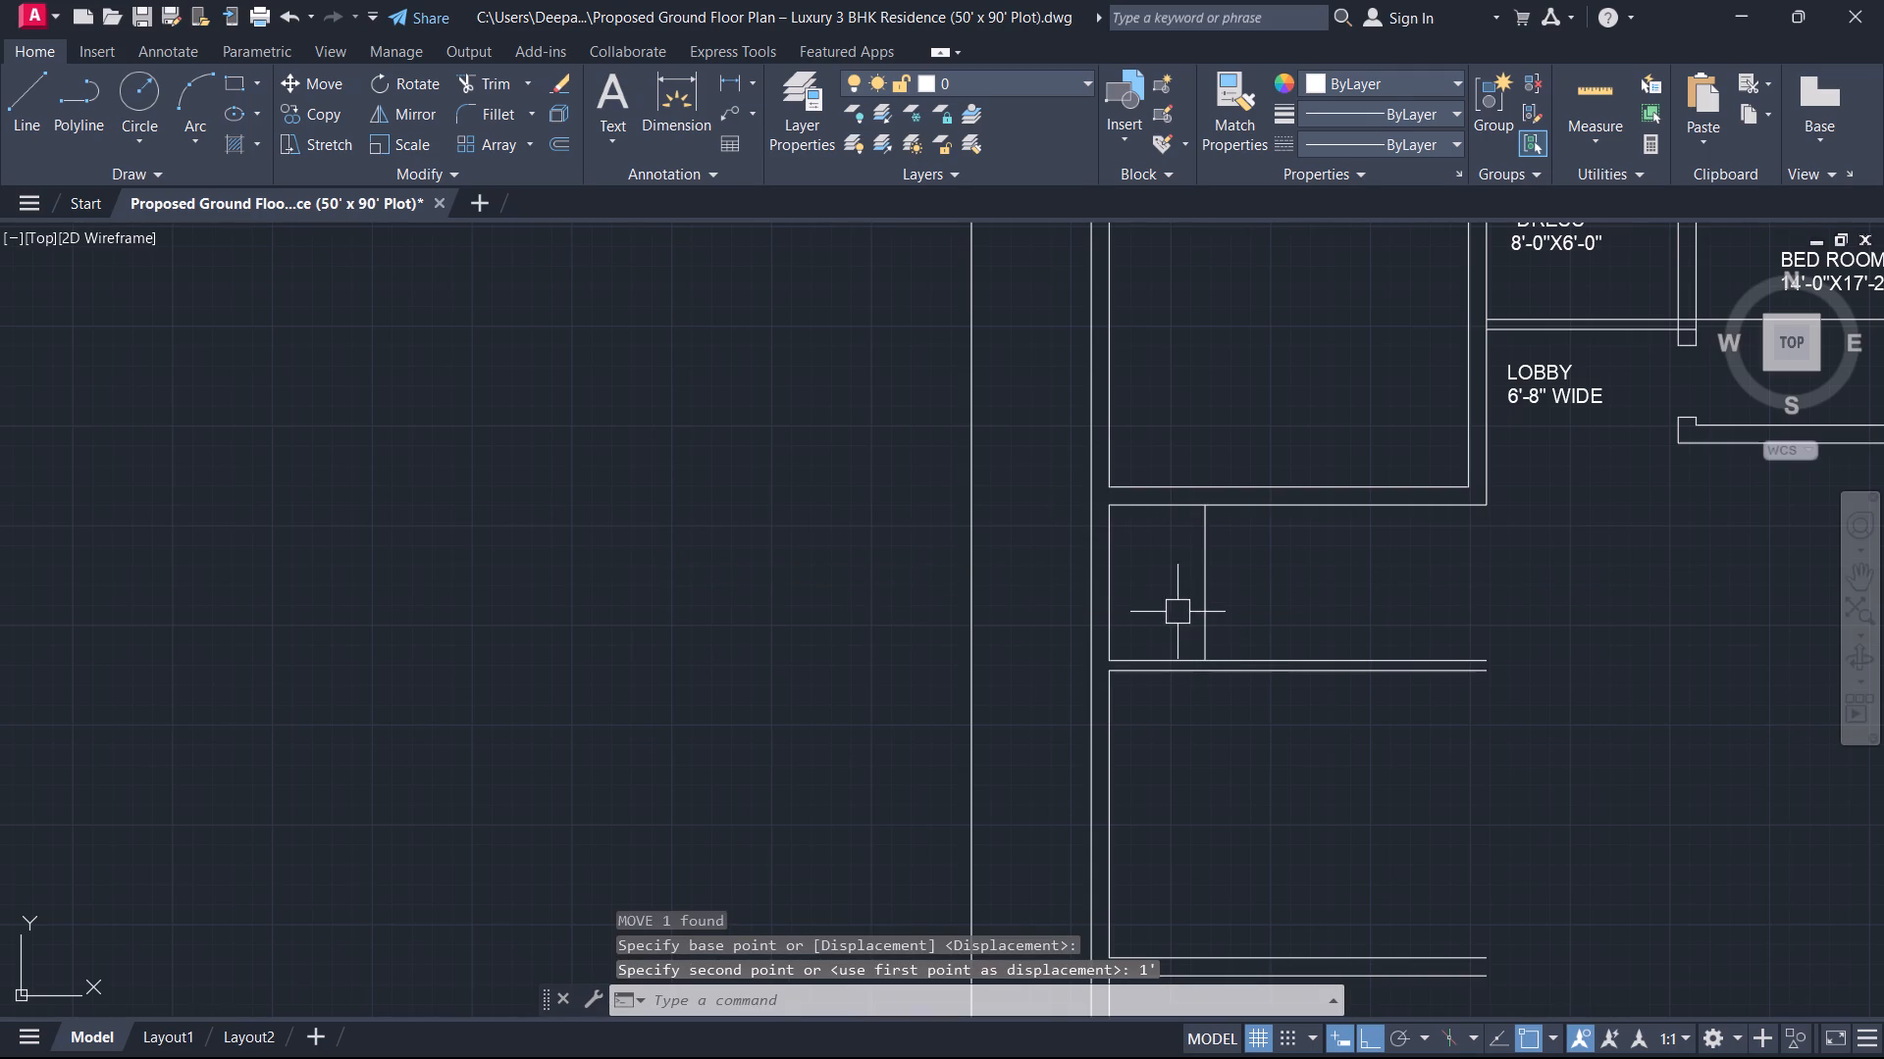
{"action": "key", "text": "space"}
{"action": "key", "text": "9"}
{"action": "key", "text": "Return"}
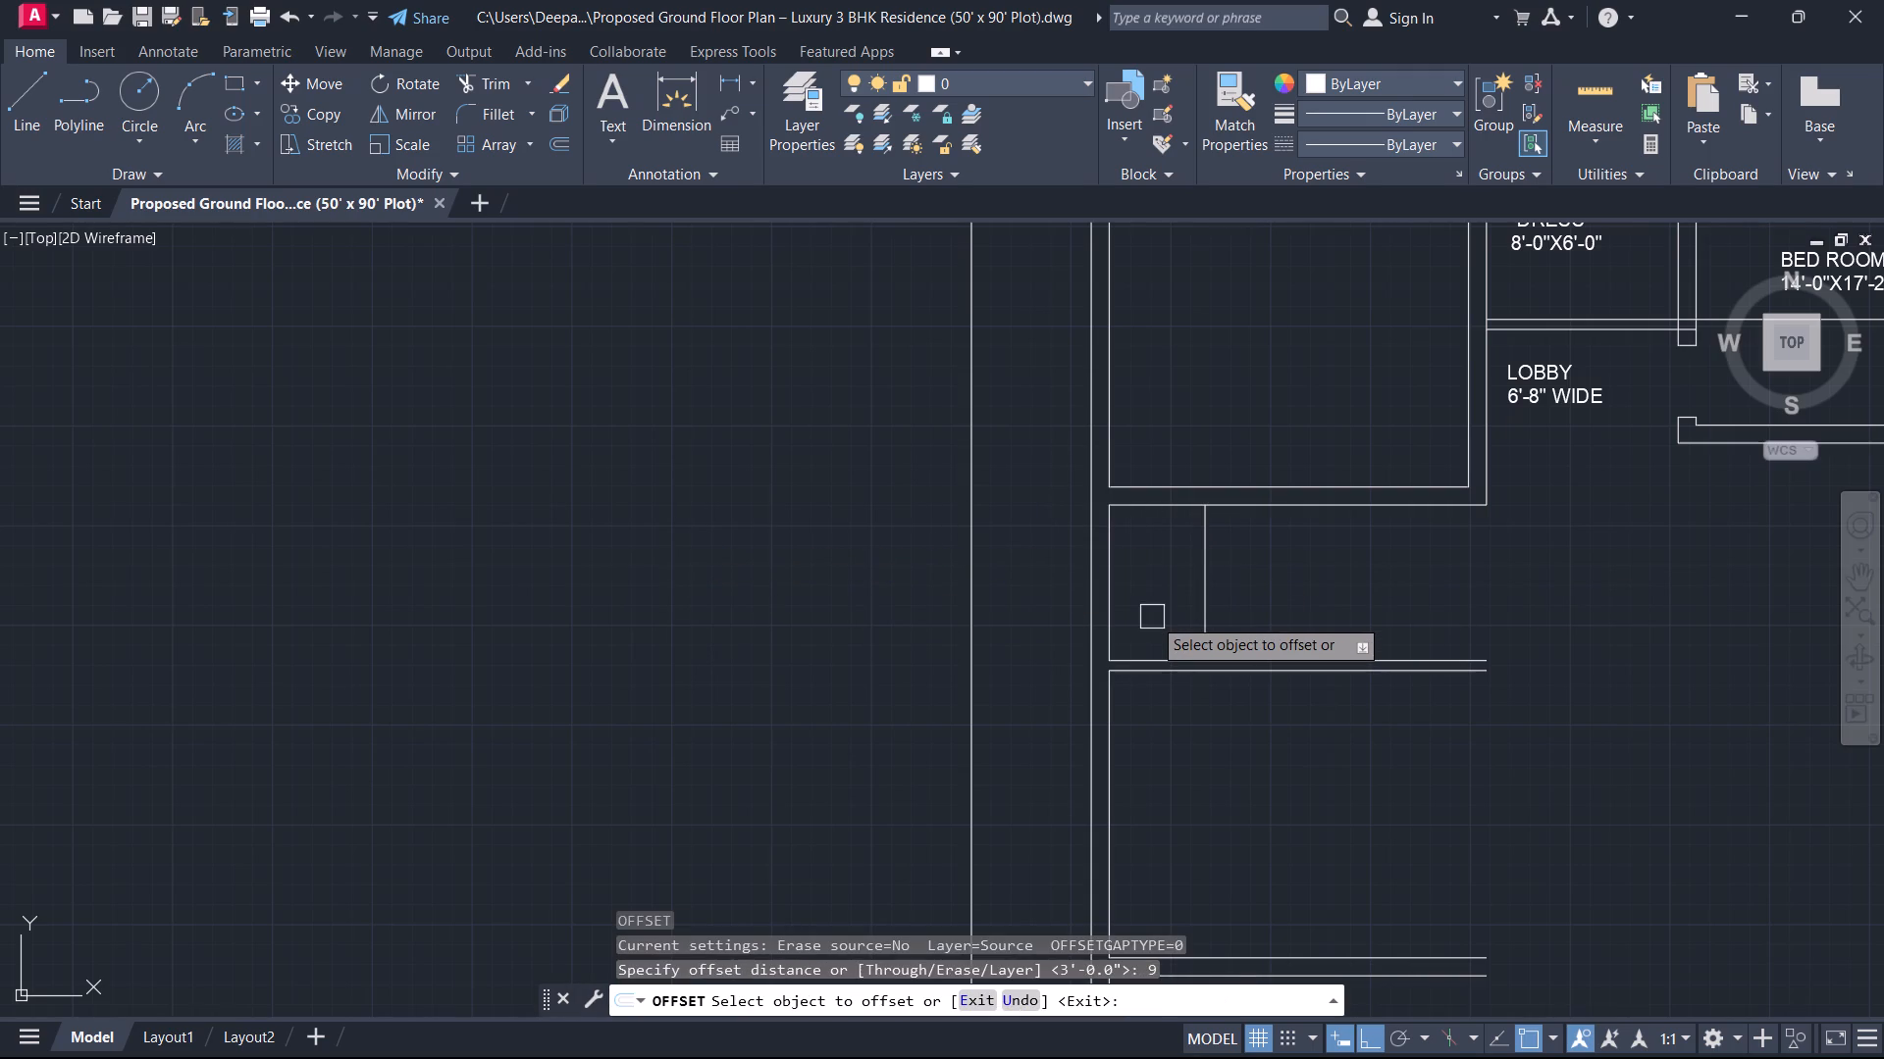
{"action": "left_click", "coordinate": [1206, 592]}
{"action": "left_click", "coordinate": [1254, 600]}
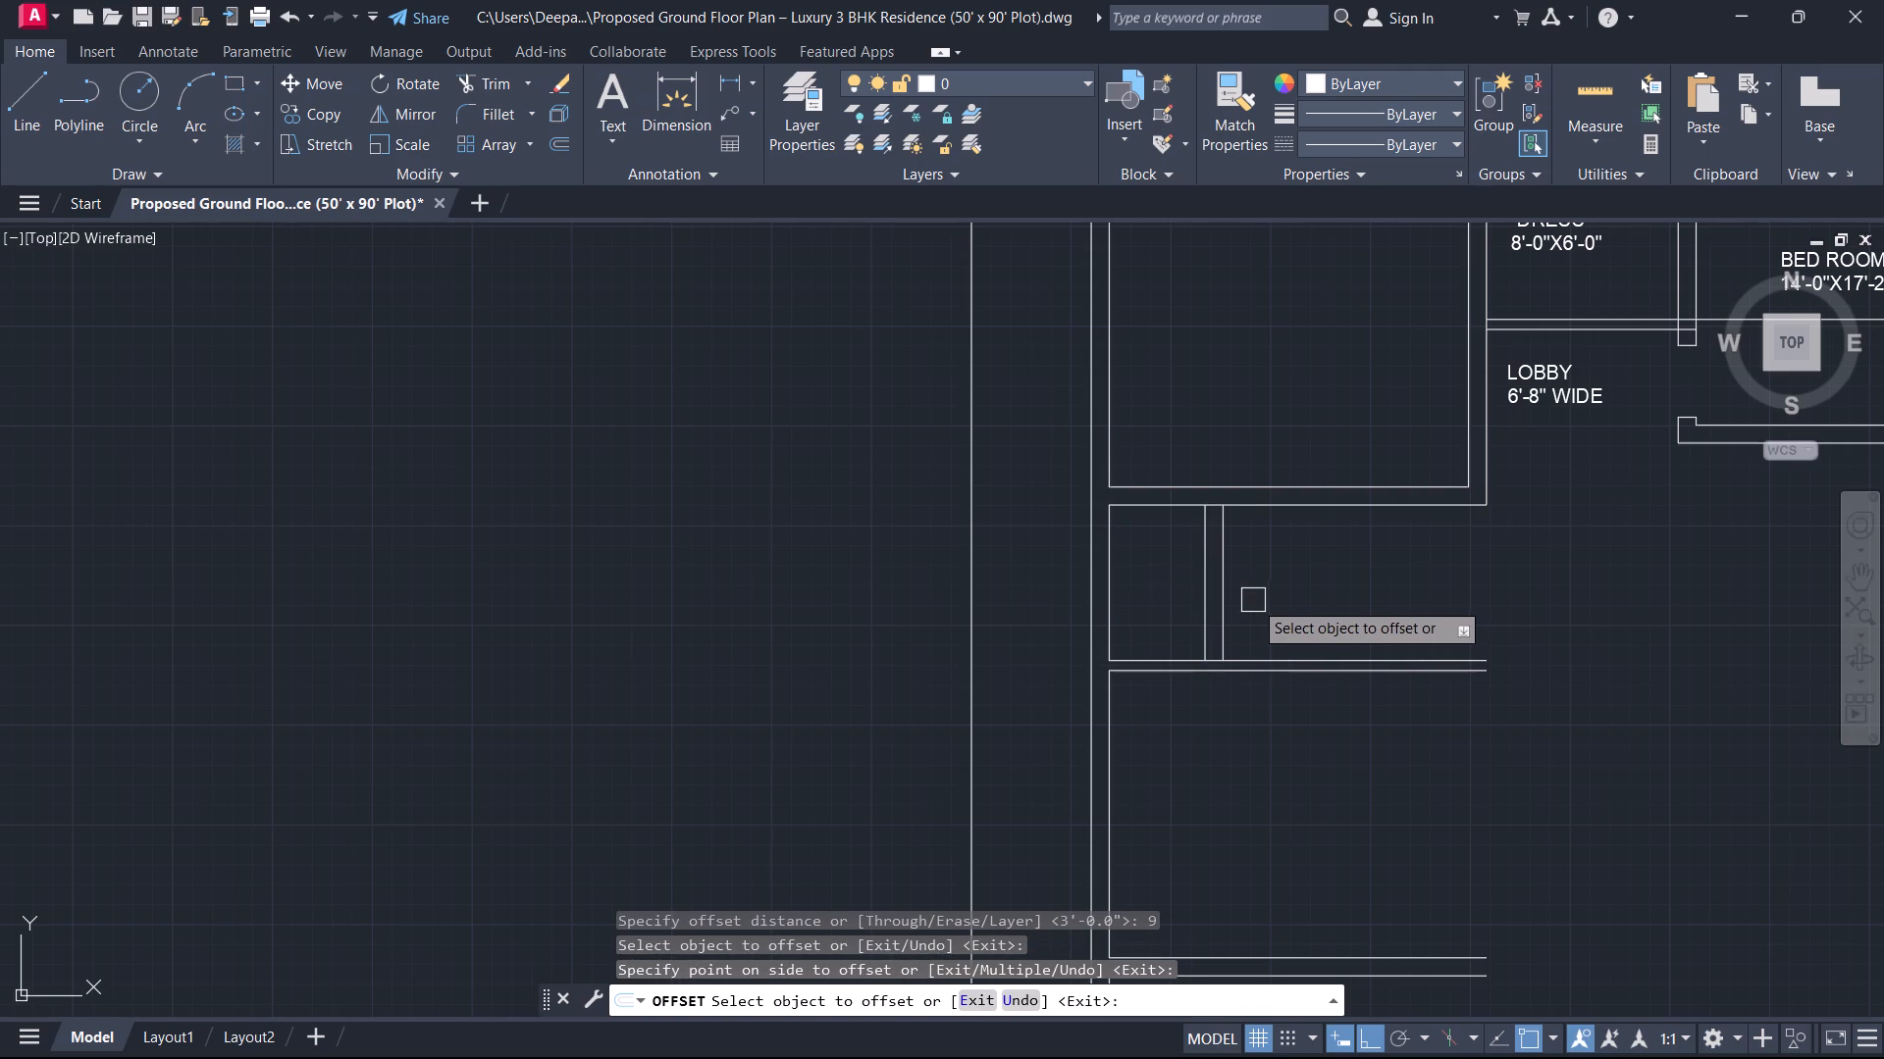
{"action": "key", "text": "Escape"}
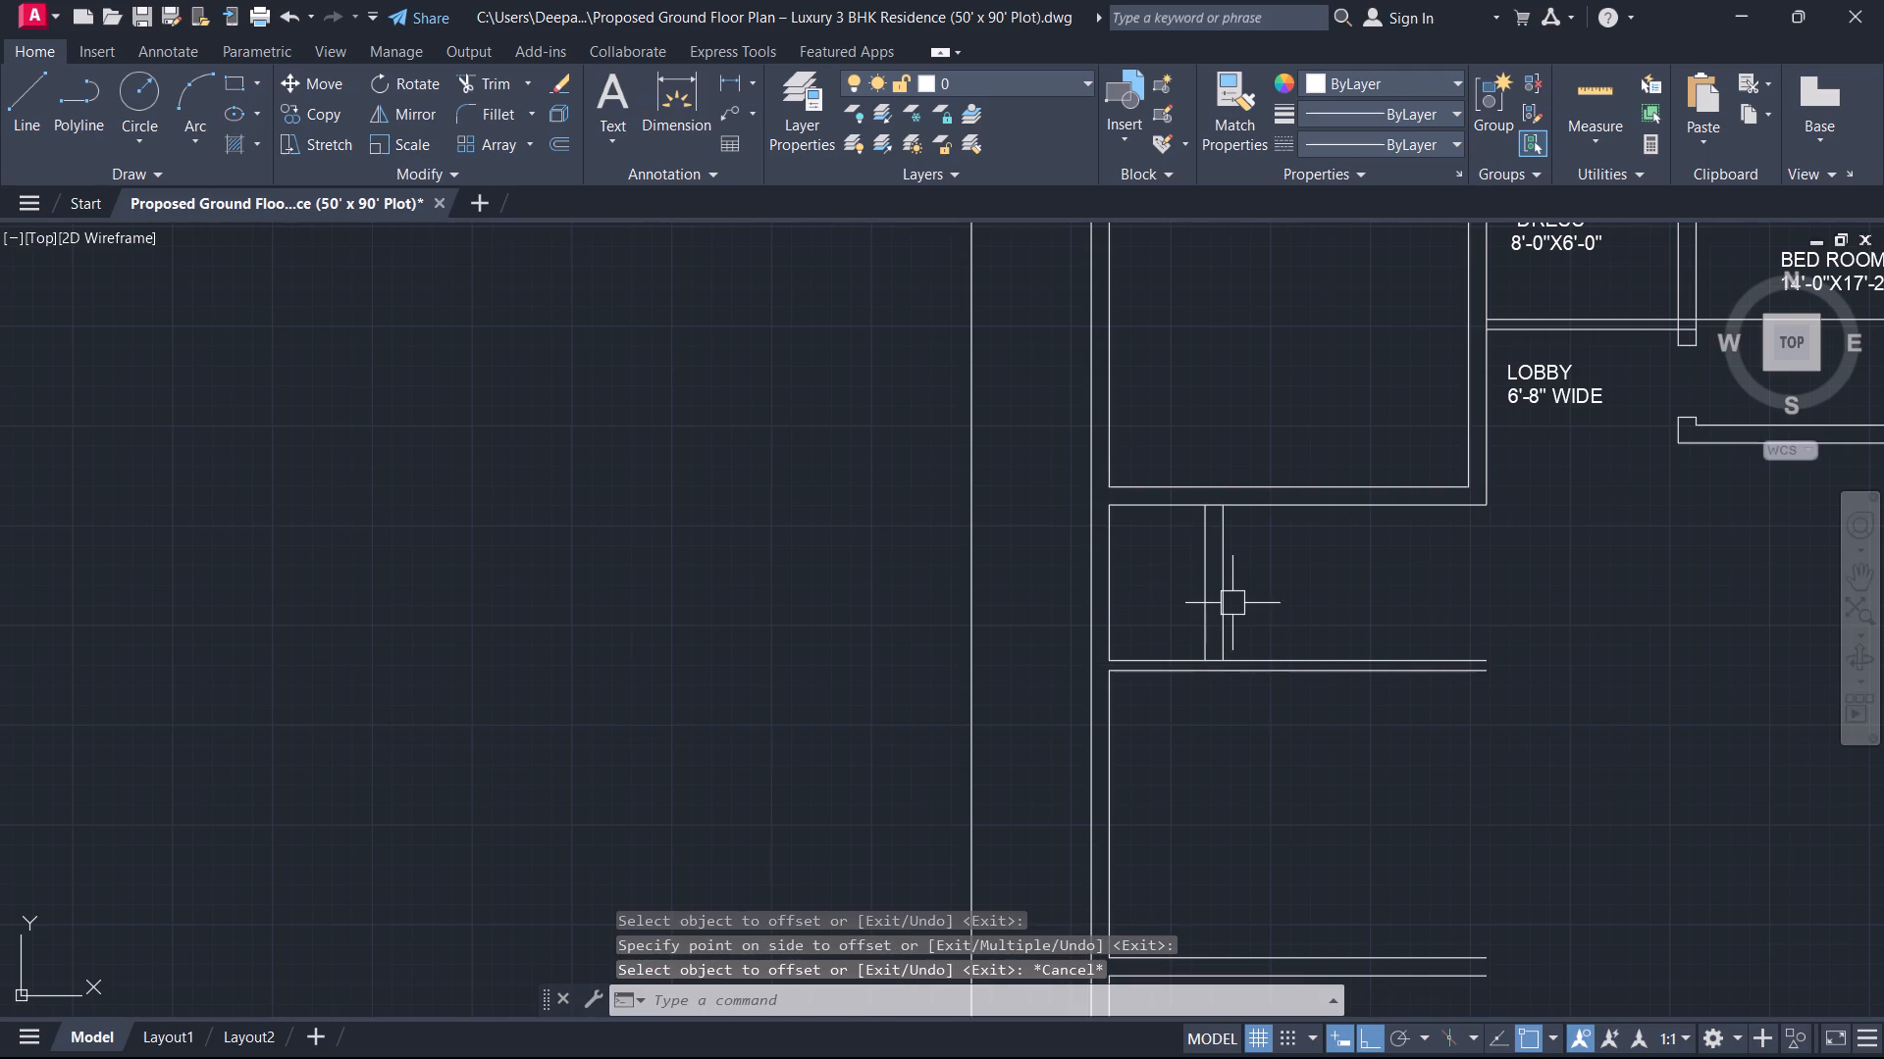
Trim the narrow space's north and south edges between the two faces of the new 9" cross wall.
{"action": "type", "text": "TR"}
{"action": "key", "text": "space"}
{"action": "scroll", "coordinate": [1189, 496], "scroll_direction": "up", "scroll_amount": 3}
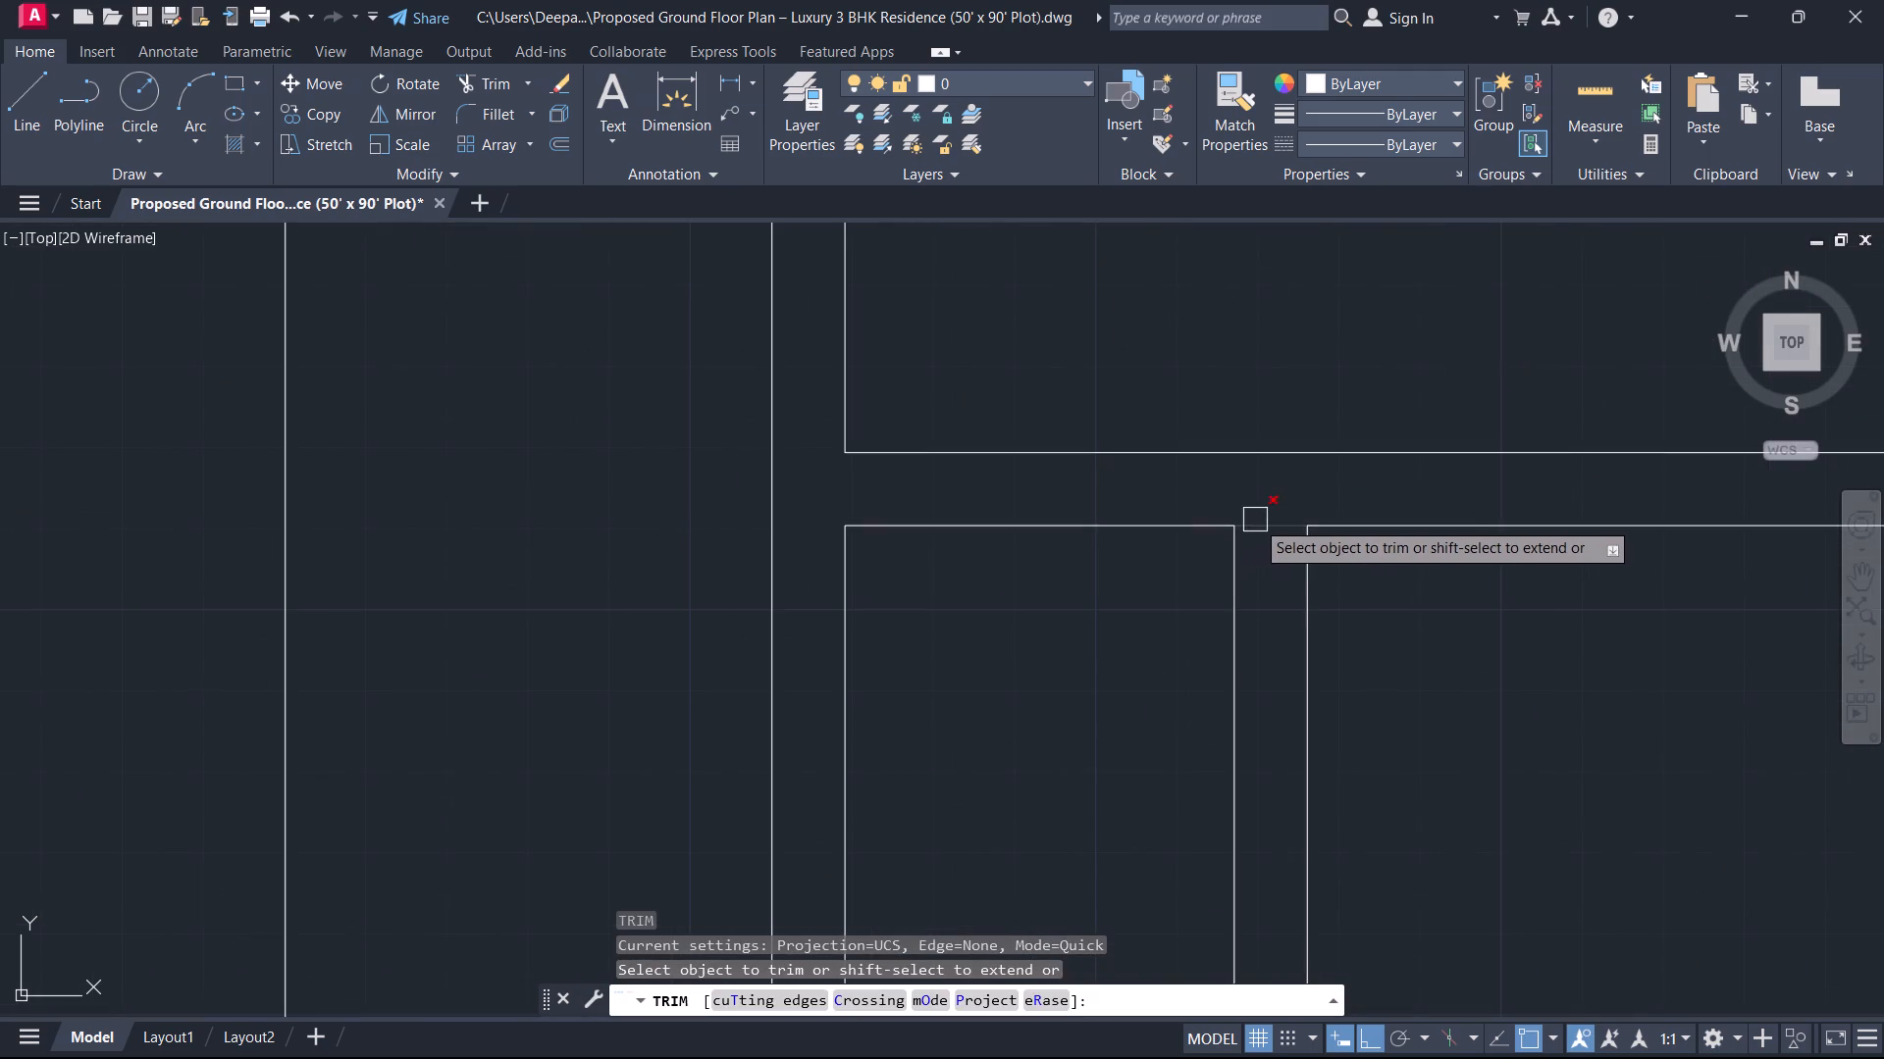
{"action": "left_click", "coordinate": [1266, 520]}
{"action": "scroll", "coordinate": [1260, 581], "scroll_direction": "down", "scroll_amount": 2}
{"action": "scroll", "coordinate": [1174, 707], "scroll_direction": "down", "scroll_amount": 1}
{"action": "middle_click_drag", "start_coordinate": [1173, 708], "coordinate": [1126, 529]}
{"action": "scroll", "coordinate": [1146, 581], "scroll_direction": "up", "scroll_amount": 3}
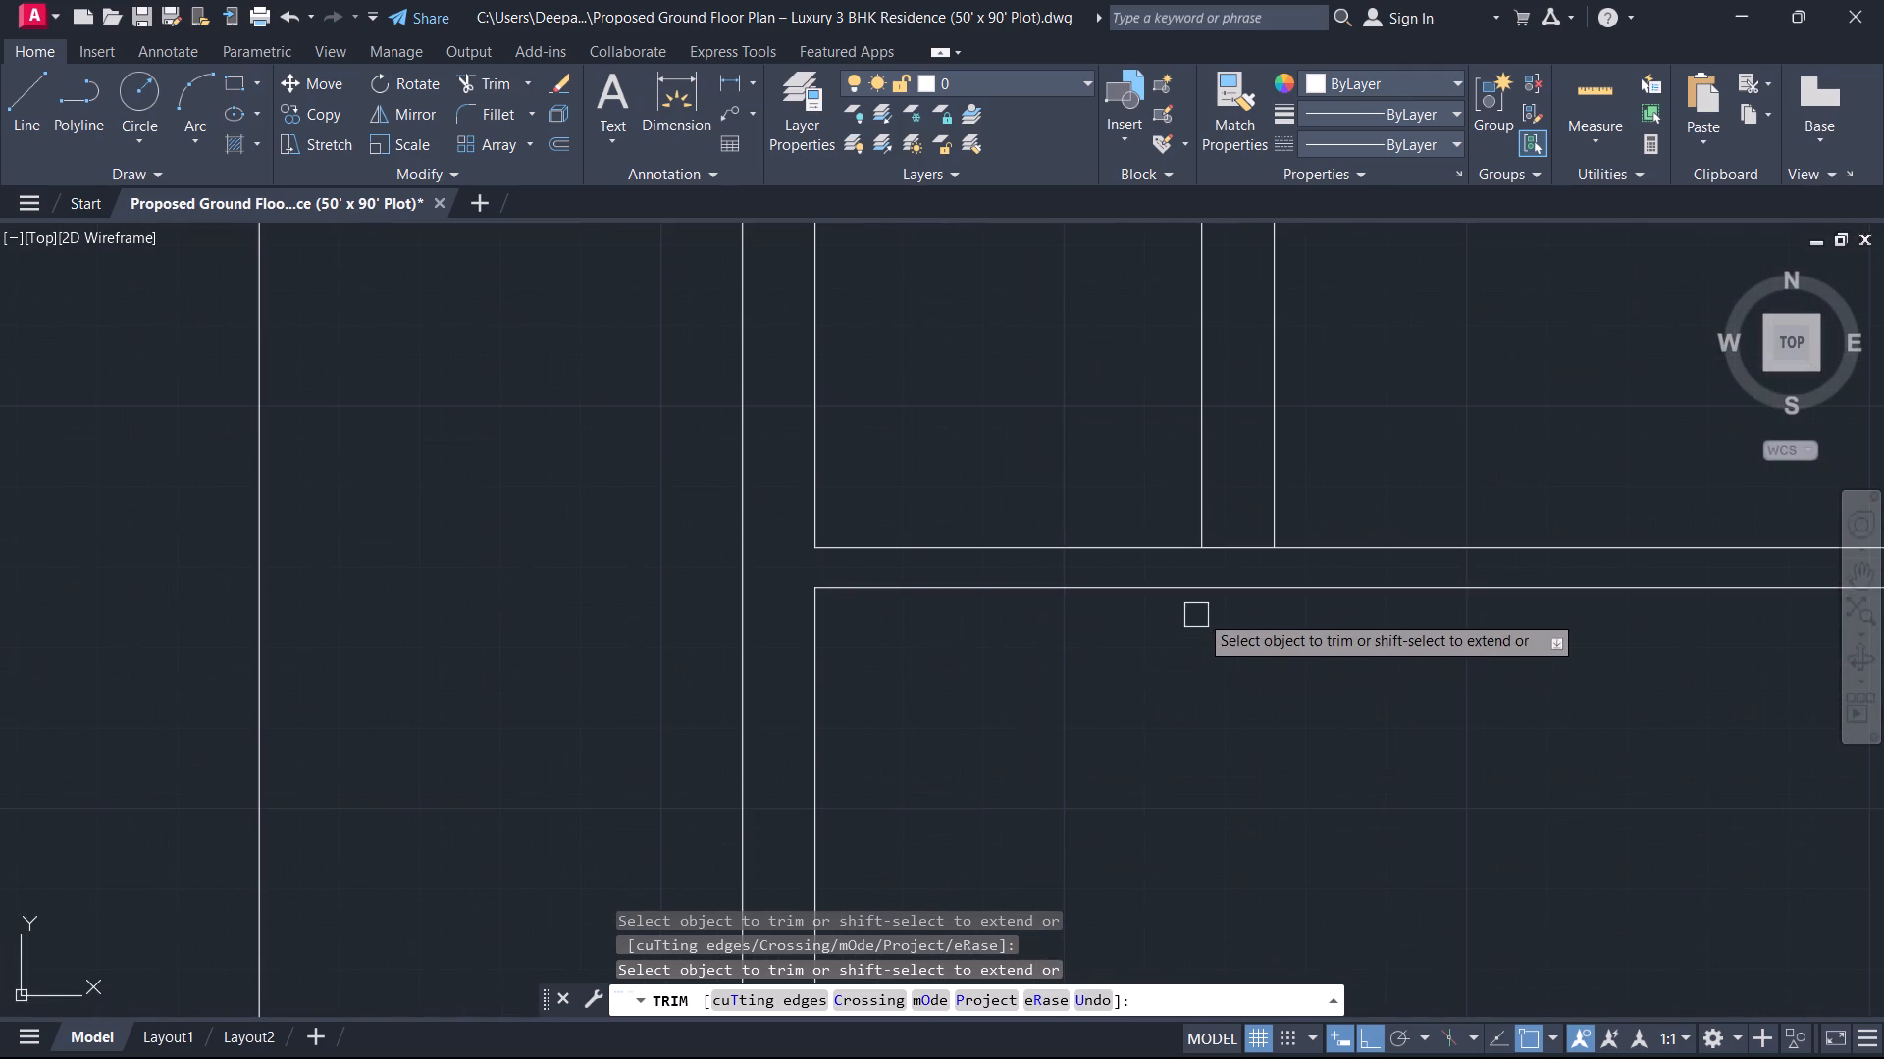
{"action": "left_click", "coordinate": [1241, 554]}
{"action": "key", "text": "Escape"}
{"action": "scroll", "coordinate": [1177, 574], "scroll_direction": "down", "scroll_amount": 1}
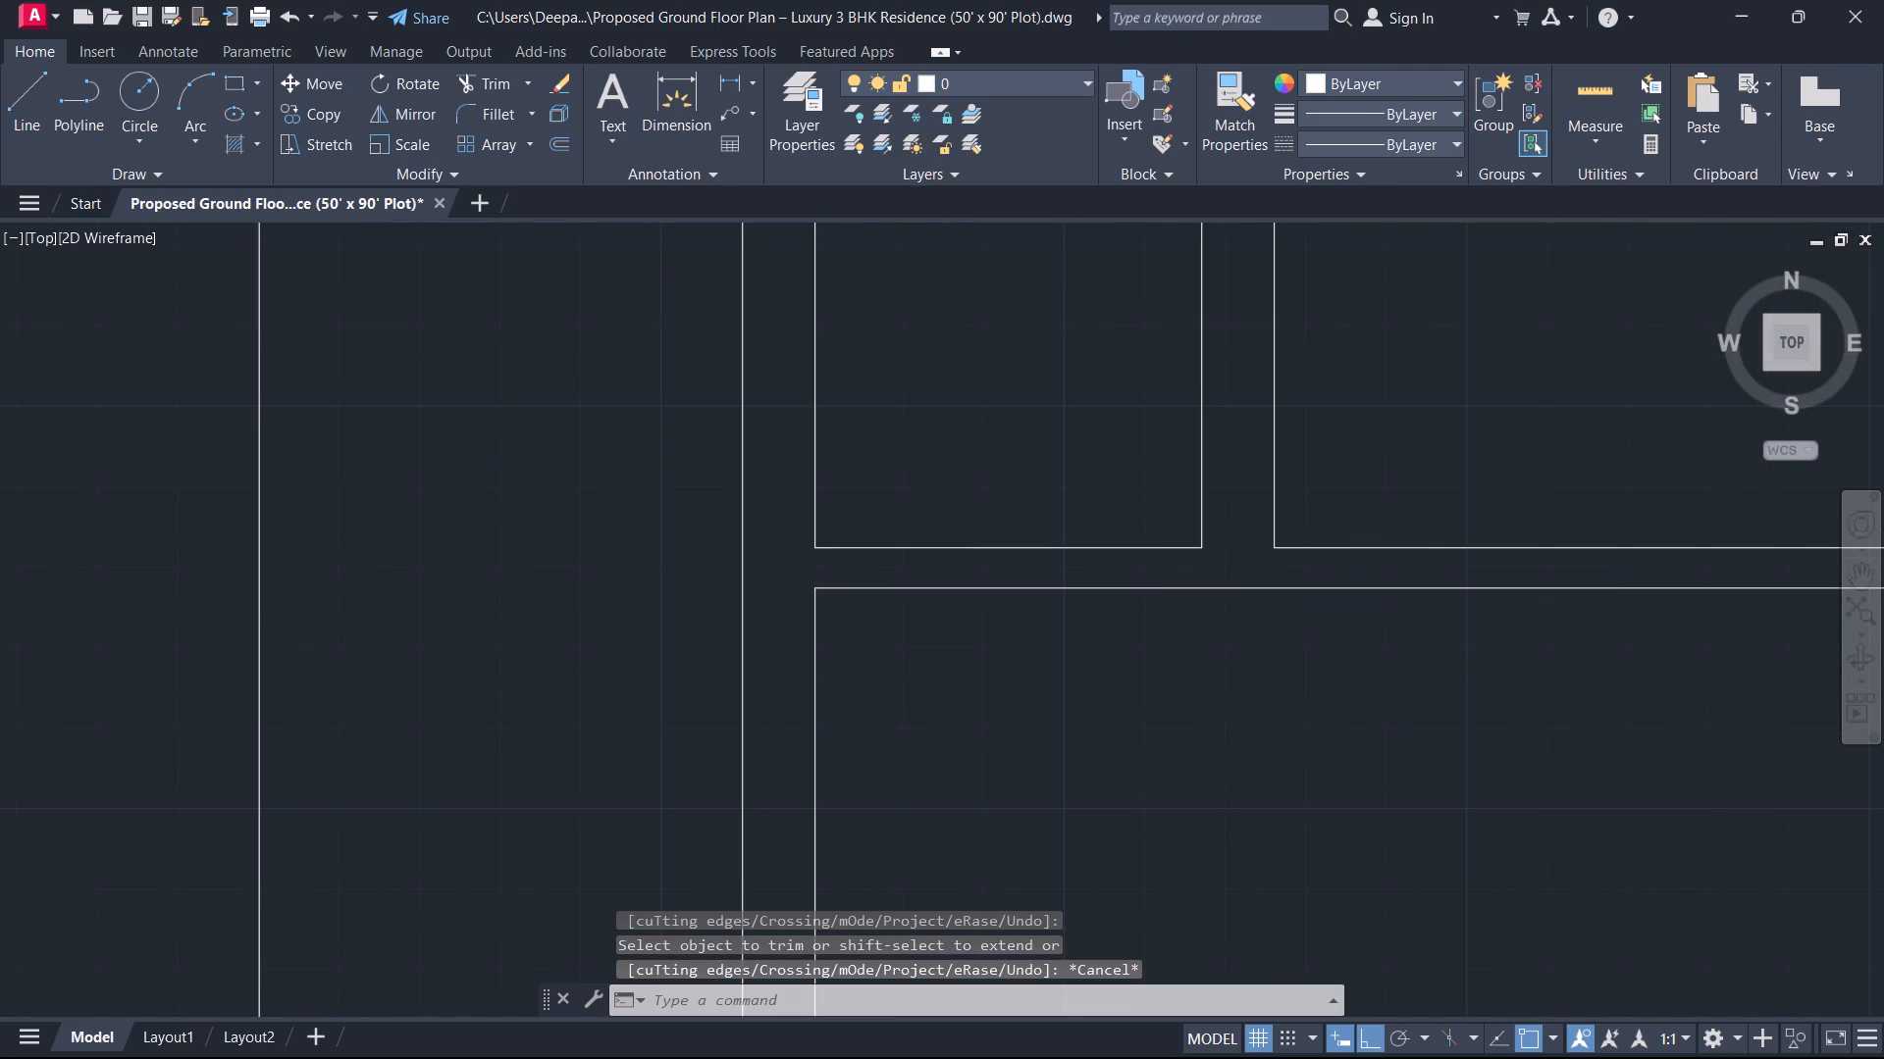
Offset the cross wall's east face 7'5" eastward within the narrow space.
{"action": "middle_click_drag", "start_coordinate": [1177, 574], "coordinate": [1114, 625]}
{"action": "scroll", "coordinate": [1115, 627], "scroll_direction": "up", "scroll_amount": 1}
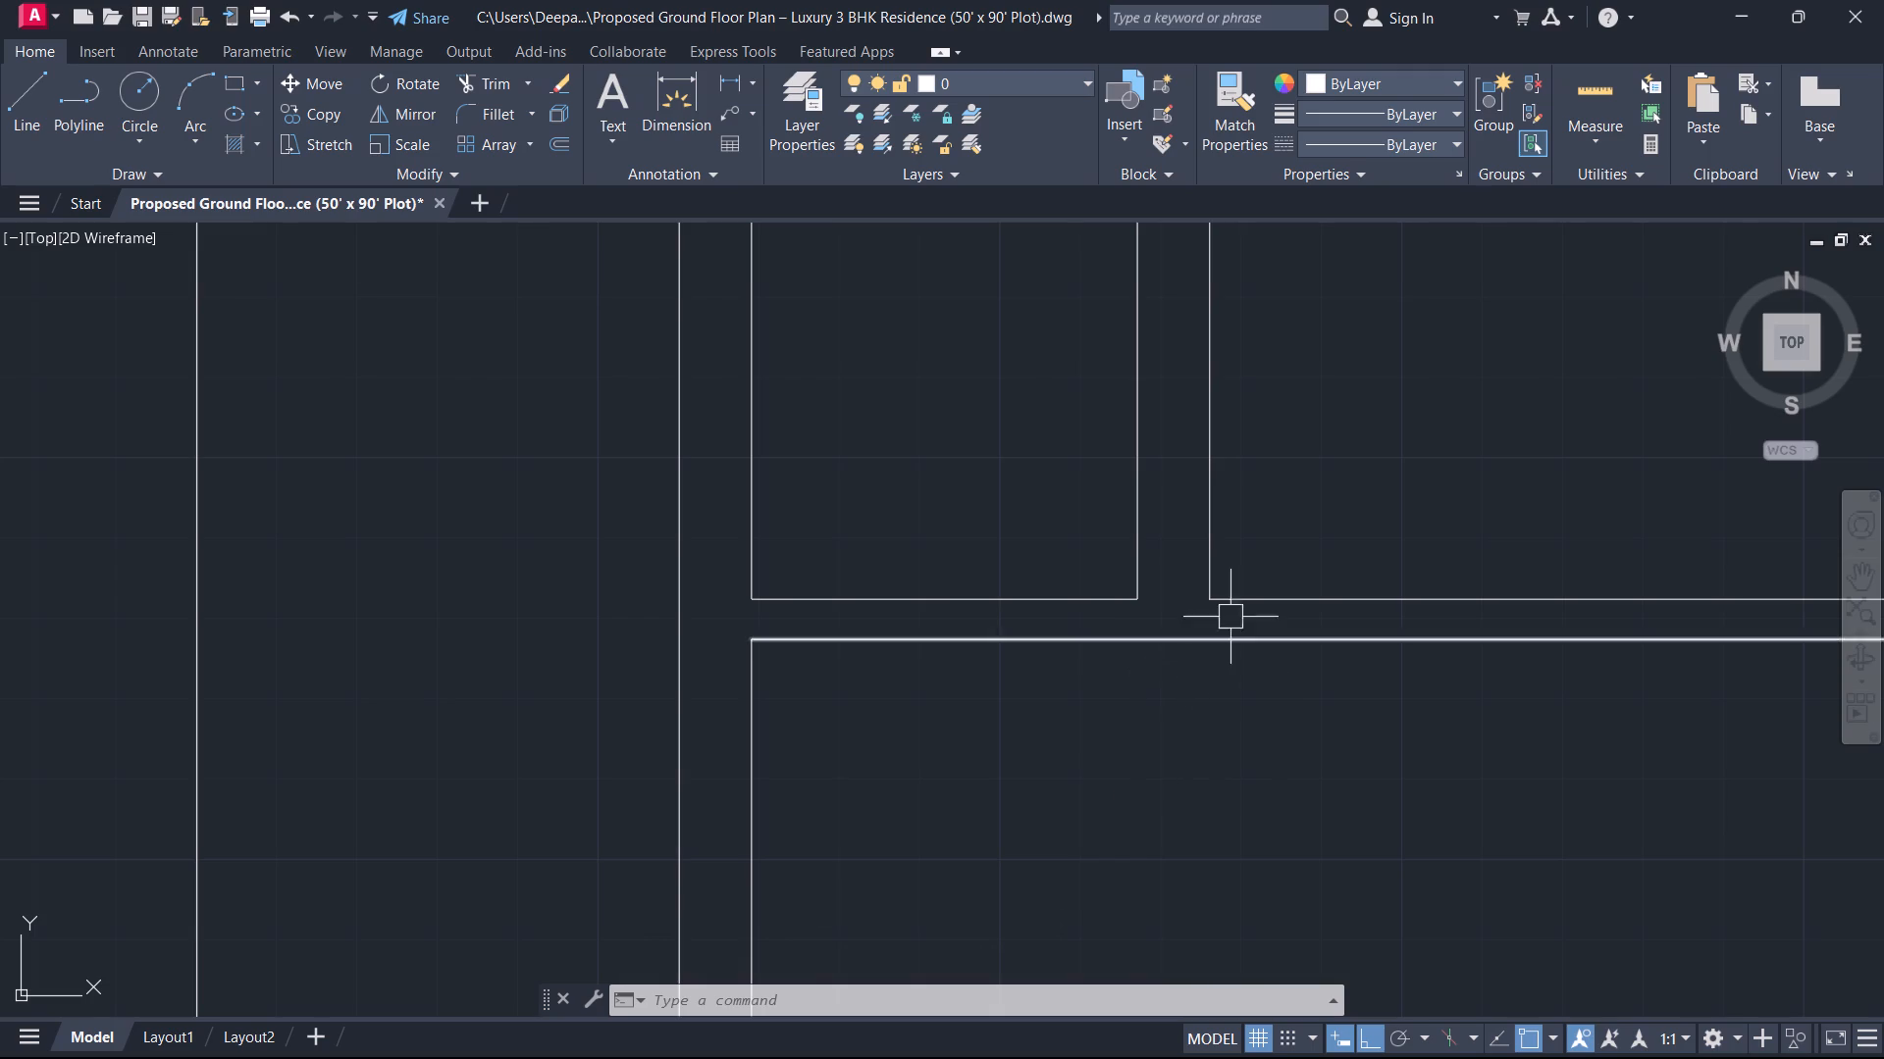
{"action": "scroll", "coordinate": [1232, 611], "scroll_direction": "down", "scroll_amount": 1}
{"action": "middle_click_drag", "start_coordinate": [1232, 611], "coordinate": [1201, 676]}
{"action": "type", "text": "O"}
{"action": "key", "text": "space"}
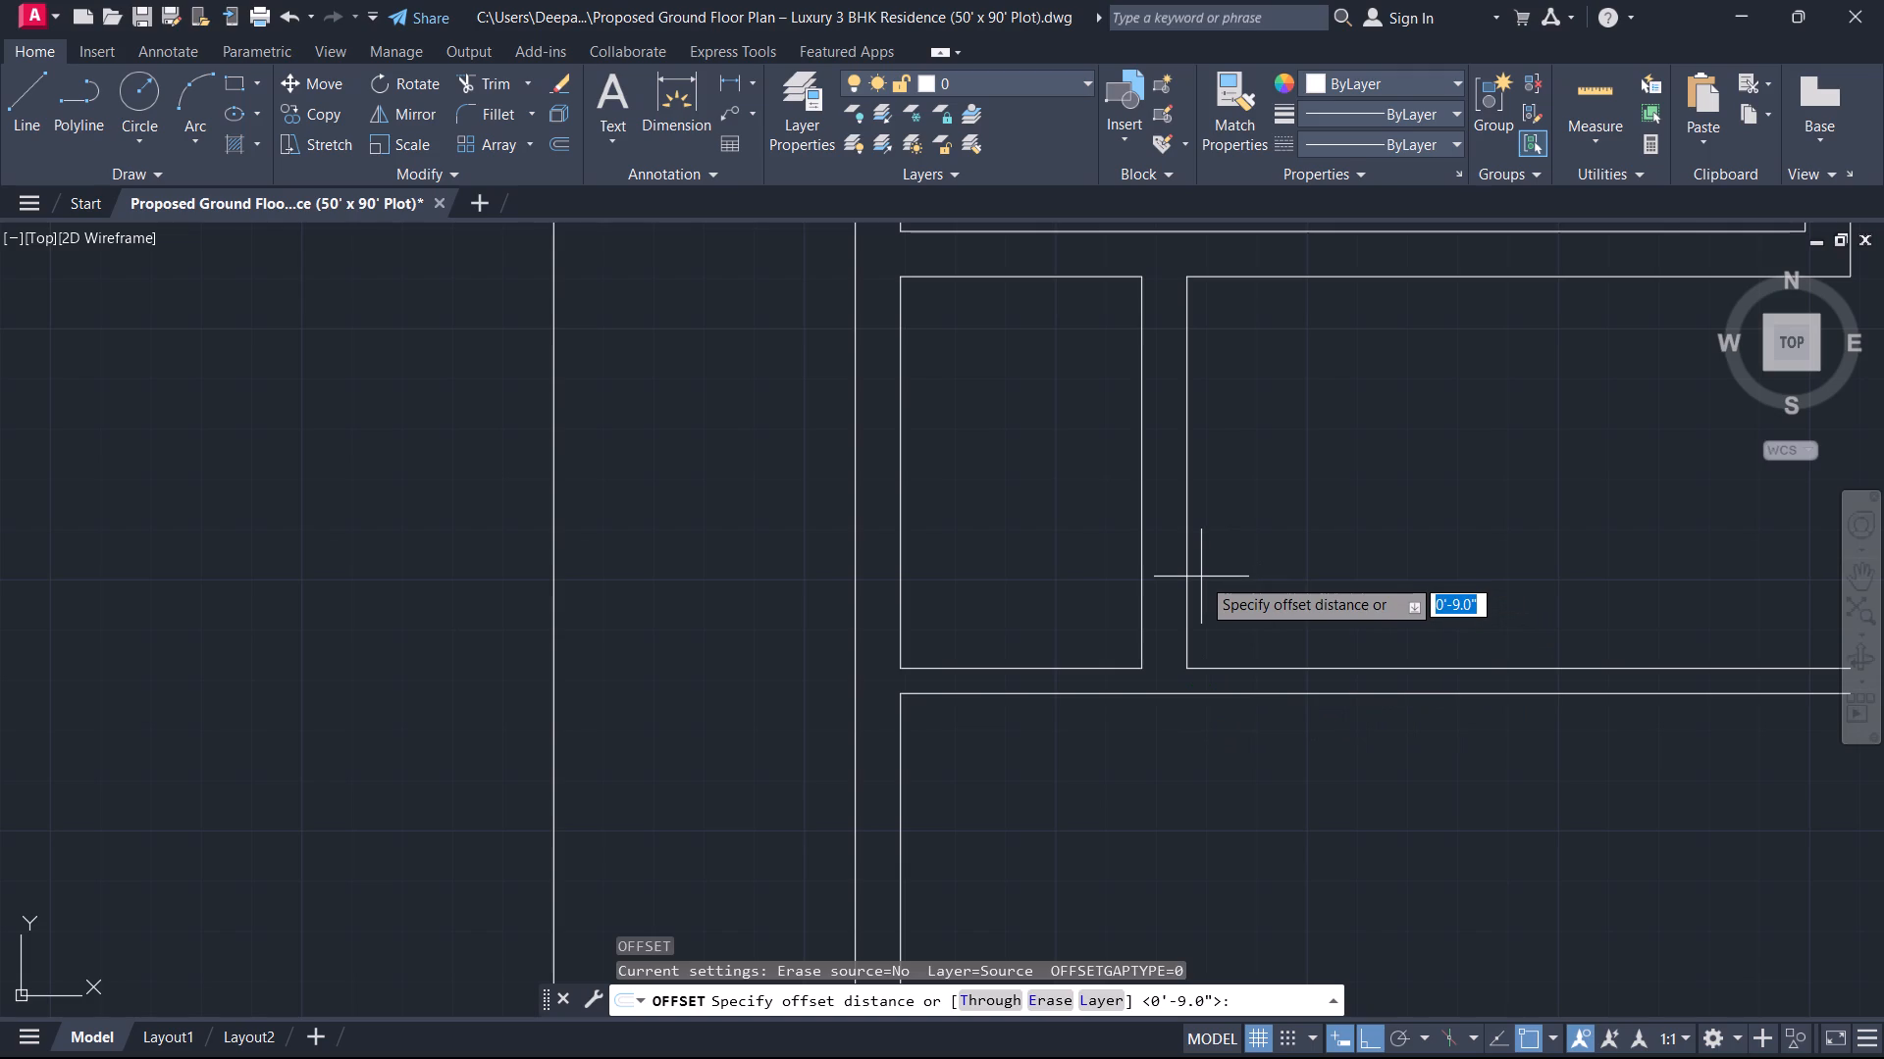
{"action": "key", "text": "7"}
{"action": "key", "text": "apostrophe"}
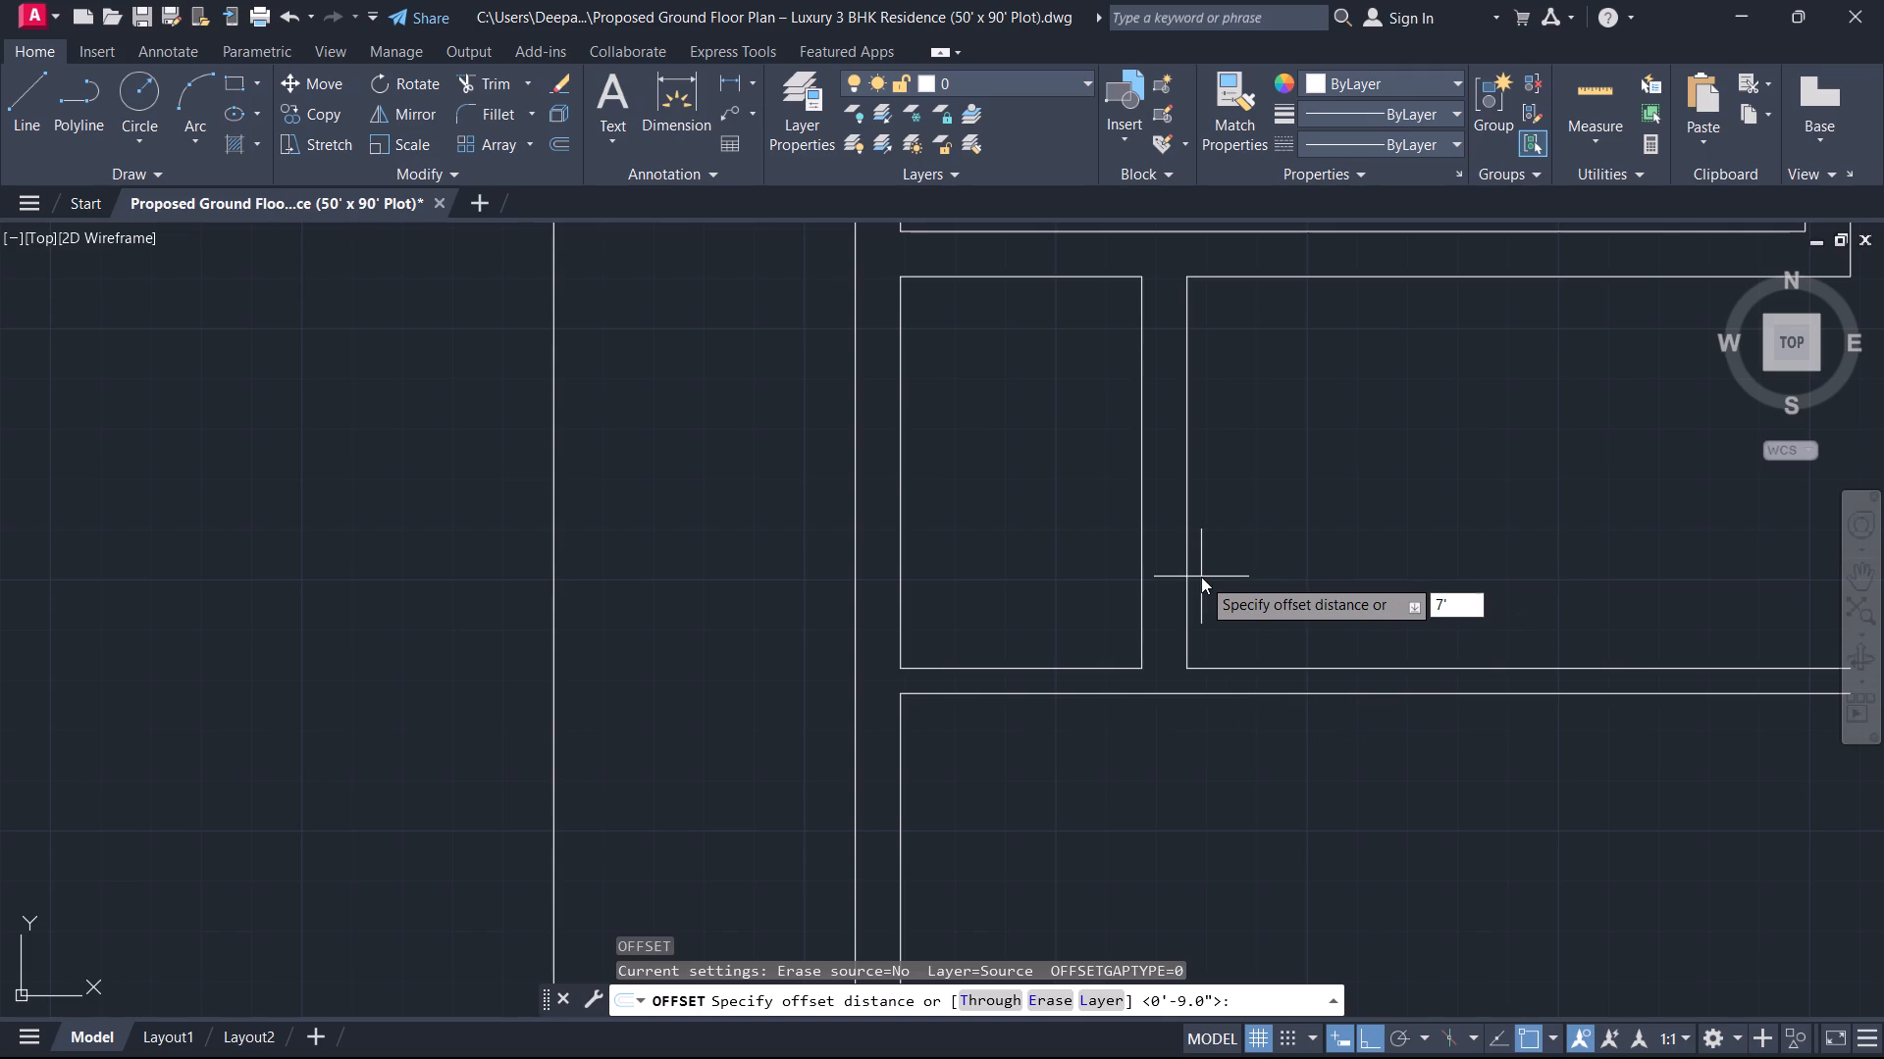
{"action": "key", "text": "5"}
{"action": "key", "text": "Return"}
{"action": "left_click", "coordinate": [1184, 583]}
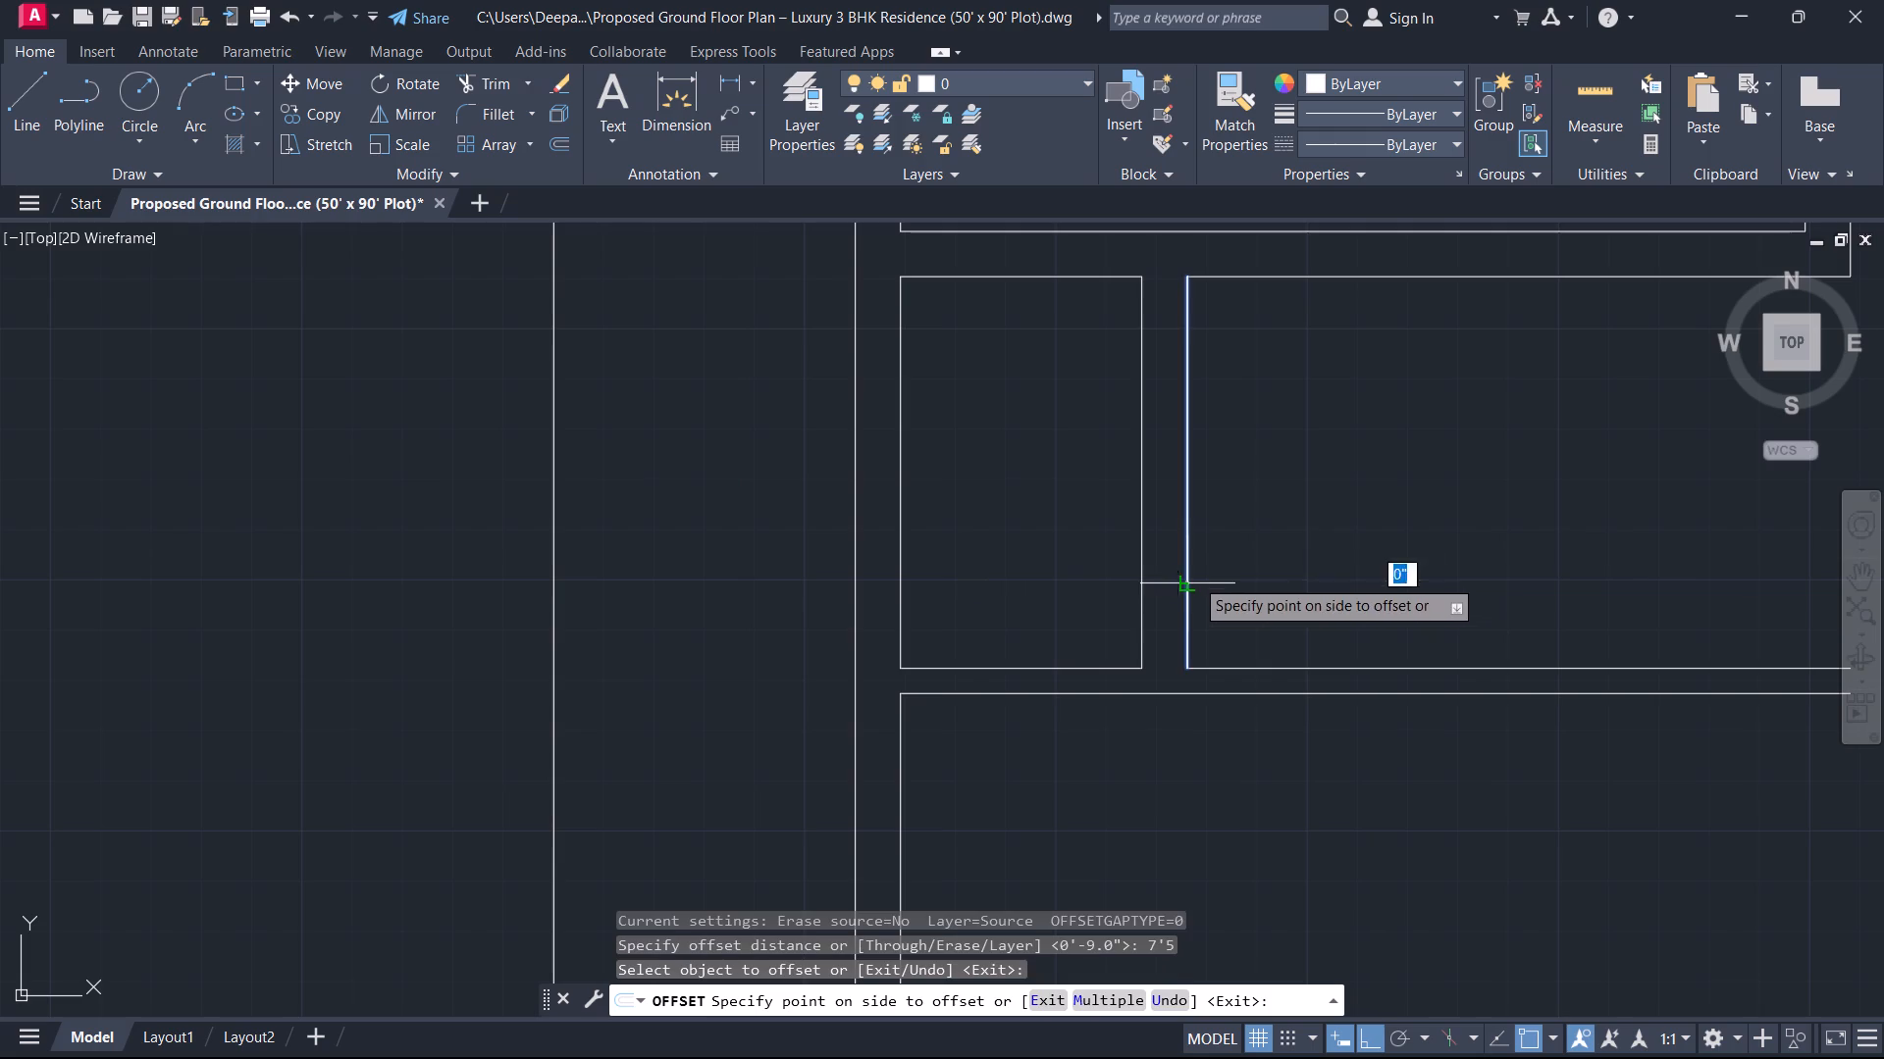
{"action": "left_click", "coordinate": [1254, 553]}
{"action": "key", "text": "Escape"}
{"action": "scroll", "coordinate": [1307, 548], "scroll_direction": "down", "scroll_amount": 2}
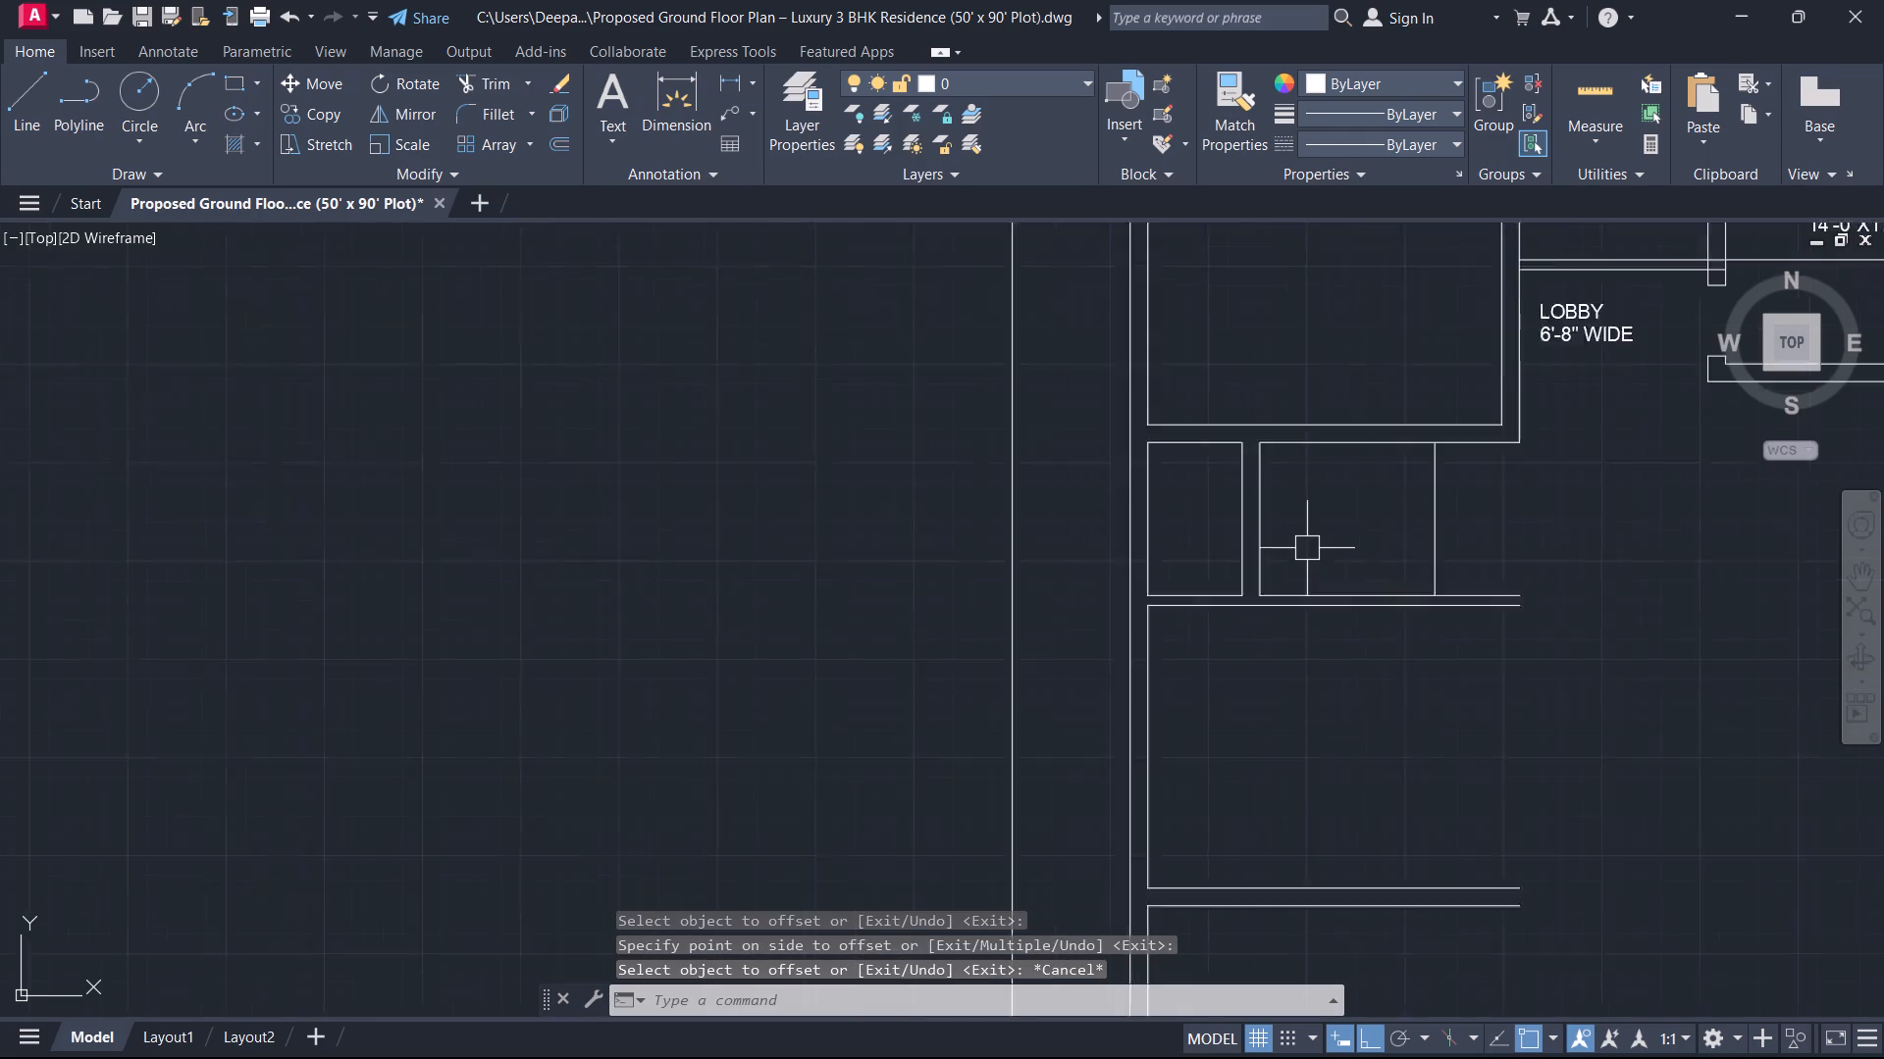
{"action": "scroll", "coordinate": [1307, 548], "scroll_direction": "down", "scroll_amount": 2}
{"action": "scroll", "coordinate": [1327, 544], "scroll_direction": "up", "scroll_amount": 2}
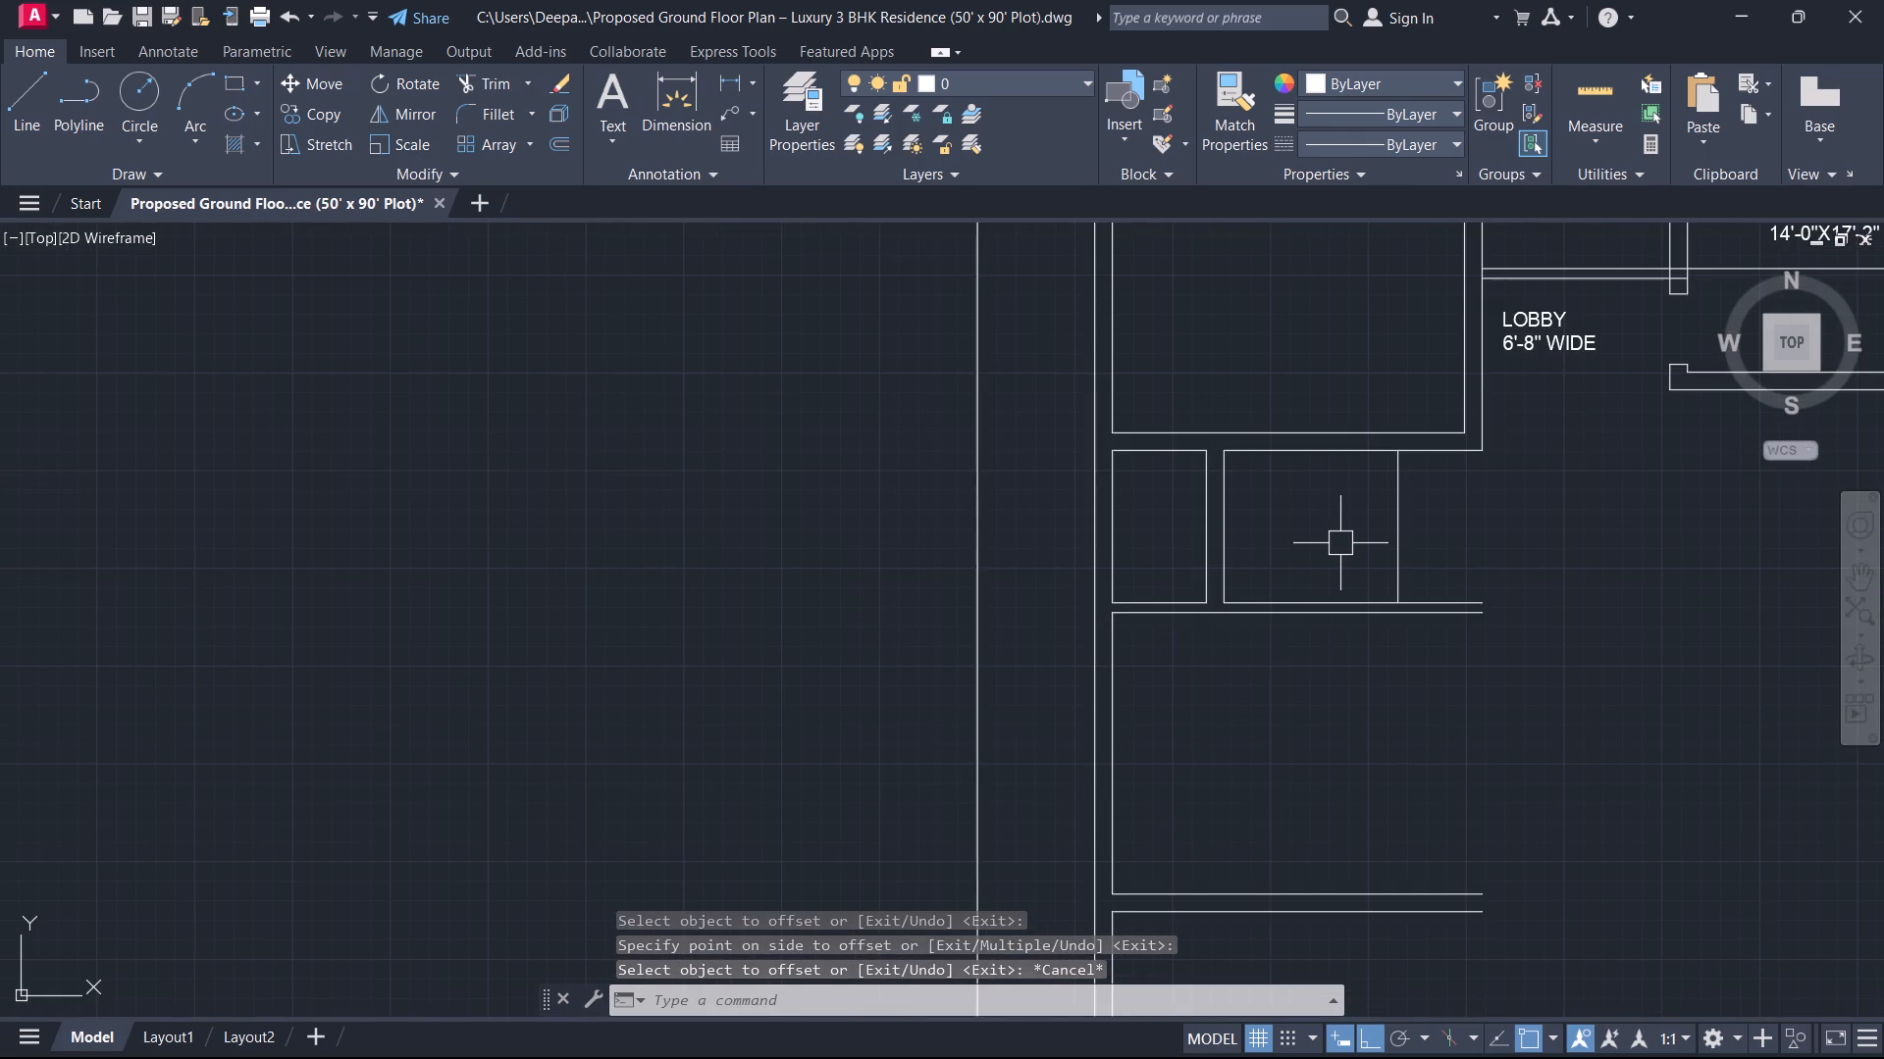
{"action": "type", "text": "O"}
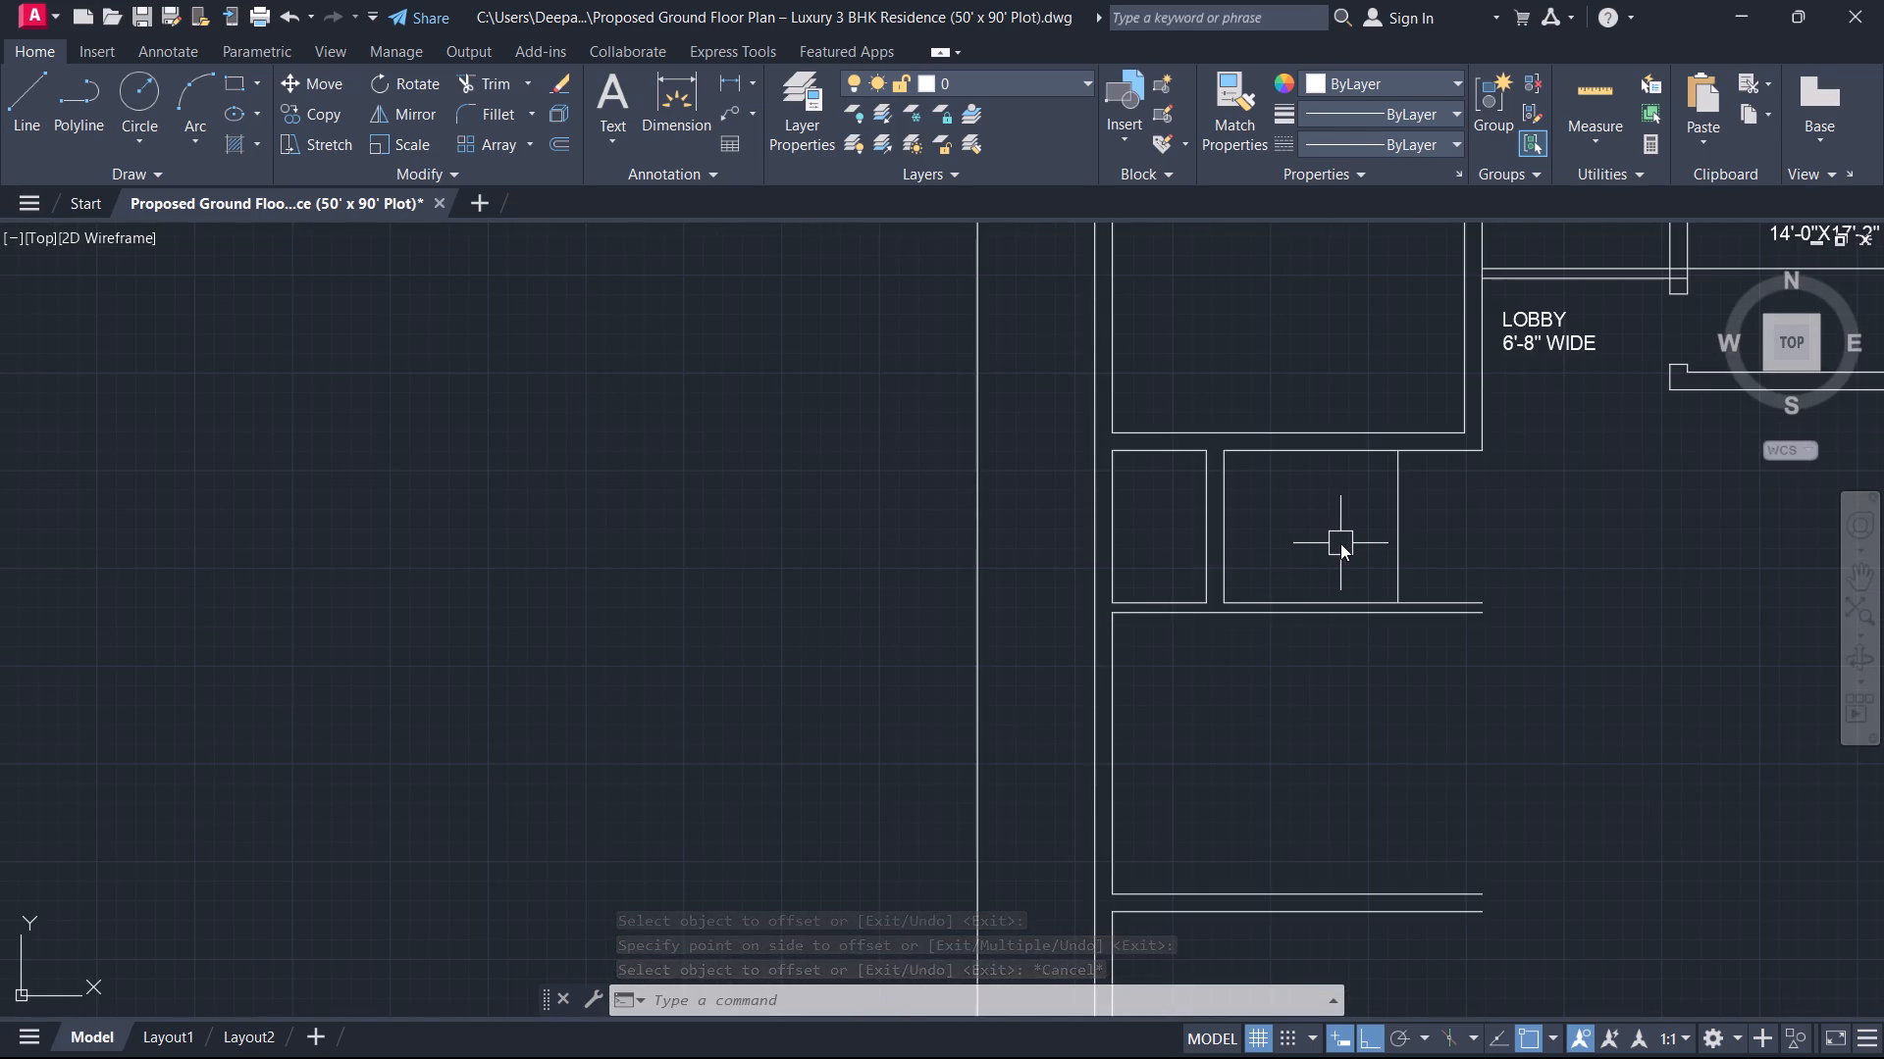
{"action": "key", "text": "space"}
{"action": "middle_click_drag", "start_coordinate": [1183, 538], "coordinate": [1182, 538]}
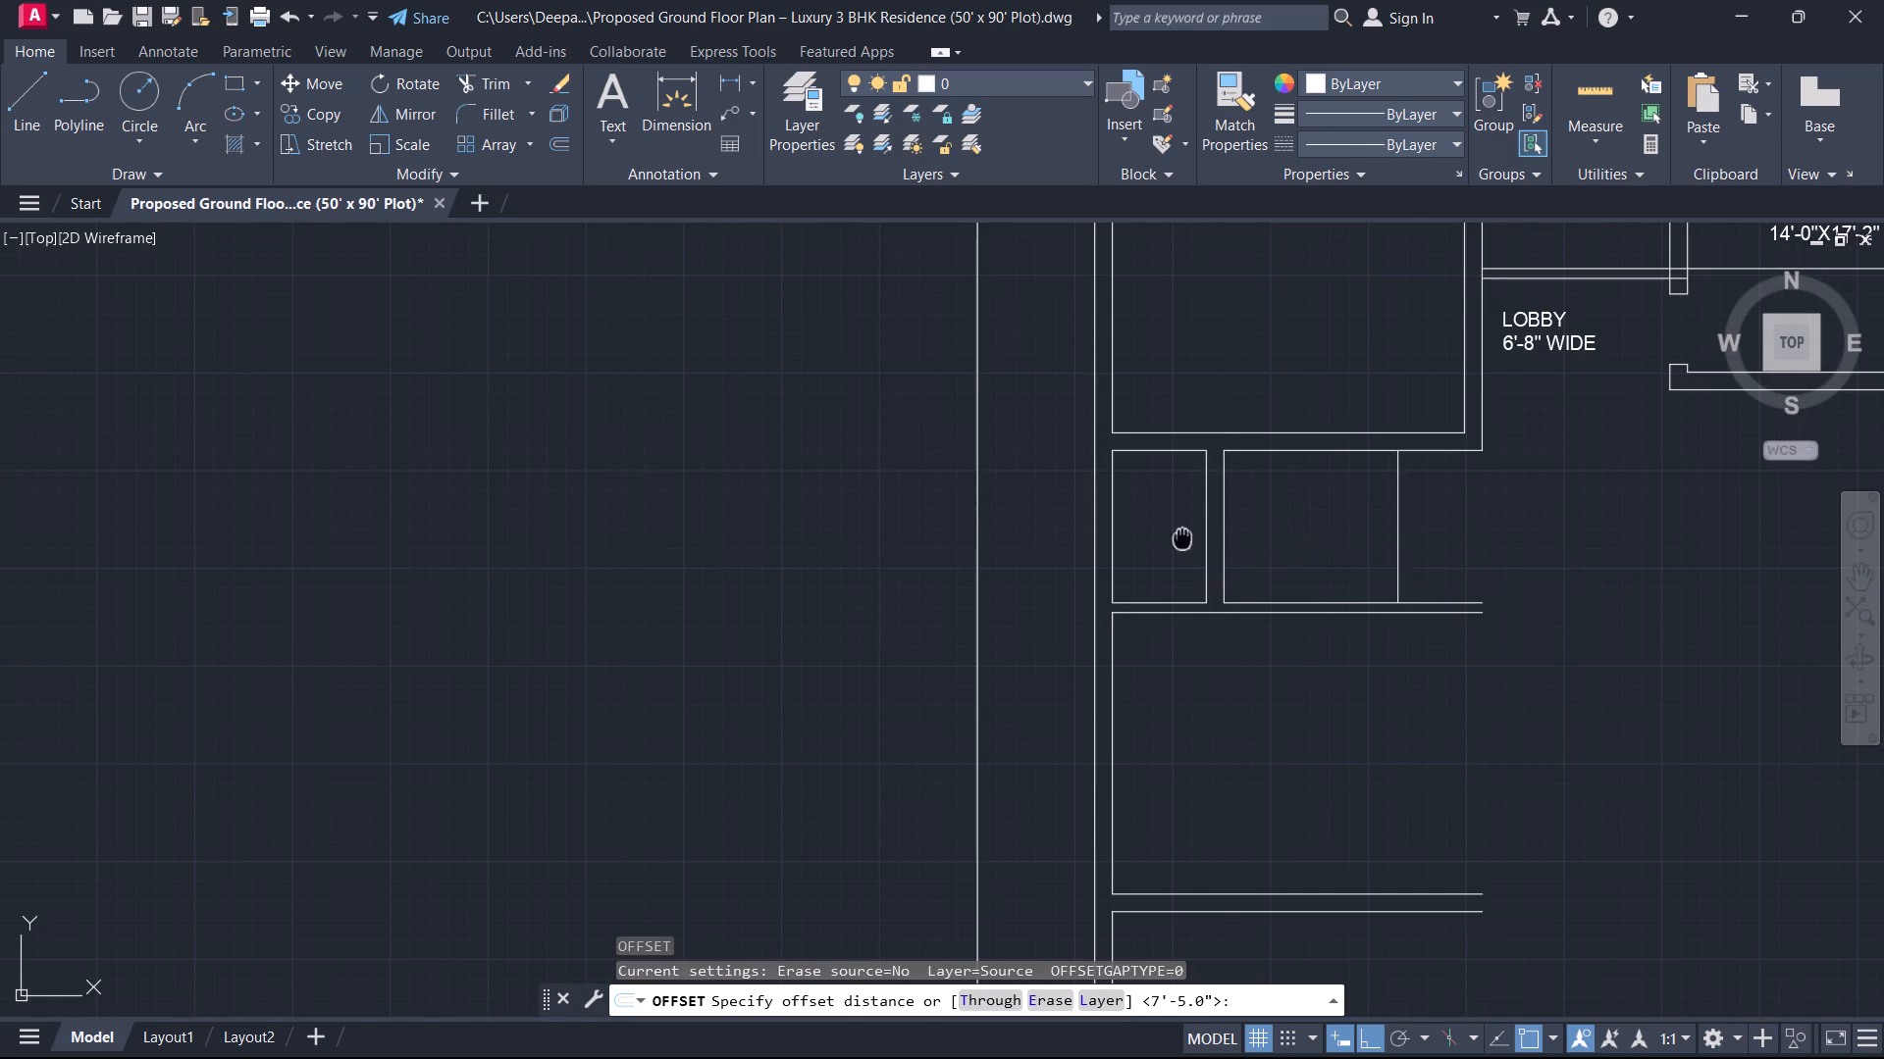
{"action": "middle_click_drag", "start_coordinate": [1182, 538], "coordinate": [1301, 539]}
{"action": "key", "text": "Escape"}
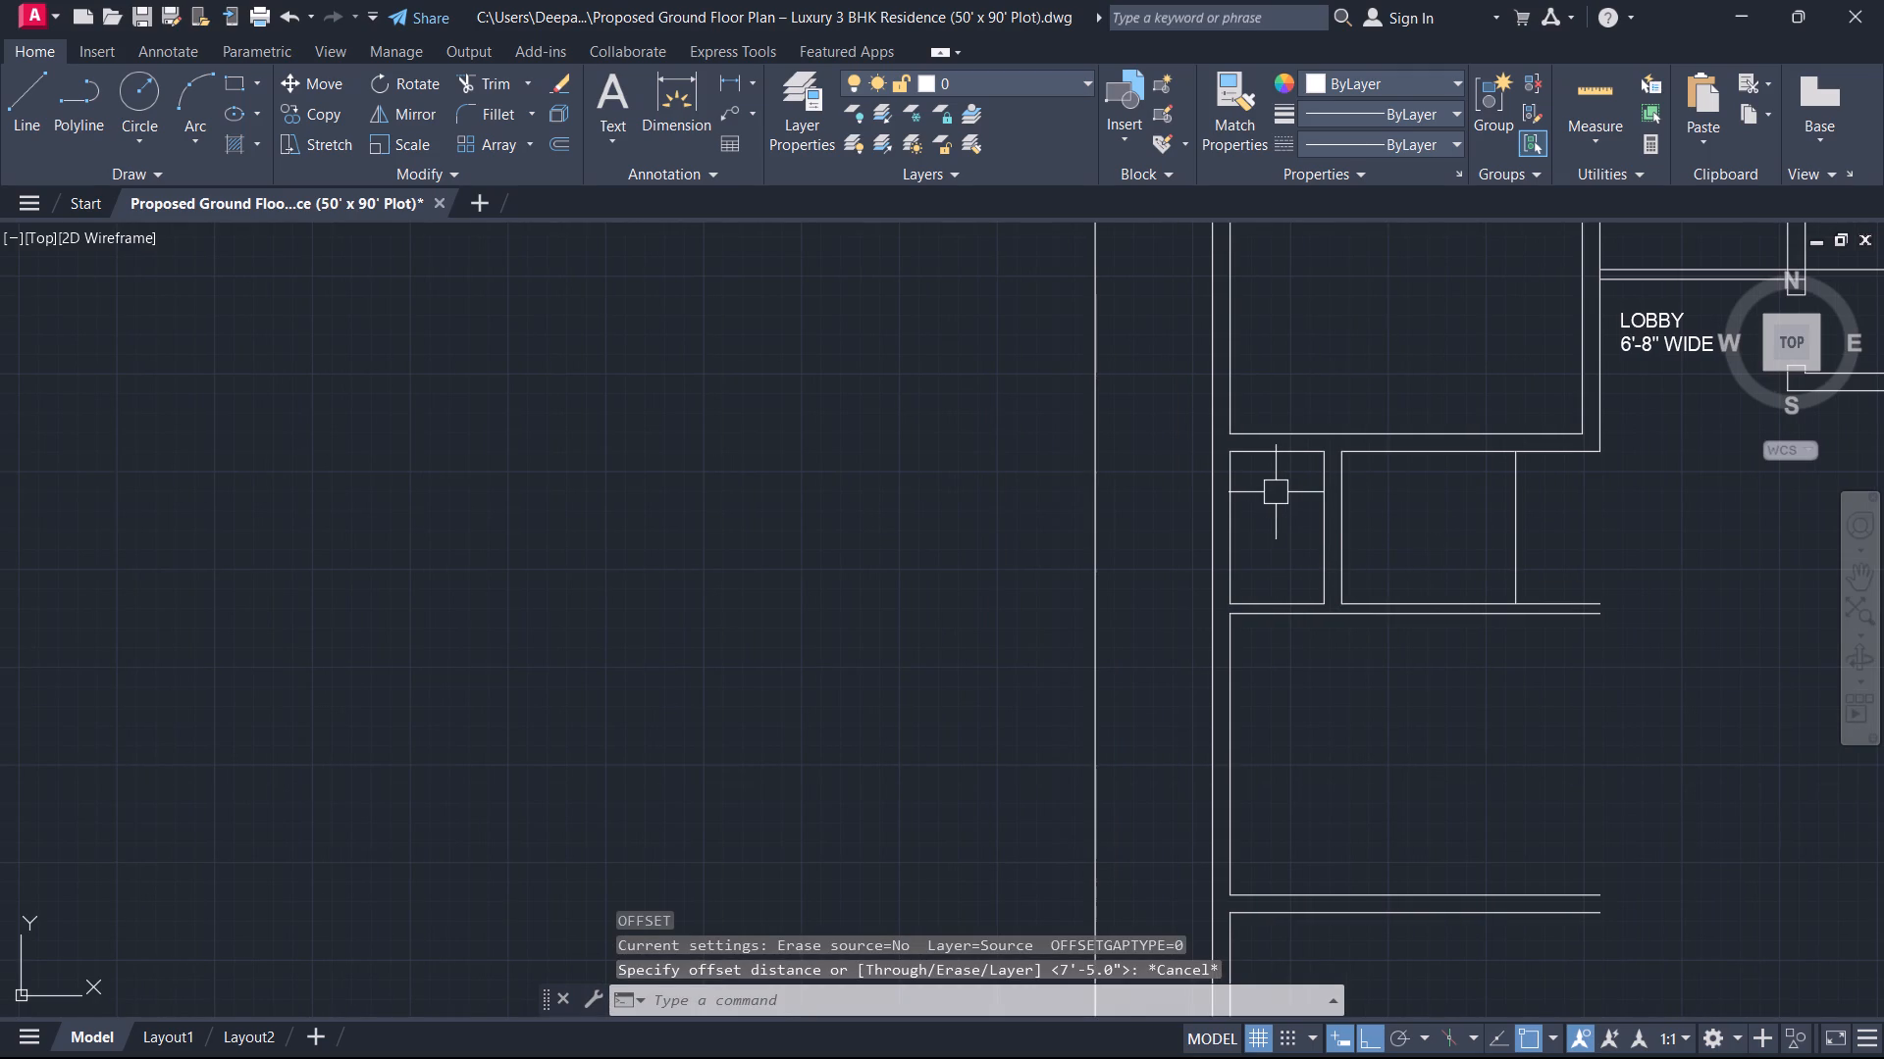
Offset the west wall's outer face 4' eastward through the narrow space.
{"action": "type", "text": "O"}
{"action": "key", "text": "space"}
{"action": "type", "text": "4'"}
{"action": "key", "text": "Return"}
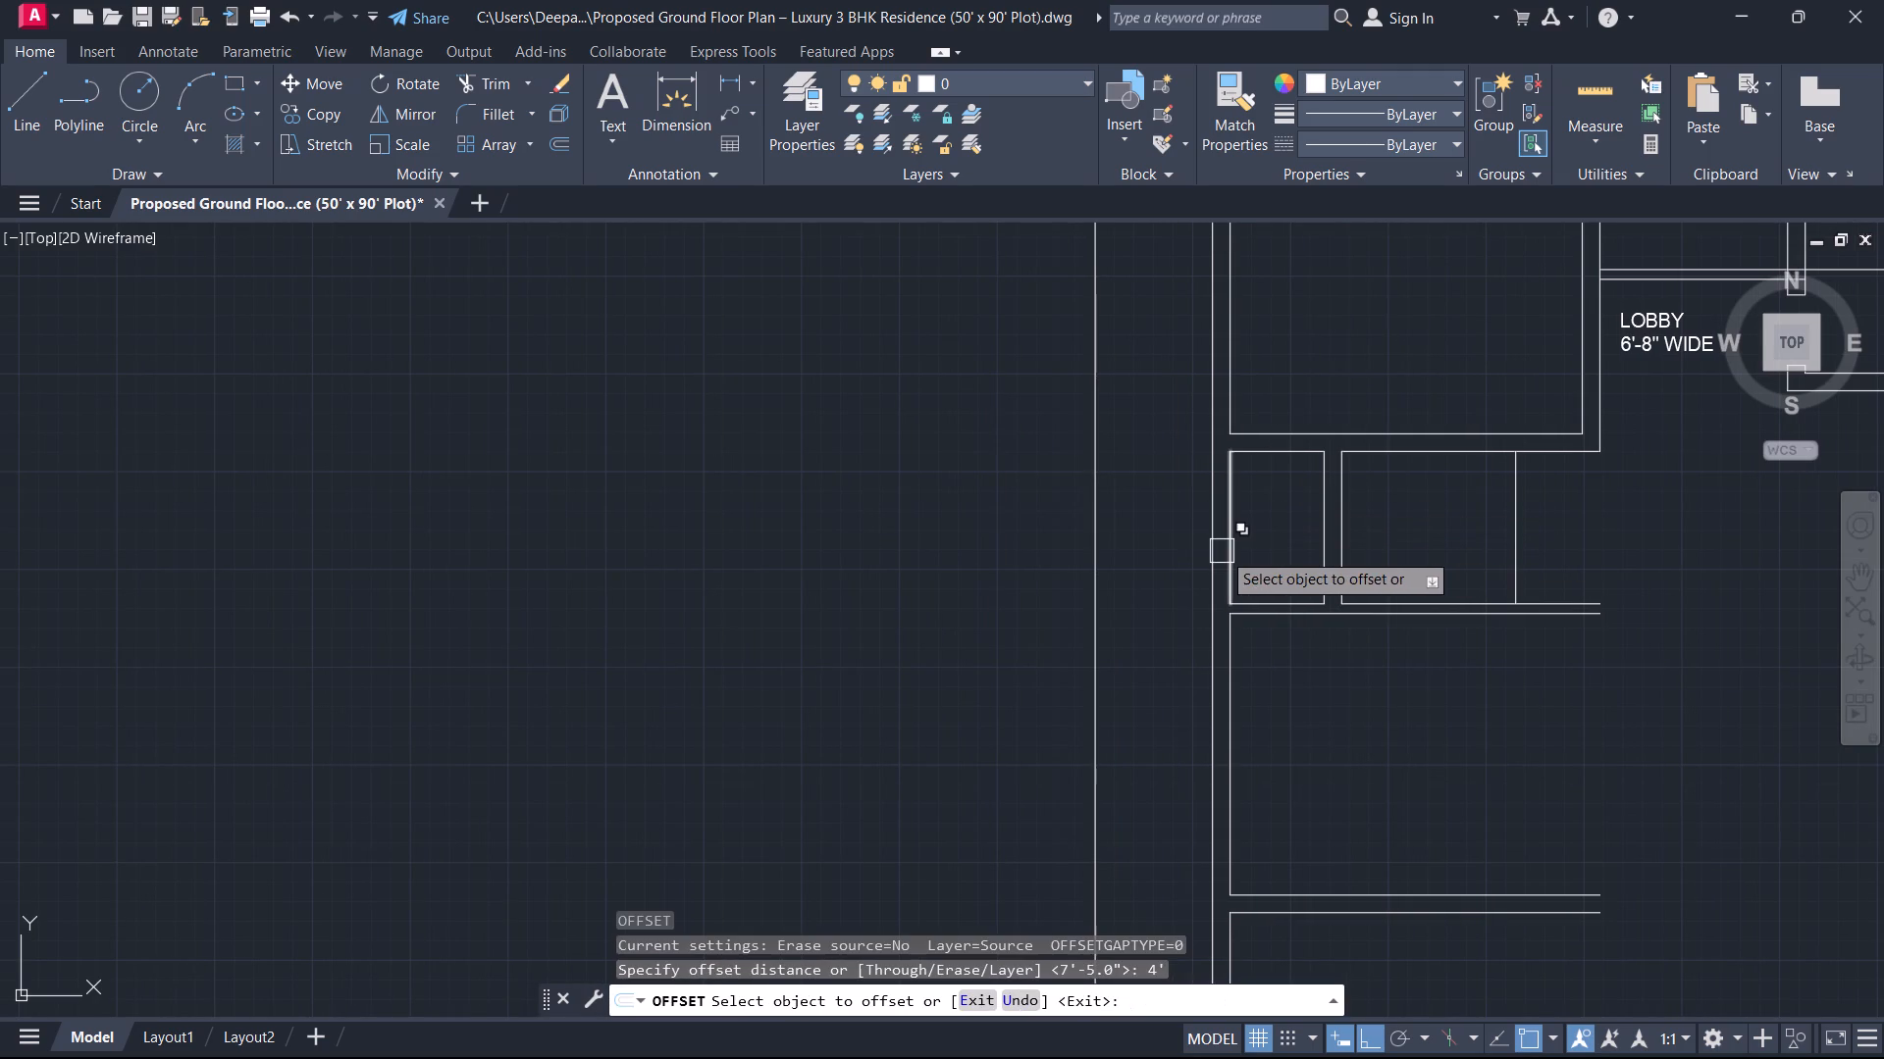
{"action": "left_click_drag", "start_coordinate": [1205, 548], "coordinate": [1217, 554]}
{"action": "left_click", "coordinate": [1259, 551]}
{"action": "key", "text": "Escape"}
Erase the two face lines of the 9" cross wall in the narrow space.
{"action": "scroll", "coordinate": [1309, 543], "scroll_direction": "up", "scroll_amount": 1}
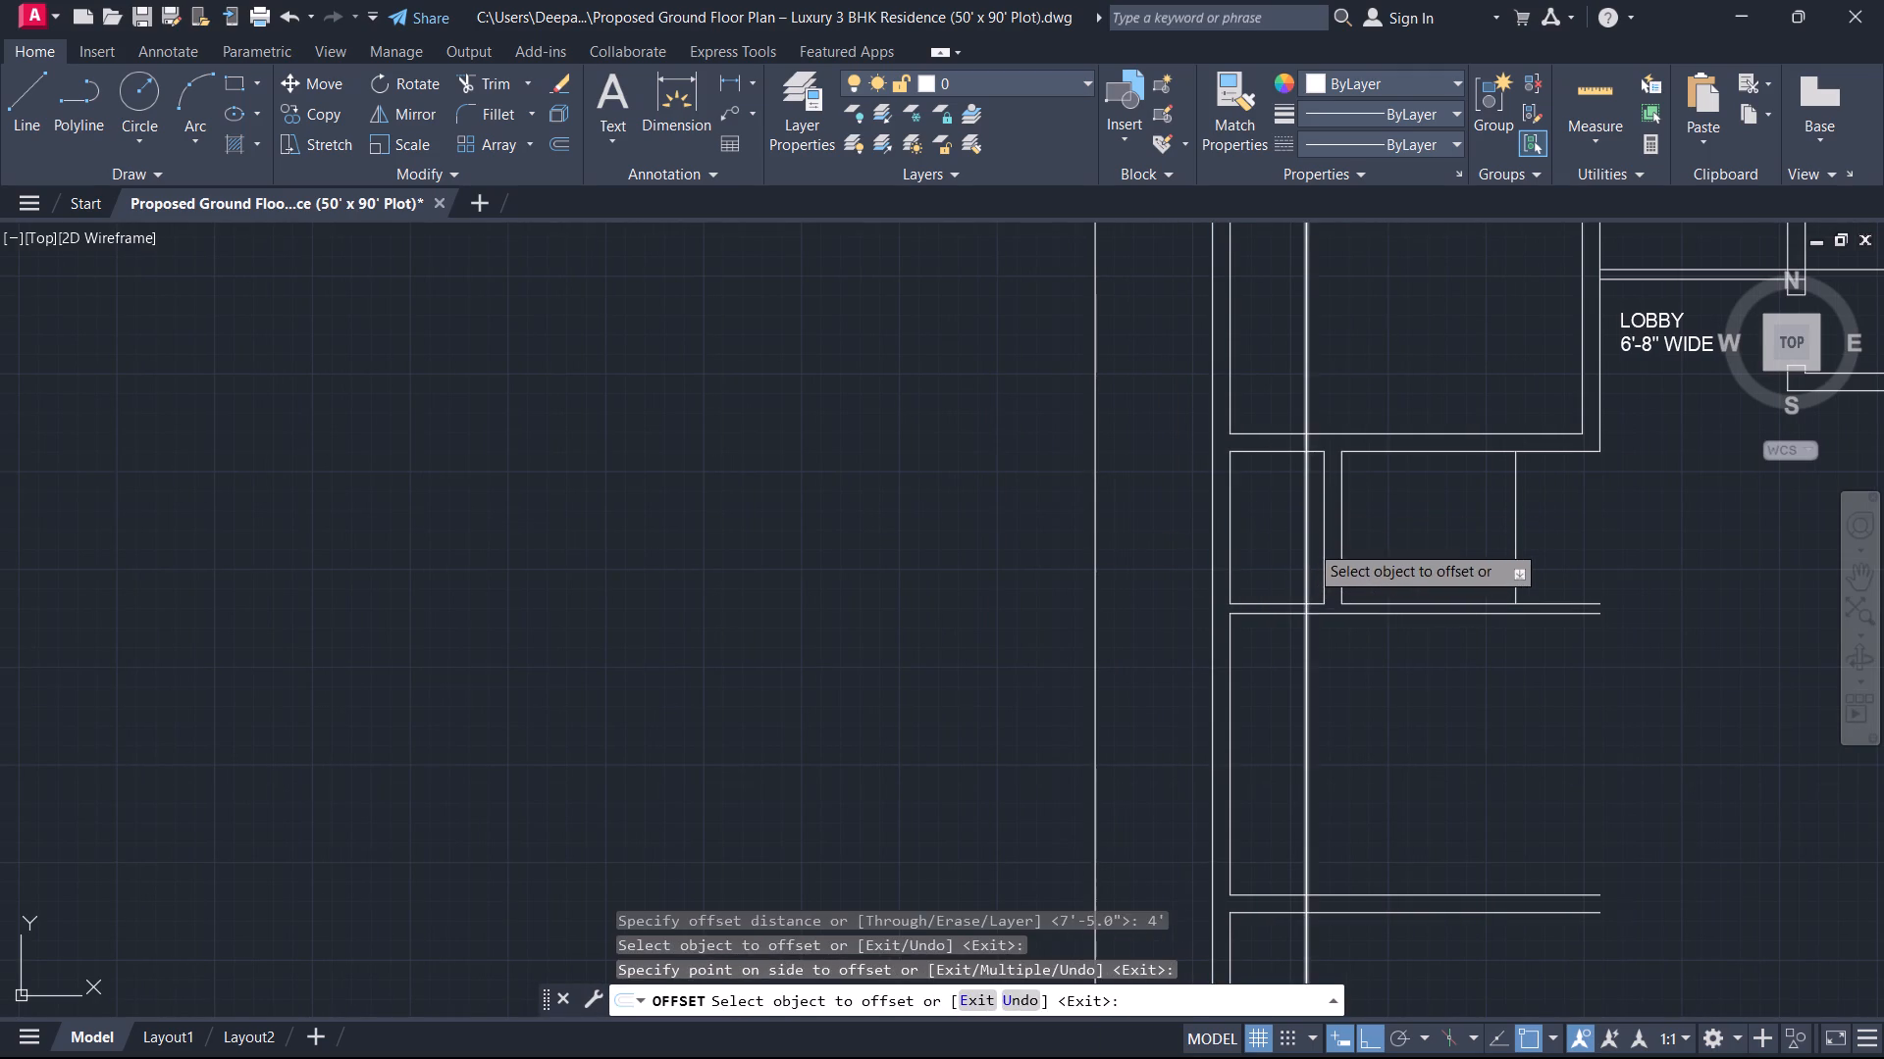
{"action": "scroll", "coordinate": [1309, 543], "scroll_direction": "up", "scroll_amount": 2}
{"action": "left_click_drag", "start_coordinate": [1464, 517], "coordinate": [1424, 508]}
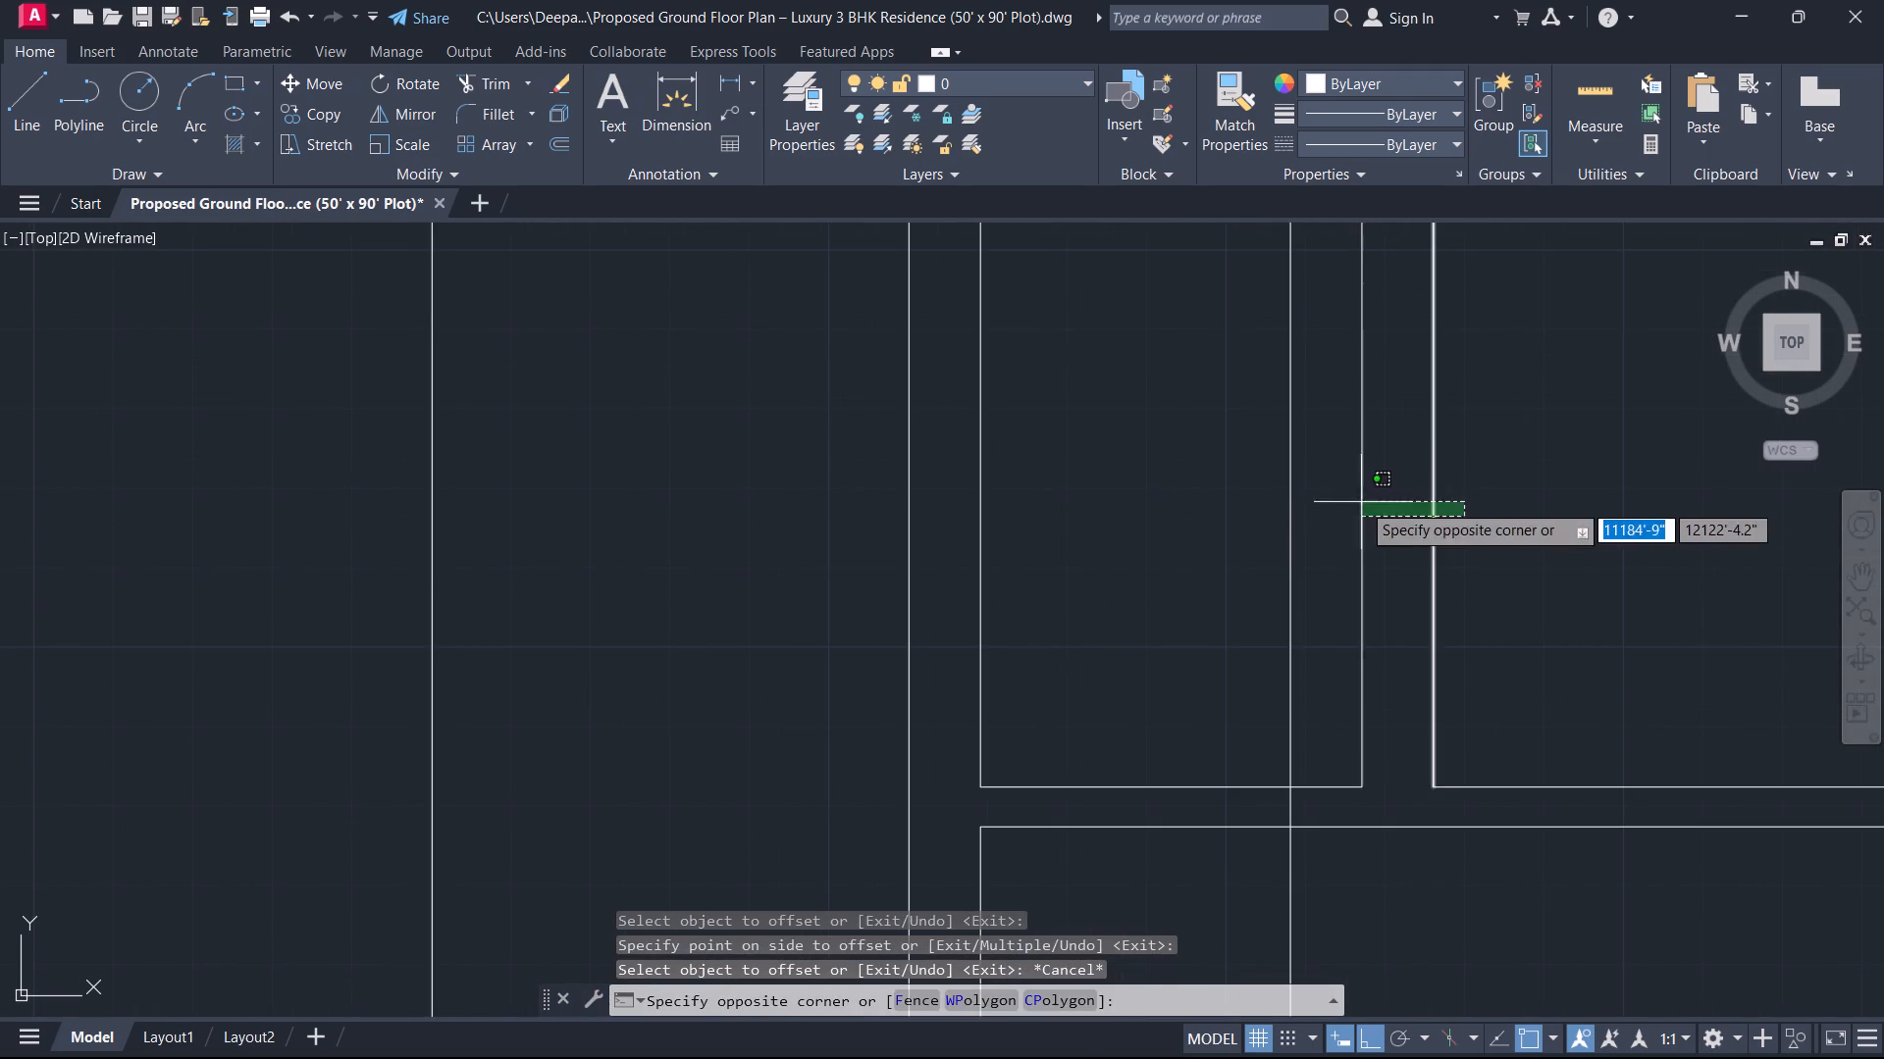
{"action": "left_click", "coordinate": [1323, 505]}
{"action": "scroll", "coordinate": [1334, 527], "scroll_direction": "down", "scroll_amount": 1}
{"action": "middle_click_drag", "start_coordinate": [1339, 540], "coordinate": [1380, 660]}
{"action": "key", "text": "Delete"}
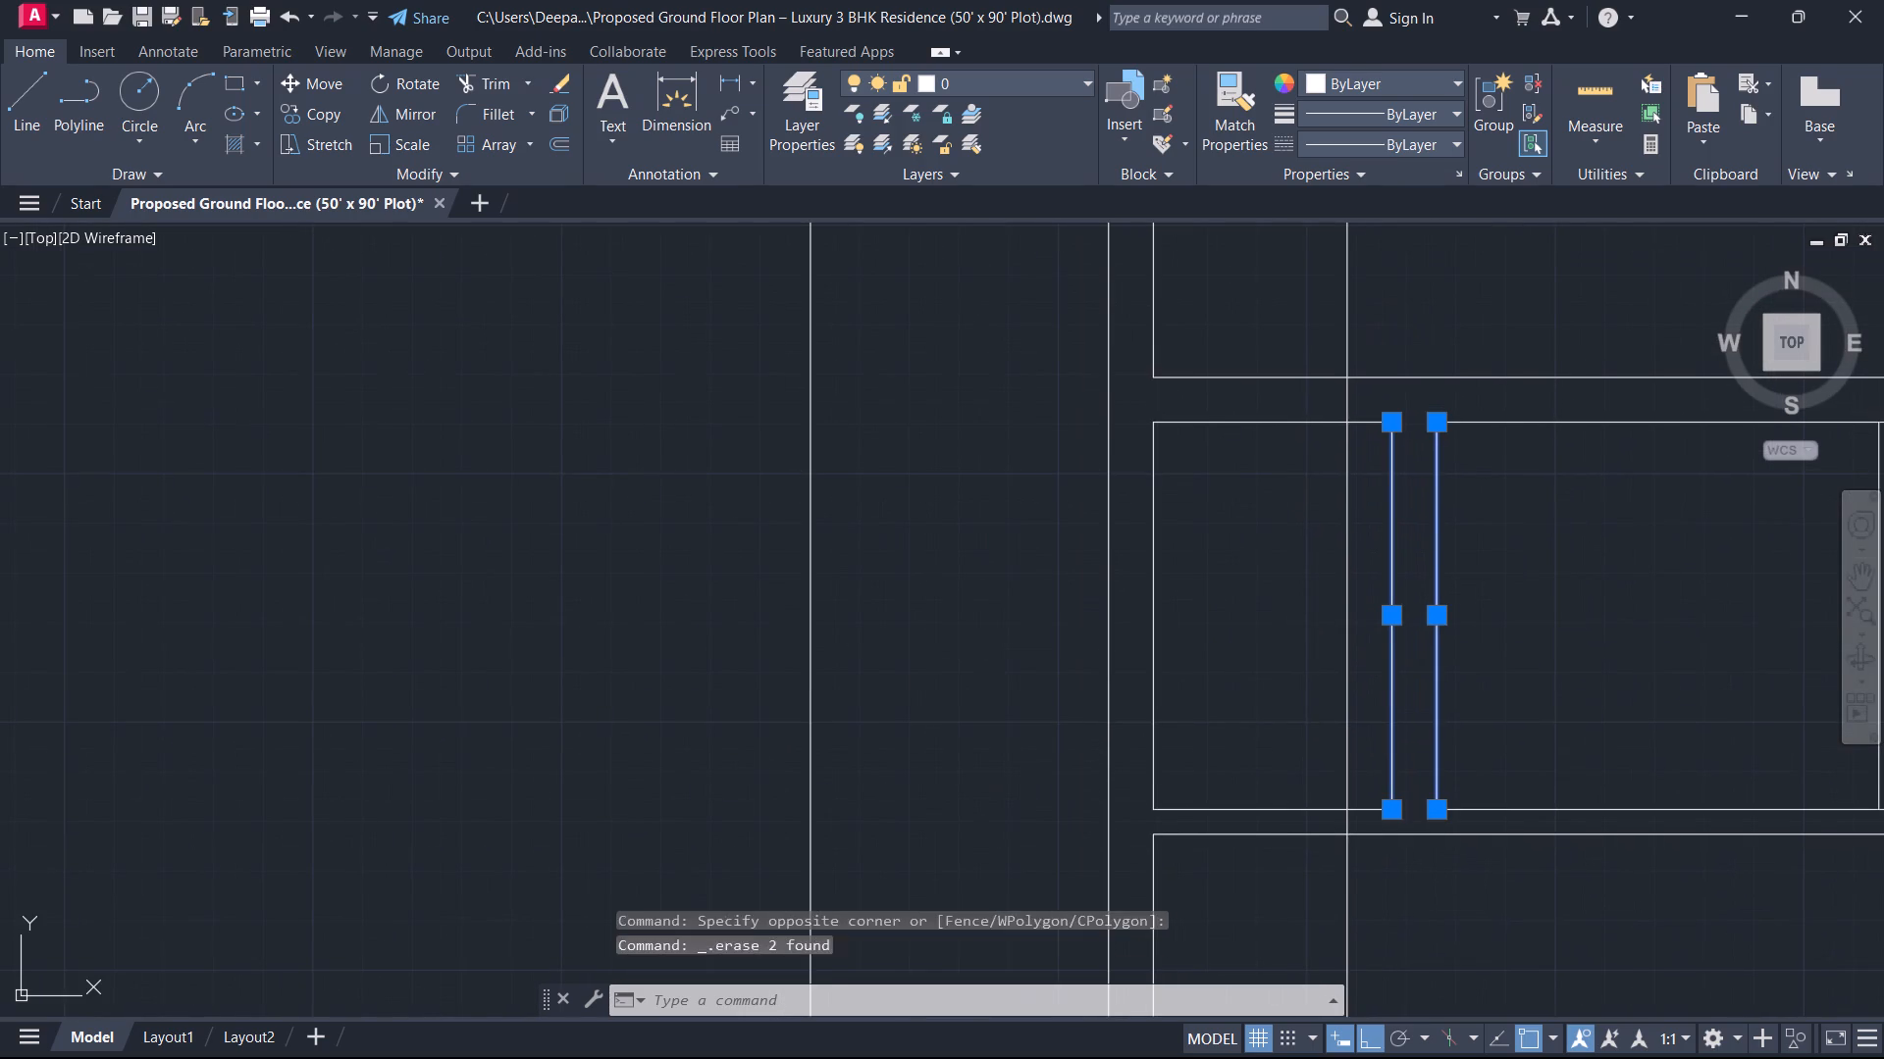
Offset the new full-height vertical line 9" eastward to form the replacement wall's second face.
{"action": "type", "text": "O"}
{"action": "key", "text": "space"}
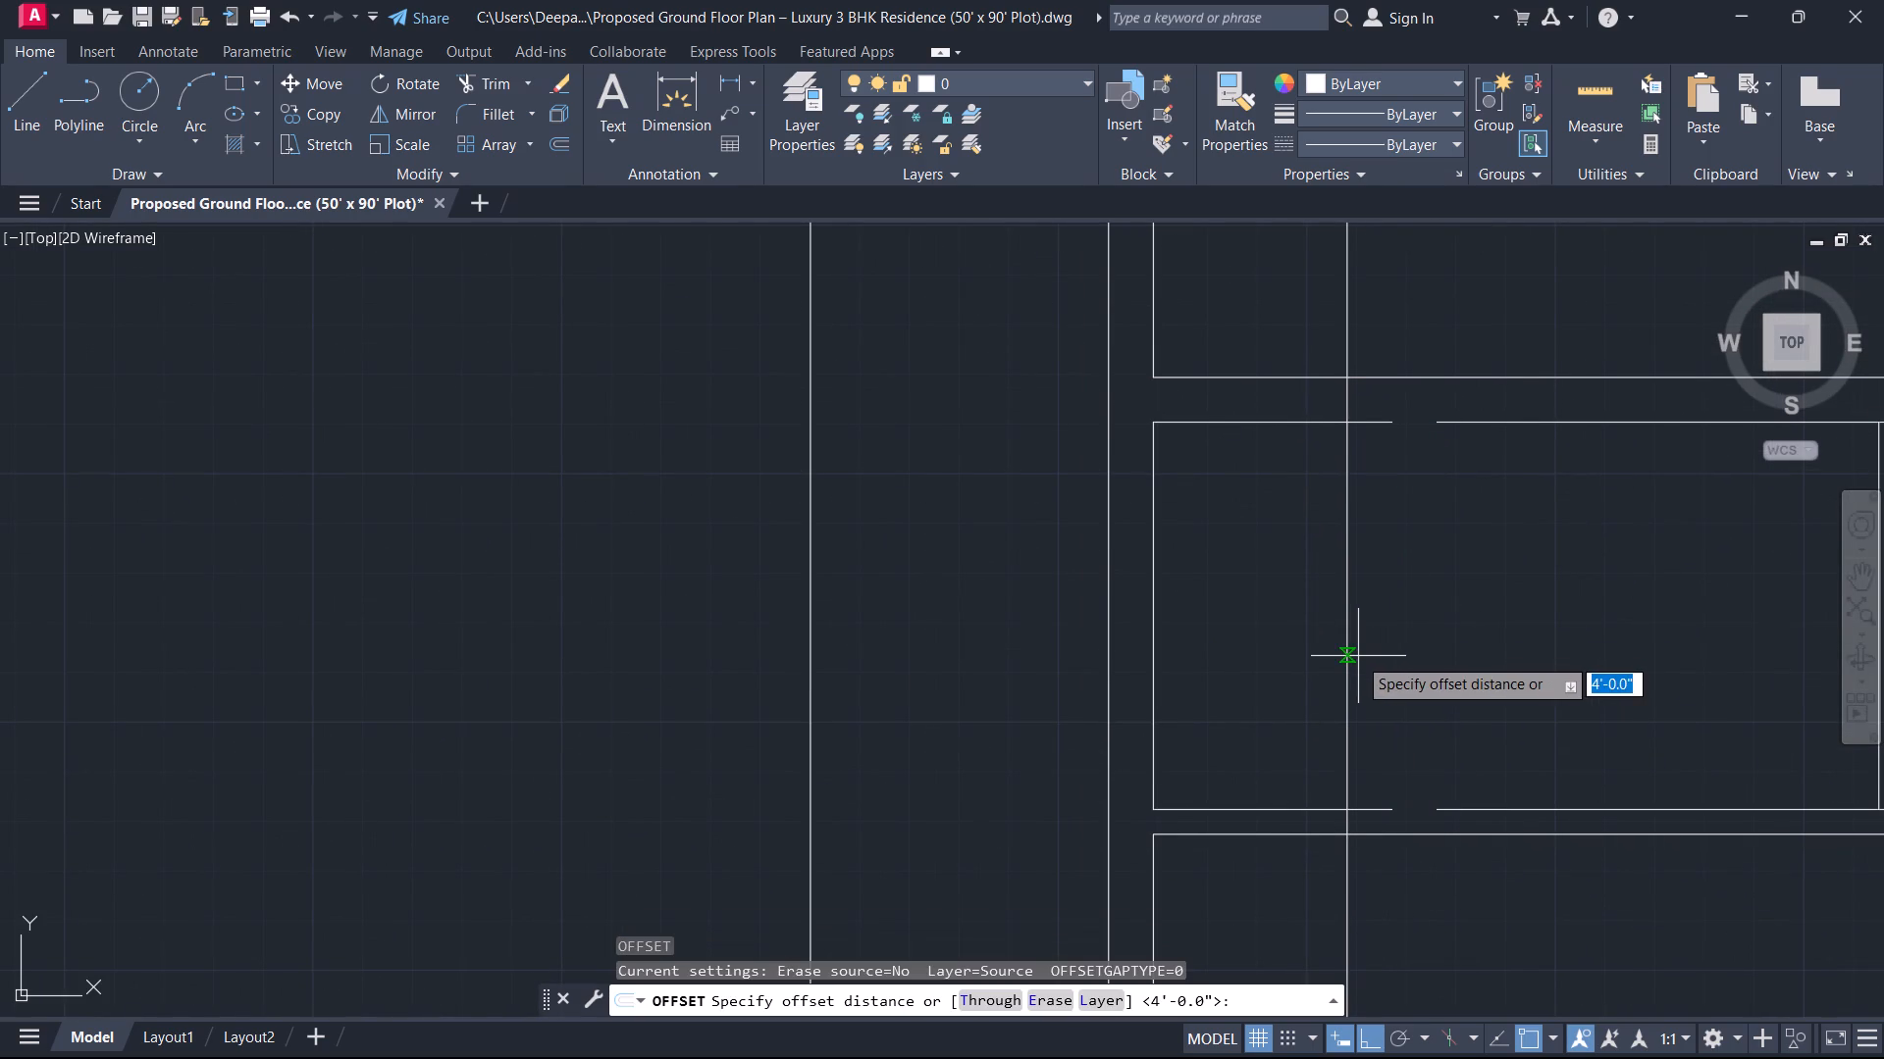
{"action": "key", "text": "9"}
{"action": "key", "text": "Return"}
{"action": "left_click_drag", "start_coordinate": [1348, 654], "coordinate": [1362, 654]}
{"action": "left_click", "coordinate": [1432, 636]}
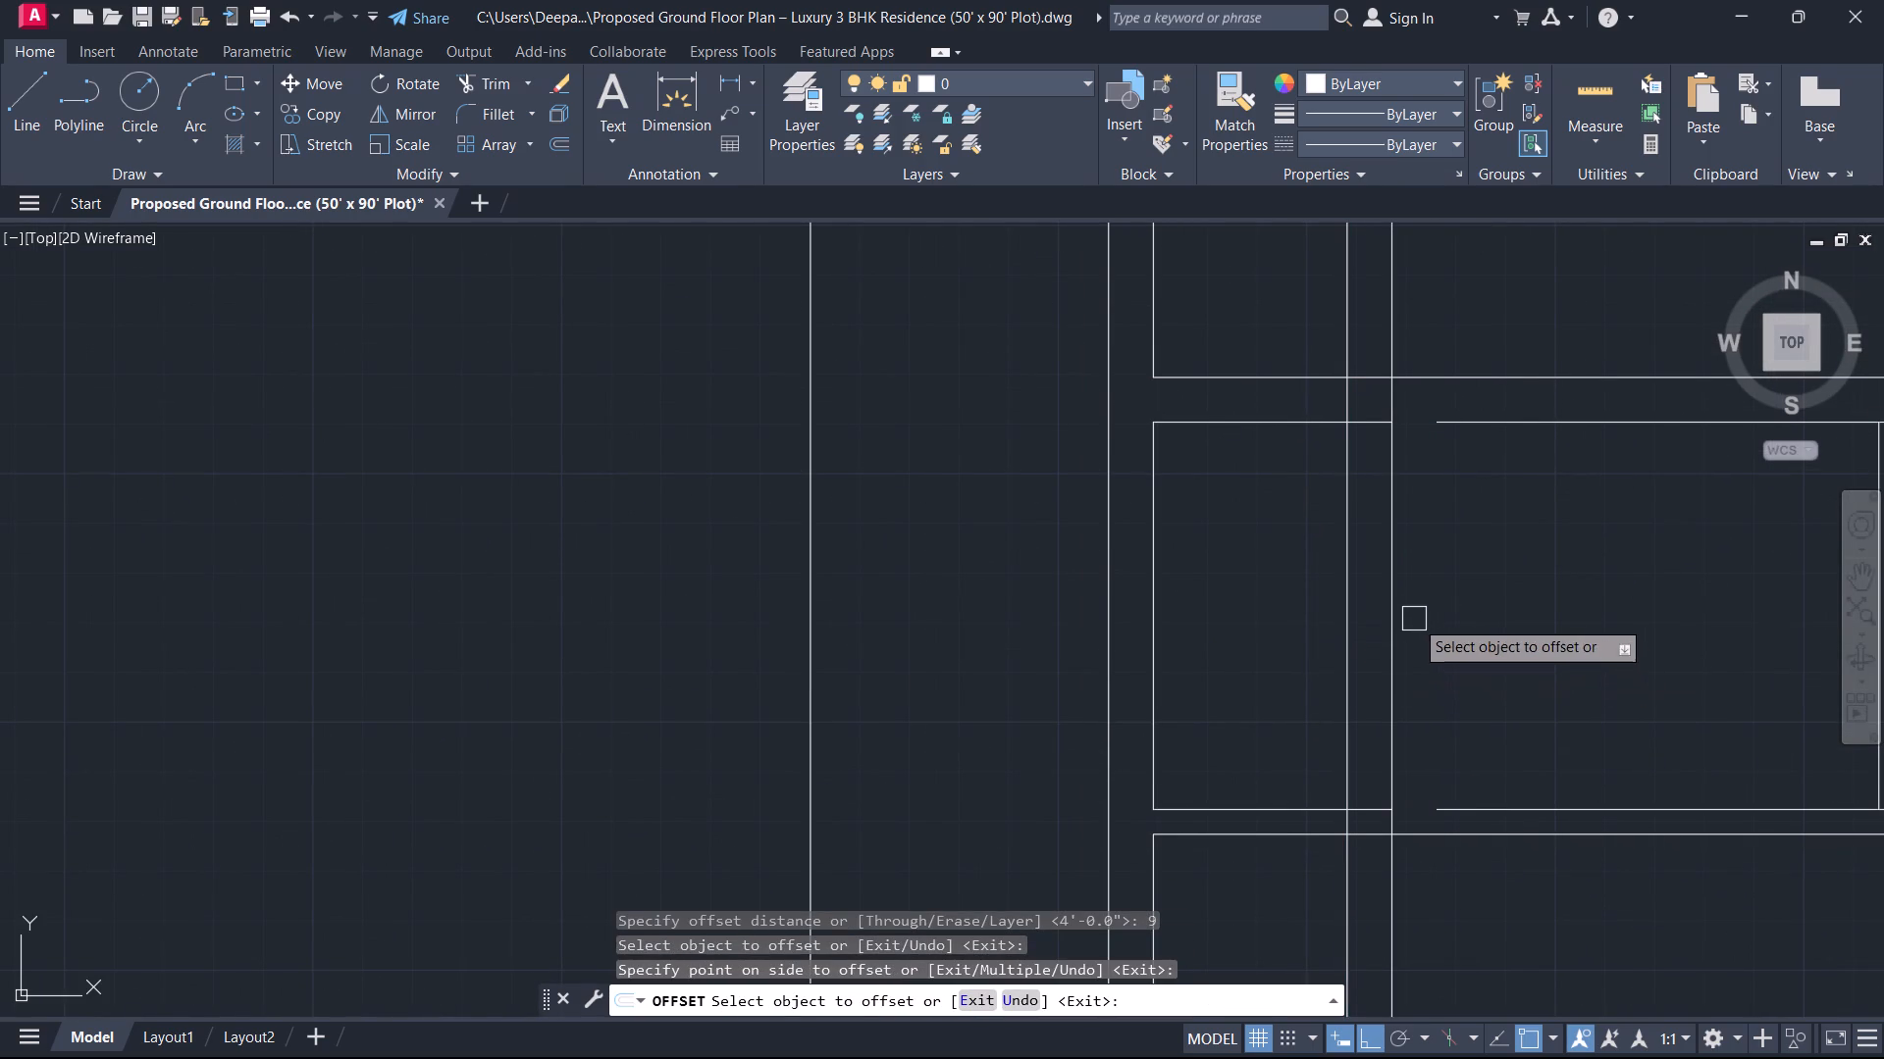
{"action": "key", "text": "Escape"}
Extend the narrow space's north and south edge lines westward across the gaps to the replacement wall.
{"action": "key", "text": "e"}
{"action": "key", "text": "x"}
{"action": "key", "text": "space"}
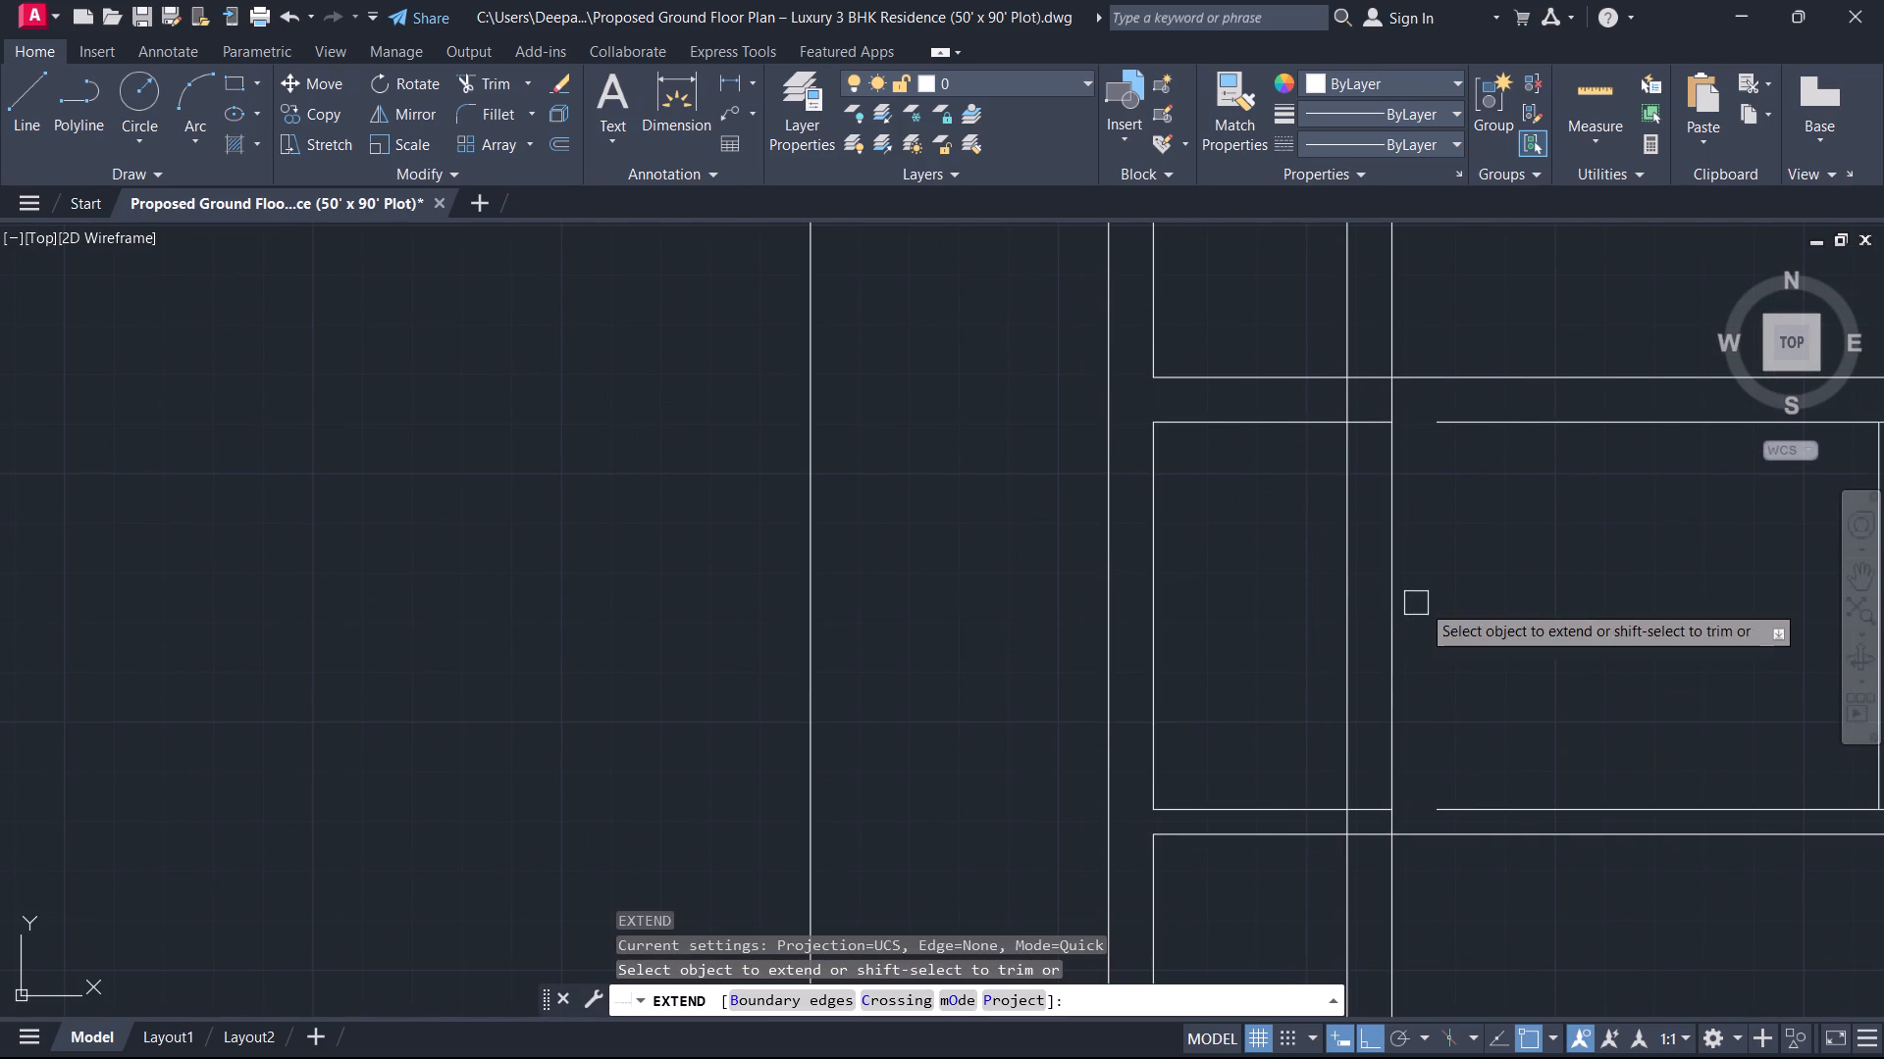
{"action": "left_click", "coordinate": [1482, 807]}
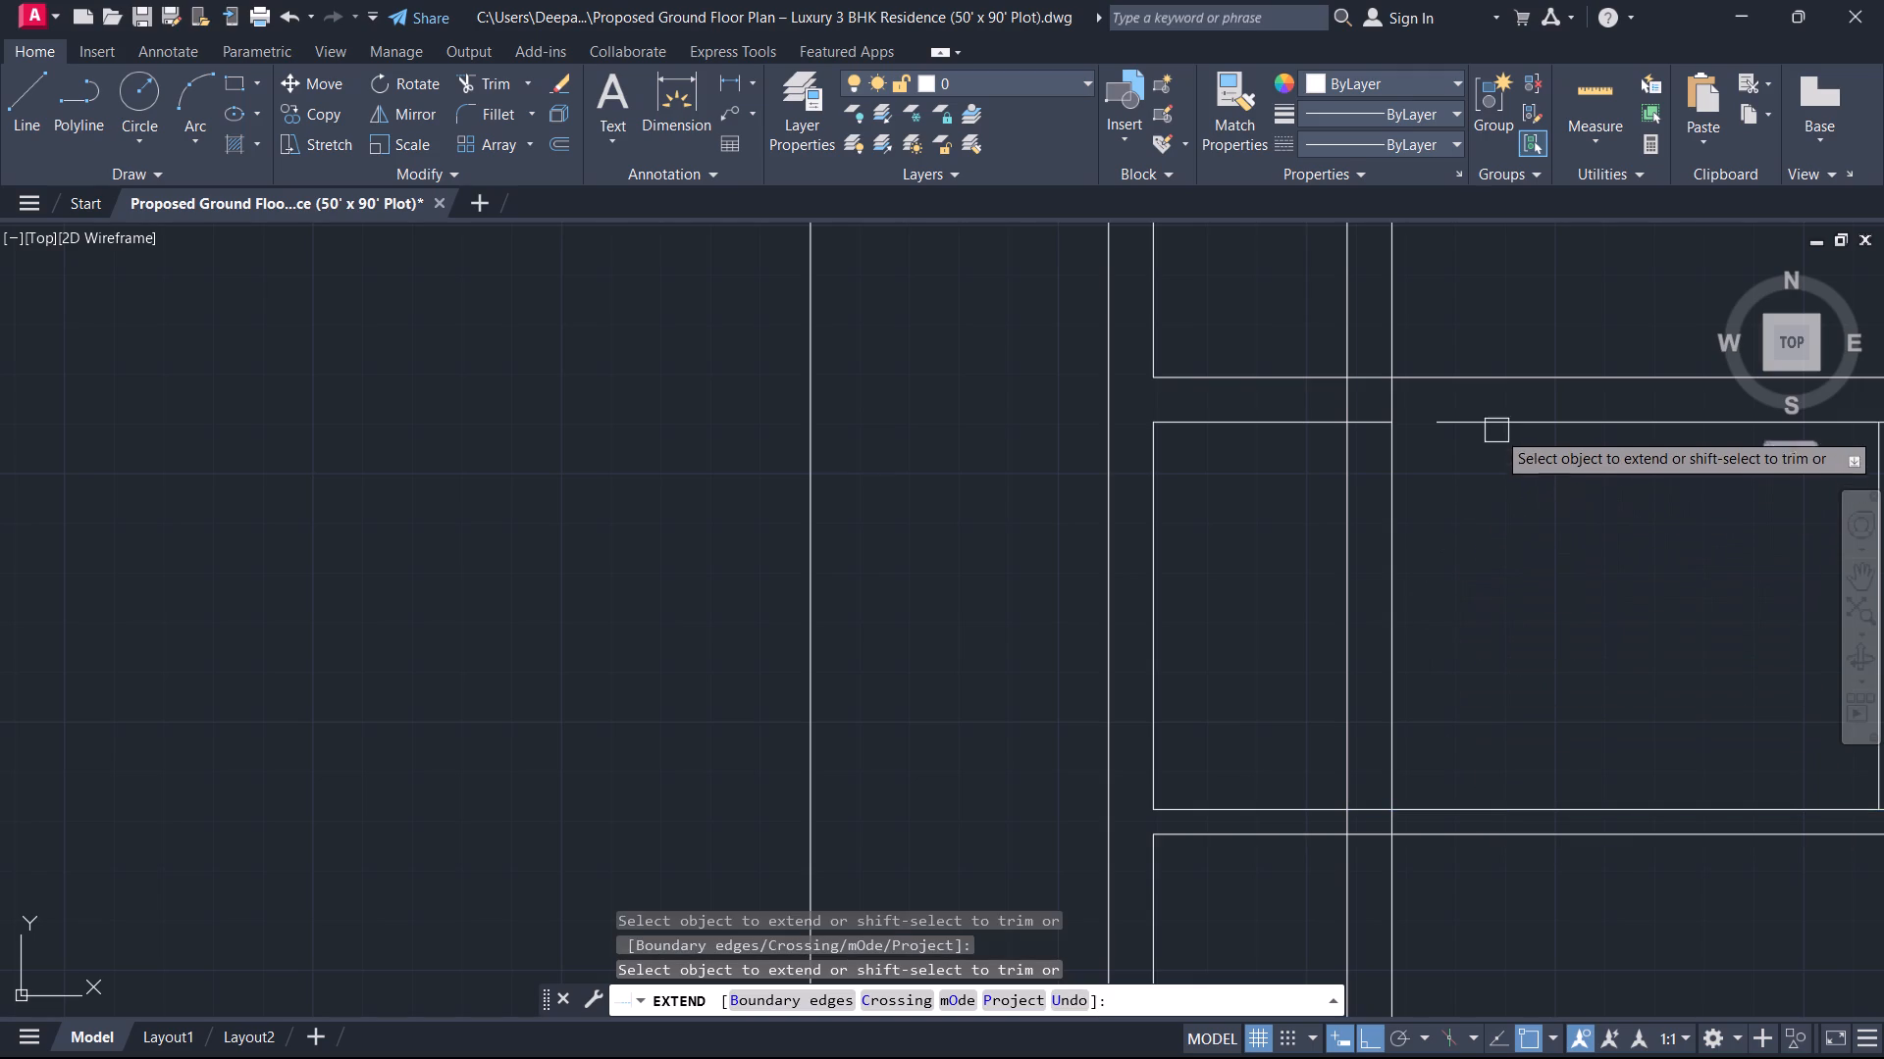
{"action": "left_click", "coordinate": [1491, 420]}
{"action": "key", "text": "Escape"}
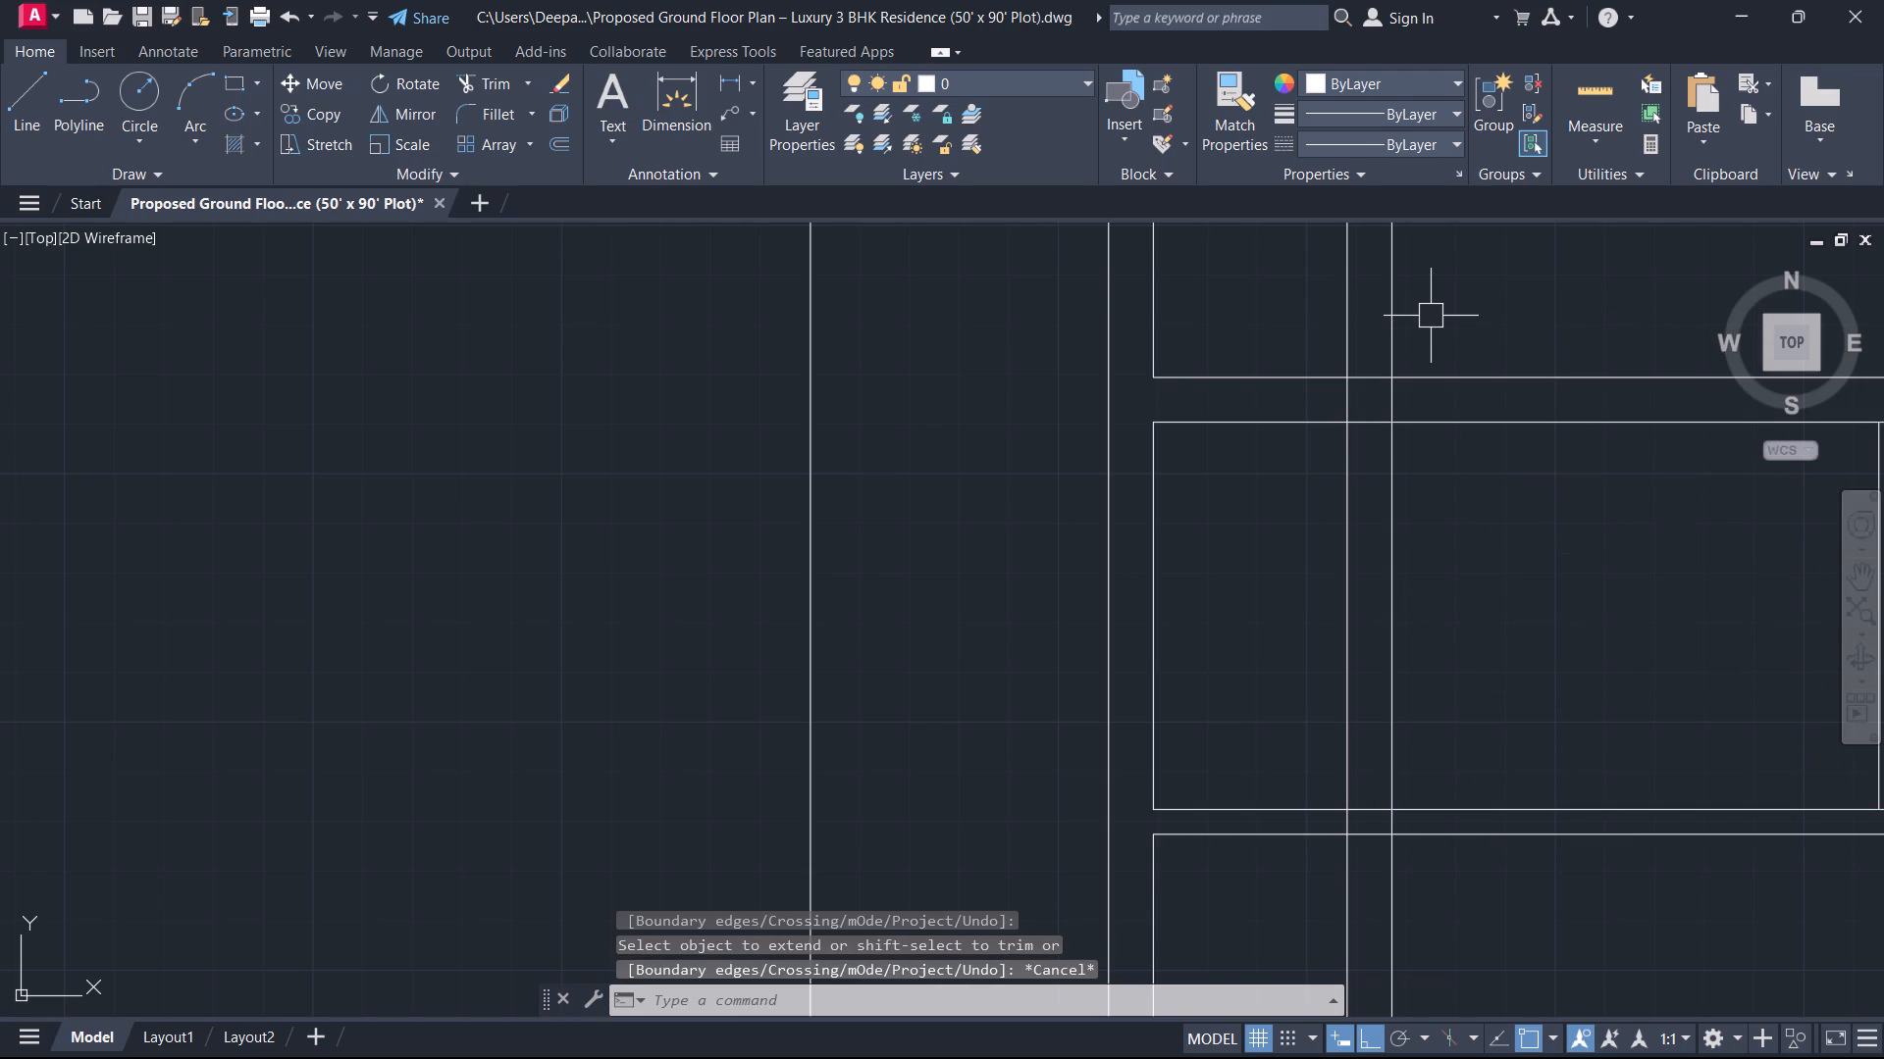
Trim both replacement wall lines north of the northwest room's south wall and south of the thin partition.
{"action": "type", "text": "TR"}
{"action": "key", "text": "space"}
{"action": "left_click", "coordinate": [1435, 308]}
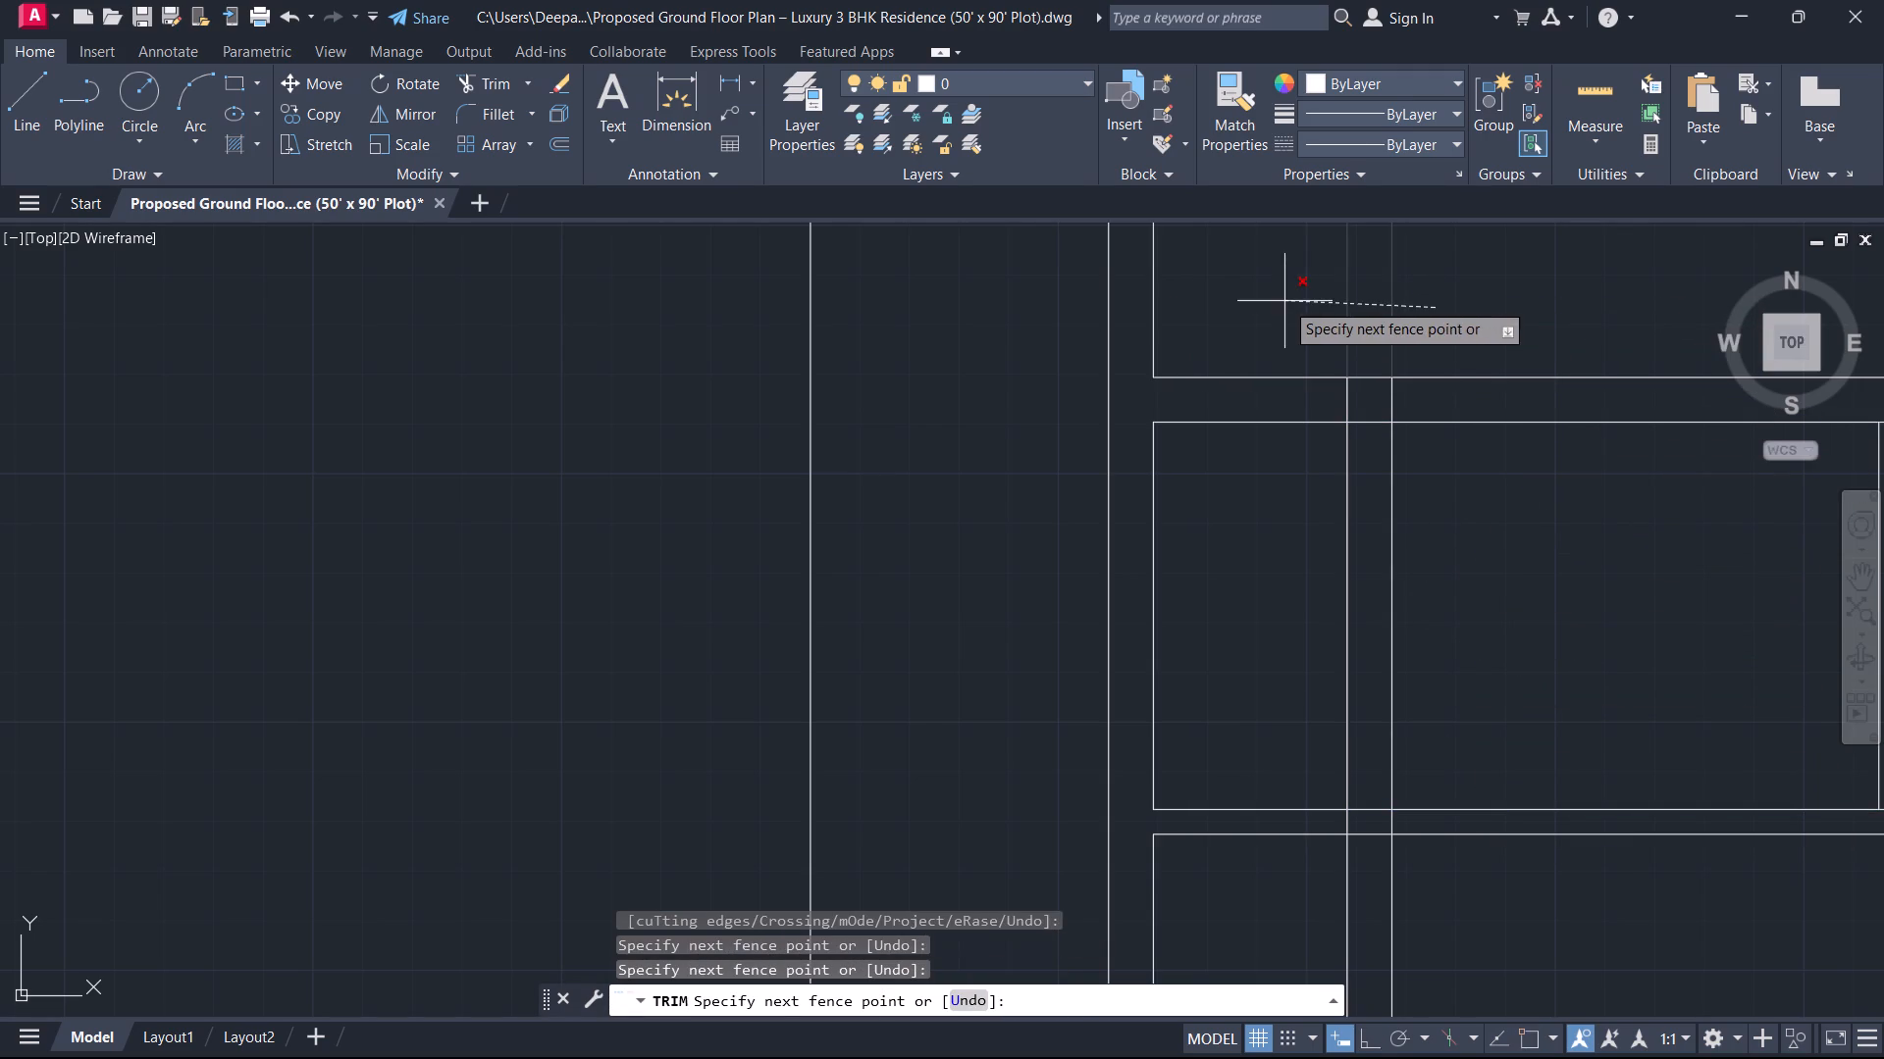
{"action": "left_click", "coordinate": [1284, 301]}
{"action": "left_click_drag", "start_coordinate": [1504, 920], "coordinate": [1493, 921]}
{"action": "left_click", "coordinate": [1303, 900]}
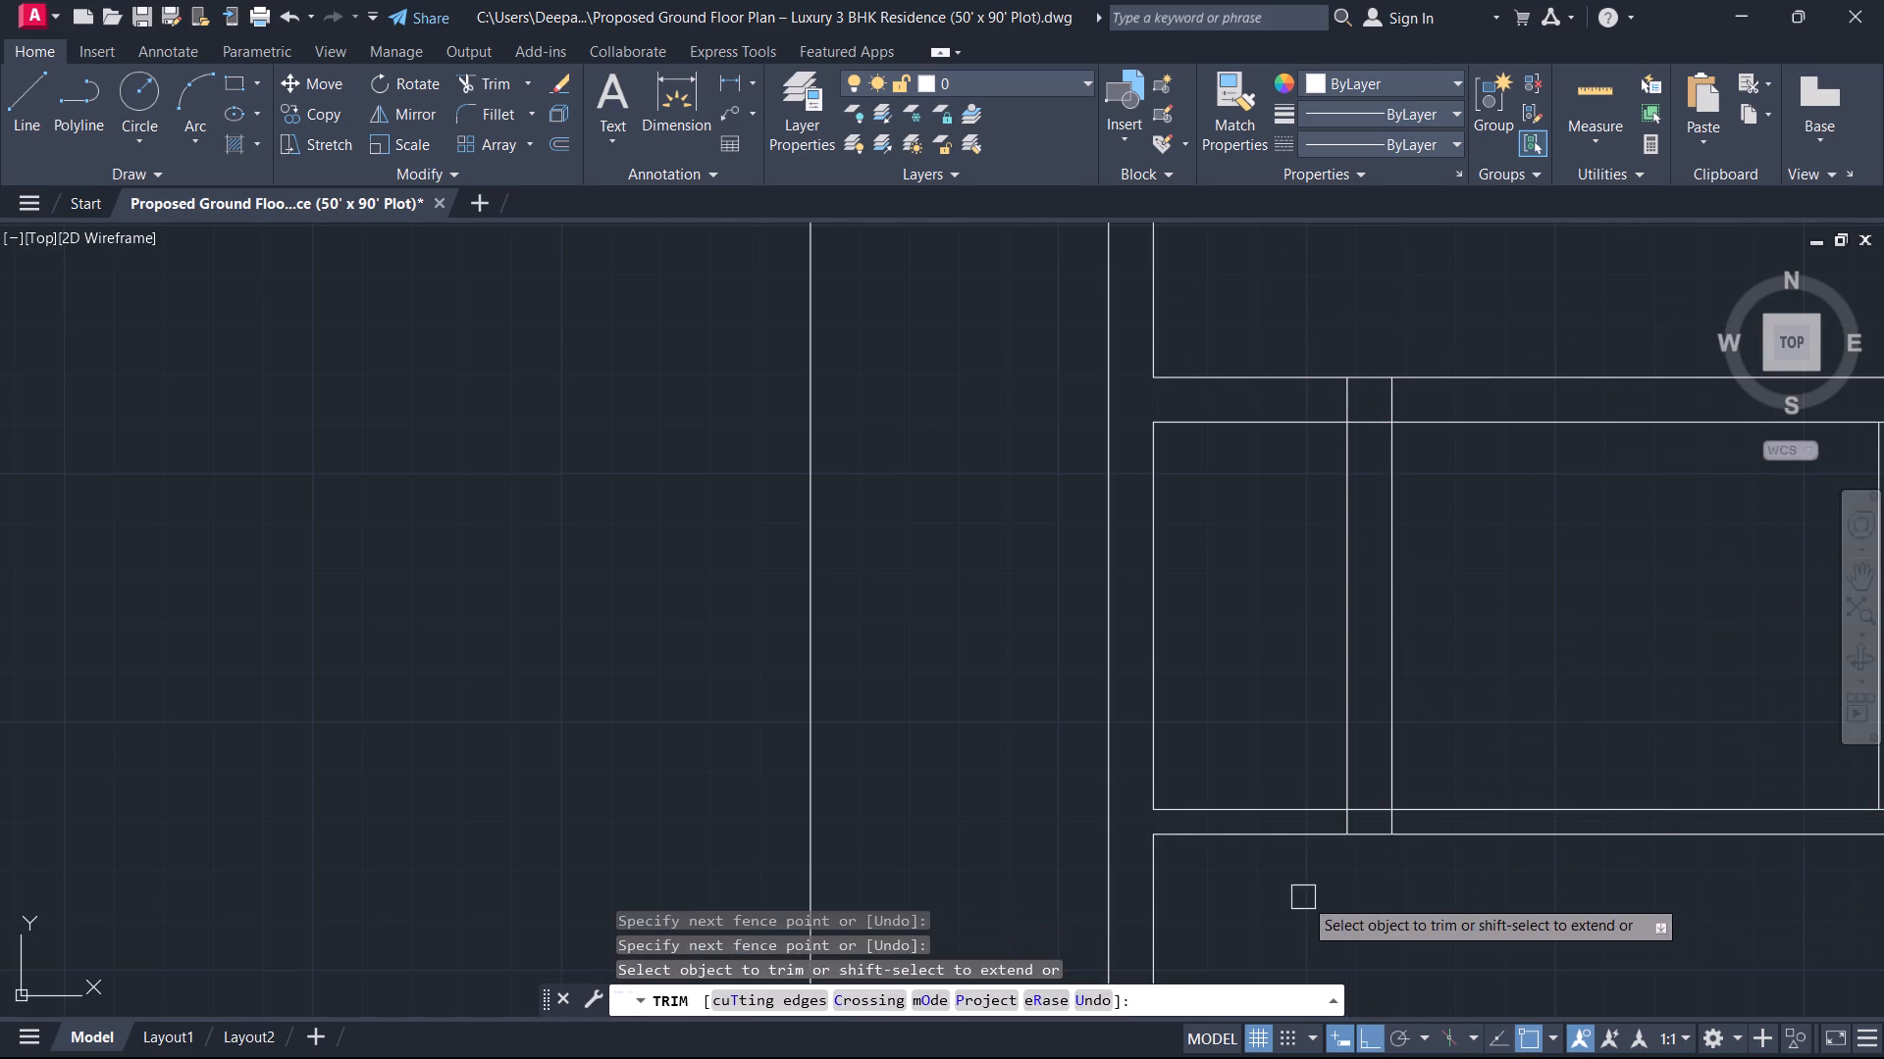
Trim away the west wall's inner face between the narrow space's north and south edges.
{"action": "left_click_drag", "start_coordinate": [1191, 675], "coordinate": [1170, 668]}
{"action": "left_click", "coordinate": [1147, 654]}
{"action": "key", "text": "Escape"}
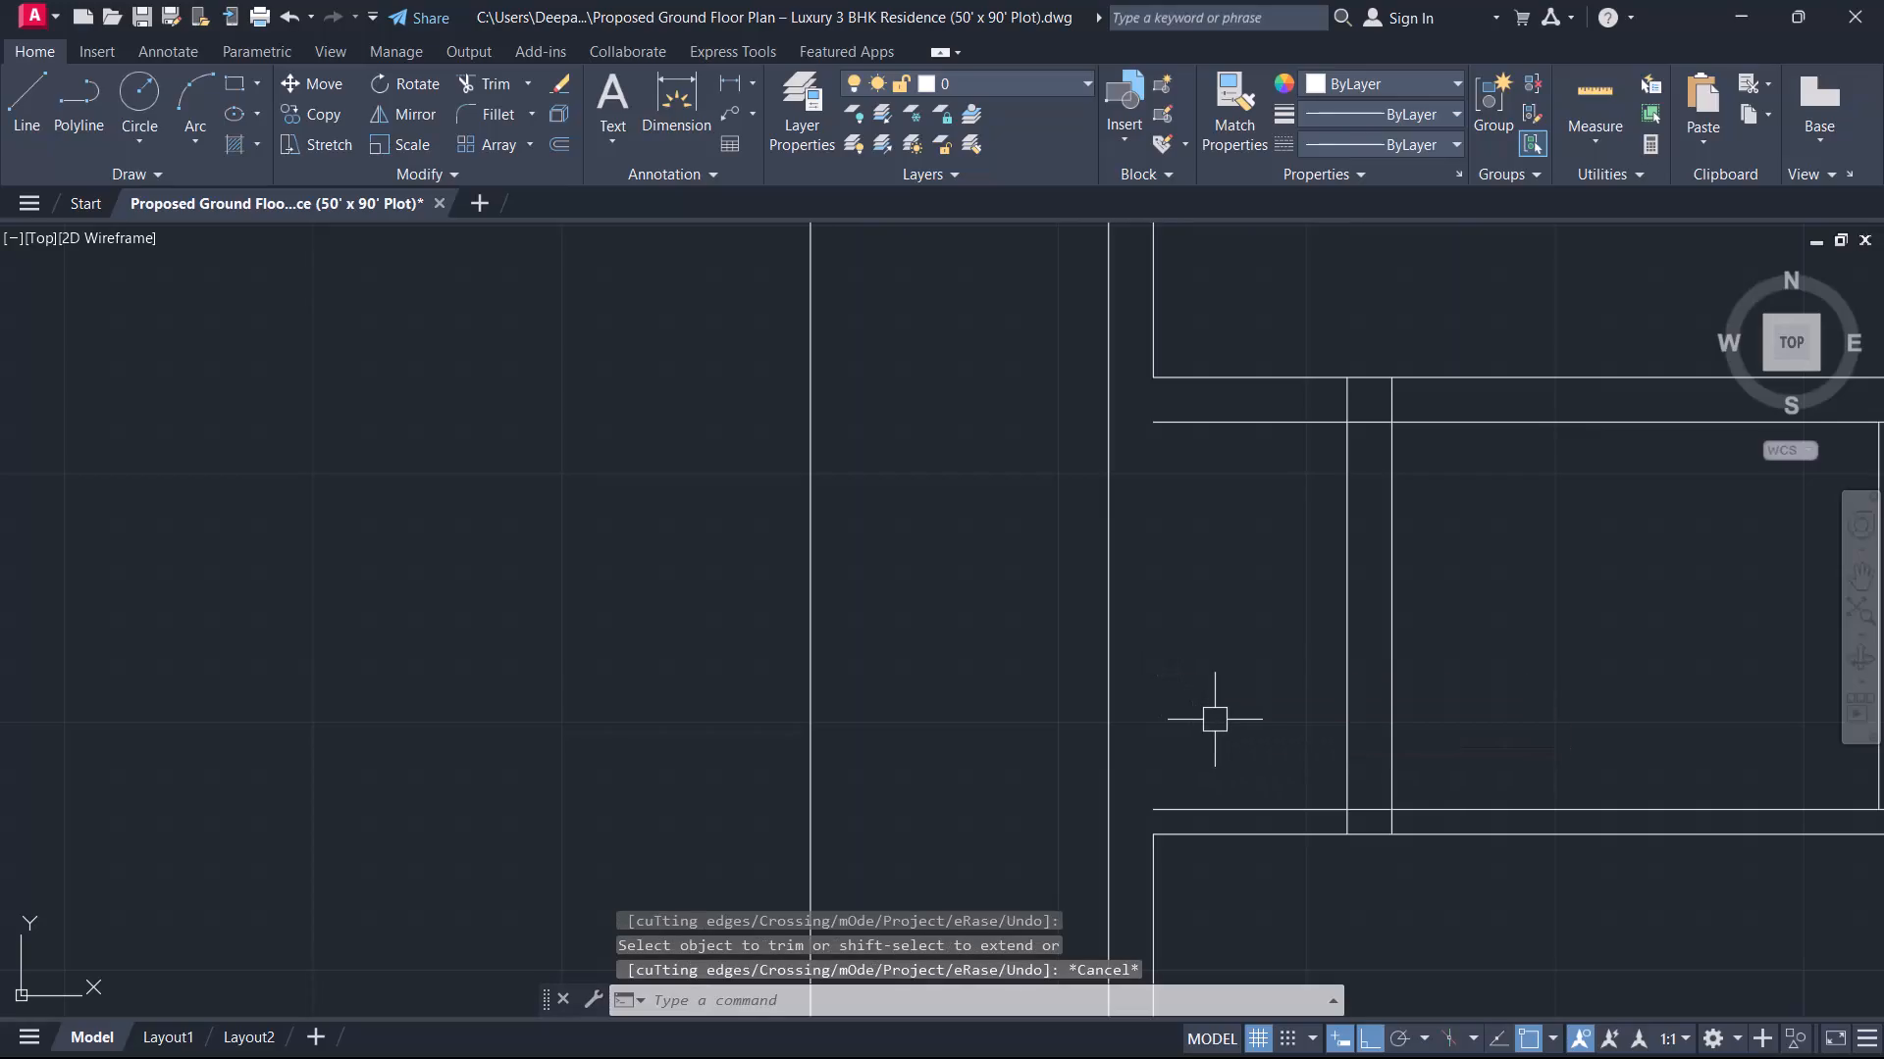
Extend the narrow space's north and south edge lines westward to the west wall's outer face.
{"action": "type", "text": "EX"}
{"action": "key", "text": "space"}
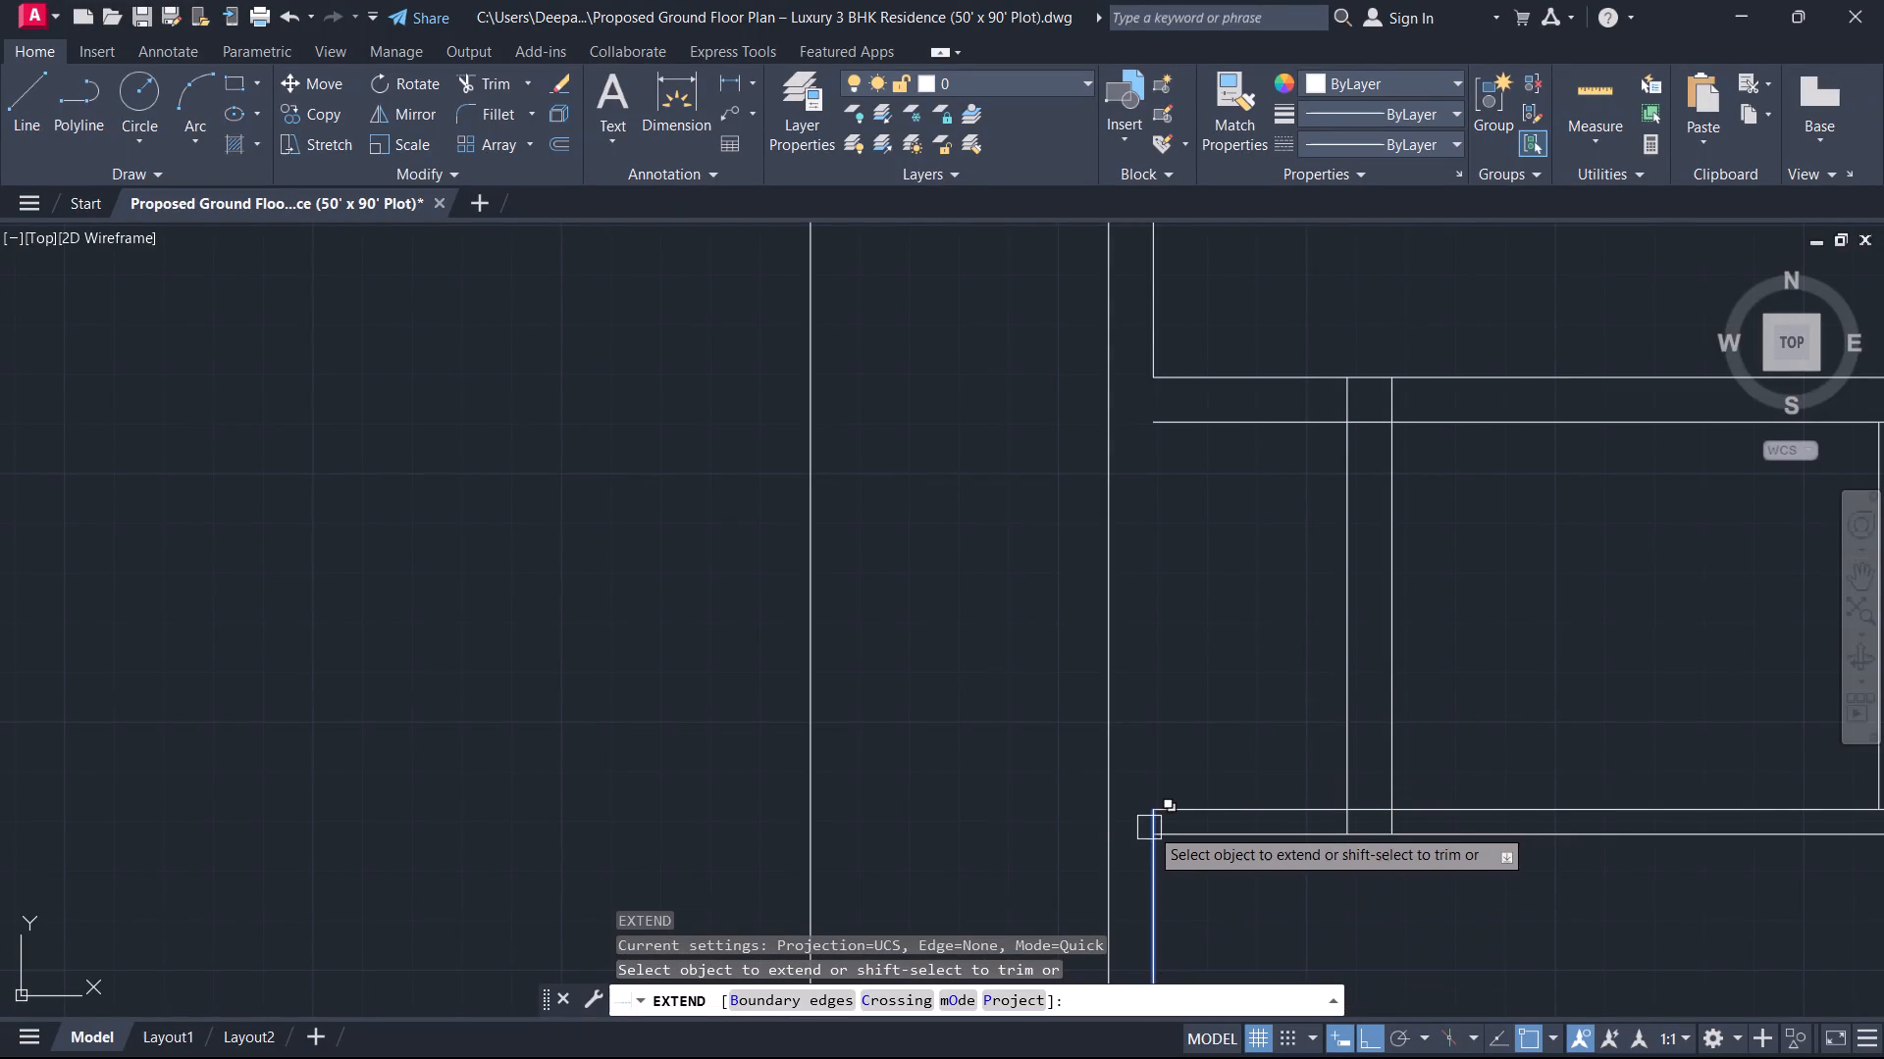
{"action": "left_click", "coordinate": [1185, 806]}
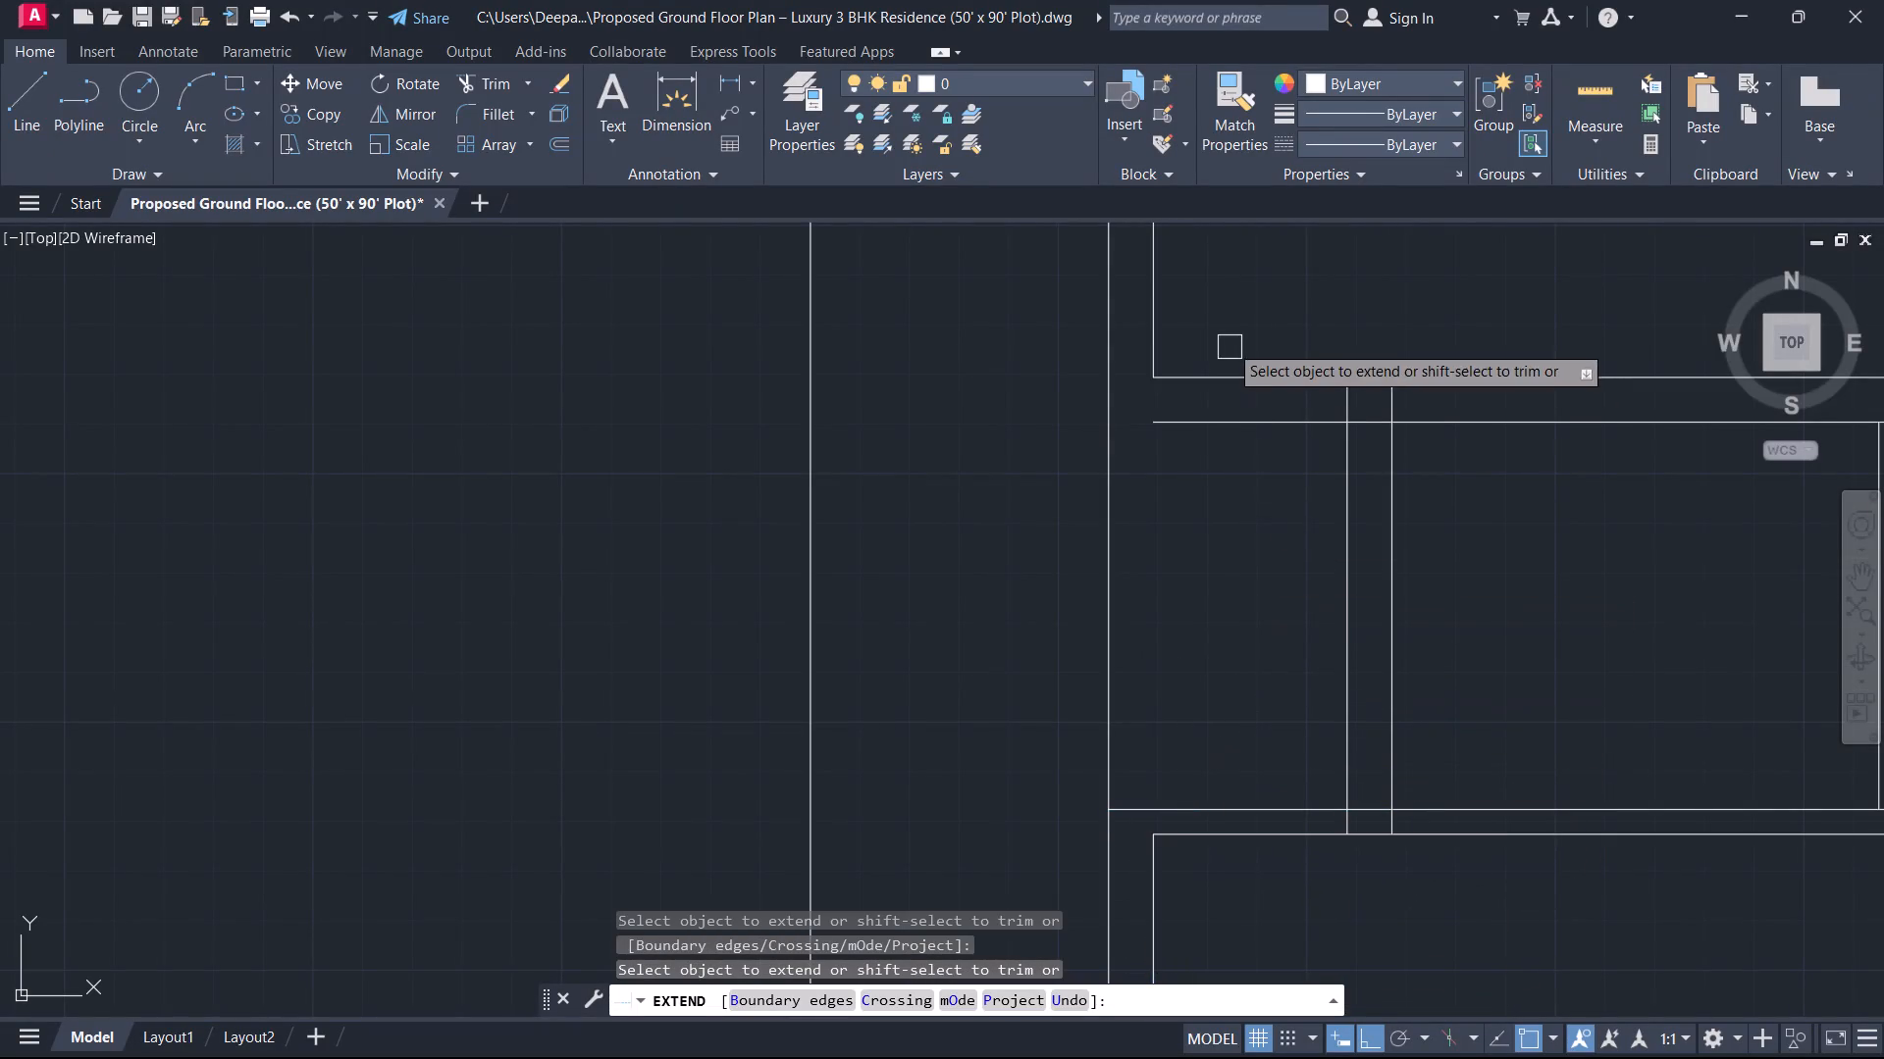
{"action": "left_click", "coordinate": [1225, 421]}
{"action": "key", "text": "Escape"}
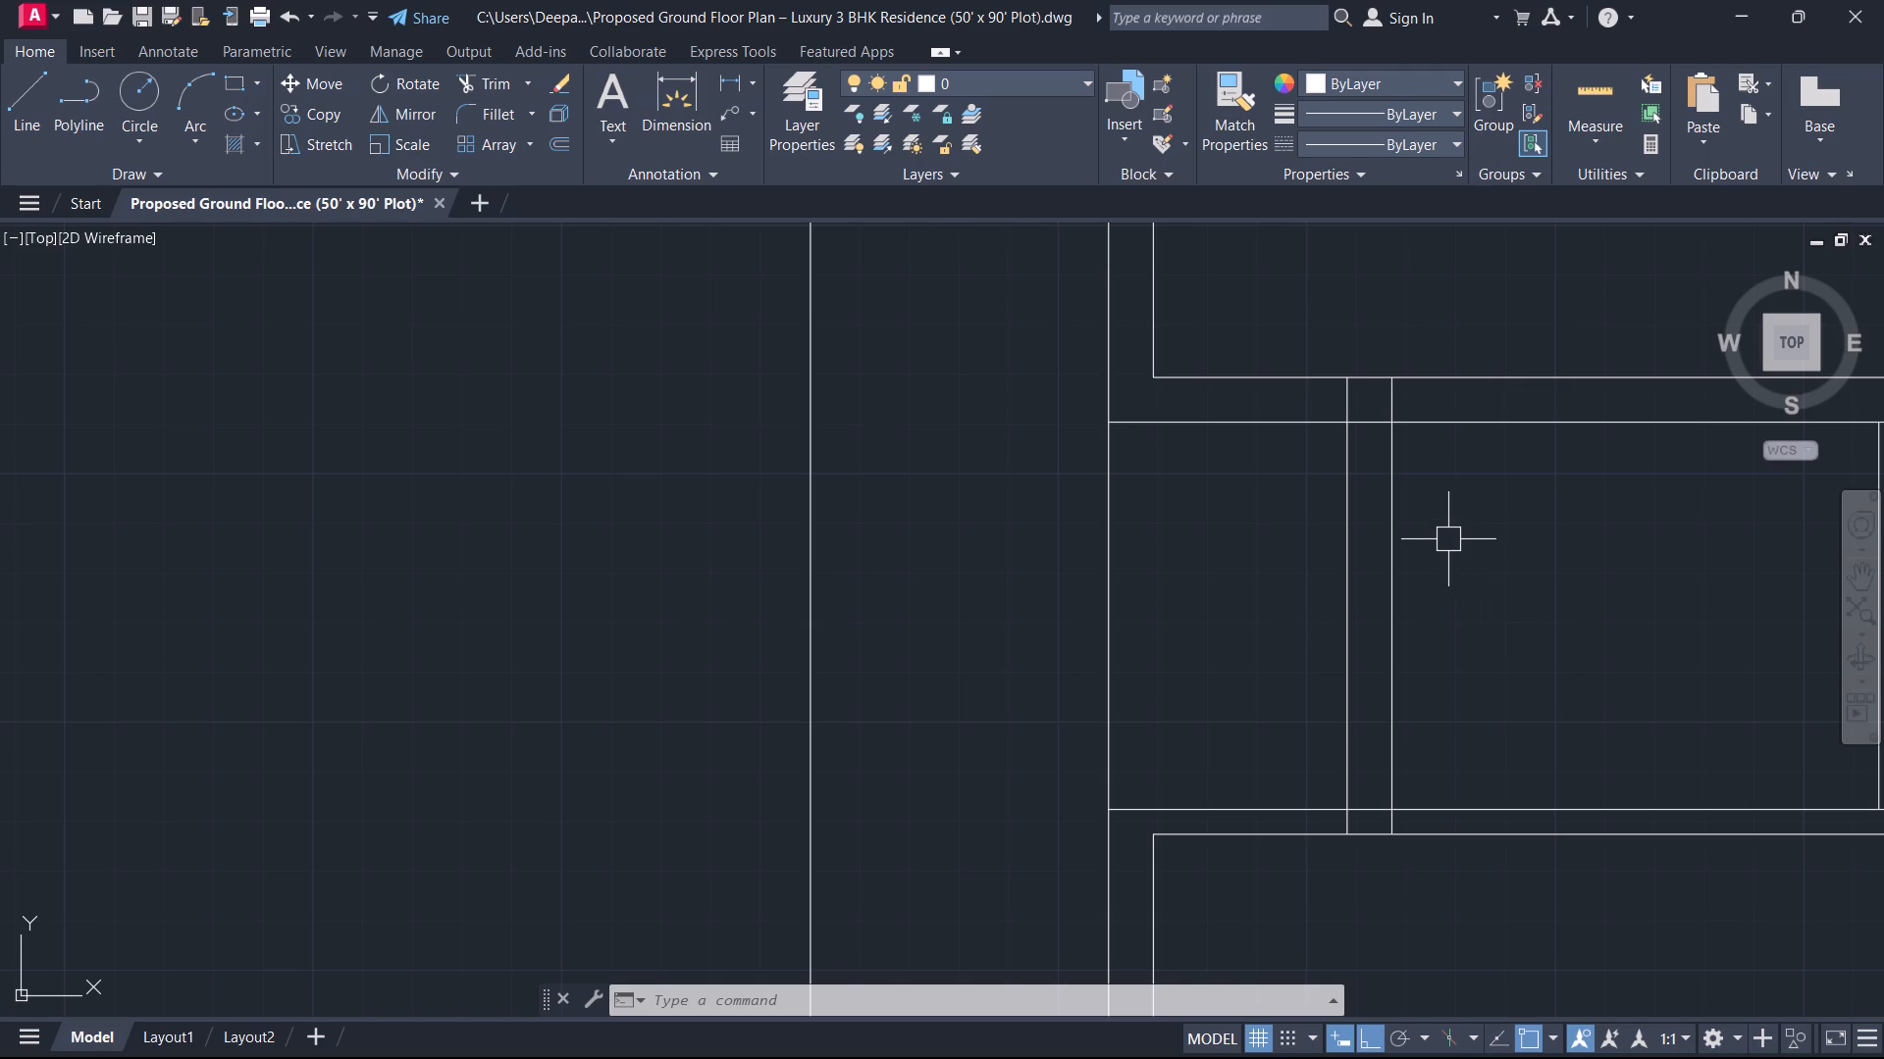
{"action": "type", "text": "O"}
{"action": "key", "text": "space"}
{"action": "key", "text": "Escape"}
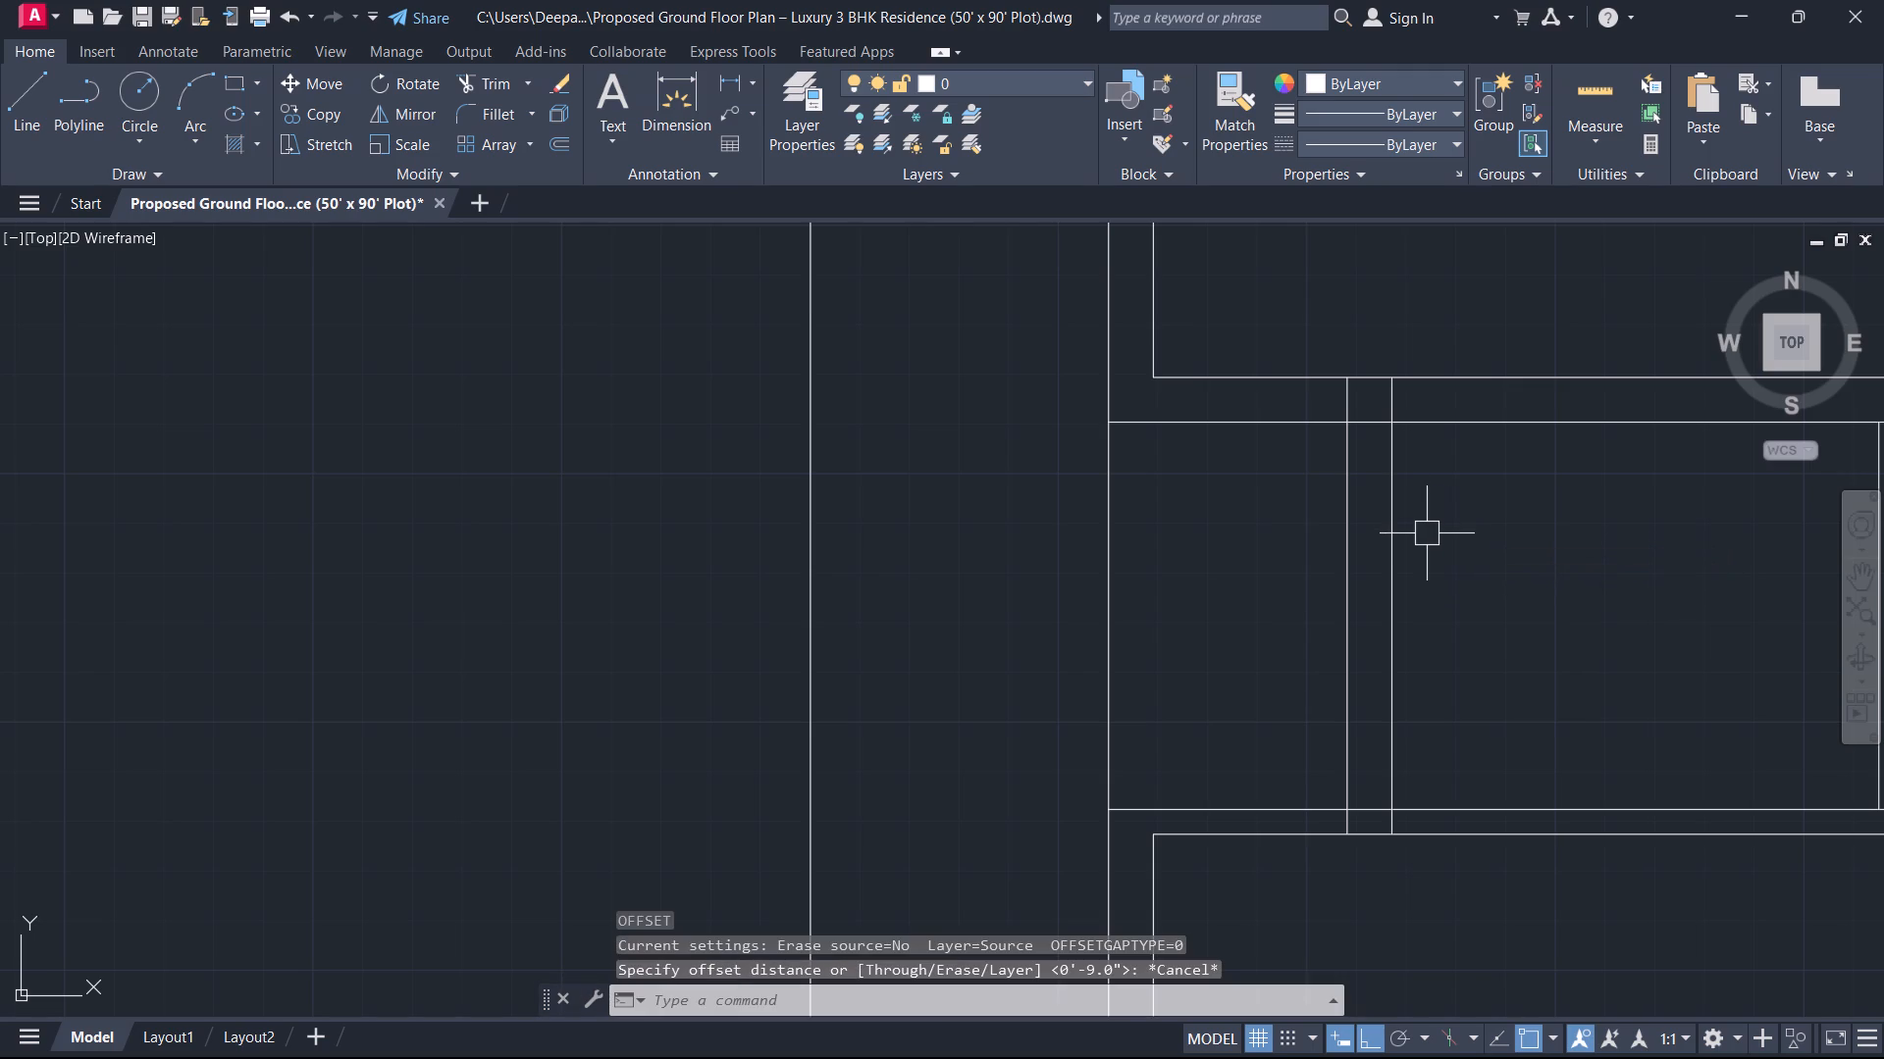
Offset the replacement wall's east face 7'5" eastward across the narrow space.
{"action": "scroll", "coordinate": [1412, 534], "scroll_direction": "down", "scroll_amount": 2}
{"action": "middle_click_drag", "start_coordinate": [1411, 535], "coordinate": [1109, 523]}
{"action": "scroll", "coordinate": [1129, 535], "scroll_direction": "up", "scroll_amount": 1}
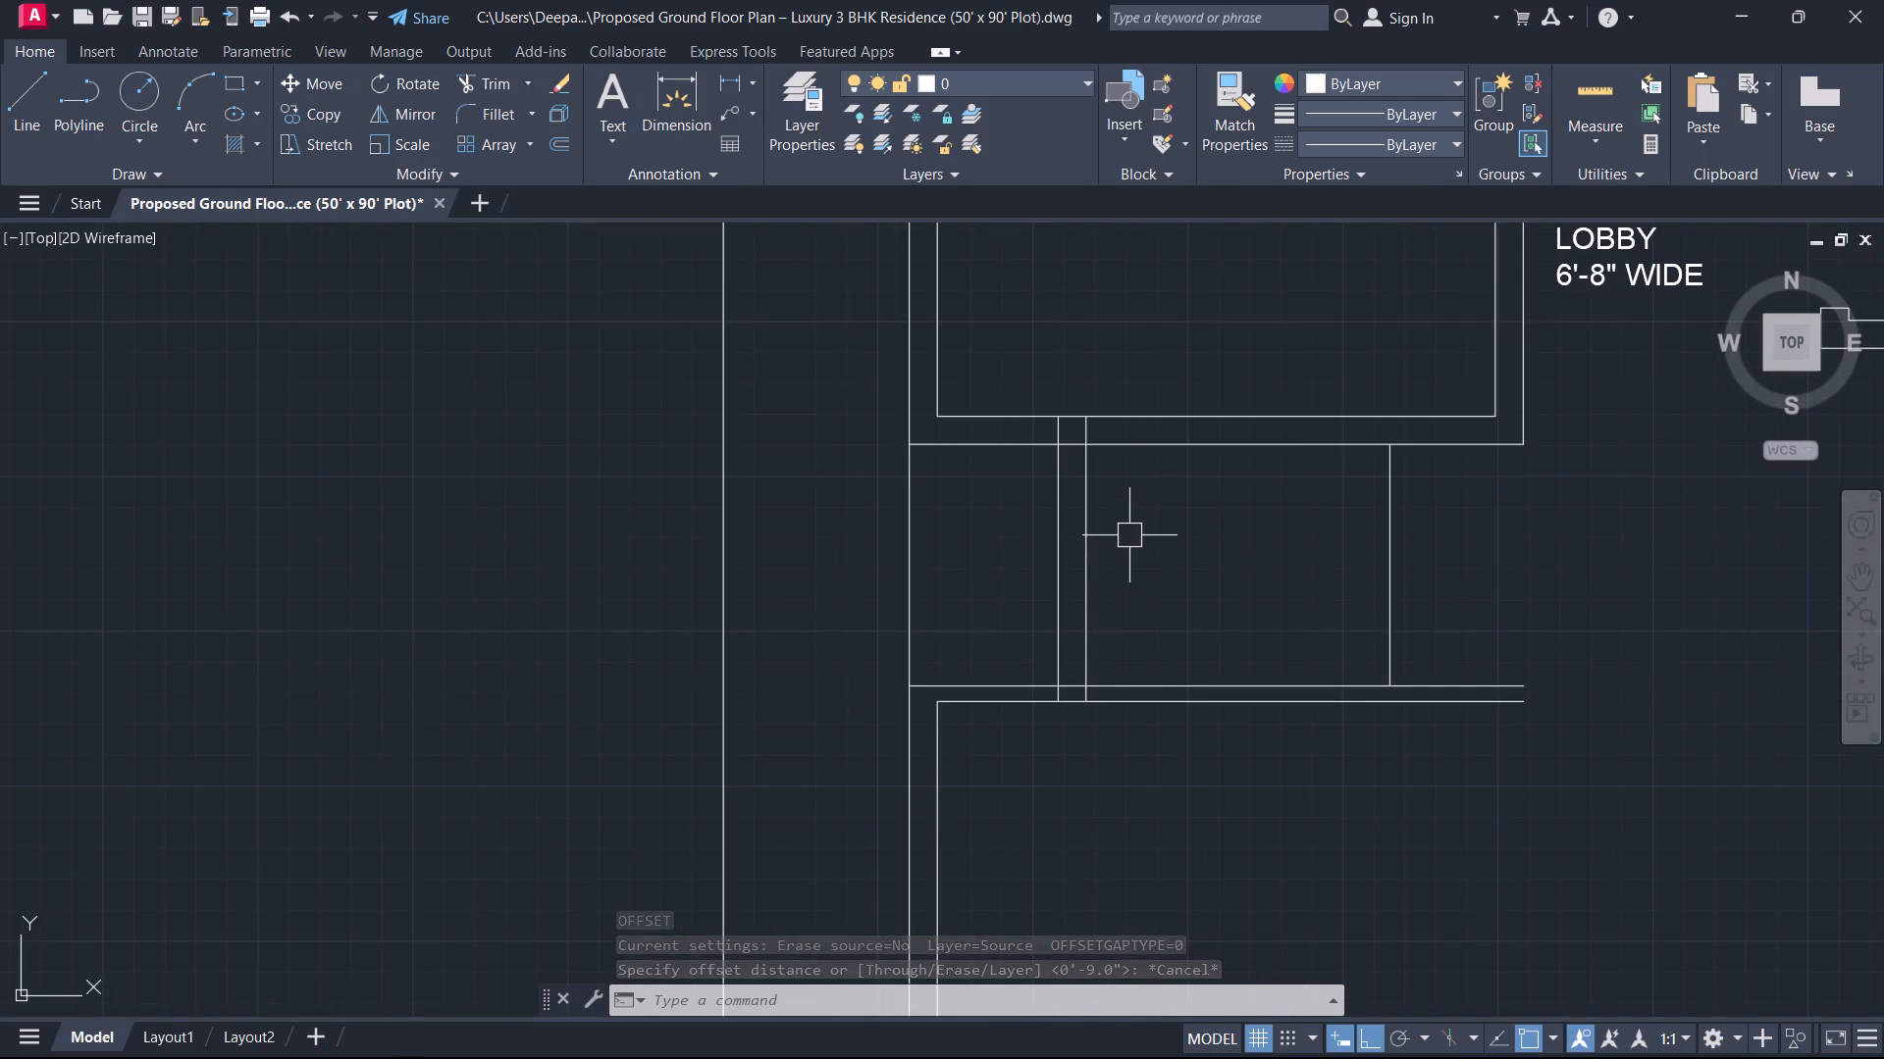
{"action": "type", "text": "O"}
{"action": "key", "text": "space"}
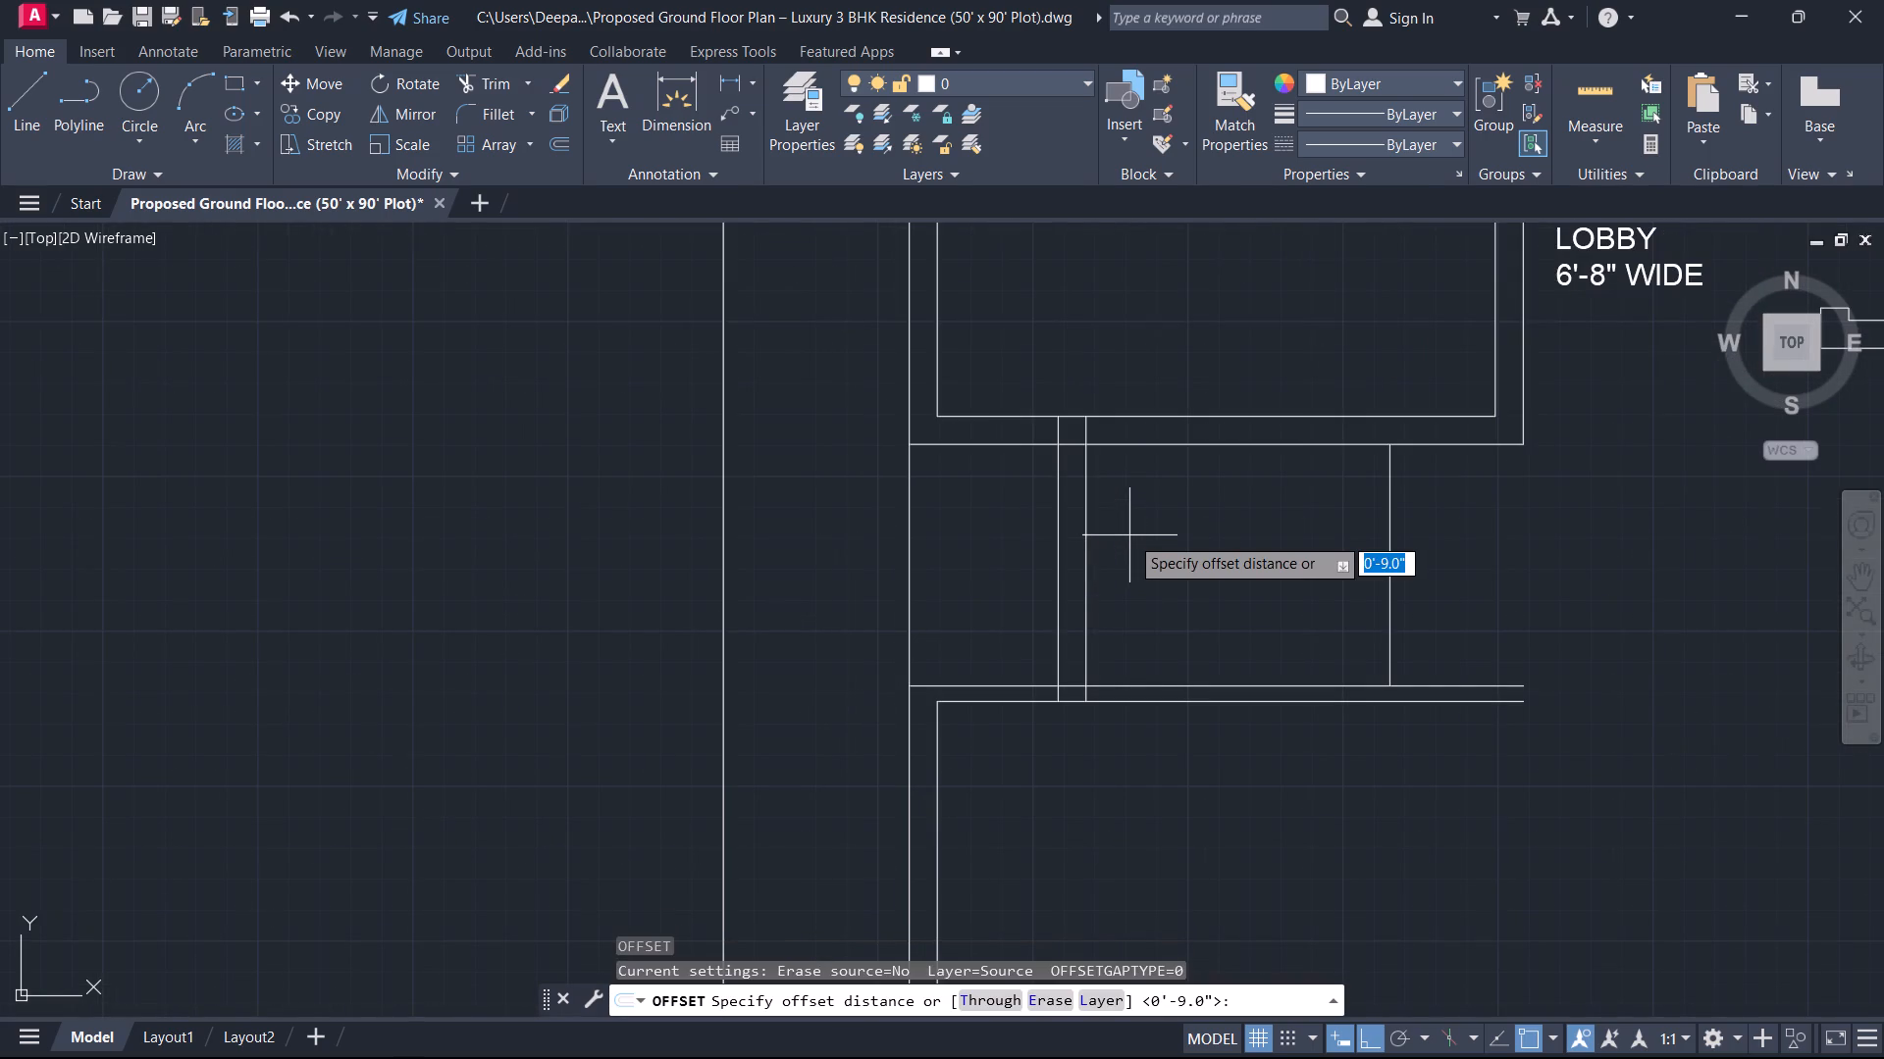
{"action": "type", "text": "7'"}
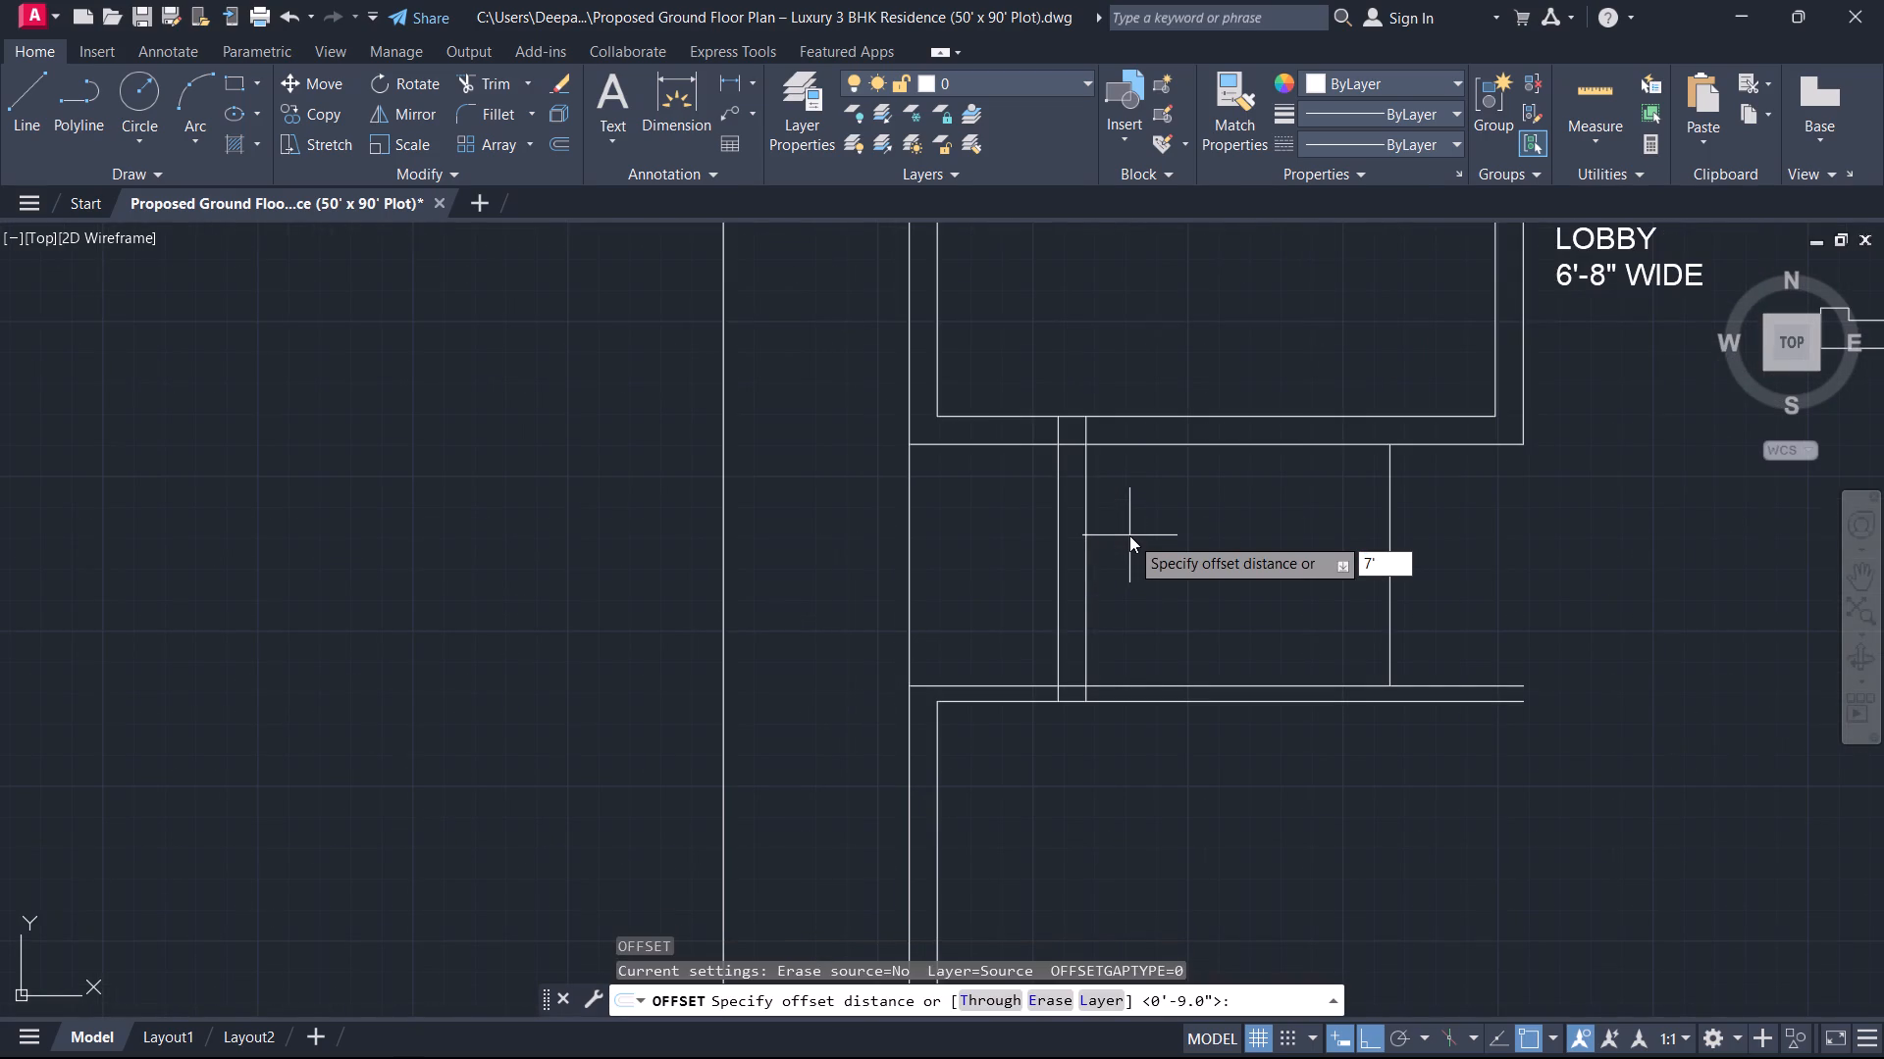
{"action": "key", "text": "5"}
{"action": "key", "text": "Return"}
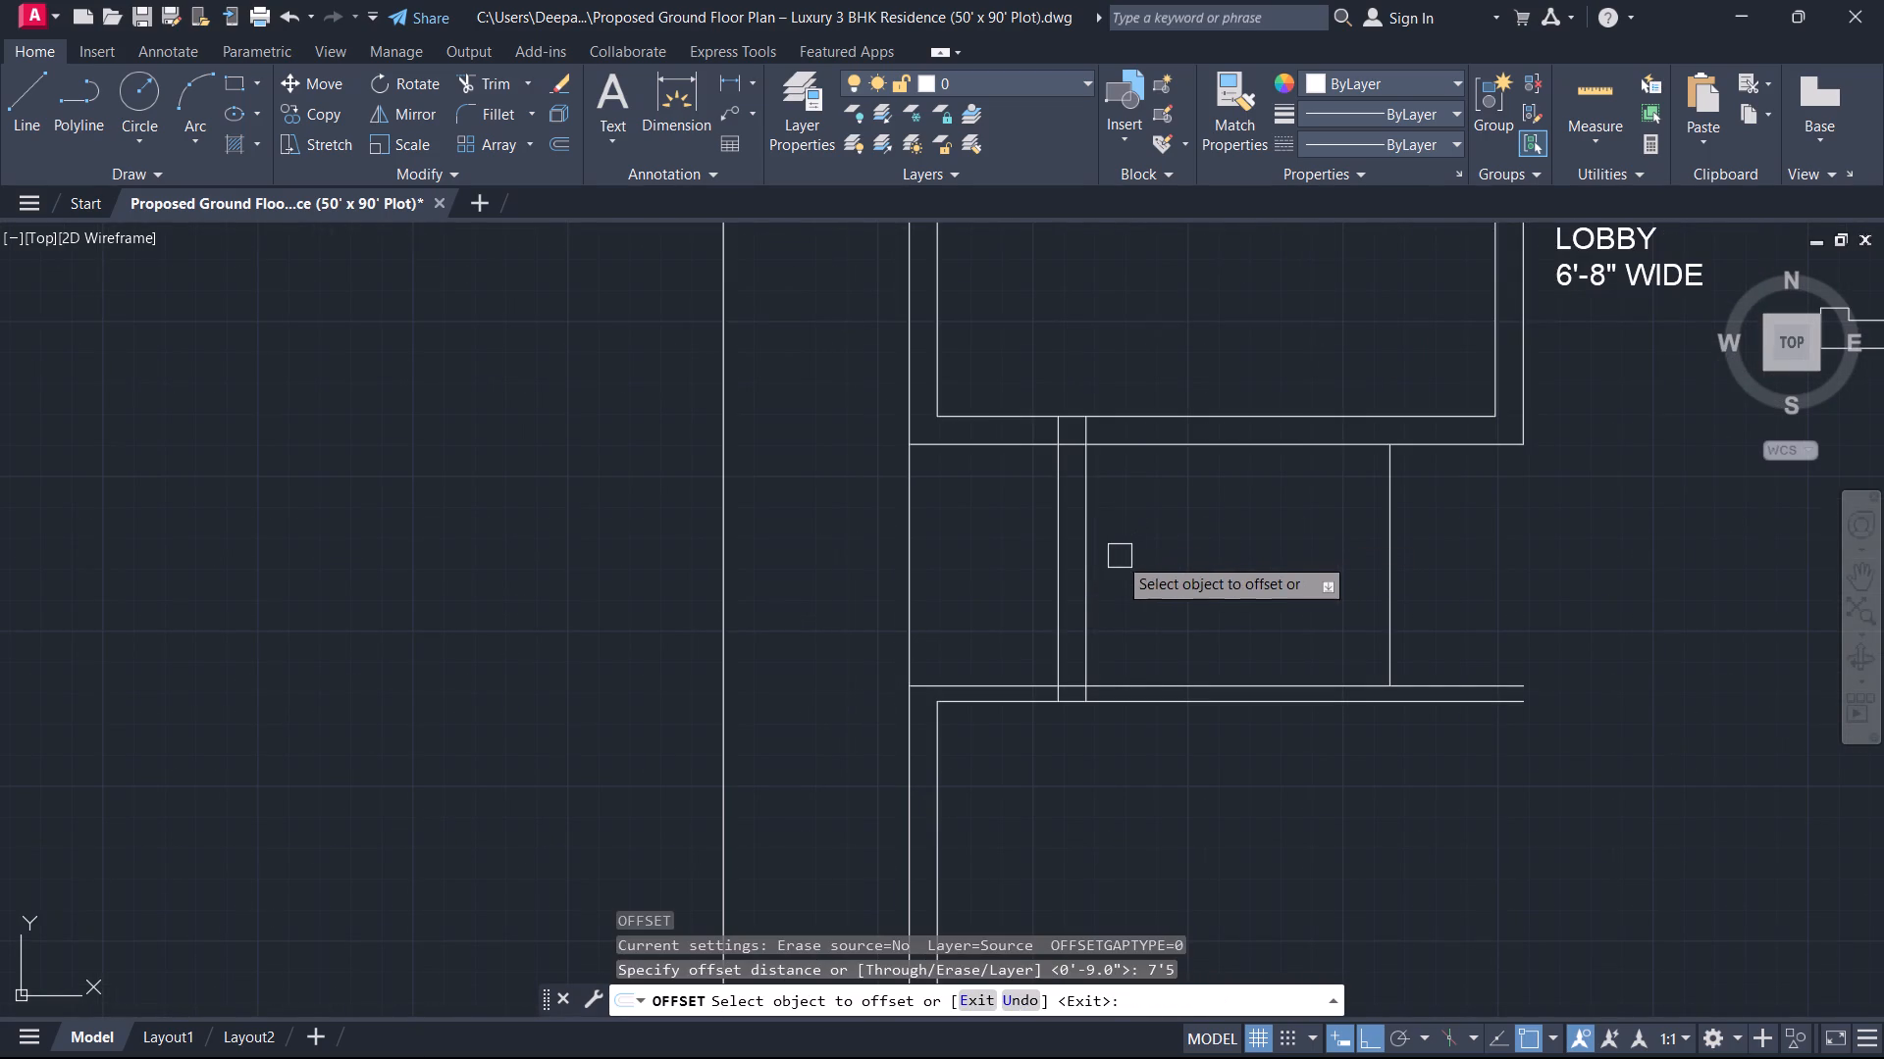
{"action": "left_click", "coordinate": [1092, 541]}
{"action": "left_click", "coordinate": [1137, 540]}
{"action": "key", "text": "Escape"}
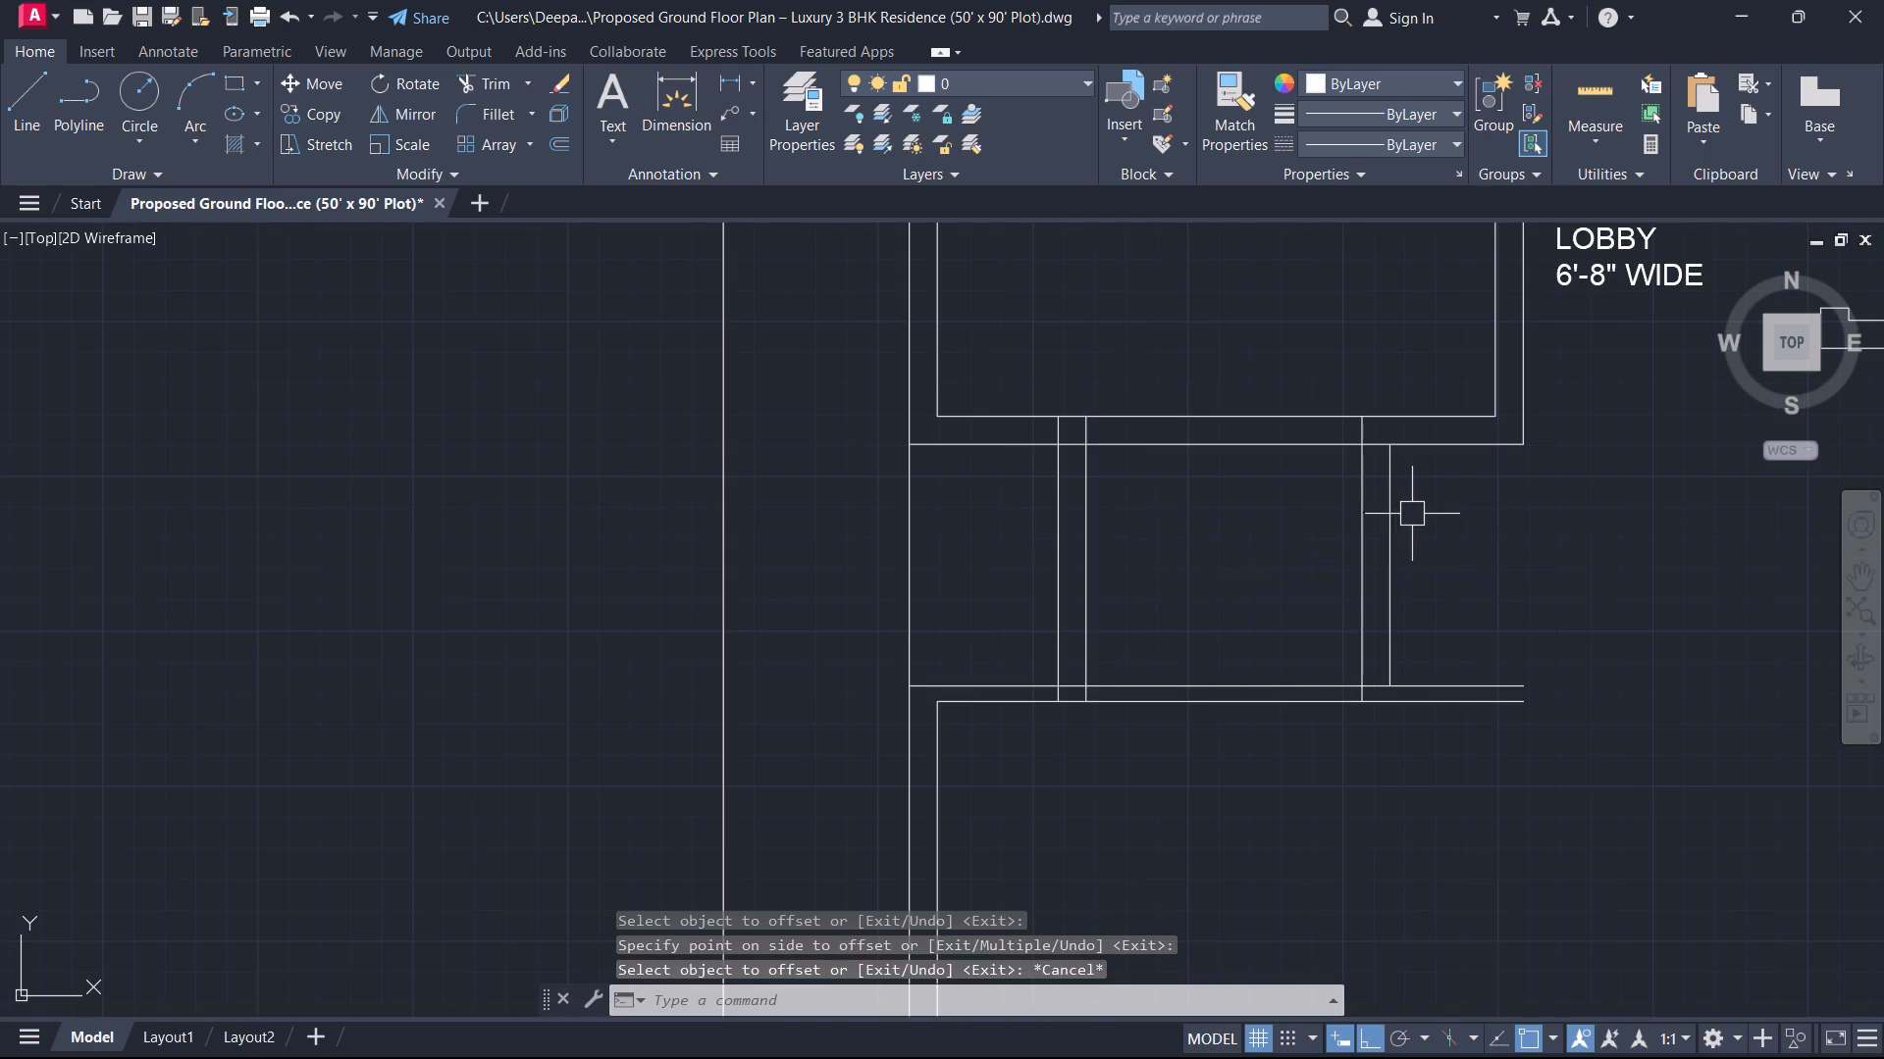
Measure the gap between the new offset line and the old partition line just east of it.
{"action": "key", "text": "d"}
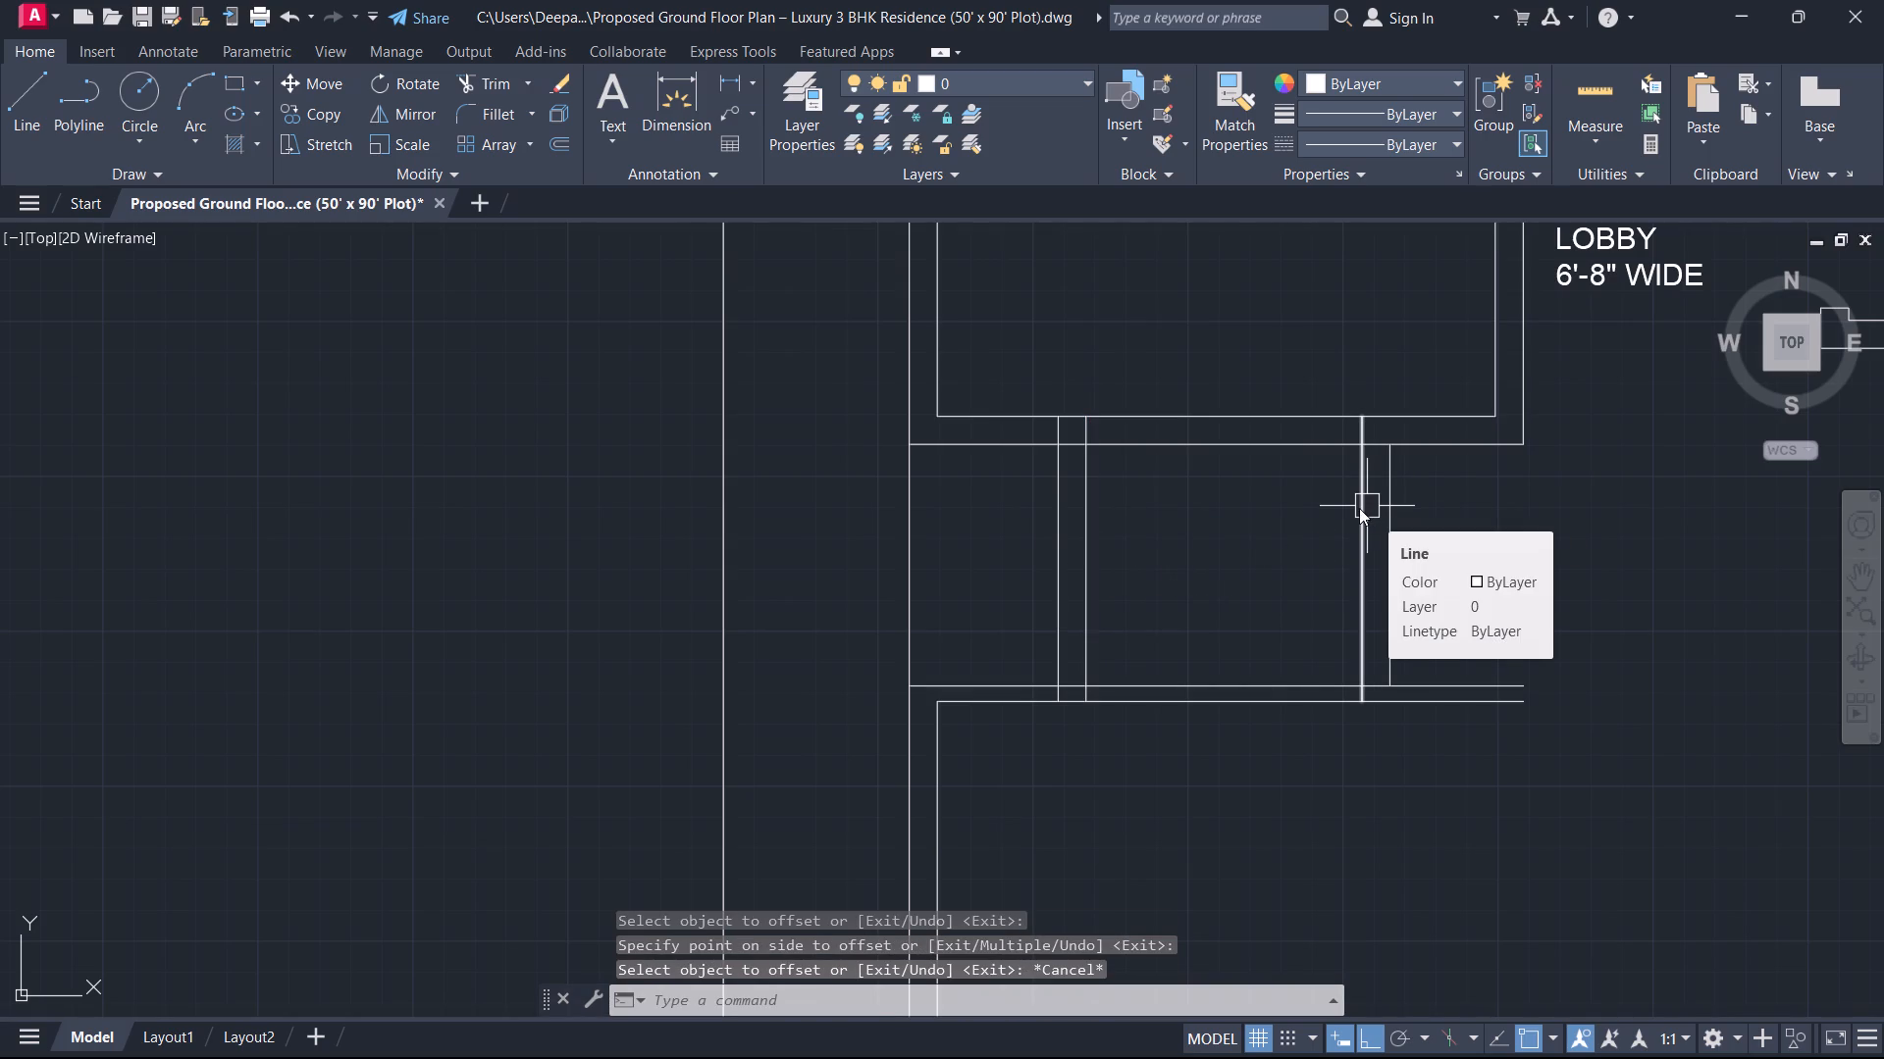
{"action": "type", "text": "I"}
{"action": "key", "text": "space"}
{"action": "left_click", "coordinate": [1358, 508]}
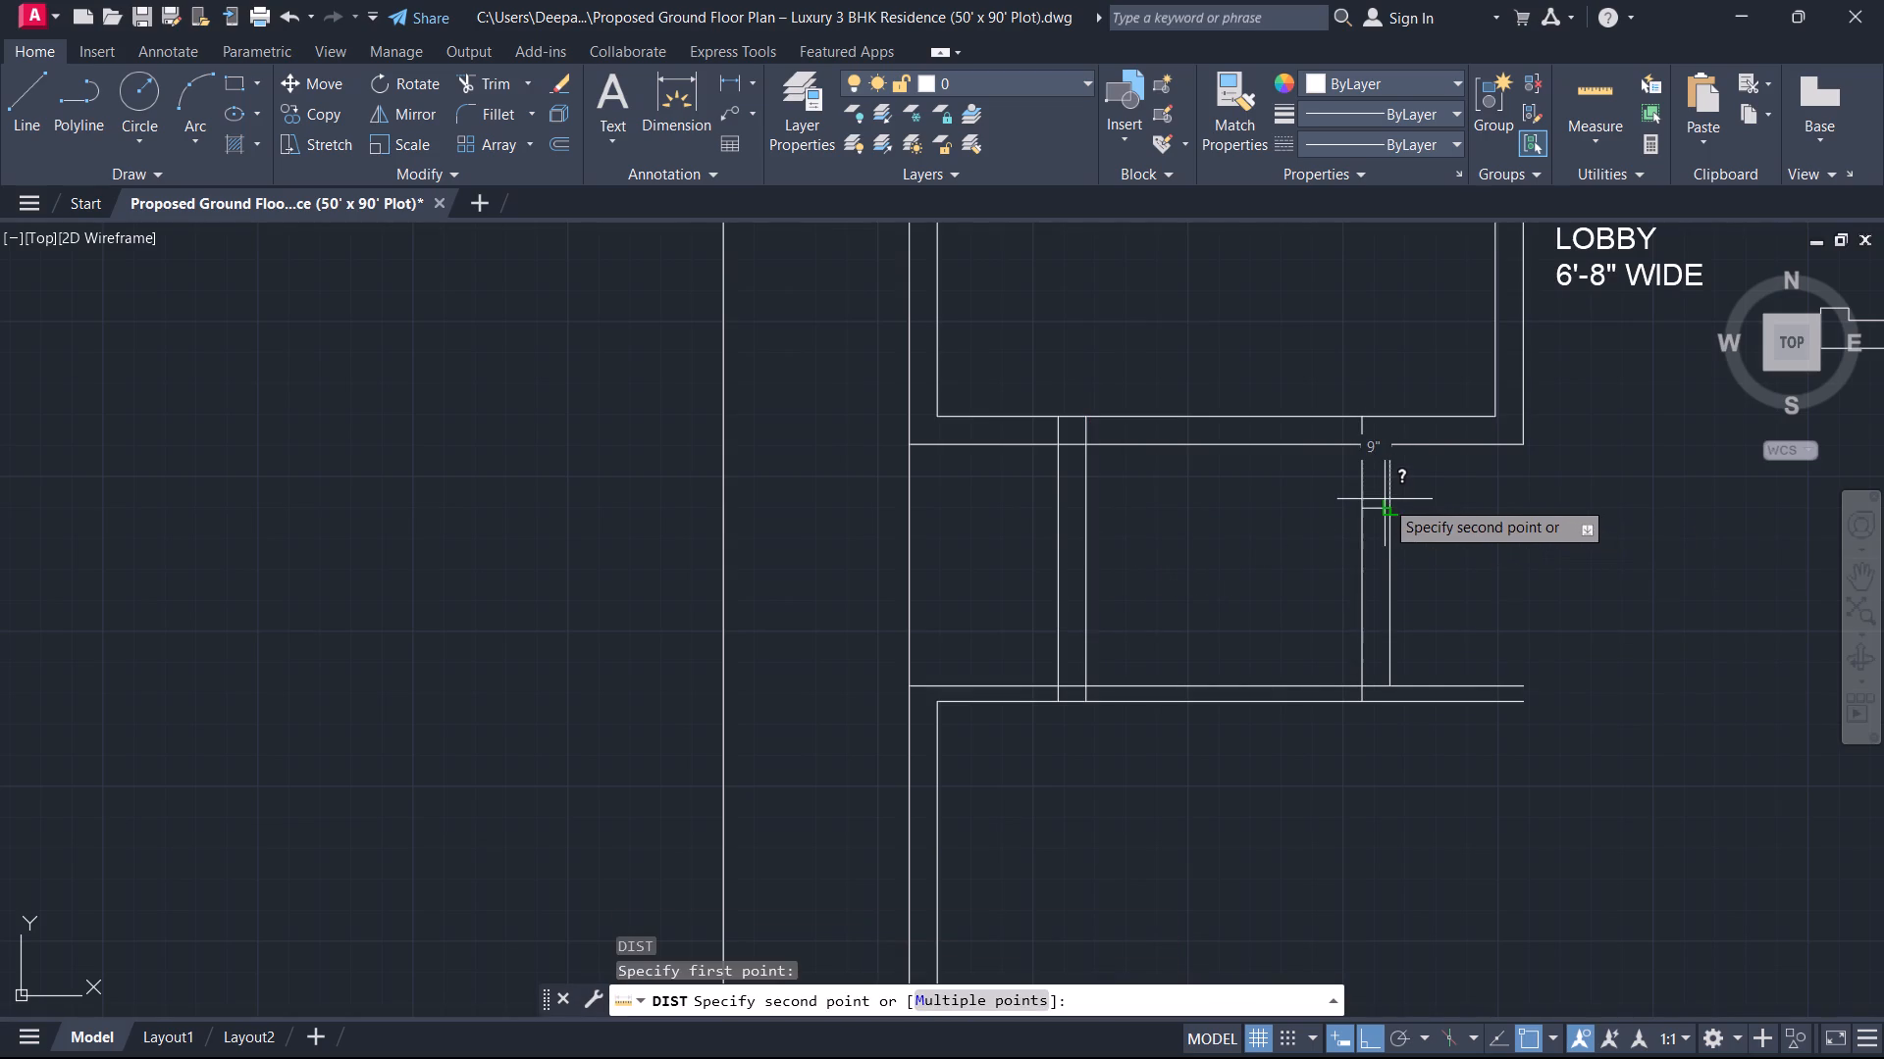
{"action": "key", "text": "Escape"}
Delete the old partition line just east of the new offset line in the narrow space.
{"action": "left_click", "coordinate": [1385, 499]}
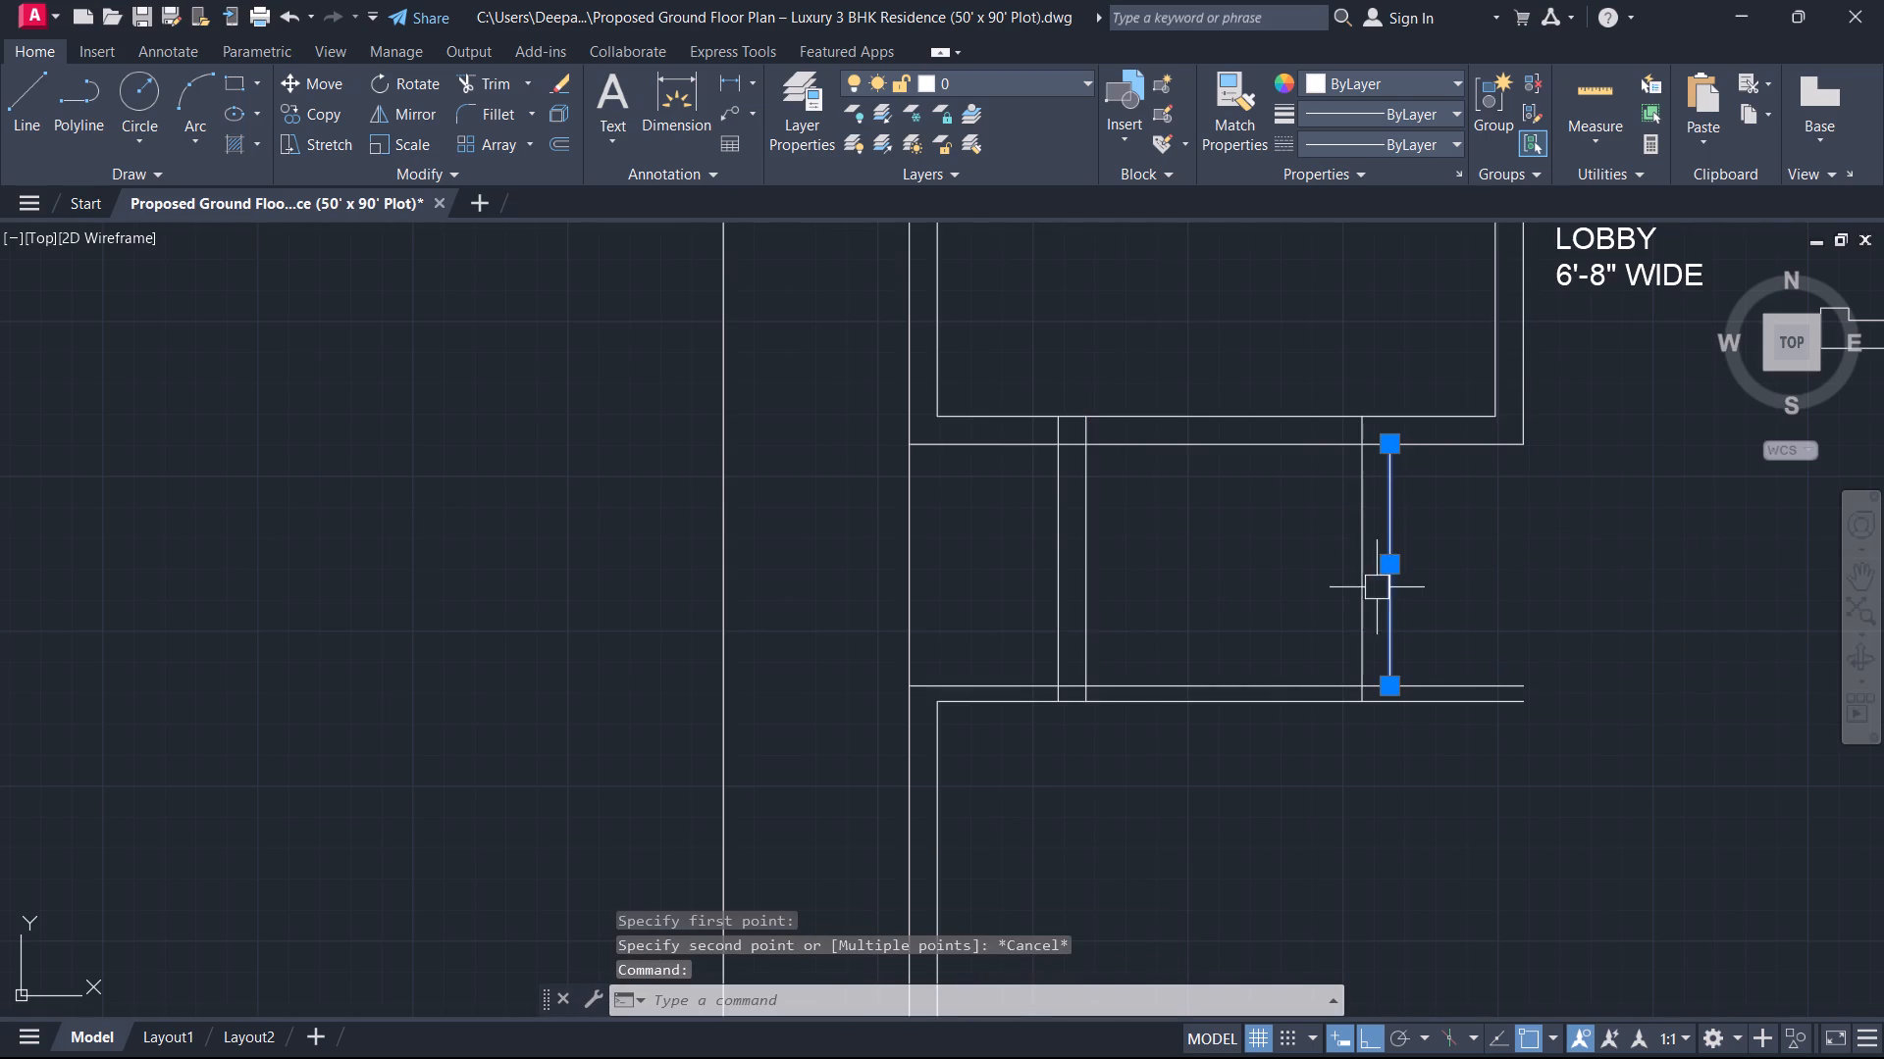
{"action": "key", "text": "Delete"}
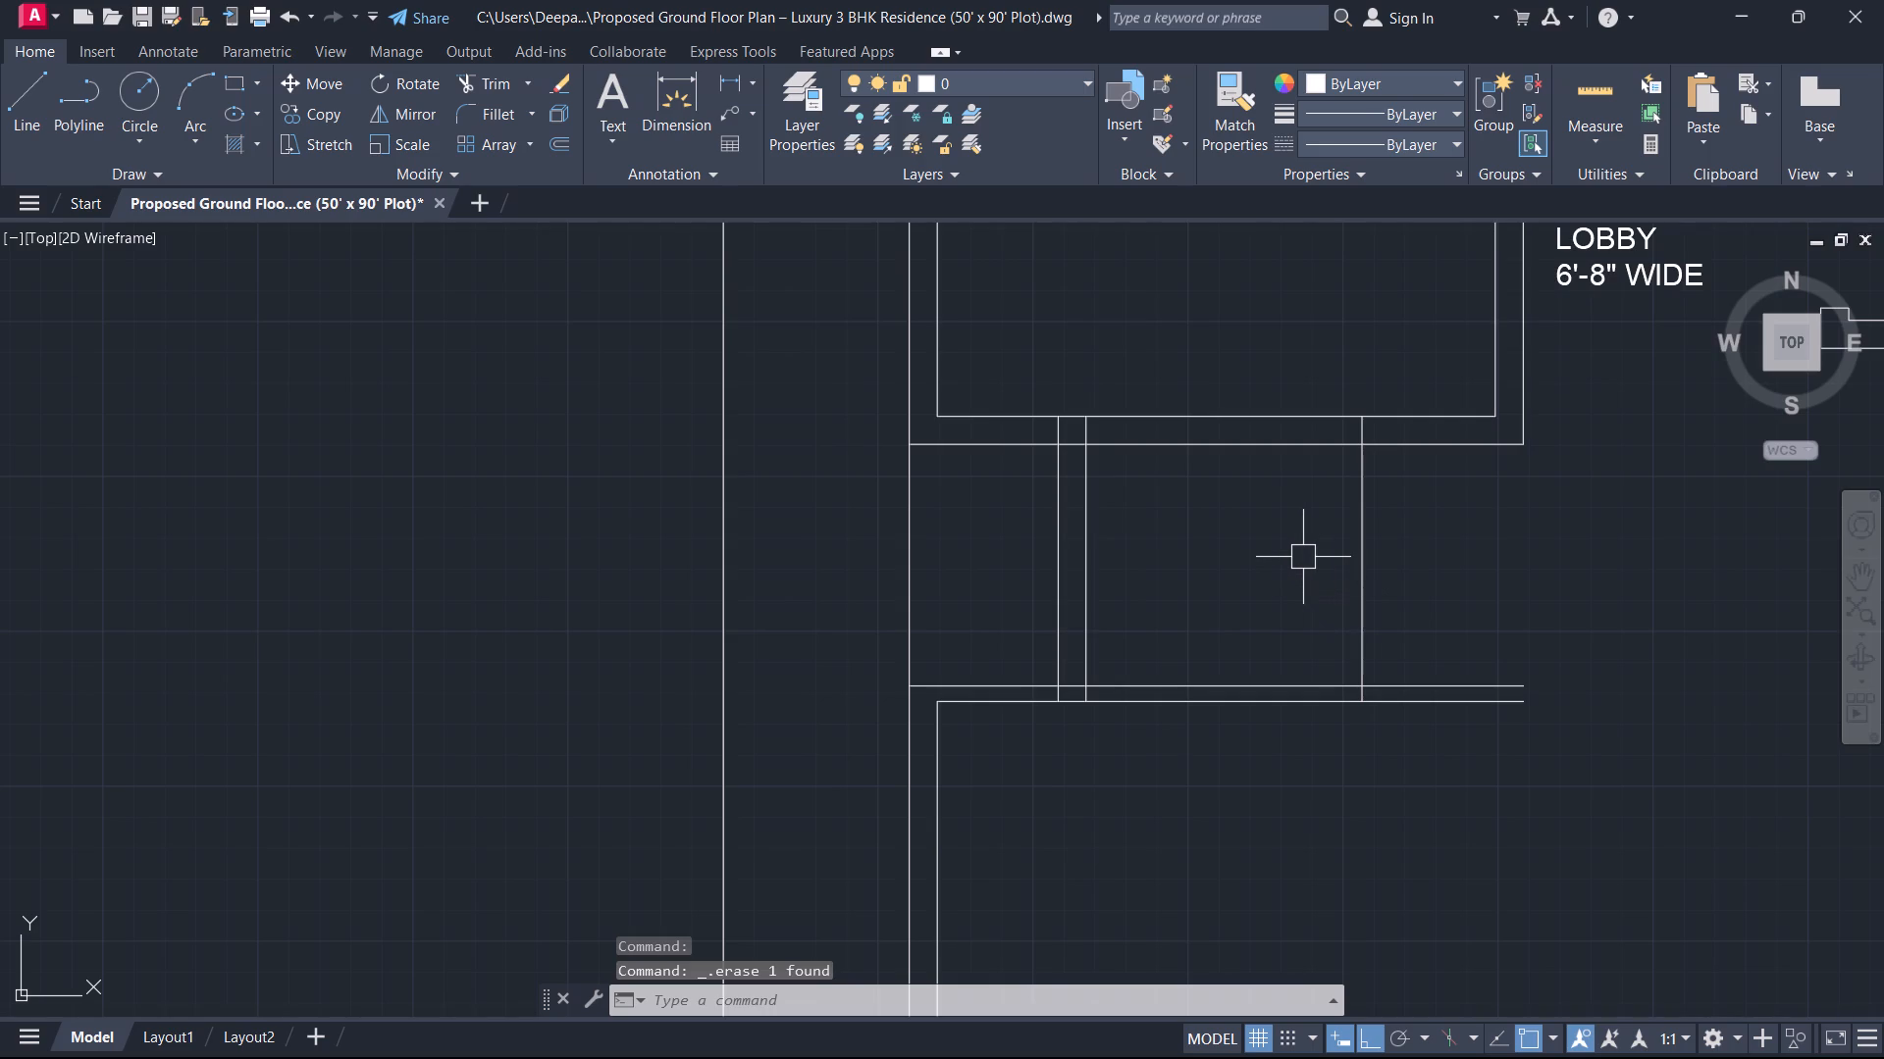
Offset the new partition line 5" eastward to give the partition its thickness.
{"action": "type", "text": "O"}
{"action": "key", "text": "space"}
{"action": "key", "text": "5"}
{"action": "key", "text": "Return"}
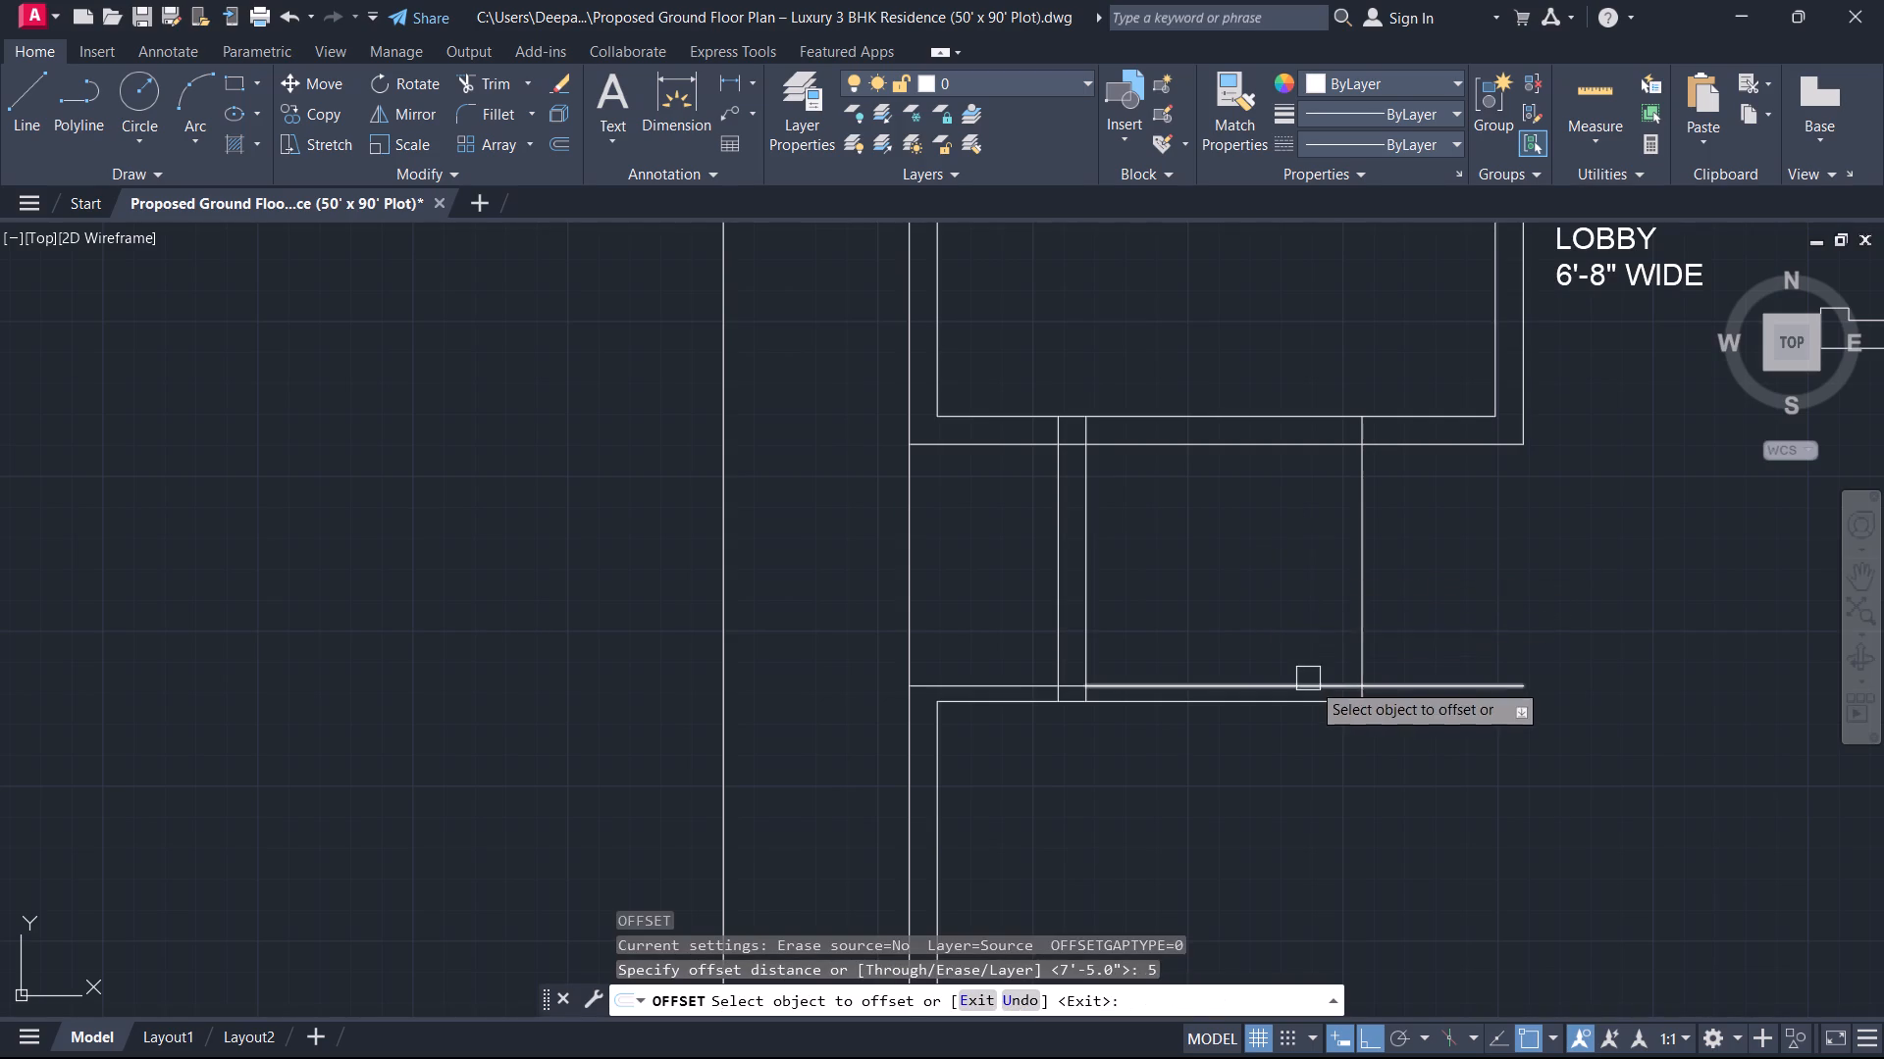
{"action": "left_click_drag", "start_coordinate": [1359, 611], "coordinate": [1369, 612]}
{"action": "left_click", "coordinate": [1393, 630]}
{"action": "key", "text": "Escape"}
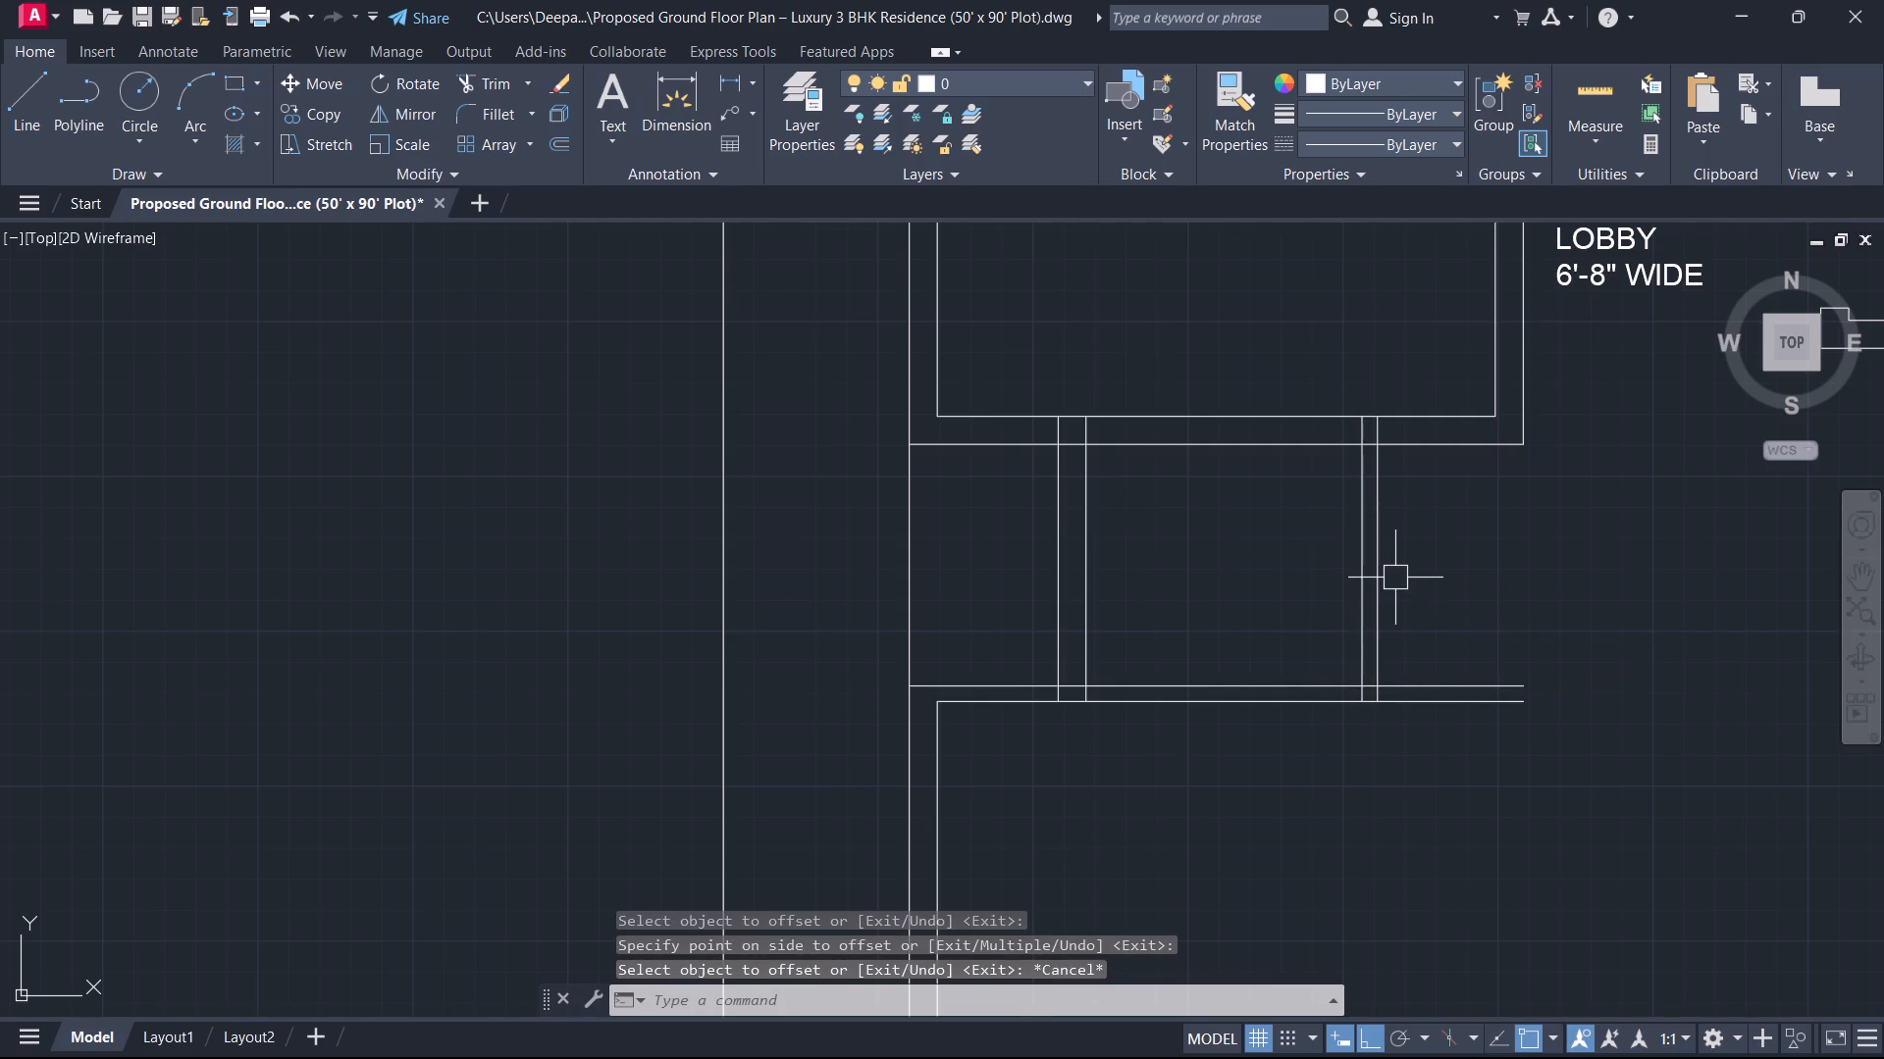
Offset the 5" partition's east face 6' eastward to place the inner face of the narrow space's east wall.
{"action": "key", "text": "o"}
{"action": "key", "text": "space"}
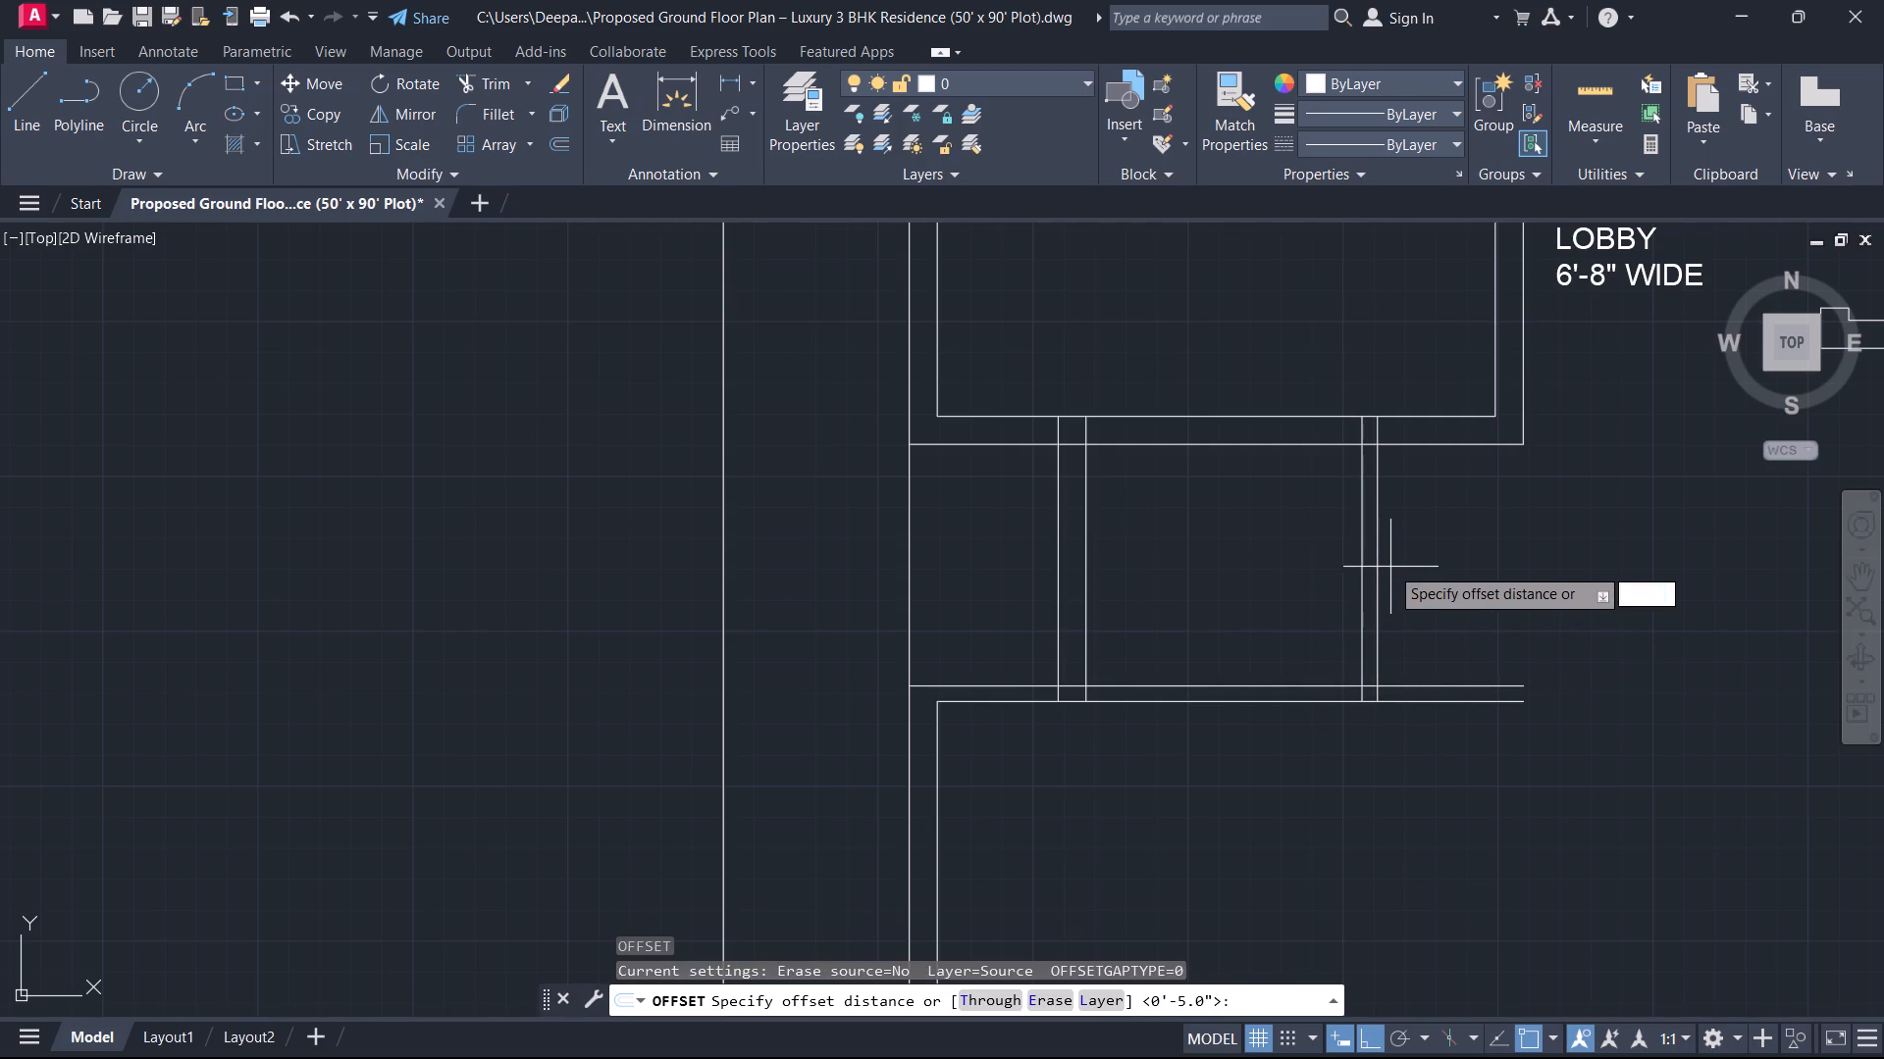
{"action": "key", "text": "6"}
{"action": "key", "text": "apostrophe"}
{"action": "key", "text": "Return"}
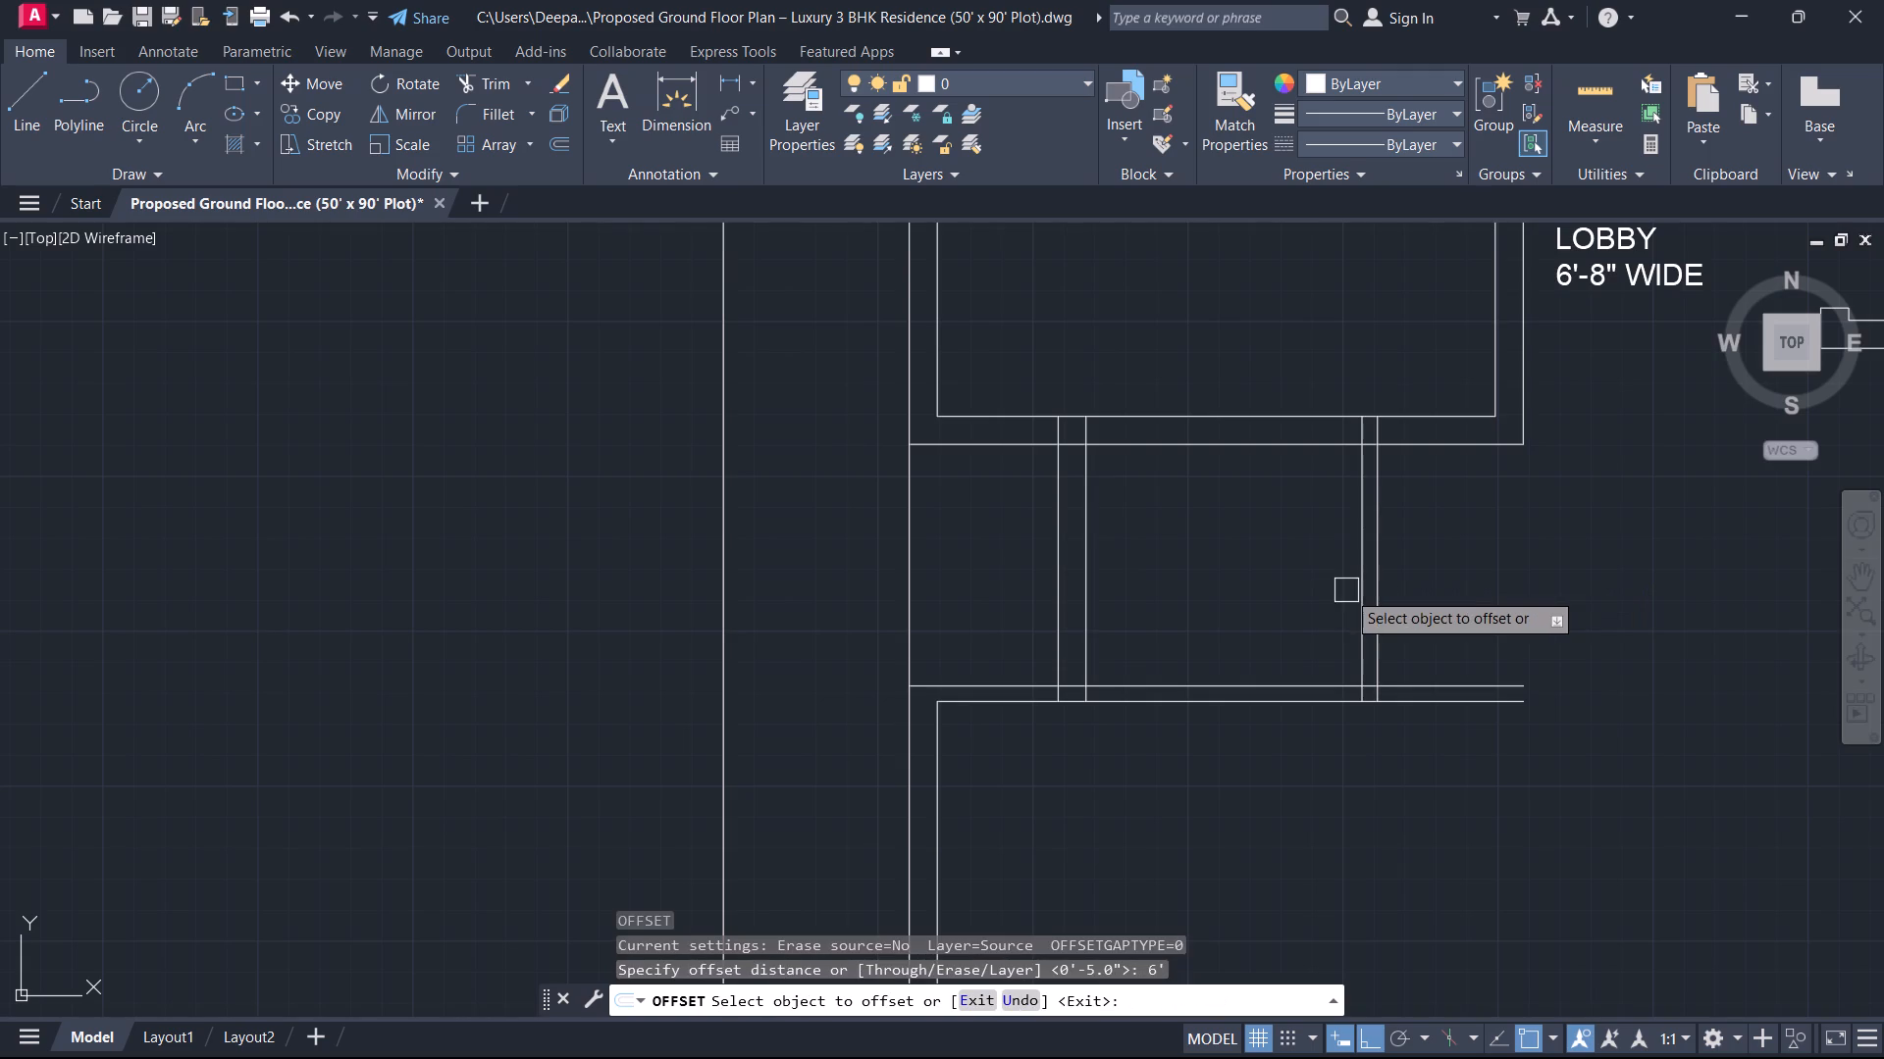
{"action": "scroll", "coordinate": [1372, 610], "scroll_direction": "up", "scroll_amount": 1}
{"action": "left_click_drag", "start_coordinate": [1383, 610], "coordinate": [1396, 609]}
{"action": "left_click", "coordinate": [1493, 582]}
{"action": "key", "text": "Escape"}
{"action": "scroll", "coordinate": [1499, 577], "scroll_direction": "down", "scroll_amount": 3}
{"action": "middle_click_drag", "start_coordinate": [1489, 580], "coordinate": [1463, 576]}
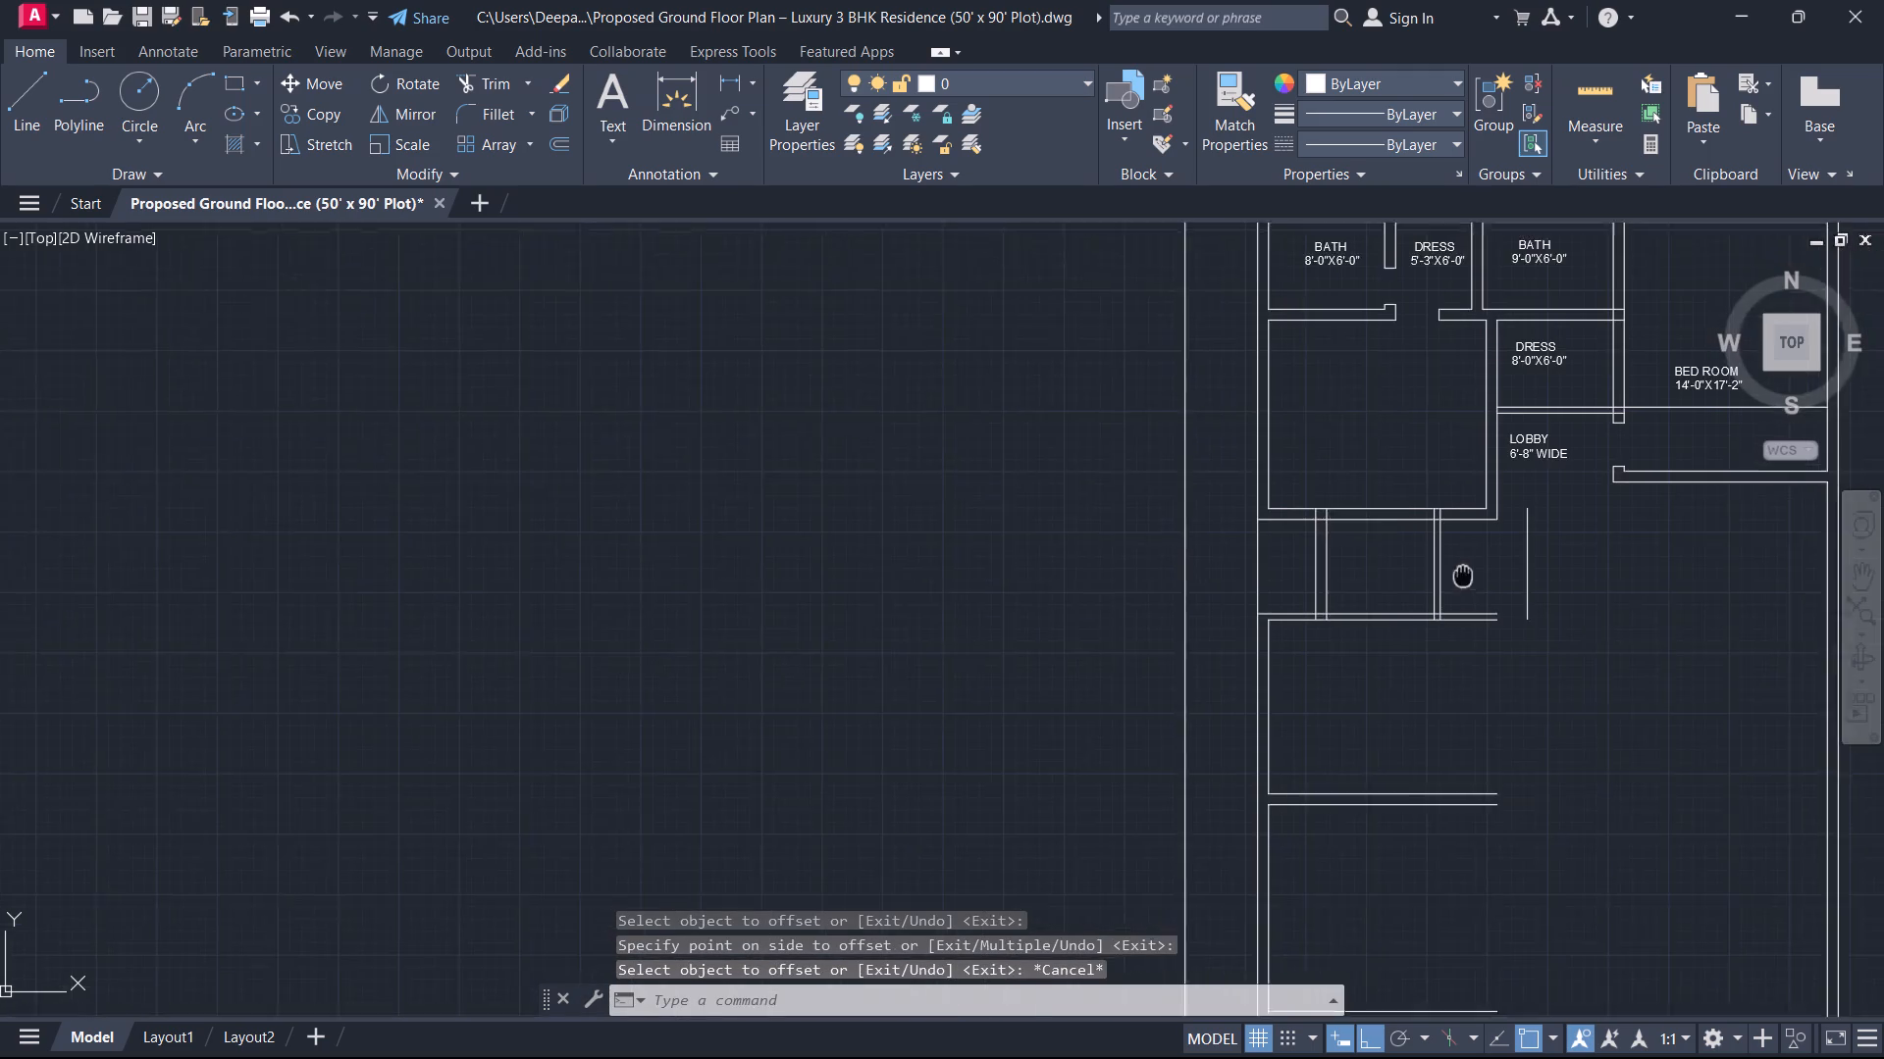
{"action": "middle_click_drag", "start_coordinate": [1463, 576], "coordinate": [1384, 540]}
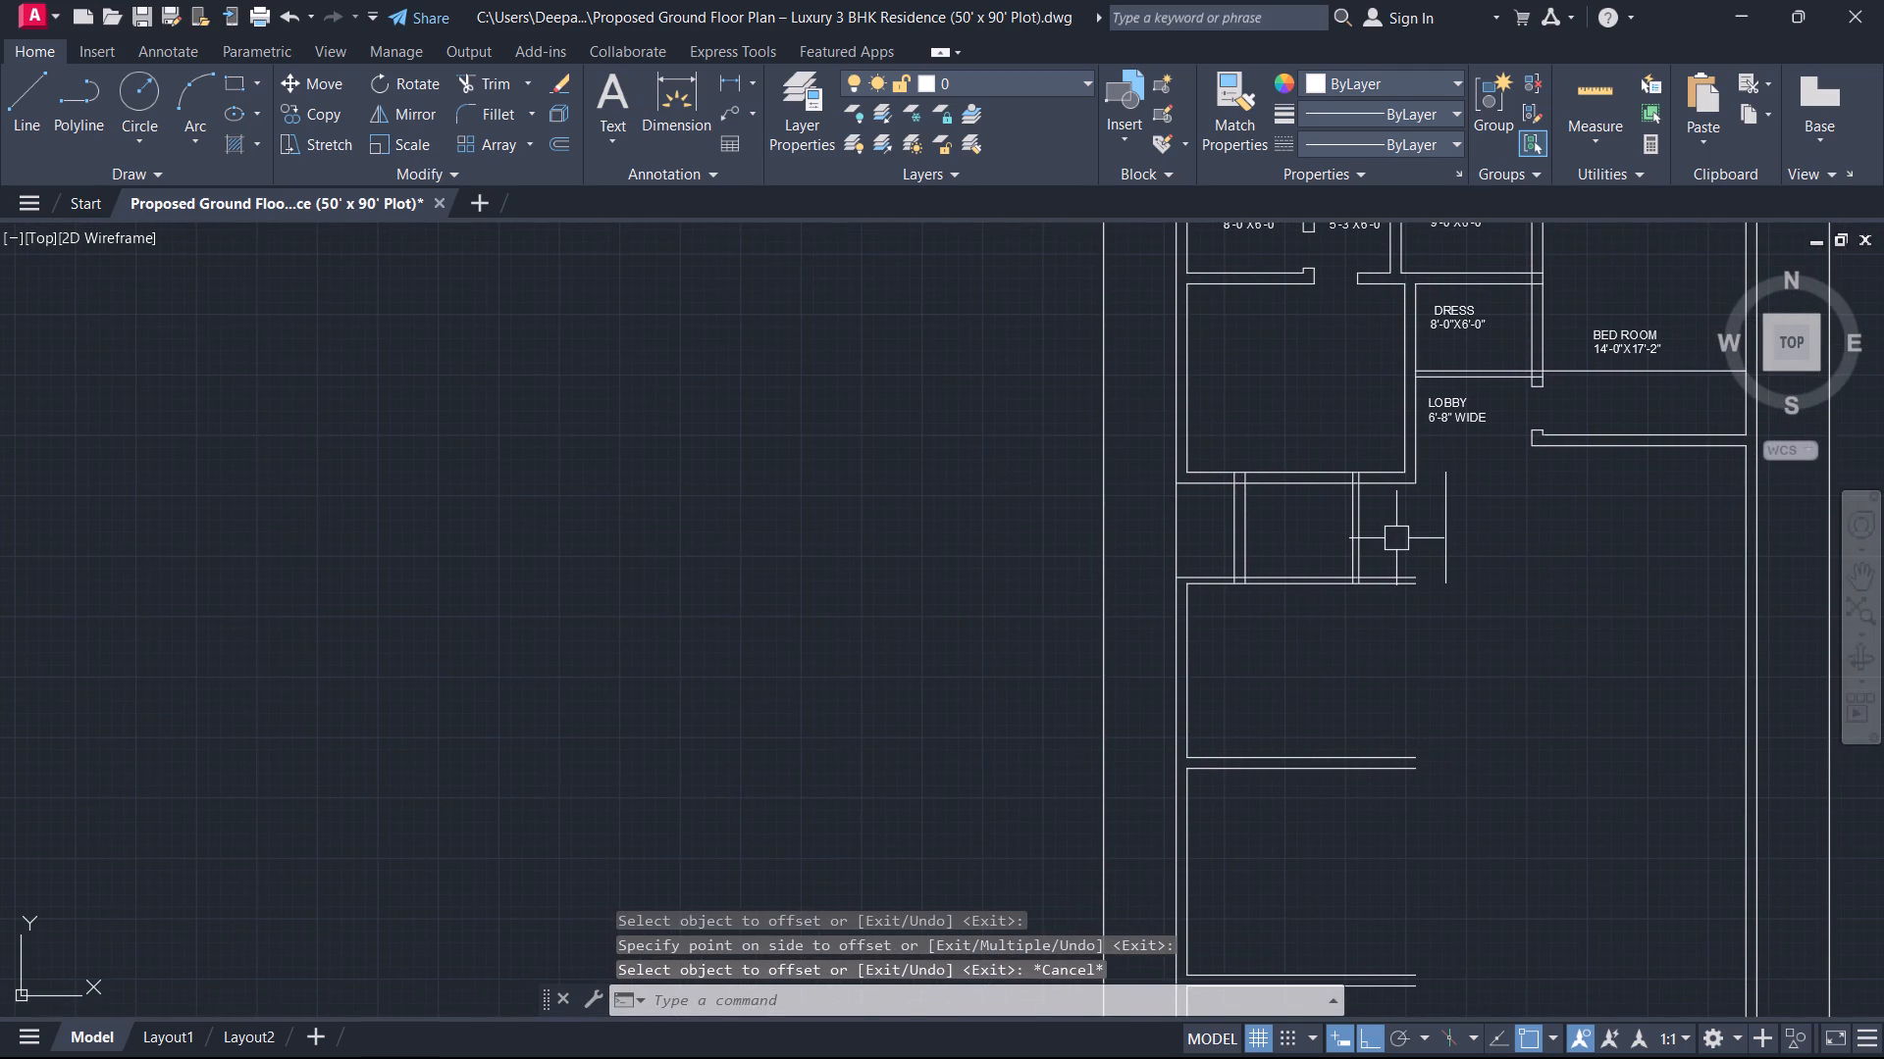
Offset the narrow space's new east wall line 9" eastward to form the wall's outer face.
{"action": "scroll", "coordinate": [1396, 538], "scroll_direction": "up", "scroll_amount": 1}
{"action": "key", "text": "o"}
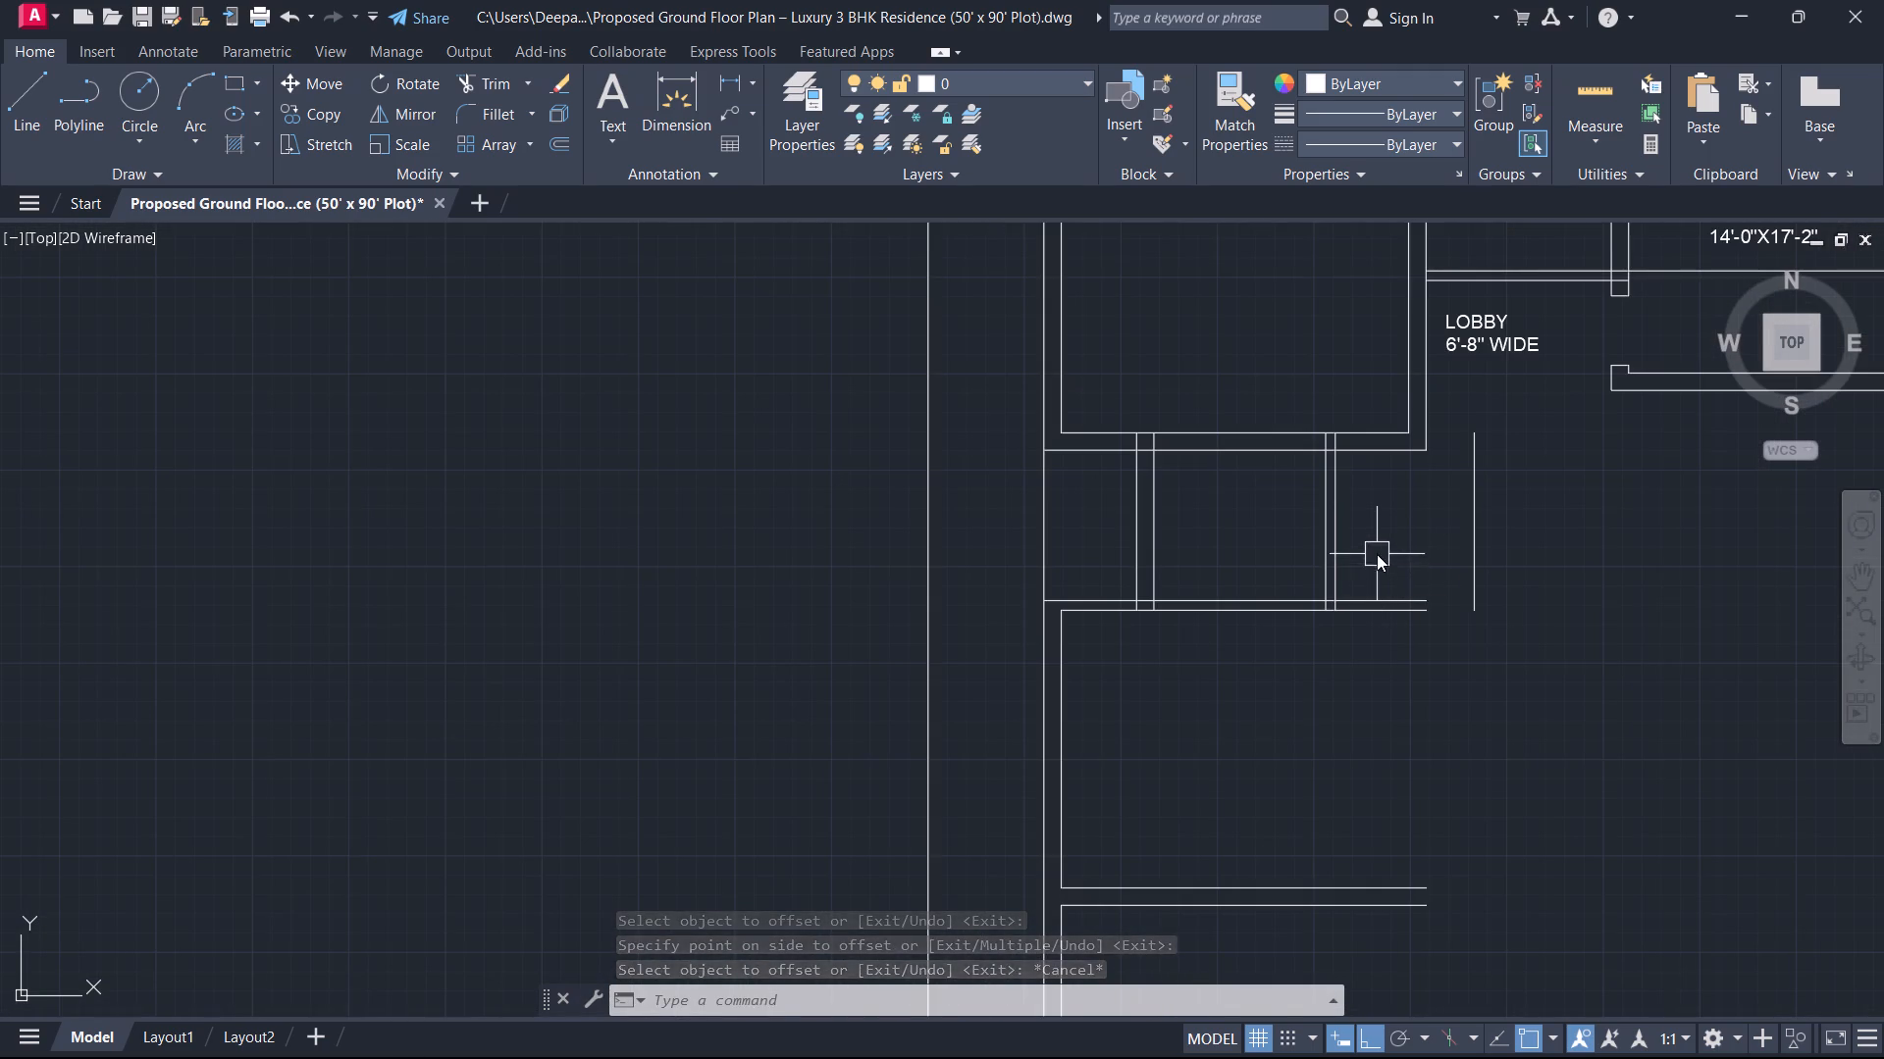
{"action": "key", "text": "space"}
{"action": "type", "text": "9"}
{"action": "key", "text": "Return"}
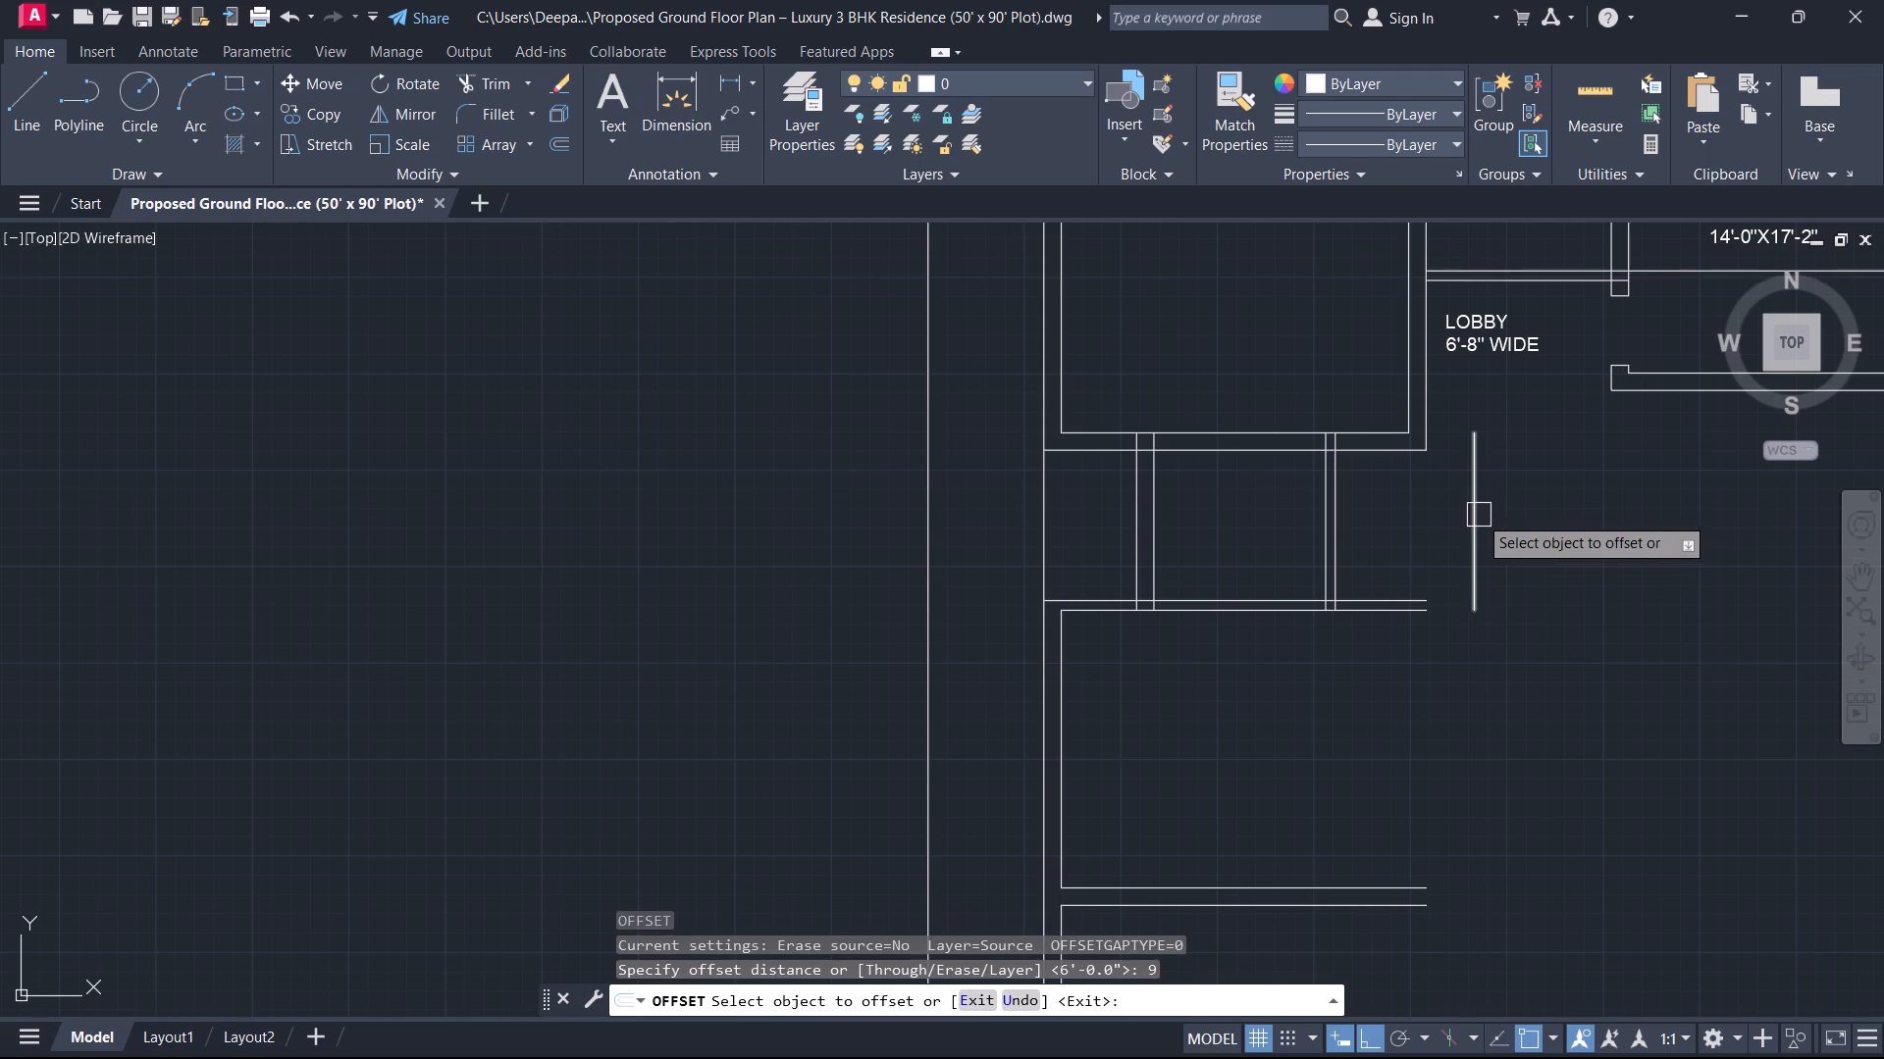
{"action": "left_click", "coordinate": [1477, 513]}
{"action": "left_click", "coordinate": [1507, 529]}
{"action": "key", "text": "Escape"}
Fillet the north wall's two lines with the east wall's outer and inner faces into square corners.
{"action": "key", "text": "f"}
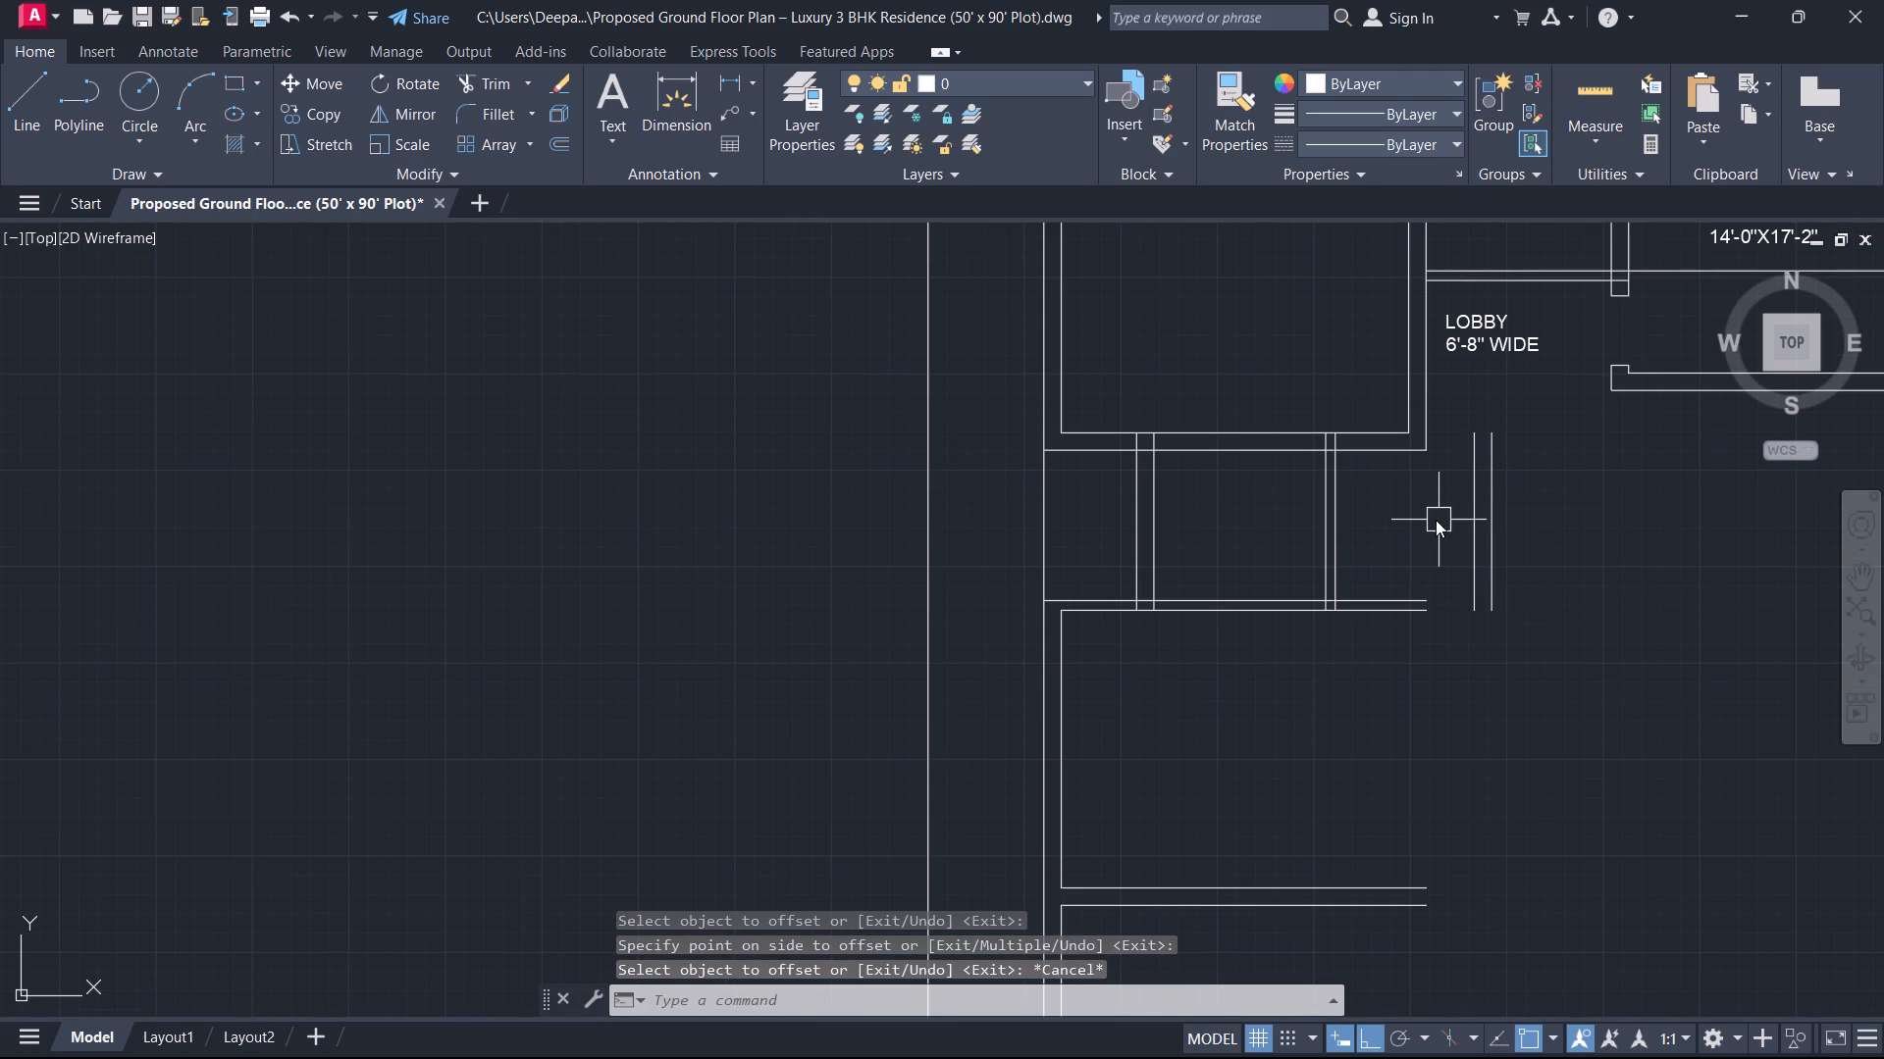
{"action": "key", "text": "space"}
{"action": "left_click", "coordinate": [1387, 424]}
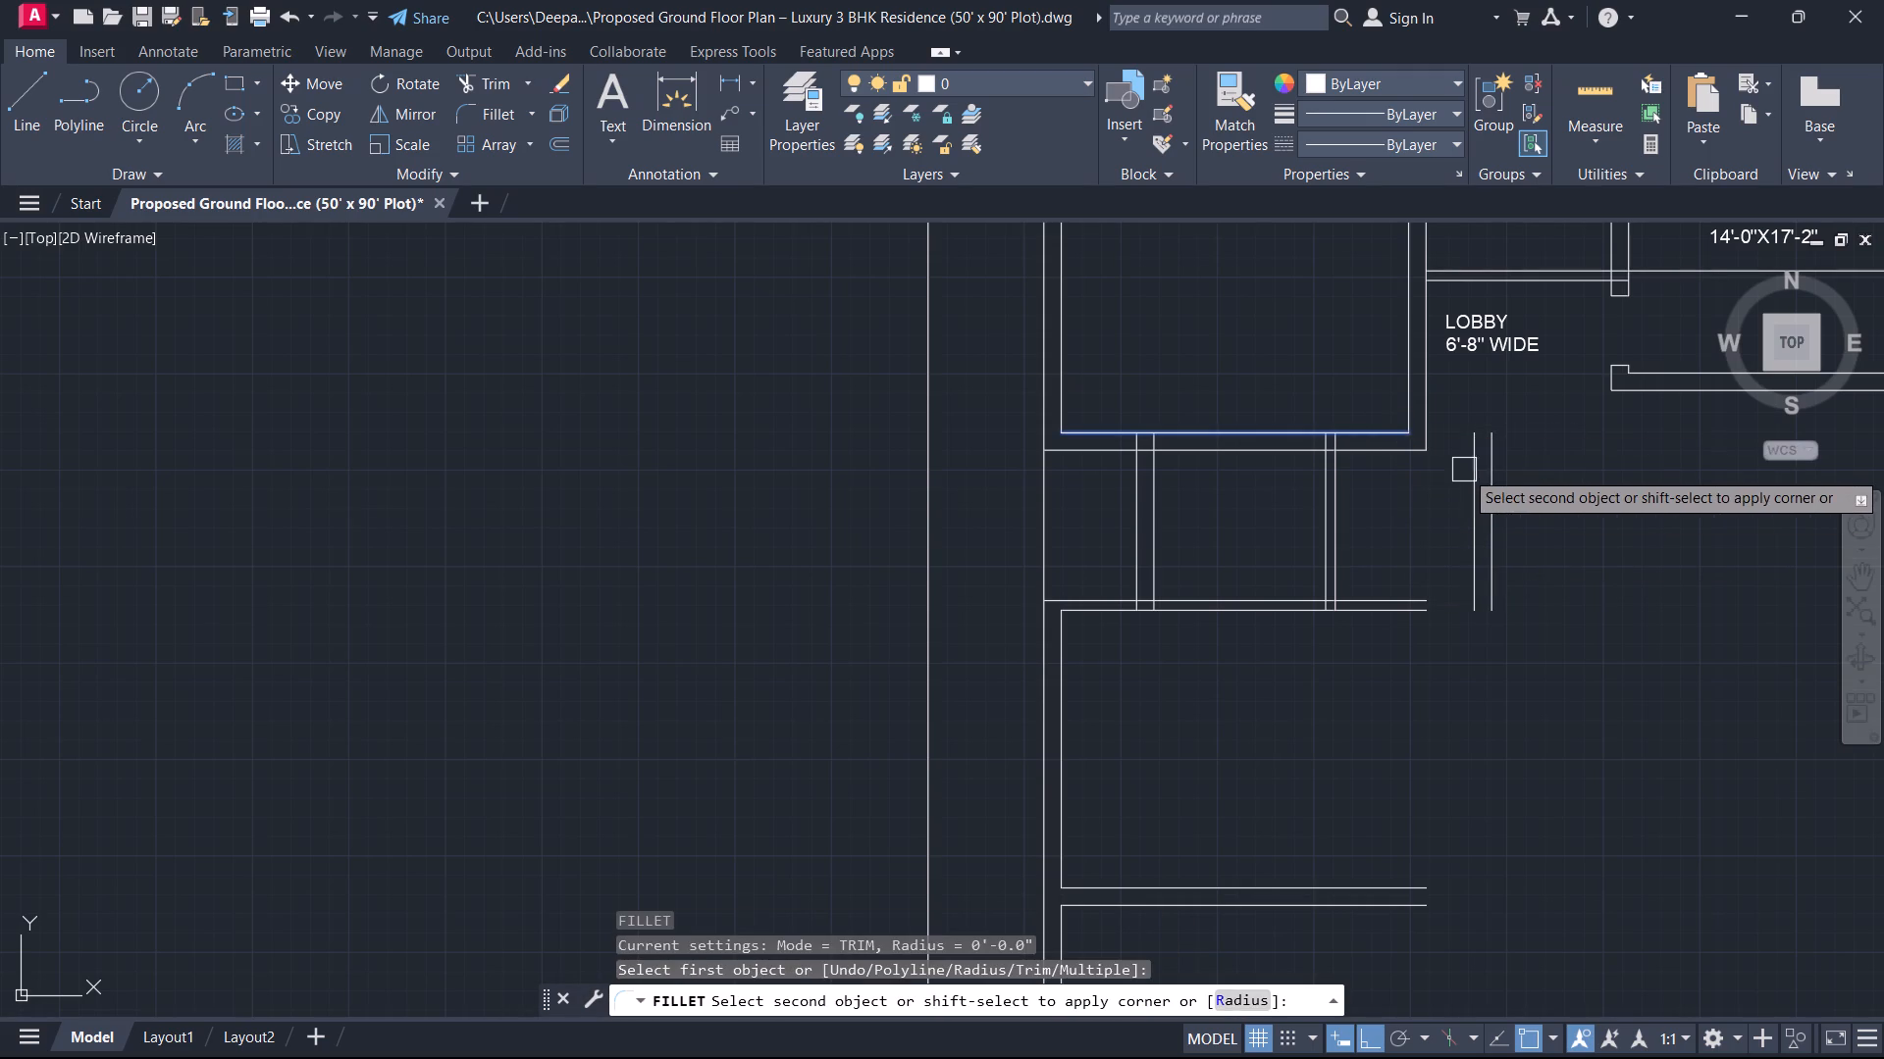
{"action": "left_click", "coordinate": [1499, 469]}
{"action": "key", "text": "space"}
{"action": "left_click_drag", "start_coordinate": [1394, 456], "coordinate": [1408, 462]}
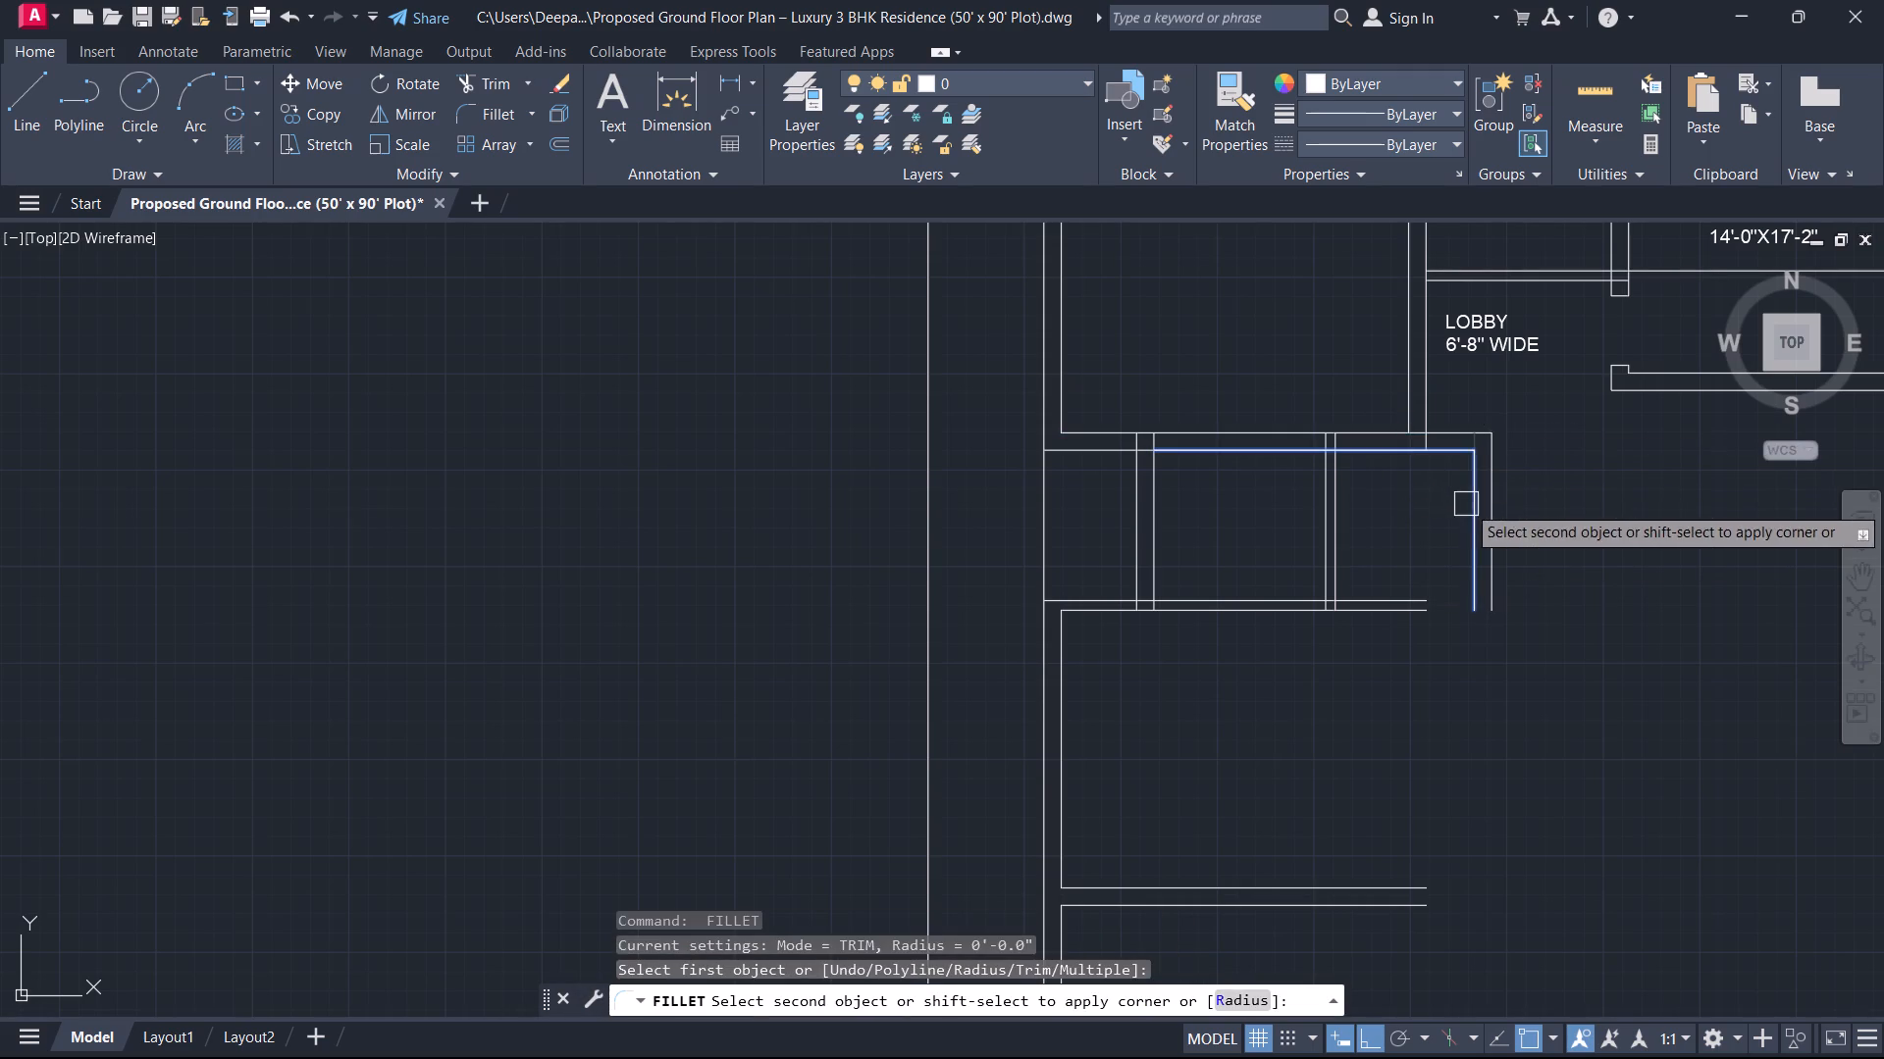
{"action": "left_click", "coordinate": [1466, 504]}
Fillet the south partition's two lines with the east wall's inner and outer faces into square corners.
{"action": "key", "text": "space"}
{"action": "left_click", "coordinate": [1410, 584]}
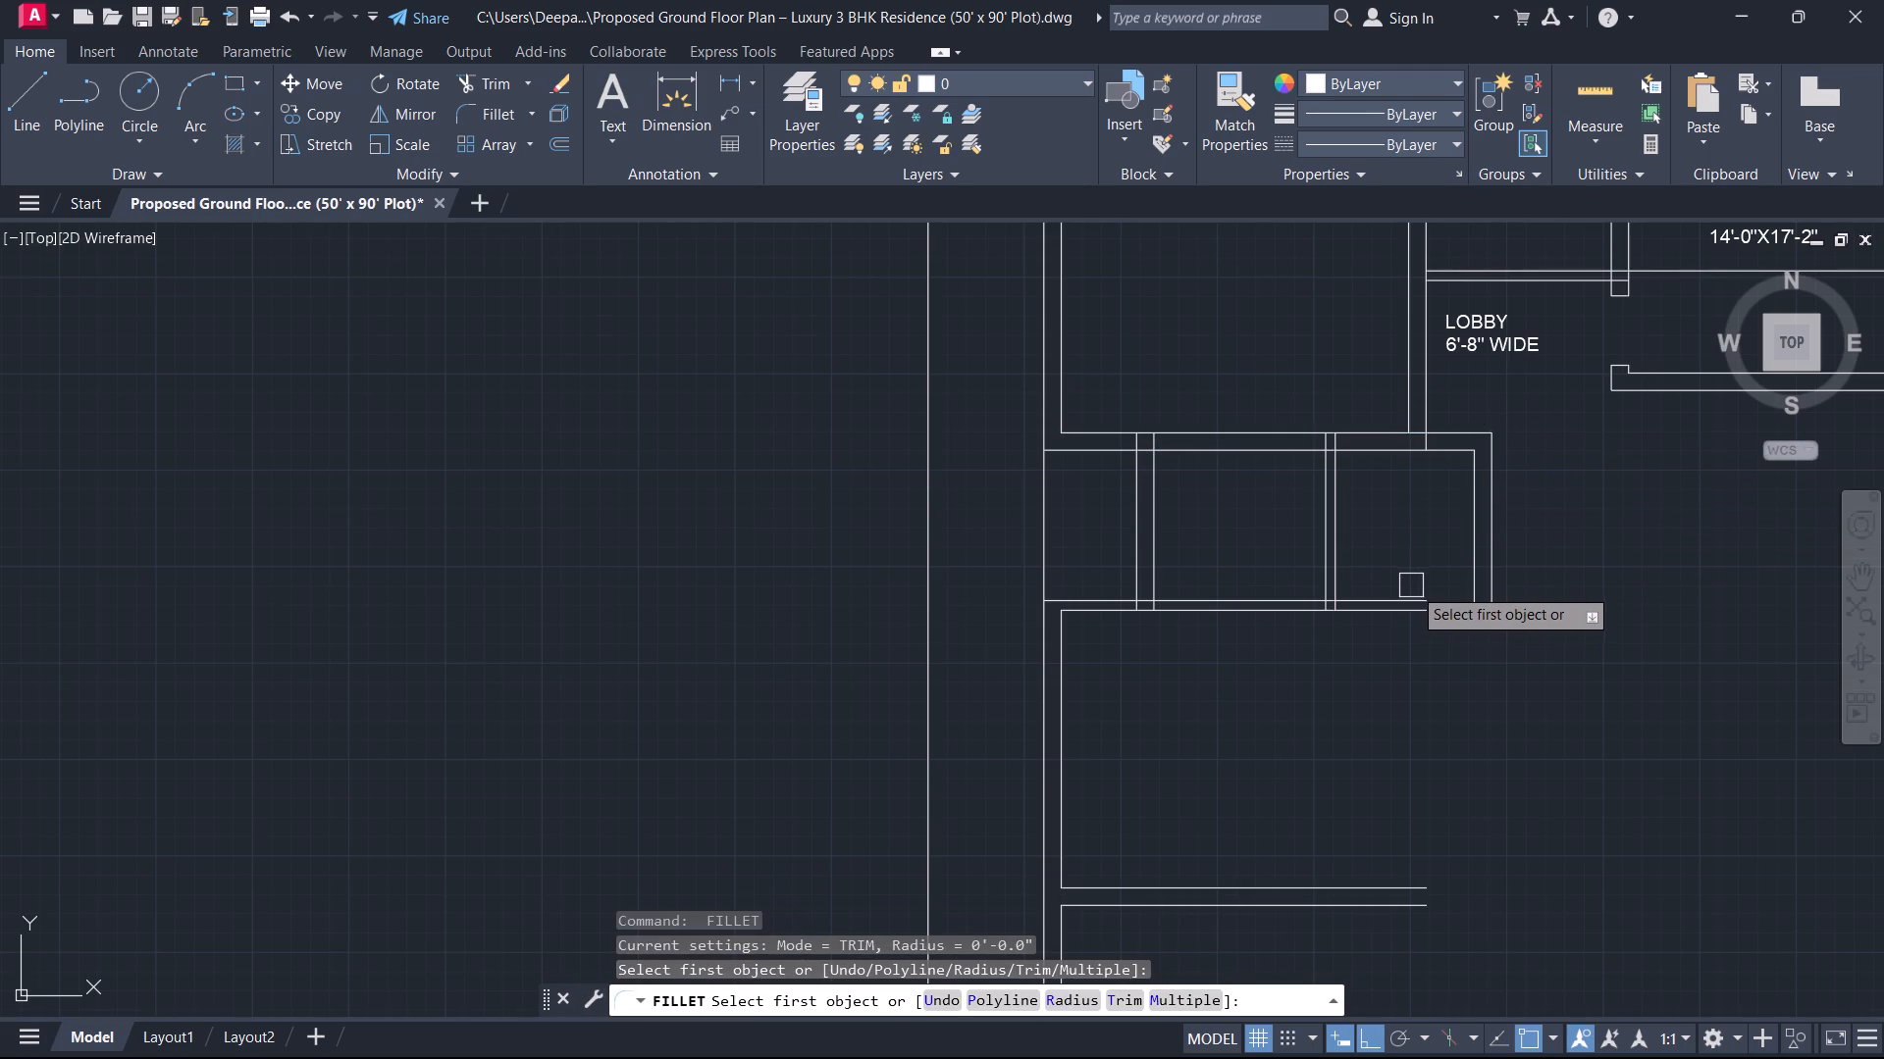
{"action": "scroll", "coordinate": [1404, 590], "scroll_direction": "up", "scroll_amount": 2}
{"action": "left_click", "coordinate": [1410, 617]}
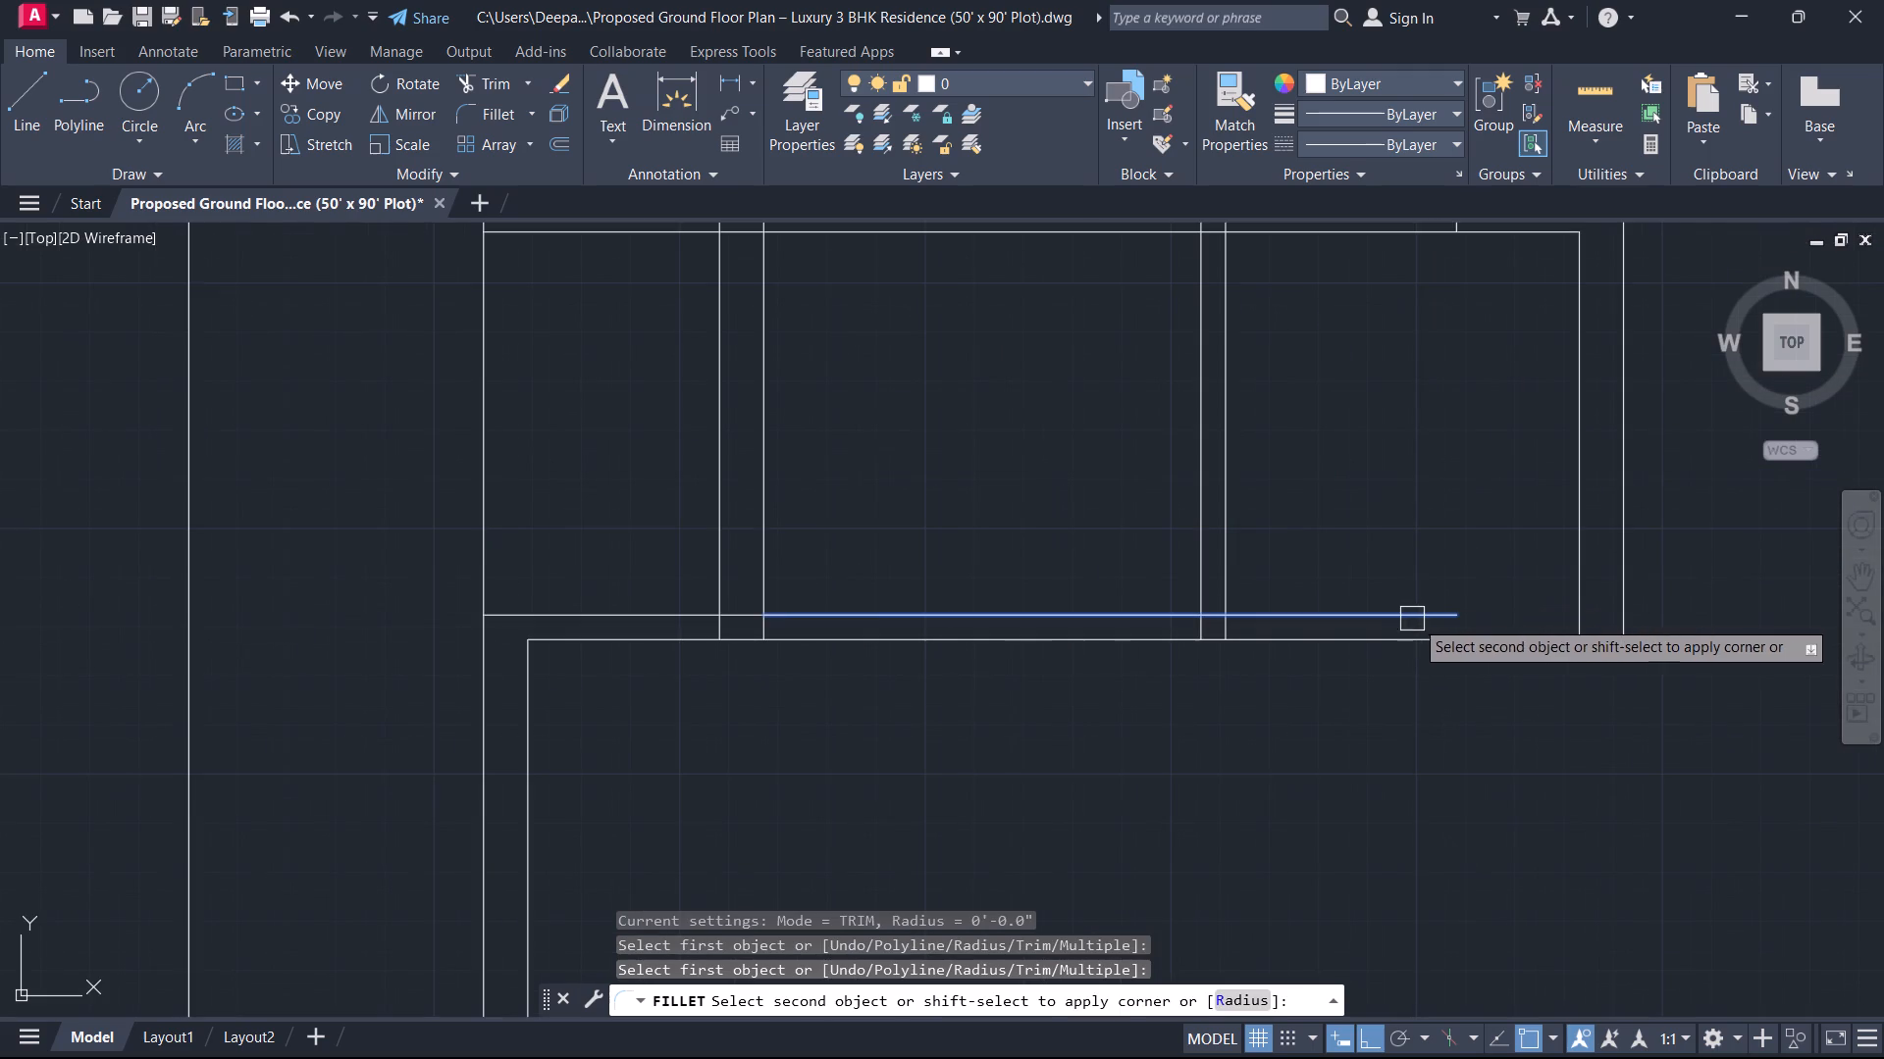
{"action": "left_click", "coordinate": [1576, 585]}
{"action": "key", "text": "space"}
{"action": "left_click", "coordinate": [1389, 638]}
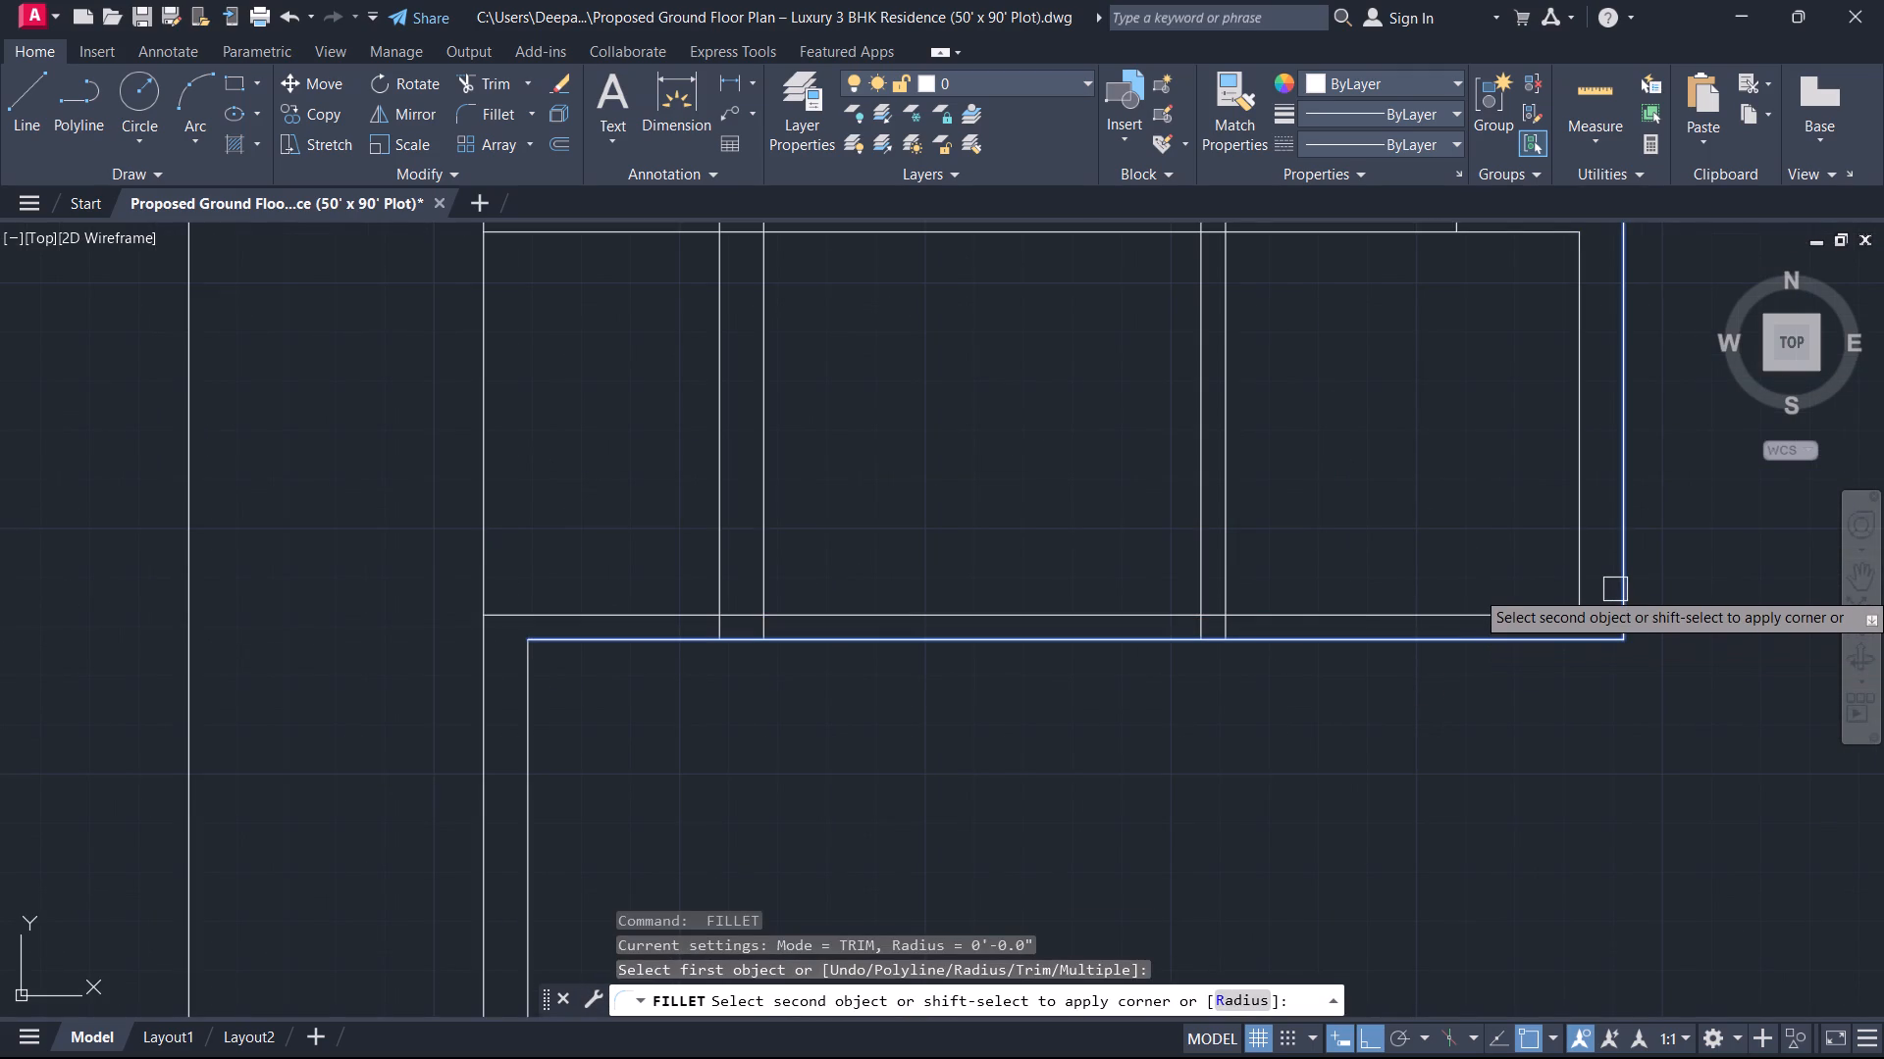
{"action": "key", "text": "Escape"}
{"action": "scroll", "coordinate": [1513, 579], "scroll_direction": "down", "scroll_amount": 2}
{"action": "middle_click_drag", "start_coordinate": [1502, 571], "coordinate": [1552, 469]}
{"action": "scroll", "coordinate": [1552, 469], "scroll_direction": "up", "scroll_amount": 1}
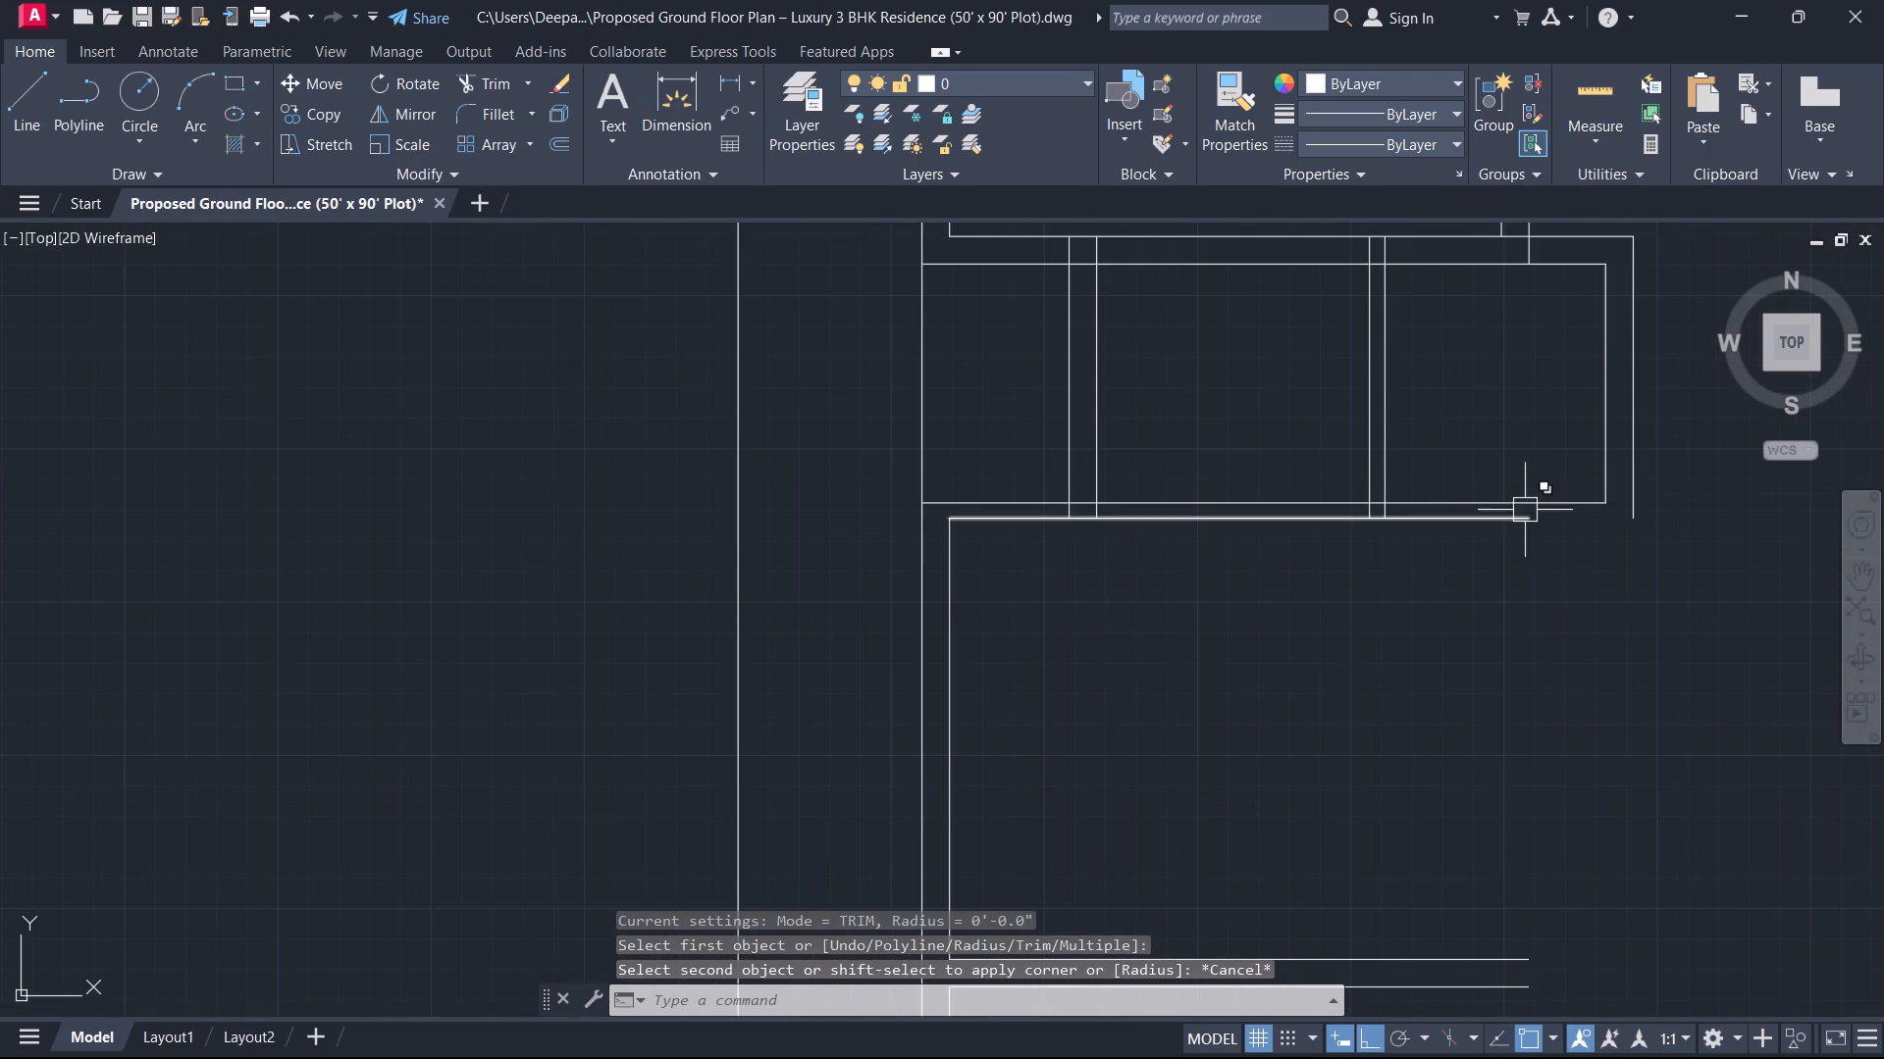
{"action": "key", "text": "space"}
{"action": "left_click", "coordinate": [1505, 524]}
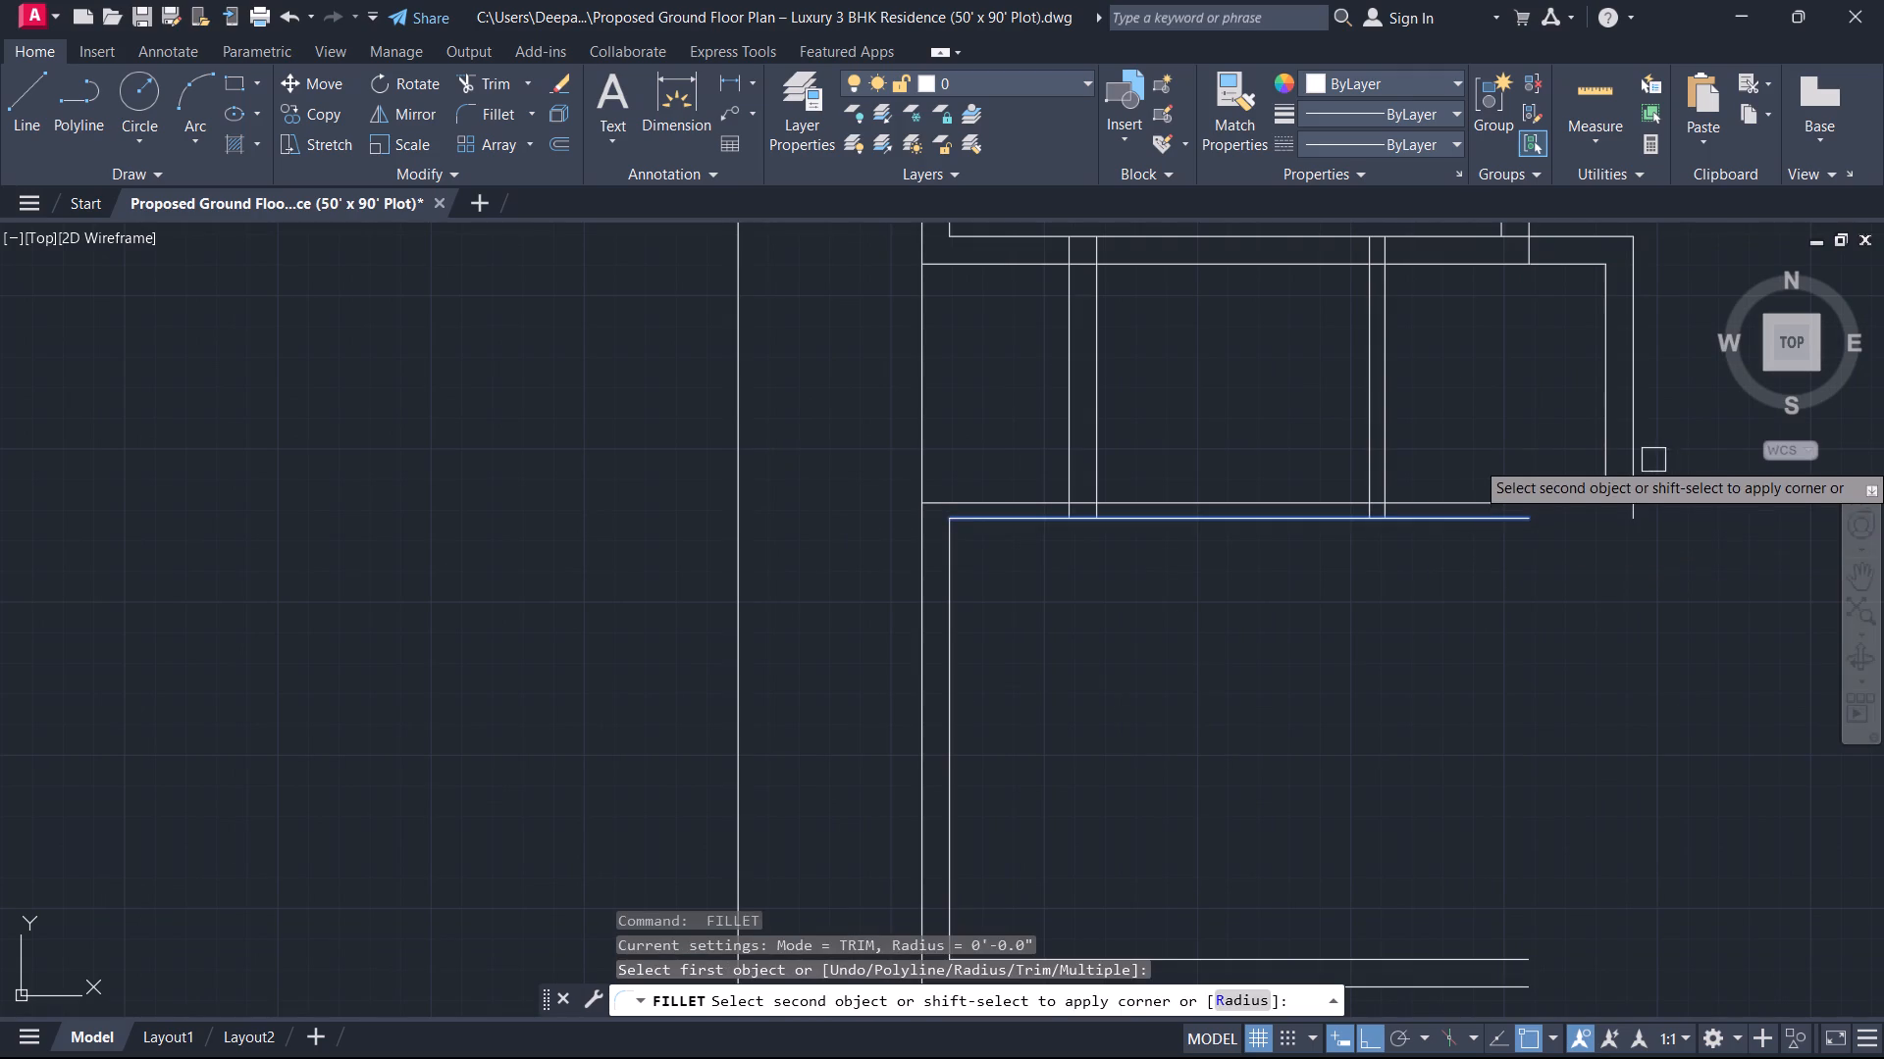
{"action": "left_click", "coordinate": [1638, 450]}
{"action": "key", "text": "Escape"}
Offset the west wall's inner face 16'4" eastward in the room directly south of the narrow space.
{"action": "scroll", "coordinate": [1510, 514], "scroll_direction": "down", "scroll_amount": 1}
{"action": "middle_click_drag", "start_coordinate": [1313, 623], "coordinate": [1305, 529]}
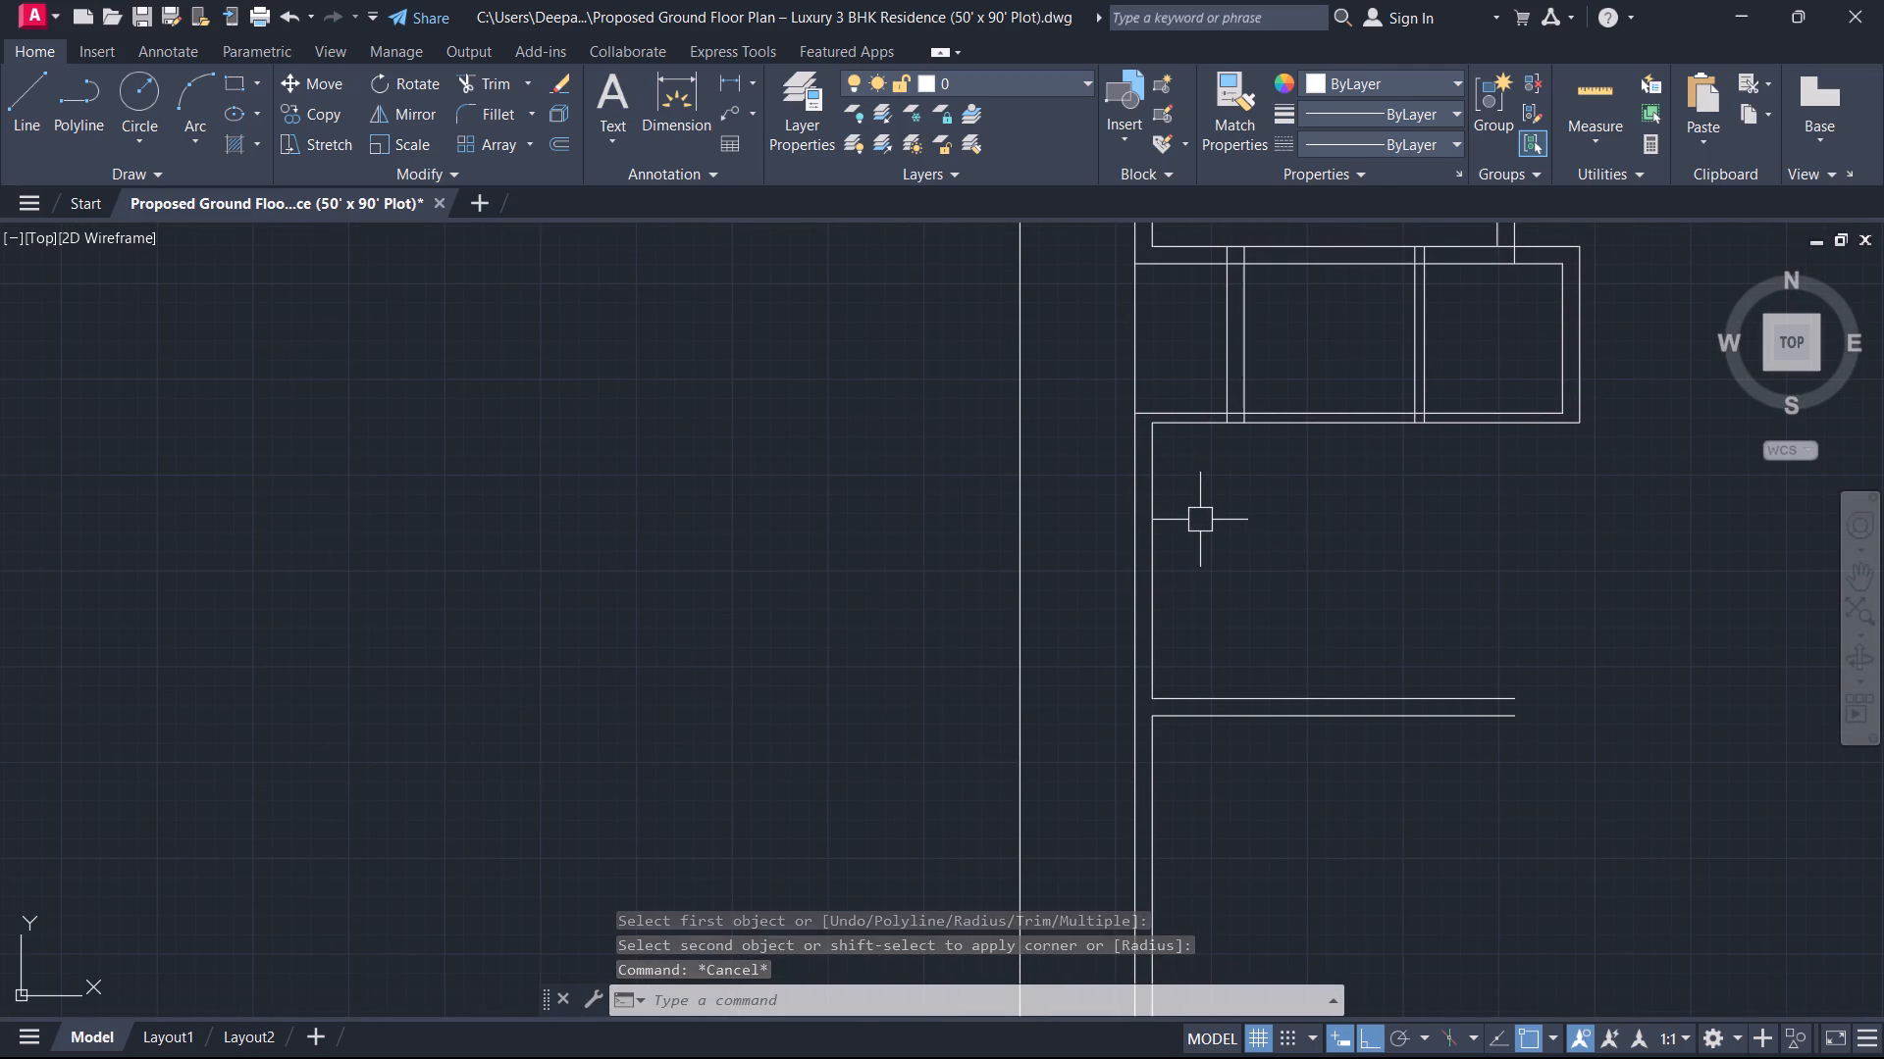
{"action": "key", "text": "o"}
{"action": "key", "text": "space"}
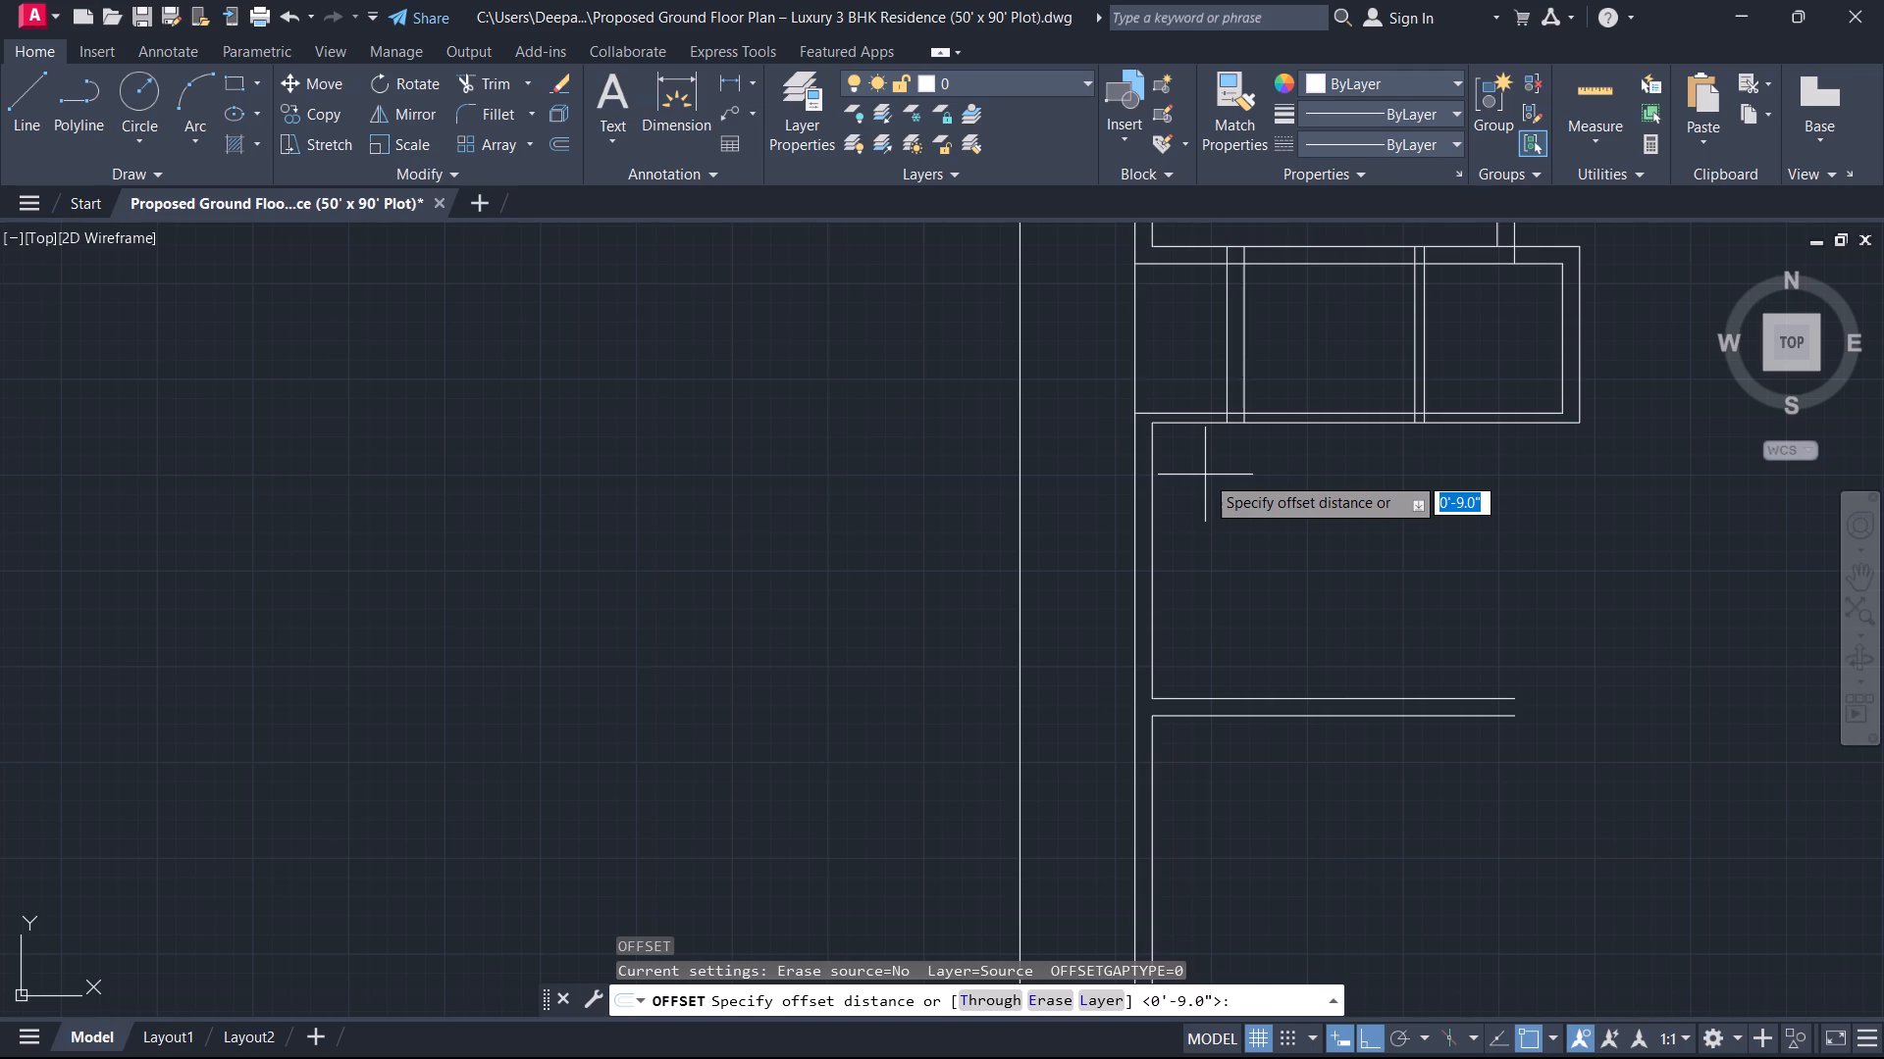
{"action": "type", "text": "16"}
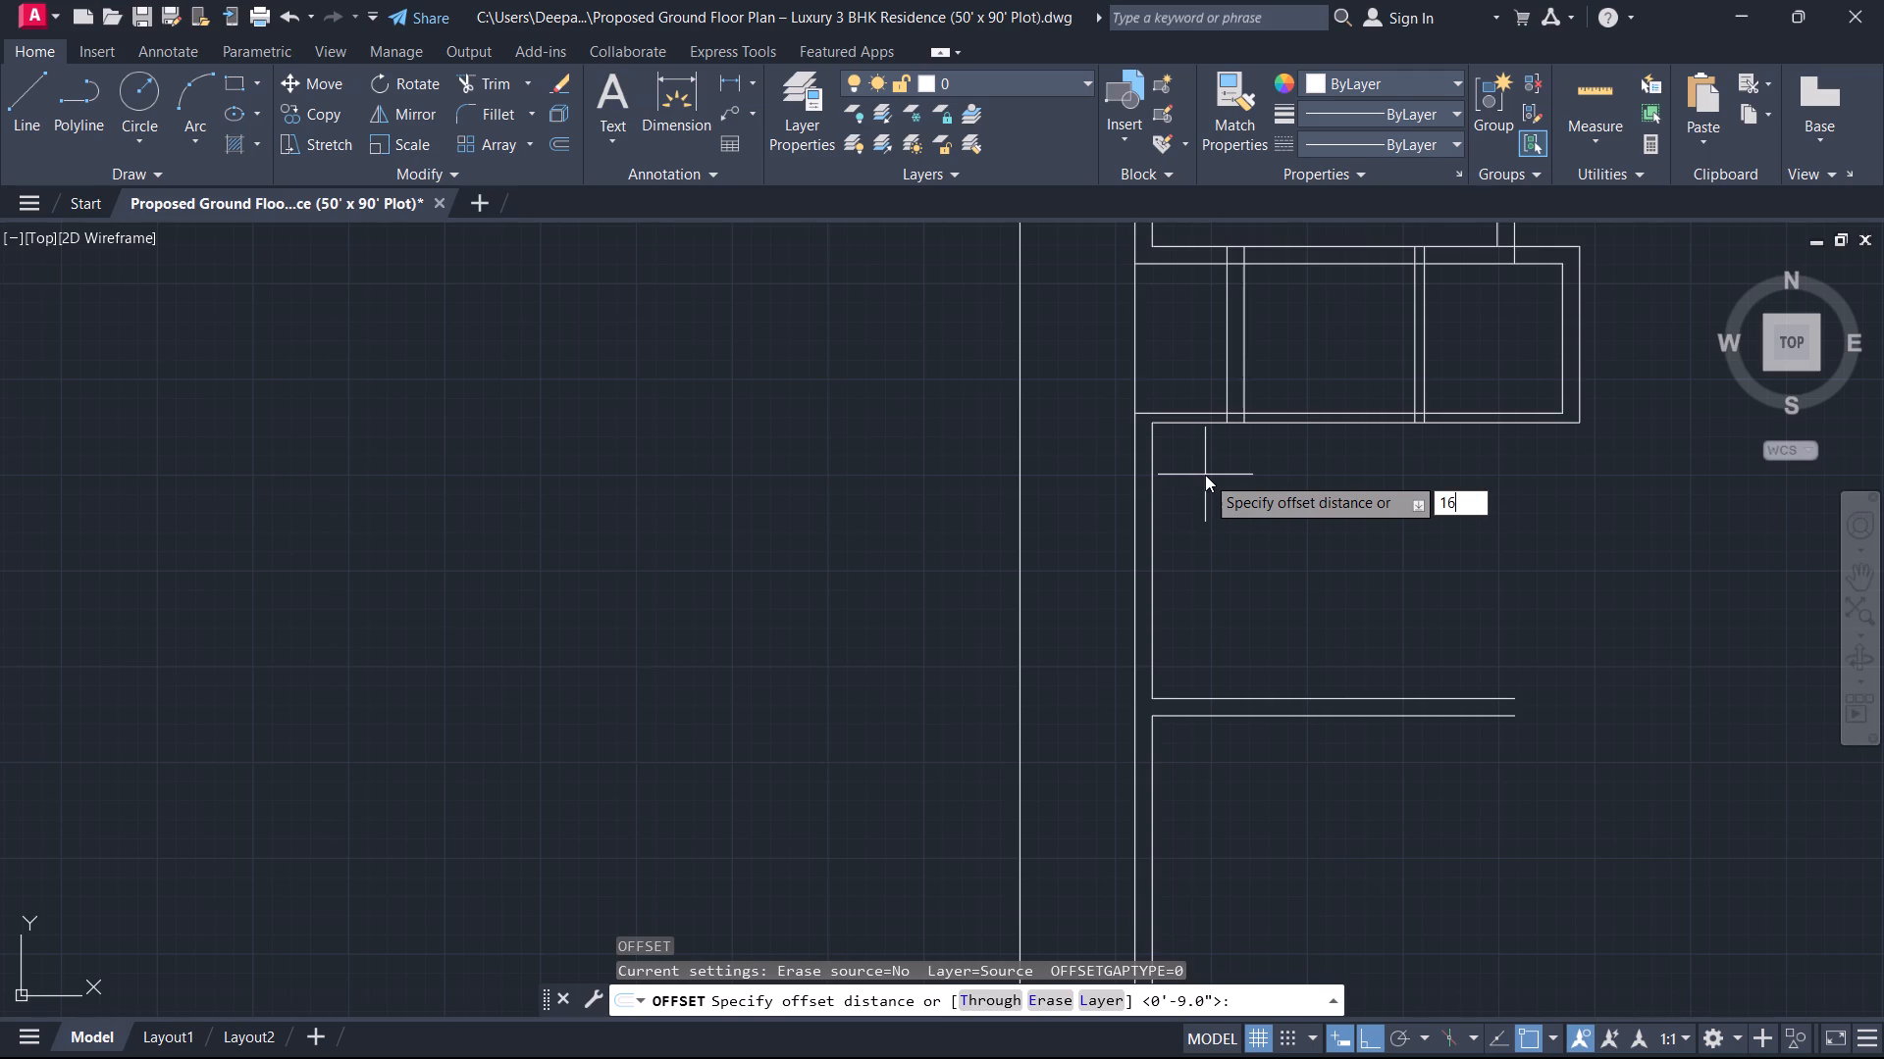
{"action": "type", "text": "'4"}
{"action": "key", "text": "Return"}
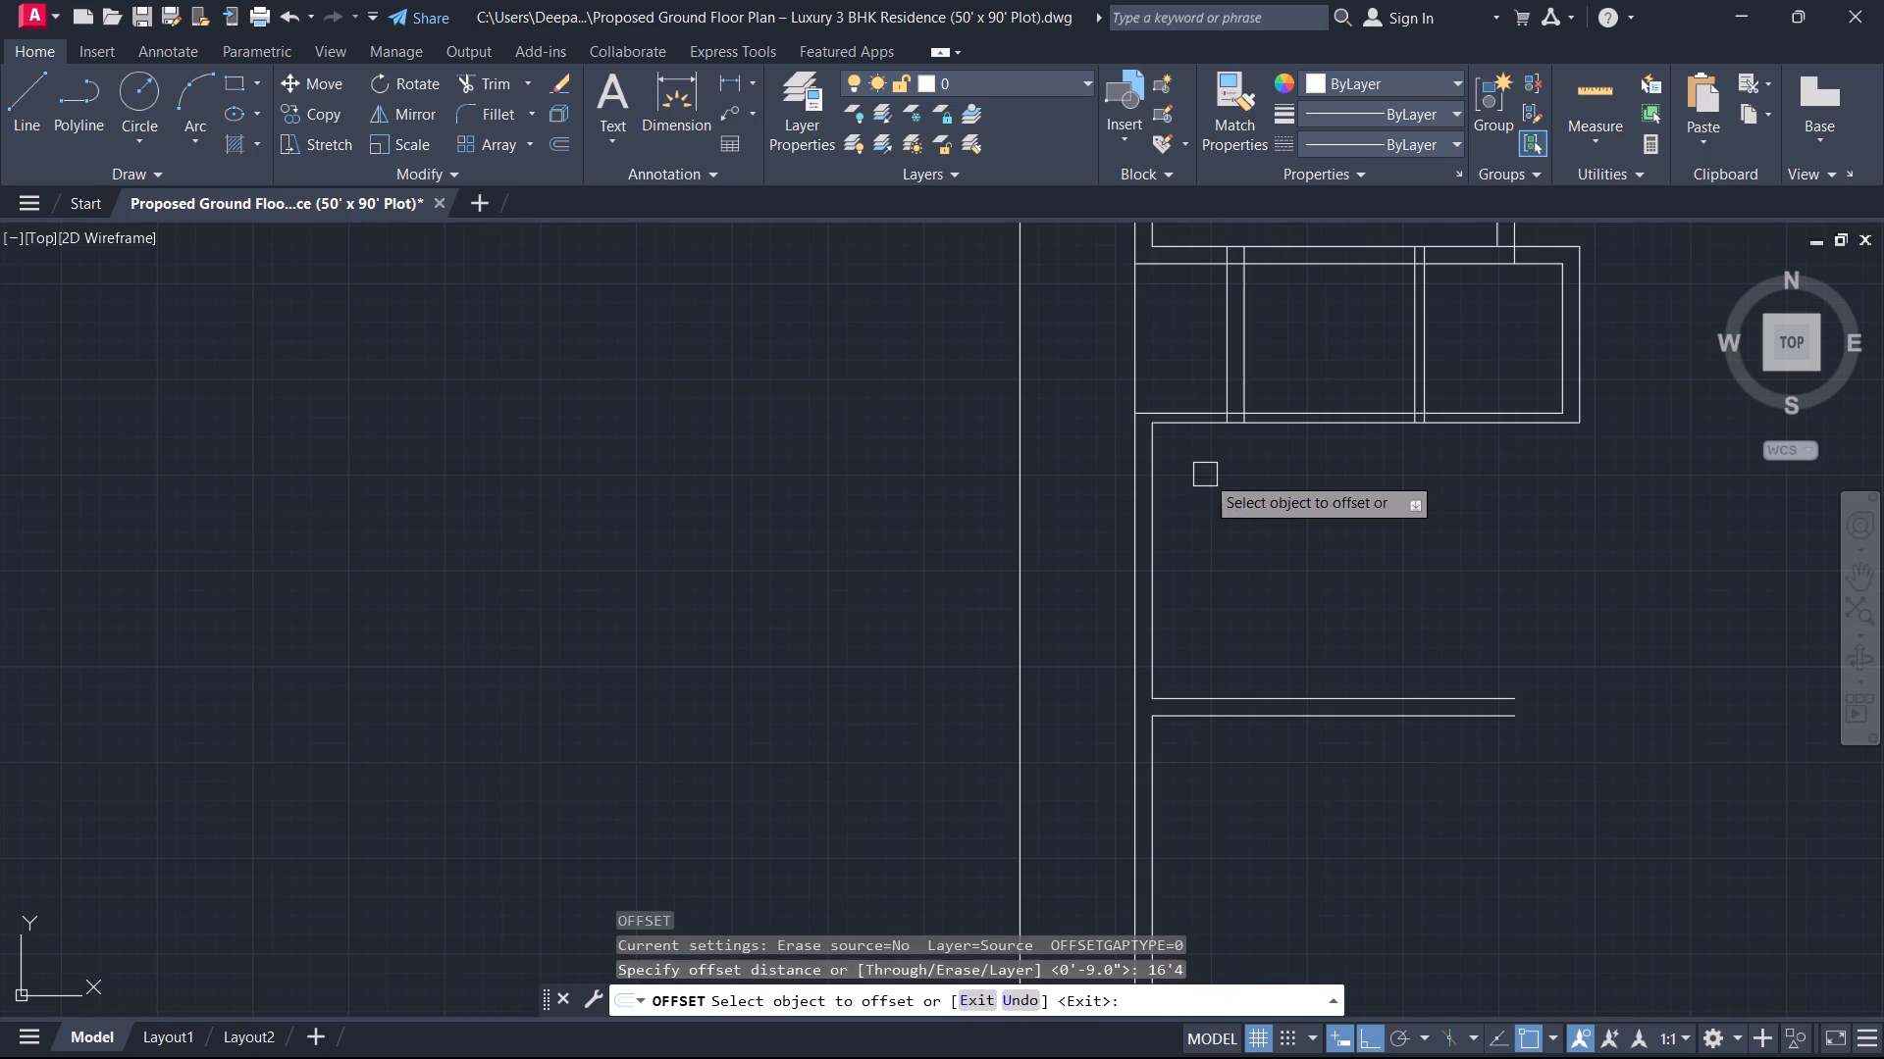
{"action": "left_click", "coordinate": [1164, 533]}
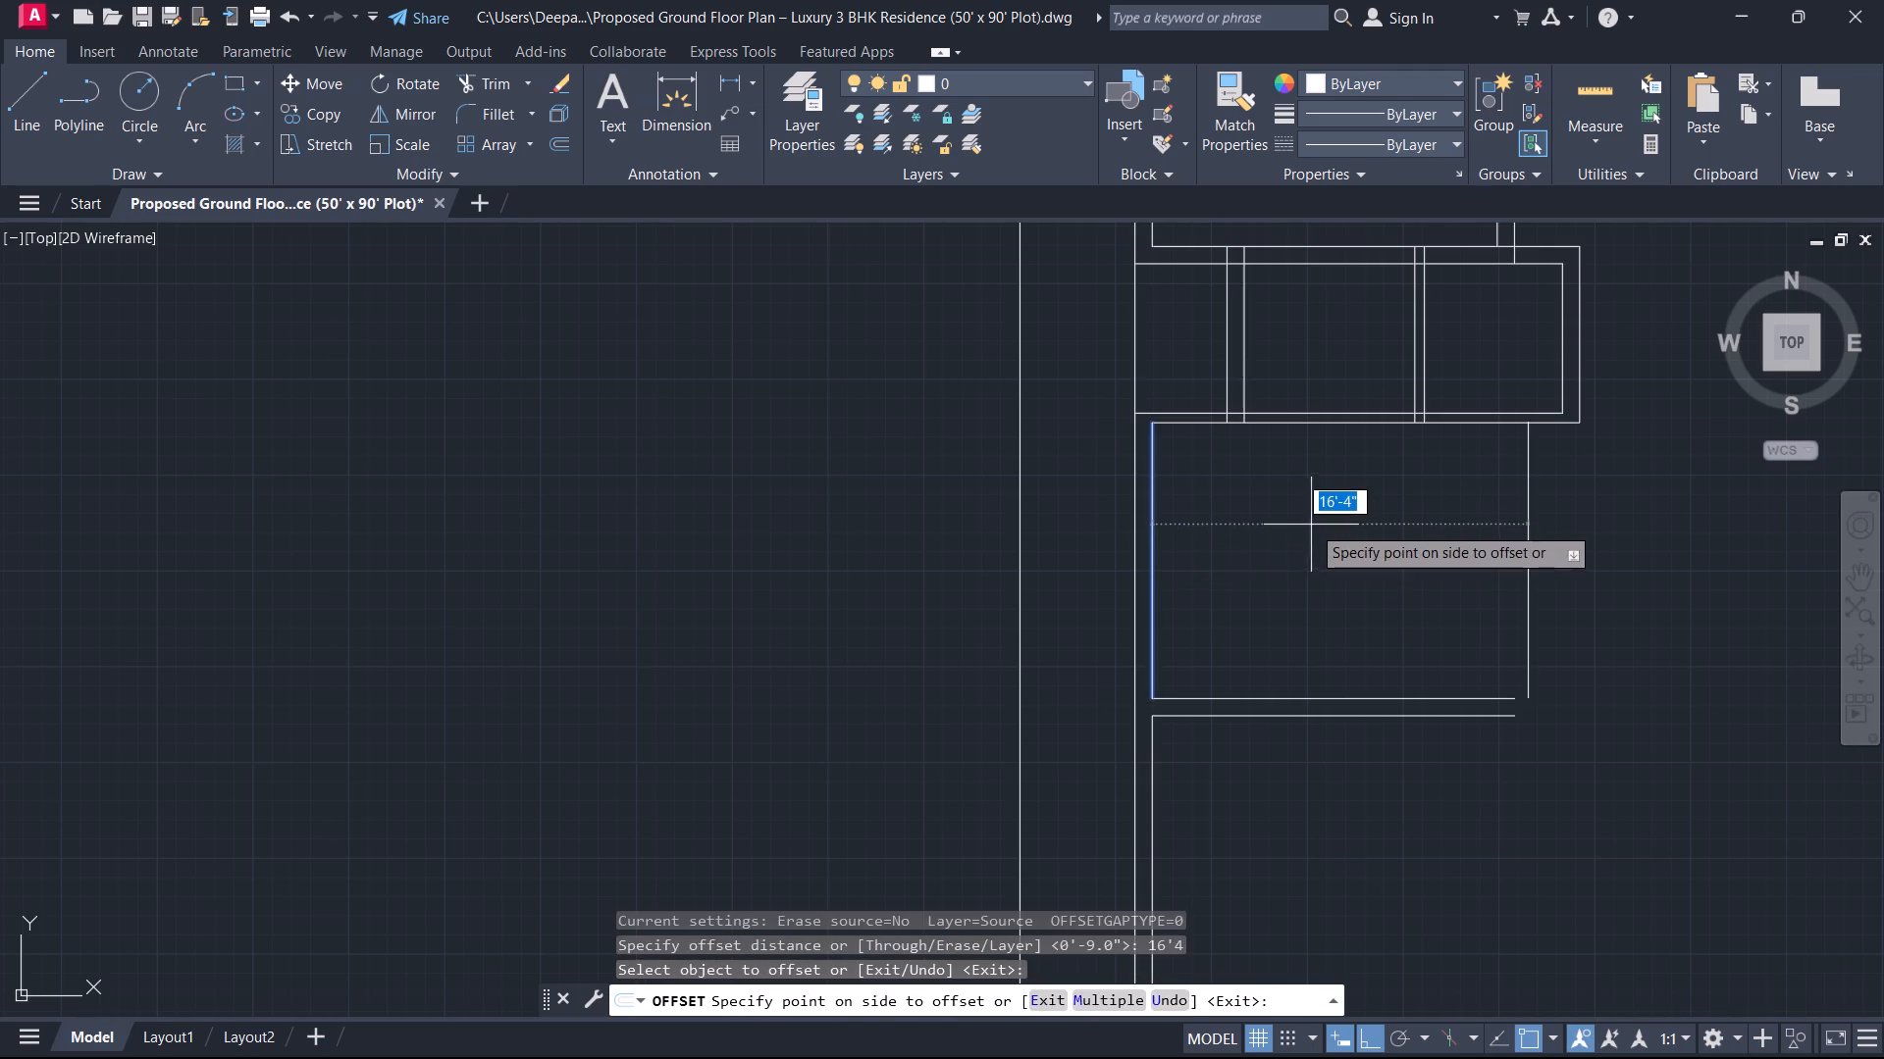
{"action": "left_click", "coordinate": [1311, 525]}
{"action": "key", "text": "Escape"}
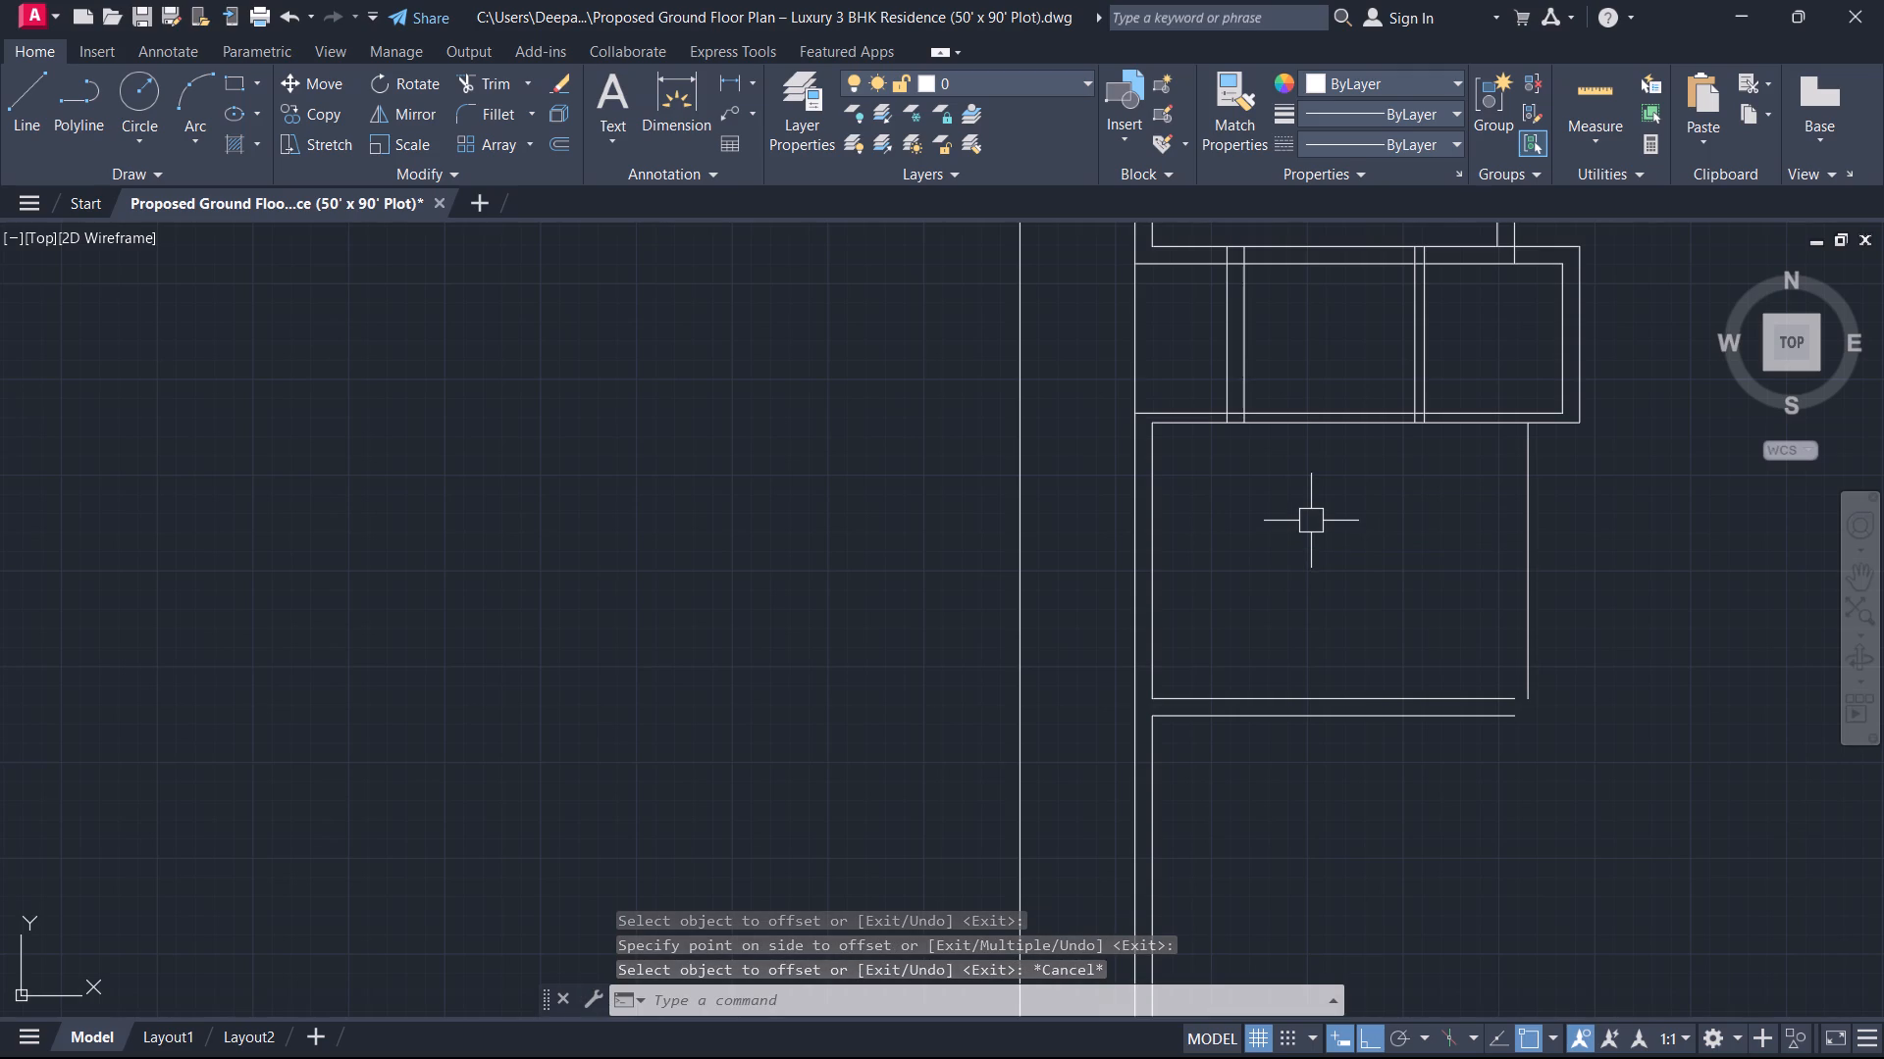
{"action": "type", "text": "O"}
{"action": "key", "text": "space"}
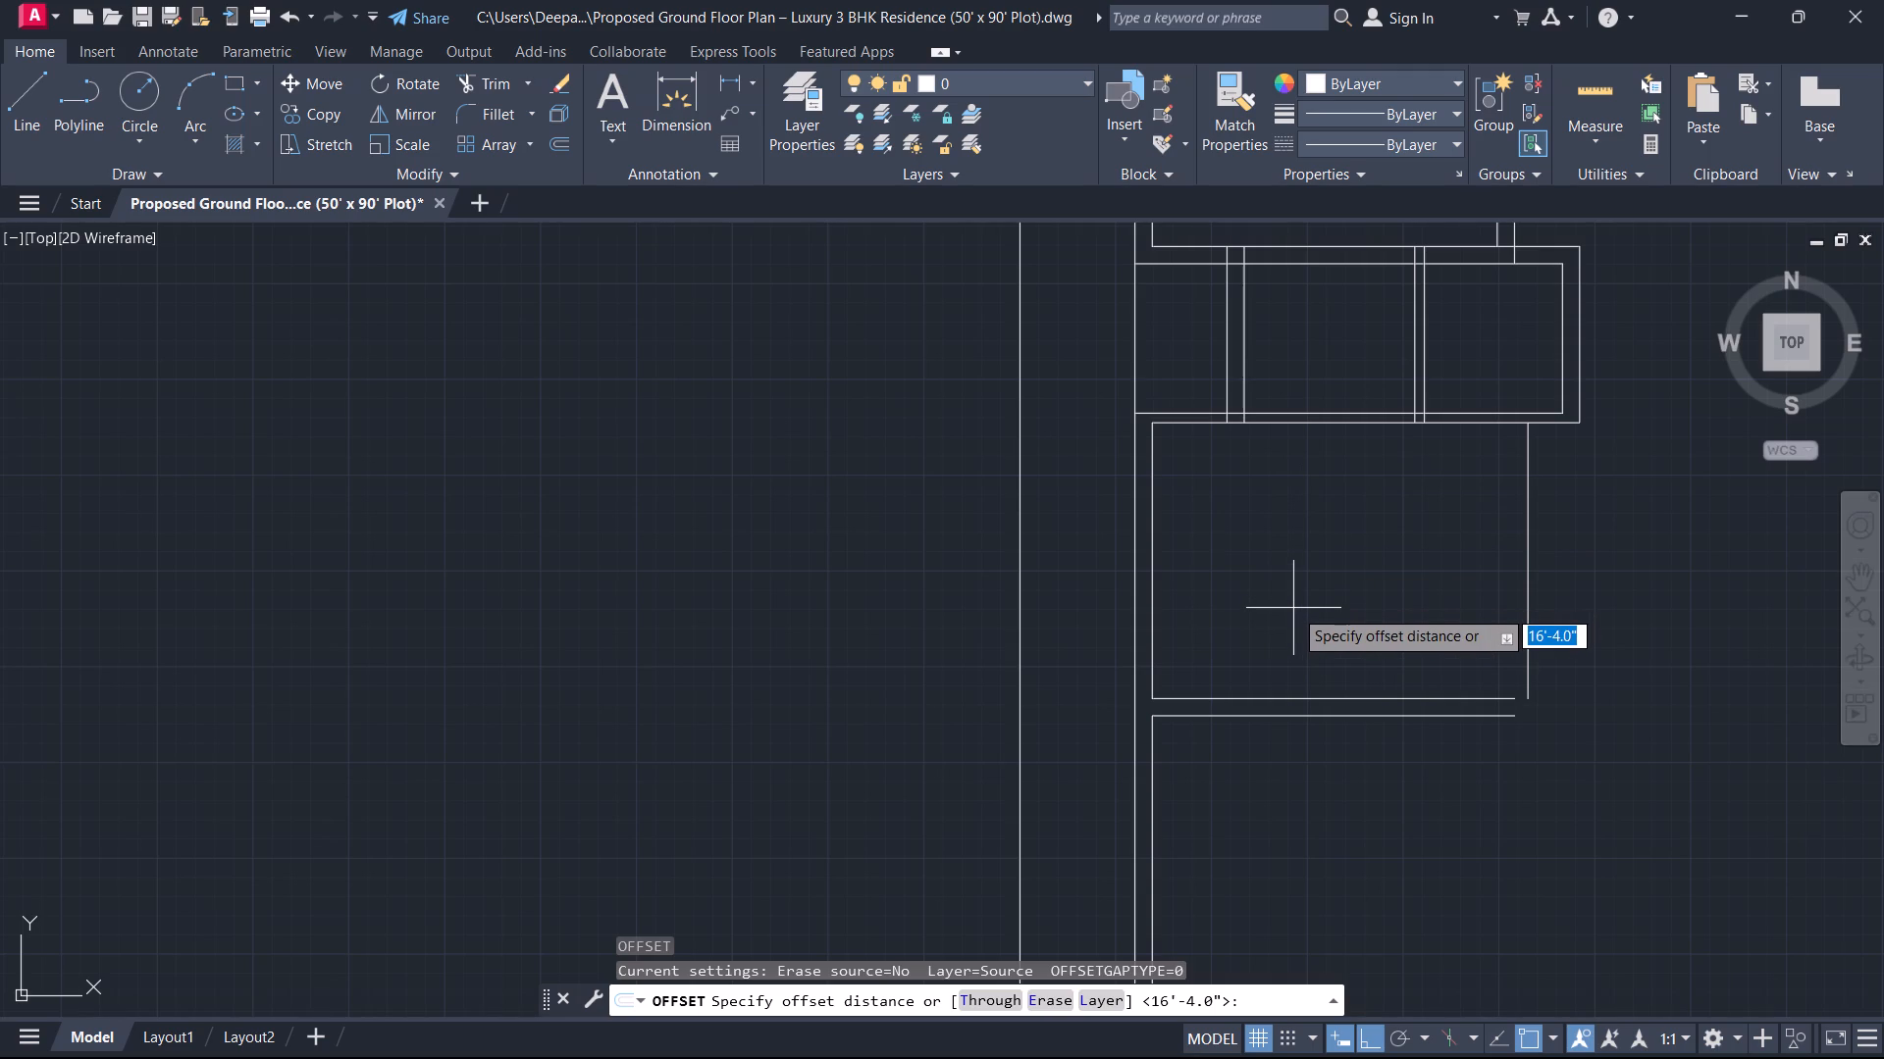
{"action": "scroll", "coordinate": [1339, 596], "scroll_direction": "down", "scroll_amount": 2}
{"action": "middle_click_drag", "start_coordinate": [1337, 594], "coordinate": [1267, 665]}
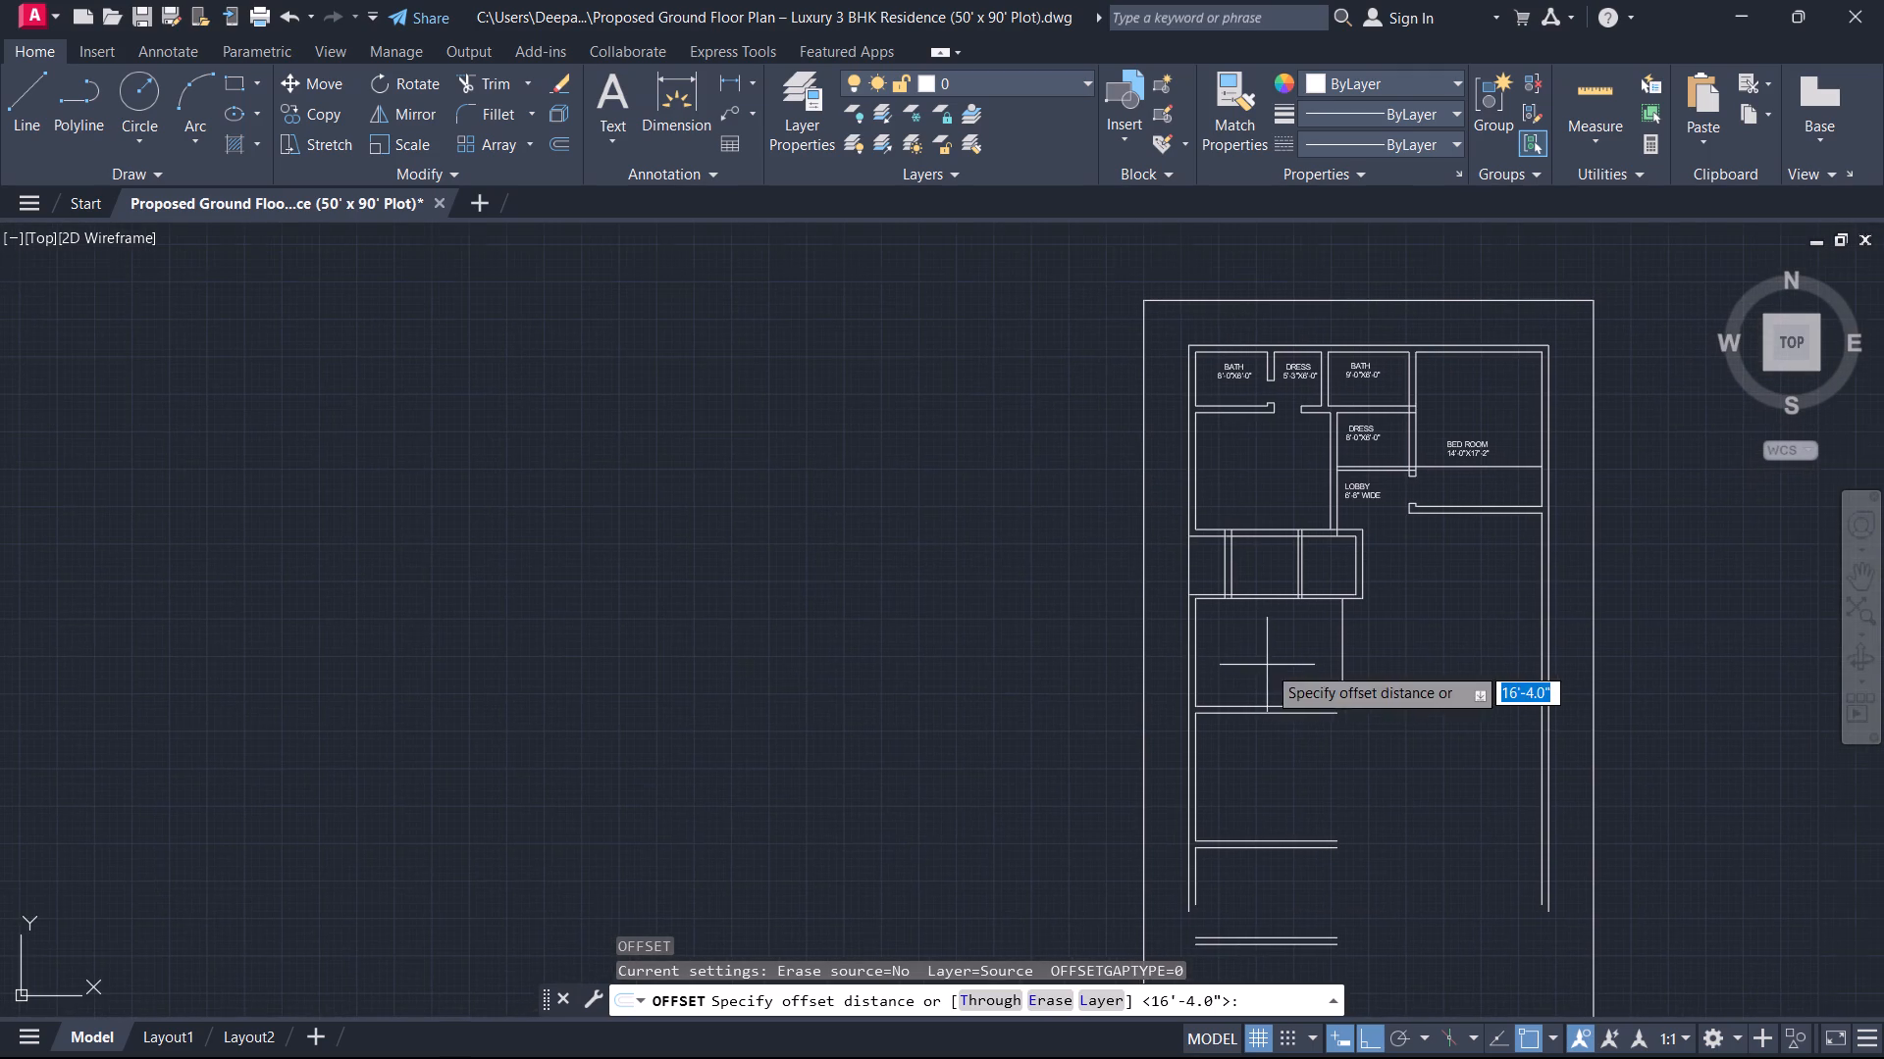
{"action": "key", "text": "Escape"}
Trim away the dress–lobby partition line where it runs across the bedroom to the east wall.
{"action": "scroll", "coordinate": [1469, 481], "scroll_direction": "up", "scroll_amount": 2}
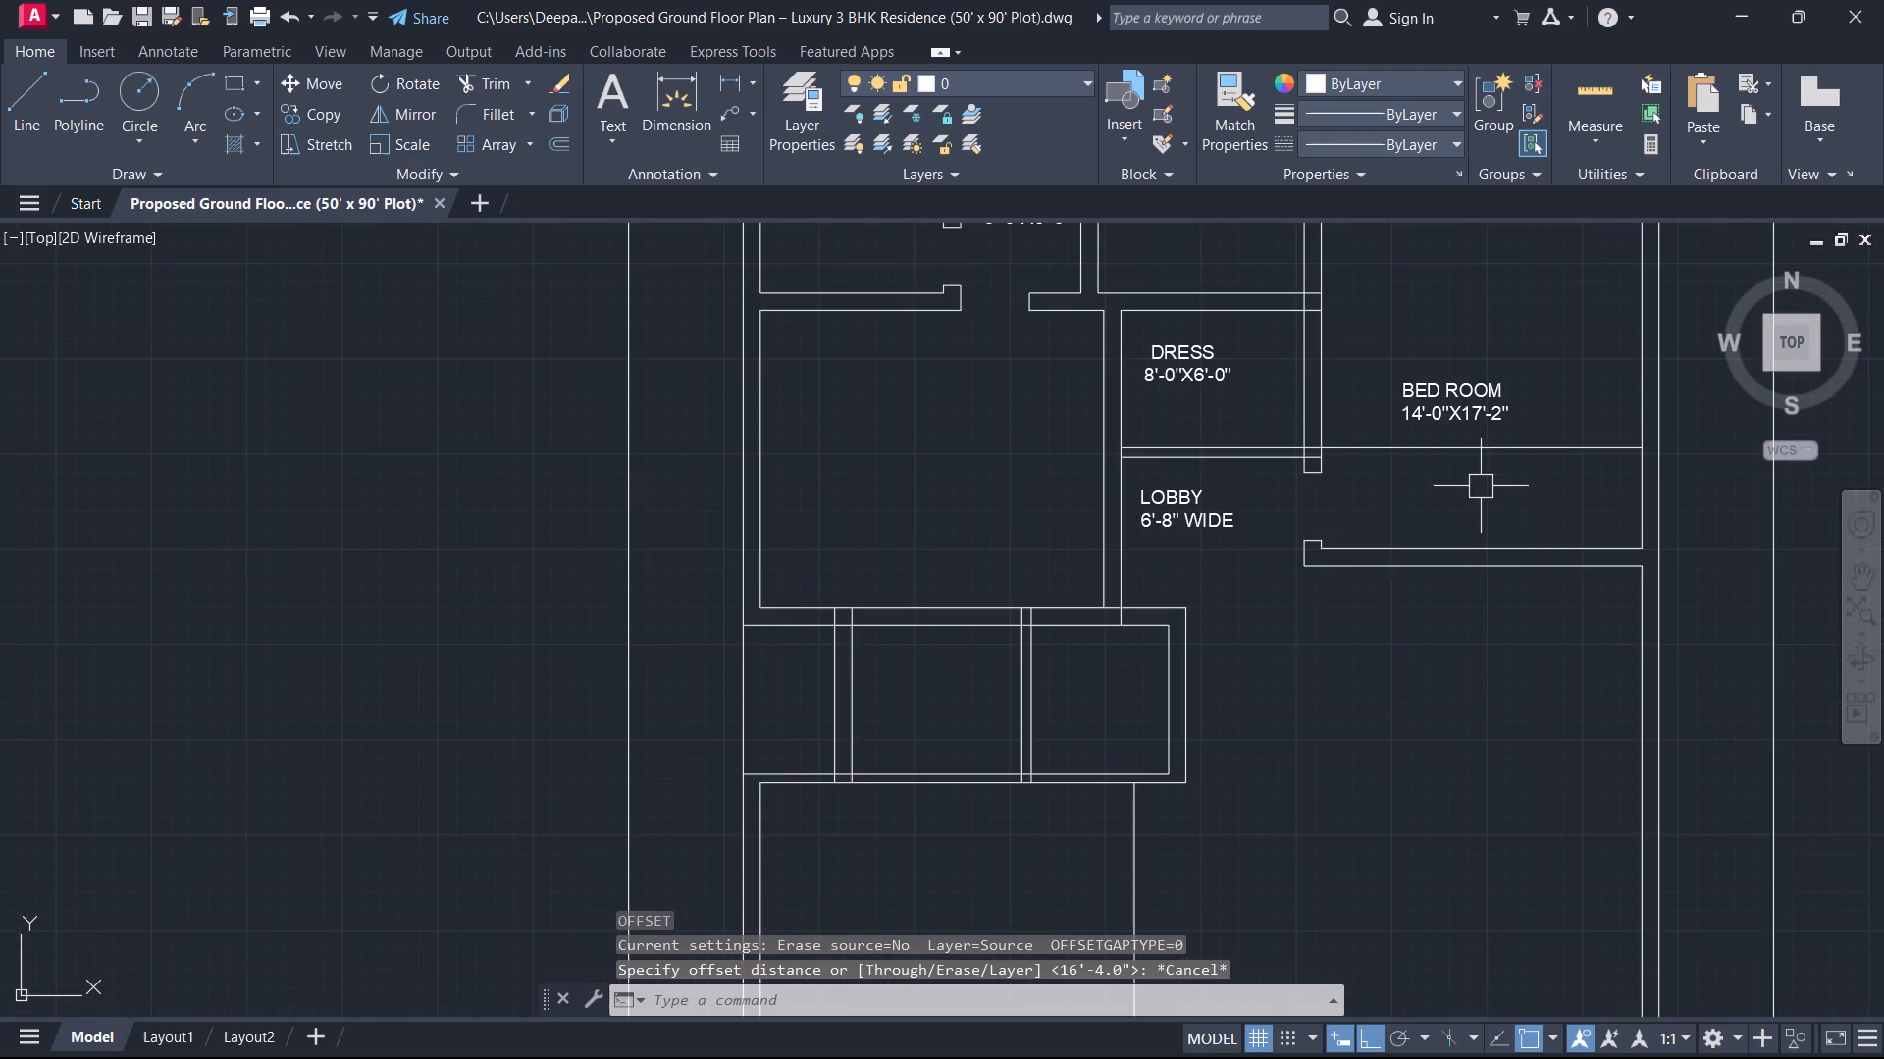
{"action": "middle_click_drag", "start_coordinate": [1479, 497], "coordinate": [1479, 514]}
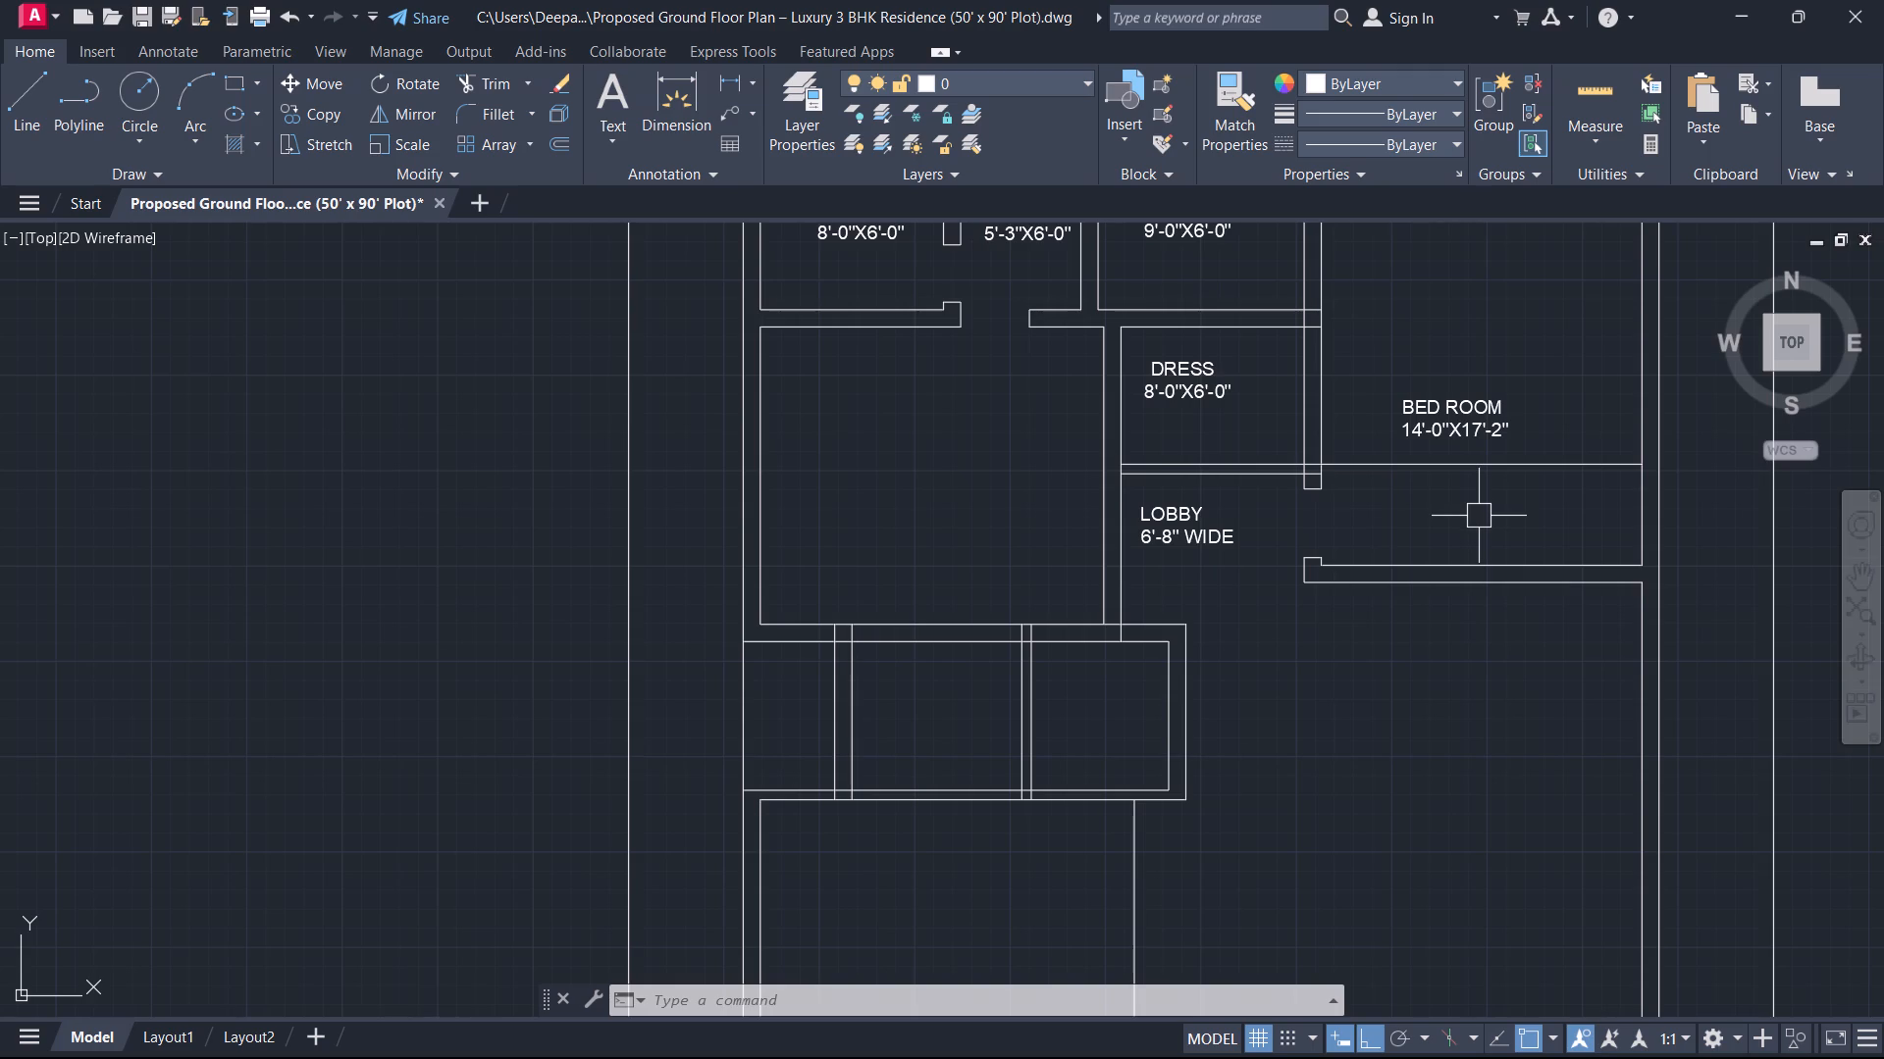
{"action": "middle_click_drag", "start_coordinate": [1486, 486], "coordinate": [1517, 529]}
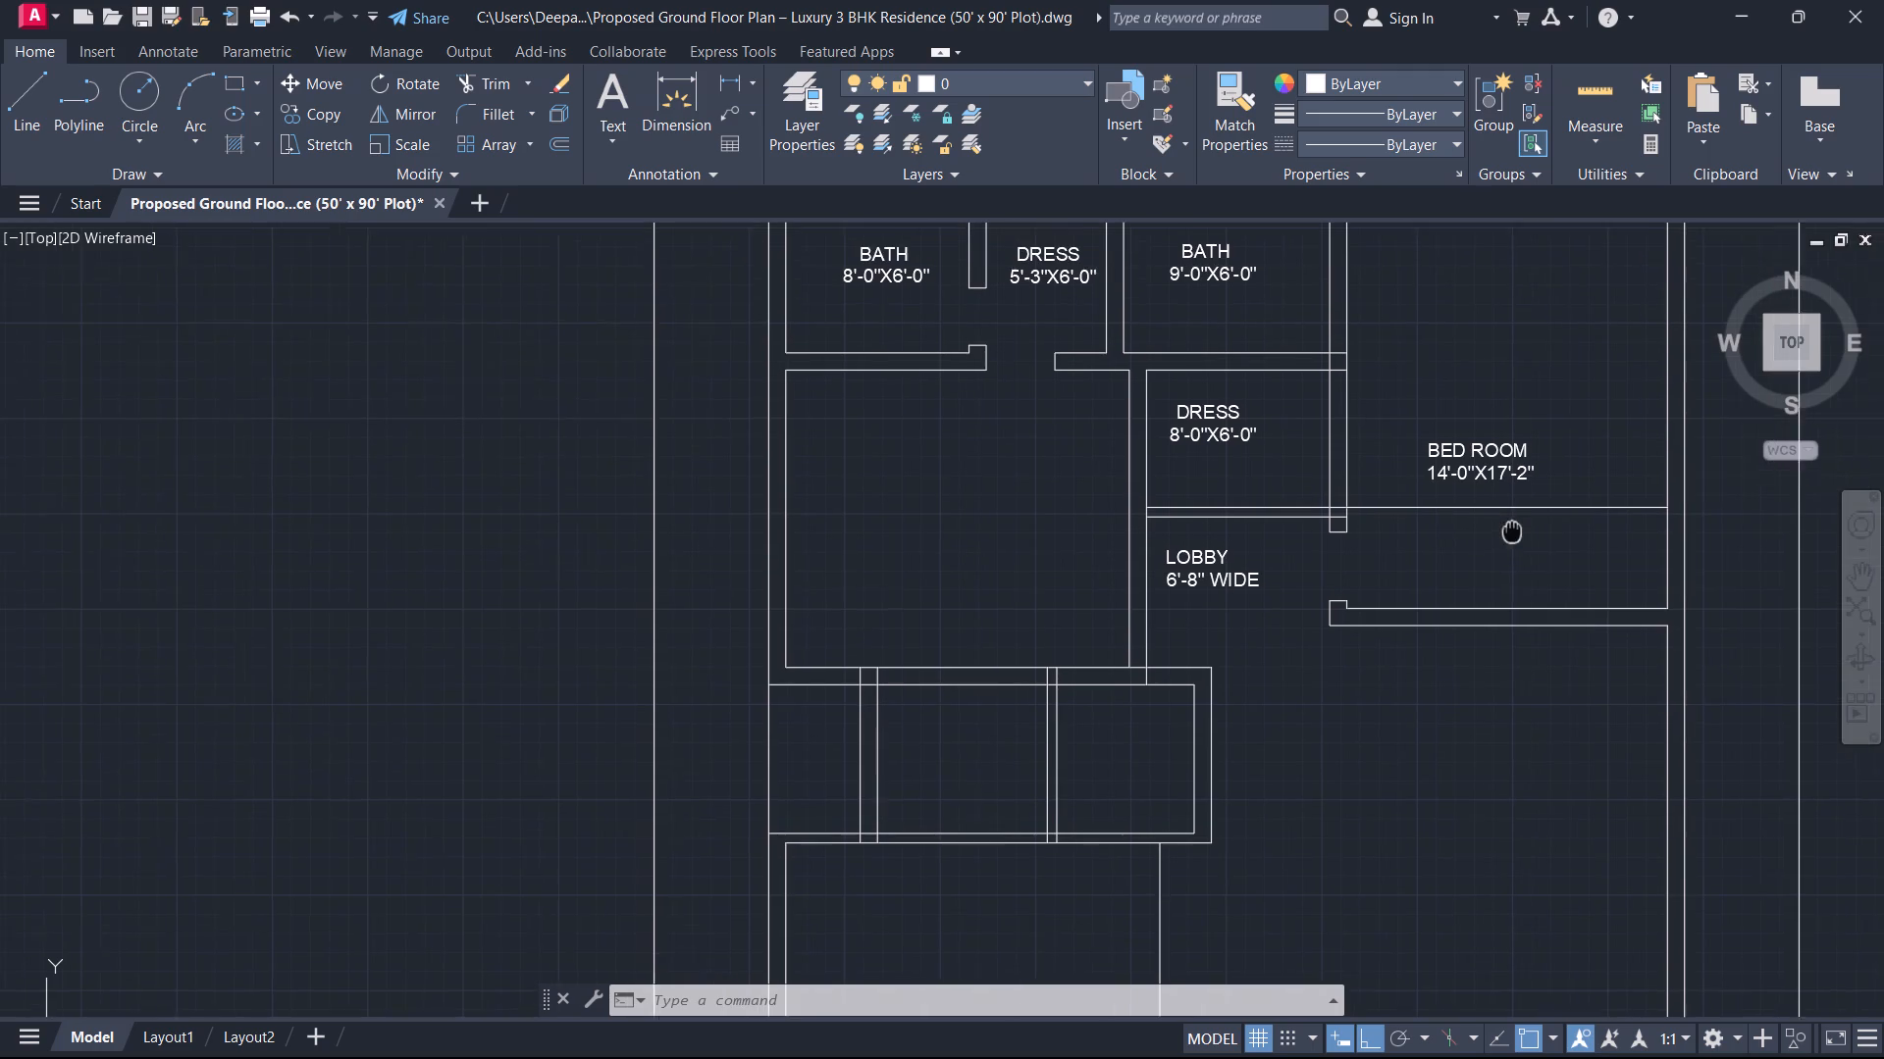
{"action": "middle_click_drag", "start_coordinate": [1517, 529], "coordinate": [1540, 535]}
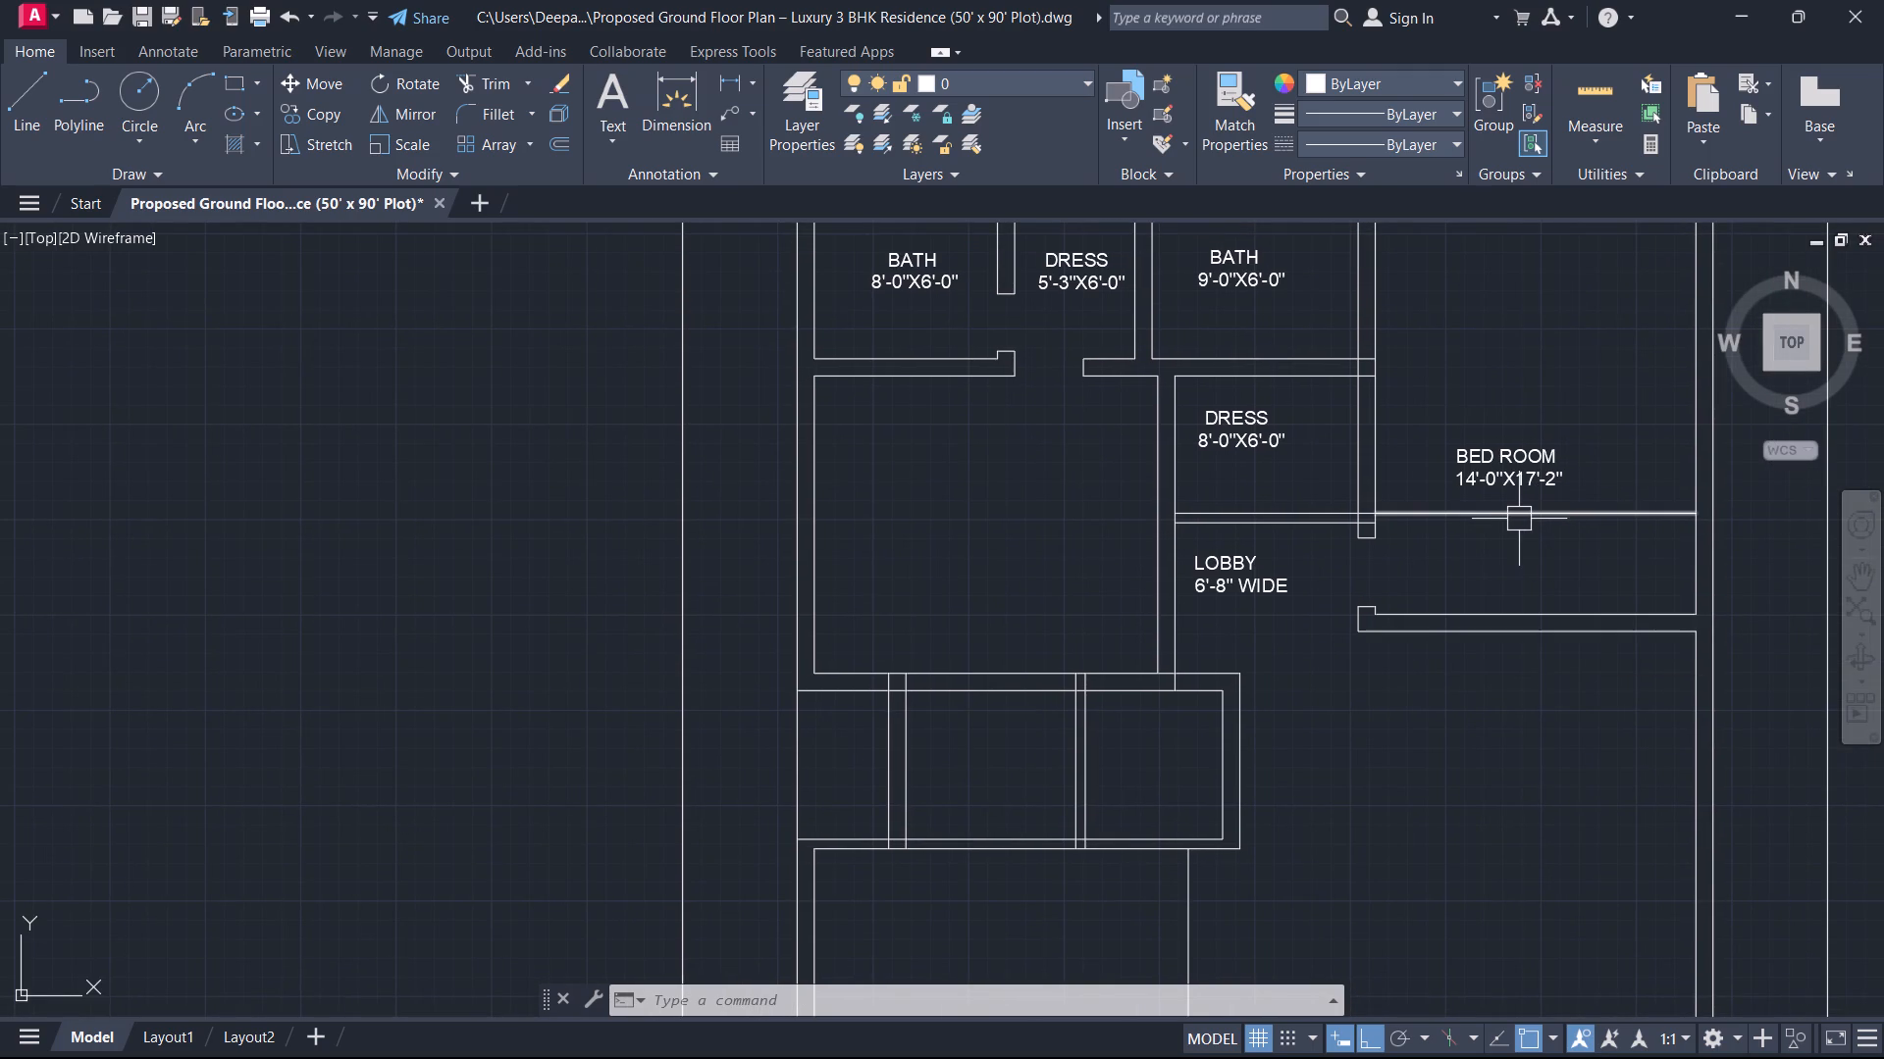
{"action": "type", "text": "TR"}
{"action": "key", "text": "space"}
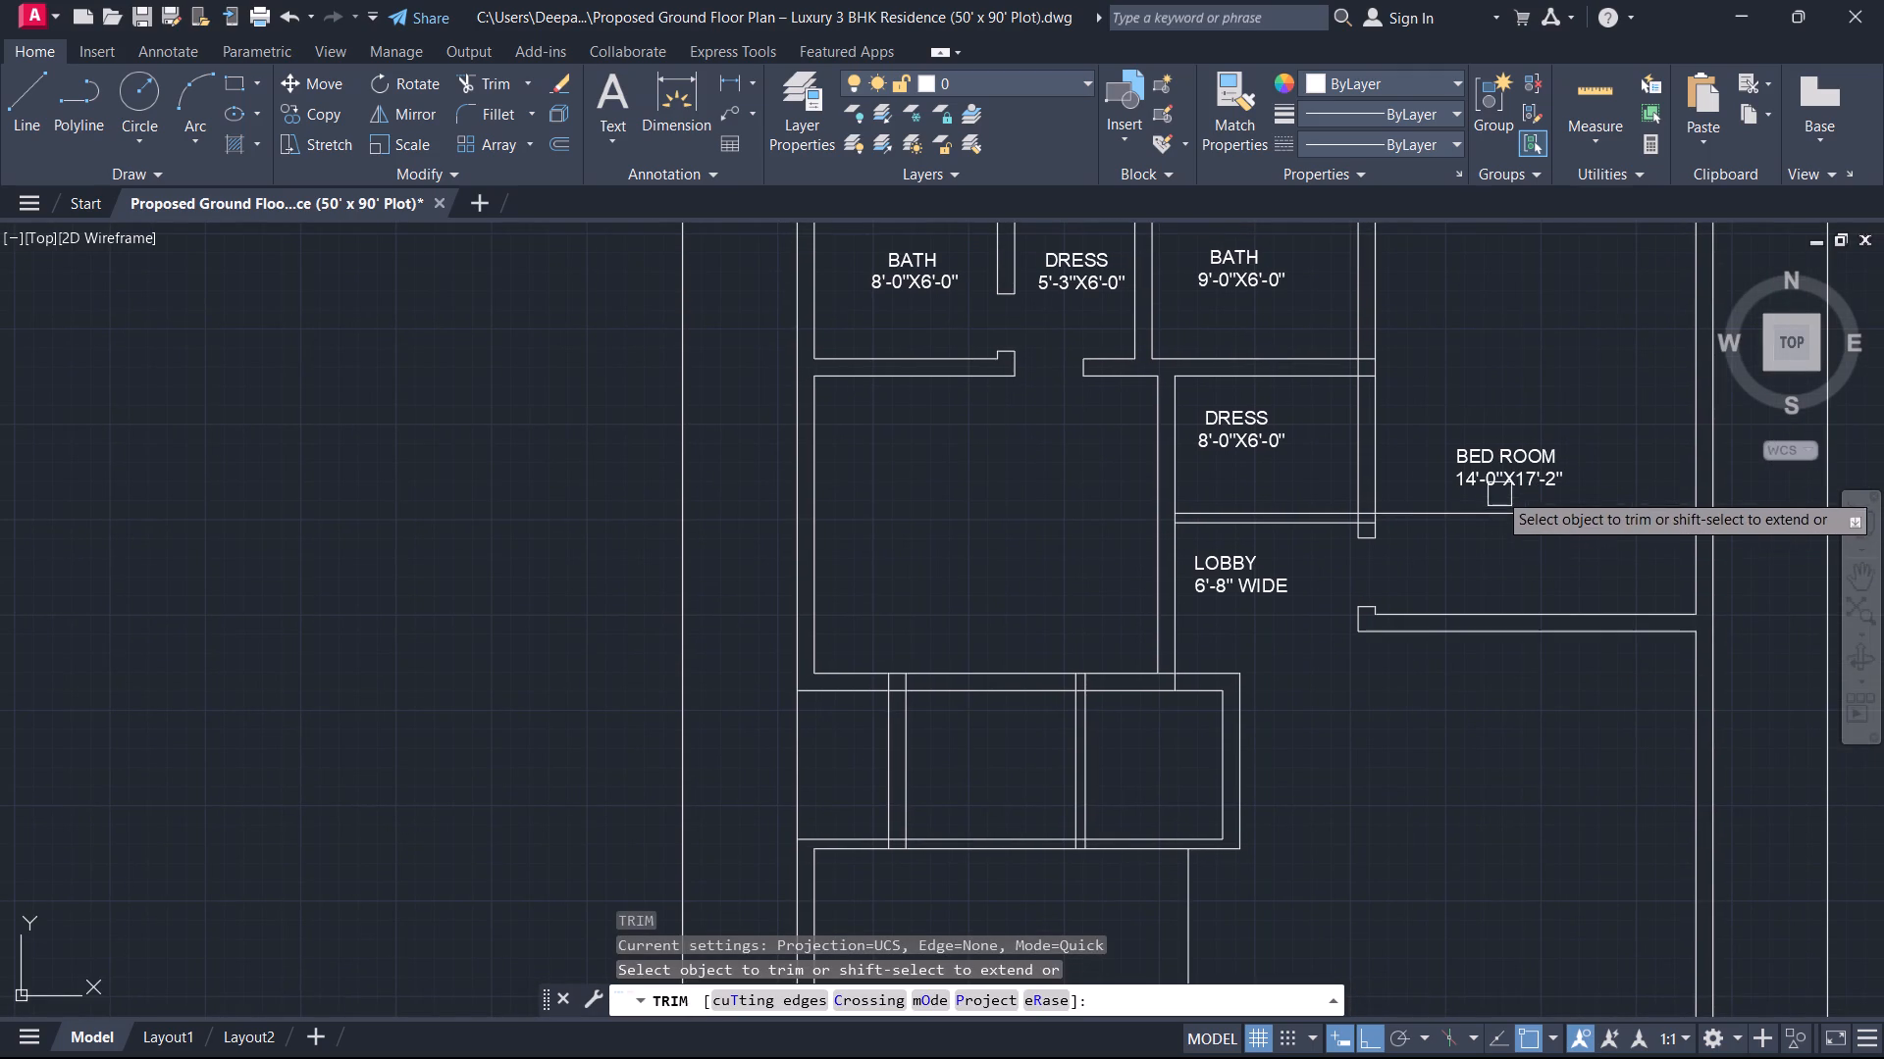
{"action": "left_click", "coordinate": [1416, 515]}
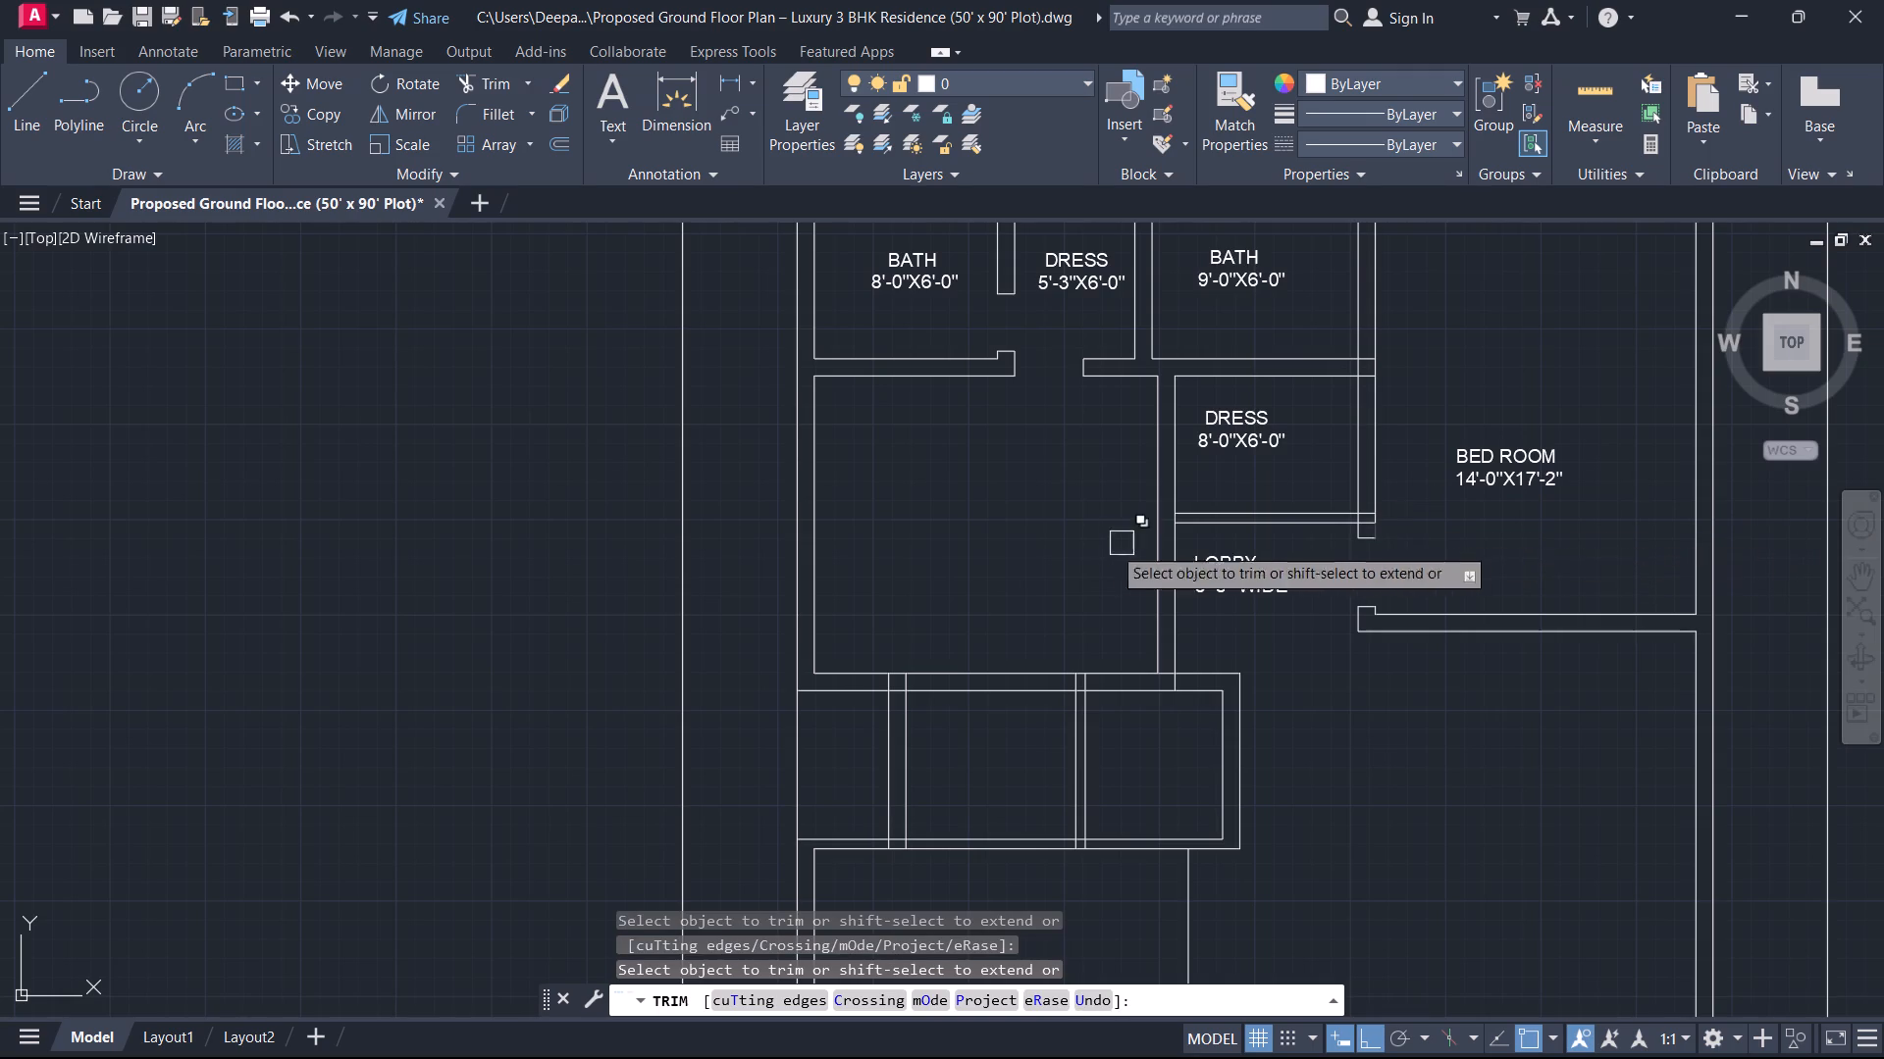
Trim the overlapping line segments where the dress–lobby partition meets the walls at its east and west ends, leaving open wall junctions.
{"action": "scroll", "coordinate": [1271, 573], "scroll_direction": "up", "scroll_amount": 1}
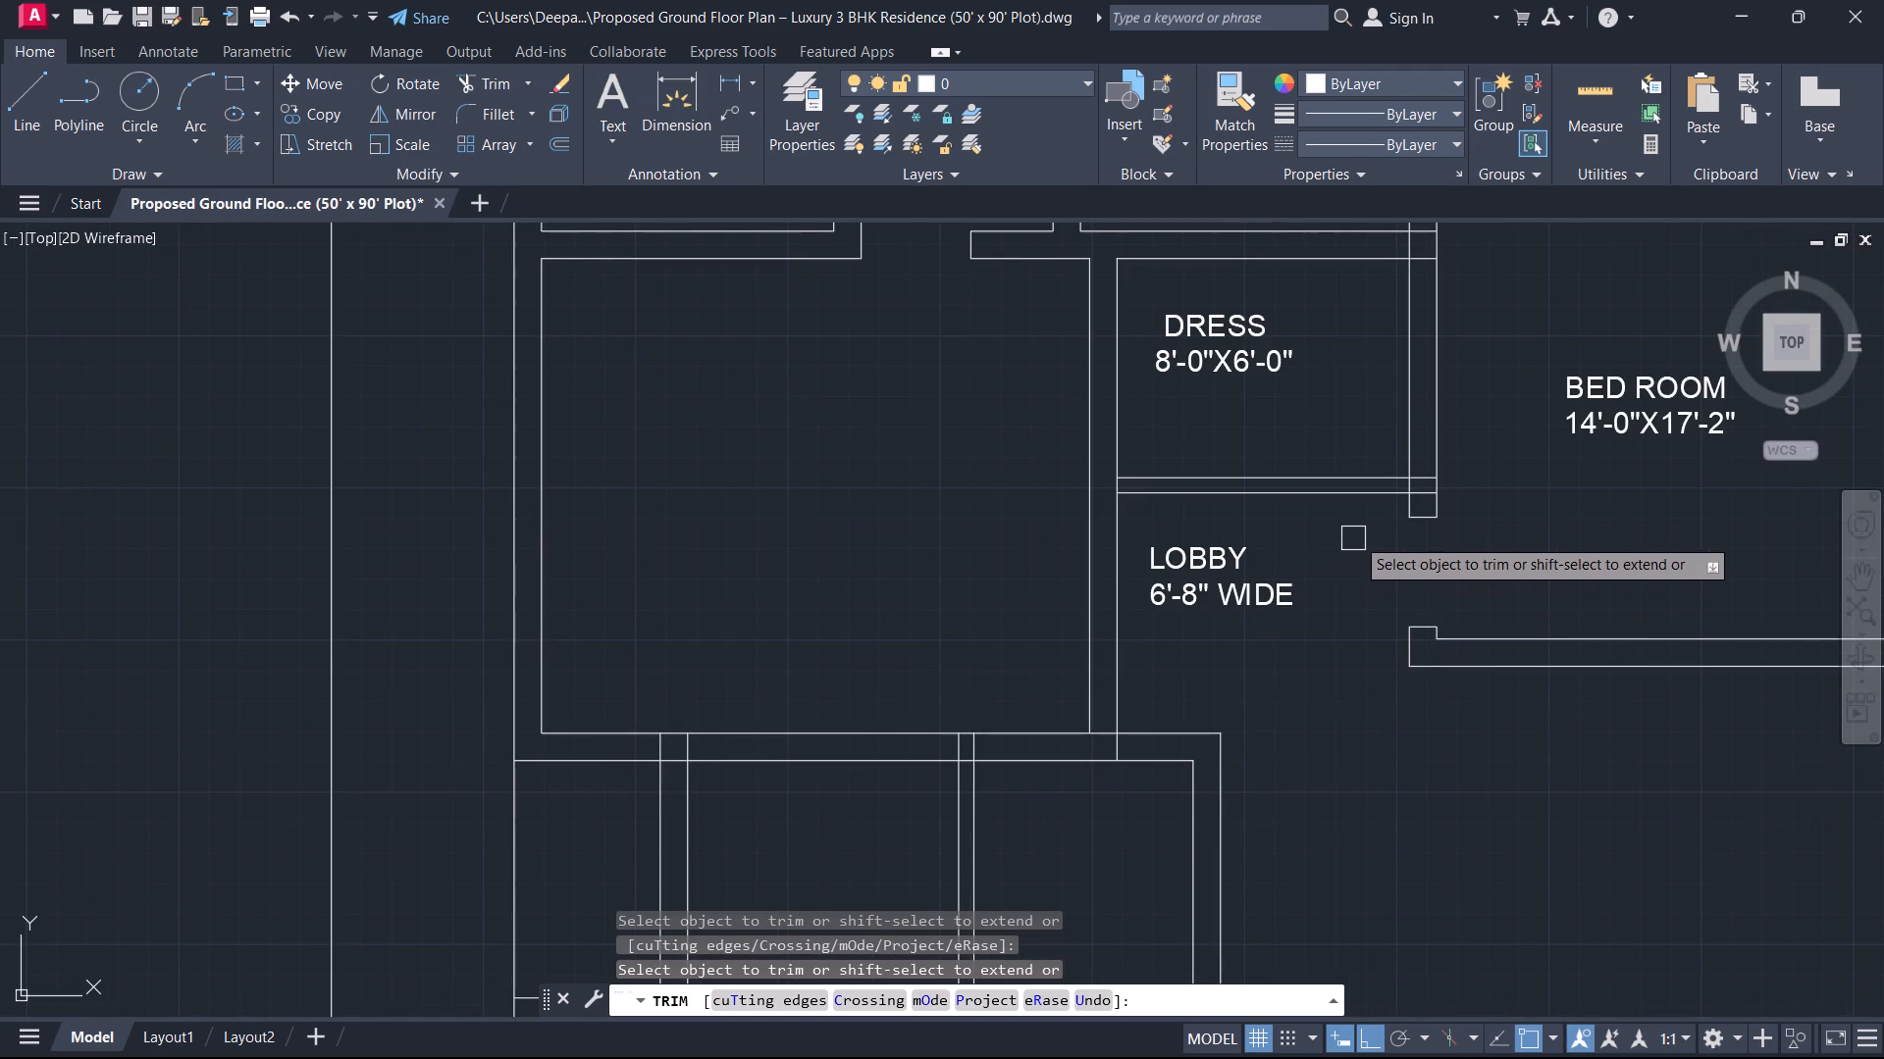
{"action": "scroll", "coordinate": [1384, 517], "scroll_direction": "up", "scroll_amount": 2}
{"action": "left_click", "coordinate": [1485, 418]}
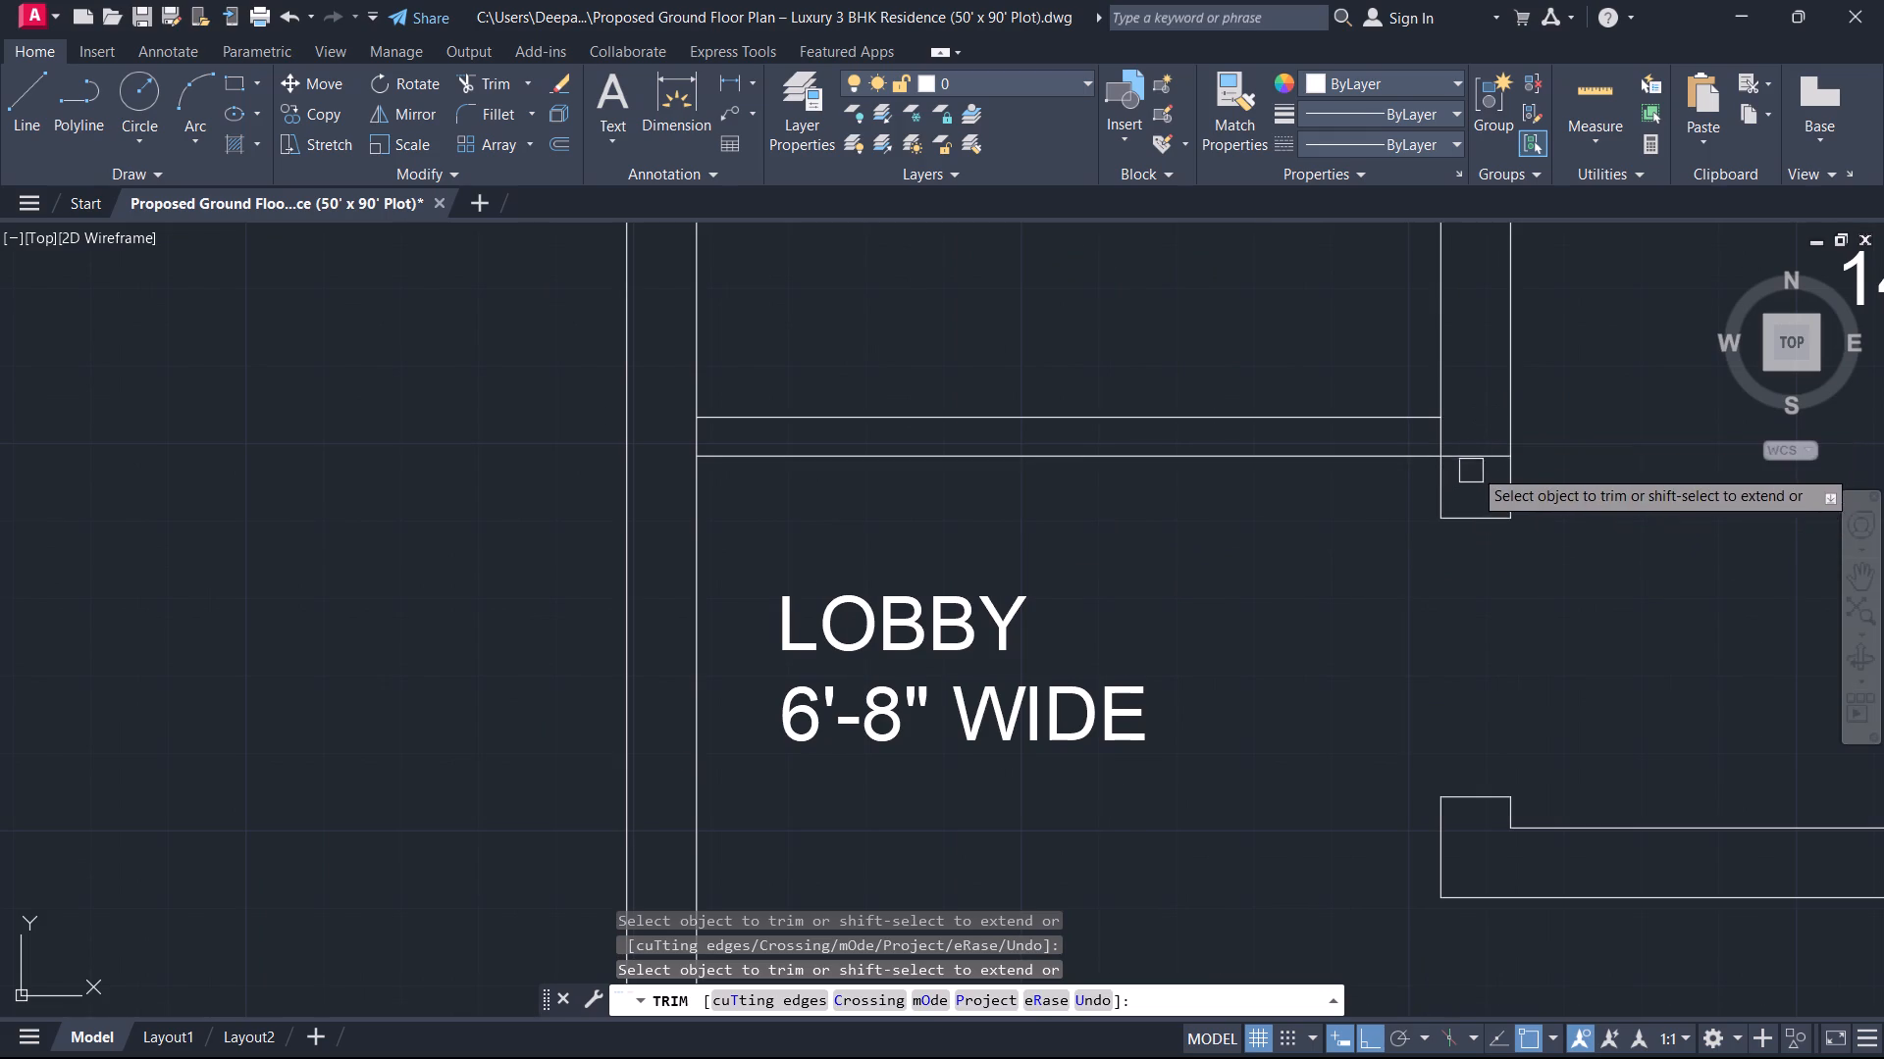
{"action": "left_click", "coordinate": [1476, 455]}
{"action": "scroll", "coordinate": [1437, 442], "scroll_direction": "up", "scroll_amount": 2}
{"action": "left_click", "coordinate": [1468, 426]}
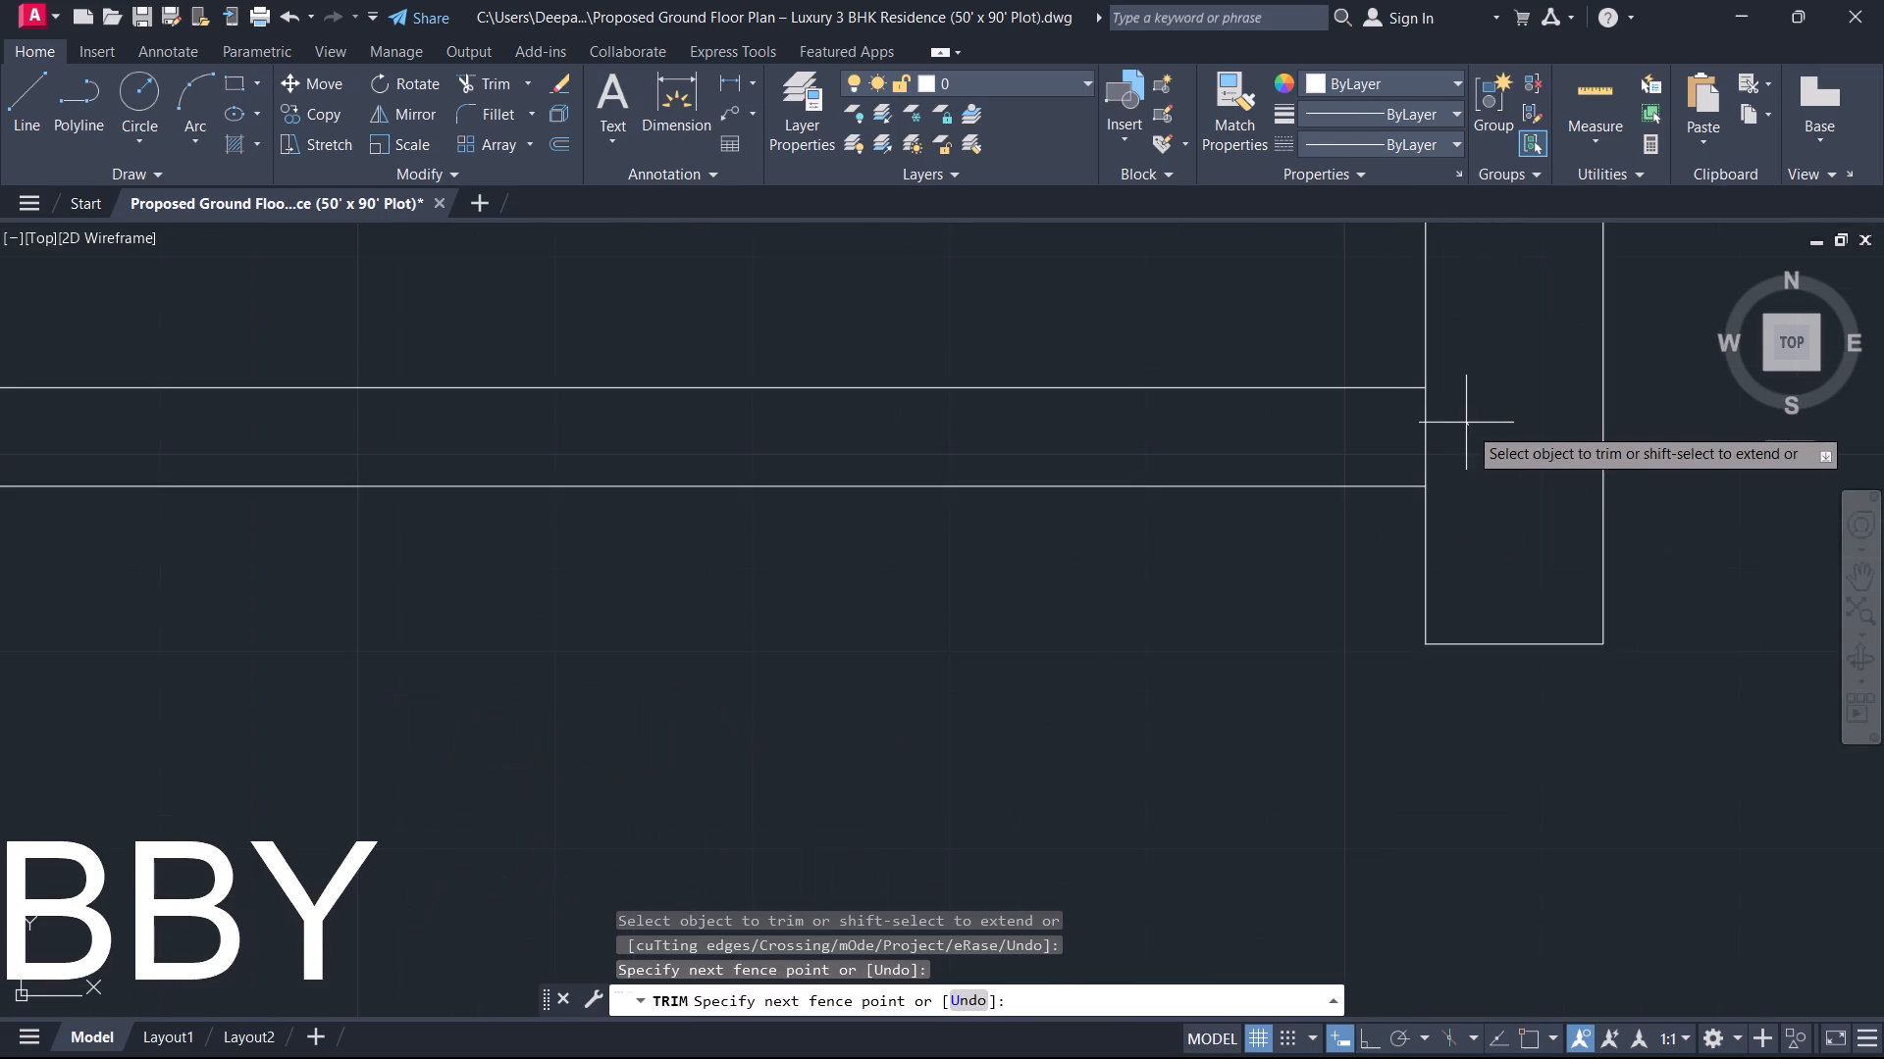
{"action": "left_click", "coordinate": [1407, 419]}
{"action": "scroll", "coordinate": [1272, 444], "scroll_direction": "down", "scroll_amount": 3}
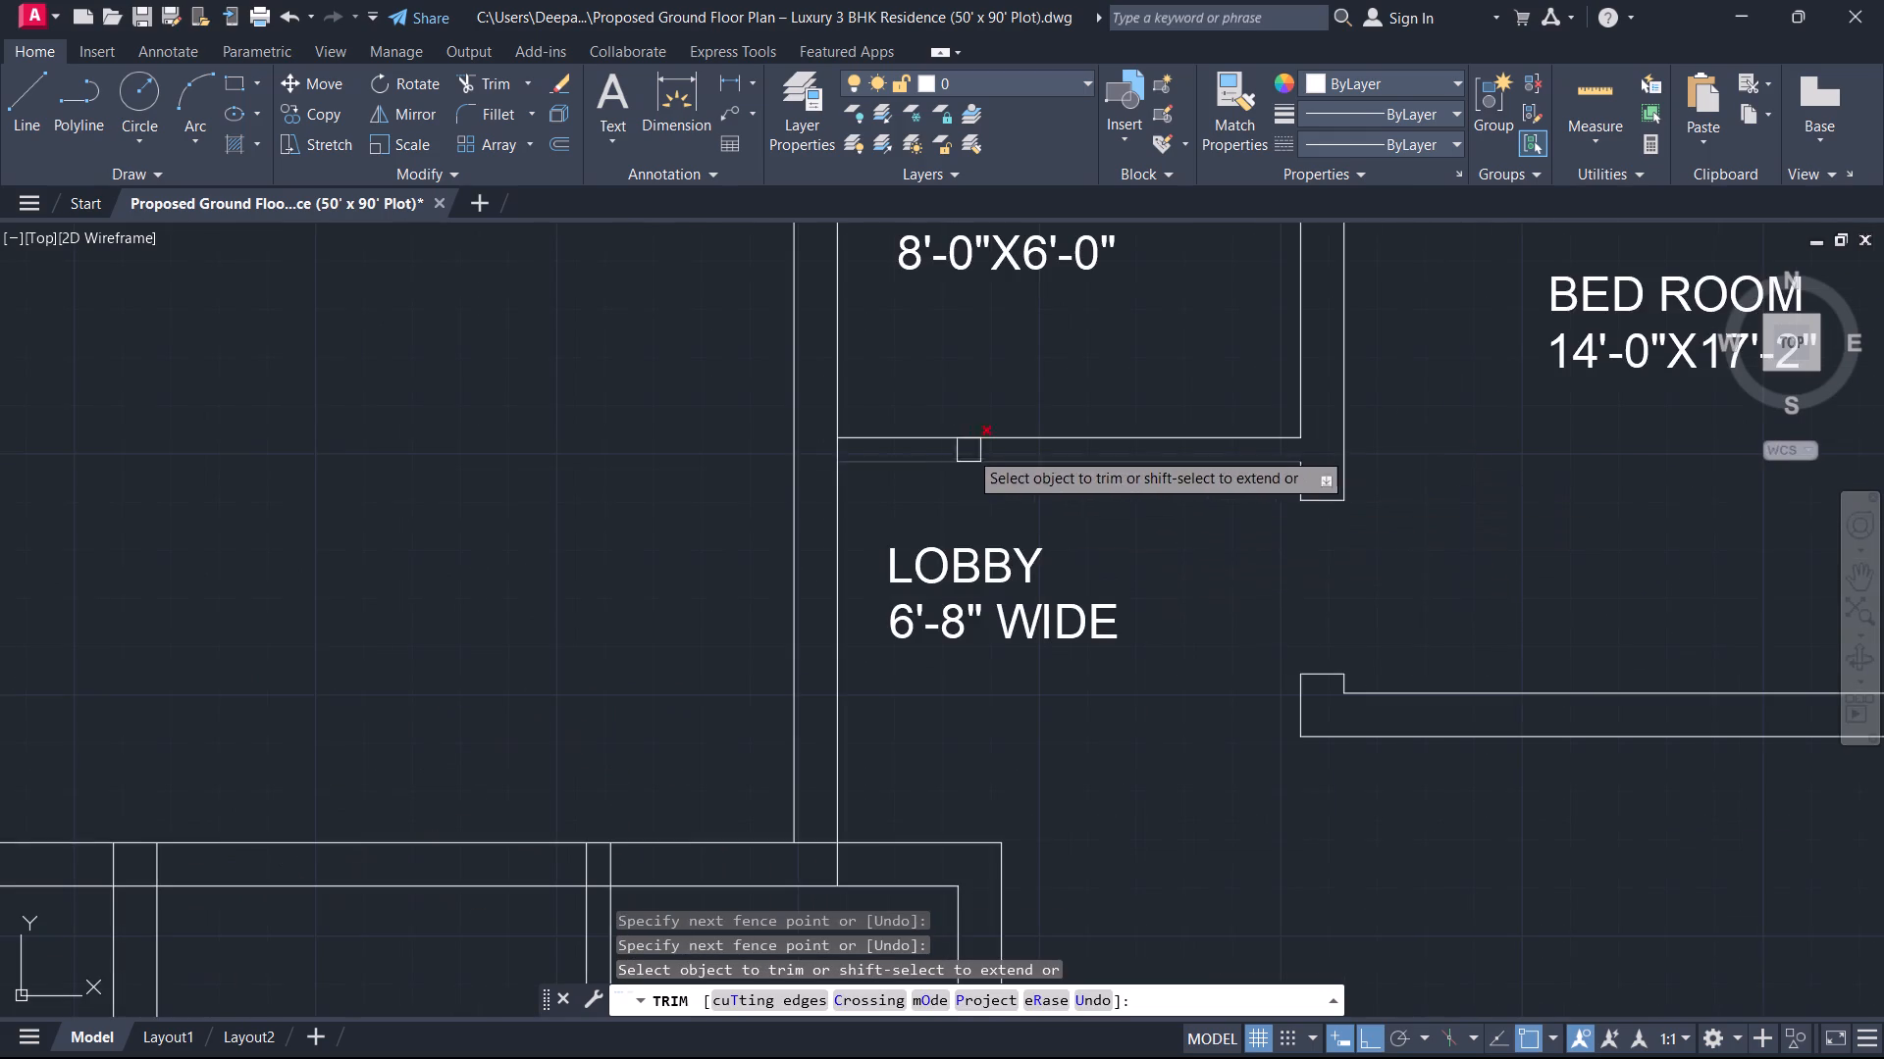
{"action": "scroll", "coordinate": [940, 449], "scroll_direction": "up", "scroll_amount": 3}
{"action": "left_click", "coordinate": [730, 433]}
{"action": "key", "text": "Escape"}
{"action": "scroll", "coordinate": [801, 476], "scroll_direction": "down", "scroll_amount": 3}
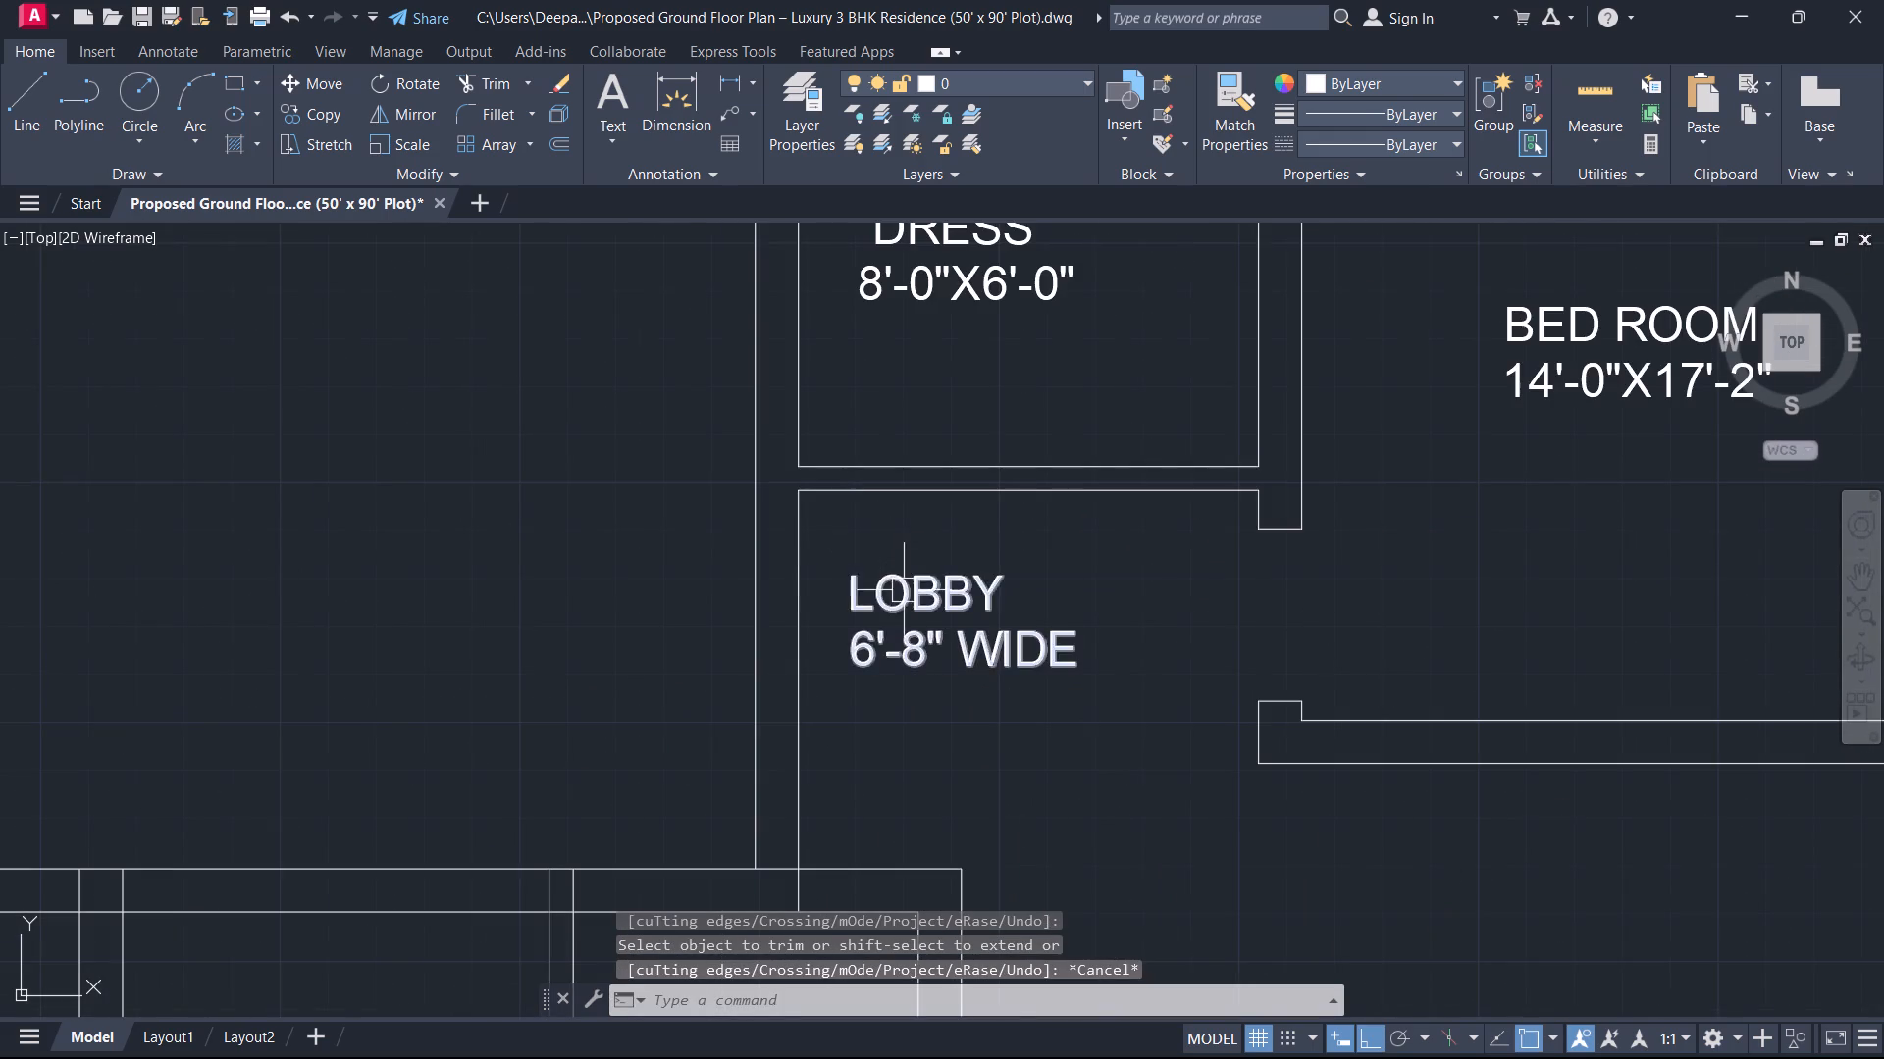
Examine the layout around the lobby, the narrow space and the open area south of the bedroom.
{"action": "middle_click_drag", "start_coordinate": [910, 597], "coordinate": [1023, 403]}
{"action": "middle_click_drag", "start_coordinate": [953, 670], "coordinate": [960, 526]}
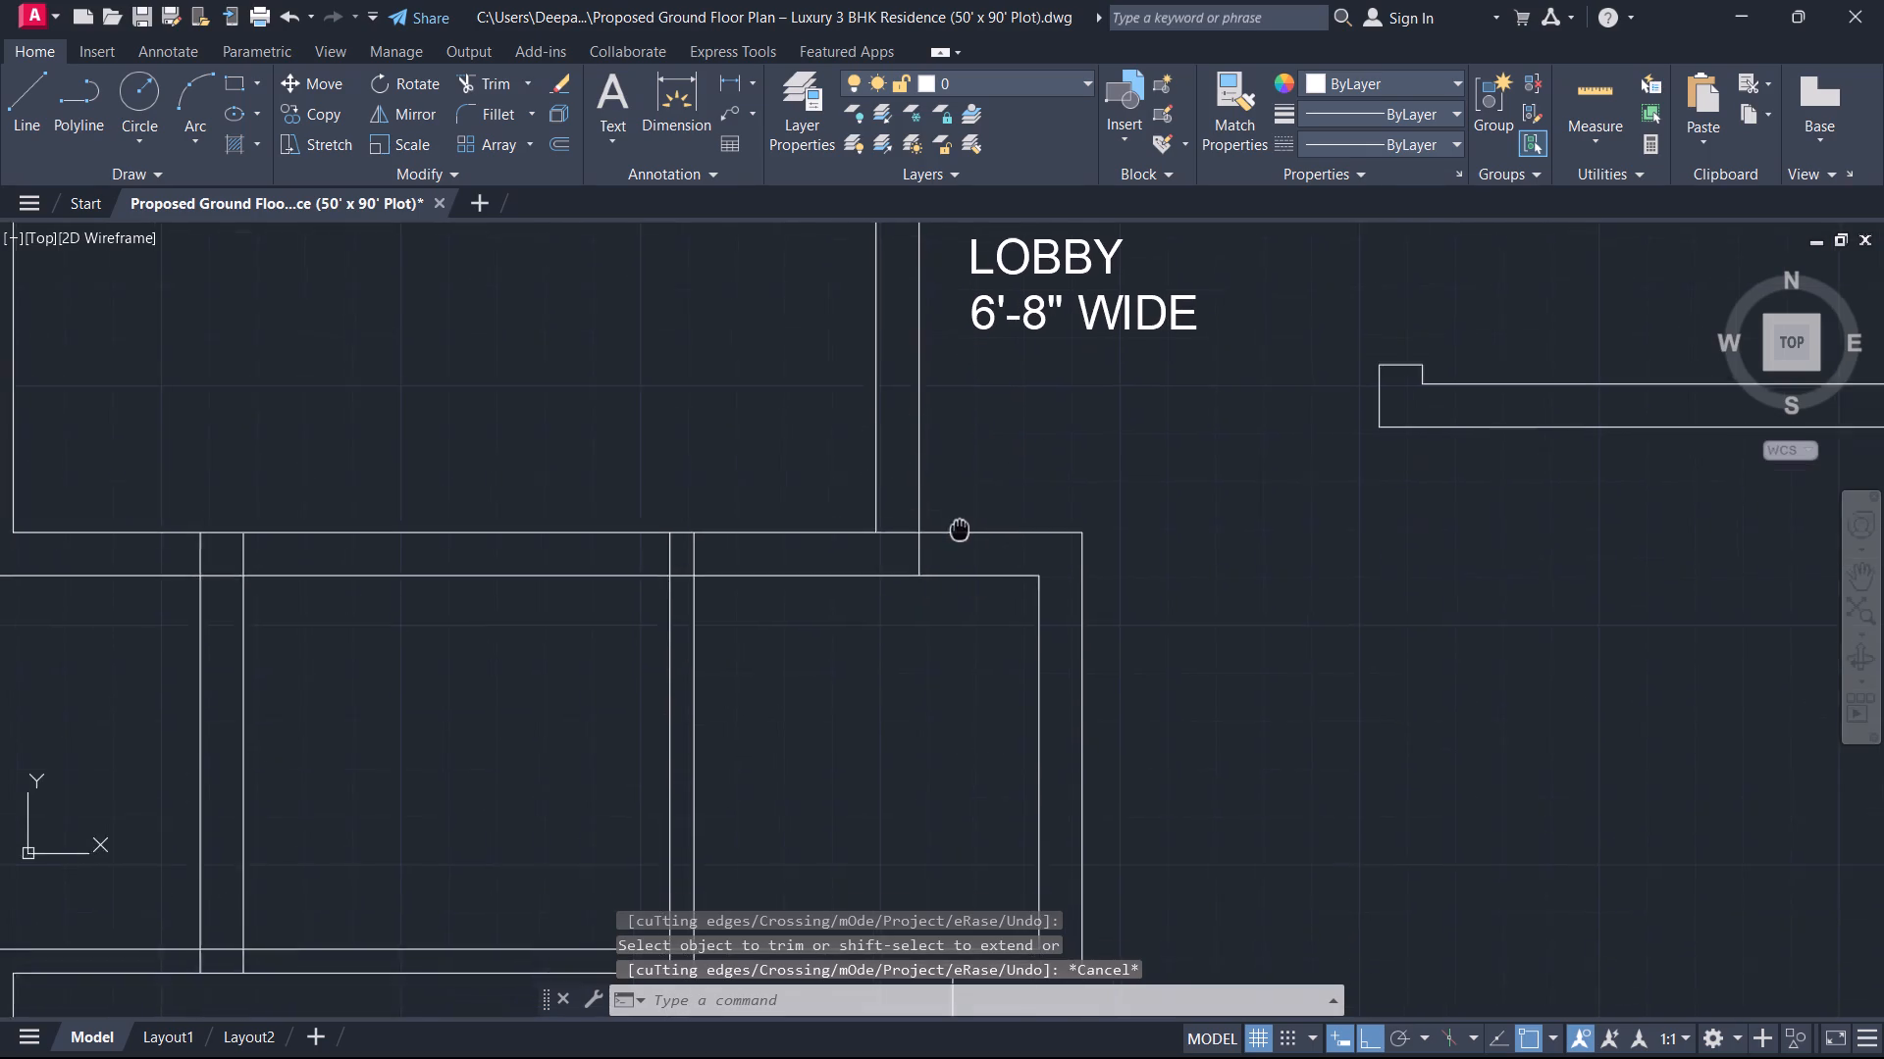
{"action": "middle_click_drag", "start_coordinate": [960, 526], "coordinate": [975, 436]}
{"action": "scroll", "coordinate": [975, 436], "scroll_direction": "down", "scroll_amount": 1}
{"action": "middle_click_drag", "start_coordinate": [976, 437], "coordinate": [1016, 506]}
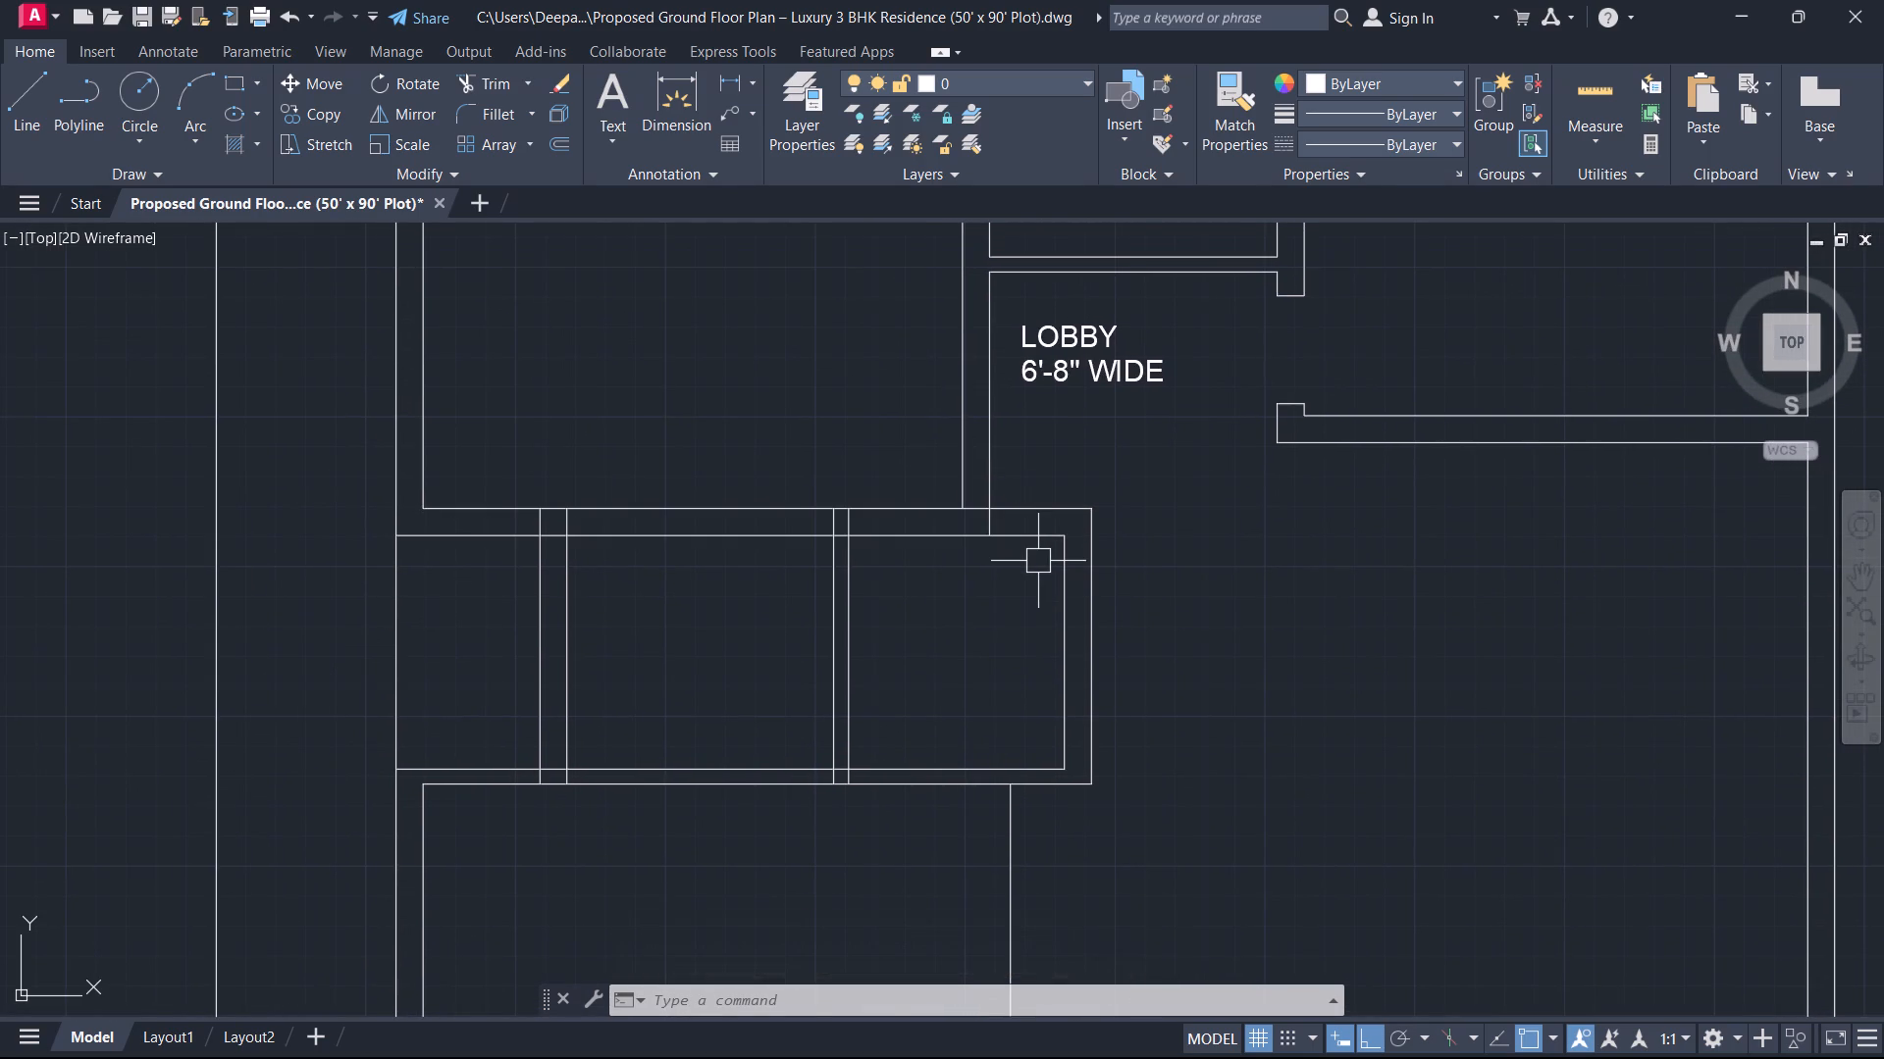
{"action": "middle_click_drag", "start_coordinate": [1076, 568], "coordinate": [962, 595]}
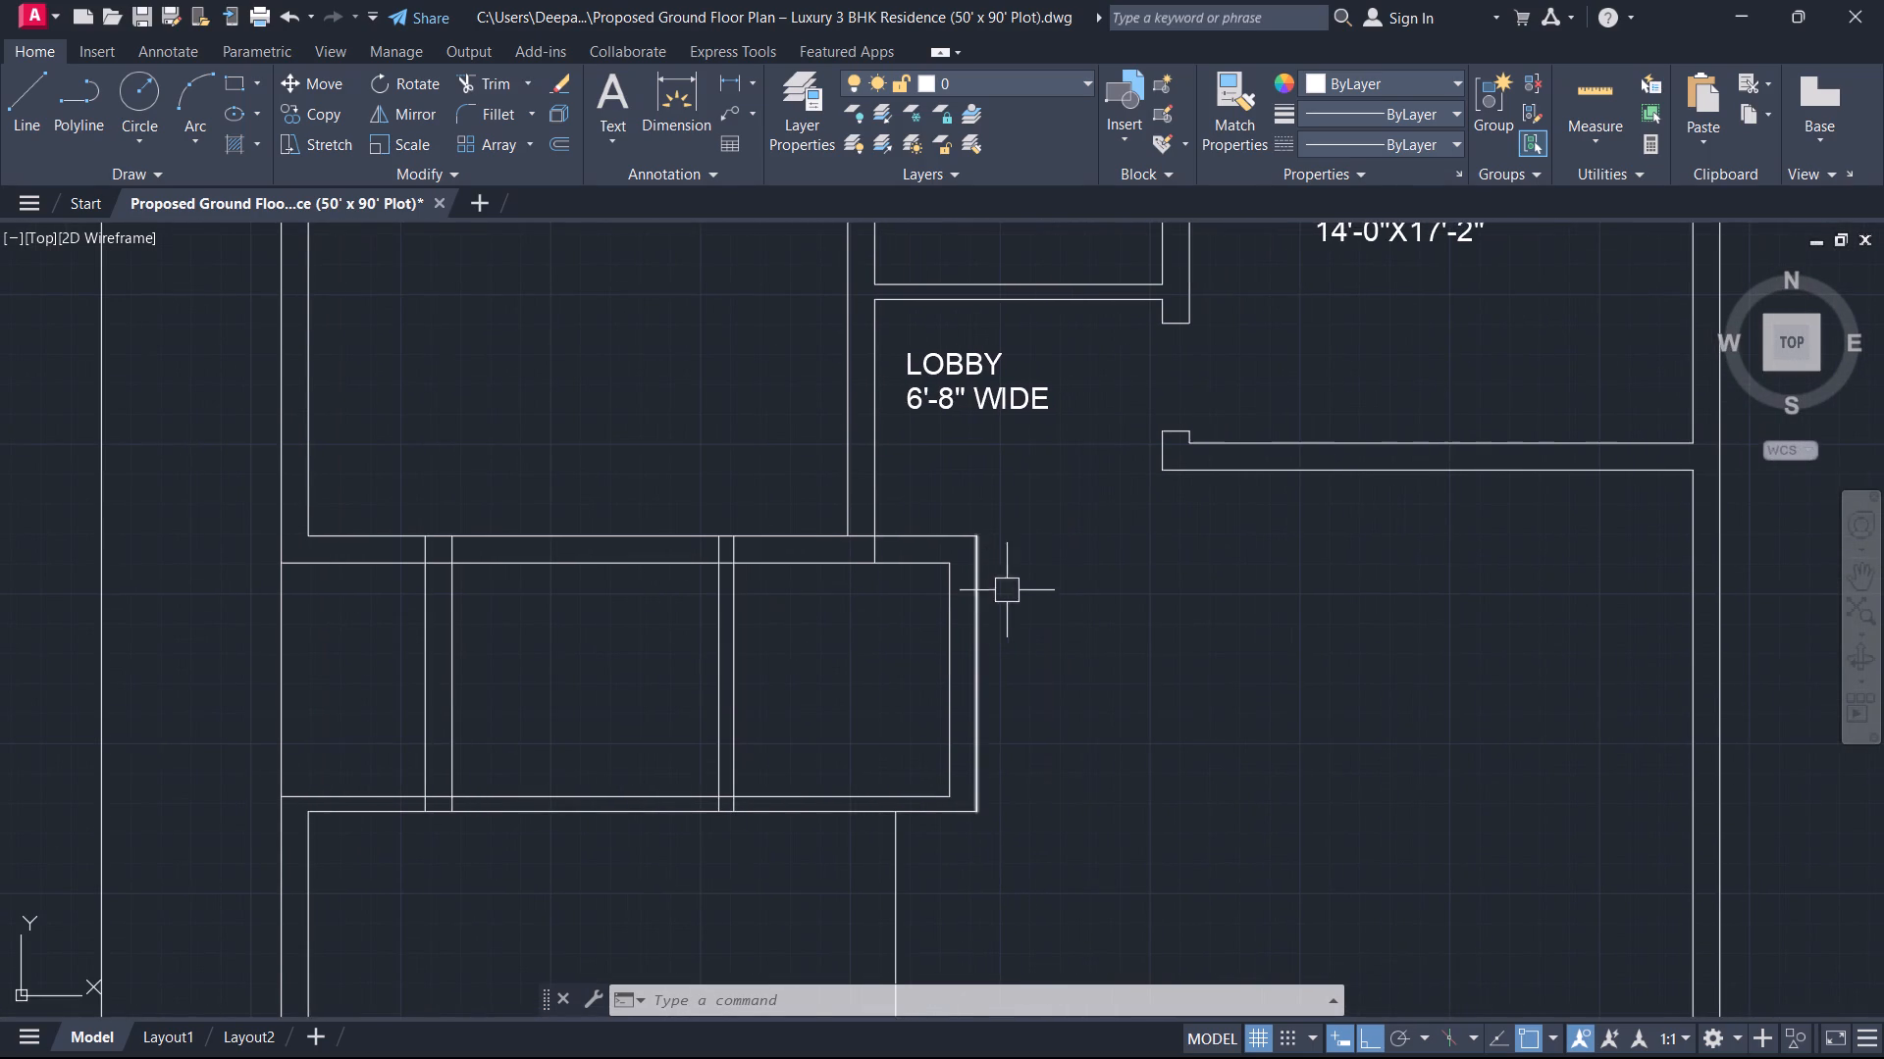
{"action": "middle_click_drag", "start_coordinate": [1179, 453], "coordinate": [1042, 546]}
{"action": "scroll", "coordinate": [1041, 553], "scroll_direction": "down", "scroll_amount": 1}
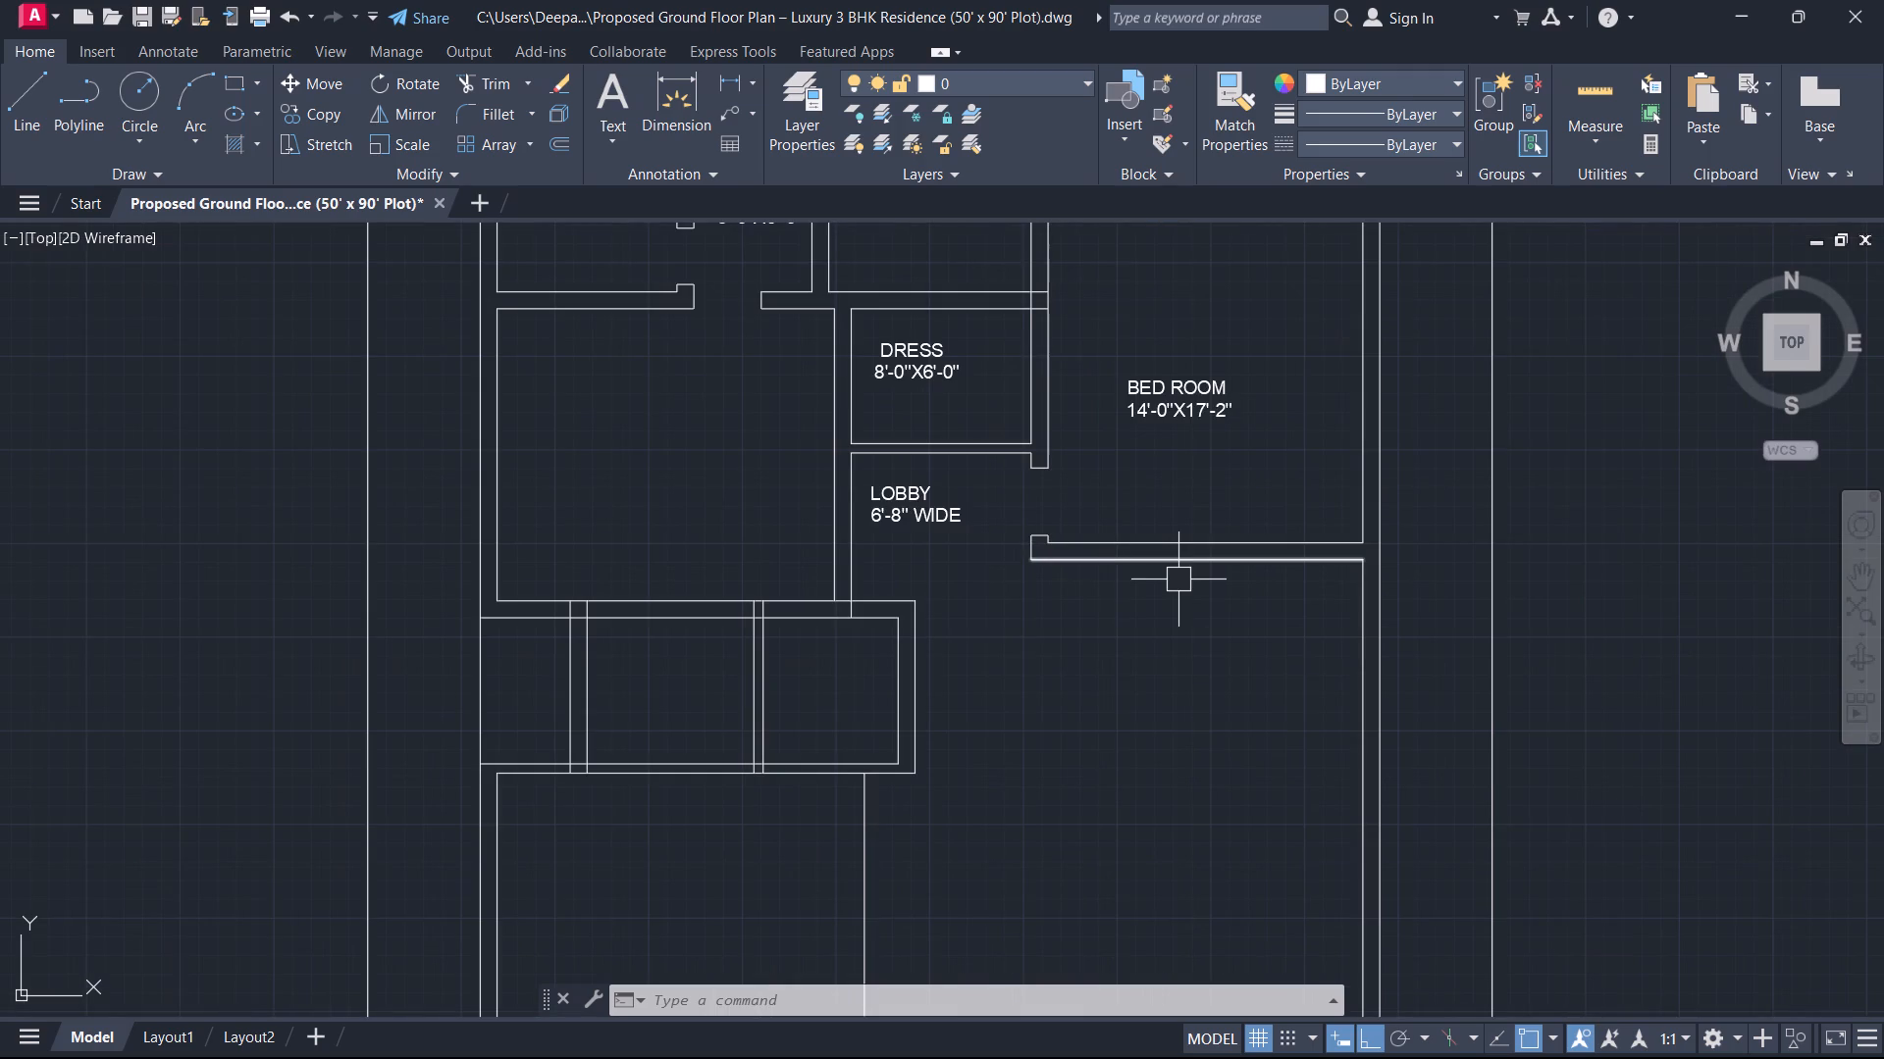
{"action": "middle_click_drag", "start_coordinate": [1189, 581], "coordinate": [1209, 560]}
{"action": "scroll", "coordinate": [1209, 560], "scroll_direction": "down", "scroll_amount": 1}
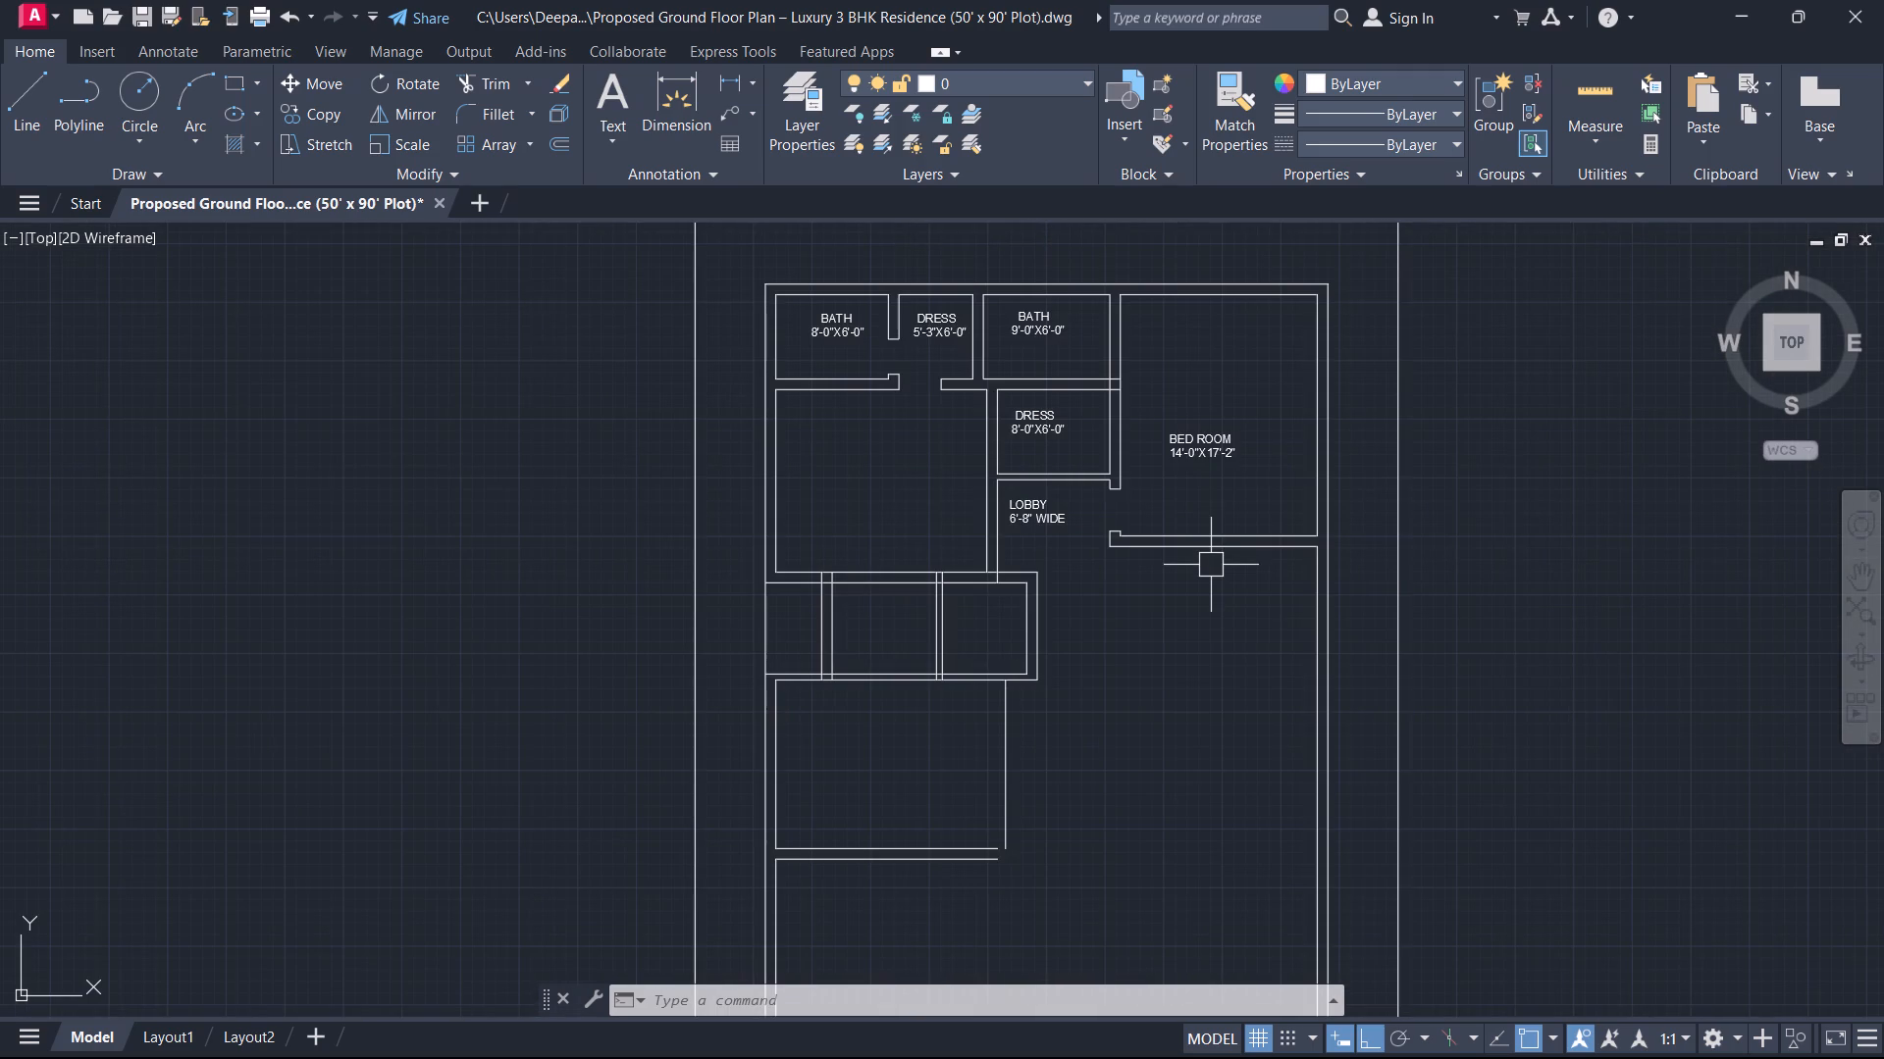
{"action": "middle_click_drag", "start_coordinate": [1198, 591], "coordinate": [1277, 480]}
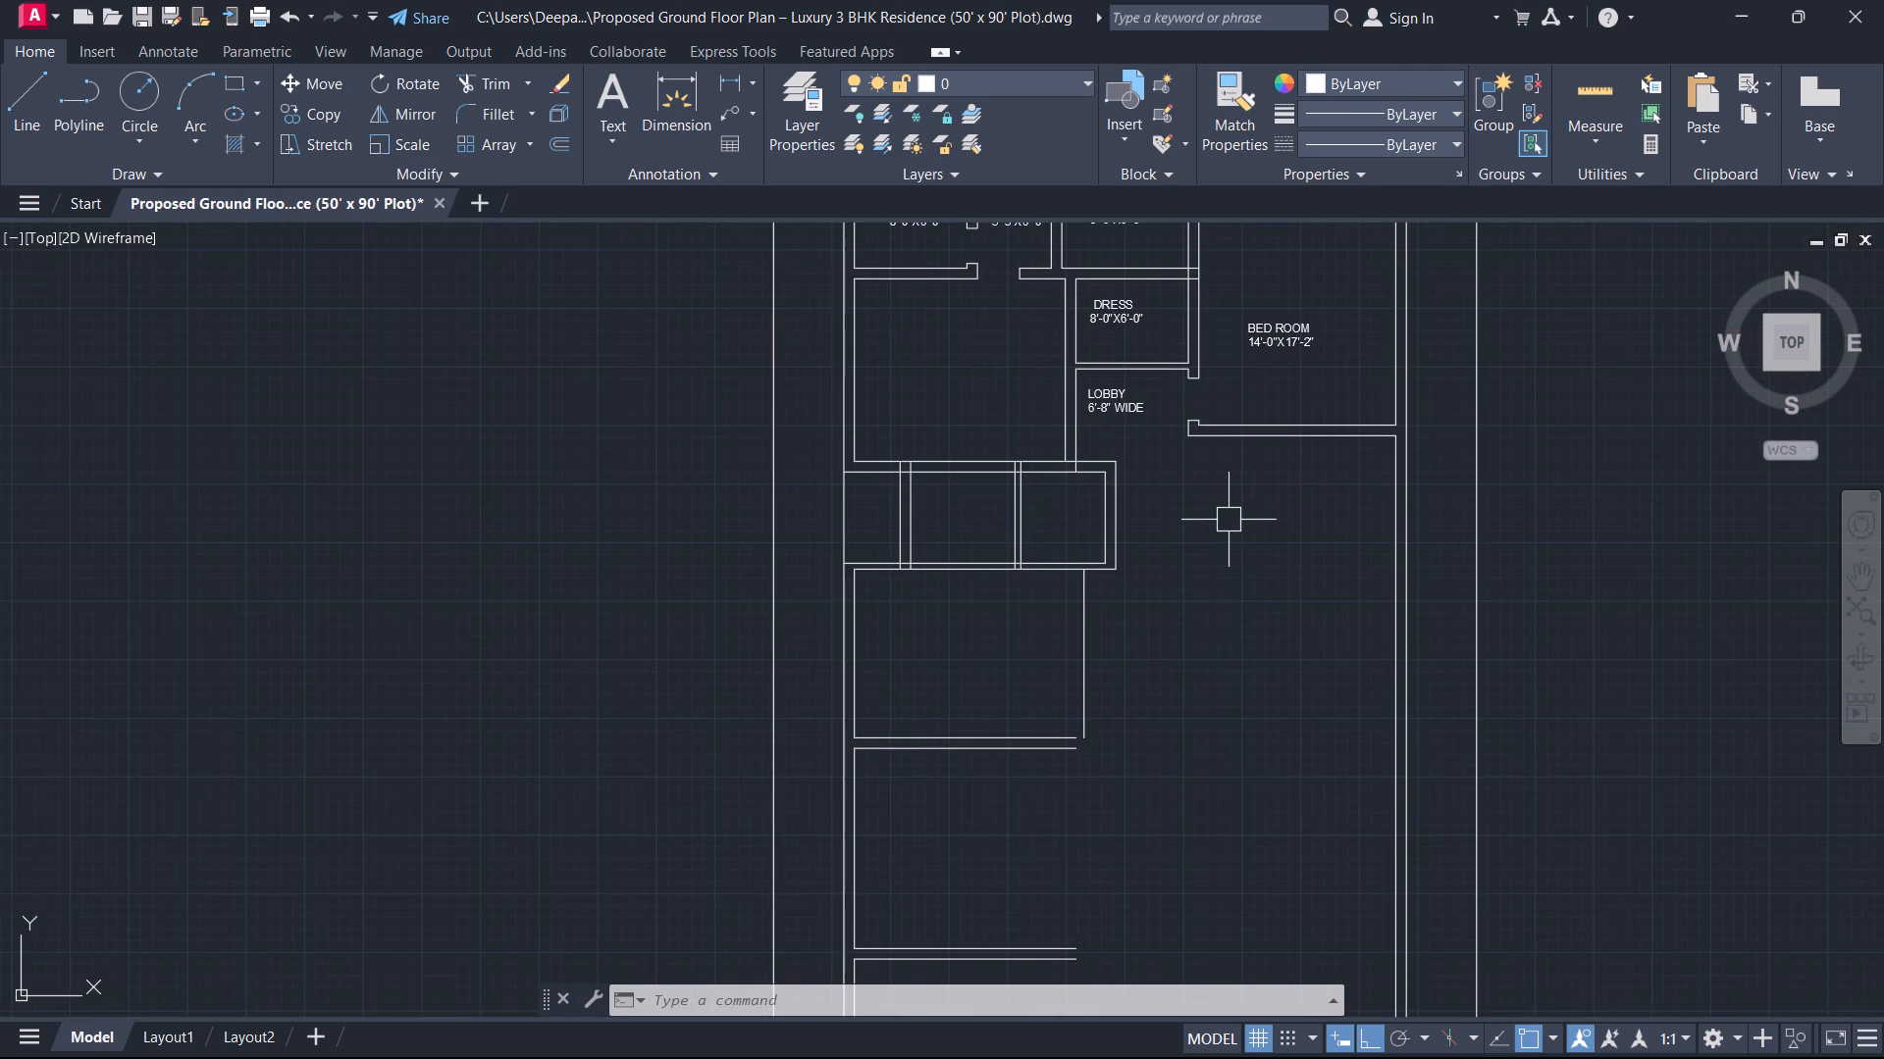
{"action": "scroll", "coordinate": [1230, 487], "scroll_direction": "up", "scroll_amount": 1}
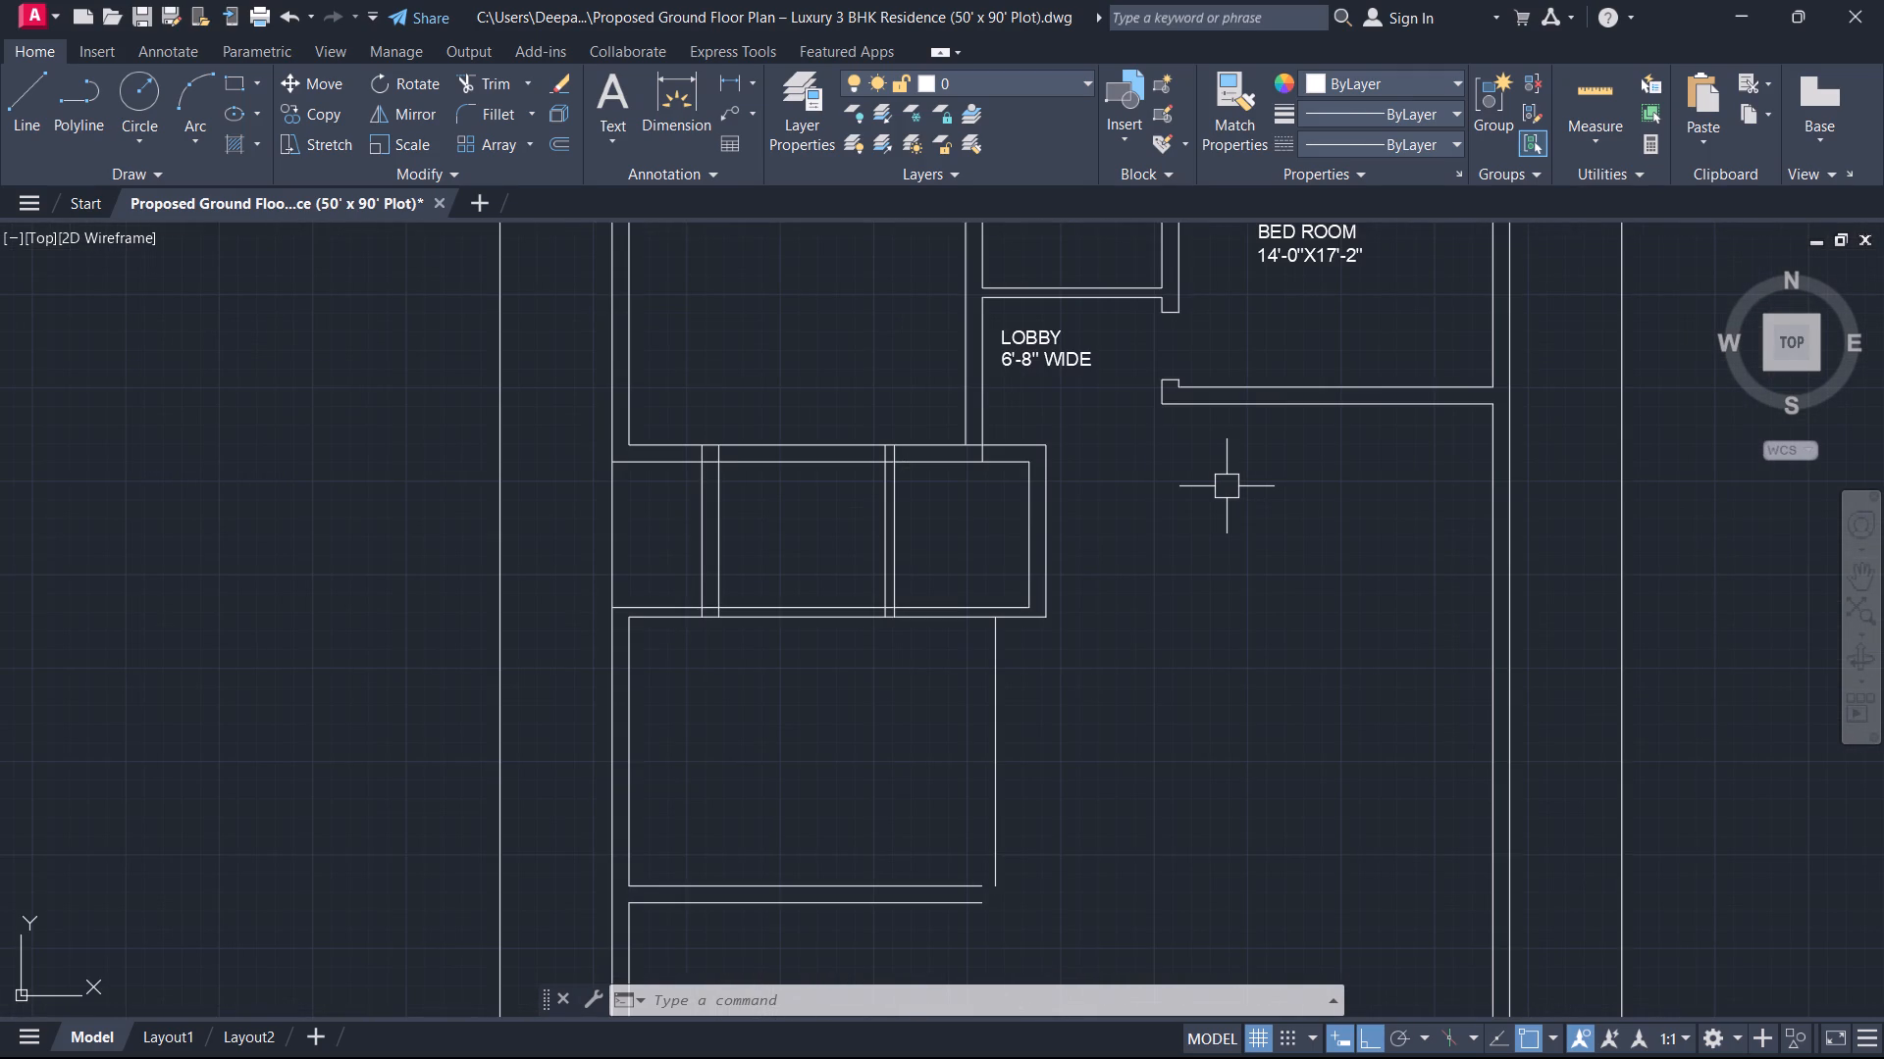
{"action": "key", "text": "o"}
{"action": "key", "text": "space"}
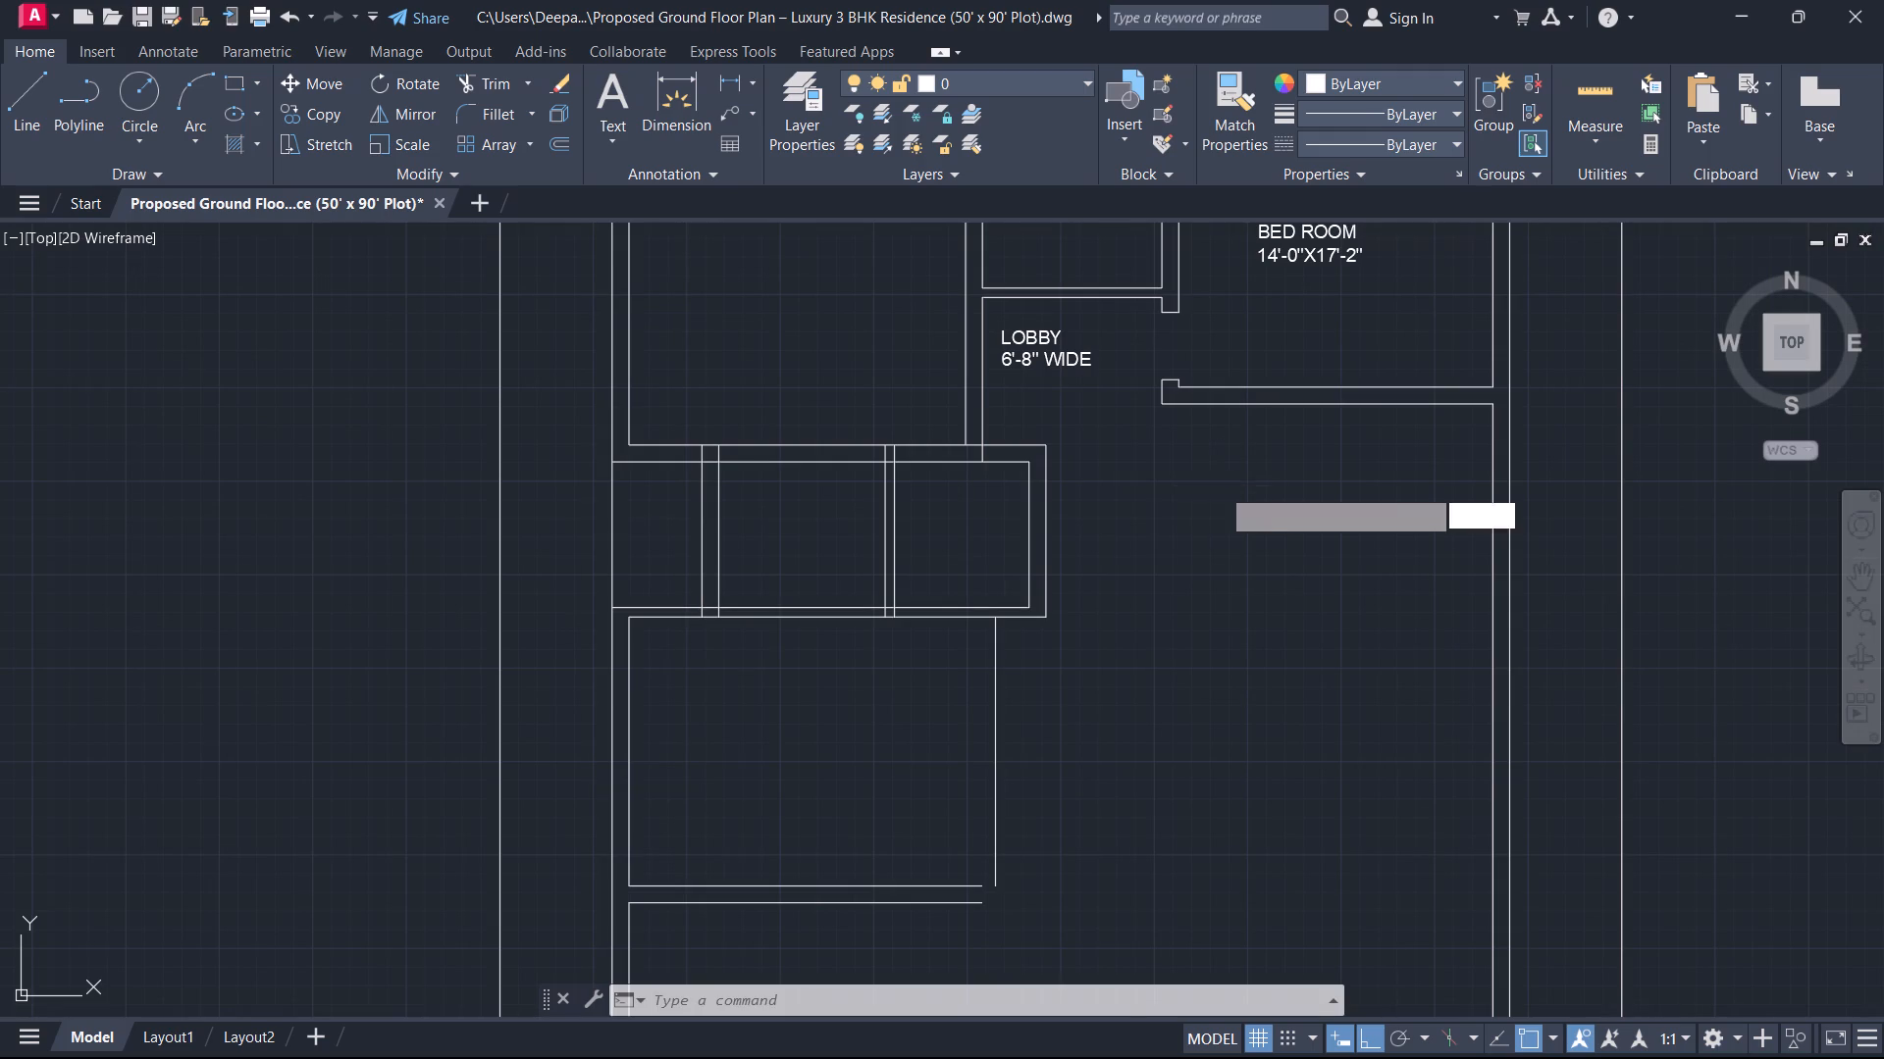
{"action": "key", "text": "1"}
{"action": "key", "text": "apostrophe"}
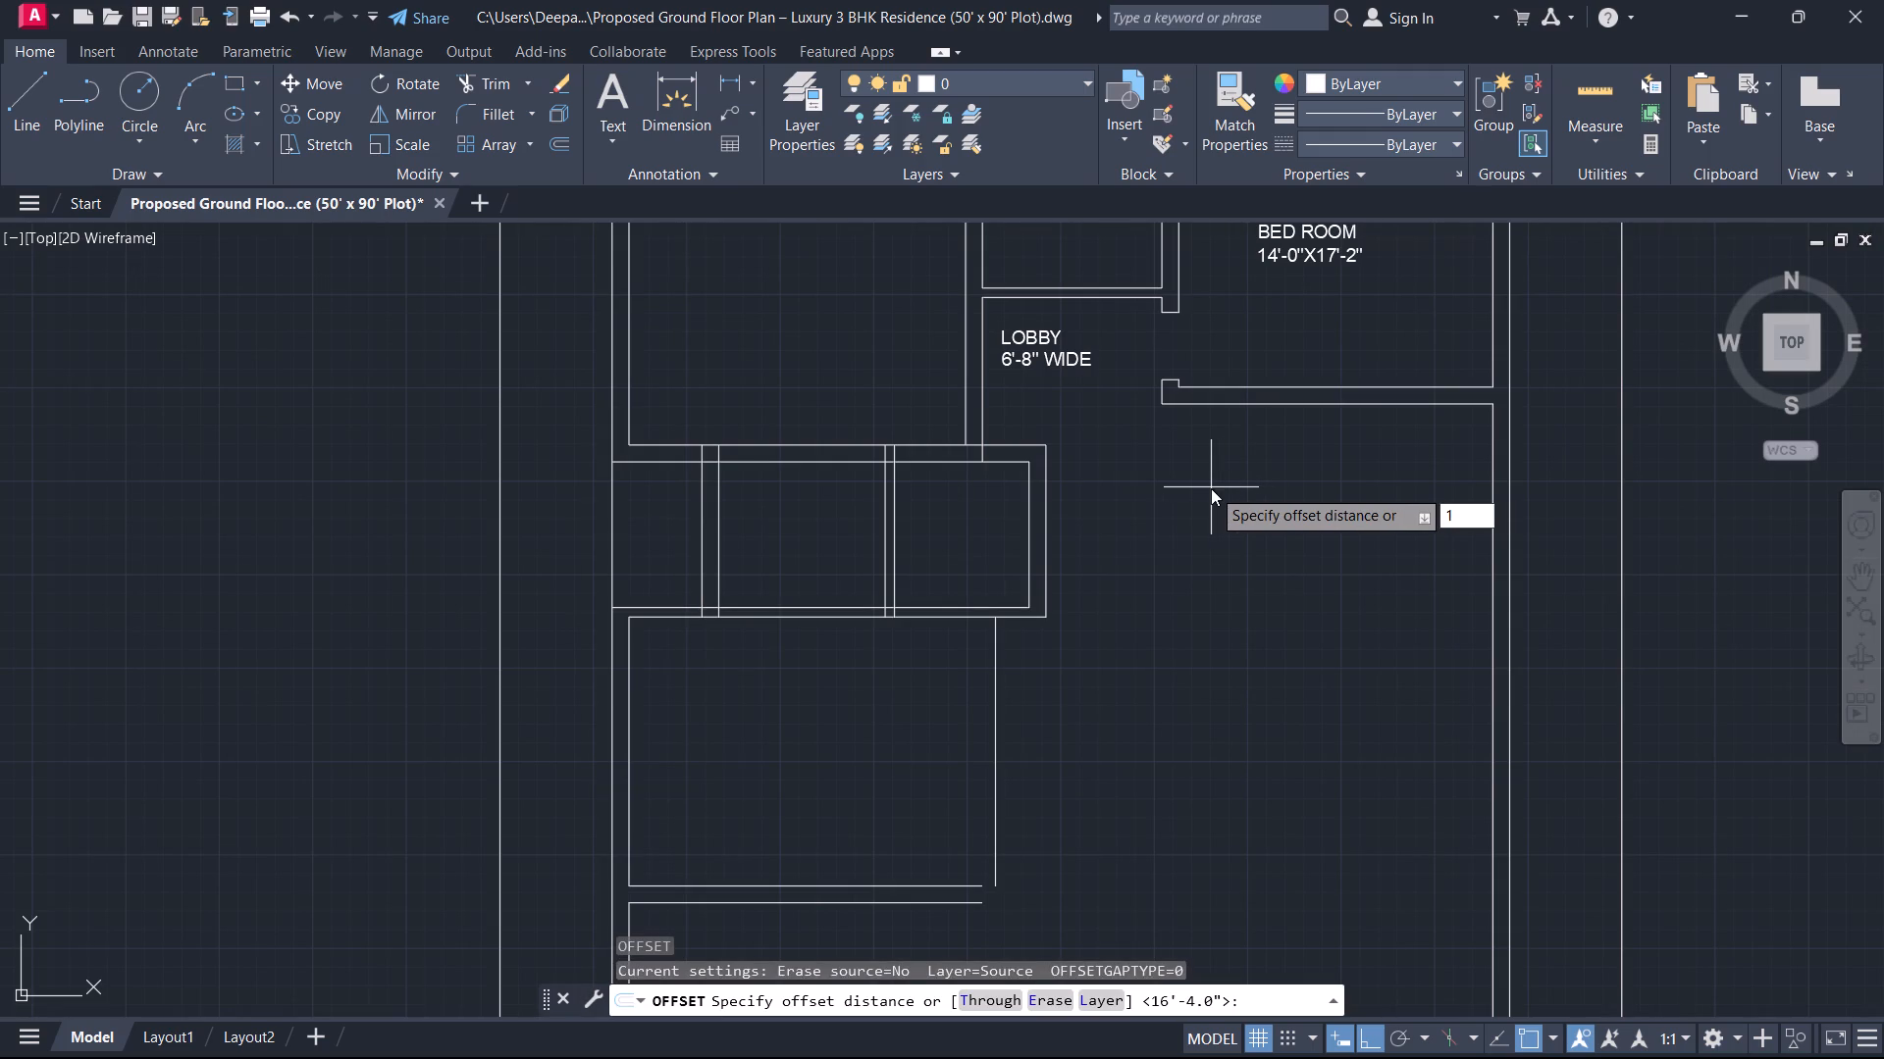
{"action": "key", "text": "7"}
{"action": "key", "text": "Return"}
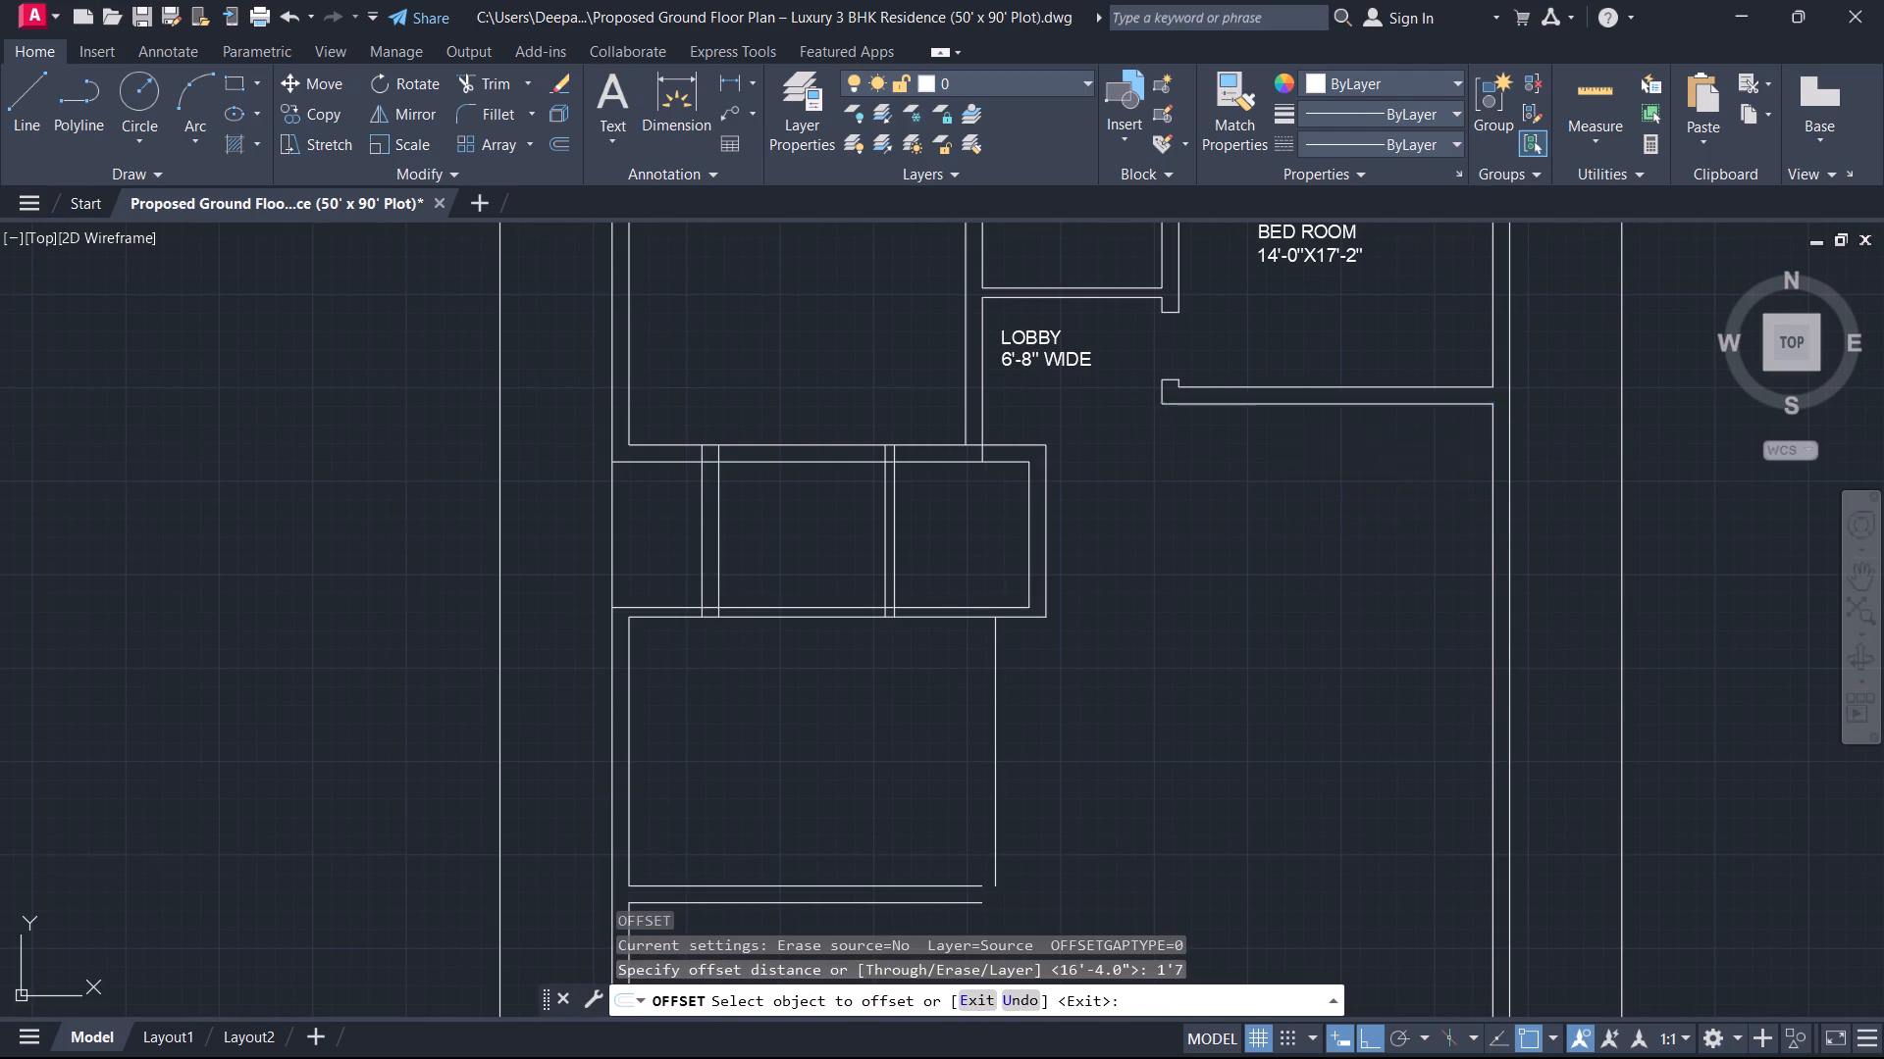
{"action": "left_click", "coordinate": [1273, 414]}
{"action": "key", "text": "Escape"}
Offset the outer face of the bedroom's south wall 17' southward.
{"action": "type", "text": "O 1"}
{"action": "type", "text": "7'"}
{"action": "key", "text": "Return"}
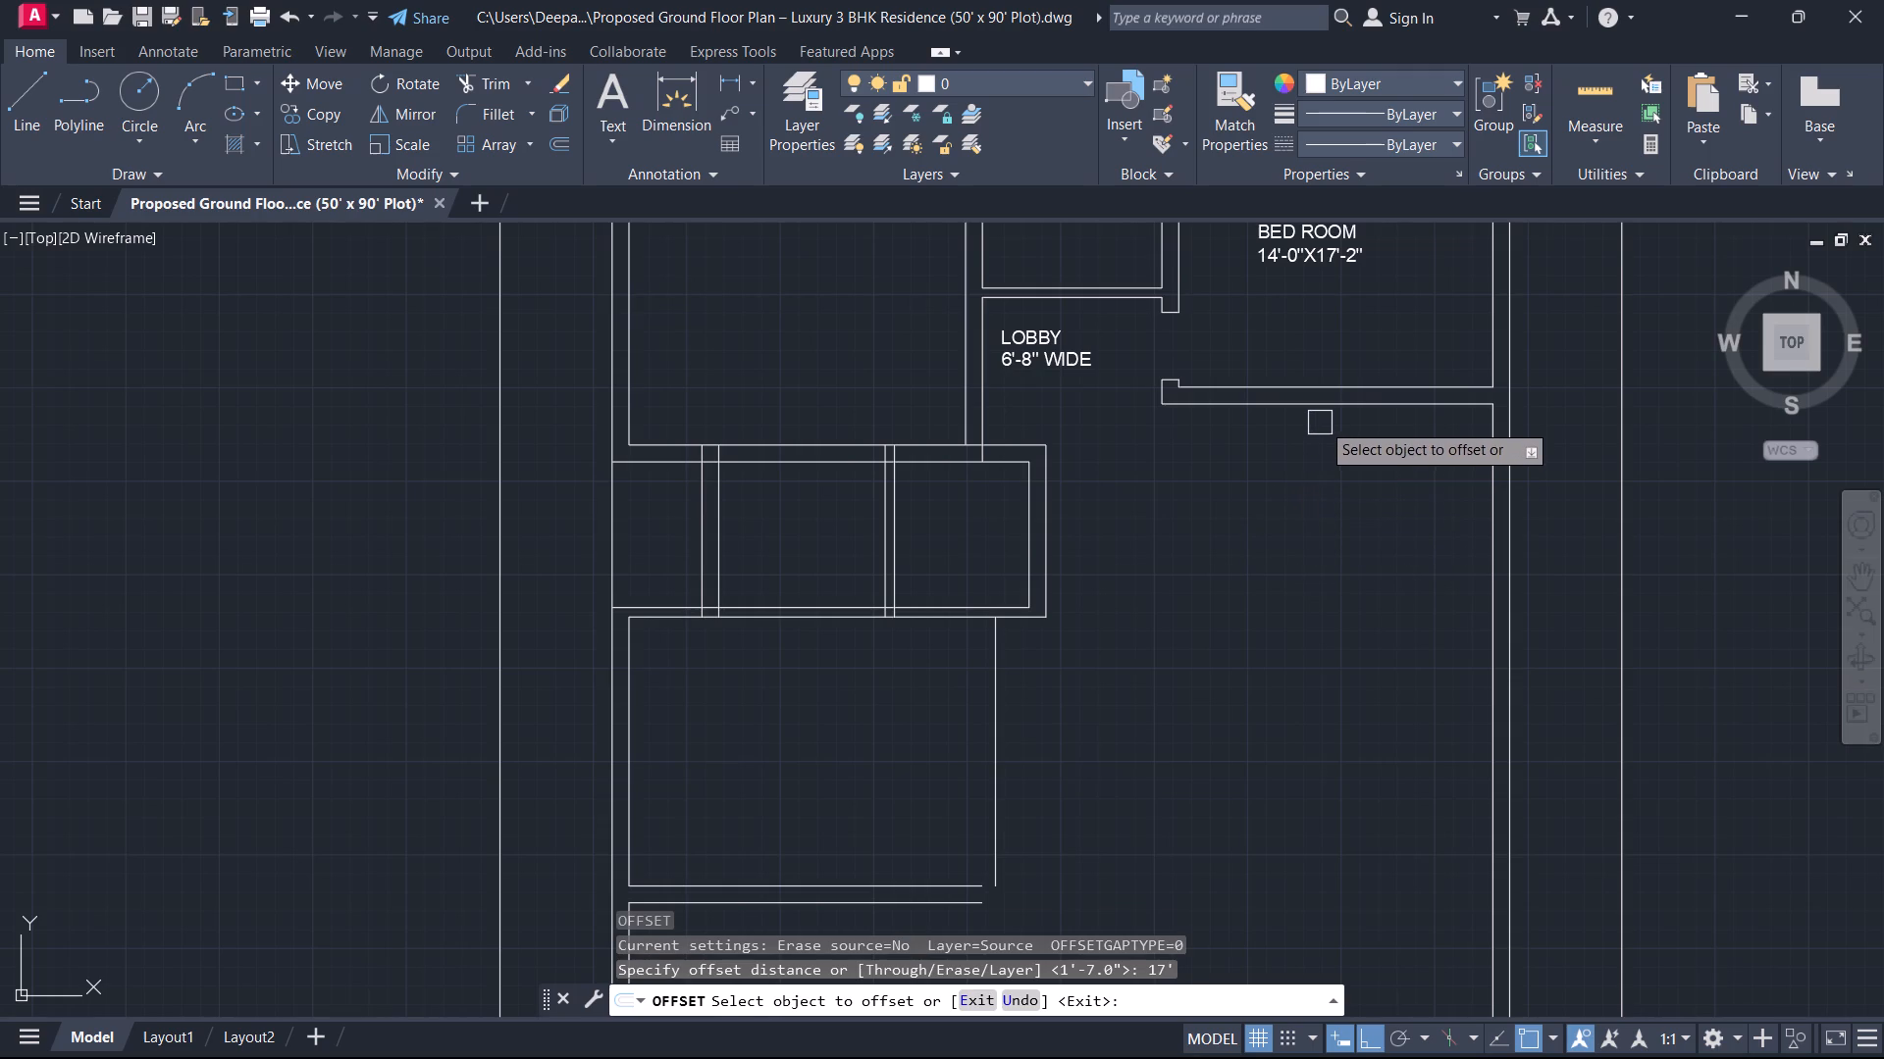
{"action": "left_click", "coordinate": [1325, 409]}
{"action": "left_click", "coordinate": [1295, 495]}
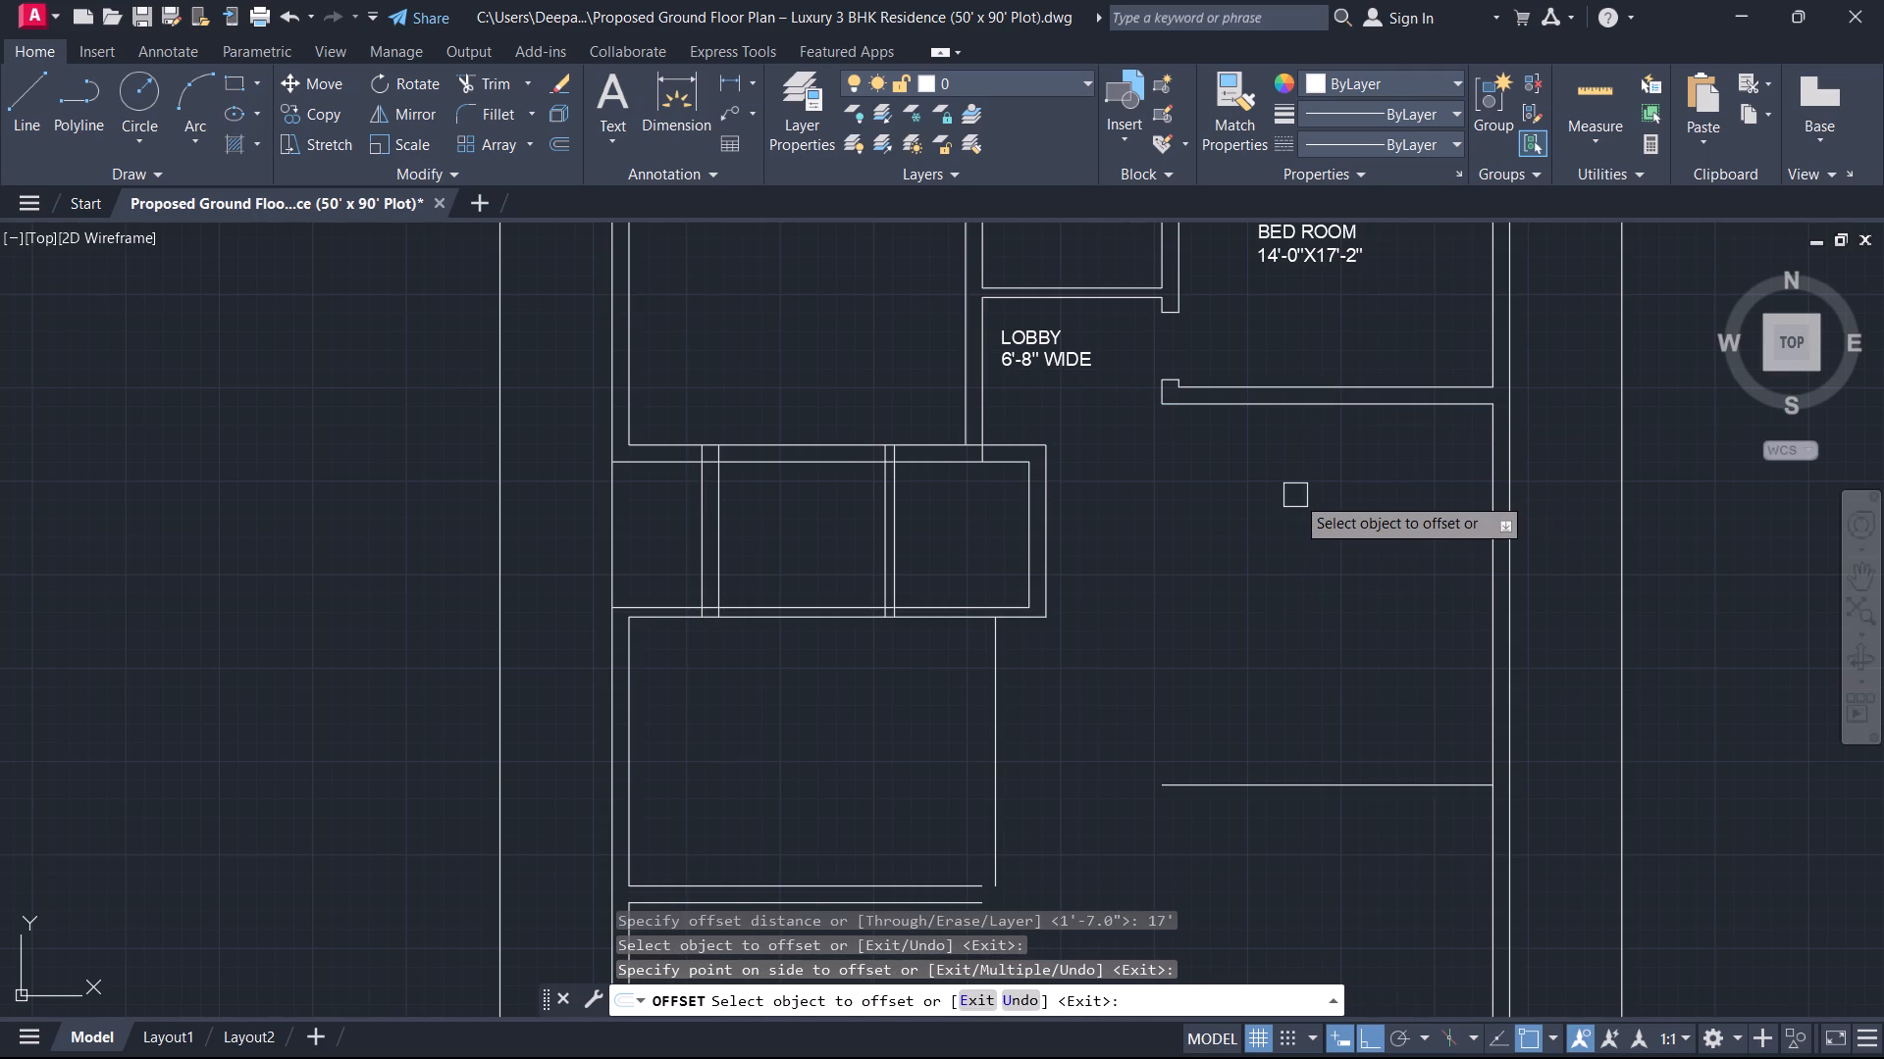
{"action": "key", "text": "Escape"}
Offset the new line south of the bedroom 9" southward to form the wall's second face.
{"action": "type", "text": "O"}
{"action": "key", "text": "space"}
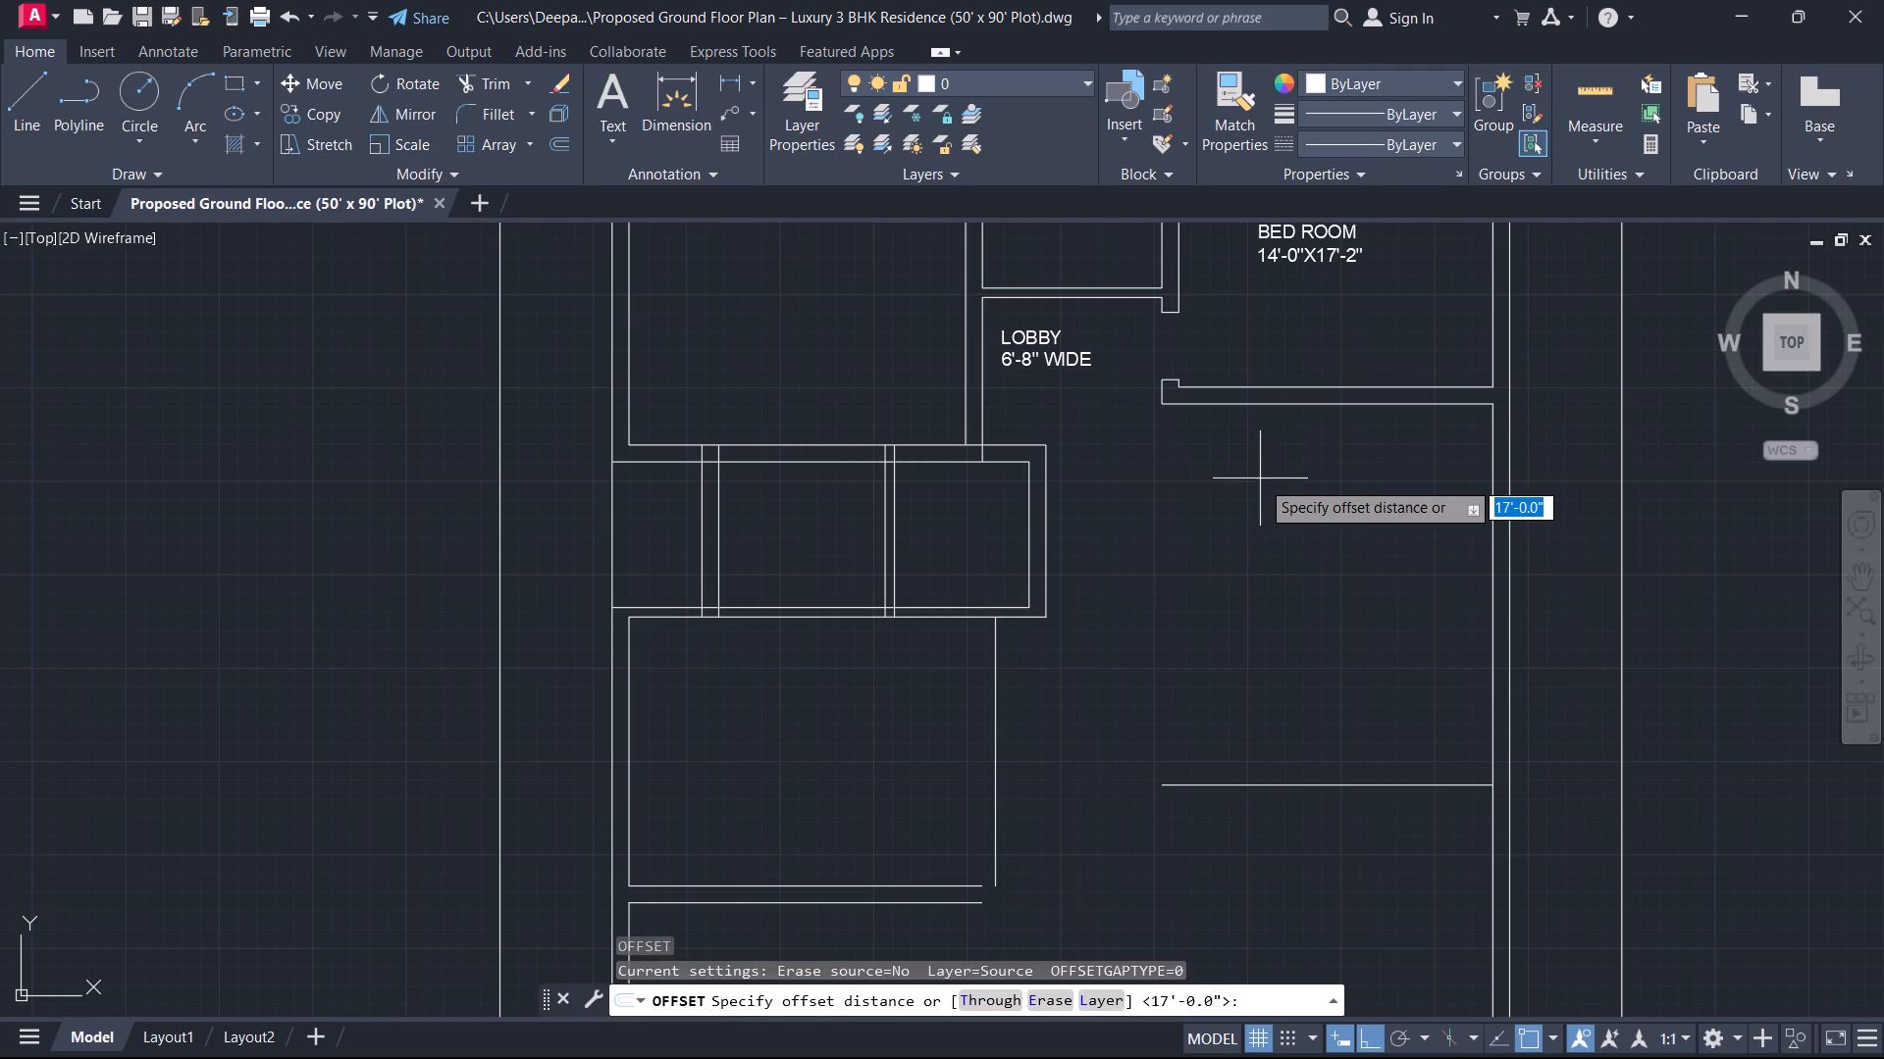
{"action": "key", "text": "9"}
{"action": "key", "text": "Return"}
{"action": "left_click_drag", "start_coordinate": [1320, 793], "coordinate": [1320, 814]}
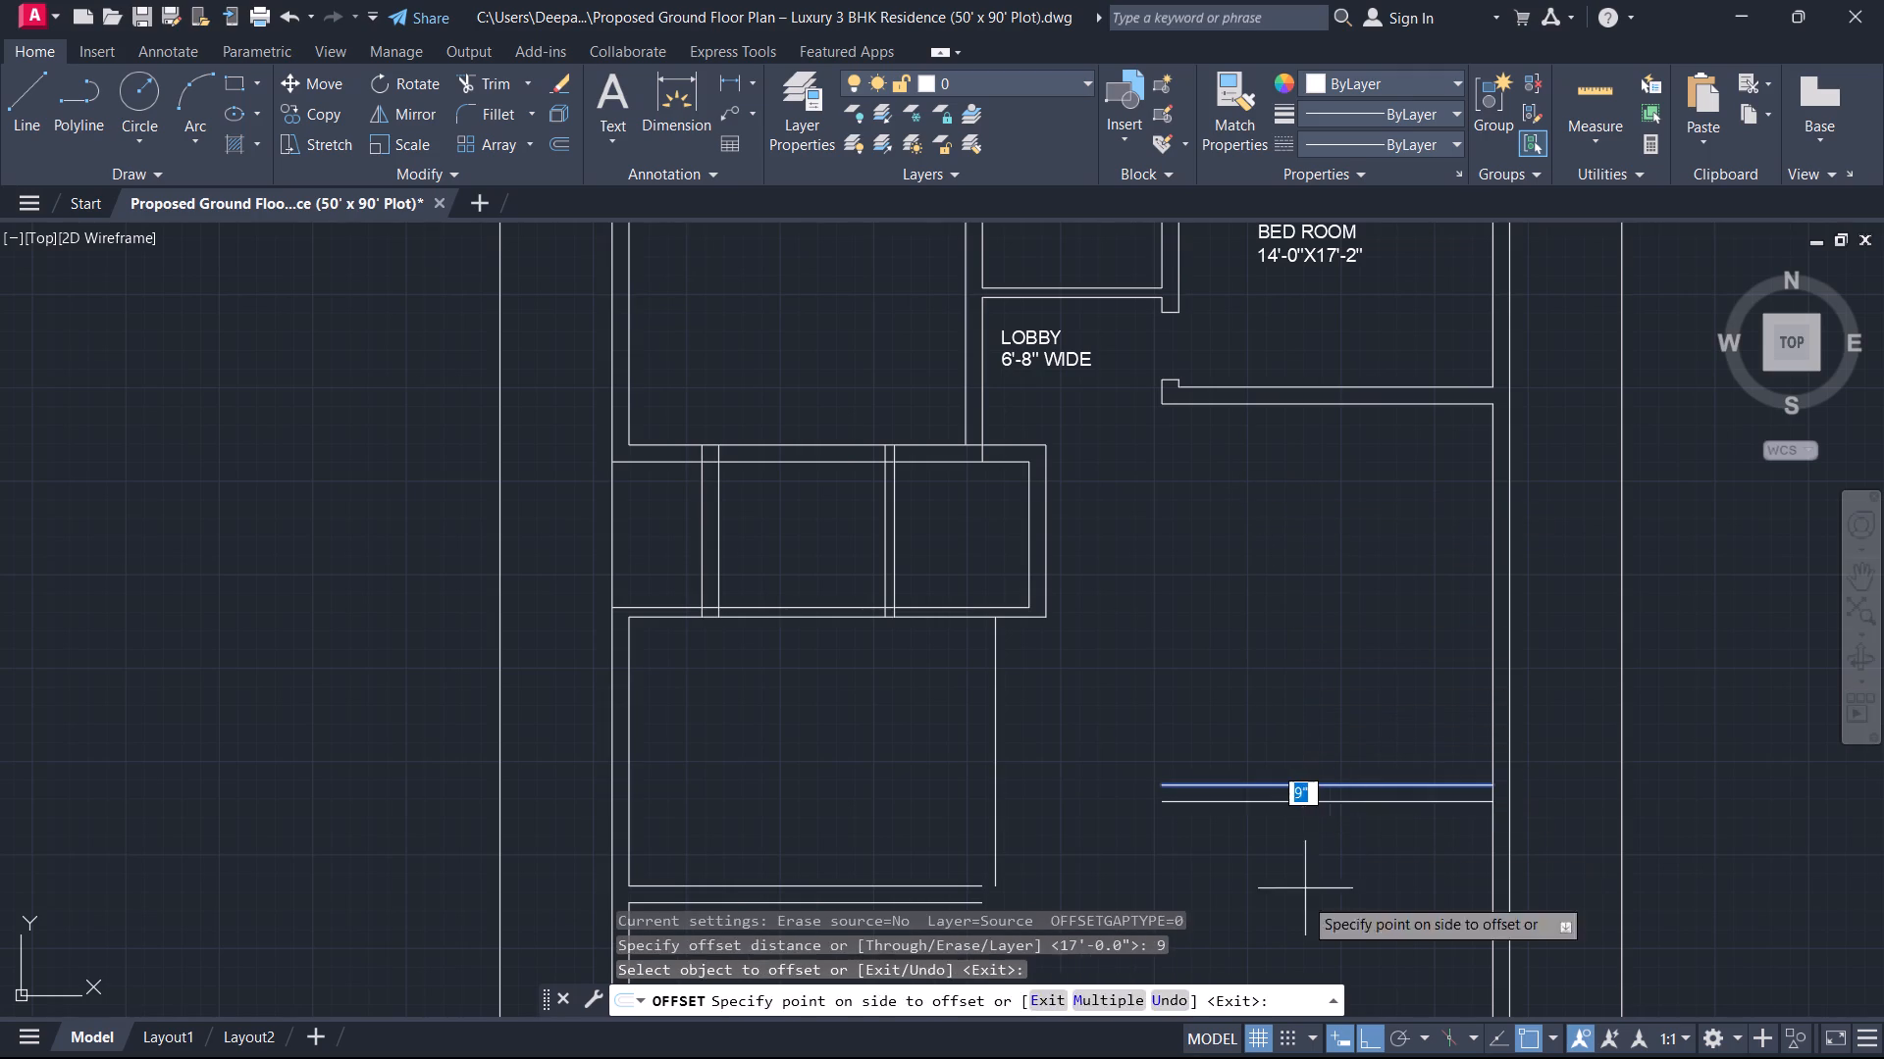
{"action": "left_click", "coordinate": [1300, 908]}
{"action": "key", "text": "Escape"}
Trim the east wall's inner face between the two lines of the new wall south of the bedroom.
{"action": "middle_click_drag", "start_coordinate": [1330, 843], "coordinate": [1377, 507]}
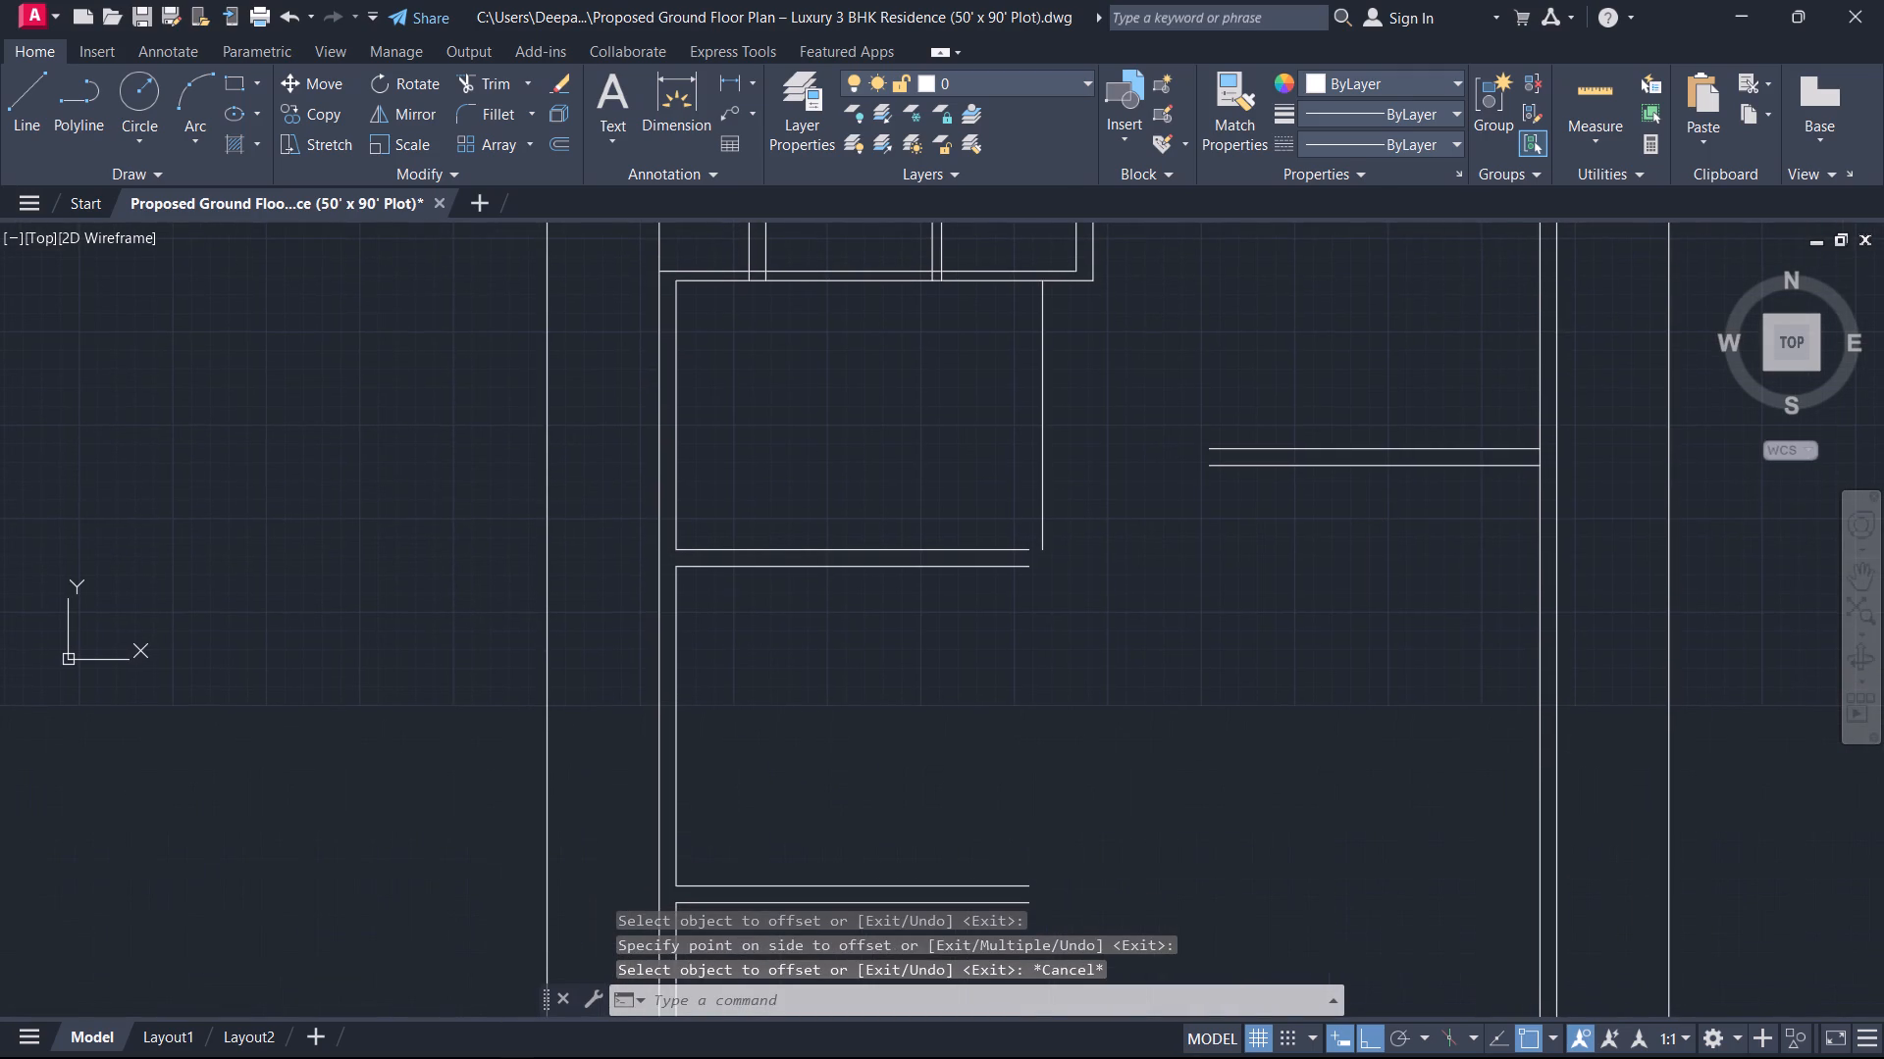
{"action": "type", "text": "R"}
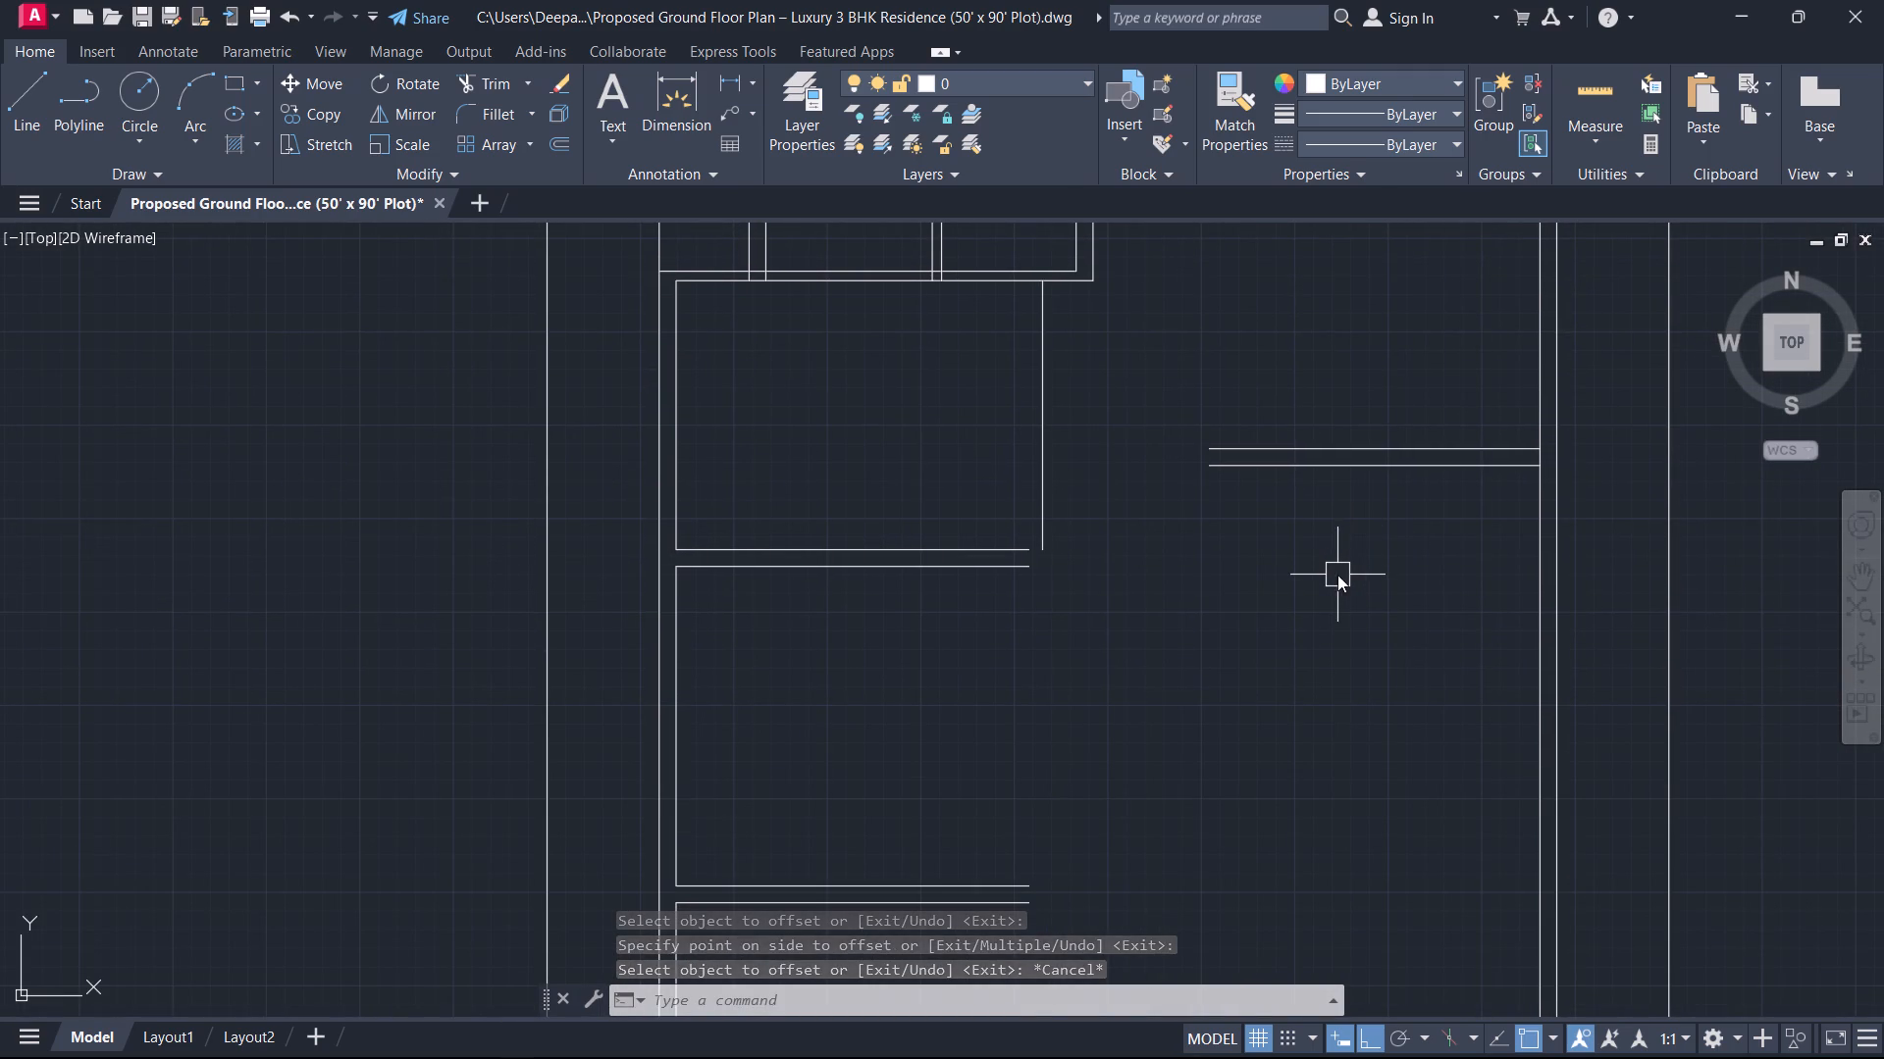
{"action": "key", "text": "space"}
{"action": "key", "text": "Escape"}
{"action": "key", "text": "Escape"}
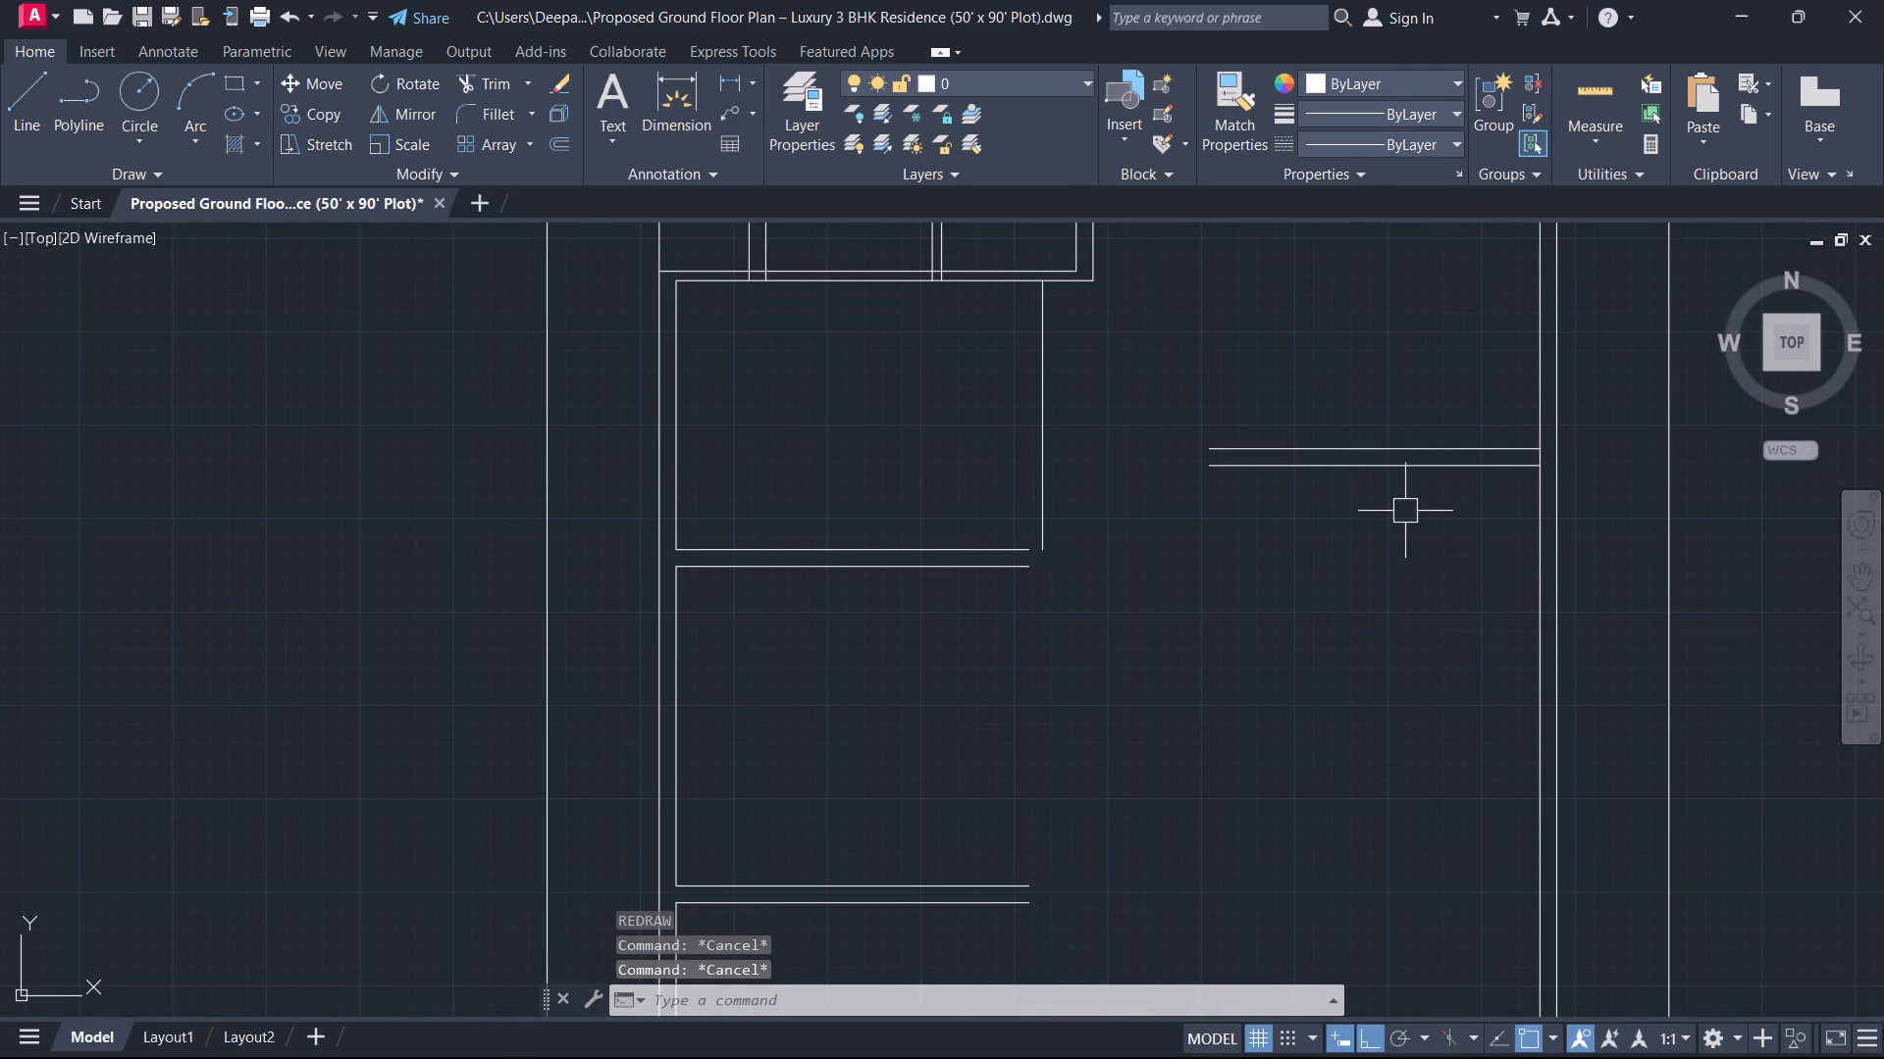
{"action": "type", "text": "TR"}
{"action": "key", "text": "space"}
{"action": "scroll", "coordinate": [1536, 472], "scroll_direction": "up", "scroll_amount": 2}
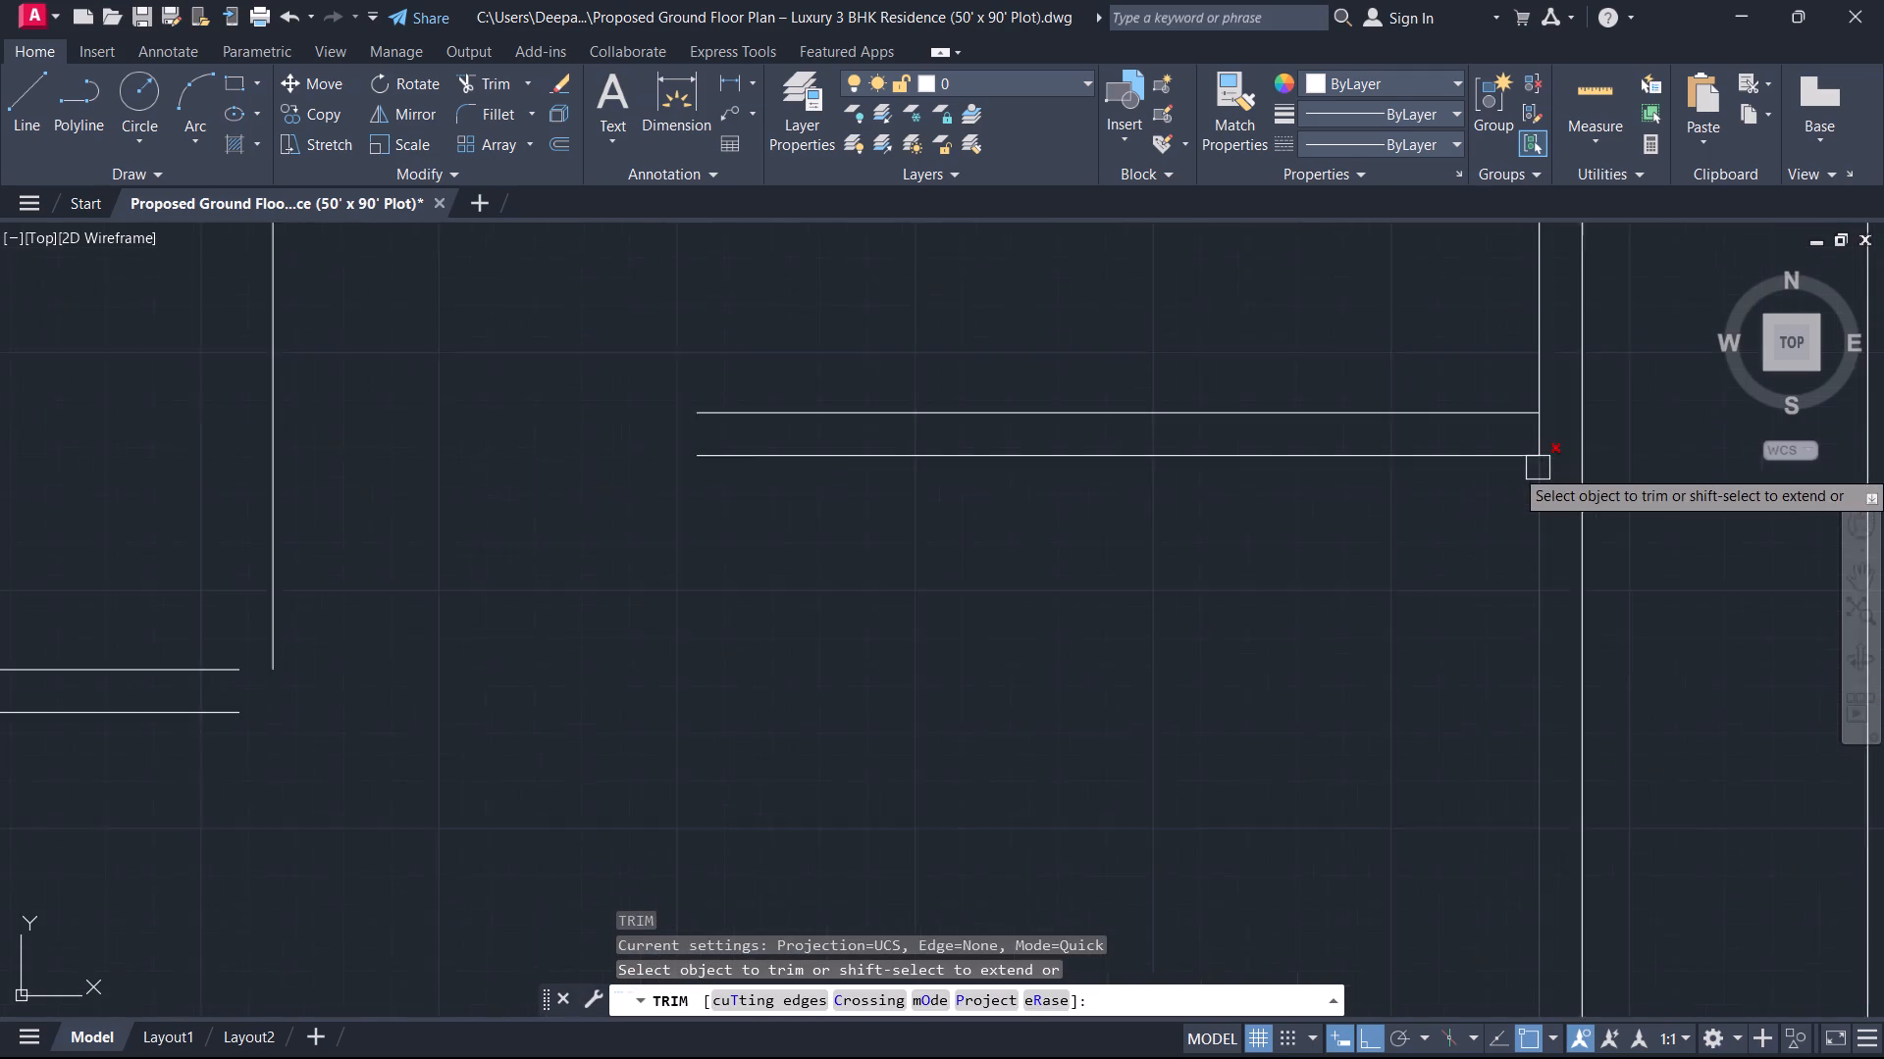
{"action": "scroll", "coordinate": [1538, 468], "scroll_direction": "up", "scroll_amount": 1}
{"action": "left_click", "coordinate": [1536, 422]}
{"action": "key", "text": "Escape"}
Offset the east wall line of the western room below the partitioned strip 9" eastward to form the wall's second face.
{"action": "scroll", "coordinate": [1273, 512], "scroll_direction": "down", "scroll_amount": 8}
{"action": "scroll", "coordinate": [1172, 502], "scroll_direction": "up", "scroll_amount": 3}
{"action": "middle_click_drag", "start_coordinate": [1172, 502], "coordinate": [1294, 502]}
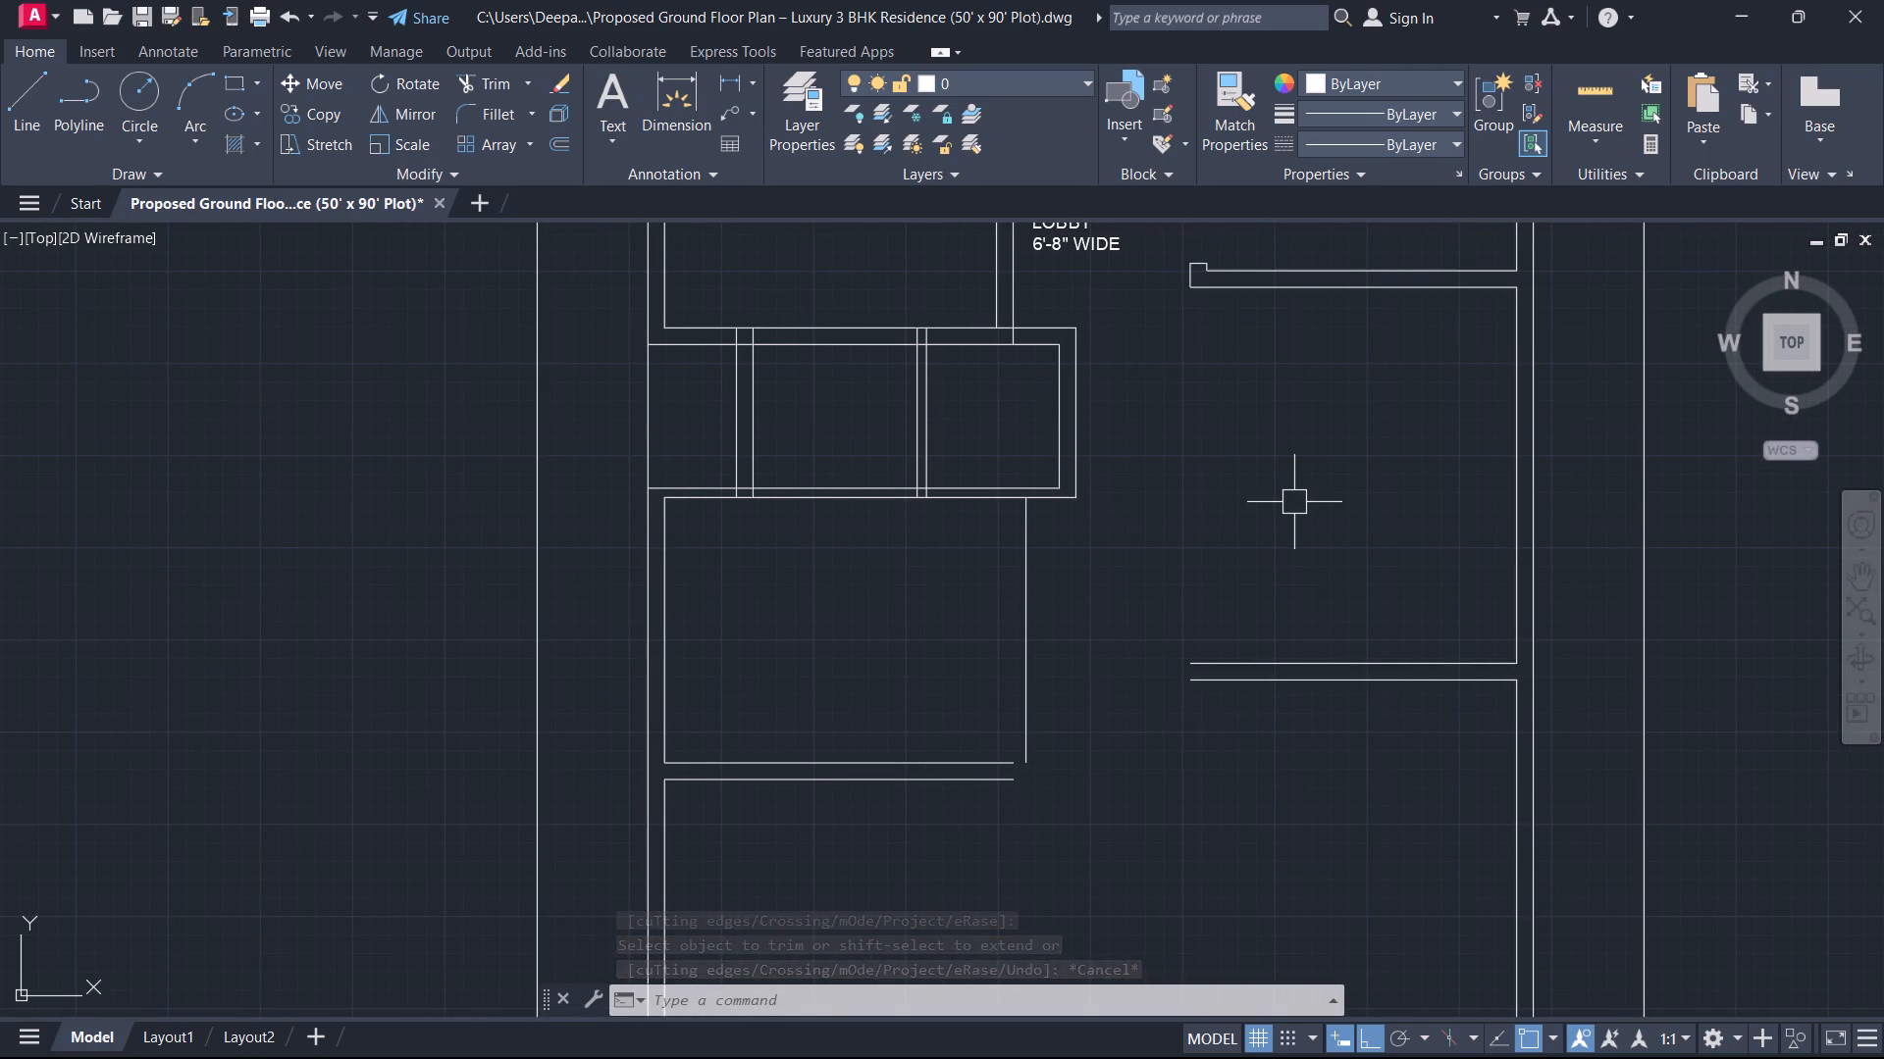
{"action": "middle_click_drag", "start_coordinate": [1111, 453], "coordinate": [1138, 497]}
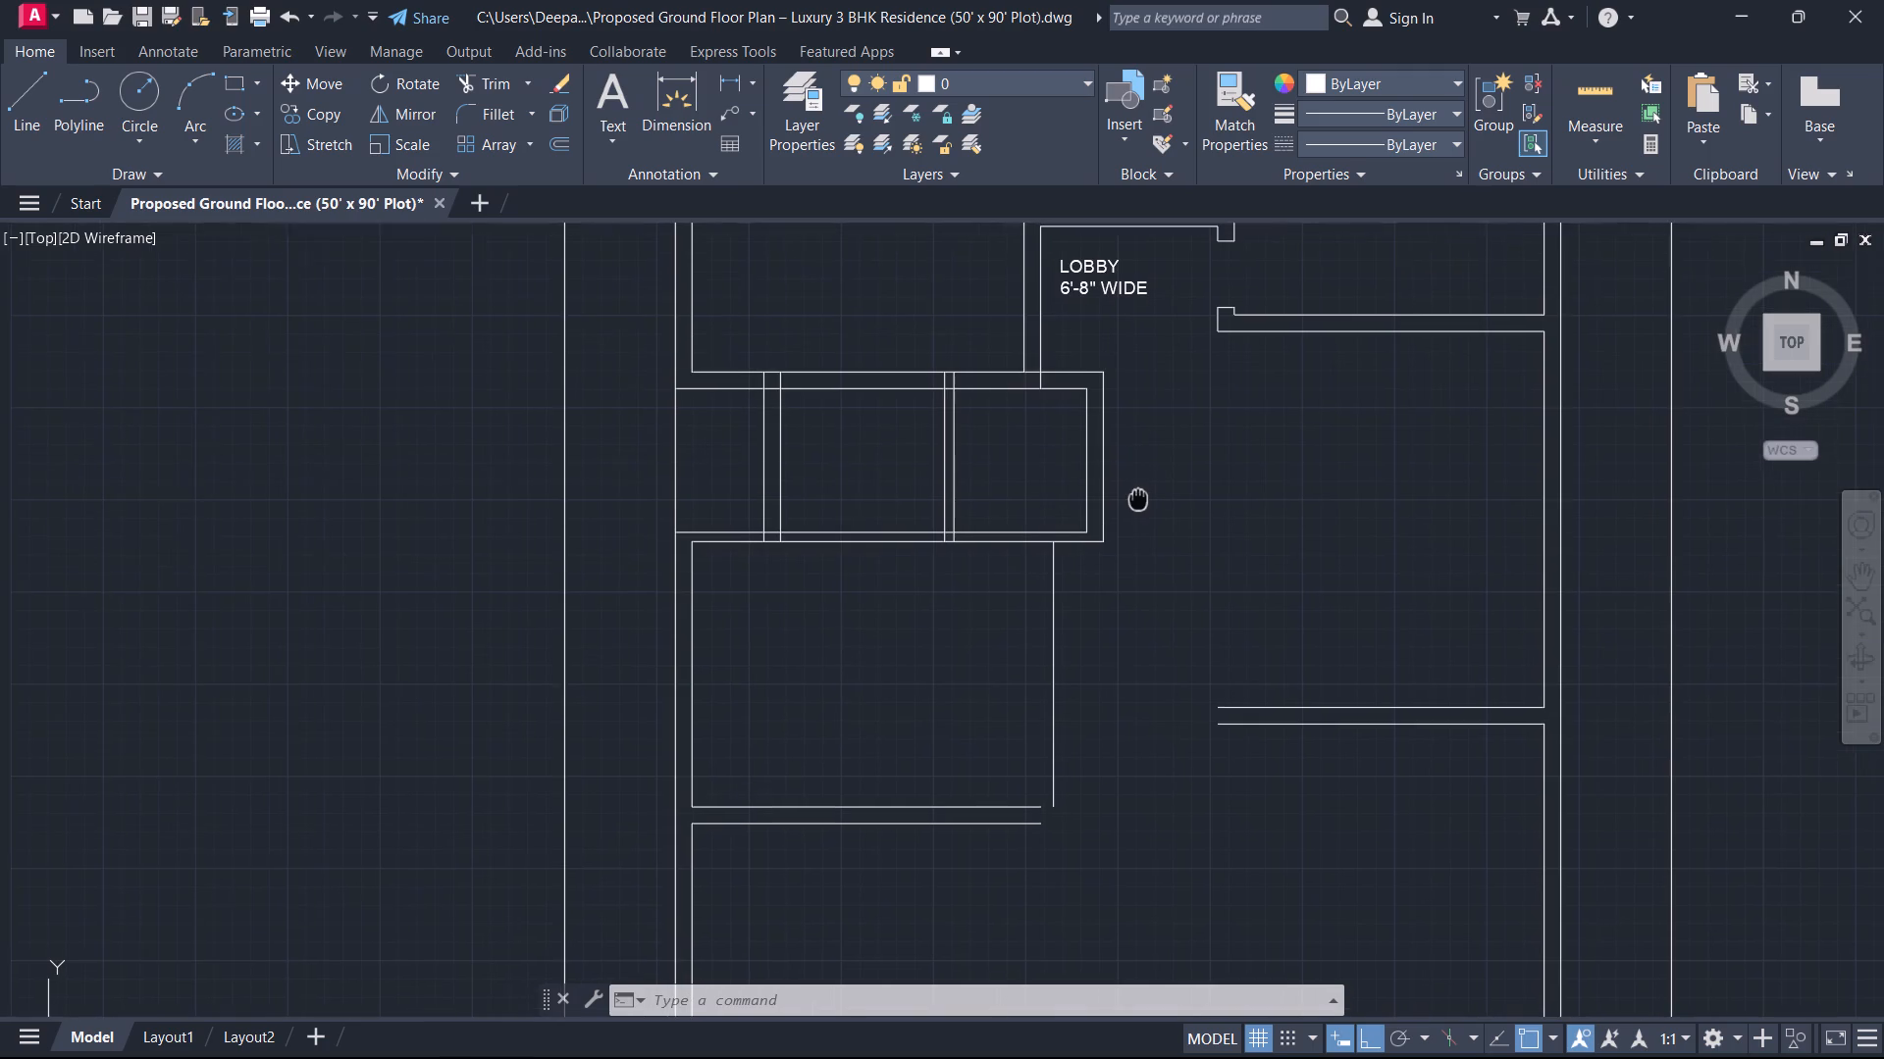
{"action": "middle_click_drag", "start_coordinate": [1138, 497], "coordinate": [1127, 444]}
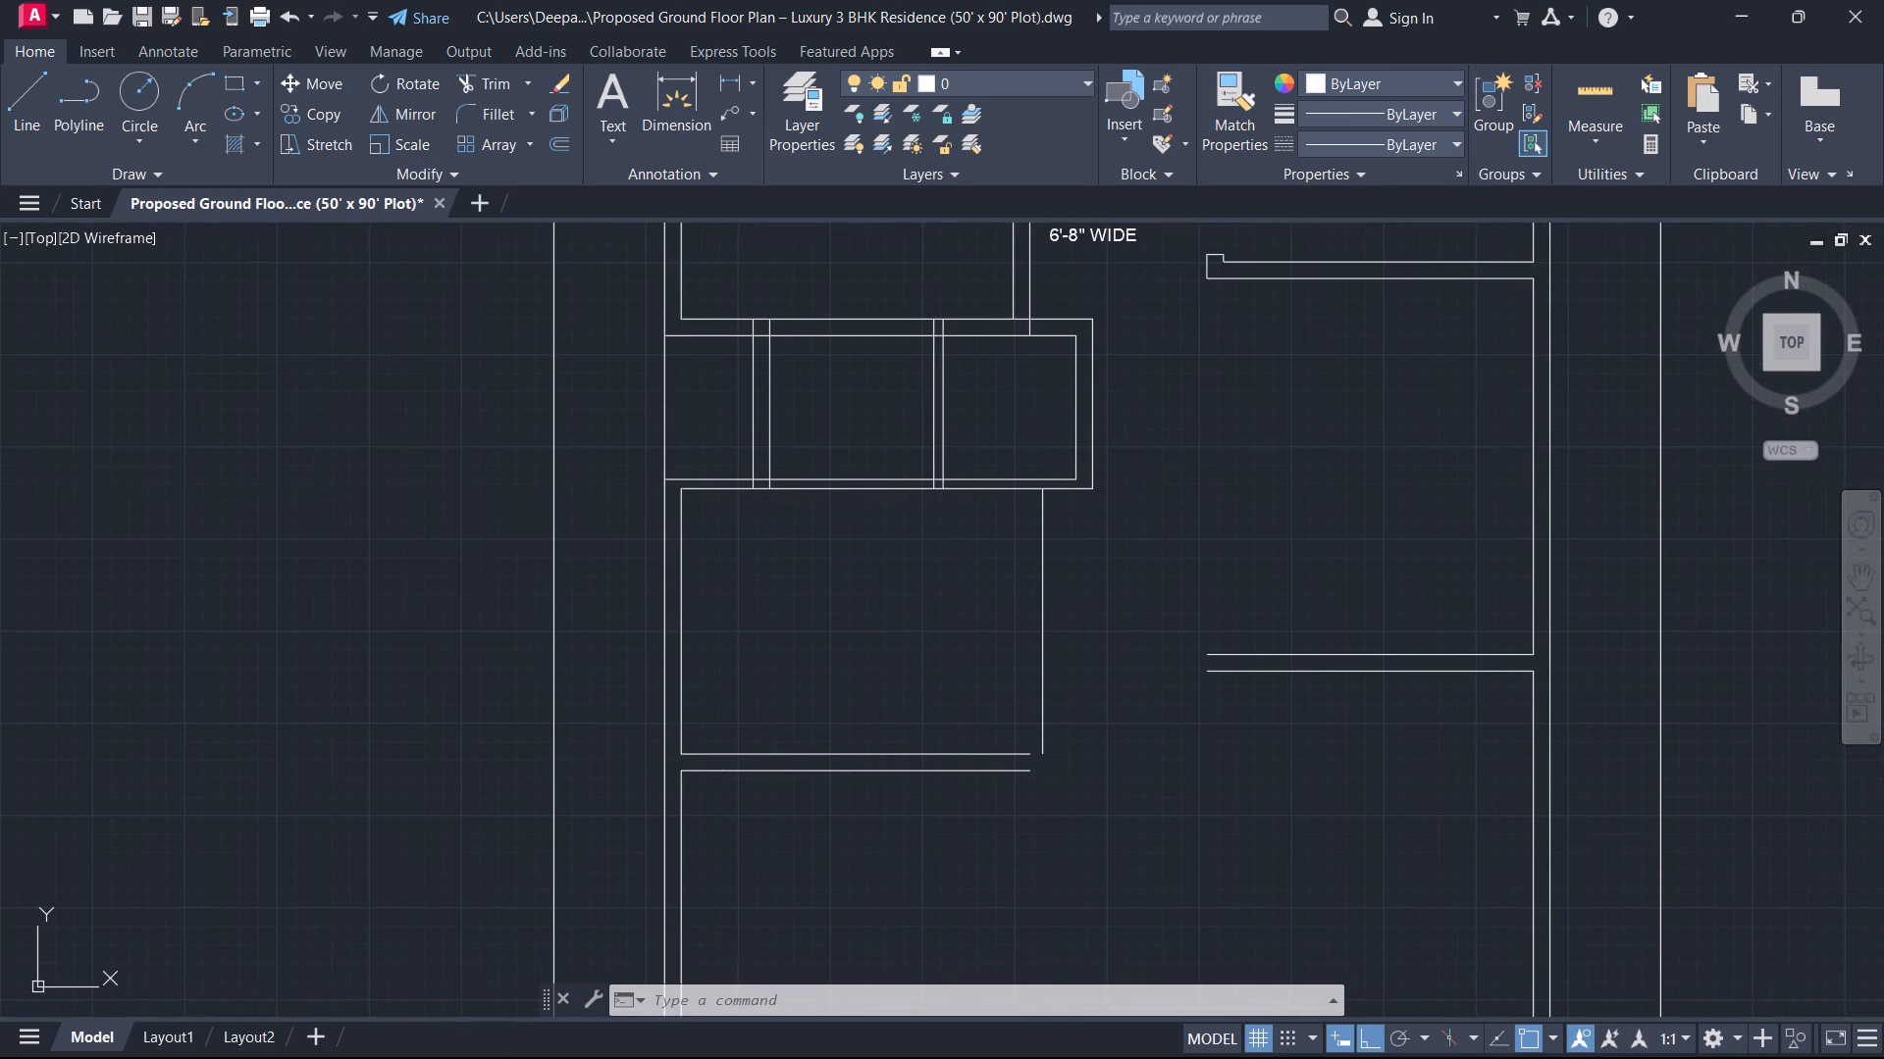
{"action": "scroll", "coordinate": [1059, 490], "scroll_direction": "up", "scroll_amount": 1}
{"action": "middle_click_drag", "start_coordinate": [1064, 517], "coordinate": [1103, 431]}
{"action": "type", "text": "O"}
{"action": "key", "text": "space"}
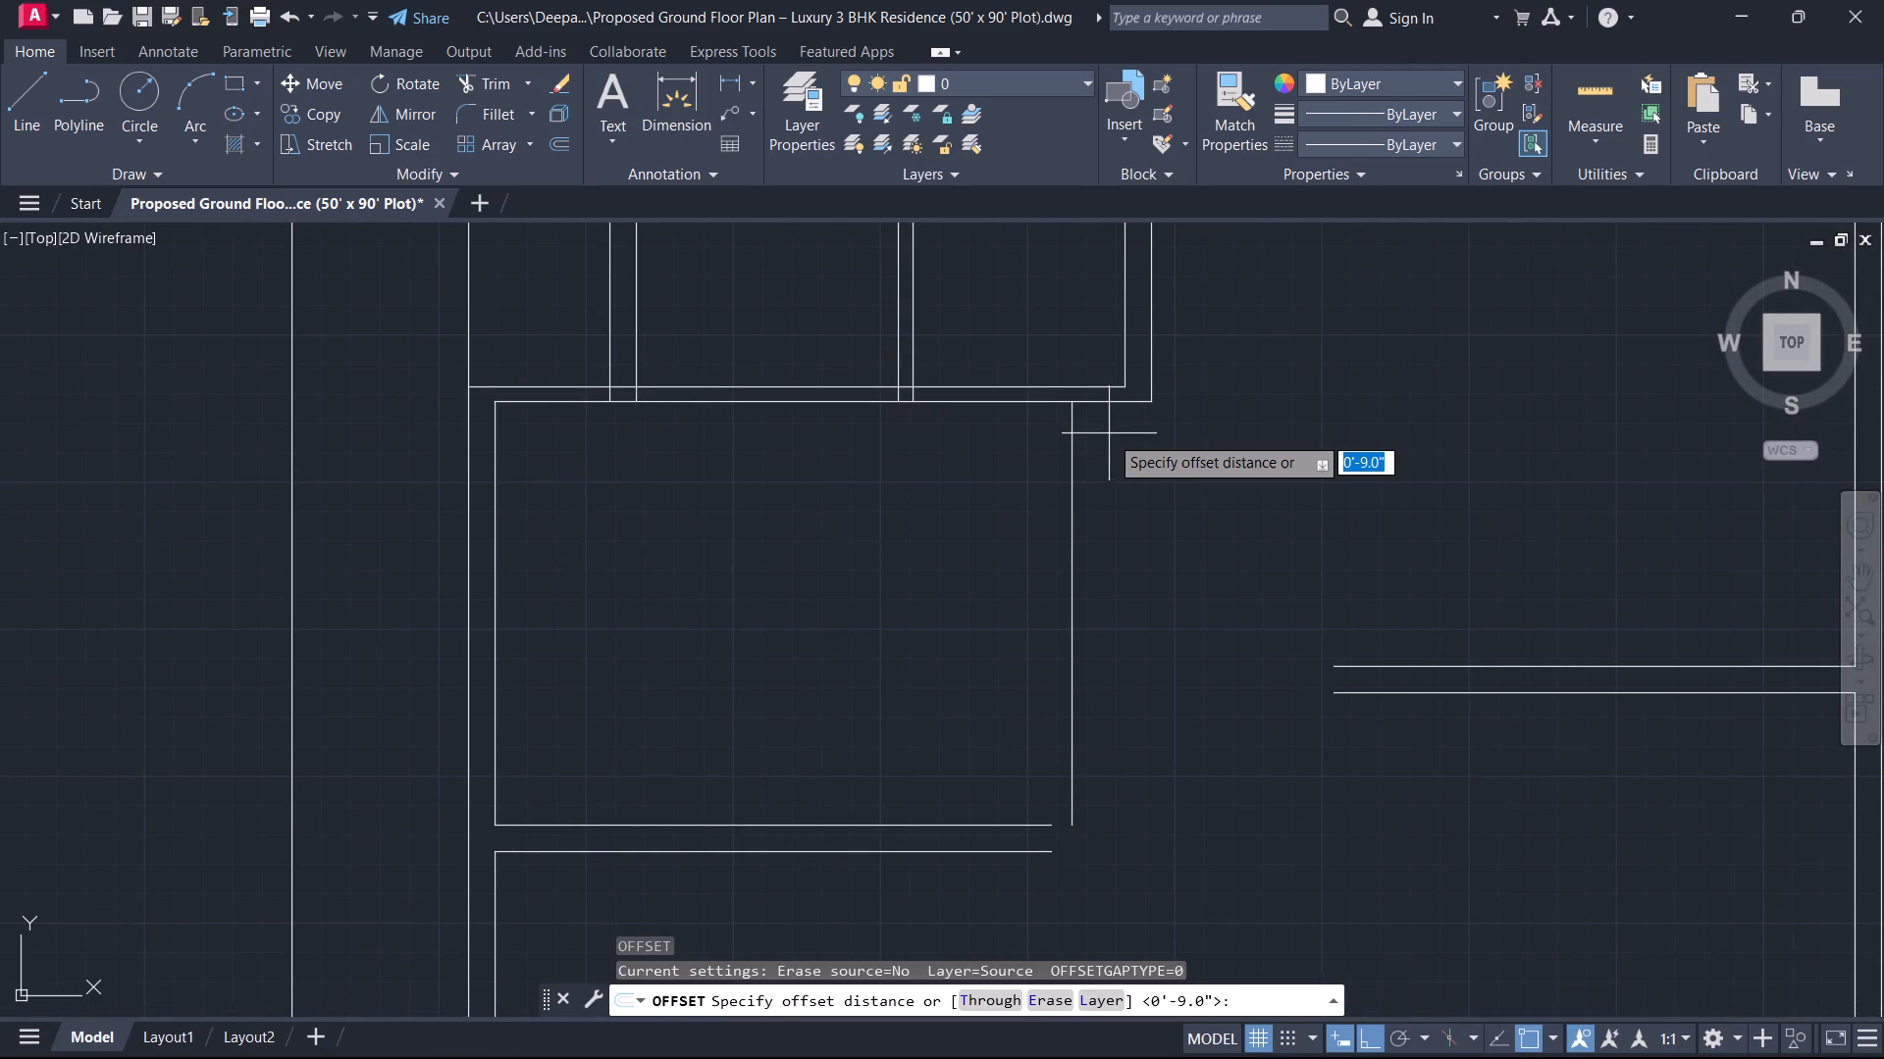
{"action": "key", "text": "9"}
{"action": "key", "text": "Return"}
{"action": "left_click_drag", "start_coordinate": [1068, 491], "coordinate": [1077, 500]}
{"action": "left_click", "coordinate": [1104, 516]}
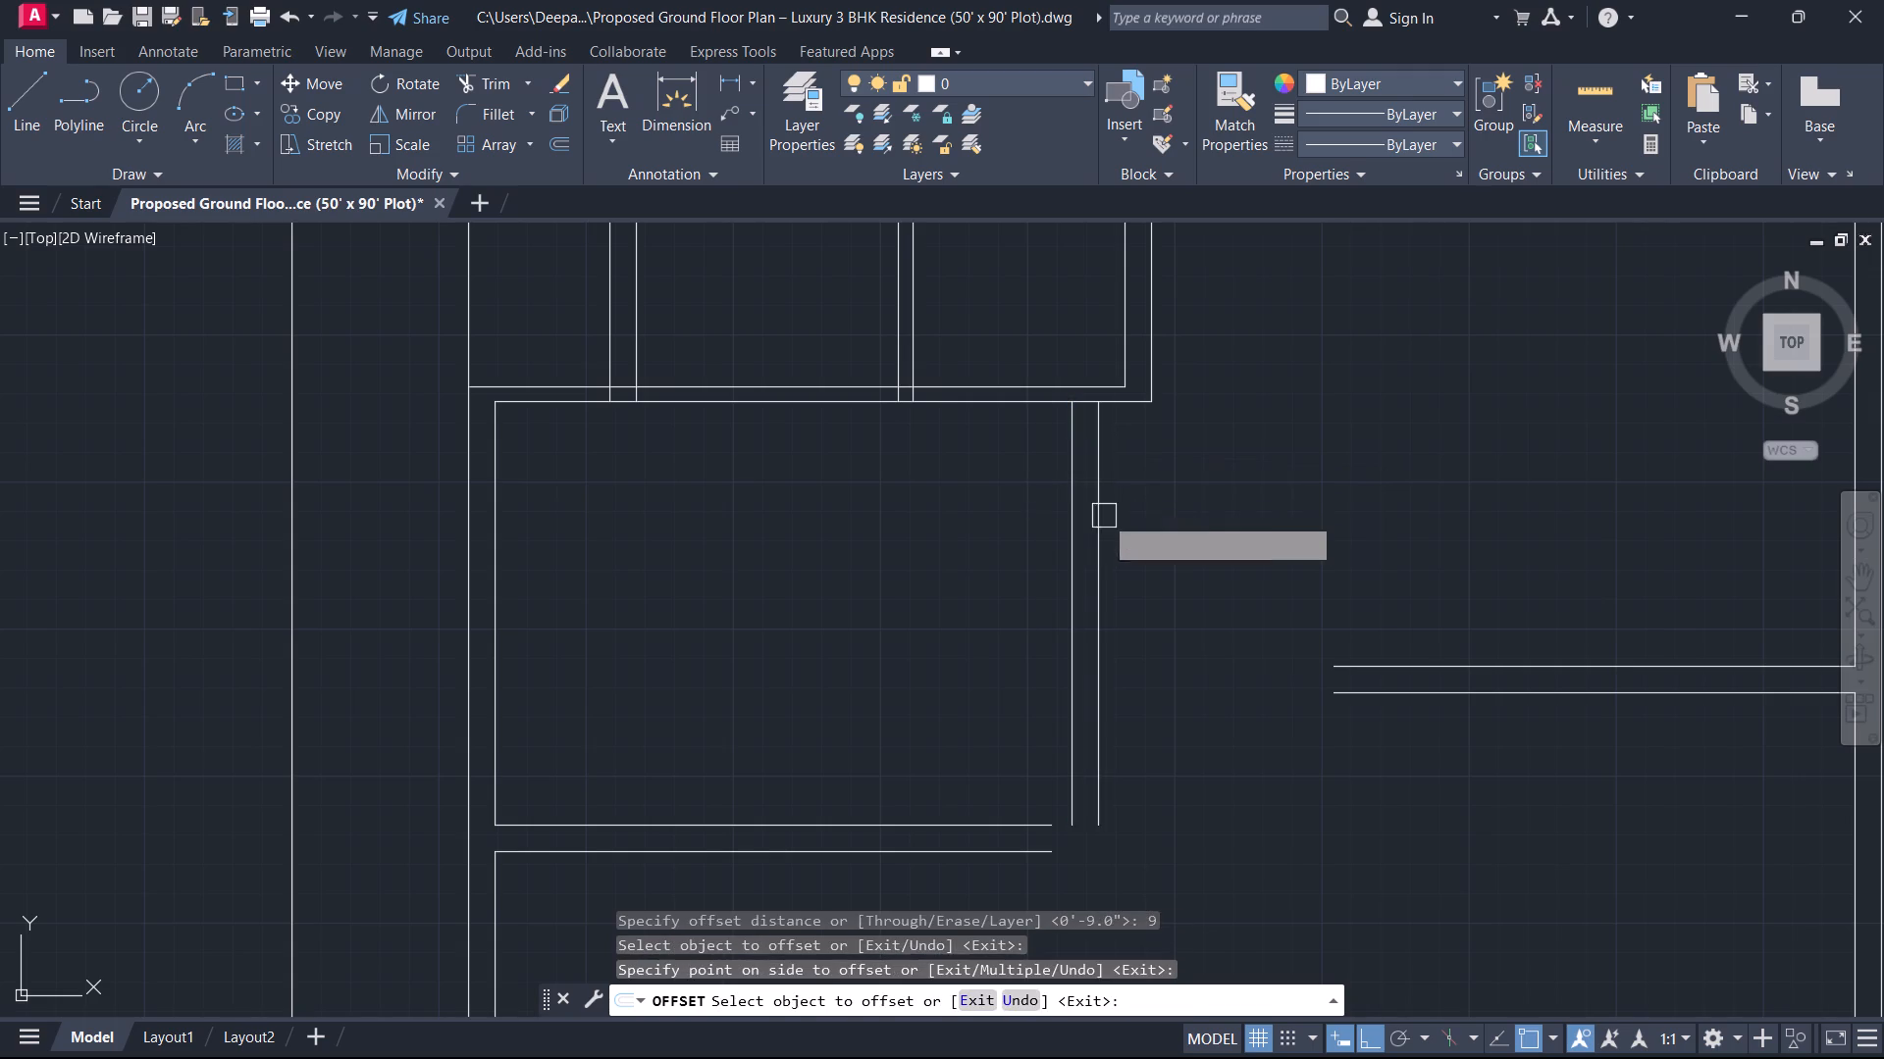
{"action": "key", "text": "Escape"}
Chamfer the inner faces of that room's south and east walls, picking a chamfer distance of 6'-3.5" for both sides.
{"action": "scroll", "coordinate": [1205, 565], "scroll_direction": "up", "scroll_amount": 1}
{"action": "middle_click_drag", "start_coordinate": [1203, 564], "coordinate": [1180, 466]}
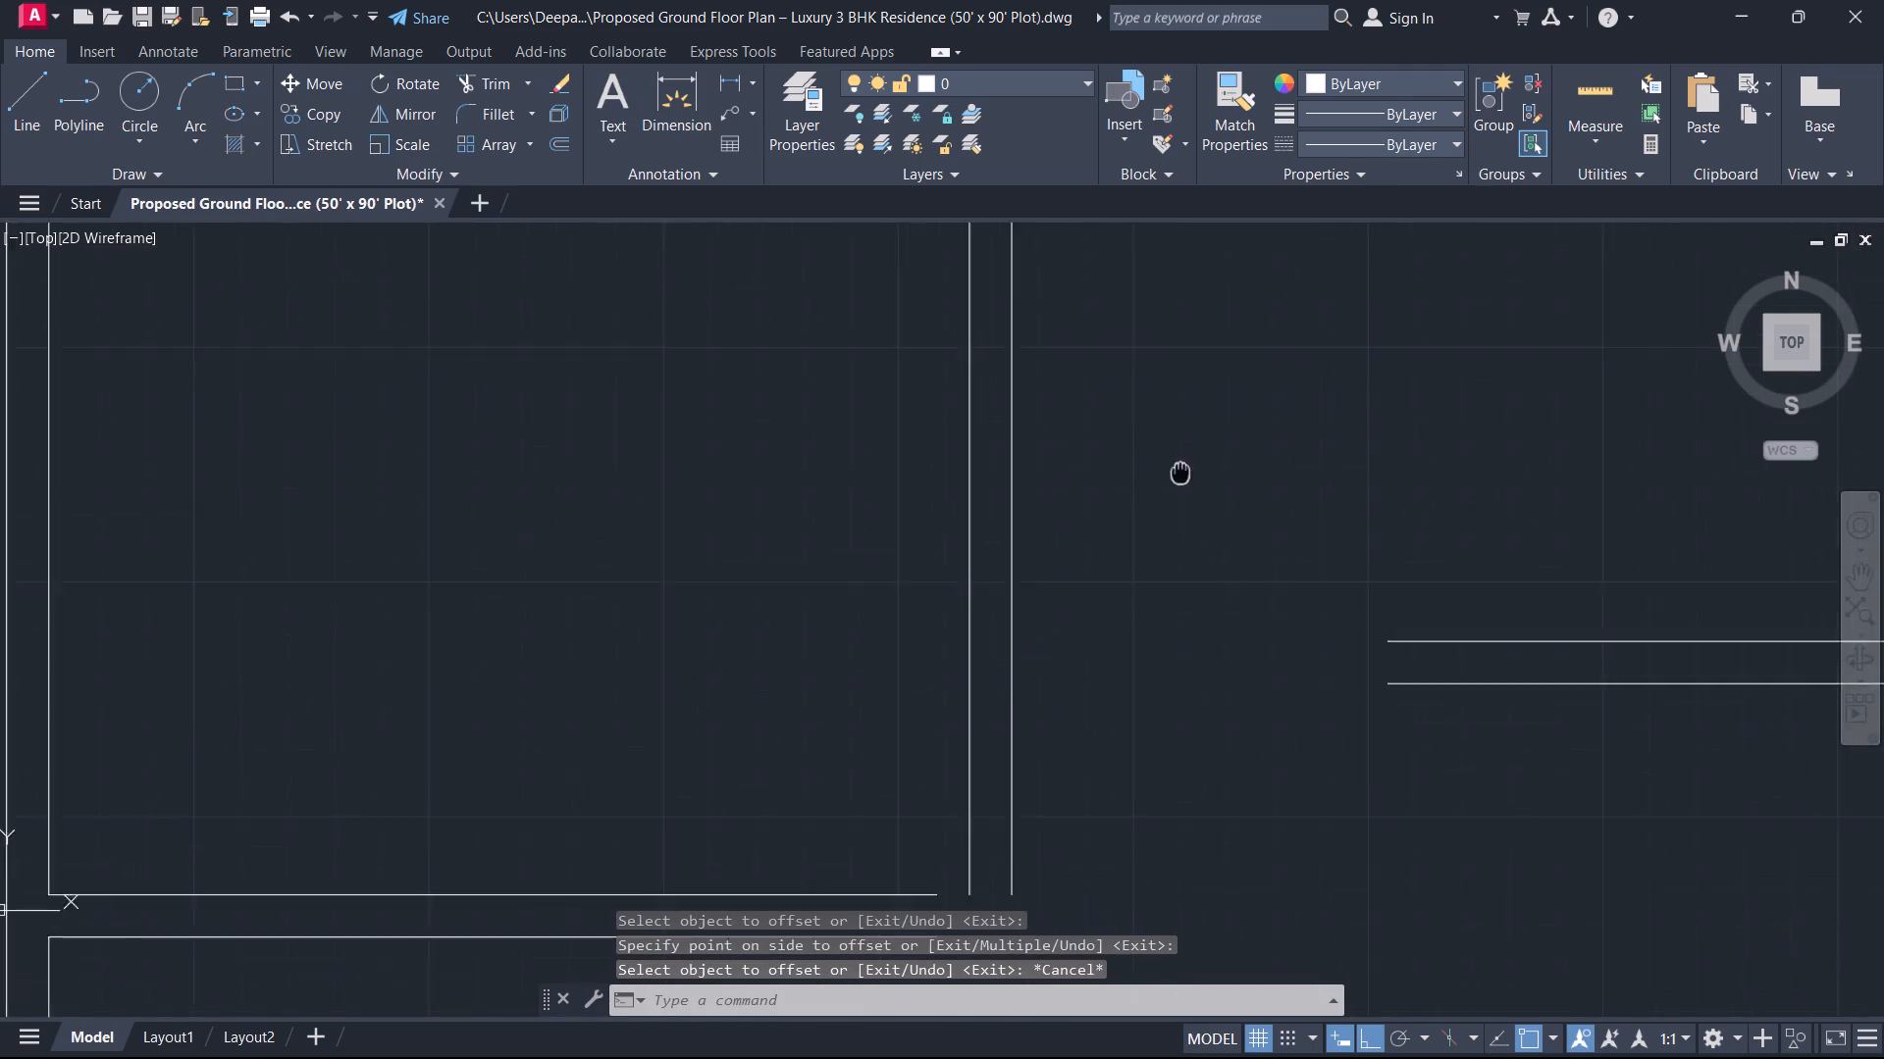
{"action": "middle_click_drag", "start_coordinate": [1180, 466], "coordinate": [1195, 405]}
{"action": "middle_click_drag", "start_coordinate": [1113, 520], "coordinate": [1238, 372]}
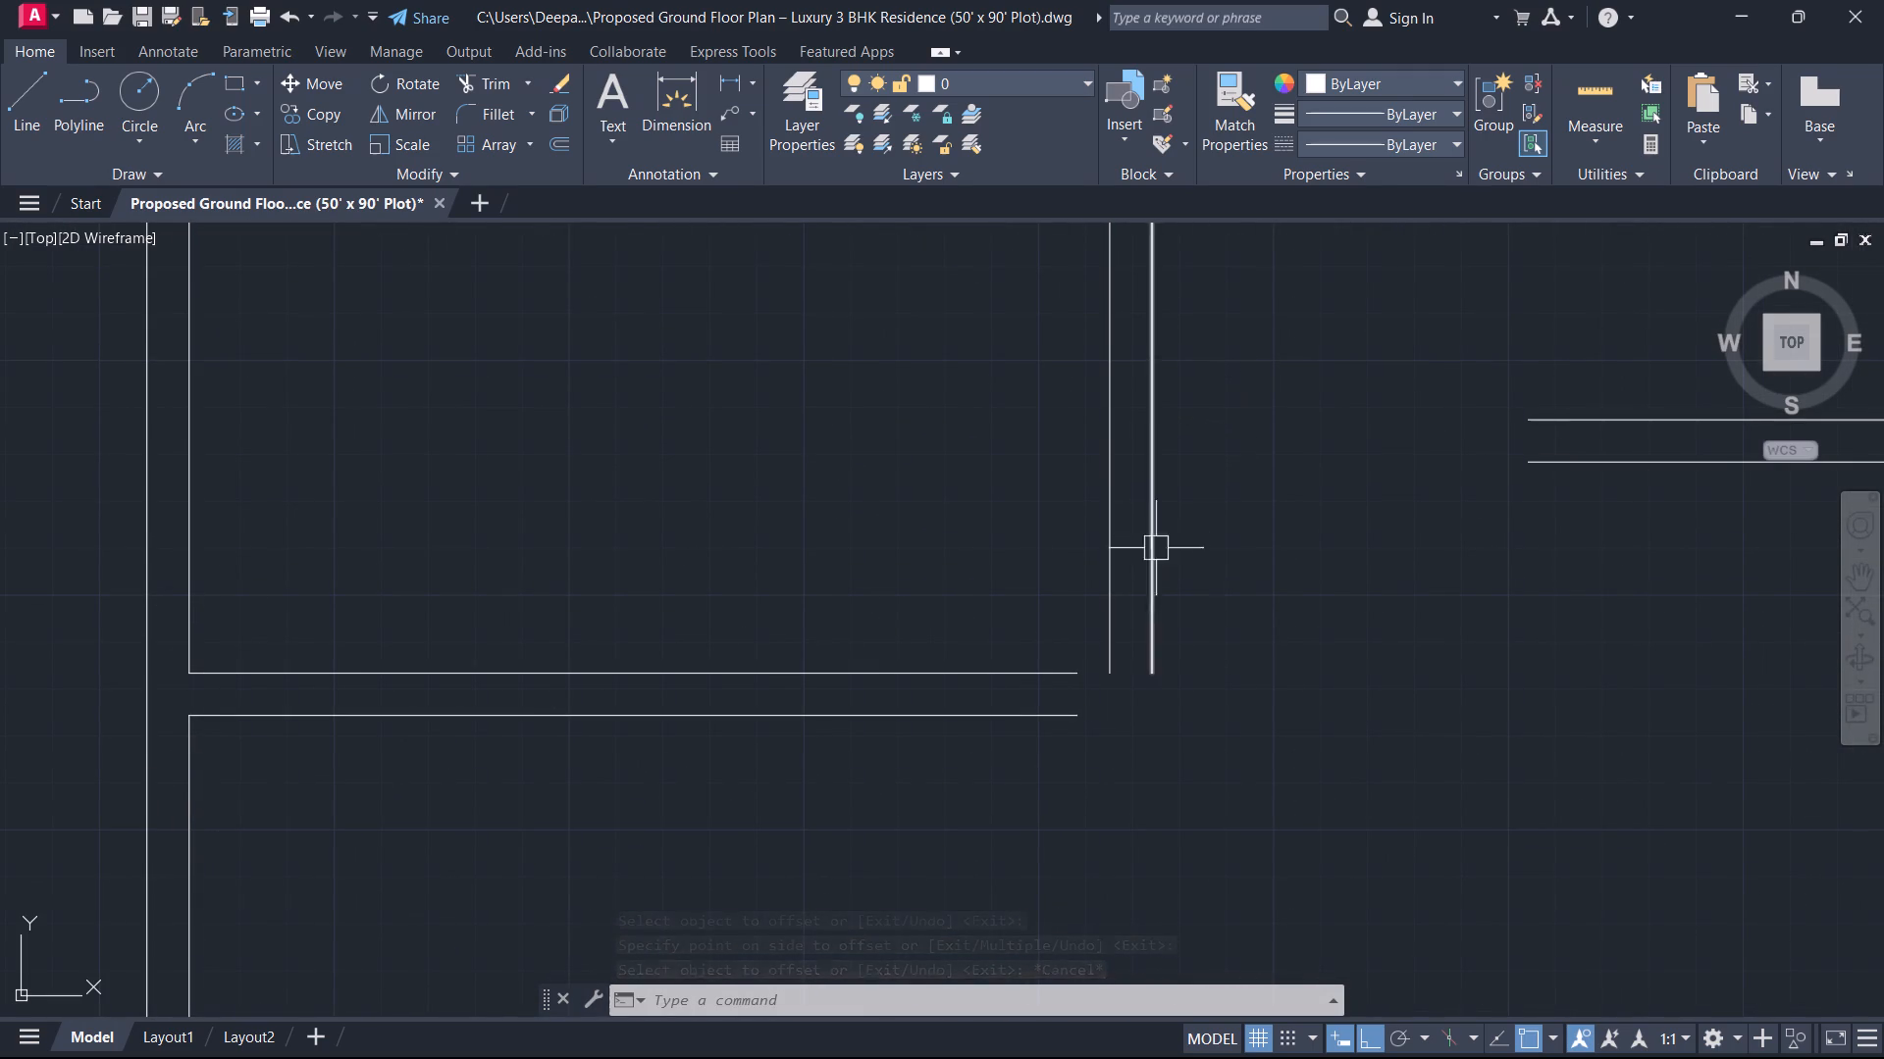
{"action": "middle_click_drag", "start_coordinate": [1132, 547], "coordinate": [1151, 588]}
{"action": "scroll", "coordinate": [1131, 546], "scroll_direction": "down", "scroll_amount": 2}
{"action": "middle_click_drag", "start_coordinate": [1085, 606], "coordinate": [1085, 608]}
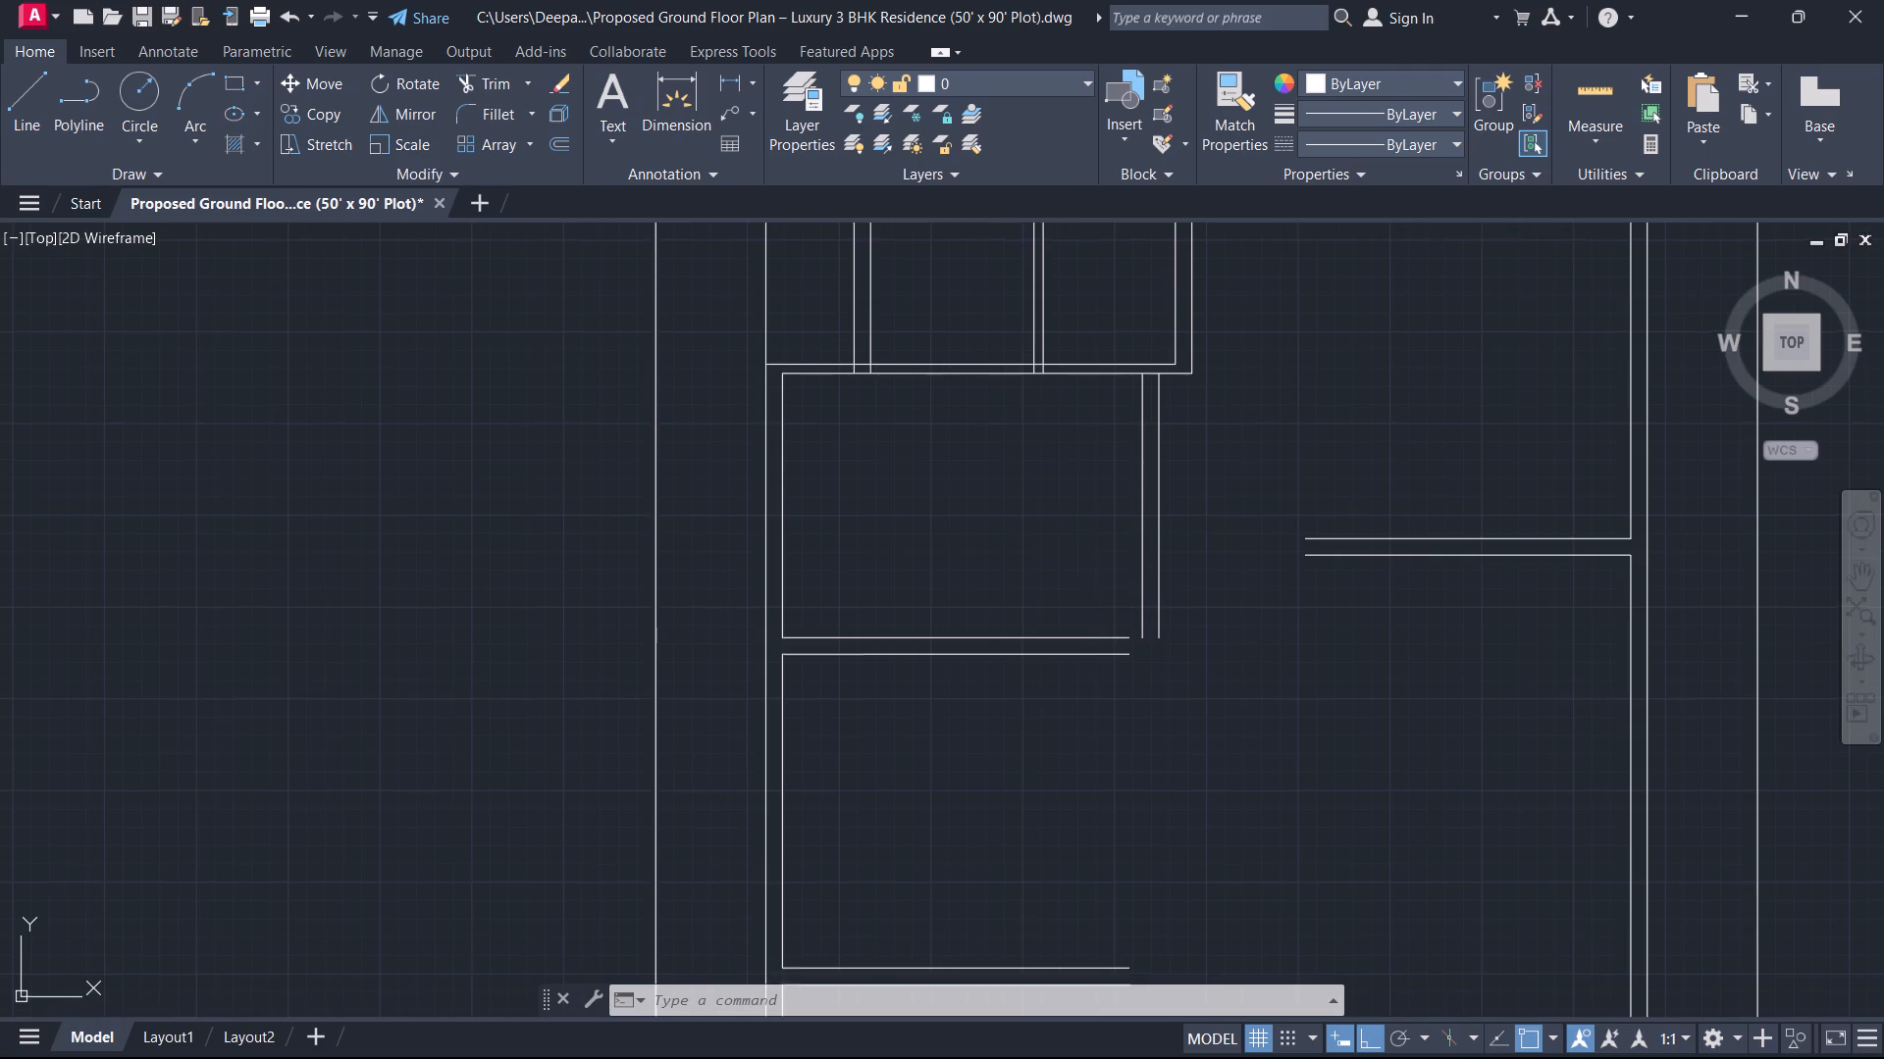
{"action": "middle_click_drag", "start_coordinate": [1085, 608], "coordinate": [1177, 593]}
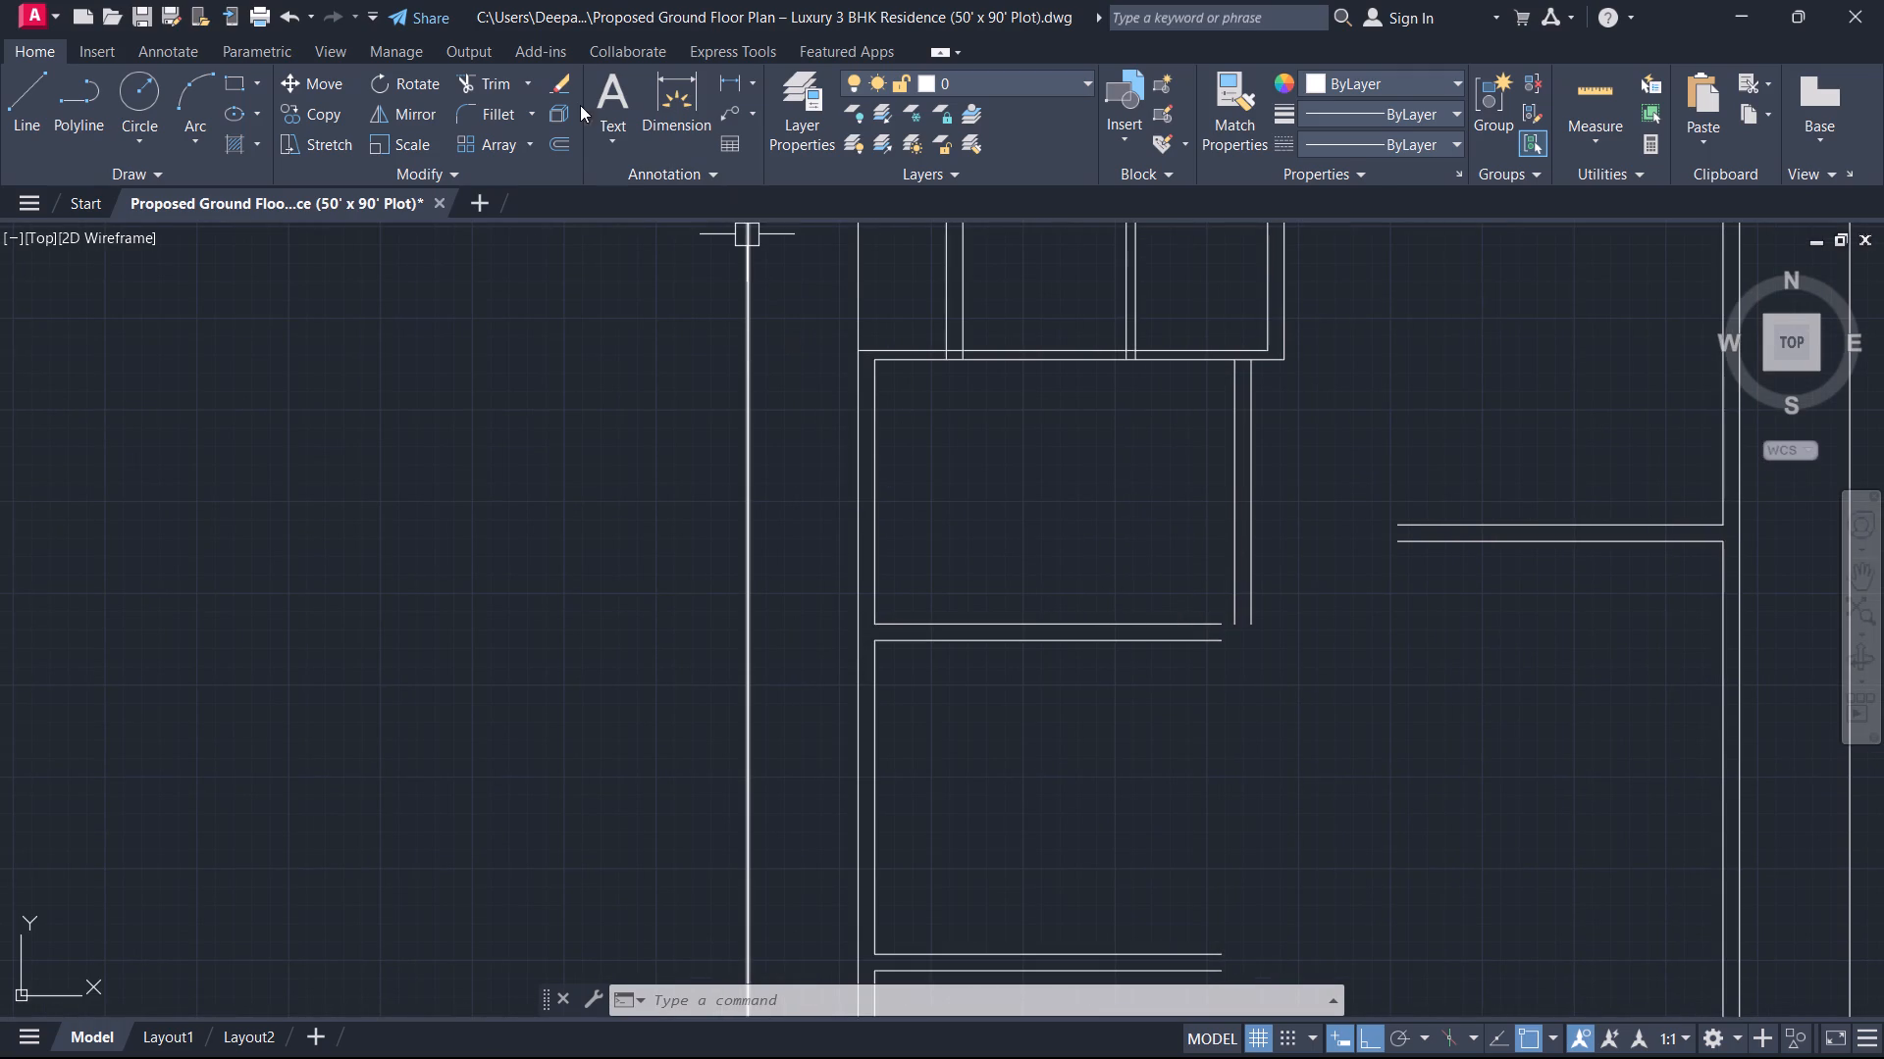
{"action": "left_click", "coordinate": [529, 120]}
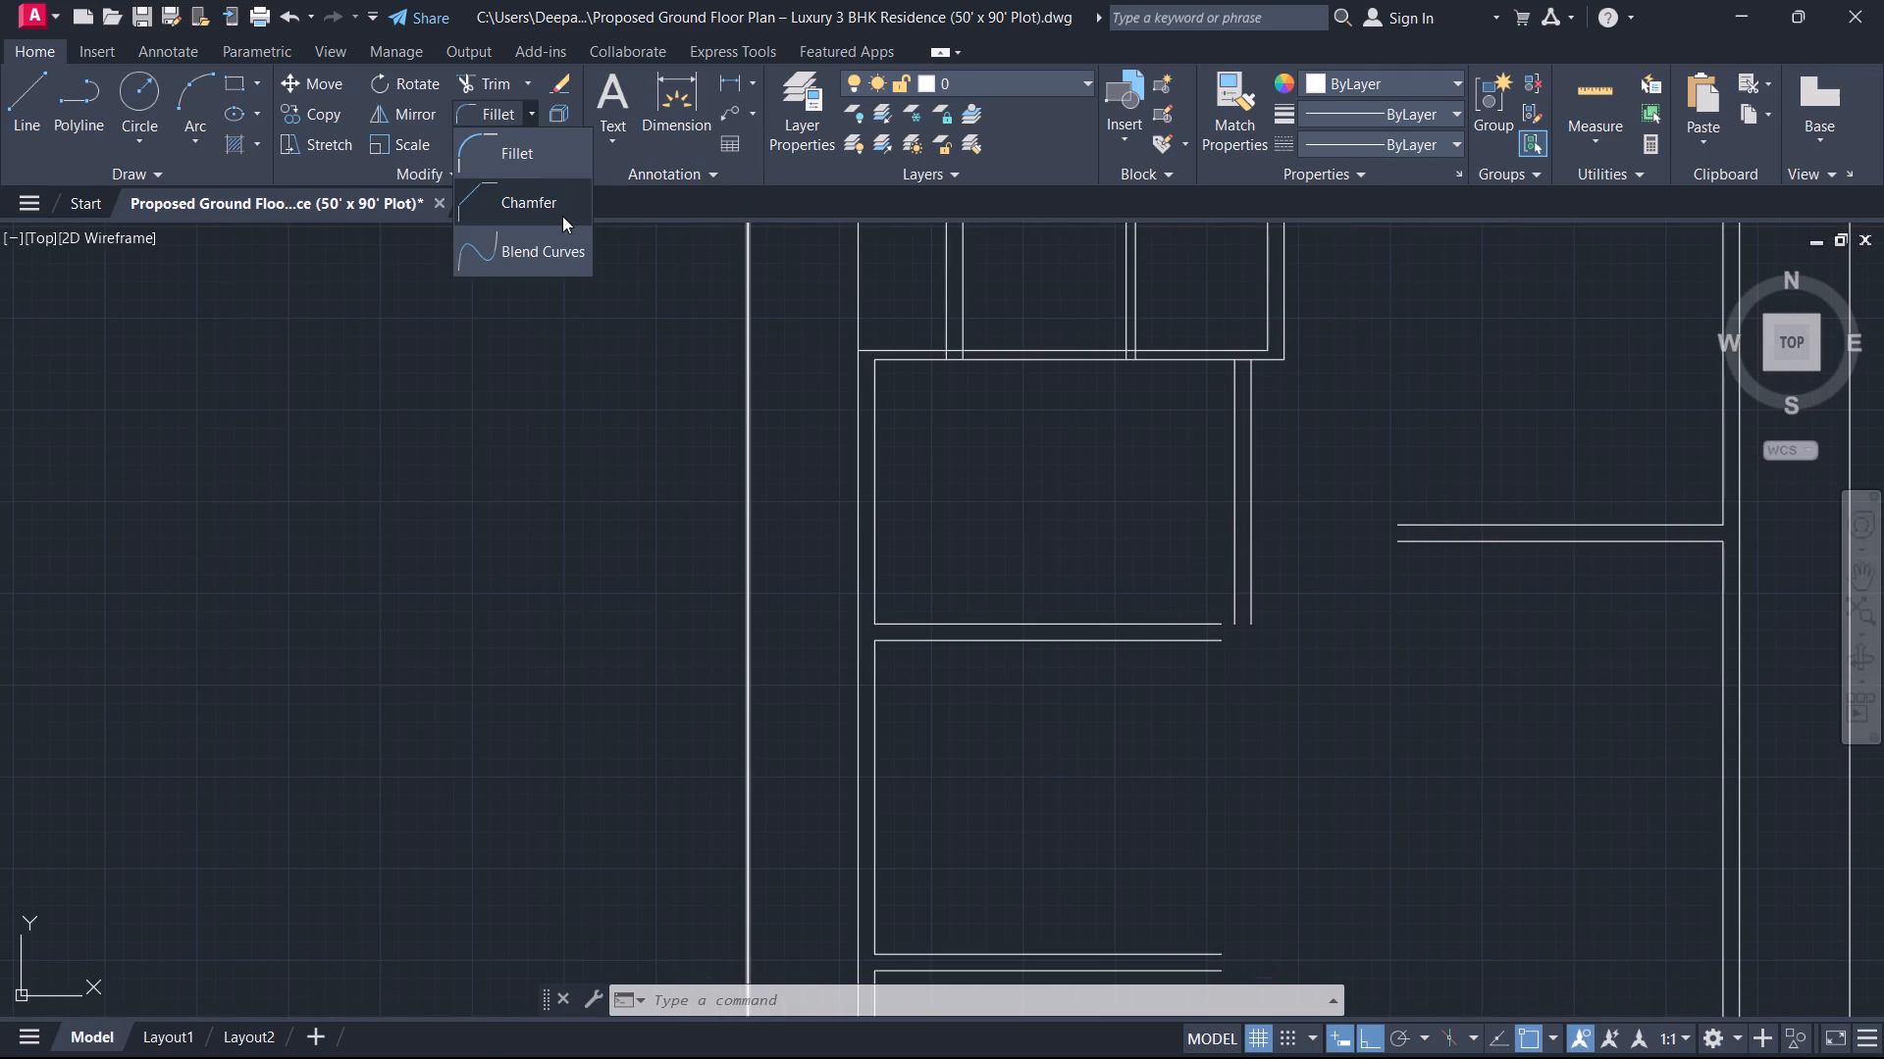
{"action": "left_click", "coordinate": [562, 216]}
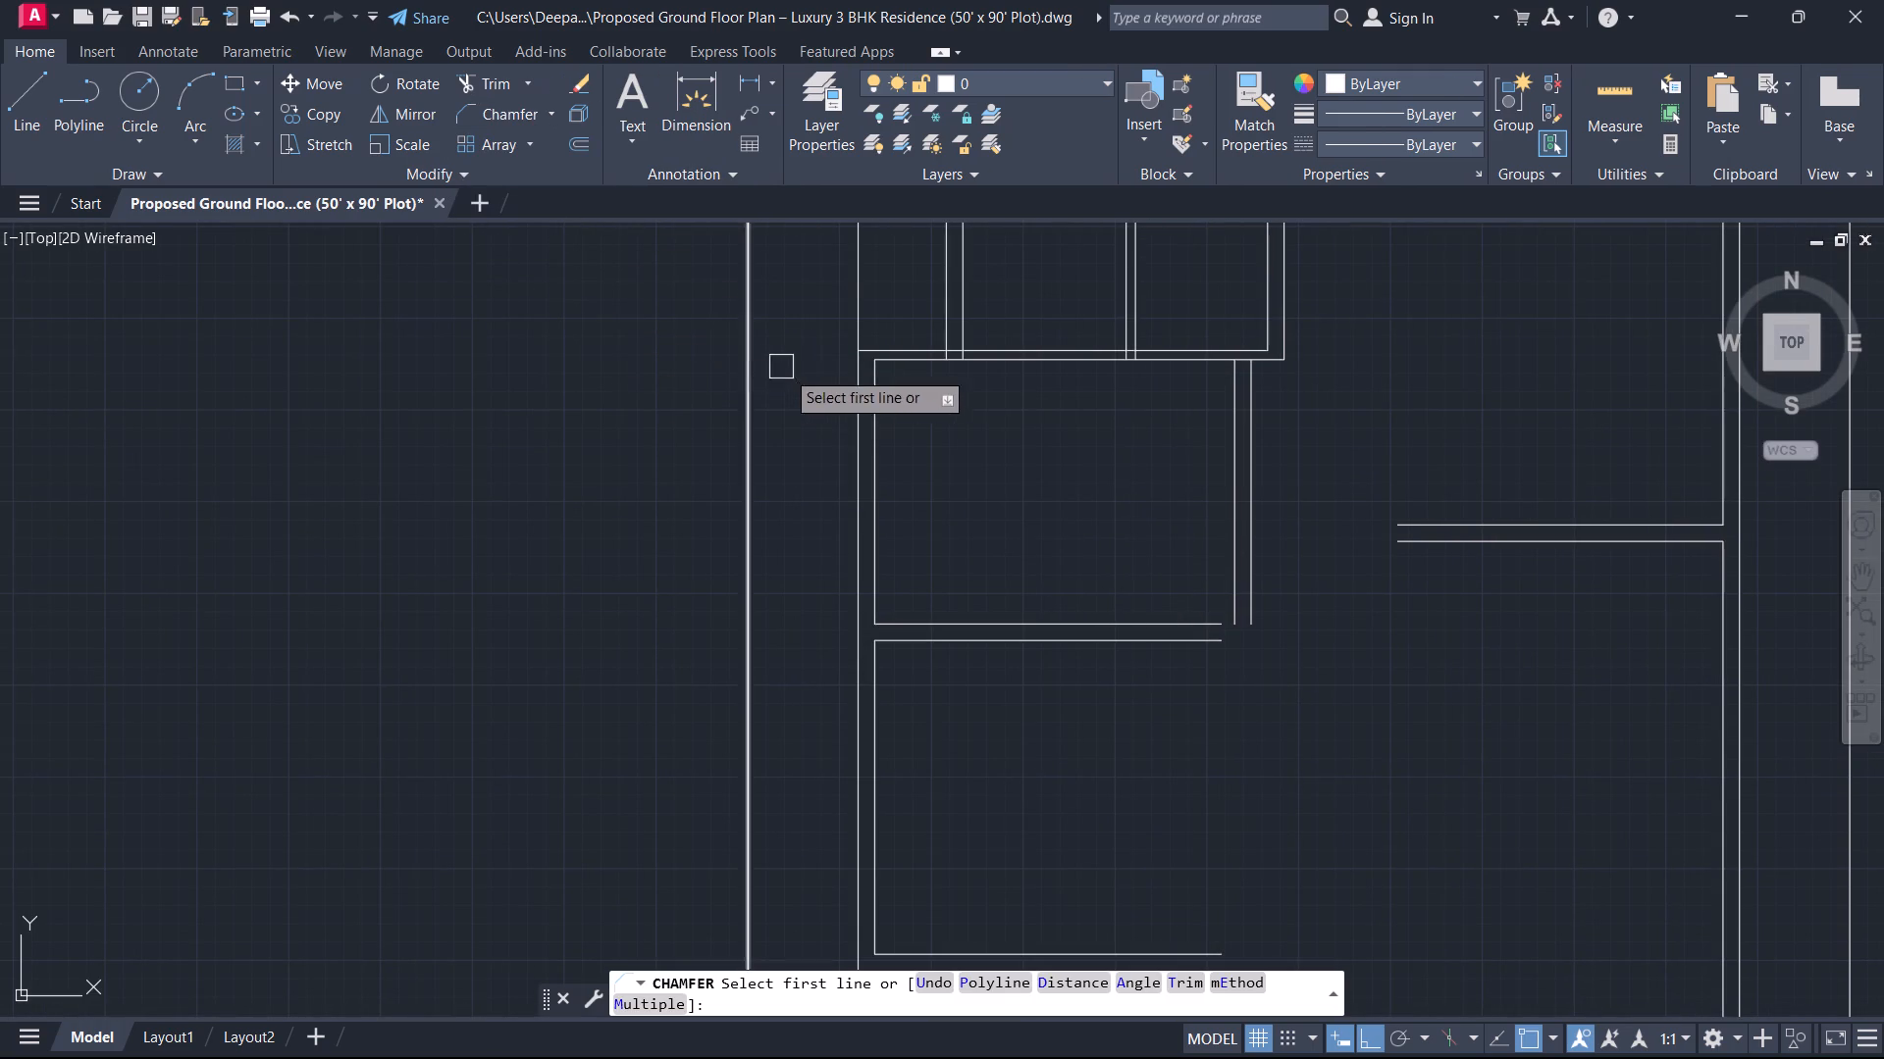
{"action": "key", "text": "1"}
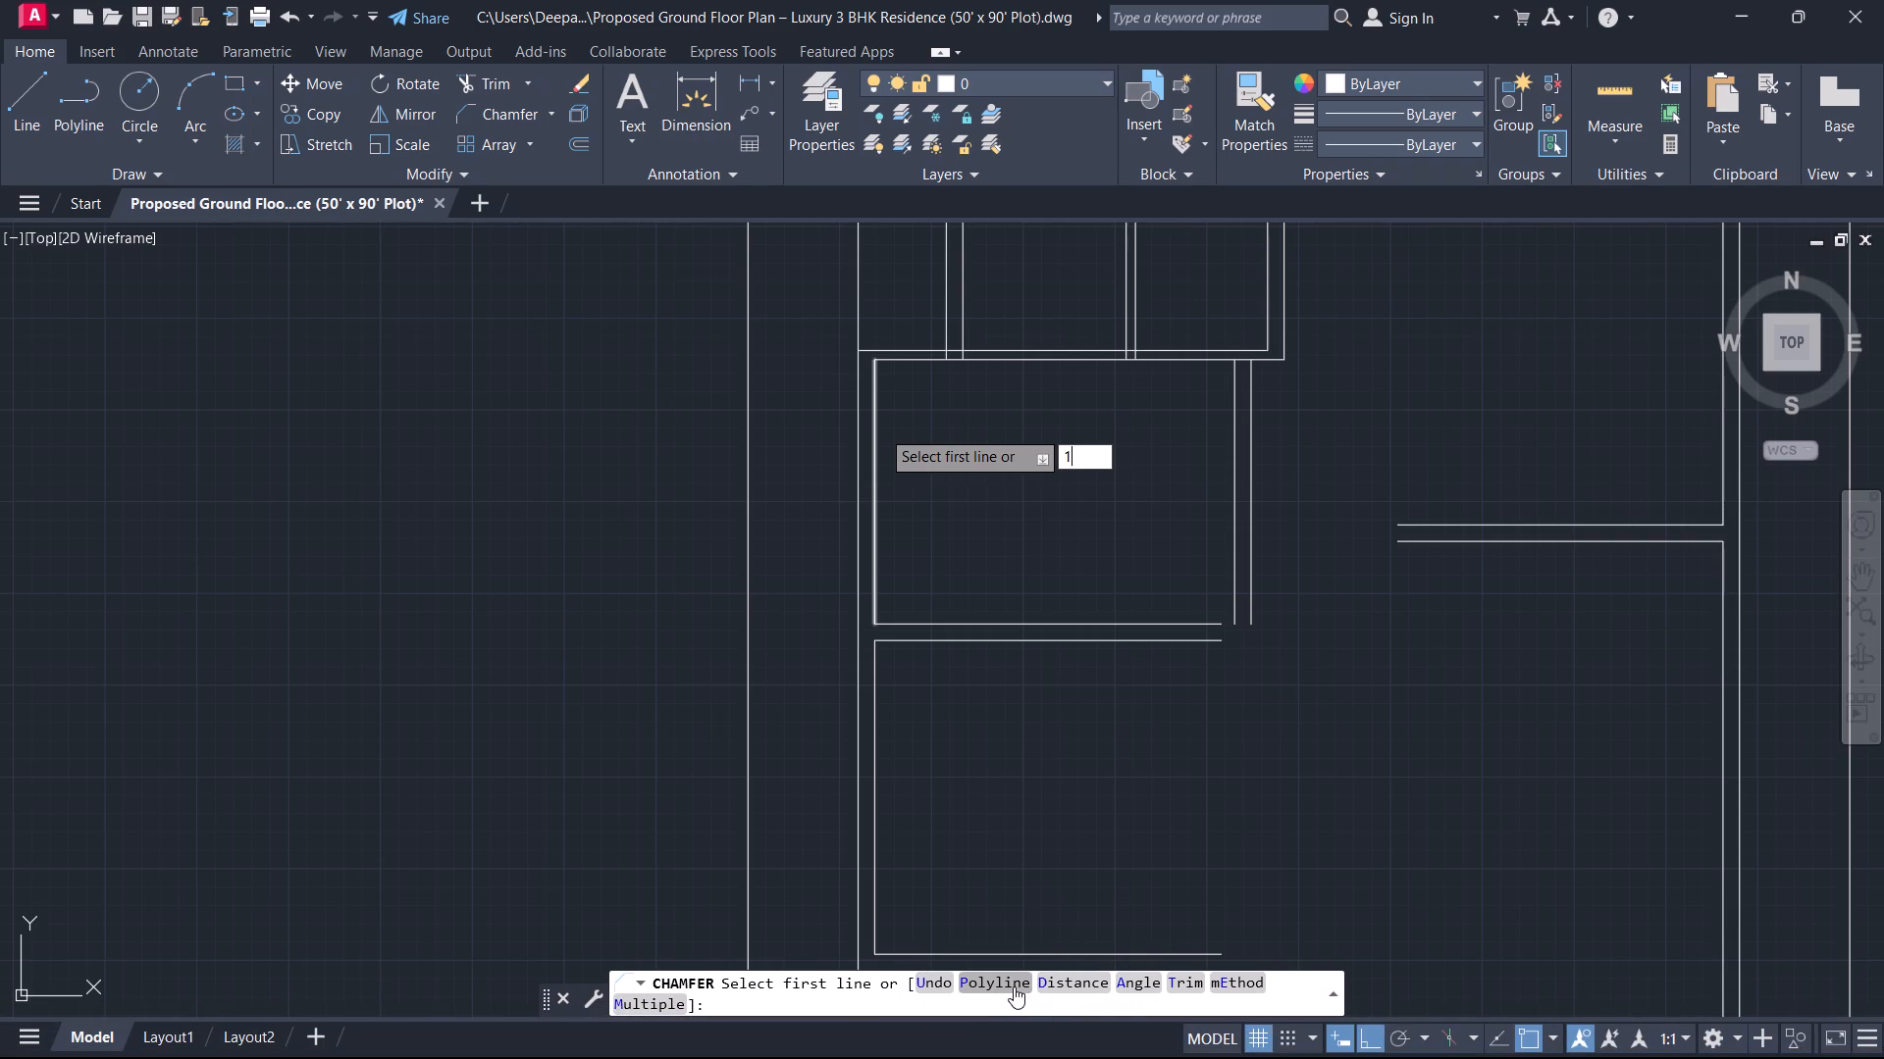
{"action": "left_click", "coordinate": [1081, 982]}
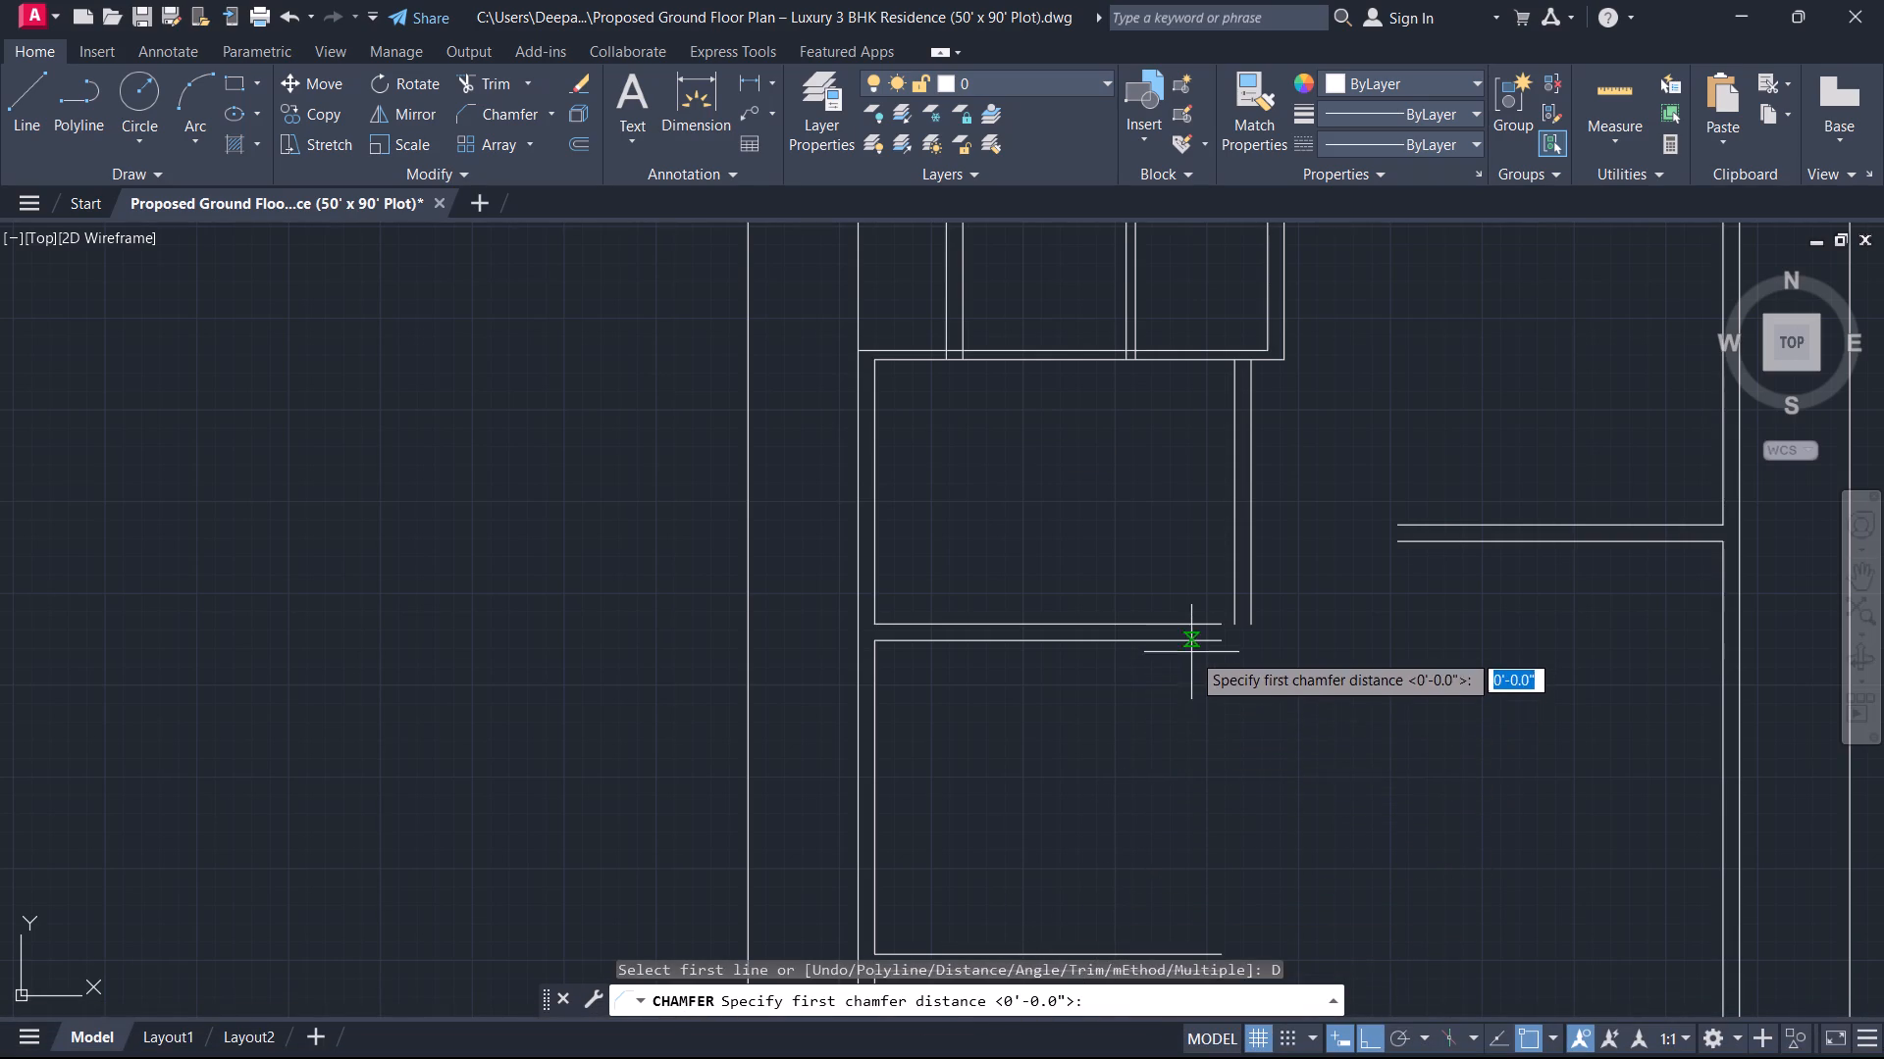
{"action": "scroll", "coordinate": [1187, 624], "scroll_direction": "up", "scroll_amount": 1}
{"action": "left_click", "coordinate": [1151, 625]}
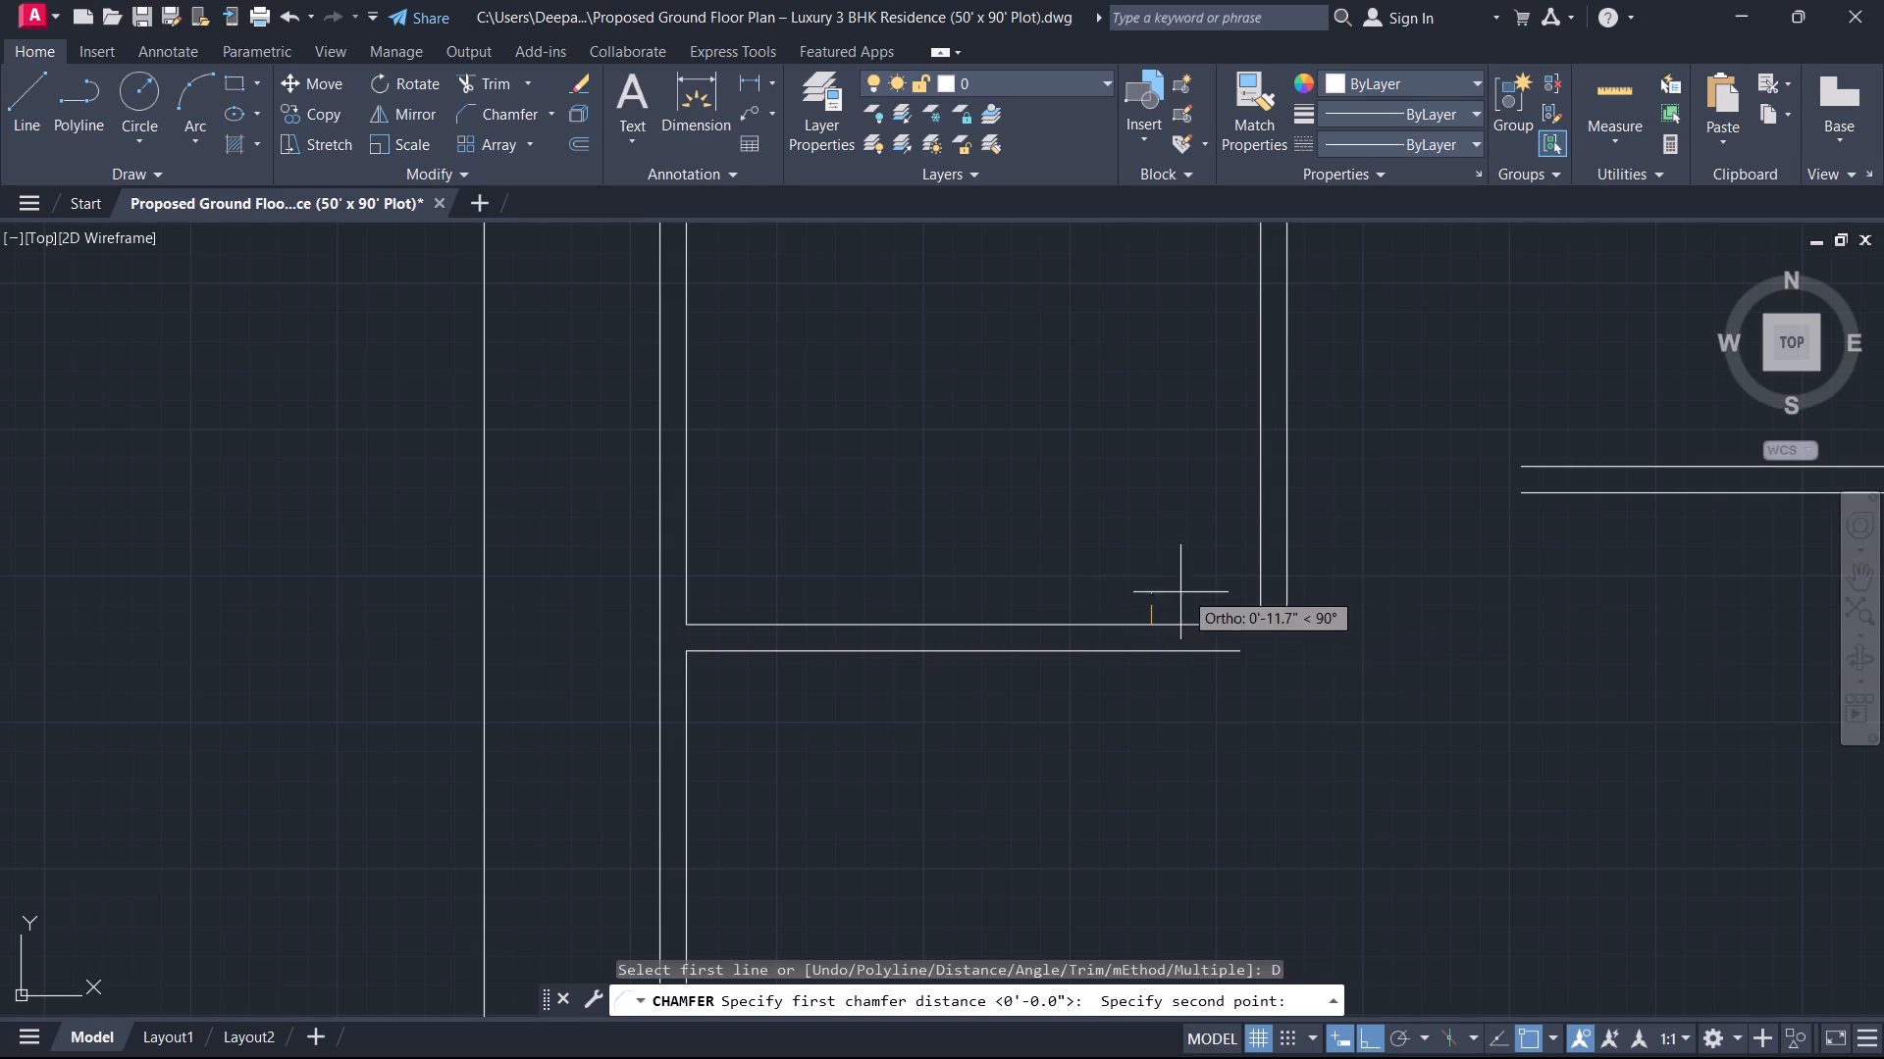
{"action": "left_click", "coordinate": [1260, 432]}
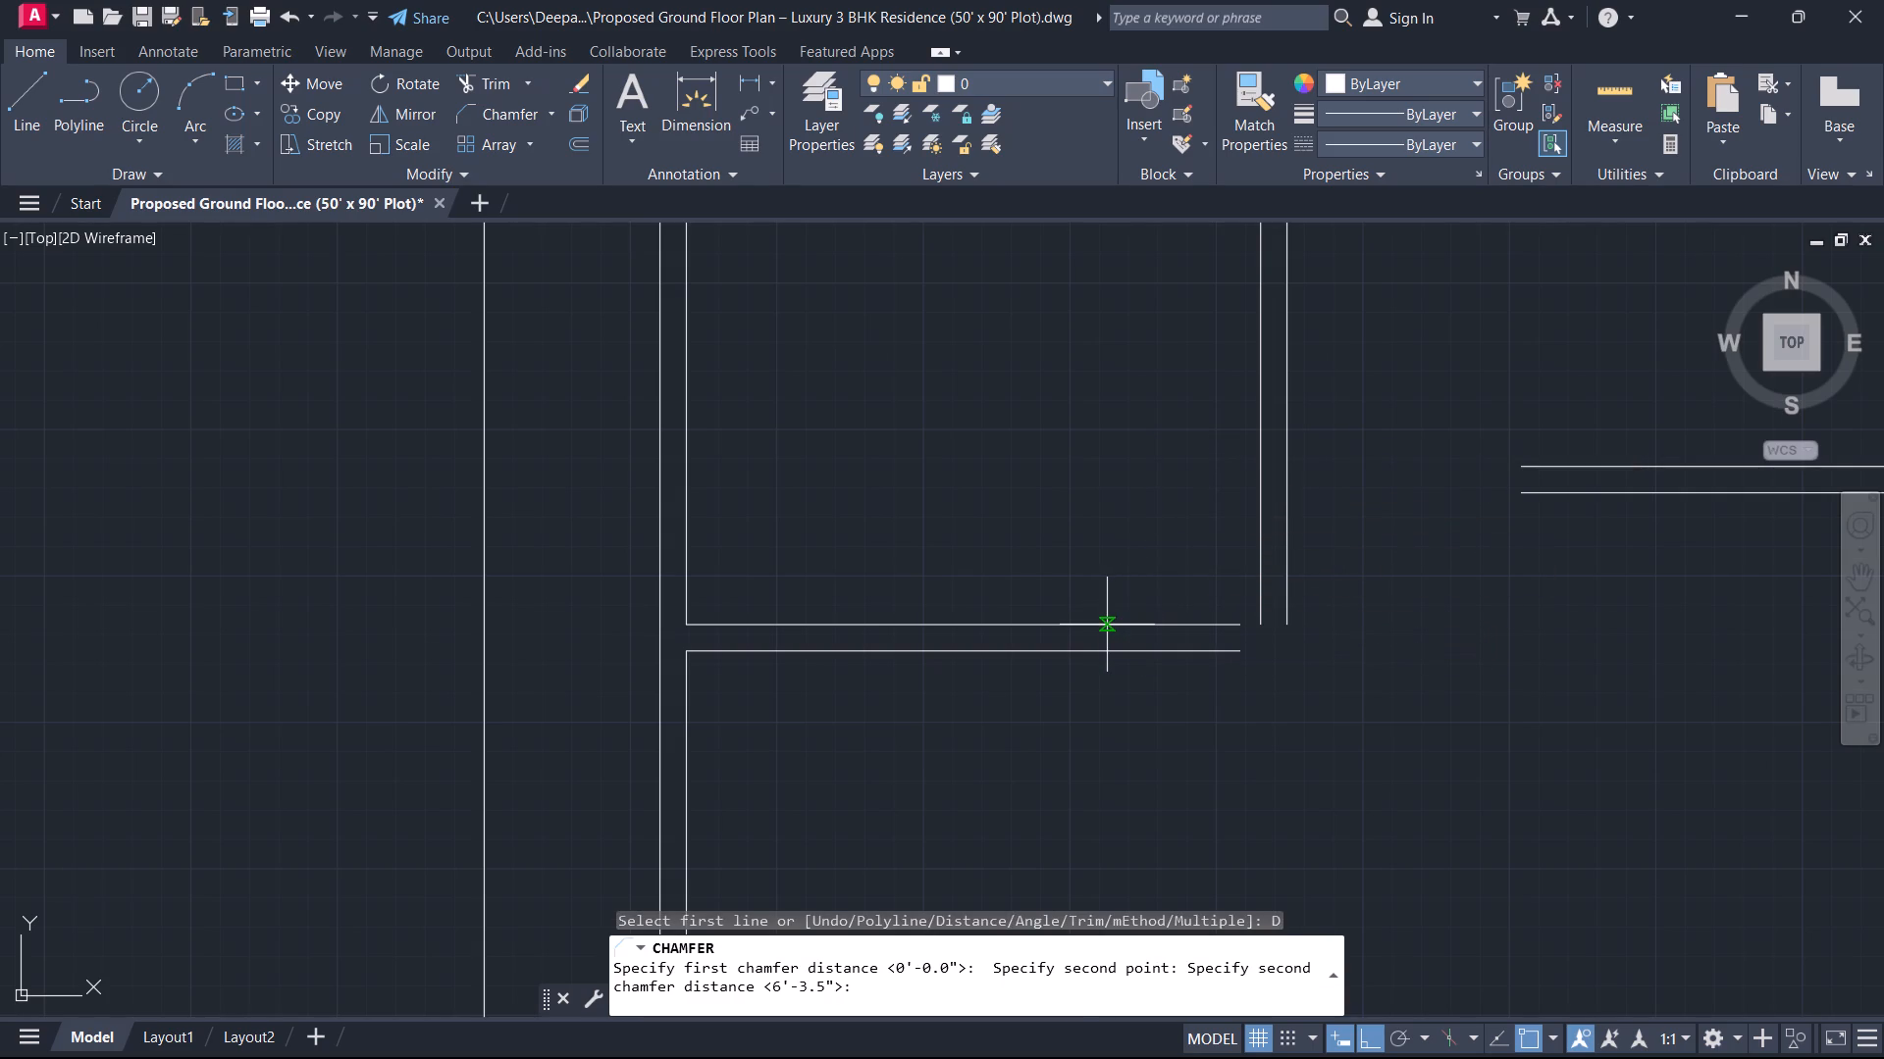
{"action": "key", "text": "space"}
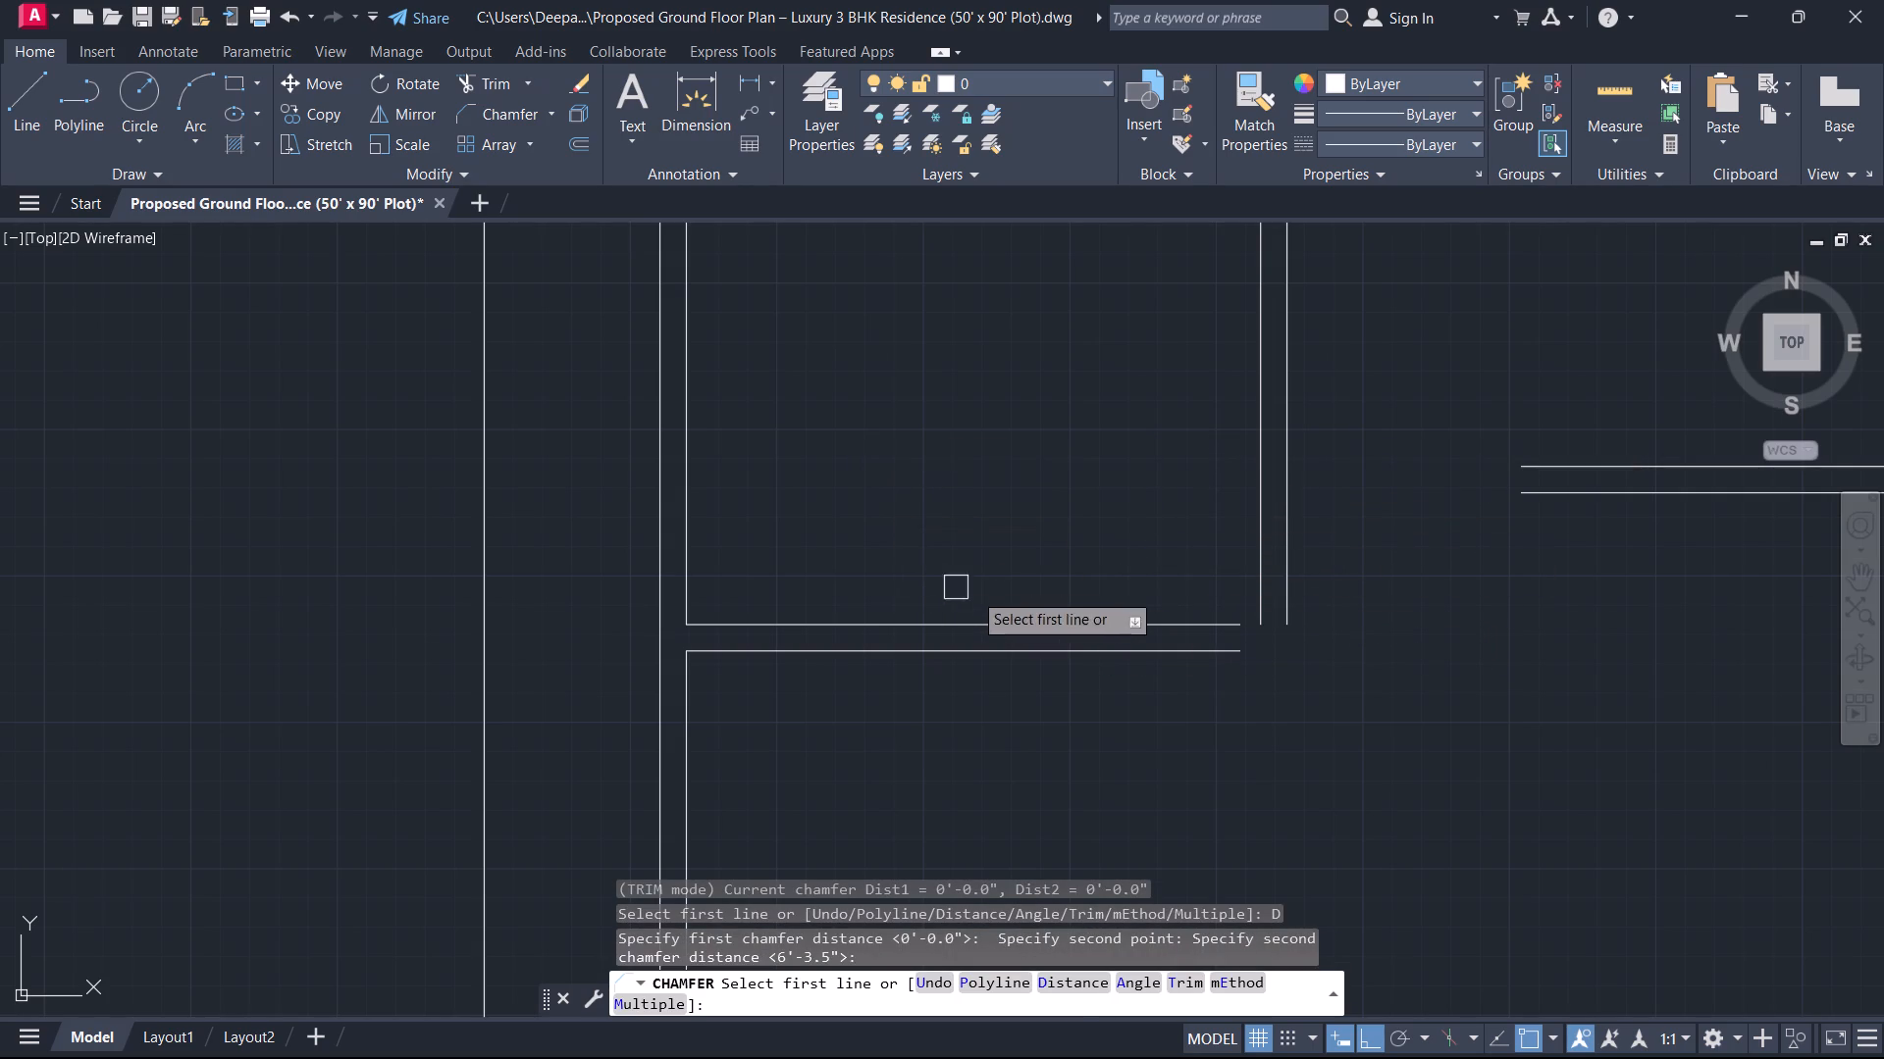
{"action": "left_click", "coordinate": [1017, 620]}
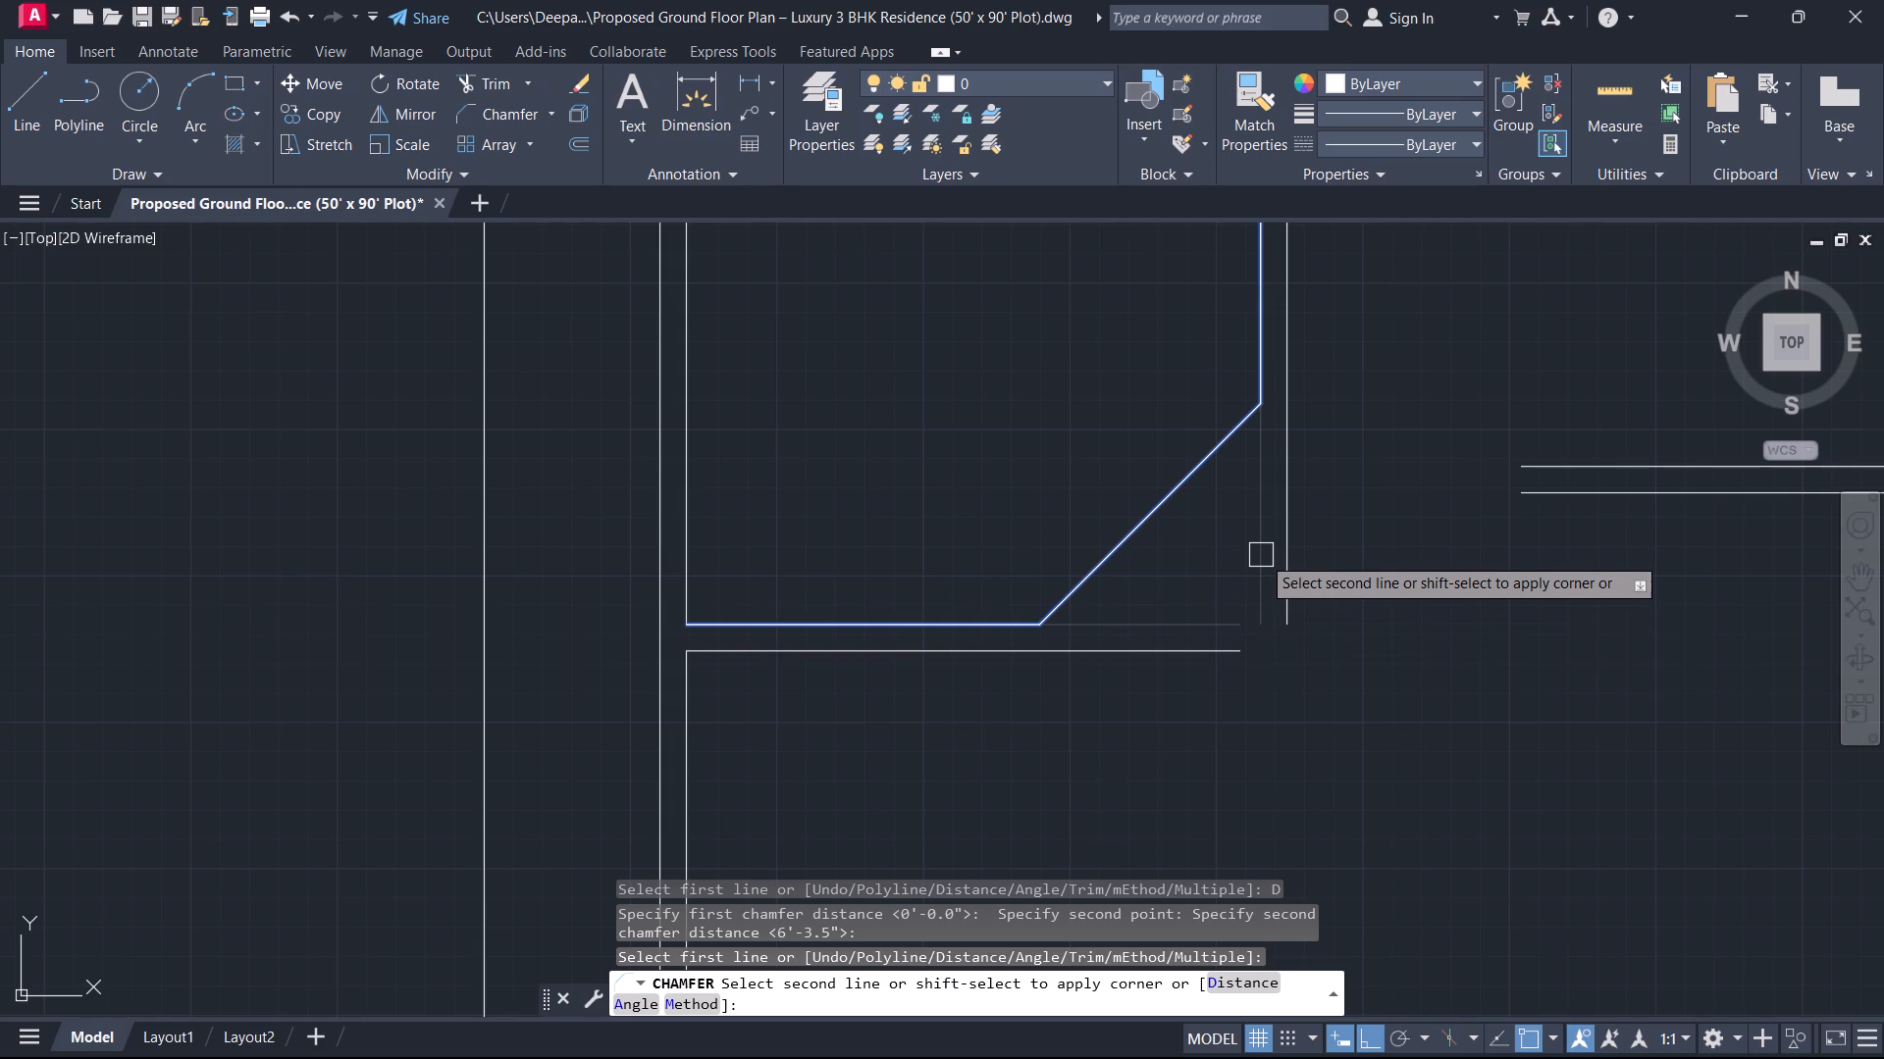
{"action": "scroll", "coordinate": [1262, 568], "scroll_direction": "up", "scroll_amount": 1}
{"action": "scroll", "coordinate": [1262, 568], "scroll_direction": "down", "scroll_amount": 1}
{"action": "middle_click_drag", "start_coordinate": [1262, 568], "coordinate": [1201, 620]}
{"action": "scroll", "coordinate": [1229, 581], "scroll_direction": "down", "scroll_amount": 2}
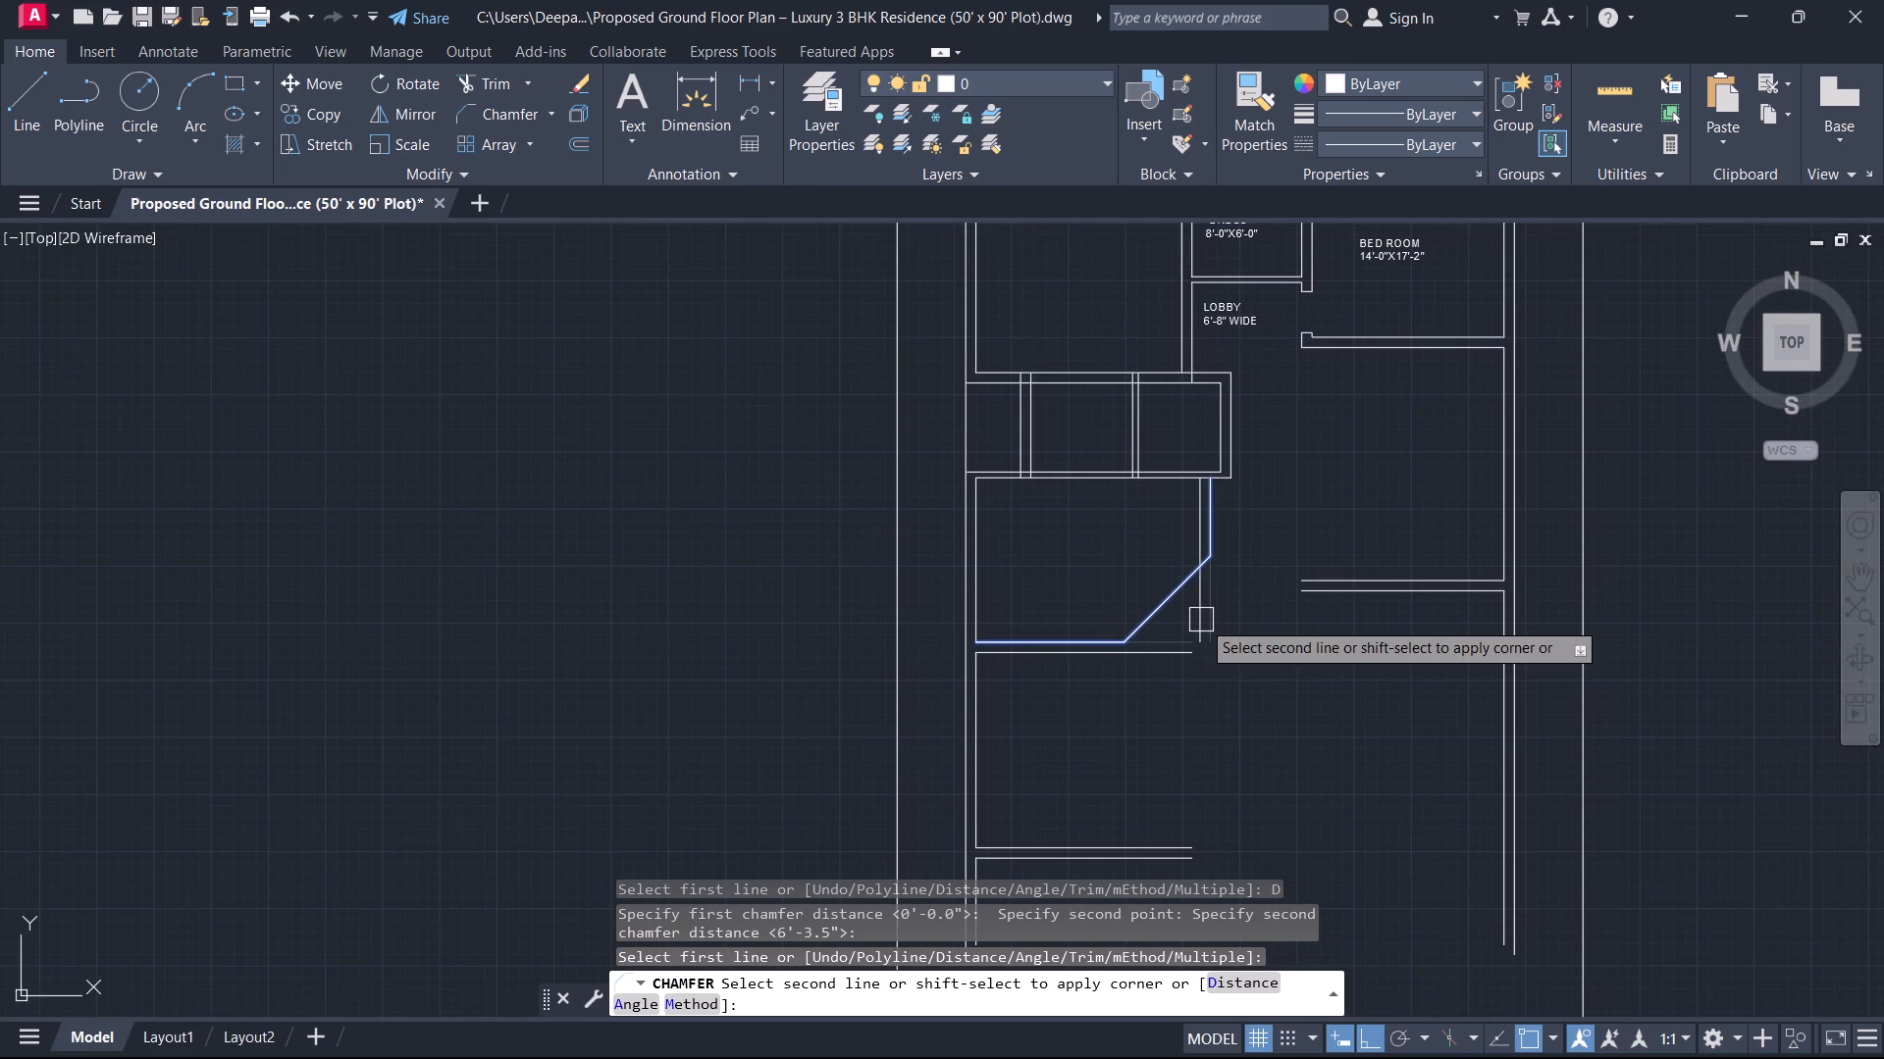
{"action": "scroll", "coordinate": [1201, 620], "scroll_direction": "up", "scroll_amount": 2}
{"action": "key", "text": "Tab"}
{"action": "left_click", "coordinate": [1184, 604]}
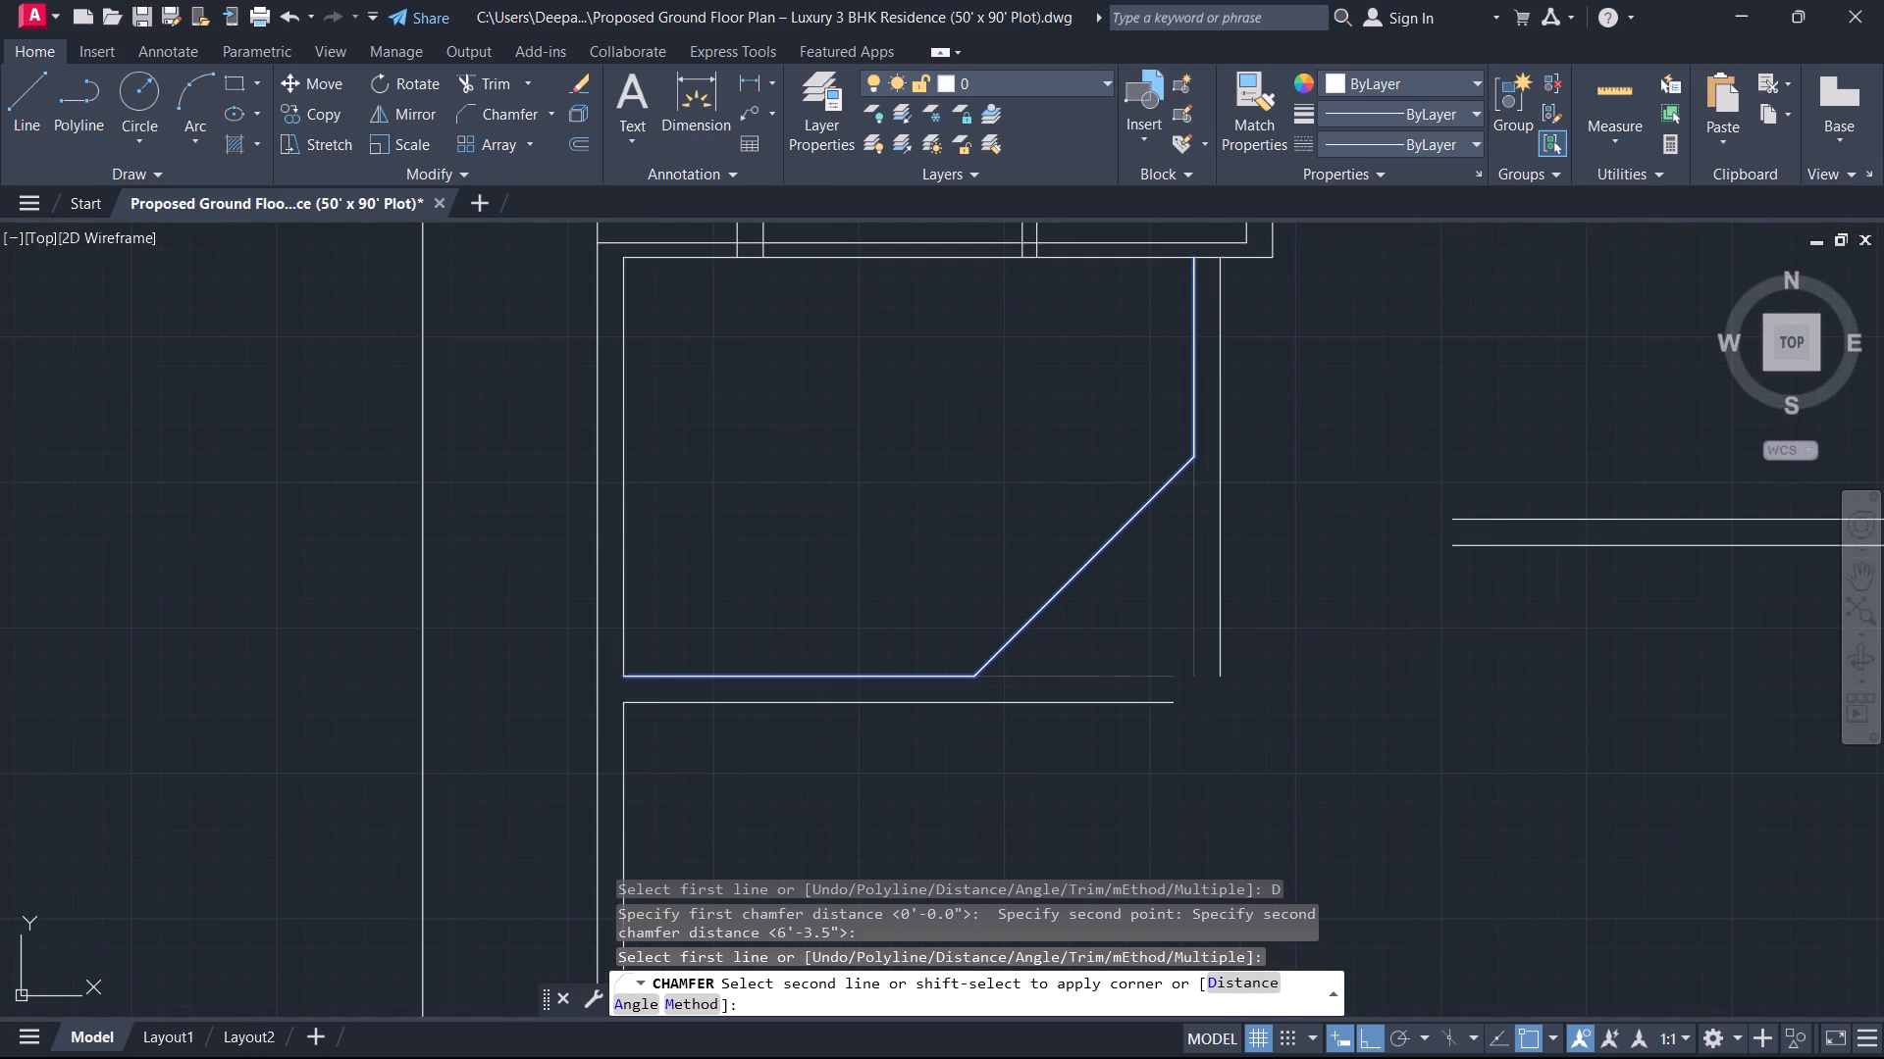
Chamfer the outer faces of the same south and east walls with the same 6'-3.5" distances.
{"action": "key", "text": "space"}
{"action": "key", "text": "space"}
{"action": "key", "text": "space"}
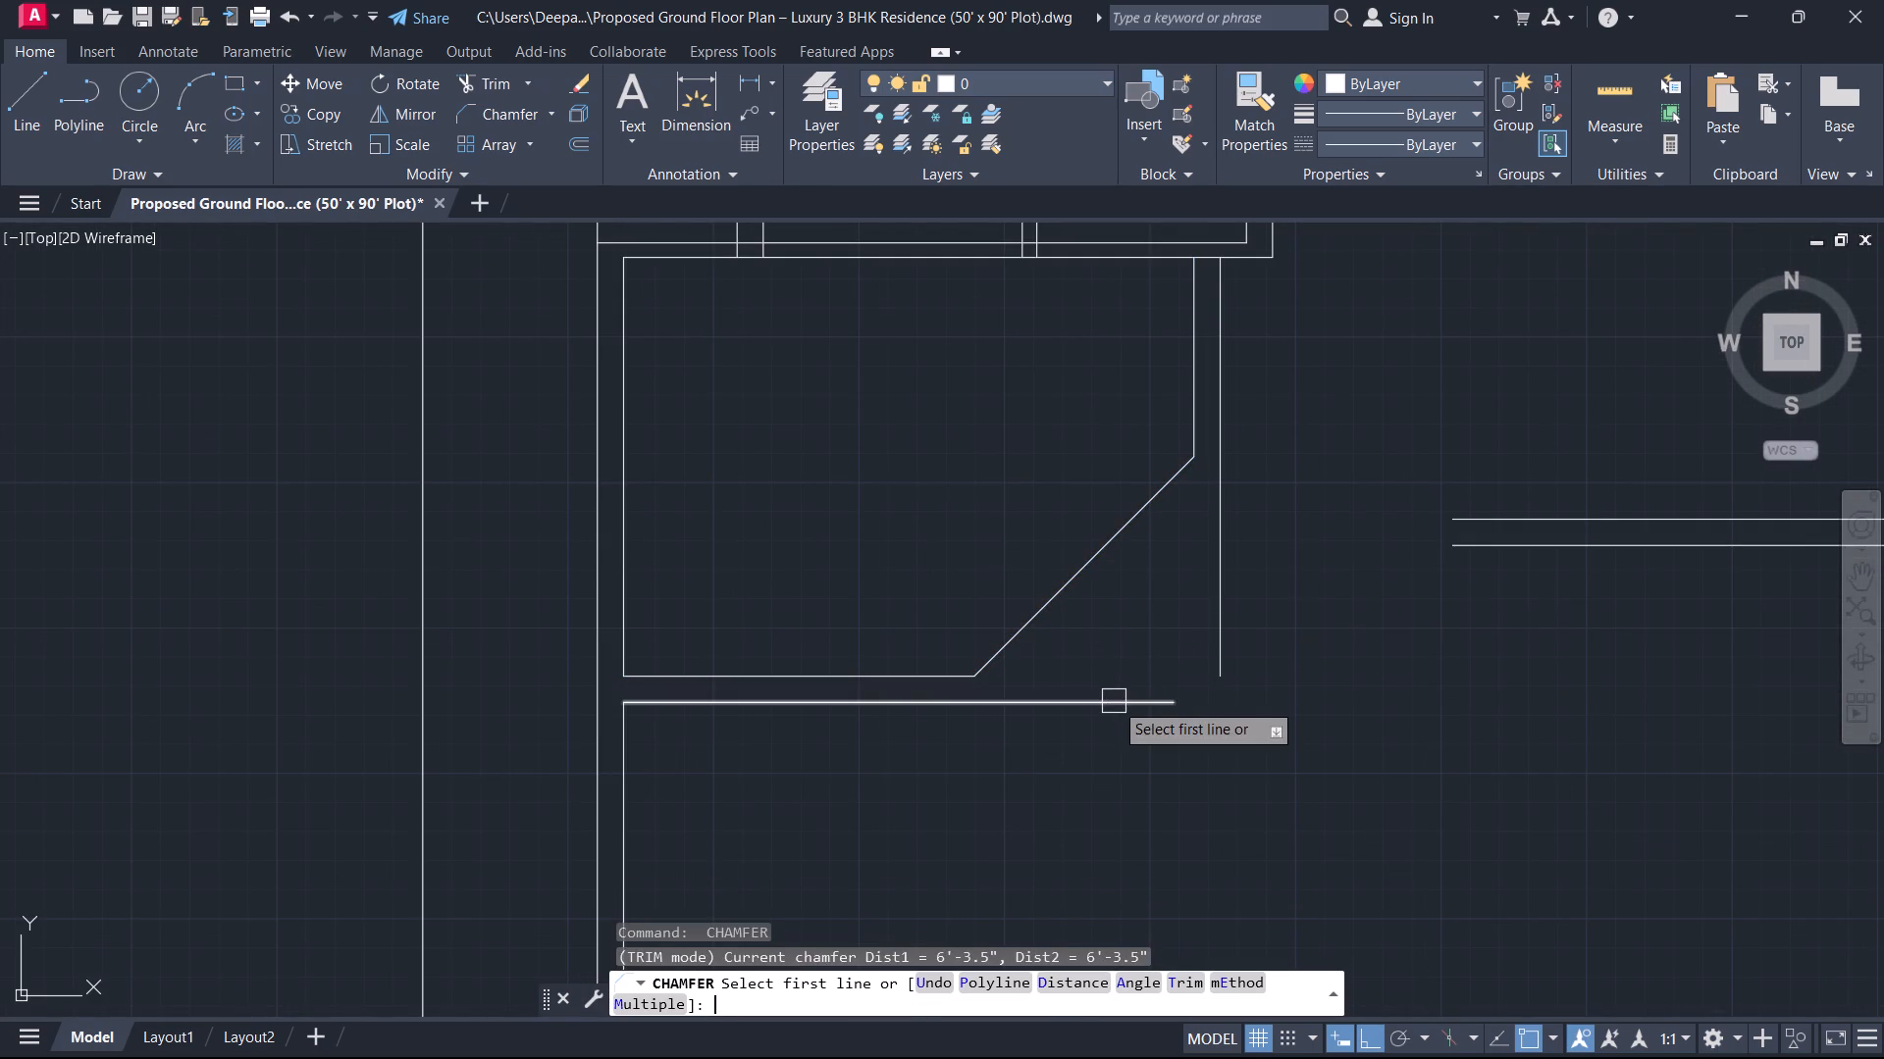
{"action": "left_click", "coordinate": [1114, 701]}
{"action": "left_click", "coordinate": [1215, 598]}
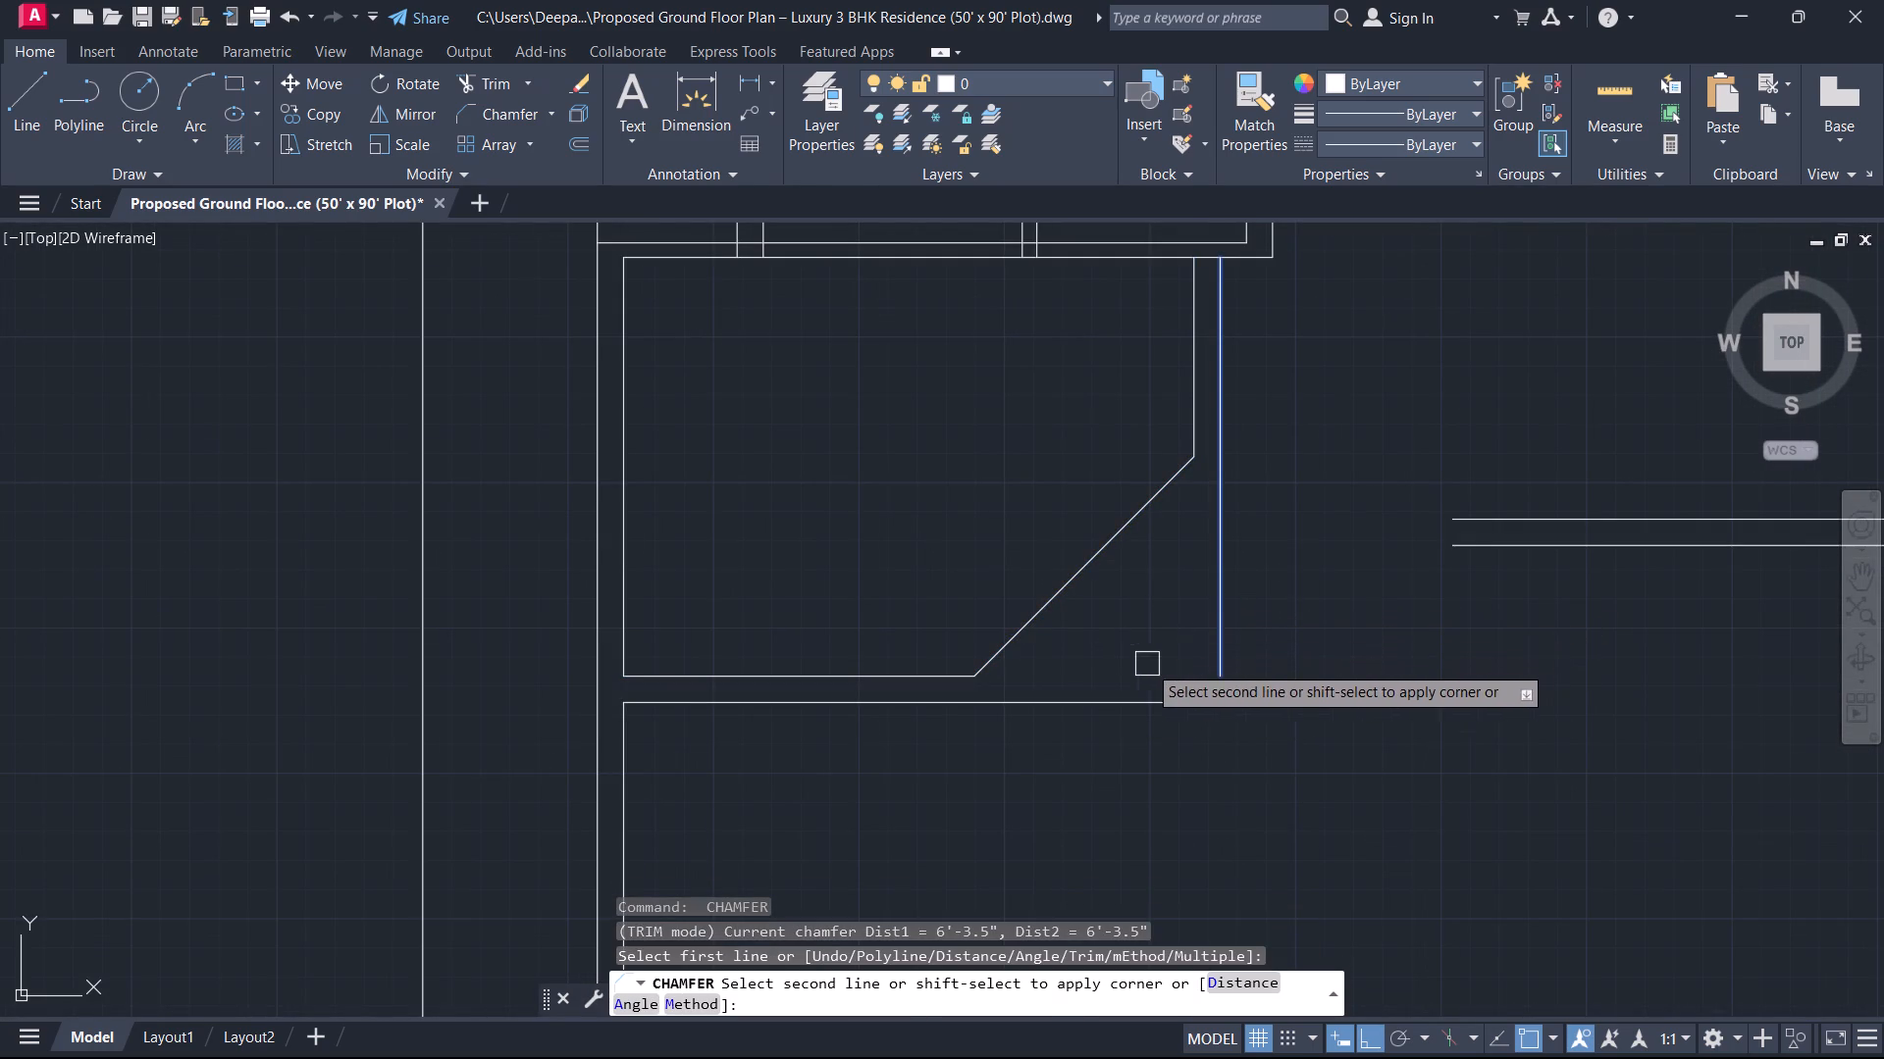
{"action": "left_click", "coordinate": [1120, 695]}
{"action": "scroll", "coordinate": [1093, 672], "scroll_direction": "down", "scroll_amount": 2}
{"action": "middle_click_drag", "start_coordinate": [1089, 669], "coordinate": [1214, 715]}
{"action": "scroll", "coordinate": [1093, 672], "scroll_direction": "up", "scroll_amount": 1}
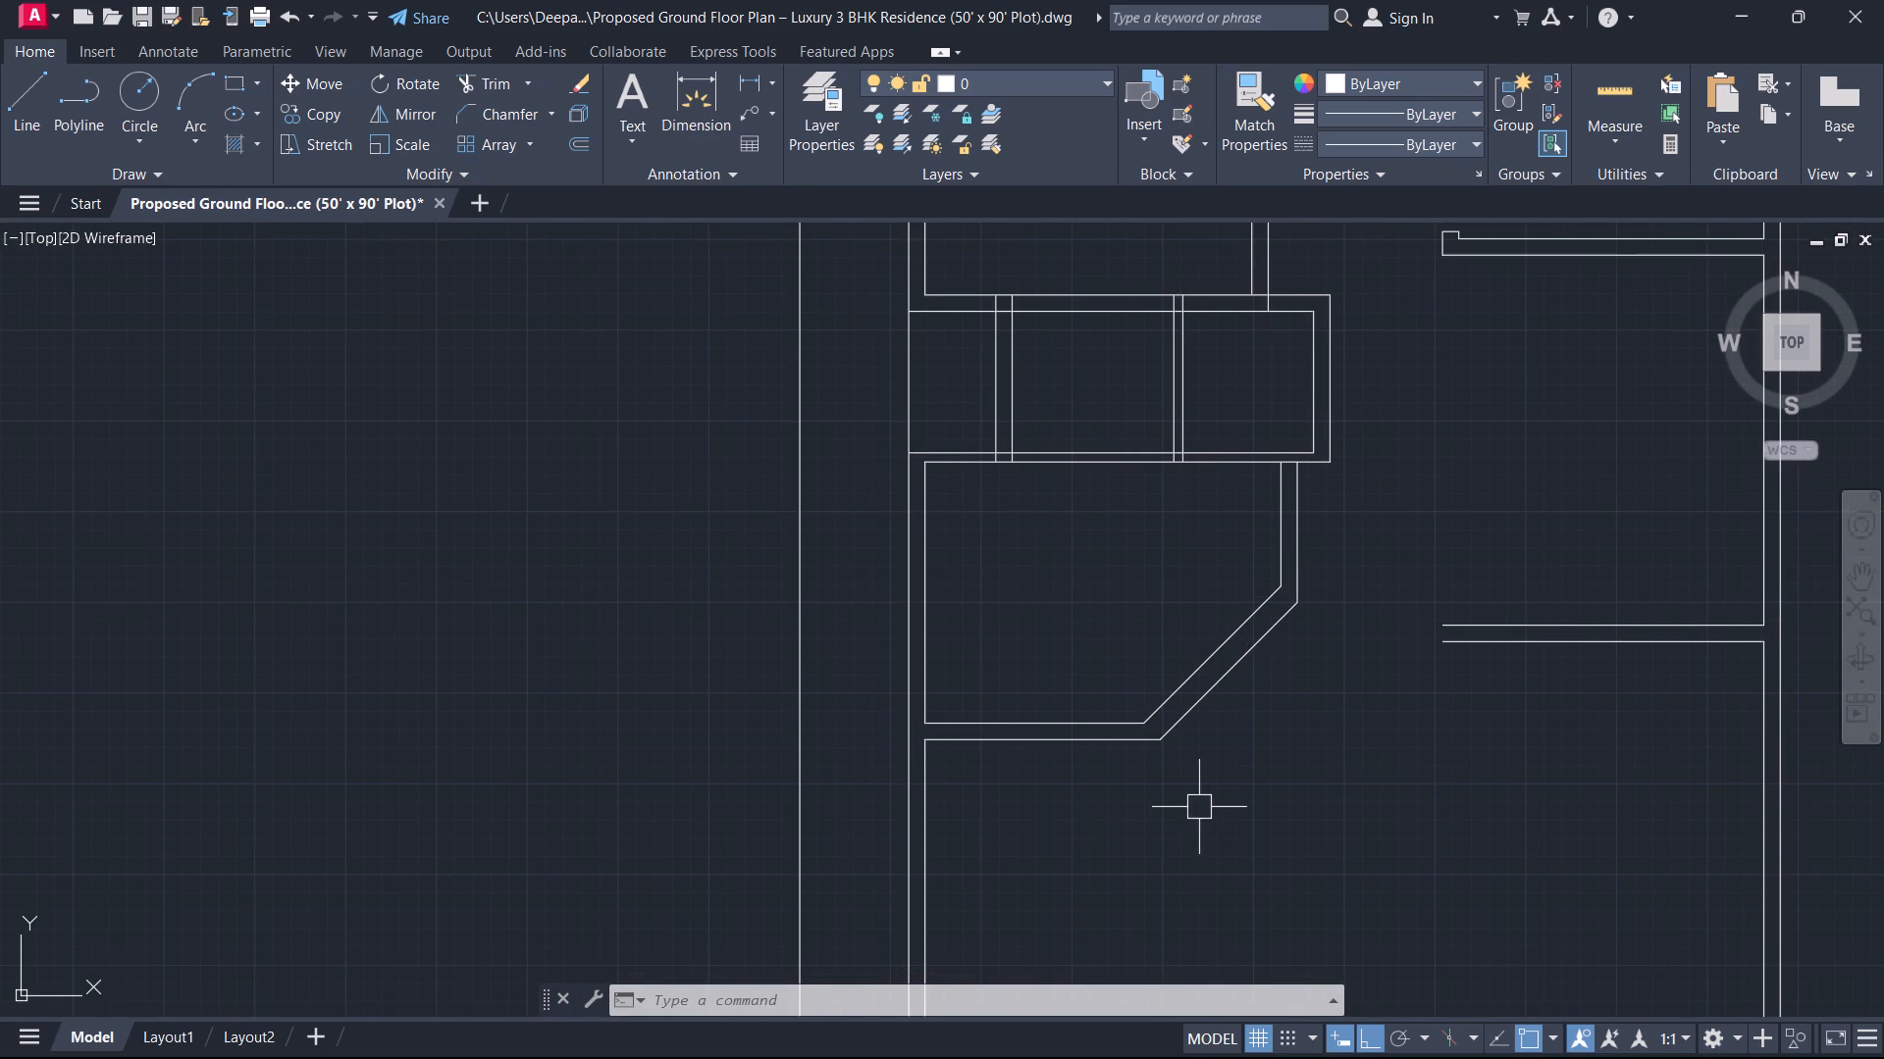
Measure the distance between the two diagonal wall faces at the chamfered corner.
{"action": "scroll", "coordinate": [1212, 700], "scroll_direction": "up", "scroll_amount": 2}
{"action": "key", "text": "d"}
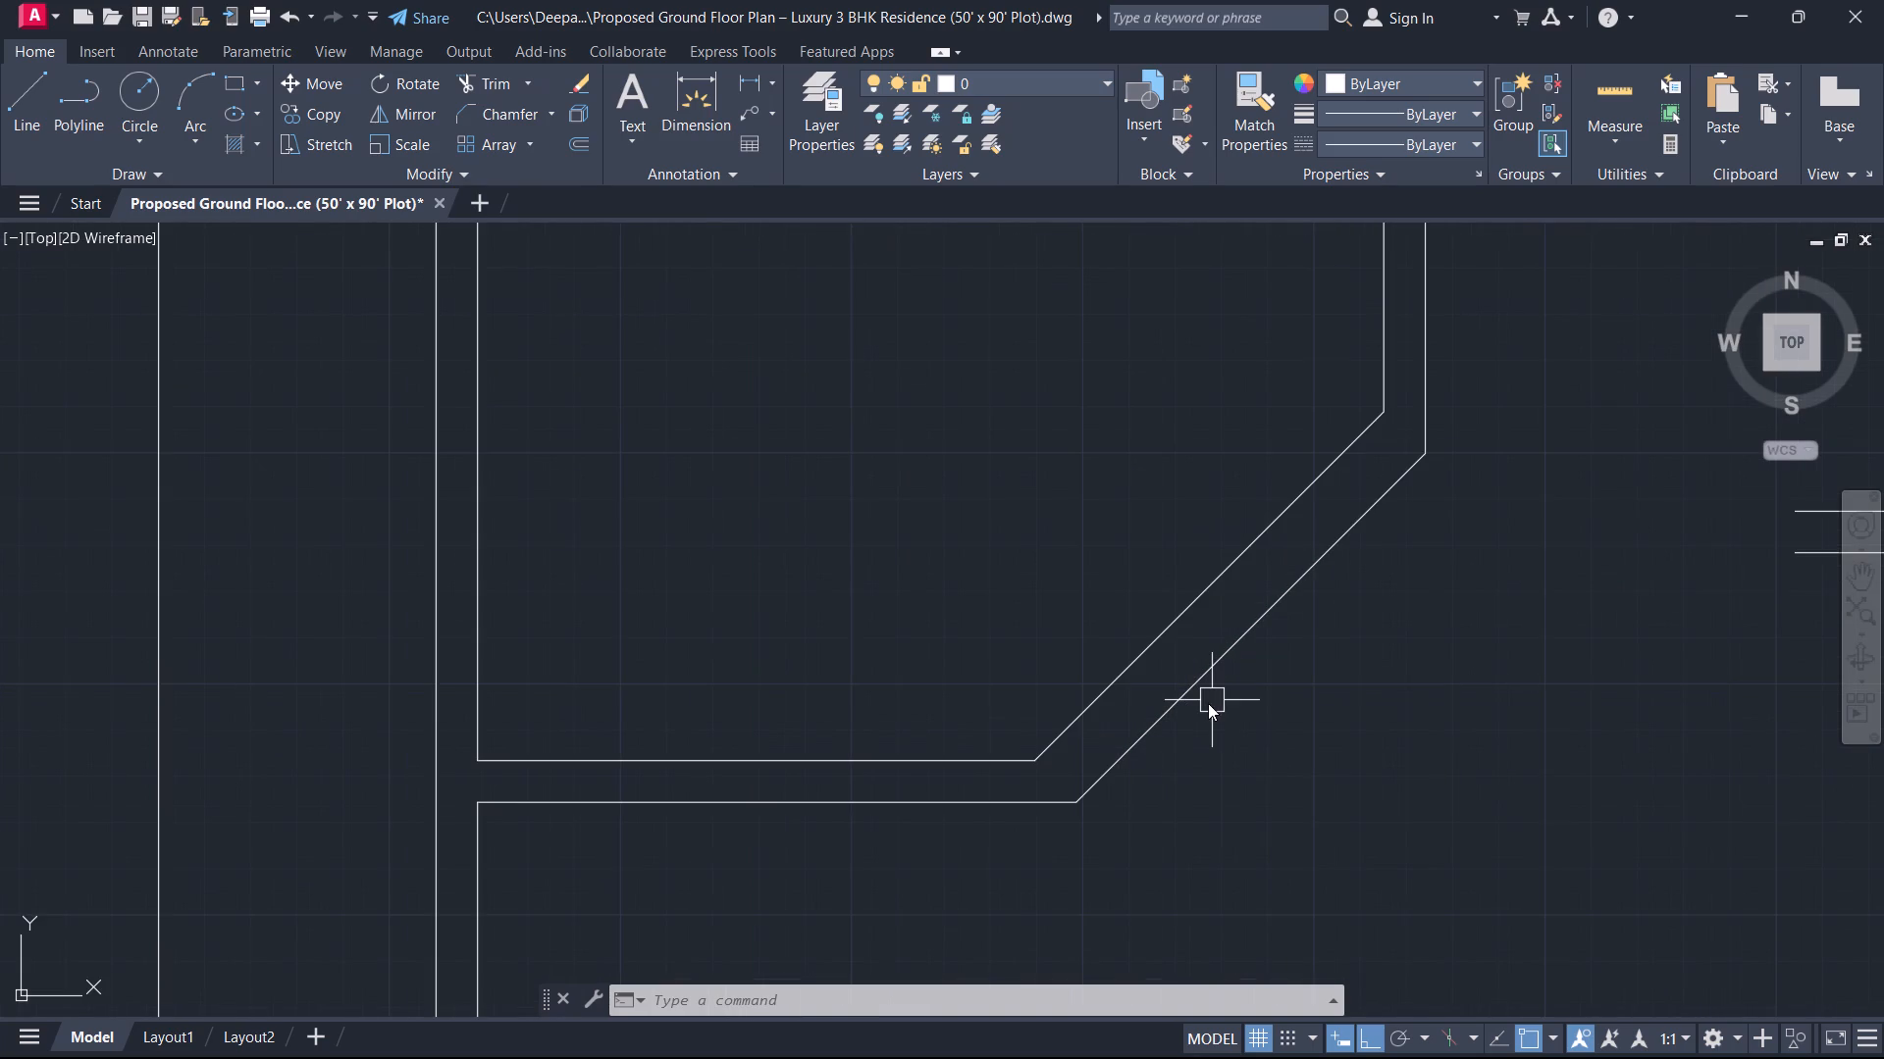
{"action": "key", "text": "i"}
{"action": "key", "text": "space"}
{"action": "left_click", "coordinate": [1208, 674]}
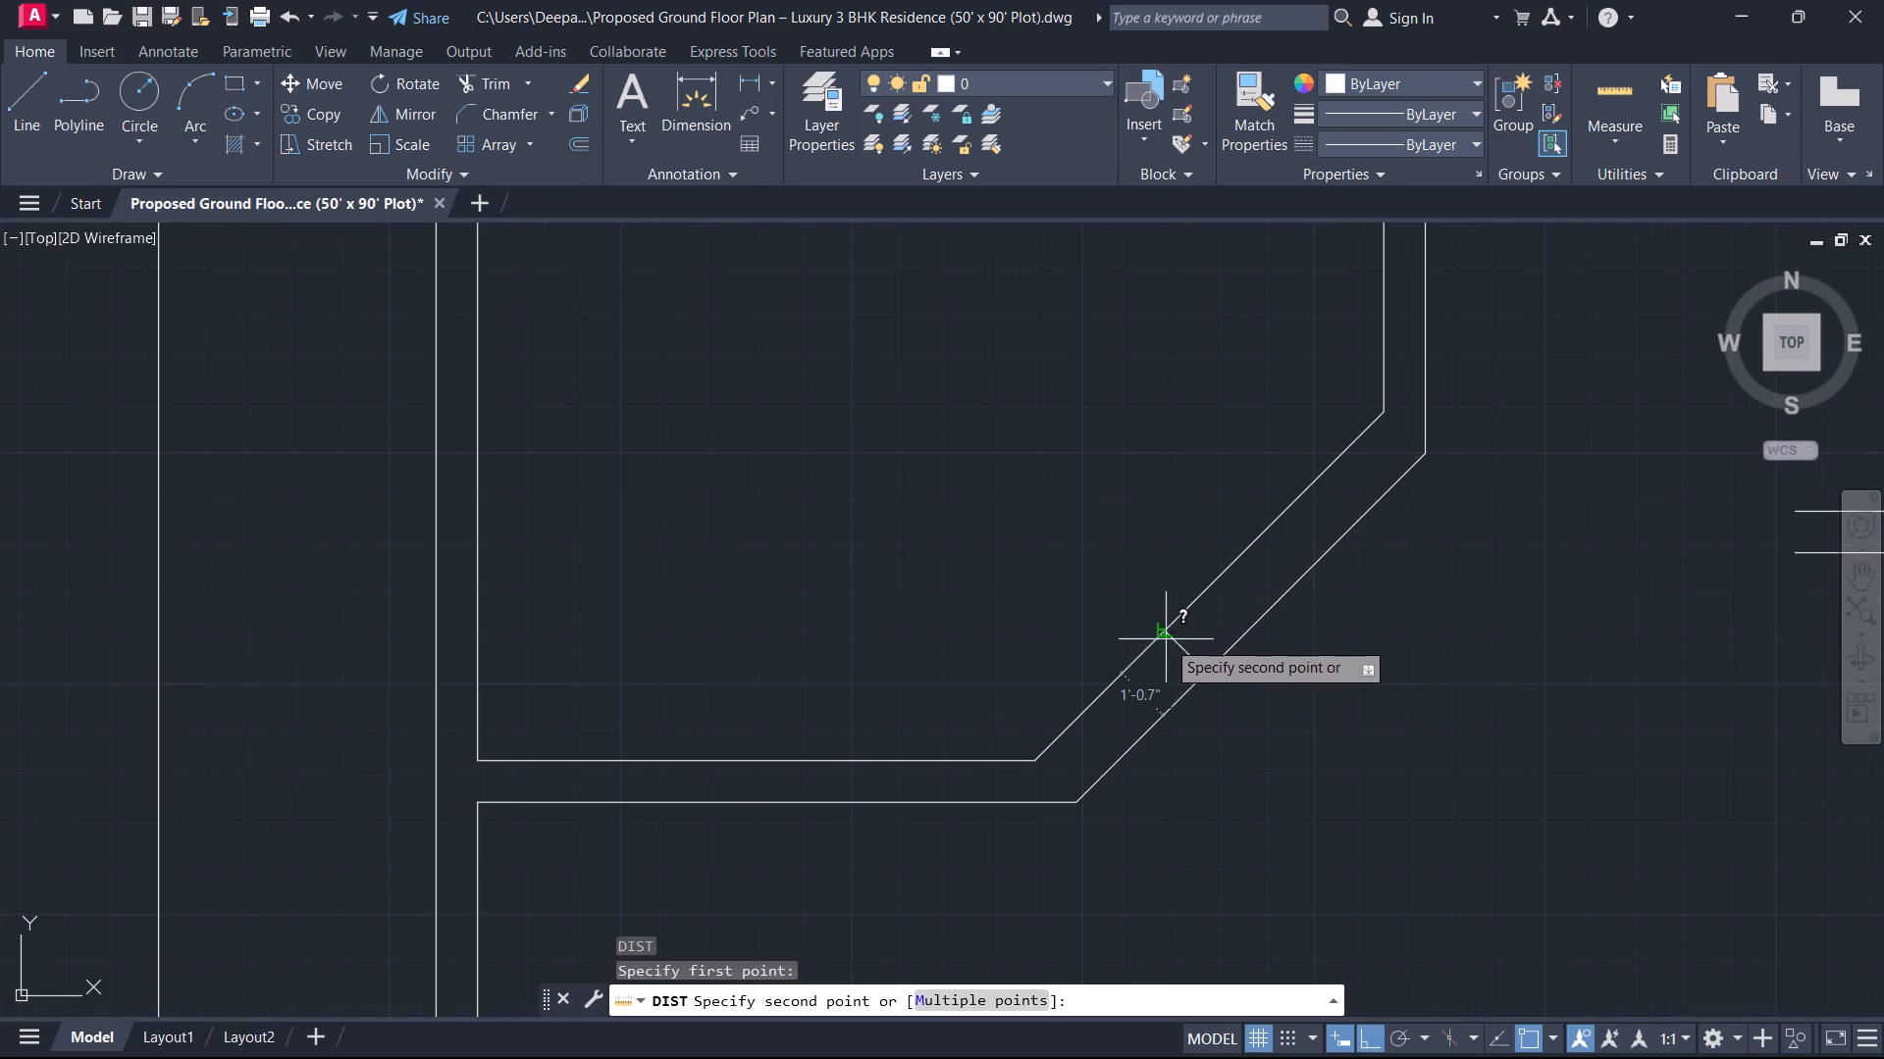
{"action": "key", "text": "Escape"}
{"action": "left_click", "coordinate": [1233, 679]}
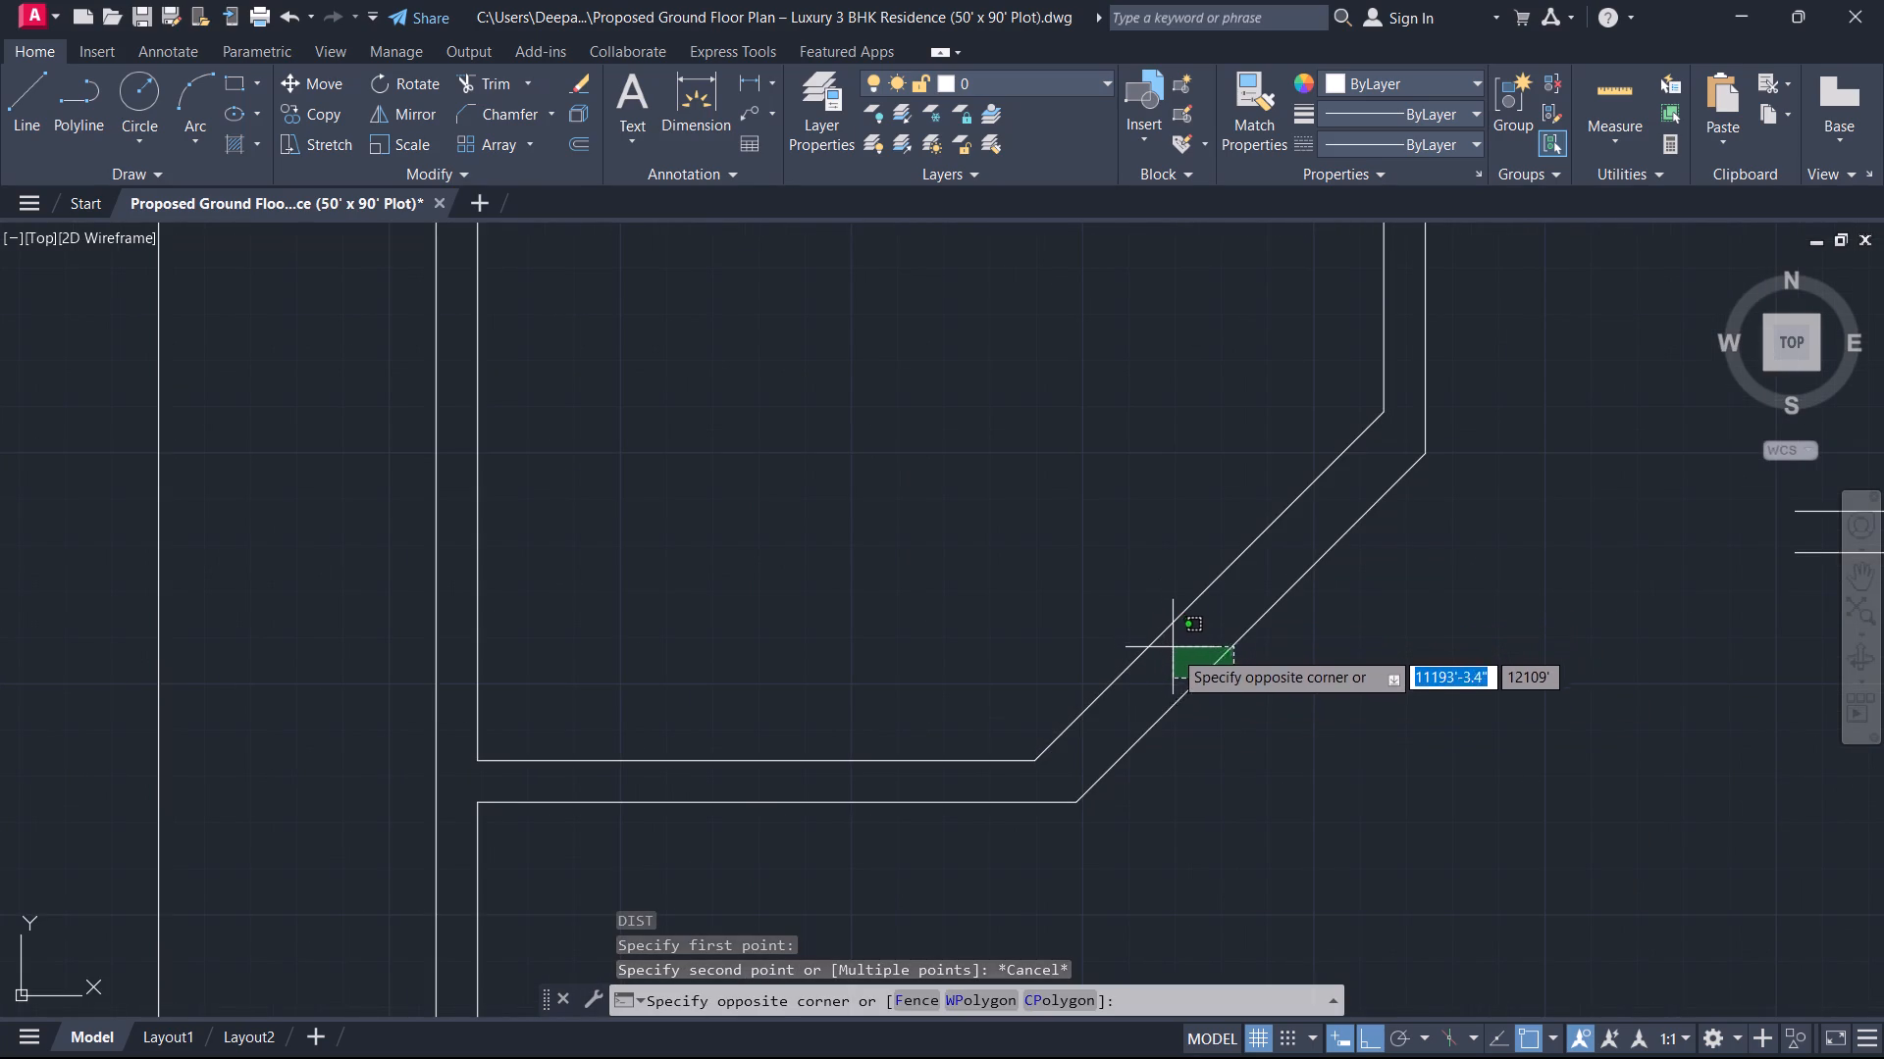
{"action": "key", "text": "grave"}
{"action": "key", "text": "Escape"}
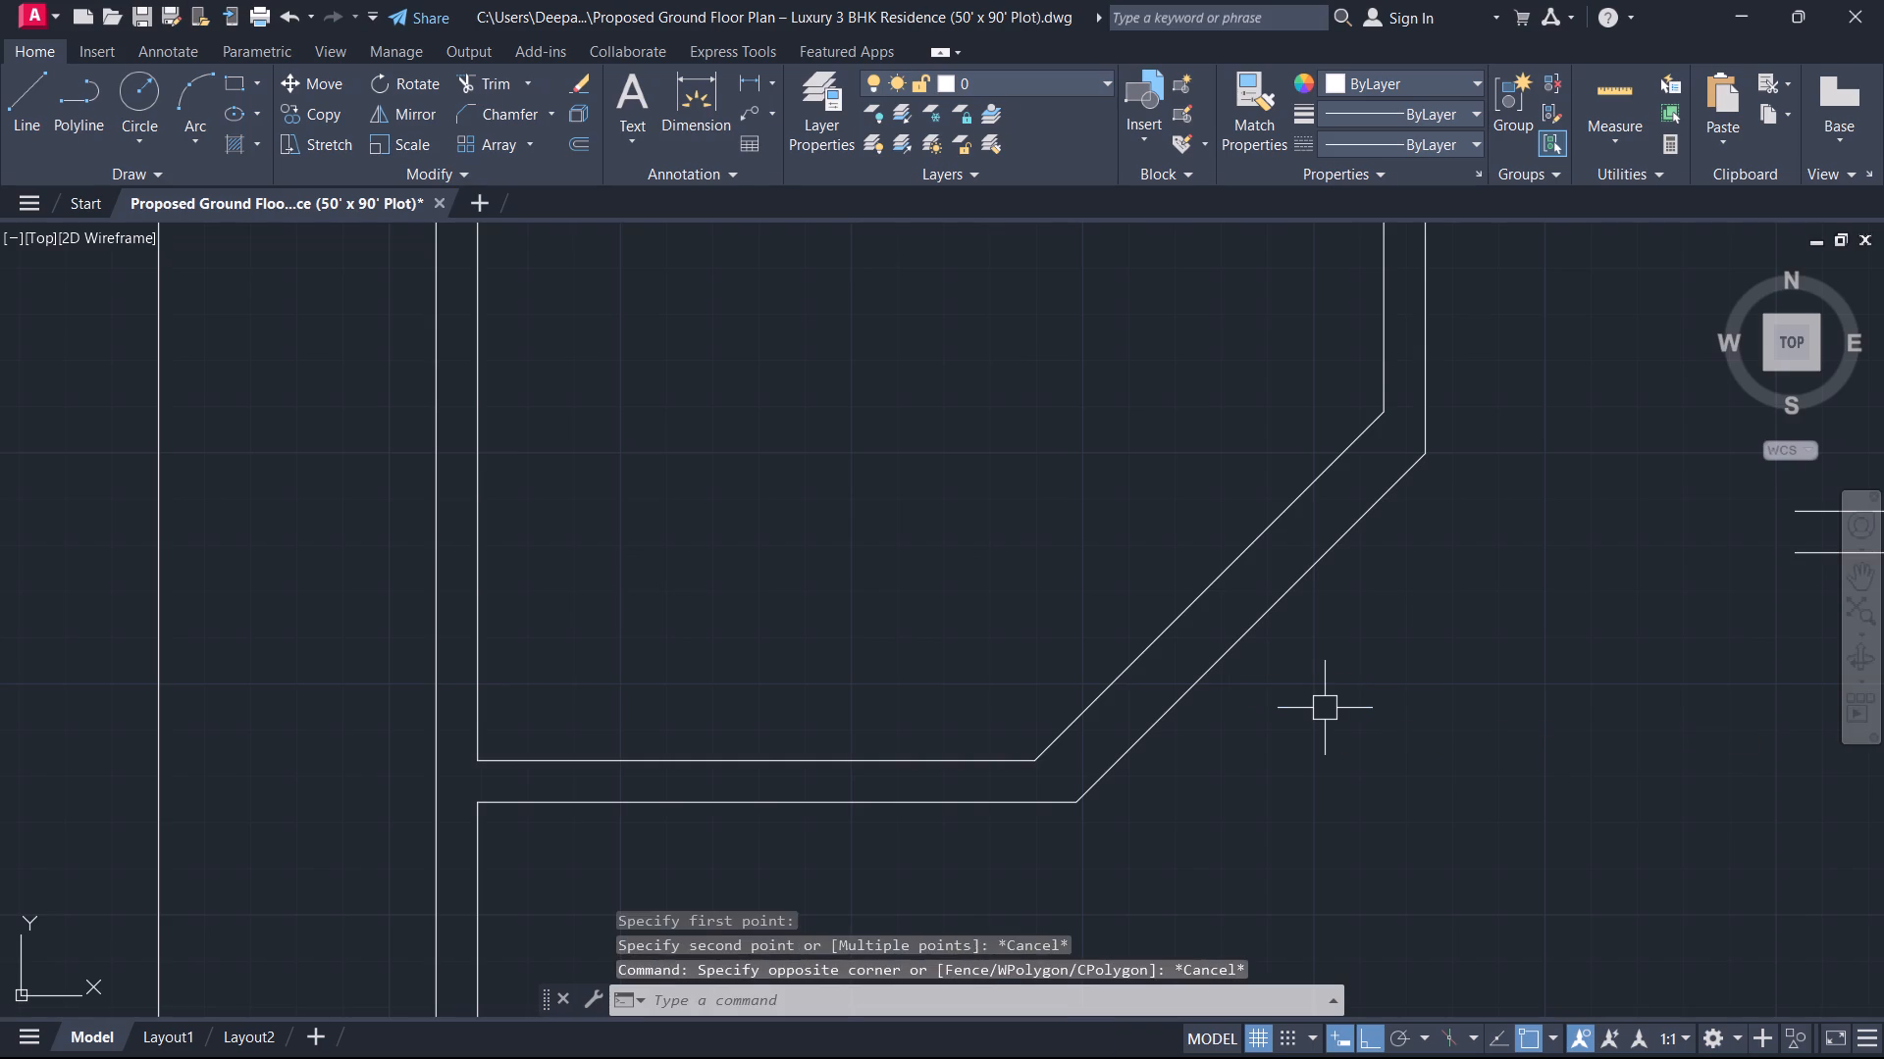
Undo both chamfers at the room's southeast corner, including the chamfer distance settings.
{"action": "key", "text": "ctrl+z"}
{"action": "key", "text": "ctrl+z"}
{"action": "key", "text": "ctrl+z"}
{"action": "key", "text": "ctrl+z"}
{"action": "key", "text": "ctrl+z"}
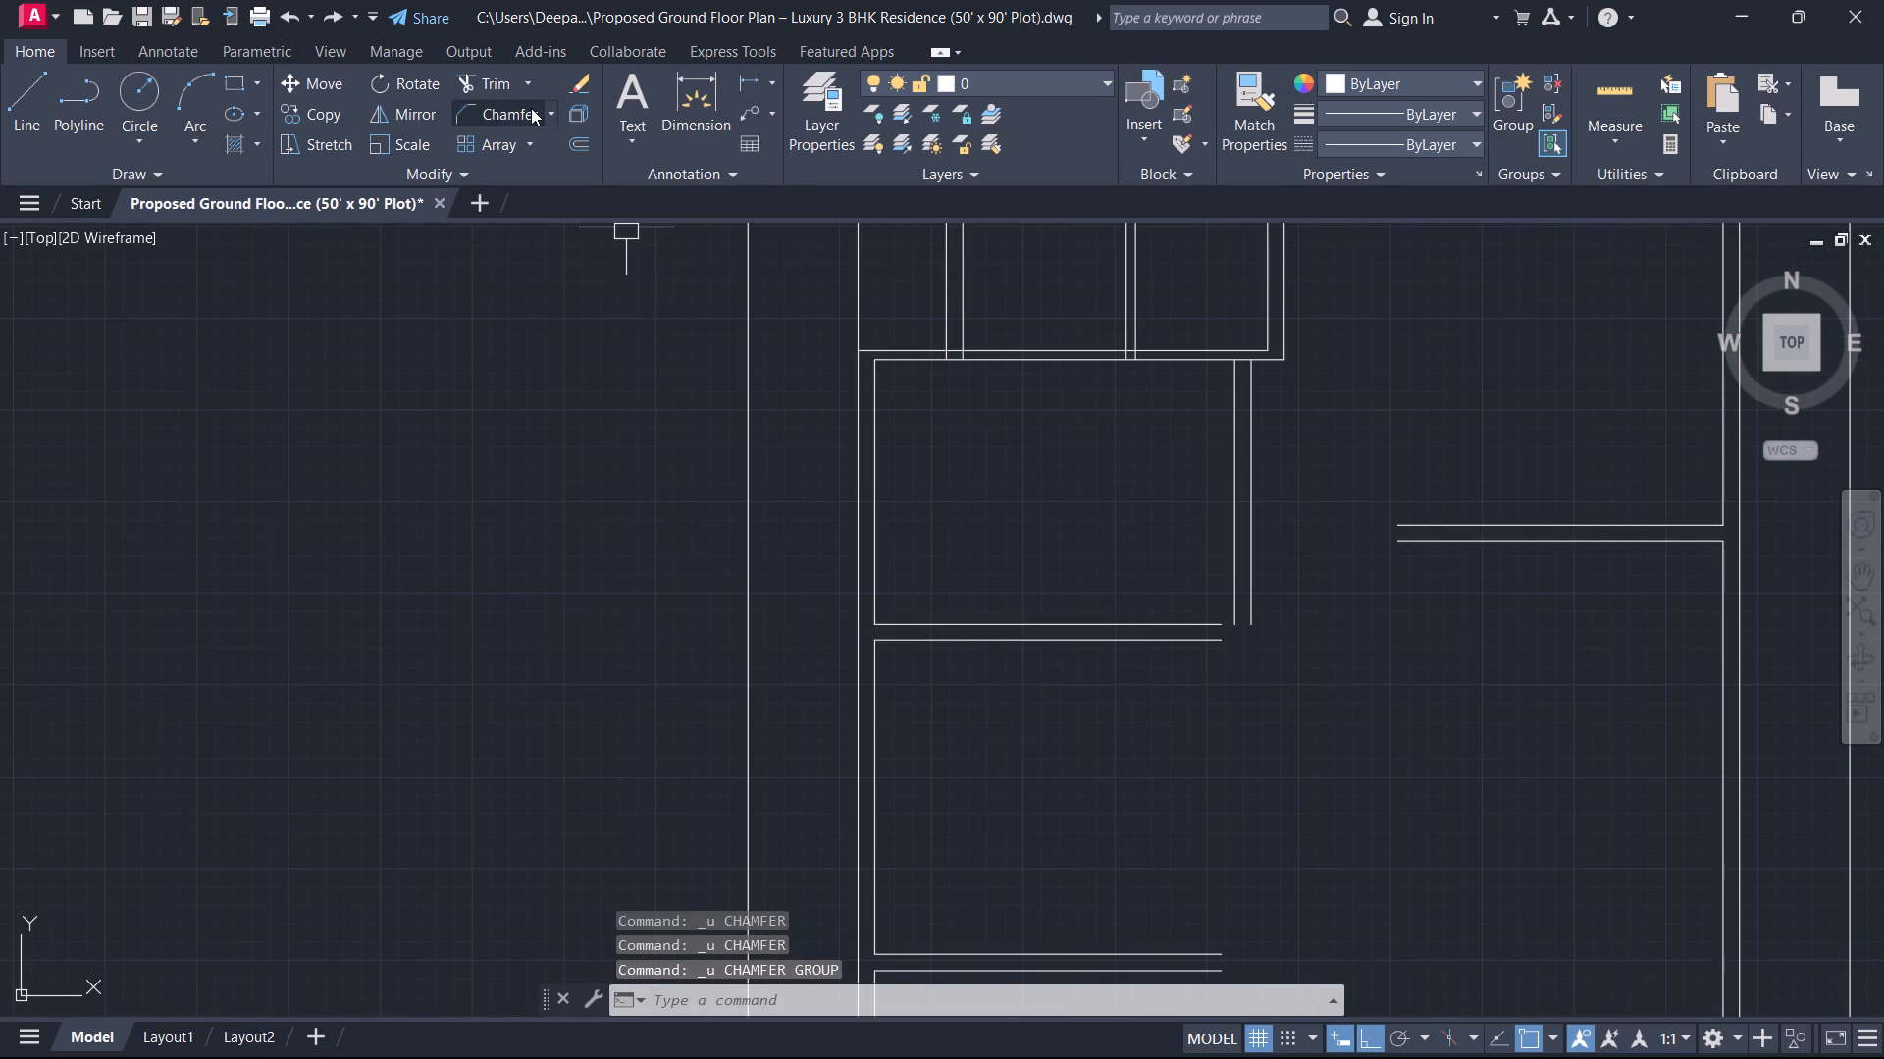
Join the inner faces of the room's south and east walls into a square corner with the Chamfer command.
{"action": "left_click", "coordinate": [518, 116]}
{"action": "left_click", "coordinate": [1154, 618]}
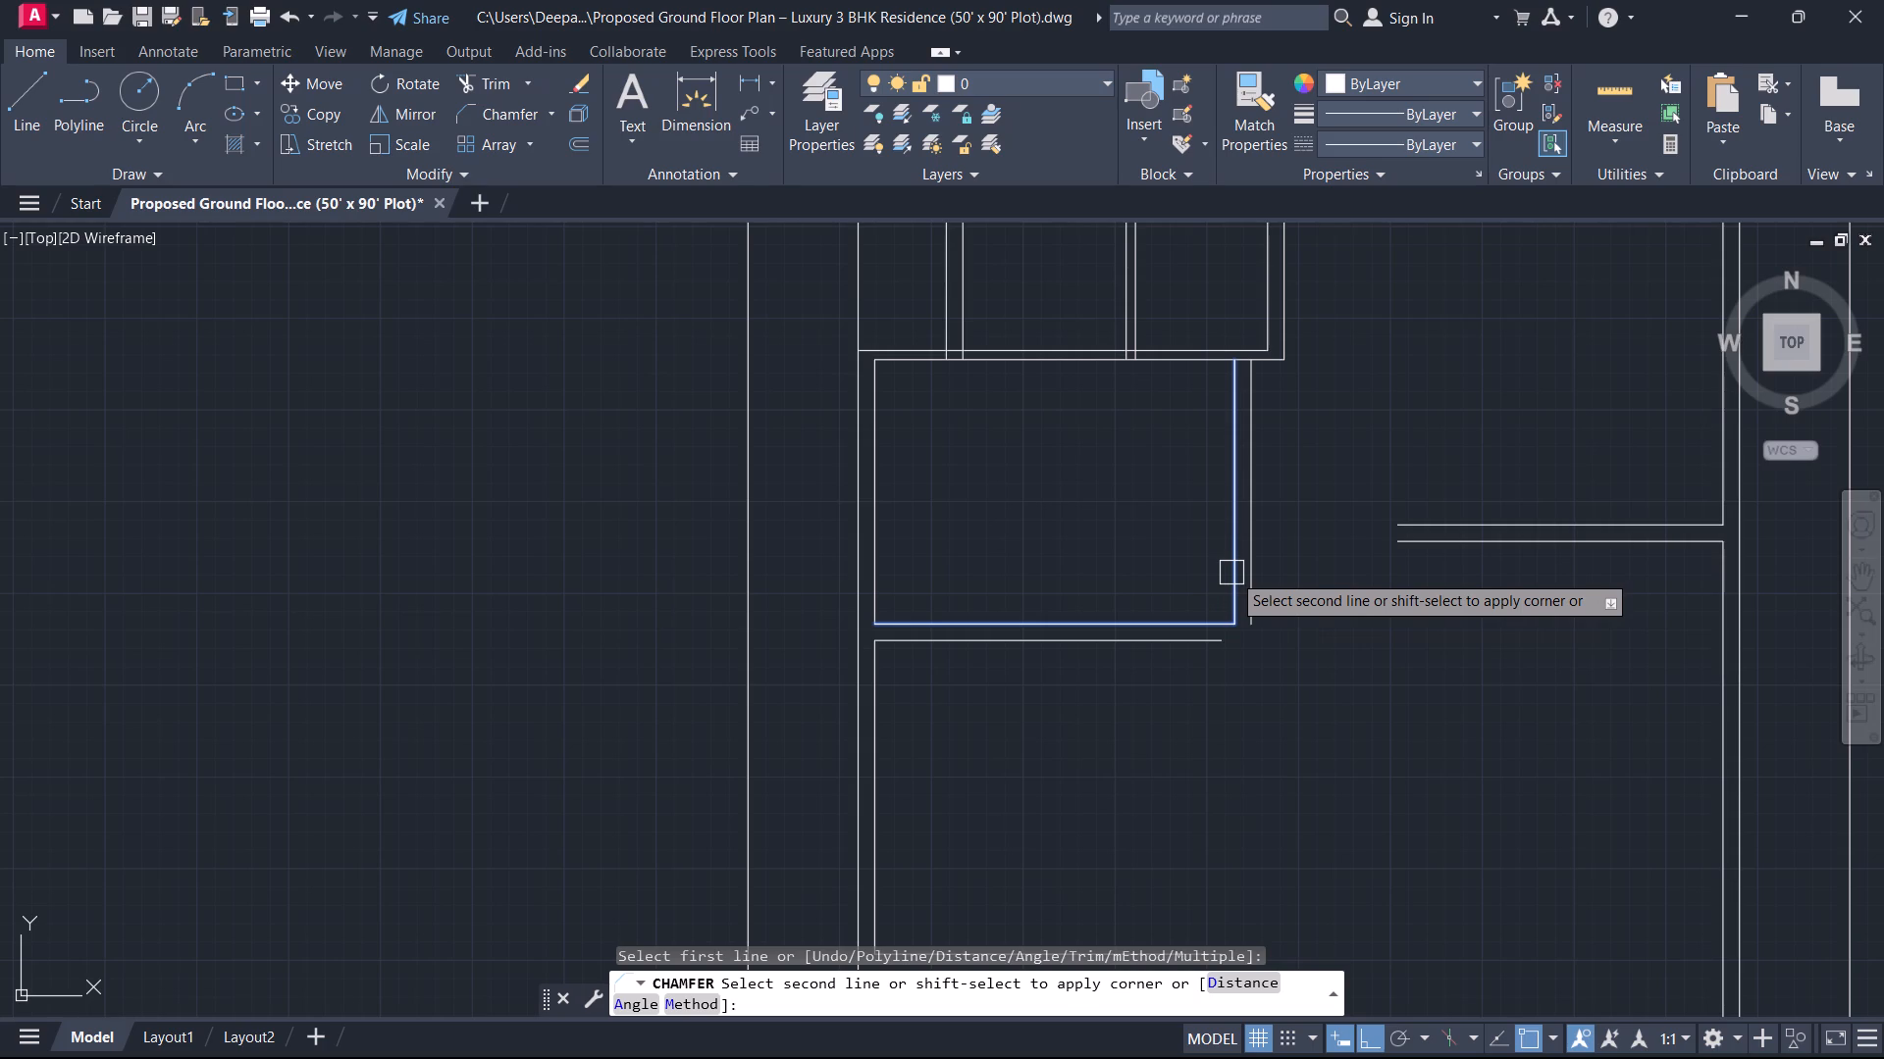
{"action": "left_click", "coordinate": [1231, 573]}
{"action": "scroll", "coordinate": [1142, 629], "scroll_direction": "down", "scroll_amount": 1}
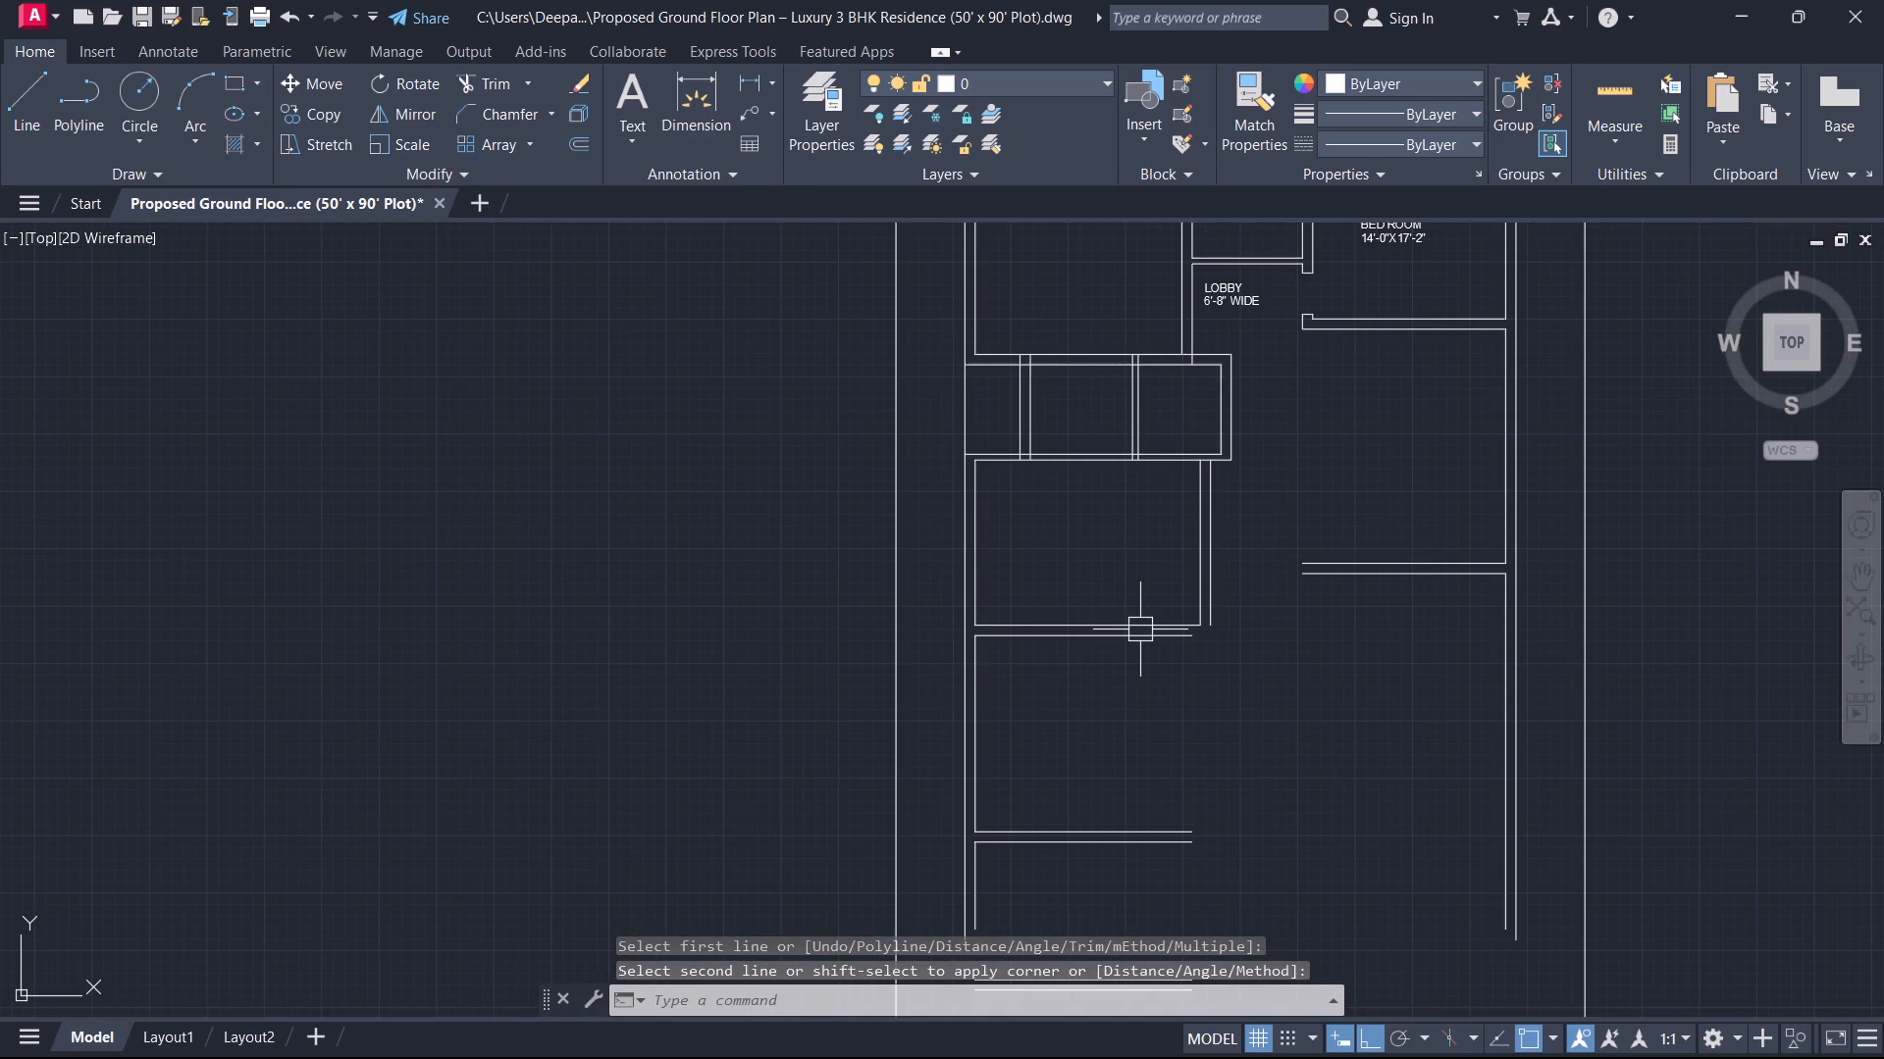
Turn off the grid display.
{"action": "key", "text": "F7"}
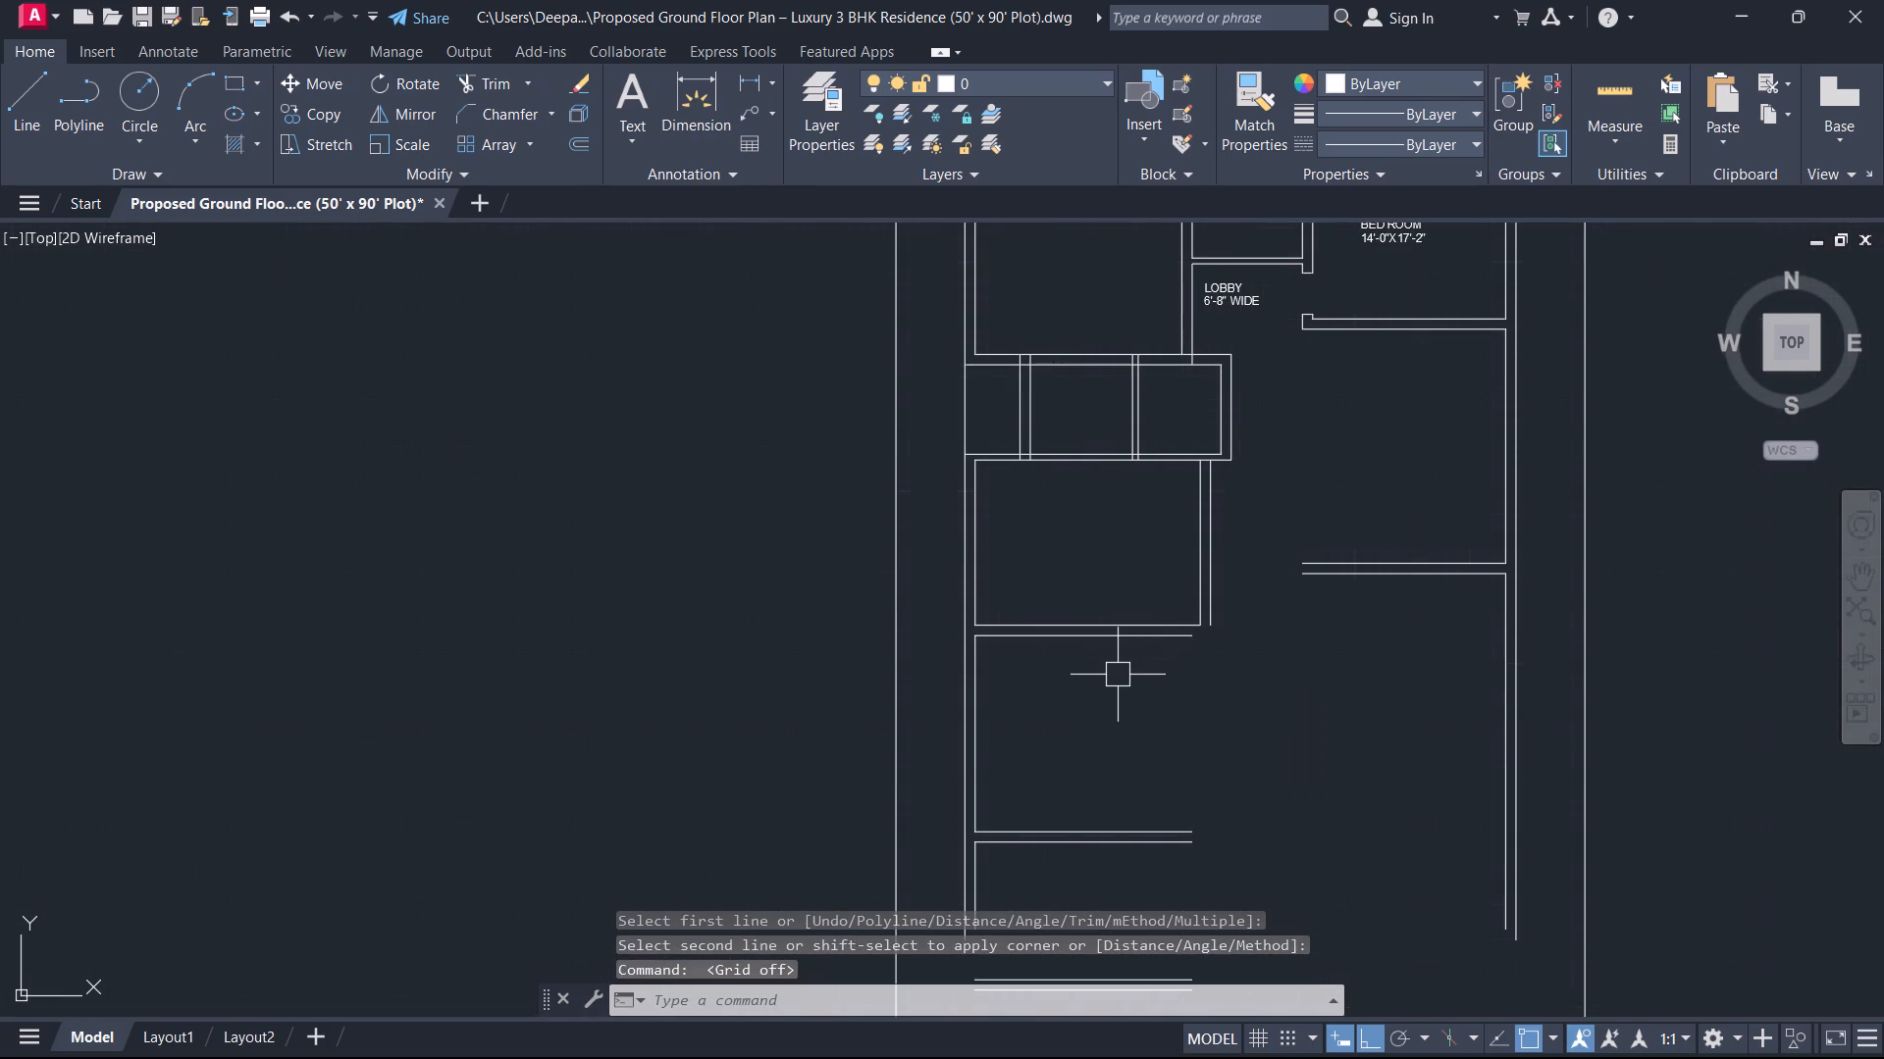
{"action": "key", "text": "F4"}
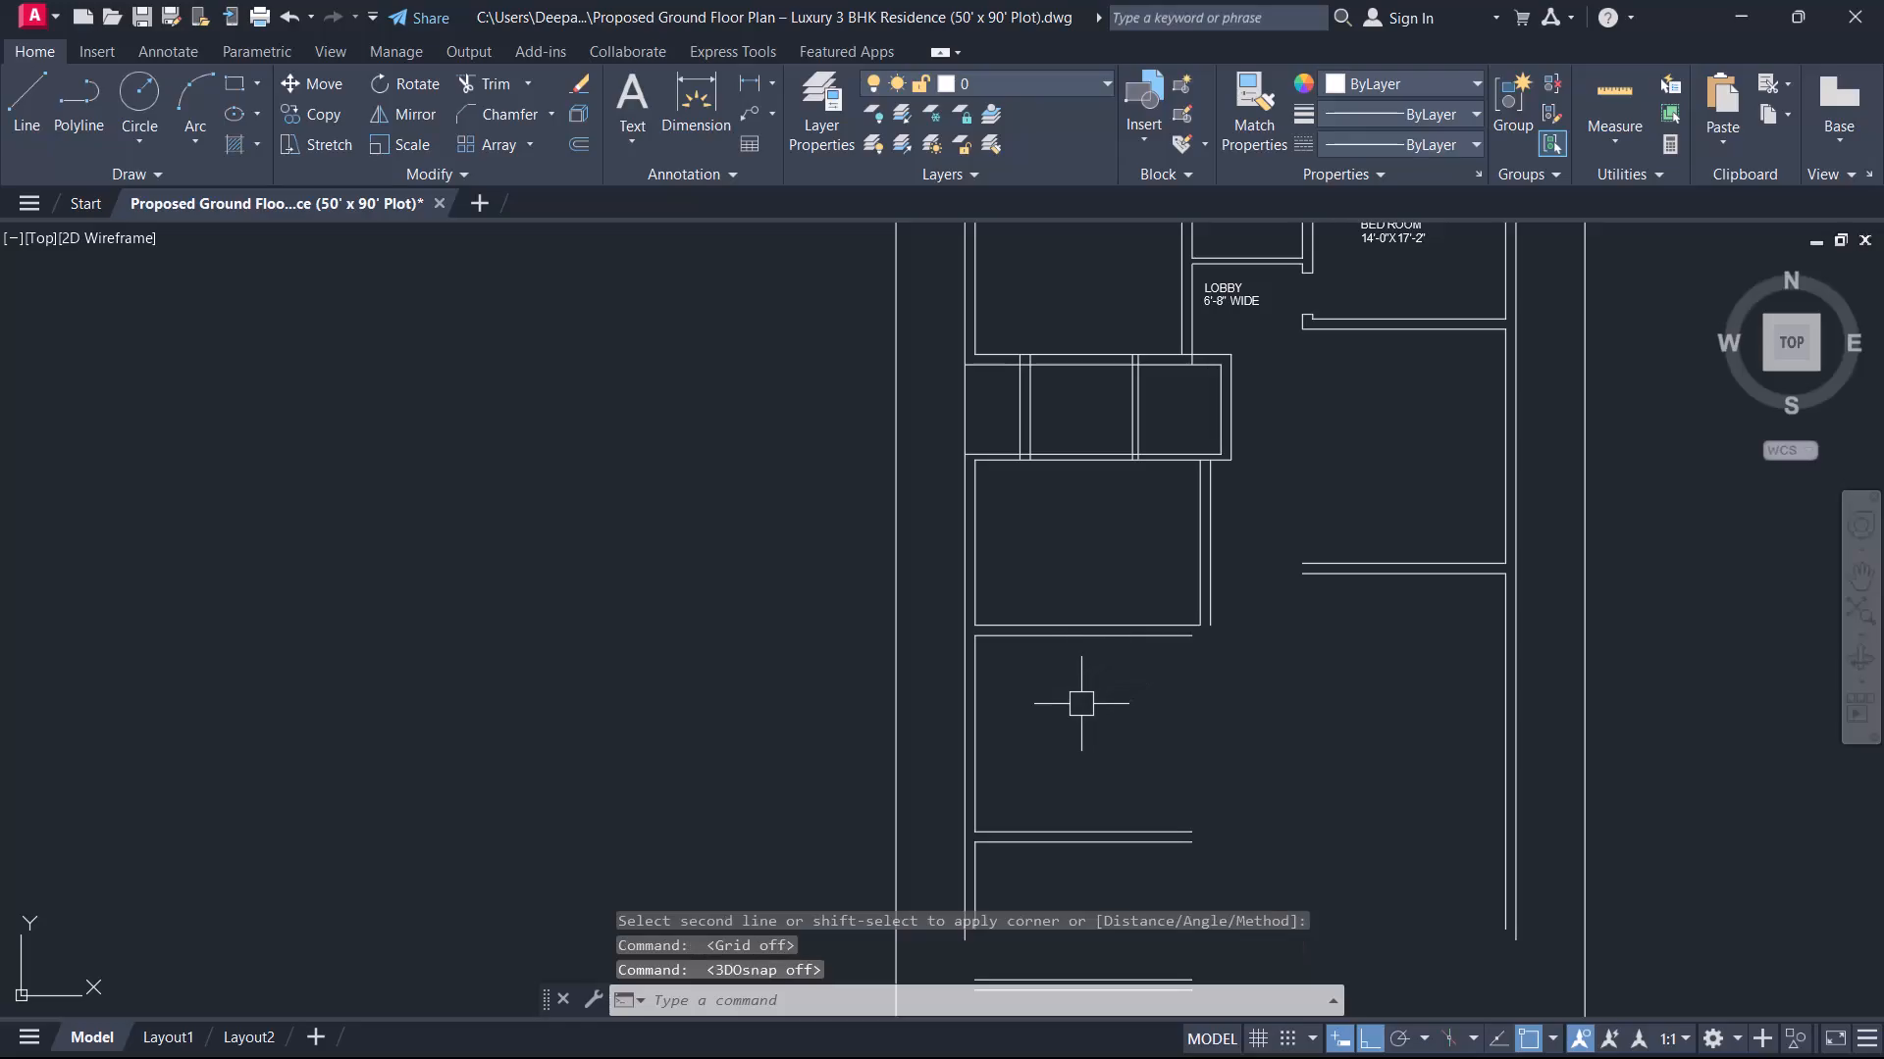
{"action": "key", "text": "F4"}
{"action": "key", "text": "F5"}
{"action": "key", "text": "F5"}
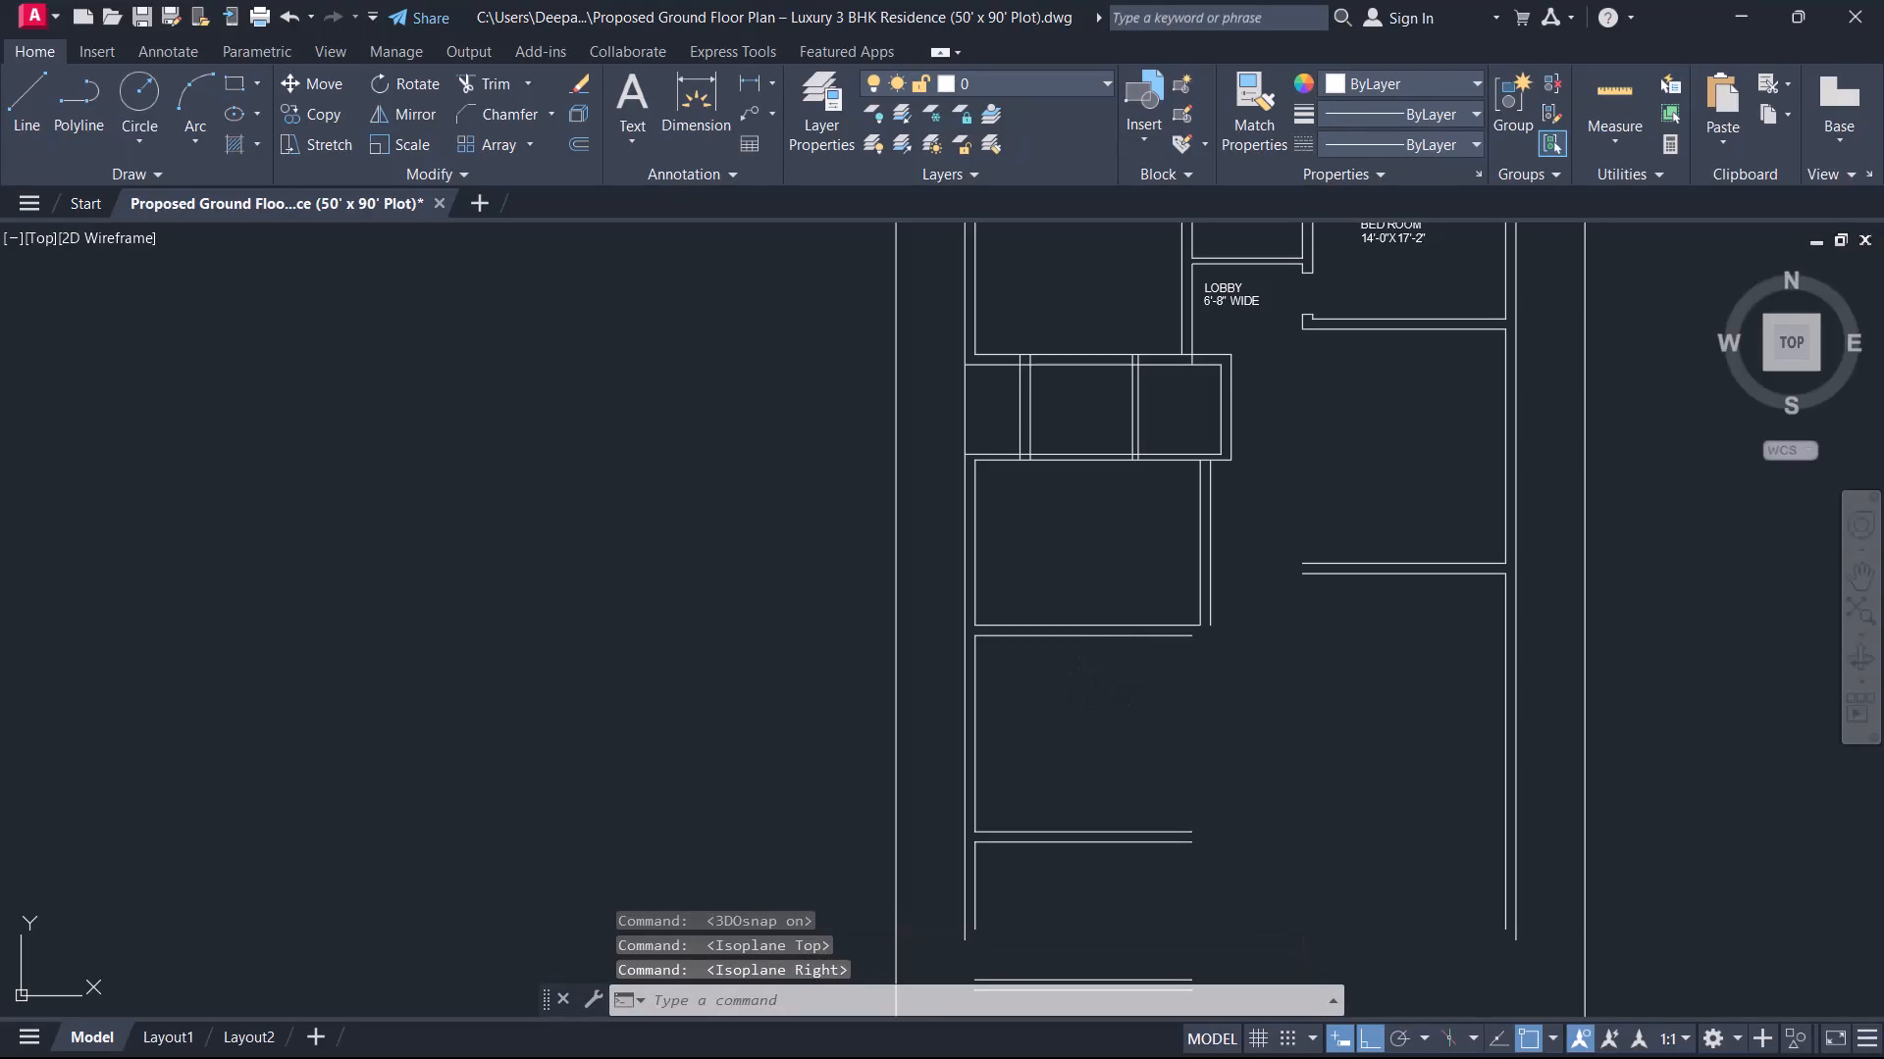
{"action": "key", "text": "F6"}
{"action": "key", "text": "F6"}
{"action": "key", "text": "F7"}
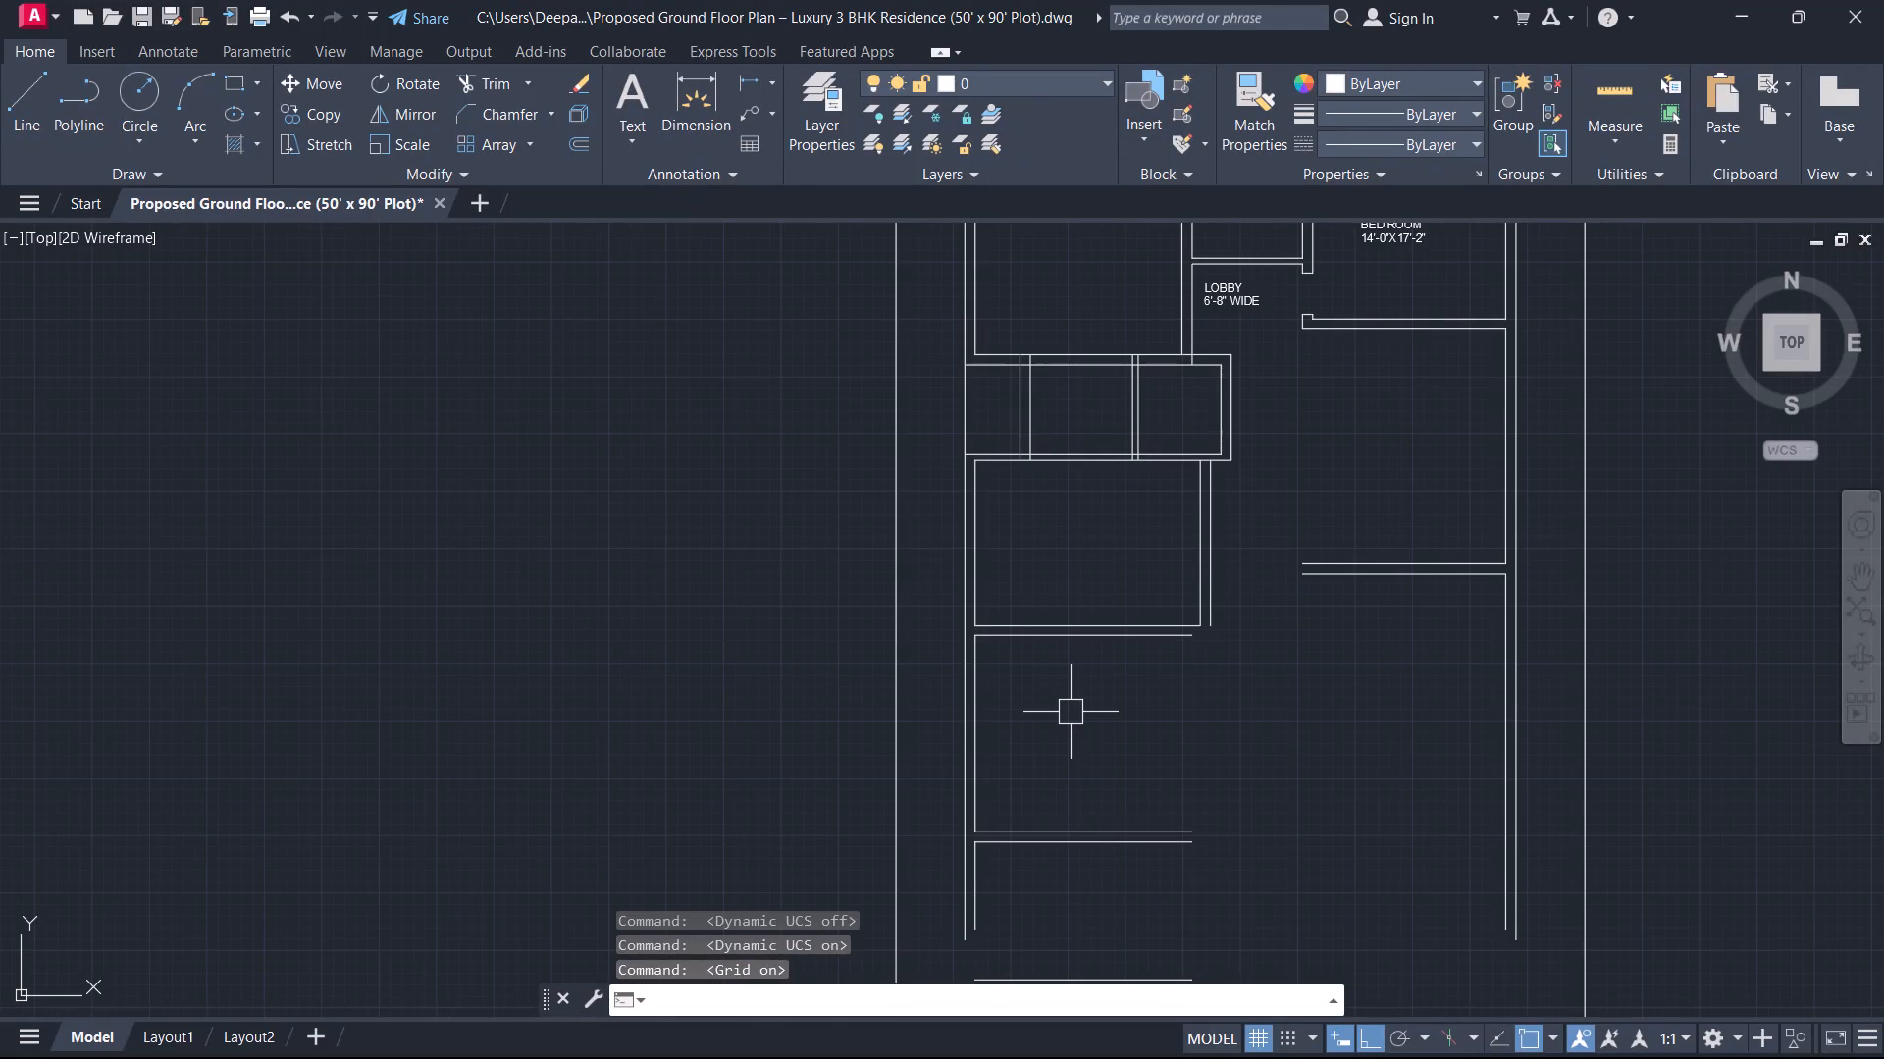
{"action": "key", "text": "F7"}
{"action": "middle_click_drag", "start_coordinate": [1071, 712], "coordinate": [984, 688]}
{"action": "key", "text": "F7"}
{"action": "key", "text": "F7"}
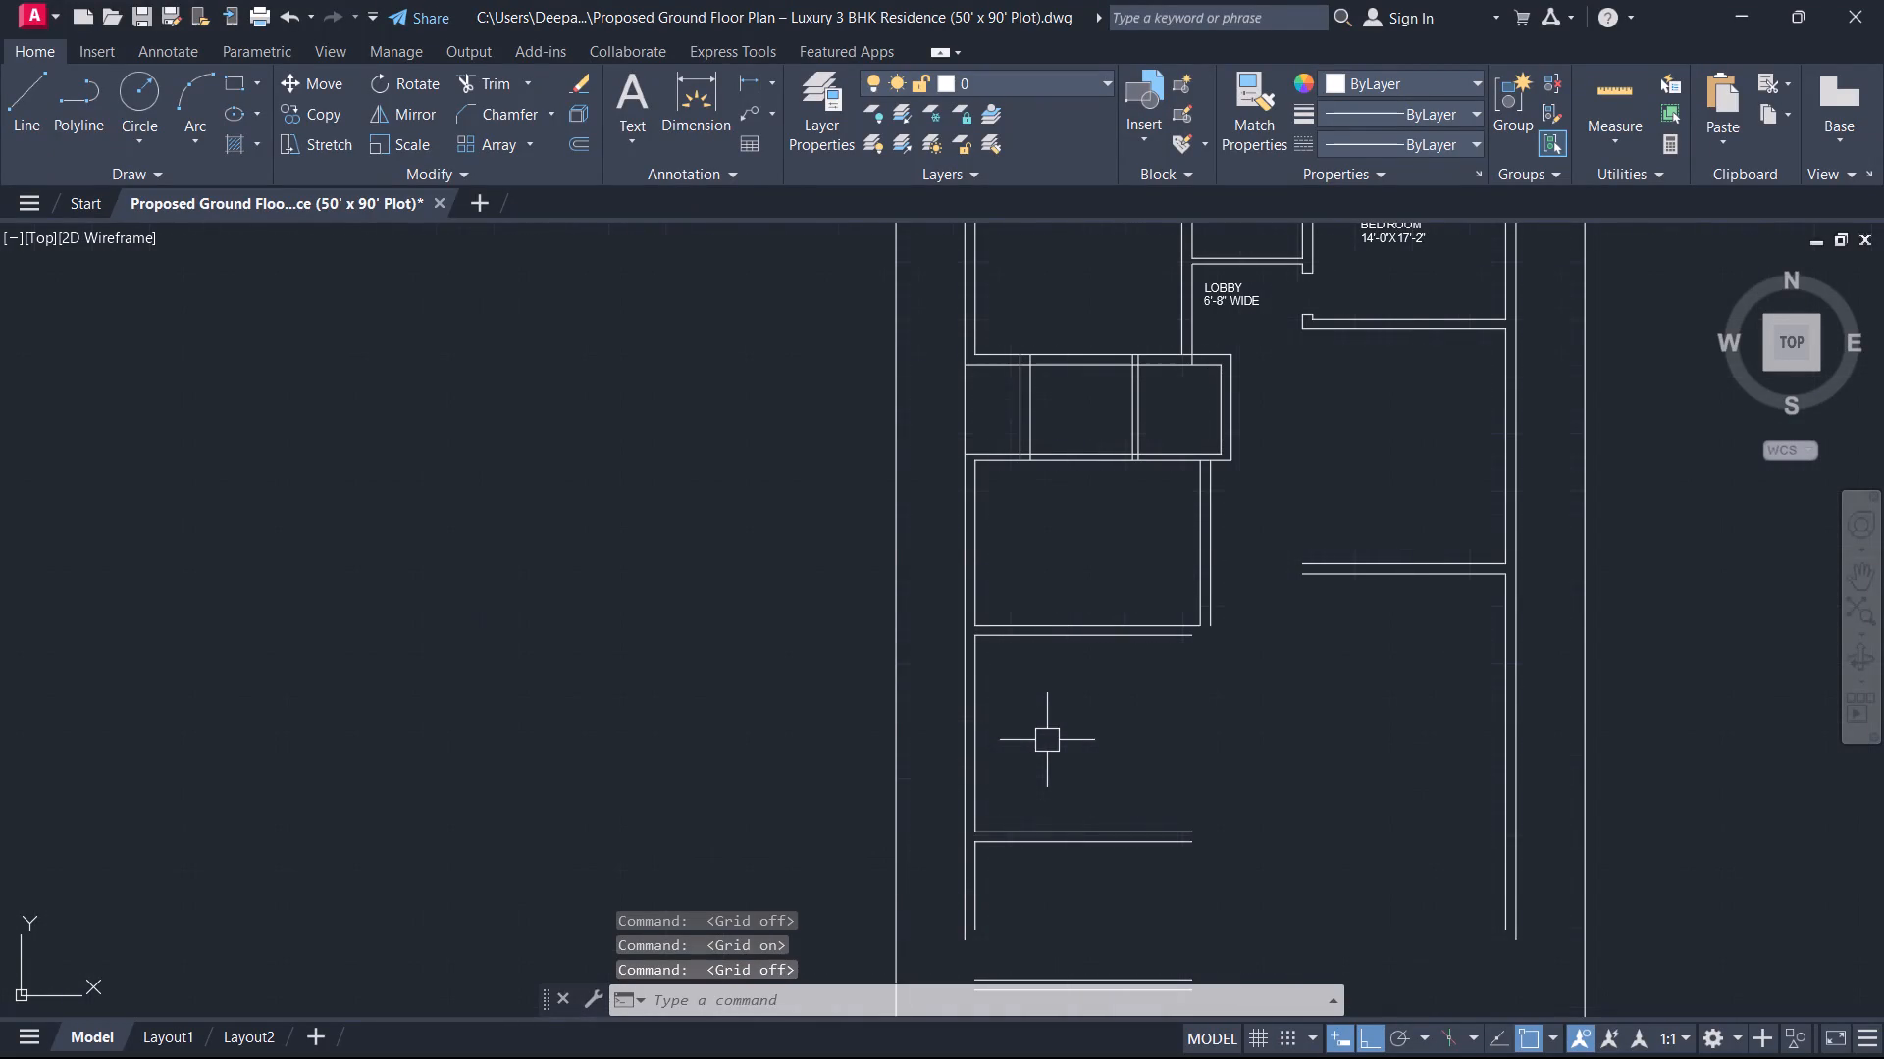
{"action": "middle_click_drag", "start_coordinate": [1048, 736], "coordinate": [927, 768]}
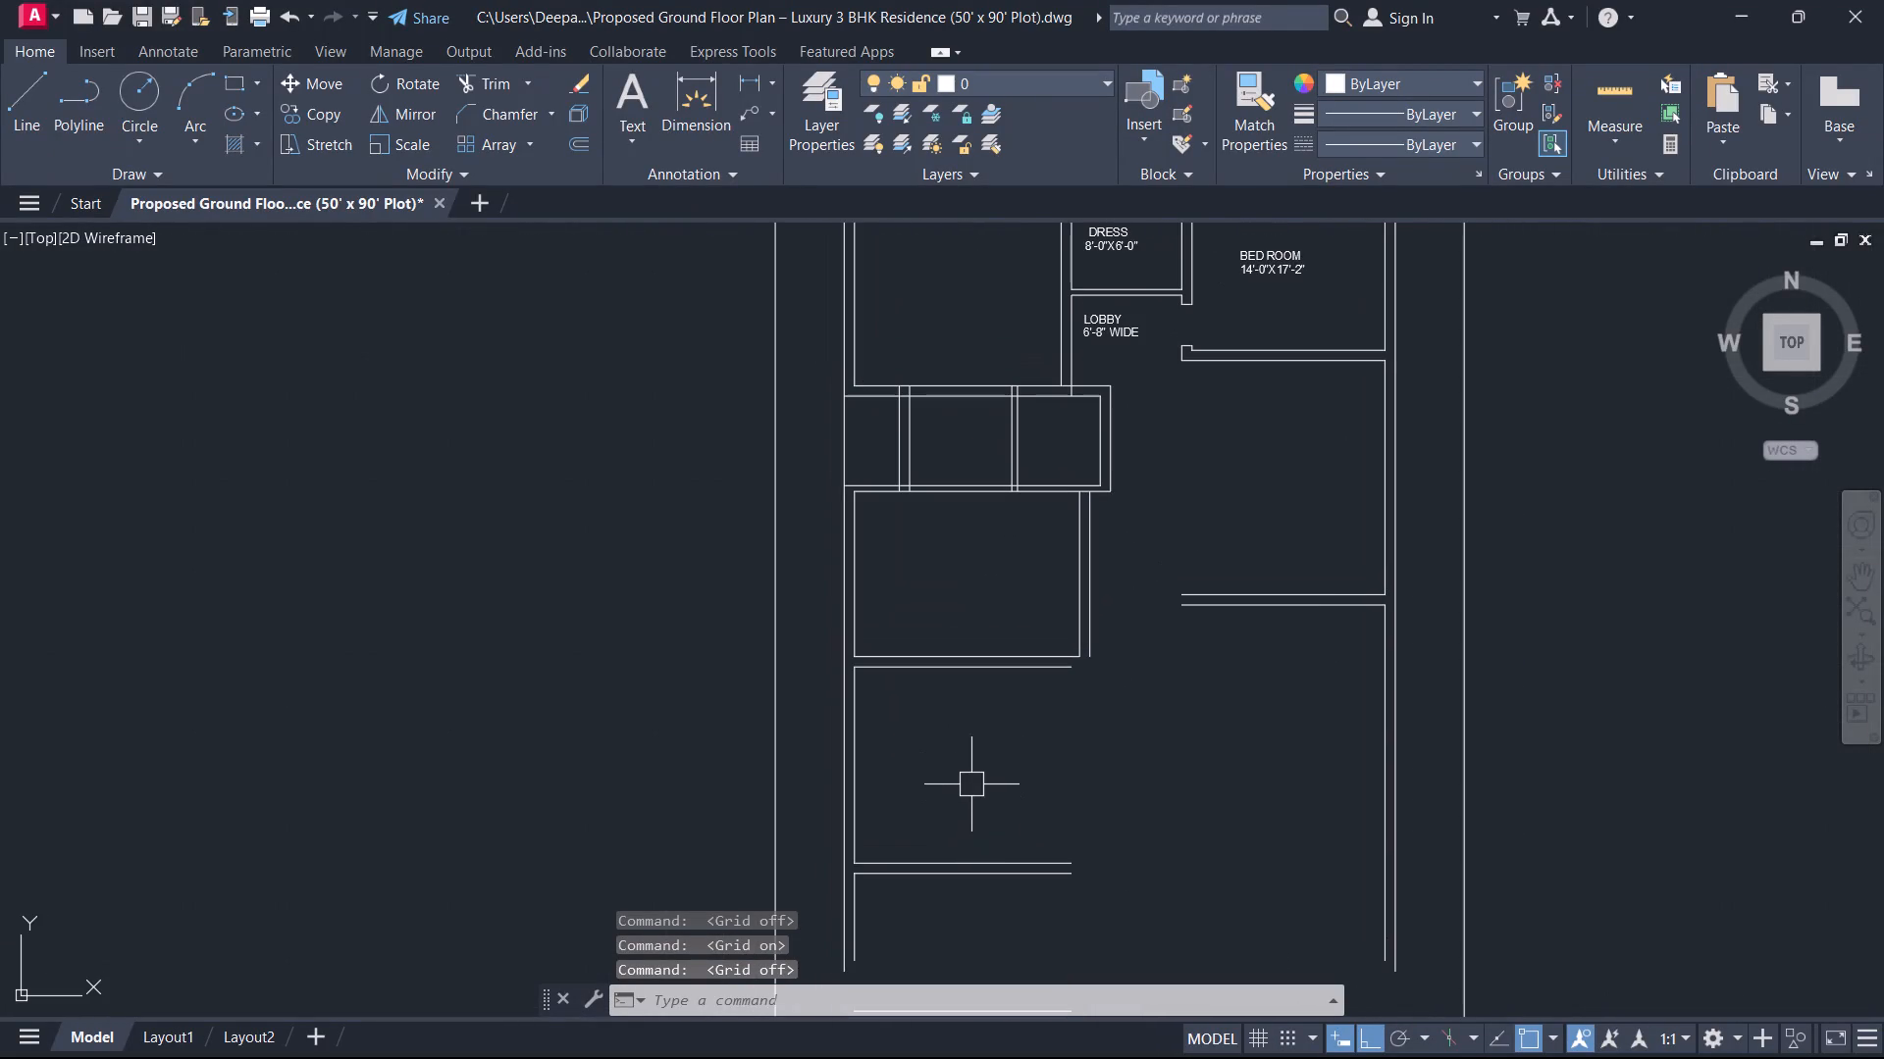
Turn off object snap.
{"action": "key", "text": "F3"}
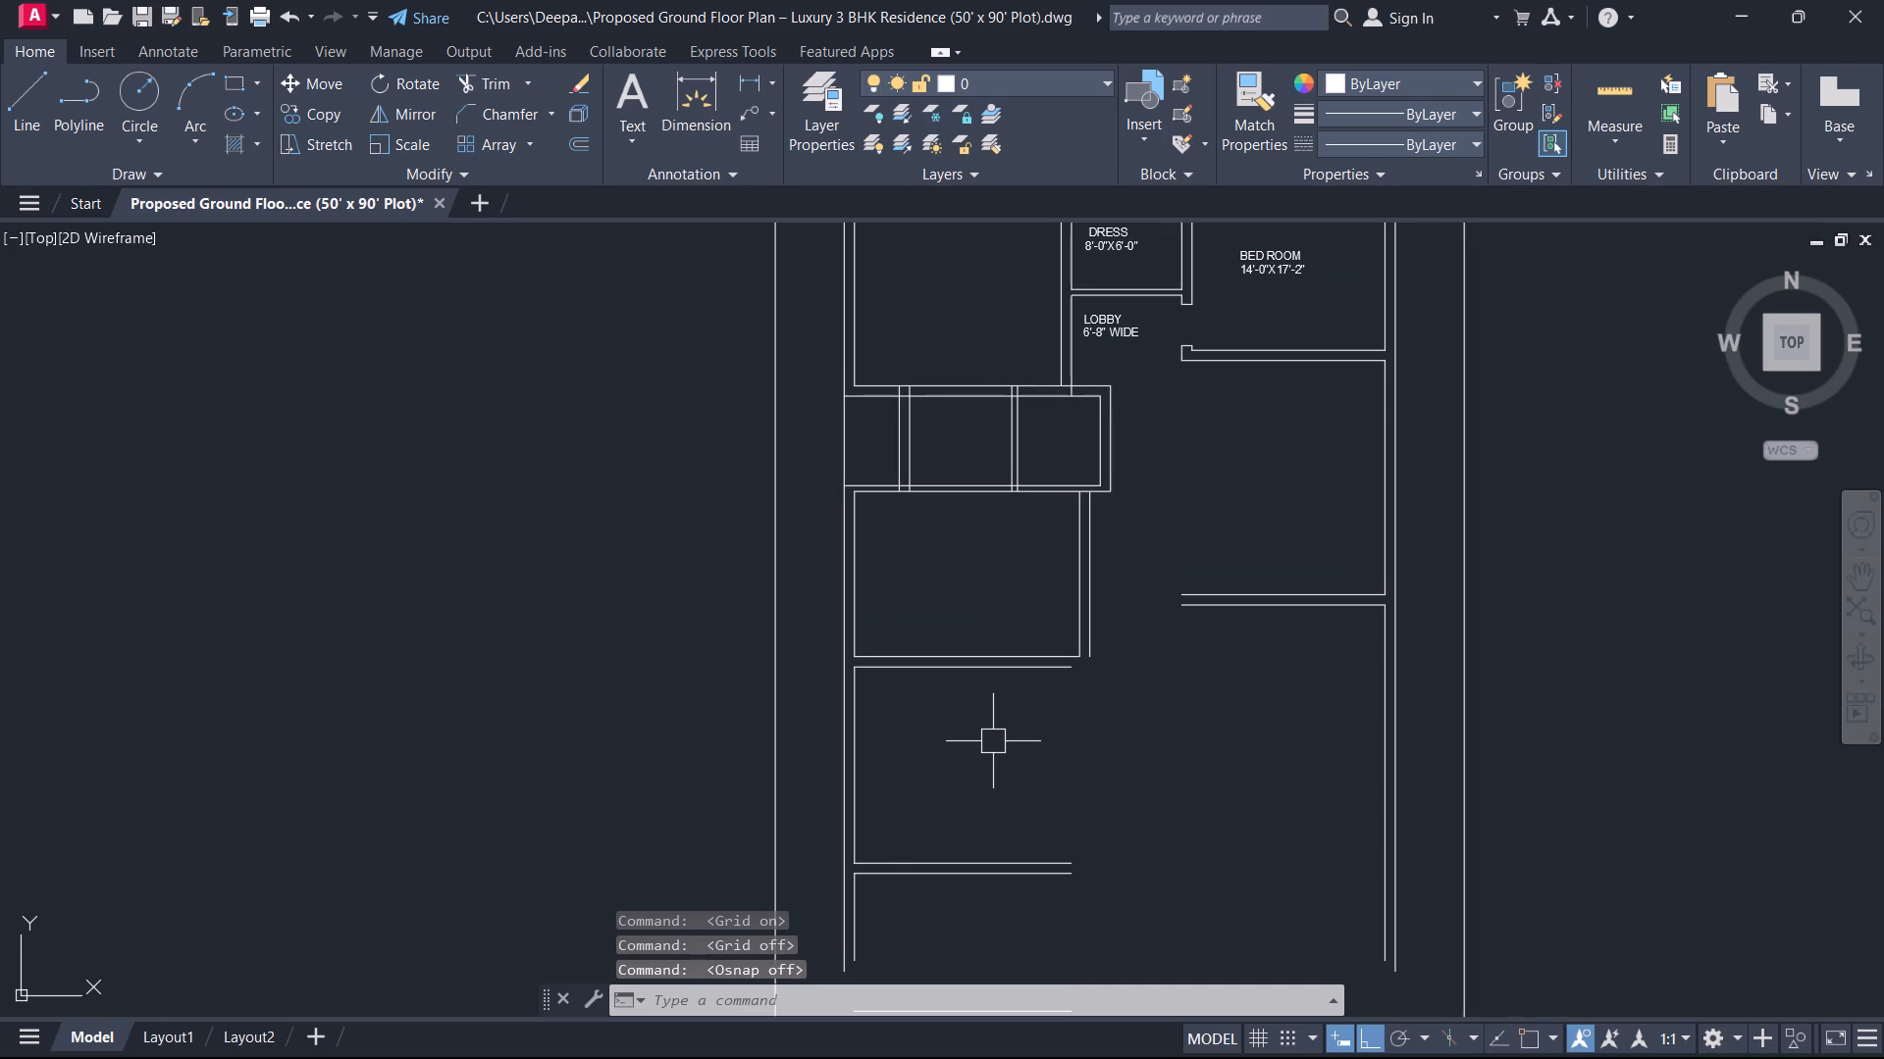
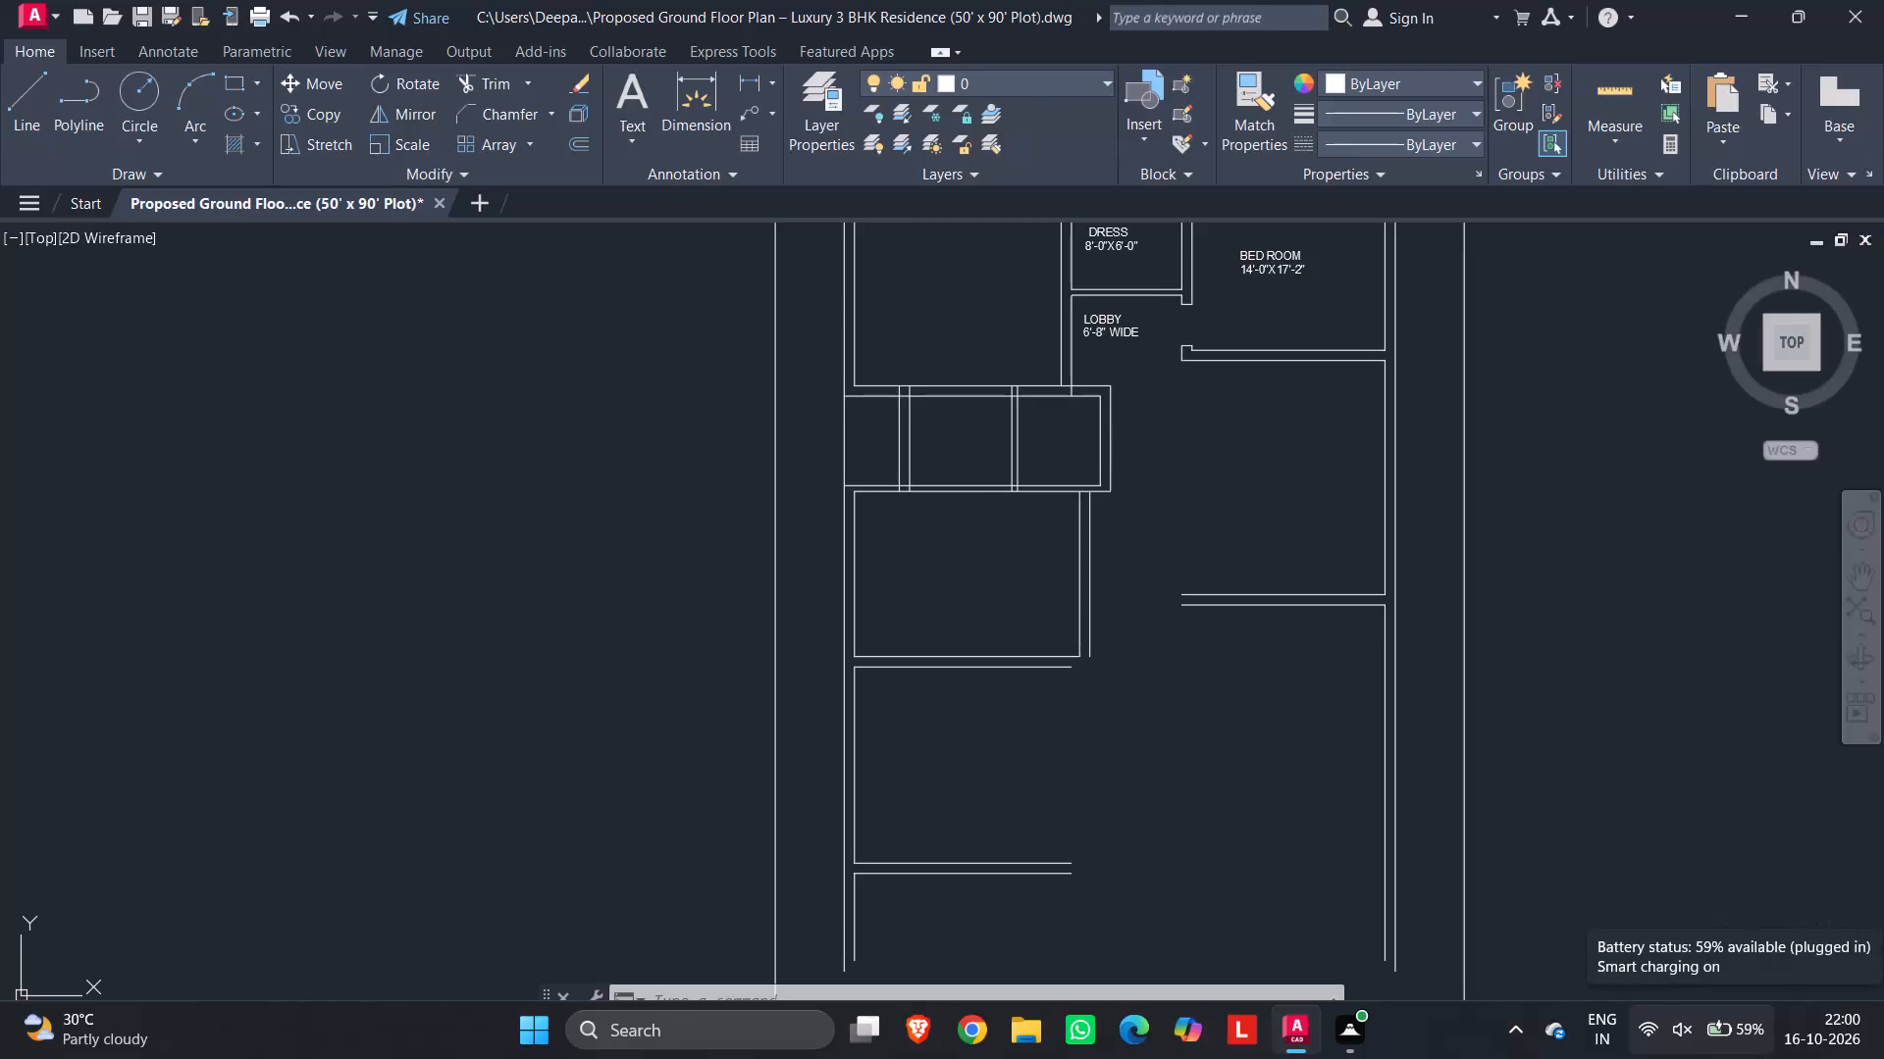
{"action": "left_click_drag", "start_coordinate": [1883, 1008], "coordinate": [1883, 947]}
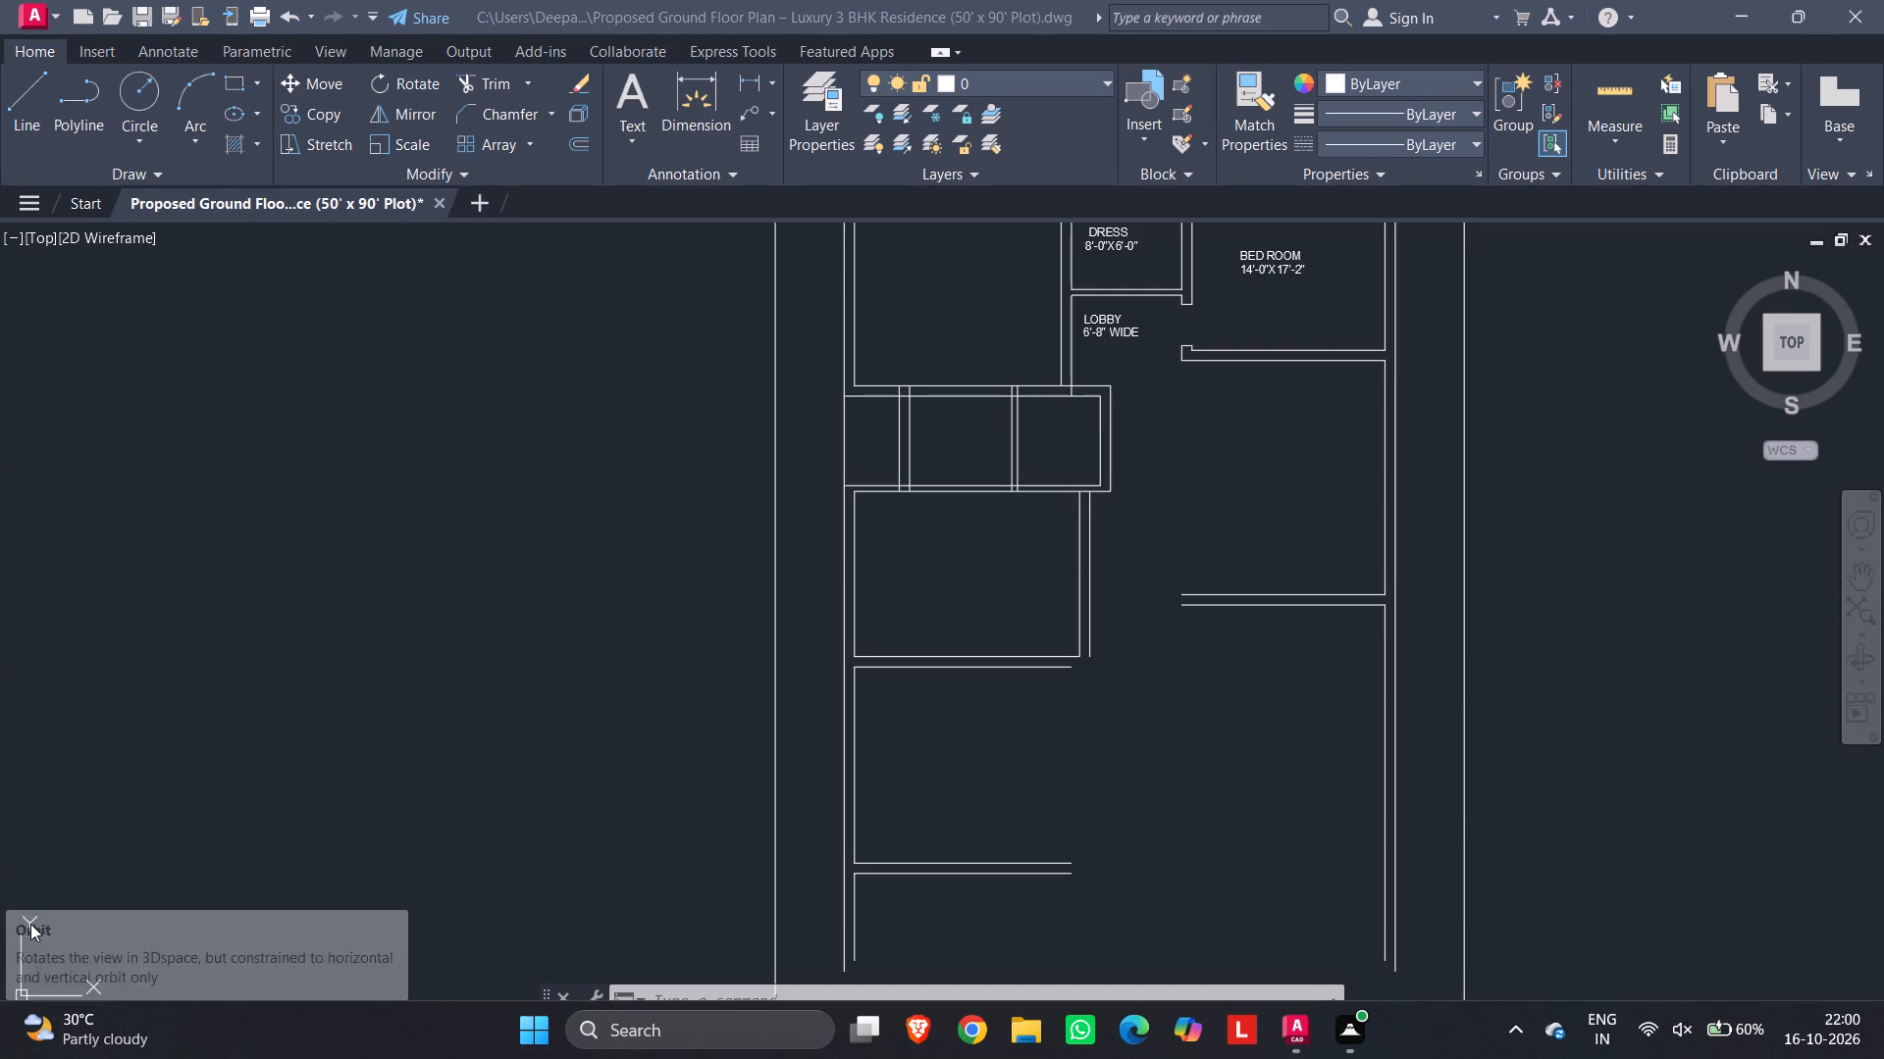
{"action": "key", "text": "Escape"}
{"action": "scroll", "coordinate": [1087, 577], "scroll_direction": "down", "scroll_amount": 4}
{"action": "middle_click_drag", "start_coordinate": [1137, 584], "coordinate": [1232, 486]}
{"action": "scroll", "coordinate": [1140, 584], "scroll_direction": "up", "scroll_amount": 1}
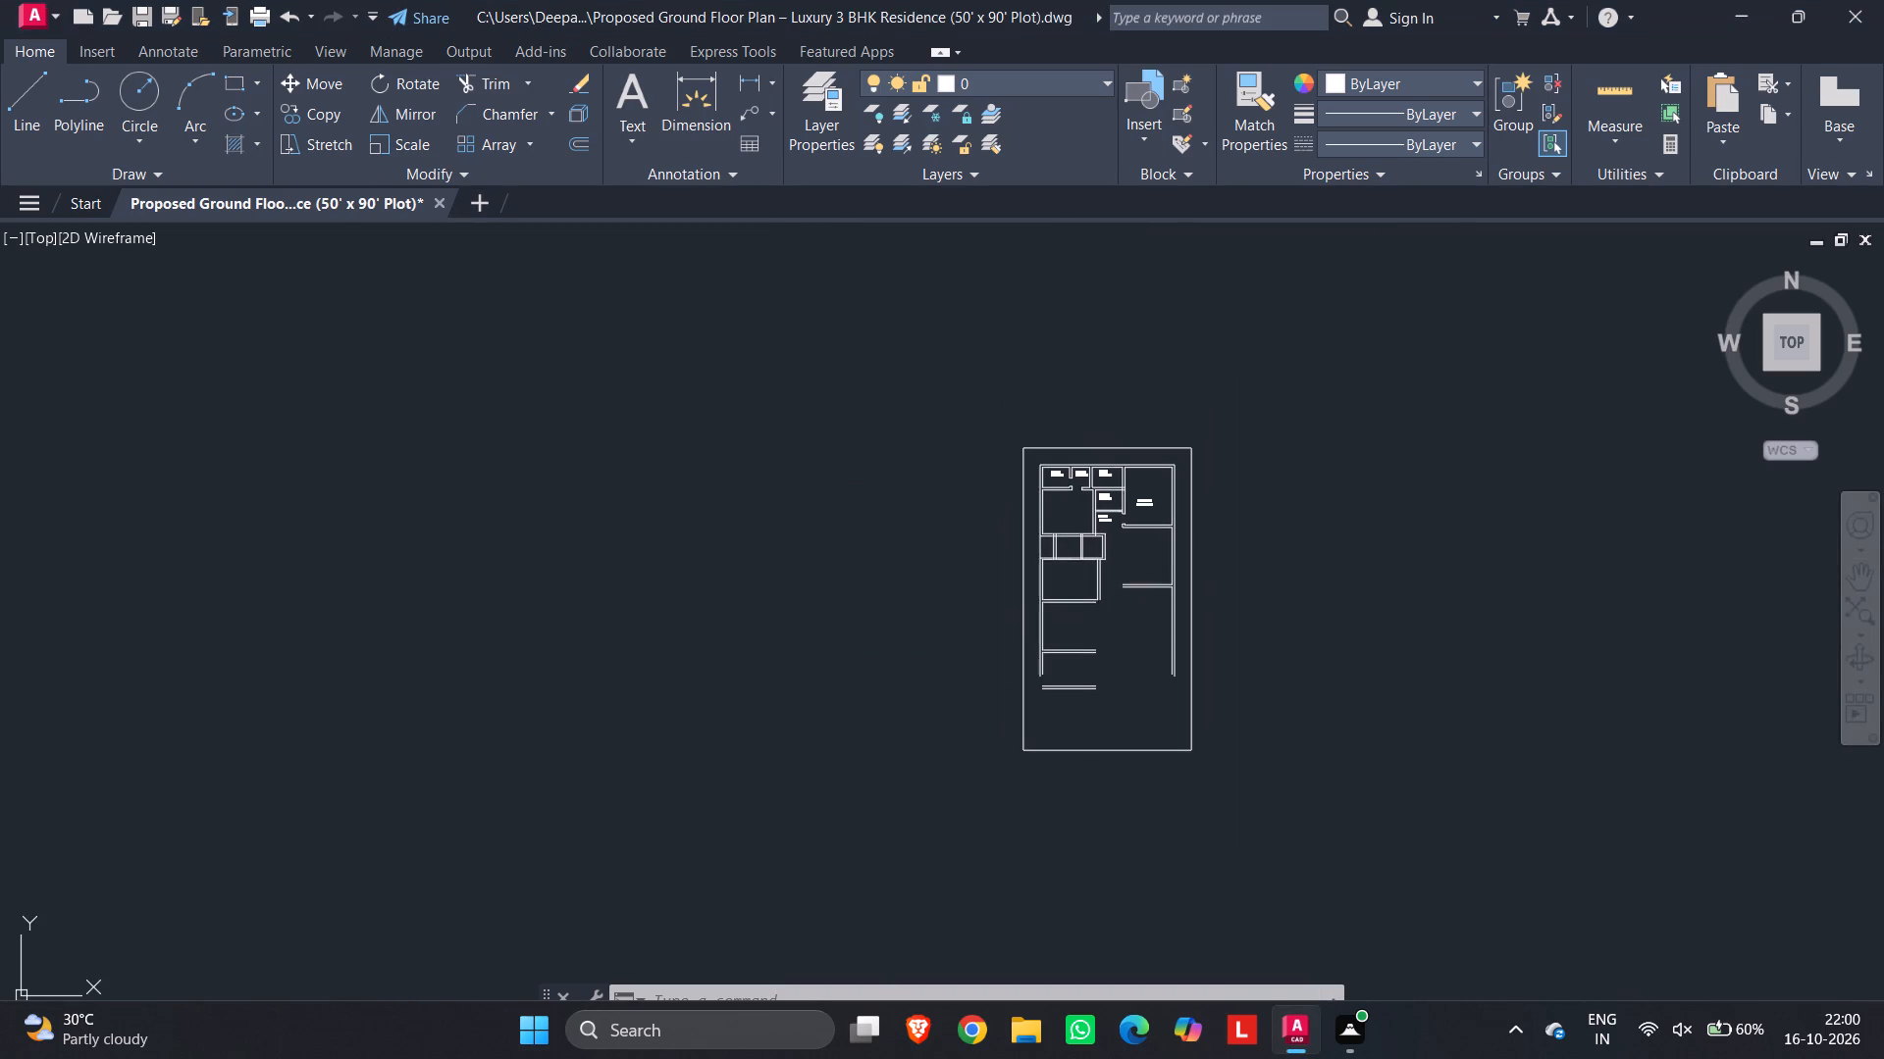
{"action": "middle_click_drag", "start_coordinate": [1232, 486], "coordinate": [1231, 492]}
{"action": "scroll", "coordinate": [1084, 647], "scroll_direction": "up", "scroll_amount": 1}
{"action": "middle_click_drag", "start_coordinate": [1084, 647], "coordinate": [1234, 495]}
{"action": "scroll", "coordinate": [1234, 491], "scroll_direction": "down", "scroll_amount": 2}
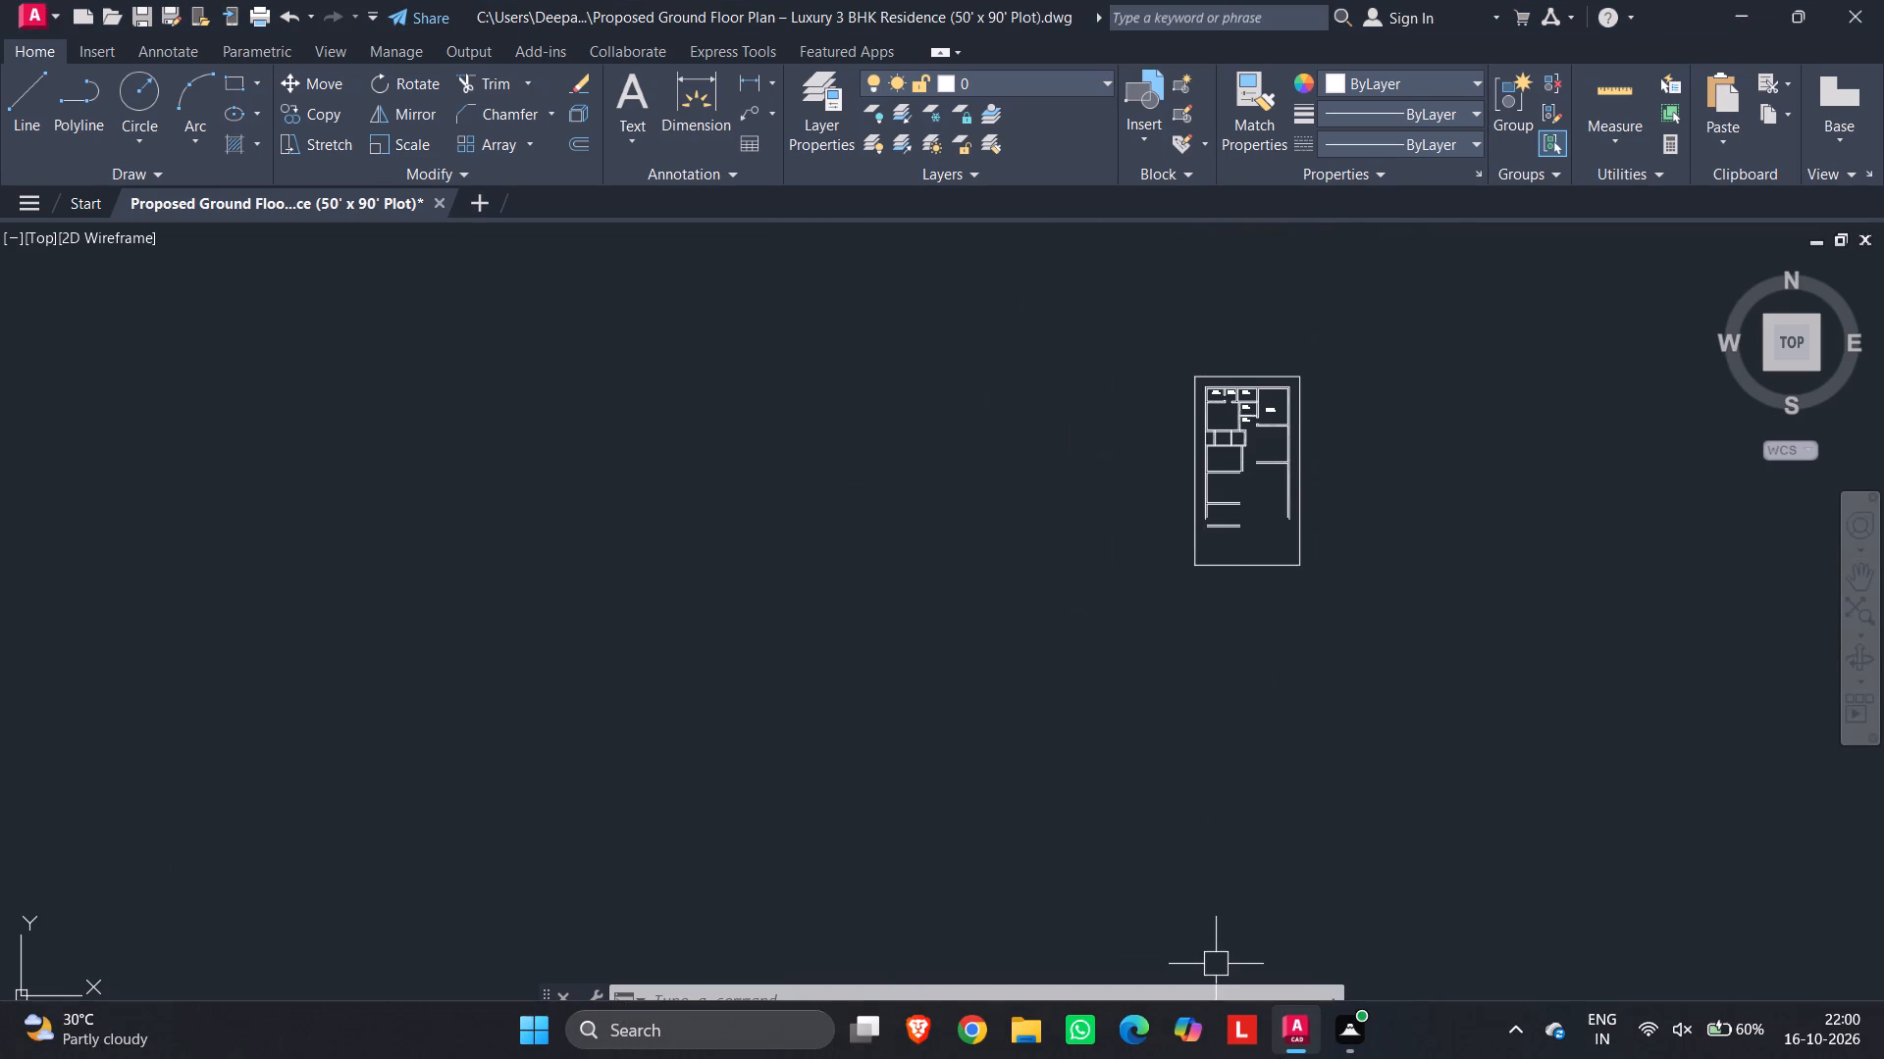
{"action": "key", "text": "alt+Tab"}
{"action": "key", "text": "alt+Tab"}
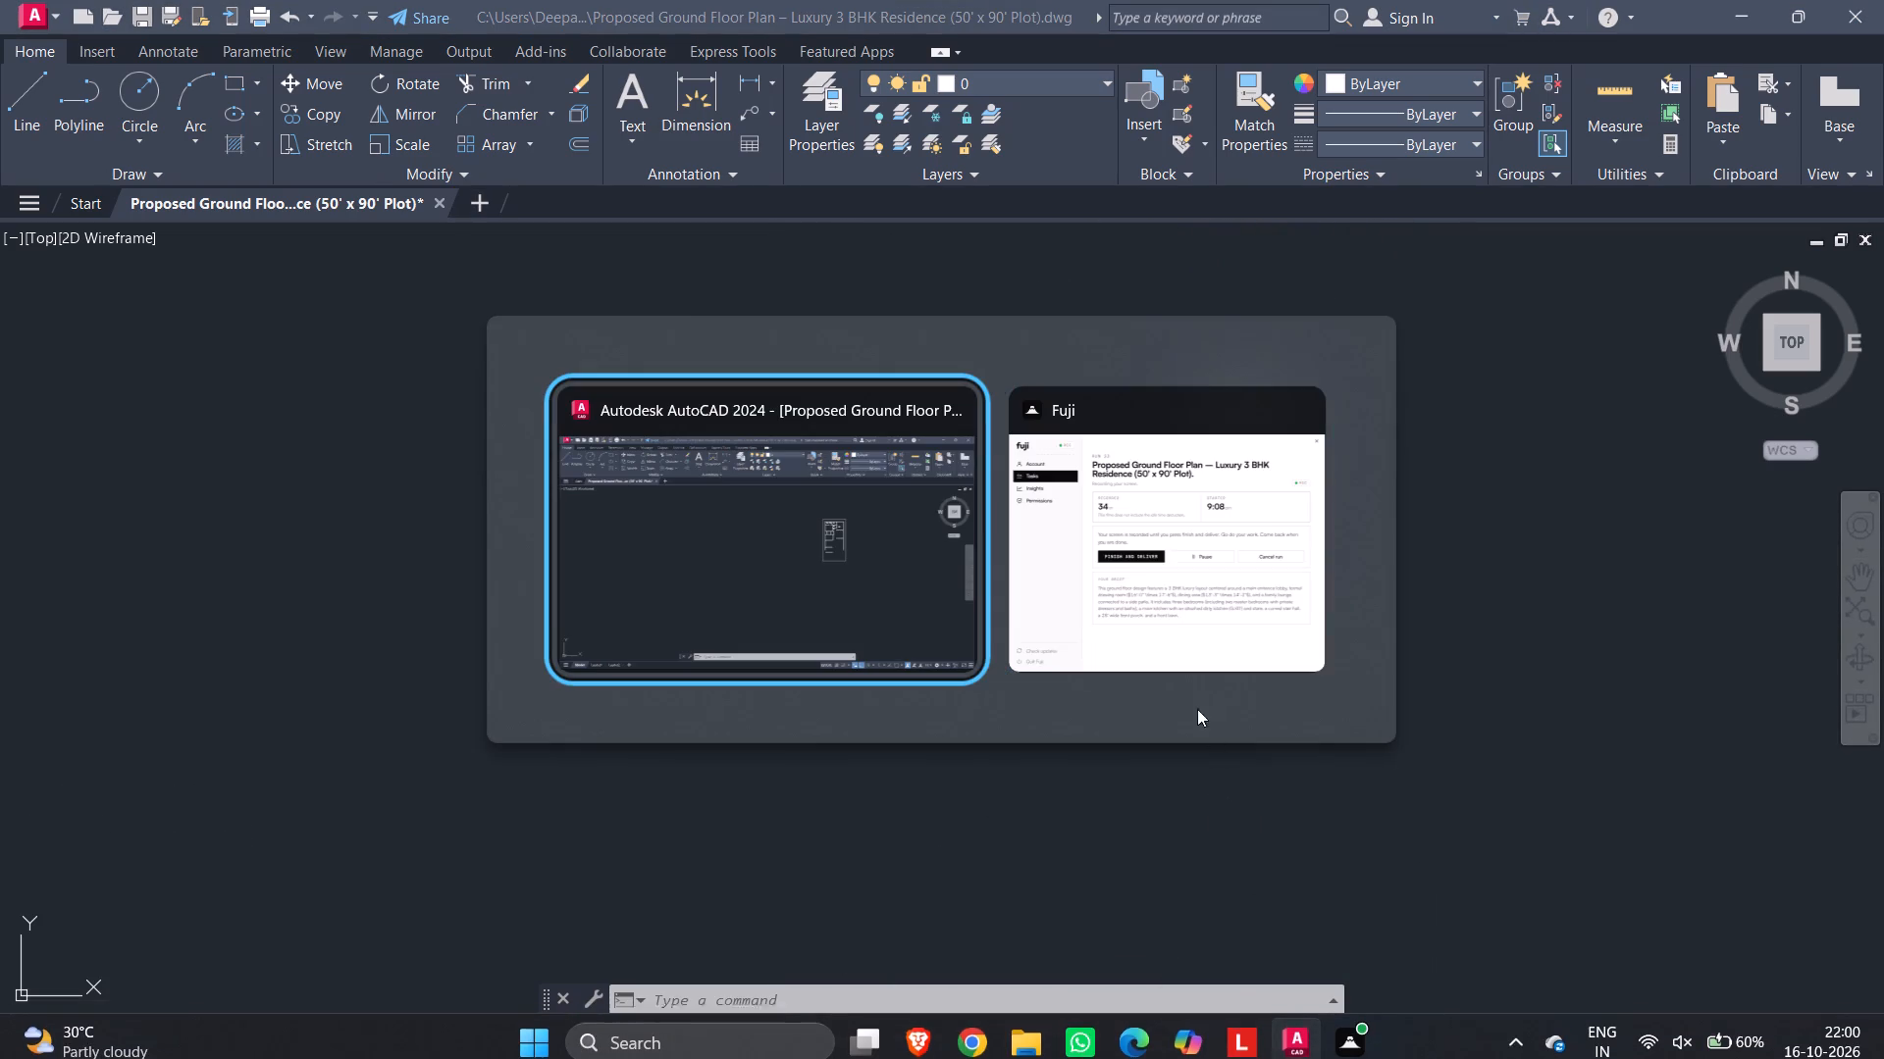
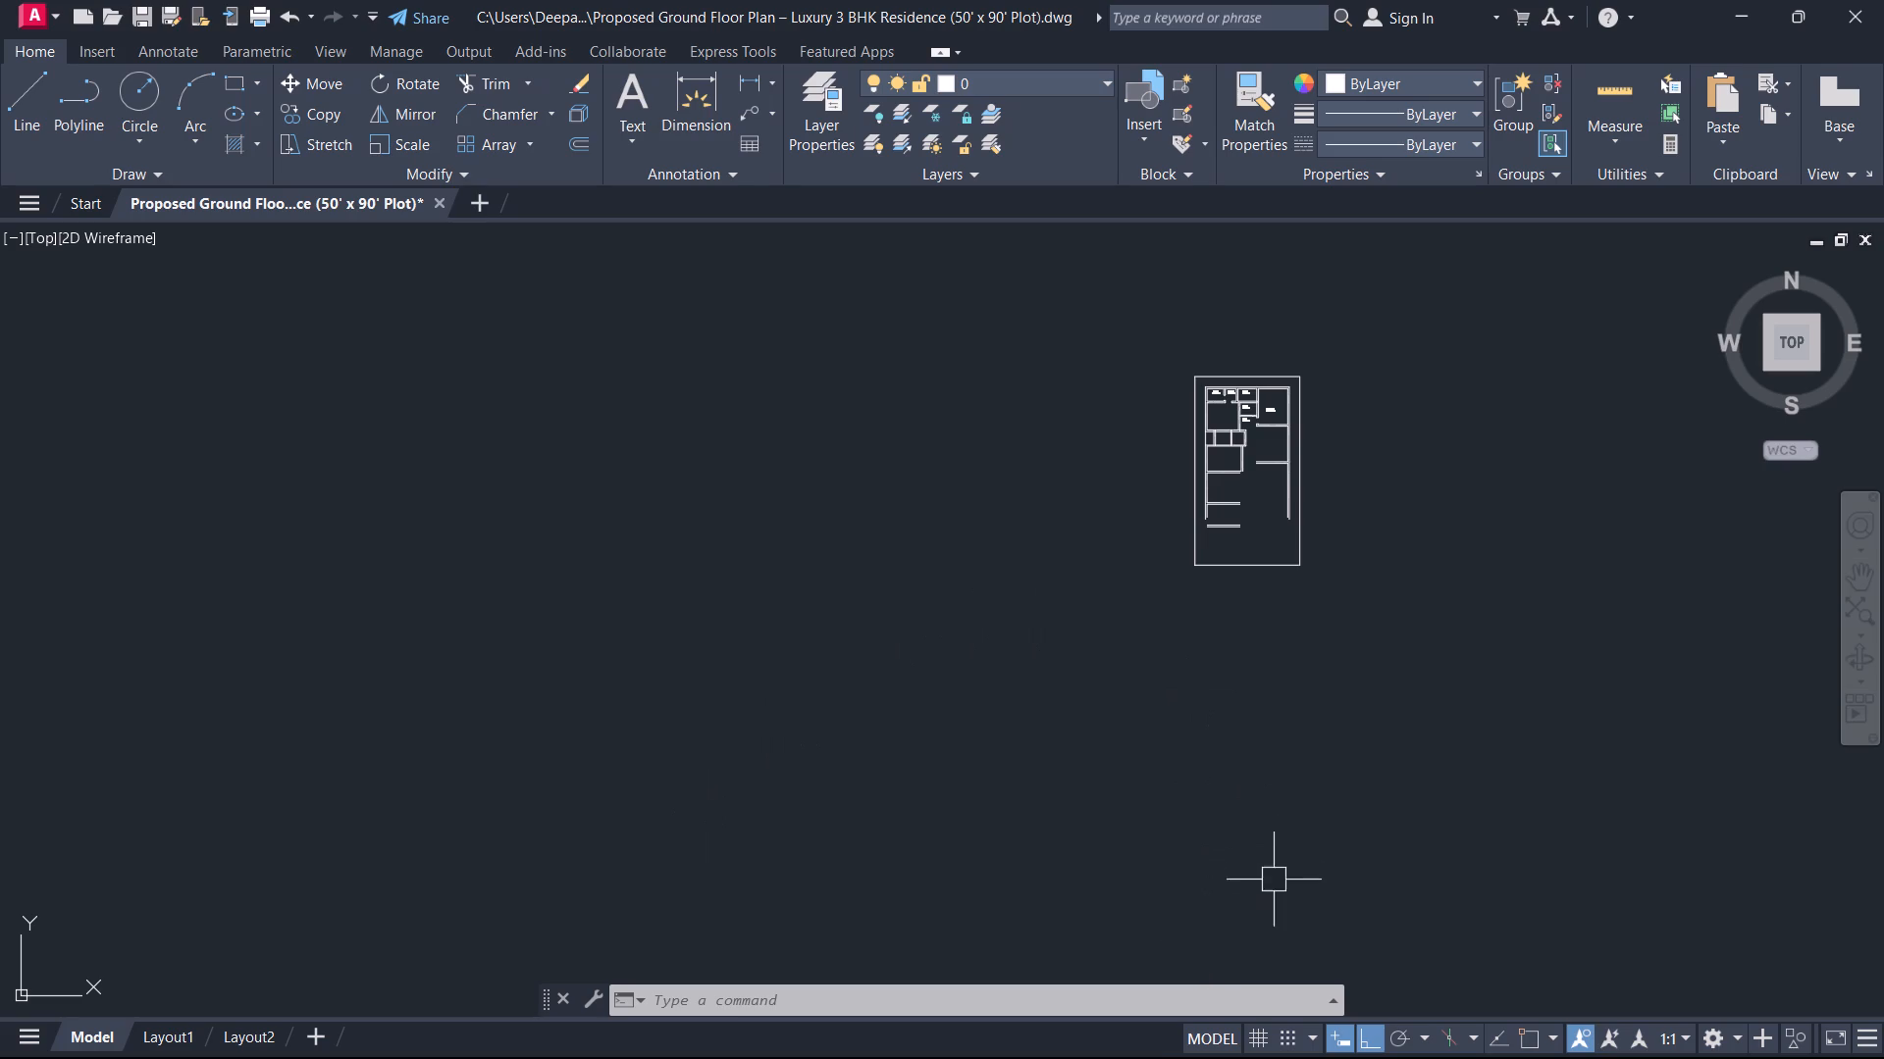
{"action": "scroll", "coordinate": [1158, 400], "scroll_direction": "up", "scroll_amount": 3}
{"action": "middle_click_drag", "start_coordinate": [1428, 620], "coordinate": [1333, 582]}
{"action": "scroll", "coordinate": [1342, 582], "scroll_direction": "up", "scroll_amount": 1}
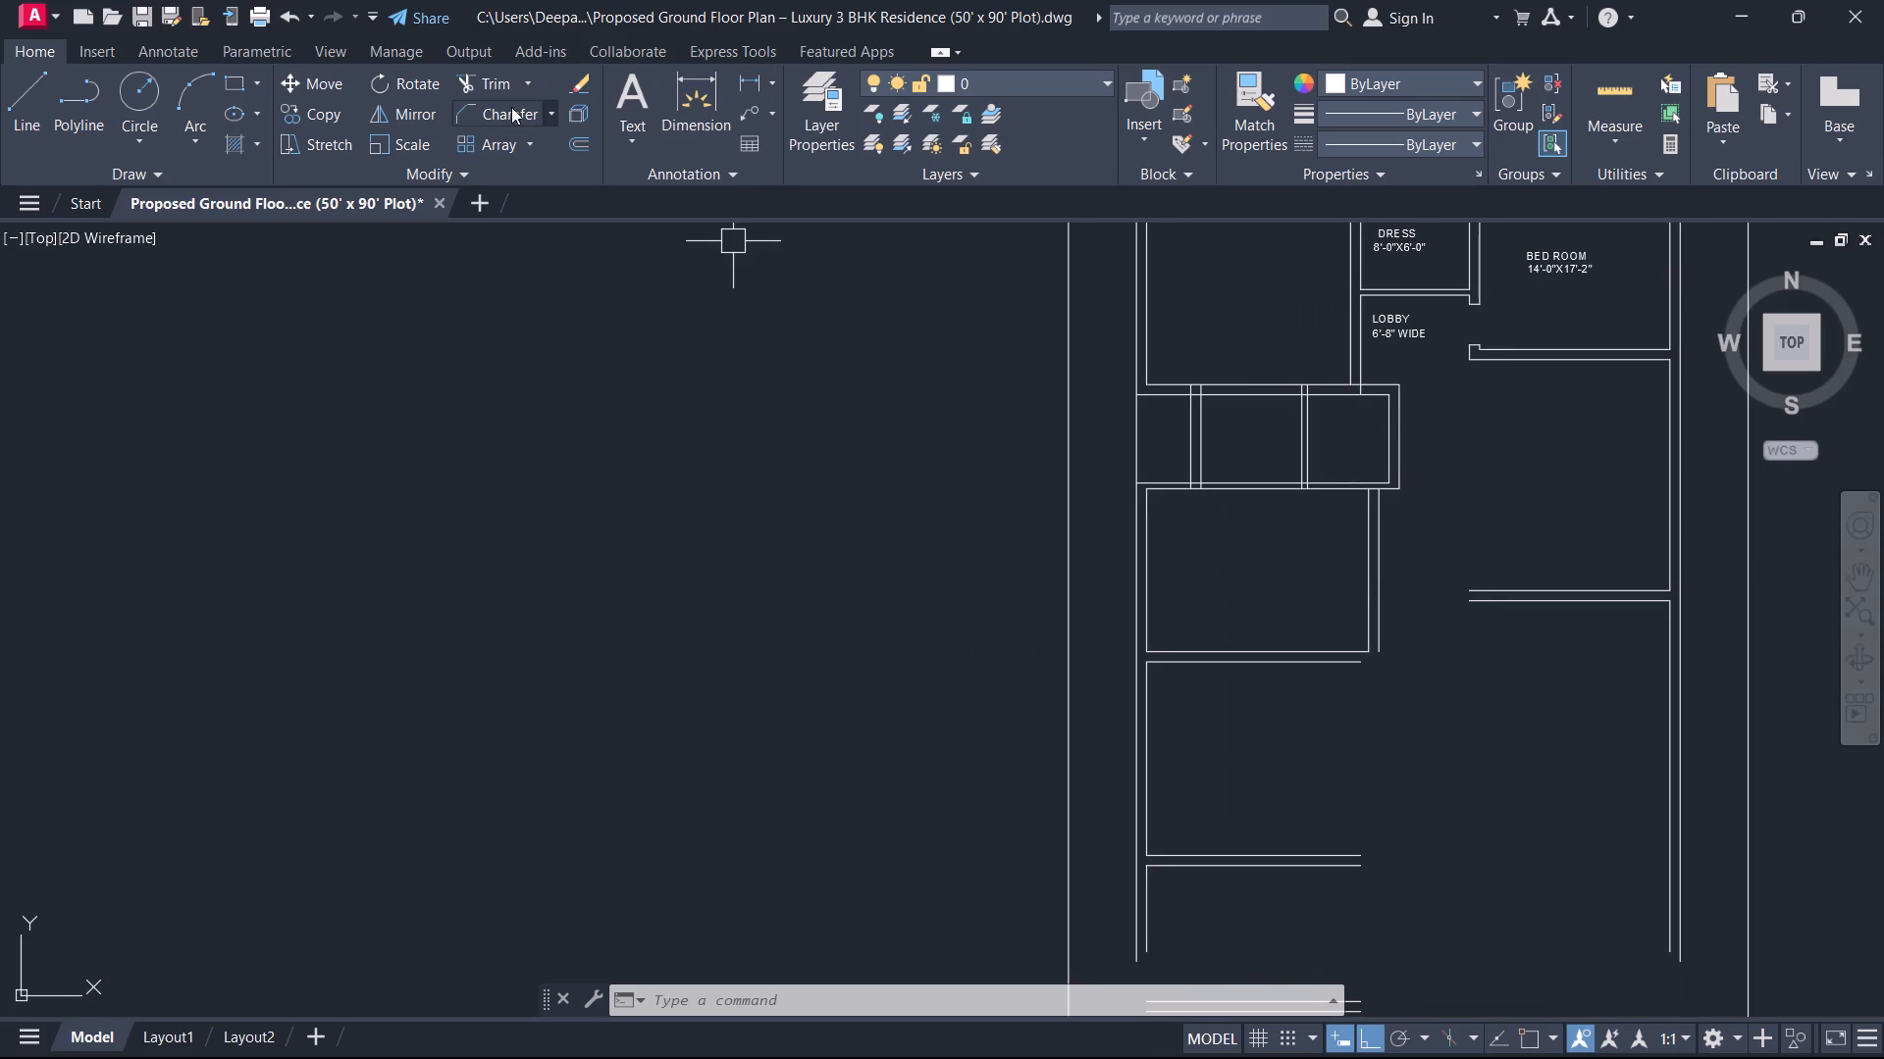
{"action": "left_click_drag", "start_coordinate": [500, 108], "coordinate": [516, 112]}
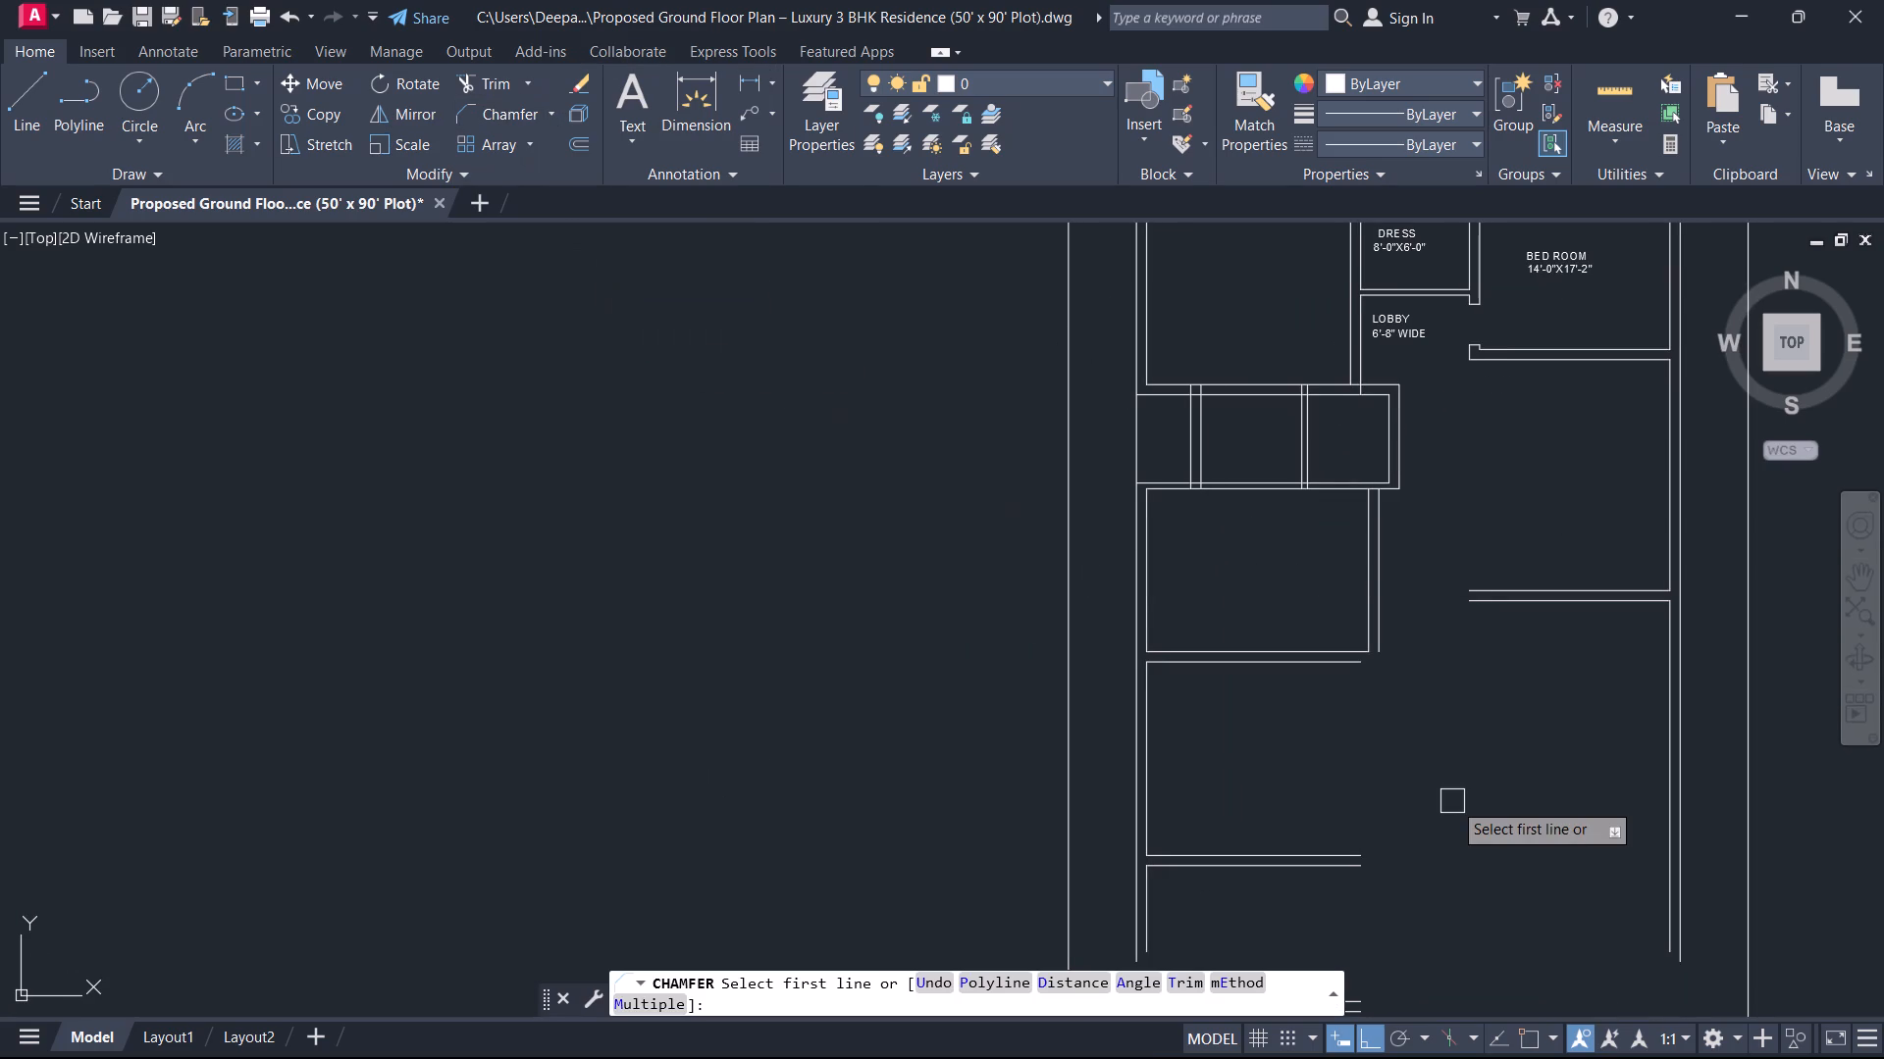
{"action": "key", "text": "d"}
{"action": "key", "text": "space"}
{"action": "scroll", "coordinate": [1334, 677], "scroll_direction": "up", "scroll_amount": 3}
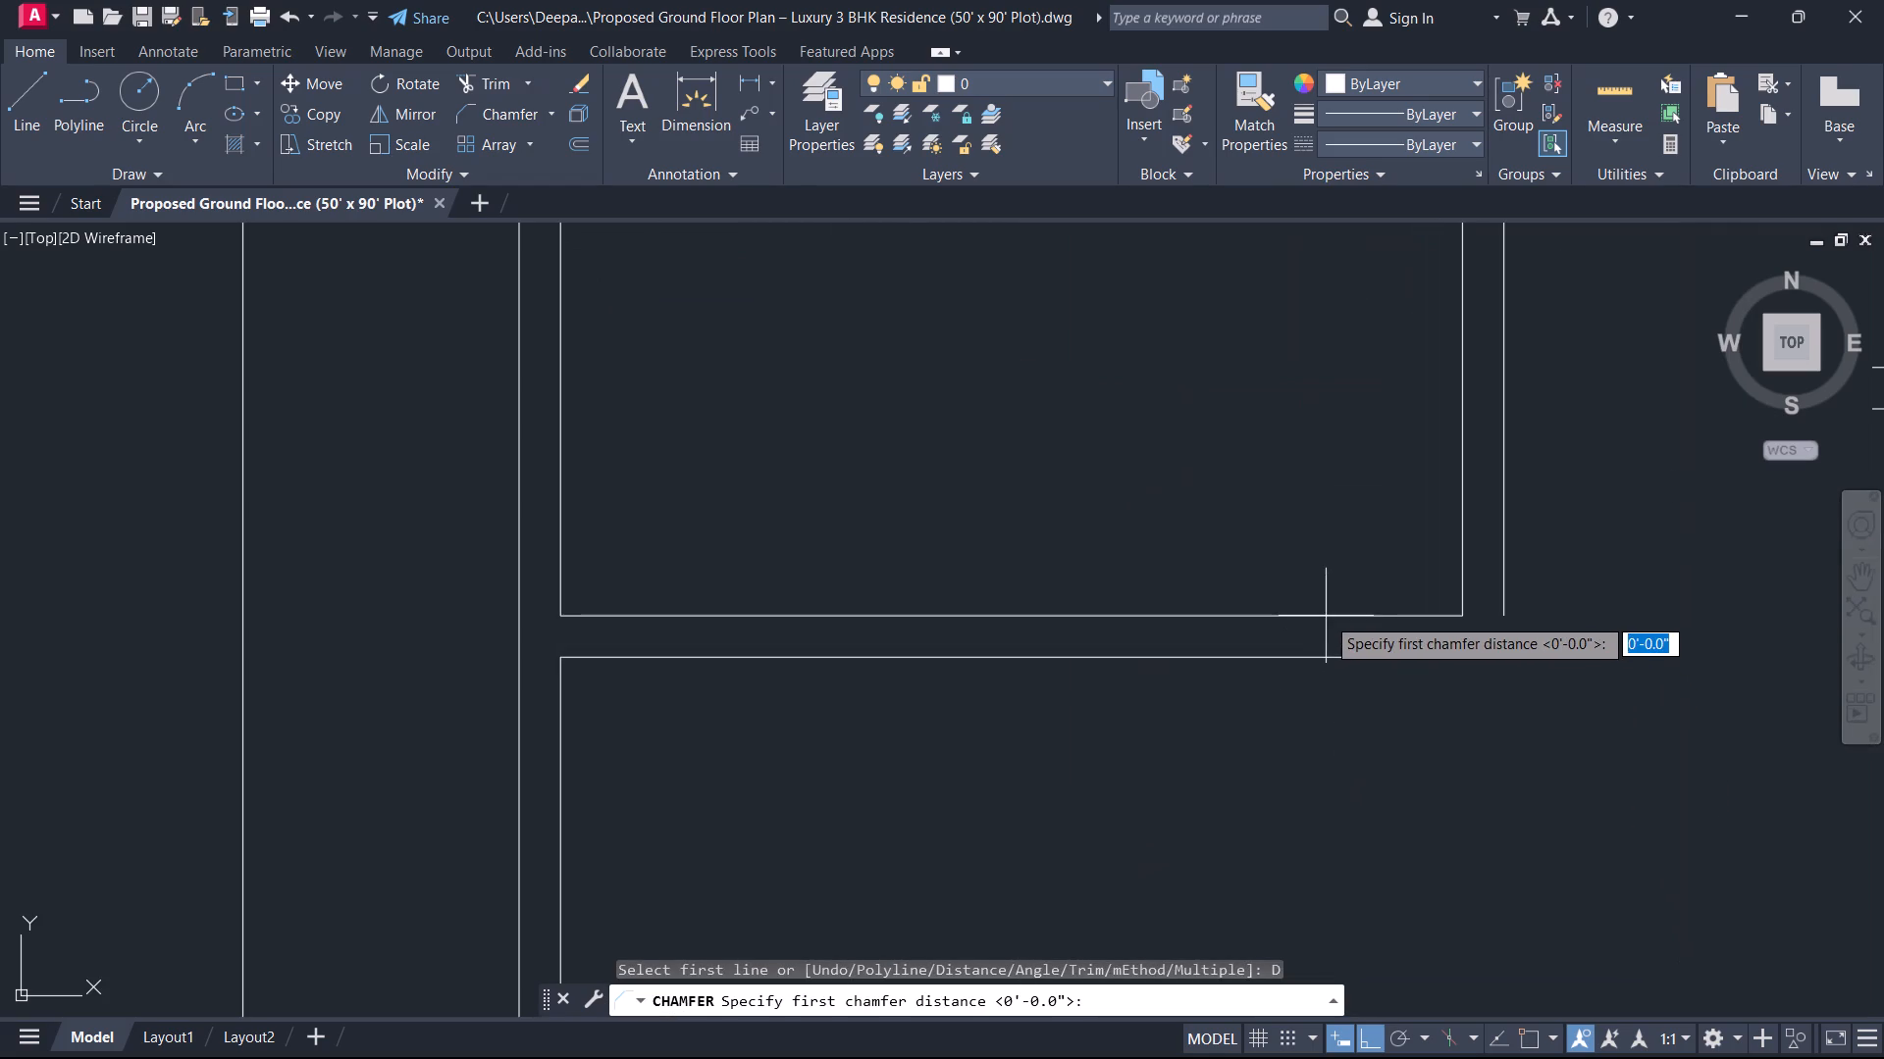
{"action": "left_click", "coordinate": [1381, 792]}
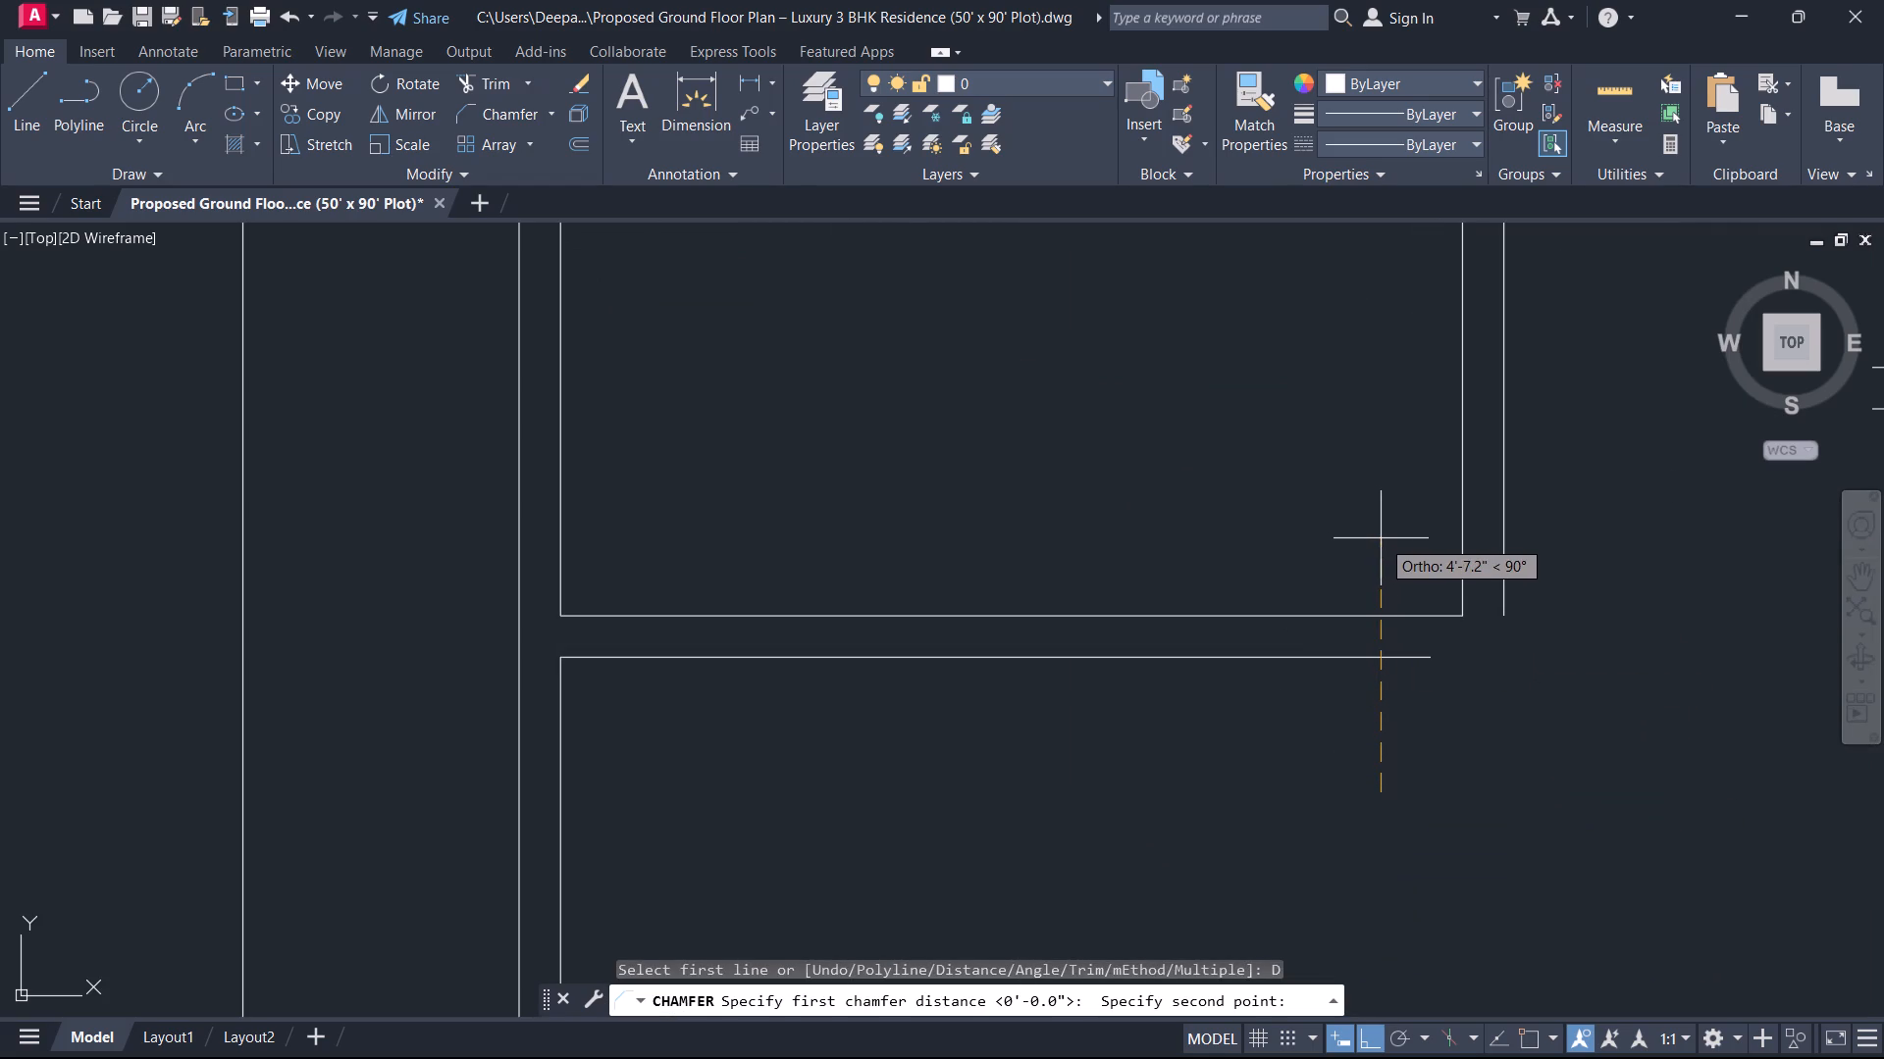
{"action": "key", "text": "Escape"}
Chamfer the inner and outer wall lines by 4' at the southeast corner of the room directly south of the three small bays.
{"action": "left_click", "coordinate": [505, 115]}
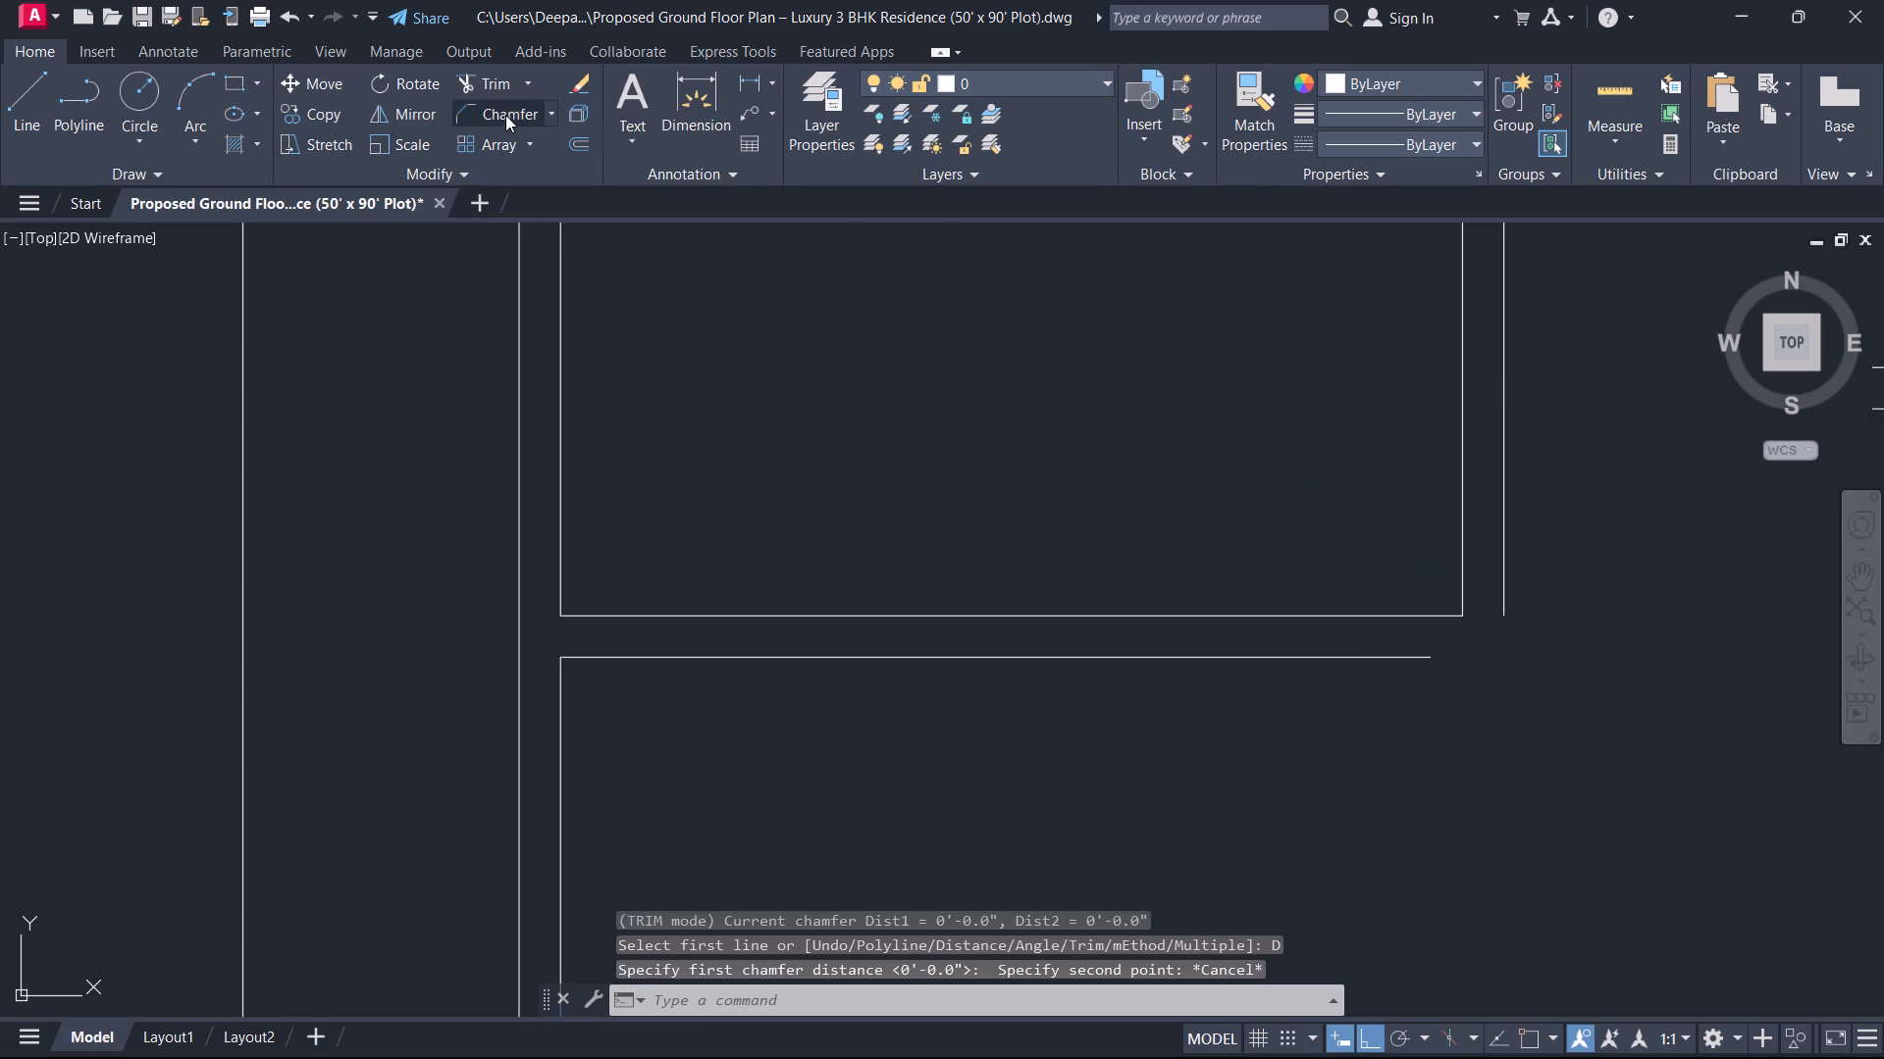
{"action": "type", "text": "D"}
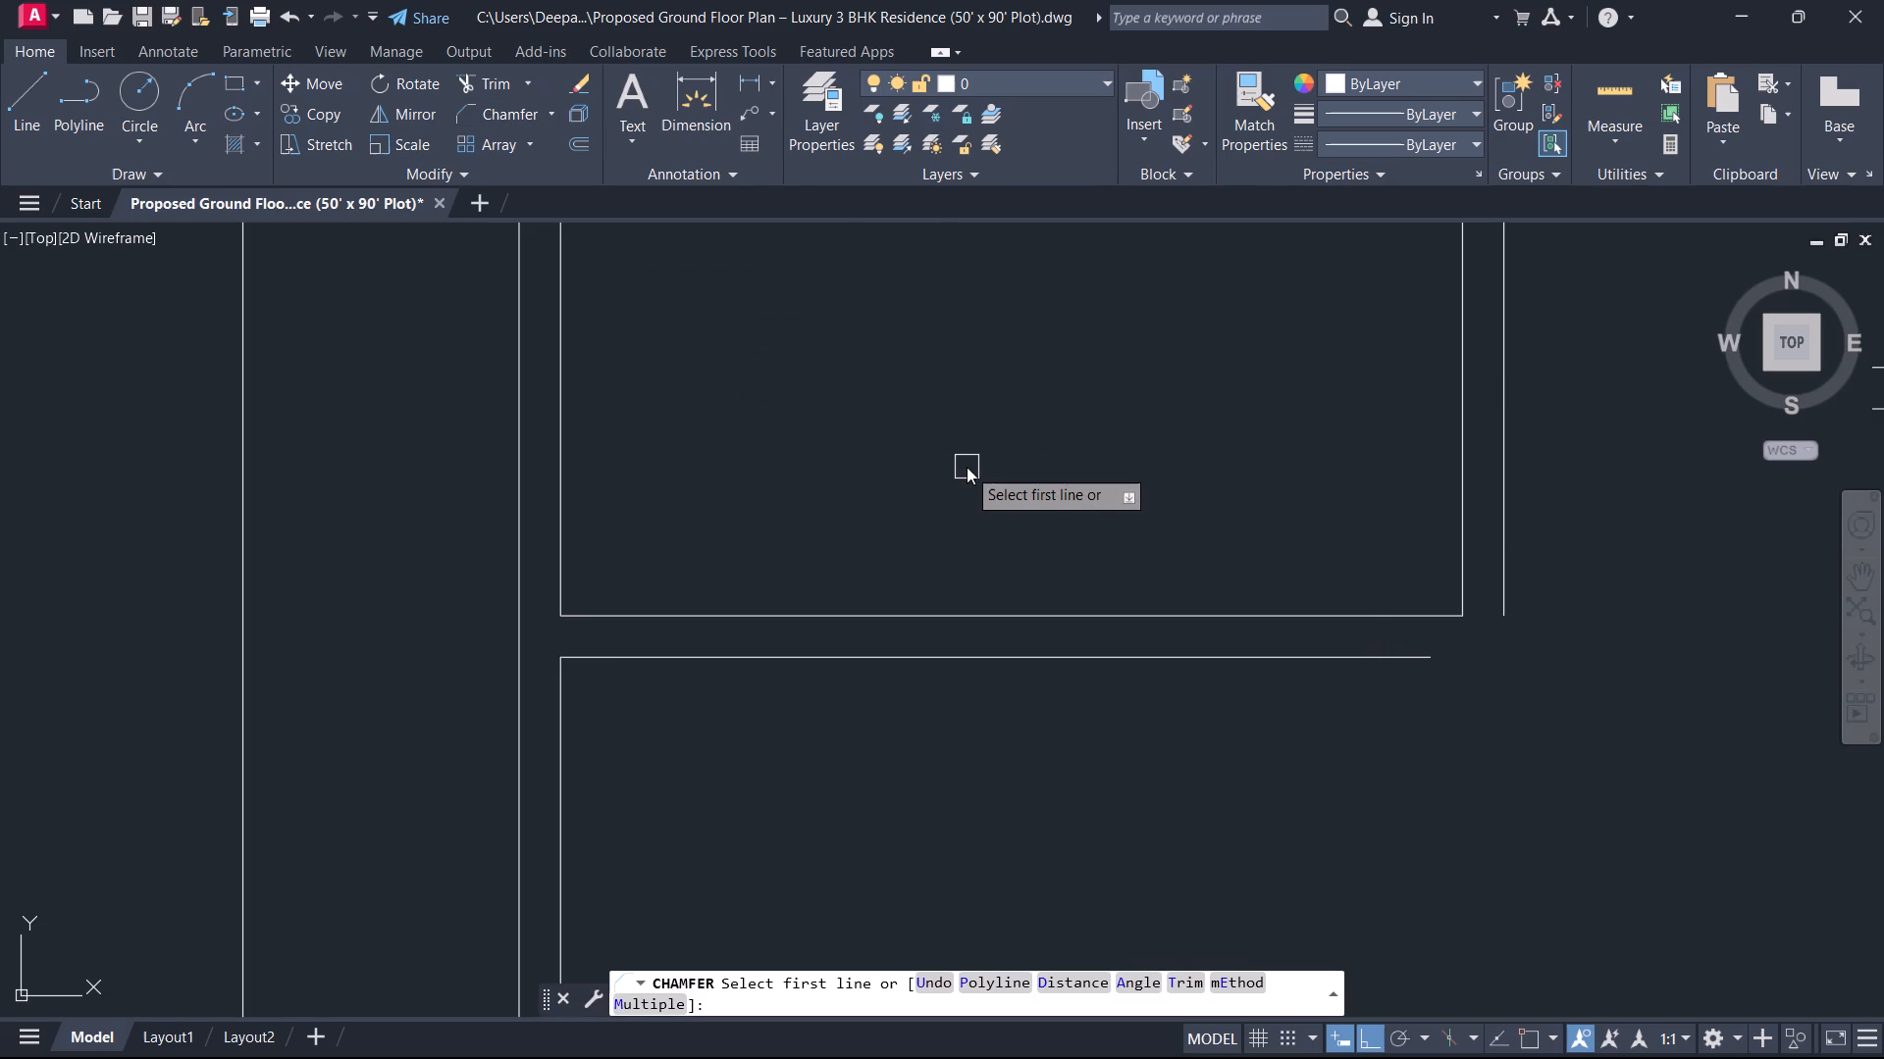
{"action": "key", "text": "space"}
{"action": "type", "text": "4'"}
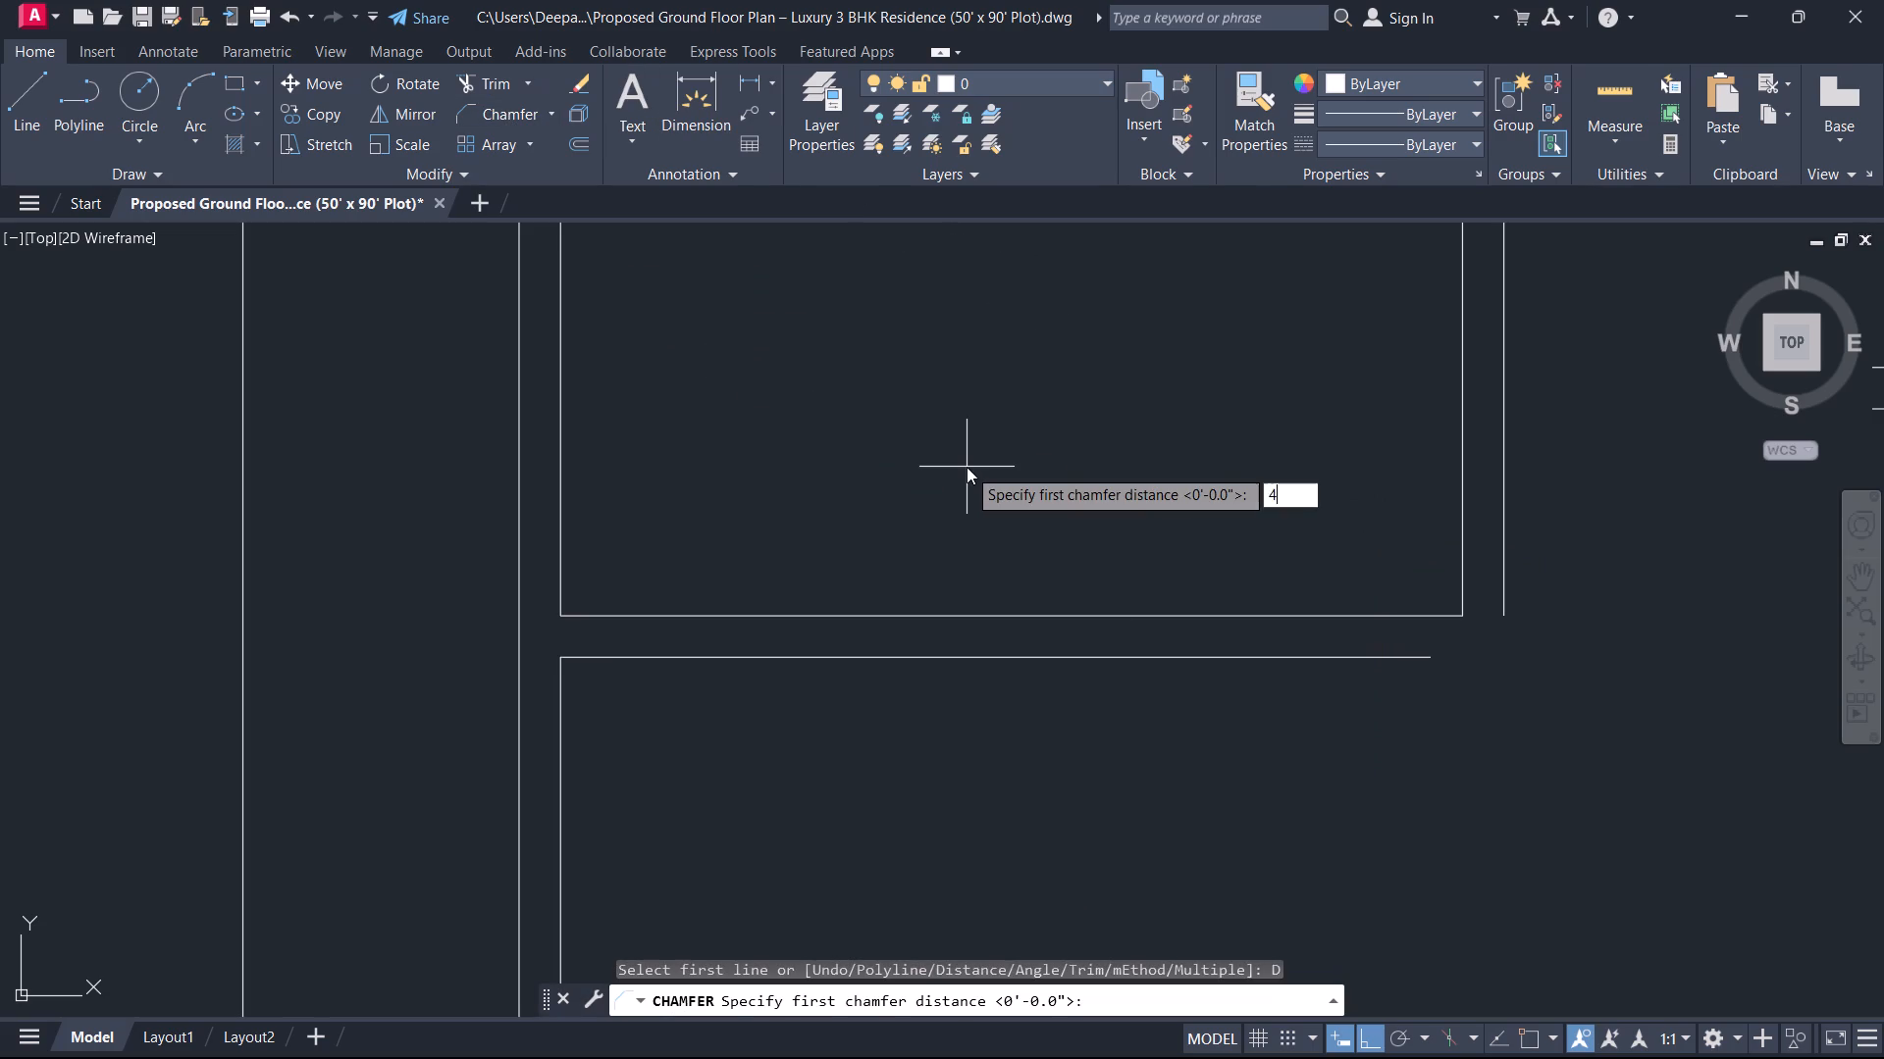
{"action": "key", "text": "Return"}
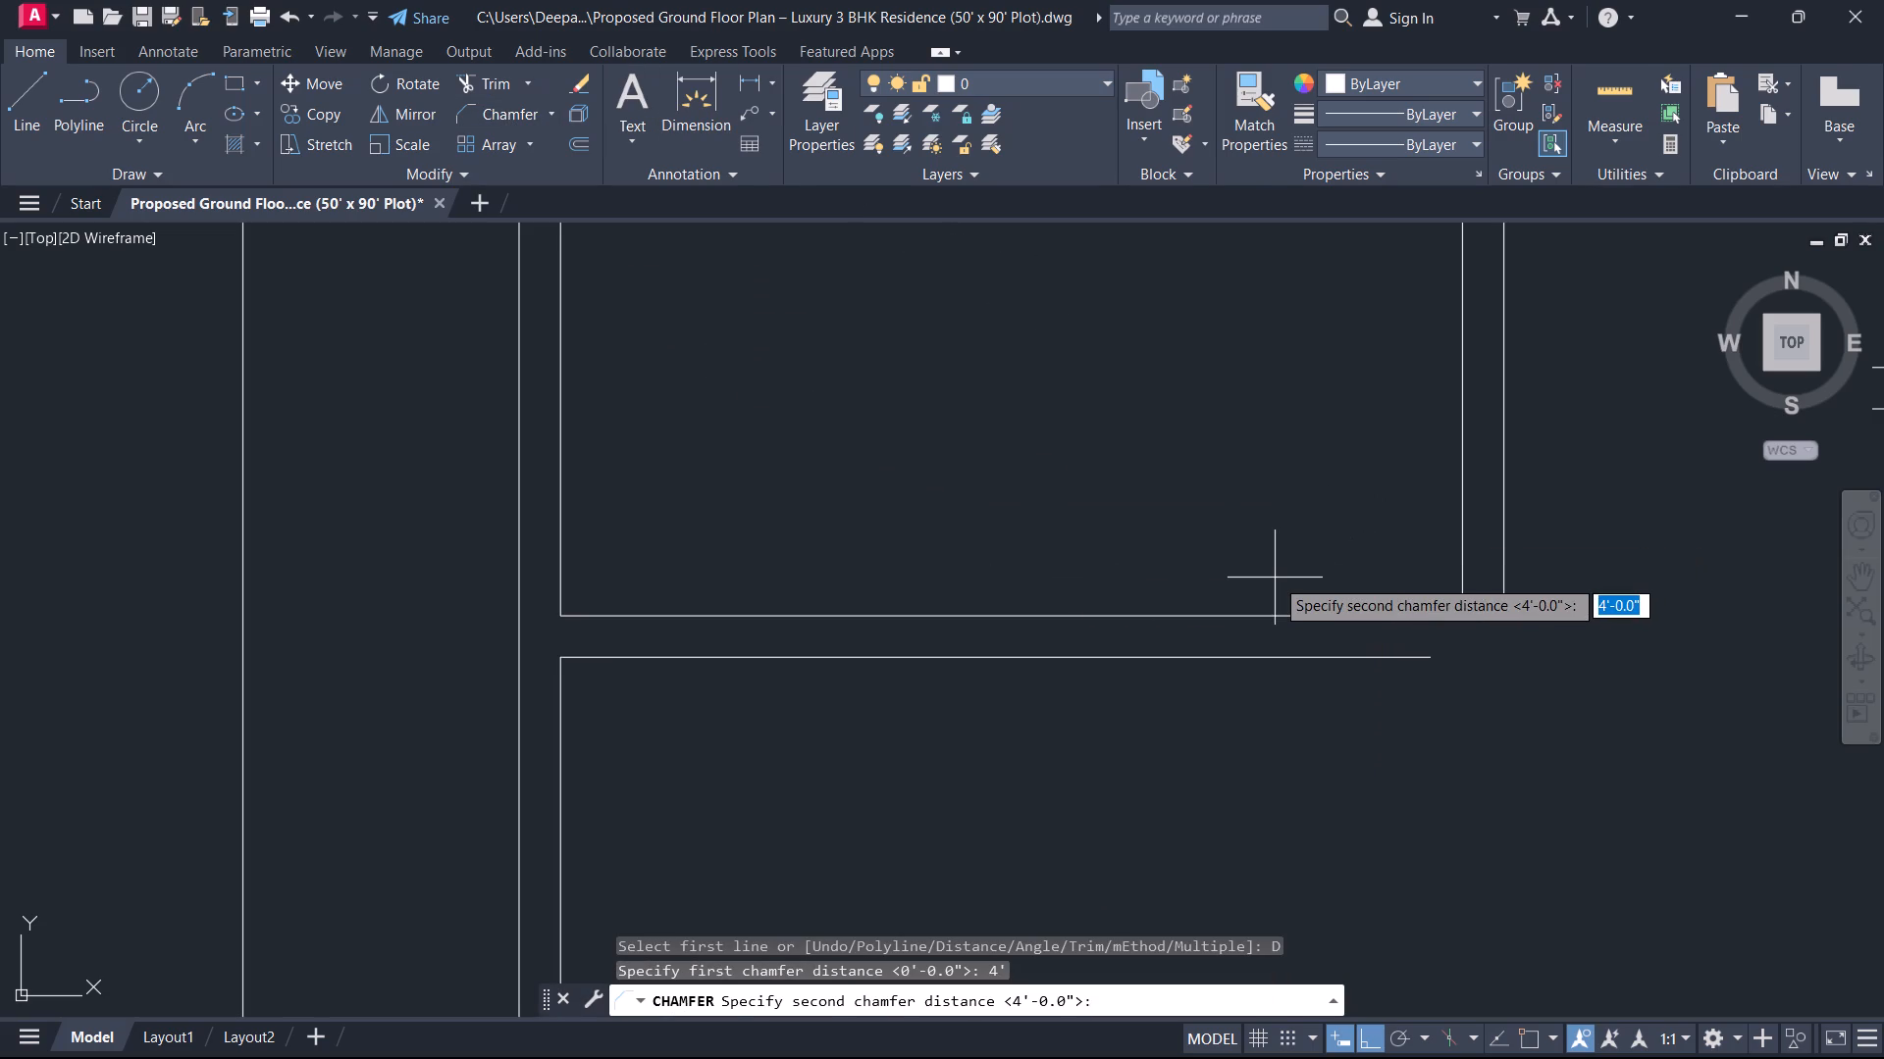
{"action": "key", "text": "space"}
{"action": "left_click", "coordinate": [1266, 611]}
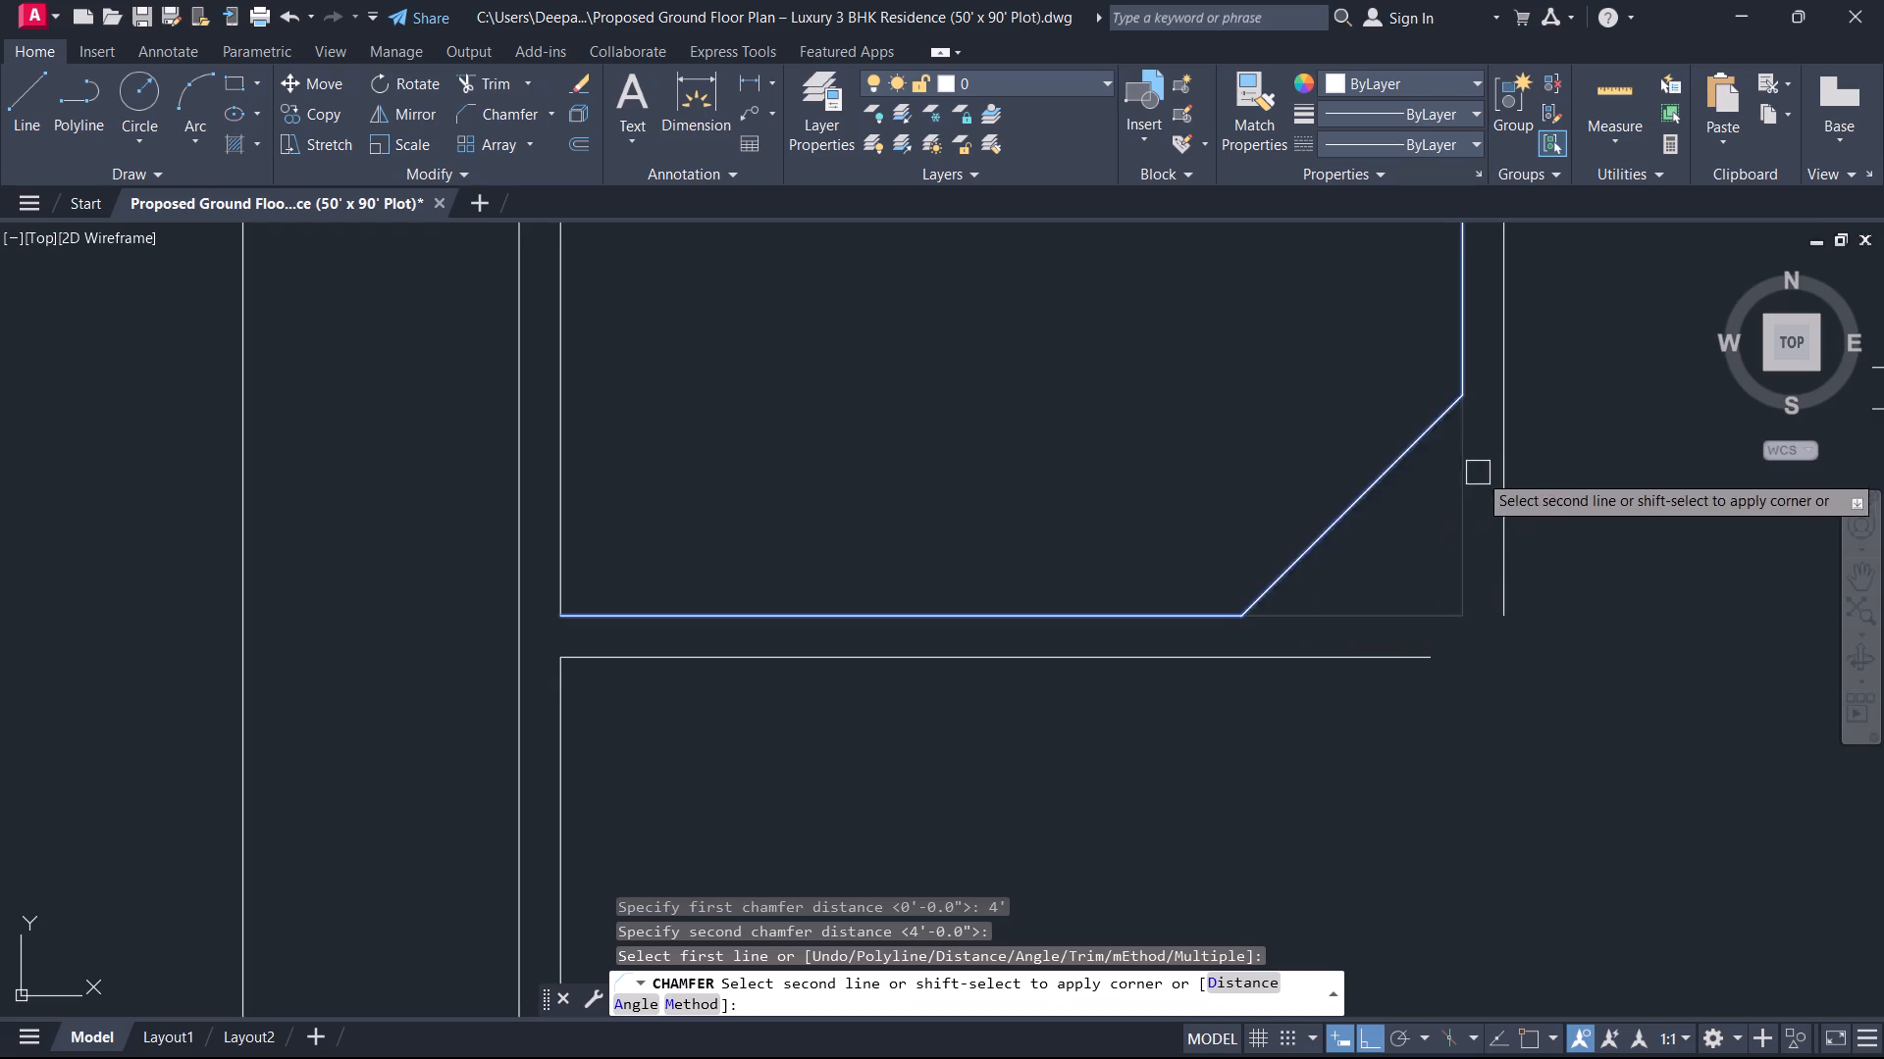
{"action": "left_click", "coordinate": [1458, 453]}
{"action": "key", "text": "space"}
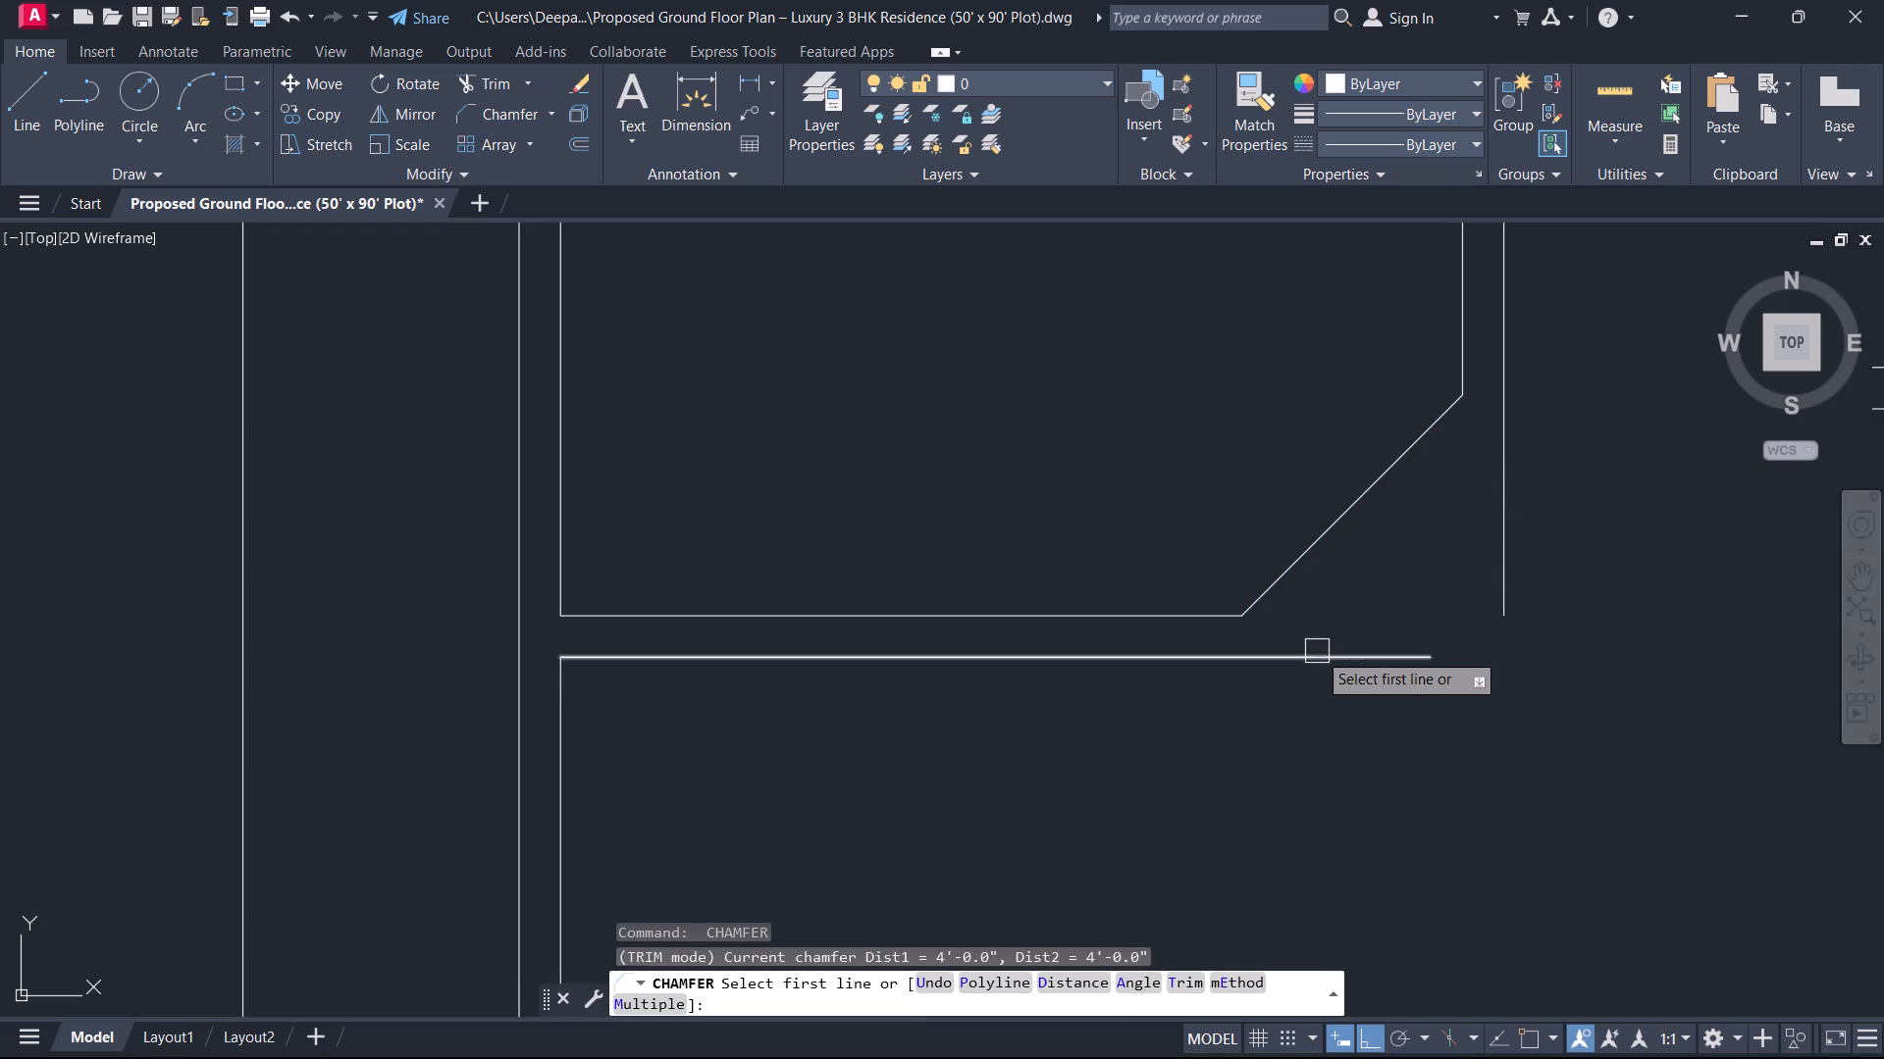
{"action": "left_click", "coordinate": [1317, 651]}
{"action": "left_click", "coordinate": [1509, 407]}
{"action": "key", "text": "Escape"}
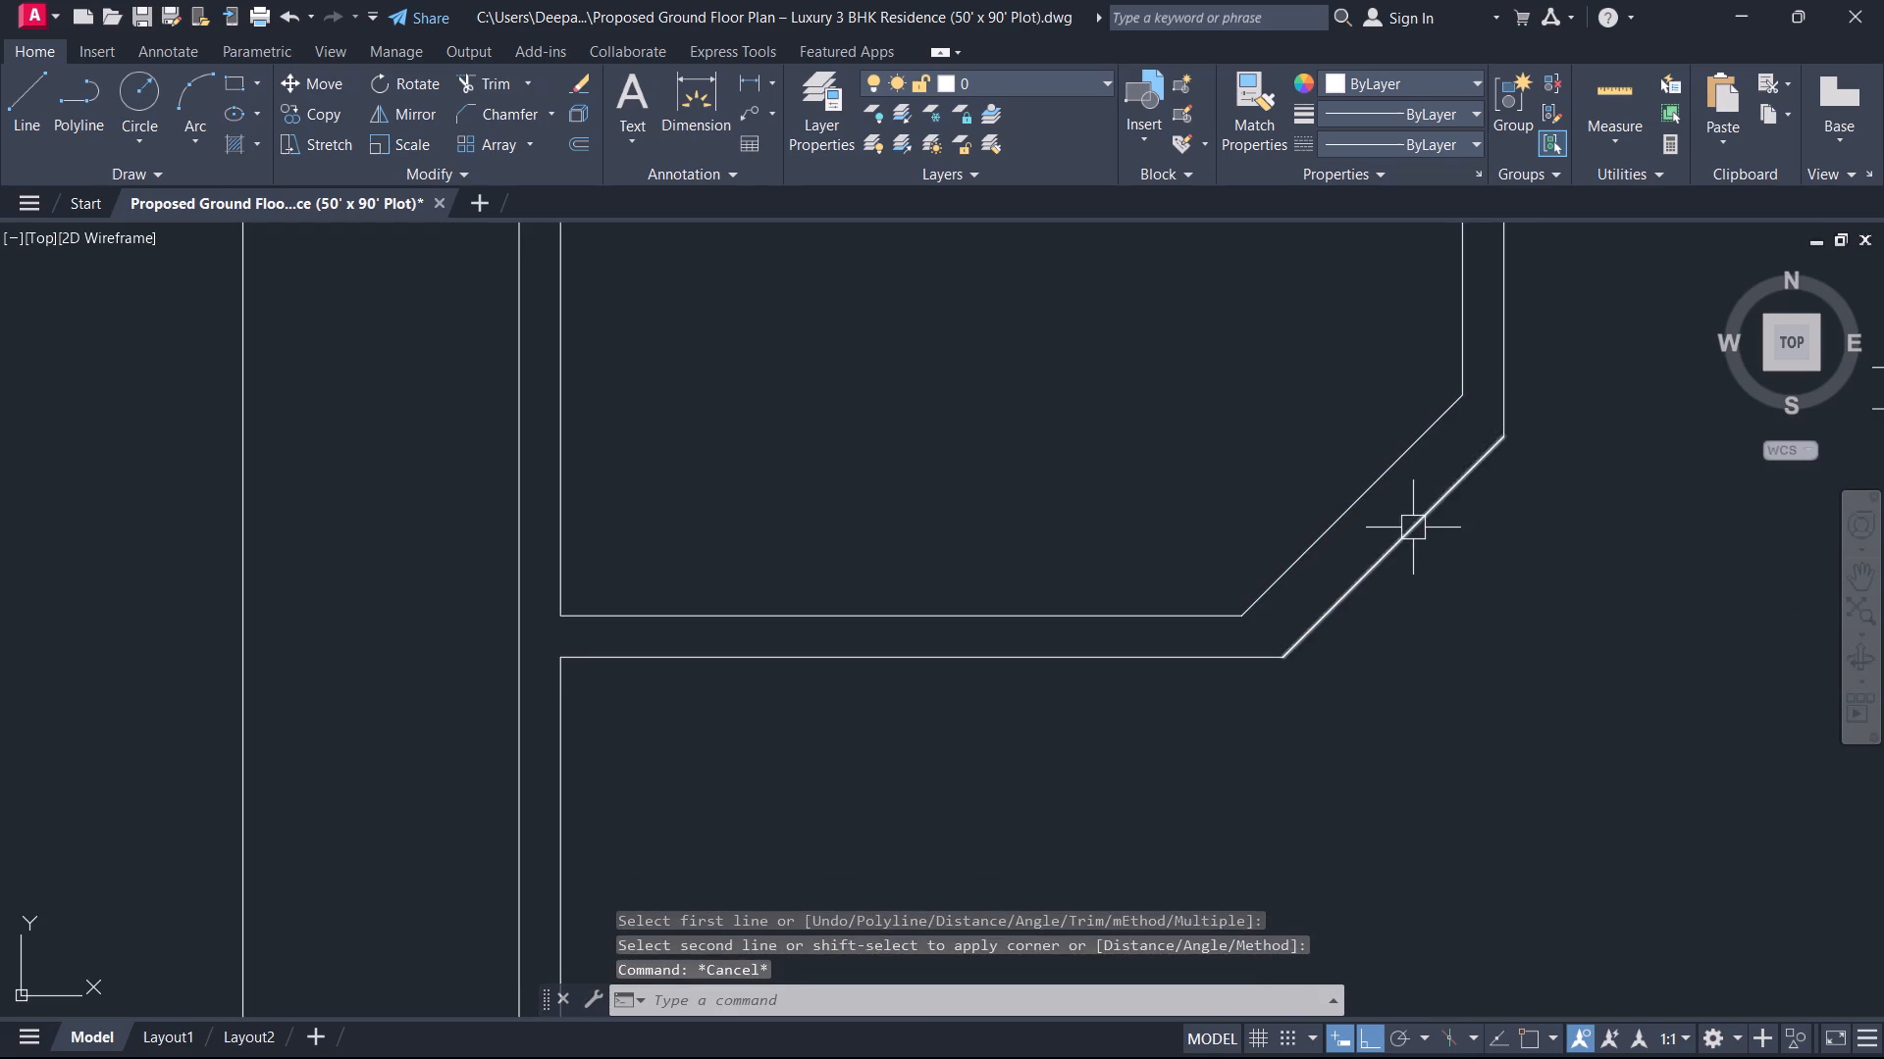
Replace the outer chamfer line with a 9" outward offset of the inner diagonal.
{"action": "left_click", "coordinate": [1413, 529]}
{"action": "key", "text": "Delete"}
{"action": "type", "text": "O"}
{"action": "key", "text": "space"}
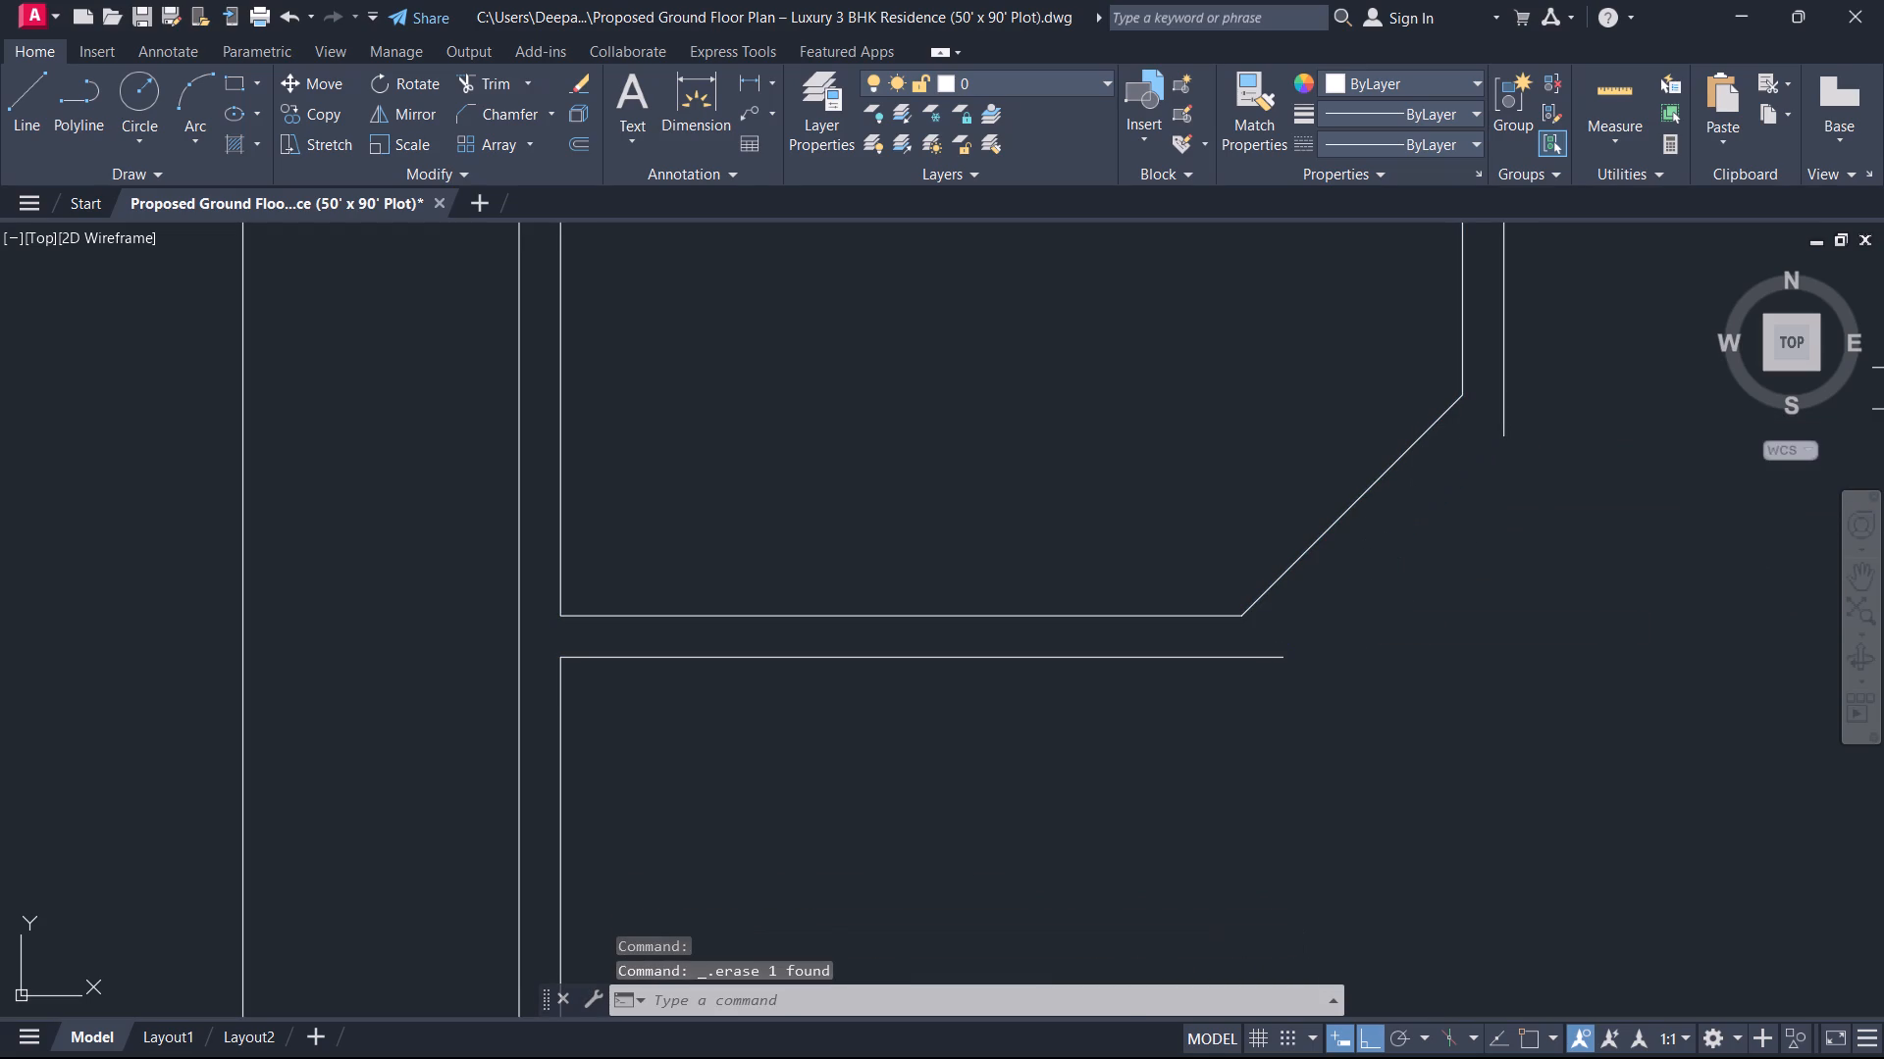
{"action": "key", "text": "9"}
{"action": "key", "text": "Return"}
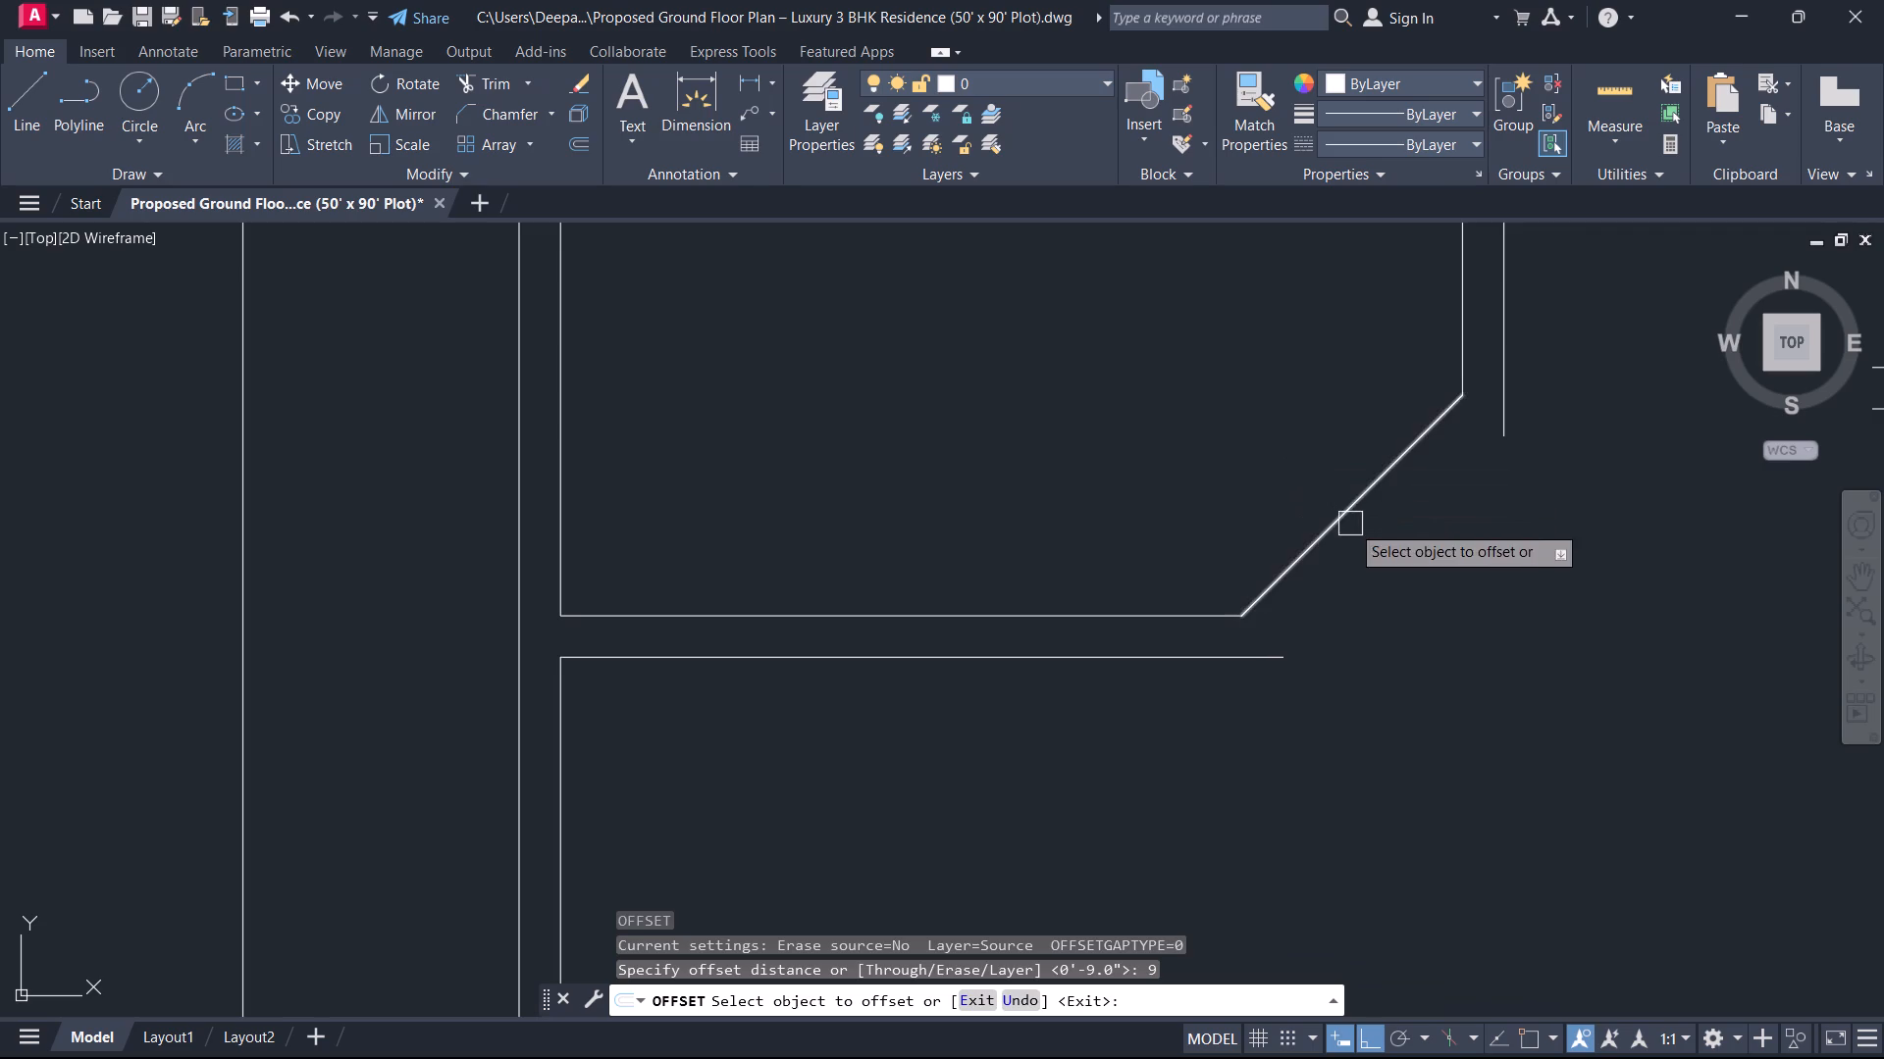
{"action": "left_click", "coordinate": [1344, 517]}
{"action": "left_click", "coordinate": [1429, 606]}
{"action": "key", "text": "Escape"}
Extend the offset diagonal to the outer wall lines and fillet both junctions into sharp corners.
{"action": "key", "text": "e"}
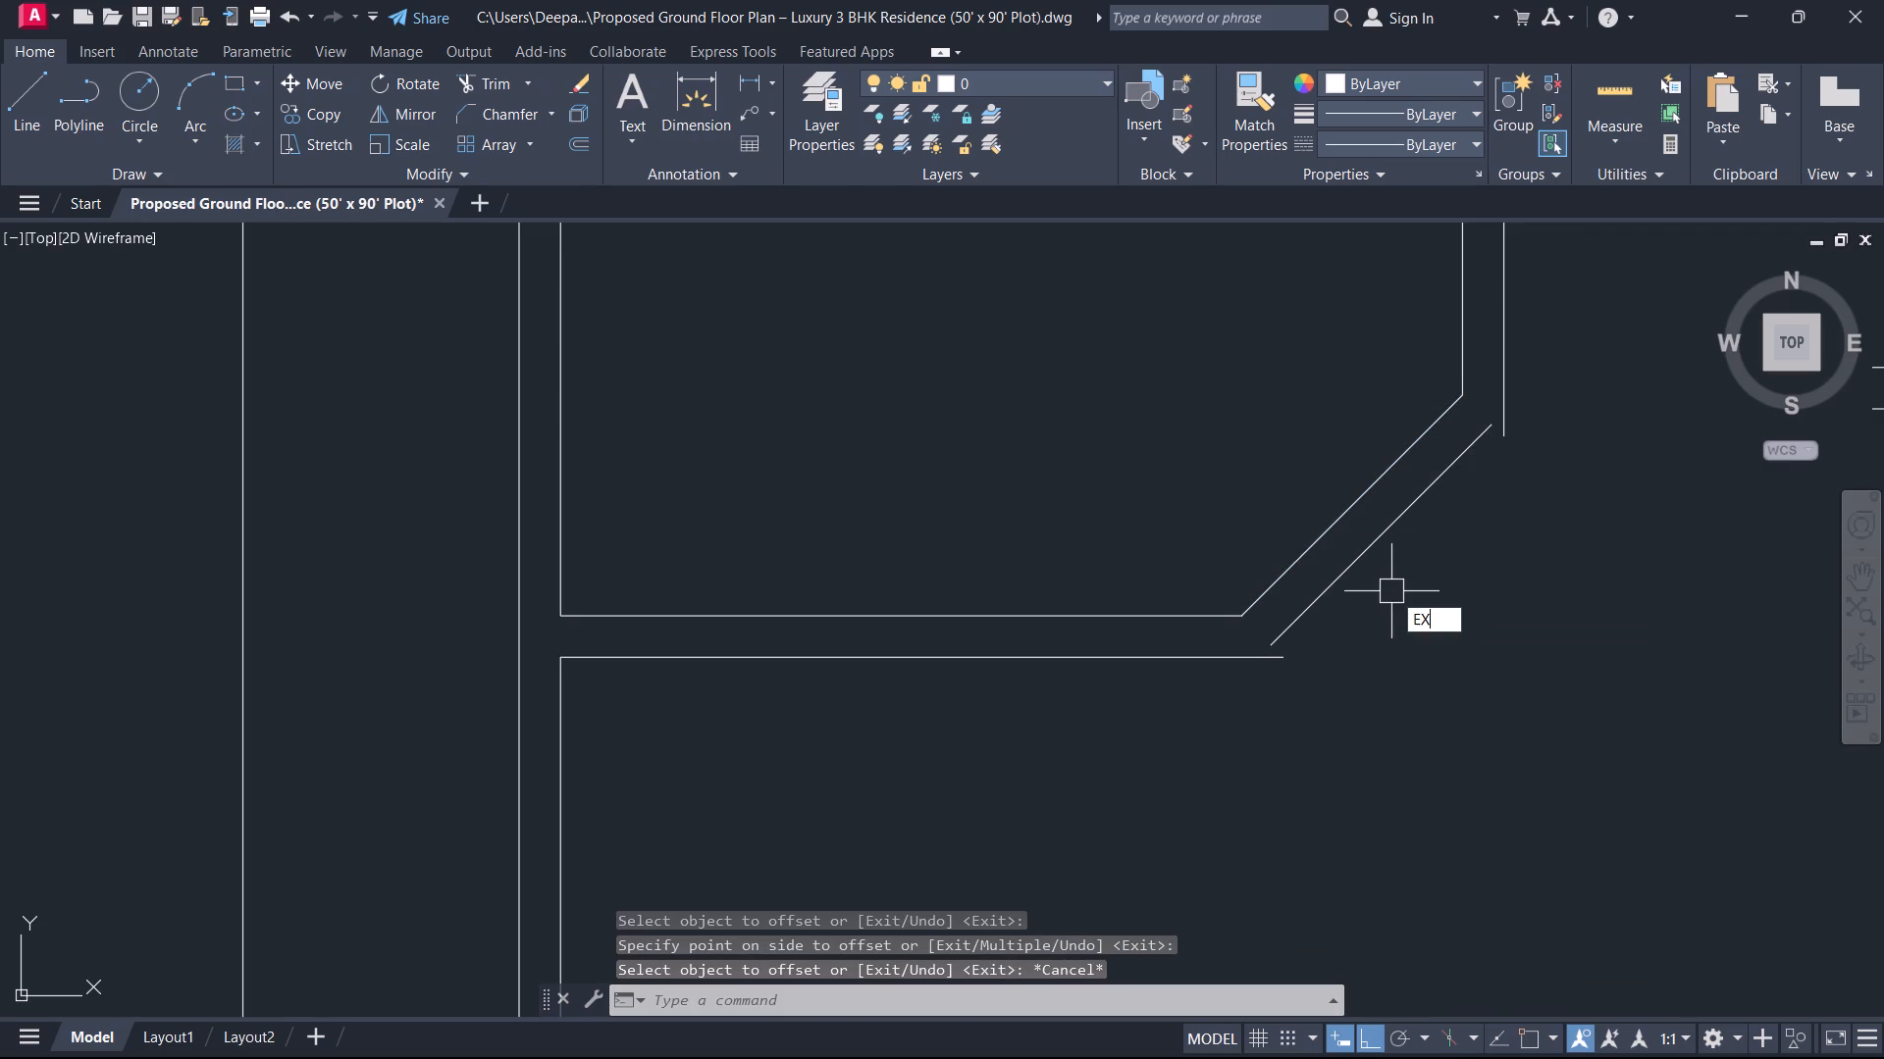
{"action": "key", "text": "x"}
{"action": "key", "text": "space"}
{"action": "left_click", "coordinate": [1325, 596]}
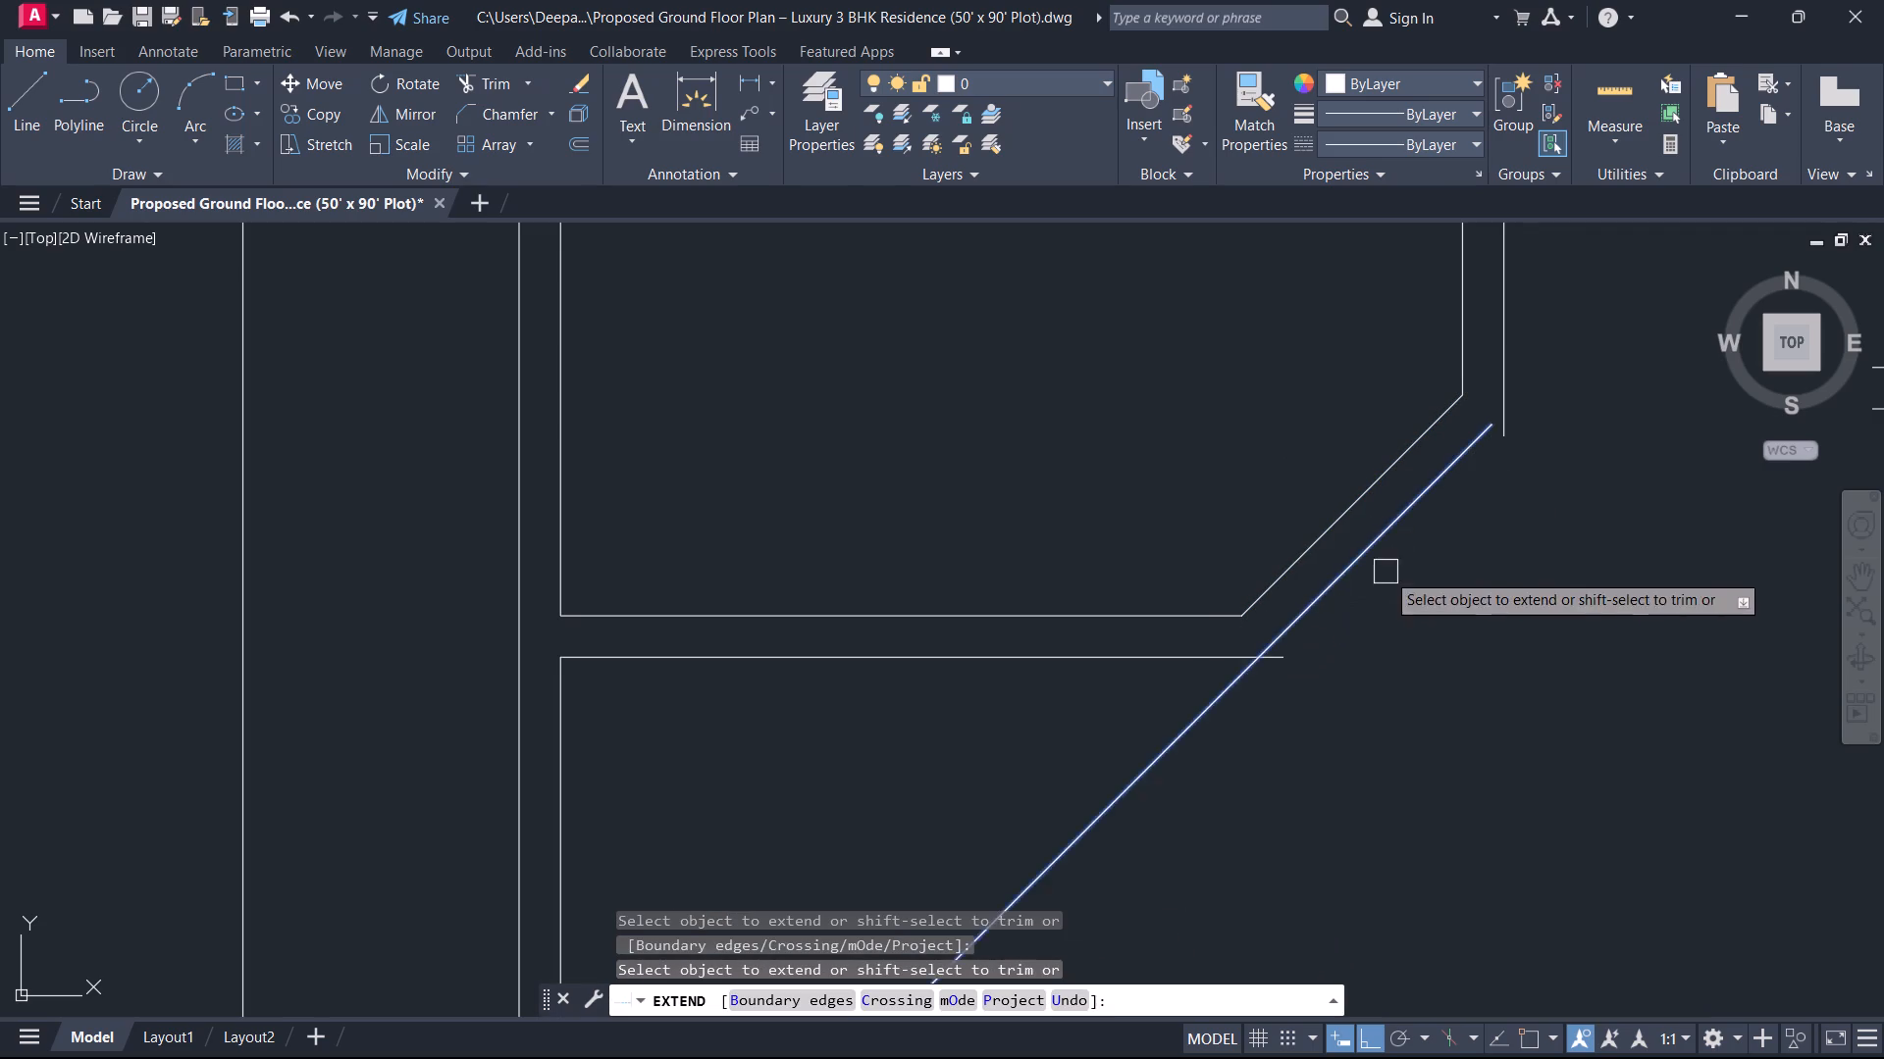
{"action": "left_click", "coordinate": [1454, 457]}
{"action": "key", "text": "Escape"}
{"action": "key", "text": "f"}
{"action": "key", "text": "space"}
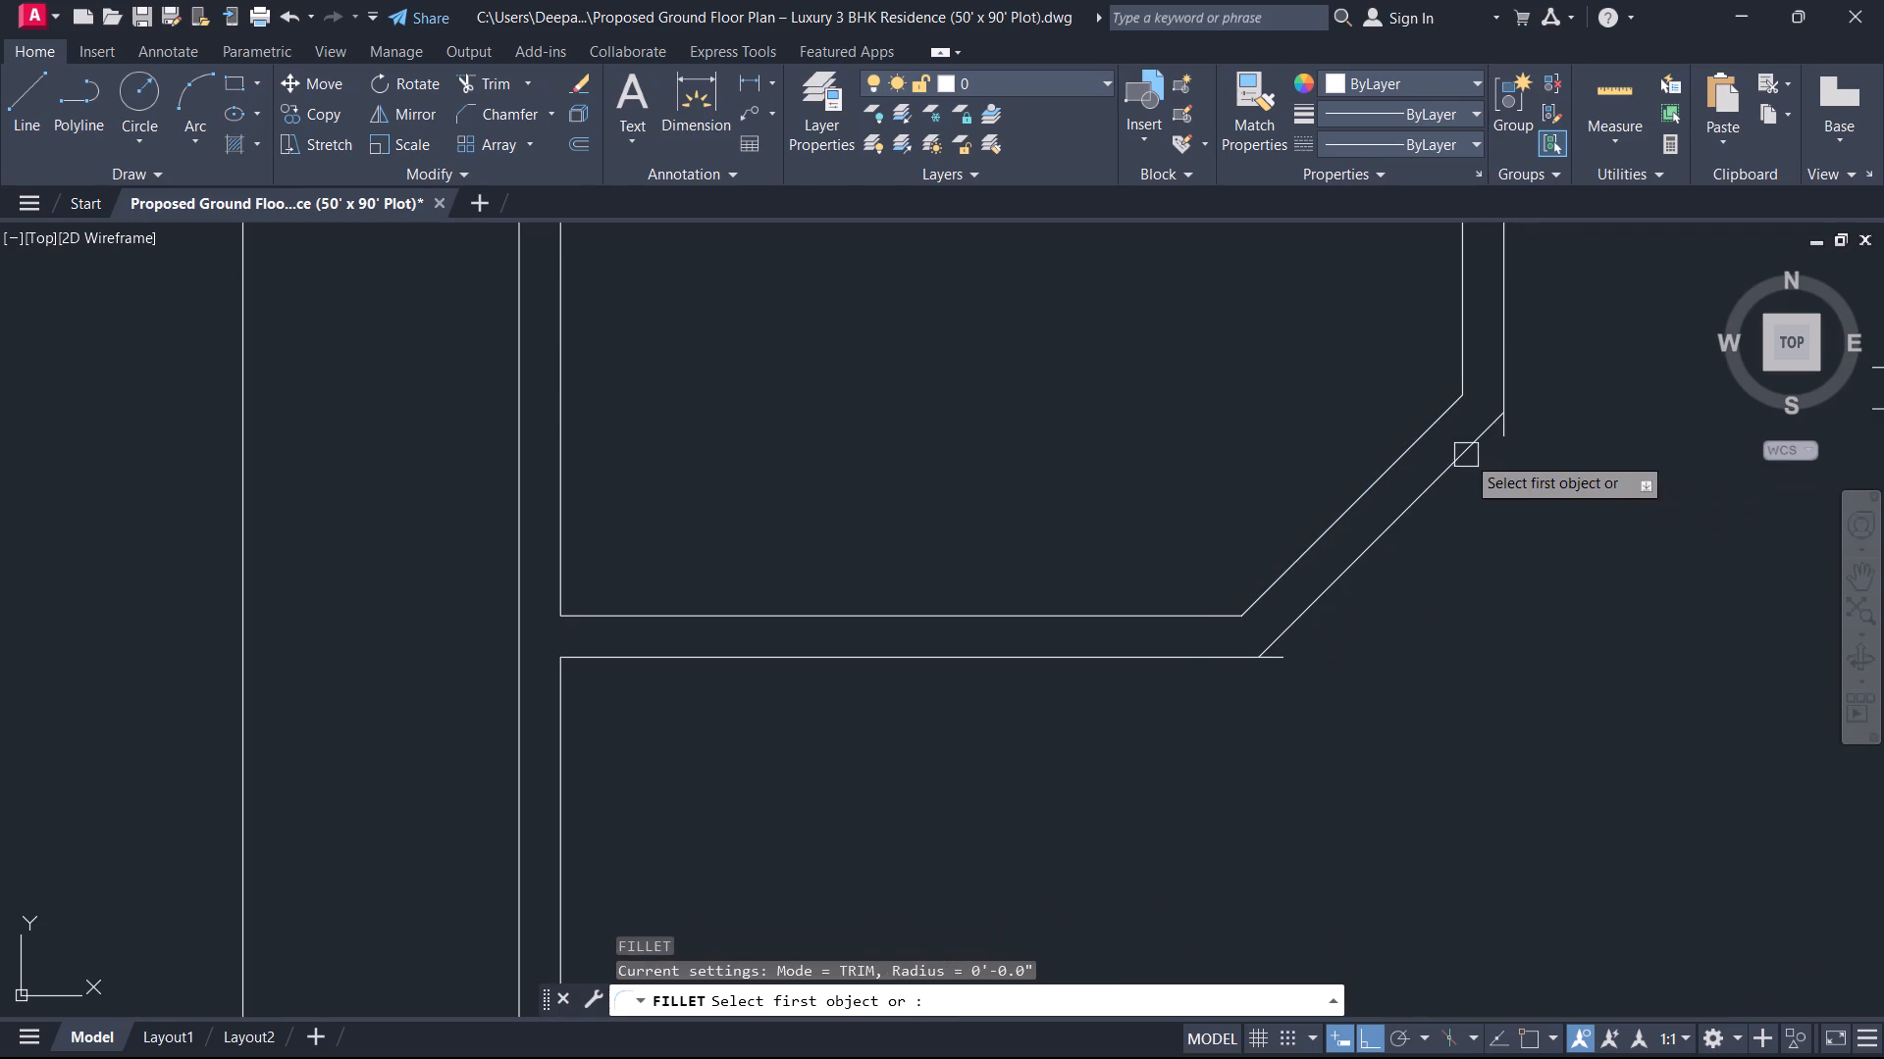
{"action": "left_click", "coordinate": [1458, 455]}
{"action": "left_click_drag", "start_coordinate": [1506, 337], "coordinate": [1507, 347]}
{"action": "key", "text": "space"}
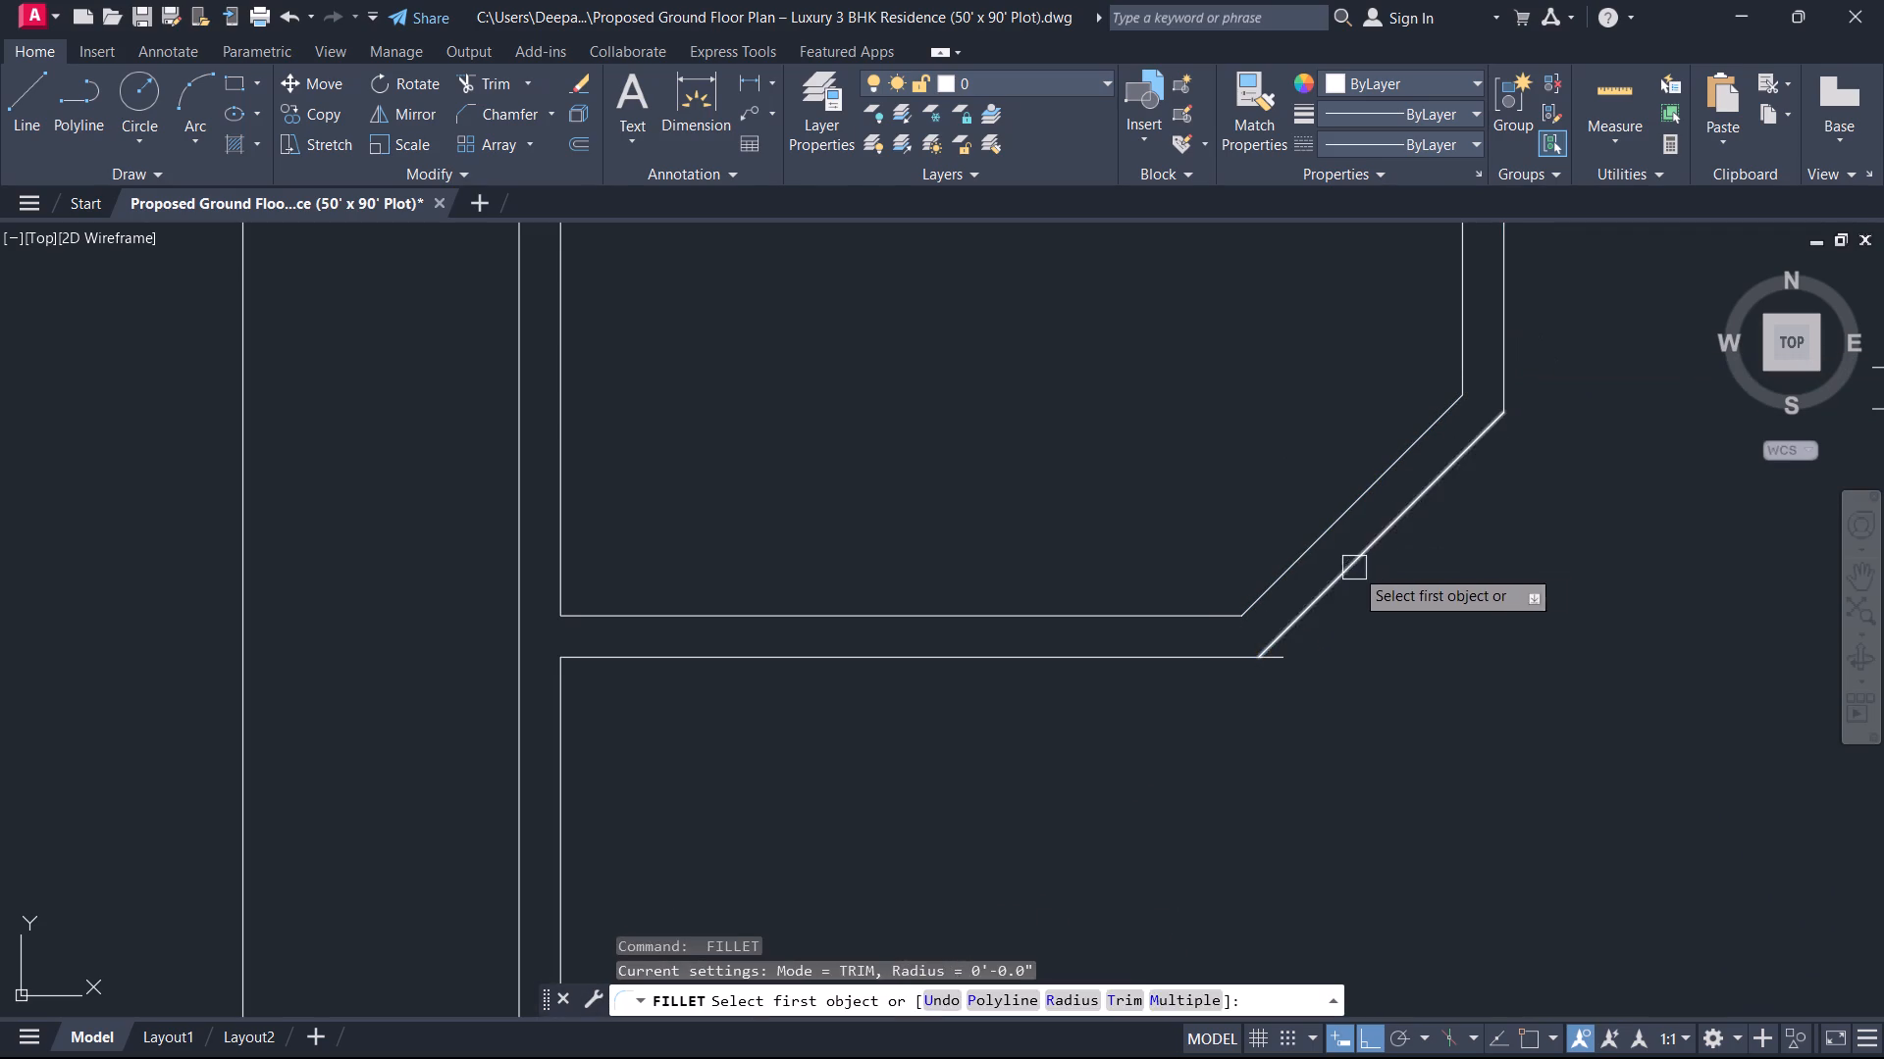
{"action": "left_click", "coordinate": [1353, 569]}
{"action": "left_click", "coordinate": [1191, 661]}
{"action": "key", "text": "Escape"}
Examine the chamfered room corner in relation to the surrounding walls and the partition opposite.
{"action": "scroll", "coordinate": [1294, 635], "scroll_direction": "down", "scroll_amount": 2}
{"action": "scroll", "coordinate": [1298, 634], "scroll_direction": "up", "scroll_amount": 1}
{"action": "middle_click_drag", "start_coordinate": [1303, 634], "coordinate": [996, 741]}
{"action": "scroll", "coordinate": [1004, 738], "scroll_direction": "down", "scroll_amount": 2}
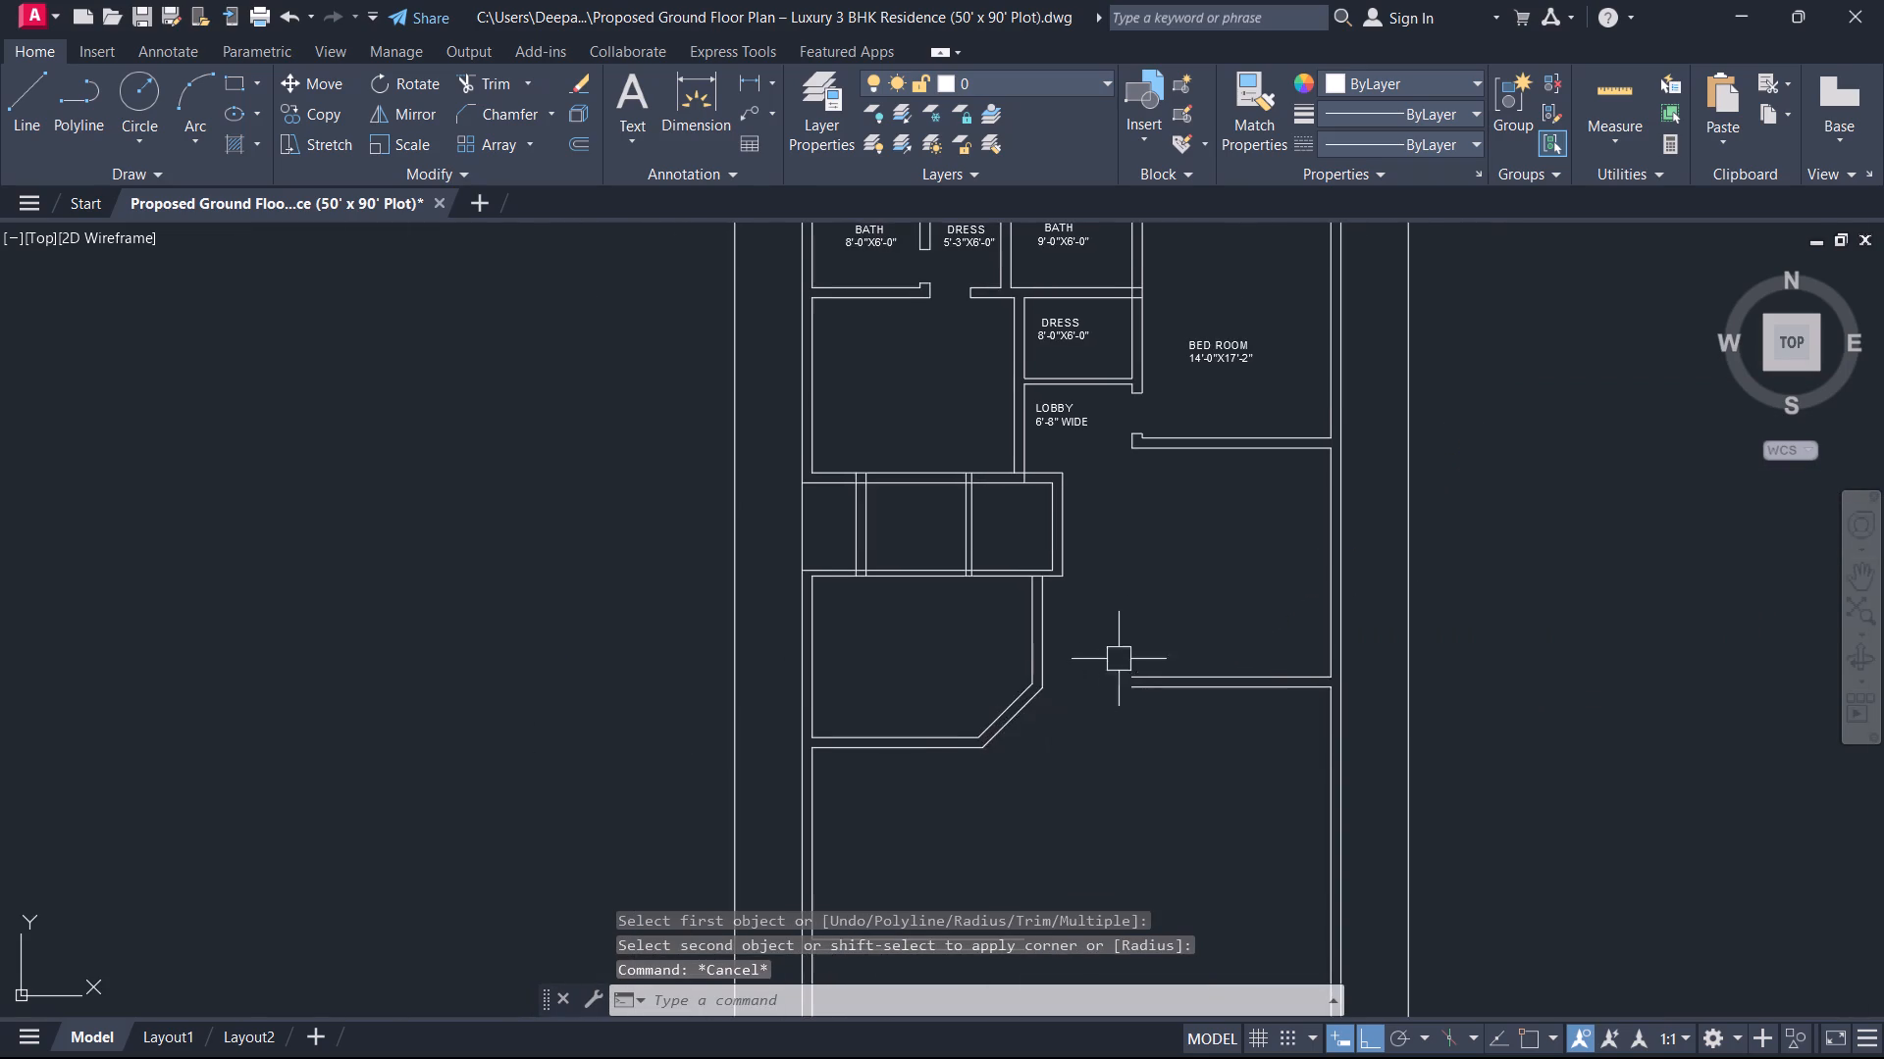
{"action": "middle_click_drag", "start_coordinate": [1131, 645], "coordinate": [1174, 630]}
{"action": "scroll", "coordinate": [1154, 630], "scroll_direction": "up", "scroll_amount": 1}
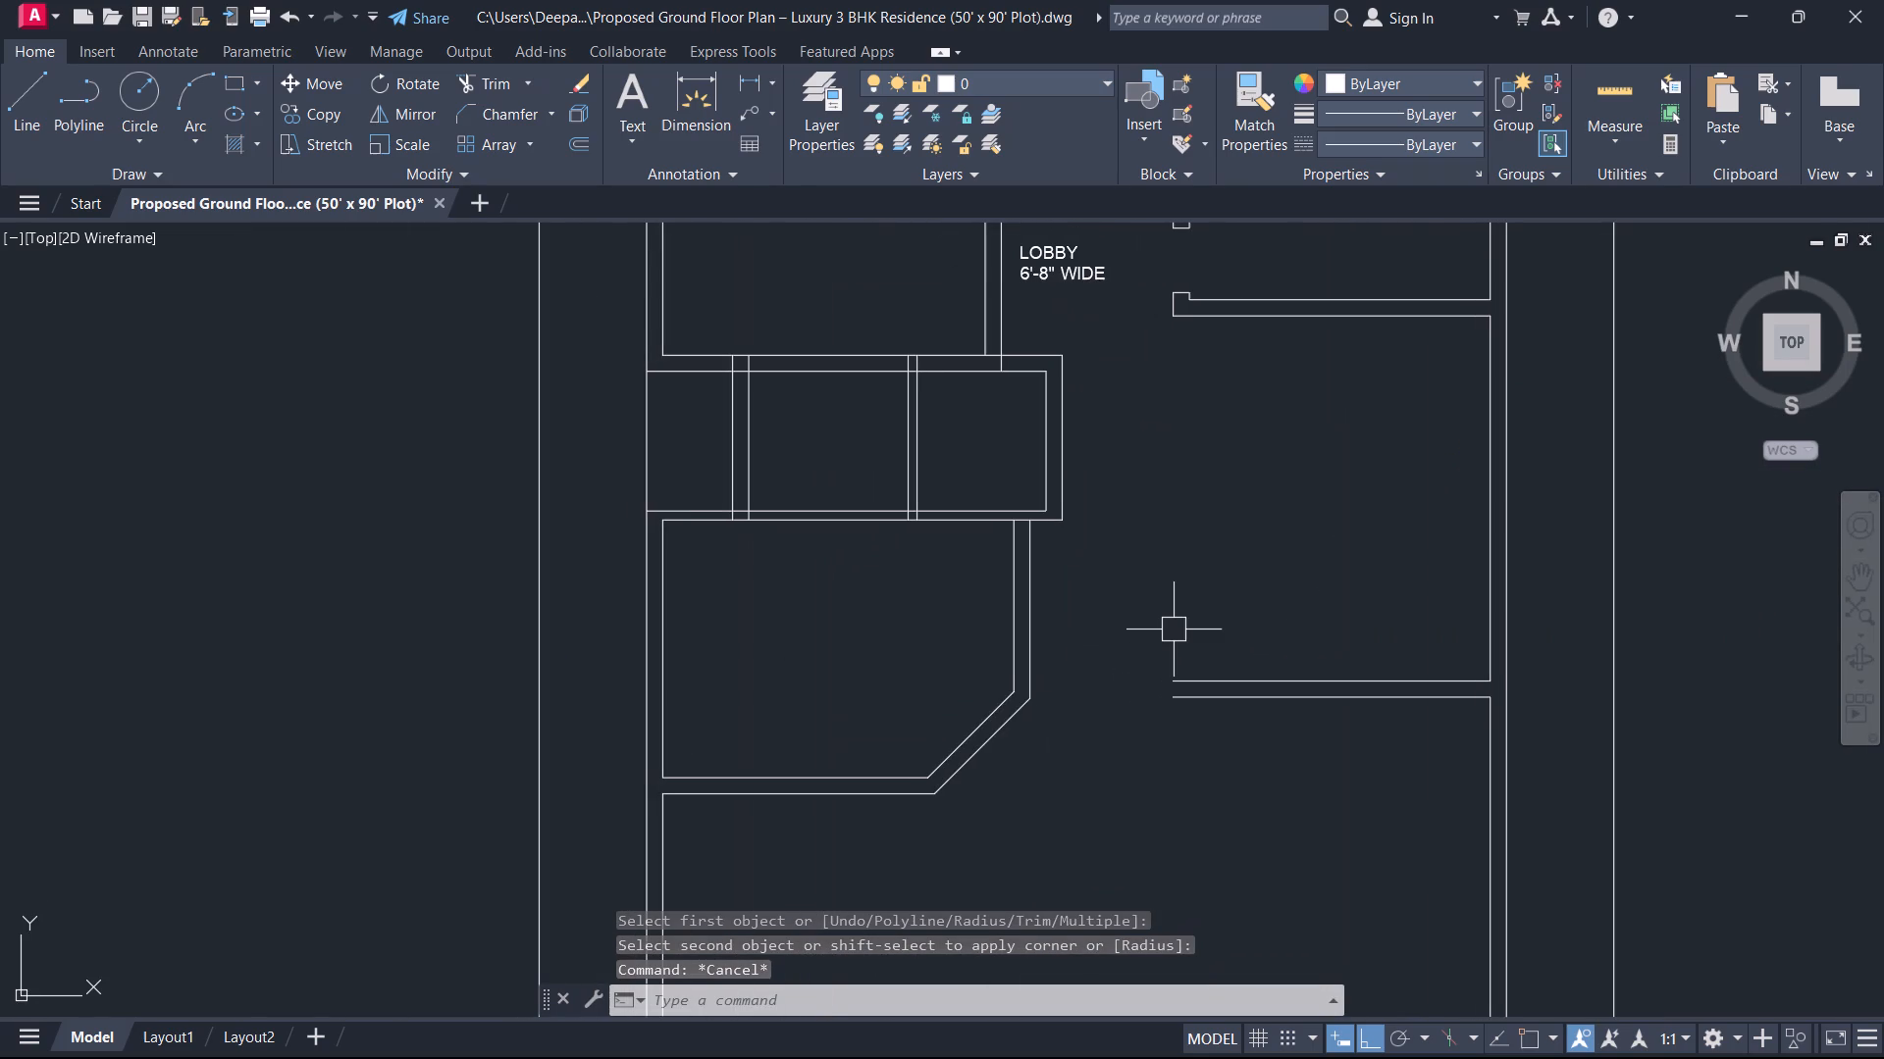
{"action": "middle_click_drag", "start_coordinate": [909, 667], "coordinate": [1043, 588]}
{"action": "left_click", "coordinate": [1172, 698]}
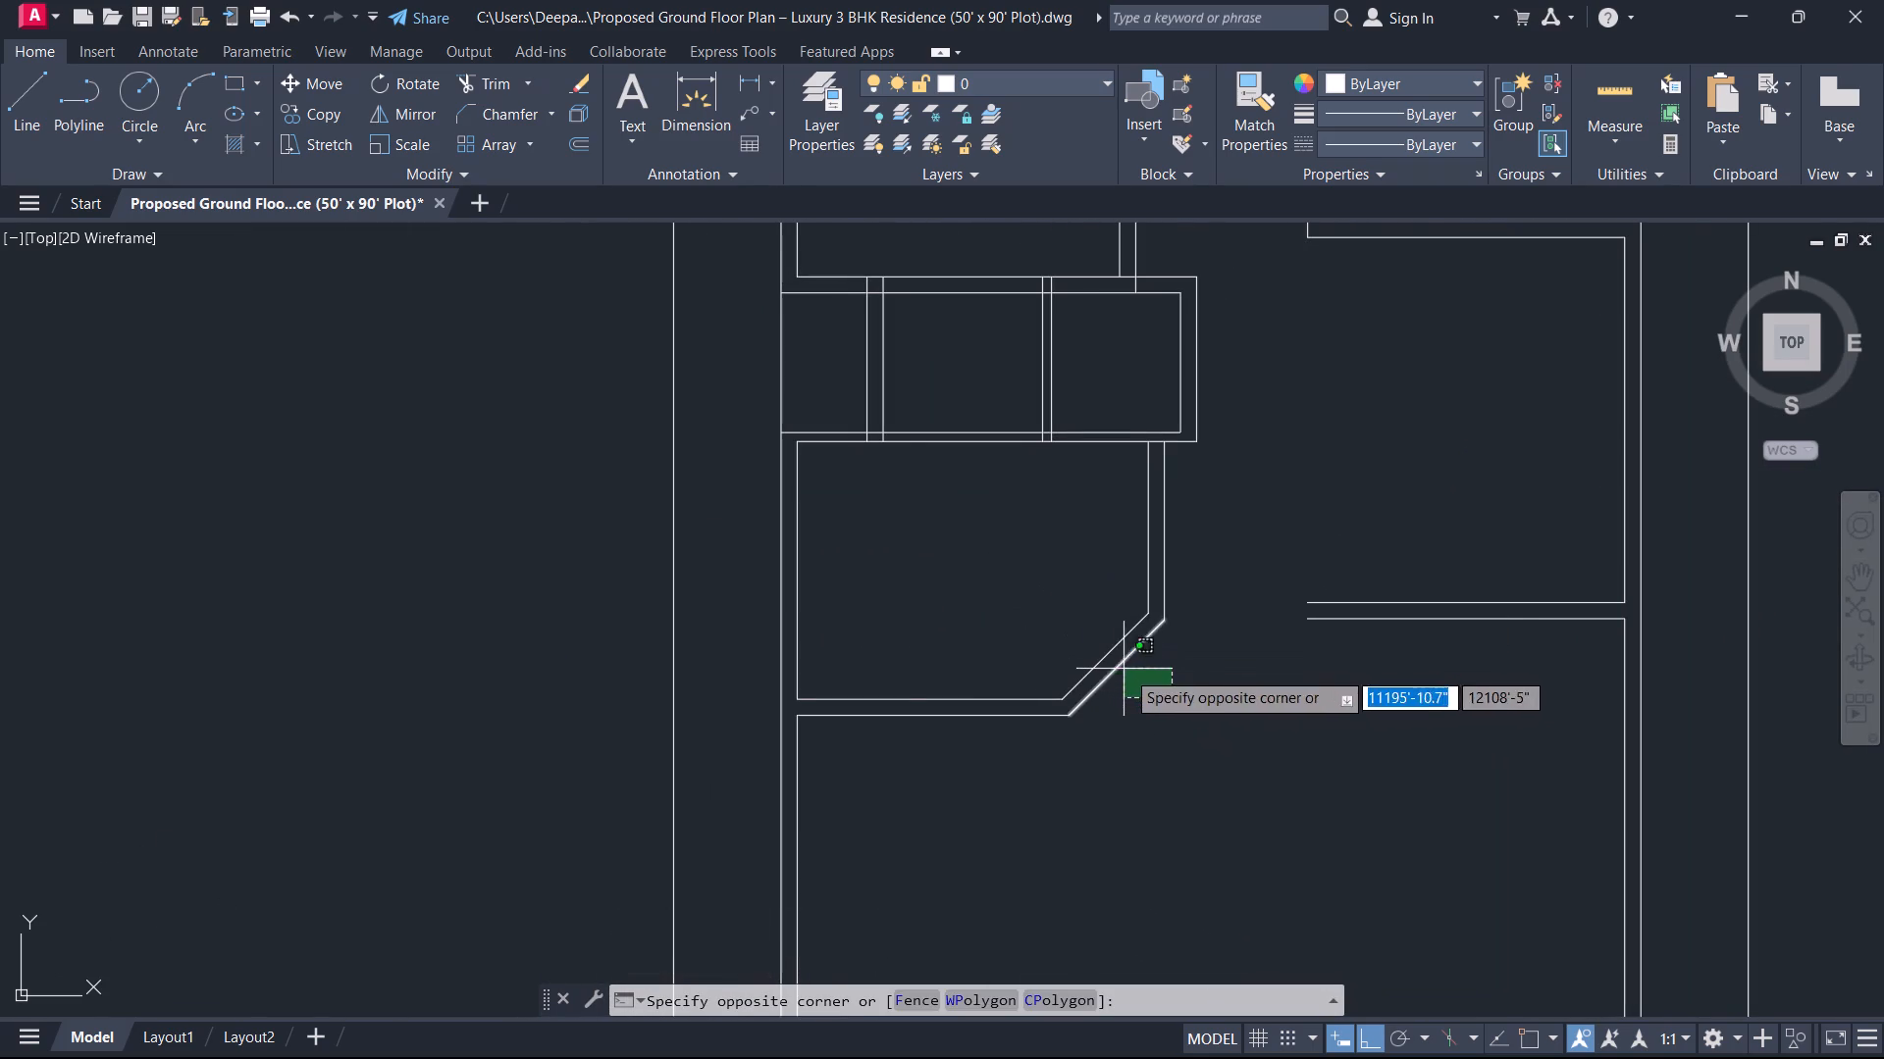
{"action": "key", "text": "Escape"}
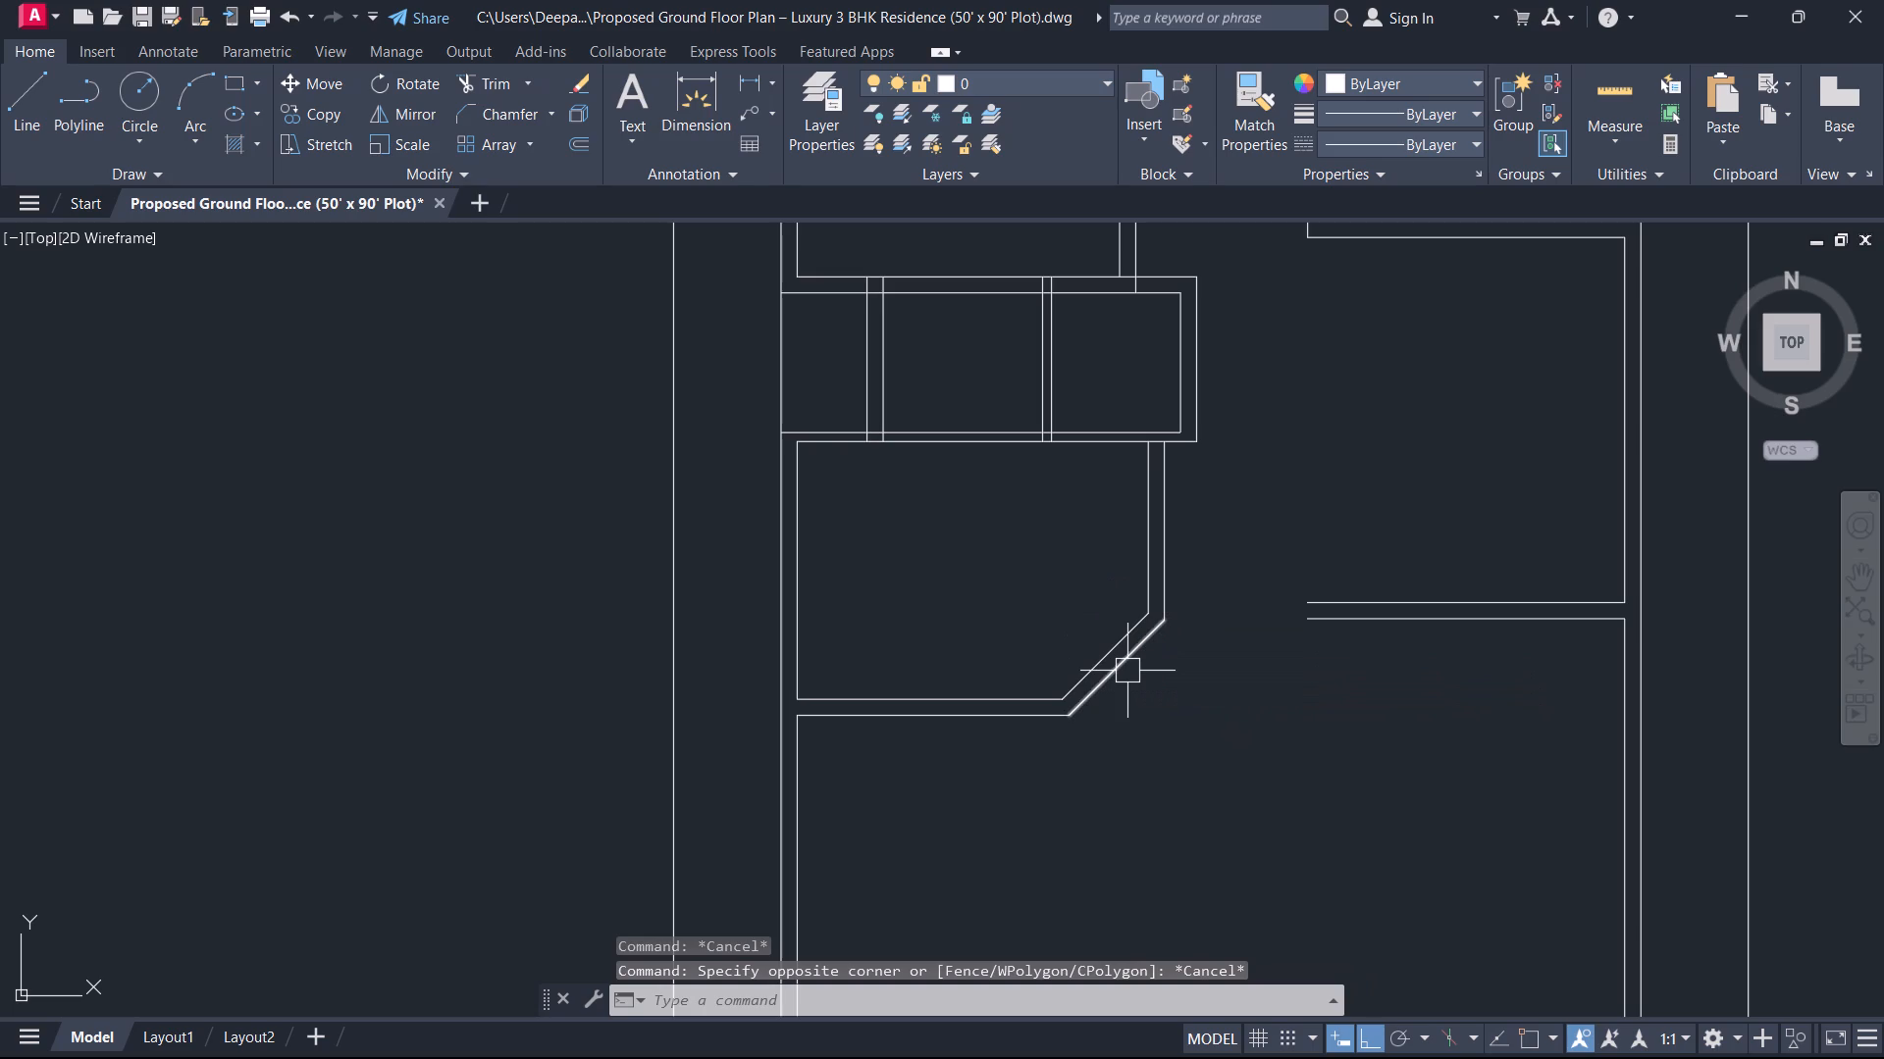
Chamfer the inner wall lines at the same room corner again, using 5' for both distances.
{"action": "left_click", "coordinate": [553, 112]}
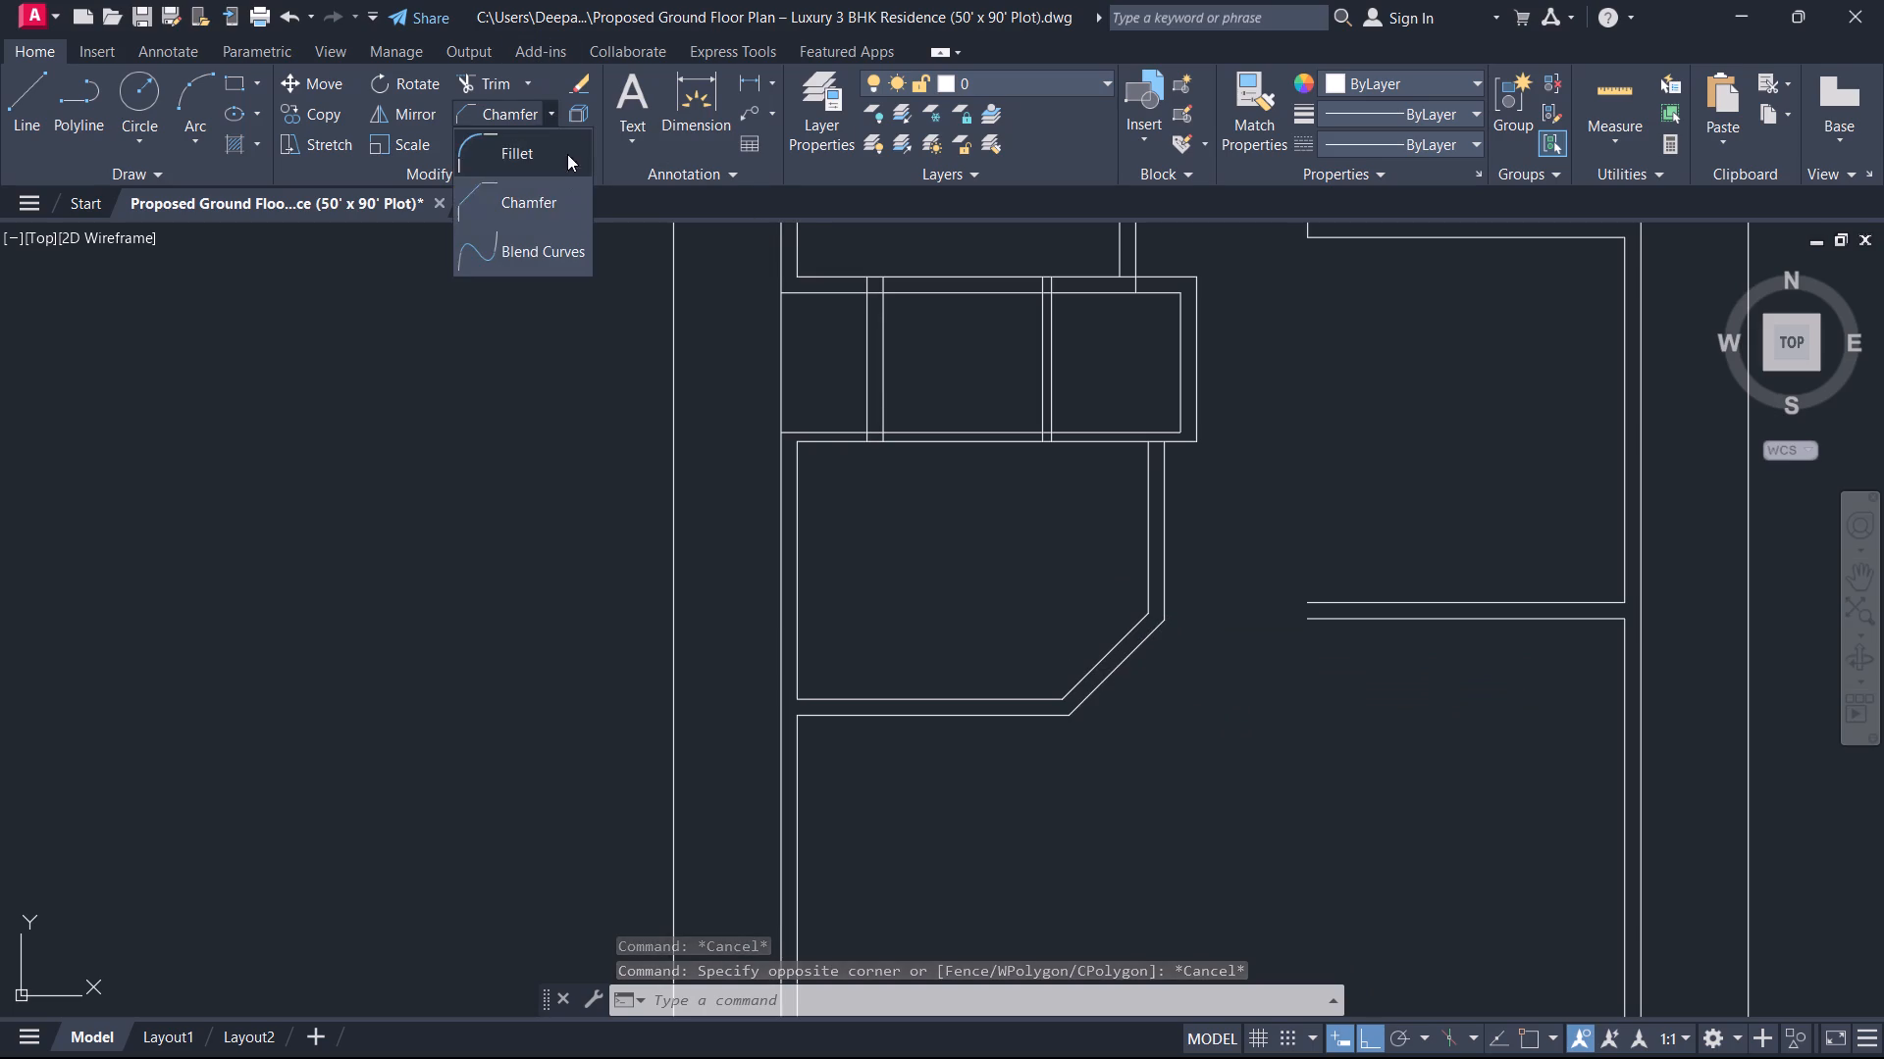
{"action": "left_click", "coordinate": [563, 194]}
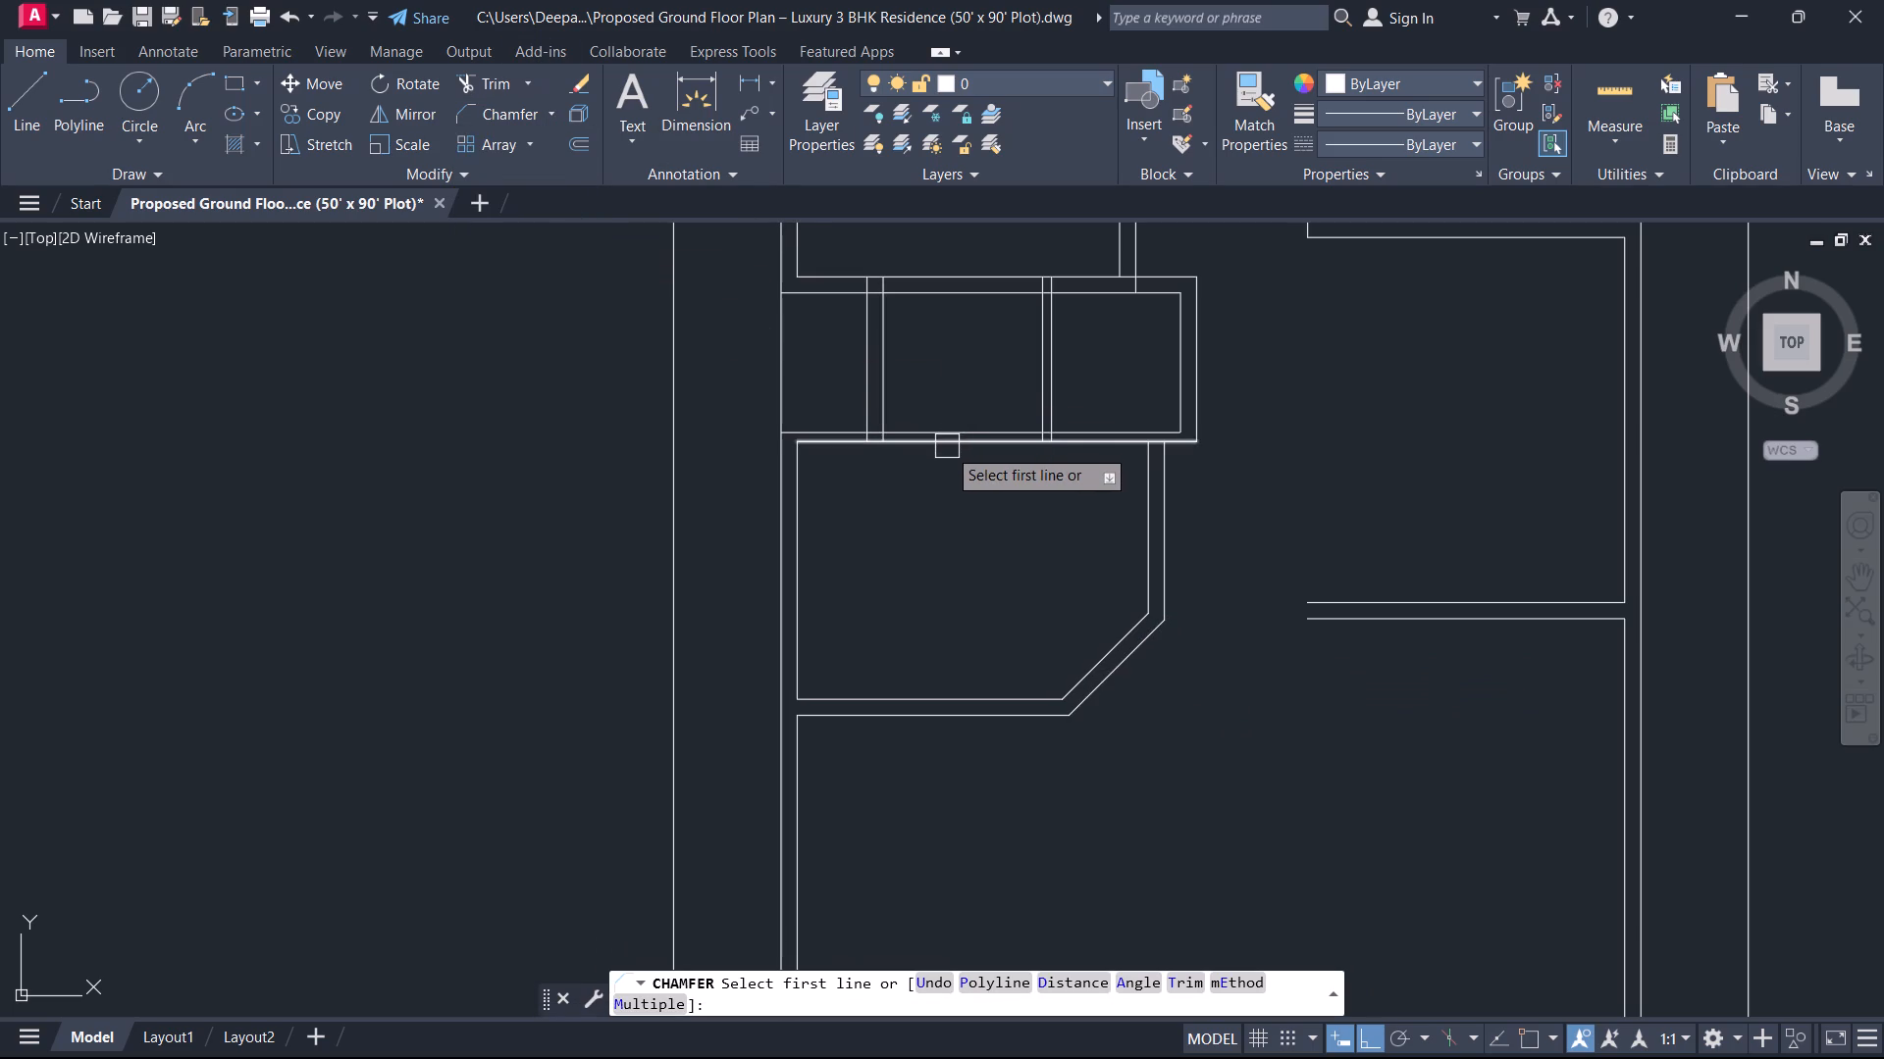
{"action": "type", "text": "D"}
{"action": "key", "text": "space"}
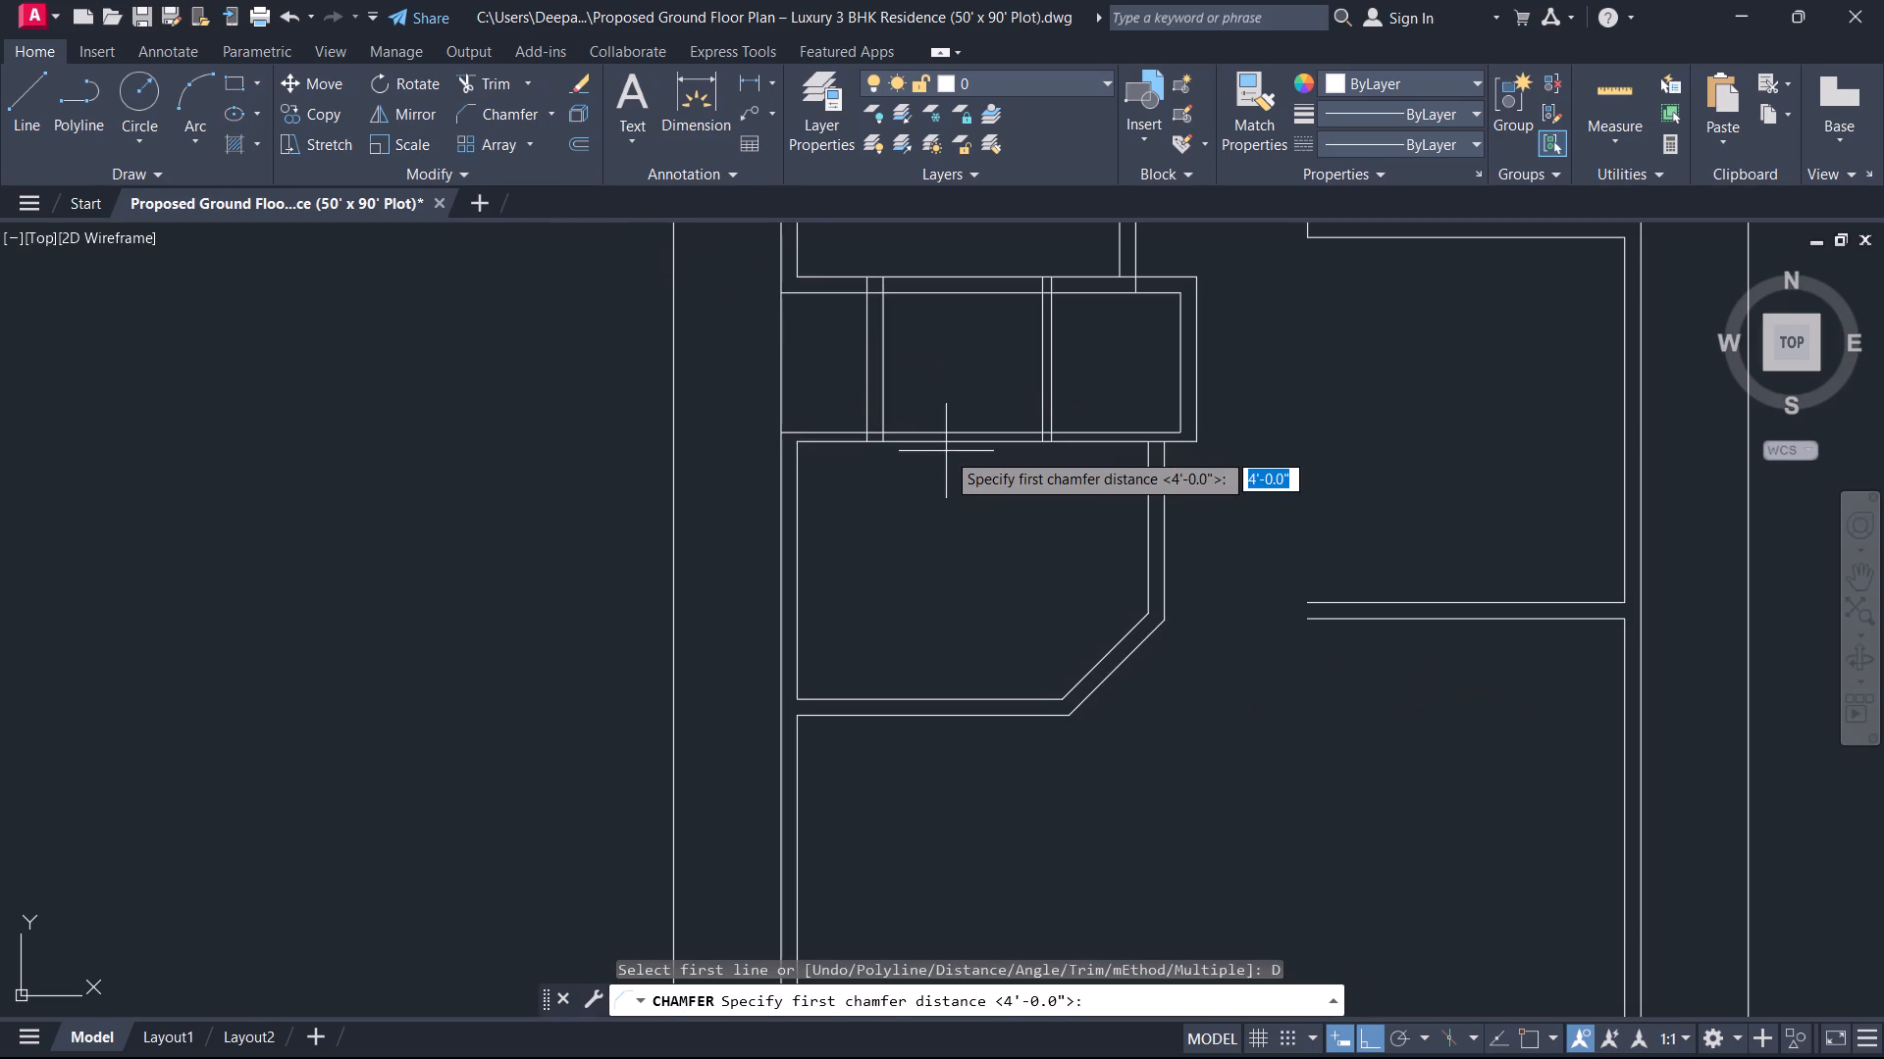
{"action": "key", "text": "5"}
{"action": "key", "text": "apostrophe"}
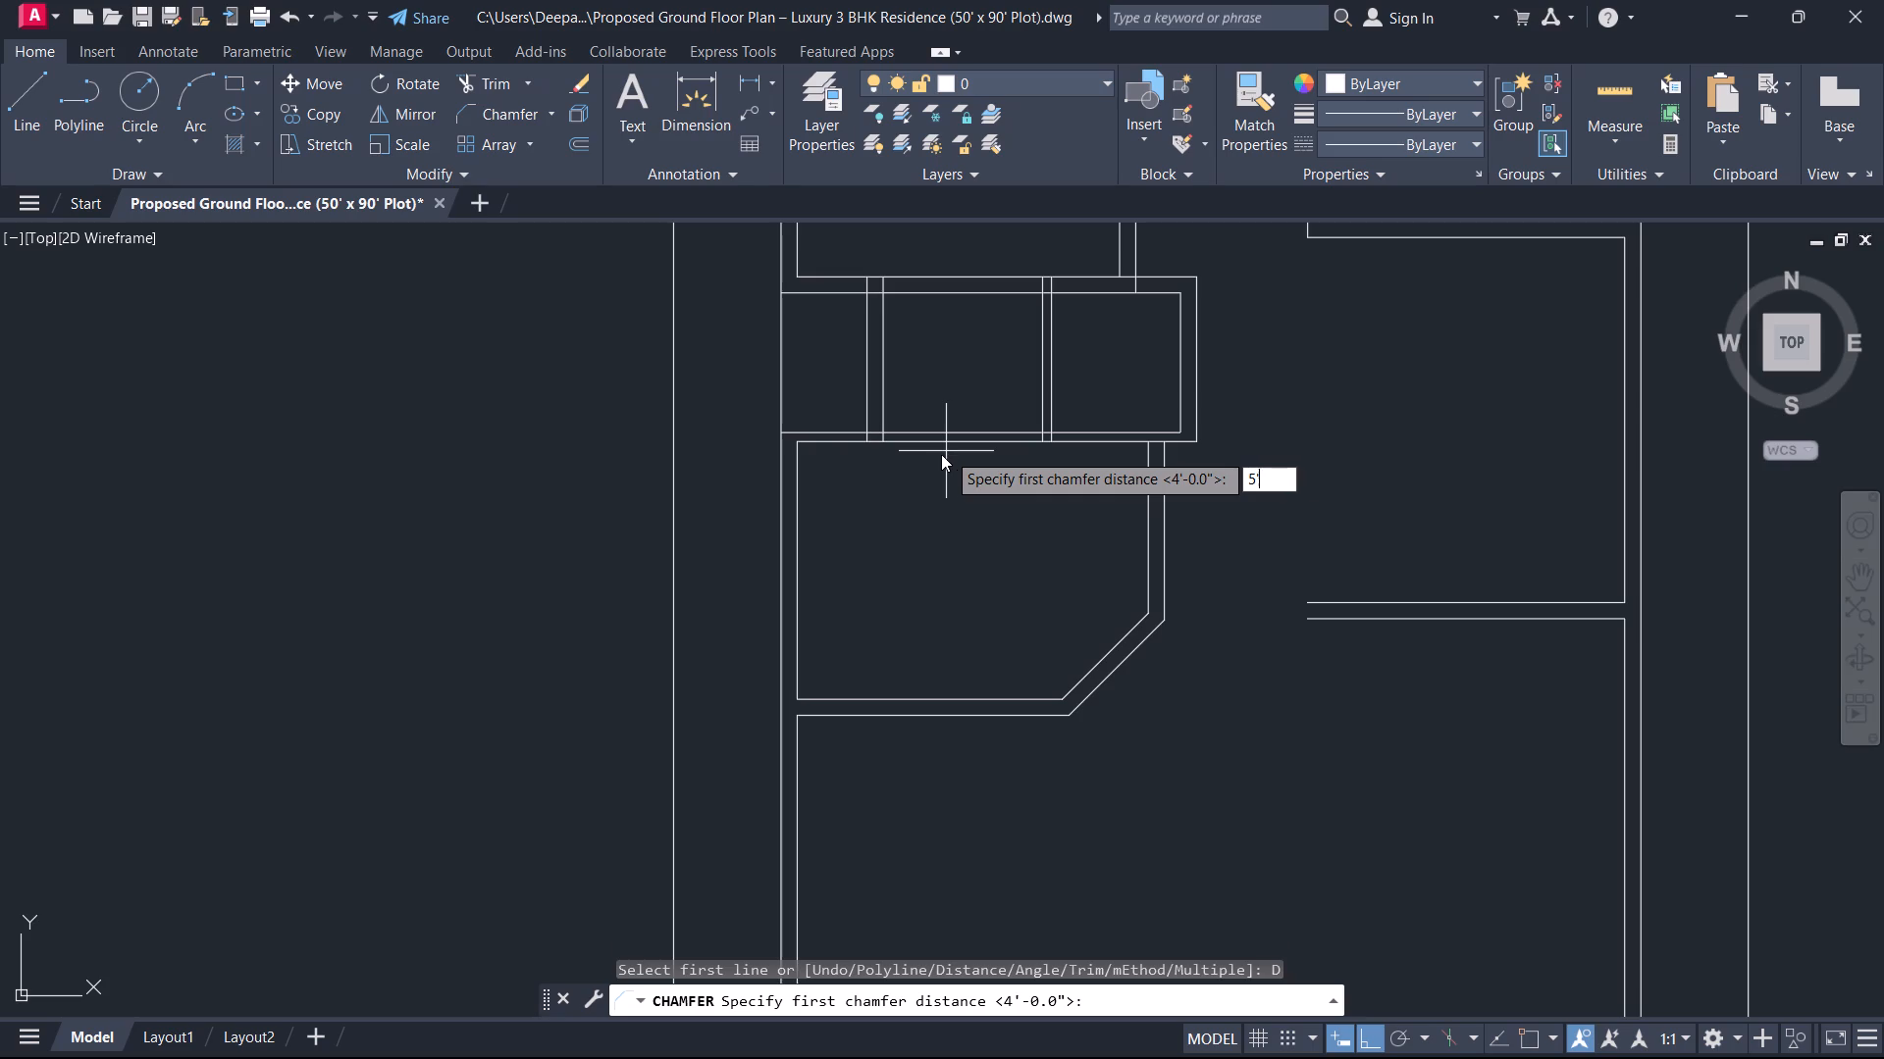
{"action": "key", "text": "Return"}
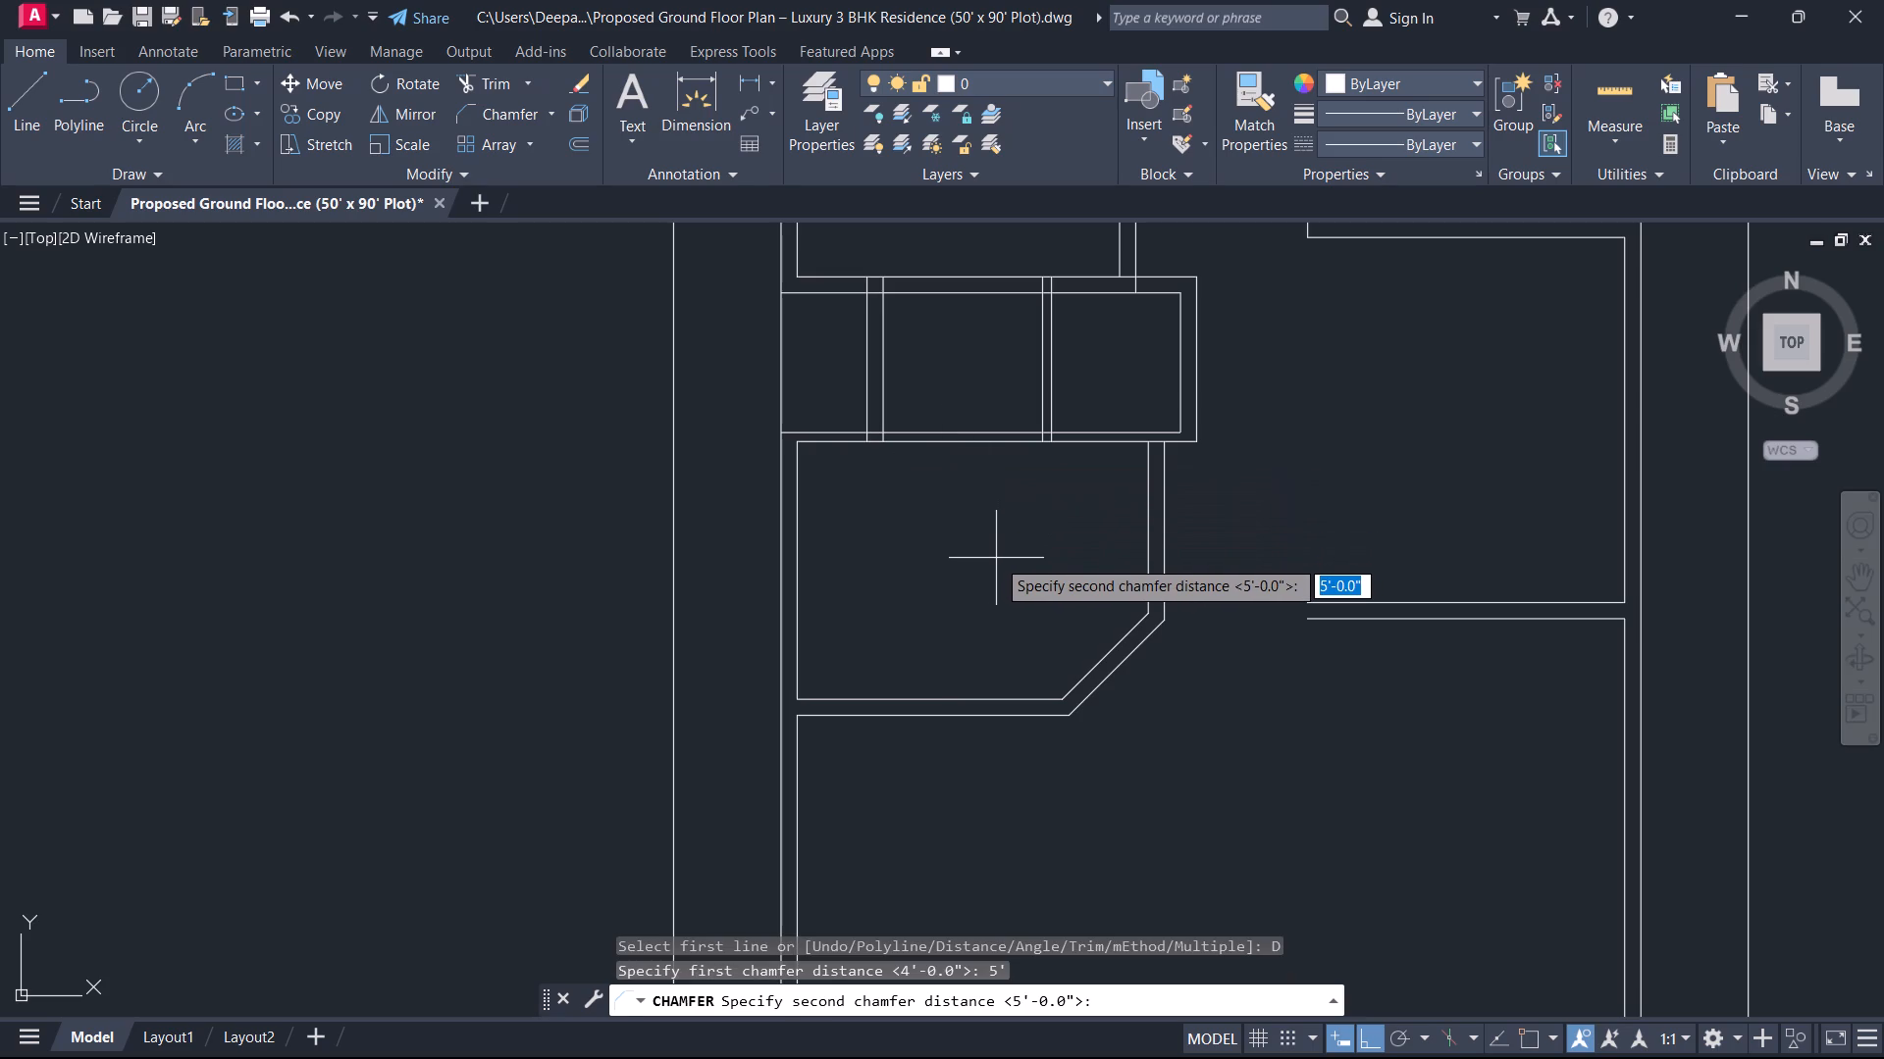
{"action": "key", "text": "space"}
{"action": "left_click", "coordinate": [975, 689]}
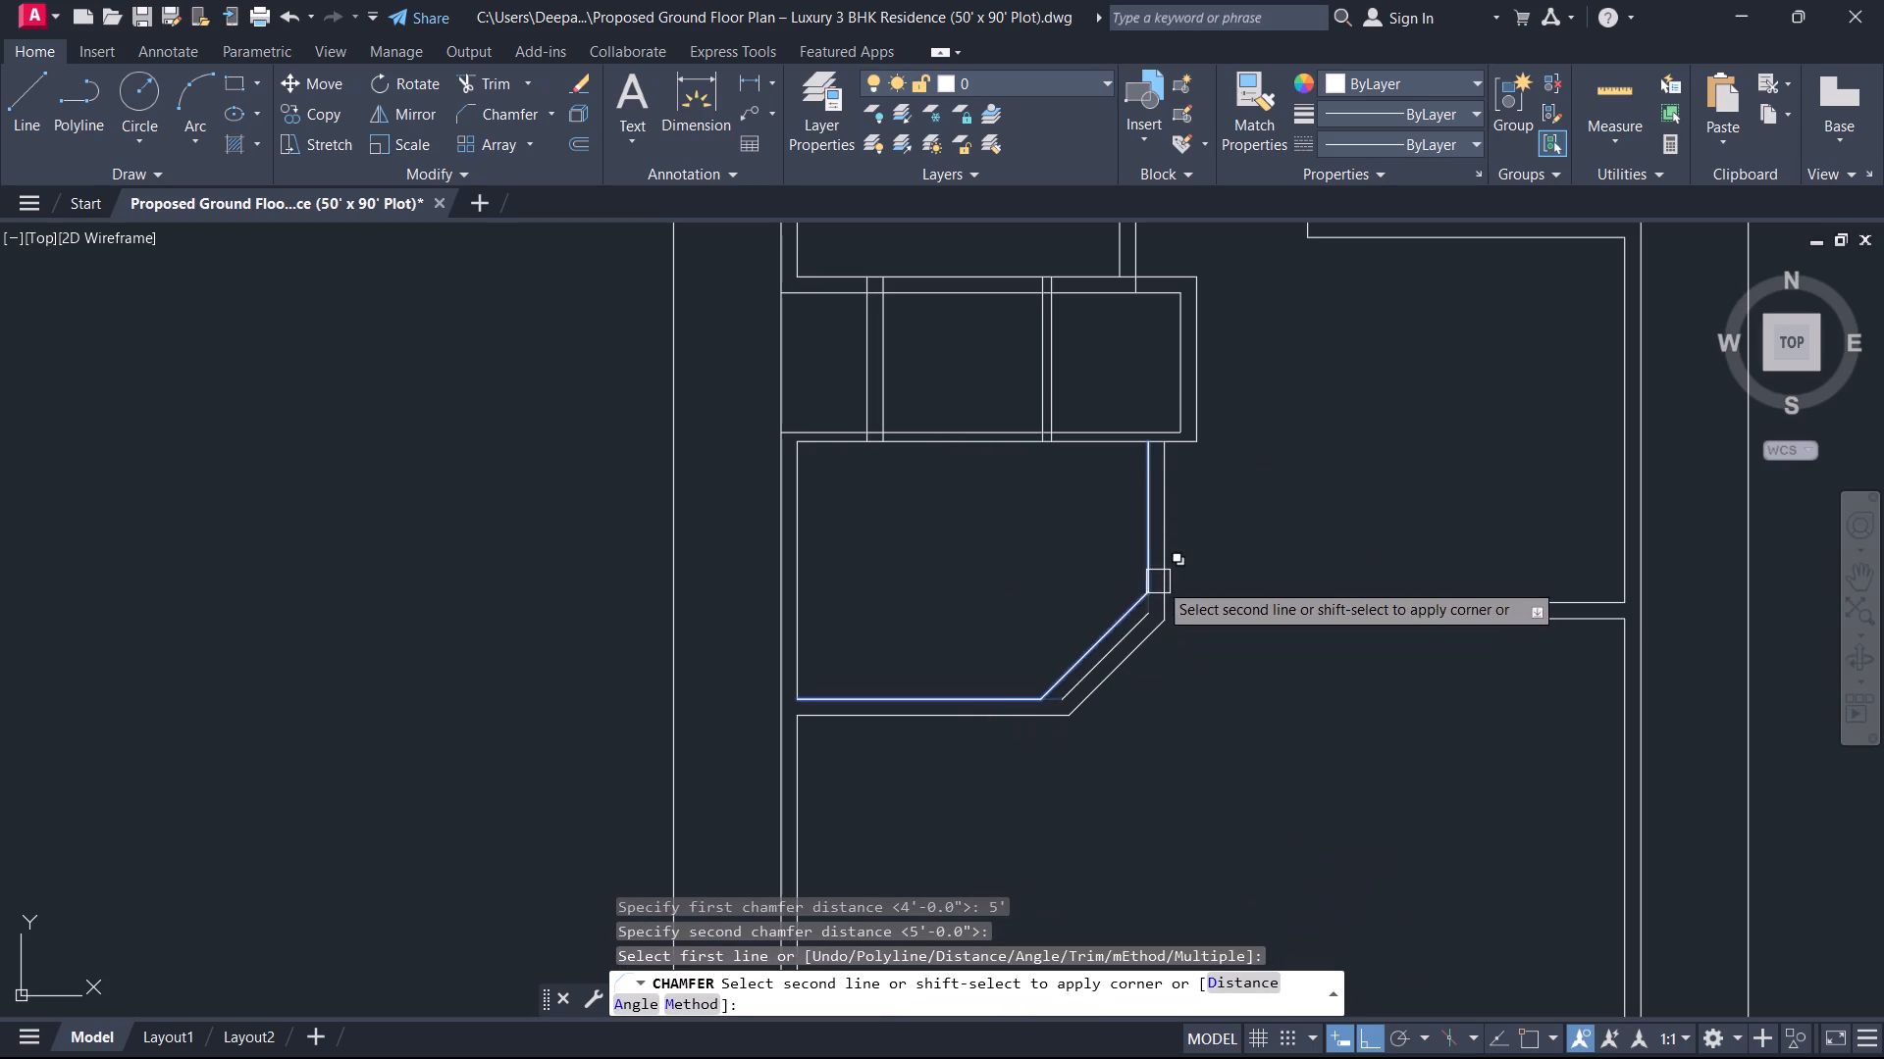
{"action": "left_click", "coordinate": [1144, 565]}
{"action": "key", "text": "Escape"}
Erase the leftover 4' inner diagonal and offset the 5' chamfer line 9" outward.
{"action": "scroll", "coordinate": [1110, 628], "scroll_direction": "up", "scroll_amount": 2}
{"action": "left_click", "coordinate": [1125, 652]}
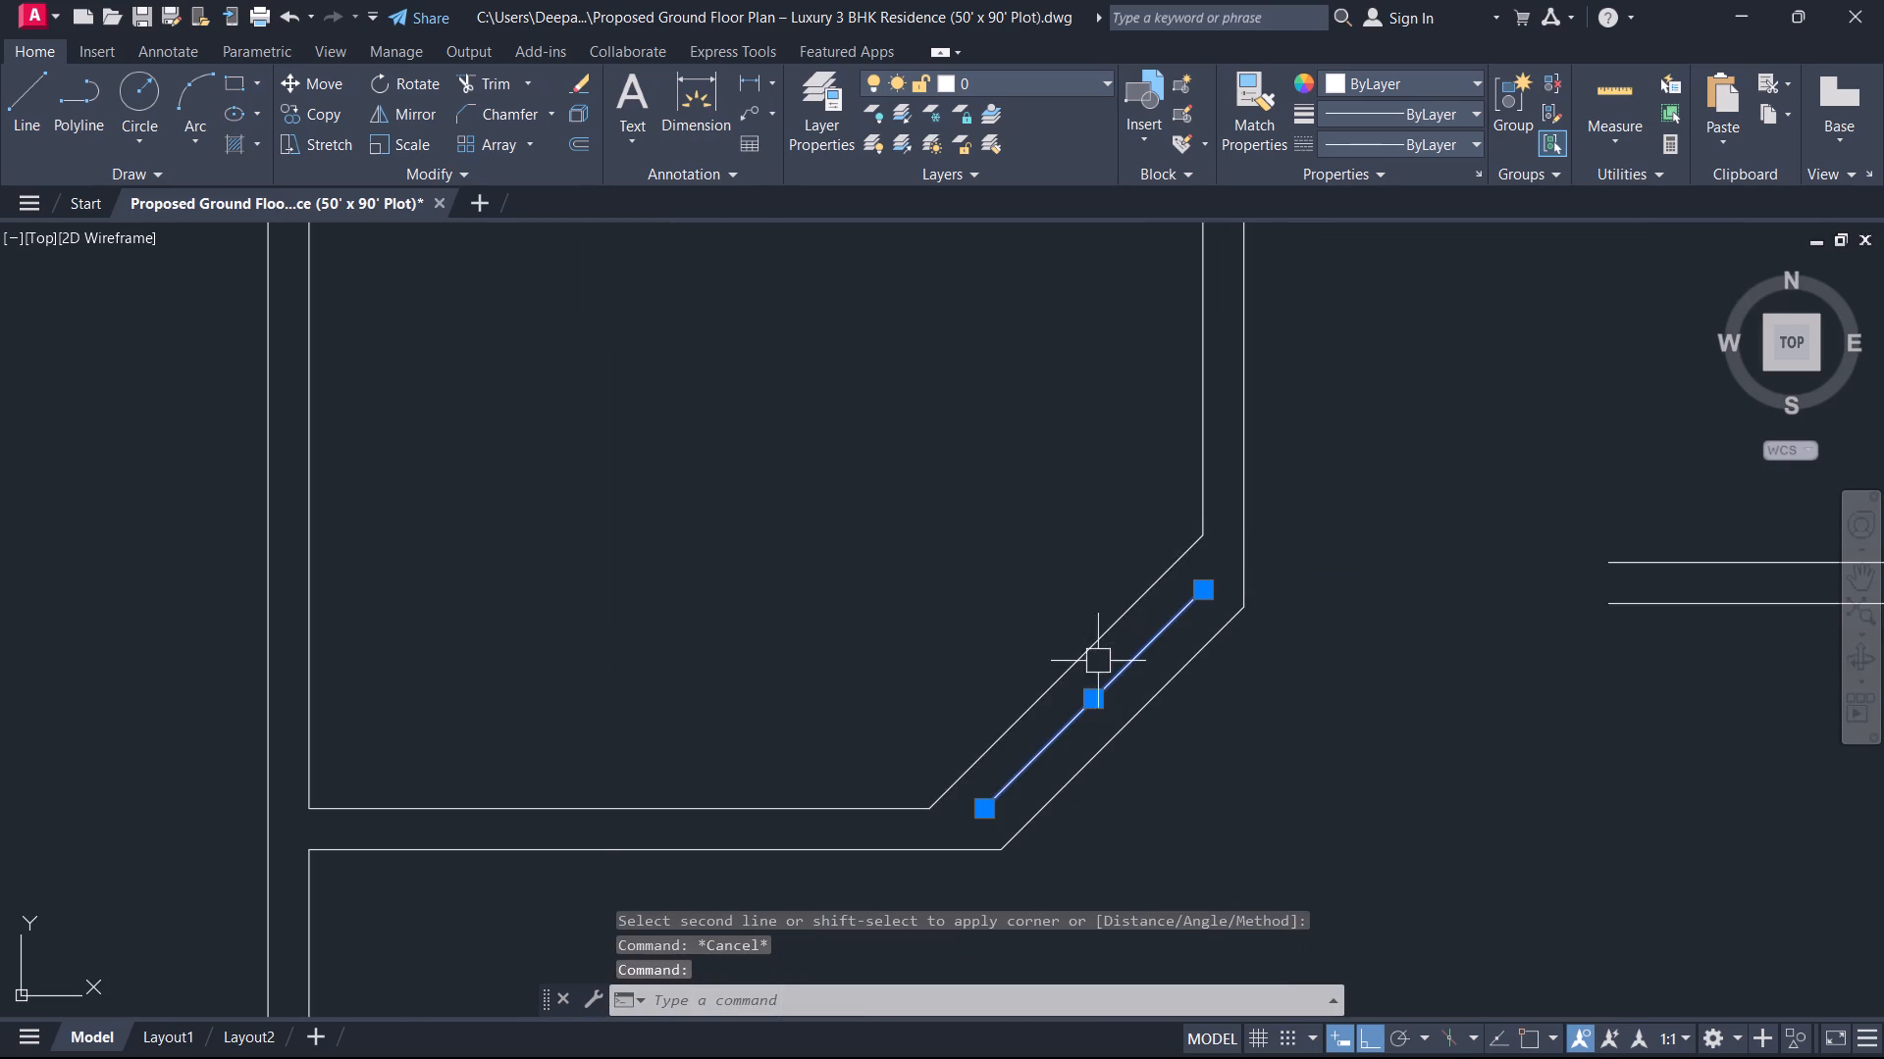
{"action": "key", "text": "Delete"}
{"action": "type", "text": "O 9"}
{"action": "key", "text": "Return"}
{"action": "left_click", "coordinate": [1065, 656]}
{"action": "left_click", "coordinate": [1093, 681]}
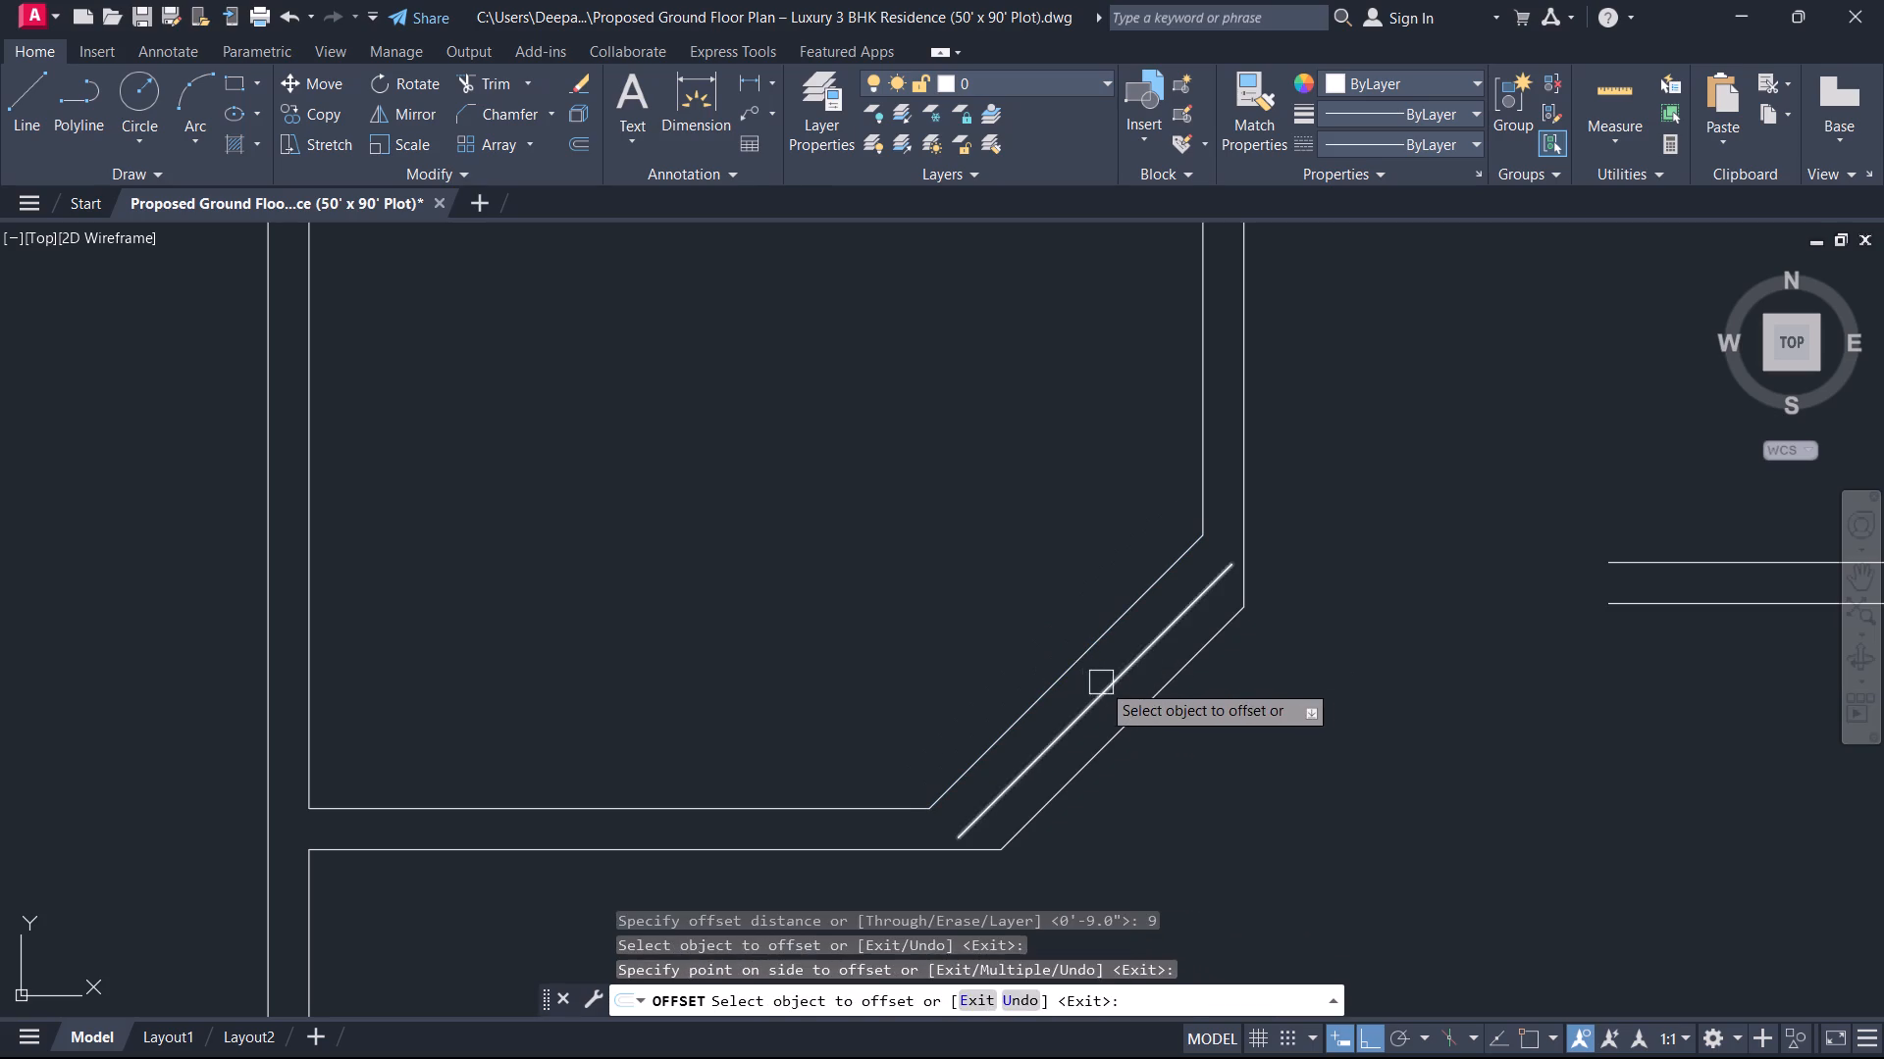
{"action": "key", "text": "Escape"}
Extend both ends of the new offset diagonal to the outer wall lines.
{"action": "type", "text": "EX"}
{"action": "key", "text": "space"}
{"action": "left_click", "coordinate": [1184, 617]}
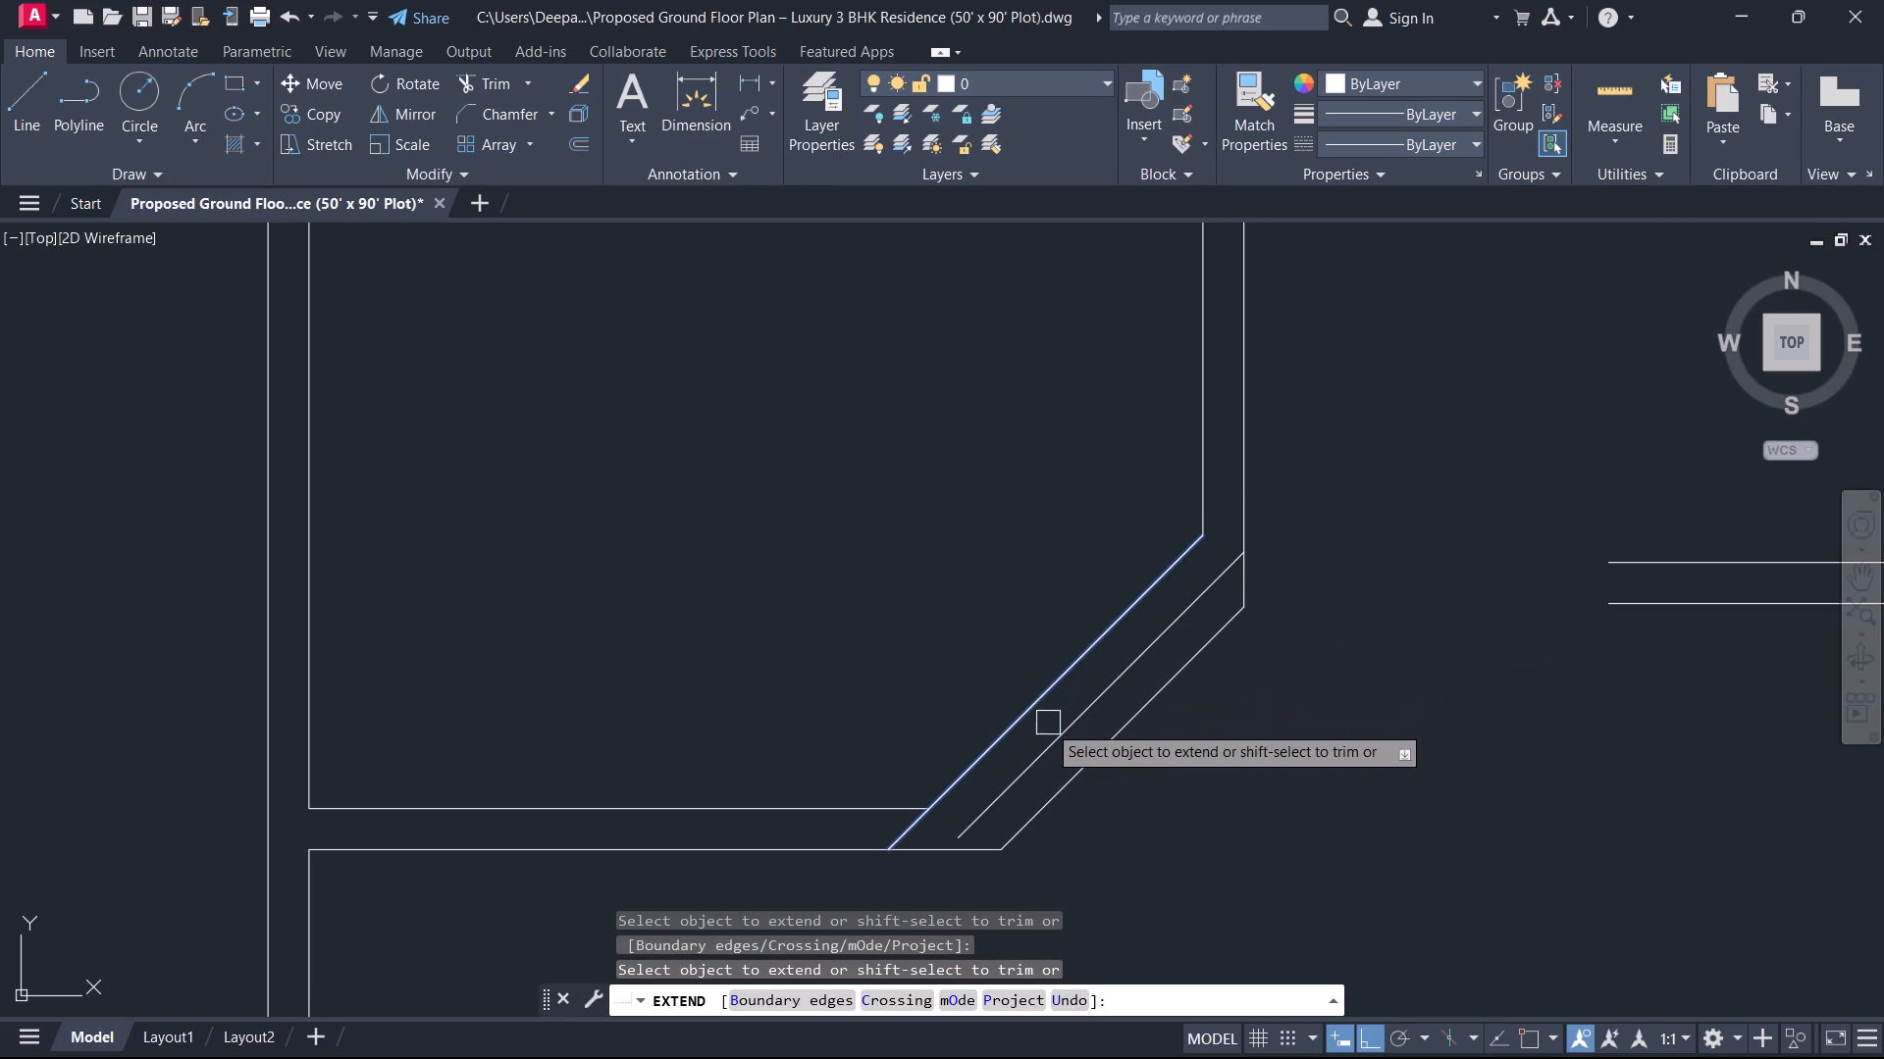
{"action": "left_click", "coordinate": [1020, 757]}
{"action": "key", "text": "Escape"}
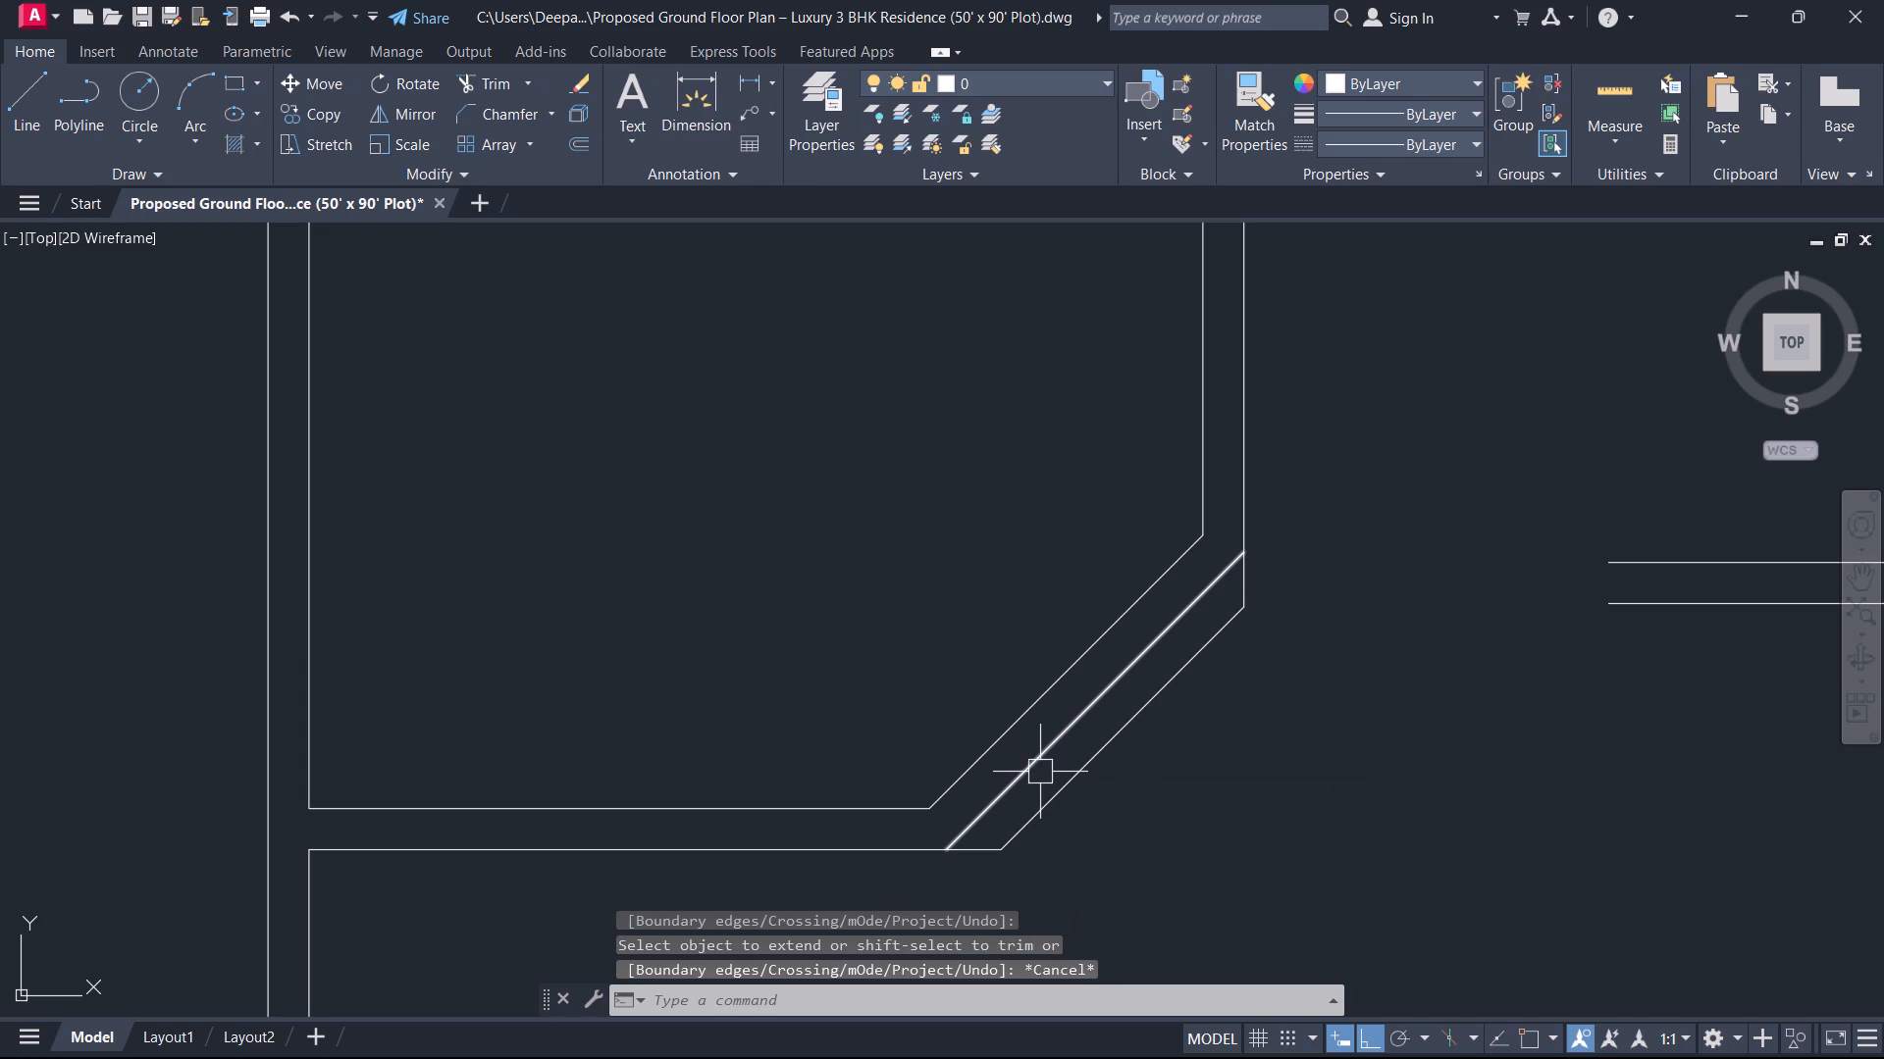
Trim away the old outer diagonal and the leftover wall stubs beyond the new angled wall.
{"action": "key", "text": "t"}
{"action": "key", "text": "r"}
{"action": "key", "text": "space"}
{"action": "scroll", "coordinate": [1040, 807], "scroll_direction": "up", "scroll_amount": 1}
{"action": "left_click", "coordinate": [1040, 794]}
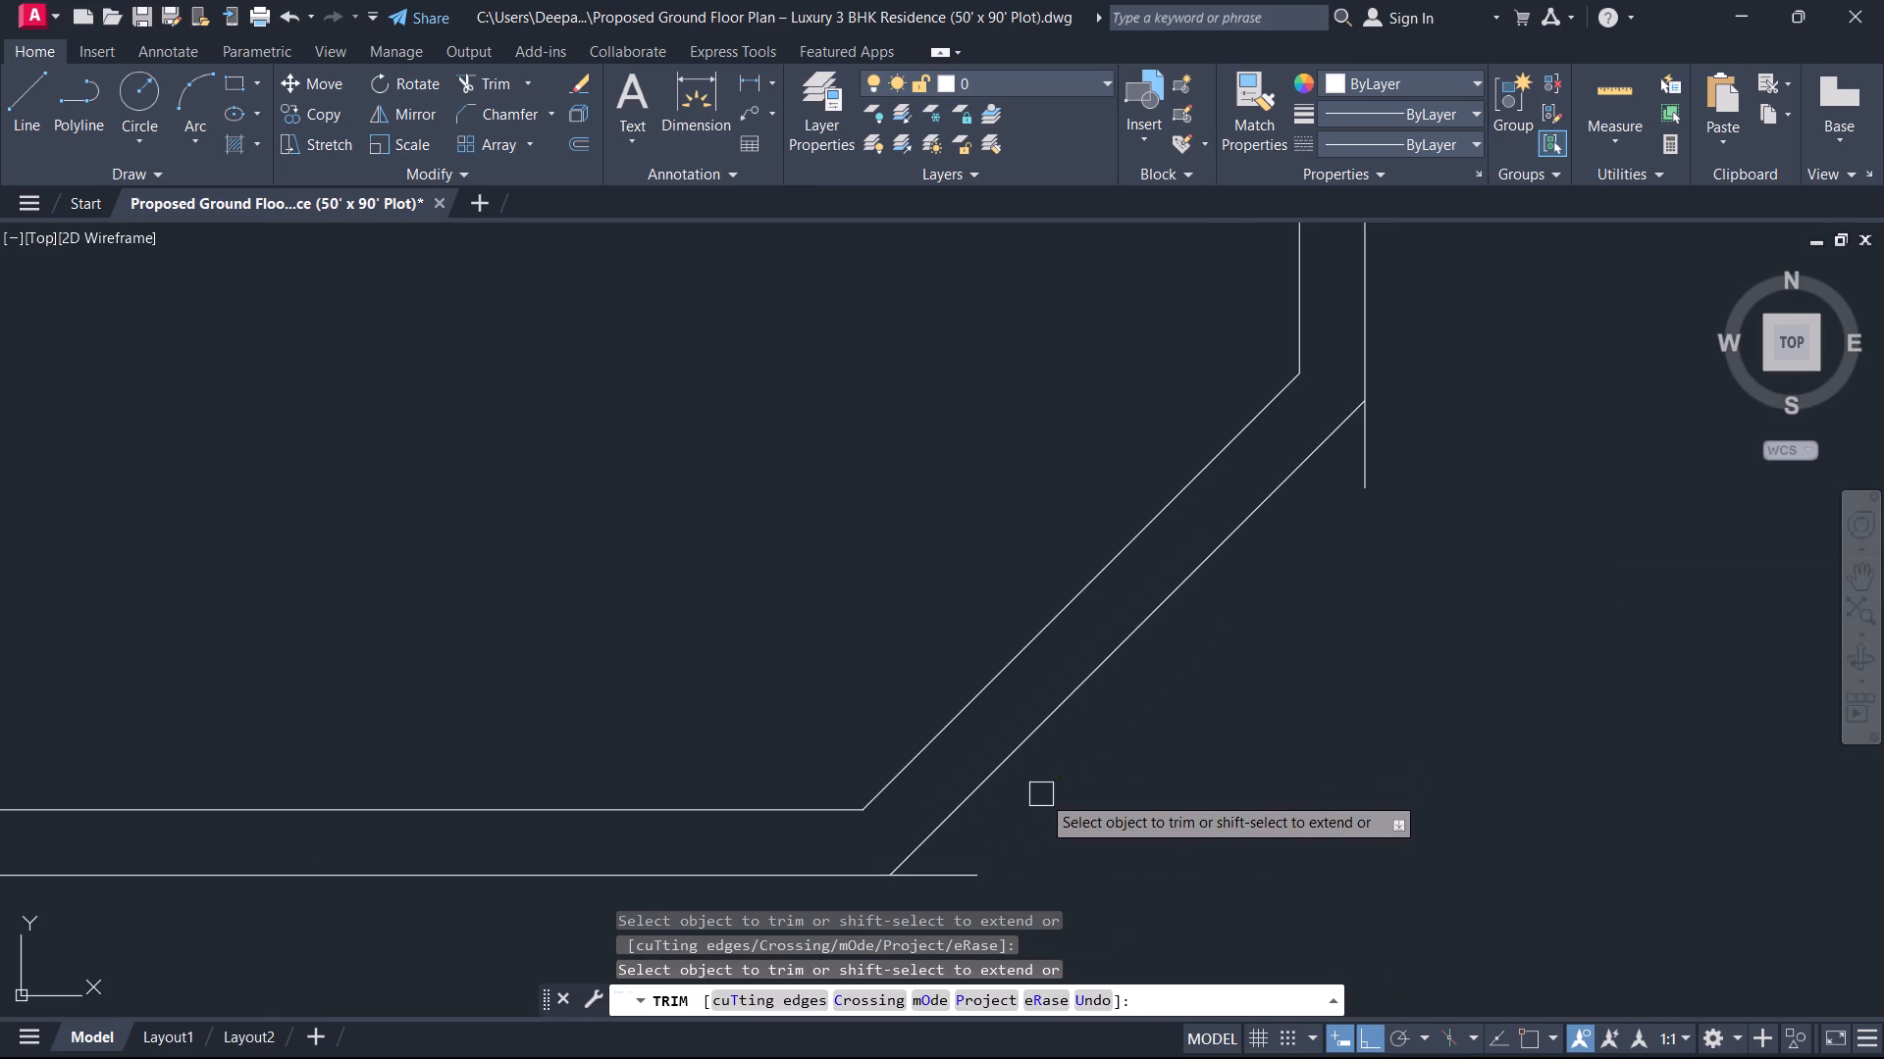
{"action": "left_click_drag", "start_coordinate": [949, 867], "coordinate": [962, 871]}
{"action": "left_click", "coordinate": [1368, 468]}
{"action": "scroll", "coordinate": [1278, 527], "scroll_direction": "up", "scroll_amount": 1}
{"action": "scroll", "coordinate": [1266, 537], "scroll_direction": "down", "scroll_amount": 3}
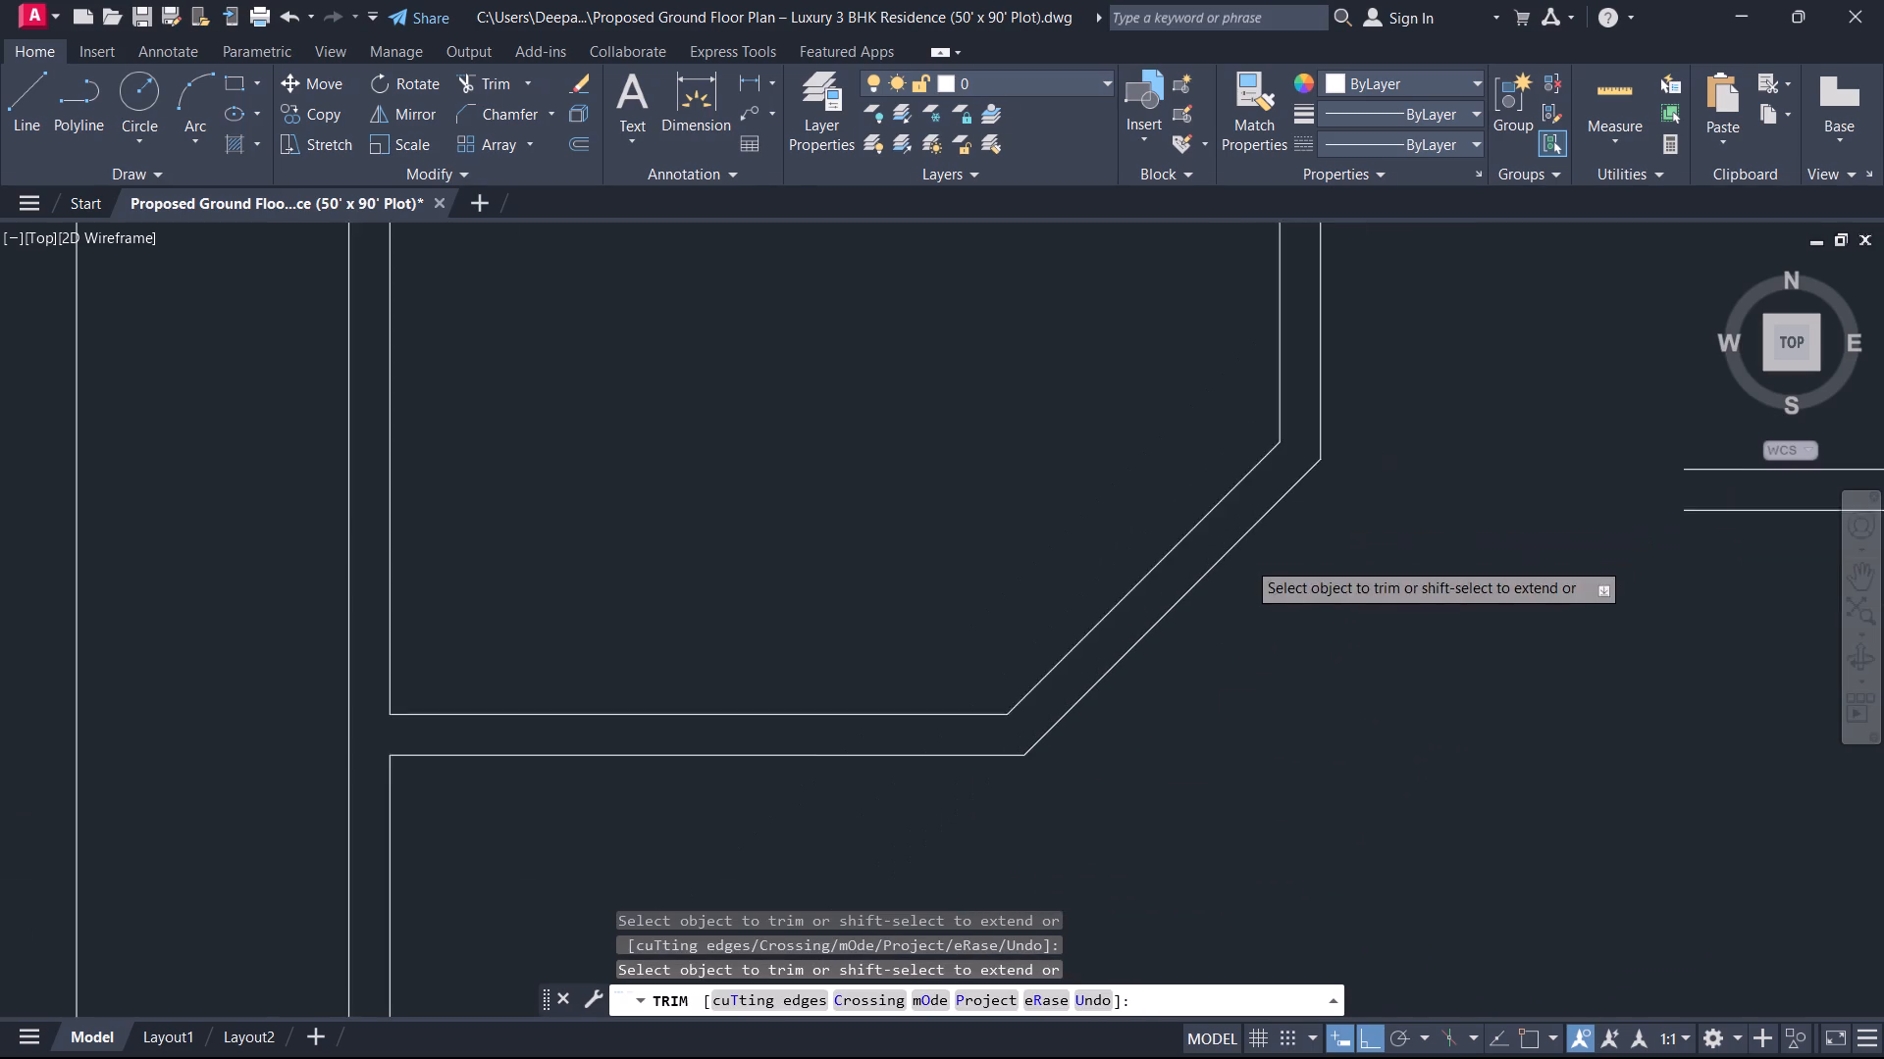
{"action": "key", "text": "grave"}
{"action": "scroll", "coordinate": [1144, 479], "scroll_direction": "down", "scroll_amount": 1}
{"action": "key", "text": "Escape"}
{"action": "key", "text": "Escape"}
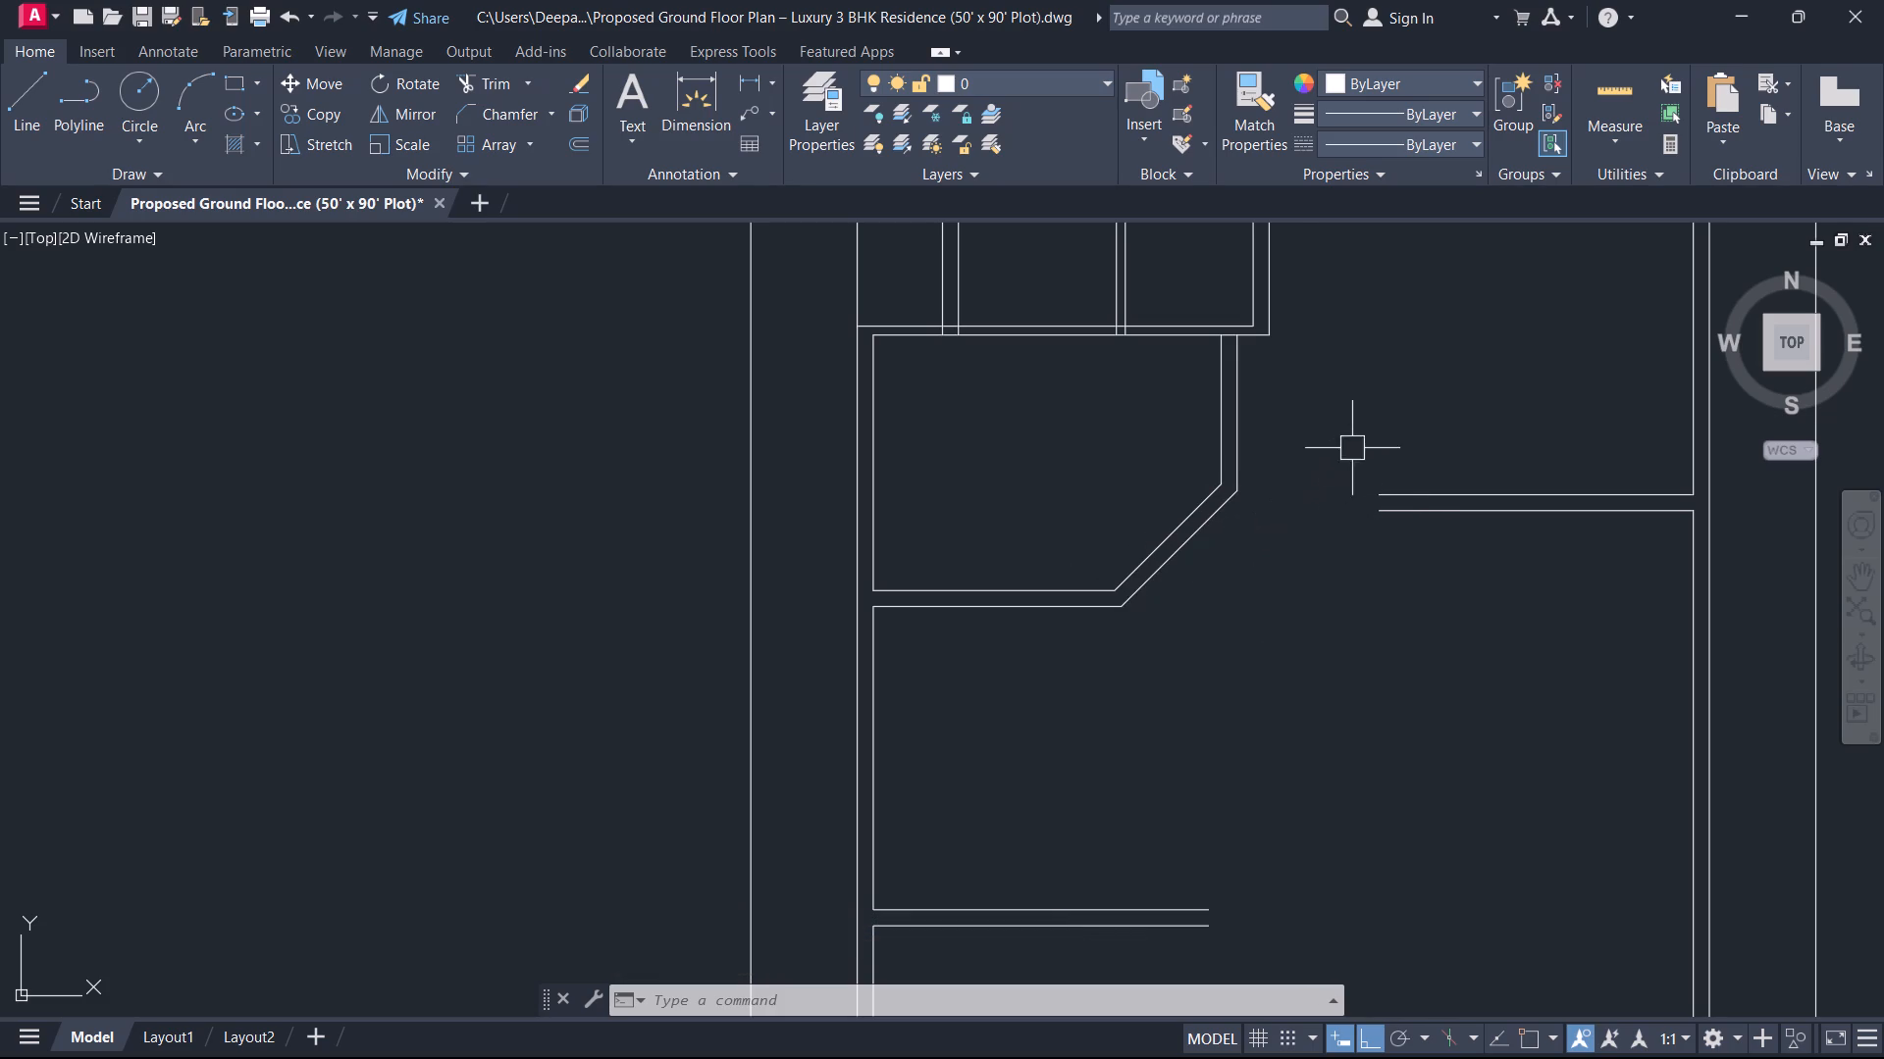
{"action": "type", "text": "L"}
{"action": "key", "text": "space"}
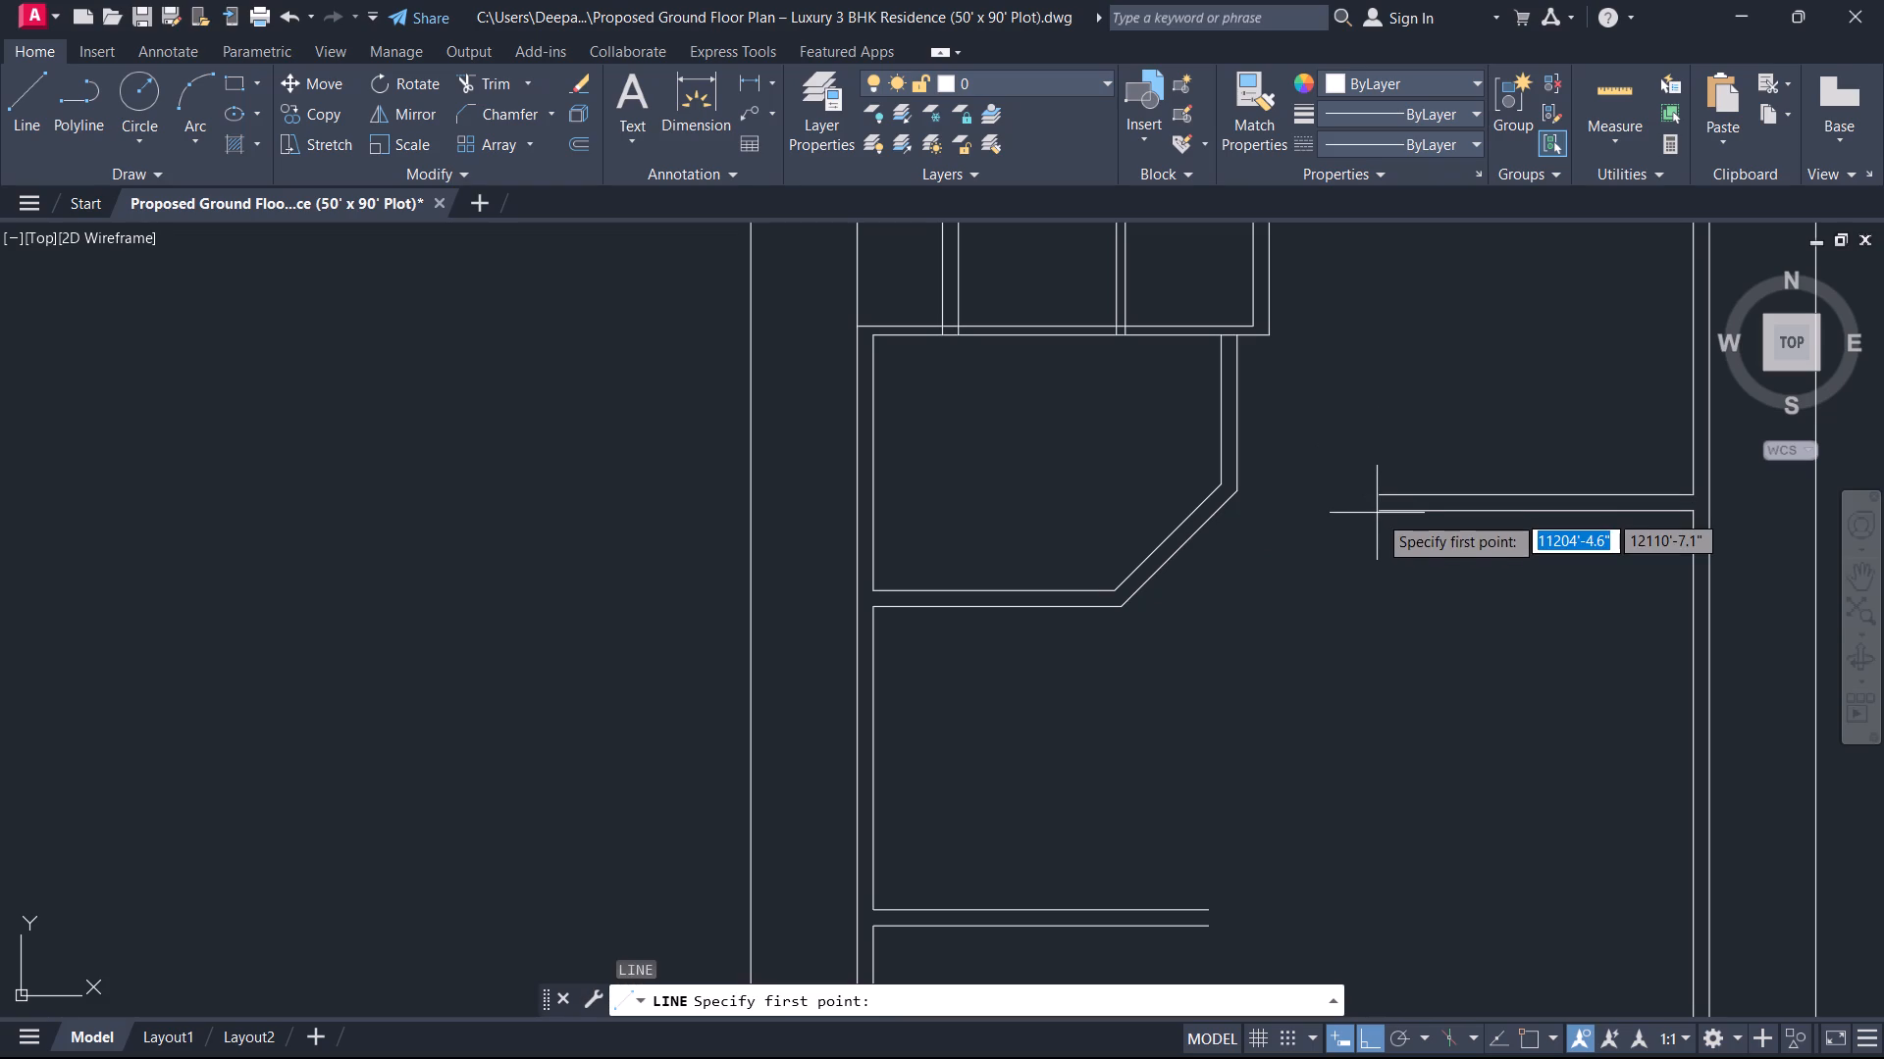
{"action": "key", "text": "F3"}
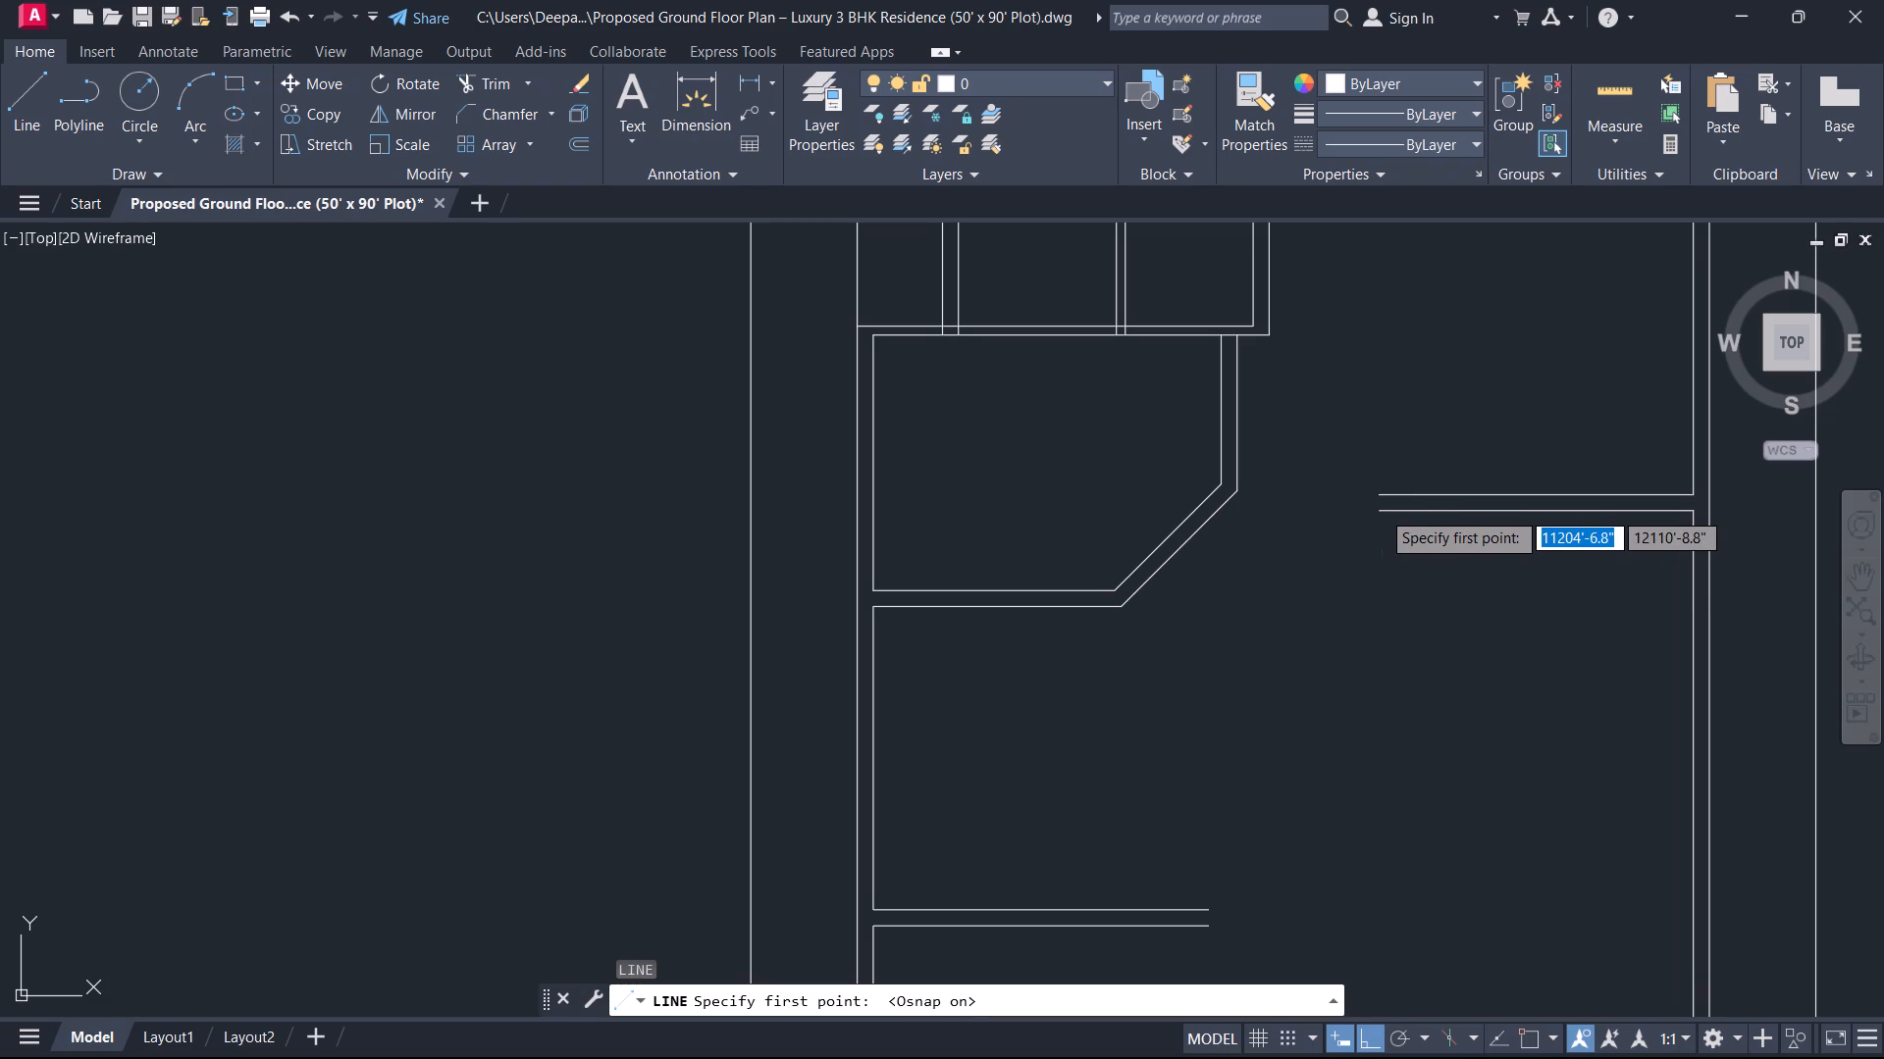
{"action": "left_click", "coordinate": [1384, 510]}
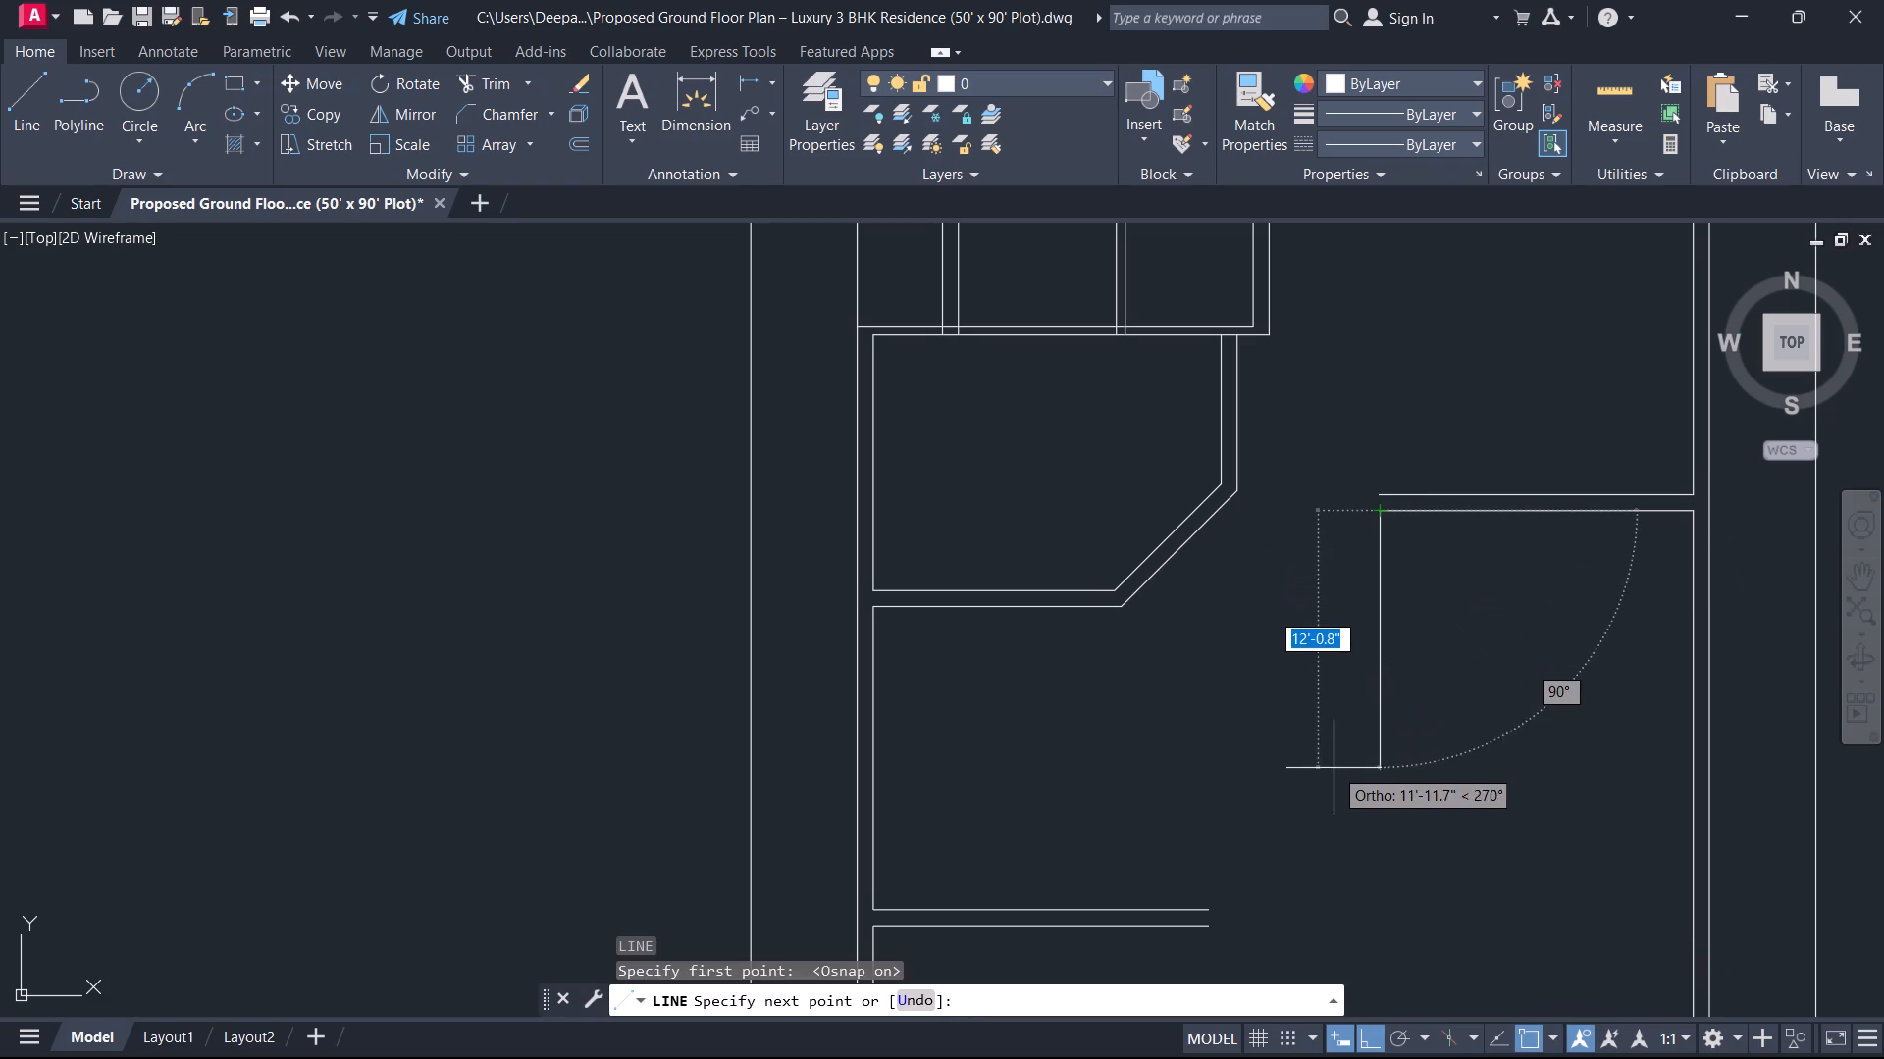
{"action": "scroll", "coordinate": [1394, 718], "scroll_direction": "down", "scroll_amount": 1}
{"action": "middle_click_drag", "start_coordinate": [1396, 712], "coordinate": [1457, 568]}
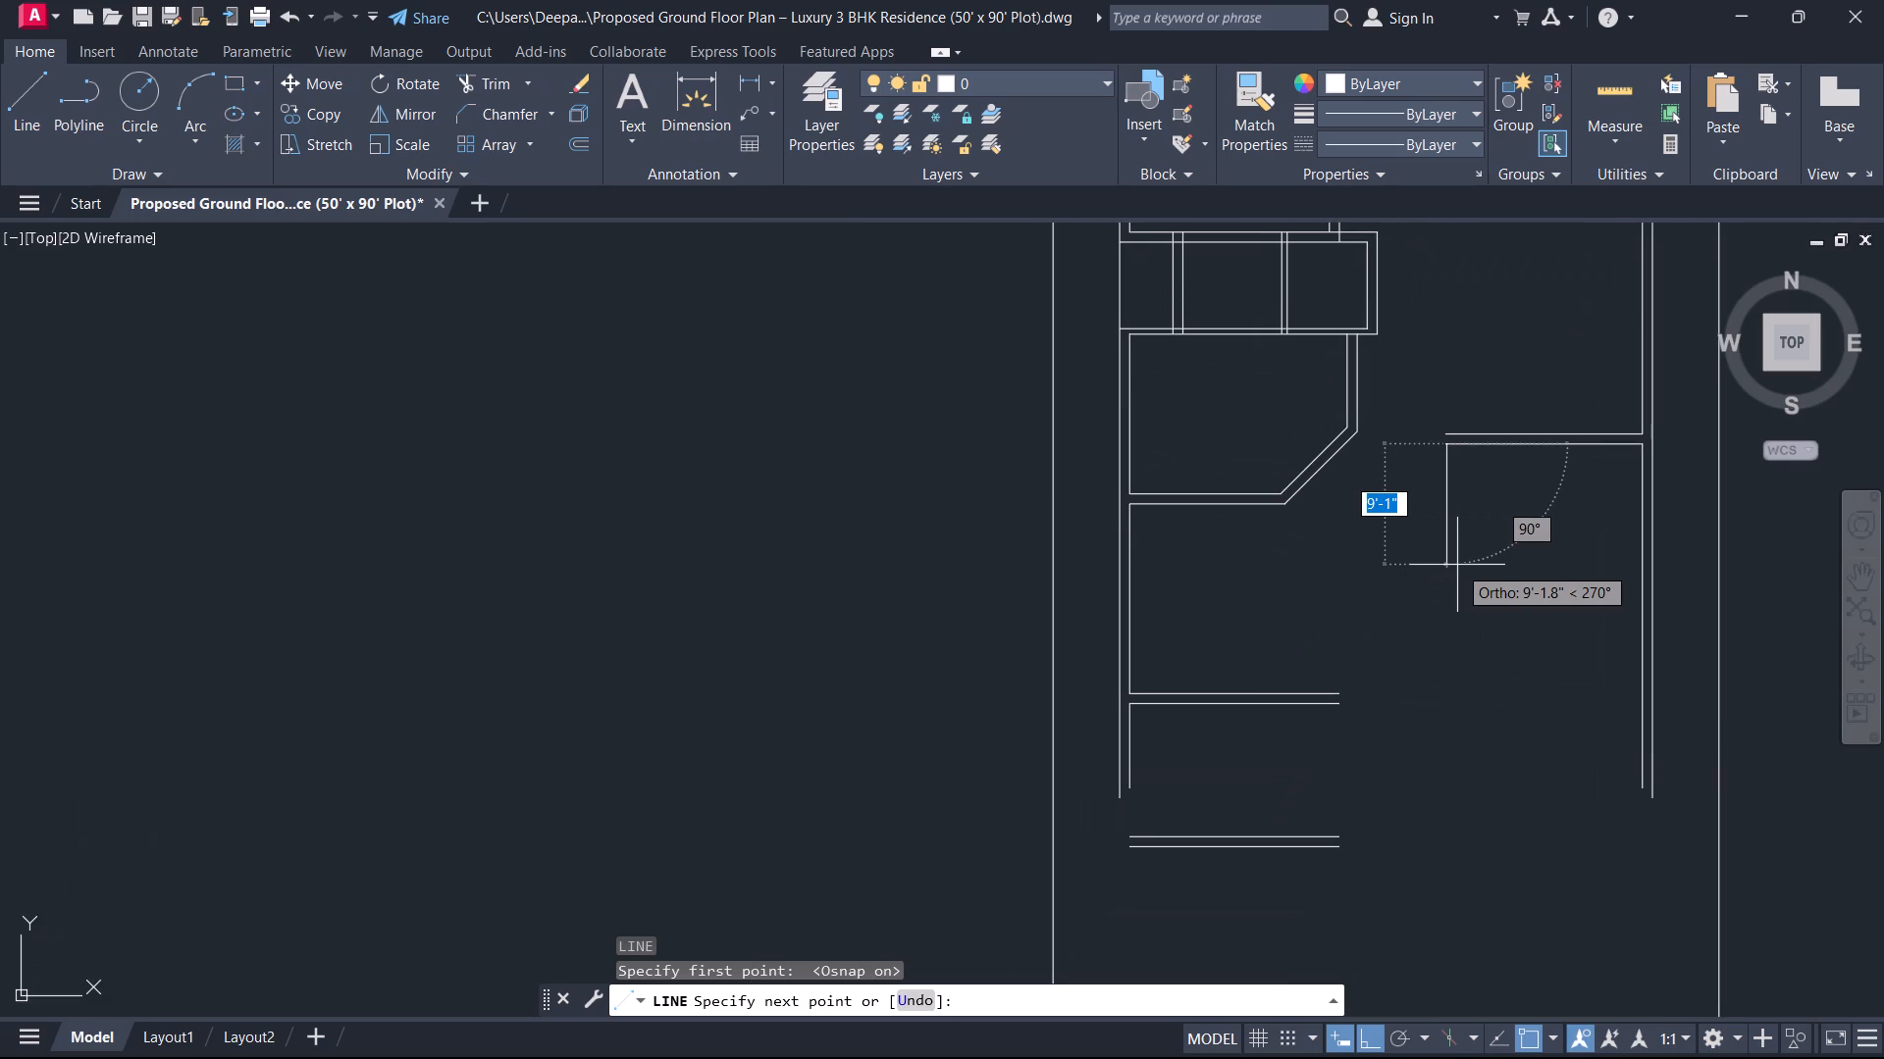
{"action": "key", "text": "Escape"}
Offset the lower line of the short horizontal wall on the plan's east side 12'6" downward.
{"action": "type", "text": "O"}
{"action": "key", "text": "space"}
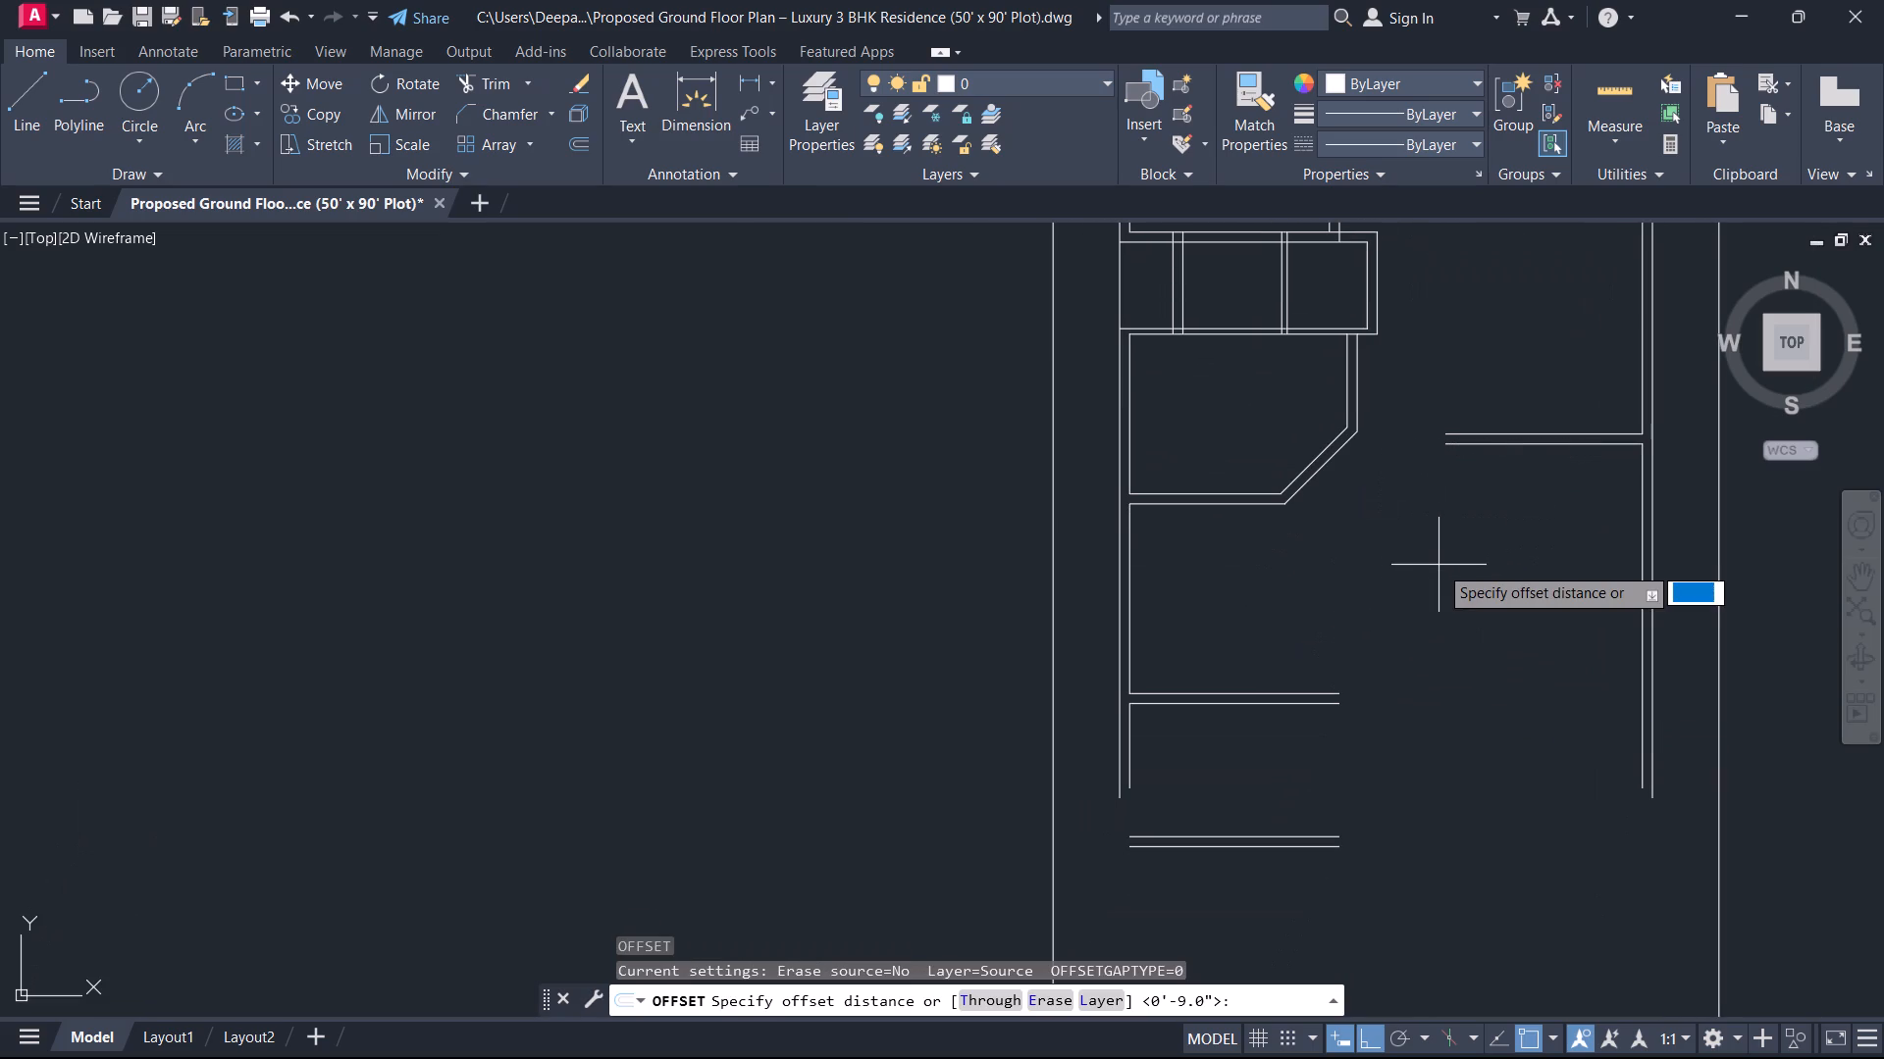
{"action": "key", "text": "1"}
{"action": "key", "text": "2"}
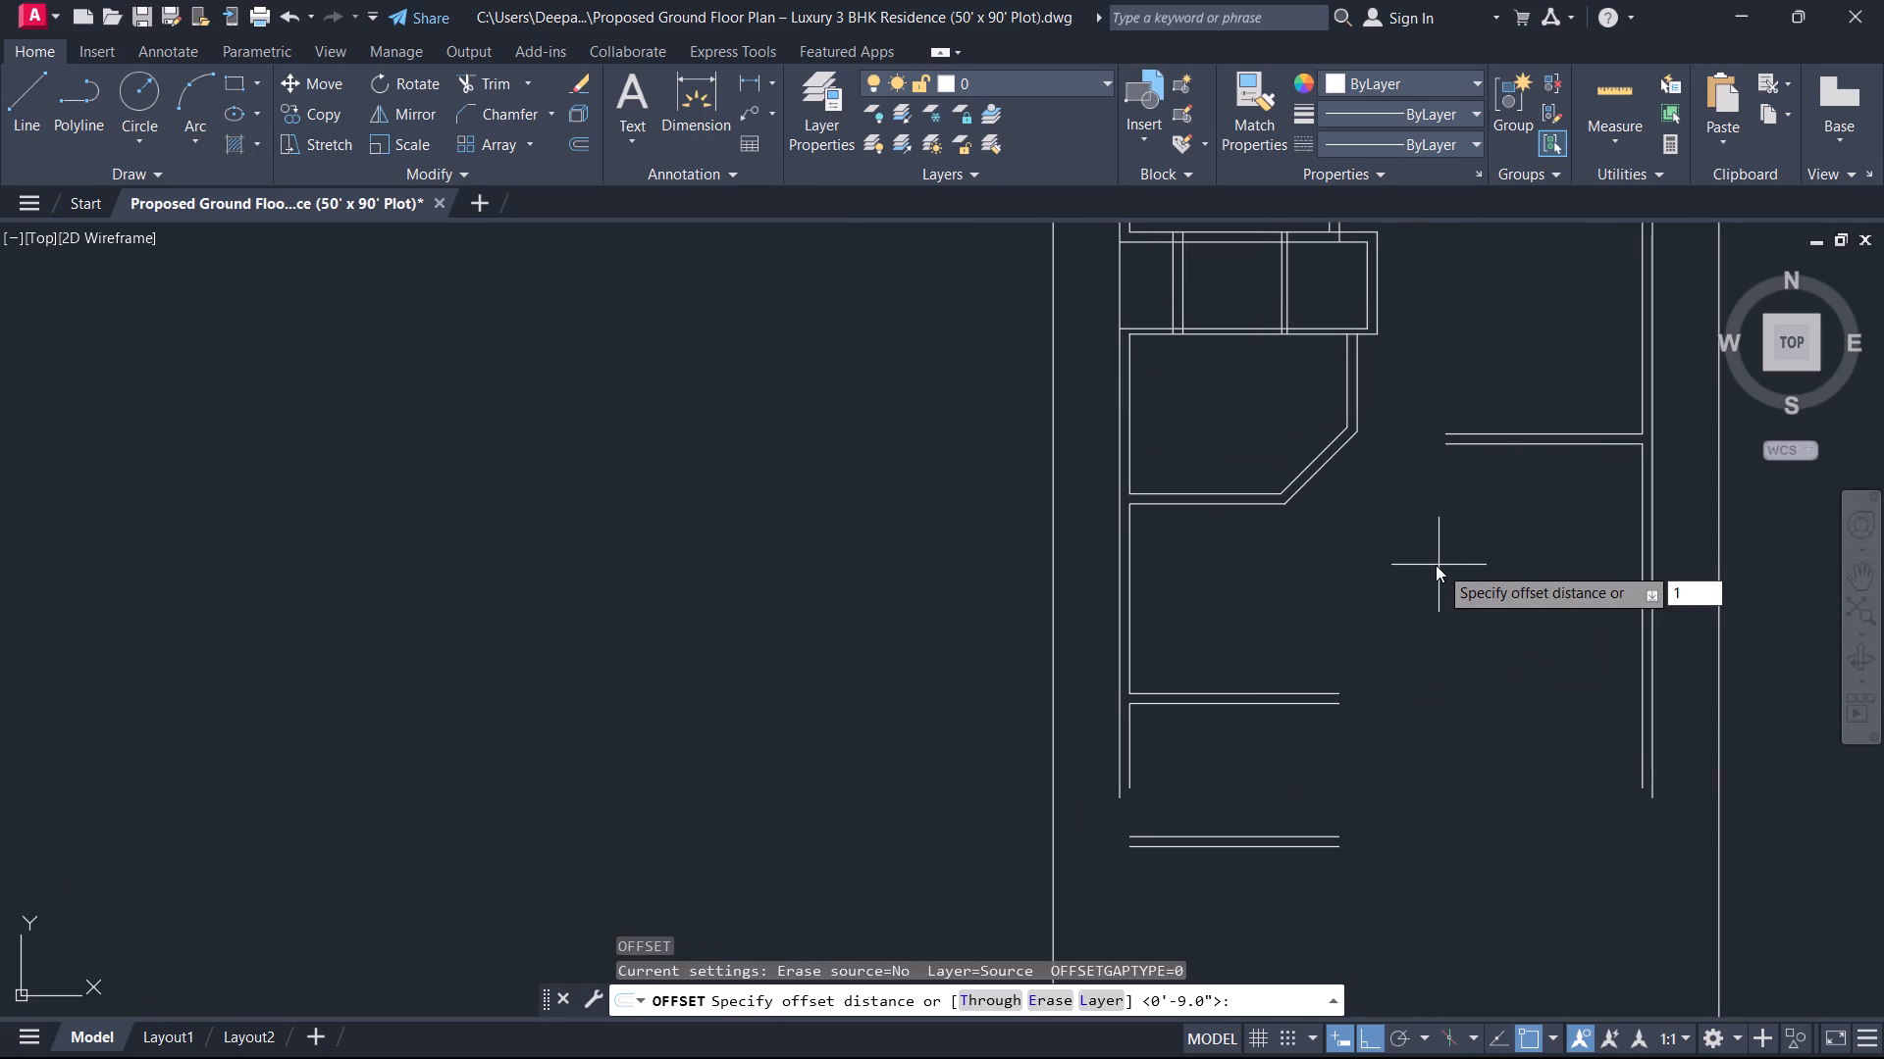
{"action": "key", "text": "apostrophe"}
{"action": "key", "text": "6"}
{"action": "key", "text": "Return"}
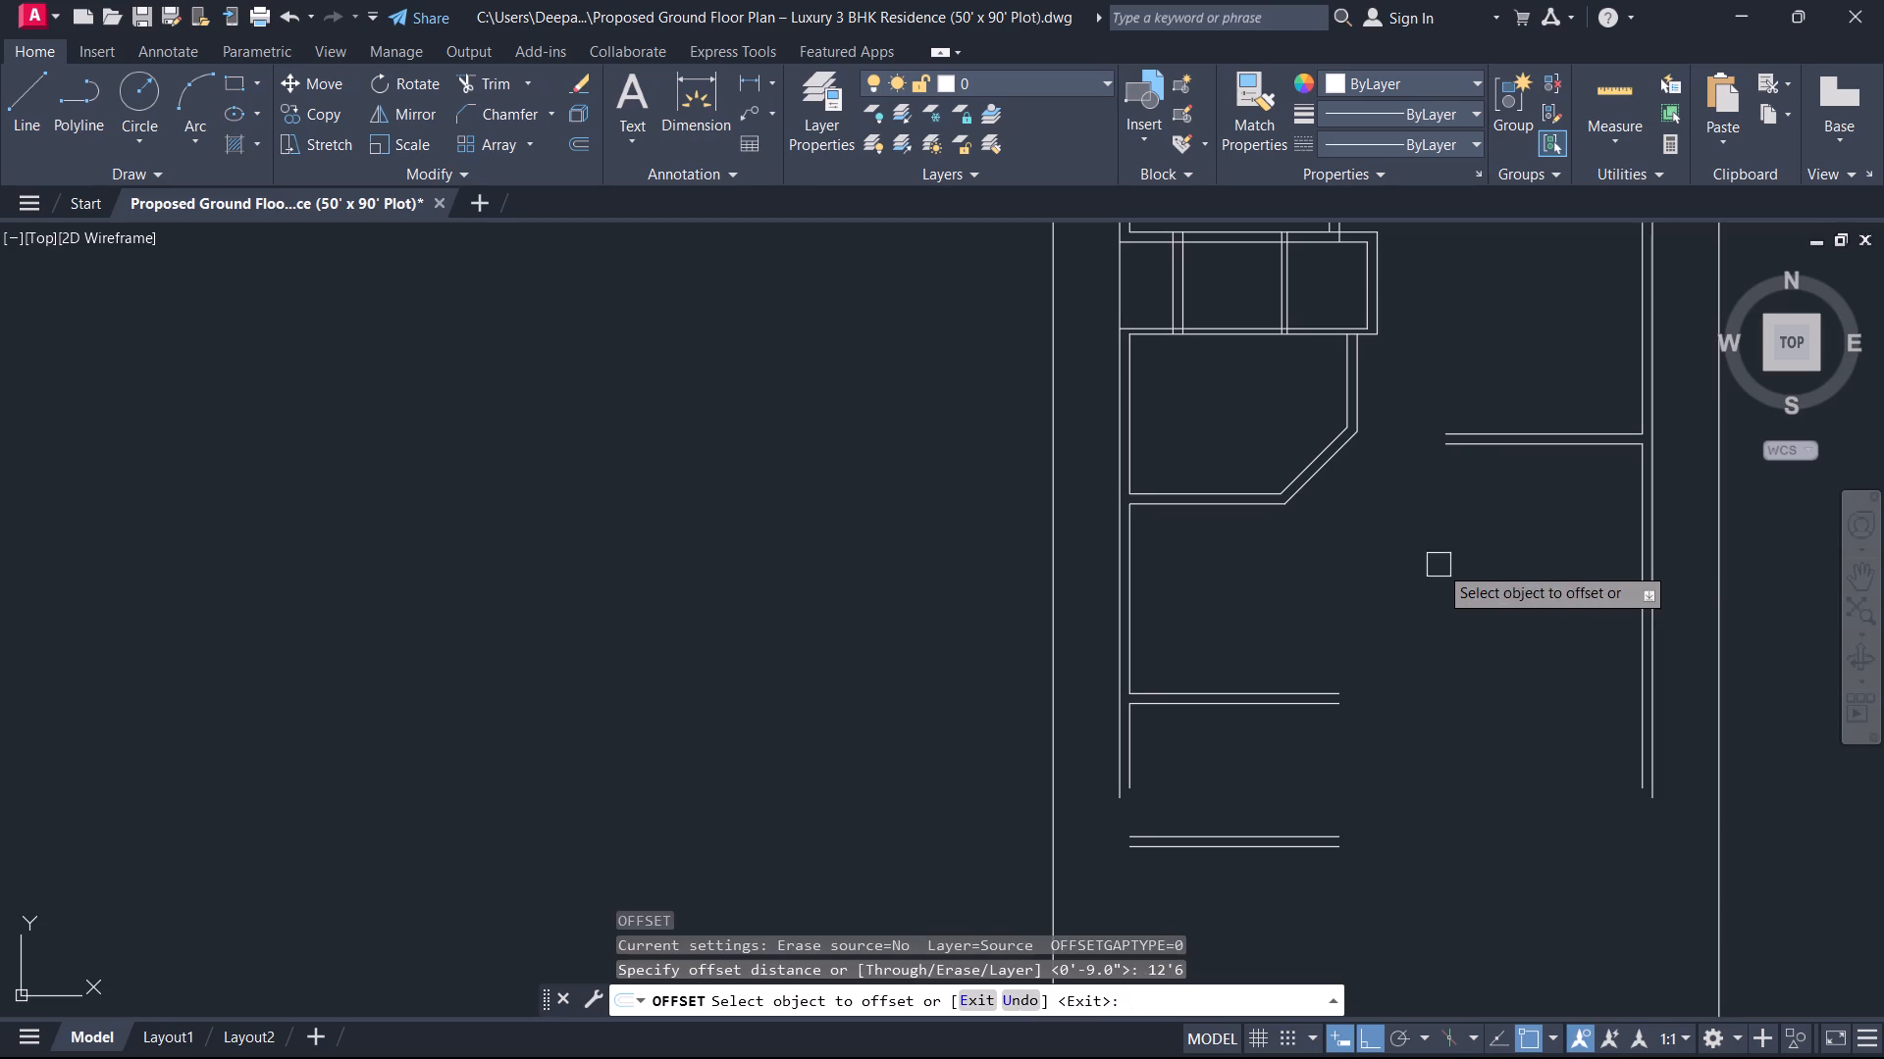
{"action": "scroll", "coordinate": [1537, 419], "scroll_direction": "up", "scroll_amount": 1}
{"action": "left_click", "coordinate": [1549, 468]}
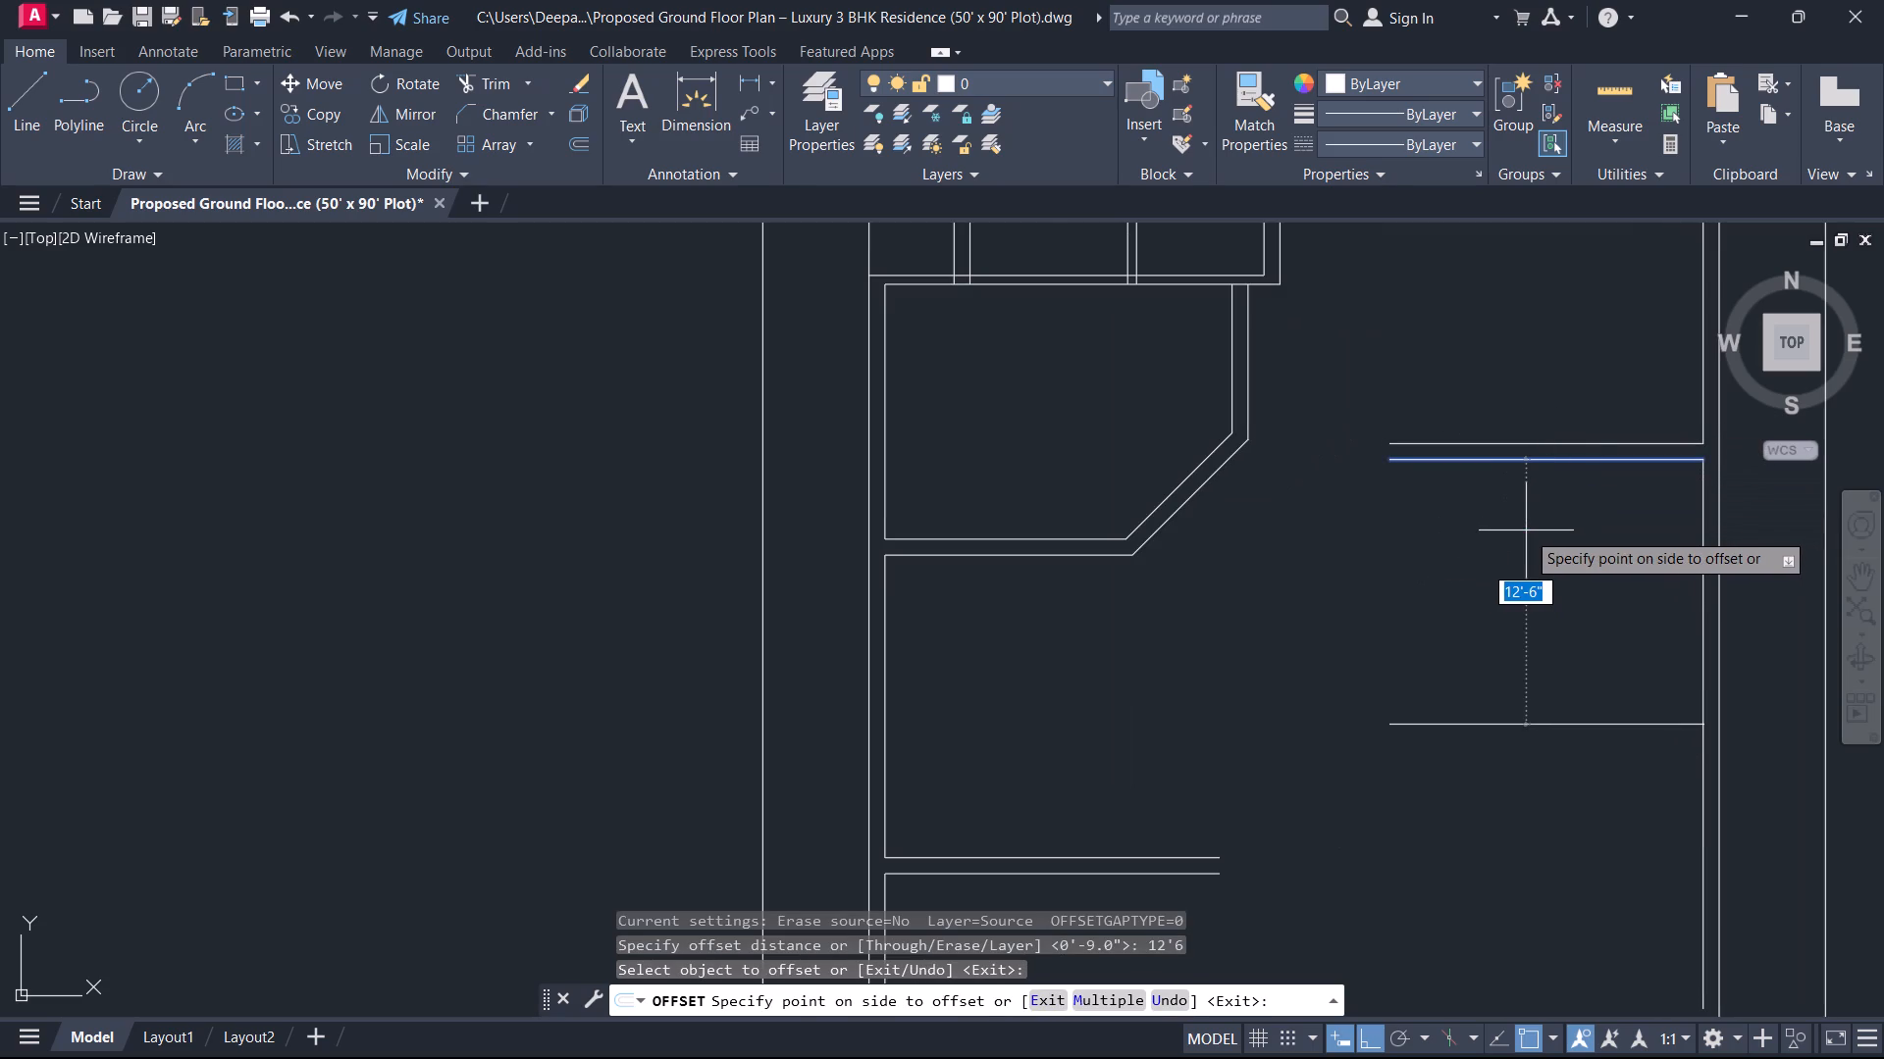
{"action": "left_click", "coordinate": [1526, 530]}
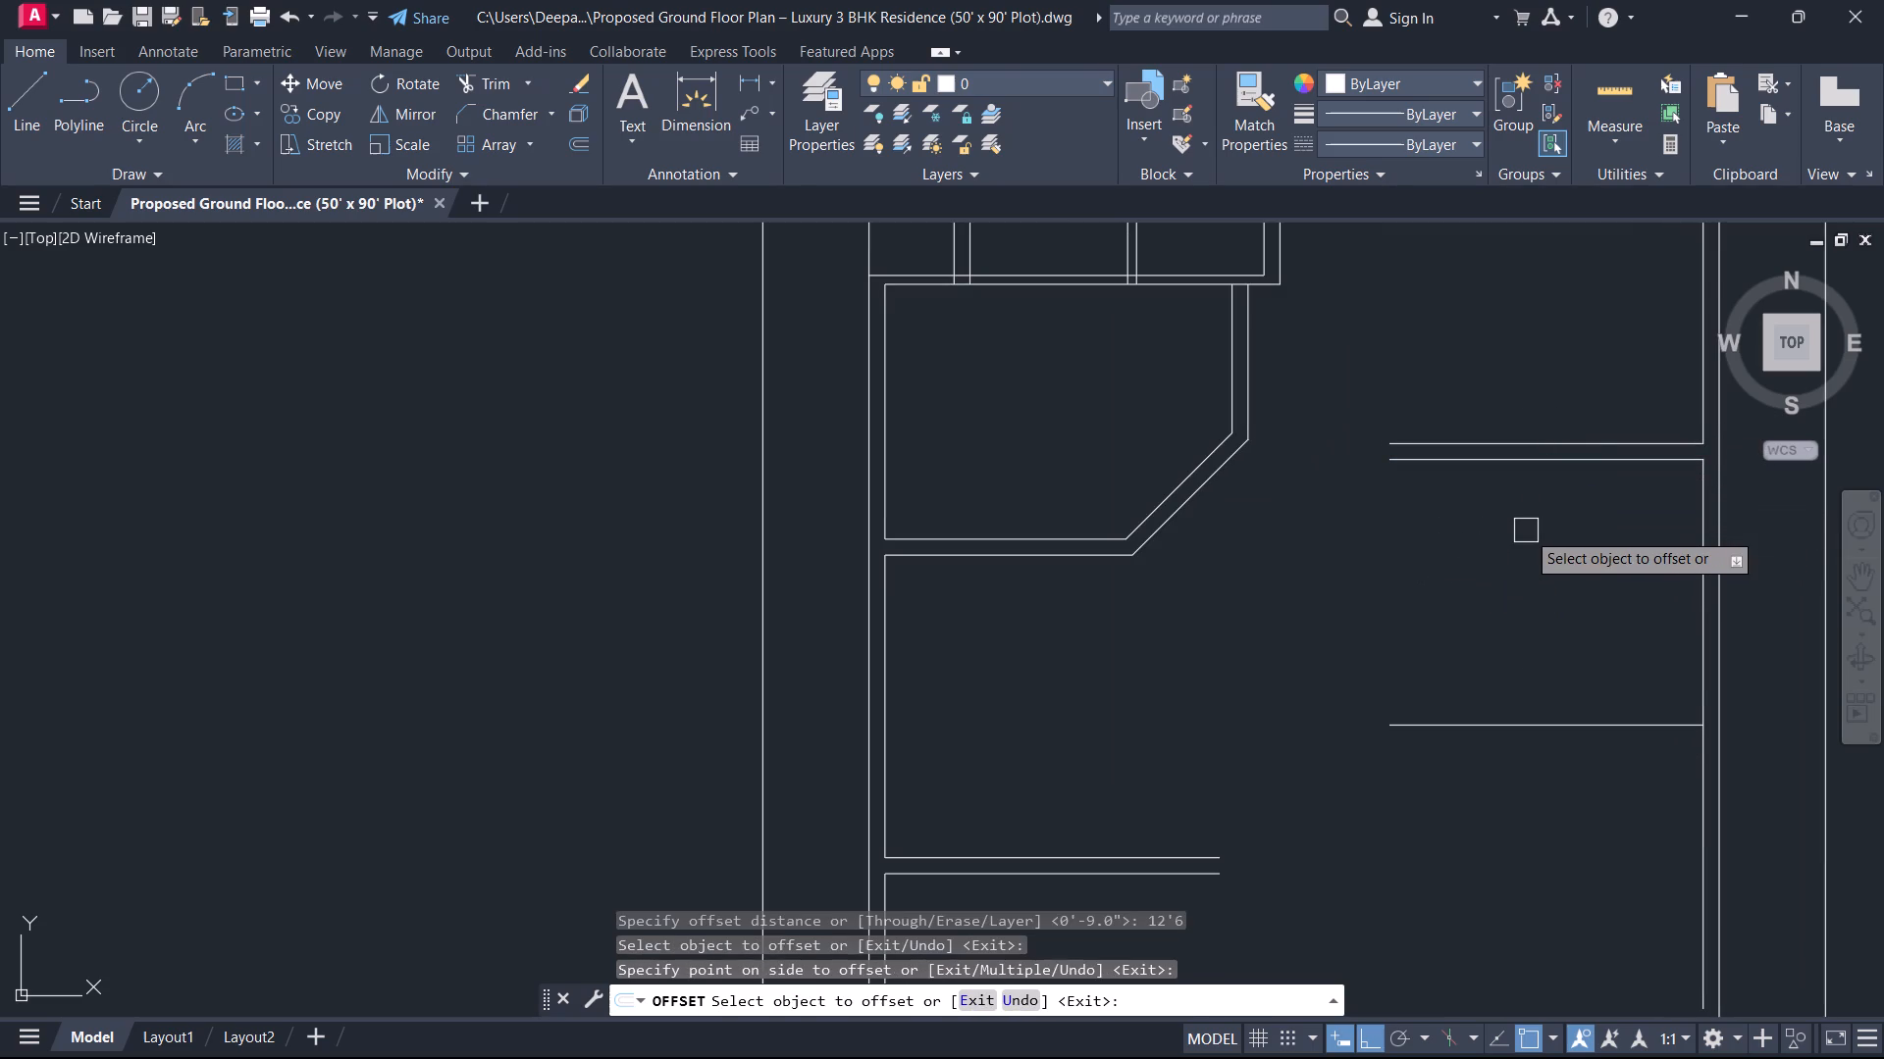
{"action": "key", "text": "Escape"}
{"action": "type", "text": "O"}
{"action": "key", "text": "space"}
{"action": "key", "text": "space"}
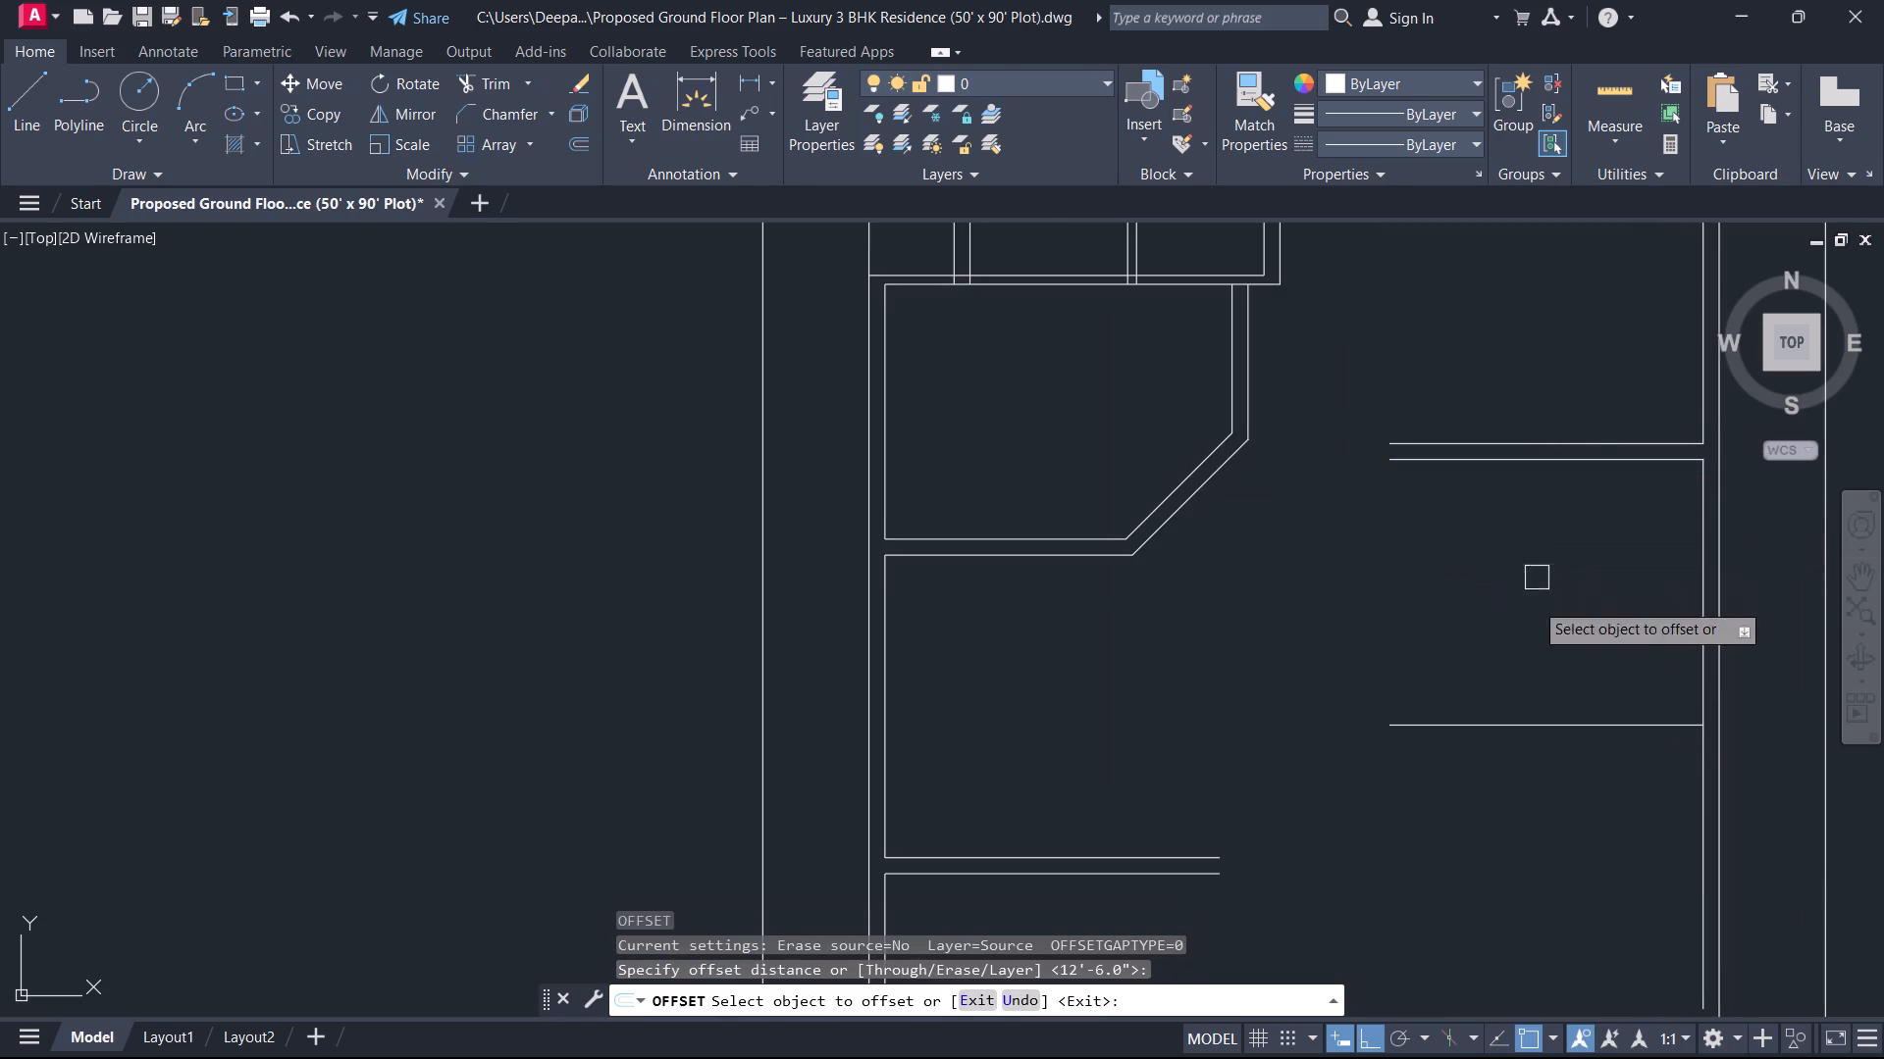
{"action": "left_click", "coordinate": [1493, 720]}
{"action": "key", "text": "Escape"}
Offset the new horizontal line 9" downward to give the east room's lower wall its thickness.
{"action": "type", "text": "O"}
{"action": "key", "text": "space"}
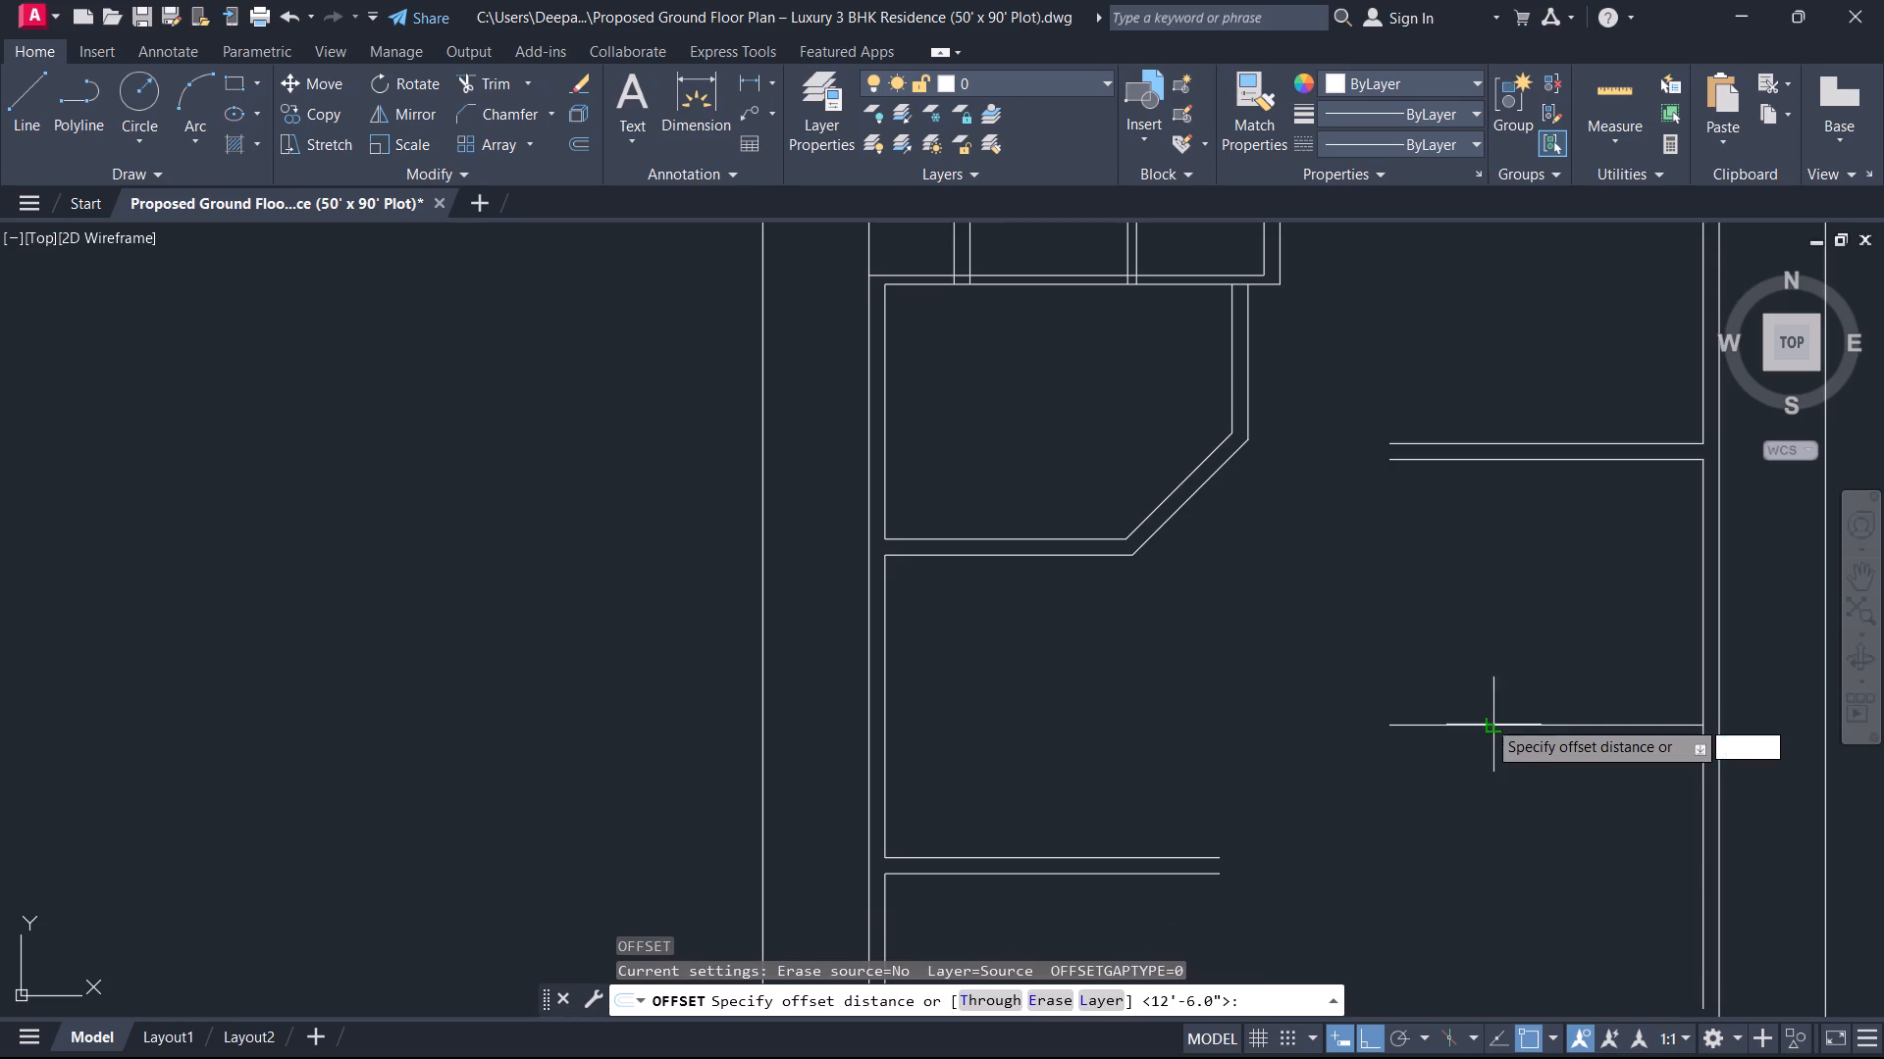
{"action": "key", "text": "9"}
{"action": "key", "text": "Return"}
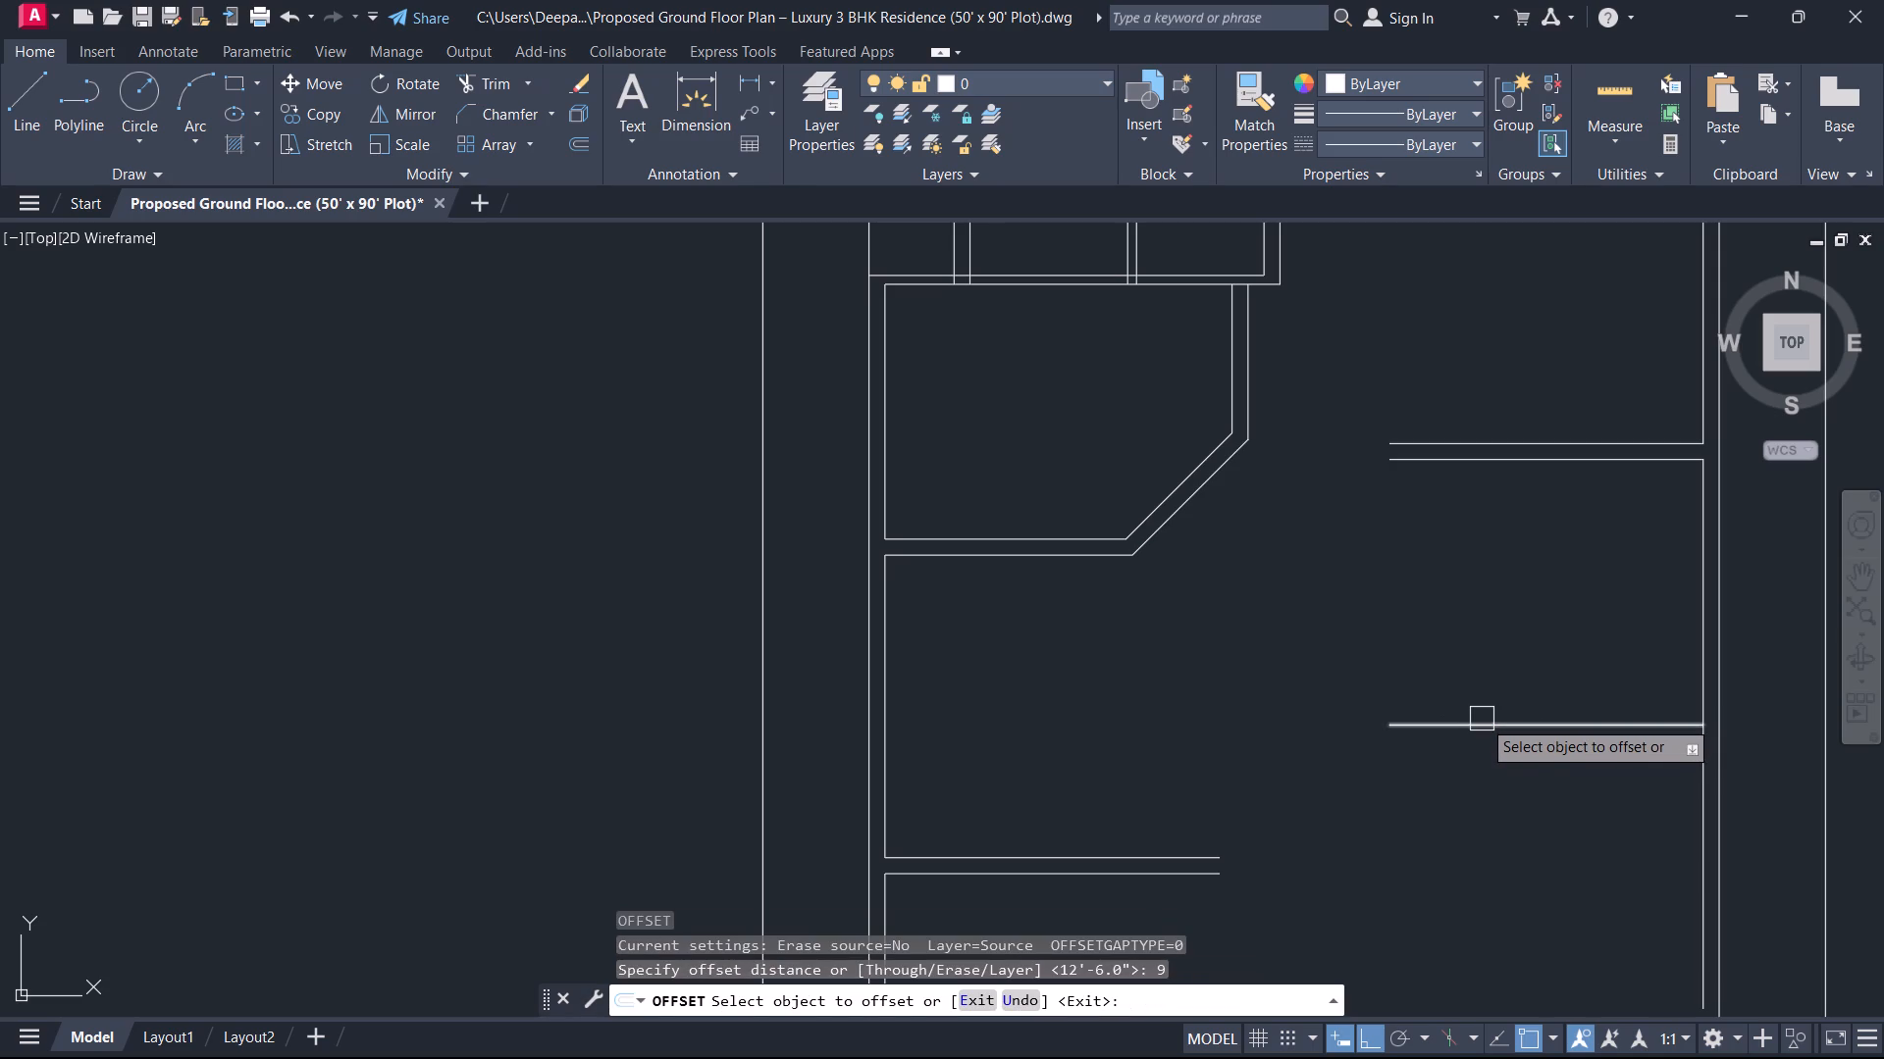
{"action": "left_click", "coordinate": [1496, 725]}
{"action": "left_click", "coordinate": [1480, 756]}
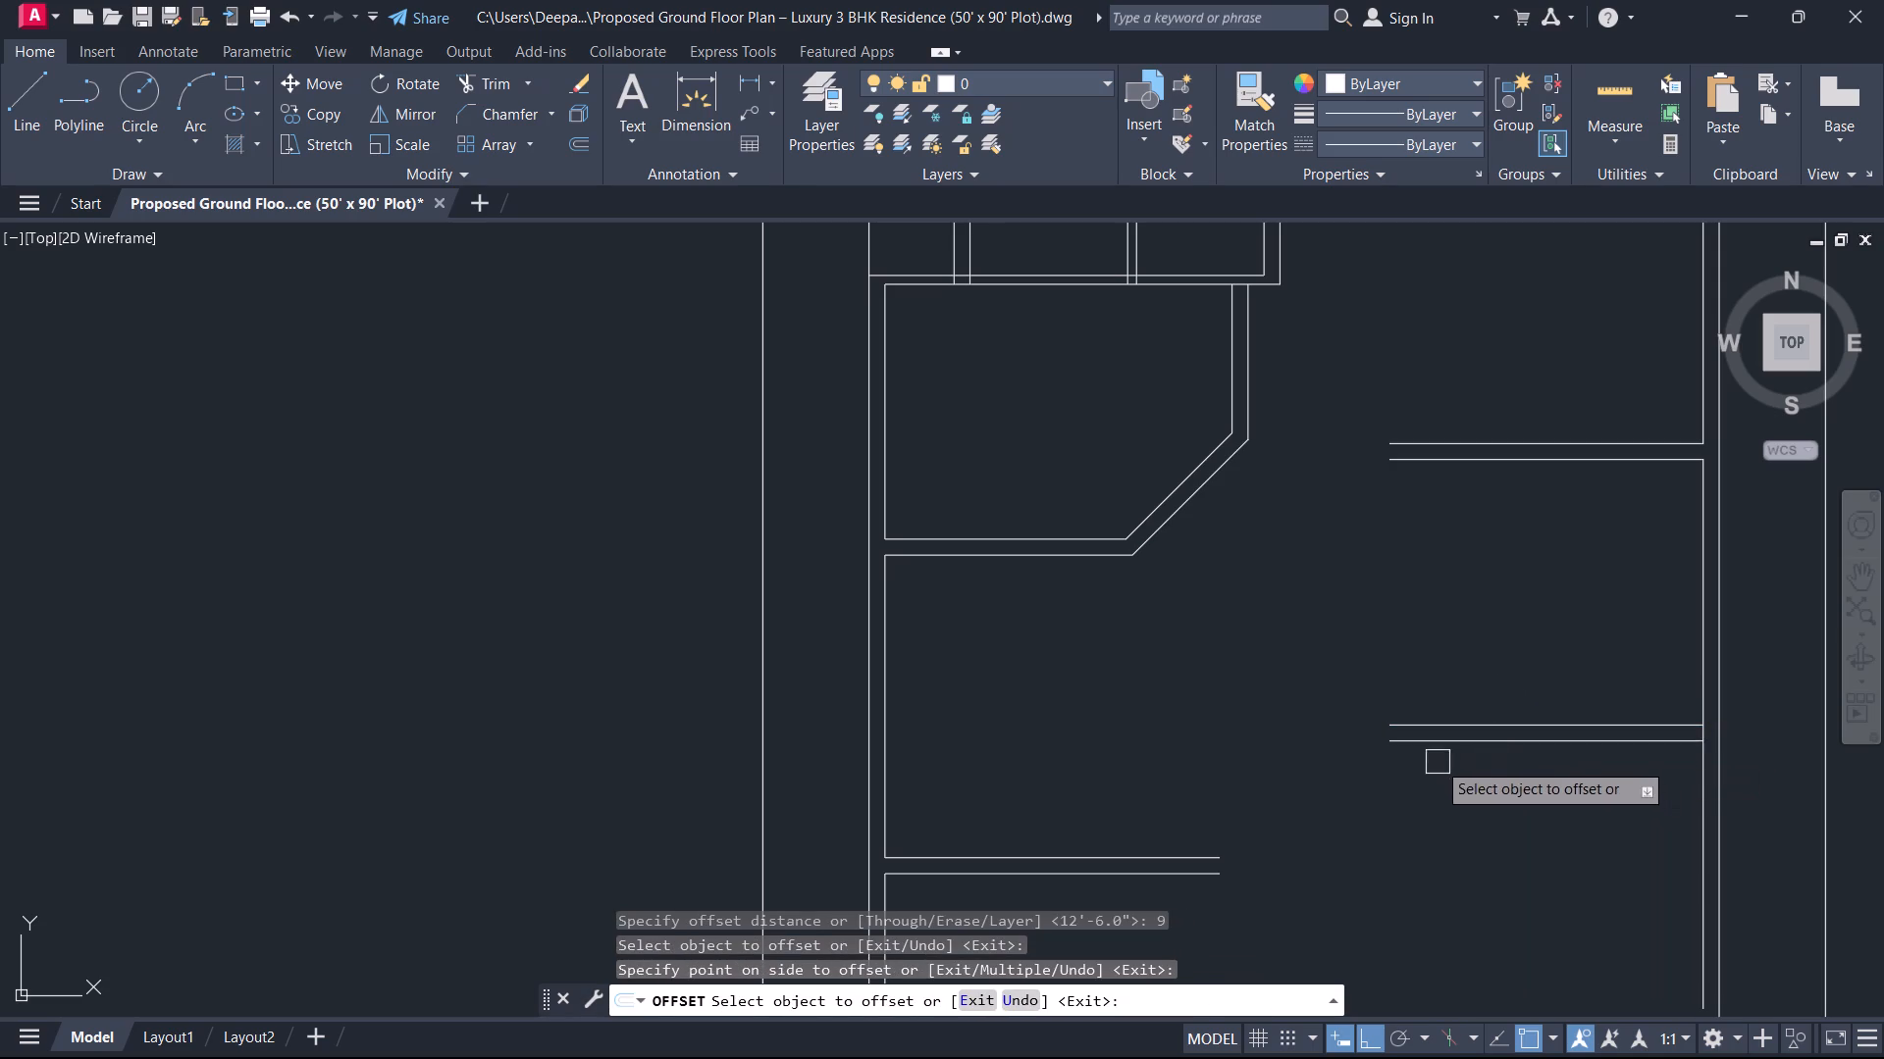
{"action": "right_click", "coordinate": [1426, 545]}
{"action": "left_click", "coordinate": [1482, 581]}
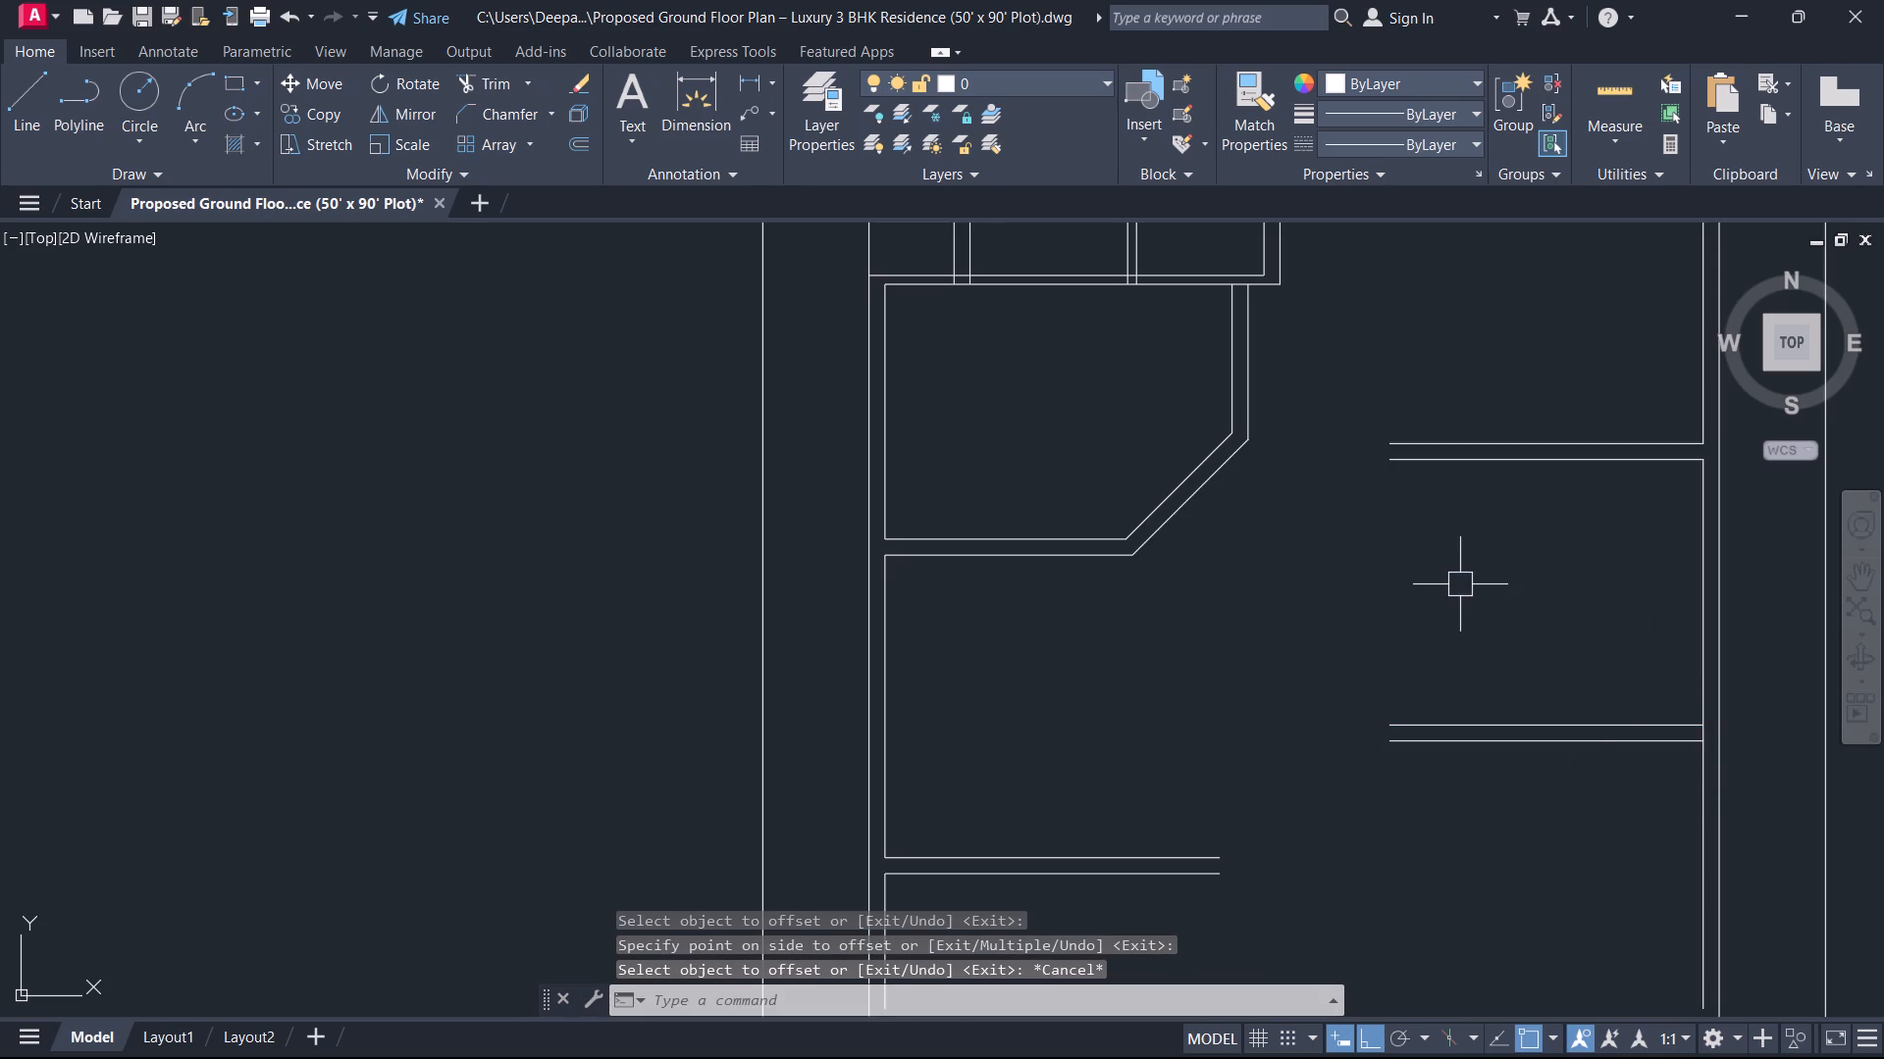
Draw a vertical line joining the open west ends of the east room's two inner wall lines.
{"action": "middle_click_drag", "start_coordinate": [1286, 591], "coordinate": [1291, 602]}
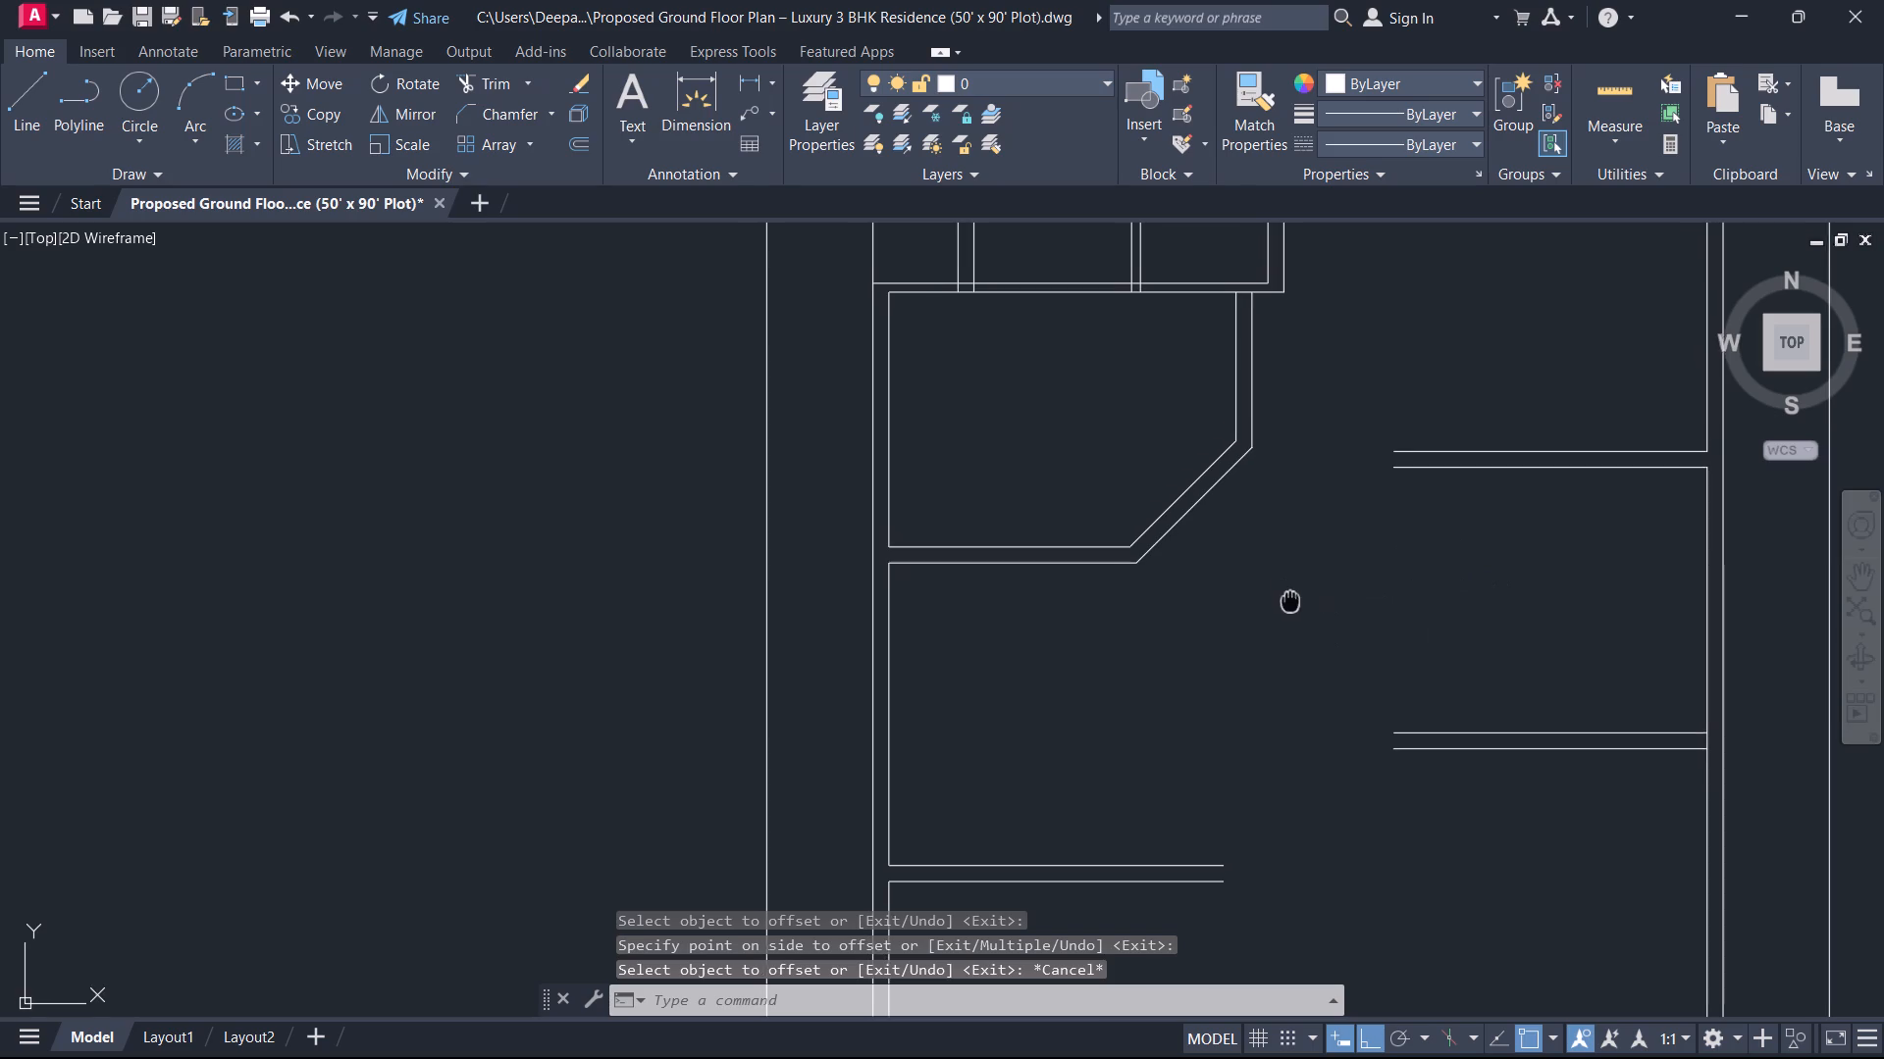
{"action": "middle_click_drag", "start_coordinate": [1291, 602], "coordinate": [1291, 607]}
{"action": "key", "text": "Escape"}
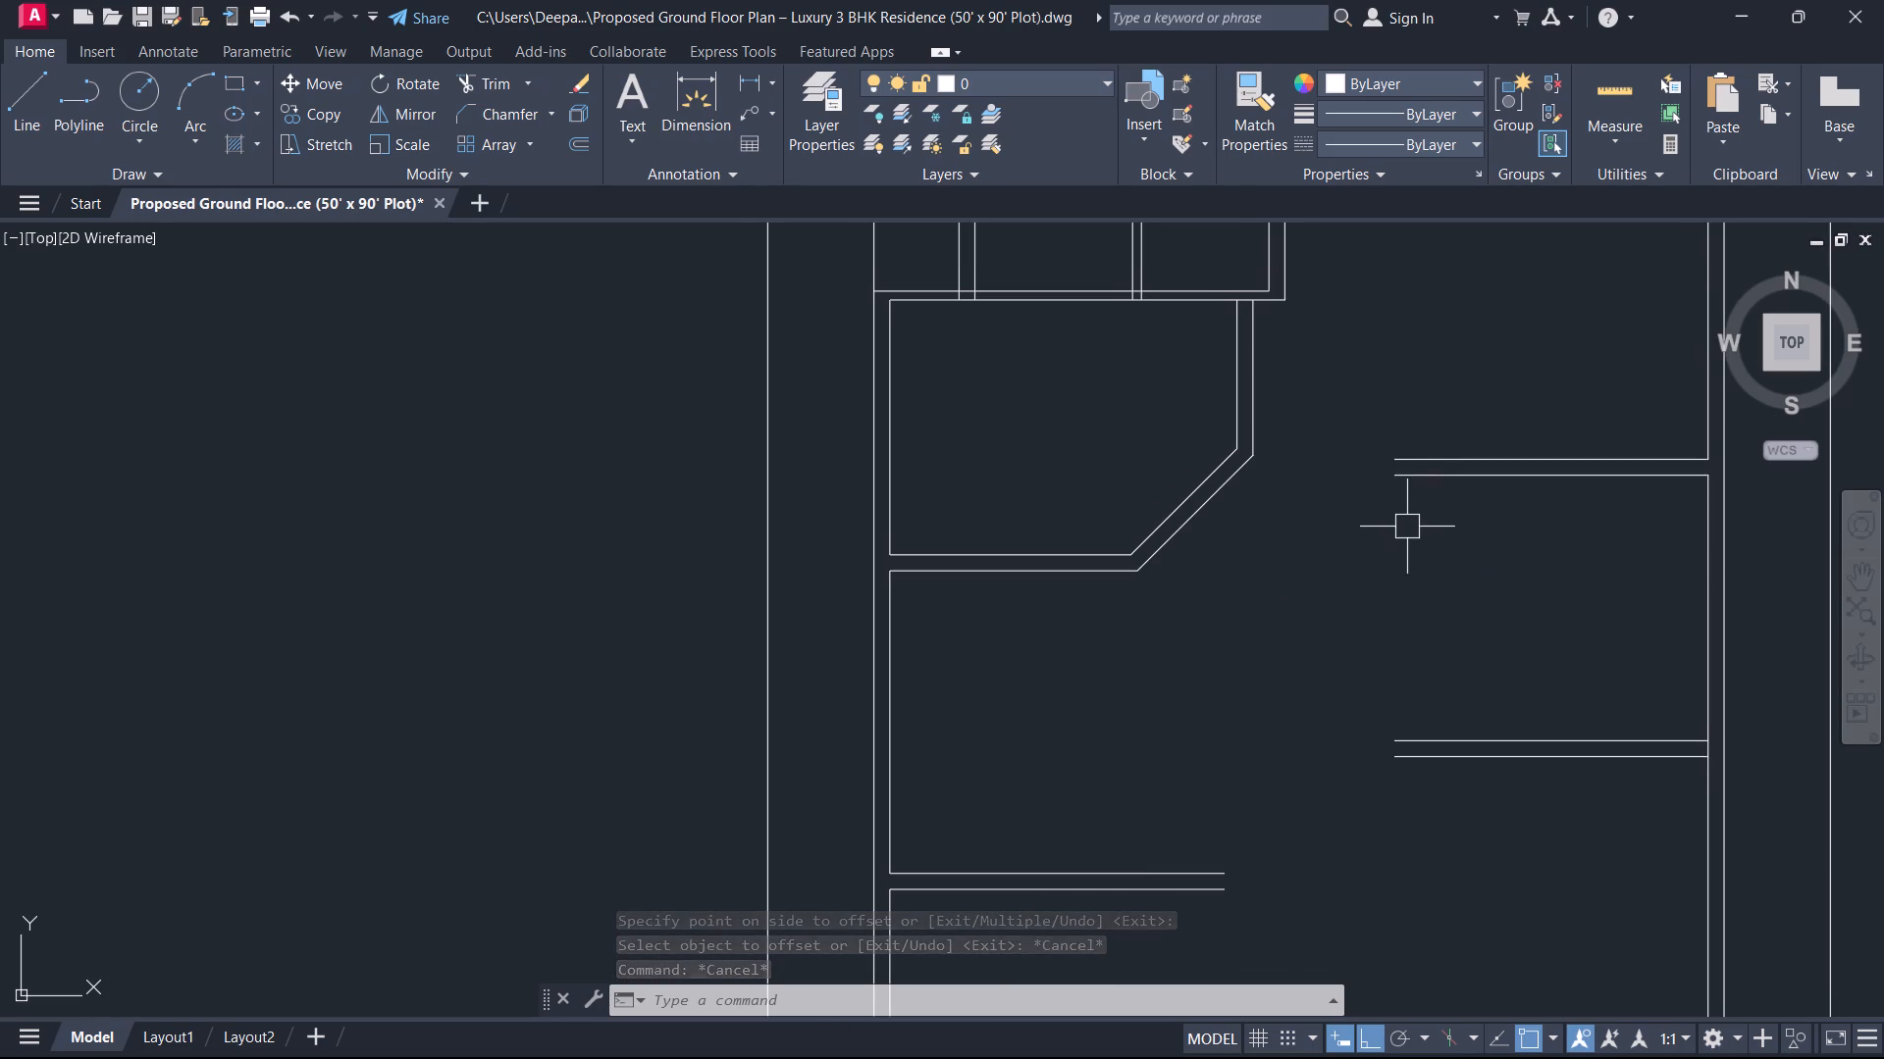
{"action": "key", "text": "l"}
{"action": "key", "text": "space"}
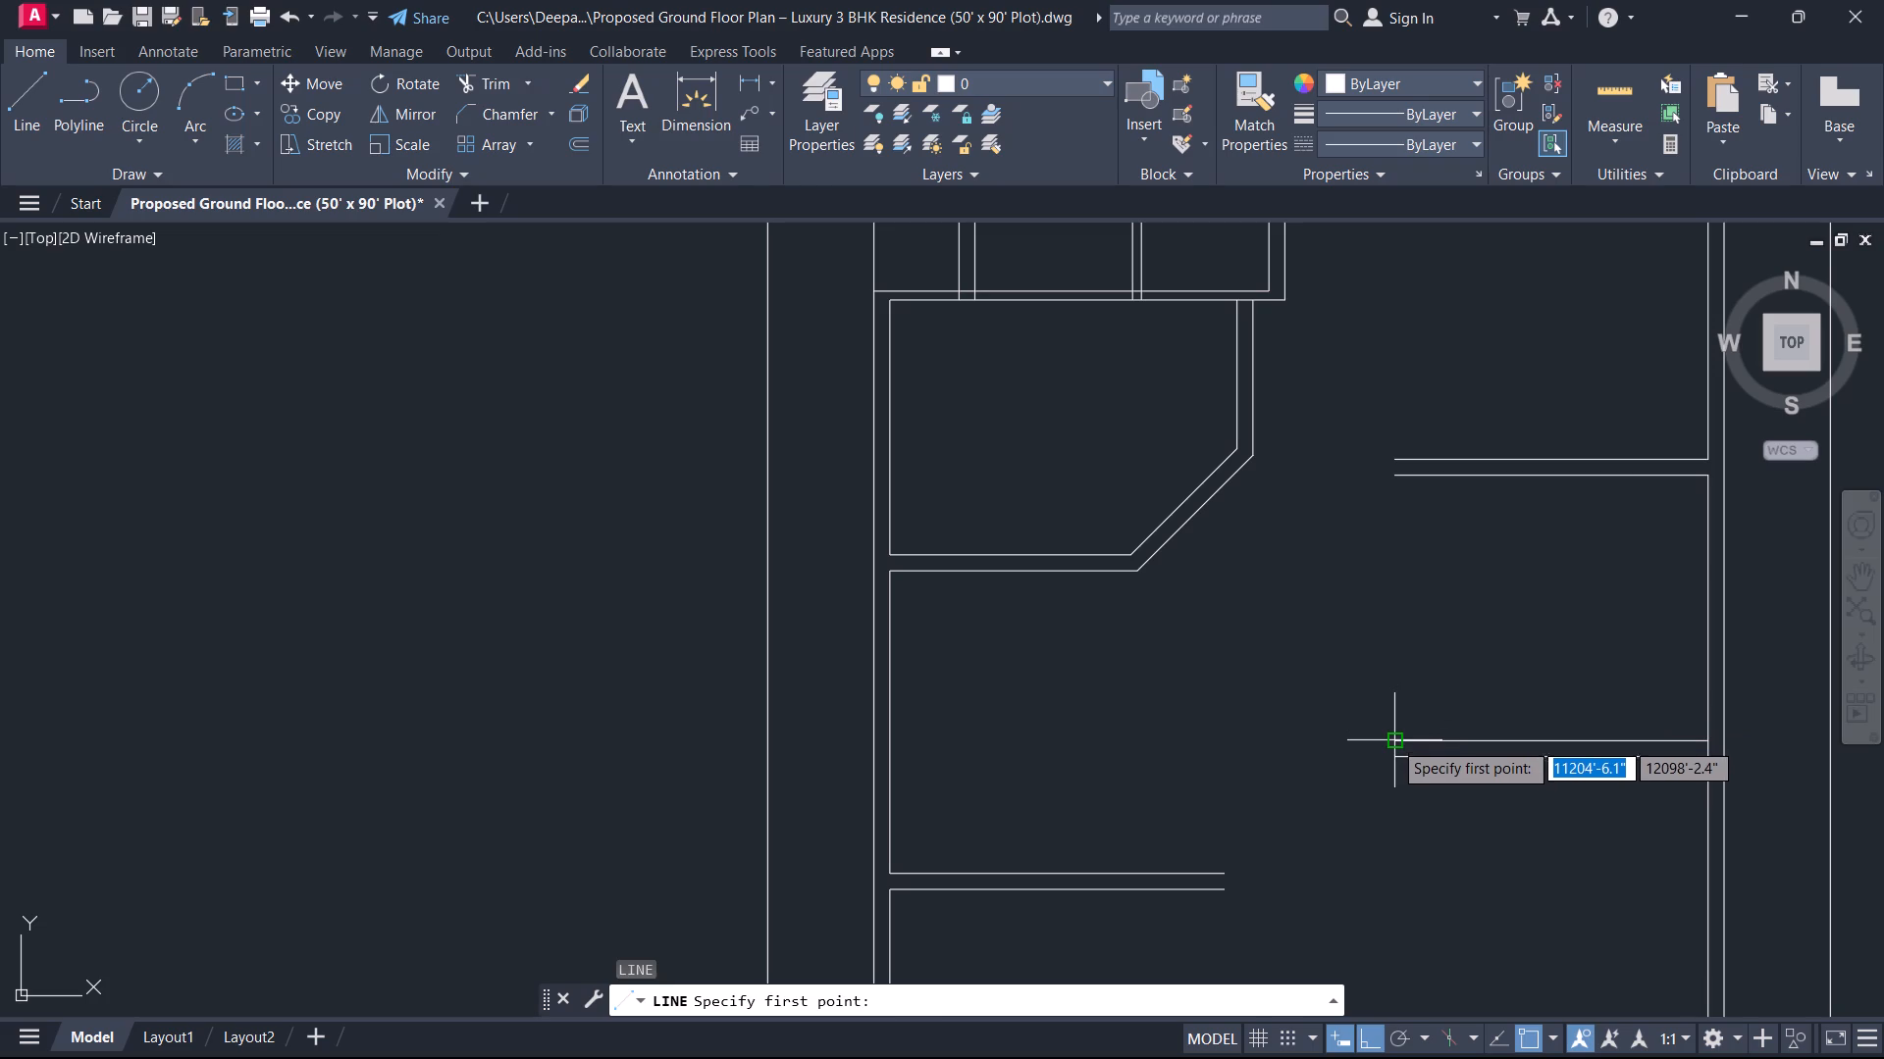
{"action": "left_click_drag", "start_coordinate": [1392, 740], "coordinate": [1396, 730]}
{"action": "left_click", "coordinate": [1397, 482]}
{"action": "key", "text": "Escape"}
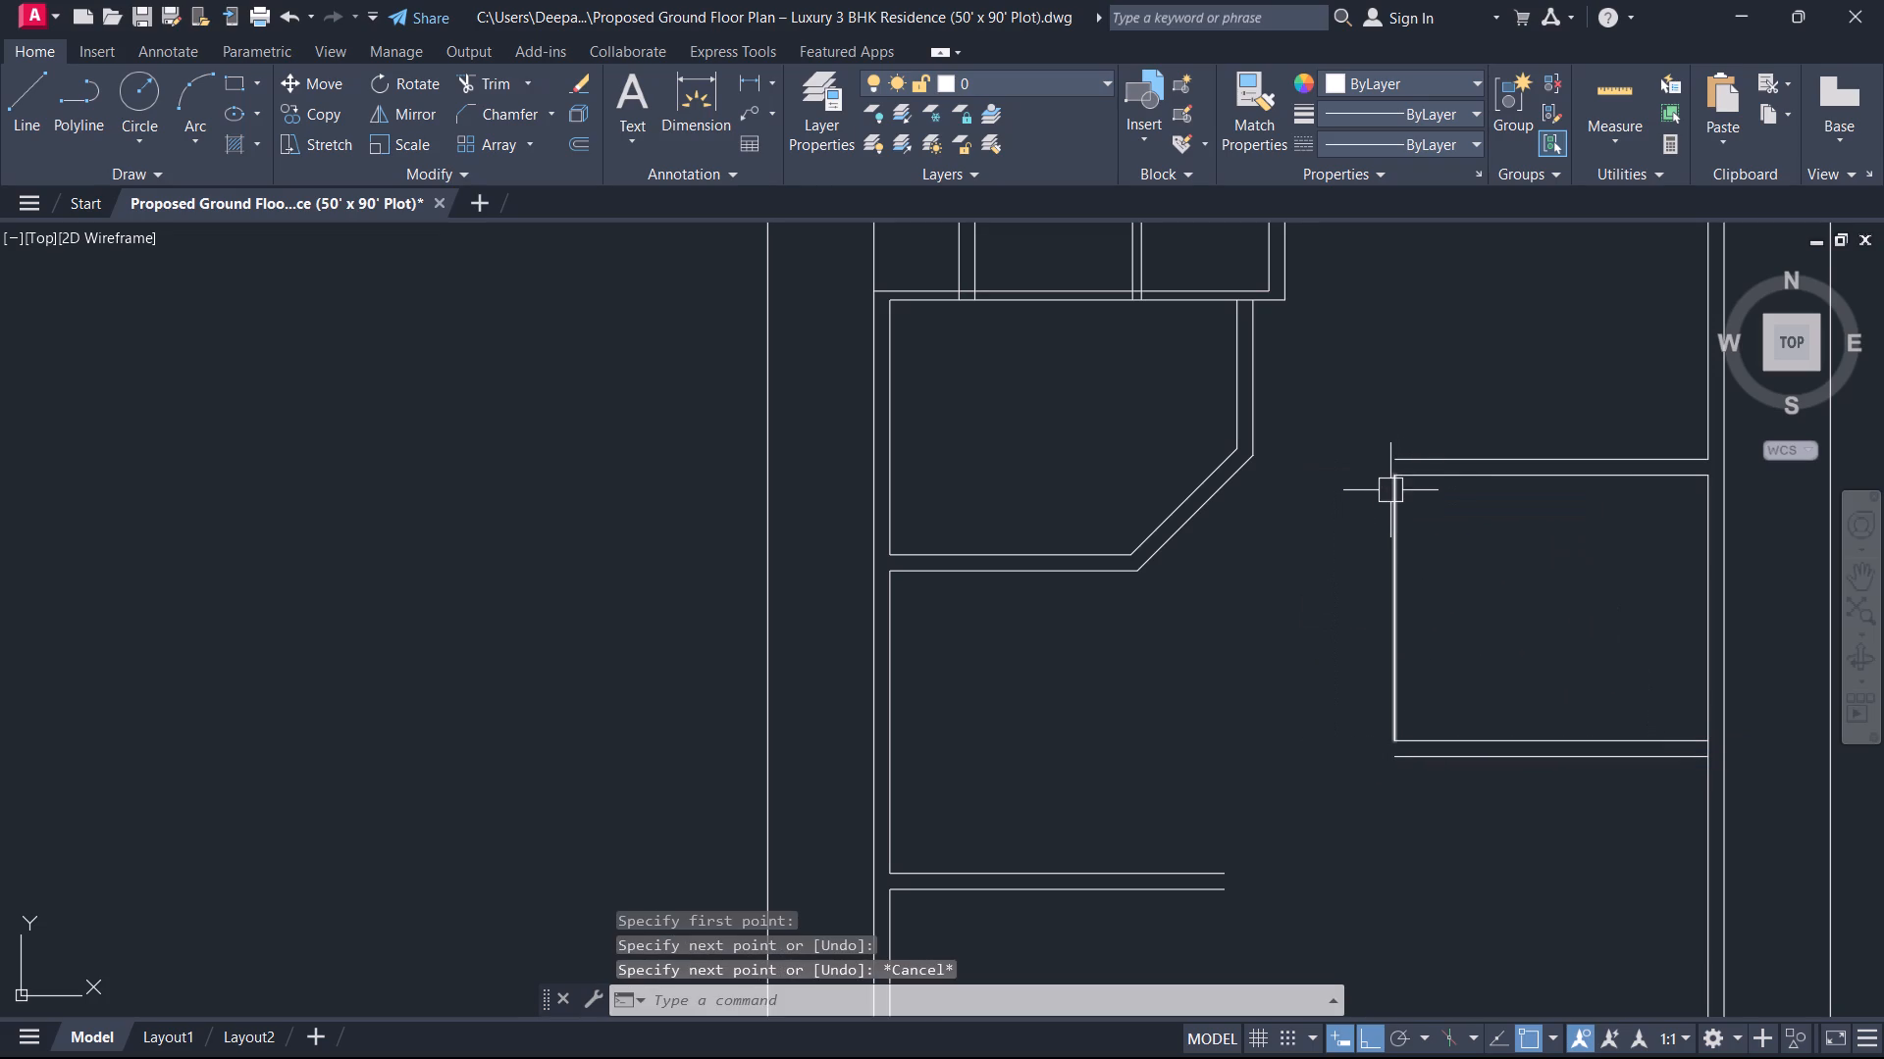
Offset the east room's new vertical line 9" outward to the west.
{"action": "type", "text": "O"}
{"action": "key", "text": "space"}
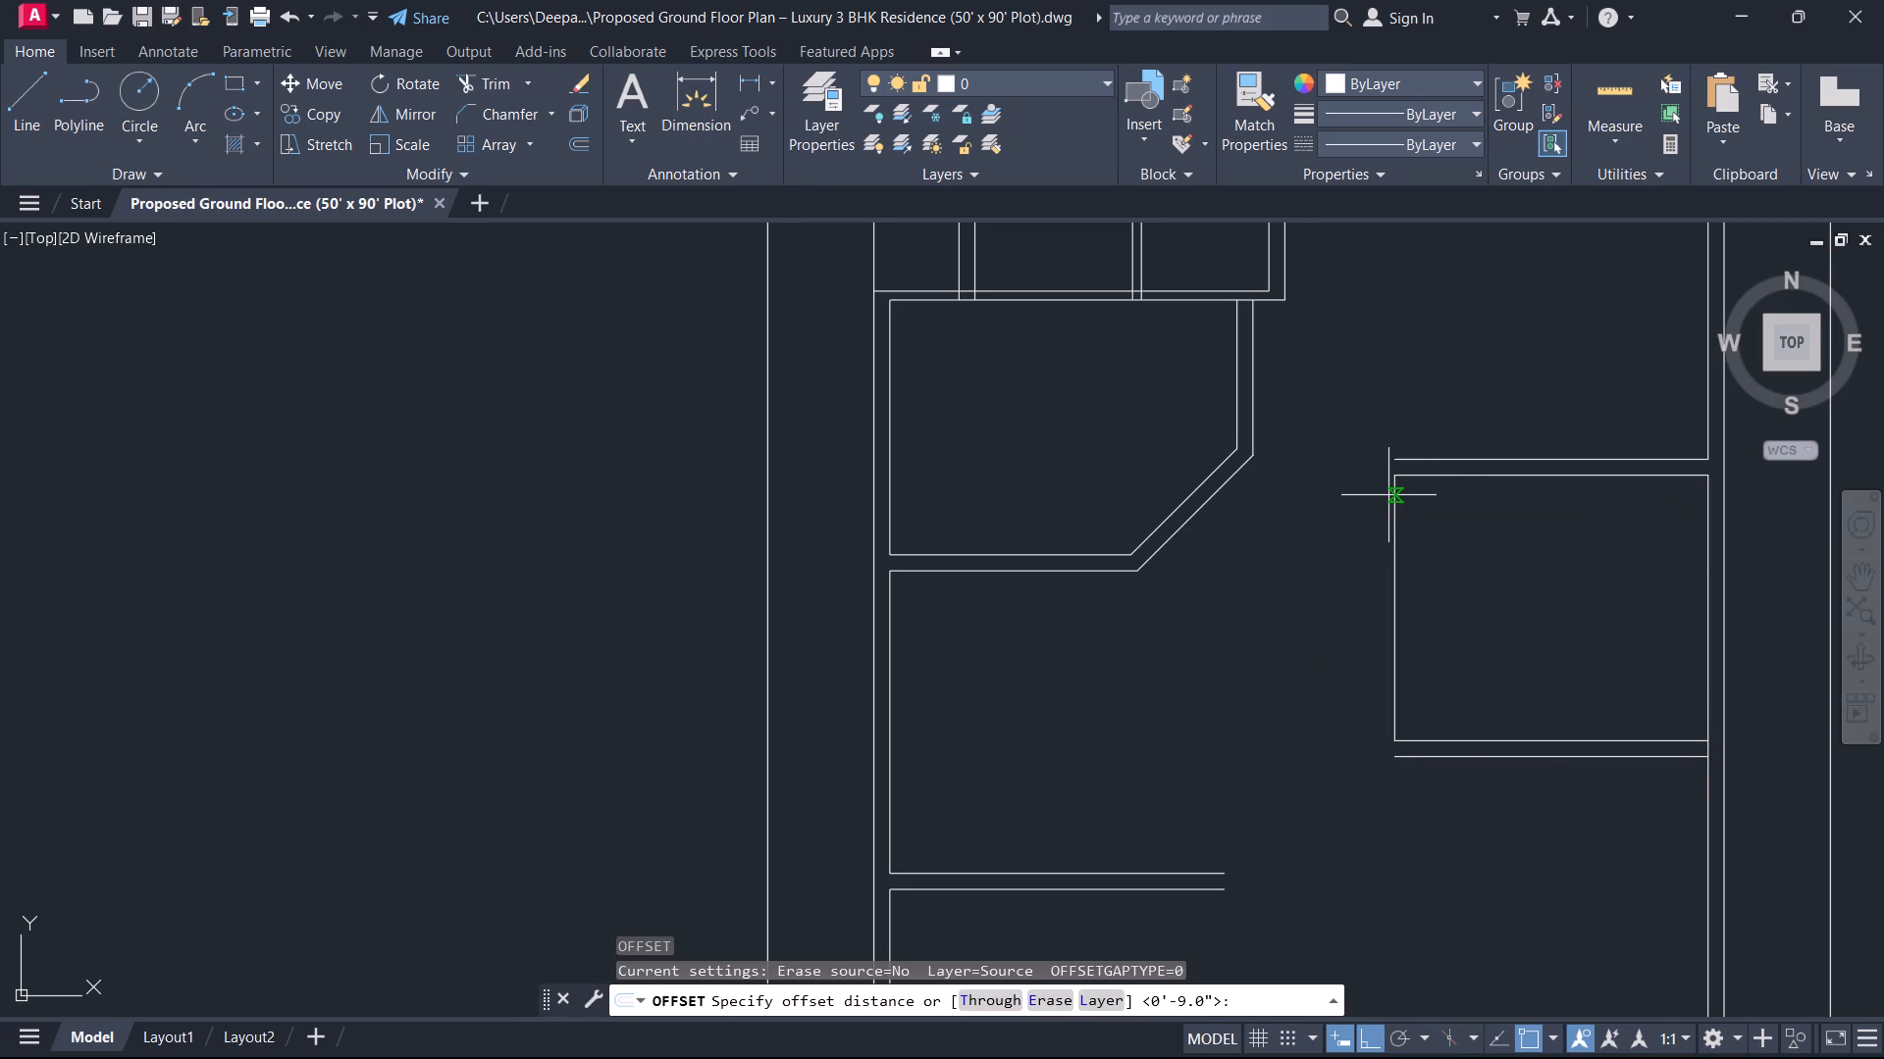
{"action": "key", "text": "9"}
{"action": "key", "text": "Return"}
{"action": "left_click", "coordinate": [1398, 516]}
{"action": "left_click", "coordinate": [1377, 543]}
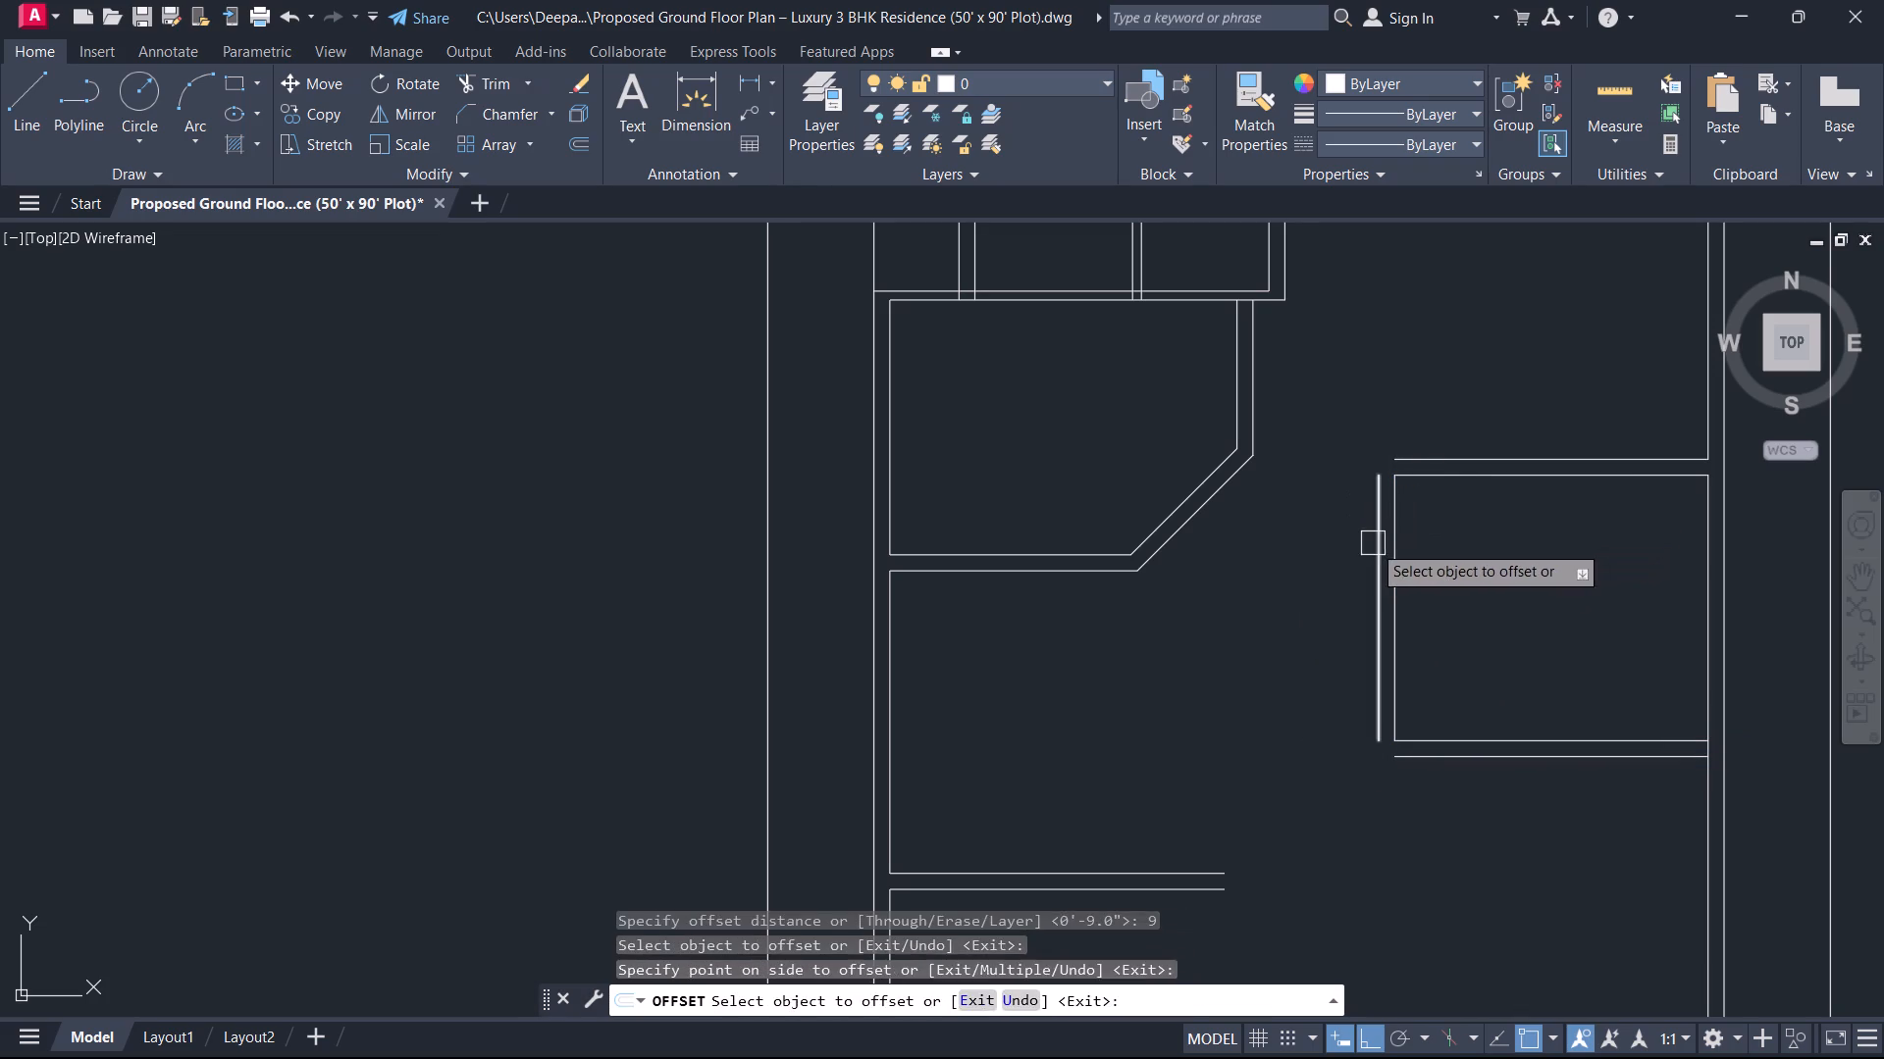
{"action": "key", "text": "Escape"}
Fillet the outer vertical line and the upper outer wall line with zero radius into a square corner.
{"action": "key", "text": "f"}
{"action": "key", "text": "space"}
{"action": "left_click", "coordinate": [1374, 532]}
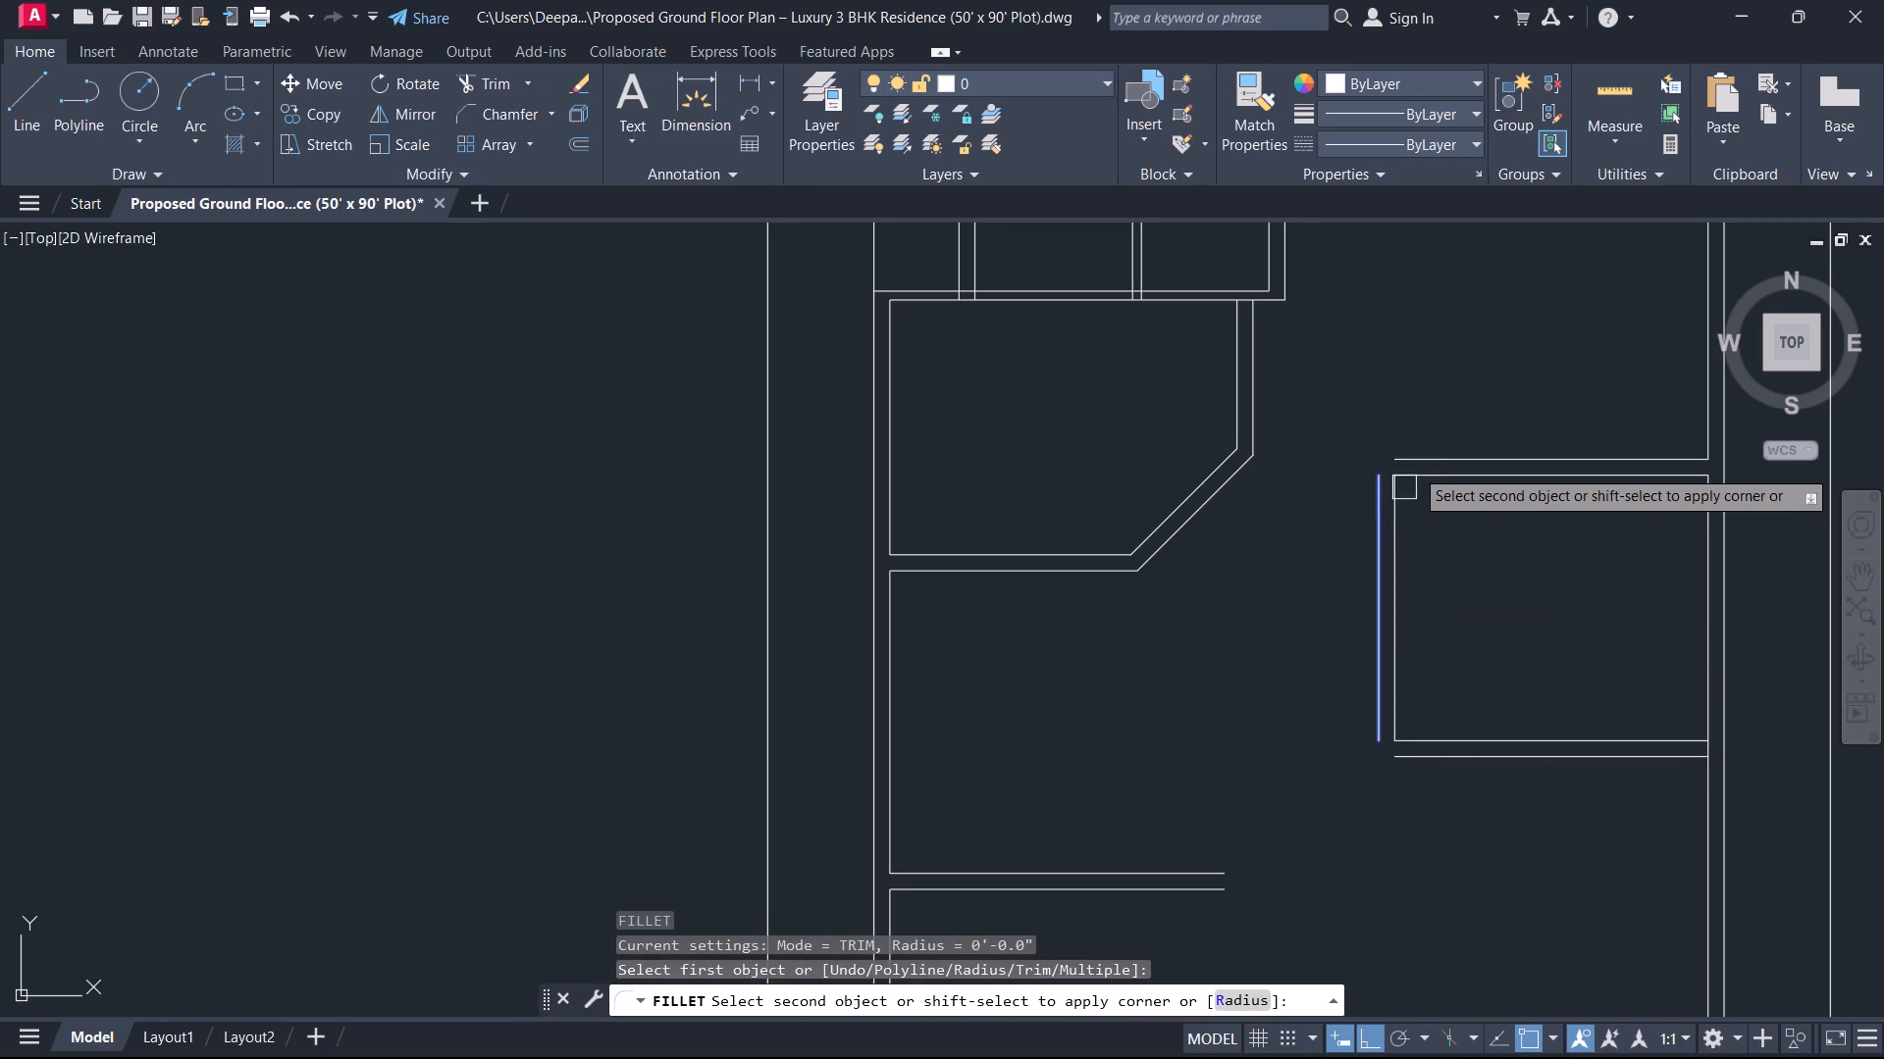
{"action": "left_click", "coordinate": [1425, 450]}
{"action": "key", "text": "Escape"}
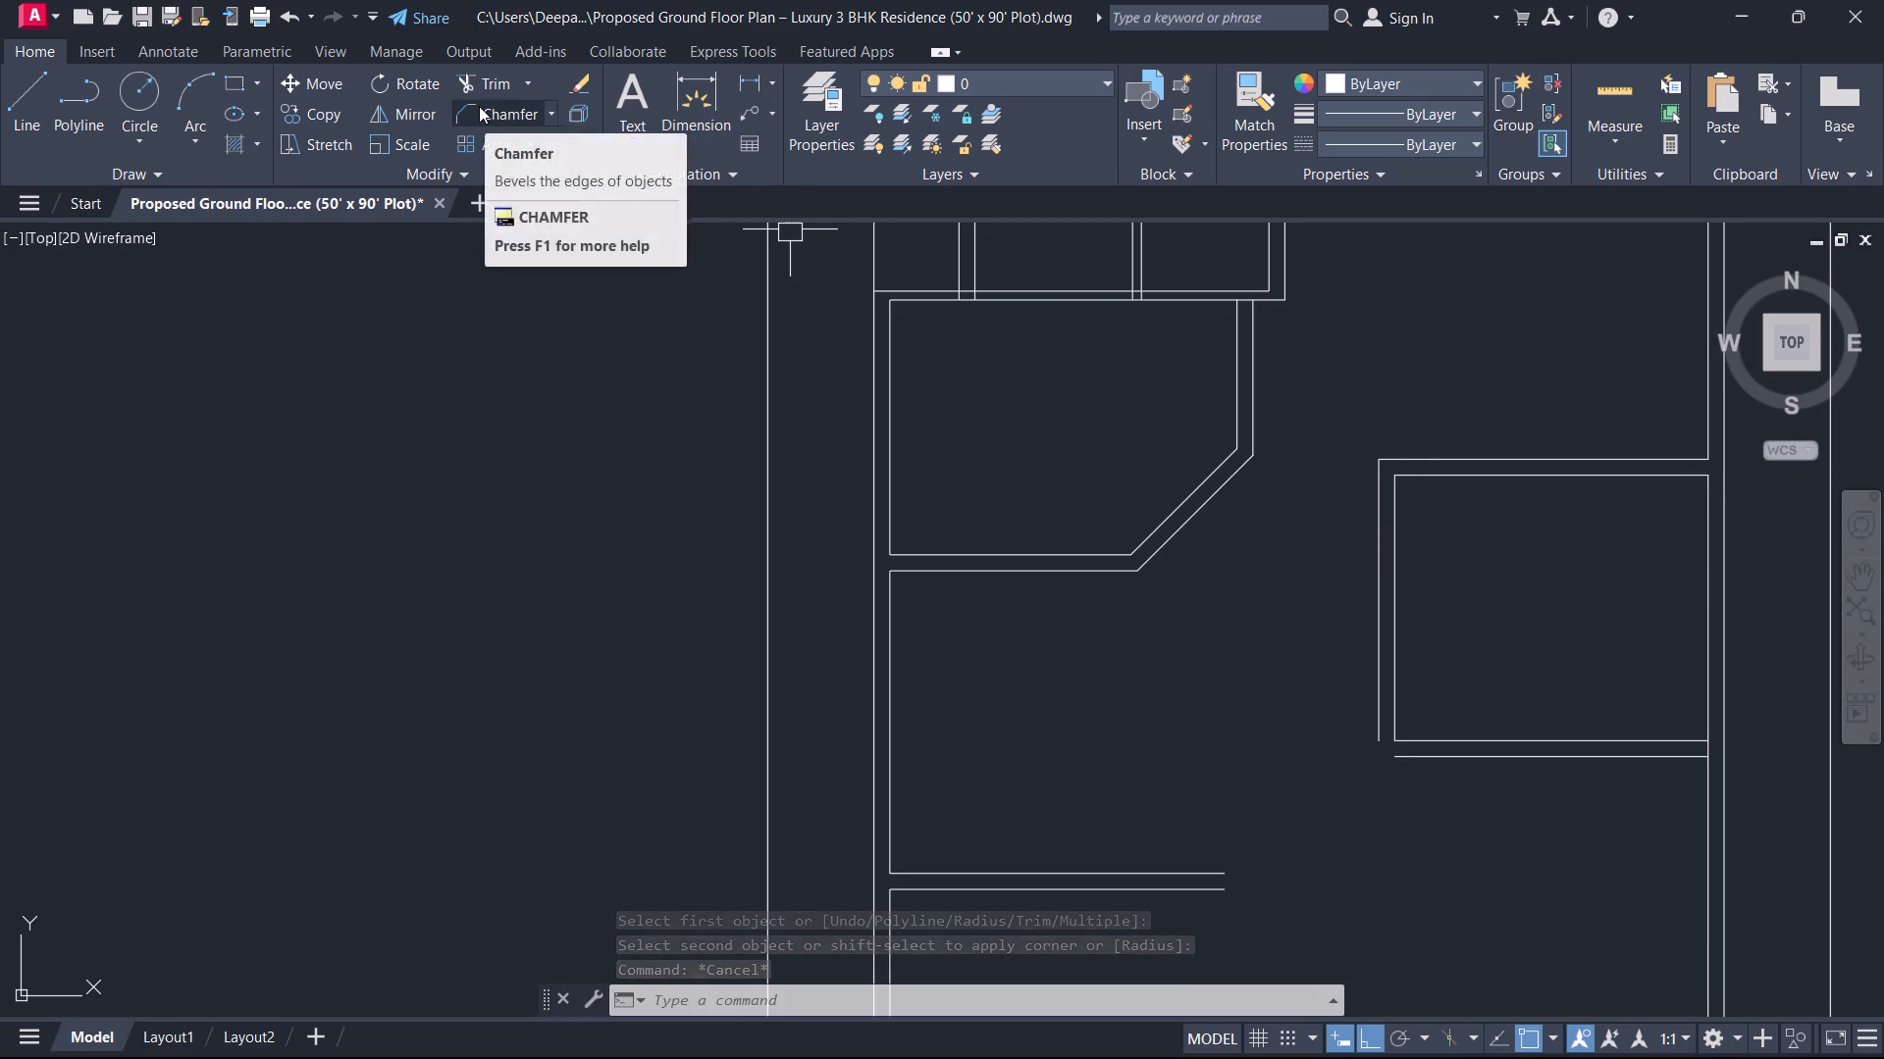
Chamfer the inner wall lines at the east room's upper west corner, using 5' for both distances.
{"action": "key", "text": "Up"}
{"action": "key", "text": "Up"}
{"action": "key", "text": "Up"}
{"action": "key", "text": "Up"}
{"action": "key", "text": "Up"}
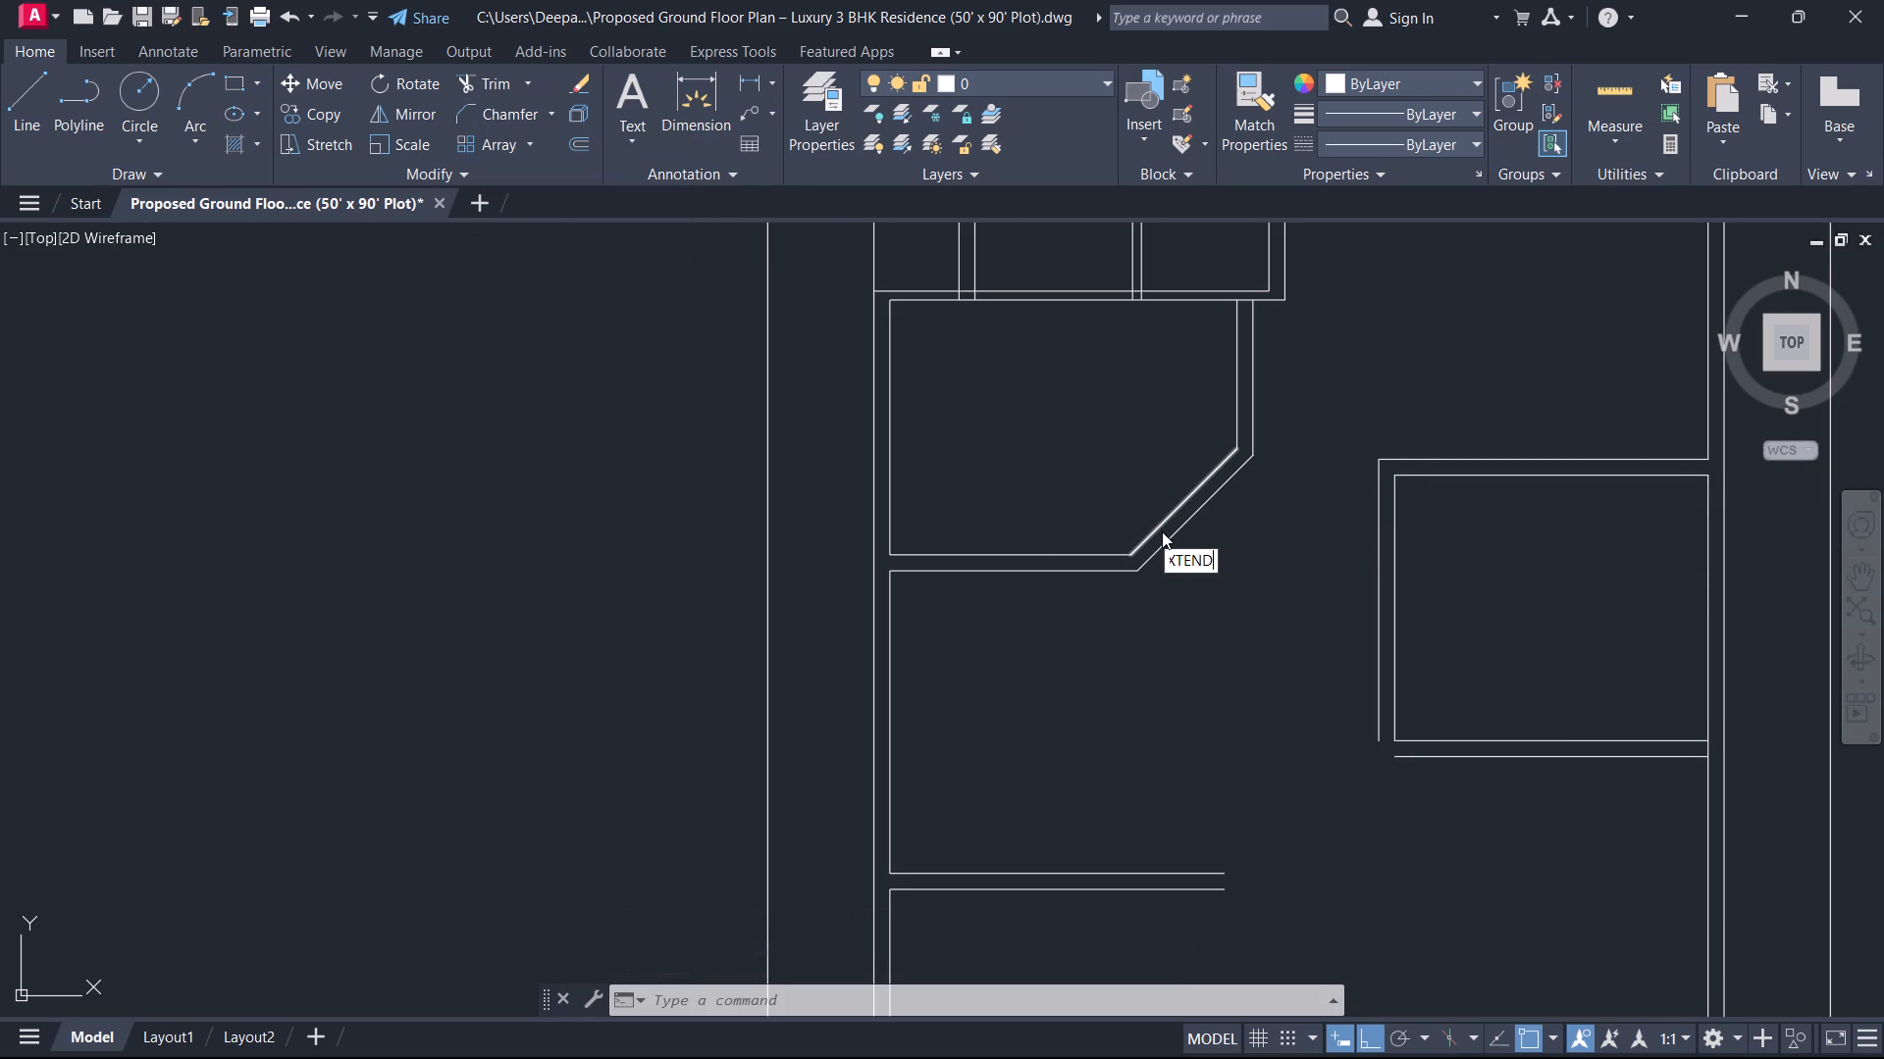
{"action": "key", "text": "Up"}
{"action": "key", "text": "Up"}
{"action": "key", "text": "Up"}
{"action": "key", "text": "Down"}
{"action": "key", "text": "Return"}
{"action": "left_click", "coordinate": [1401, 548]}
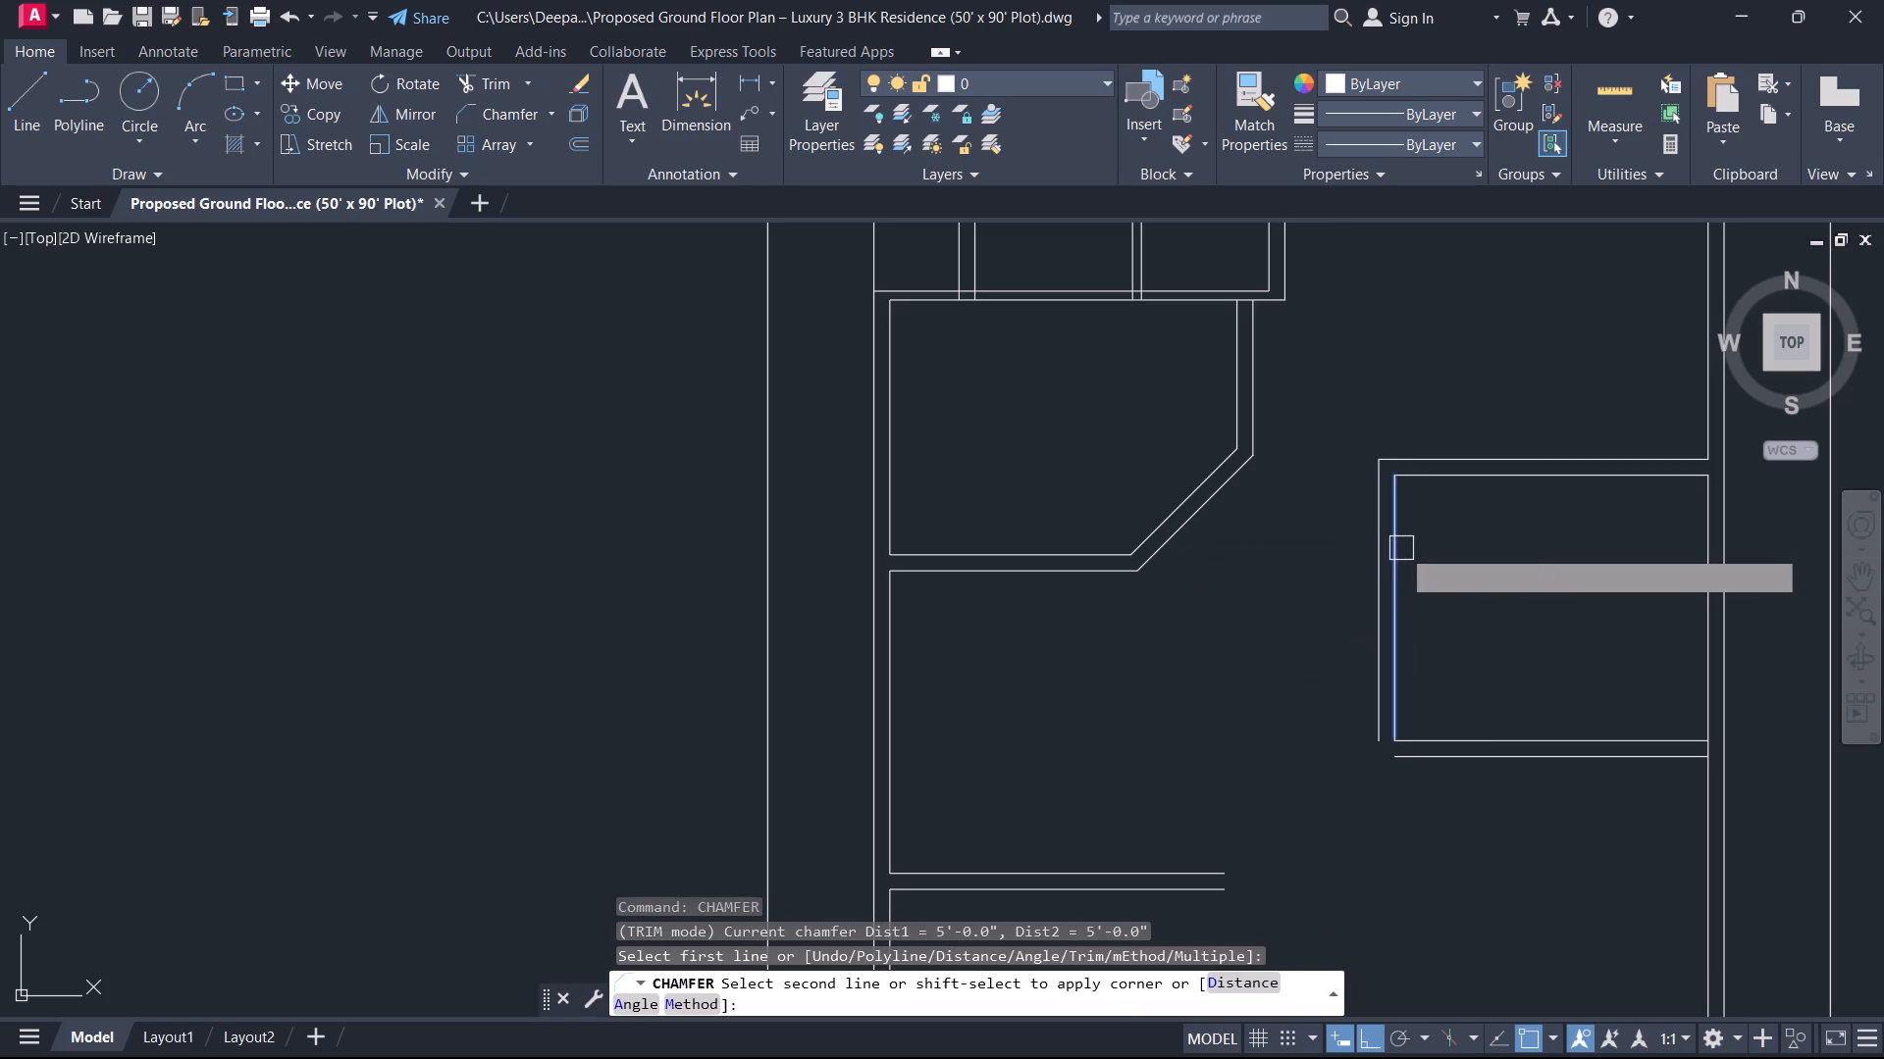
{"action": "left_click", "coordinate": [1464, 480]}
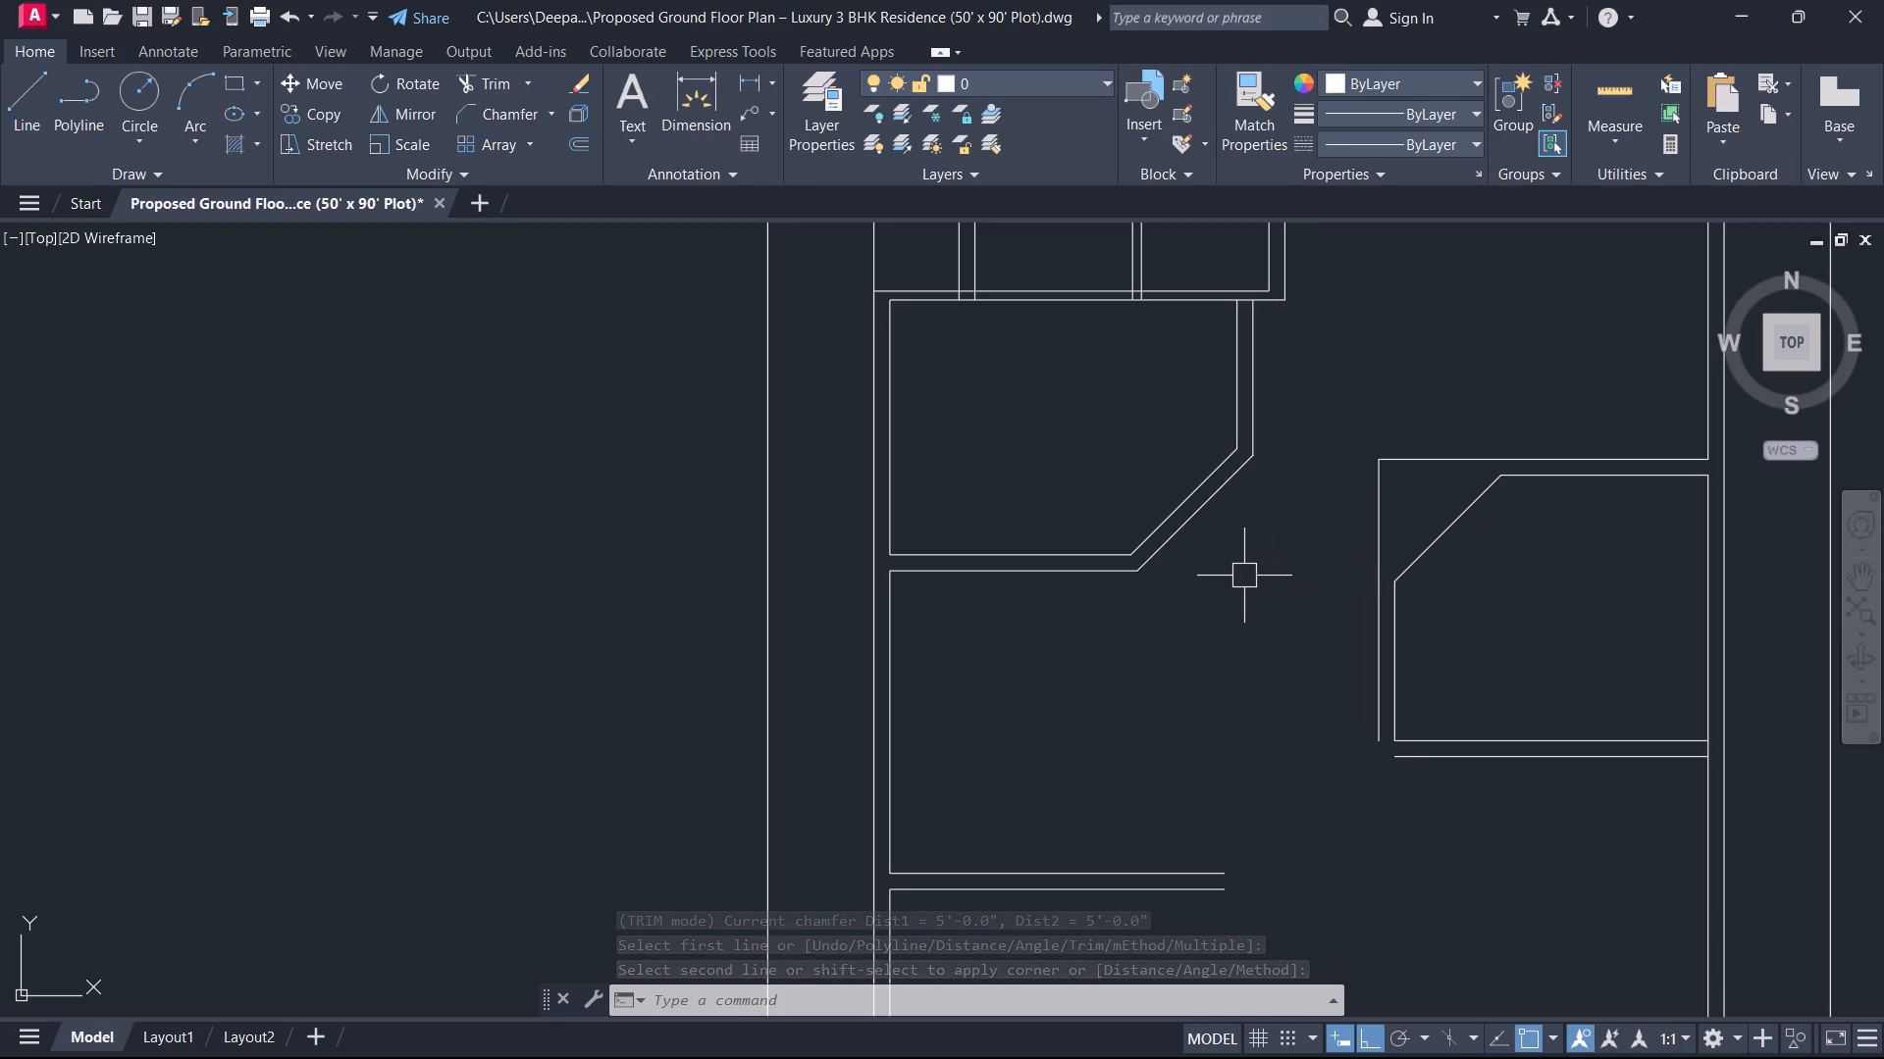
{"action": "key", "text": "Escape"}
Offset the east room's diagonal chamfer line 9" outward.
{"action": "middle_click_drag", "start_coordinate": [1450, 546], "coordinate": [1460, 569]}
{"action": "scroll", "coordinate": [1449, 578], "scroll_direction": "down", "scroll_amount": 1}
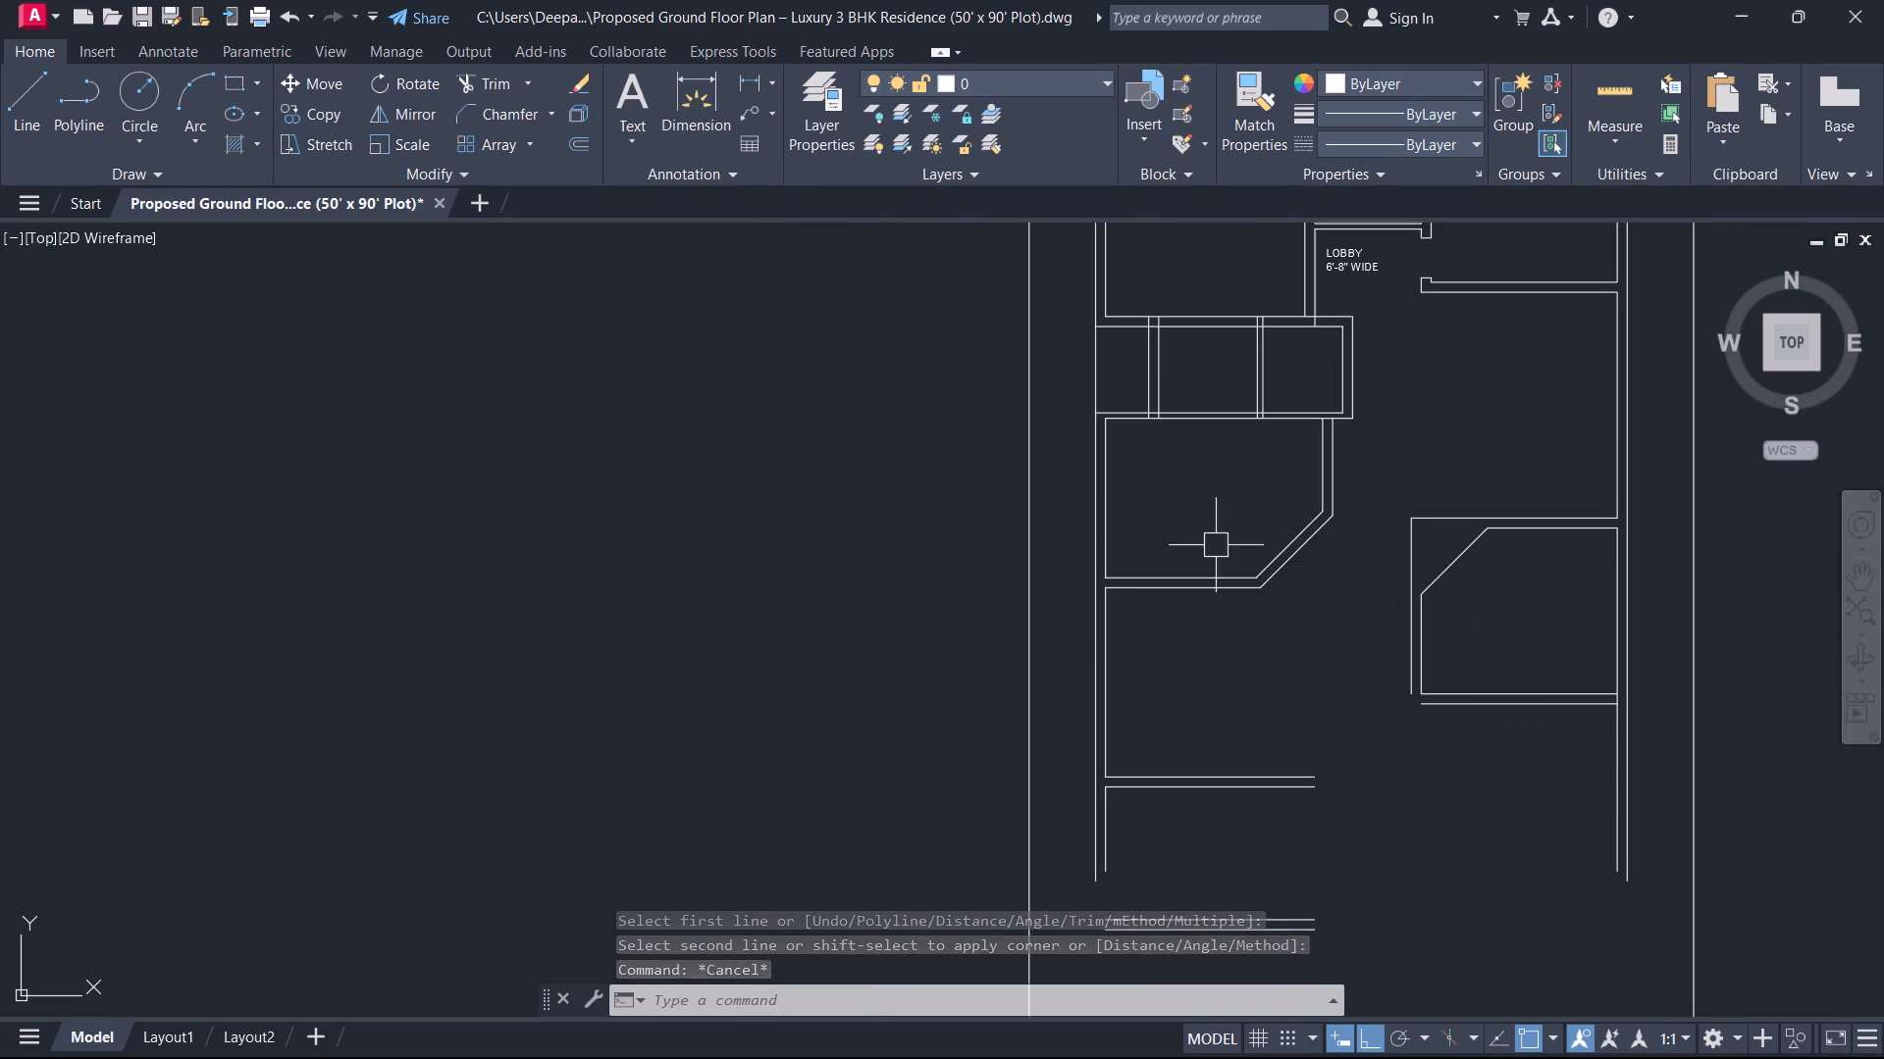
{"action": "middle_click_drag", "start_coordinate": [1216, 545], "coordinate": [976, 539]}
{"action": "scroll", "coordinate": [1216, 545], "scroll_direction": "up", "scroll_amount": 2}
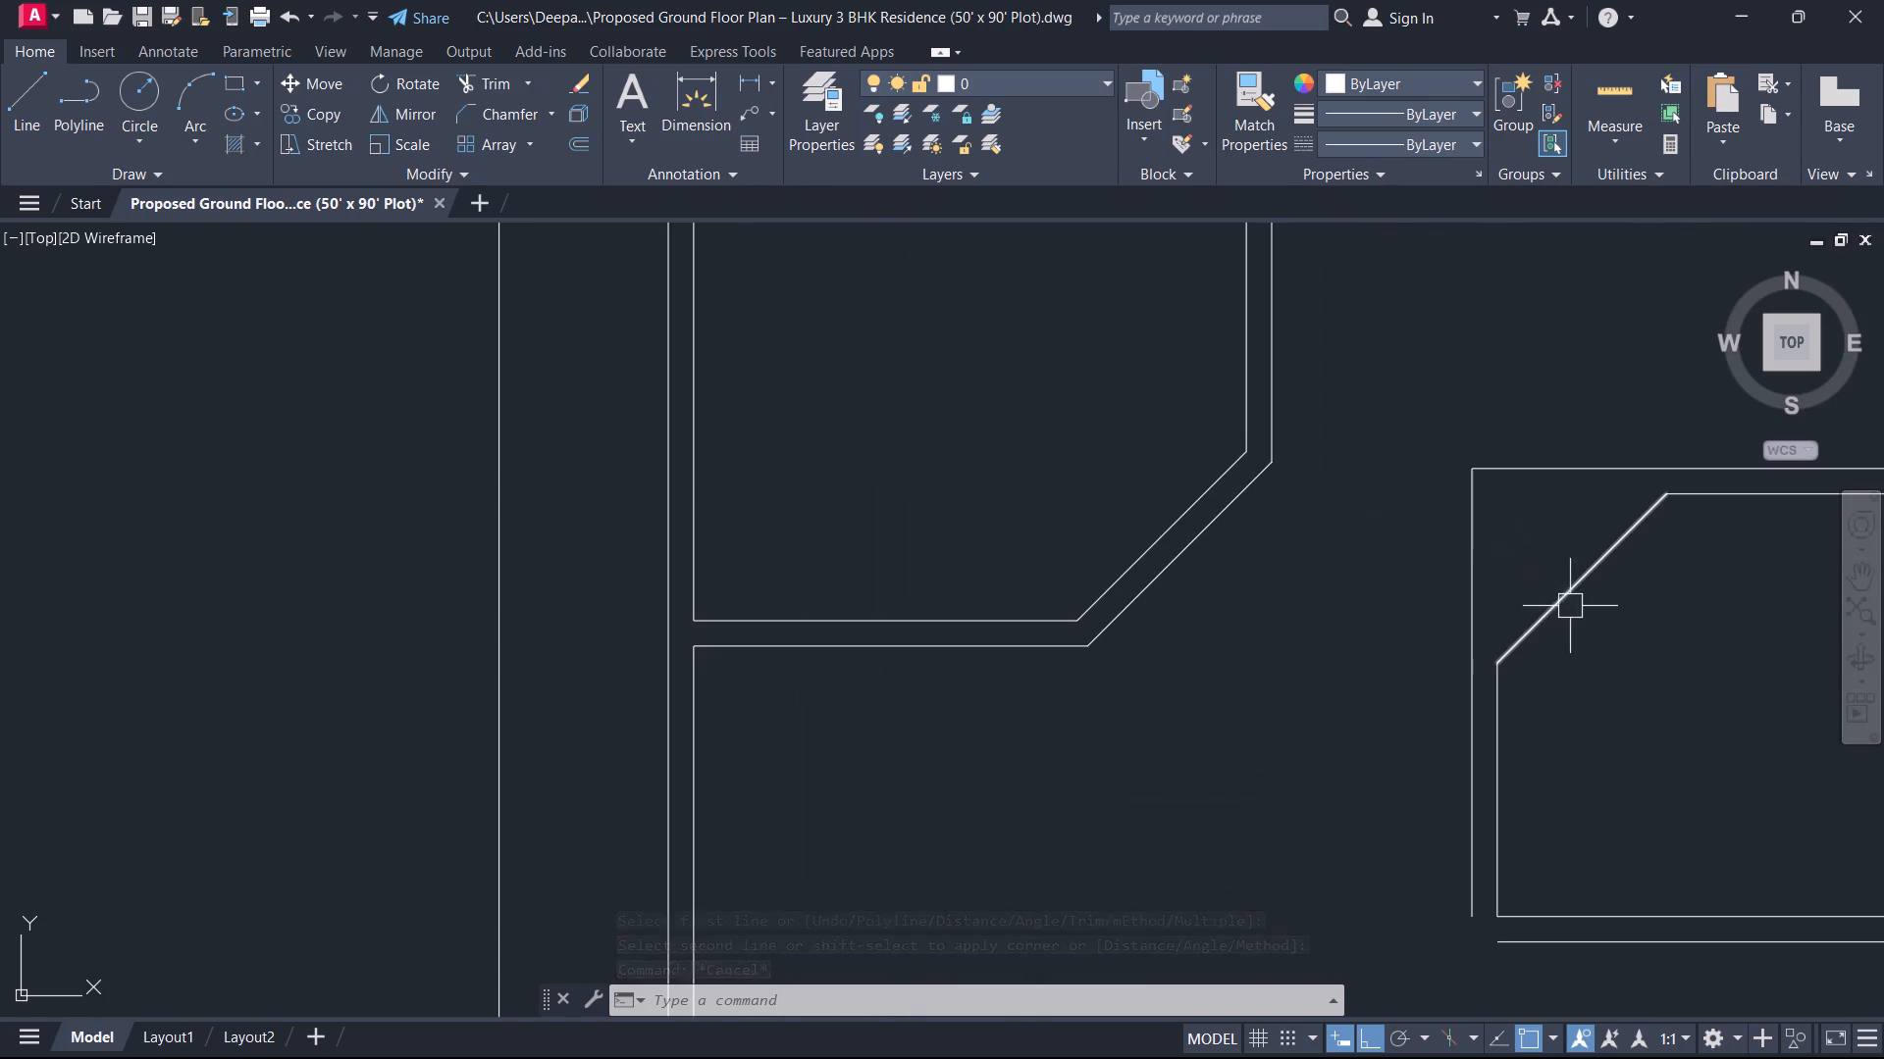
{"action": "left_click_drag", "start_coordinate": [1582, 622], "coordinate": [1564, 599]}
{"action": "left_click", "coordinate": [1550, 580]}
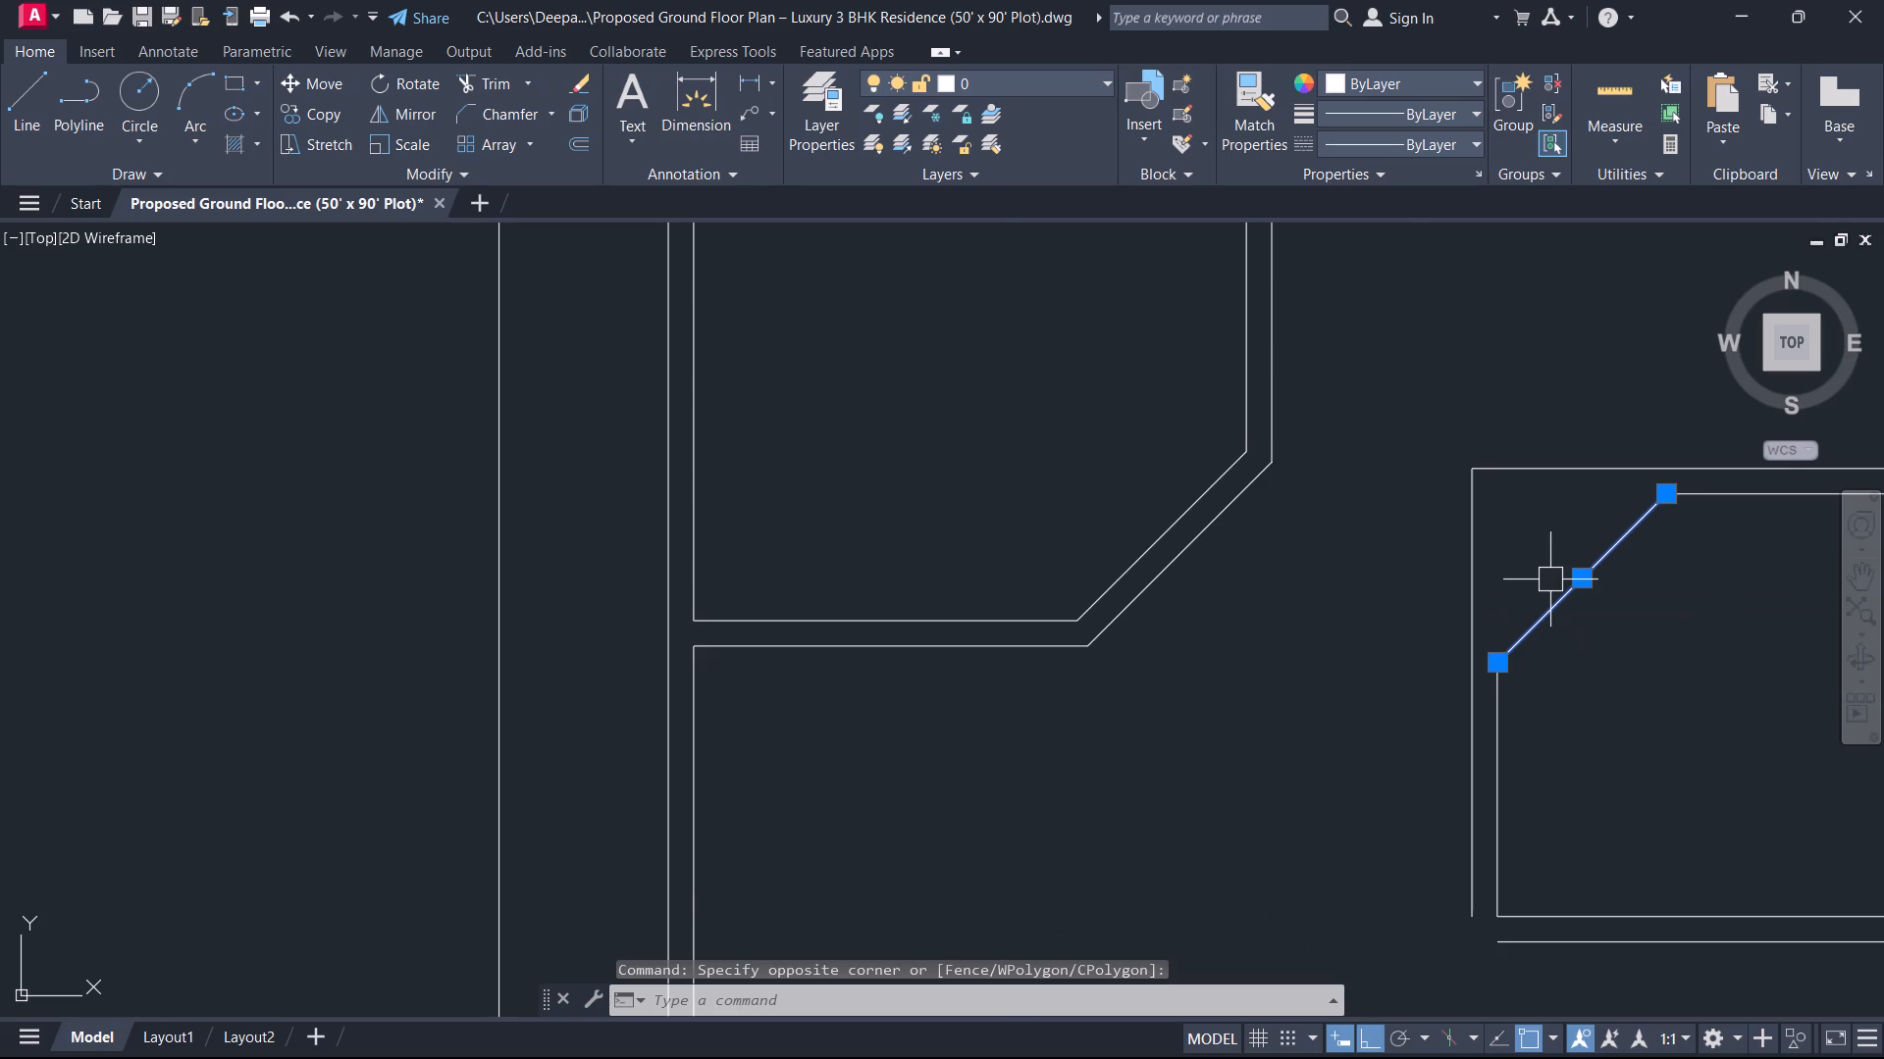
{"action": "scroll", "coordinate": [1542, 574], "scroll_direction": "down", "scroll_amount": 2}
{"action": "scroll", "coordinate": [1522, 575], "scroll_direction": "up", "scroll_amount": 2}
{"action": "middle_click_drag", "start_coordinate": [1503, 577], "coordinate": [1073, 634]}
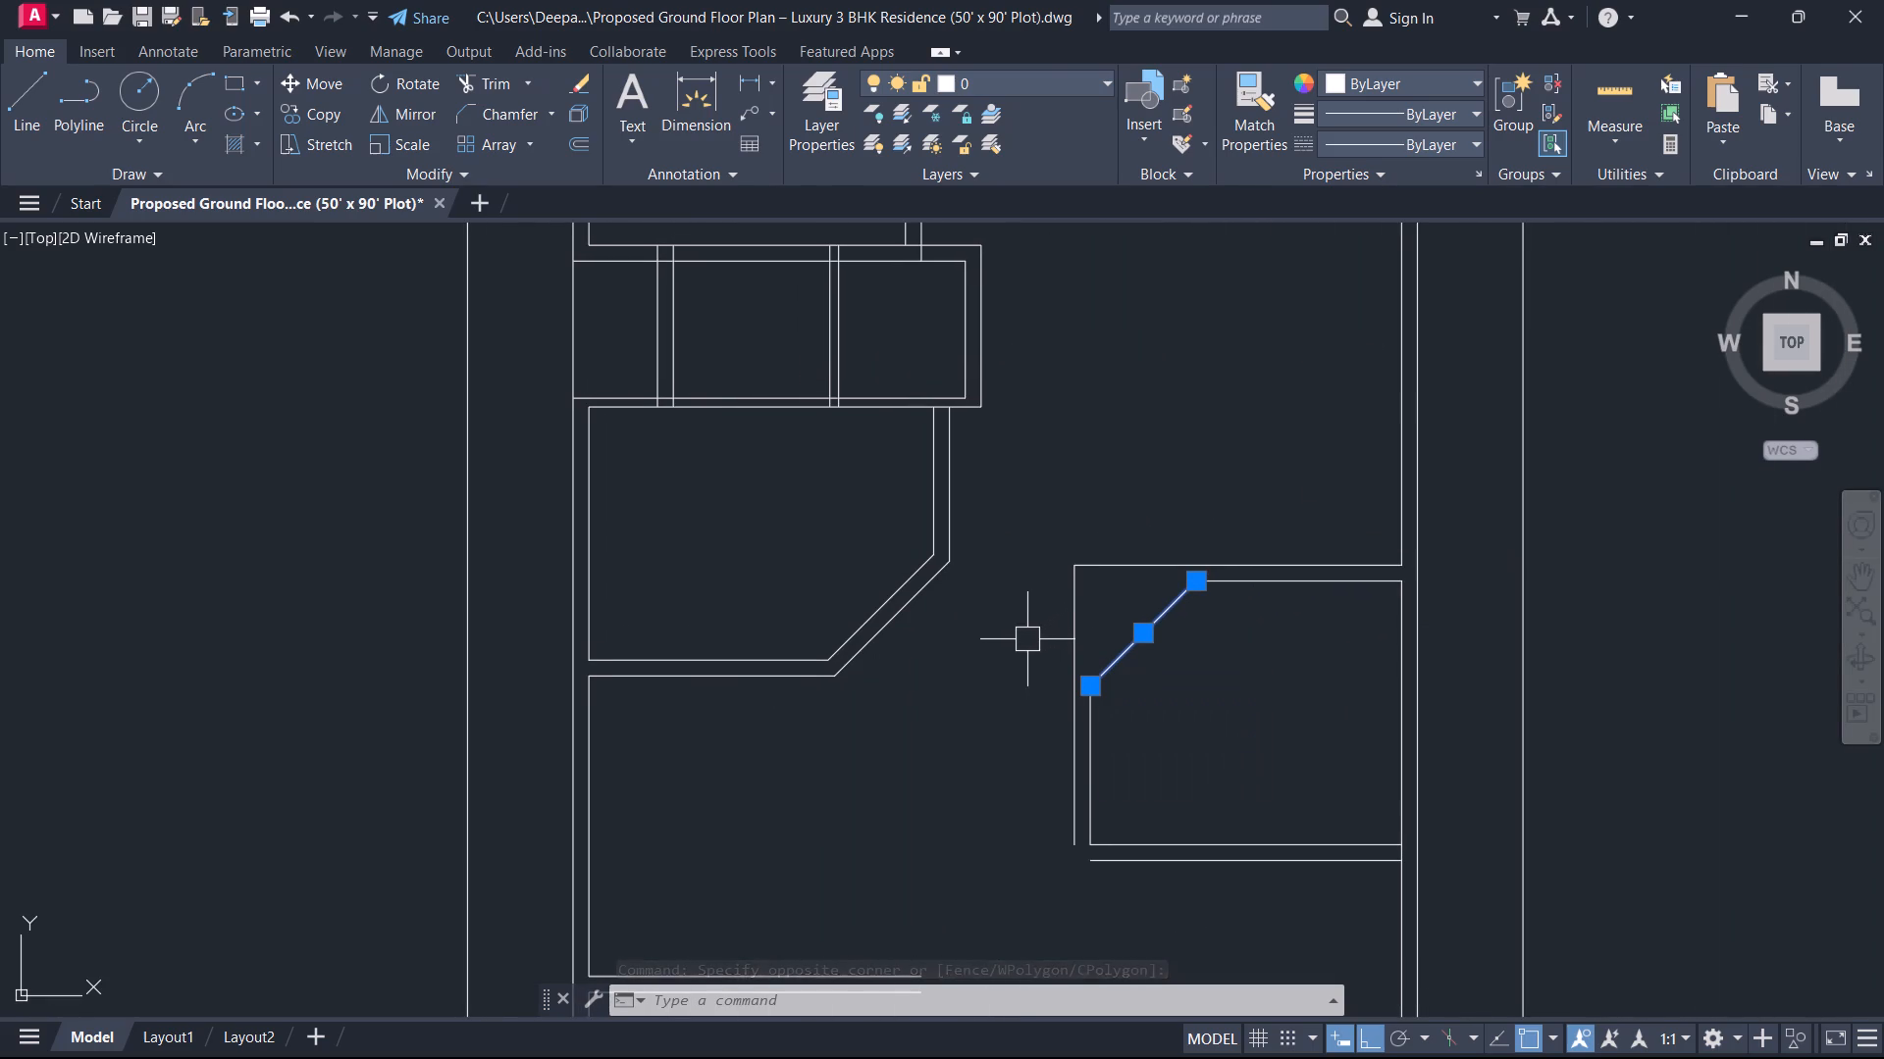
{"action": "key", "text": "Escape"}
{"action": "key", "text": "Escape"}
{"action": "key", "text": "o"}
{"action": "key", "text": "space"}
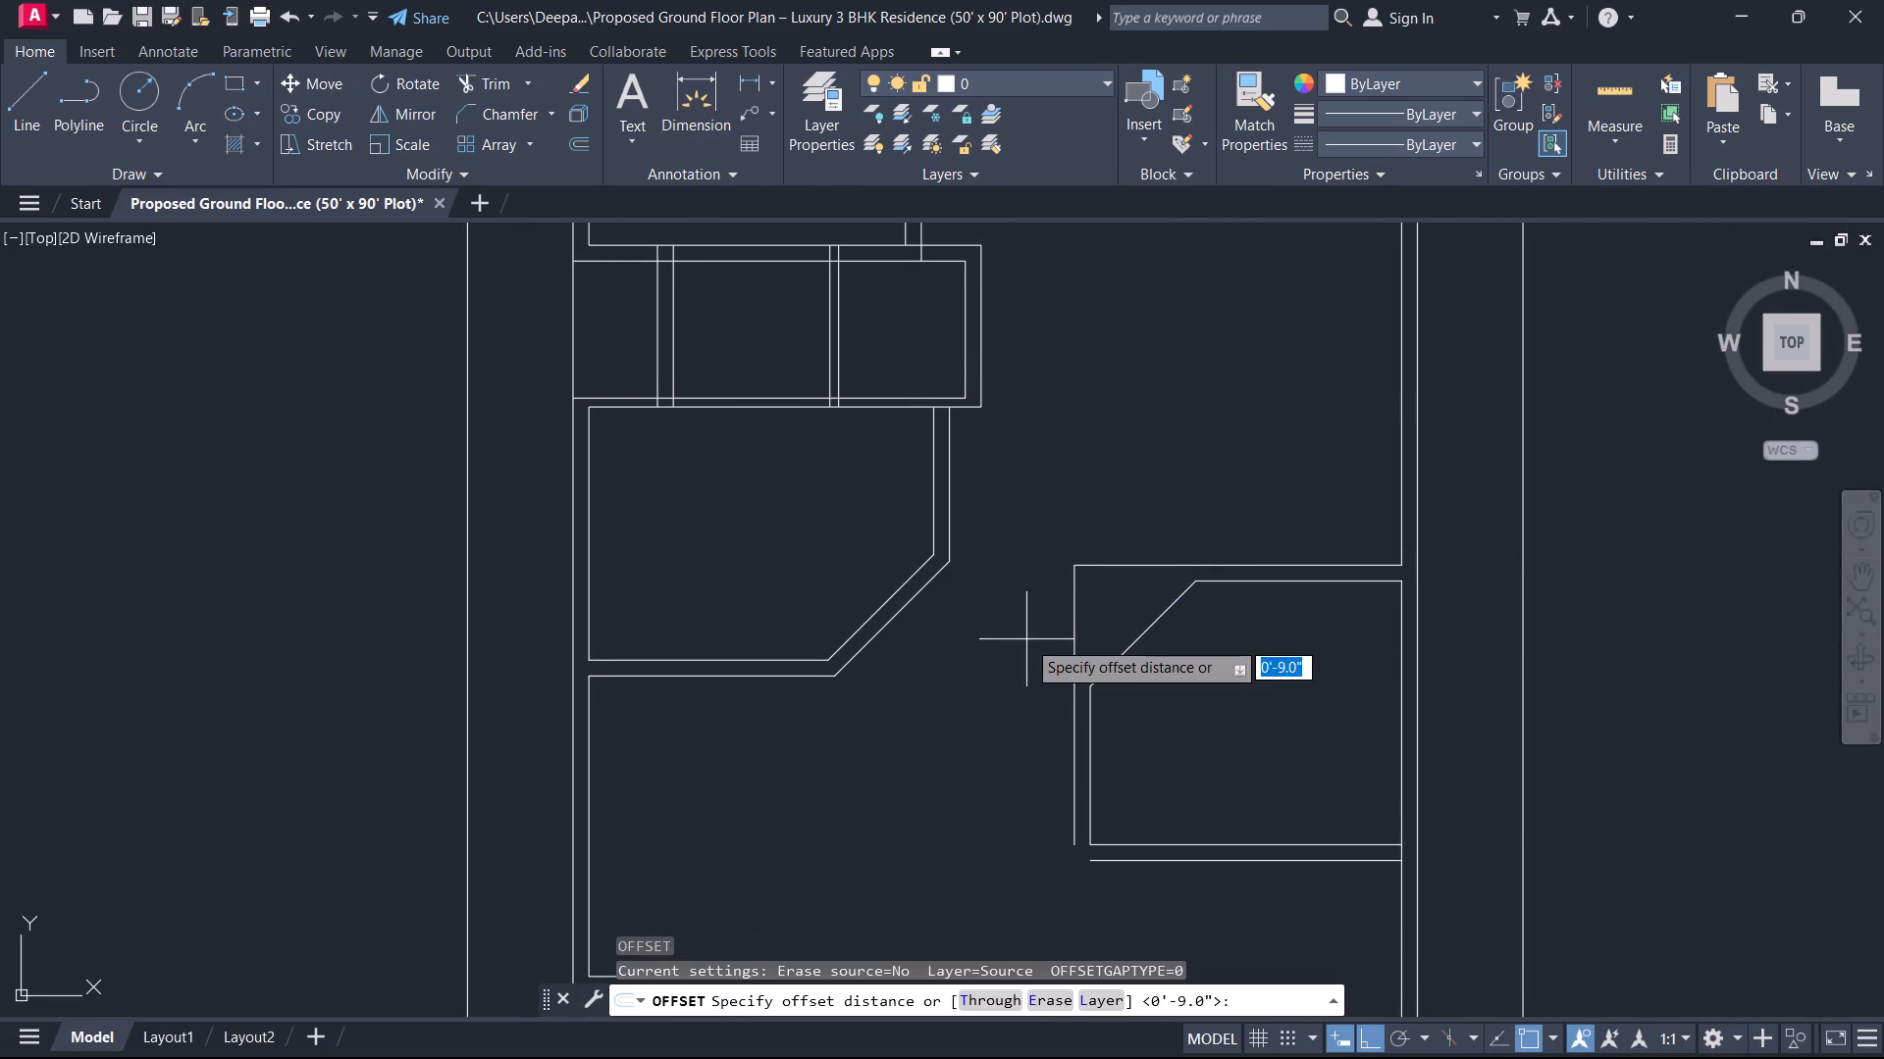
{"action": "key", "text": "9"}
{"action": "key", "text": "Return"}
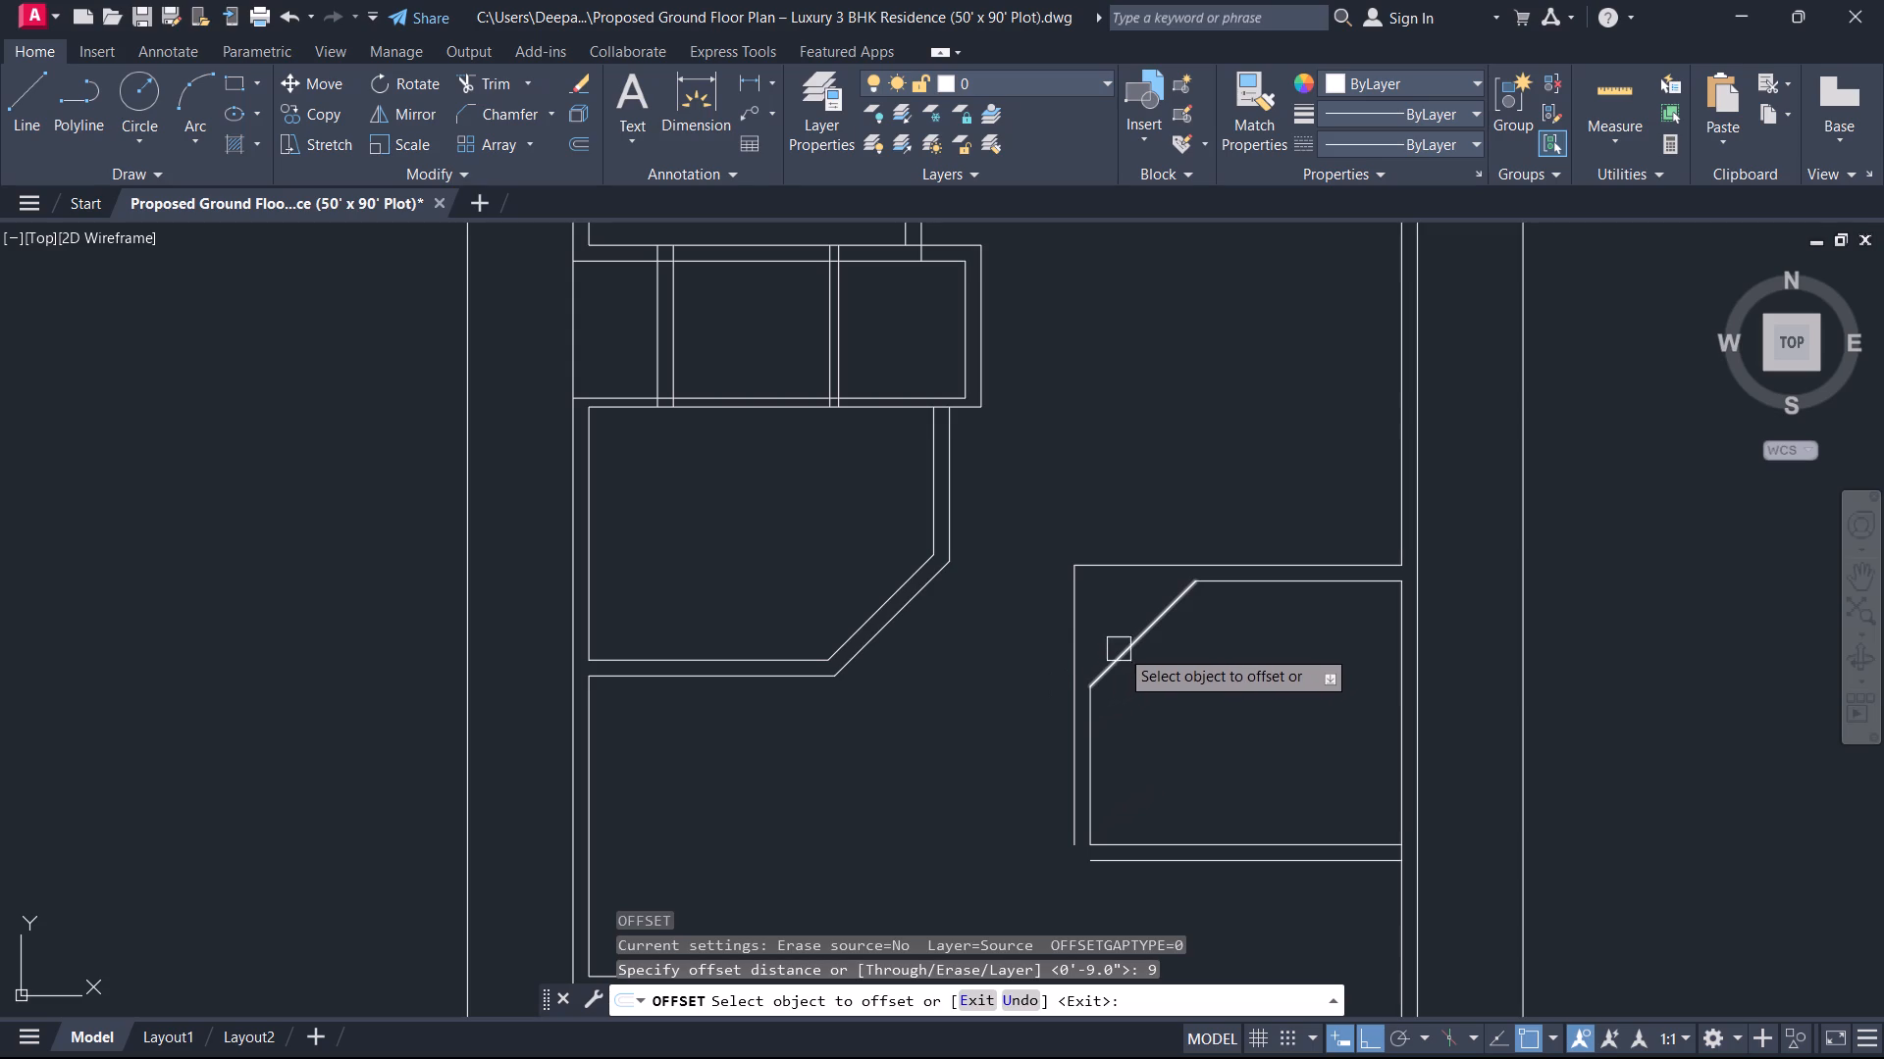
{"action": "left_click_drag", "start_coordinate": [1130, 642], "coordinate": [1121, 634]}
{"action": "left_click", "coordinate": [1085, 585]}
{"action": "key", "text": "Escape"}
Extend both ends of the new outer diagonal to the east room's outer wall lines.
{"action": "scroll", "coordinate": [1054, 627], "scroll_direction": "up", "scroll_amount": 1}
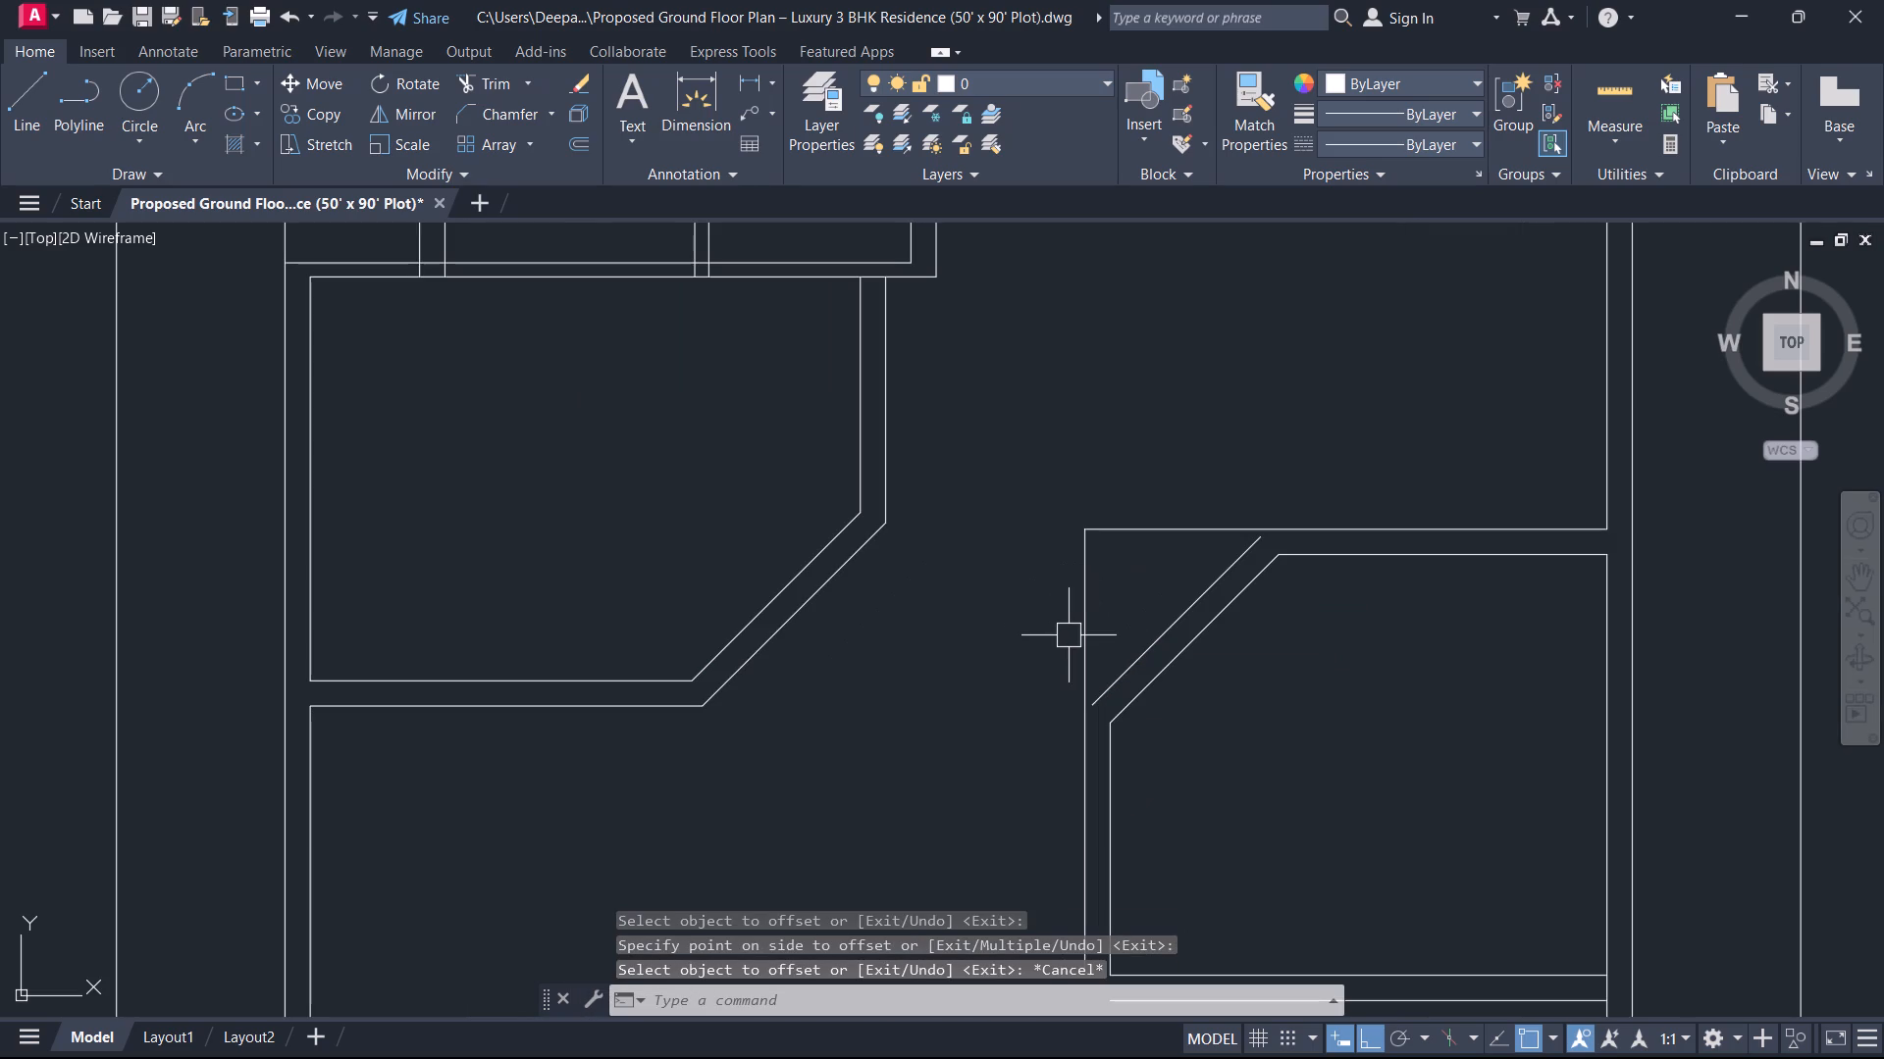
{"action": "type", "text": "EX"}
{"action": "key", "text": "space"}
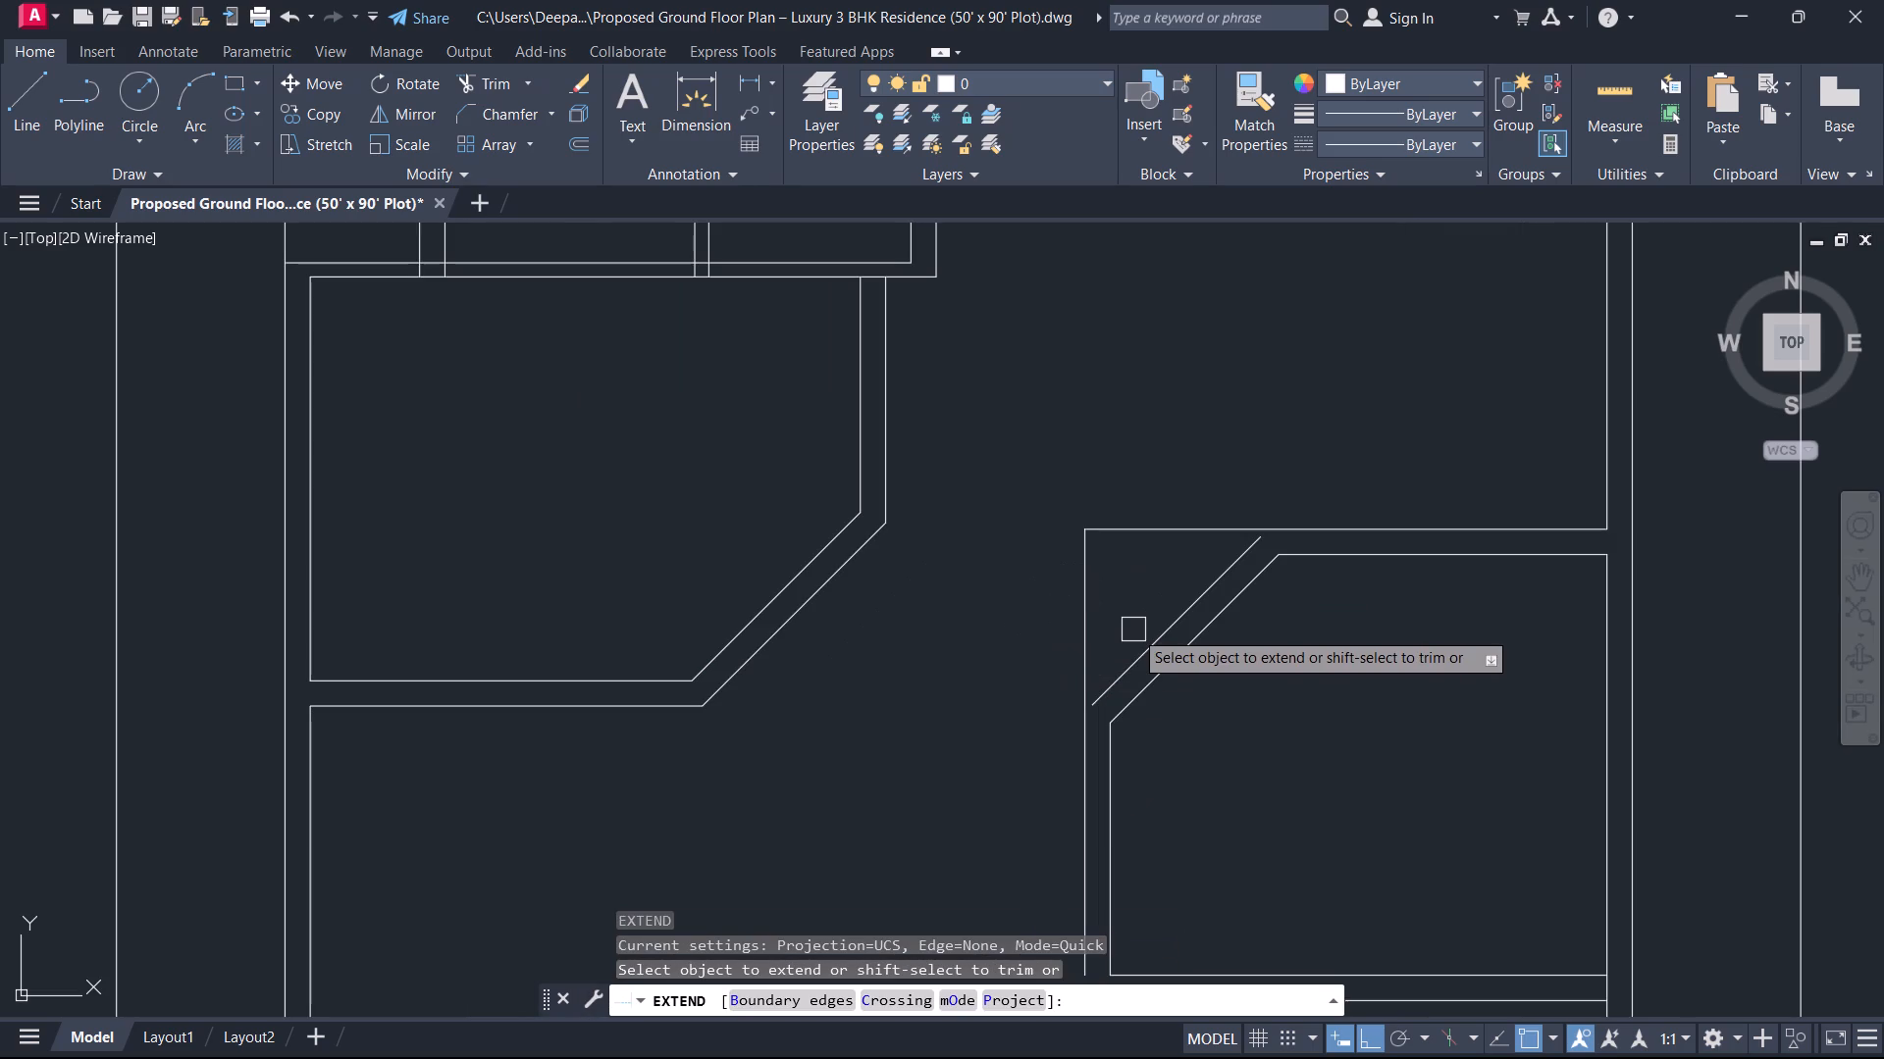
{"action": "left_click", "coordinate": [1130, 662]}
{"action": "left_click", "coordinate": [1239, 574]}
{"action": "key", "text": "Escape"}
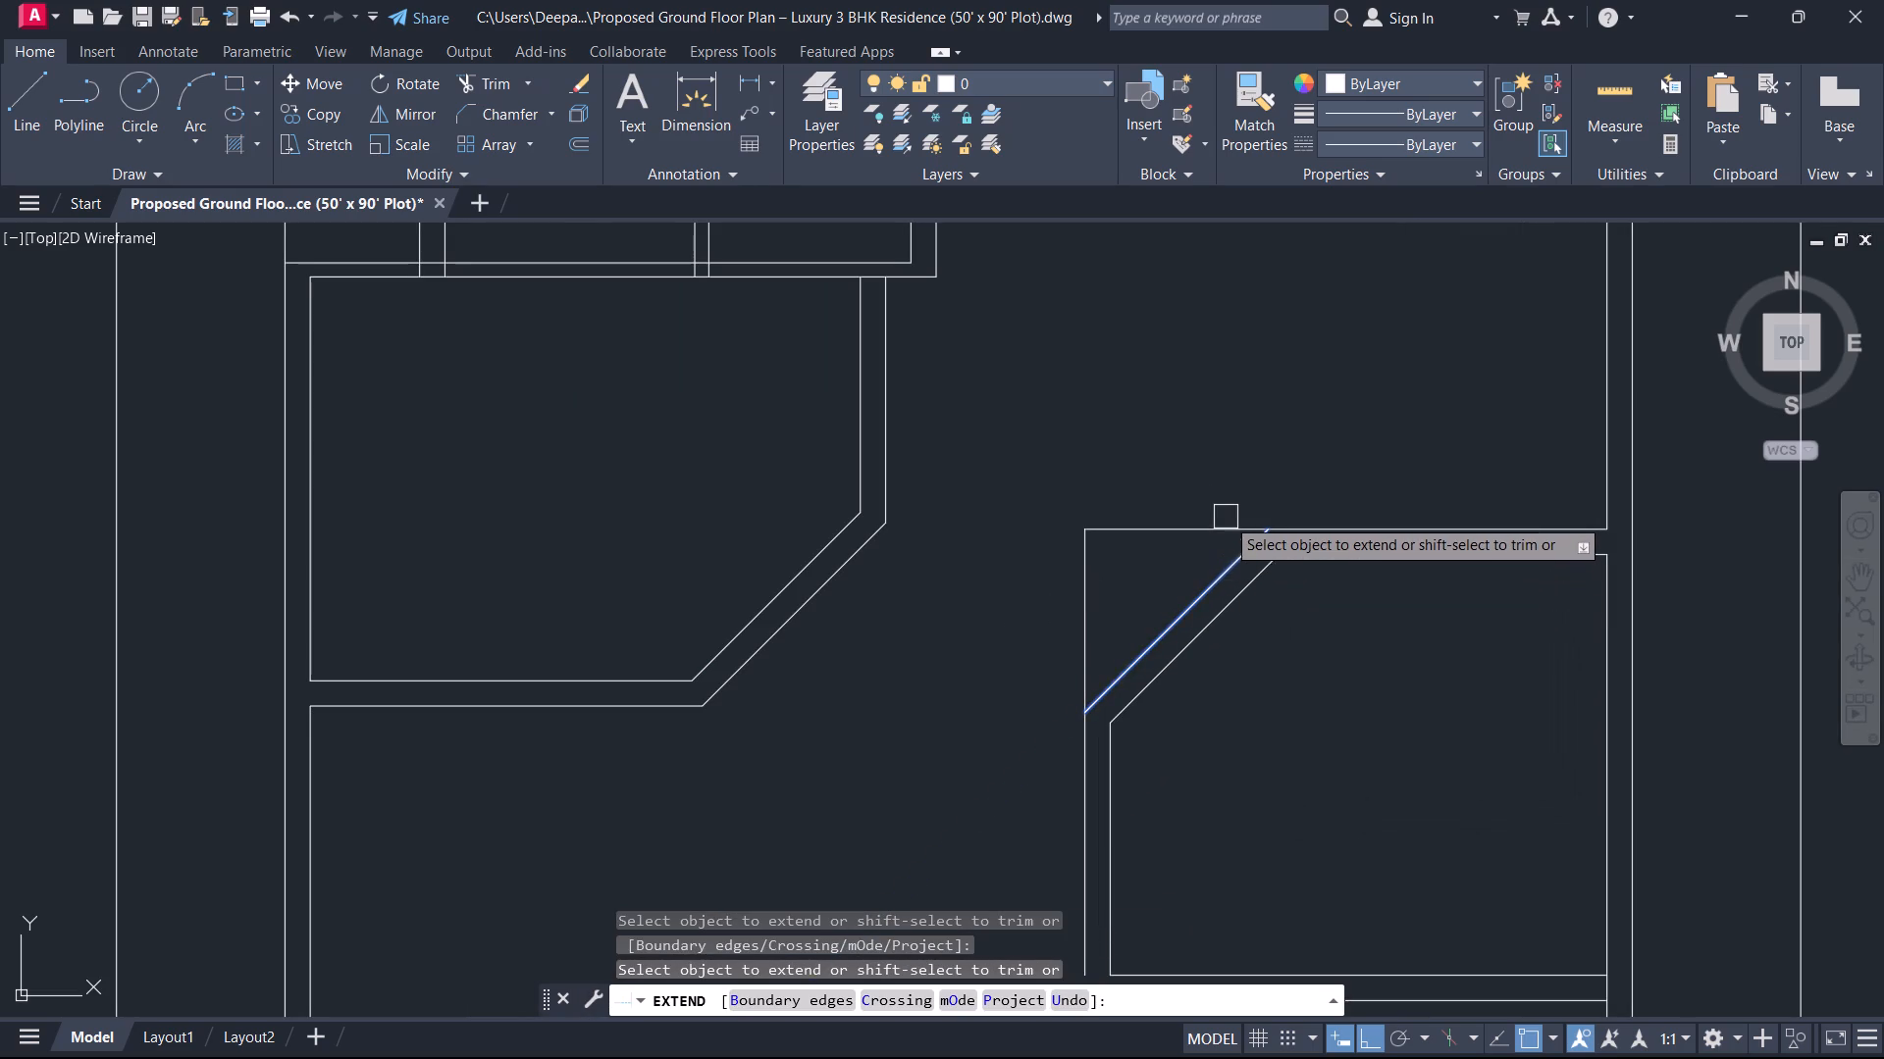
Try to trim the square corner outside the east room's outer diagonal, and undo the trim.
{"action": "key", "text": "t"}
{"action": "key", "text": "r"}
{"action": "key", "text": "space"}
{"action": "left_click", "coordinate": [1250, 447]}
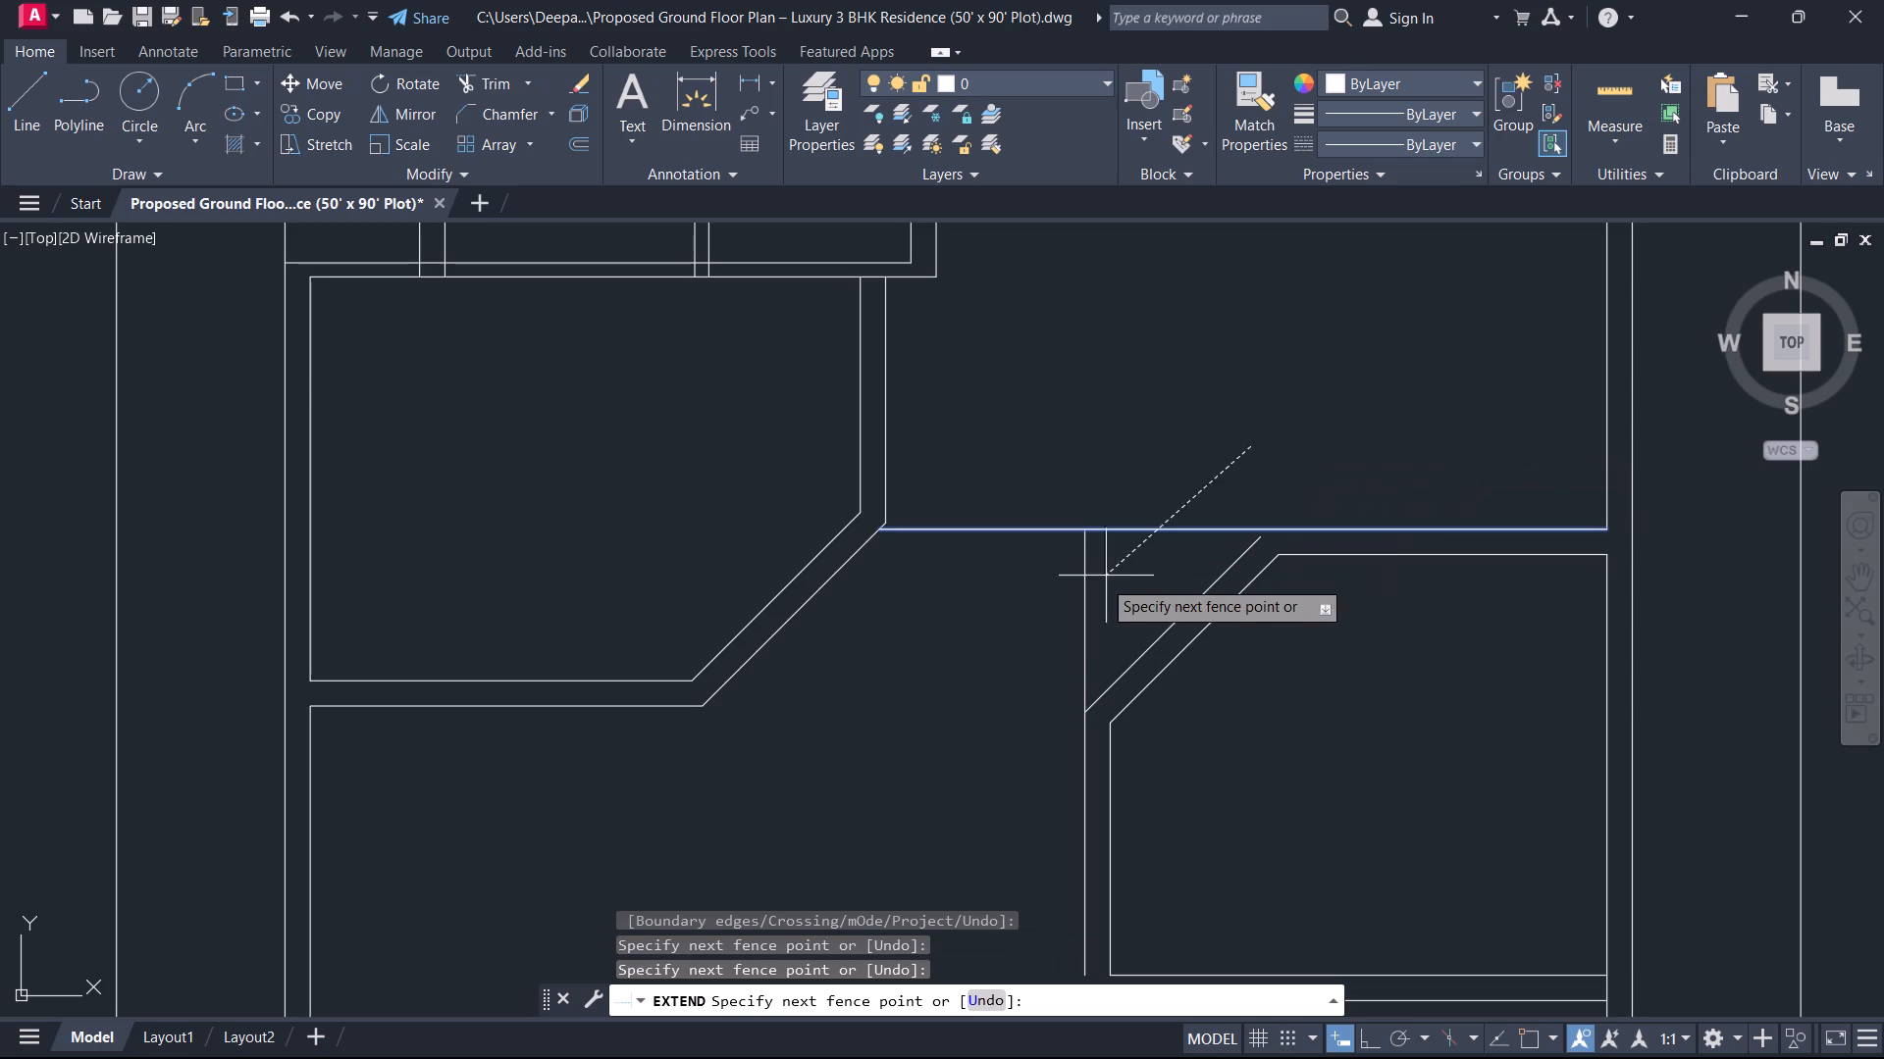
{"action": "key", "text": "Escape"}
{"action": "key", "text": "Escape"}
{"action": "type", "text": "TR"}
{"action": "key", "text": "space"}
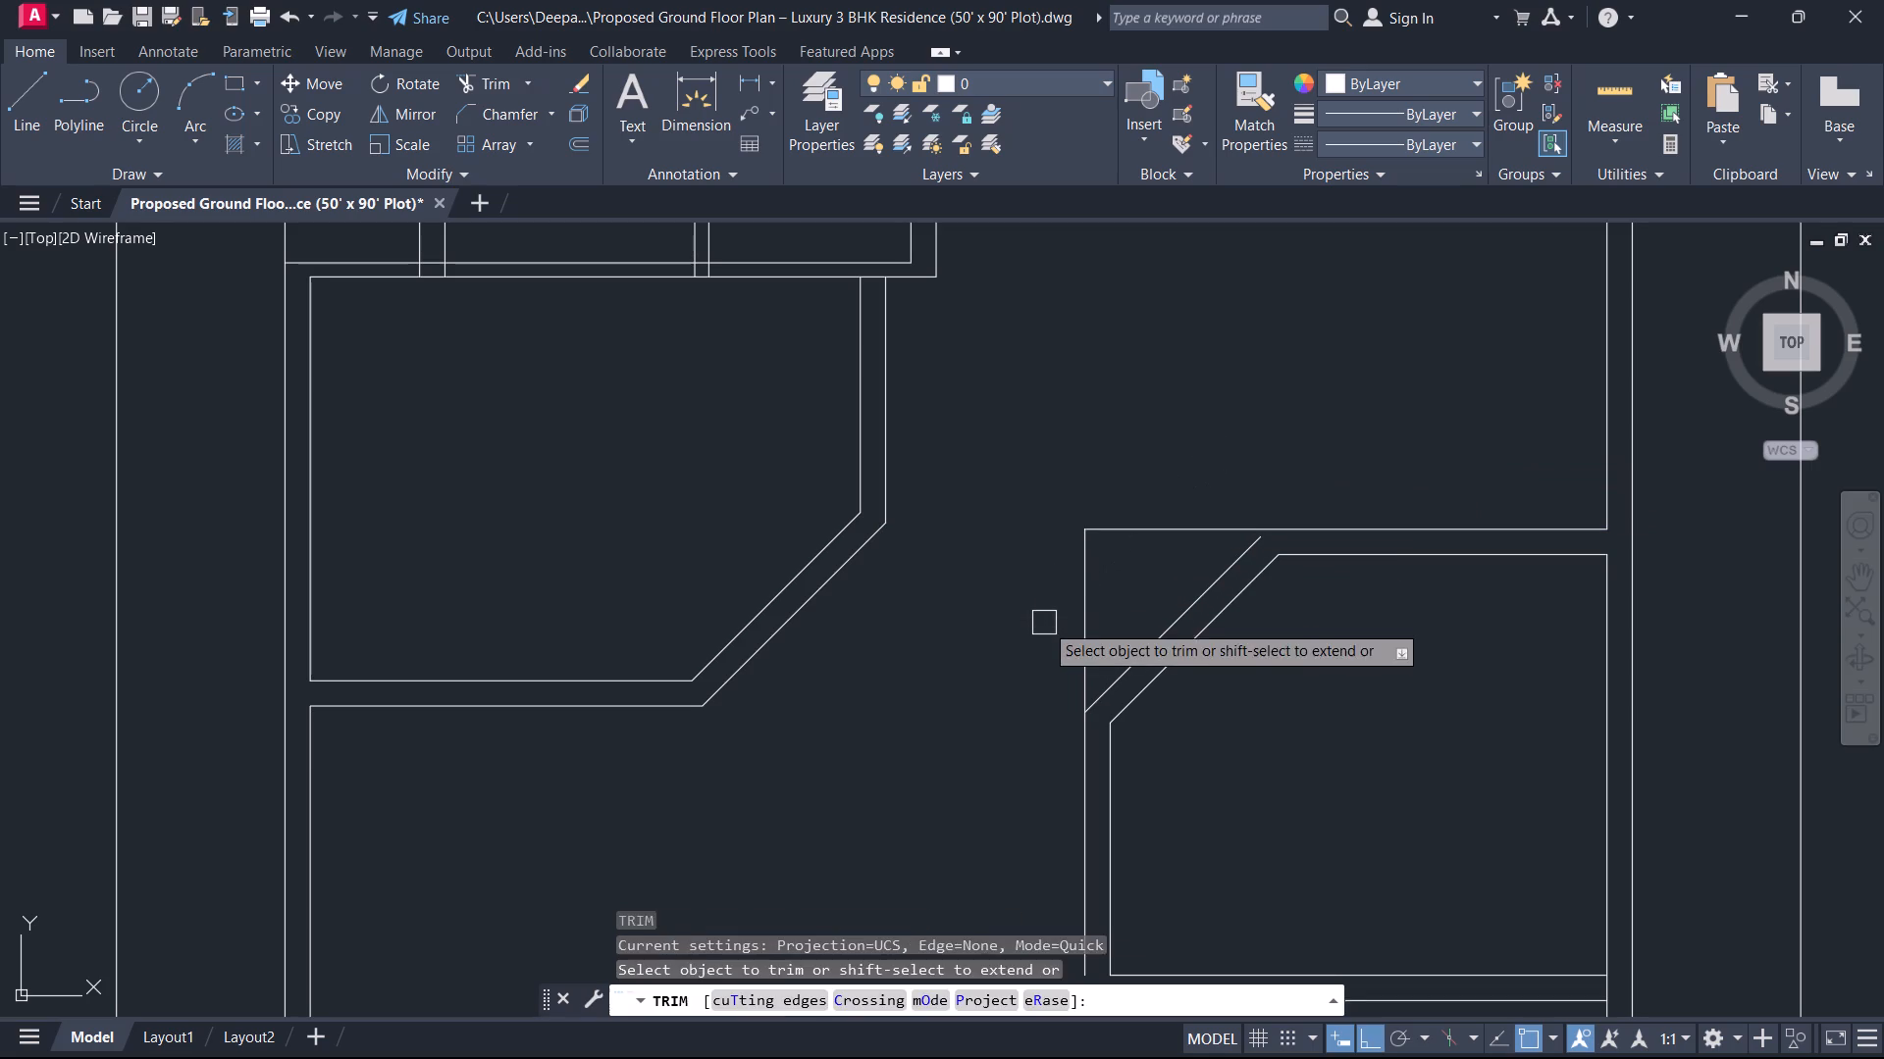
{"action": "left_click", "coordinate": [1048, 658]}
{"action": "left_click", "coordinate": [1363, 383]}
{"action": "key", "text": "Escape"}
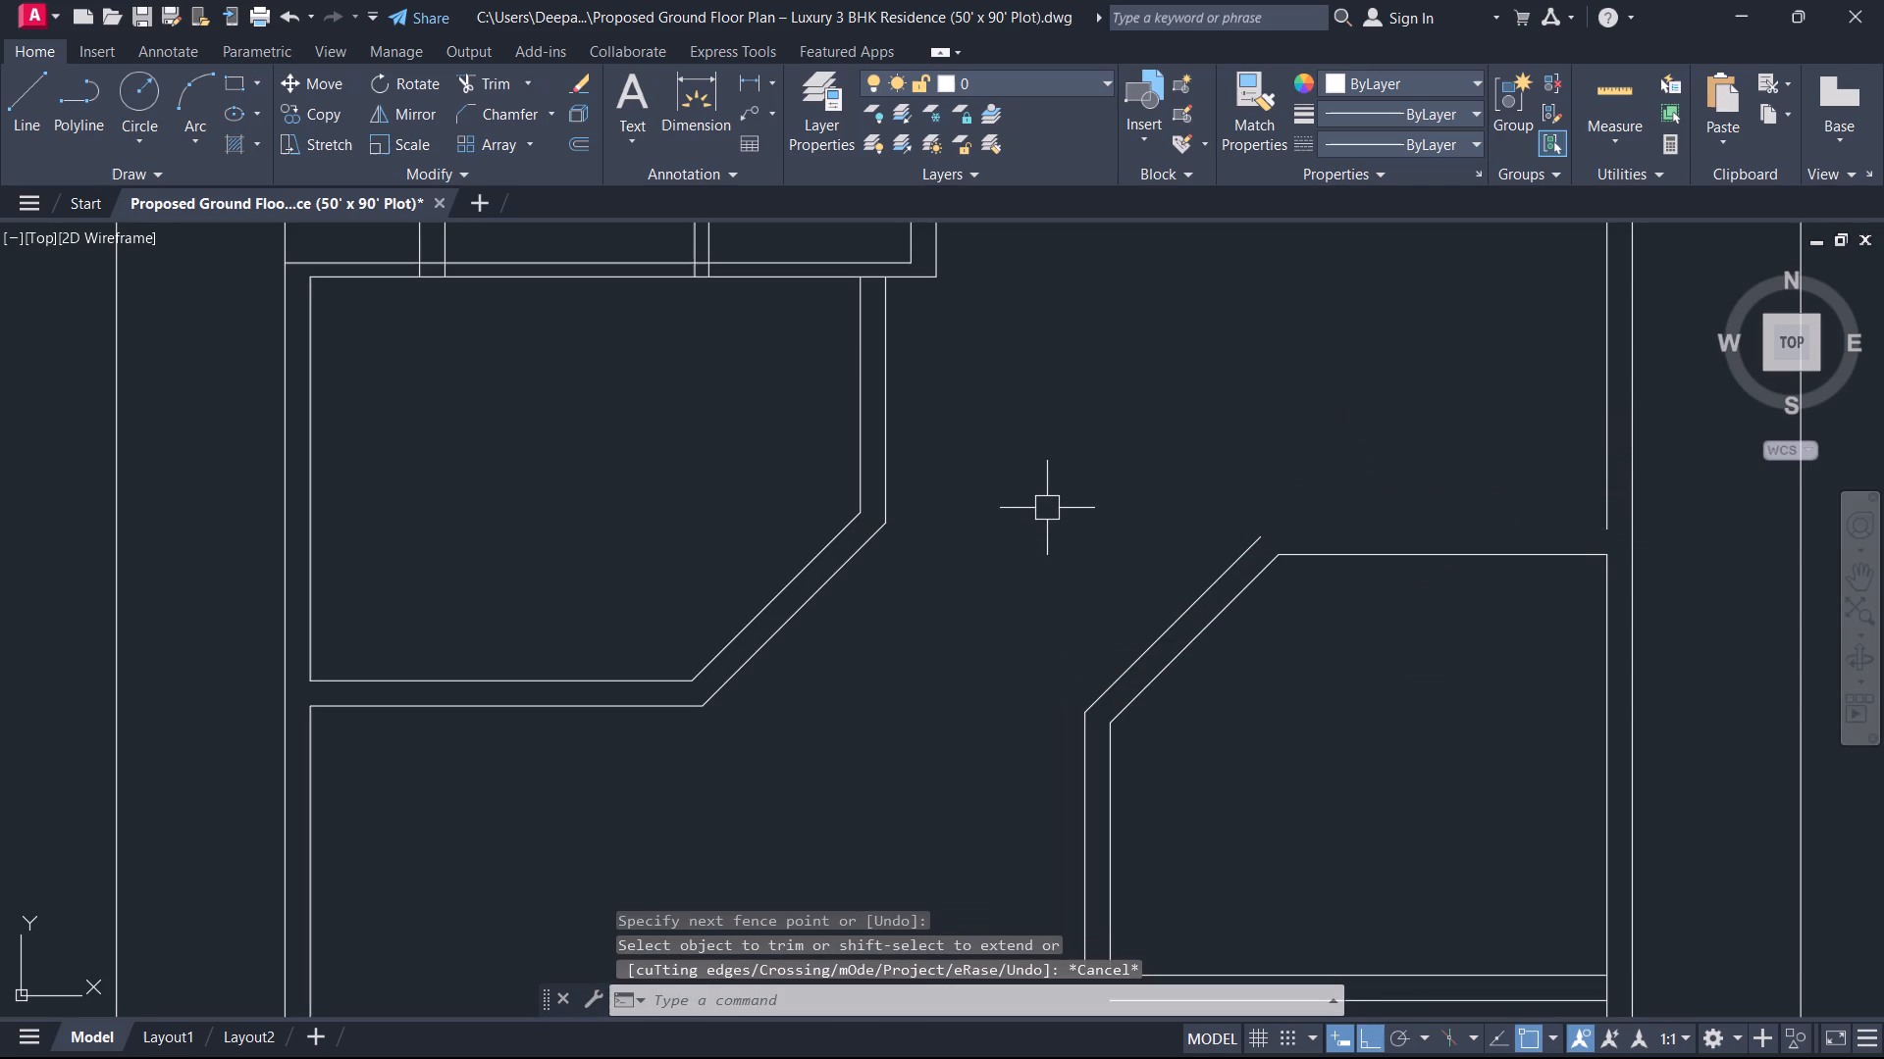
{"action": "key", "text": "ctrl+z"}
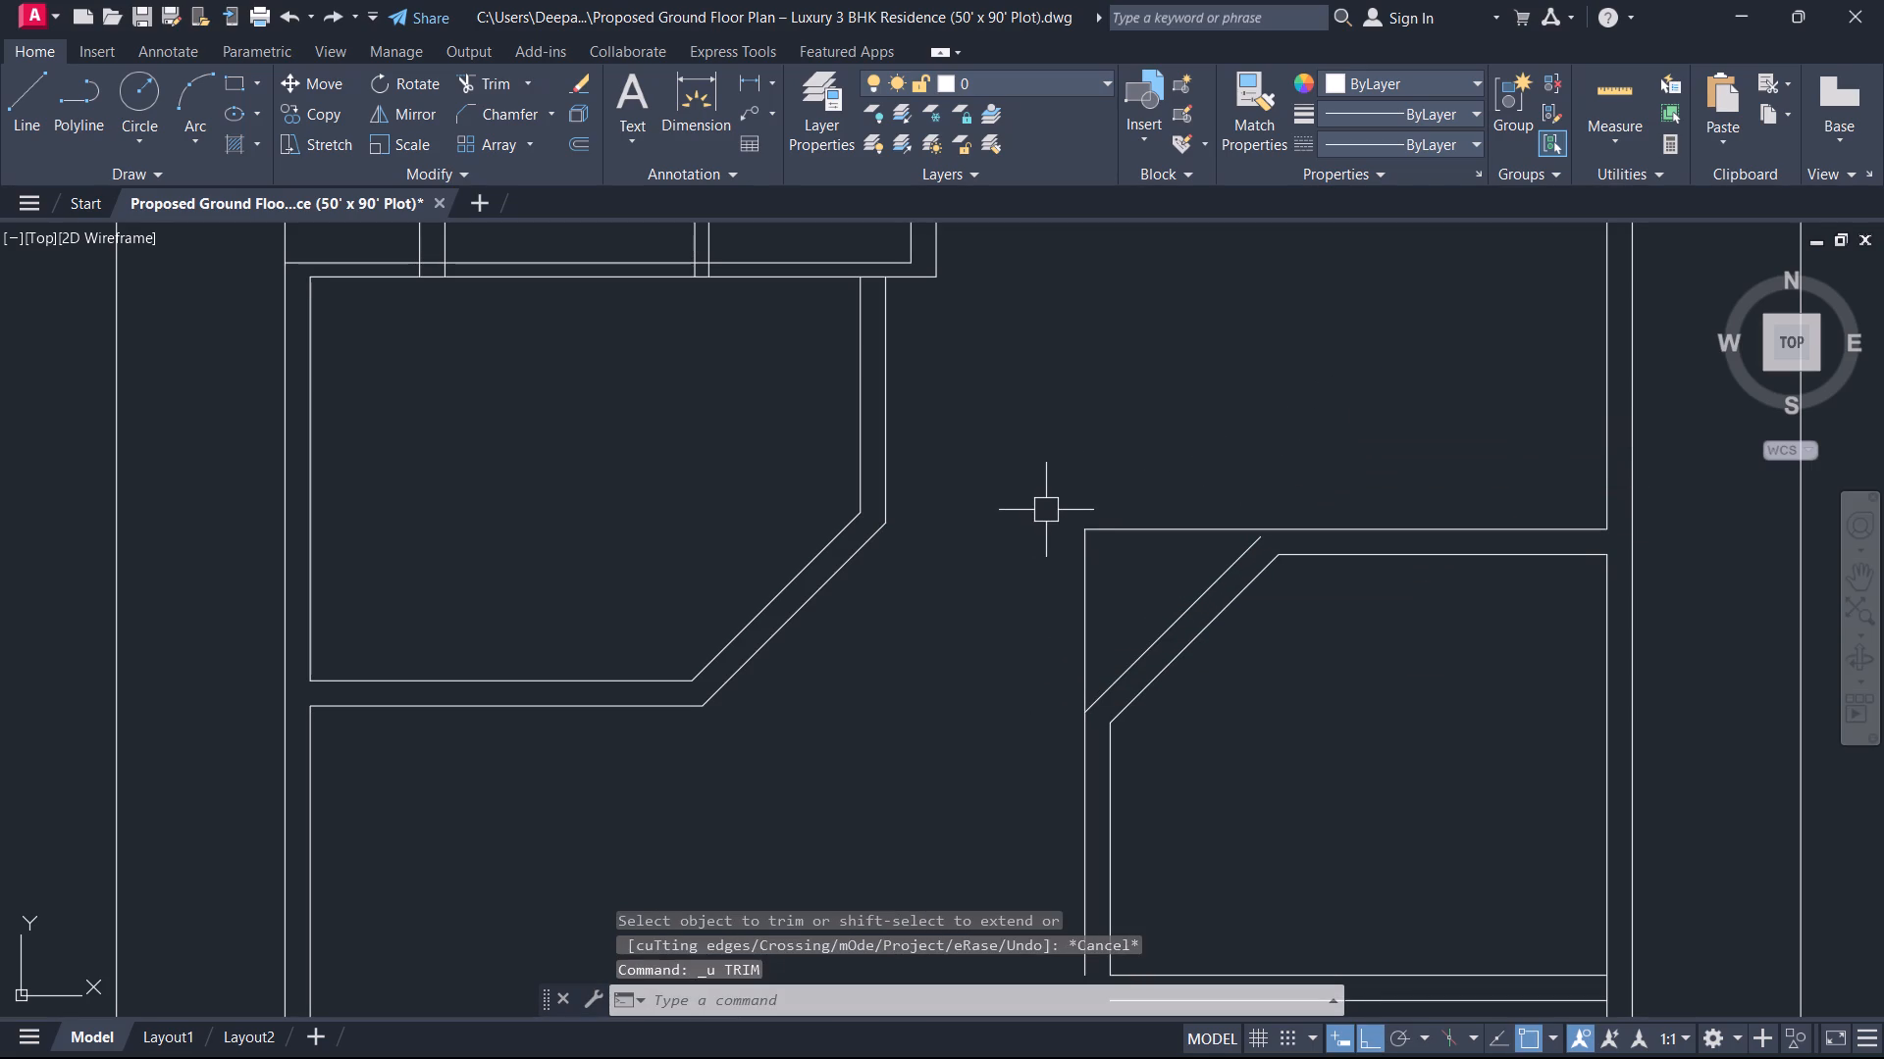
Extend the upper end of the east room's outer diagonal to the upper outer wall line.
{"action": "key", "text": "Escape"}
{"action": "type", "text": "EX"}
{"action": "key", "text": "space"}
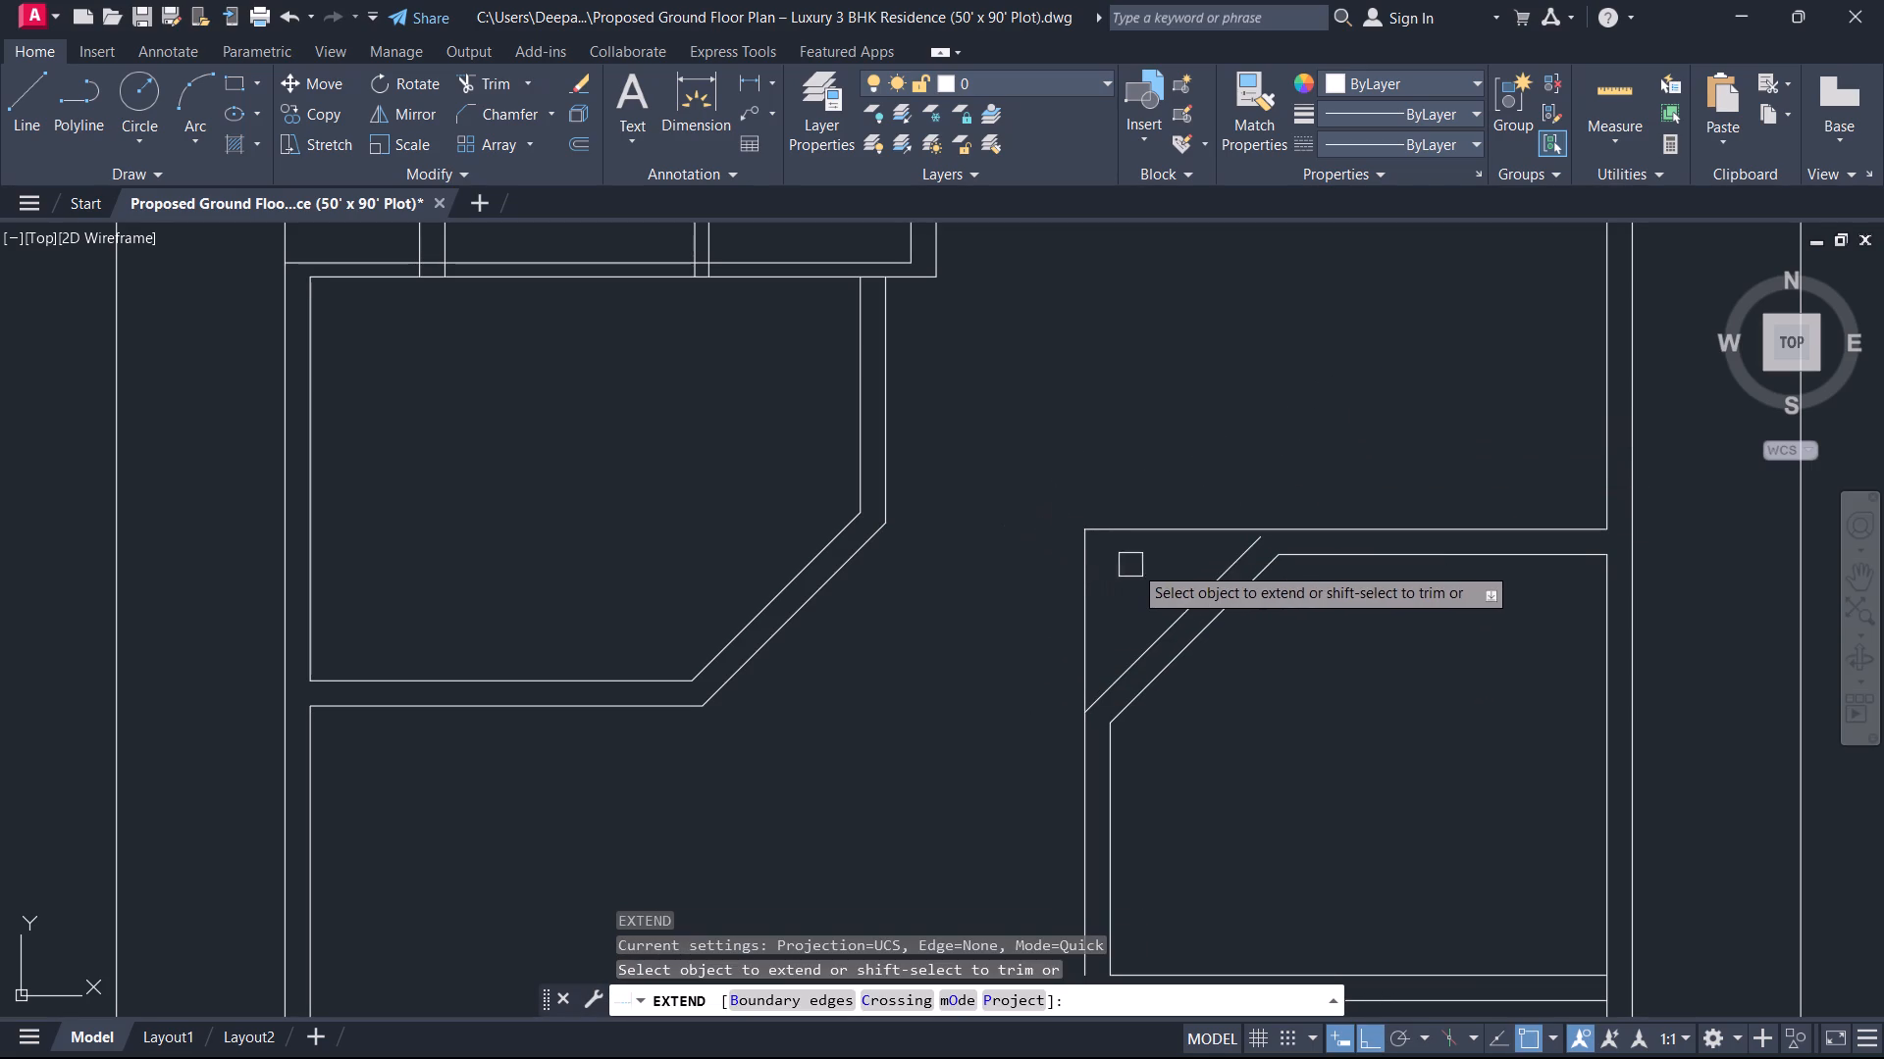
{"action": "left_click", "coordinate": [1235, 568]}
{"action": "key", "text": "Escape"}
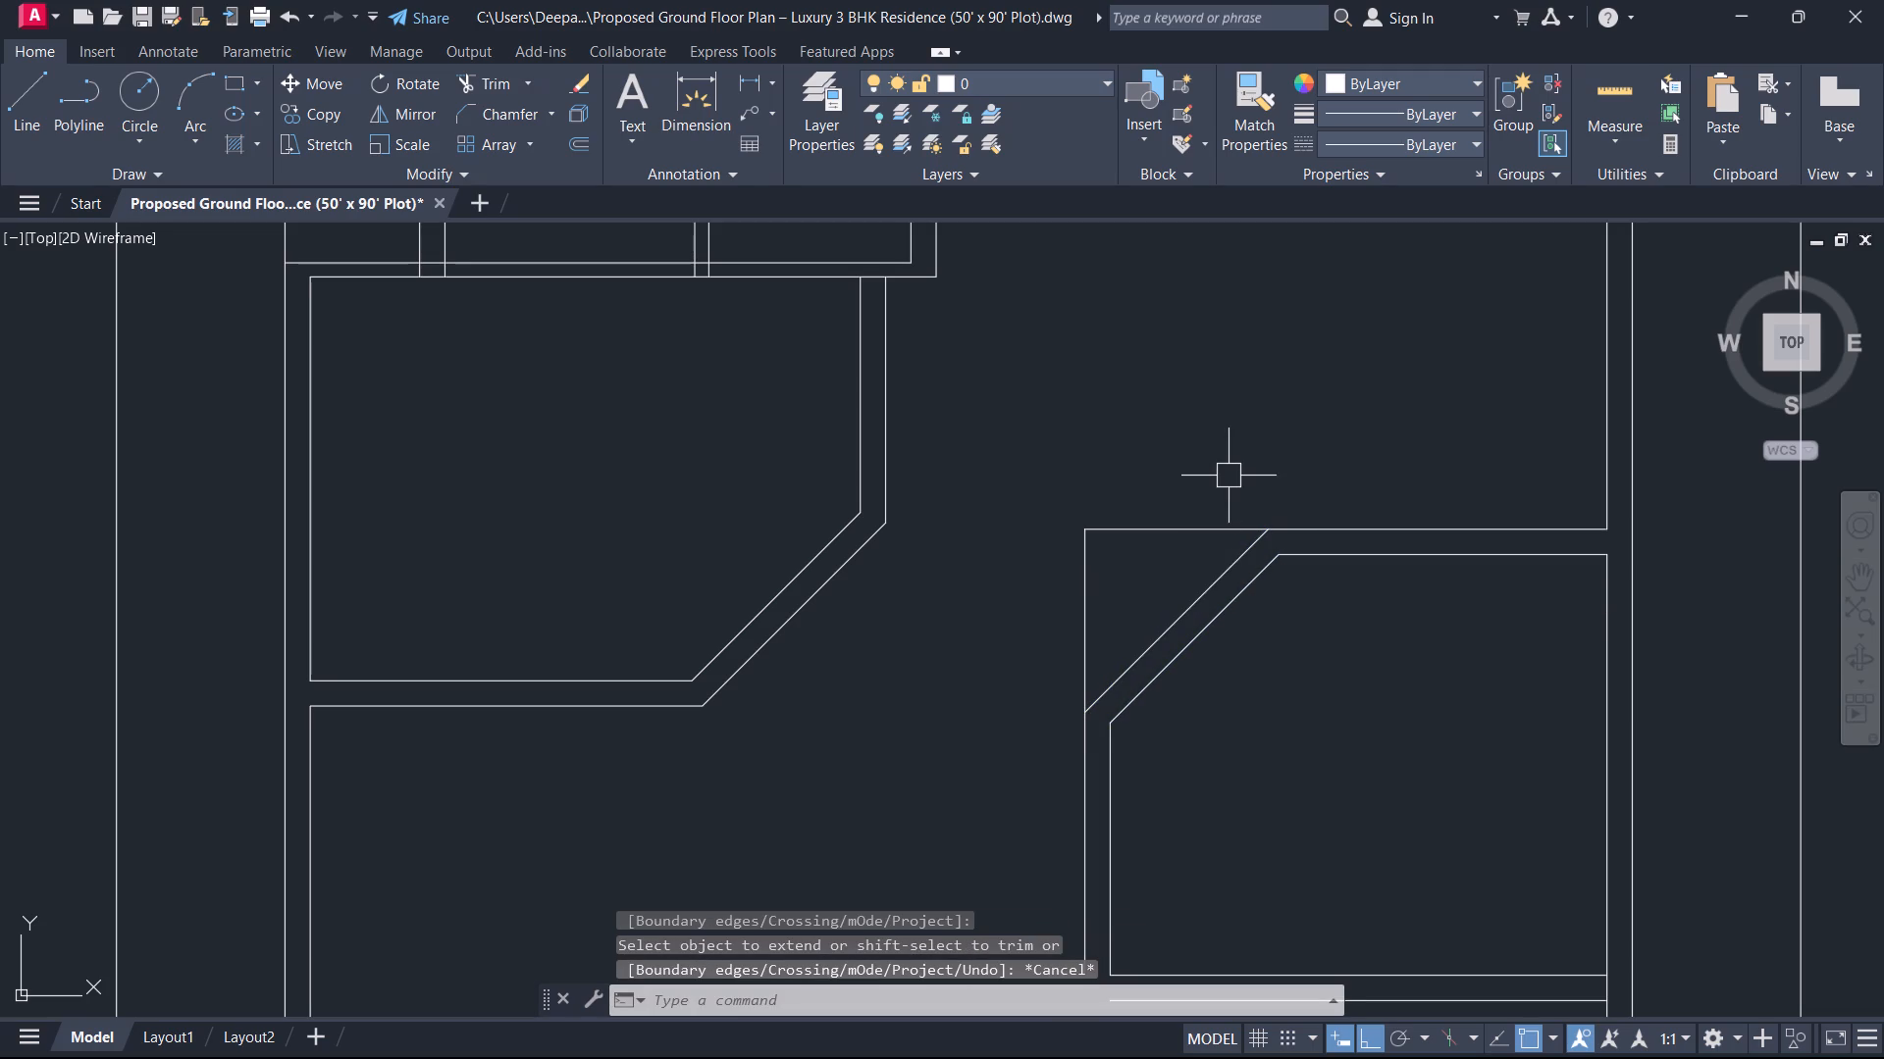
Regenerate the drawing and trim away the square corner lines beyond the east room's outer diagonal.
{"action": "type", "text": "RE"}
{"action": "key", "text": "space"}
{"action": "left_click", "coordinate": [1246, 461]}
{"action": "key", "text": "Escape"}
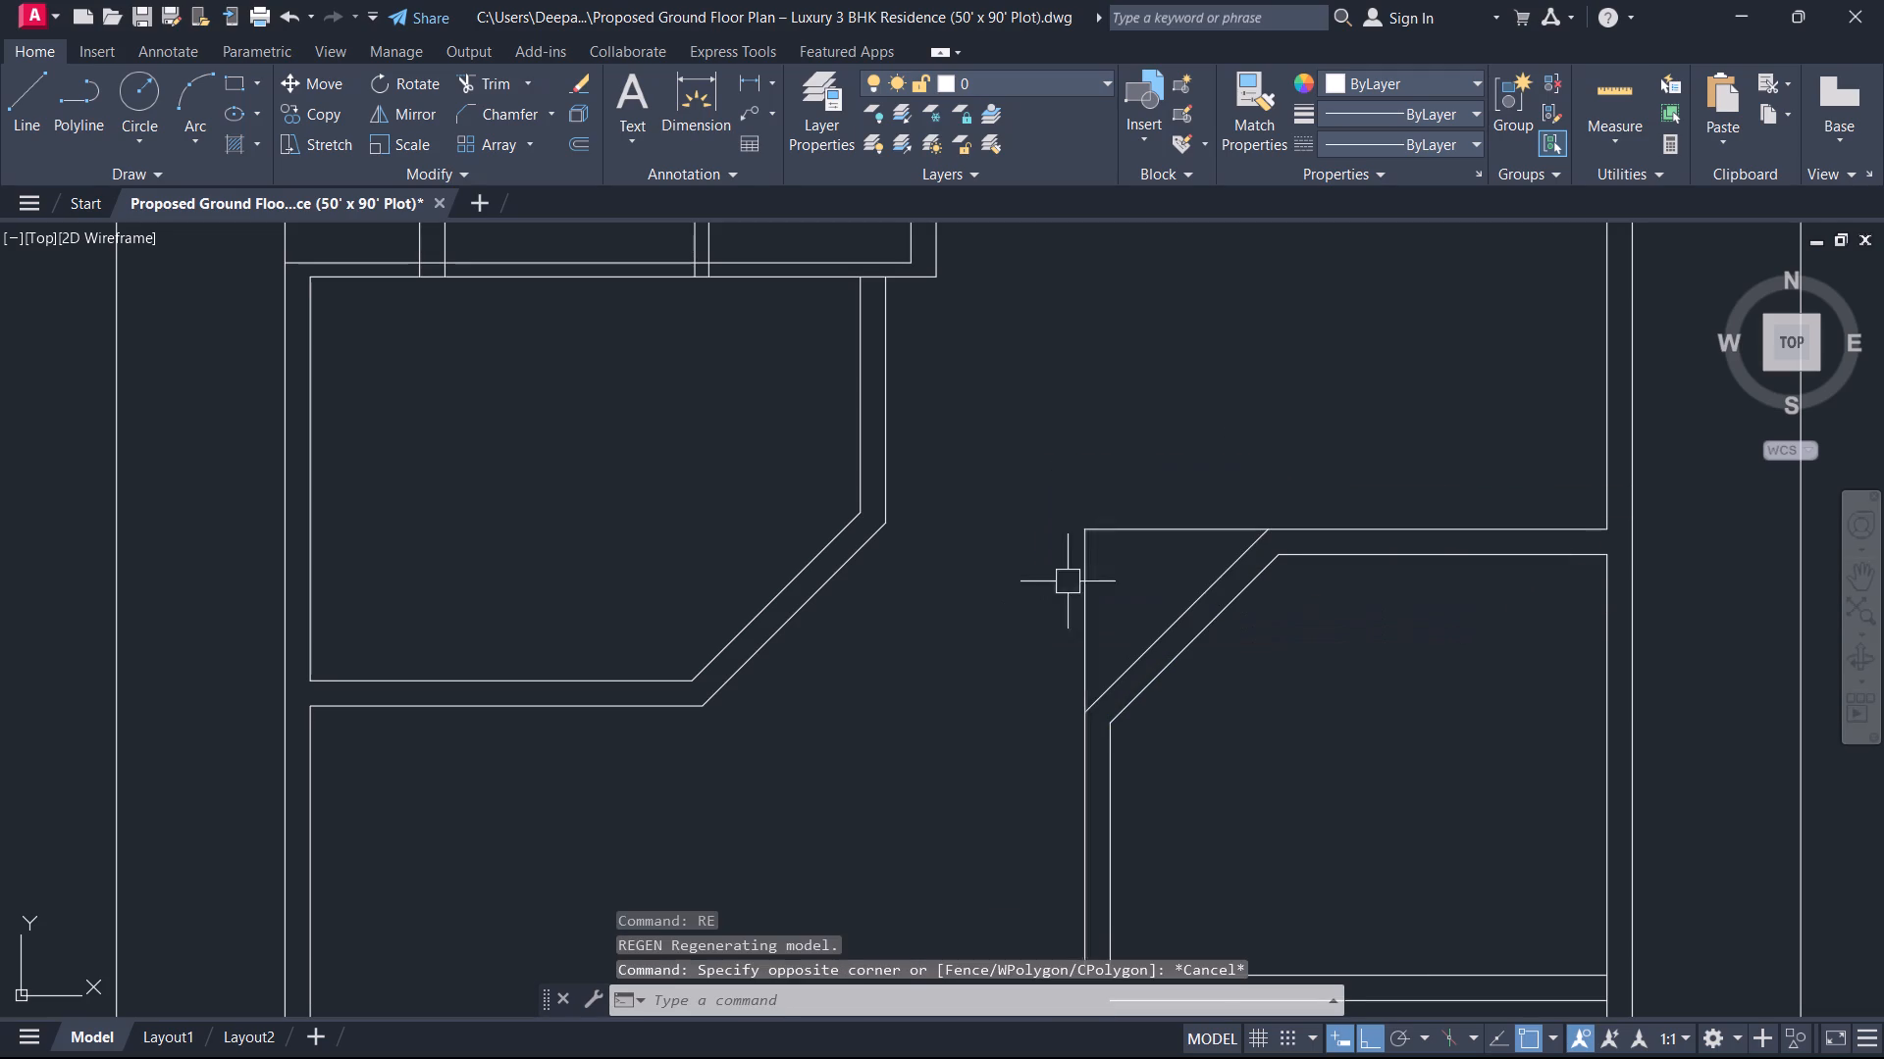
{"action": "type", "text": "TR"}
{"action": "key", "text": "space"}
{"action": "left_click", "coordinate": [1193, 434]}
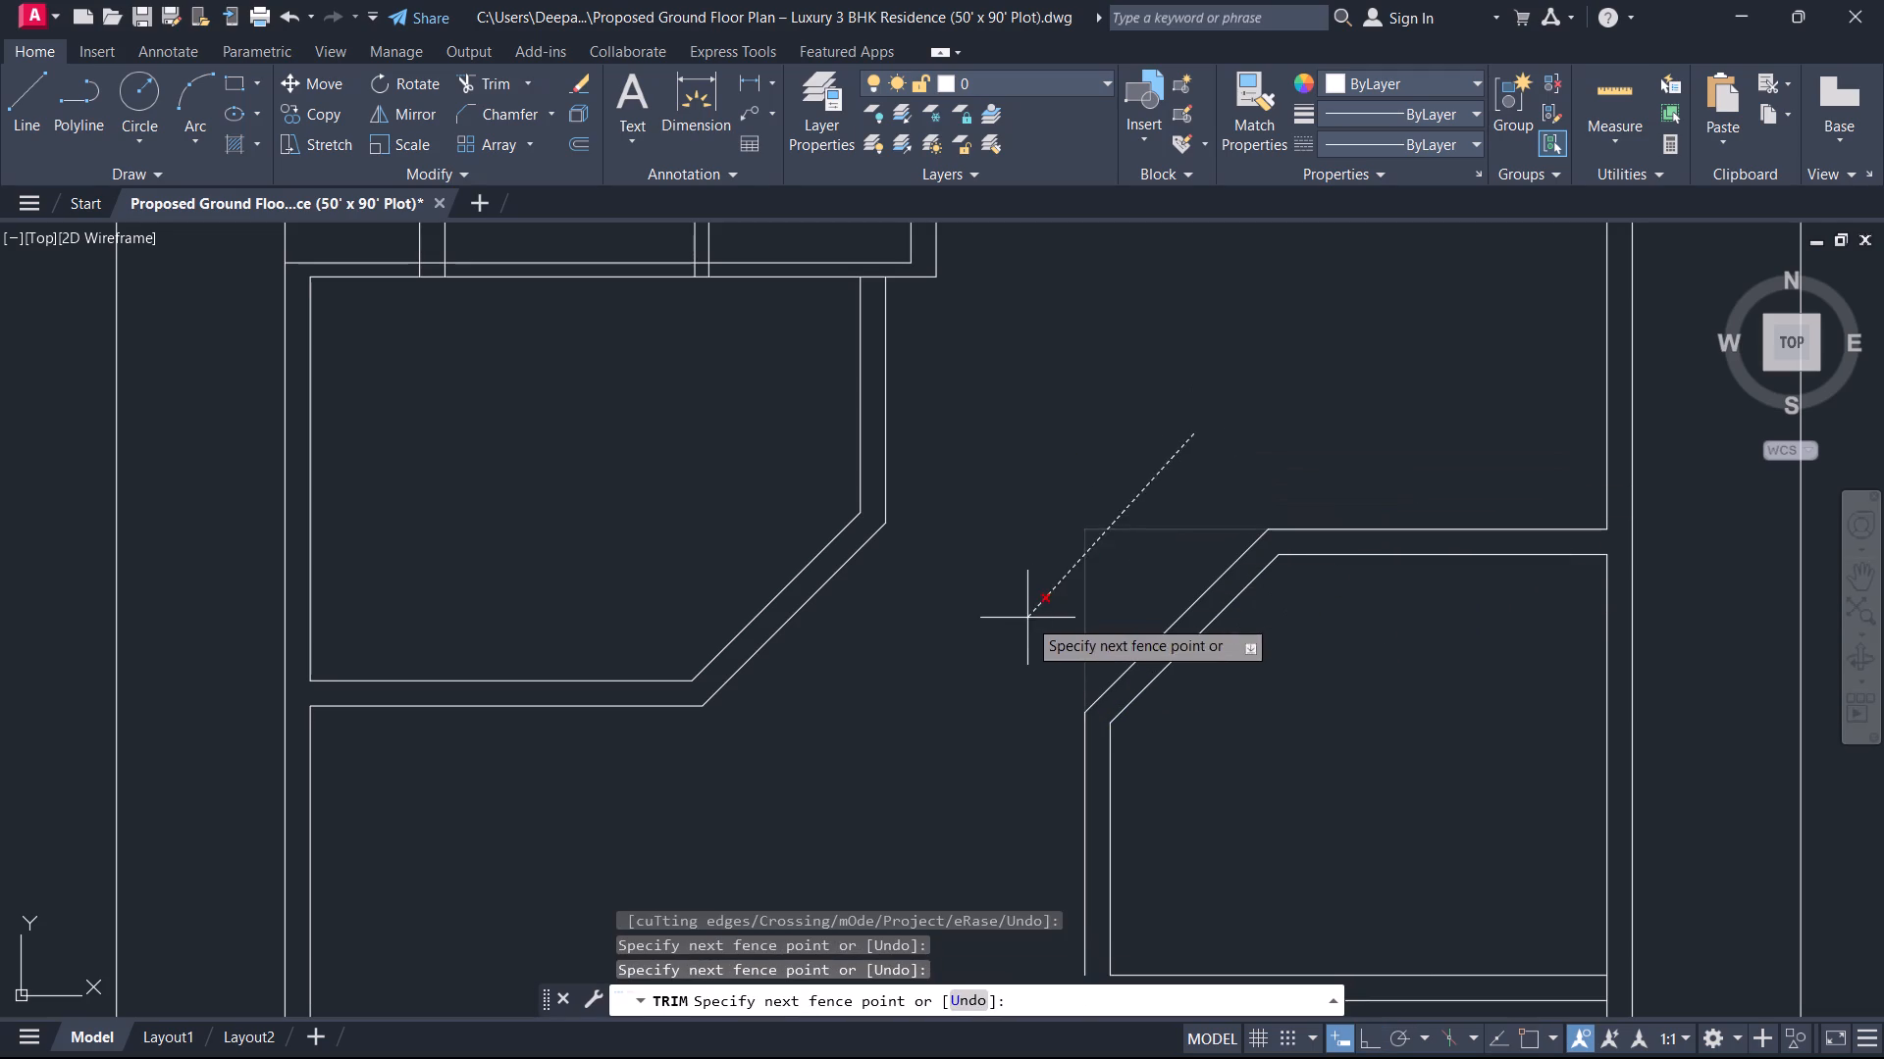
{"action": "left_click", "coordinate": [1027, 618]}
{"action": "key", "text": "Escape"}
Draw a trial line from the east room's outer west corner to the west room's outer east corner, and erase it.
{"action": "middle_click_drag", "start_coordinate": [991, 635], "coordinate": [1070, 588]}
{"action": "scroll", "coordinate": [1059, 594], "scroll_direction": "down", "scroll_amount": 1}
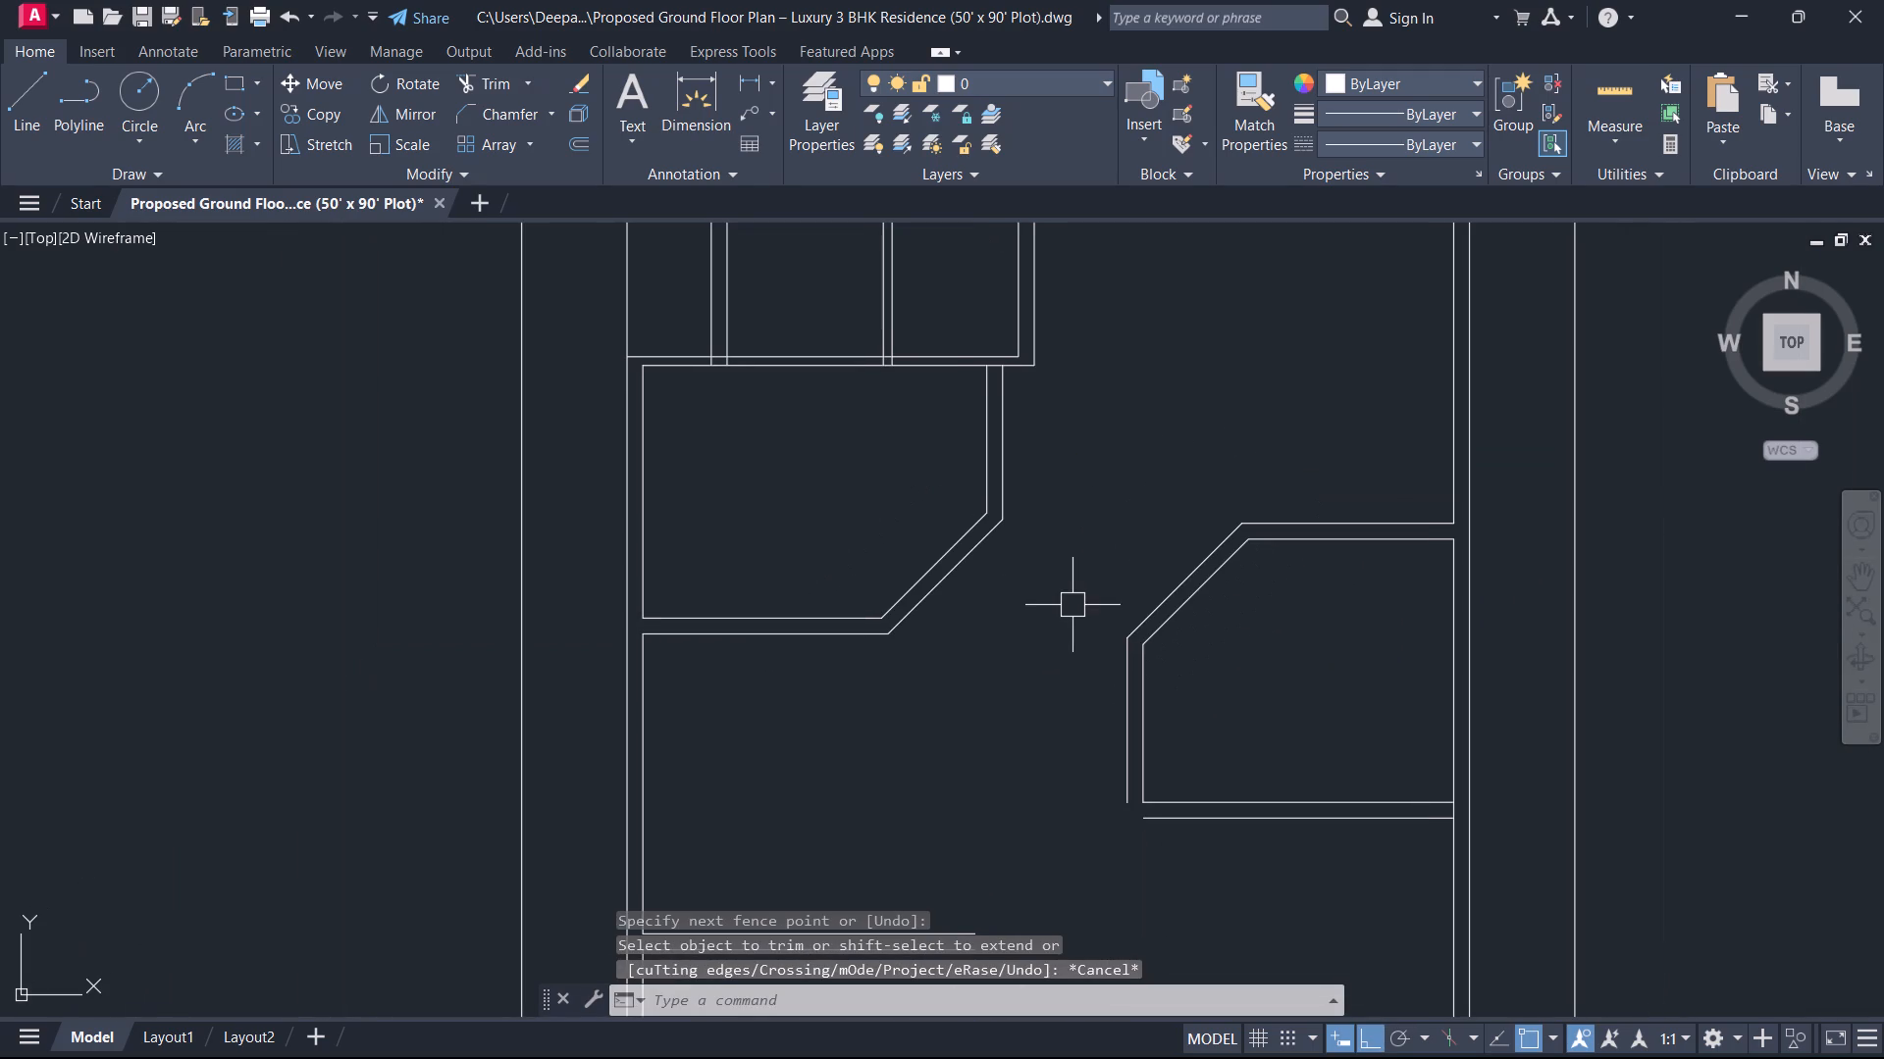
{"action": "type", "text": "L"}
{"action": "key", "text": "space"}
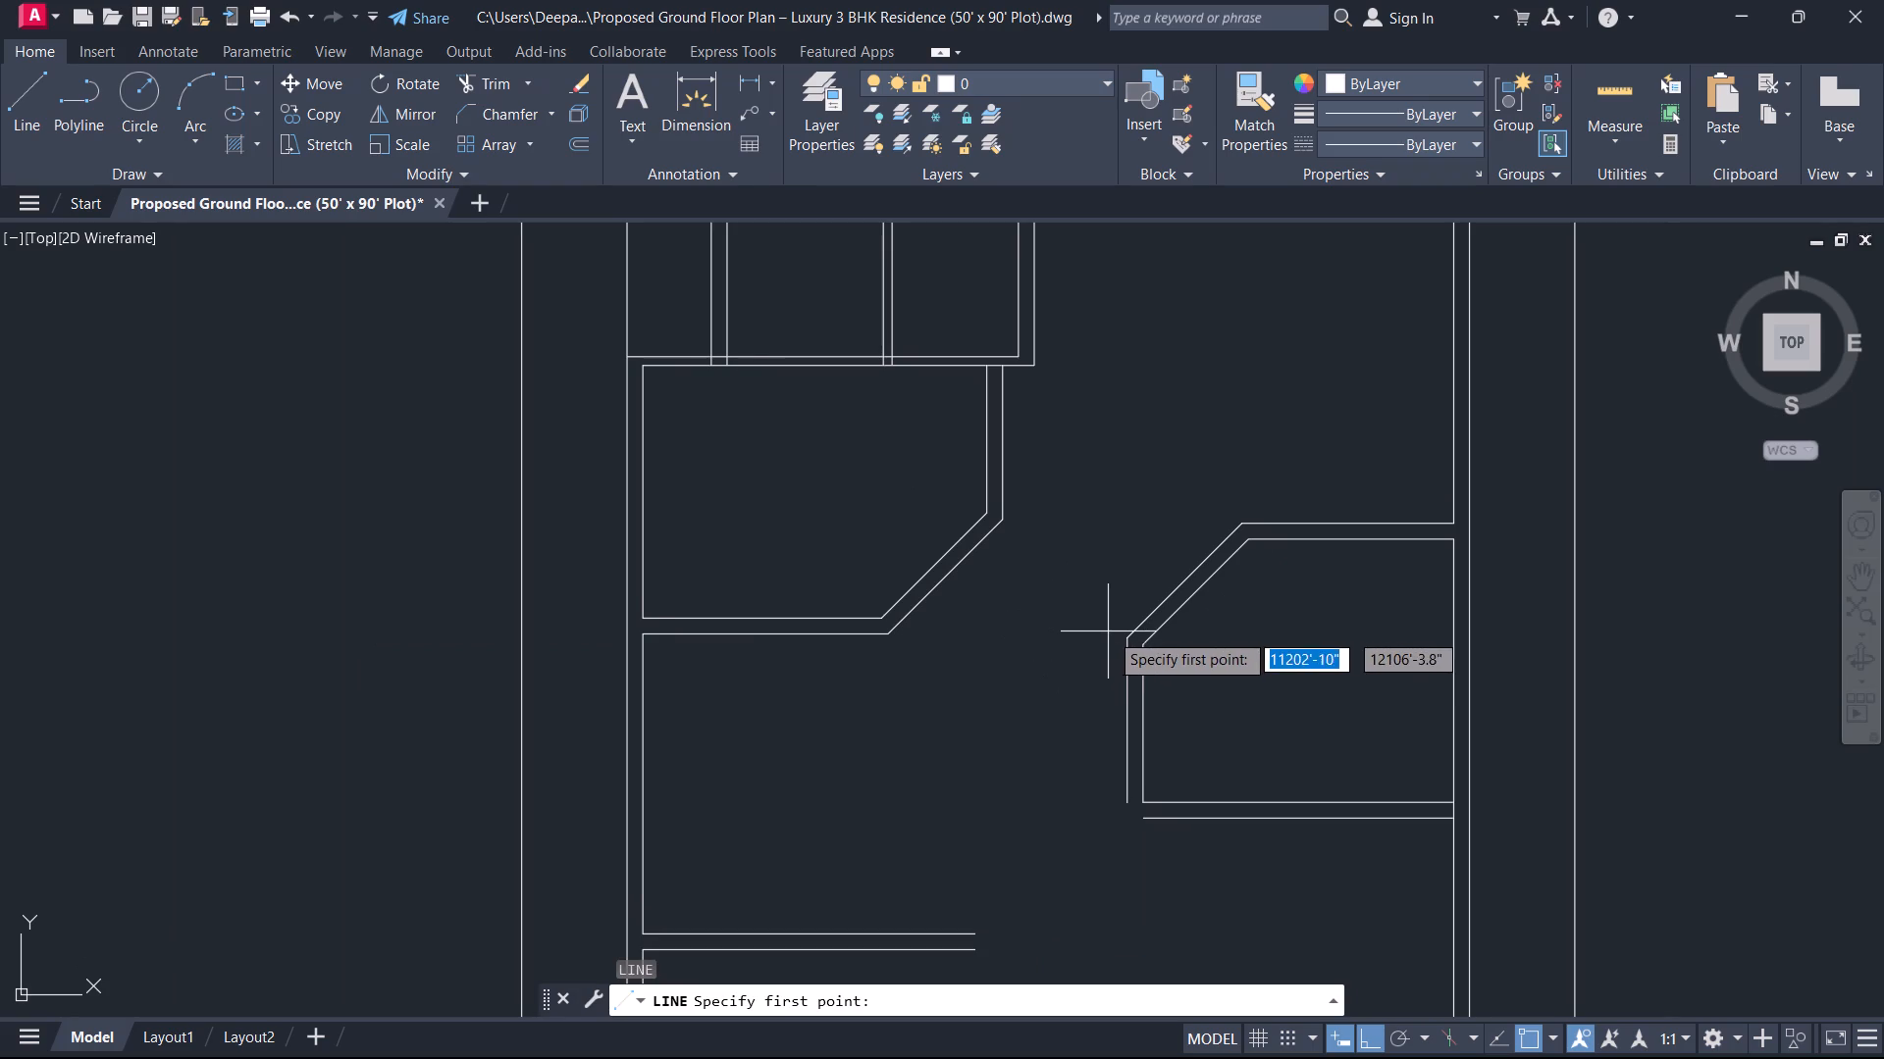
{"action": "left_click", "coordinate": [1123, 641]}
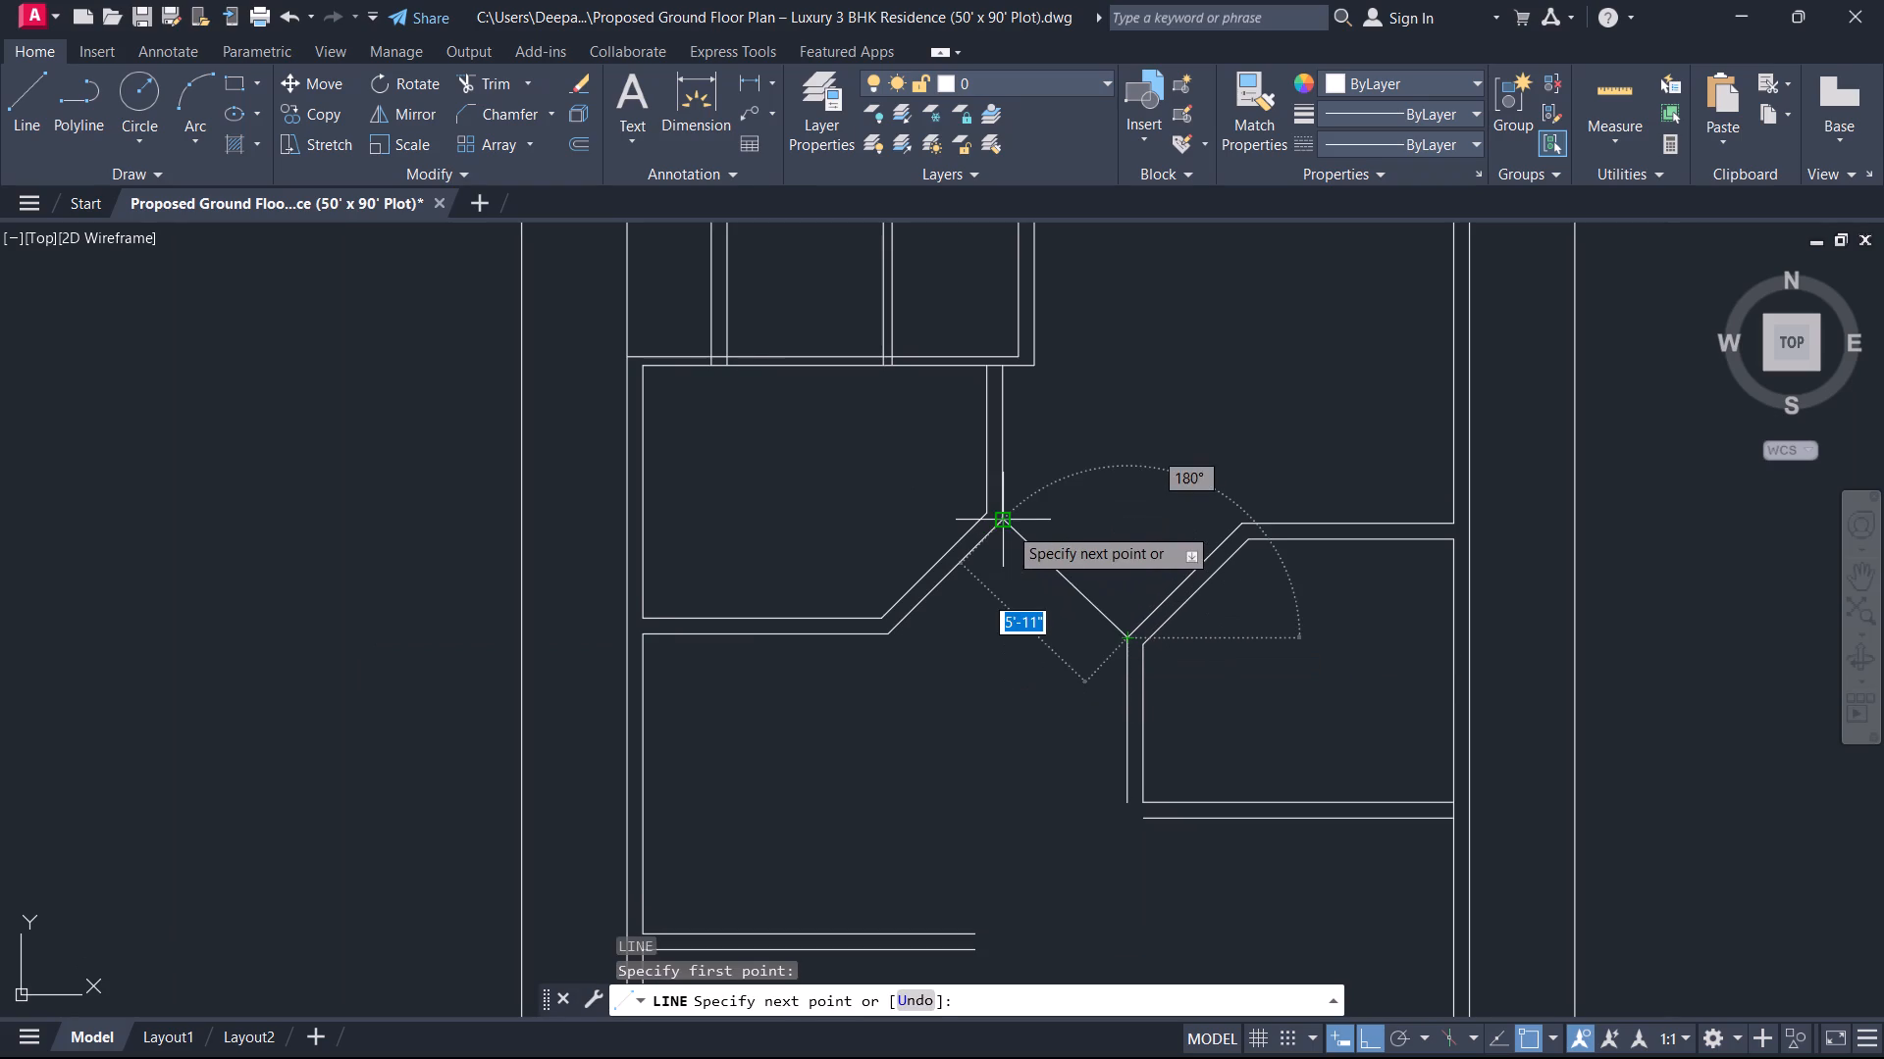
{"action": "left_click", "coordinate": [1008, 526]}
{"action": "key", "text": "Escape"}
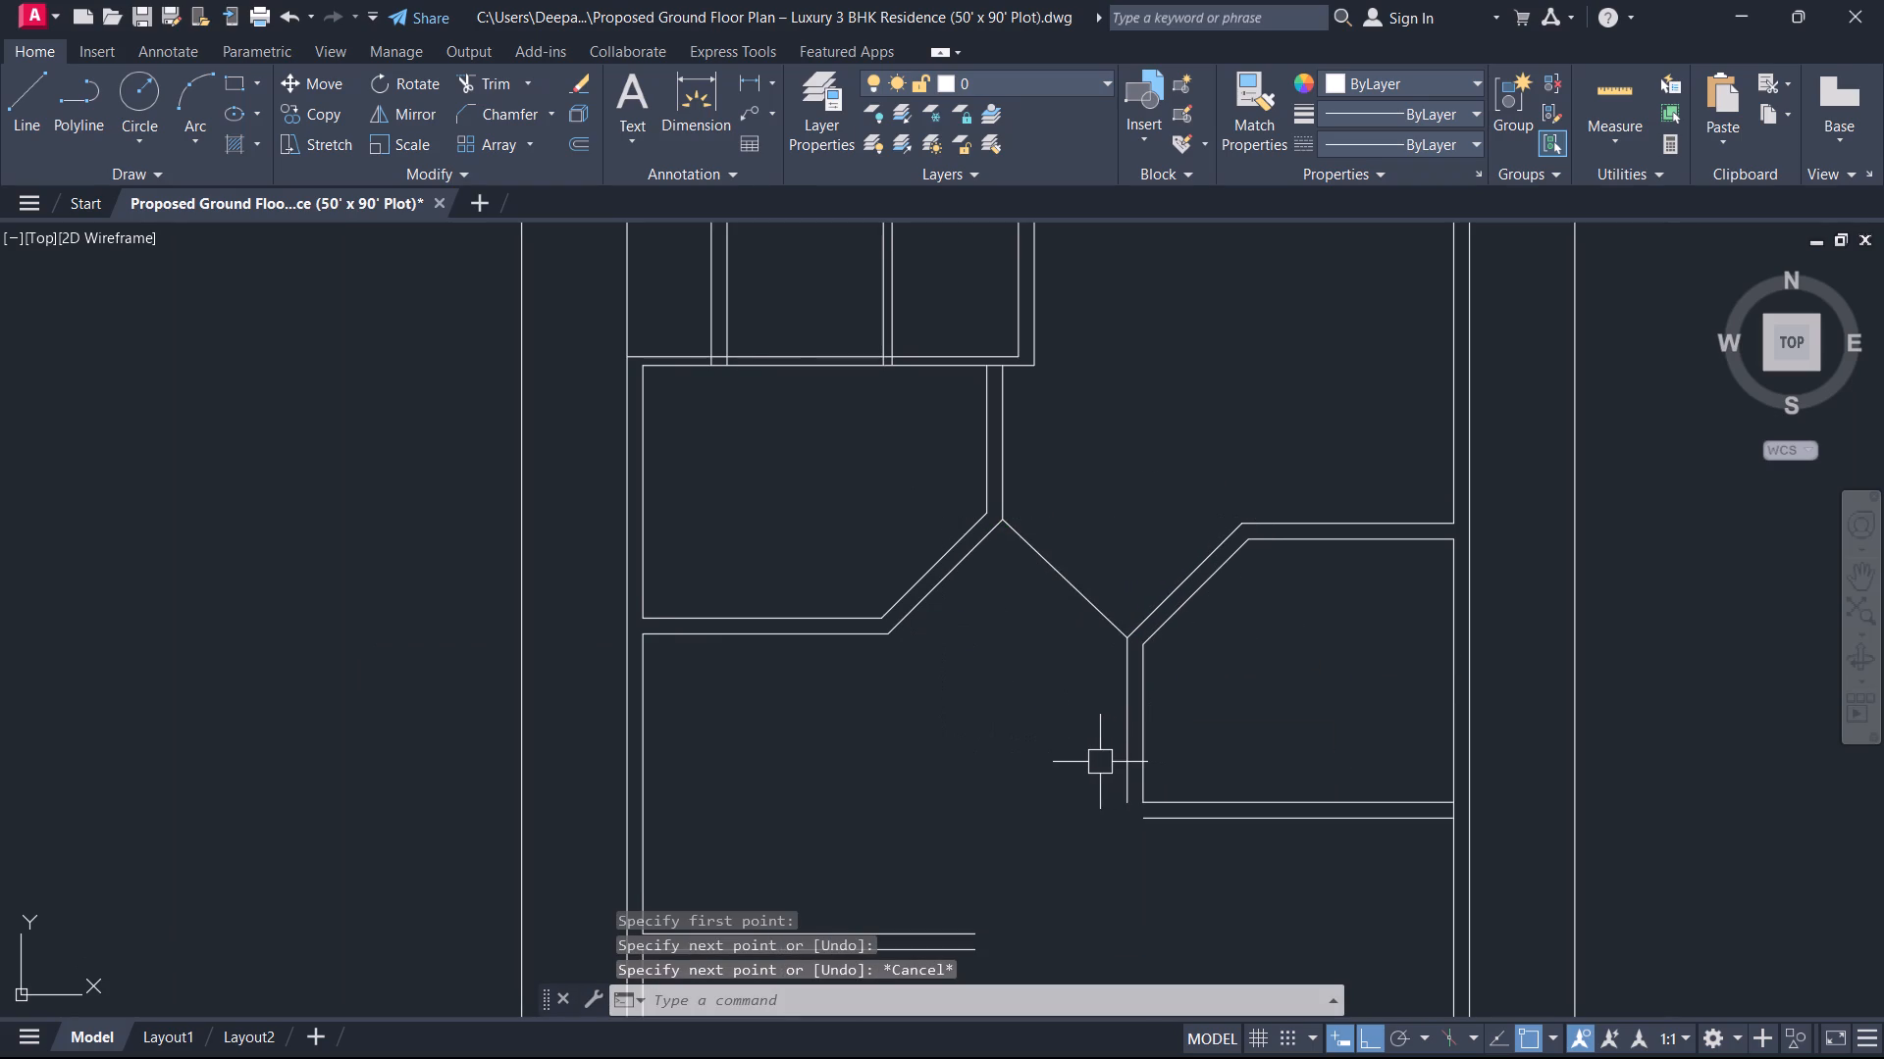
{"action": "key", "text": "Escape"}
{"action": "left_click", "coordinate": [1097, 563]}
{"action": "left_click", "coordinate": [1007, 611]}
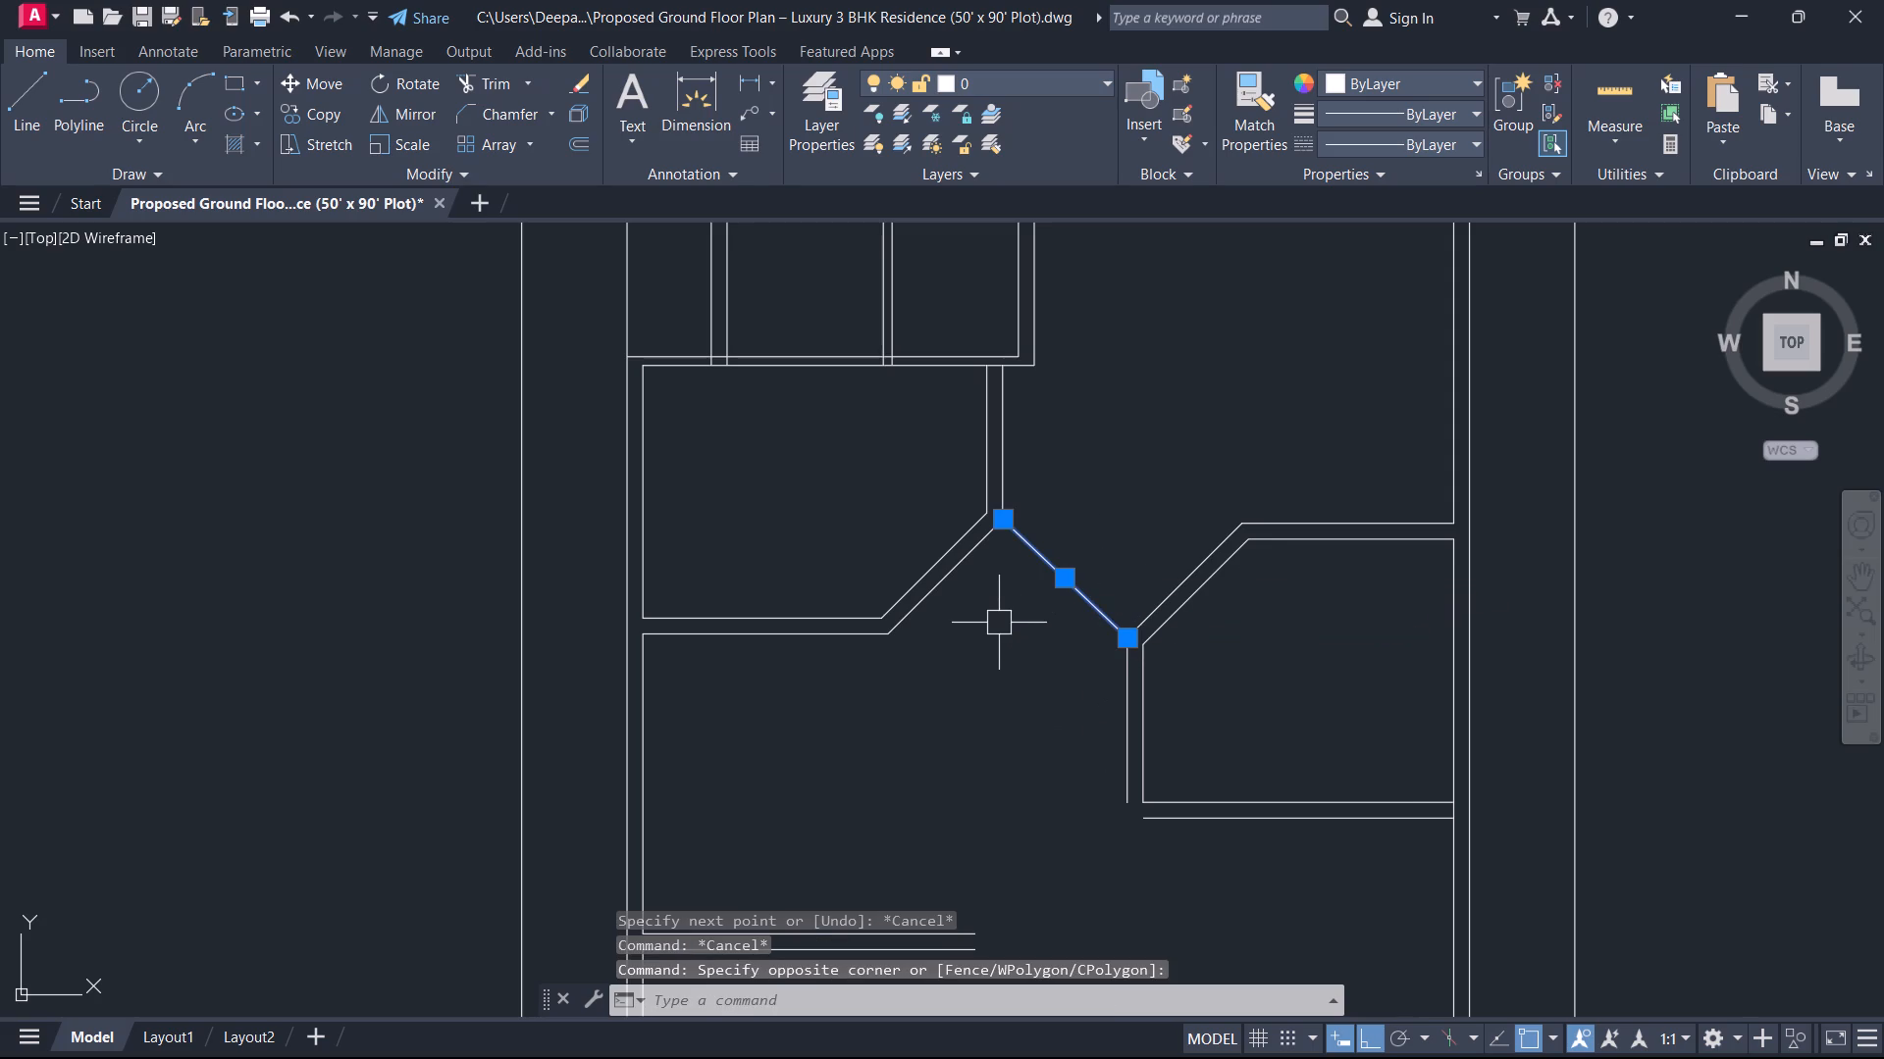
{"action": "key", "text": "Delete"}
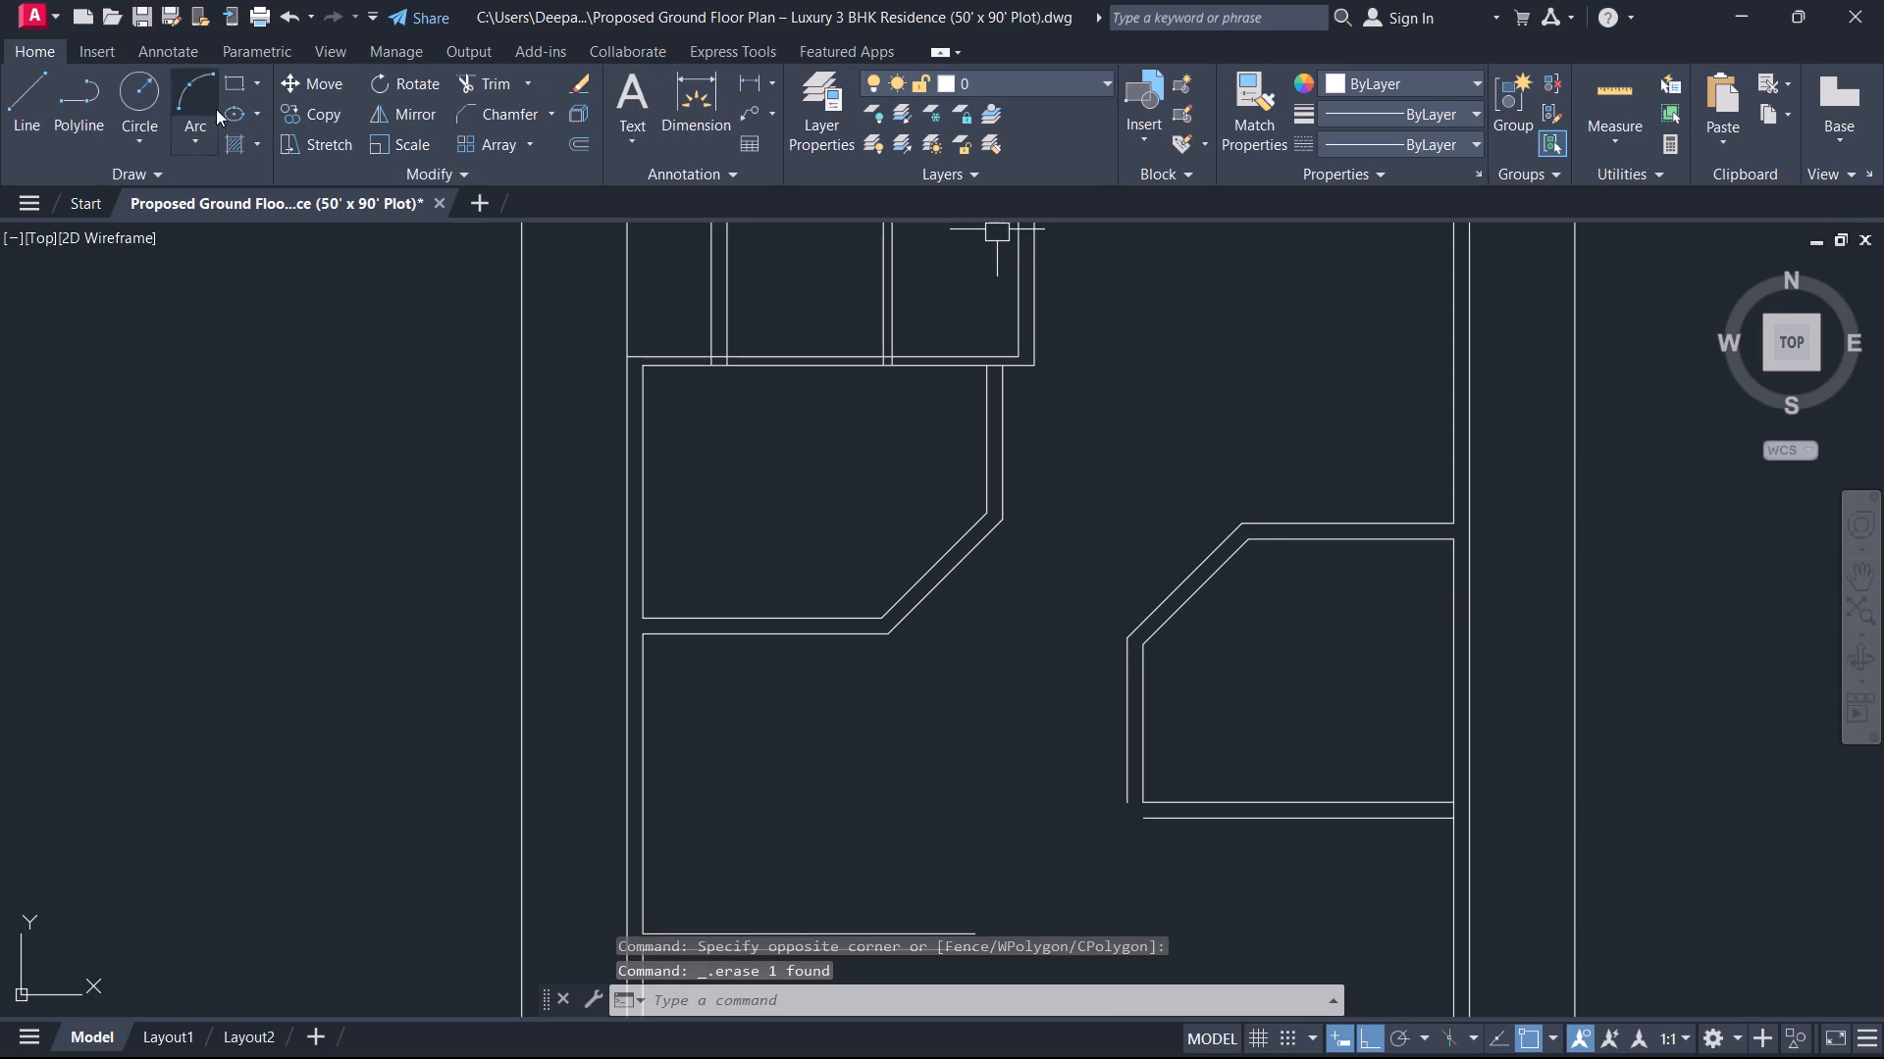
Check the angles between the diagonal and straight inner walls of the east and west rooms with angular dimensions, placing none.
{"action": "left_click", "coordinate": [767, 83]}
{"action": "left_click", "coordinate": [771, 176]}
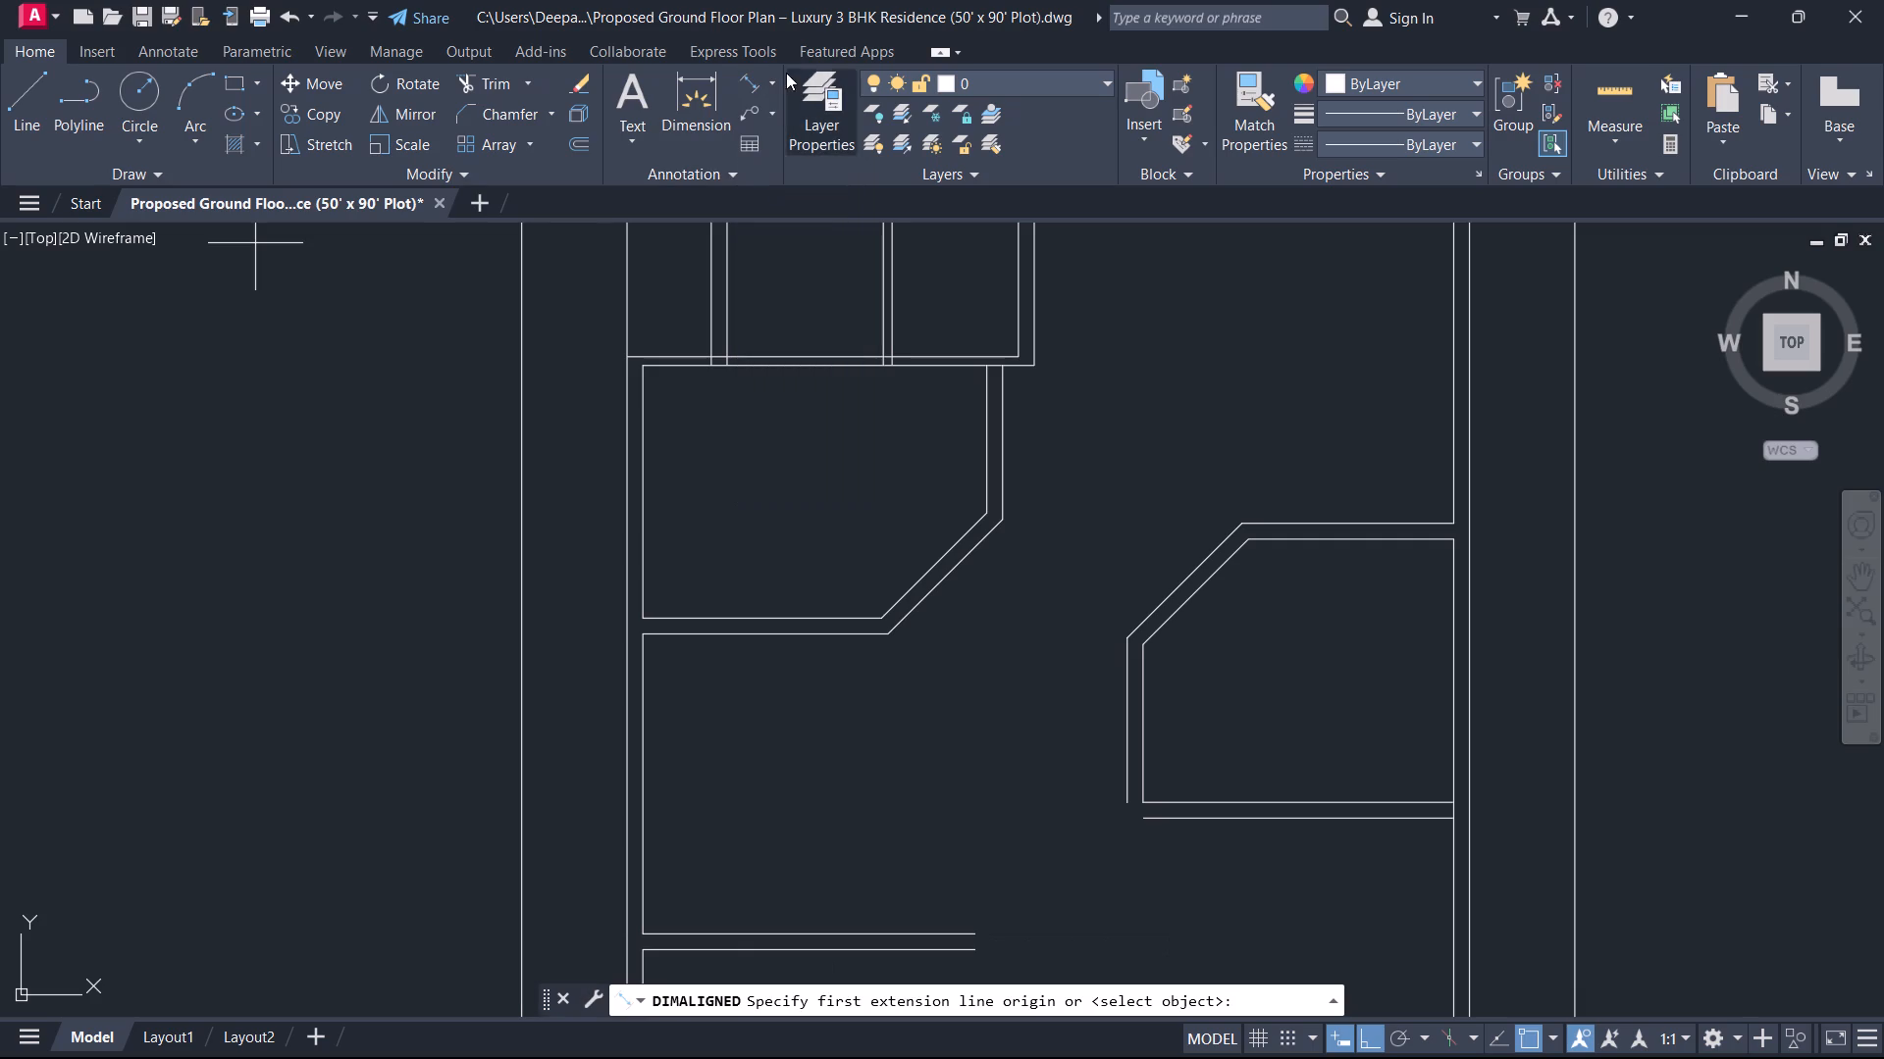
{"action": "left_click", "coordinate": [772, 82]}
{"action": "left_click", "coordinate": [778, 216]}
{"action": "scroll", "coordinate": [1151, 489], "scroll_direction": "up", "scroll_amount": 2}
{"action": "left_click", "coordinate": [1459, 604]}
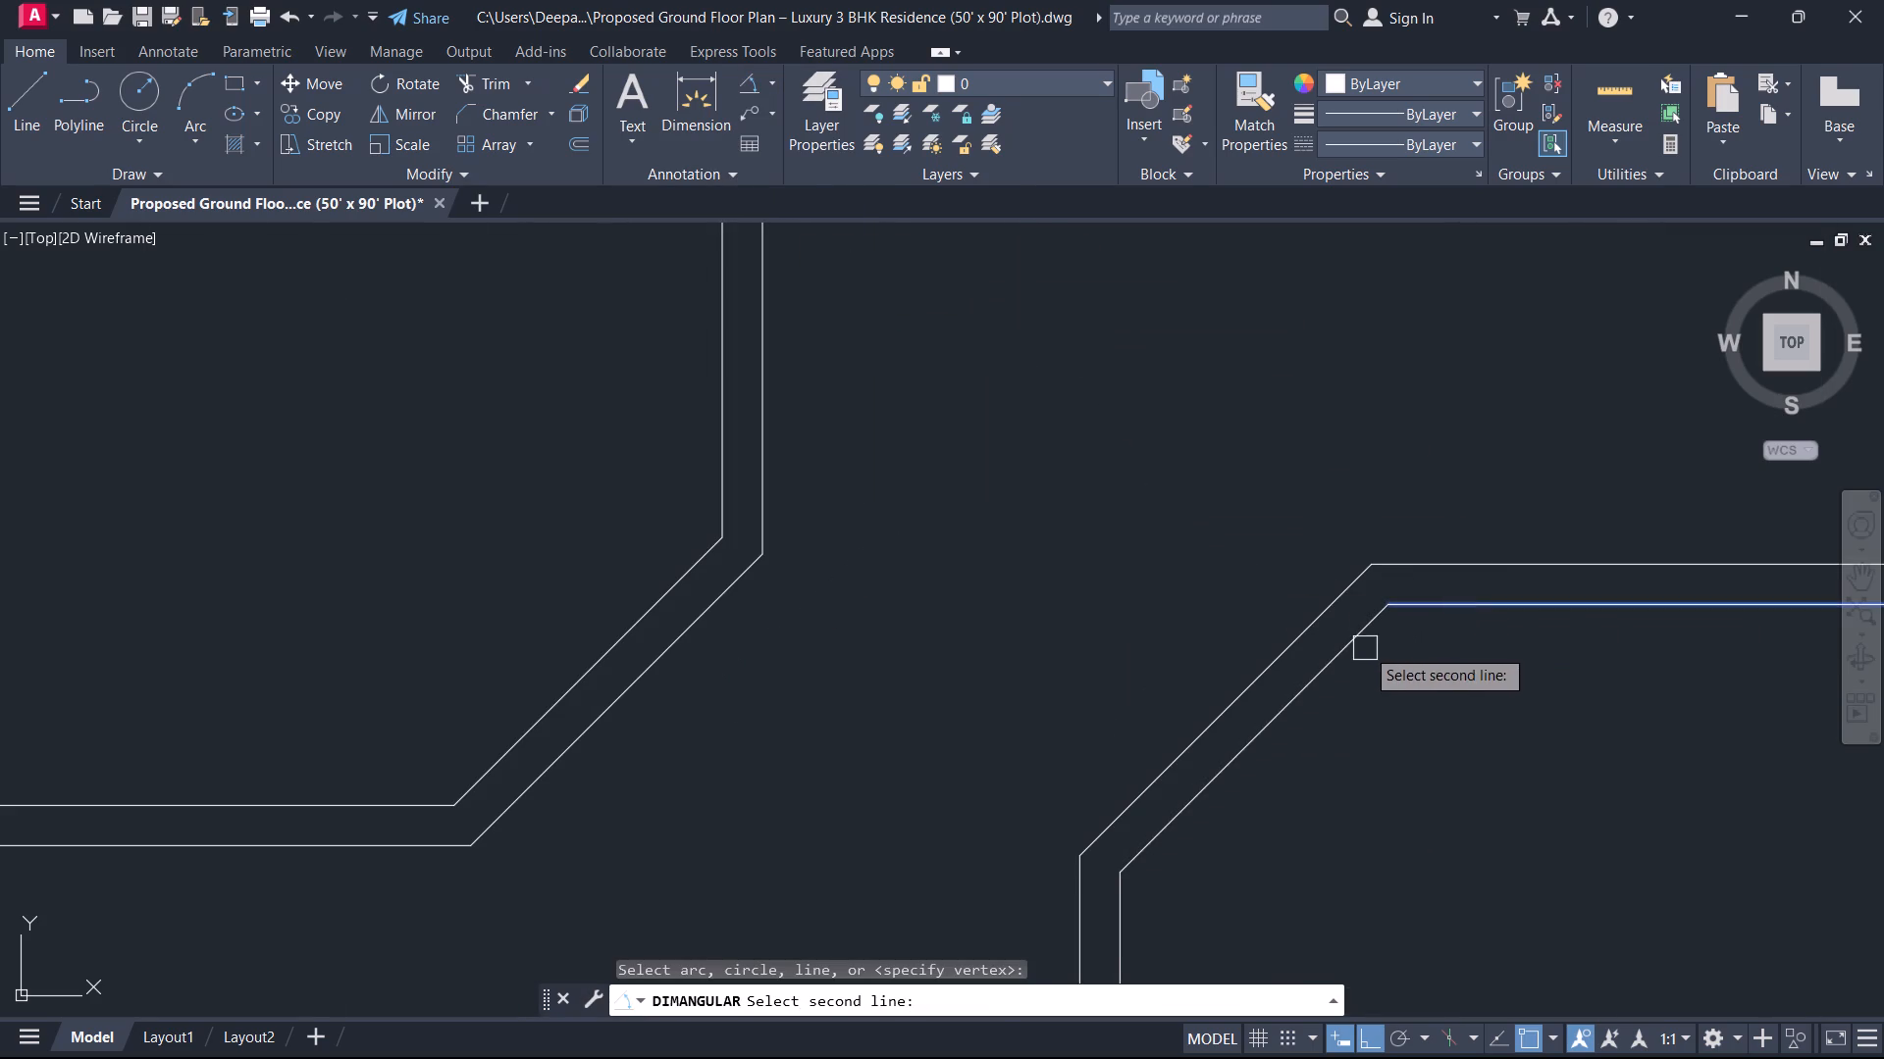
{"action": "left_click", "coordinate": [1363, 646]}
{"action": "key", "text": "Escape"}
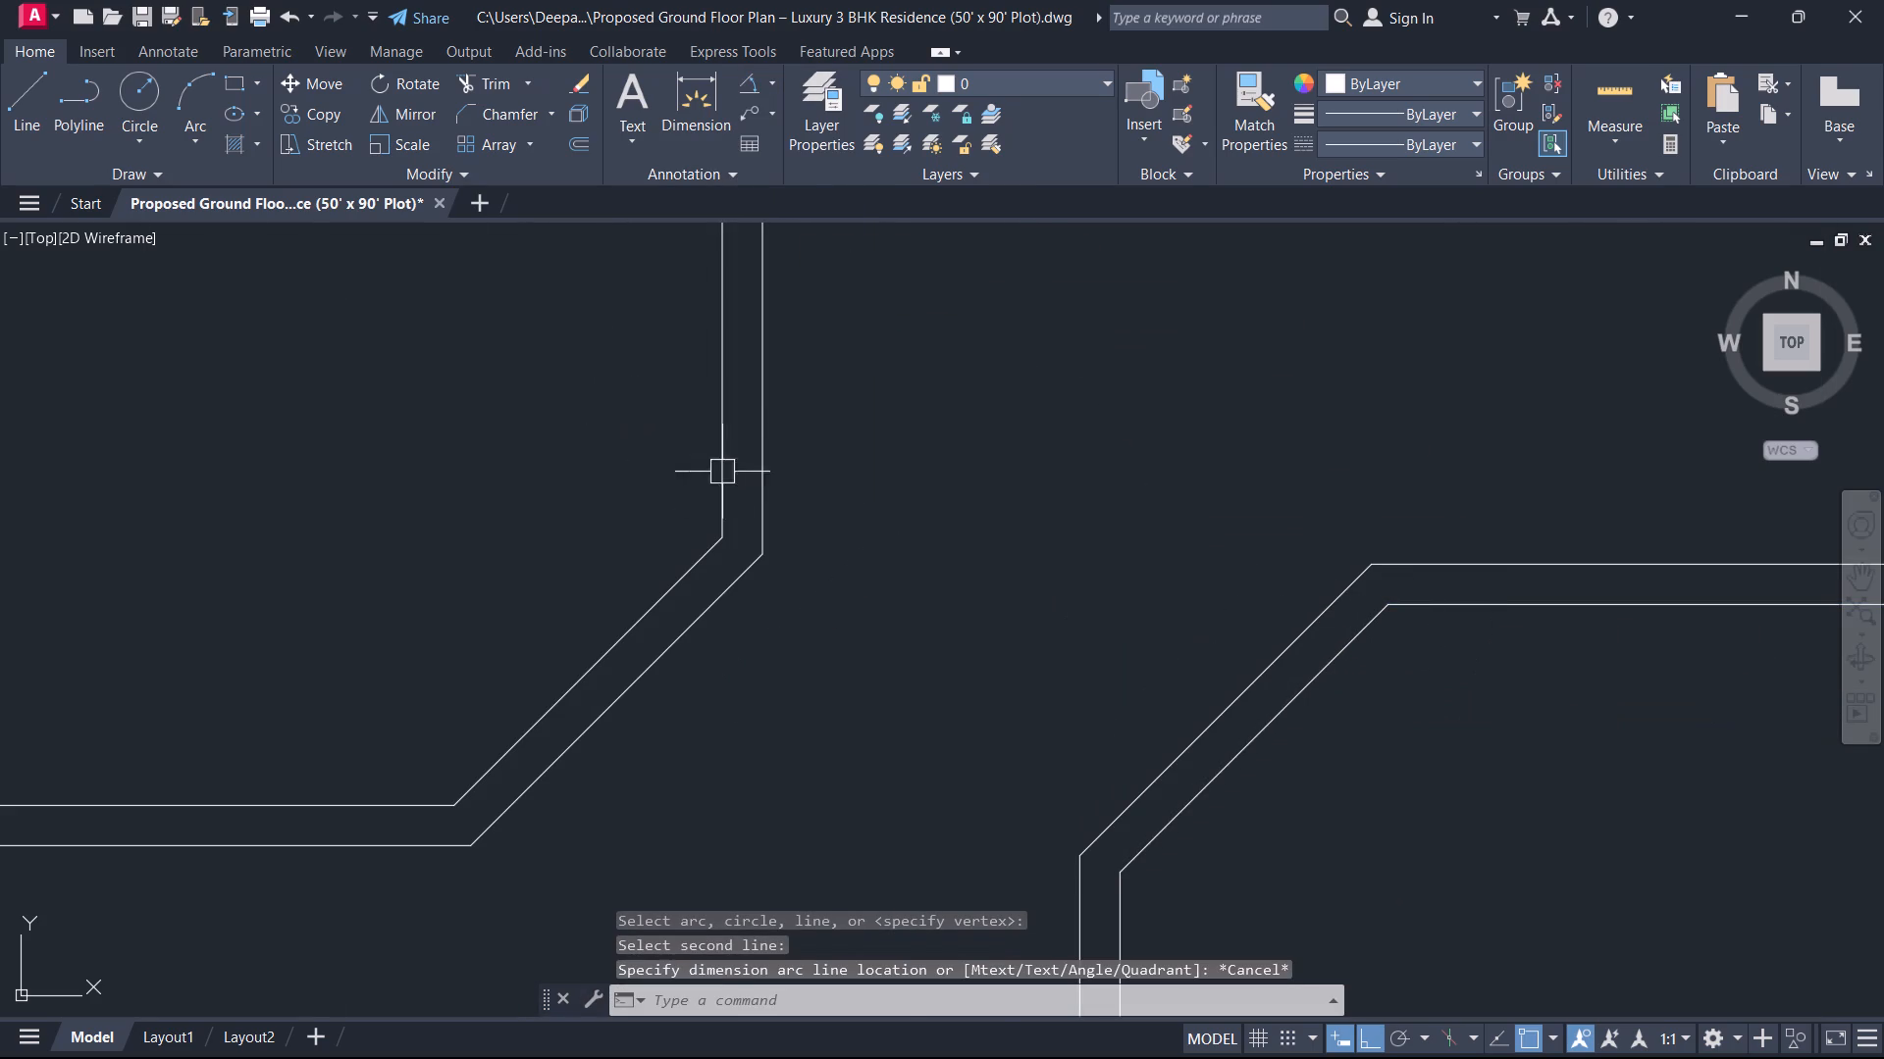
{"action": "key", "text": "space"}
{"action": "left_click", "coordinate": [721, 445]}
{"action": "left_click", "coordinate": [668, 577]}
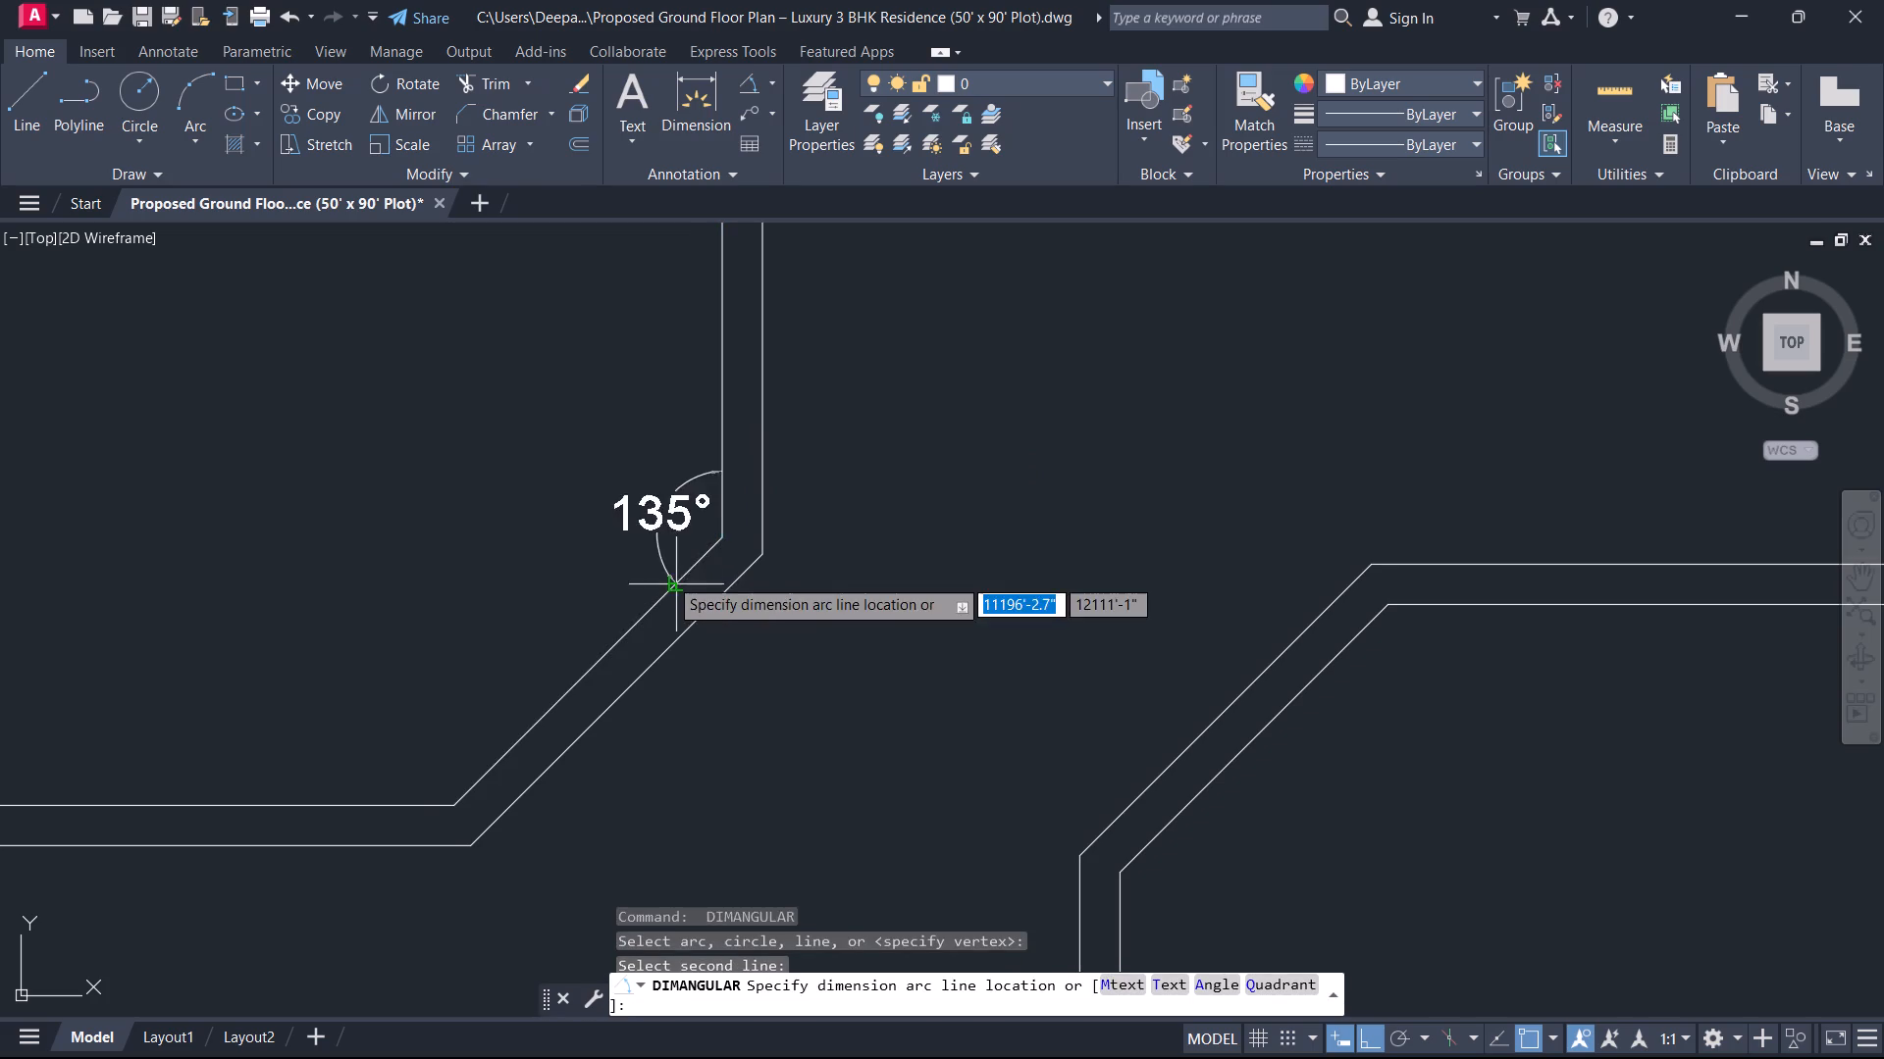
{"action": "key", "text": "Escape"}
Draw a line about 7' long at 135° from the lower end of the east room's outer diagonal toward the west room.
{"action": "scroll", "coordinate": [656, 432], "scroll_direction": "down", "scroll_amount": 2}
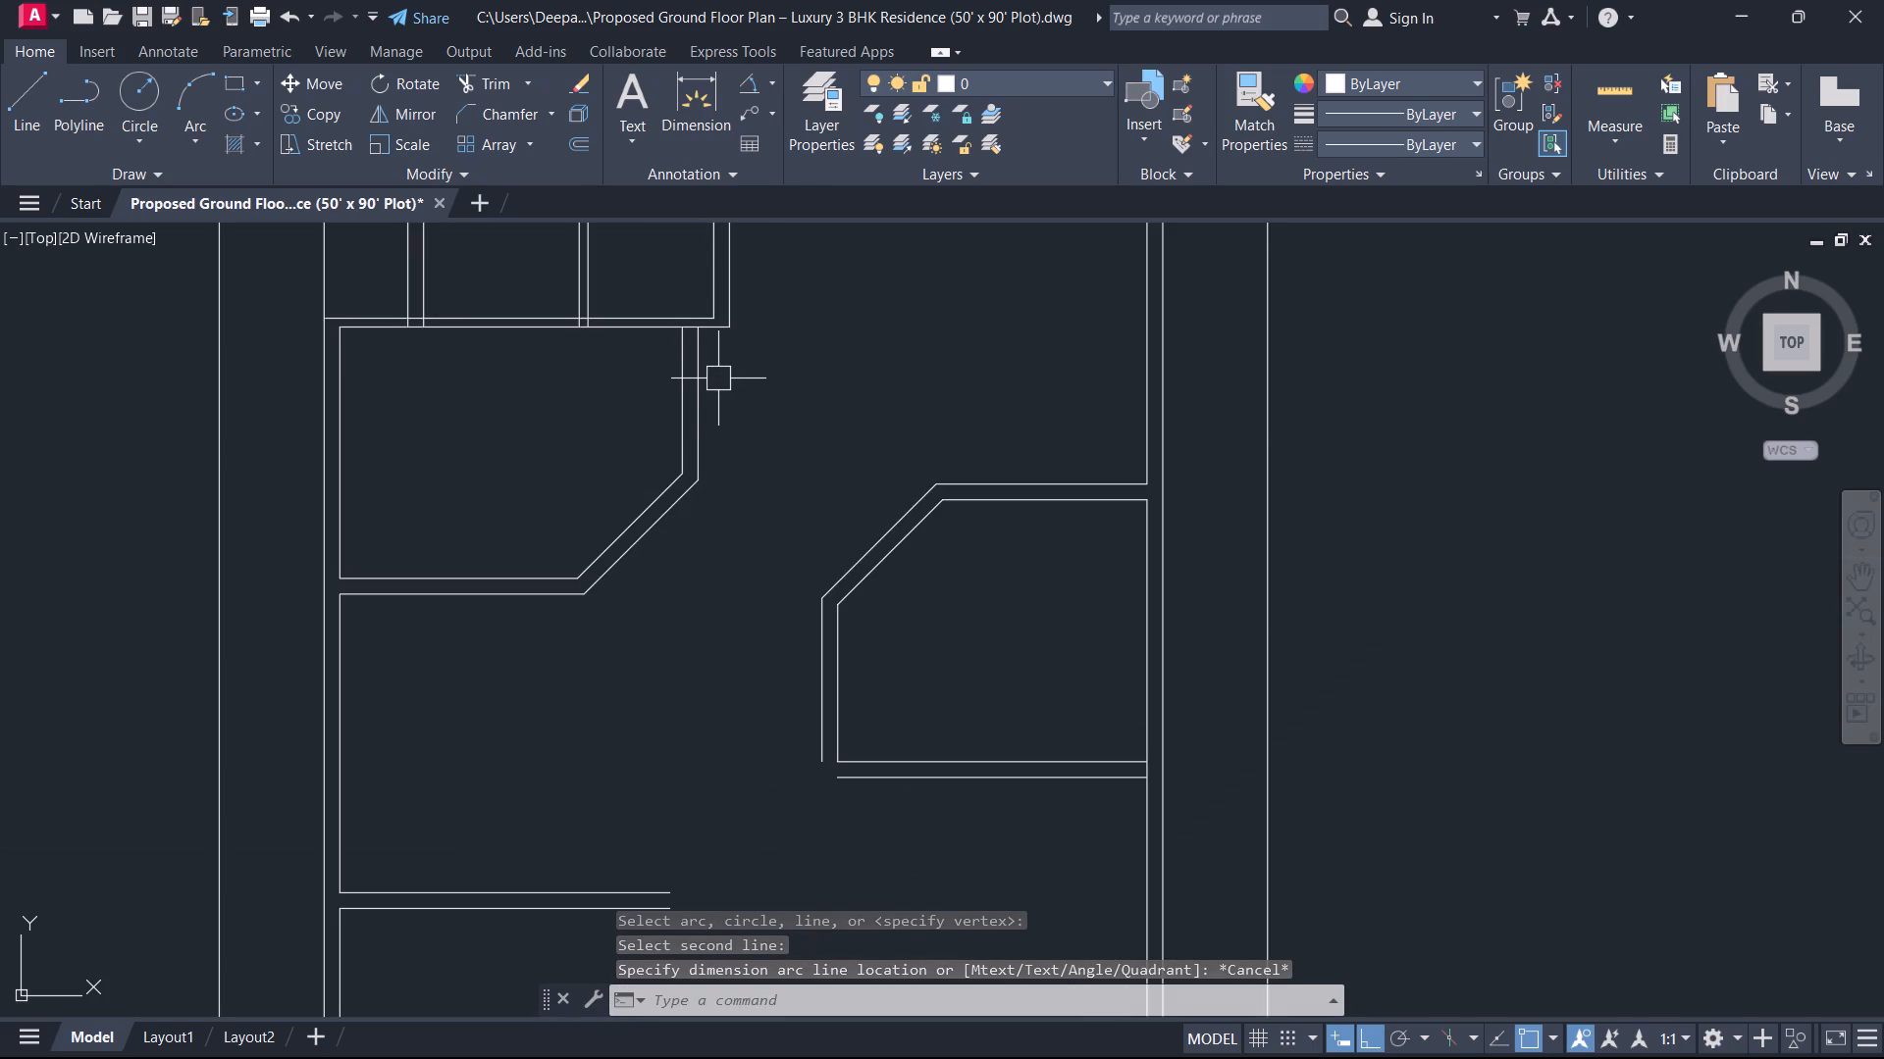
{"action": "key", "text": "l"}
{"action": "key", "text": "space"}
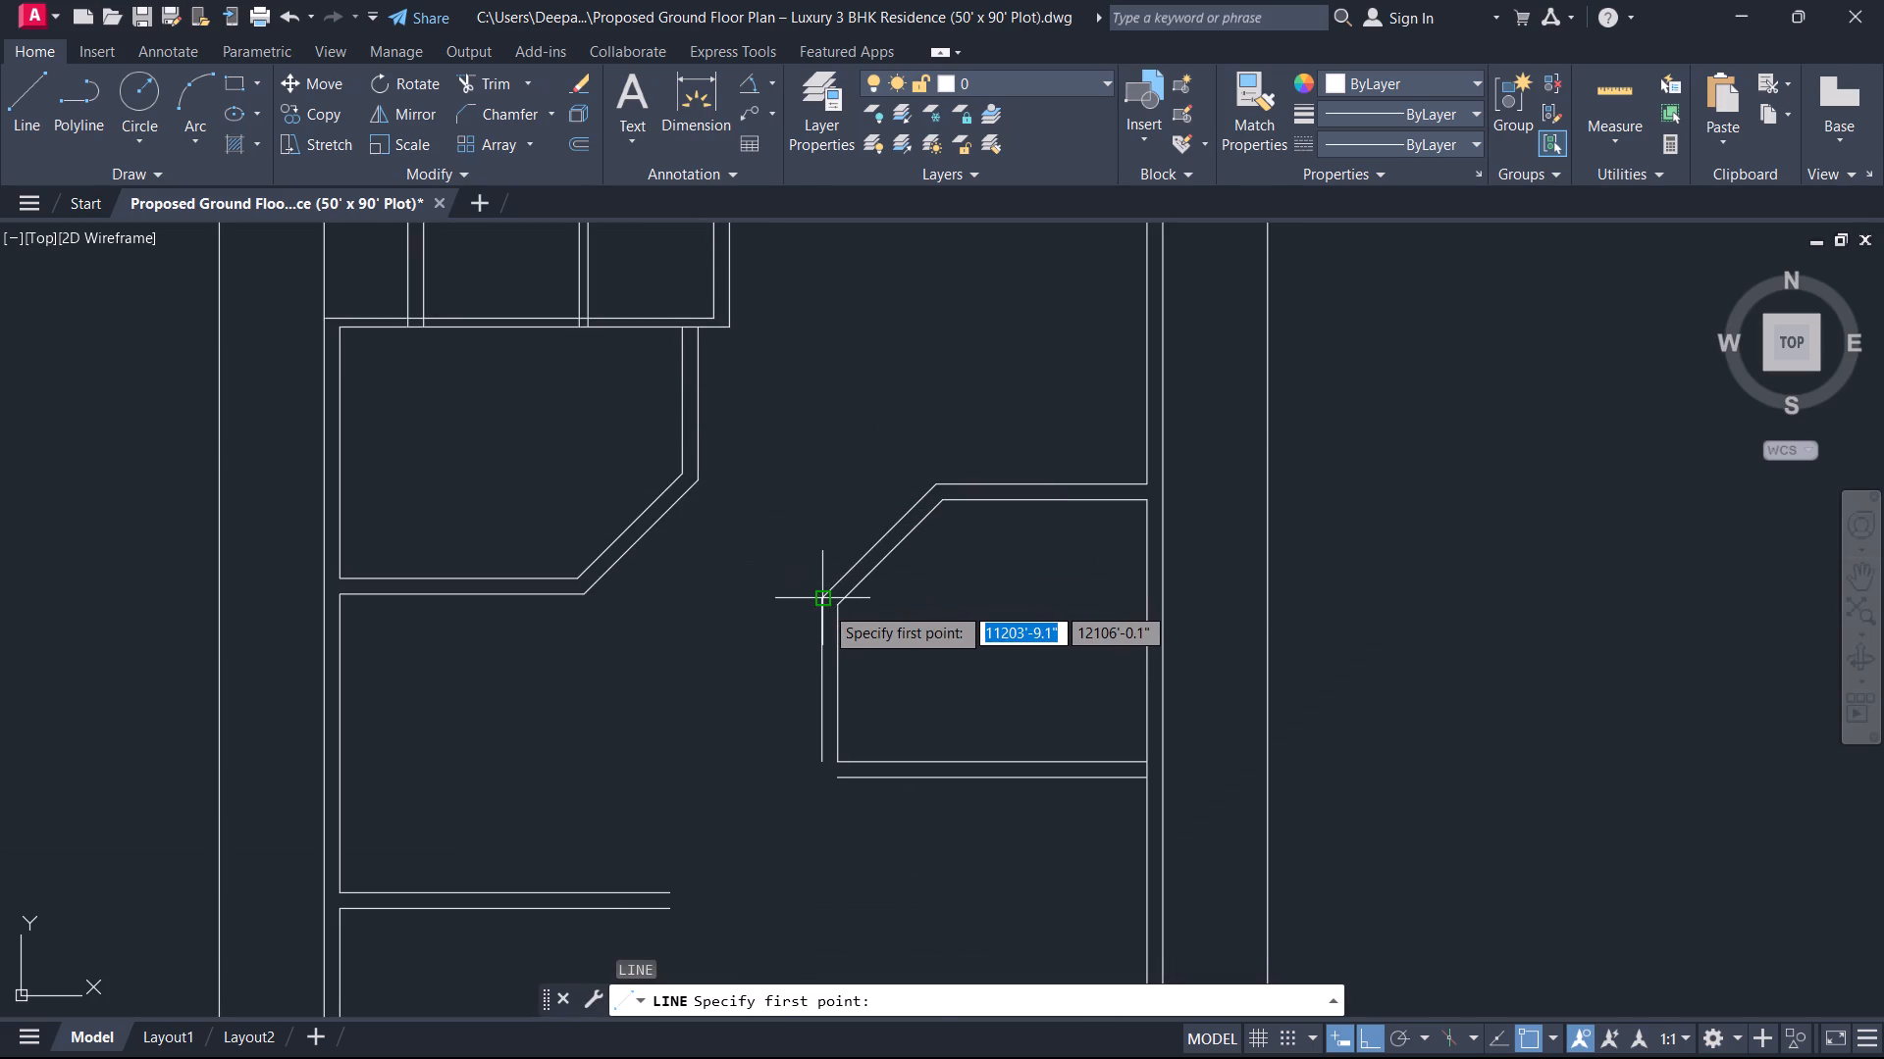
{"action": "left_click", "coordinate": [821, 600]}
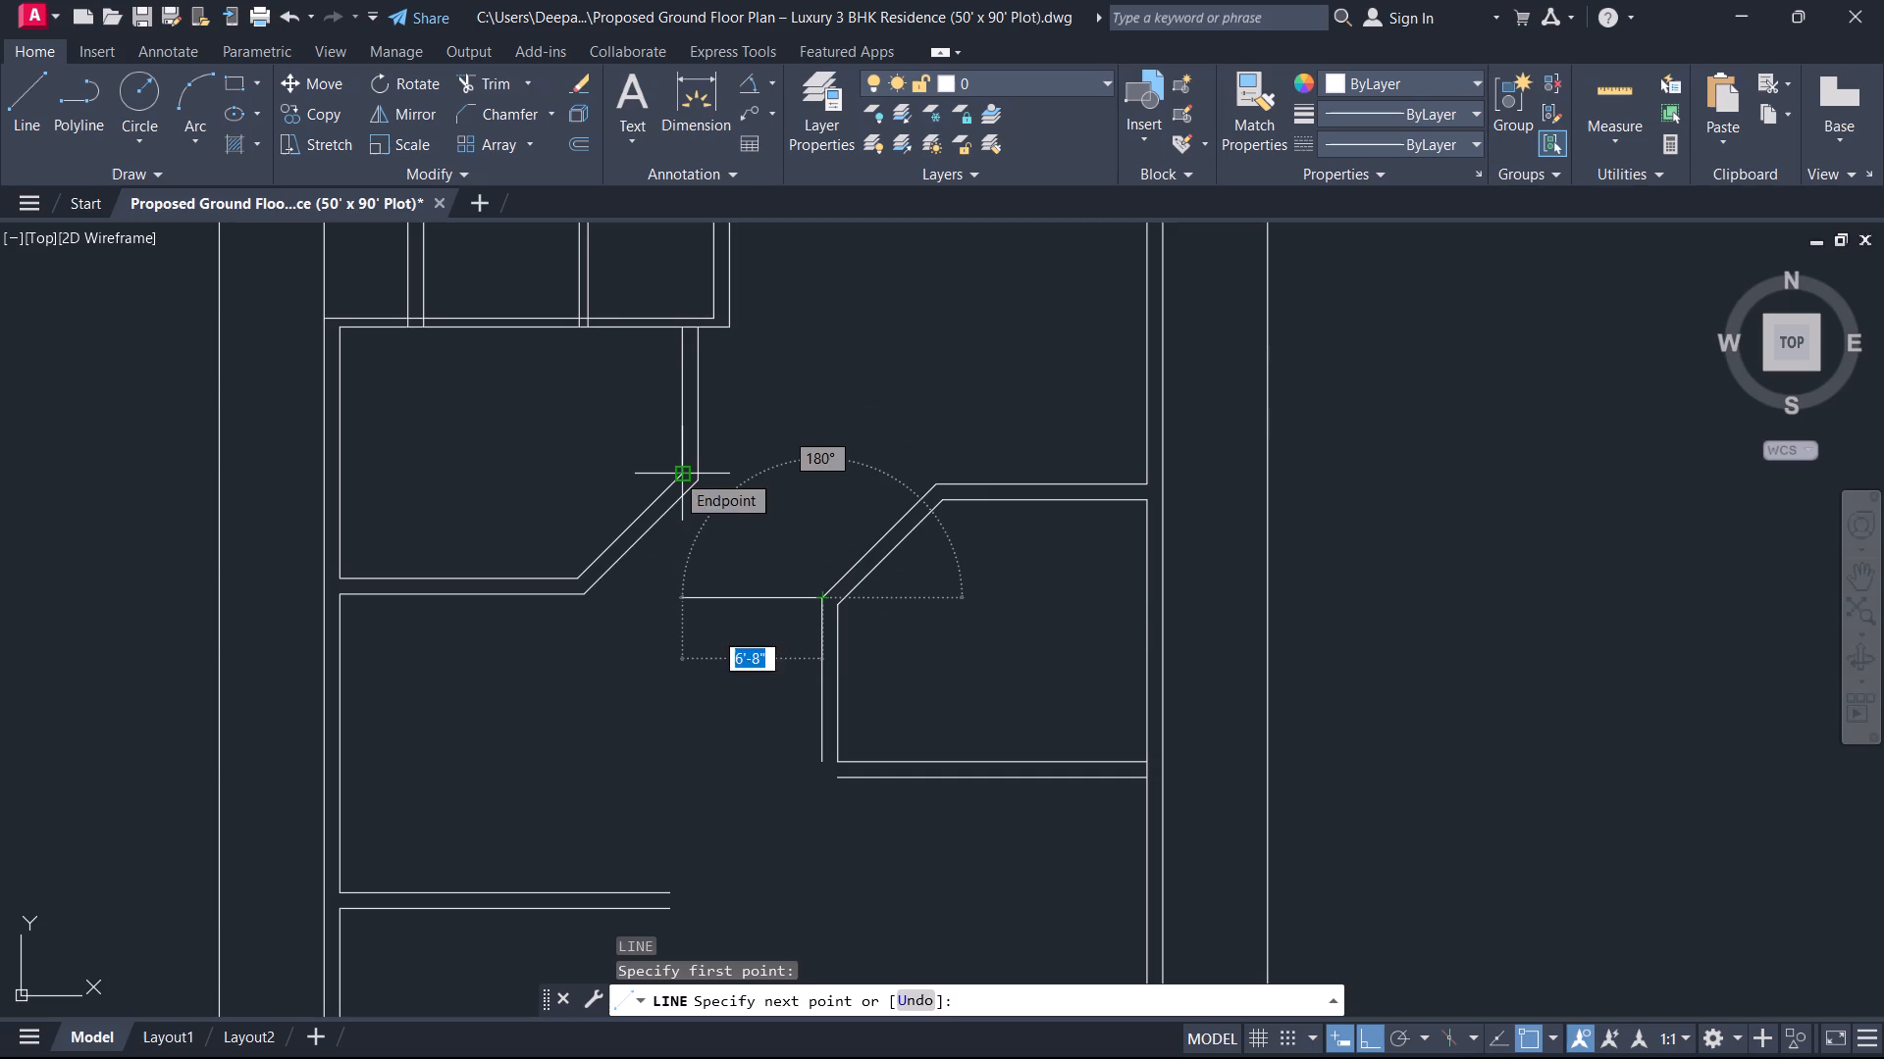
{"action": "key", "text": "Tab"}
{"action": "type", "text": "135"}
{"action": "key", "text": "Return"}
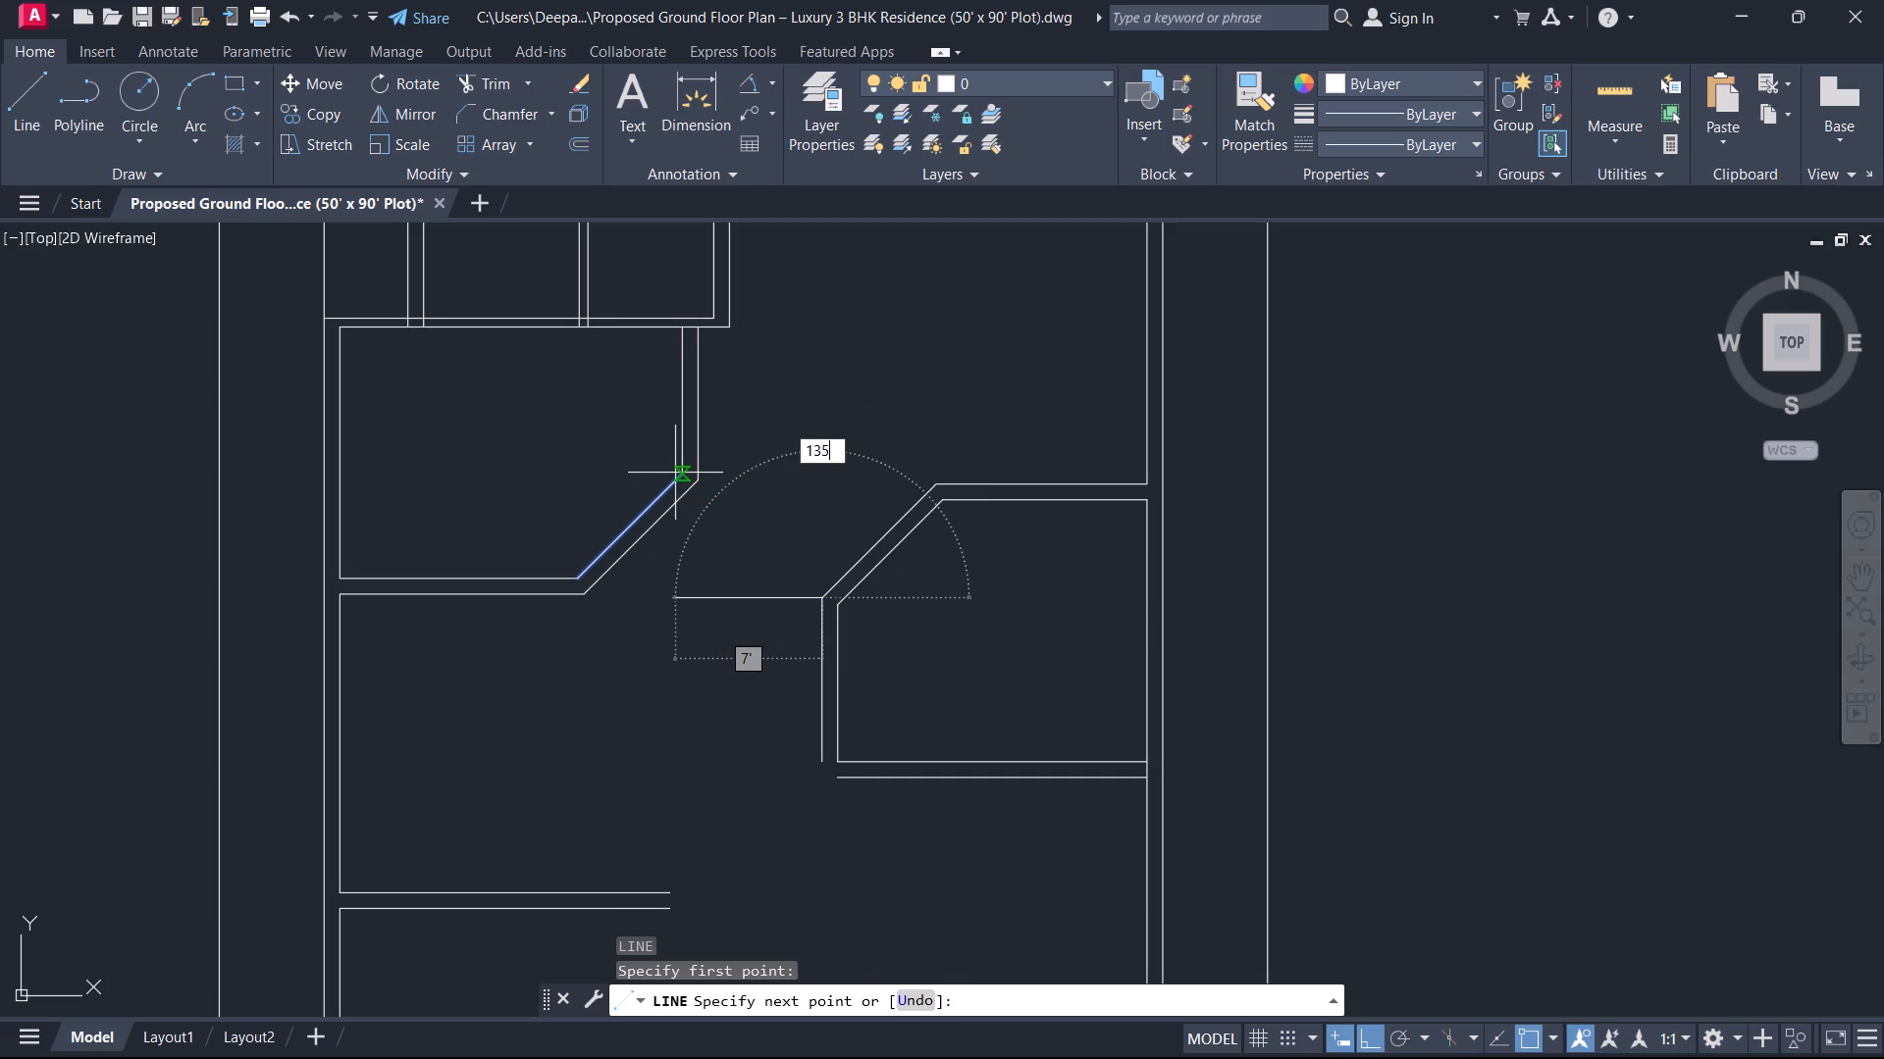
{"action": "key", "text": "Escape"}
Extend the new connecting diagonal to the west room's outer vertical wall line.
{"action": "scroll", "coordinate": [724, 532], "scroll_direction": "up", "scroll_amount": 1}
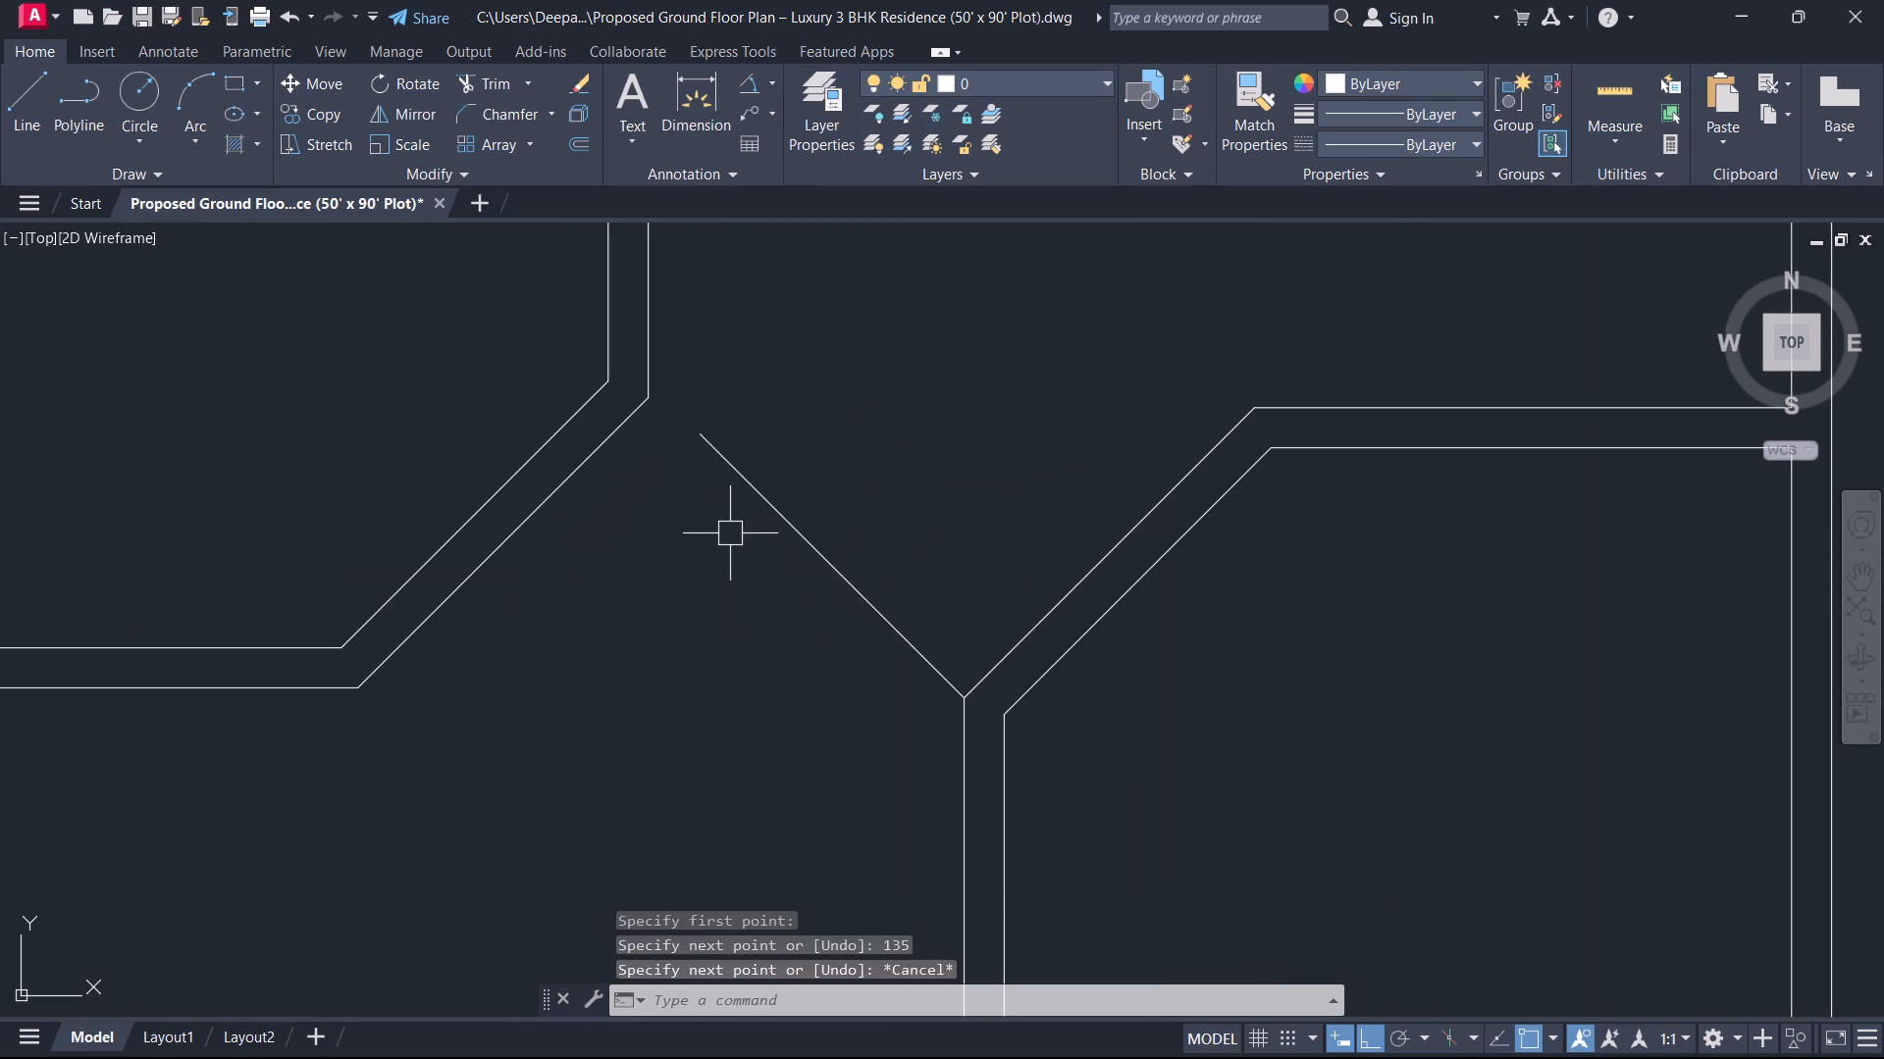
{"action": "scroll", "coordinate": [730, 533], "scroll_direction": "up", "scroll_amount": 1}
{"action": "type", "text": "EX"}
{"action": "key", "text": "space"}
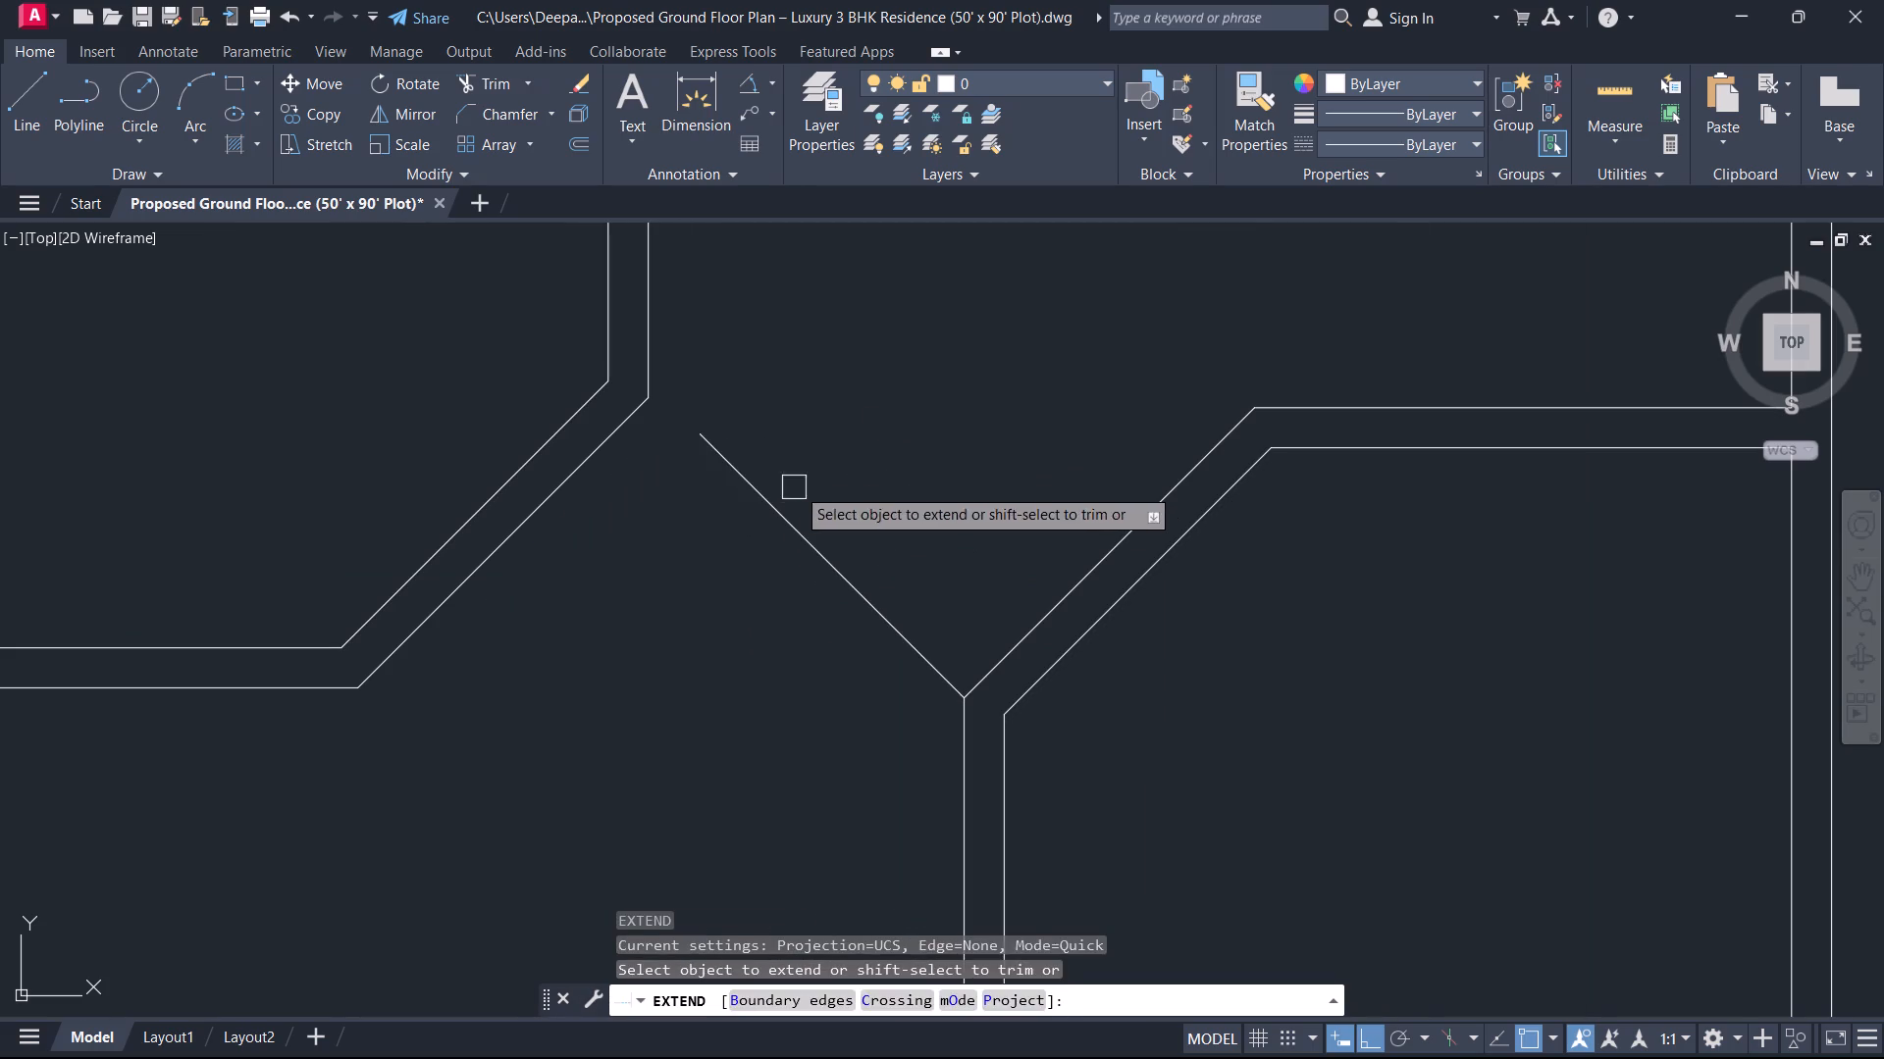
{"action": "left_click", "coordinate": [818, 458]}
{"action": "left_click", "coordinate": [678, 587]}
{"action": "key", "text": "Escape"}
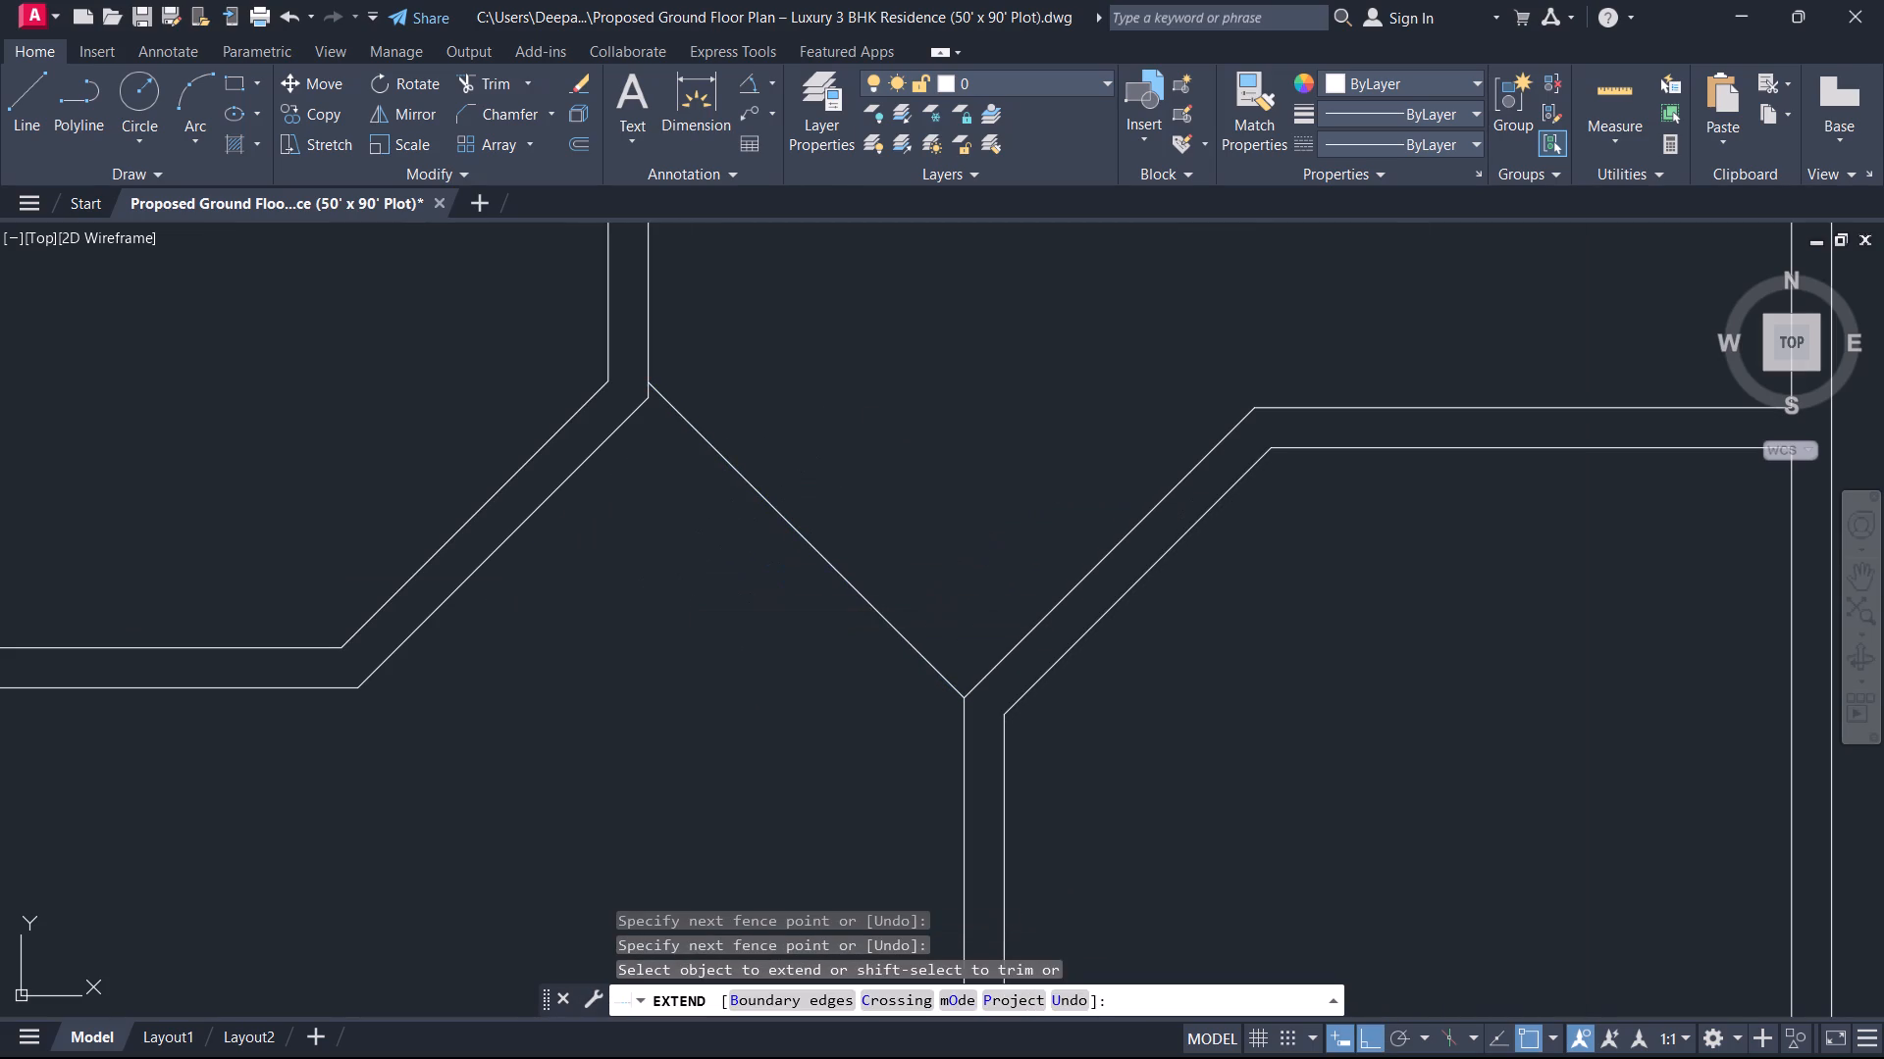
Offset the connecting diagonal 9" to its southwest side.
{"action": "type", "text": "O"}
{"action": "key", "text": "space"}
{"action": "key", "text": "9"}
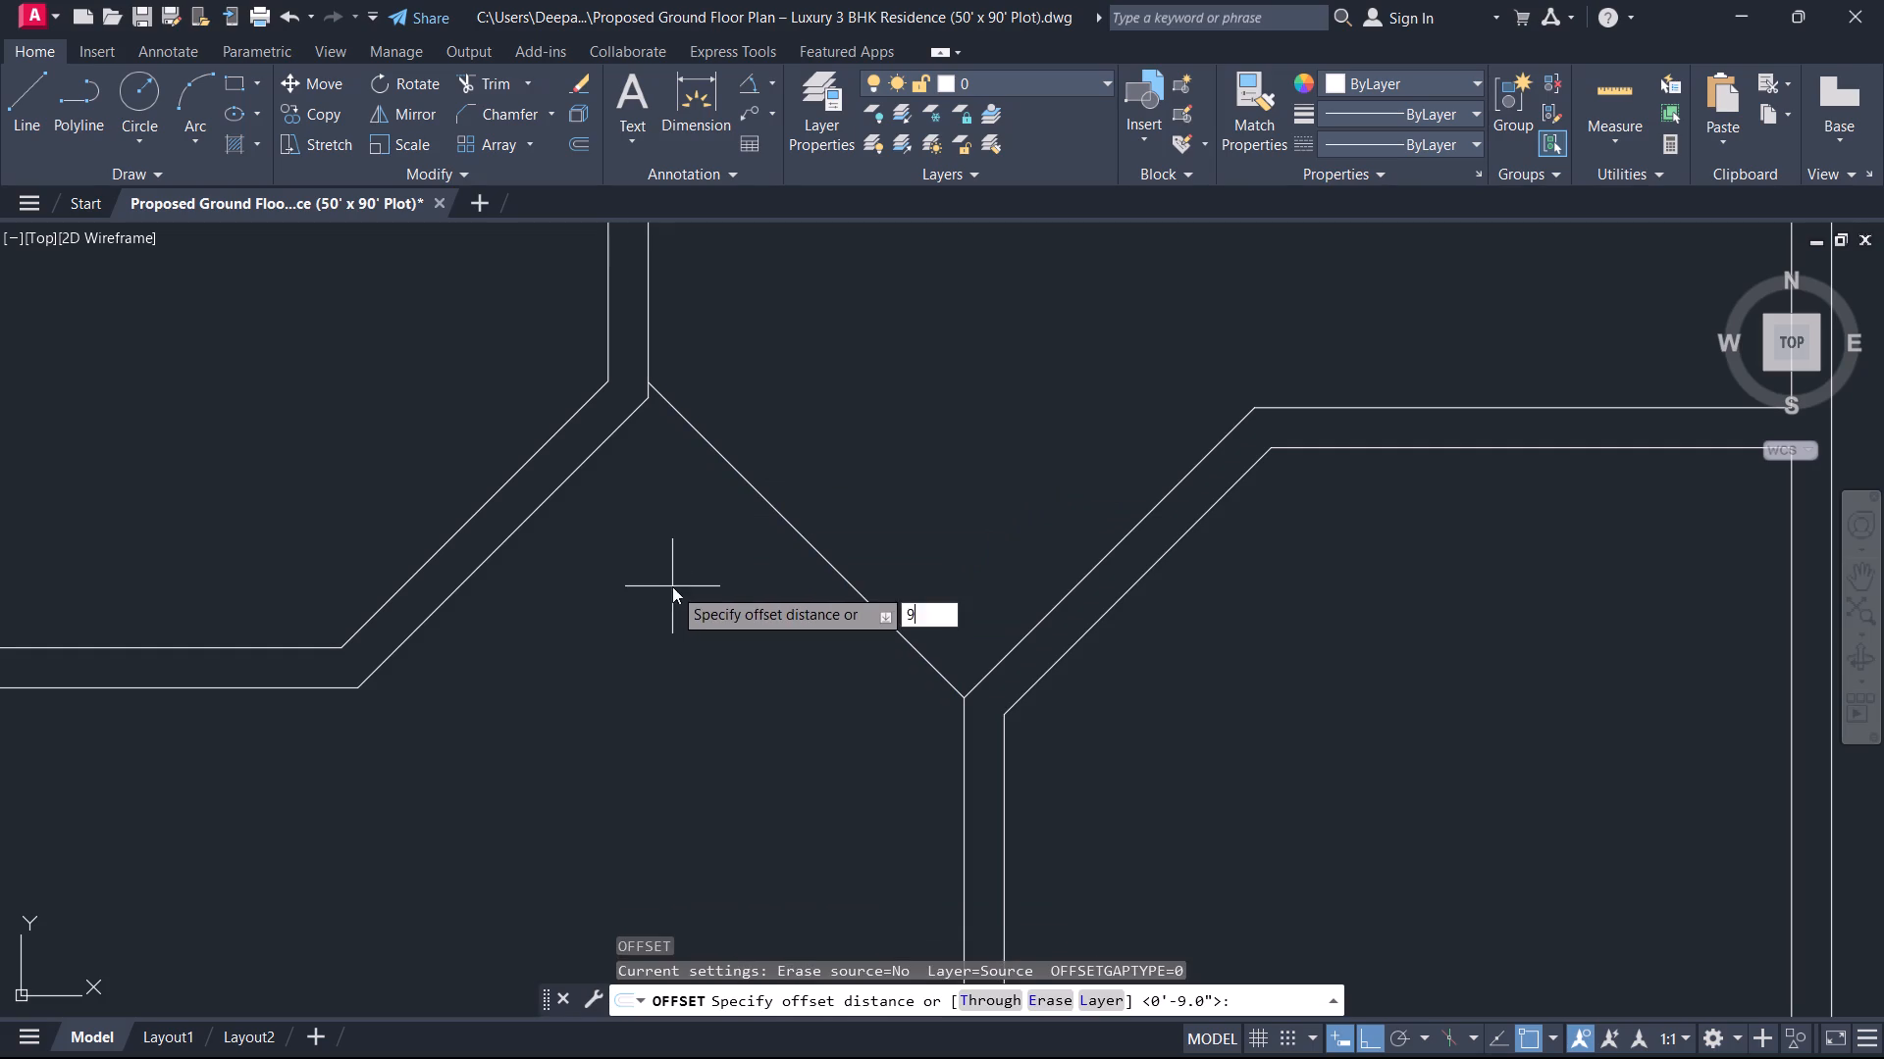
{"action": "key", "text": "Return"}
{"action": "key", "text": "space"}
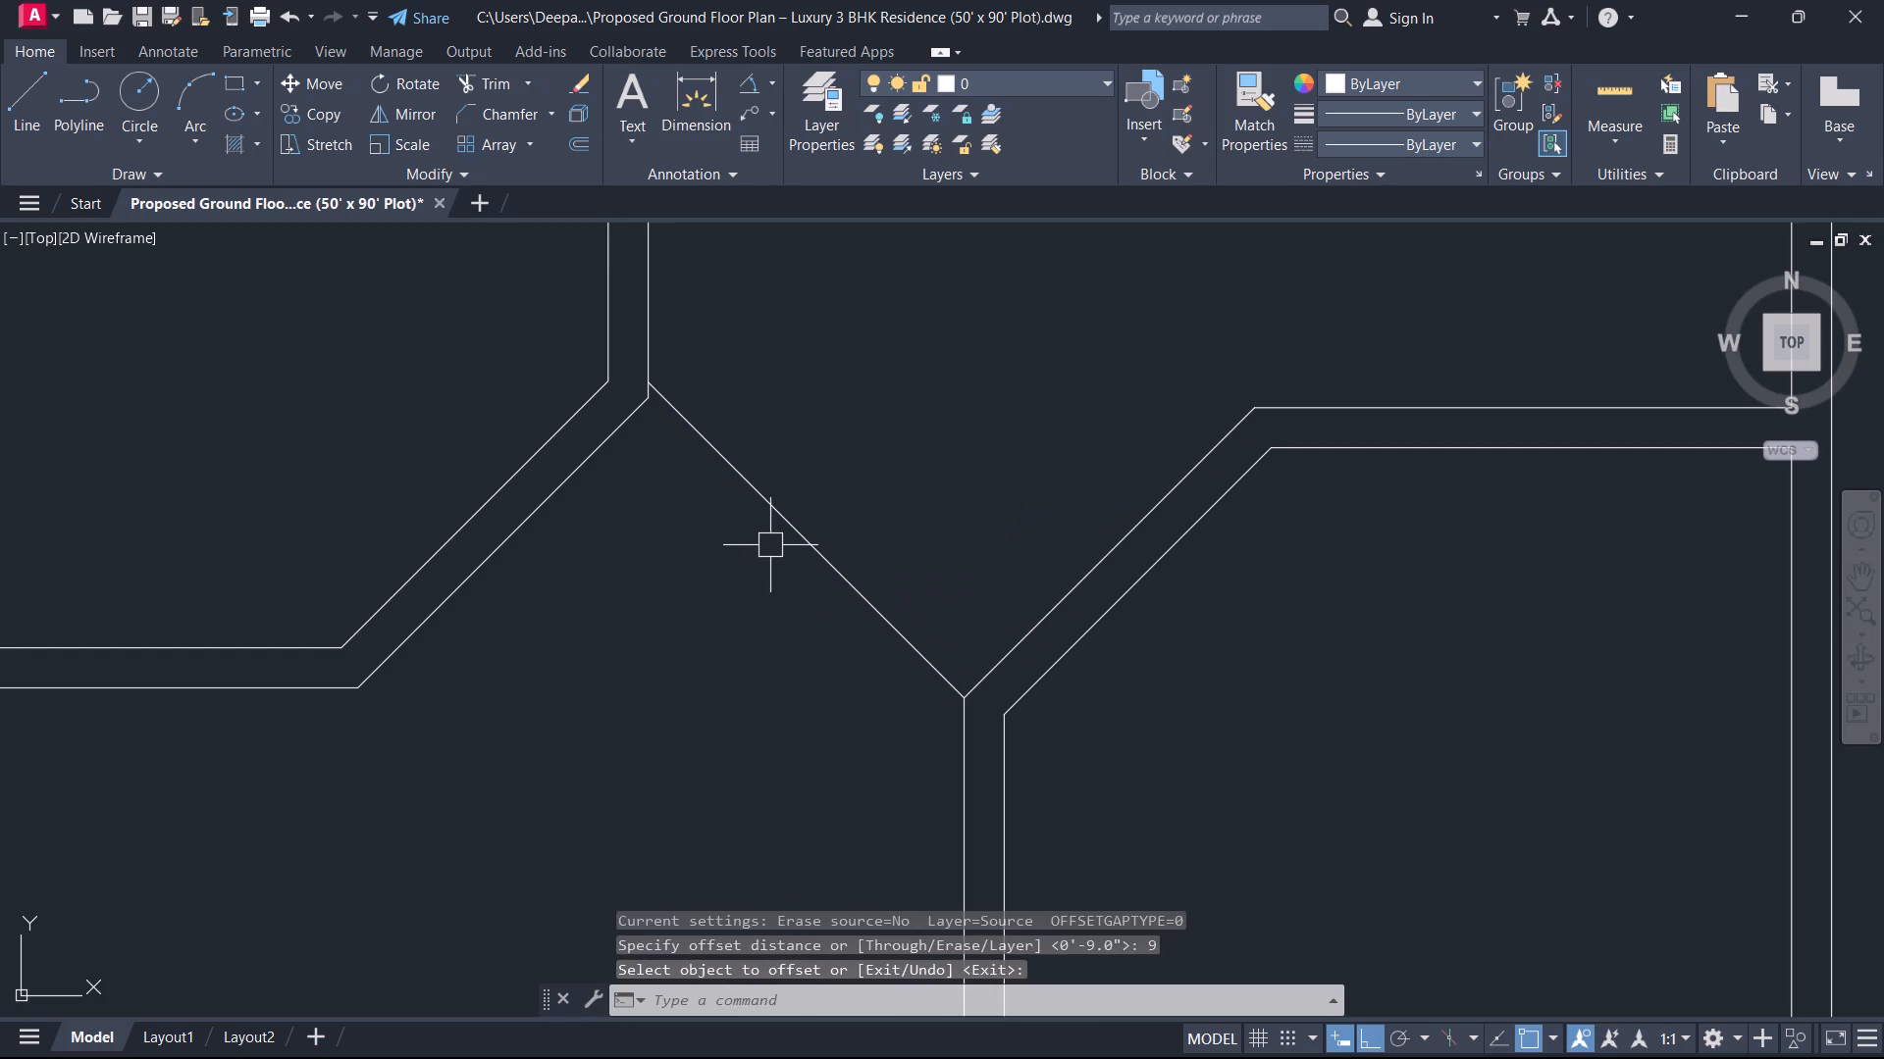
{"action": "key", "text": "space"}
{"action": "key", "text": "space"}
{"action": "left_click", "coordinate": [787, 531]}
{"action": "left_click", "coordinate": [676, 646]}
{"action": "key", "text": "Escape"}
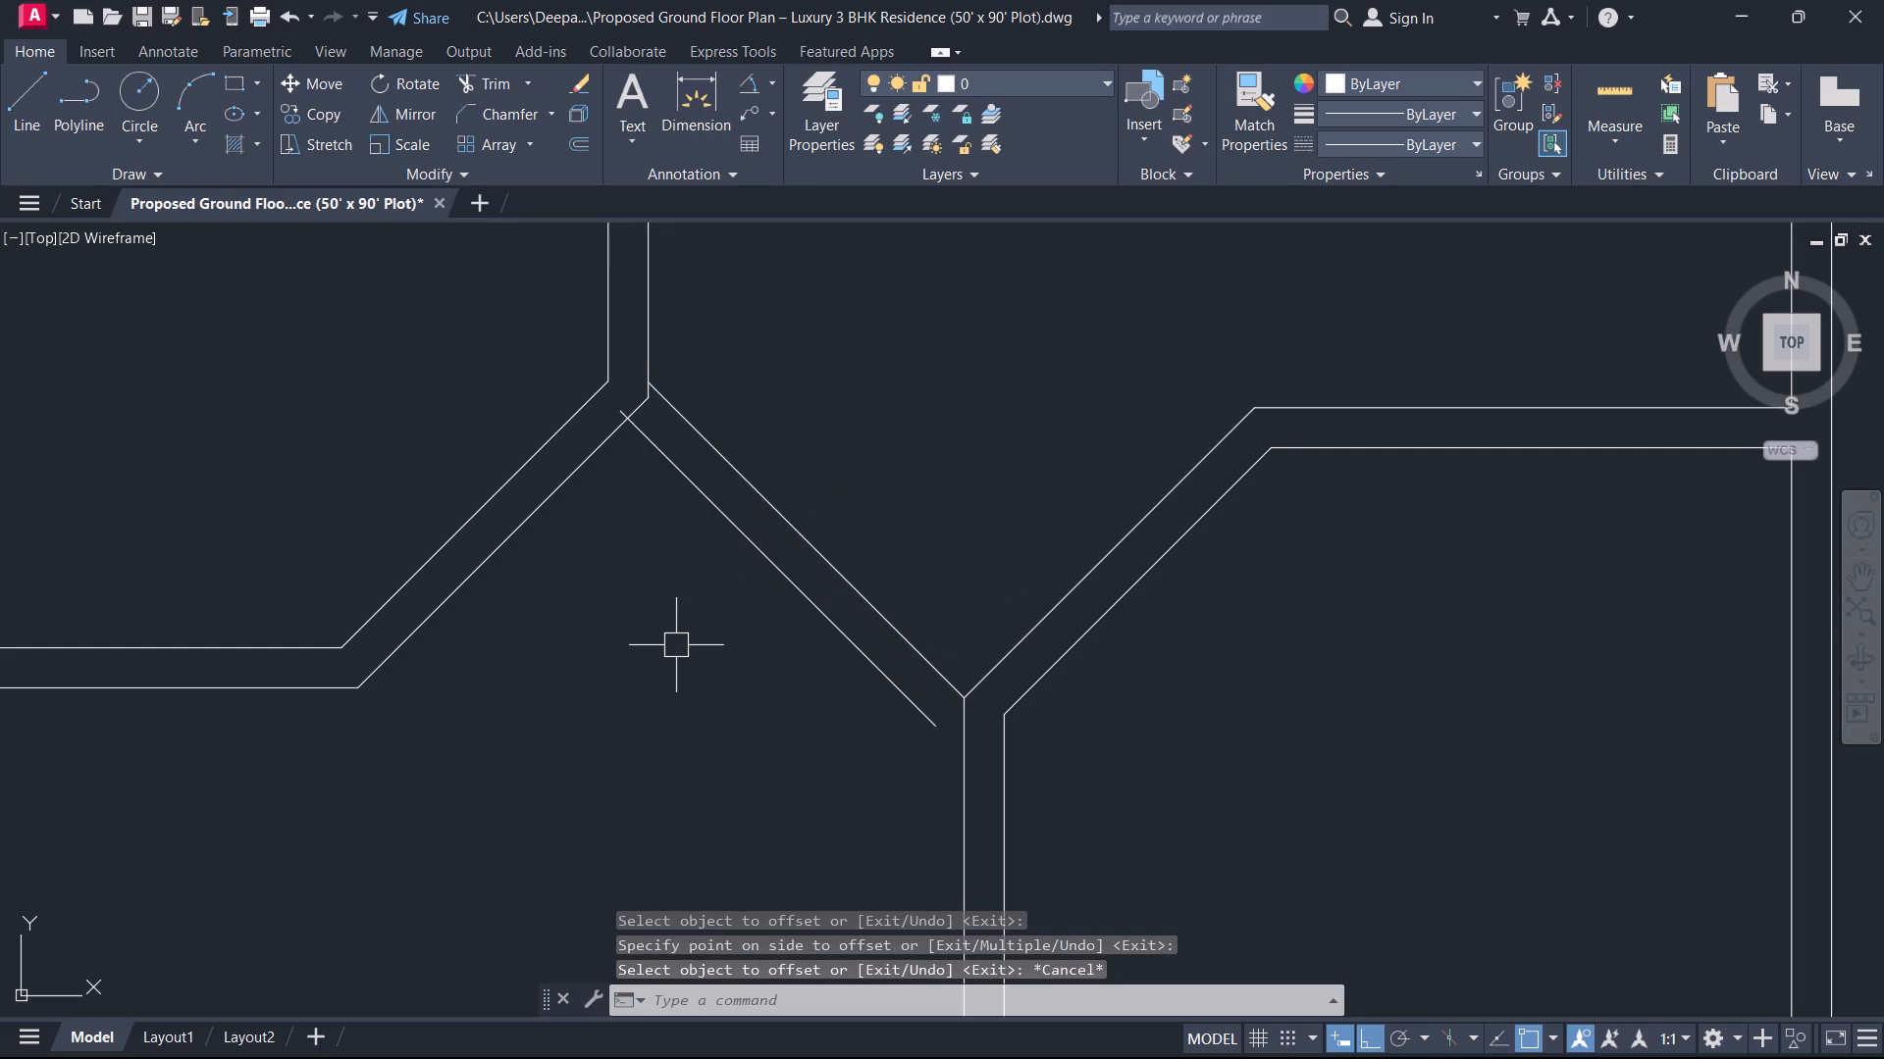
Extend the lower end of the offset diagonal to the east room's outer vertical wall line.
{"action": "key", "text": "e"}
{"action": "type", "text": "X"}
{"action": "key", "text": "space"}
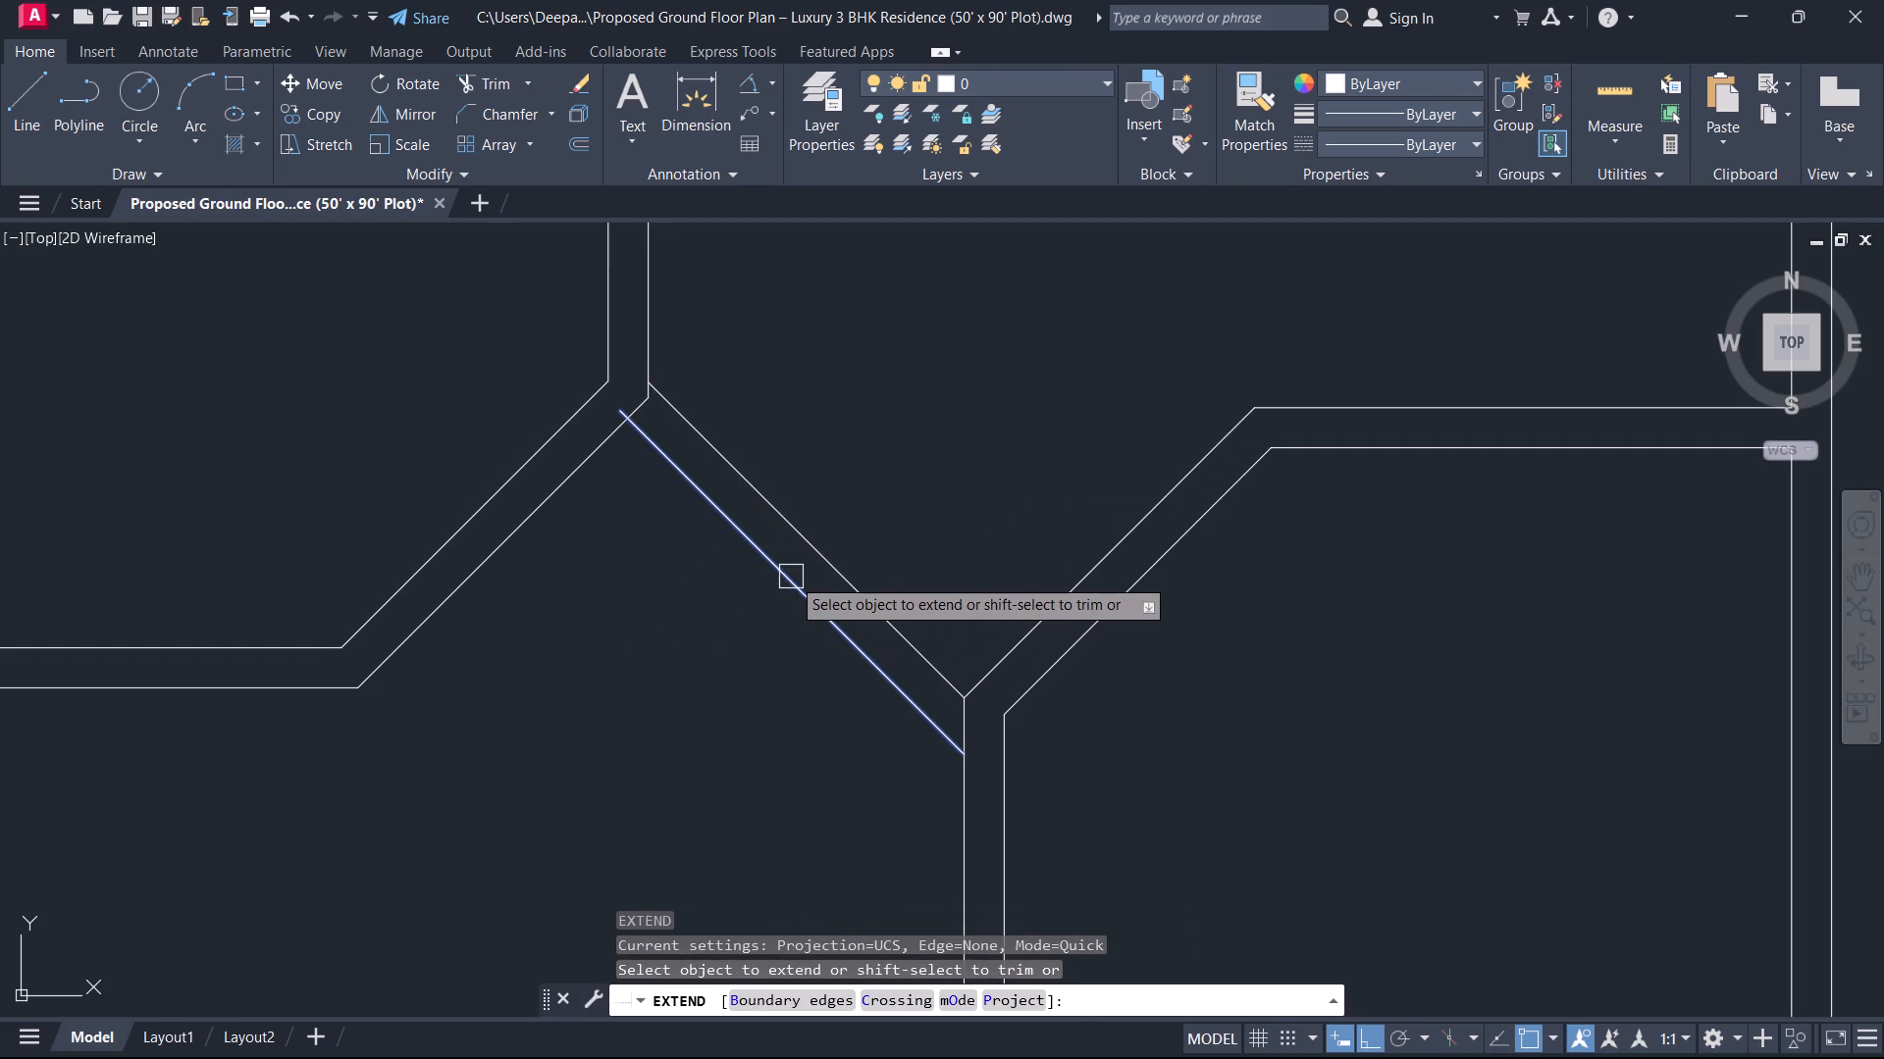
{"action": "left_click", "coordinate": [791, 577]}
{"action": "key", "text": "Escape"}
Trim the overlapping line ends where the connecting diagonal wall meets the west room's angled corner.
{"action": "scroll", "coordinate": [737, 614], "scroll_direction": "down", "scroll_amount": 4}
{"action": "scroll", "coordinate": [697, 639], "scroll_direction": "up", "scroll_amount": 2}
{"action": "middle_click_drag", "start_coordinate": [697, 639], "coordinate": [711, 682]}
{"action": "scroll", "coordinate": [742, 587], "scroll_direction": "up", "scroll_amount": 2}
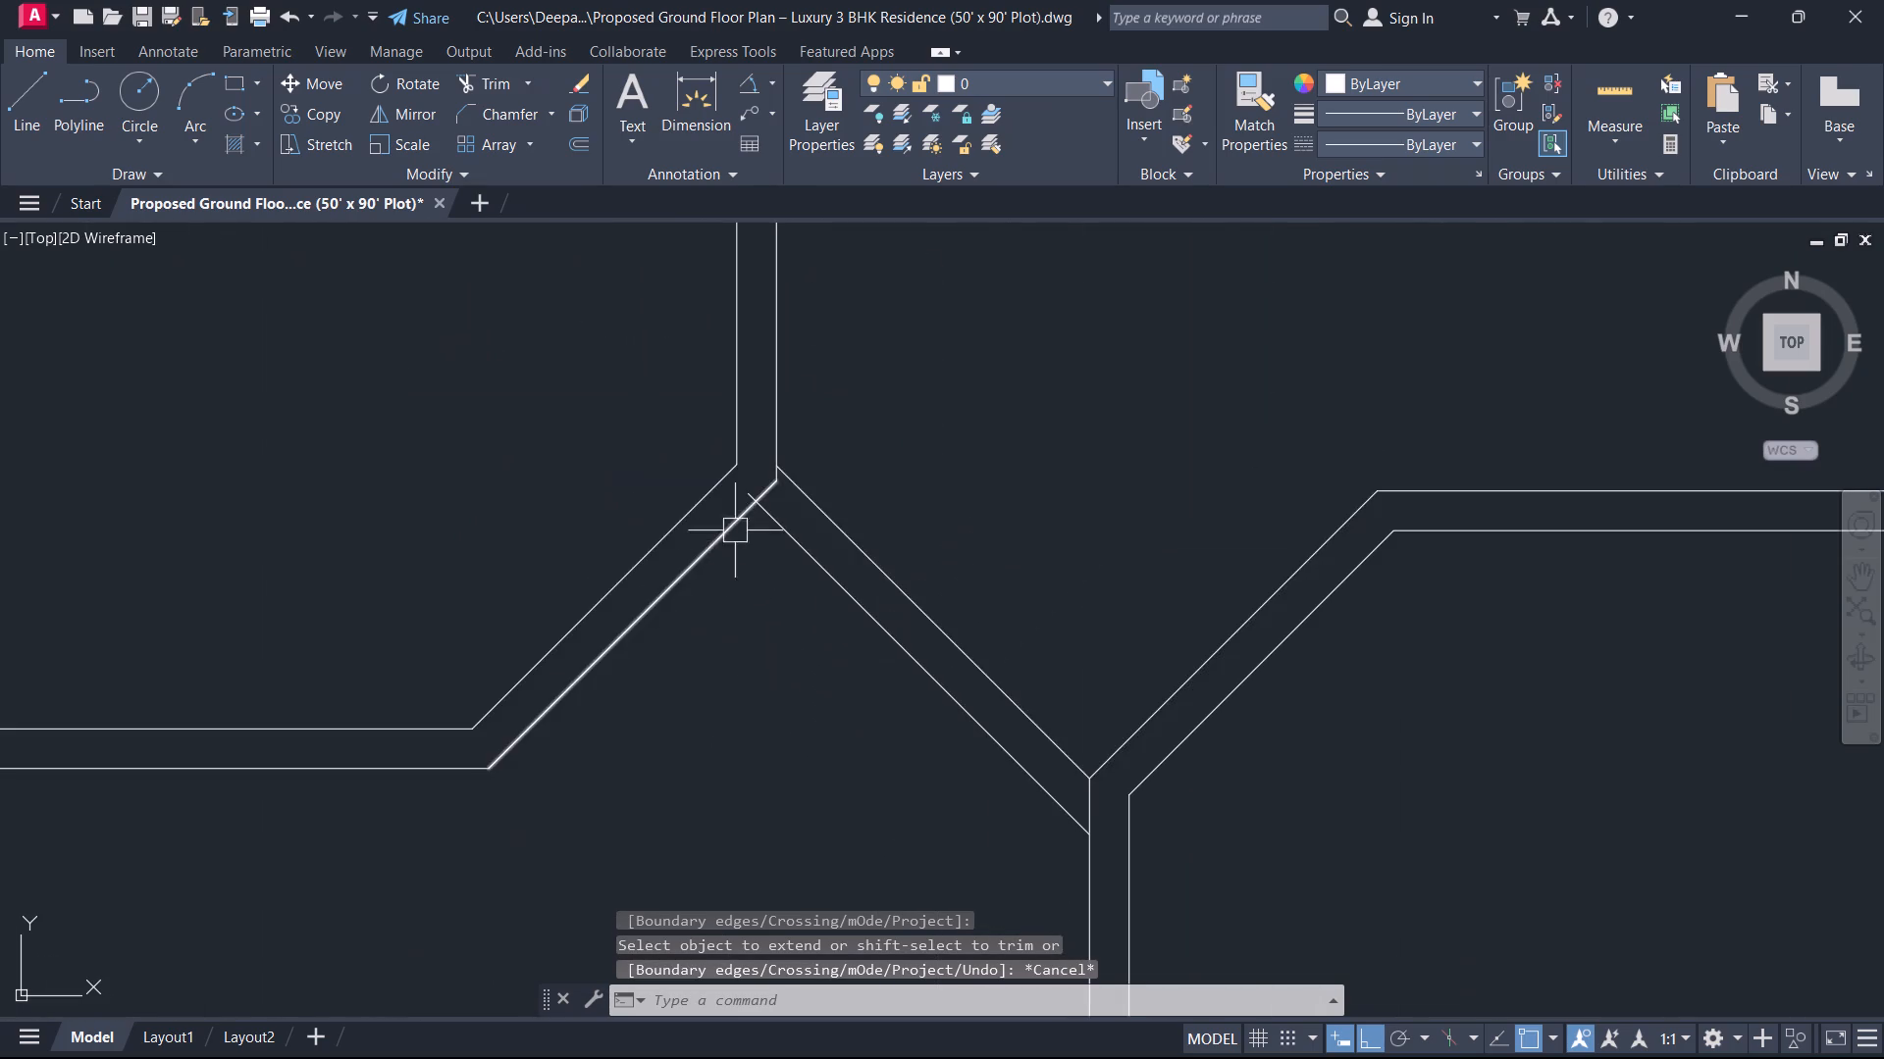
{"action": "scroll", "coordinate": [749, 514], "scroll_direction": "up", "scroll_amount": 2}
{"action": "key", "text": "t"}
{"action": "key", "text": "r"}
{"action": "key", "text": "space"}
{"action": "scroll", "coordinate": [737, 445], "scroll_direction": "up", "scroll_amount": 2}
{"action": "left_click", "coordinate": [762, 452]}
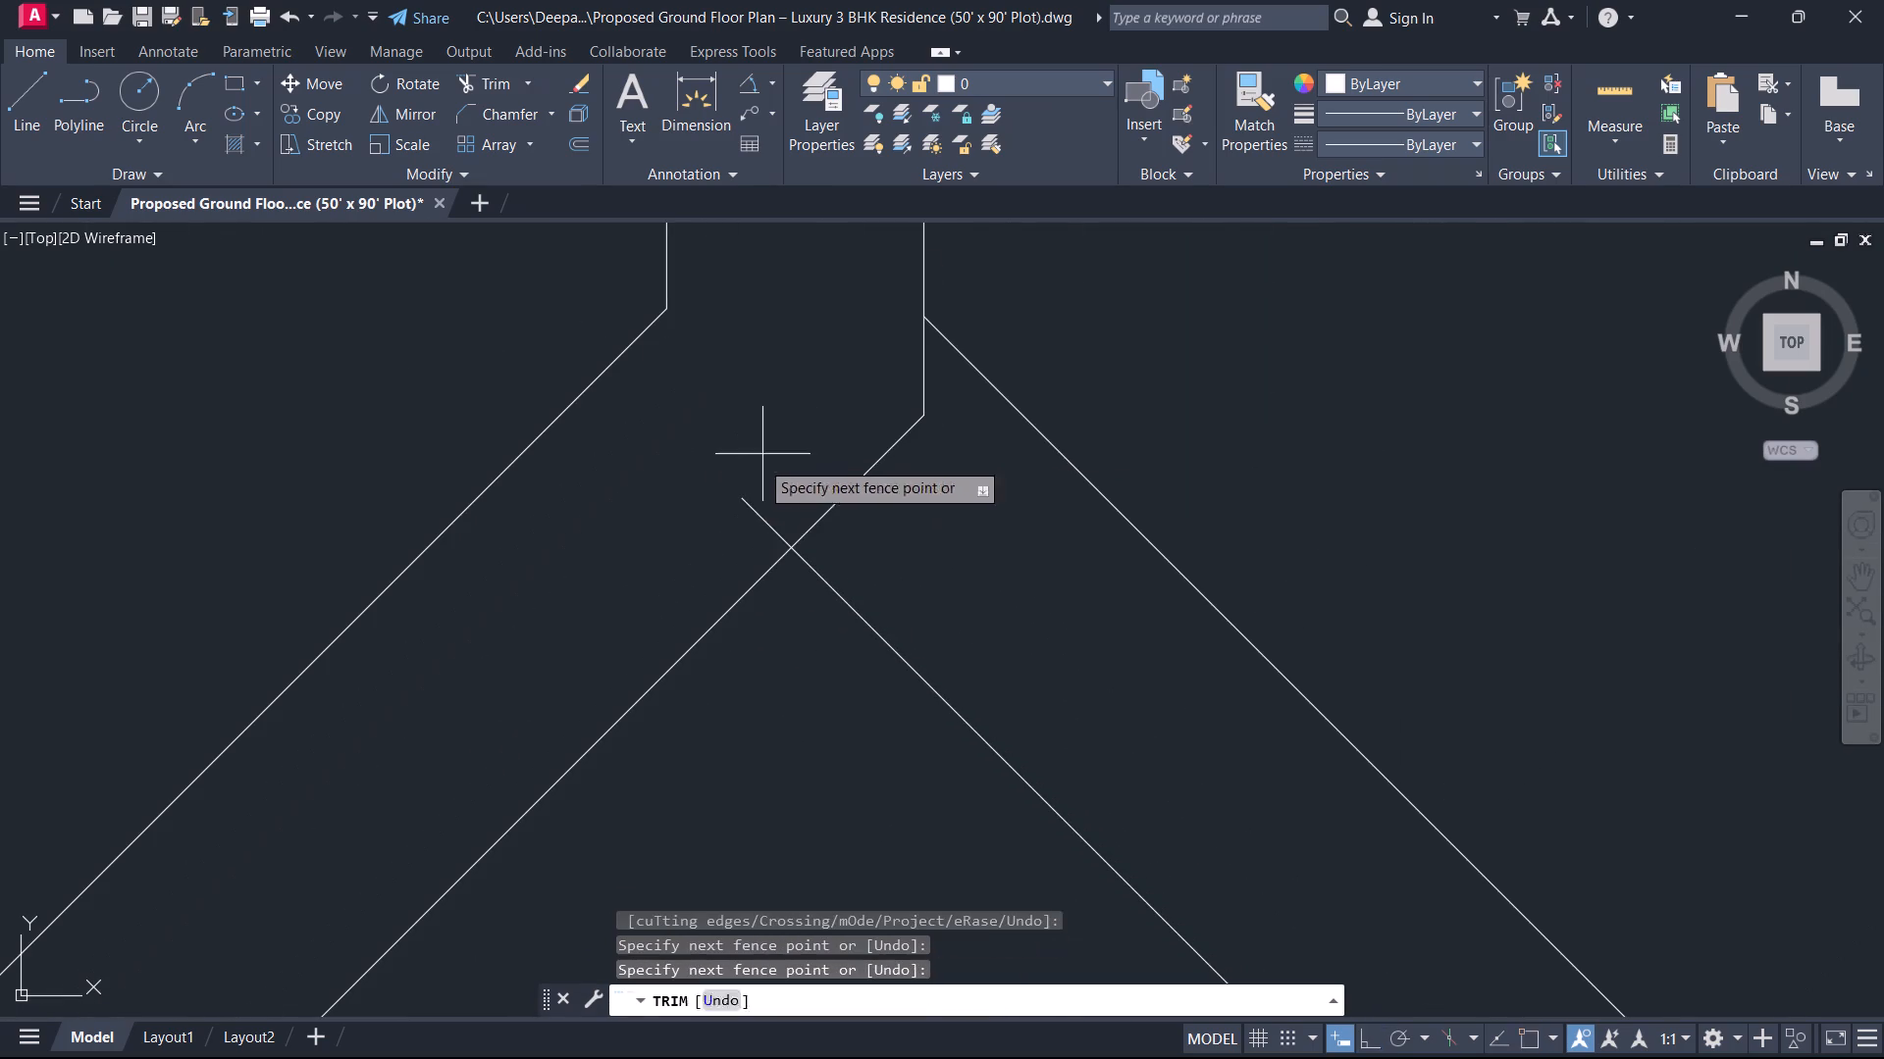
{"action": "left_click", "coordinate": [714, 527]}
{"action": "left_click", "coordinate": [793, 490]}
{"action": "left_click", "coordinate": [748, 543]}
{"action": "left_click", "coordinate": [825, 452]}
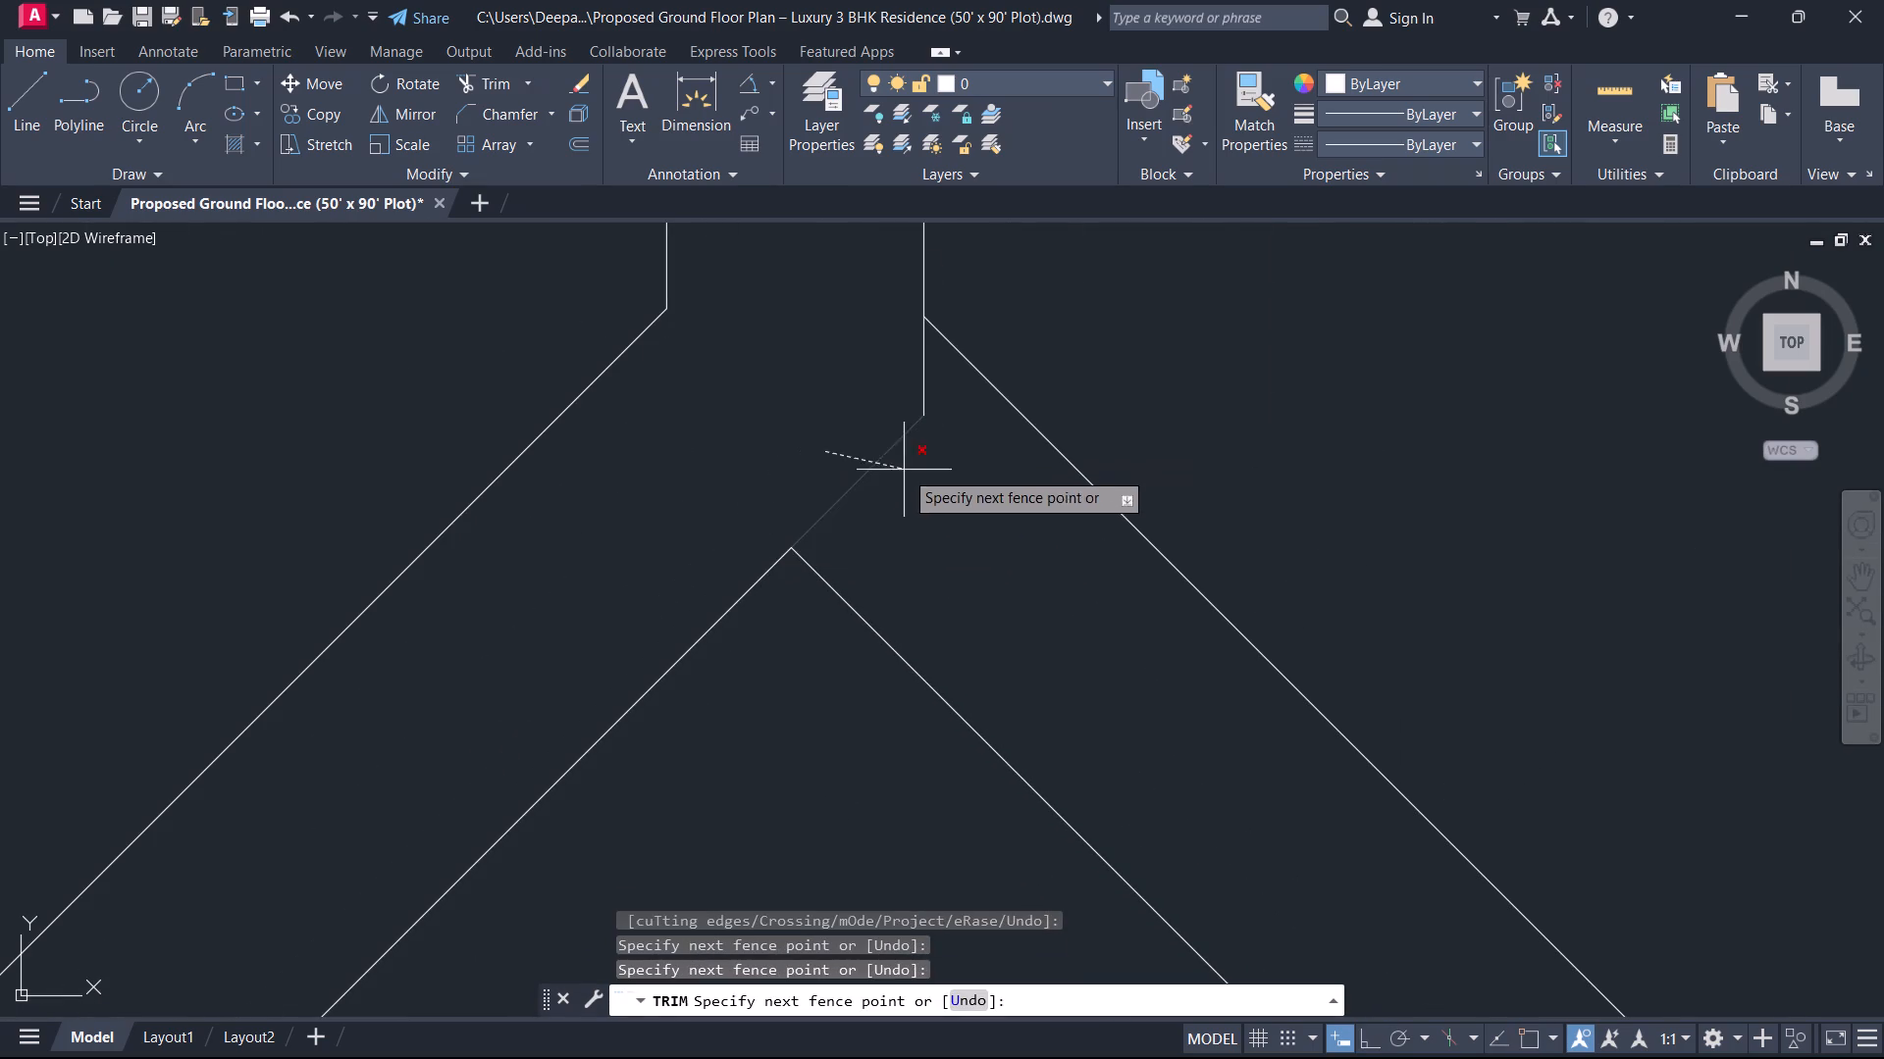
{"action": "left_click", "coordinate": [934, 478]}
{"action": "left_click", "coordinate": [921, 385]}
Trim the east room's outer vertical line between the two connecting diagonal lines to open the wall junction.
{"action": "scroll", "coordinate": [811, 464], "scroll_direction": "down", "scroll_amount": 4}
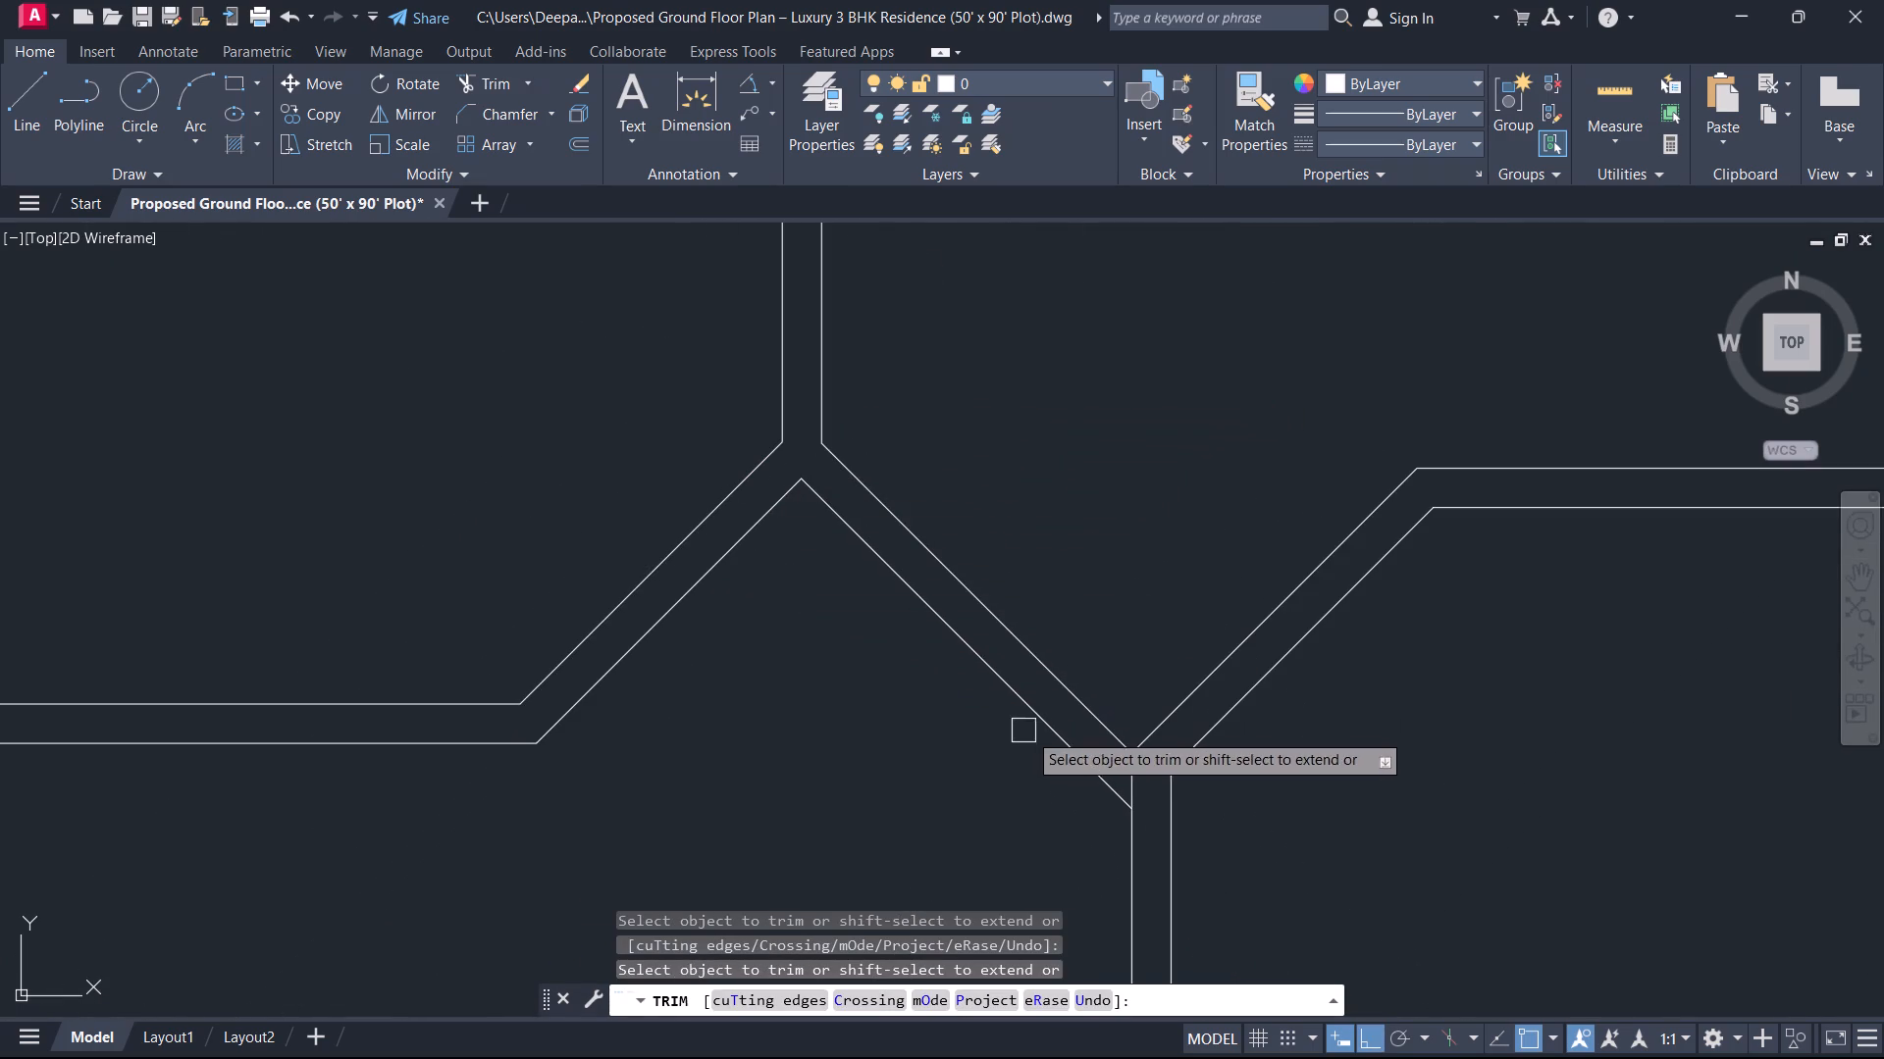
{"action": "scroll", "coordinate": [1100, 747], "scroll_direction": "up", "scroll_amount": 2}
{"action": "middle_click_drag", "start_coordinate": [1100, 747], "coordinate": [1018, 543]}
{"action": "left_click", "coordinate": [1064, 584]}
{"action": "left_click", "coordinate": [1124, 611]}
{"action": "key", "text": "Escape"}
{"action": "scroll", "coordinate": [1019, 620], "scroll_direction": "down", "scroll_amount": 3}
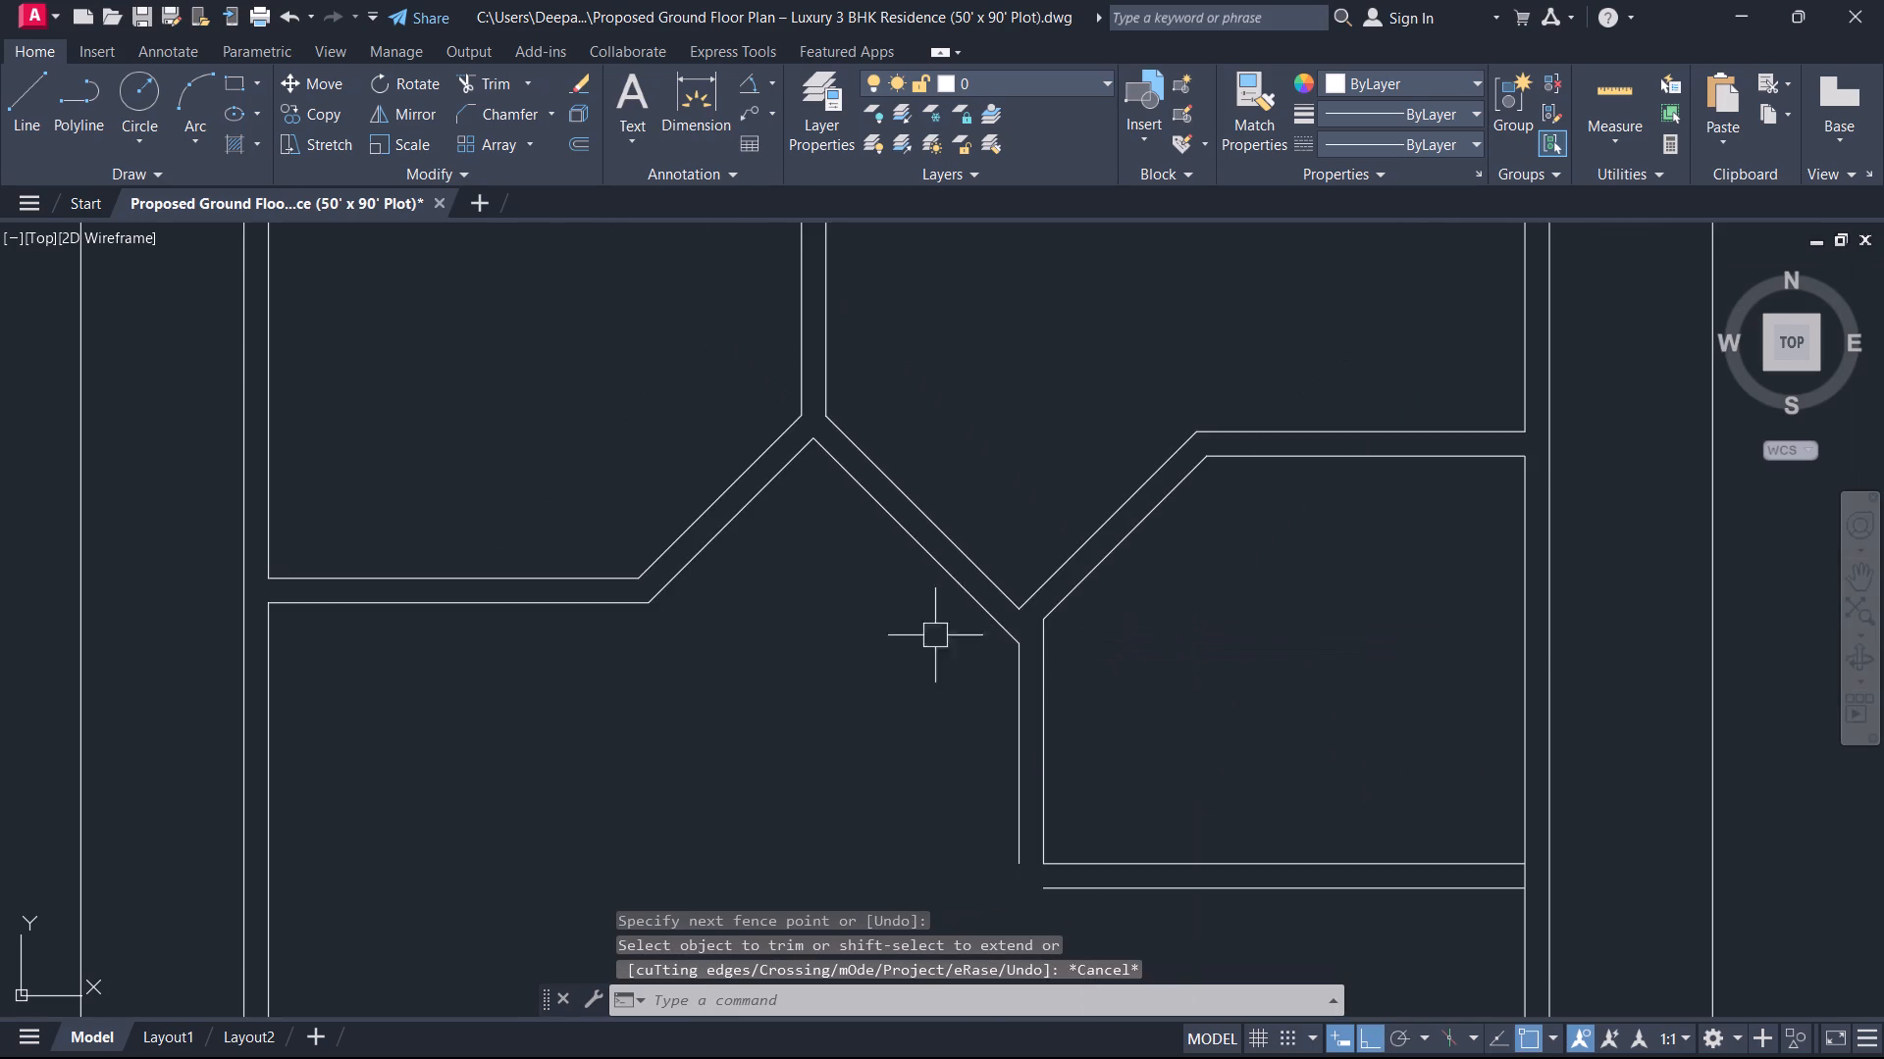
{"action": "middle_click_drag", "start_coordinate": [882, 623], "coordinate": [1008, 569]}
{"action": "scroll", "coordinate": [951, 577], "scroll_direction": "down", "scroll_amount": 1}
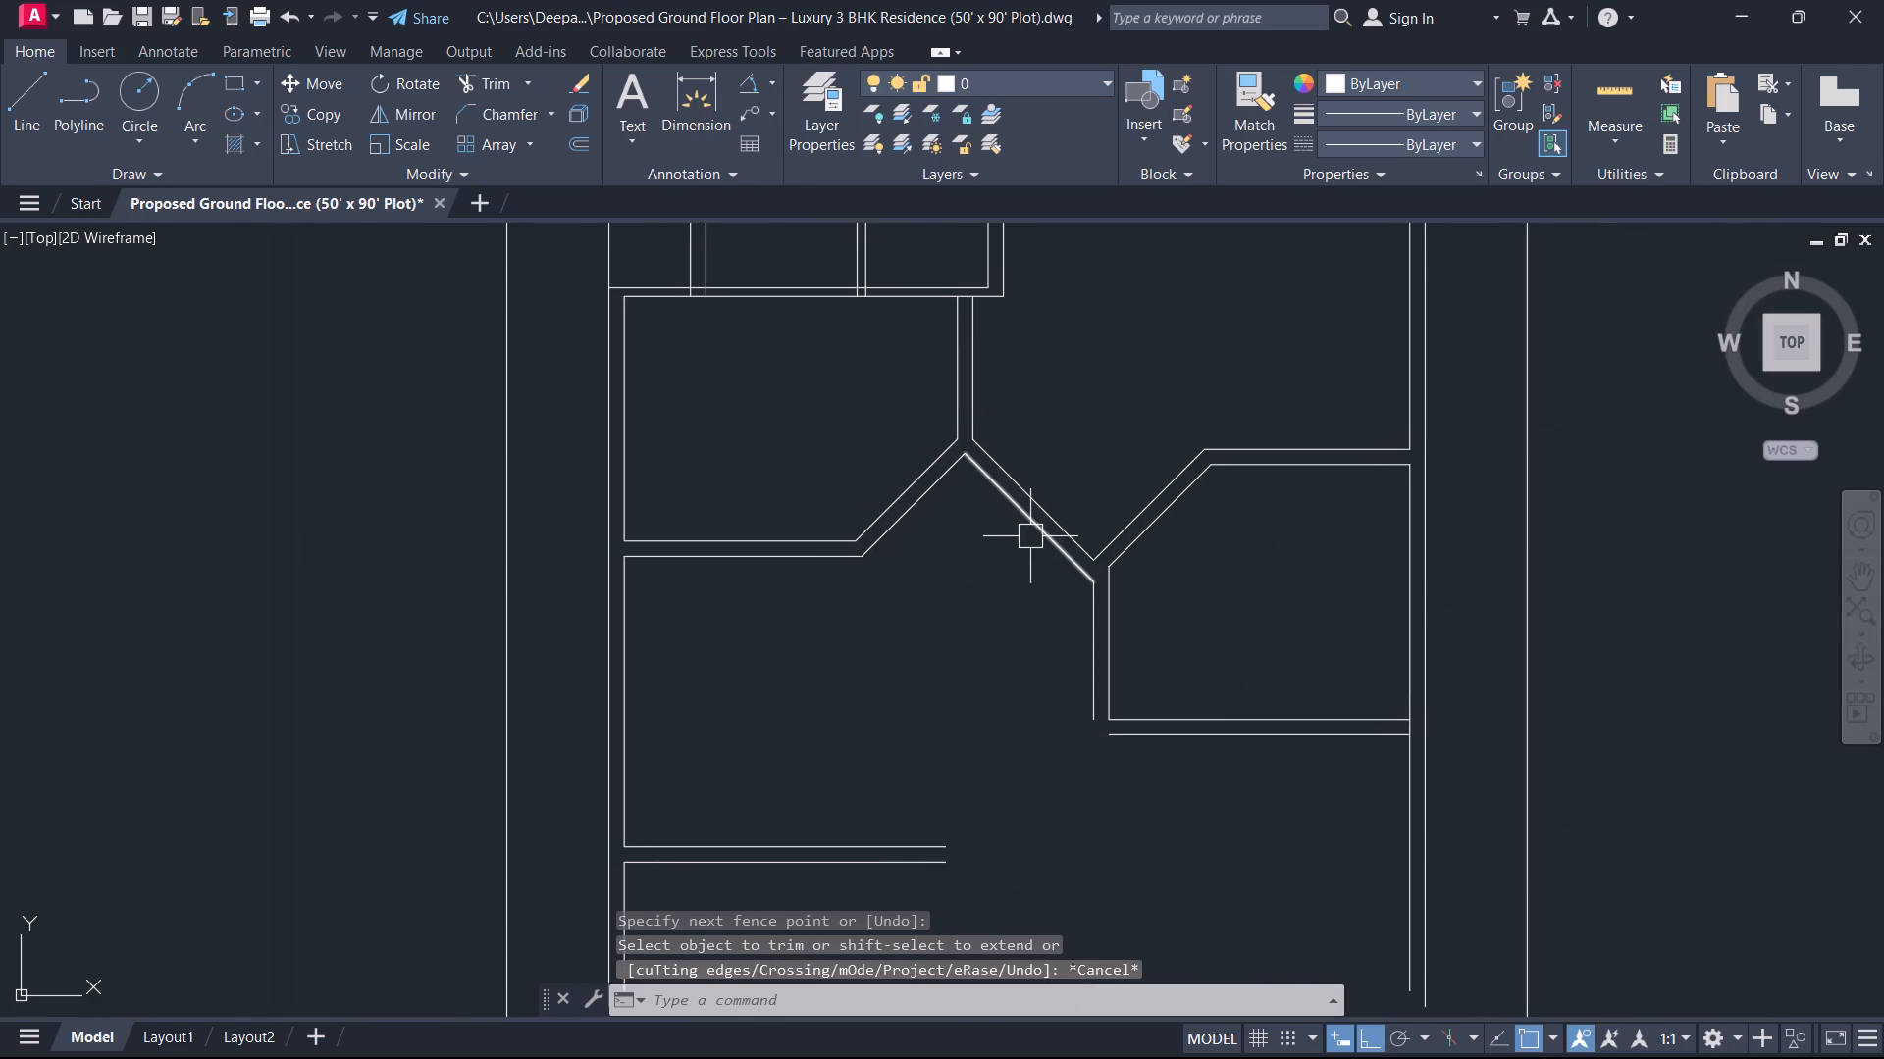
Draw a short line across the connecting diagonal wall, from its northeast line's midpoint perpendicular to its southwest line.
{"action": "key", "text": "l"}
{"action": "key", "text": "space"}
{"action": "scroll", "coordinate": [1027, 510], "scroll_direction": "up", "scroll_amount": 2}
{"action": "left_click", "coordinate": [1038, 498]}
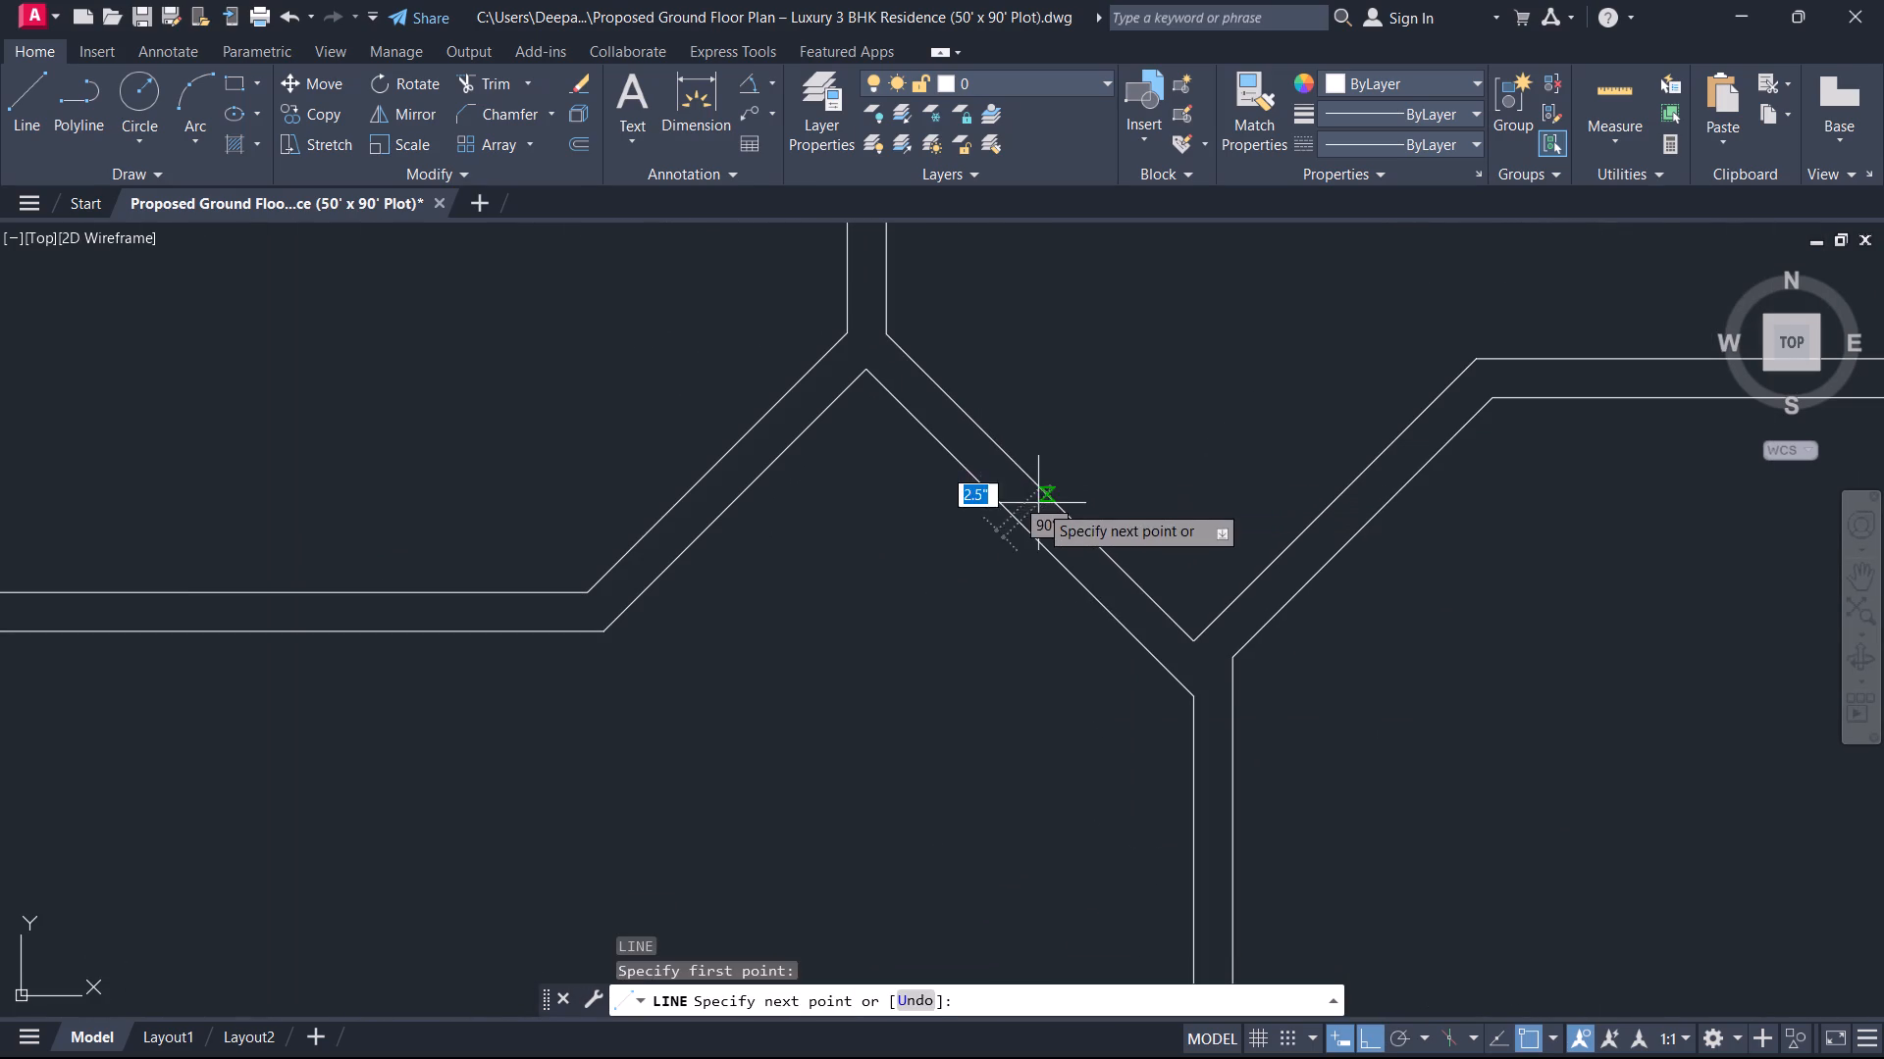
{"action": "left_click", "coordinate": [1017, 520]}
{"action": "key", "text": "Escape"}
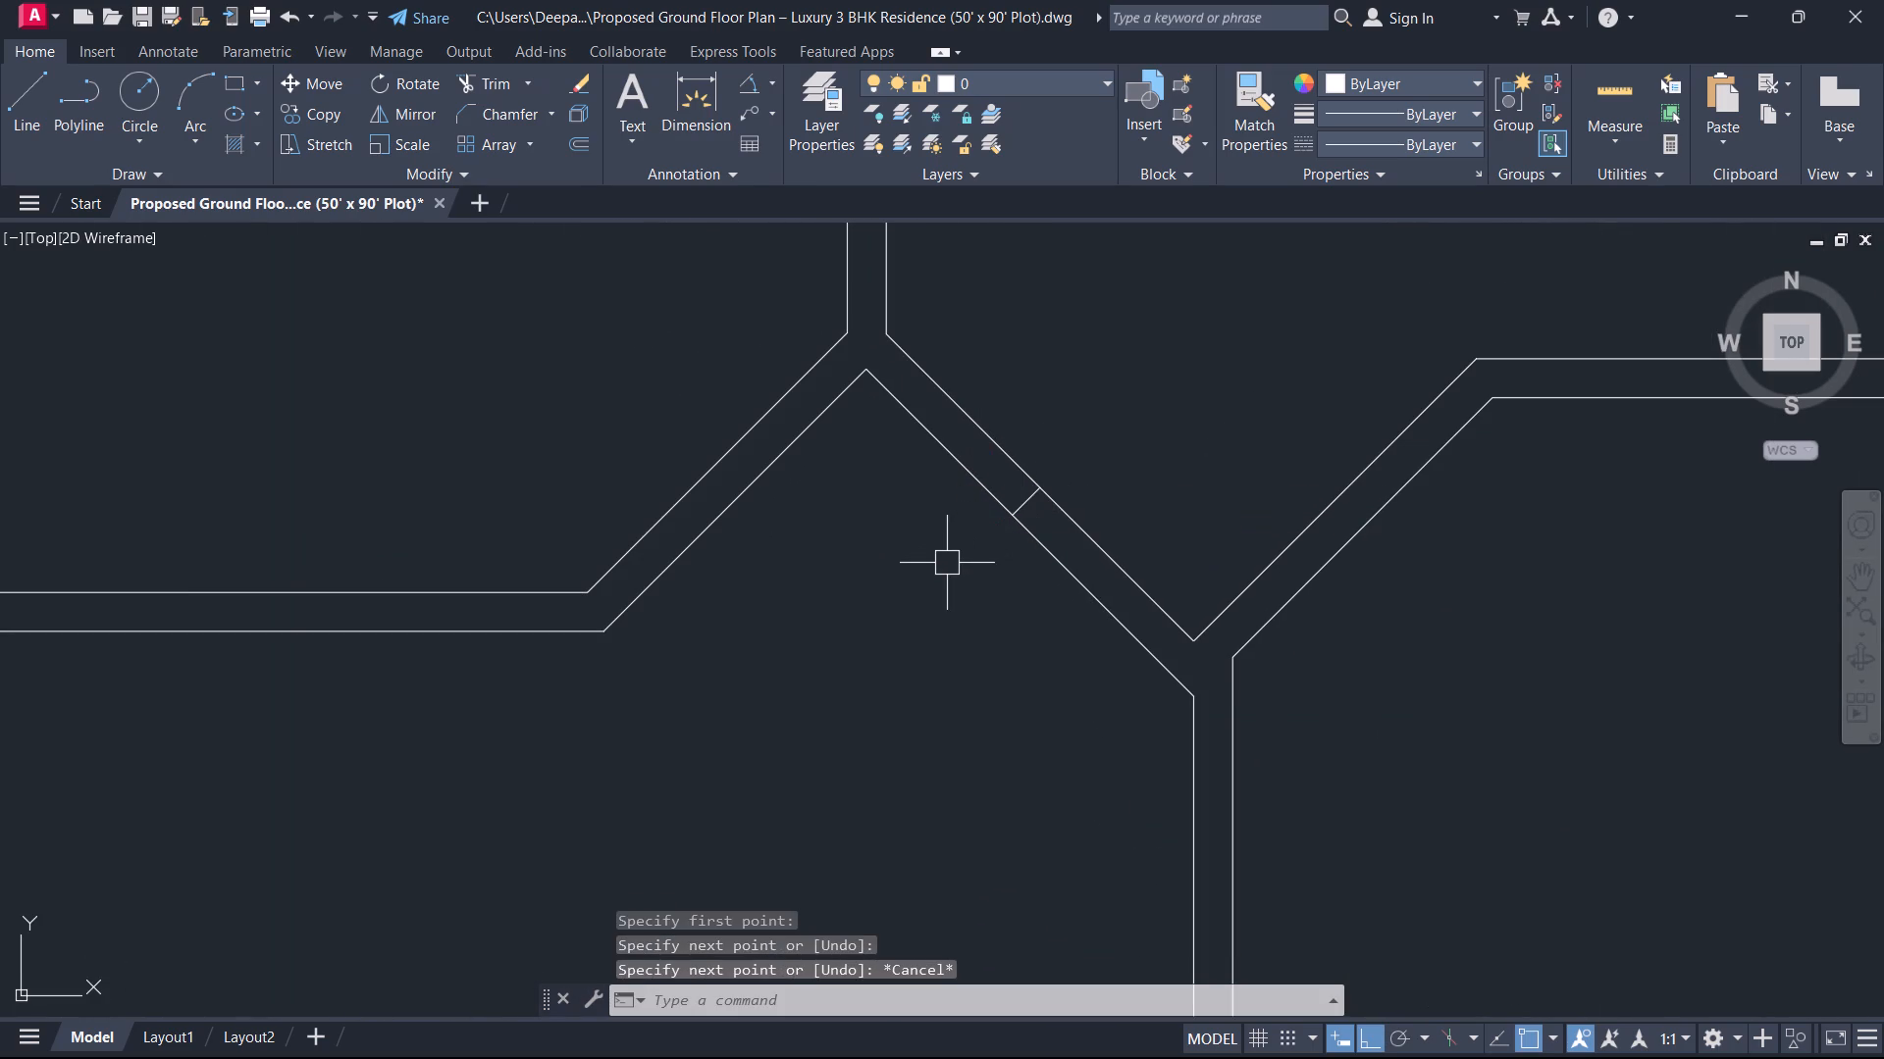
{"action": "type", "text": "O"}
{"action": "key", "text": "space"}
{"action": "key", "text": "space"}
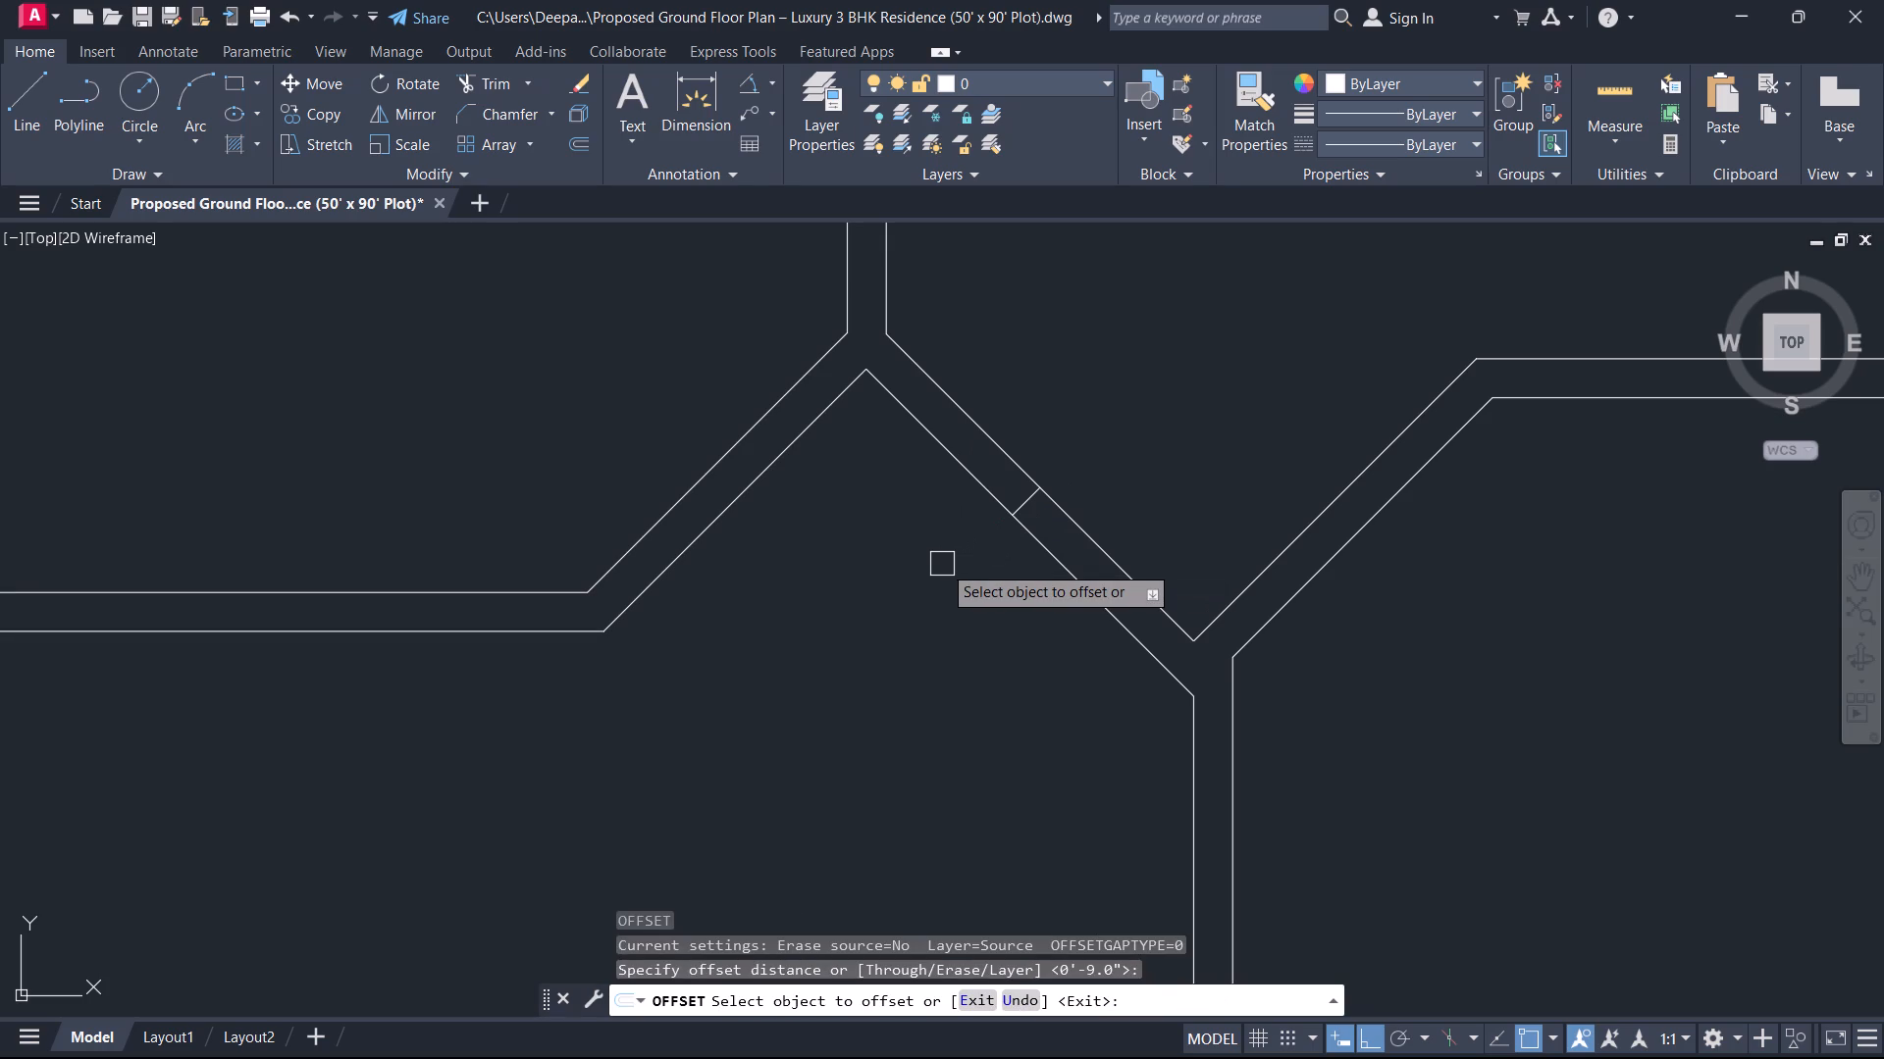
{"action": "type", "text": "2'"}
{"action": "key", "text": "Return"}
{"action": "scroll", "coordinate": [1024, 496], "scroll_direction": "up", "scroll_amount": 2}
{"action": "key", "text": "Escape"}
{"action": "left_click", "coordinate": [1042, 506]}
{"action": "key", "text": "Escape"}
Offset the short cross line 2' to each side along the connecting diagonal wall.
{"action": "type", "text": "O"}
{"action": "key", "text": "space"}
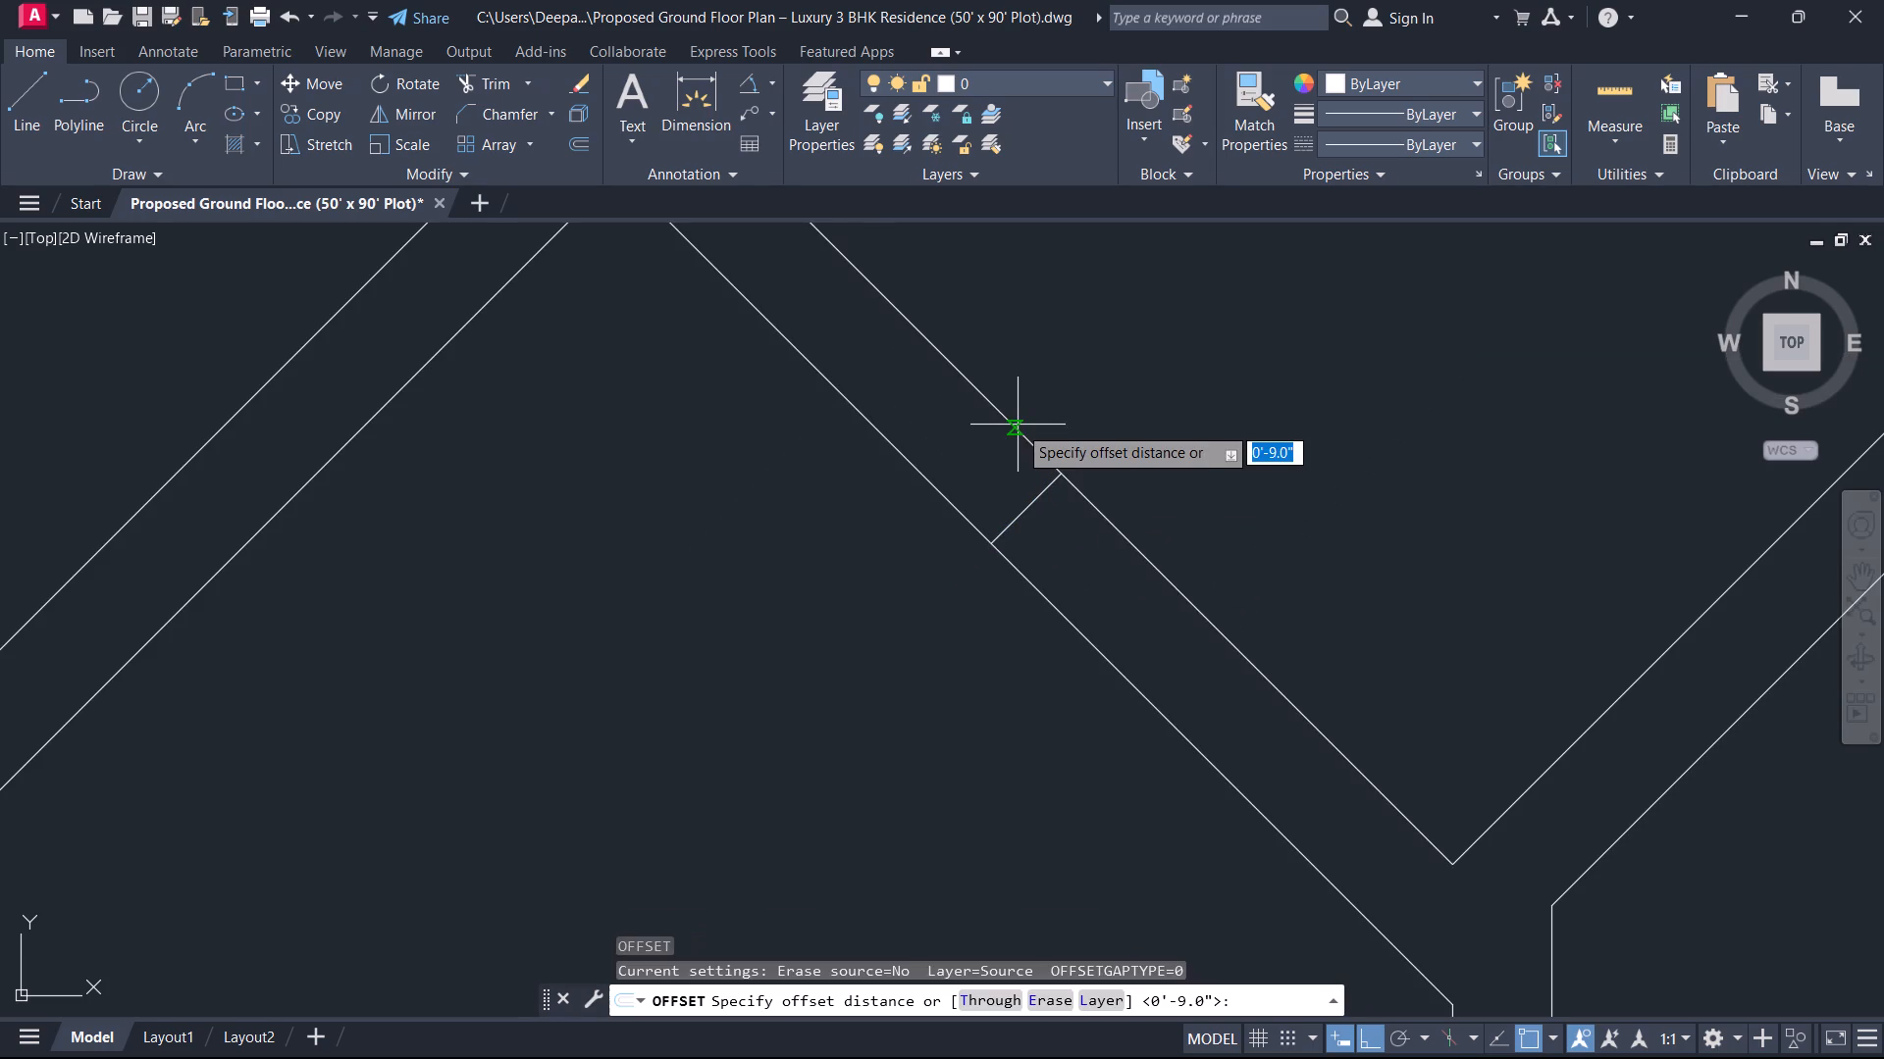
{"action": "type", "text": "2'"}
{"action": "key", "text": "Return"}
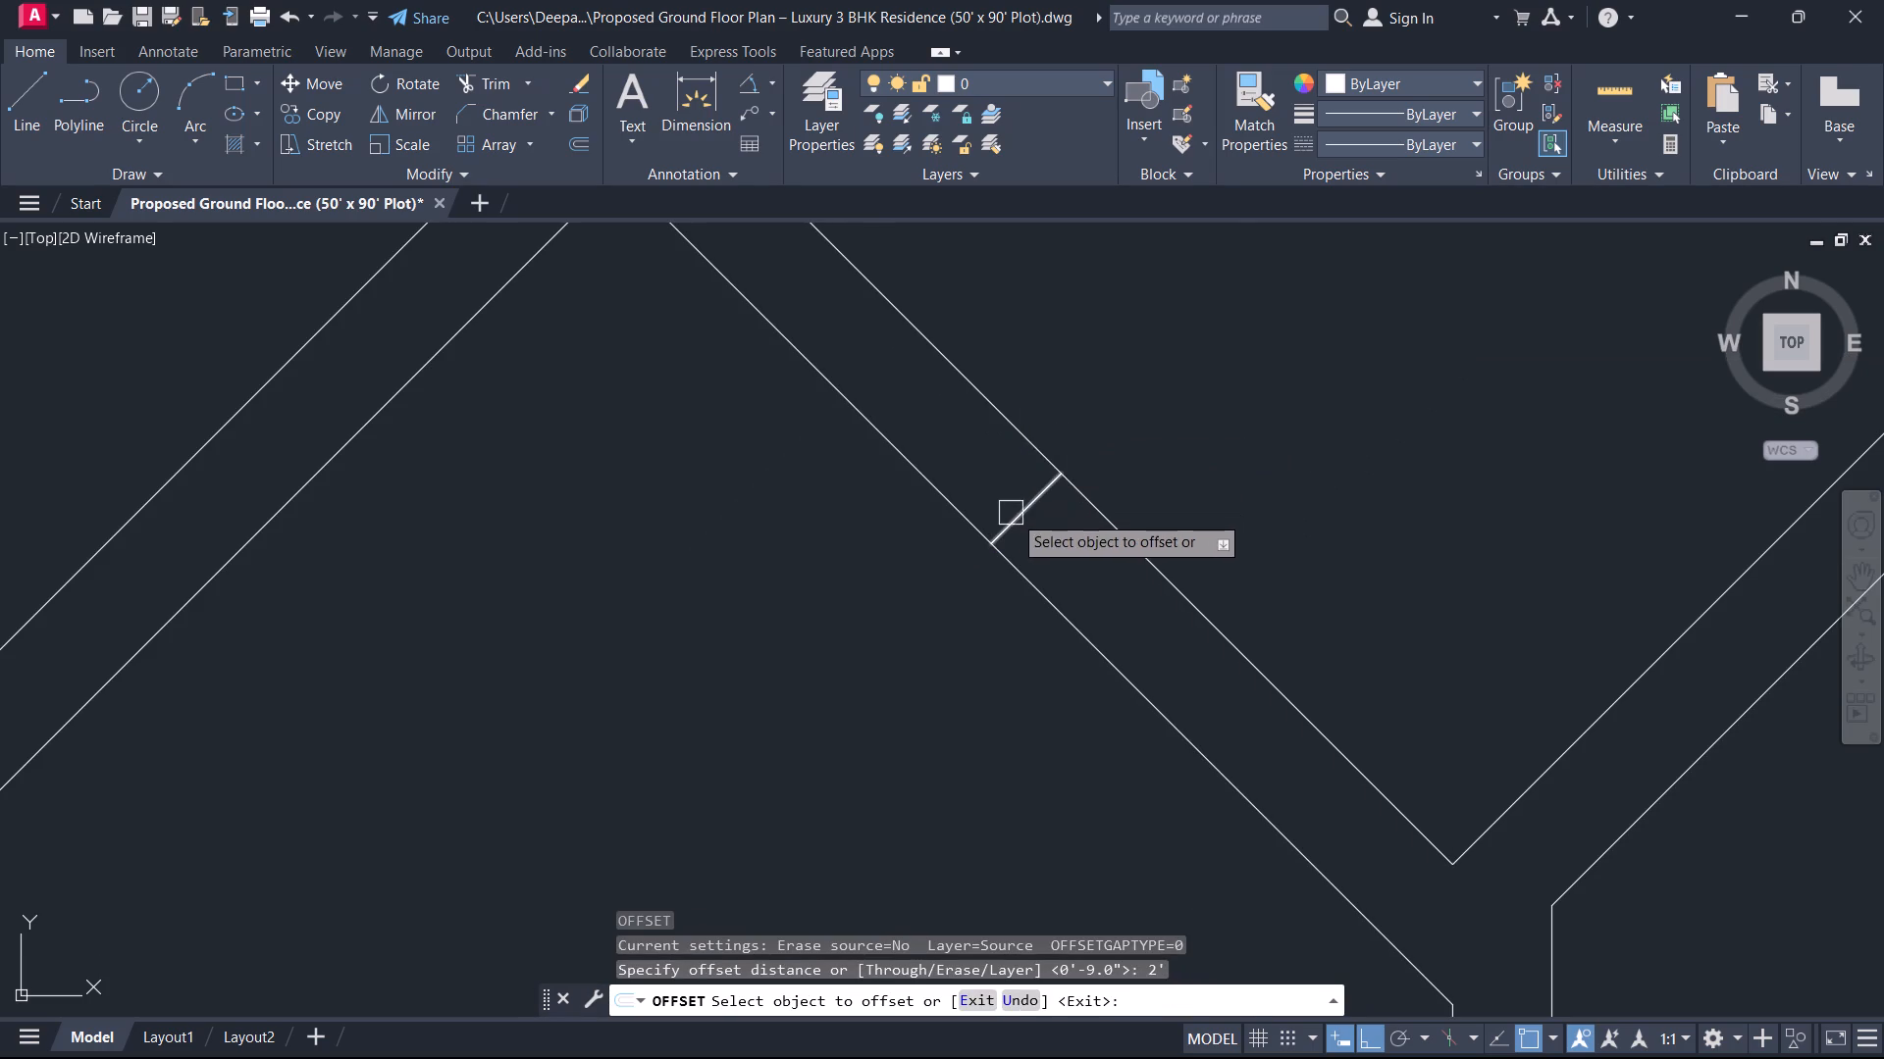
{"action": "left_click", "coordinate": [1016, 516]}
{"action": "left_click", "coordinate": [936, 389]}
{"action": "left_click", "coordinate": [1014, 506]}
{"action": "left_click", "coordinate": [1105, 579]}
{"action": "key", "text": "Escape"}
Trim both diagonal wall lines and the middle cross line between the two offset lines to form an opening.
{"action": "left_click_drag", "start_coordinate": [1100, 570], "coordinate": [1079, 553]}
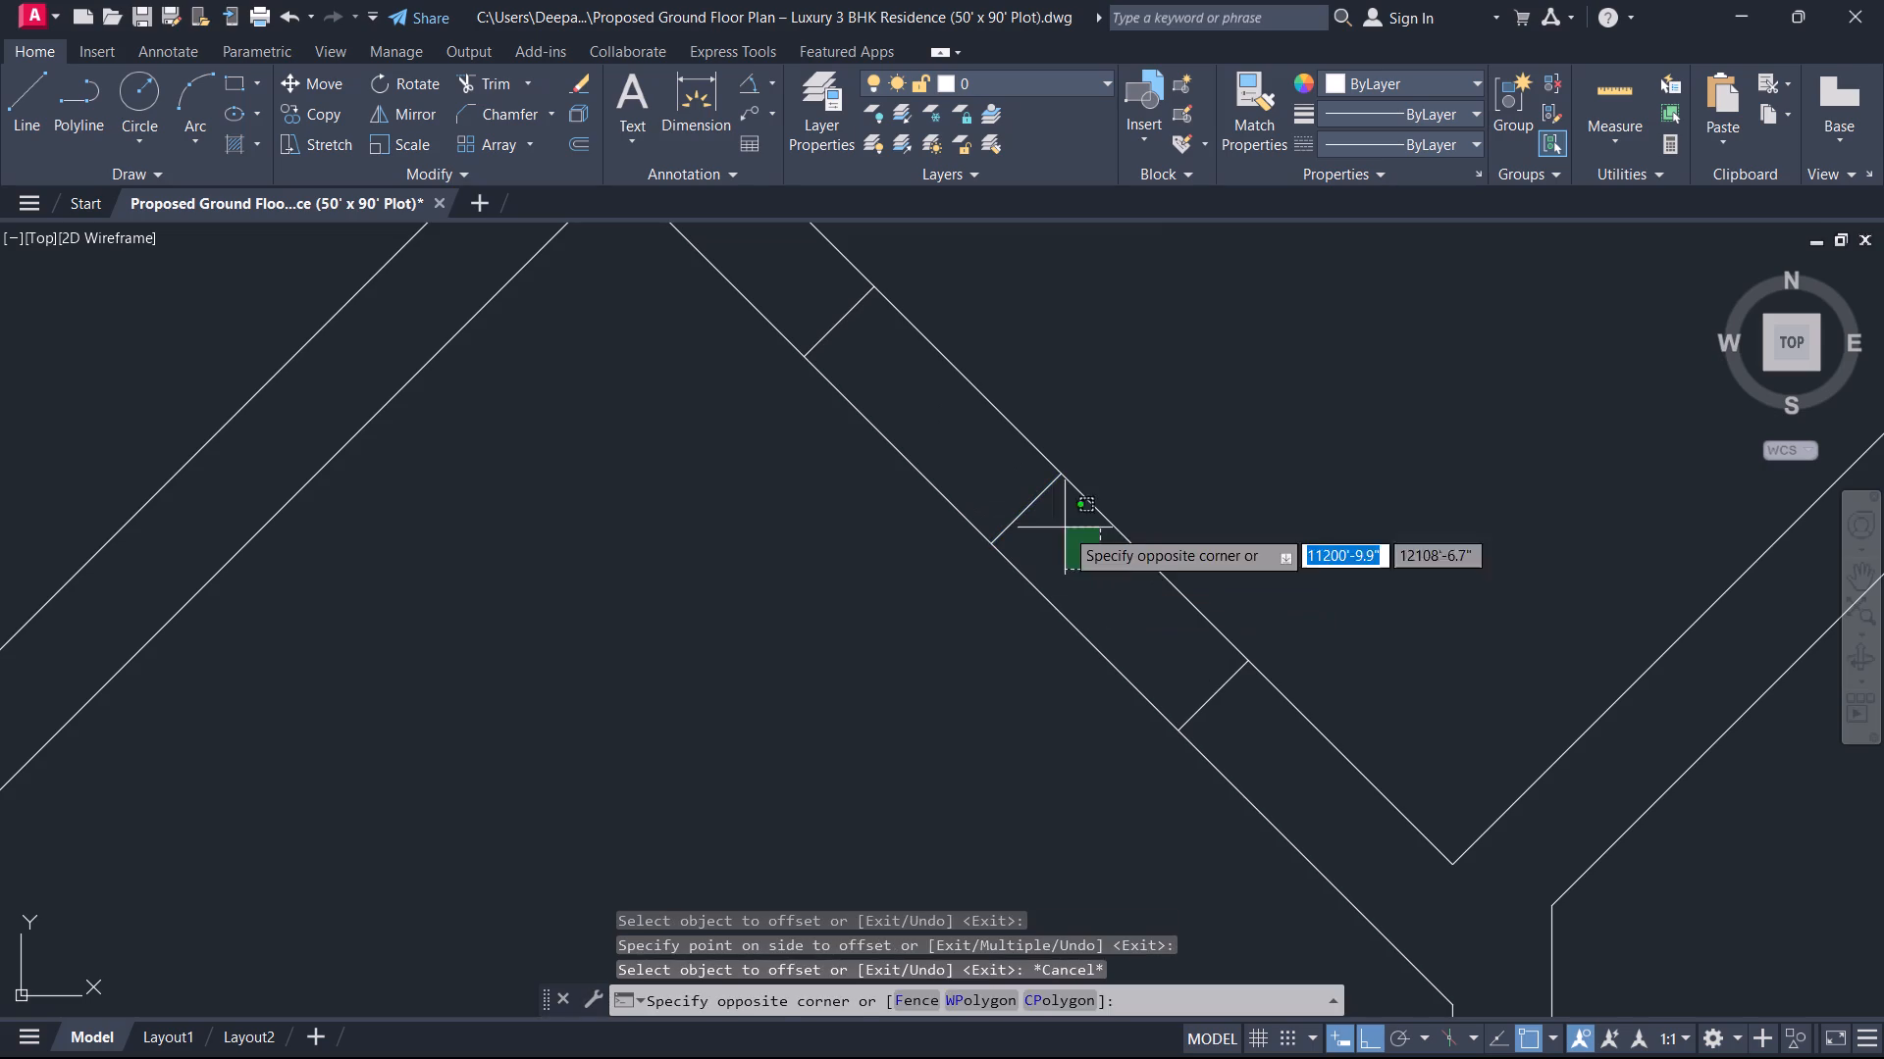
{"action": "left_click", "coordinate": [1038, 491]}
{"action": "key", "text": "Escape"}
{"action": "type", "text": "TR"}
{"action": "key", "text": "space"}
{"action": "left_click_drag", "start_coordinate": [1140, 471], "coordinate": [980, 468]}
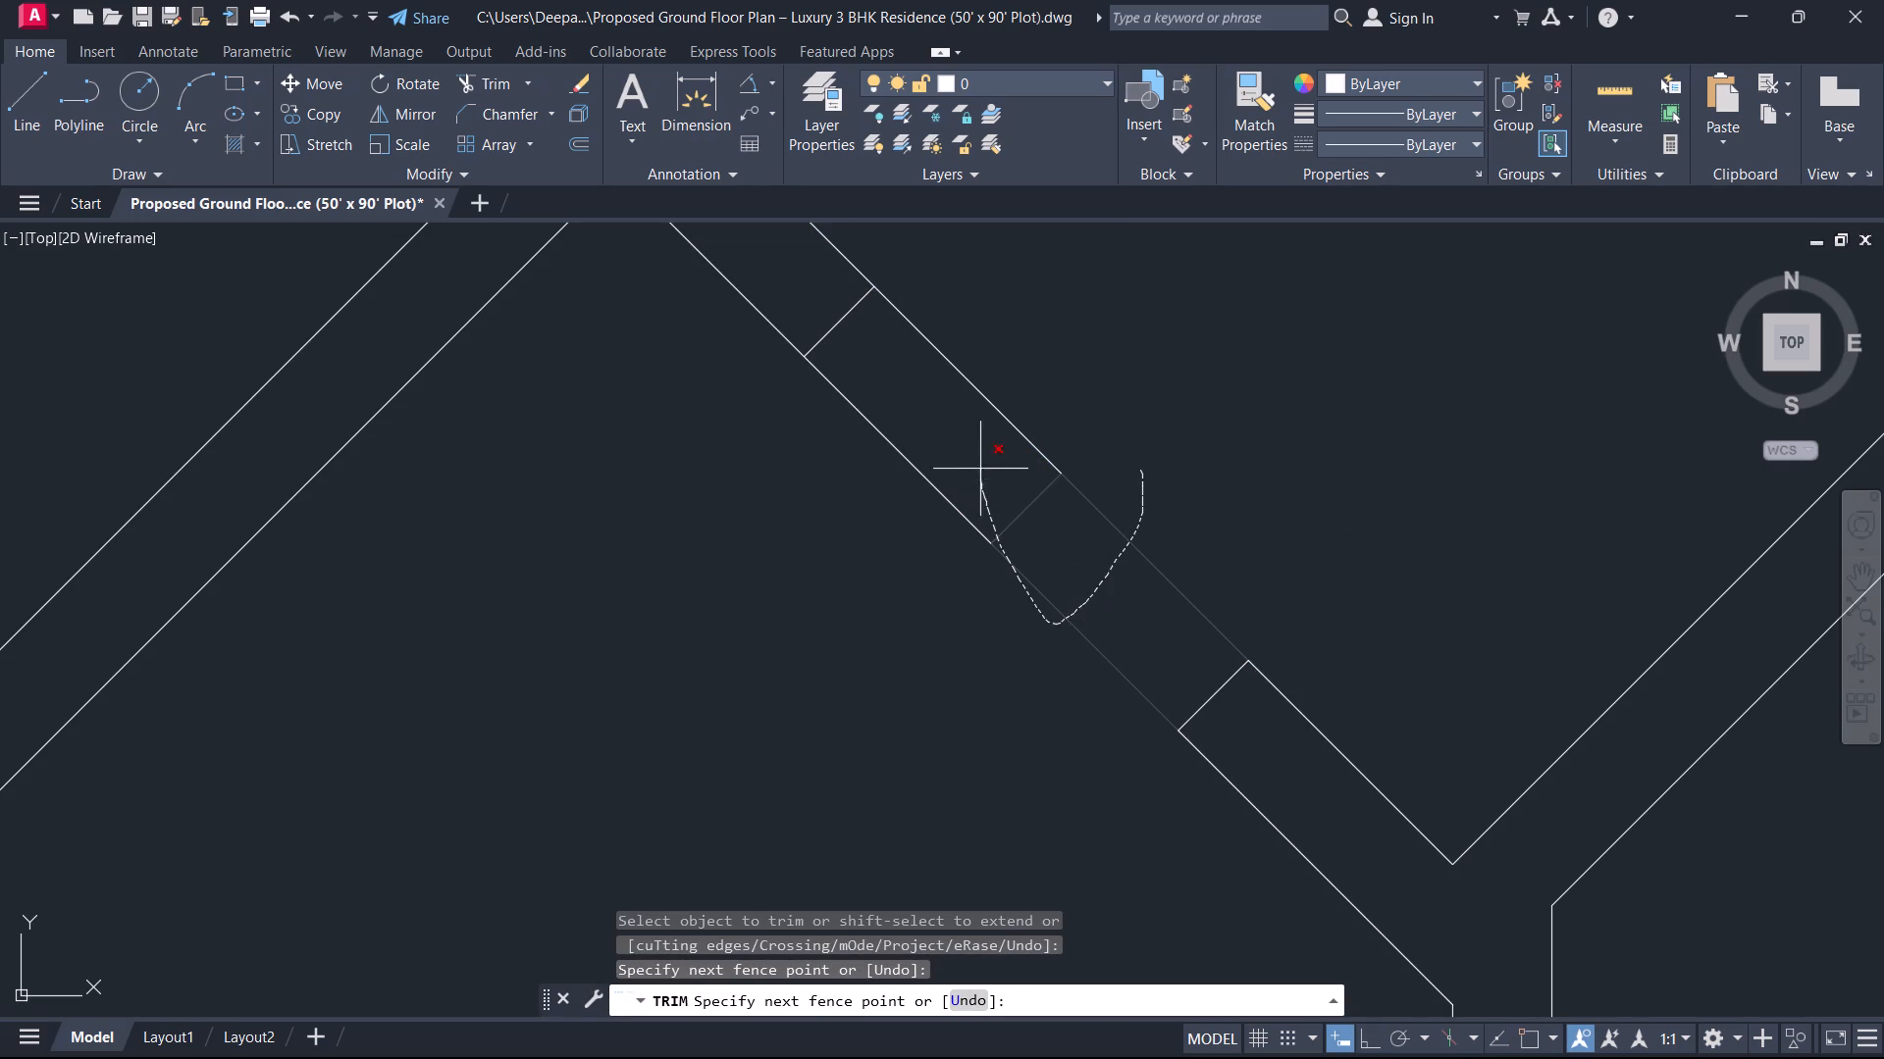
{"action": "left_click_drag", "start_coordinate": [980, 468], "coordinate": [983, 519]}
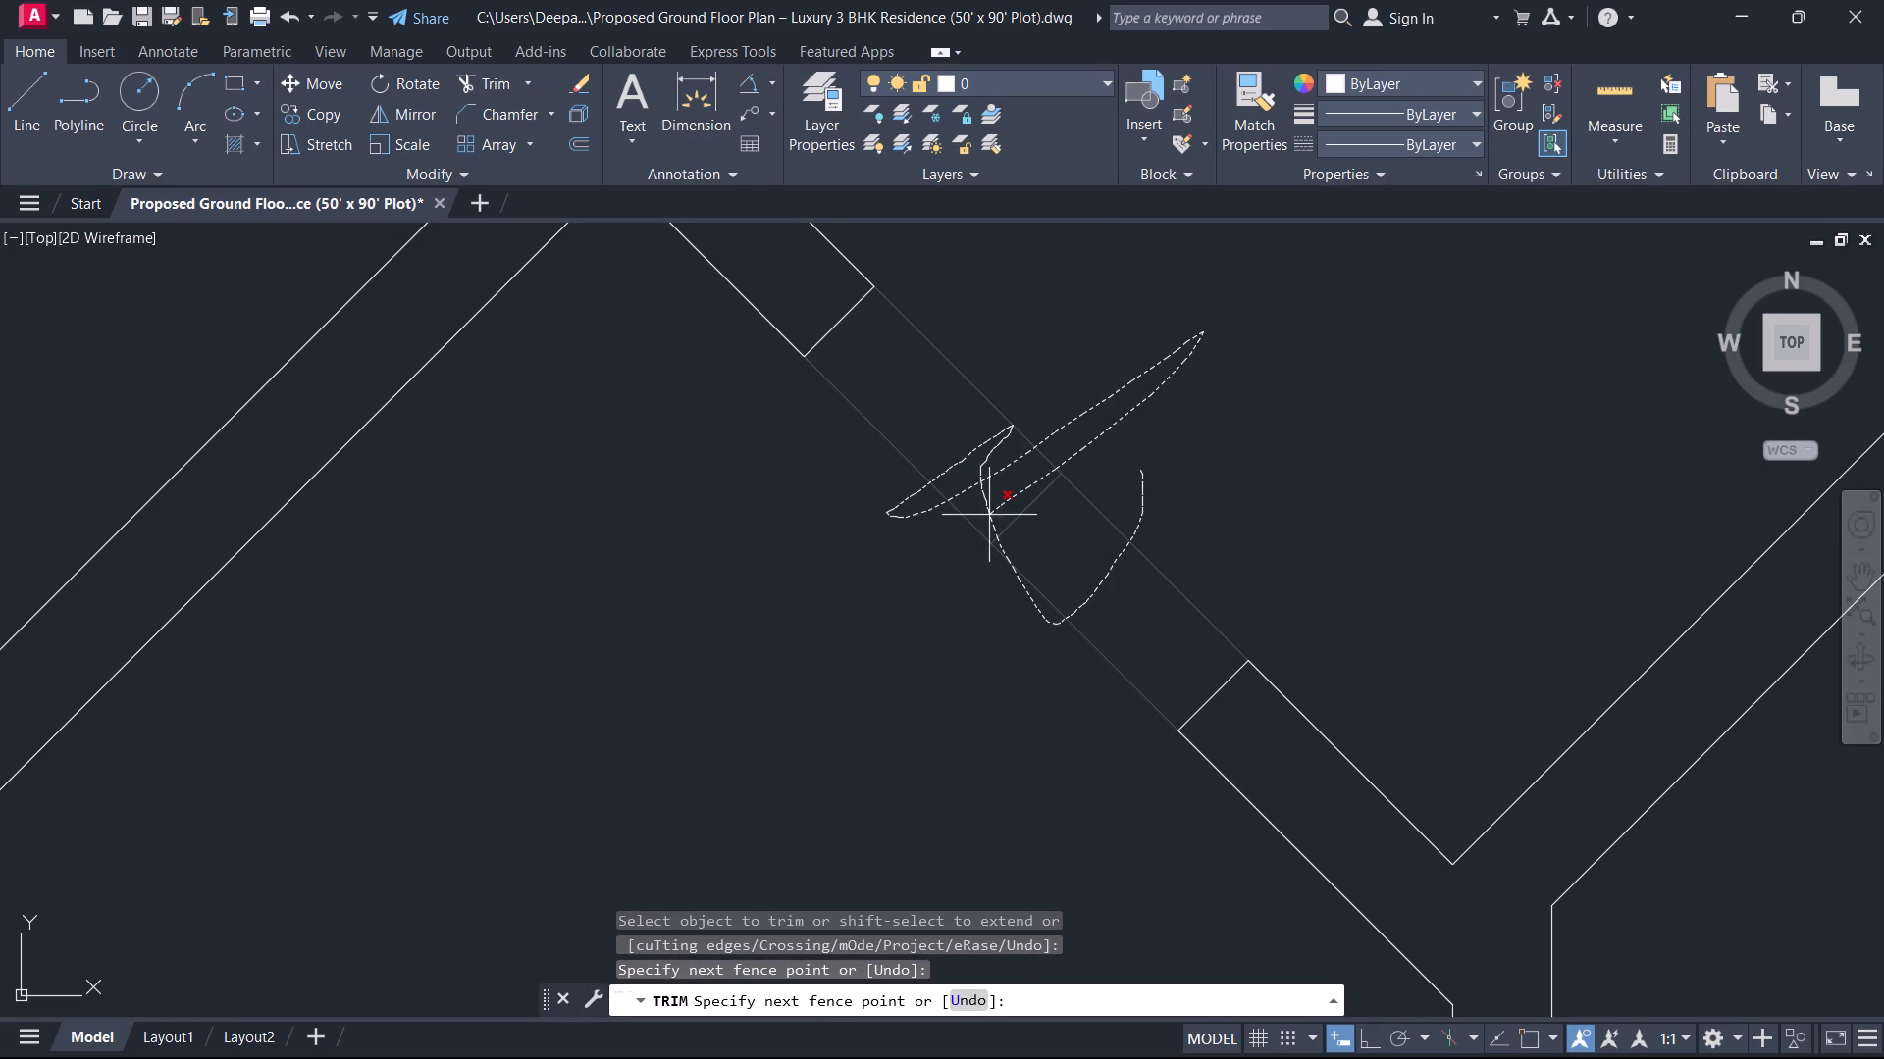
{"action": "left_click_drag", "start_coordinate": [983, 519], "coordinate": [976, 524]}
{"action": "scroll", "coordinate": [857, 561], "scroll_direction": "down", "scroll_amount": 3}
{"action": "key", "text": "Escape"}
Fillet the east room's outer west line with its outer south line into a sharp corner.
{"action": "middle_click_drag", "start_coordinate": [817, 596], "coordinate": [874, 605]}
{"action": "scroll", "coordinate": [817, 596], "scroll_direction": "down", "scroll_amount": 1}
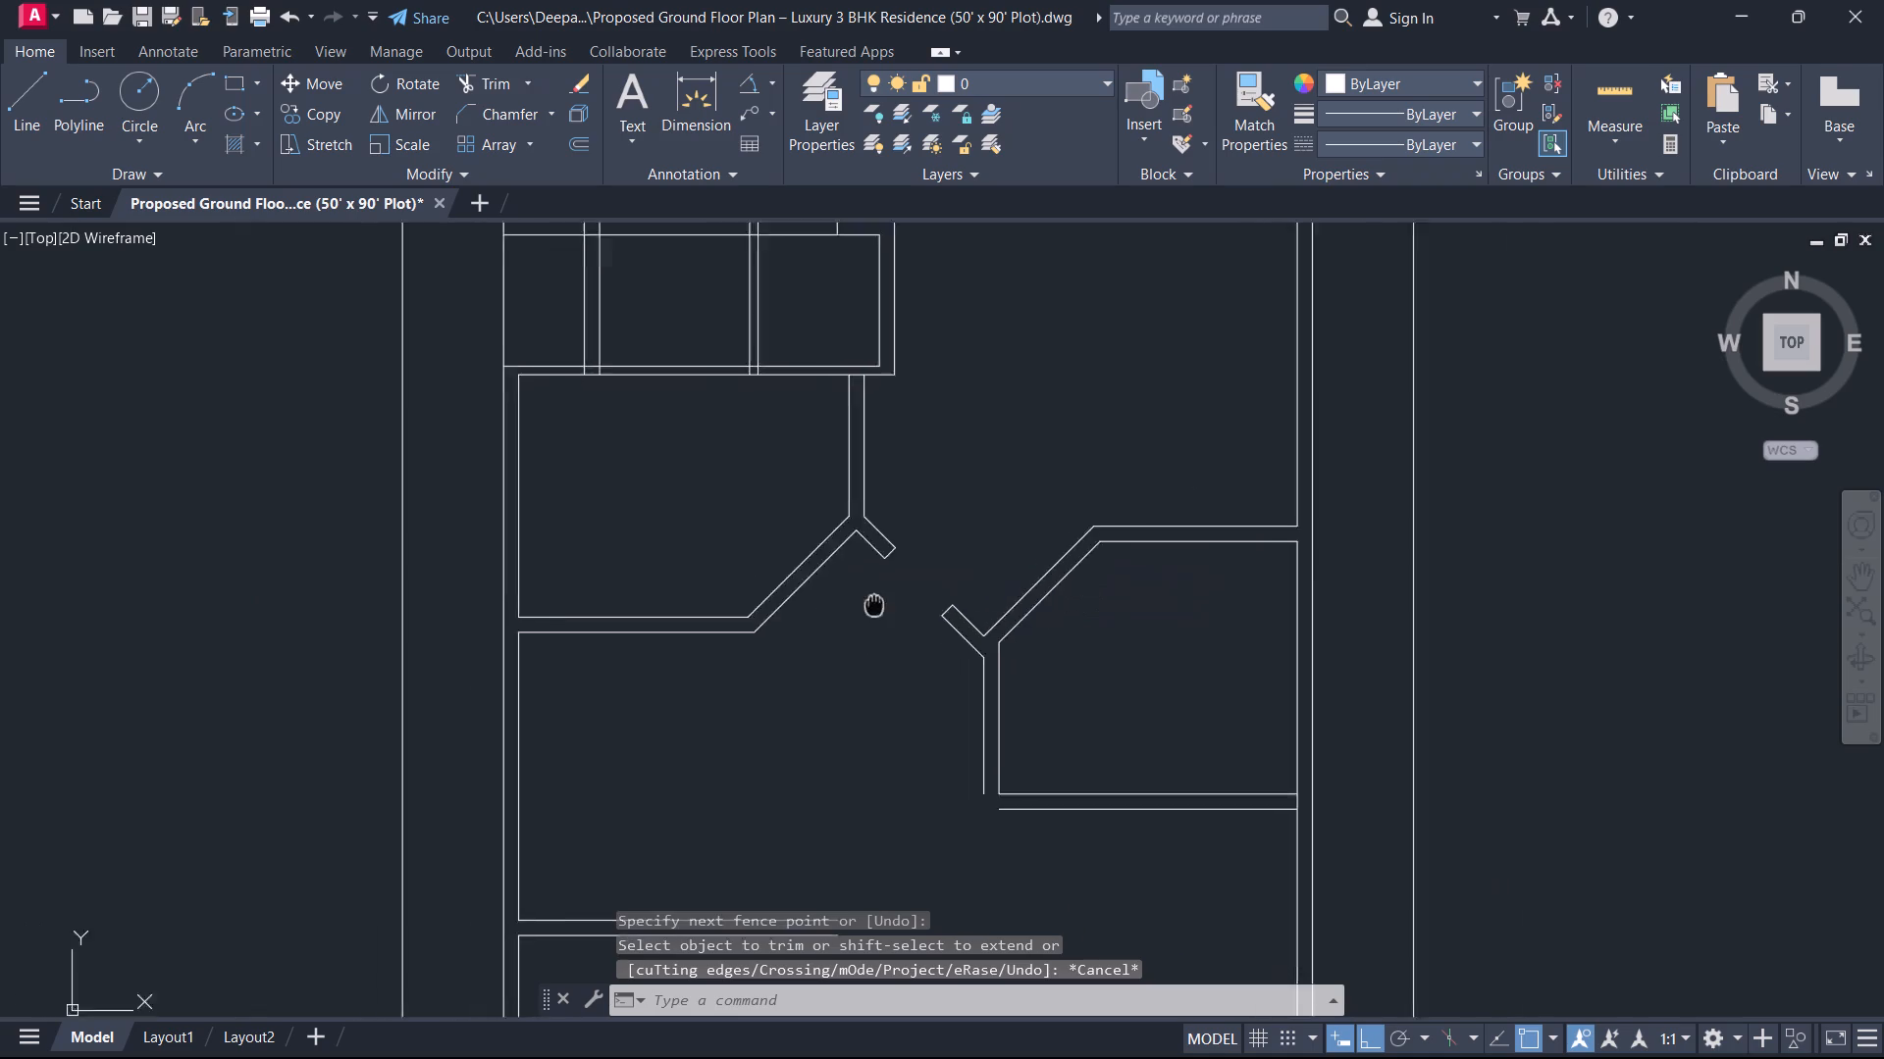
{"action": "middle_click_drag", "start_coordinate": [874, 605], "coordinate": [985, 523]}
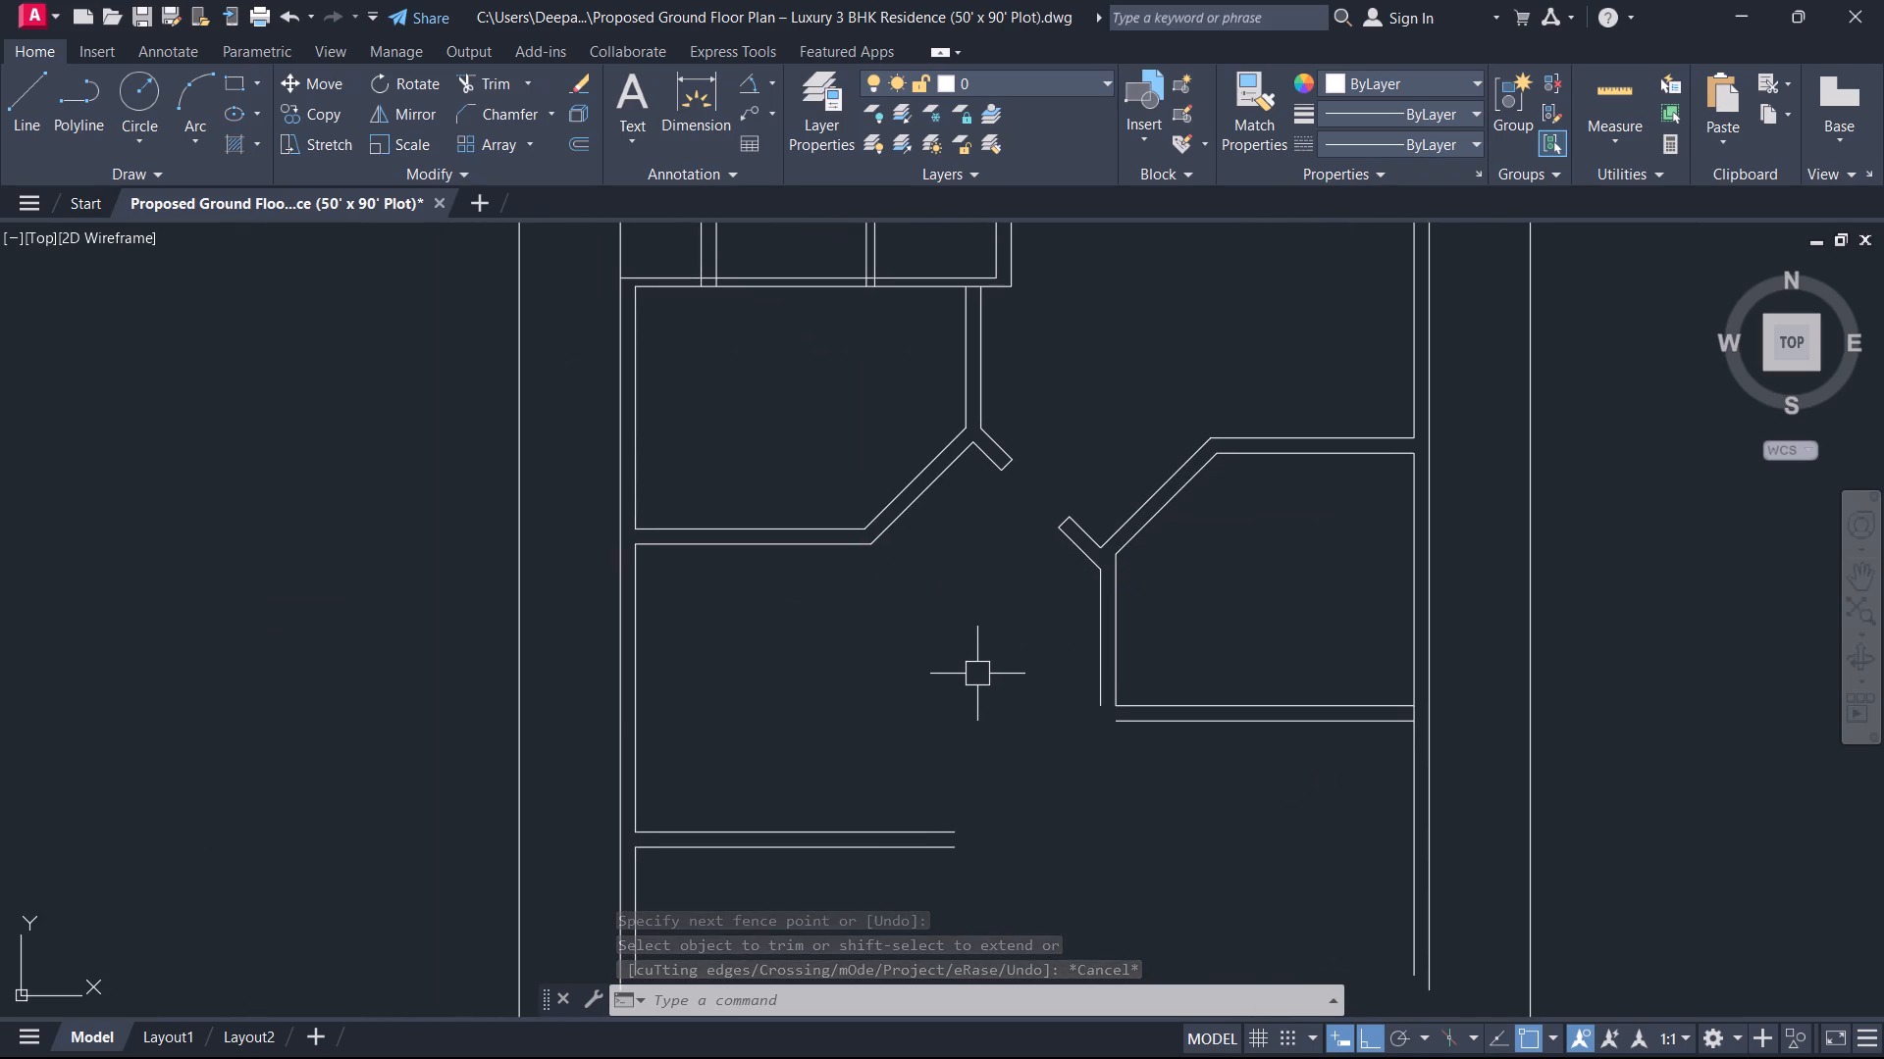
{"action": "key", "text": "f"}
{"action": "key", "text": "space"}
{"action": "scroll", "coordinate": [1128, 733], "scroll_direction": "up", "scroll_amount": 2}
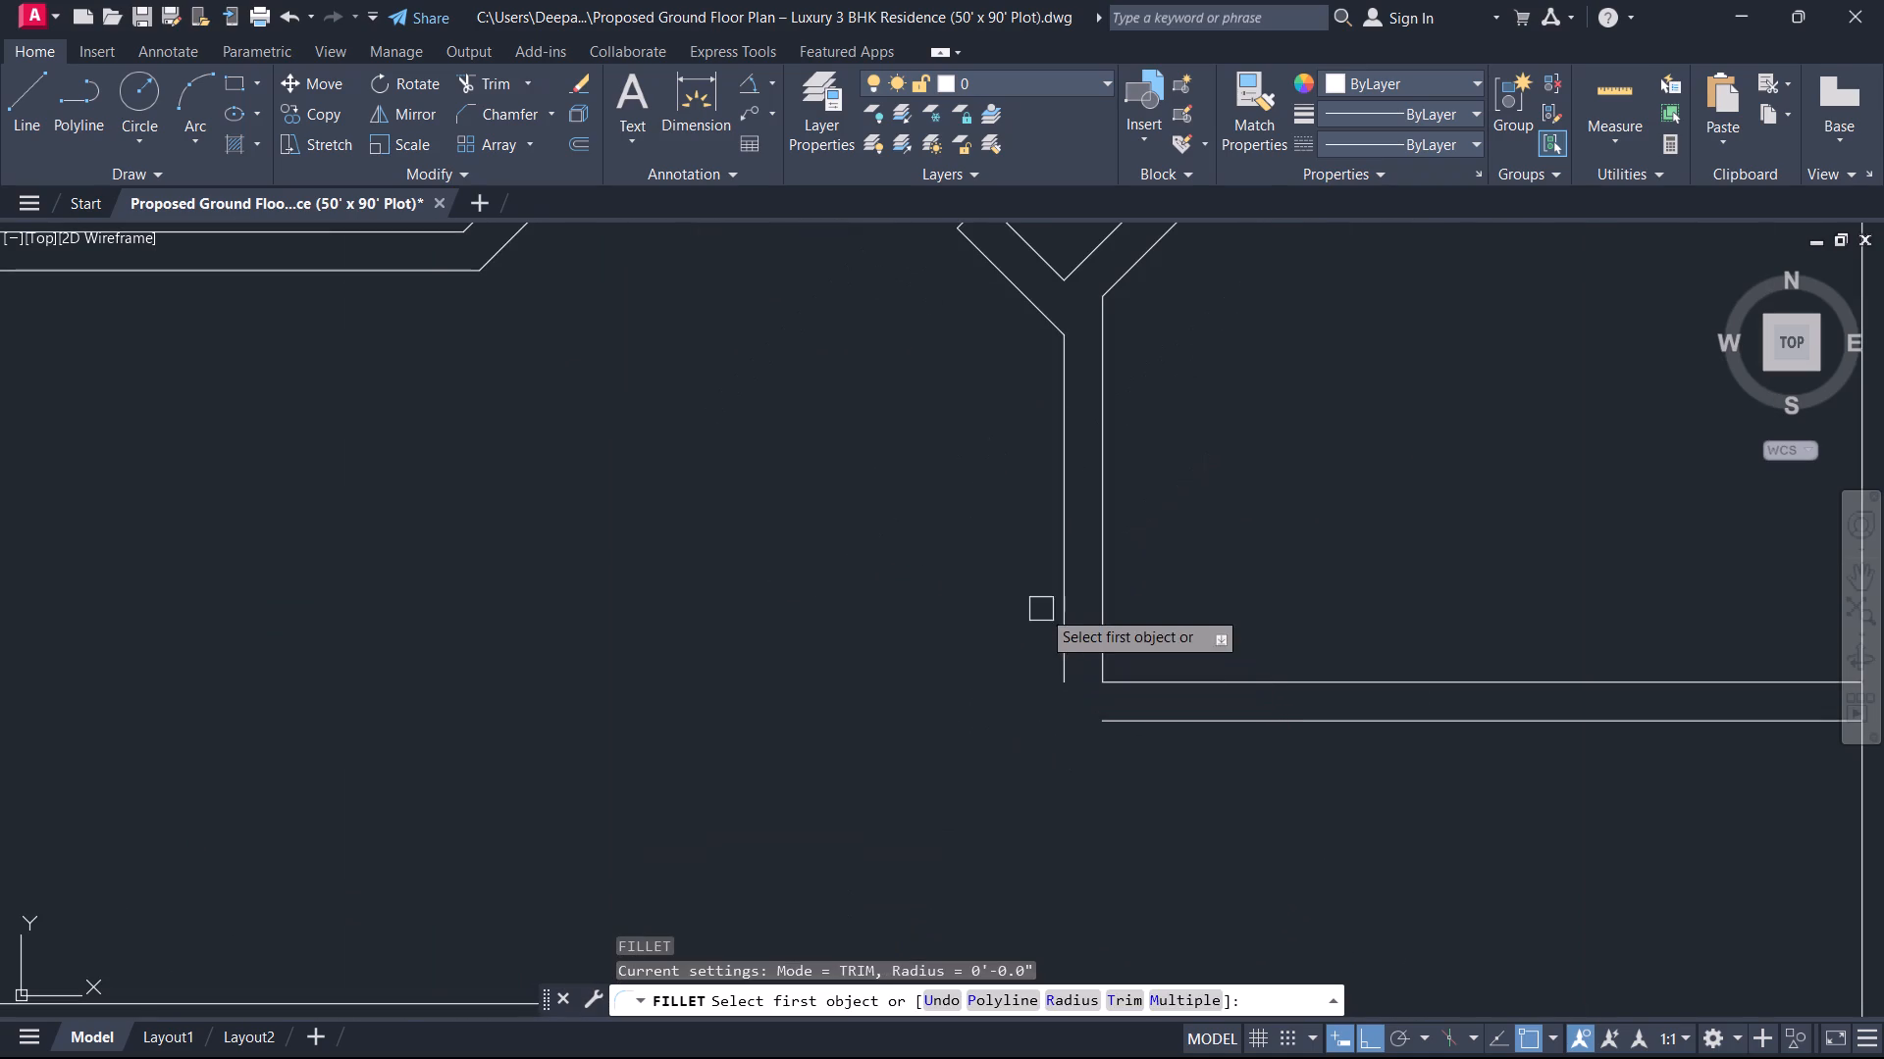
{"action": "left_click", "coordinate": [1075, 630]}
{"action": "left_click", "coordinate": [1138, 708]}
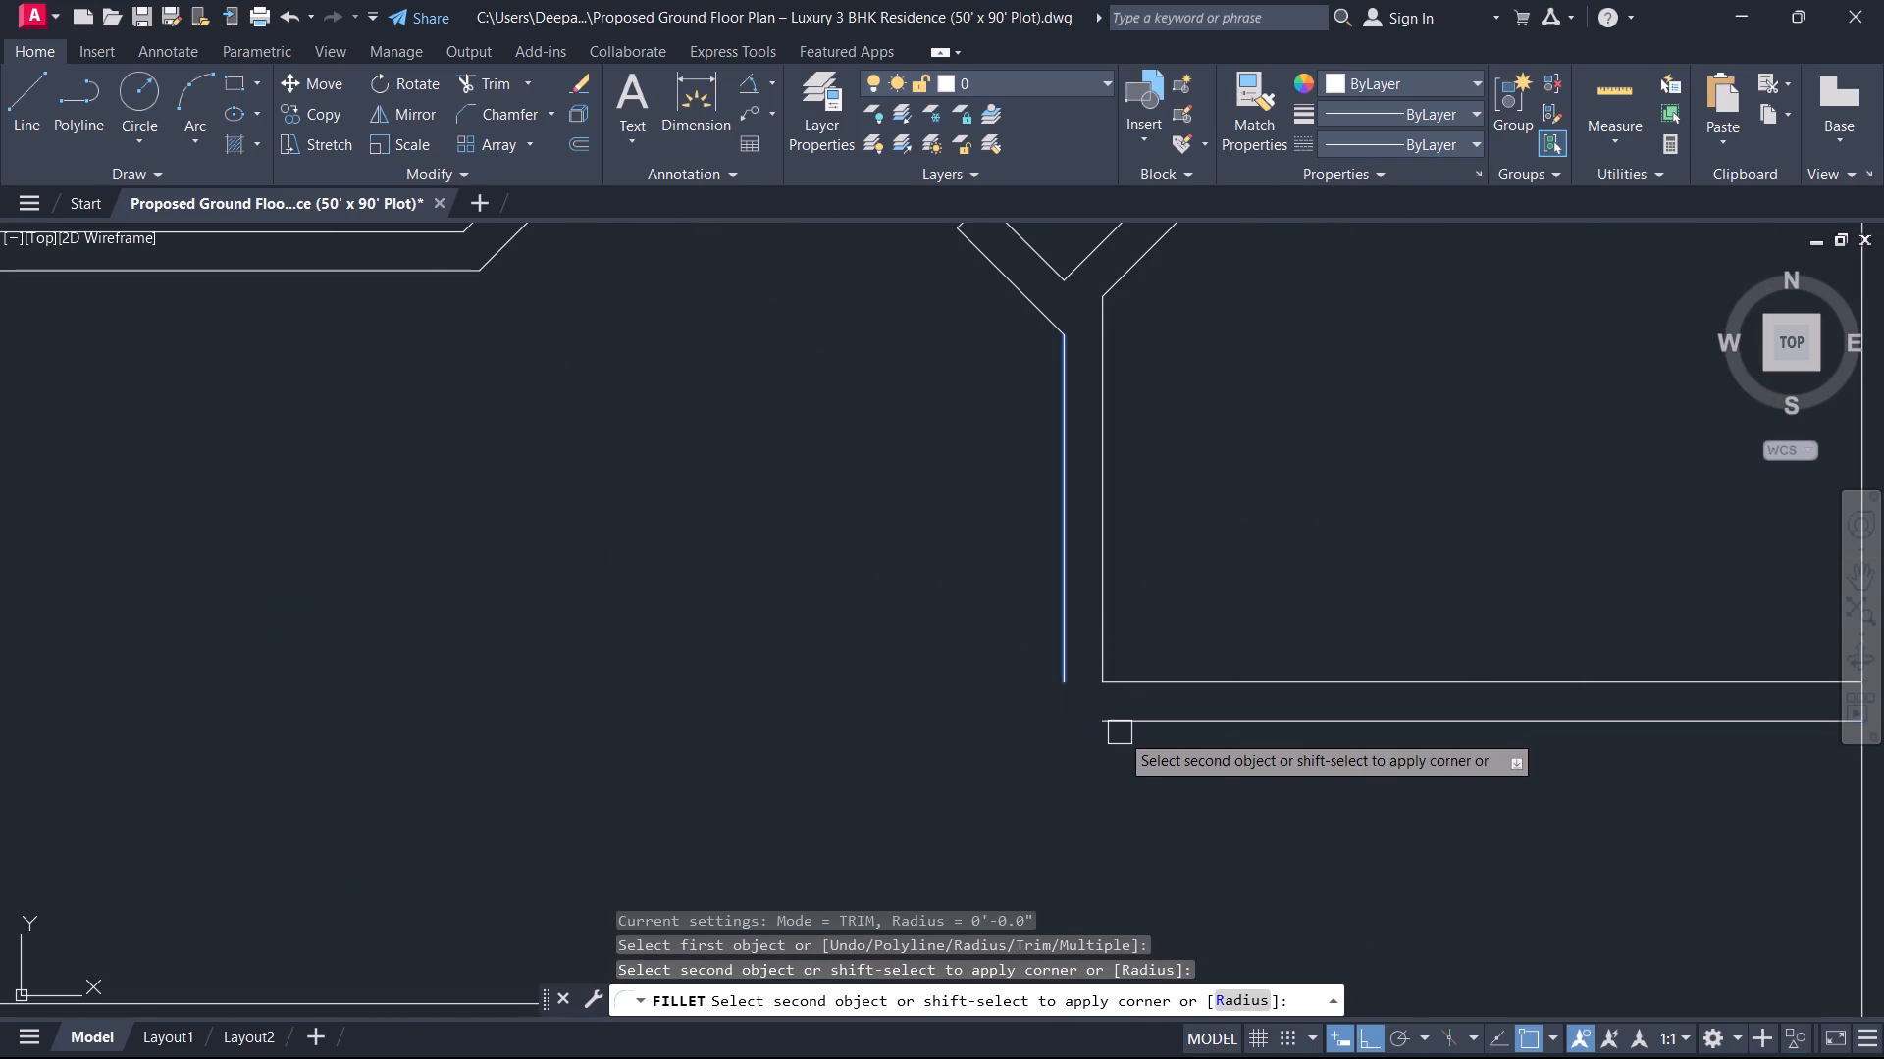
{"action": "left_click", "coordinate": [1140, 719]}
{"action": "key", "text": "Escape"}
Fillet the building's outer west wall line with the lower line of the southwest horizontal wall into a sharp corner.
{"action": "scroll", "coordinate": [1036, 706], "scroll_direction": "down", "scroll_amount": 1}
{"action": "middle_click_drag", "start_coordinate": [1070, 696], "coordinate": [1185, 649]}
{"action": "scroll", "coordinate": [1185, 649], "scroll_direction": "down", "scroll_amount": 2}
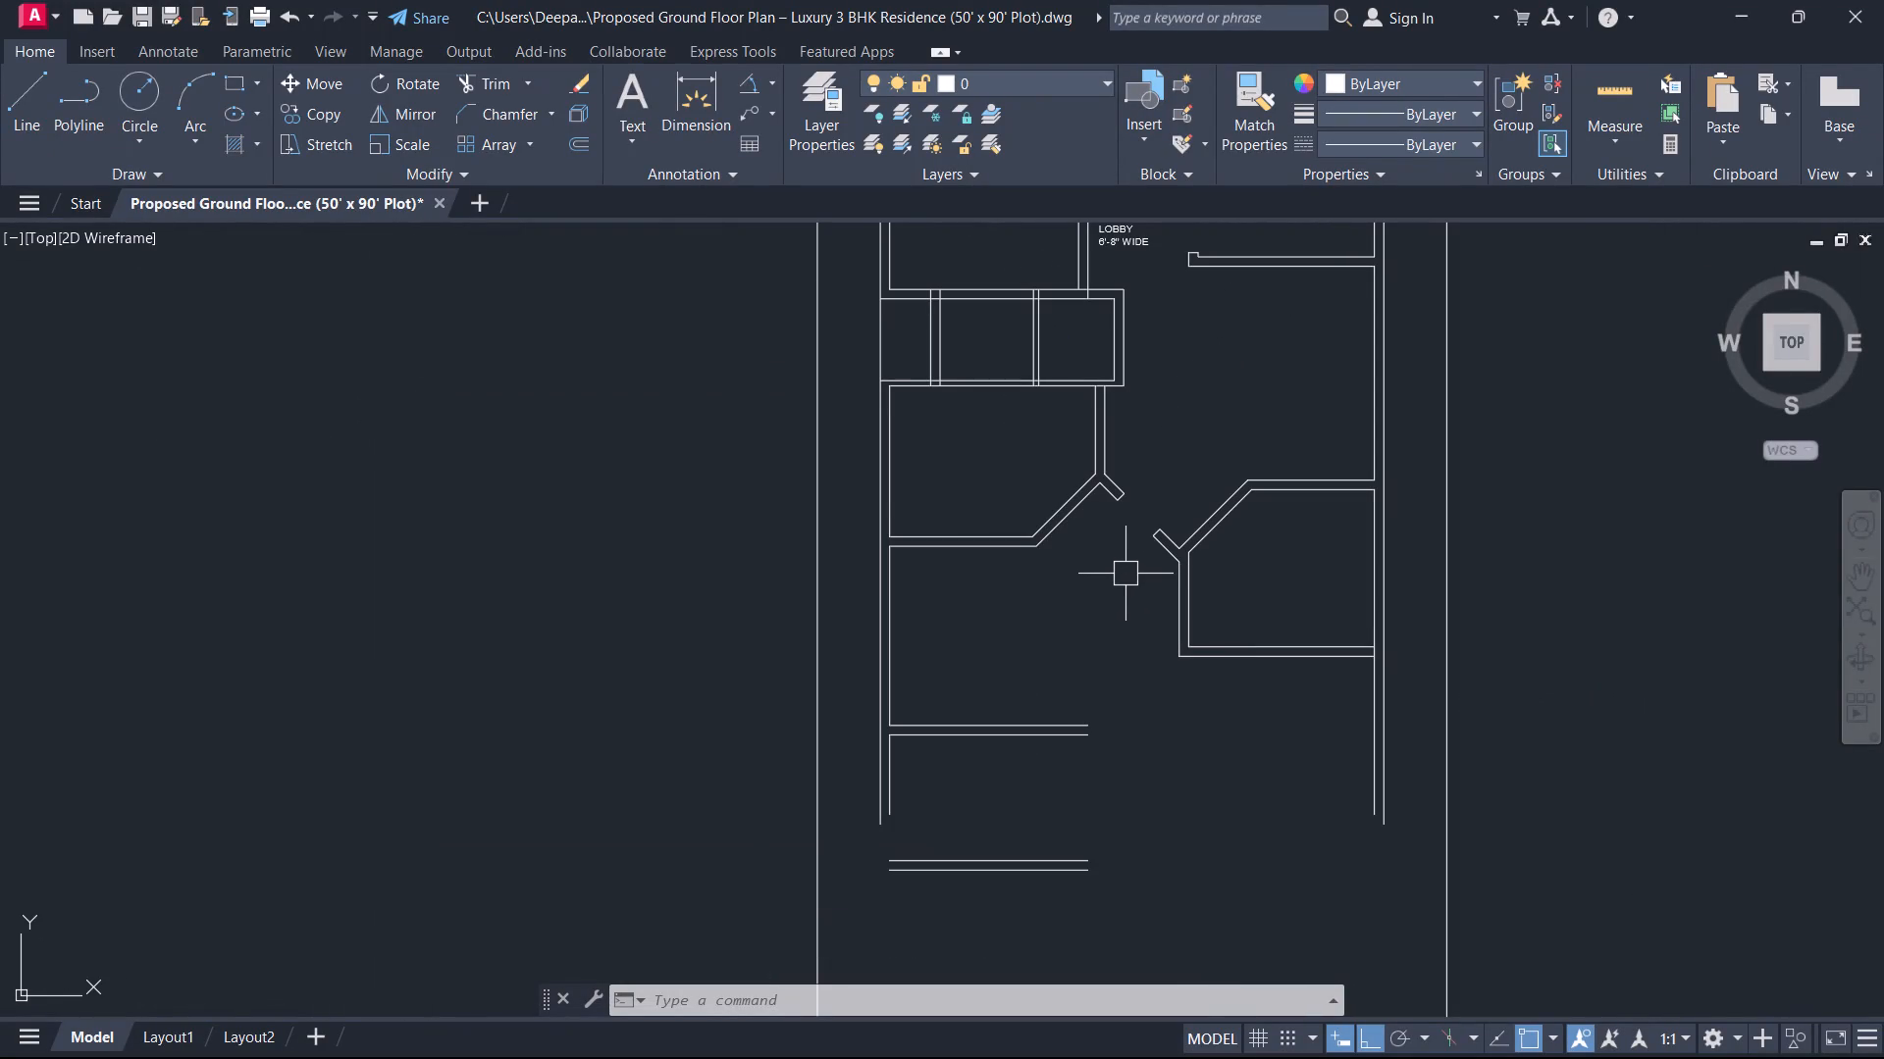
{"action": "scroll", "coordinate": [1125, 574], "scroll_direction": "down", "scroll_amount": 1}
{"action": "scroll", "coordinate": [1097, 684], "scroll_direction": "up", "scroll_amount": 2}
{"action": "middle_click_drag", "start_coordinate": [1099, 686], "coordinate": [1177, 622]}
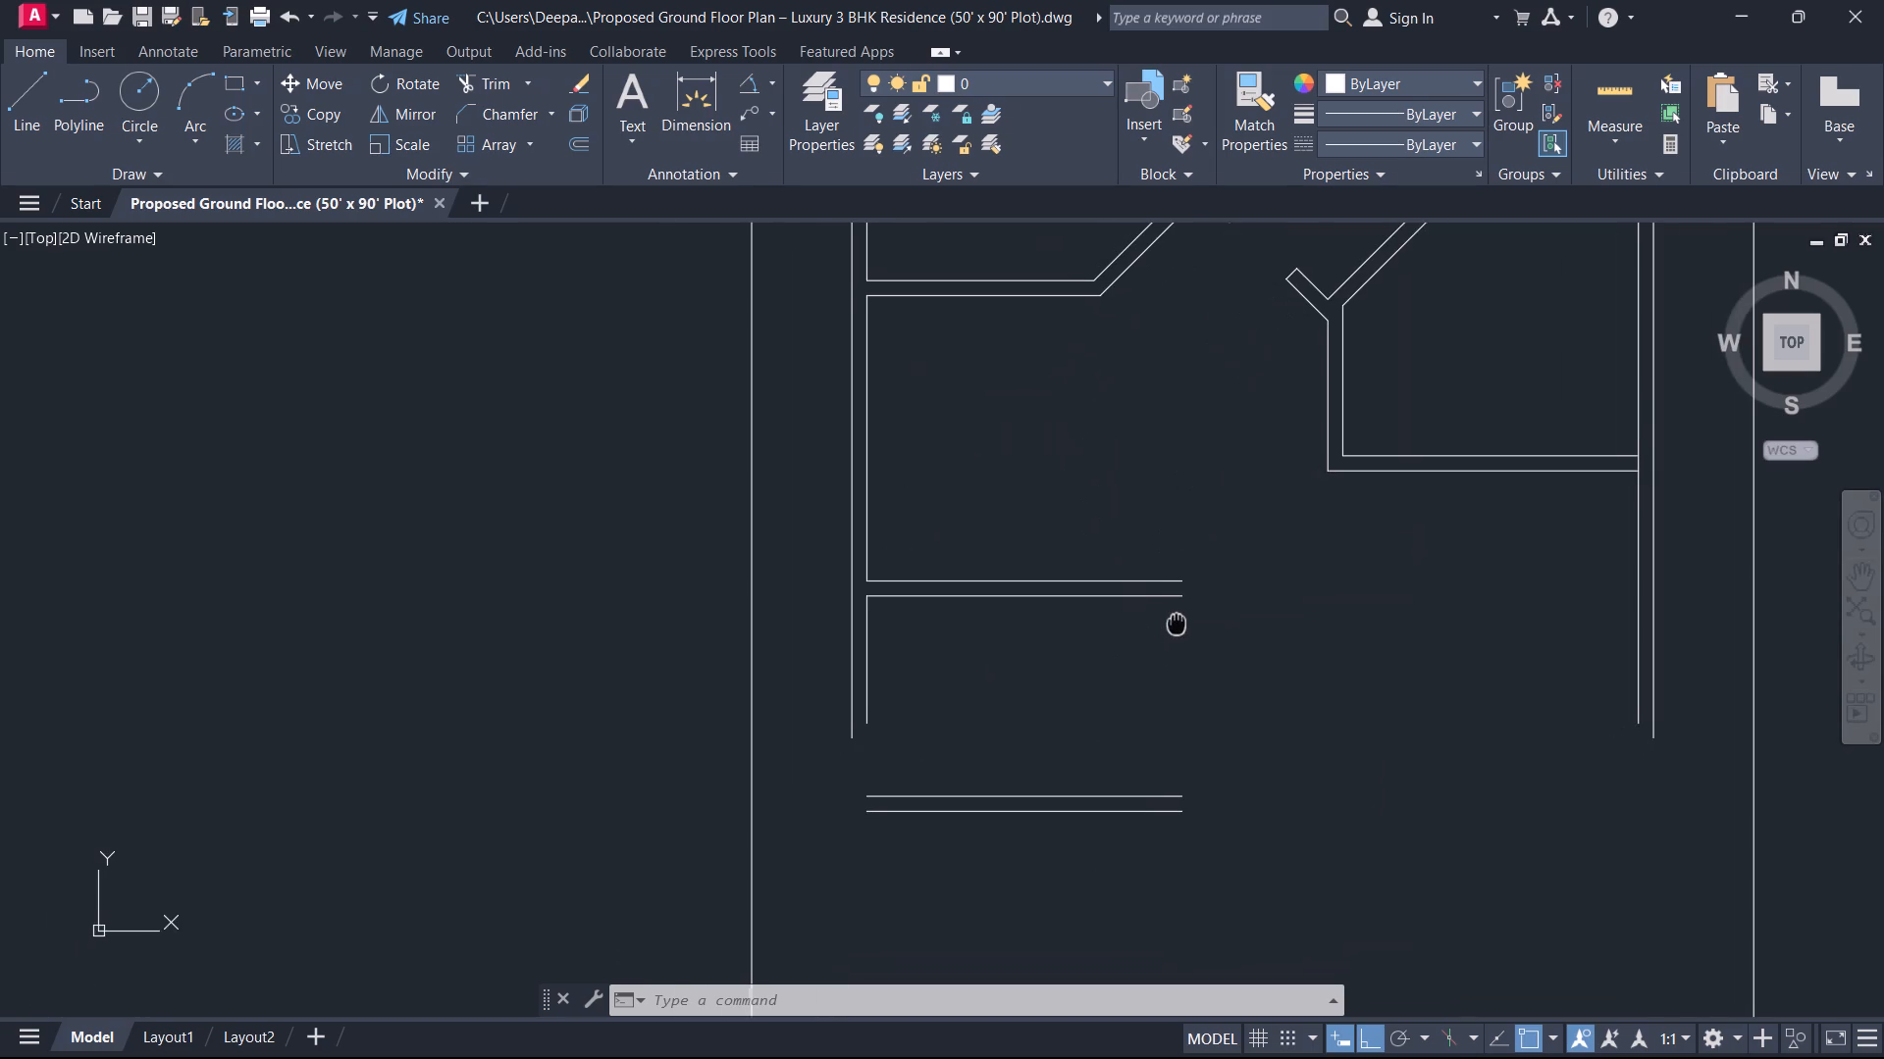
{"action": "middle_click_drag", "start_coordinate": [1177, 622], "coordinate": [1177, 617]}
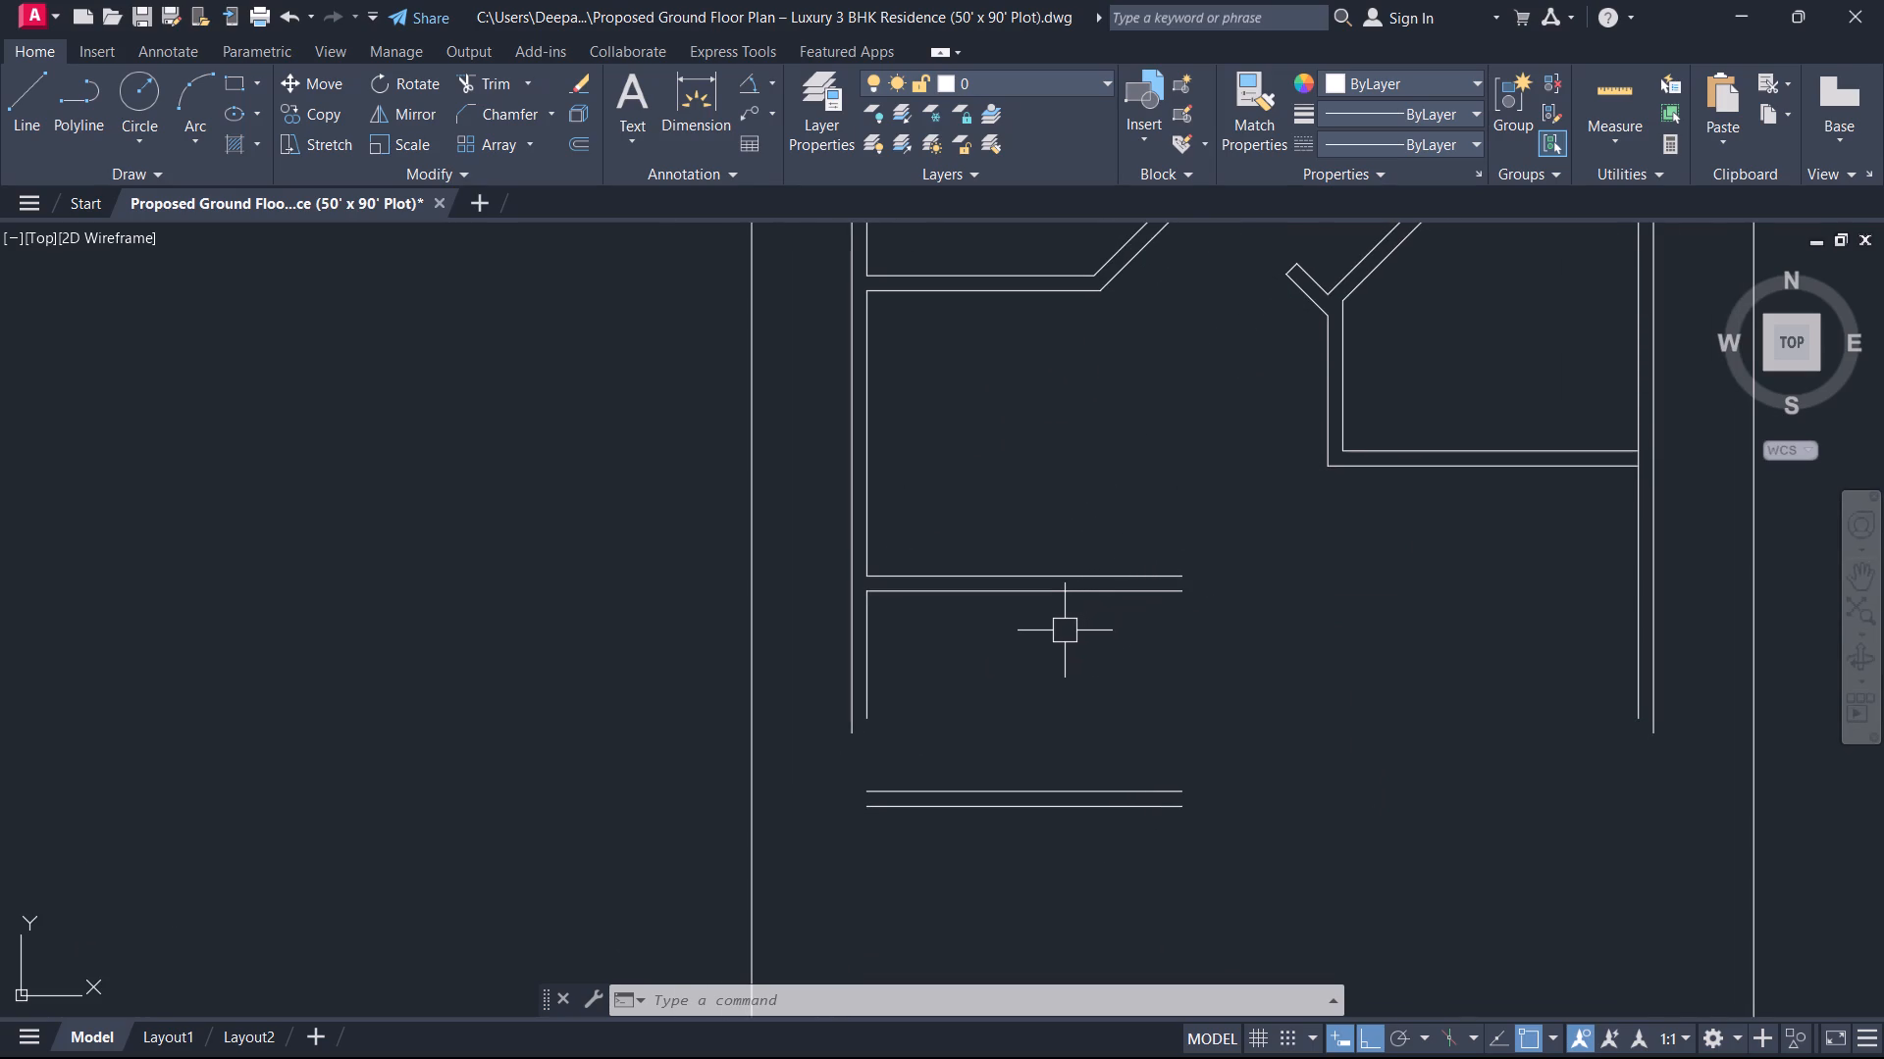
{"action": "scroll", "coordinate": [1105, 629], "scroll_direction": "down", "scroll_amount": 2}
{"action": "scroll", "coordinate": [1106, 628], "scroll_direction": "up", "scroll_amount": 1}
{"action": "middle_click_drag", "start_coordinate": [1111, 626], "coordinate": [1263, 550]}
{"action": "scroll", "coordinate": [1158, 576], "scroll_direction": "up", "scroll_amount": 2}
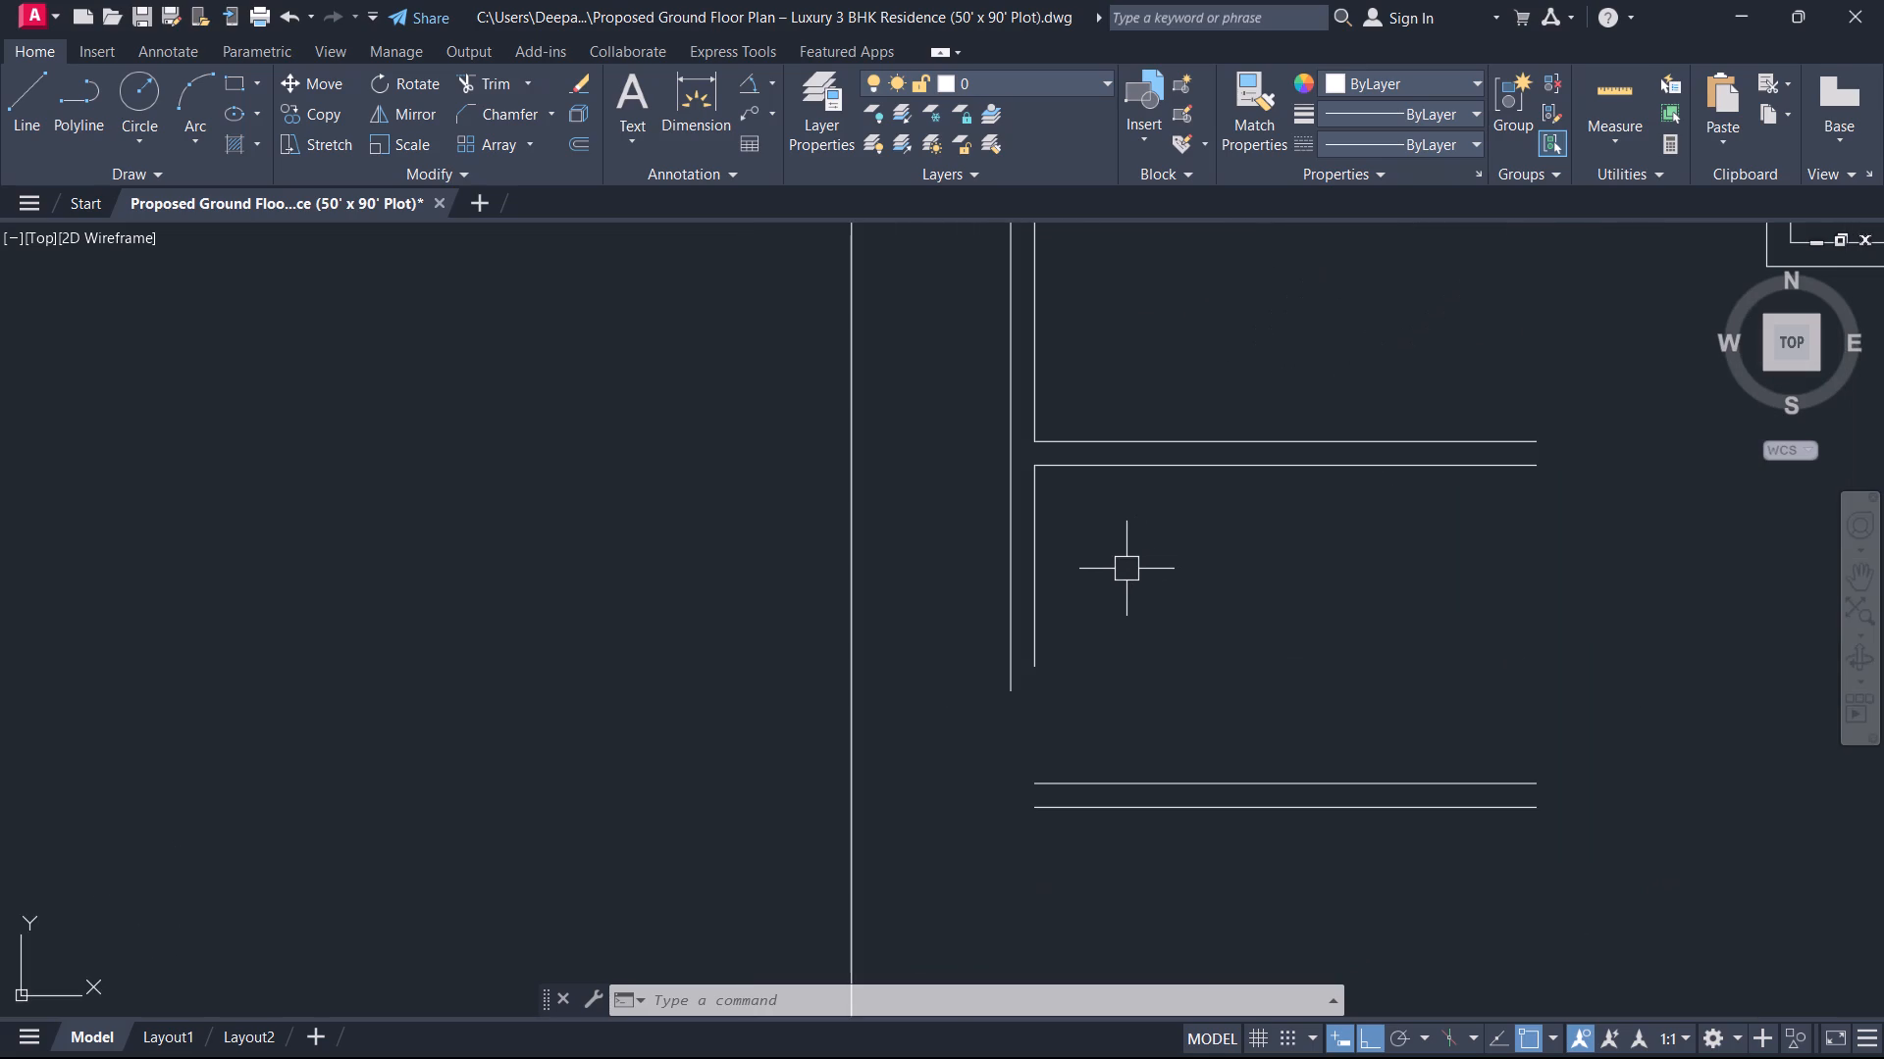
{"action": "scroll", "coordinate": [1103, 564], "scroll_direction": "up", "scroll_amount": 1}
{"action": "middle_click_drag", "start_coordinate": [1098, 558], "coordinate": [1129, 494]}
{"action": "left_click_drag", "start_coordinate": [1128, 493], "coordinate": [1106, 495]}
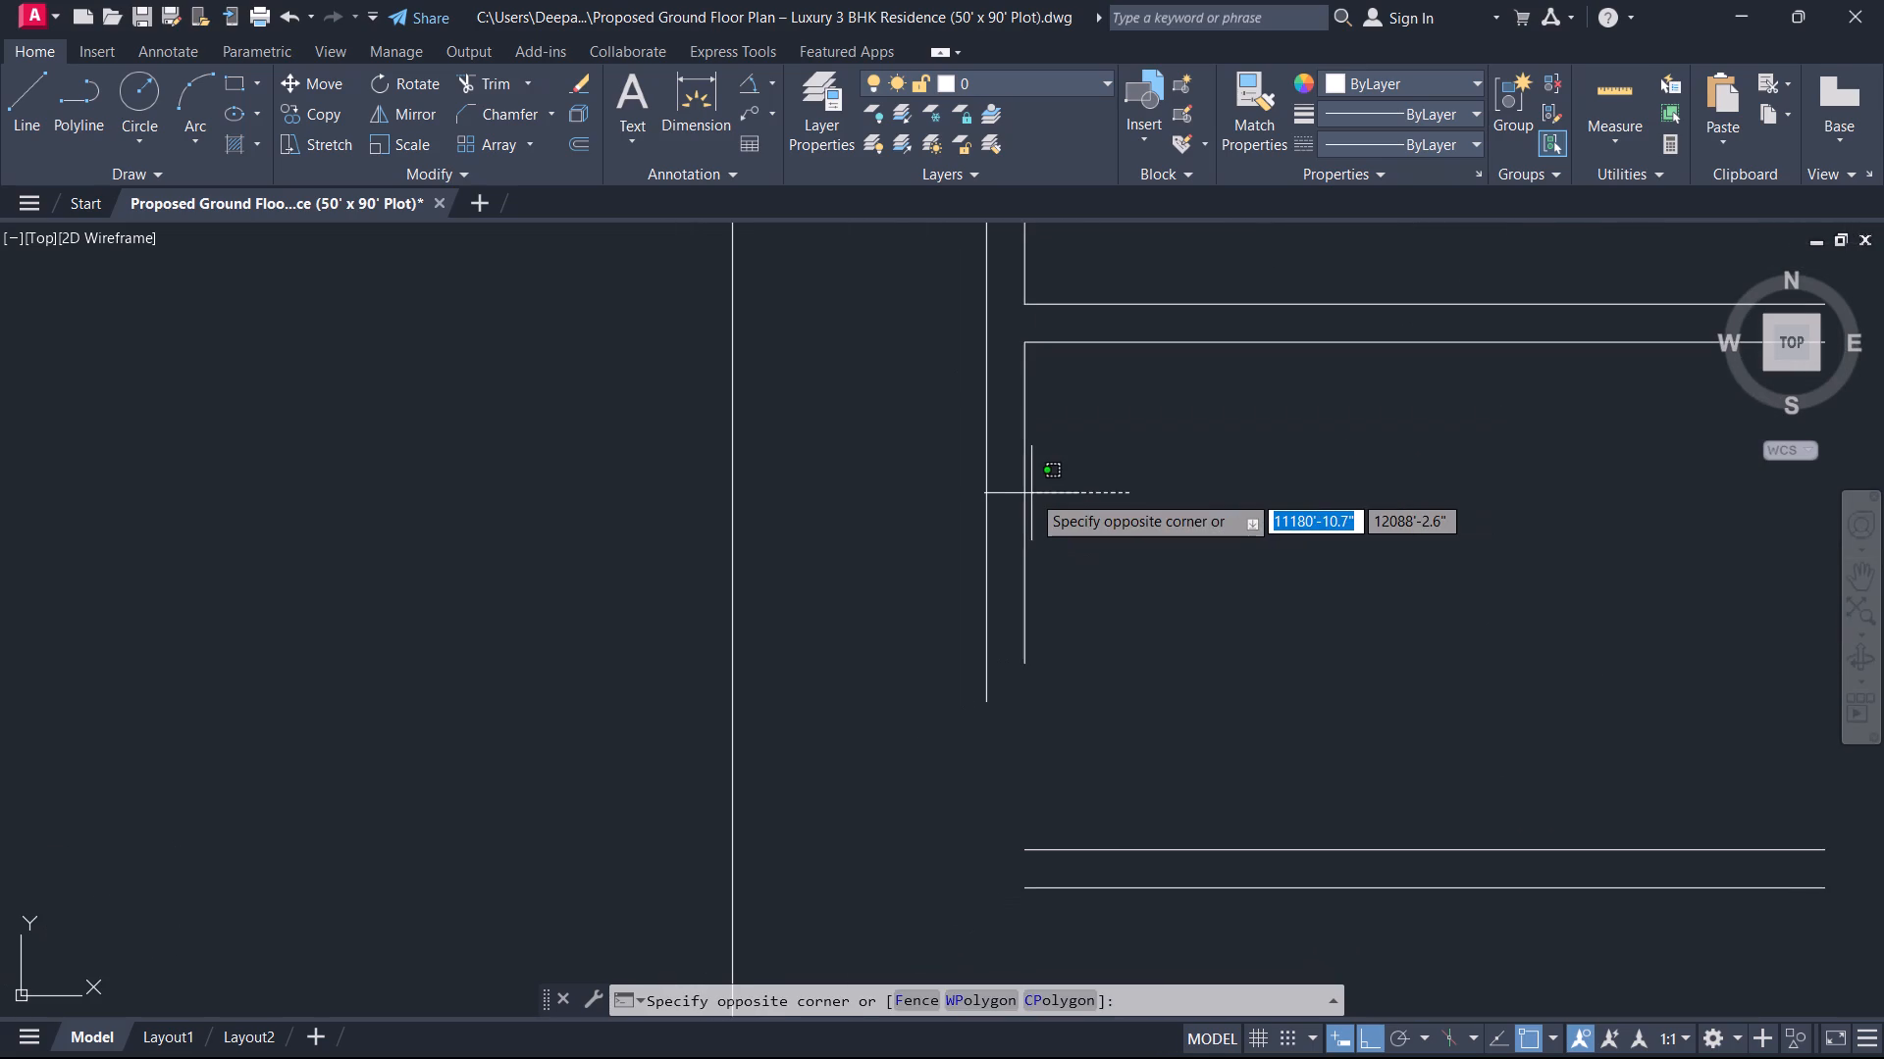
{"action": "key", "text": "Escape"}
{"action": "type", "text": "F"}
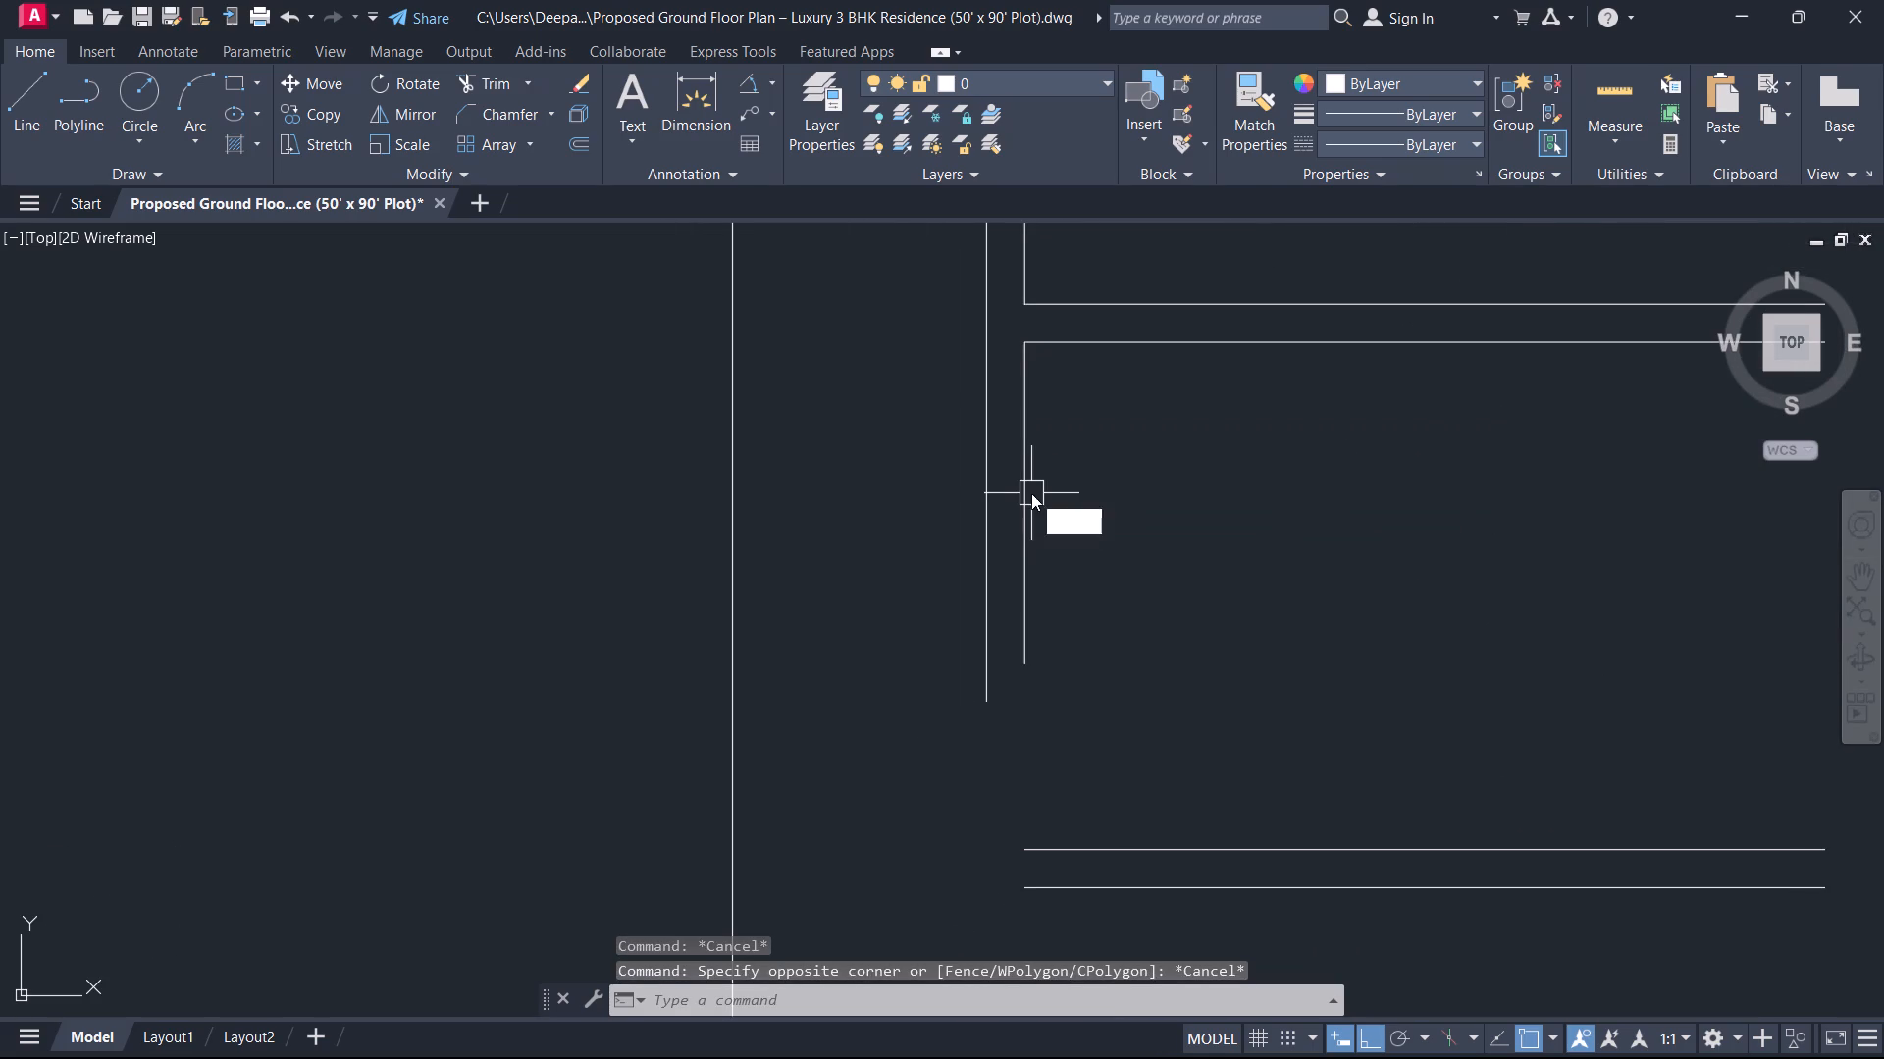
{"action": "key", "text": "space"}
{"action": "left_click", "coordinate": [982, 275]}
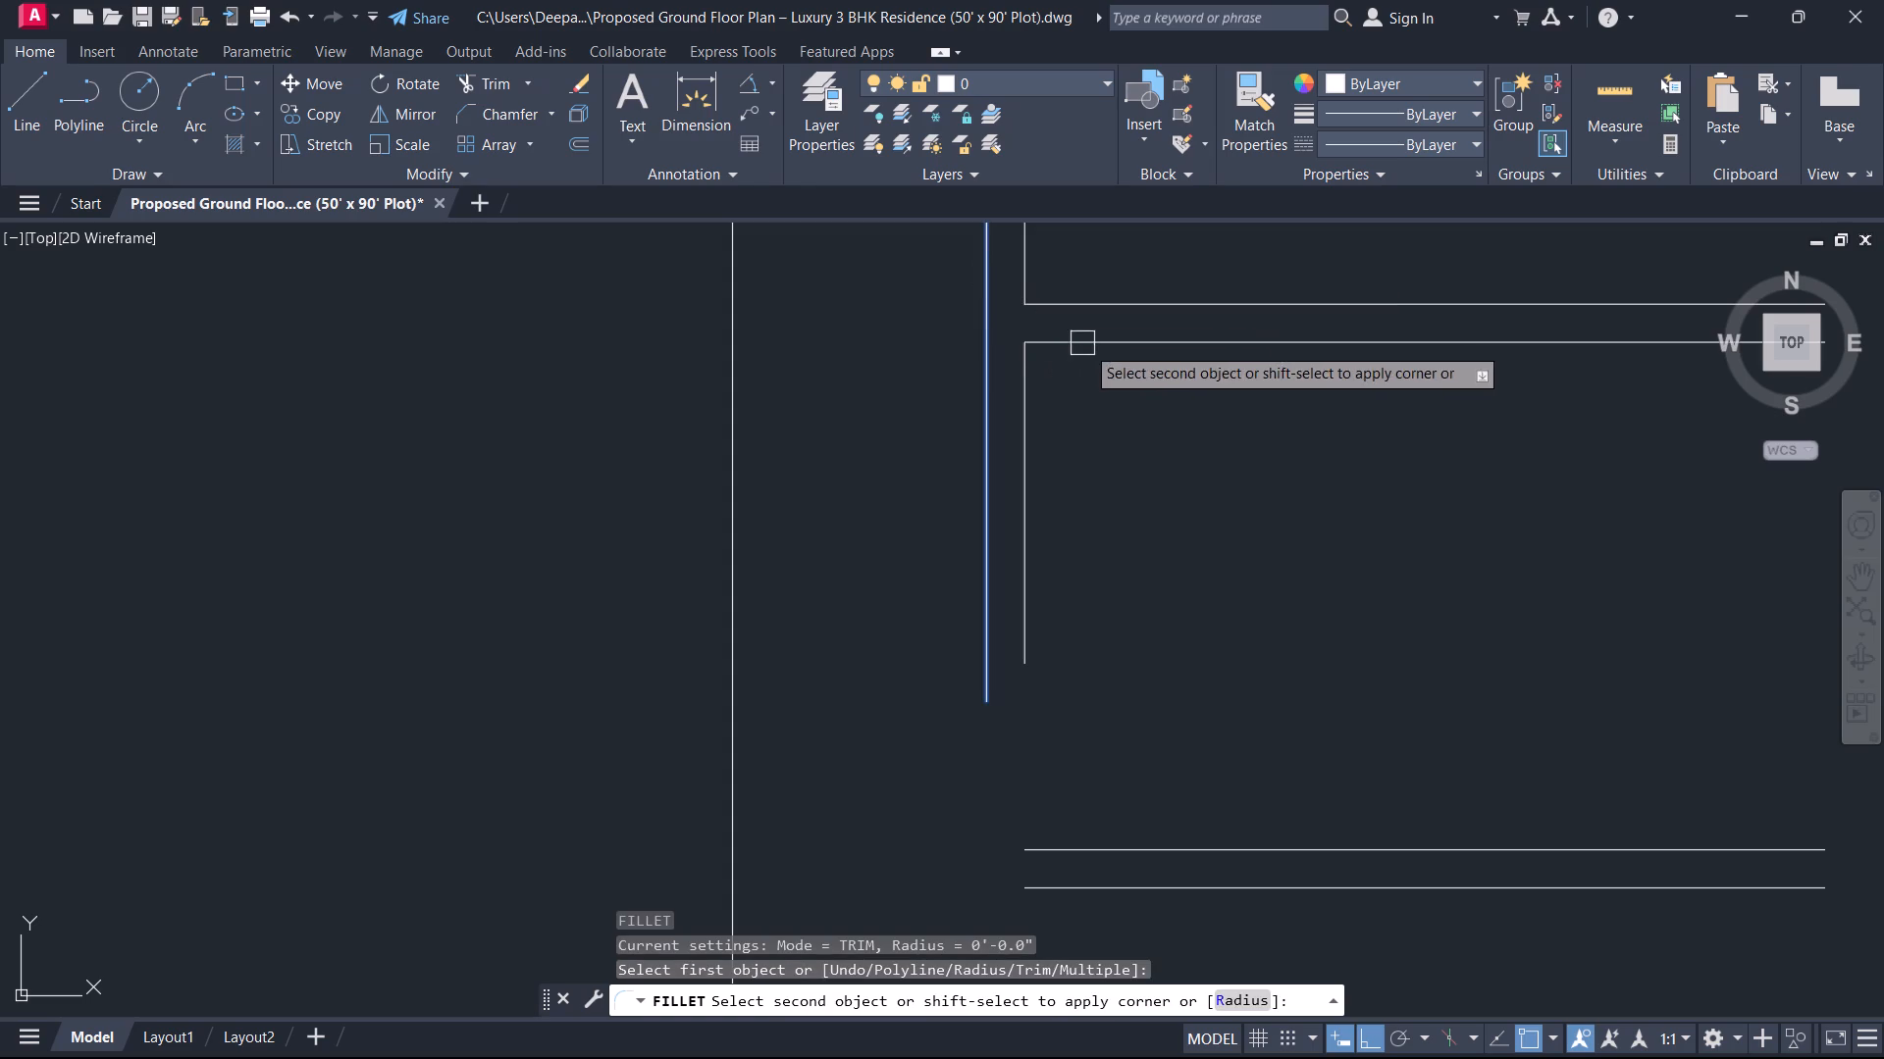
{"action": "left_click", "coordinate": [1153, 335]}
{"action": "key", "text": "Escape"}
Delete the leftover inner vertical wall line below the new southwest corner.
{"action": "left_click", "coordinate": [1026, 393]}
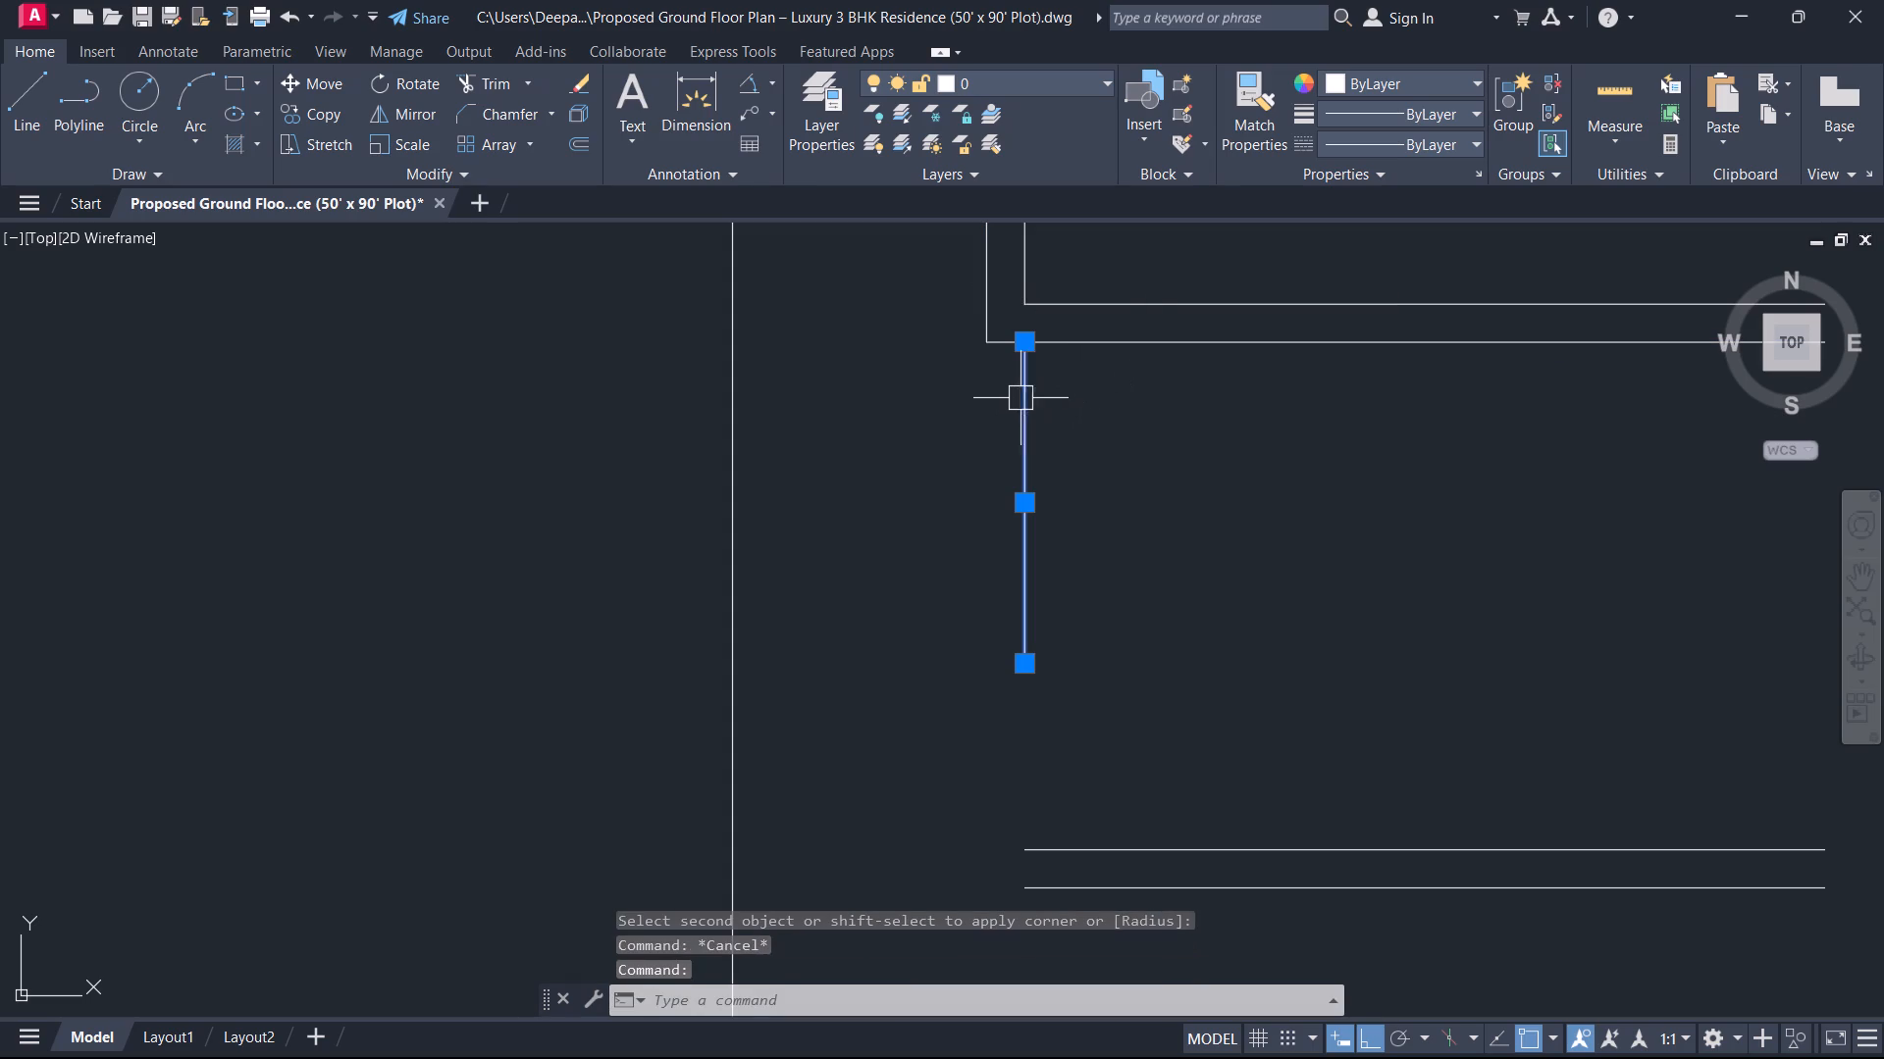
{"action": "key", "text": "Delete"}
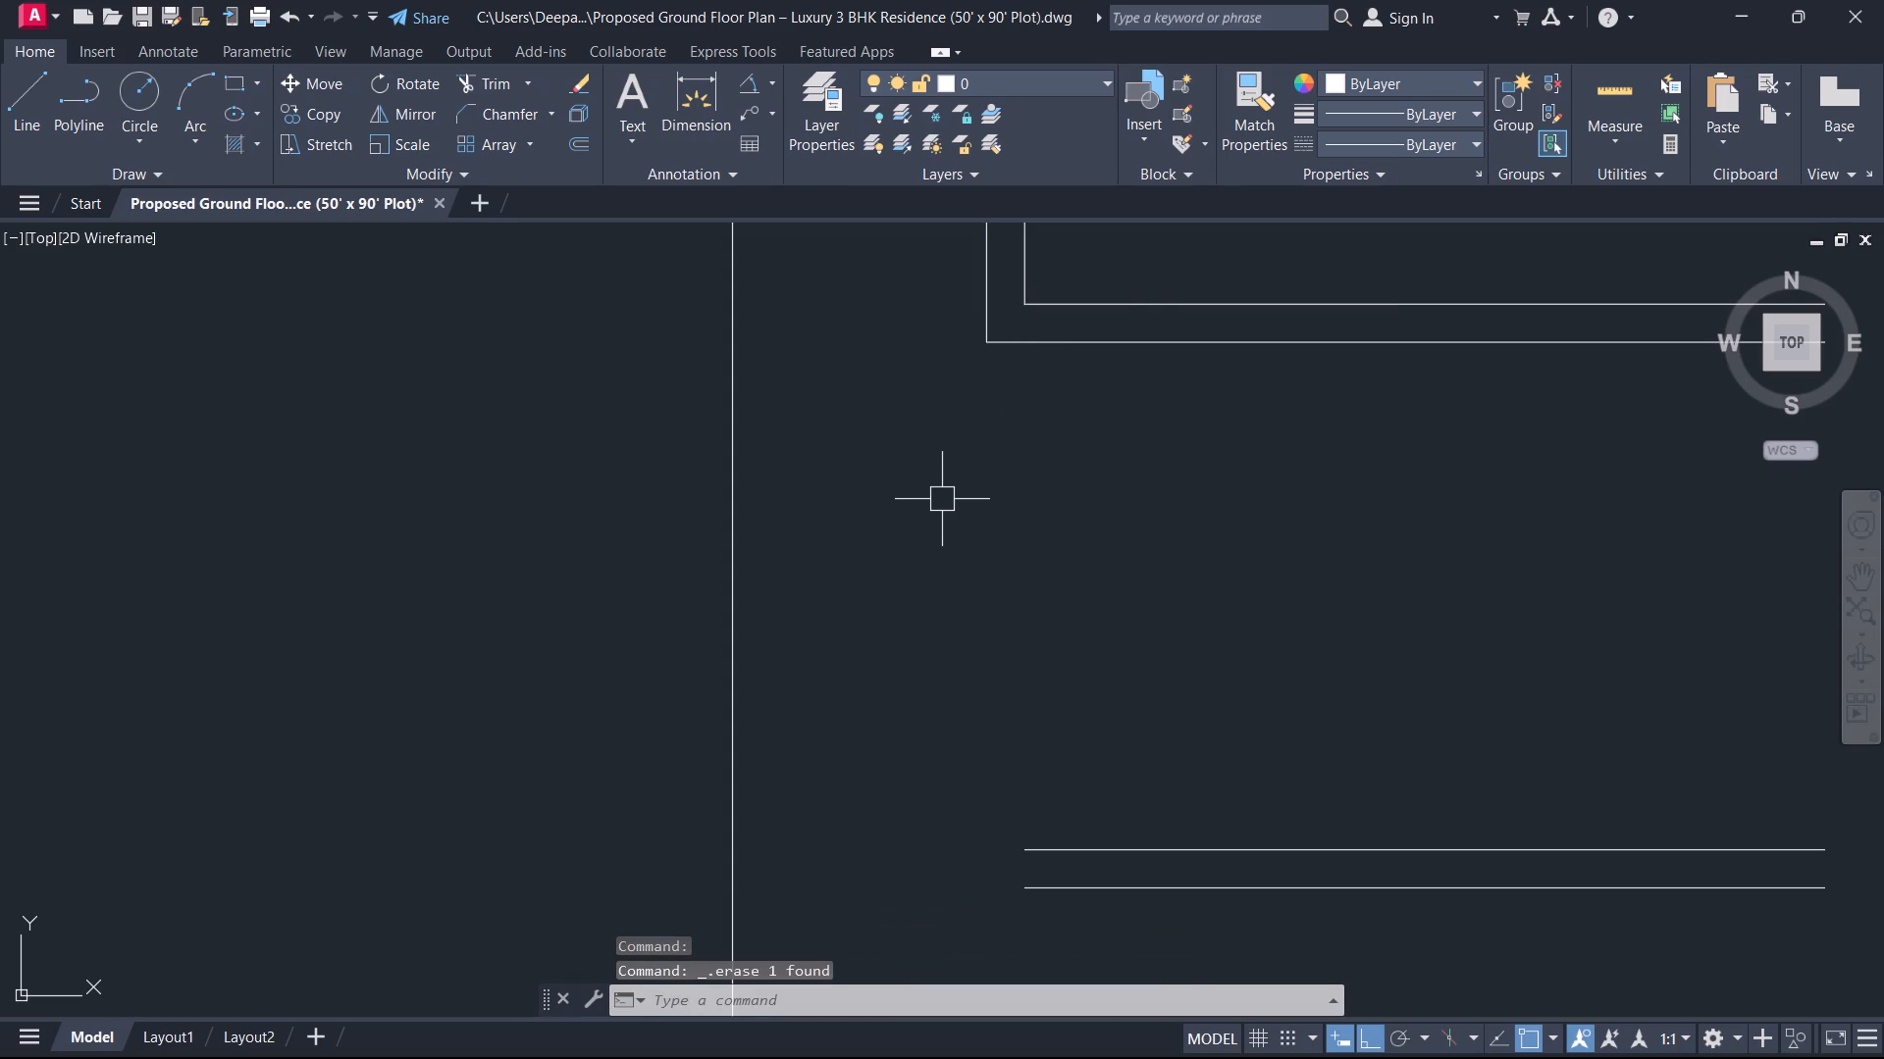
Fillet the southwest wall's upper horizontal line with the southernmost horizontal line to create a semicircular west end.
{"action": "key", "text": "f"}
{"action": "key", "text": "space"}
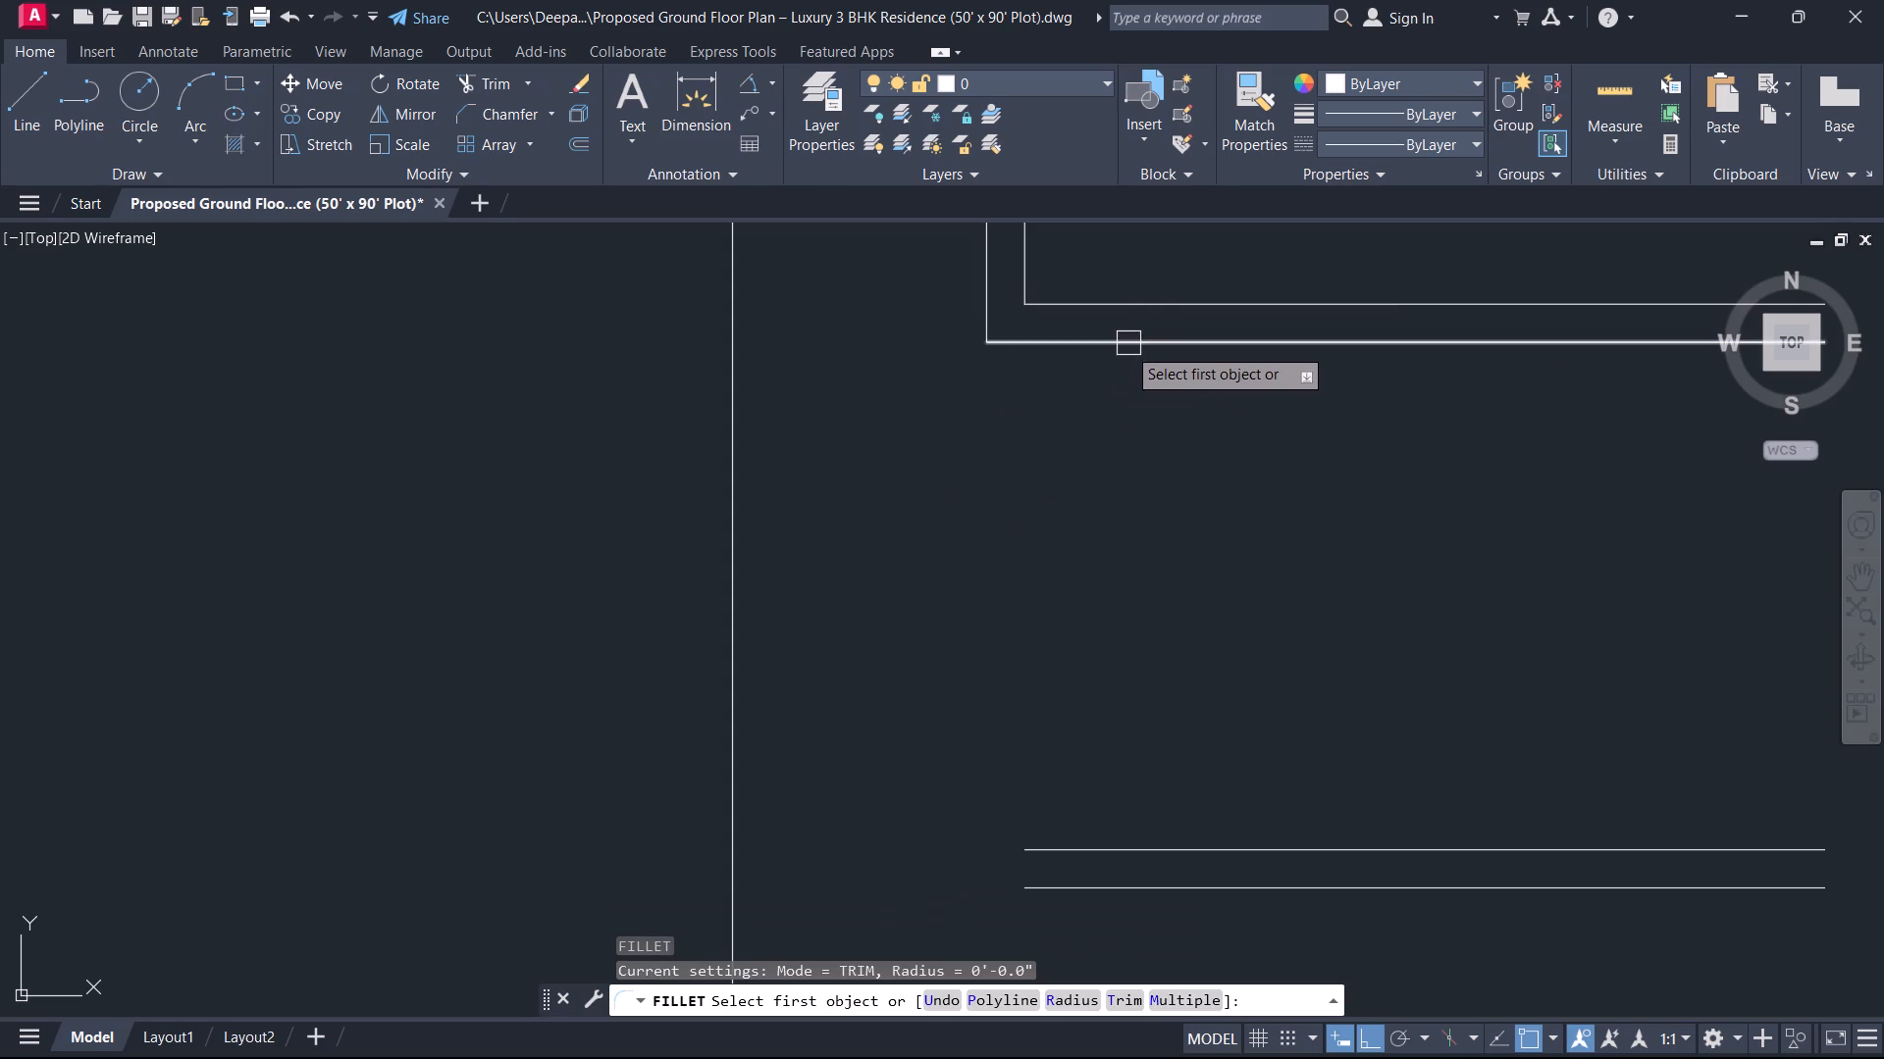
{"action": "key", "text": "Escape"}
{"action": "key", "text": "space"}
{"action": "left_click", "coordinate": [1122, 299]}
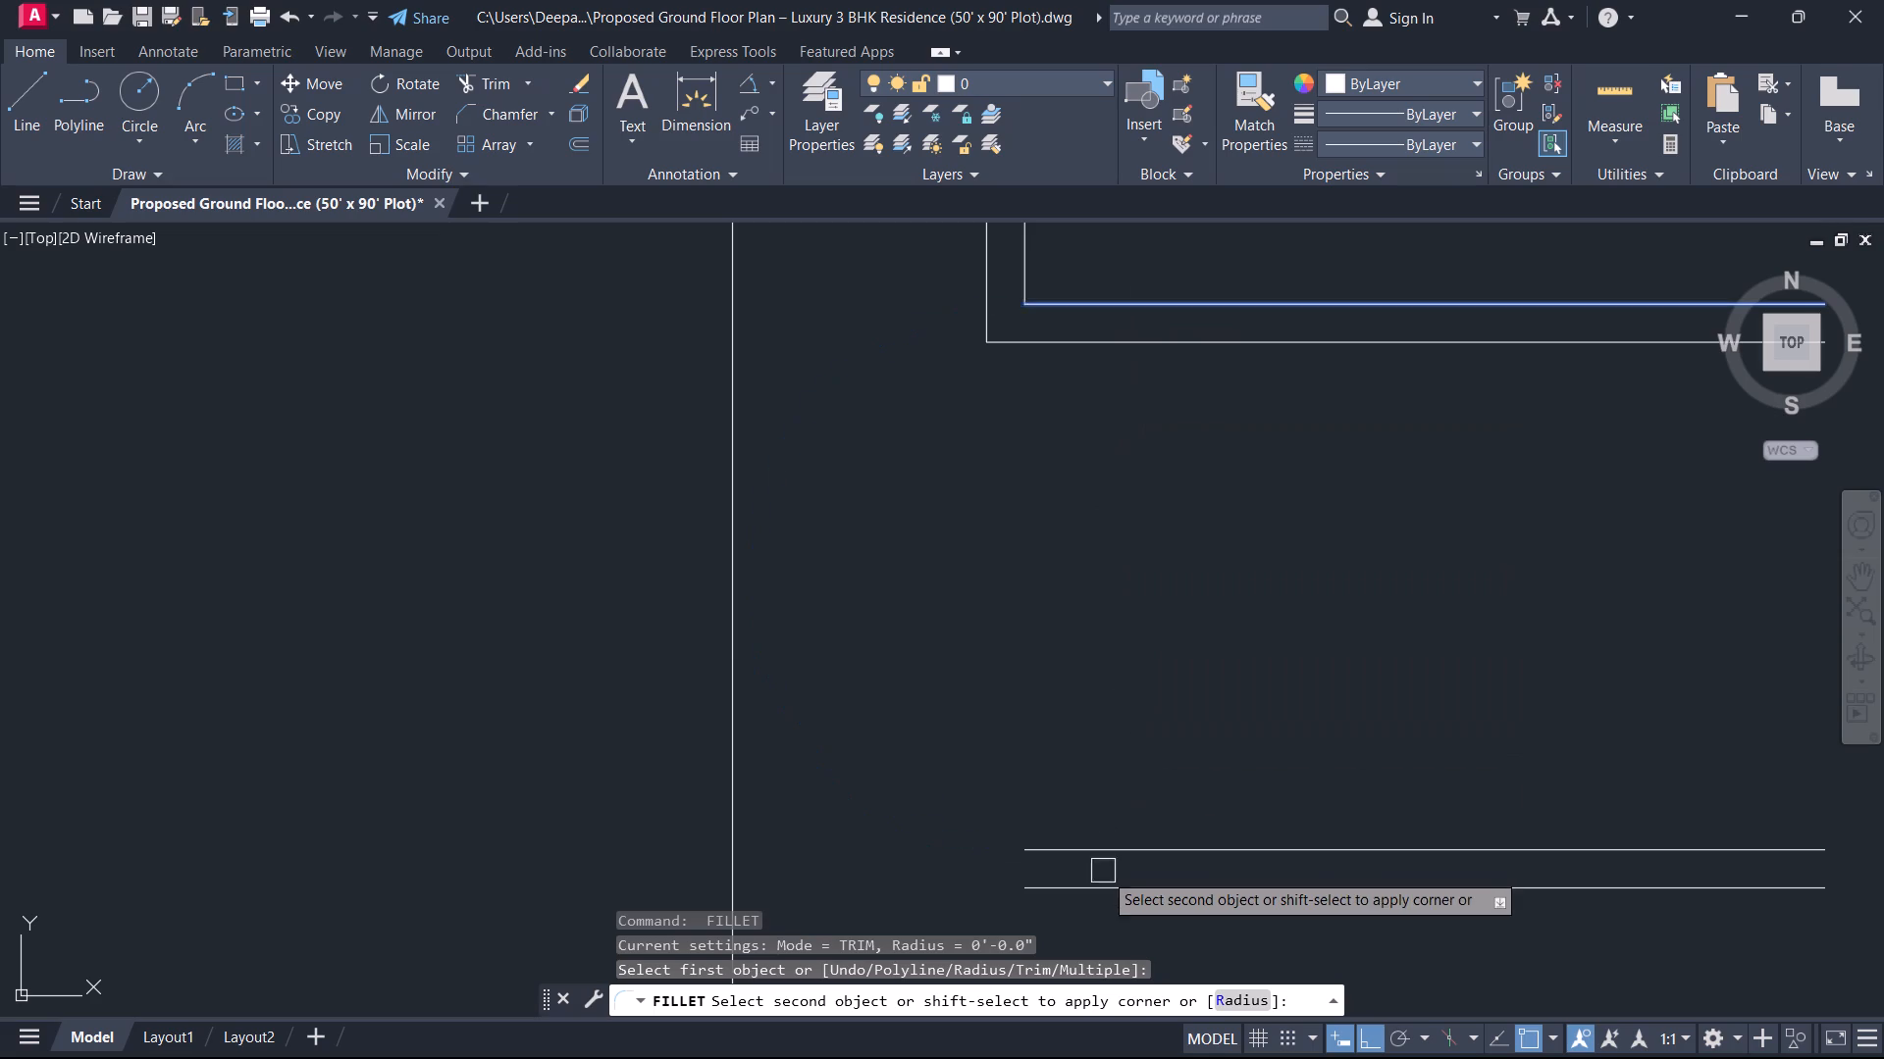
{"action": "left_click", "coordinate": [1123, 894]}
{"action": "key", "text": "Escape"}
Move the semicircular arc east from its midpoint to near the outer west wall line.
{"action": "scroll", "coordinate": [1100, 691], "scroll_direction": "down", "scroll_amount": 1}
{"action": "middle_click_drag", "start_coordinate": [1098, 690], "coordinate": [1240, 578]}
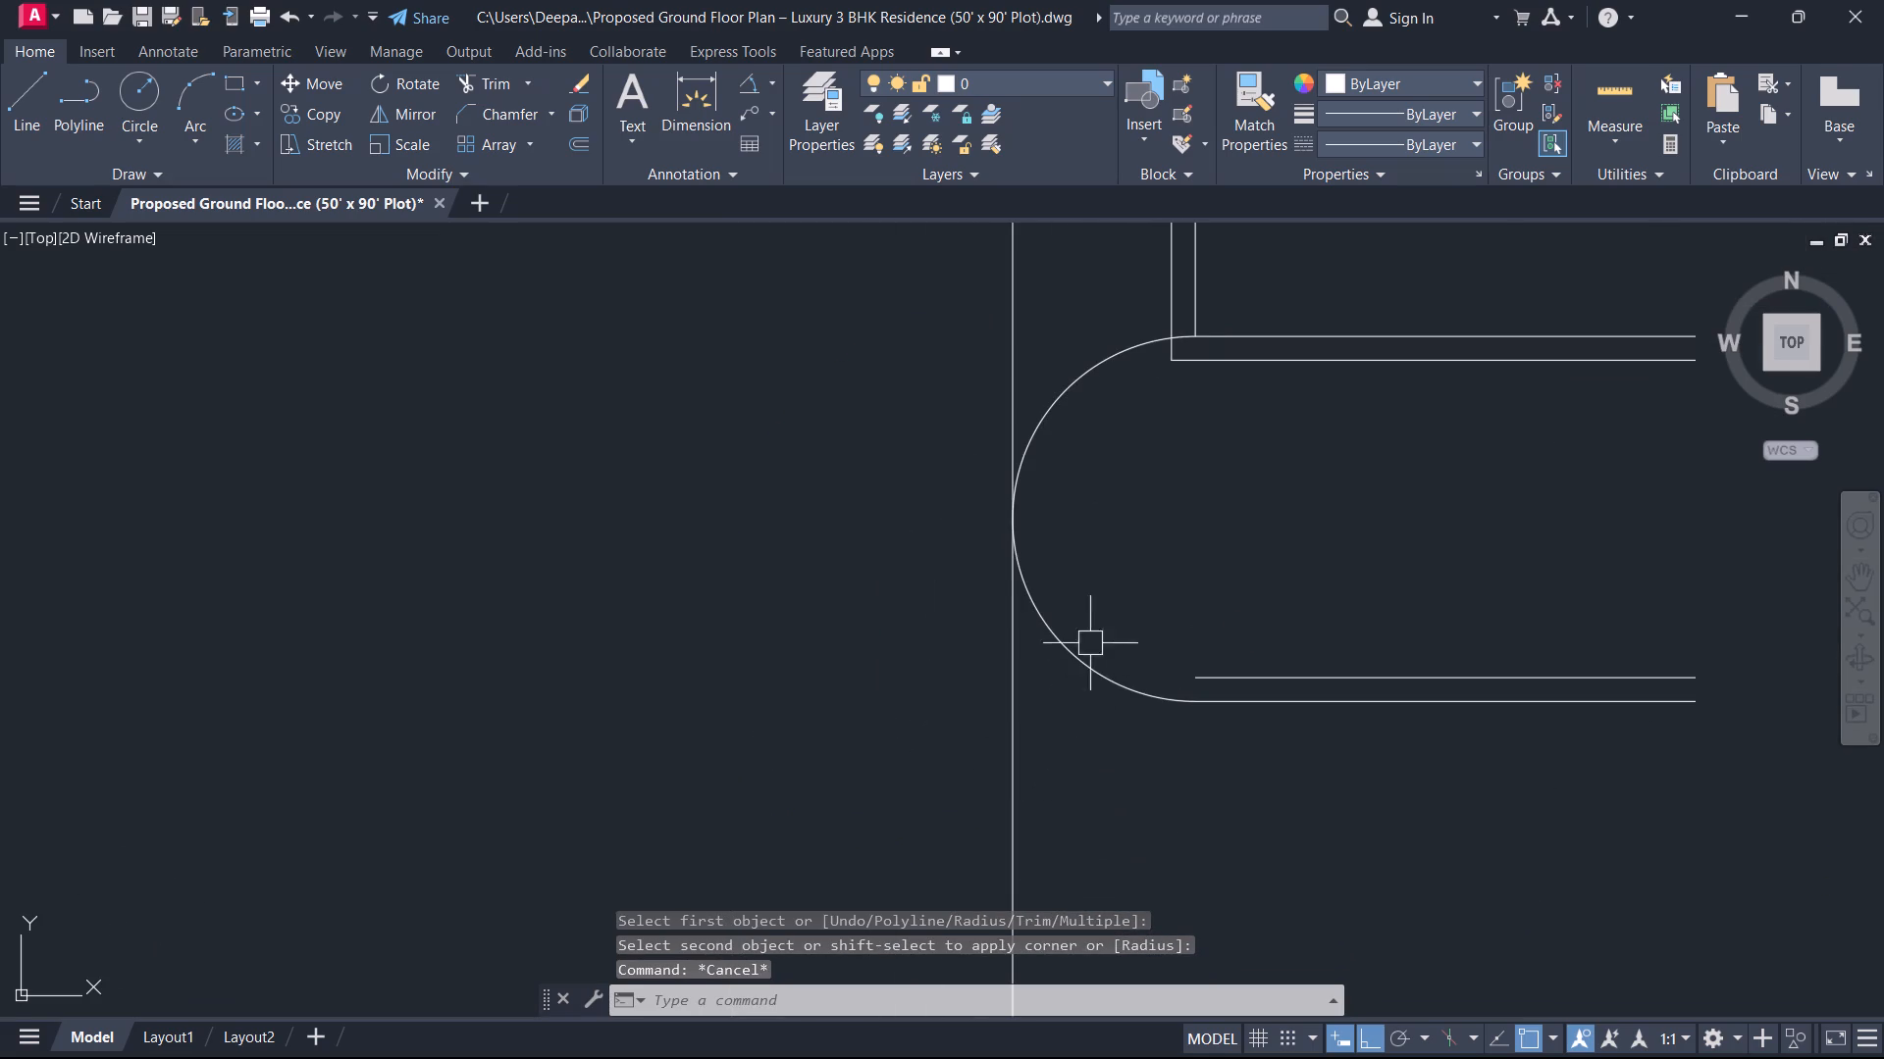
{"action": "left_click", "coordinate": [1074, 655]}
{"action": "type", "text": "M"}
{"action": "key", "text": "space"}
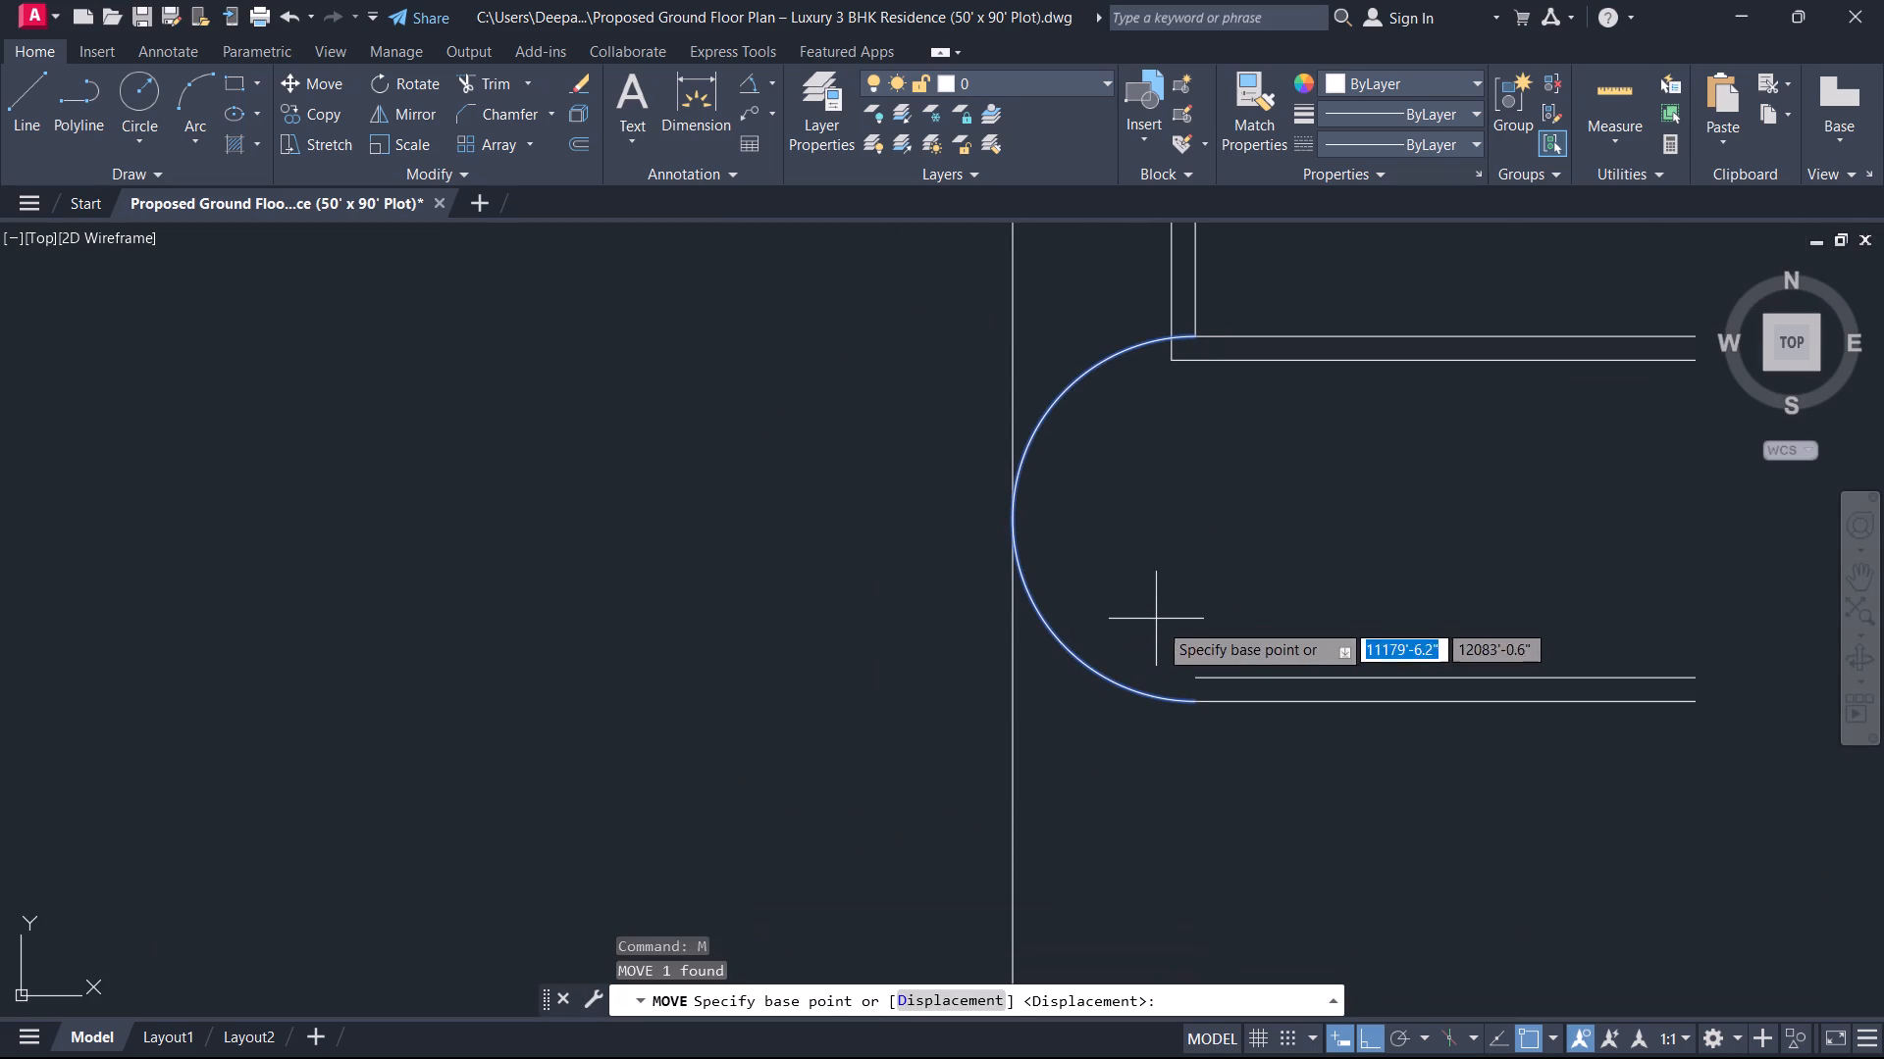
{"action": "left_click", "coordinate": [1018, 523]}
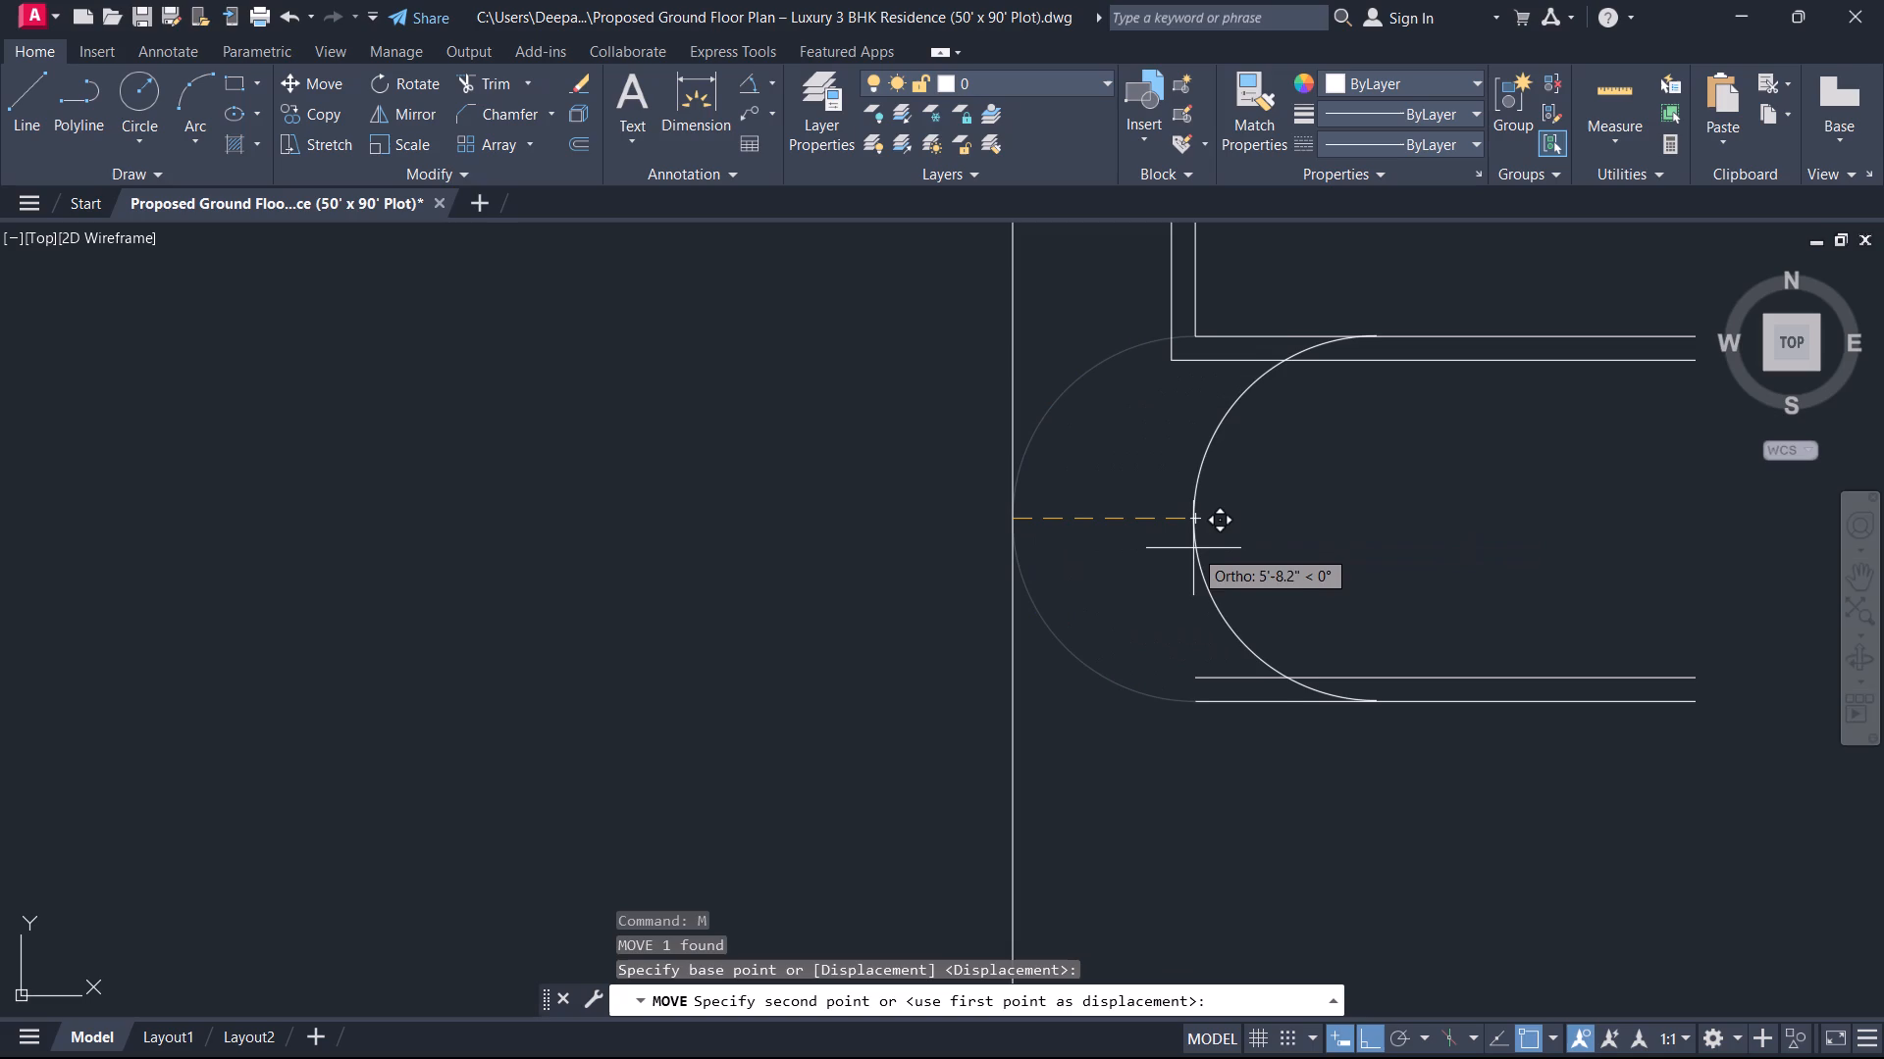
{"action": "left_click", "coordinate": [1163, 539]}
{"action": "key", "text": "Escape"}
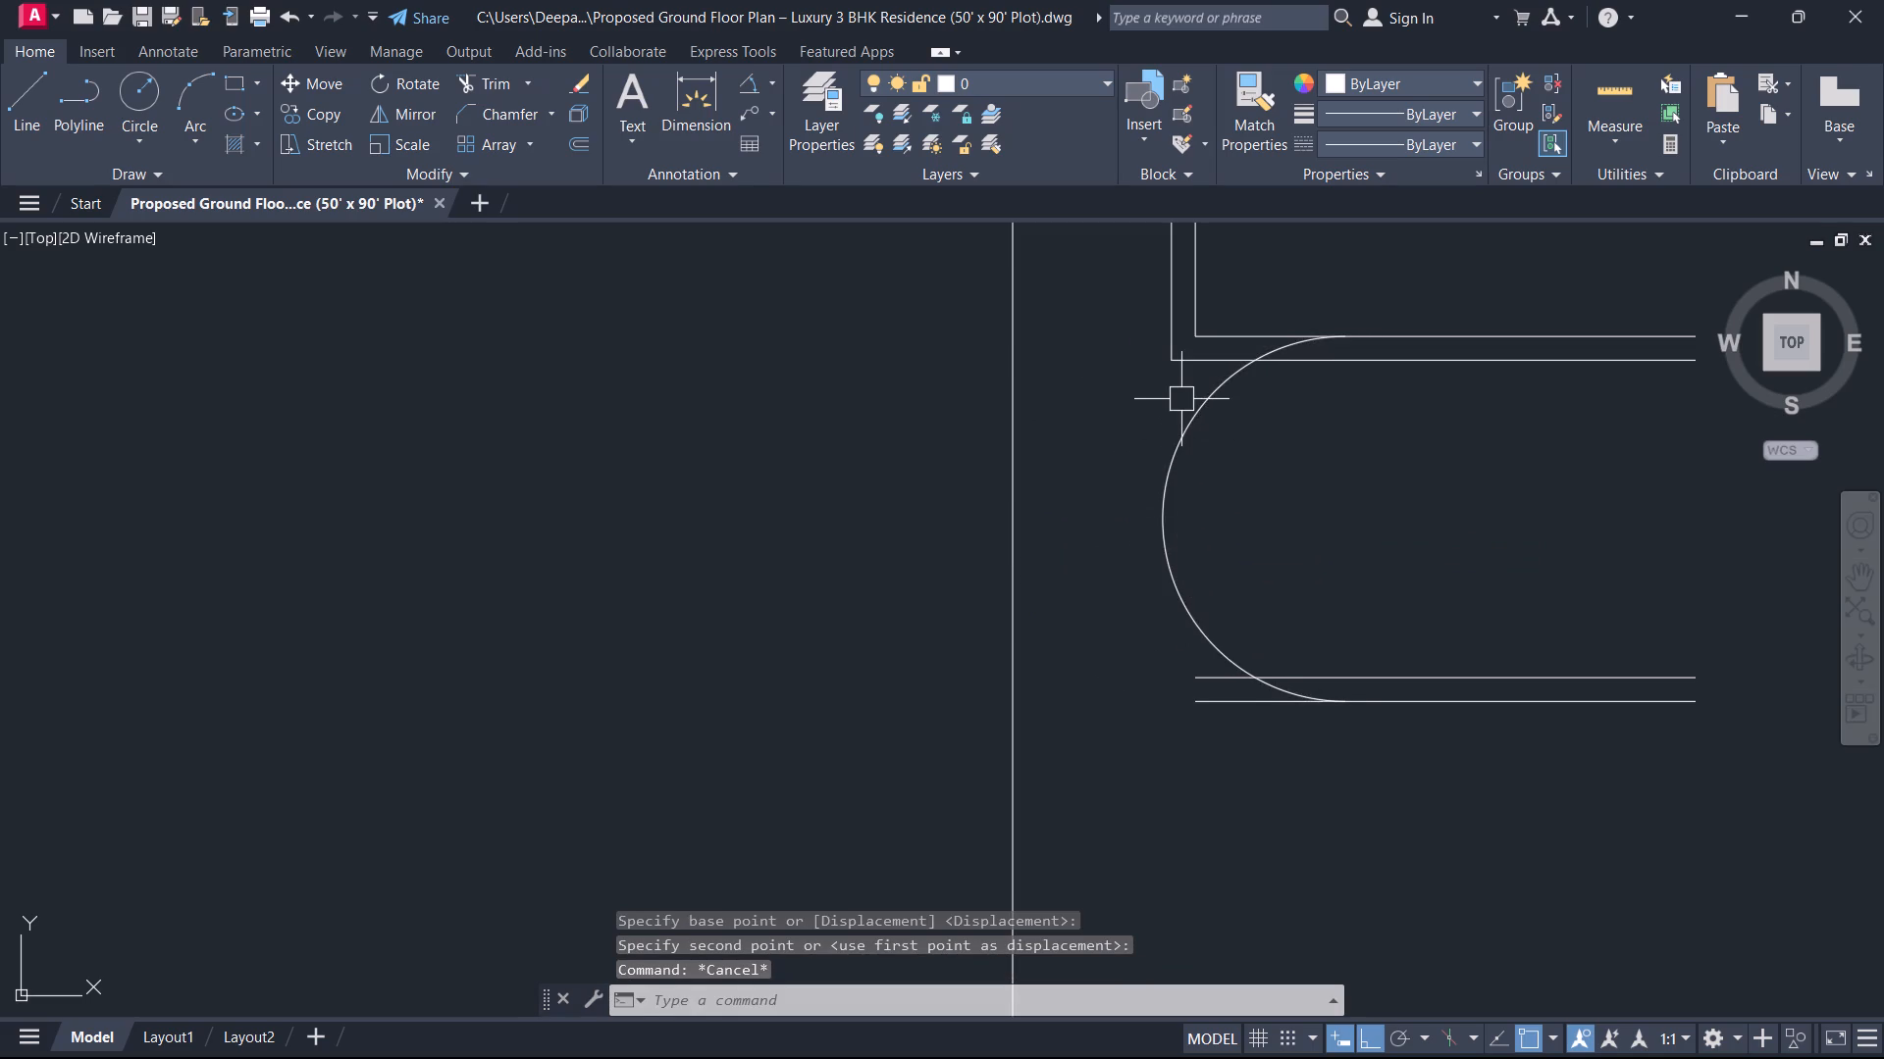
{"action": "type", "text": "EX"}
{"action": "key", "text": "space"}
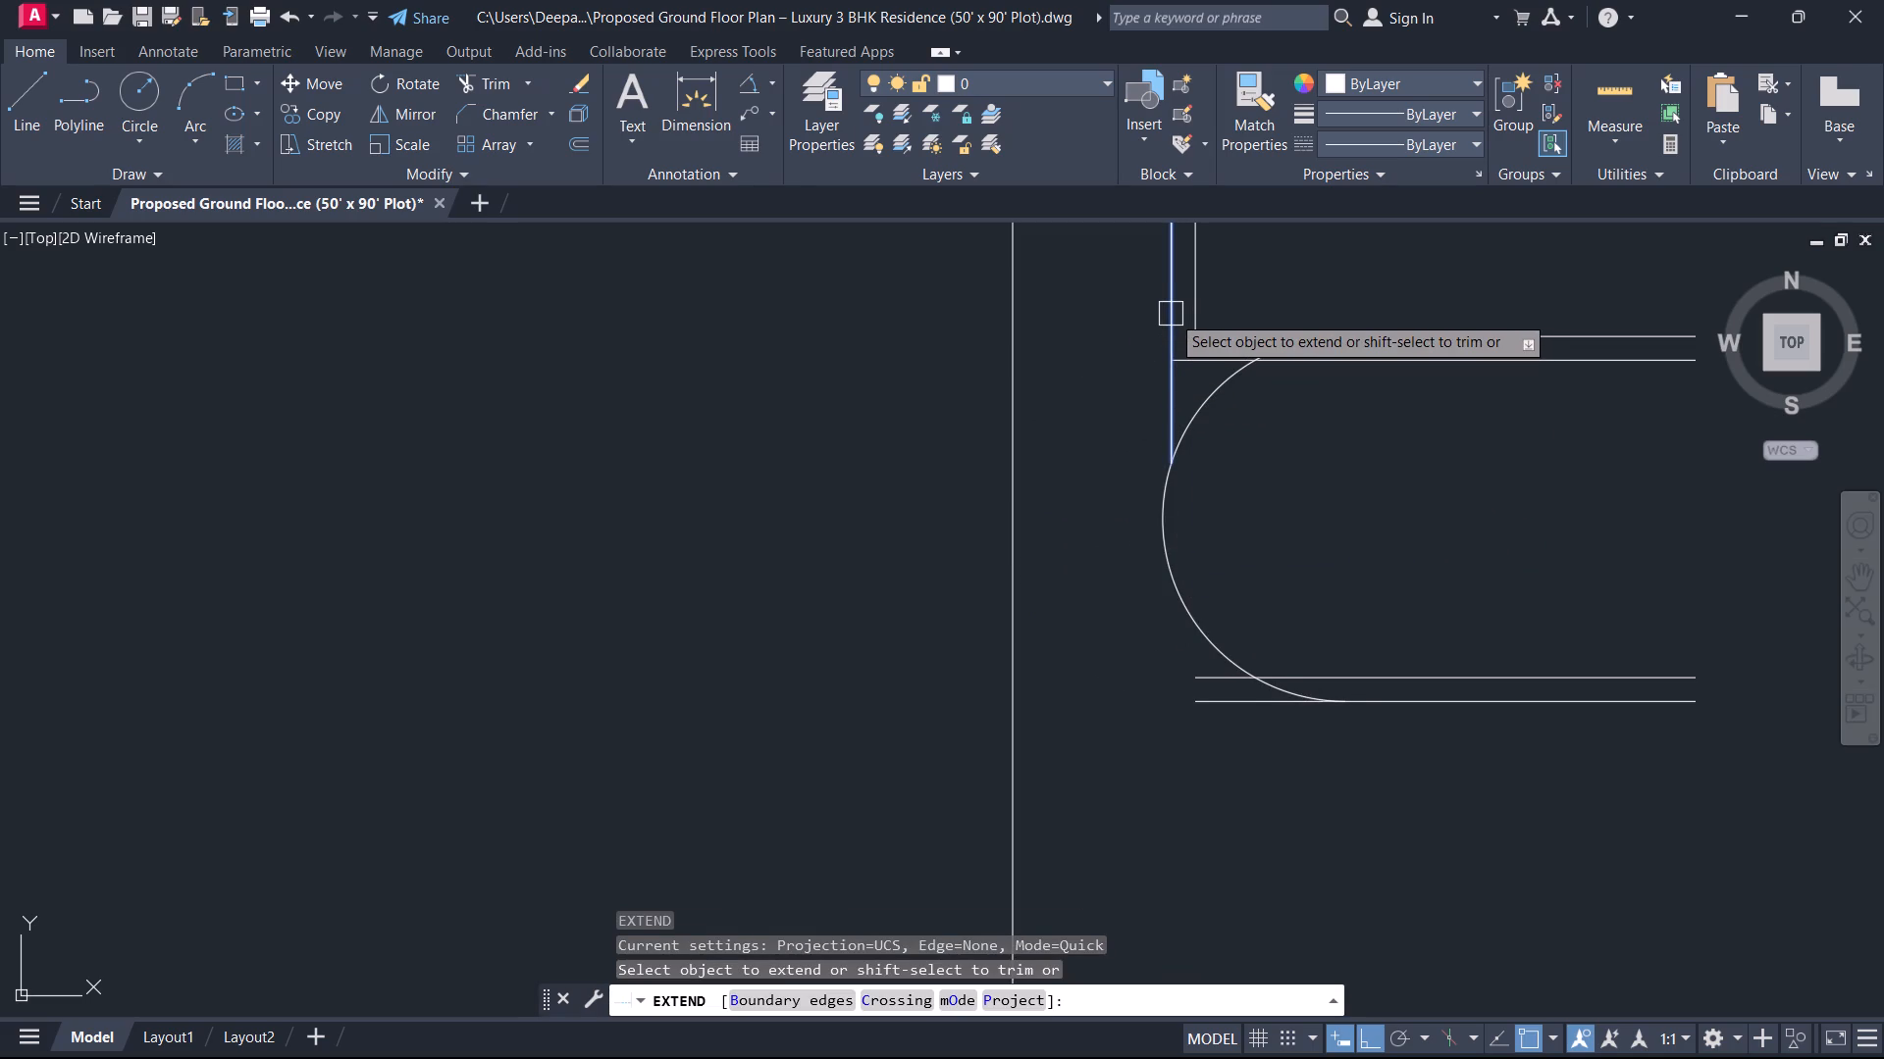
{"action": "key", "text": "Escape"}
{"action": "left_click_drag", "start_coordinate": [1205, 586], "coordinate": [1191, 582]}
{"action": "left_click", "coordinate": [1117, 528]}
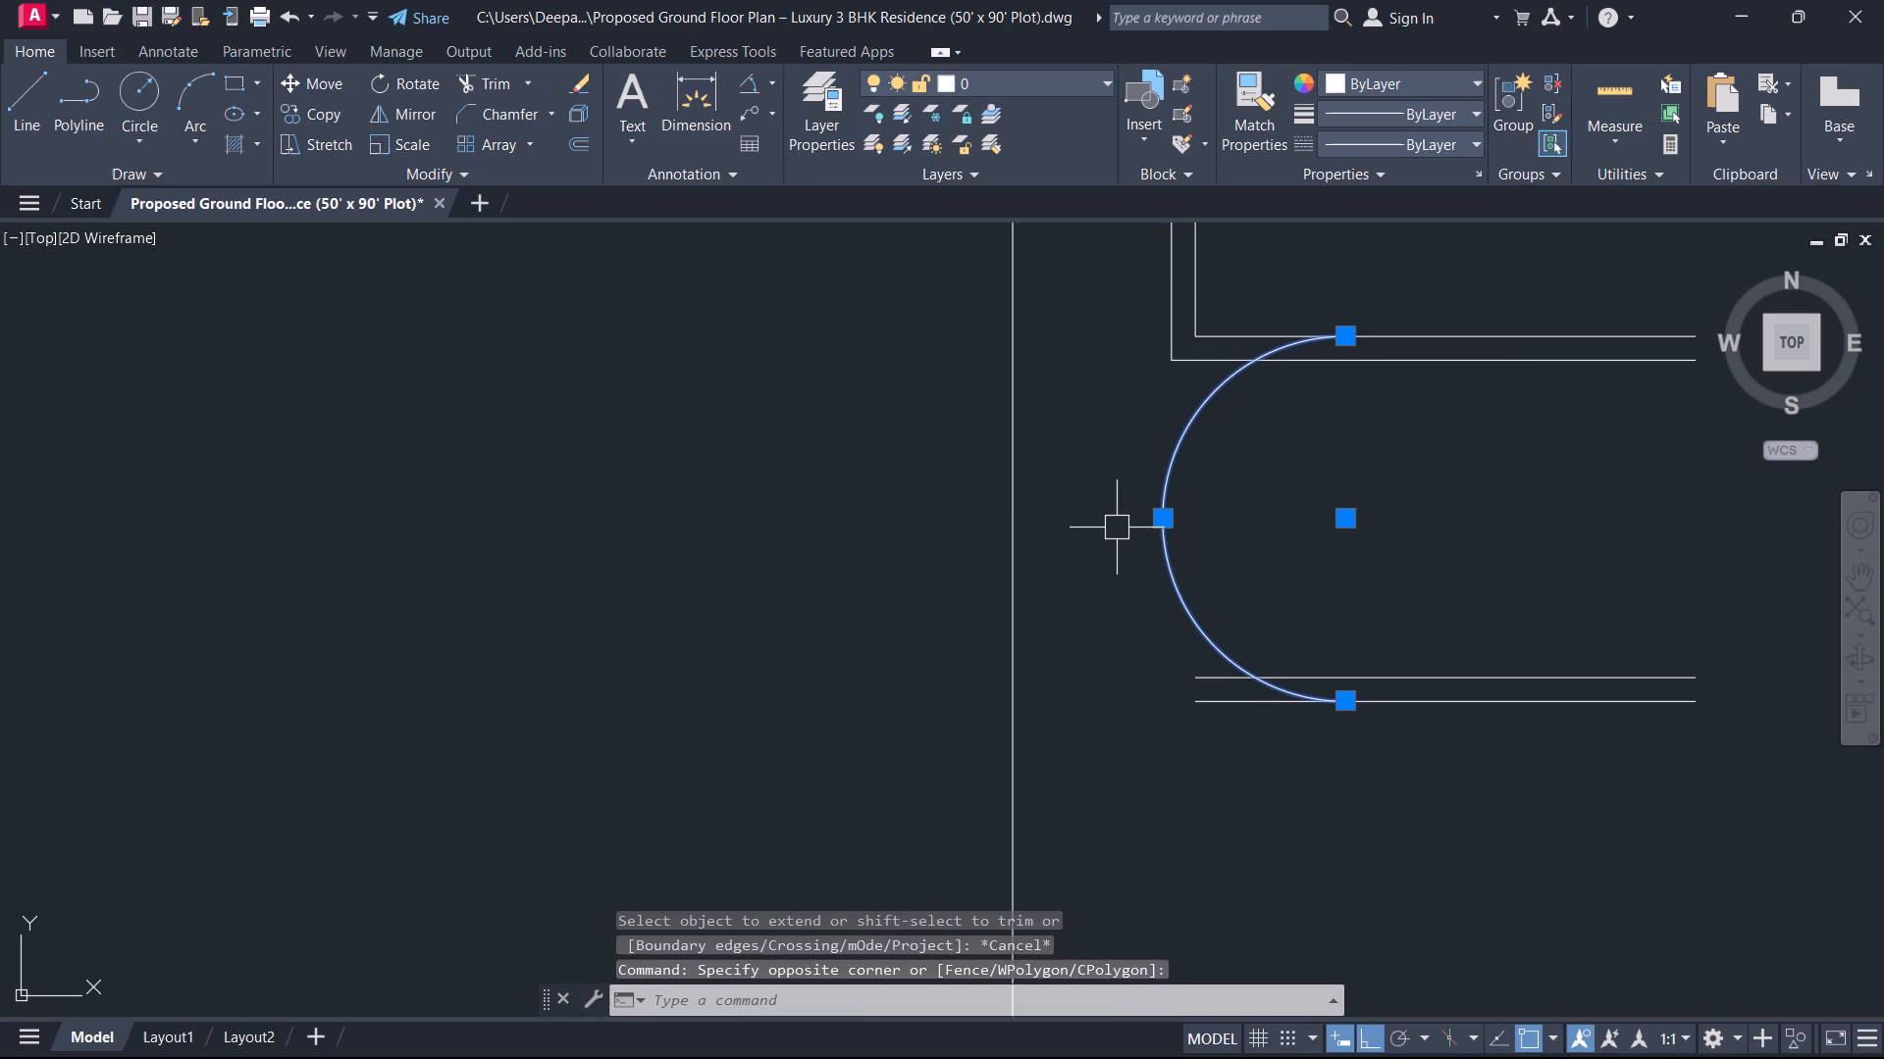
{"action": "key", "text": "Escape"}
Draw a vertical guide line from the outer southwest wall corner down past the southernmost horizontal line.
{"action": "type", "text": "L"}
{"action": "key", "text": "space"}
{"action": "left_click_drag", "start_coordinate": [1177, 358], "coordinate": [1172, 374]}
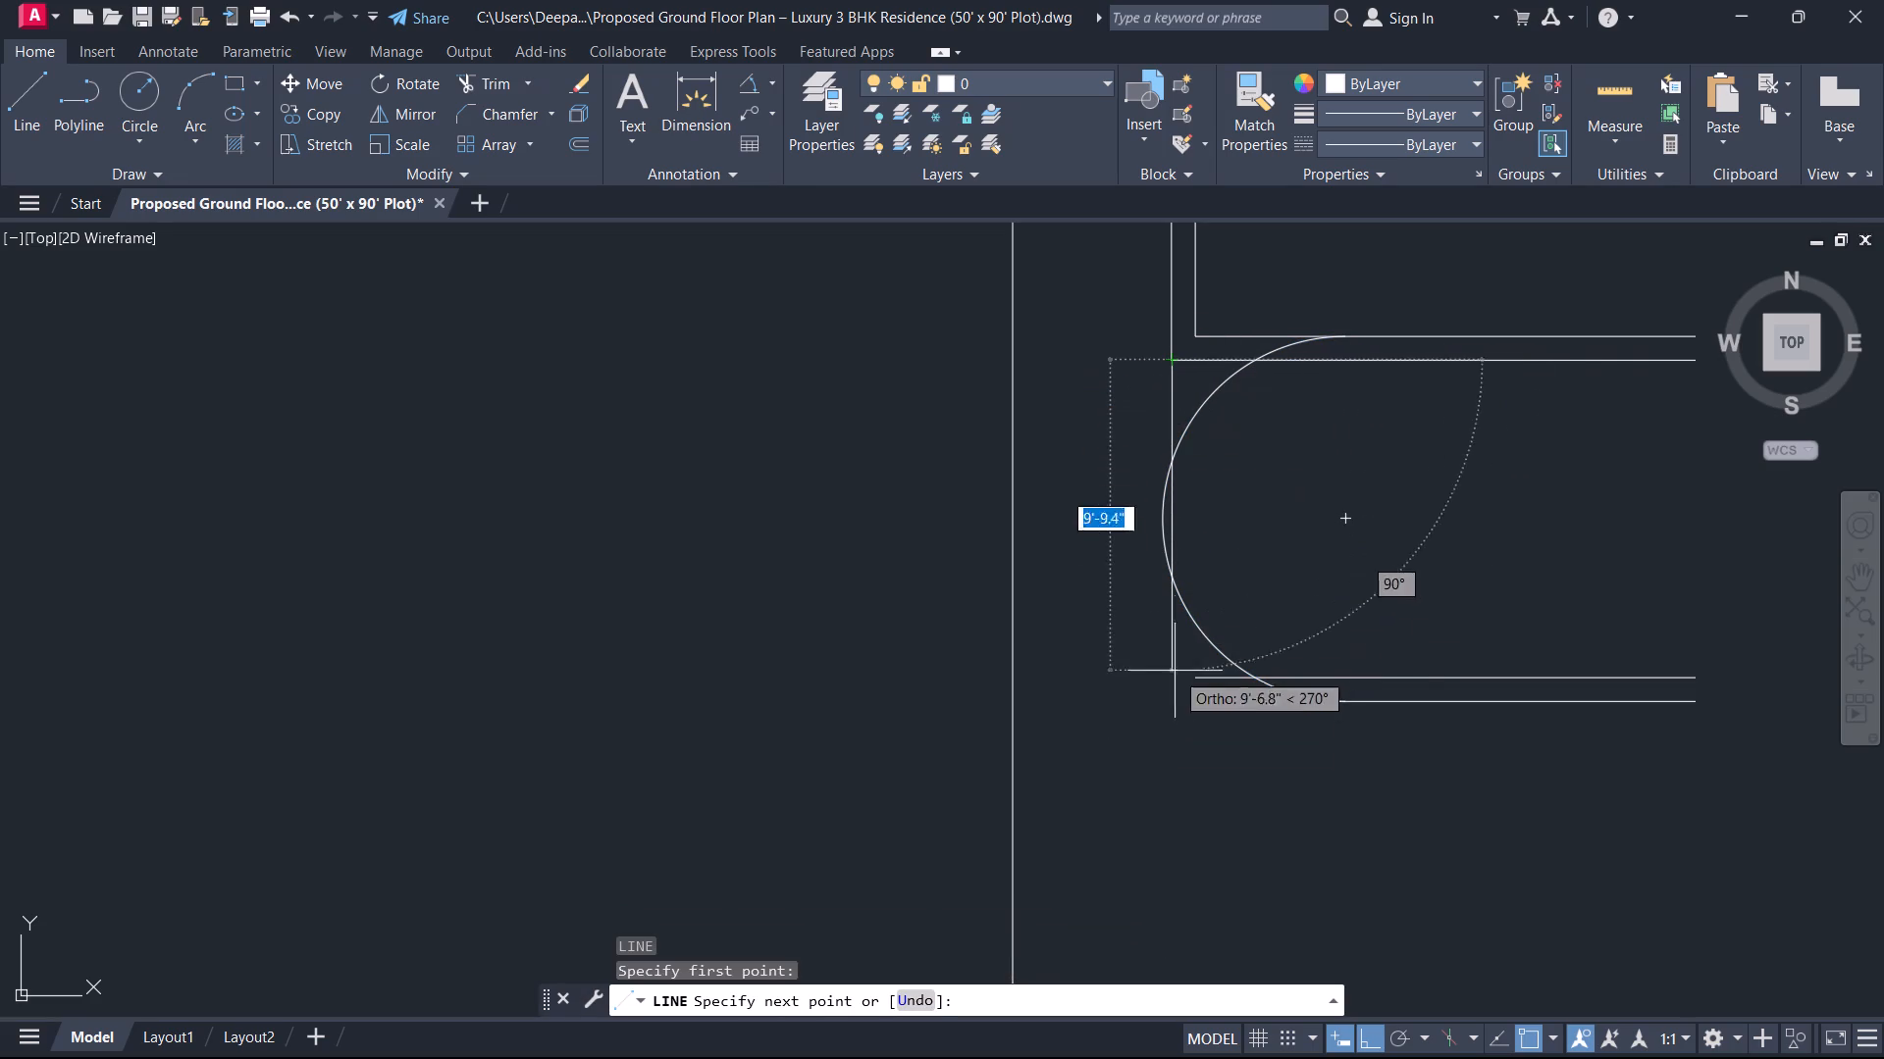
{"action": "left_click", "coordinate": [1188, 785]}
{"action": "key", "text": "Escape"}
Move the semicircular arc east from its midpoint onto the vertical guide line.
{"action": "left_click", "coordinate": [1219, 600]}
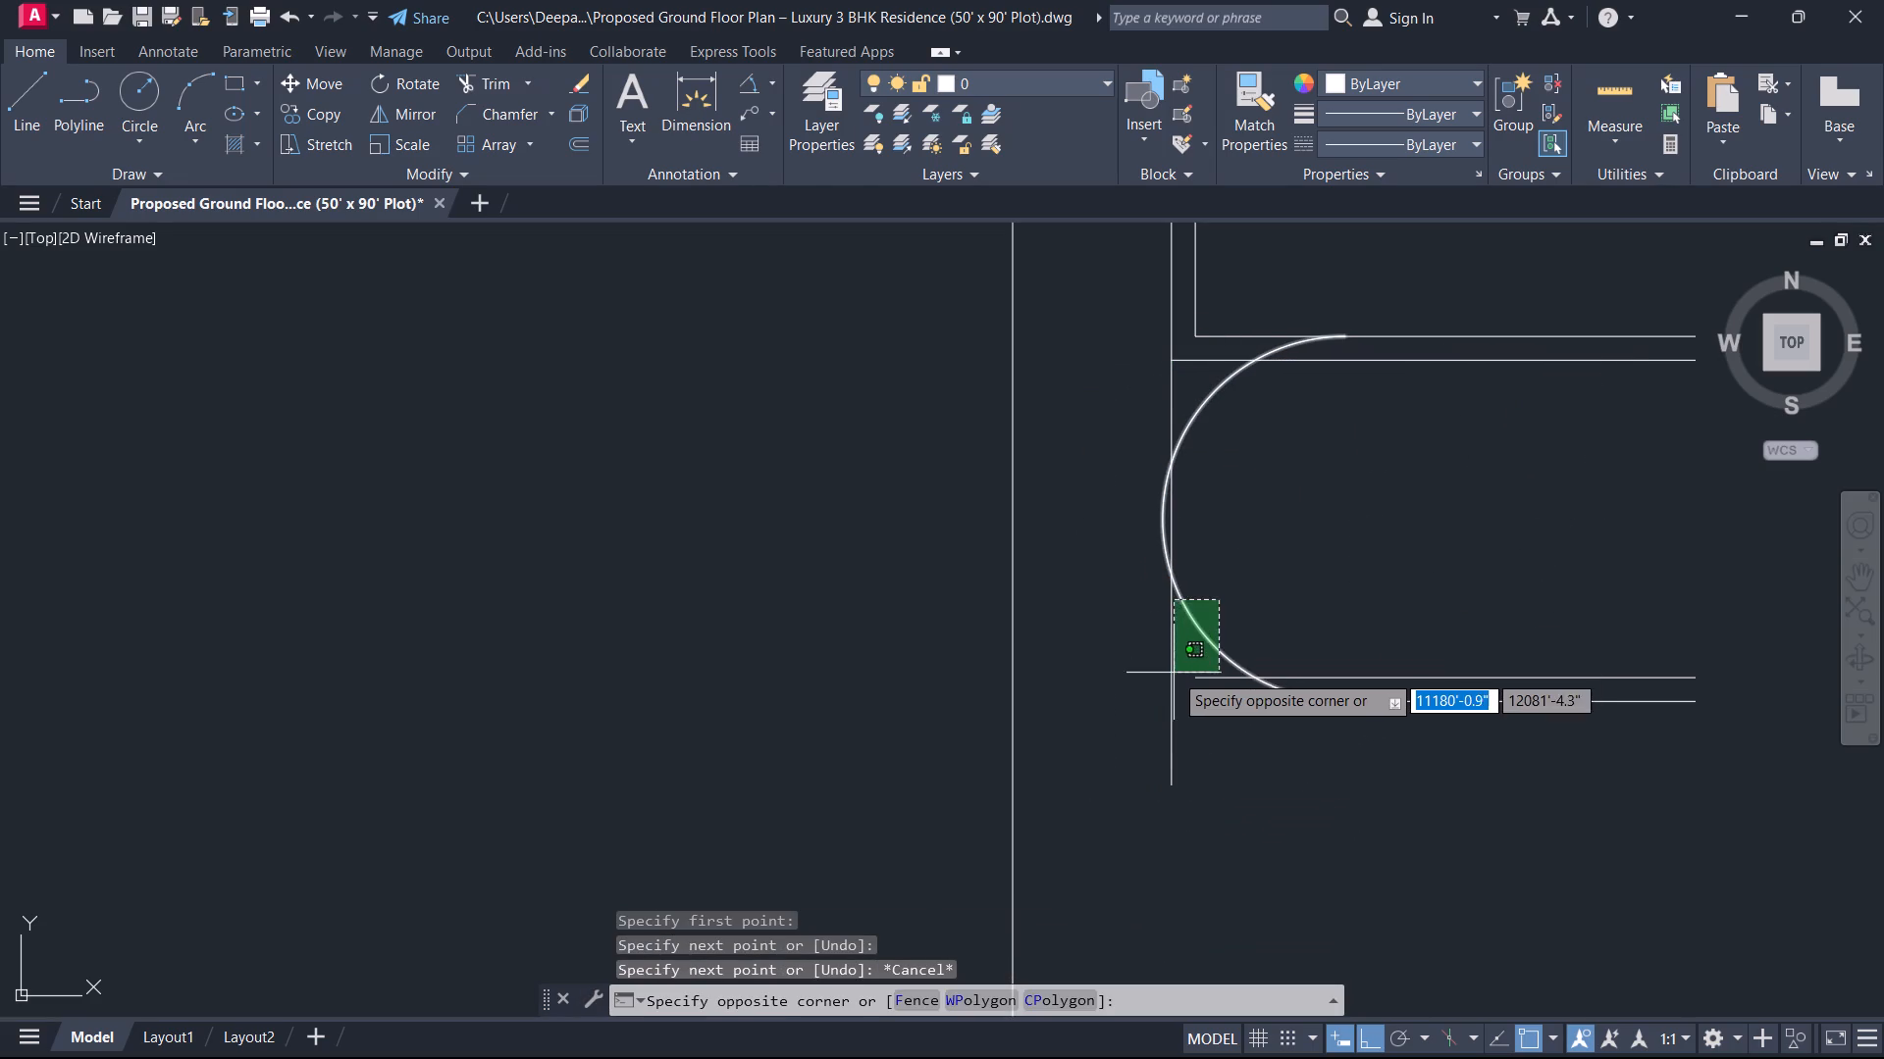
{"action": "left_click", "coordinate": [1192, 641]}
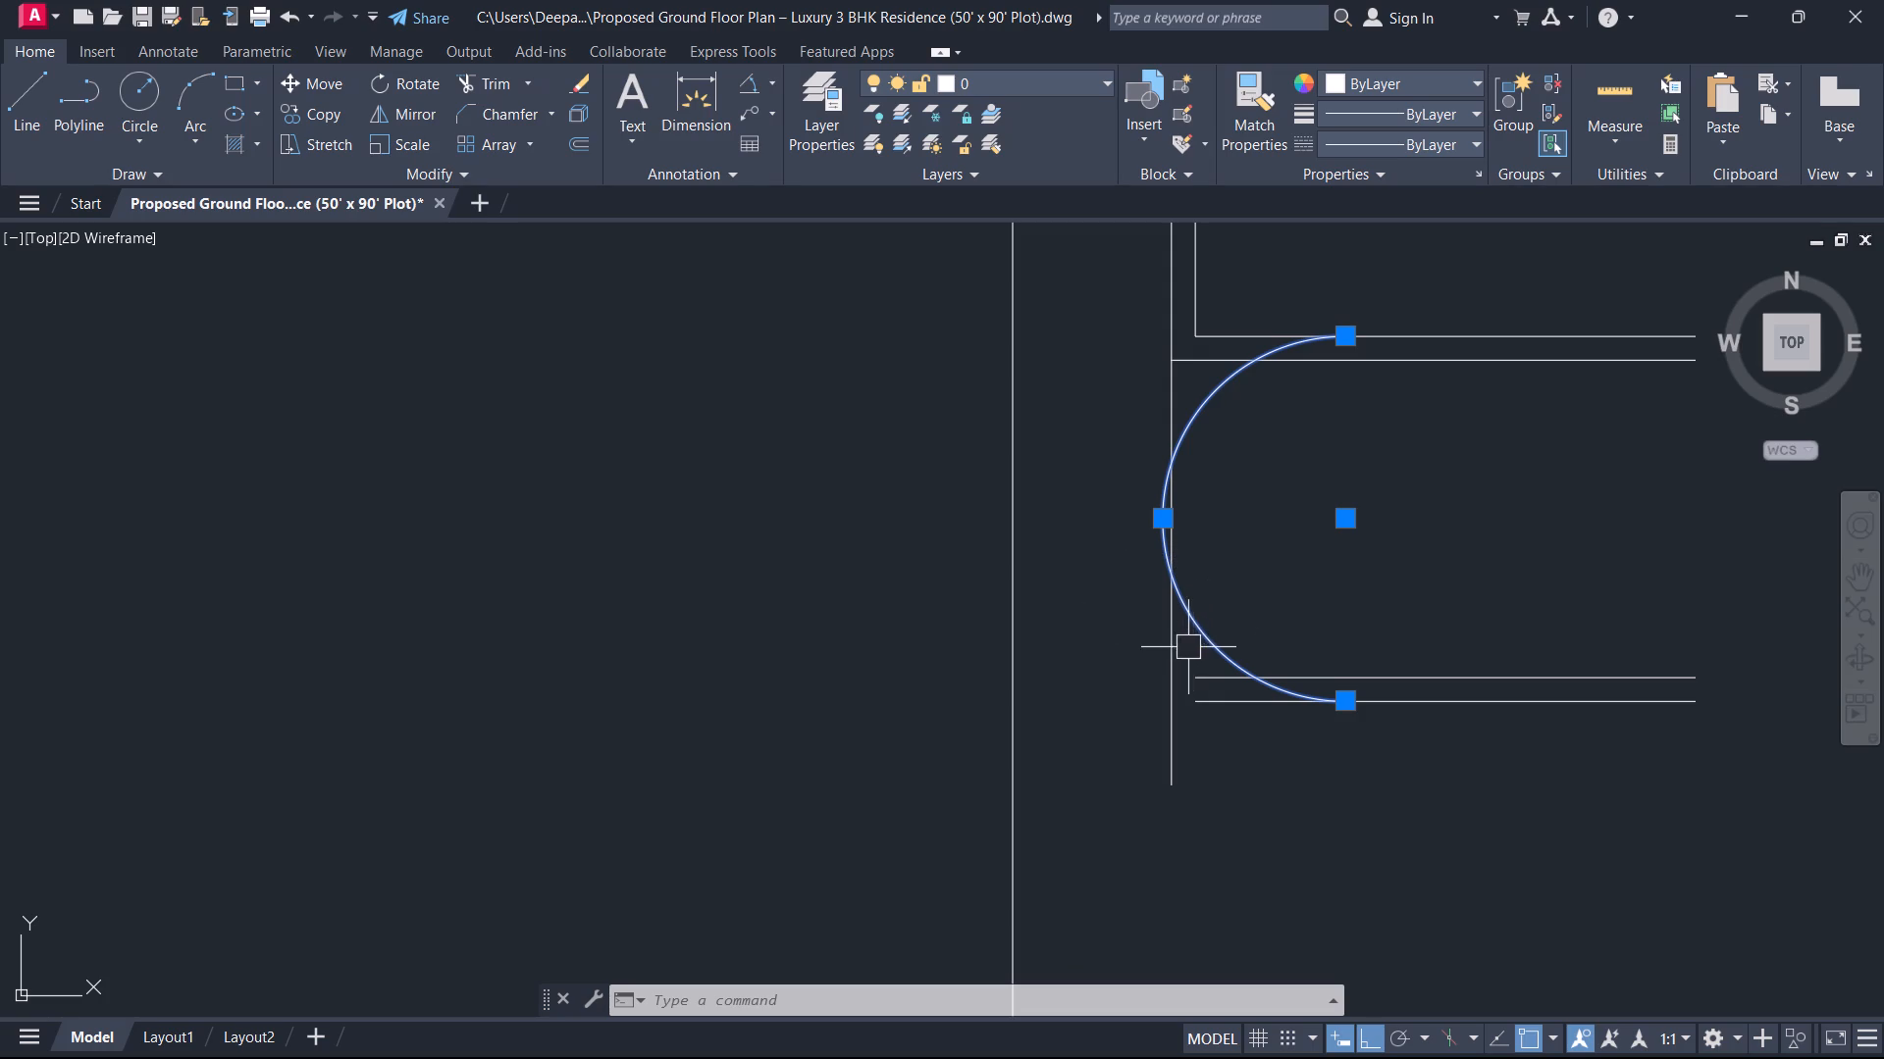
{"action": "type", "text": "M"}
{"action": "key", "text": "space"}
{"action": "scroll", "coordinate": [1158, 605], "scroll_direction": "up", "scroll_amount": 2}
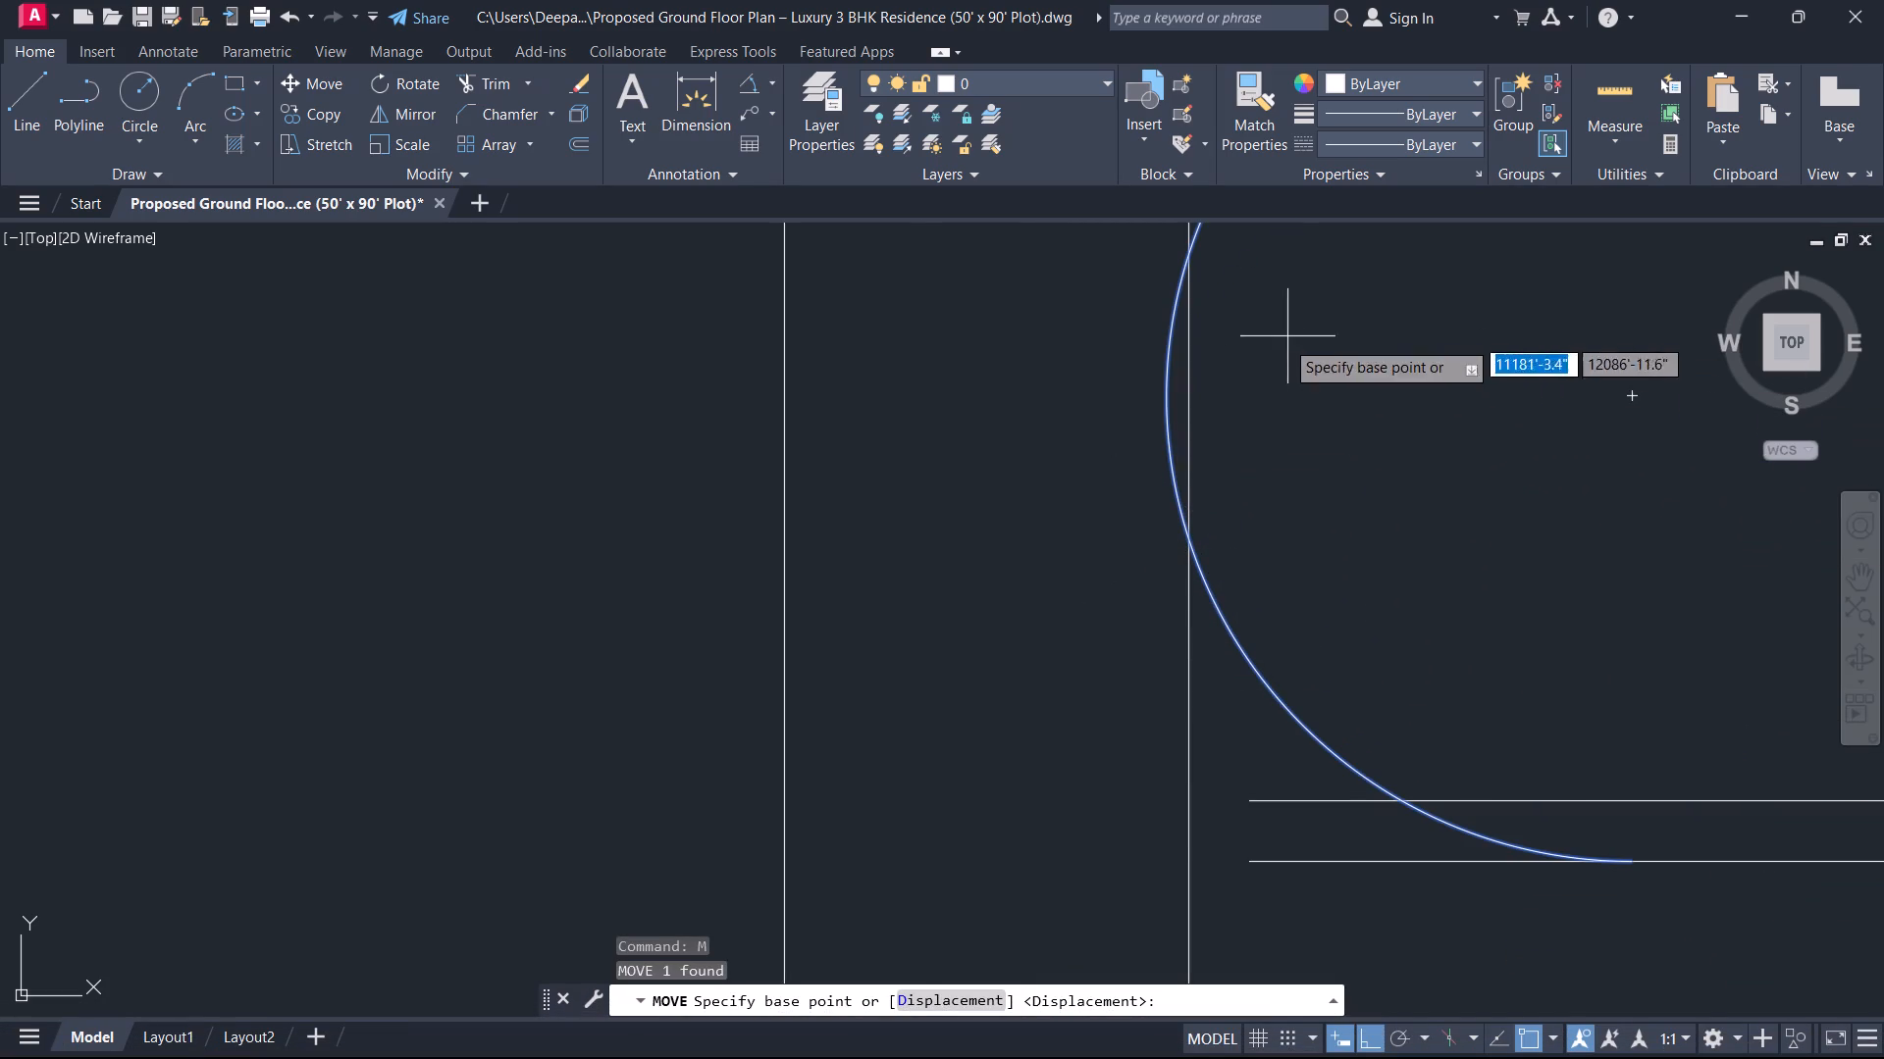
{"action": "left_click", "coordinate": [1163, 399]}
{"action": "left_click", "coordinate": [1191, 395]}
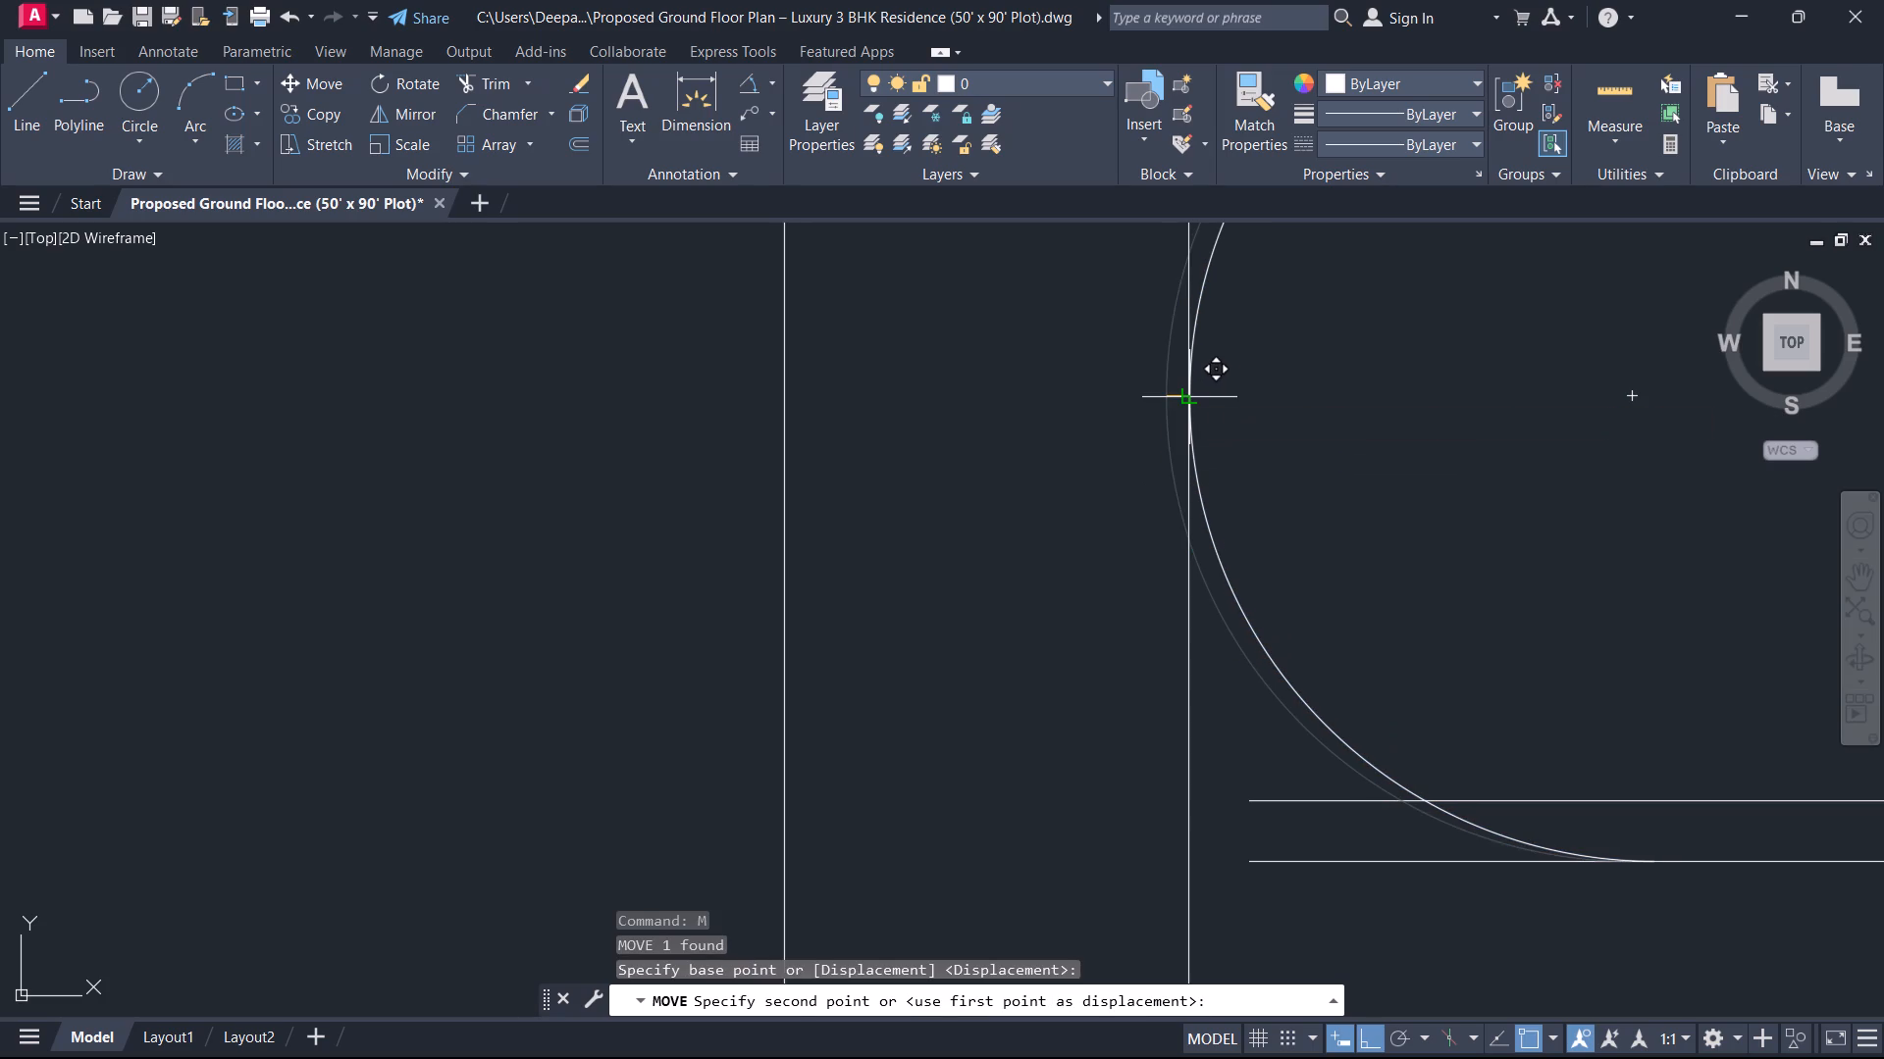
Delete the vertical guide line at the semicircular arc's west edge.
{"action": "key", "text": "Escape"}
{"action": "left_click", "coordinate": [1185, 600]}
{"action": "scroll", "coordinate": [1062, 643], "scroll_direction": "down", "scroll_amount": 3}
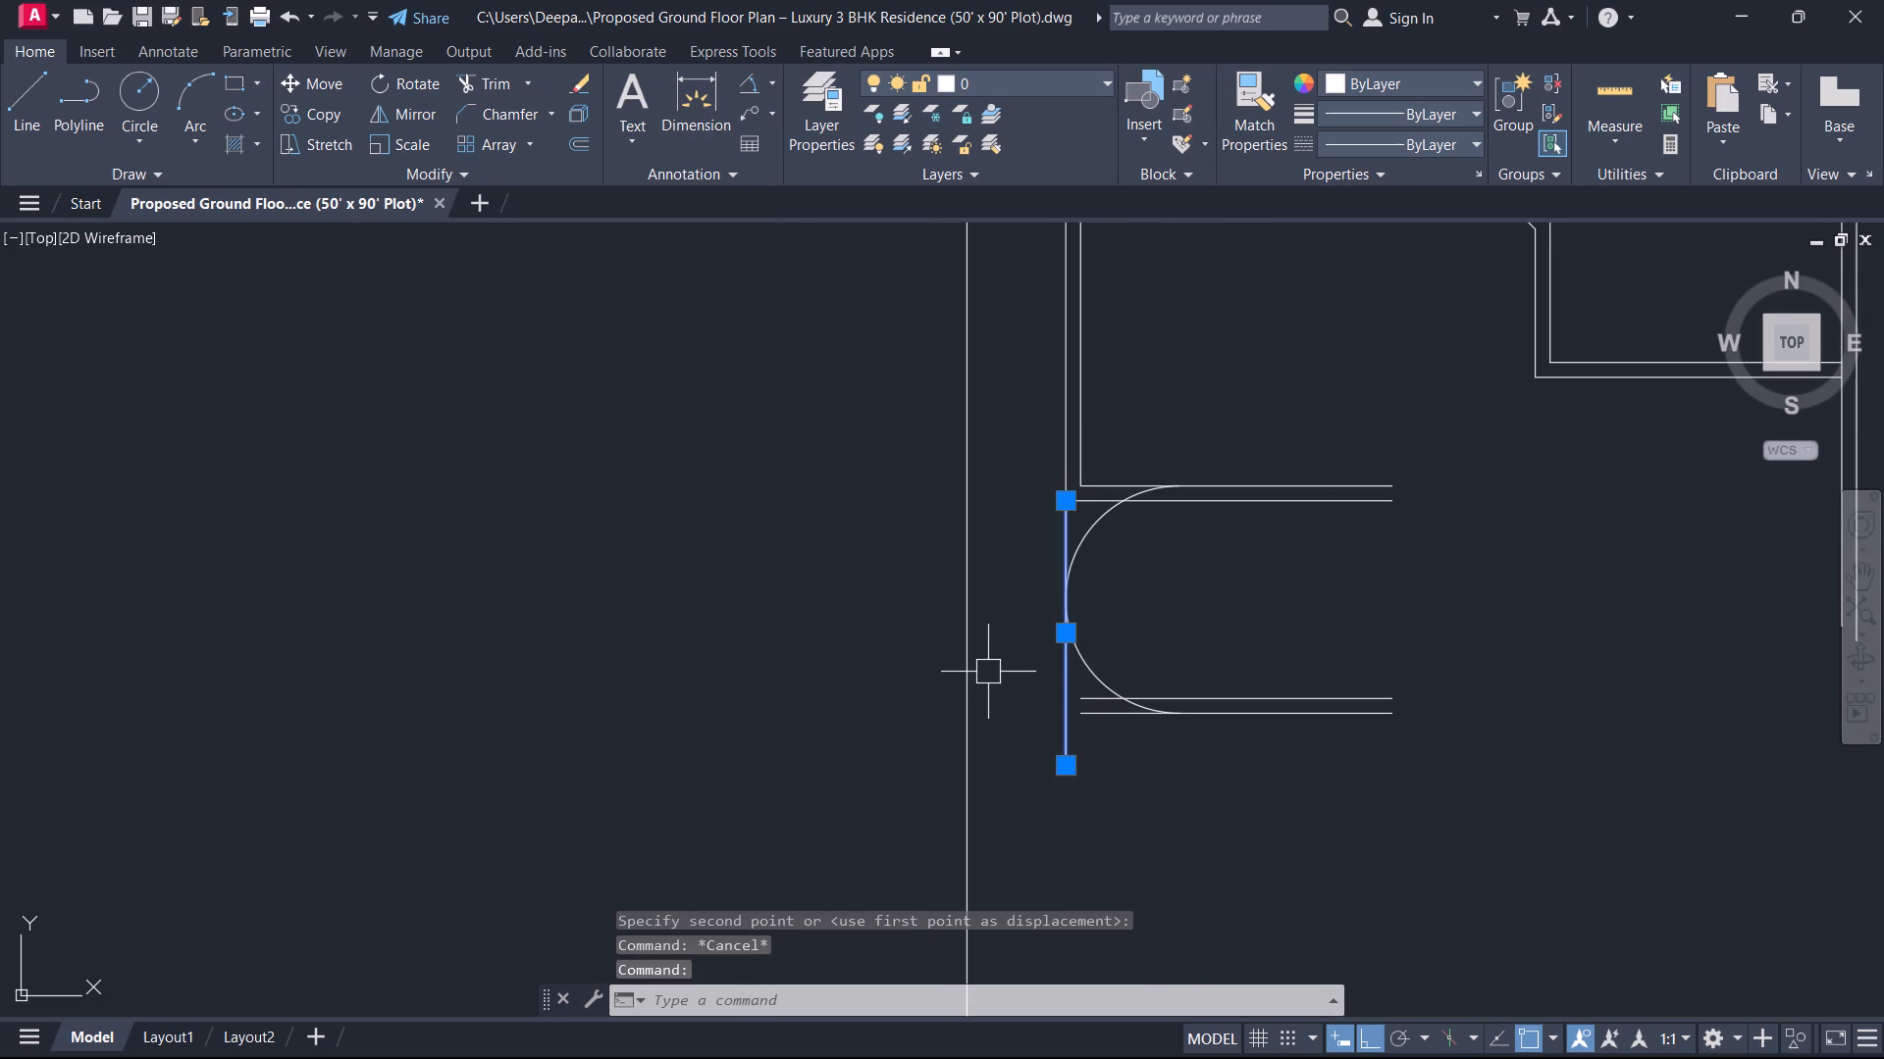
{"action": "key", "text": "Delete"}
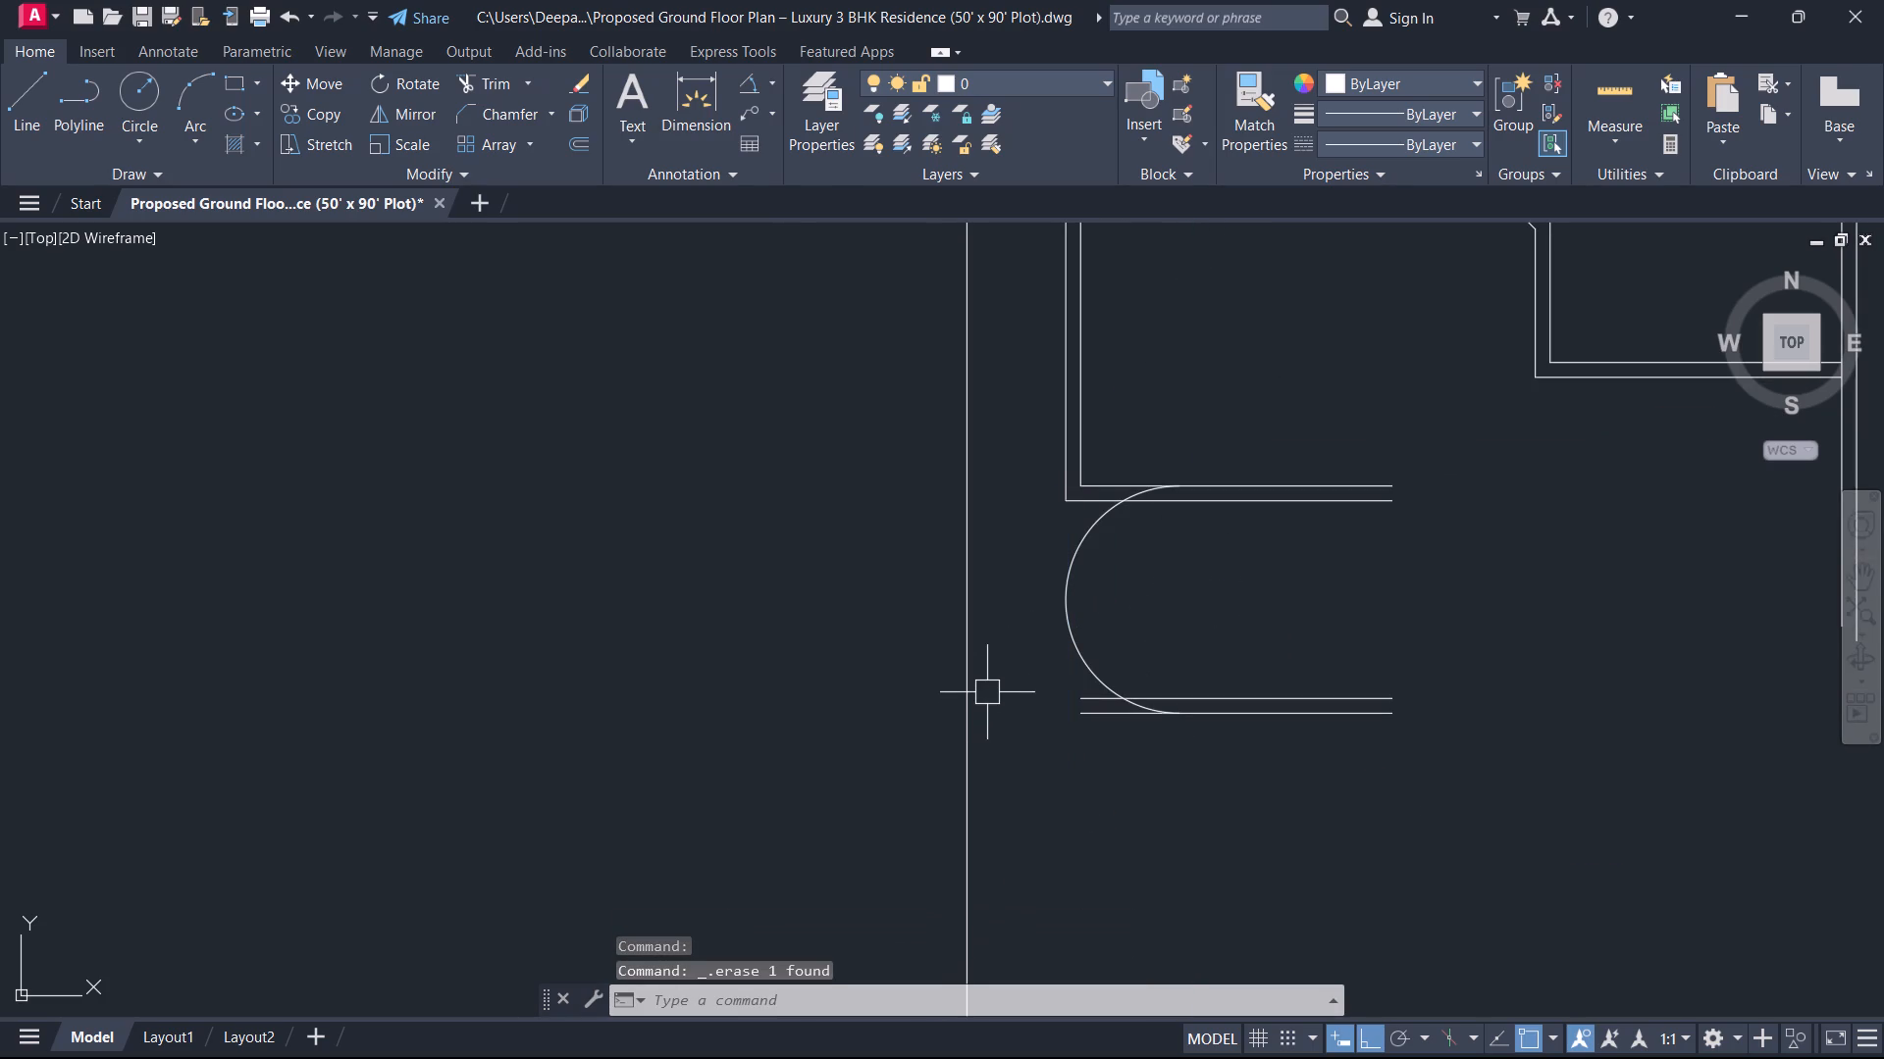
Offset the semicircular arc 9 inches inward to form the curved wall's inner face.
{"action": "type", "text": "O"}
{"action": "key", "text": "space"}
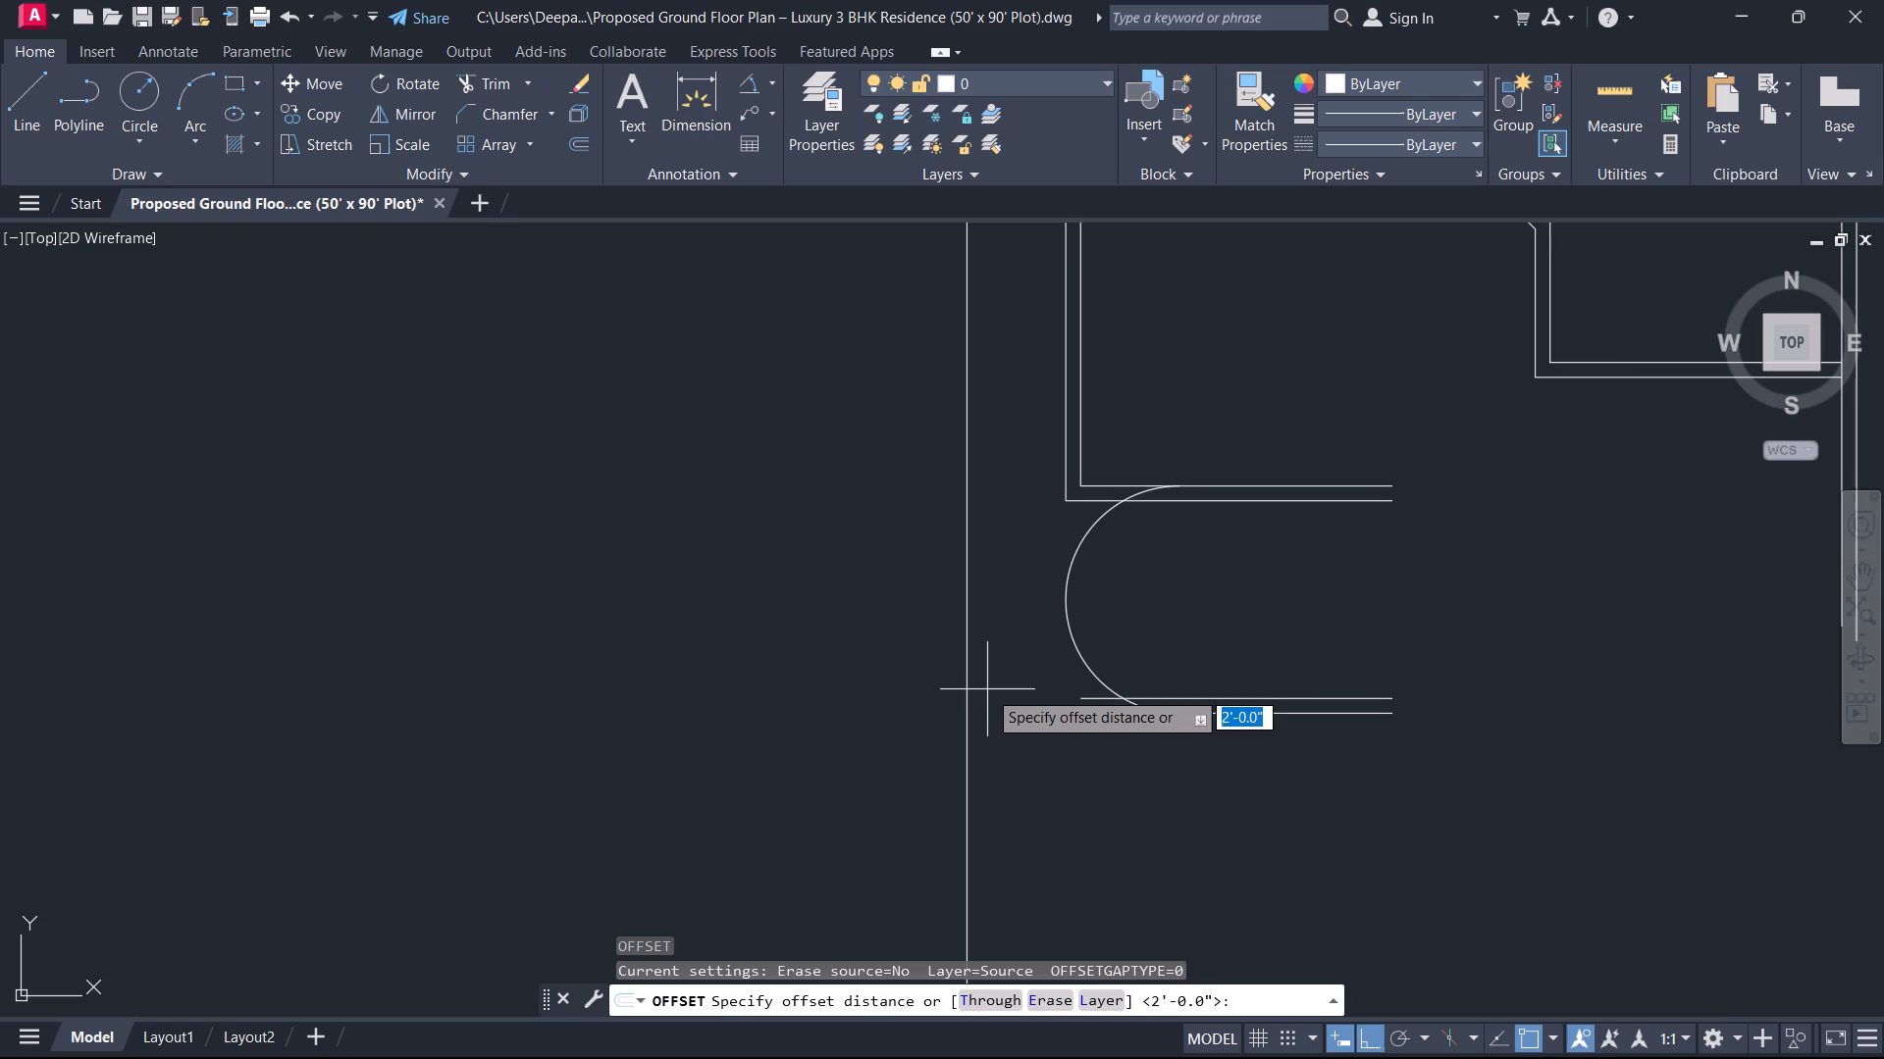
{"action": "key", "text": "9"}
{"action": "key", "text": "Return"}
{"action": "left_click", "coordinate": [1072, 631]}
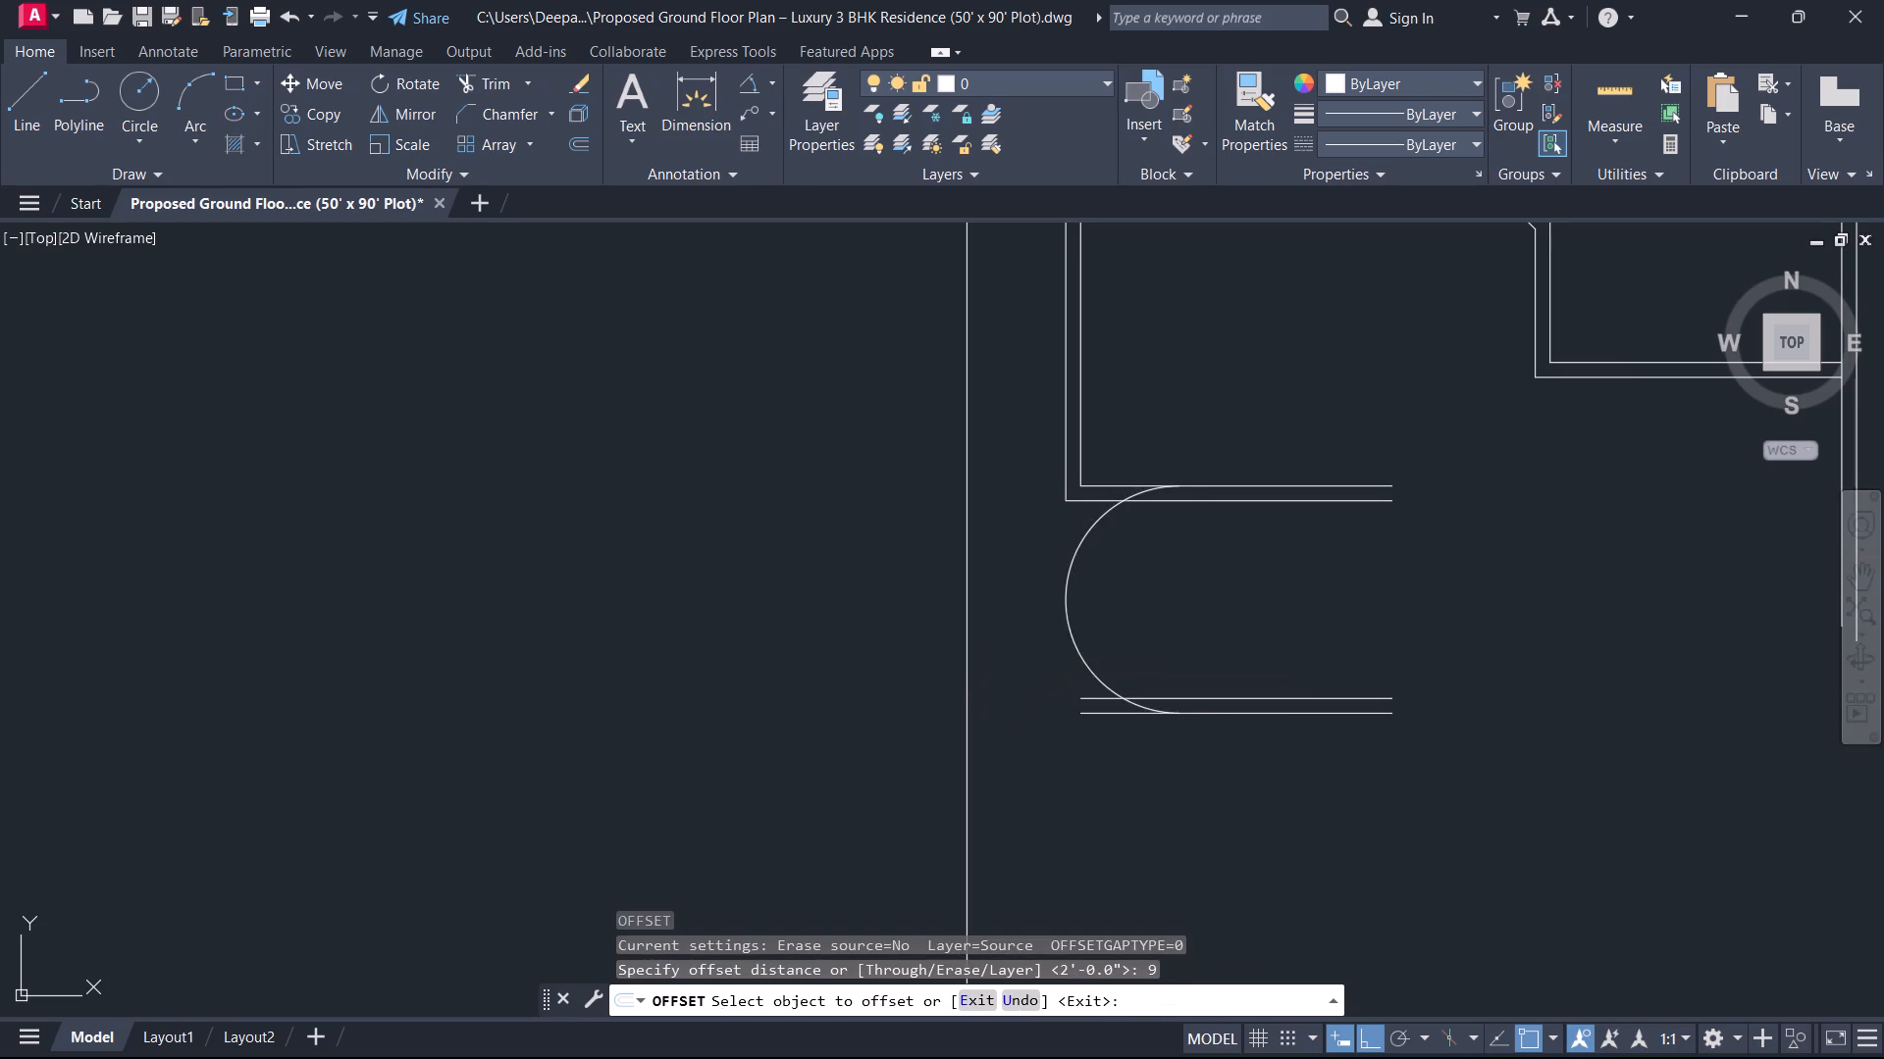
{"action": "left_click", "coordinate": [1177, 630]}
{"action": "key", "text": "Escape"}
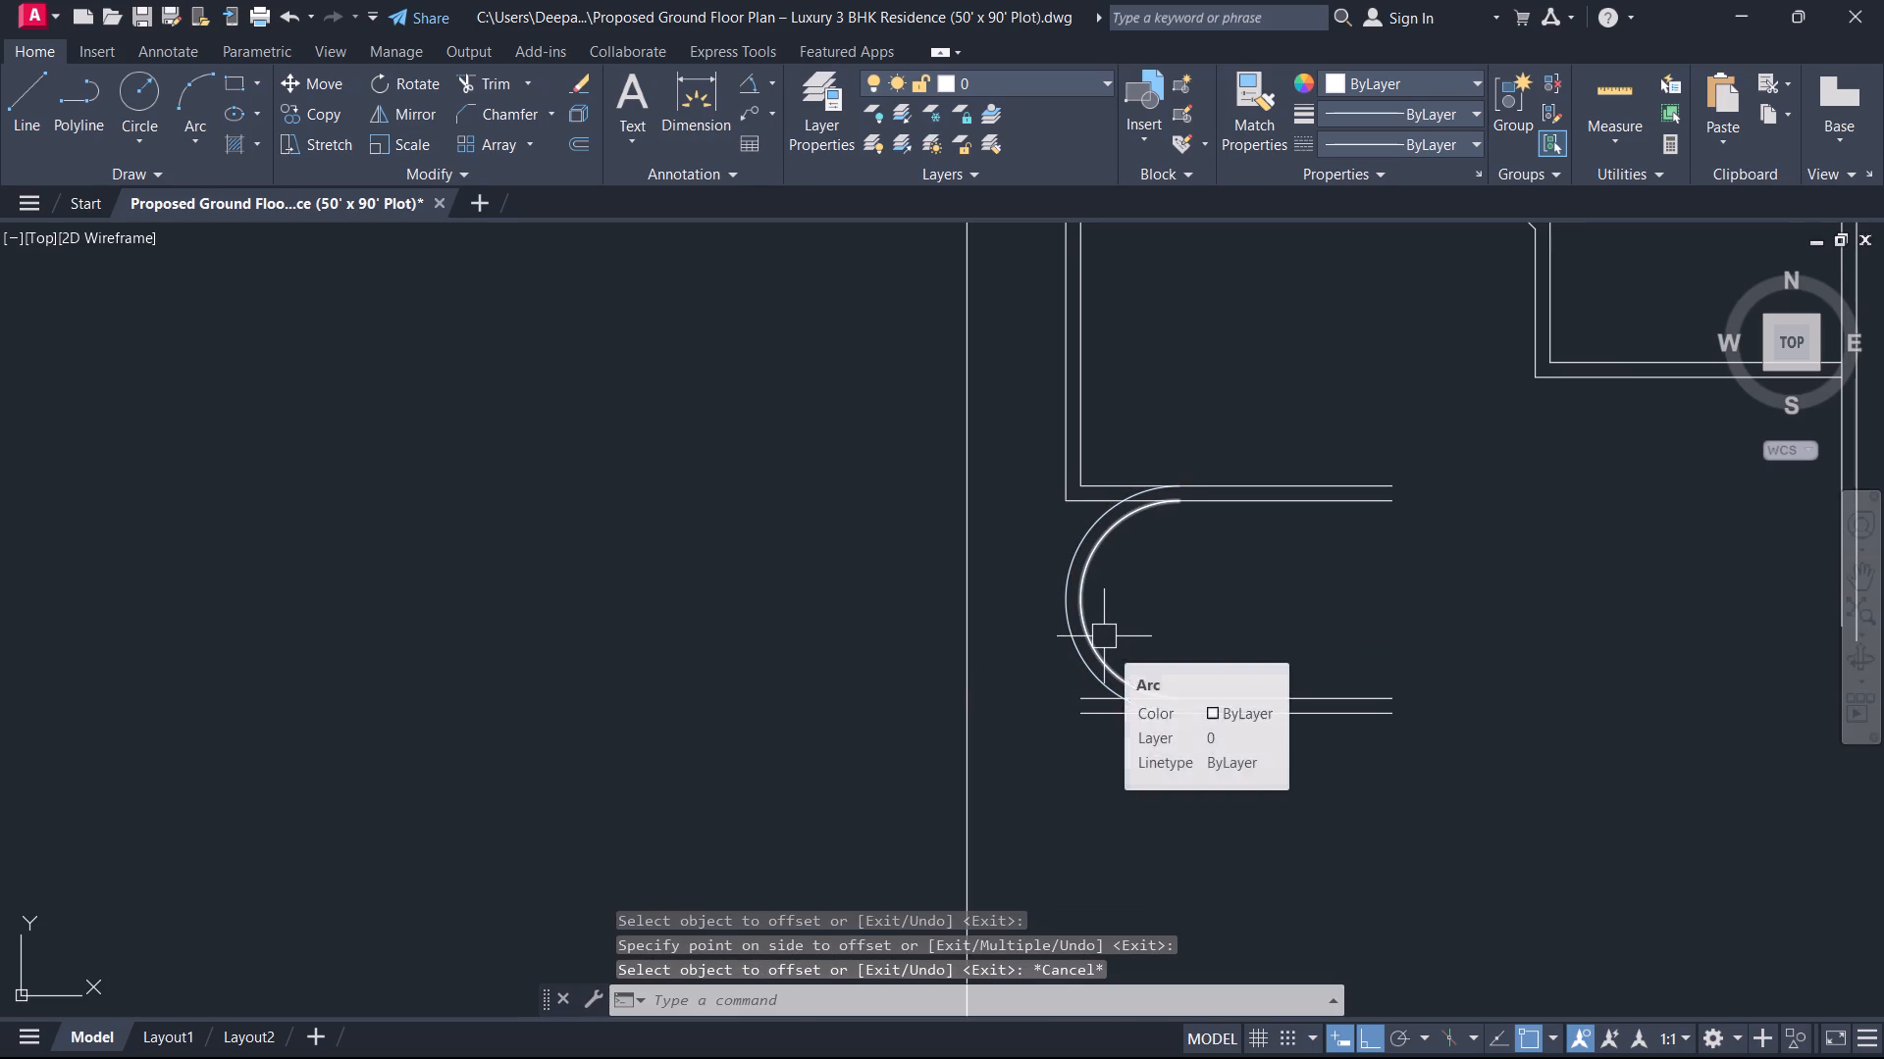
Trim the overlapping line and outer arc segments where the curved wall meets the southwest wall at its north end.
{"action": "scroll", "coordinate": [1104, 636], "scroll_direction": "up", "scroll_amount": 2}
{"action": "type", "text": "TR"}
{"action": "key", "text": "space"}
{"action": "scroll", "coordinate": [1177, 388], "scroll_direction": "up", "scroll_amount": 1}
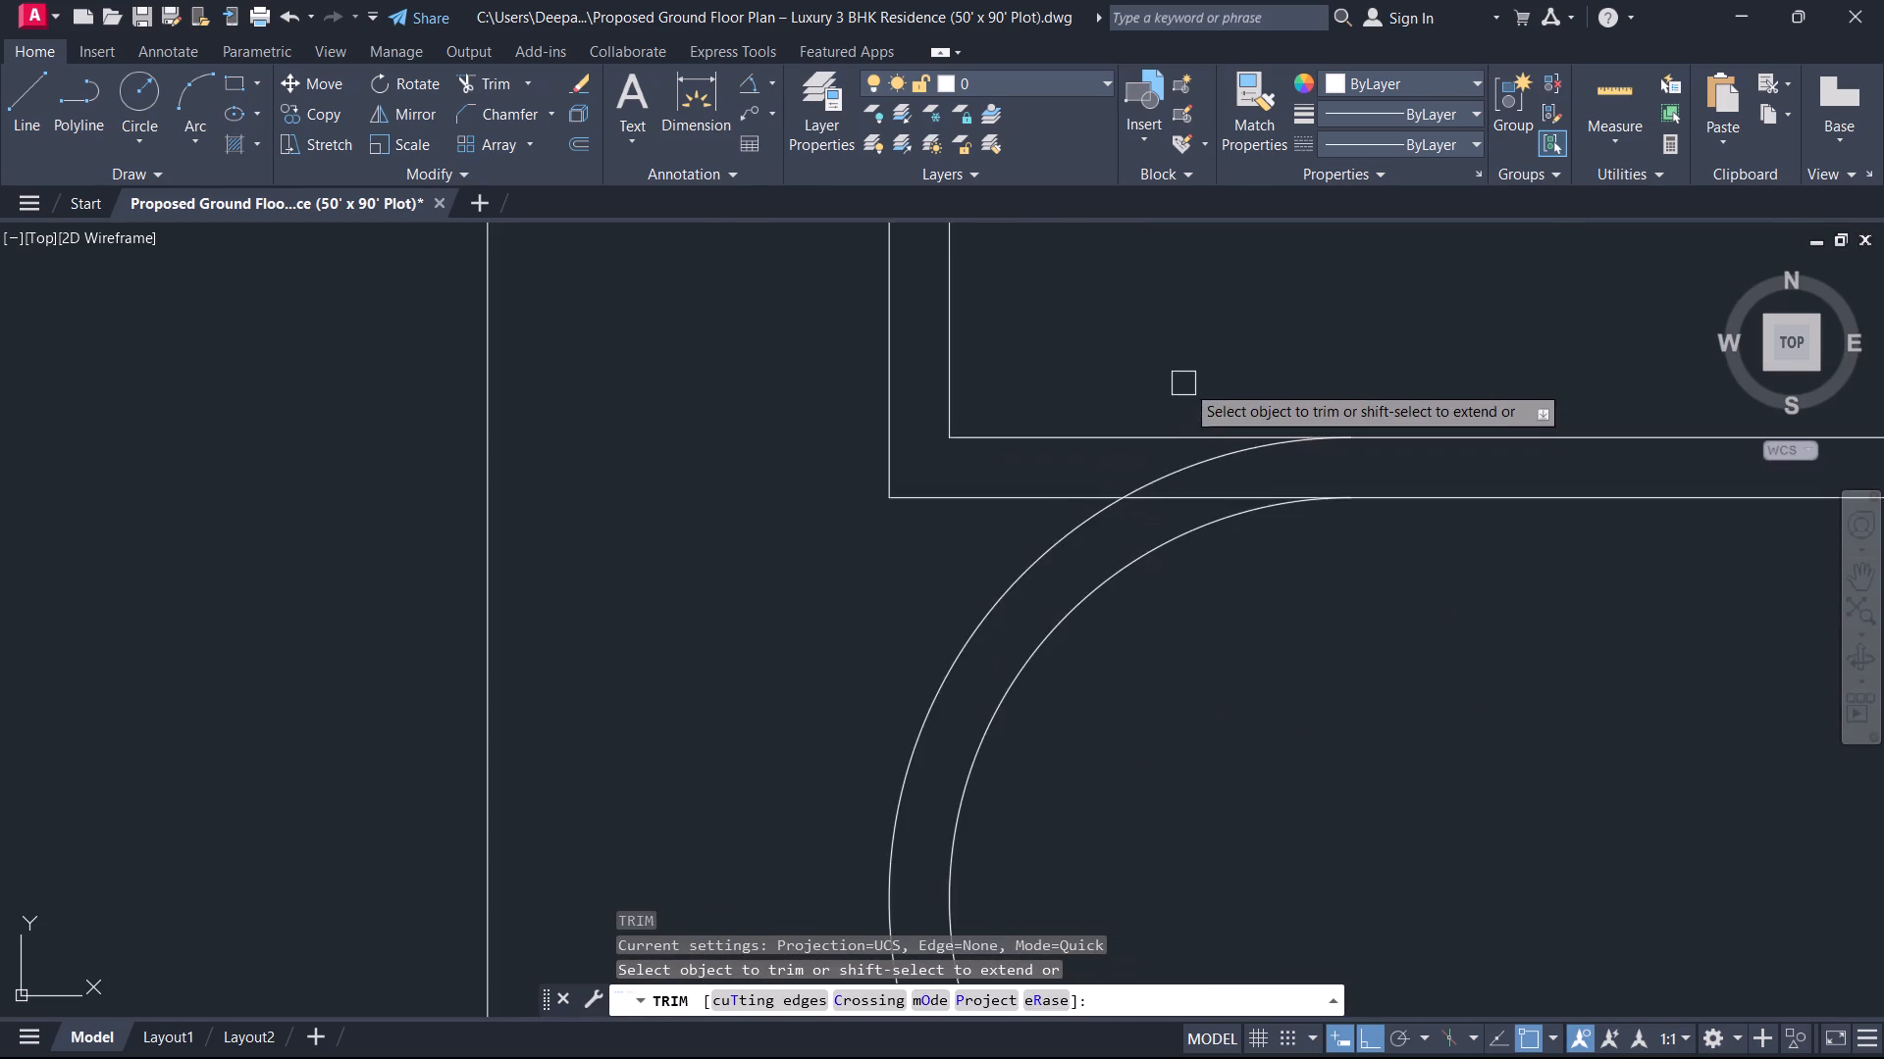
{"action": "scroll", "coordinate": [1194, 425], "scroll_direction": "up", "scroll_amount": 1}
{"action": "left_click", "coordinate": [1205, 532]}
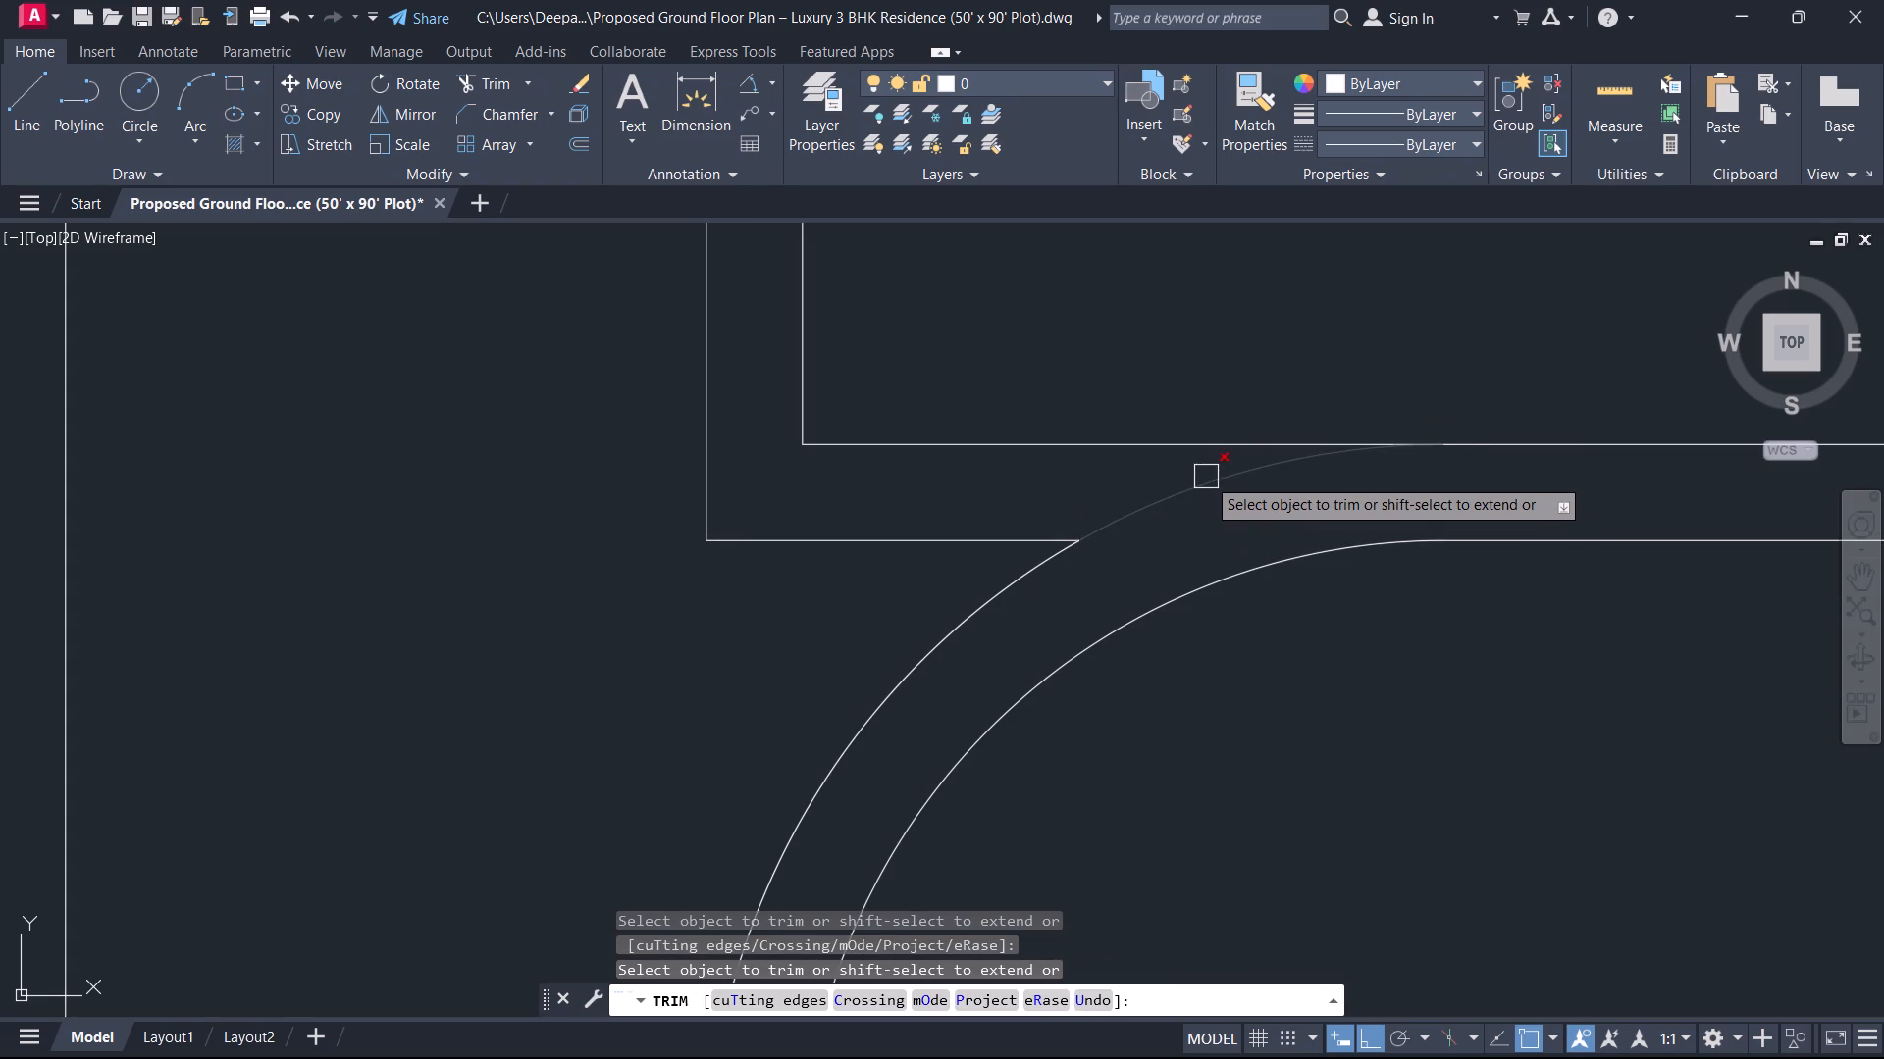
{"action": "left_click", "coordinate": [1206, 475]}
Trim the horizontal line stubs projecting past the arcs and the line between them at the curved wall's south end.
{"action": "scroll", "coordinate": [1277, 679], "scroll_direction": "down", "scroll_amount": 3}
{"action": "middle_click_drag", "start_coordinate": [1280, 681], "coordinate": [1240, 339]}
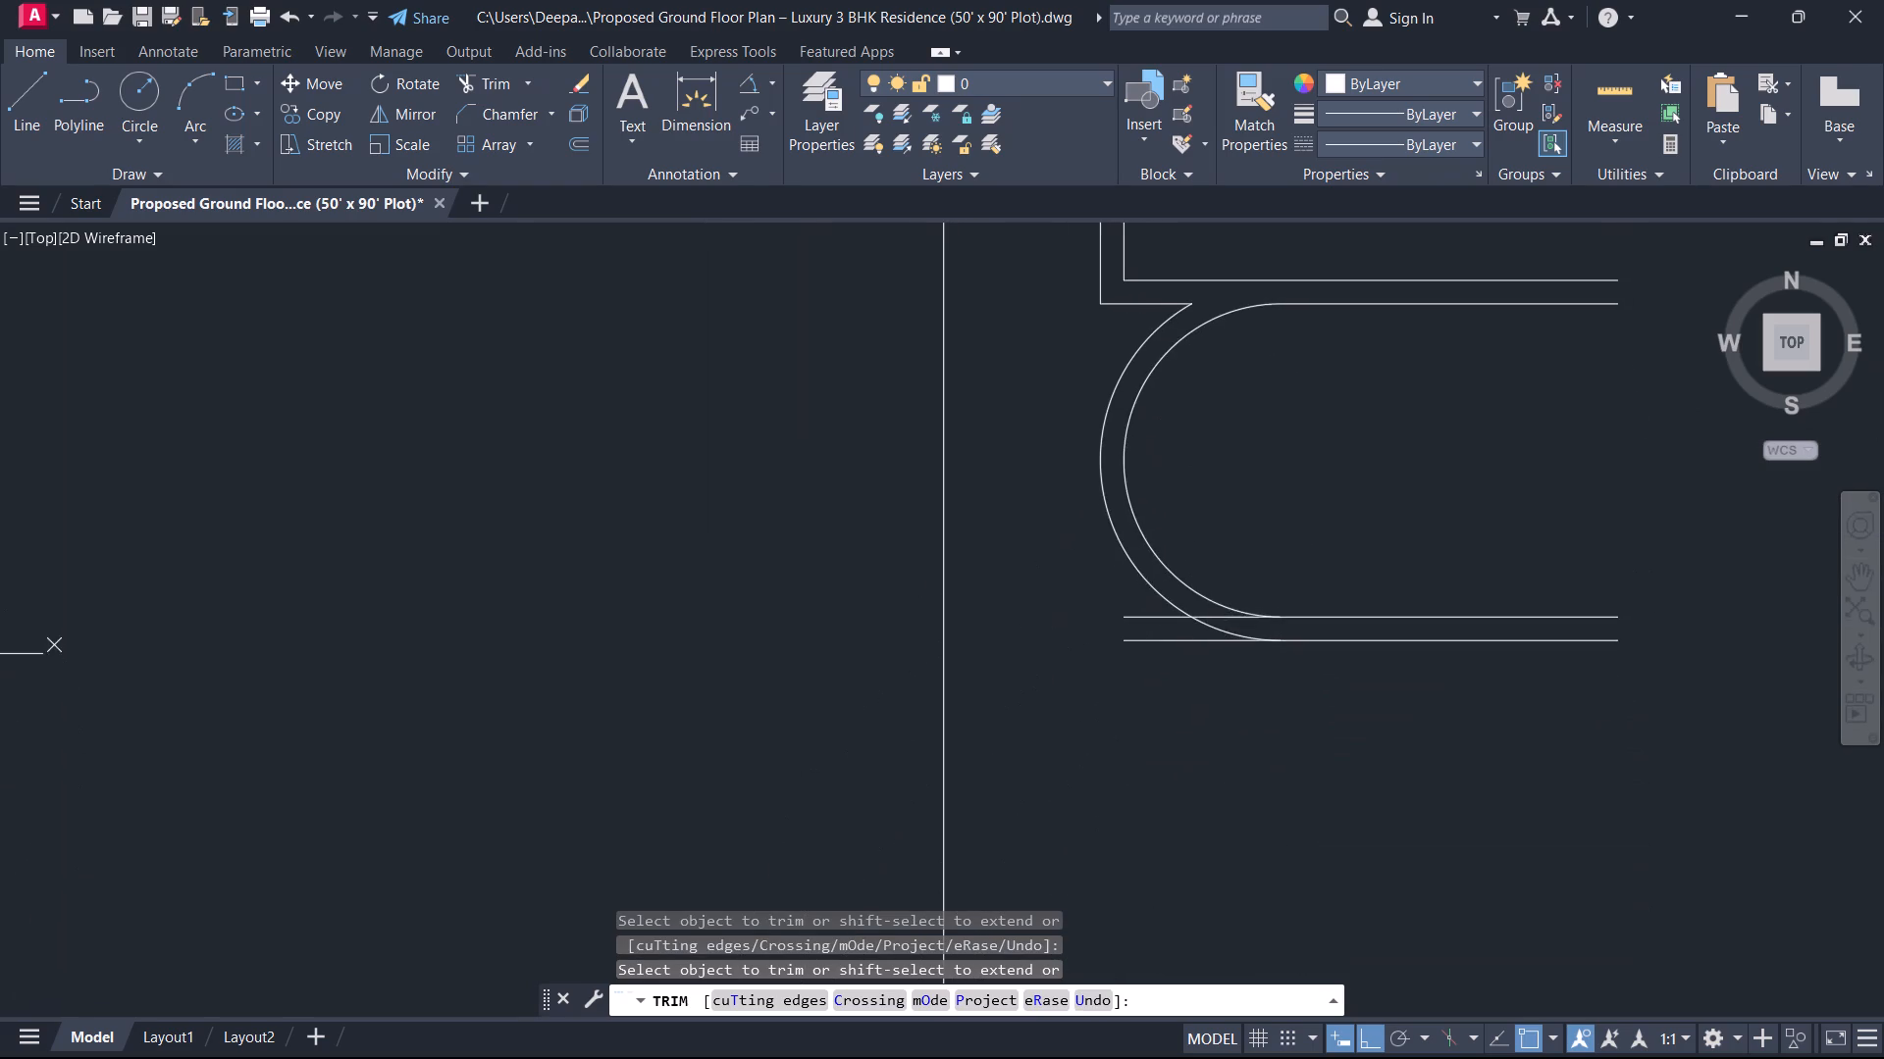
{"action": "scroll", "coordinate": [1145, 657], "scroll_direction": "up", "scroll_amount": 2}
{"action": "left_click", "coordinate": [1144, 659]}
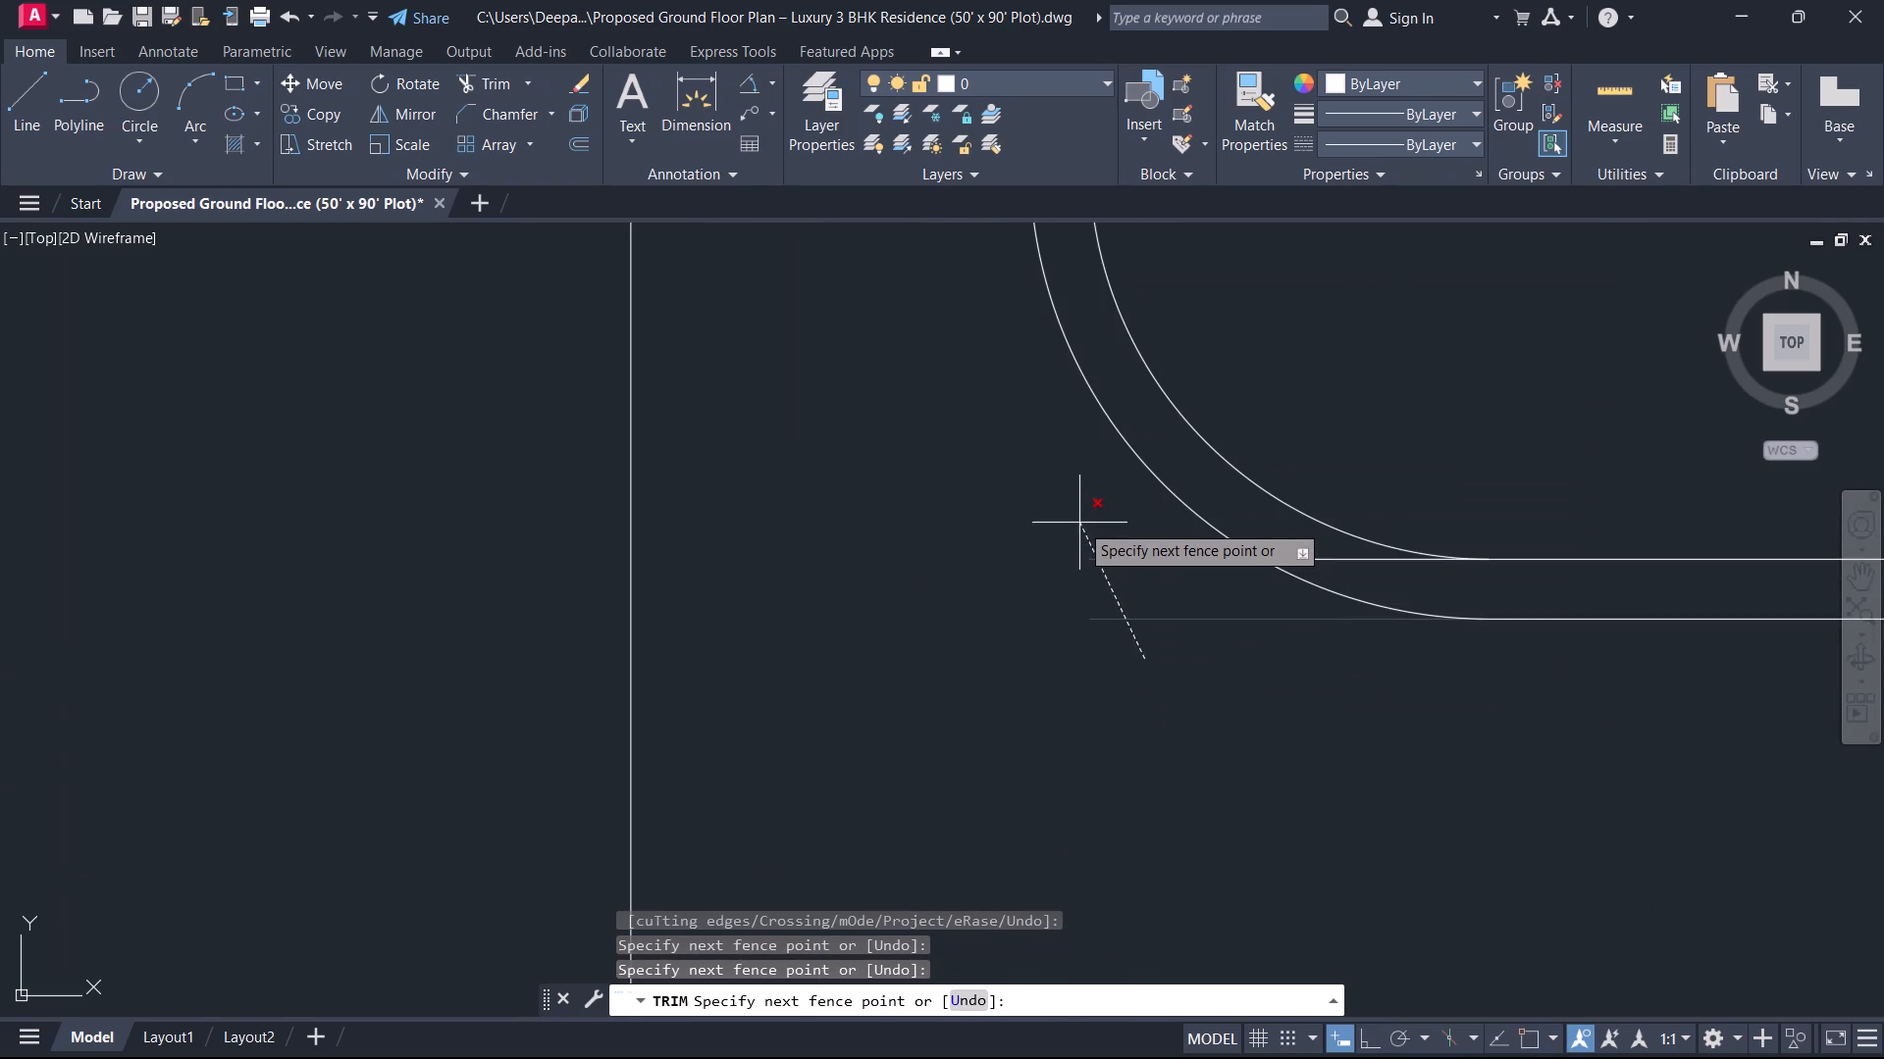
{"action": "left_click", "coordinate": [1078, 522]}
{"action": "scroll", "coordinate": [1297, 533], "scroll_direction": "up", "scroll_amount": 1}
{"action": "left_click", "coordinate": [1325, 561]}
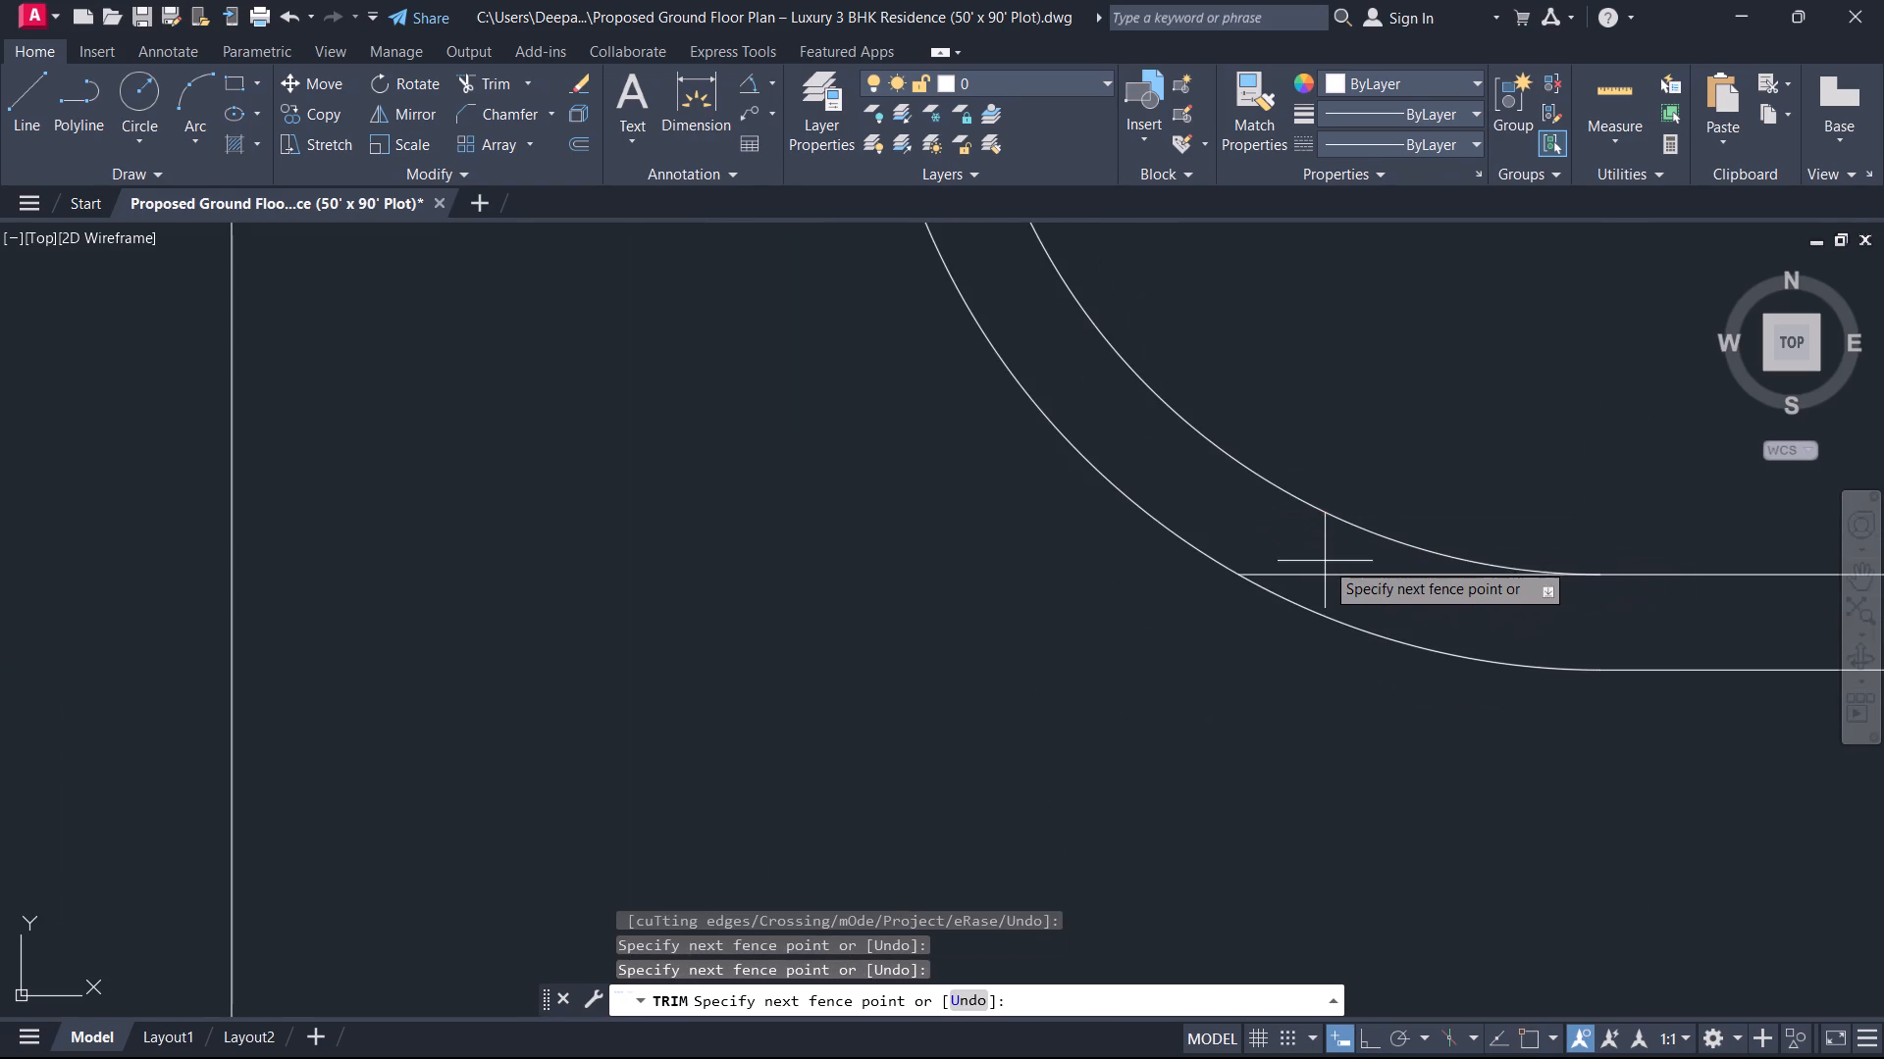
{"action": "left_click", "coordinate": [1368, 576]}
{"action": "scroll", "coordinate": [1176, 618], "scroll_direction": "down", "scroll_amount": 3}
{"action": "middle_click_drag", "start_coordinate": [980, 651], "coordinate": [855, 618]}
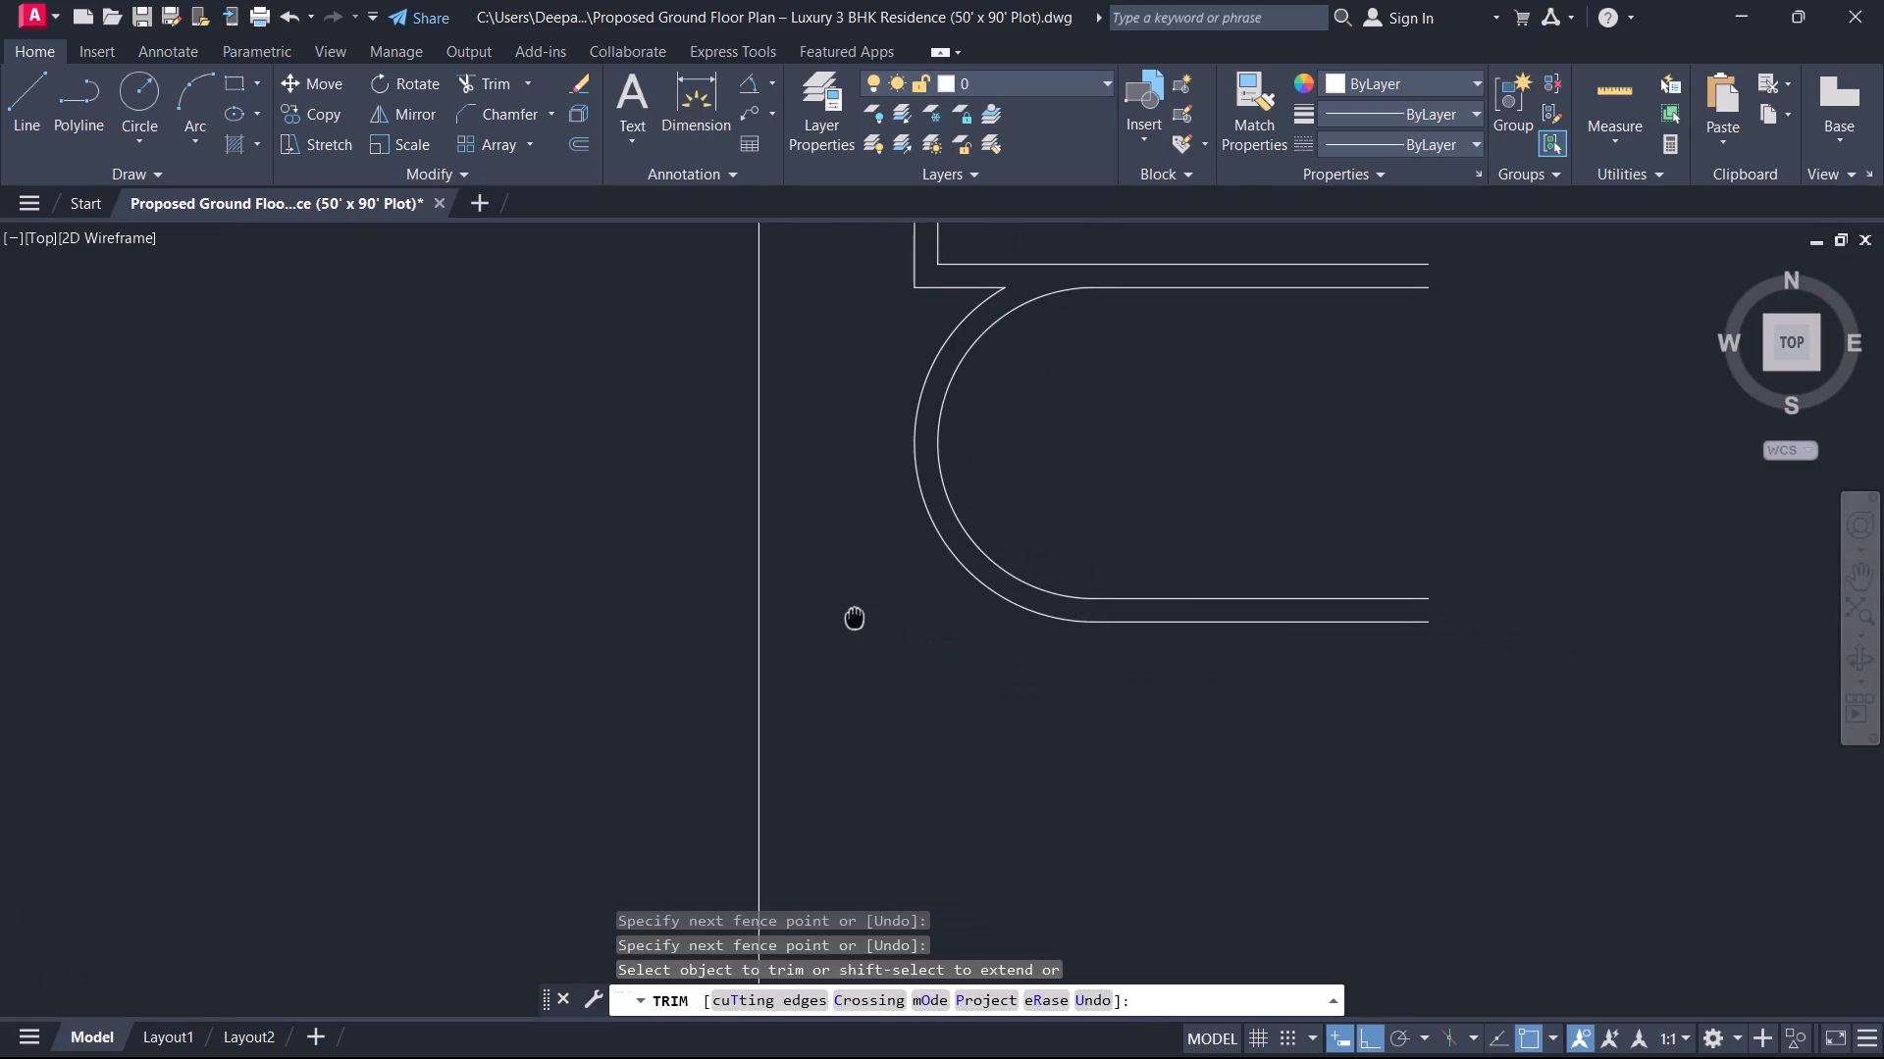
{"action": "middle_click_drag", "start_coordinate": [855, 618], "coordinate": [853, 618]}
{"action": "key", "text": "Escape"}
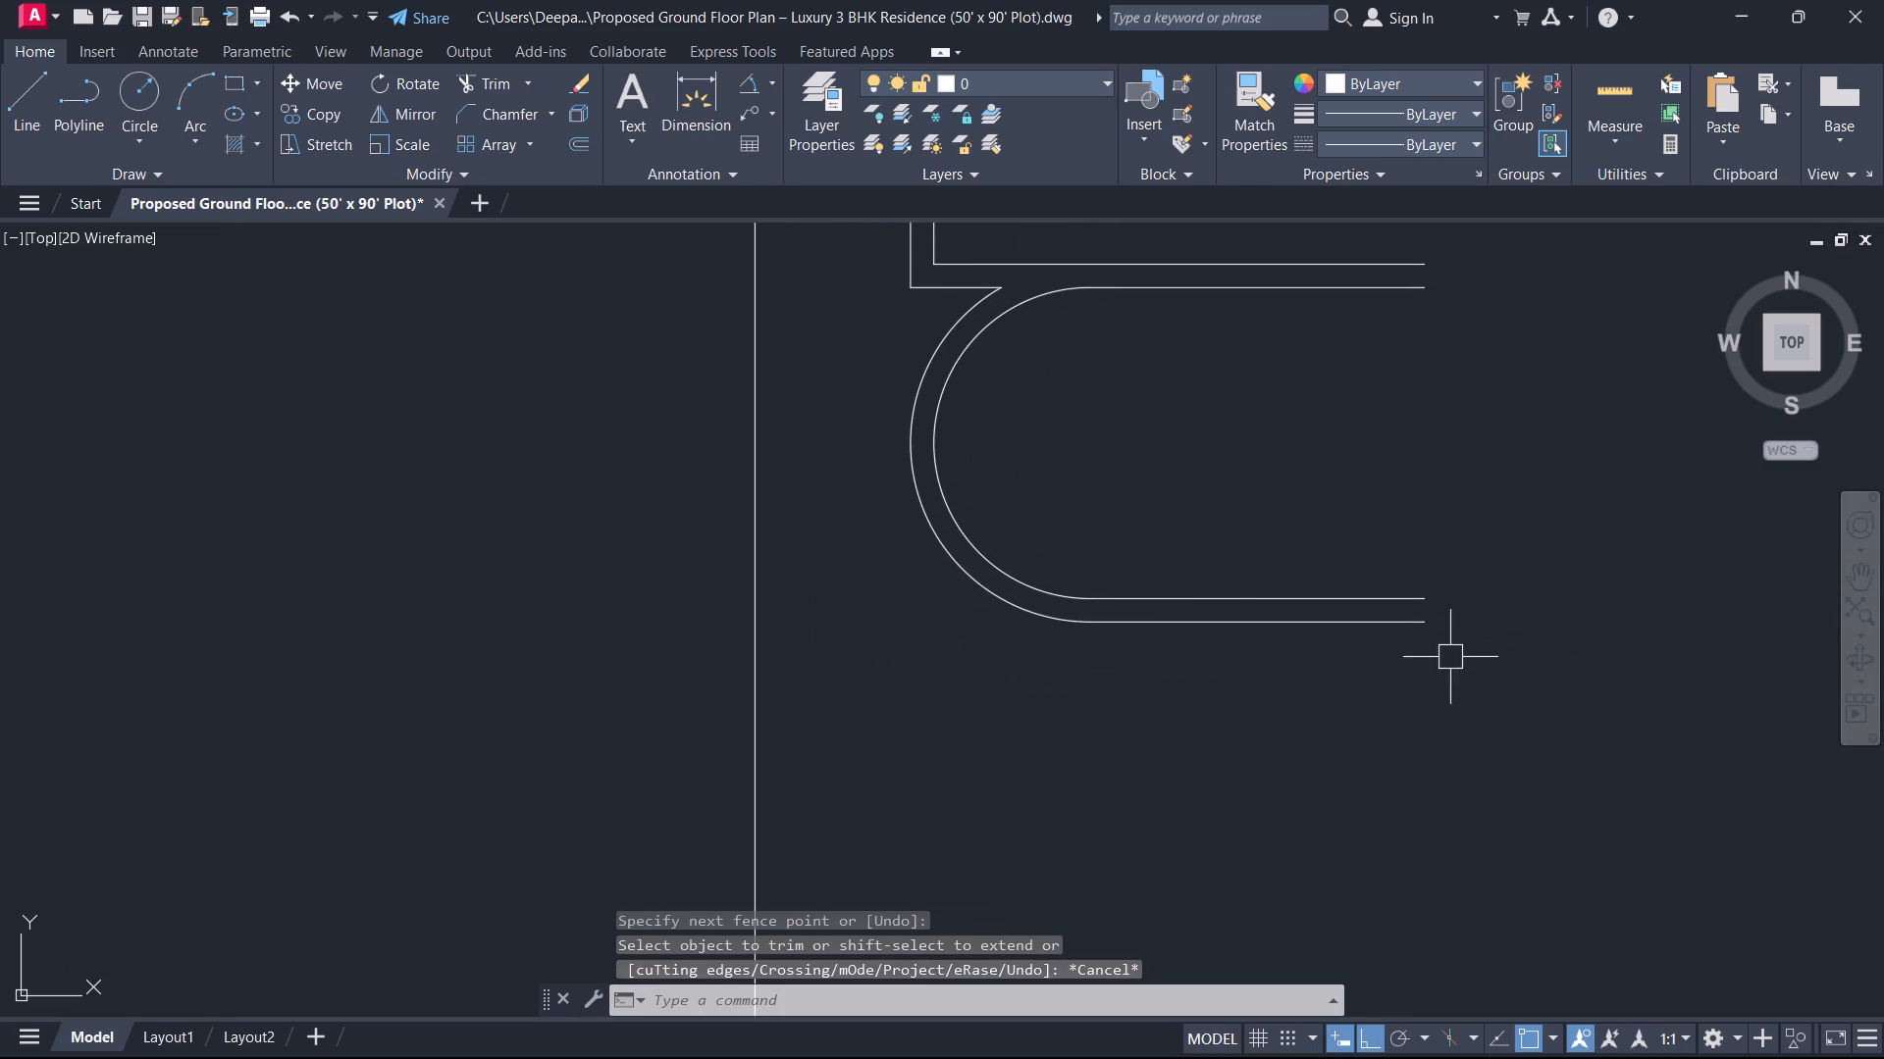
Join the inner arc with the horizontal lines at its north and south ends into one U-shaped polyline.
{"action": "middle_click_drag", "start_coordinate": [1421, 639], "coordinate": [1318, 806]}
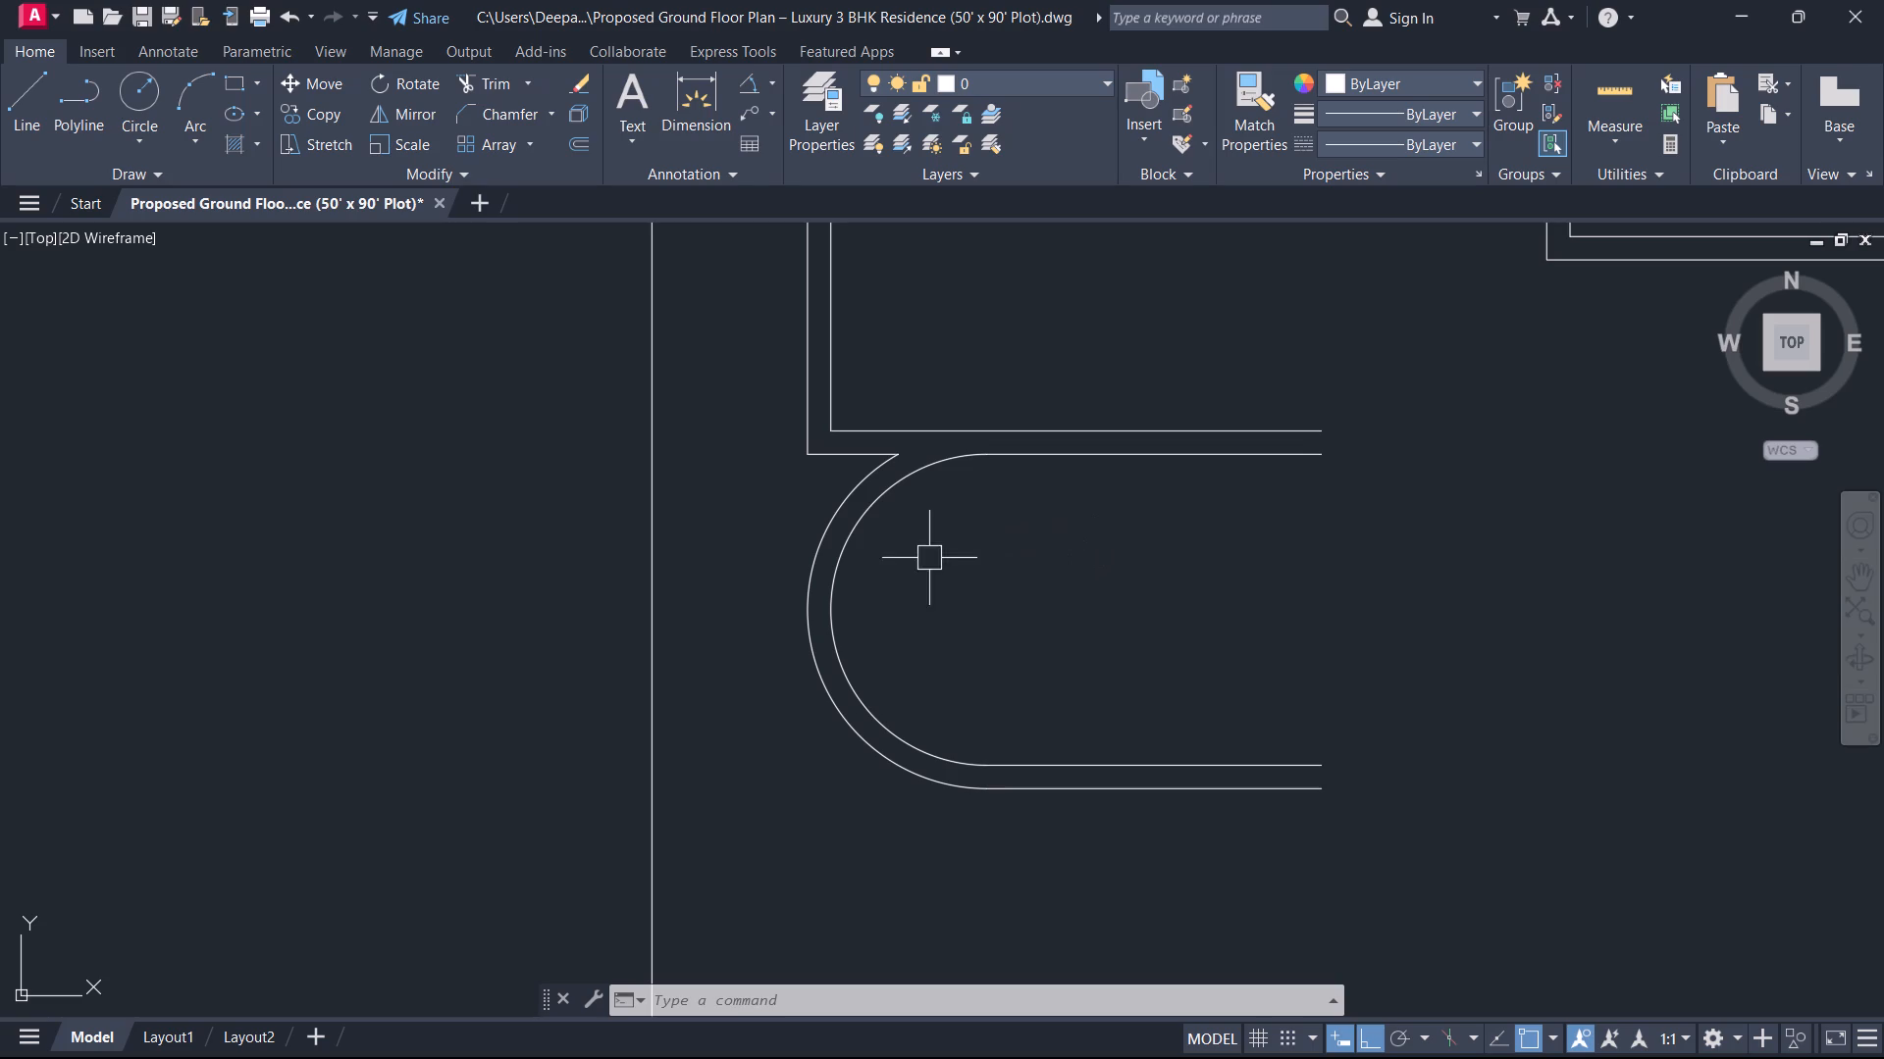
{"action": "left_click_drag", "start_coordinate": [926, 558], "coordinate": [917, 558]}
{"action": "left_click", "coordinate": [853, 534]}
{"action": "left_click_drag", "start_coordinate": [887, 506], "coordinate": [899, 507]}
{"action": "left_click_drag", "start_coordinate": [1054, 450], "coordinate": [1054, 461]}
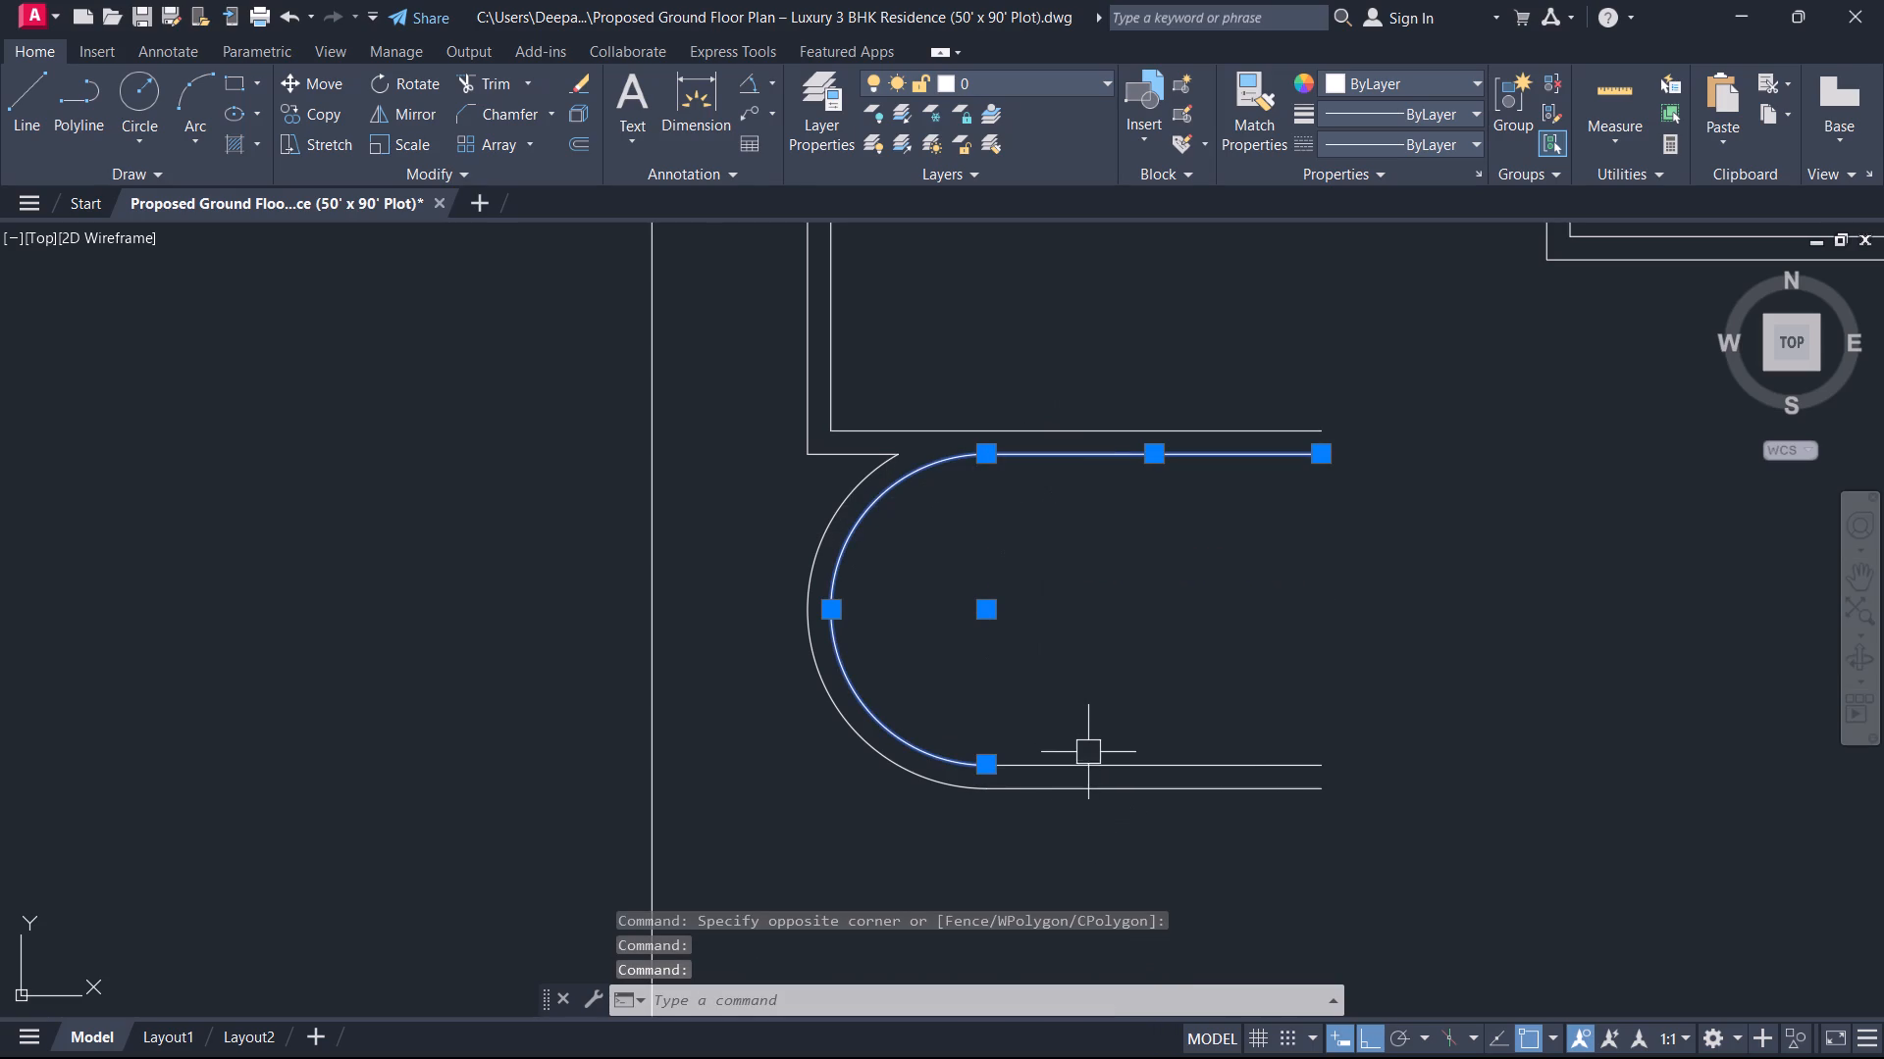
{"action": "left_click", "coordinate": [1087, 763]}
{"action": "key", "text": "j"}
{"action": "key", "text": "space"}
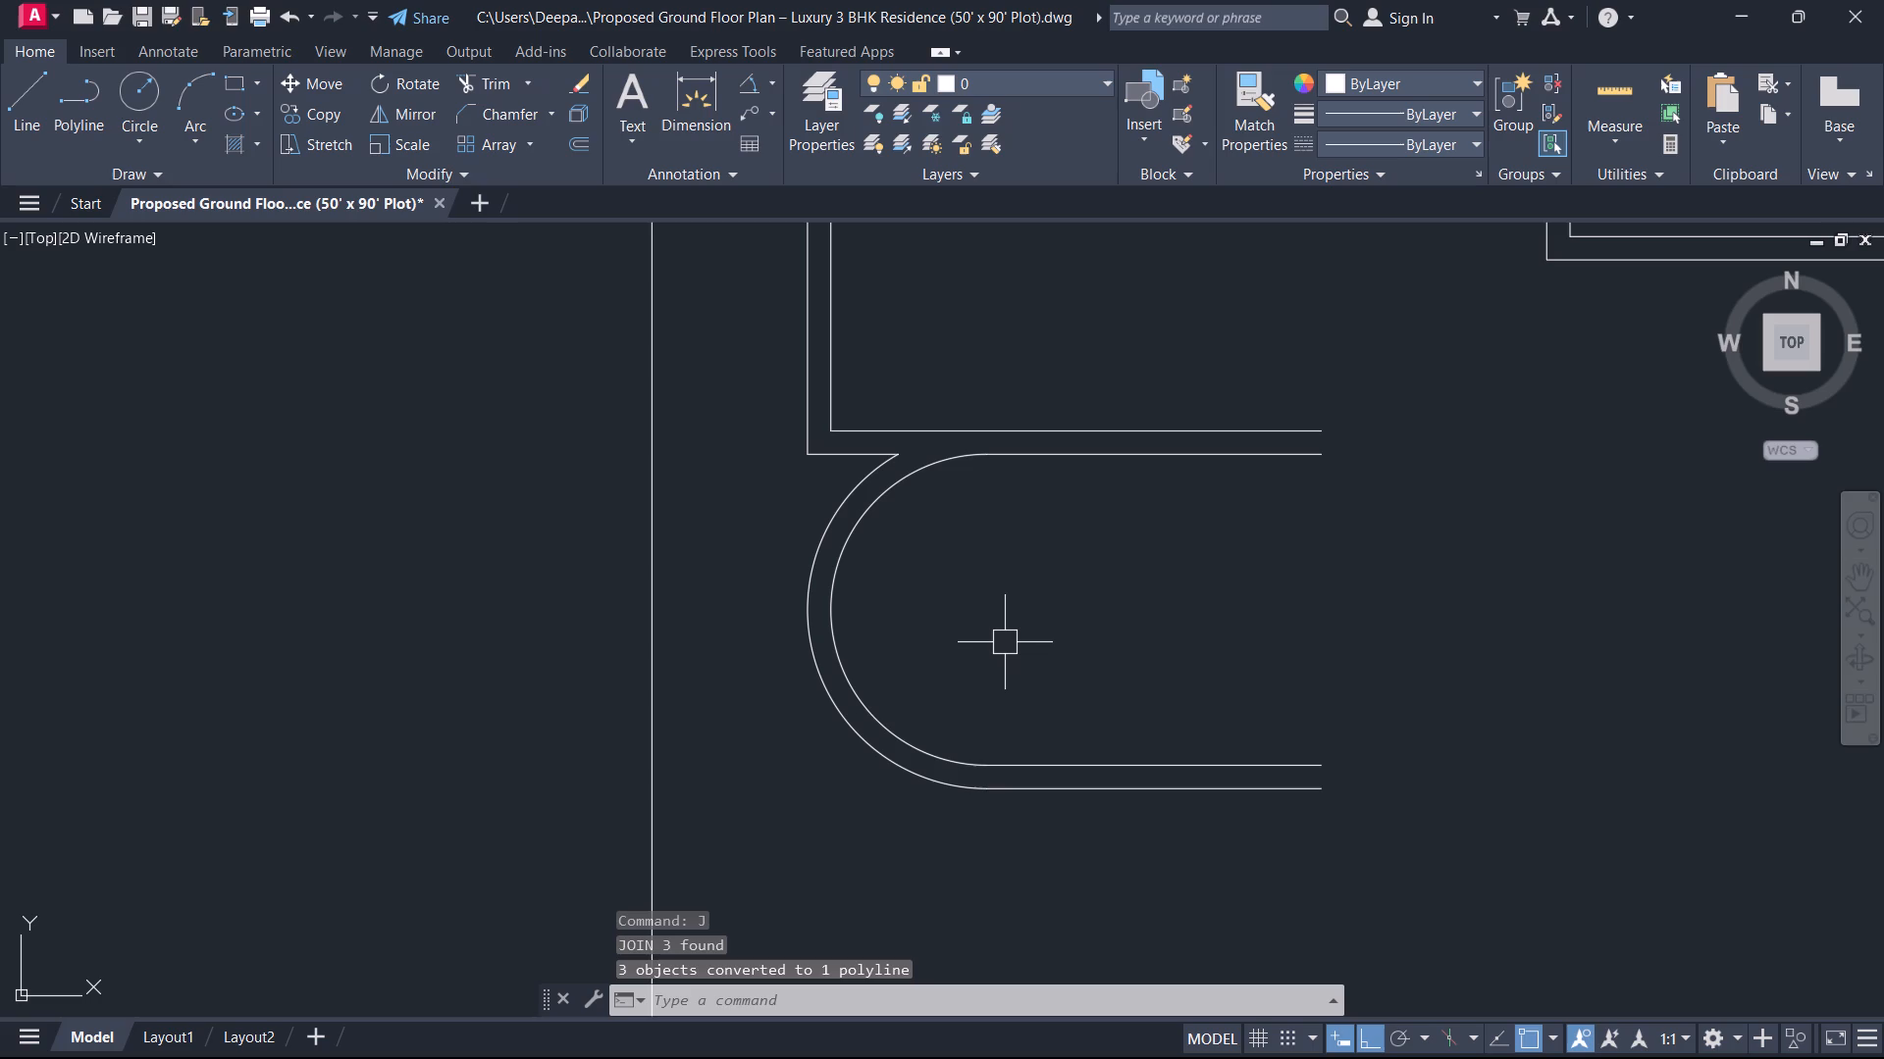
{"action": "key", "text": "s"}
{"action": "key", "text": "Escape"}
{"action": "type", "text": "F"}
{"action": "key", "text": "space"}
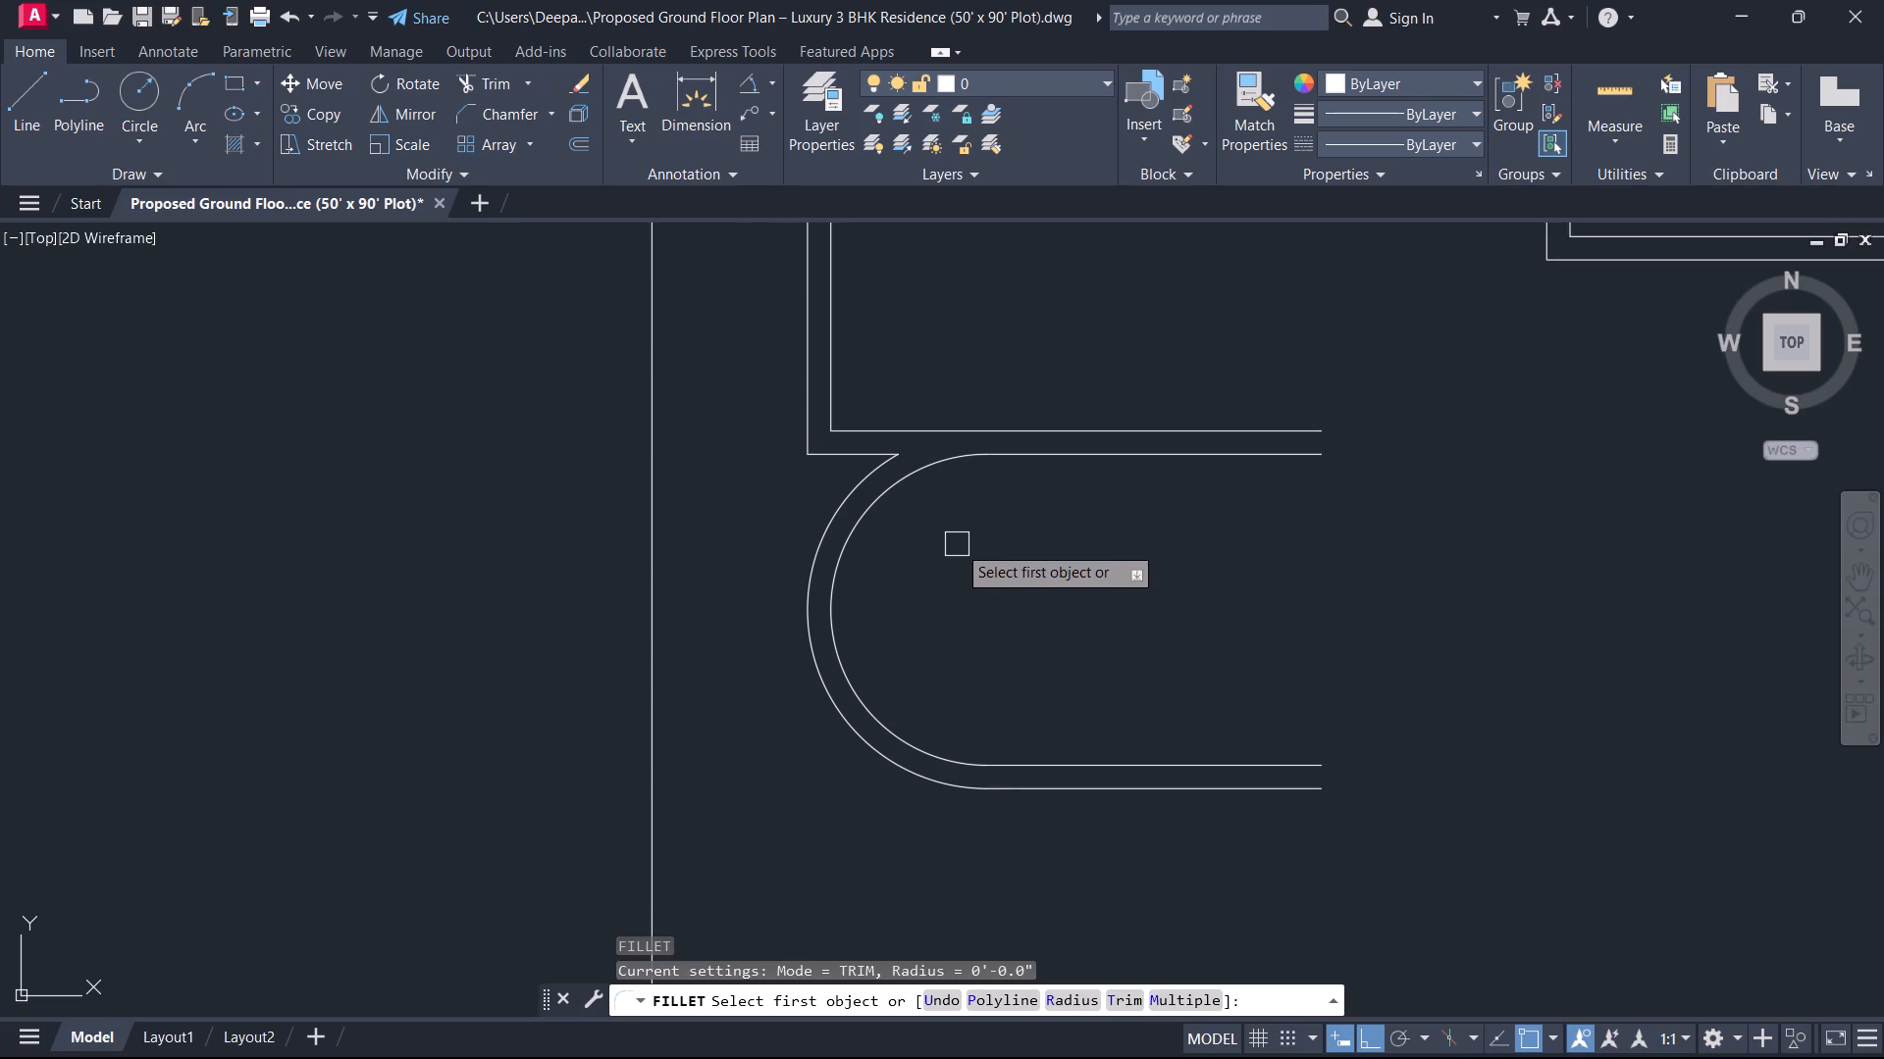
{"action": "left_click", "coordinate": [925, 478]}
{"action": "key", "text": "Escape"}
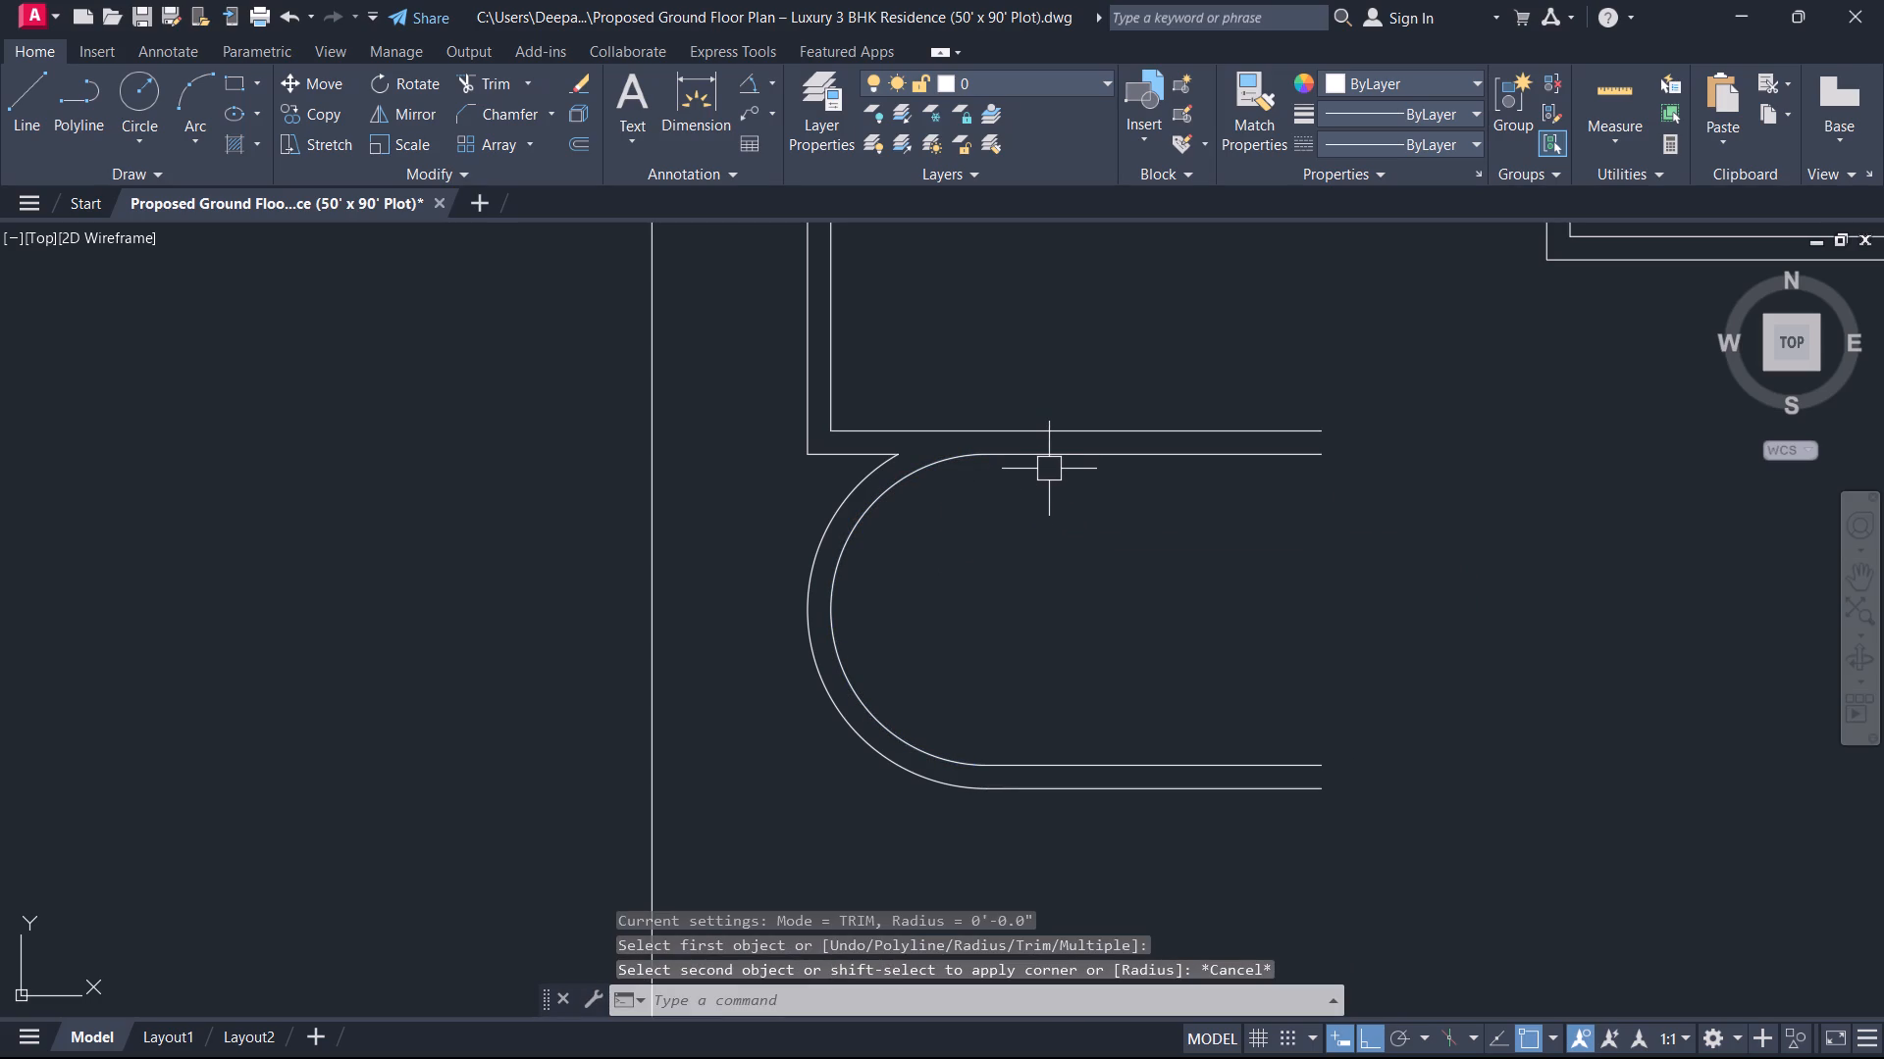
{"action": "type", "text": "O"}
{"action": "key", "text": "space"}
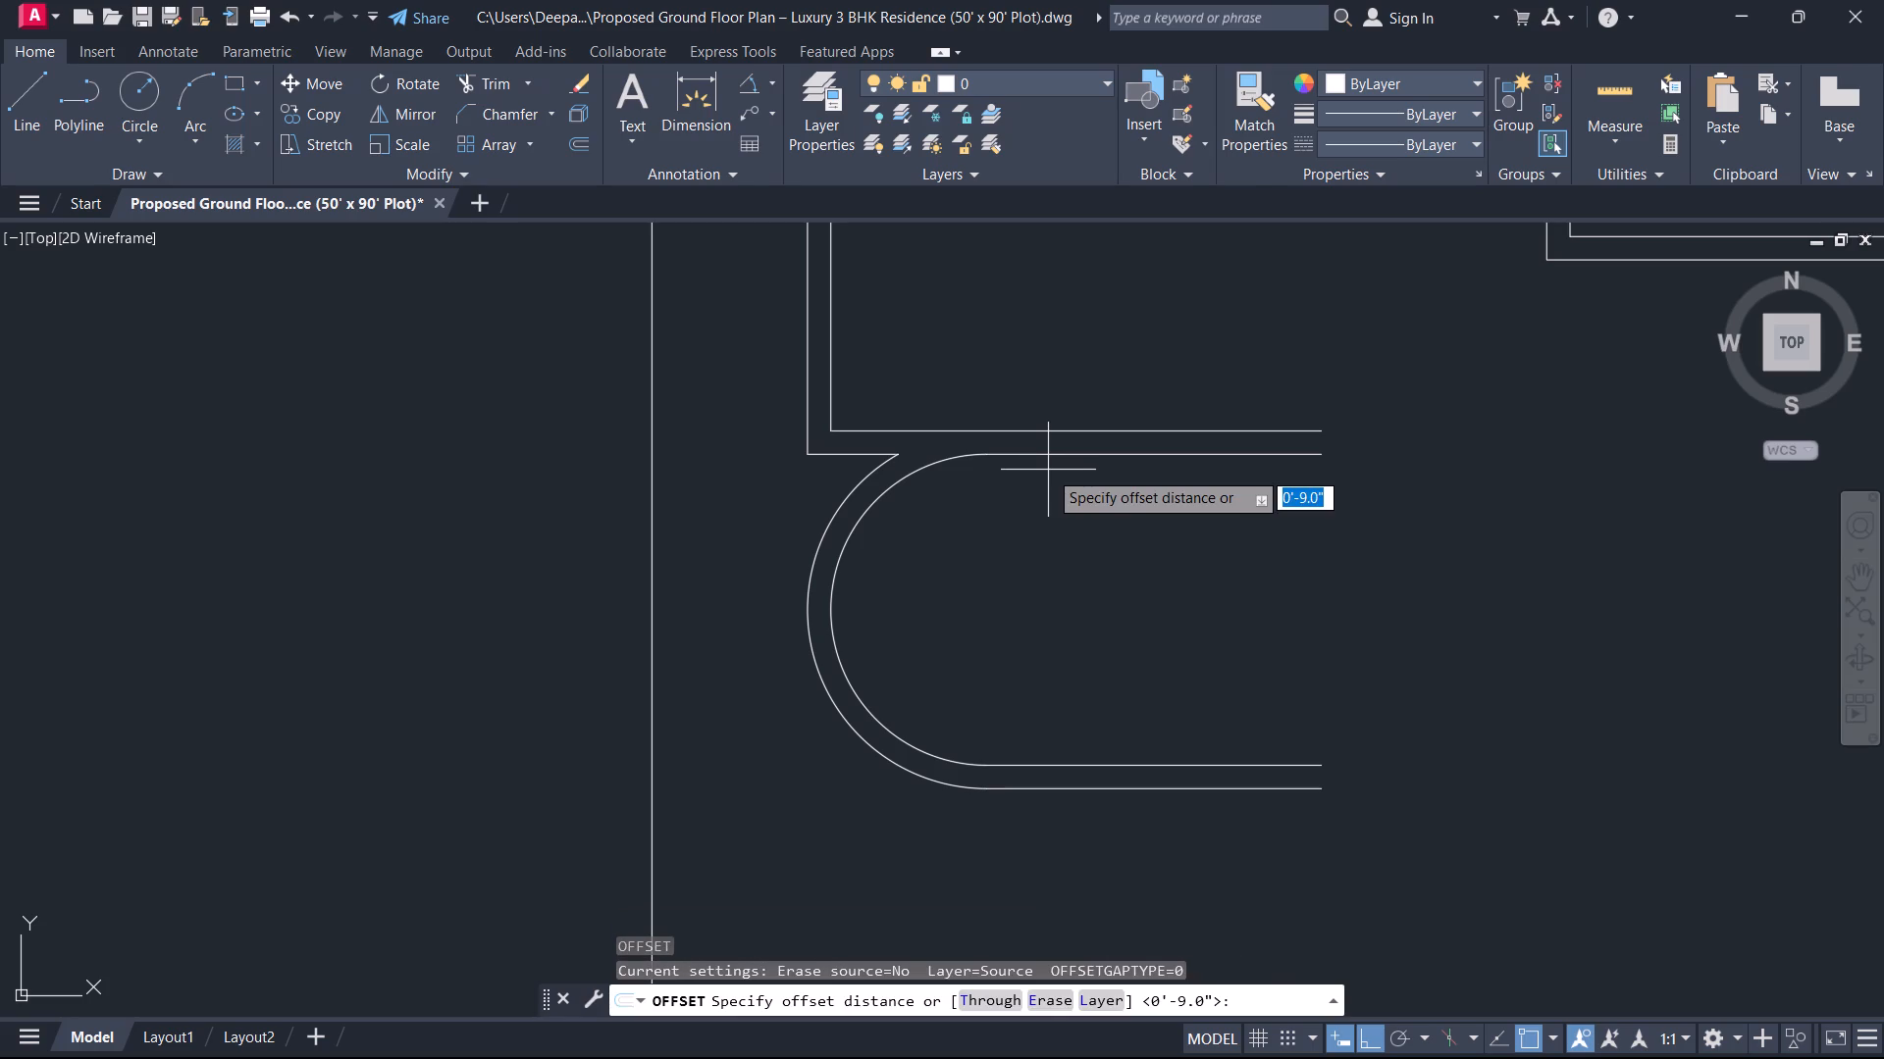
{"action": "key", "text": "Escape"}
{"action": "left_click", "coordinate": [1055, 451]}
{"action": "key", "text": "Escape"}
Offset the joined U-shaped polyline 3'6" inward.
{"action": "key", "text": "o"}
{"action": "key", "text": "space"}
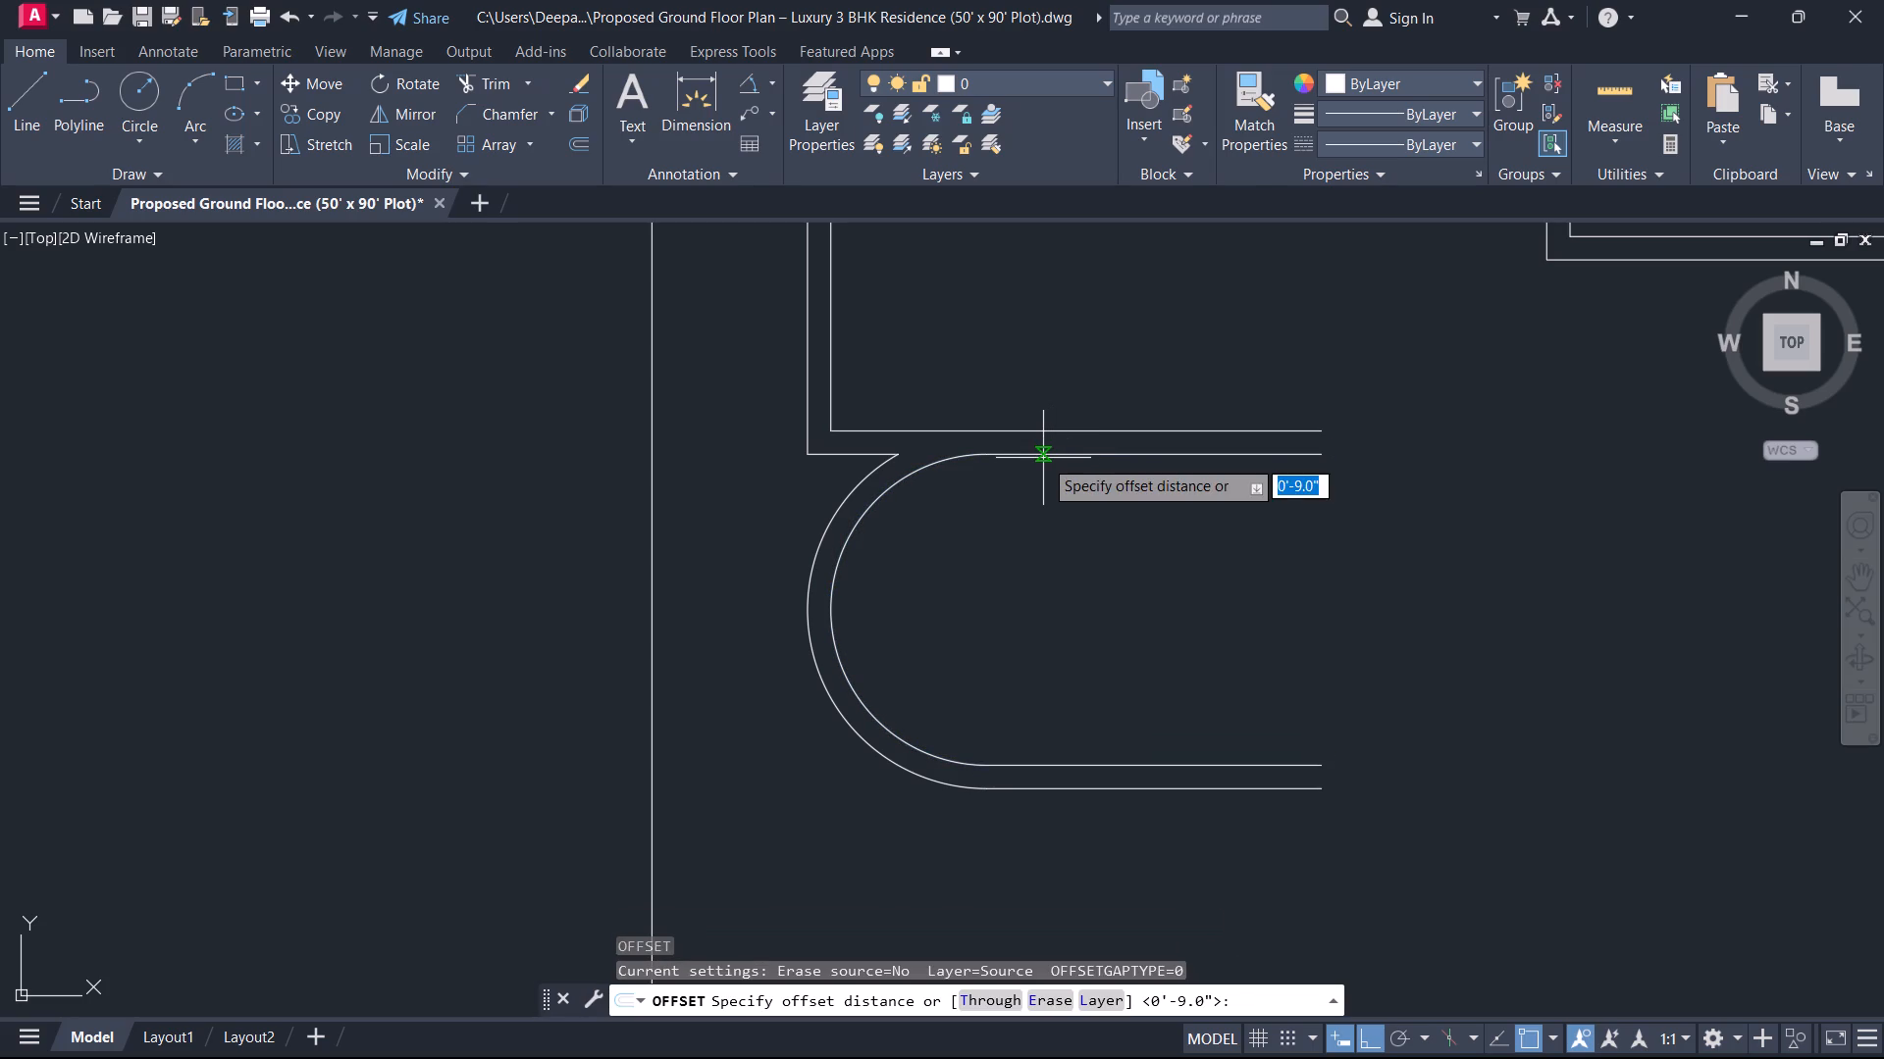
{"action": "key", "text": "3"}
{"action": "key", "text": "BackSpace"}
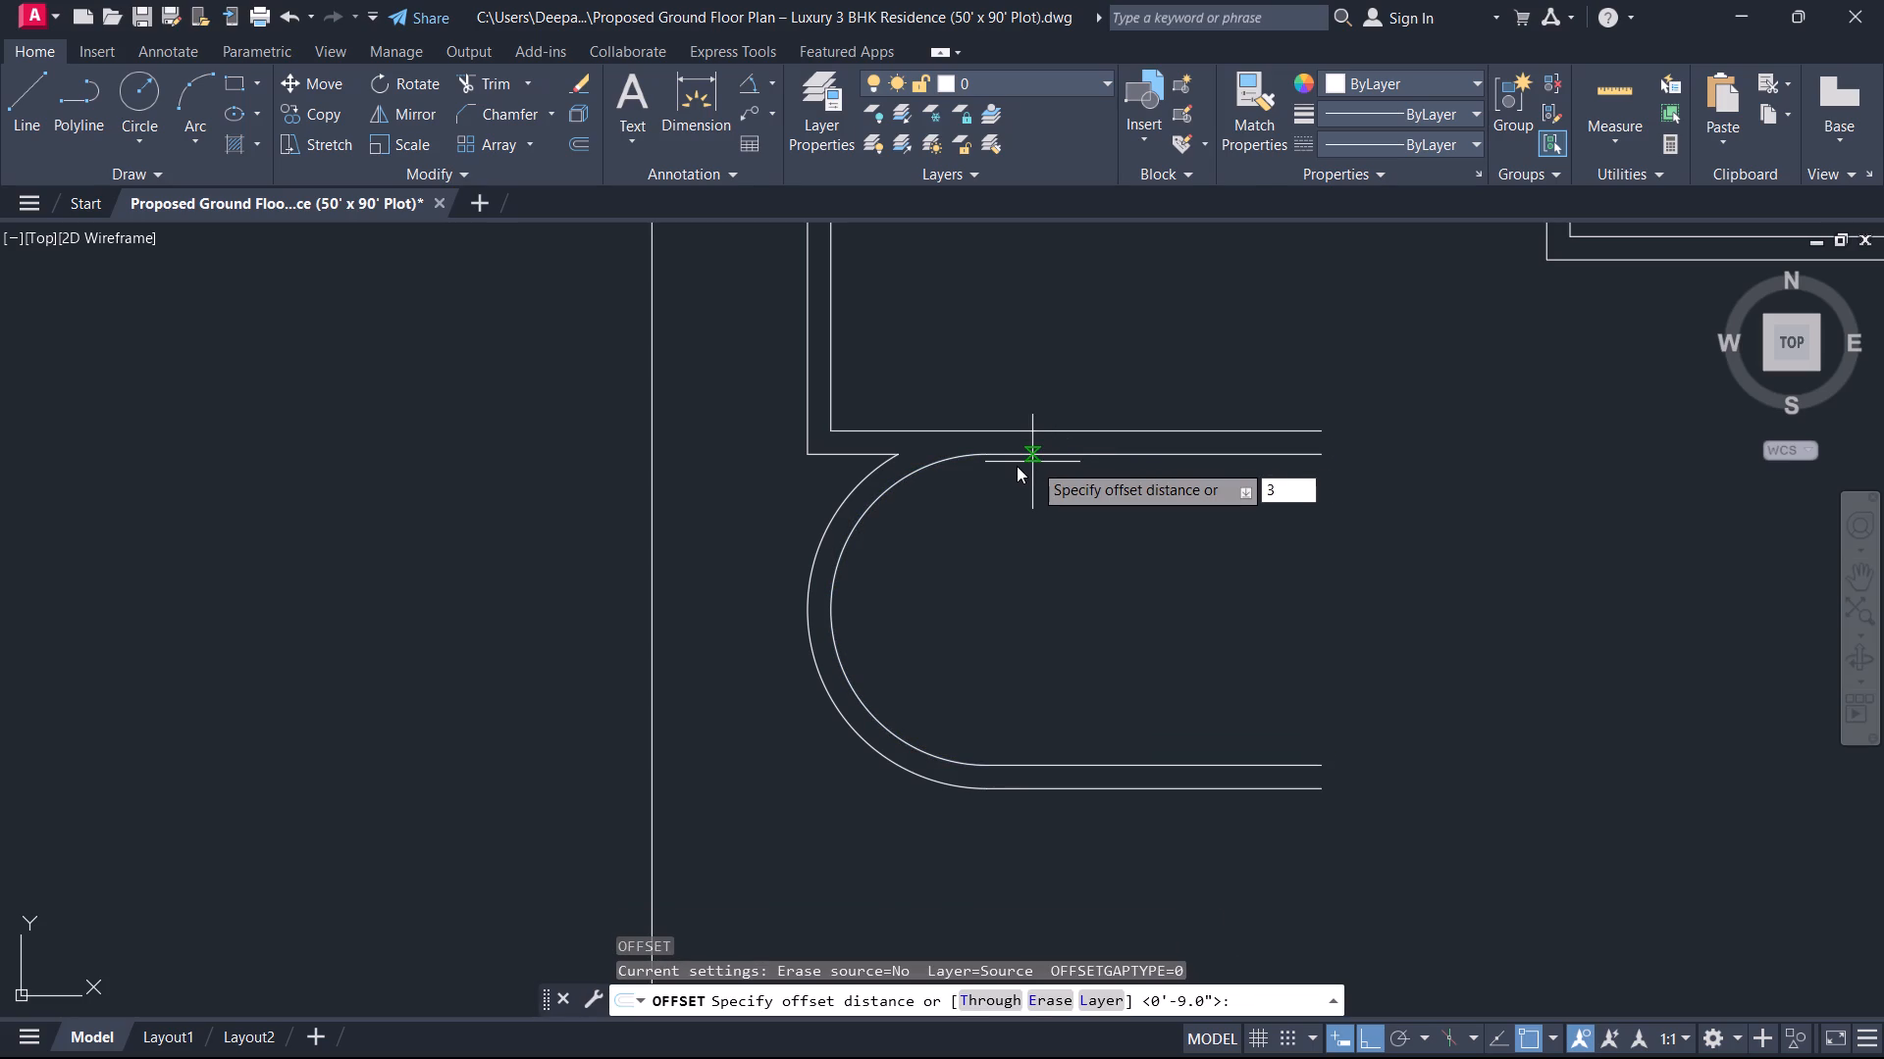
{"action": "type", "text": "3'6"}
{"action": "key", "text": "Return"}
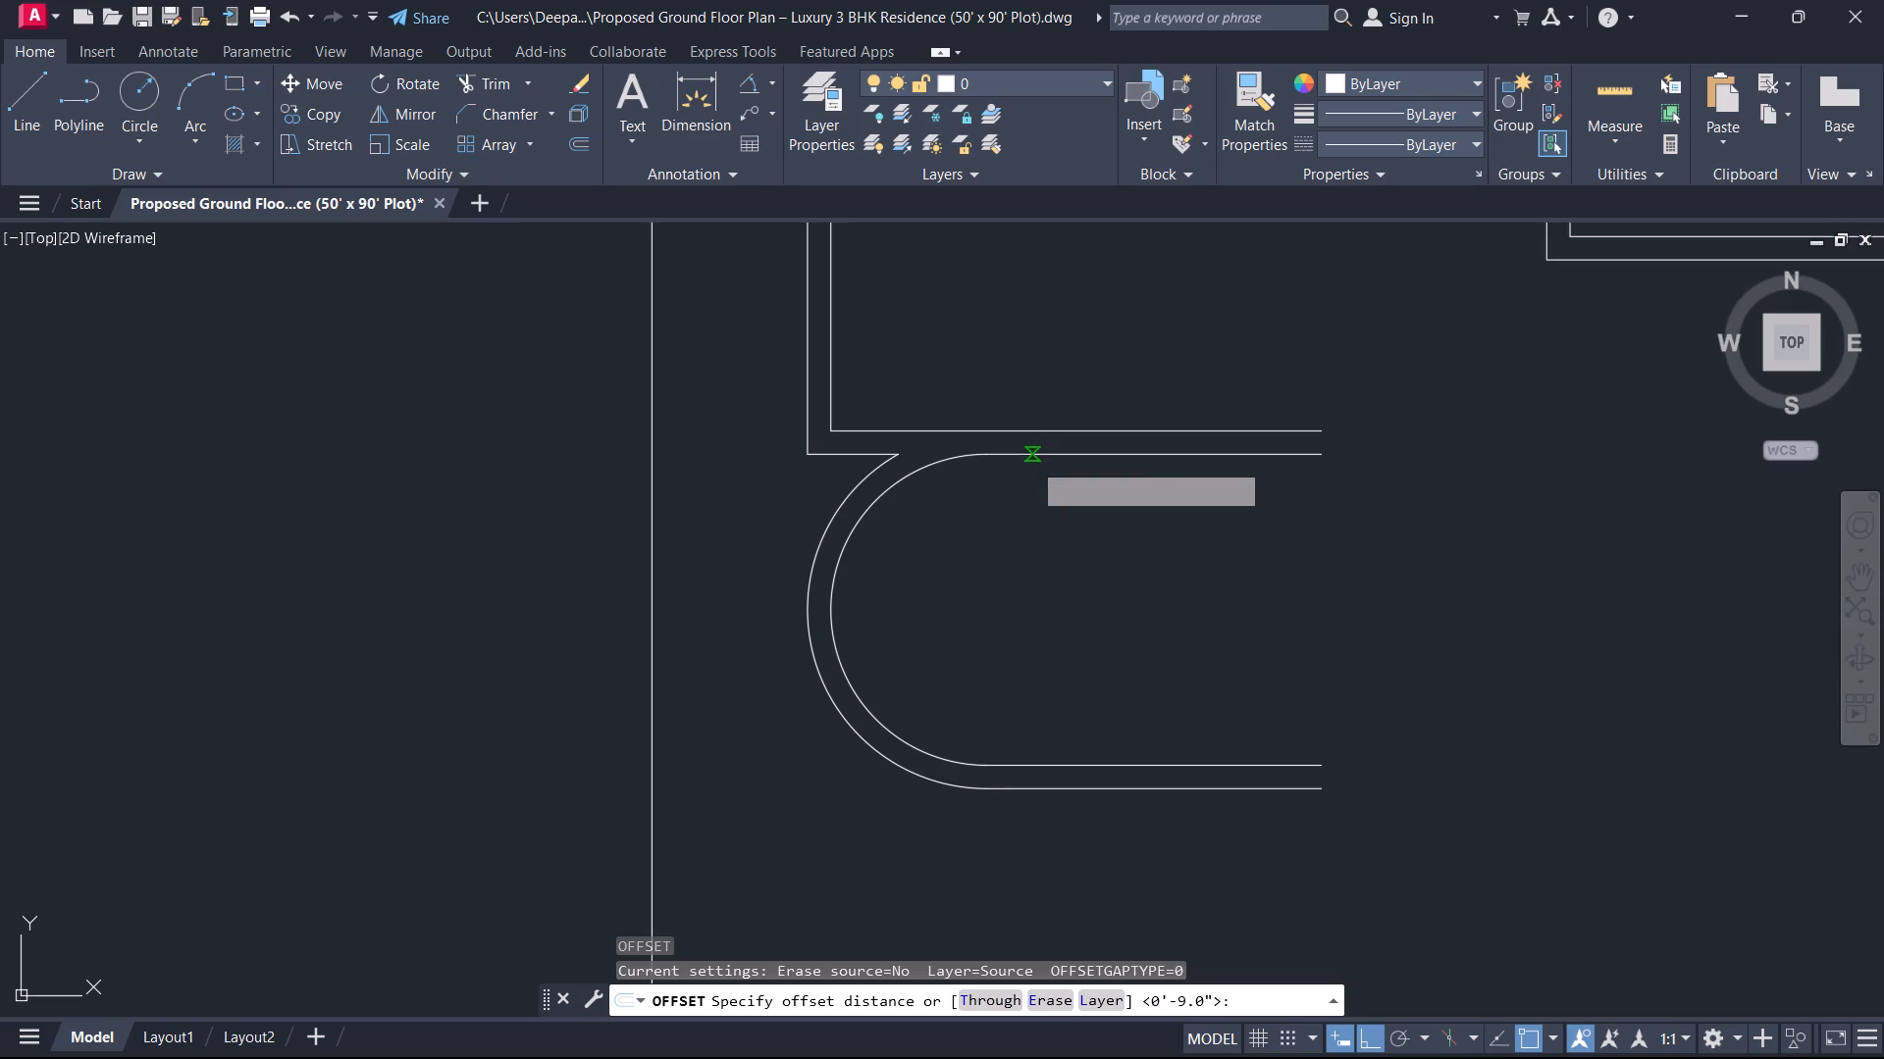
{"action": "left_click", "coordinate": [1051, 459]}
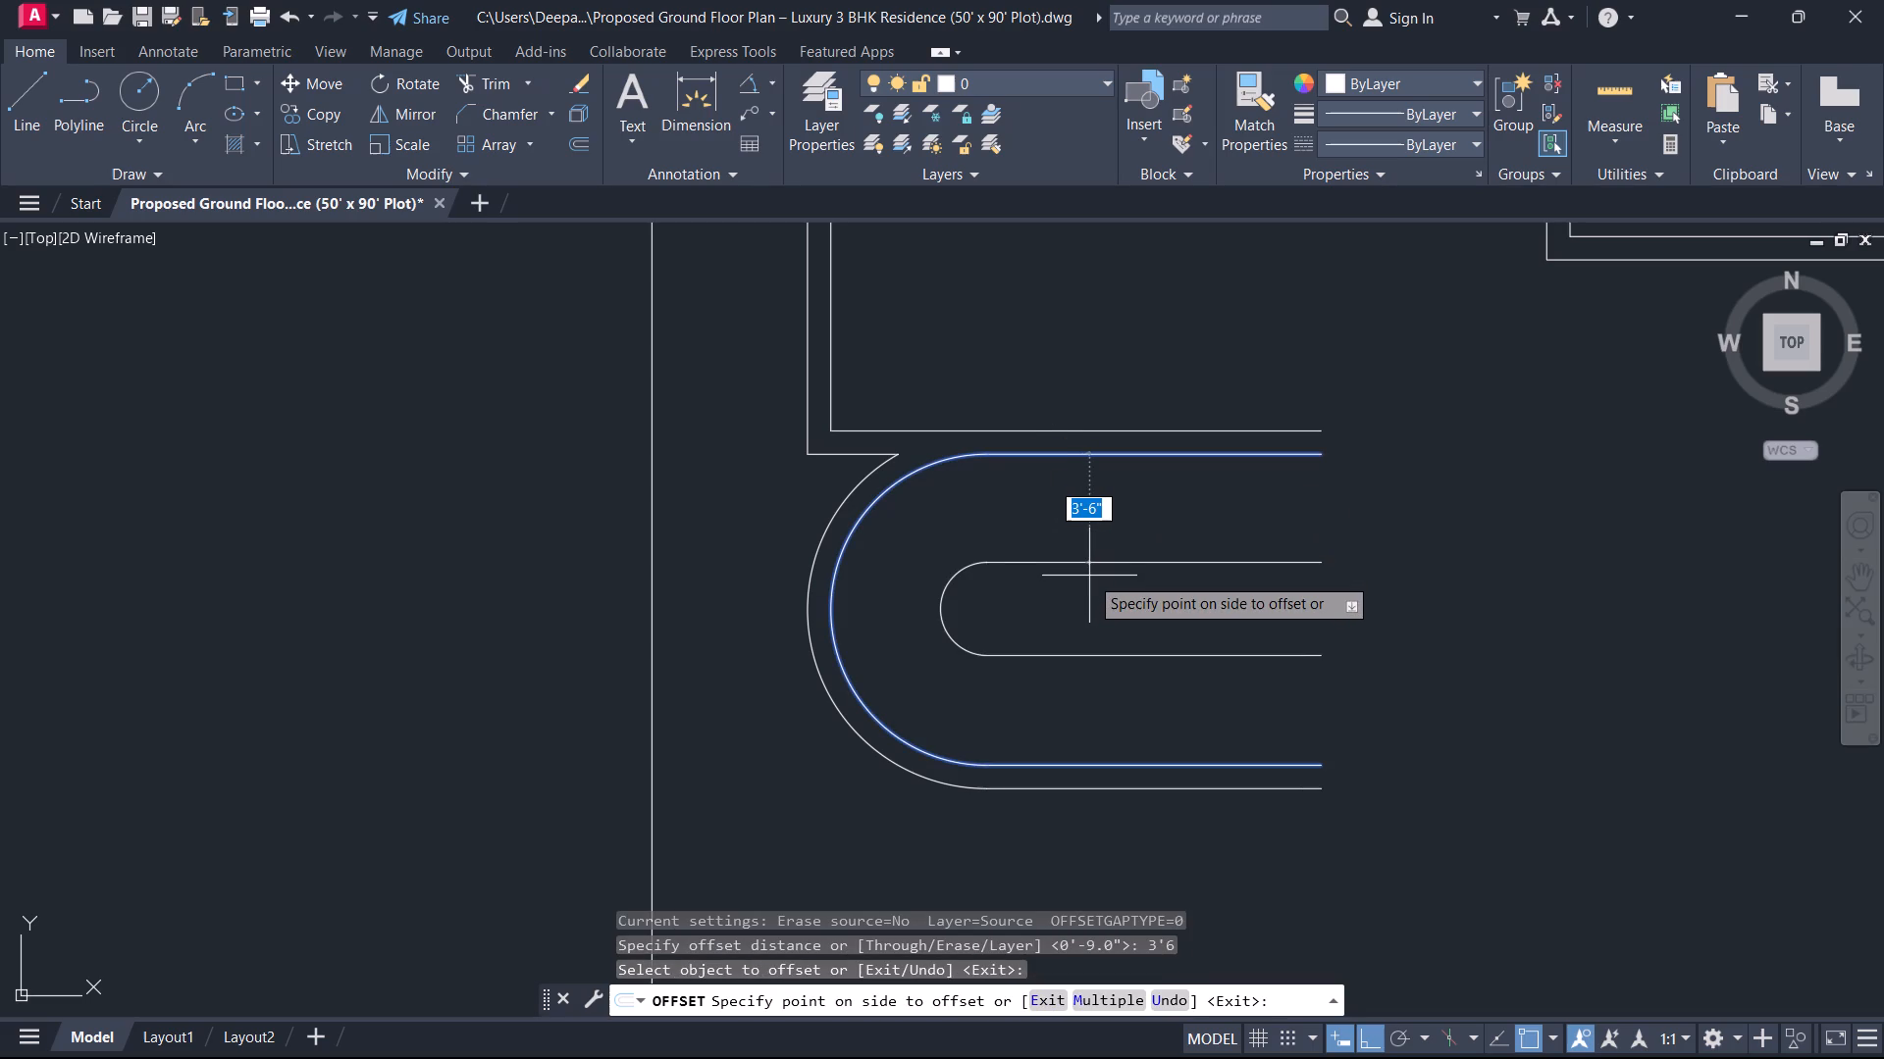
{"action": "left_click", "coordinate": [1089, 576]}
{"action": "key", "text": "Escape"}
Offset the innermost U-shaped polyline 2 inches inward.
{"action": "scroll", "coordinate": [1087, 618], "scroll_direction": "up", "scroll_amount": 1}
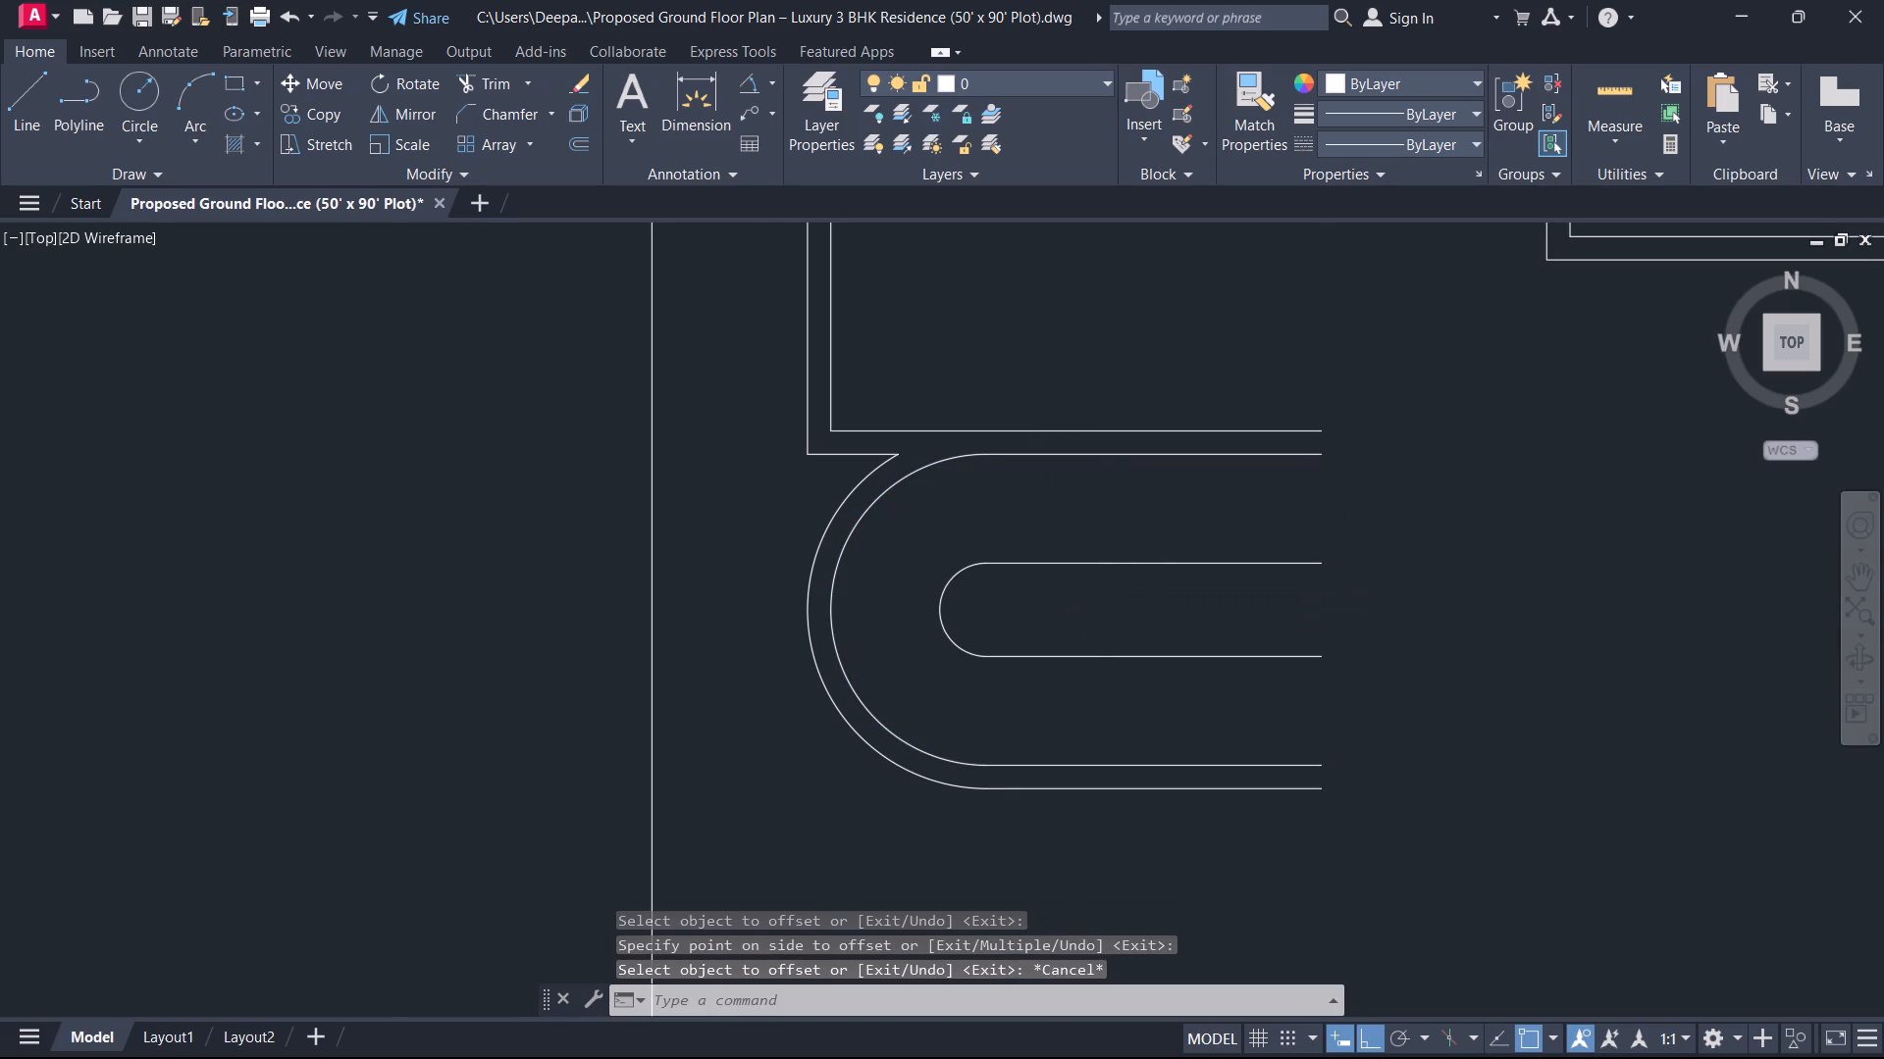
{"action": "type", "text": "O"}
{"action": "key", "text": "space"}
{"action": "key", "text": "2"}
{"action": "key", "text": "Return"}
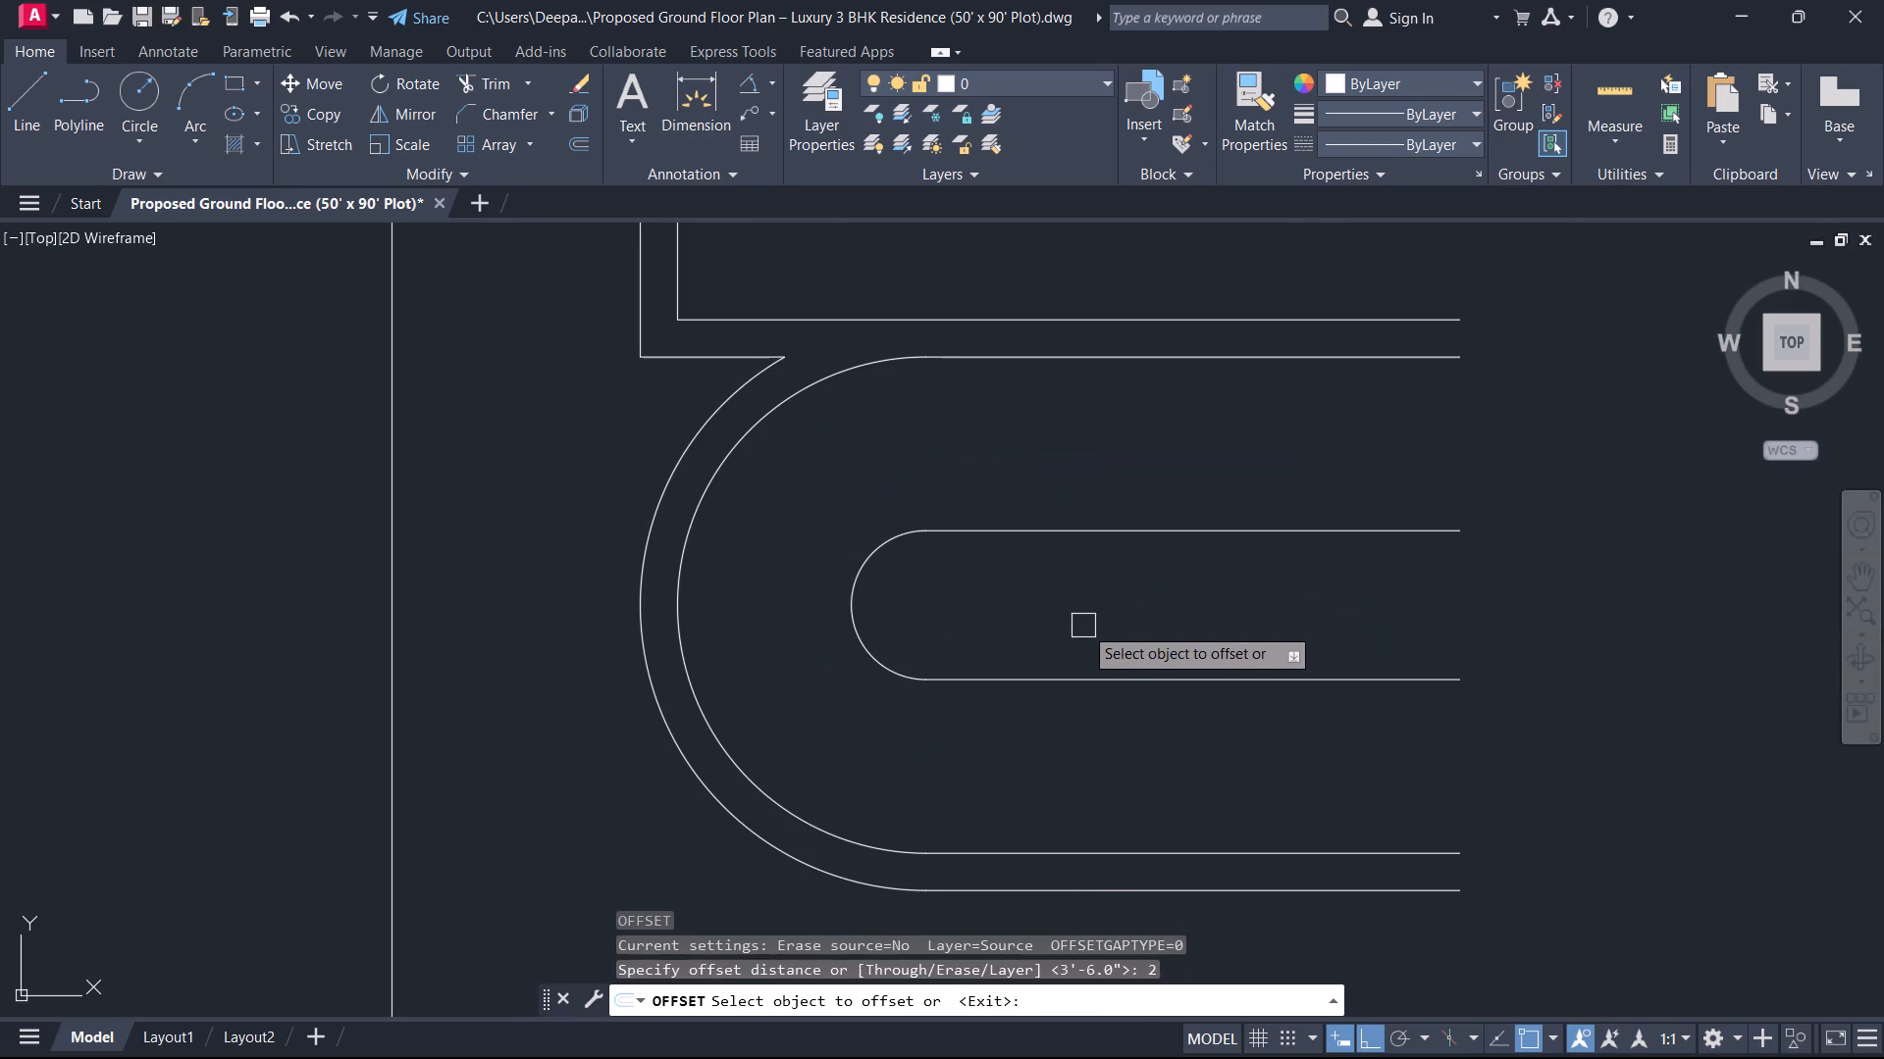
{"action": "left_click", "coordinate": [1070, 539]}
{"action": "left_click", "coordinate": [1092, 605]}
{"action": "key", "text": "Escape"}
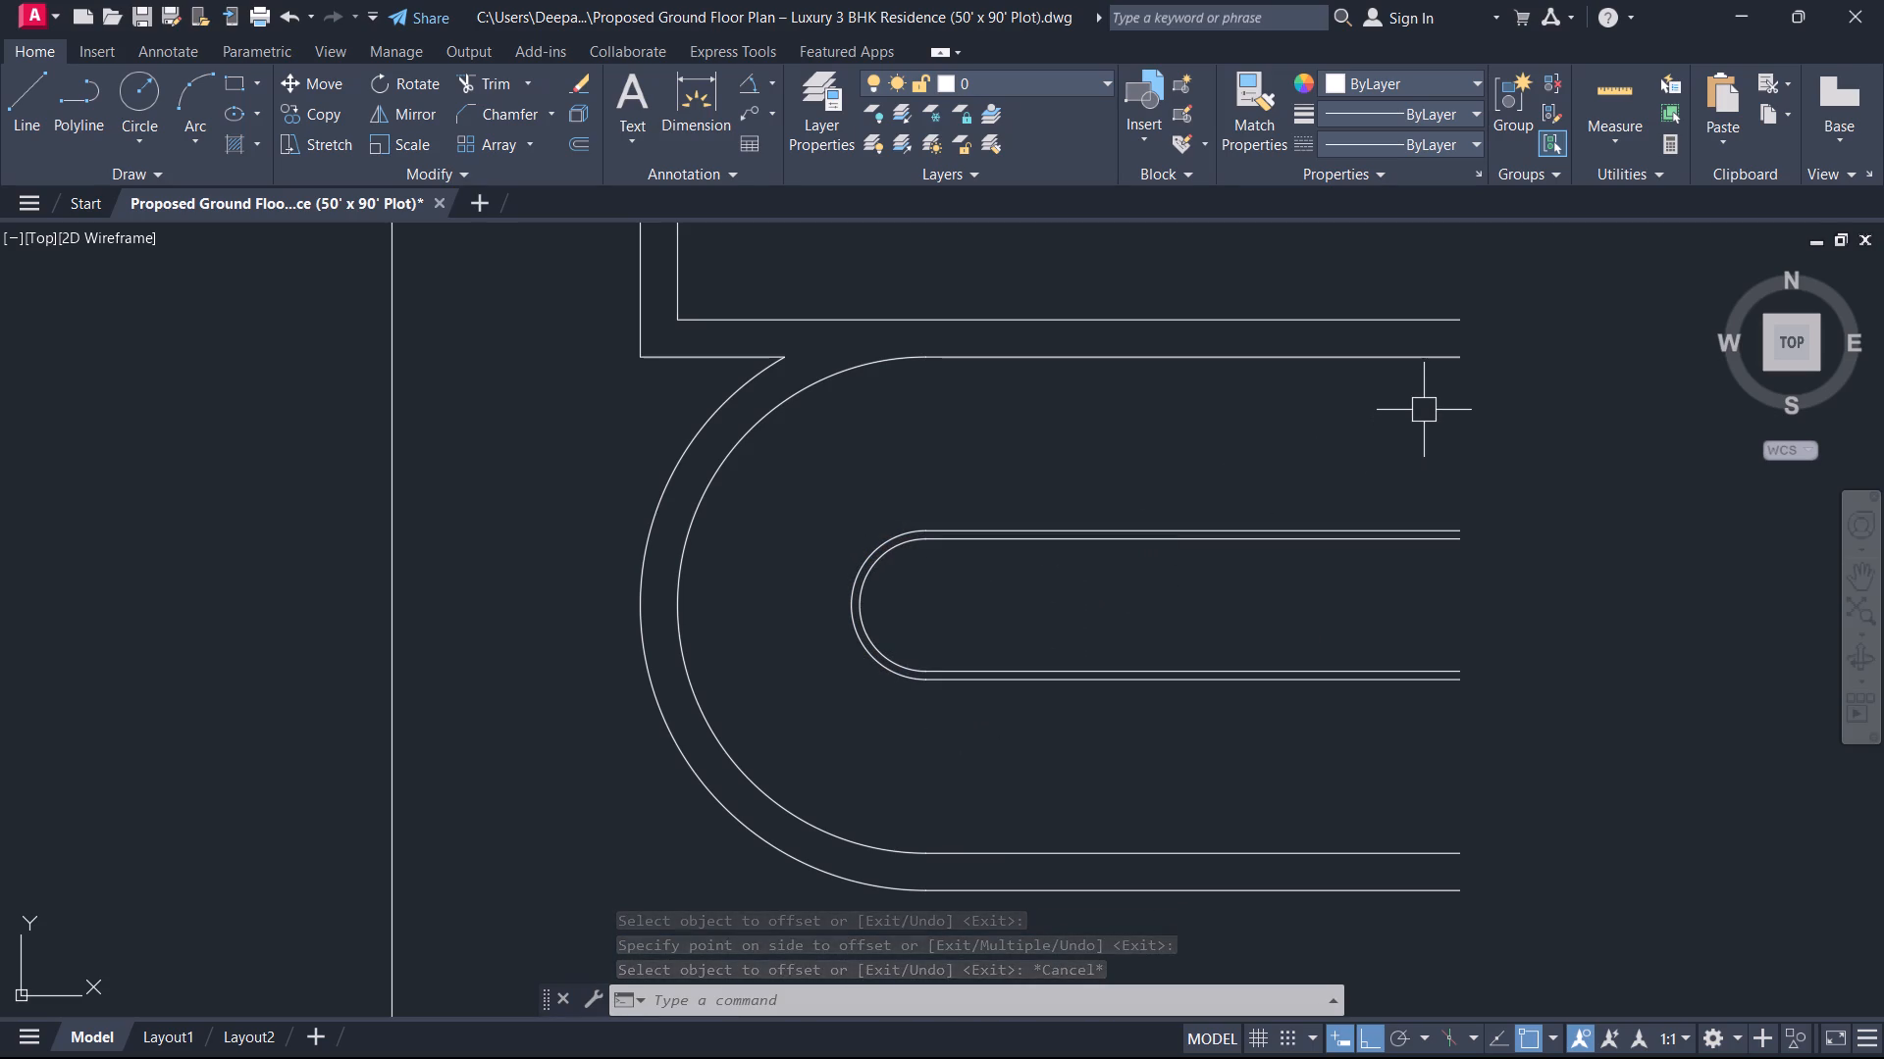
Draw a vertical line closing the east end of the large U-shaped polyline, from its upper to its lower endpoint.
{"action": "key", "text": "l"}
{"action": "key", "text": "space"}
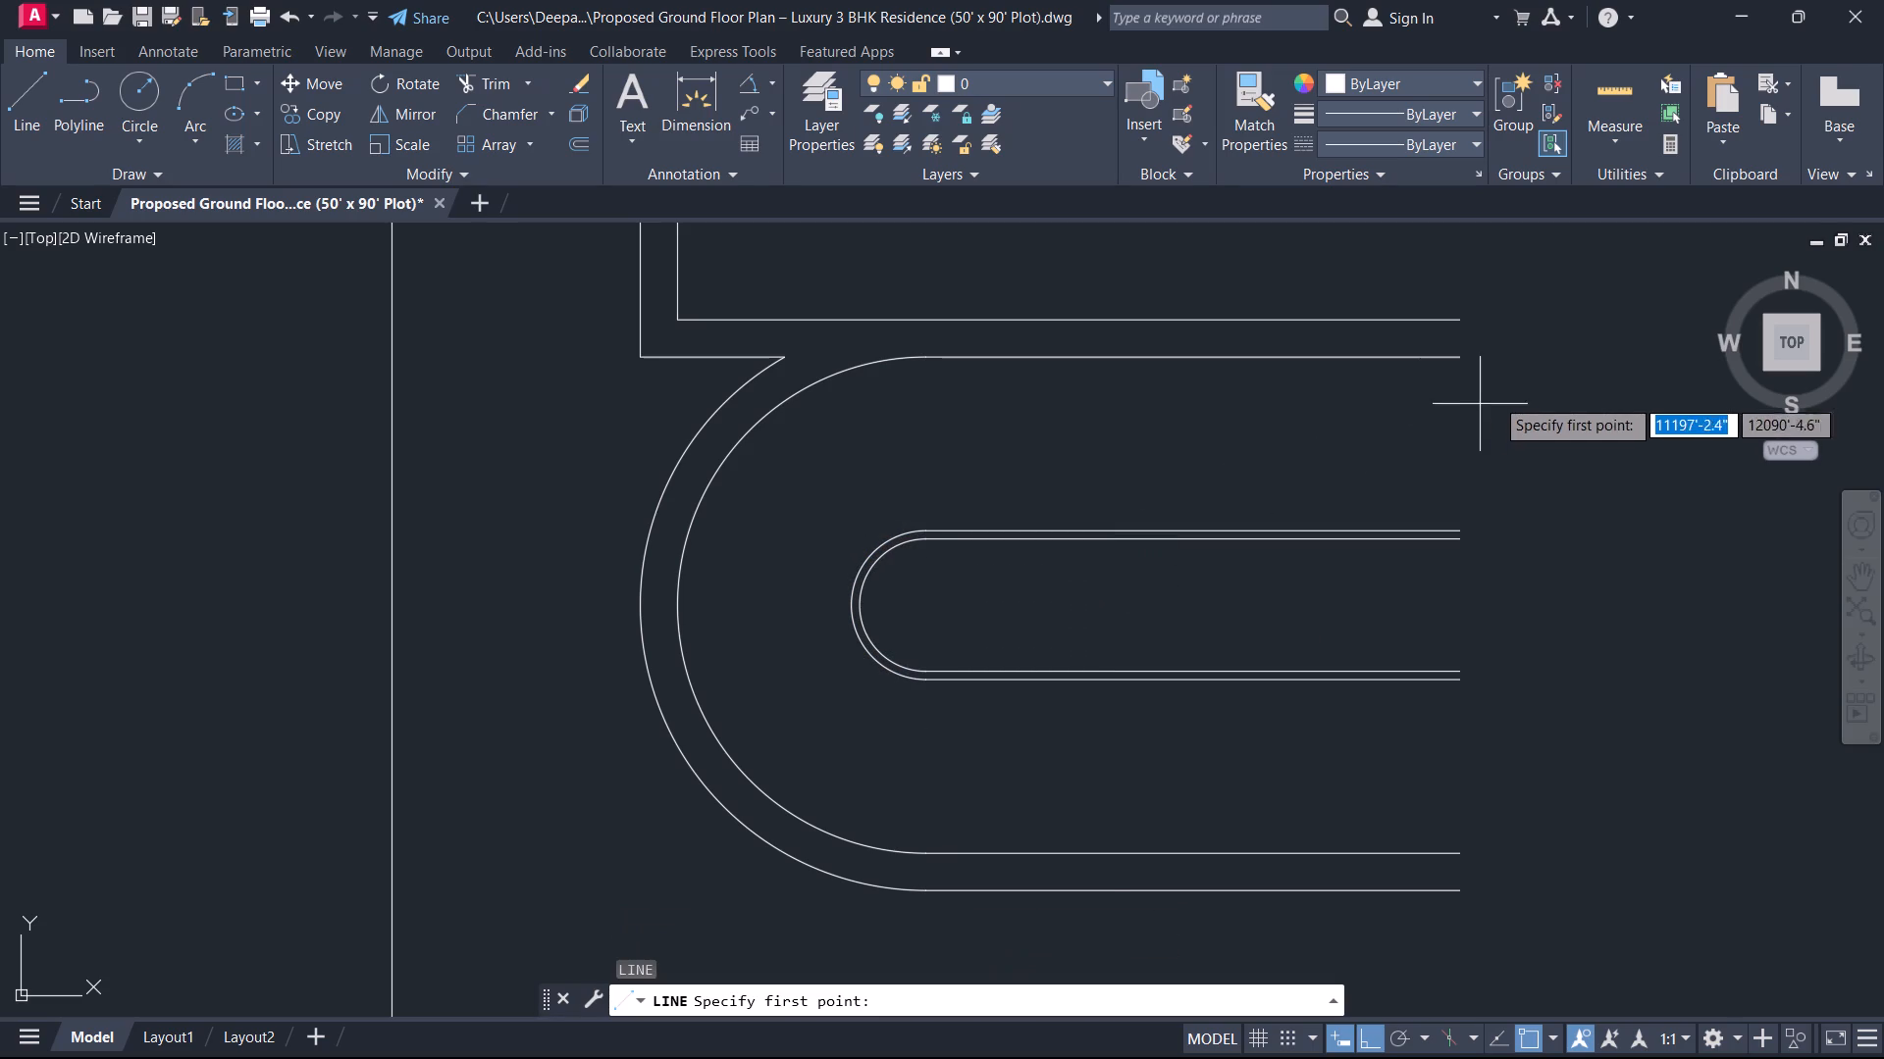
{"action": "left_click_drag", "start_coordinate": [1462, 368], "coordinate": [1458, 378]}
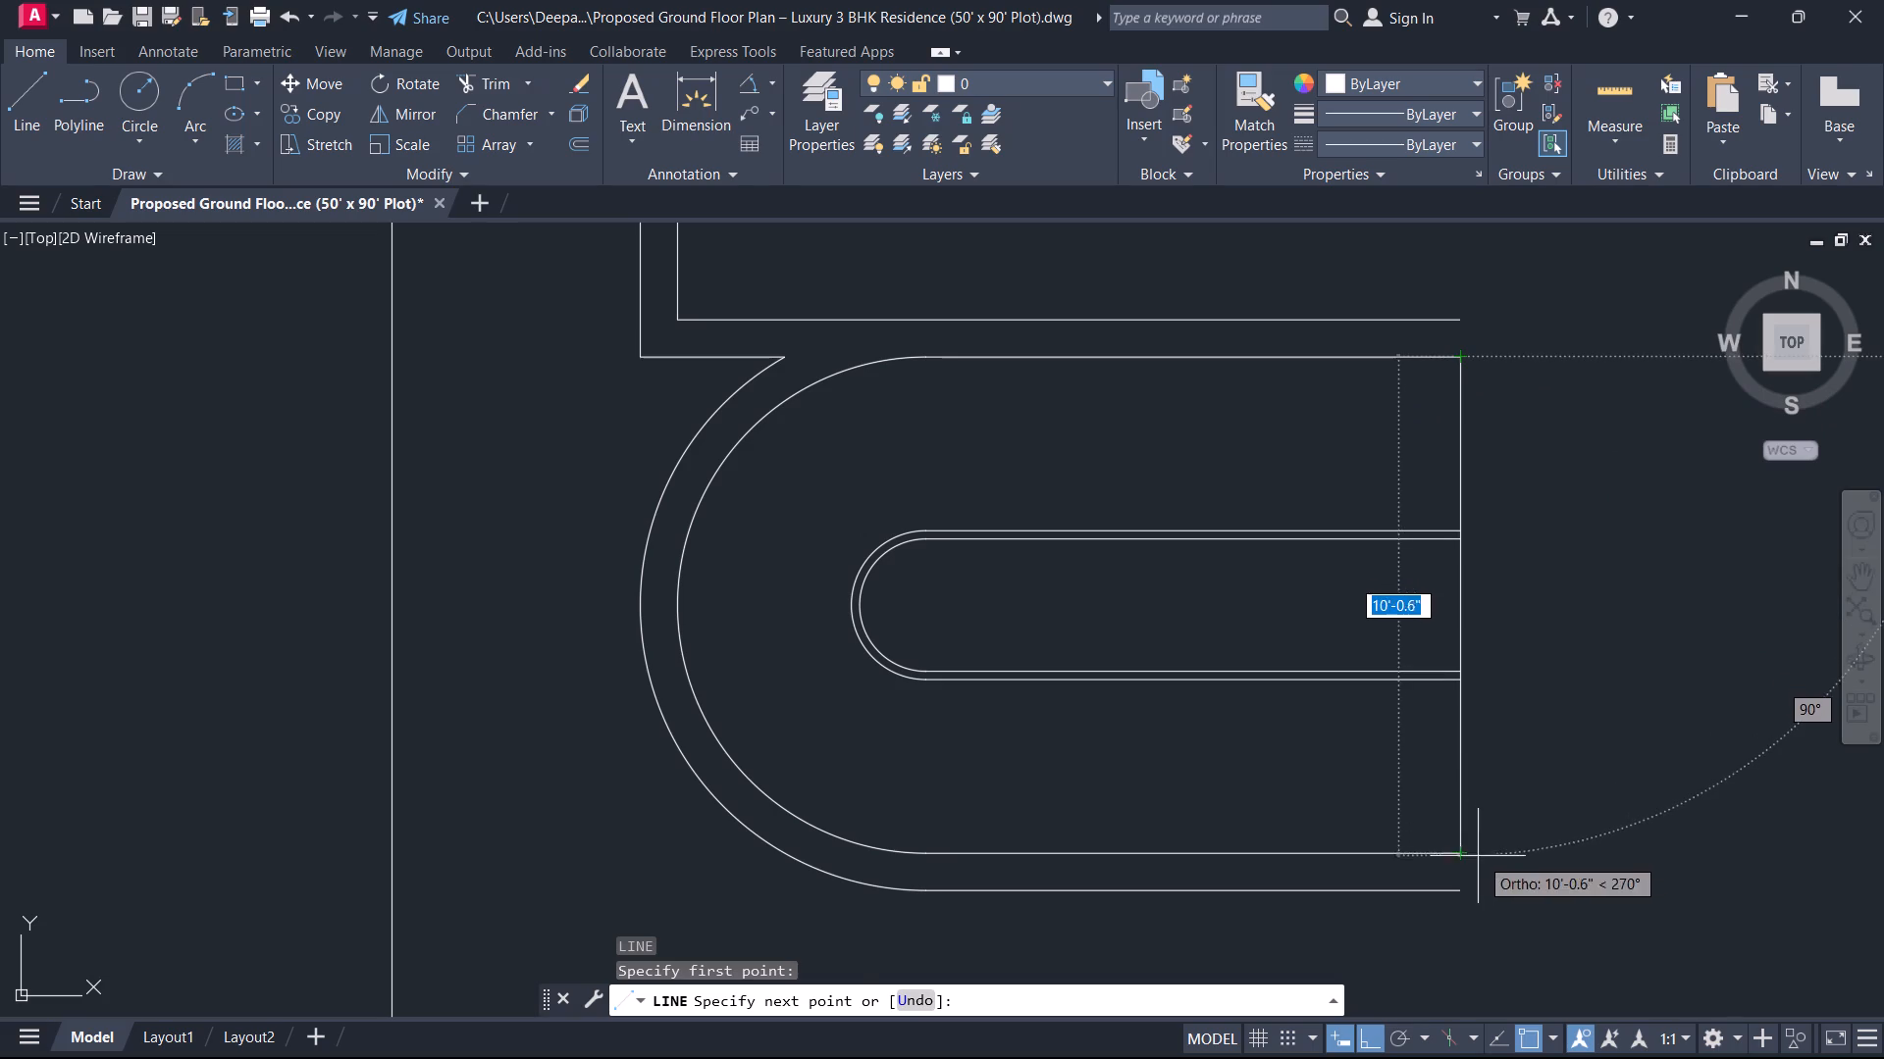
{"action": "left_click", "coordinate": [1462, 847]}
{"action": "key", "text": "Escape"}
Offset the vertical closing line 6' to the west.
{"action": "type", "text": "O"}
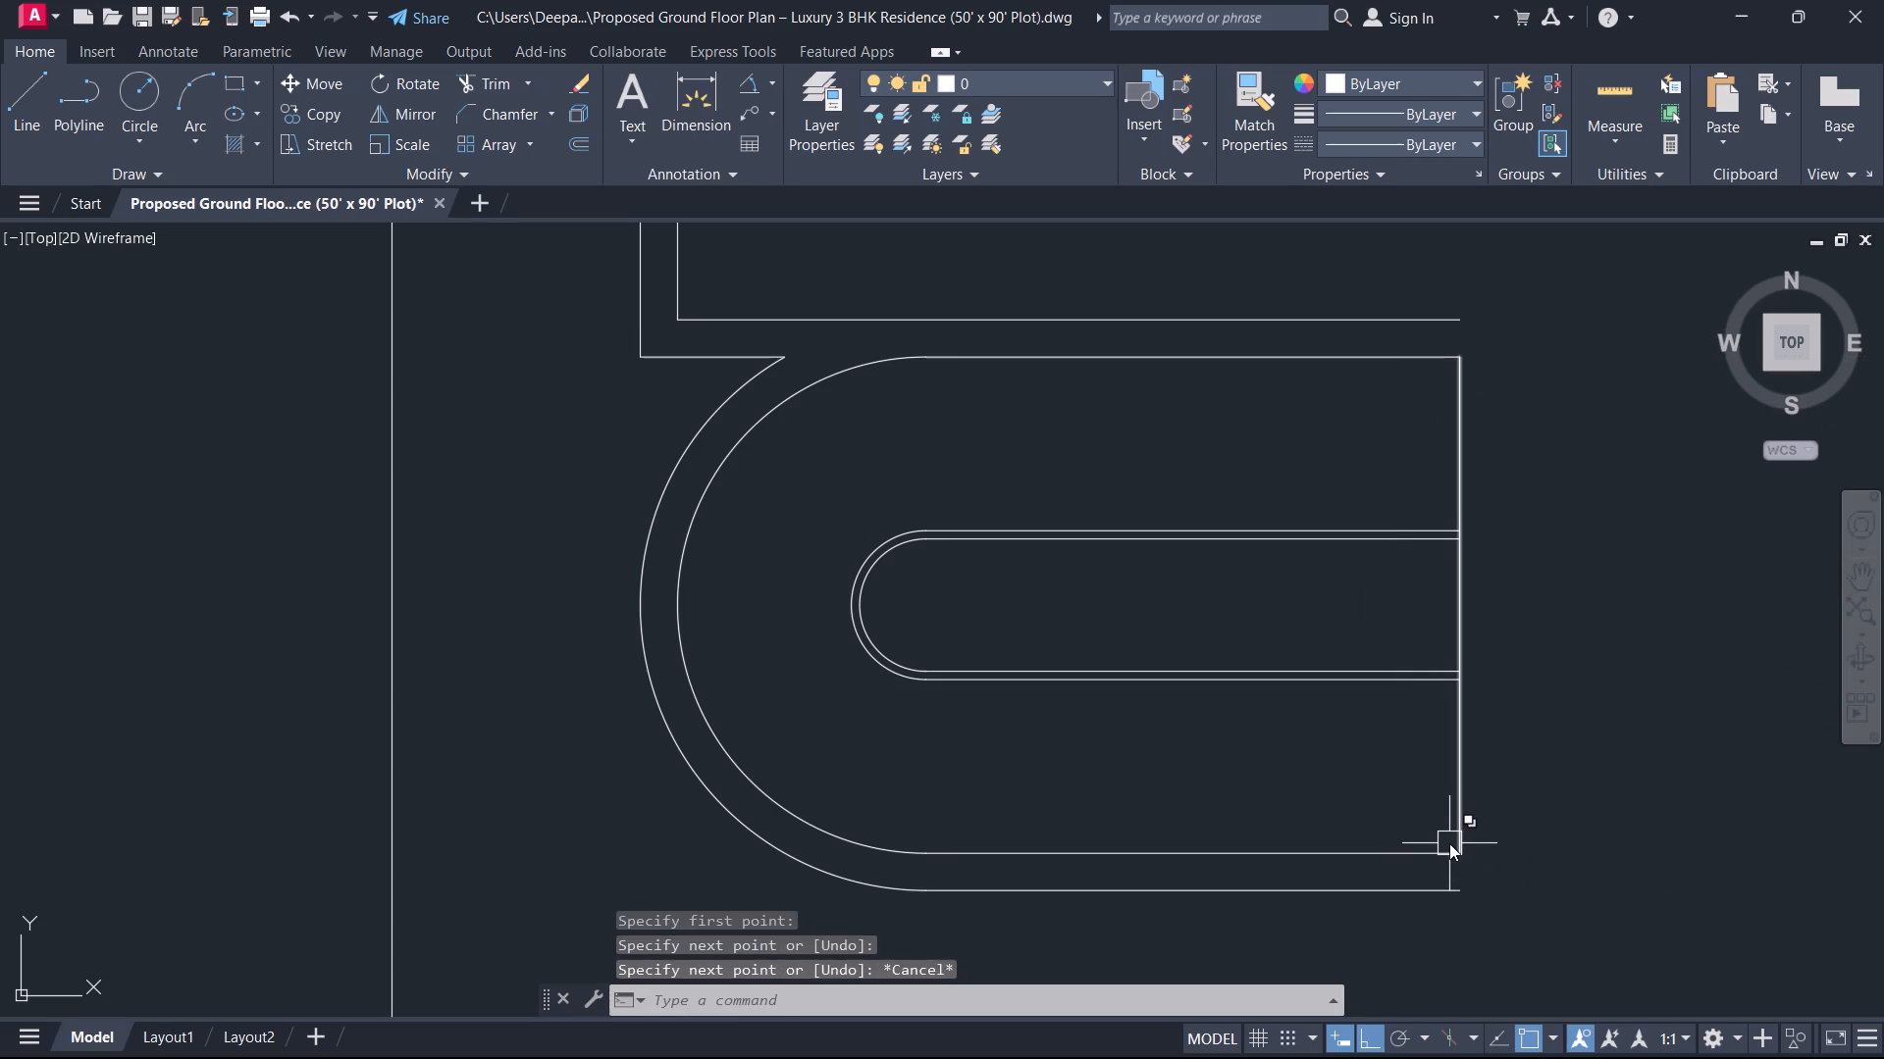
{"action": "key", "text": "space"}
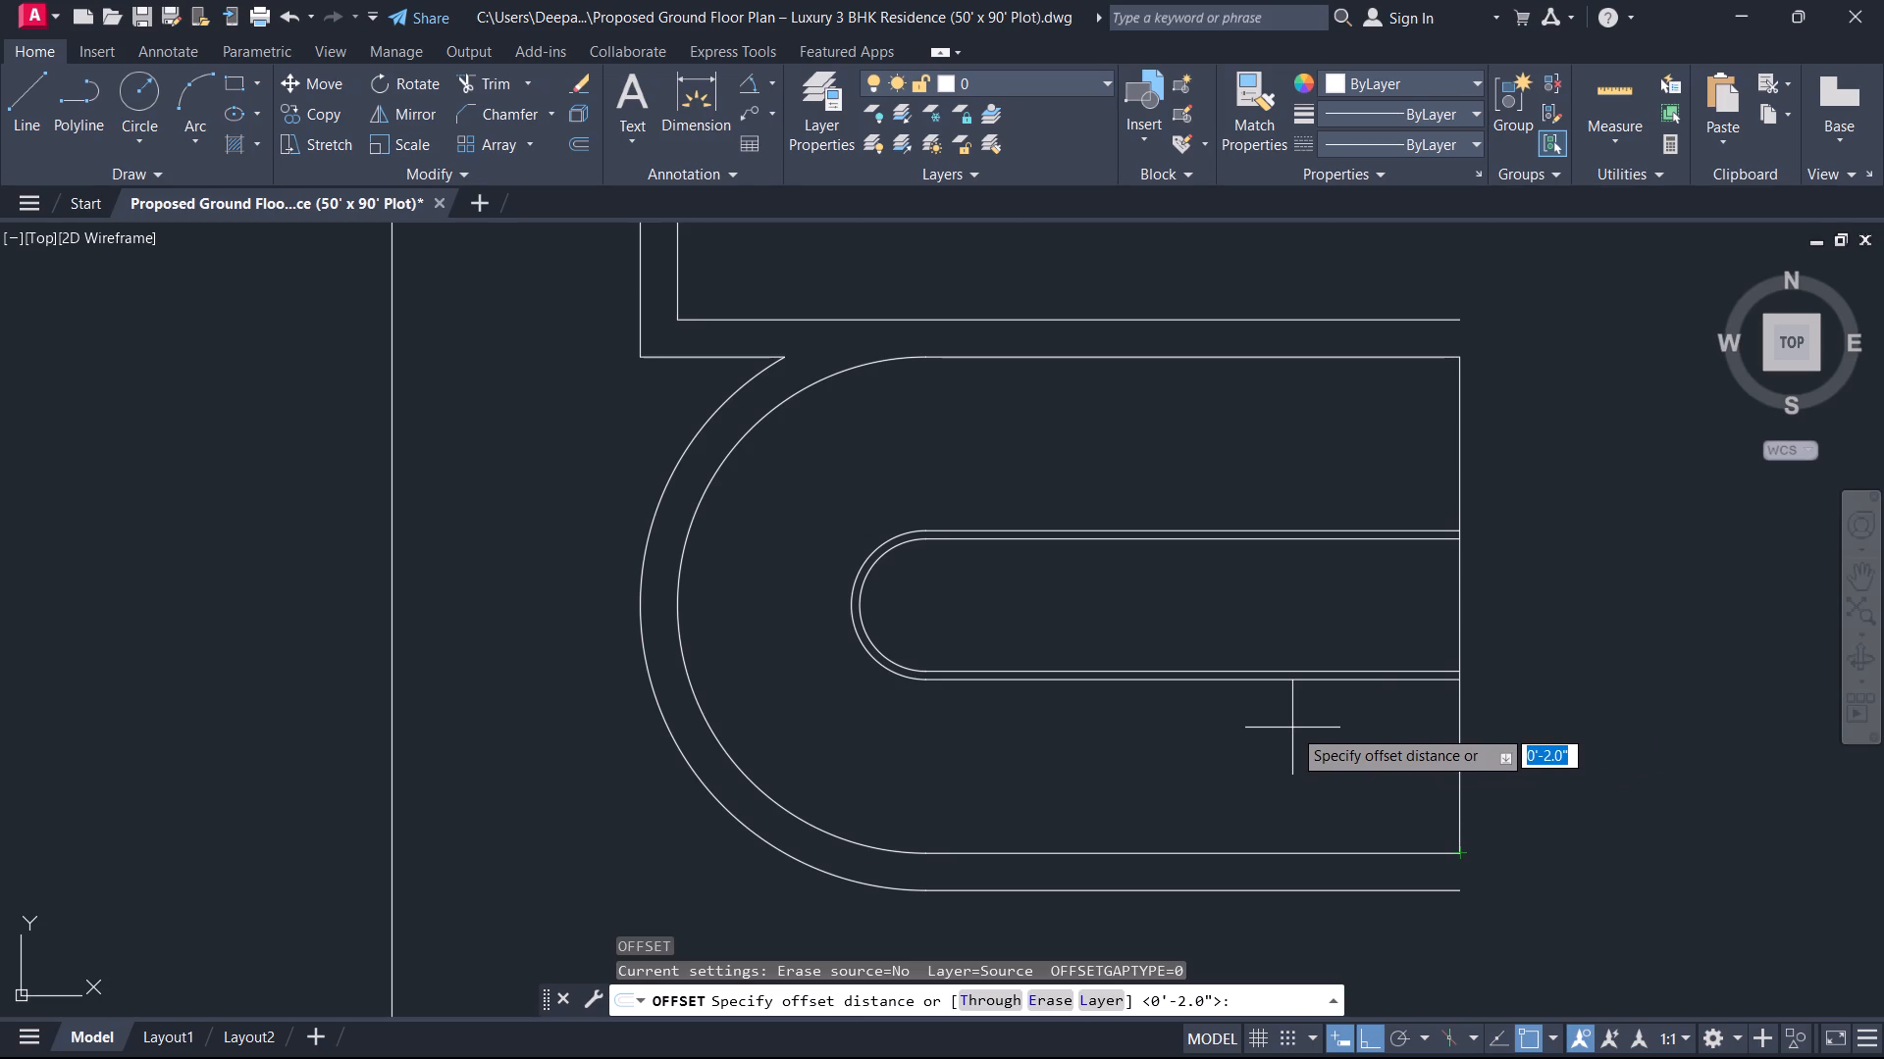
{"action": "key", "text": "8"}
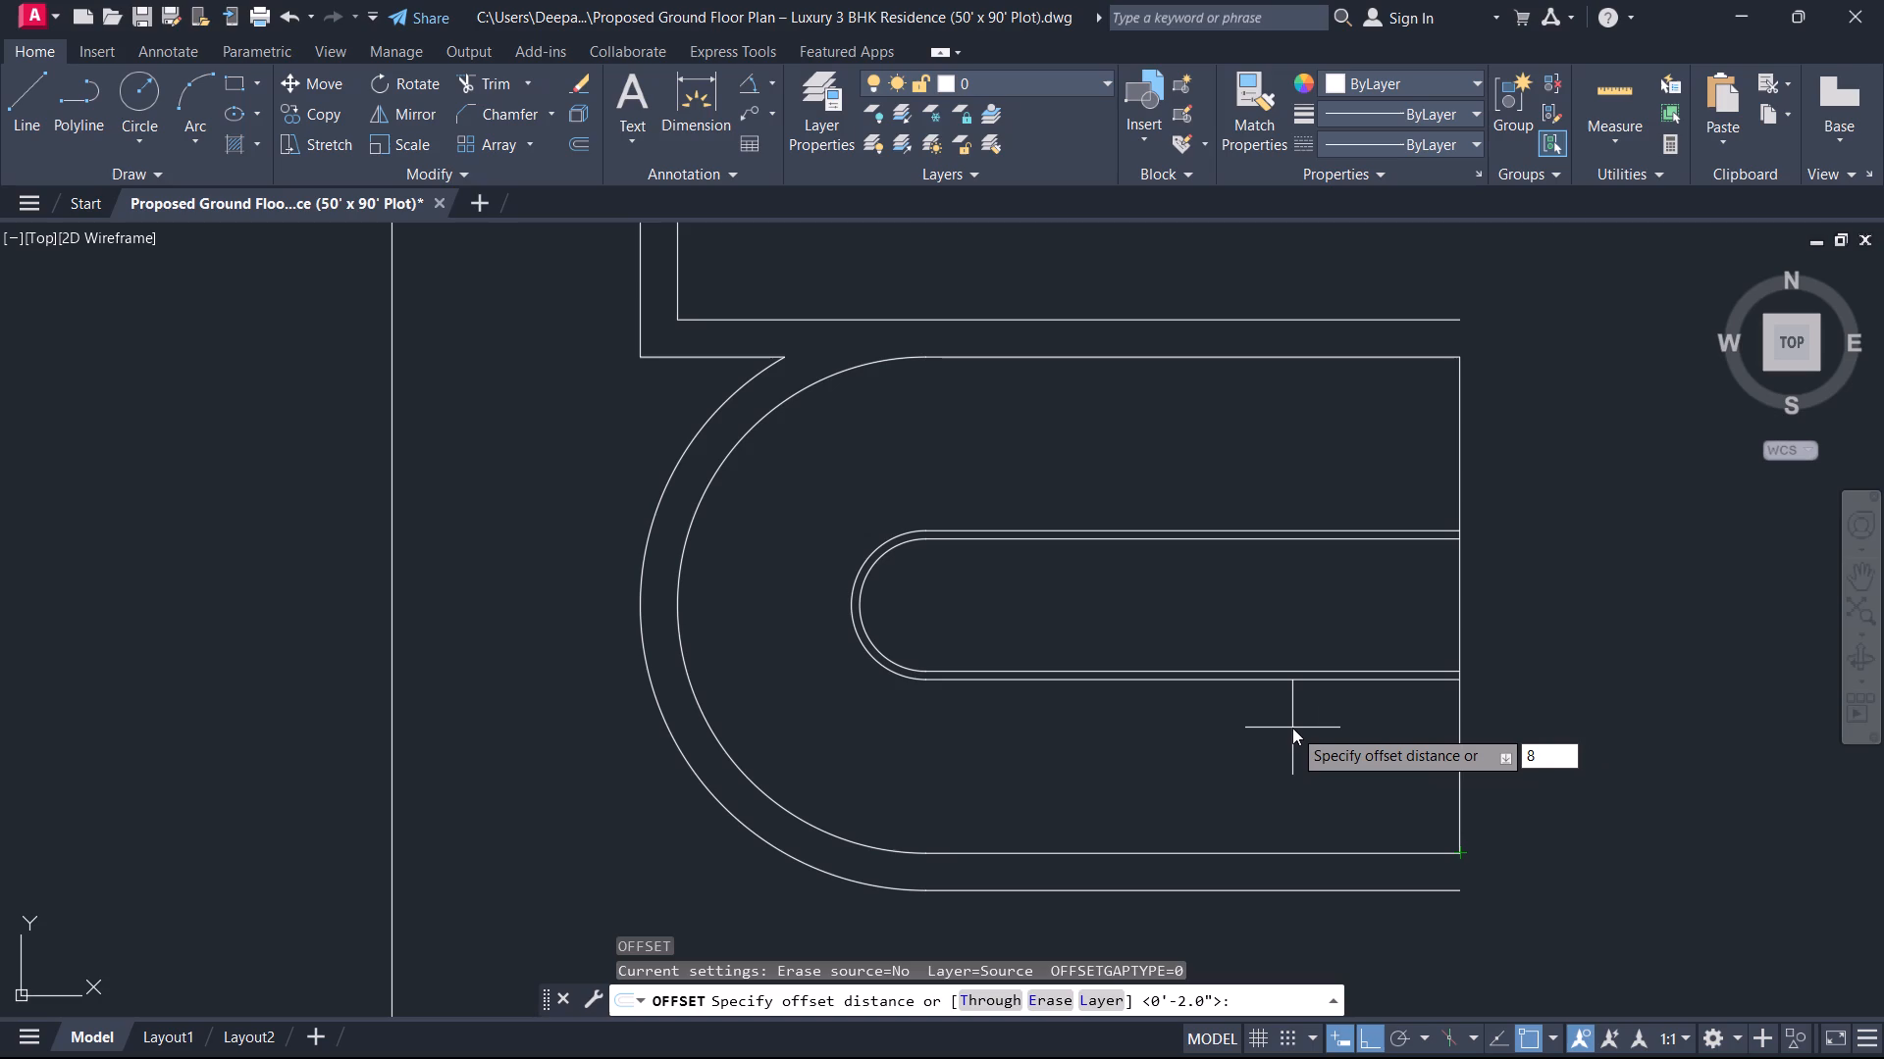
{"action": "key", "text": "BackSpace"}
{"action": "key", "text": "6"}
{"action": "key", "text": "apostrophe"}
{"action": "key", "text": "Return"}
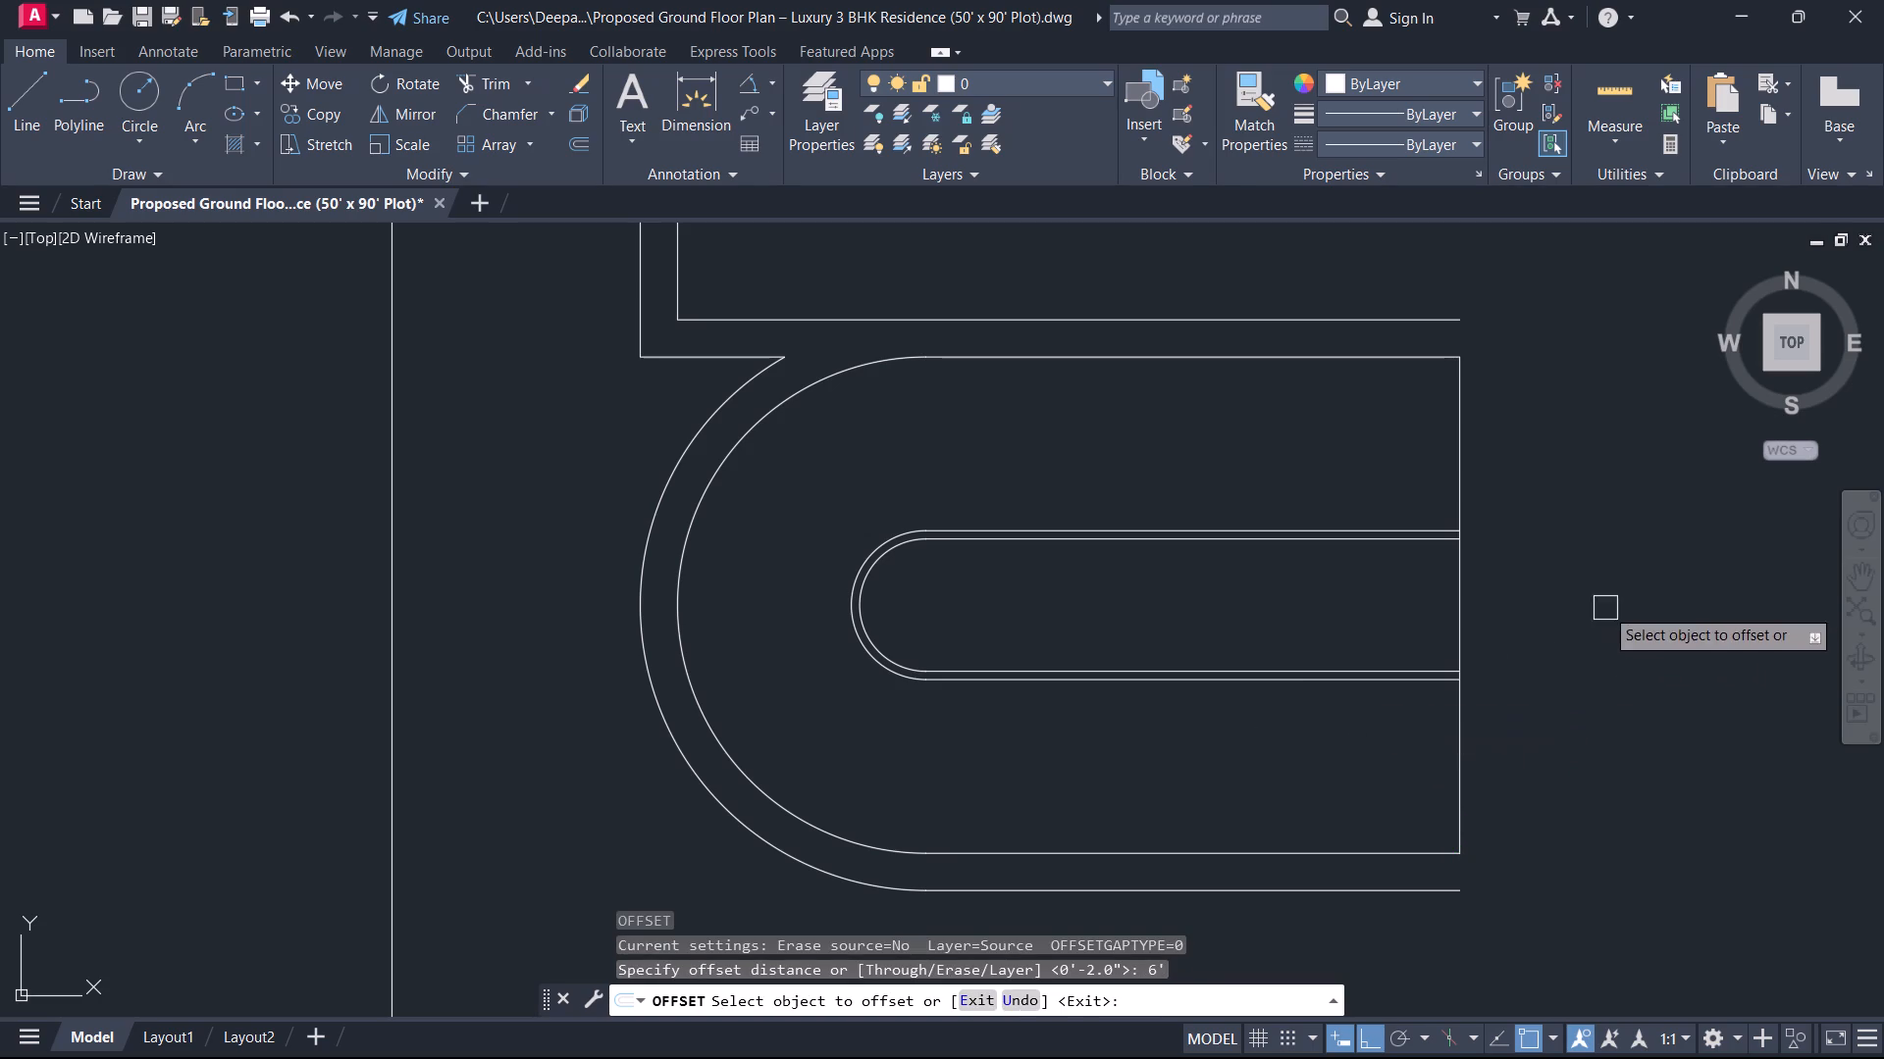
{"action": "left_click", "coordinate": [1460, 586]}
{"action": "left_click", "coordinate": [1359, 589]}
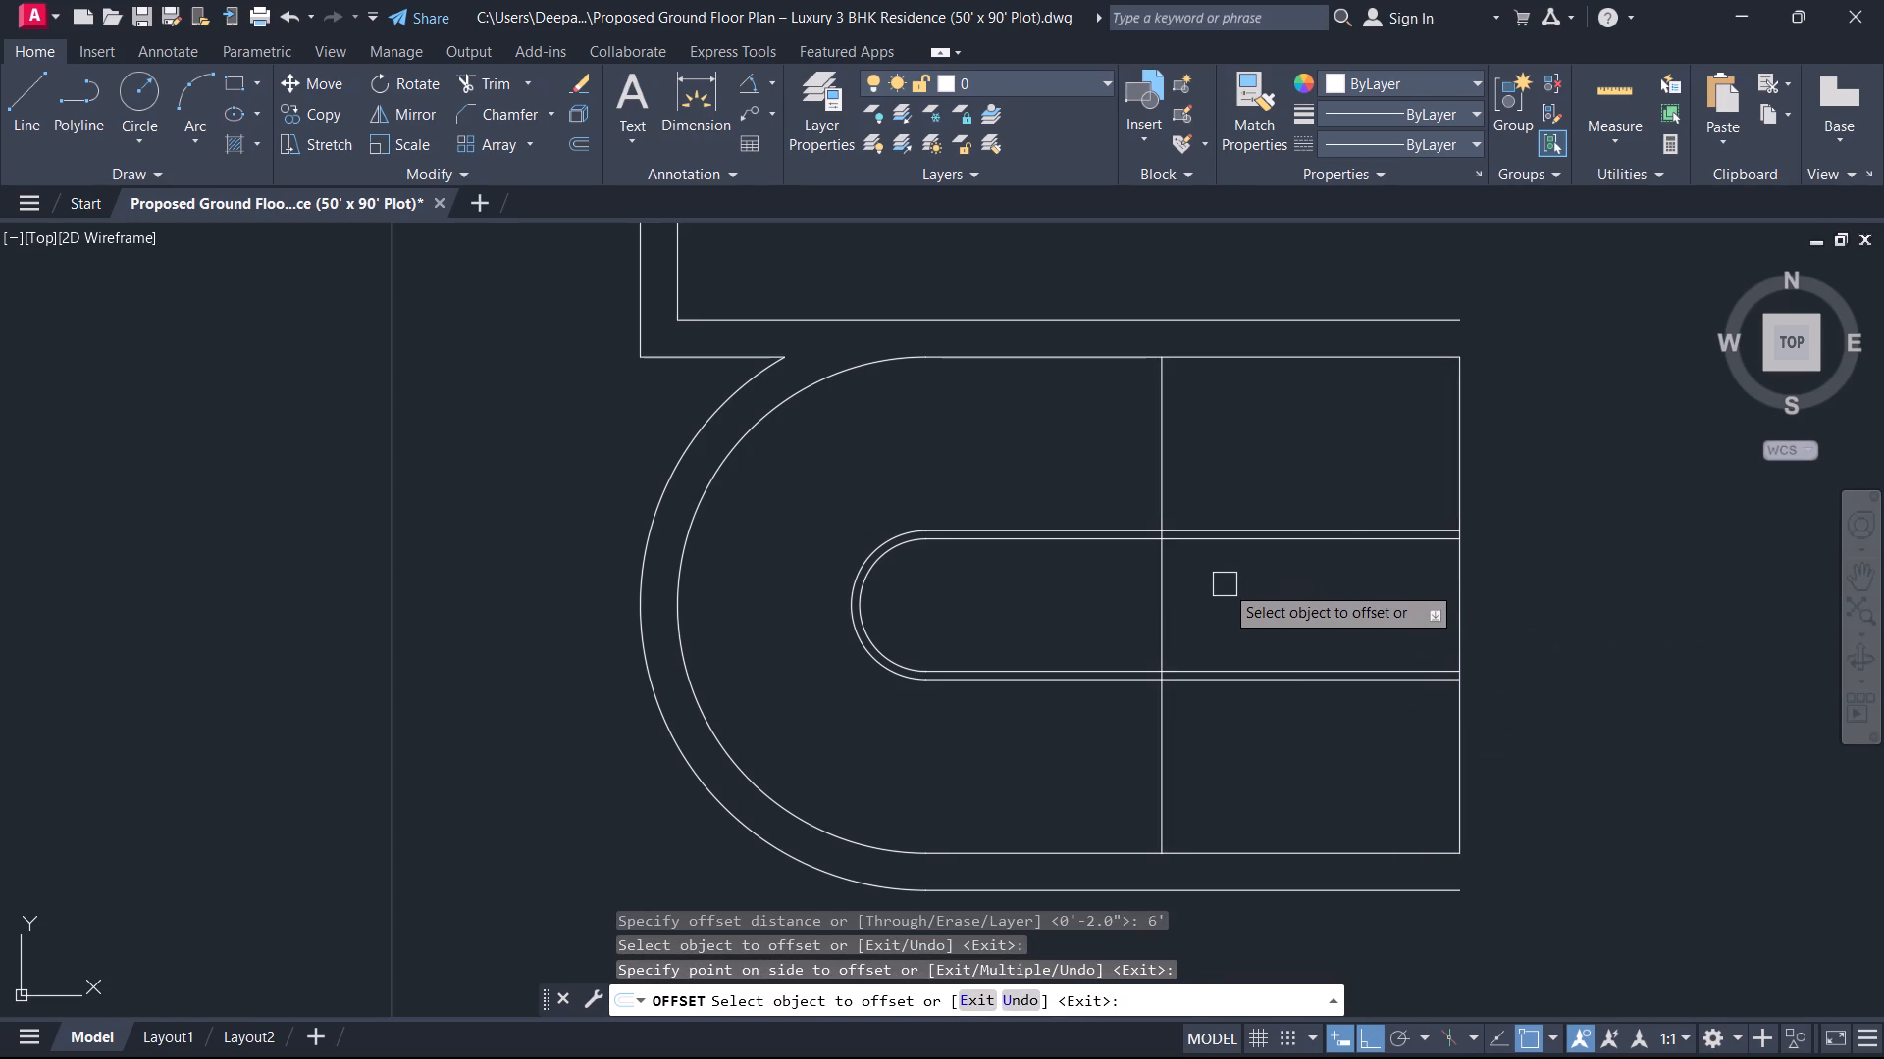
{"action": "key", "text": "Escape"}
Move the offset vertical line 1' to the east.
{"action": "left_click", "coordinate": [1214, 586]}
{"action": "left_click", "coordinate": [1147, 572]}
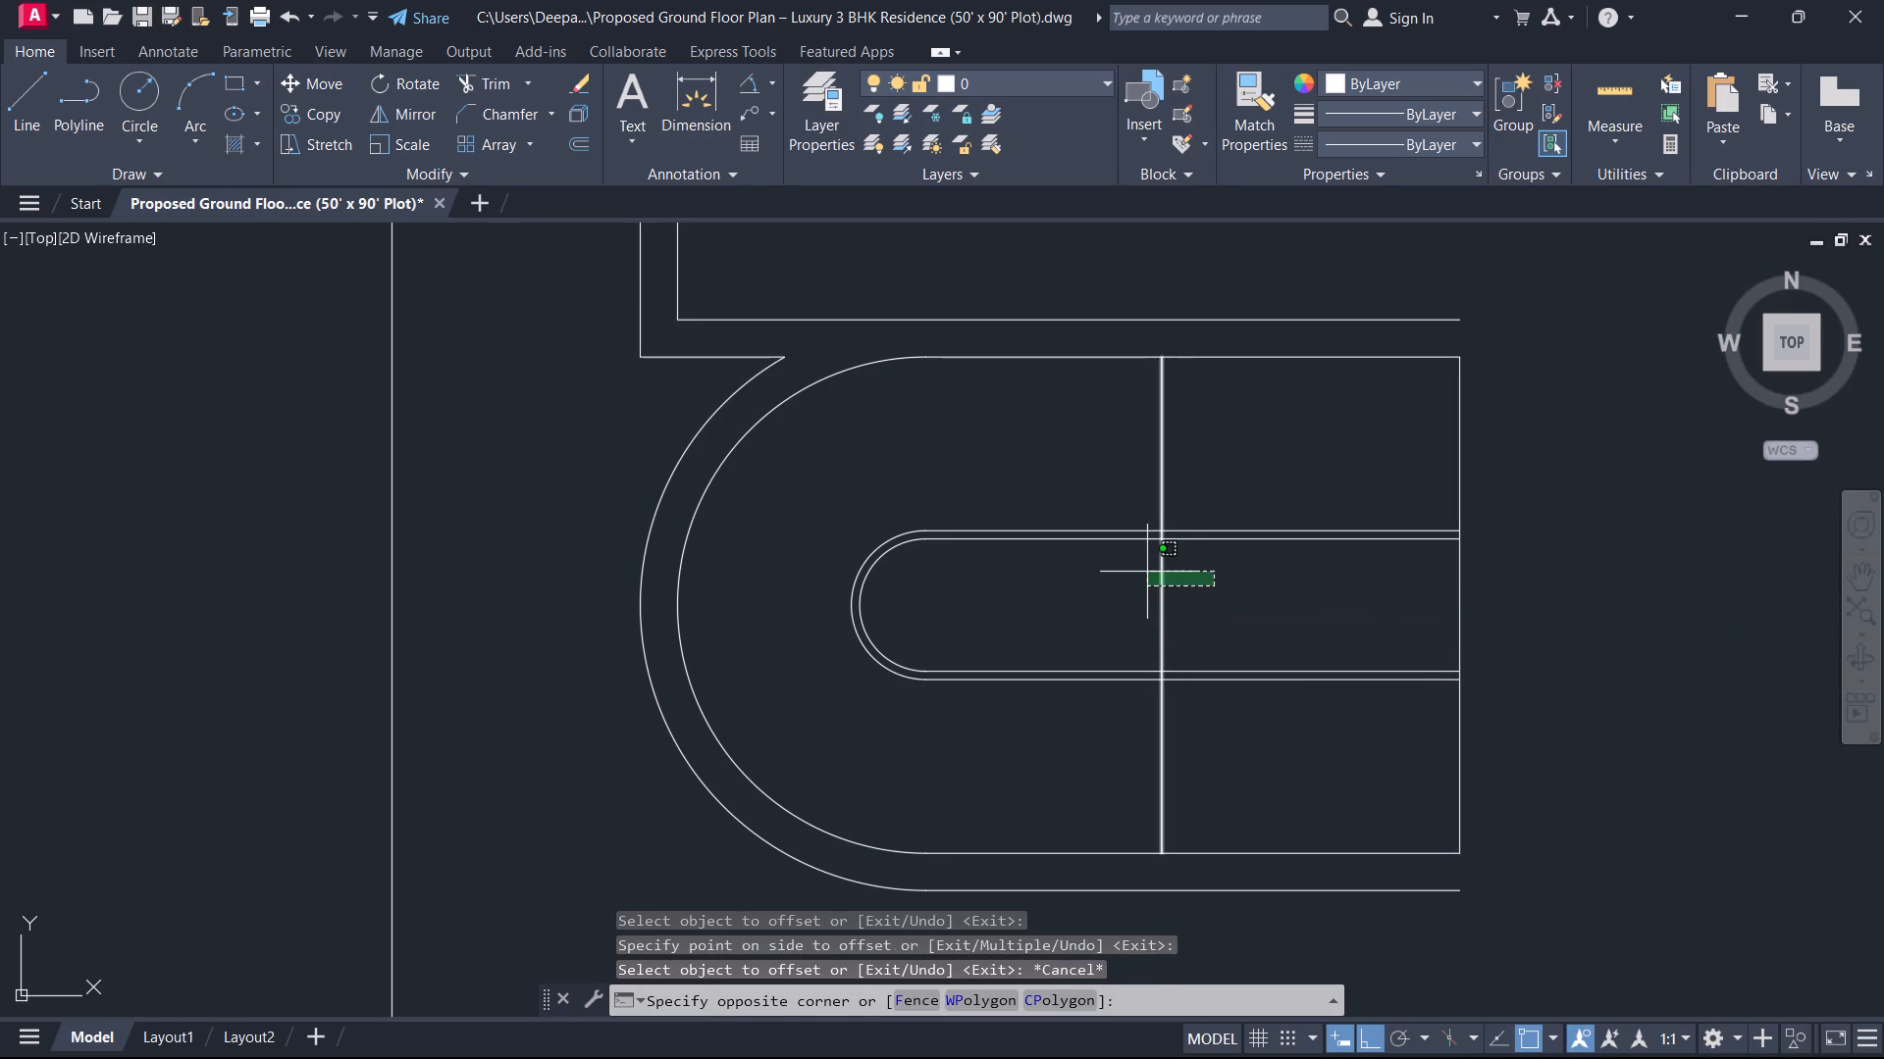
{"action": "type", "text": "M"}
{"action": "key", "text": "space"}
{"action": "left_click", "coordinate": [1156, 584]}
{"action": "key", "text": "1"}
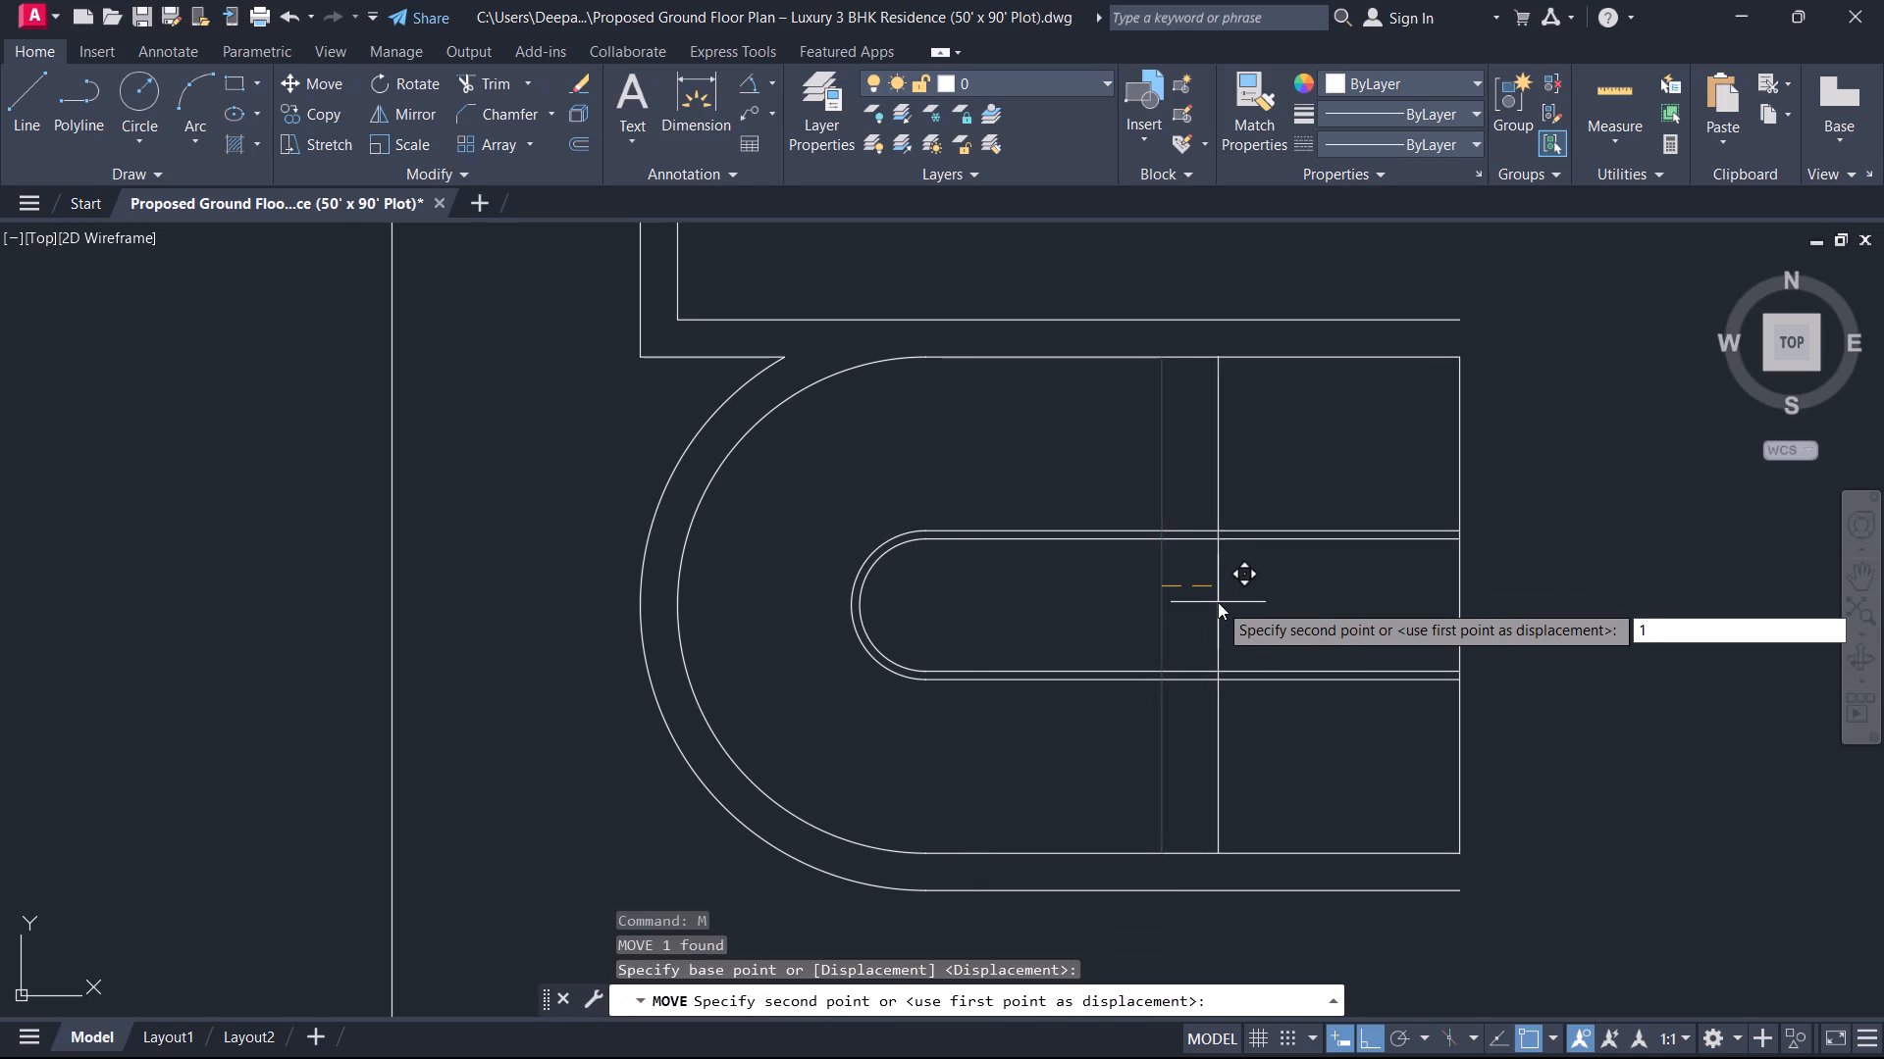
{"action": "key", "text": "apostrophe"}
{"action": "key", "text": "Return"}
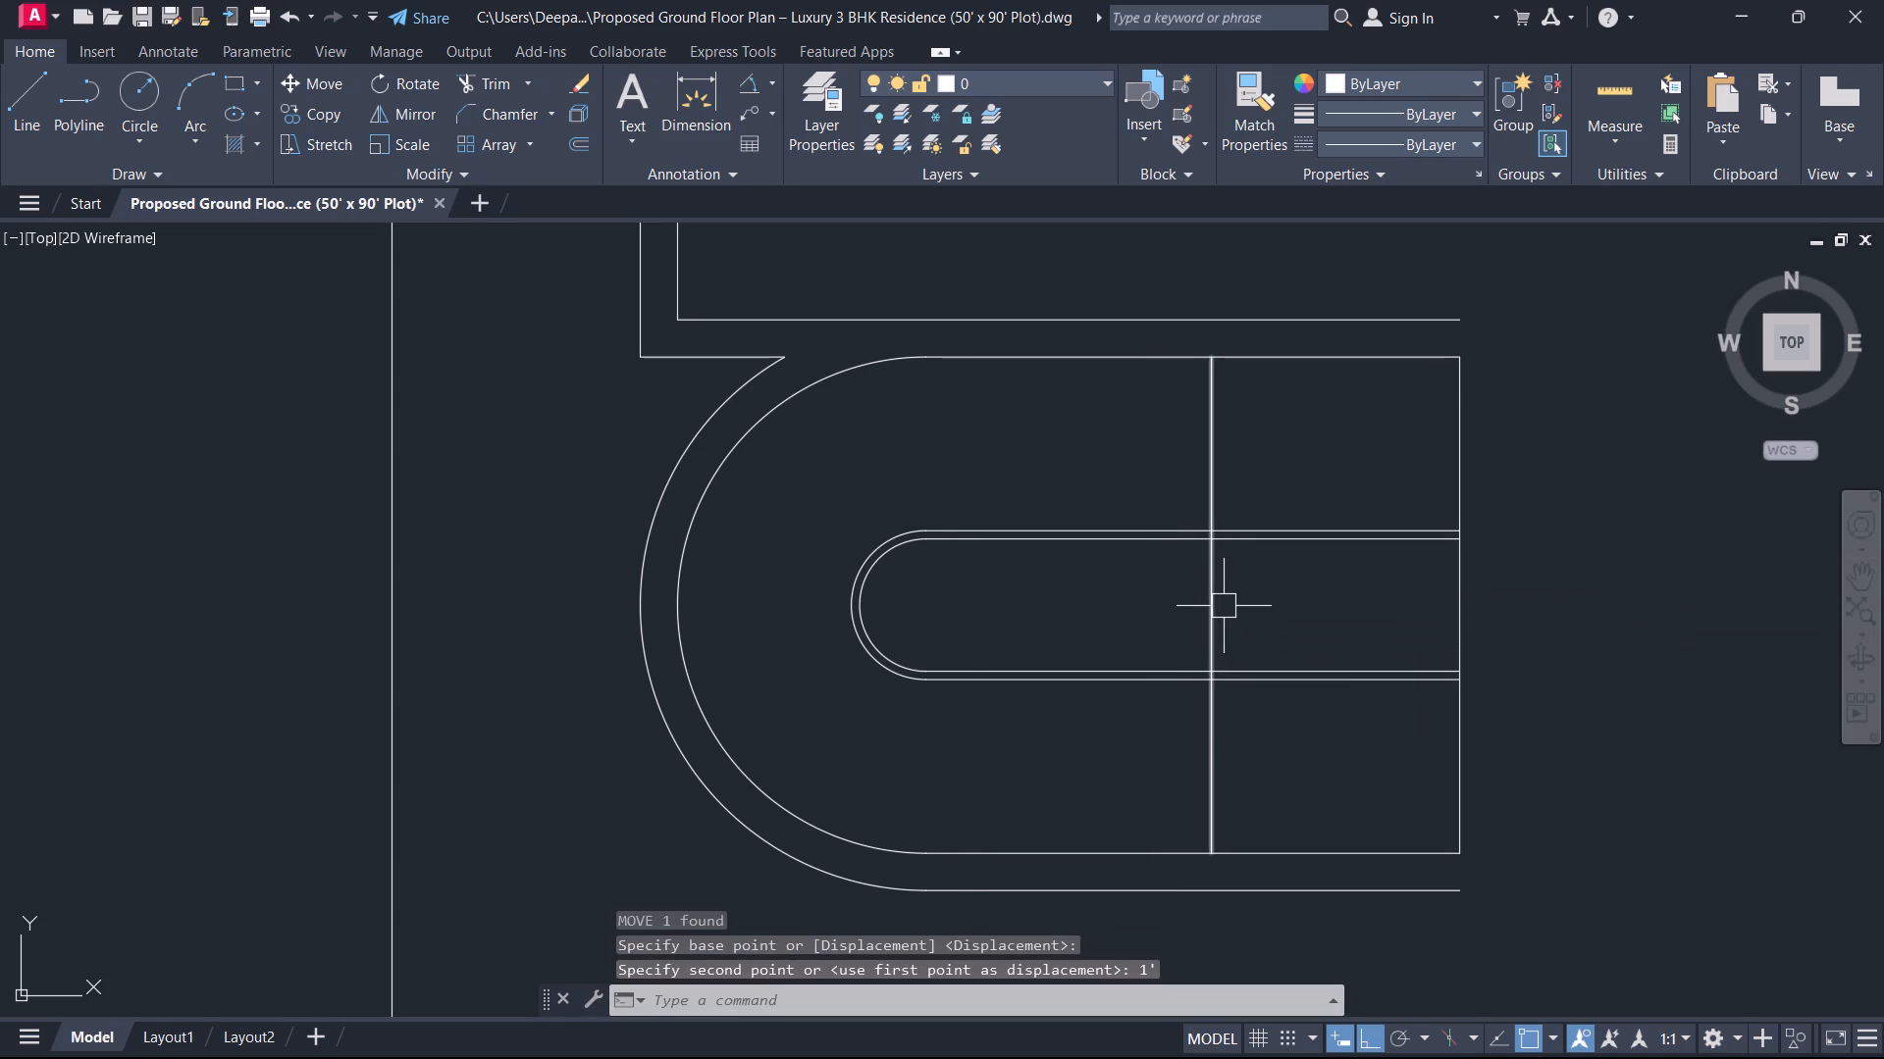
Trim the two inner U-shaped polylines back to the moved vertical line, removing the east closing line and the moved line's portion inside the innermost U.
{"action": "type", "text": "TR"}
{"action": "key", "text": "space"}
{"action": "left_click_drag", "start_coordinate": [1326, 716], "coordinate": [1335, 677]}
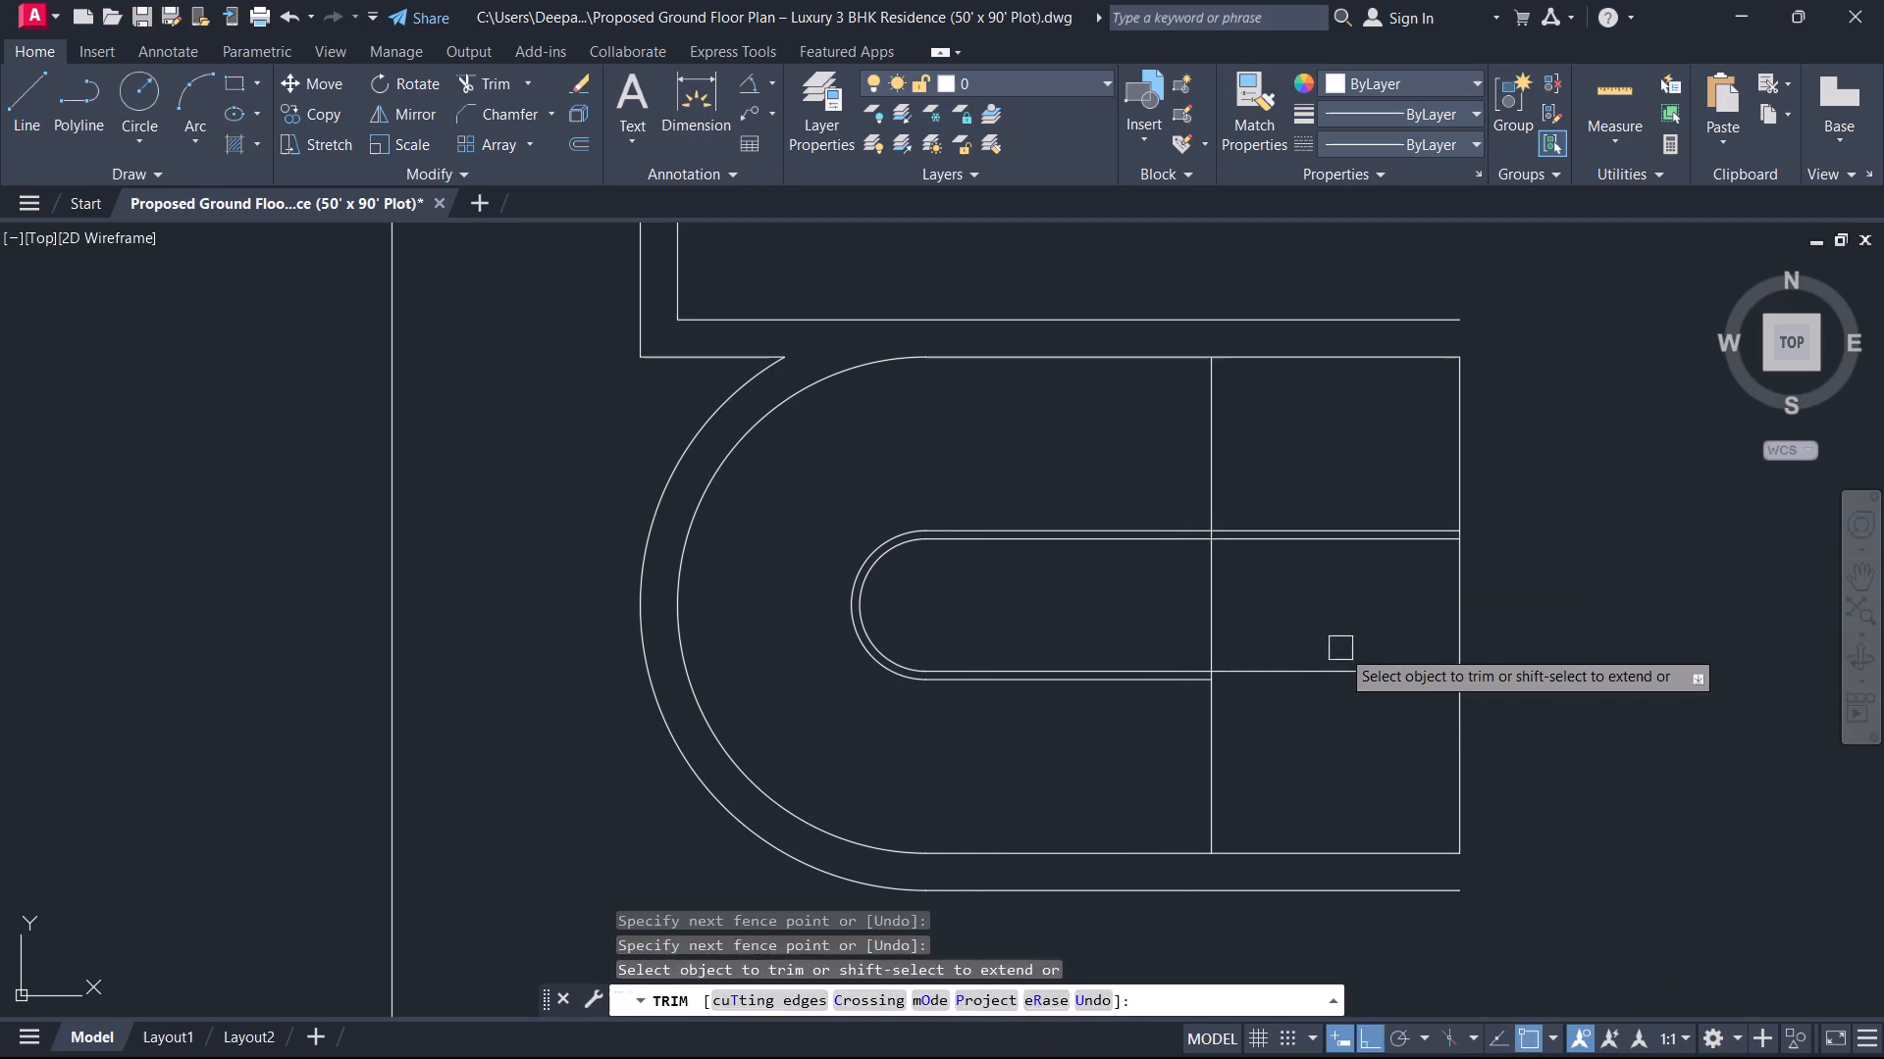
{"action": "left_click_drag", "start_coordinate": [1343, 641], "coordinate": [1369, 611]}
{"action": "left_click_drag", "start_coordinate": [1393, 515], "coordinate": [1369, 757]}
{"action": "left_click_drag", "start_coordinate": [1367, 752], "coordinate": [1513, 663]}
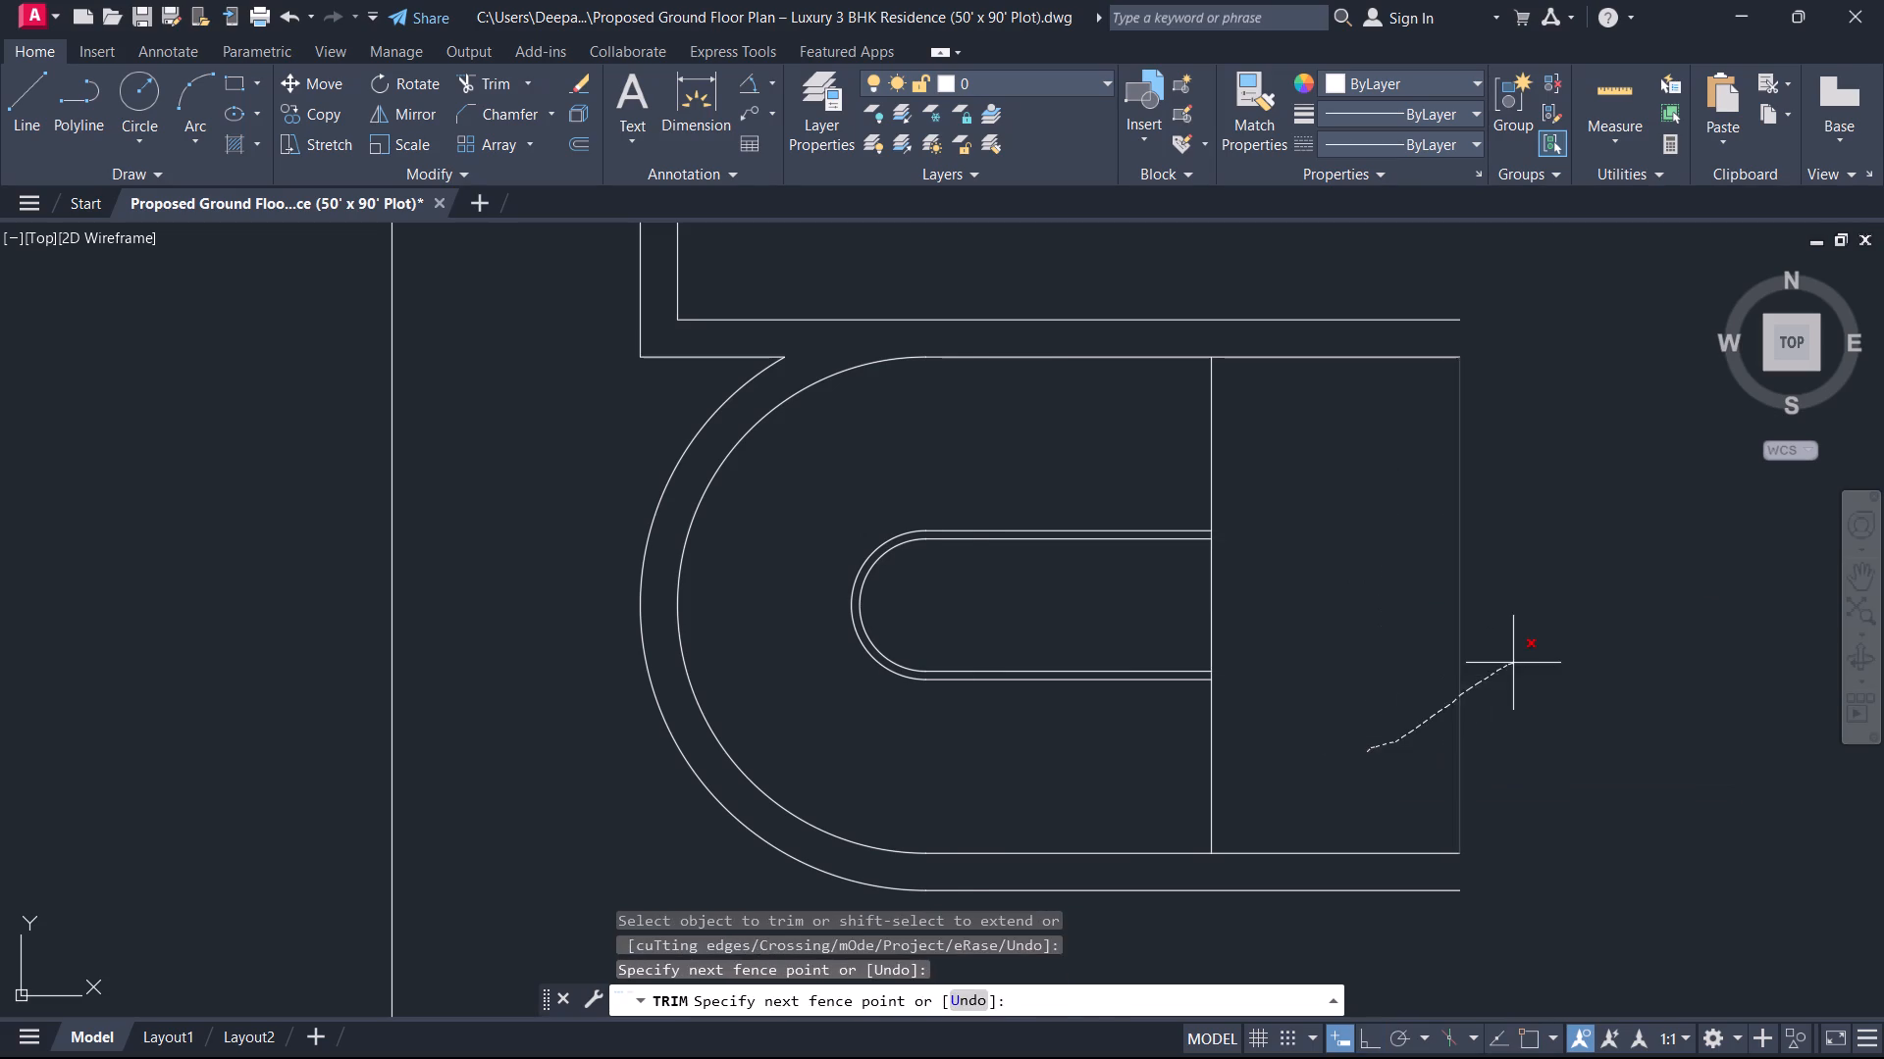
{"action": "left_click_drag", "start_coordinate": [1513, 663], "coordinate": [1509, 660]}
{"action": "left_click_drag", "start_coordinate": [1295, 605], "coordinate": [1167, 599]}
{"action": "key", "text": "Escape"}
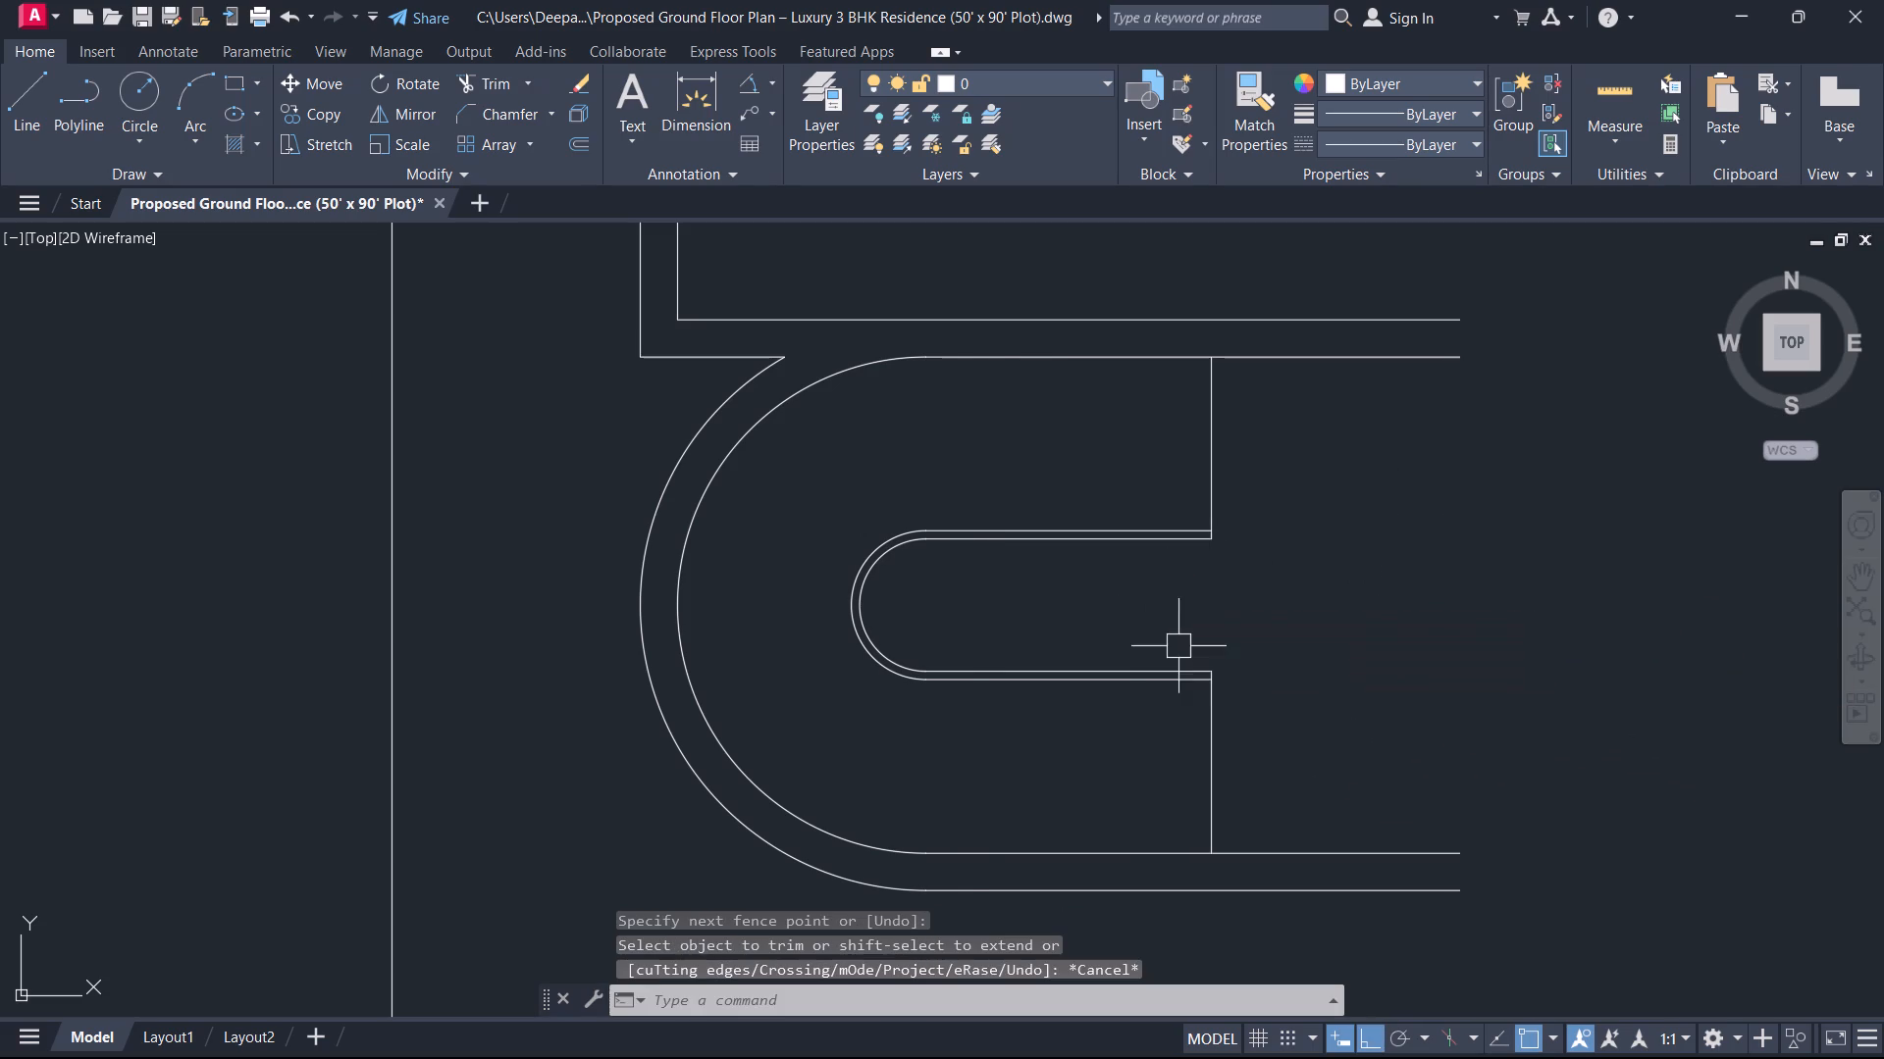
Break the large U-shaped polyline at a point where its upper arm meets the upper vertical line.
{"action": "left_click", "coordinate": [1263, 349]}
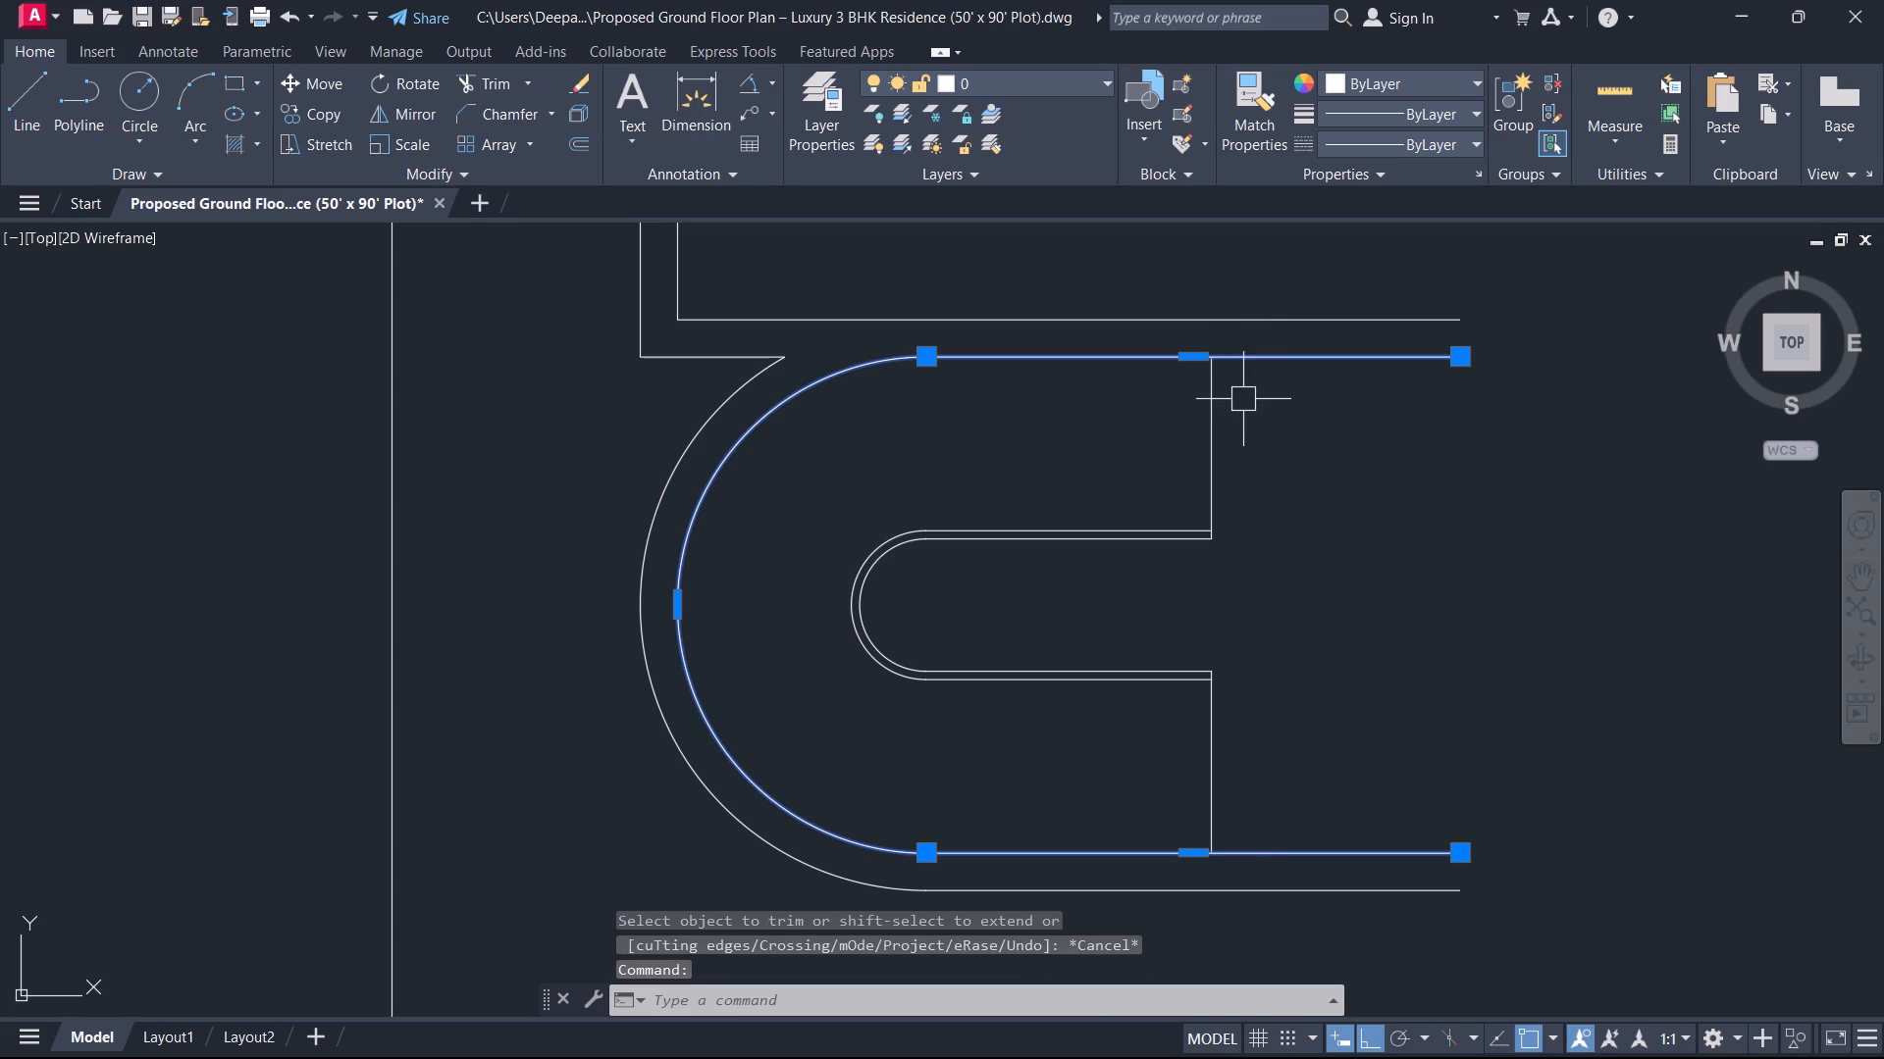
{"action": "type", "text": "BR"}
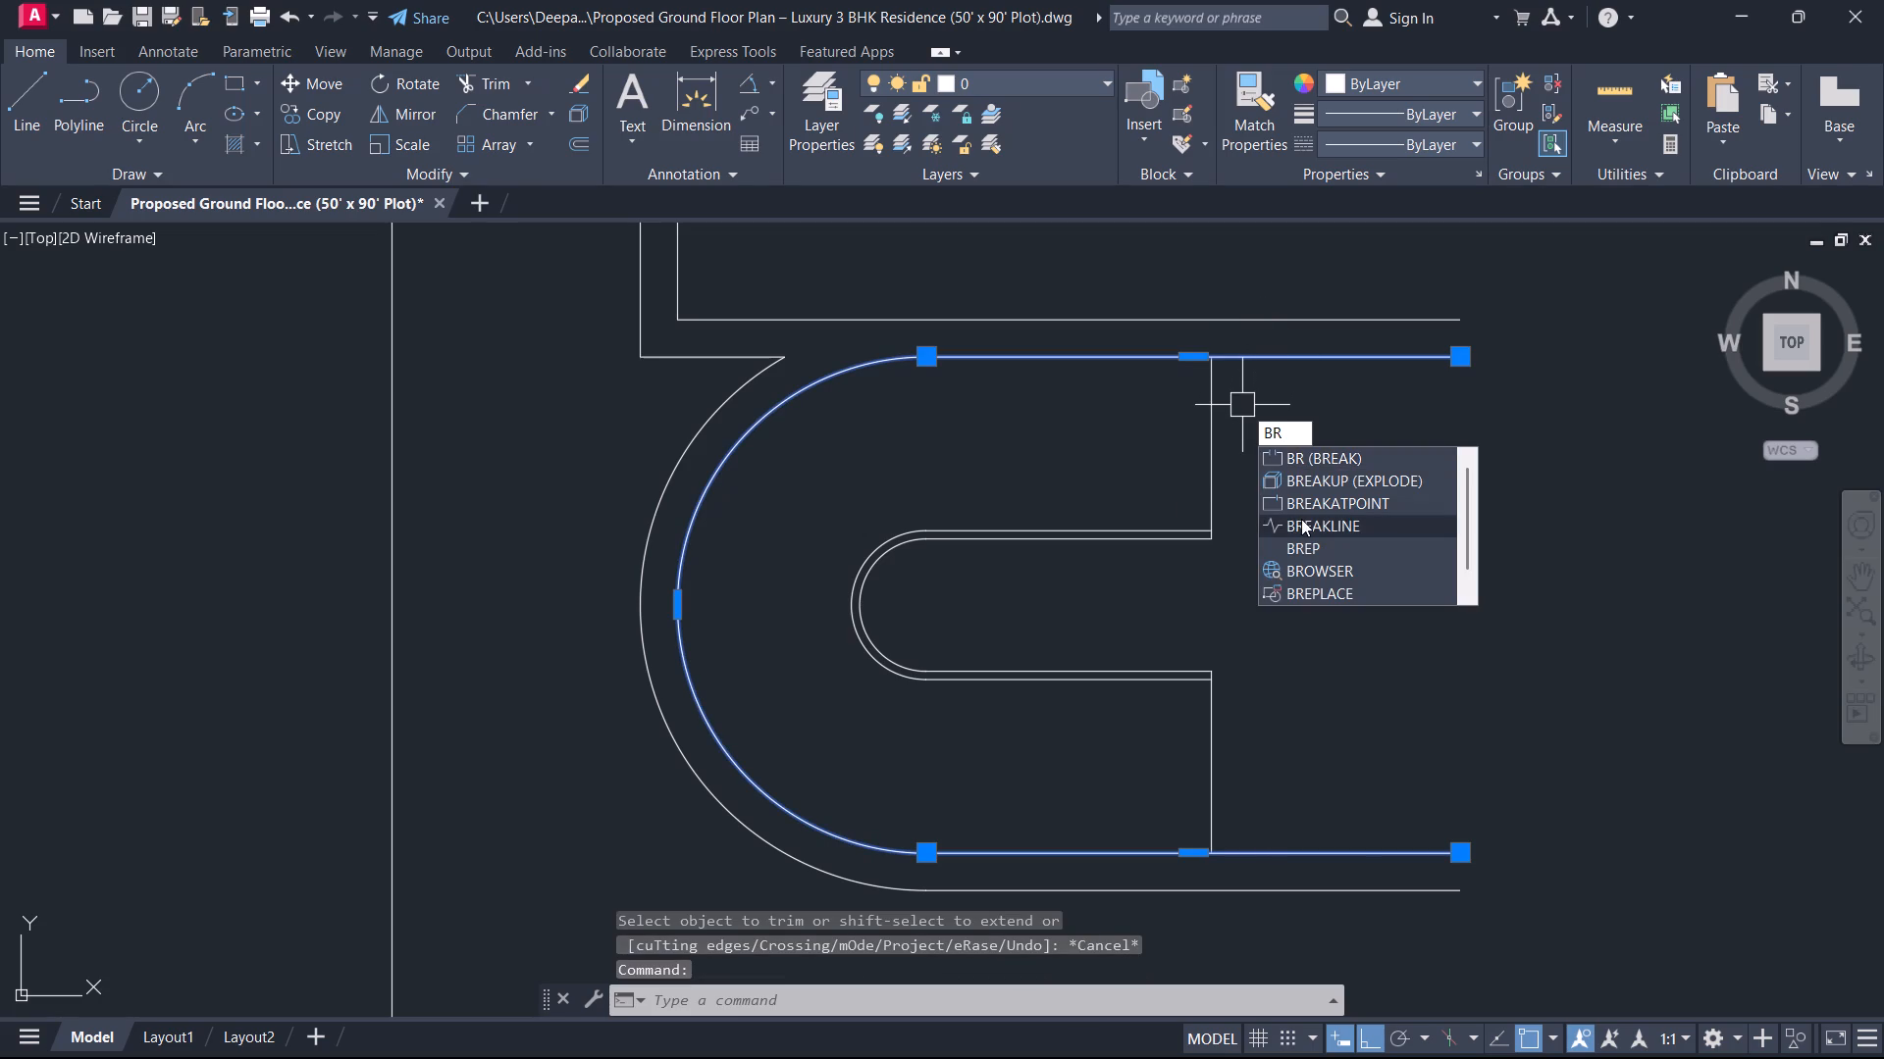
{"action": "left_click", "coordinate": [1303, 513]}
{"action": "left_click", "coordinate": [1216, 354]}
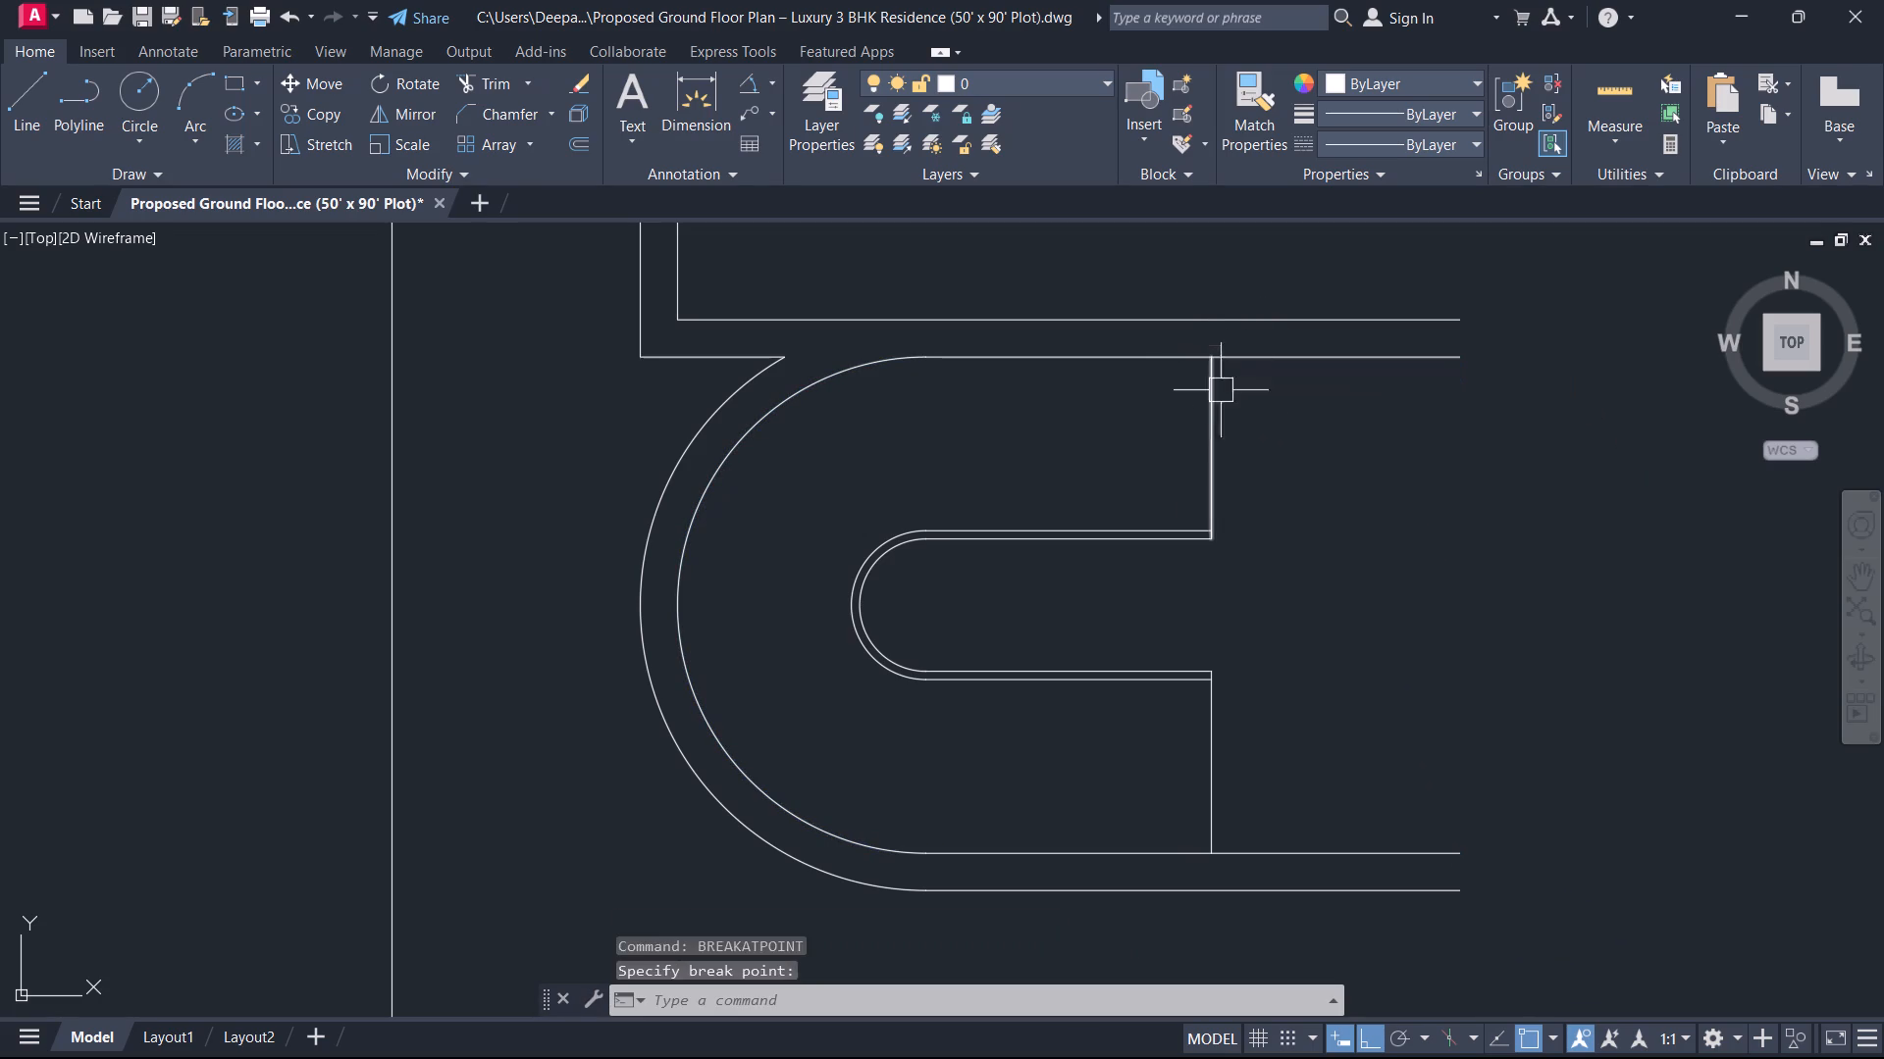
{"action": "key", "text": "Escape"}
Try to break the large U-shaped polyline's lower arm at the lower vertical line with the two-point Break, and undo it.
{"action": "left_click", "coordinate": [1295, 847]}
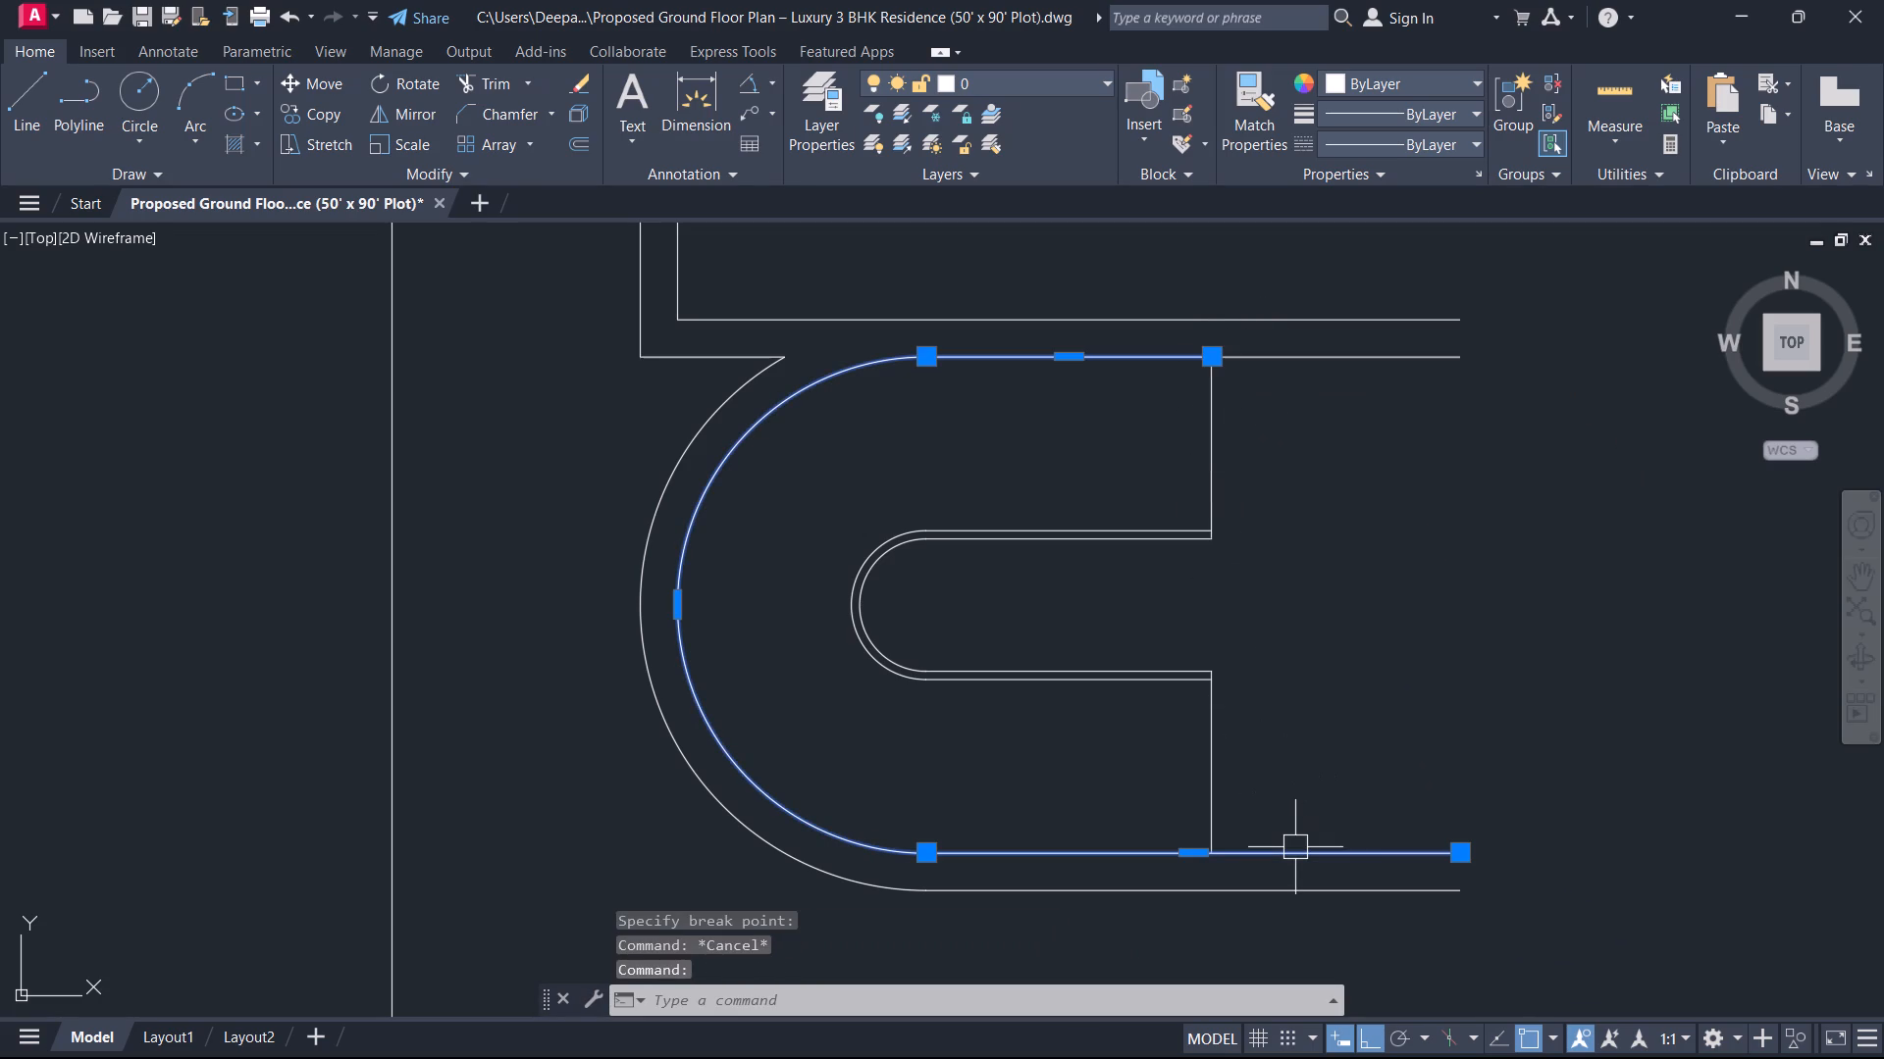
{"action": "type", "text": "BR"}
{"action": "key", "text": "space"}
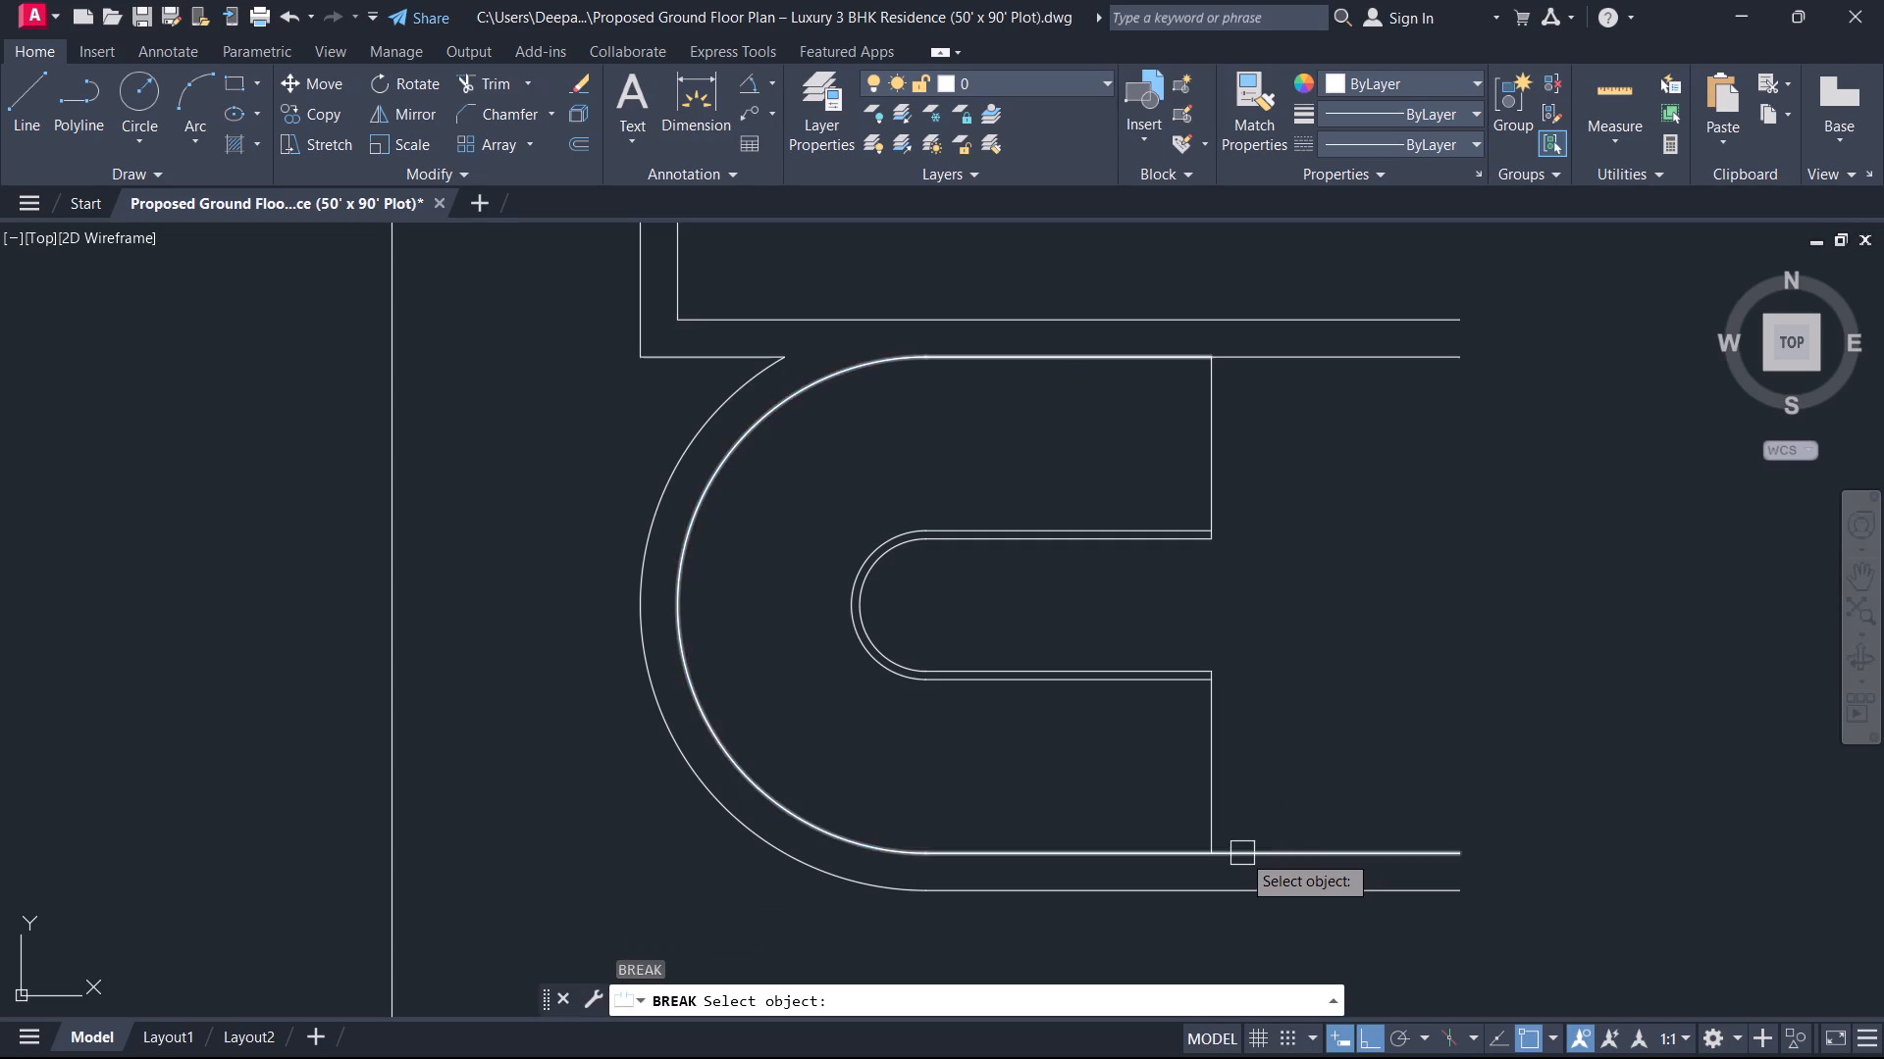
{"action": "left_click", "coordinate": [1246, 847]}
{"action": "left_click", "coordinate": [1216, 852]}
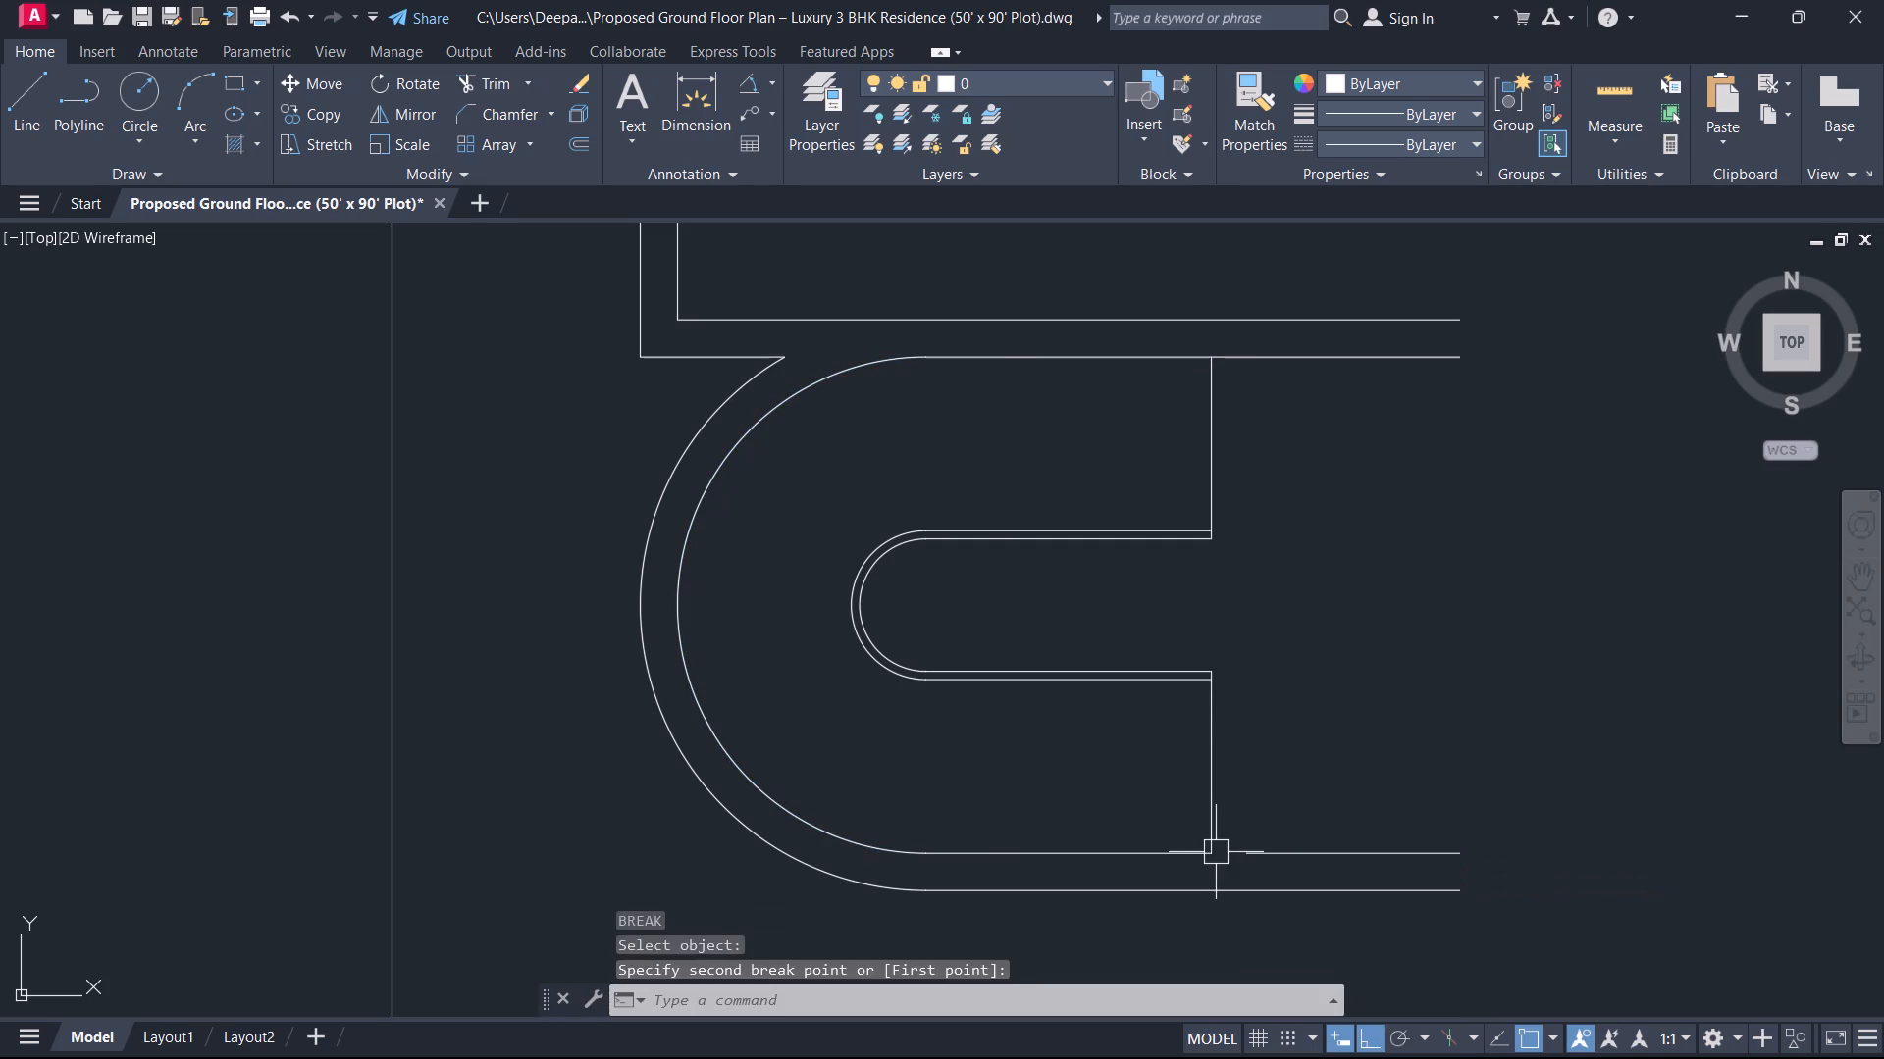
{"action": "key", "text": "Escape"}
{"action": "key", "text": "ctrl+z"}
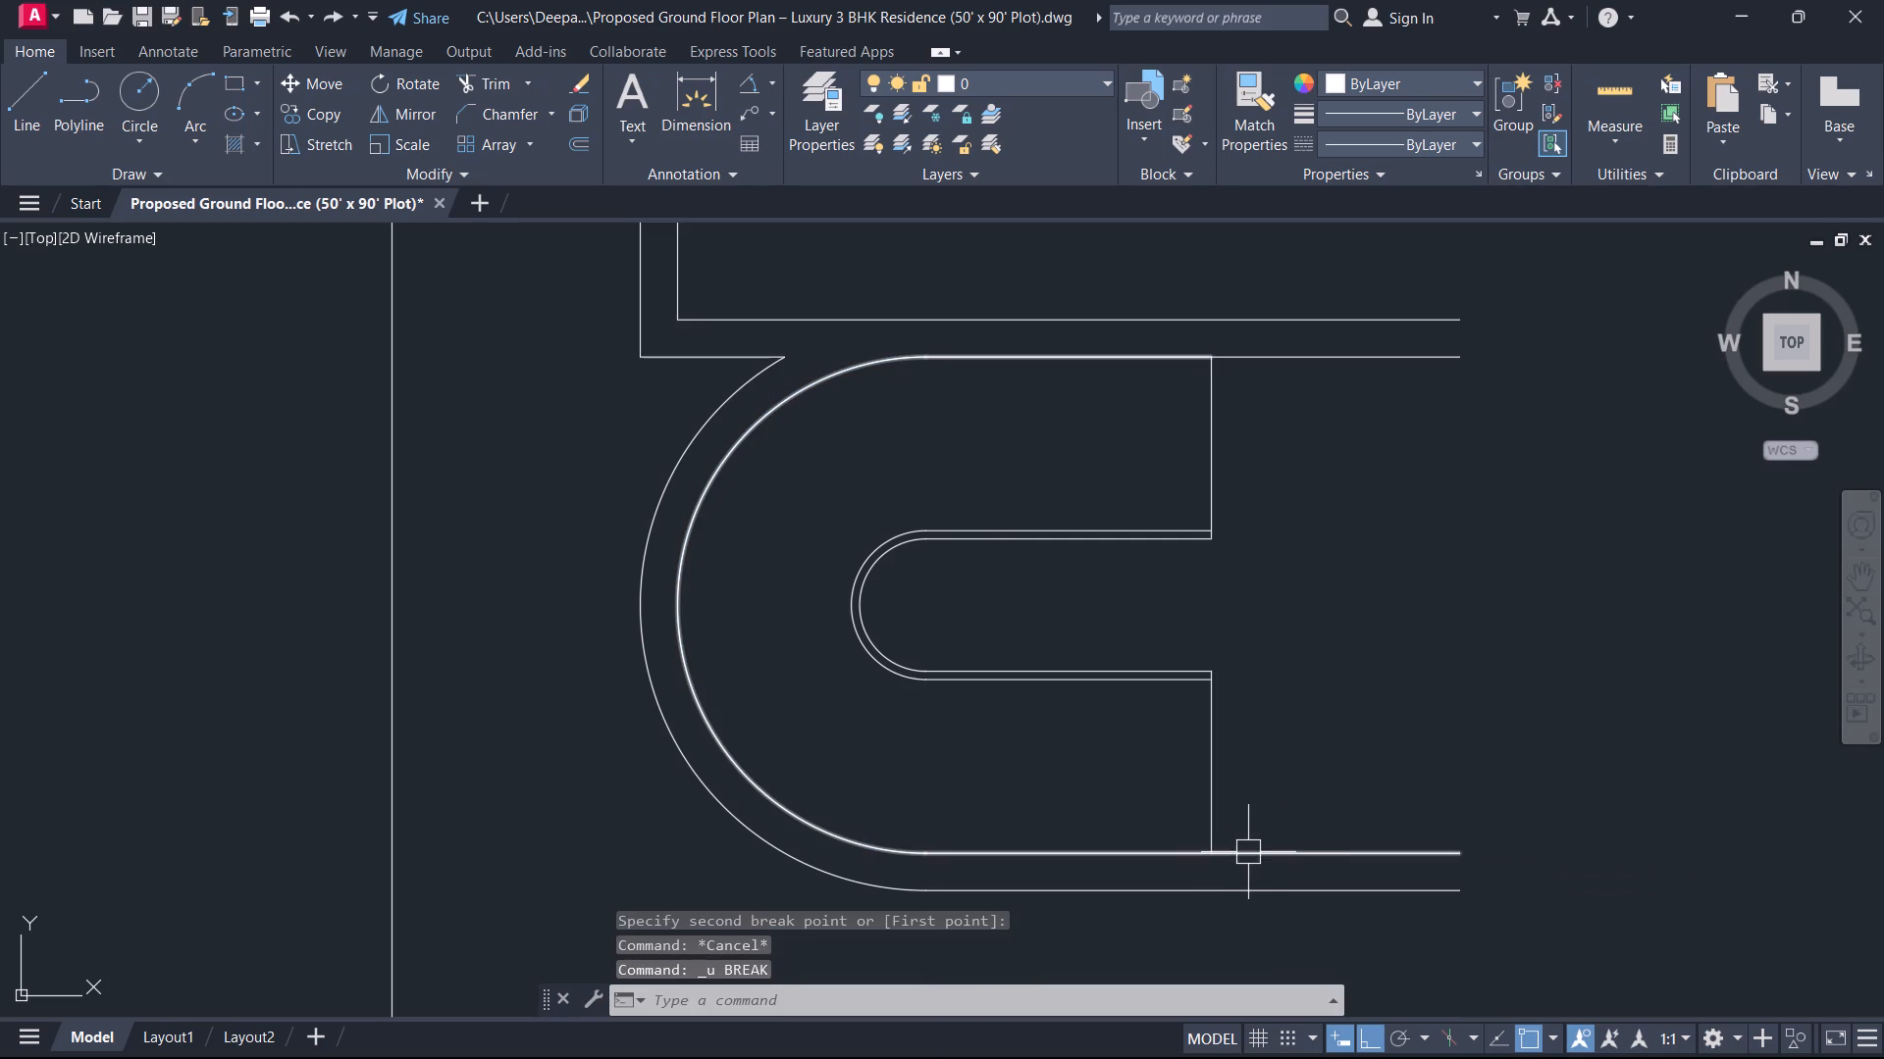
Break the large U-shaped polyline at a point where its lower arm meets the lower vertical line.
{"action": "left_click", "coordinate": [1287, 853]}
{"action": "type", "text": "BR"}
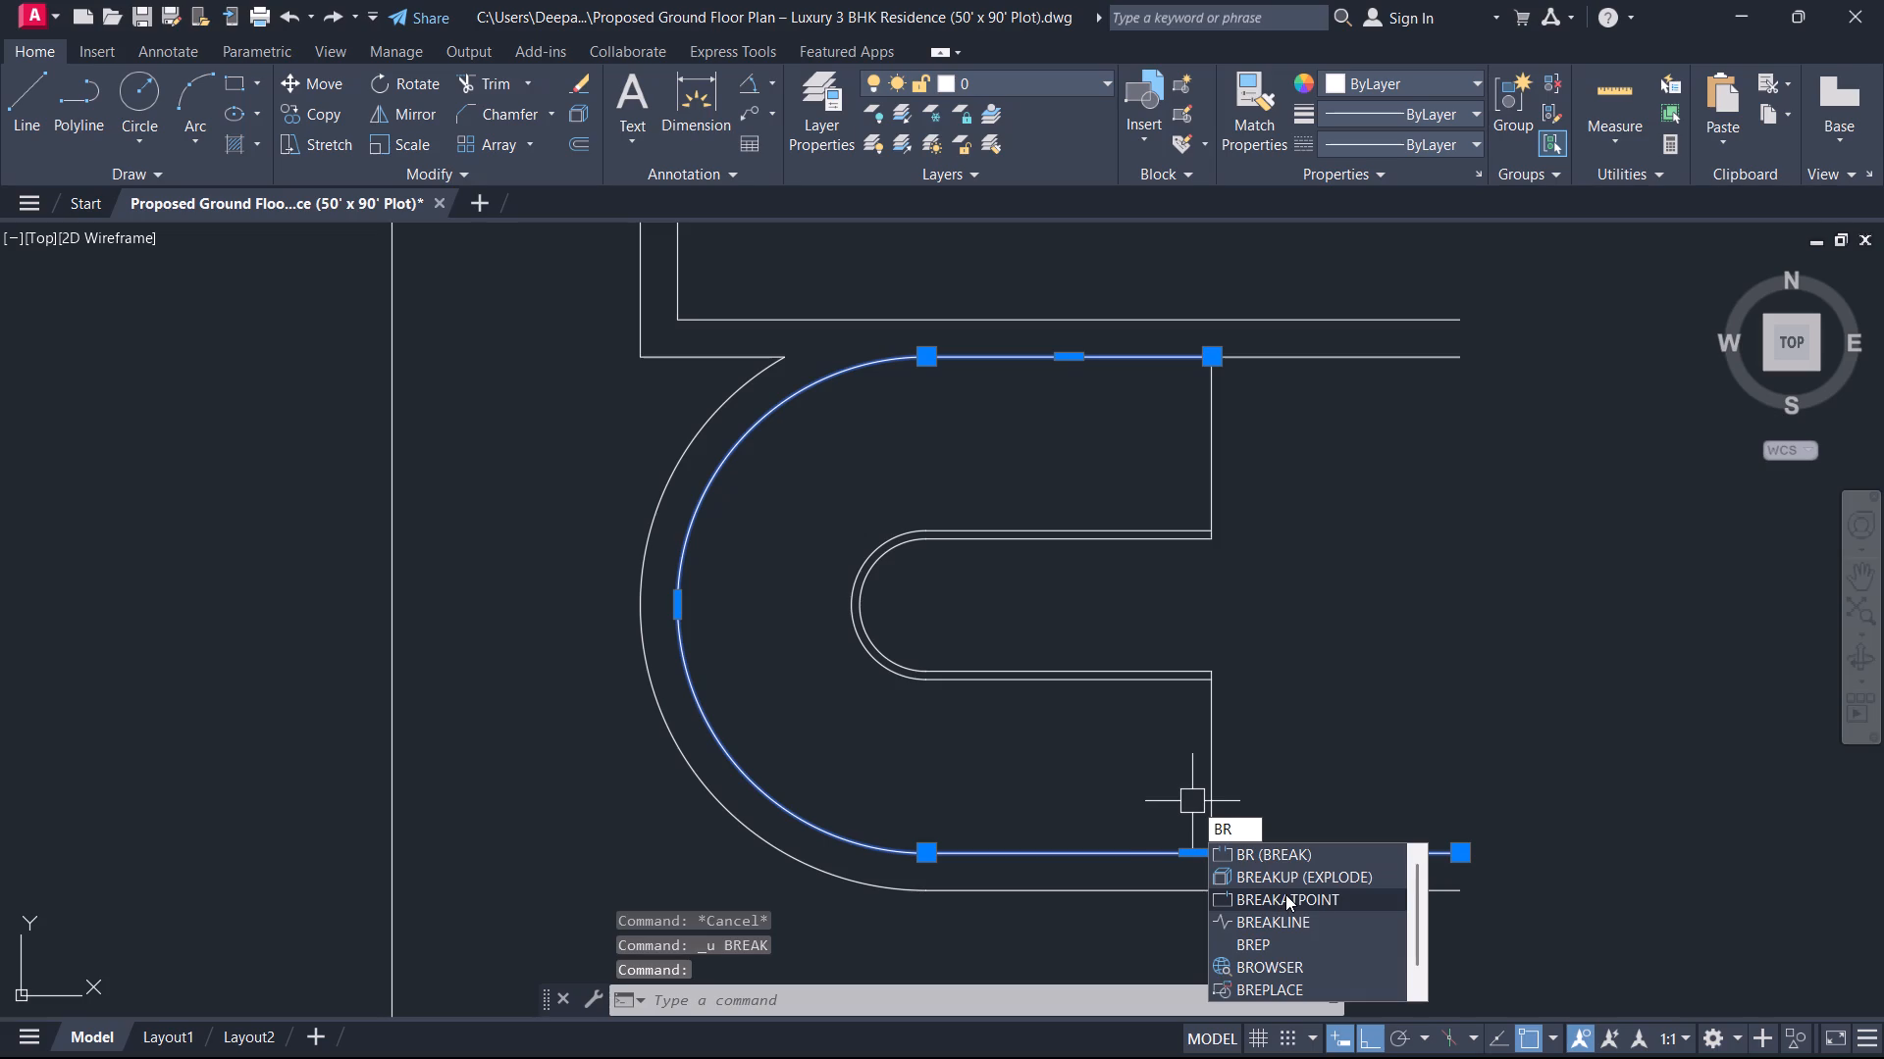
{"action": "left_click", "coordinate": [1285, 894]}
{"action": "left_click", "coordinate": [1211, 852]}
{"action": "key", "text": "Escape"}
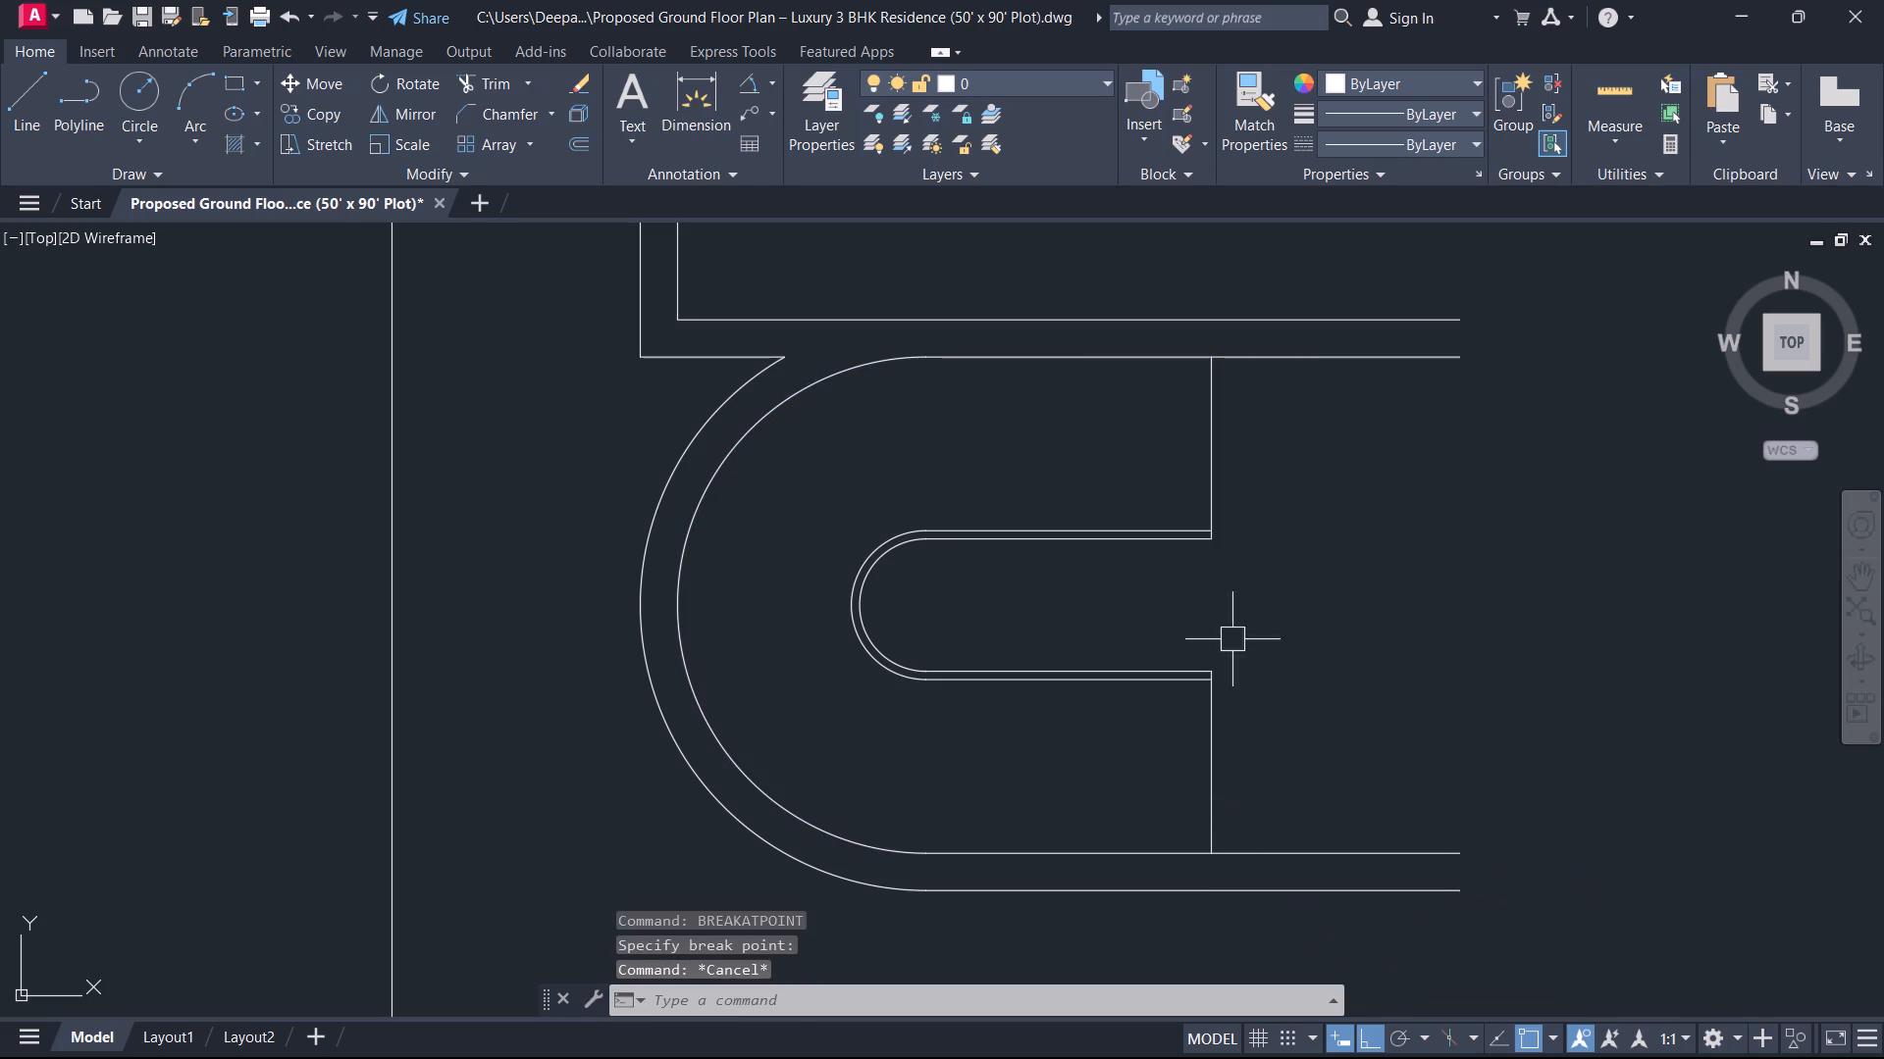
Trim the short stub of the upper vertical line lying between the two inner U-shaped polylines.
{"action": "left_click", "coordinate": [1212, 475]}
{"action": "key", "text": "Escape"}
{"action": "scroll", "coordinate": [1213, 561], "scroll_direction": "up", "scroll_amount": 3}
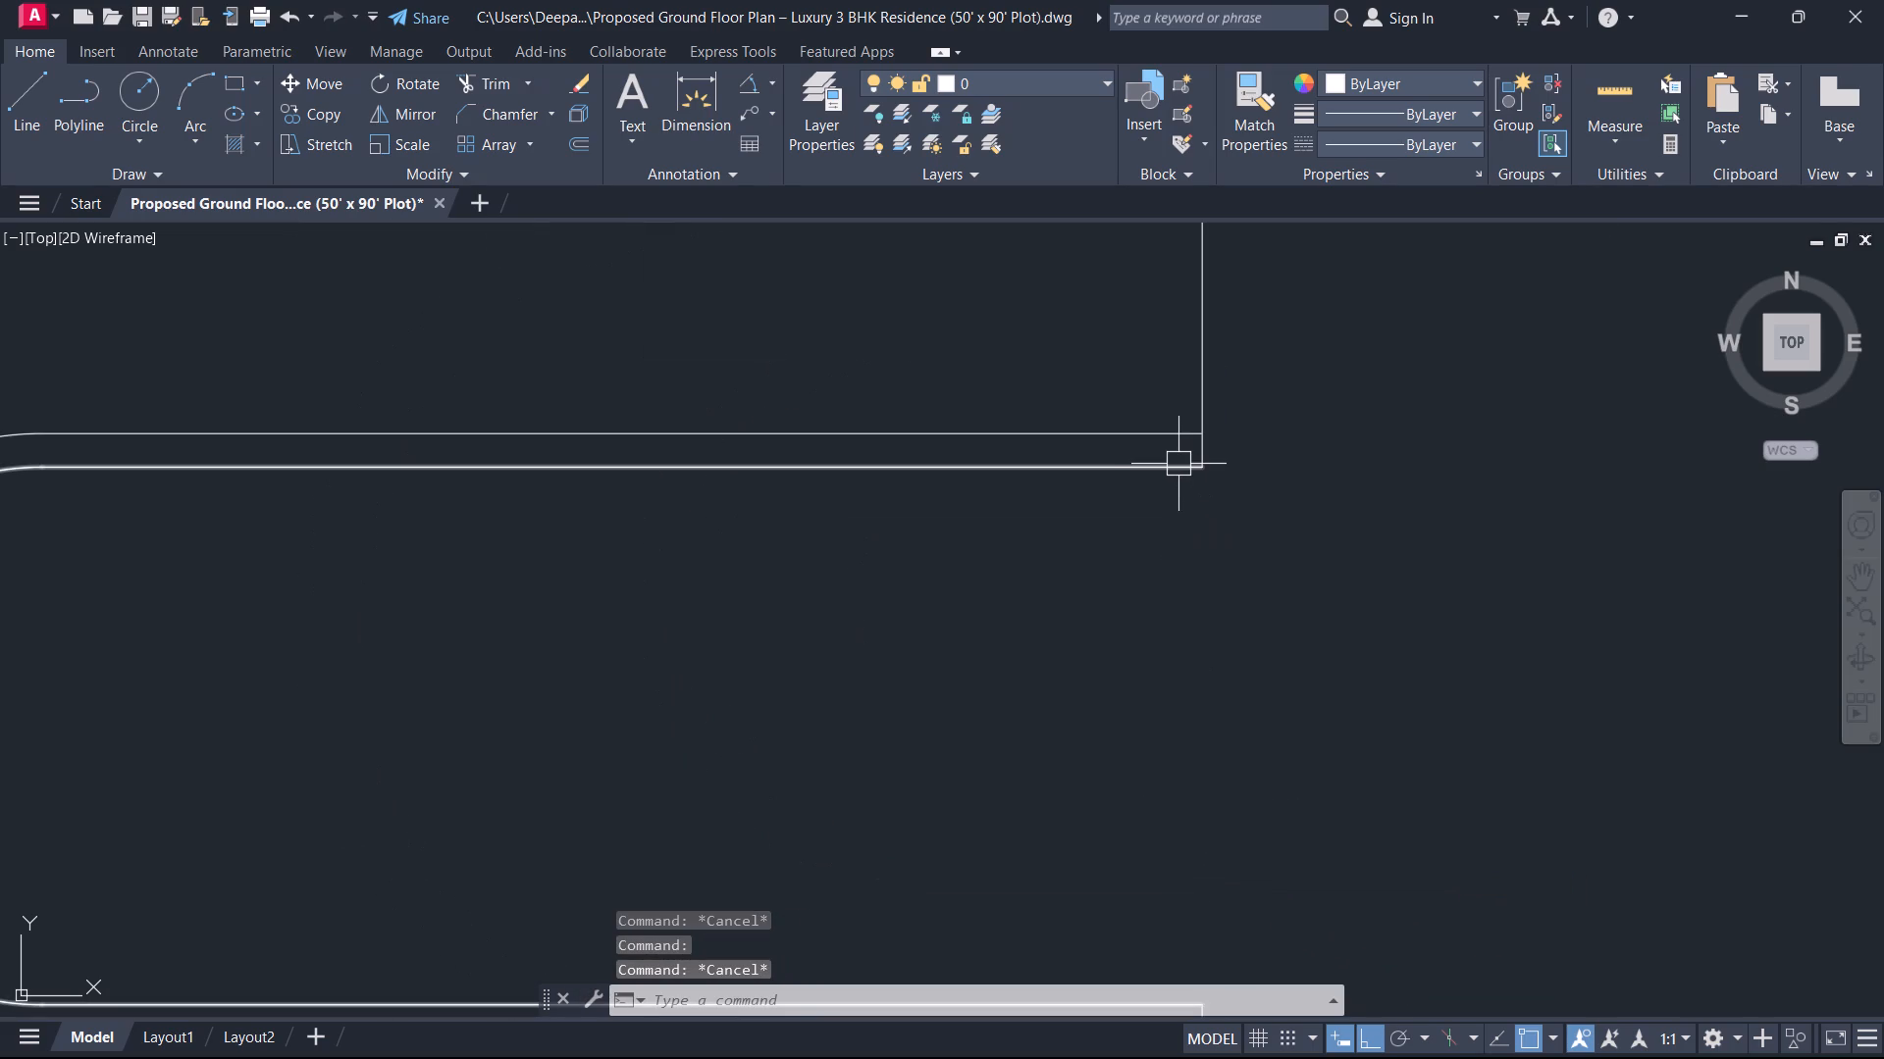
{"action": "scroll", "coordinate": [1178, 462], "scroll_direction": "up", "scroll_amount": 1}
{"action": "type", "text": "TR"}
{"action": "key", "text": "space"}
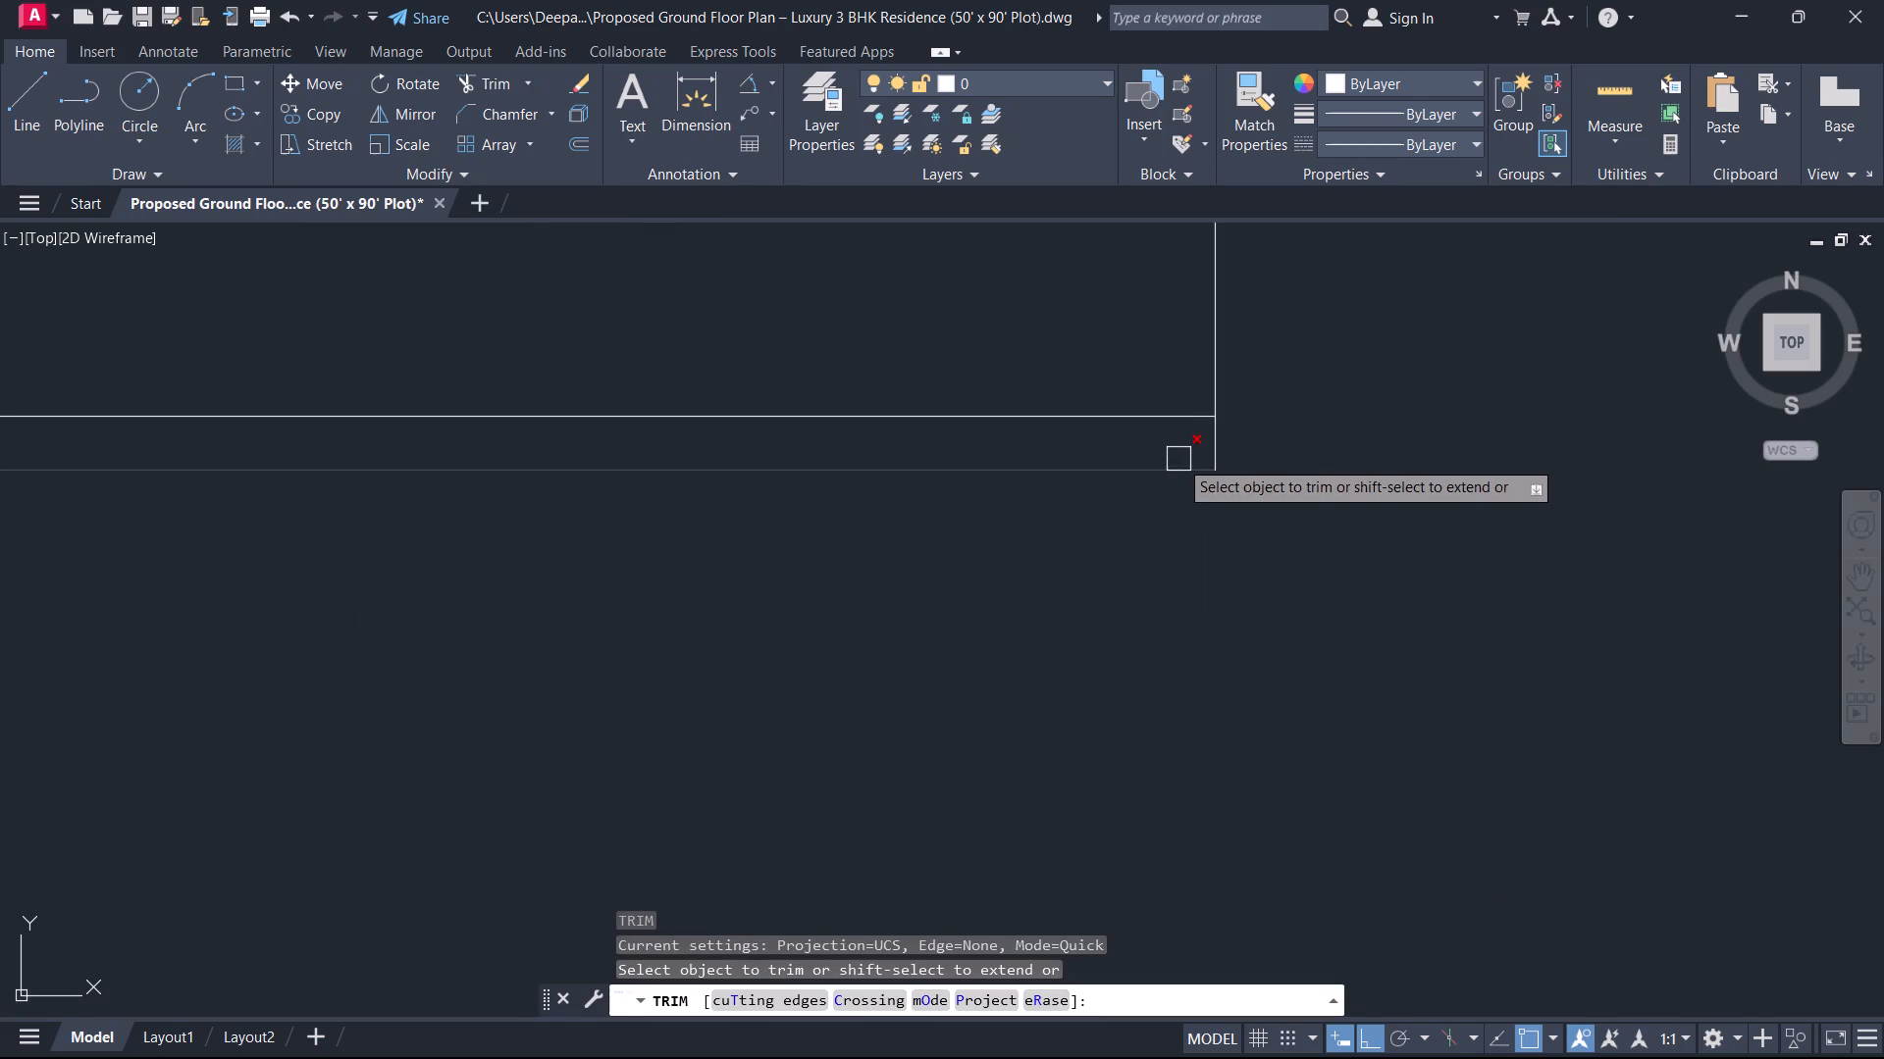
{"action": "scroll", "coordinate": [1179, 459], "scroll_direction": "up", "scroll_amount": 2}
{"action": "left_click", "coordinate": [1256, 435]}
{"action": "key", "text": "Escape"}
{"action": "scroll", "coordinate": [1214, 425], "scroll_direction": "down", "scroll_amount": 3}
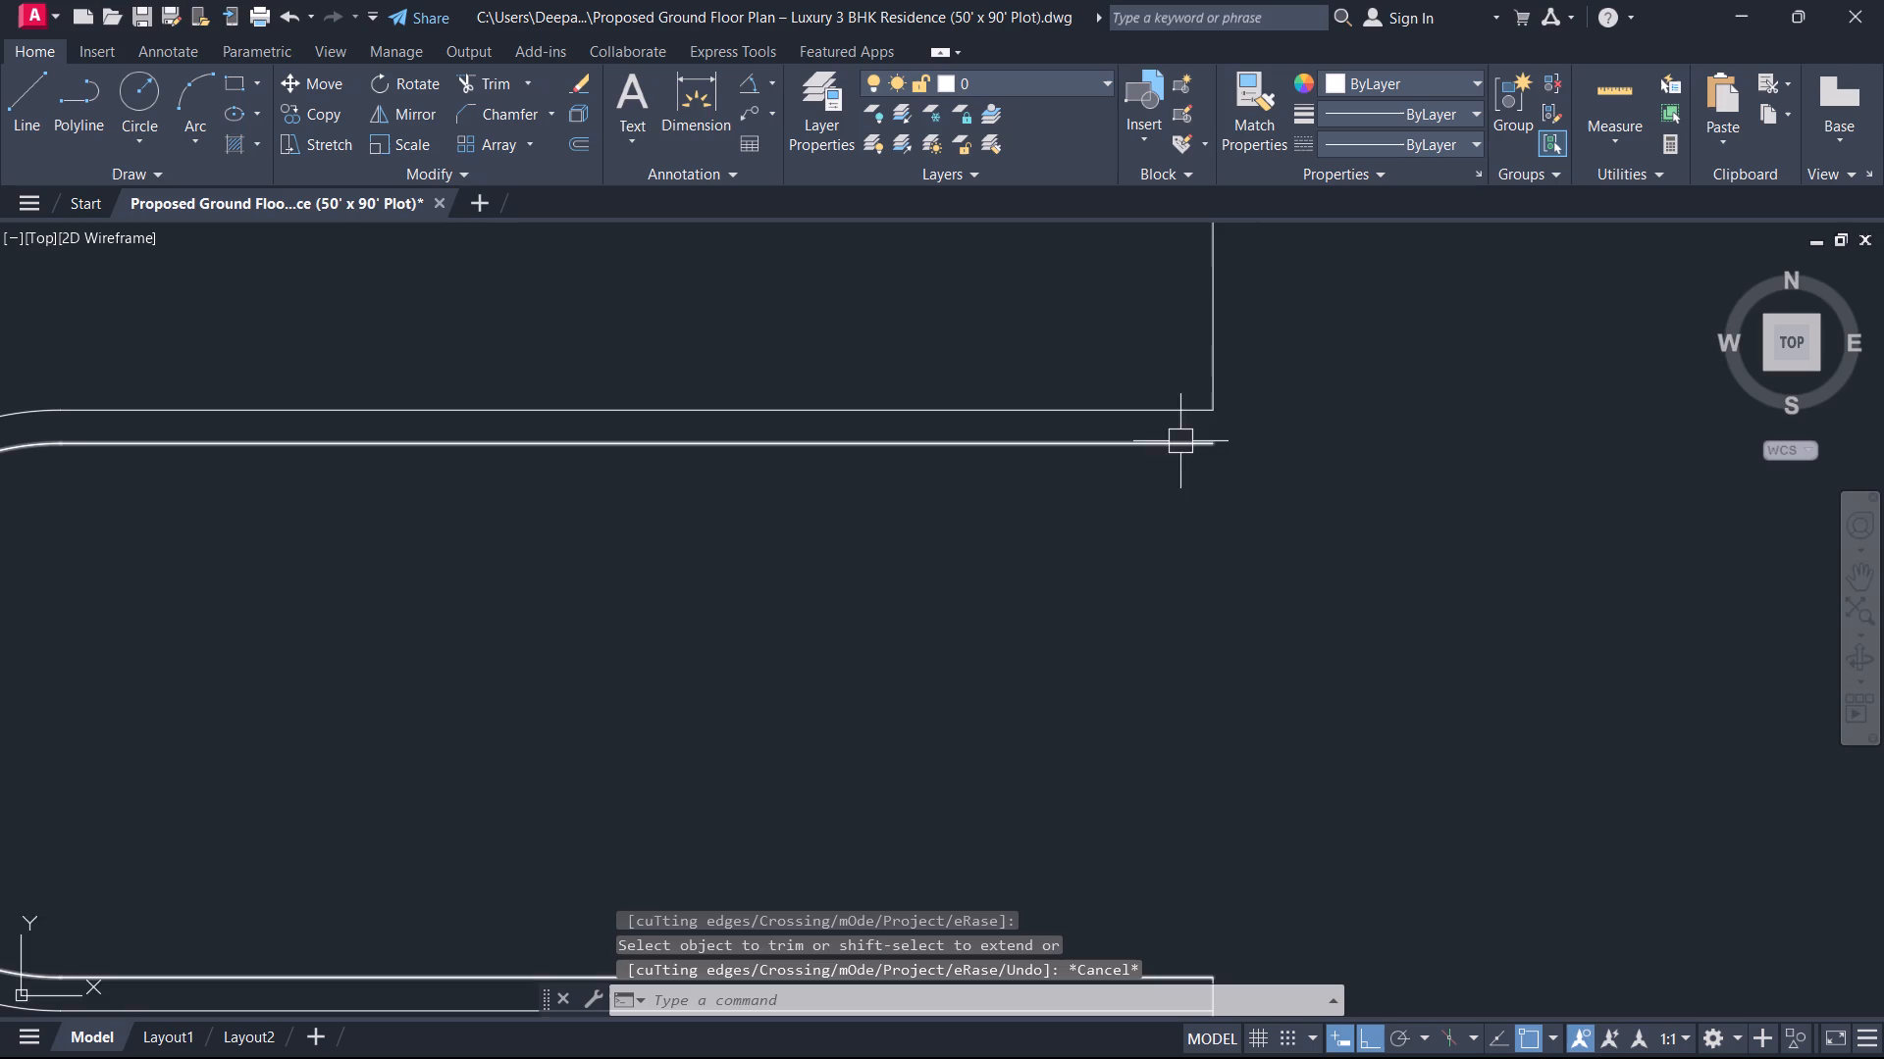
Draw a short vertical line joining the upper east ends of the two inner U-shaped polylines.
{"action": "scroll", "coordinate": [1177, 444], "scroll_direction": "down", "scroll_amount": 1}
{"action": "type", "text": "L"}
{"action": "key", "text": "space"}
{"action": "left_click", "coordinate": [1207, 450]}
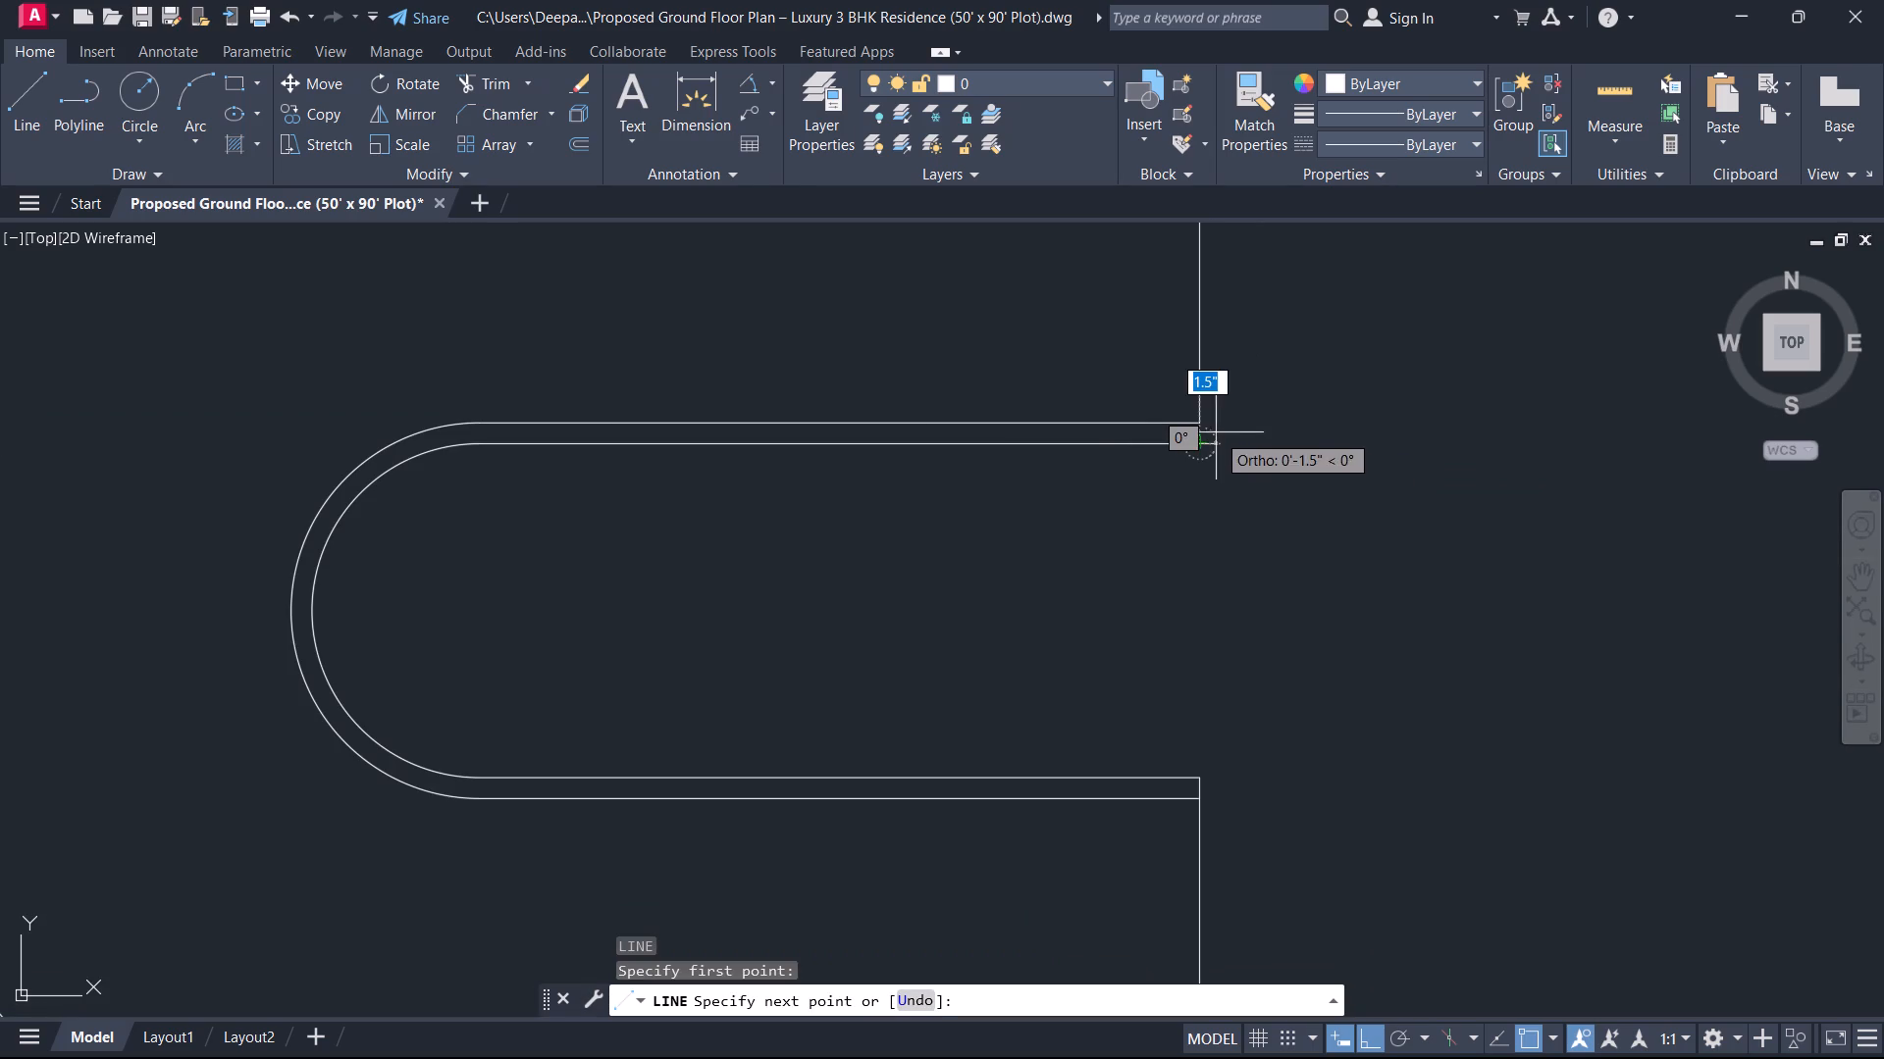
{"action": "left_click", "coordinate": [1205, 419]}
{"action": "key", "text": "Escape"}
Create a path array of the upper vertical line along the large U-shaped polyline with 10" spacing between items.
{"action": "scroll", "coordinate": [1205, 394], "scroll_direction": "down", "scroll_amount": 2}
{"action": "middle_click_drag", "start_coordinate": [1205, 394], "coordinate": [1267, 568]}
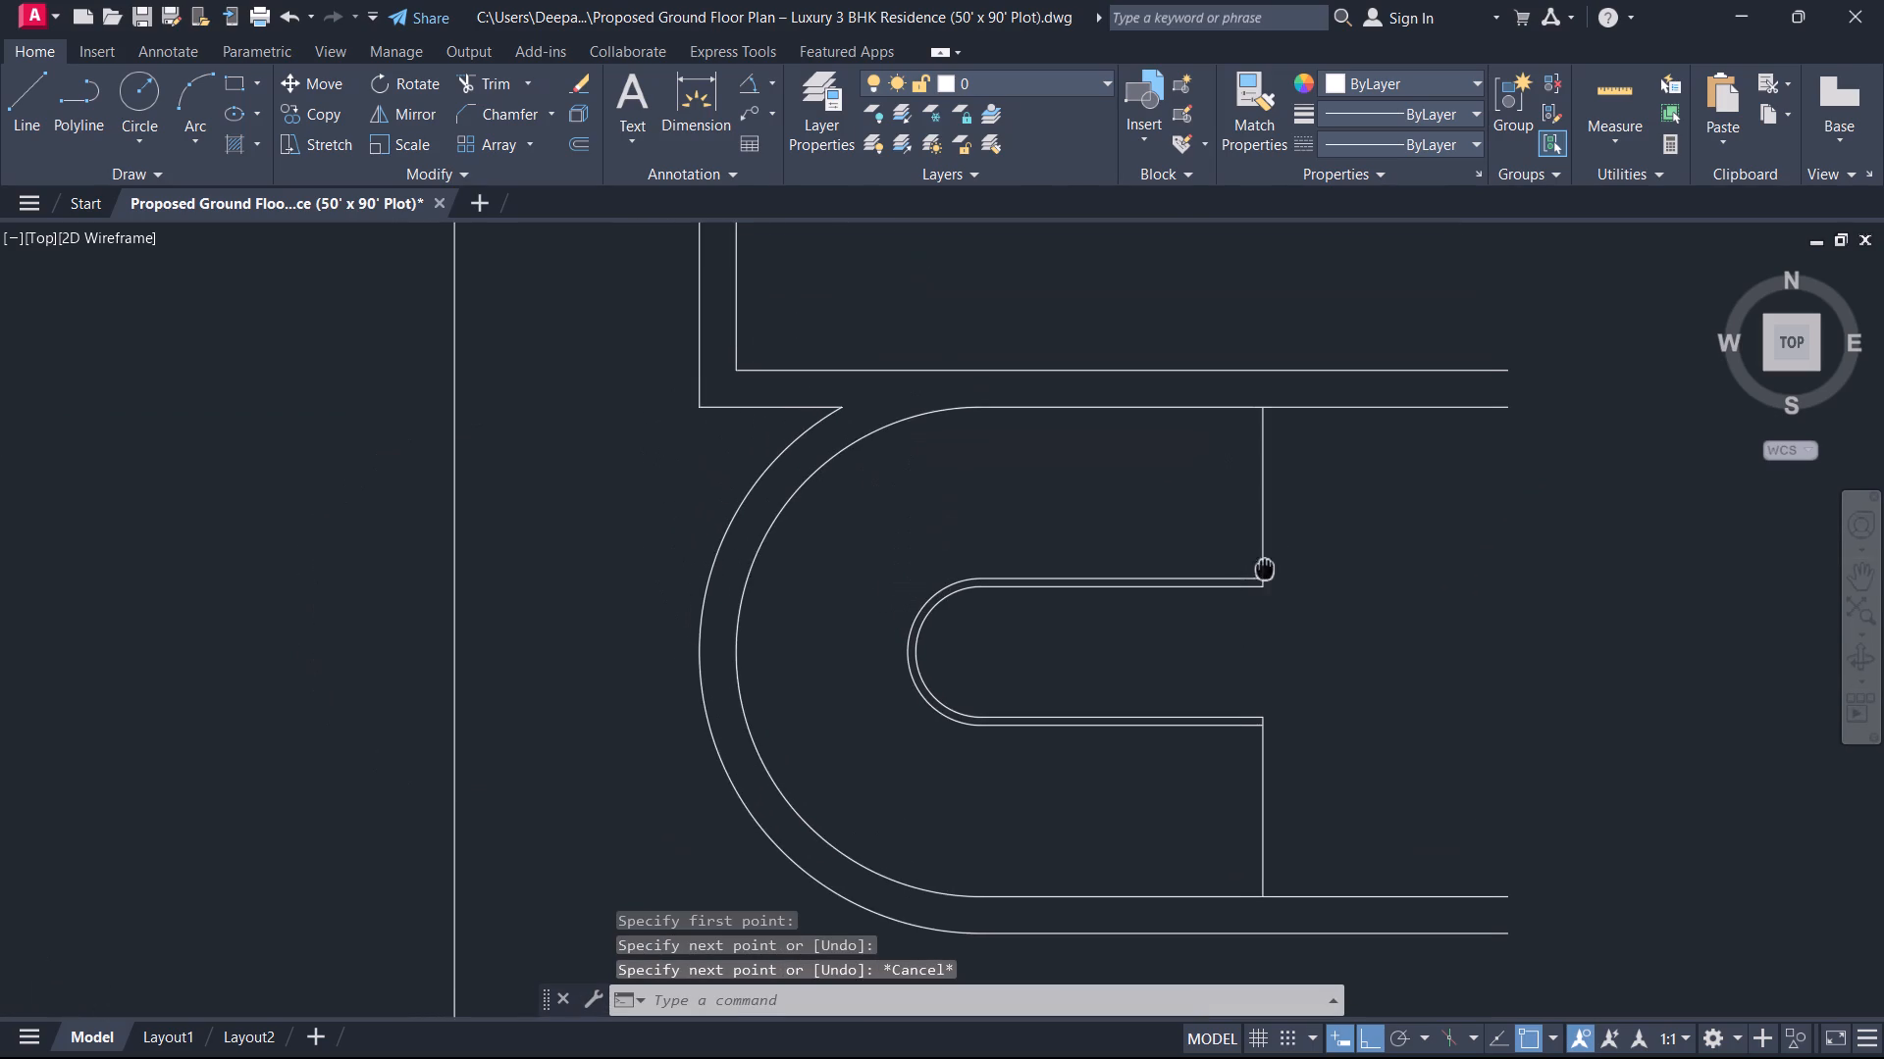
{"action": "middle_click_drag", "start_coordinate": [1267, 568], "coordinate": [1267, 569]}
{"action": "left_click", "coordinate": [1260, 513]}
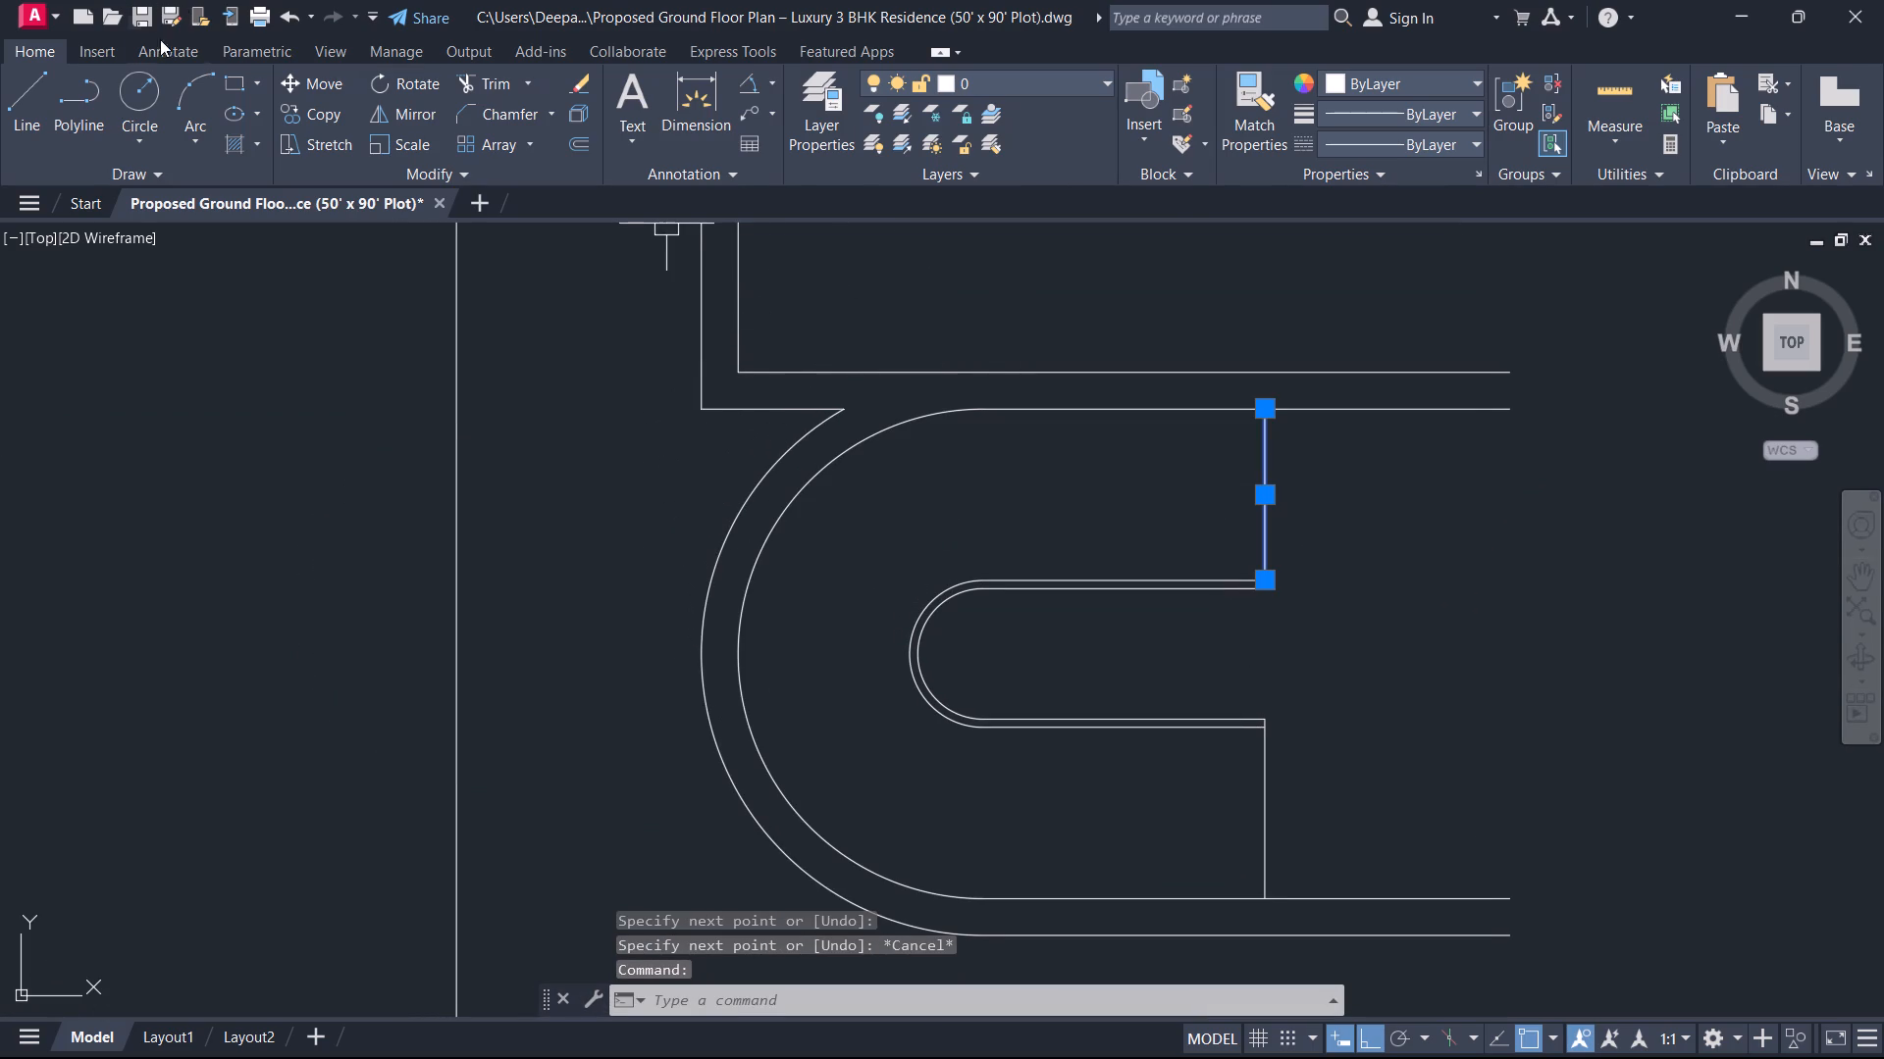
{"action": "key", "text": "a"}
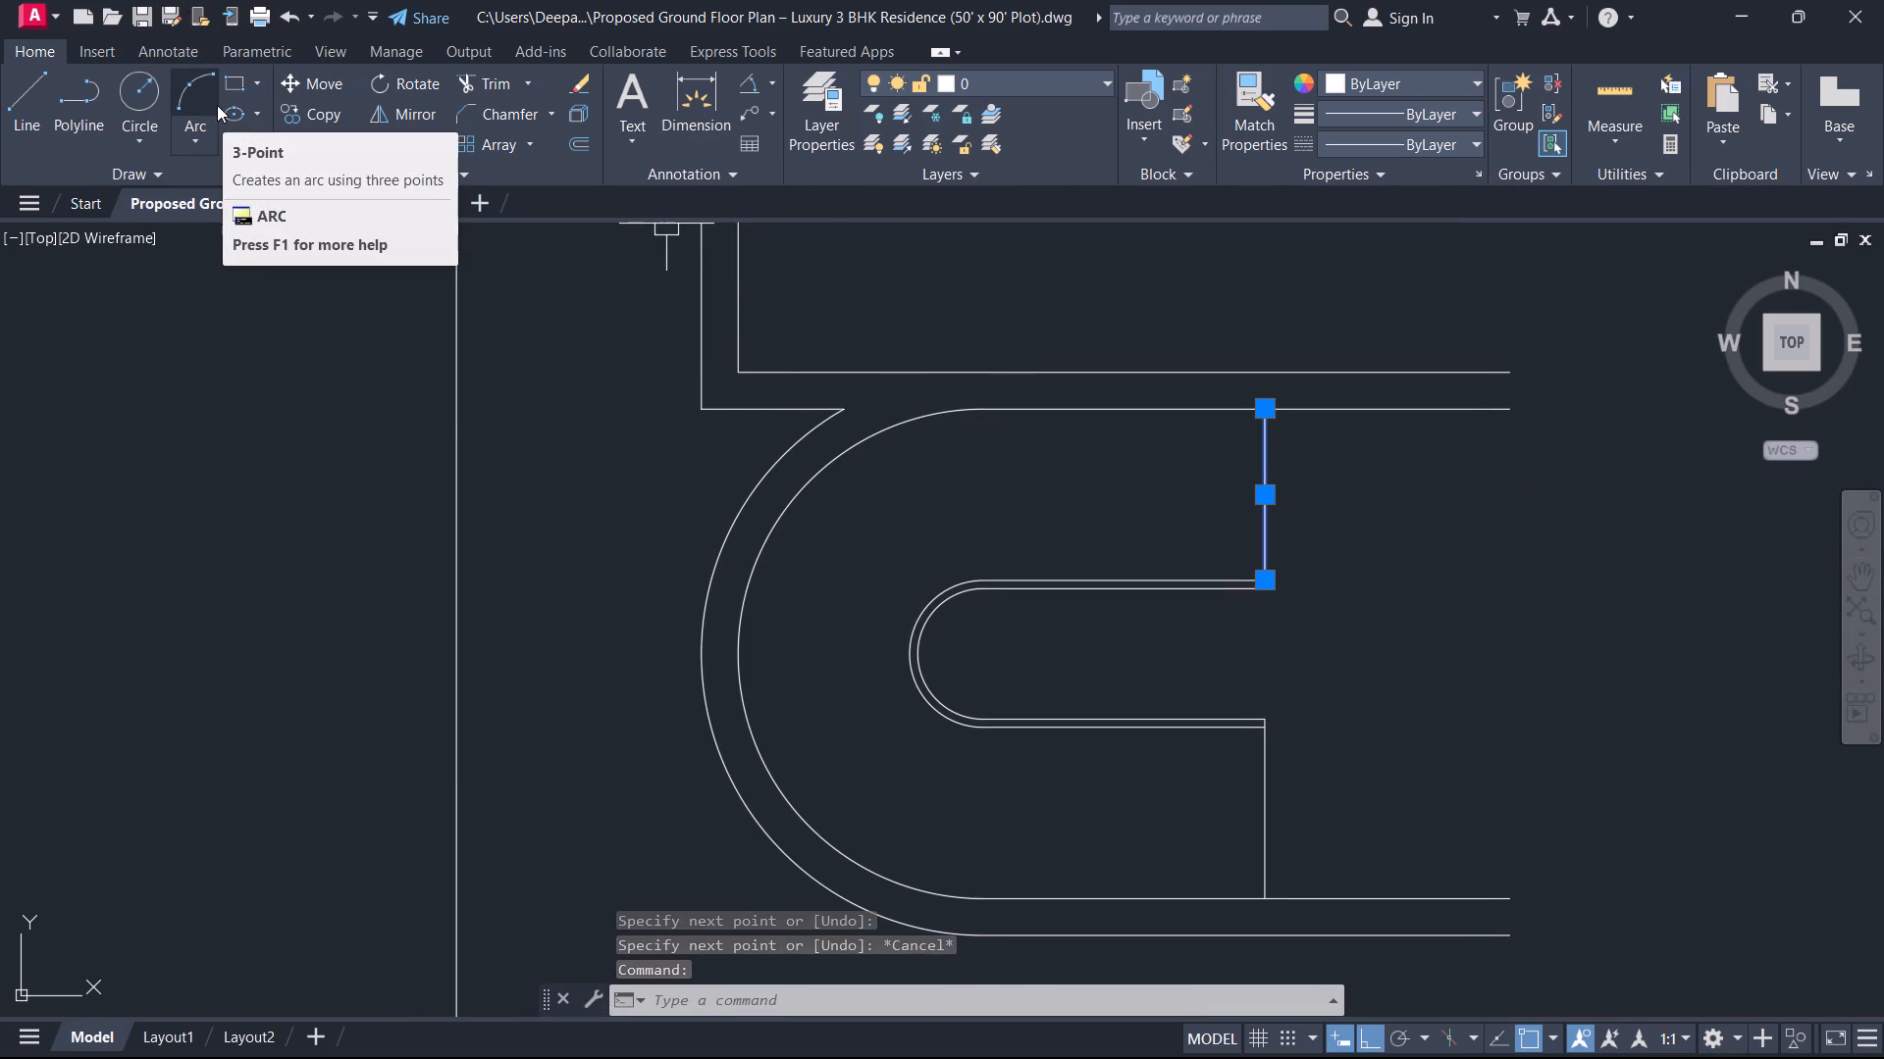
{"action": "type", "text": "R"}
{"action": "key", "text": "space"}
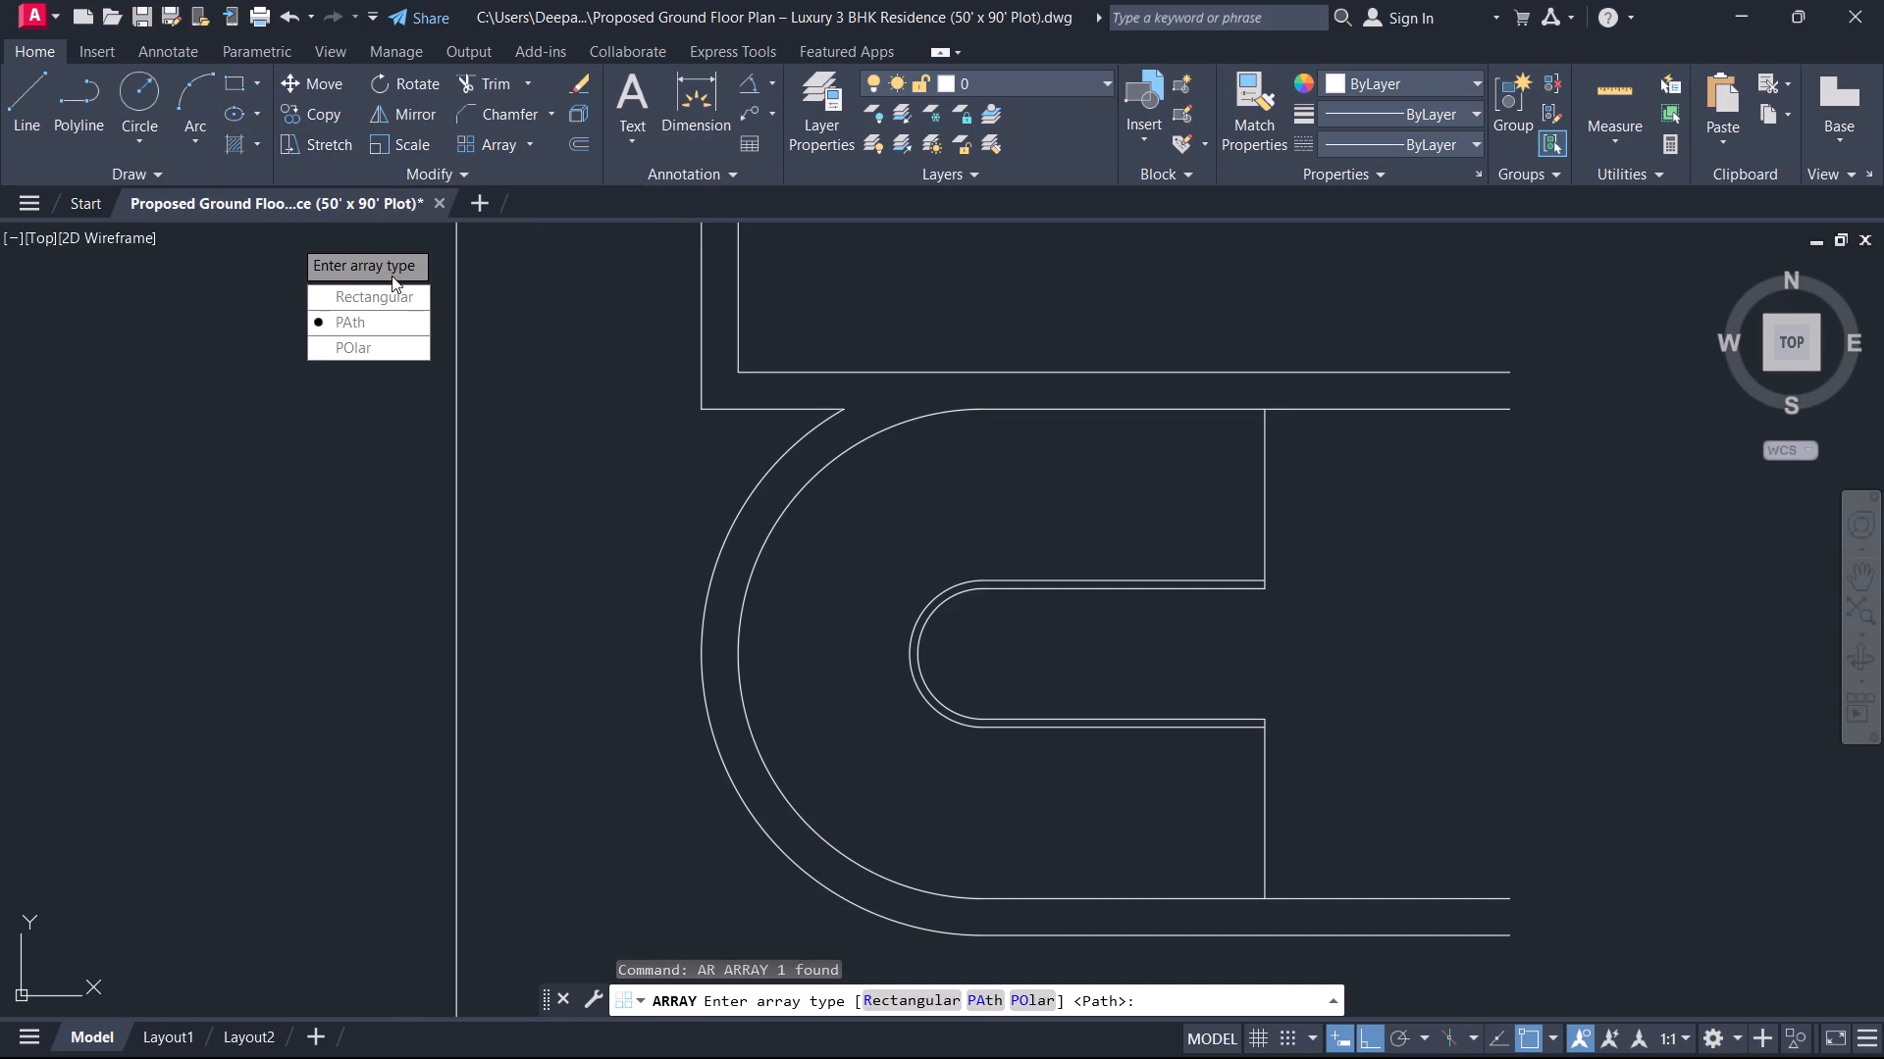
{"action": "left_click_drag", "start_coordinate": [390, 317], "coordinate": [298, 242]}
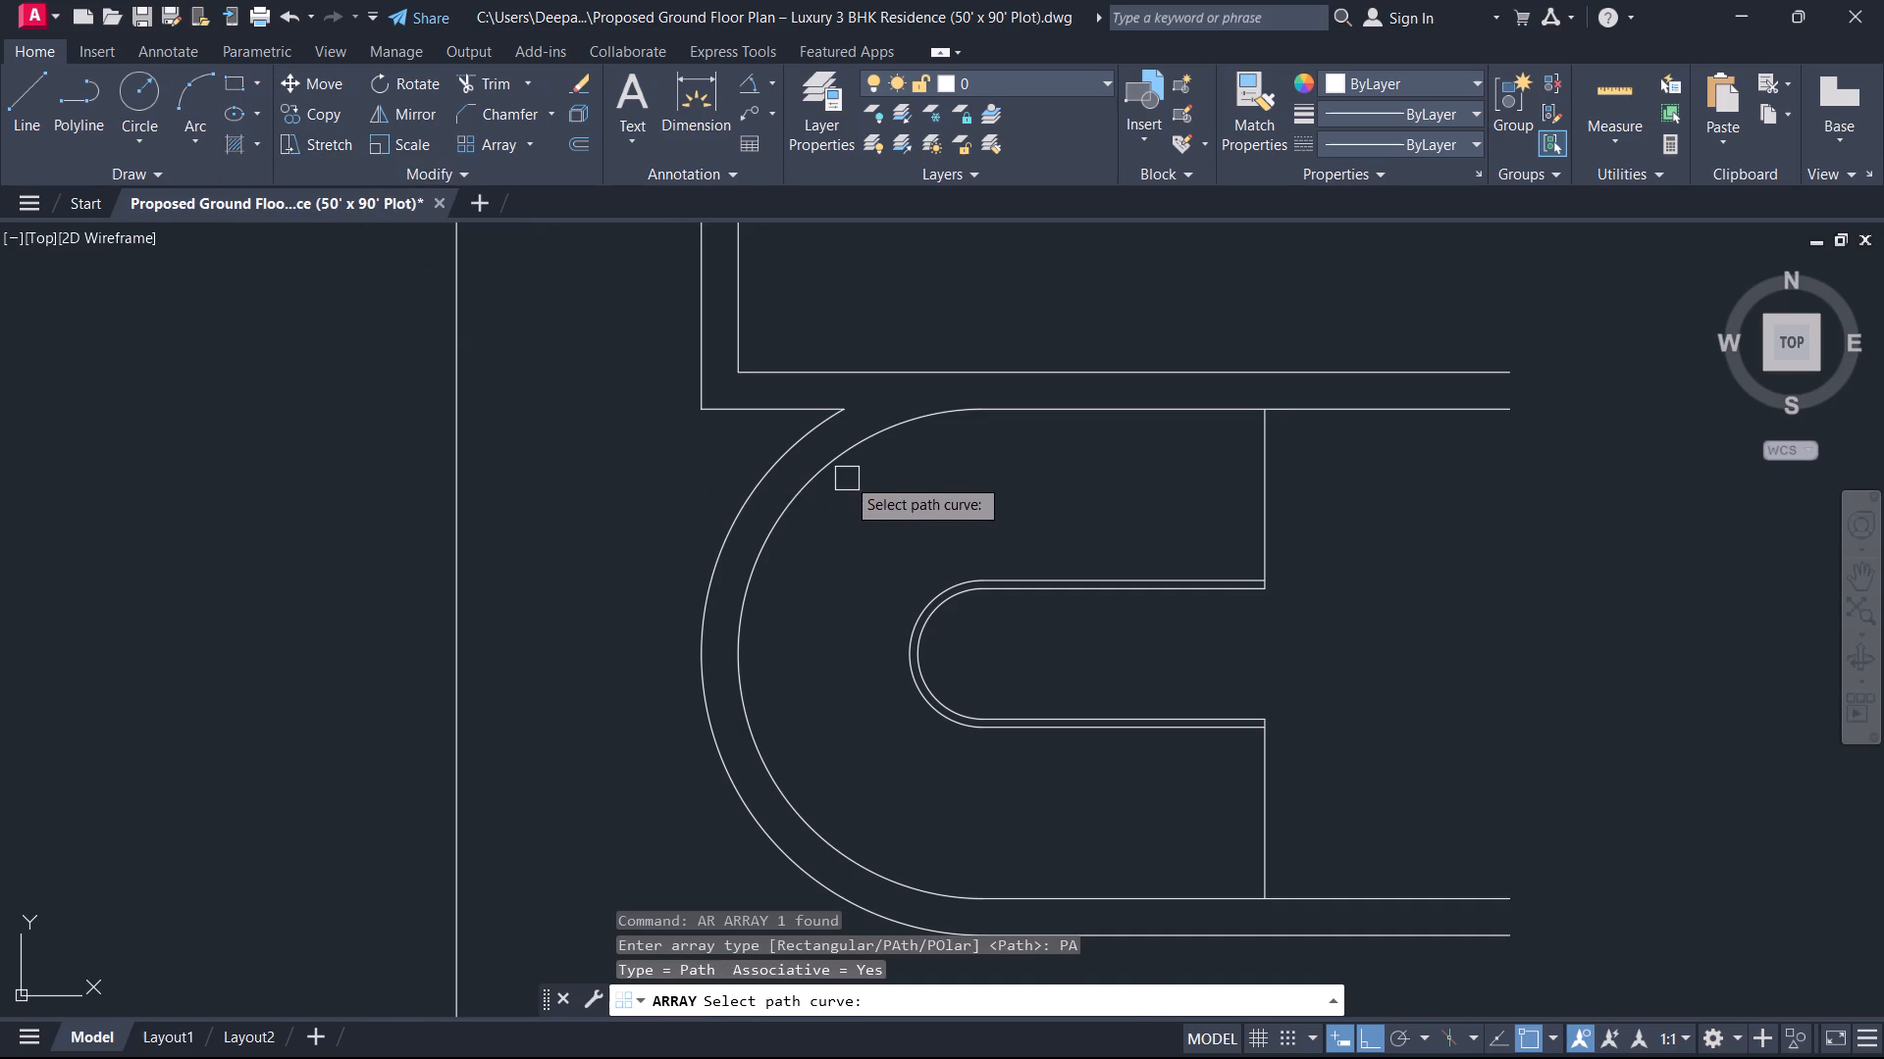
{"action": "left_click", "coordinate": [836, 463]}
{"action": "left_click", "coordinate": [304, 120]}
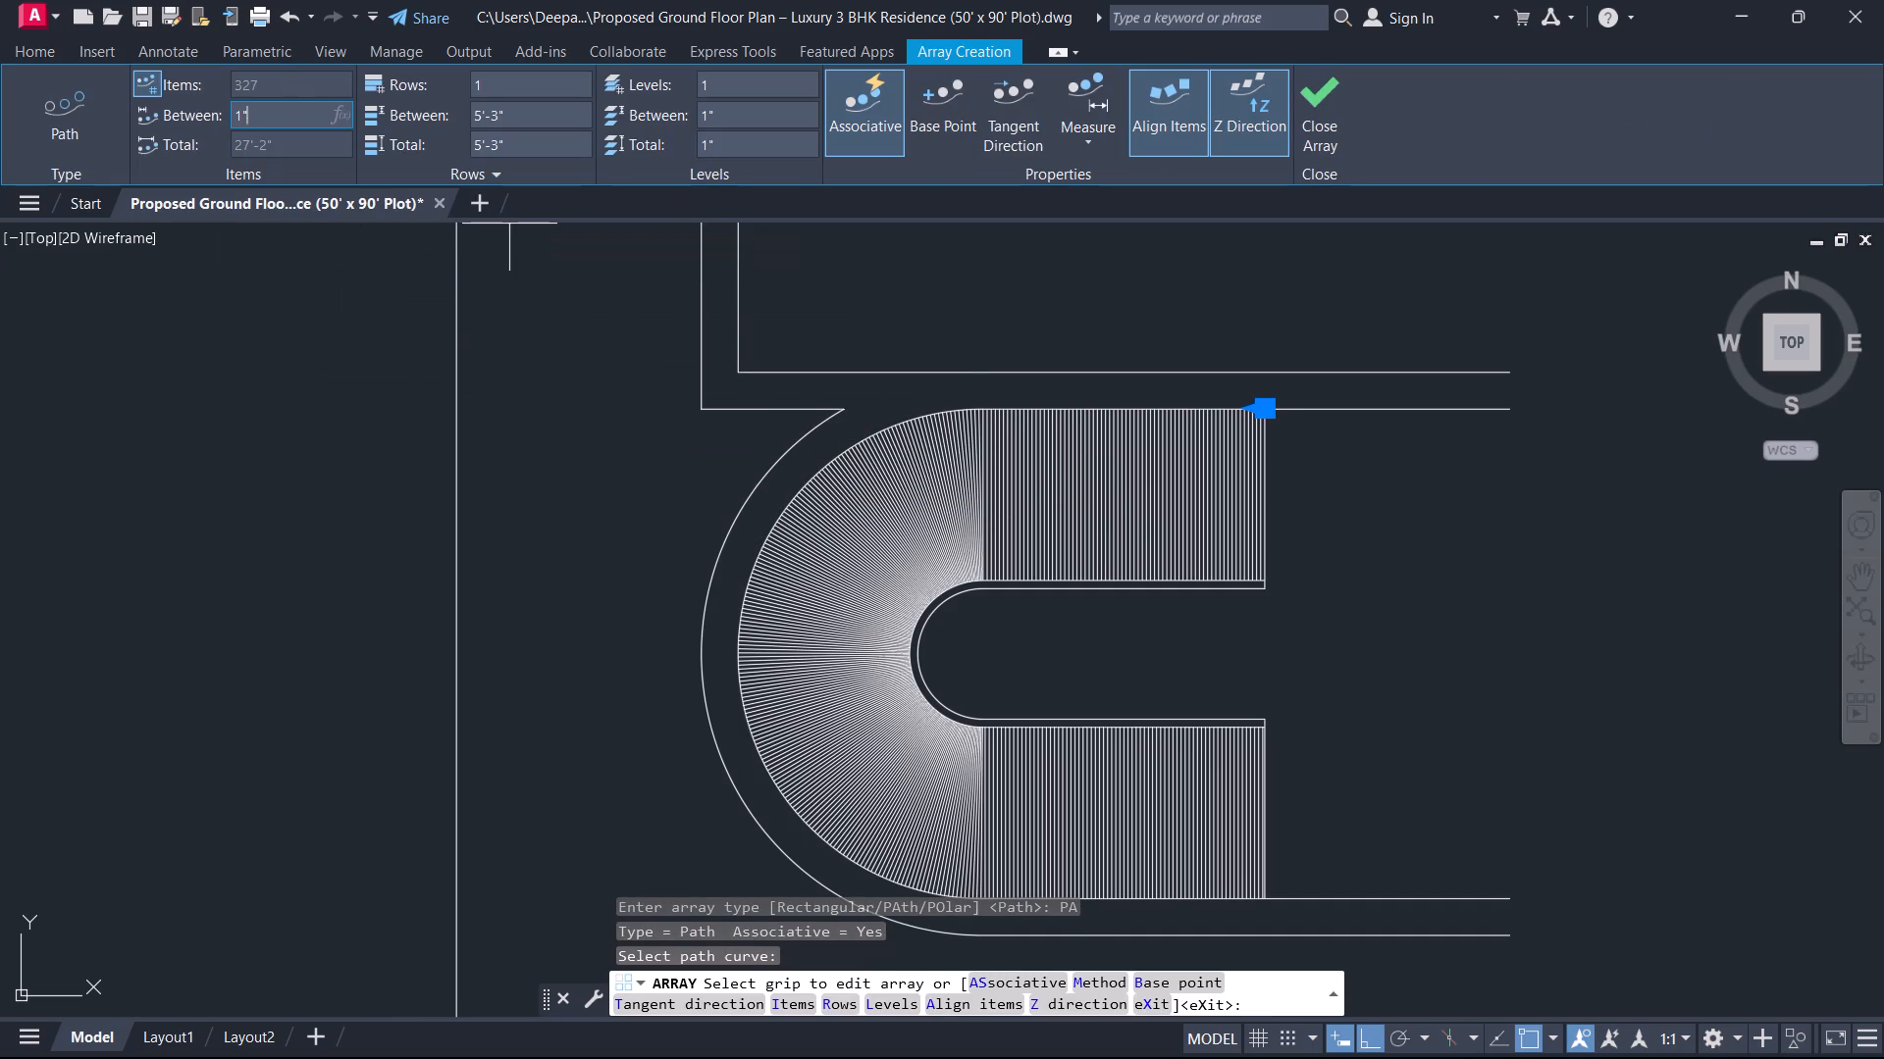
{"action": "type", "text": "10"}
{"action": "key", "text": "Return"}
{"action": "key", "text": "Escape"}
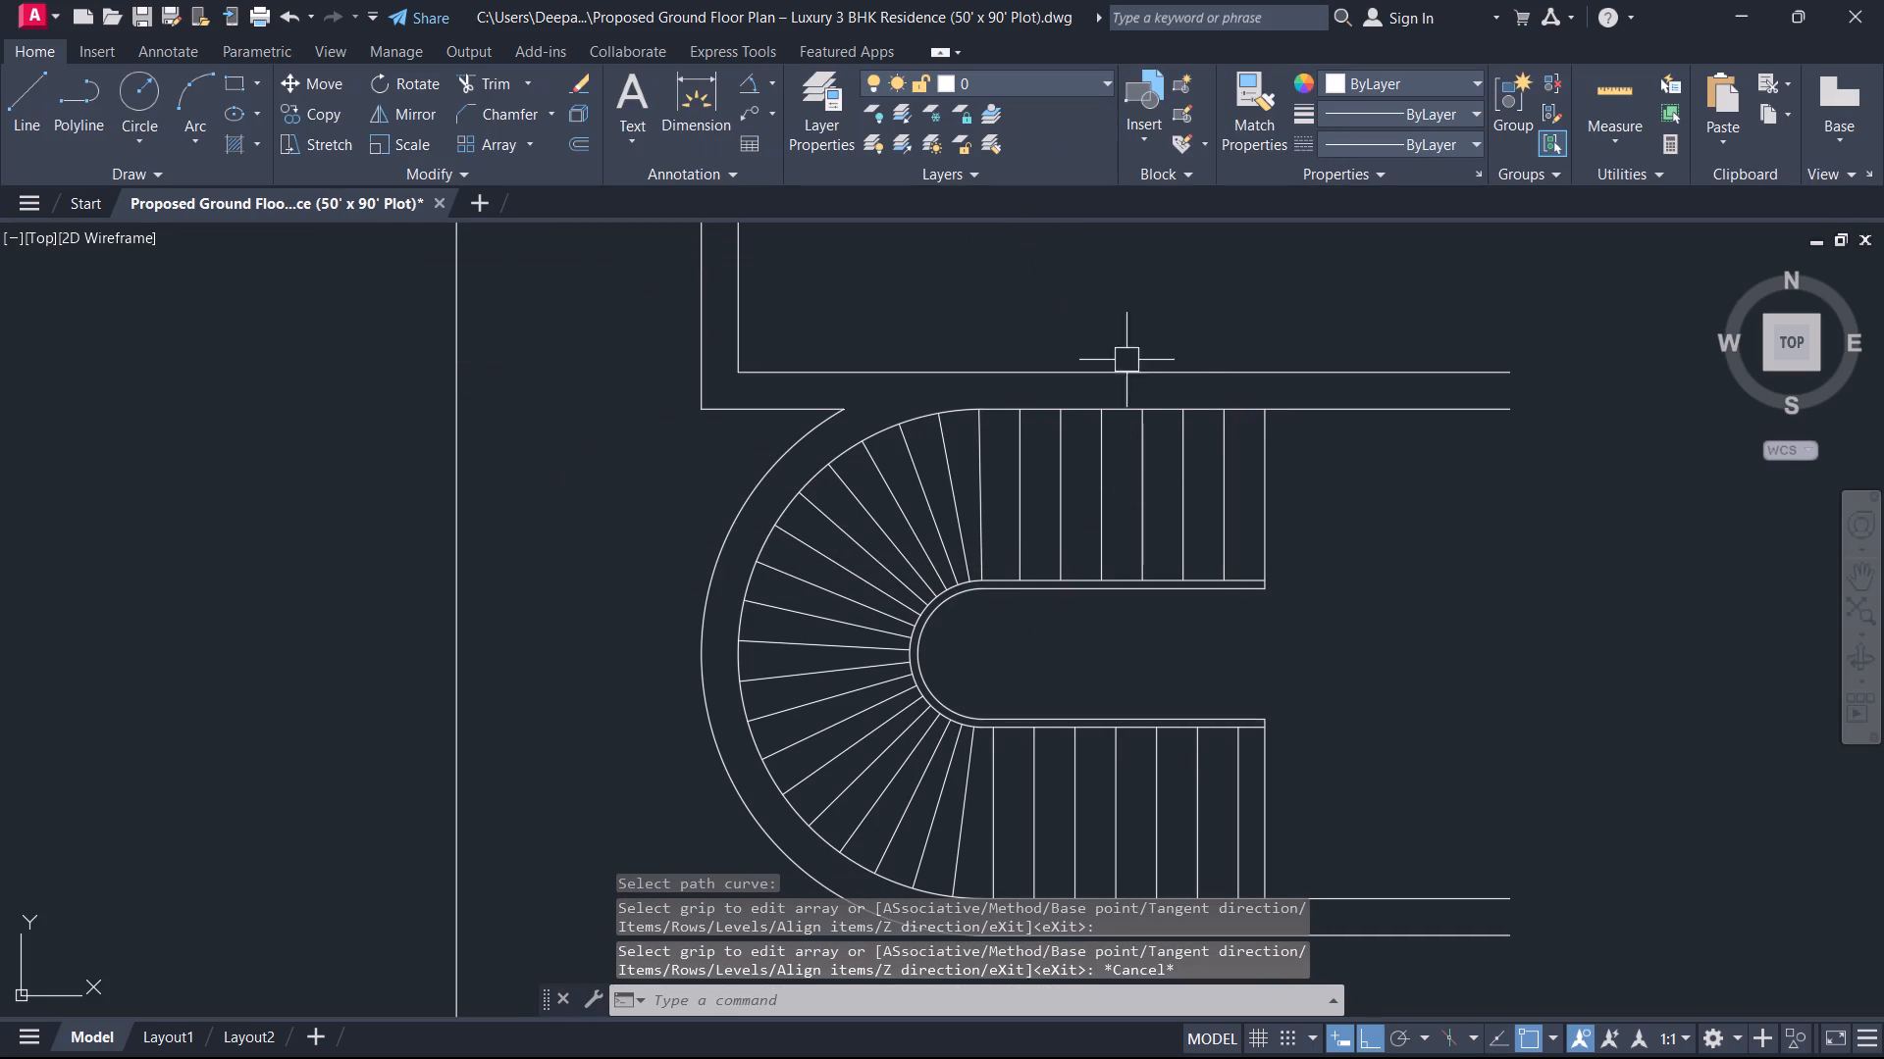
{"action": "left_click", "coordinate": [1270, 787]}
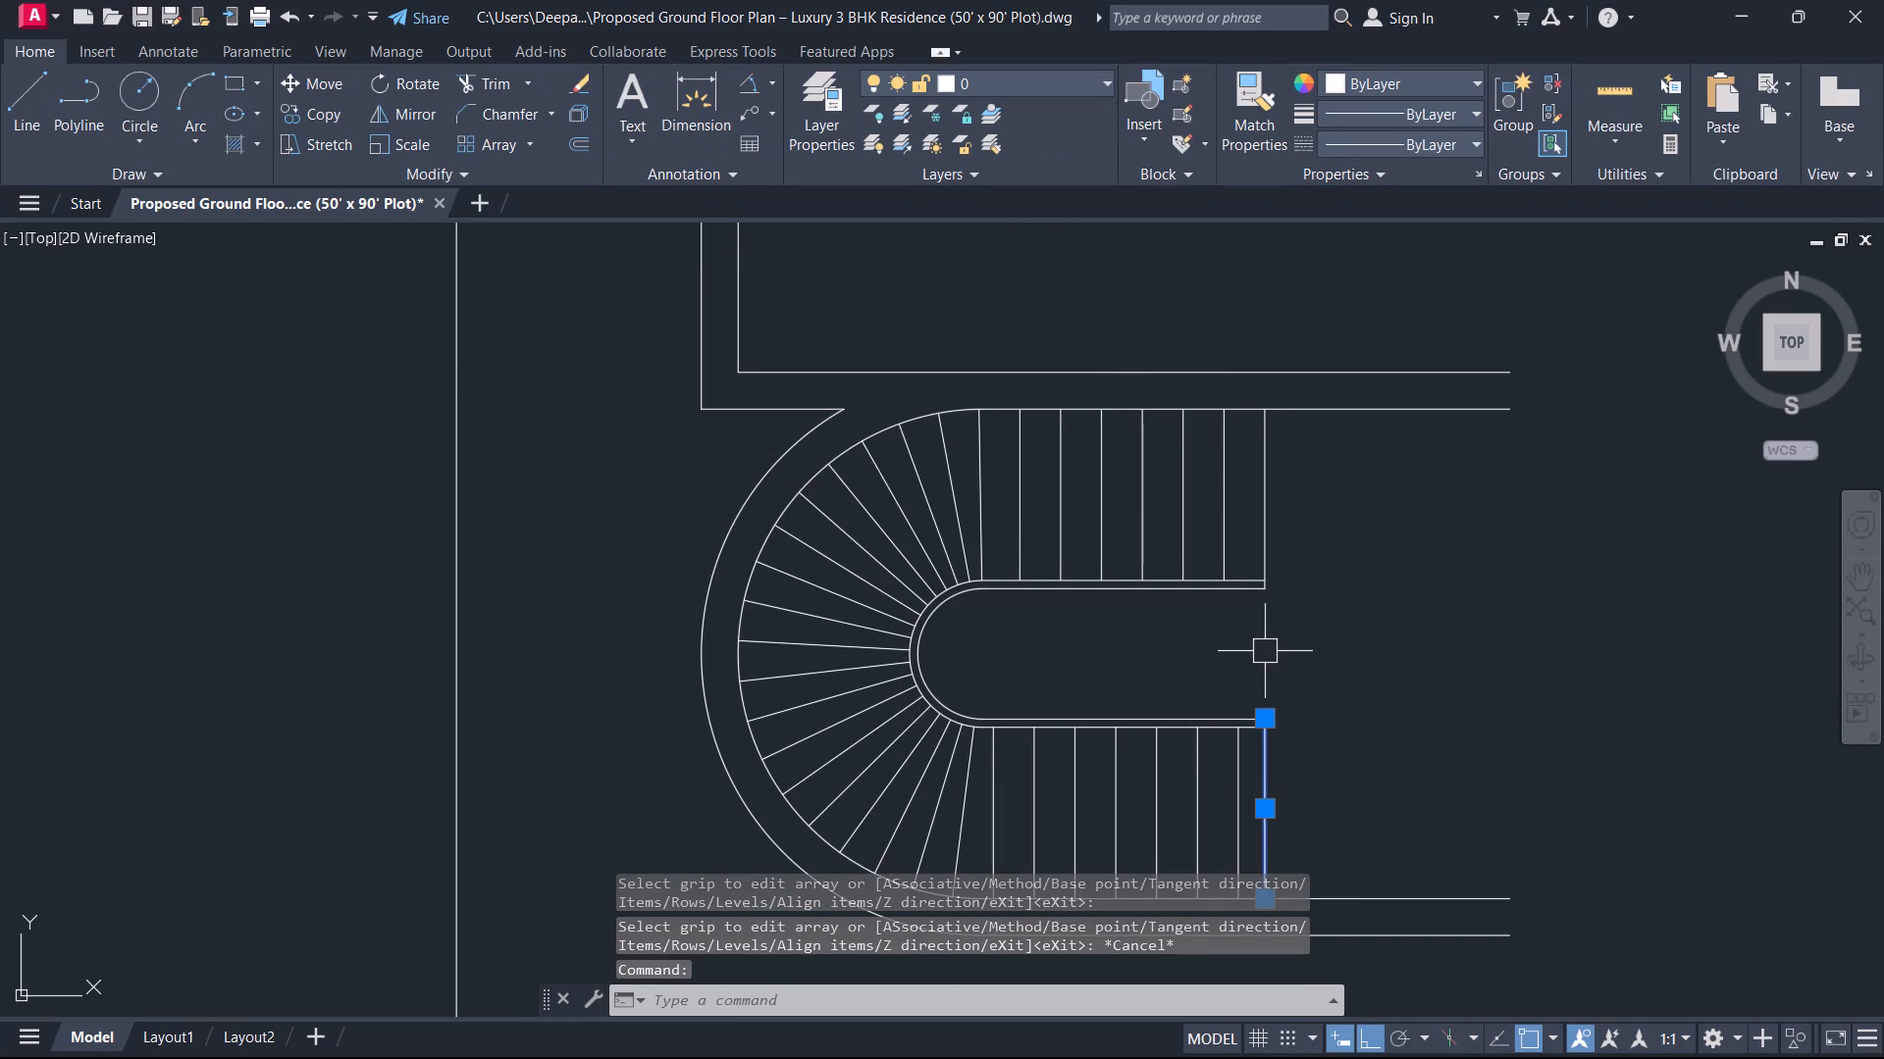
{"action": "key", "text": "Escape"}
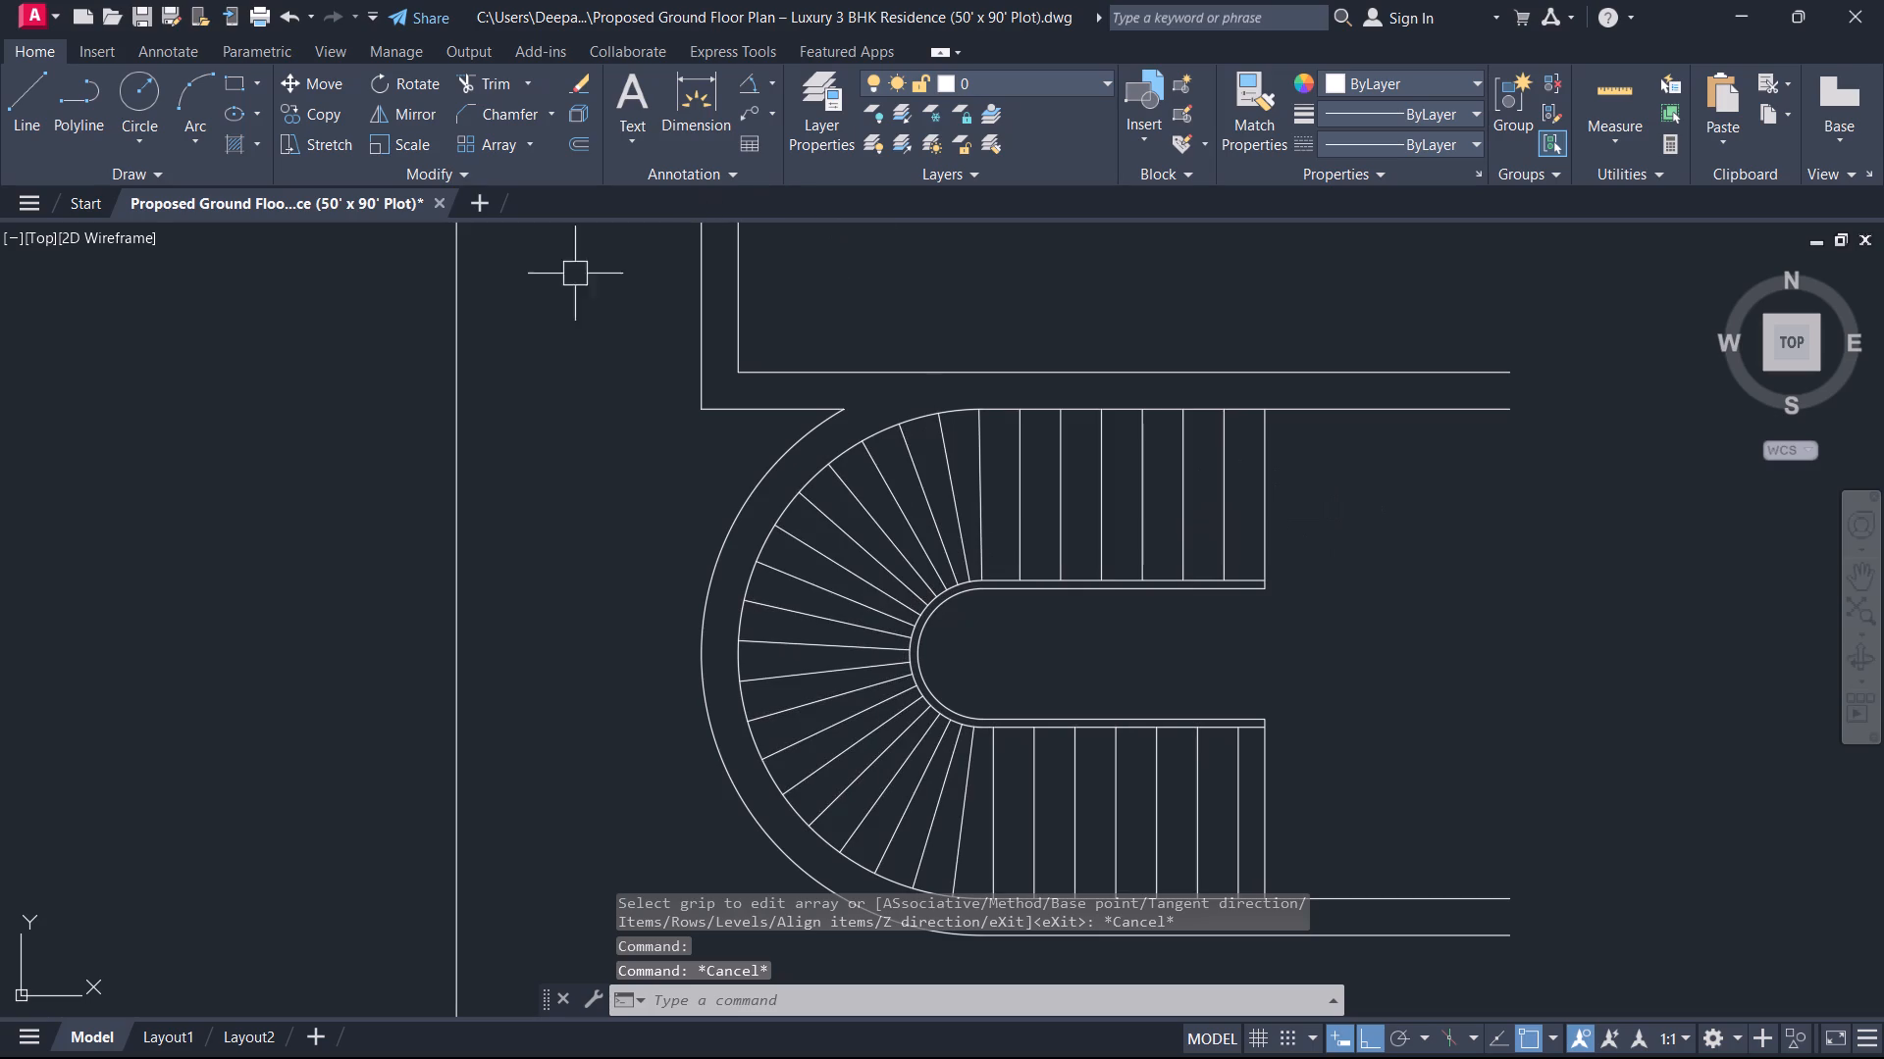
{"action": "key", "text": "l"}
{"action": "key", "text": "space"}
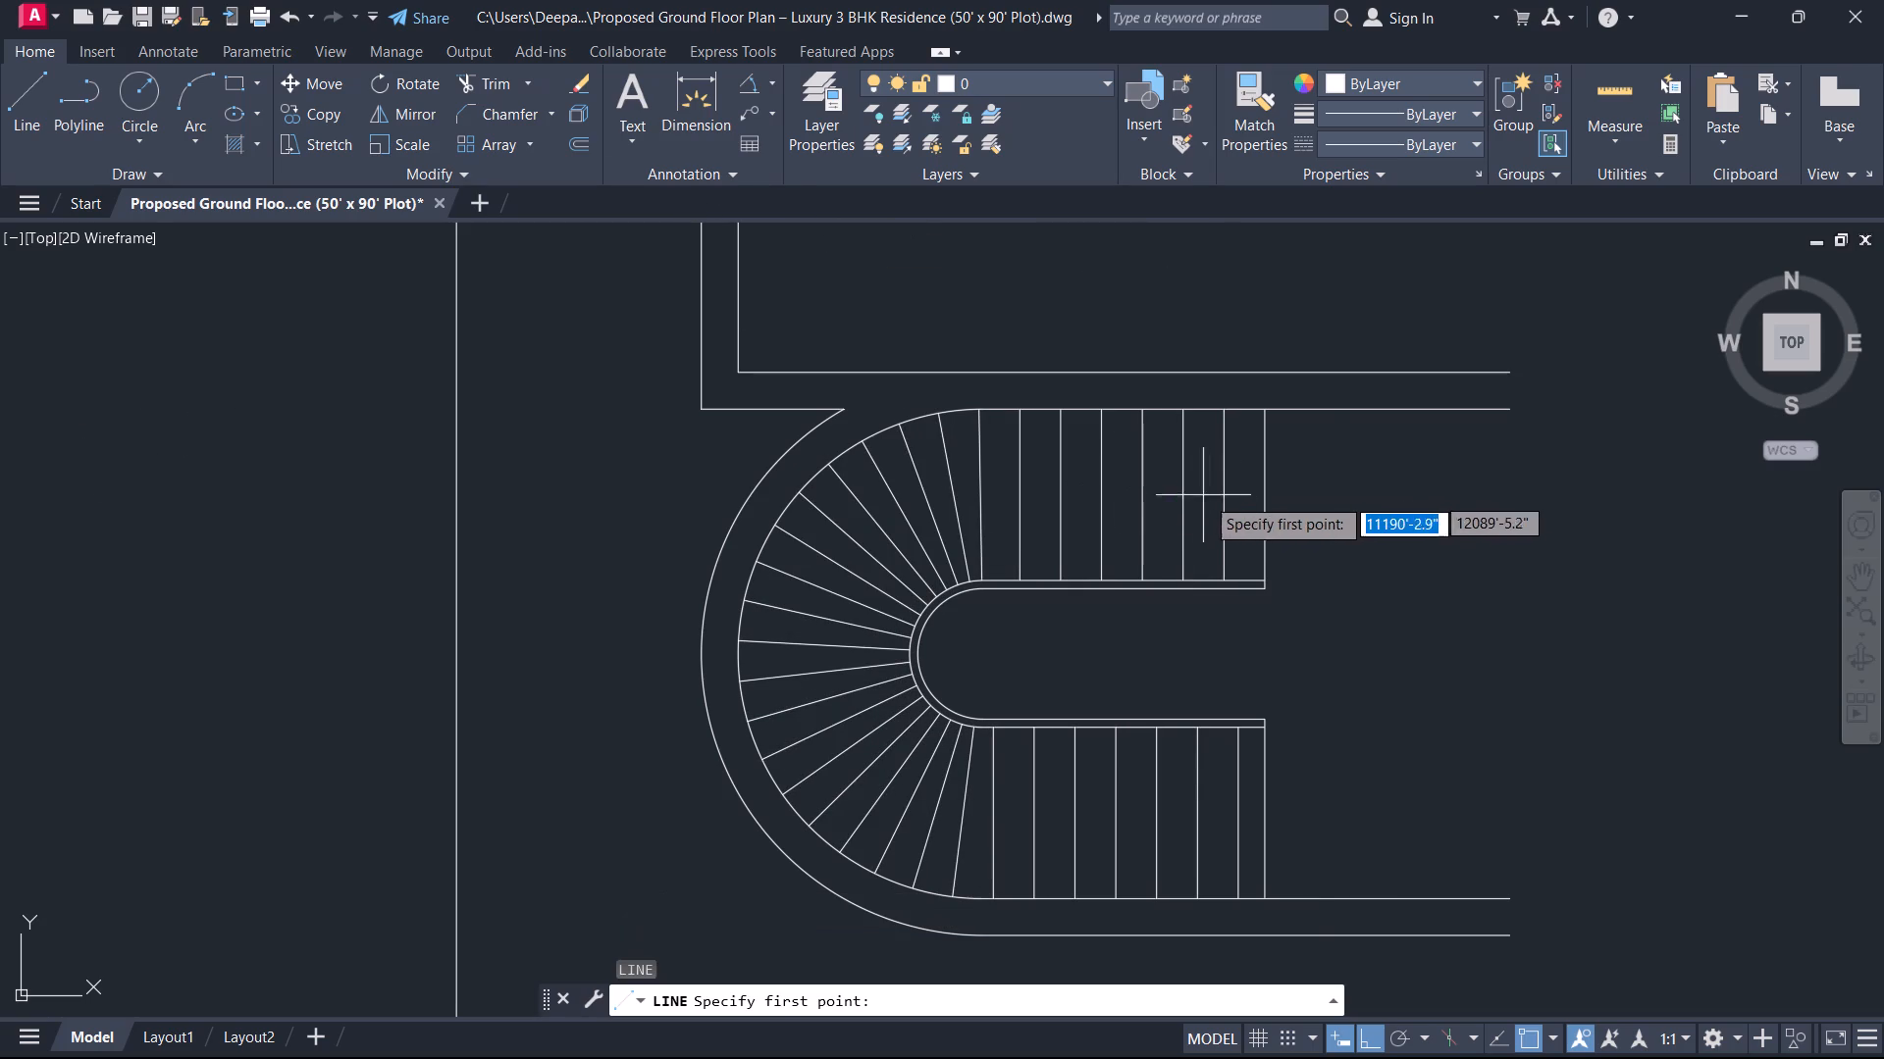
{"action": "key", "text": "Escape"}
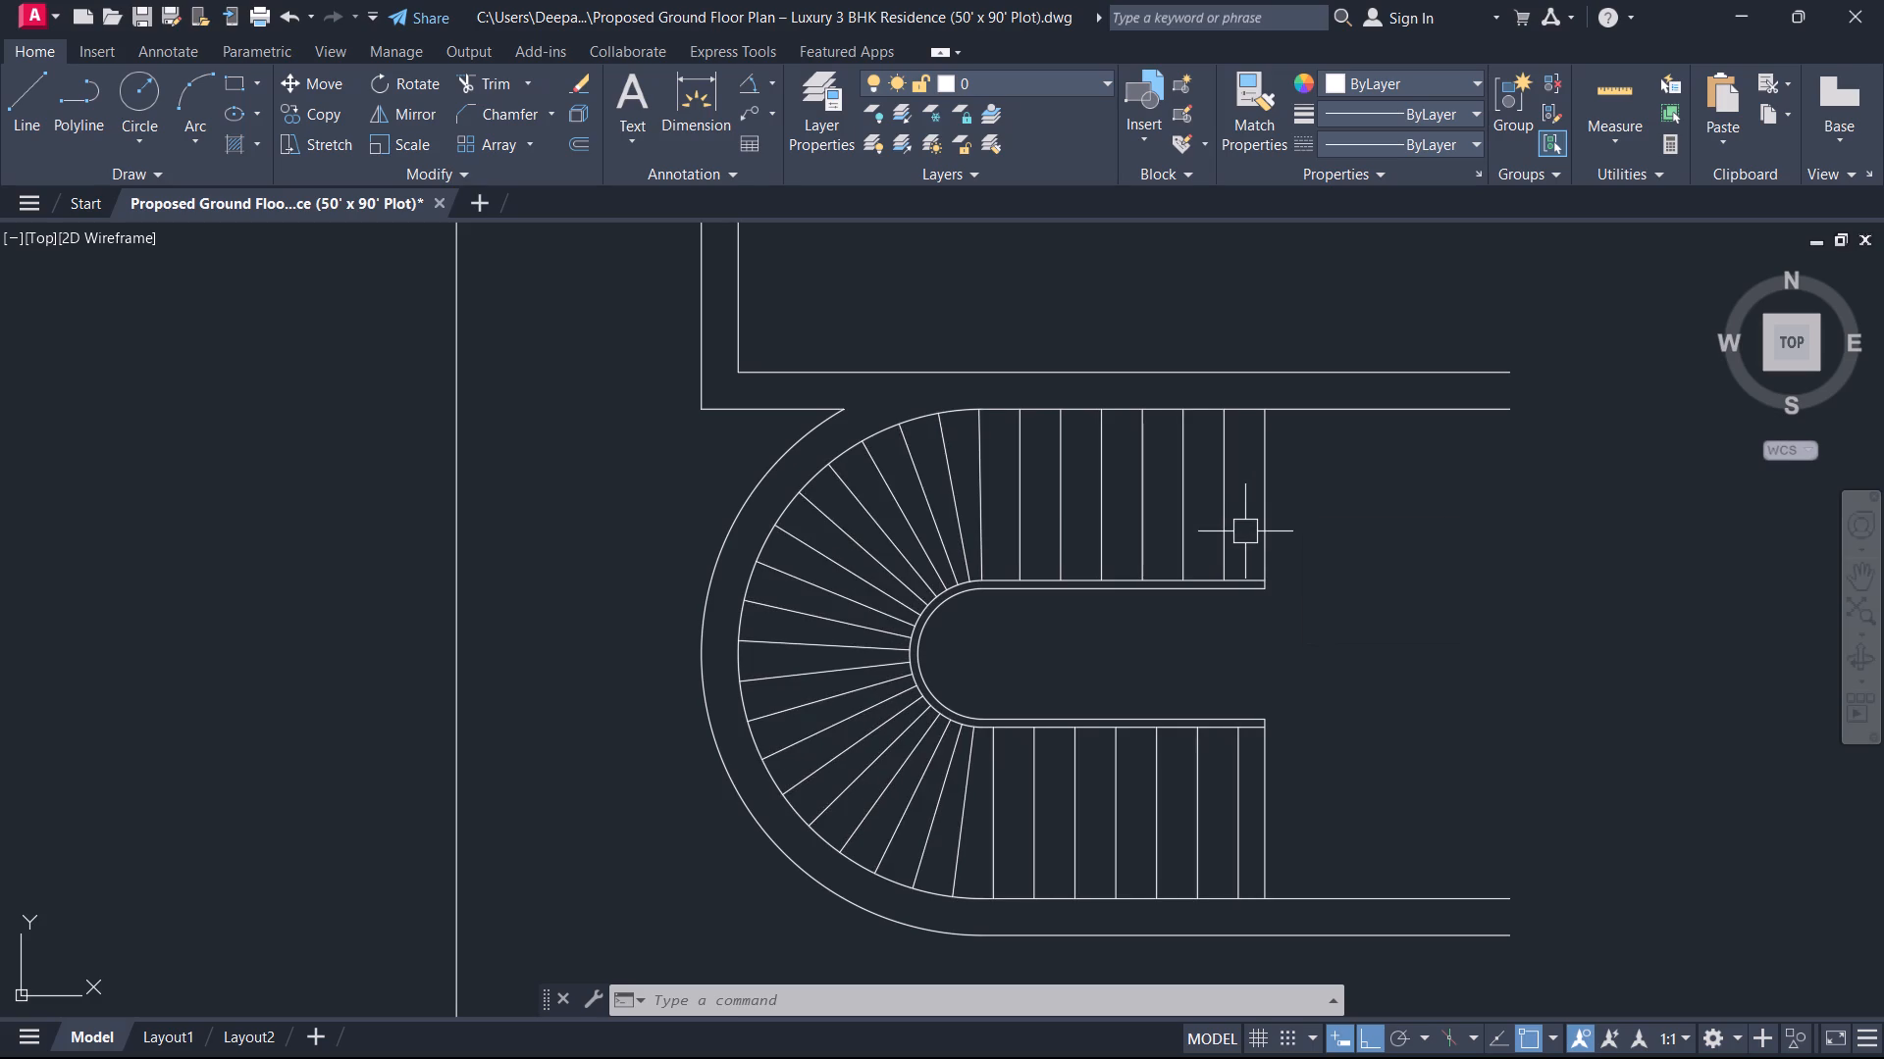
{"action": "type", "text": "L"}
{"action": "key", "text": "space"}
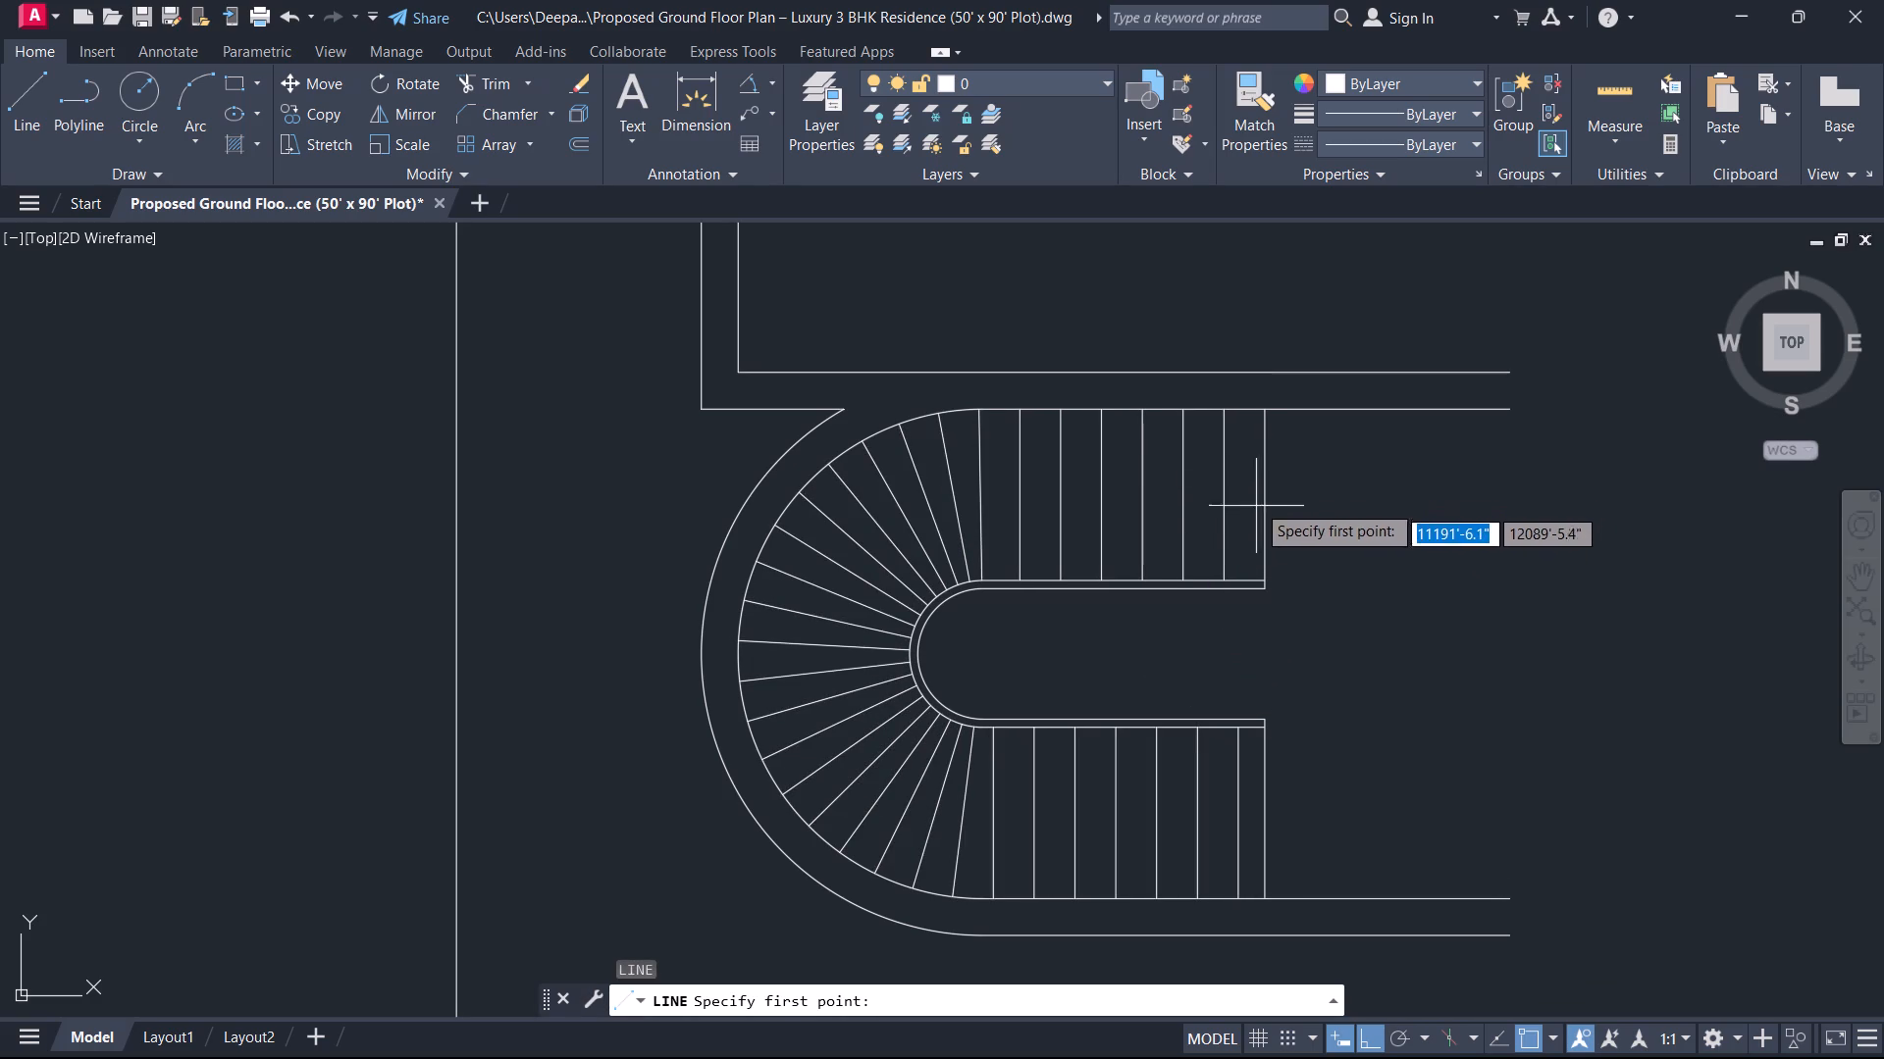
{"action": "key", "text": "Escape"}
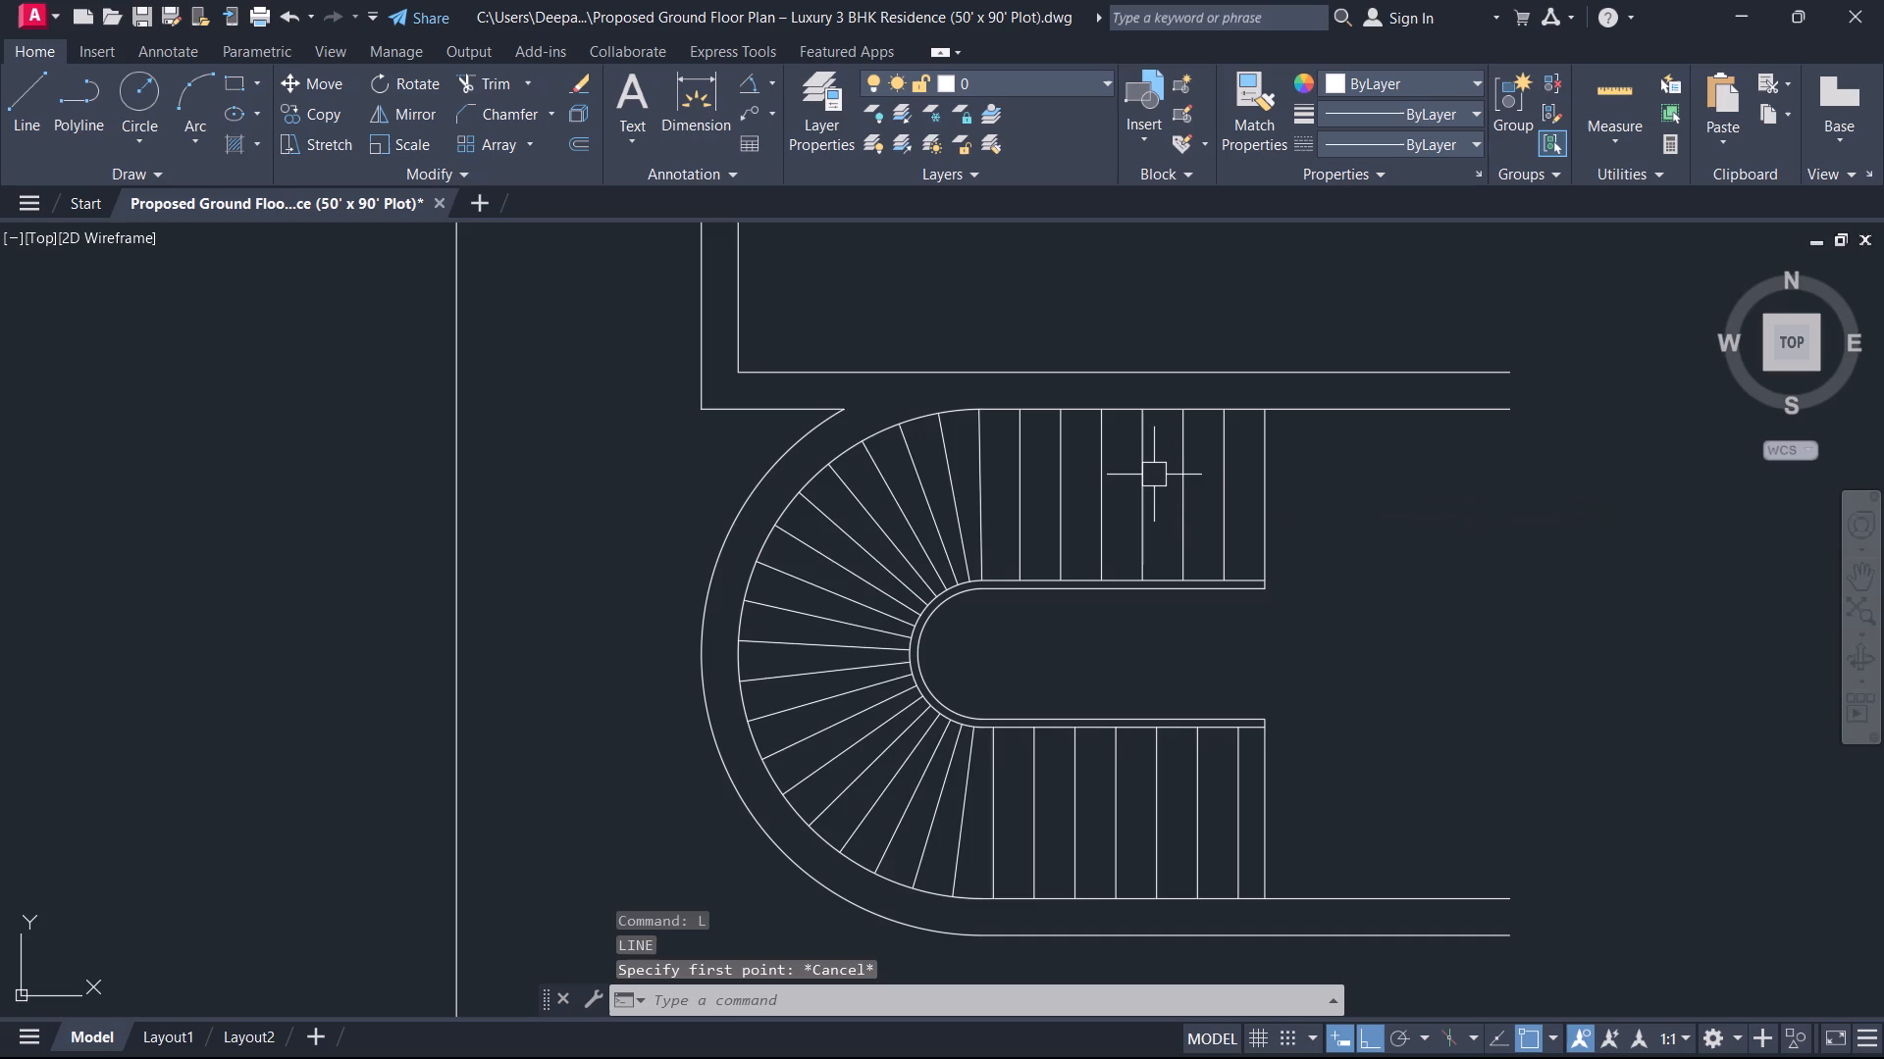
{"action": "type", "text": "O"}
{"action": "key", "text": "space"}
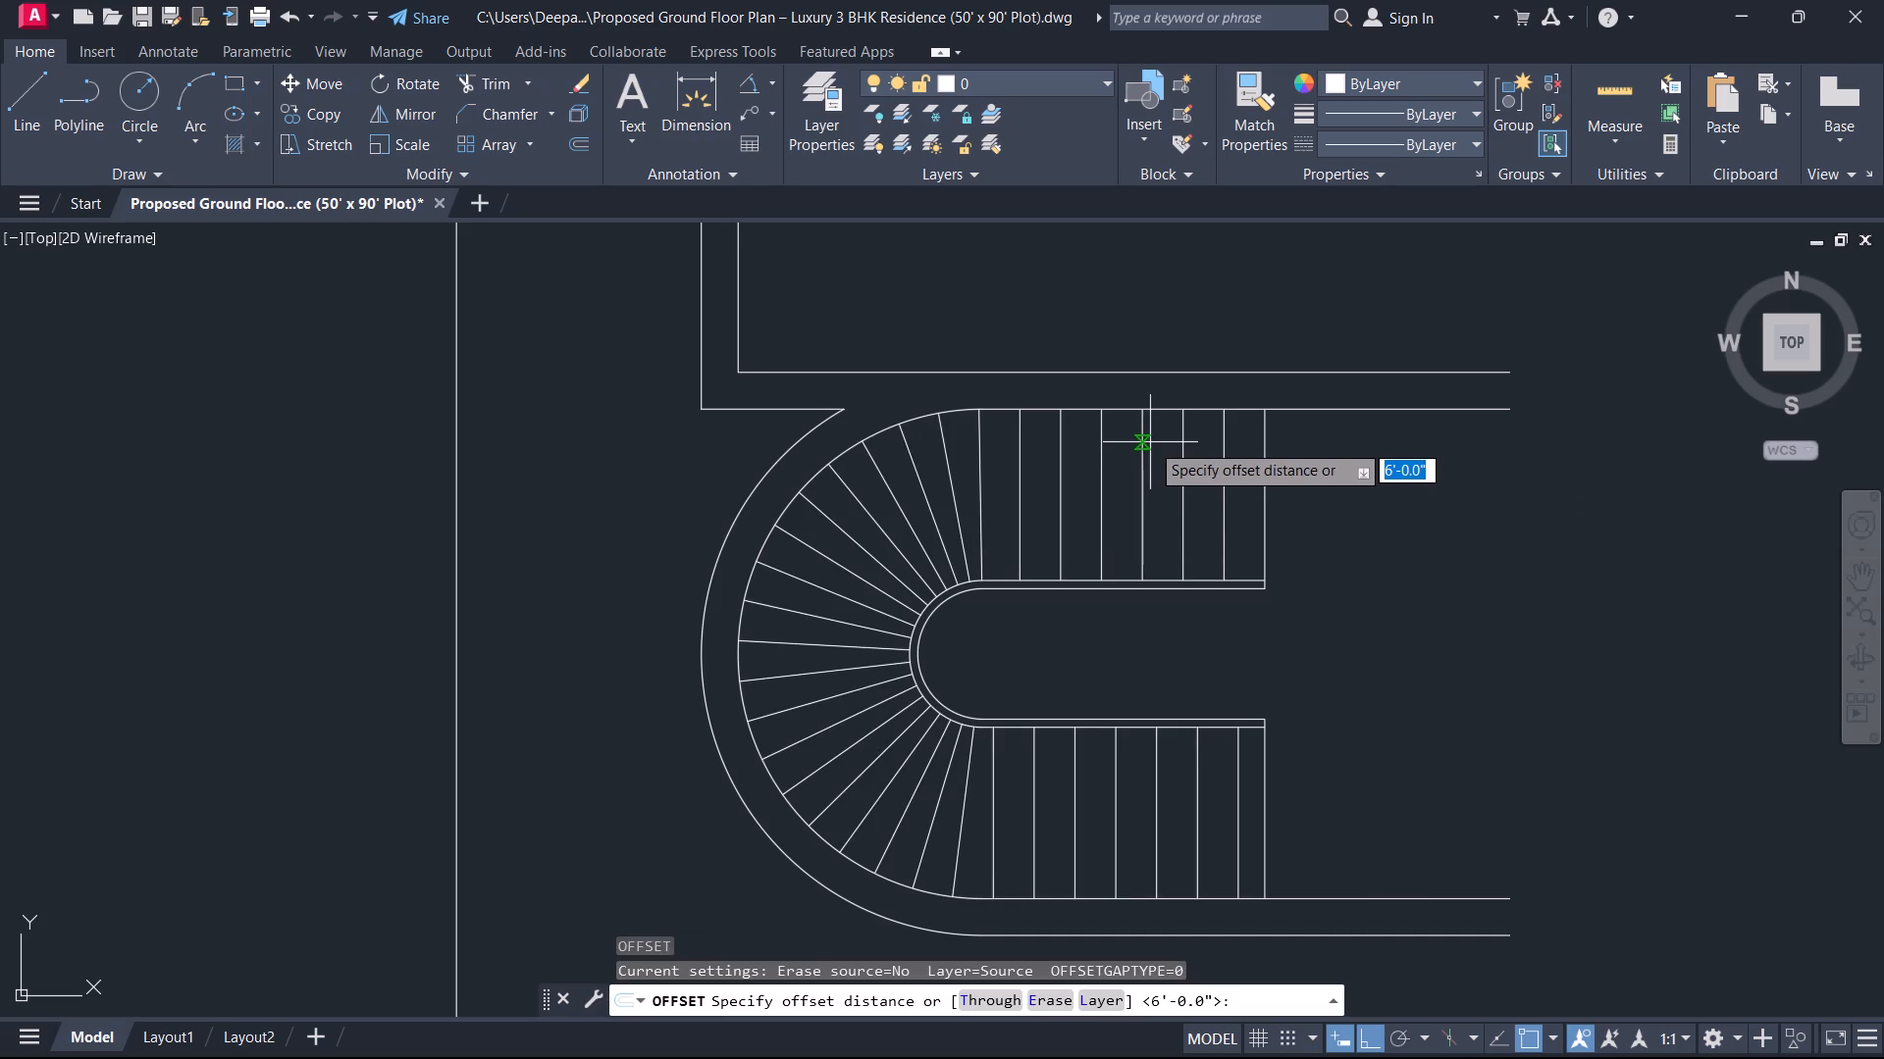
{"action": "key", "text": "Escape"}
Measure the length of the upper flight's easternmost tread line.
{"action": "key", "text": "d"}
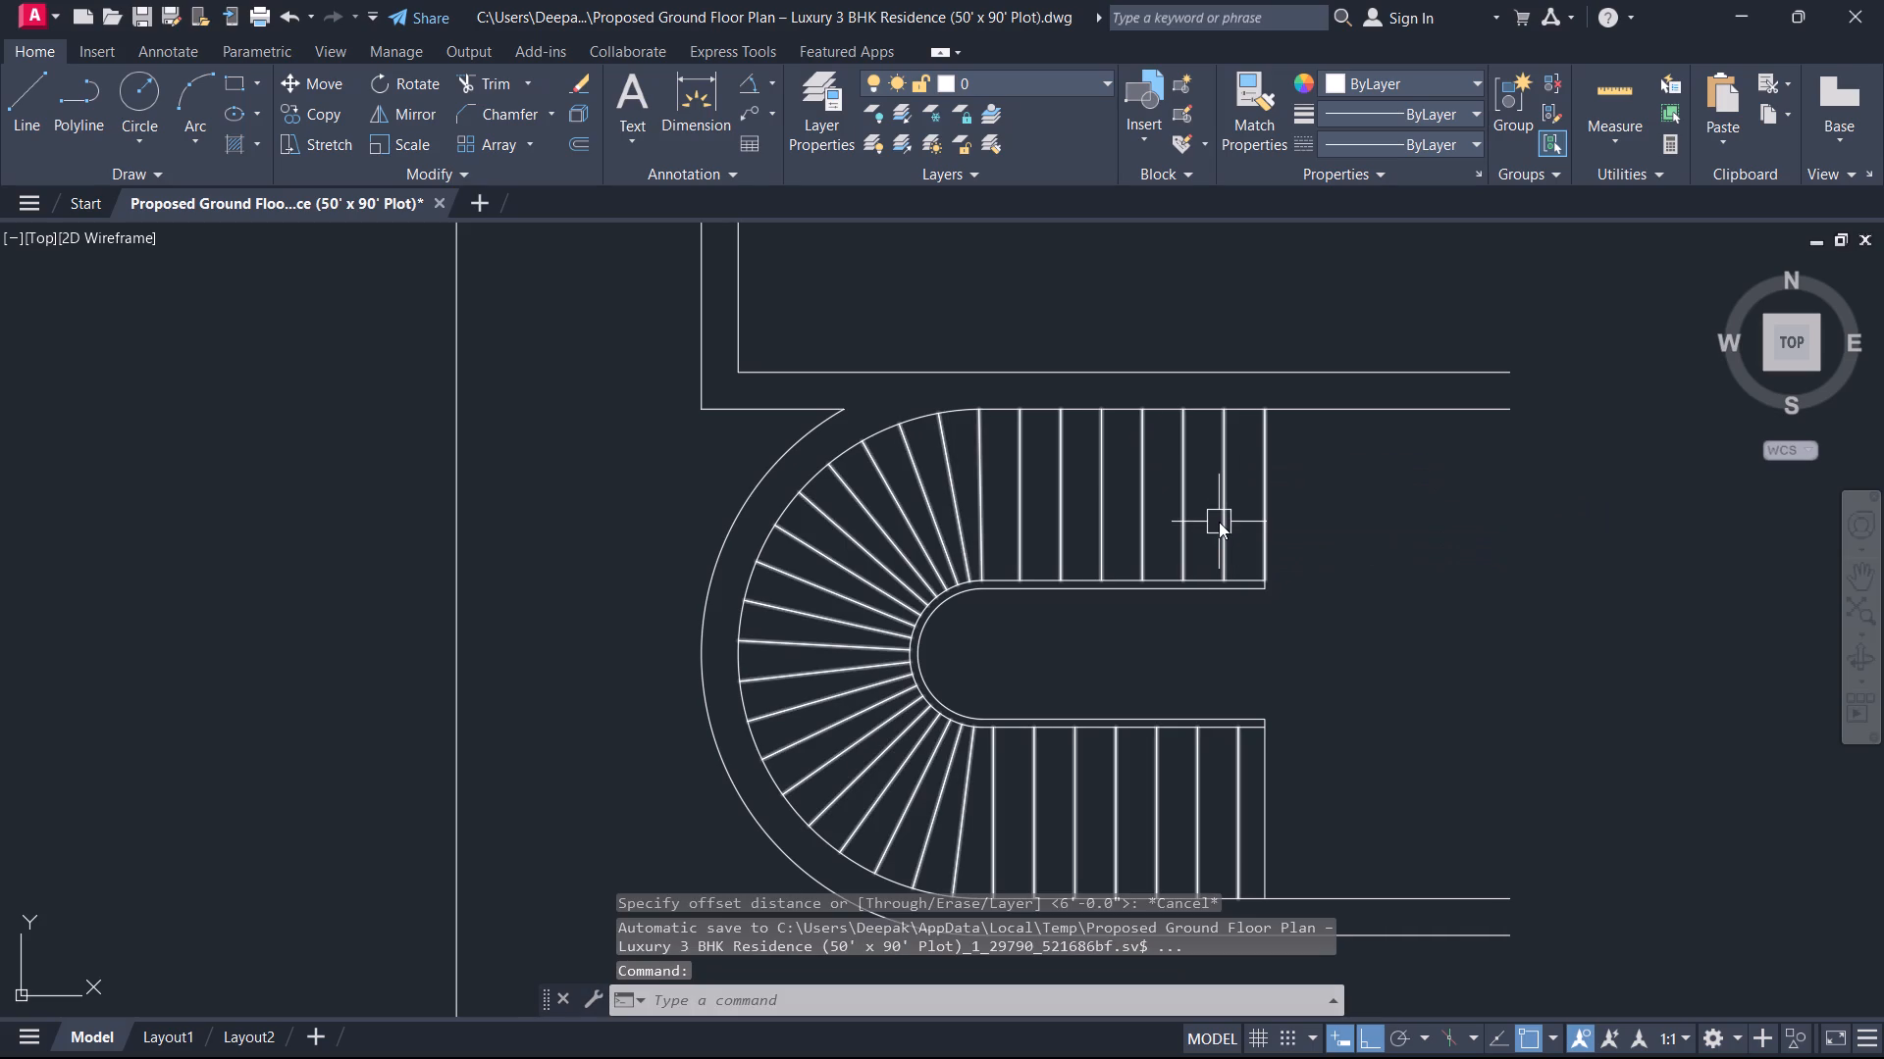
{"action": "key", "text": "i"}
{"action": "key", "text": "space"}
{"action": "left_click_drag", "start_coordinate": [1274, 580], "coordinate": [1271, 570]}
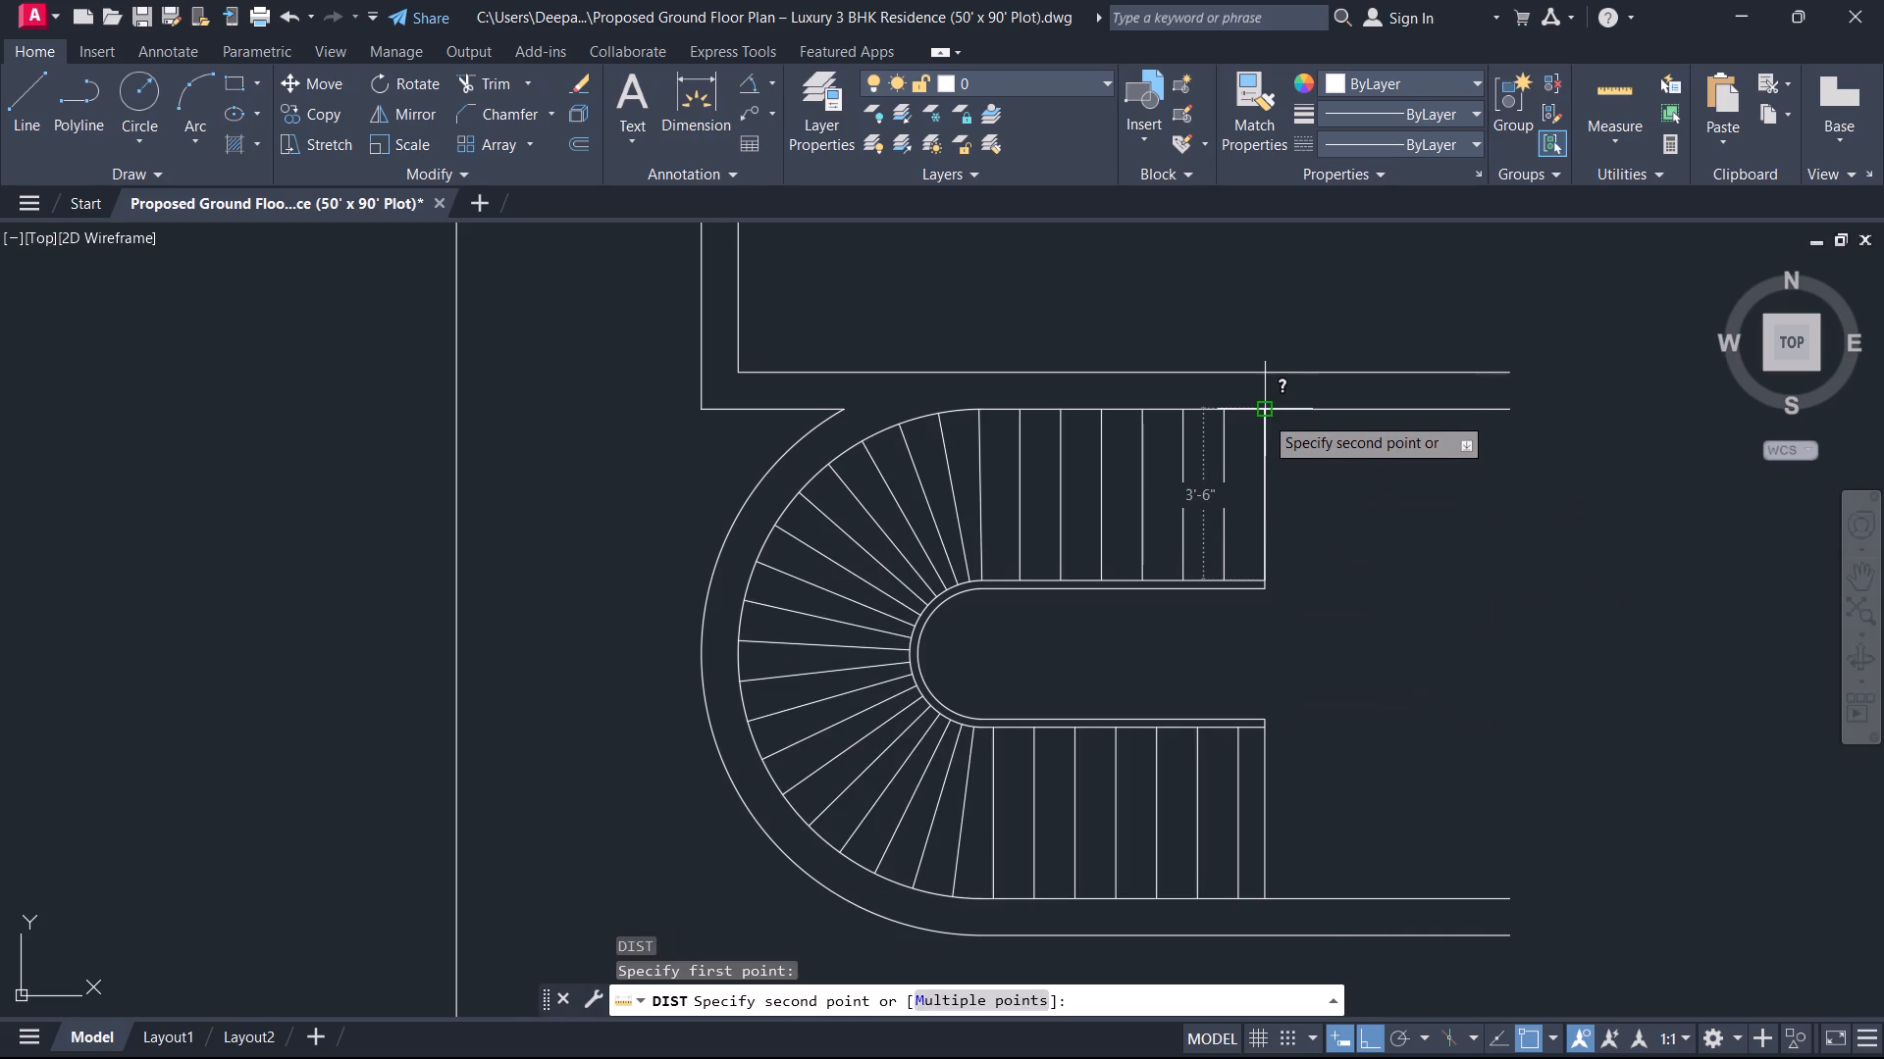
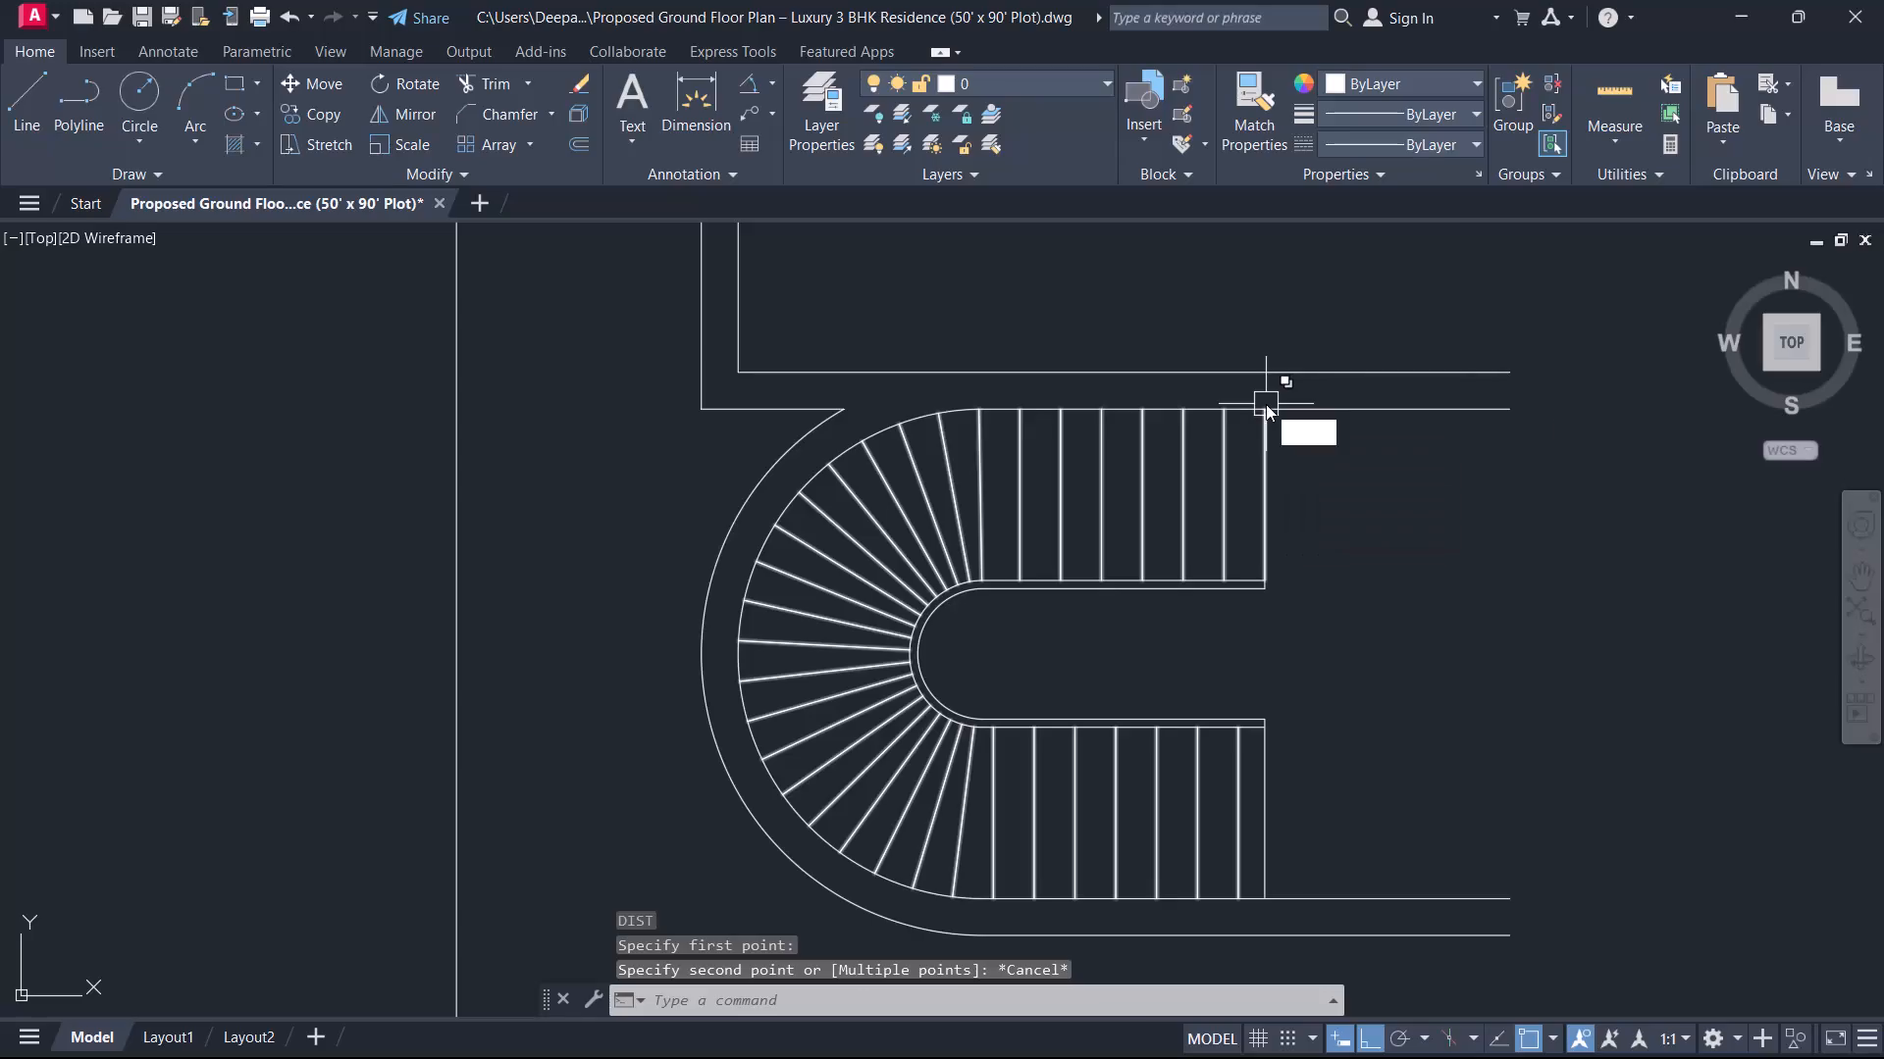
Offset the outer boundary of the U-shaped stair inward by 1'9" to make a walking line through the treads.
{"action": "key", "text": "1"}
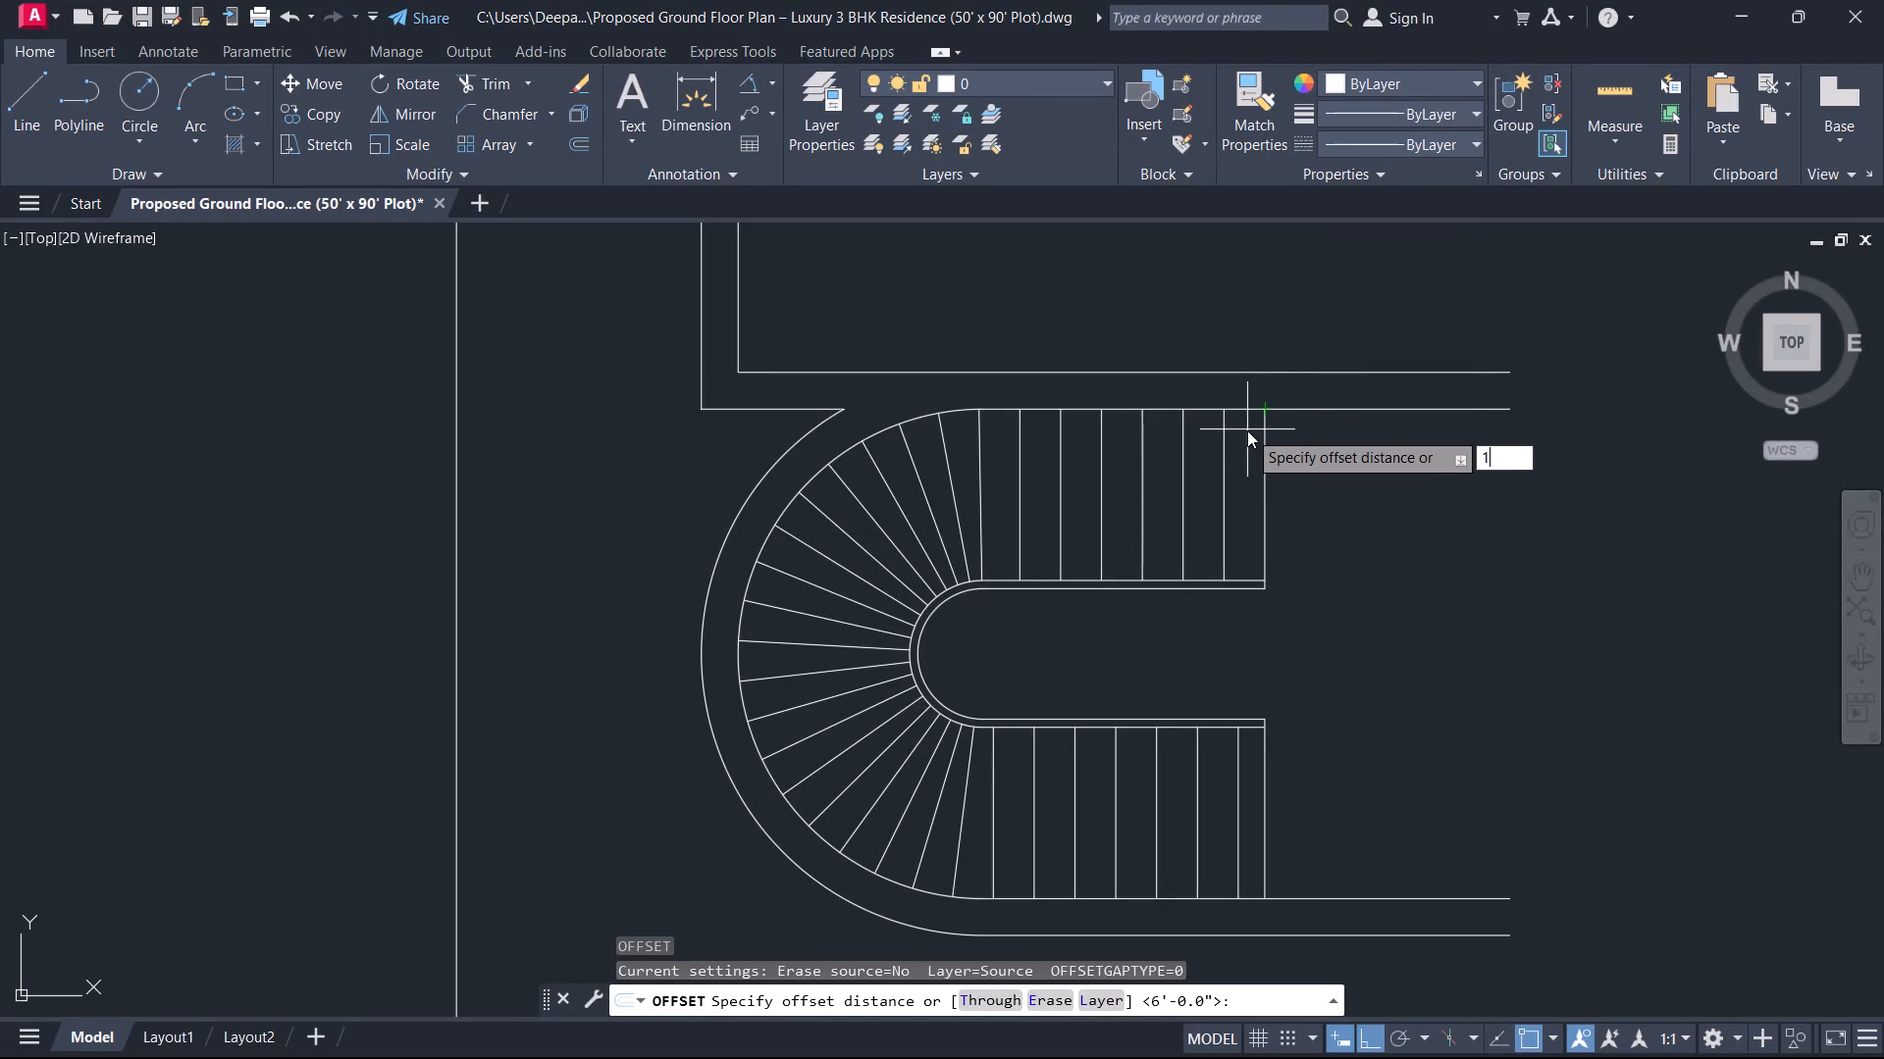
{"action": "key", "text": "apostrophe"}
{"action": "key", "text": "9"}
{"action": "key", "text": "Return"}
{"action": "scroll", "coordinate": [1229, 409], "scroll_direction": "up", "scroll_amount": 2}
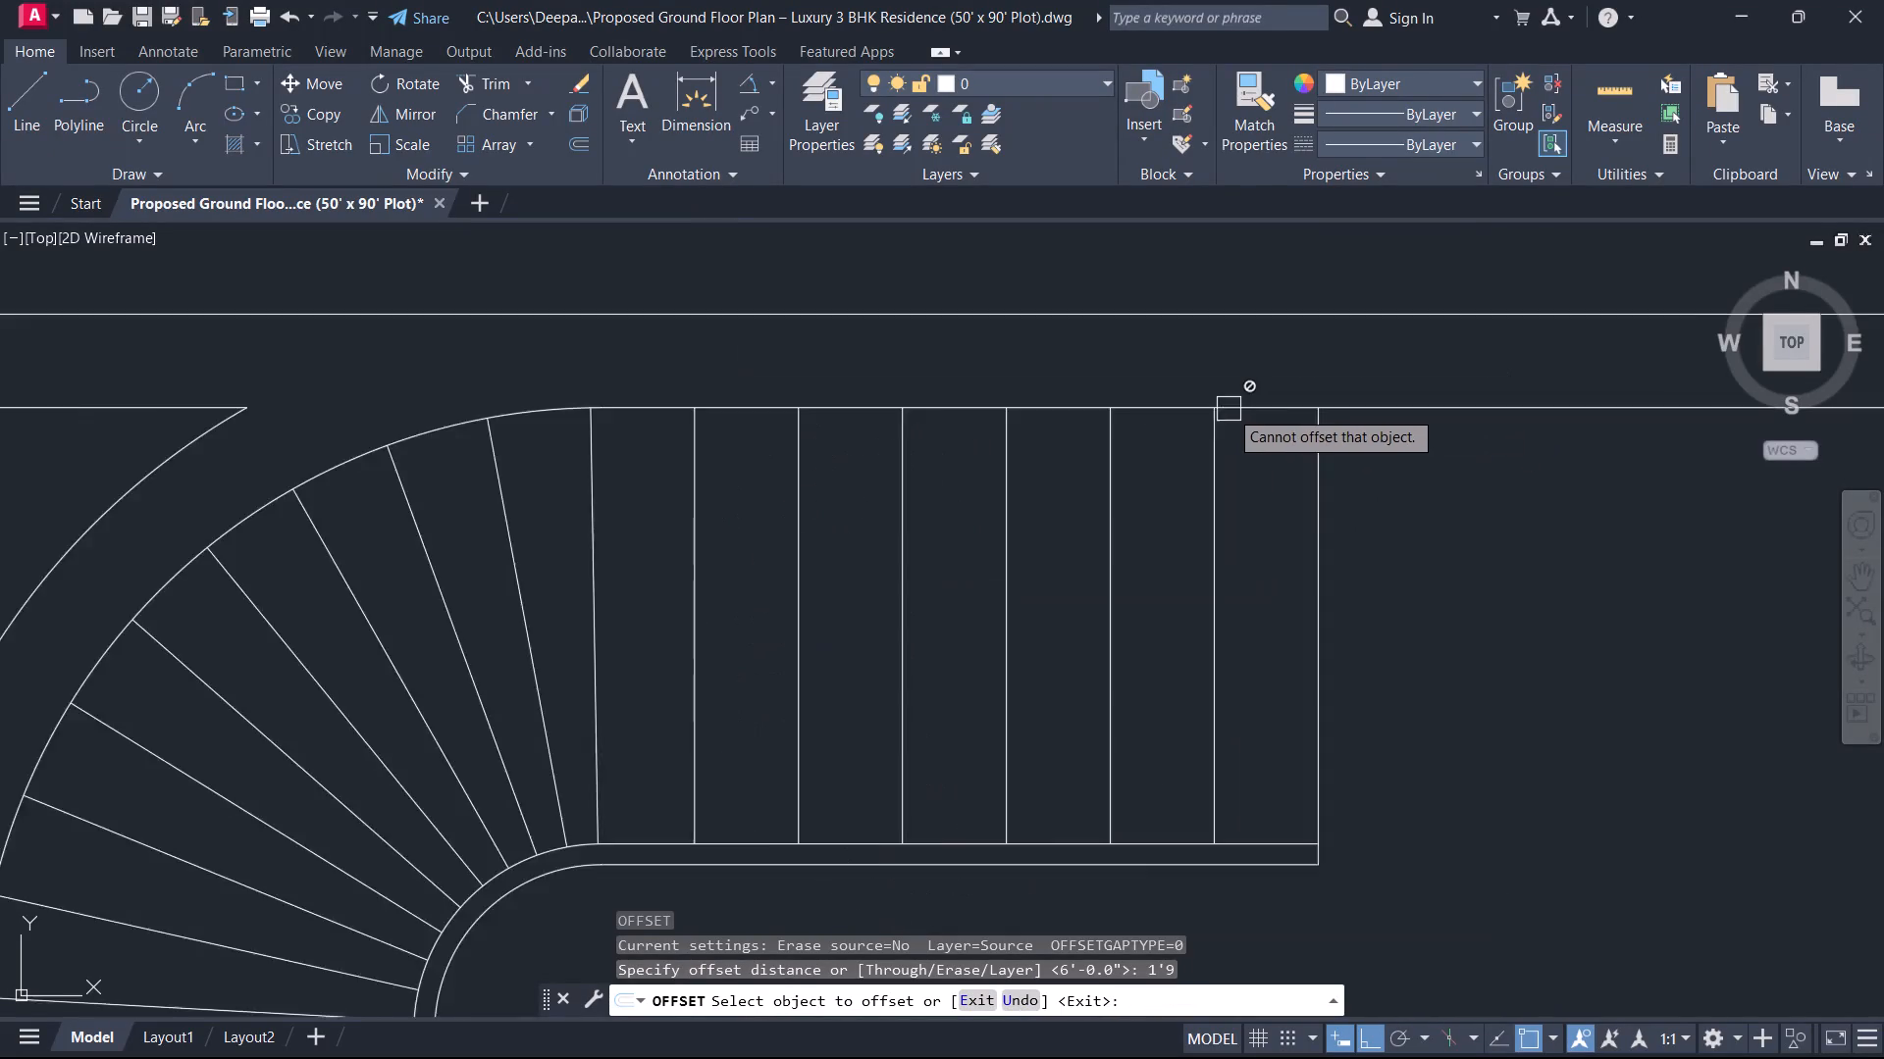
{"action": "scroll", "coordinate": [1229, 409], "scroll_direction": "up", "scroll_amount": 1}
{"action": "left_click", "coordinate": [1264, 406]}
{"action": "scroll", "coordinate": [1281, 484], "scroll_direction": "down", "scroll_amount": 1}
{"action": "left_click", "coordinate": [1281, 485]}
{"action": "key", "text": "Escape"}
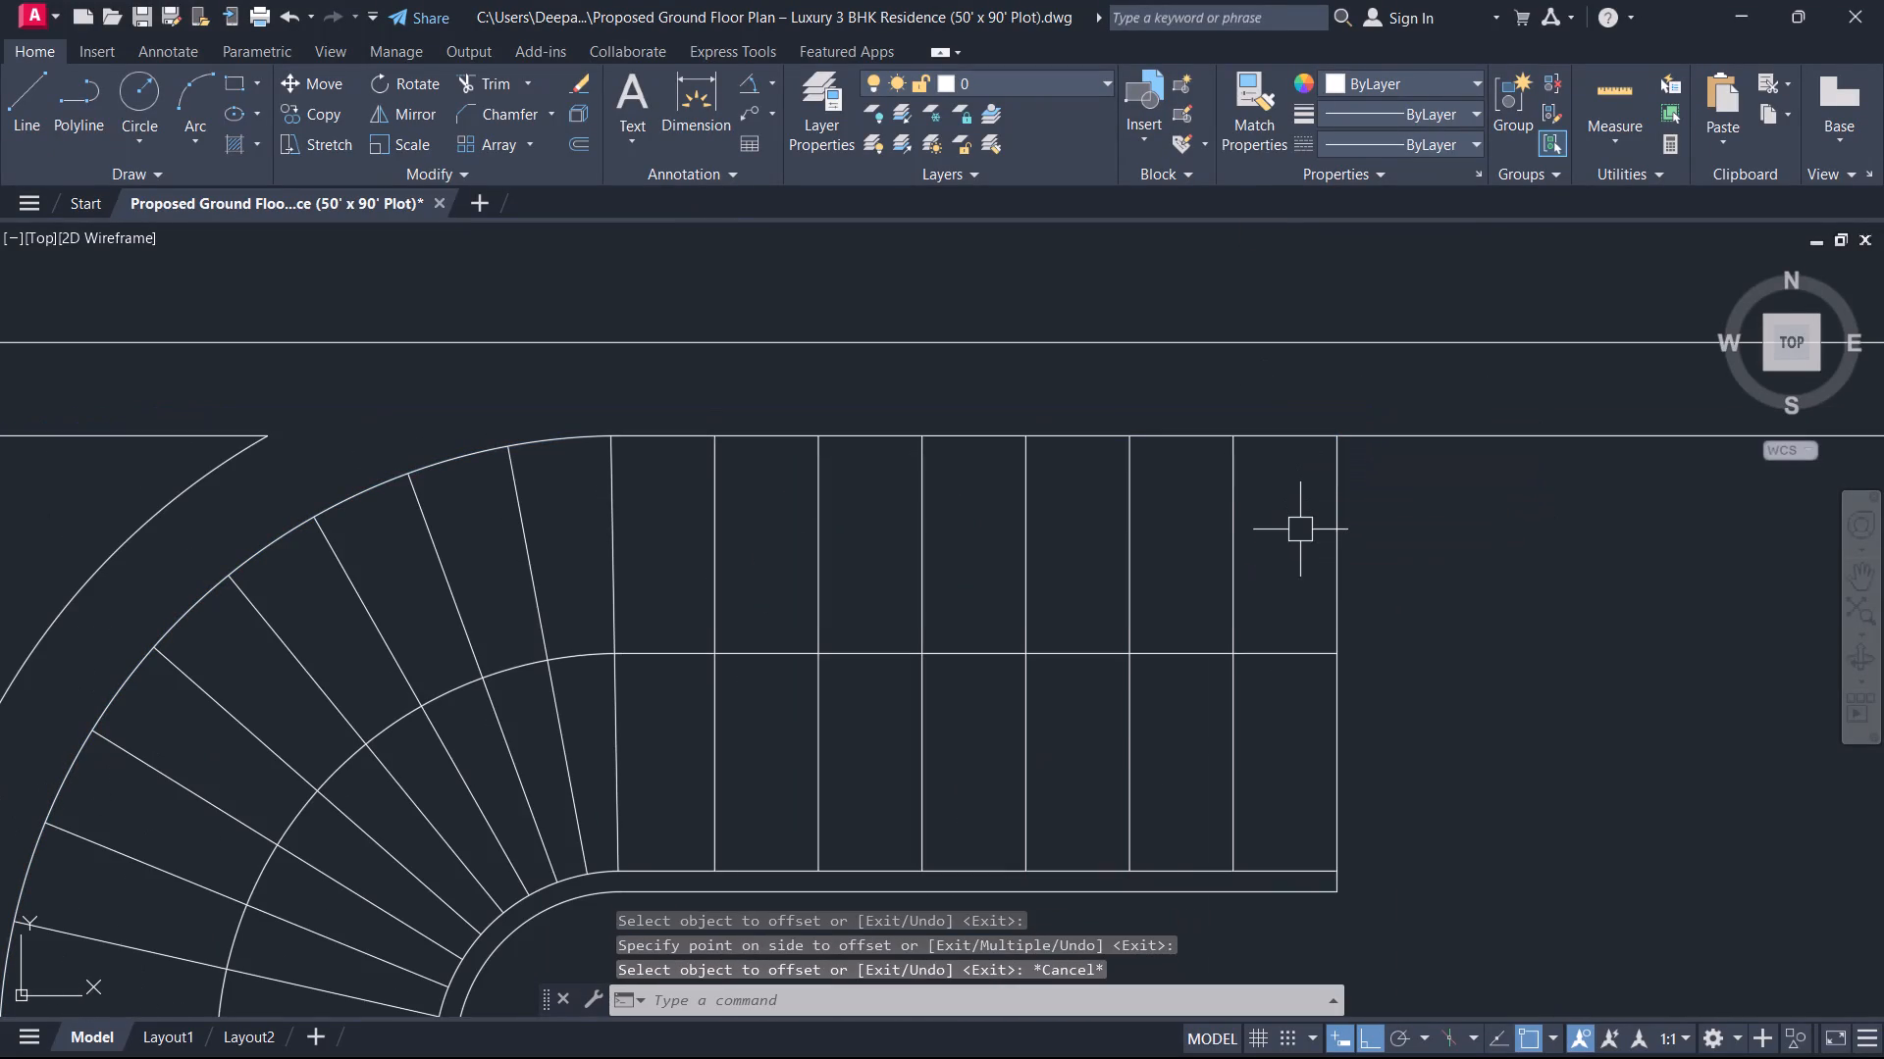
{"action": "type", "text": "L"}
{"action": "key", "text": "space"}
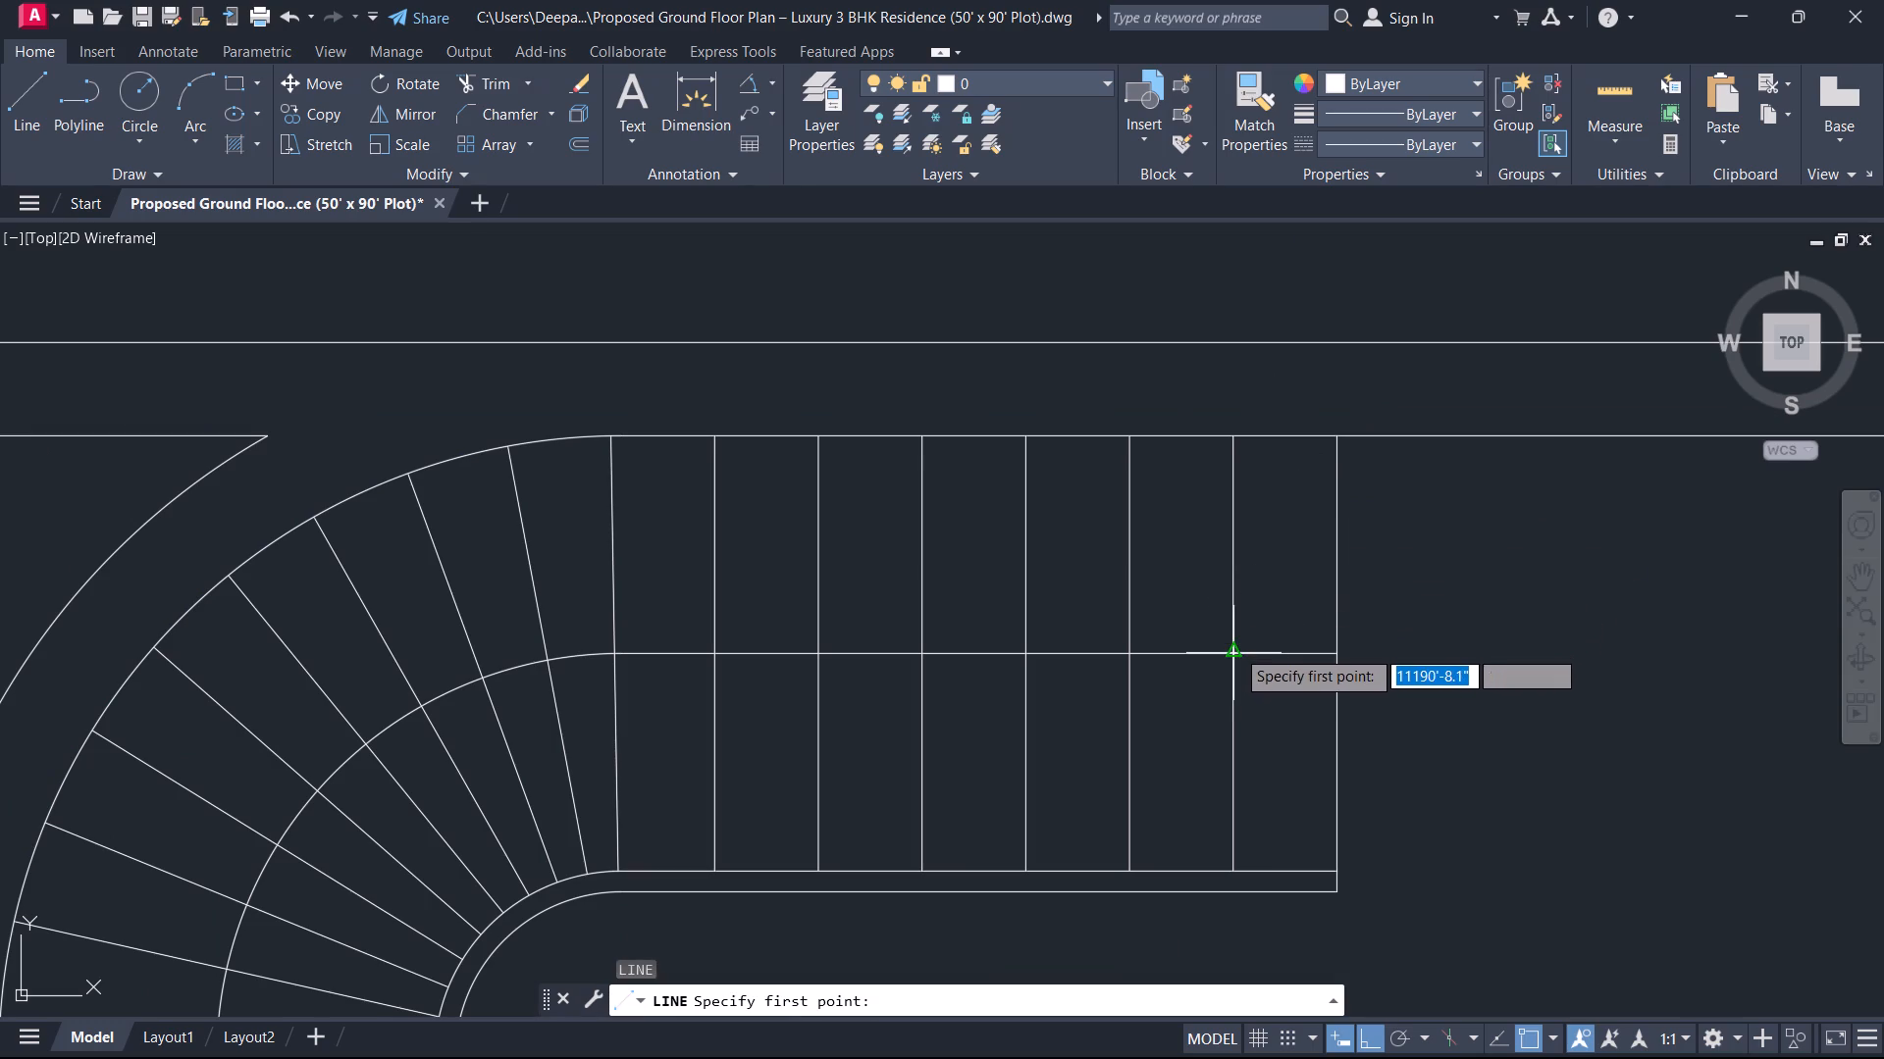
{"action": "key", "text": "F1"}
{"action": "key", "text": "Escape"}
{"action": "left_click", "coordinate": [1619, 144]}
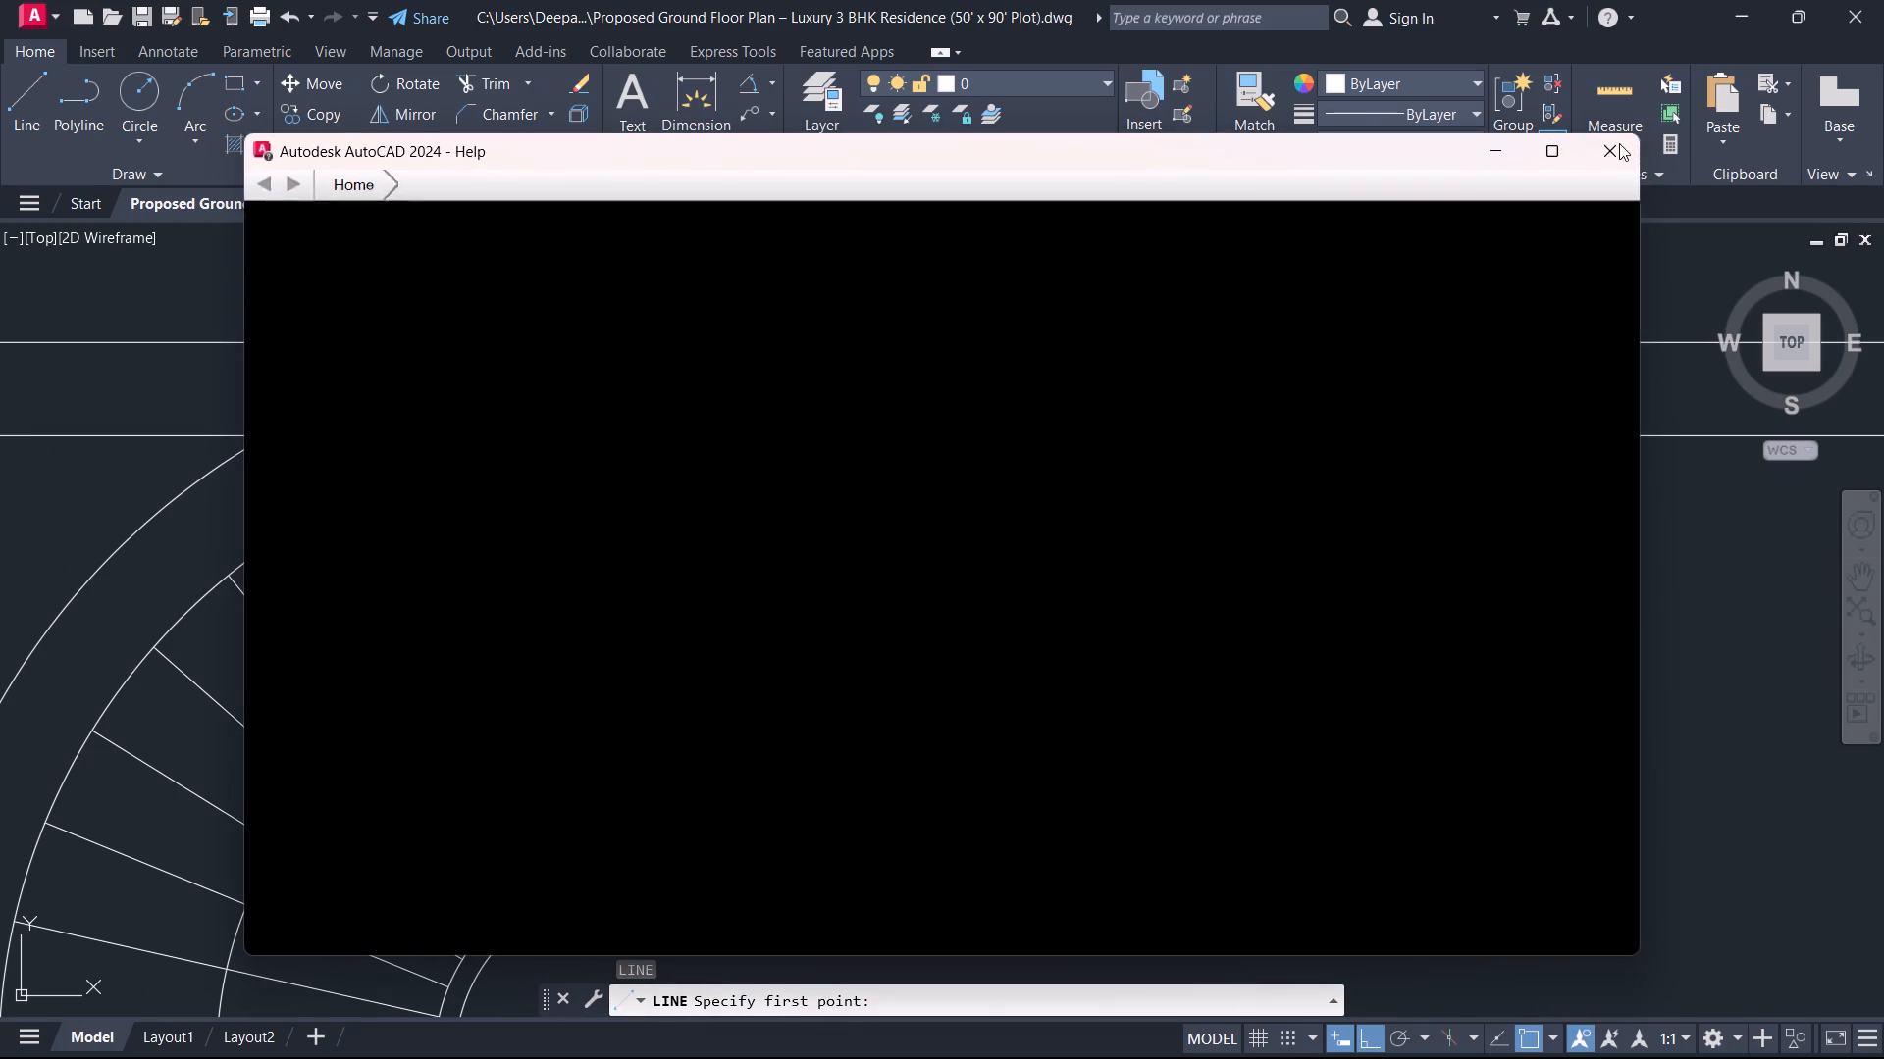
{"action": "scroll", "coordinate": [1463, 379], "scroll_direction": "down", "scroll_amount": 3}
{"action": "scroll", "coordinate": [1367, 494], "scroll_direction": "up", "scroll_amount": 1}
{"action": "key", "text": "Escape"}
Trim the walking line between the first and second straight tread lines of the lower flight, beside the curve.
{"action": "scroll", "coordinate": [1377, 386], "scroll_direction": "up", "scroll_amount": 1}
{"action": "middle_click_drag", "start_coordinate": [1258, 722], "coordinate": [1381, 428]}
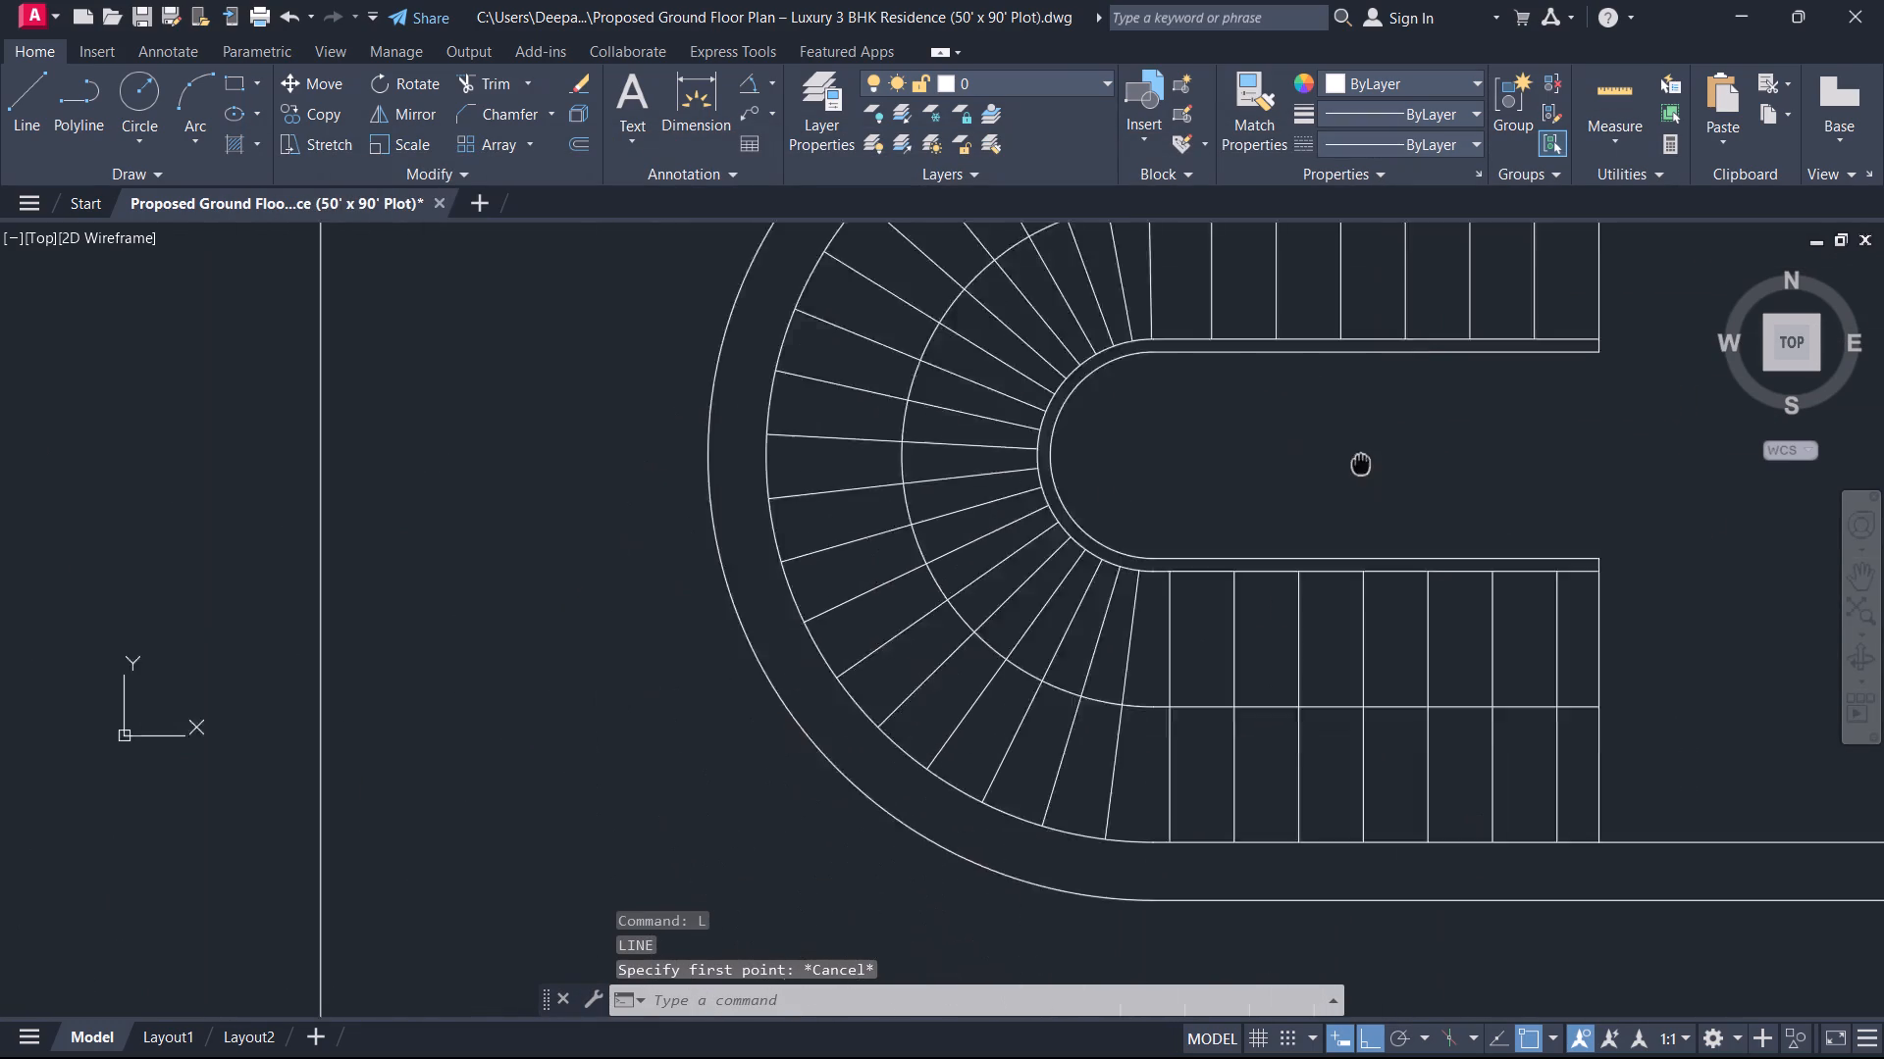
{"action": "middle_click_drag", "start_coordinate": [1381, 428], "coordinate": [1454, 311]}
{"action": "scroll", "coordinate": [1242, 562], "scroll_direction": "up", "scroll_amount": 1}
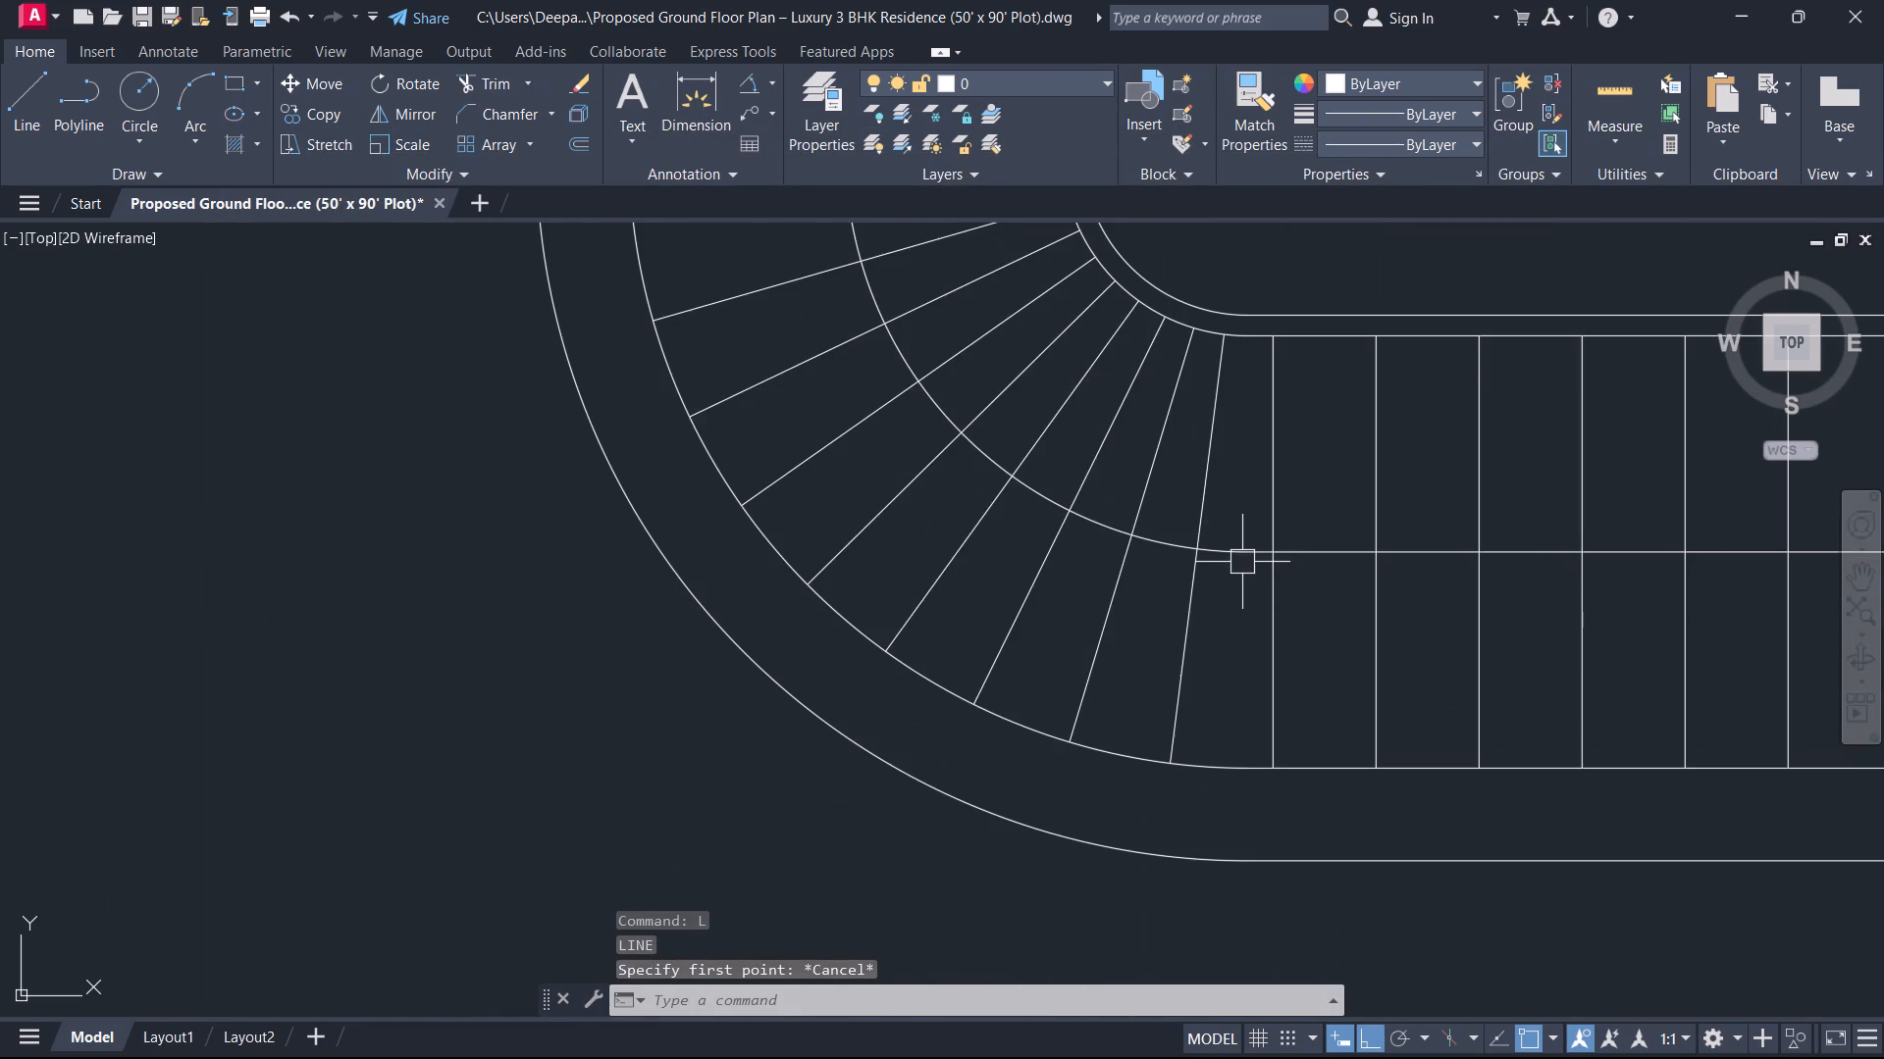
{"action": "type", "text": "TR"}
{"action": "key", "text": "space"}
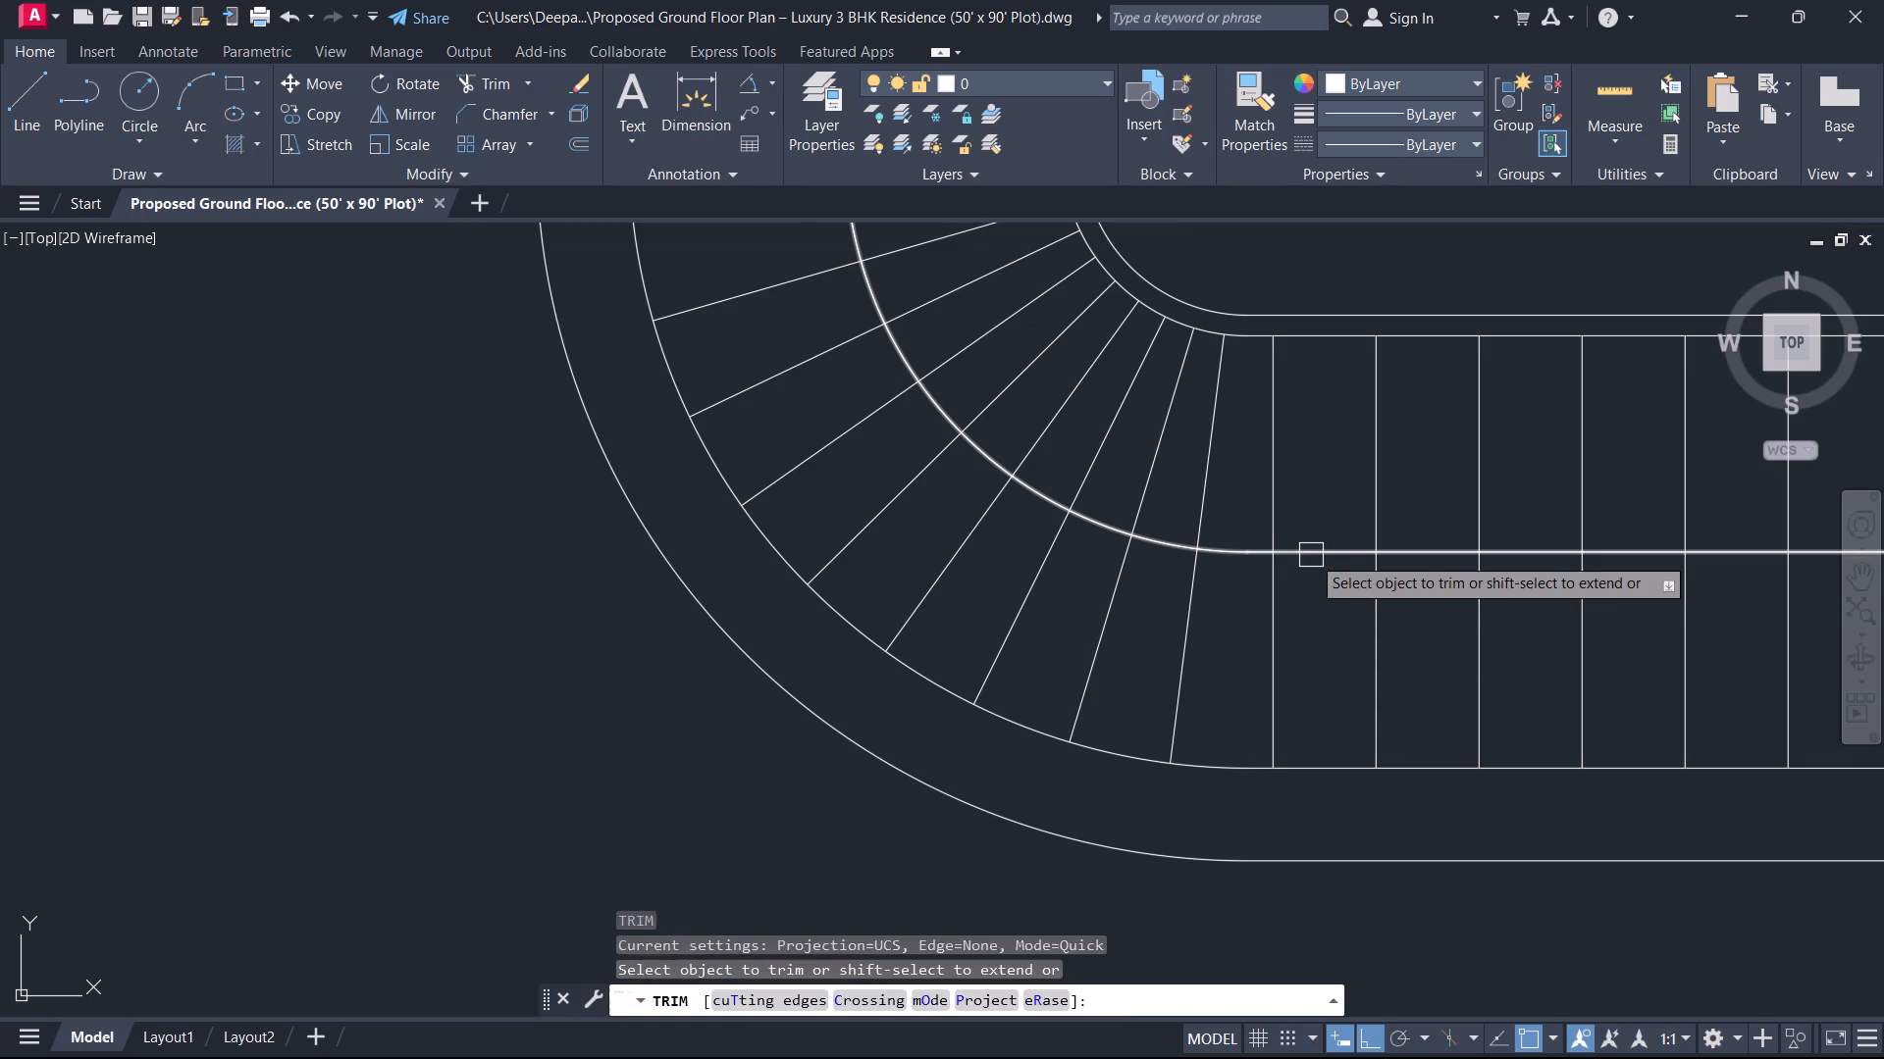
{"action": "left_click", "coordinate": [1312, 555]}
{"action": "key", "text": "Escape"}
Trim the lower flight's walking line between the second and fourth straight tread lines.
{"action": "left_click", "coordinate": [1418, 553]}
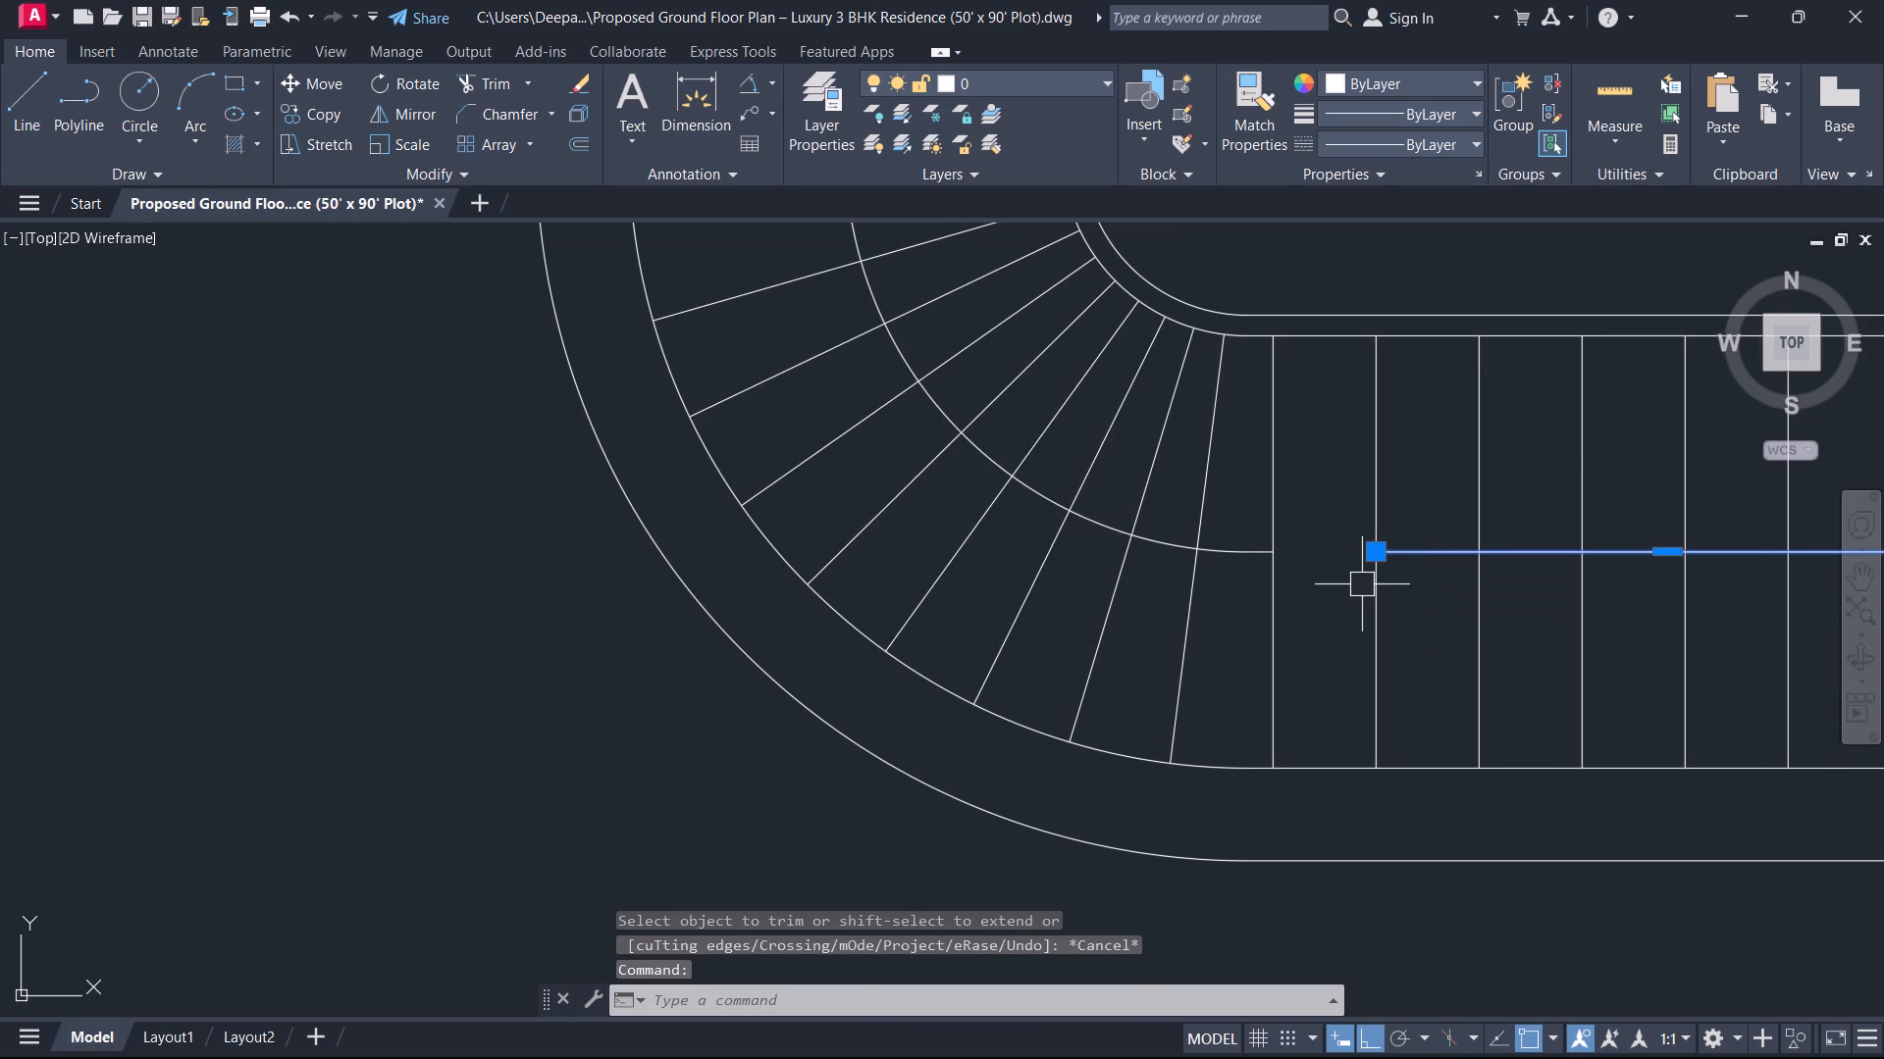
{"action": "scroll", "coordinate": [1339, 587], "scroll_direction": "down", "scroll_amount": 2}
{"action": "middle_click_drag", "start_coordinate": [1332, 592], "coordinate": [1182, 629]}
{"action": "scroll", "coordinate": [1332, 592], "scroll_direction": "up", "scroll_amount": 1}
{"action": "key", "text": "Escape"}
{"action": "key", "text": "Escape"}
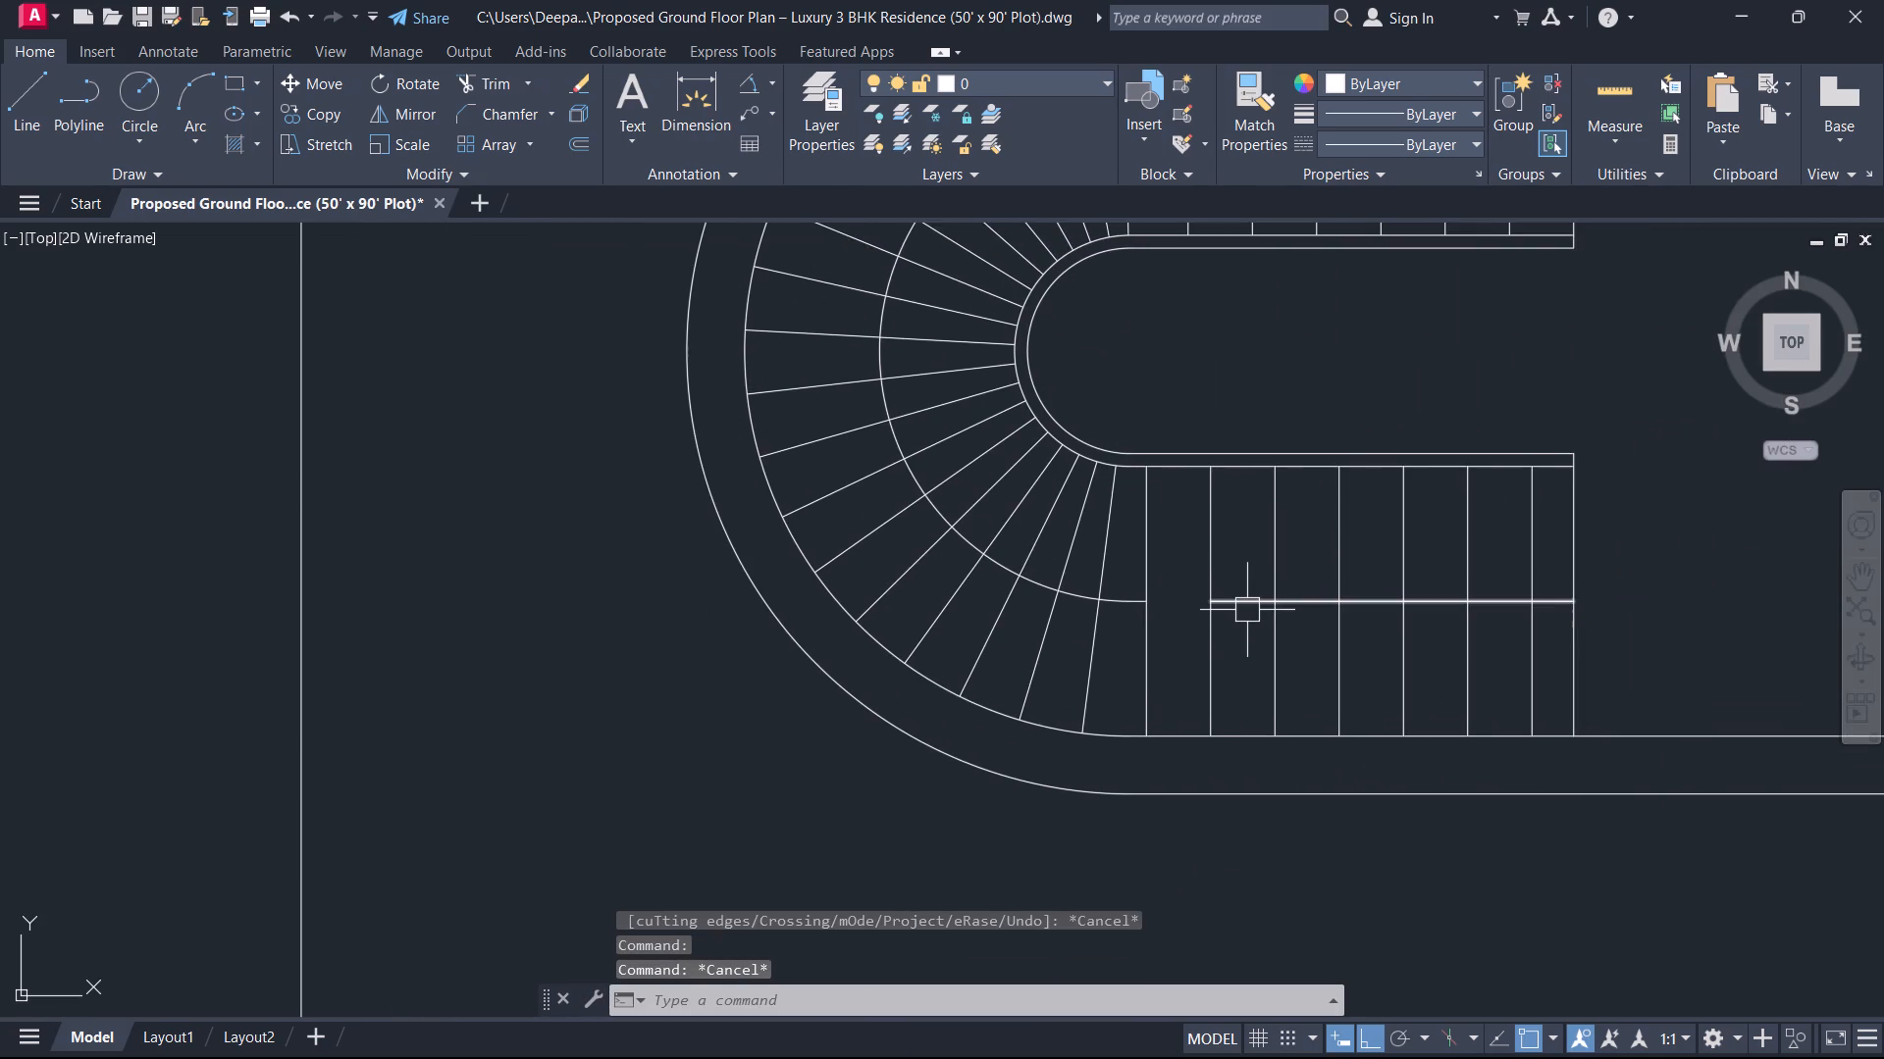
{"action": "type", "text": "TR"}
{"action": "key", "text": "space"}
{"action": "left_click", "coordinate": [1248, 602]}
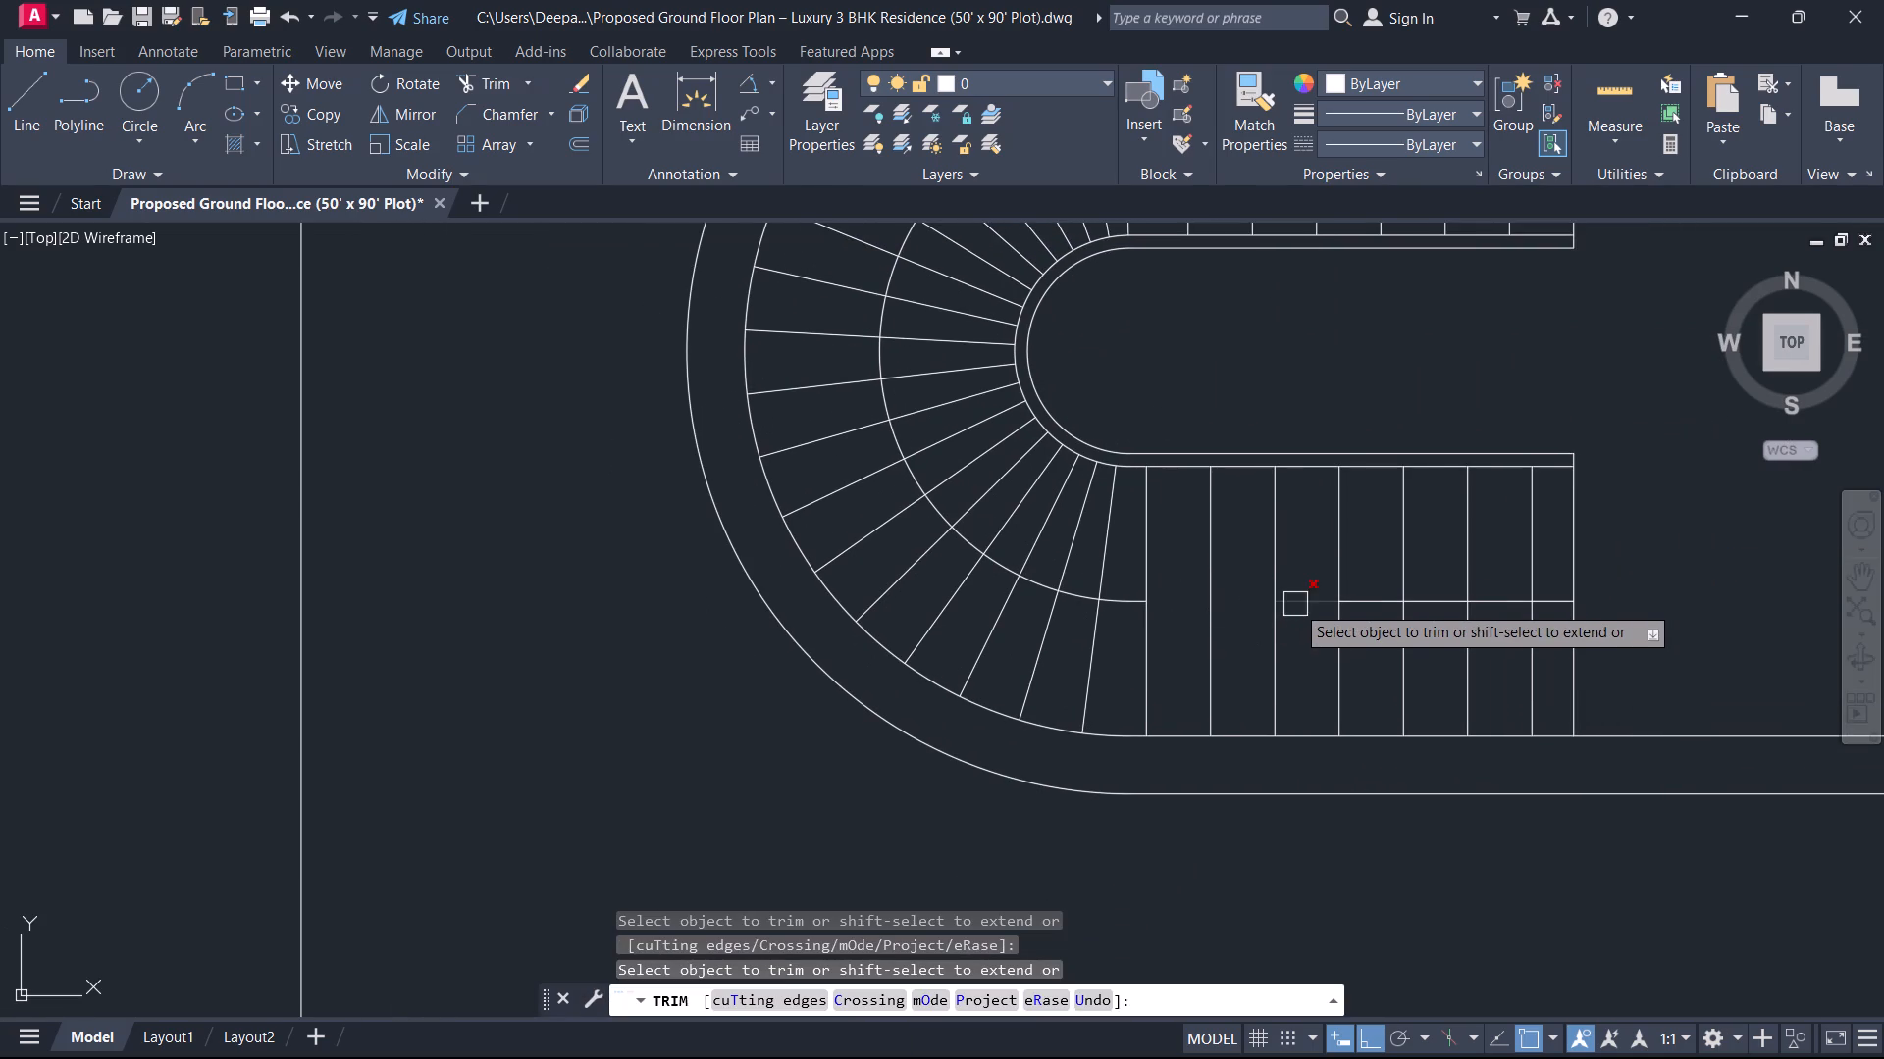
{"action": "left_click", "coordinate": [1306, 601]}
{"action": "key", "text": "Escape"}
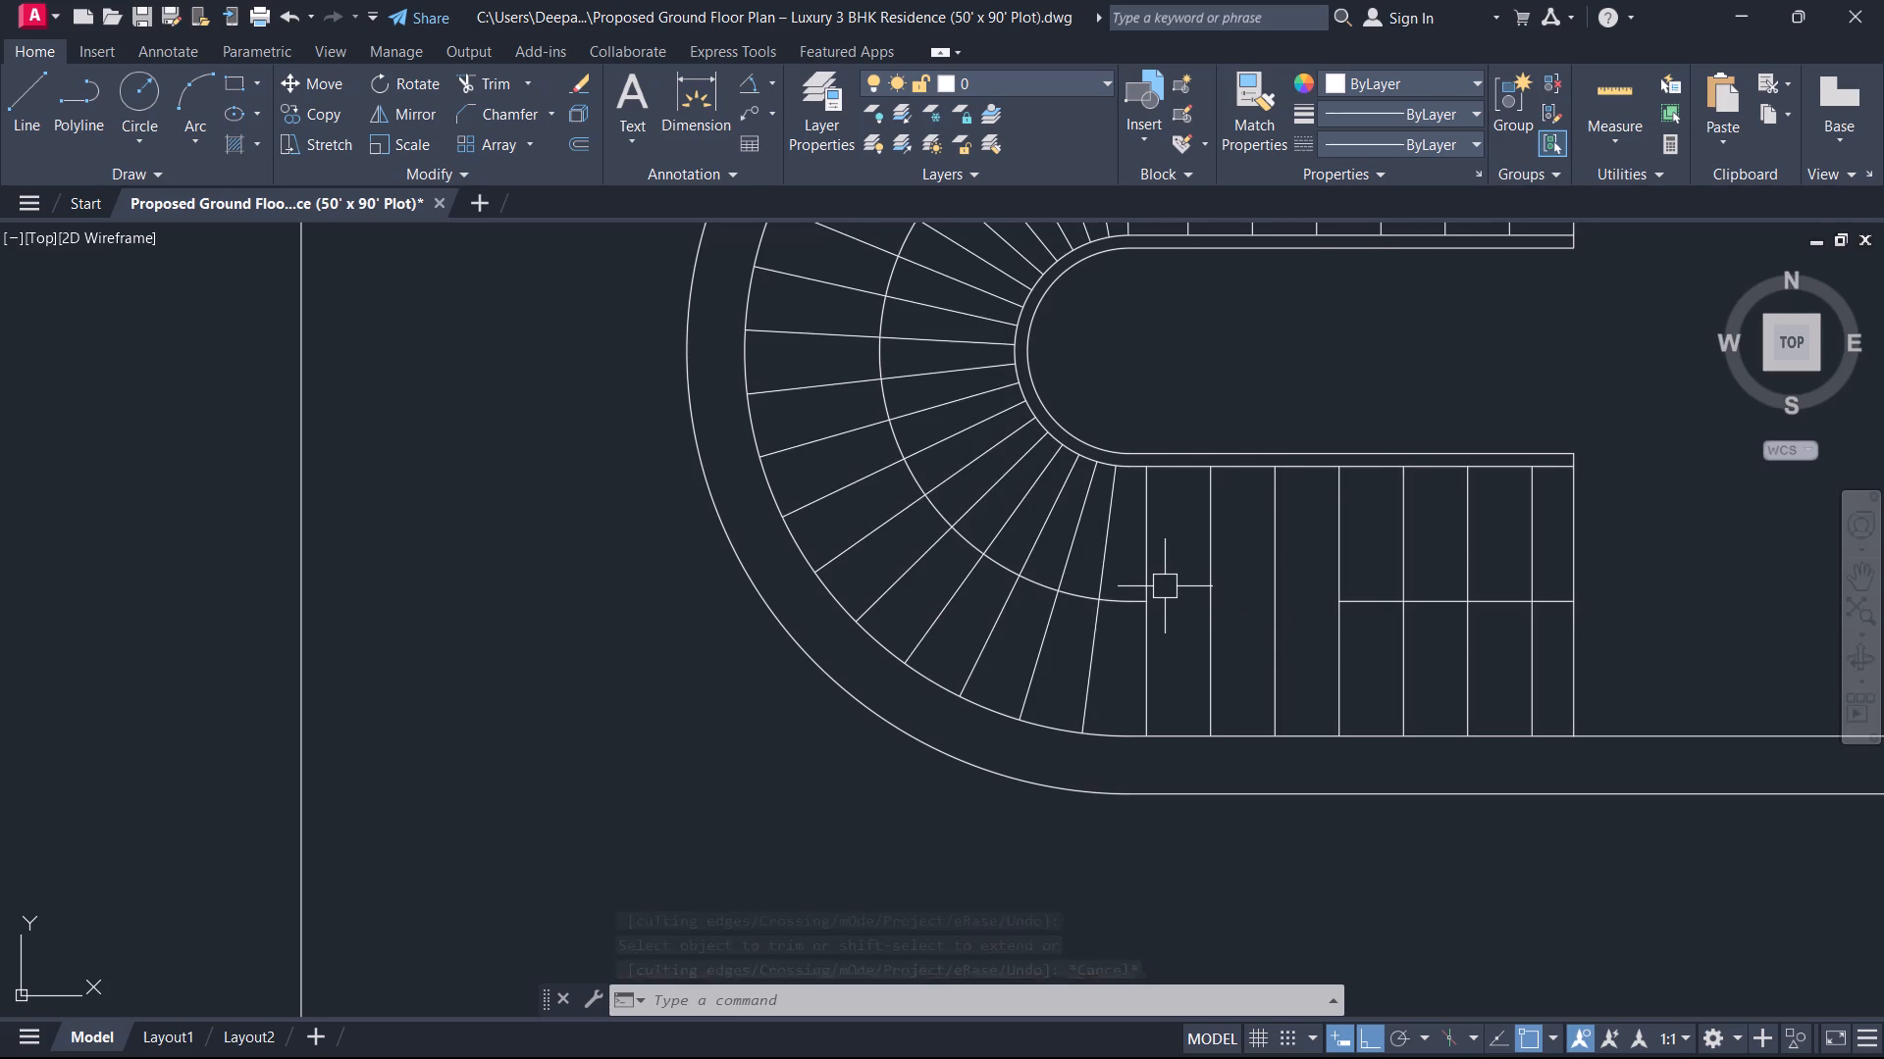
Extend the curved walking line to the second straight tread line of the lower flight.
{"action": "type", "text": "EX"}
{"action": "key", "text": "space"}
{"action": "left_click", "coordinate": [1120, 603]}
{"action": "key", "text": "Escape"}
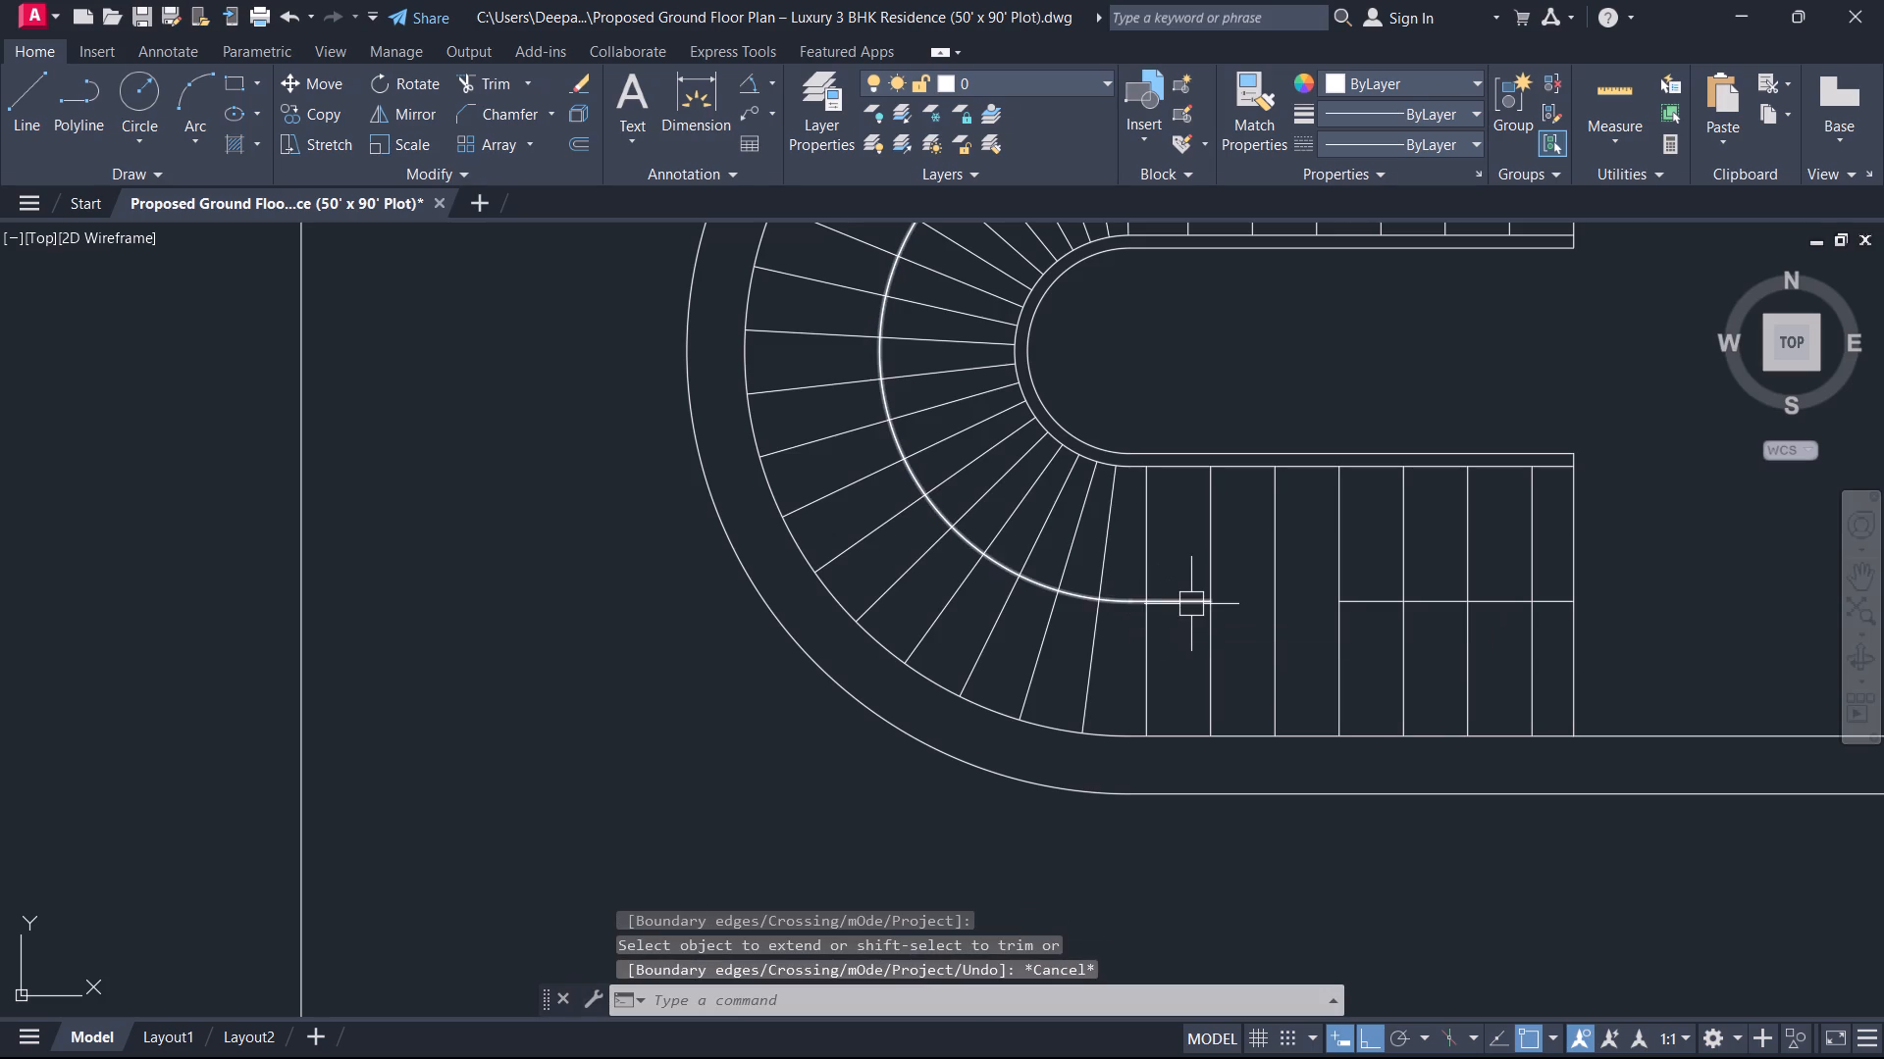
Draw an arrowhead with two lines from the curved walking line's end to both ends of the first straight tread line.
{"action": "key", "text": "l"}
{"action": "key", "text": "space"}
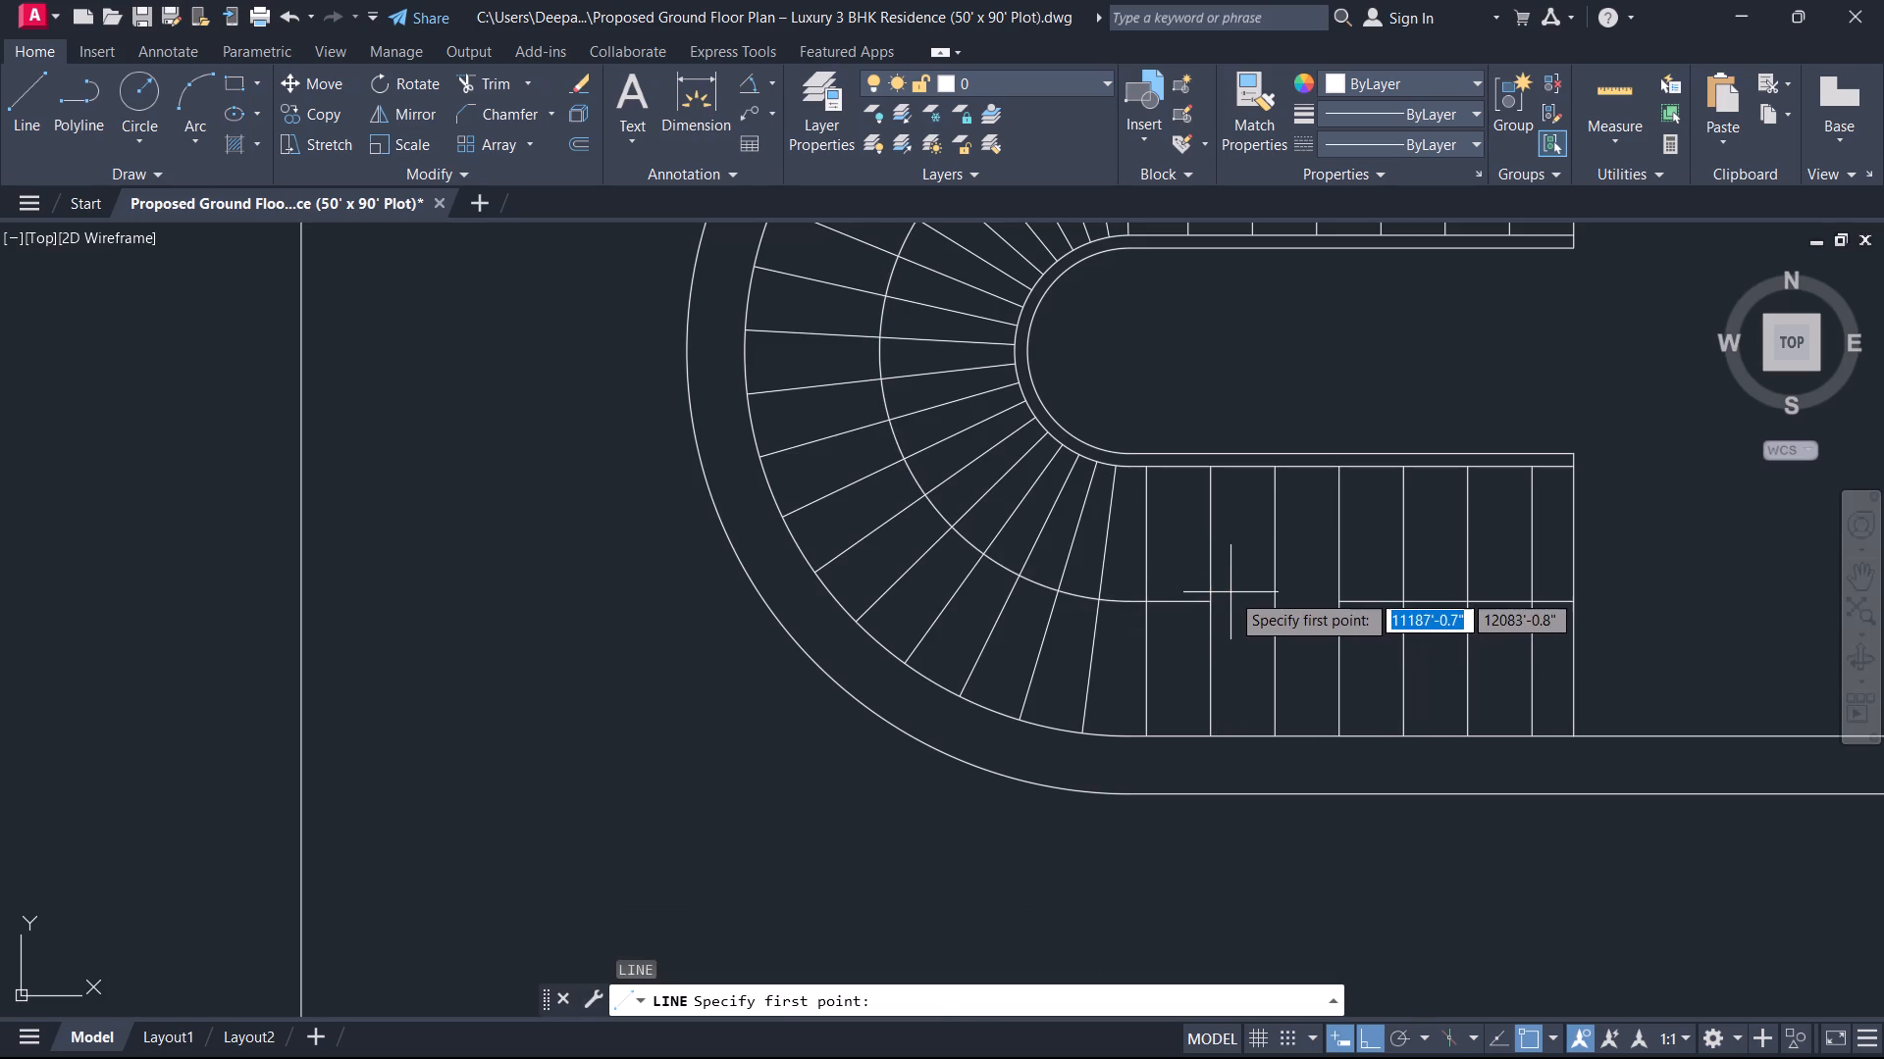
{"action": "left_click", "coordinate": [1208, 601]}
{"action": "left_click_drag", "start_coordinate": [1148, 472], "coordinate": [1150, 480]}
{"action": "key", "text": "Escape"}
{"action": "key", "text": "space"}
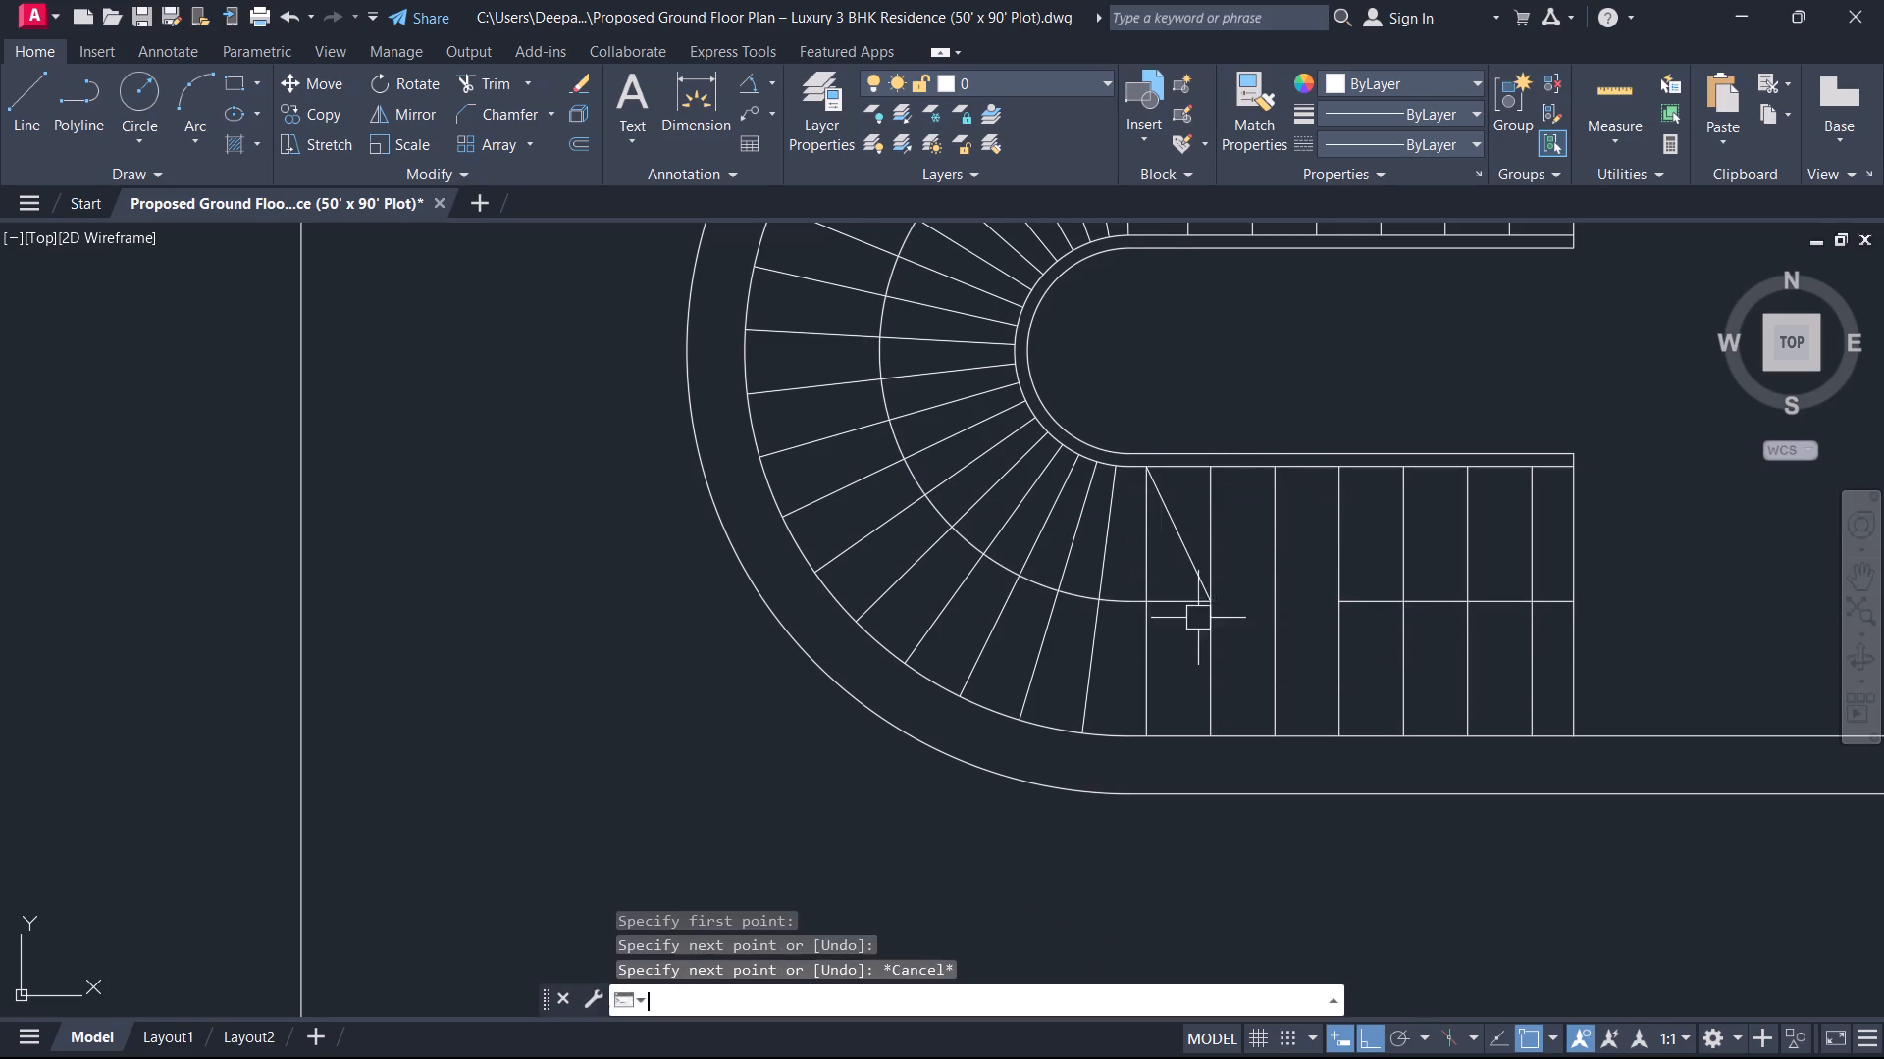
{"action": "left_click", "coordinate": [1218, 595]}
{"action": "left_click", "coordinate": [1153, 728]}
{"action": "key", "text": "Escape"}
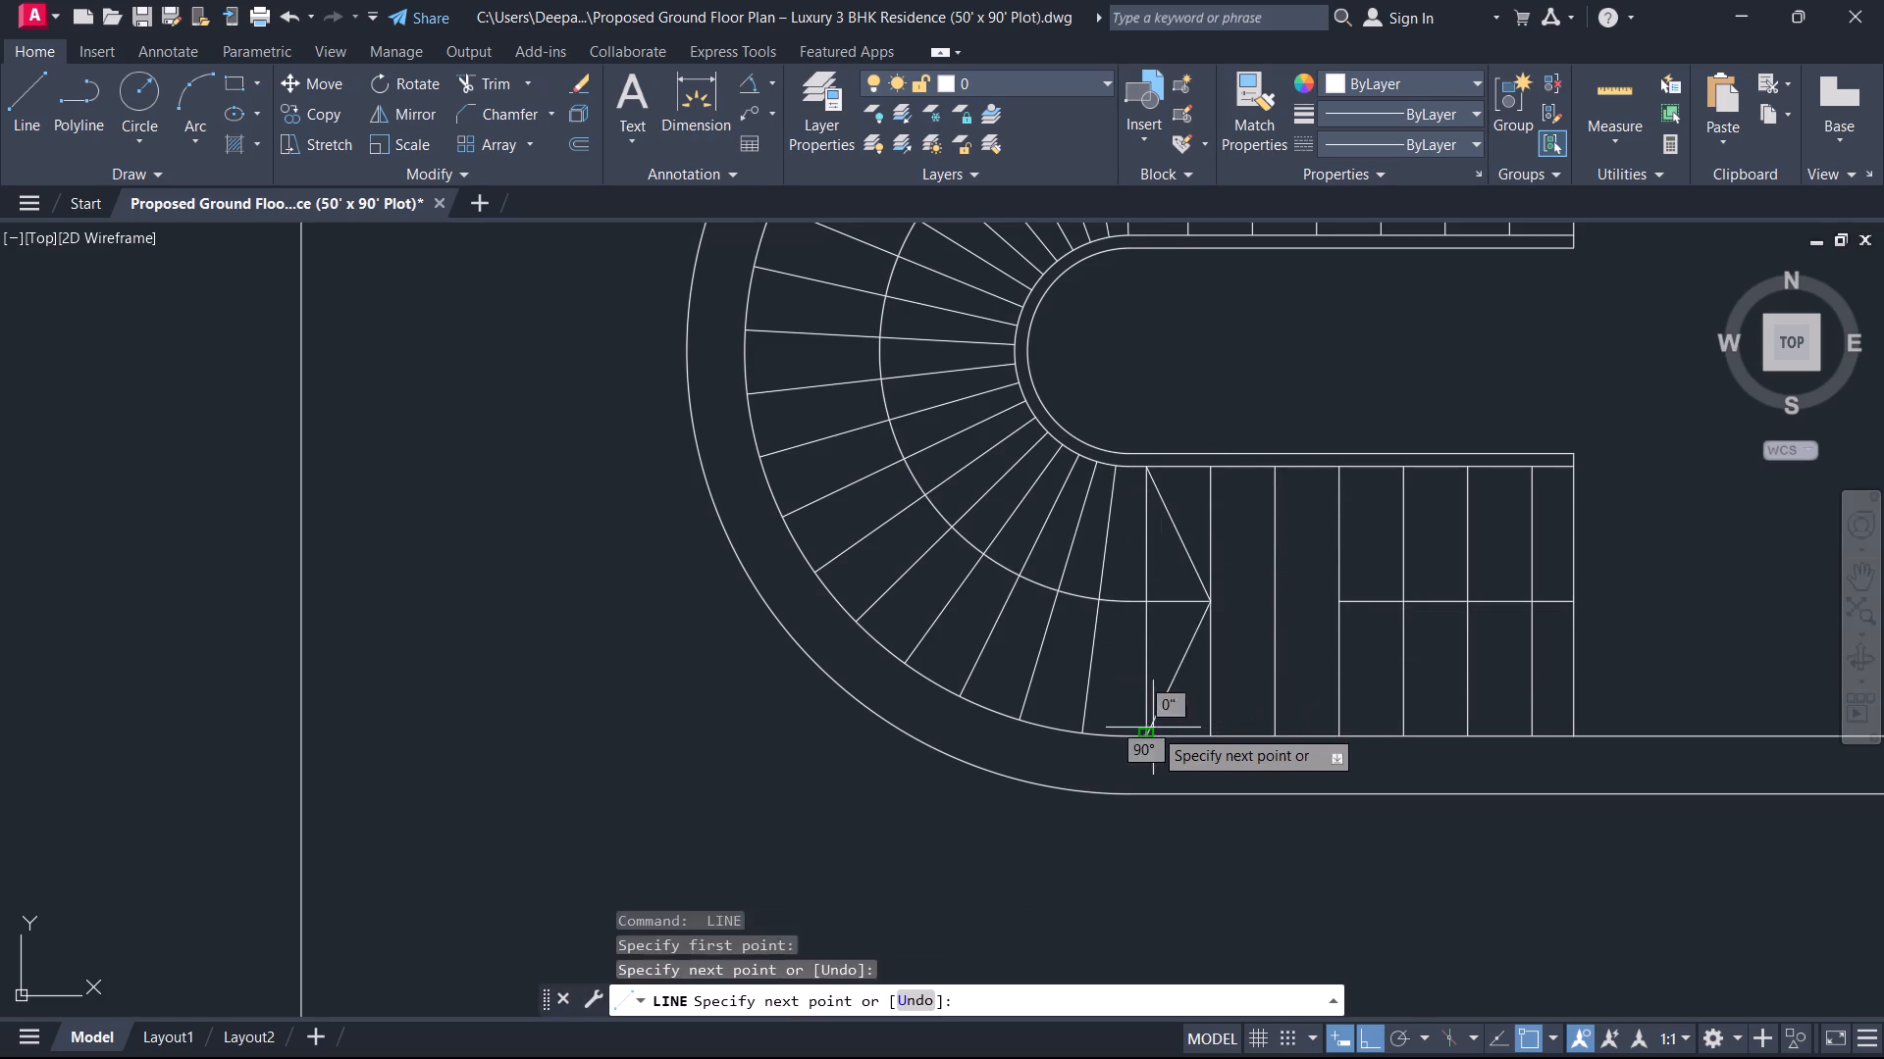
Draw an opposing arrowhead with two lines from the remaining walking line's end on the fourth tread line to both ends of the fifth.
{"action": "key", "text": "space"}
{"action": "left_click", "coordinate": [1347, 597]}
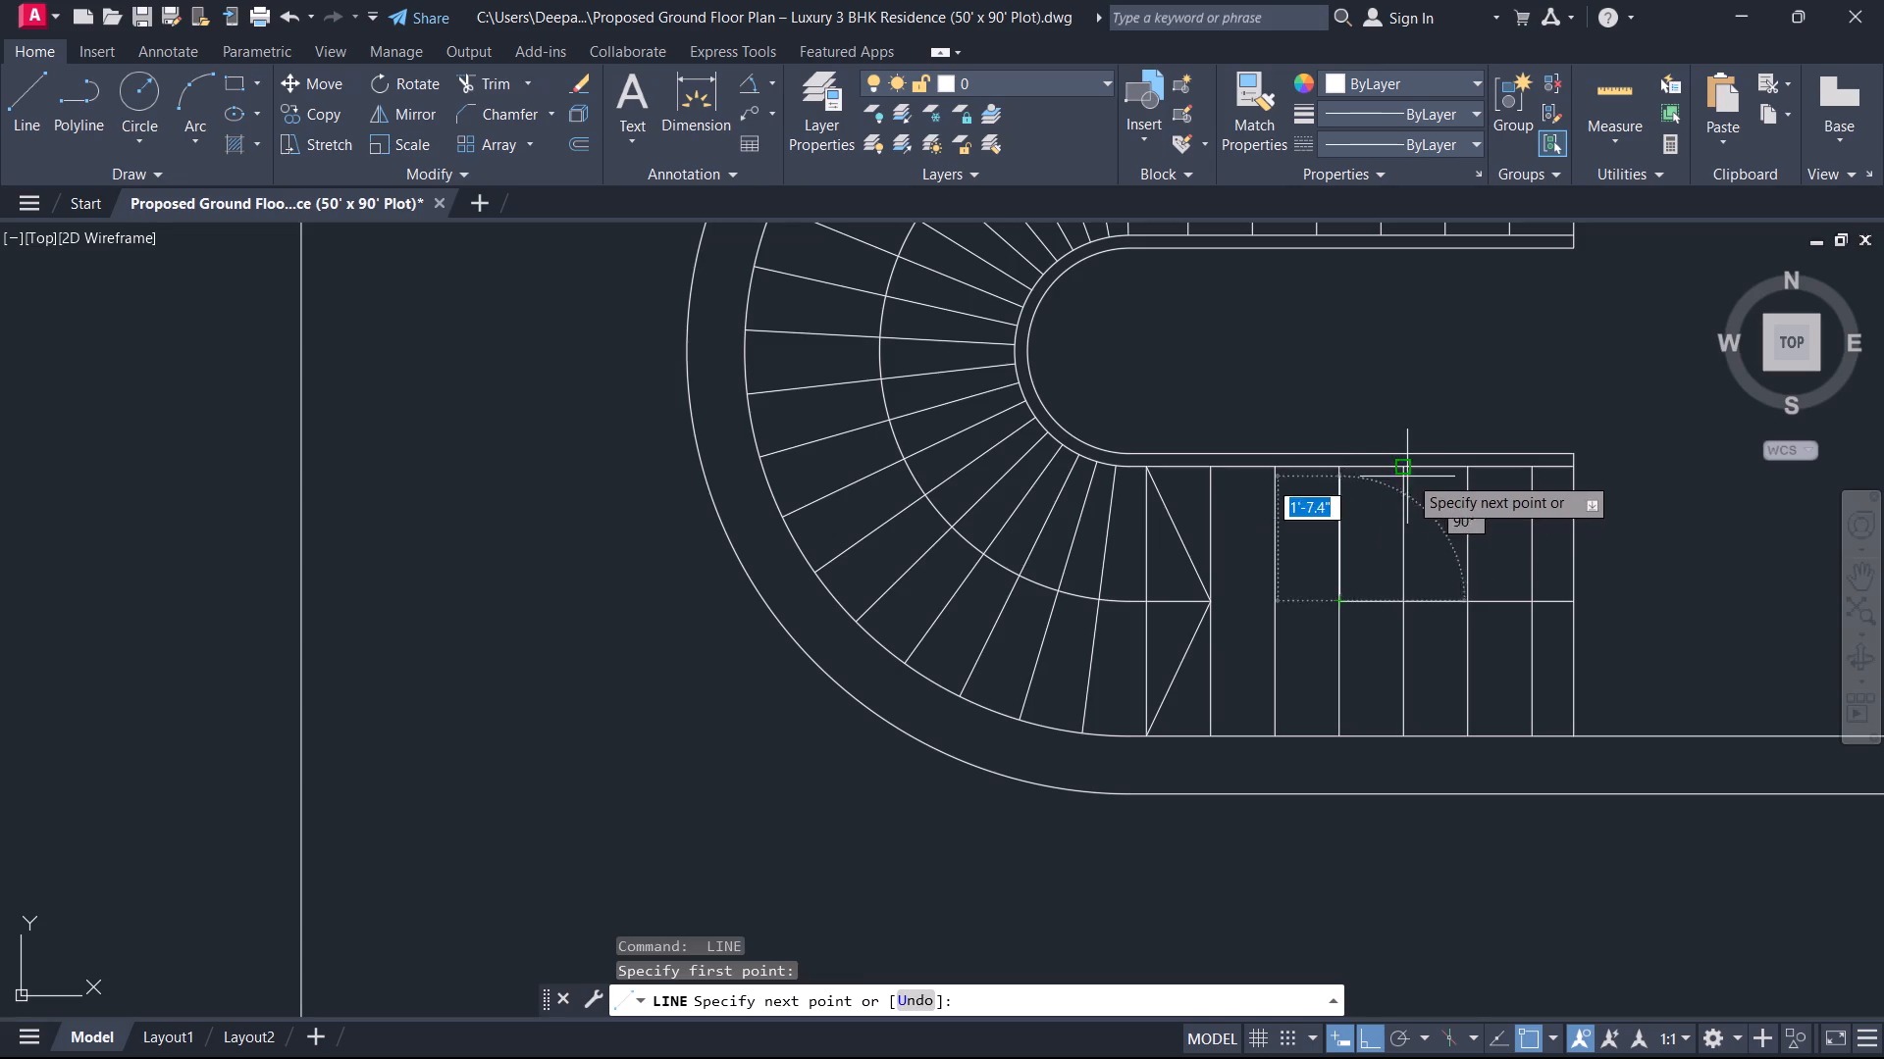
{"action": "left_click", "coordinate": [1408, 472]}
{"action": "key", "text": "space"}
{"action": "key", "text": "space"}
{"action": "left_click", "coordinate": [1337, 601]}
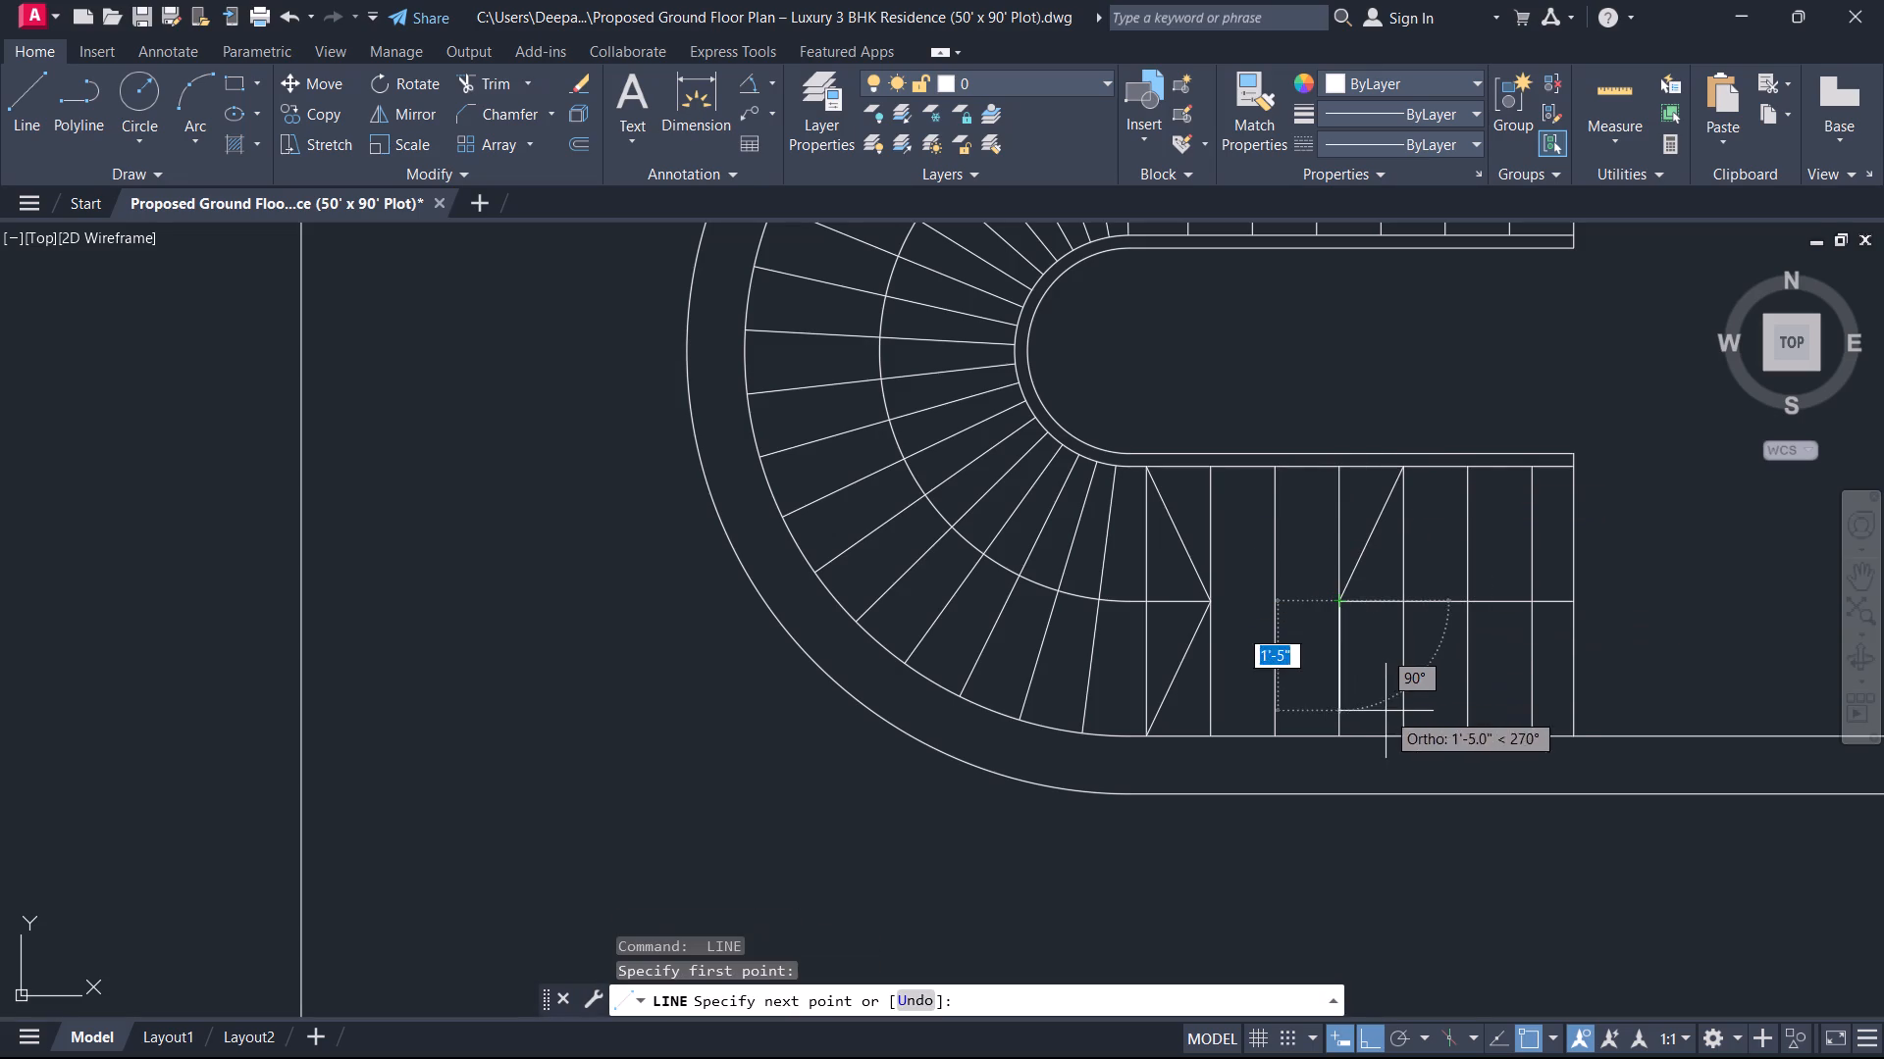
{"action": "left_click", "coordinate": [1400, 728]}
{"action": "key", "text": "Escape"}
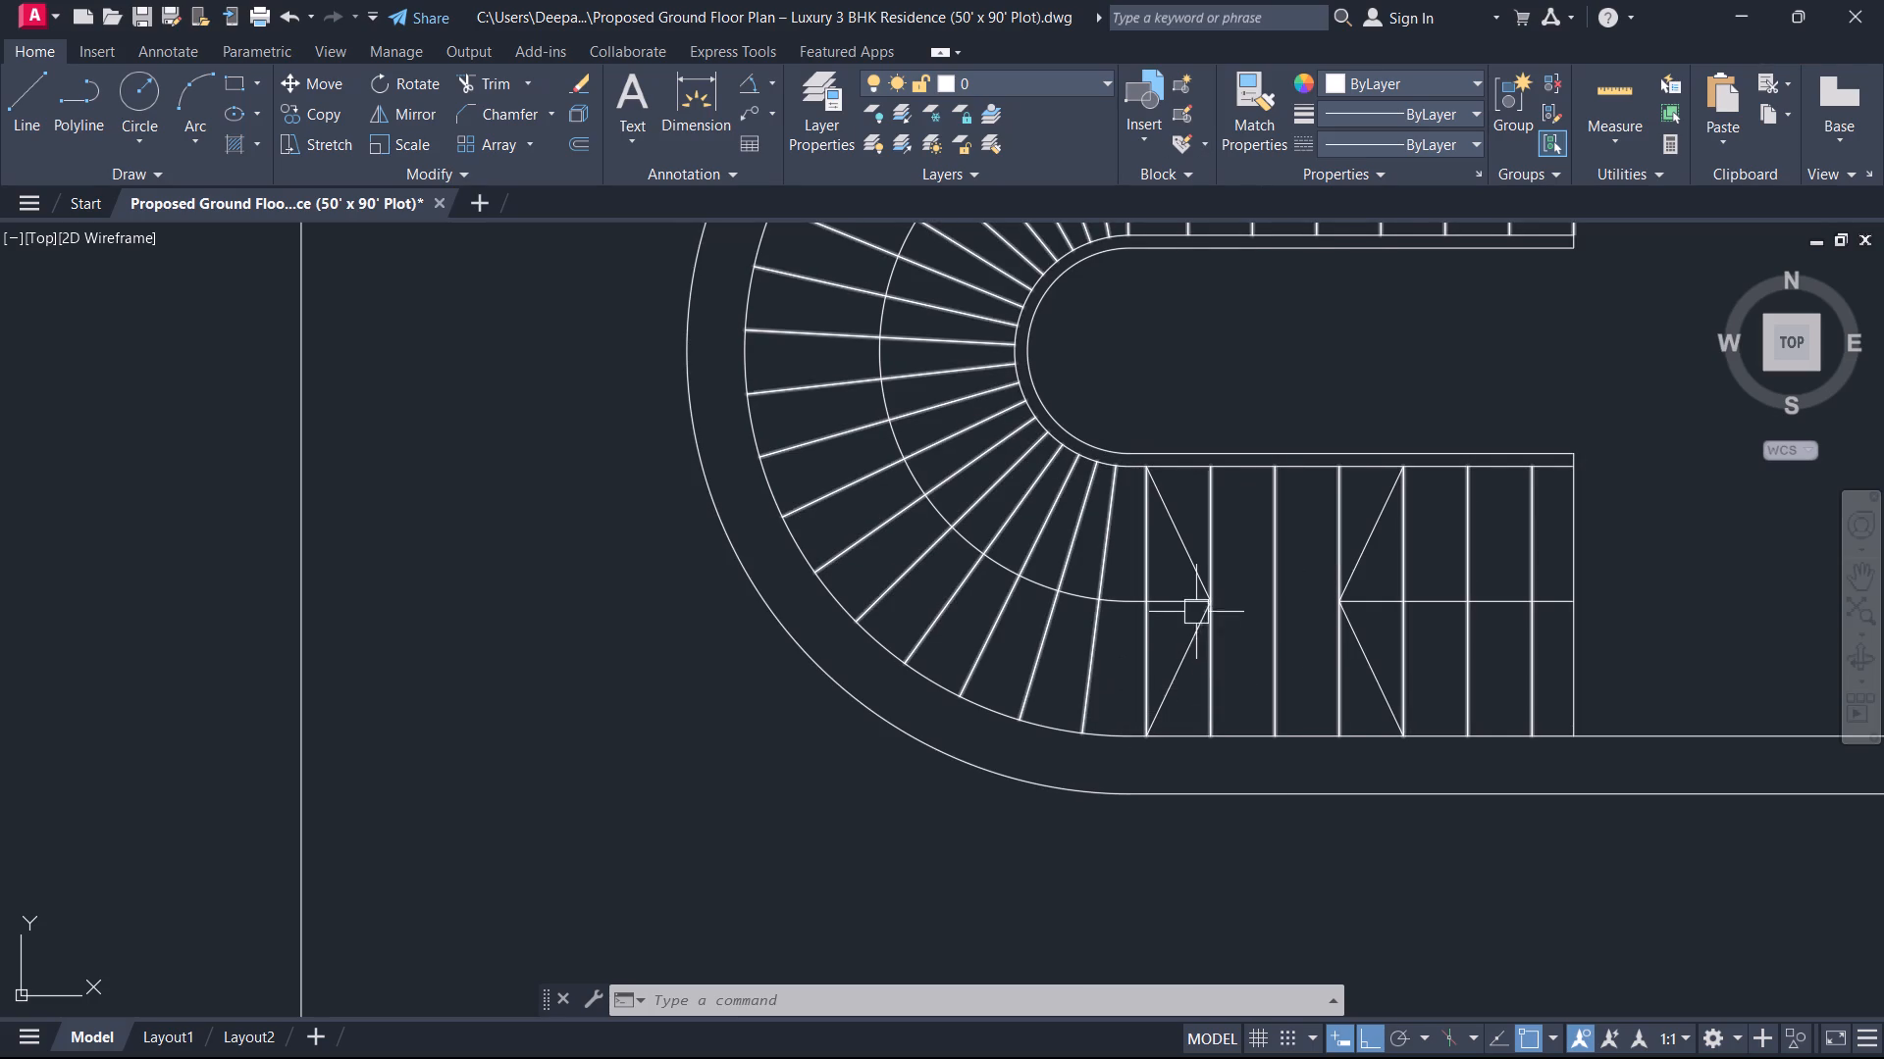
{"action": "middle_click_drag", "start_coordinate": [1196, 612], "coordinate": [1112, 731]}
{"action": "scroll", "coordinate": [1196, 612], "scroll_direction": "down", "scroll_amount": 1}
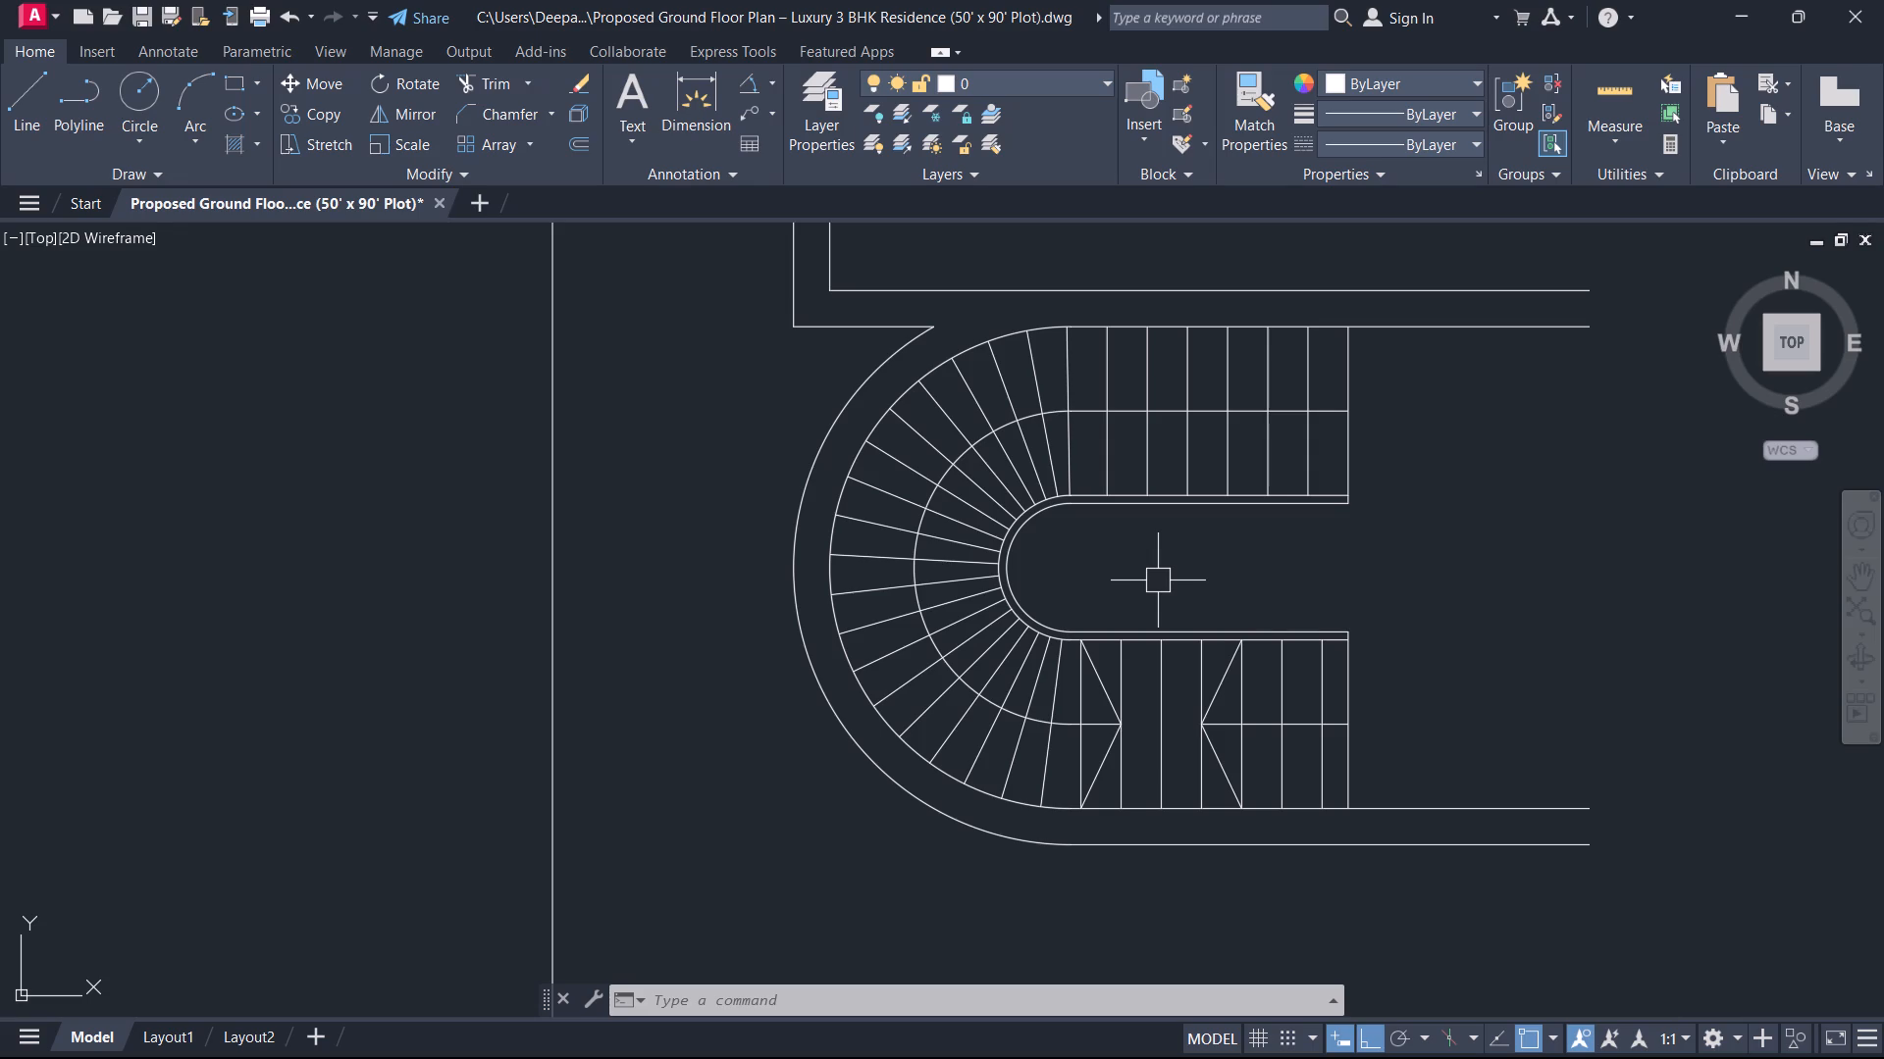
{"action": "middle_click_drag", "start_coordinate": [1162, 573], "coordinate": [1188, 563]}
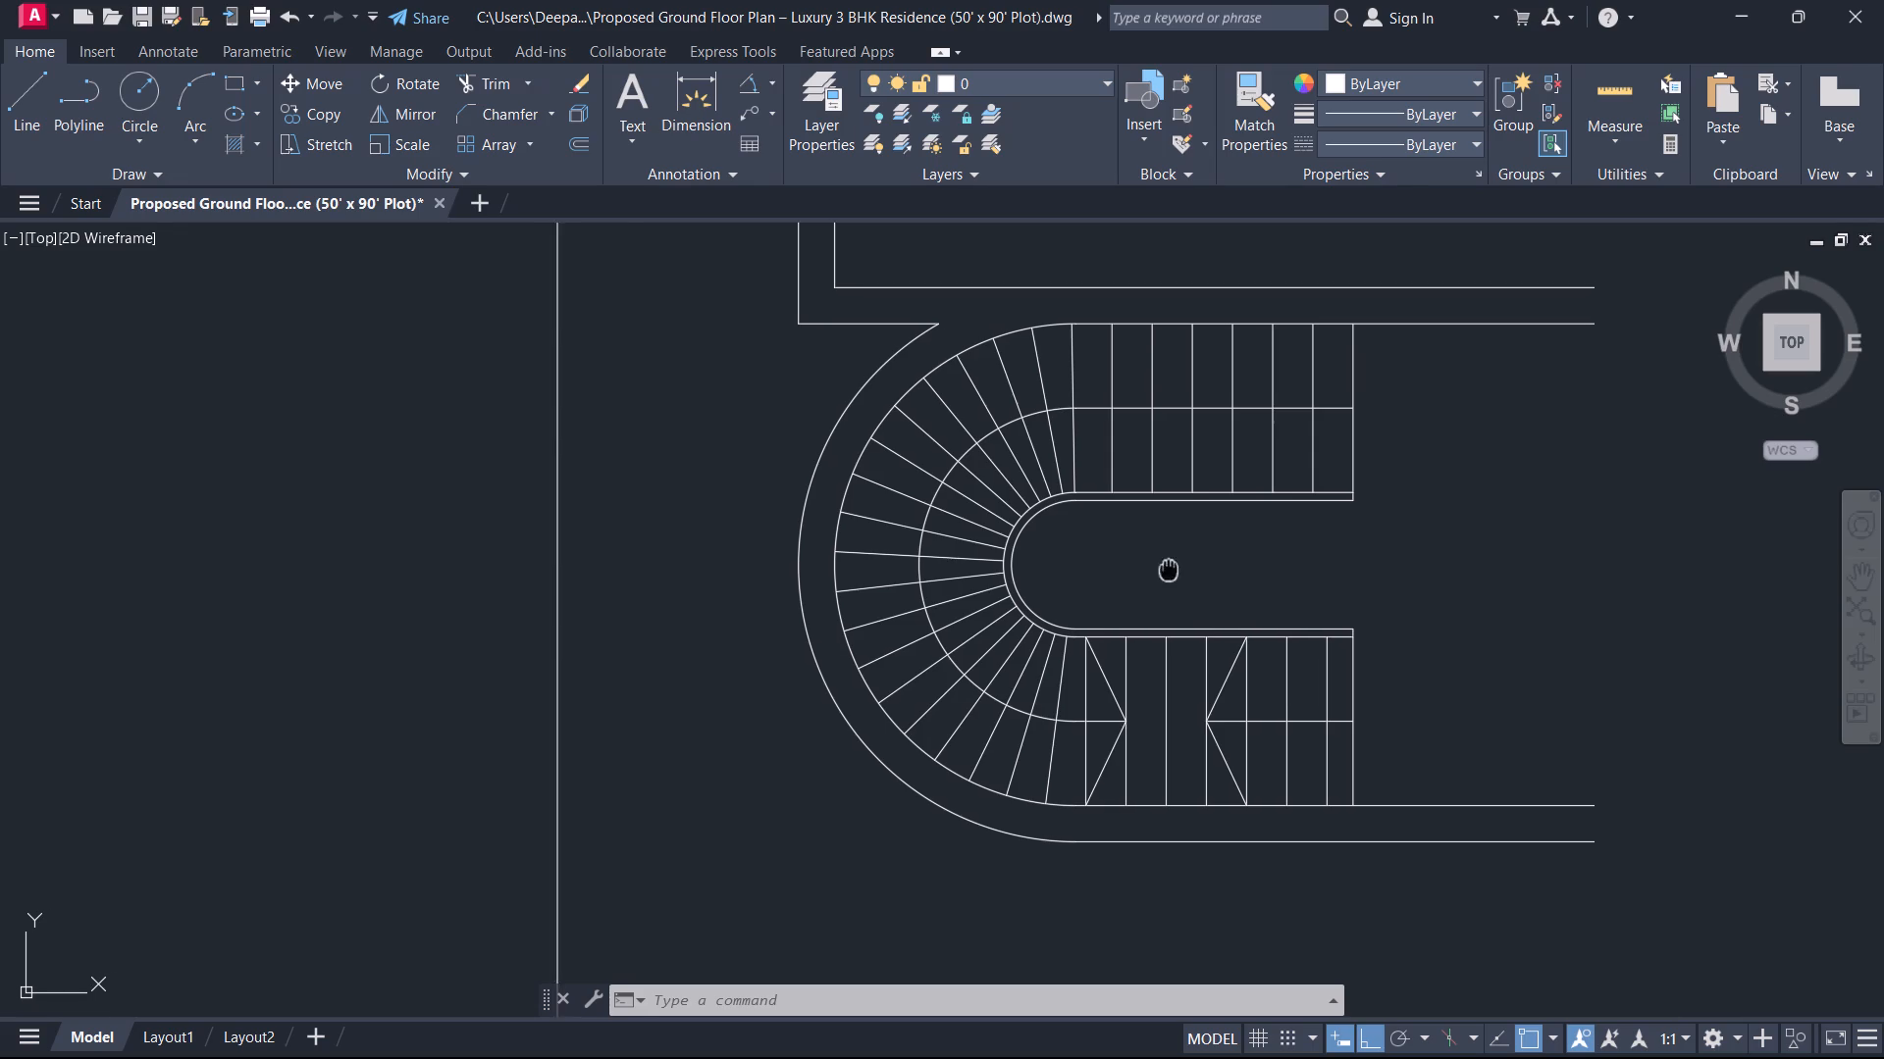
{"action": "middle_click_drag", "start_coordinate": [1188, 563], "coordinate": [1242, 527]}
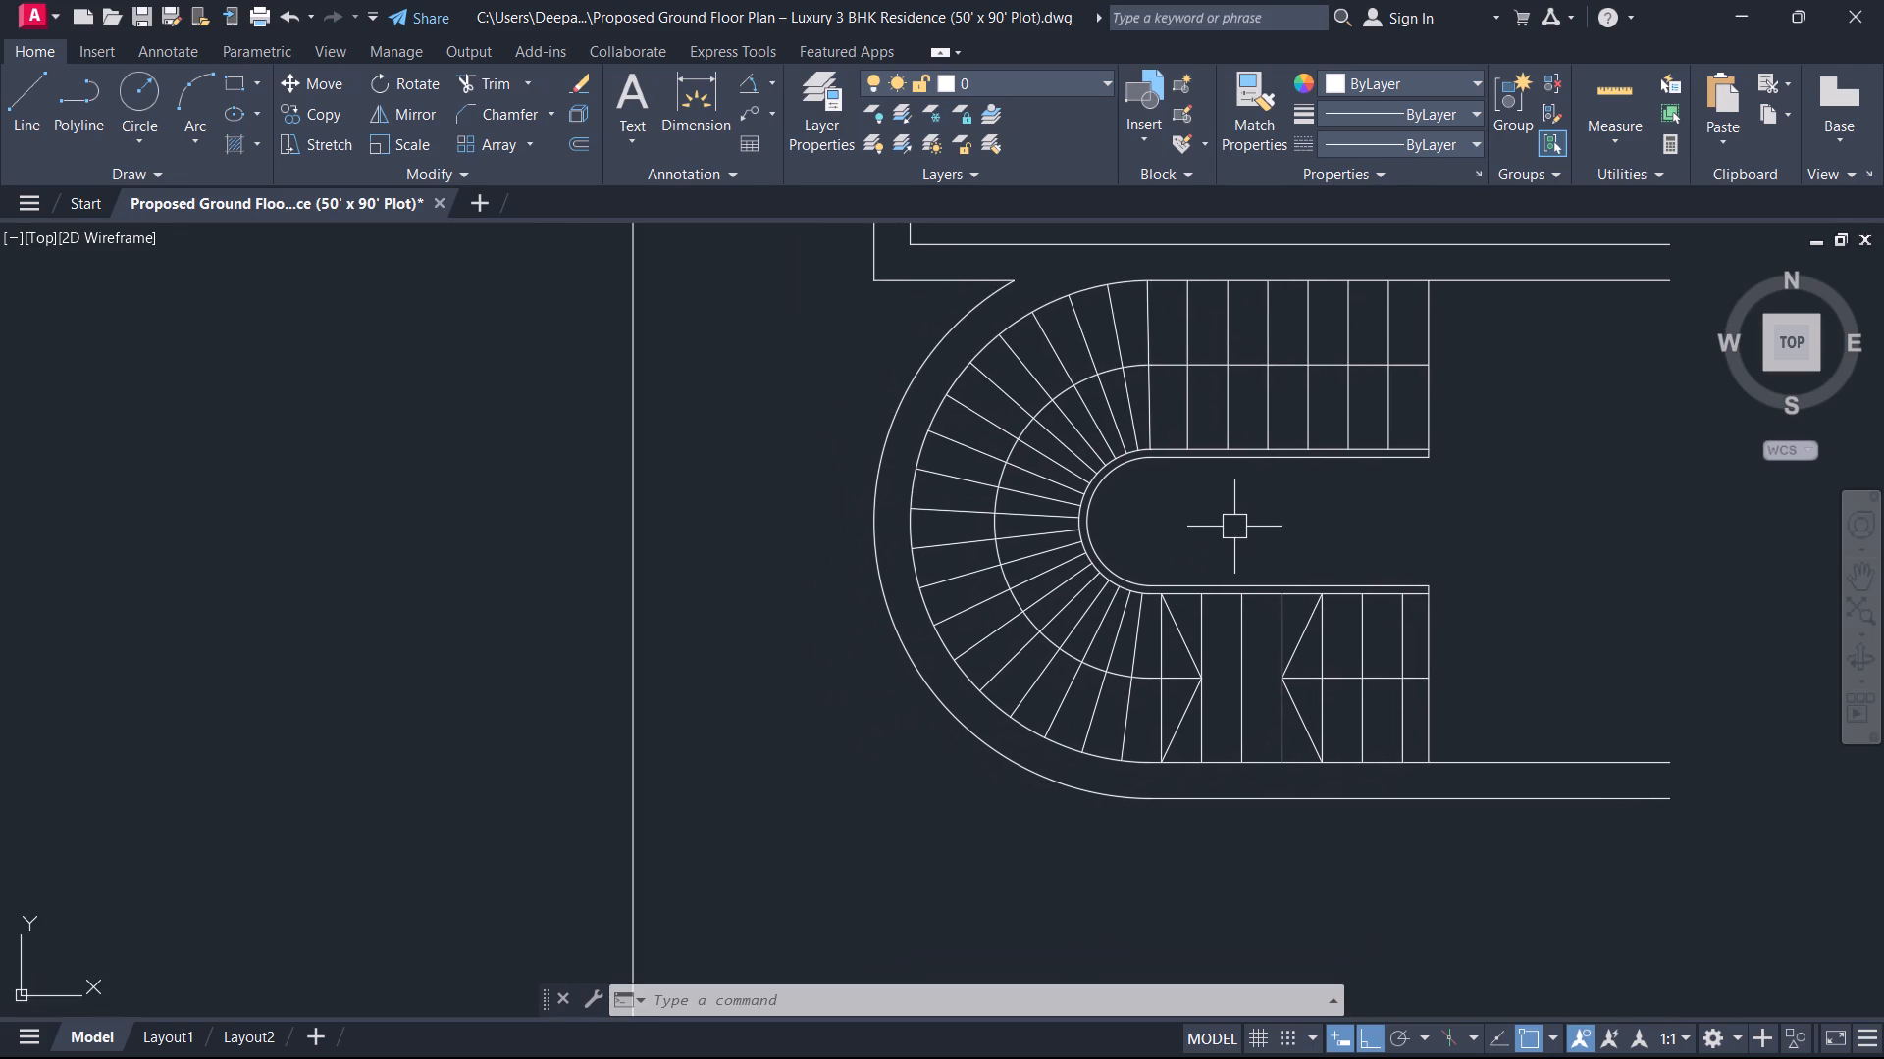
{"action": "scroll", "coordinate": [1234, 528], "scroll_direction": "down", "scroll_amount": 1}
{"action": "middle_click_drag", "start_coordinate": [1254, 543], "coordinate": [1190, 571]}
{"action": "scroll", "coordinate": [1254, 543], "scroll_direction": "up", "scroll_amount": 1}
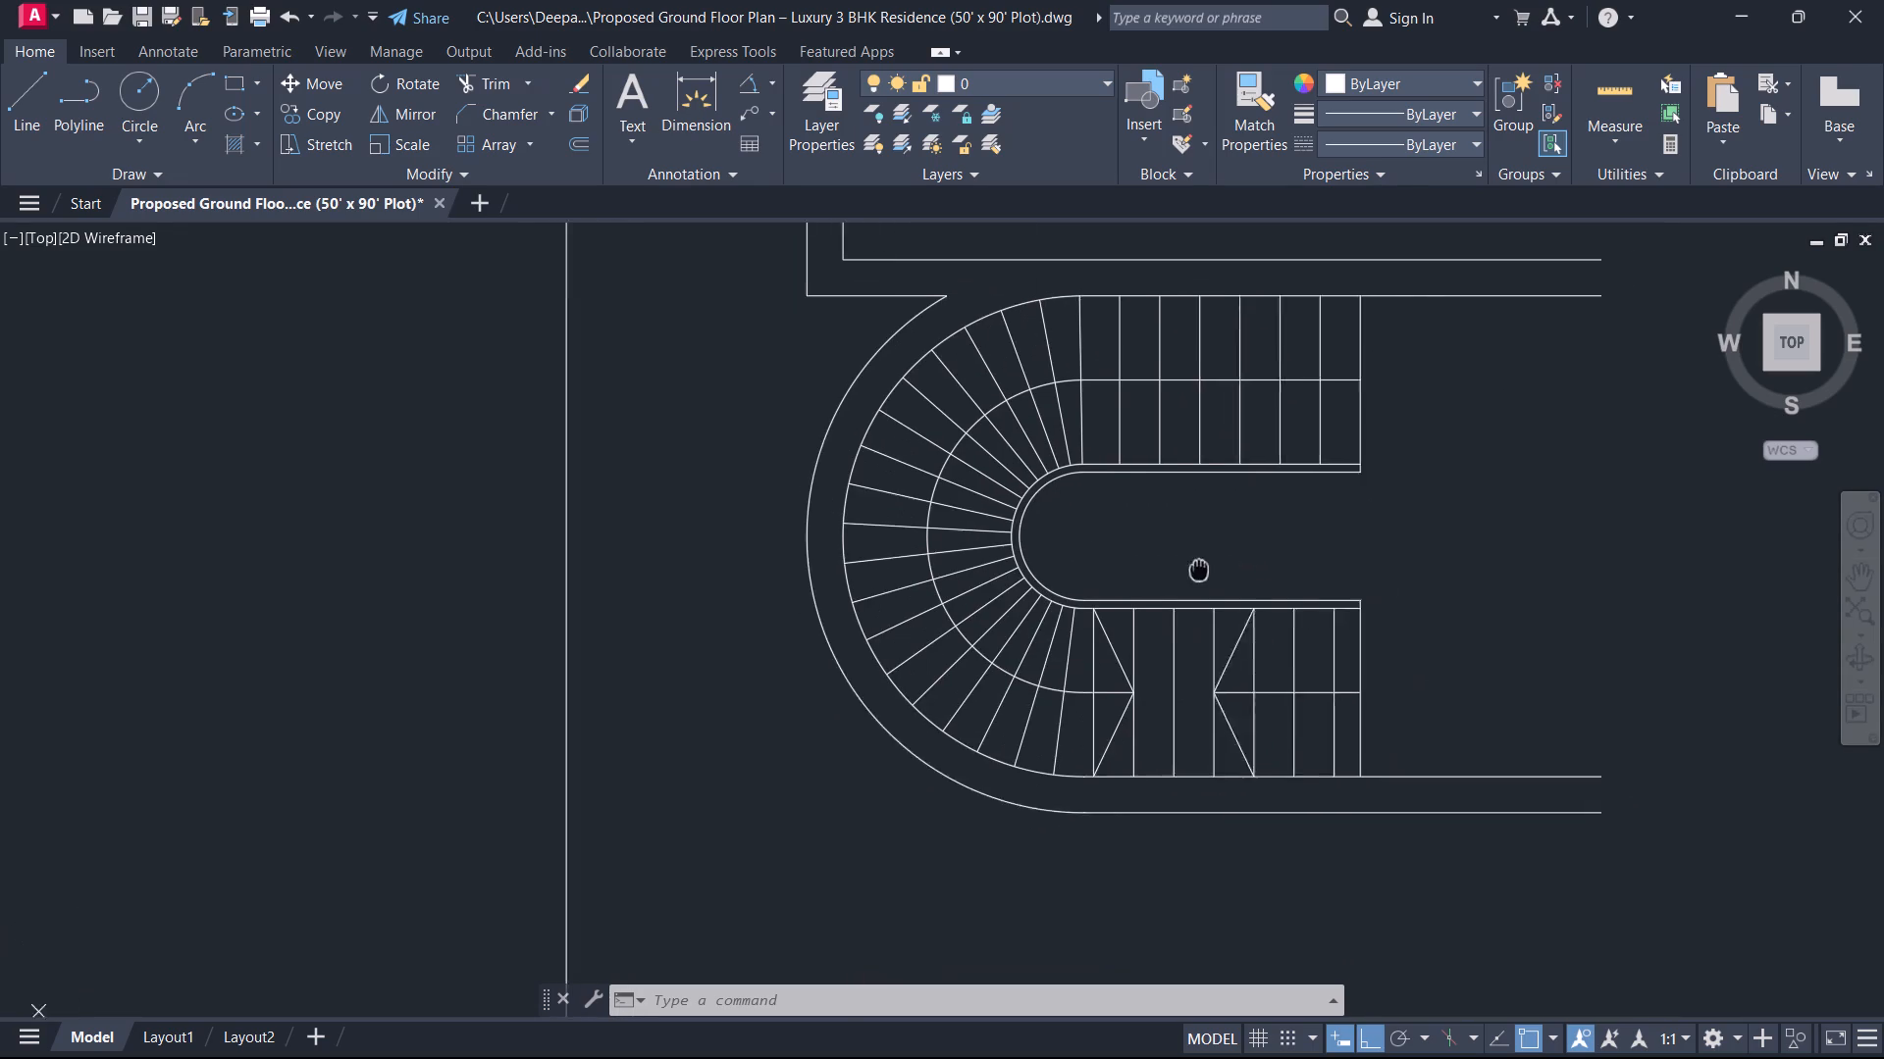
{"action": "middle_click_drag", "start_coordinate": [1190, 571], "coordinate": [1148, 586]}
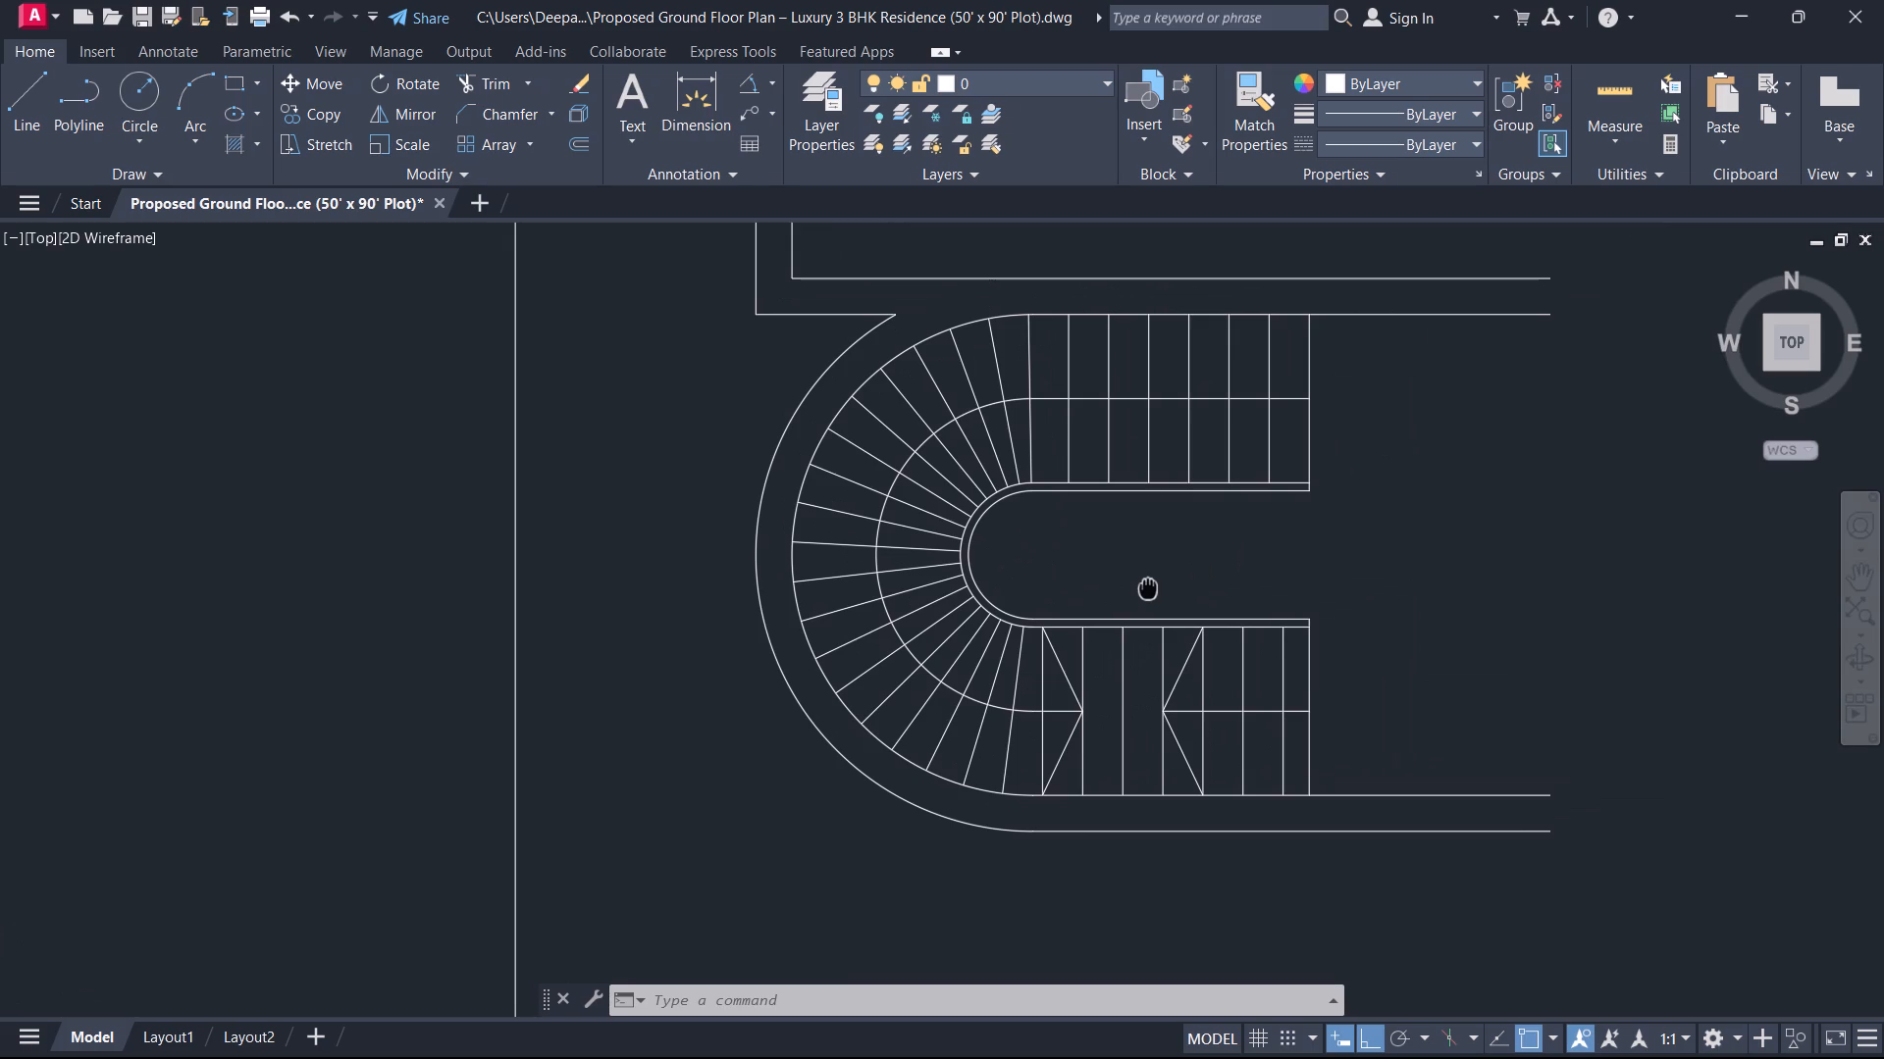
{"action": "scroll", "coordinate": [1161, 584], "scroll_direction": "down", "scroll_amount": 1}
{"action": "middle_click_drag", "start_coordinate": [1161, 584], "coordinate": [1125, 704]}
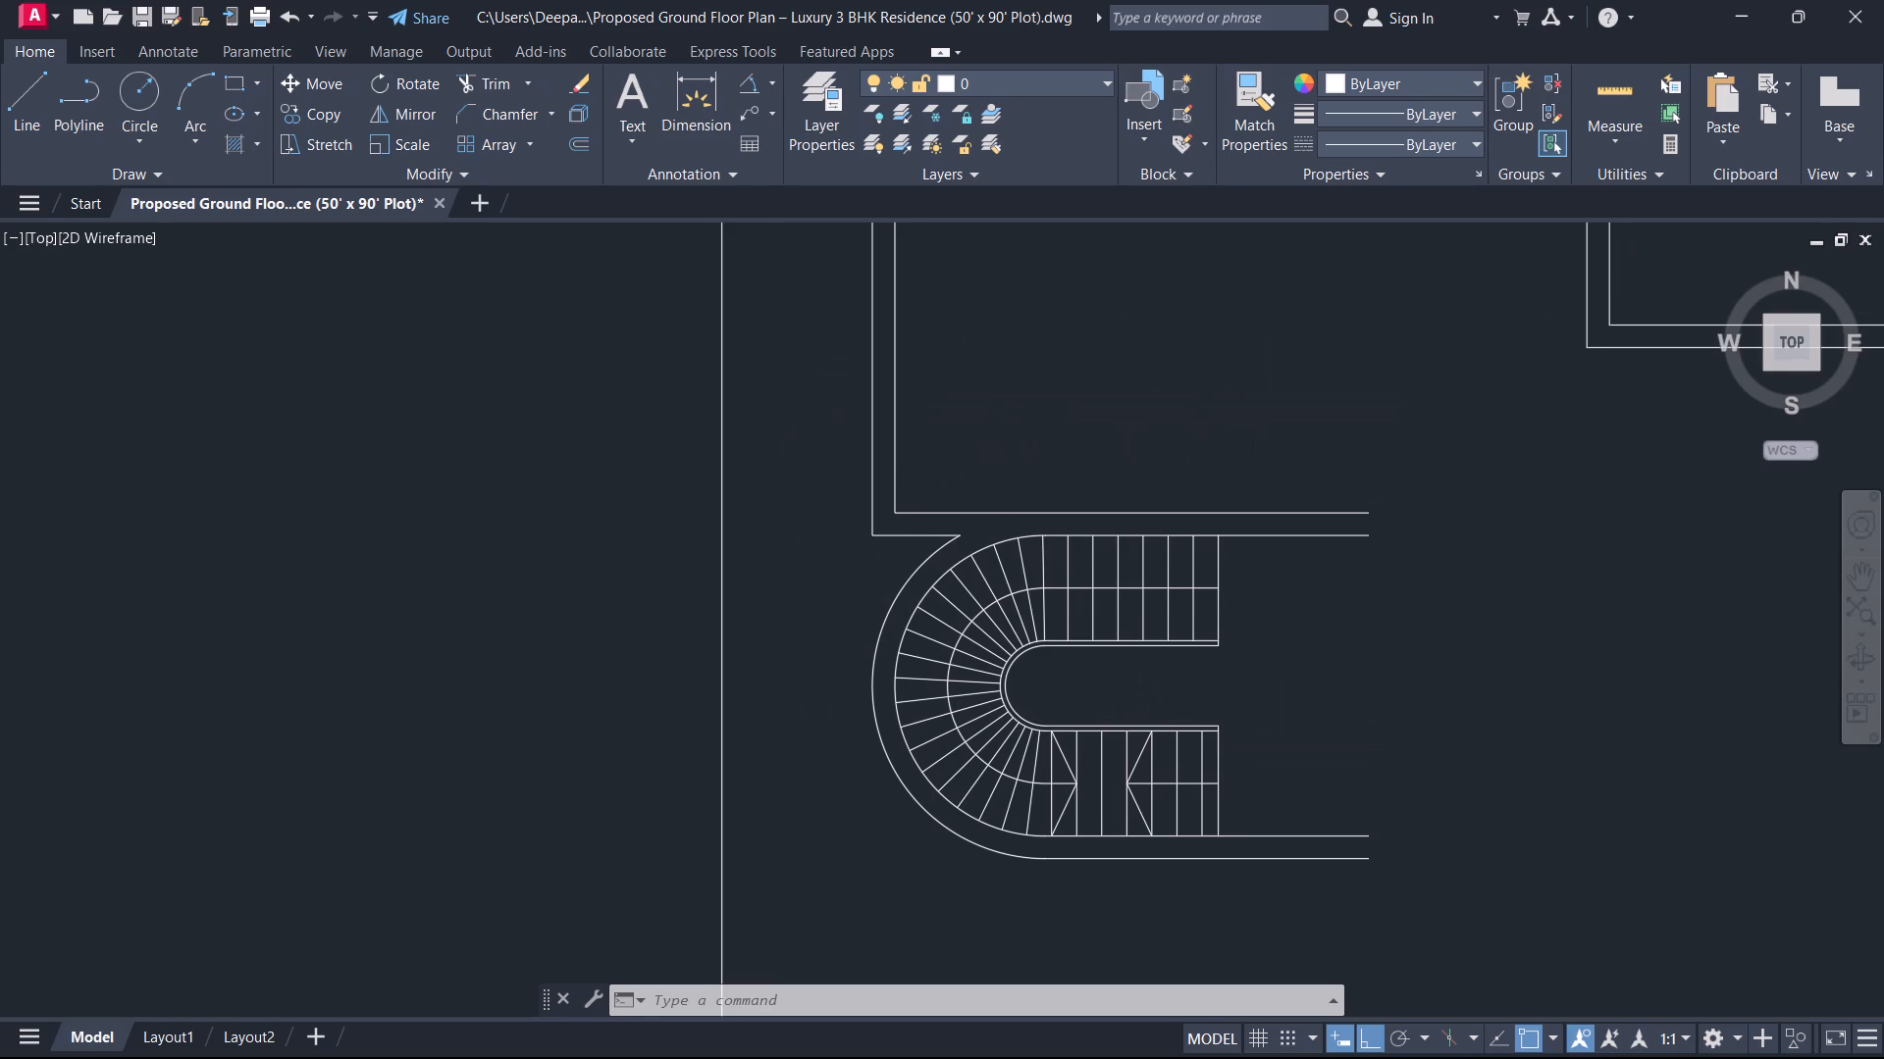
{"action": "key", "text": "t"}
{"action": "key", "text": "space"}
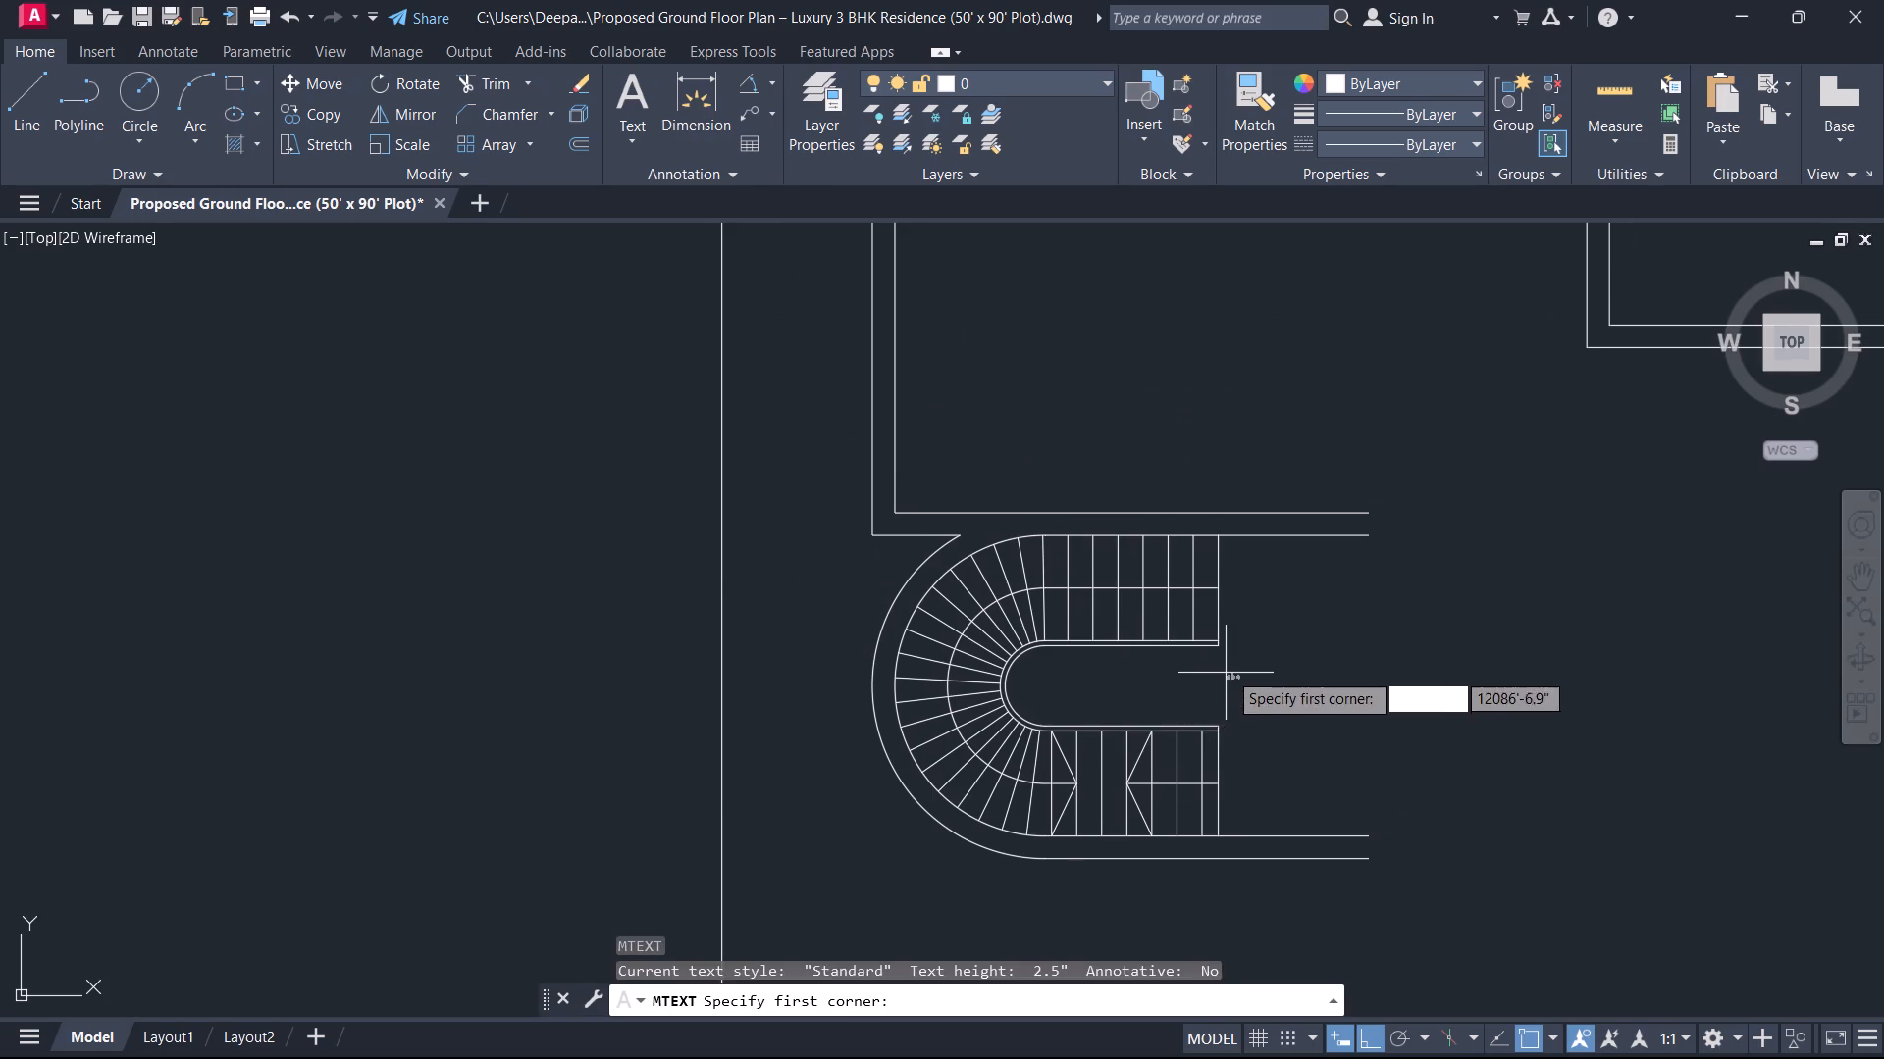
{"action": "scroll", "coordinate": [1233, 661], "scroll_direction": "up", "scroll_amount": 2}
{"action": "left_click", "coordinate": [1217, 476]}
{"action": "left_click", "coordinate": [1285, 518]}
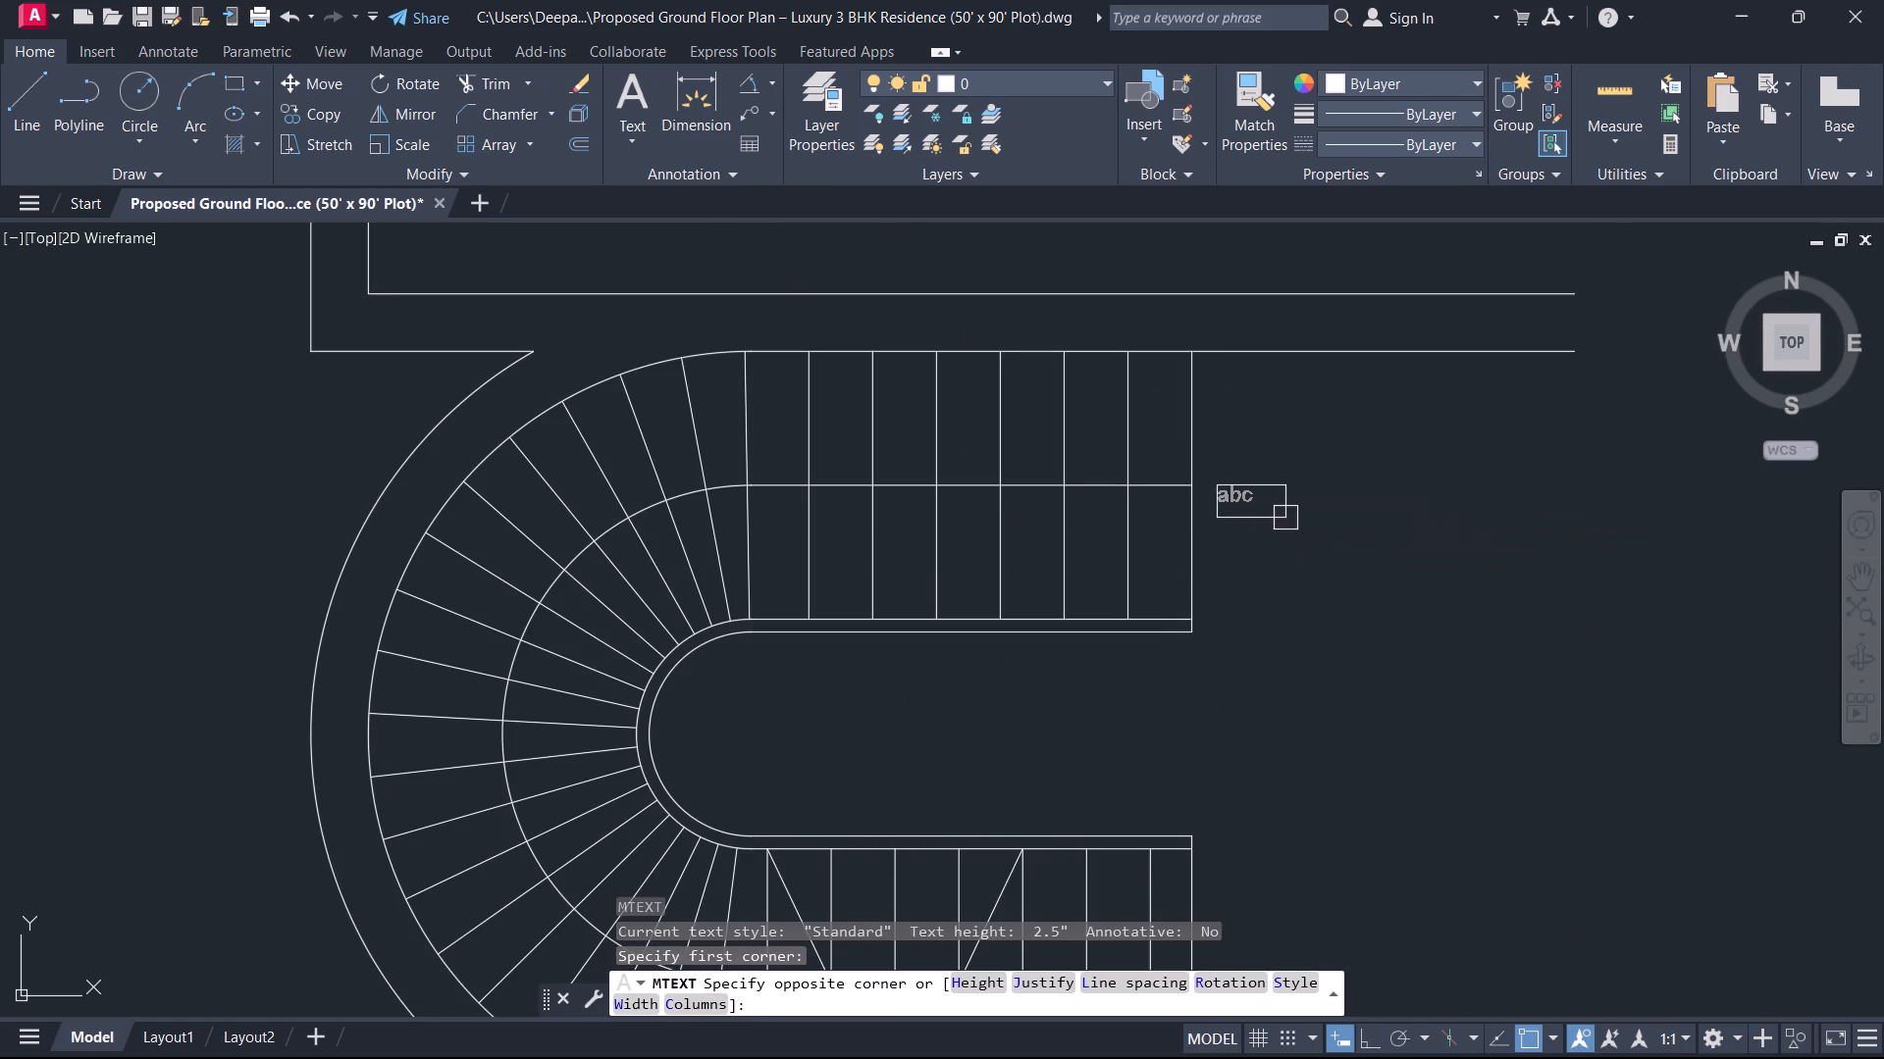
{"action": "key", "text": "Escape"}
Add a multiline text label reading UP beside the open end of the upper flight's walking line.
{"action": "key", "text": "space"}
{"action": "left_click", "coordinate": [1208, 477]}
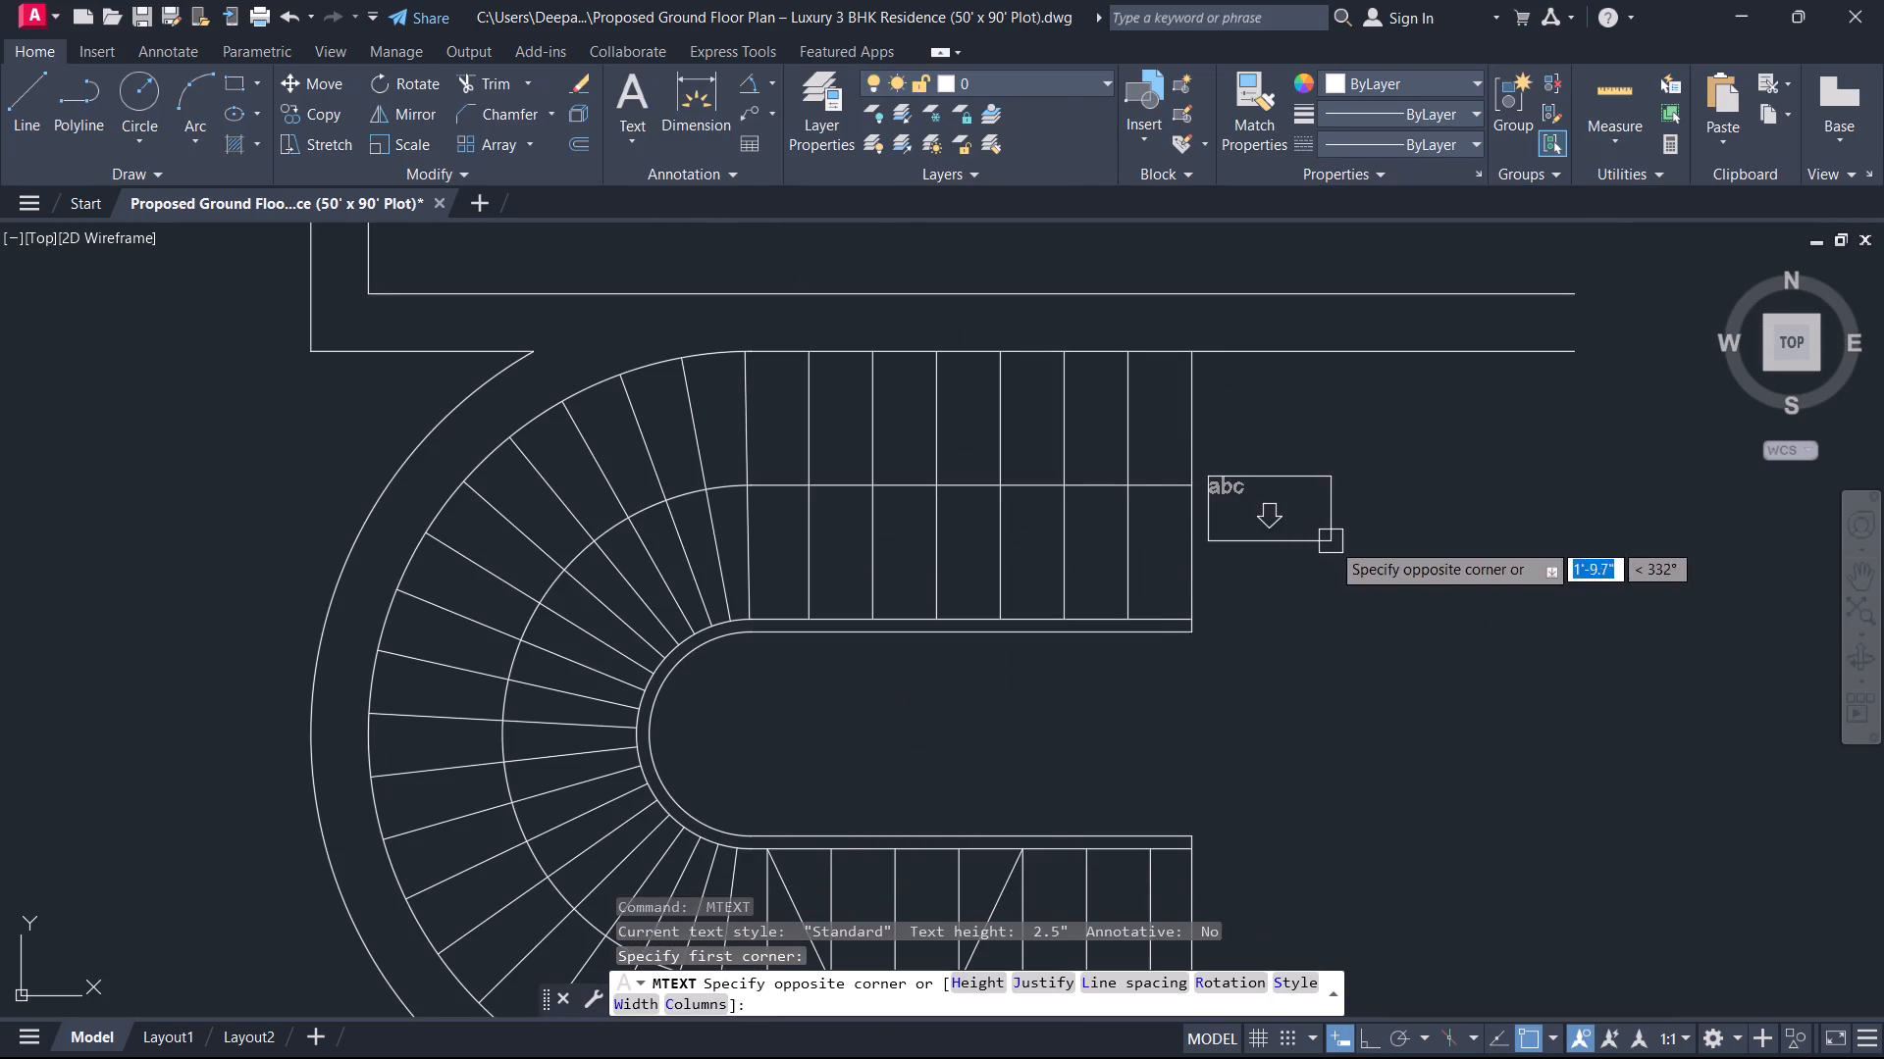
{"action": "left_click", "coordinate": [1331, 541]}
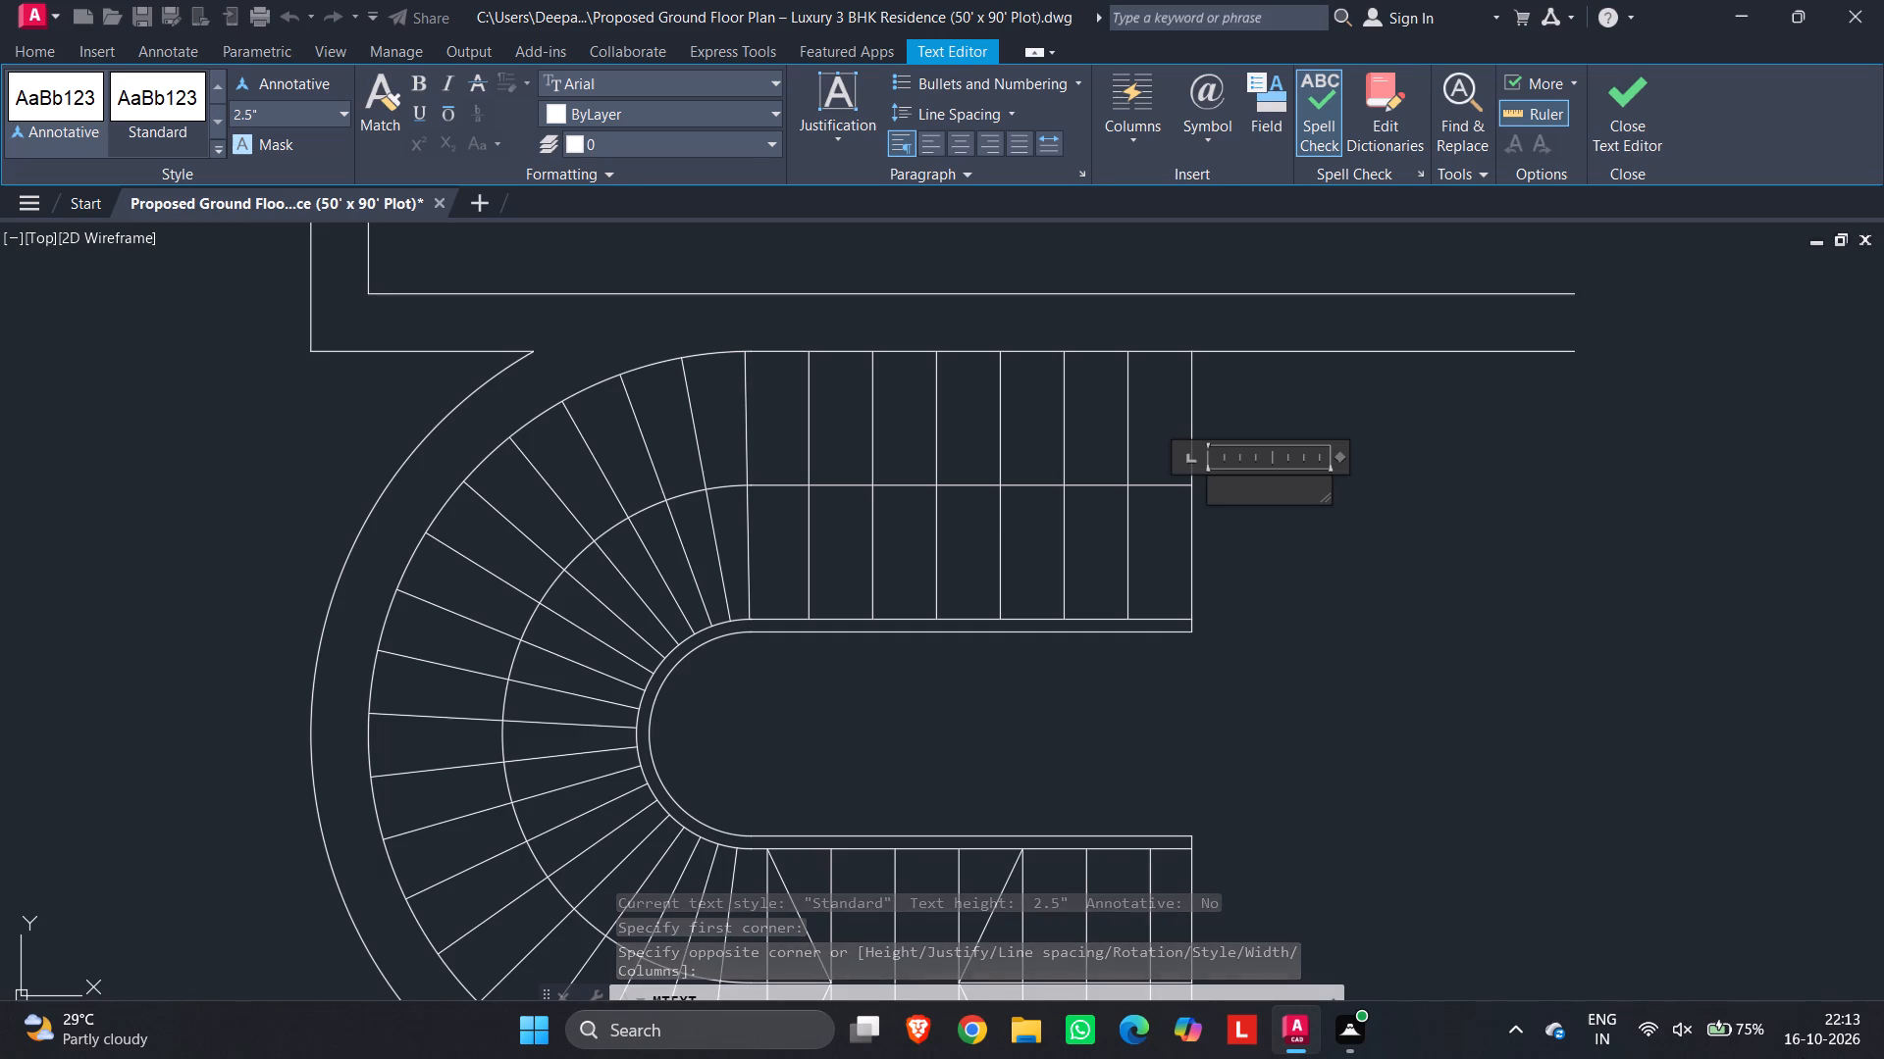
{"action": "type", "text": "UP"}
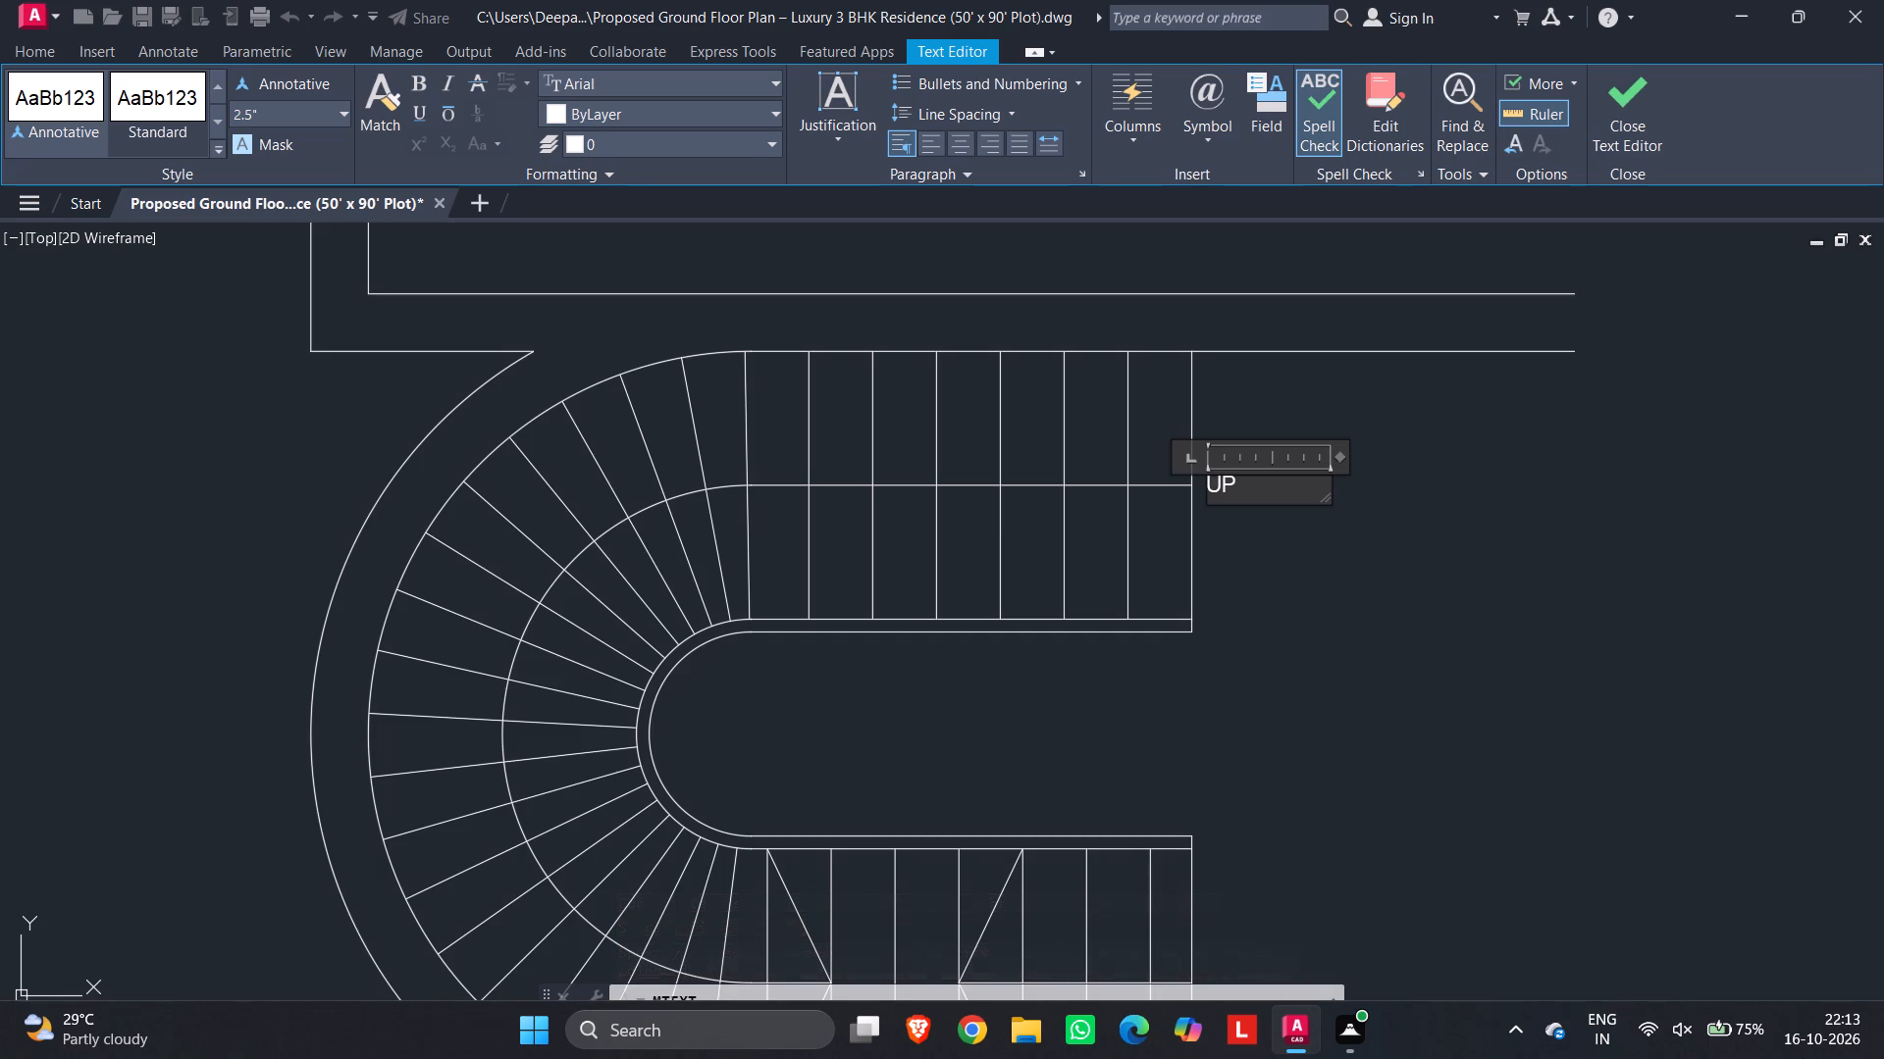
Set the text height of the whole UP label to 8".
{"action": "key", "text": "ctrl+a"}
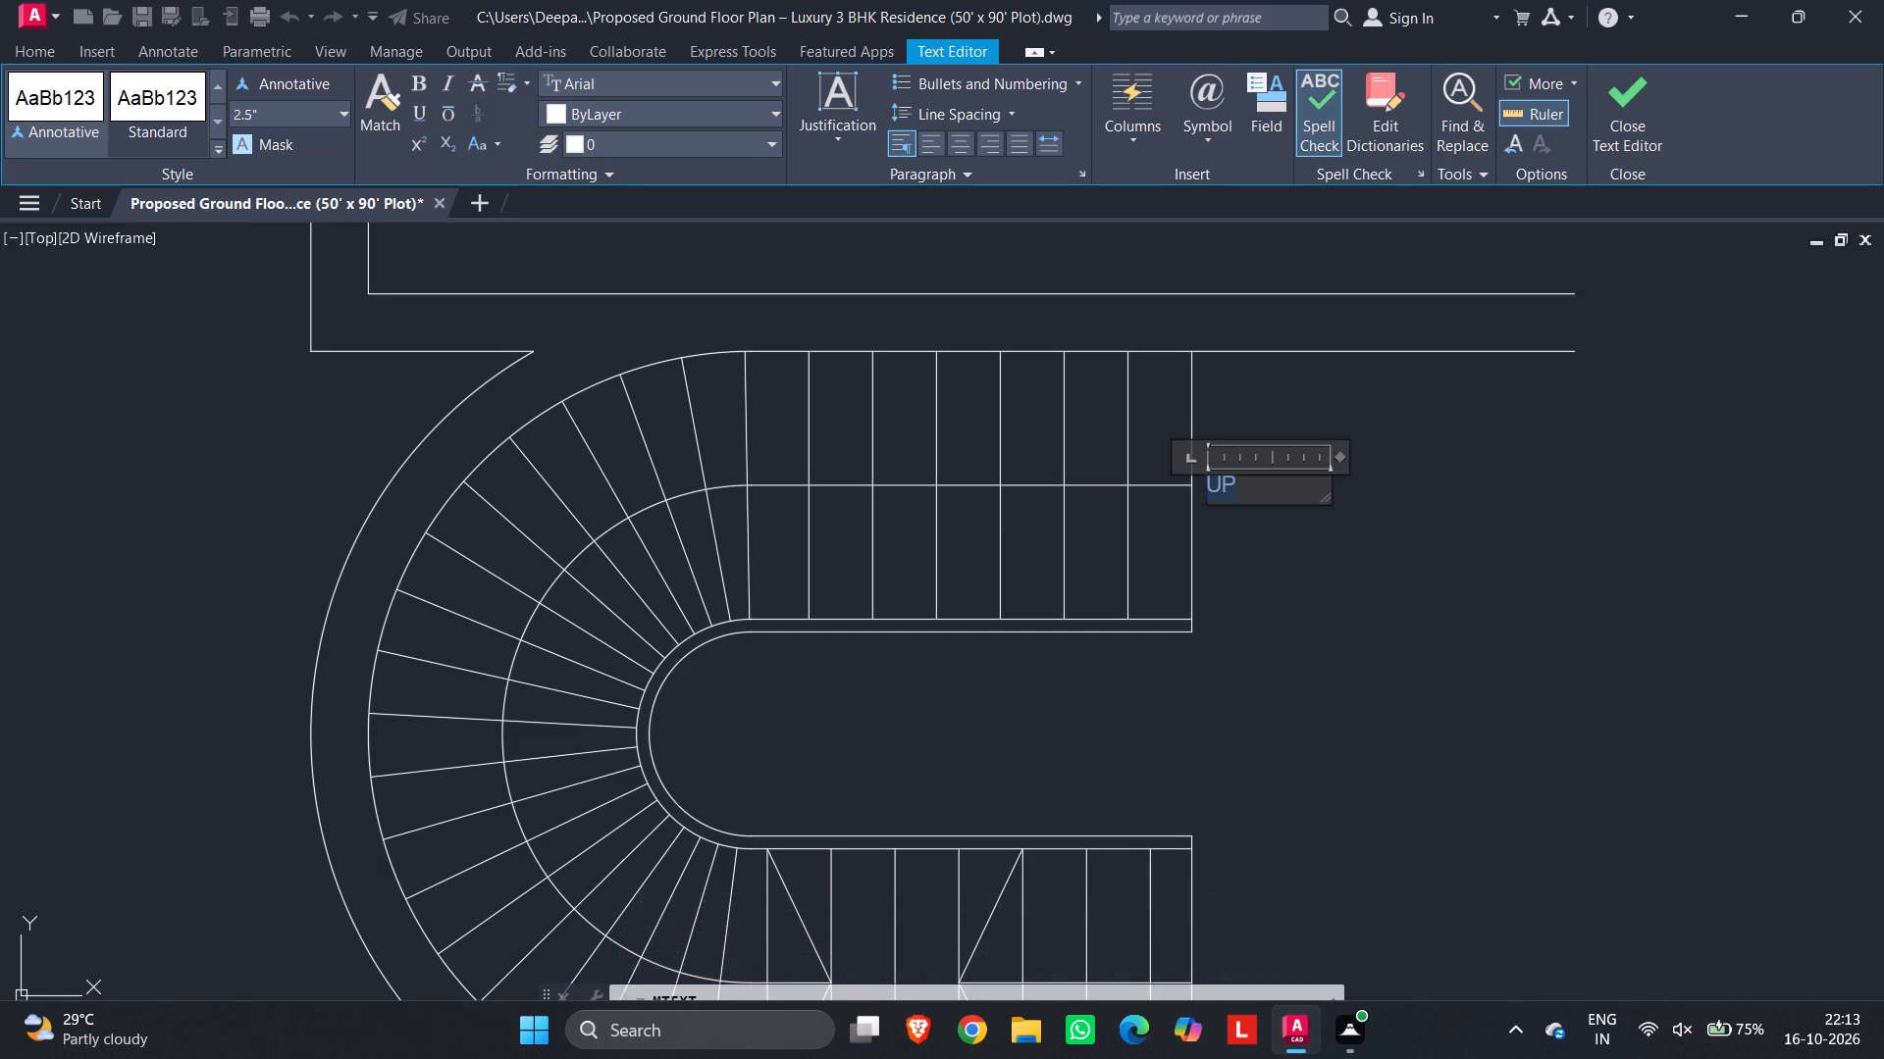
{"action": "left_click", "coordinate": [317, 111]}
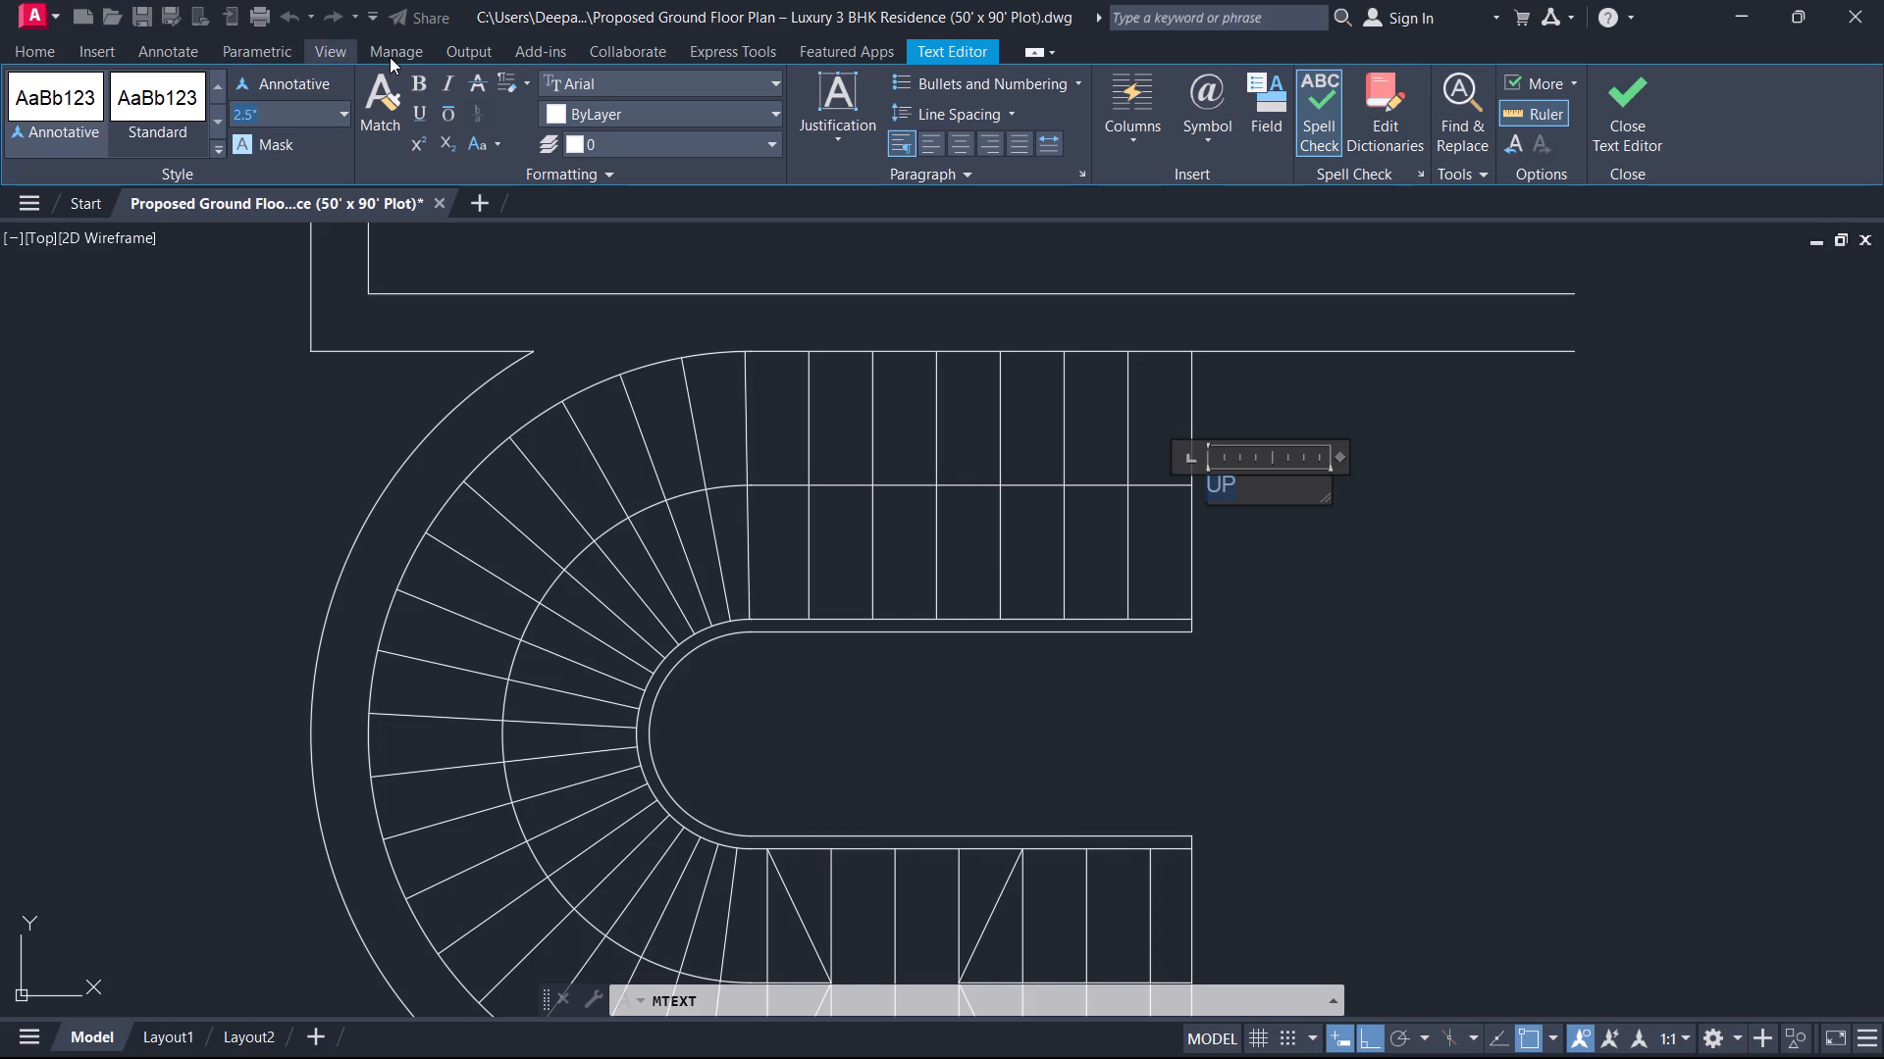
{"action": "key", "text": "8"}
{"action": "key", "text": "Return"}
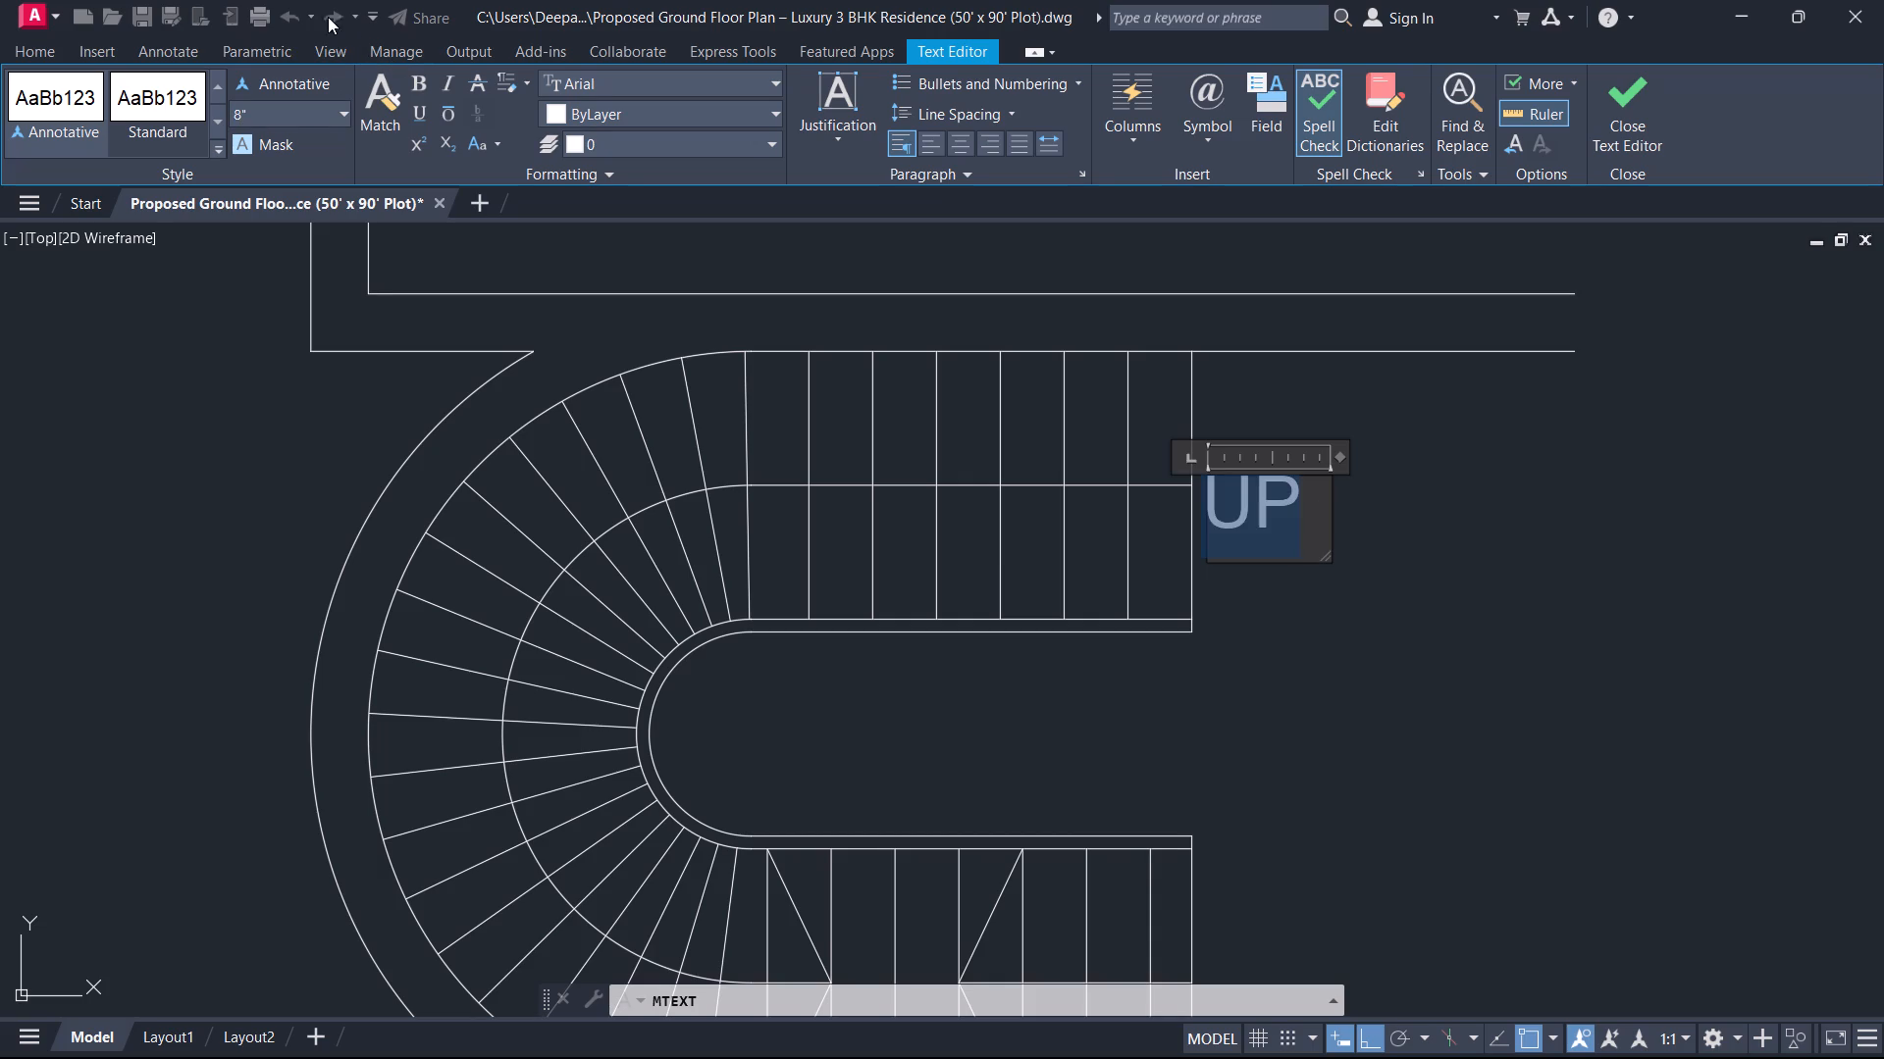
Set the UP label's text height to 6" and finish editing the text.
{"action": "left_click", "coordinate": [306, 112]}
{"action": "key", "text": "6"}
{"action": "key", "text": "Return"}
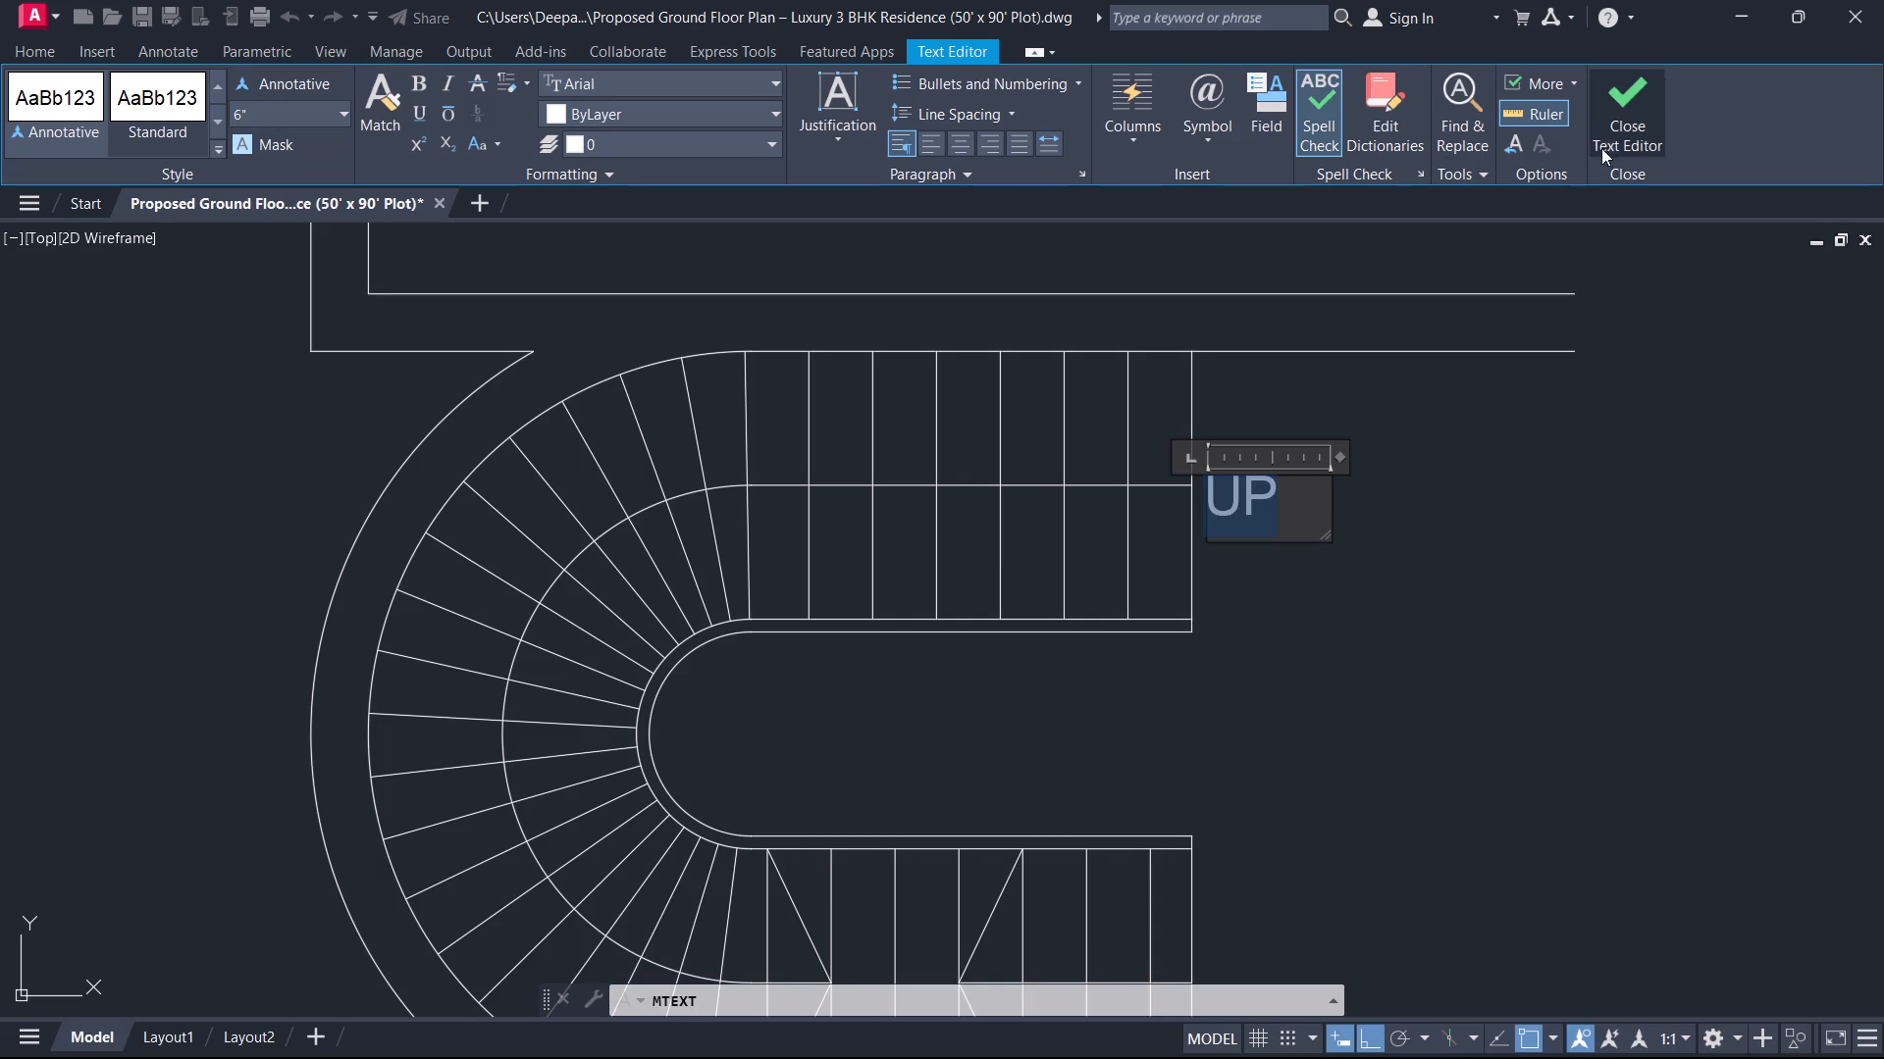
{"action": "left_click", "coordinate": [1617, 131]}
Copy the UP label about 6'-3" straight down, beside the open end of the lower flight's walking line.
{"action": "scroll", "coordinate": [1428, 416], "scroll_direction": "down", "scroll_amount": 2}
{"action": "middle_click_drag", "start_coordinate": [1363, 484], "coordinate": [1249, 444]}
{"action": "scroll", "coordinate": [1310, 458], "scroll_direction": "up", "scroll_amount": 2}
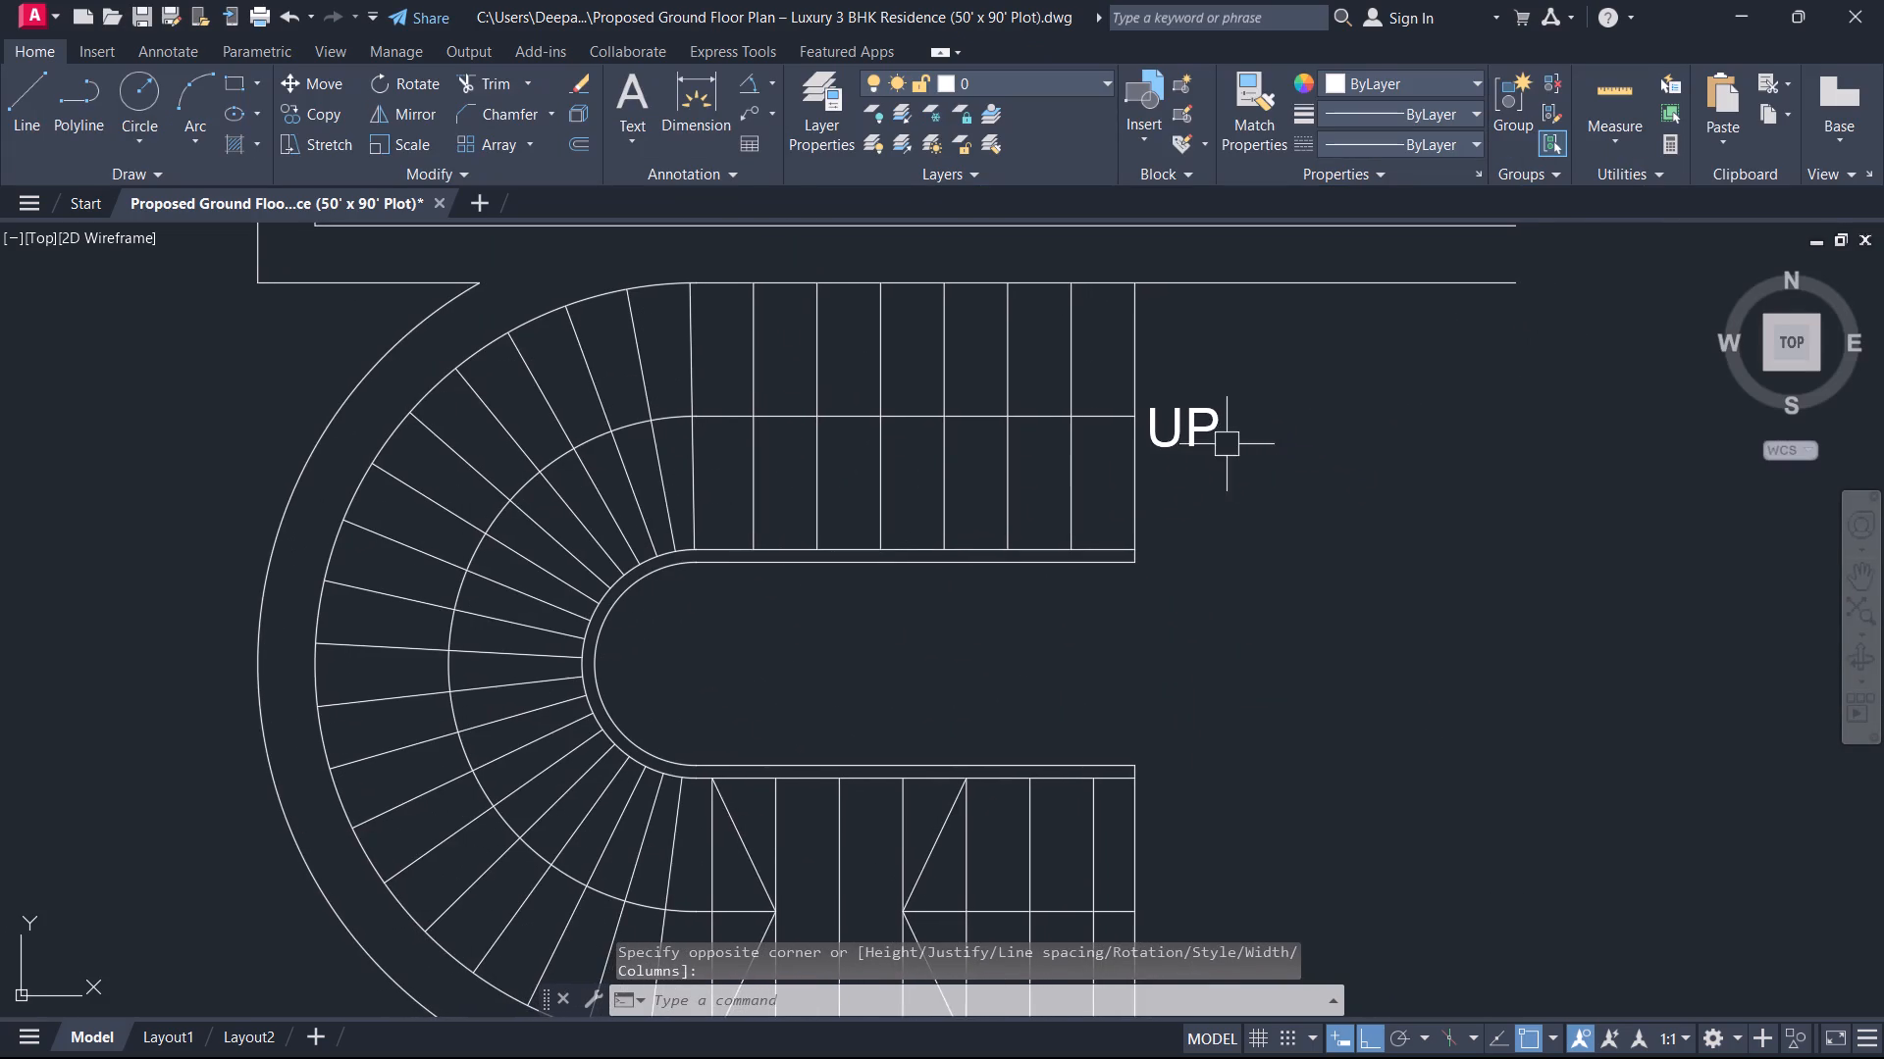
{"action": "left_click", "coordinate": [1222, 443]}
{"action": "left_click", "coordinate": [1194, 415]}
{"action": "key", "text": "c"}
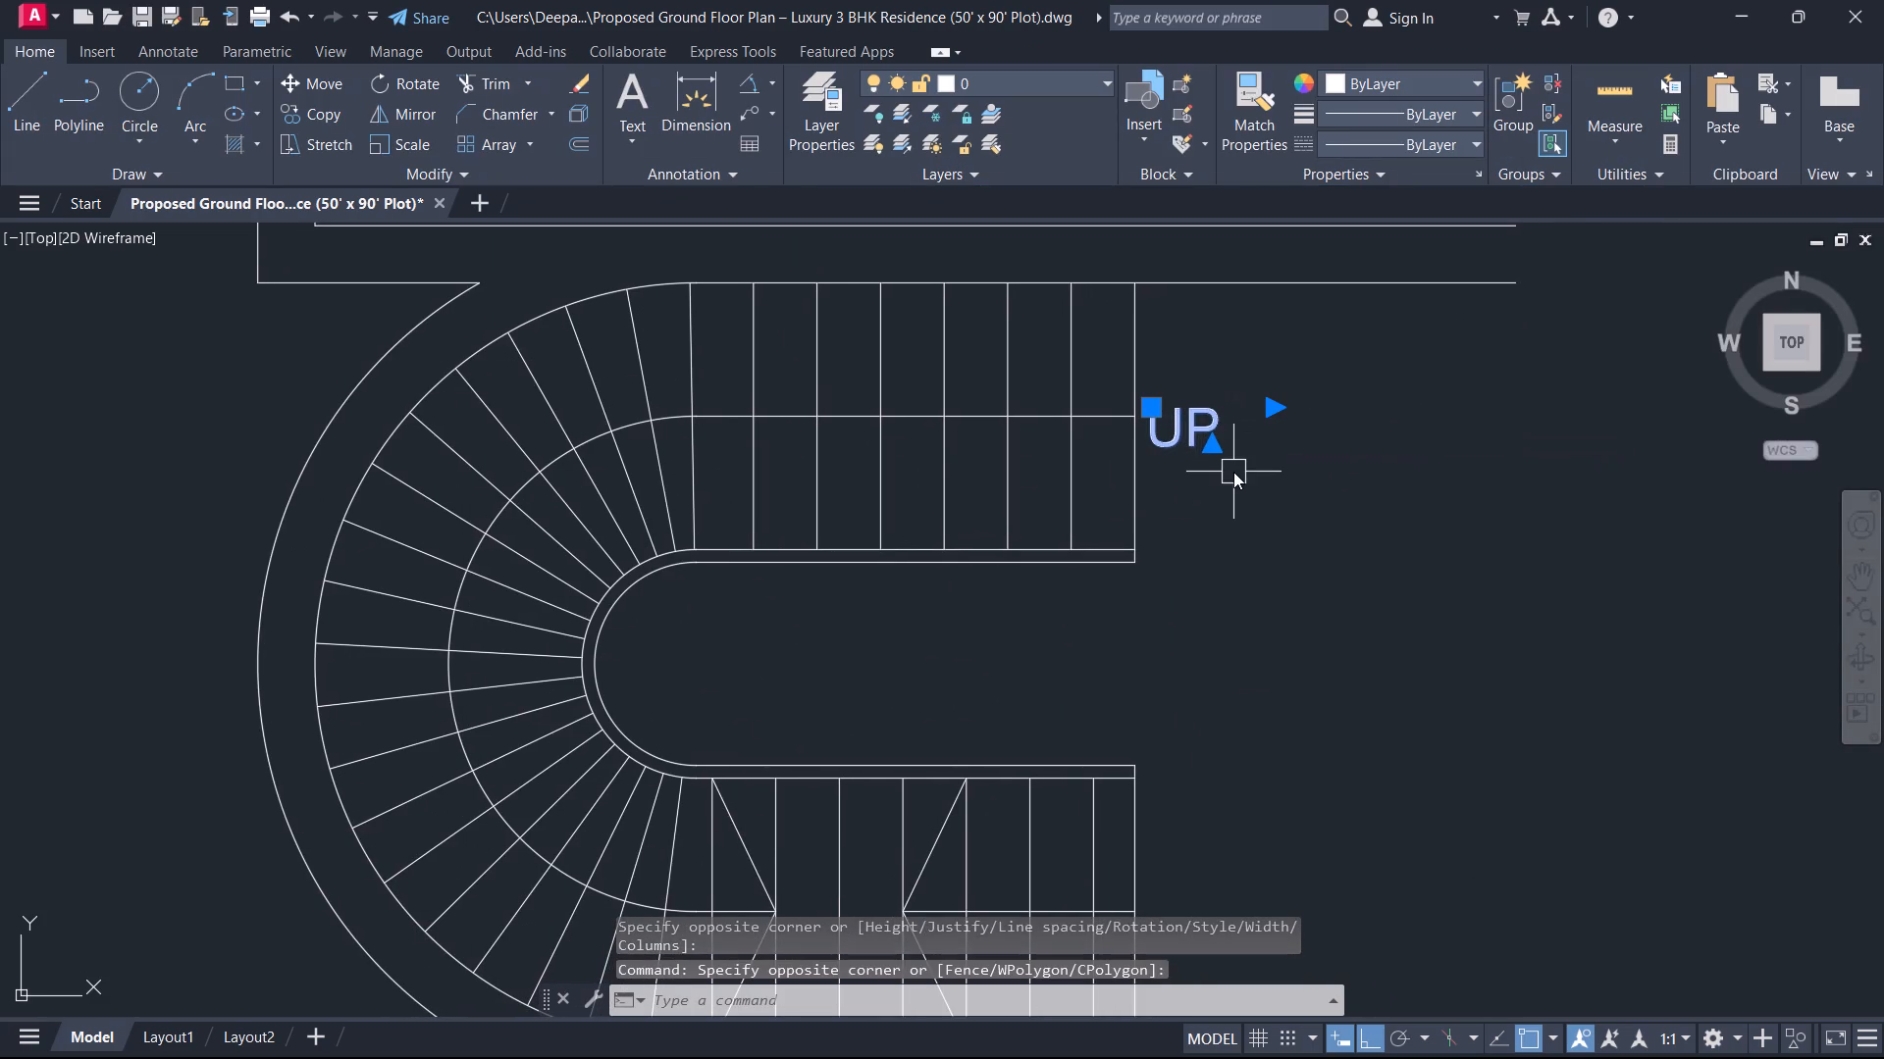
{"action": "type", "text": "O"}
{"action": "key", "text": "space"}
{"action": "left_click", "coordinate": [1221, 428]}
{"action": "scroll", "coordinate": [1213, 478], "scroll_direction": "down", "scroll_amount": 2}
{"action": "middle_click_drag", "start_coordinate": [1208, 491], "coordinate": [1162, 396]}
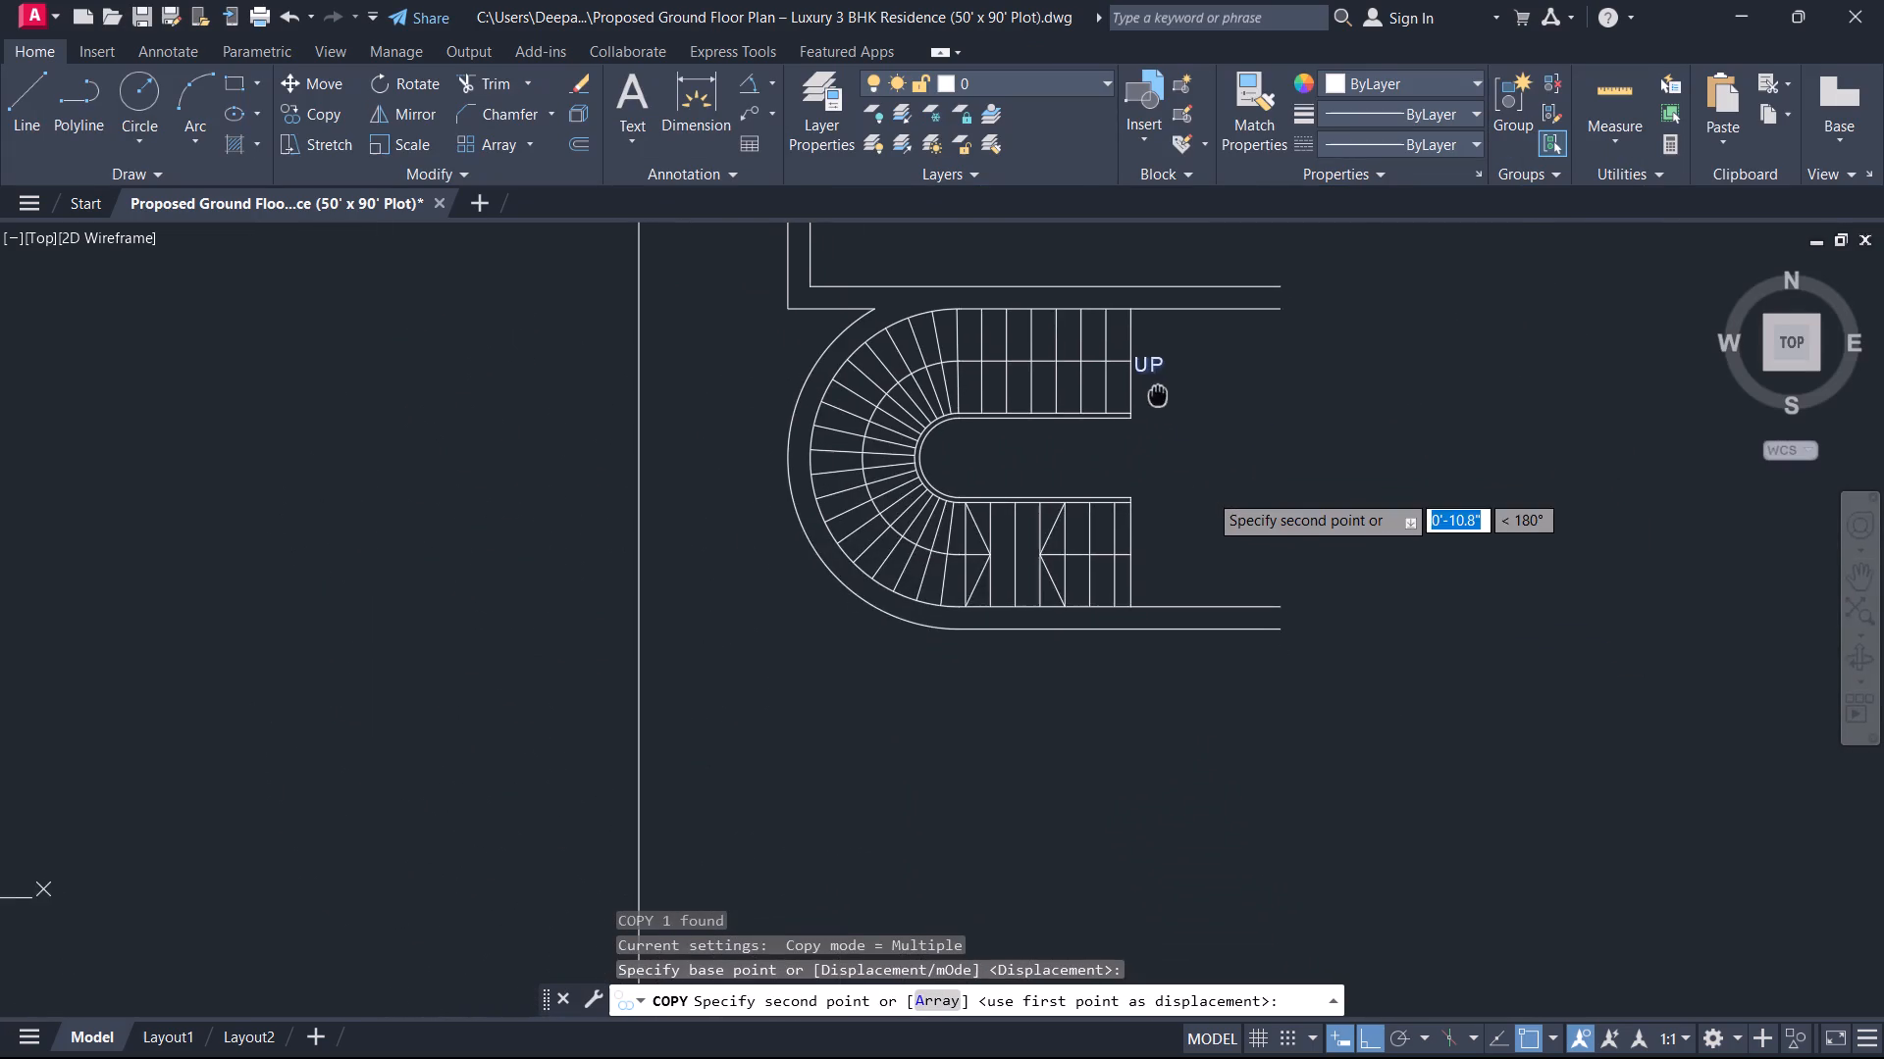
{"action": "middle_click_drag", "start_coordinate": [1162, 396], "coordinate": [1170, 403]}
{"action": "scroll", "coordinate": [1176, 461], "scroll_direction": "up", "scroll_amount": 2}
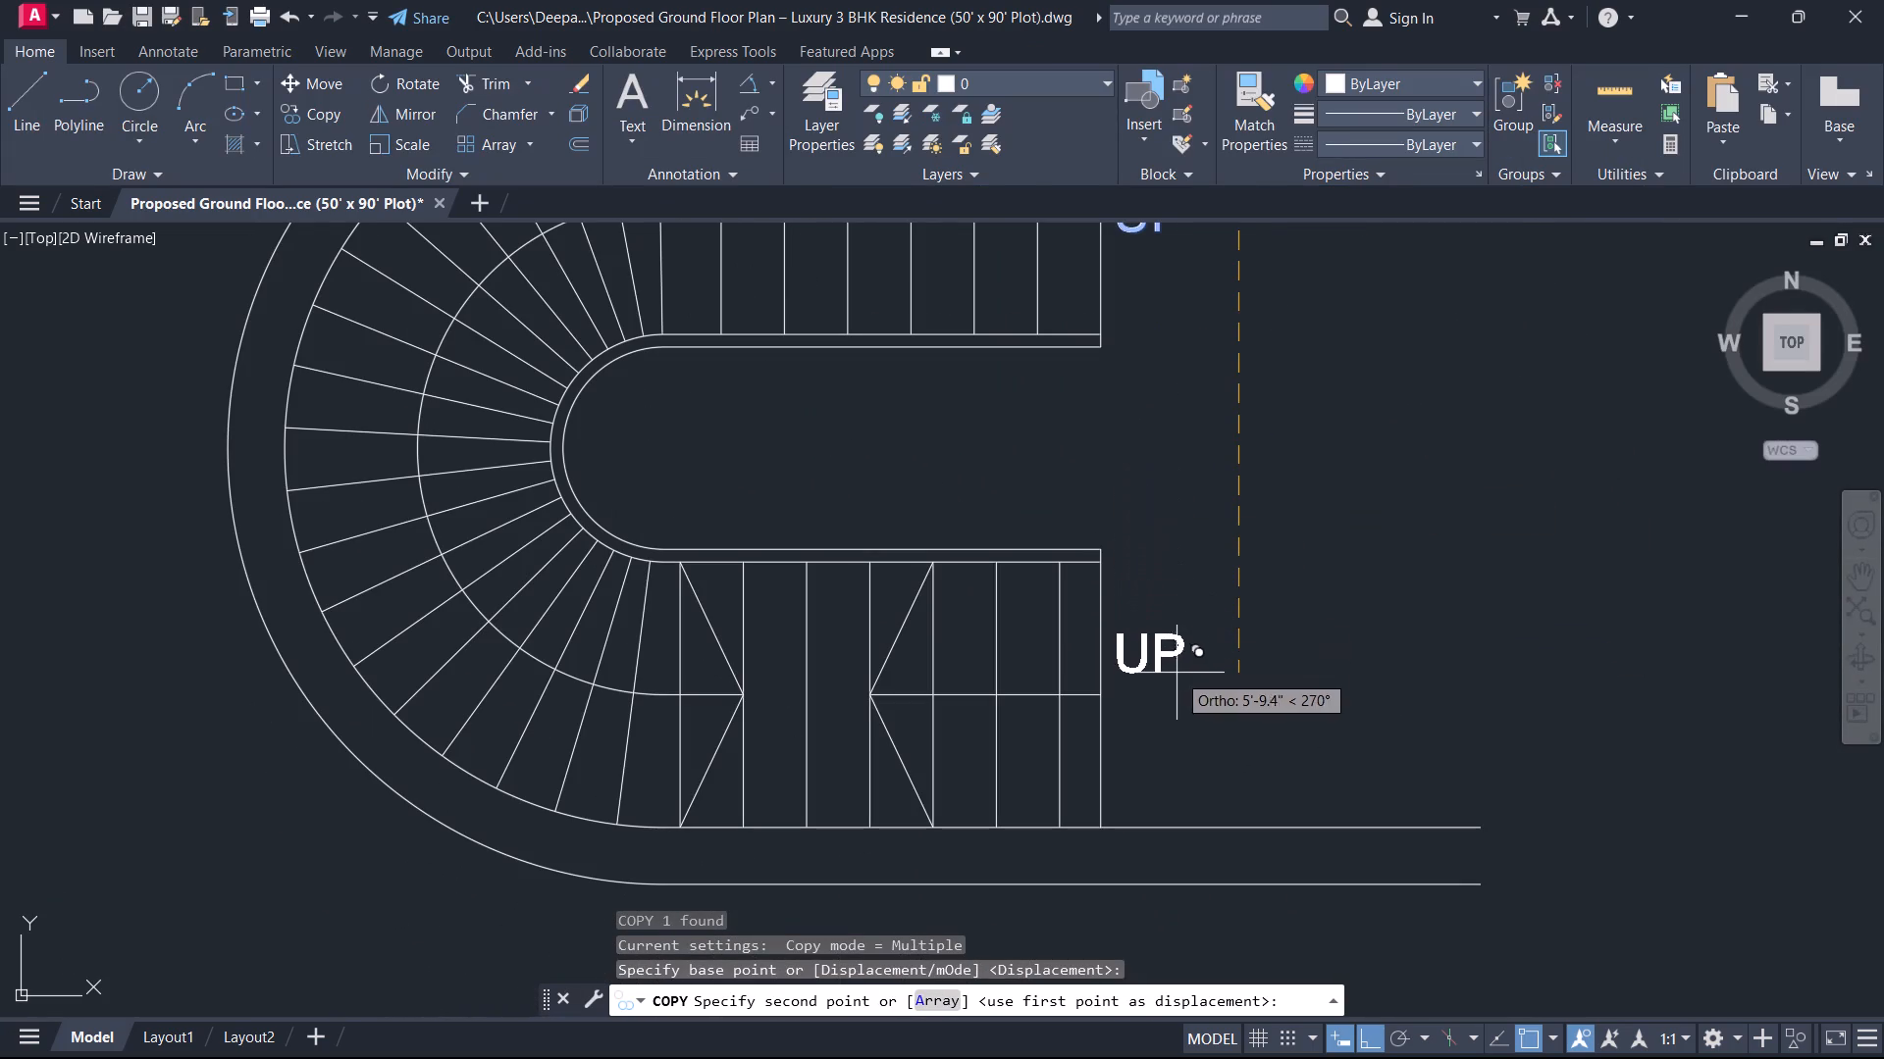
{"action": "left_click", "coordinate": [1149, 705]}
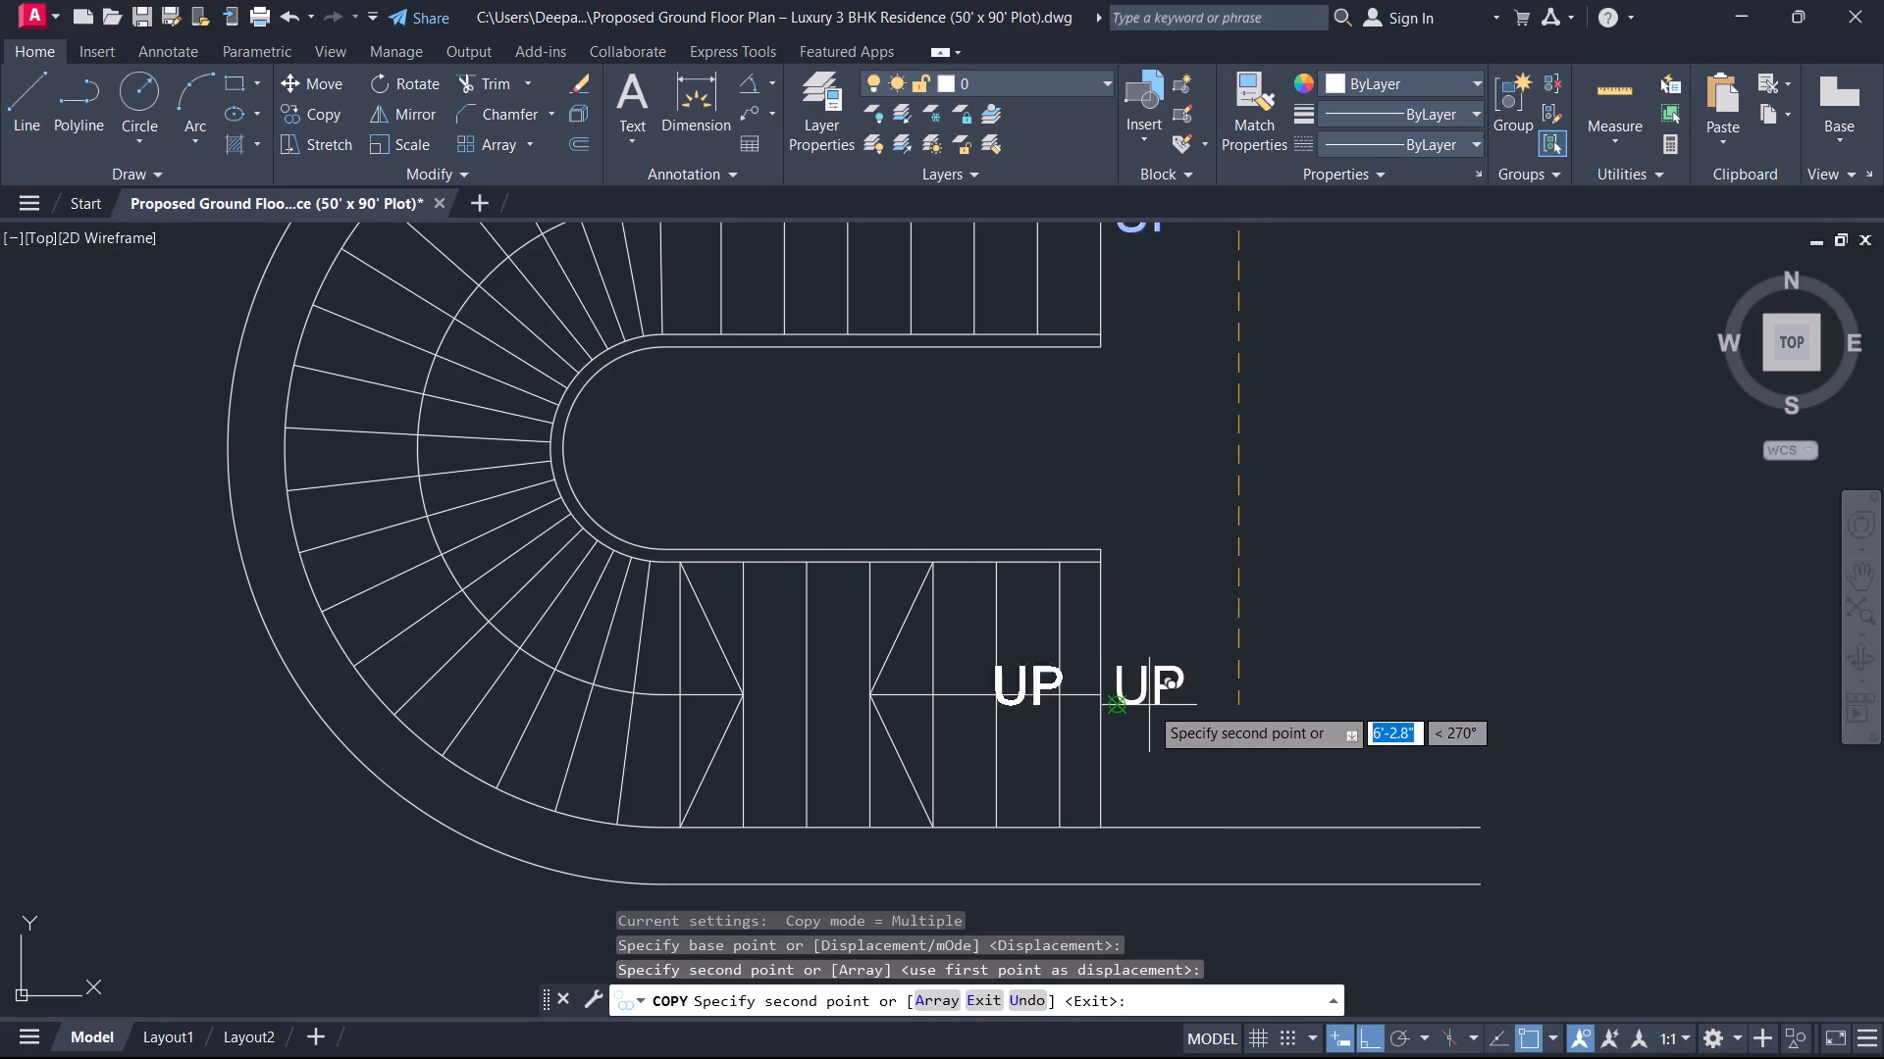
{"action": "key", "text": "Escape"}
Change the copied label beside the lower flight to read DN.
{"action": "double_click", "coordinate": [1150, 700]}
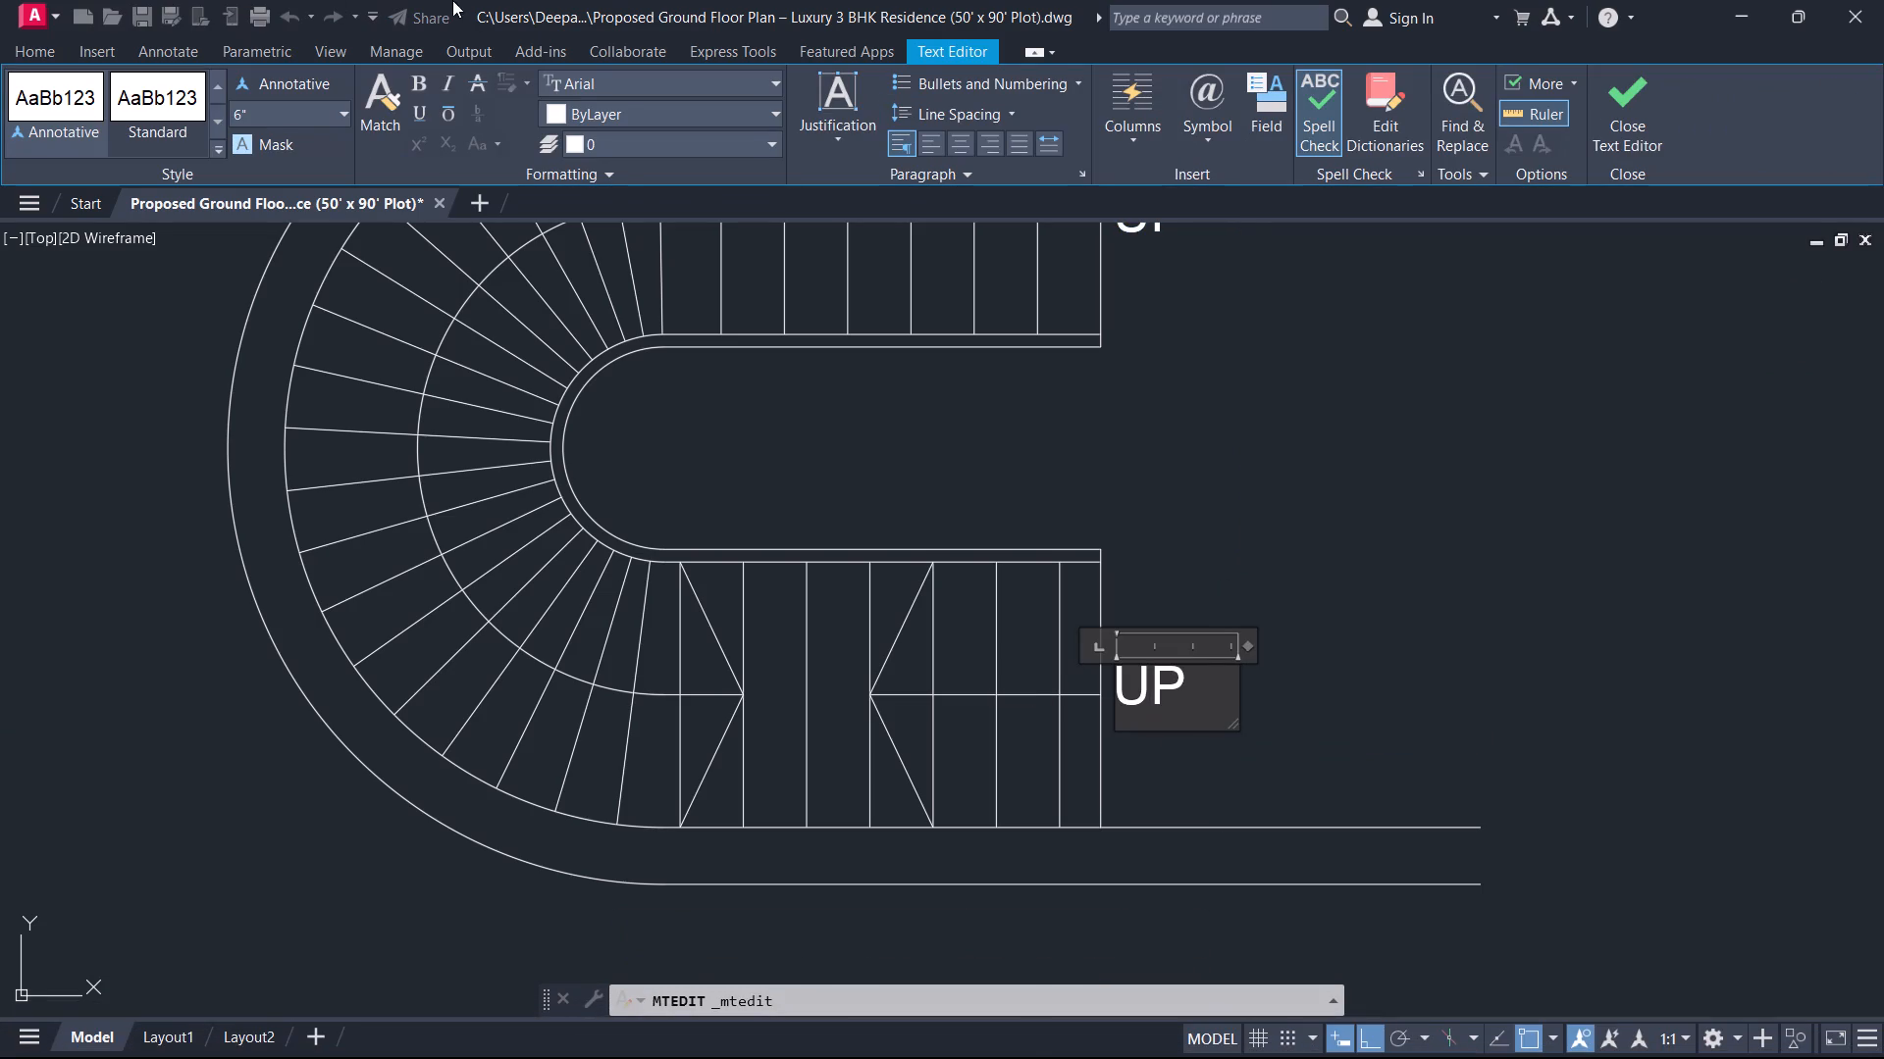
{"action": "scroll", "coordinate": [1883, 1058], "scroll_direction": "up", "scroll_amount": 4}
{"action": "scroll", "coordinate": [1883, 1058], "scroll_direction": "down", "scroll_amount": 1}
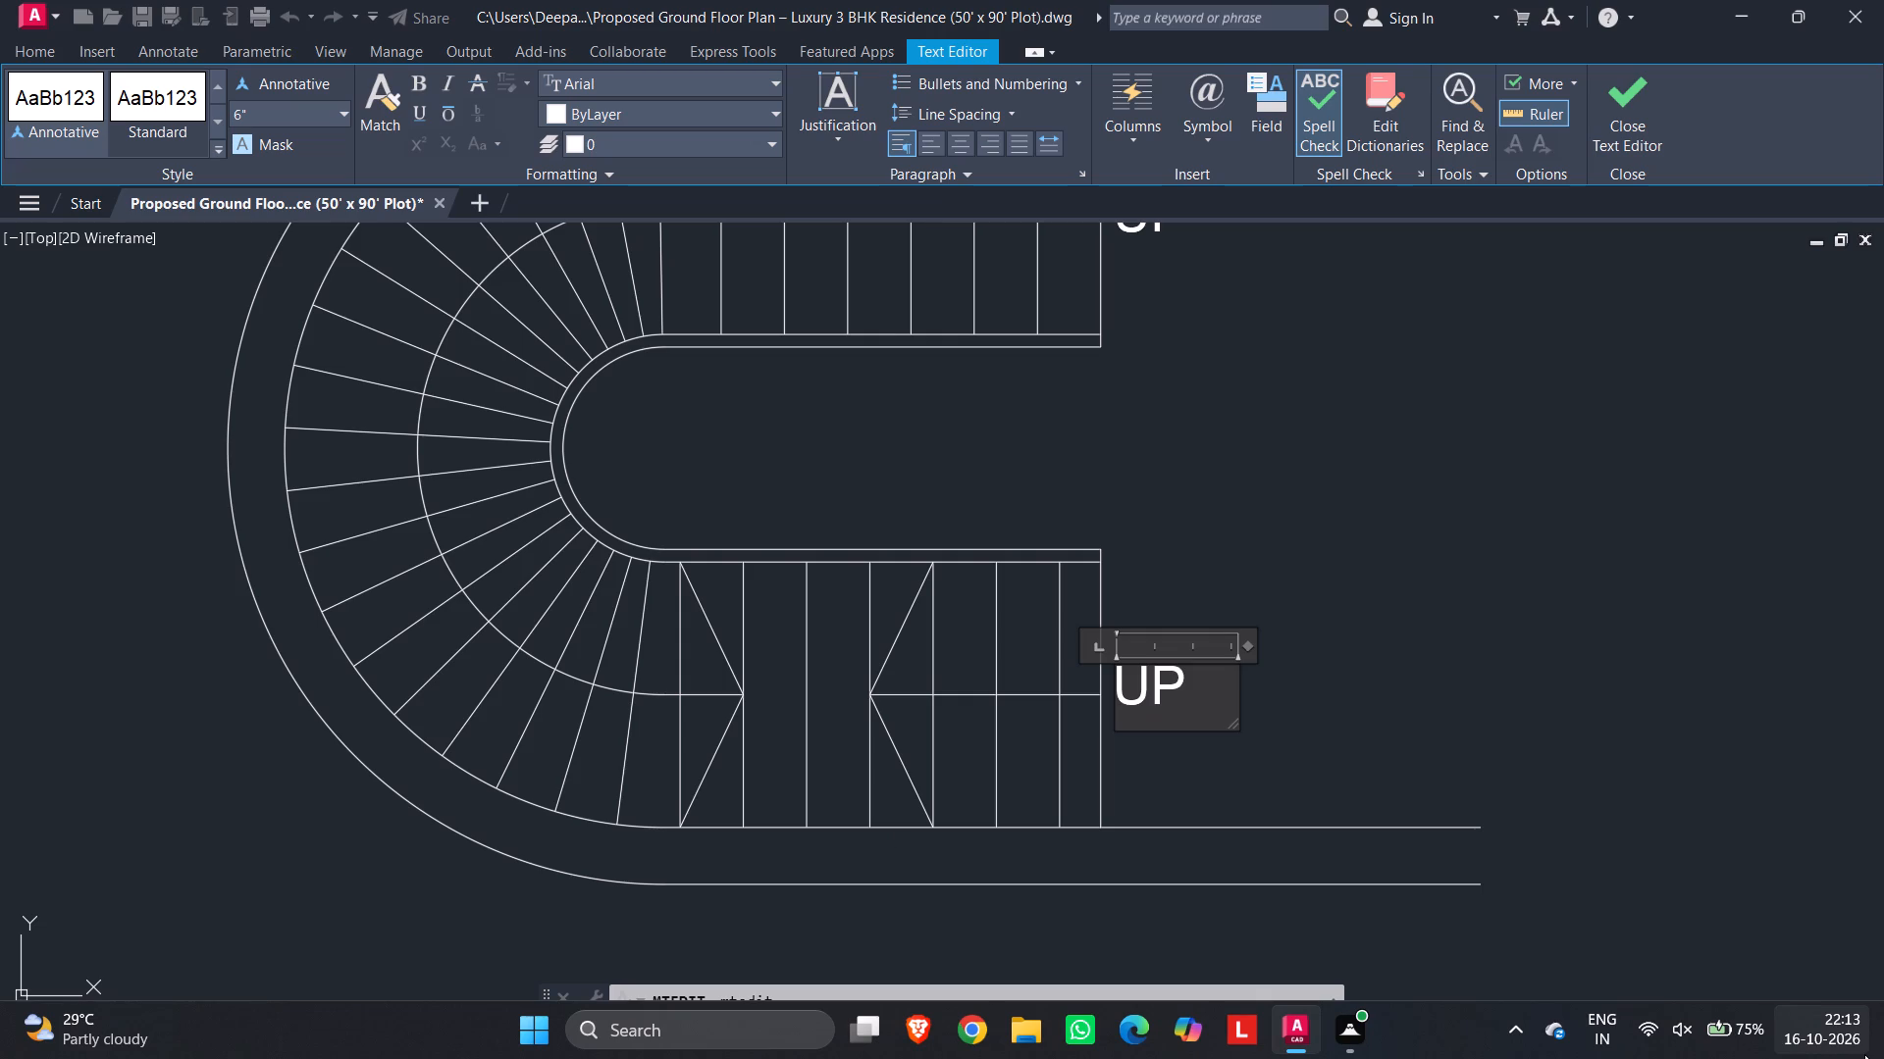
{"action": "left_click", "coordinate": [1219, 703]}
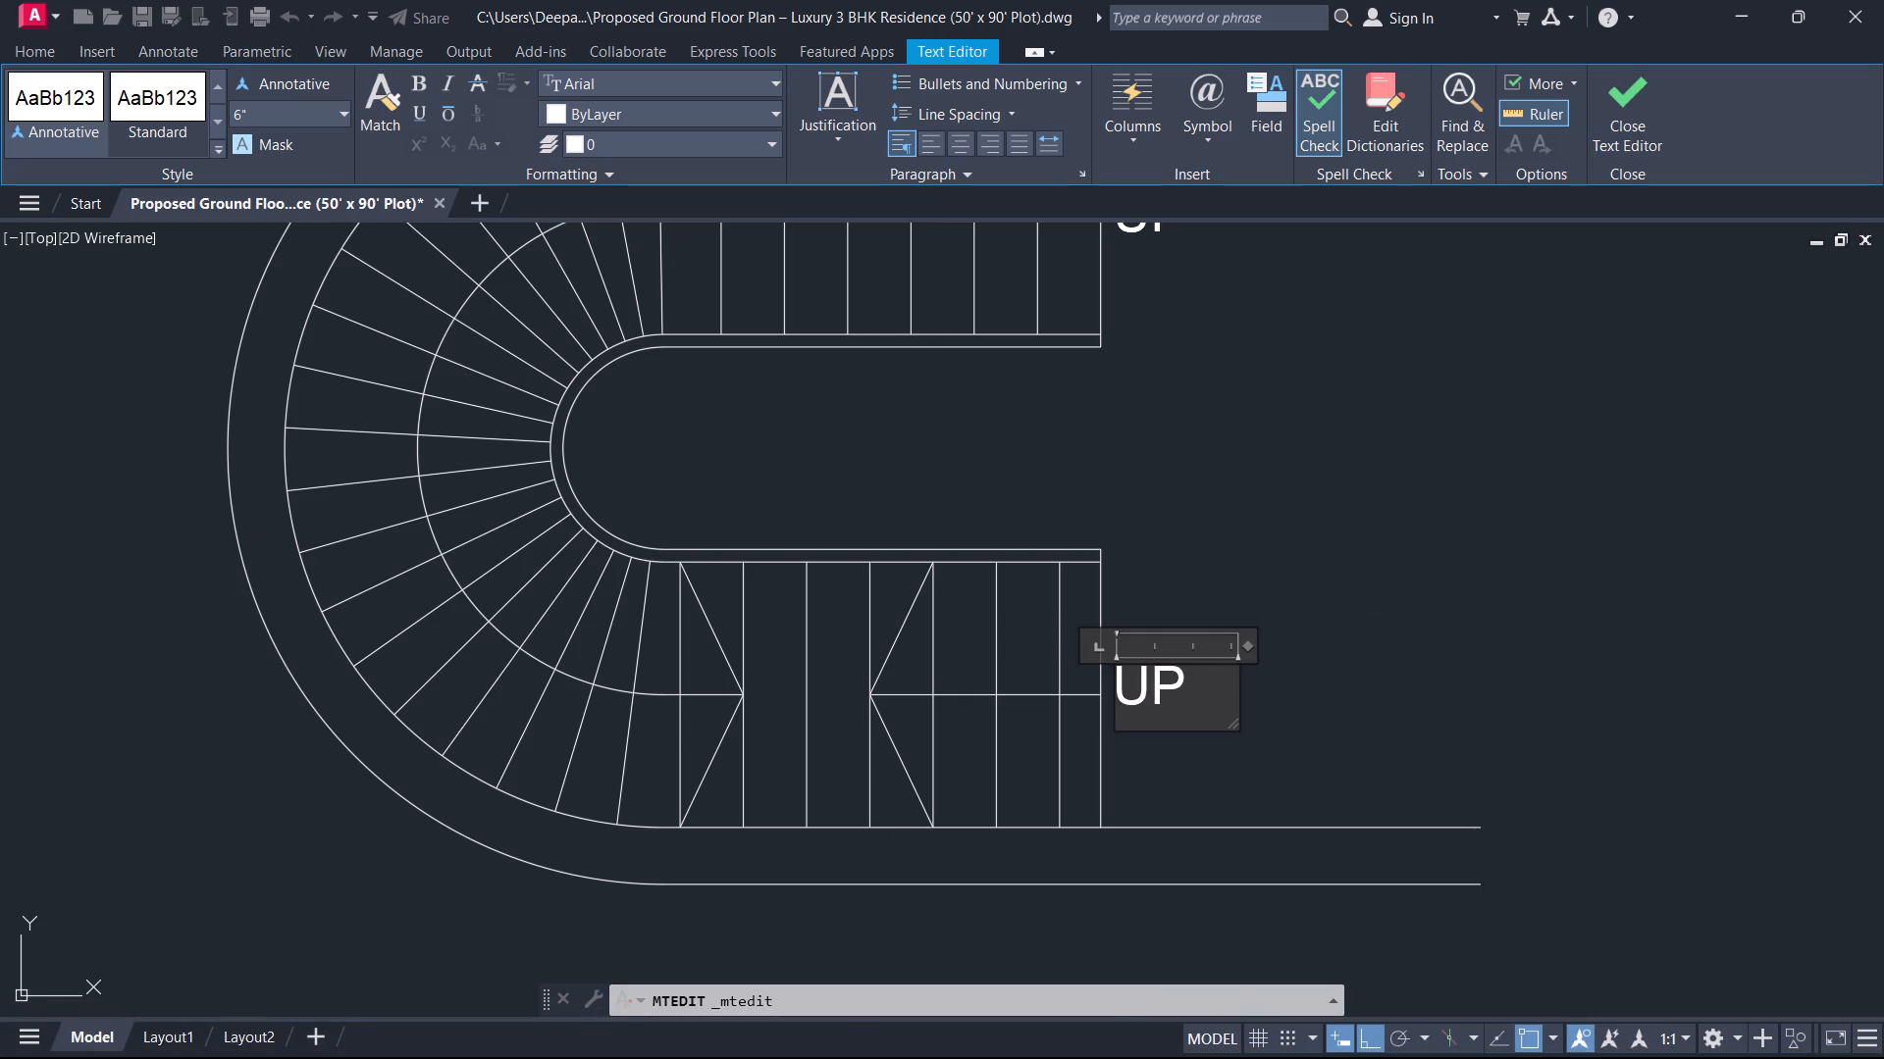
{"action": "key", "text": "BackSpace"}
{"action": "key", "text": "BackSpace"}
{"action": "type", "text": "DN"}
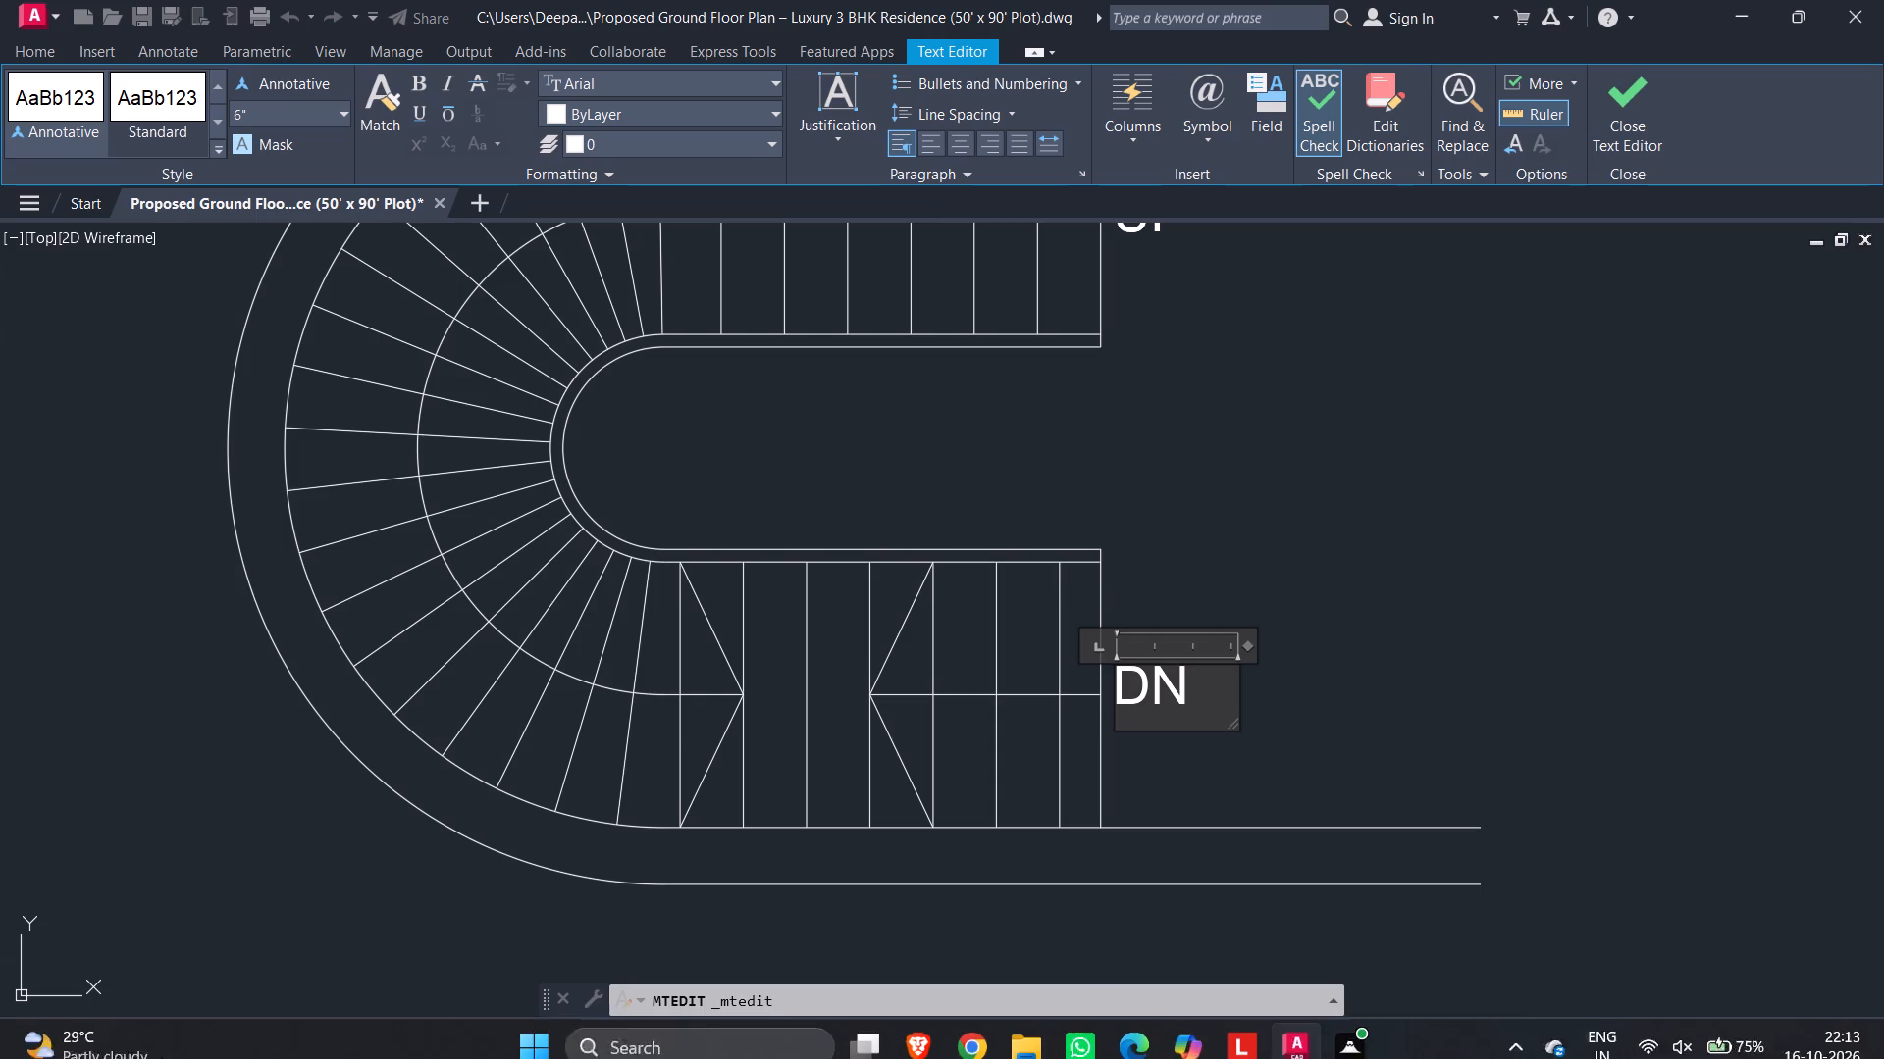
{"action": "left_click", "coordinate": [1523, 551]}
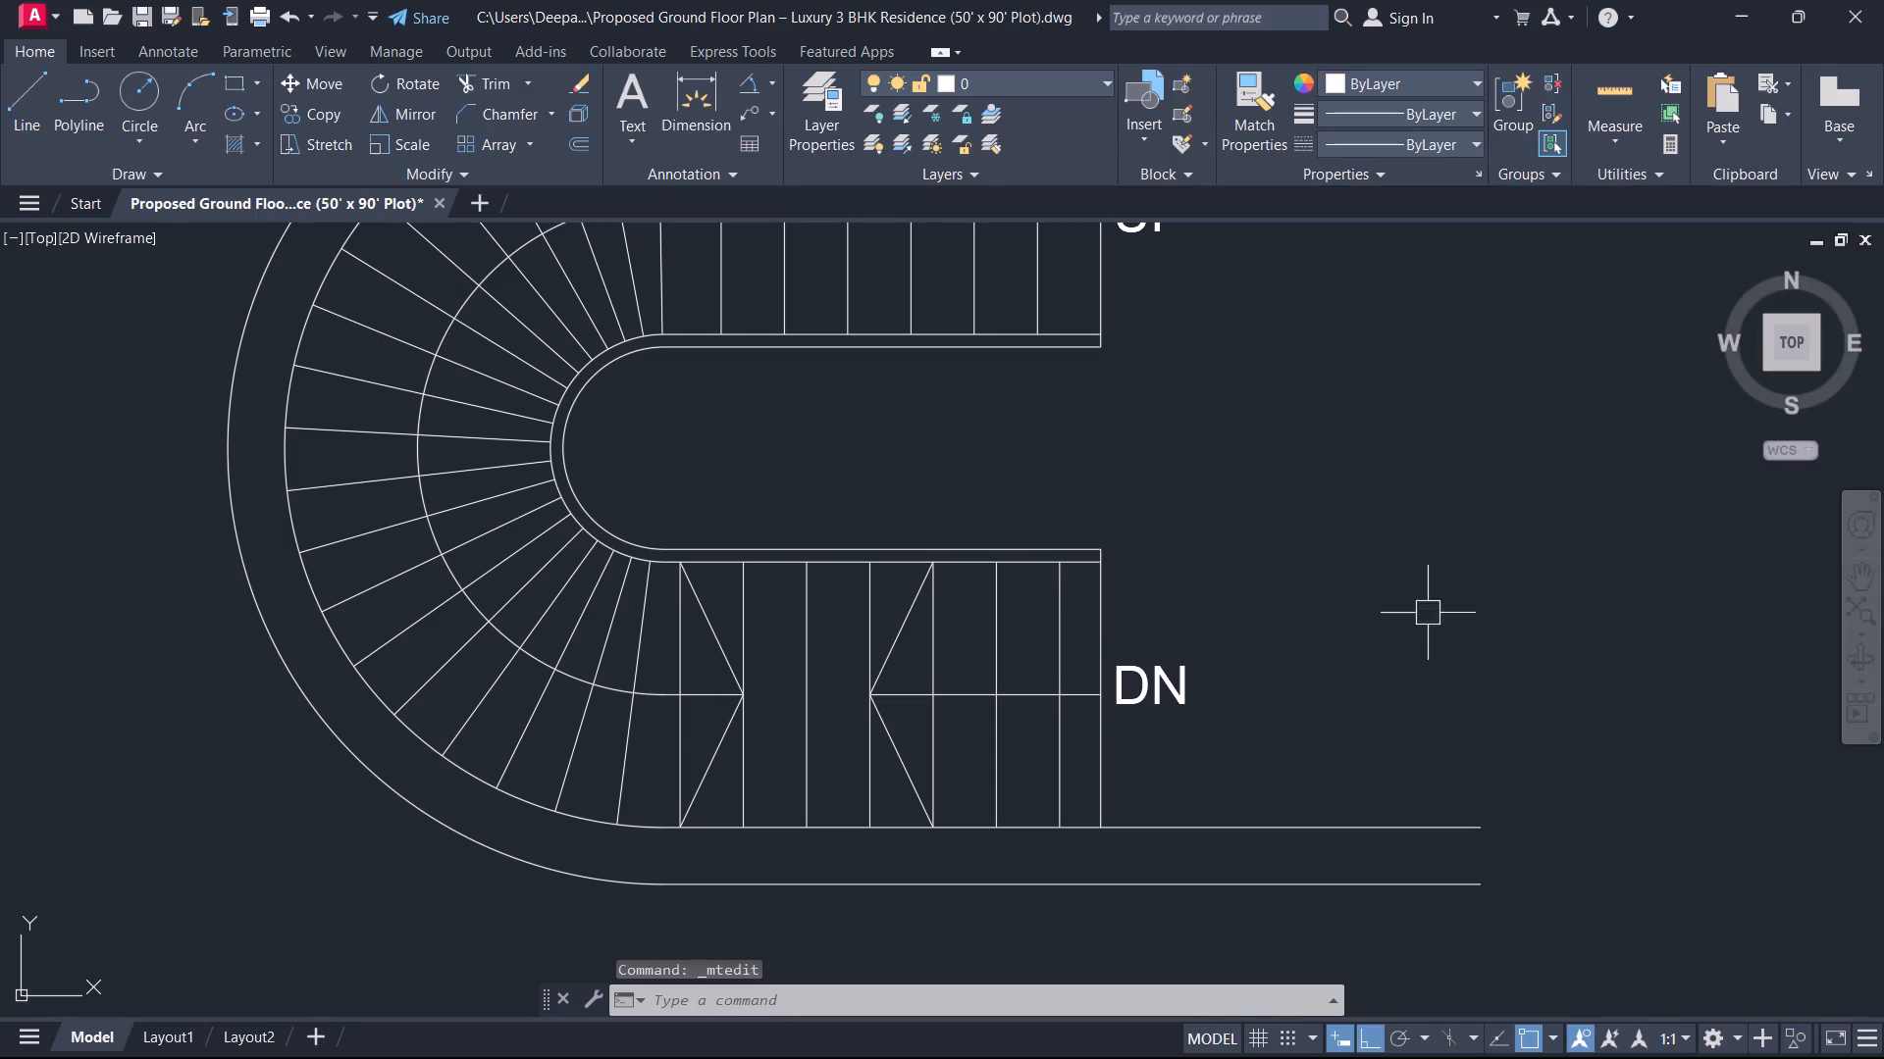
Examine the labelled staircase and the unfinished walls around it in the lower part of the plan.
{"action": "scroll", "coordinate": [1314, 623], "scroll_direction": "down", "scroll_amount": 1}
{"action": "middle_click_drag", "start_coordinate": [1265, 602], "coordinate": [1217, 590]}
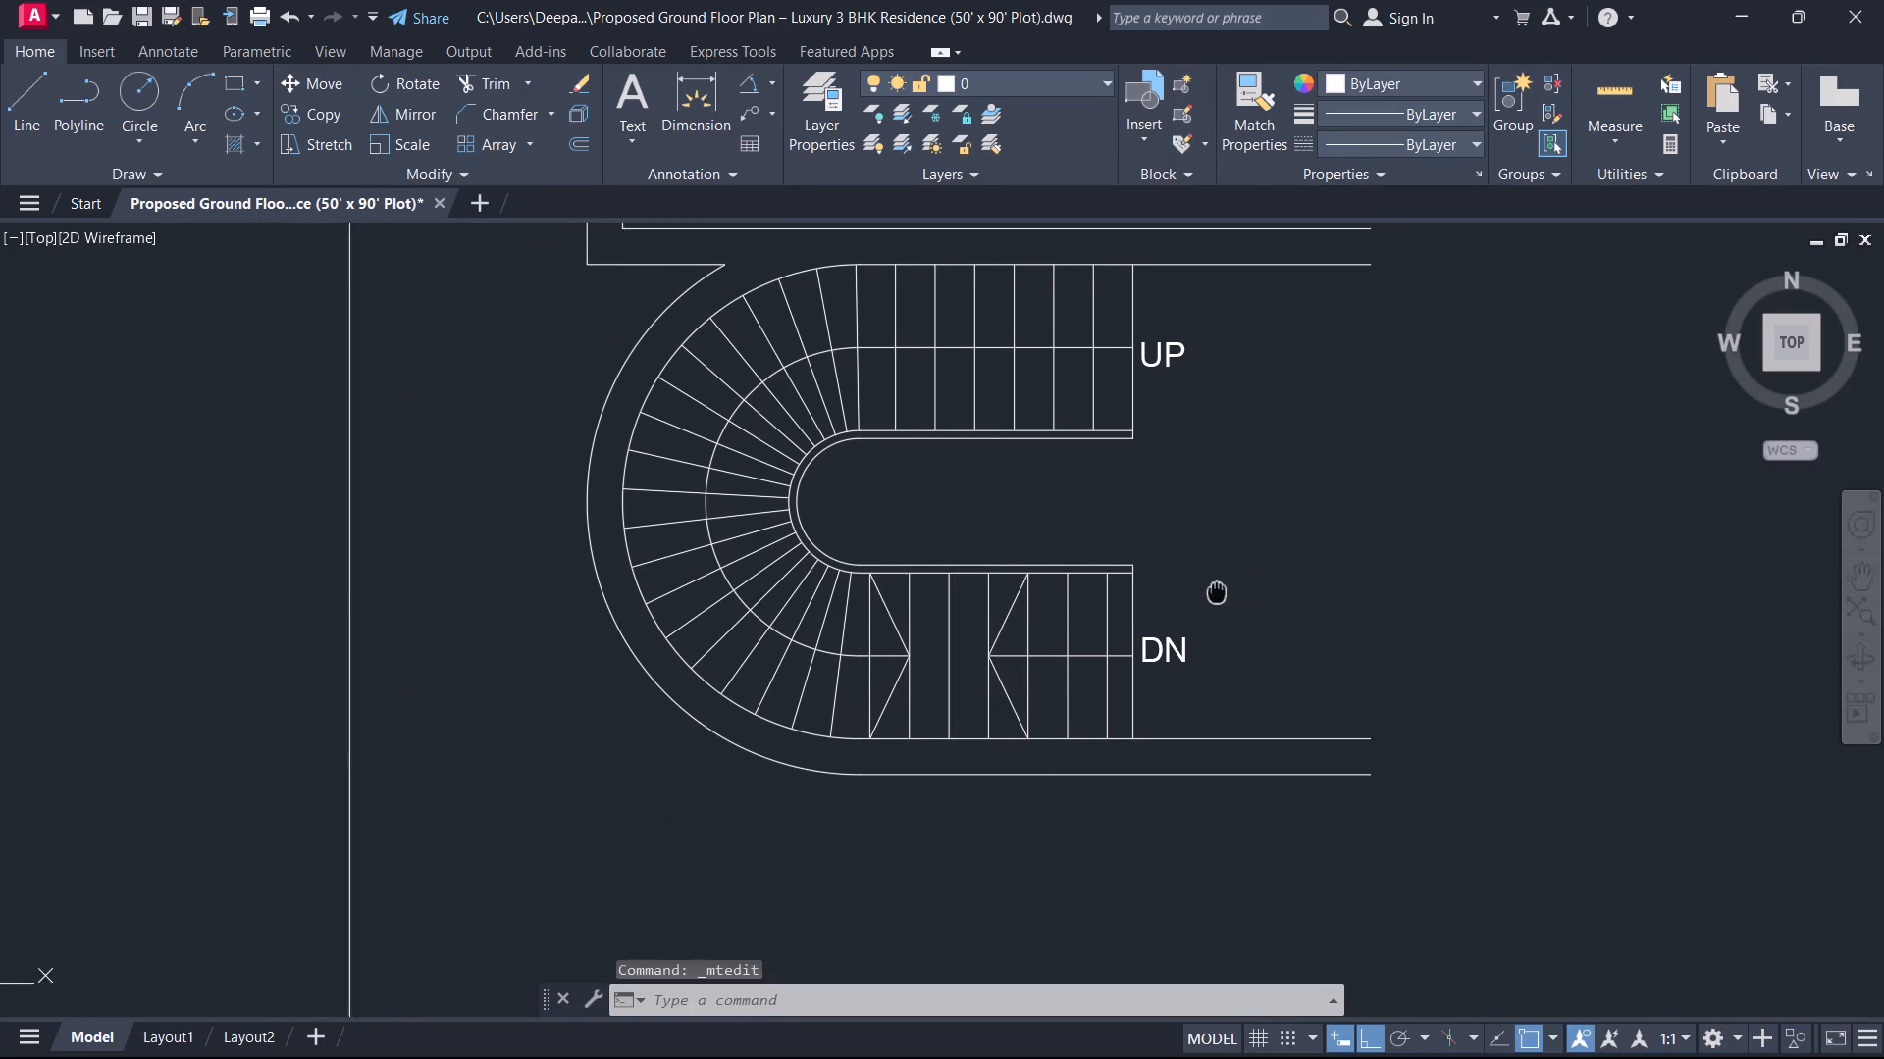
{"action": "middle_click_drag", "start_coordinate": [1217, 590], "coordinate": [1176, 705]}
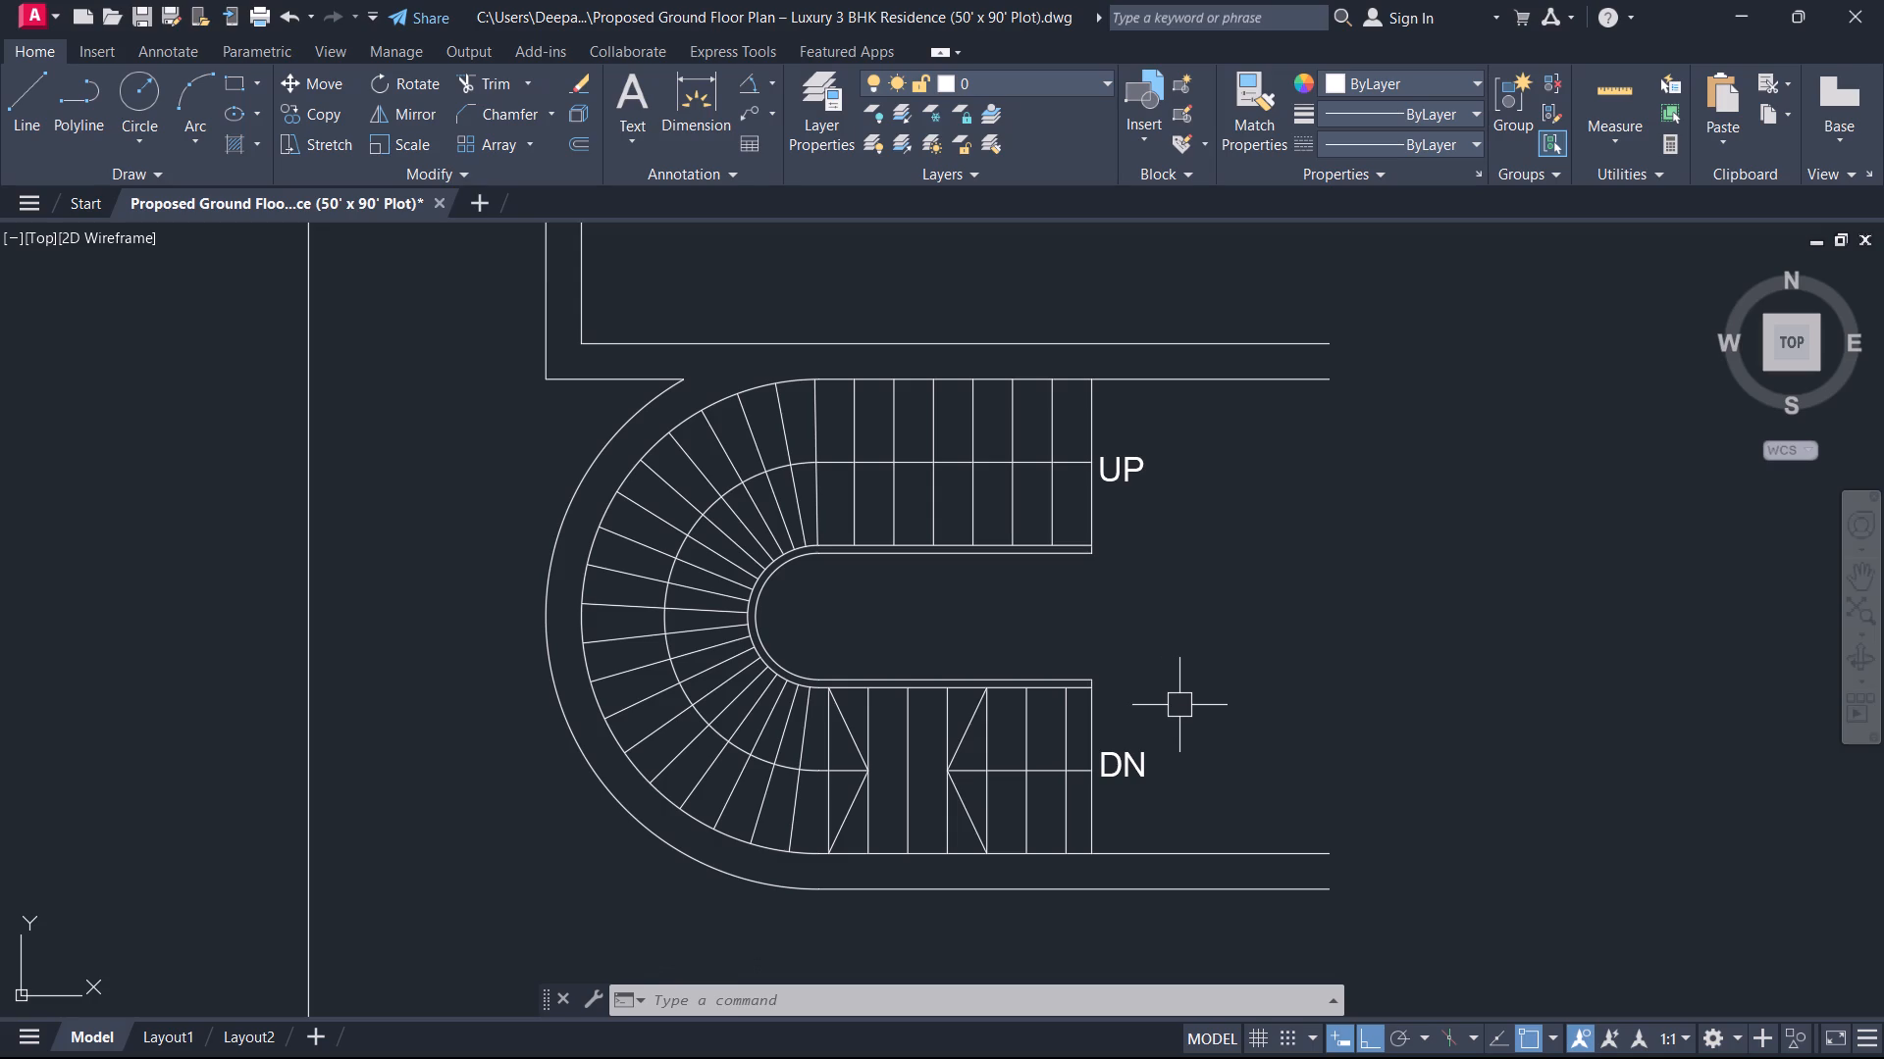
{"action": "scroll", "coordinate": [1302, 520], "scroll_direction": "down", "scroll_amount": 1}
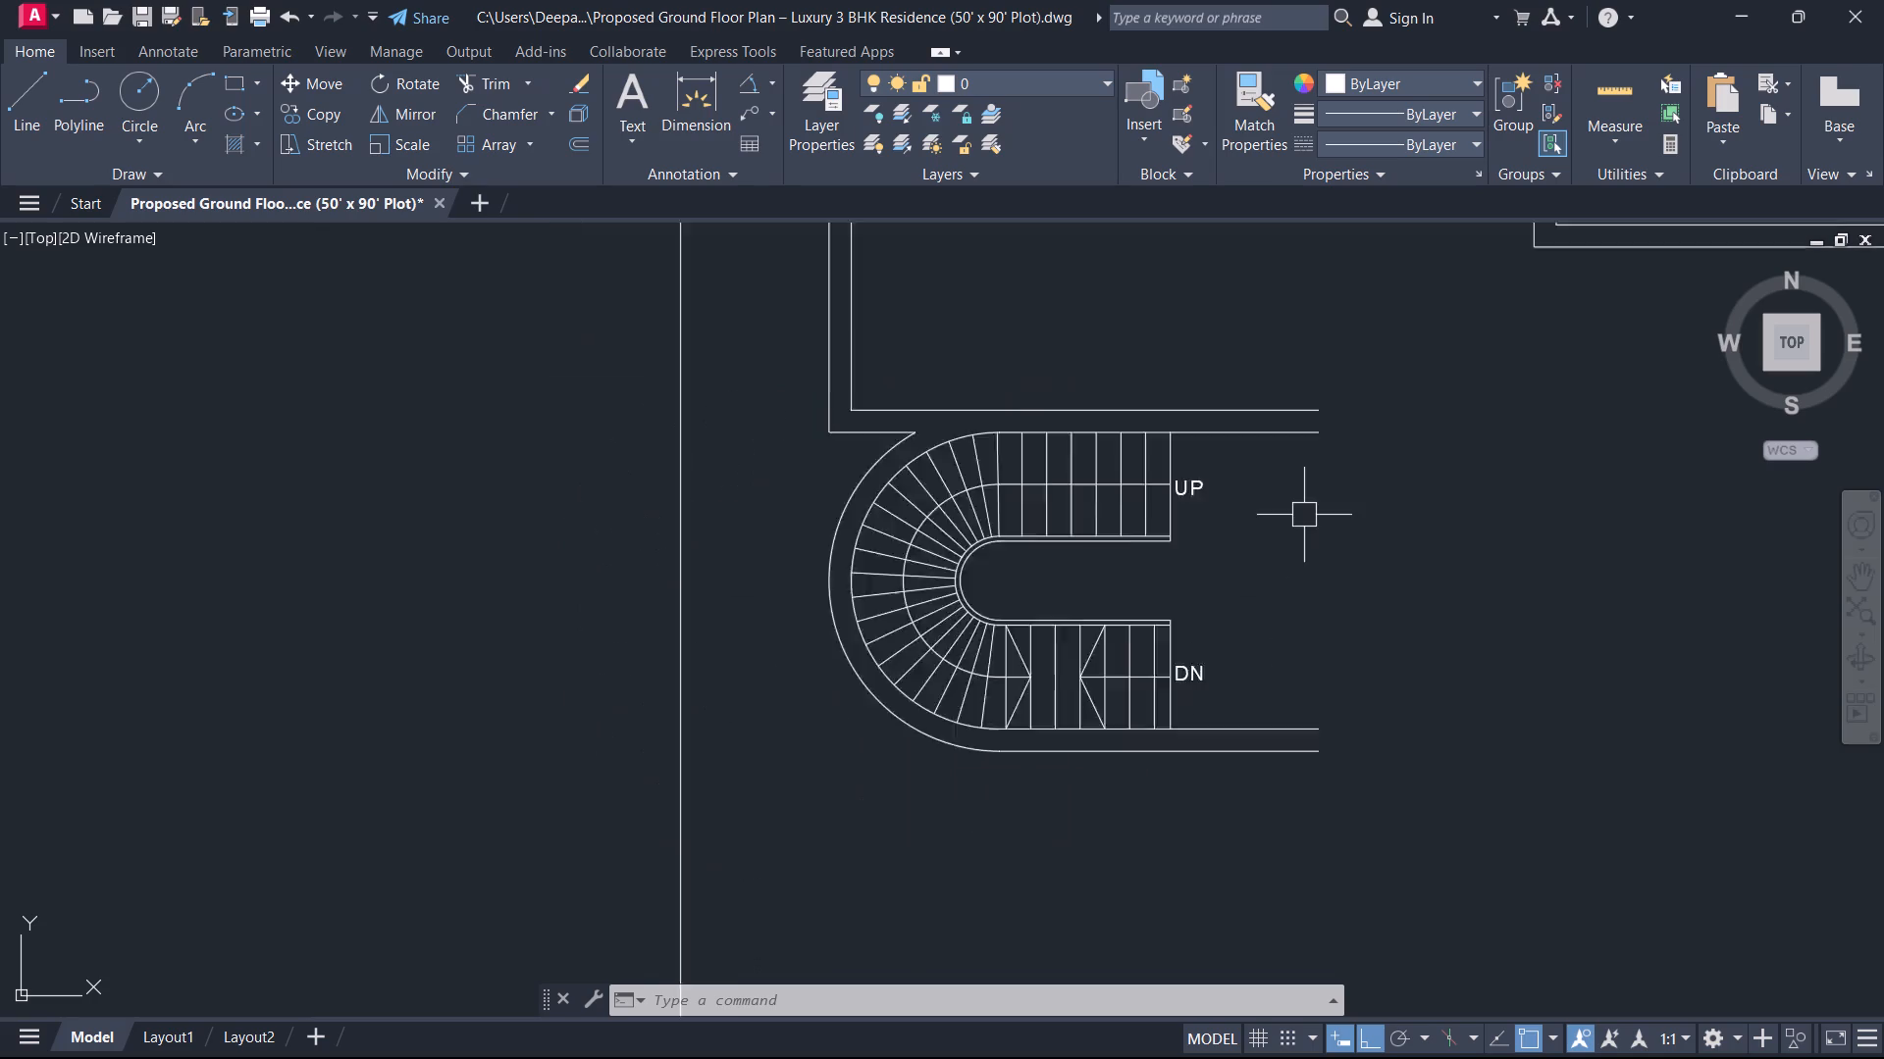
{"action": "scroll", "coordinate": [1304, 515], "scroll_direction": "down", "scroll_amount": 1}
{"action": "middle_click_drag", "start_coordinate": [1307, 514], "coordinate": [1188, 543]}
{"action": "scroll", "coordinate": [1188, 543], "scroll_direction": "down", "scroll_amount": 1}
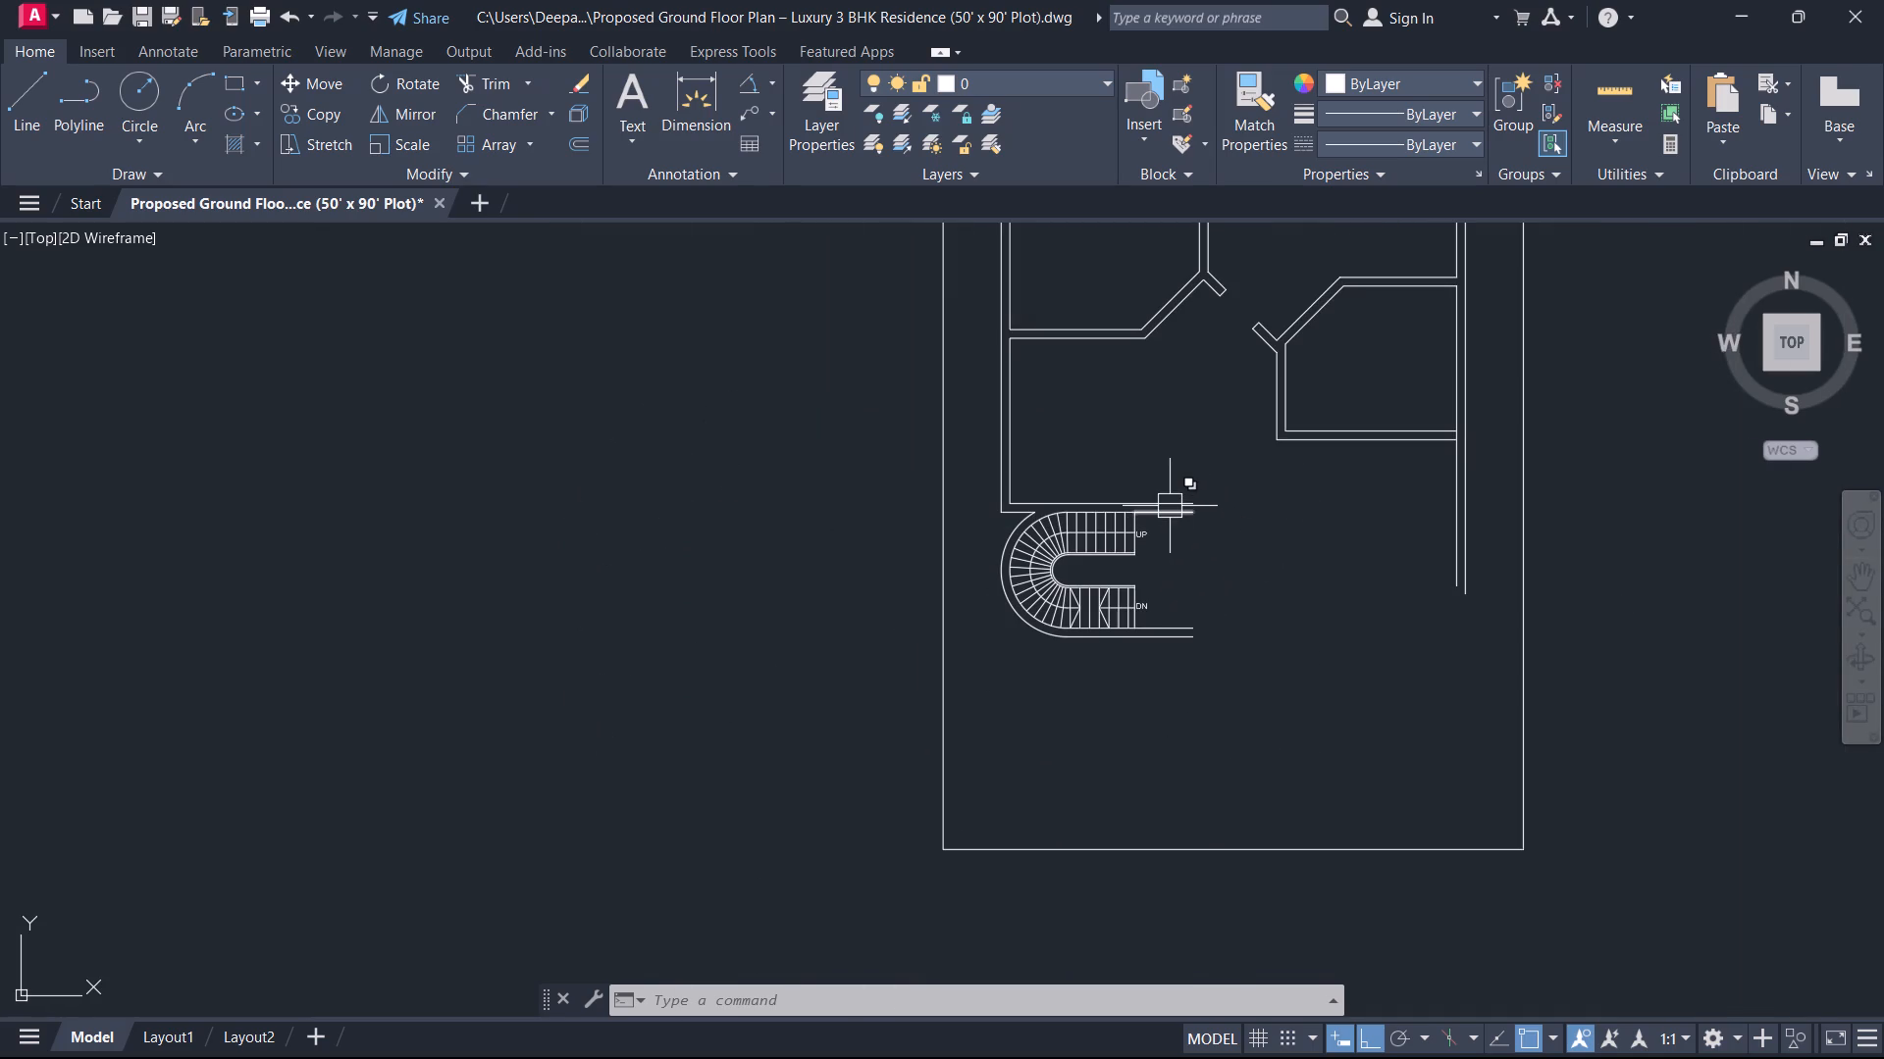
{"action": "scroll", "coordinate": [1208, 667], "scroll_direction": "up", "scroll_amount": 1}
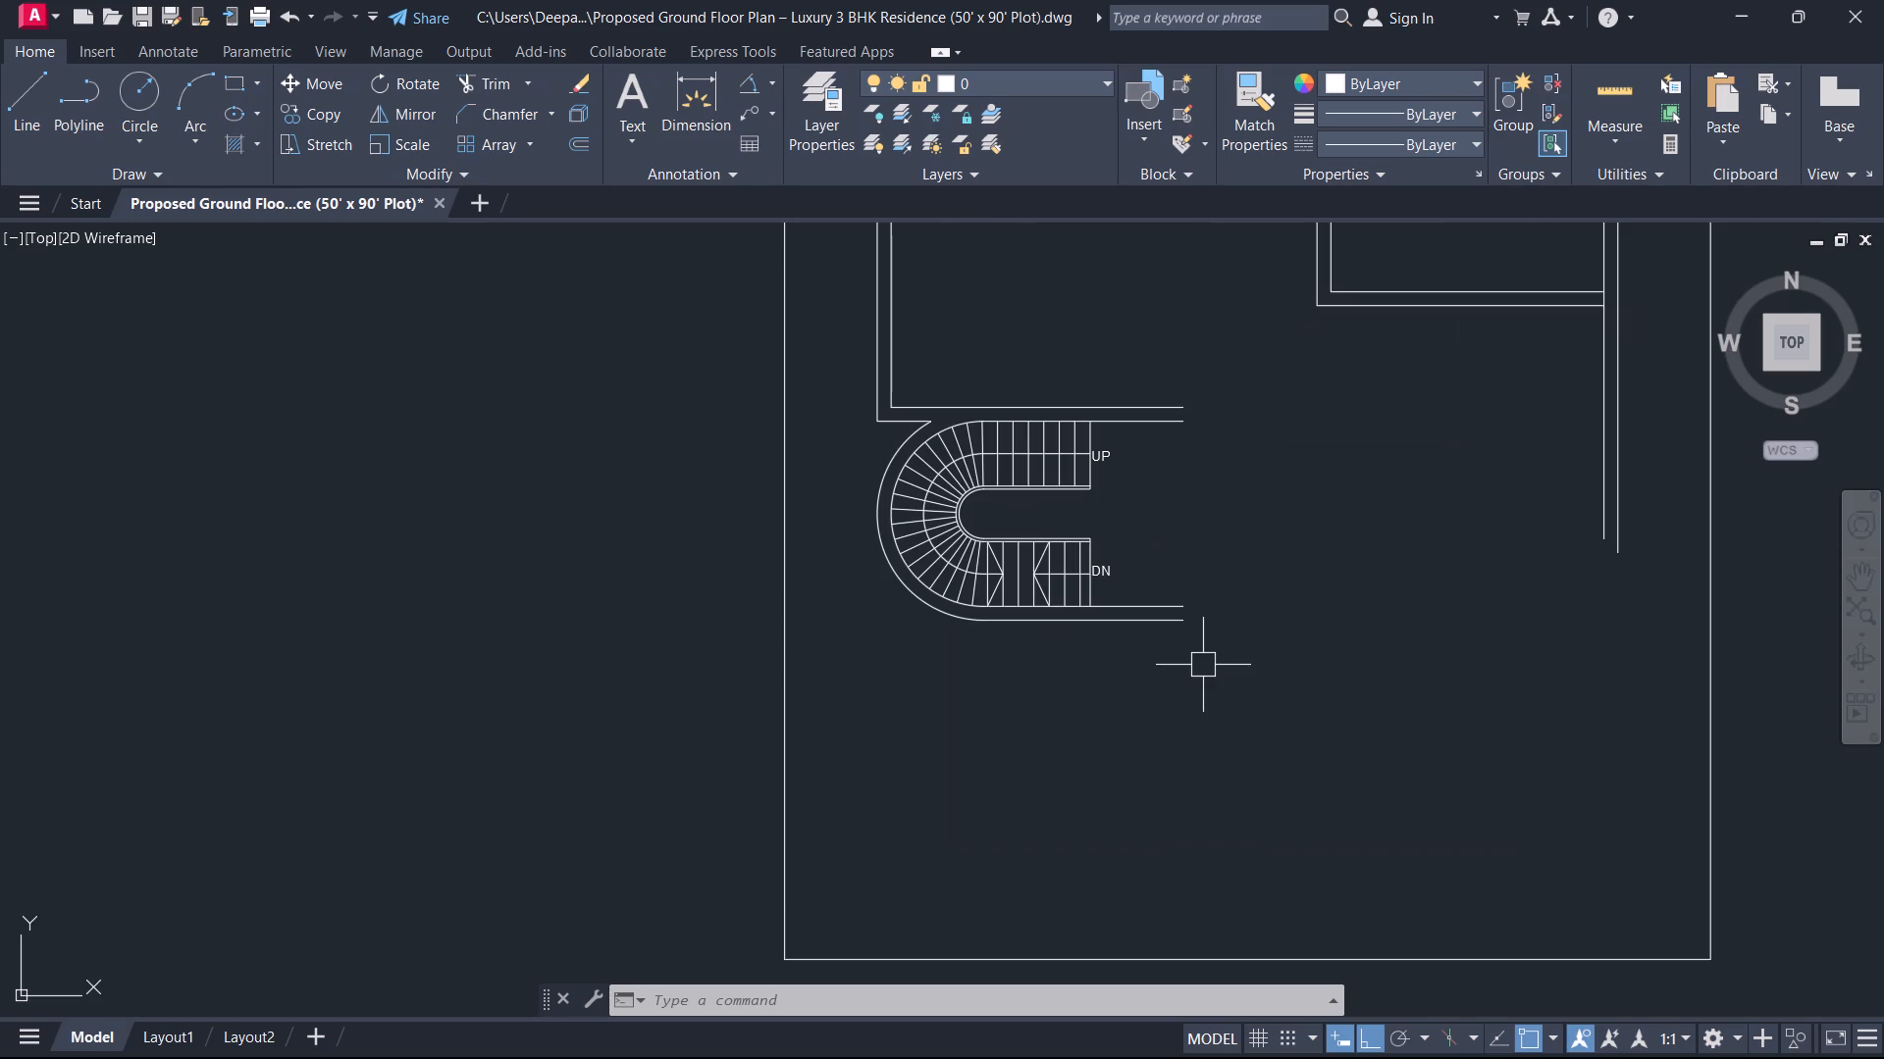
{"action": "scroll", "coordinate": [1142, 582], "scroll_direction": "up", "scroll_amount": 1}
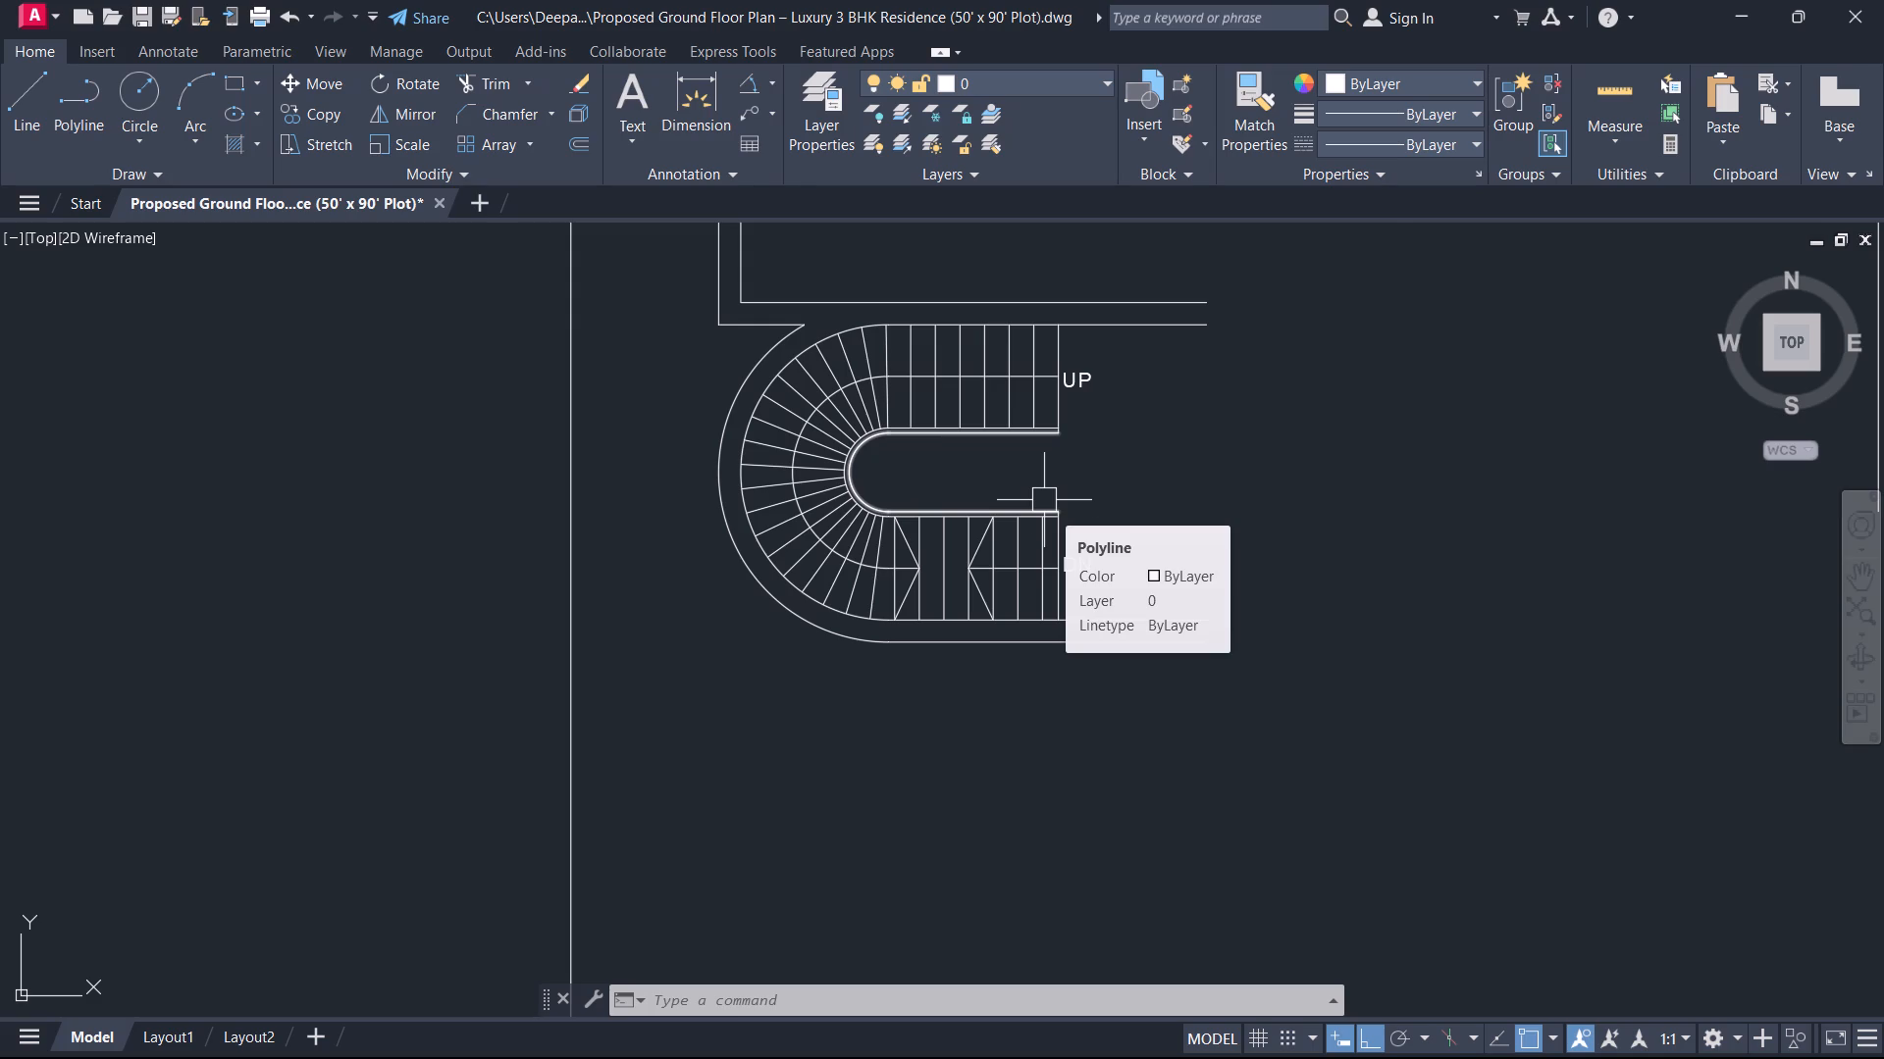
{"action": "scroll", "coordinate": [1044, 522], "scroll_direction": "down", "scroll_amount": 1}
{"action": "scroll", "coordinate": [1091, 449], "scroll_direction": "down", "scroll_amount": 1}
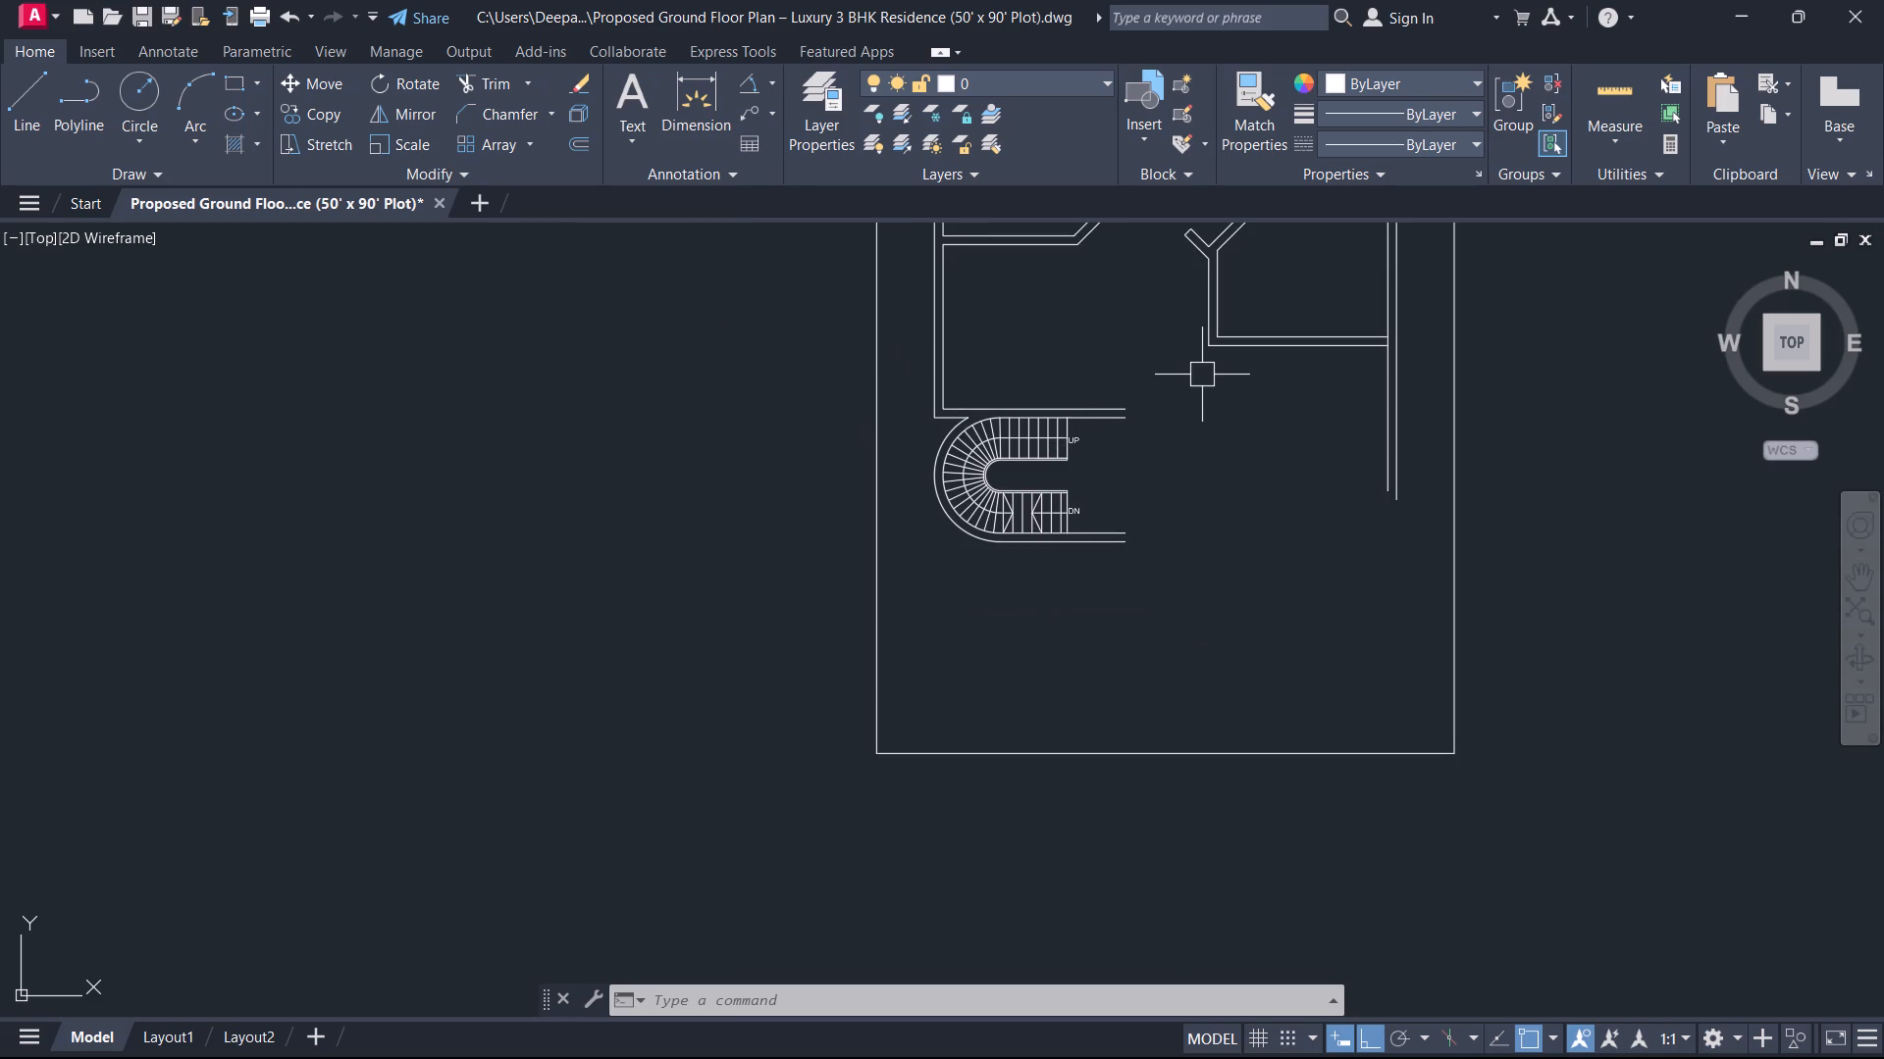
Offset the lower outer wall line of the room on the plan's right side 17'6" downward, twice.
{"action": "middle_click_drag", "start_coordinate": [1307, 436], "coordinate": [1290, 569]}
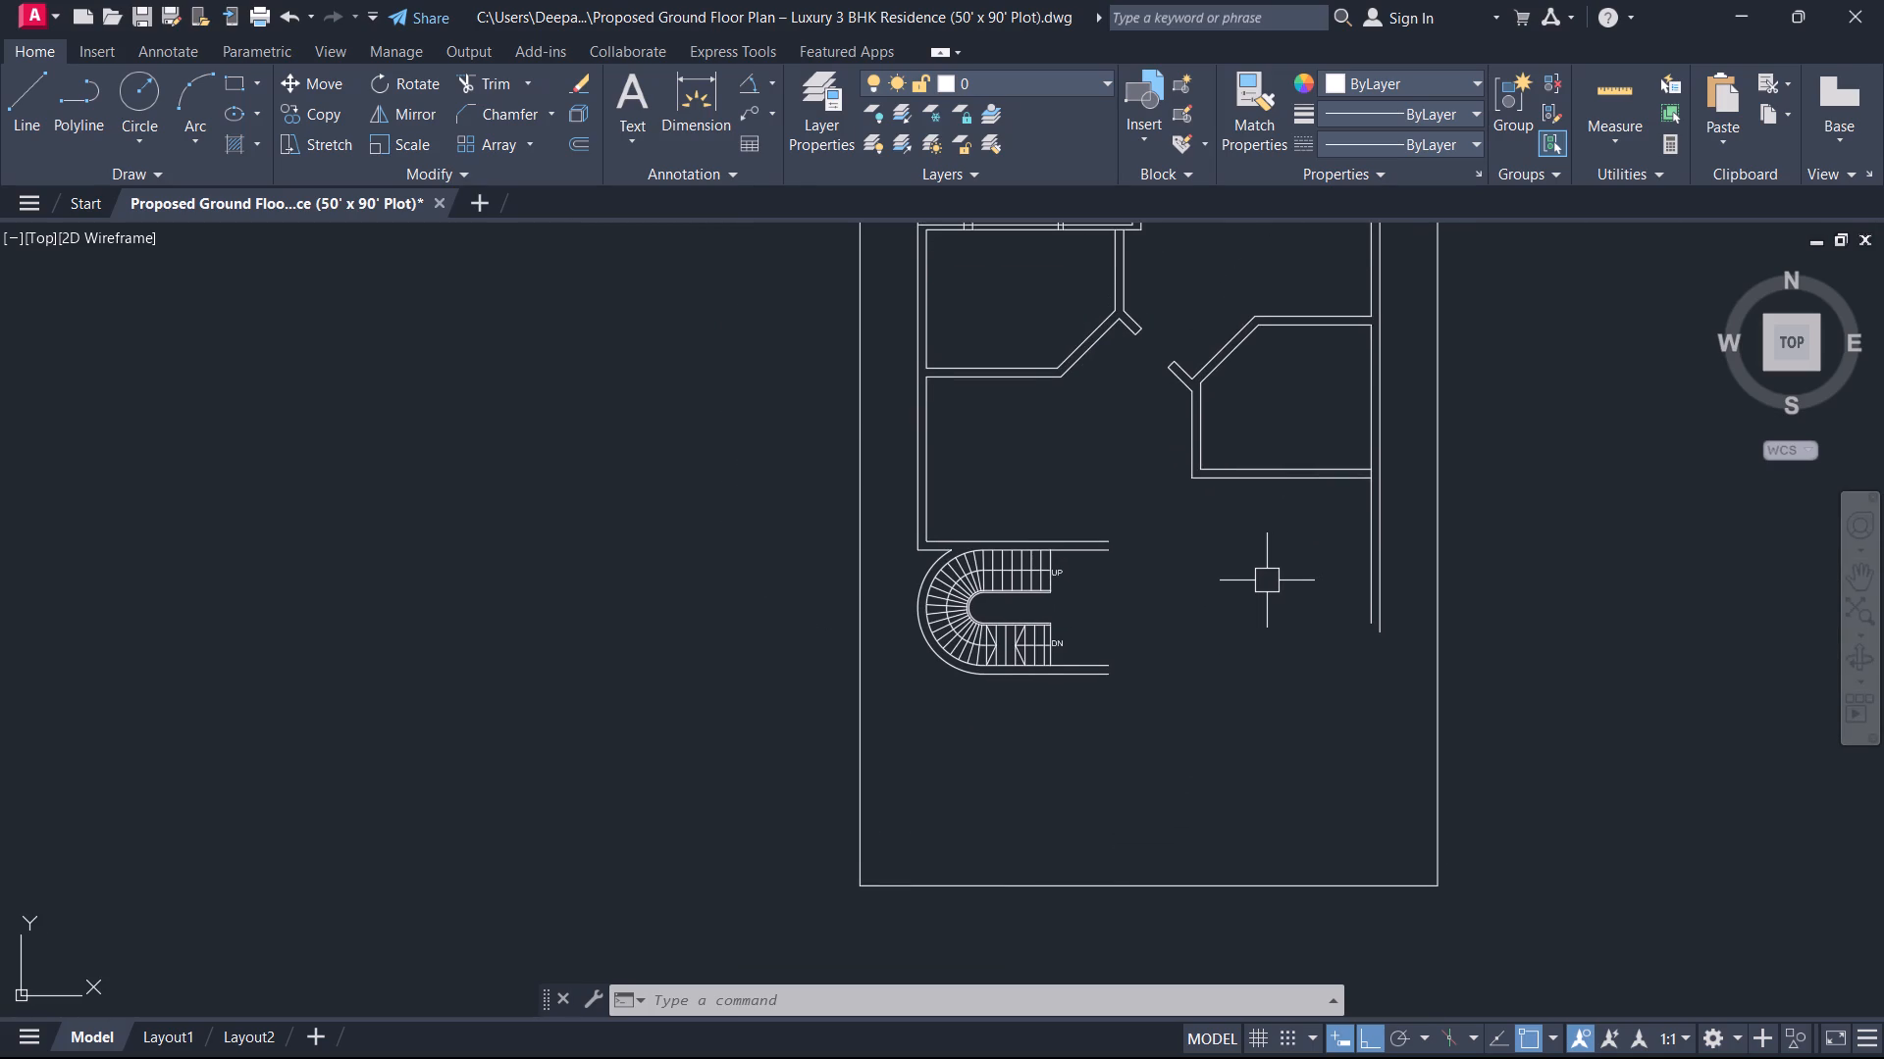
{"action": "type", "text": "O"}
{"action": "key", "text": "space"}
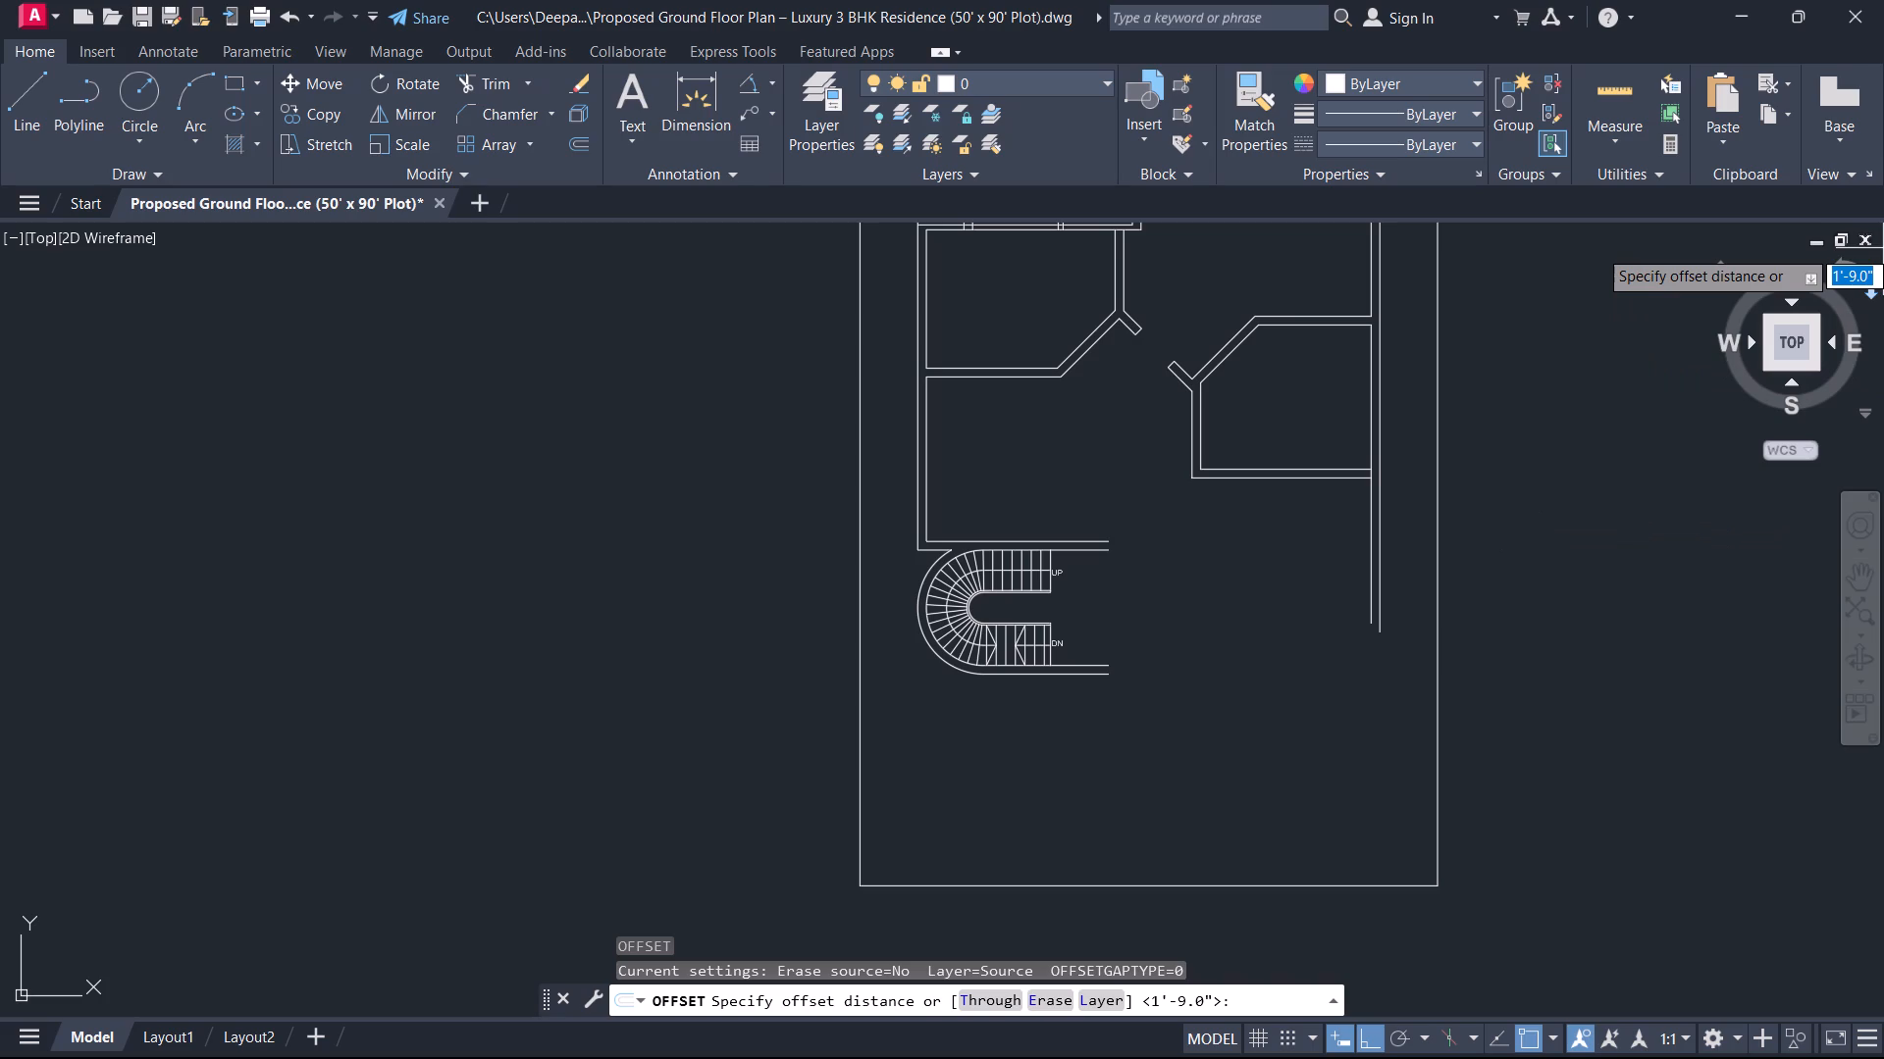
{"action": "type", "text": "17'"}
{"action": "key", "text": "6"}
{"action": "key", "text": "Return"}
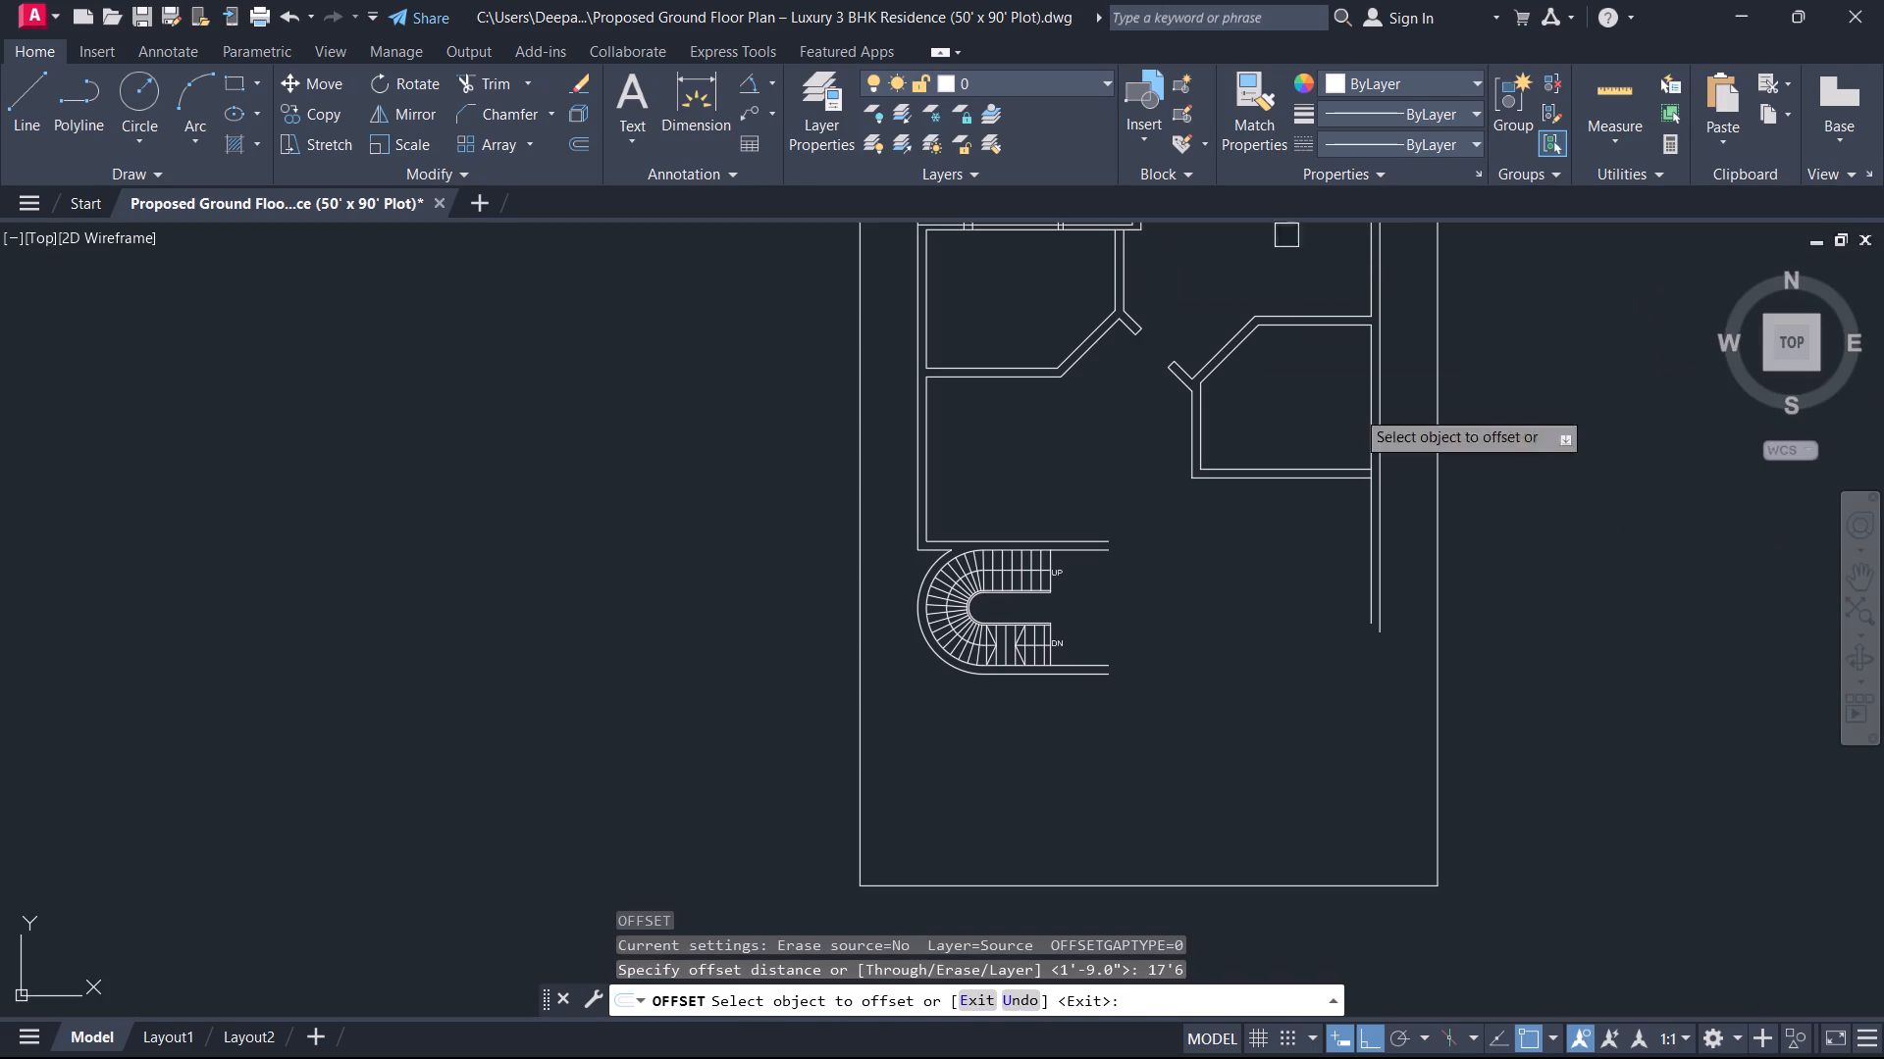
{"action": "scroll", "coordinate": [1290, 514], "scroll_direction": "up", "scroll_amount": 2}
{"action": "left_click", "coordinate": [1323, 430]}
{"action": "left_click", "coordinate": [1312, 523]}
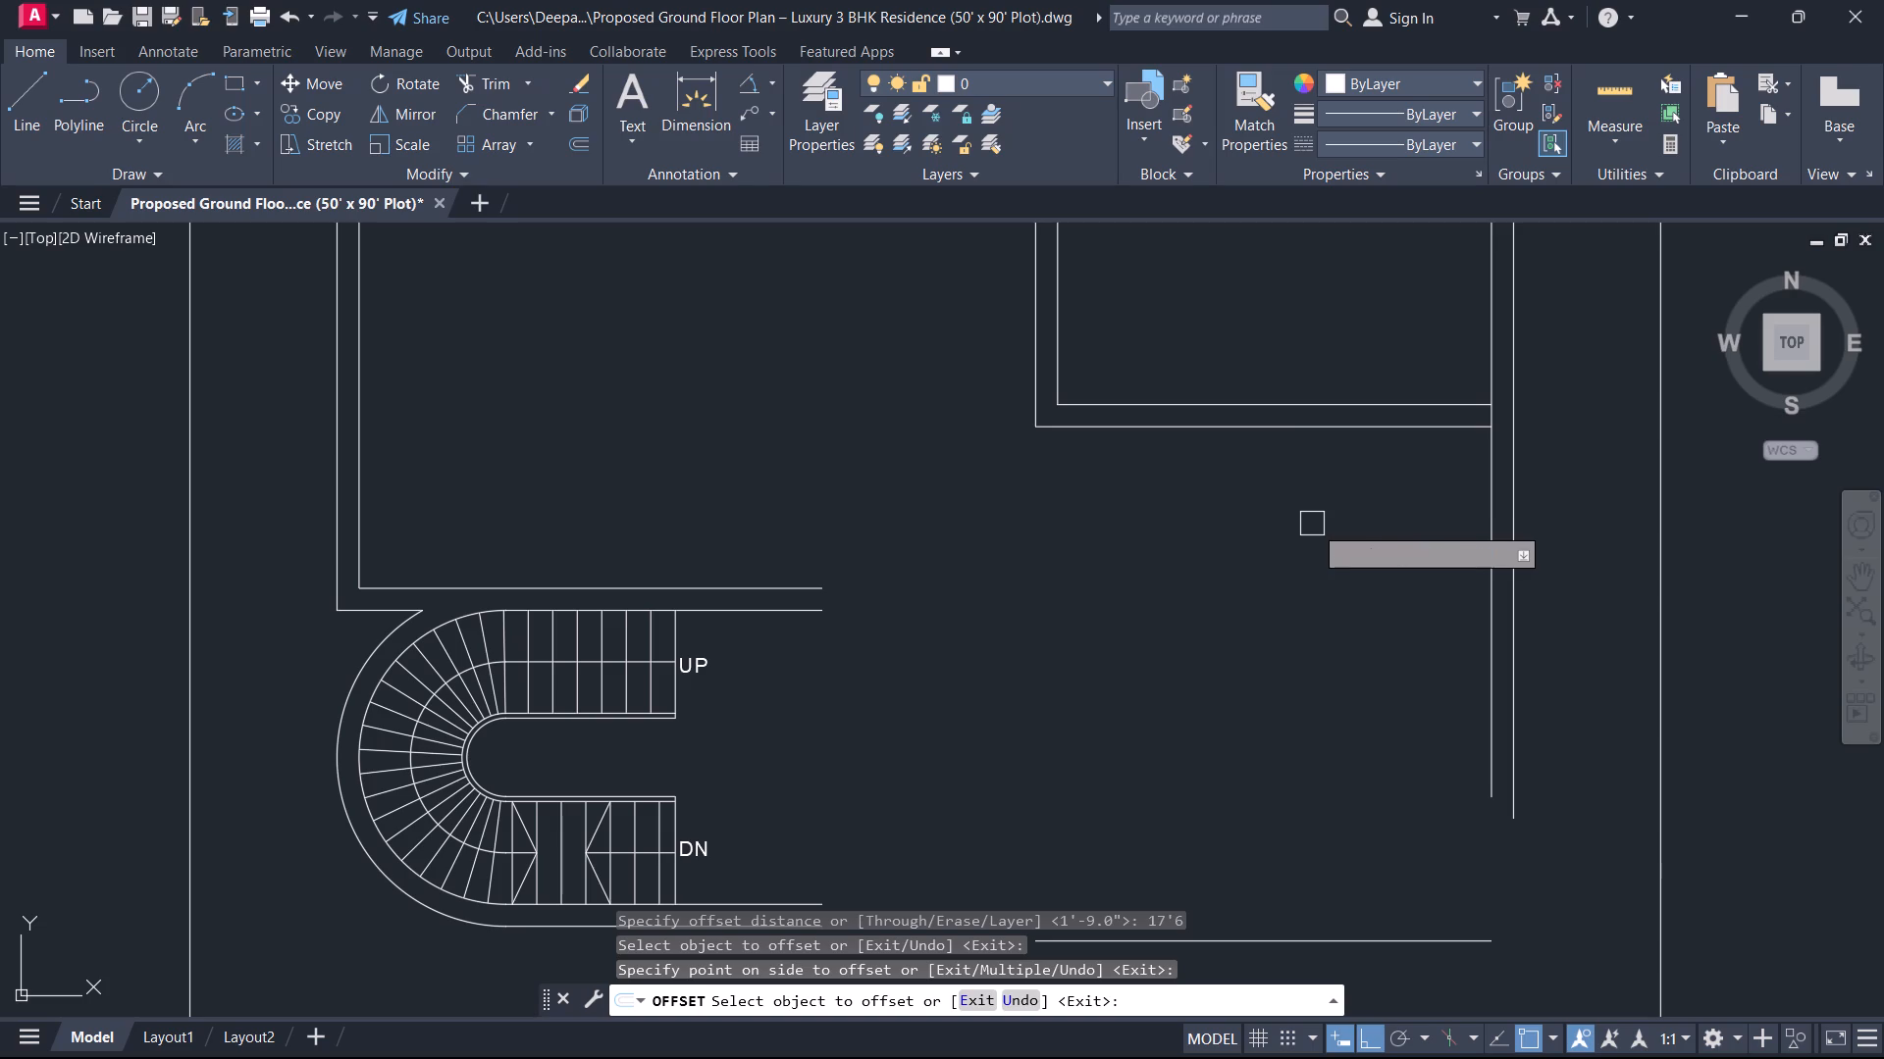
{"action": "left_click", "coordinate": [1308, 430]}
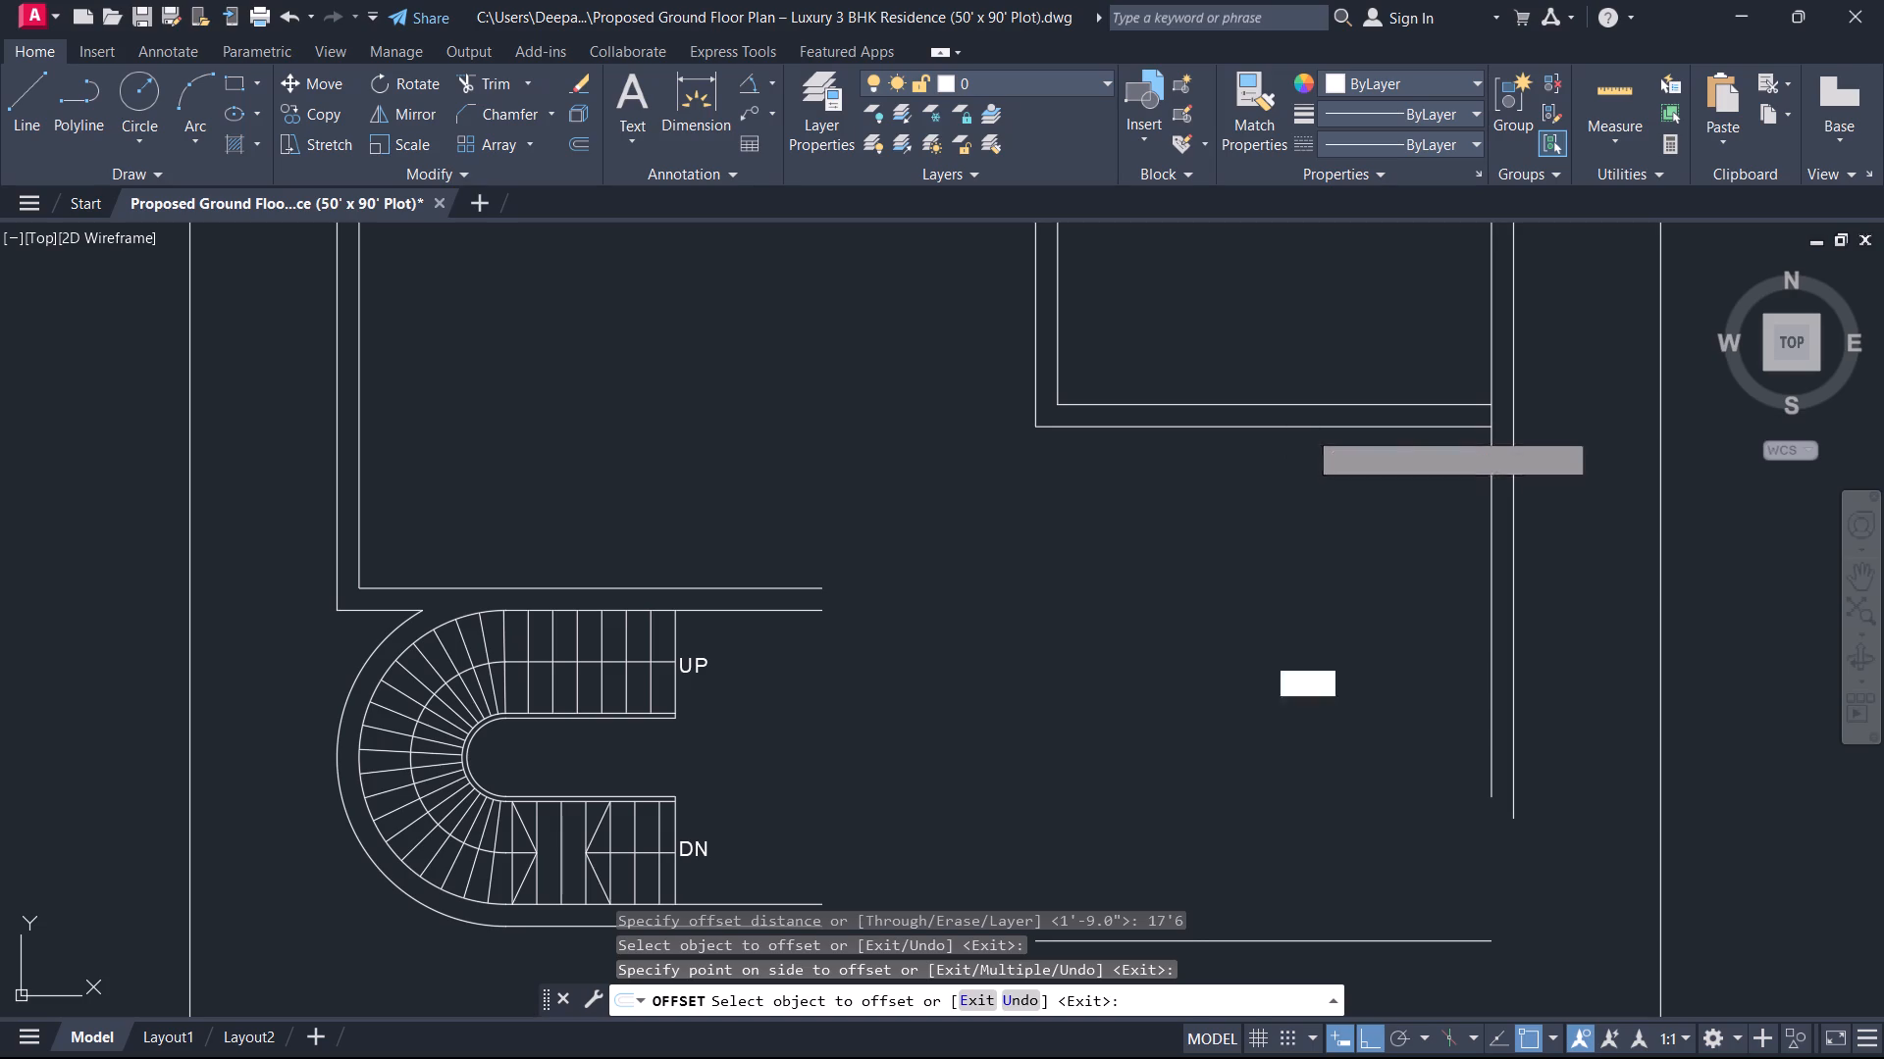
{"action": "left_click", "coordinate": [1300, 600]}
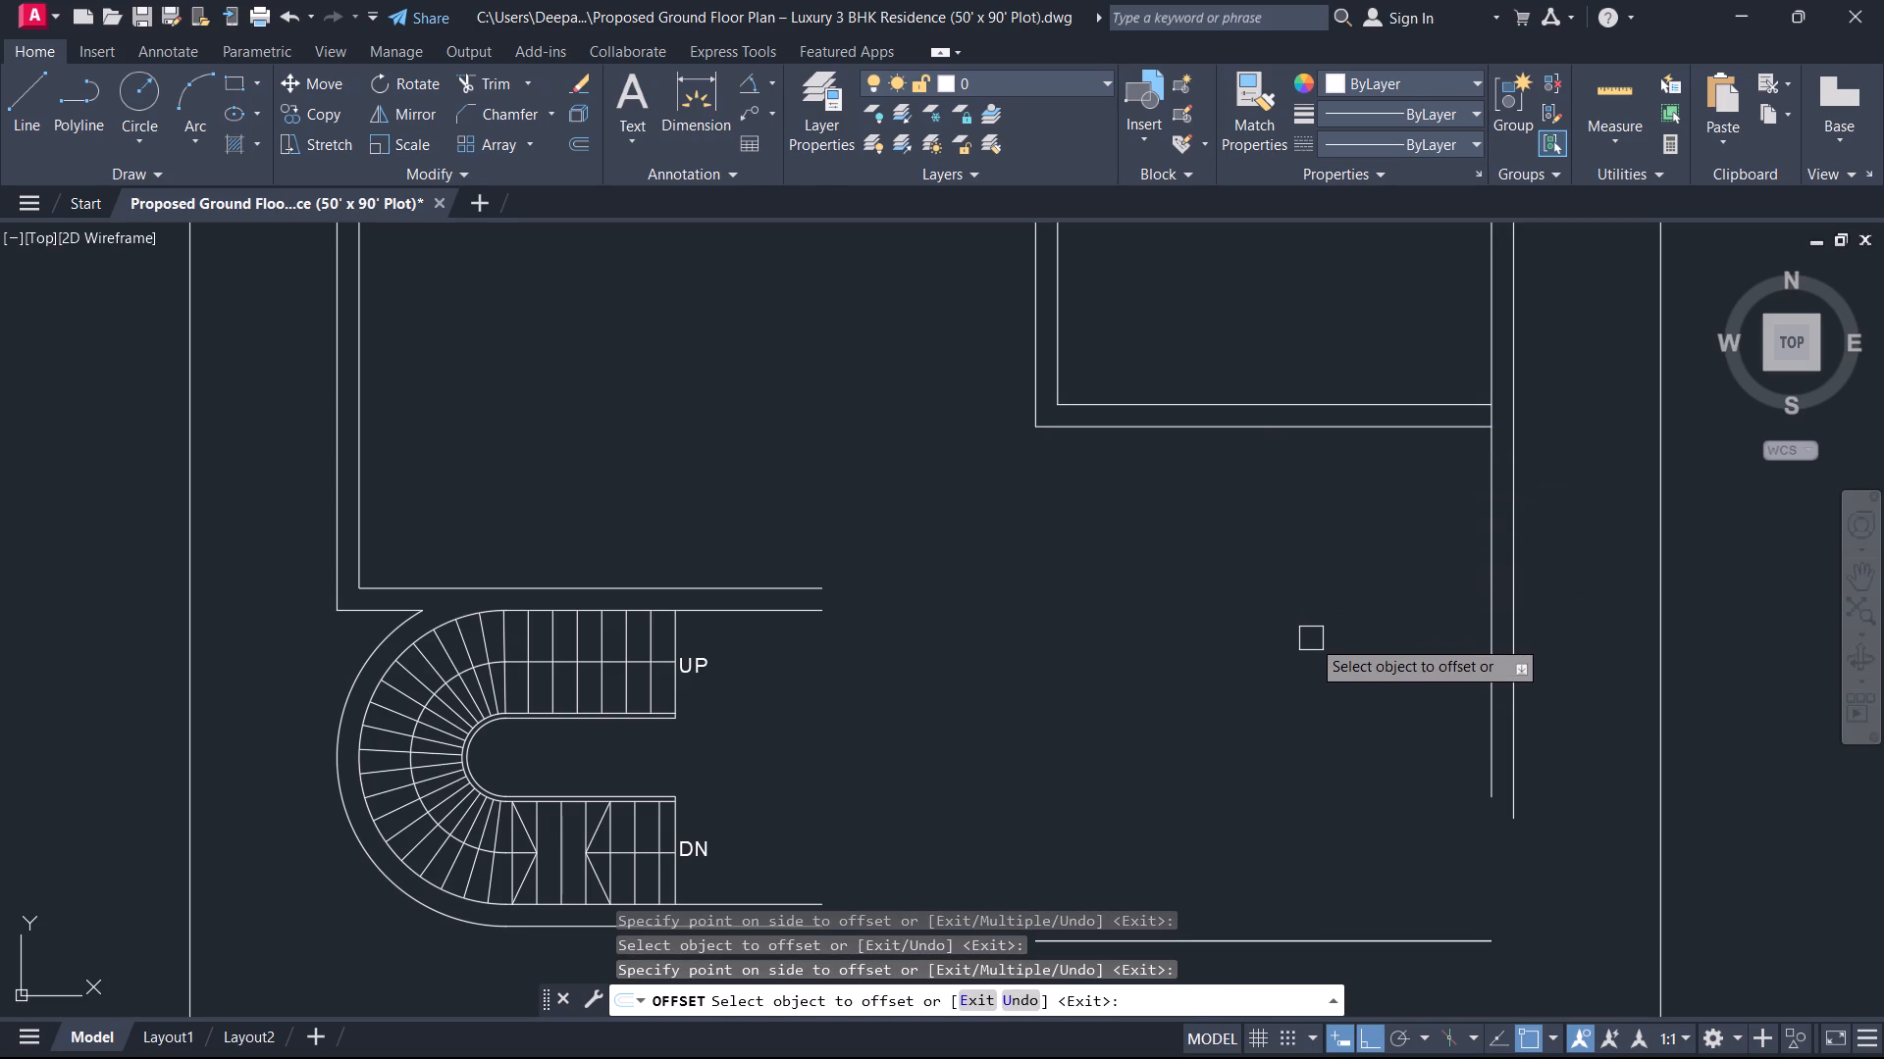
{"action": "scroll", "coordinate": [1305, 635], "scroll_direction": "down", "scroll_amount": 2}
{"action": "middle_click_drag", "start_coordinate": [1286, 621], "coordinate": [1397, 528]}
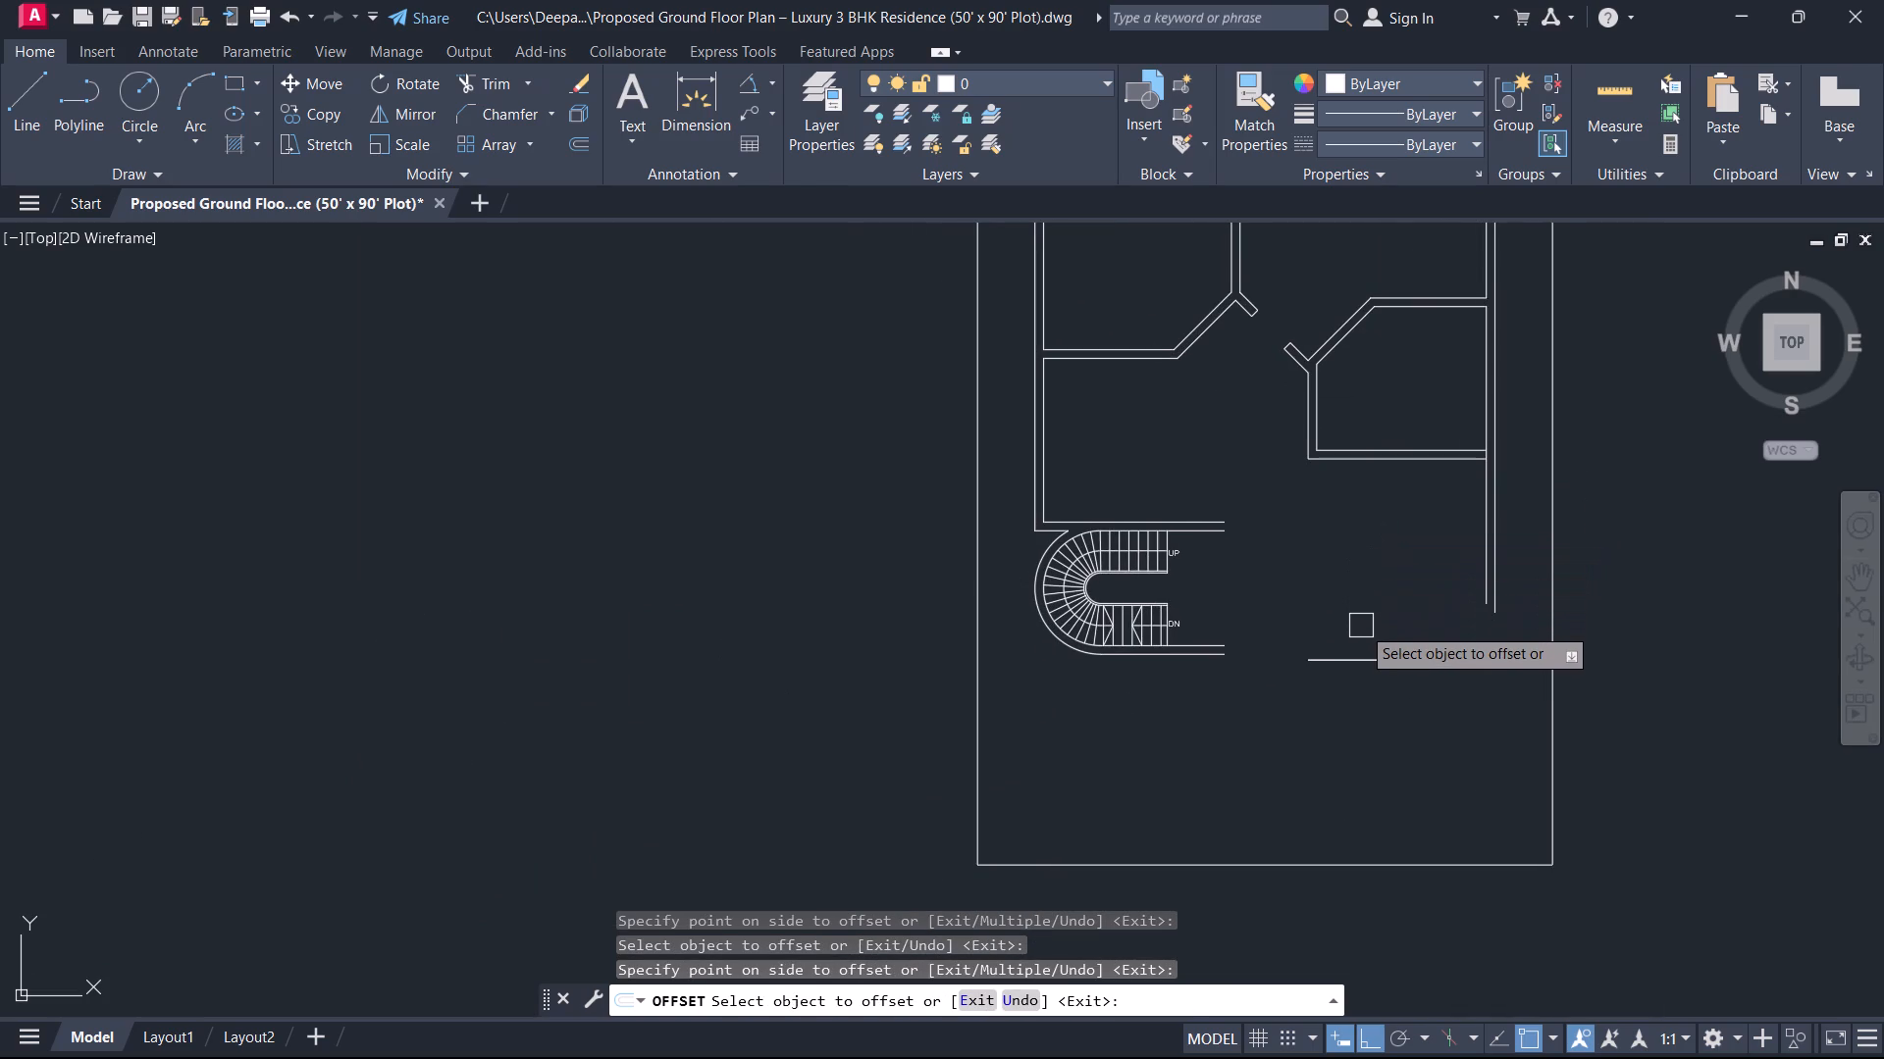
{"action": "middle_click_drag", "start_coordinate": [1374, 572], "coordinate": [1454, 544]}
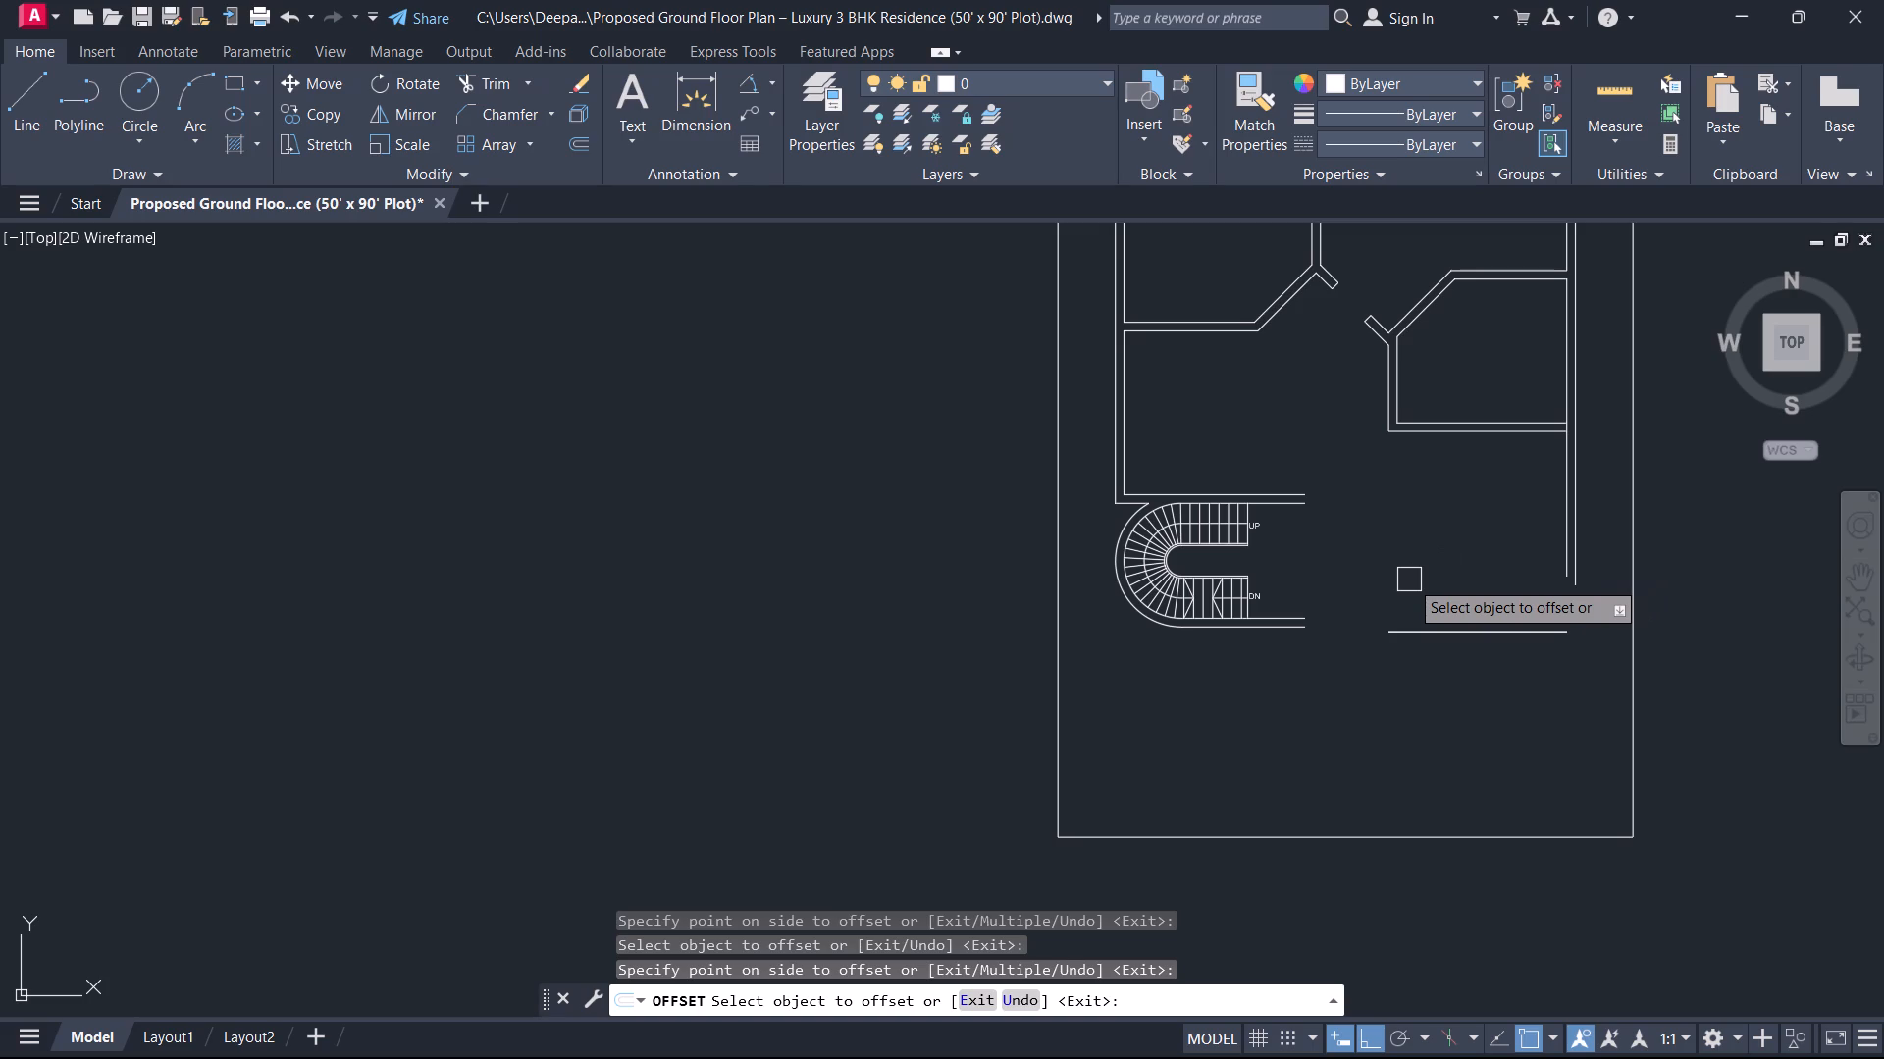
{"action": "middle_click_drag", "start_coordinate": [1476, 548], "coordinate": [1372, 552]}
{"action": "scroll", "coordinate": [1379, 559], "scroll_direction": "up", "scroll_amount": 1}
{"action": "key", "text": "Escape"}
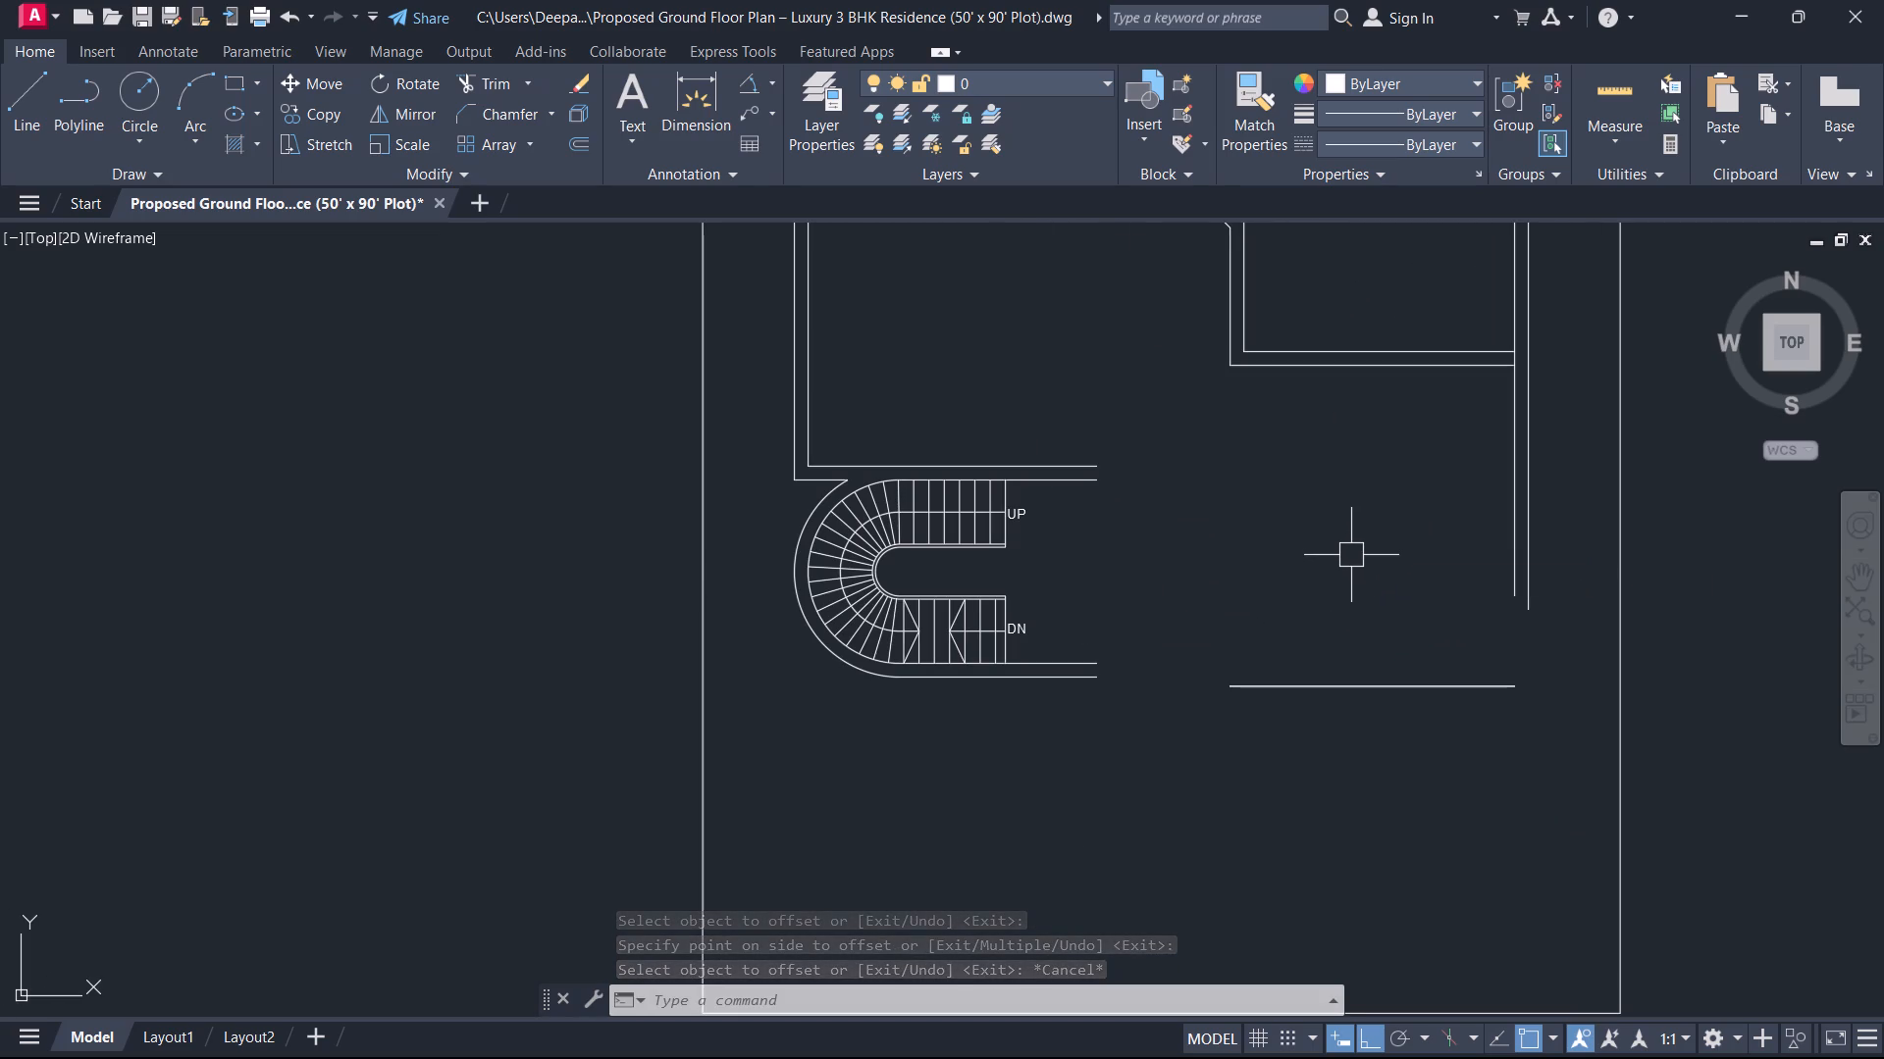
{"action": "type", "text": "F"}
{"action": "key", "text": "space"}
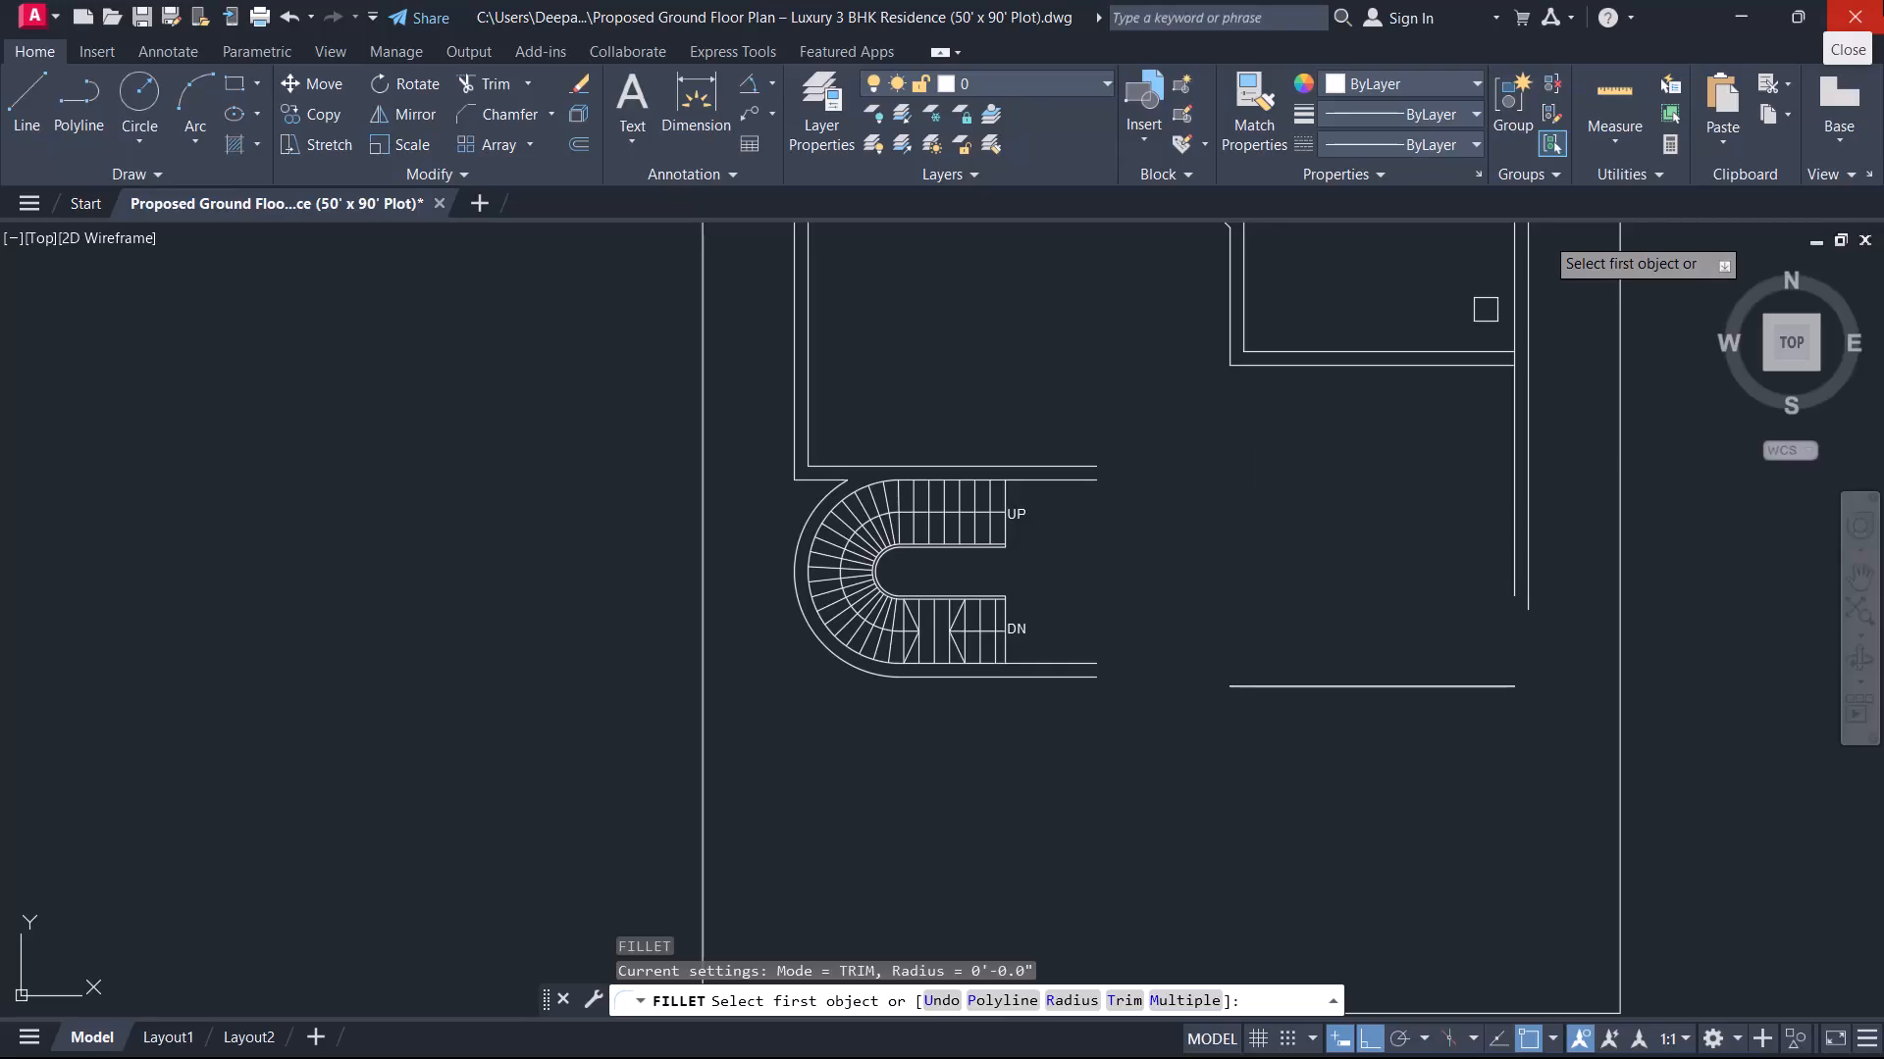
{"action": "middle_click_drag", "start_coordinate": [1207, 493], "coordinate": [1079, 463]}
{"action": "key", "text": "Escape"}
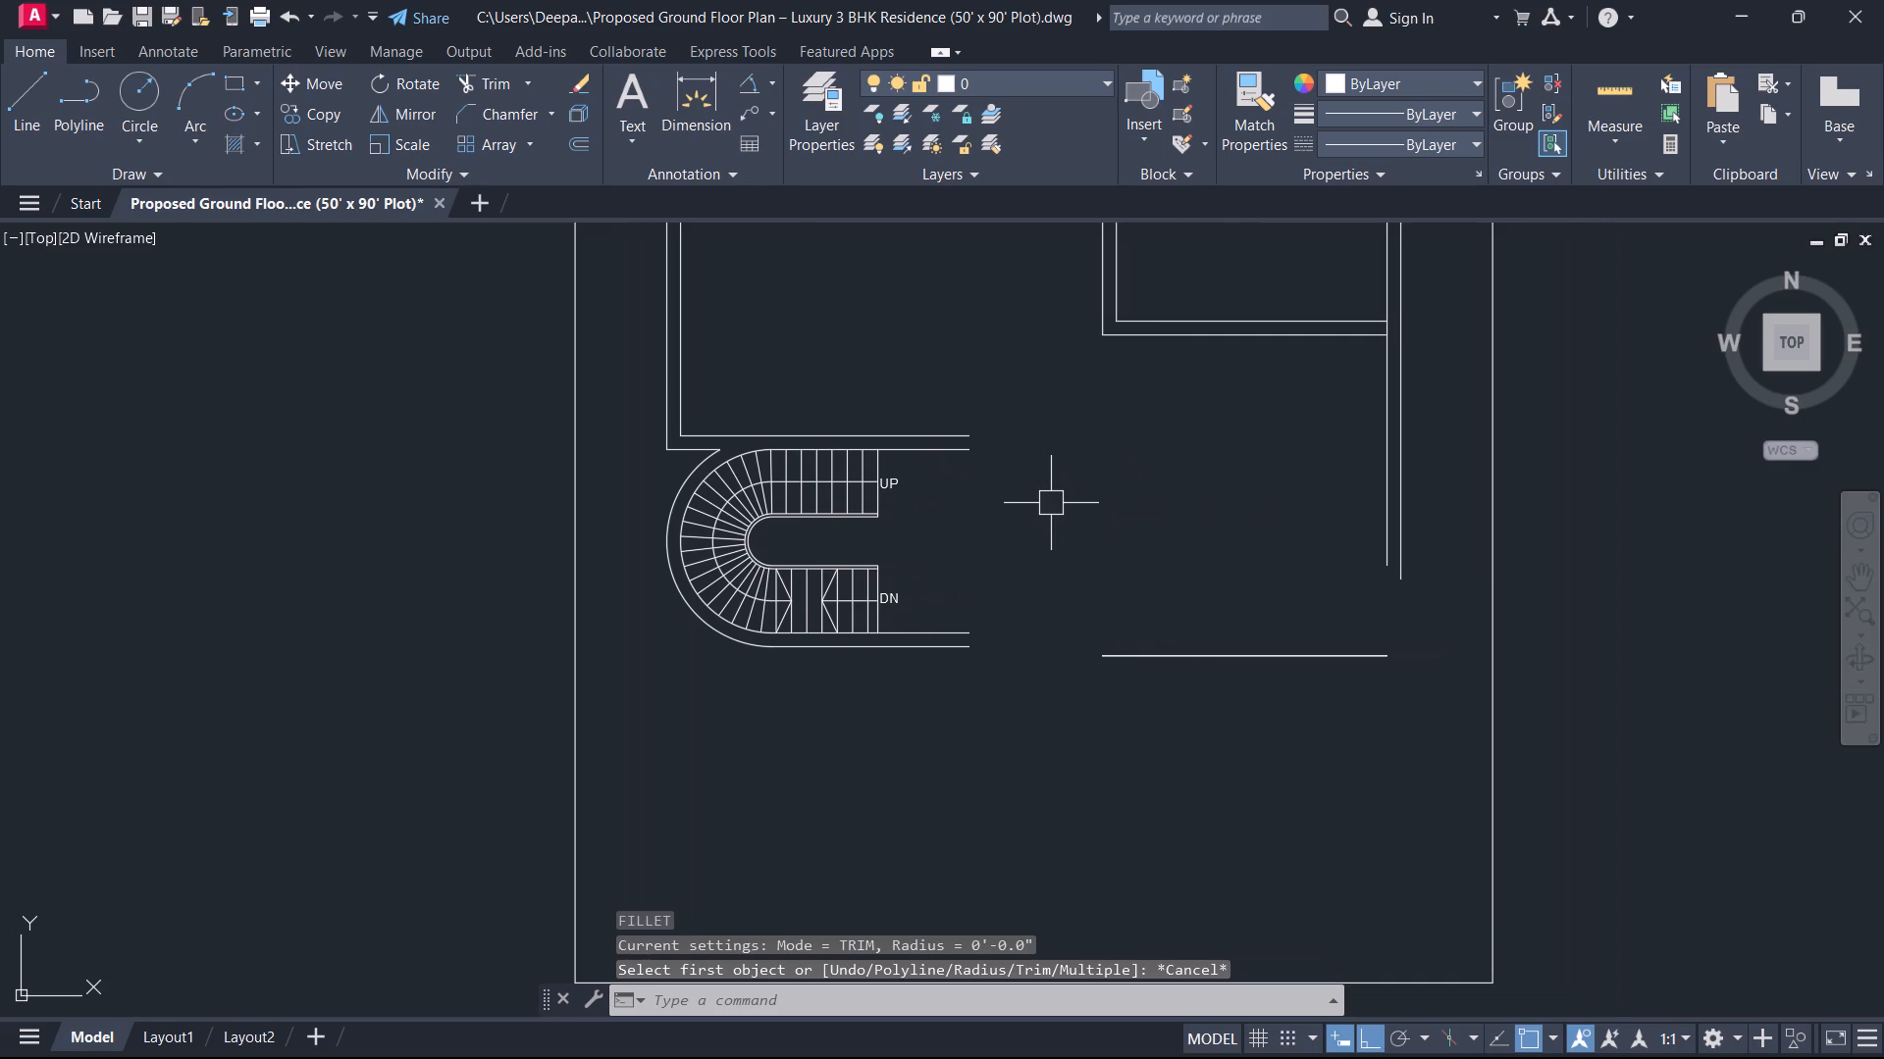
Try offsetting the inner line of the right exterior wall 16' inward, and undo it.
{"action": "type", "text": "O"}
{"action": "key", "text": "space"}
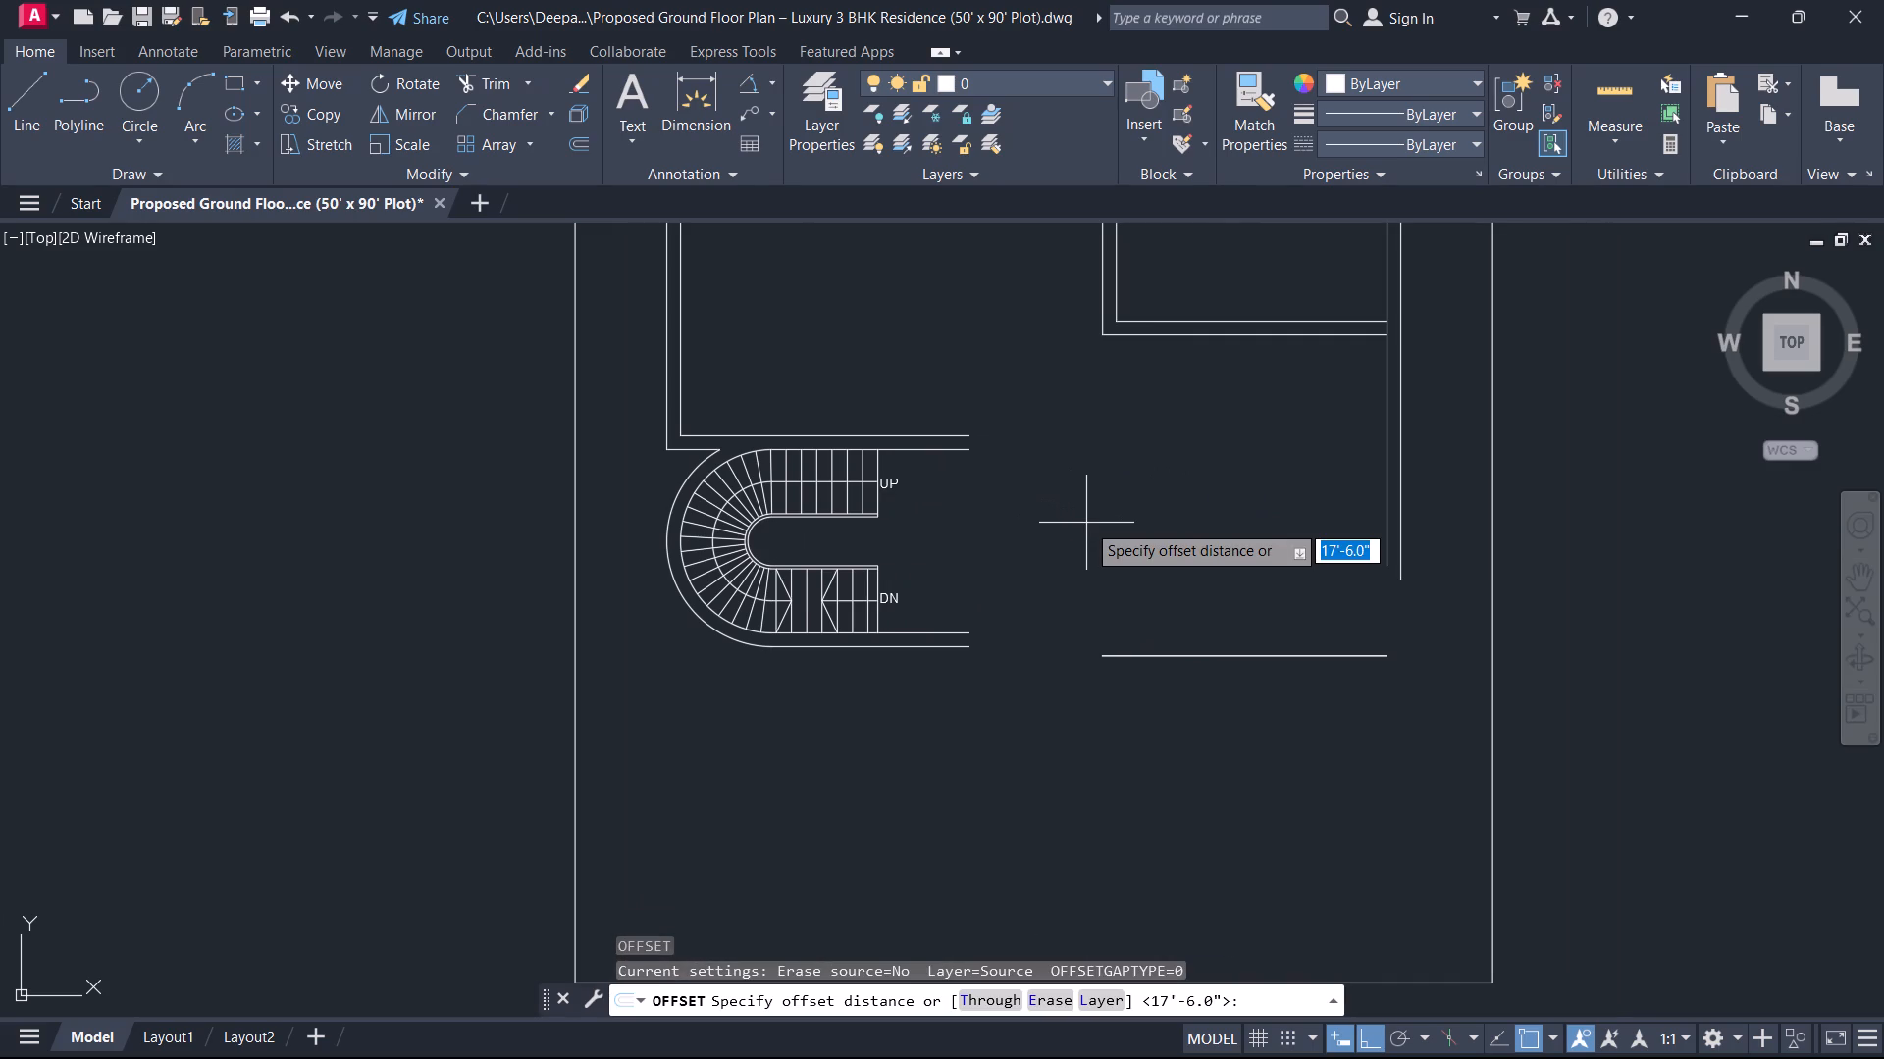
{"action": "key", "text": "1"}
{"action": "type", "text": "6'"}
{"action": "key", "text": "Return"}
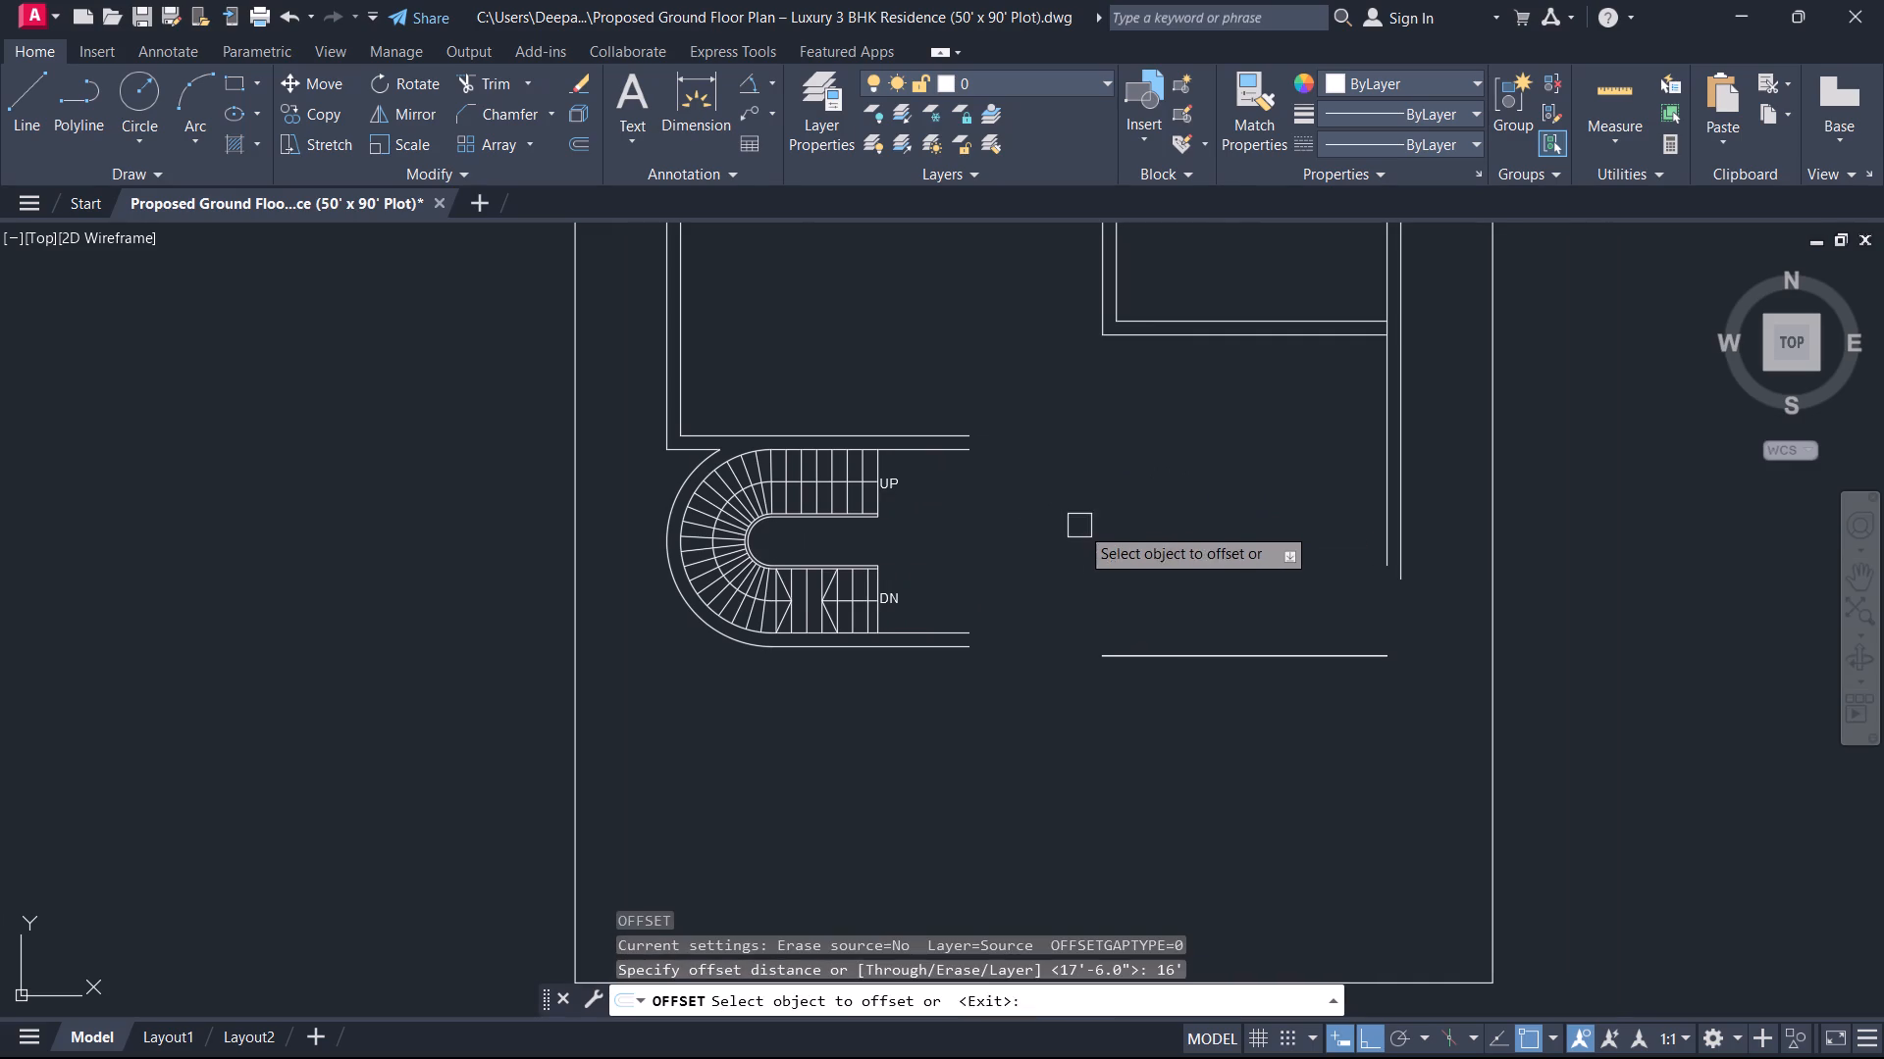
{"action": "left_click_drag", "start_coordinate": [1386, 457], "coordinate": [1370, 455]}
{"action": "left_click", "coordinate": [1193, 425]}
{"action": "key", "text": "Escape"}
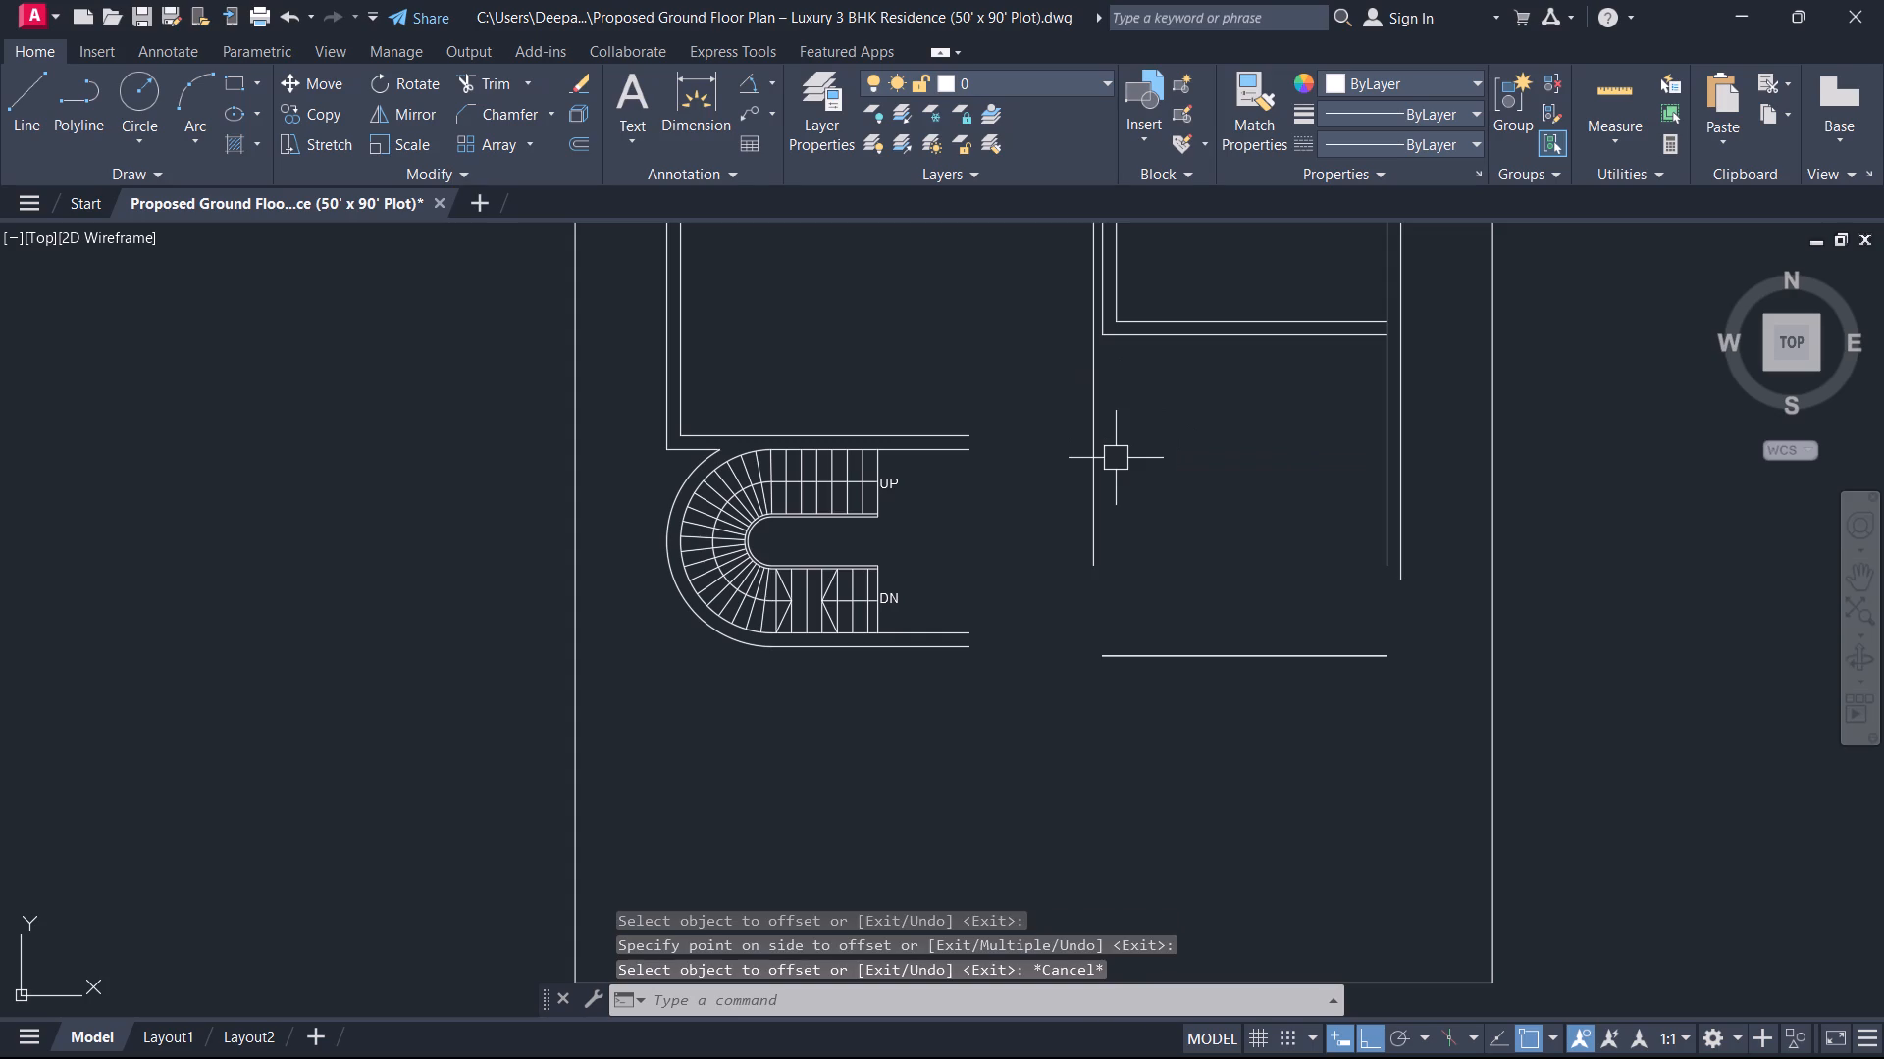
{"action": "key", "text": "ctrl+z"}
Trim the right exterior wall's inner line where the room's lower wall meets it, between that wall's two lines.
{"action": "key", "text": "t"}
{"action": "key", "text": "r"}
{"action": "key", "text": "space"}
{"action": "scroll", "coordinate": [1354, 376], "scroll_direction": "up", "scroll_amount": 1}
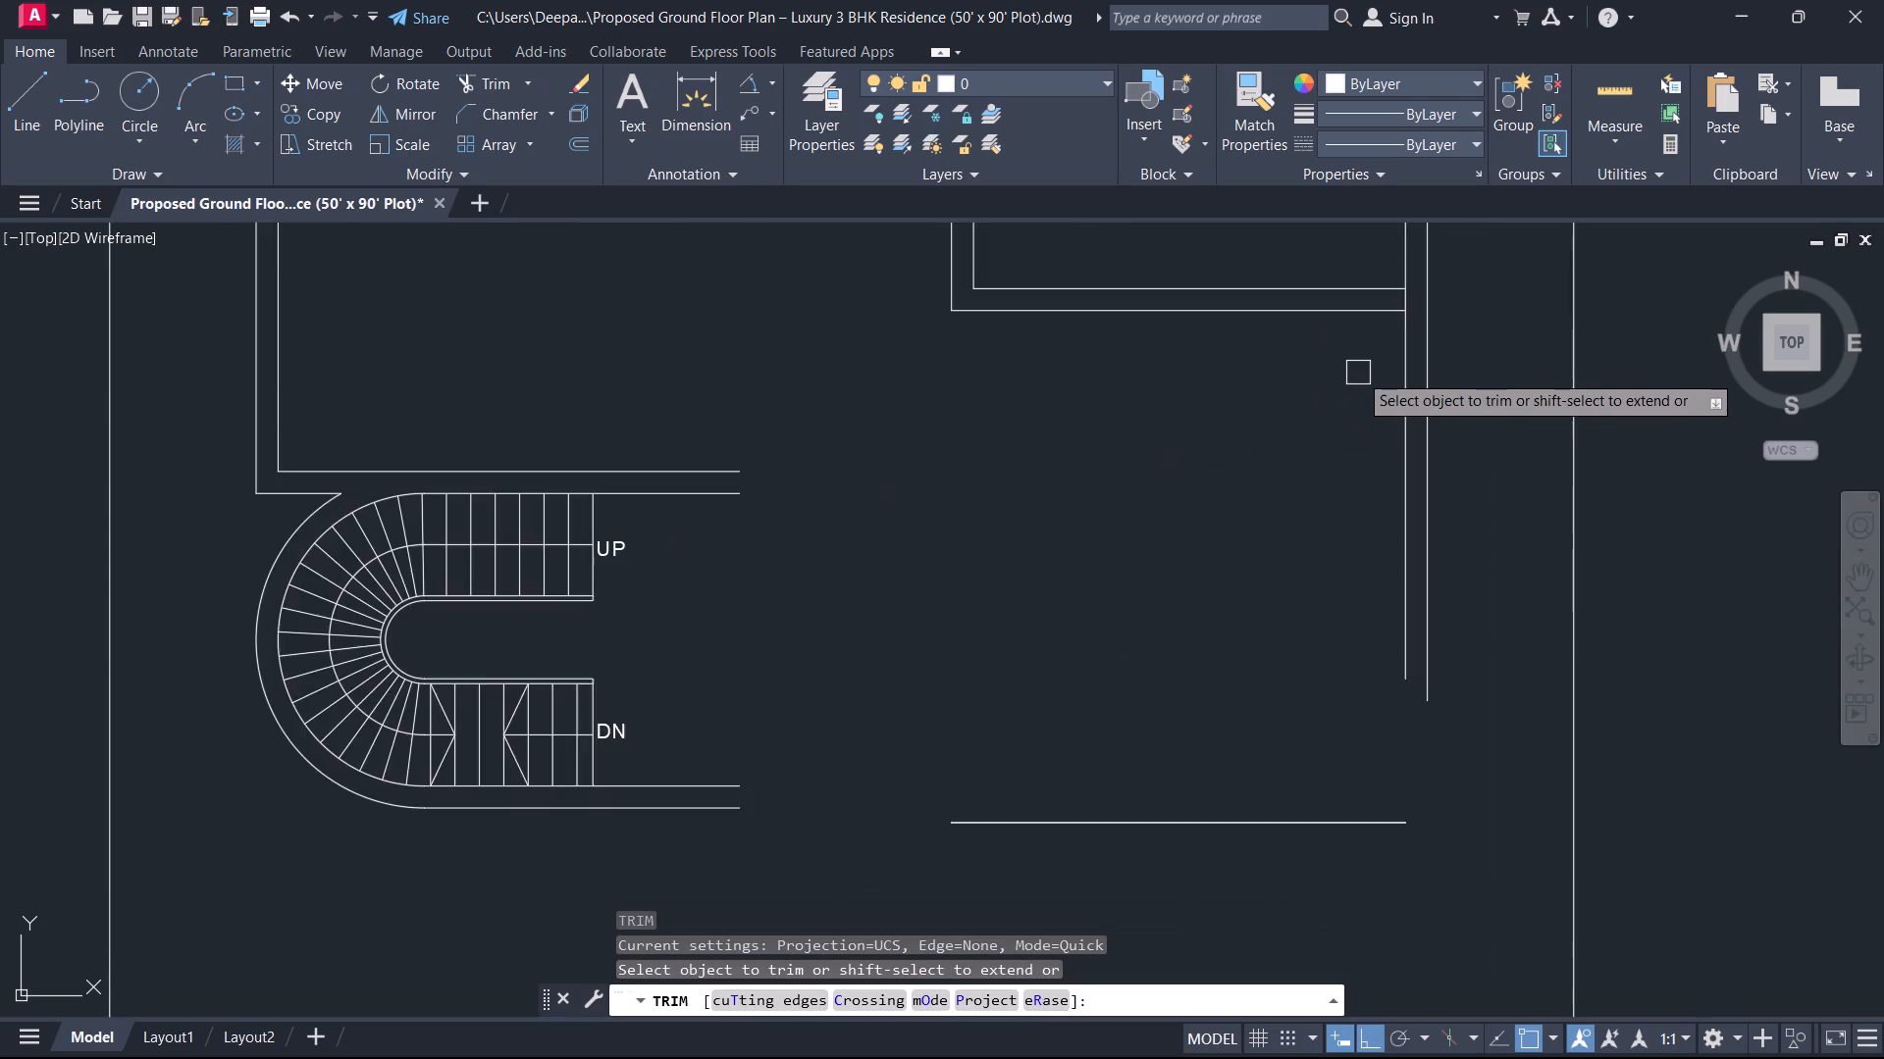
{"action": "scroll", "coordinate": [1358, 373], "scroll_direction": "up", "scroll_amount": 2}
{"action": "middle_click_drag", "start_coordinate": [1367, 331], "coordinate": [1275, 540]}
{"action": "left_click", "coordinate": [1348, 437]}
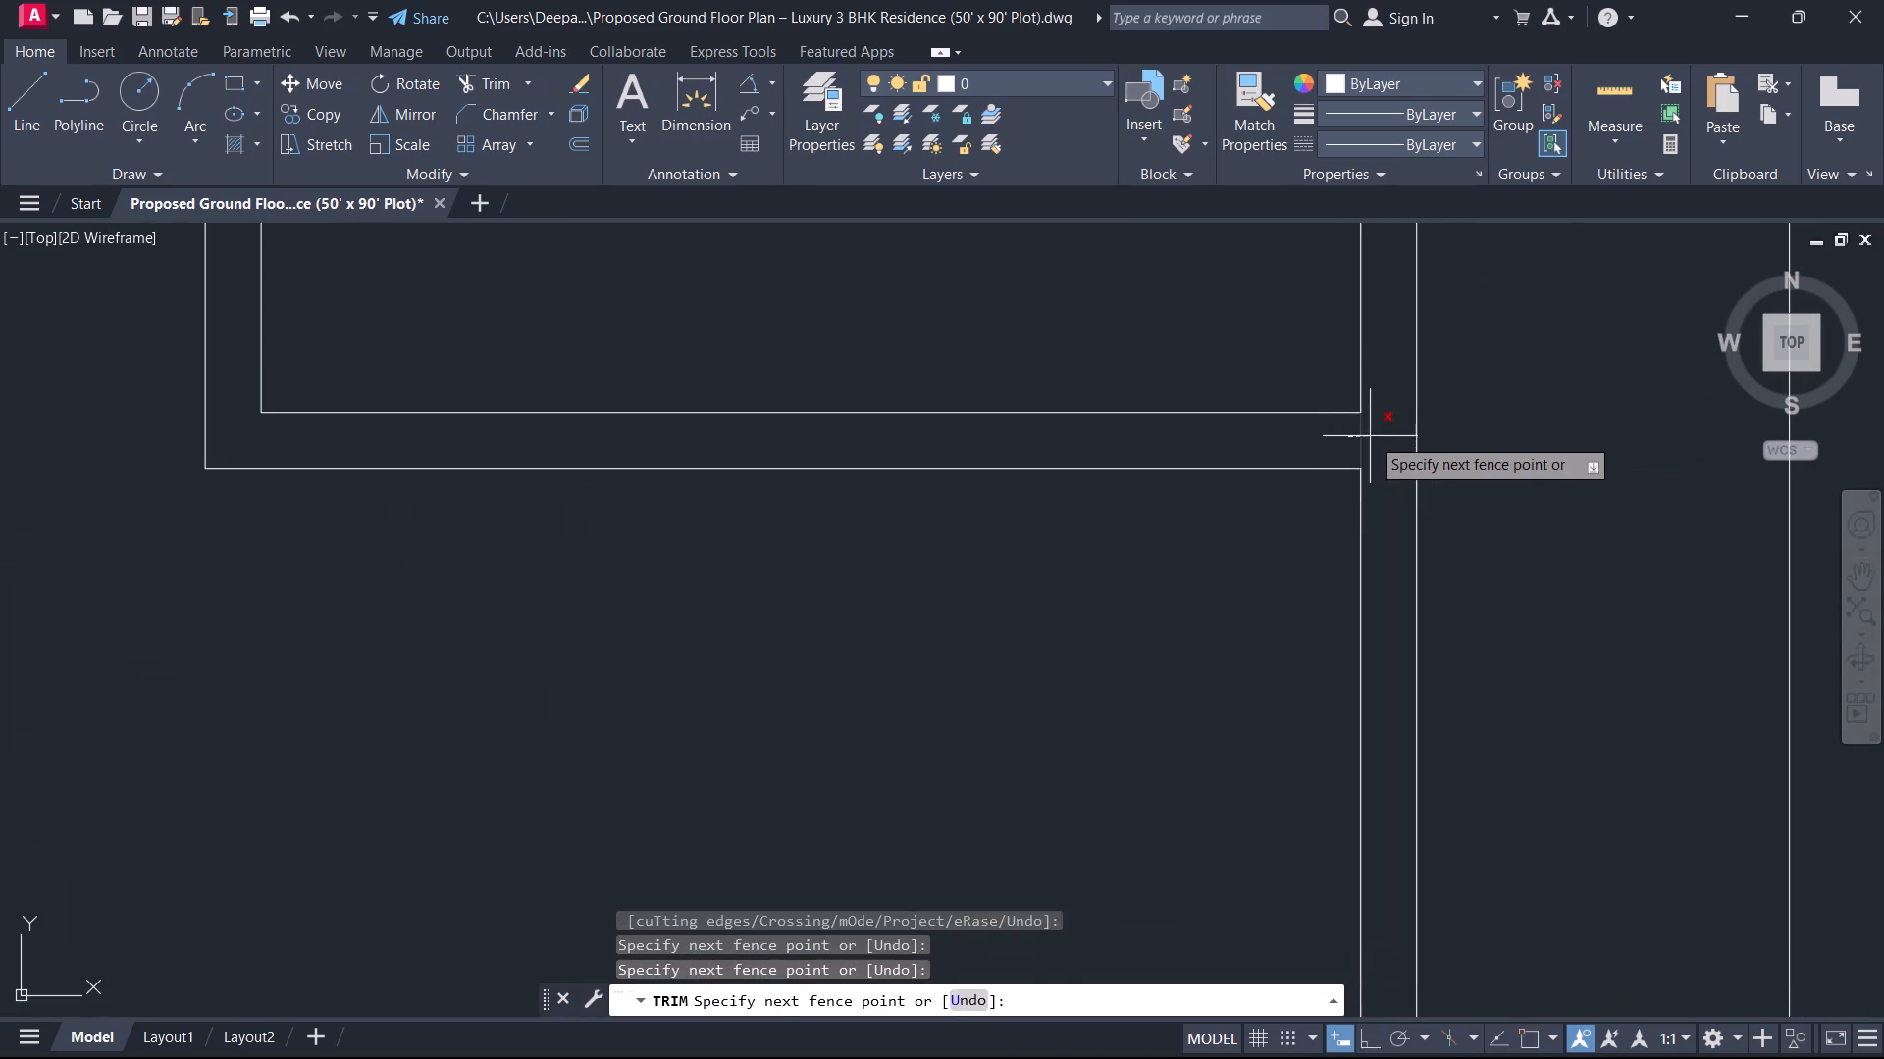
{"action": "left_click", "coordinate": [1372, 436]}
{"action": "key", "text": "Escape"}
Offset the right exterior wall's inner line below the room 16' inward.
{"action": "key", "text": "o"}
{"action": "key", "text": "space"}
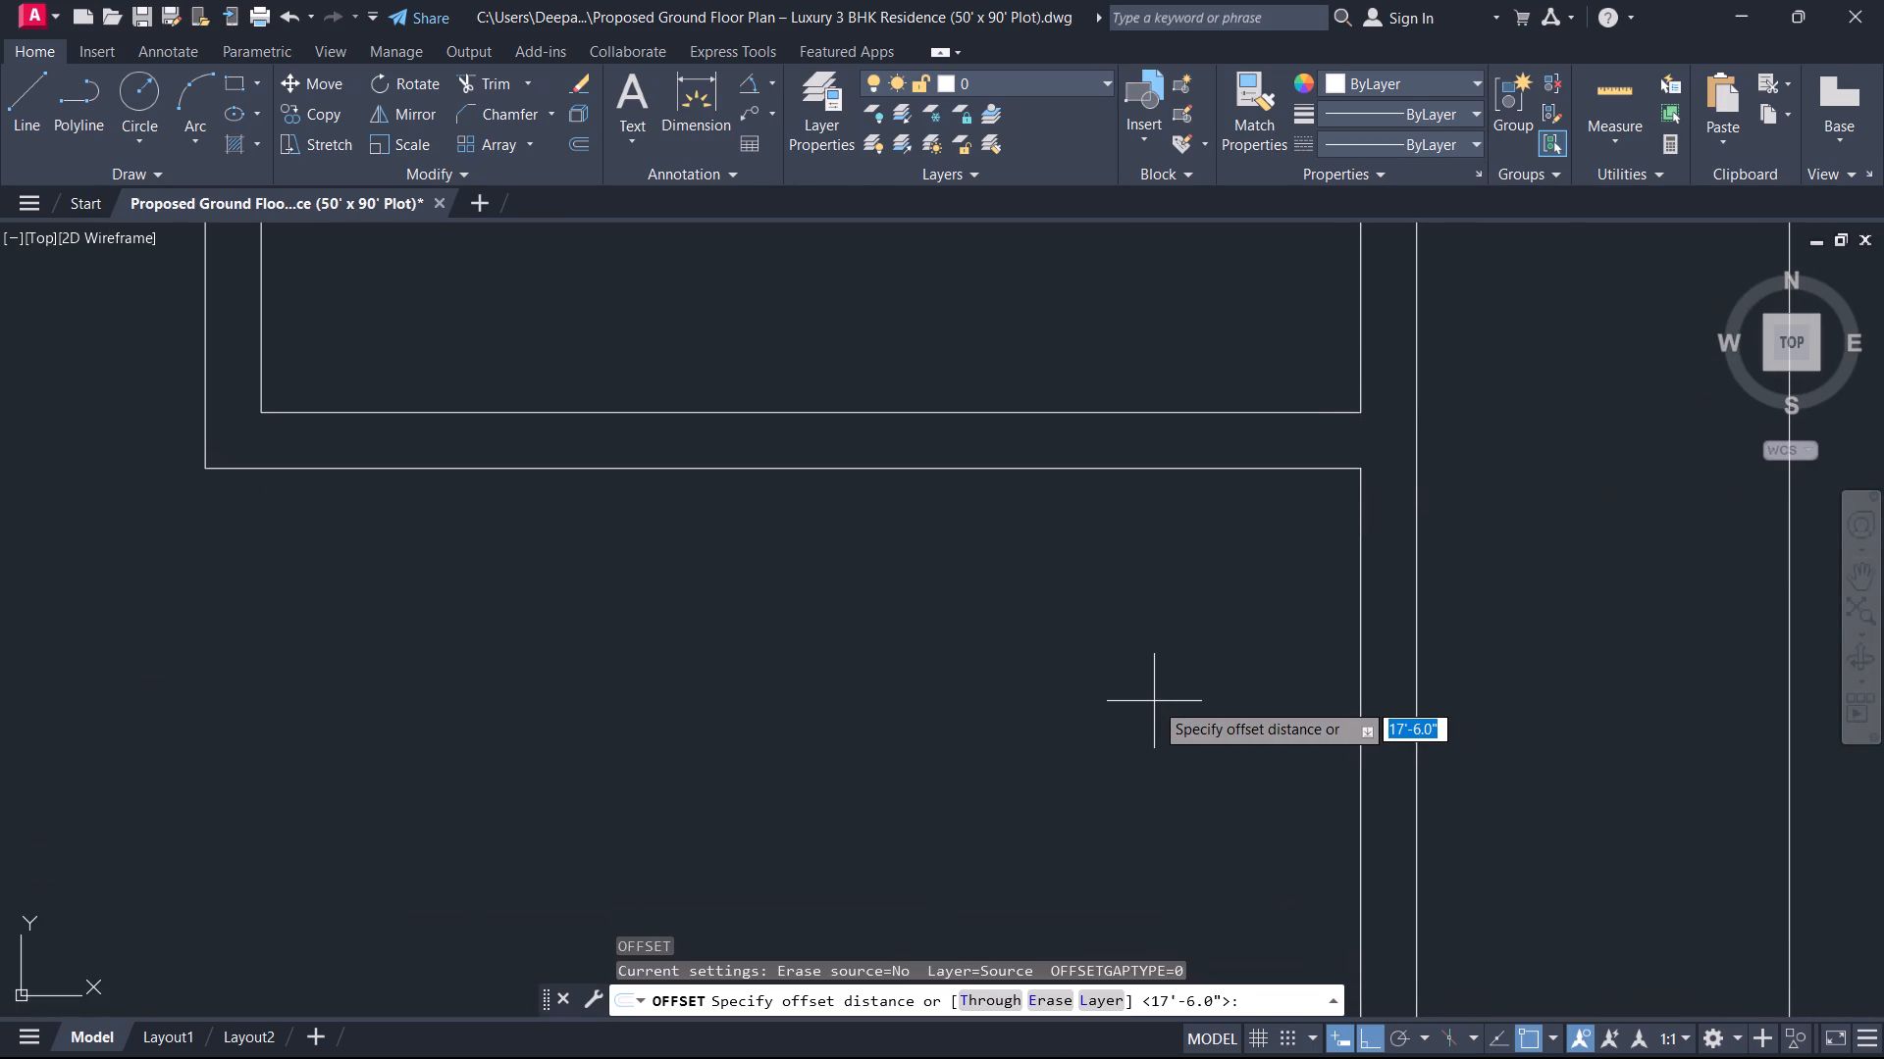
{"action": "type", "text": "16'"}
{"action": "key", "text": "Return"}
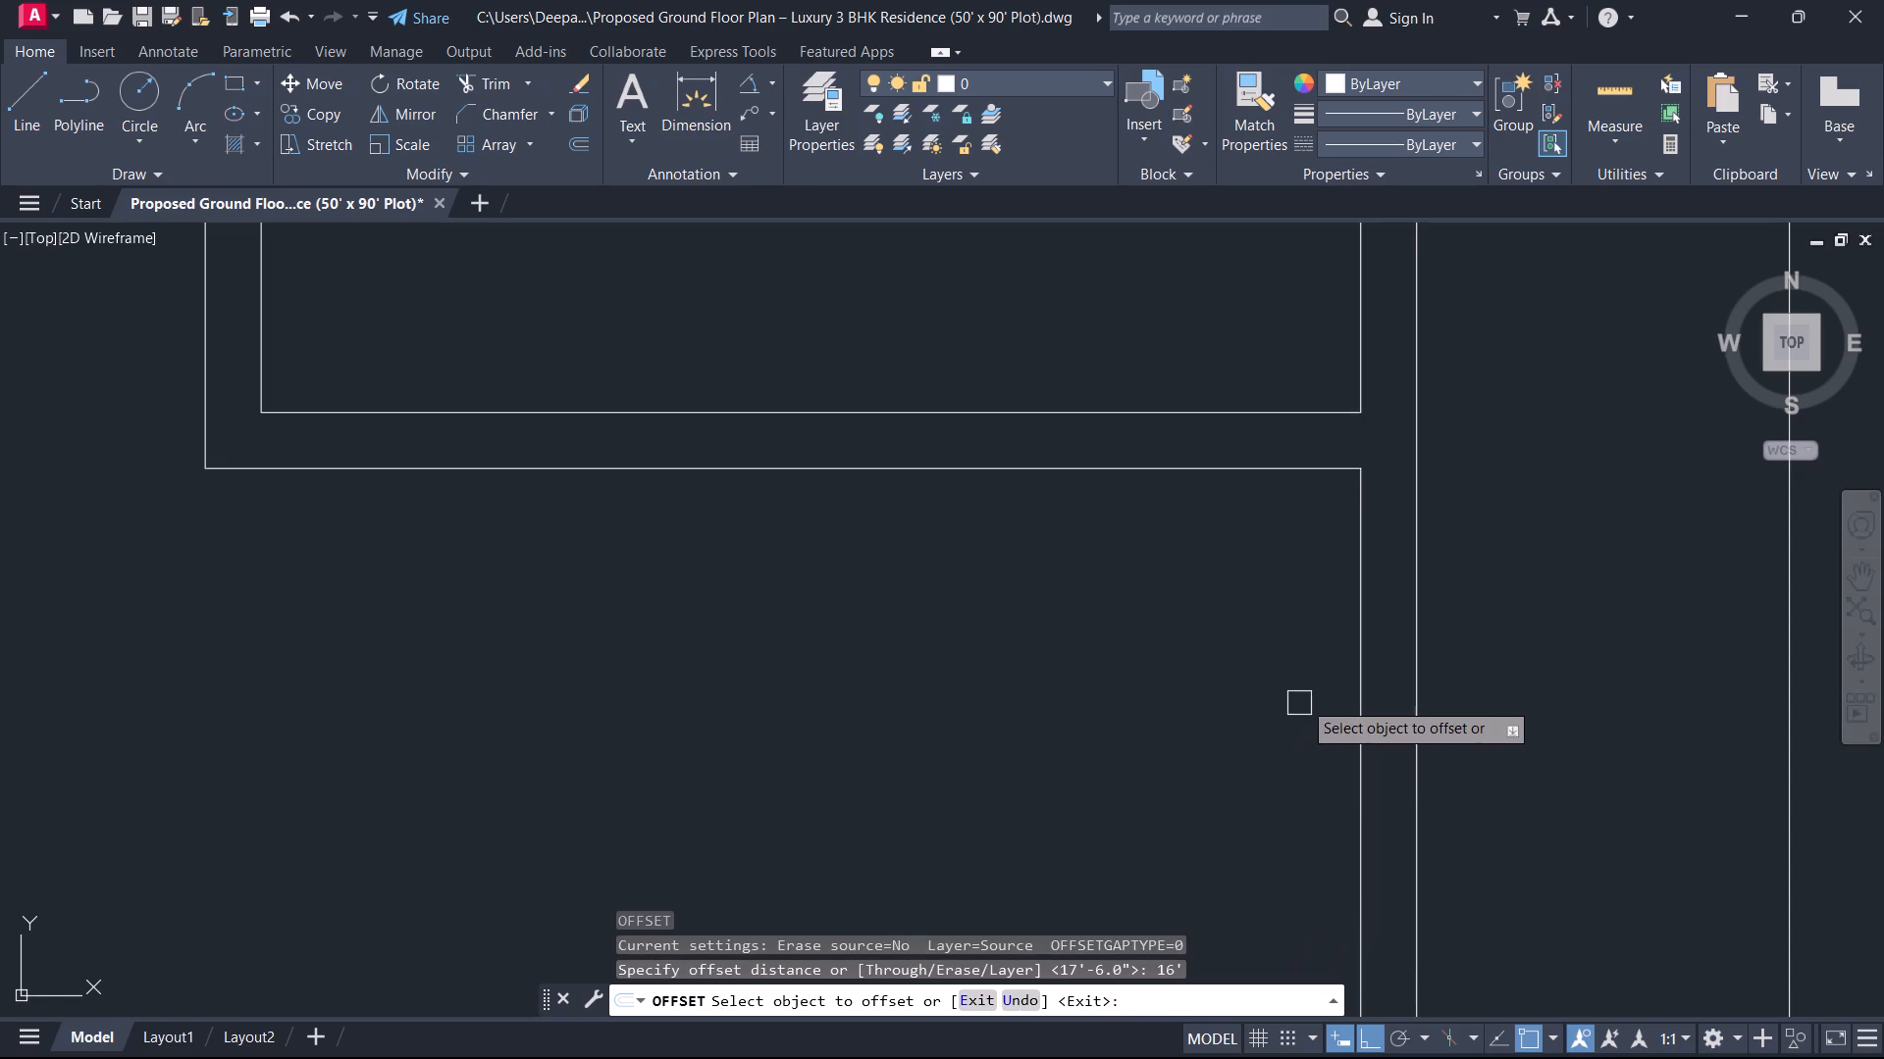
{"action": "left_click", "coordinate": [1344, 681]}
{"action": "left_click_drag", "start_coordinate": [1361, 697], "coordinate": [1342, 692]}
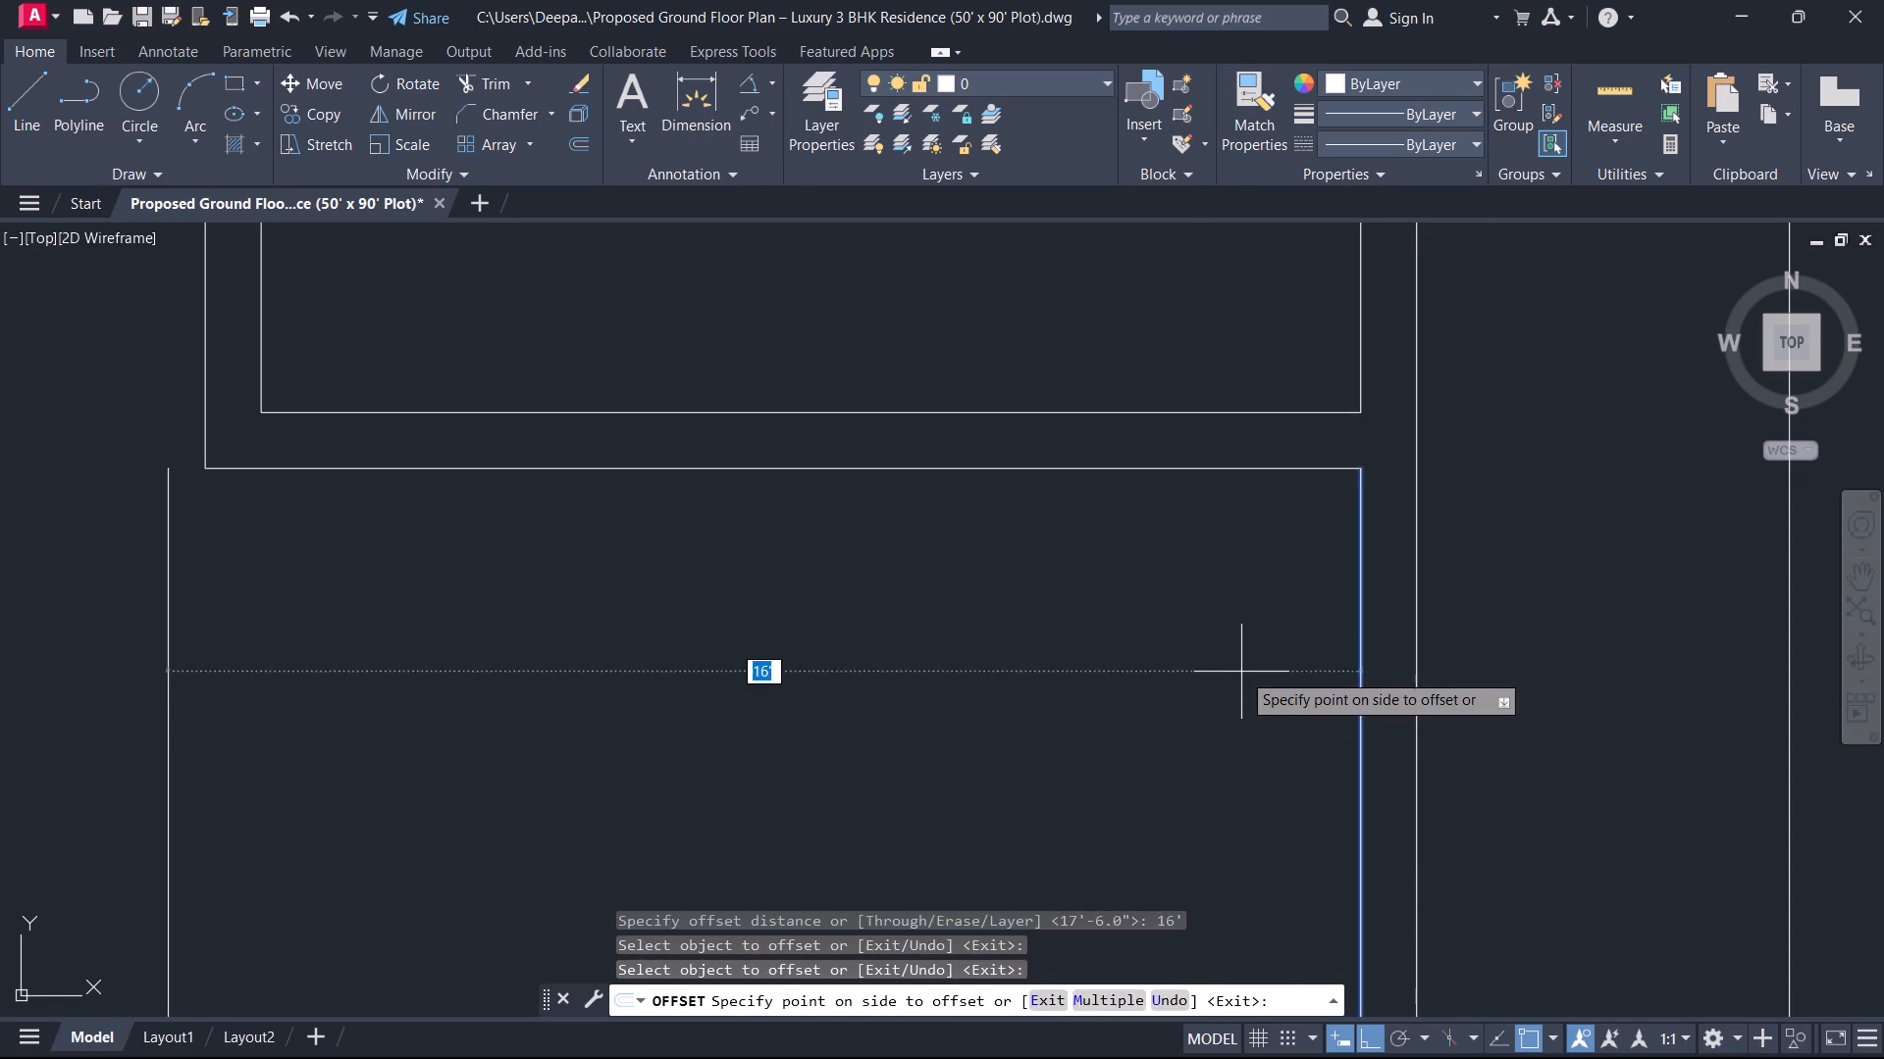
{"action": "left_click", "coordinate": [1146, 663]}
{"action": "scroll", "coordinate": [1099, 675], "scroll_direction": "down", "scroll_amount": 3}
{"action": "key", "text": "Escape"}
{"action": "middle_click_drag", "start_coordinate": [1070, 686], "coordinate": [1292, 644]}
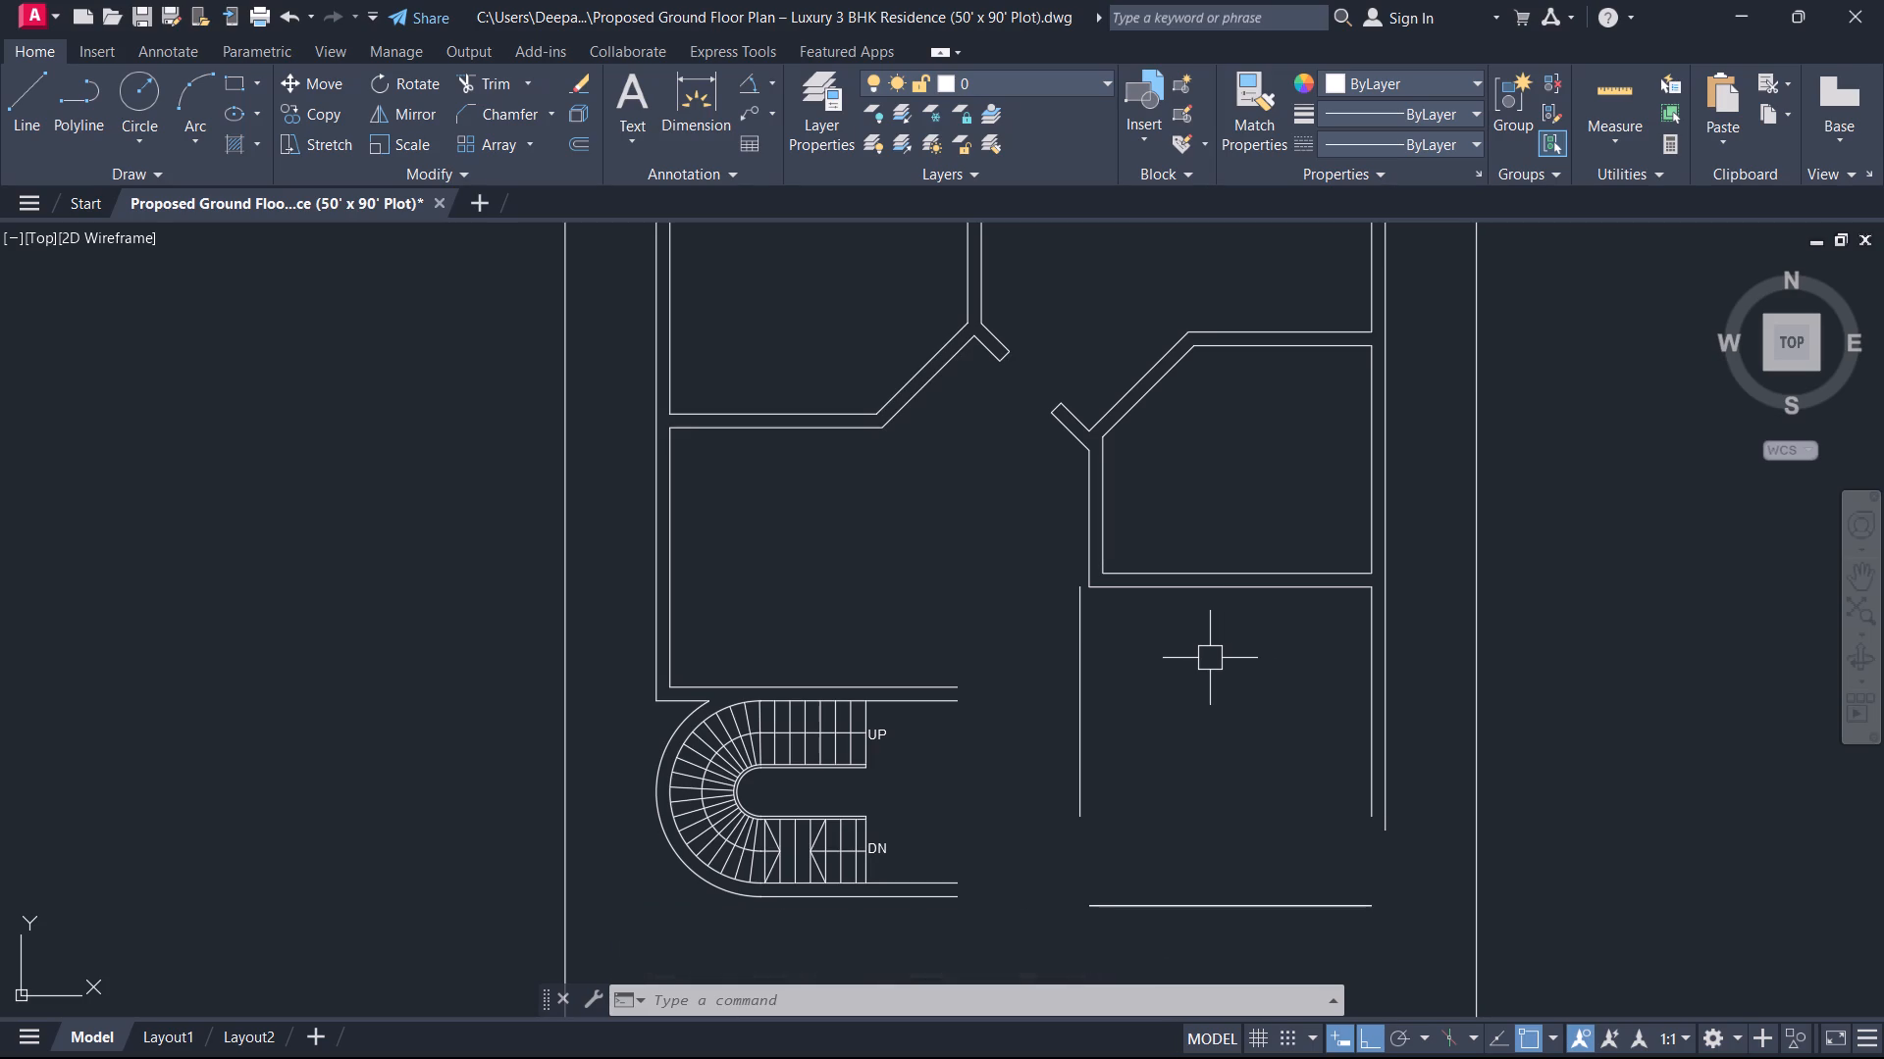
Measure the inner width of the chamfered room, from its west wall to the exterior wall.
{"action": "scroll", "coordinate": [1205, 658], "scroll_direction": "down", "scroll_amount": 2}
{"action": "scroll", "coordinate": [1198, 602], "scroll_direction": "up", "scroll_amount": 1}
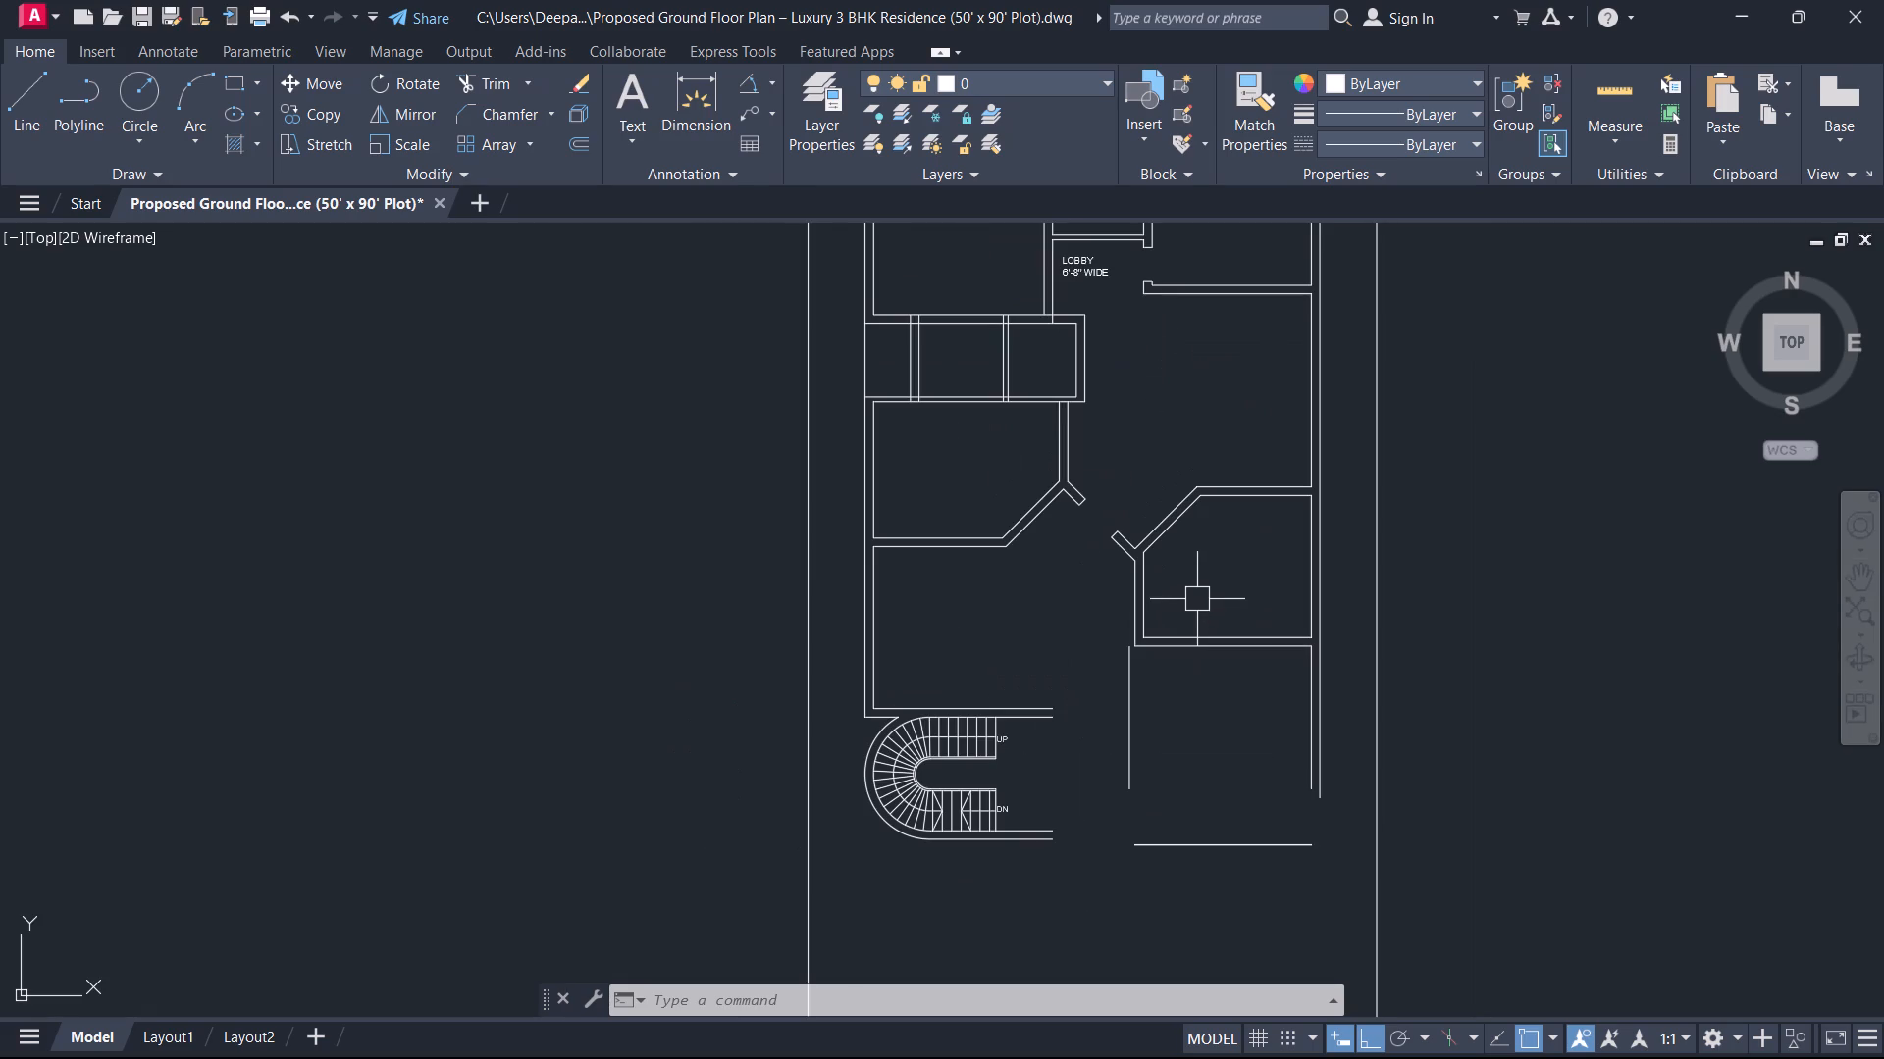
{"action": "key", "text": "d"}
{"action": "key", "text": "i"}
{"action": "key", "text": "space"}
{"action": "left_click", "coordinate": [1130, 610]}
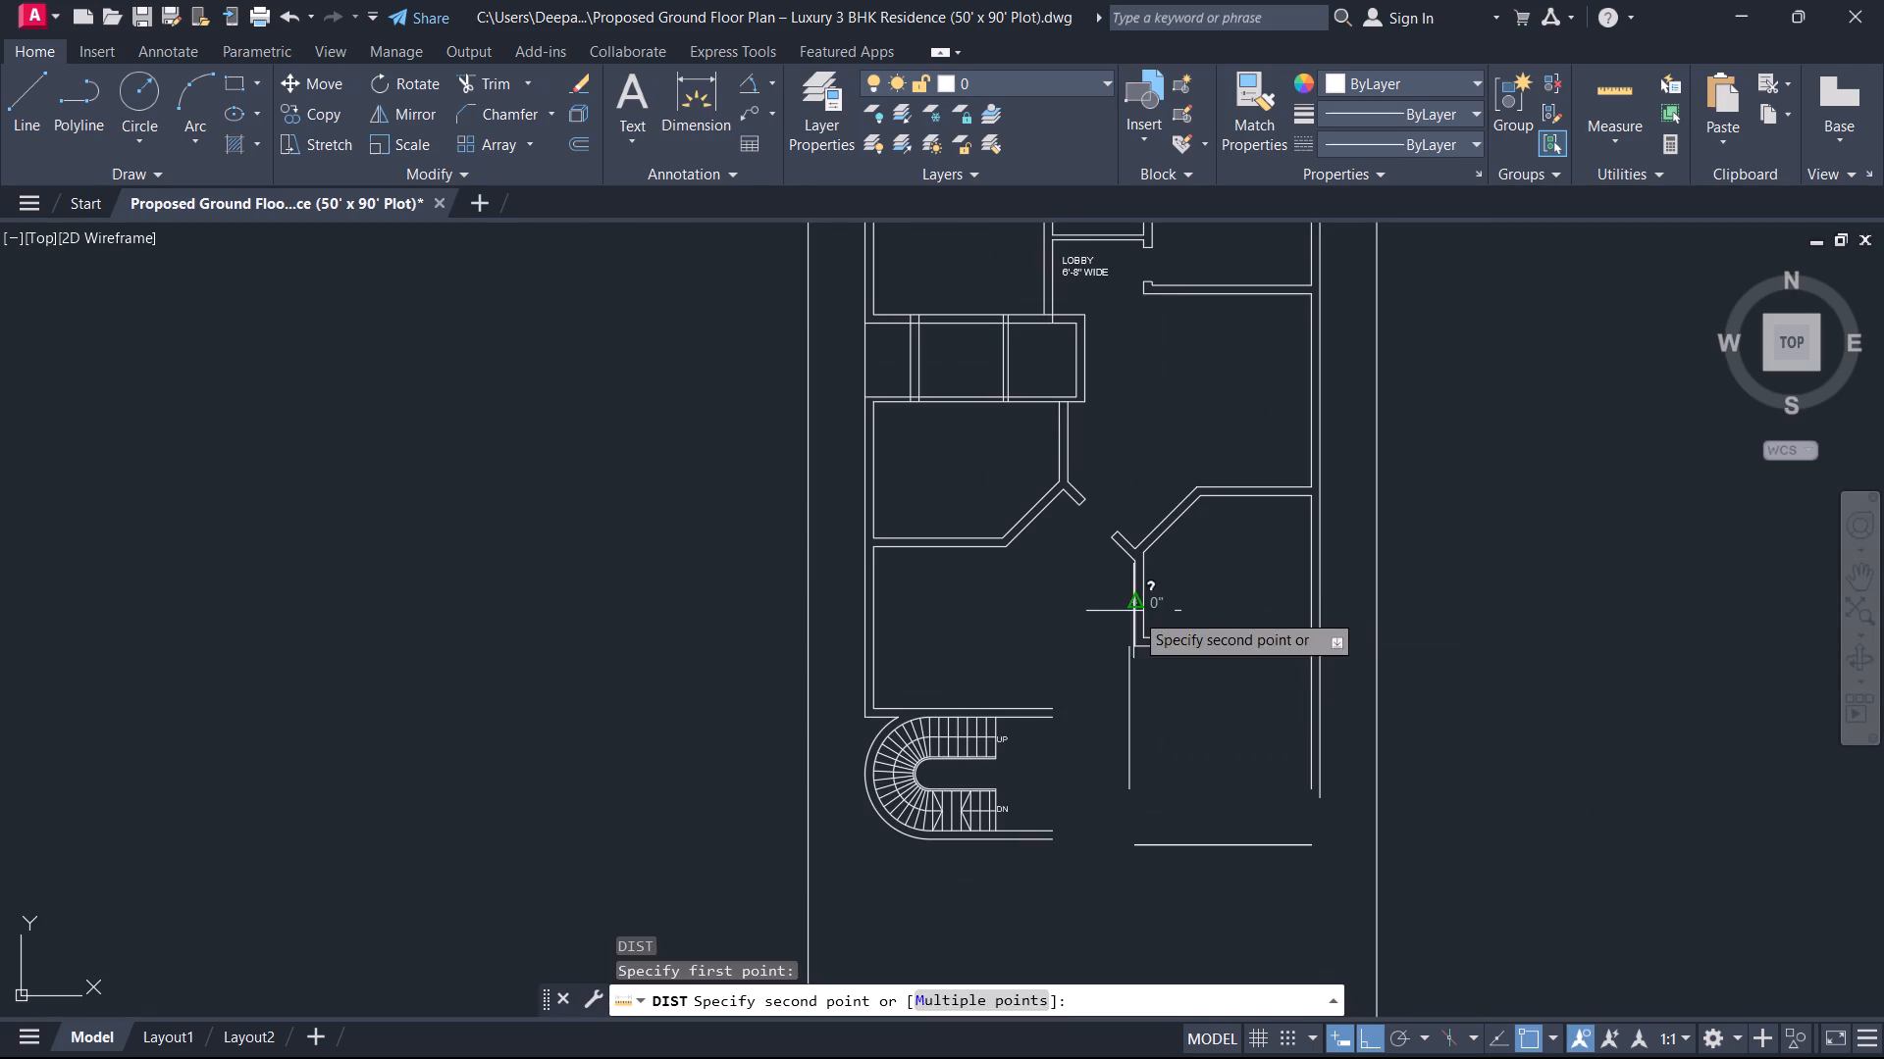
{"action": "key", "text": "Escape"}
{"action": "key", "text": "space"}
{"action": "left_click_drag", "start_coordinate": [1150, 604], "coordinate": [1167, 612]}
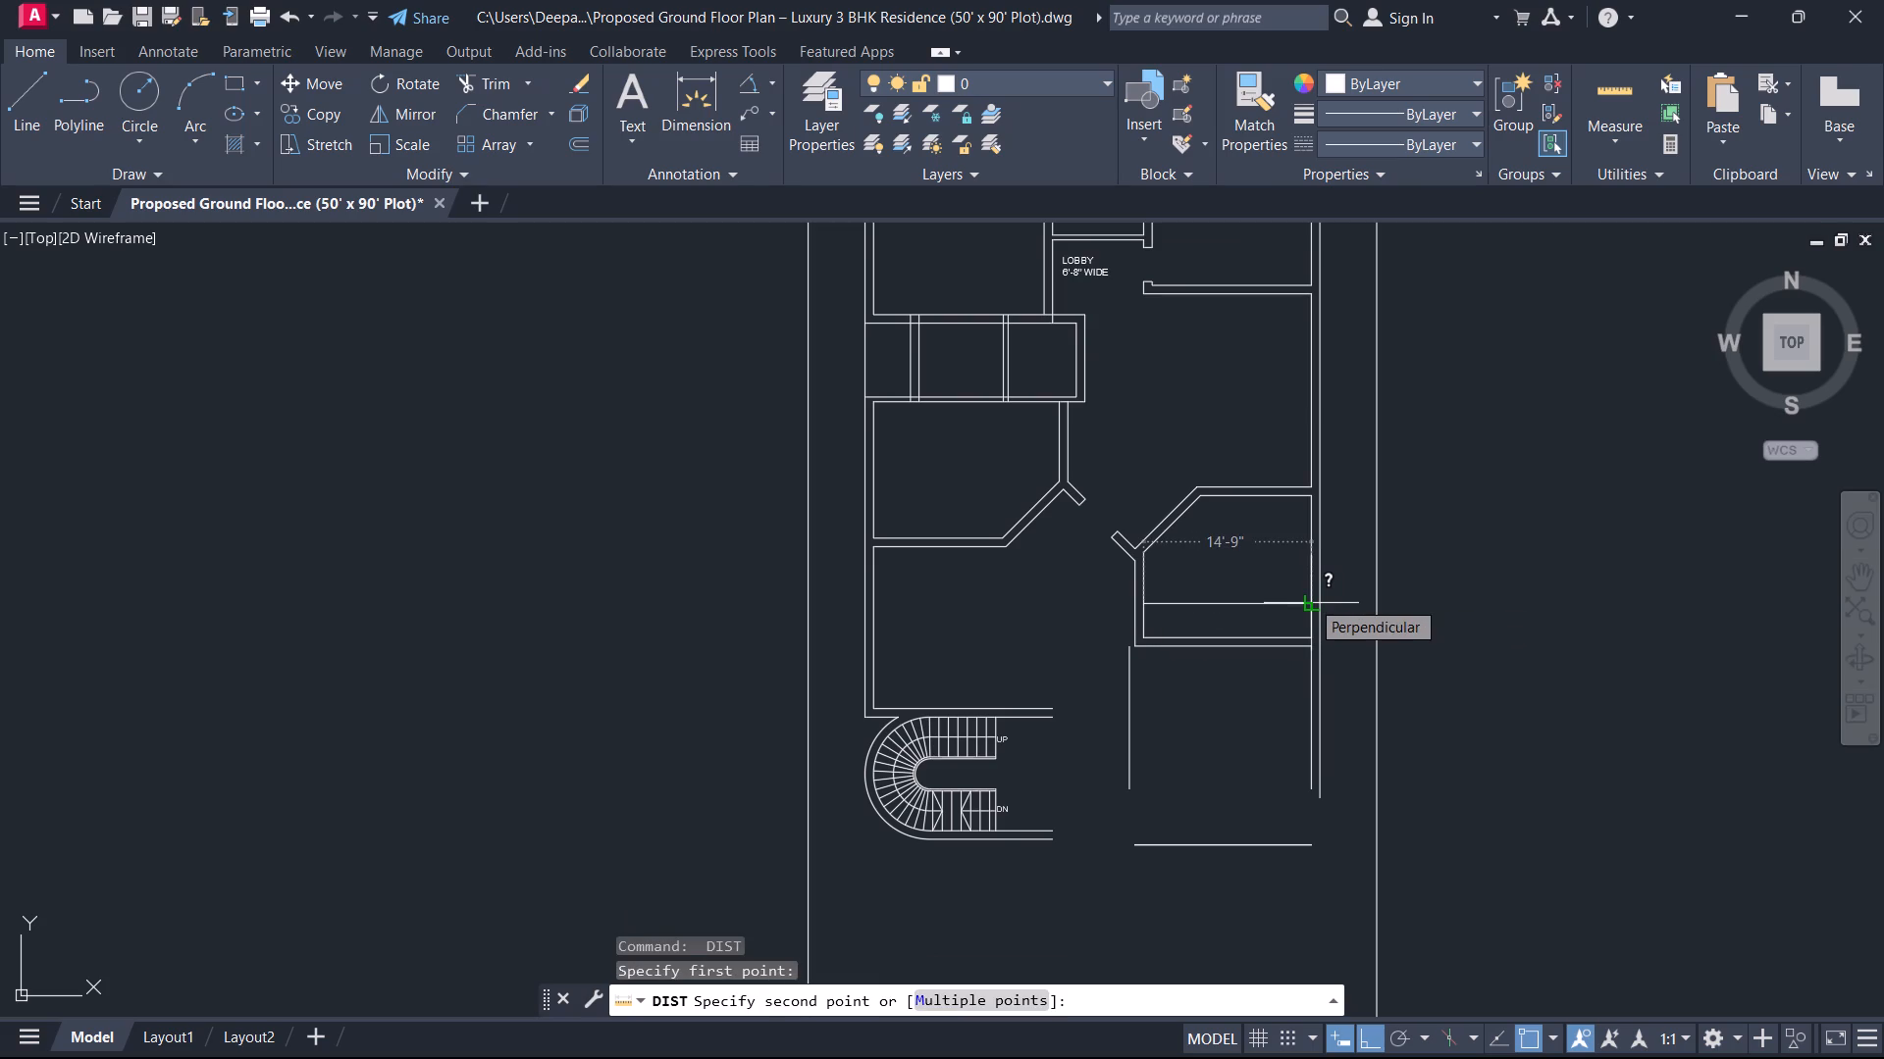
{"action": "key", "text": "Escape"}
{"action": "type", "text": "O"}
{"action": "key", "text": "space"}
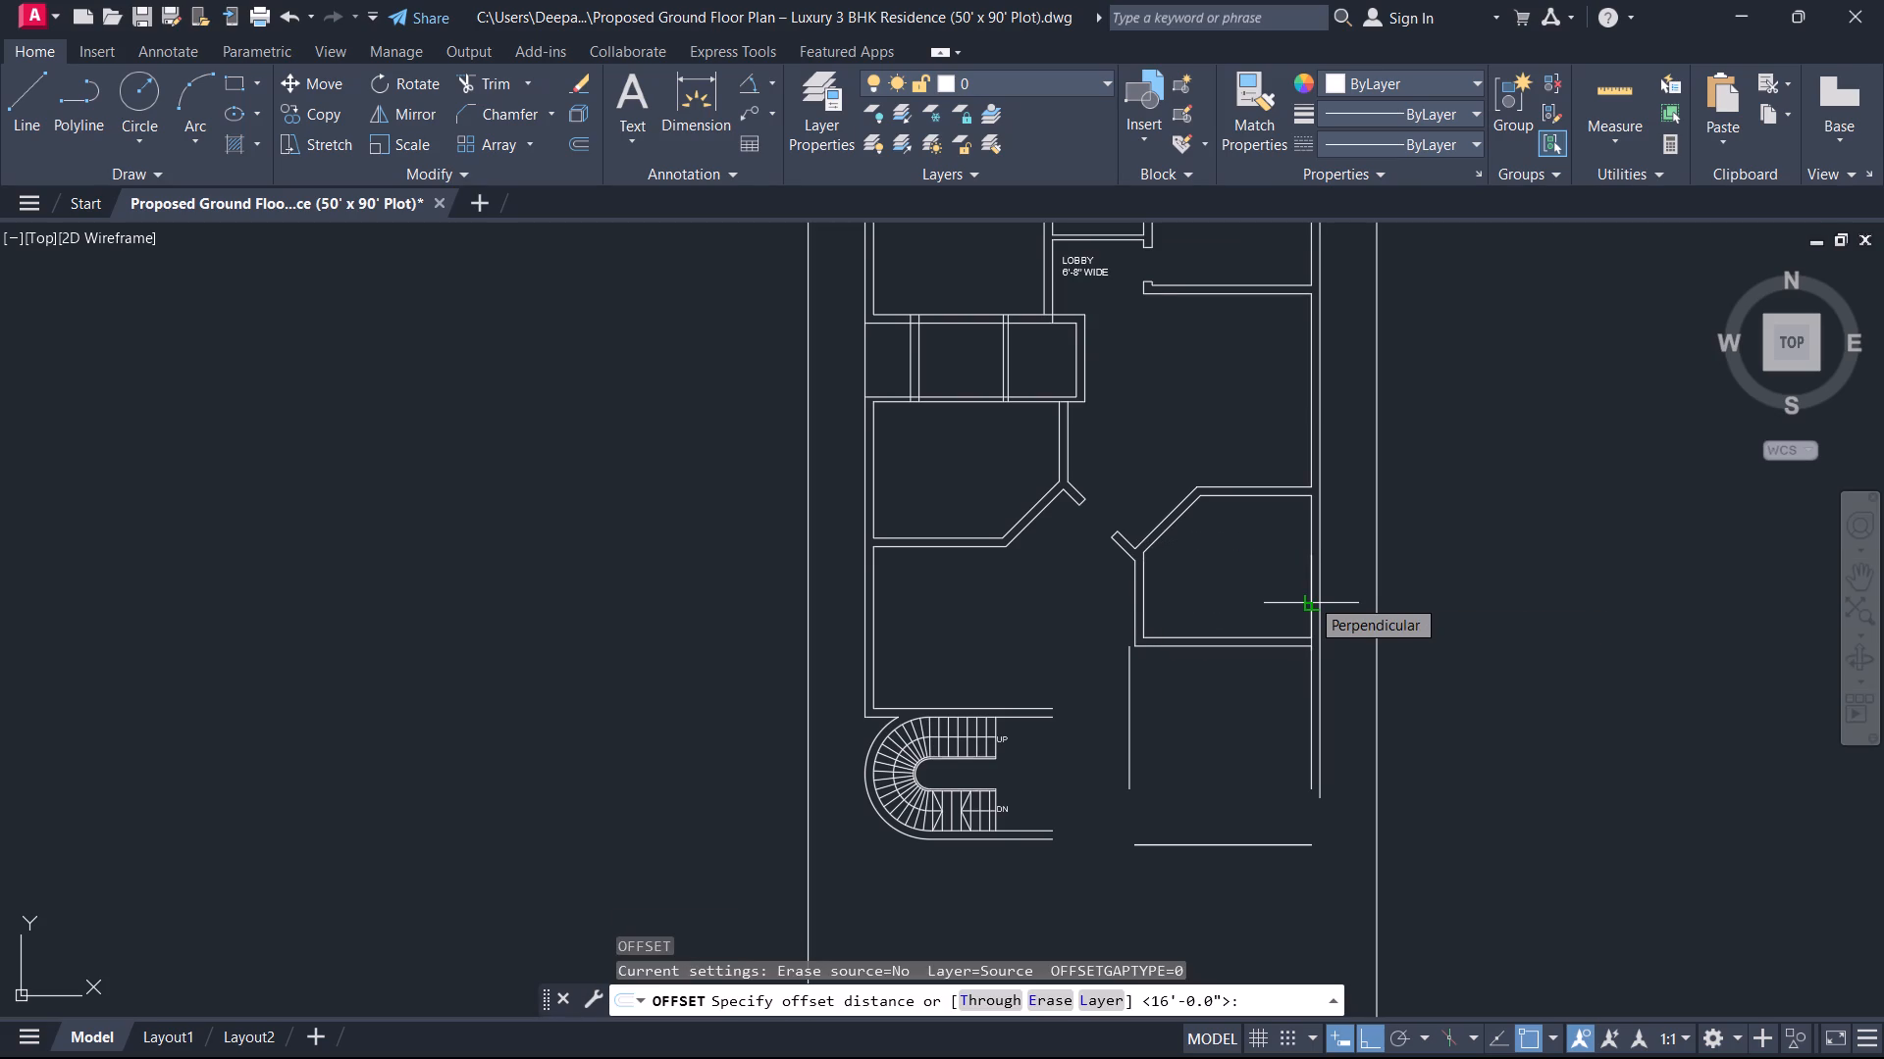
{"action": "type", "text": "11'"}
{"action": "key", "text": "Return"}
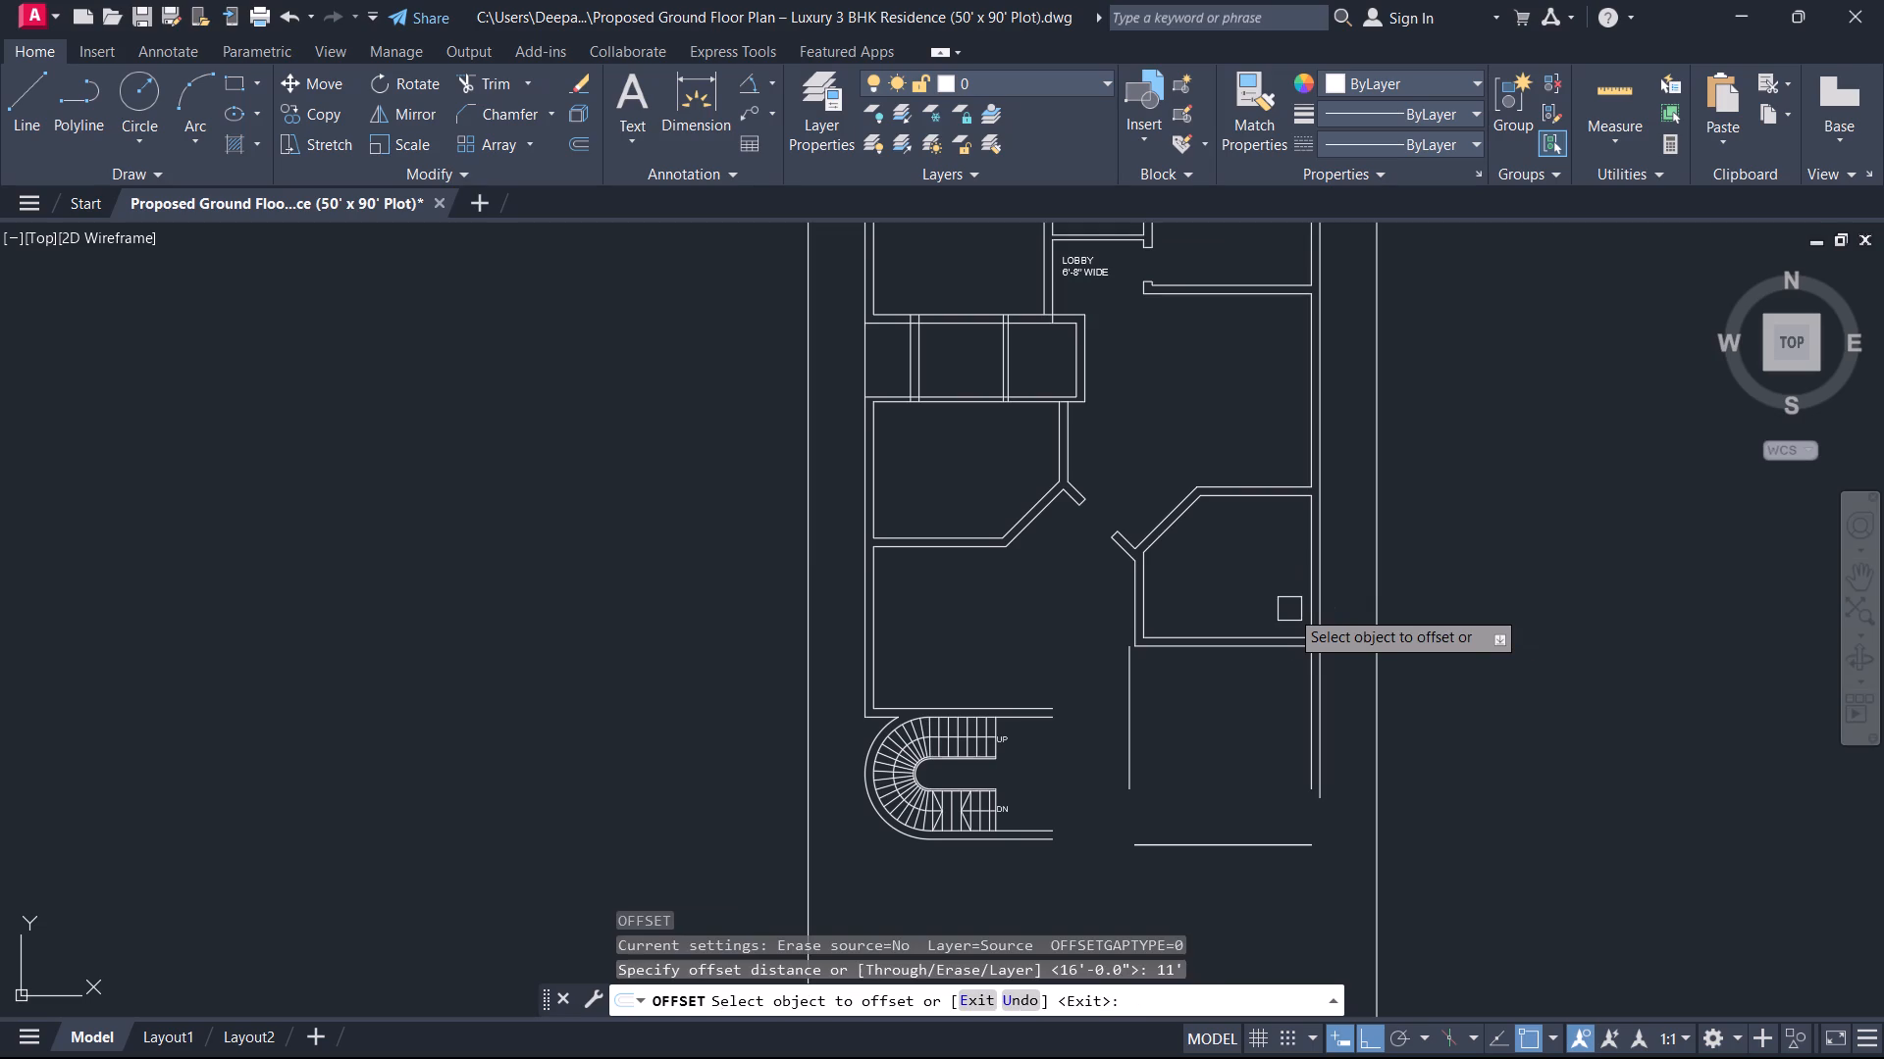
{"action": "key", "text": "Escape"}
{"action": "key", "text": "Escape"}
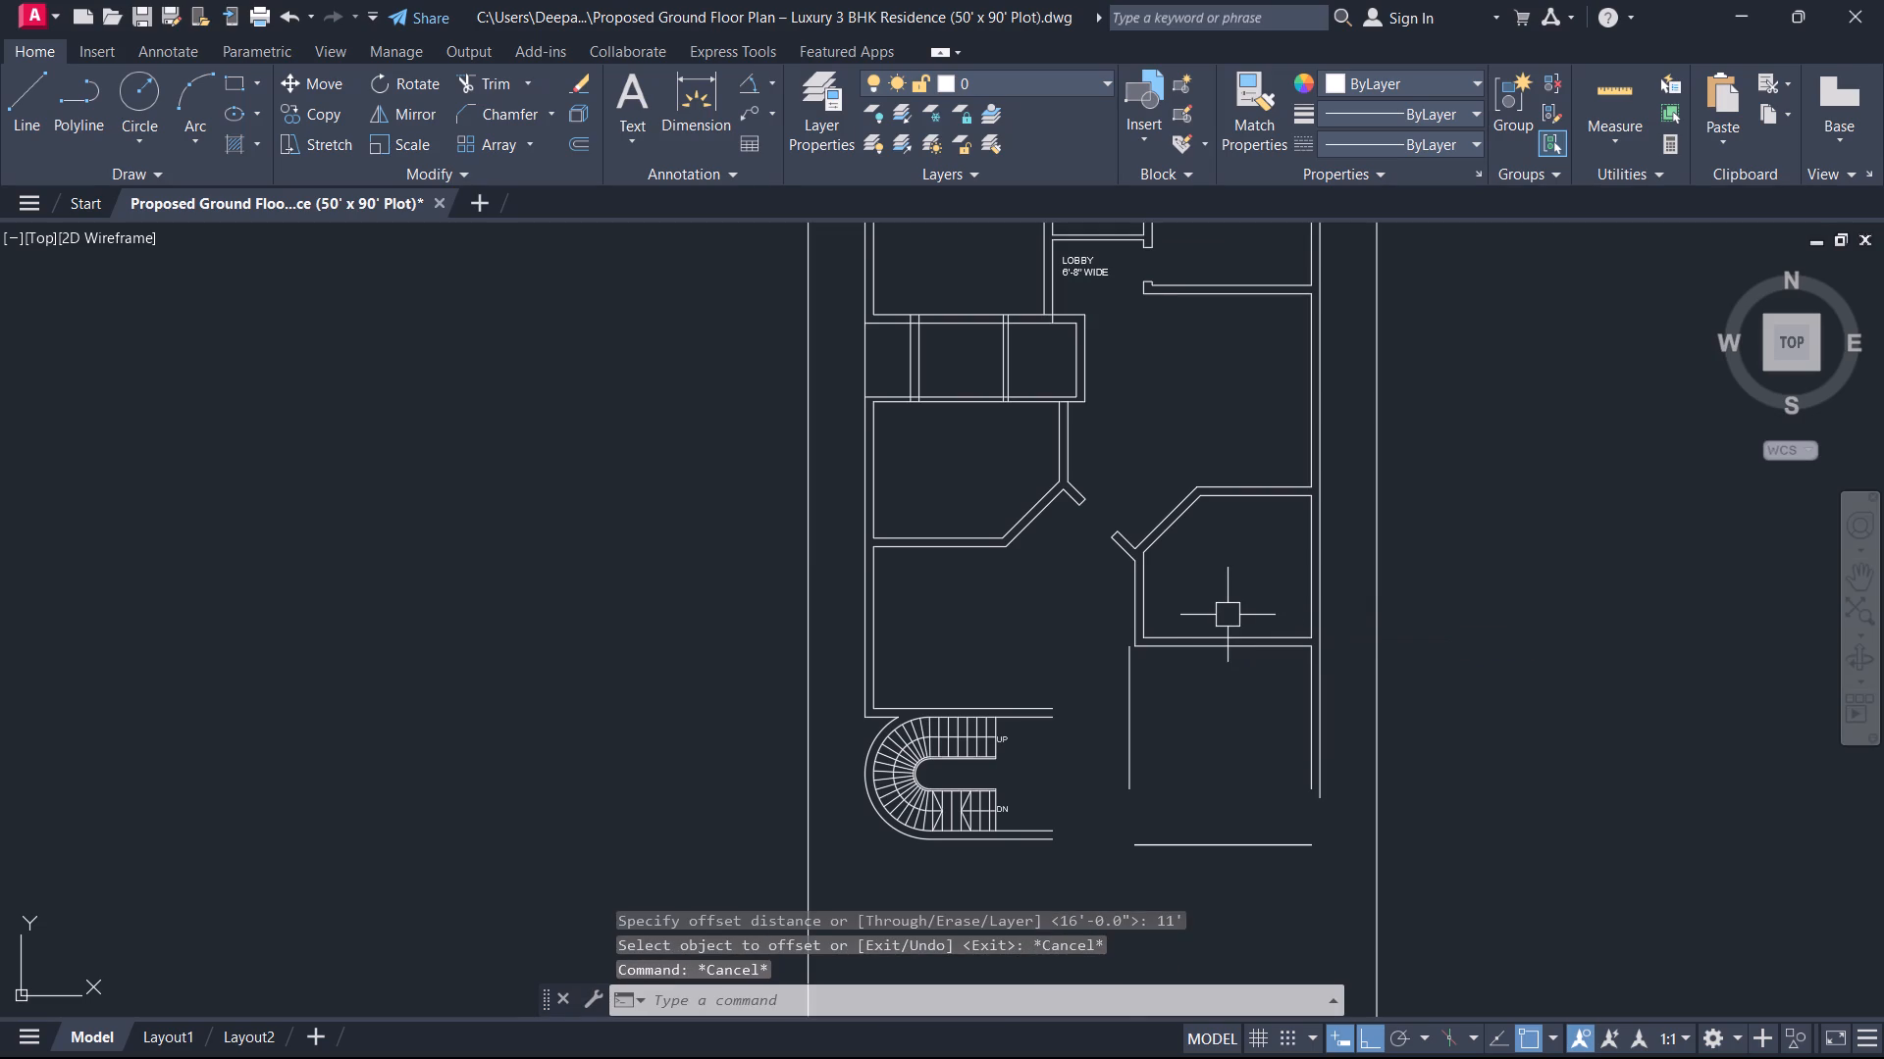
Offset the chamfered room's west inner wall line 11'10" into the room, toward the exterior wall.
{"action": "type", "text": "O"}
{"action": "key", "text": "space"}
{"action": "key", "text": "1"}
{"action": "key", "text": "1"}
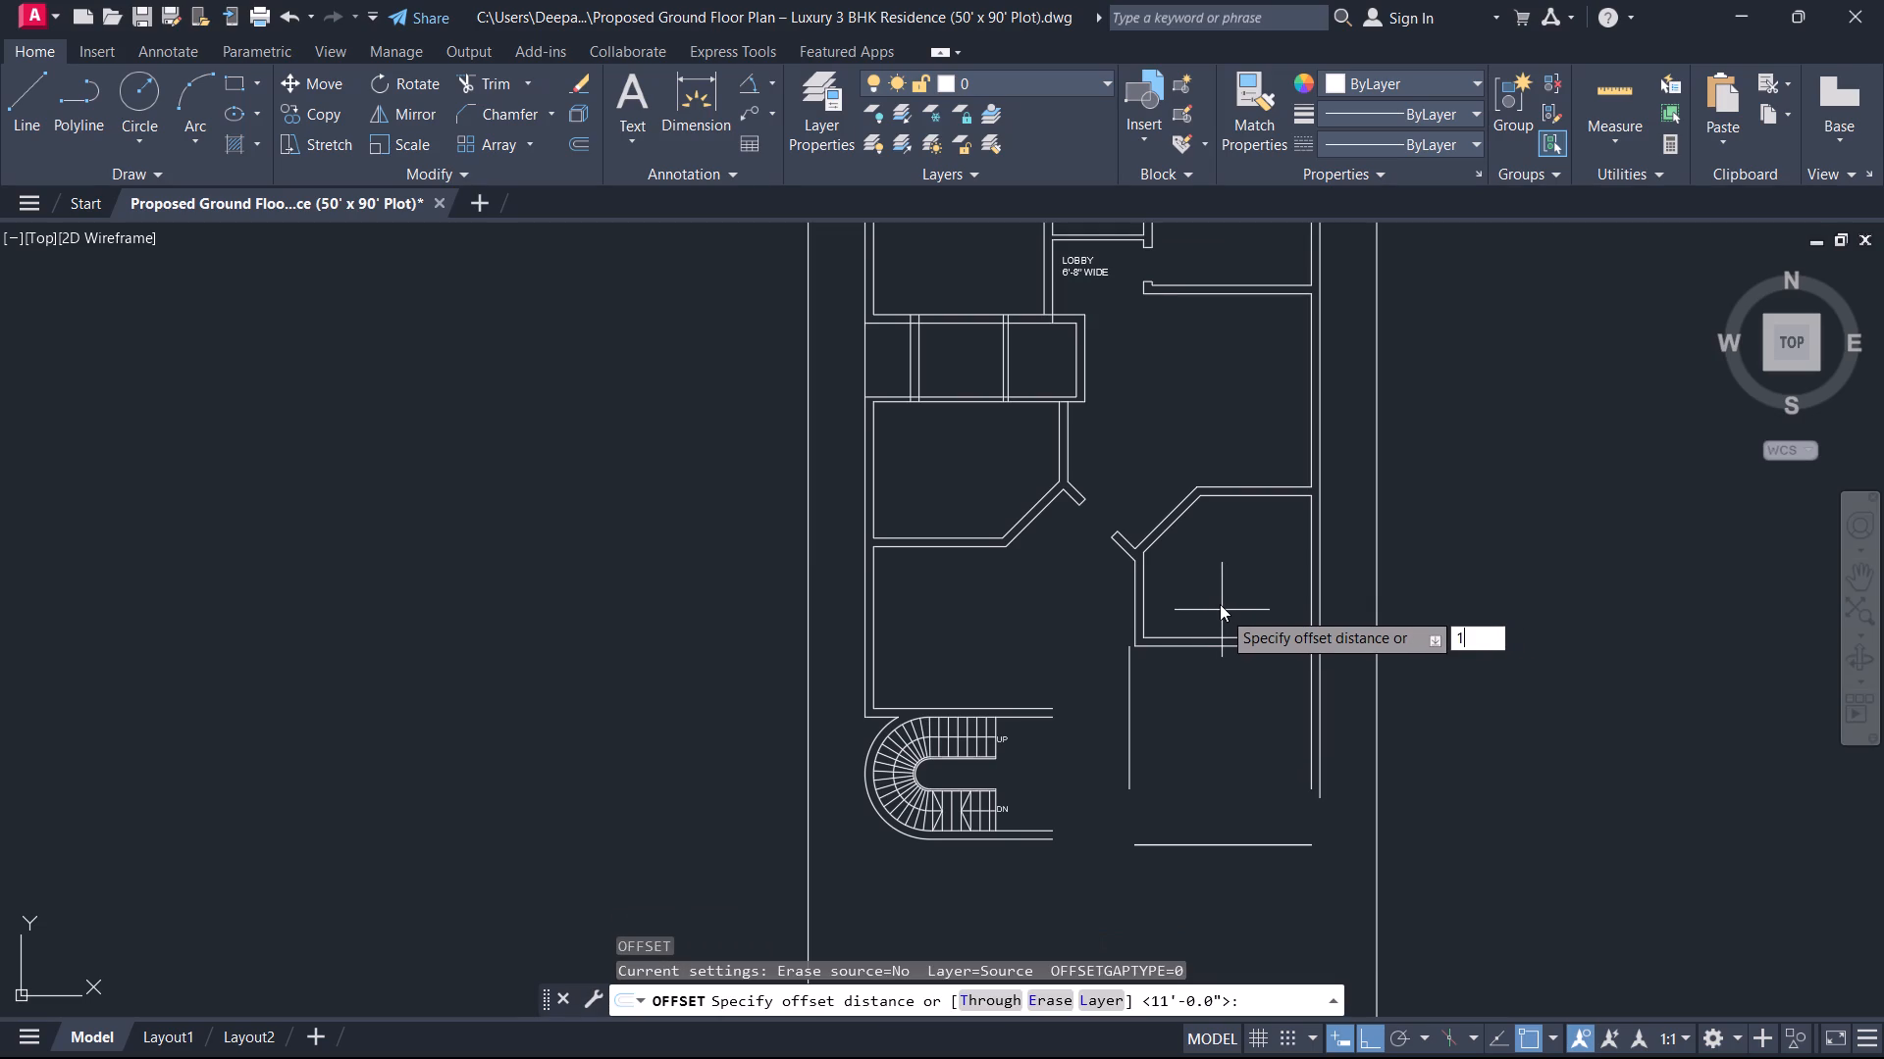
{"action": "key", "text": "apostrophe"}
{"action": "type", "text": "10"}
{"action": "key", "text": "Return"}
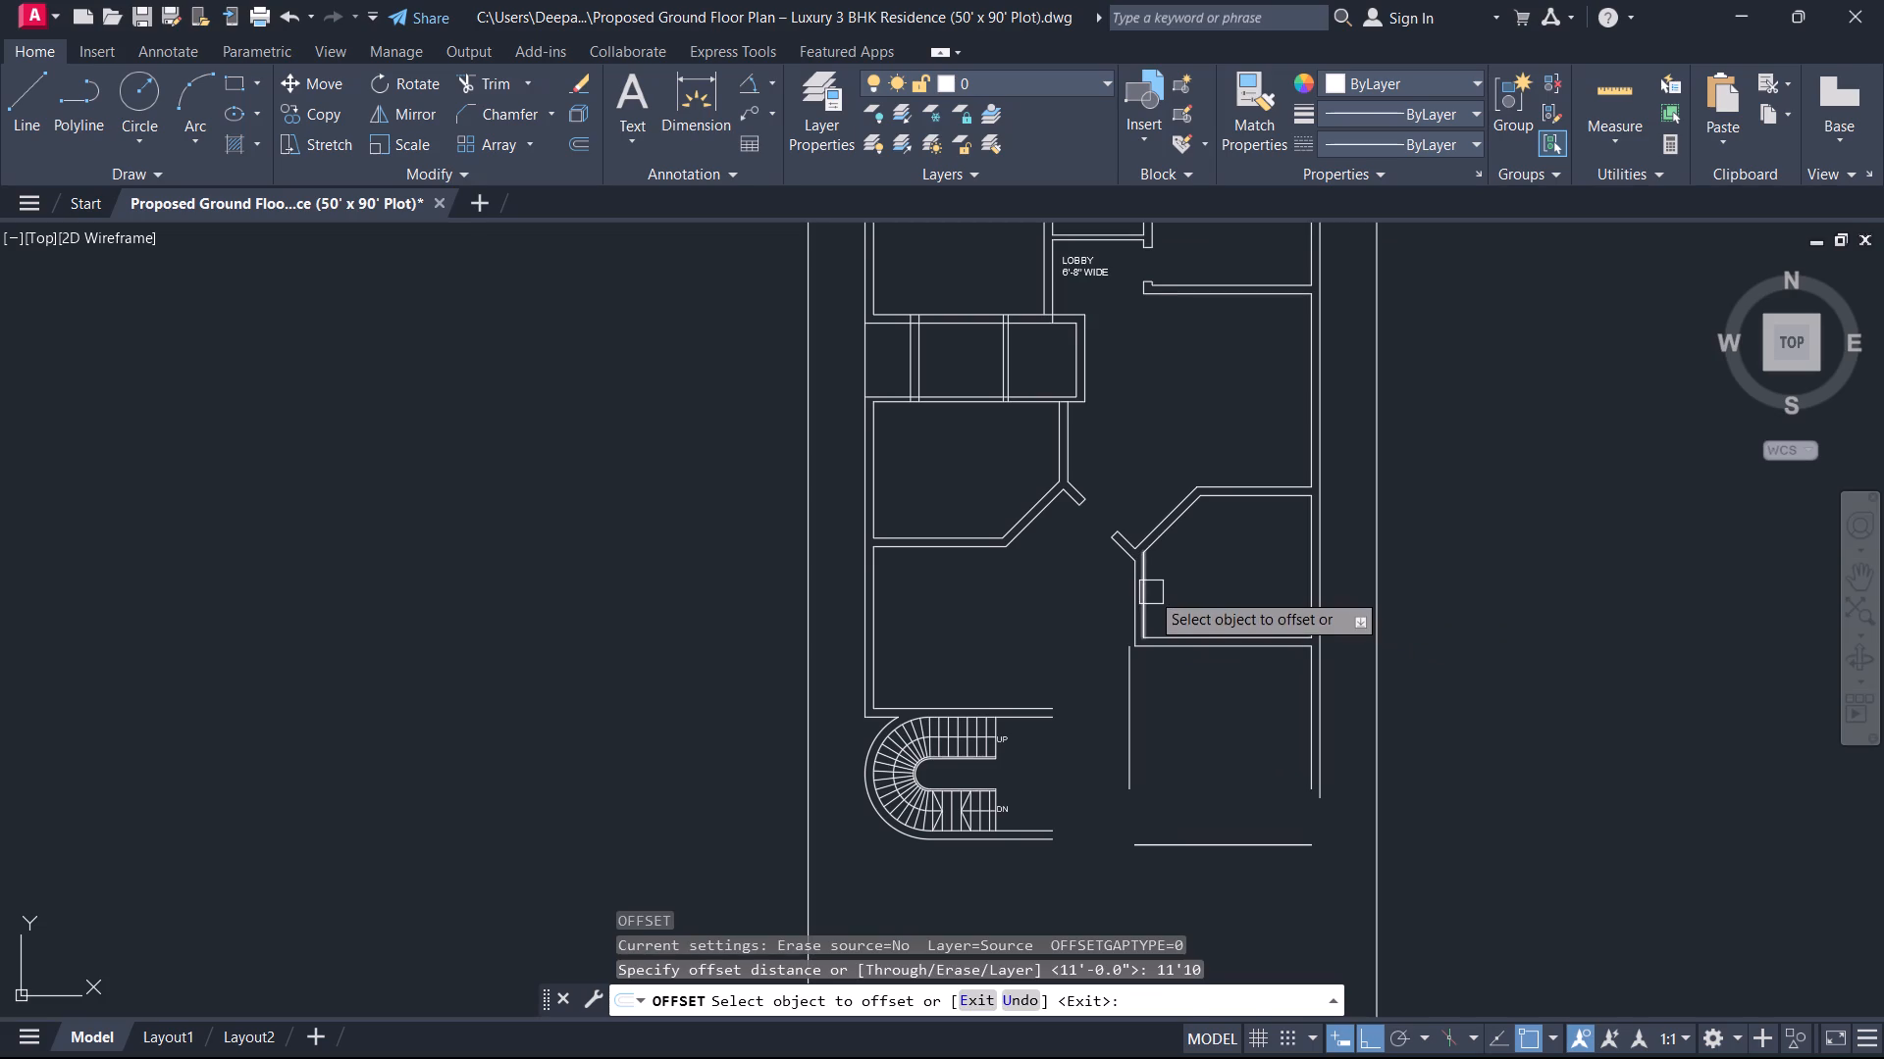
{"action": "left_click", "coordinate": [1150, 589]}
{"action": "left_click_drag", "start_coordinate": [1230, 575], "coordinate": [1239, 575]}
{"action": "key", "text": "Escape"}
Extend the new vertical line upward through the chamfered room's upper wall to the next wall above.
{"action": "key", "text": "e"}
{"action": "key", "text": "x"}
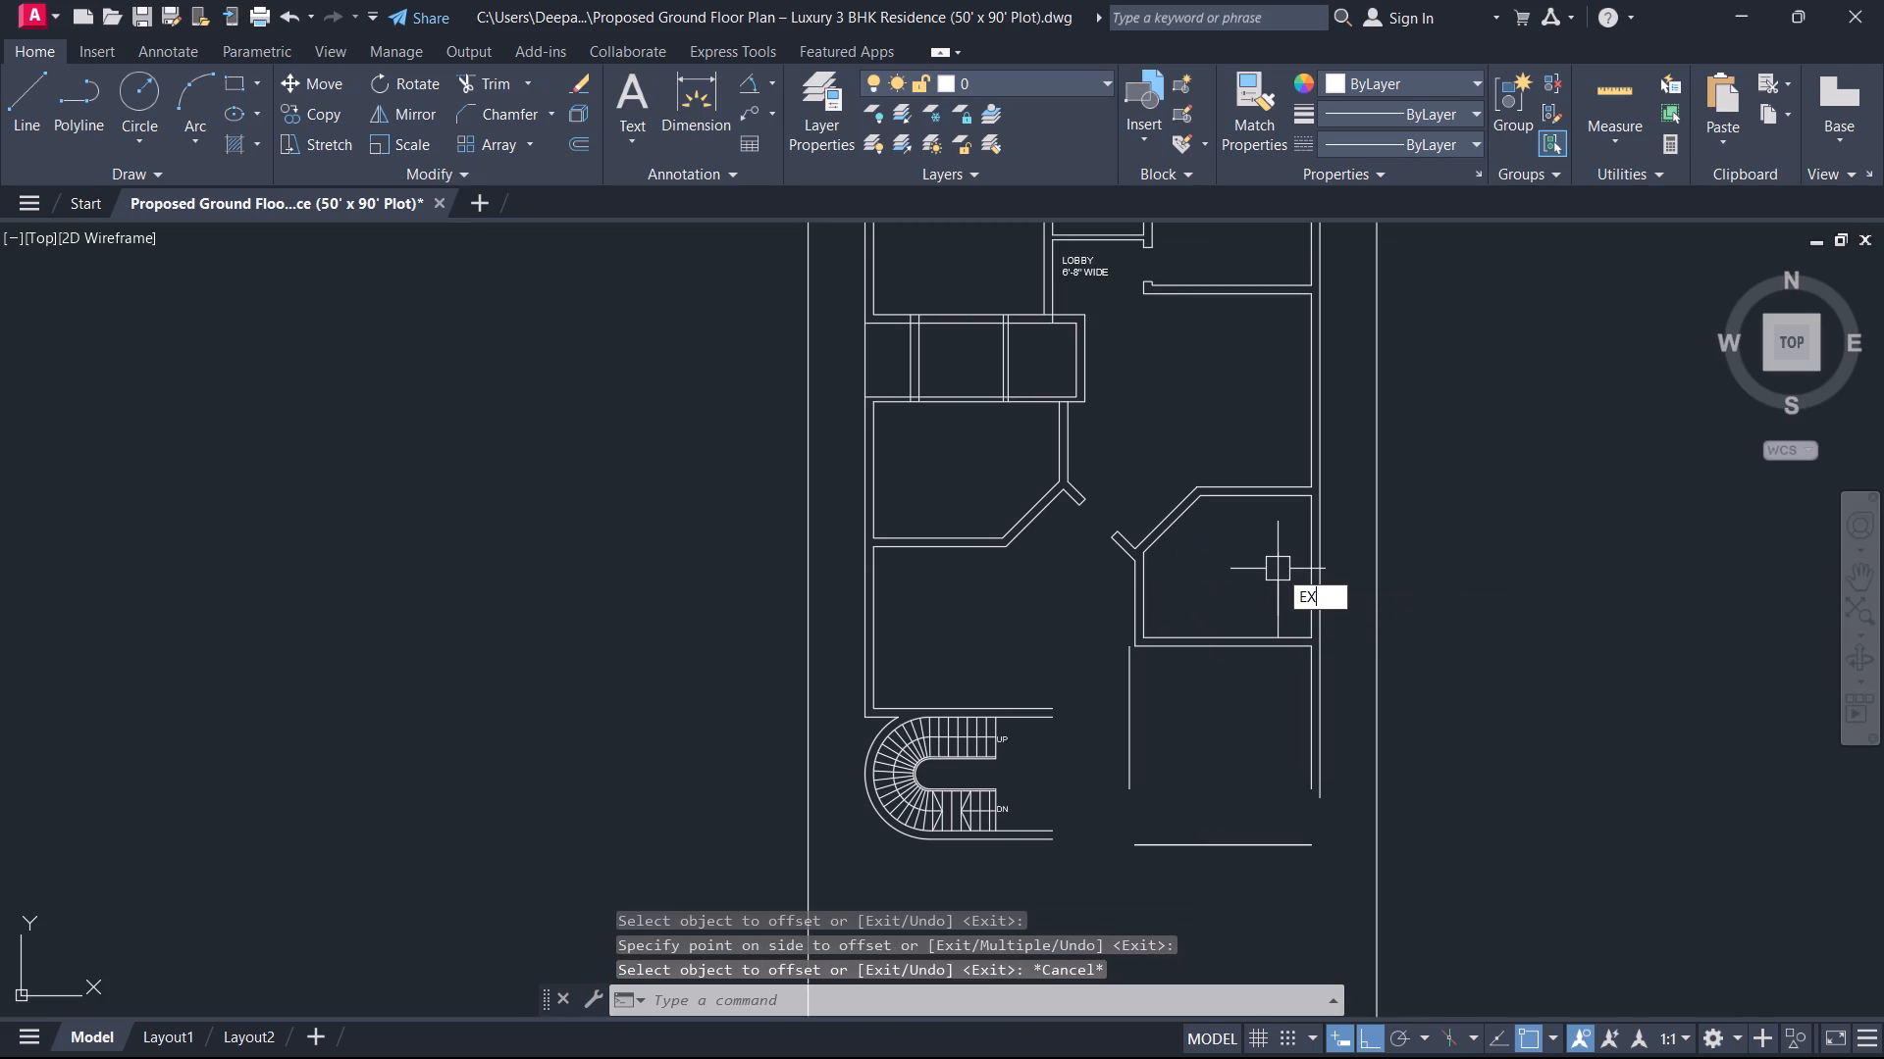
{"action": "key", "text": "space"}
{"action": "left_click", "coordinate": [1270, 594]}
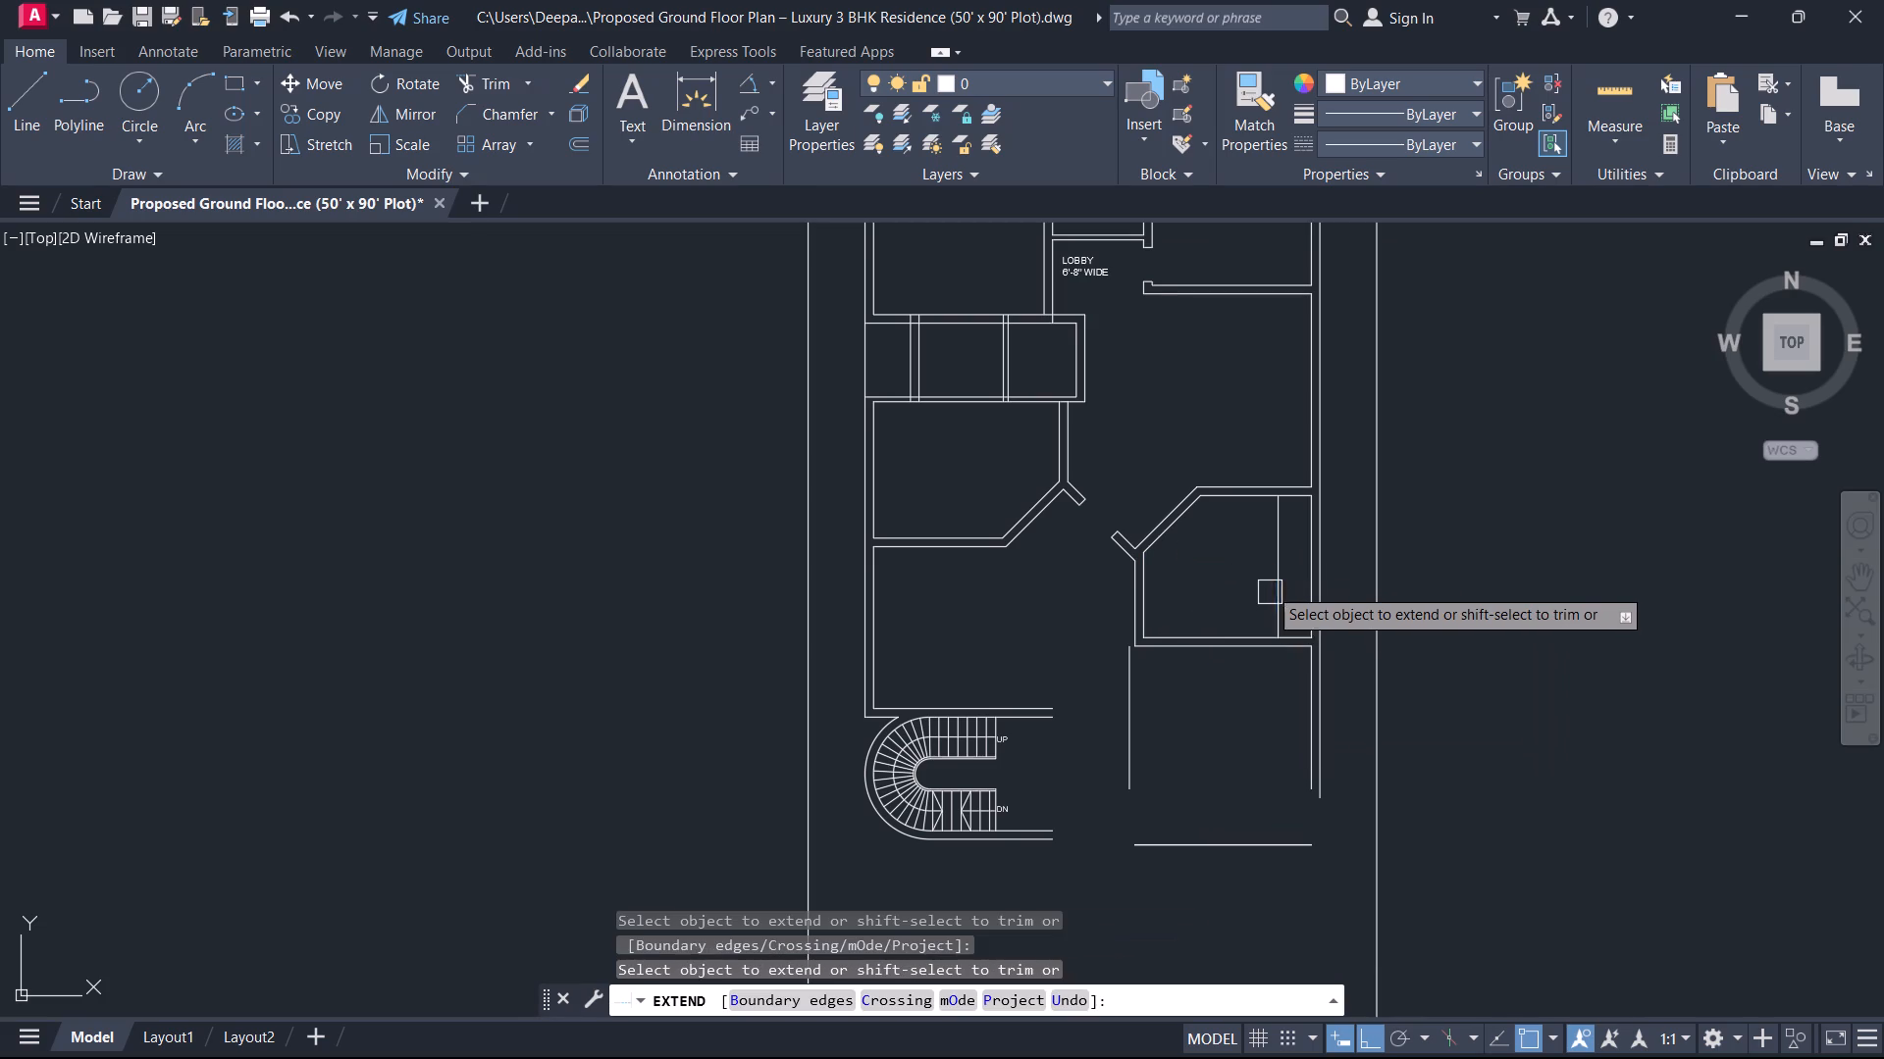
{"action": "left_click", "coordinate": [1273, 551]}
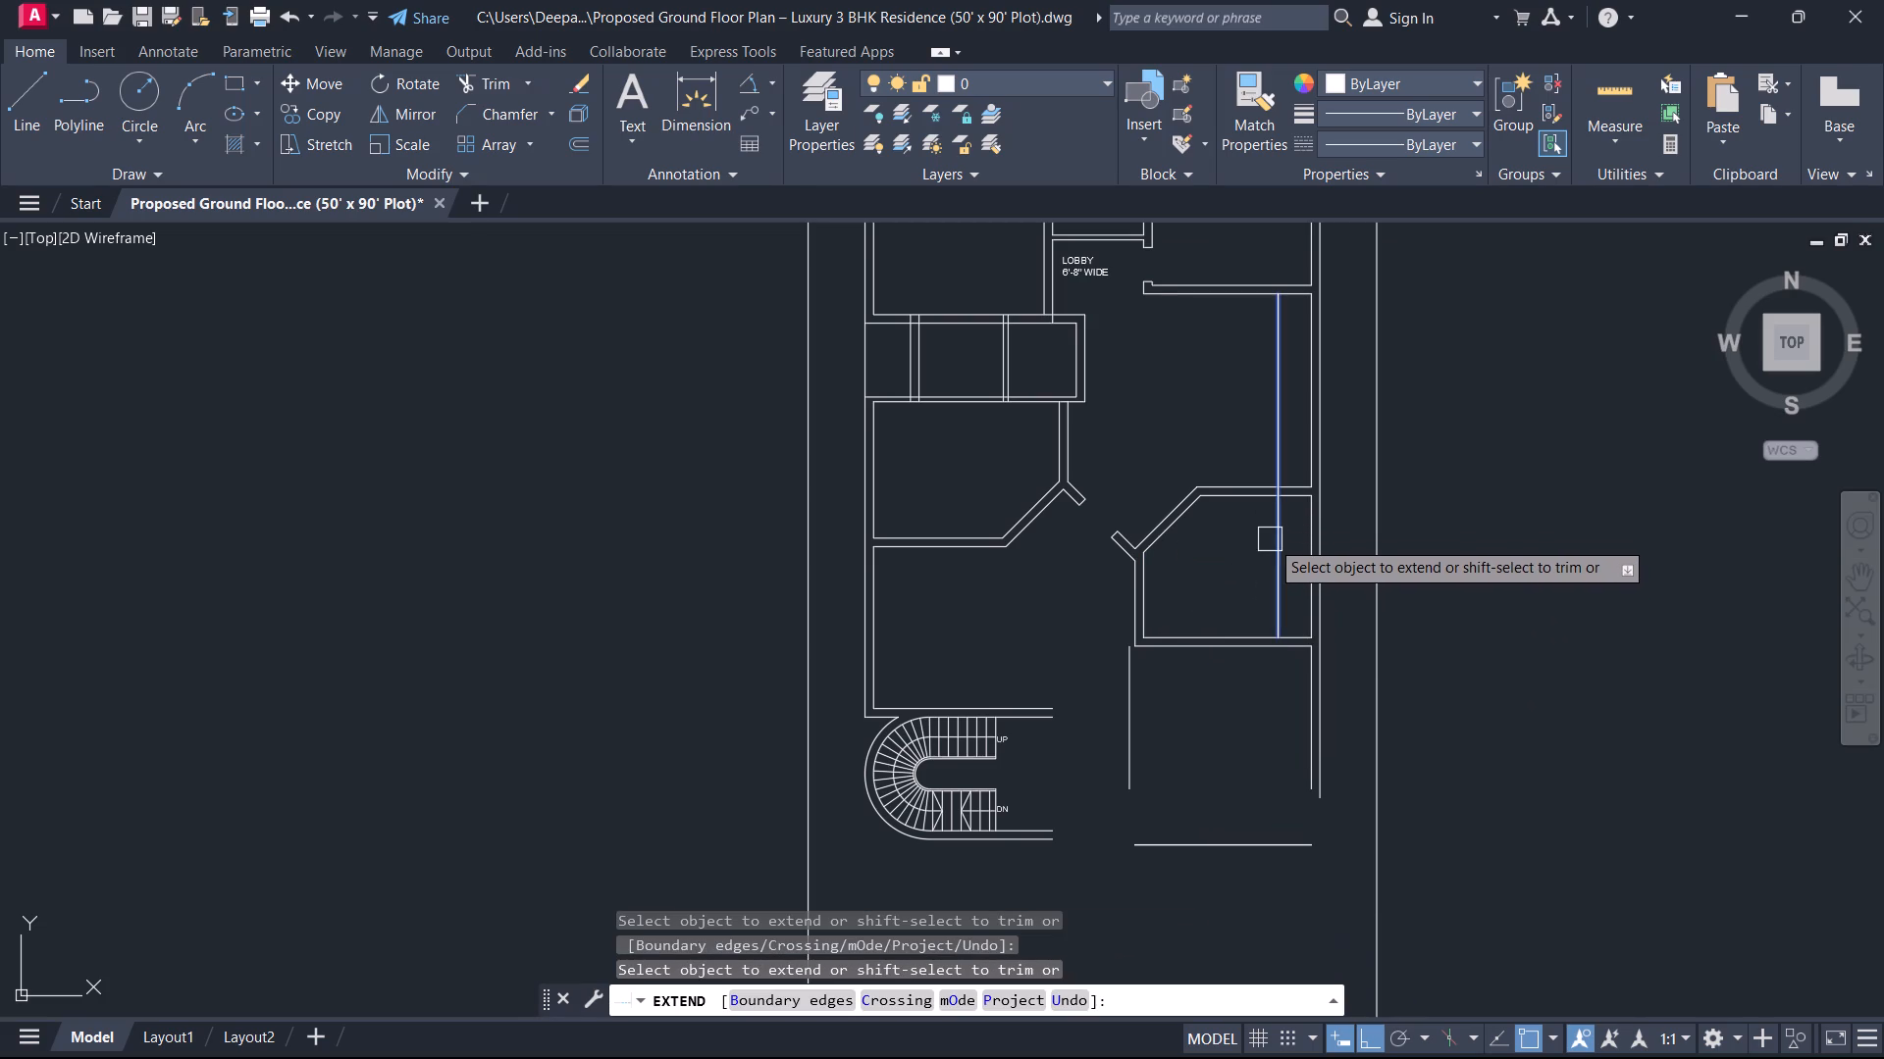
{"action": "left_click", "coordinate": [1271, 541]}
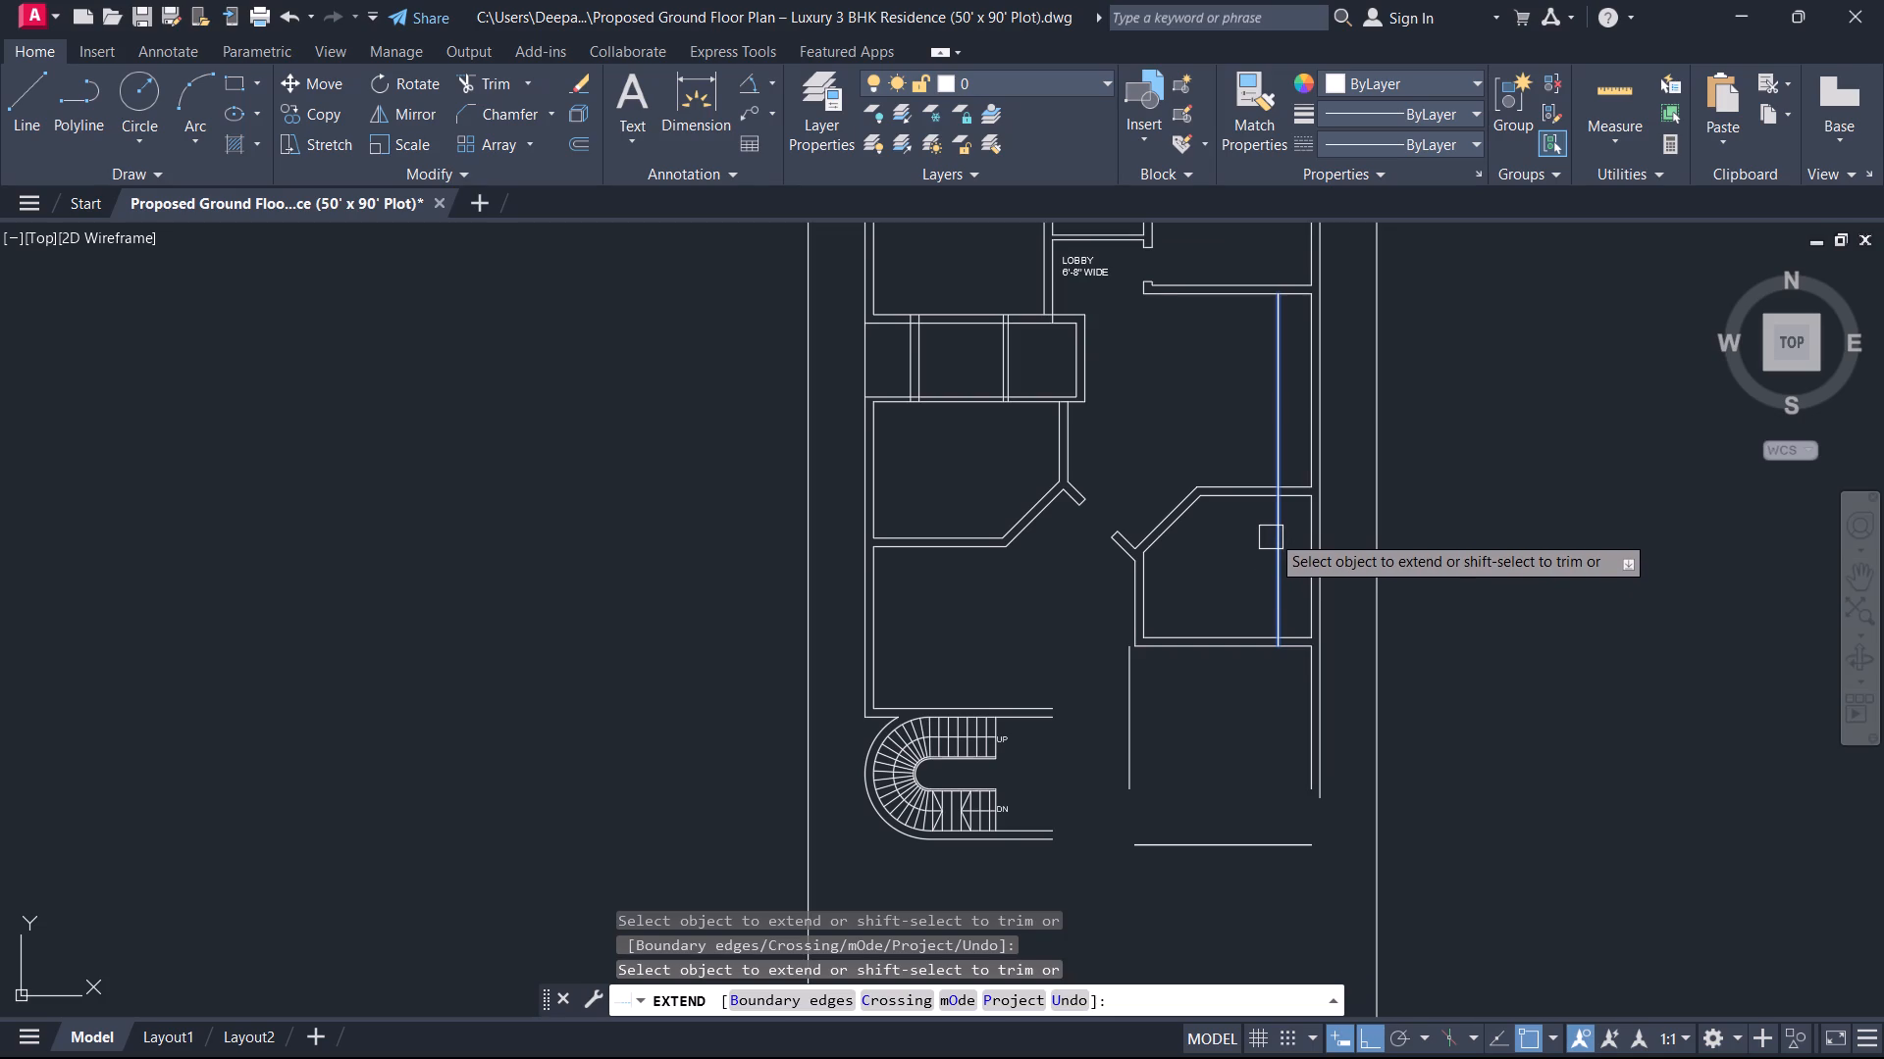
{"action": "key", "text": "Escape"}
Offset the extended vertical line 9" toward the exterior wall to form the partition's second face.
{"action": "type", "text": "O"}
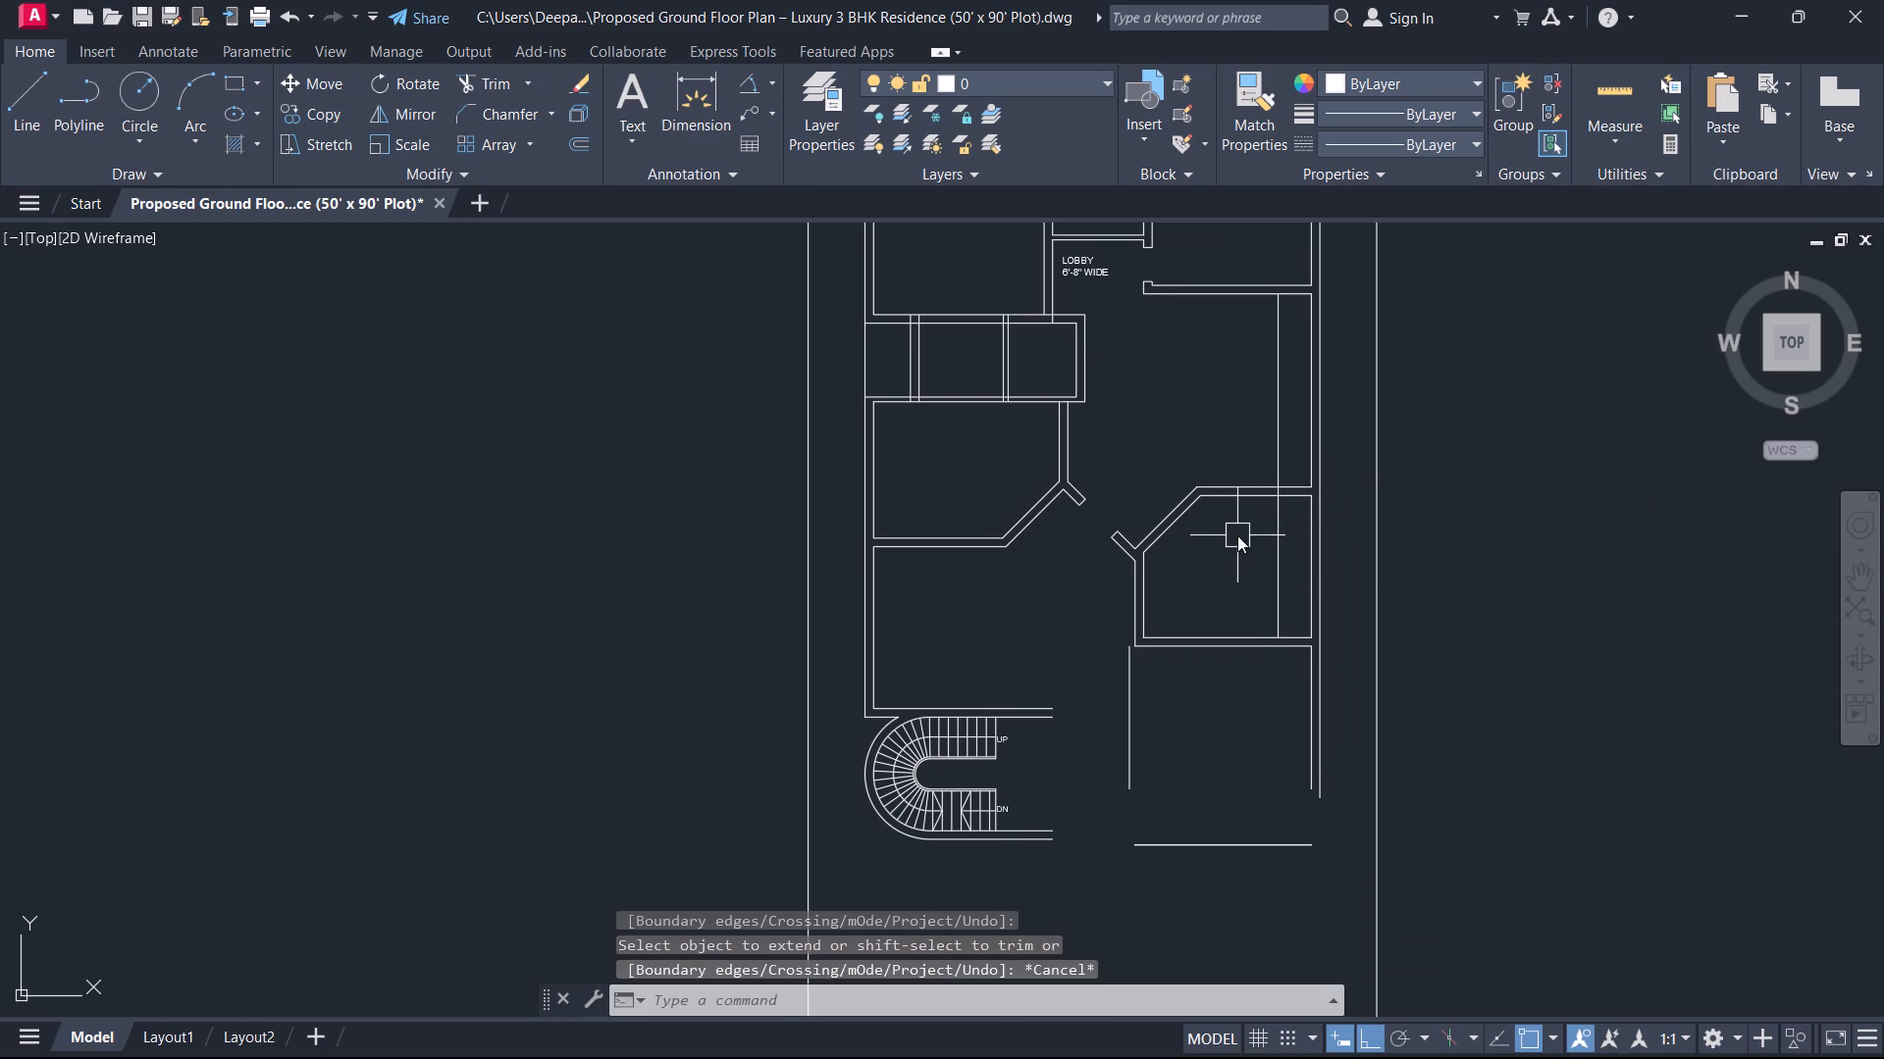
{"action": "key", "text": "space"}
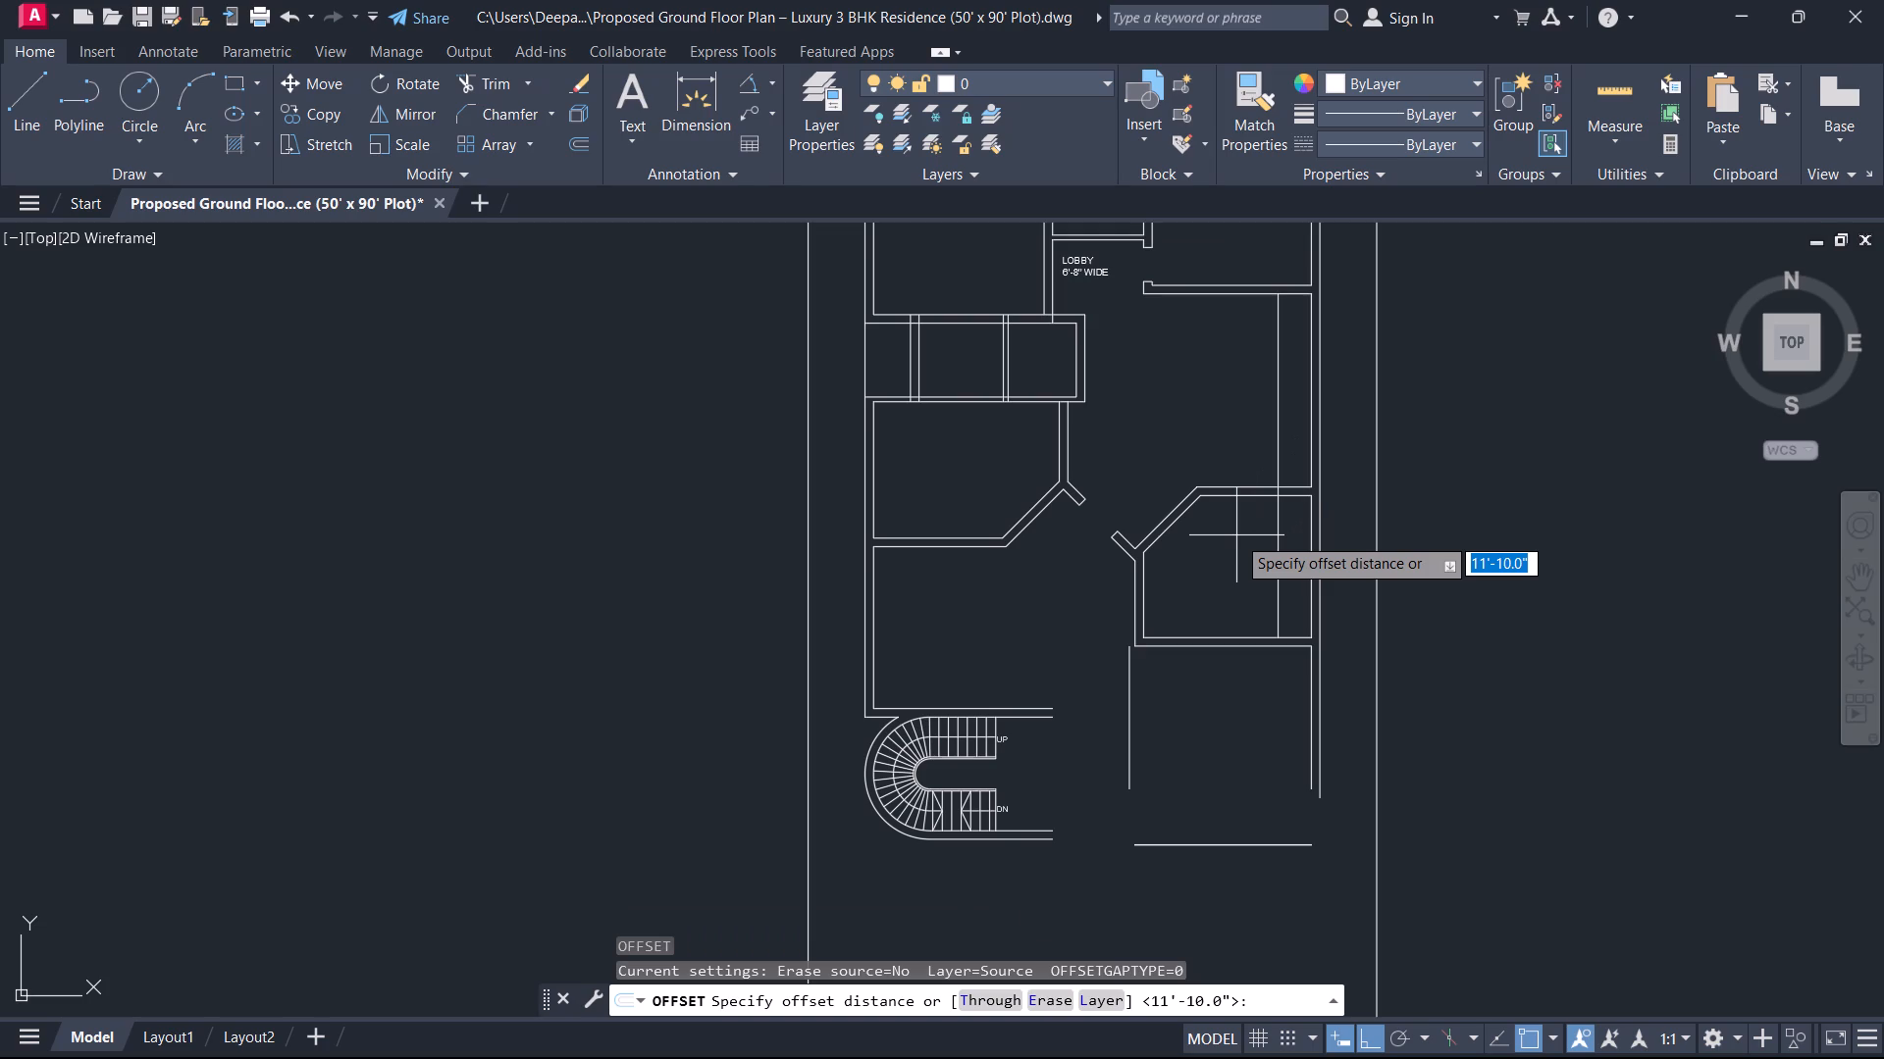
{"action": "key", "text": "9"}
{"action": "key", "text": "Return"}
{"action": "left_click", "coordinate": [1275, 452]}
{"action": "left_click", "coordinate": [1312, 451]}
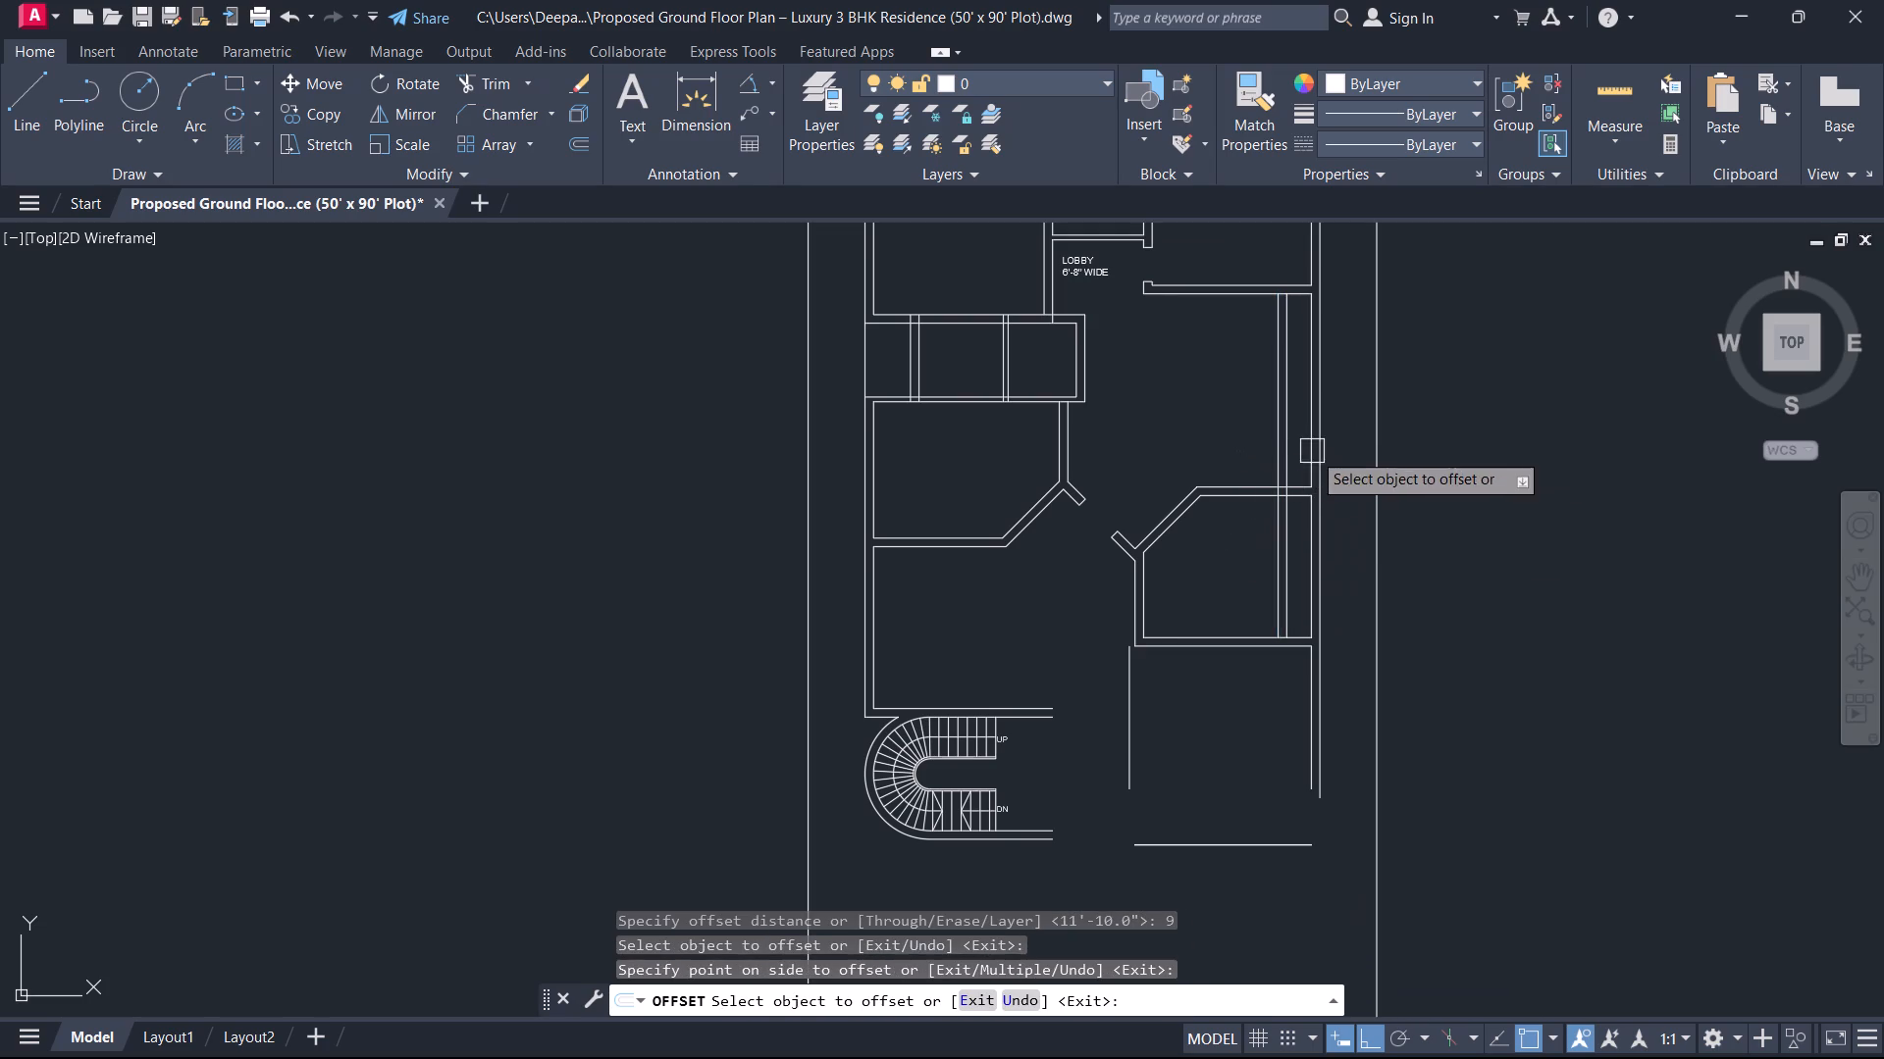
{"action": "middle_click_drag", "start_coordinate": [1241, 544], "coordinate": [1177, 527]}
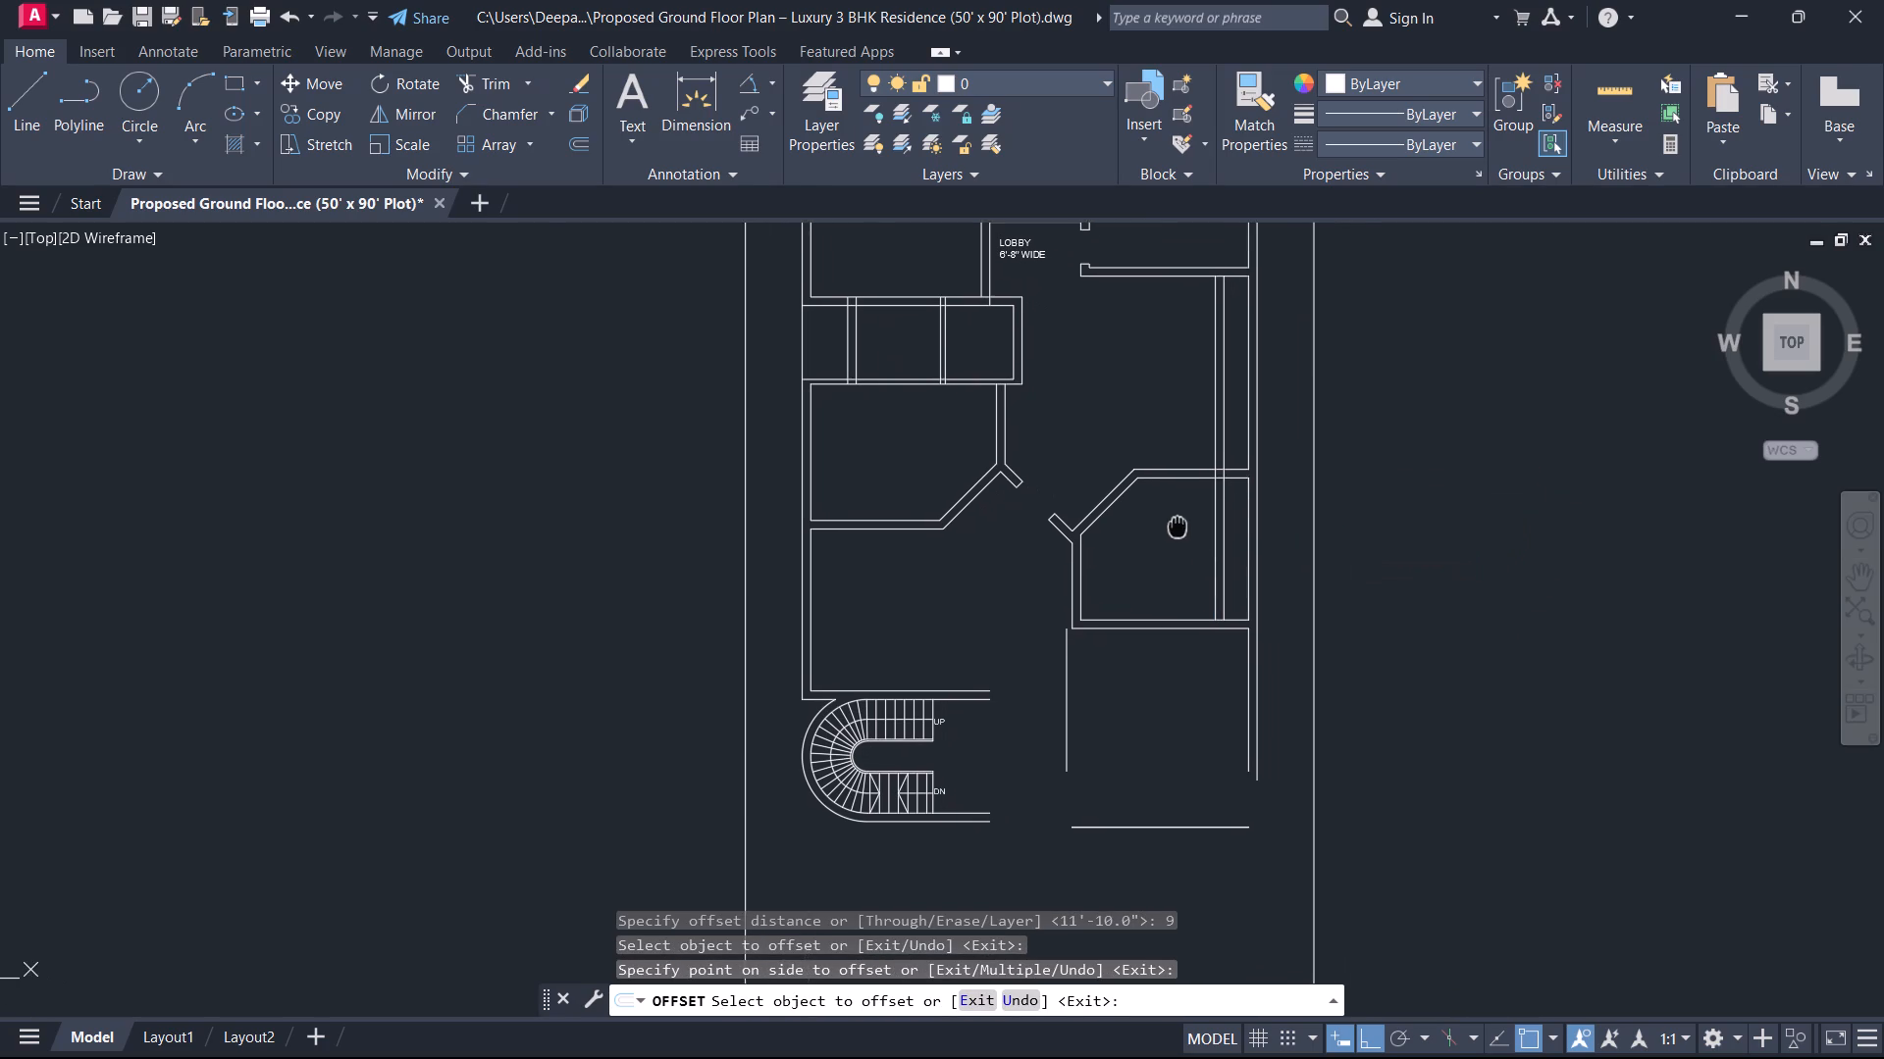
{"action": "middle_click_drag", "start_coordinate": [1177, 527], "coordinate": [1177, 526]}
{"action": "key", "text": "Escape"}
Offset the chamfered room's lower inner wall line 6' upward into the room.
{"action": "scroll", "coordinate": [1219, 520], "scroll_direction": "up", "scroll_amount": 2}
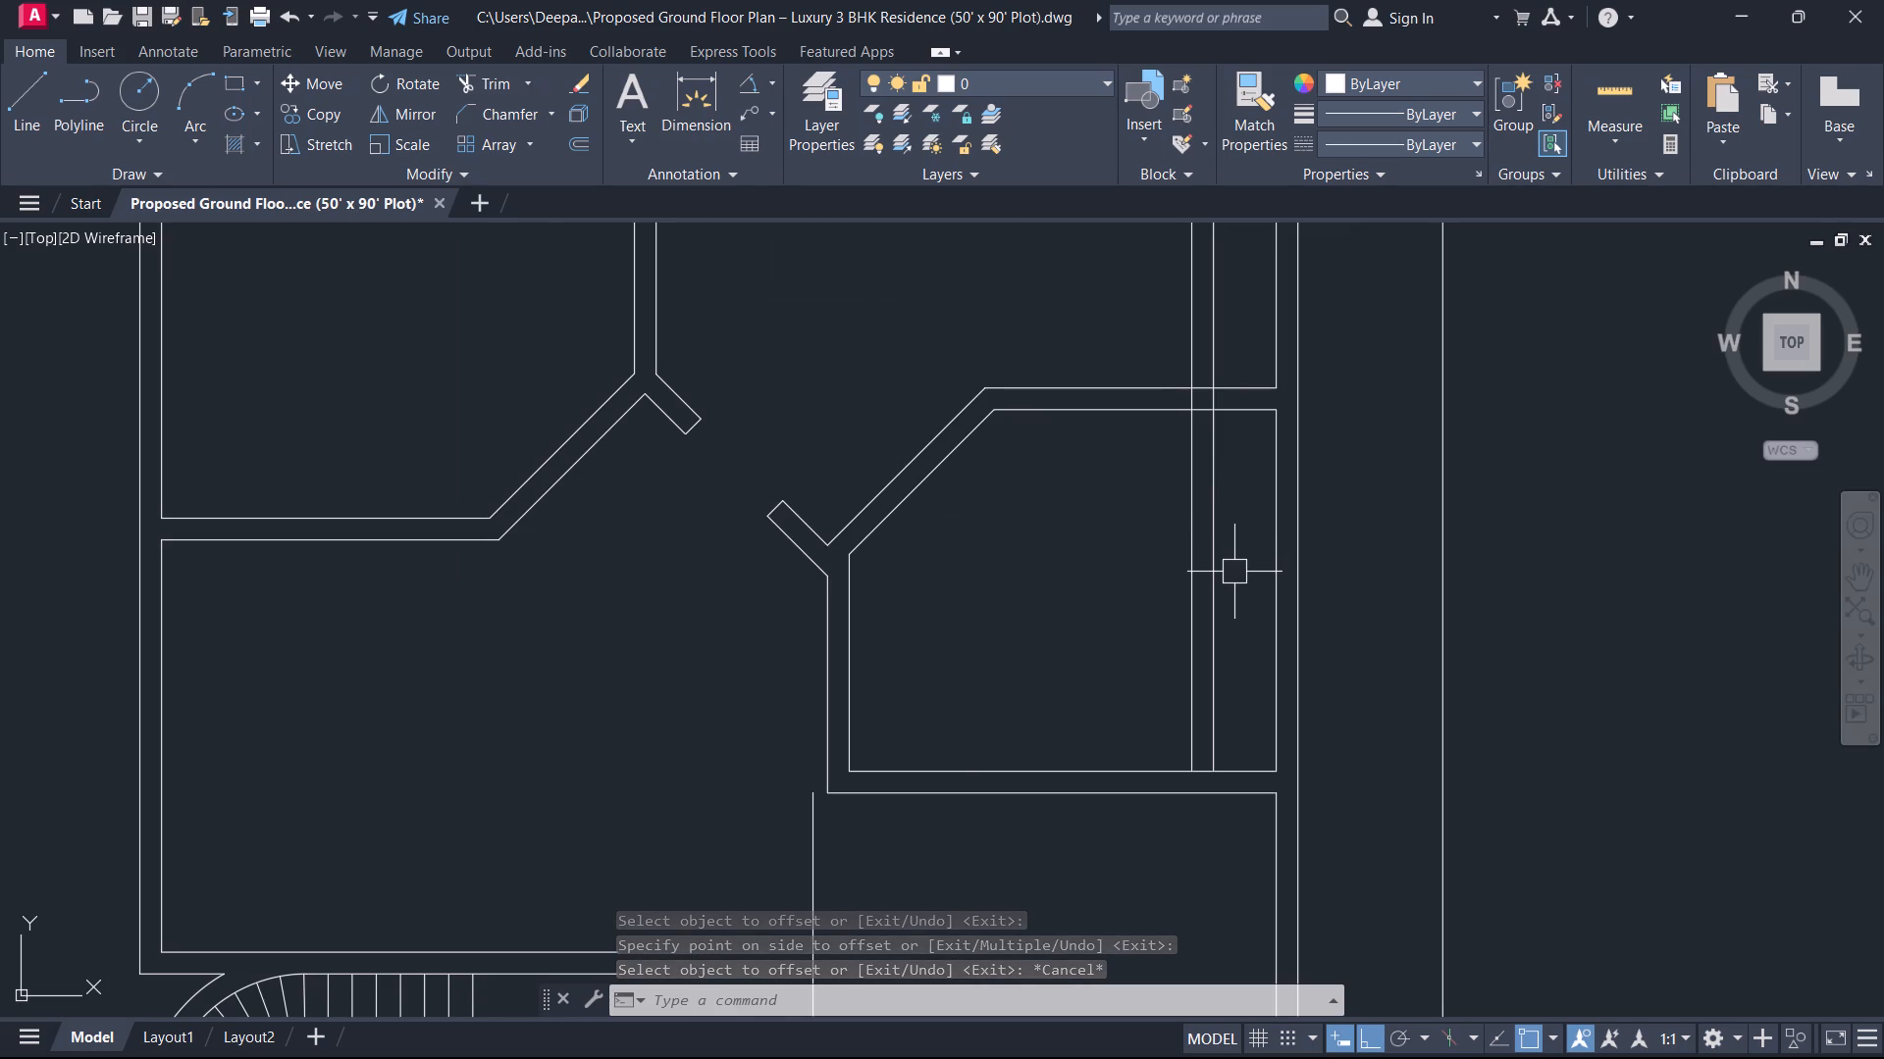
{"action": "scroll", "coordinate": [1218, 580], "scroll_direction": "down", "scroll_amount": 1}
{"action": "middle_click_drag", "start_coordinate": [1203, 592], "coordinate": [1268, 378]}
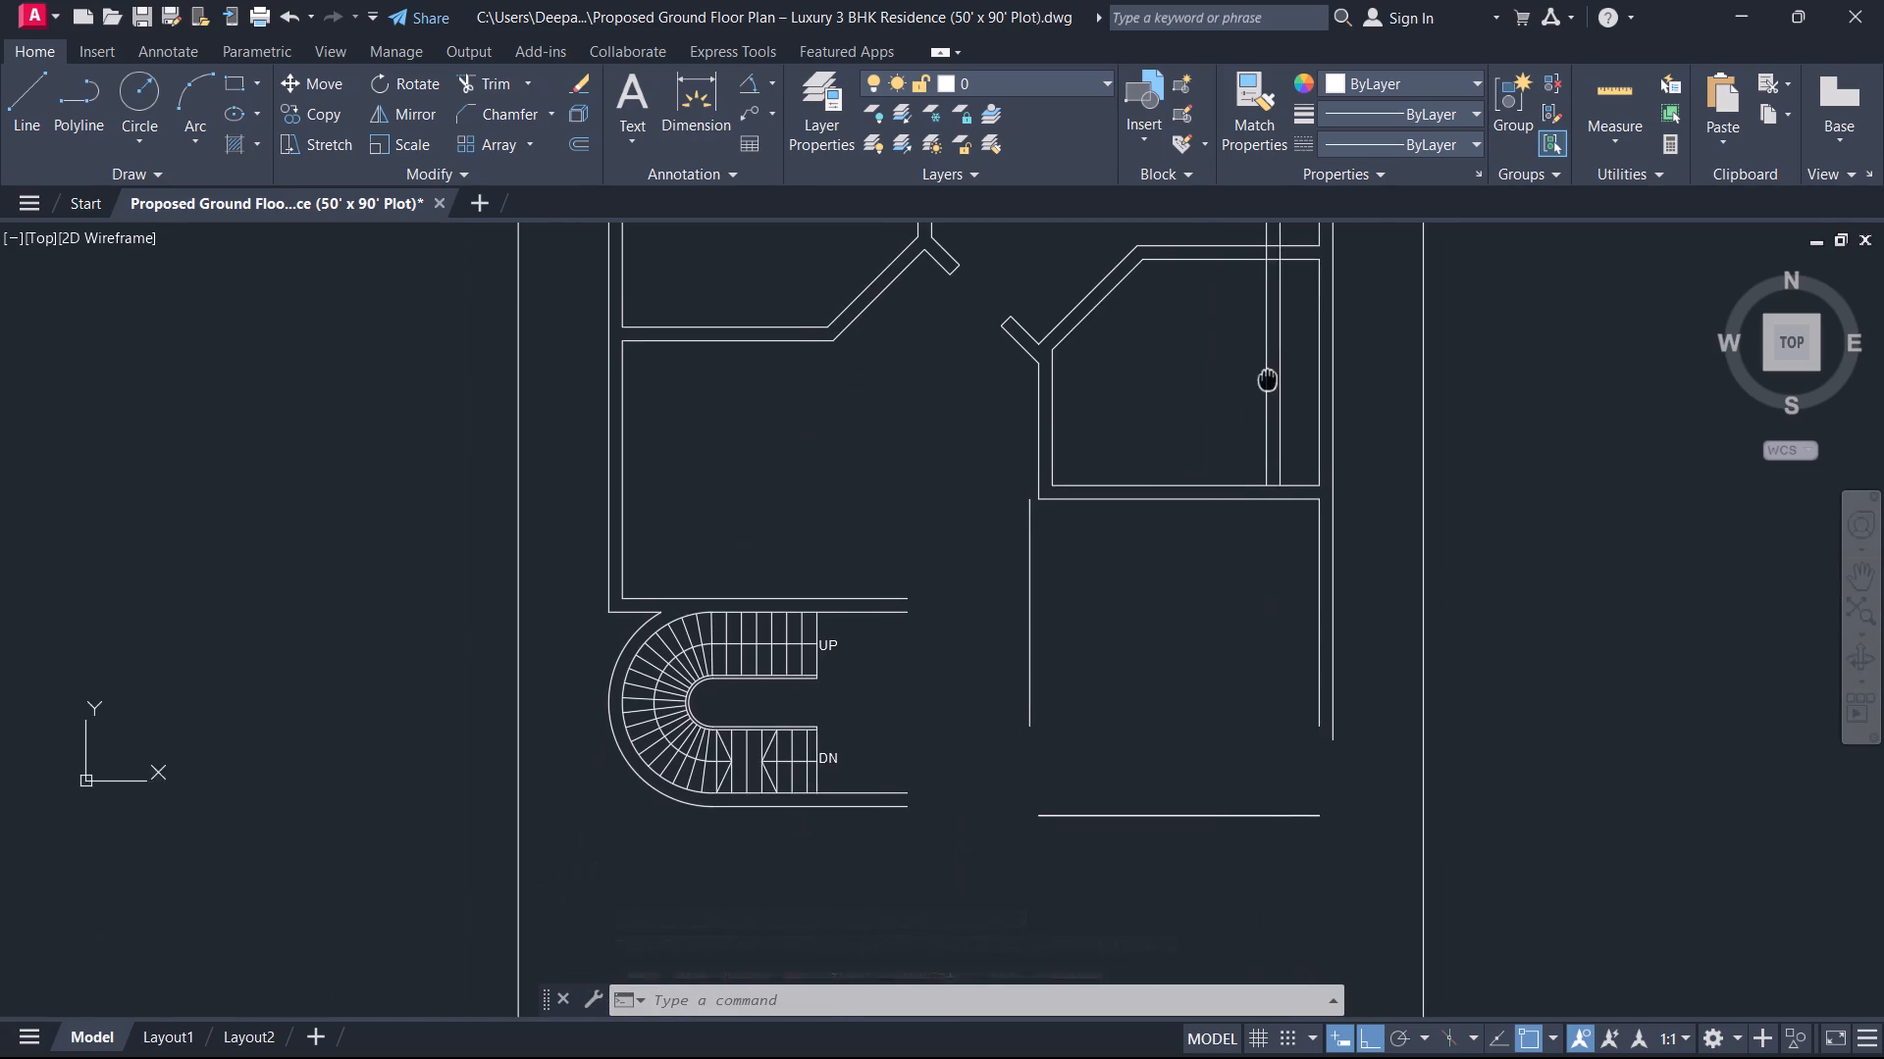
{"action": "middle_click_drag", "start_coordinate": [1268, 378], "coordinate": [1270, 378]}
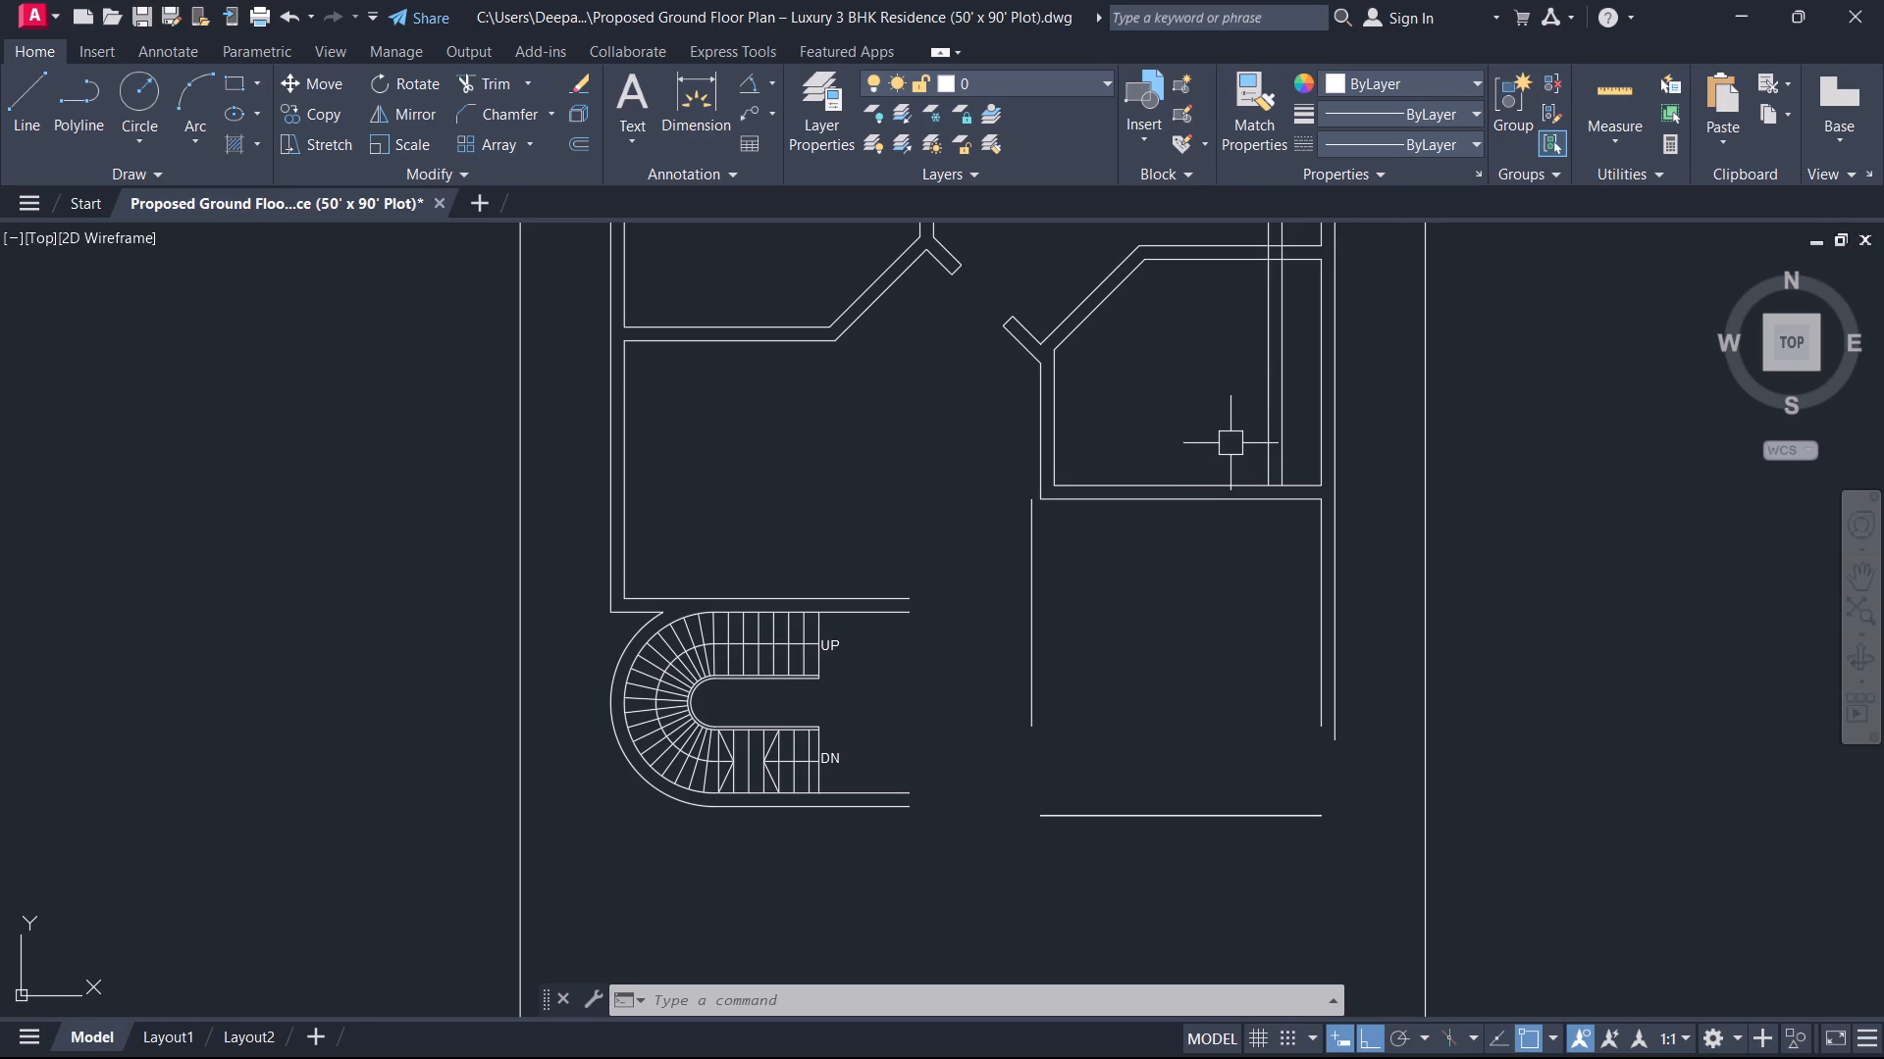
{"action": "scroll", "coordinate": [1230, 442], "scroll_direction": "up", "scroll_amount": 1}
{"action": "middle_click_drag", "start_coordinate": [1229, 441], "coordinate": [1136, 572]}
{"action": "scroll", "coordinate": [1202, 480], "scroll_direction": "up", "scroll_amount": 1}
{"action": "middle_click_drag", "start_coordinate": [1202, 482], "coordinate": [1200, 485]}
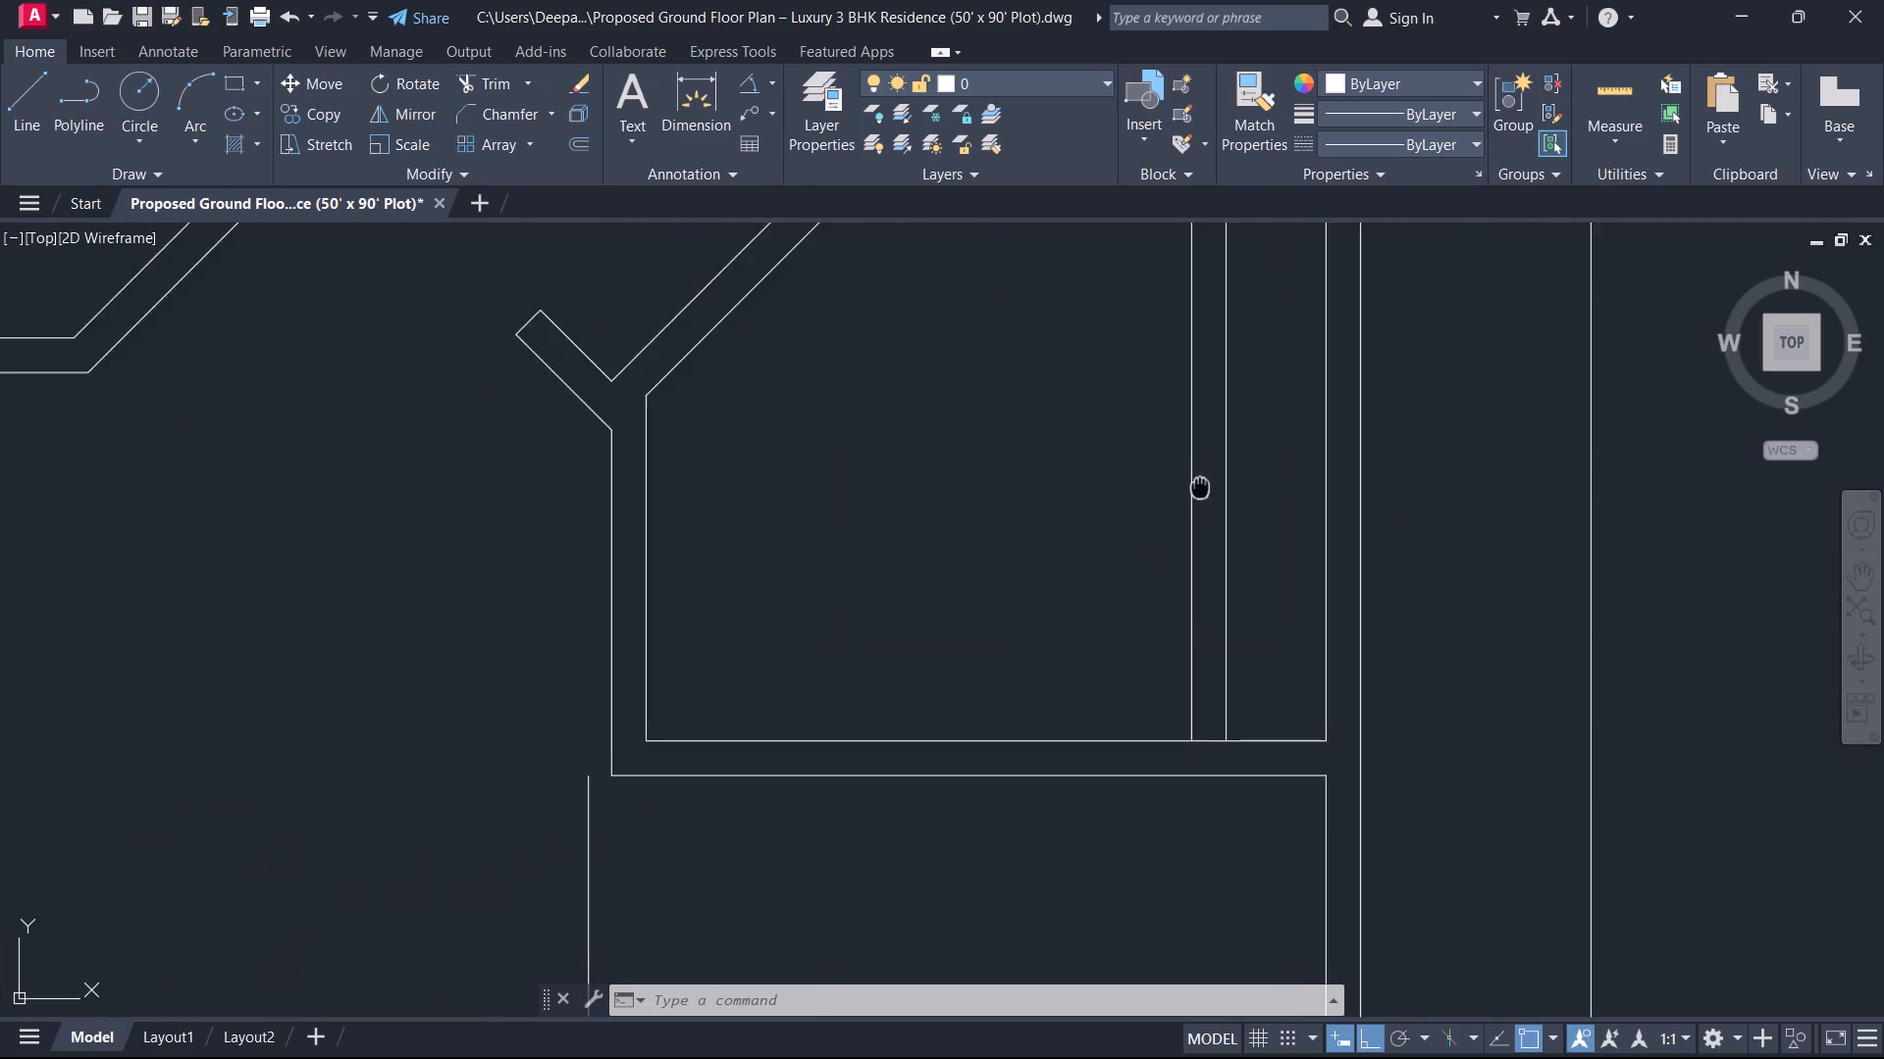
{"action": "middle_click_drag", "start_coordinate": [1200, 485], "coordinate": [1171, 608]}
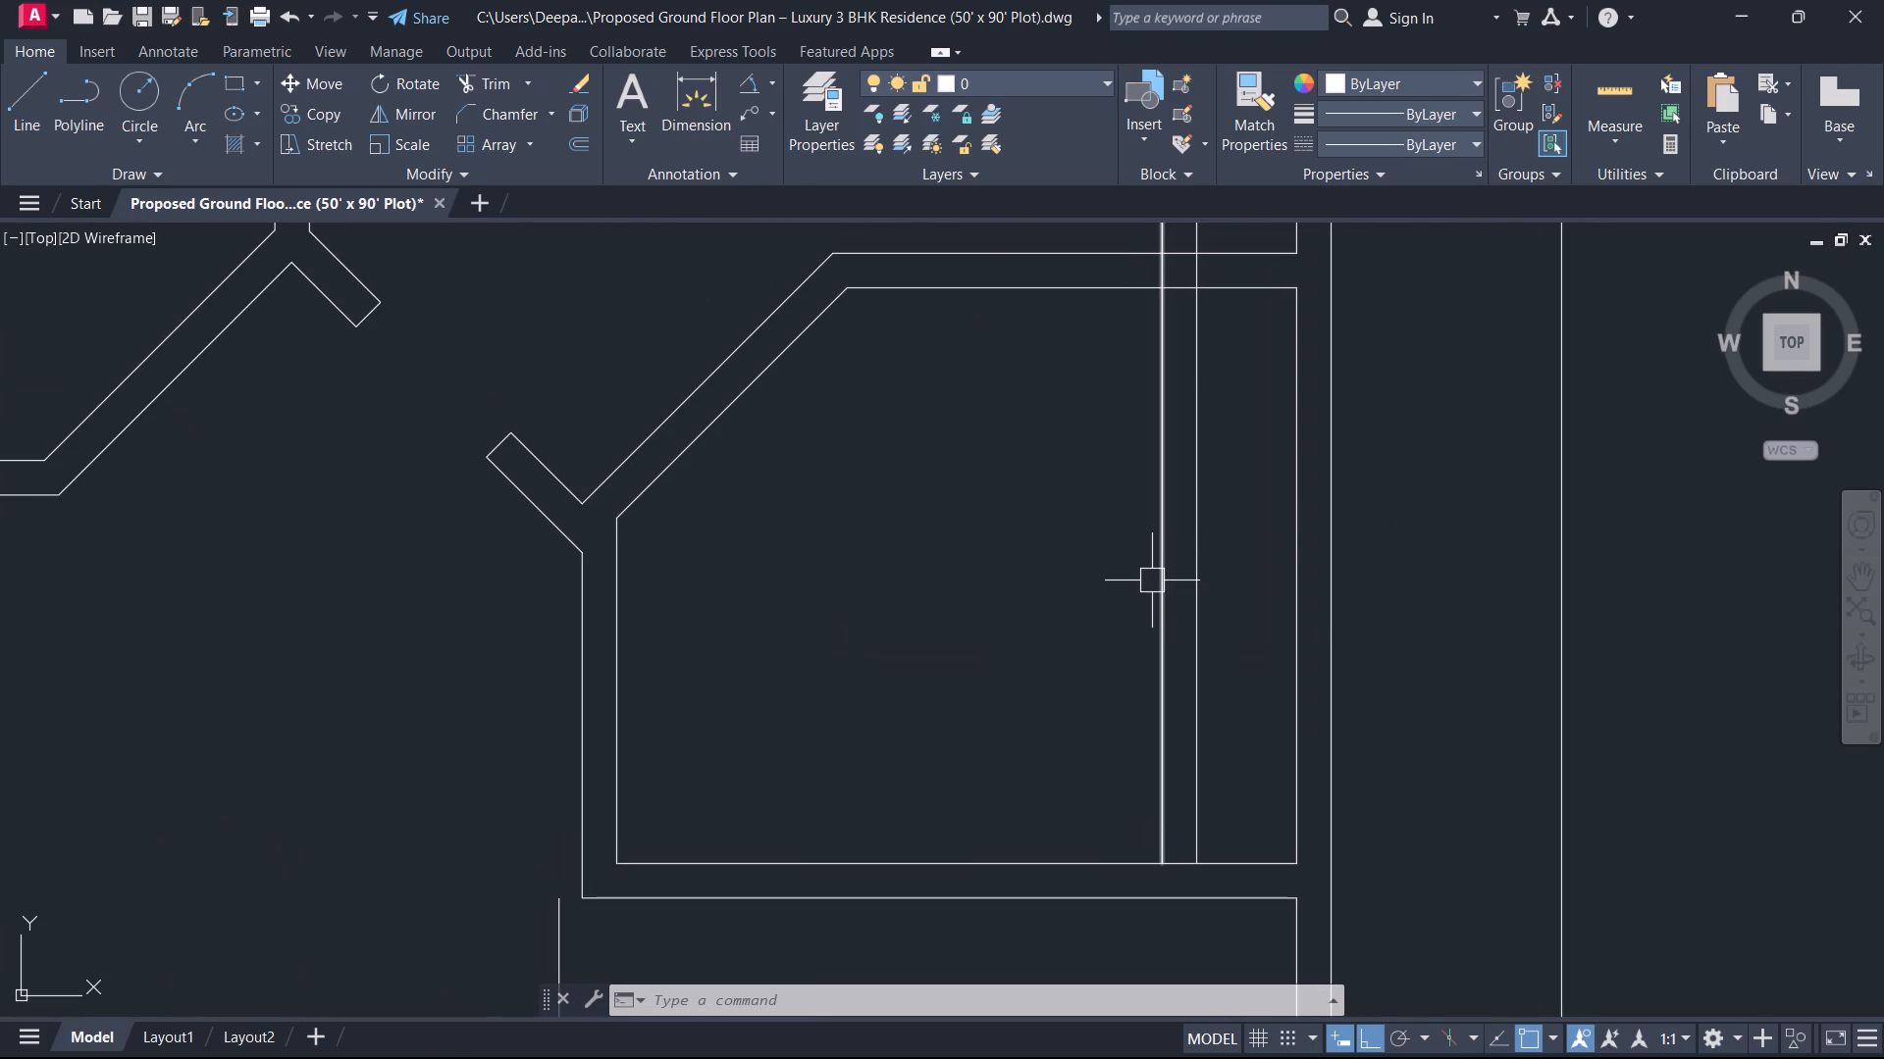
{"action": "type", "text": "O"}
{"action": "key", "text": "space"}
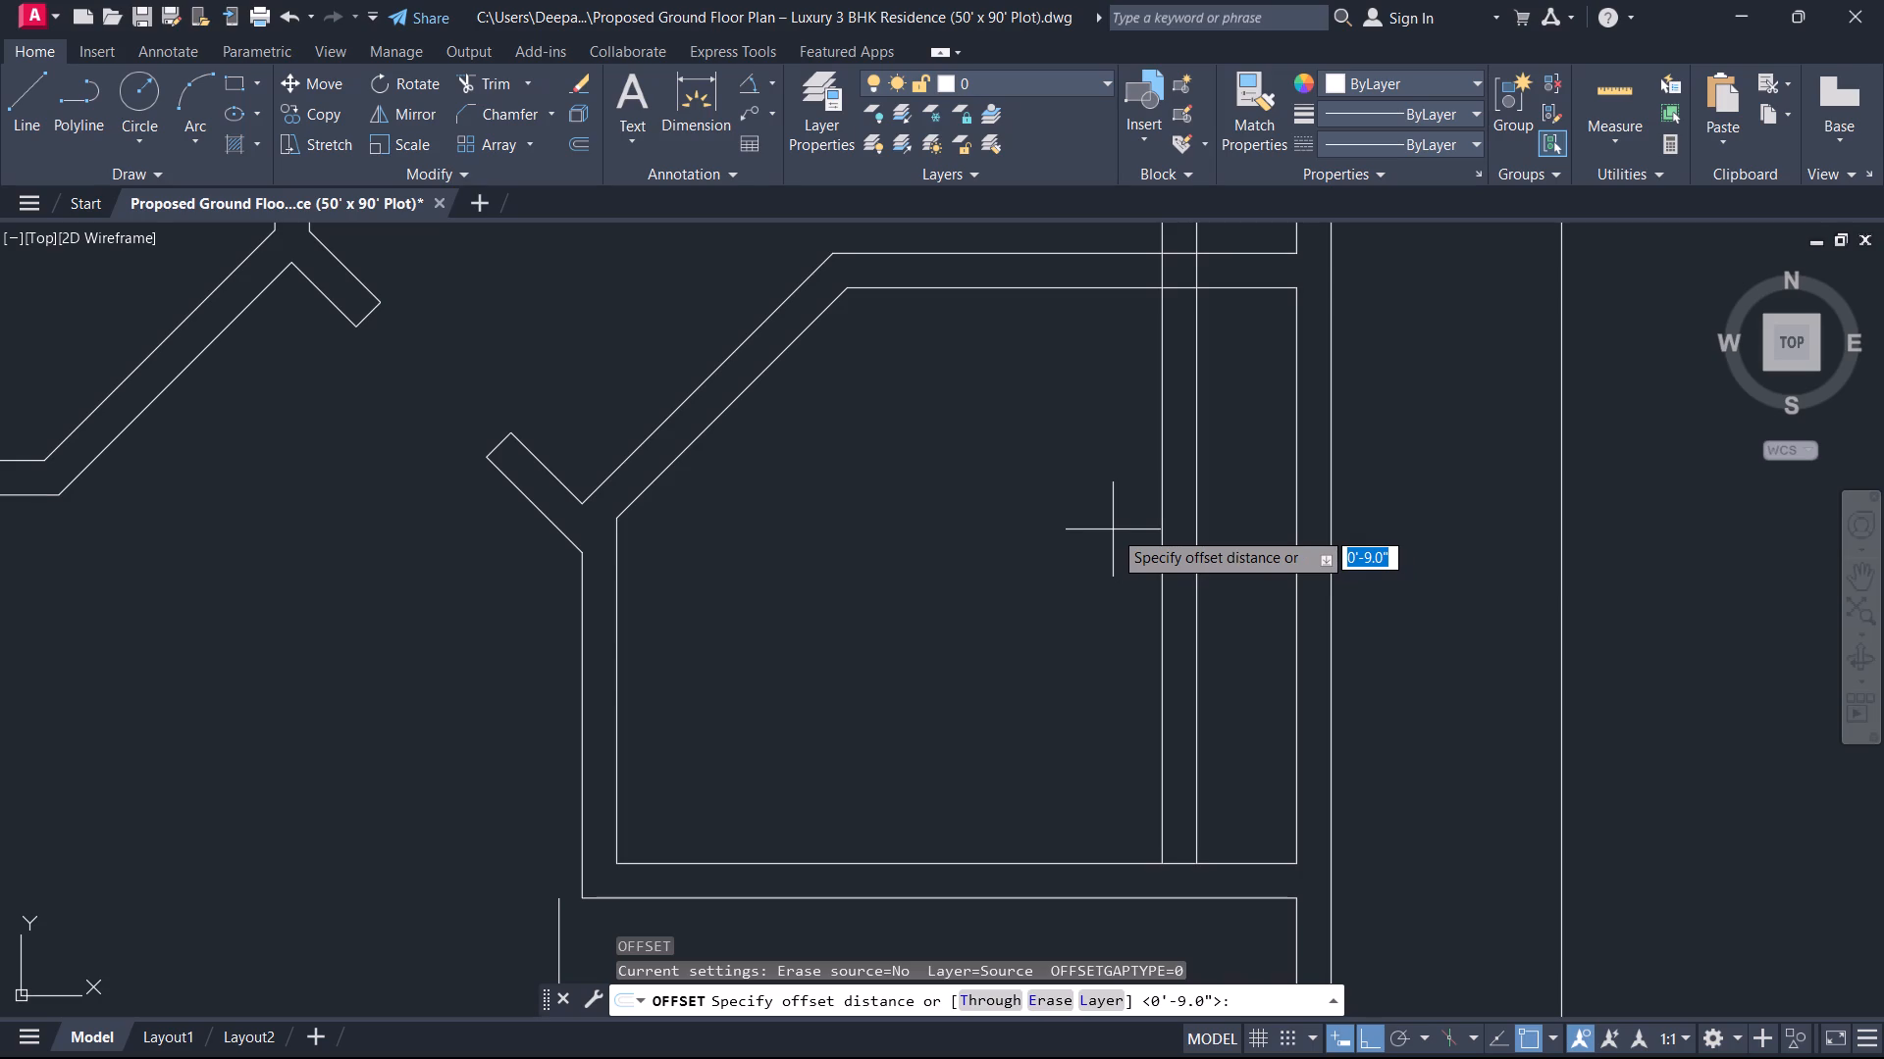
{"action": "key", "text": "6"}
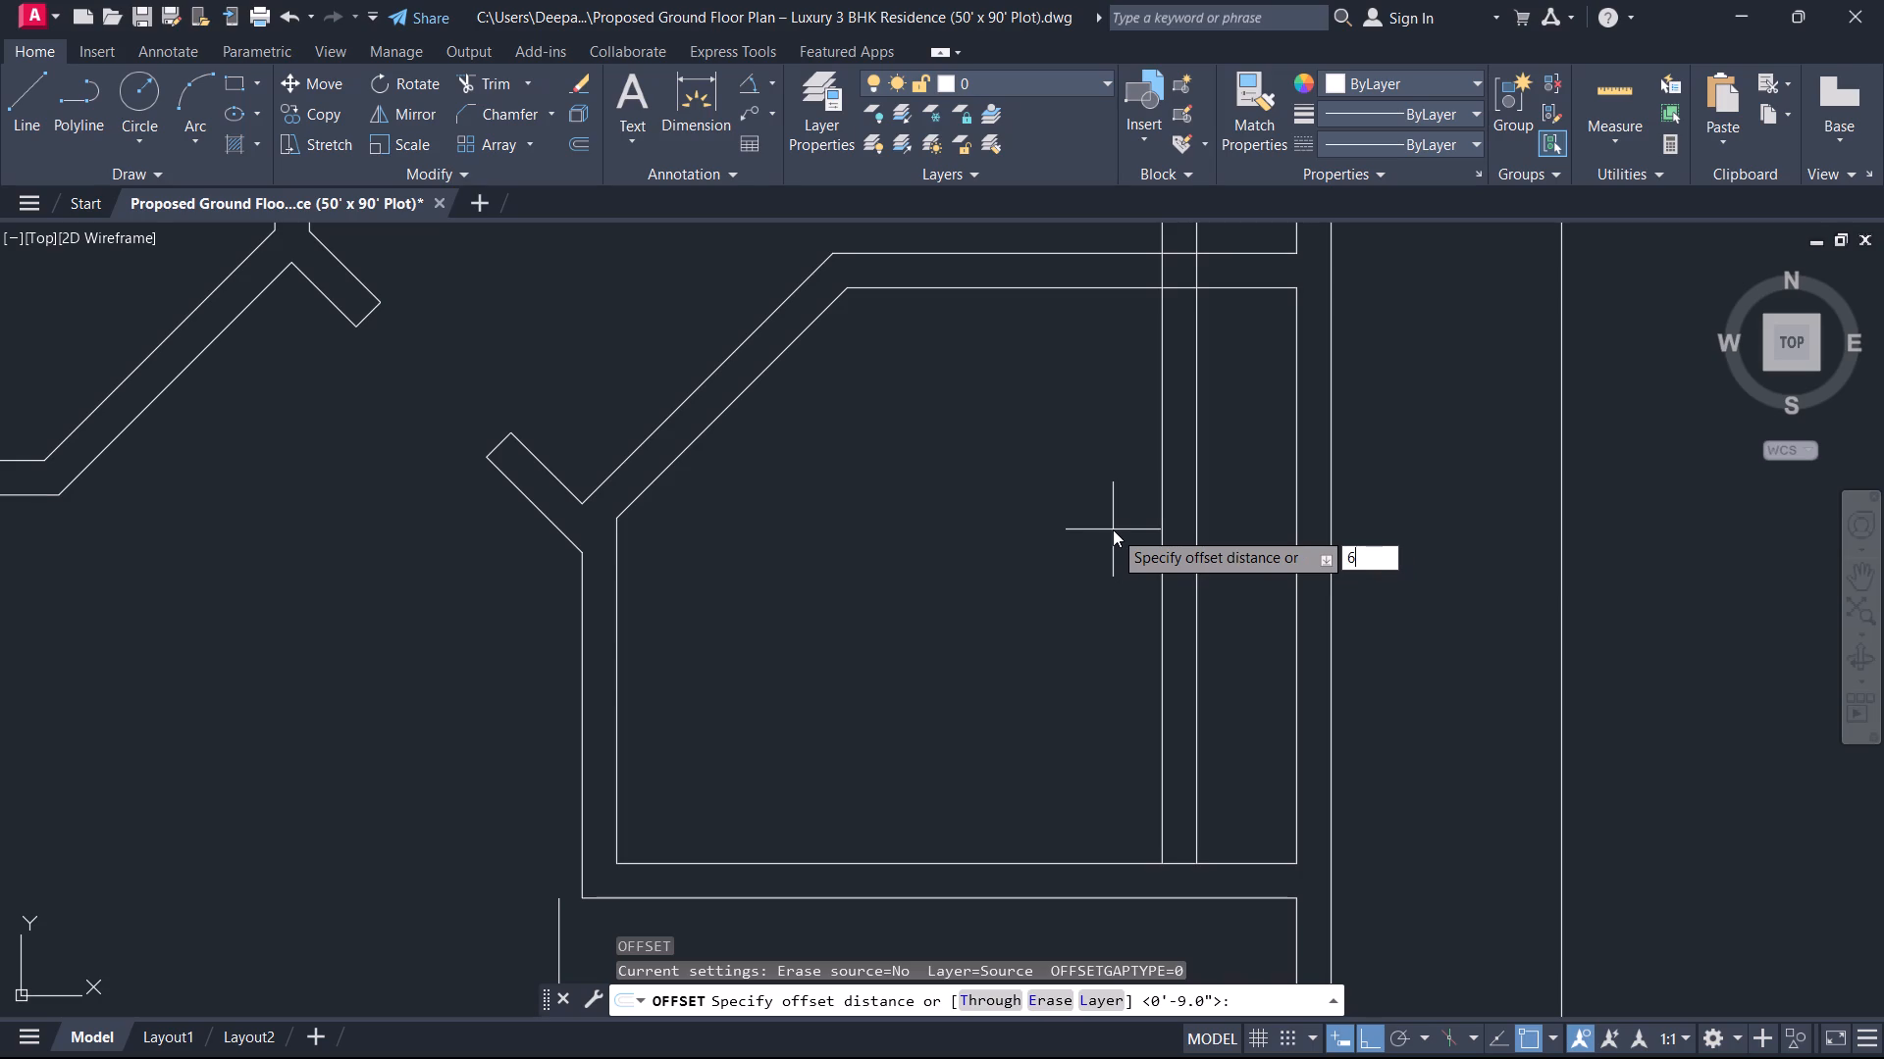
{"action": "key", "text": "apostrophe"}
{"action": "key", "text": "Return"}
{"action": "middle_click_drag", "start_coordinate": [1066, 635], "coordinate": [1158, 441]}
{"action": "left_click_drag", "start_coordinate": [1145, 663], "coordinate": [1139, 644]}
{"action": "left_click", "coordinate": [1155, 516]}
{"action": "key", "text": "Escape"}
Trim the new horizontal line's portion west of the partition, leaving only the piece toward the exterior wall.
{"action": "type", "text": "TR"}
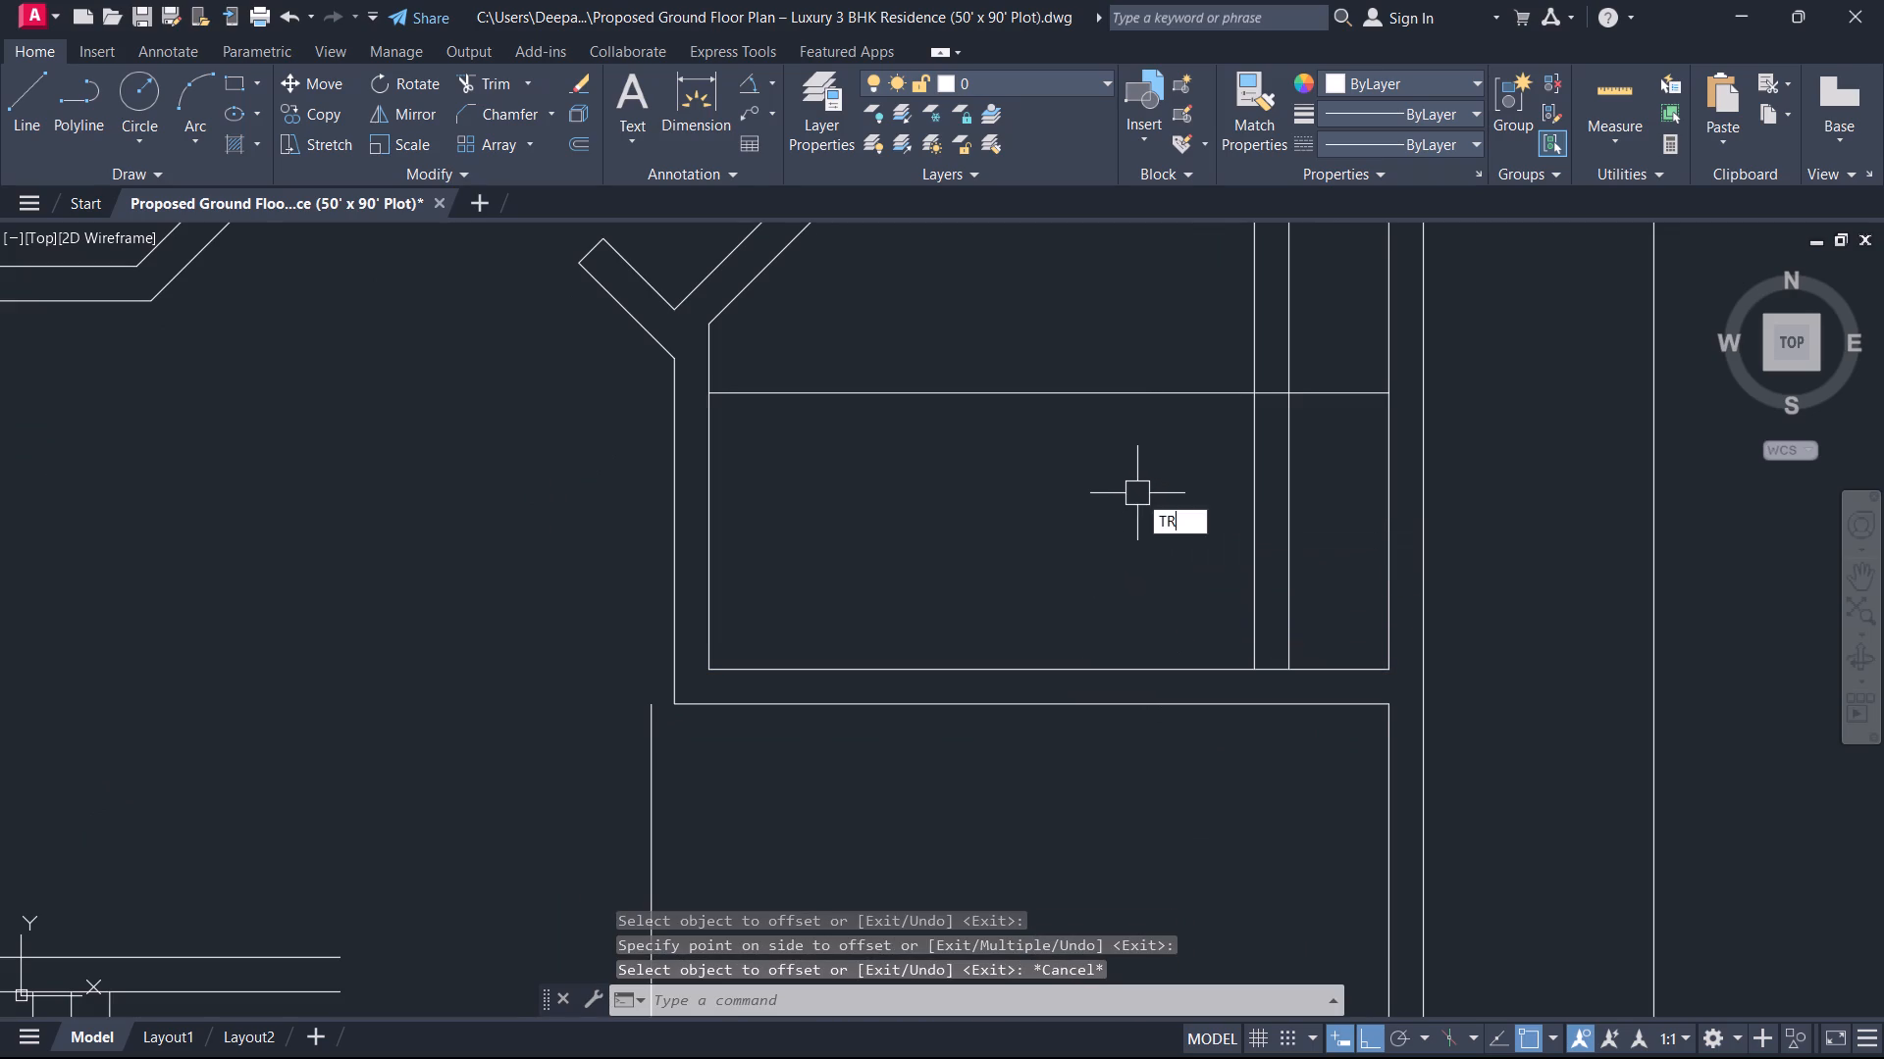
{"action": "key", "text": "space"}
{"action": "left_click", "coordinate": [1122, 466]}
{"action": "left_click", "coordinate": [1091, 341]}
{"action": "key", "text": "Escape"}
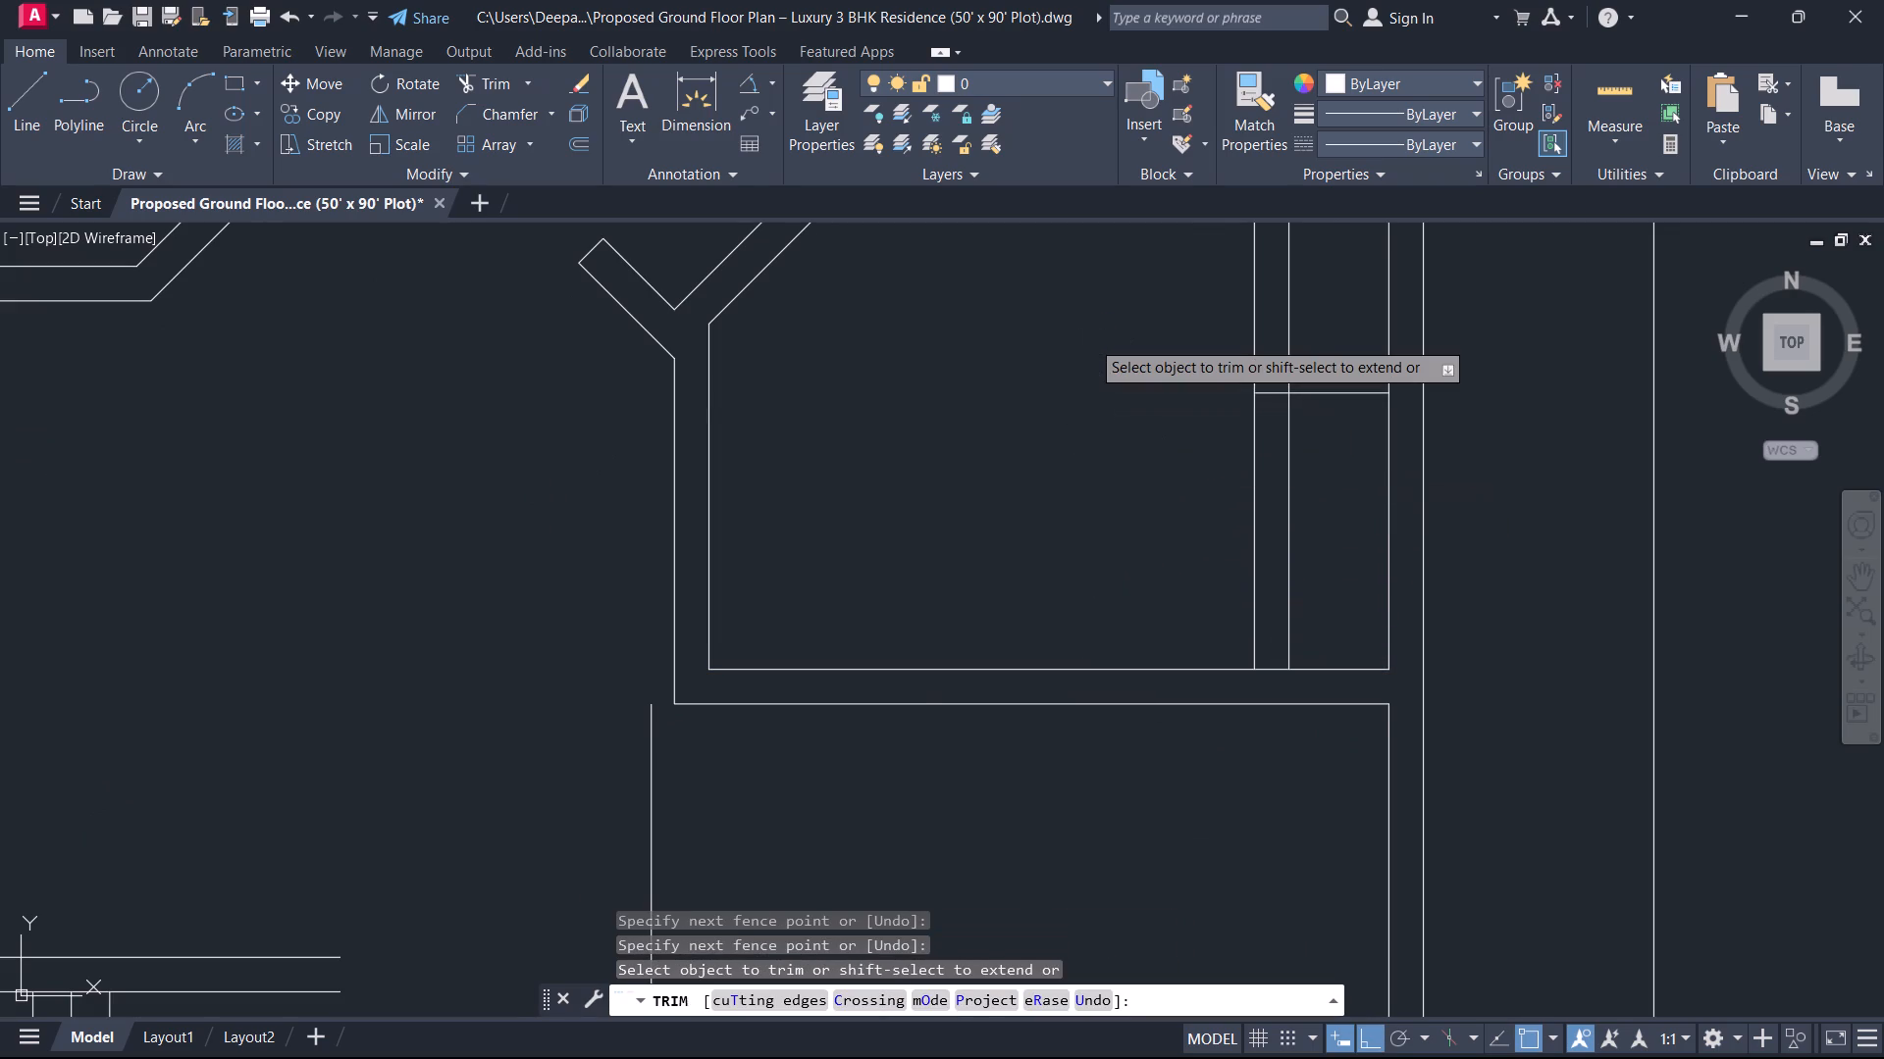
Offset the short horizontal line between the partition and exterior wall 9" upward to form the cross wall's second face.
{"action": "type", "text": "O"}
{"action": "key", "text": "space"}
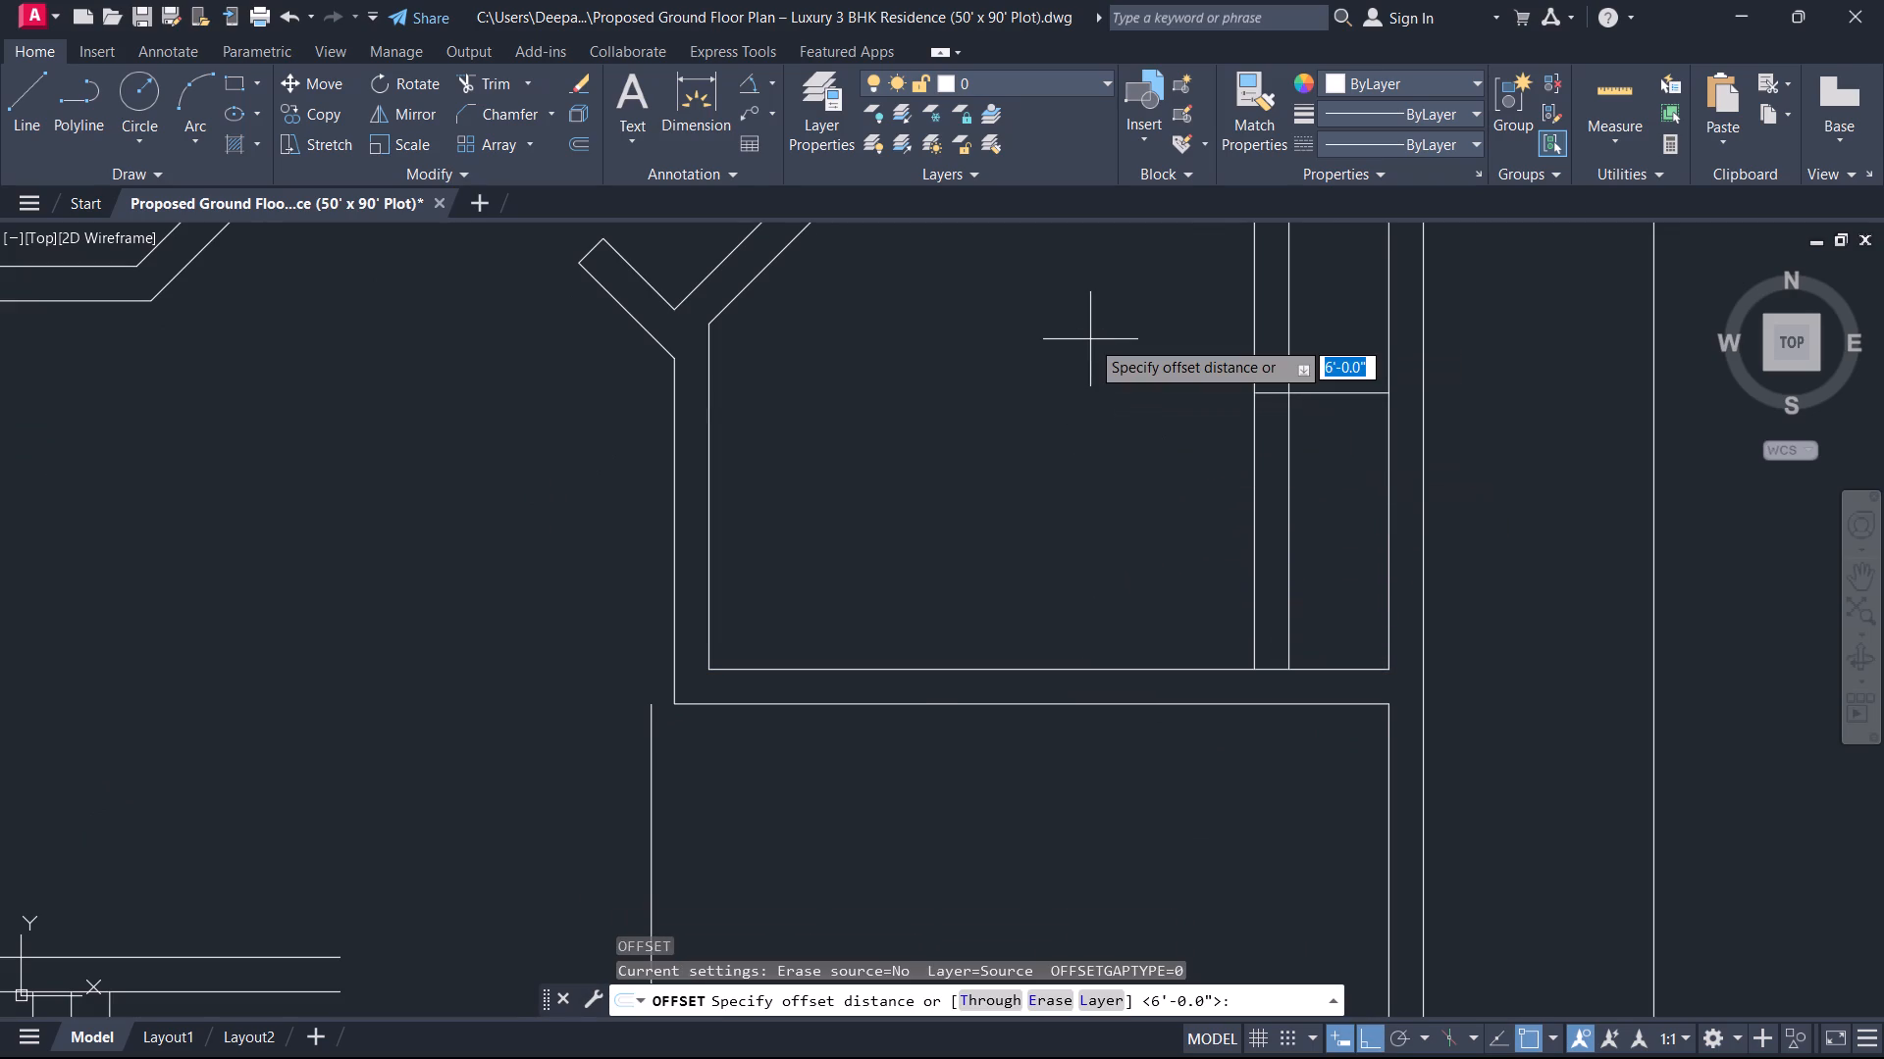
{"action": "key", "text": "9"}
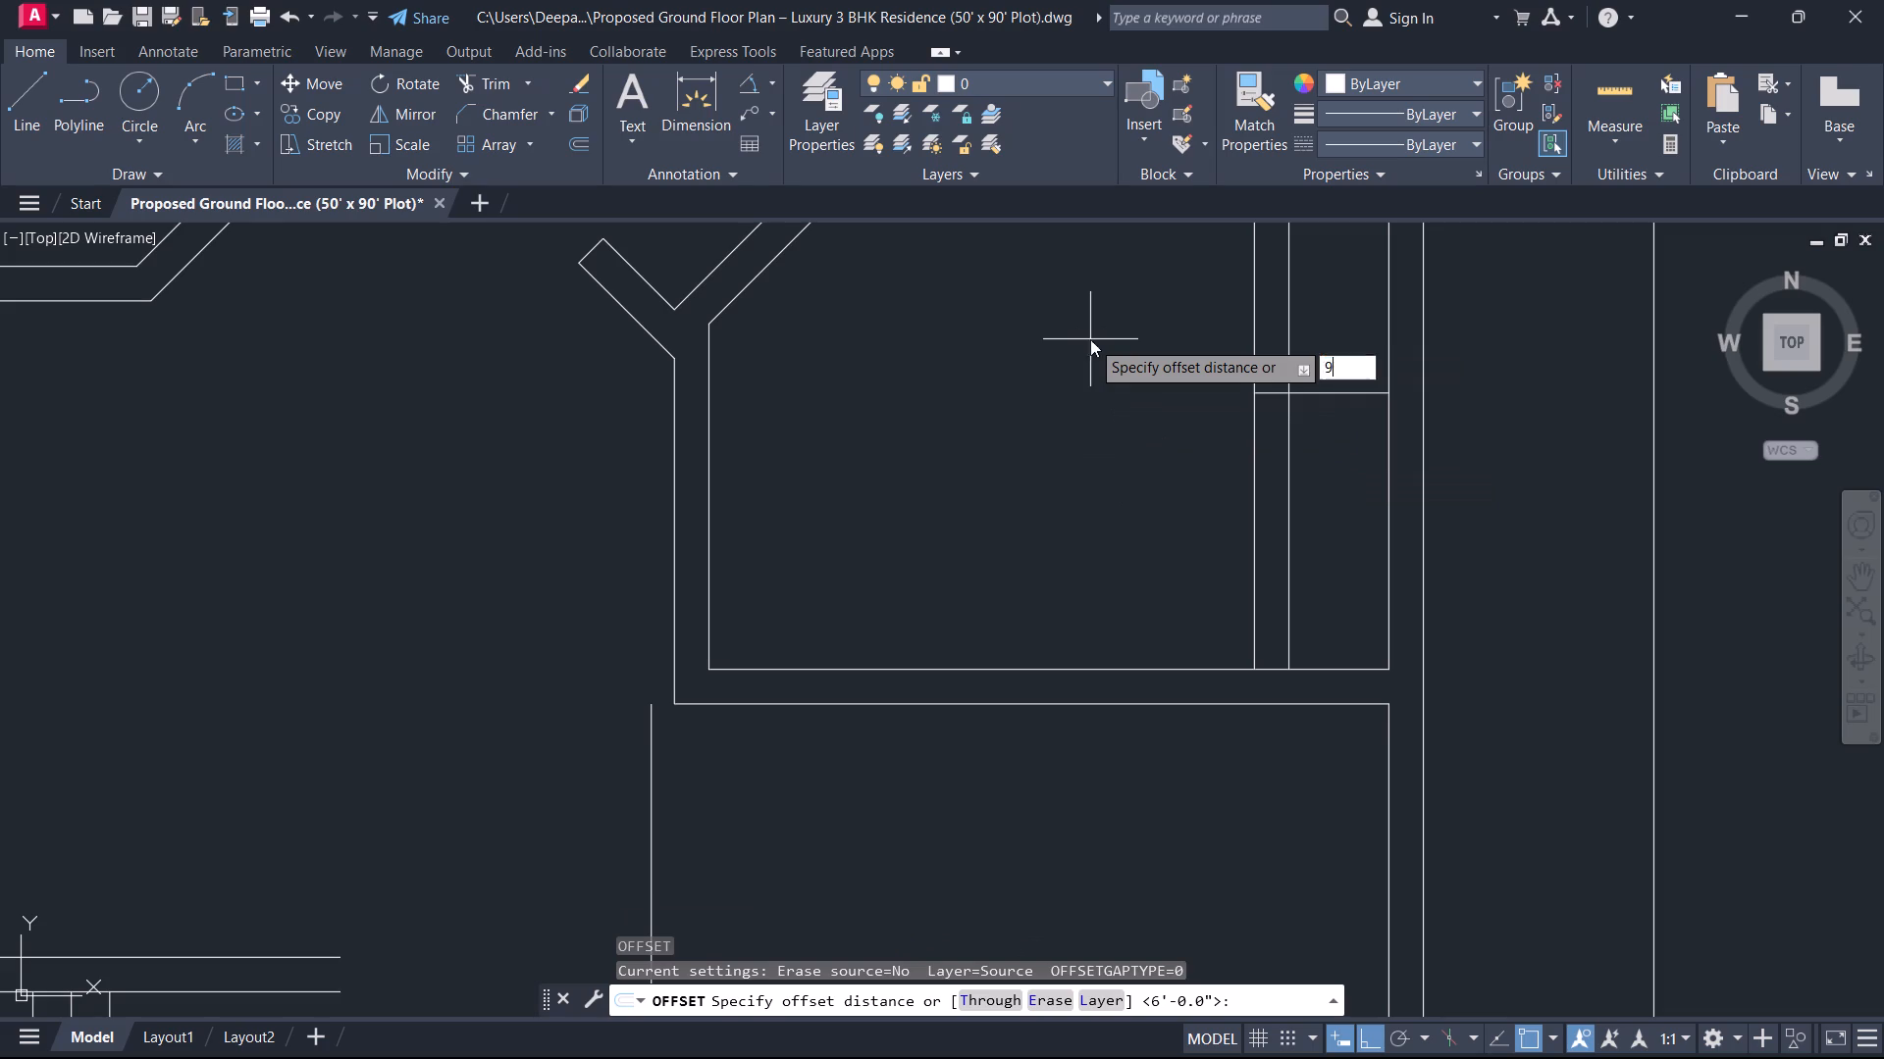
{"action": "key", "text": "Return"}
{"action": "left_click", "coordinate": [1348, 378]}
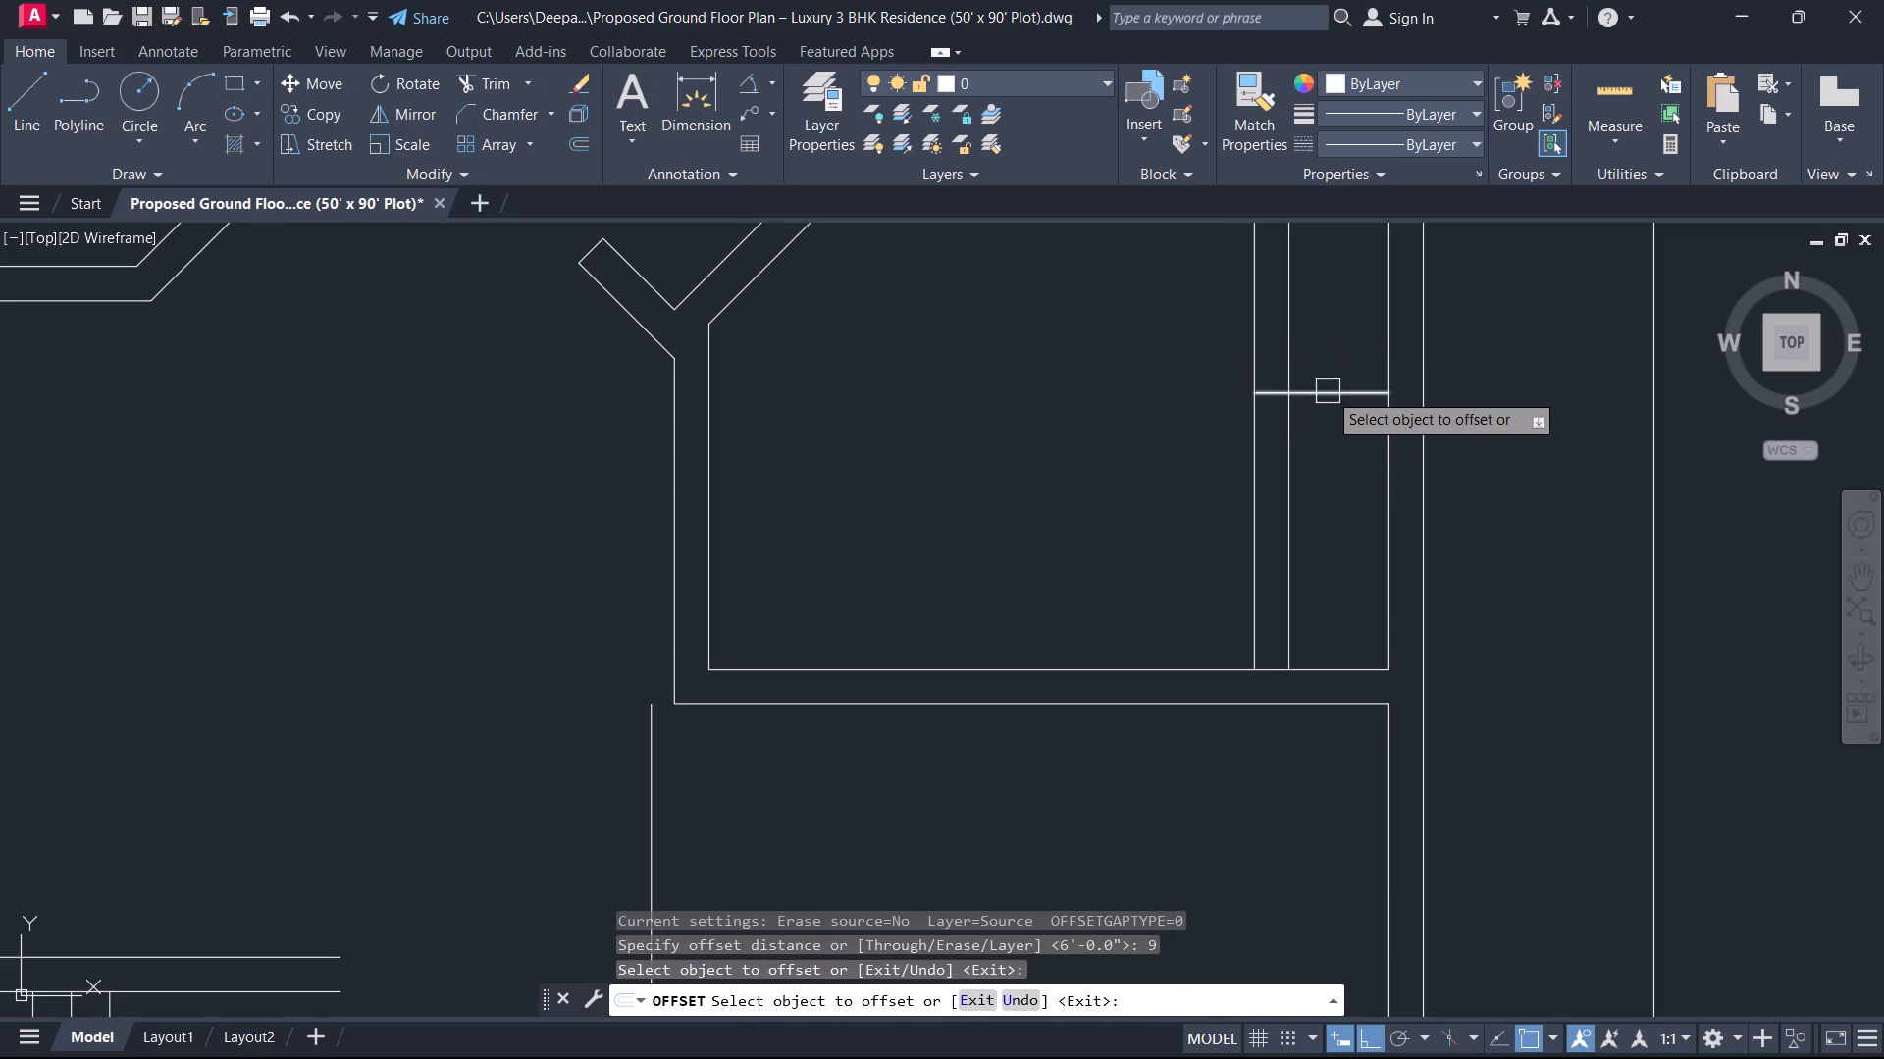
{"action": "left_click", "coordinate": [1328, 391]}
{"action": "left_click", "coordinate": [1319, 340]}
{"action": "key", "text": "Escape"}
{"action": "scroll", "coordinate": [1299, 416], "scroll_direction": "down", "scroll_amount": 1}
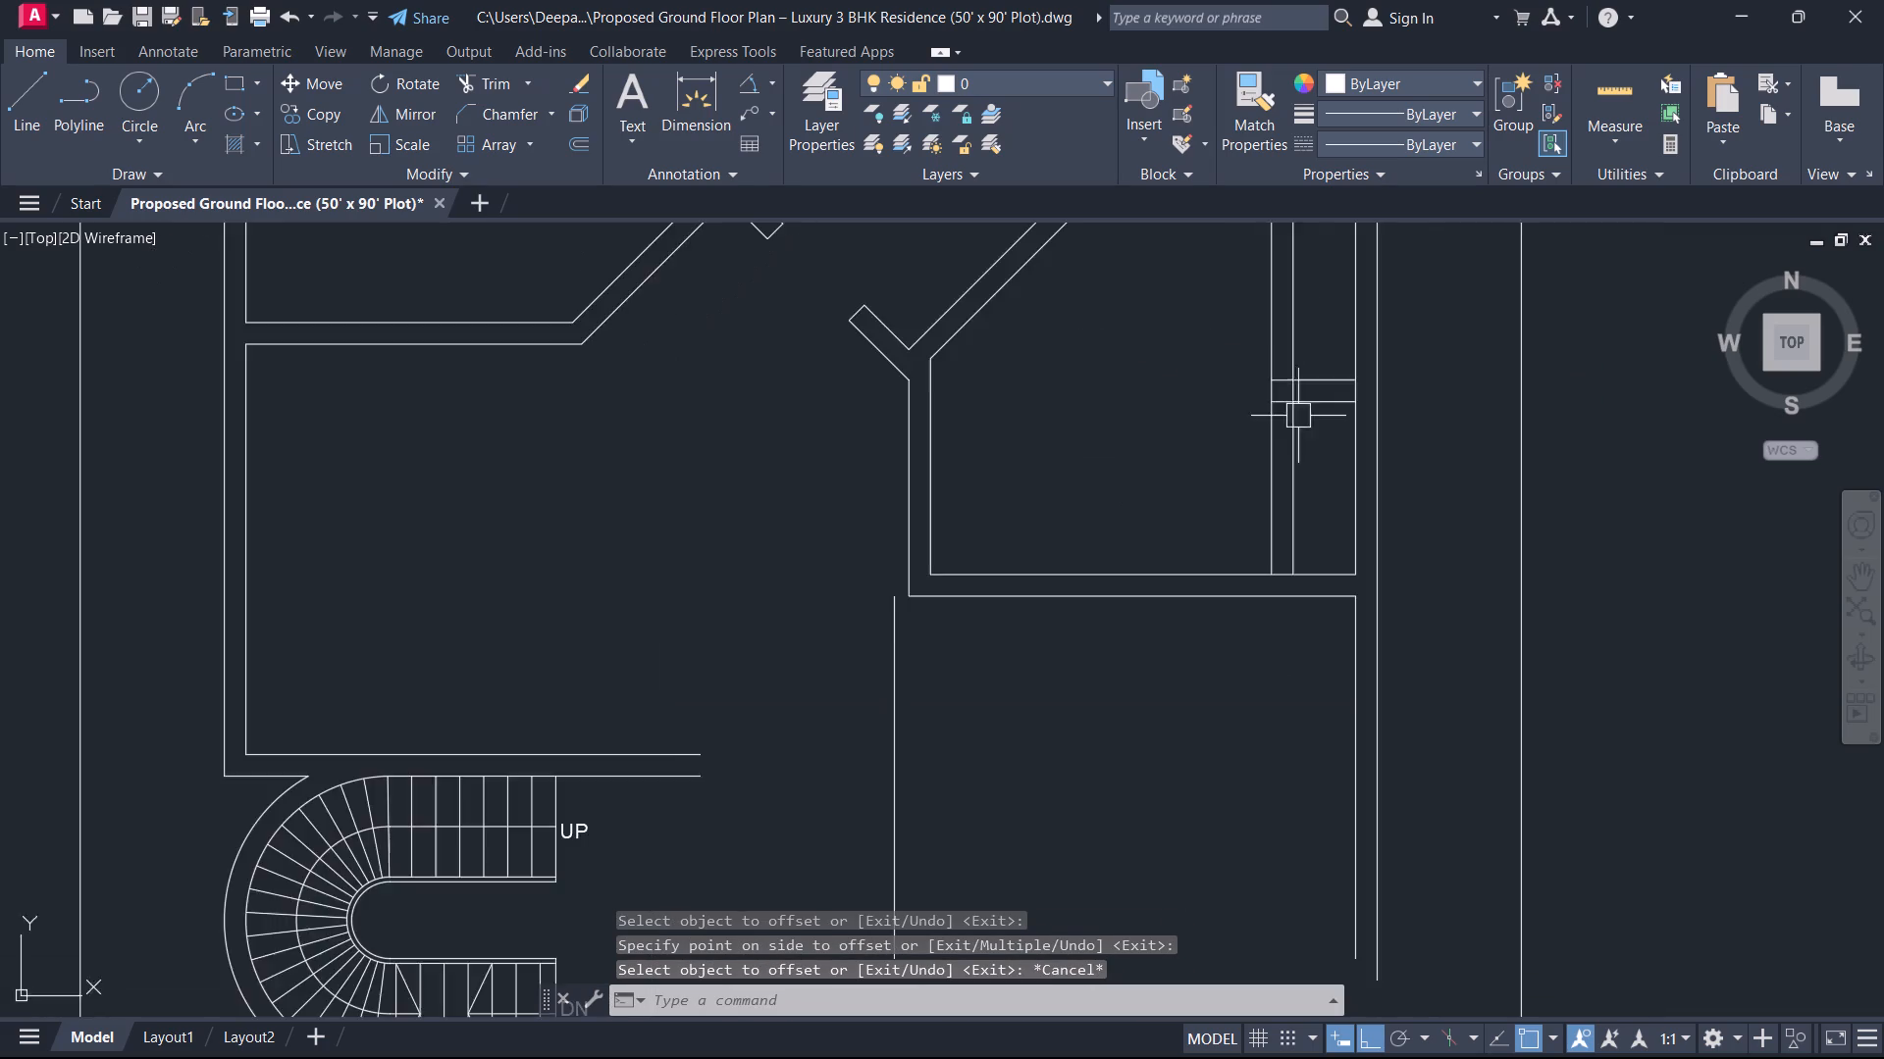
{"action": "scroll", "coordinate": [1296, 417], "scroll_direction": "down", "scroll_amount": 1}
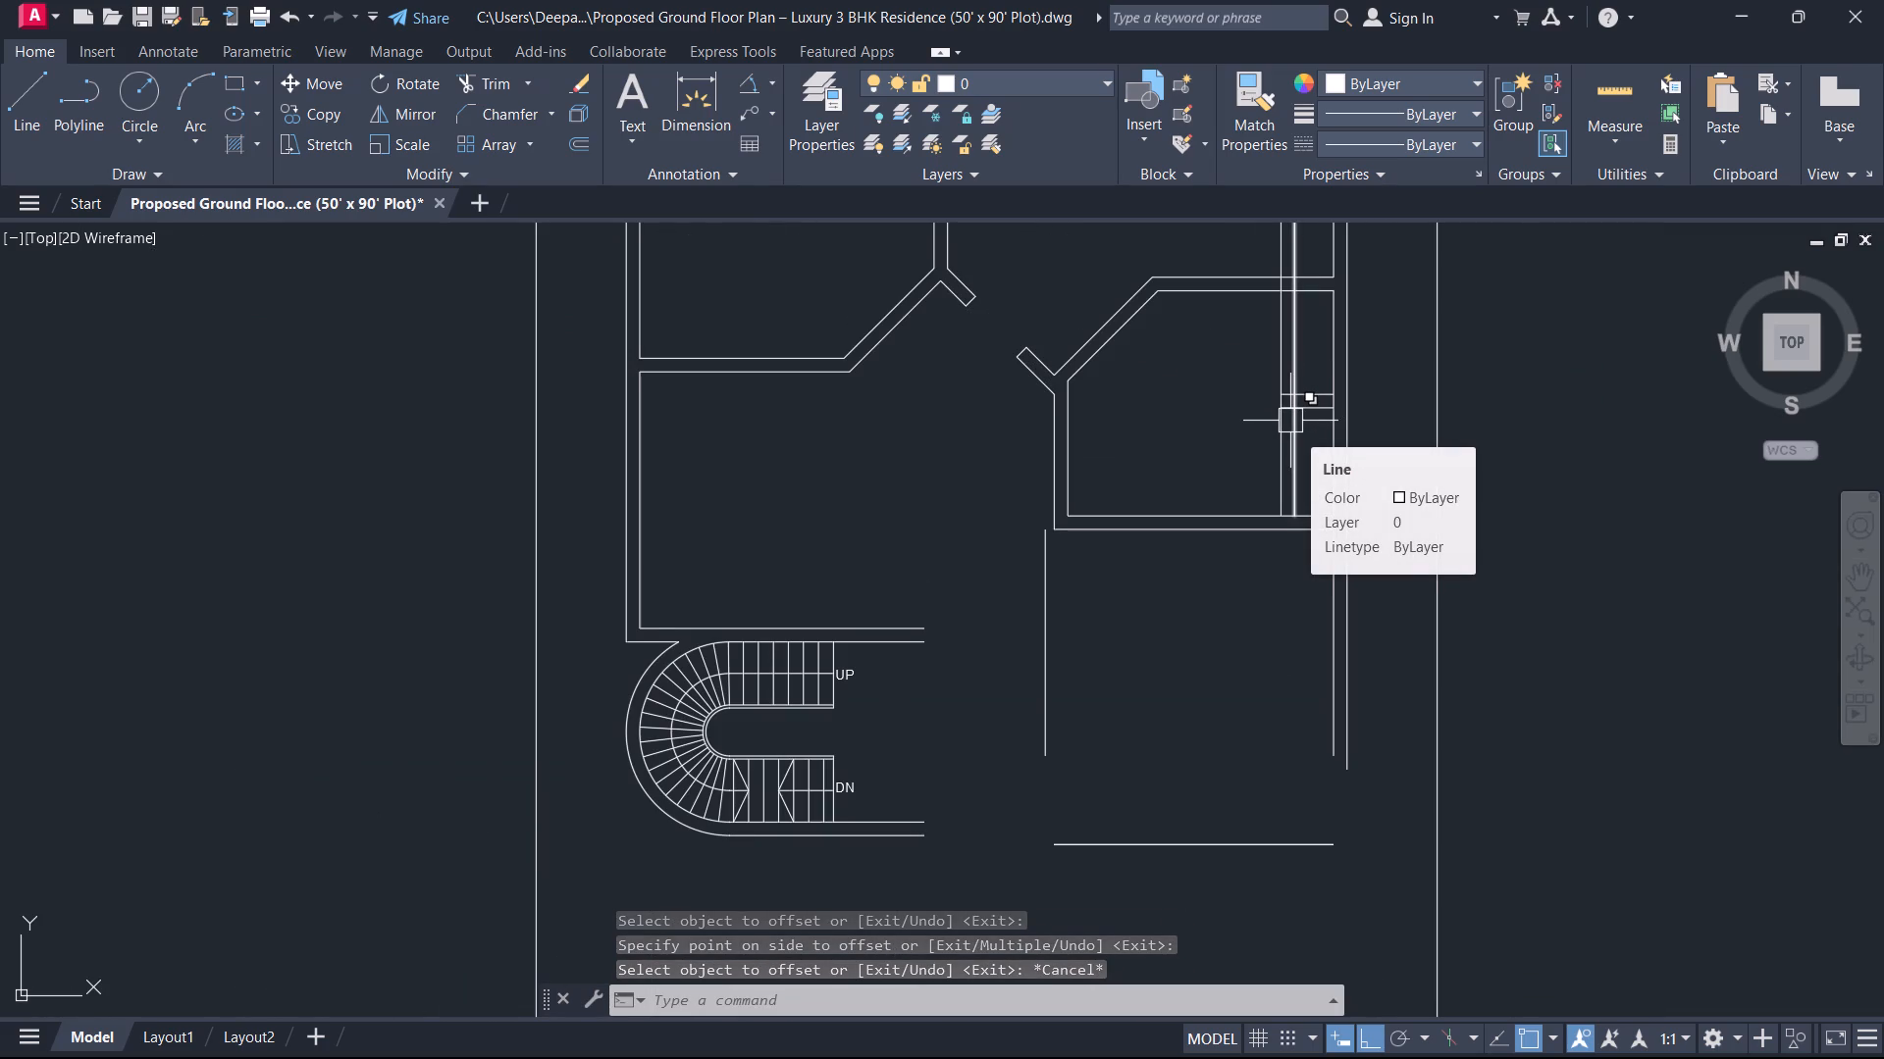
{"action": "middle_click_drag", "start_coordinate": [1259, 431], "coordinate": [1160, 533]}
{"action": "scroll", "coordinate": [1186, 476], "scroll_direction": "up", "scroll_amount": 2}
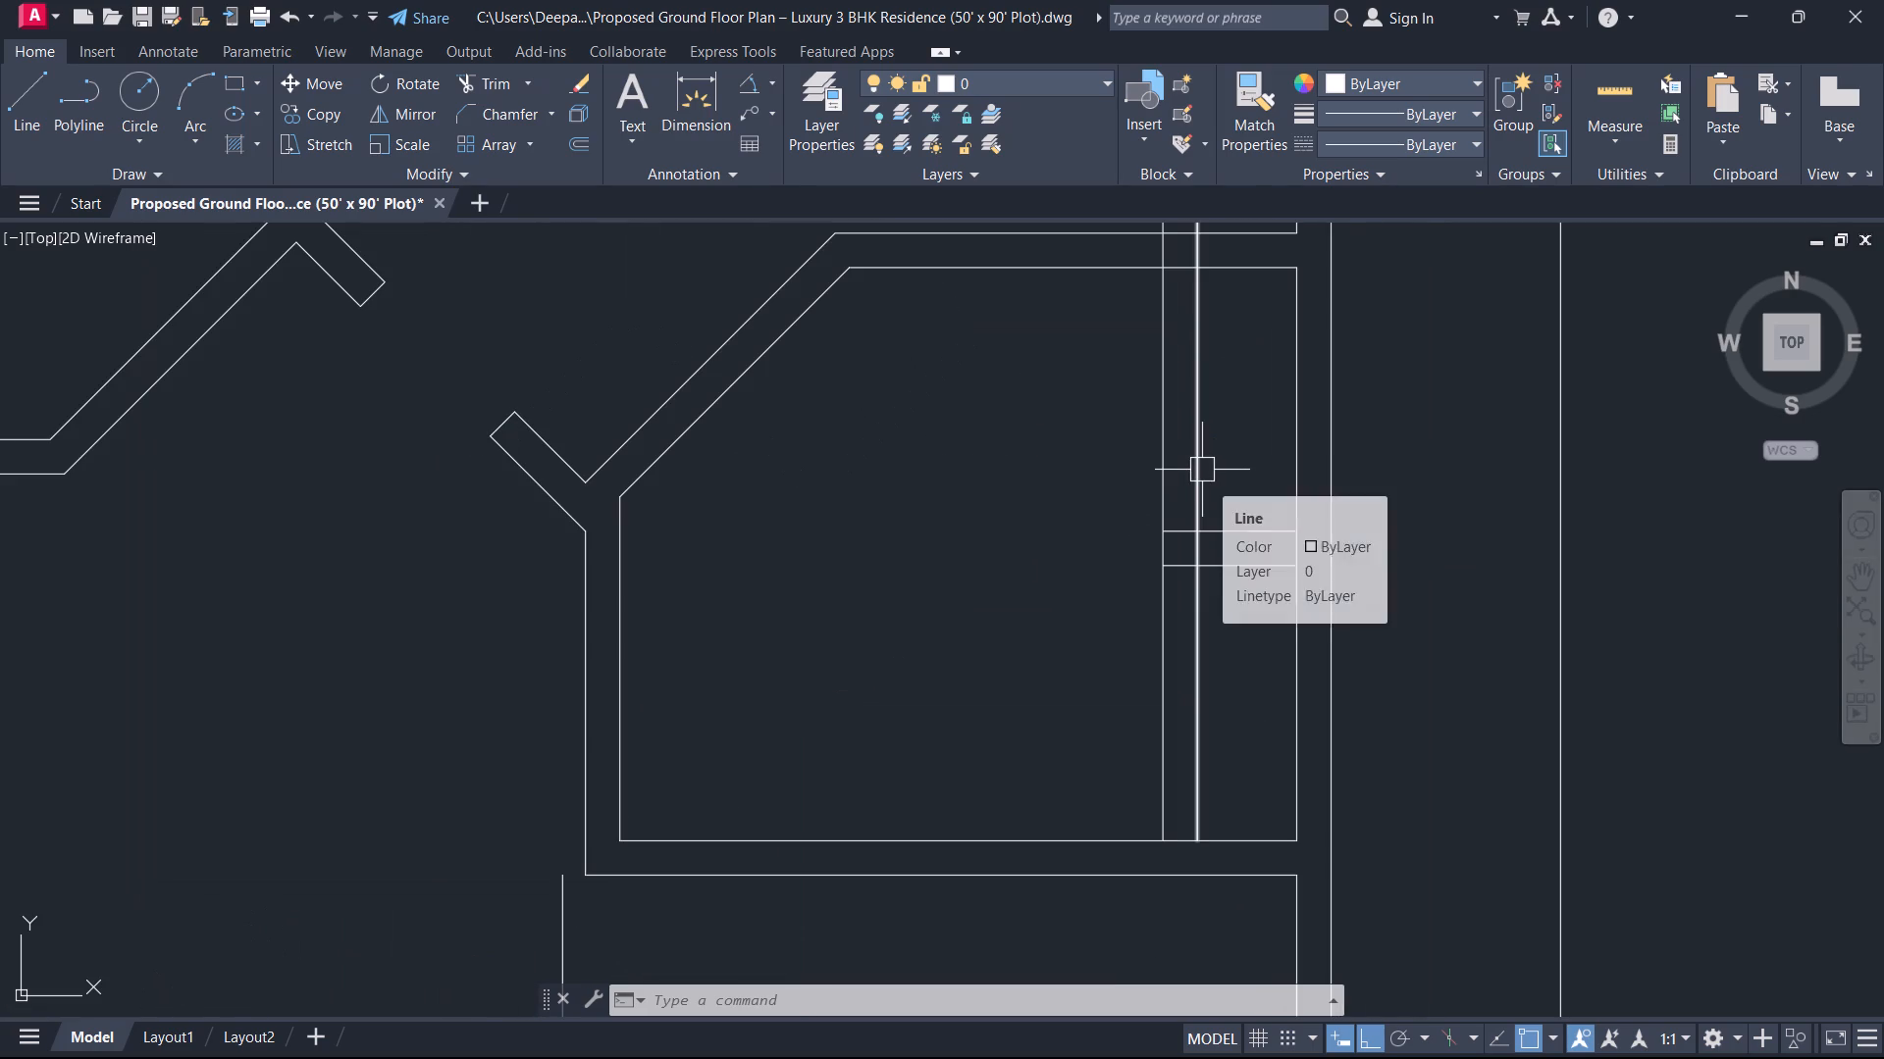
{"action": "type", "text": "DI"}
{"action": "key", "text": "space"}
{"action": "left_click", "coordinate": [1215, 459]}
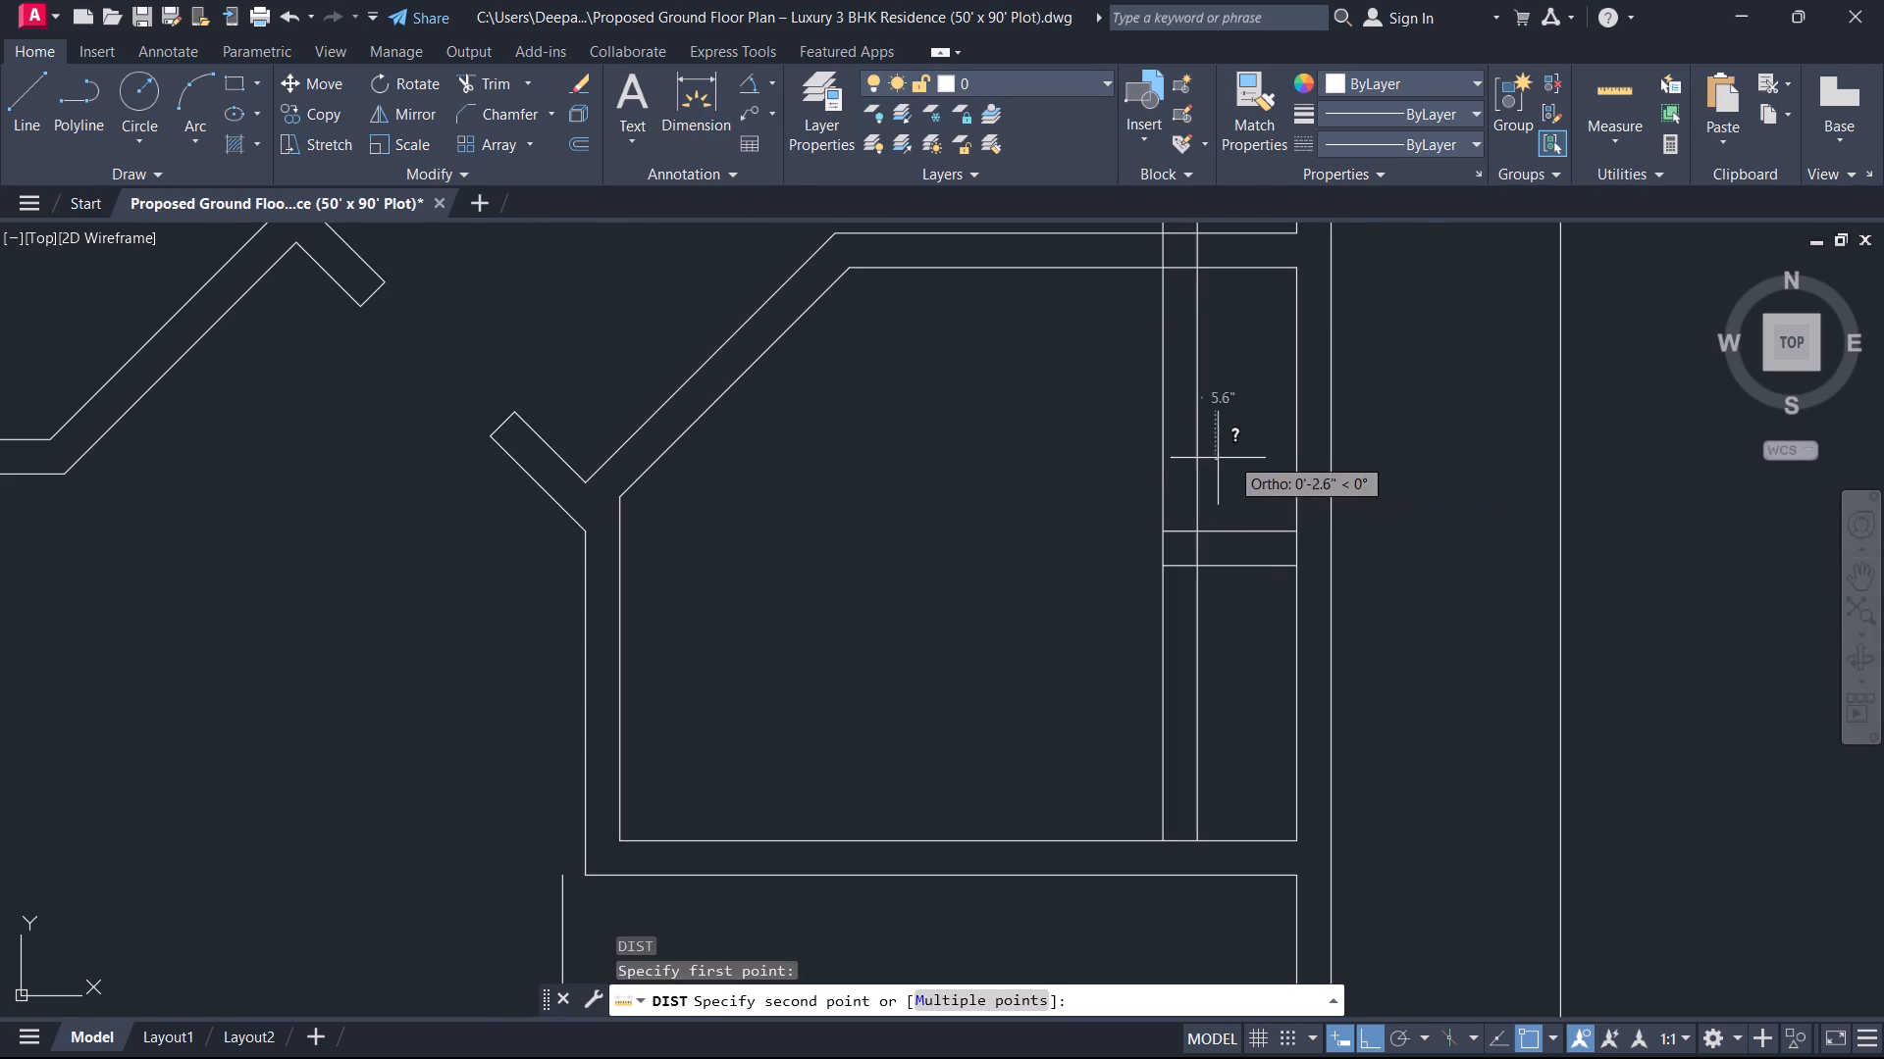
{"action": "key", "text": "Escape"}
Examine the new partition and cross wall in relation to the surrounding rooms, from the stair area up to the bedroom.
{"action": "scroll", "coordinate": [1191, 462], "scroll_direction": "down", "scroll_amount": 5}
{"action": "middle_click_drag", "start_coordinate": [1181, 476], "coordinate": [1114, 595]}
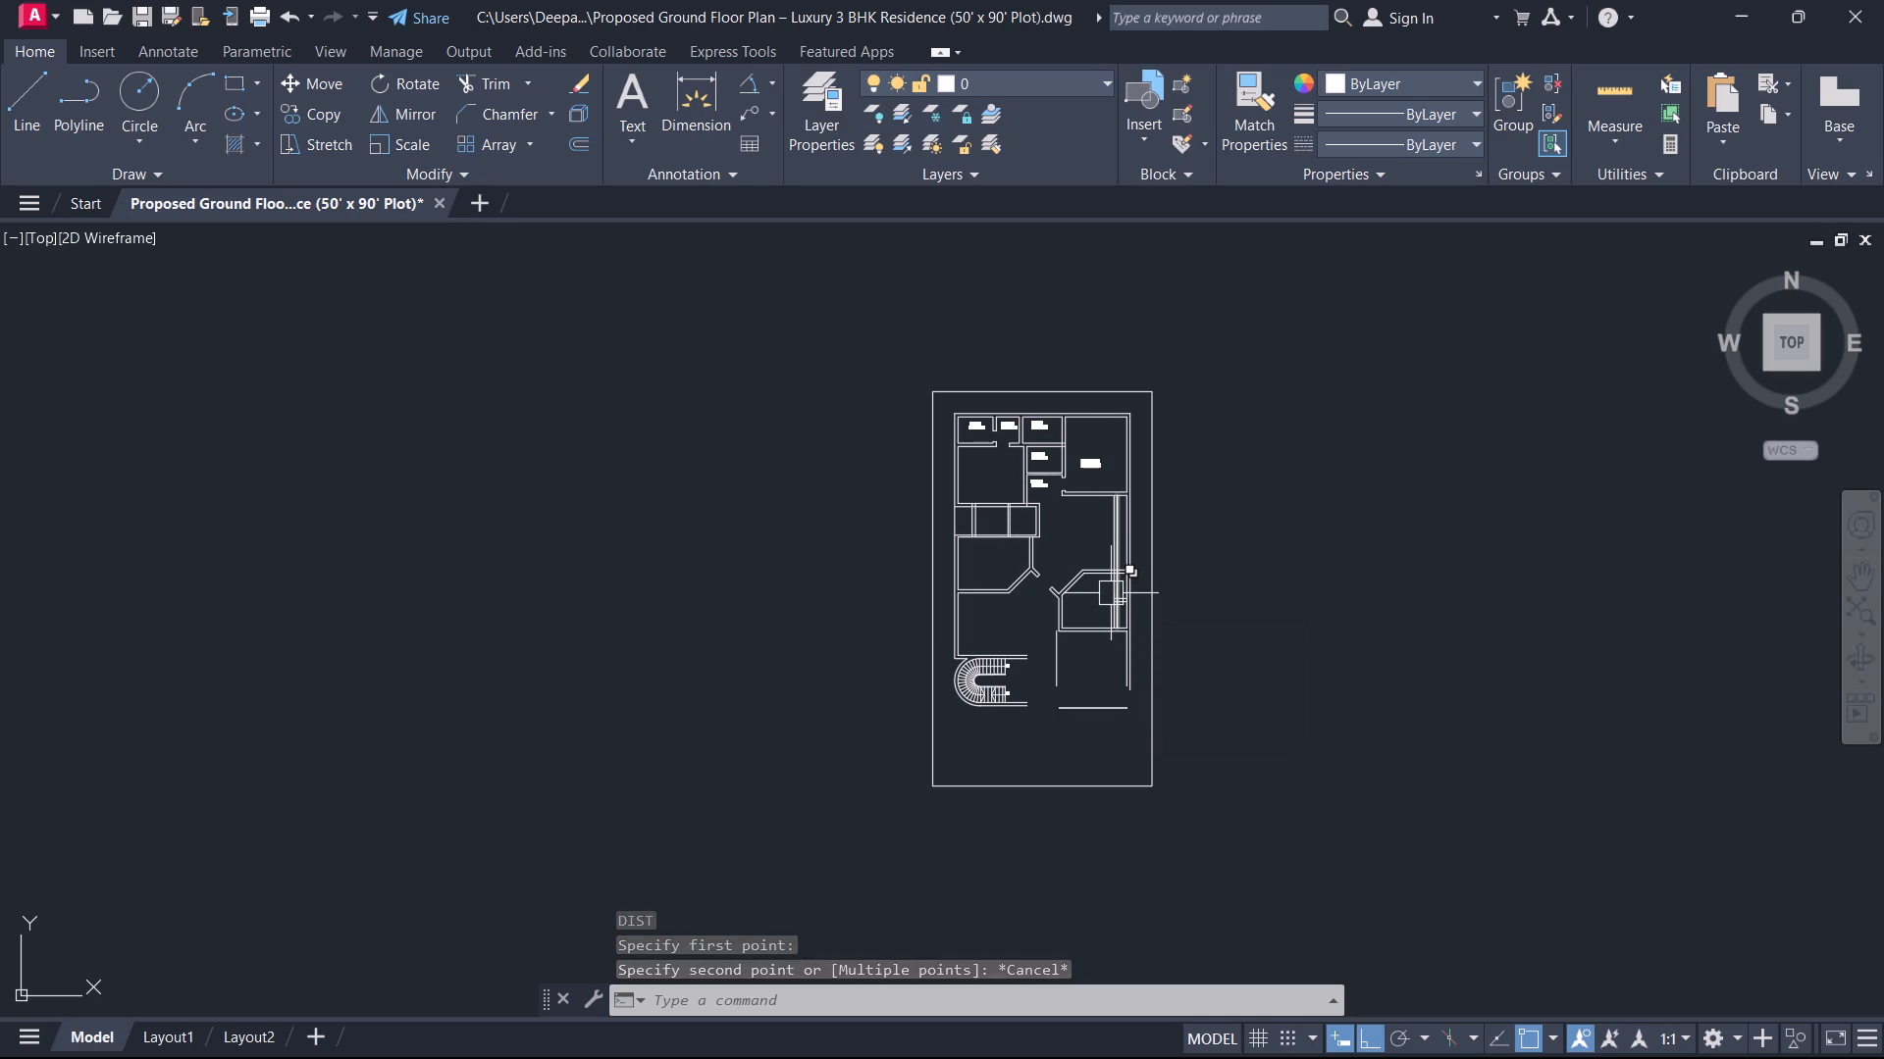
{"action": "middle_click_drag", "start_coordinate": [1109, 590], "coordinate": [1133, 503]}
{"action": "scroll", "coordinate": [1109, 590], "scroll_direction": "up", "scroll_amount": 2}
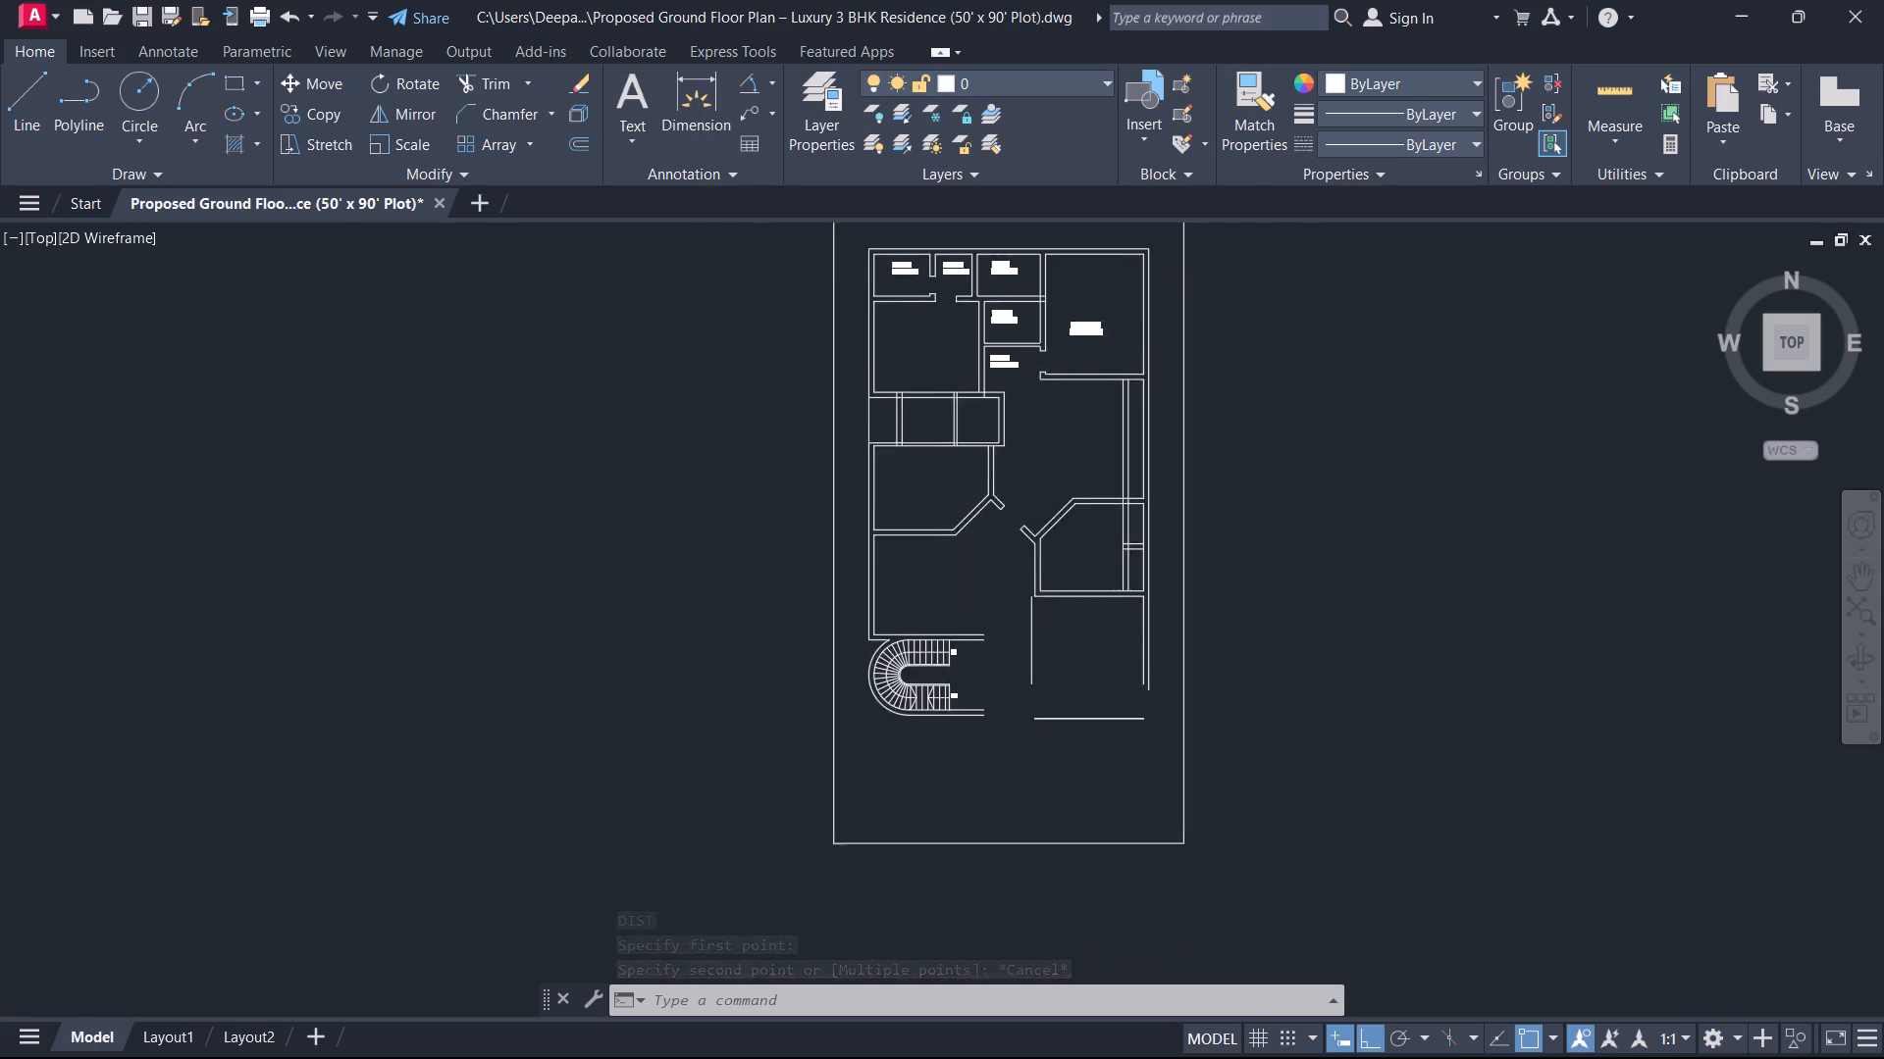
{"action": "scroll", "coordinate": [1133, 503], "scroll_direction": "up", "scroll_amount": 1}
{"action": "middle_click_drag", "start_coordinate": [1133, 503], "coordinate": [1161, 471]}
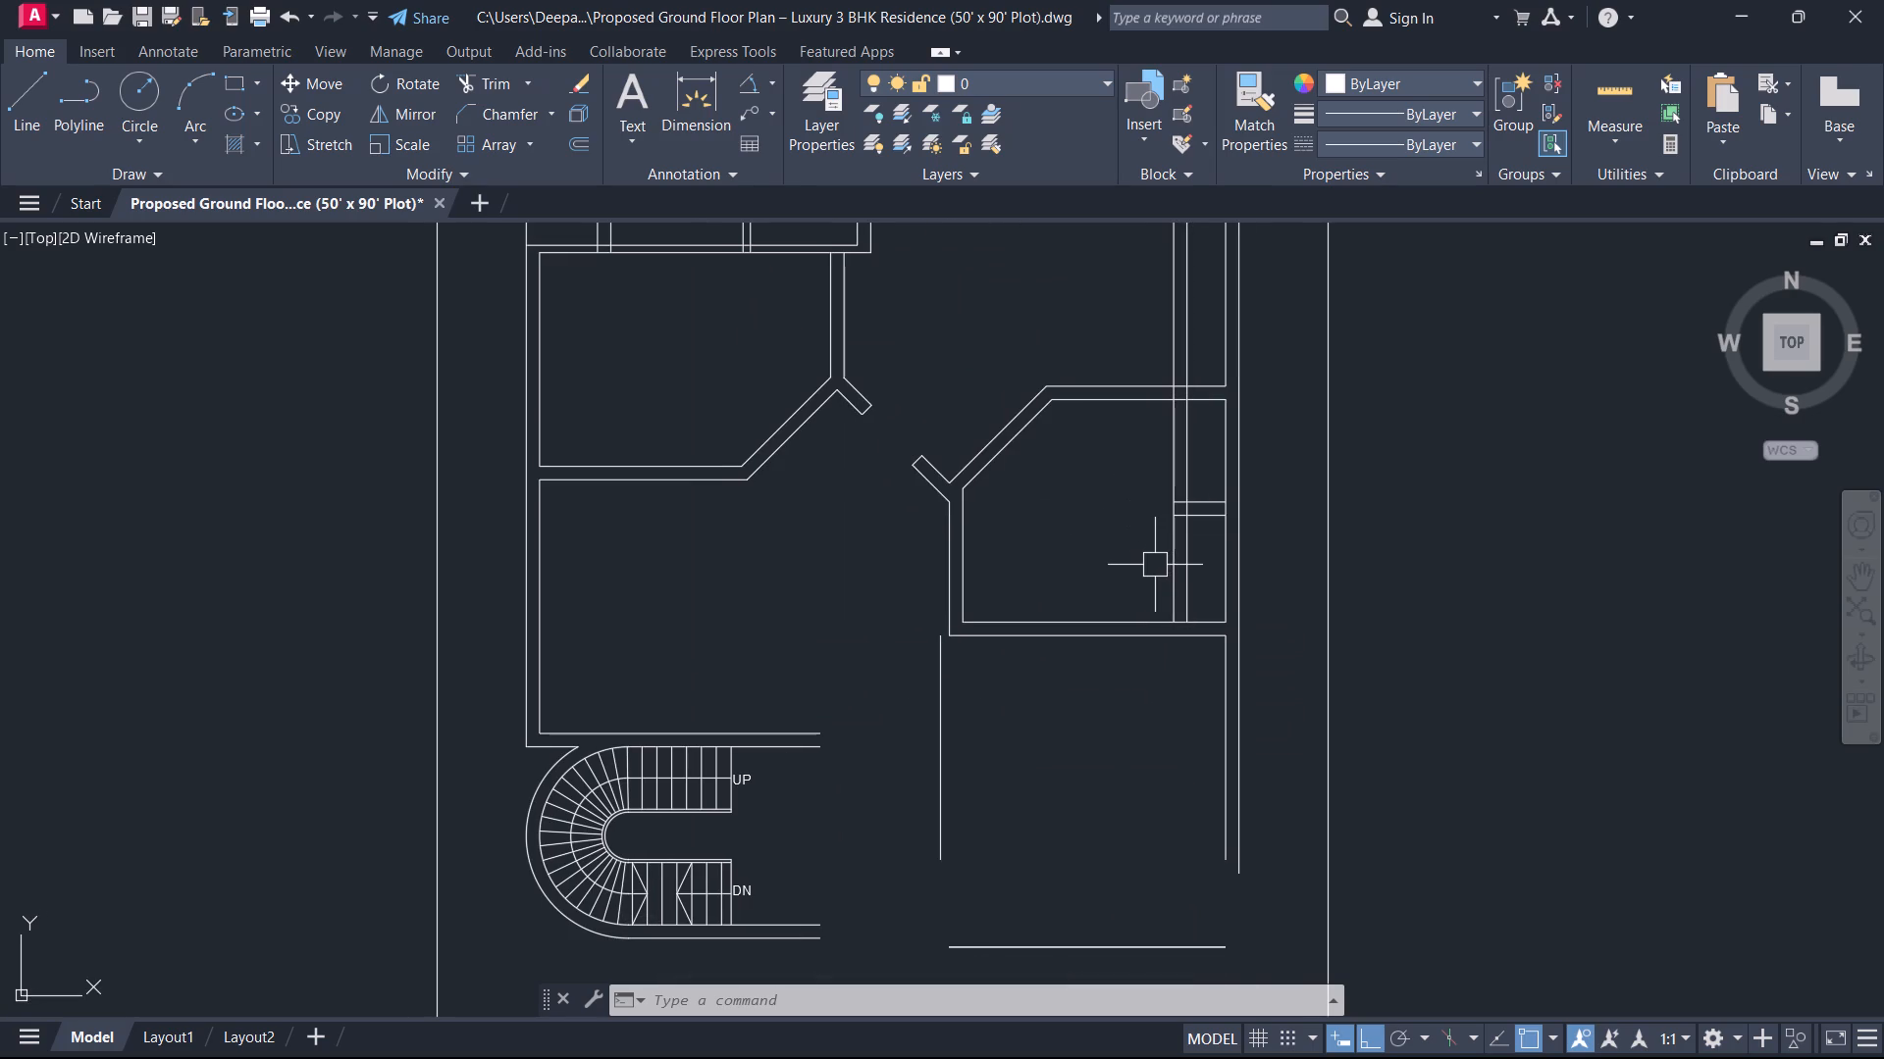
{"action": "middle_click_drag", "start_coordinate": [1172, 583], "coordinate": [1228, 476]}
{"action": "scroll", "coordinate": [1217, 493], "scroll_direction": "down", "scroll_amount": 2}
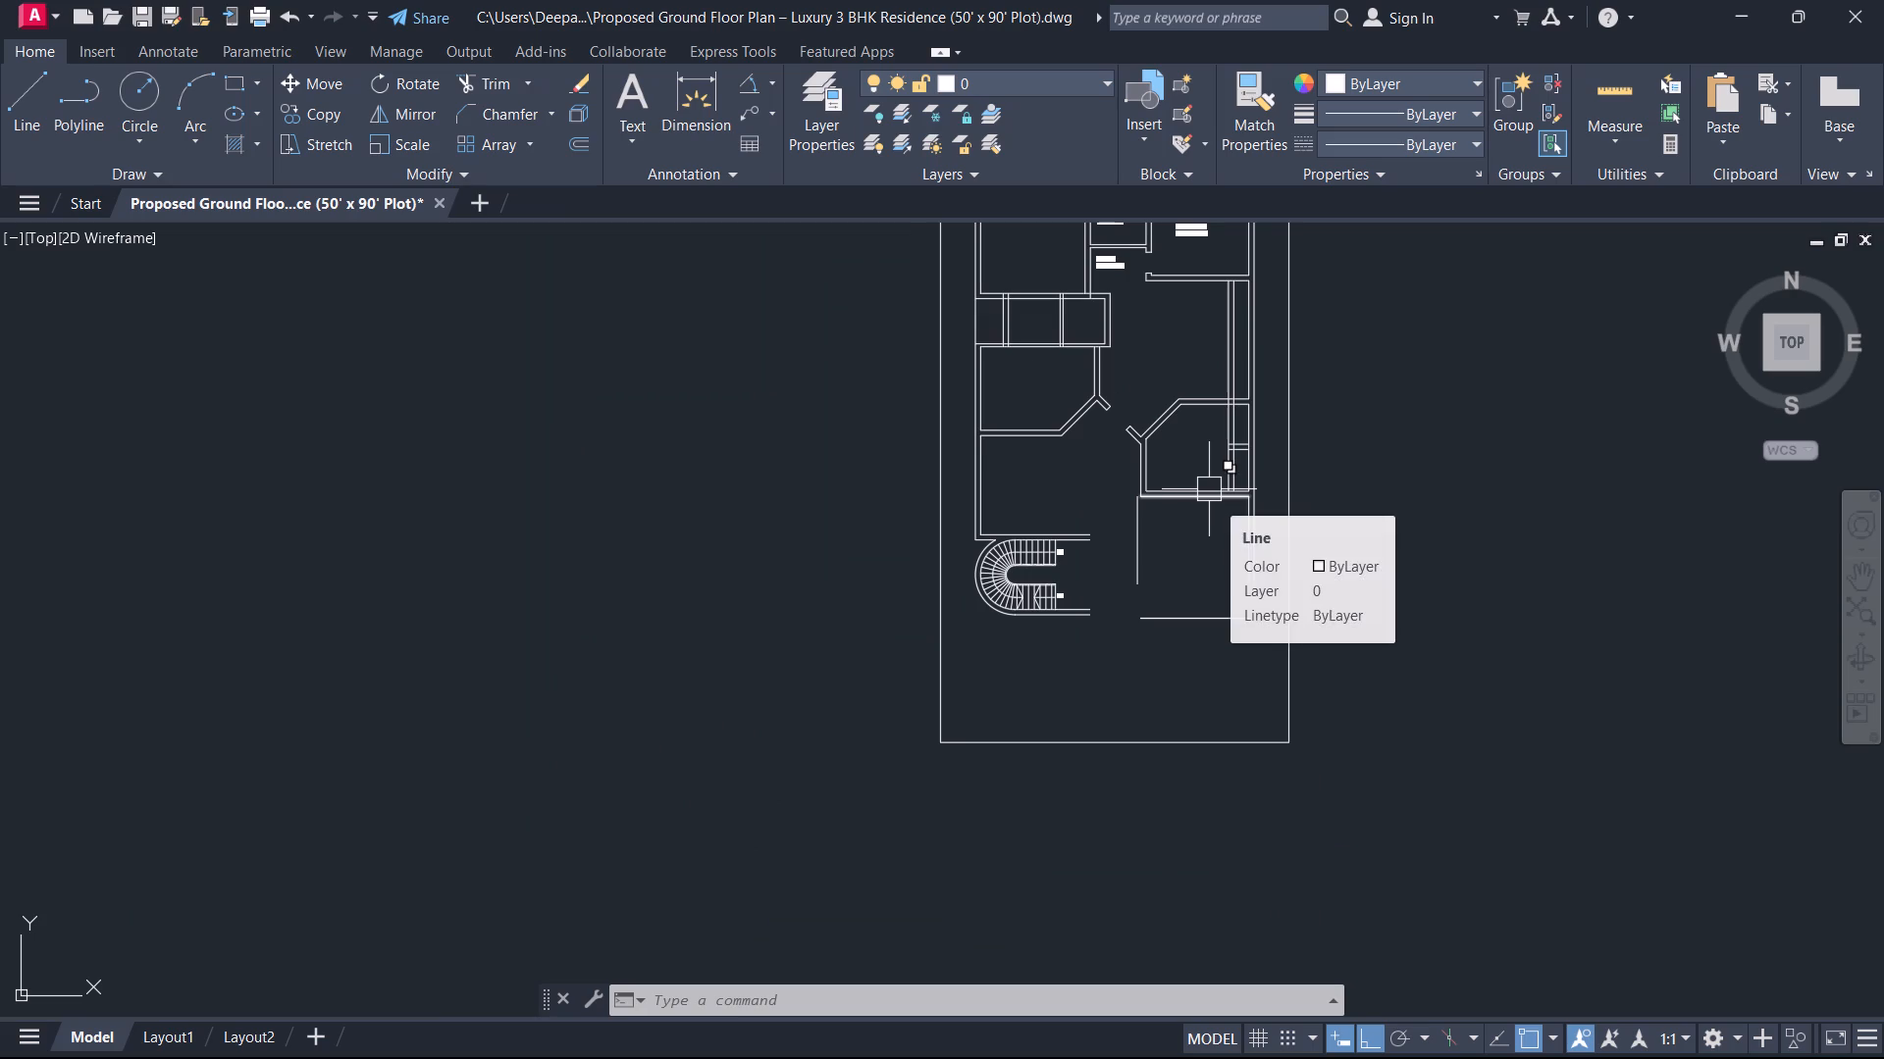
{"action": "scroll", "coordinate": [1225, 494], "scroll_direction": "up", "scroll_amount": 3}
{"action": "middle_click_drag", "start_coordinate": [1226, 499], "coordinate": [1194, 657]}
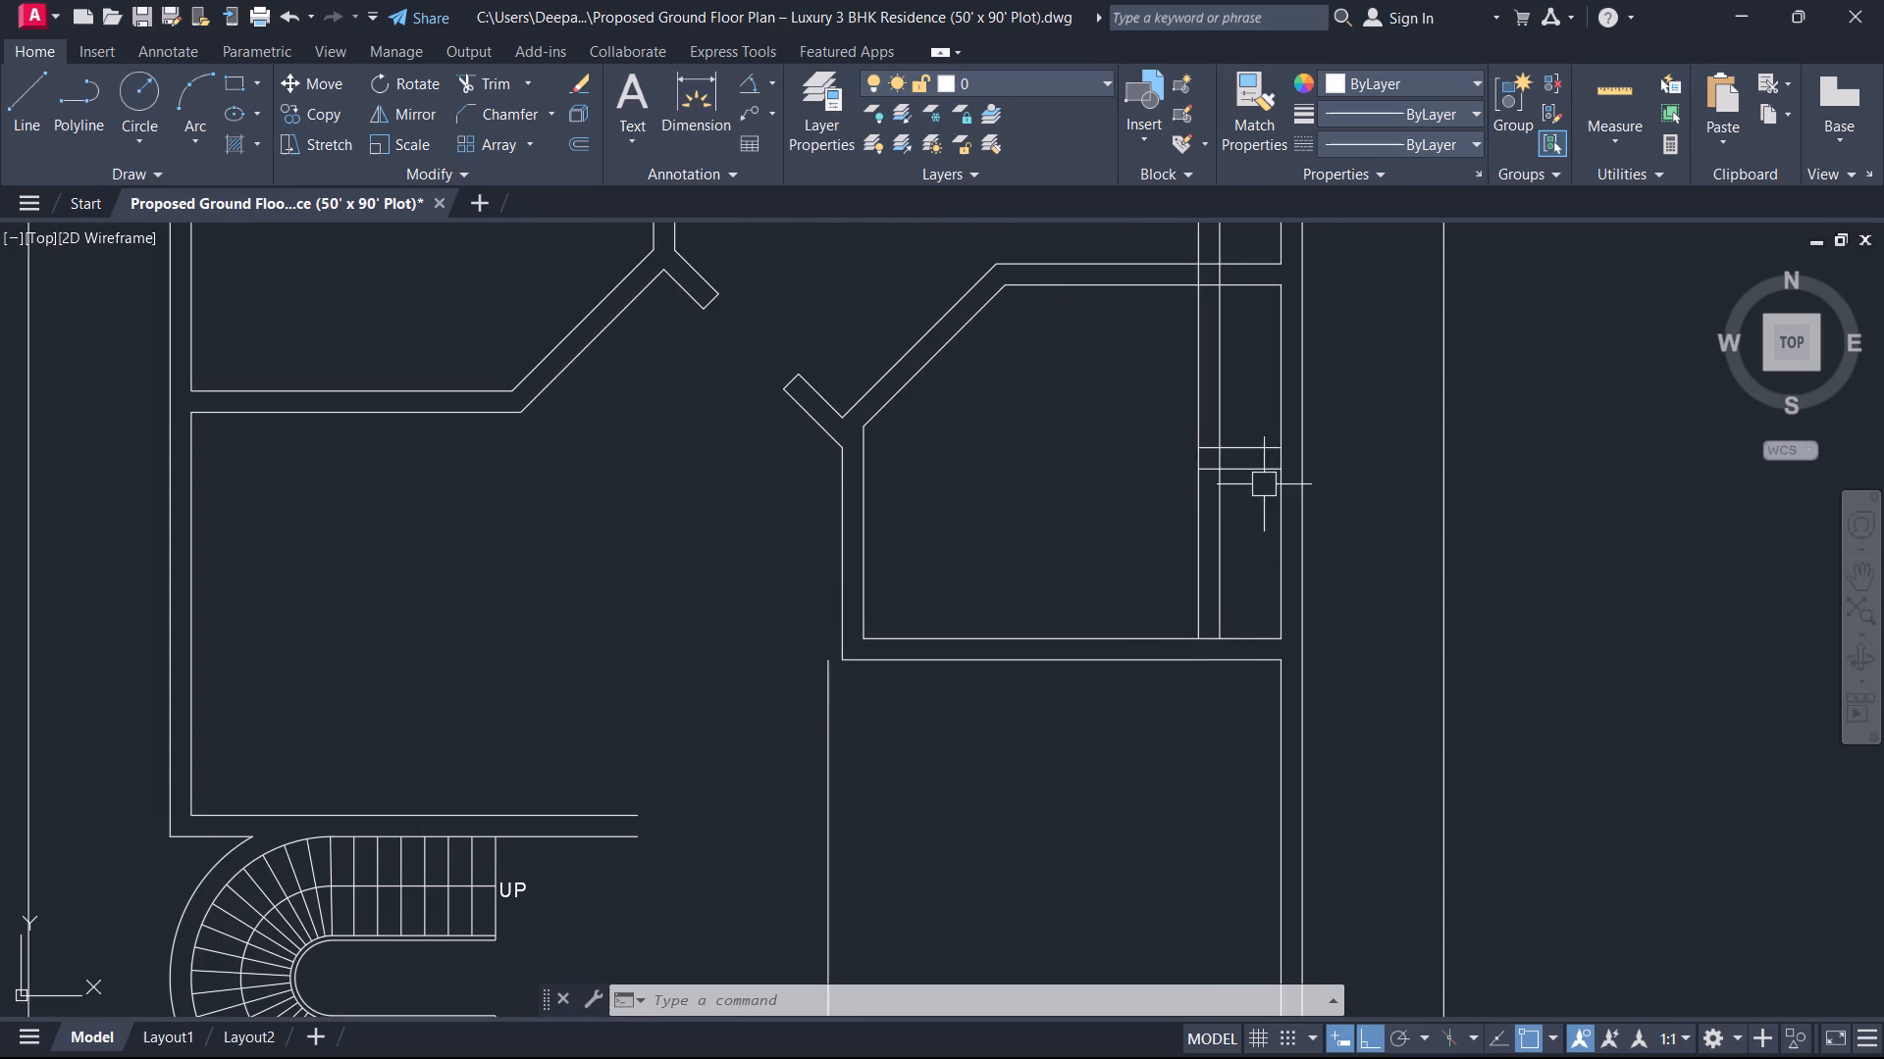
{"action": "scroll", "coordinate": [1240, 414], "scroll_direction": "up", "scroll_amount": 1}
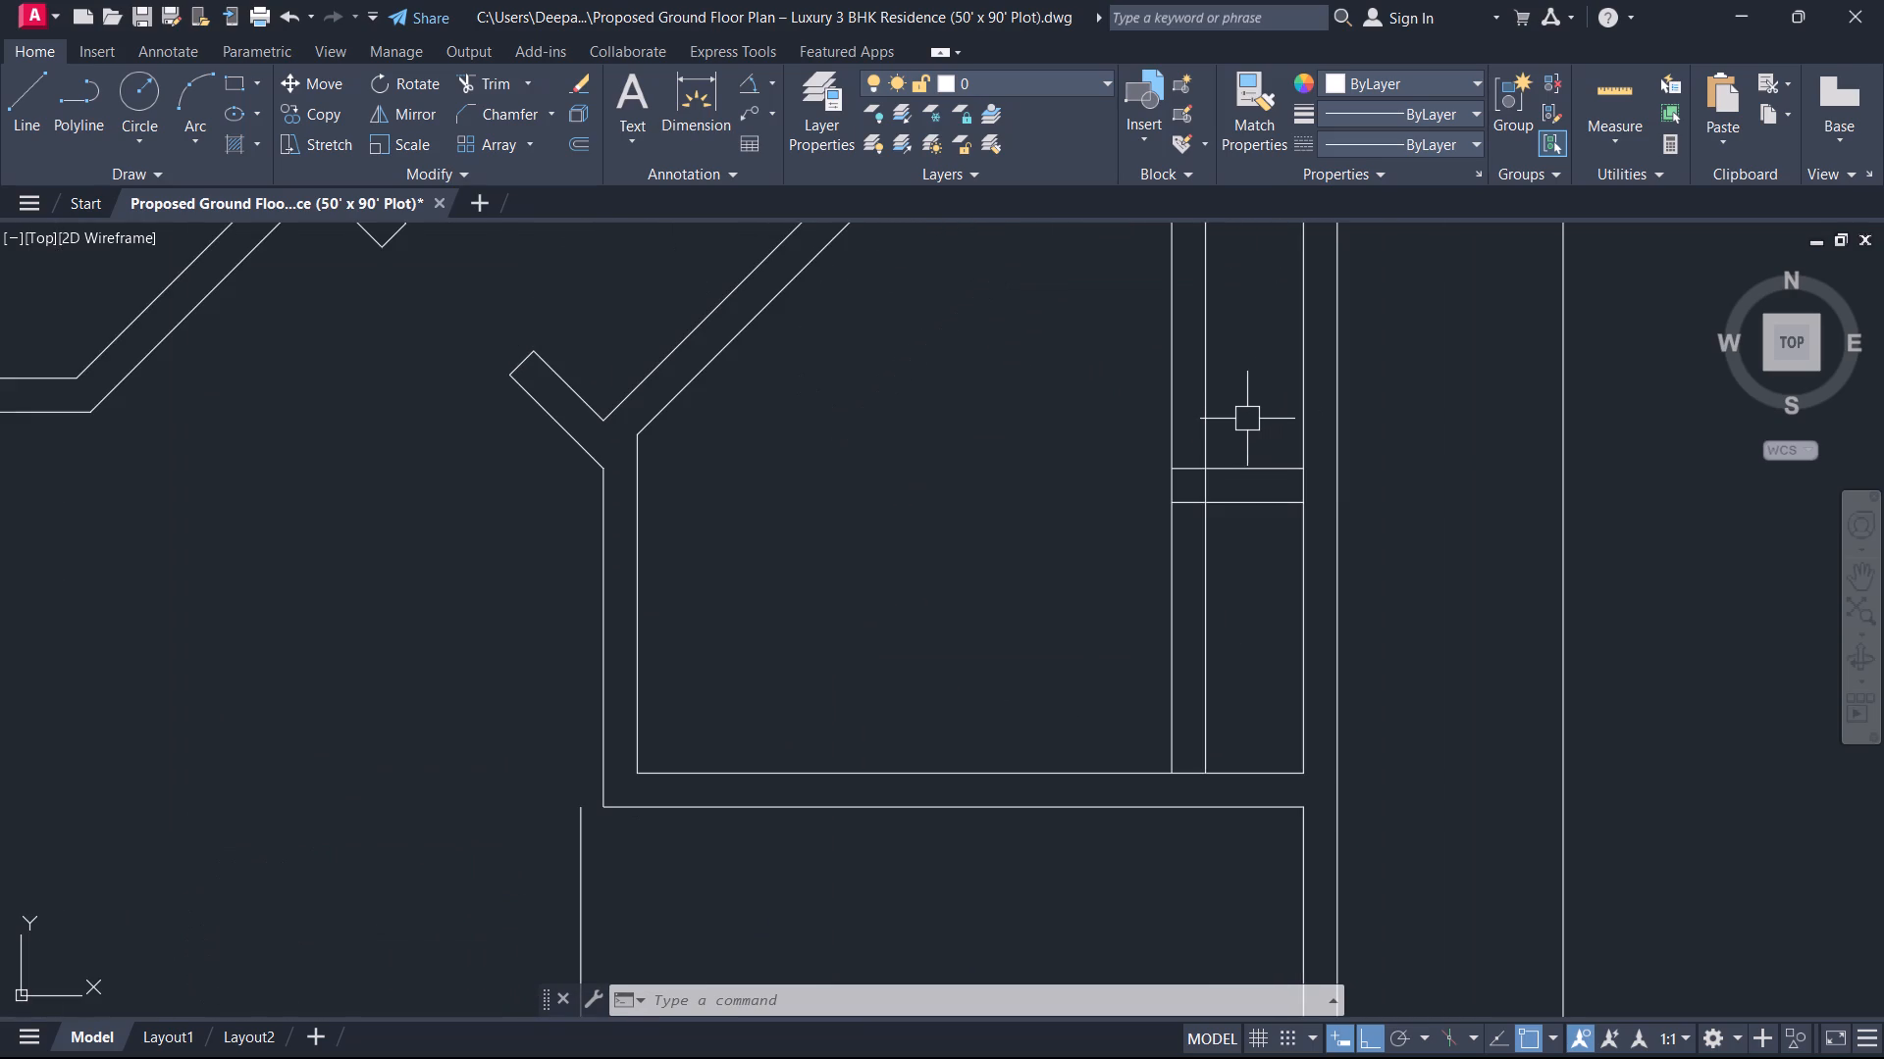
{"action": "middle_click_drag", "start_coordinate": [1213, 429], "coordinate": [1203, 515]}
{"action": "middle_click_drag", "start_coordinate": [1198, 637], "coordinate": [1194, 788]}
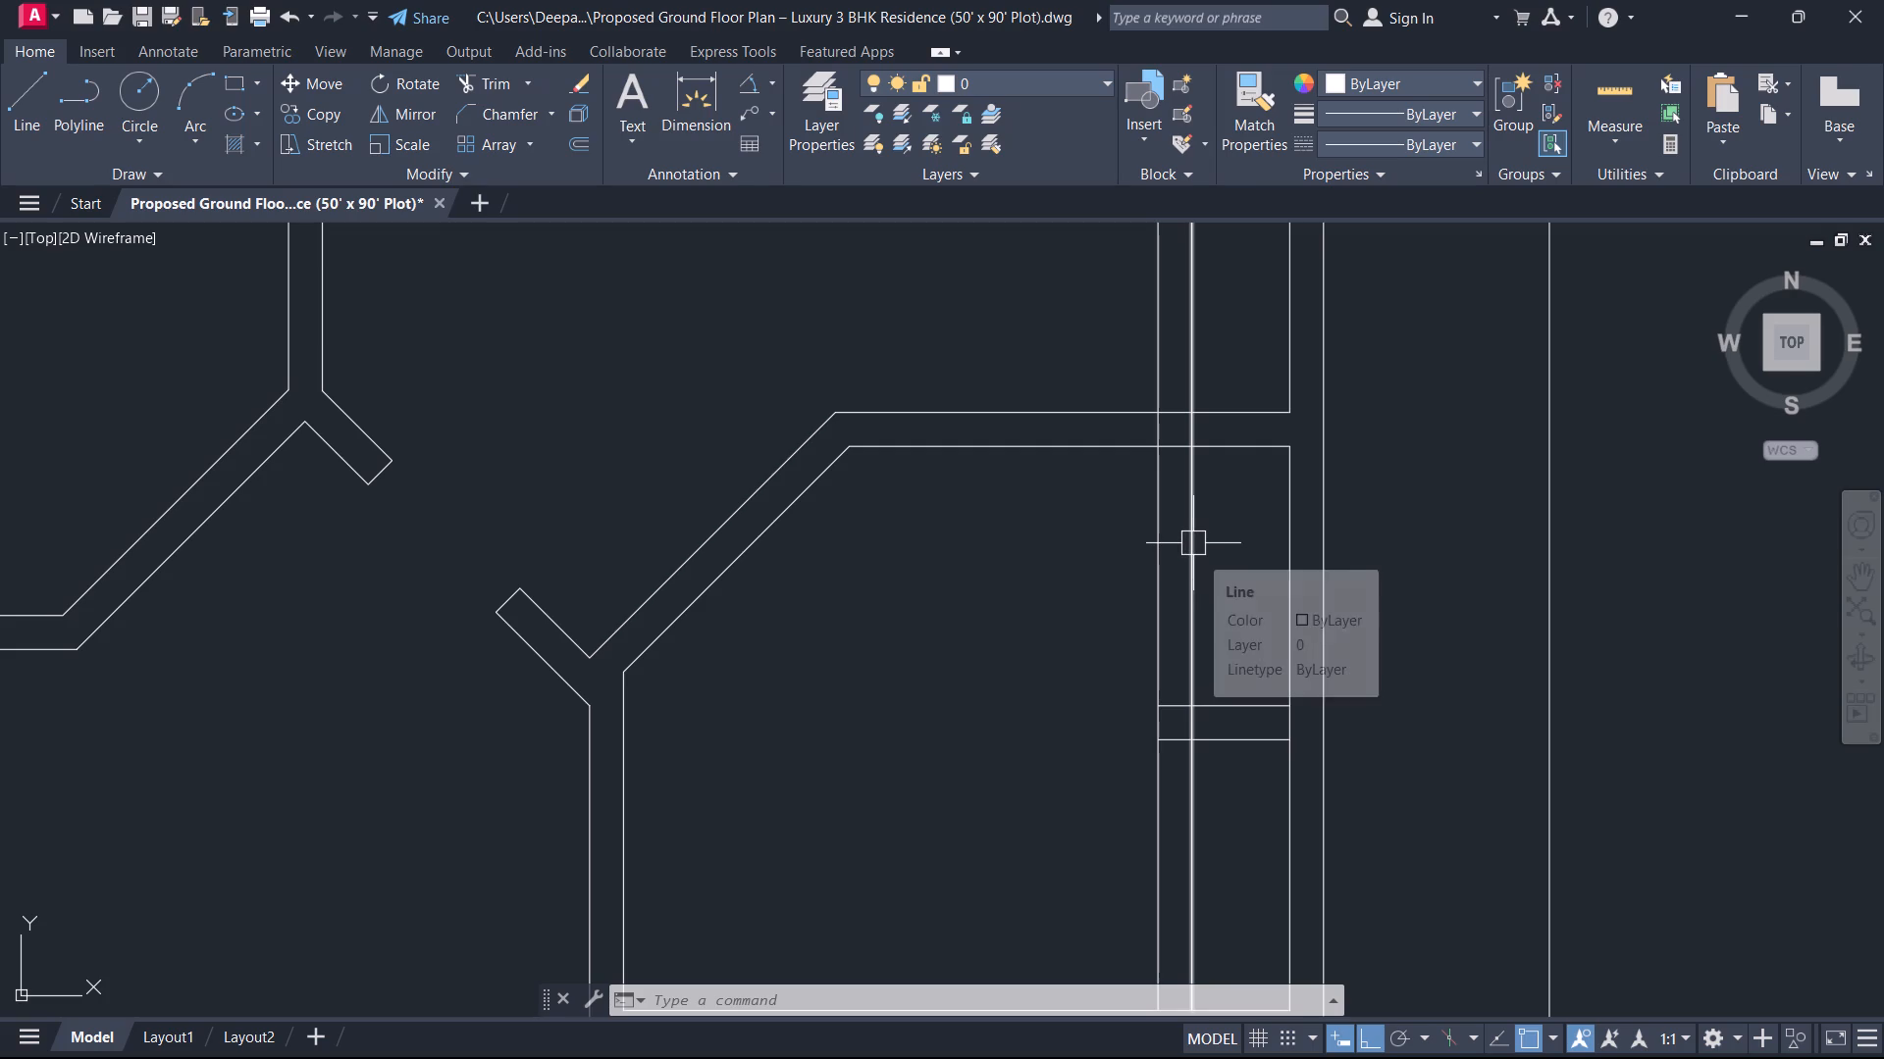
{"action": "scroll", "coordinate": [1210, 484], "scroll_direction": "down", "scroll_amount": 3}
{"action": "middle_click_drag", "start_coordinate": [1209, 483], "coordinate": [1164, 686]}
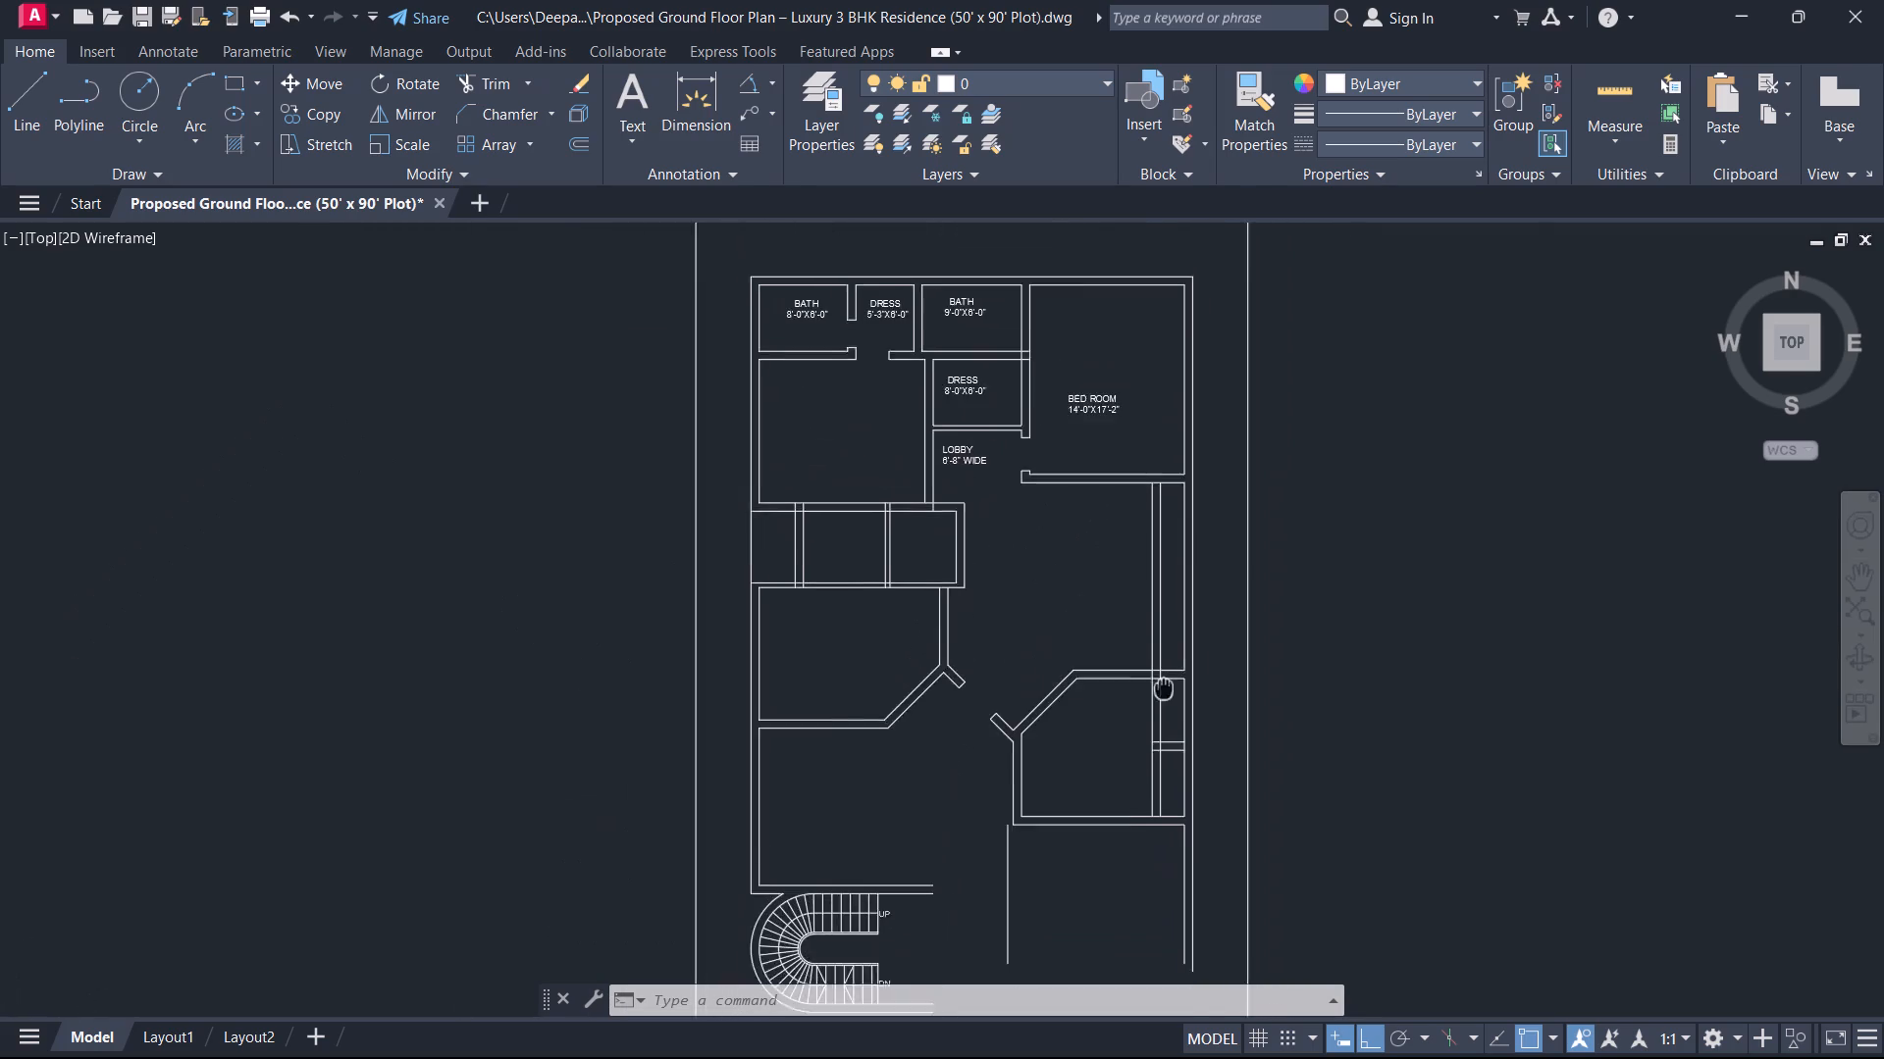
{"action": "middle_click_drag", "start_coordinate": [1164, 686], "coordinate": [1164, 690]}
{"action": "scroll", "coordinate": [1170, 537], "scroll_direction": "up", "scroll_amount": 2}
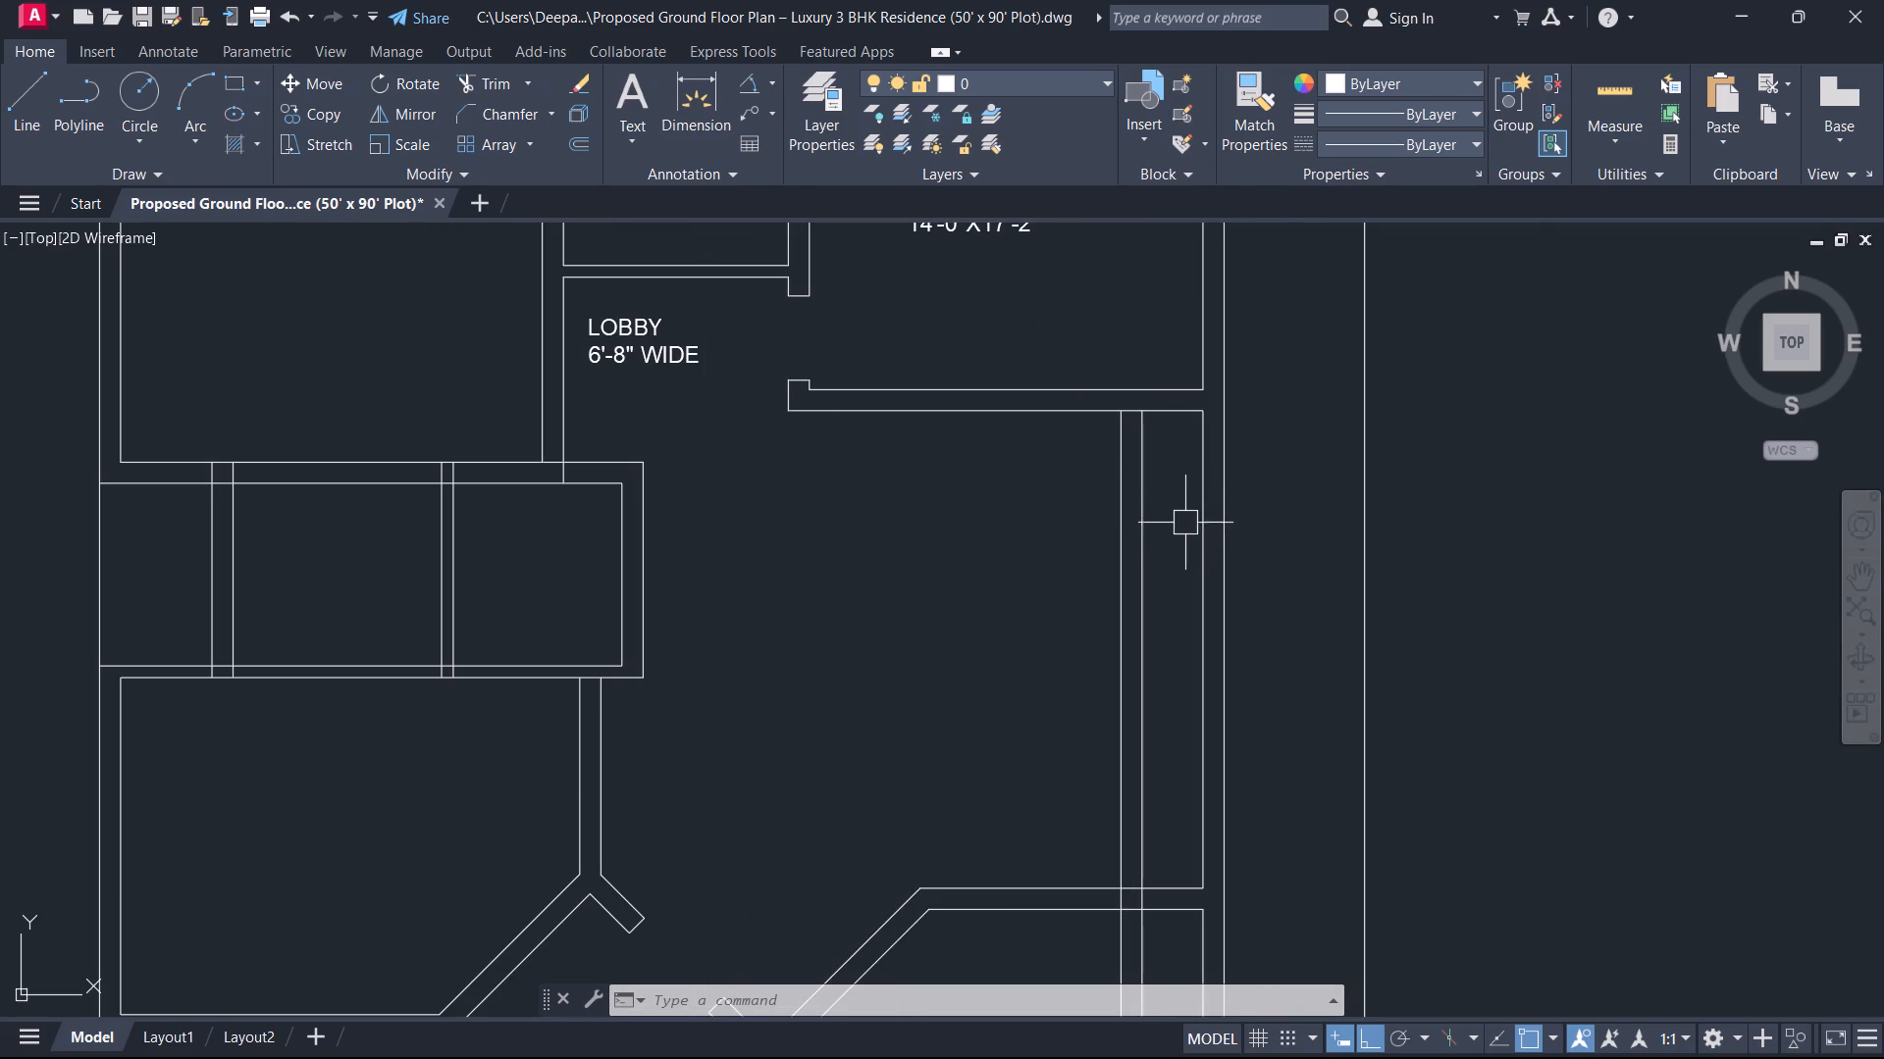
Extend the bedroom's lower wall line eastward to the exterior wall's outer face.
{"action": "key", "text": "e"}
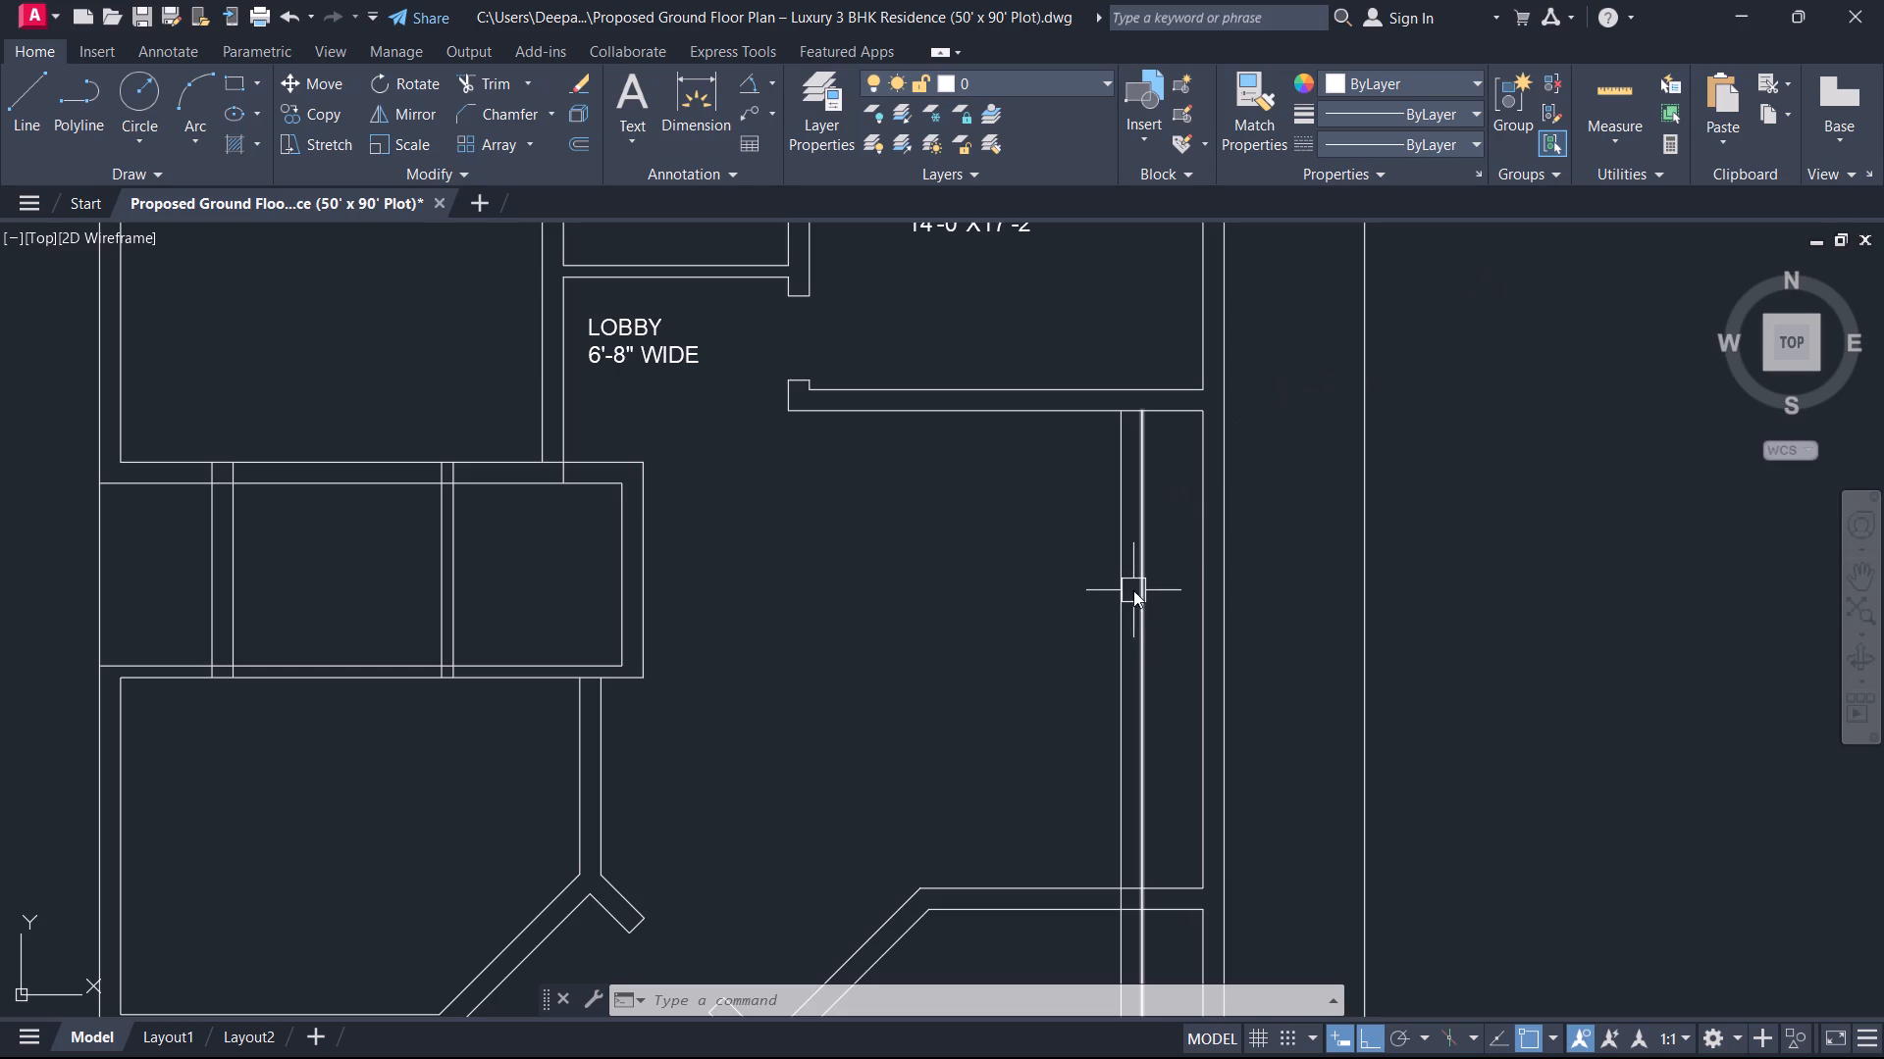
{"action": "key", "text": "x"}
{"action": "key", "text": "space"}
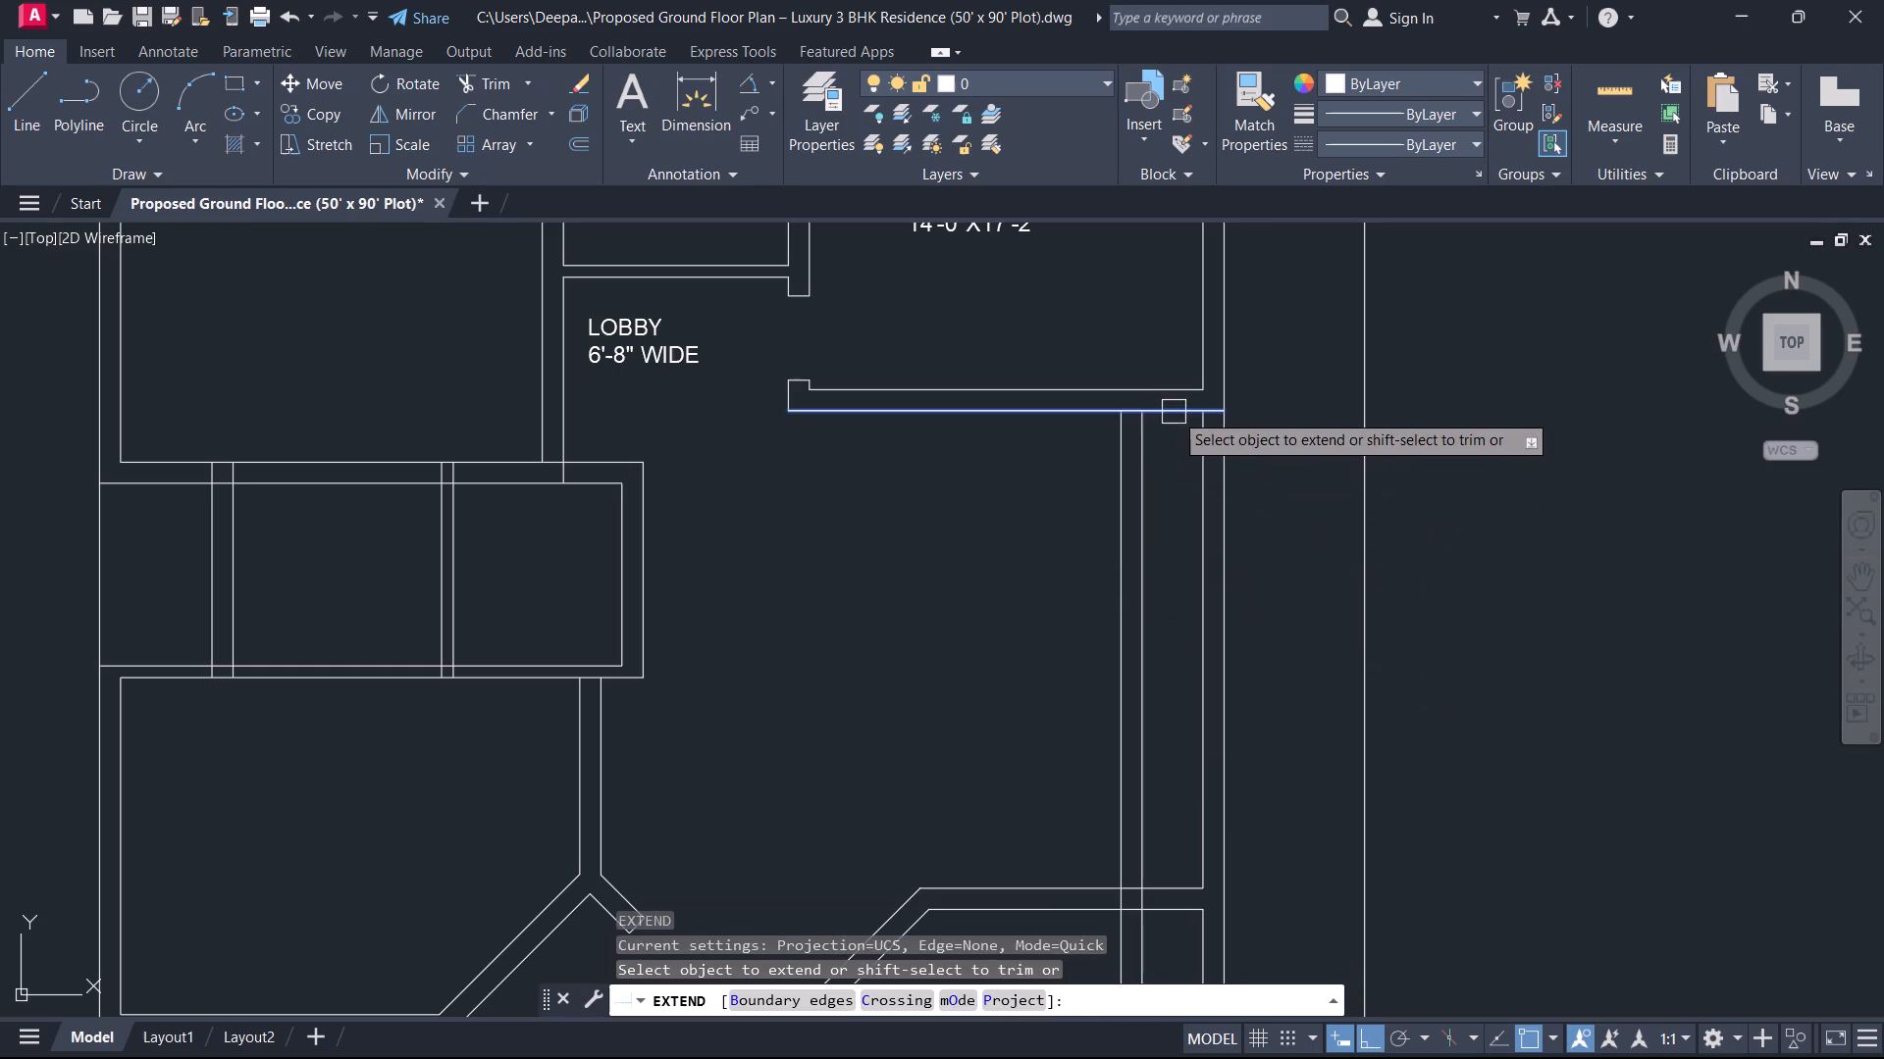
{"action": "left_click", "coordinate": [1174, 412]}
{"action": "key", "text": "Escape"}
Extend the chamfered room's lower inner wall line eastward to the exterior wall's outer face.
{"action": "scroll", "coordinate": [1181, 523], "scroll_direction": "down", "scroll_amount": 1}
{"action": "middle_click_drag", "start_coordinate": [1179, 524], "coordinate": [1223, 304]}
{"action": "middle_click_drag", "start_coordinate": [1199, 561], "coordinate": [1208, 295]}
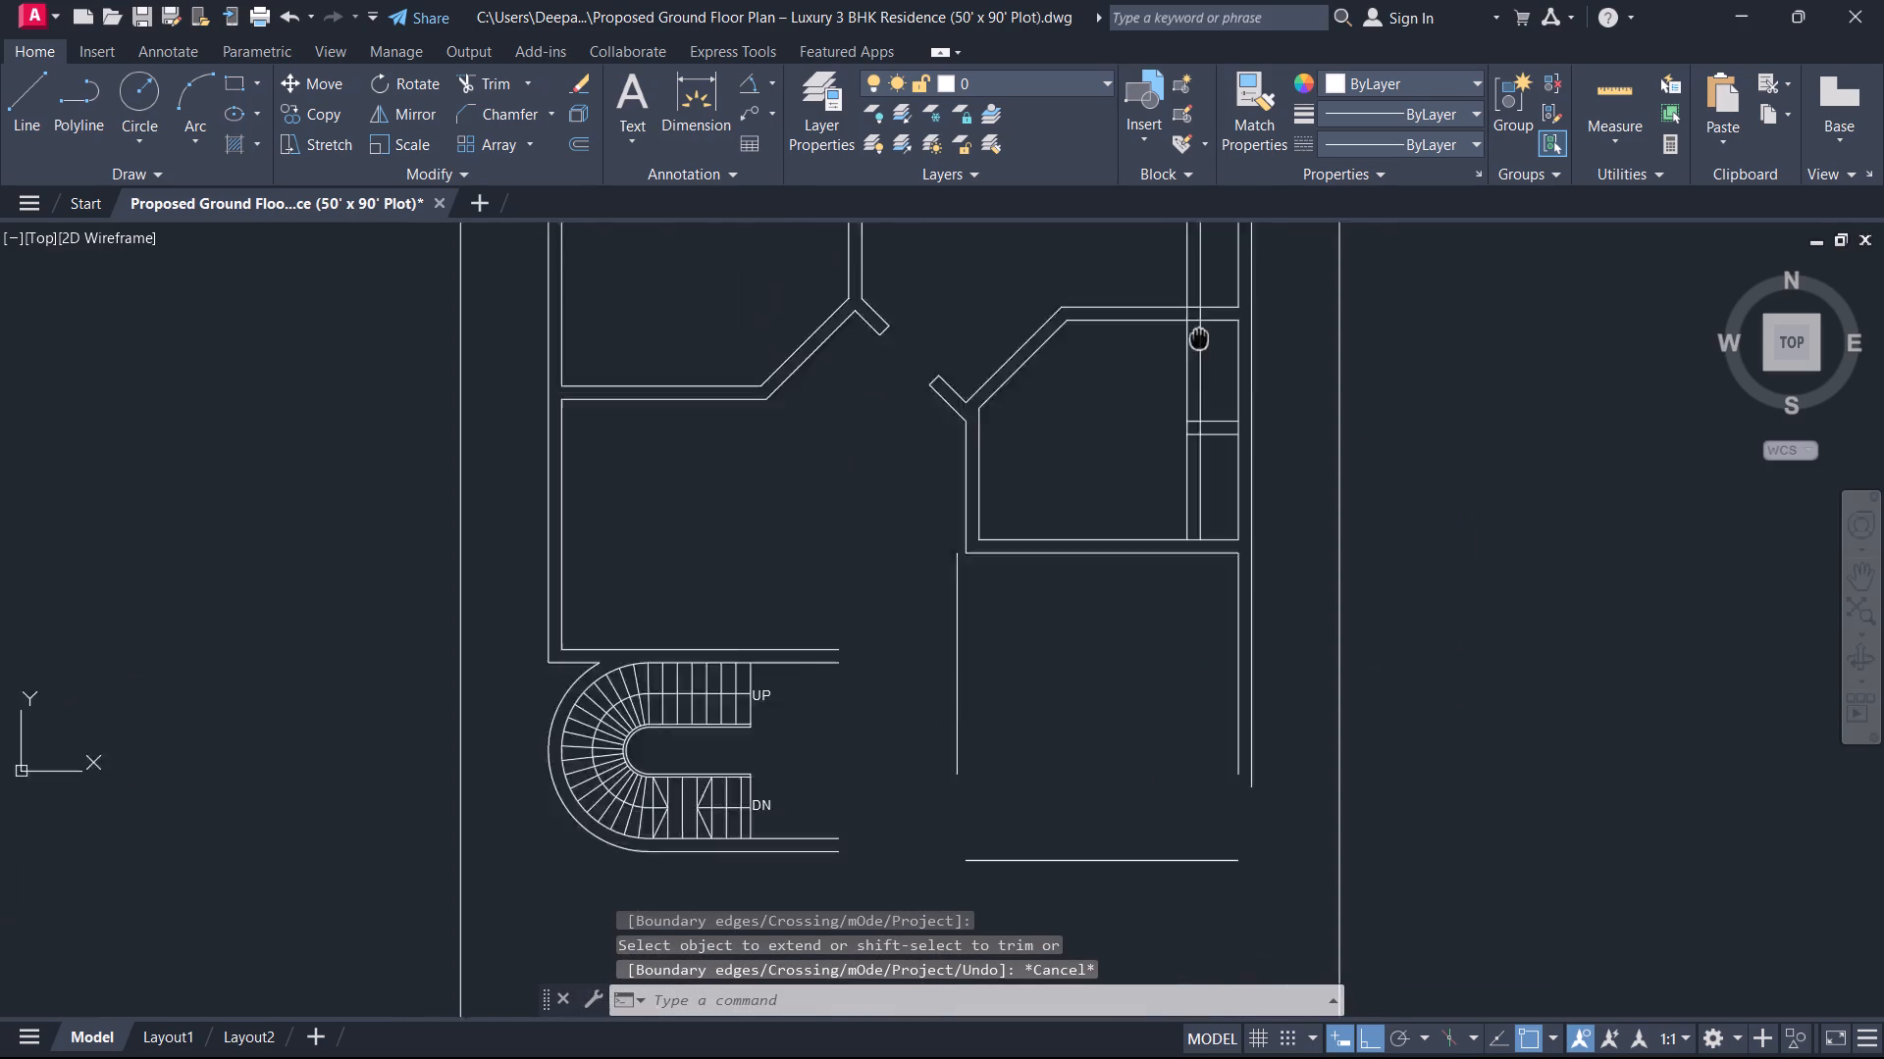
{"action": "middle_click_drag", "start_coordinate": [1208, 295], "coordinate": [1243, 179]}
{"action": "key", "text": "space"}
{"action": "scroll", "coordinate": [1262, 383], "scroll_direction": "up", "scroll_amount": 2}
{"action": "middle_click_drag", "start_coordinate": [1277, 364], "coordinate": [1247, 454]}
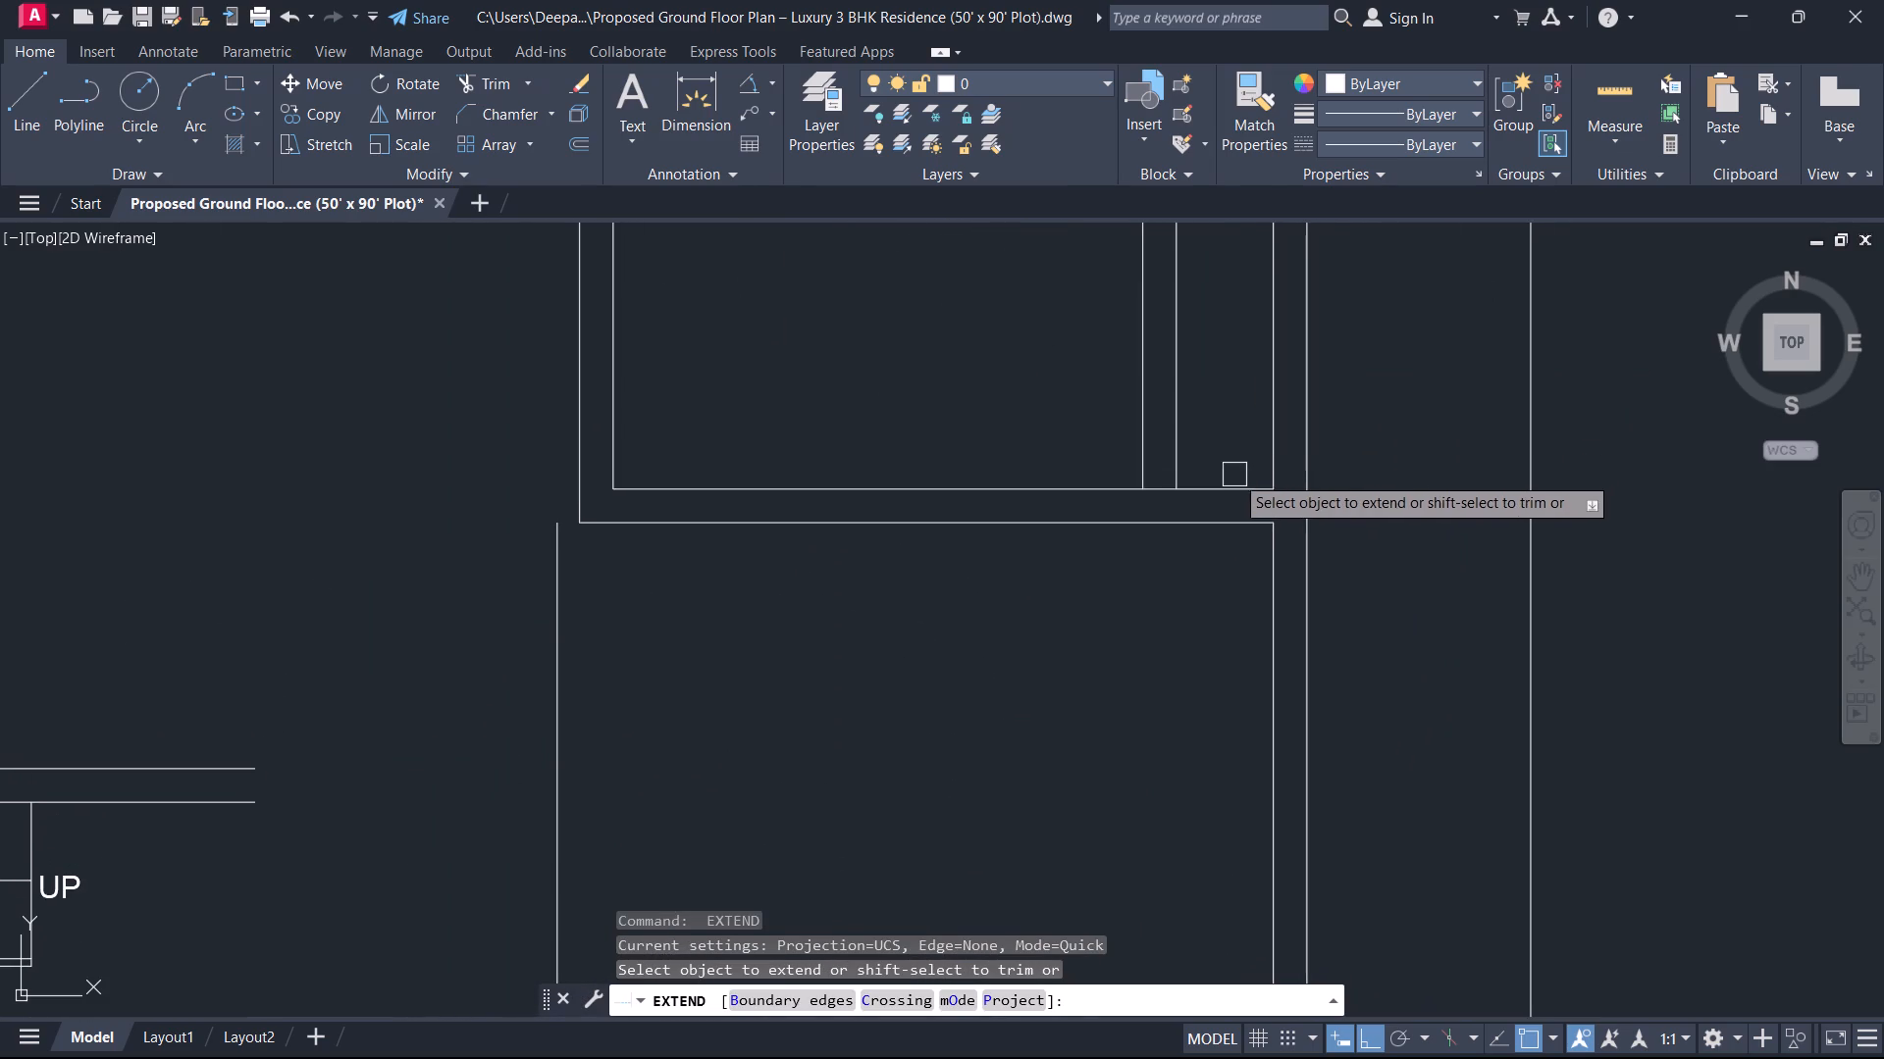
{"action": "left_click", "coordinate": [1233, 484]}
{"action": "key", "text": "Escape"}
Trim both lines of the chamfered room's upper wall between the partition and the exterior wall.
{"action": "scroll", "coordinate": [1222, 432], "scroll_direction": "down", "scroll_amount": 3}
{"action": "middle_click_drag", "start_coordinate": [1222, 432], "coordinate": [1157, 583]}
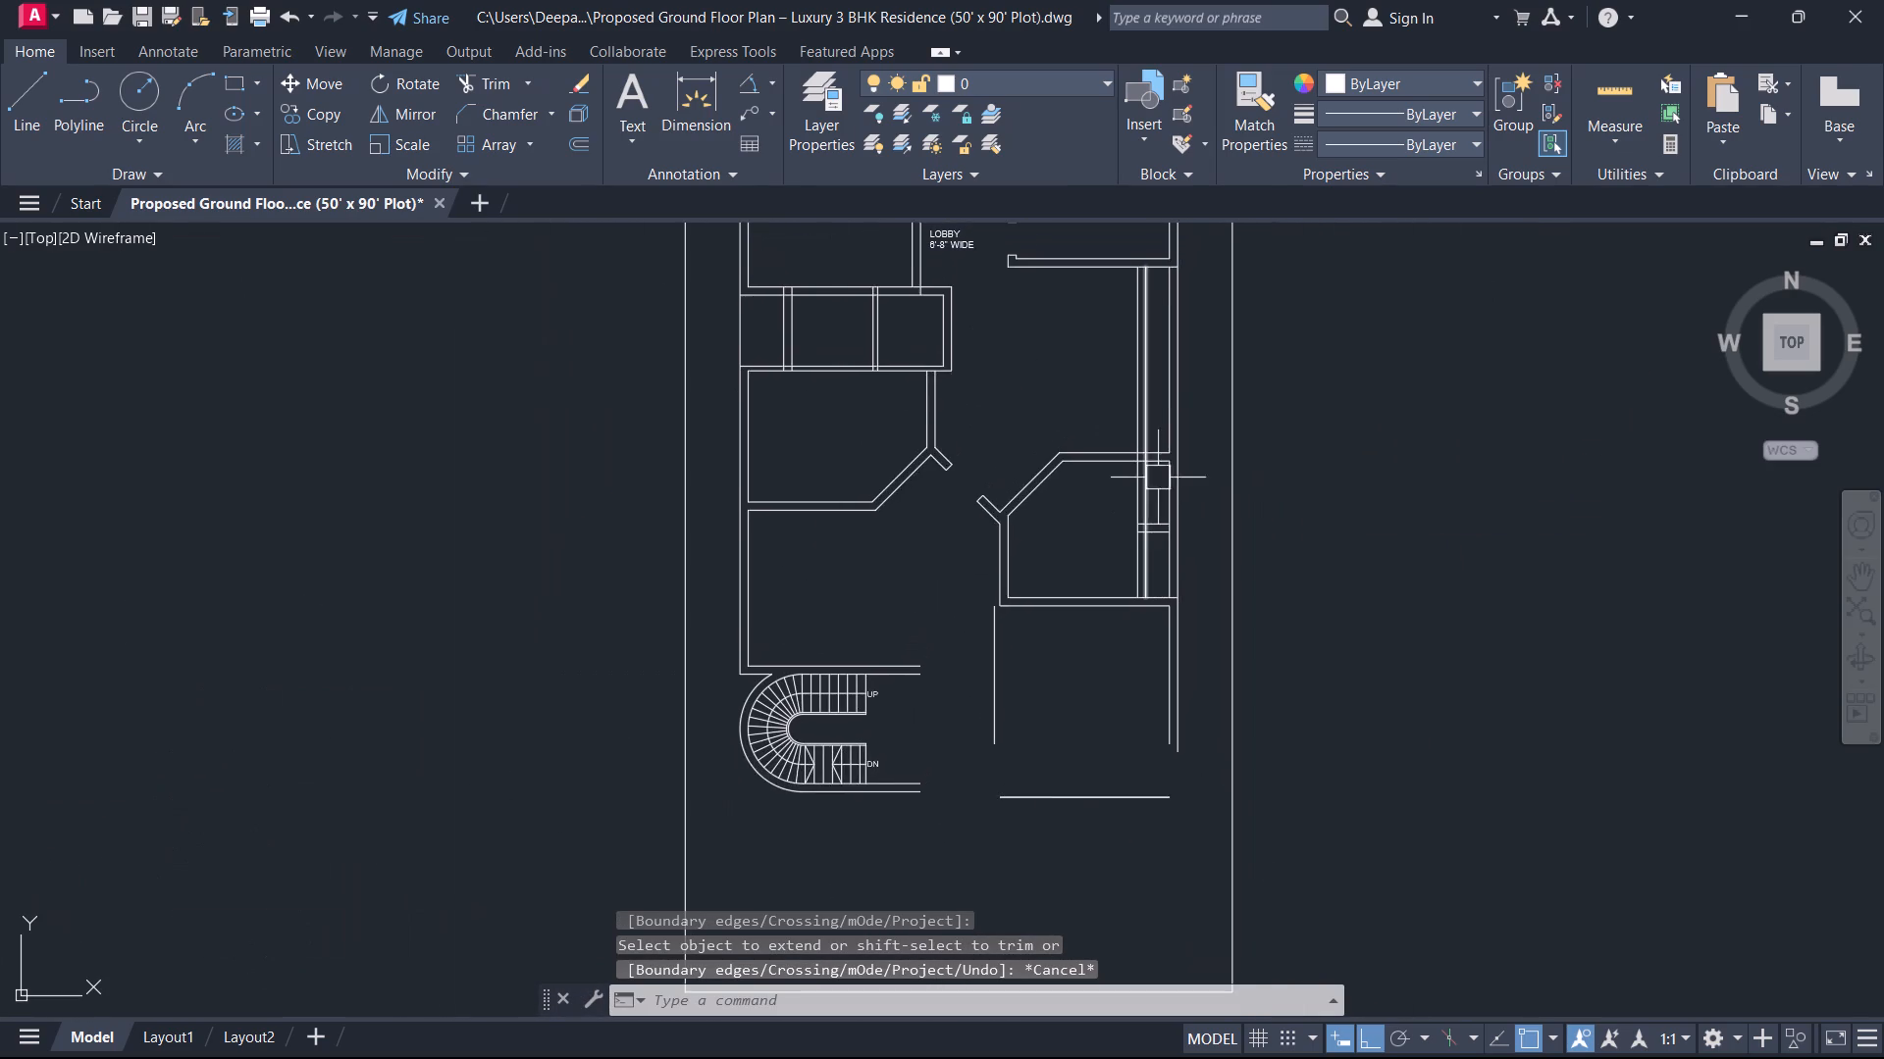
{"action": "scroll", "coordinate": [1191, 381], "scroll_direction": "up", "scroll_amount": 1}
{"action": "middle_click_drag", "start_coordinate": [1196, 374], "coordinate": [1197, 387]}
{"action": "scroll", "coordinate": [1198, 375], "scroll_direction": "up", "scroll_amount": 1}
{"action": "type", "text": "TR"}
{"action": "key", "text": "space"}
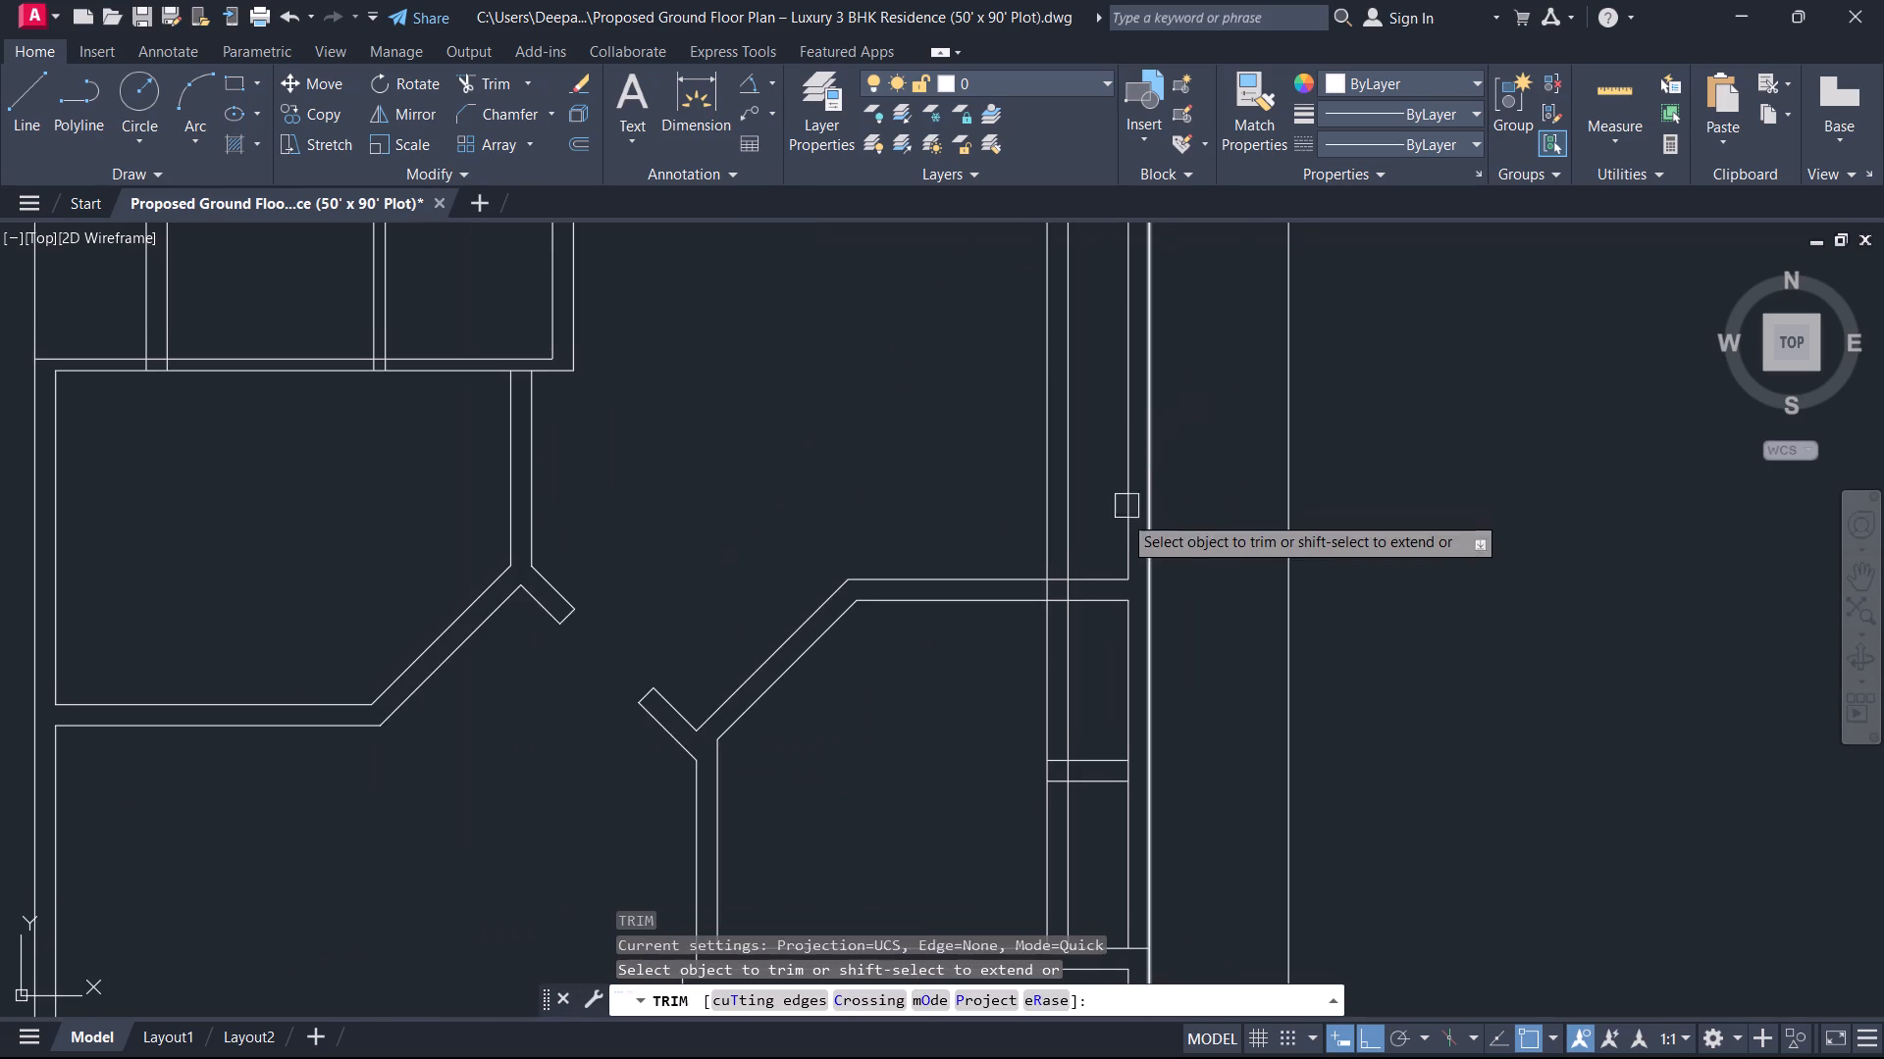
{"action": "middle_click_drag", "start_coordinate": [1109, 527], "coordinate": [1200, 292]}
{"action": "scroll", "coordinate": [1211, 388], "scroll_direction": "up", "scroll_amount": 1}
{"action": "left_click", "coordinate": [1189, 391]}
{"action": "left_click", "coordinate": [1192, 284]}
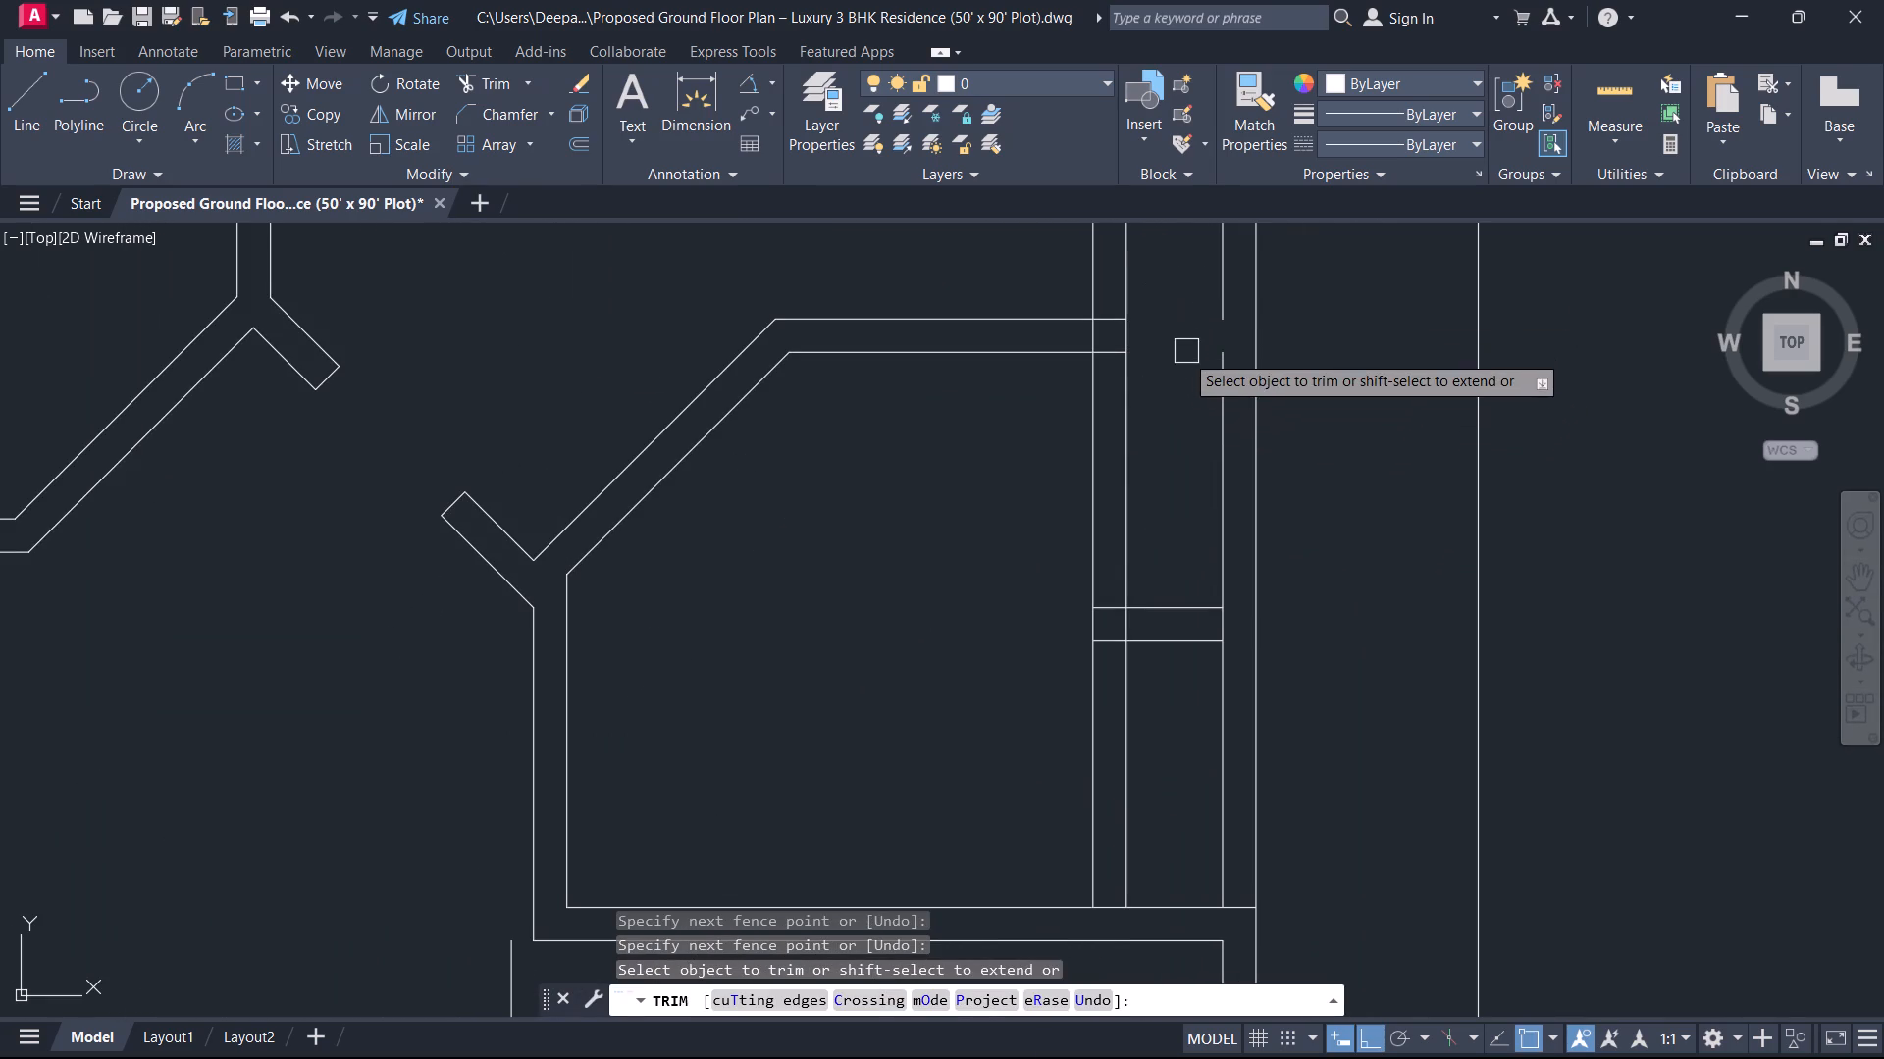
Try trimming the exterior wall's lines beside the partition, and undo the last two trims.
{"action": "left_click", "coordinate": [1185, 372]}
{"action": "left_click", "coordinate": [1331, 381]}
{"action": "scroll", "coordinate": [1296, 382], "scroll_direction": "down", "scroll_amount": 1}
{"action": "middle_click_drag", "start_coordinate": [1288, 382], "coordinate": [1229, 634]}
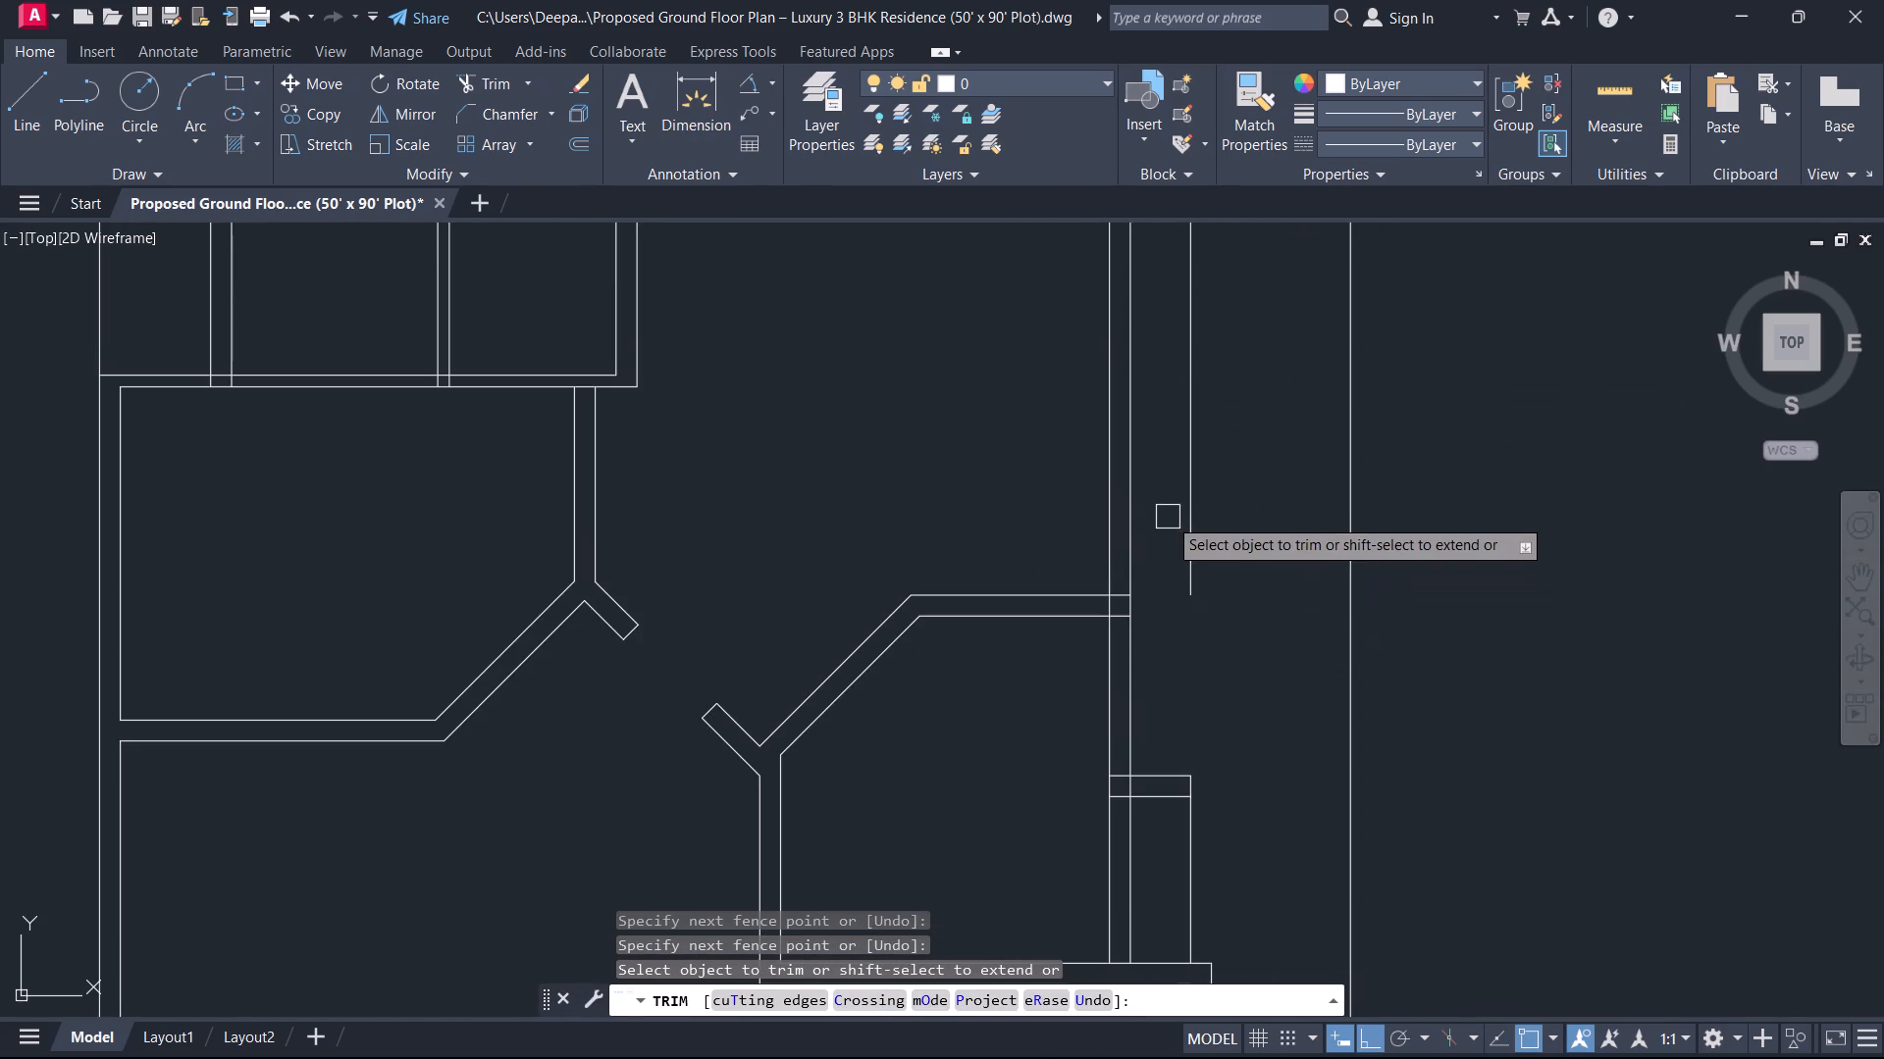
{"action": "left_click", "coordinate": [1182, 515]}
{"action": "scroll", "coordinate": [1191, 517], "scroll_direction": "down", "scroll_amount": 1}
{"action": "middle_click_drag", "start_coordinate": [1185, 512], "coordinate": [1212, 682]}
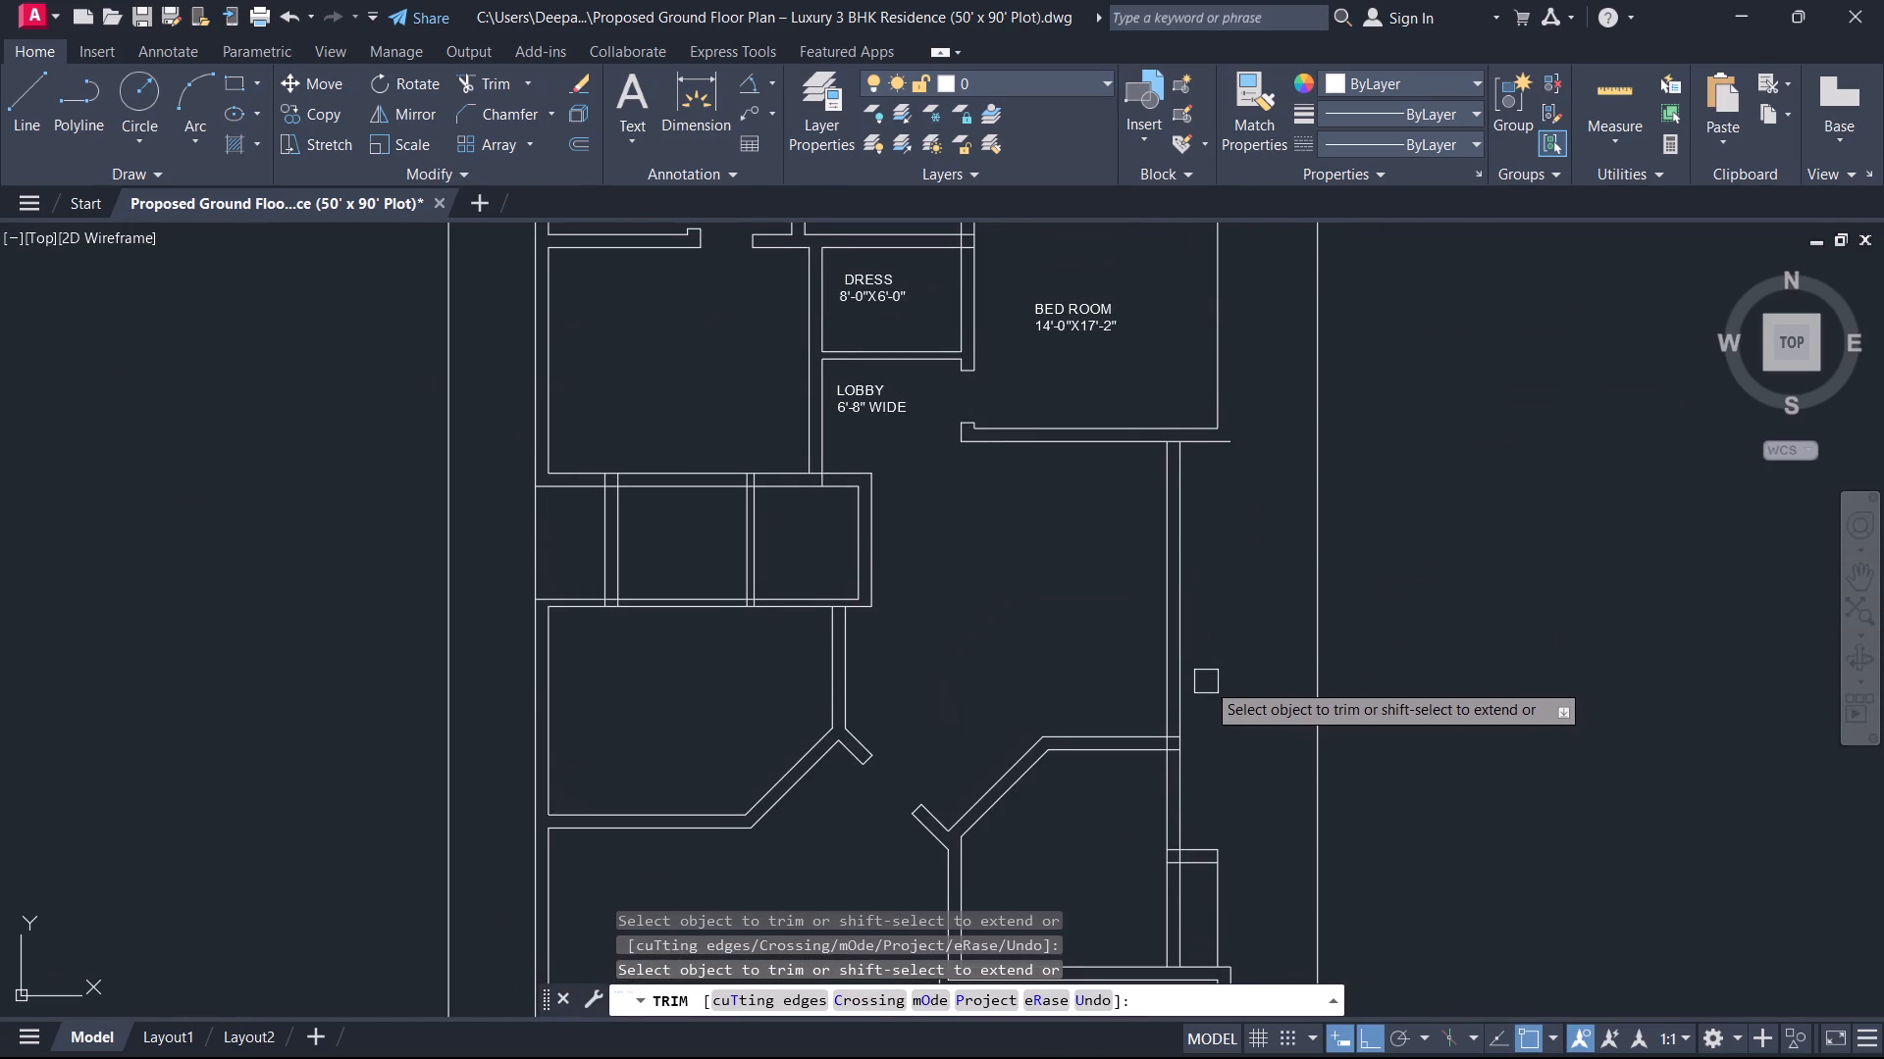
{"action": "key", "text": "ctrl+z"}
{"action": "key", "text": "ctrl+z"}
Trim both exterior wall lines beside the partition below the bedroom, and the inner line down to the cross wall.
{"action": "scroll", "coordinate": [1201, 556], "scroll_direction": "down", "scroll_amount": 5}
{"action": "middle_click_drag", "start_coordinate": [1196, 548], "coordinate": [1186, 797]}
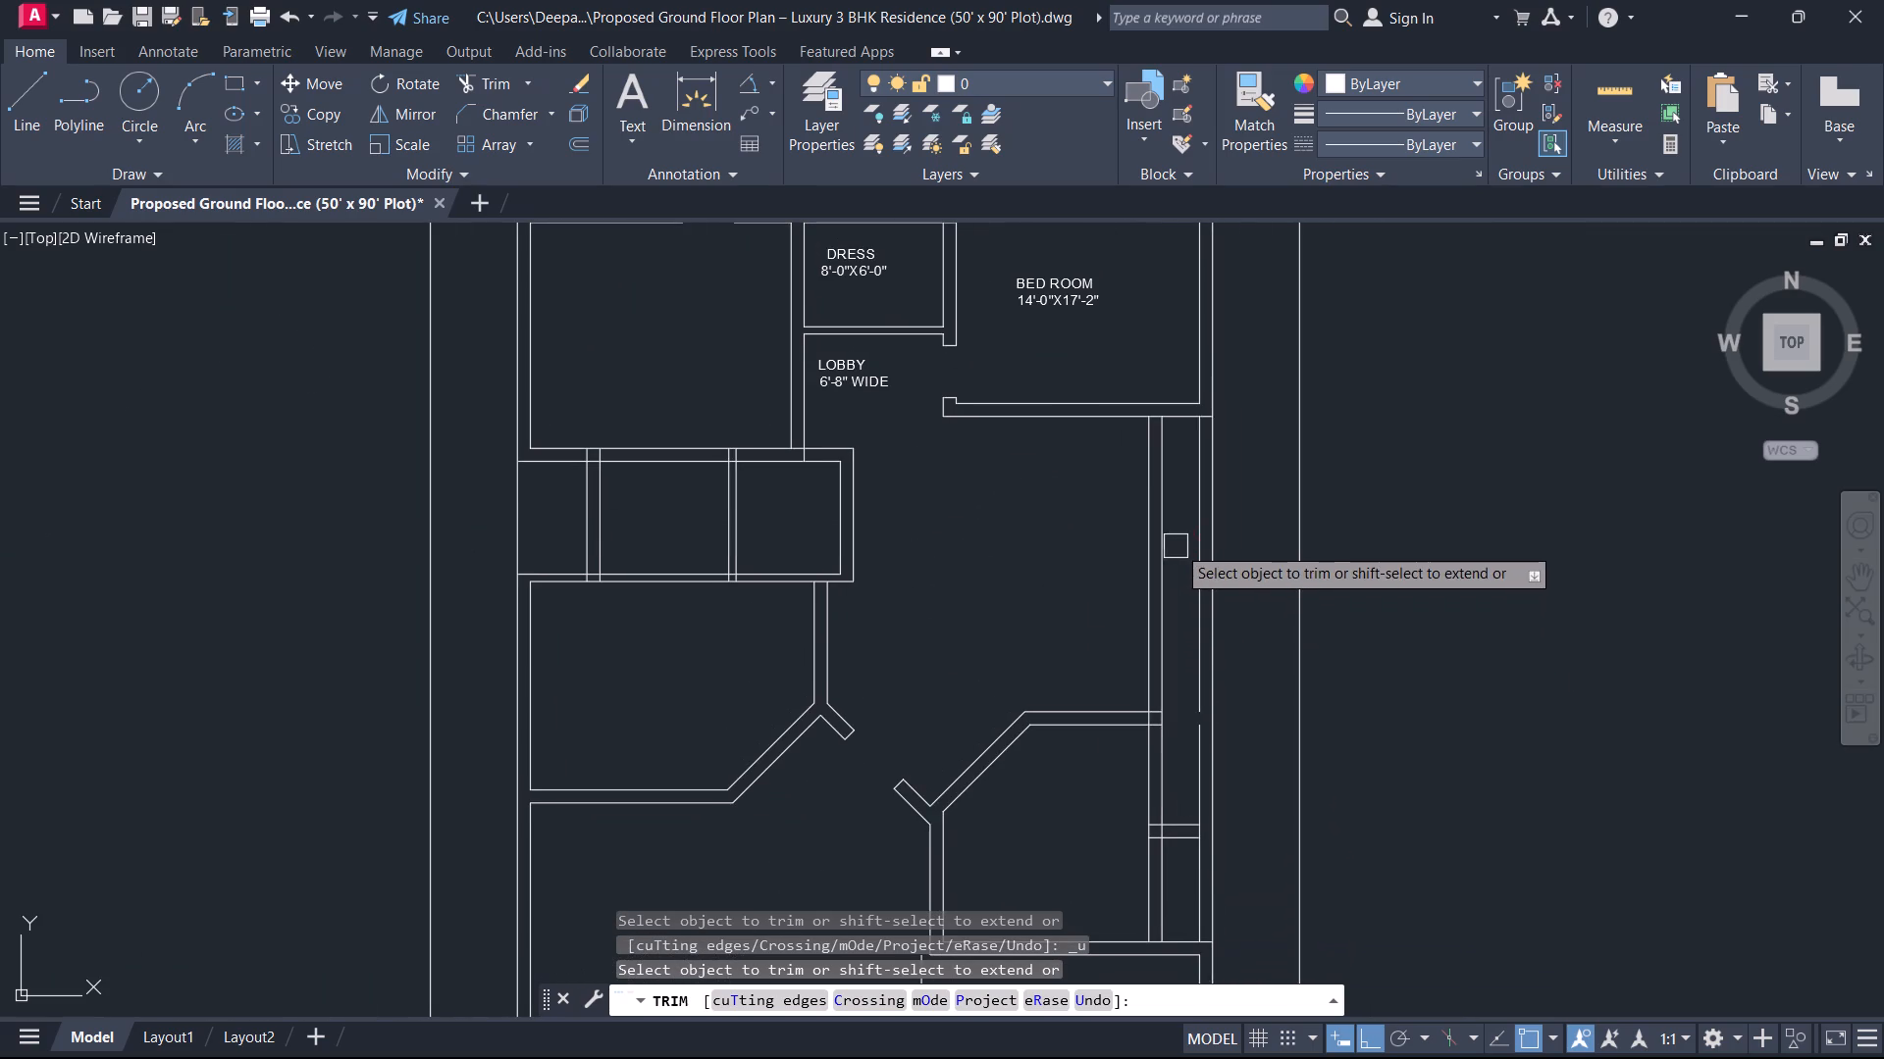
{"action": "left_click", "coordinate": [1192, 532]}
{"action": "left_click", "coordinate": [1212, 533]}
{"action": "left_click", "coordinate": [1194, 736]}
{"action": "key", "text": "Escape"}
Erase the leftover inner exterior wall line between the cross wall and the chamfered room's lower wall.
{"action": "scroll", "coordinate": [1194, 733], "scroll_direction": "down", "scroll_amount": 2}
{"action": "middle_click_drag", "start_coordinate": [1199, 719], "coordinate": [1241, 439]}
{"action": "scroll", "coordinate": [1243, 535], "scroll_direction": "up", "scroll_amount": 2}
{"action": "middle_click_drag", "start_coordinate": [1230, 537], "coordinate": [1227, 662]}
{"action": "scroll", "coordinate": [1230, 646], "scroll_direction": "up", "scroll_amount": 2}
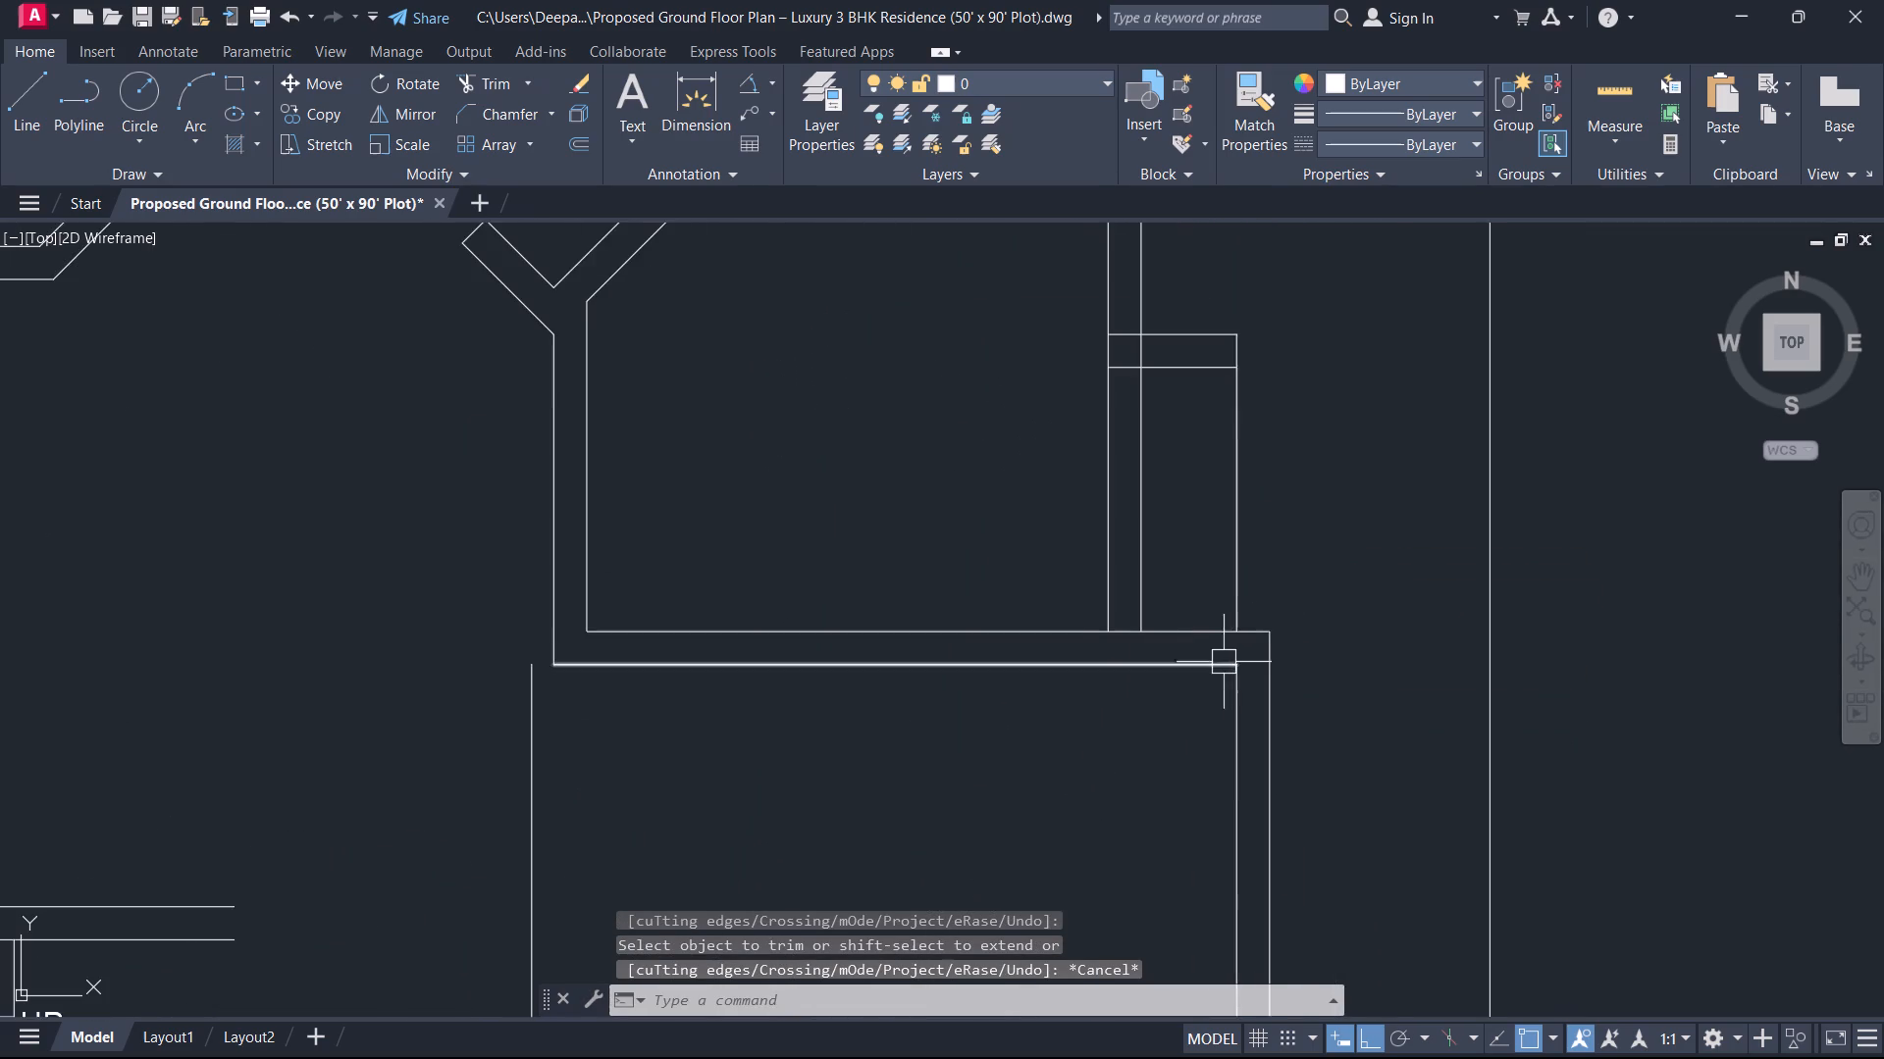
{"action": "scroll", "coordinate": [1211, 636], "scroll_direction": "up", "scroll_amount": 1}
{"action": "left_click", "coordinate": [1263, 541]}
{"action": "left_click", "coordinate": [1229, 515]}
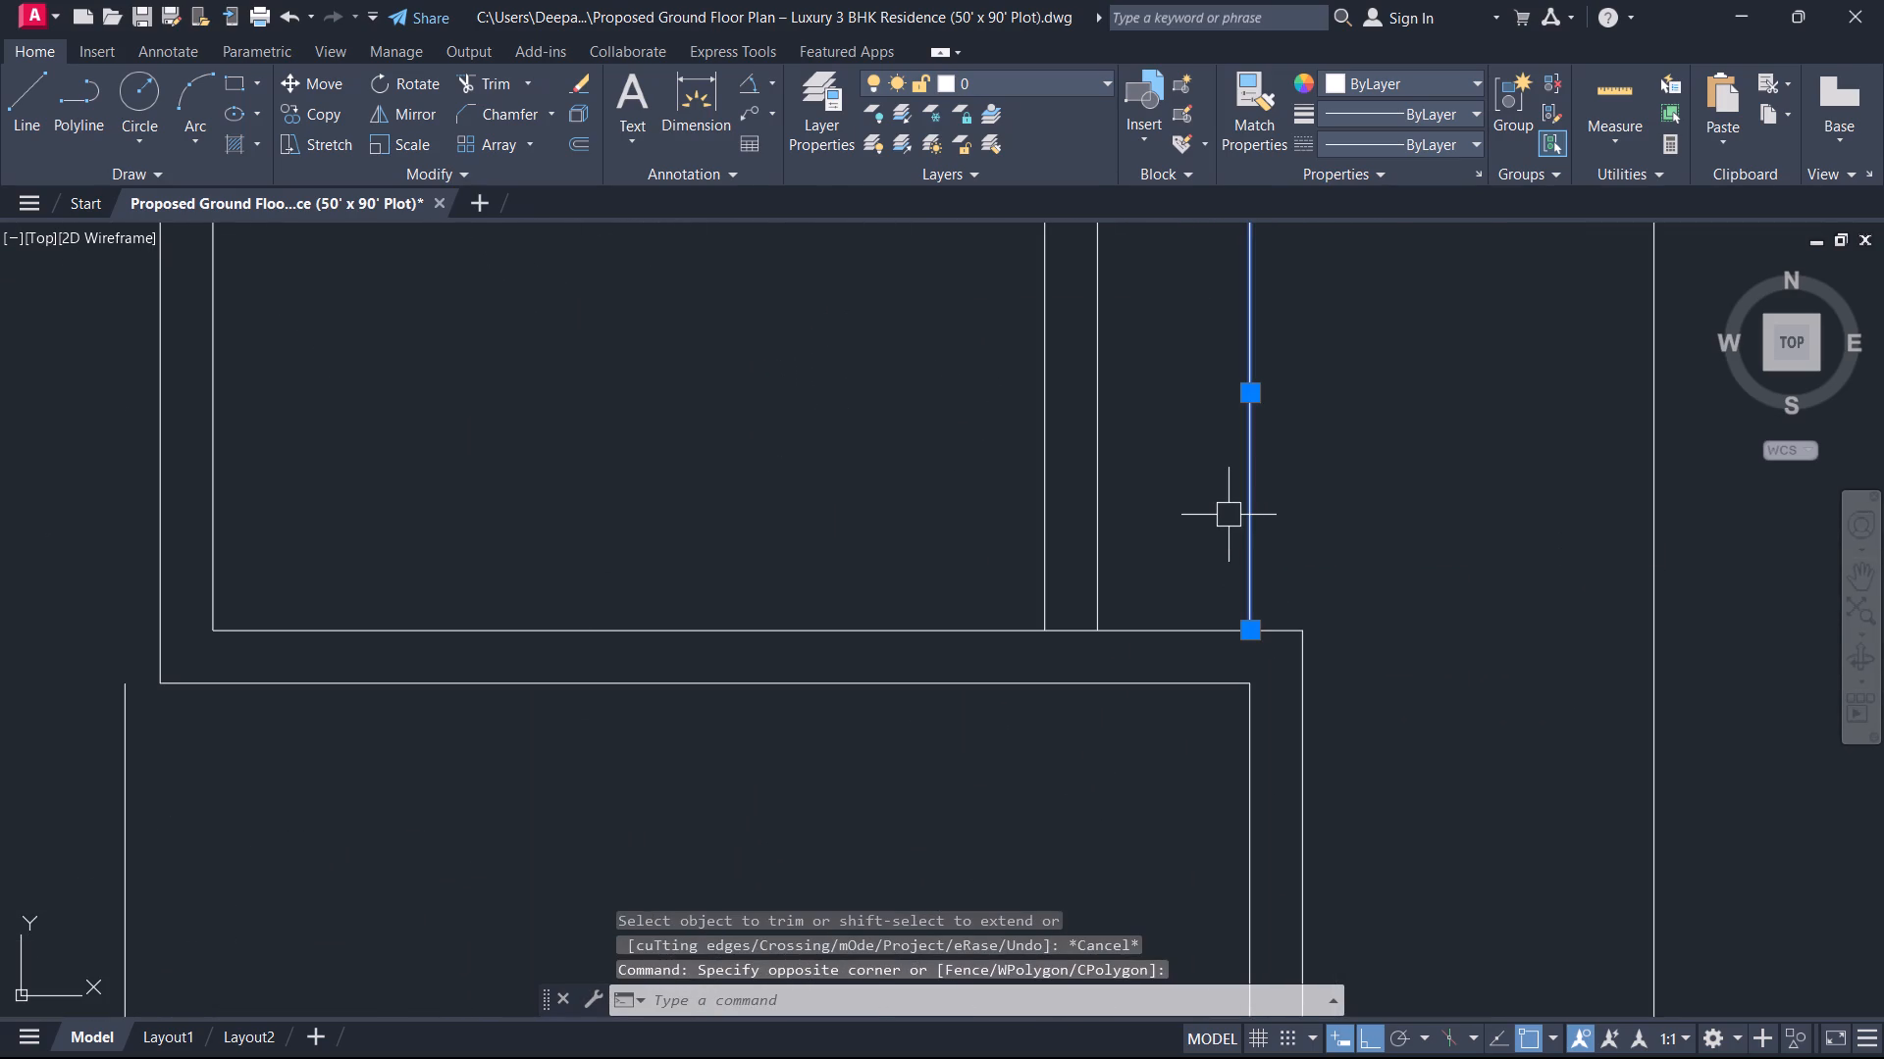
{"action": "key", "text": "Delete"}
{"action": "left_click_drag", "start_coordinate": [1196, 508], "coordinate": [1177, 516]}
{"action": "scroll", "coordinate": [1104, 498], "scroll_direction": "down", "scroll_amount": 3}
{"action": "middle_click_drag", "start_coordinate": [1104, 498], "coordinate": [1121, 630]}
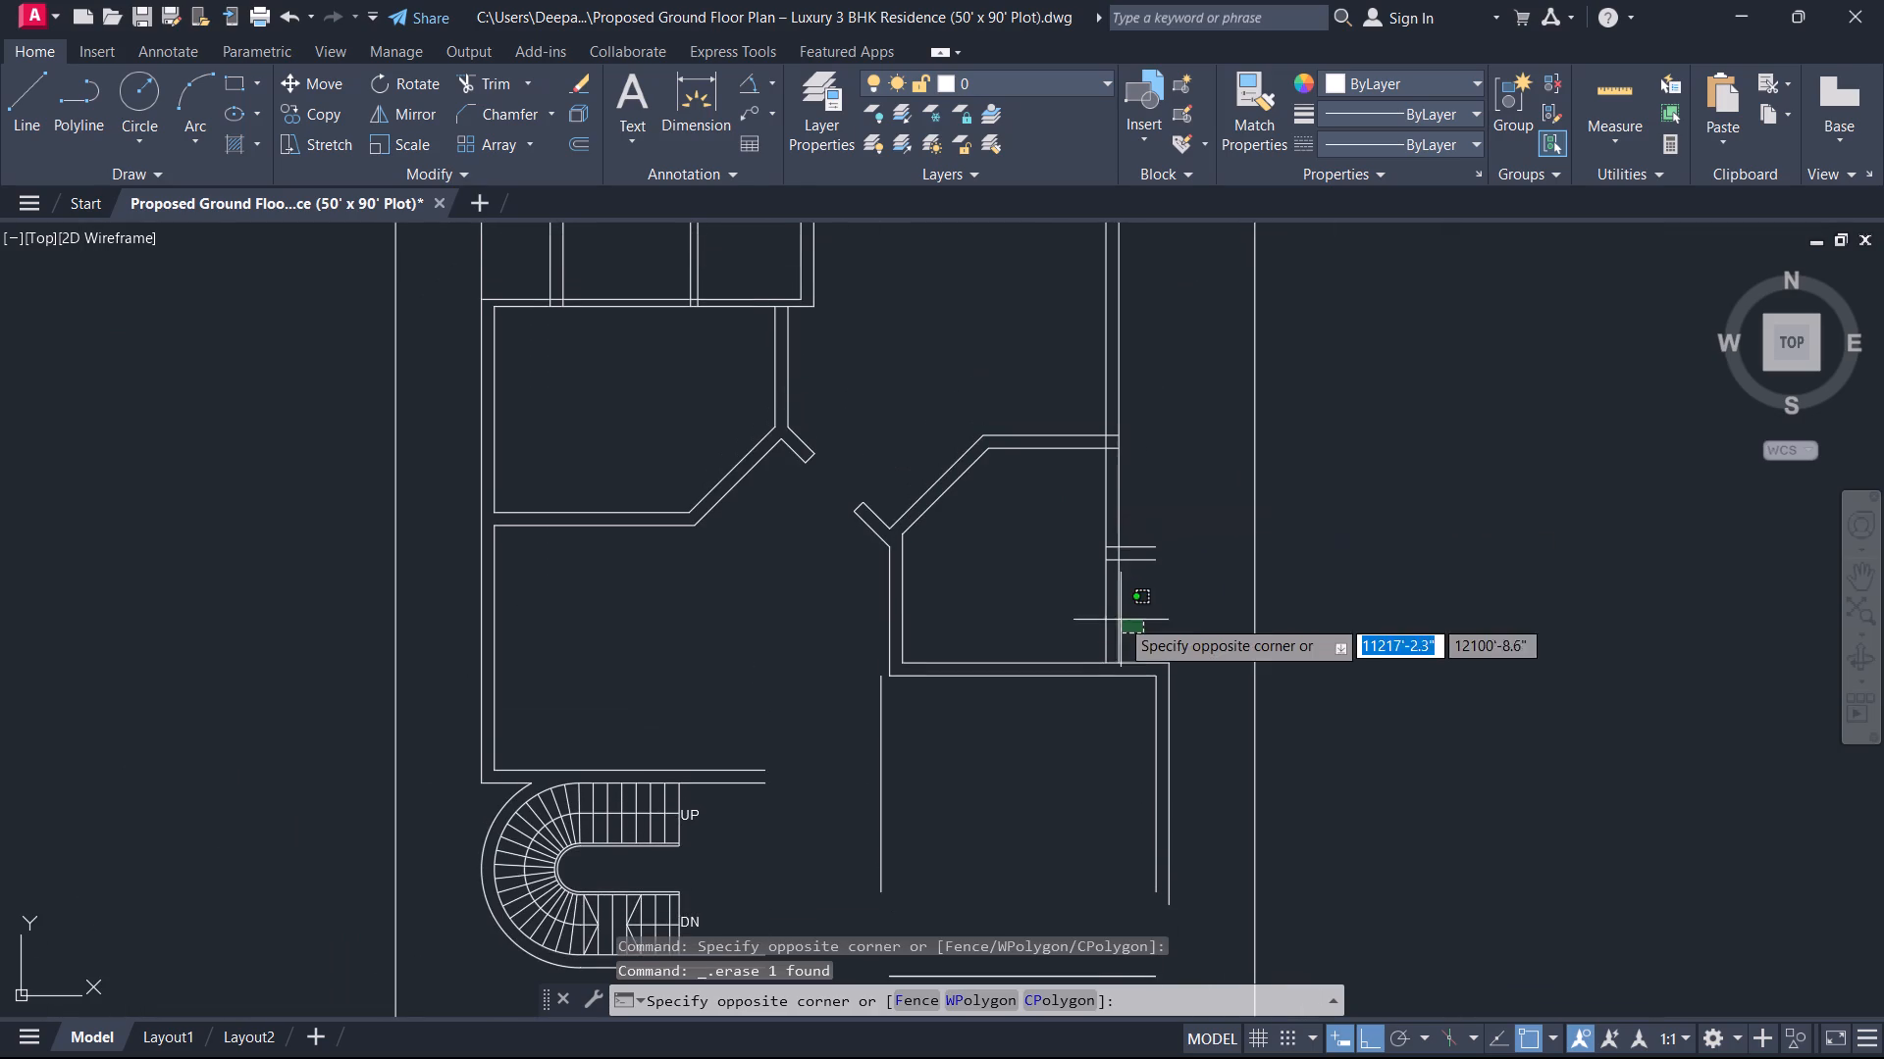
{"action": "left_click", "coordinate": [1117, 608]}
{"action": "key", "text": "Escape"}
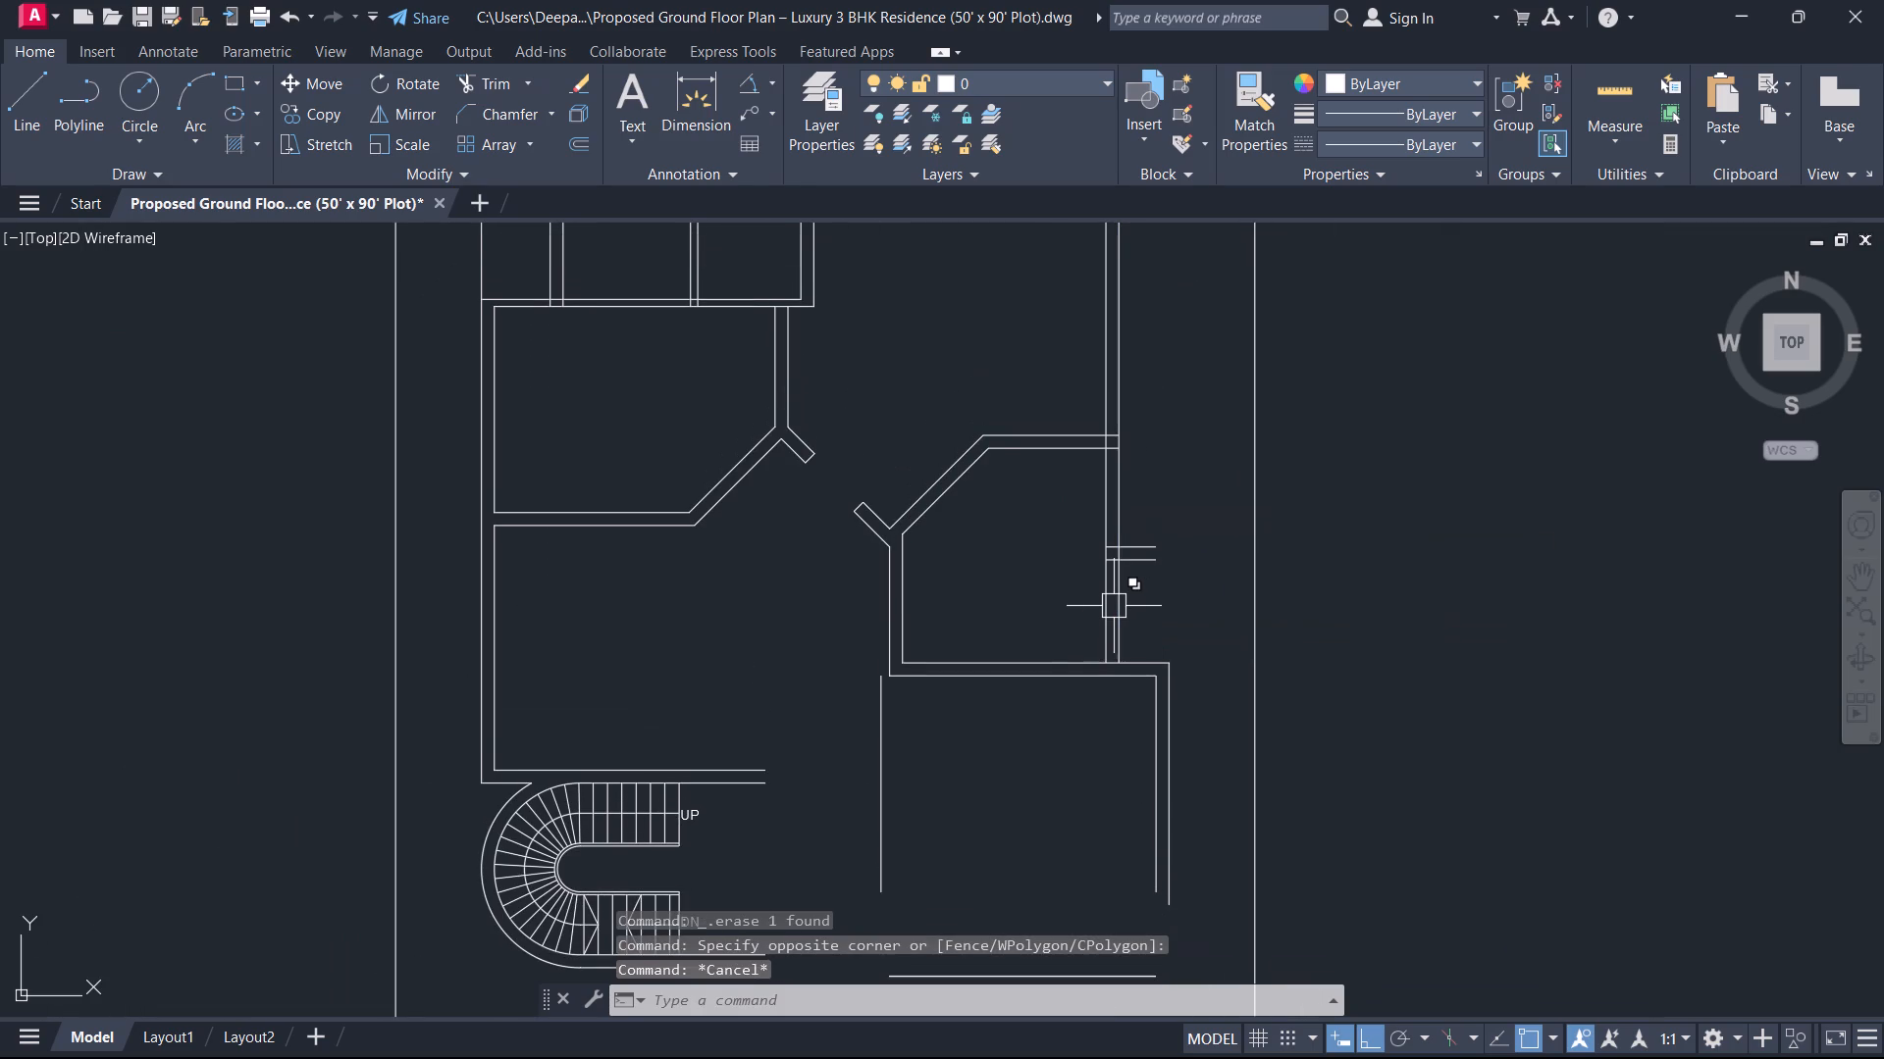
Trim the partition's outer face line where it passes between the two cross wall lines.
{"action": "type", "text": "TR"}
{"action": "key", "text": "space"}
{"action": "scroll", "coordinate": [1115, 591], "scroll_direction": "up", "scroll_amount": 2}
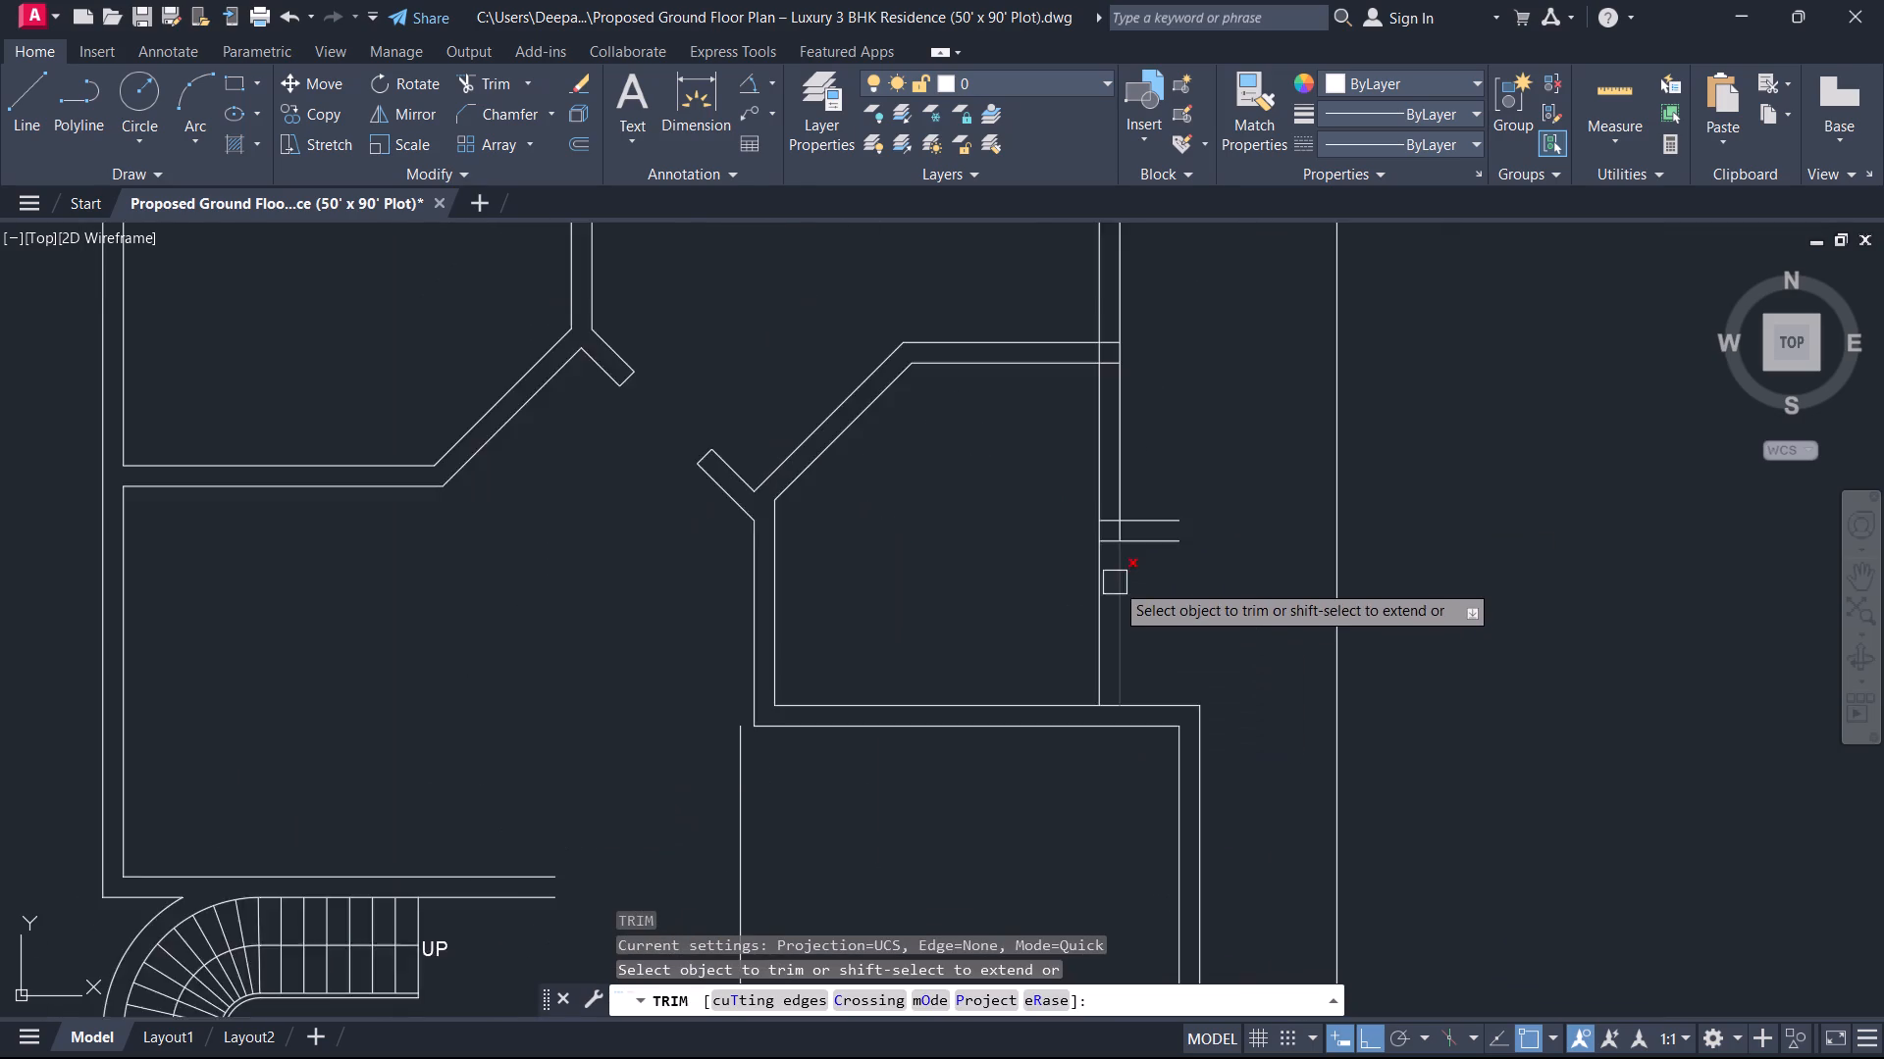
{"action": "scroll", "coordinate": [1115, 582], "scroll_direction": "up", "scroll_amount": 1}
{"action": "left_click", "coordinate": [1127, 460]}
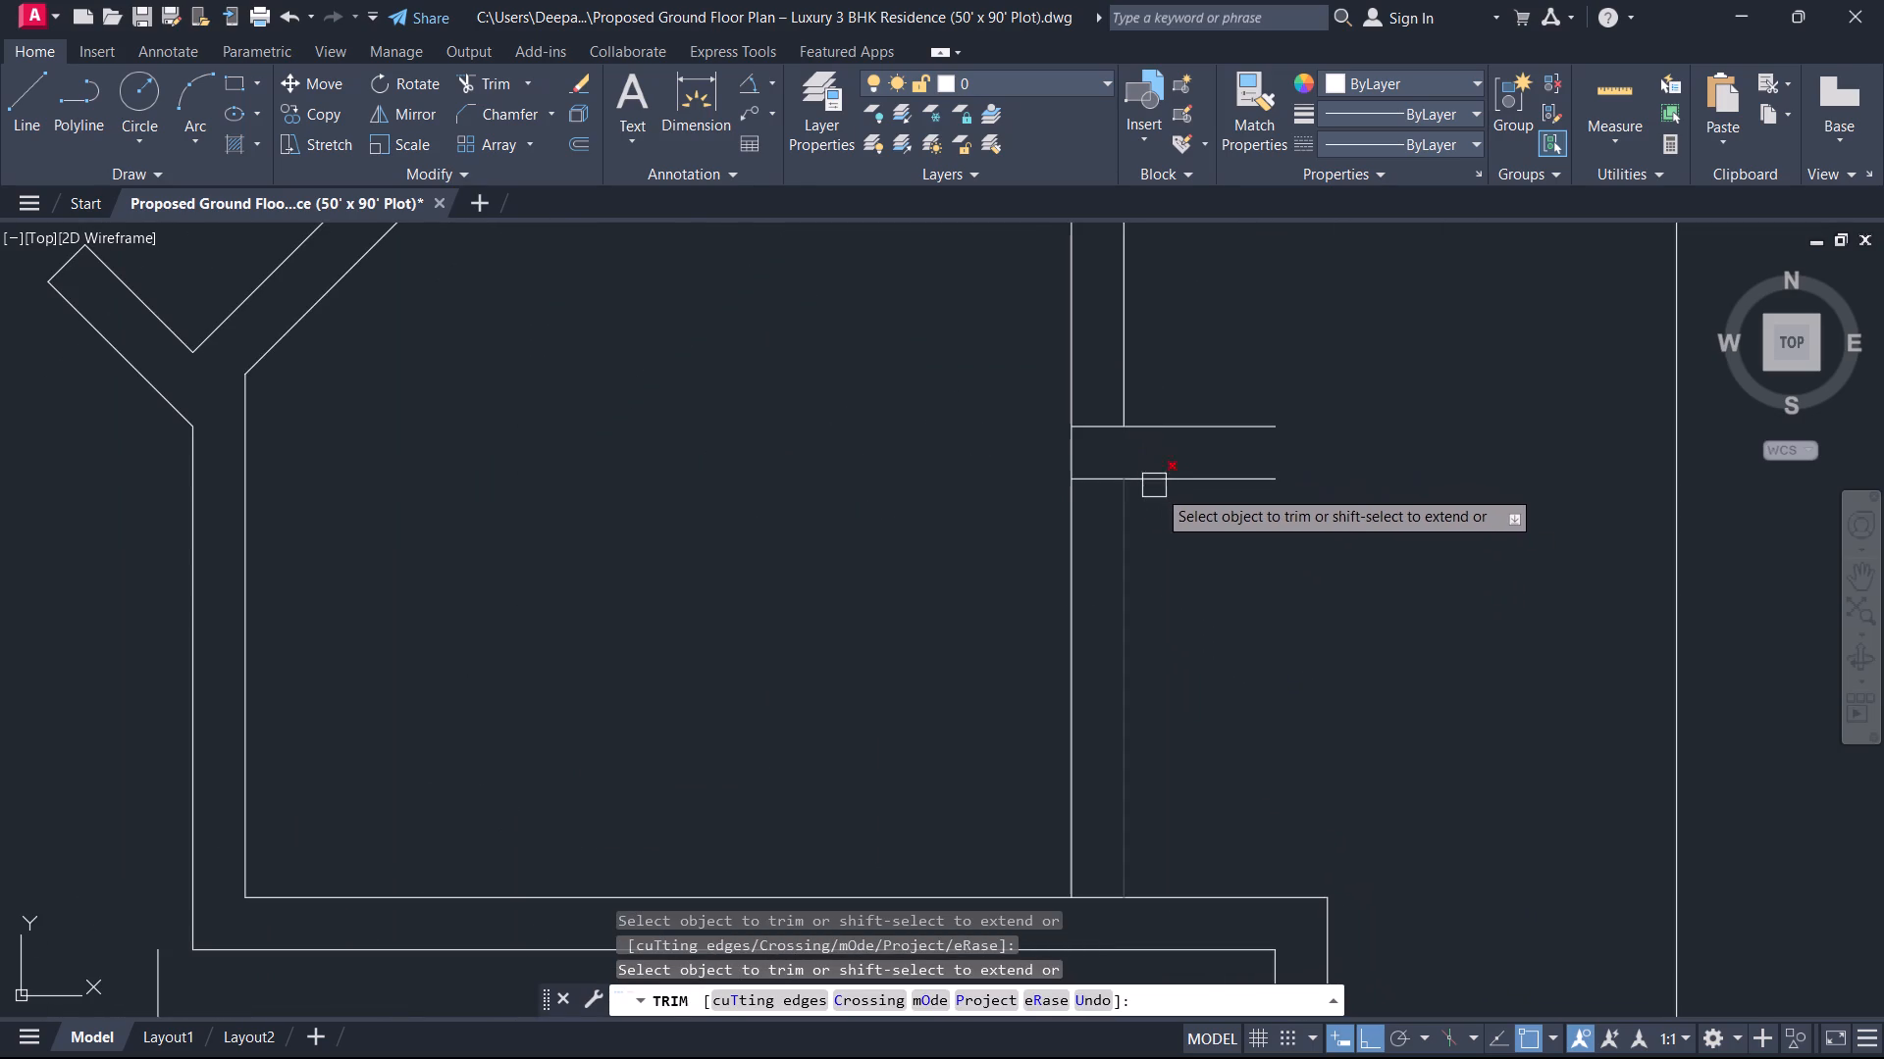
{"action": "left_click", "coordinate": [1216, 575]}
{"action": "key", "text": "Escape"}
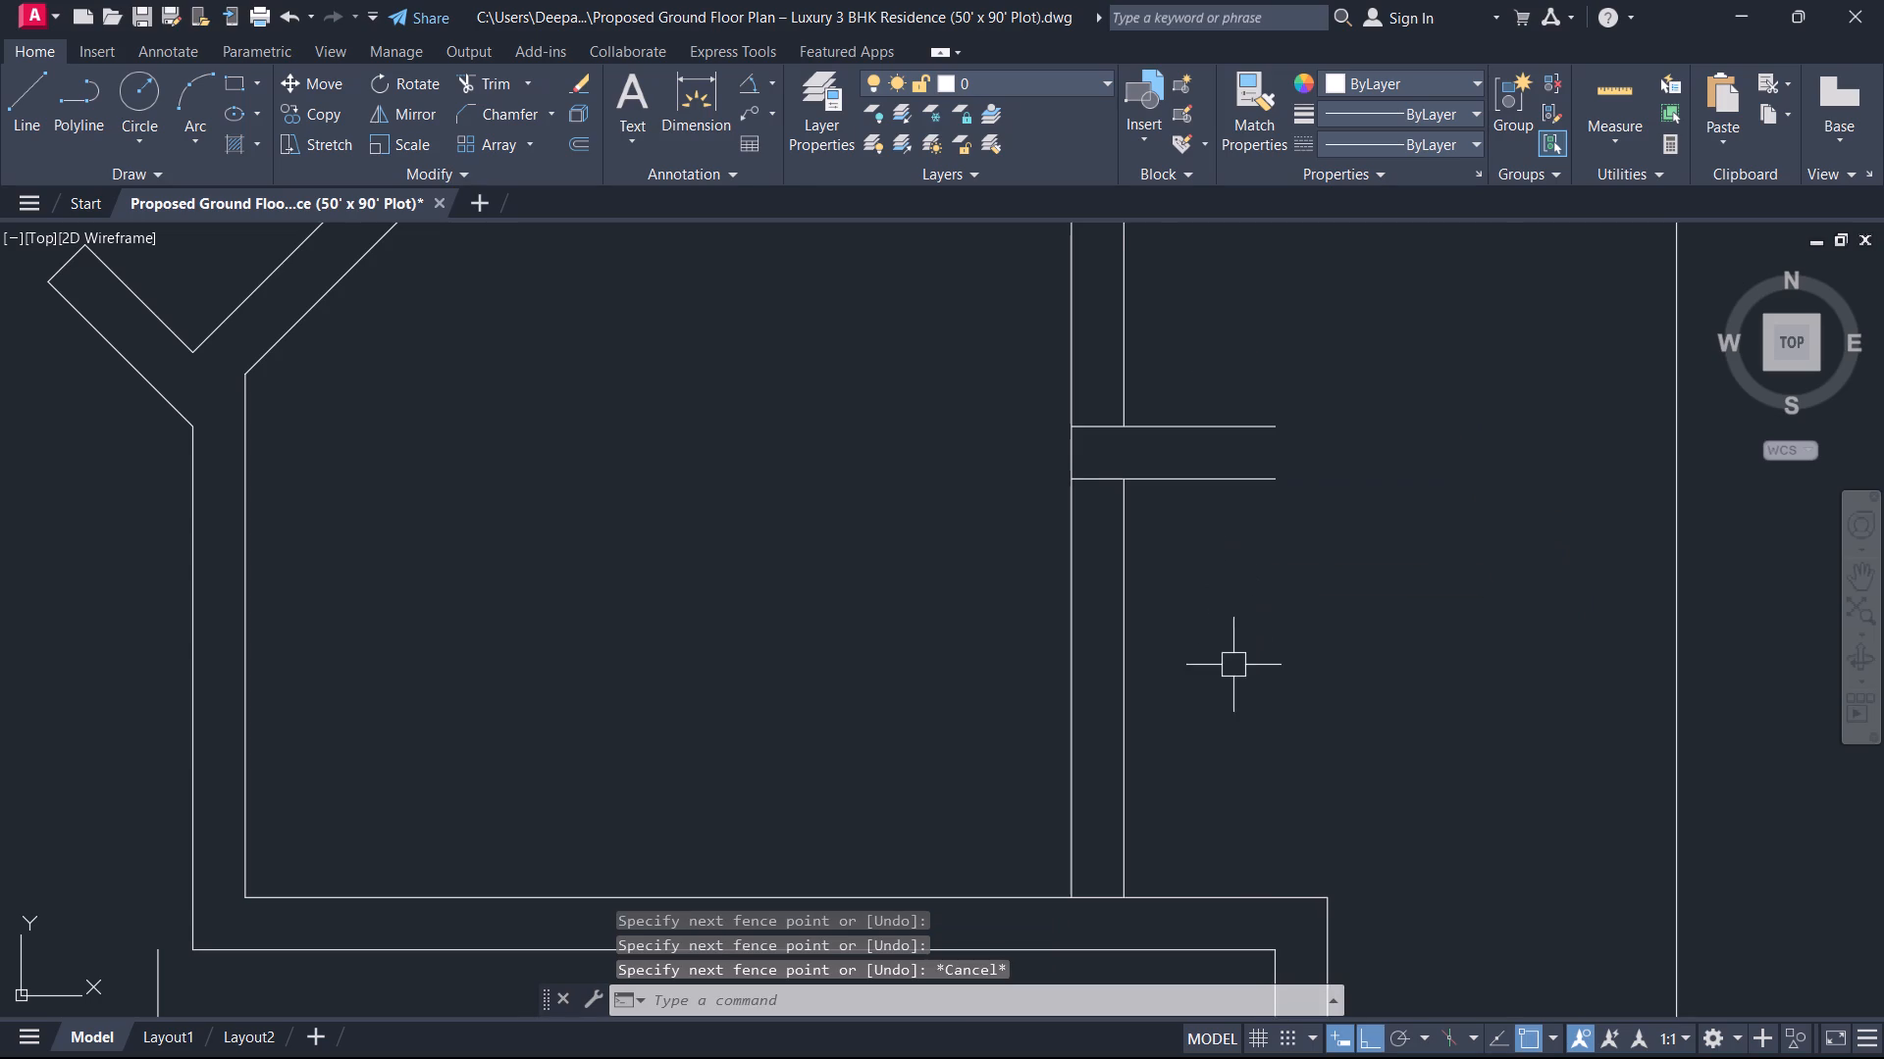
Erase the partition's outer face line between the cross wall and the chamfered room's lower wall.
{"action": "scroll", "coordinate": [1224, 670], "scroll_direction": "down", "scroll_amount": 1}
{"action": "middle_click_drag", "start_coordinate": [1177, 636], "coordinate": [1080, 555]}
{"action": "scroll", "coordinate": [1071, 564], "scroll_direction": "up", "scroll_amount": 1}
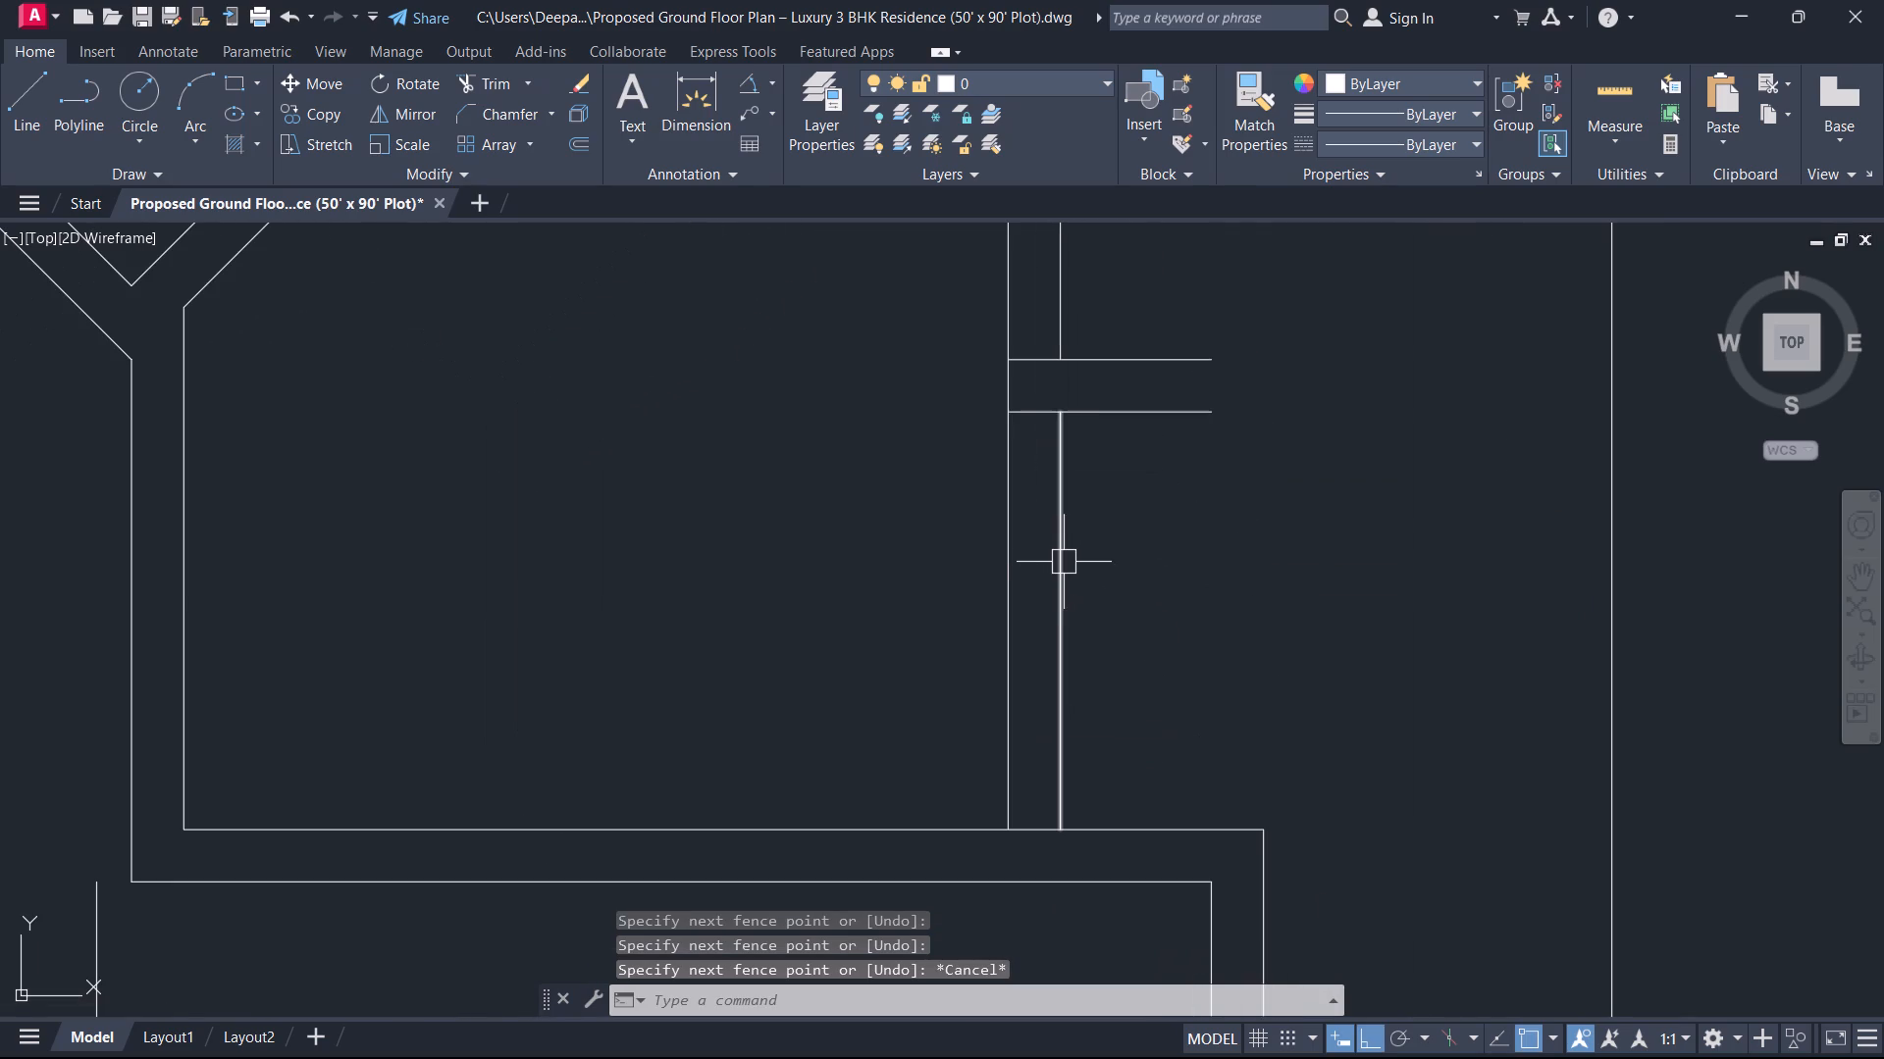
{"action": "left_click", "coordinate": [1066, 563]}
{"action": "key", "text": "Delete"}
Offset the partition line below the cross wall by 5" toward the plot's right boundary.
{"action": "type", "text": "O"}
{"action": "key", "text": "space"}
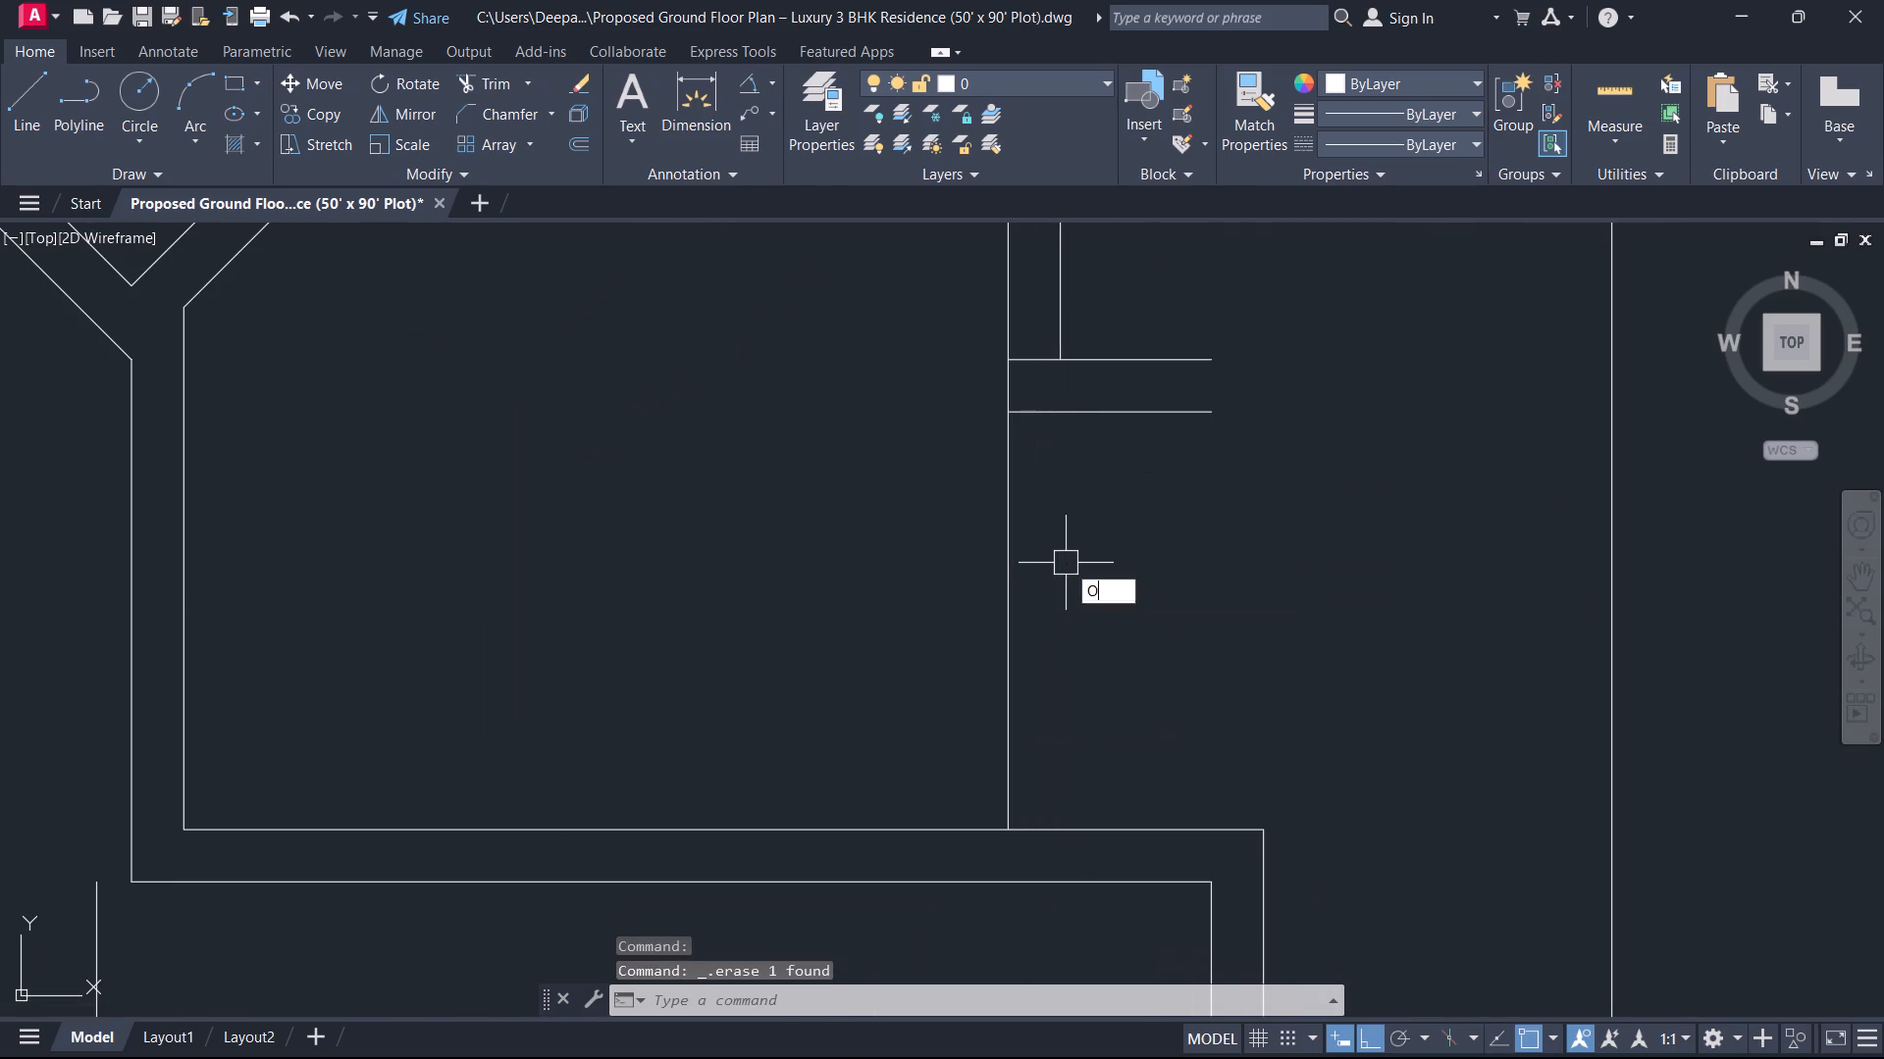
{"action": "key", "text": "5"}
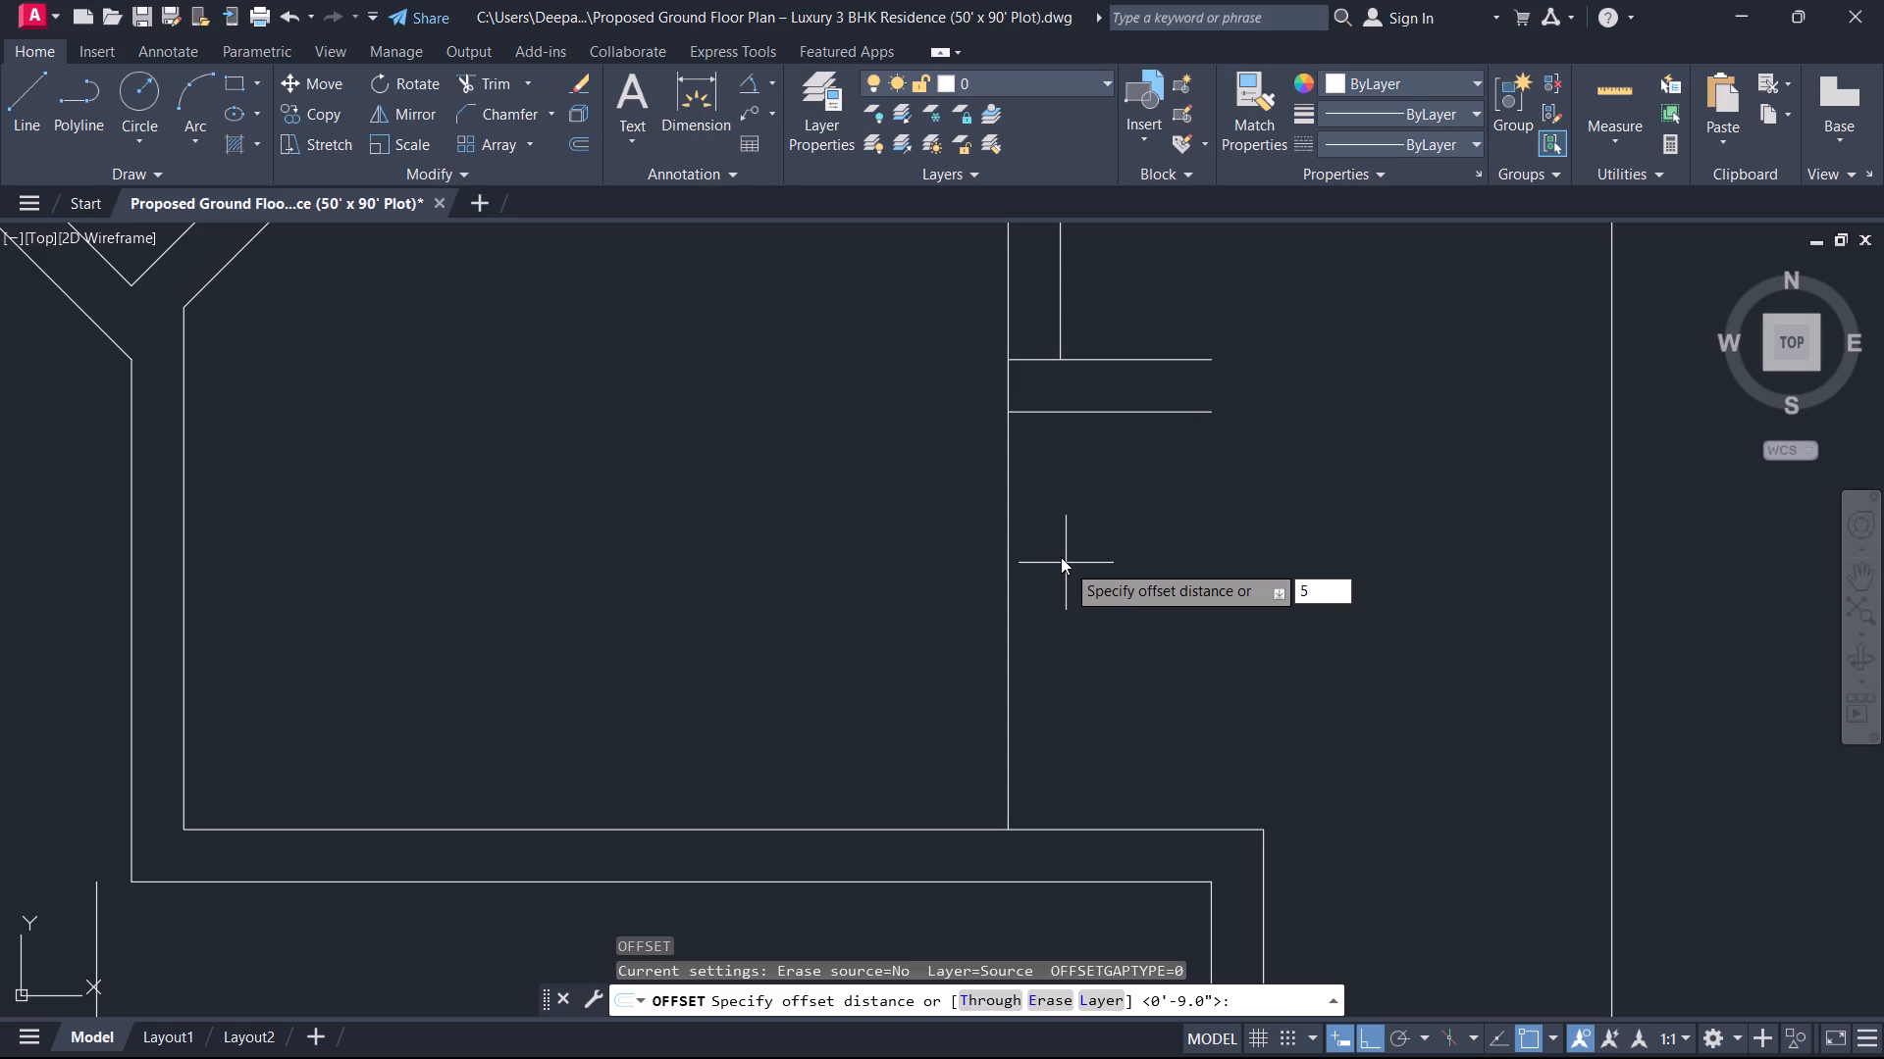
{"action": "key", "text": "Return"}
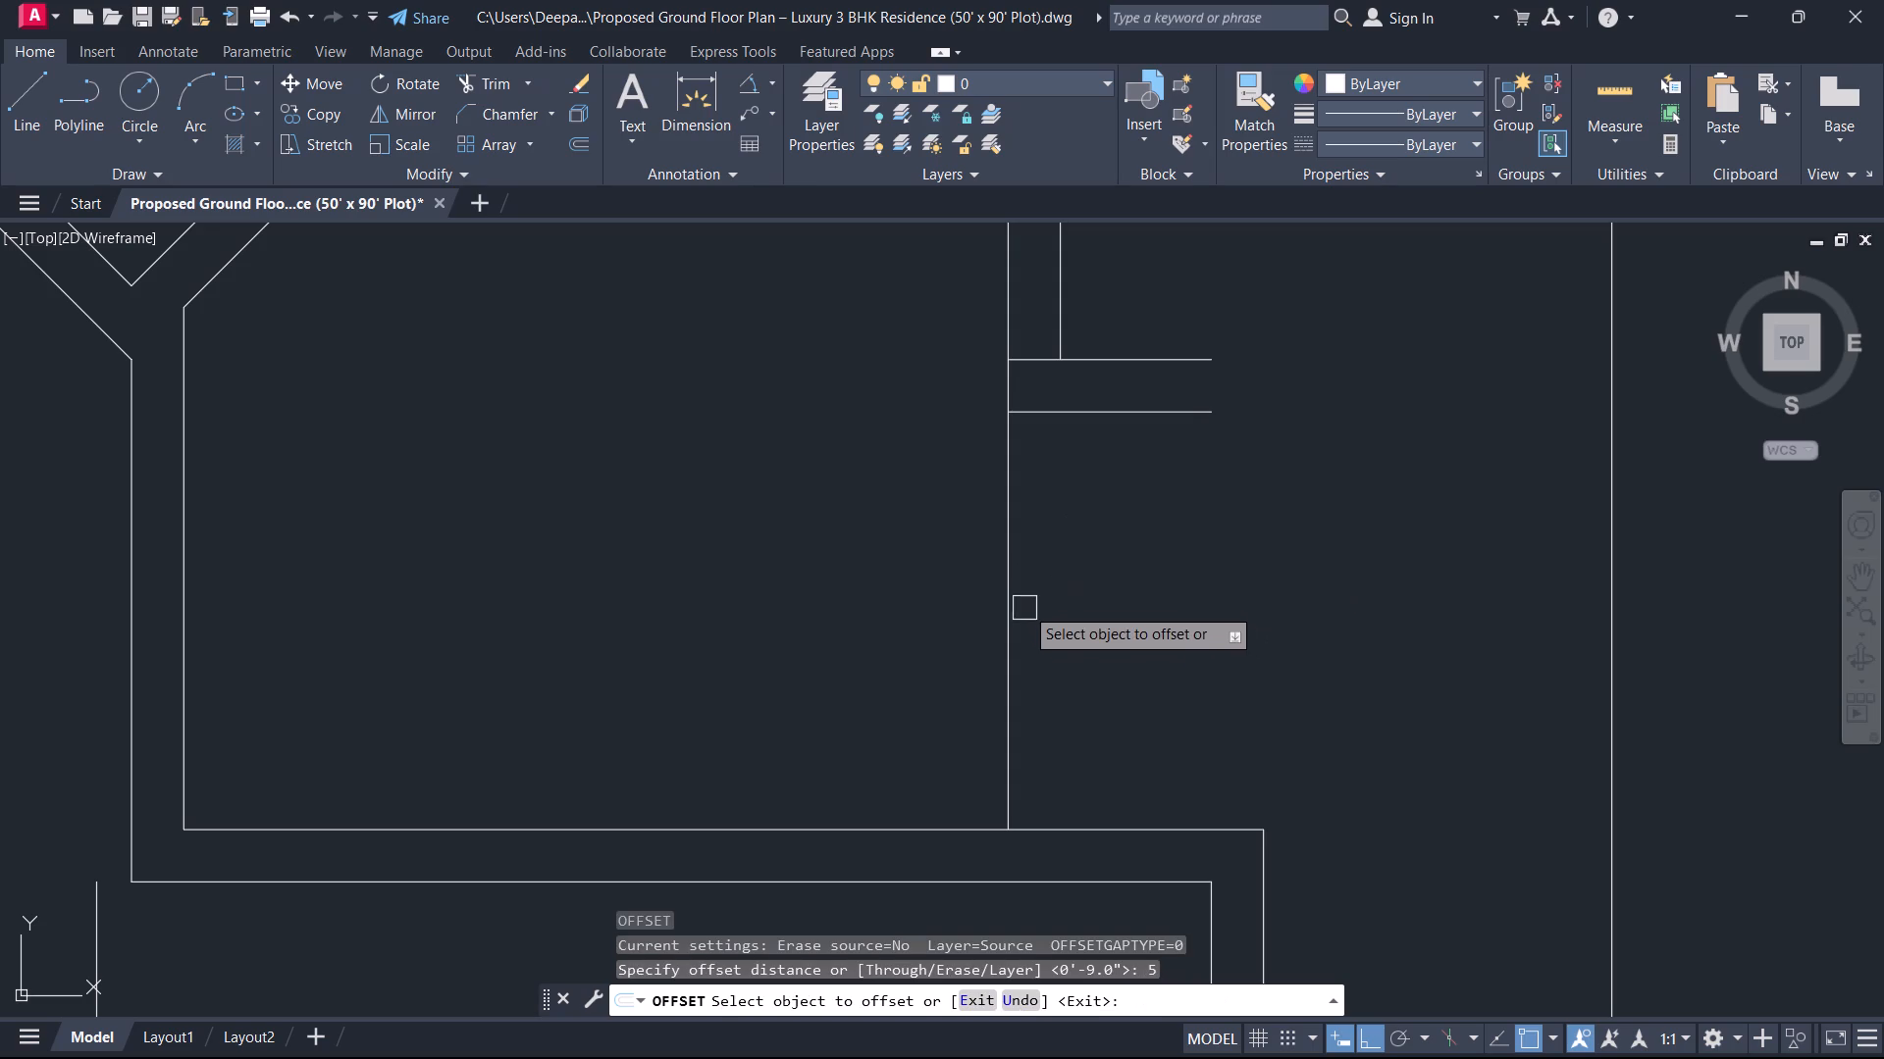
{"action": "left_click", "coordinate": [1014, 590]}
{"action": "left_click", "coordinate": [1095, 599]}
{"action": "key", "text": "Escape"}
Trim the new 5" partition face line between the cross wall lines and remove its portion above the cross wall.
{"action": "type", "text": "TR"}
{"action": "key", "text": "space"}
{"action": "scroll", "coordinate": [1096, 372], "scroll_direction": "up", "scroll_amount": 2}
{"action": "left_click", "coordinate": [947, 409]}
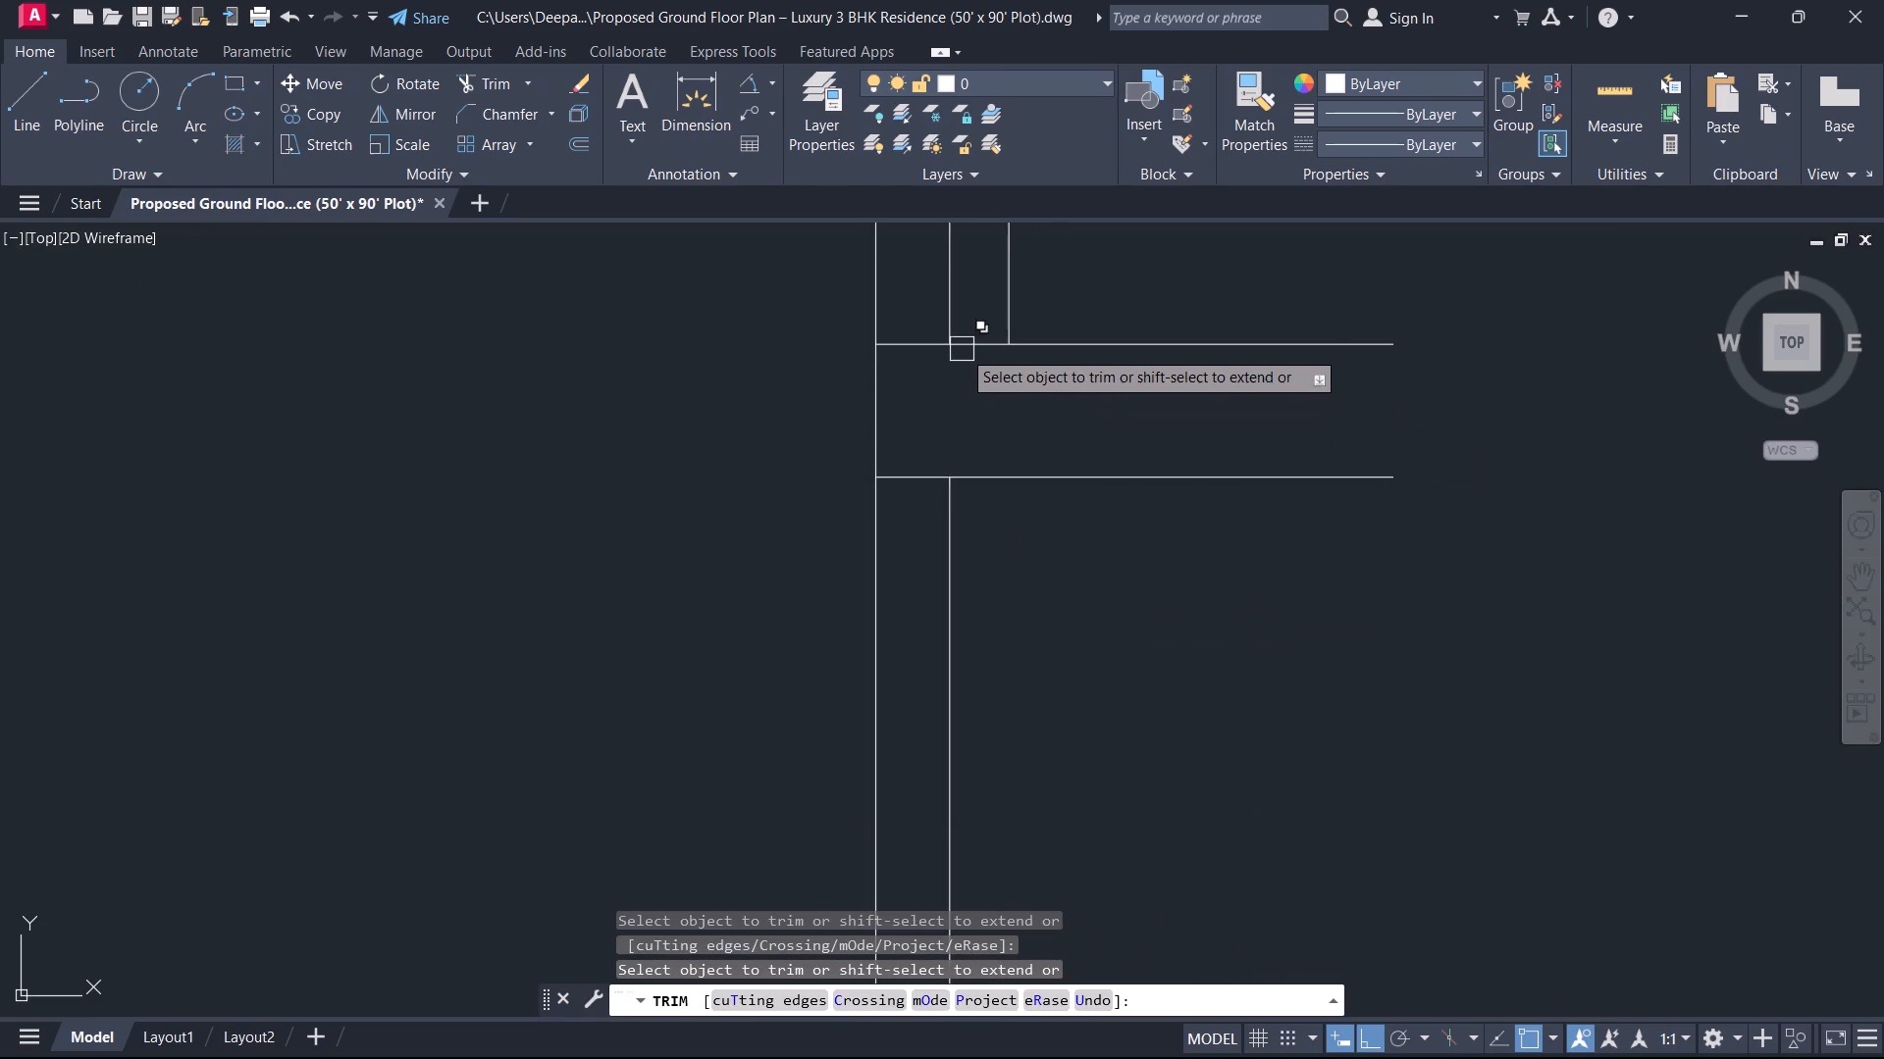
{"action": "left_click", "coordinate": [952, 303]}
{"action": "key", "text": "Escape"}
Offset the partition's outer face line below the cross wall by 5' toward the right plot boundary.
{"action": "scroll", "coordinate": [940, 379], "scroll_direction": "down", "scroll_amount": 2}
{"action": "scroll", "coordinate": [1002, 467], "scroll_direction": "down", "scroll_amount": 1}
{"action": "middle_click_drag", "start_coordinate": [1005, 470], "coordinate": [1008, 472]}
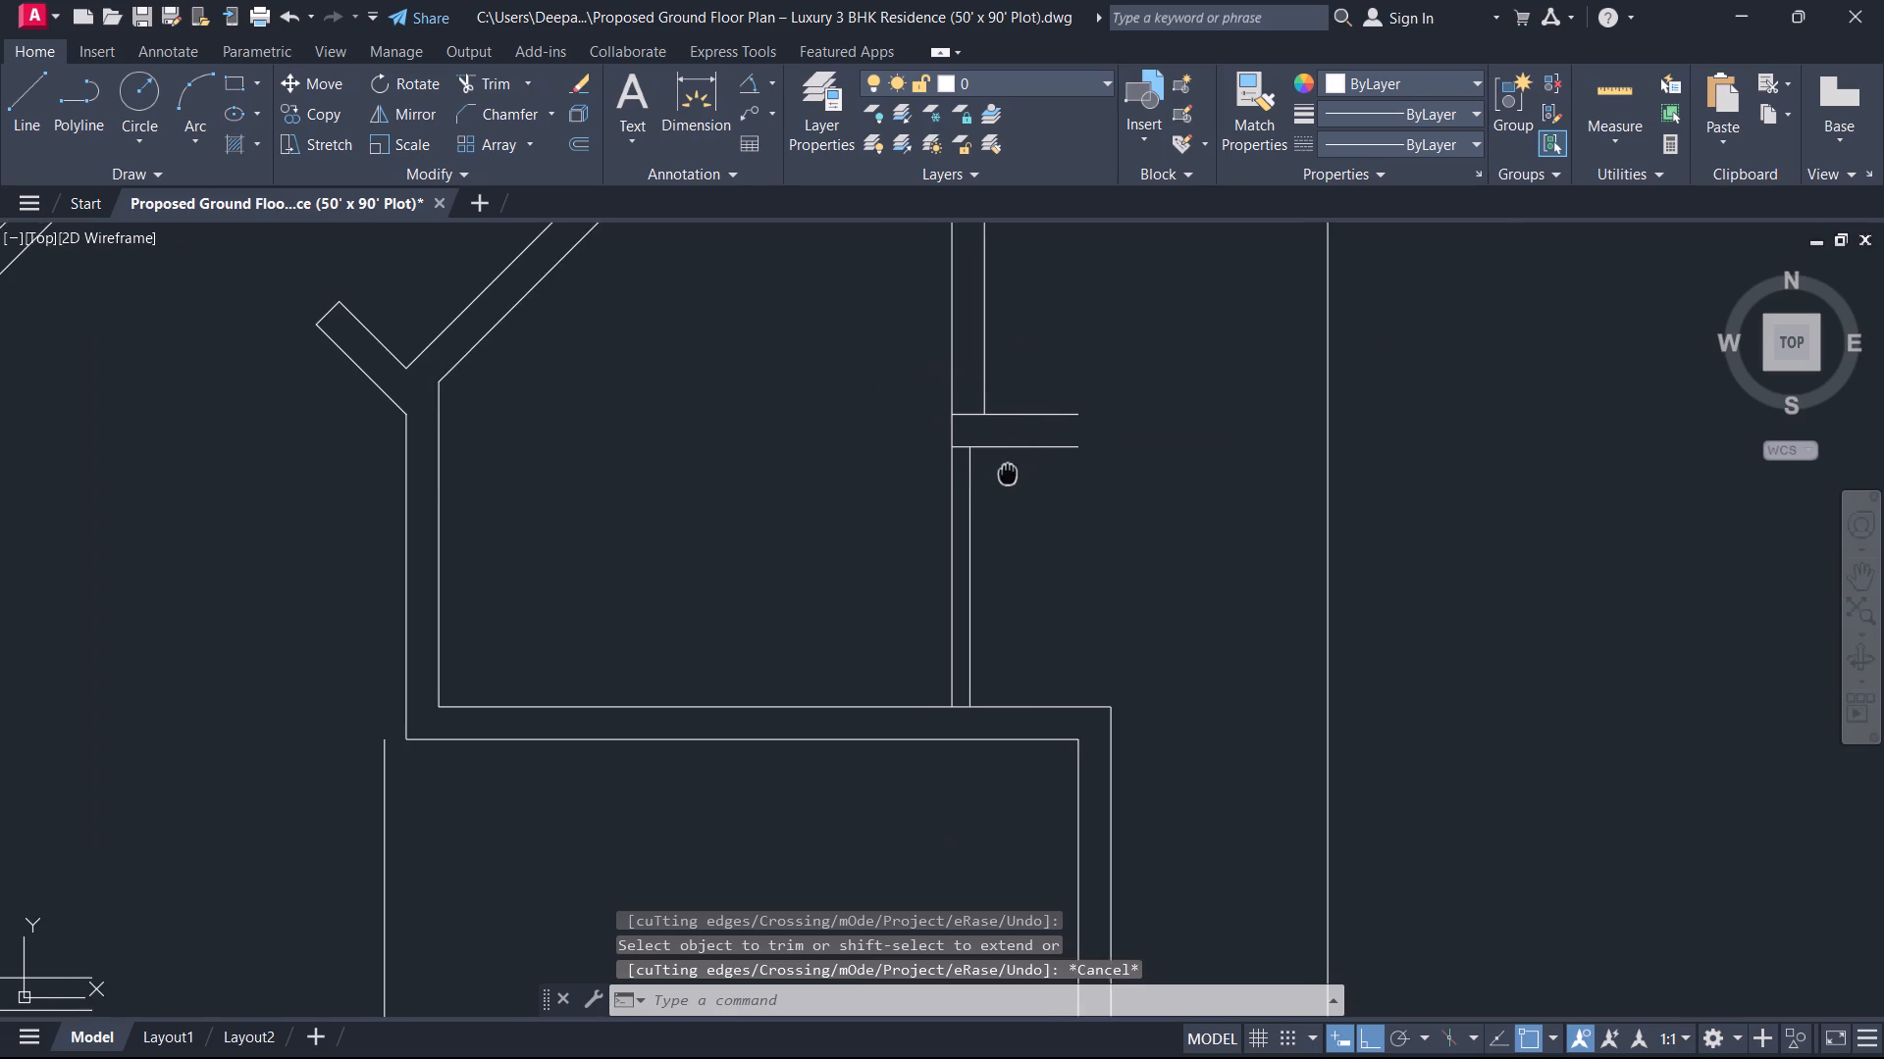
{"action": "middle_click_drag", "start_coordinate": [1008, 472], "coordinate": [1051, 468]}
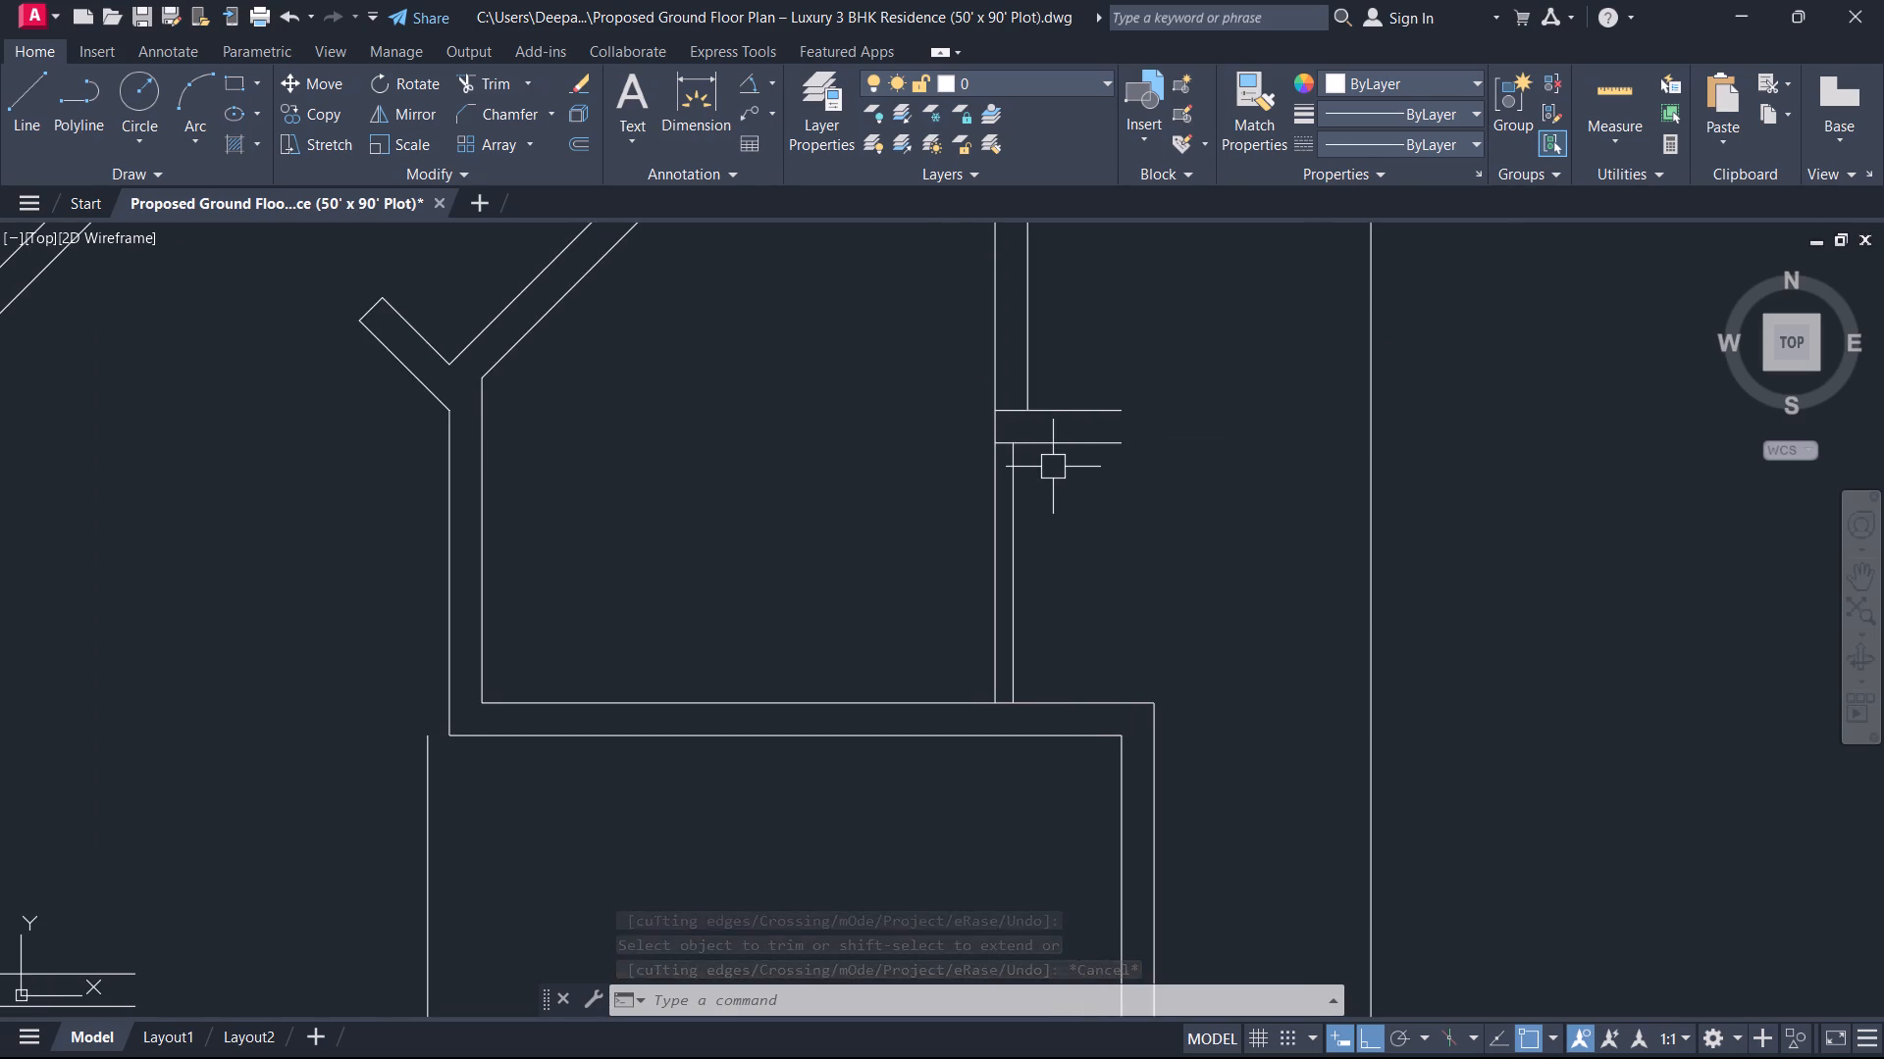
{"action": "type", "text": "O"}
{"action": "key", "text": "space"}
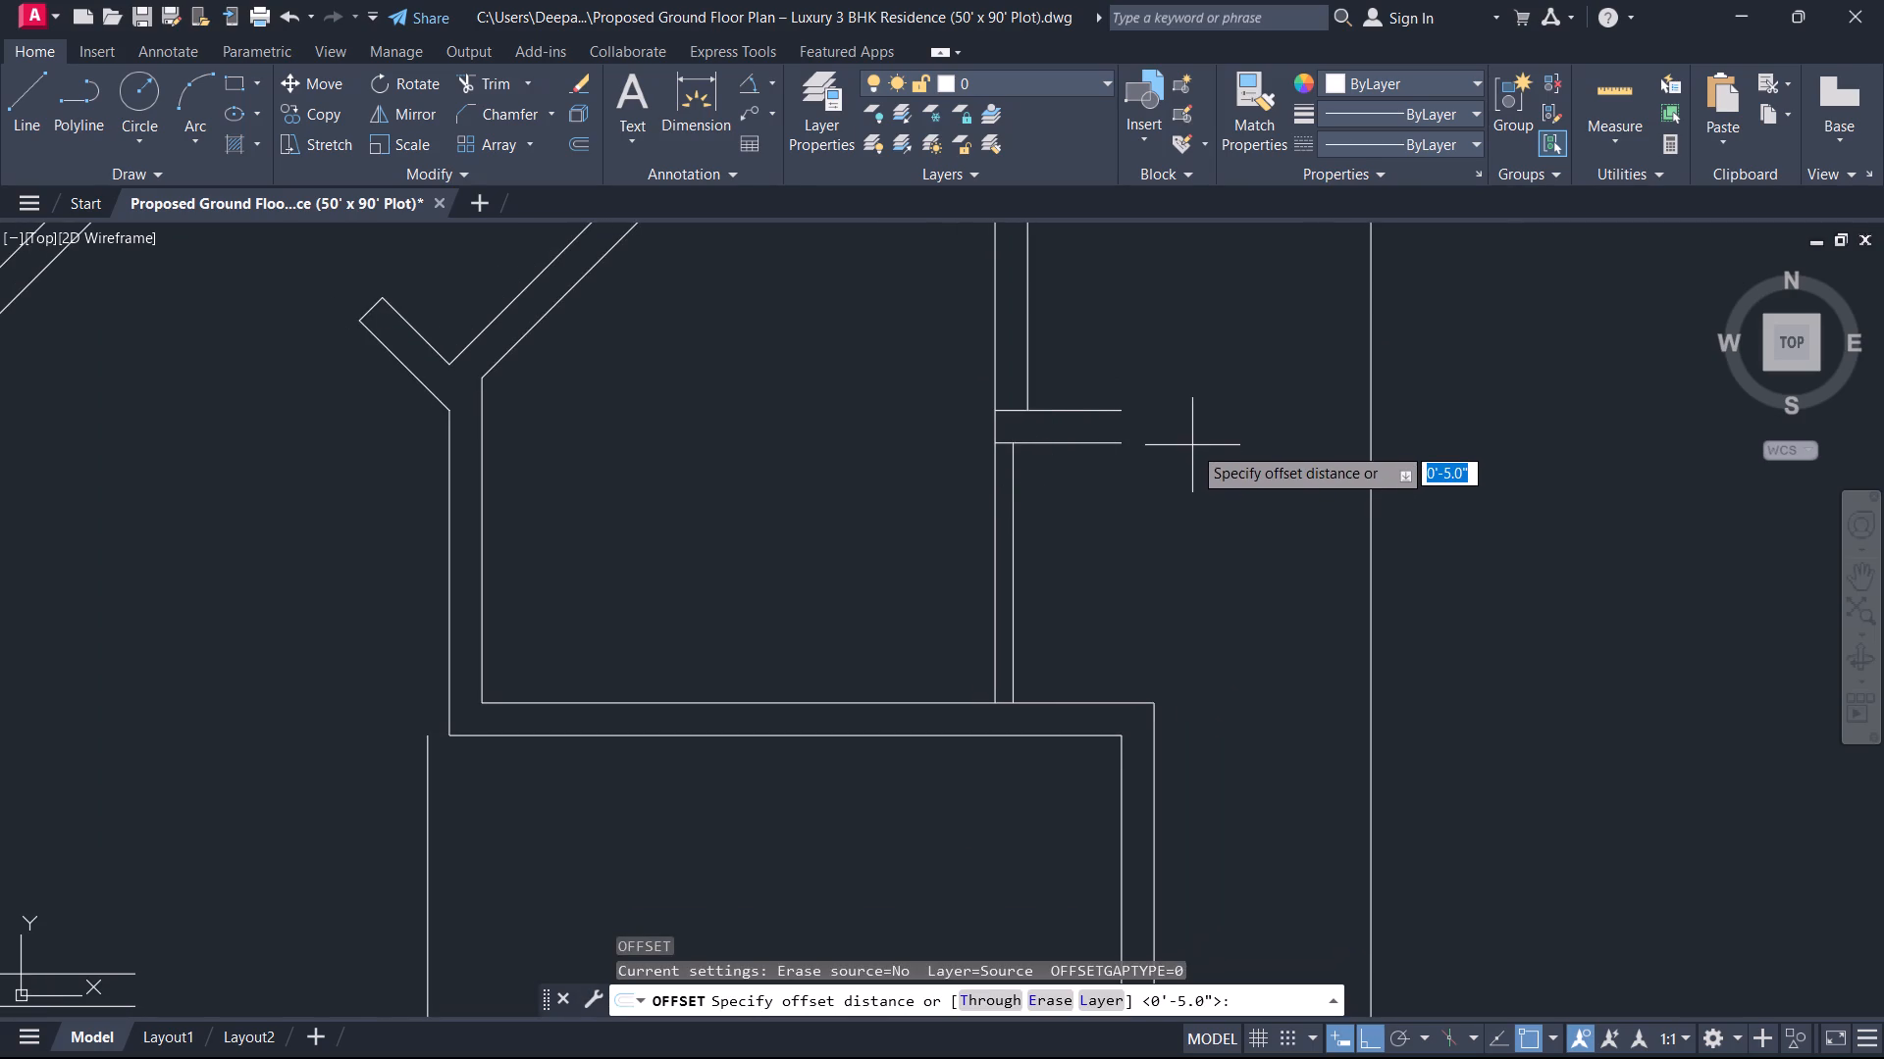
{"action": "key", "text": "5"}
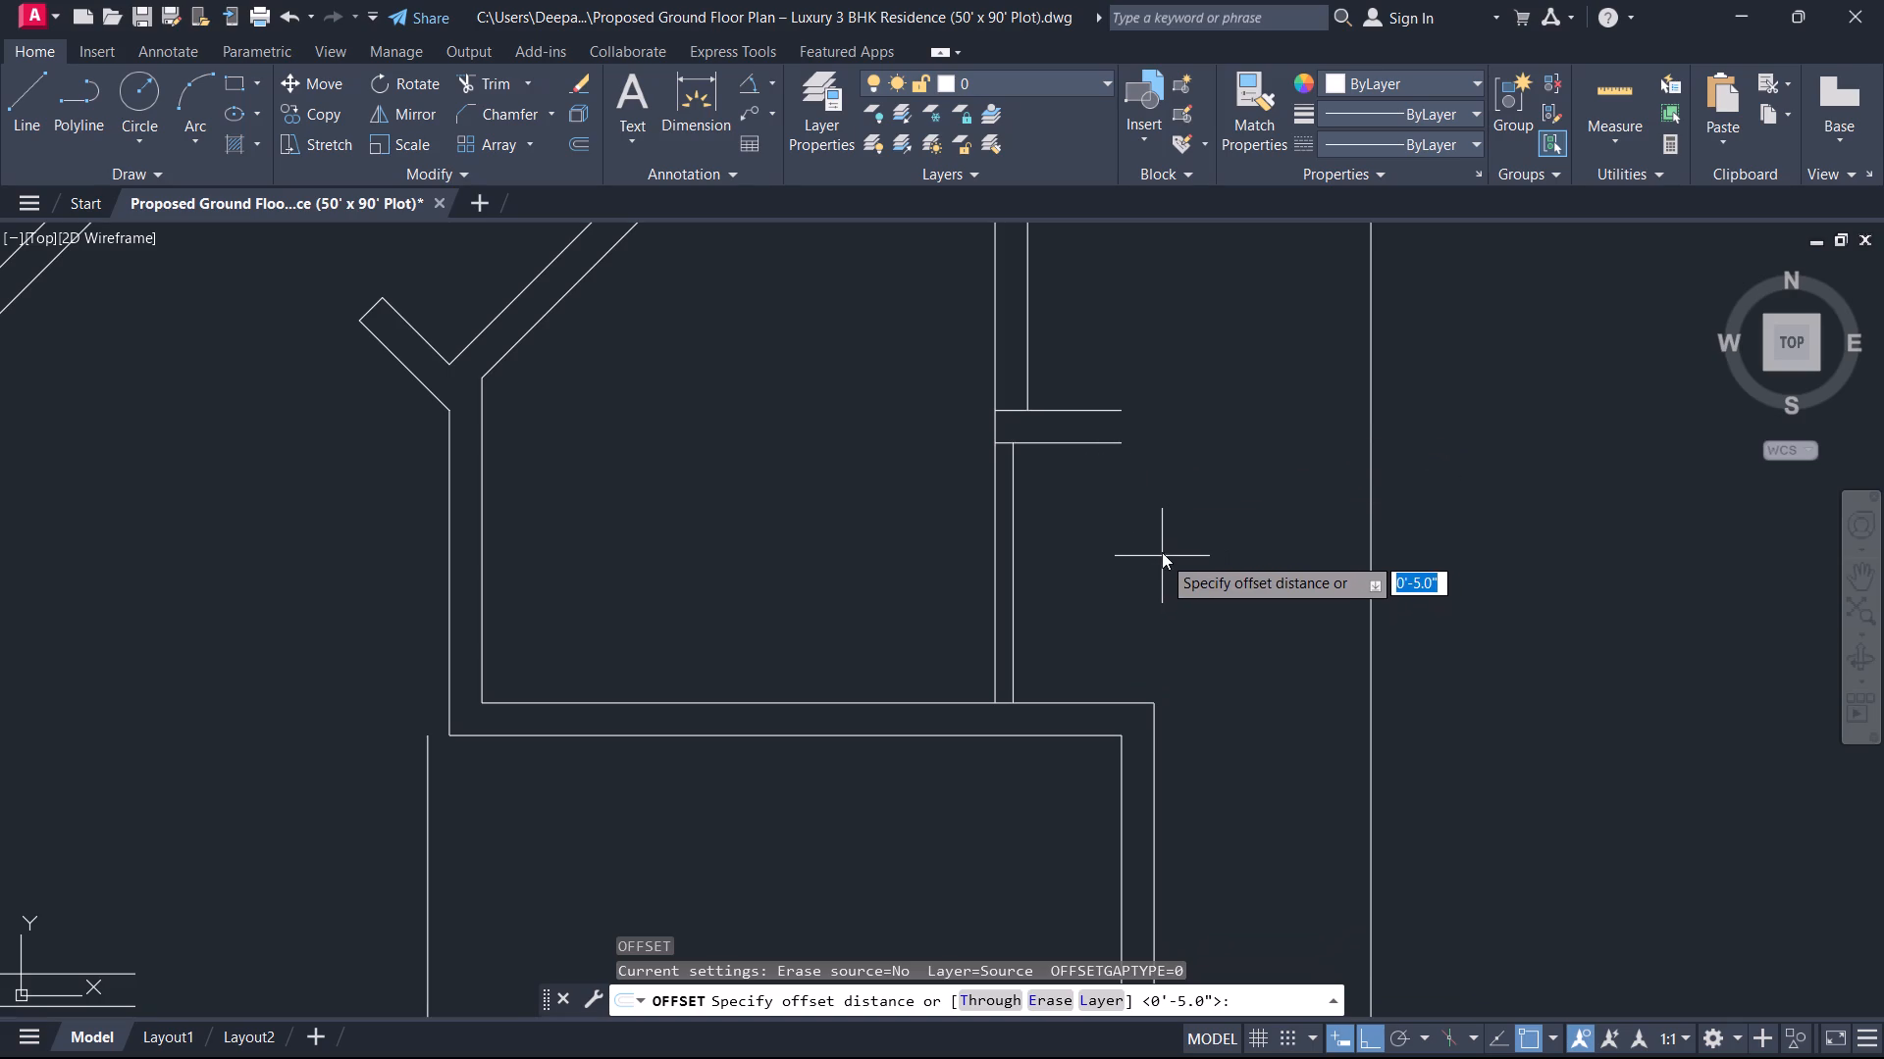
{"action": "key", "text": "apostrophe"}
{"action": "key", "text": "Return"}
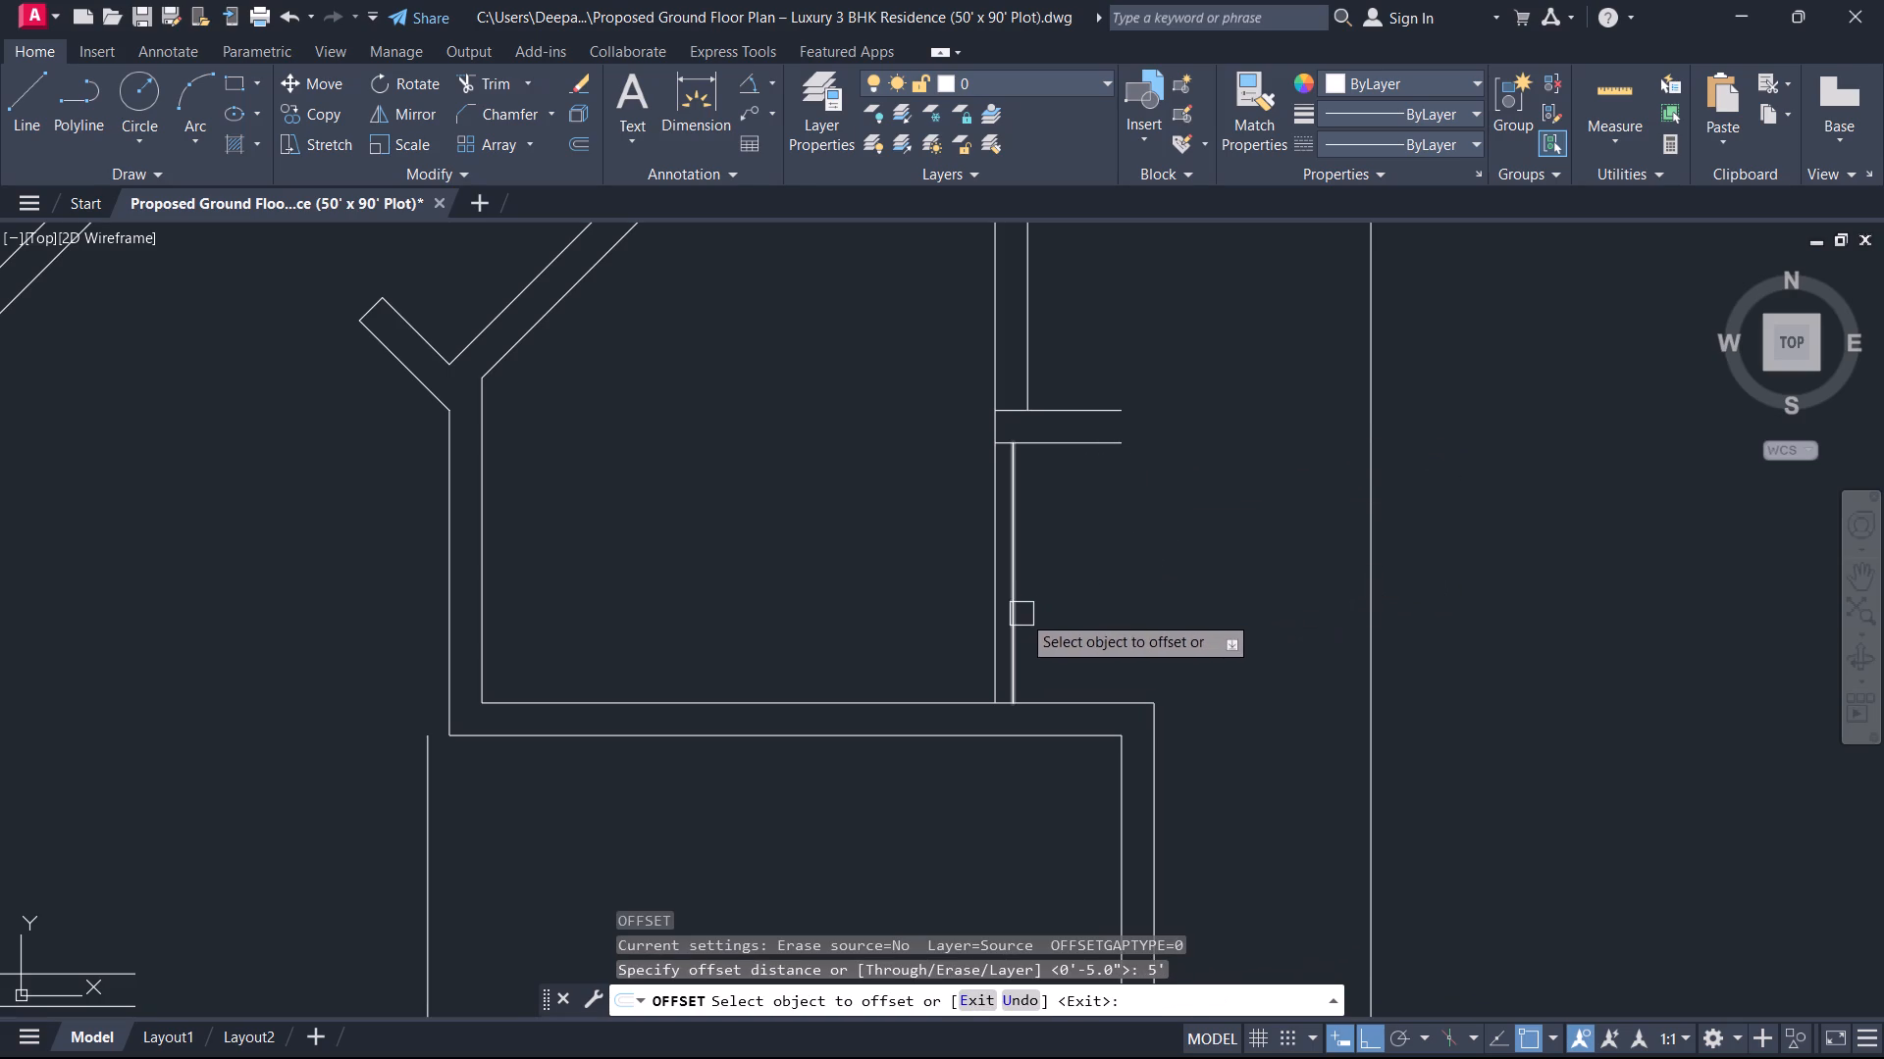
{"action": "left_click_drag", "start_coordinate": [1020, 614], "coordinate": [1049, 615]}
{"action": "left_click", "coordinate": [1128, 613]}
{"action": "key", "text": "Escape"}
Examine the chamfered room and its surrounding walls against the rest of the ground floor plan.
{"action": "middle_click_drag", "start_coordinate": [1148, 634], "coordinate": [1132, 562]}
{"action": "scroll", "coordinate": [1138, 583], "scroll_direction": "down", "scroll_amount": 2}
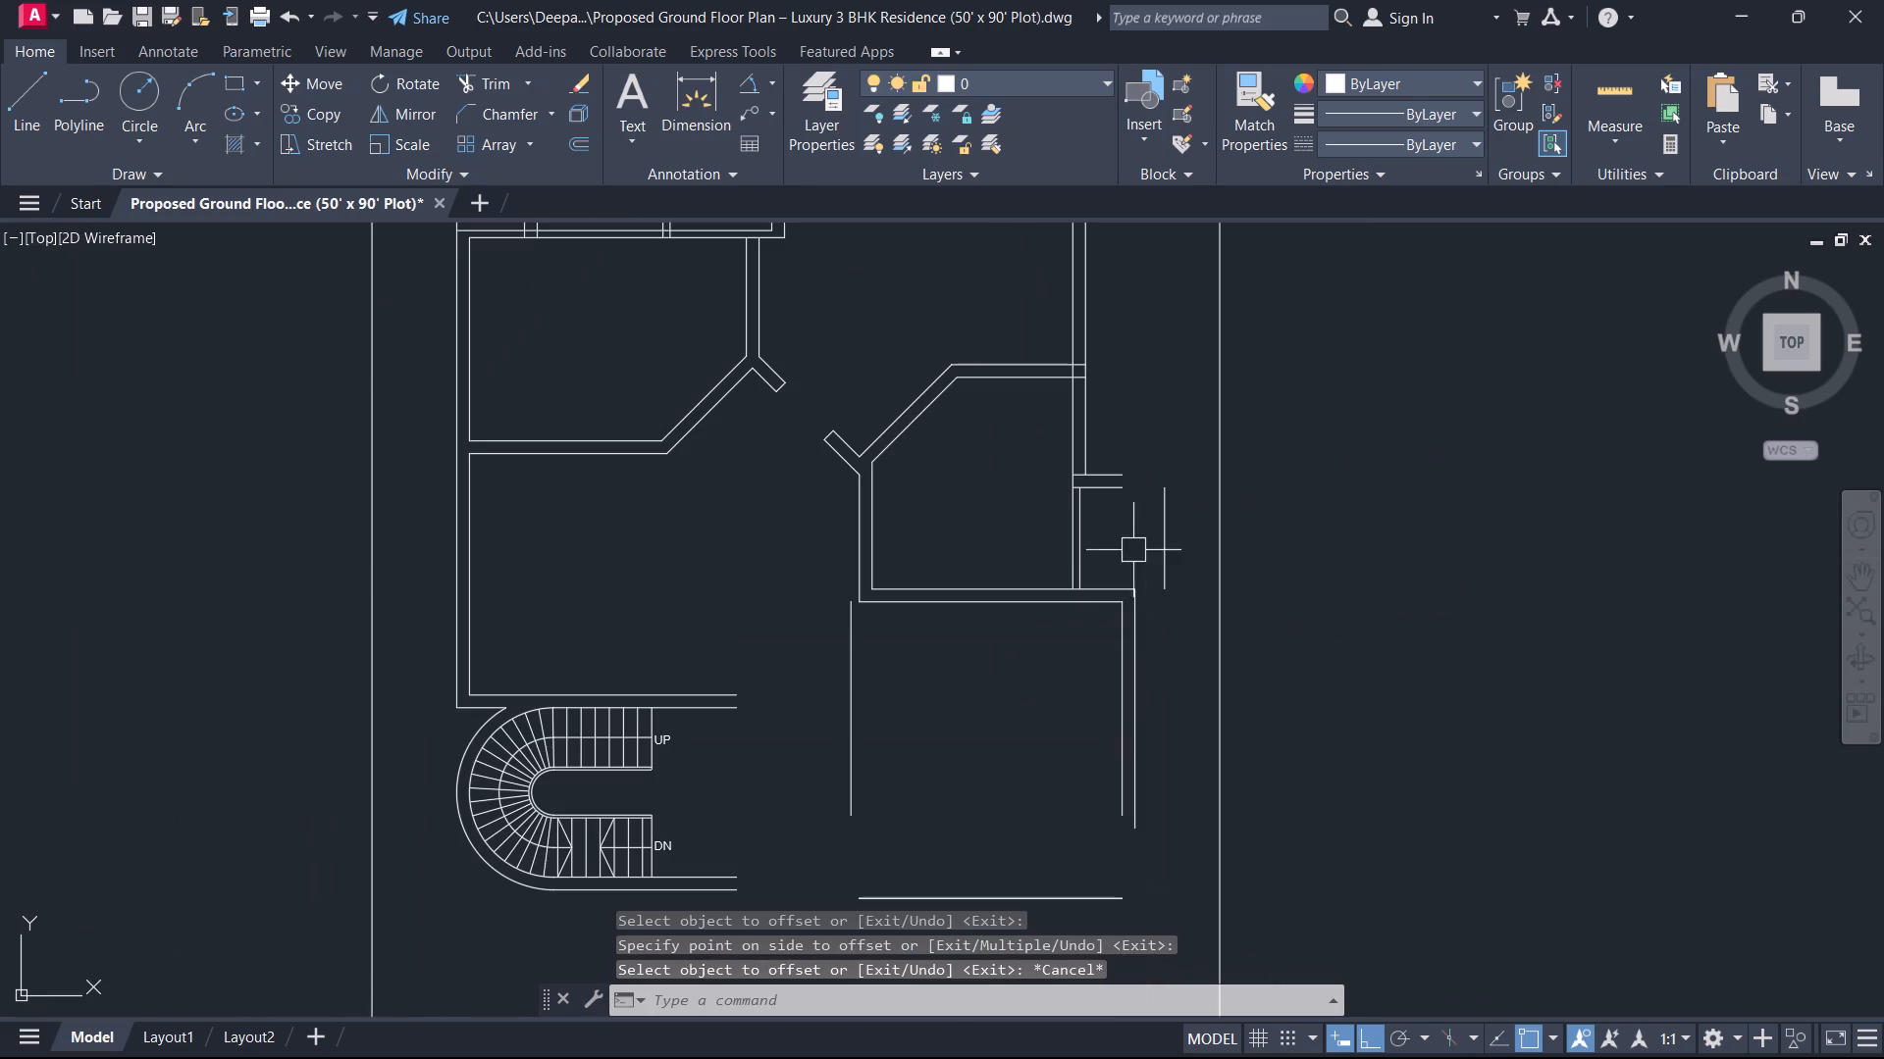
{"action": "scroll", "coordinate": [1137, 531], "scroll_direction": "up", "scroll_amount": 2}
{"action": "scroll", "coordinate": [1091, 700], "scroll_direction": "down", "scroll_amount": 2}
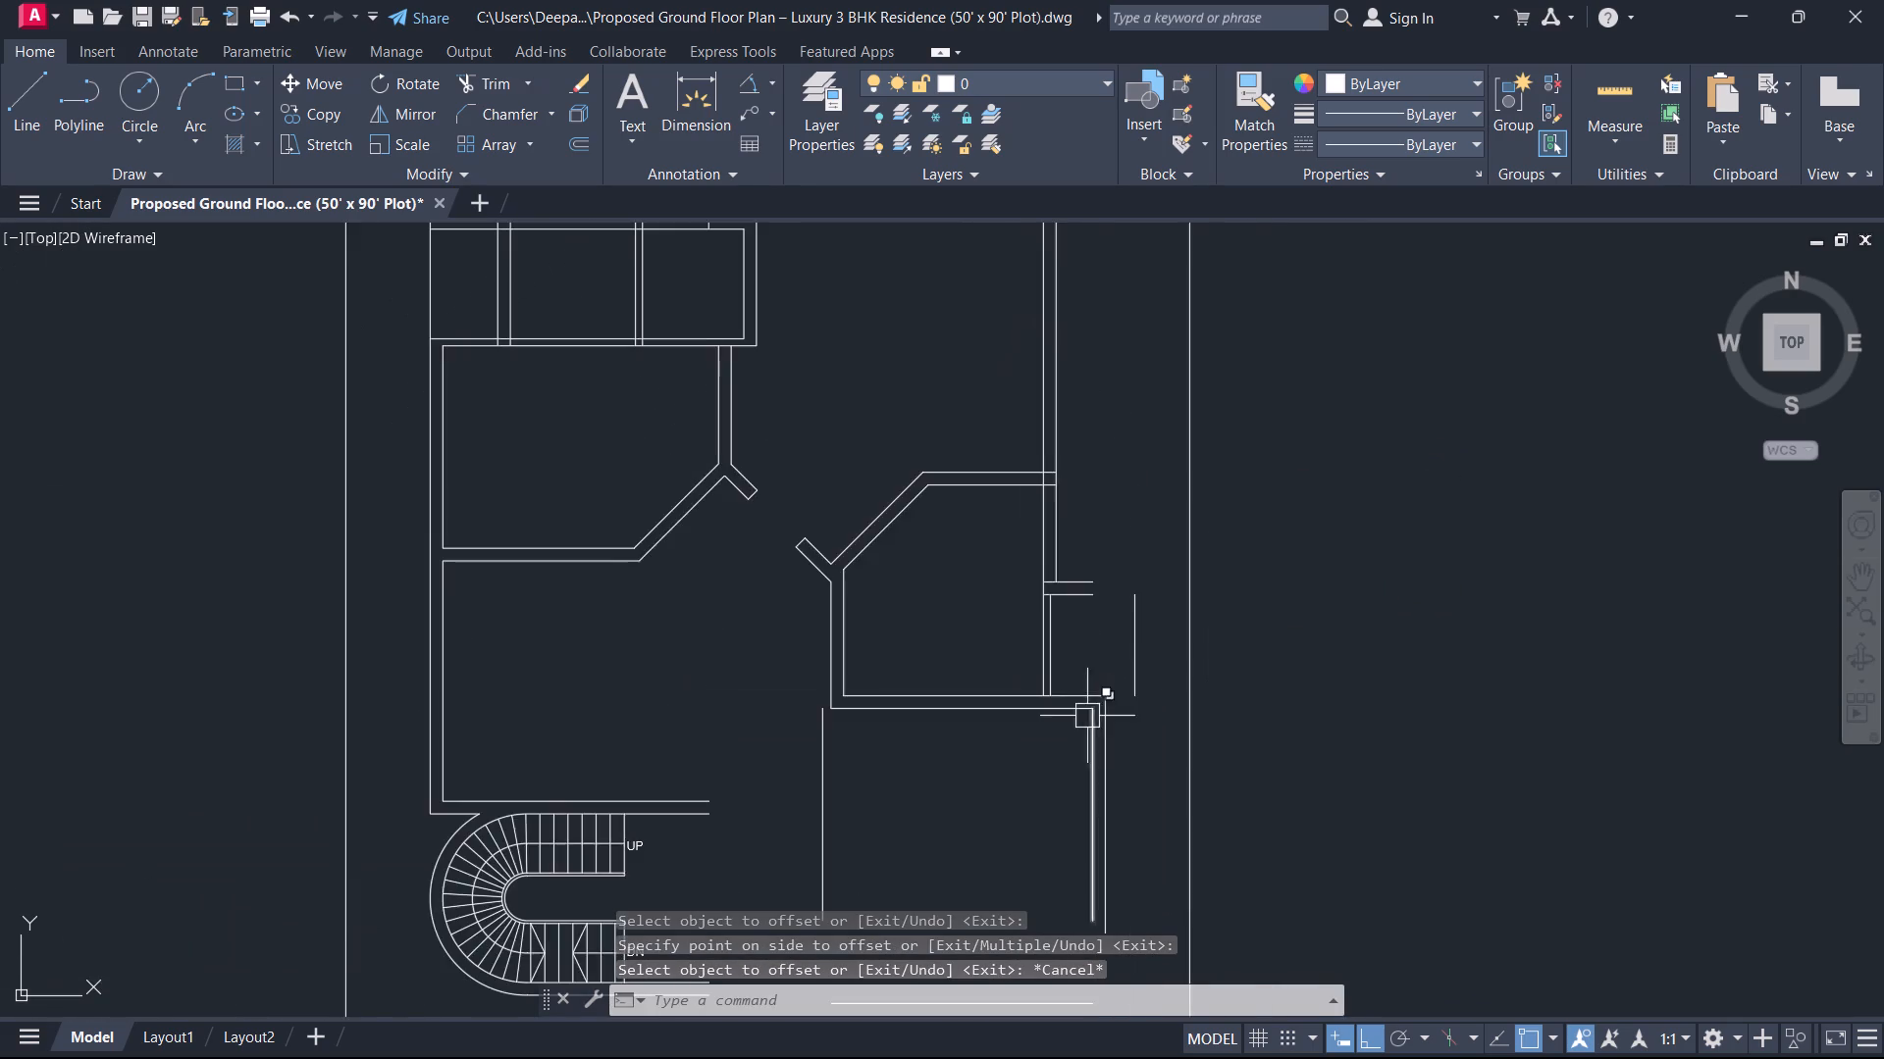
{"action": "middle_click_drag", "start_coordinate": [1087, 716], "coordinate": [1154, 574]}
{"action": "scroll", "coordinate": [1252, 521], "scroll_direction": "down", "scroll_amount": 2}
{"action": "middle_click_drag", "start_coordinate": [1232, 522], "coordinate": [1166, 628]}
{"action": "scroll", "coordinate": [1185, 508], "scroll_direction": "up", "scroll_amount": 1}
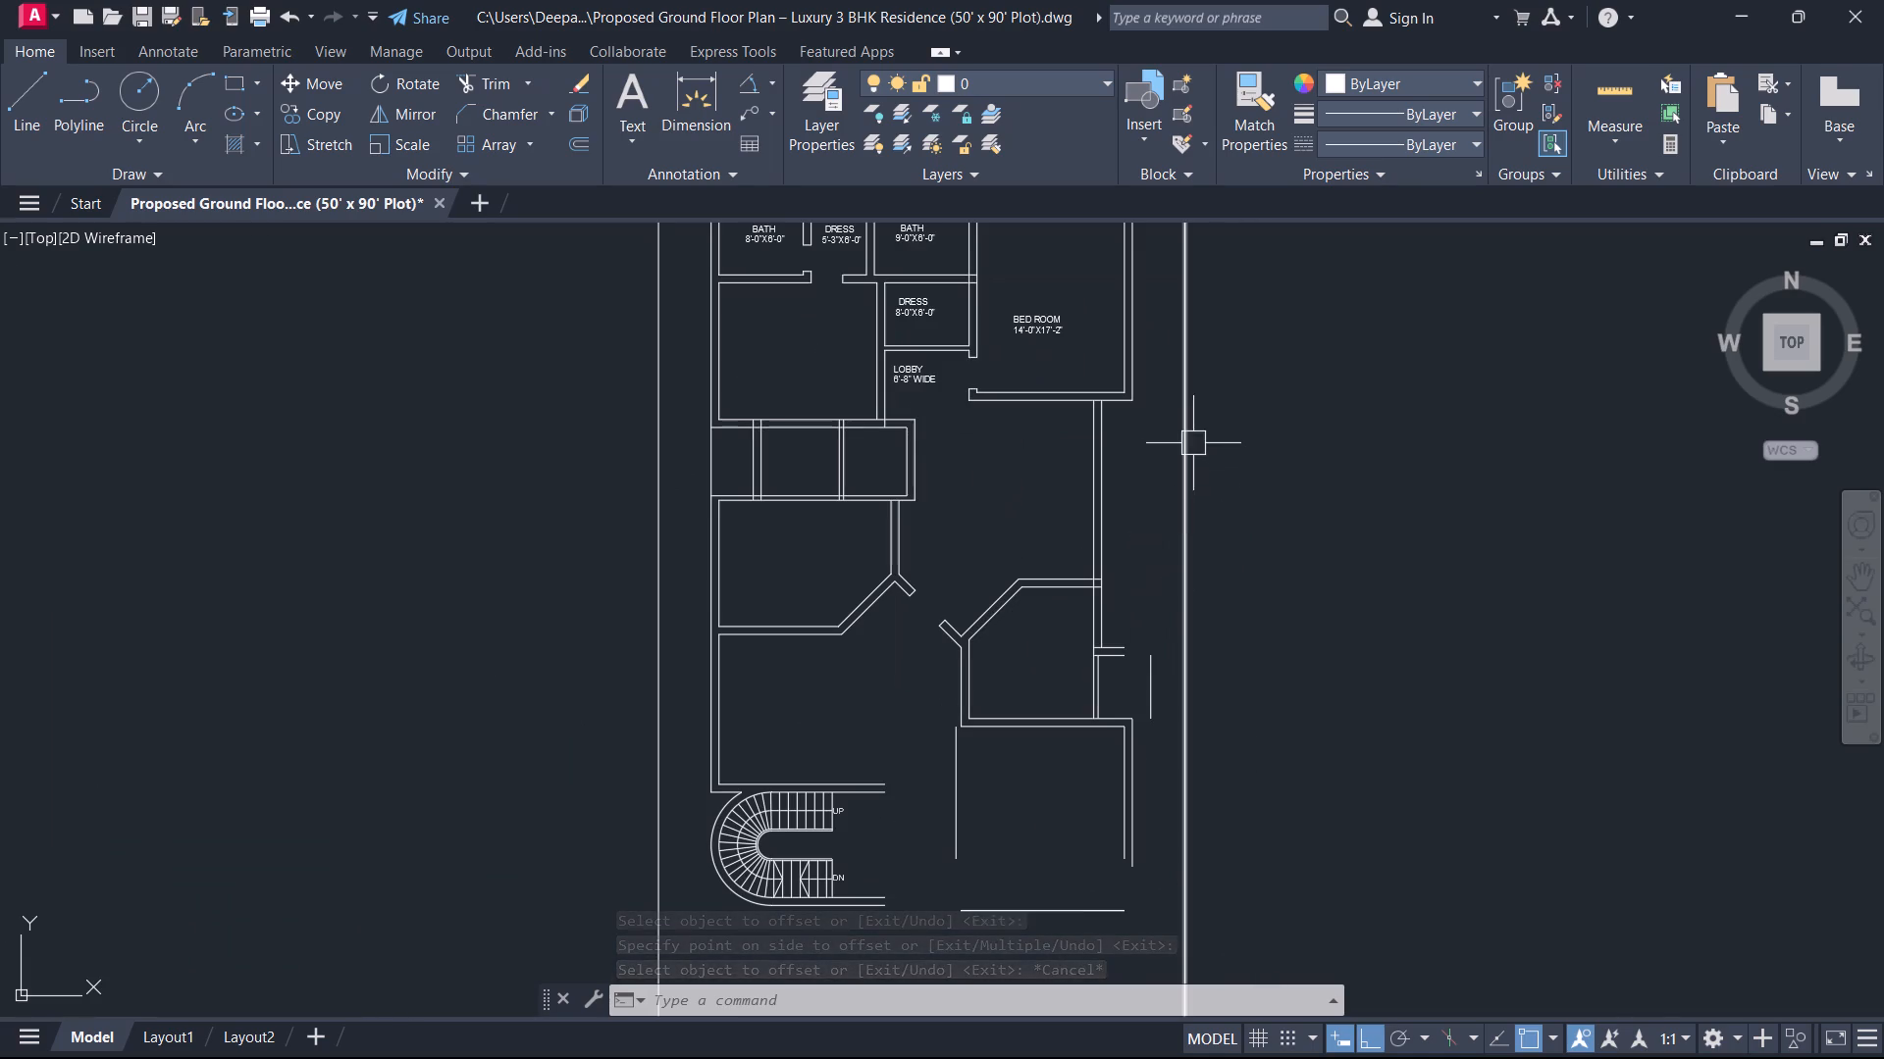
{"action": "middle_click_drag", "start_coordinate": [1111, 654], "coordinate": [1128, 518]}
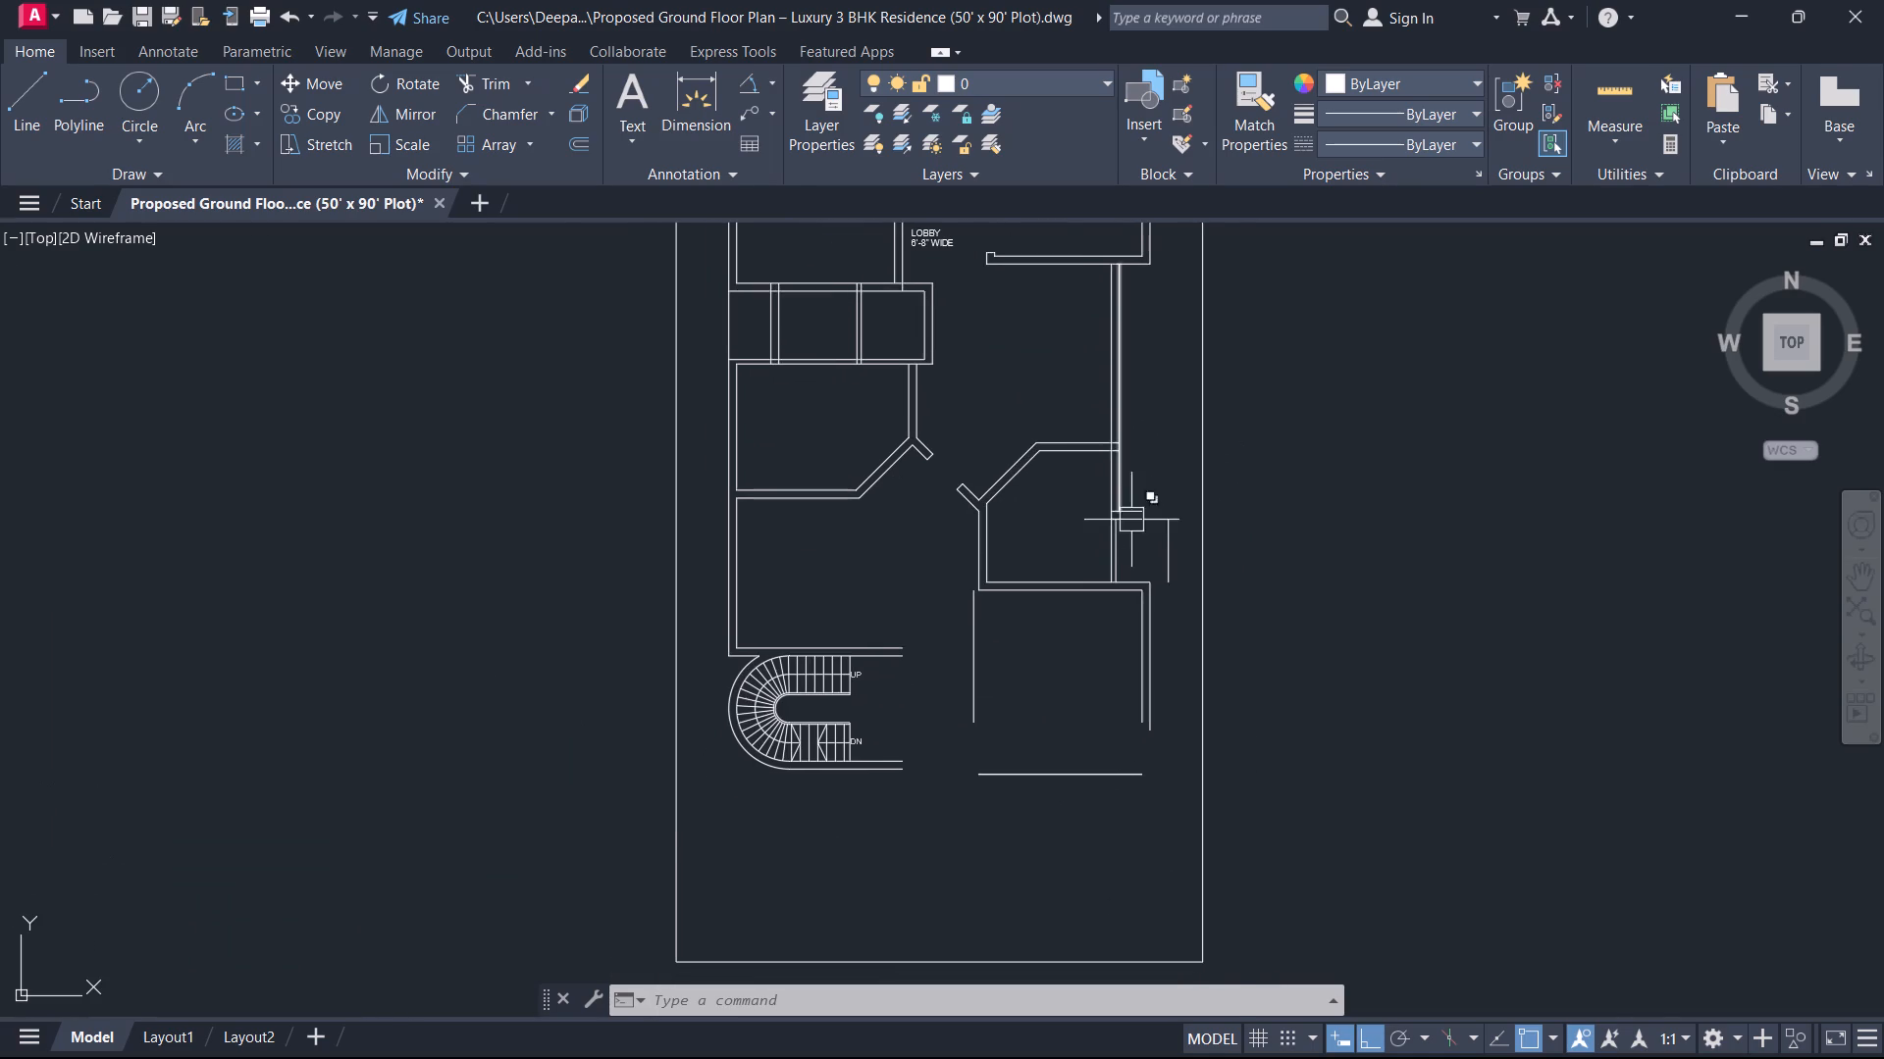
{"action": "scroll", "coordinate": [1139, 541], "scroll_direction": "up", "scroll_amount": 1}
{"action": "middle_click_drag", "start_coordinate": [970, 585], "coordinate": [1053, 603]}
{"action": "scroll", "coordinate": [970, 585], "scroll_direction": "down", "scroll_amount": 1}
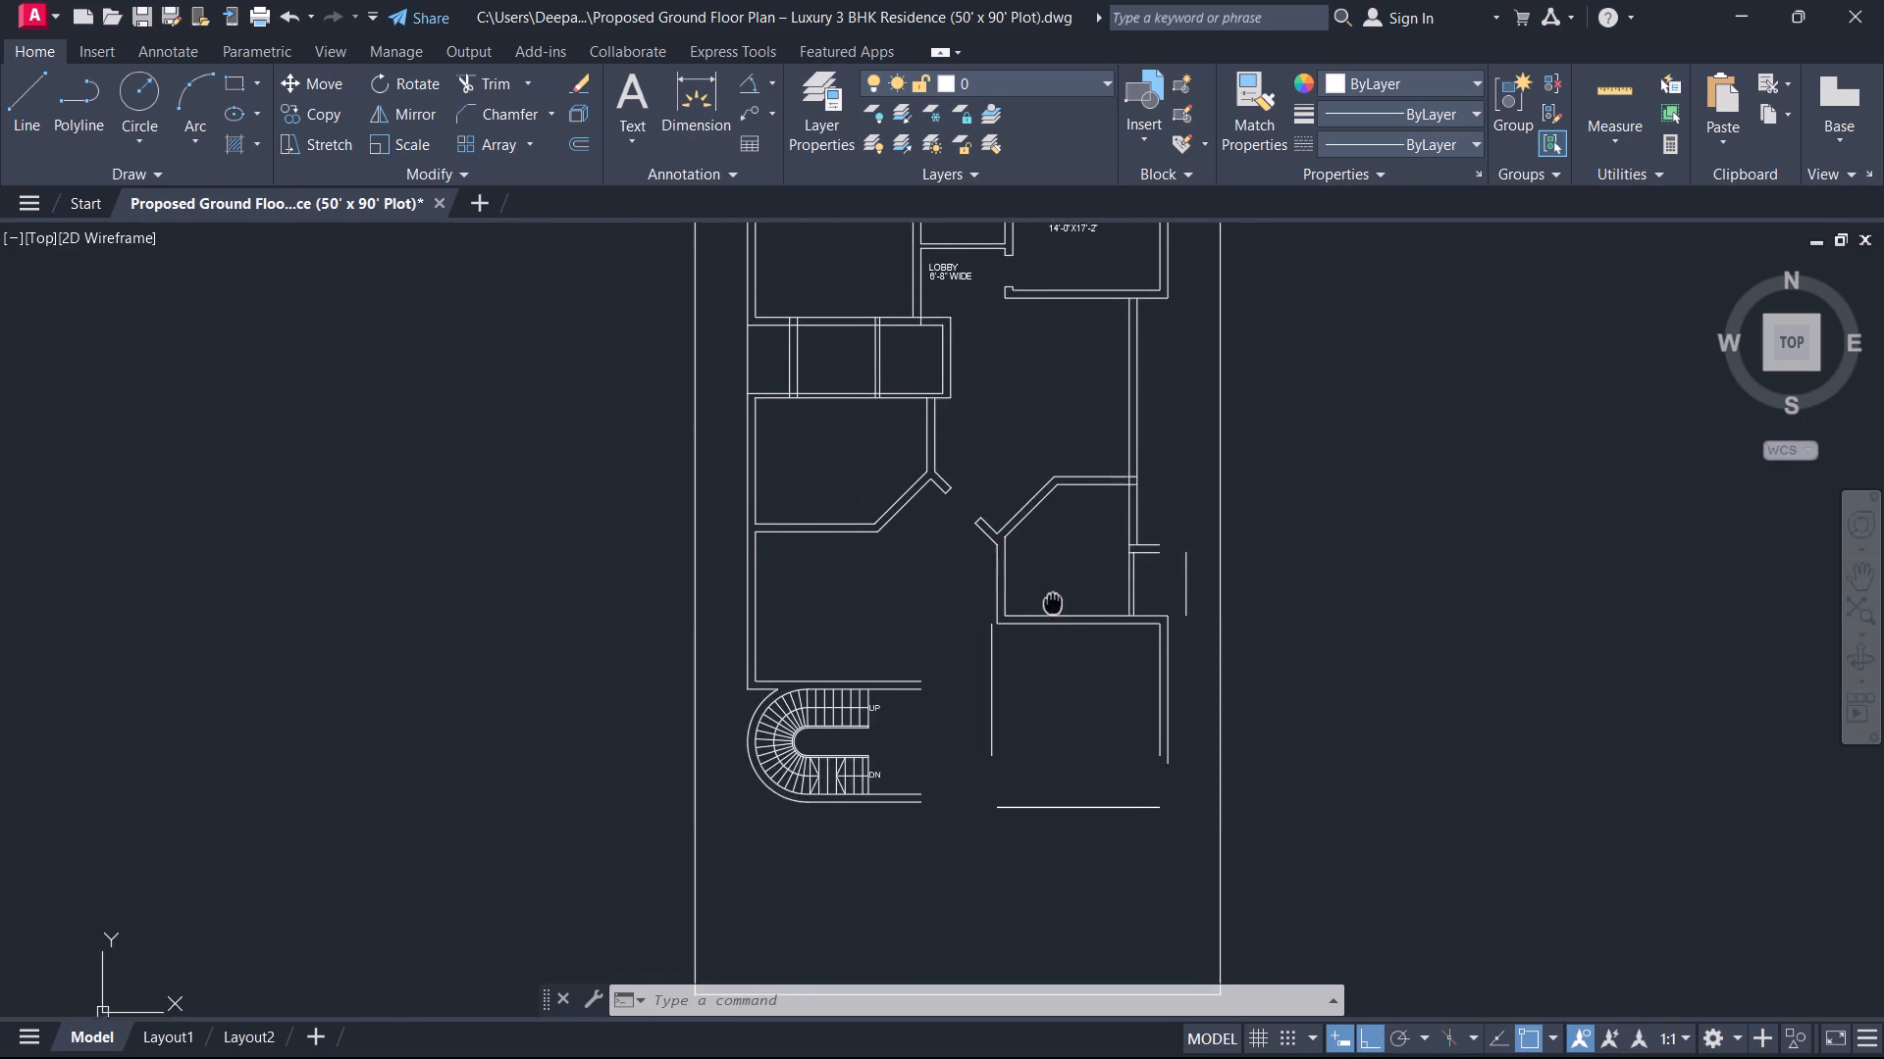
{"action": "middle_click_drag", "start_coordinate": [1053, 603], "coordinate": [1063, 628]}
{"action": "scroll", "coordinate": [1043, 566], "scroll_direction": "up", "scroll_amount": 1}
{"action": "middle_click_drag", "start_coordinate": [1037, 571], "coordinate": [1095, 568]}
{"action": "scroll", "coordinate": [1103, 580], "scroll_direction": "down", "scroll_amount": 1}
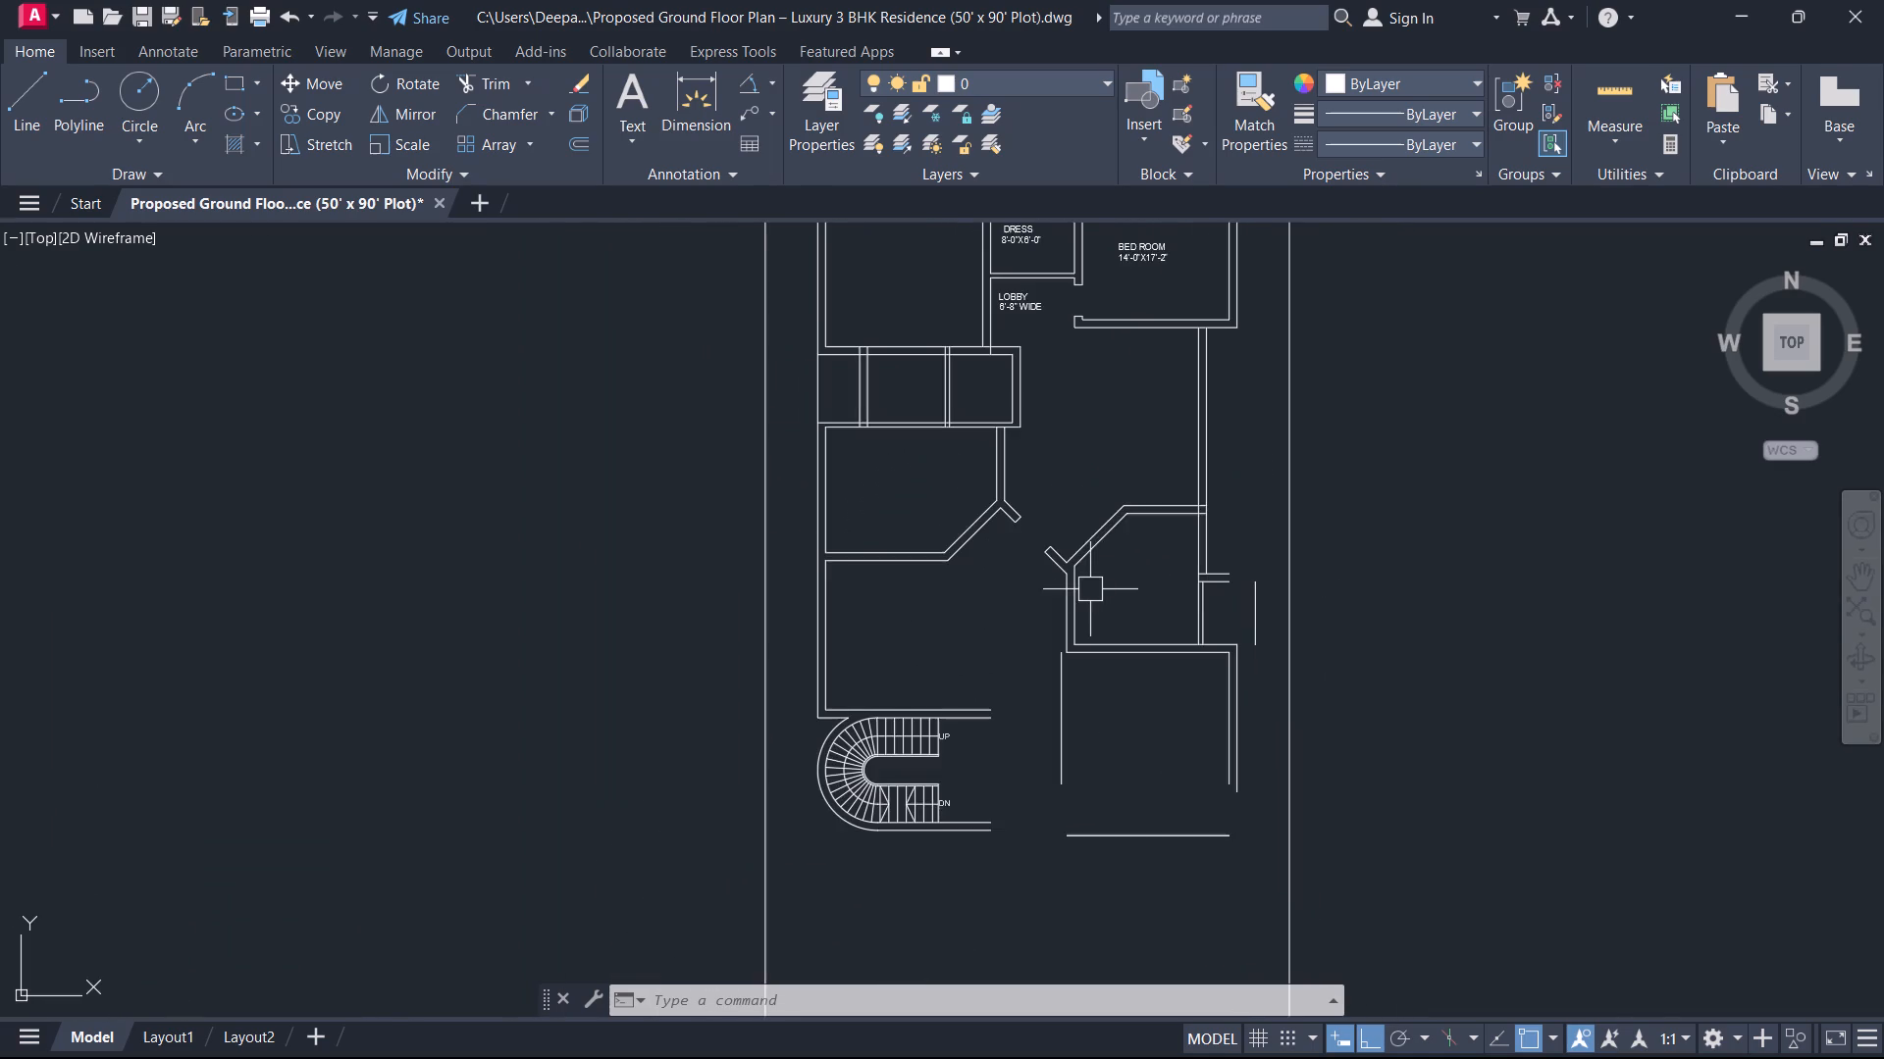
{"action": "scroll", "coordinate": [1090, 589], "scroll_direction": "down", "scroll_amount": 1}
{"action": "scroll", "coordinate": [1037, 637], "scroll_direction": "up", "scroll_amount": 3}
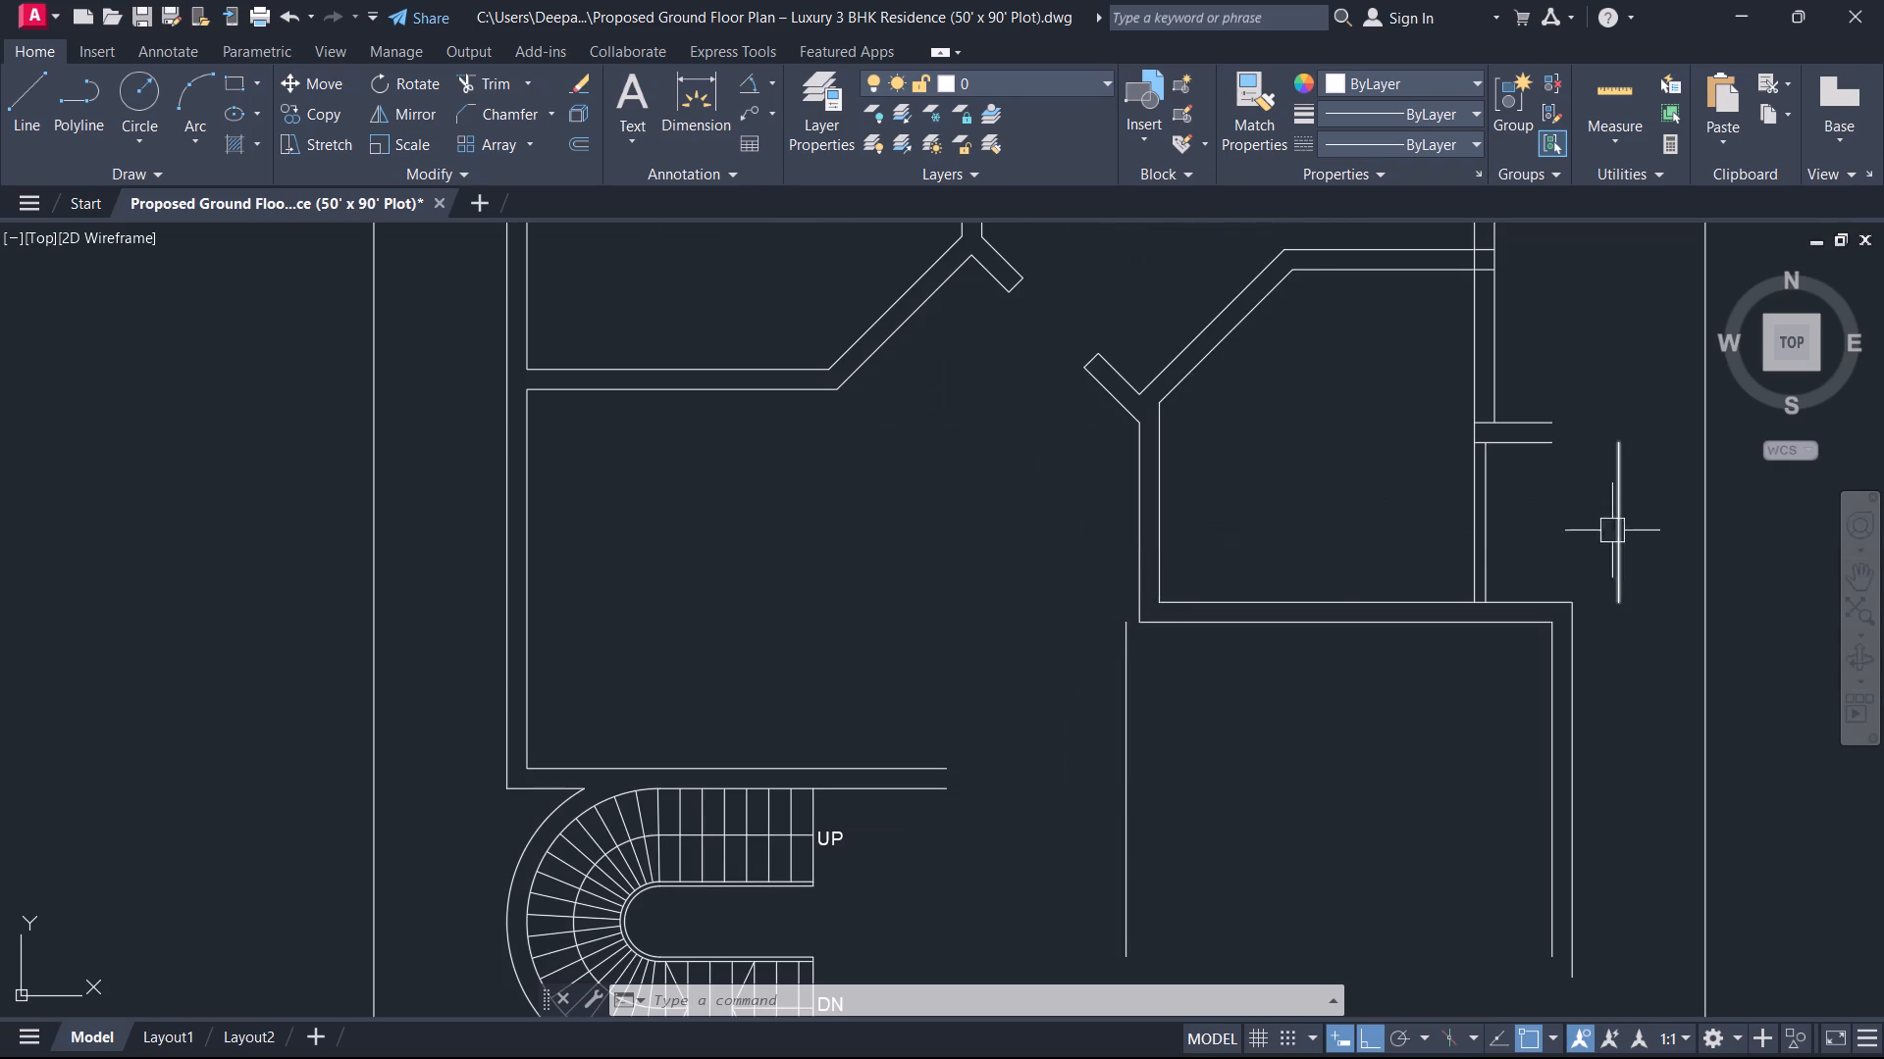
Move the chamfered room's side and upper walls, partition and cross wall so the room's lower-left corner meets the vertical line below.
{"action": "left_click_drag", "start_coordinate": [1646, 525], "coordinate": [1585, 518]}
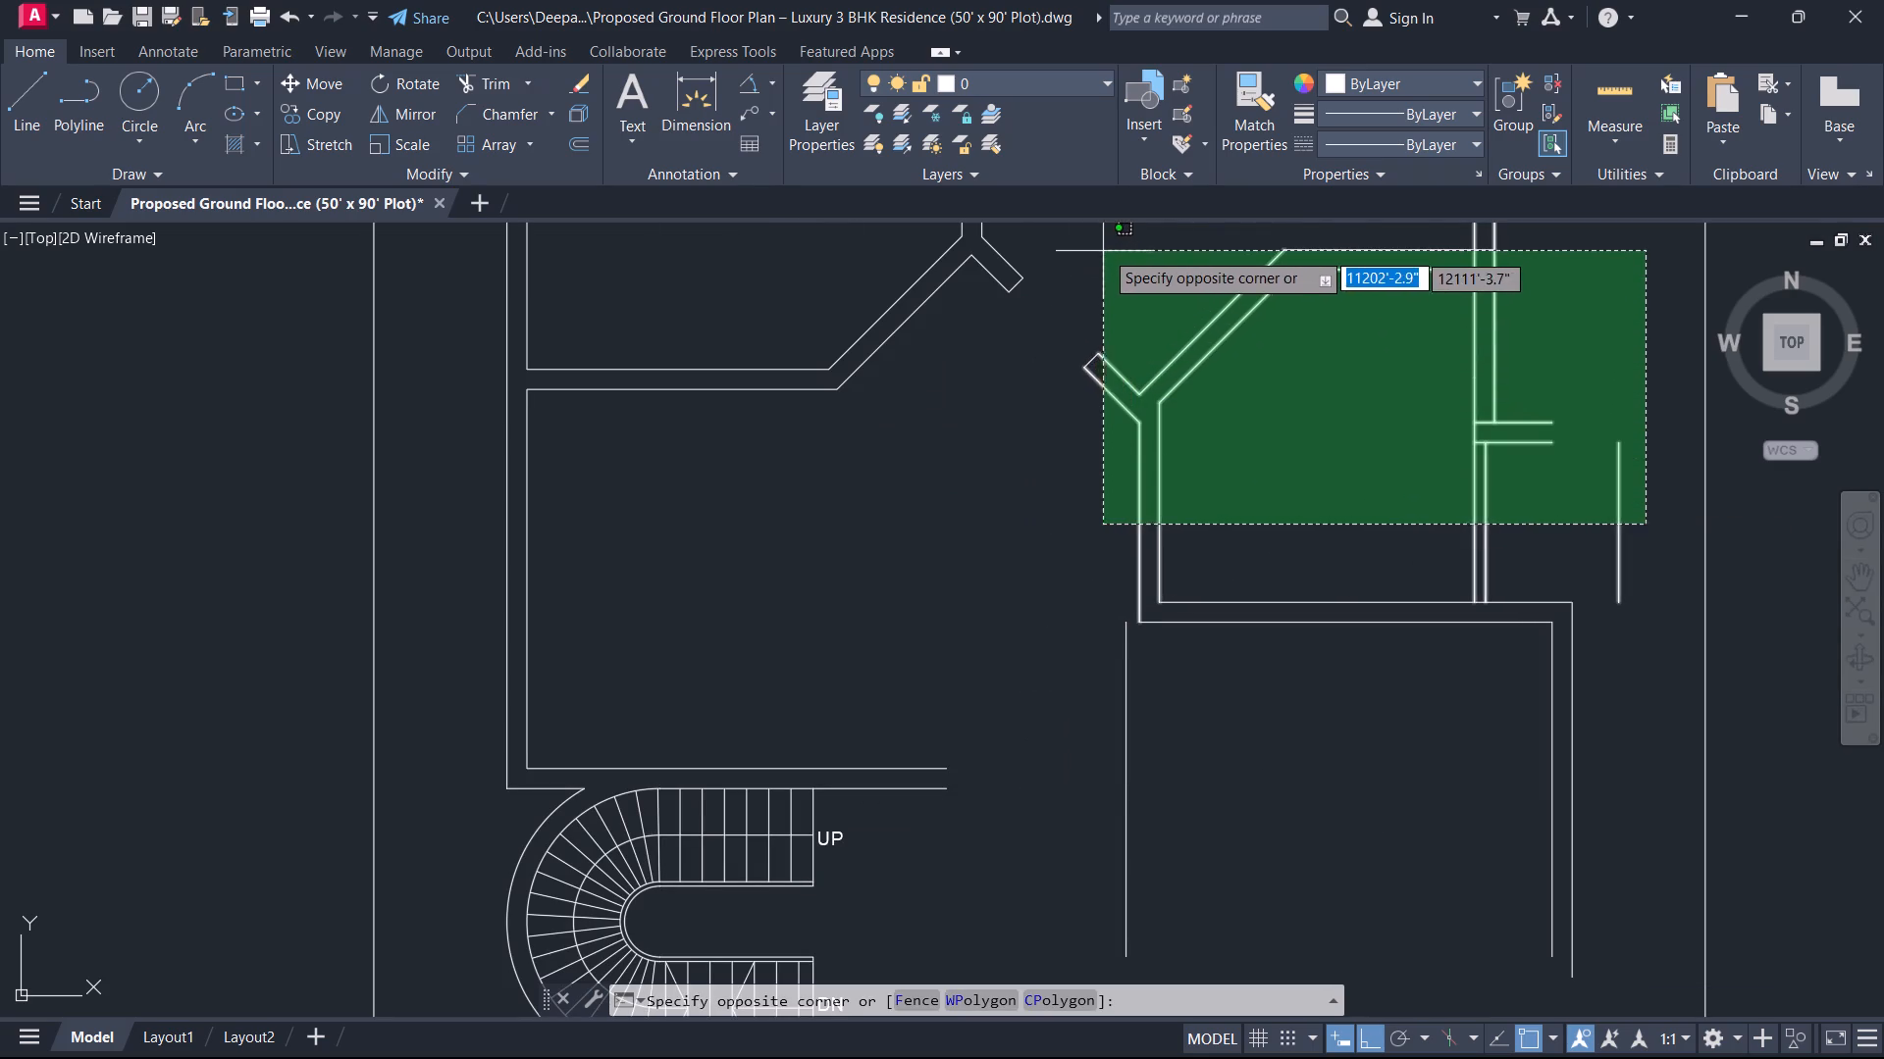
{"action": "middle_click_drag", "start_coordinate": [1190, 254], "coordinate": [1039, 450]}
{"action": "left_click", "coordinate": [1115, 364]}
{"action": "scroll", "coordinate": [1129, 399], "scroll_direction": "down", "scroll_amount": 2}
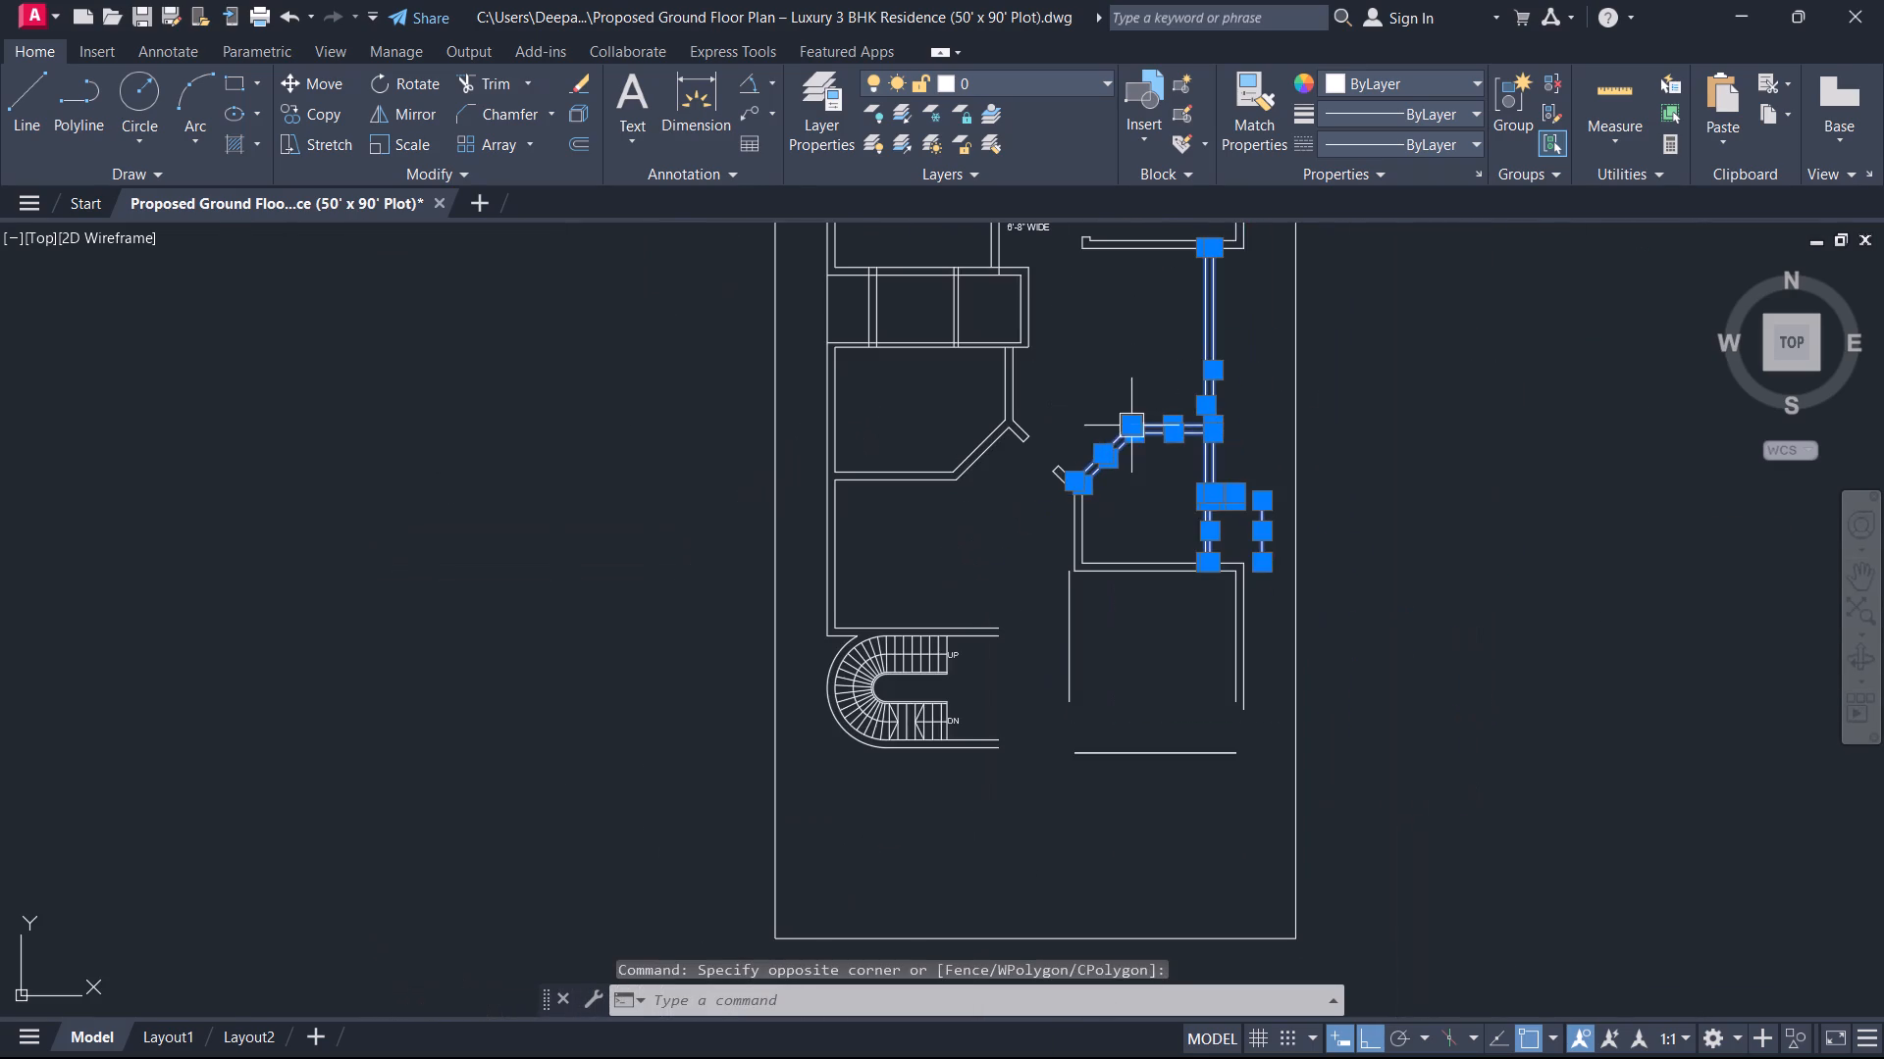
{"action": "middle_click_drag", "start_coordinate": [1125, 463], "coordinate": [1184, 405]}
{"action": "scroll", "coordinate": [1173, 449], "scroll_direction": "up", "scroll_amount": 2}
{"action": "left_click_drag", "start_coordinate": [1142, 485], "coordinate": [1125, 480]}
{"action": "left_click", "coordinate": [1026, 467]}
{"action": "middle_click_drag", "start_coordinate": [1109, 514], "coordinate": [1133, 378]}
{"action": "scroll", "coordinate": [1135, 378], "scroll_direction": "up", "scroll_amount": 1}
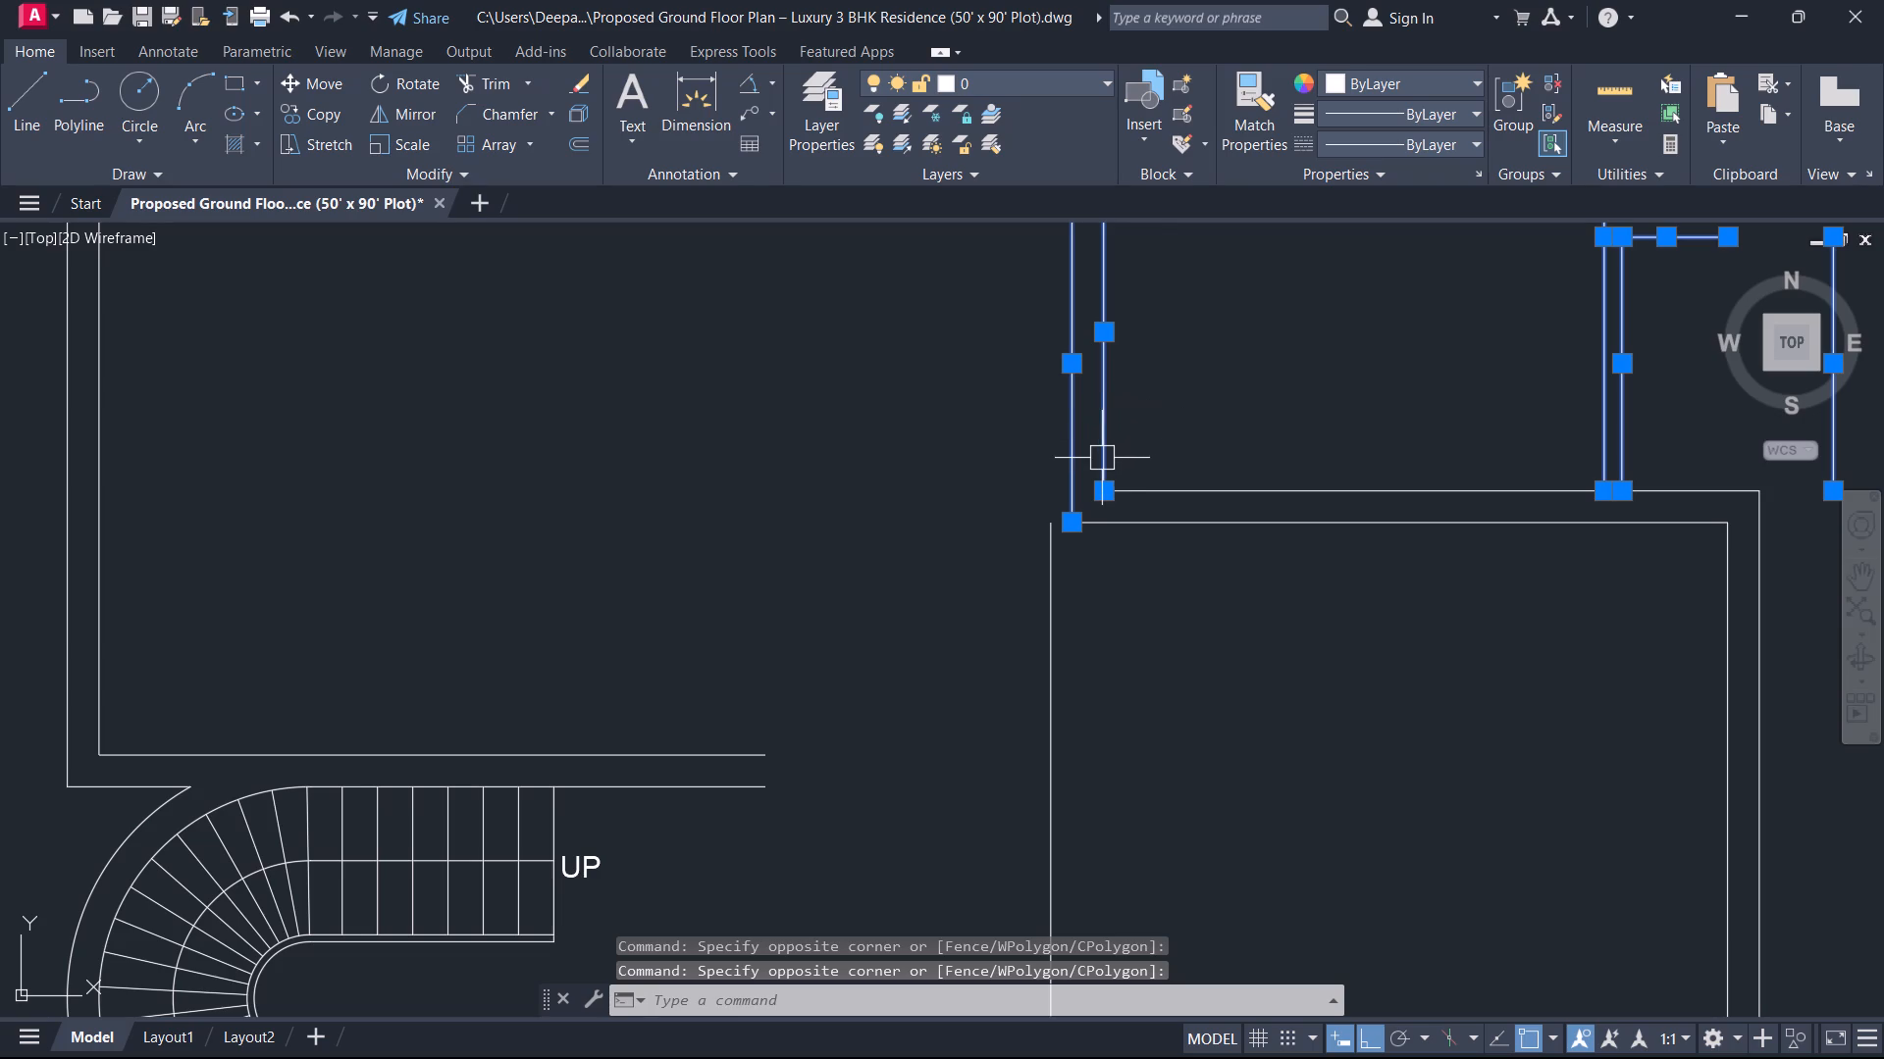
{"action": "key", "text": "m"}
{"action": "key", "text": "space"}
{"action": "scroll", "coordinate": [1097, 503], "scroll_direction": "up", "scroll_amount": 2}
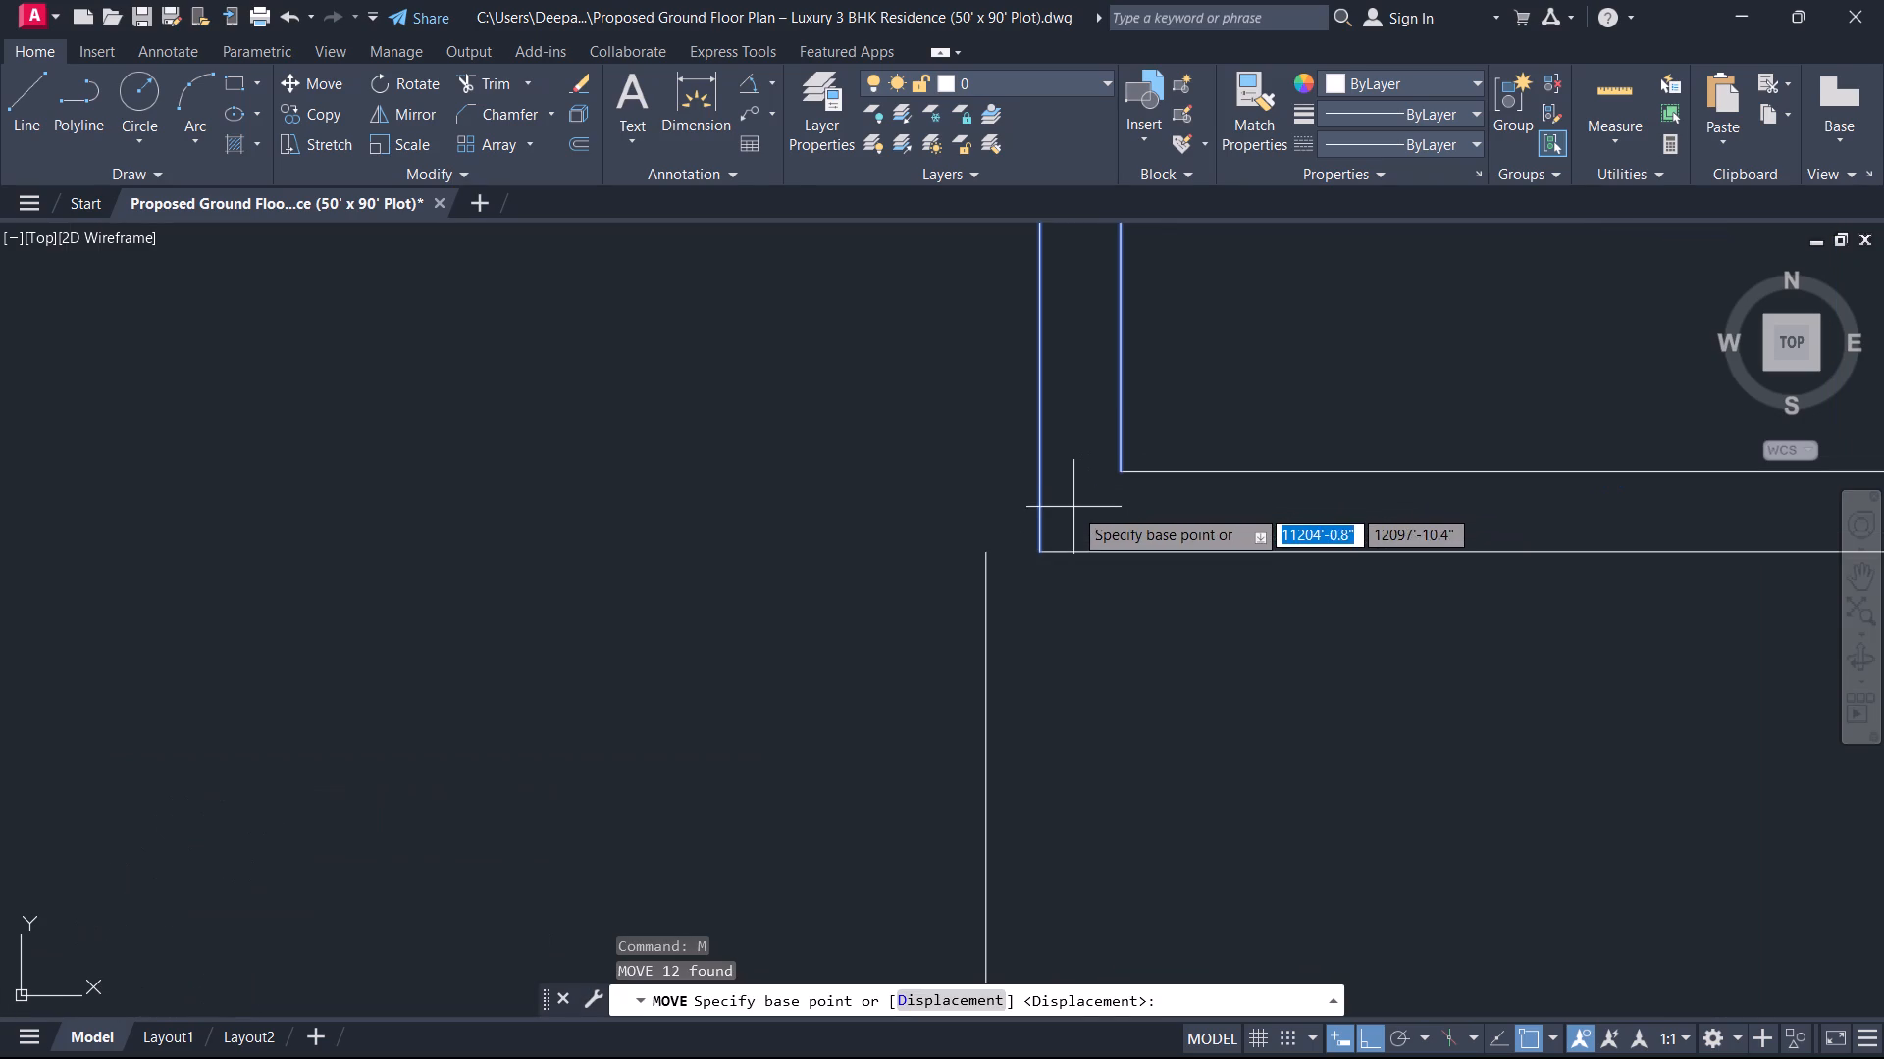
{"action": "left_click", "coordinate": [1042, 549]}
{"action": "left_click", "coordinate": [983, 550]}
{"action": "scroll", "coordinate": [1090, 458], "scroll_direction": "down", "scroll_amount": 4}
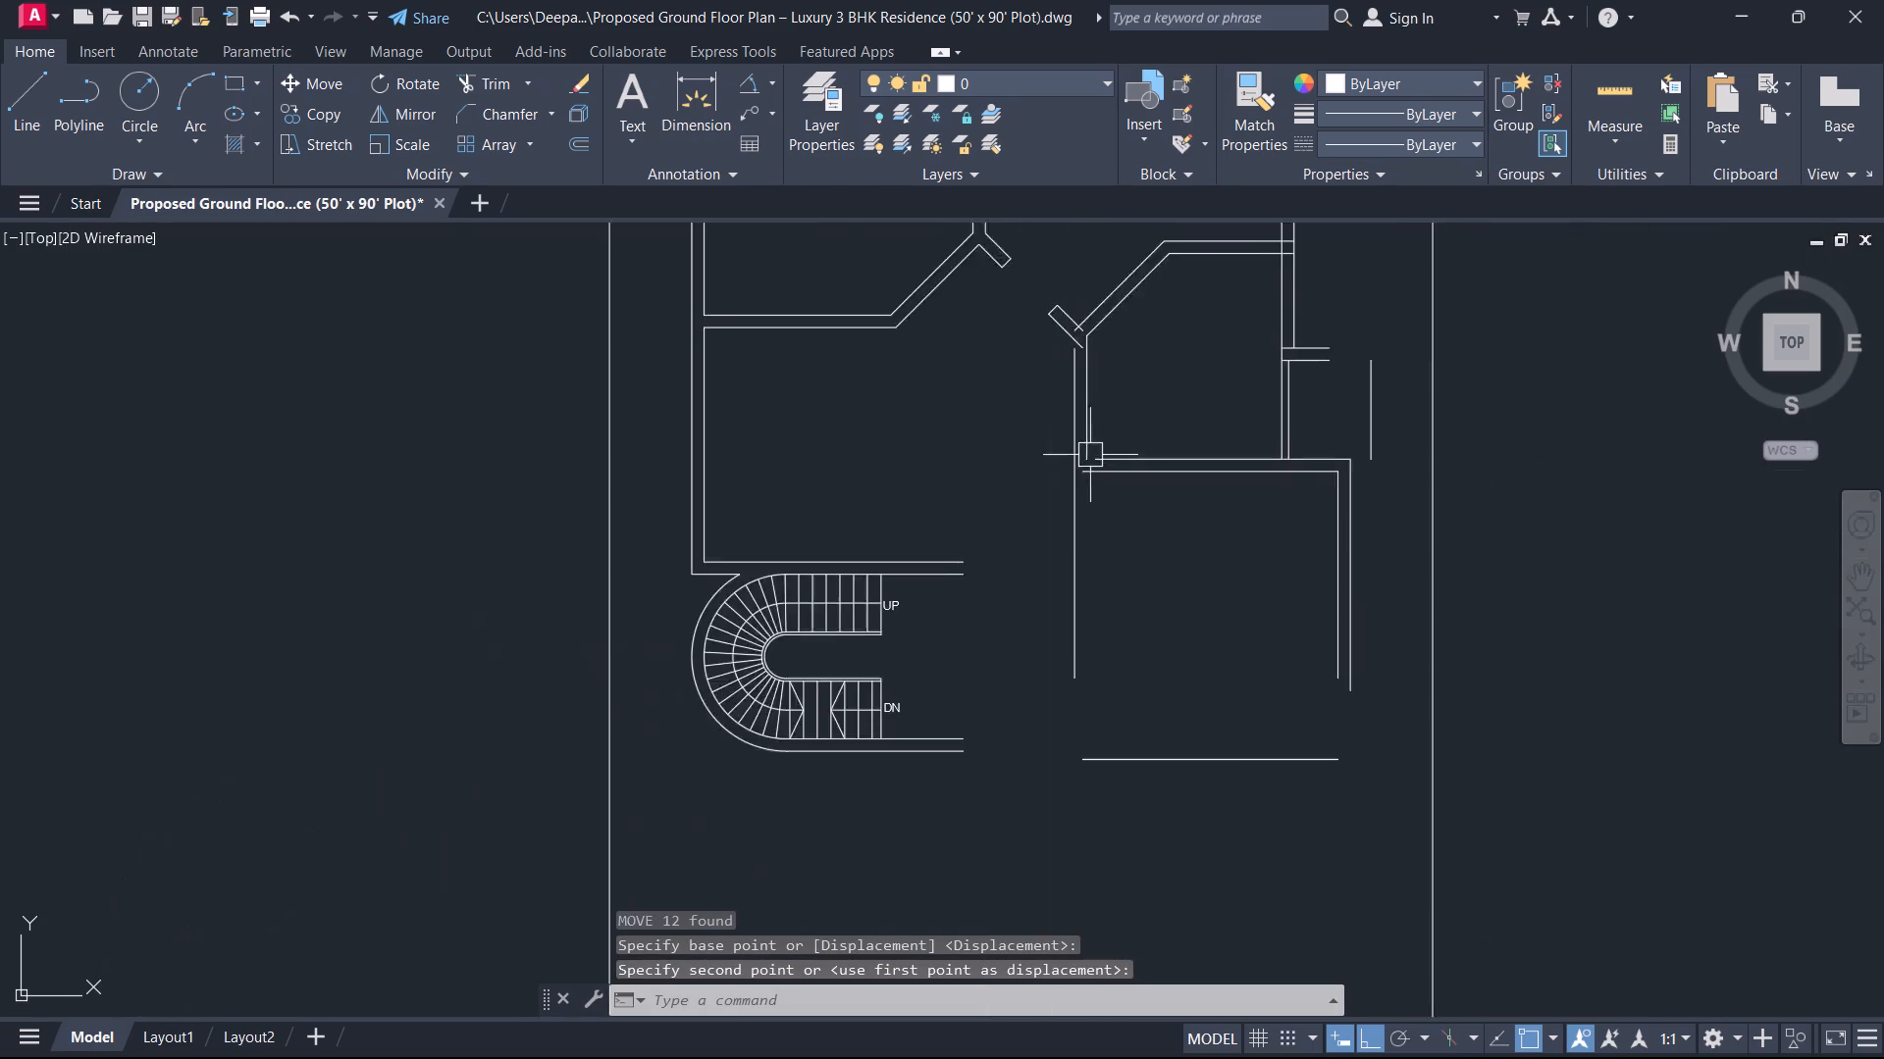
Move the chamfered room's side and upper walls, partition and cross wall, plus the angled stub, 9" to the left.
{"action": "middle_click_drag", "start_coordinate": [1088, 455], "coordinate": [894, 667]}
{"action": "left_click_drag", "start_coordinate": [1192, 594], "coordinate": [1158, 567]}
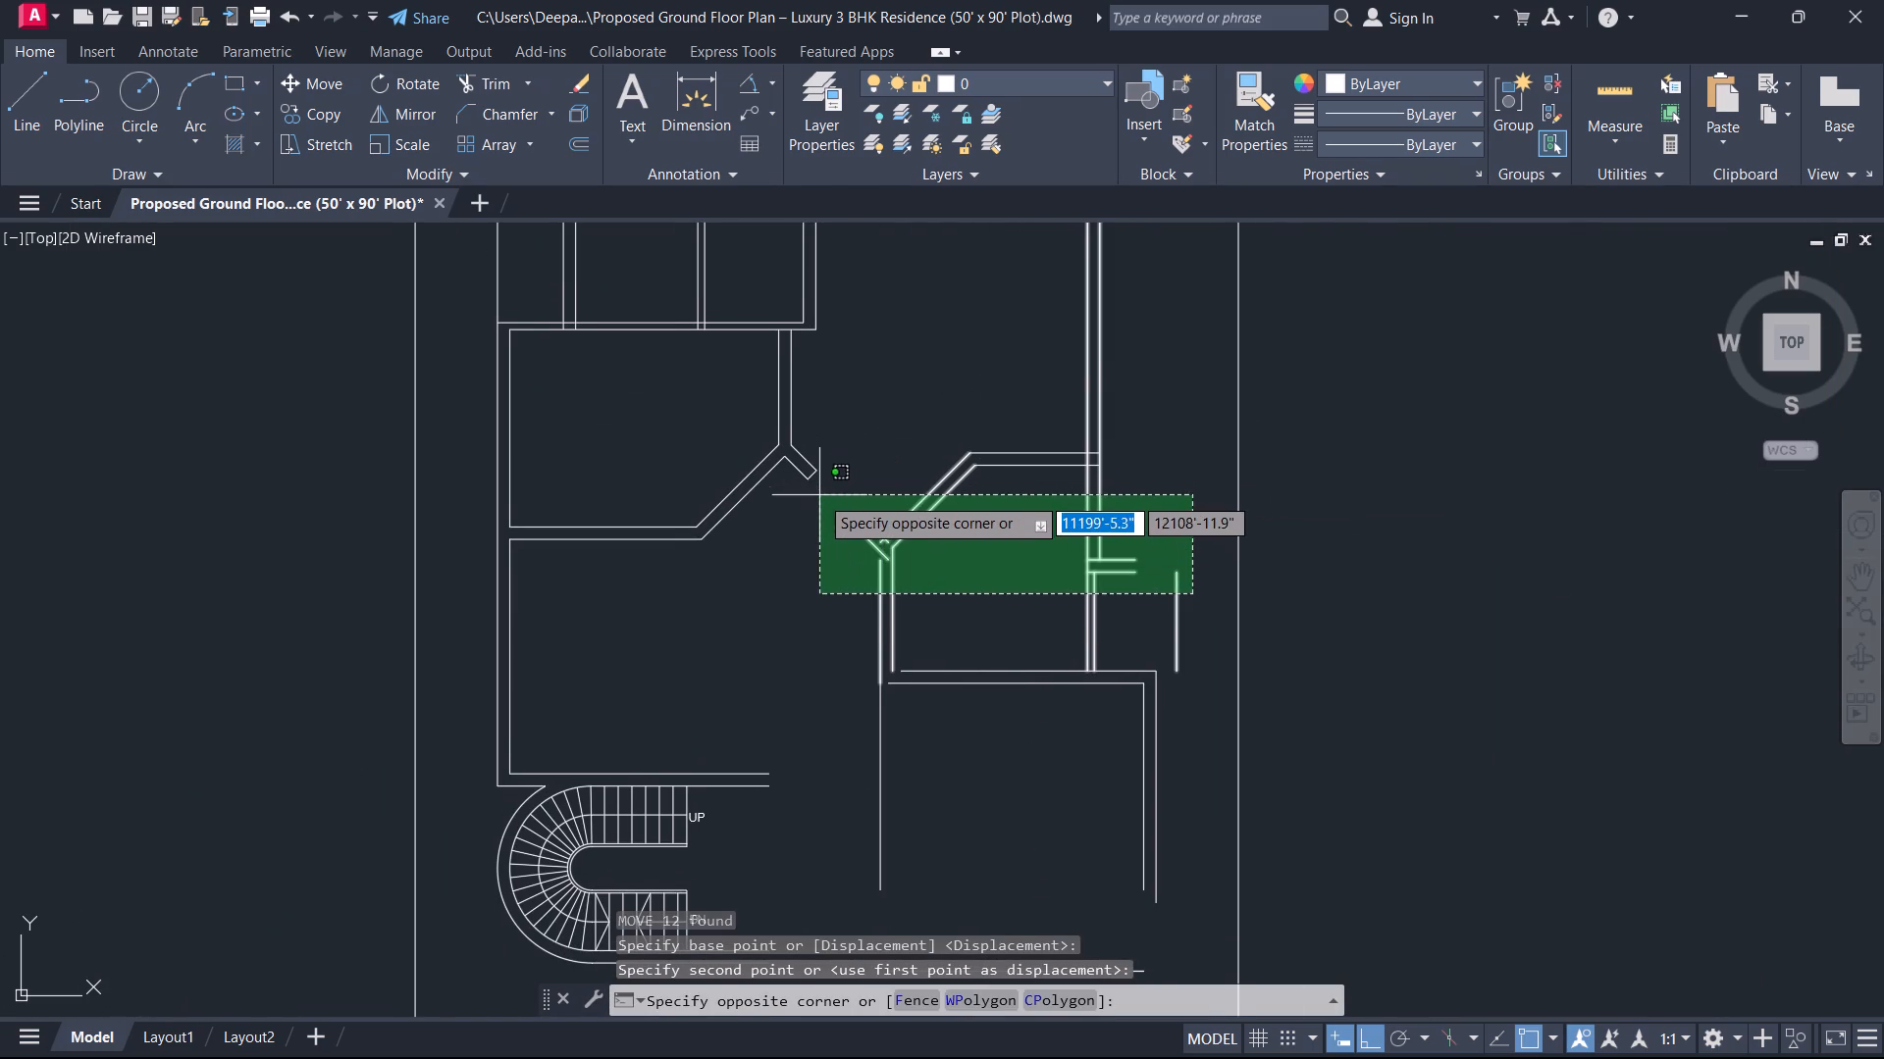
{"action": "left_click", "coordinate": [821, 496]}
{"action": "scroll", "coordinate": [1018, 481], "scroll_direction": "up", "scroll_amount": 1}
{"action": "left_click_drag", "start_coordinate": [1091, 515], "coordinate": [1077, 474]}
{"action": "left_click_drag", "start_coordinate": [1037, 360], "coordinate": [1031, 374]}
{"action": "middle_click_drag", "start_coordinate": [1010, 520], "coordinate": [1020, 480]}
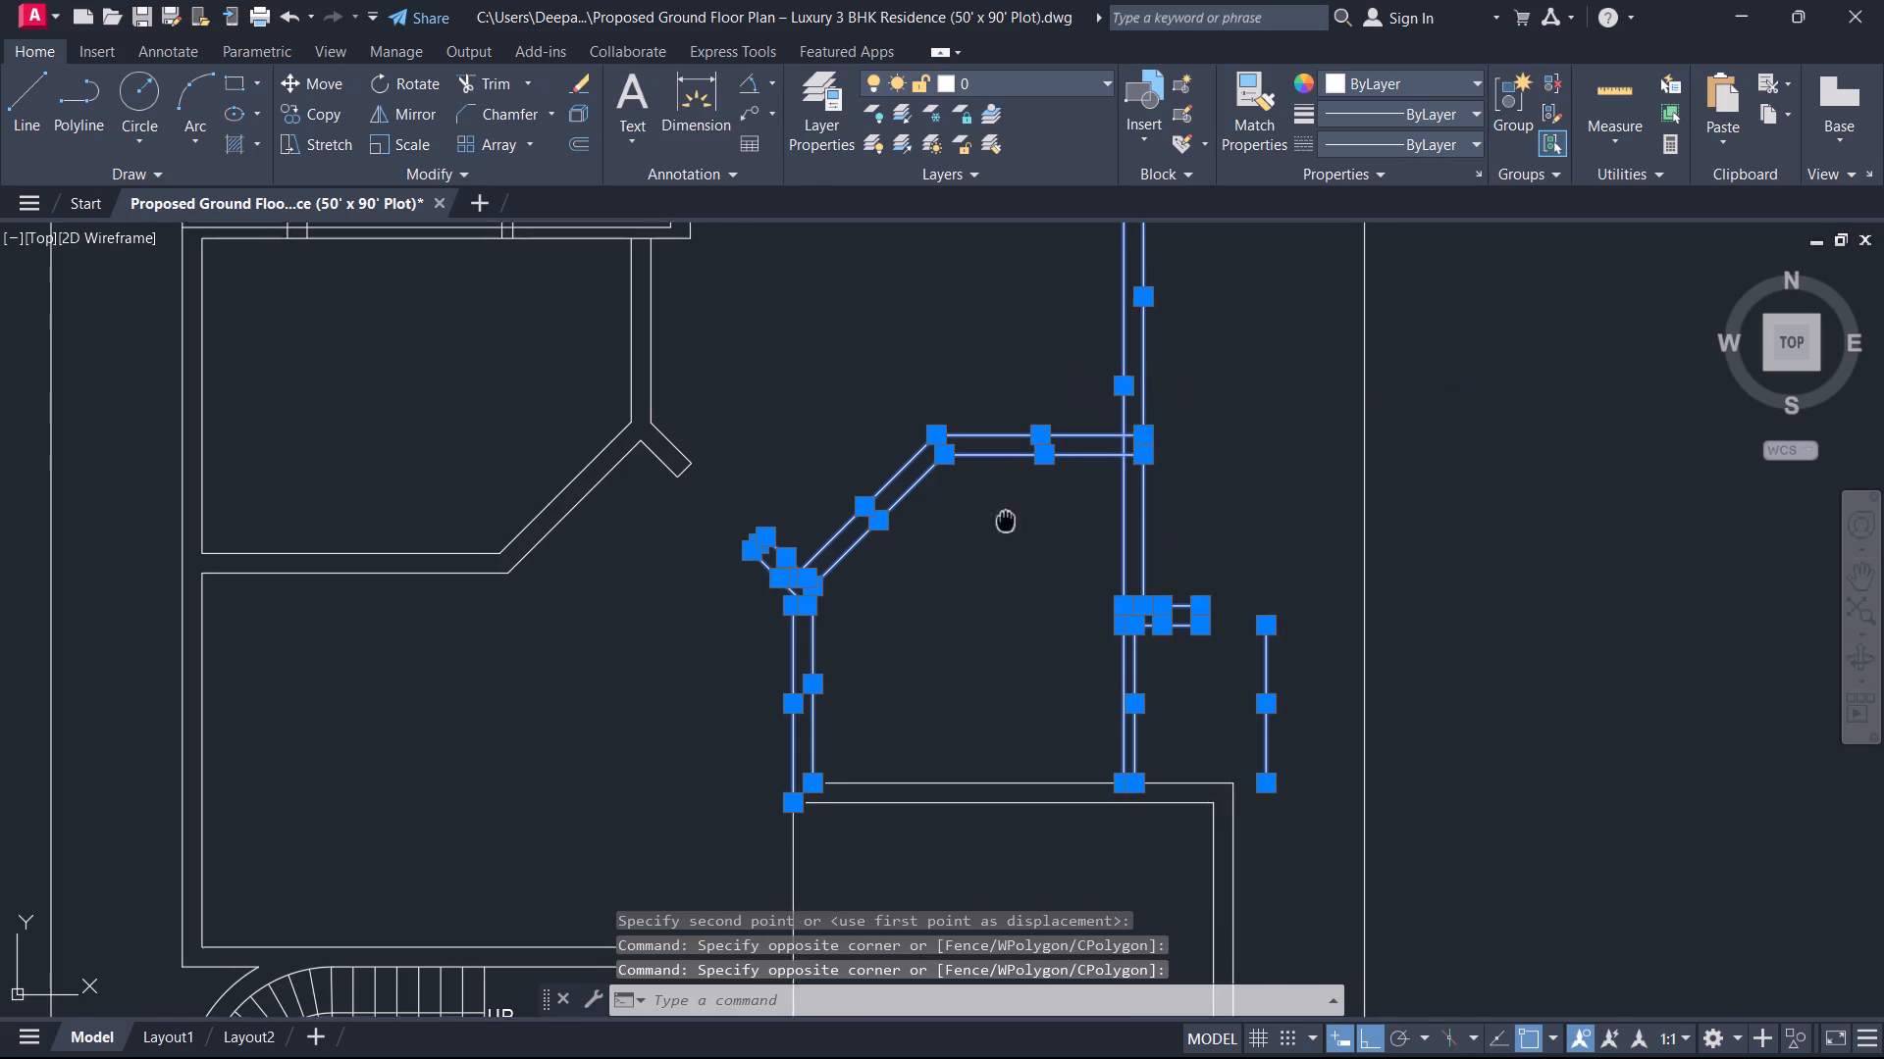
{"action": "middle_click_drag", "start_coordinate": [1020, 480], "coordinate": [1140, 378]}
{"action": "scroll", "coordinate": [972, 565], "scroll_direction": "up", "scroll_amount": 1}
{"action": "middle_click_drag", "start_coordinate": [970, 565], "coordinate": [1076, 445]}
{"action": "scroll", "coordinate": [1058, 505], "scroll_direction": "up", "scroll_amount": 1}
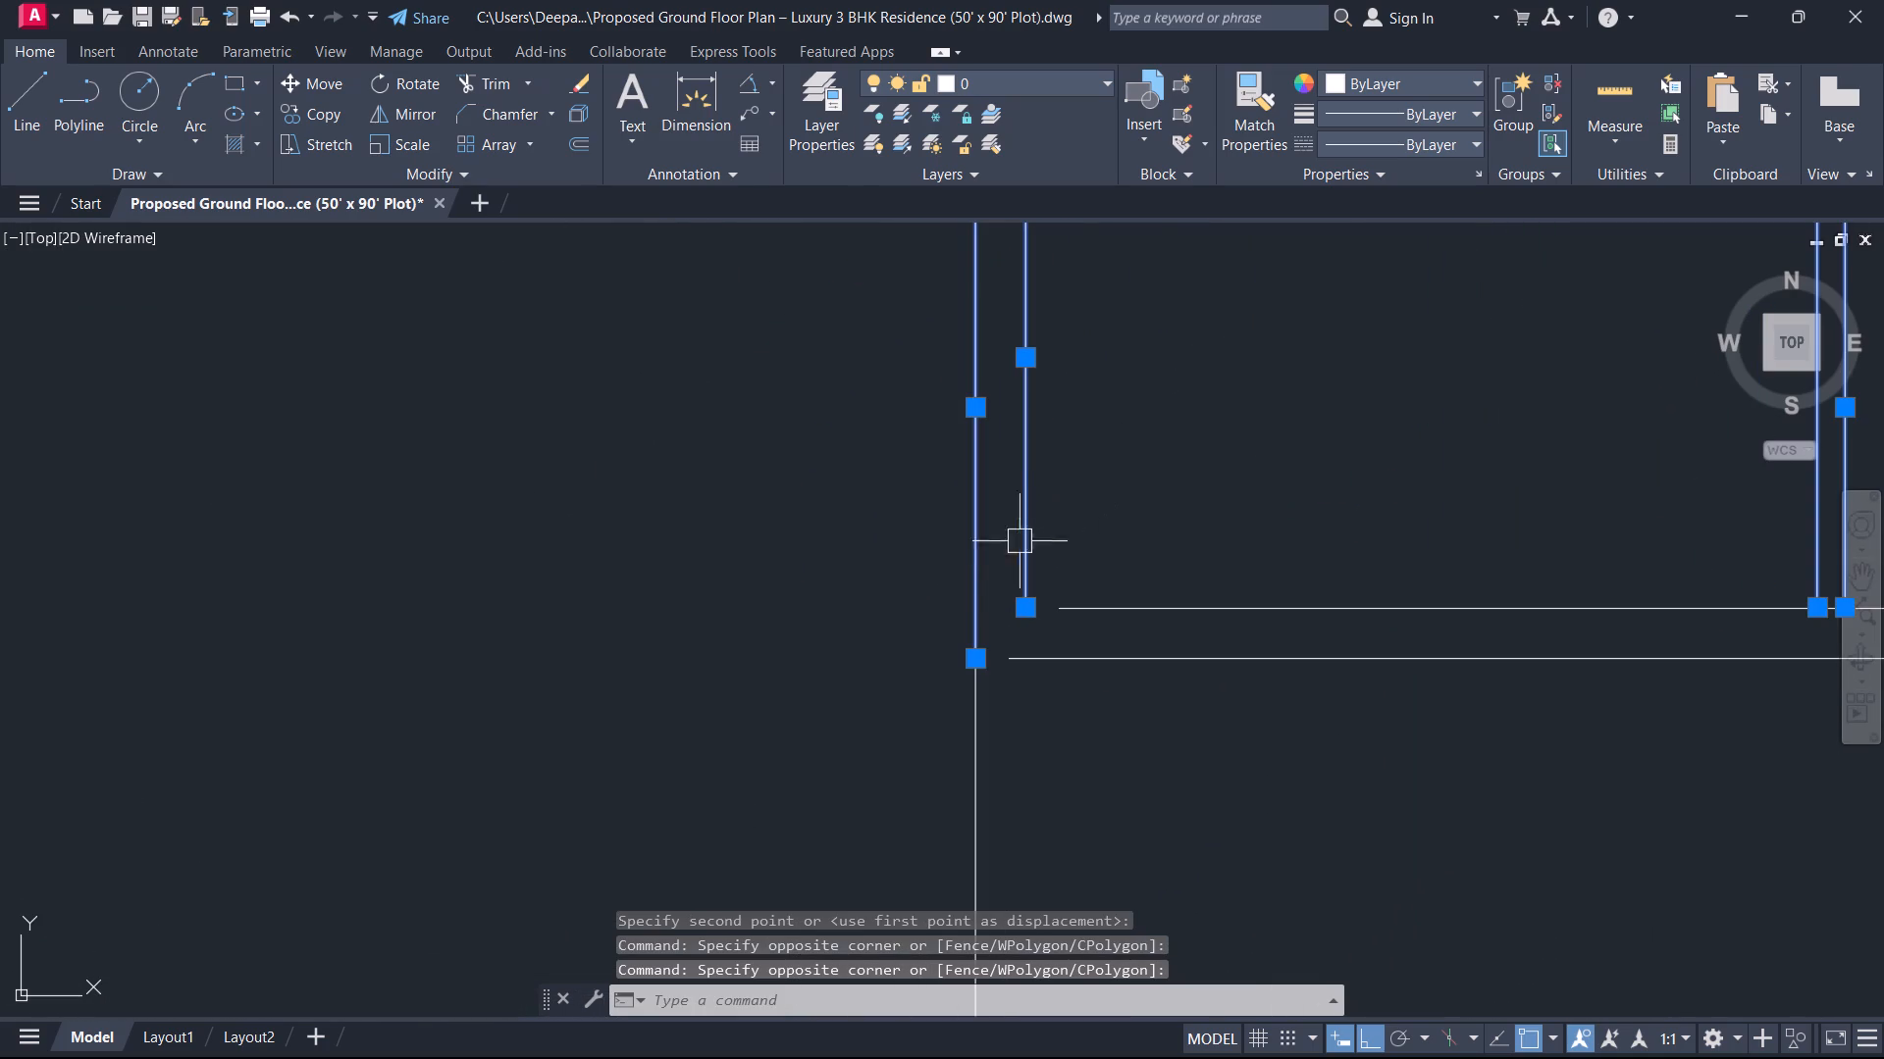
{"action": "scroll", "coordinate": [964, 614], "scroll_direction": "up", "scroll_amount": 1}
{"action": "middle_click_drag", "start_coordinate": [982, 688], "coordinate": [964, 597]}
{"action": "scroll", "coordinate": [971, 669], "scroll_direction": "up", "scroll_amount": 1}
{"action": "key", "text": "m"}
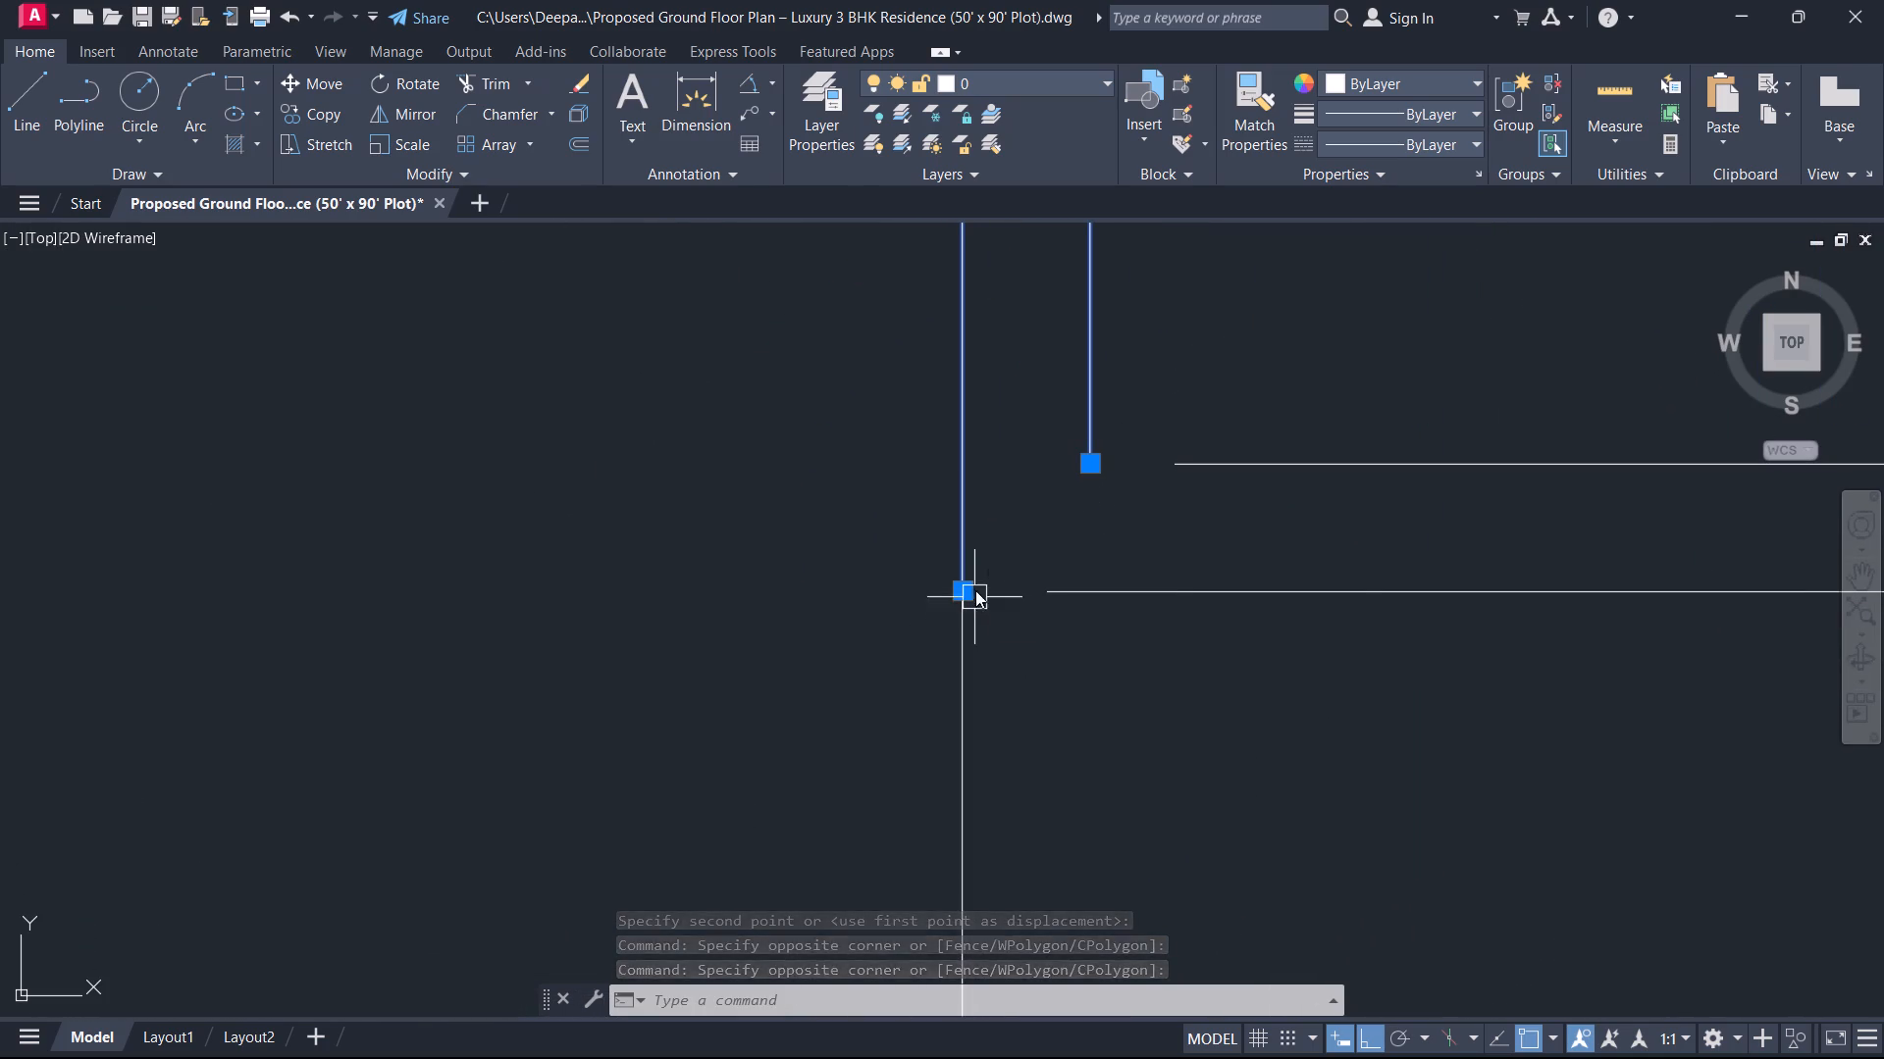
{"action": "key", "text": "space"}
{"action": "left_click", "coordinate": [968, 582]}
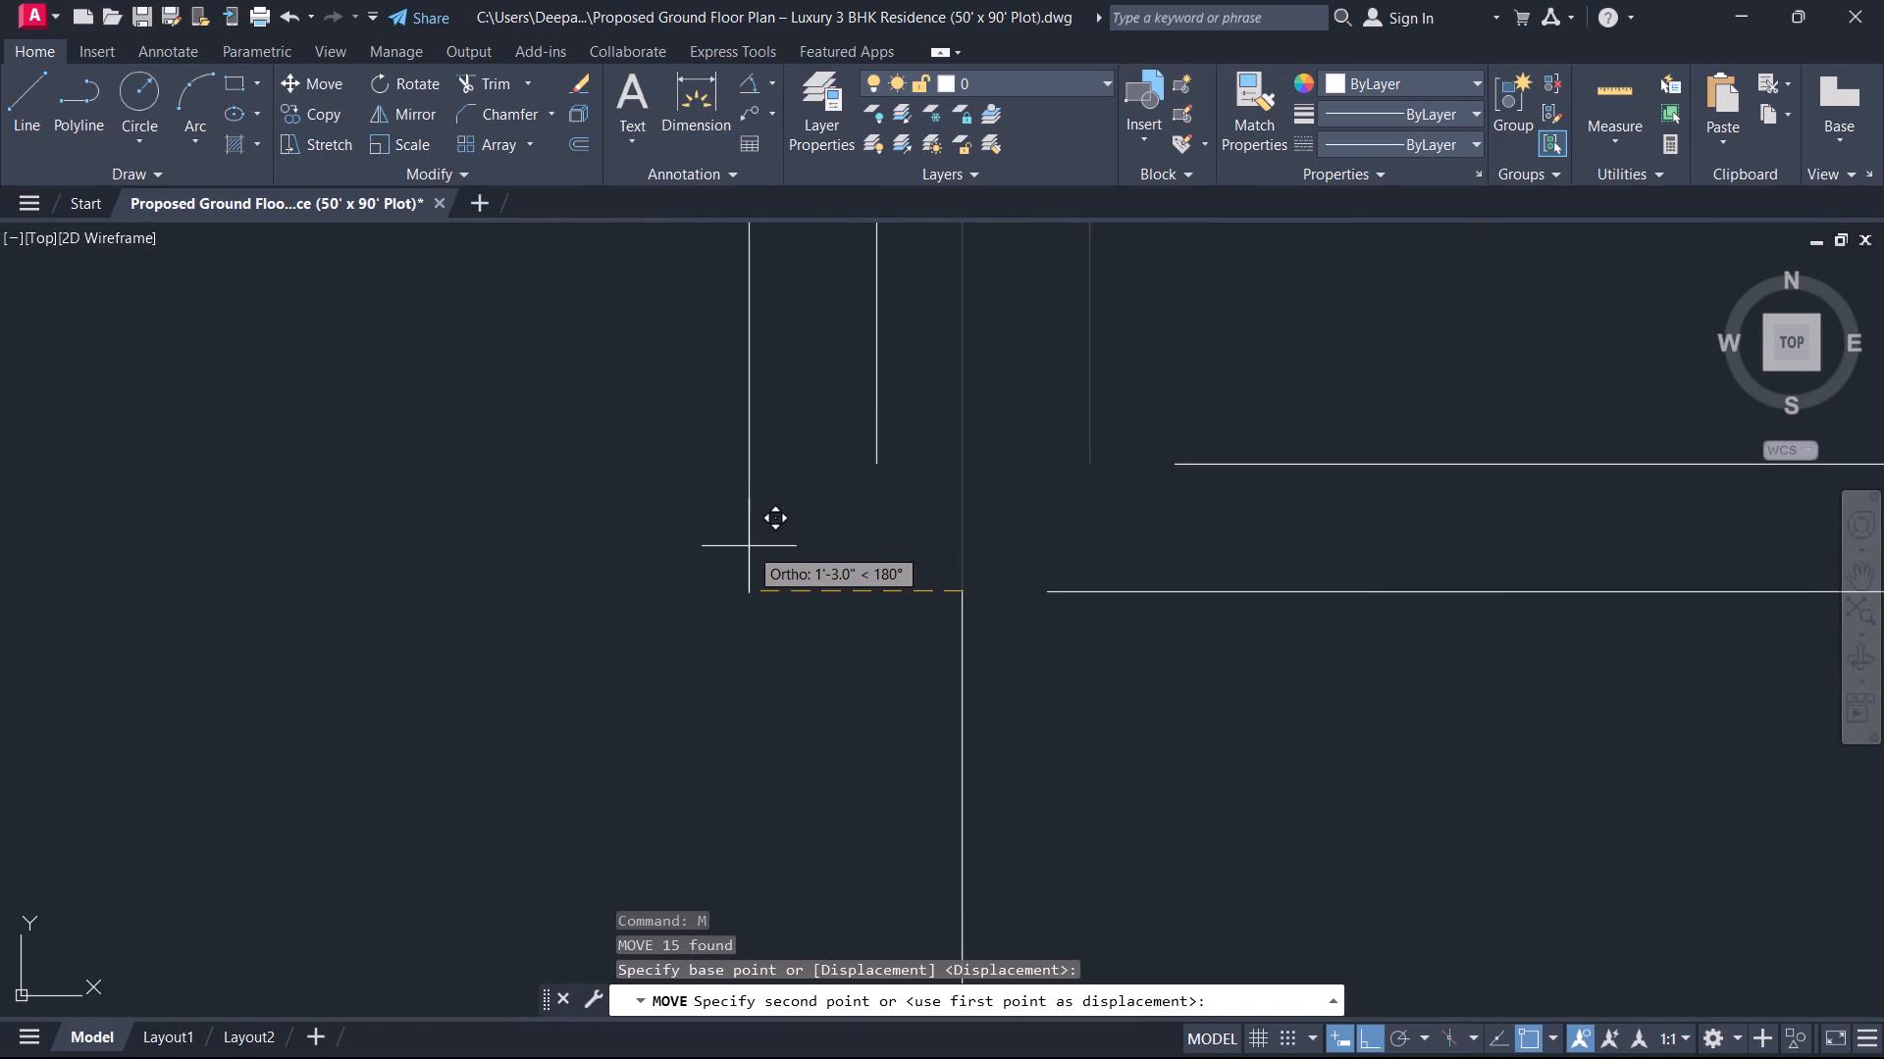
{"action": "key", "text": "9"}
{"action": "key", "text": "Return"}
Move the separate vertical line beside the partition onto the exterior wall's outer corner at the room's lower right.
{"action": "scroll", "coordinate": [866, 612], "scroll_direction": "down", "scroll_amount": 5}
{"action": "scroll", "coordinate": [1164, 576], "scroll_direction": "up", "scroll_amount": 2}
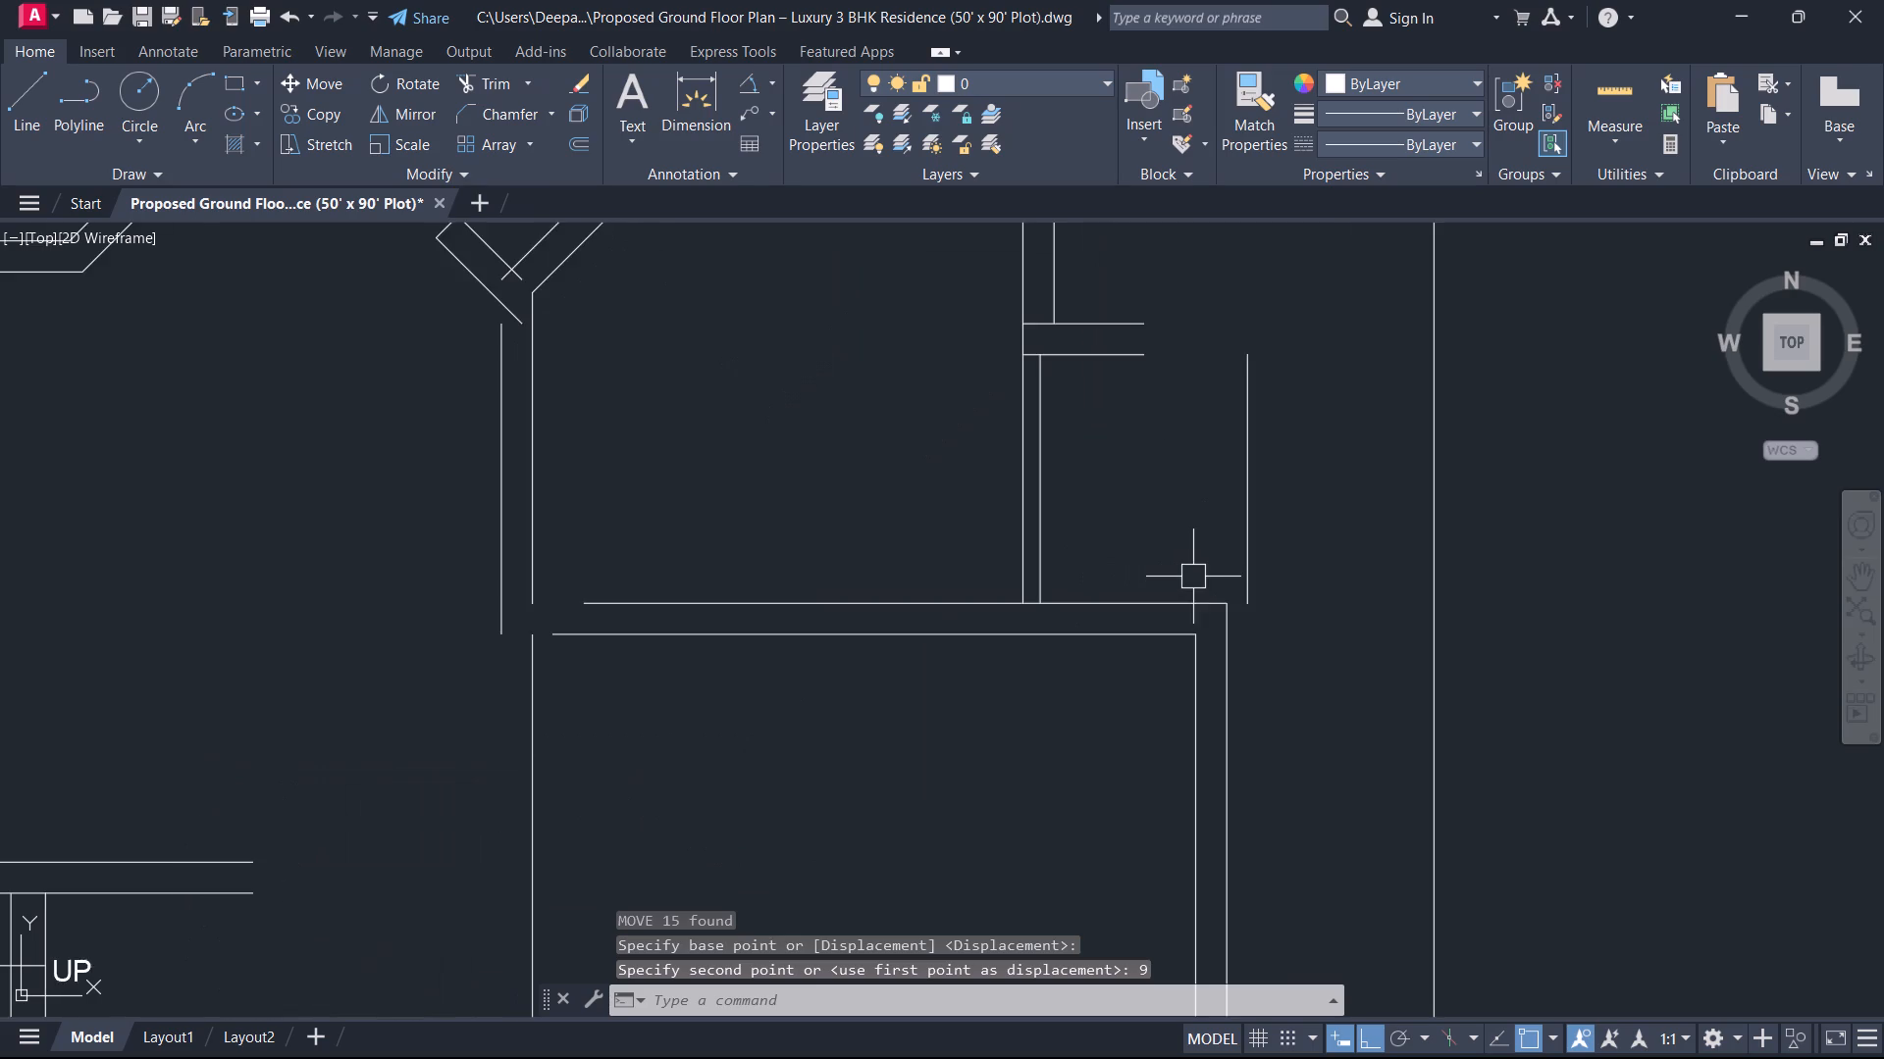
{"action": "scroll", "coordinate": [1327, 567], "scroll_direction": "up", "scroll_amount": 1}
{"action": "left_click_drag", "start_coordinate": [1242, 548], "coordinate": [1232, 535]}
{"action": "left_click", "coordinate": [1191, 497]}
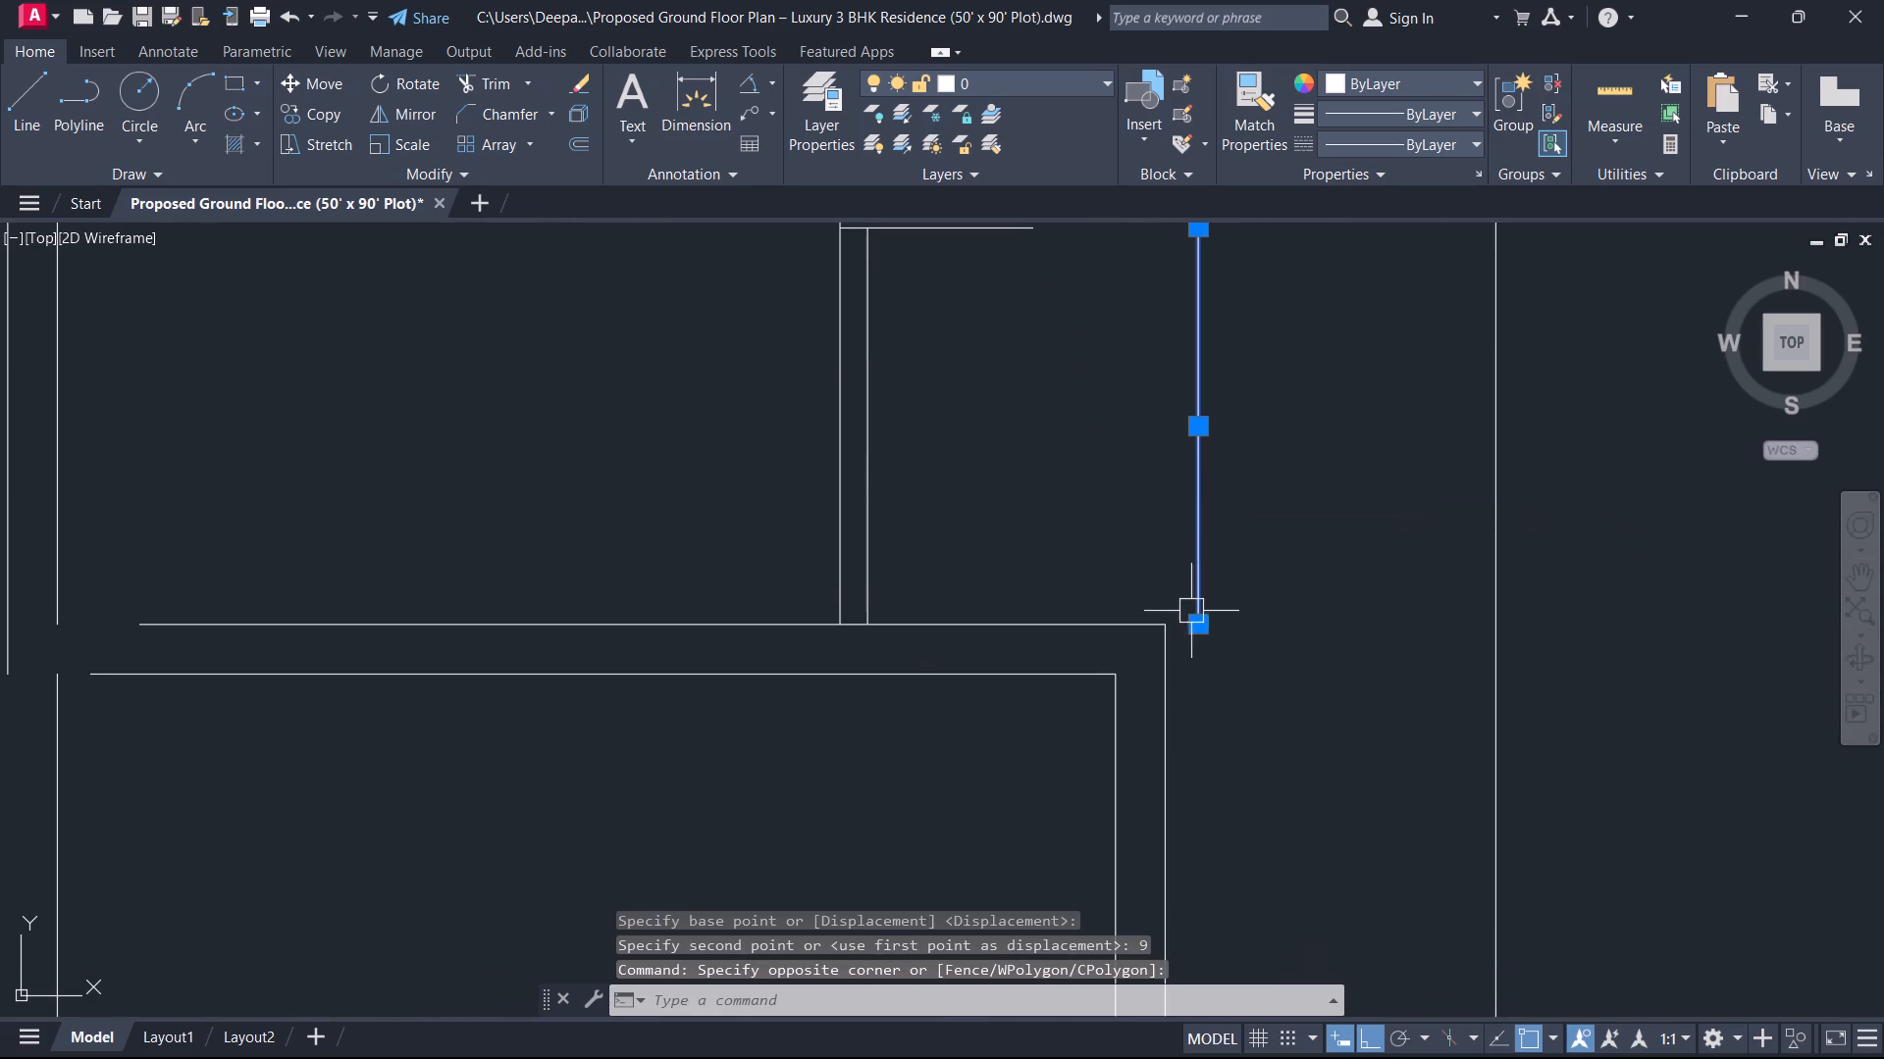
{"action": "key", "text": "m"}
{"action": "key", "text": "space"}
{"action": "scroll", "coordinate": [1205, 613], "scroll_direction": "up", "scroll_amount": 1}
{"action": "left_click", "coordinate": [1199, 618]}
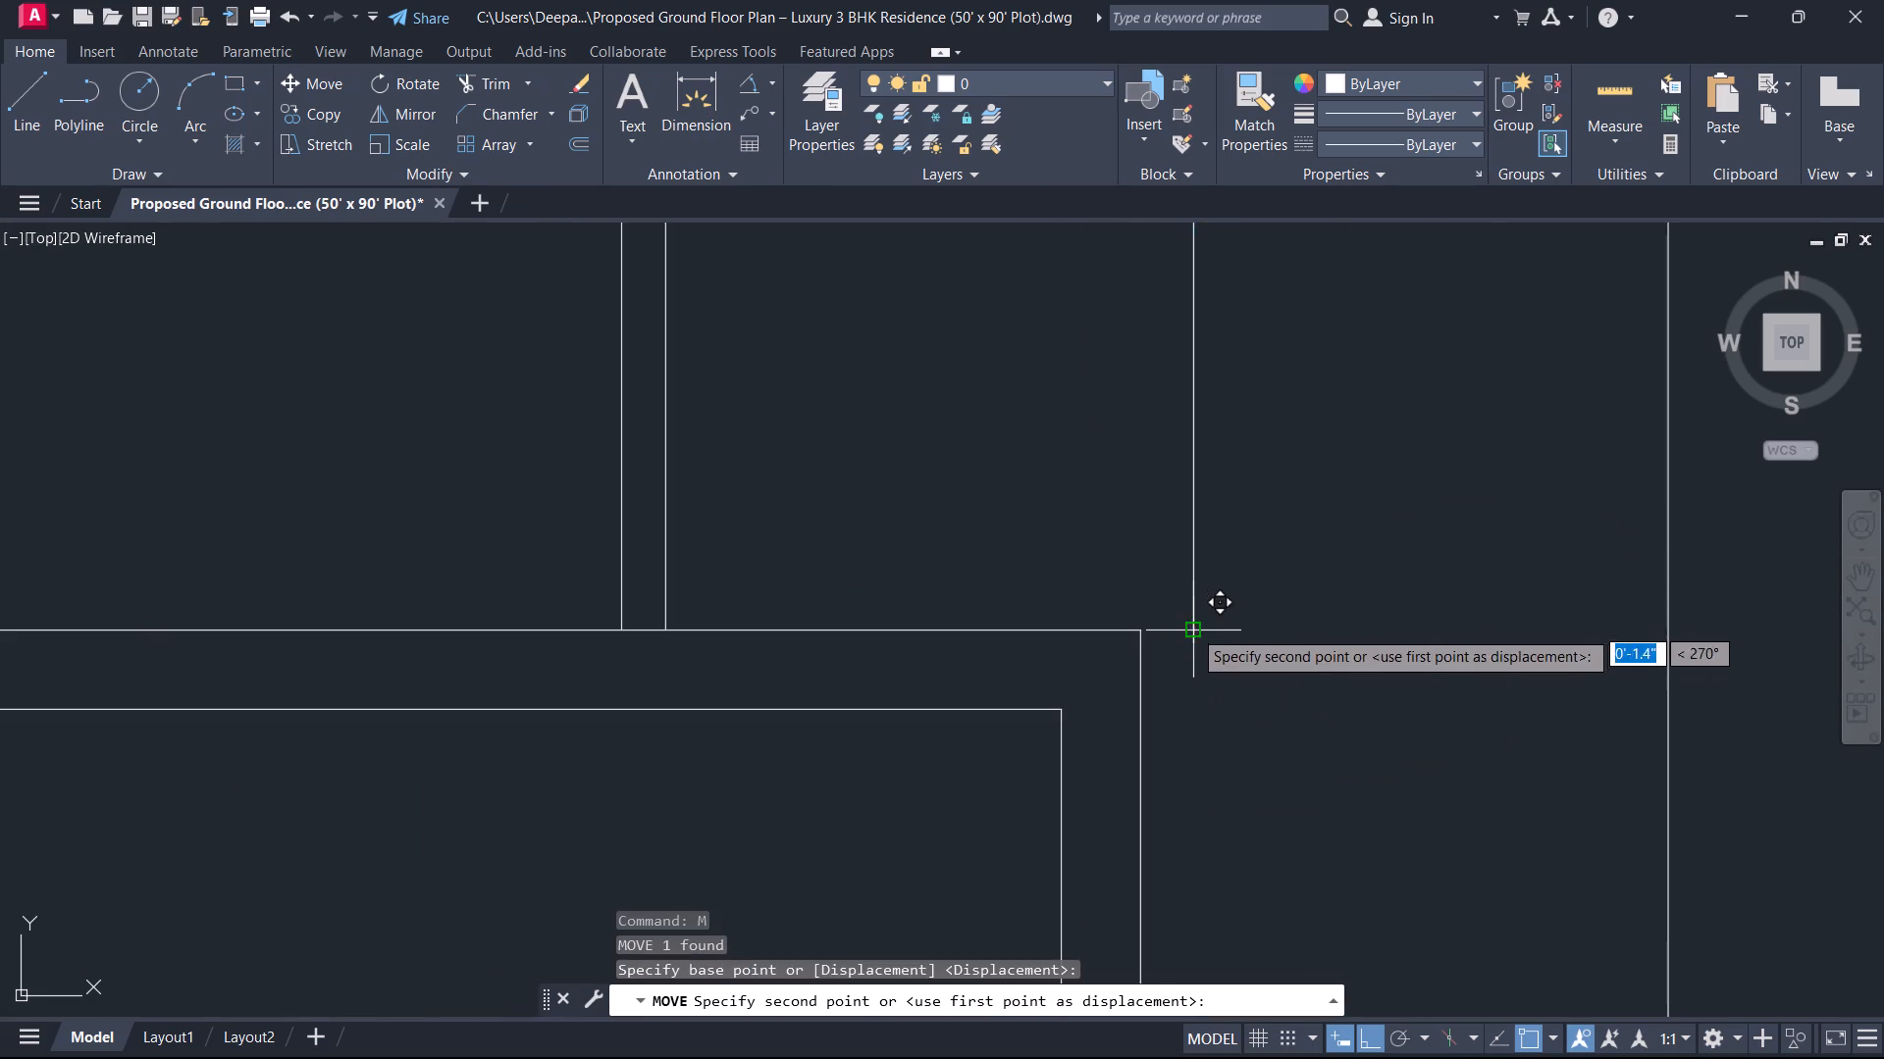
{"action": "left_click", "coordinate": [1132, 625]}
{"action": "key", "text": "Escape"}
Move the same vertical line upward so its lower endpoint meets the exterior wall's outer corner exactly.
{"action": "scroll", "coordinate": [1147, 592], "scroll_direction": "up", "scroll_amount": 1}
{"action": "left_click", "coordinate": [1147, 588]}
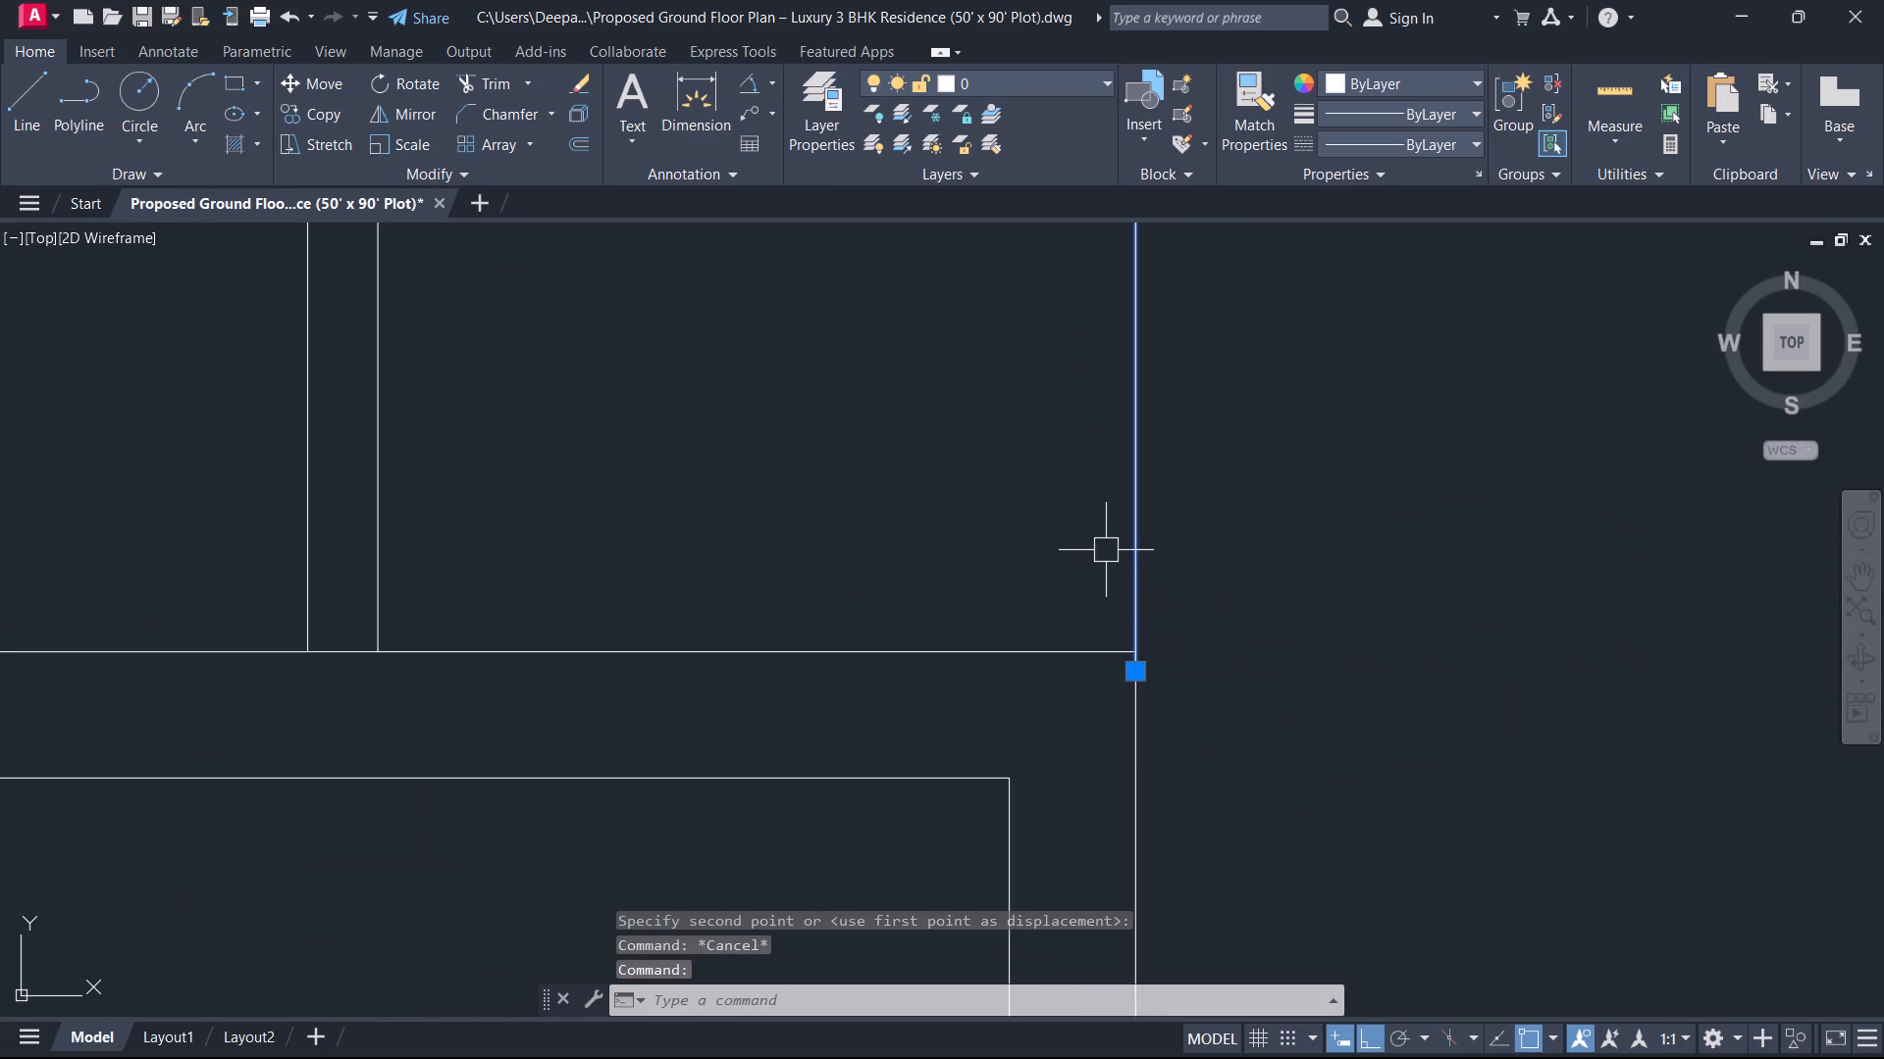
{"action": "key", "text": "m"}
{"action": "key", "text": "space"}
{"action": "left_click", "coordinate": [1130, 674]}
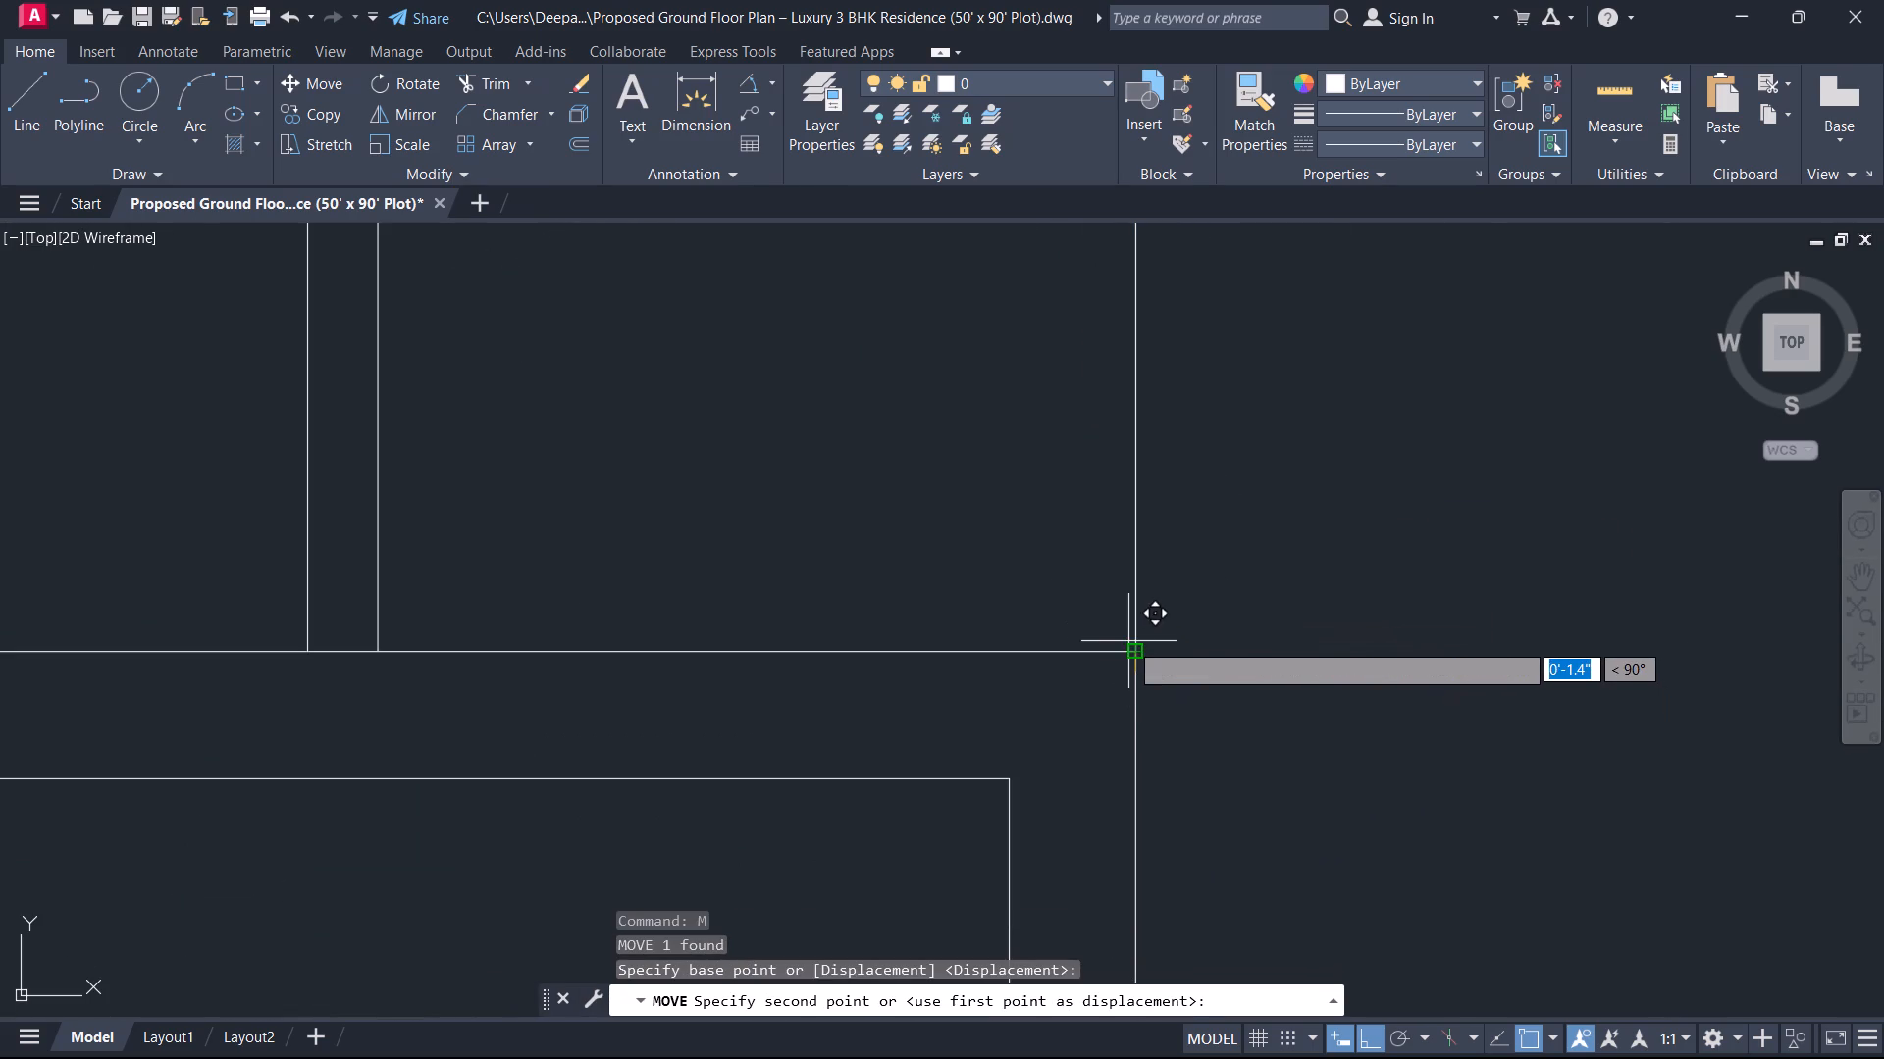
{"action": "left_click", "coordinate": [1137, 655]}
{"action": "key", "text": "Escape"}
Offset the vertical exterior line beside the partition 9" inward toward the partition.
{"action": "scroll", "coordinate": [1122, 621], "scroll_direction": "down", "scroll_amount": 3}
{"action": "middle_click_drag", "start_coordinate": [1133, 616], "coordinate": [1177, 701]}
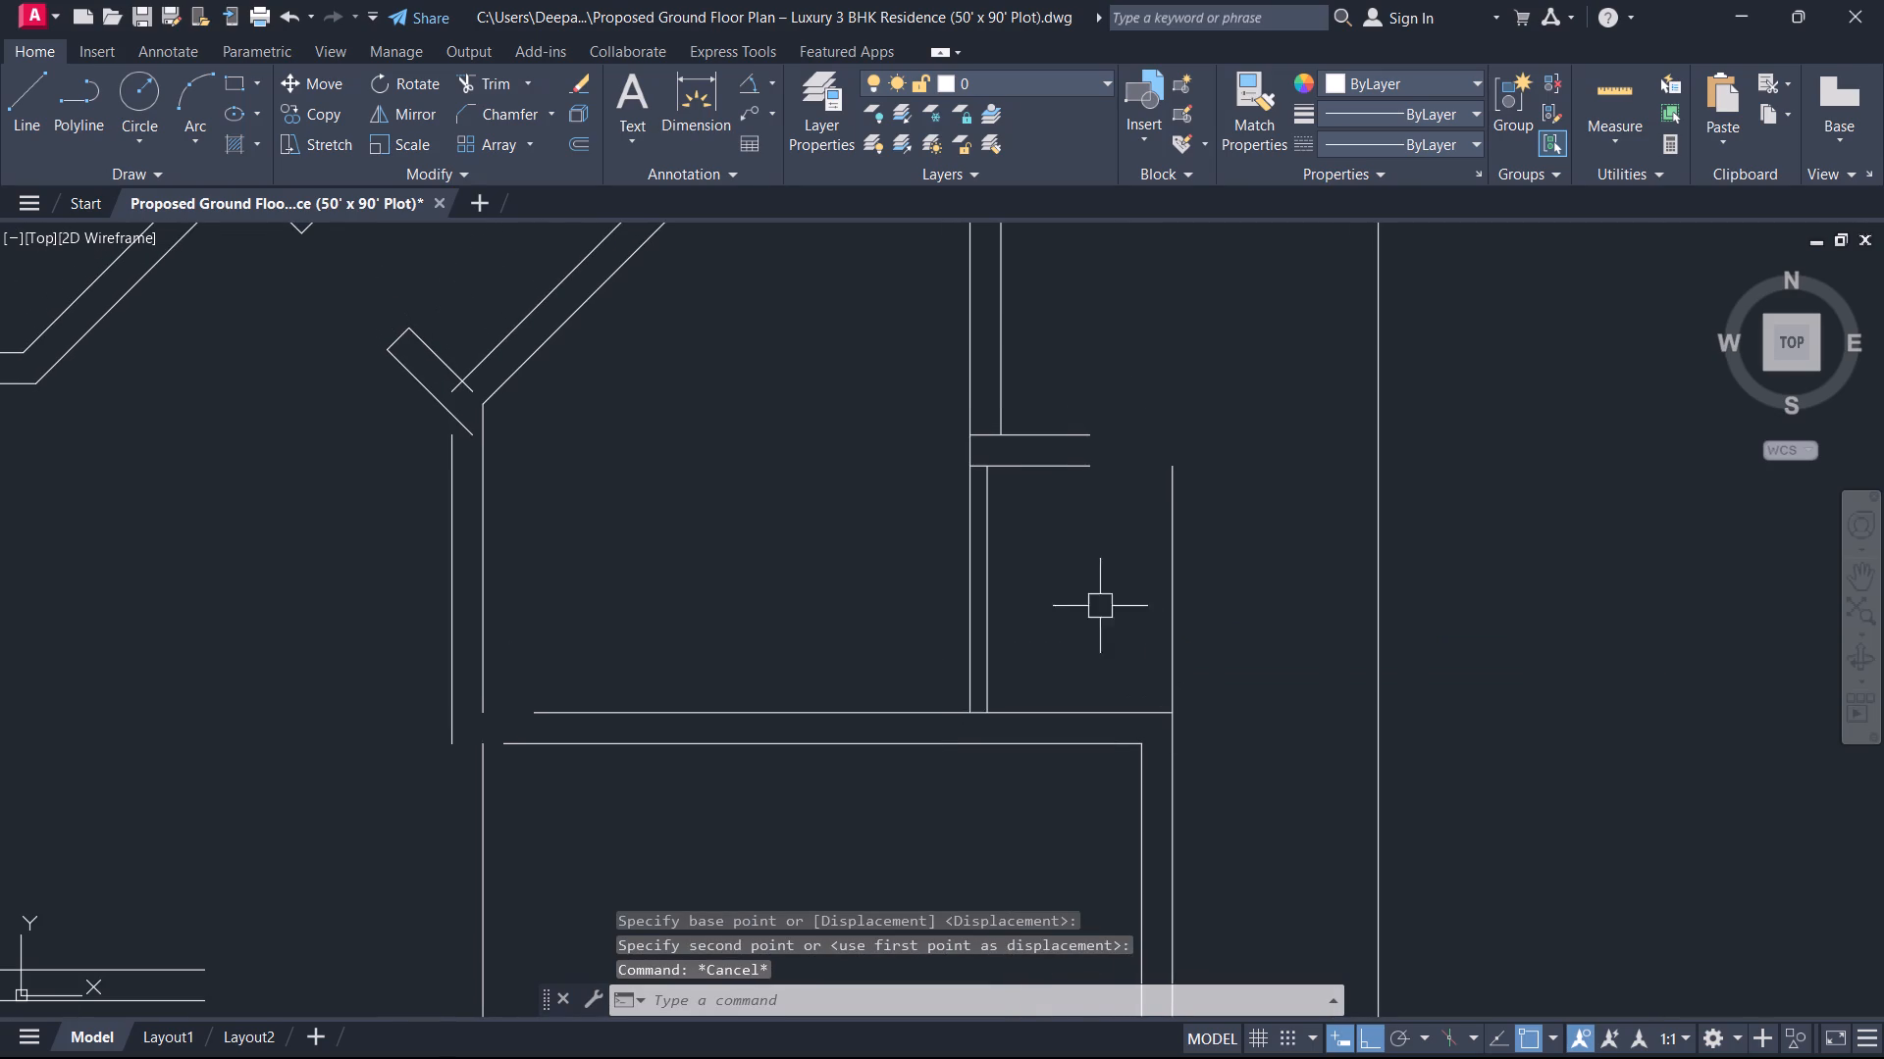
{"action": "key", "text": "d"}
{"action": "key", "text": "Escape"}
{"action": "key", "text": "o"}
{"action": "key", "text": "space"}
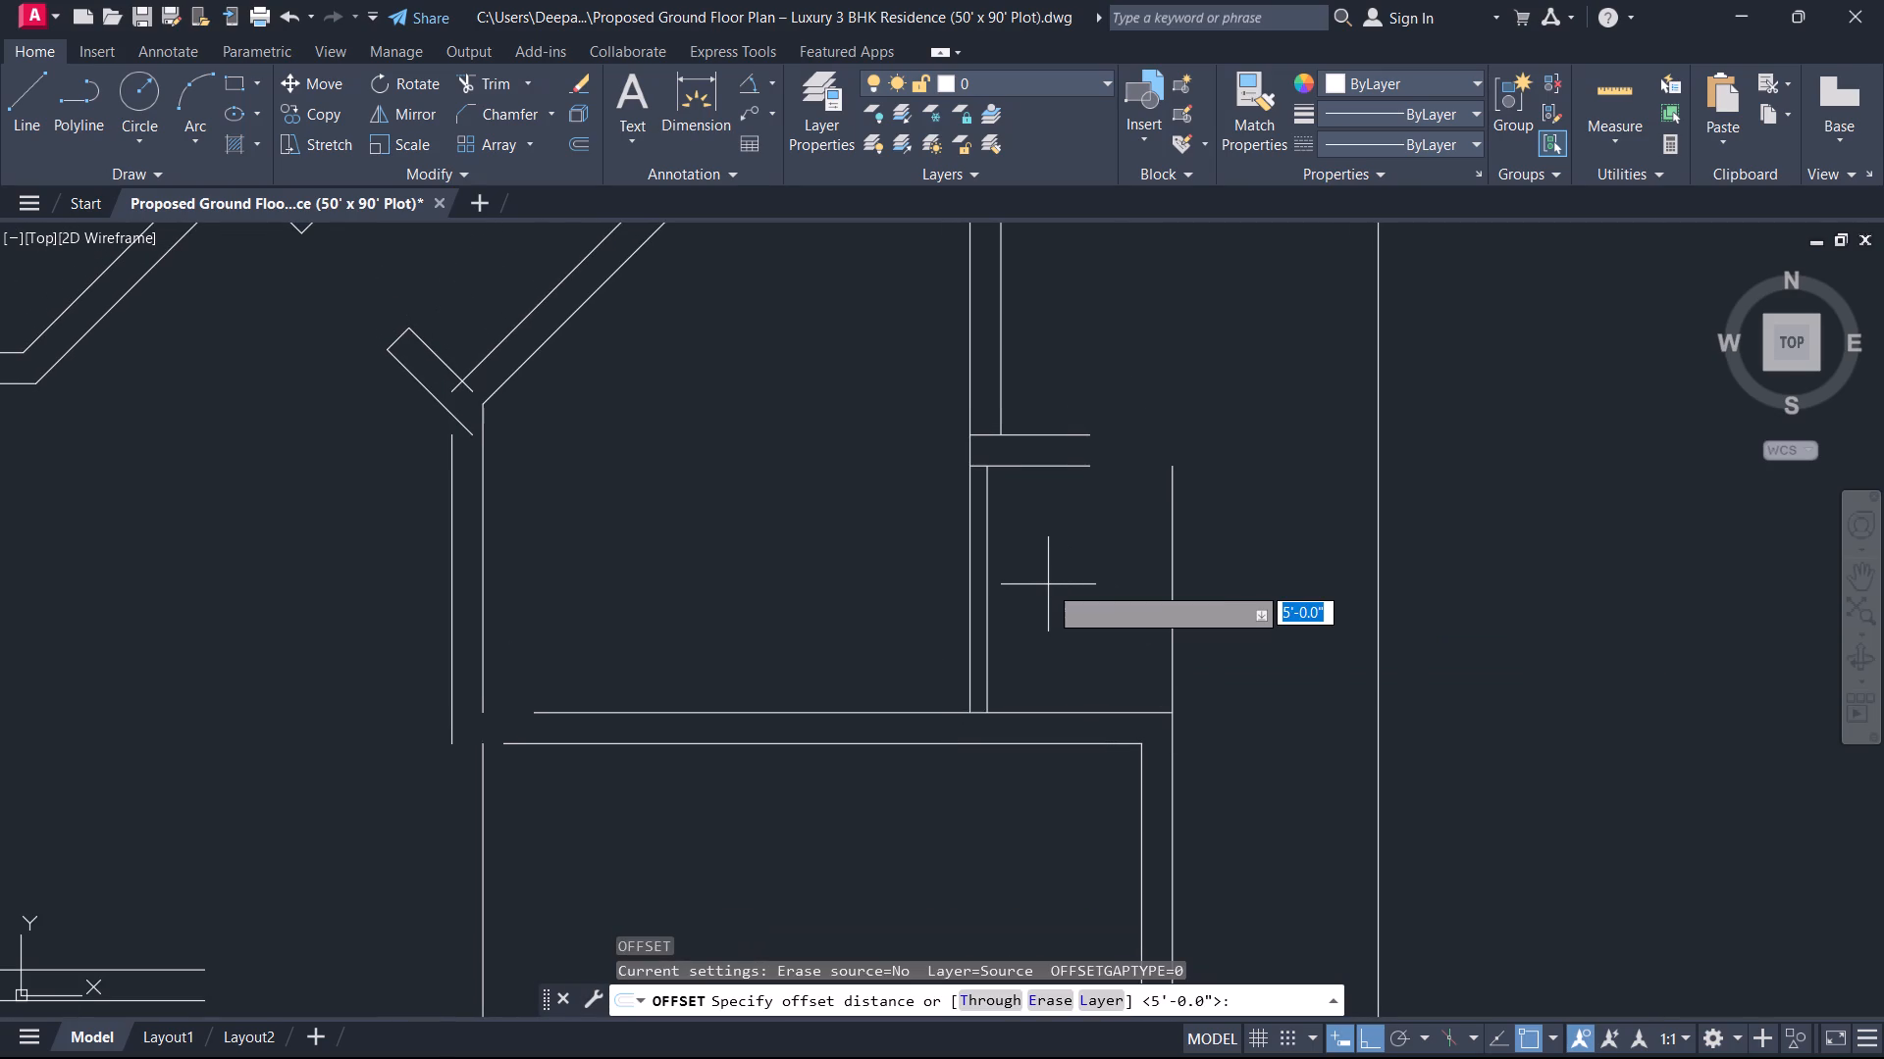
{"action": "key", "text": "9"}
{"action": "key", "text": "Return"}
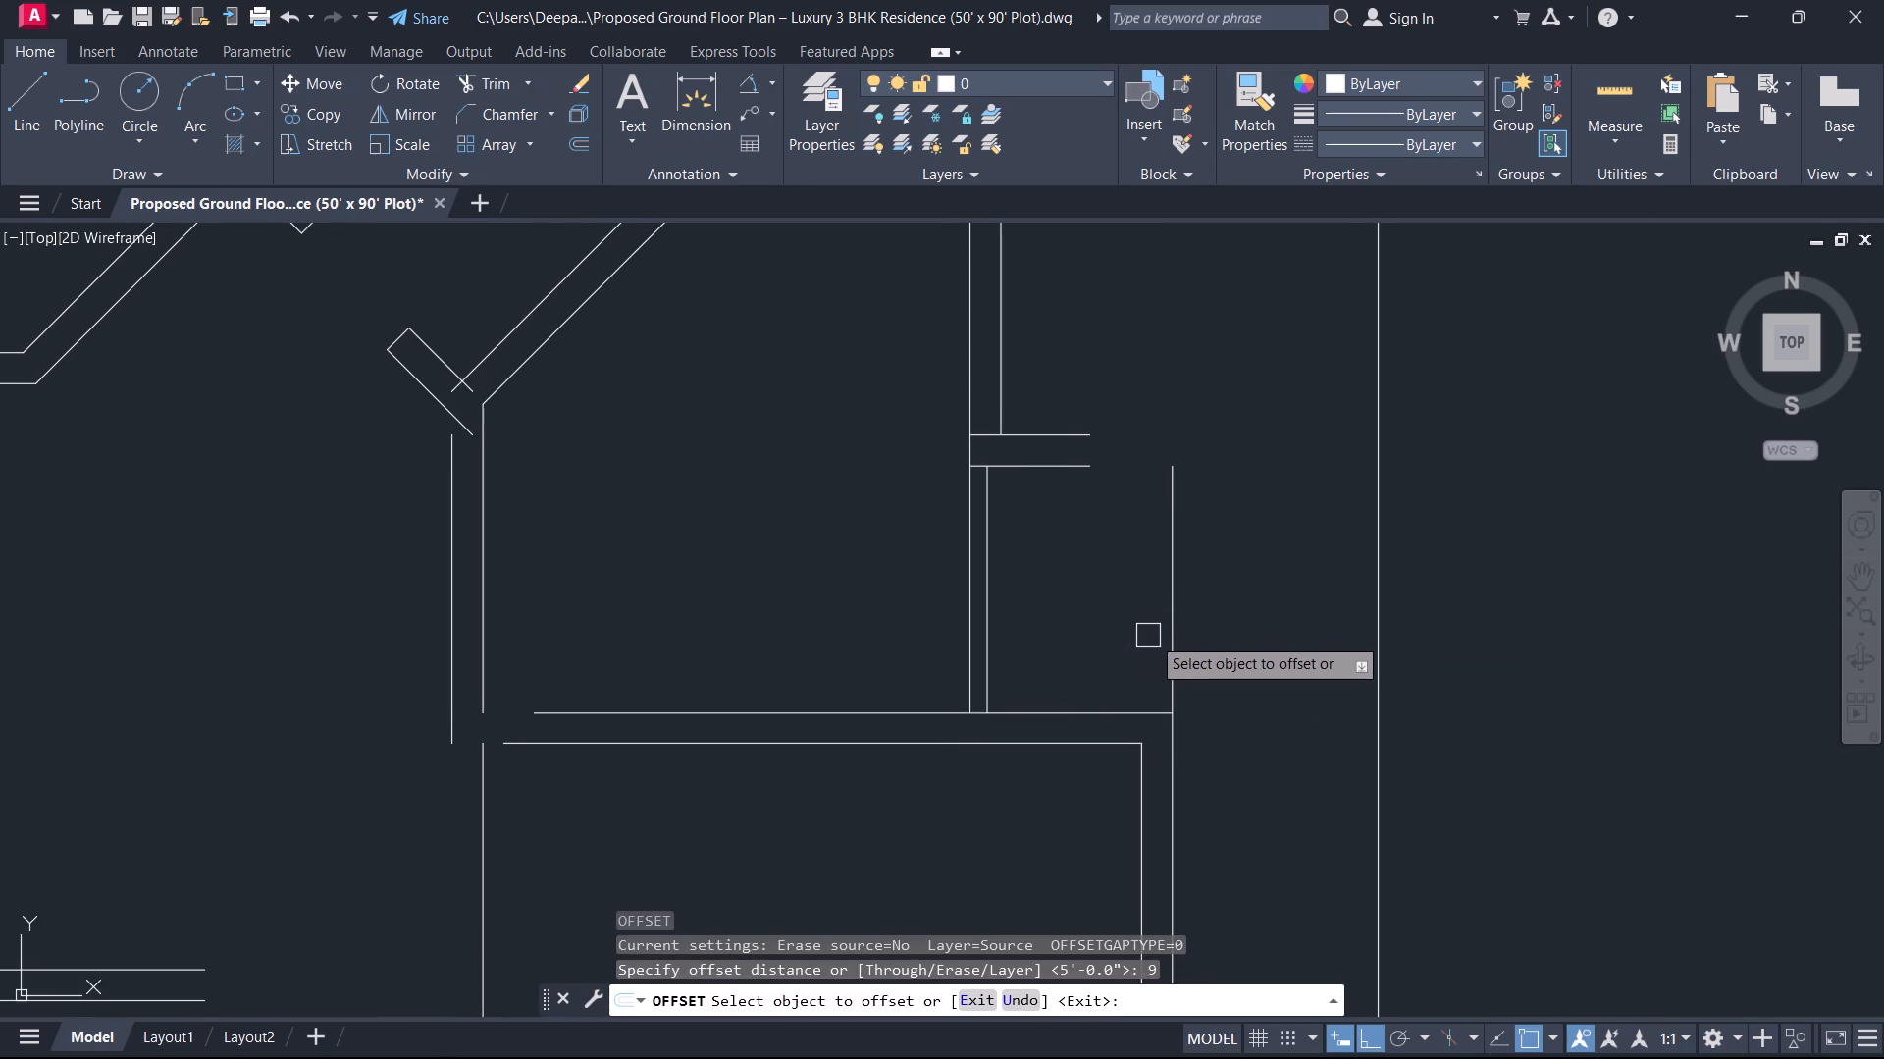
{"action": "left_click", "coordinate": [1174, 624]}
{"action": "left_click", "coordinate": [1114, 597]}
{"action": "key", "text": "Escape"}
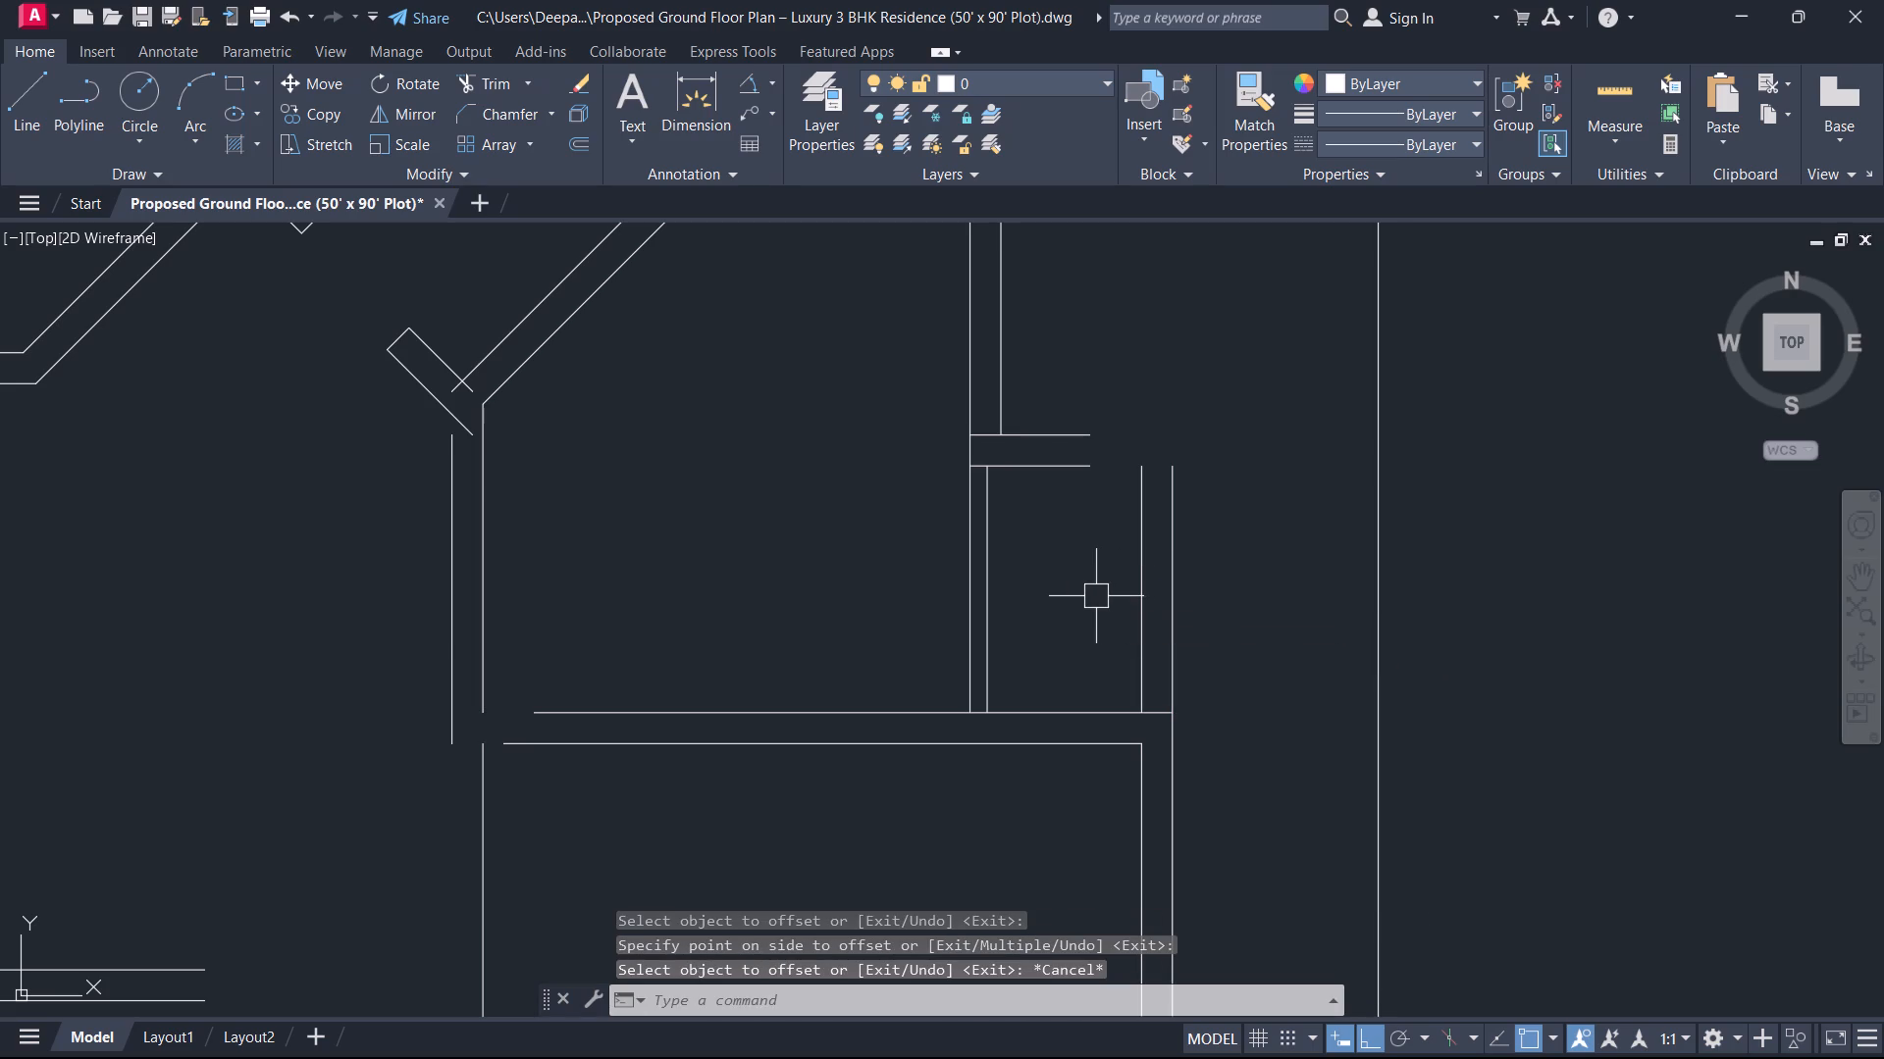
Measure the clear gap between the partition and the newly offset exterior wall line.
{"action": "type", "text": "DI"}
{"action": "key", "text": "space"}
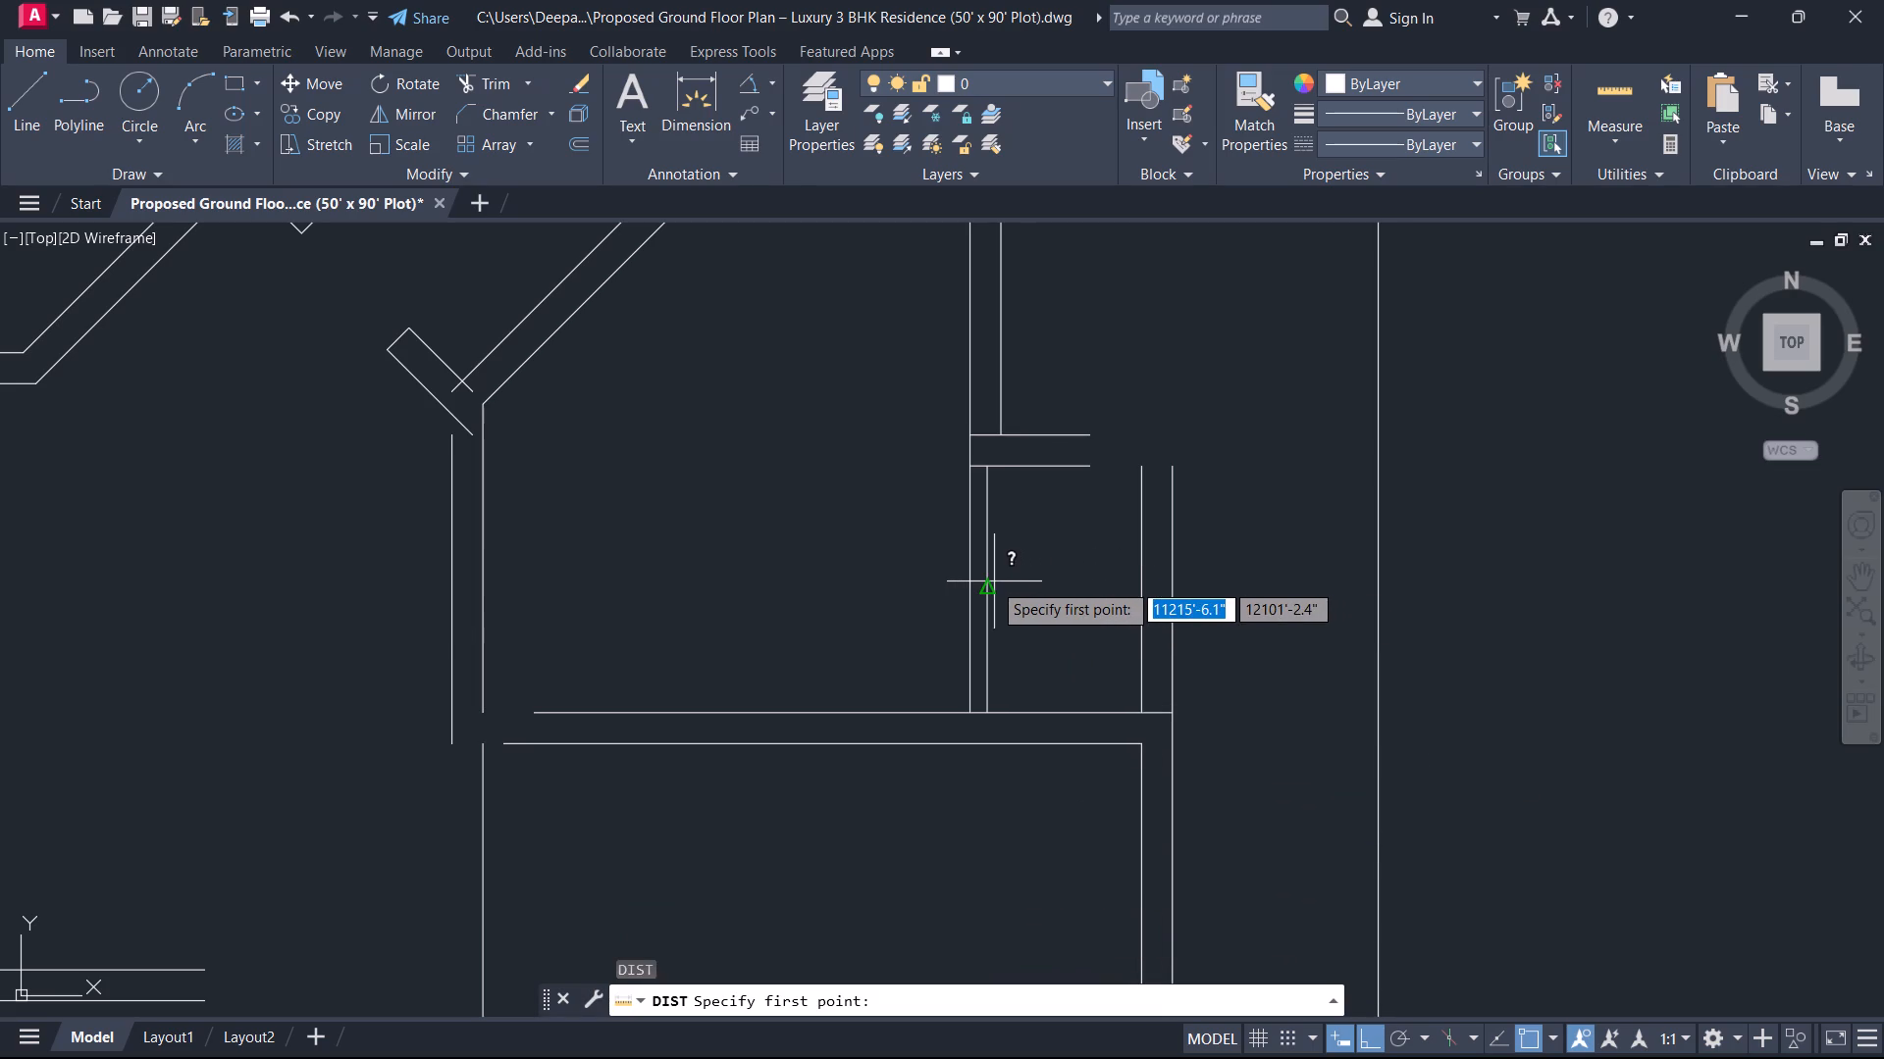
{"action": "left_click", "coordinate": [989, 581]}
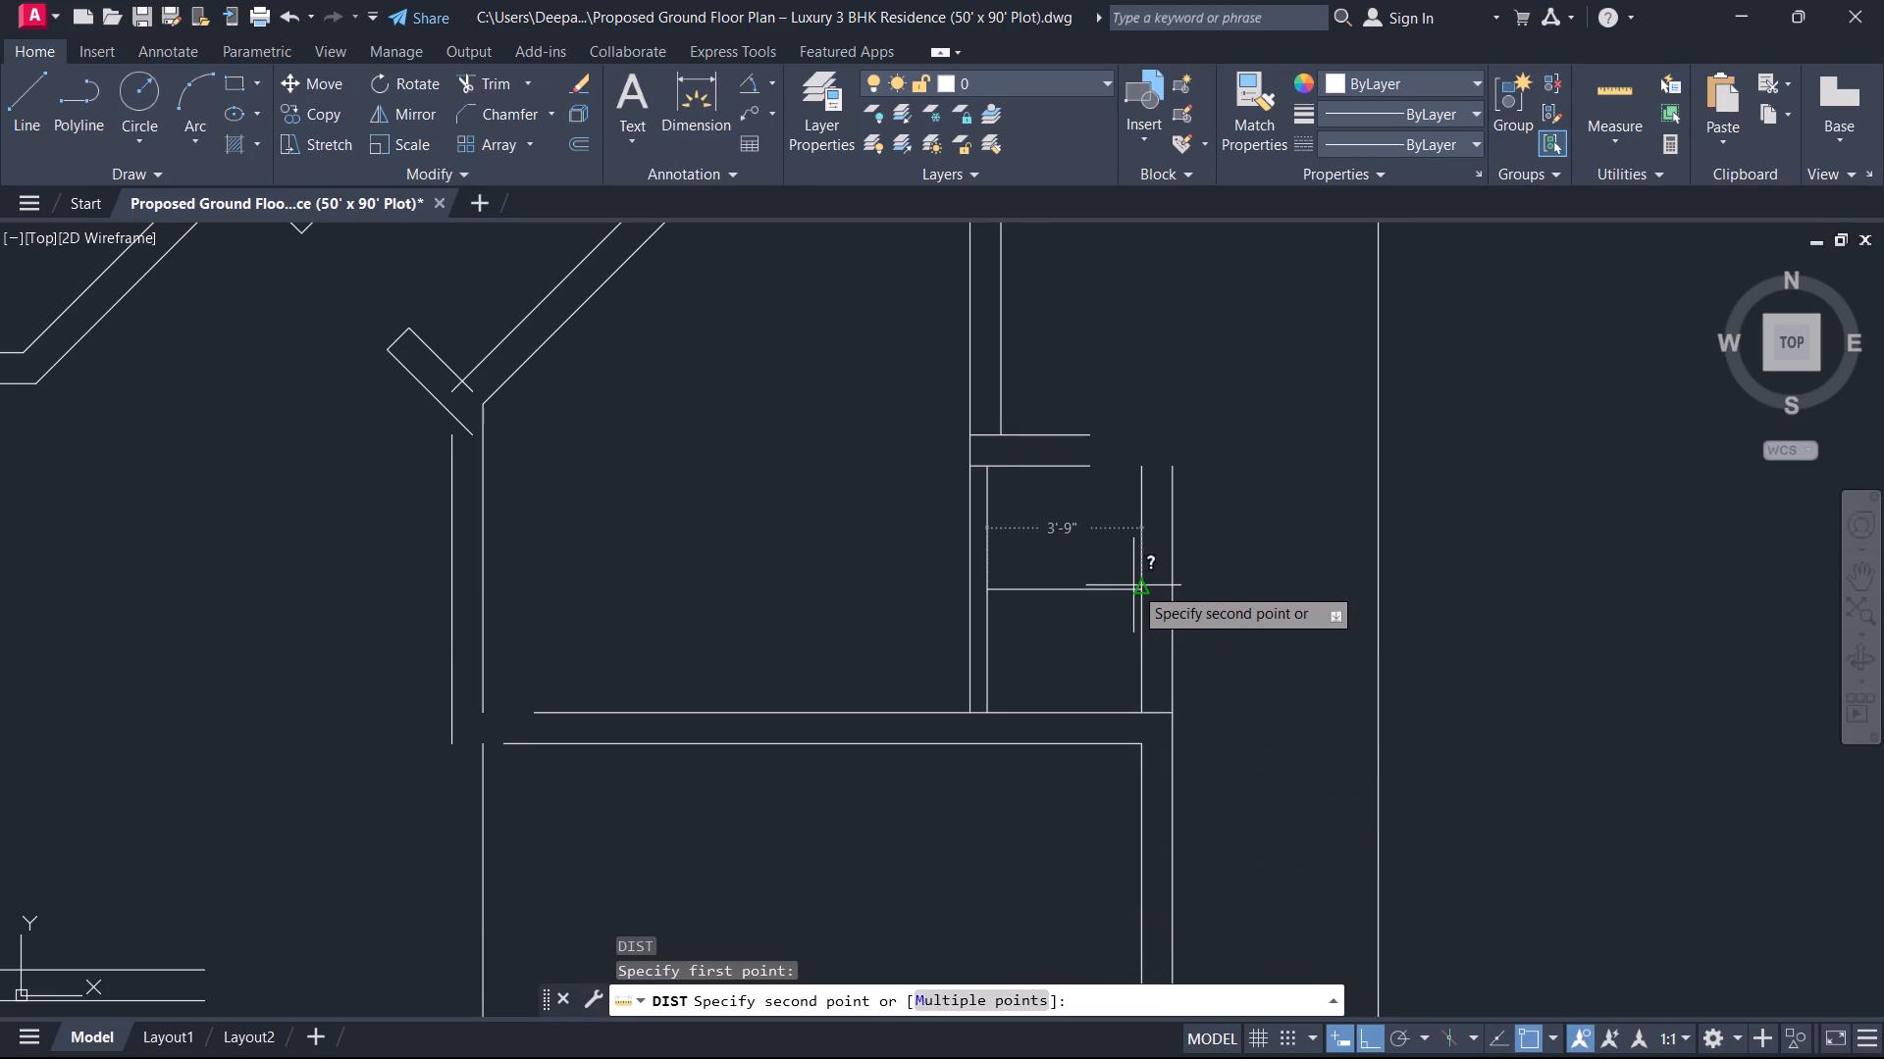
{"action": "key", "text": "Escape"}
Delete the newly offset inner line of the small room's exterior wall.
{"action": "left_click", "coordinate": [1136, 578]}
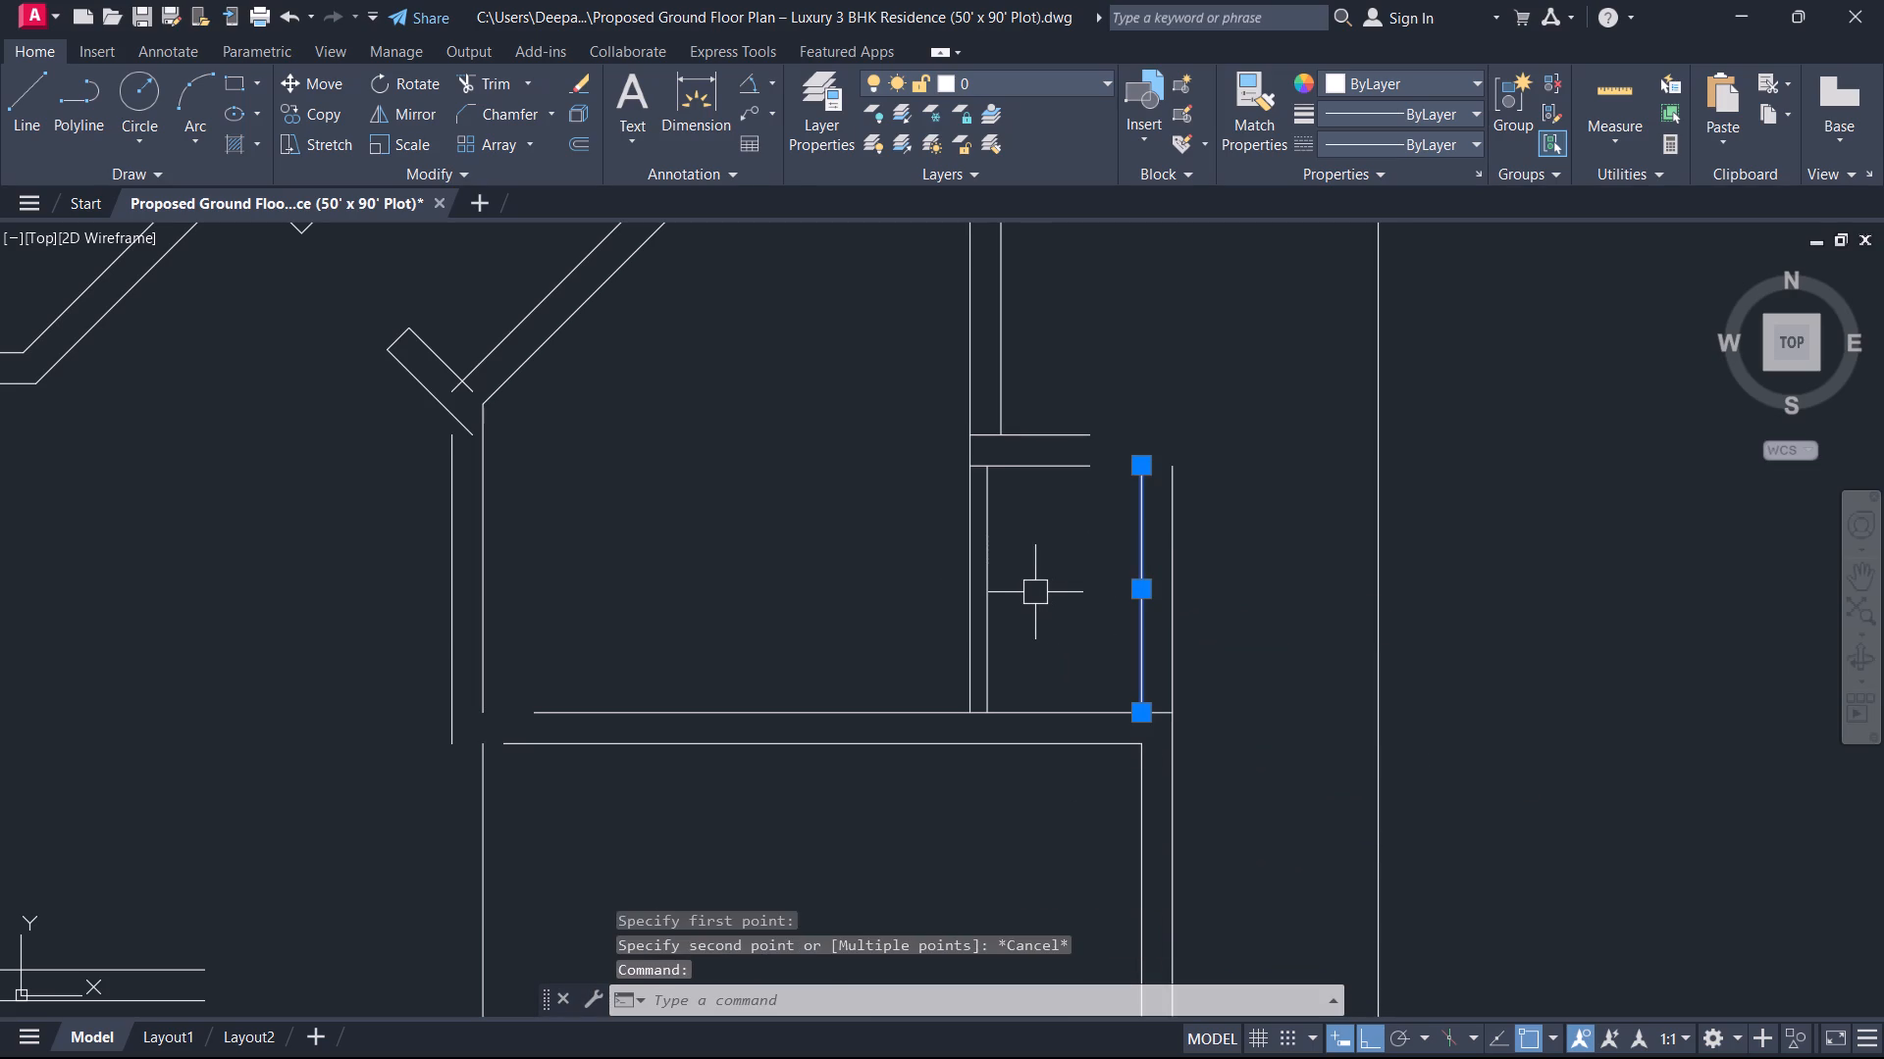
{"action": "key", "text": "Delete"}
Offset the same vertical exterior line 5" inward toward the partition.
{"action": "type", "text": "O 5"}
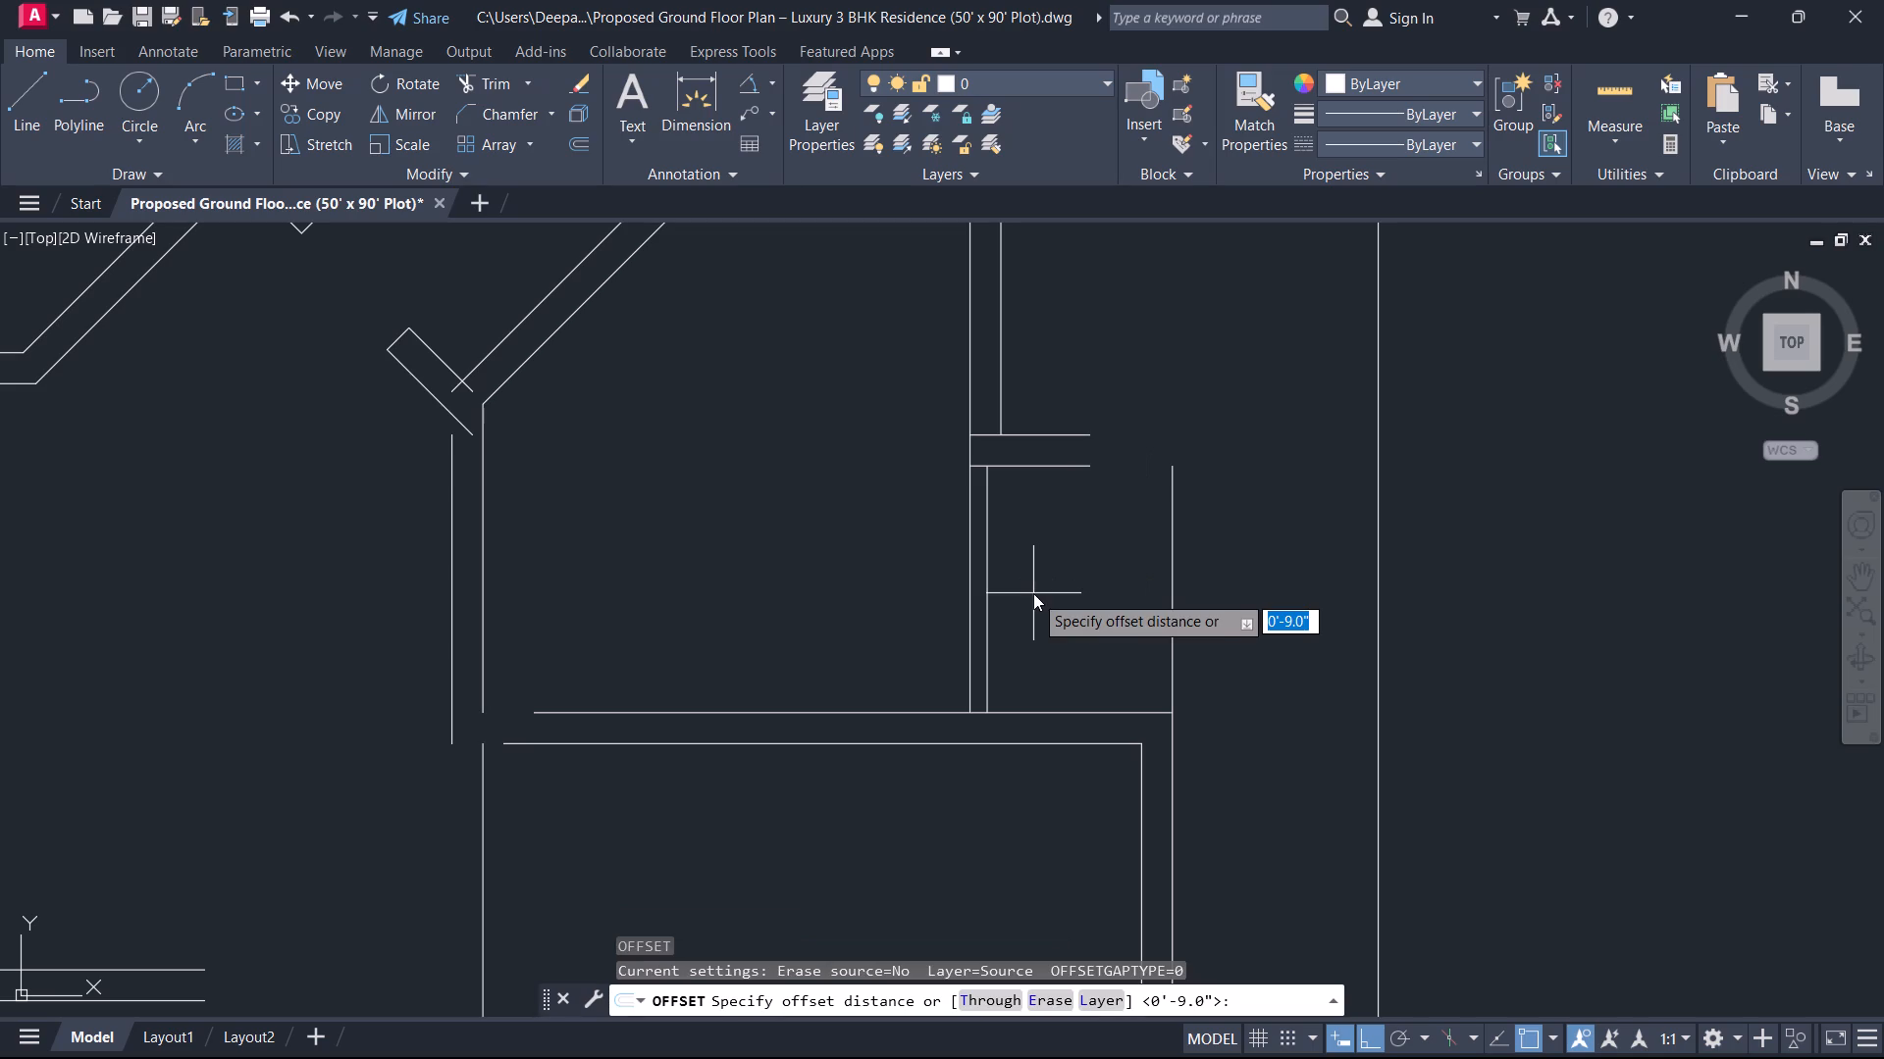
{"action": "key", "text": "Return"}
{"action": "left_click_drag", "start_coordinate": [1177, 618], "coordinate": [1173, 617]}
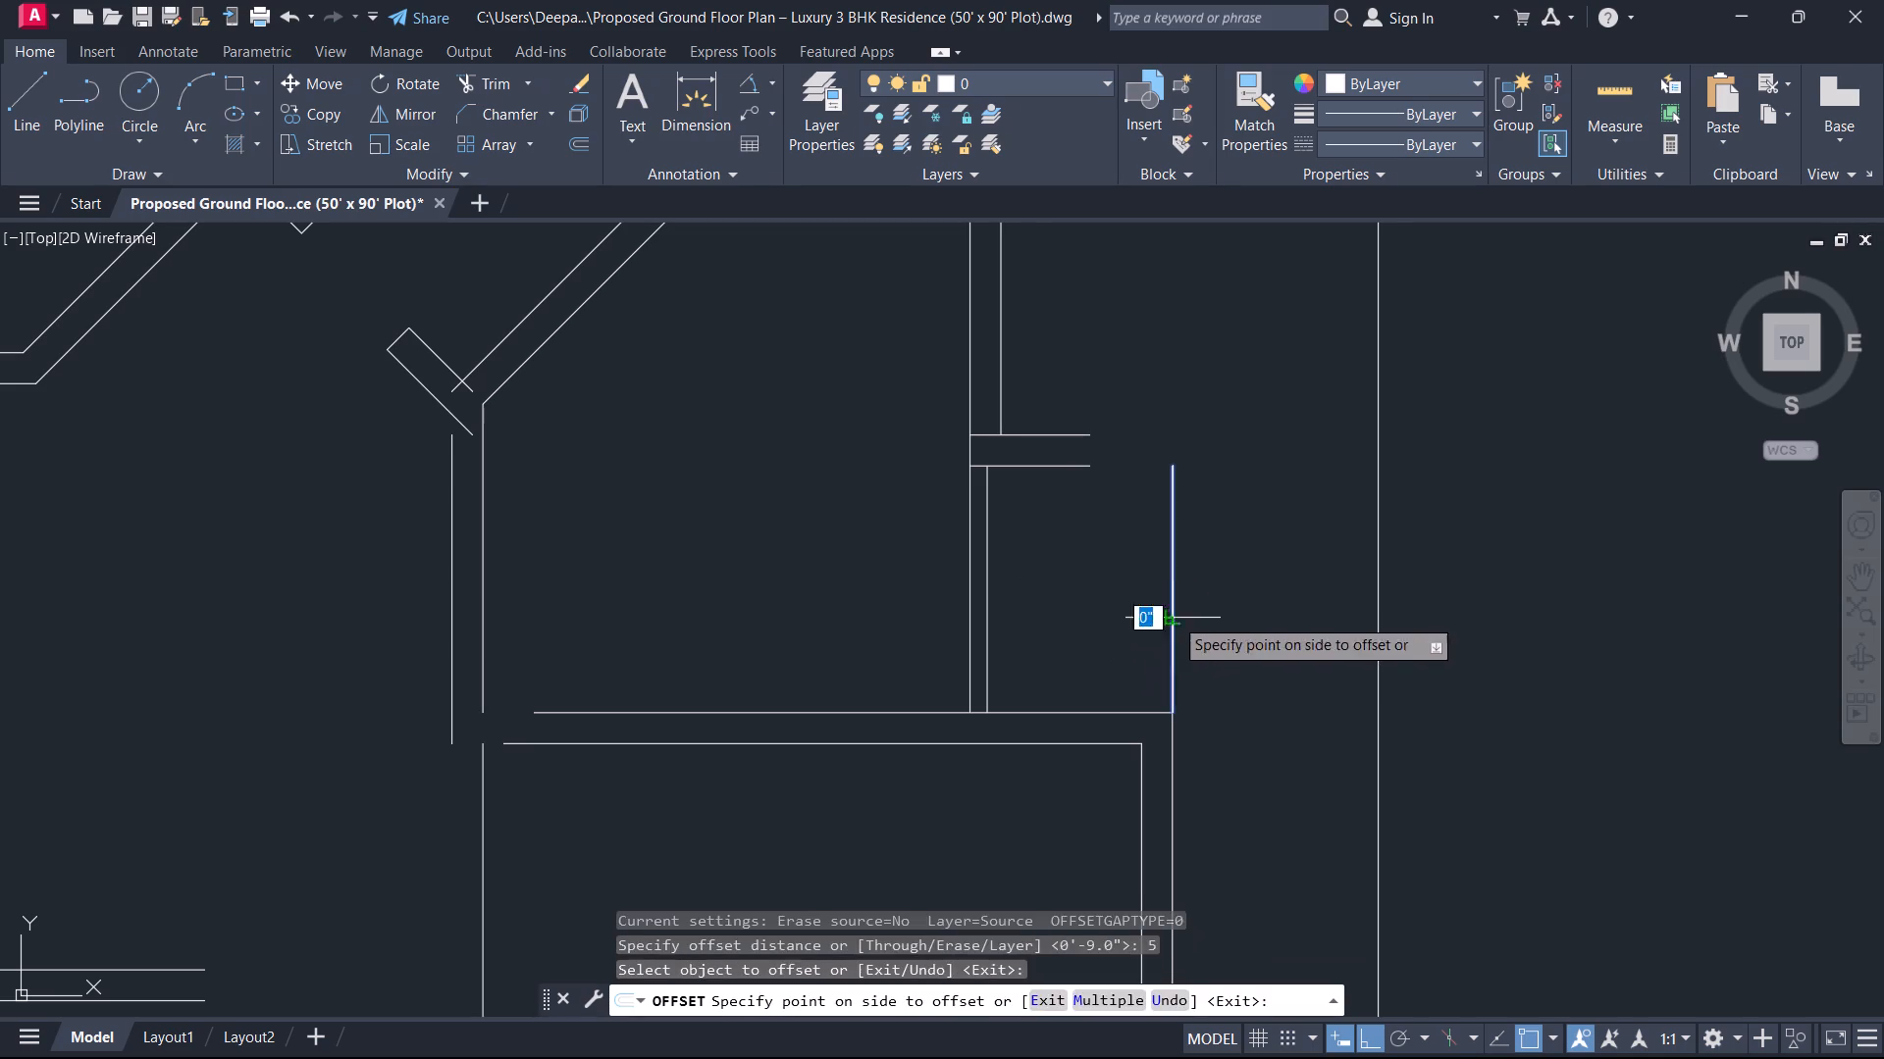
{"action": "left_click_drag", "start_coordinate": [1173, 617], "coordinate": [1168, 617]}
{"action": "left_click", "coordinate": [1082, 604]}
{"action": "key", "text": "Escape"}
Fillet the cross wall's two lines with the 5" wall's inner and outer lines to close the small room's upper corner at radius 0.
{"action": "key", "text": "f"}
{"action": "key", "text": "space"}
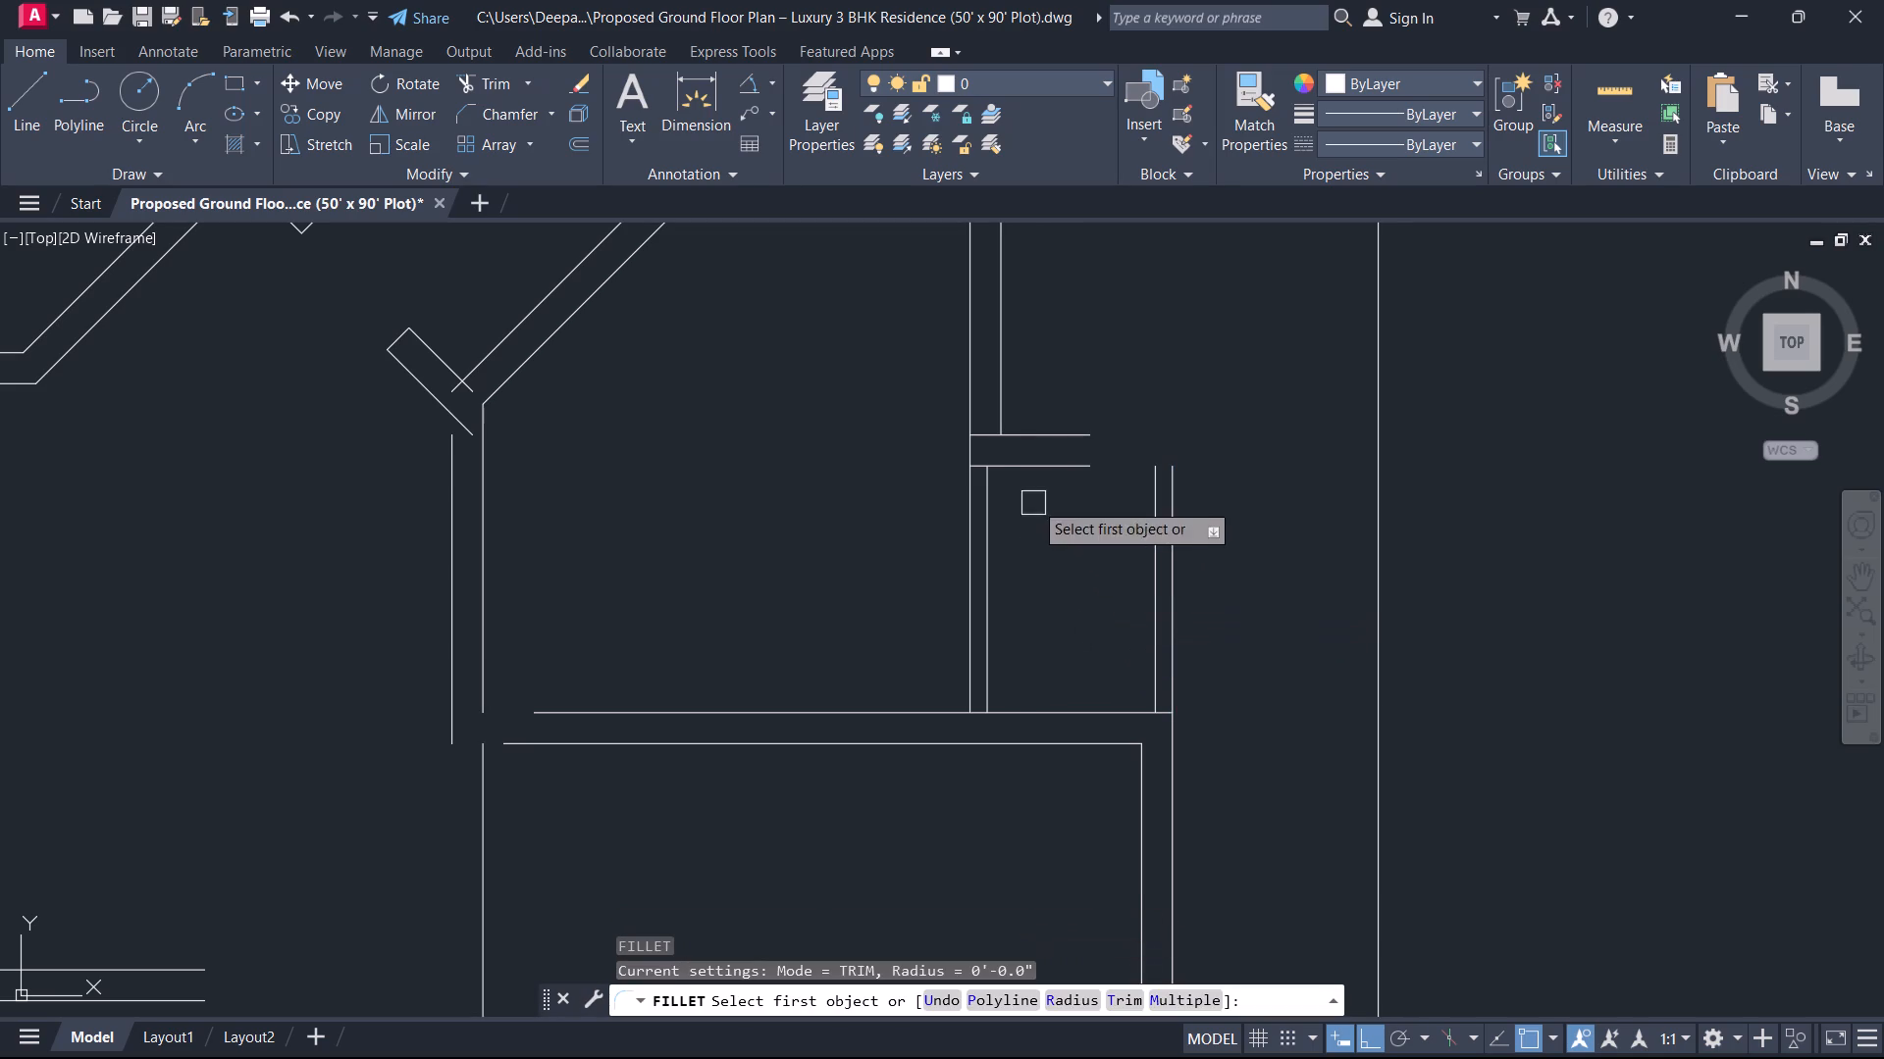
{"action": "left_click", "coordinate": [1034, 456]}
{"action": "left_click", "coordinate": [1147, 529]}
{"action": "key", "text": "space"}
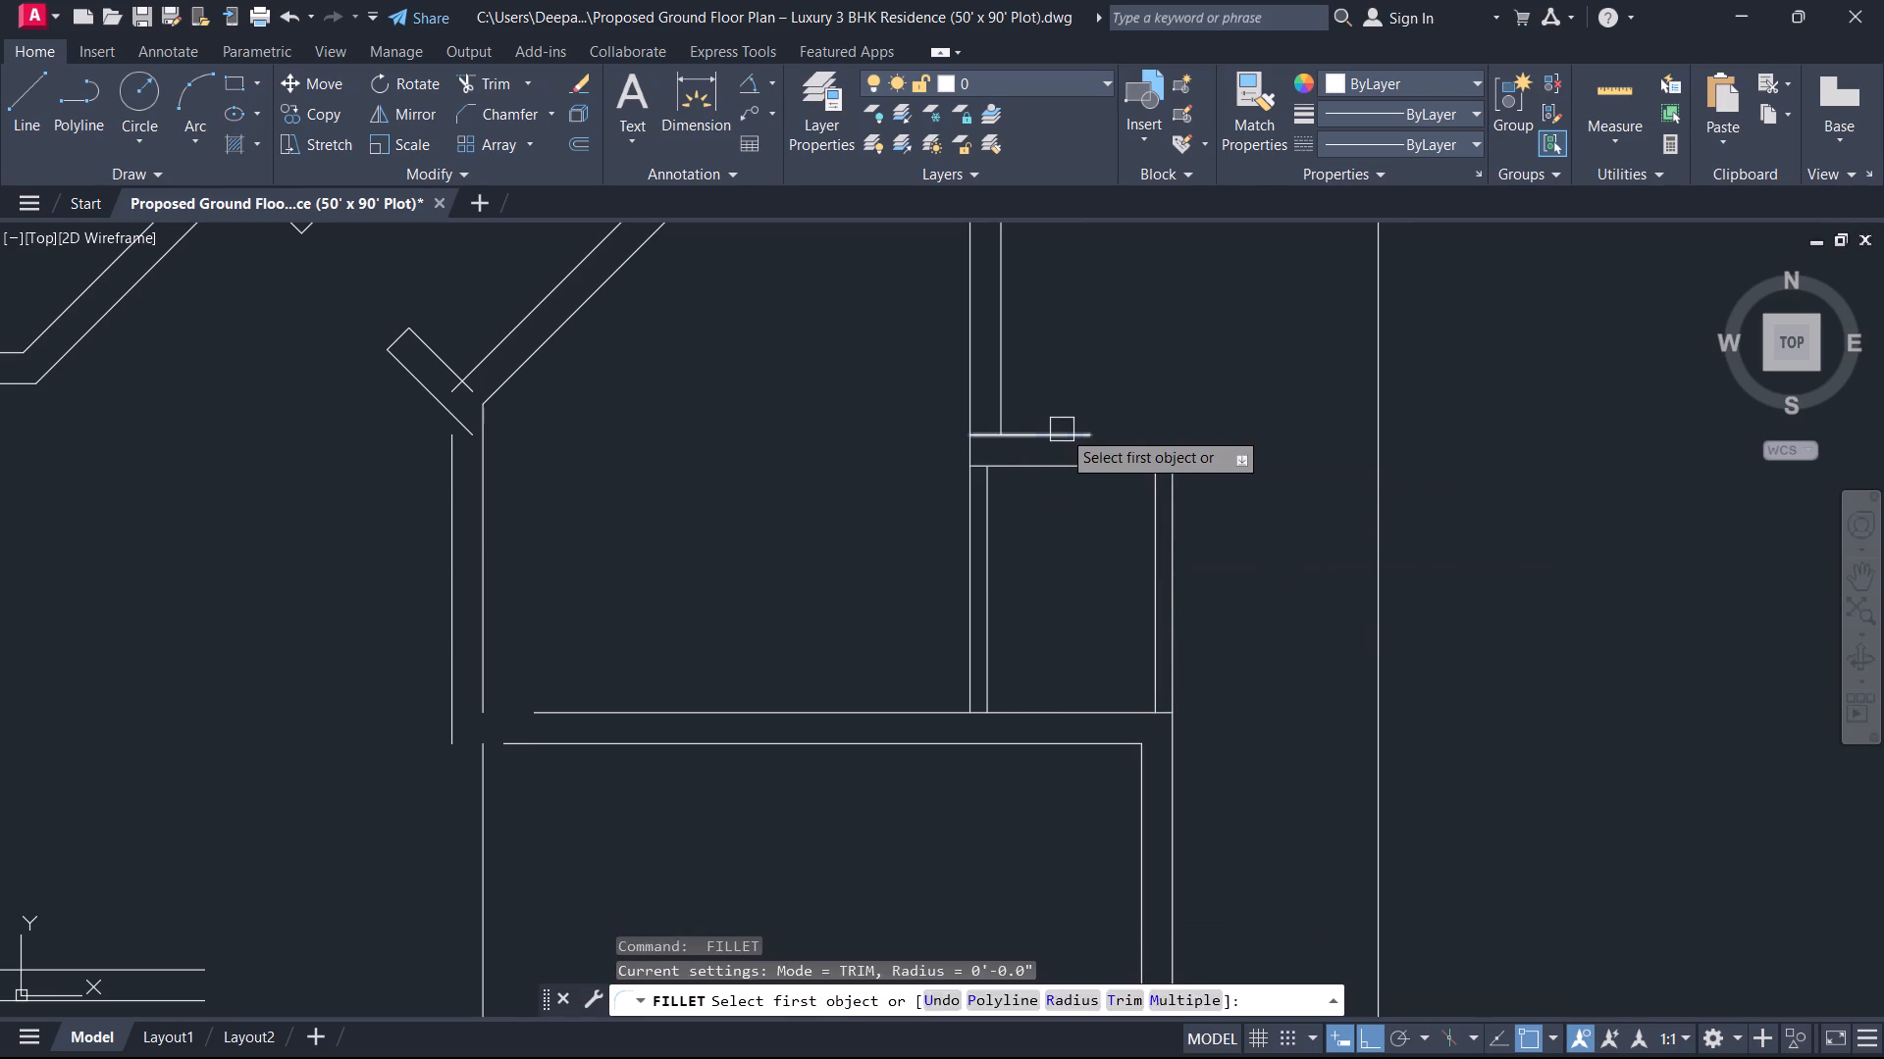
{"action": "left_click", "coordinate": [1062, 429]}
{"action": "left_click", "coordinate": [1178, 494]}
{"action": "key", "text": "Escape"}
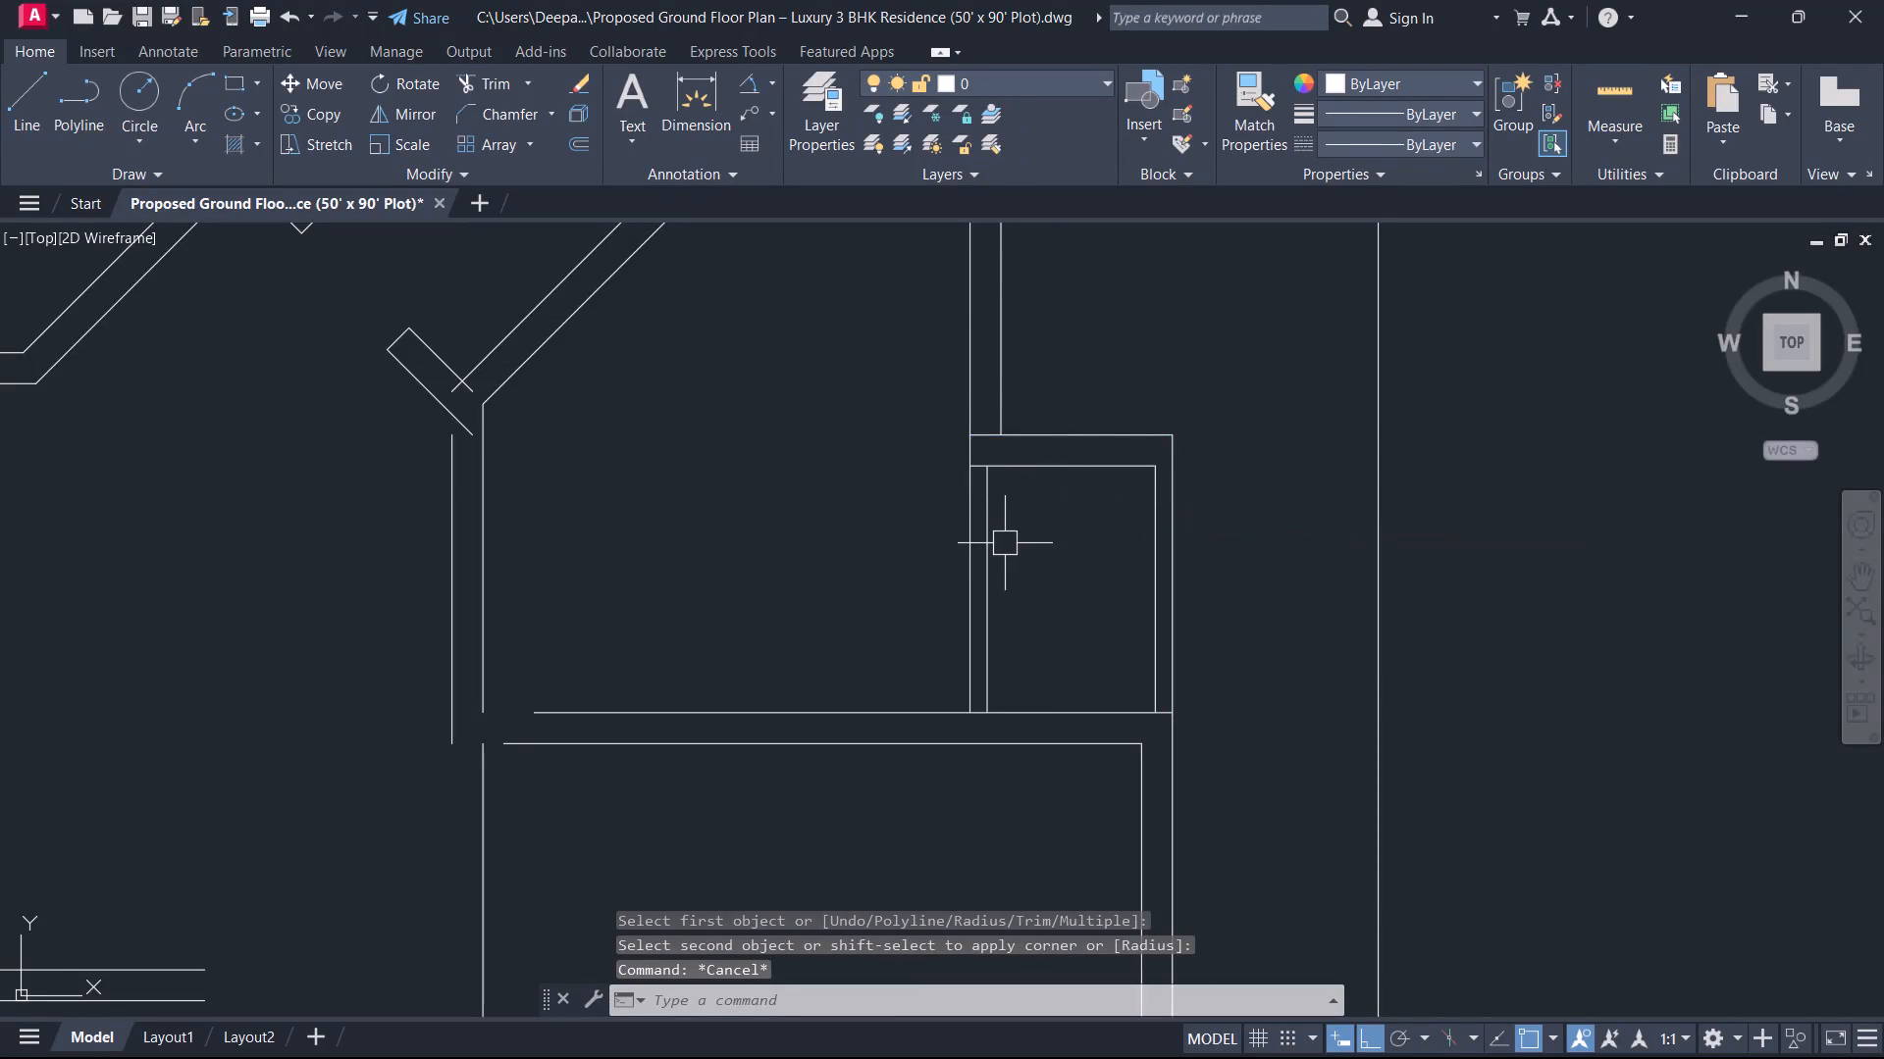
Trim the cross wall's upper and lower line segments where they run across the long vertical wall and partition.
{"action": "middle_click_drag", "start_coordinate": [1006, 550], "coordinate": [1127, 548]}
{"action": "type", "text": "TR"}
{"action": "key", "text": "space"}
{"action": "scroll", "coordinate": [1089, 451], "scroll_direction": "up", "scroll_amount": 3}
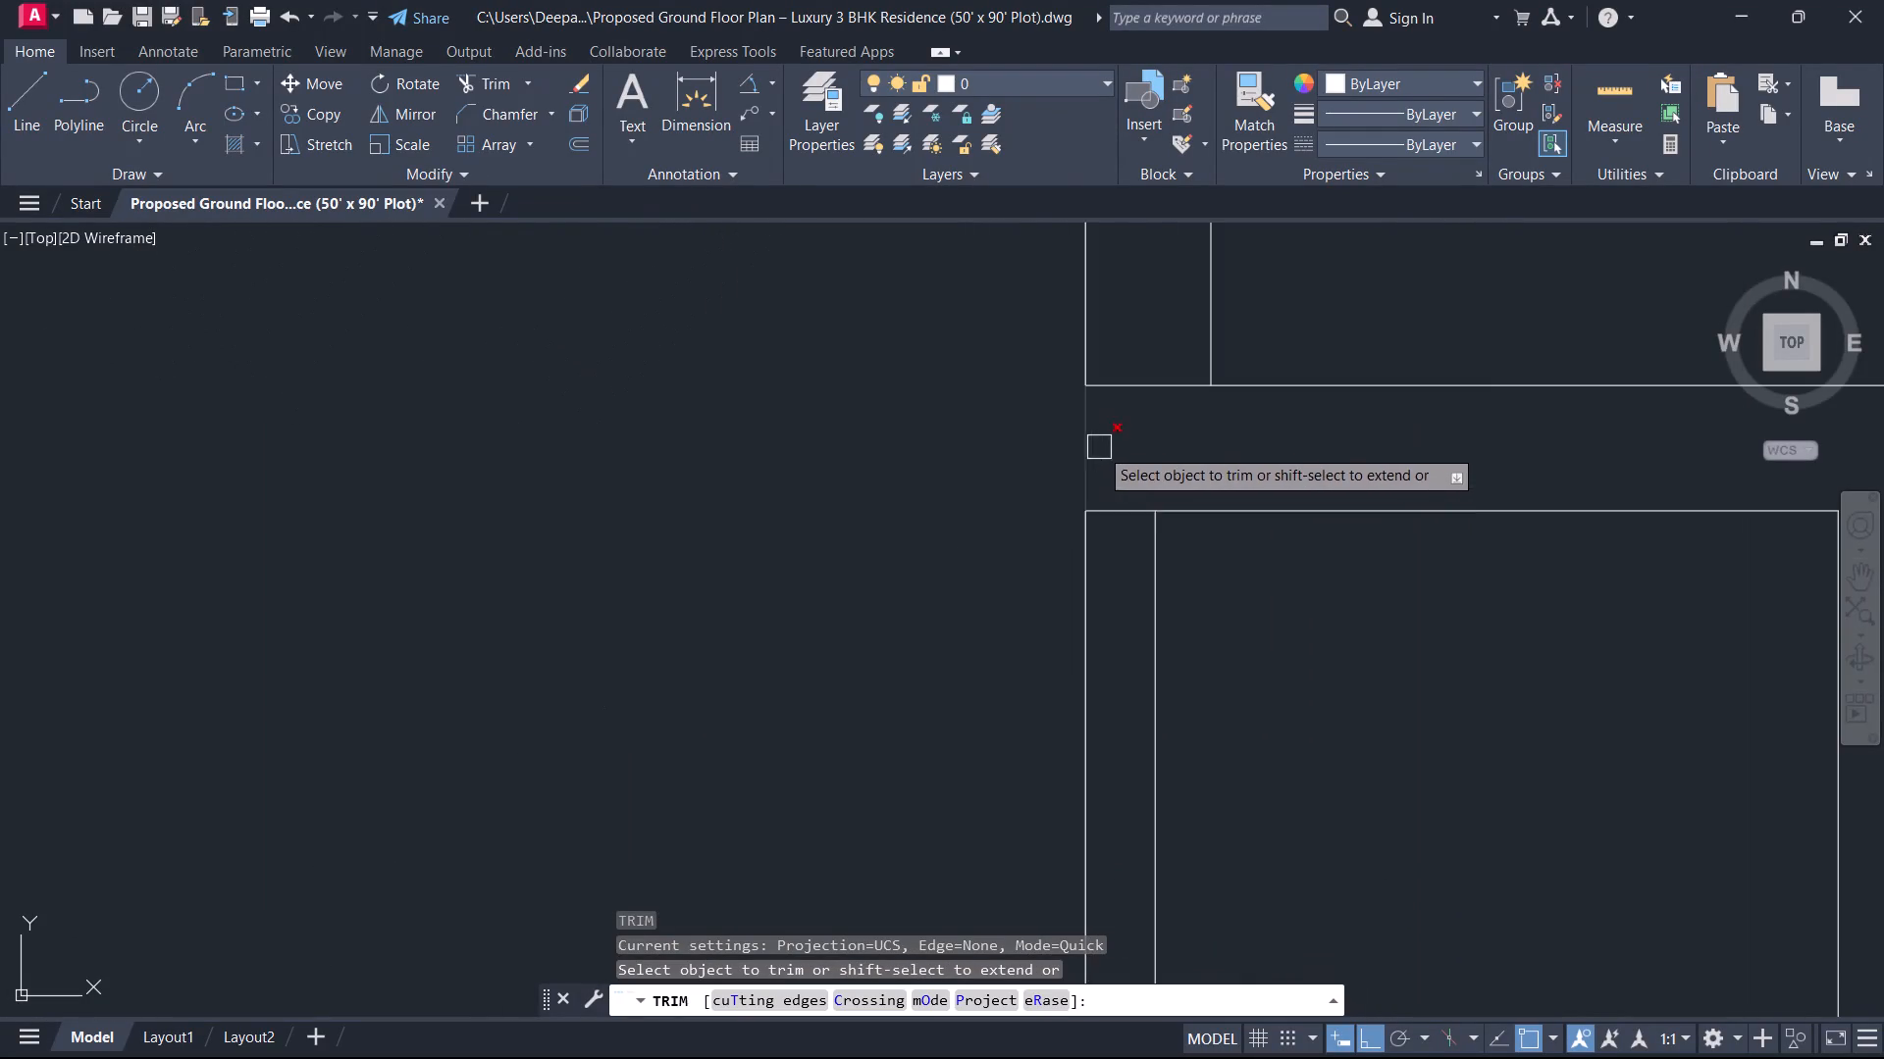
{"action": "left_click", "coordinate": [1120, 505]}
{"action": "left_click", "coordinate": [1157, 385]}
{"action": "scroll", "coordinate": [1141, 395], "scroll_direction": "down", "scroll_amount": 3}
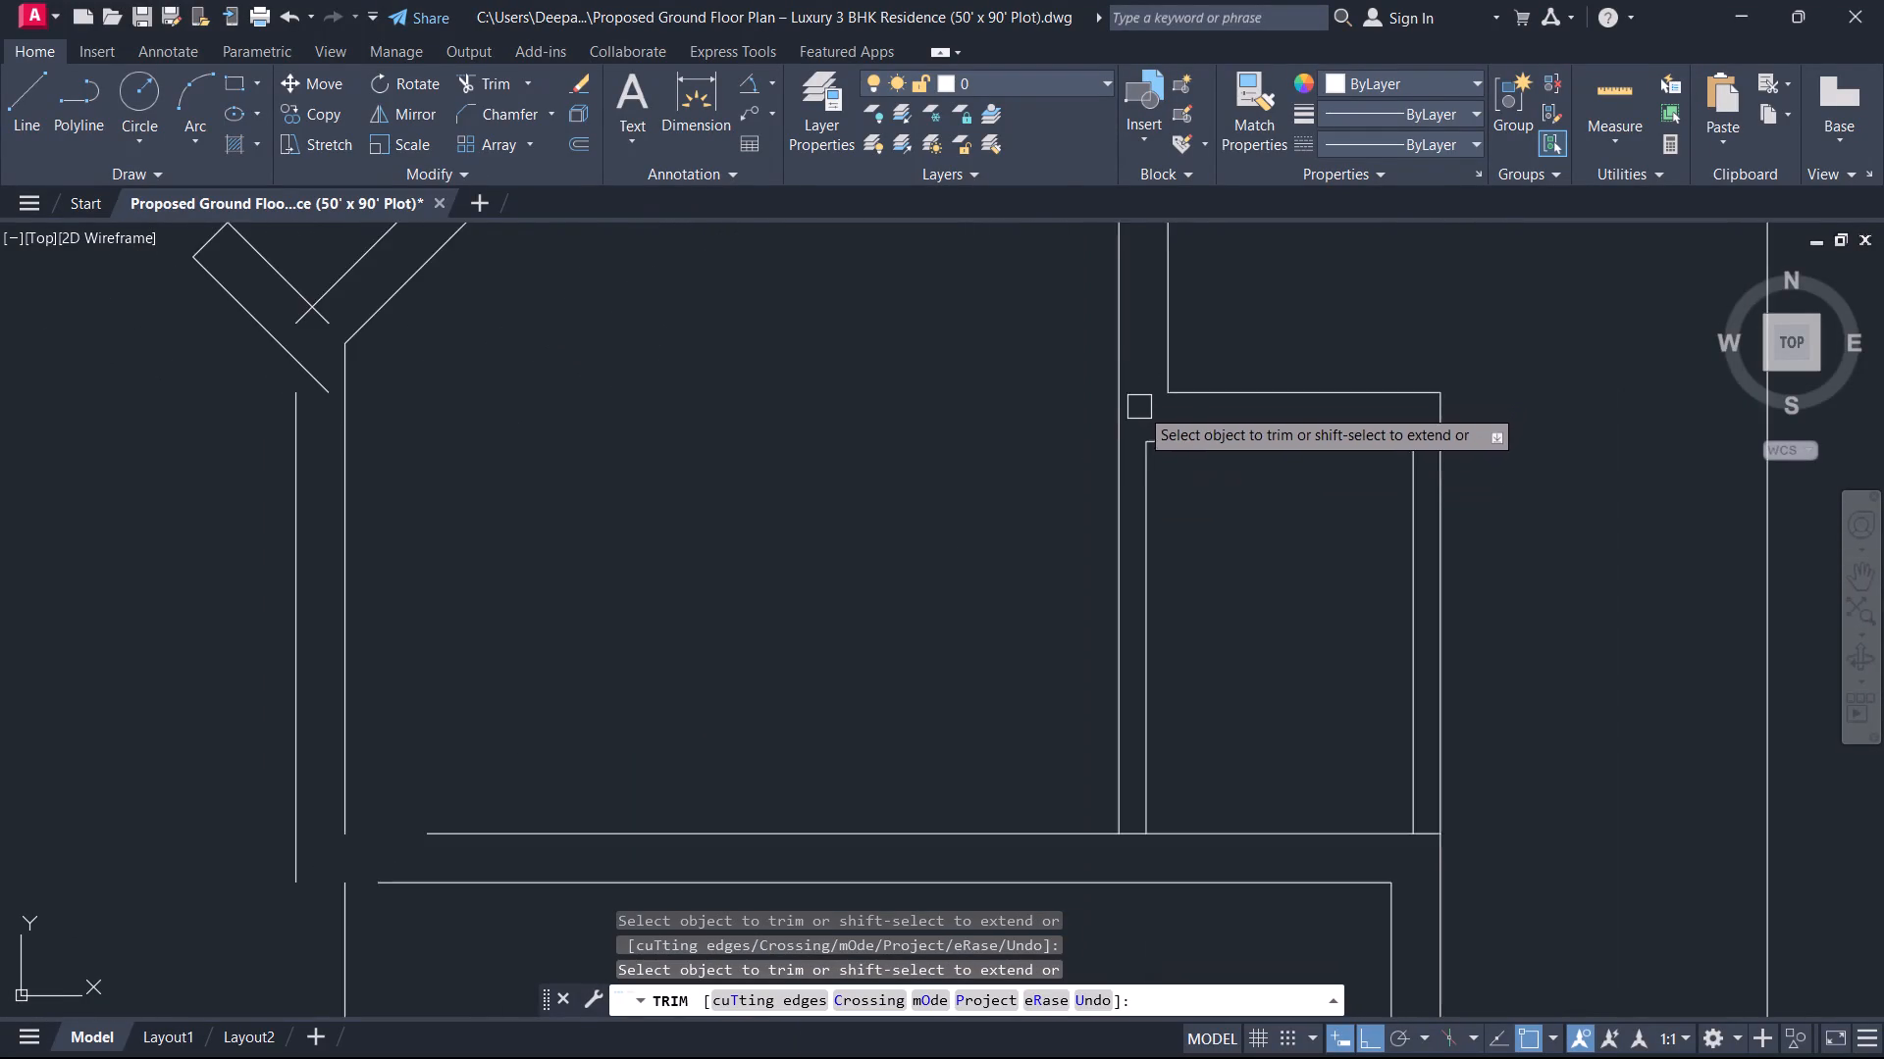
{"action": "scroll", "coordinate": [1139, 407], "scroll_direction": "down", "scroll_amount": 2}
{"action": "key", "text": "Escape"}
Measure the small room's clear width between the partition and the 5" wall.
{"action": "scroll", "coordinate": [1072, 548], "scroll_direction": "up", "scroll_amount": 1}
{"action": "middle_click_drag", "start_coordinate": [1068, 549], "coordinate": [1109, 480]}
{"action": "key", "text": "d"}
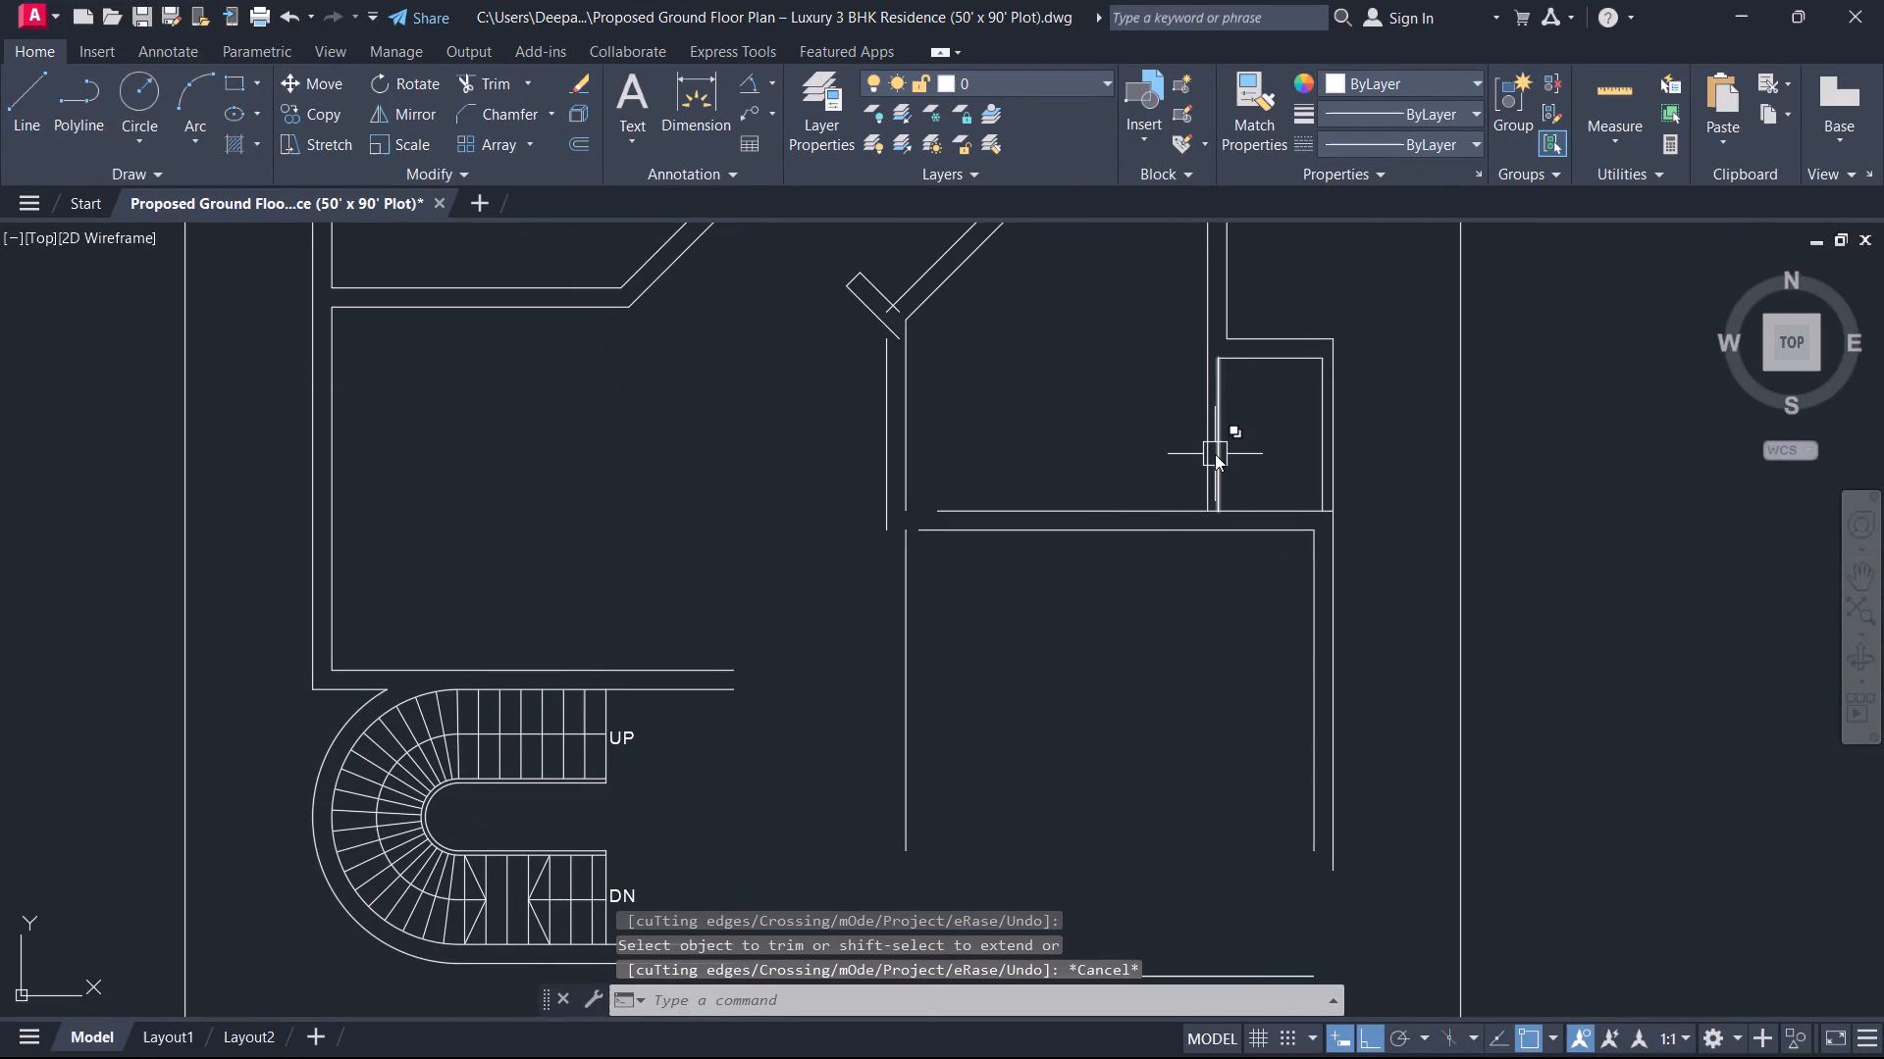
{"action": "key", "text": "i"}
{"action": "key", "text": "space"}
{"action": "left_click", "coordinate": [1221, 429]}
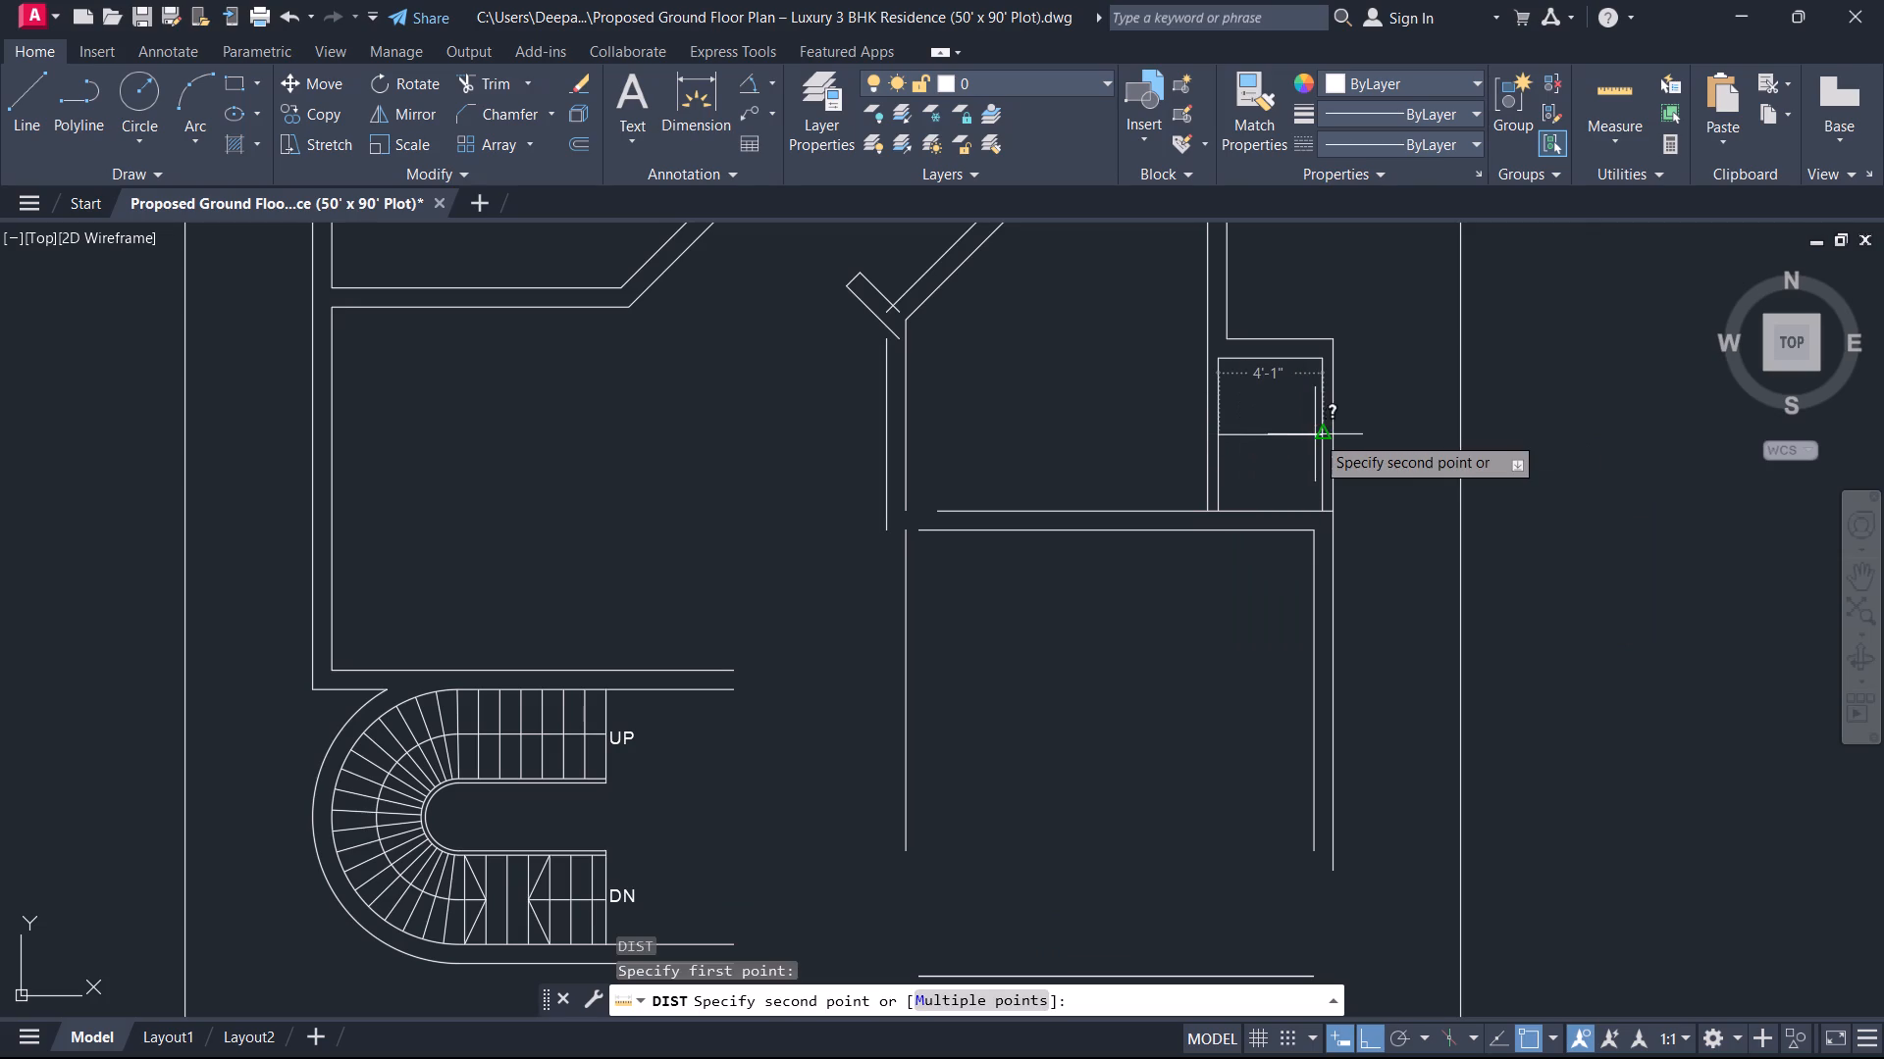
{"action": "key", "text": "Escape"}
Extend the outer line of the chamfered room's side wall upward to meet the angled stub.
{"action": "scroll", "coordinate": [1261, 435], "scroll_direction": "down", "scroll_amount": 2}
{"action": "middle_click_drag", "start_coordinate": [1258, 437], "coordinate": [1310, 559]}
{"action": "scroll", "coordinate": [1085, 576], "scroll_direction": "up", "scroll_amount": 2}
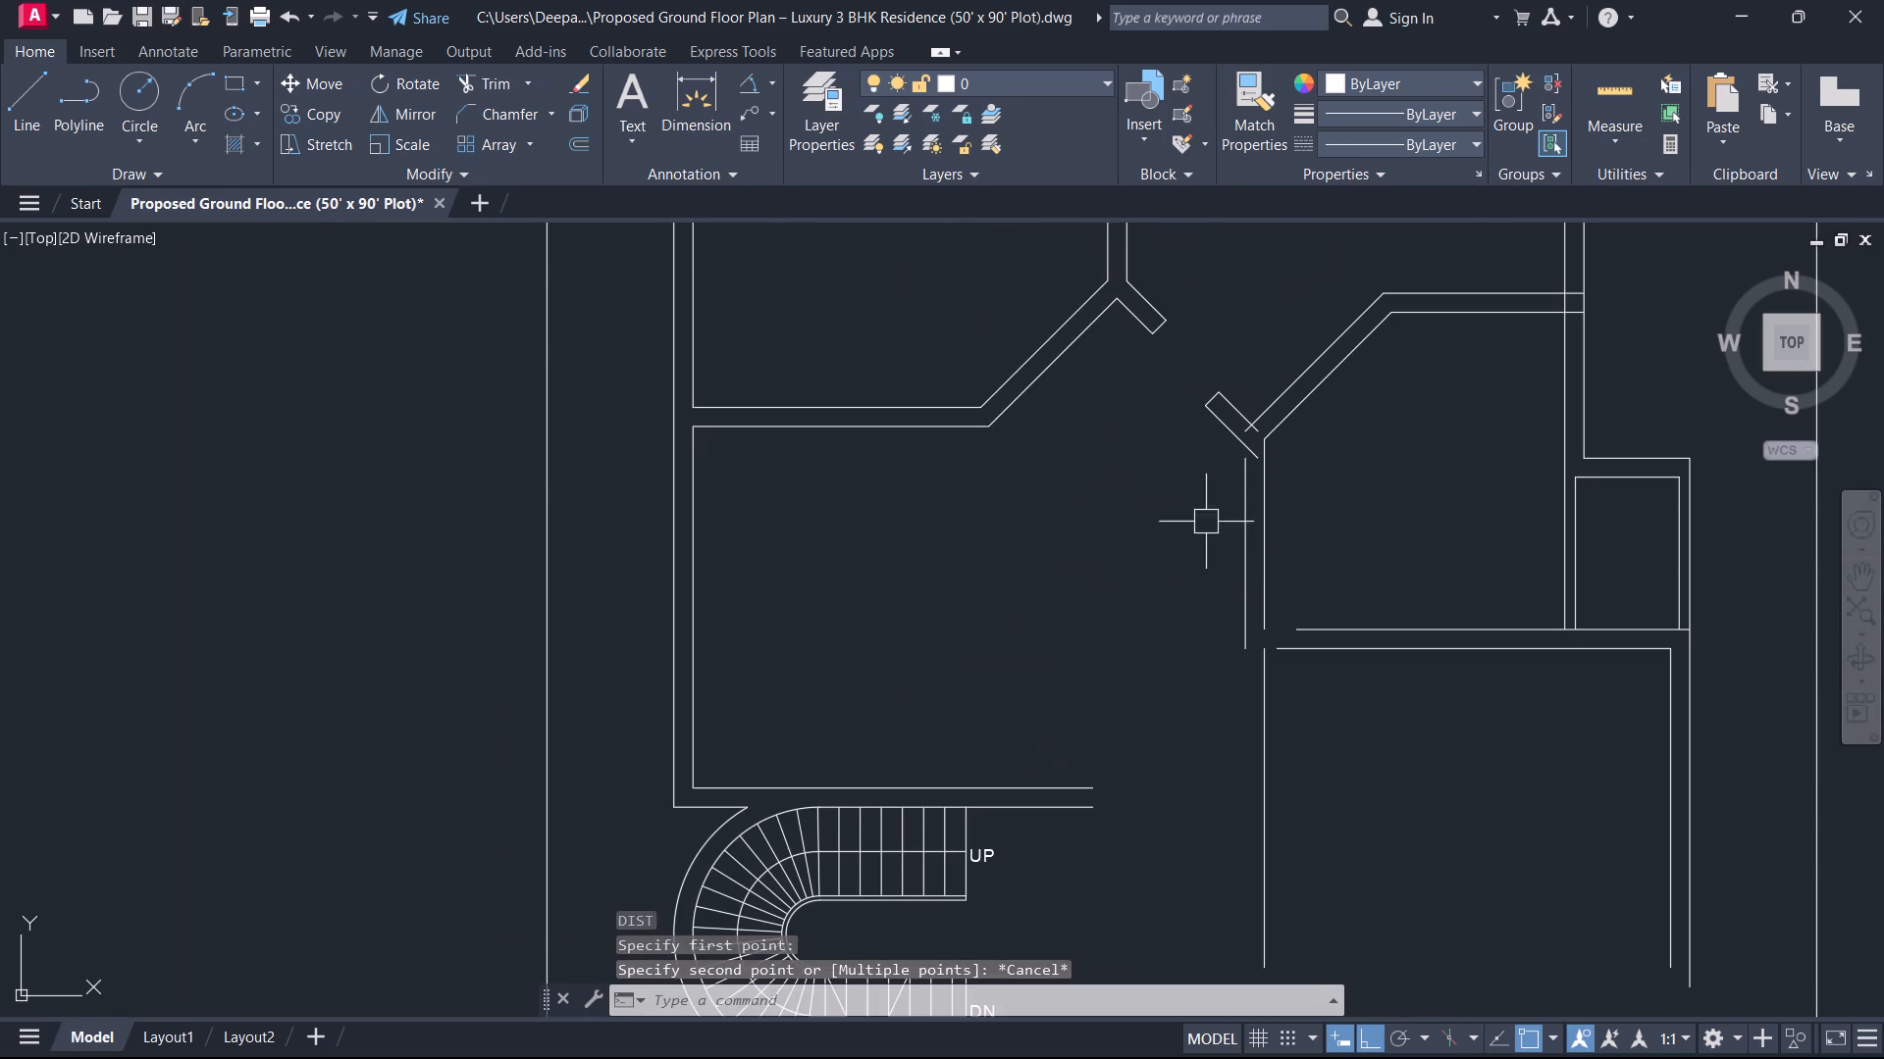
{"action": "scroll", "coordinate": [1252, 515], "scroll_direction": "up", "scroll_amount": 1}
{"action": "key", "text": "e"}
{"action": "key", "text": "x"}
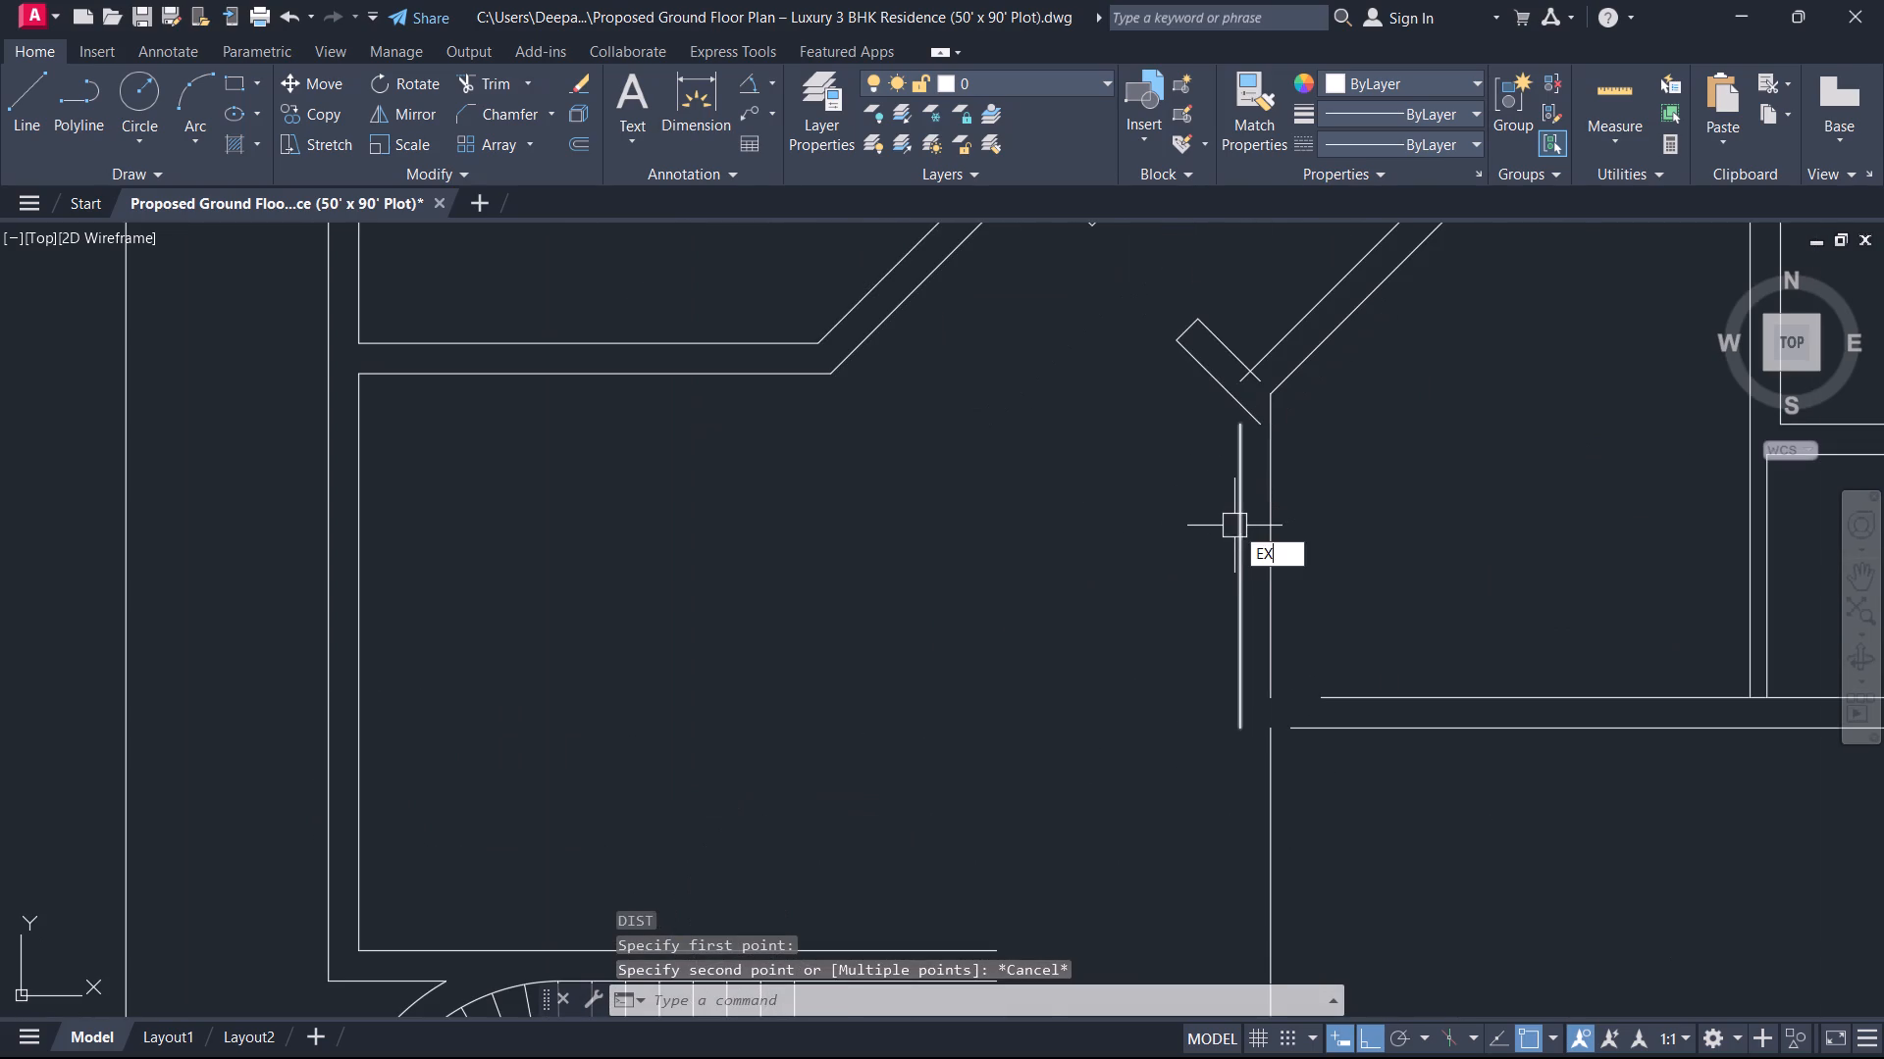
{"action": "key", "text": "space"}
{"action": "left_click", "coordinate": [1235, 472]}
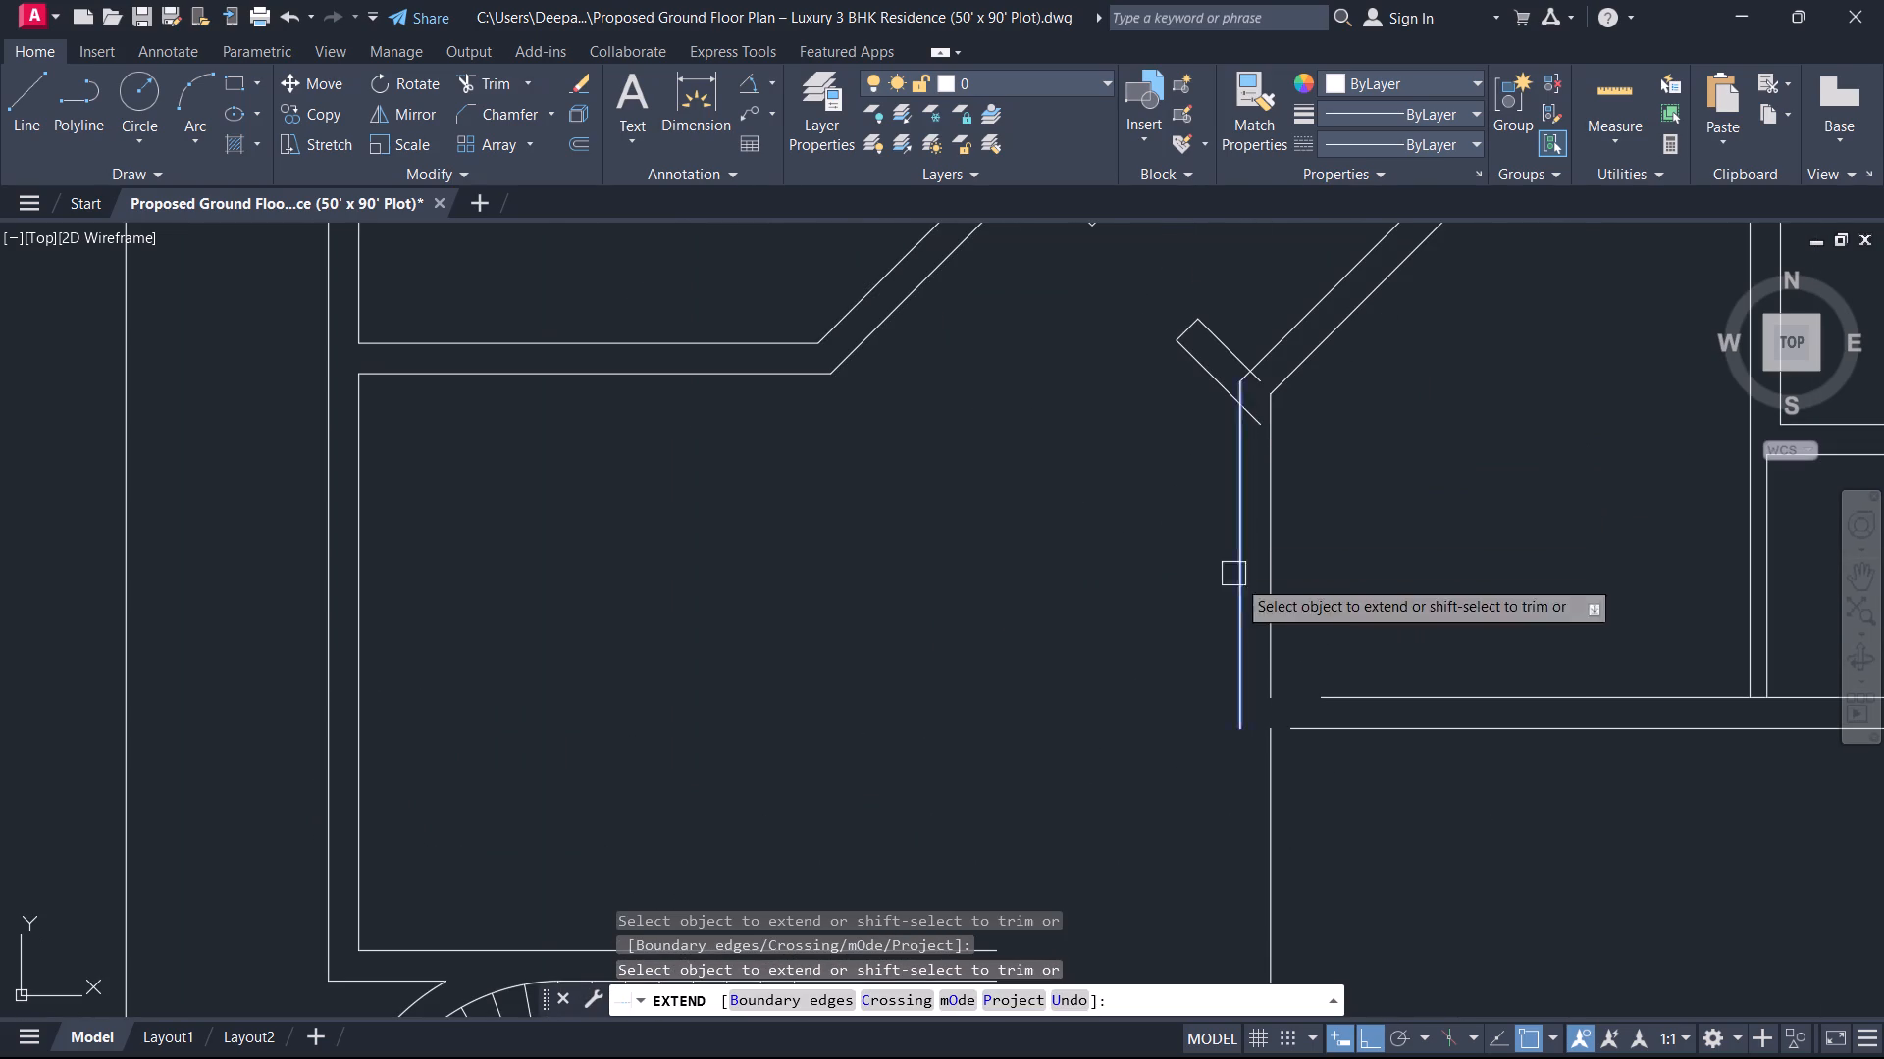
{"action": "key", "text": "Escape"}
Extend both lines of the chamfered room's angled stub toward the opposite room's diagonal wall and stub.
{"action": "middle_click_drag", "start_coordinate": [1230, 340], "coordinate": [1140, 511]}
{"action": "scroll", "coordinate": [1230, 340], "scroll_direction": "down", "scroll_amount": 1}
{"action": "scroll", "coordinate": [1141, 557], "scroll_direction": "up", "scroll_amount": 2}
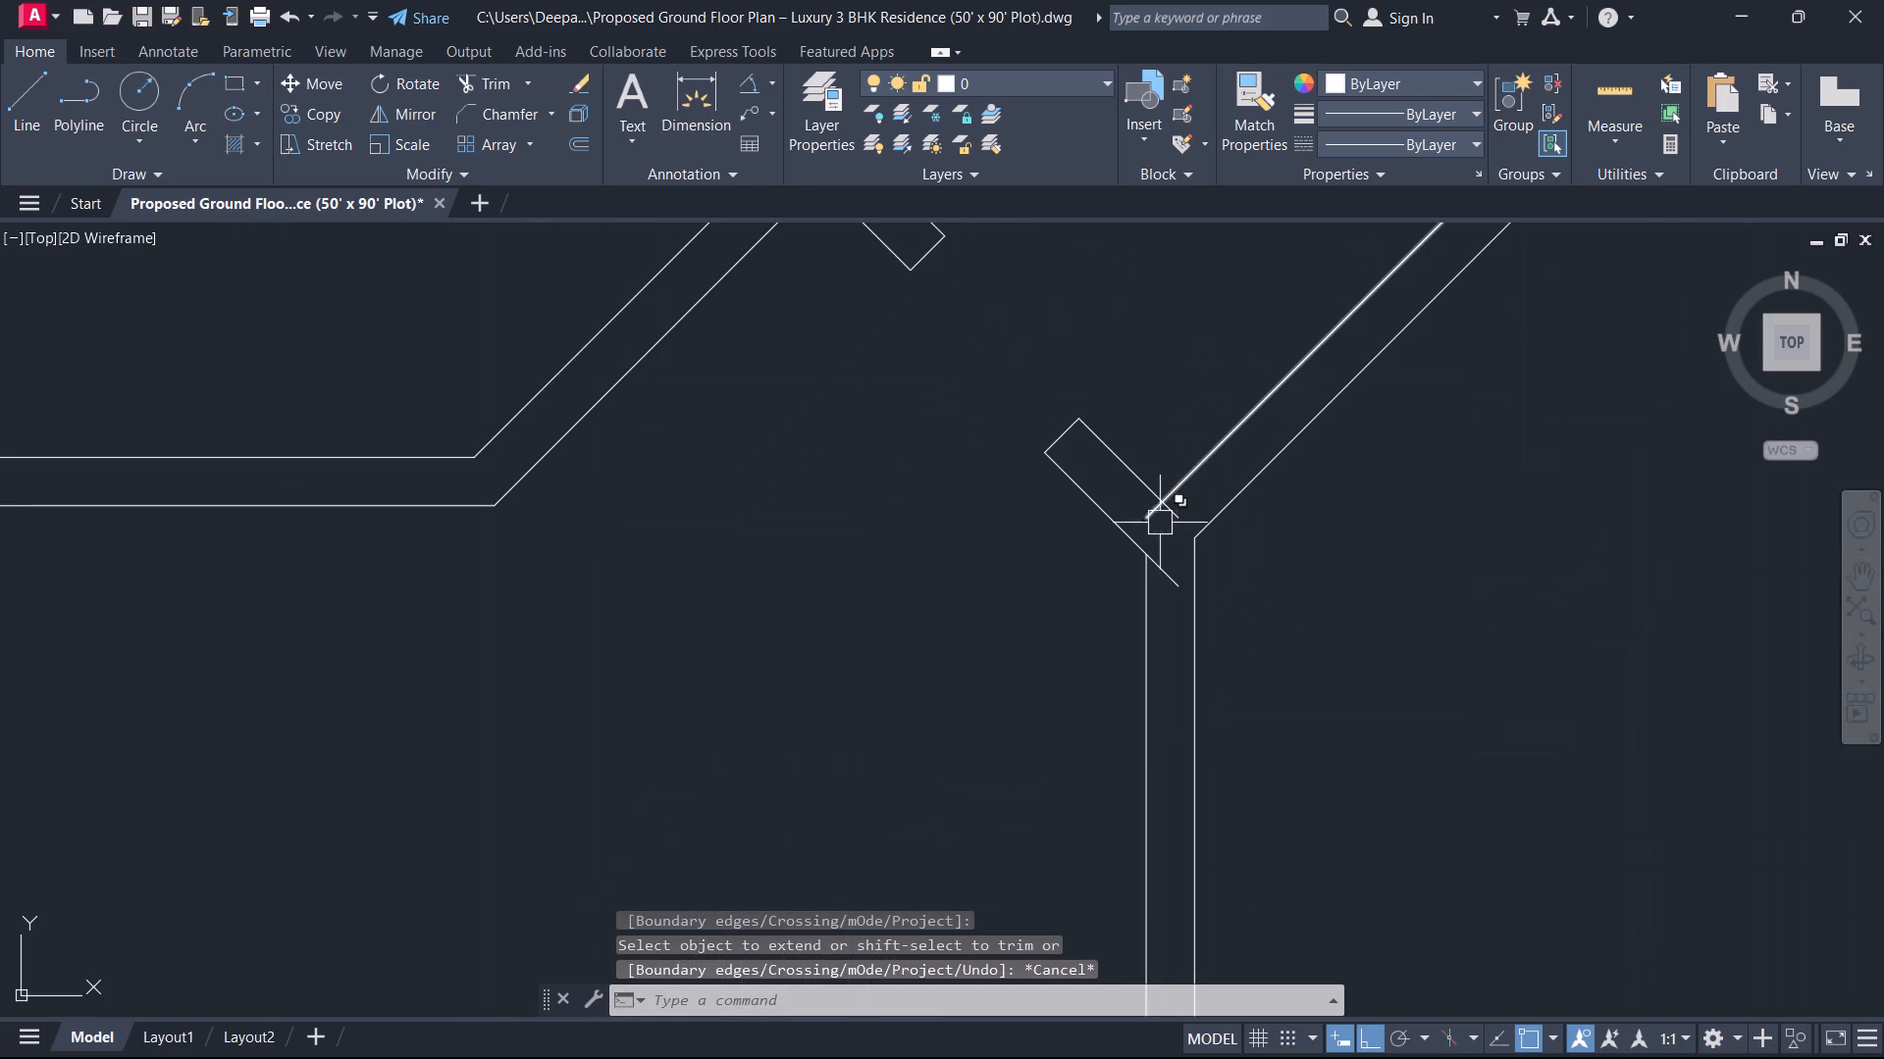
{"action": "scroll", "coordinate": [1185, 461], "scroll_direction": "down", "scroll_amount": 2}
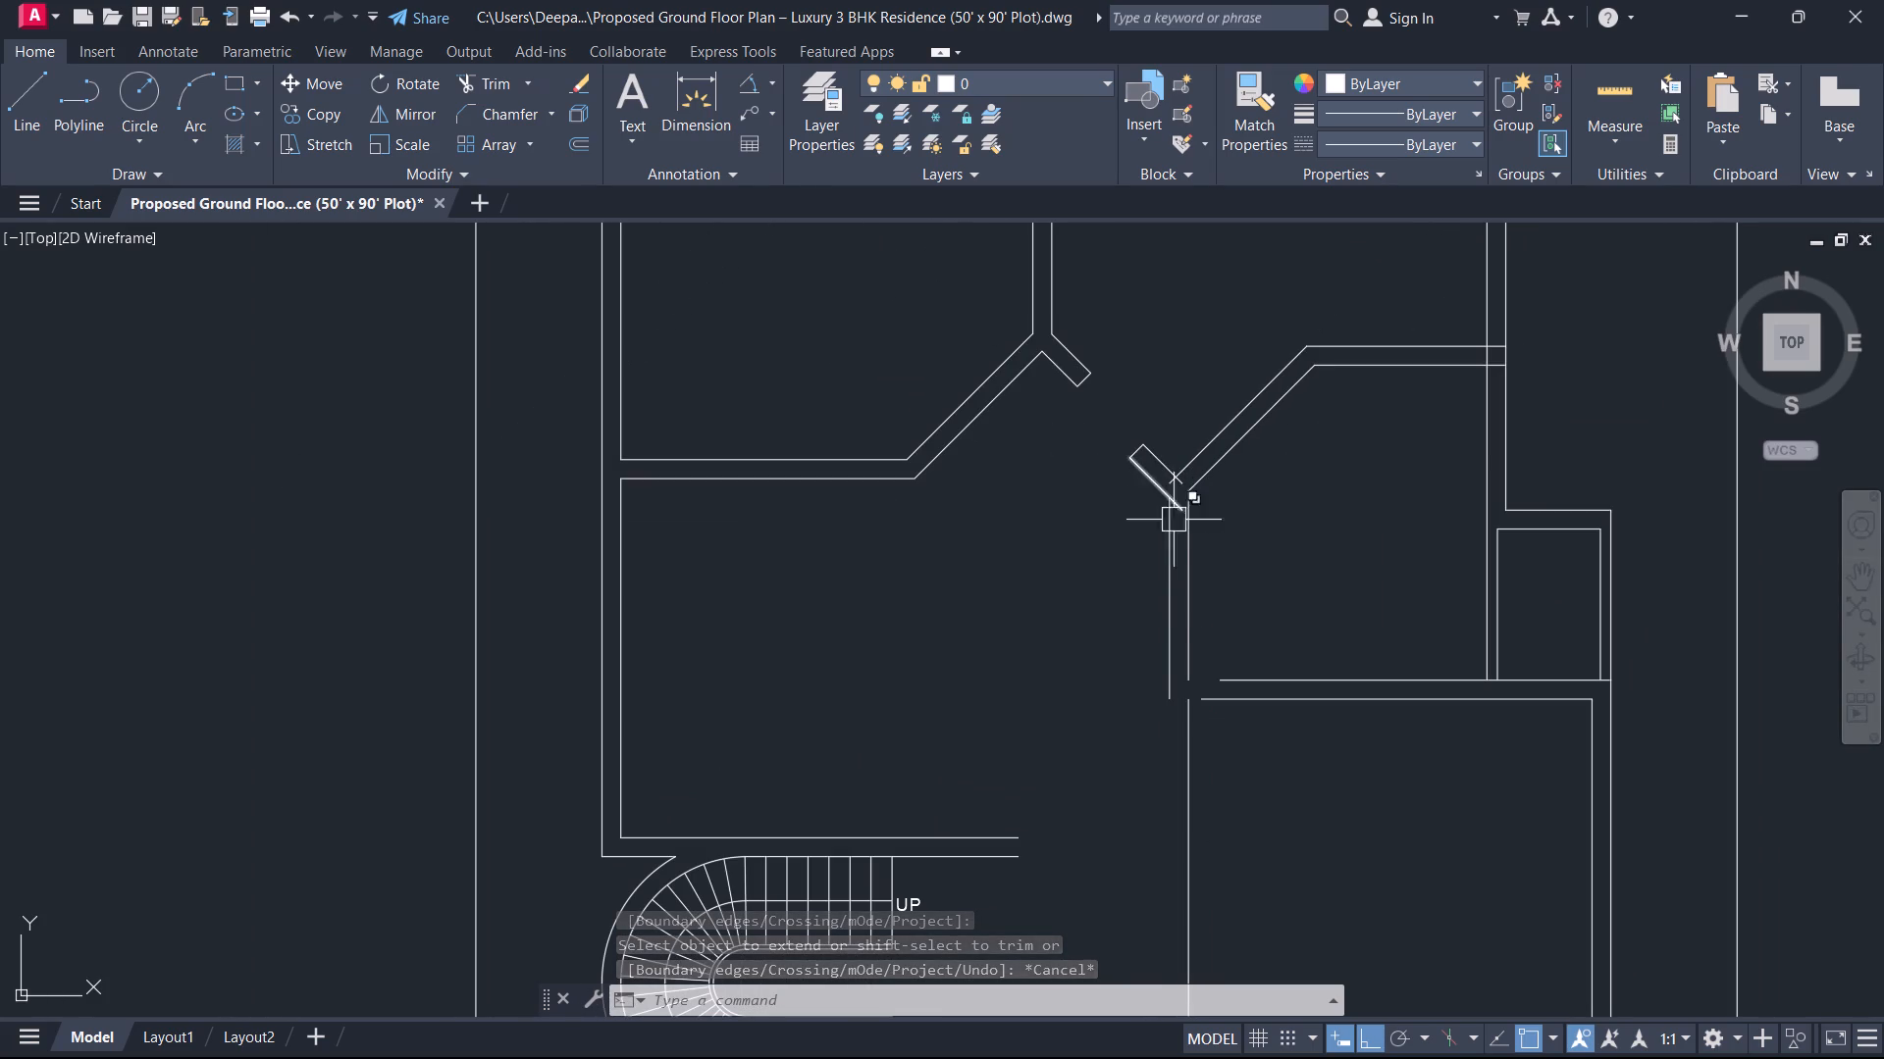
{"action": "scroll", "coordinate": [1183, 512], "scroll_direction": "up", "scroll_amount": 1}
{"action": "scroll", "coordinate": [1148, 441], "scroll_direction": "up", "scroll_amount": 1}
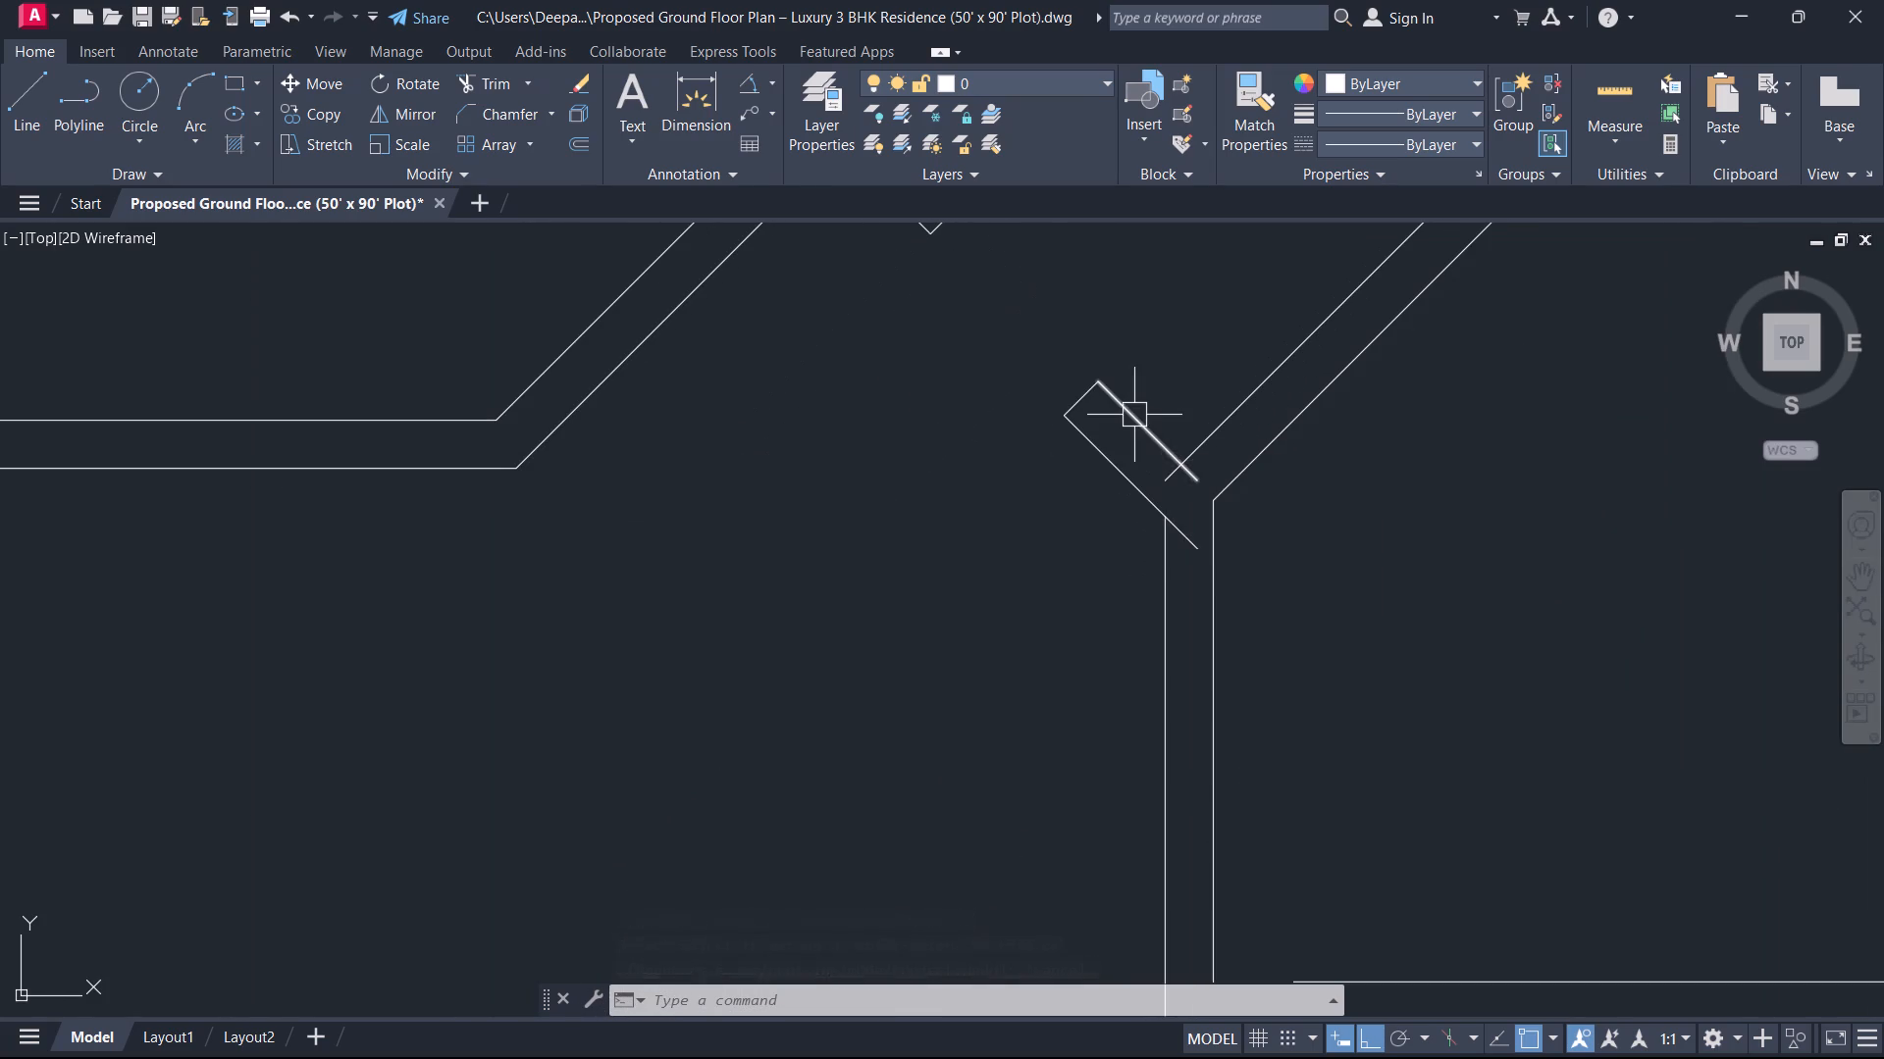
{"action": "middle_click_drag", "start_coordinate": [1134, 415], "coordinate": [1160, 556]}
{"action": "type", "text": "EX"}
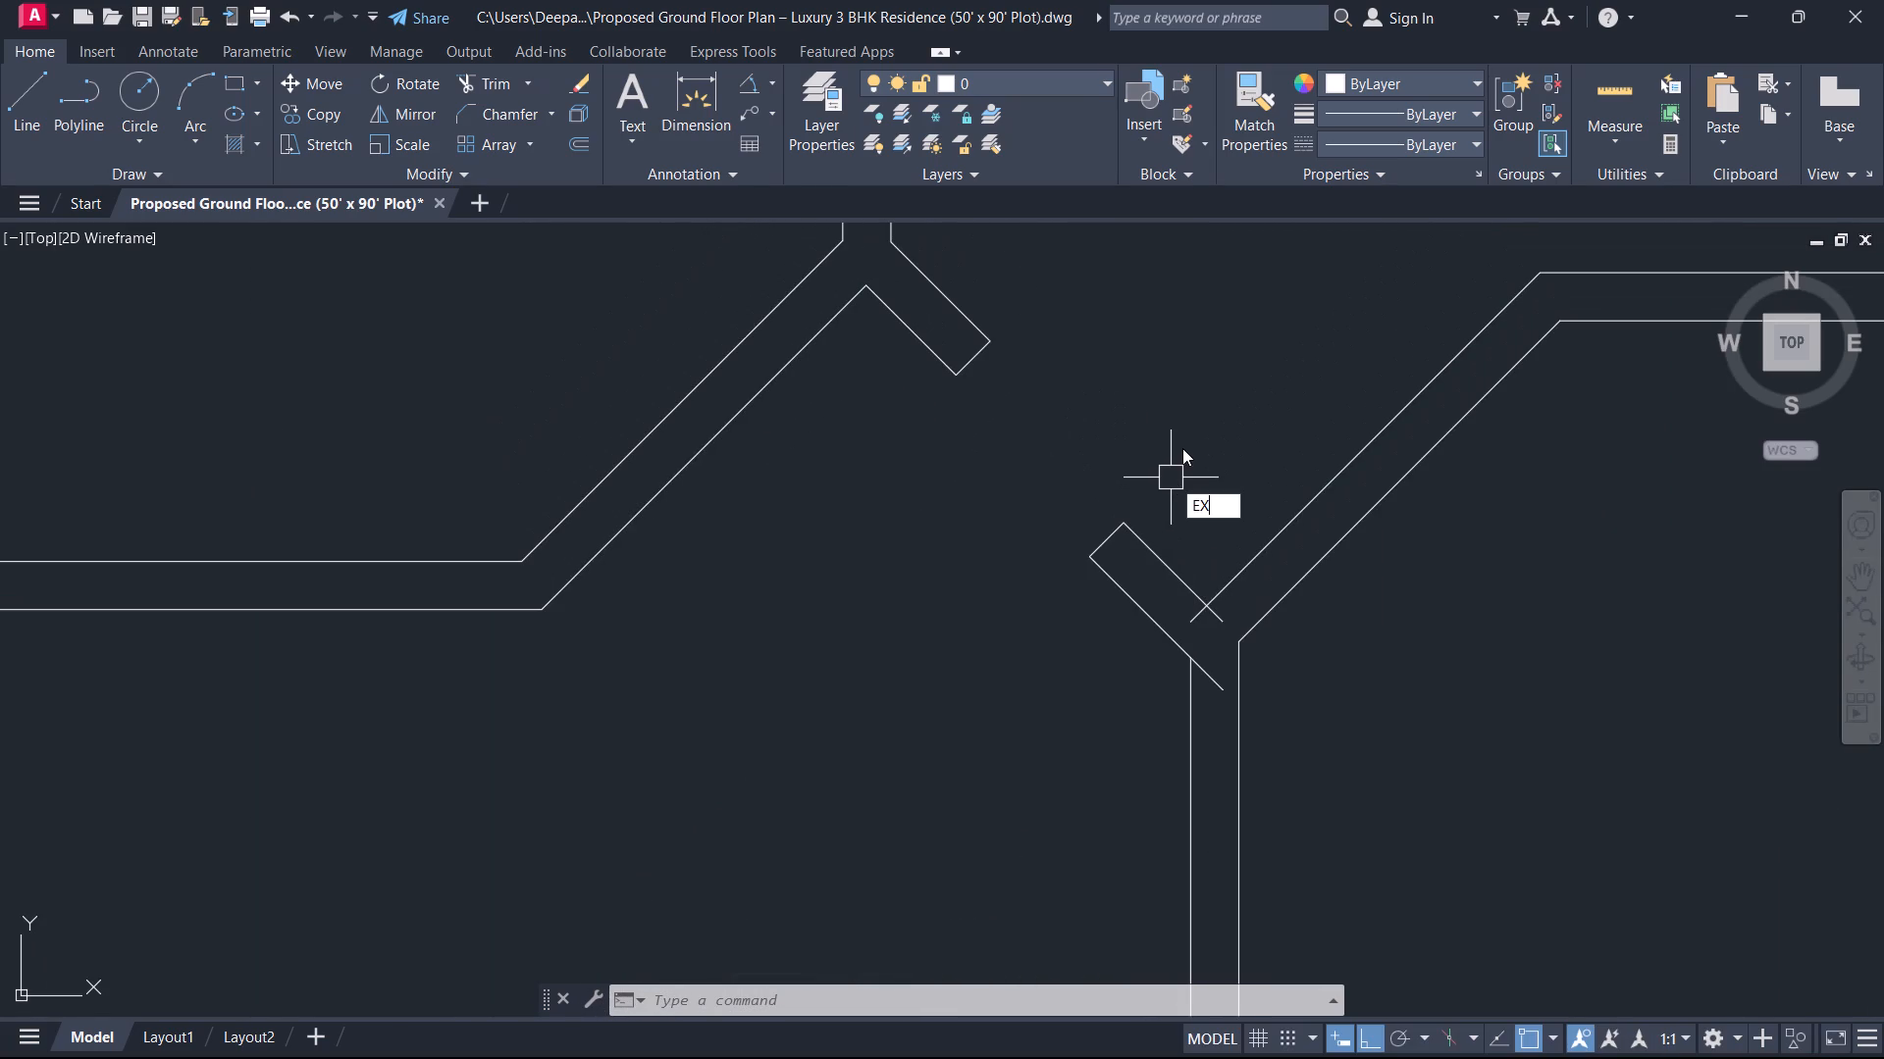
{"action": "key", "text": "space"}
{"action": "left_click", "coordinate": [1192, 499]}
{"action": "left_click", "coordinate": [1078, 639]}
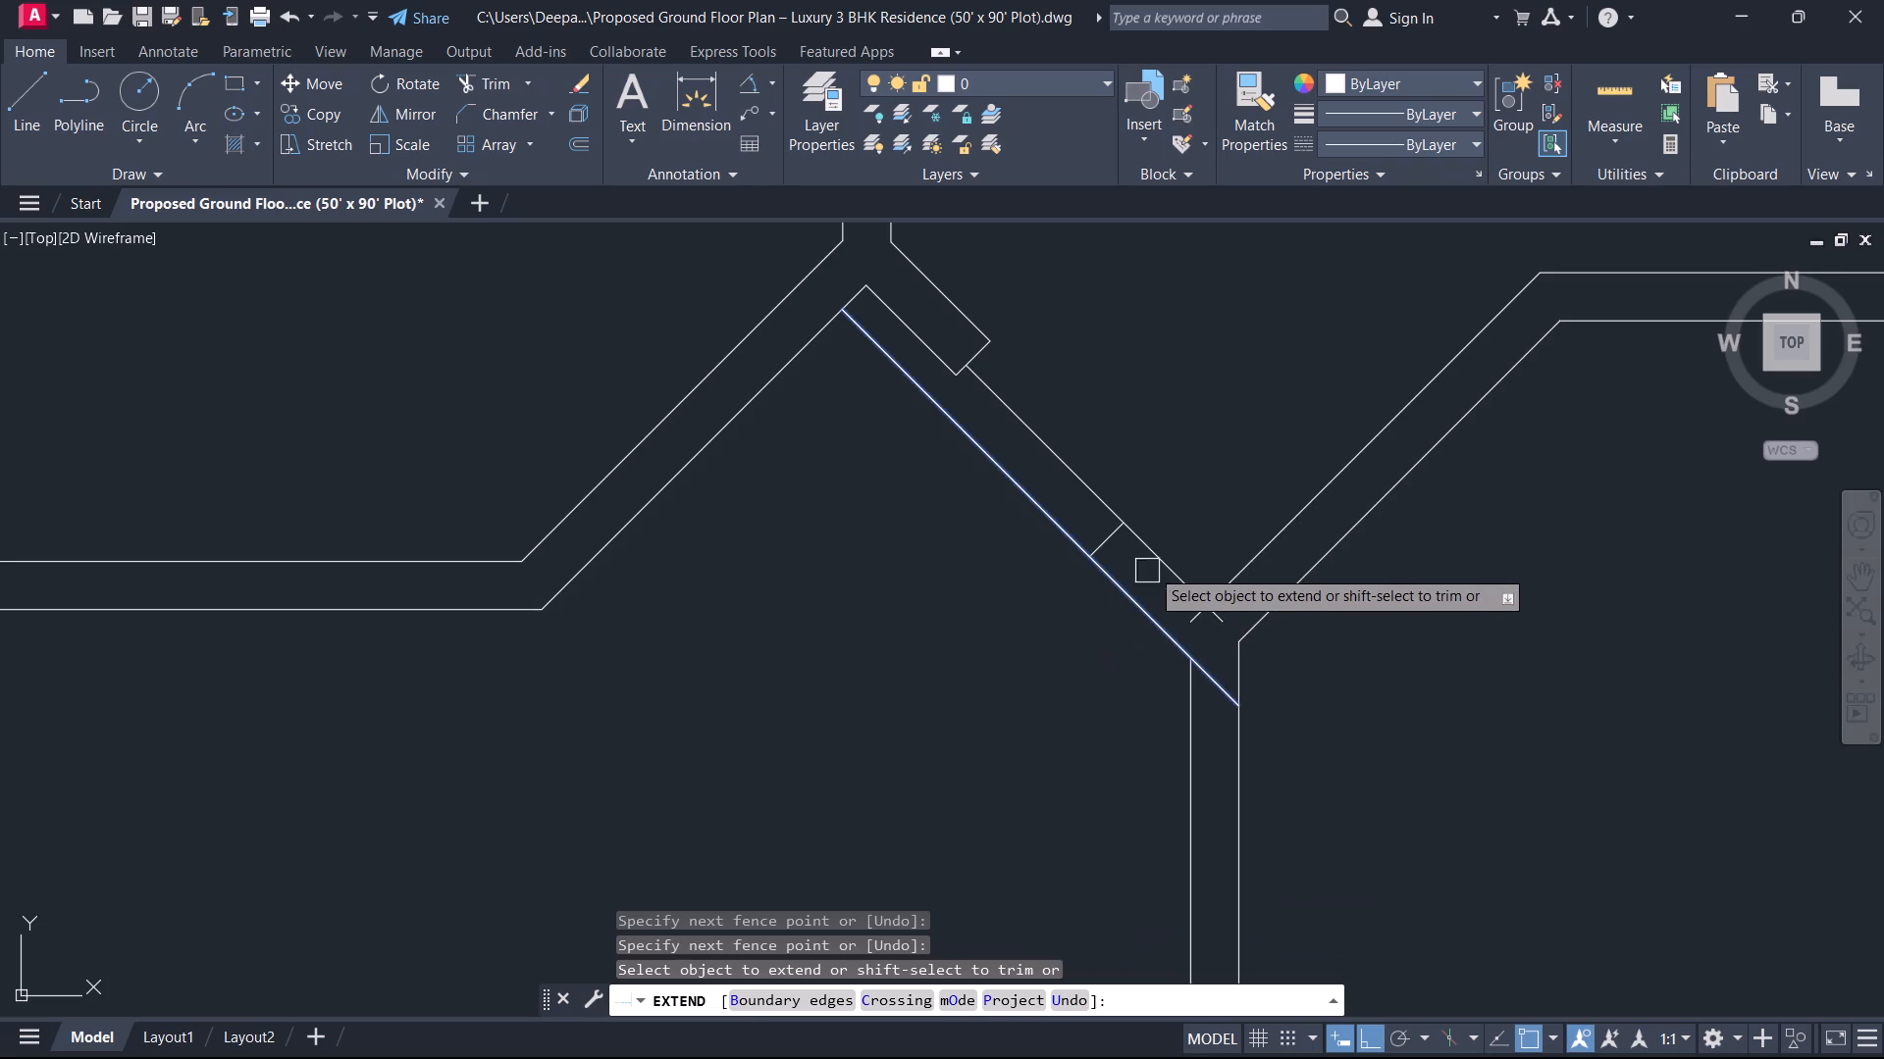
{"action": "key", "text": "Escape"}
Delete the three lines forming the opposite room's angled stub.
{"action": "scroll", "coordinate": [939, 337], "scroll_direction": "up", "scroll_amount": 2}
{"action": "middle_click_drag", "start_coordinate": [939, 337], "coordinate": [991, 415]}
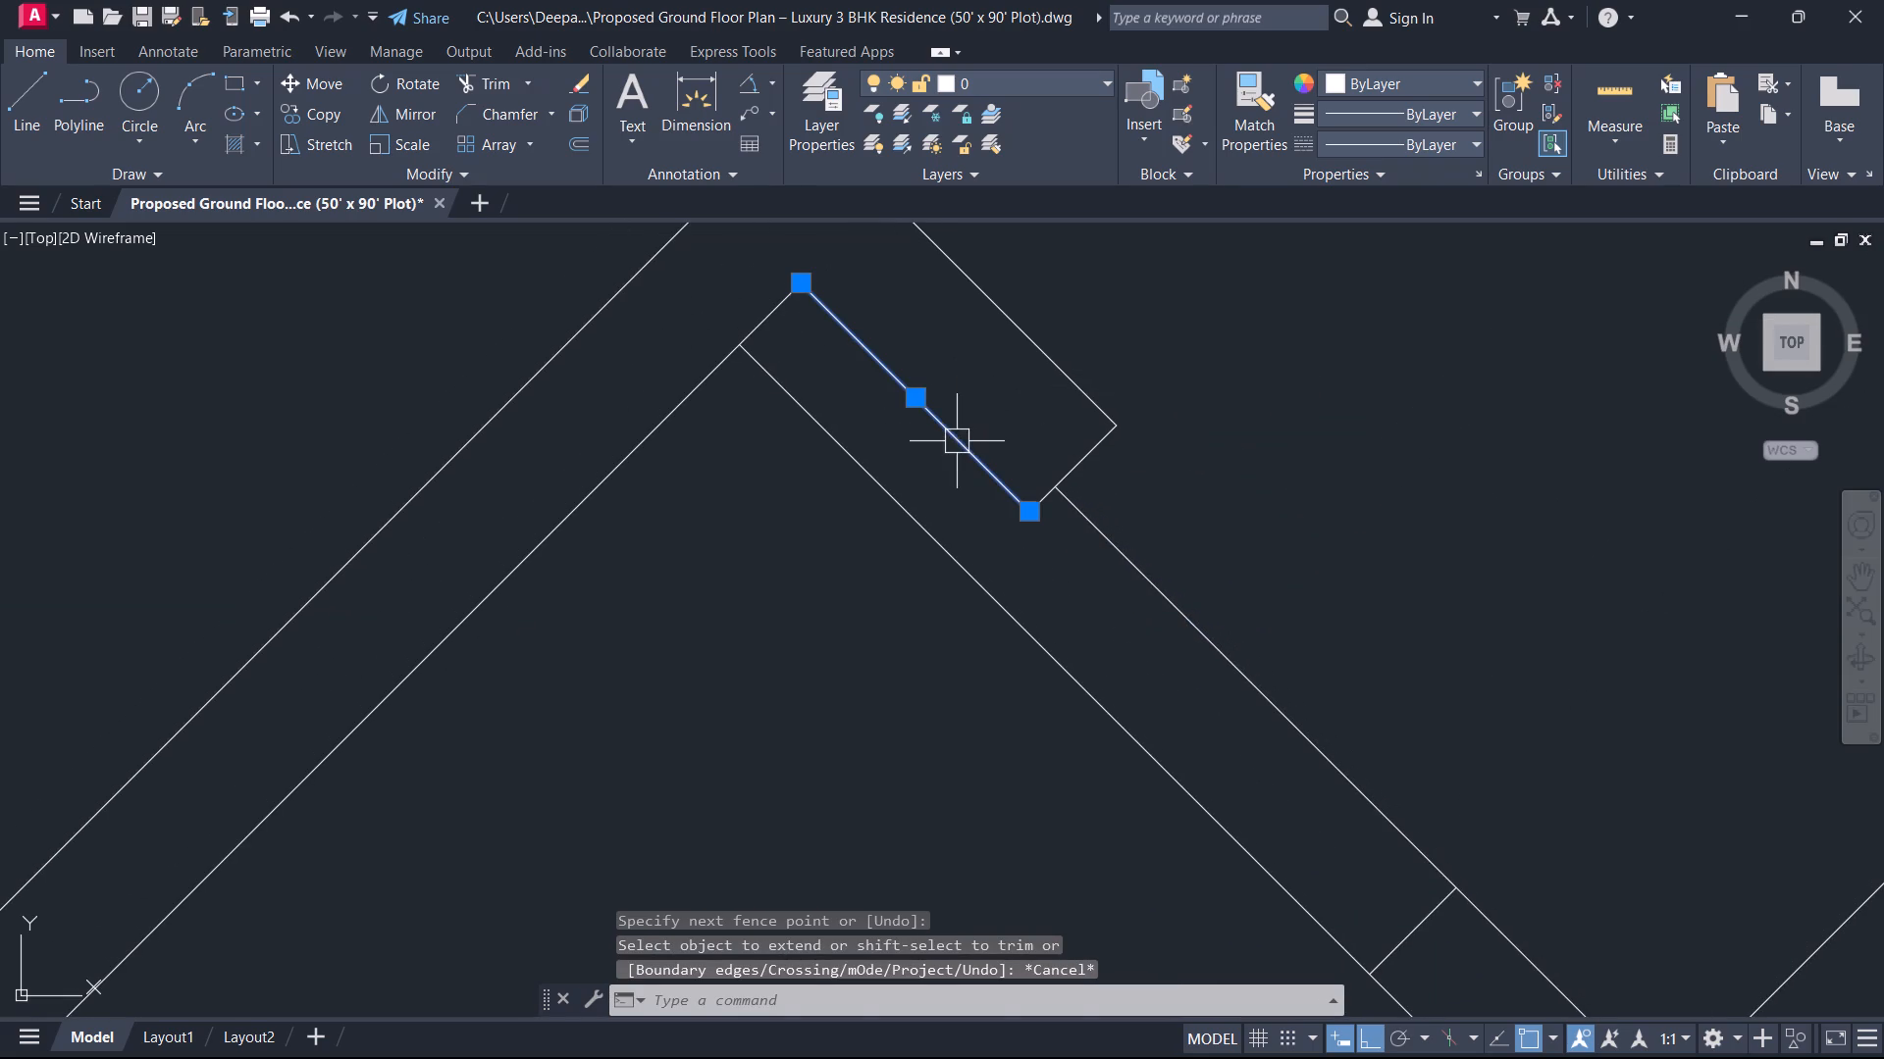
{"action": "left_click", "coordinate": [957, 441]}
{"action": "left_click_drag", "start_coordinate": [1088, 354], "coordinate": [1073, 363]}
{"action": "left_click", "coordinate": [1025, 379]}
{"action": "left_click", "coordinate": [1098, 450]}
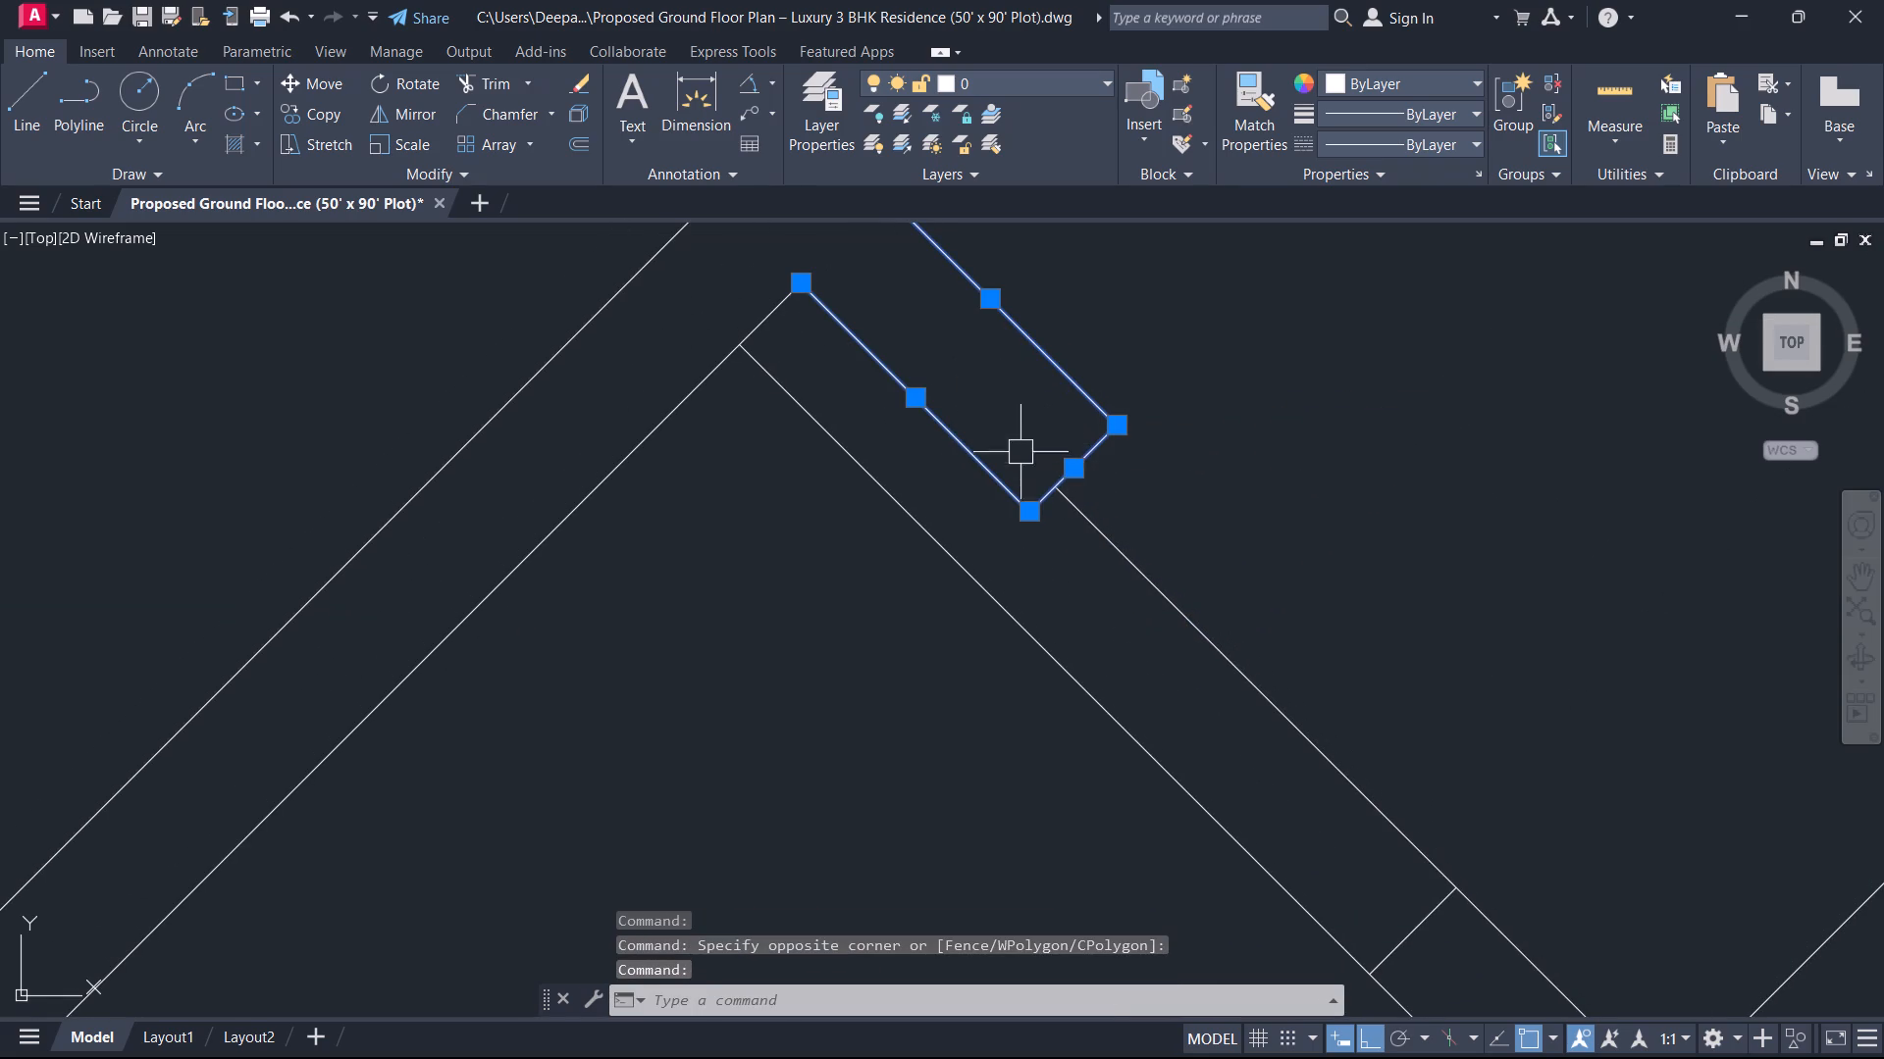
{"action": "key", "text": "Delete"}
Fillet the opposite room's lower diagonal wall line with the open vertical wall line above at radius 0.
{"action": "scroll", "coordinate": [994, 474], "scroll_direction": "down", "scroll_amount": 2}
{"action": "middle_click_drag", "start_coordinate": [990, 501], "coordinate": [1017, 547]}
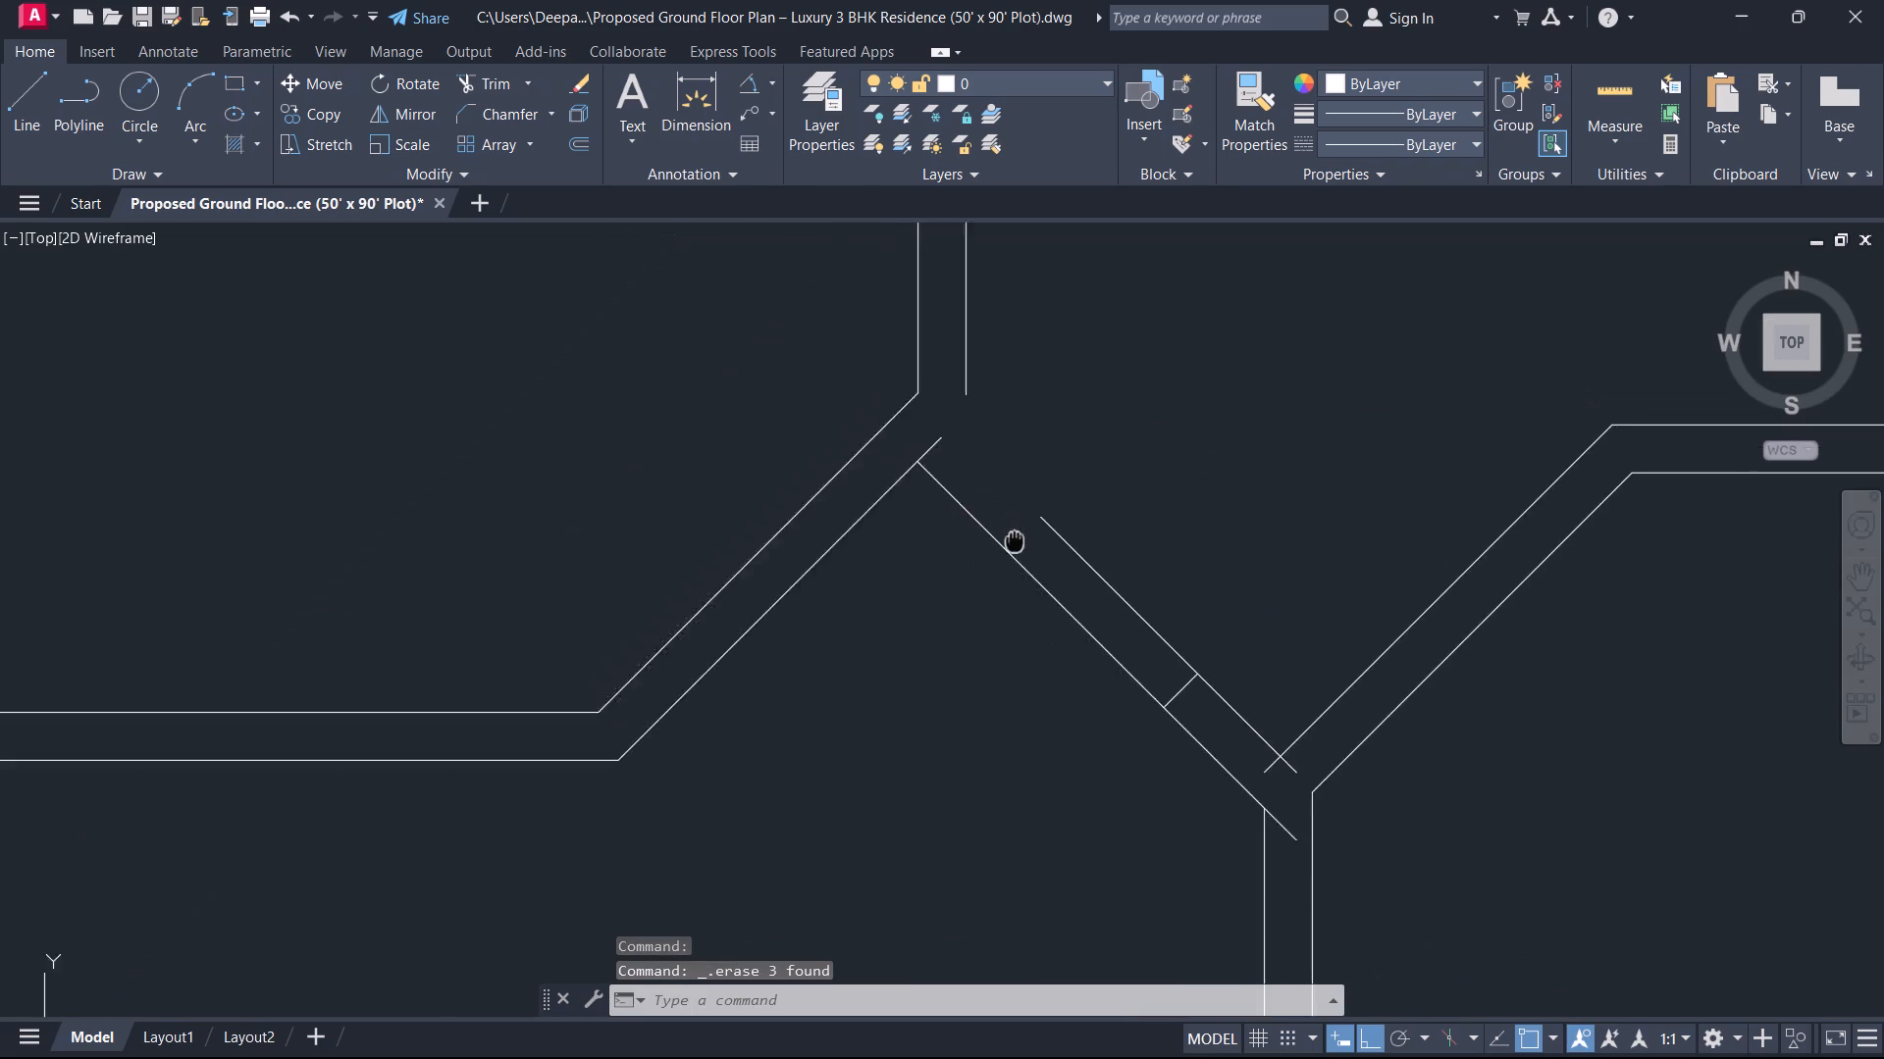
{"action": "middle_click_drag", "start_coordinate": [1017, 547], "coordinate": [1041, 605]}
{"action": "scroll", "coordinate": [1011, 506], "scroll_direction": "up", "scroll_amount": 1}
{"action": "key", "text": "f"}
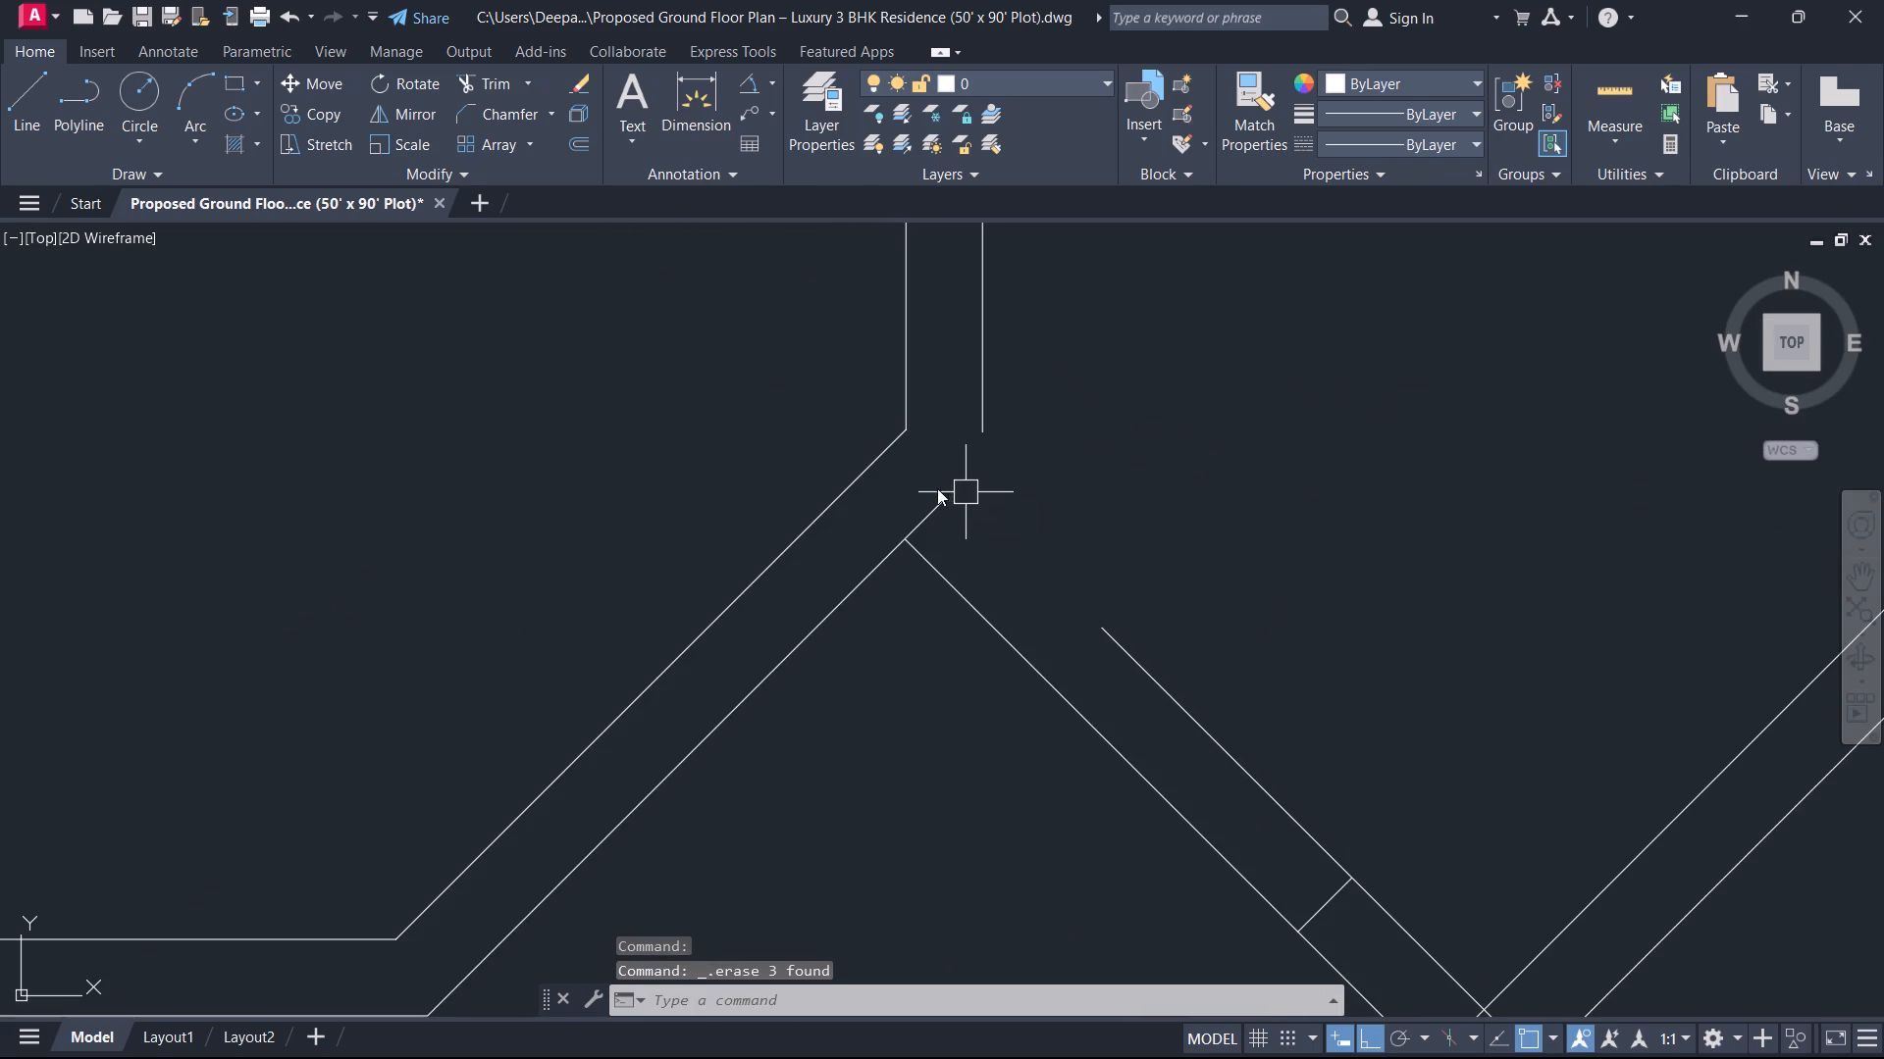
{"action": "key", "text": "space"}
{"action": "left_click", "coordinate": [922, 508]}
{"action": "left_click", "coordinate": [976, 391]}
{"action": "key", "text": "Escape"}
Extend the upper line of the angled connecting wall to the opposite room's diagonal wall.
{"action": "scroll", "coordinate": [1033, 546], "scroll_direction": "down", "scroll_amount": 1}
{"action": "middle_click_drag", "start_coordinate": [1027, 548], "coordinate": [1075, 480]}
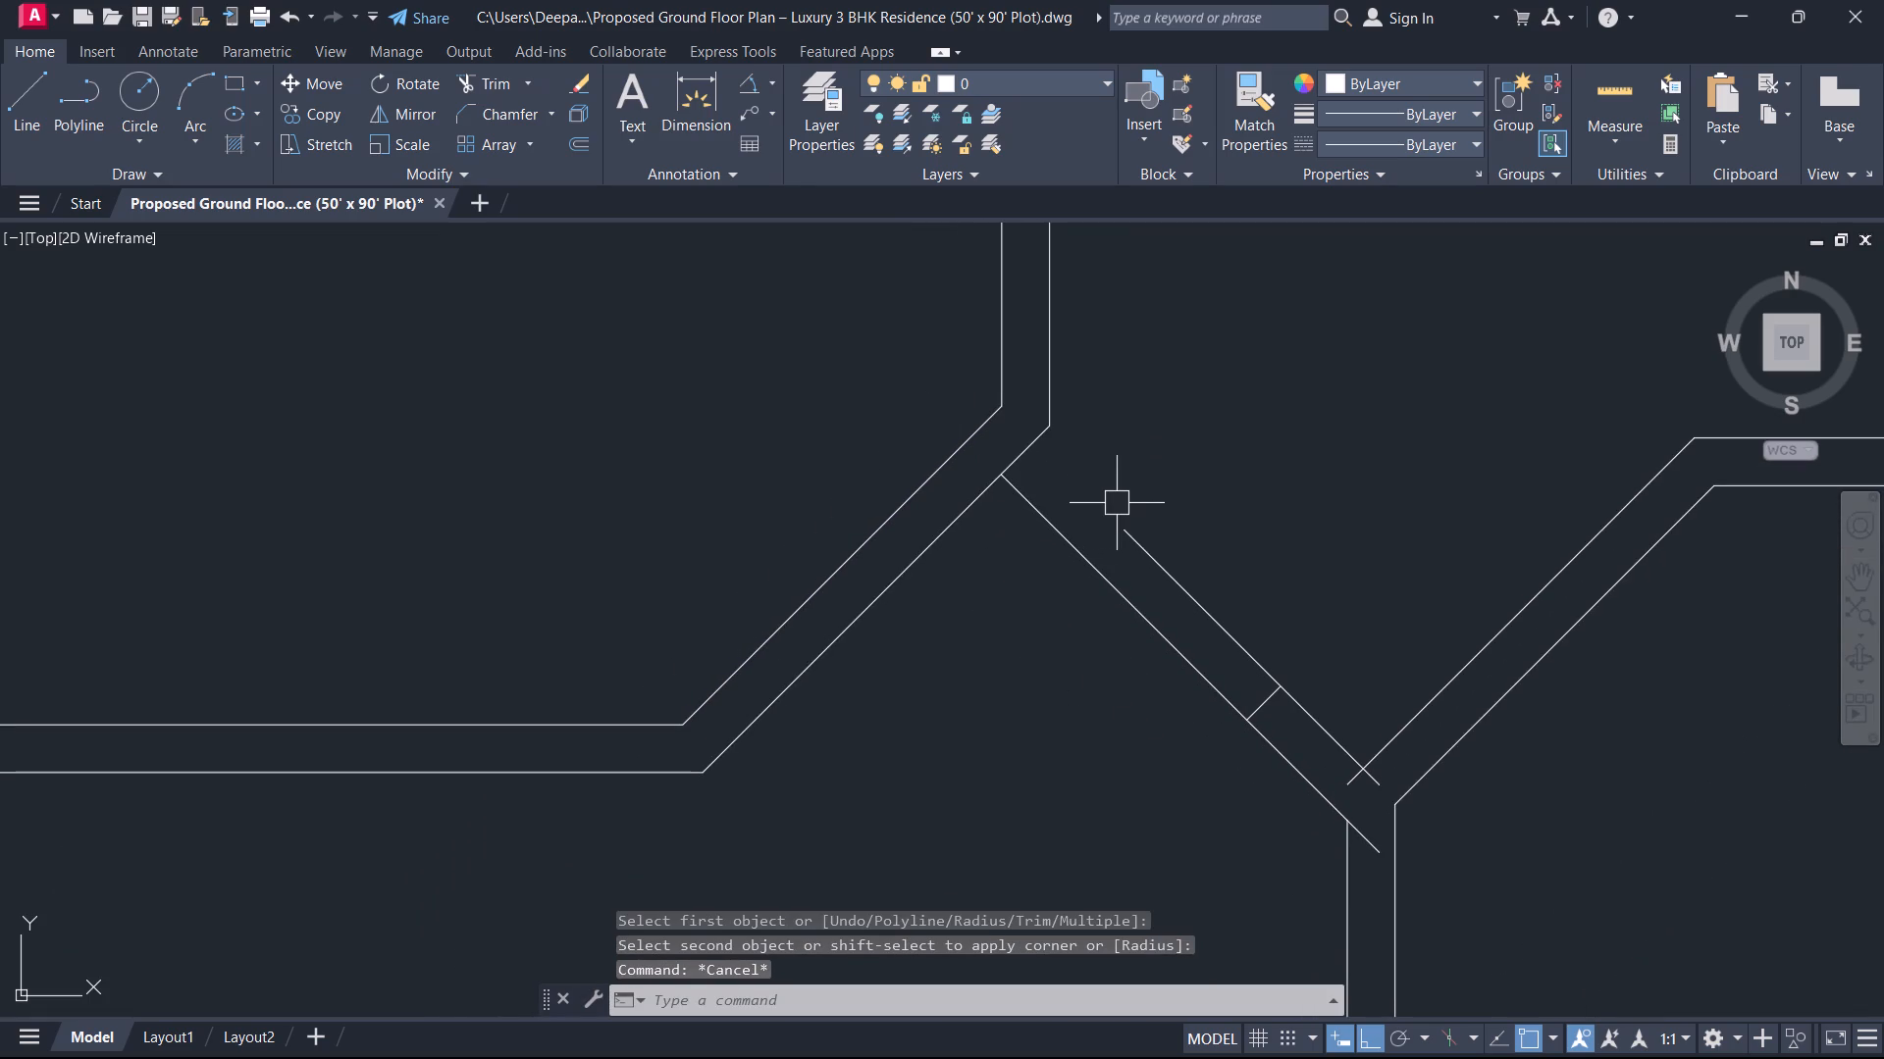
{"action": "type", "text": "EX"}
{"action": "key", "text": "space"}
{"action": "left_click", "coordinate": [1135, 502]}
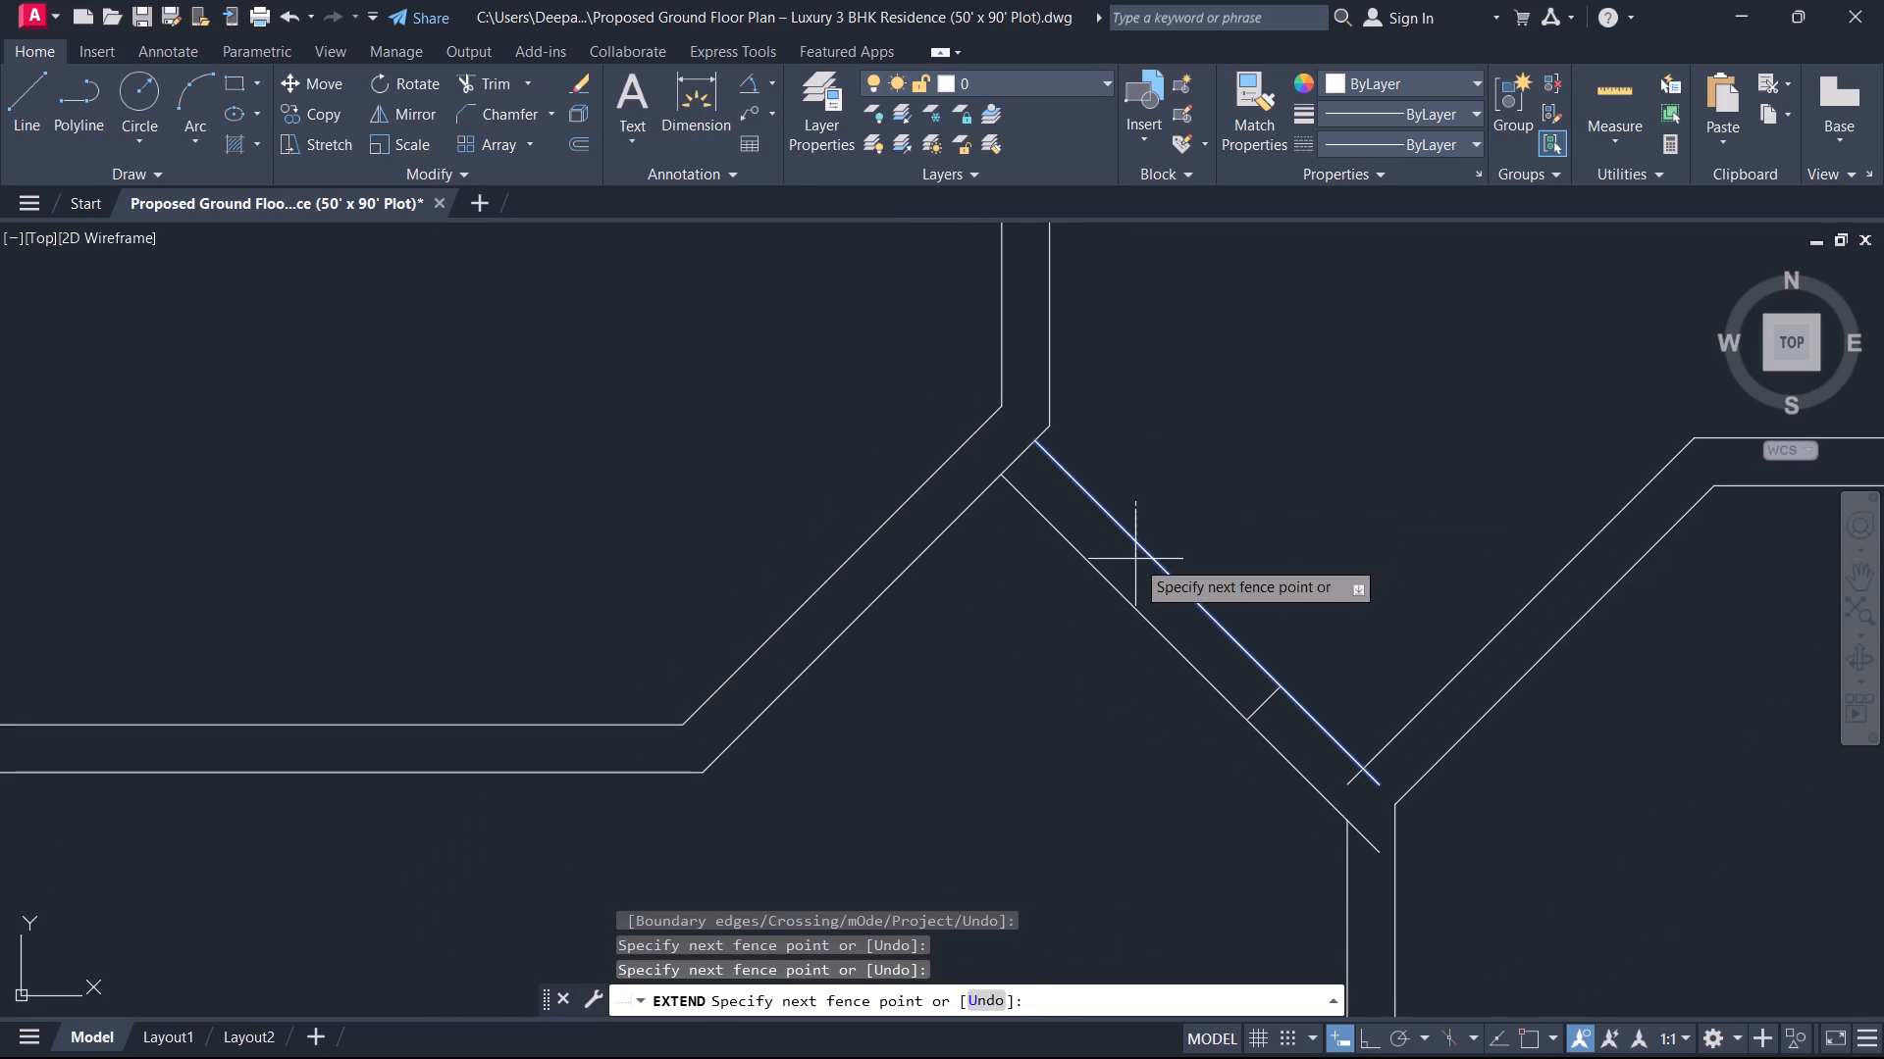
{"action": "left_click", "coordinate": [1133, 559]}
{"action": "key", "text": "Escape"}
Trim the three overshooting line ends where the angled connecting wall meets the chamfered room's diagonal and side walls.
{"action": "middle_click_drag", "start_coordinate": [1160, 573], "coordinate": [1110, 305]}
{"action": "scroll", "coordinate": [1254, 565], "scroll_direction": "up", "scroll_amount": 1}
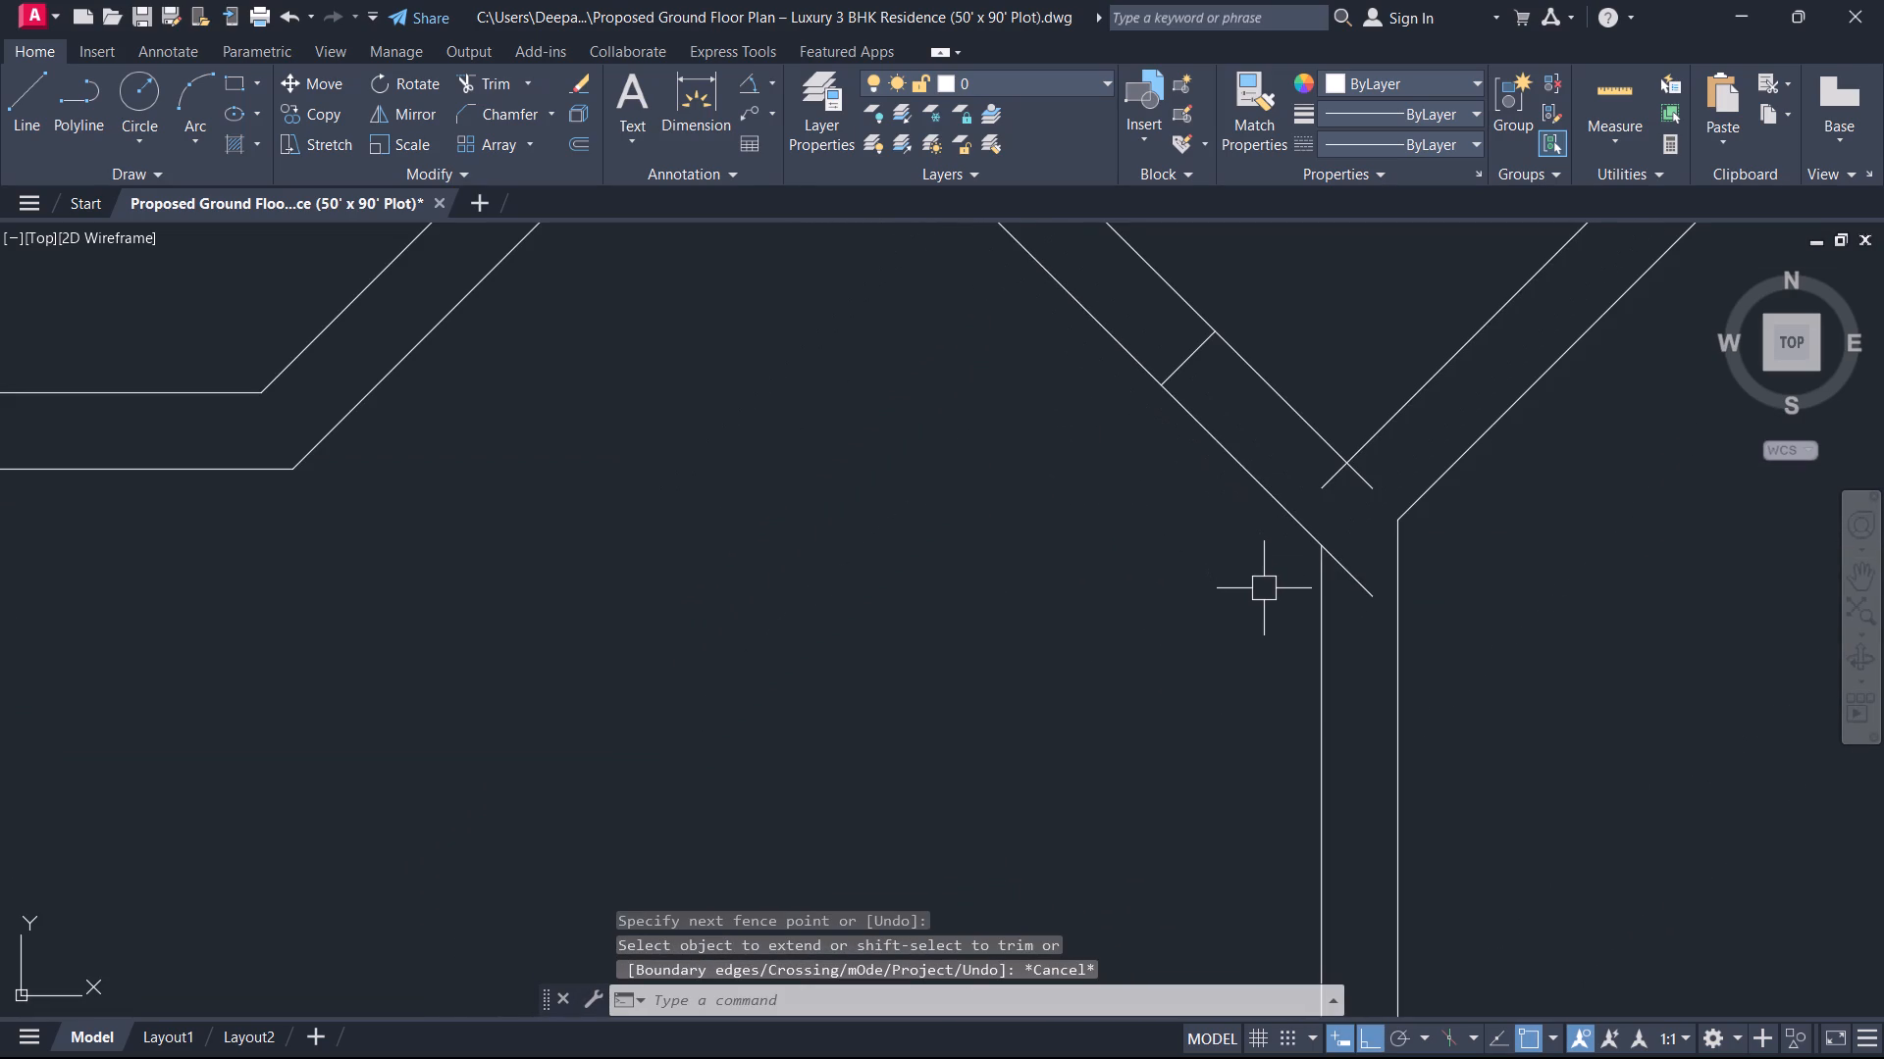
{"action": "key", "text": "t"}
{"action": "key", "text": "r"}
{"action": "key", "text": "space"}
{"action": "scroll", "coordinate": [1374, 577], "scroll_direction": "up", "scroll_amount": 1}
{"action": "left_click", "coordinate": [1347, 586]}
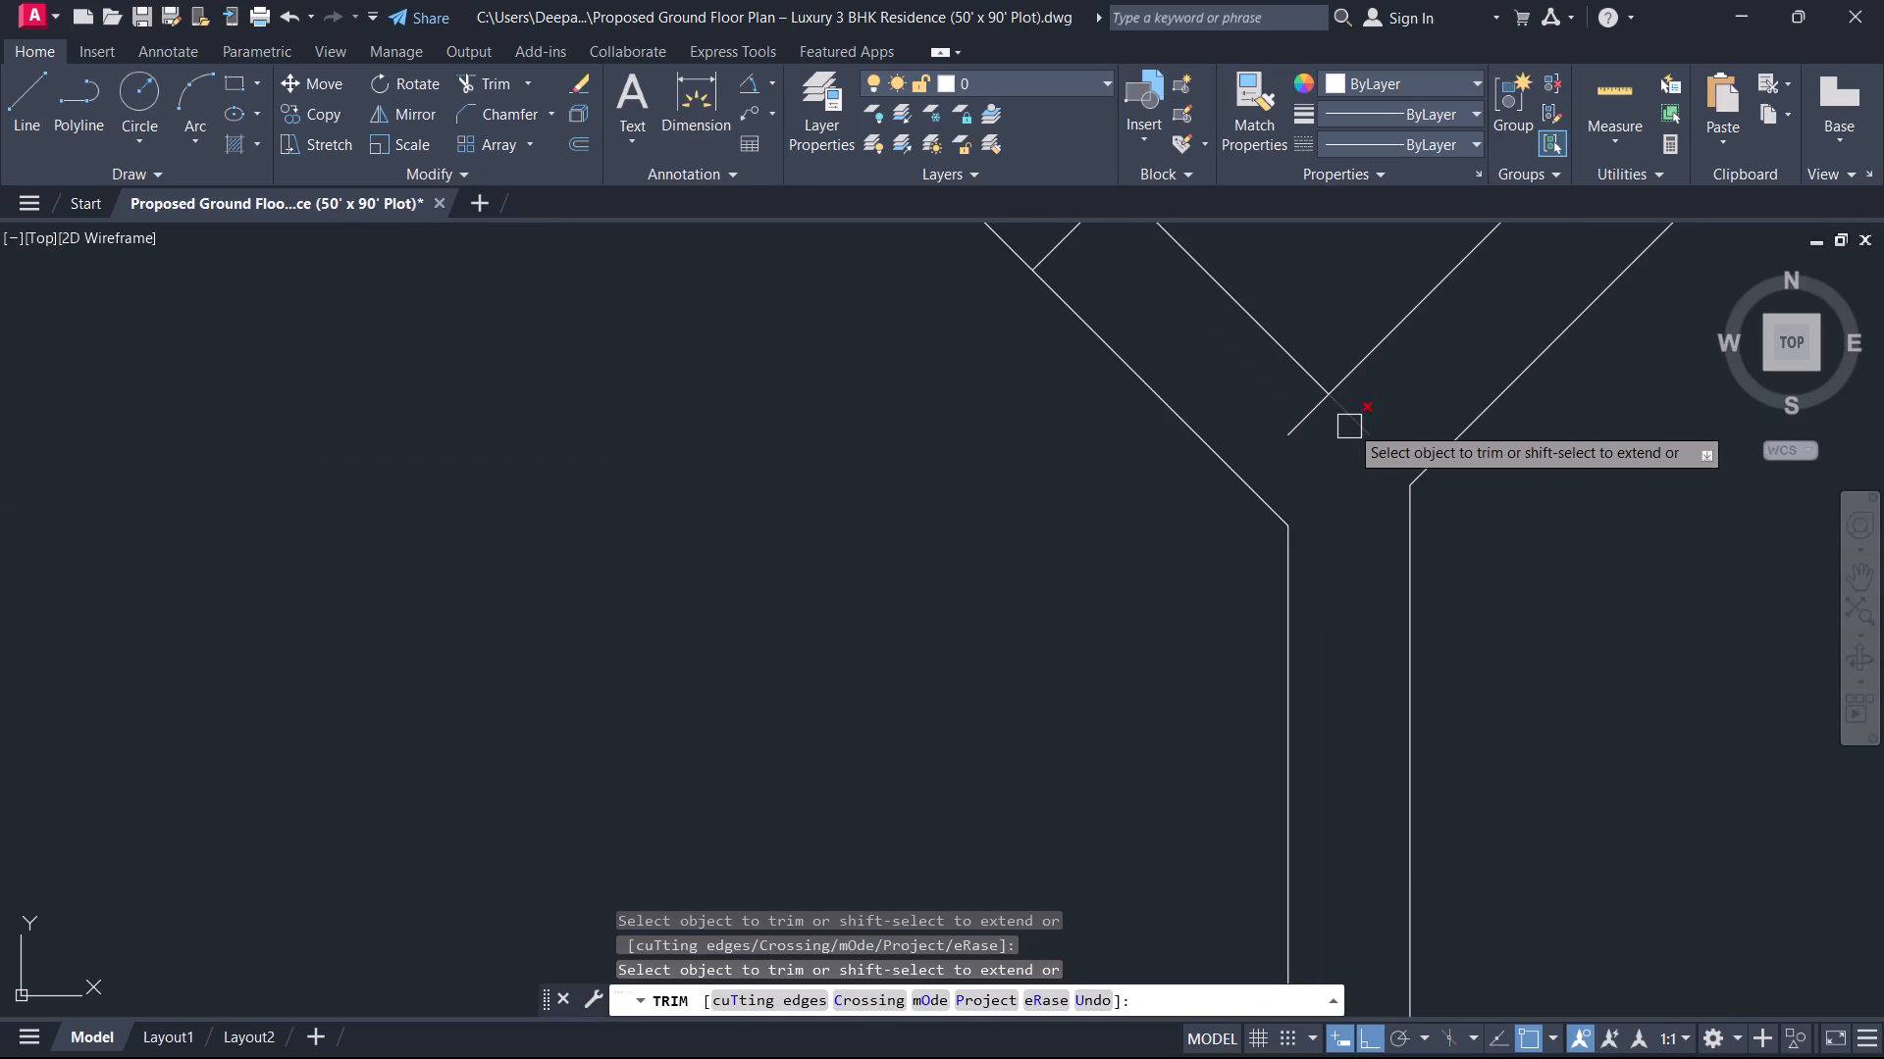
{"action": "left_click", "coordinate": [1351, 421]}
{"action": "left_click", "coordinate": [1304, 429]}
{"action": "scroll", "coordinate": [1281, 444], "scroll_direction": "down", "scroll_amount": 2}
Trim away the leftover stub end line crossing the angled connecting wall.
{"action": "middle_click_drag", "start_coordinate": [1320, 503], "coordinate": [1364, 703]}
{"action": "scroll", "coordinate": [1267, 595], "scroll_direction": "up", "scroll_amount": 2}
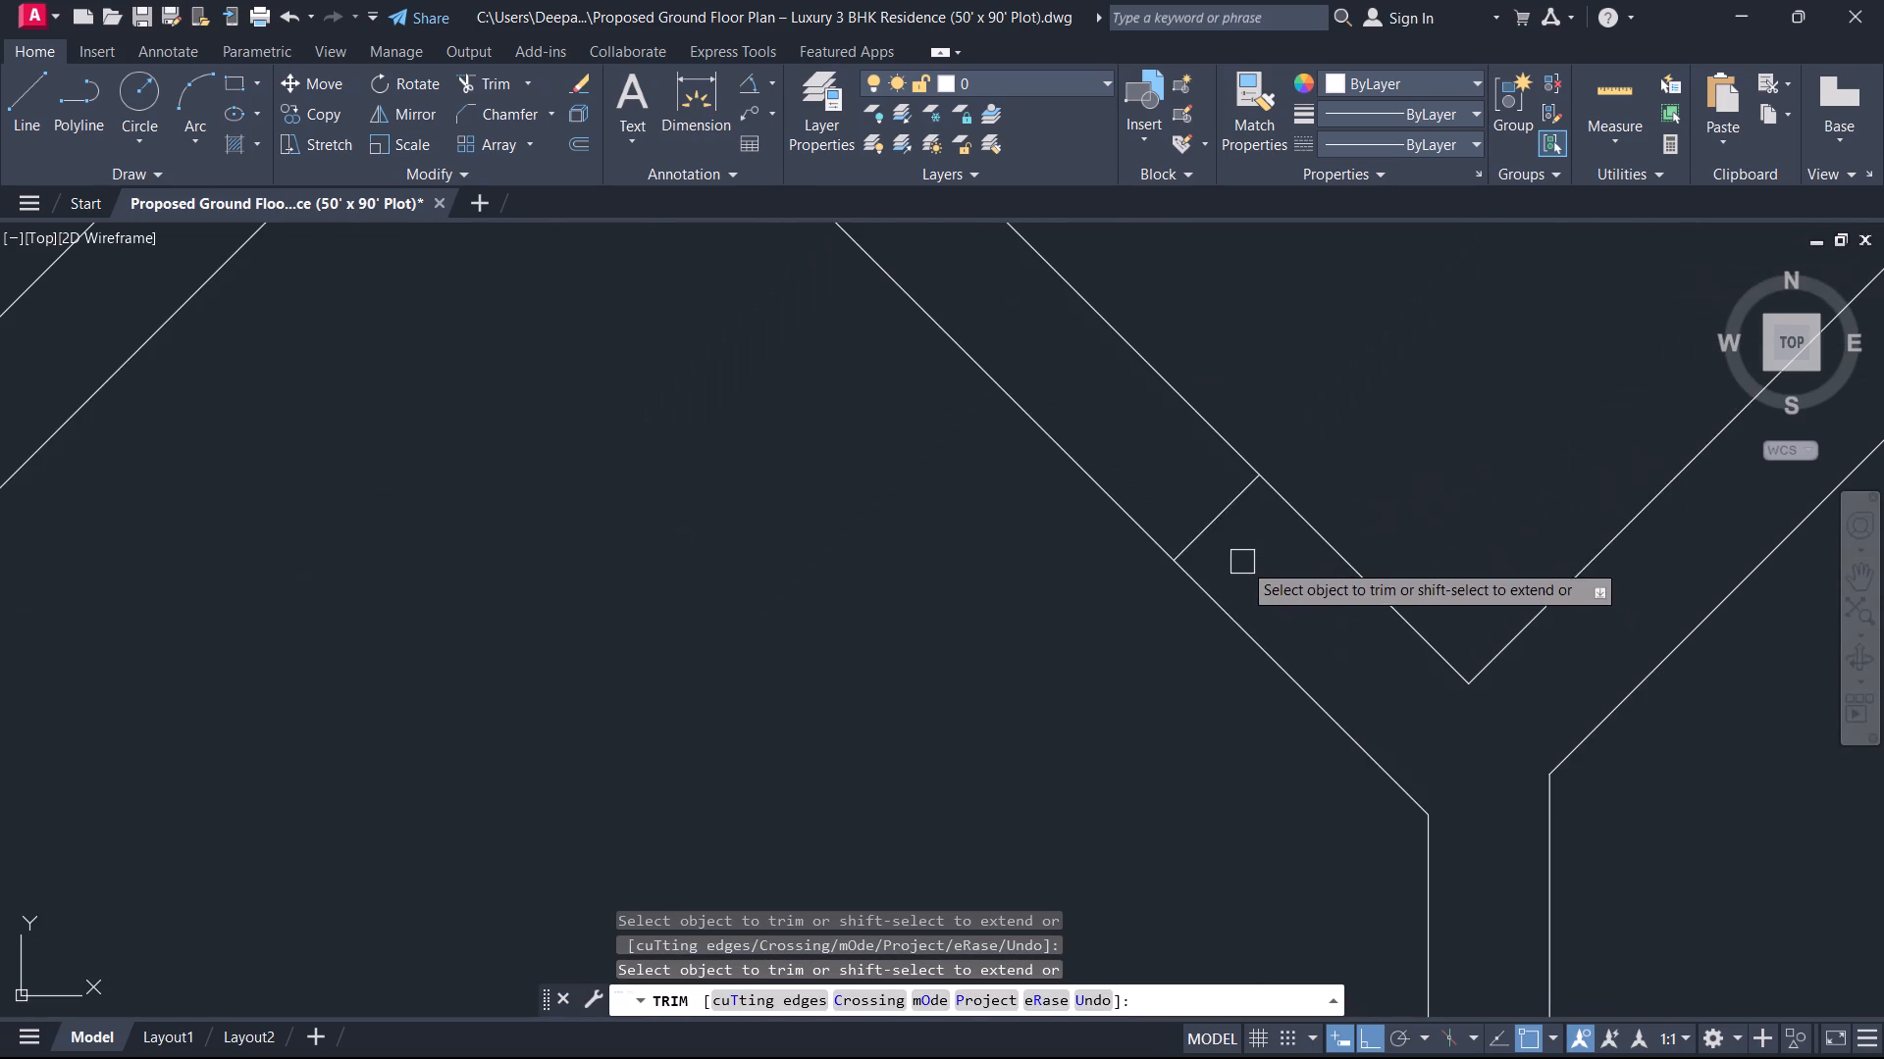
{"action": "left_click", "coordinate": [1205, 510]}
{"action": "key", "text": "Escape"}
{"action": "scroll", "coordinate": [1197, 535], "scroll_direction": "down", "scroll_amount": 4}
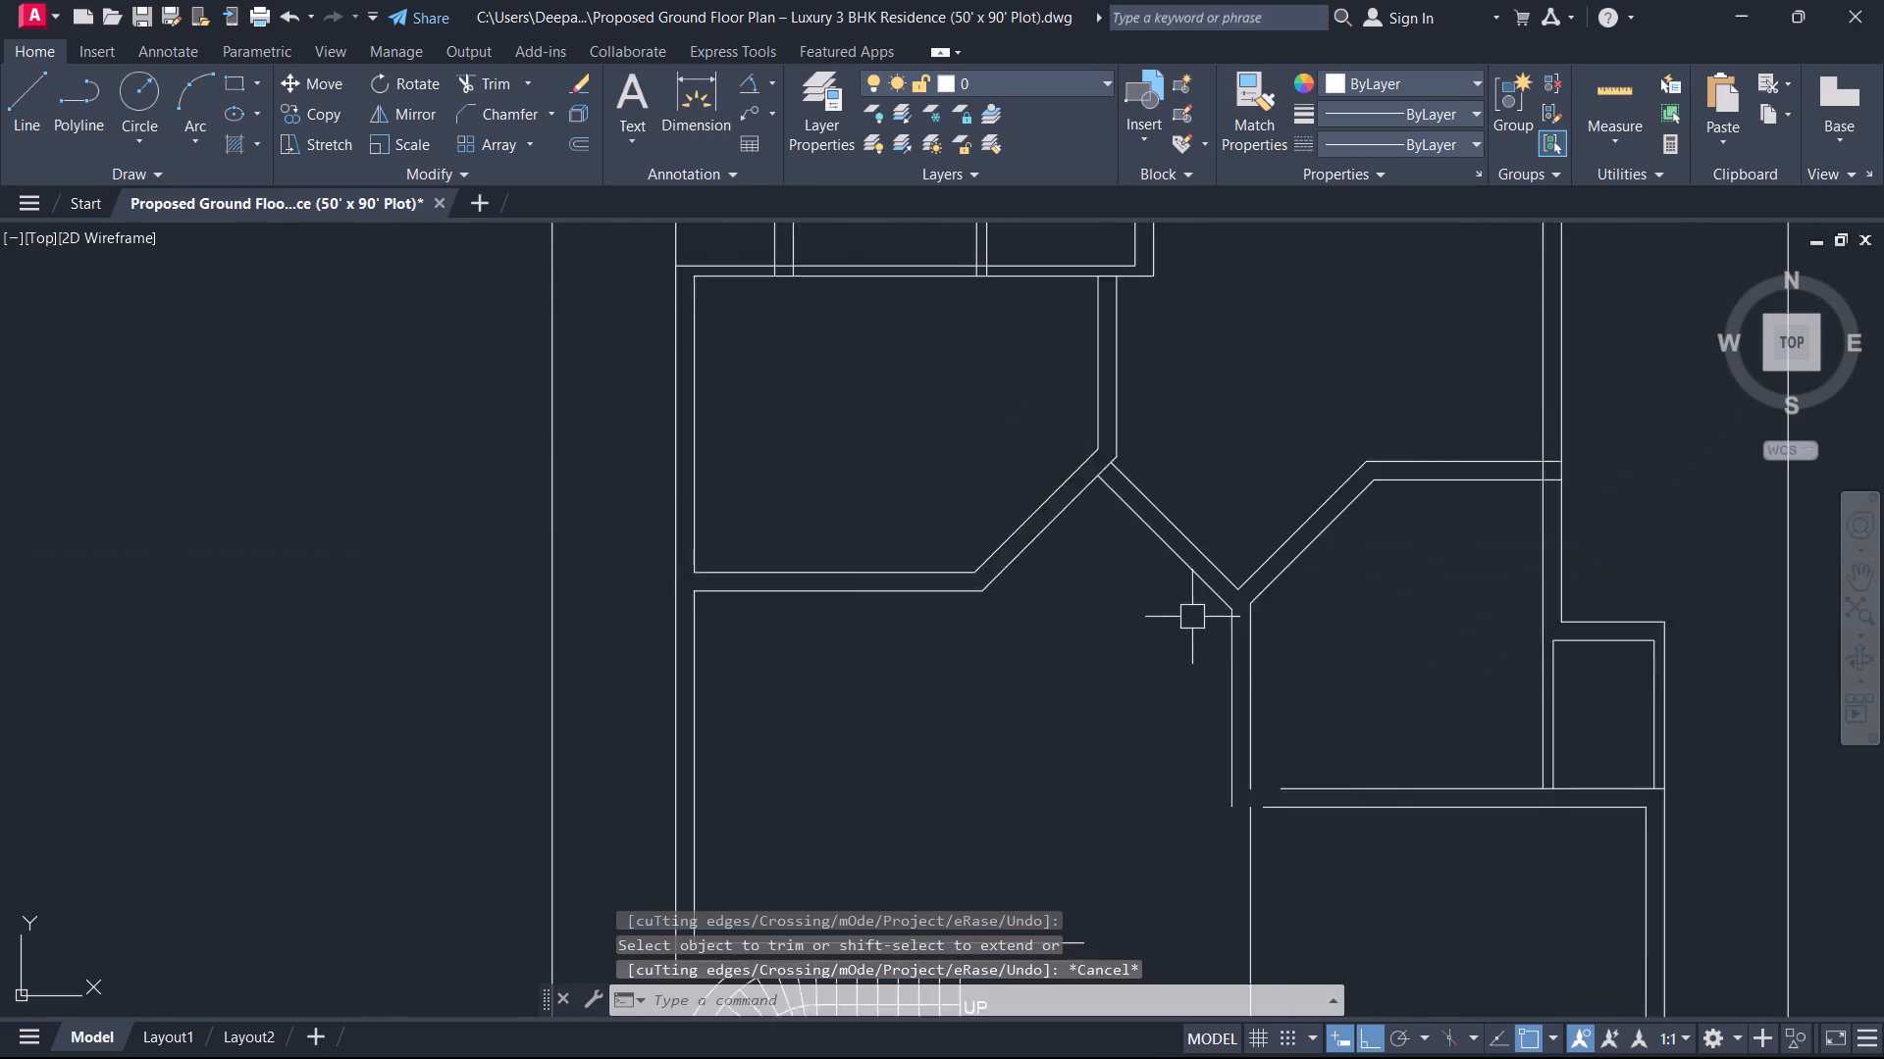
Offset the lower-right room's stair-side vertical wall line 9" toward the staircase.
{"action": "scroll", "coordinate": [1192, 617], "scroll_direction": "down", "scroll_amount": 1}
{"action": "middle_click_drag", "start_coordinate": [1169, 707], "coordinate": [1124, 545]}
{"action": "scroll", "coordinate": [1137, 580], "scroll_direction": "up", "scroll_amount": 2}
{"action": "middle_click_drag", "start_coordinate": [1174, 620], "coordinate": [1168, 513]}
{"action": "scroll", "coordinate": [1181, 491], "scroll_direction": "up", "scroll_amount": 1}
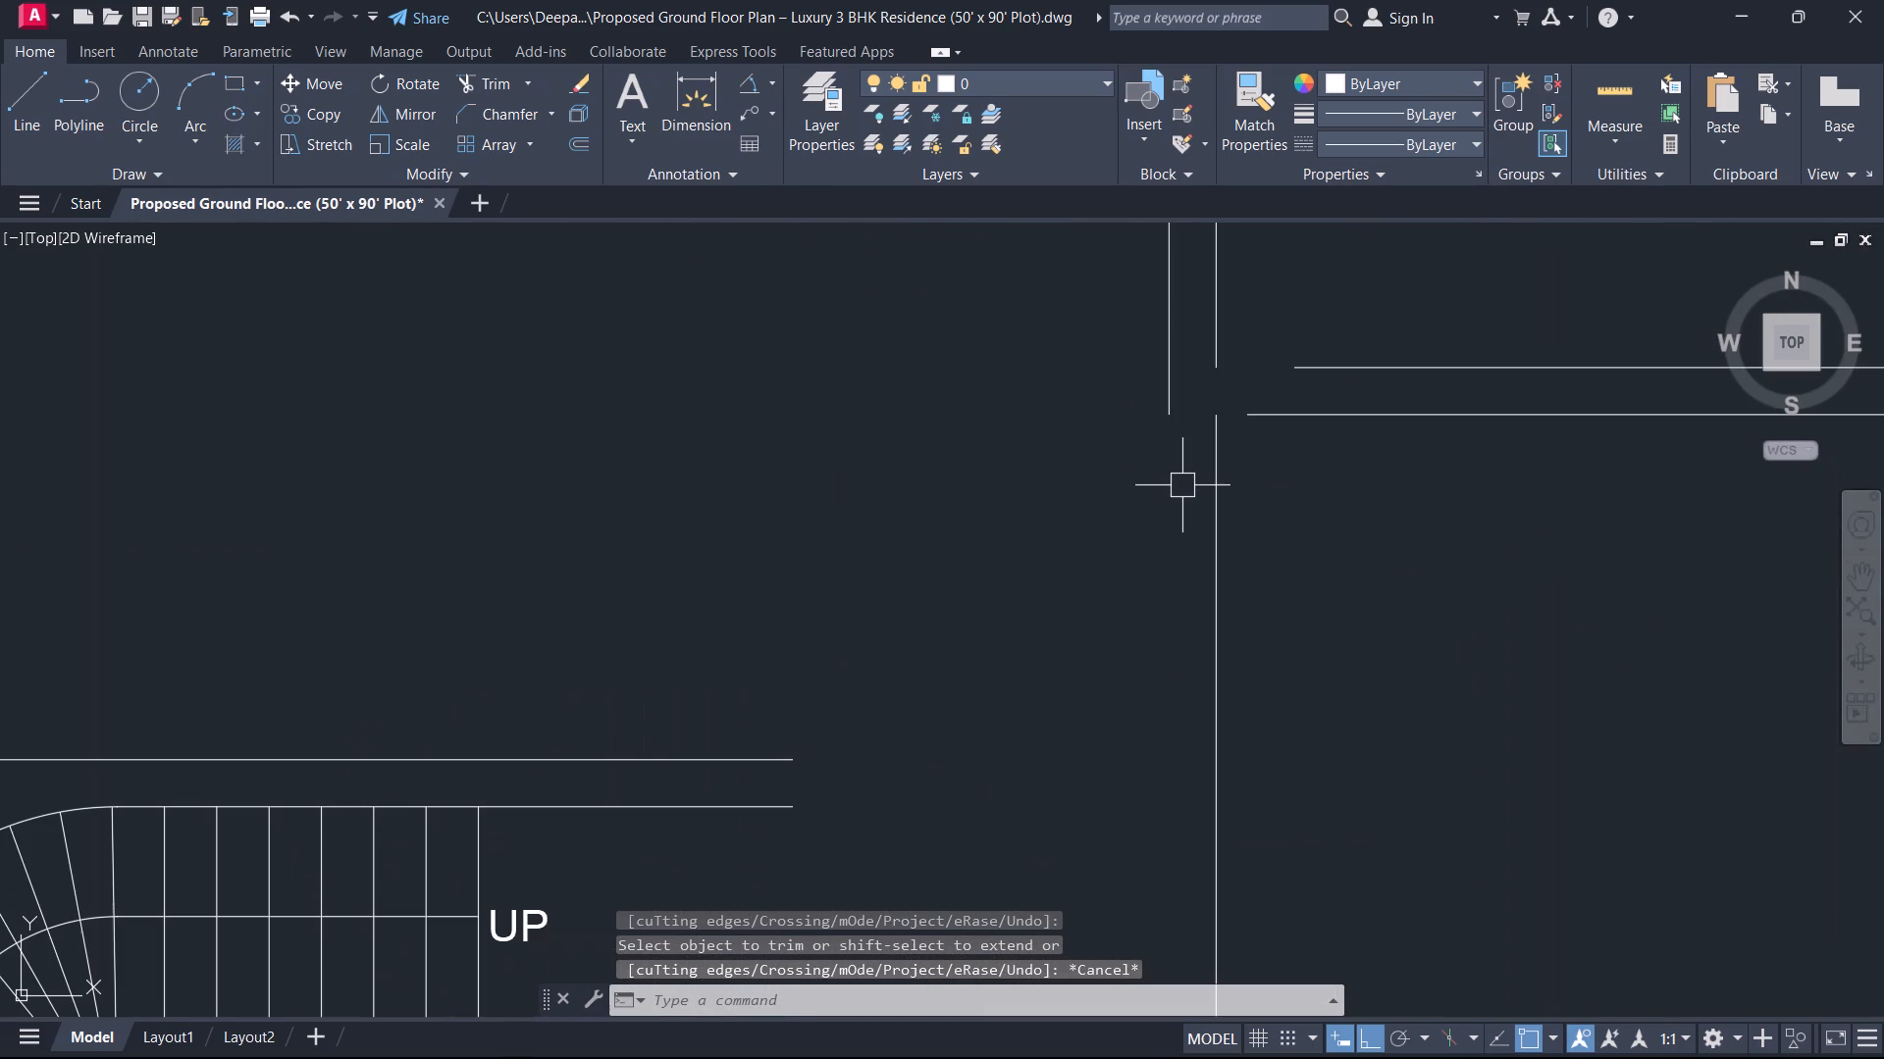
{"action": "key", "text": "o"}
{"action": "key", "text": "space"}
{"action": "key", "text": "9"}
{"action": "key", "text": "Return"}
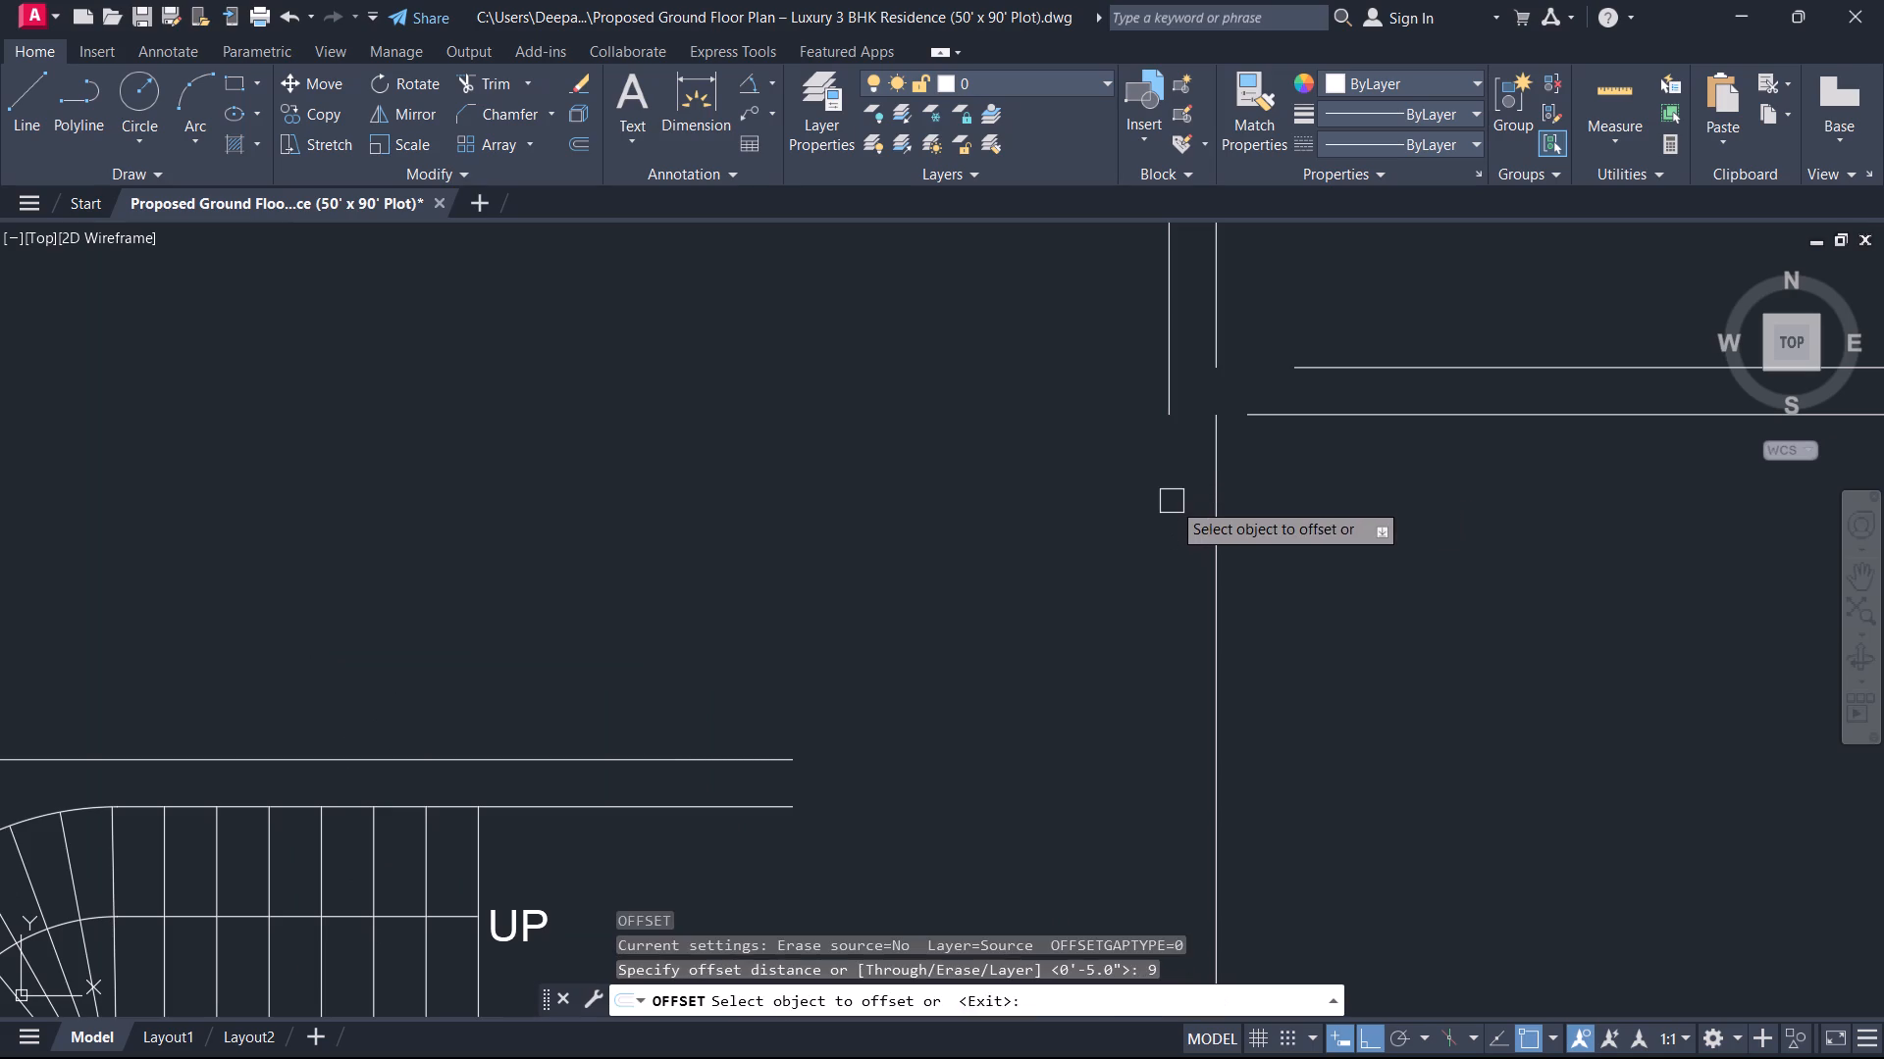
{"action": "left_click", "coordinate": [1214, 514]}
{"action": "left_click", "coordinate": [1171, 524]}
{"action": "key", "text": "Escape"}
Extend the two horizontal wall lines between the chamfered room and the room below to the vertical wall lines on their stair side.
{"action": "scroll", "coordinate": [1170, 546], "scroll_direction": "down", "scroll_amount": 2}
{"action": "middle_click_drag", "start_coordinate": [1168, 549], "coordinate": [1191, 410]}
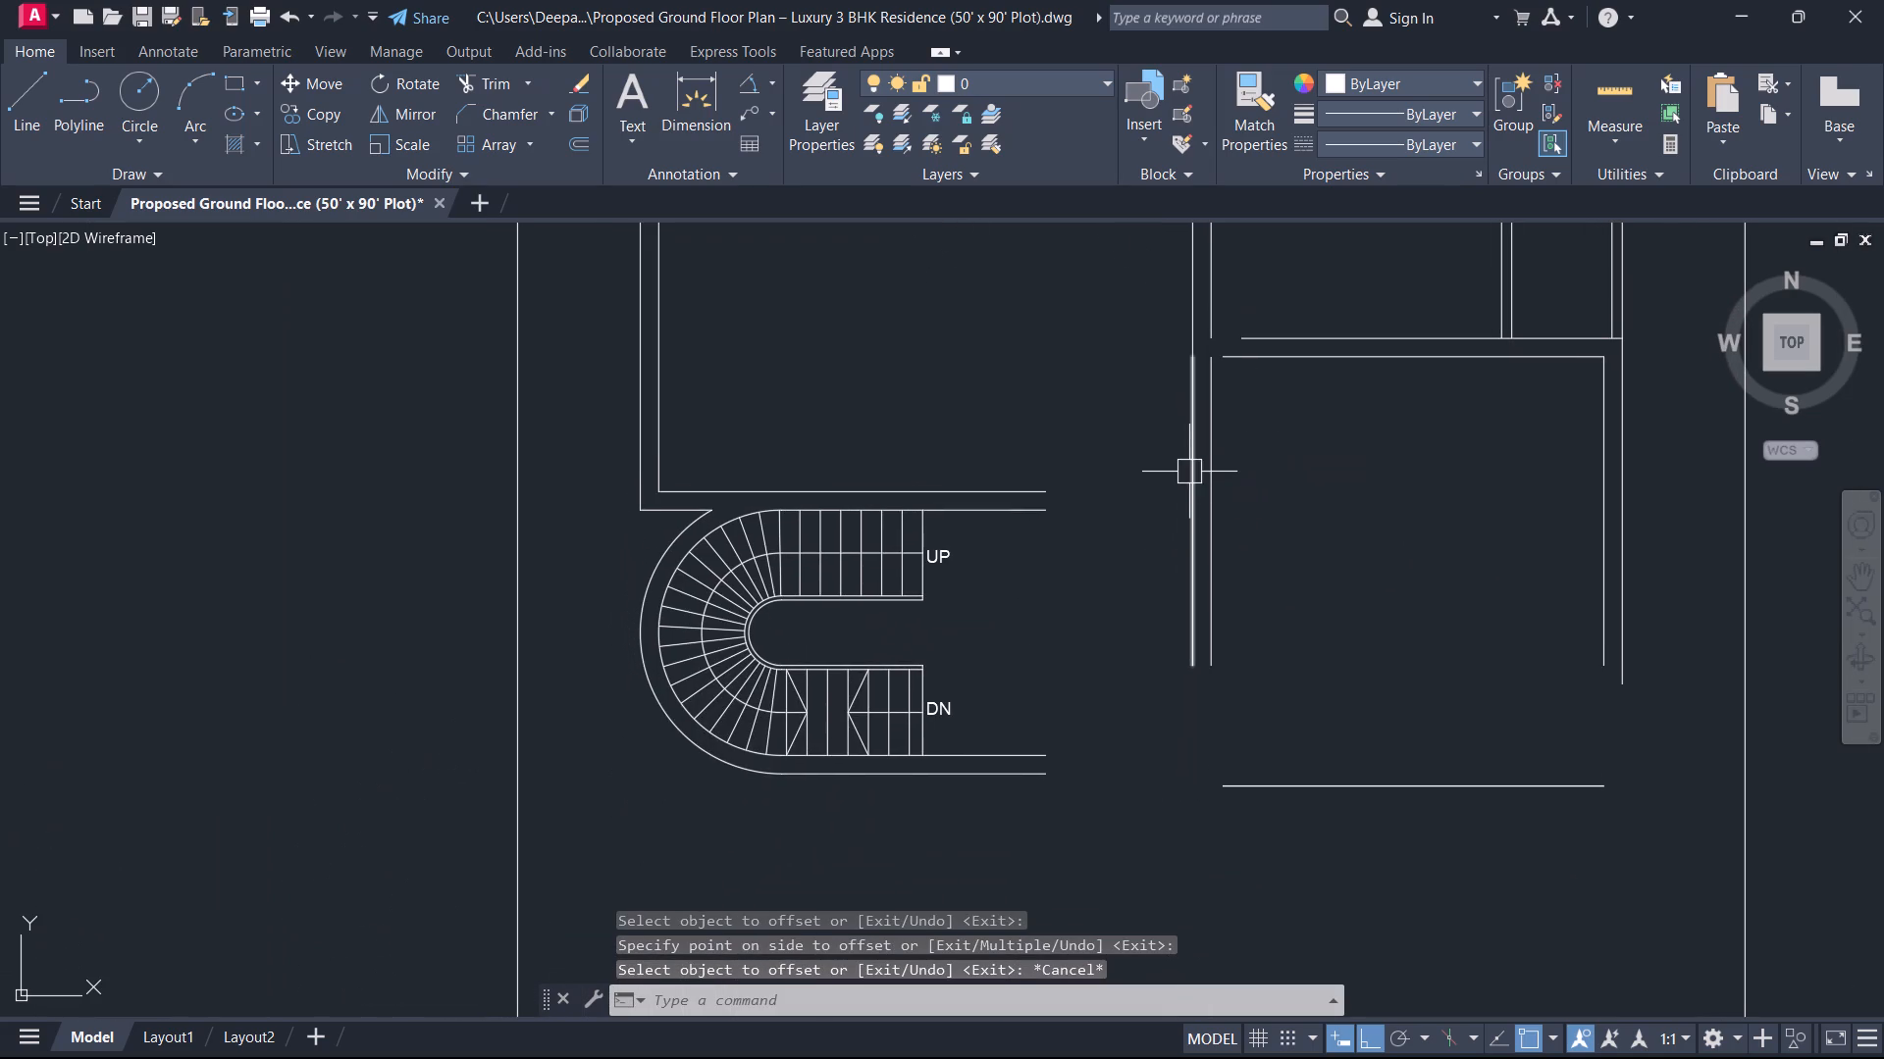
{"action": "middle_click_drag", "start_coordinate": [1269, 384], "coordinate": [1267, 485]}
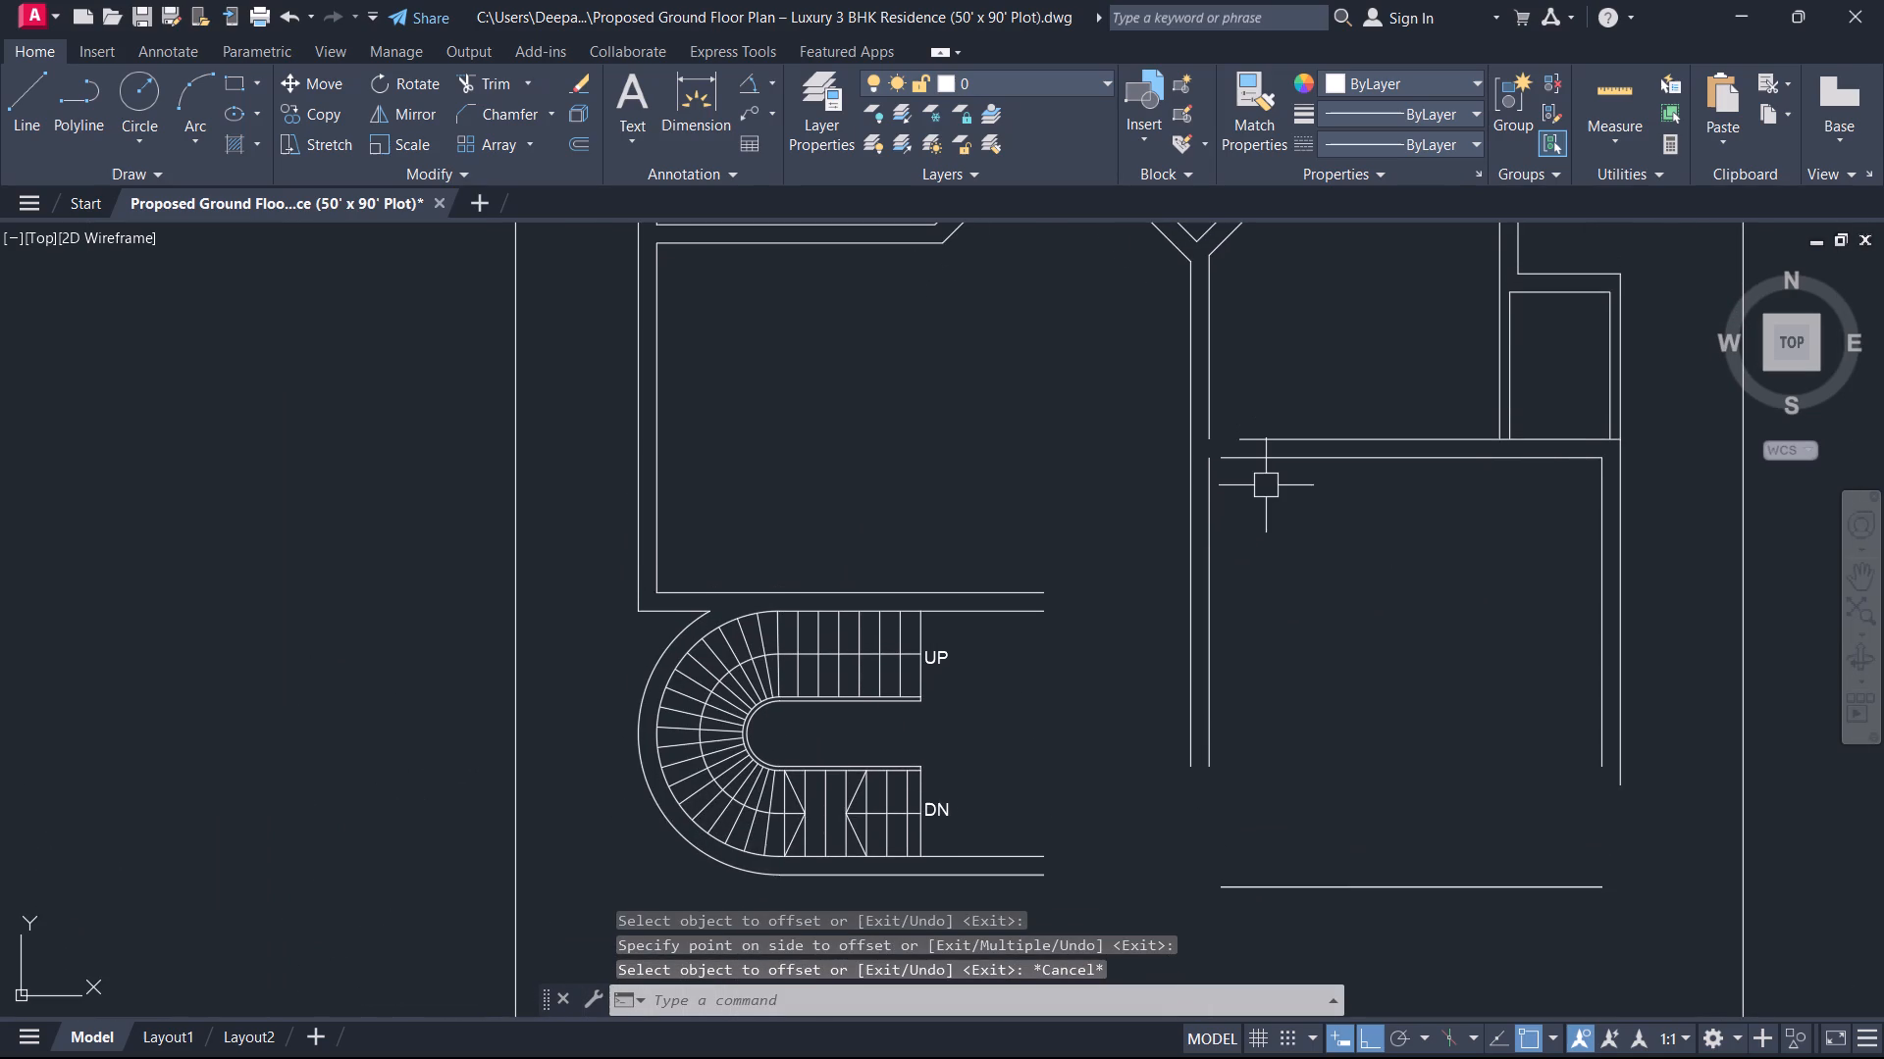
{"action": "key", "text": "e"}
{"action": "key", "text": "x"}
{"action": "key", "text": "space"}
{"action": "left_click", "coordinate": [1278, 490]}
{"action": "left_click", "coordinate": [1257, 354]}
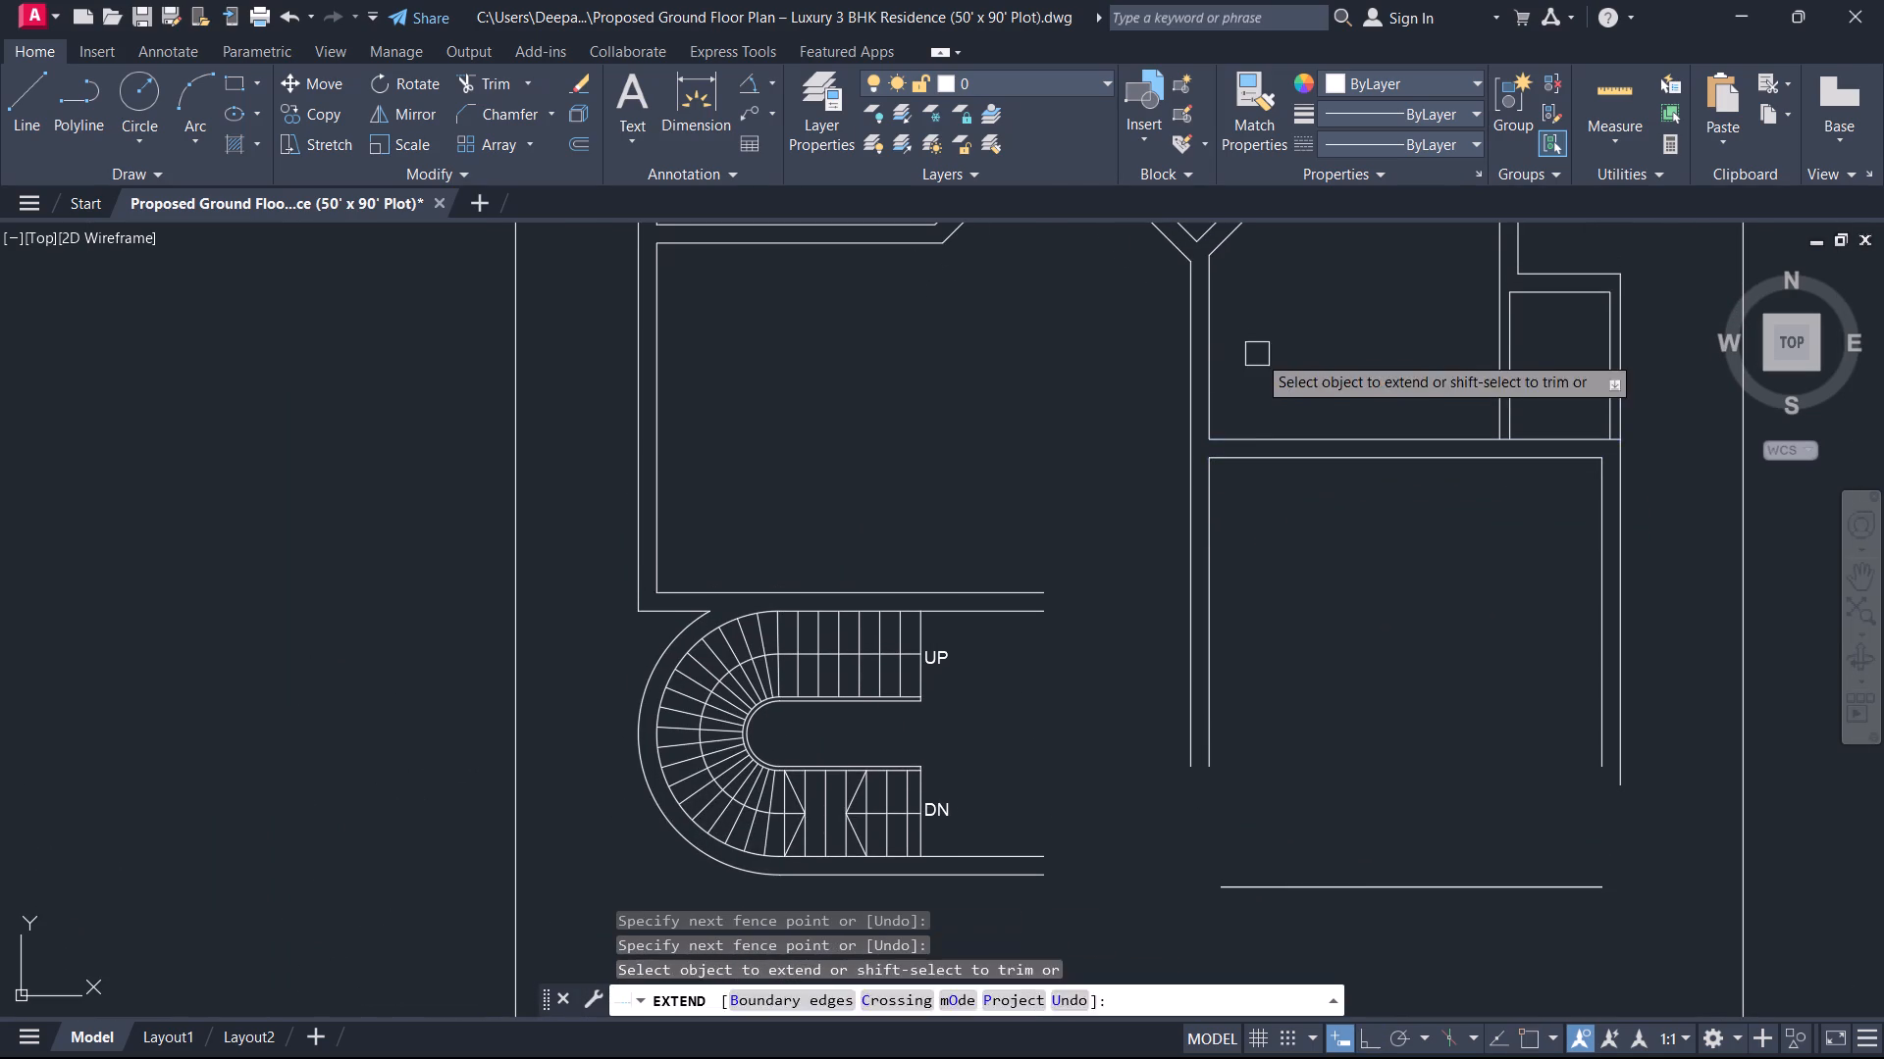
{"action": "key", "text": "Escape"}
Join the two collinear outer vertical wall lines beside the chamfered room and the room below into one line.
{"action": "scroll", "coordinate": [1191, 488], "scroll_direction": "up", "scroll_amount": 2}
{"action": "left_click_drag", "start_coordinate": [1219, 507], "coordinate": [1201, 475]}
{"action": "left_click", "coordinate": [1157, 303]}
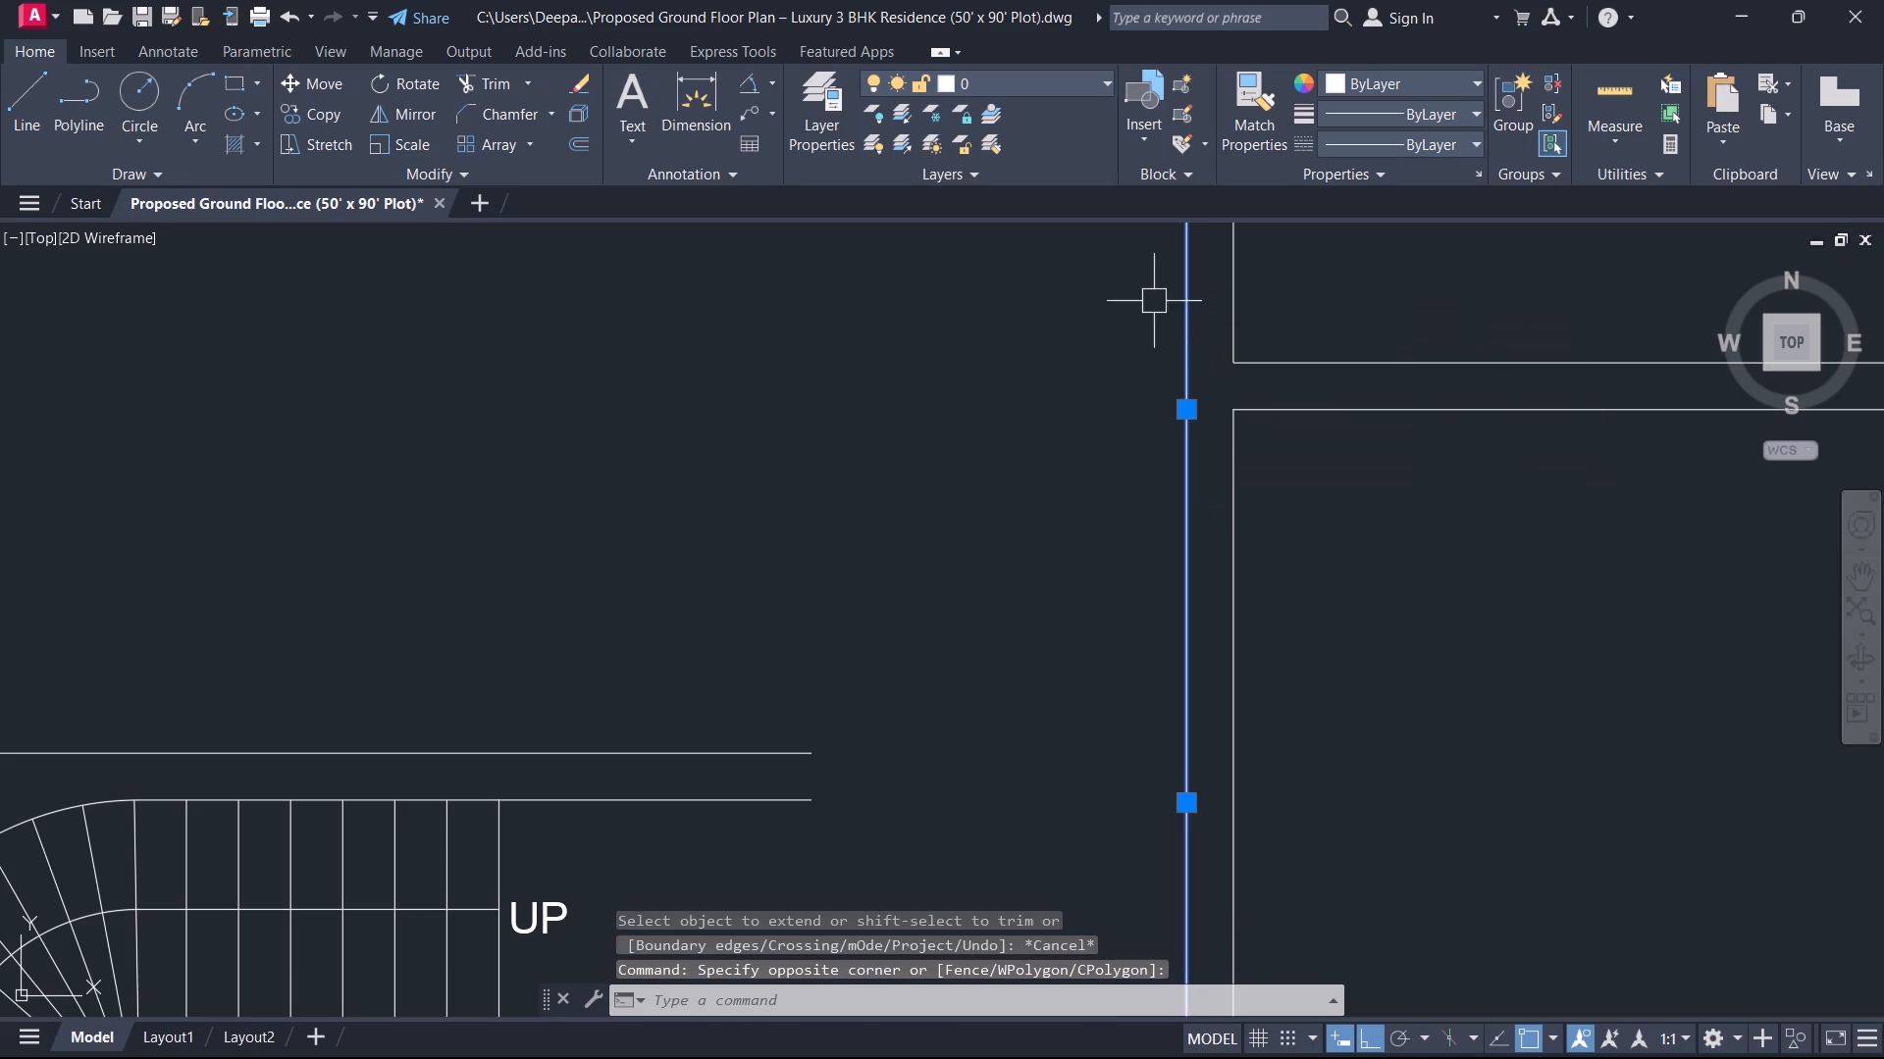
{"action": "type", "text": "J"}
{"action": "key", "text": "space"}
Trim the opposite room's lower diagonal line segment lying between the two lines of the angled connecting wall.
{"action": "scroll", "coordinate": [1138, 363], "scroll_direction": "down", "scroll_amount": 3}
{"action": "middle_click_drag", "start_coordinate": [1131, 372], "coordinate": [1147, 493]}
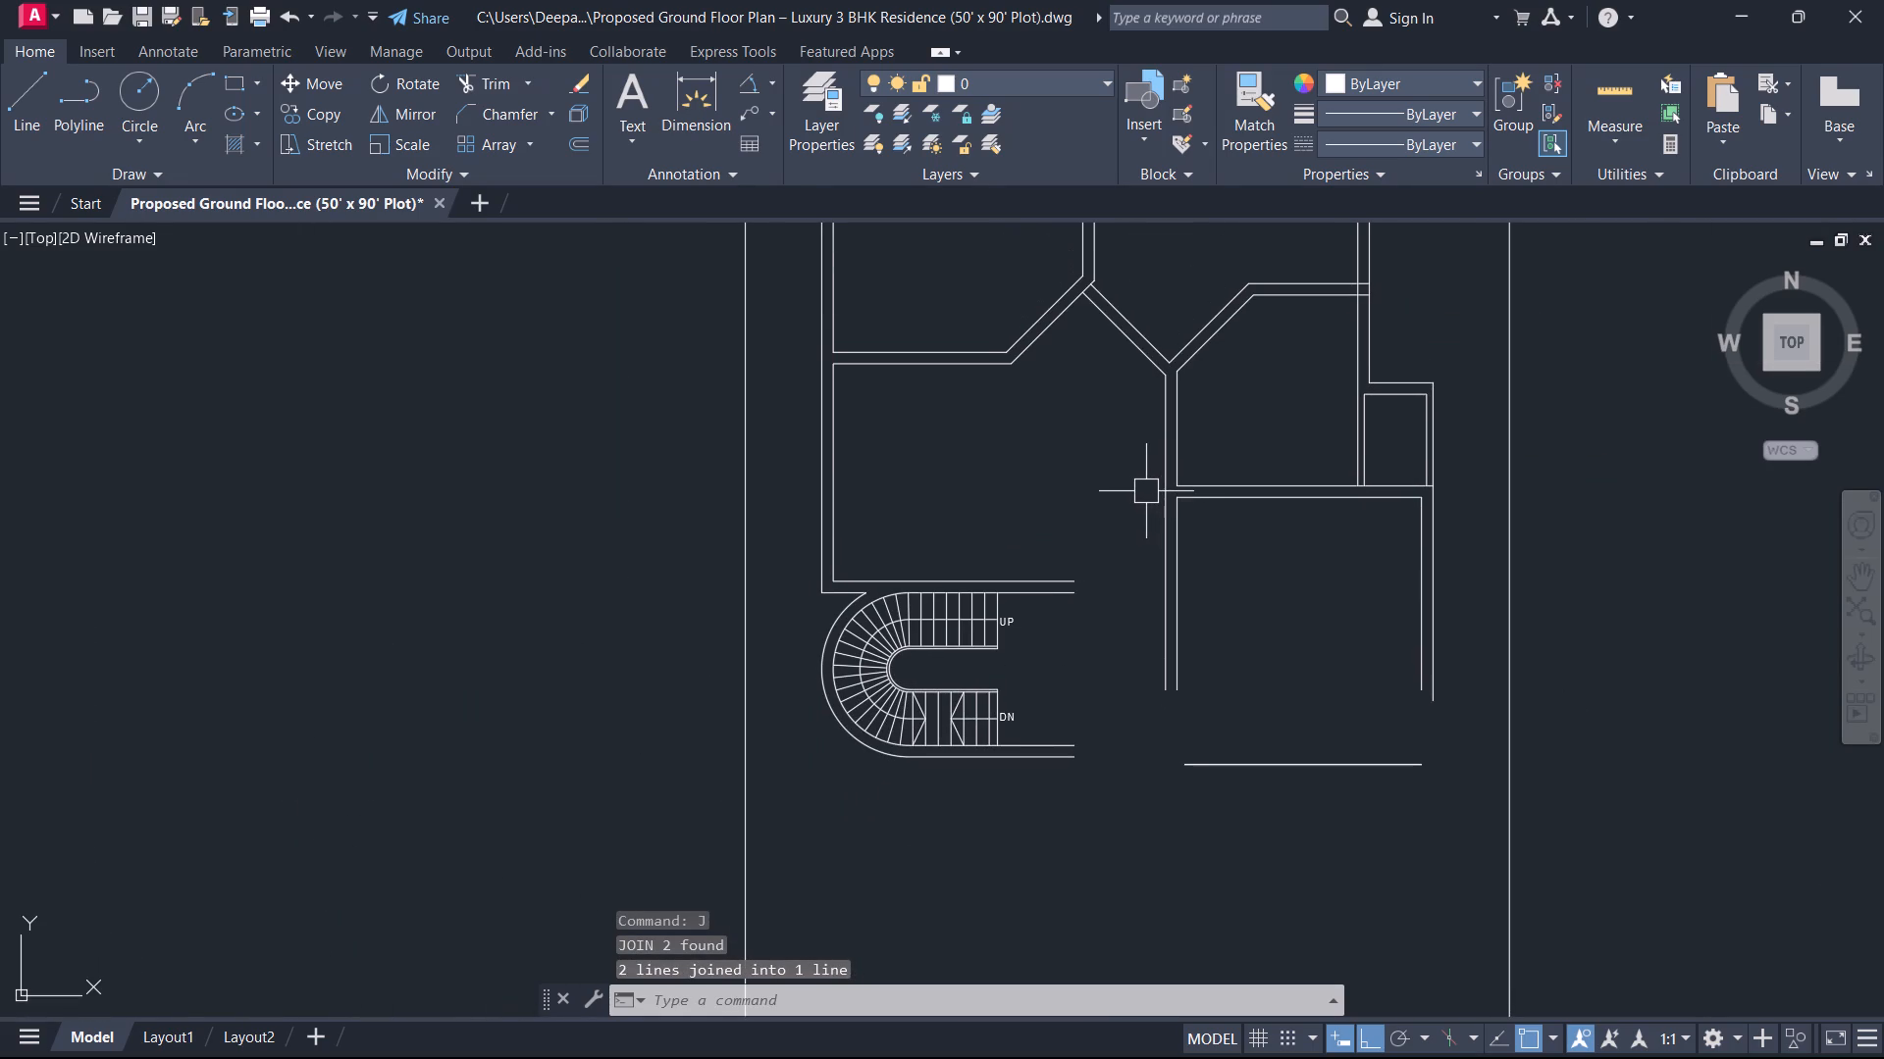
{"action": "scroll", "coordinate": [1103, 323], "scroll_direction": "up", "scroll_amount": 1}
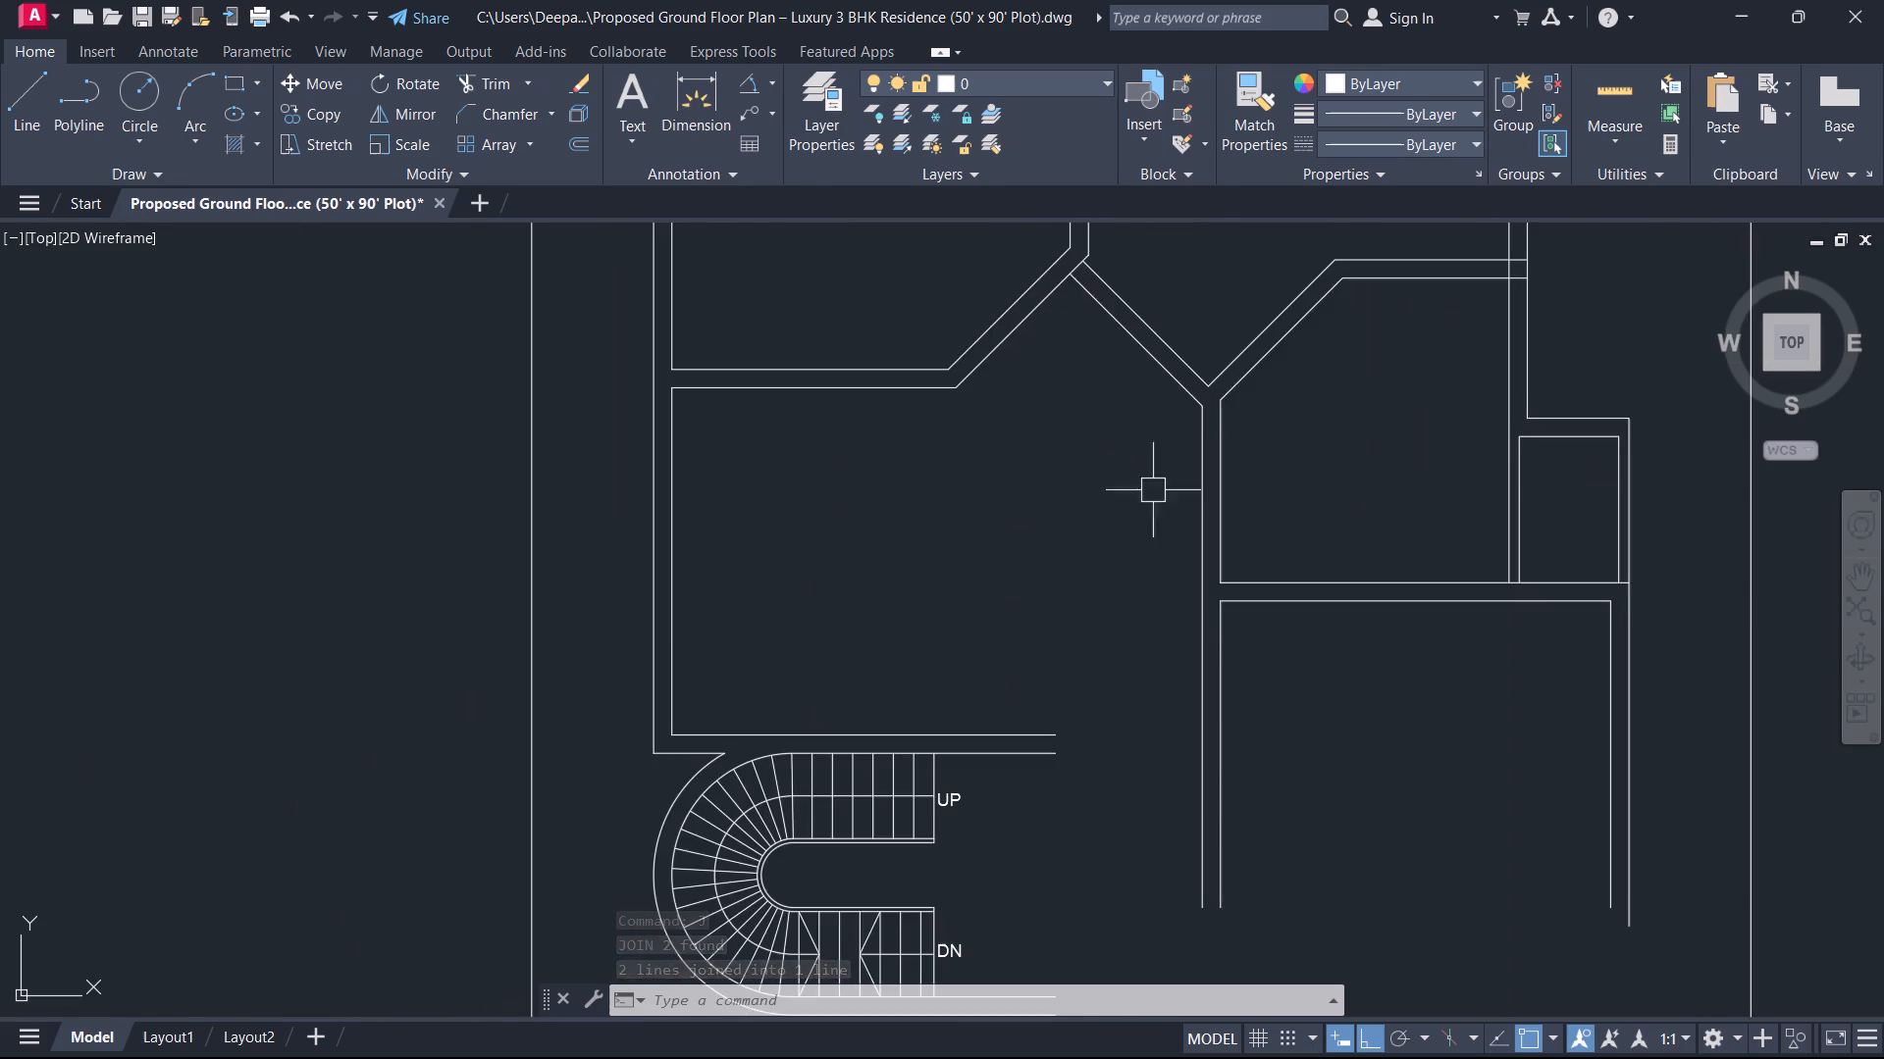
{"action": "scroll", "coordinate": [1151, 308], "scroll_direction": "down", "scroll_amount": 1}
{"action": "scroll", "coordinate": [1151, 308], "scroll_direction": "up", "scroll_amount": 1}
{"action": "scroll", "coordinate": [1231, 525], "scroll_direction": "down", "scroll_amount": 1}
{"action": "middle_click_drag", "start_coordinate": [1358, 475], "coordinate": [1338, 599]}
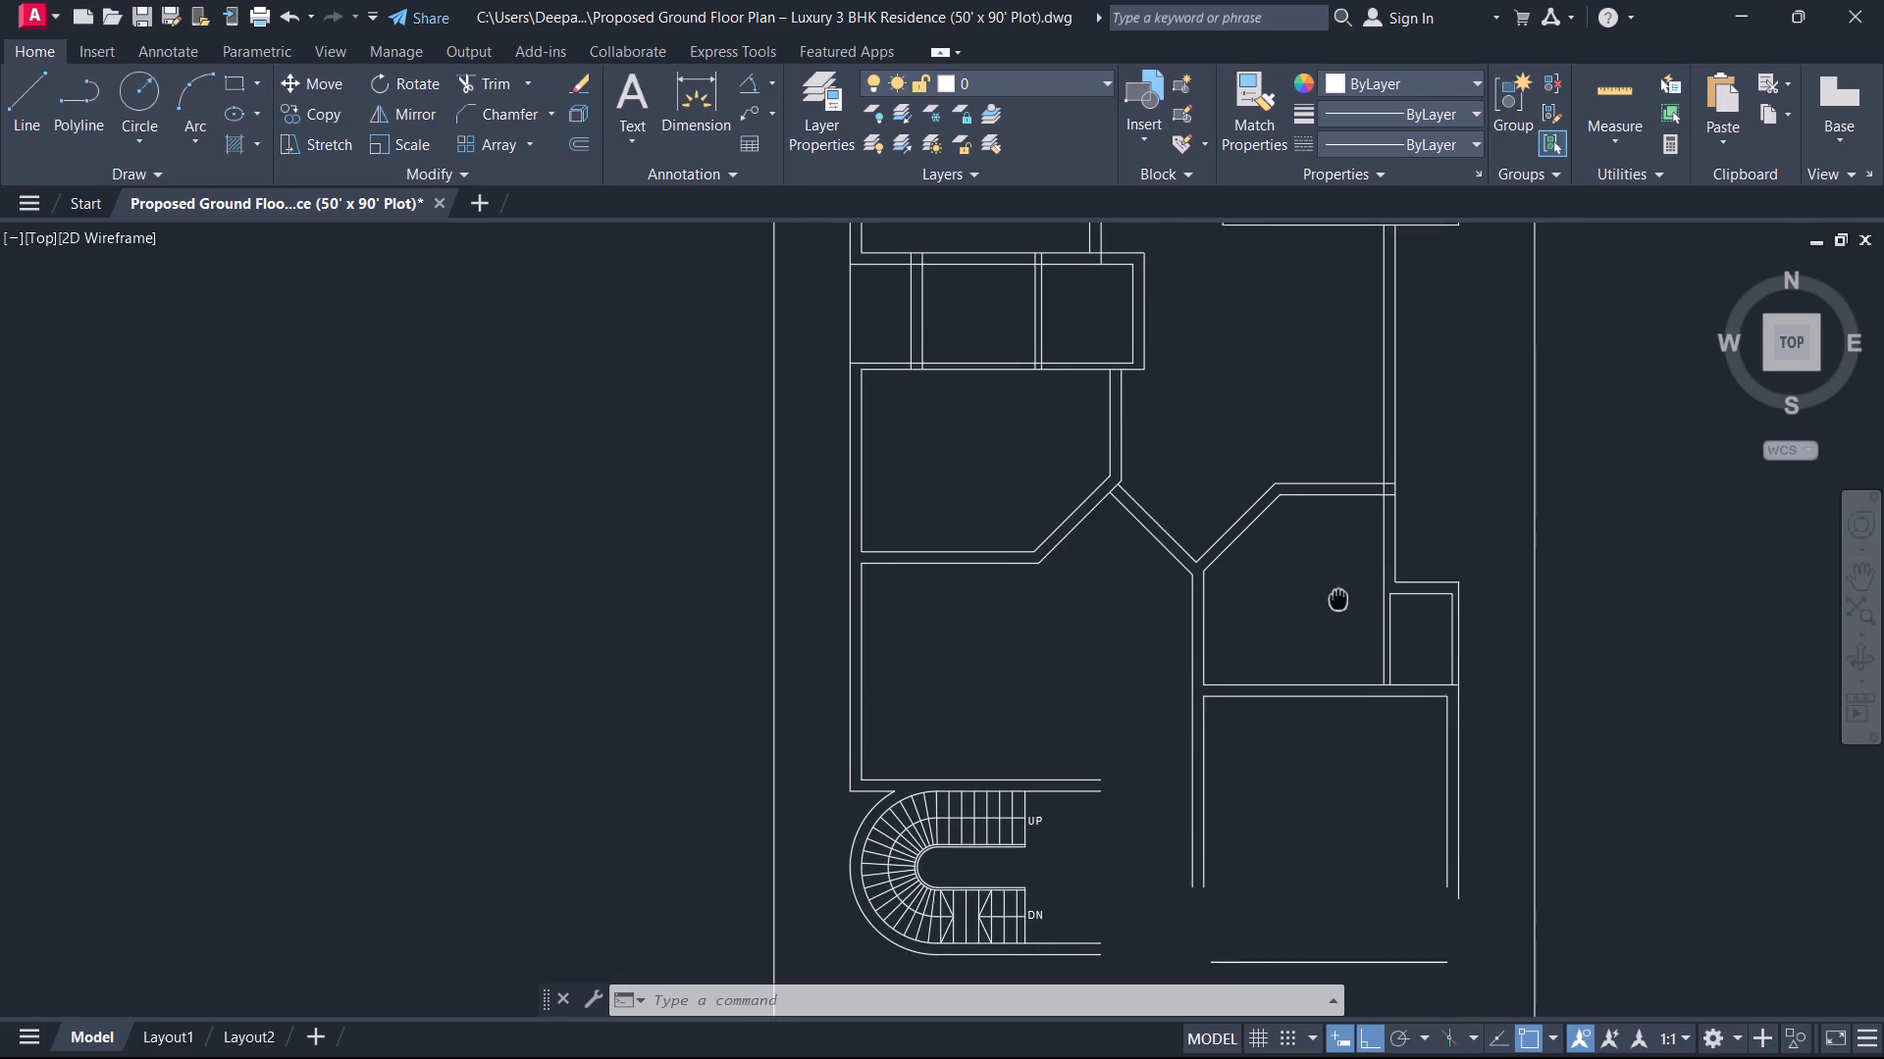
{"action": "middle_click_drag", "start_coordinate": [1338, 599], "coordinate": [1334, 601]}
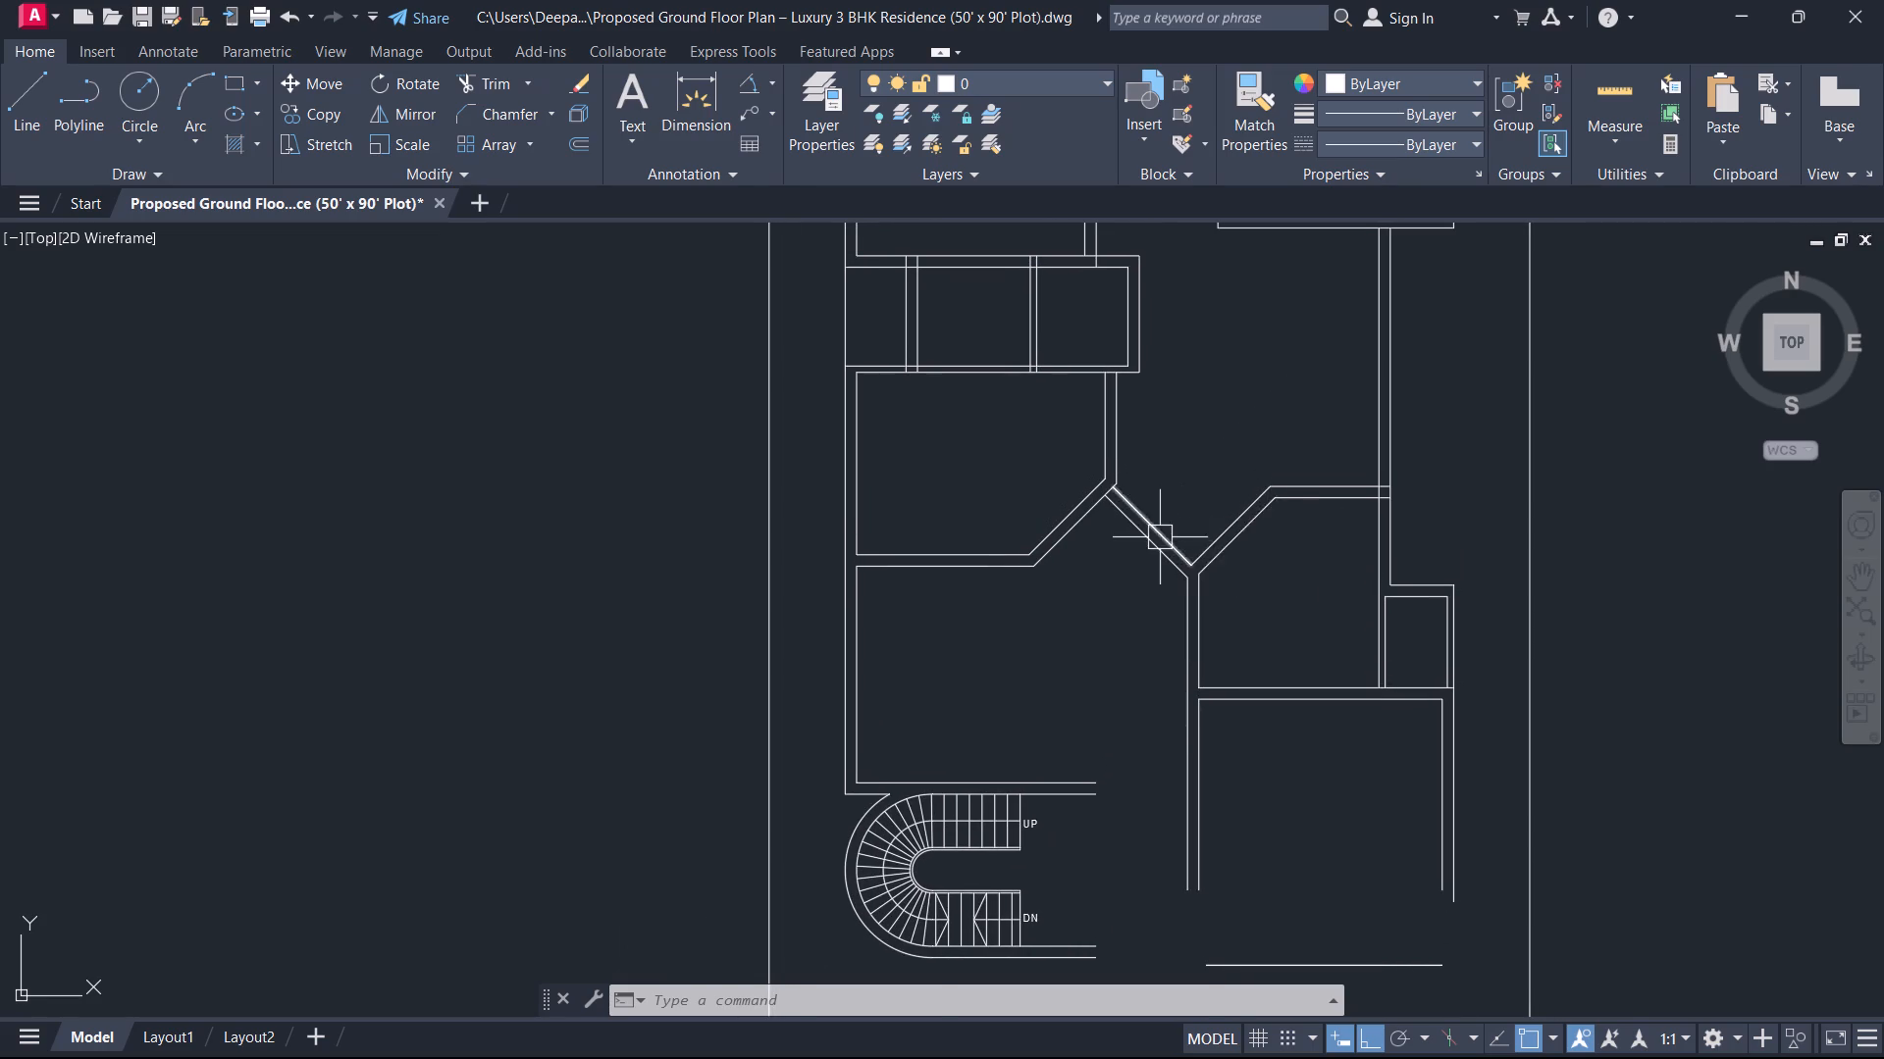
{"action": "scroll", "coordinate": [1153, 537], "scroll_direction": "up", "scroll_amount": 3}
{"action": "middle_click_drag", "start_coordinate": [1159, 552], "coordinate": [1157, 675]}
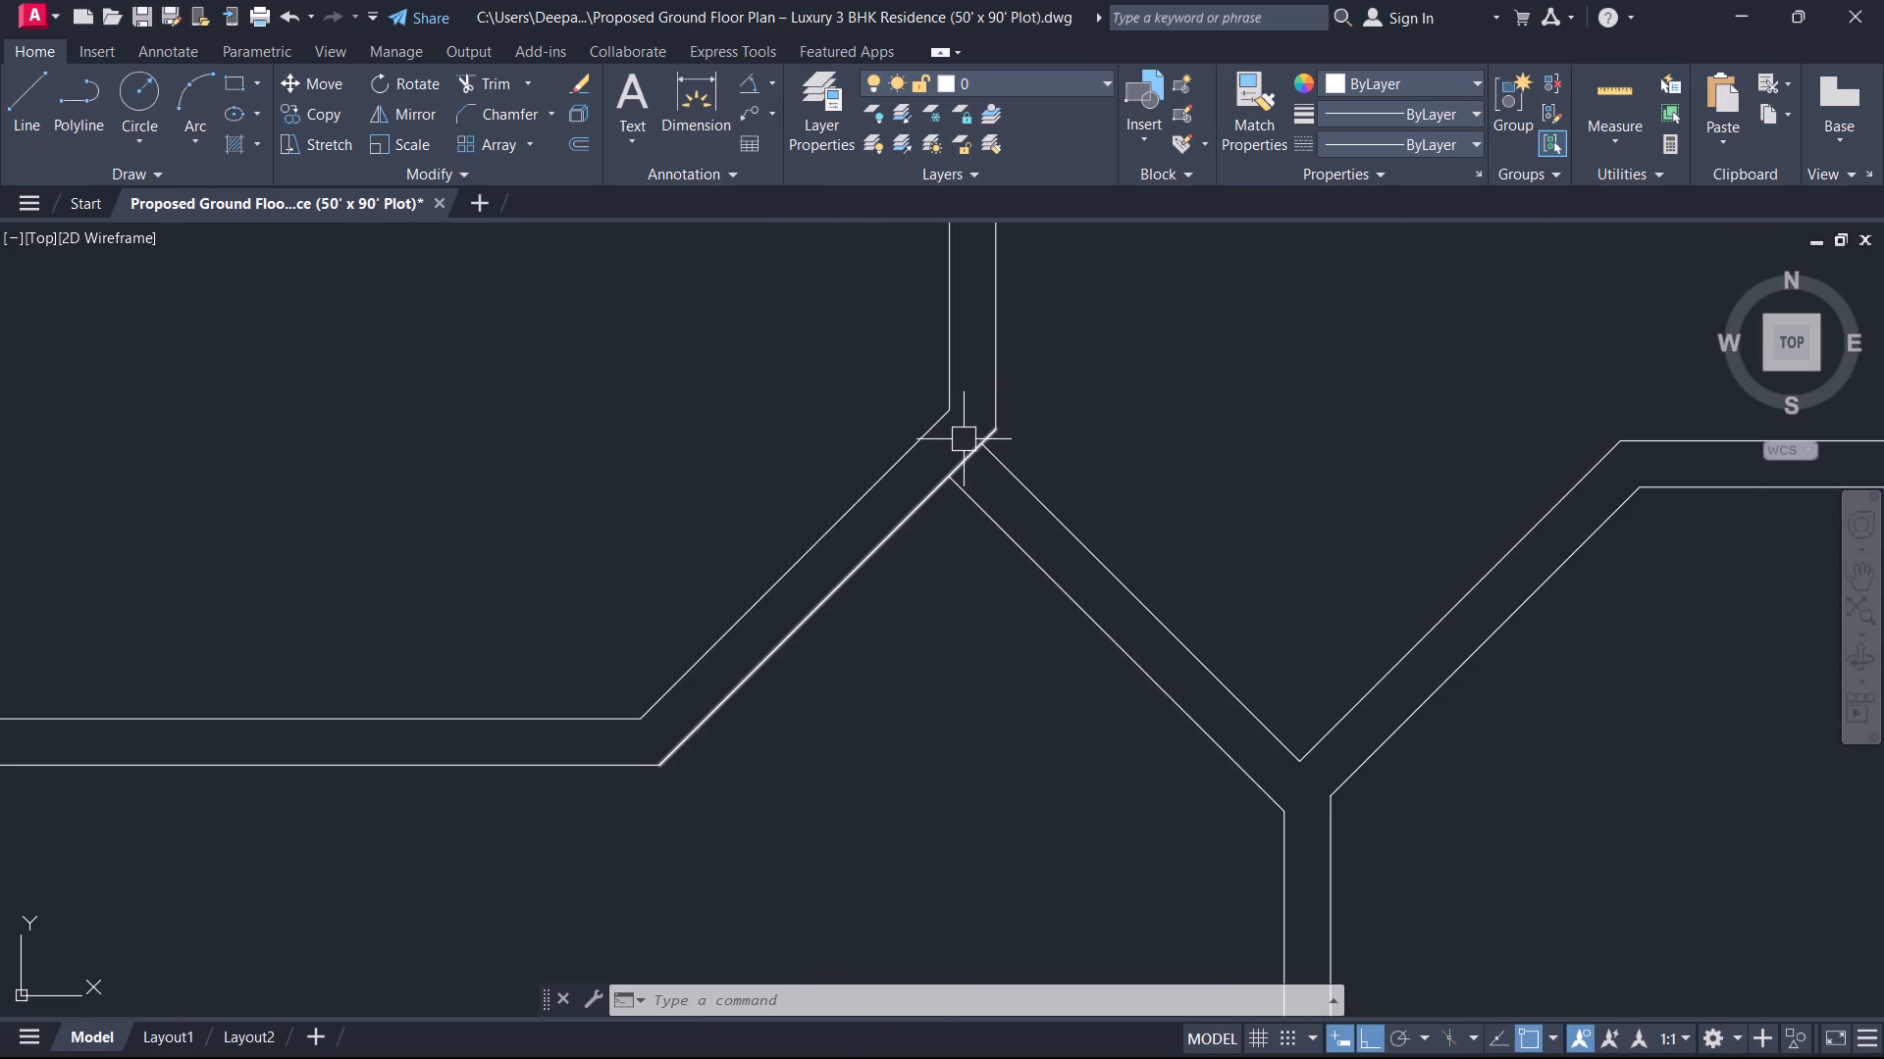
{"action": "type", "text": "TR"}
{"action": "key", "text": "space"}
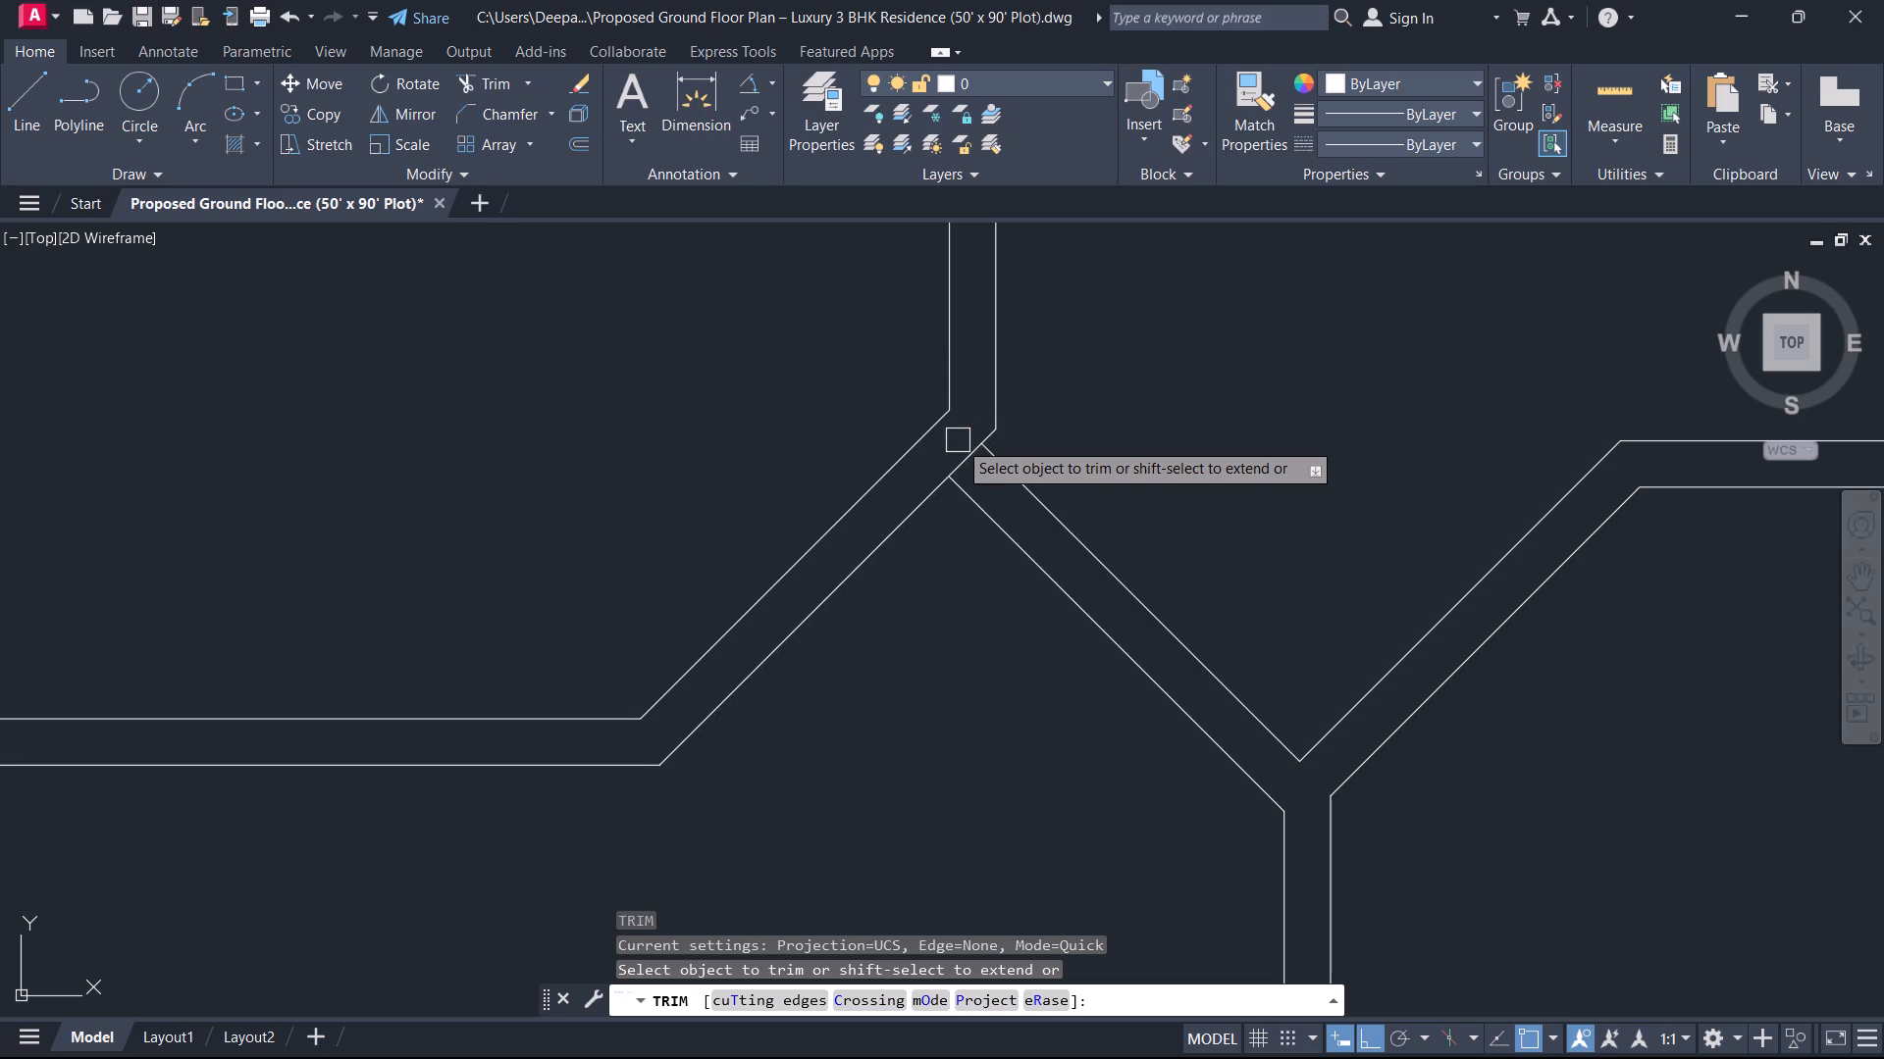
{"action": "scroll", "coordinate": [958, 440], "scroll_direction": "up", "scroll_amount": 2}
{"action": "left_click", "coordinate": [982, 465]}
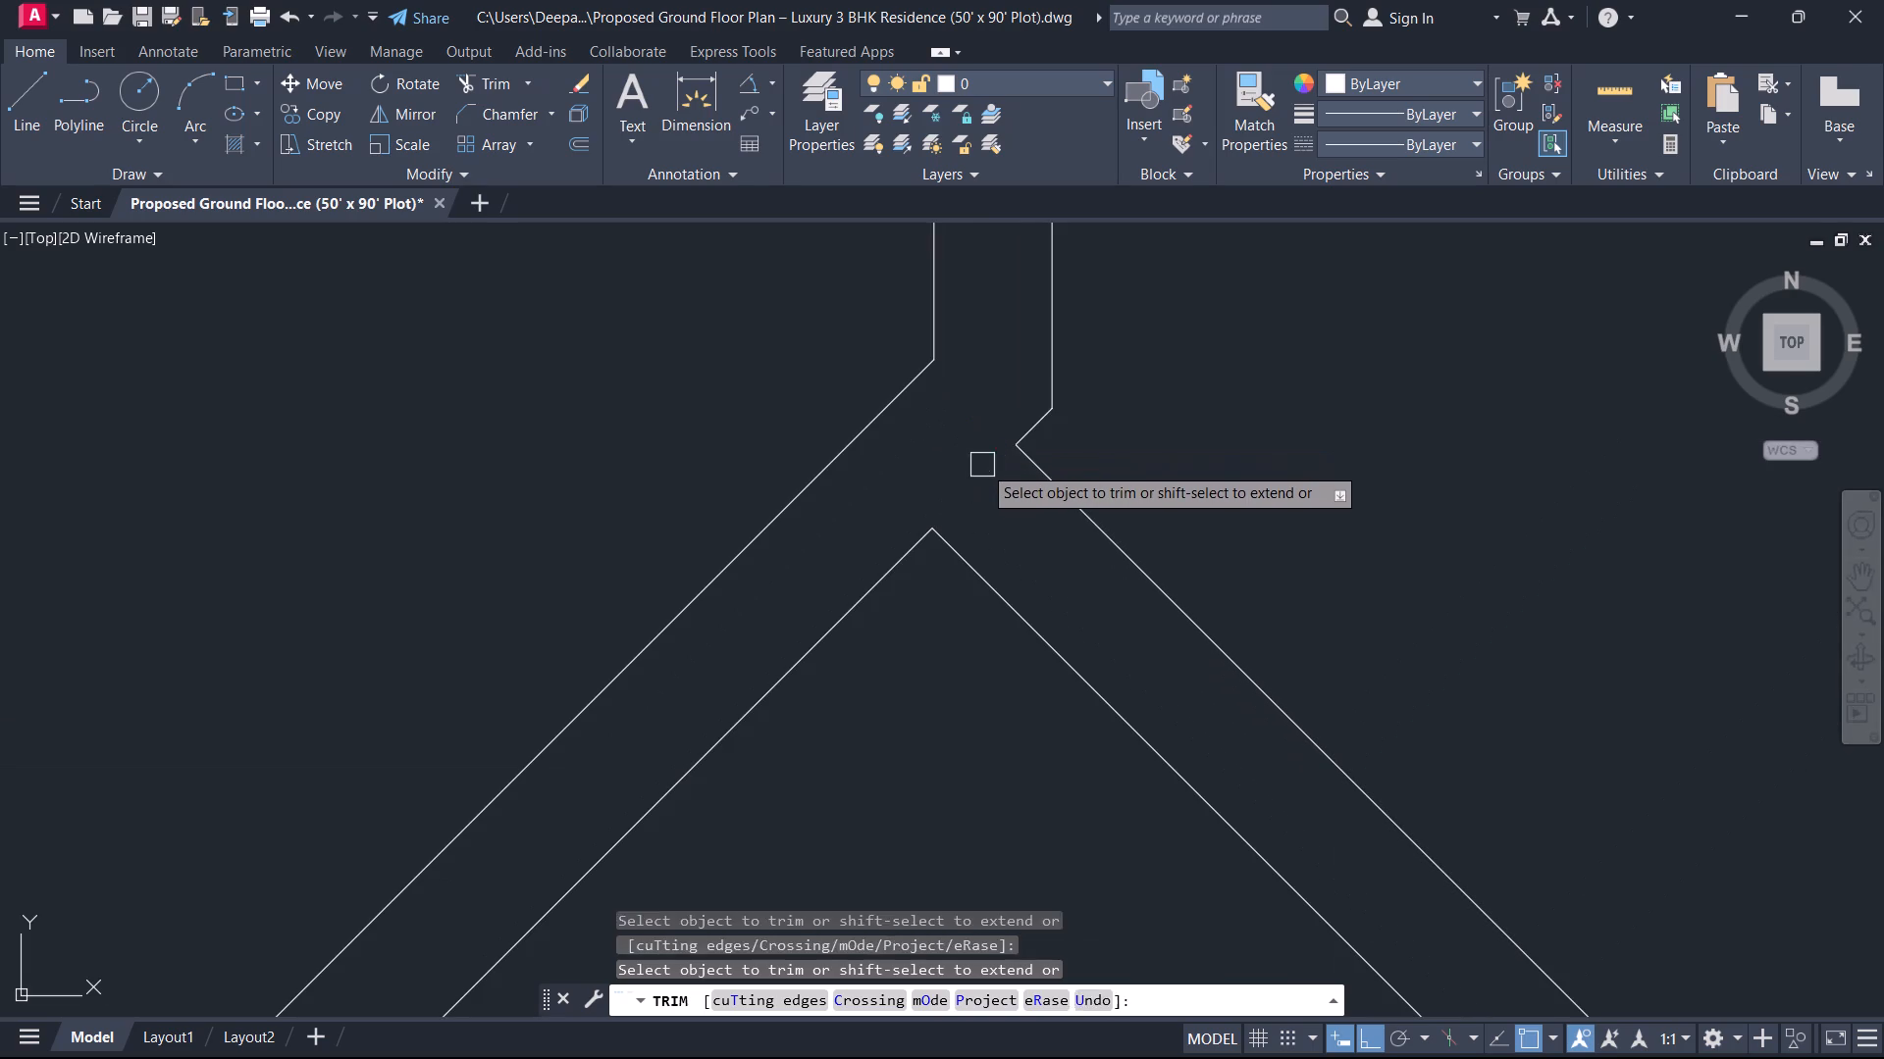
{"action": "key", "text": "Escape"}
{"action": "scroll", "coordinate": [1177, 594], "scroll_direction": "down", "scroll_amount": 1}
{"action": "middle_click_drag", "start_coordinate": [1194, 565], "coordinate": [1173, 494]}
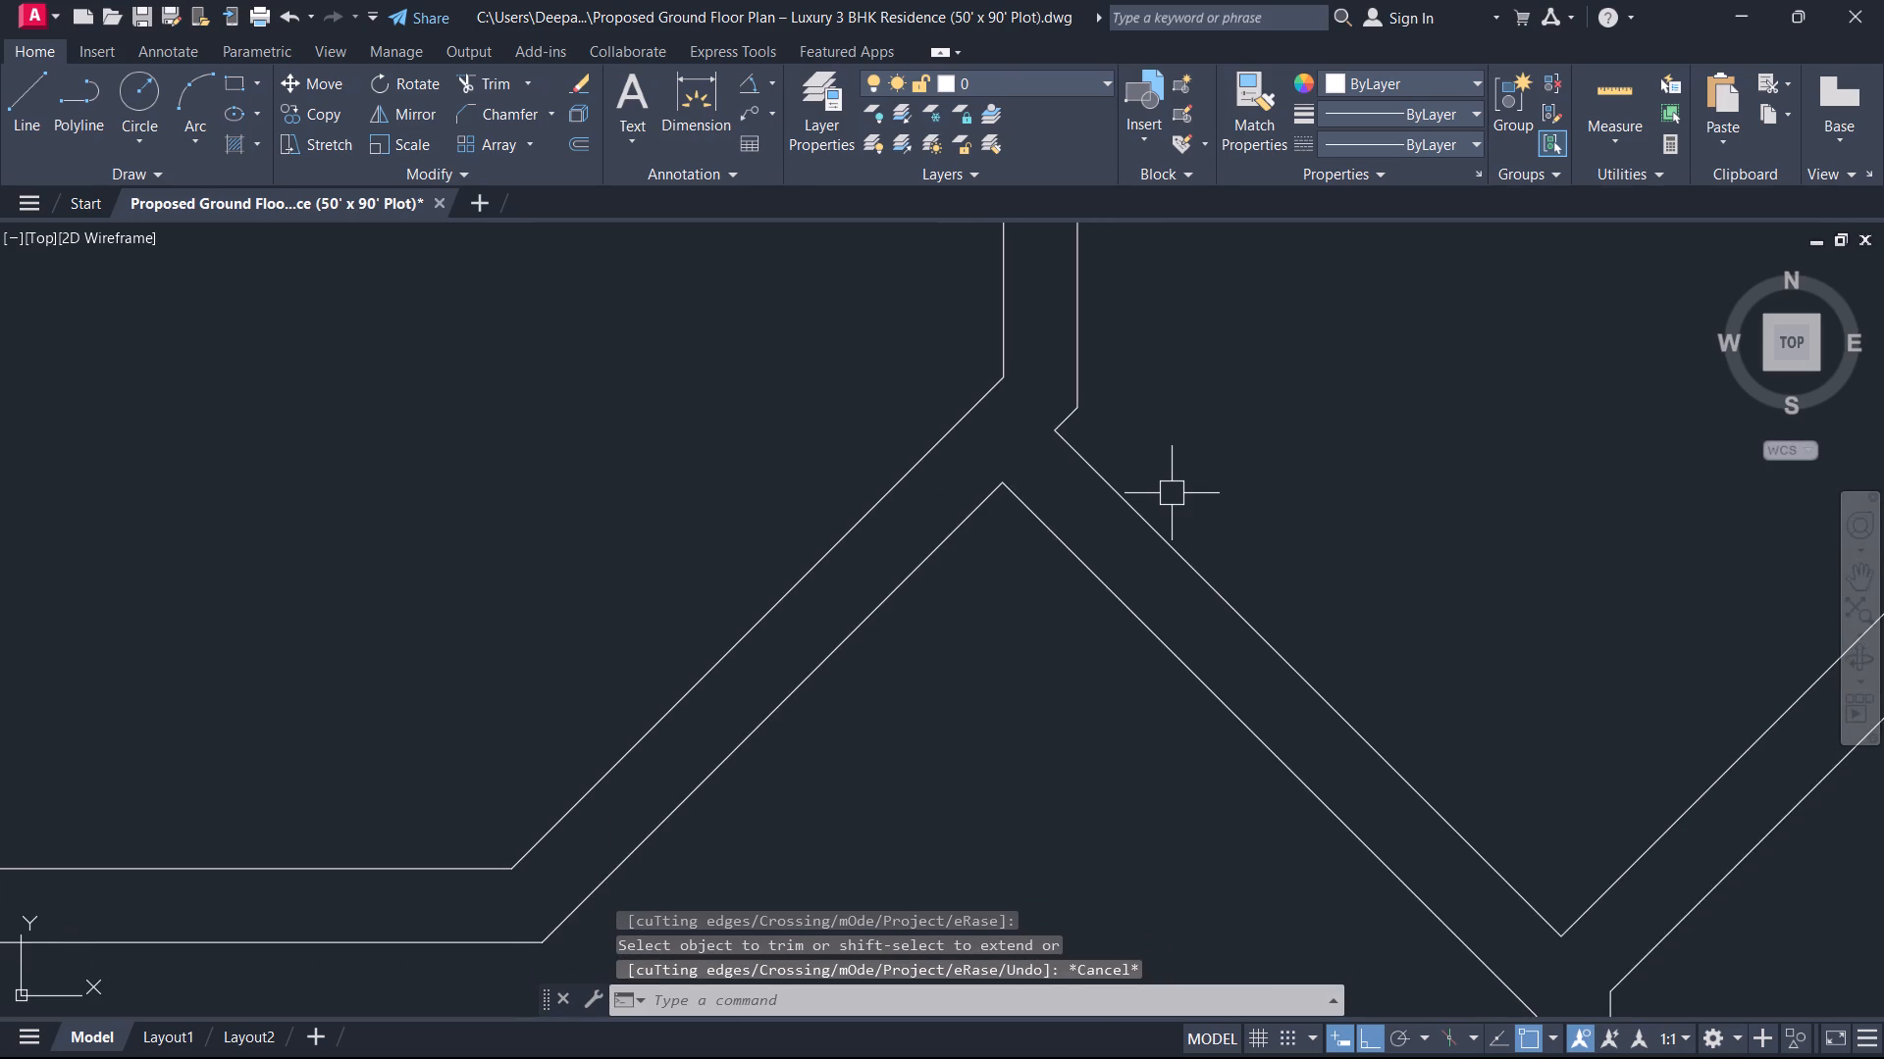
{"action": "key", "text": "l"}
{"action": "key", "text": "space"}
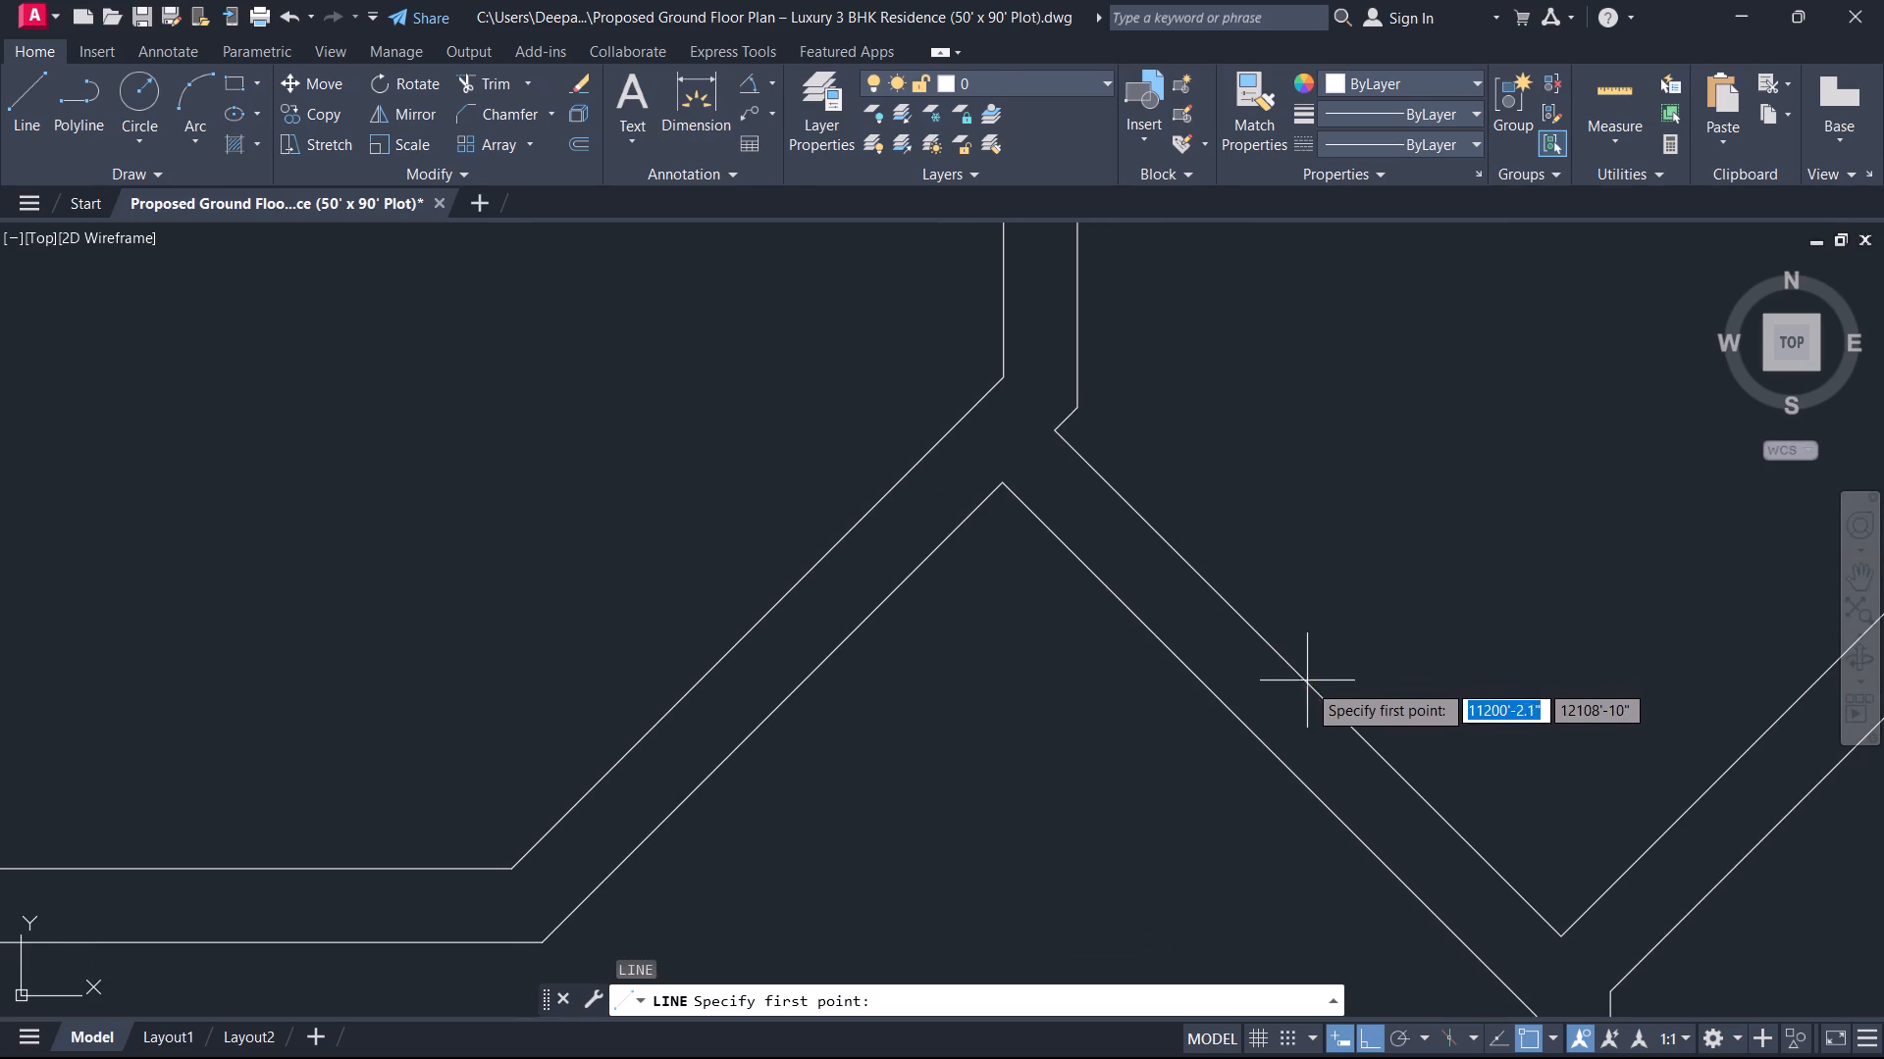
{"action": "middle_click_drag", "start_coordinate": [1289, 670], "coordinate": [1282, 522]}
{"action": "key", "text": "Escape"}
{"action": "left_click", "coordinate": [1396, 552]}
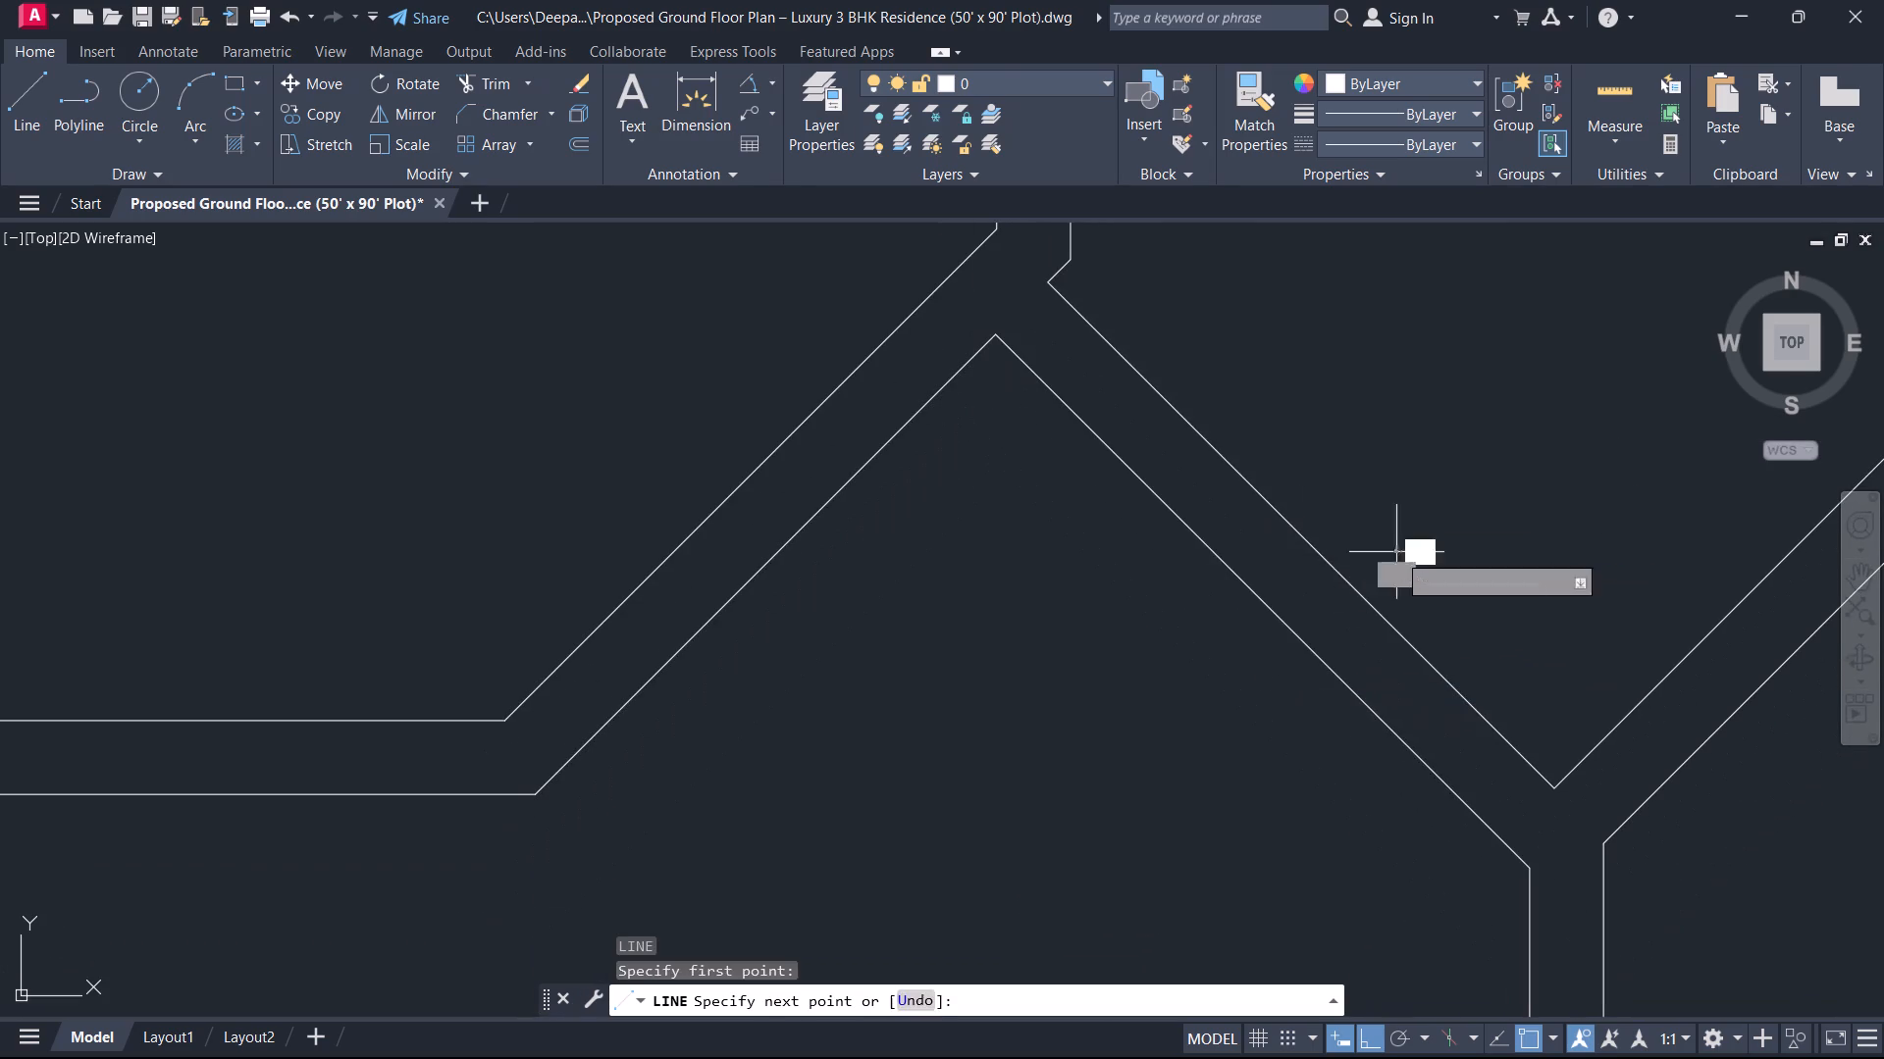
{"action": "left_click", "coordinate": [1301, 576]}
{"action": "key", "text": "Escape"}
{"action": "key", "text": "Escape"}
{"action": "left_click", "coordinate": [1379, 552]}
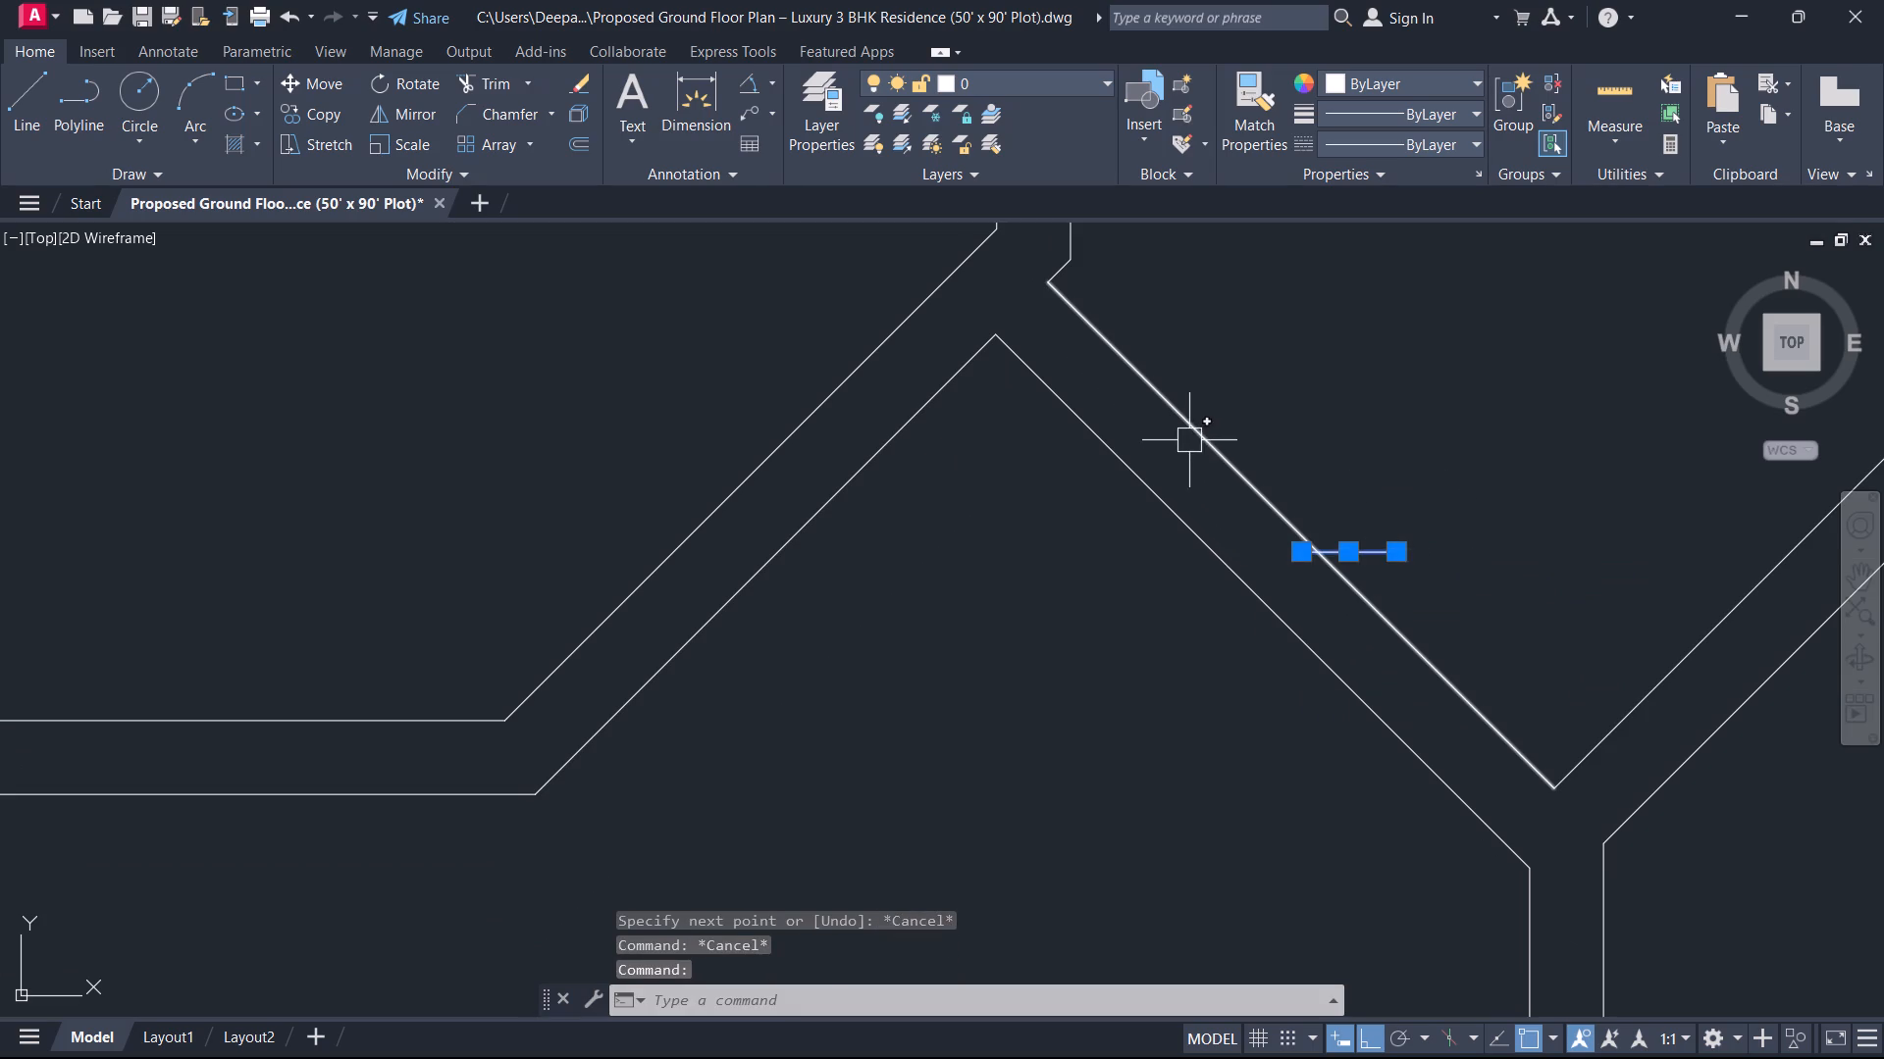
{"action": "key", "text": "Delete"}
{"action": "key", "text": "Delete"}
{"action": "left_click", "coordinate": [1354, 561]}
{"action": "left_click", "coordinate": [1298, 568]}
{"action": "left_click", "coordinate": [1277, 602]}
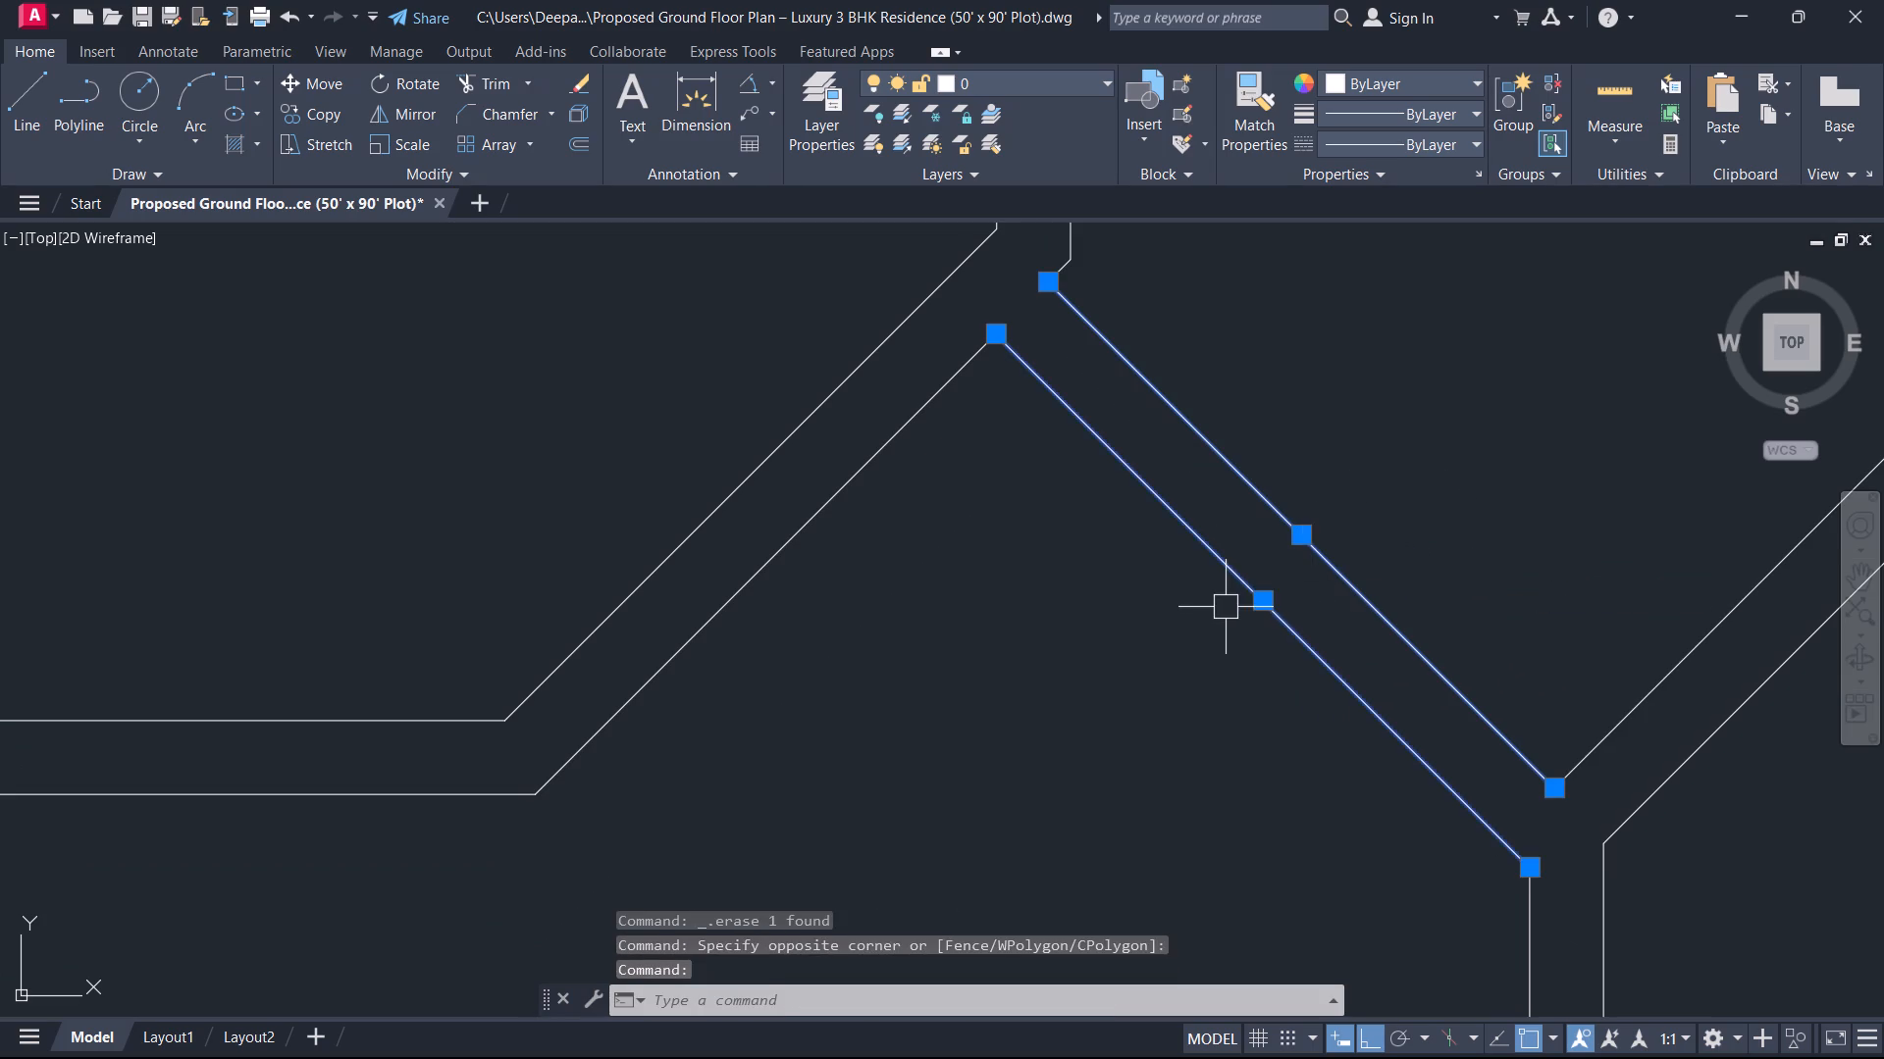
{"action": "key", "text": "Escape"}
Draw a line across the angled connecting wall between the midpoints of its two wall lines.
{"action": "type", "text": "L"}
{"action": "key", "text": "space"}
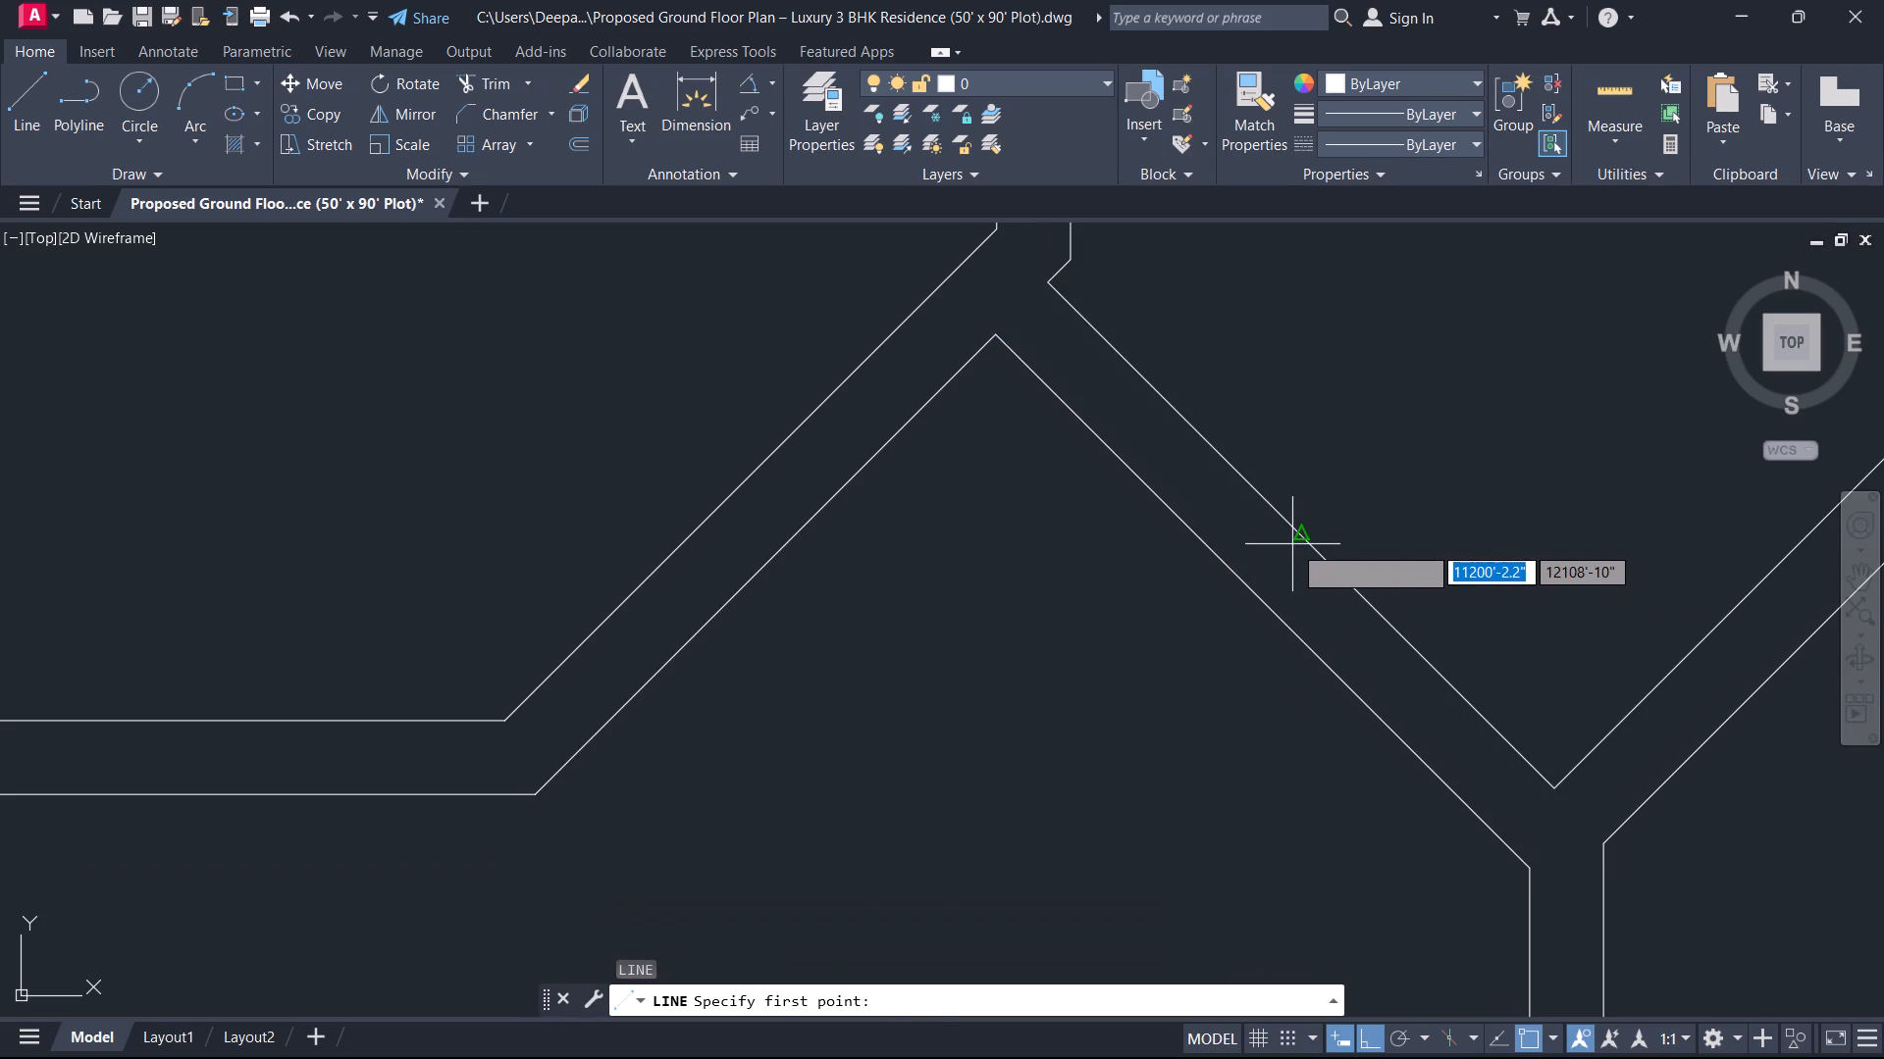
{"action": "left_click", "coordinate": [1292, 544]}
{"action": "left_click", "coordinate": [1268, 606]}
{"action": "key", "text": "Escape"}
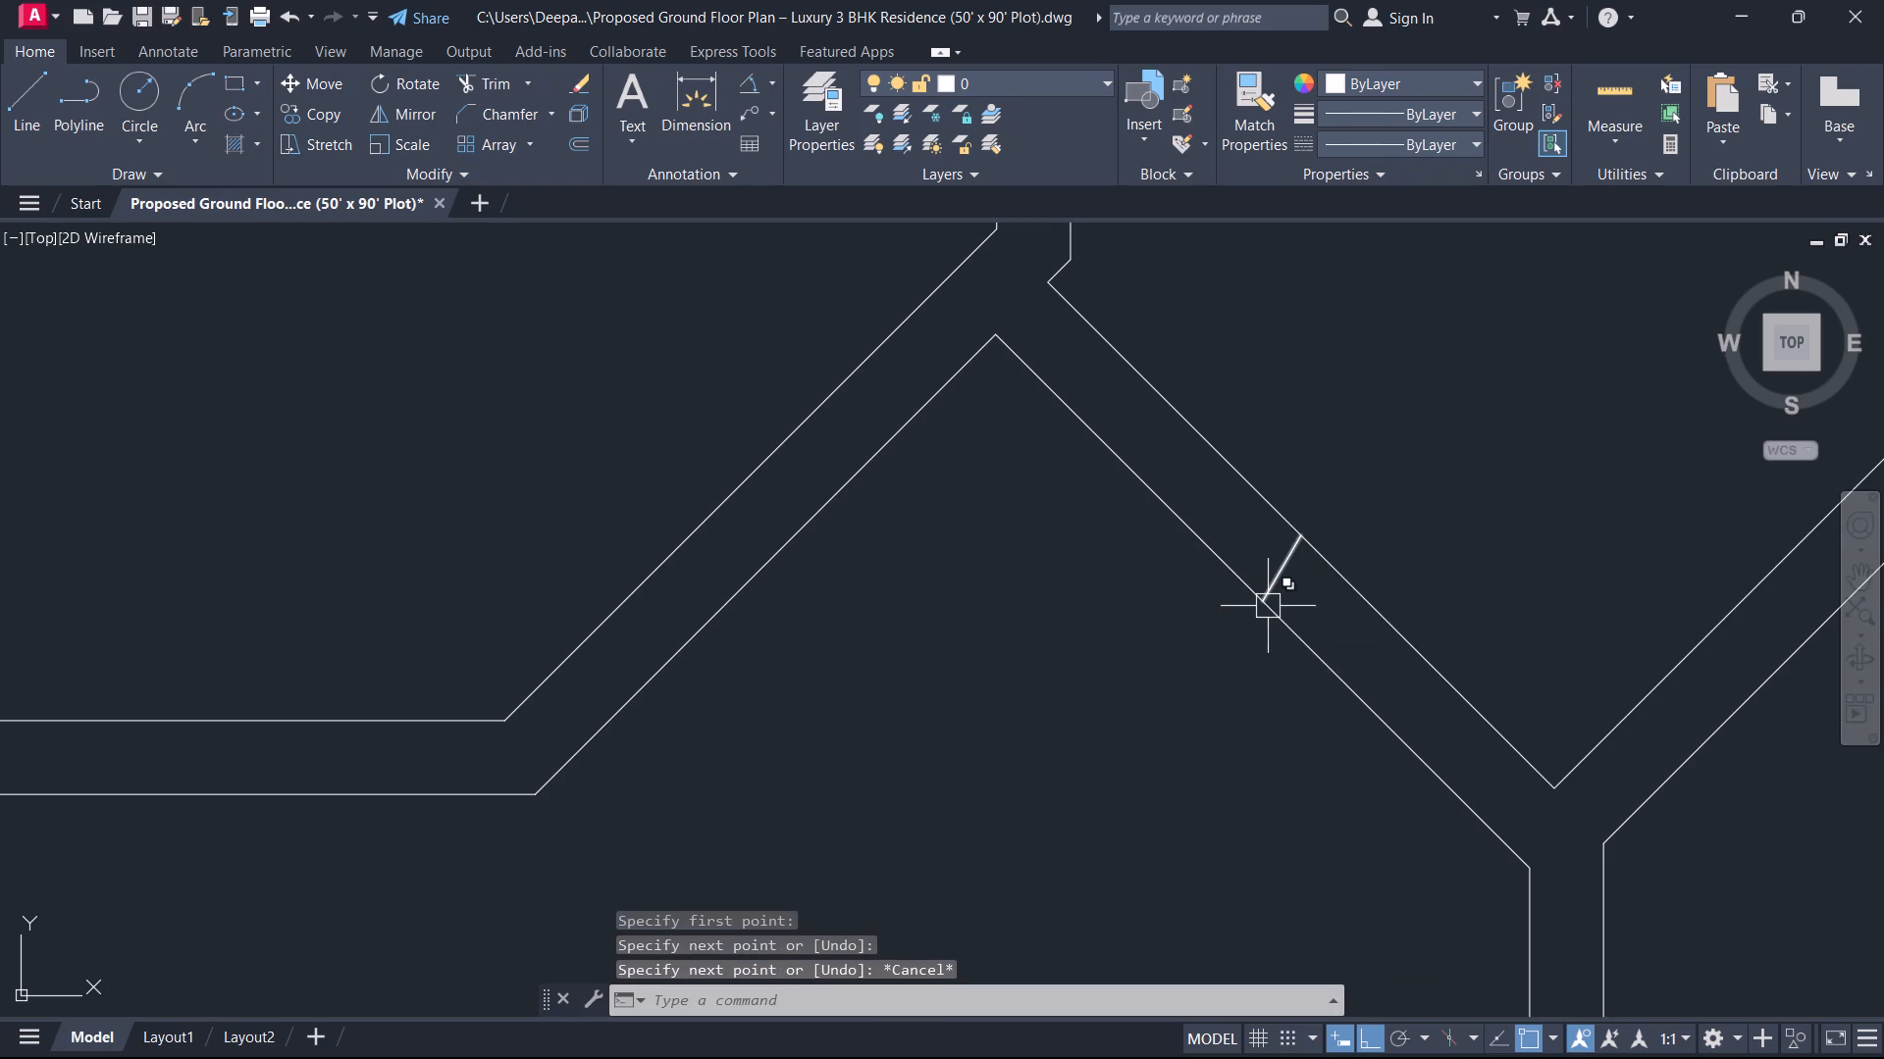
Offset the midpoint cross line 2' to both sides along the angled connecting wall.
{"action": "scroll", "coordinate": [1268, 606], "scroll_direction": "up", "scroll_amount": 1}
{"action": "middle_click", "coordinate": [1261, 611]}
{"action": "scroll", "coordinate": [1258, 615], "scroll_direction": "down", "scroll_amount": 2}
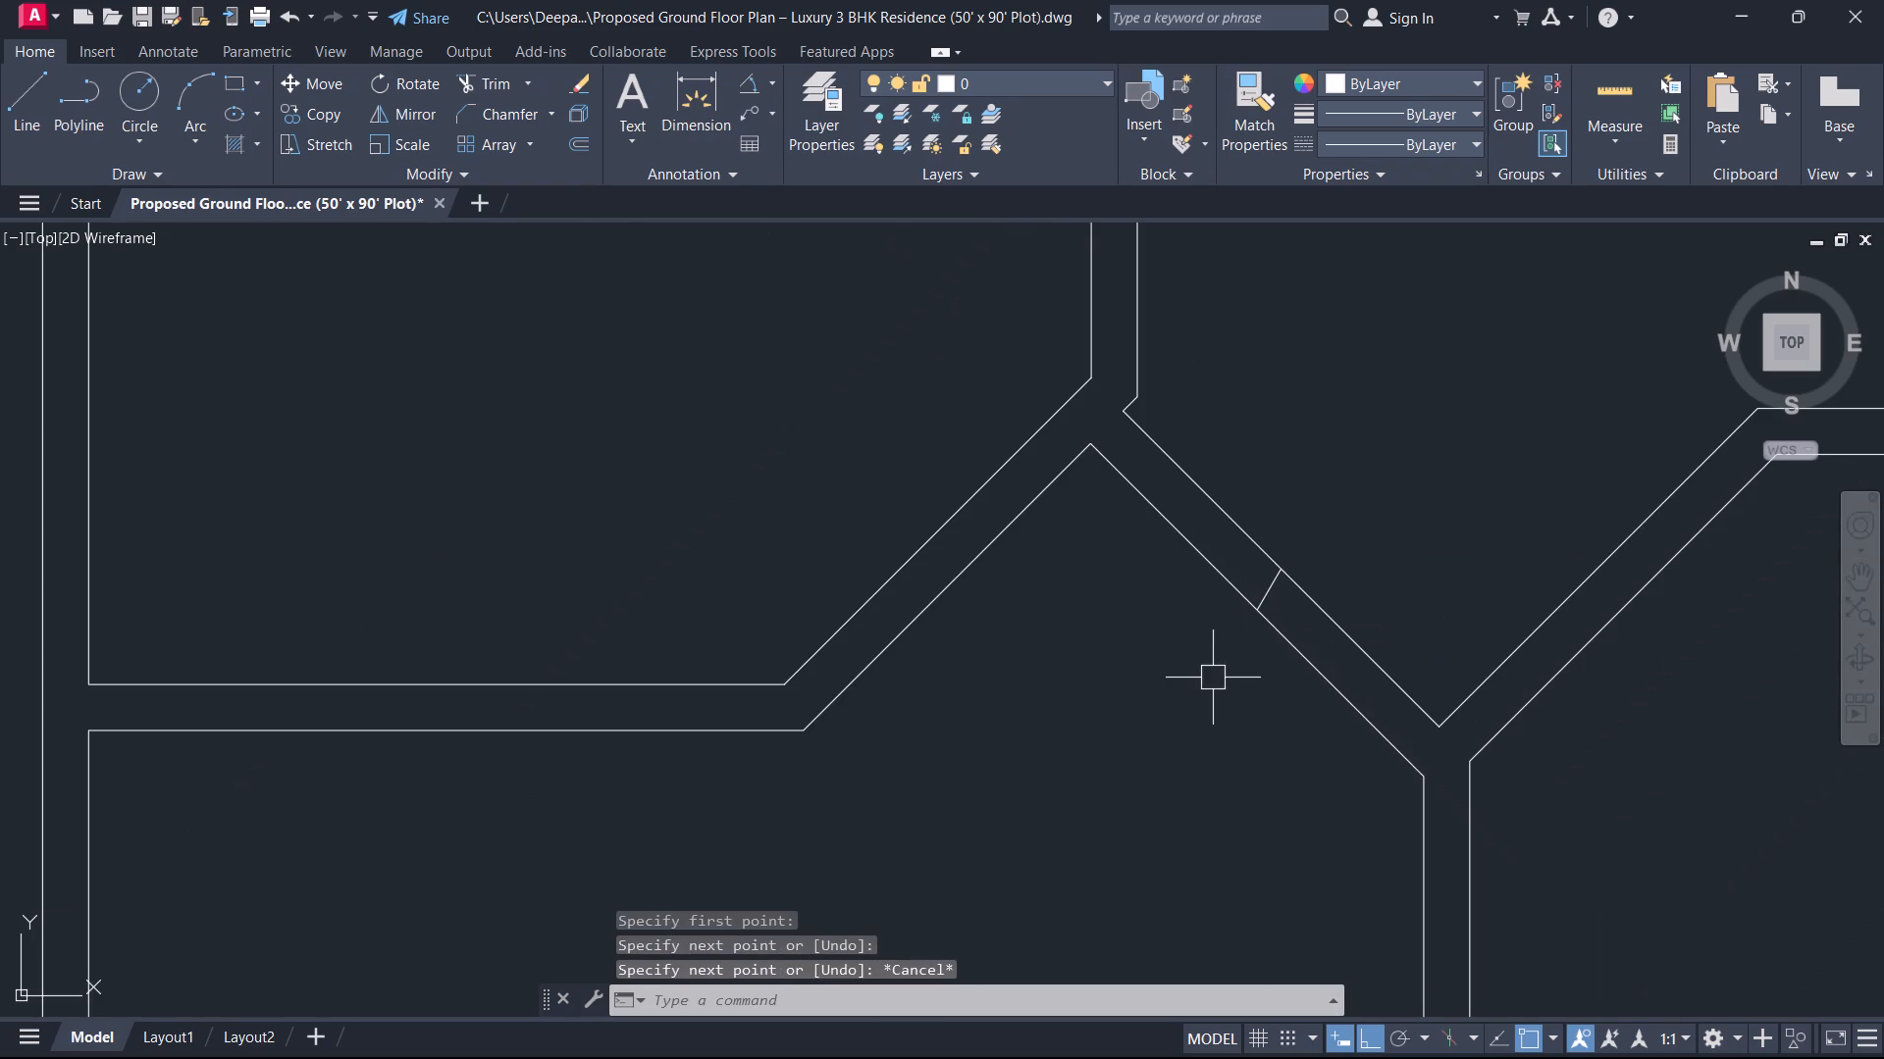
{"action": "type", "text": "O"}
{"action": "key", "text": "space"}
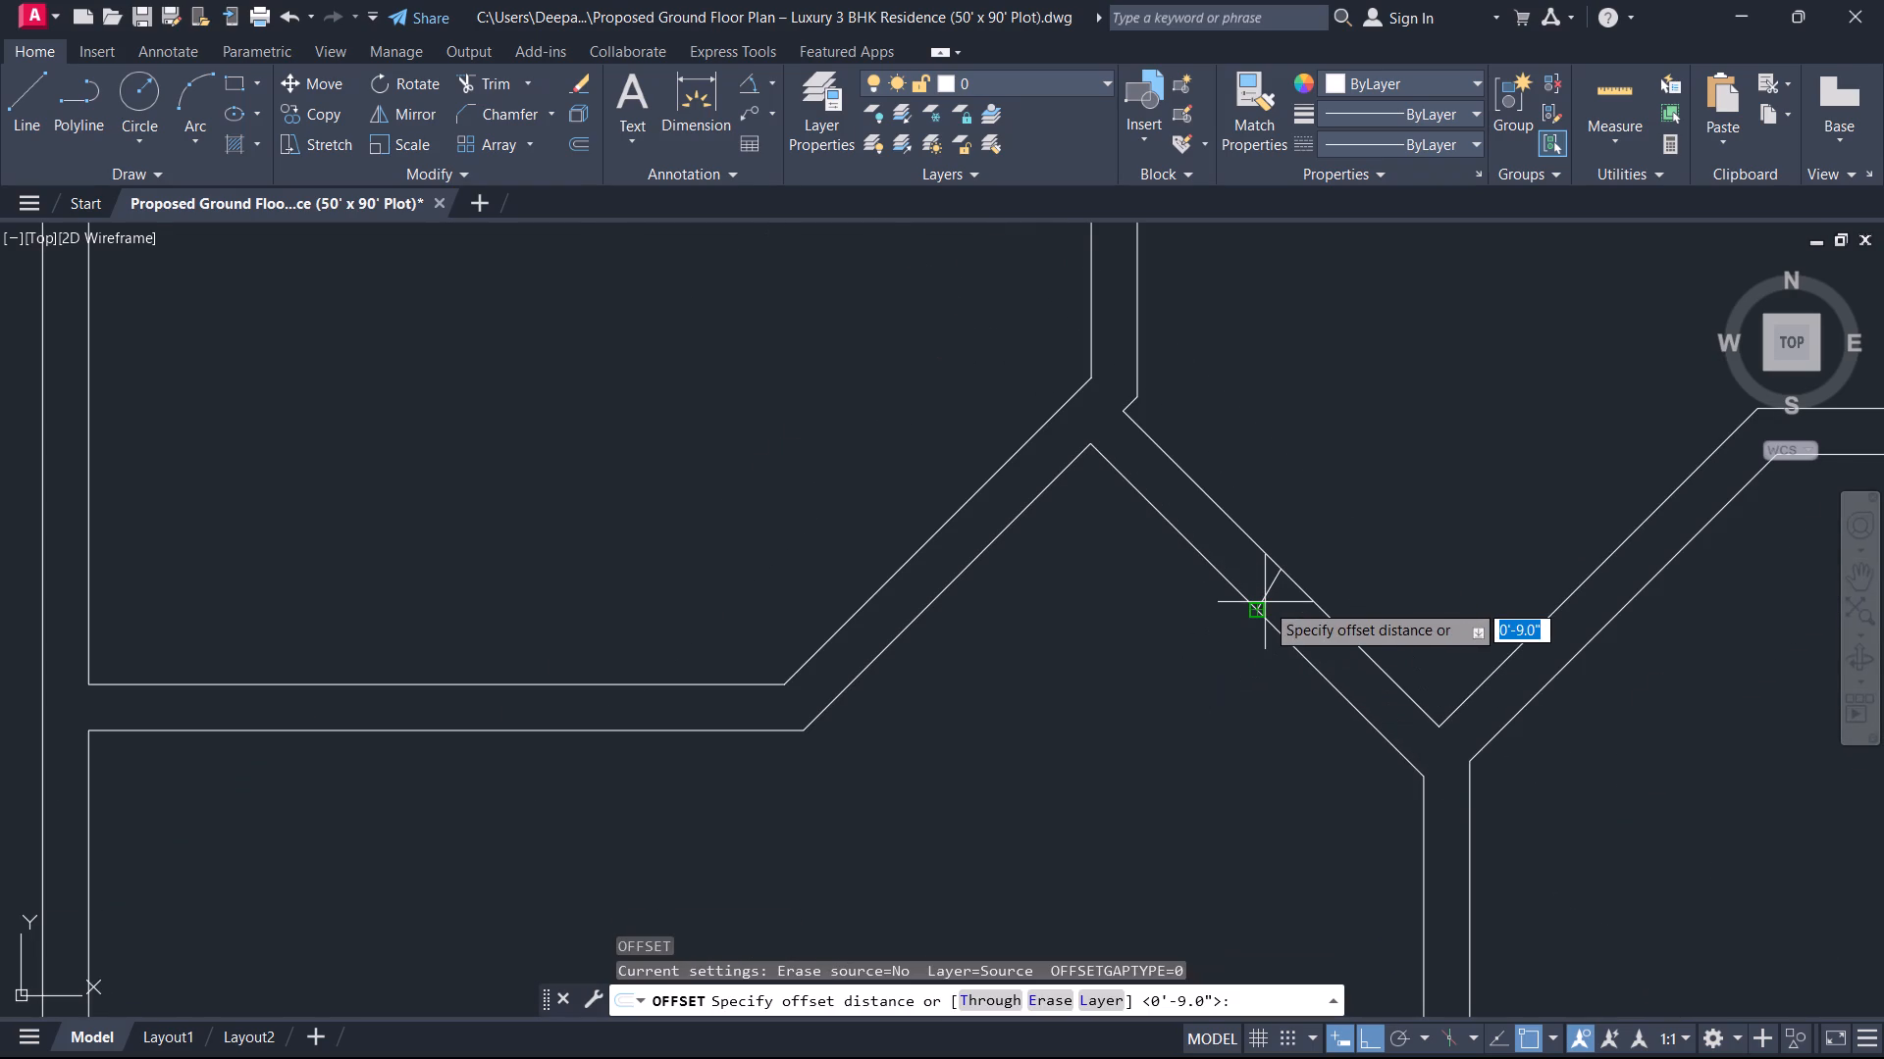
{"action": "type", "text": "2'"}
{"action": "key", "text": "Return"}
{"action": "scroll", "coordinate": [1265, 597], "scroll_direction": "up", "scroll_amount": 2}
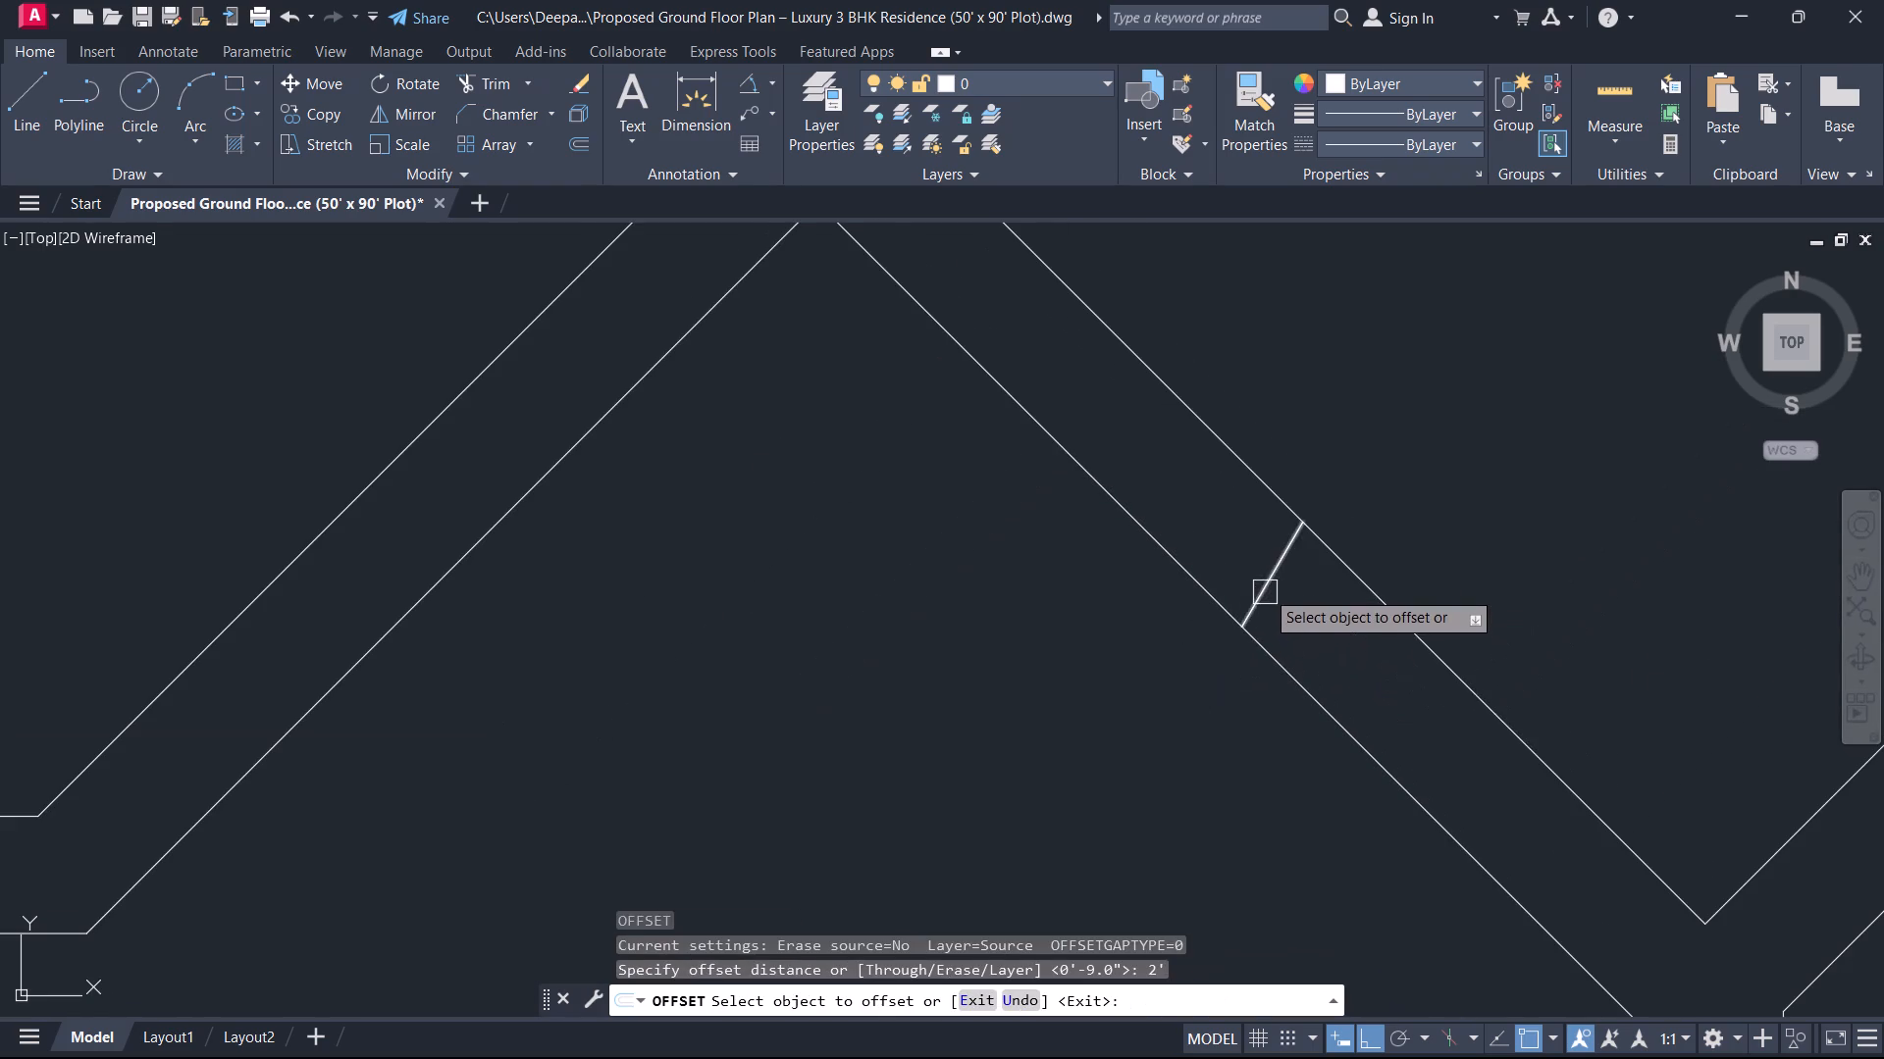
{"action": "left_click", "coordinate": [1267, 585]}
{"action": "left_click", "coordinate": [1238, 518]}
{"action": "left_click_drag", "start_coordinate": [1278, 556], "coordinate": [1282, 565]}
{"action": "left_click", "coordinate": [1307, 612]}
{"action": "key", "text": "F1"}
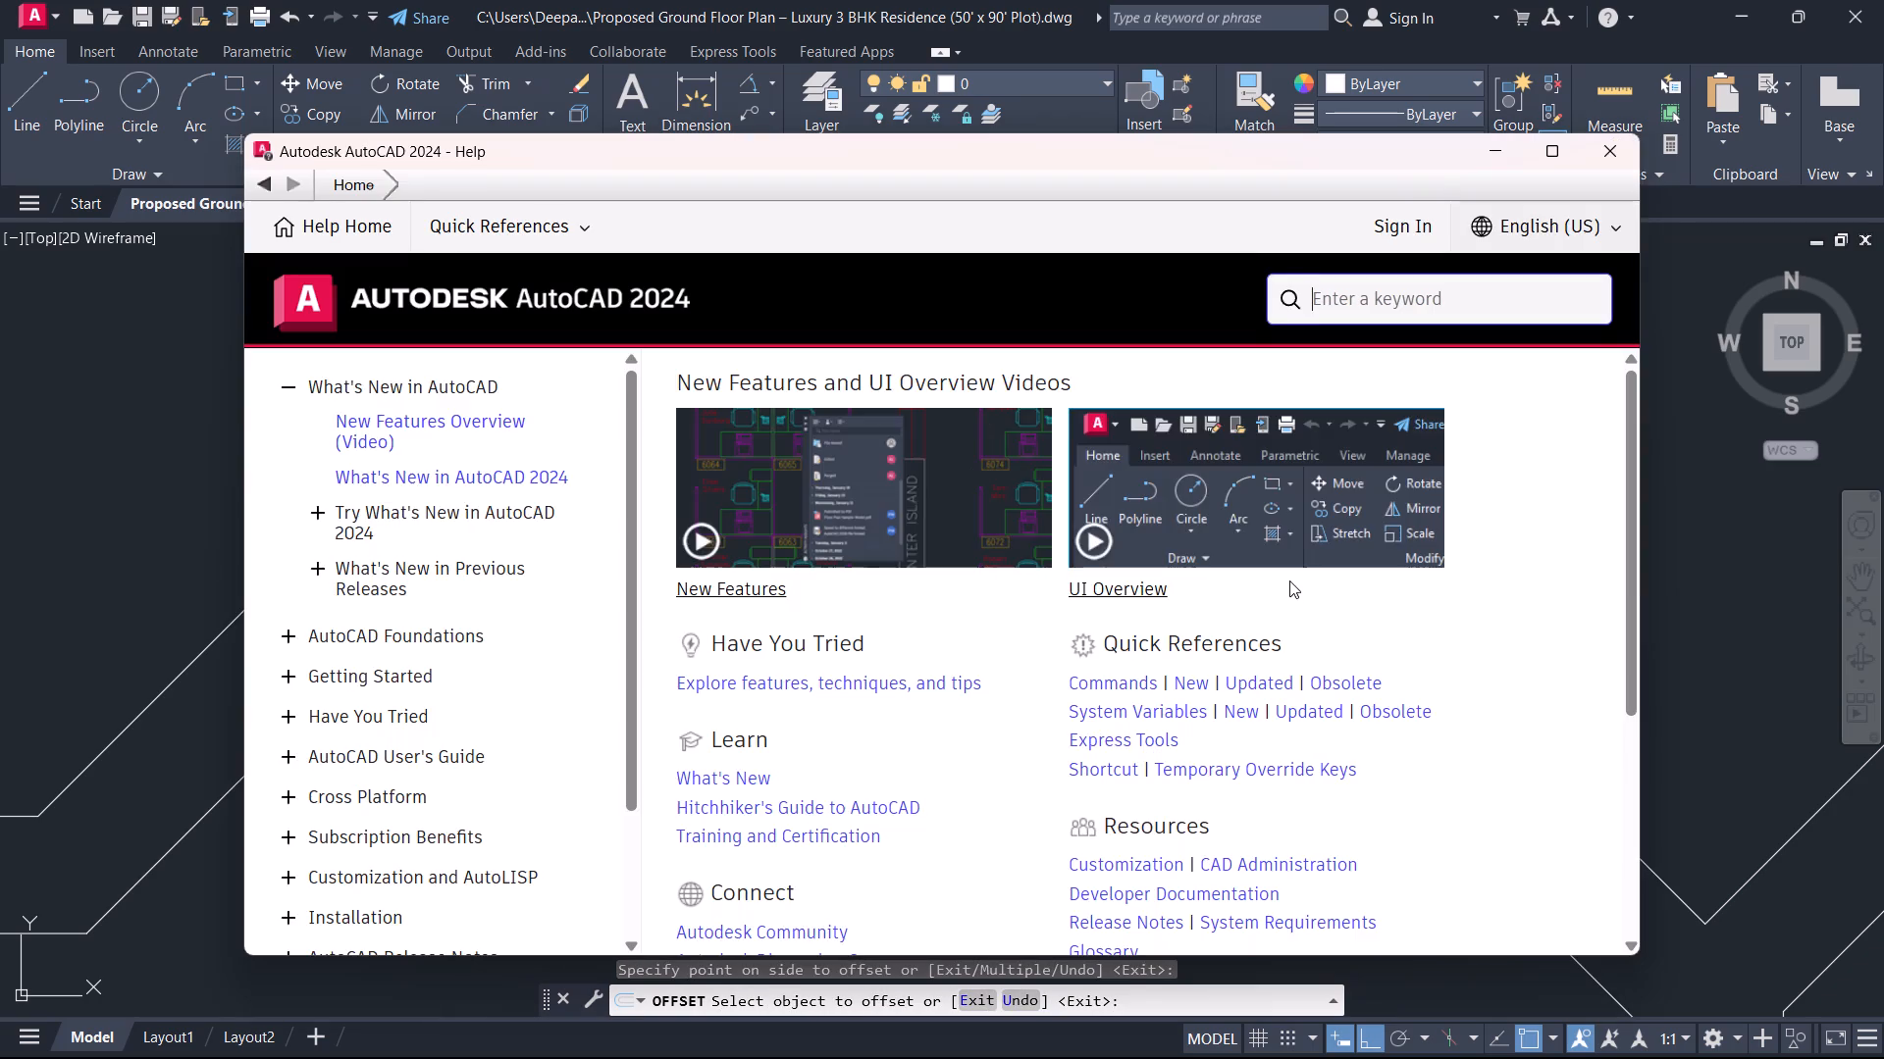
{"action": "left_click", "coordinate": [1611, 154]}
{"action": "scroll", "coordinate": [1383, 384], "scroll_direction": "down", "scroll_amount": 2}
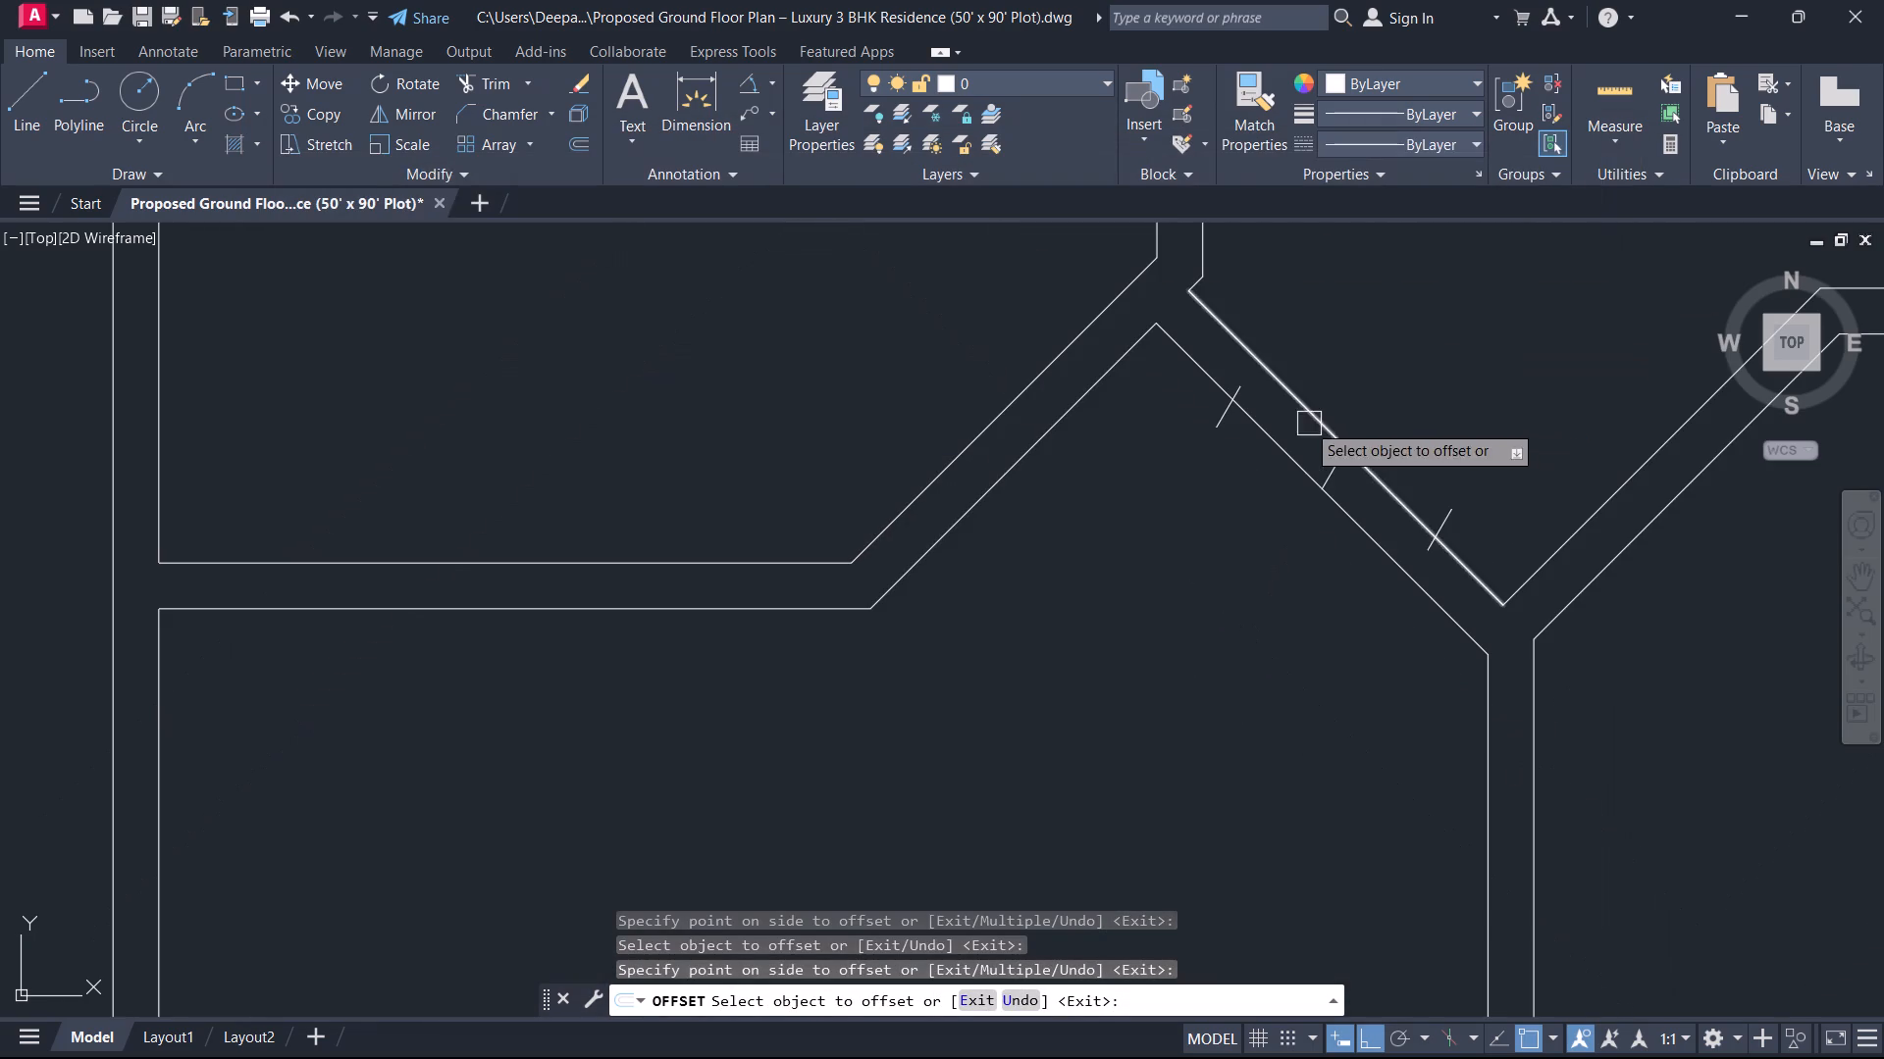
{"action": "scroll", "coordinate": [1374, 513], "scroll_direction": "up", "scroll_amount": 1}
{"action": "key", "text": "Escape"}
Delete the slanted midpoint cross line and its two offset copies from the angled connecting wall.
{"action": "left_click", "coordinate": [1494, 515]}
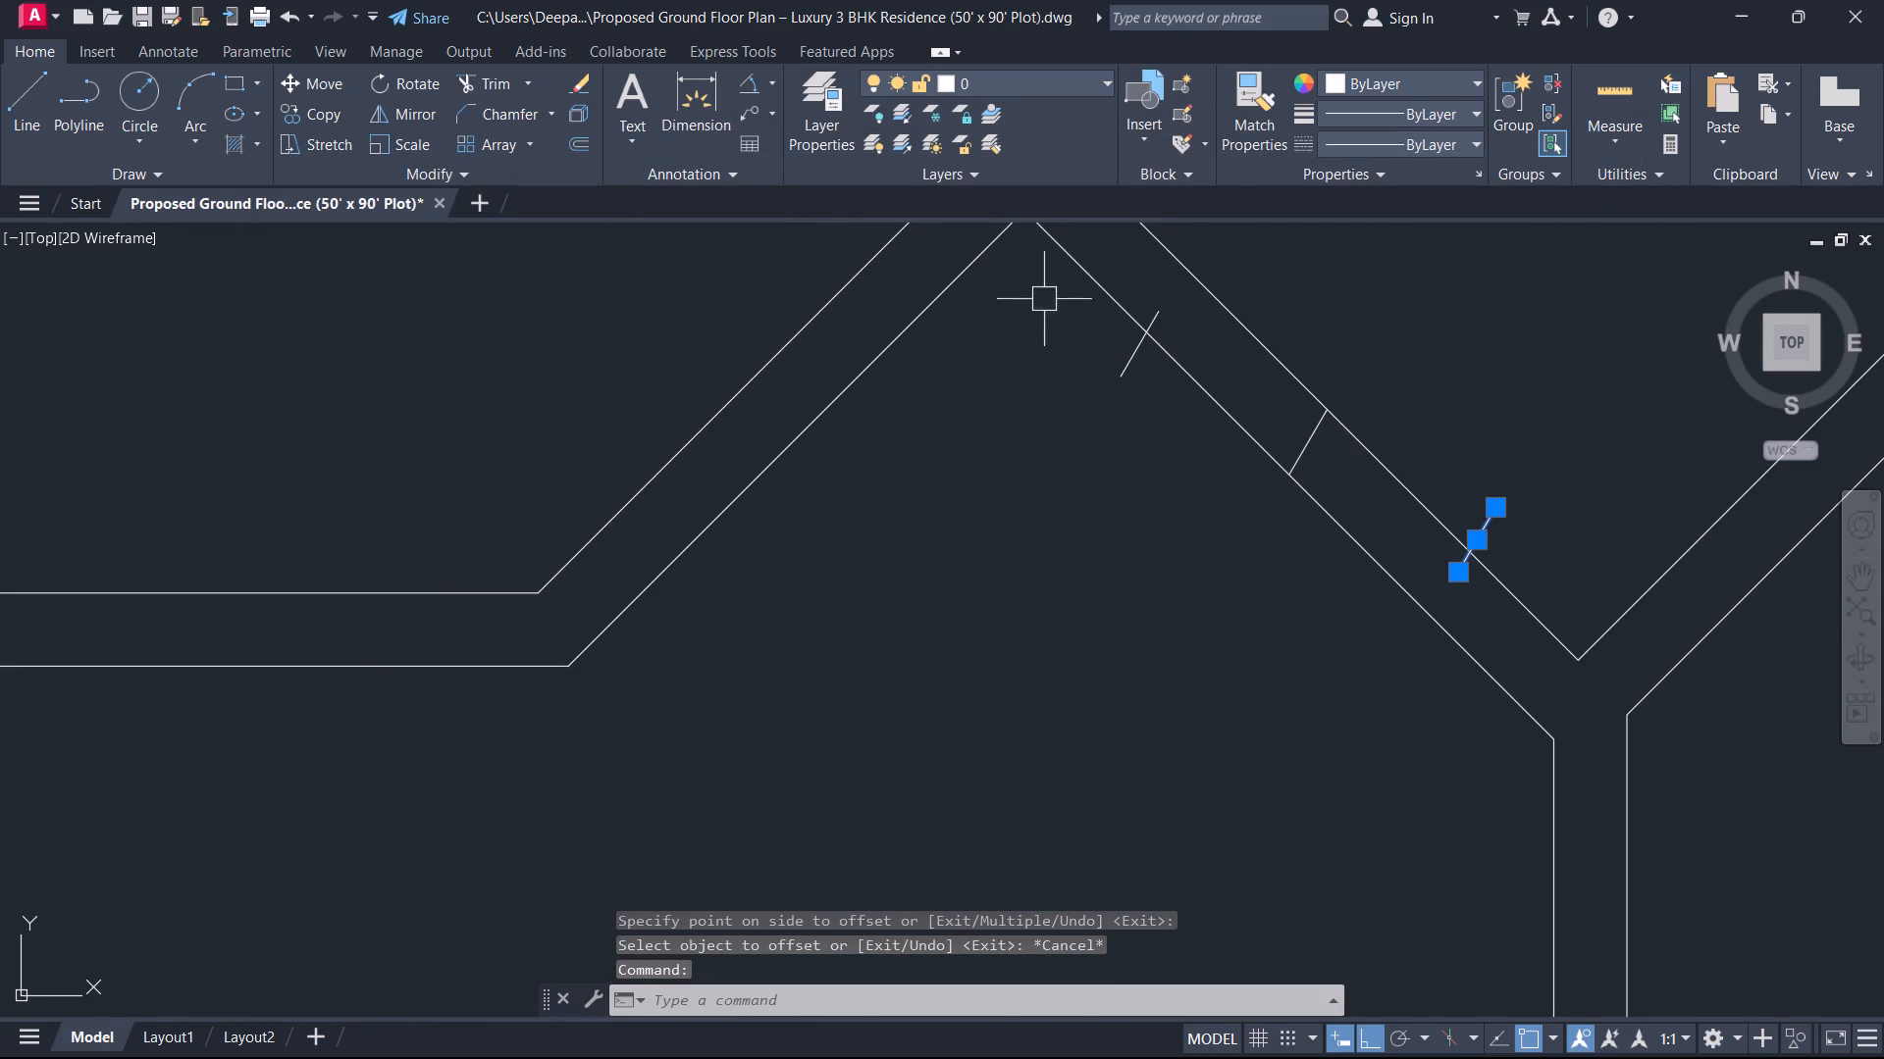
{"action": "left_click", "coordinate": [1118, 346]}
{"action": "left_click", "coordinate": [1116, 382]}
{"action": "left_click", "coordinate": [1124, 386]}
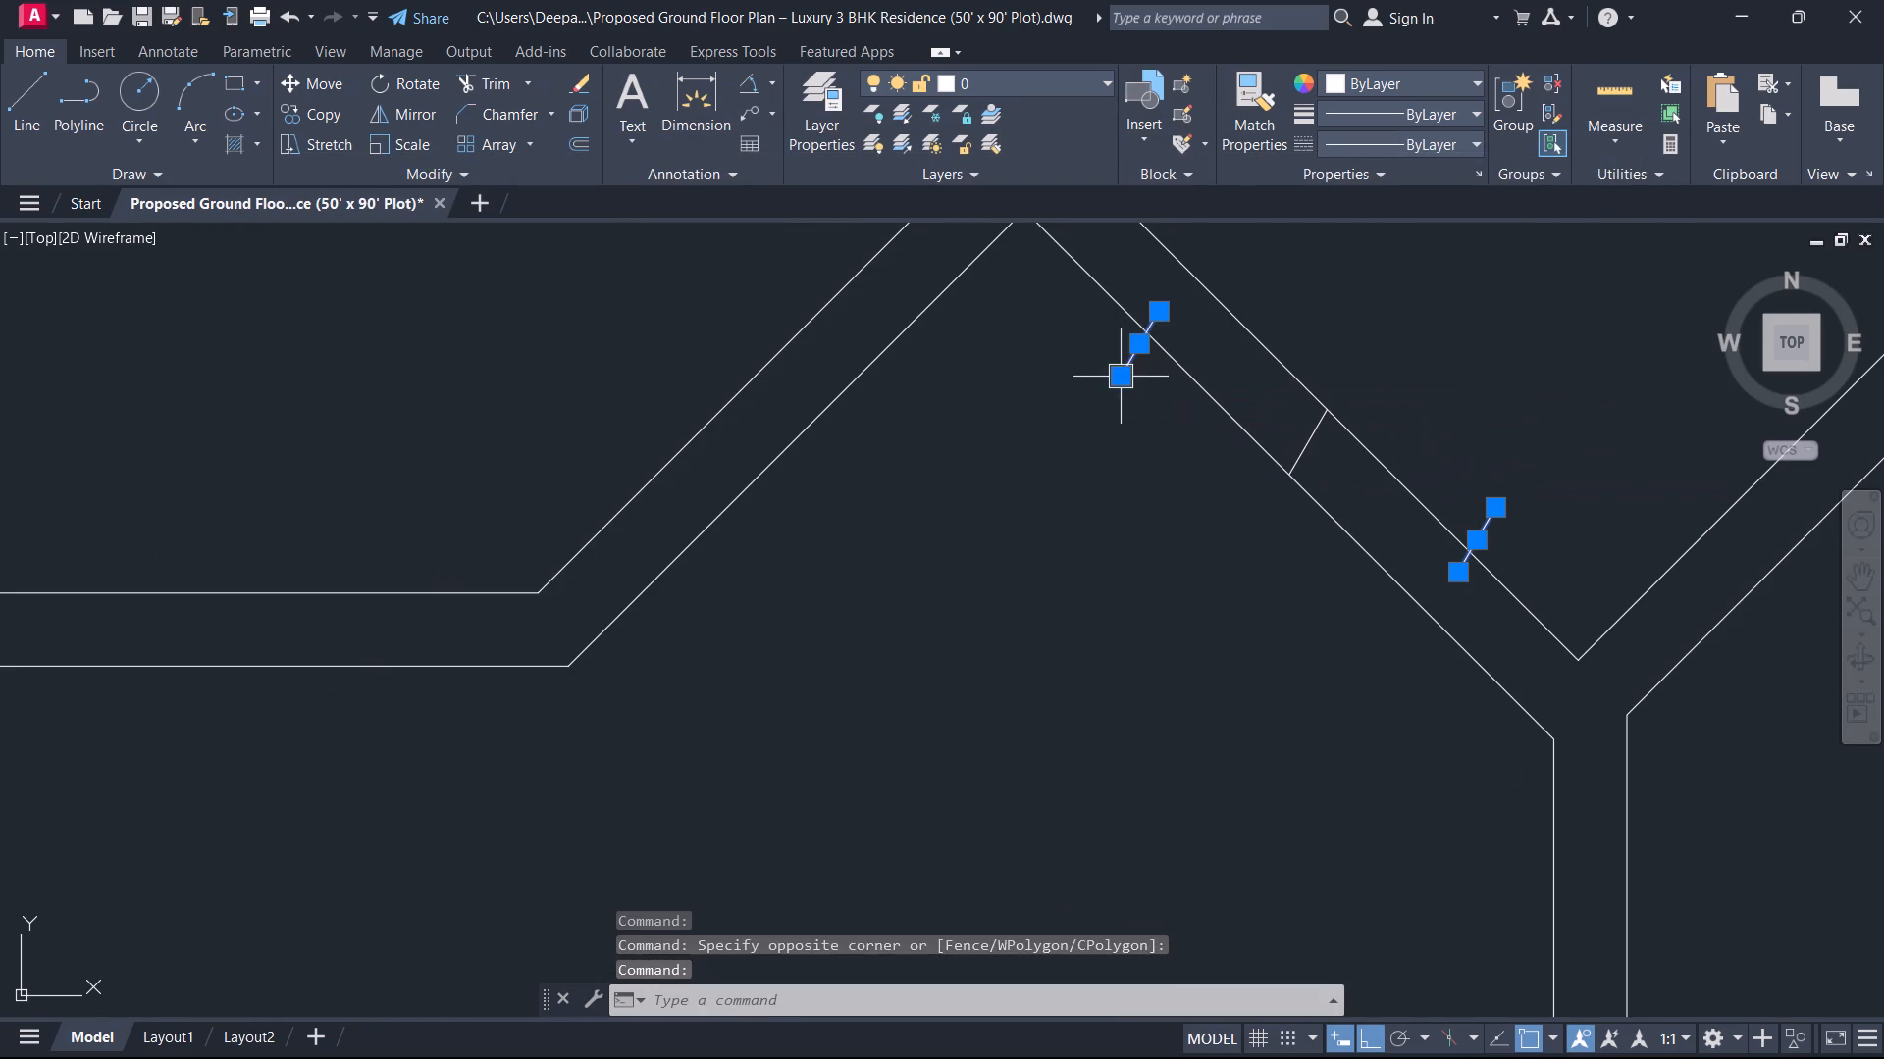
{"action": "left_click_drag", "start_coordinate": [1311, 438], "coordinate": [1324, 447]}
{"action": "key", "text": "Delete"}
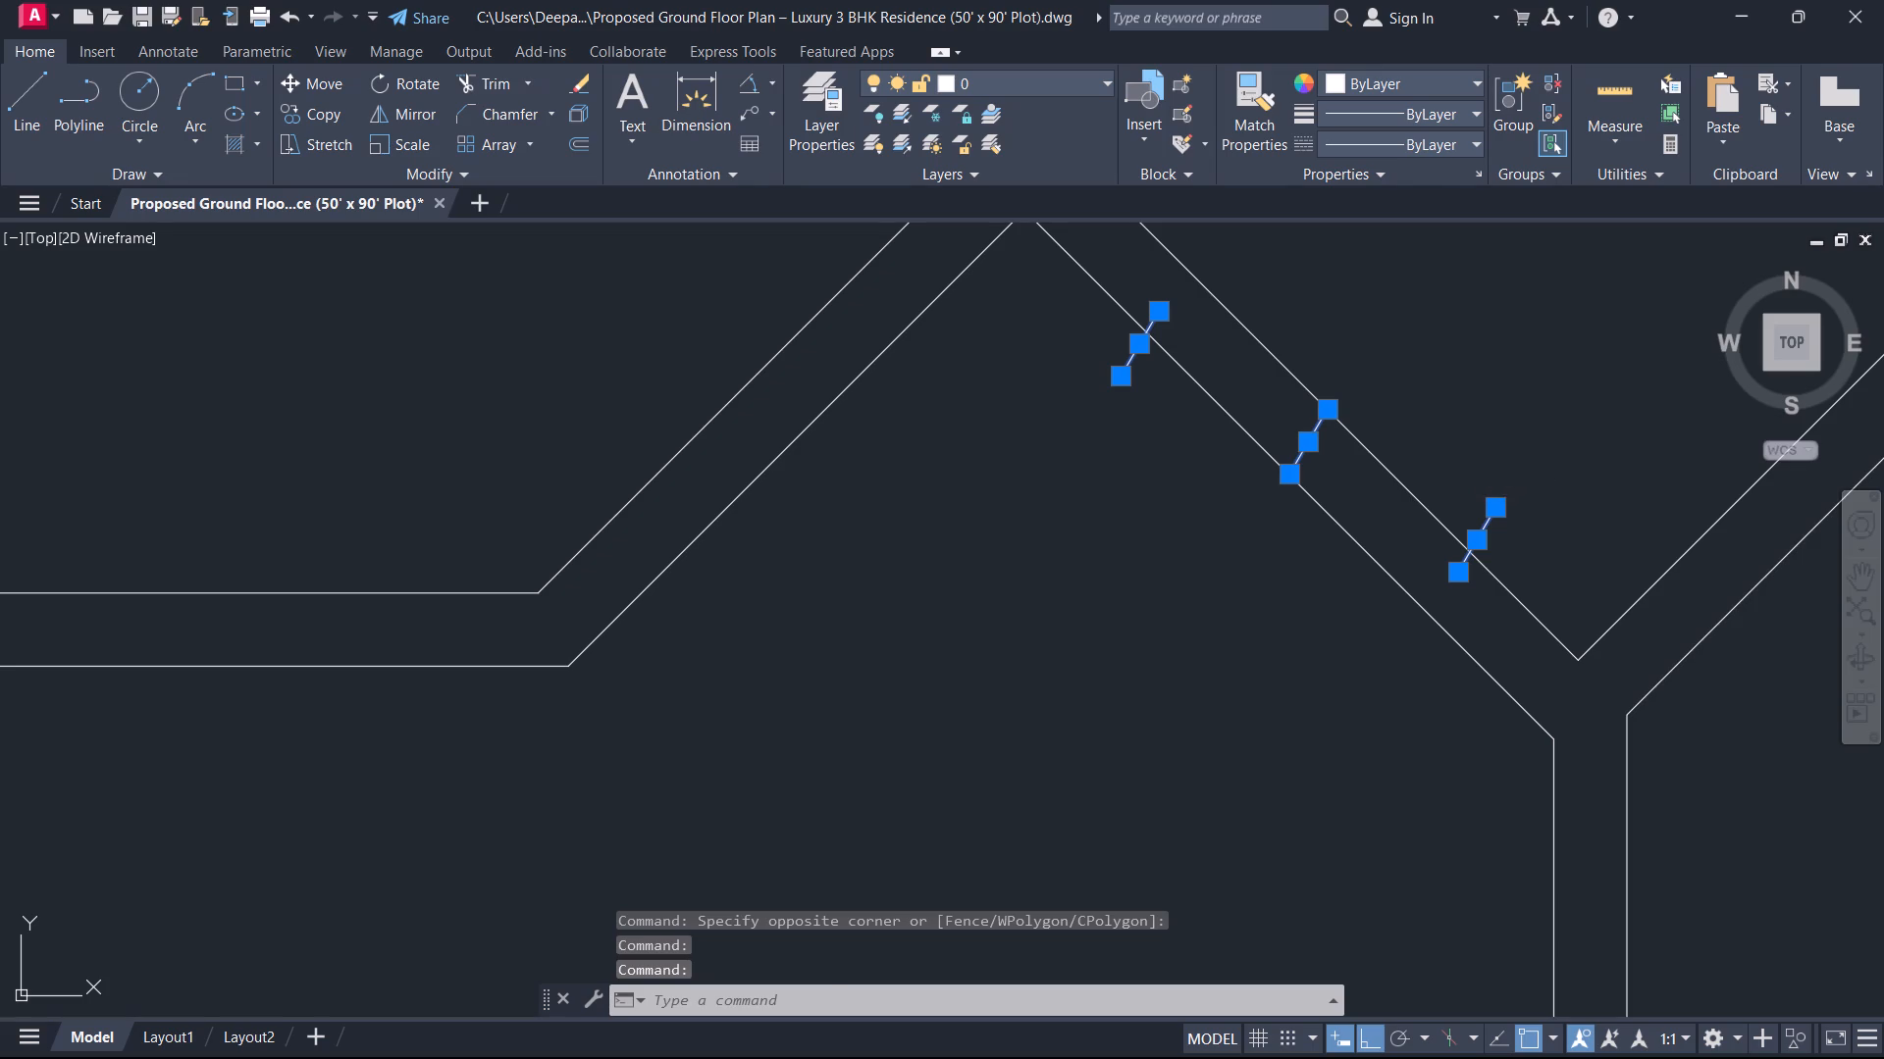
Draw a line from the midpoint of the angled connecting wall's upper line perpendicular to its lower line.
{"action": "type", "text": "L"}
{"action": "key", "text": "space"}
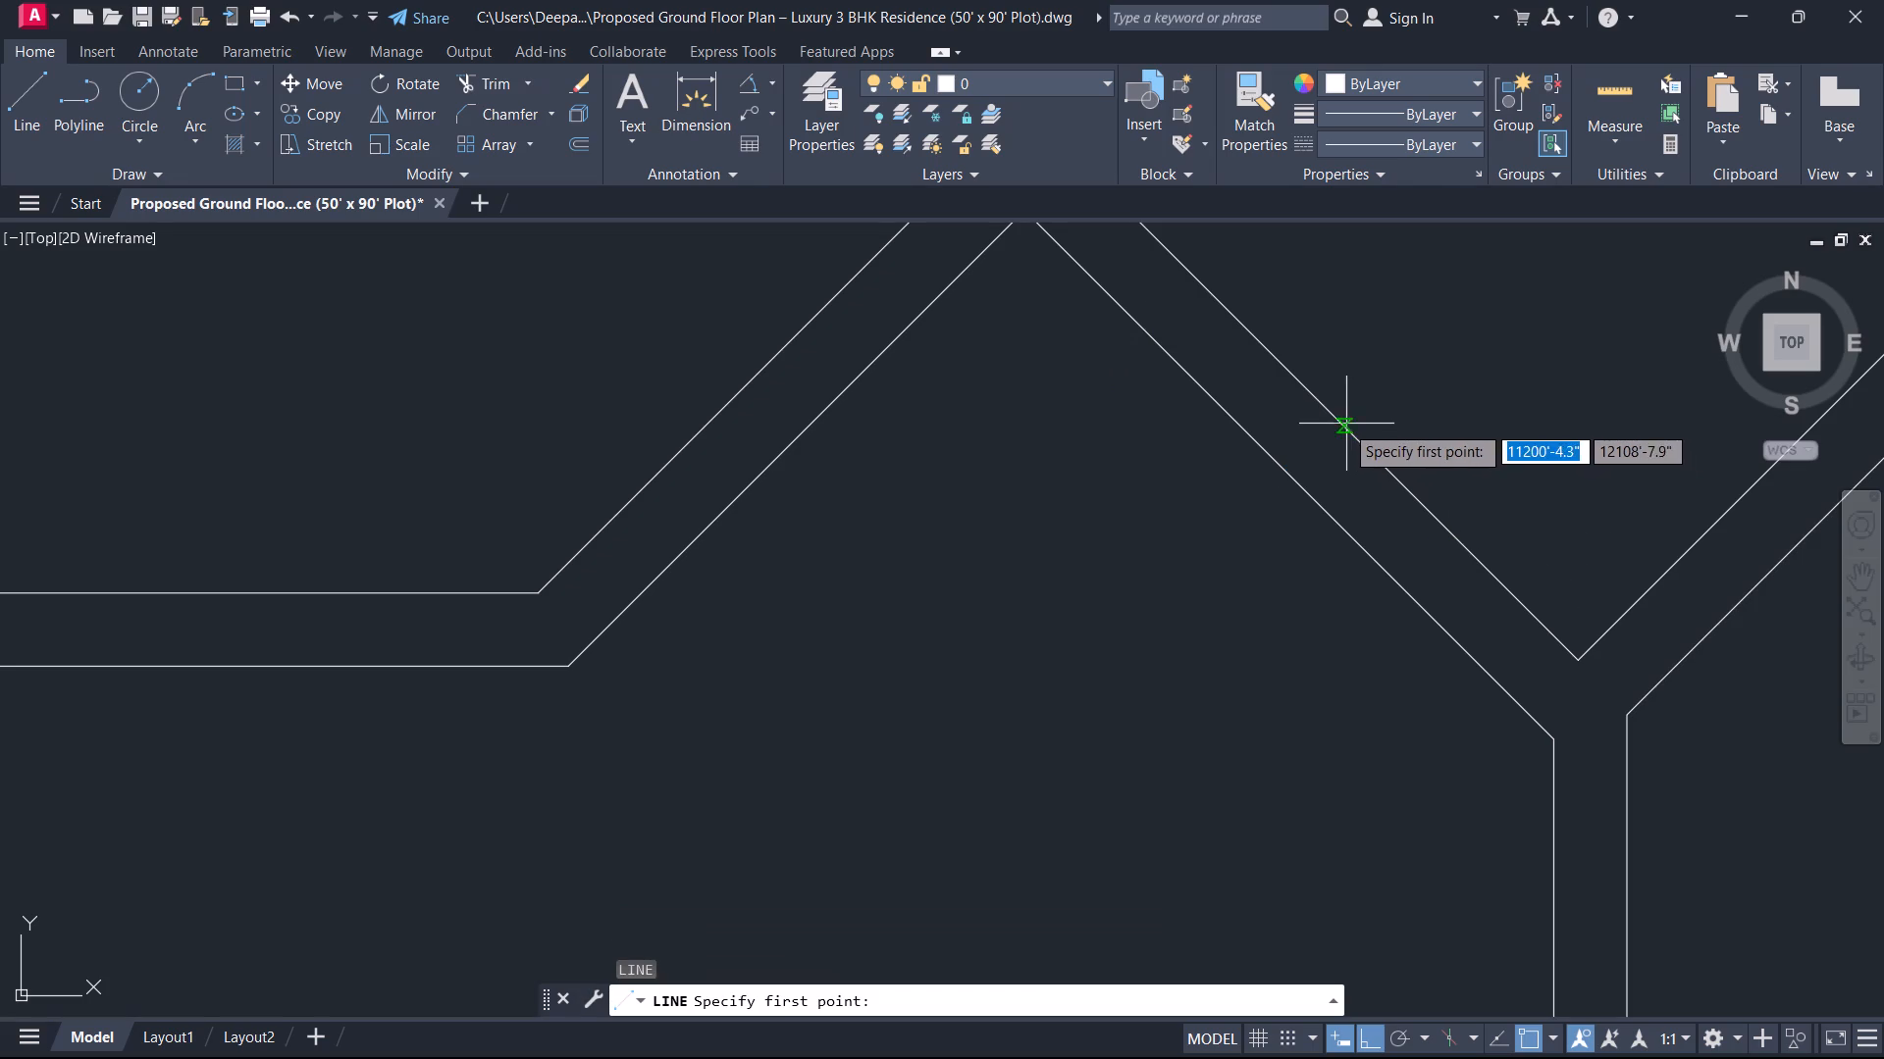
{"action": "left_click", "coordinate": [1325, 406]}
{"action": "scroll", "coordinate": [1250, 420], "scroll_direction": "up", "scroll_amount": 3}
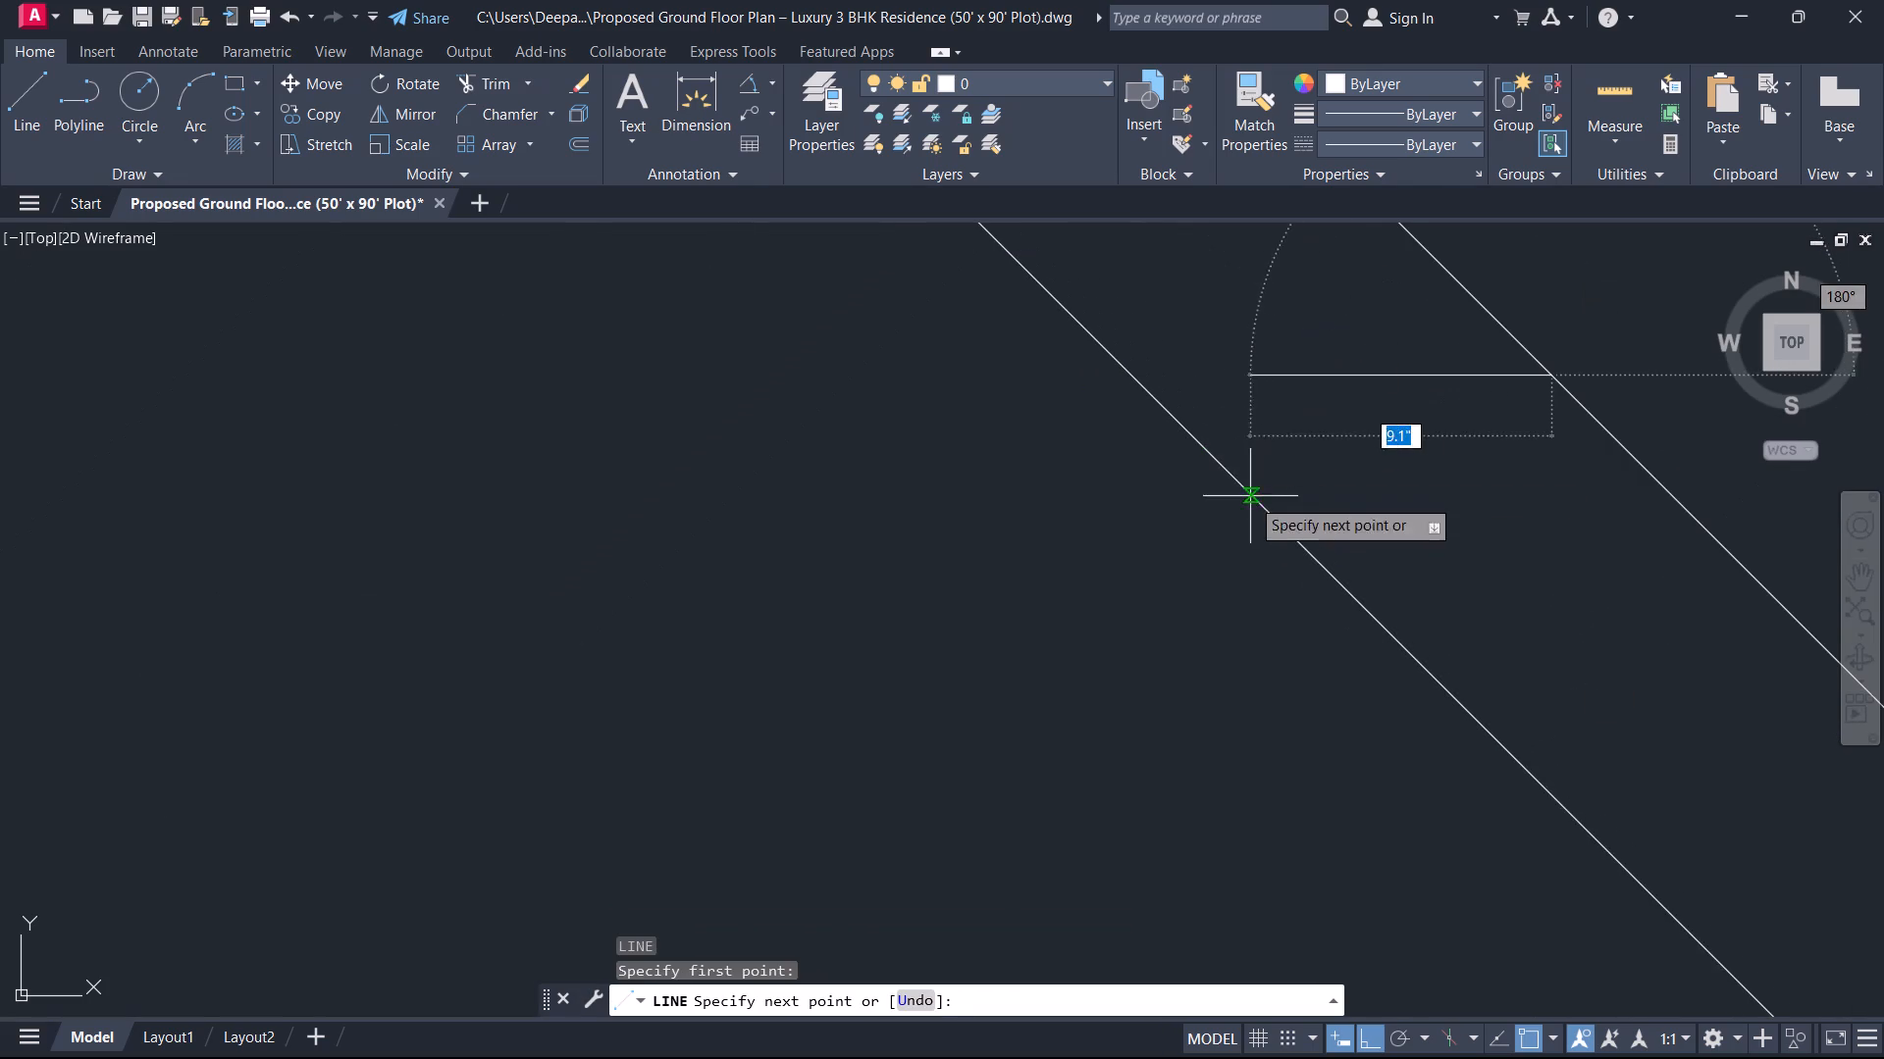
{"action": "left_click", "coordinate": [1347, 587]}
{"action": "key", "text": "Escape"}
Offset the perpendicular cross line 2' to both sides along the angled connecting wall.
{"action": "scroll", "coordinate": [1483, 613], "scroll_direction": "down", "scroll_amount": 3}
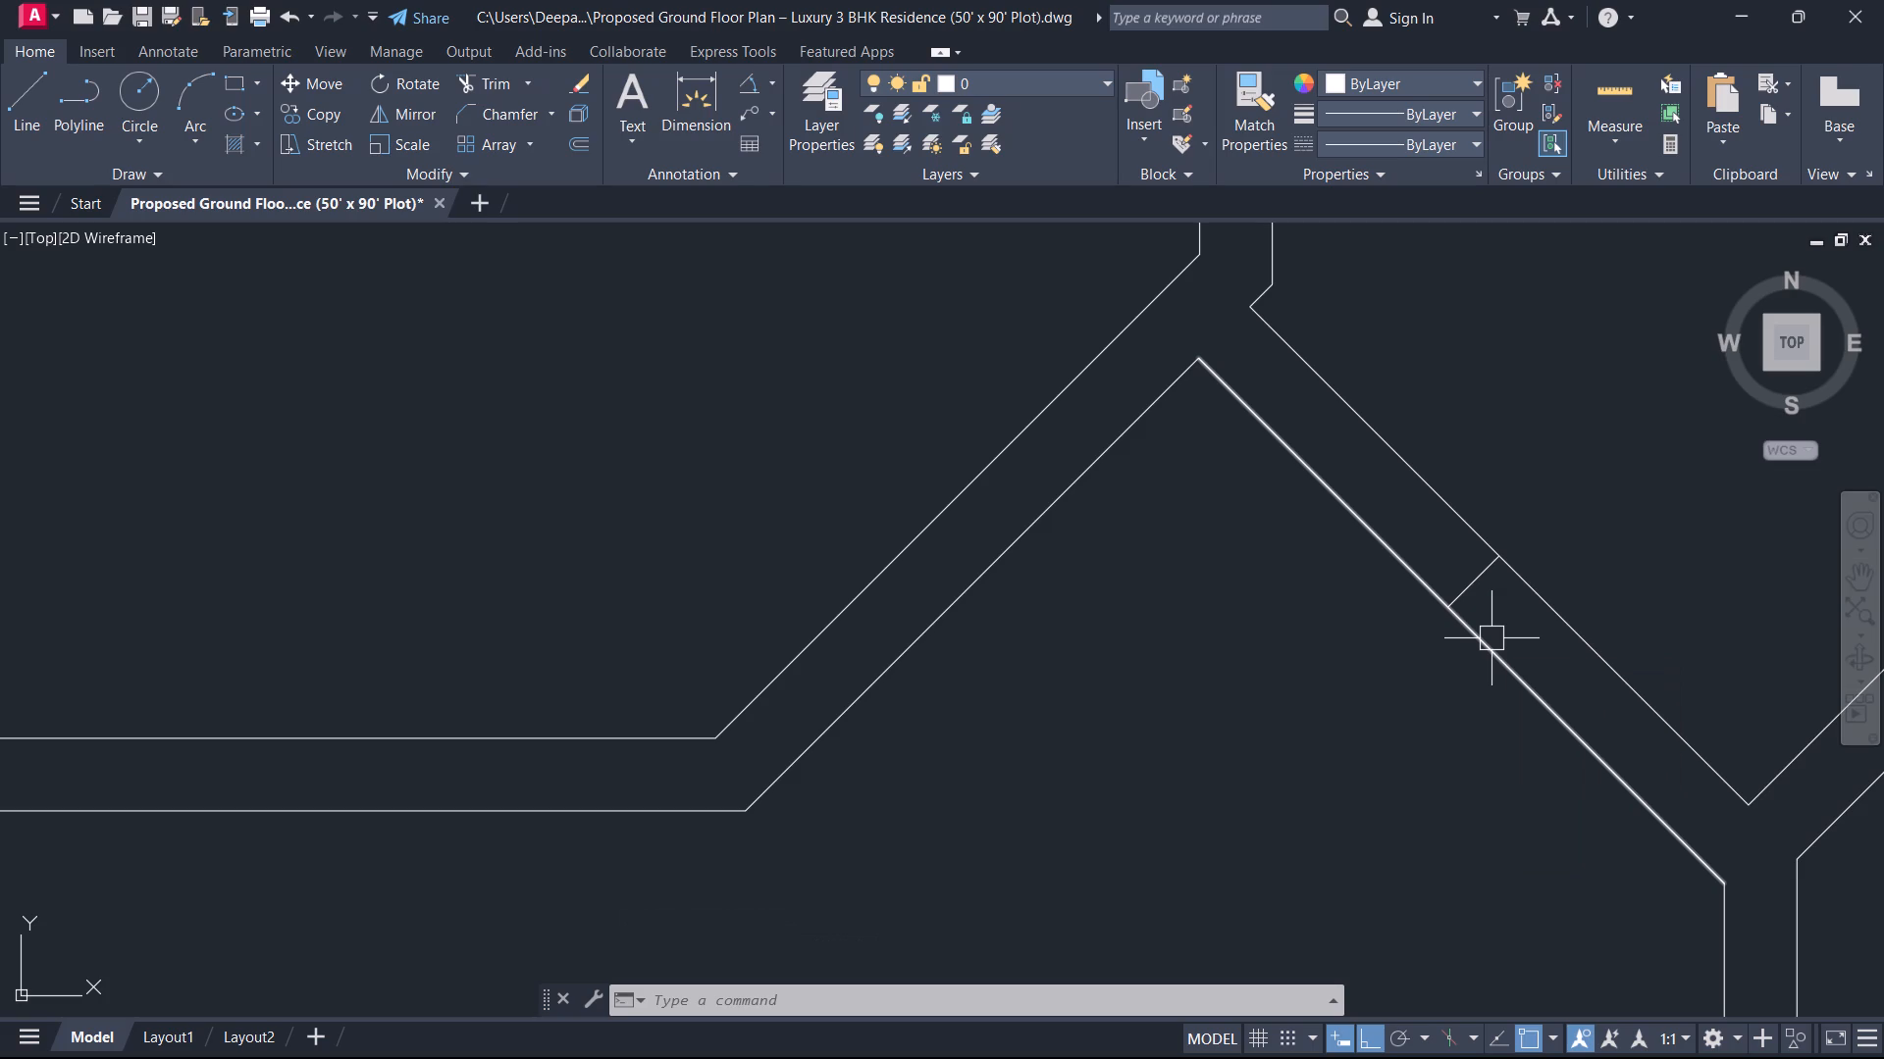
{"action": "type", "text": "O"}
{"action": "key", "text": "space"}
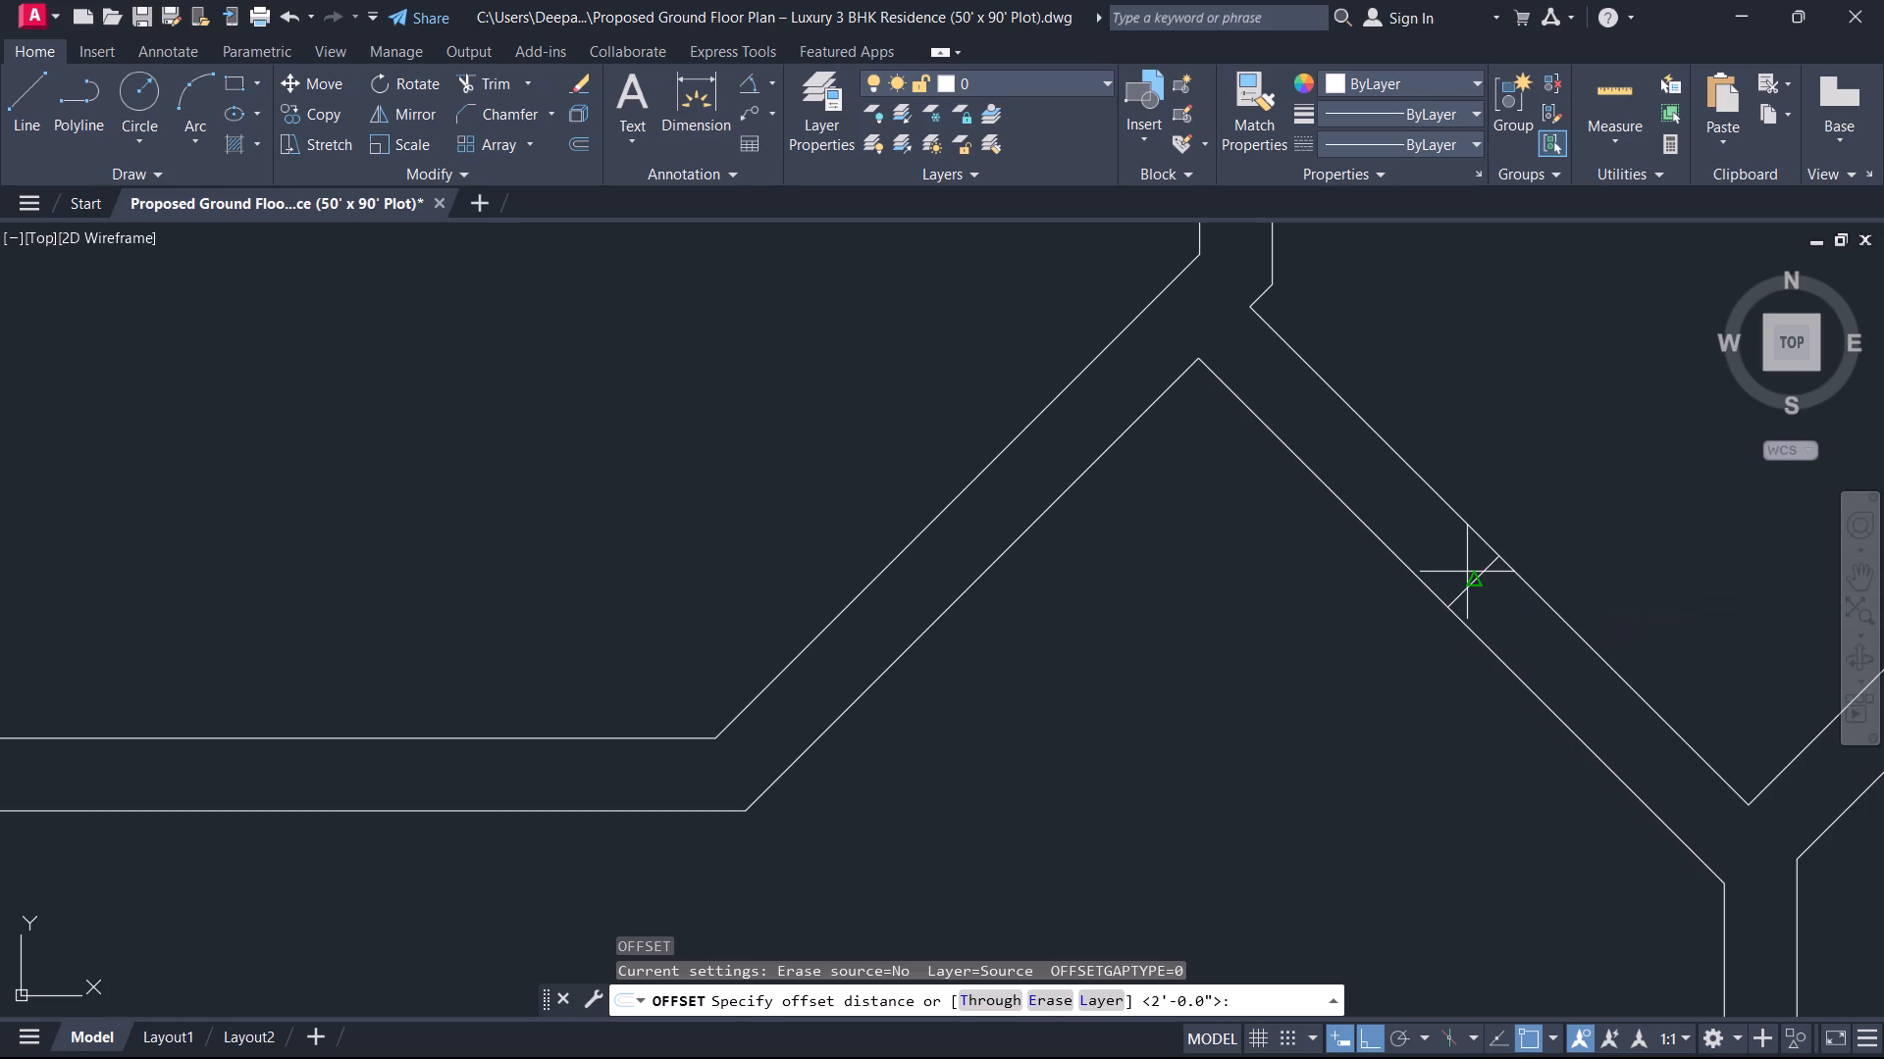
{"action": "key", "text": "2"}
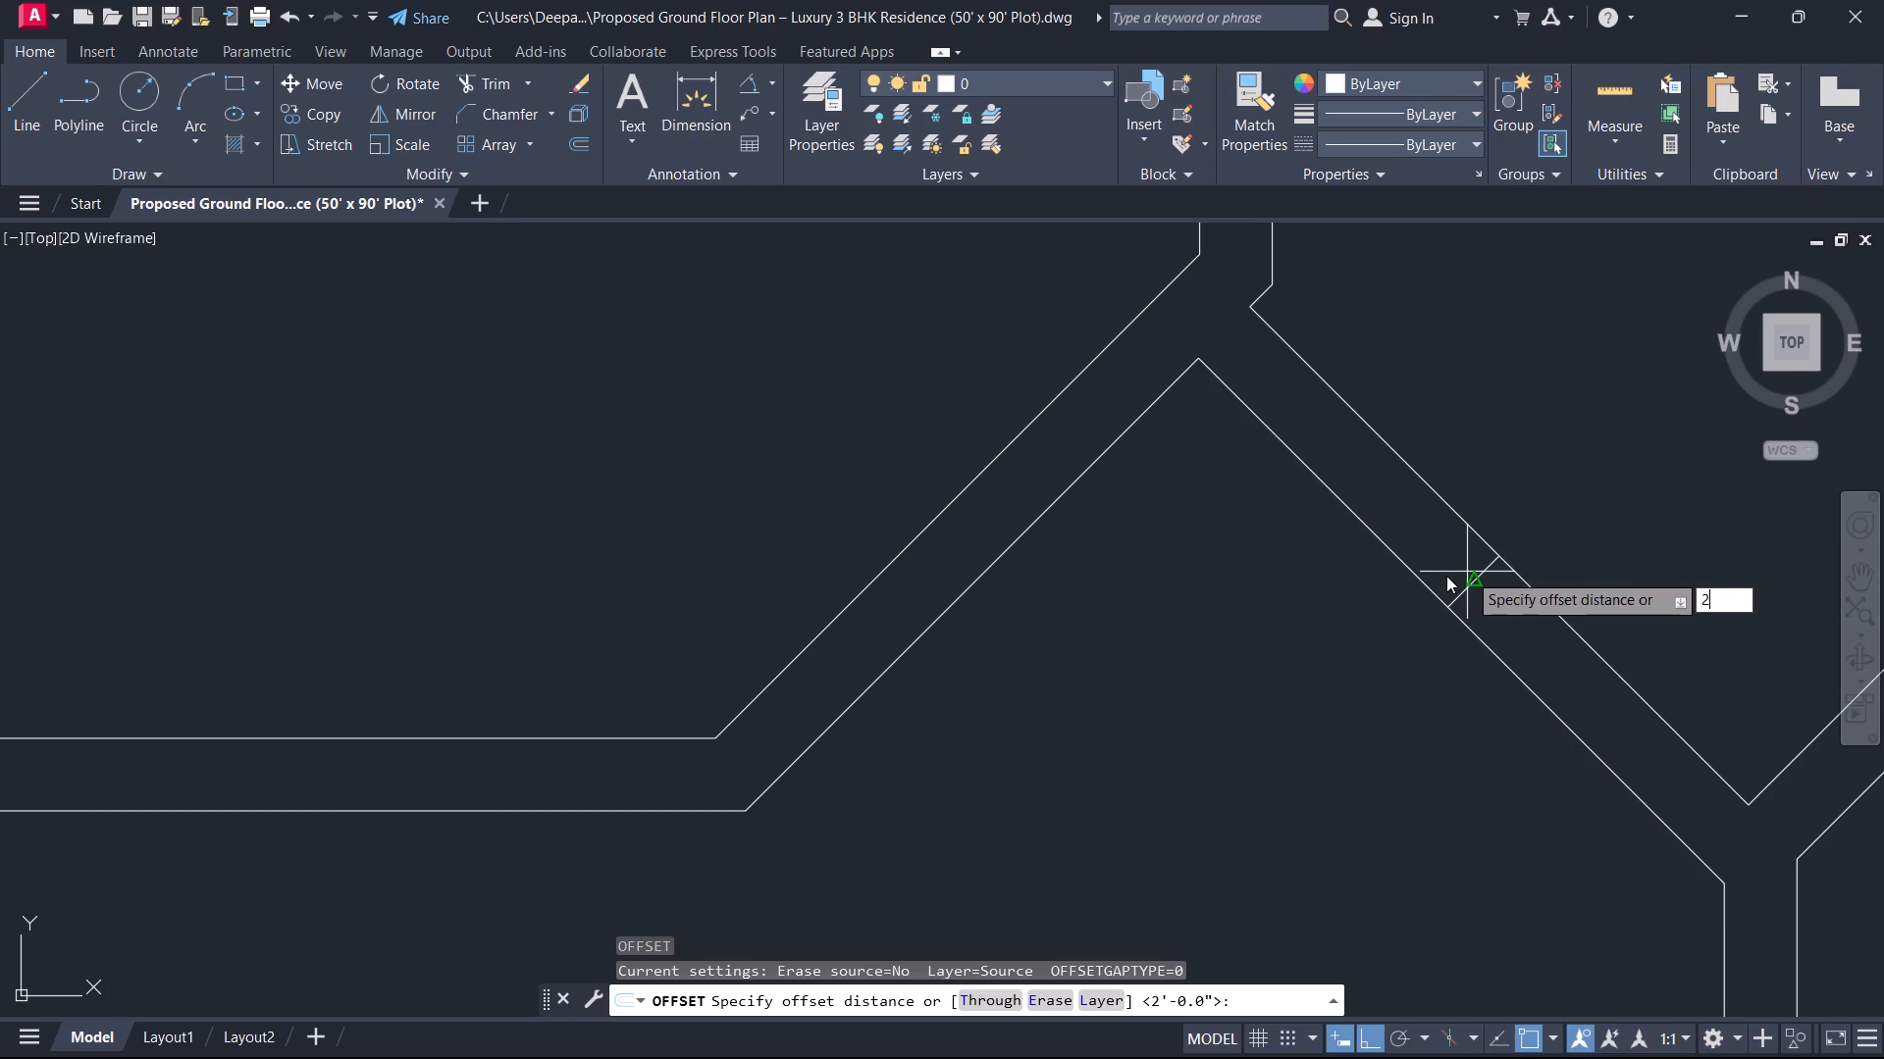
{"action": "key", "text": "apostrophe"}
{"action": "key", "text": "Return"}
{"action": "scroll", "coordinate": [1486, 584], "scroll_direction": "up", "scroll_amount": 1}
{"action": "left_click", "coordinate": [1468, 565]}
{"action": "left_click", "coordinate": [1451, 544]}
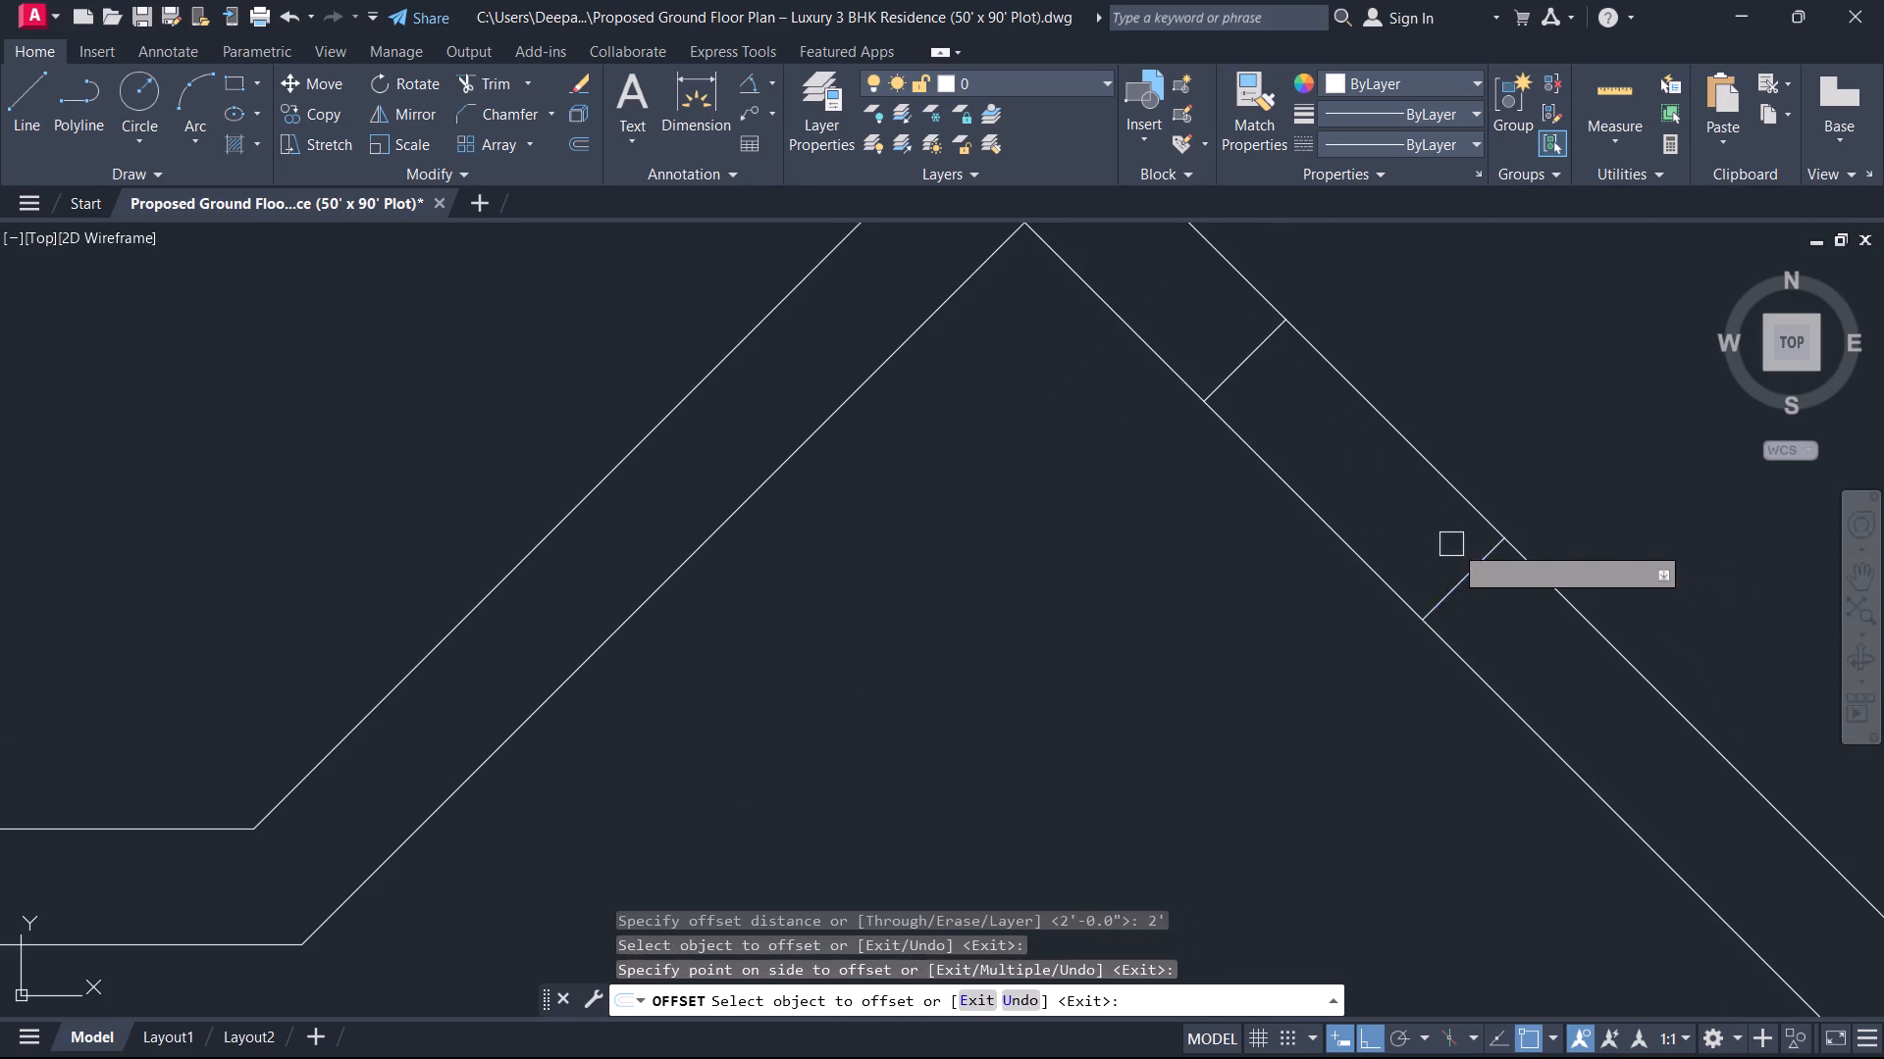
{"action": "left_click", "coordinate": [1478, 560]}
{"action": "left_click", "coordinate": [1509, 607]}
{"action": "key", "text": "Escape"}
Delete the middle perpendicular cross line from the angled connecting wall, keeping its two offset copies.
{"action": "left_click_drag", "start_coordinate": [1501, 607], "coordinate": [1491, 598]}
{"action": "left_click", "coordinate": [1461, 542]}
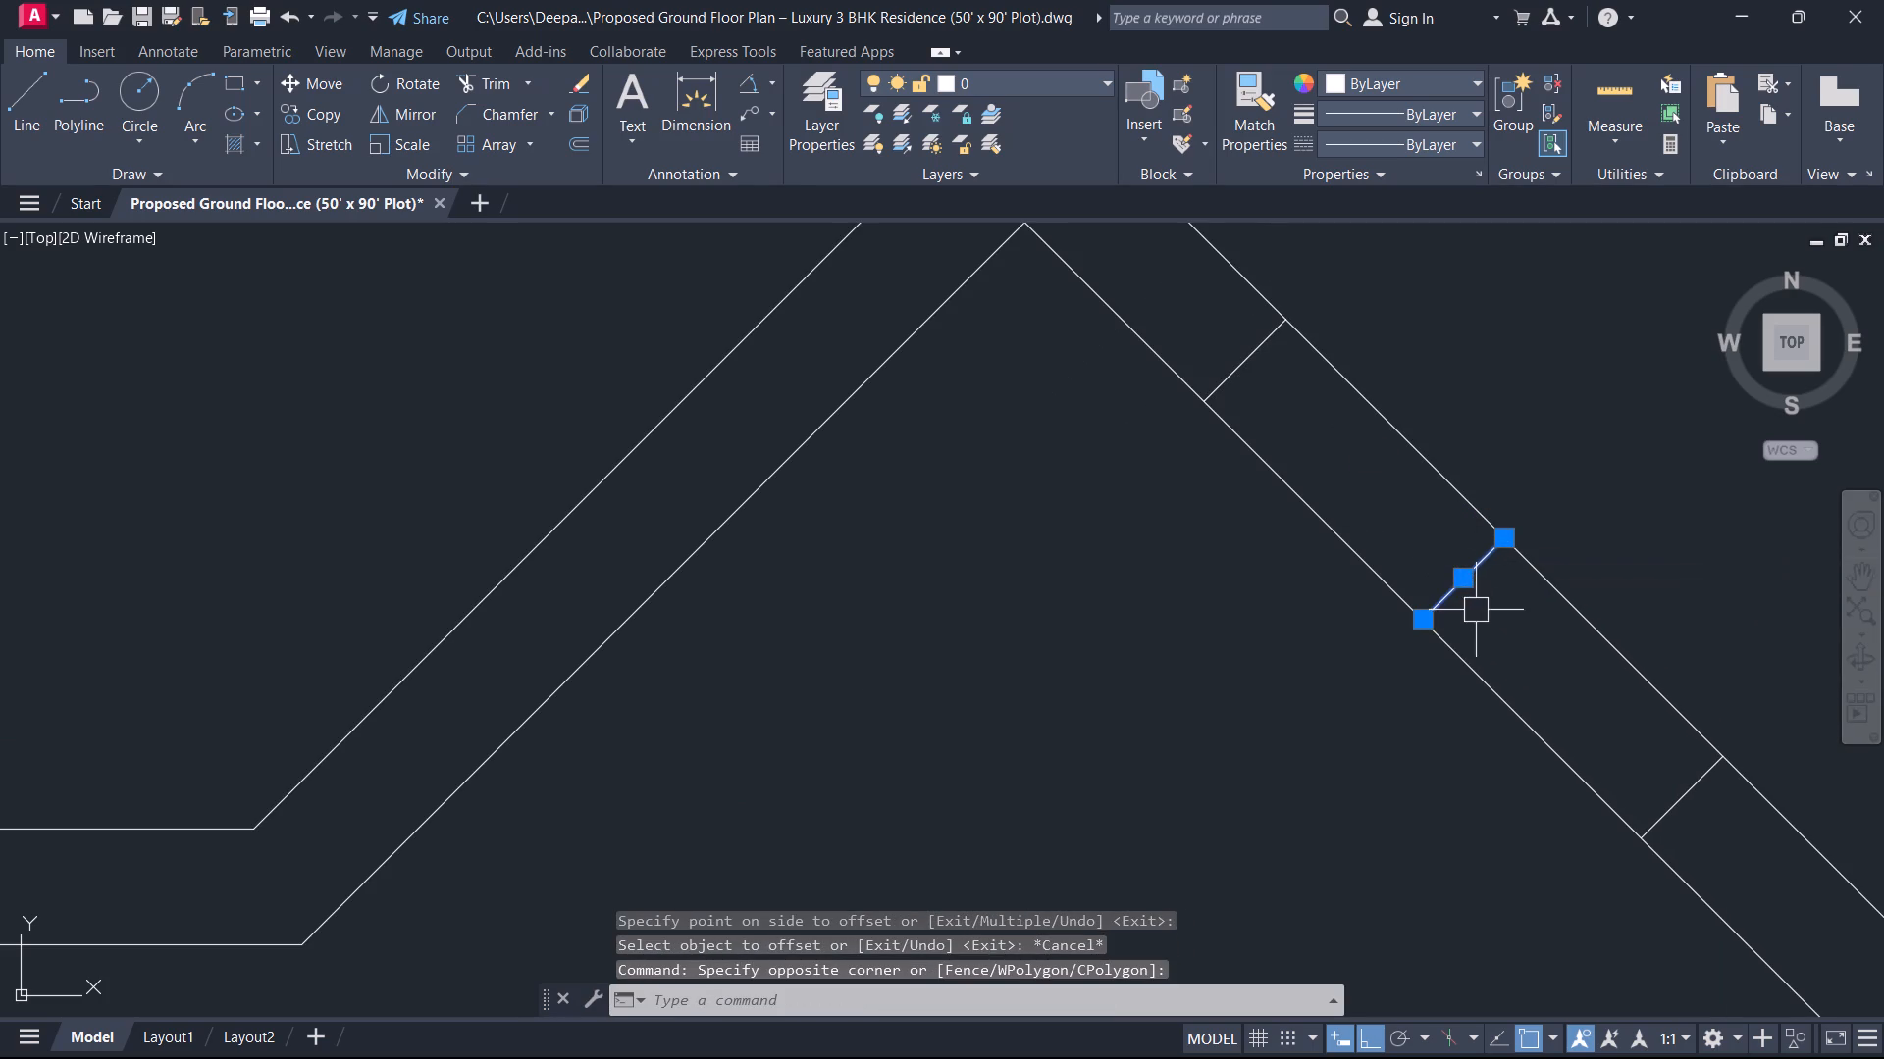
{"action": "key", "text": "Delete"}
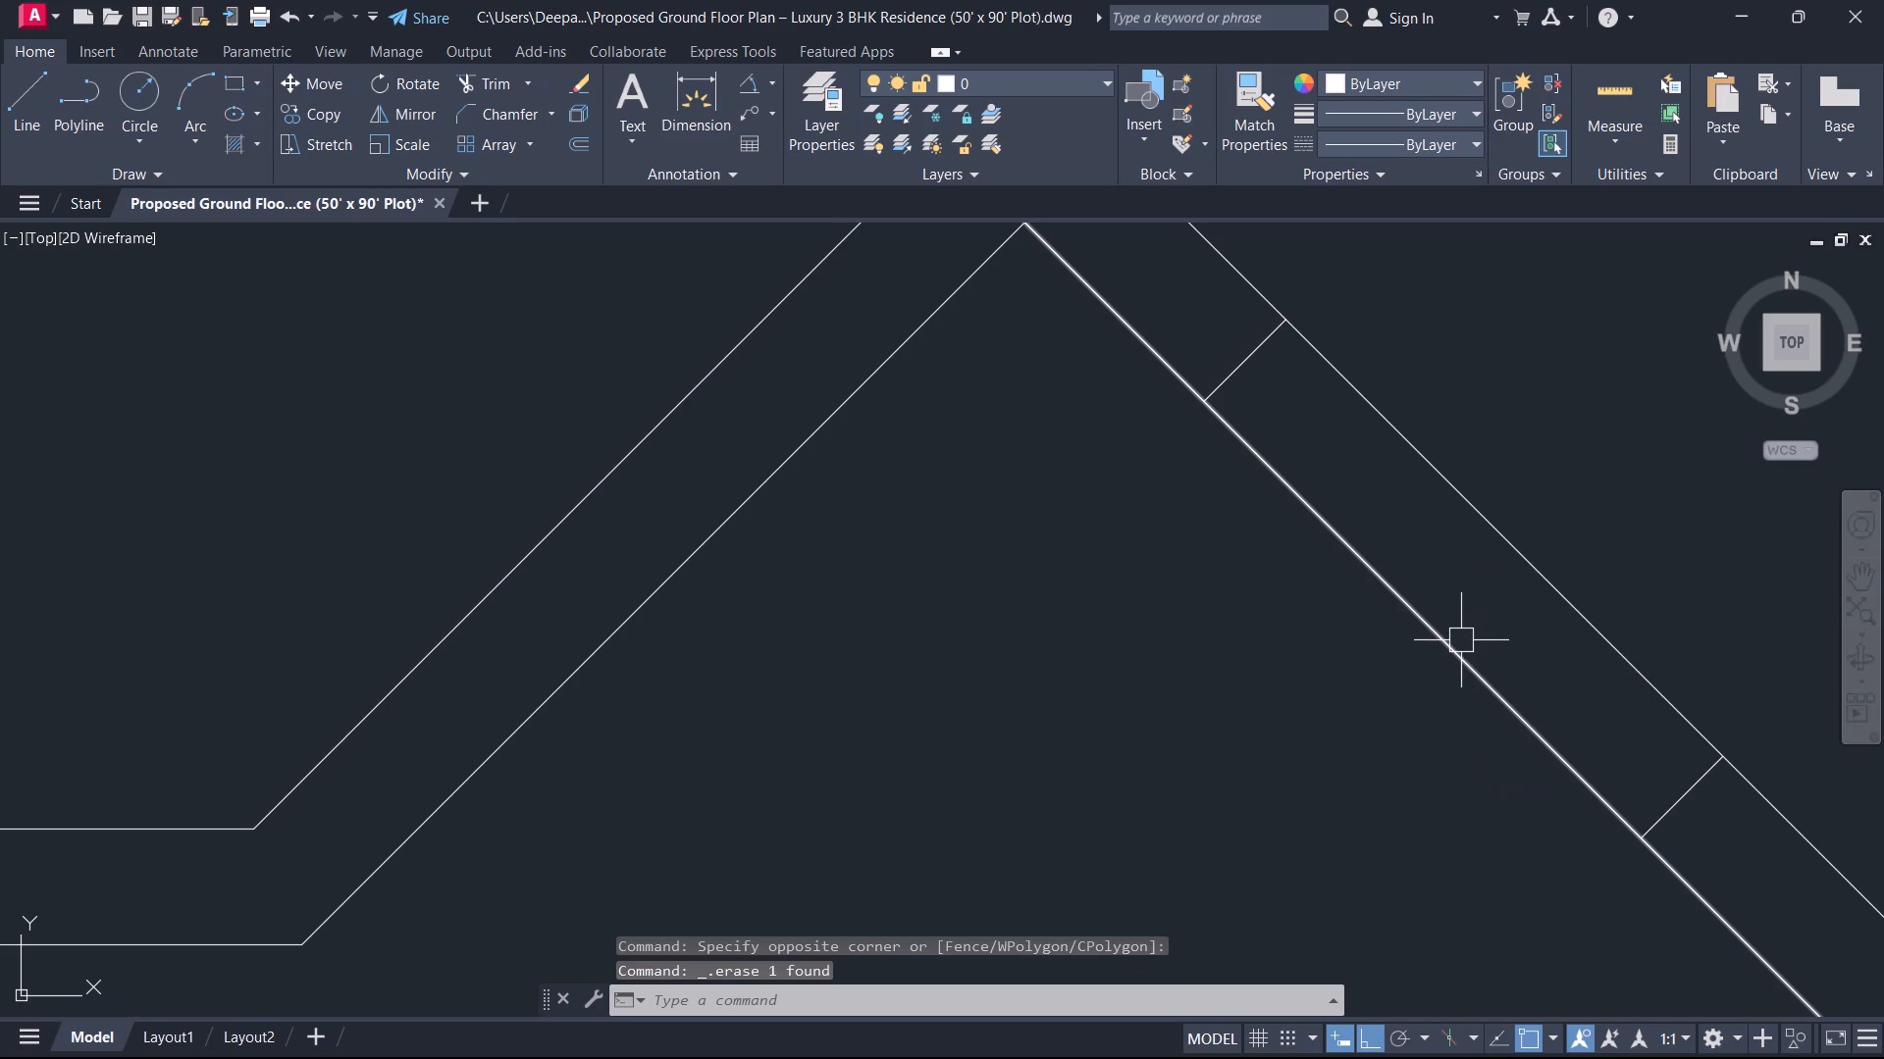
Trim both lines of the angled connecting wall between the two offset cross lines to open the 4' gap.
{"action": "type", "text": "TR"}
{"action": "key", "text": "space"}
{"action": "left_click", "coordinate": [1584, 535]}
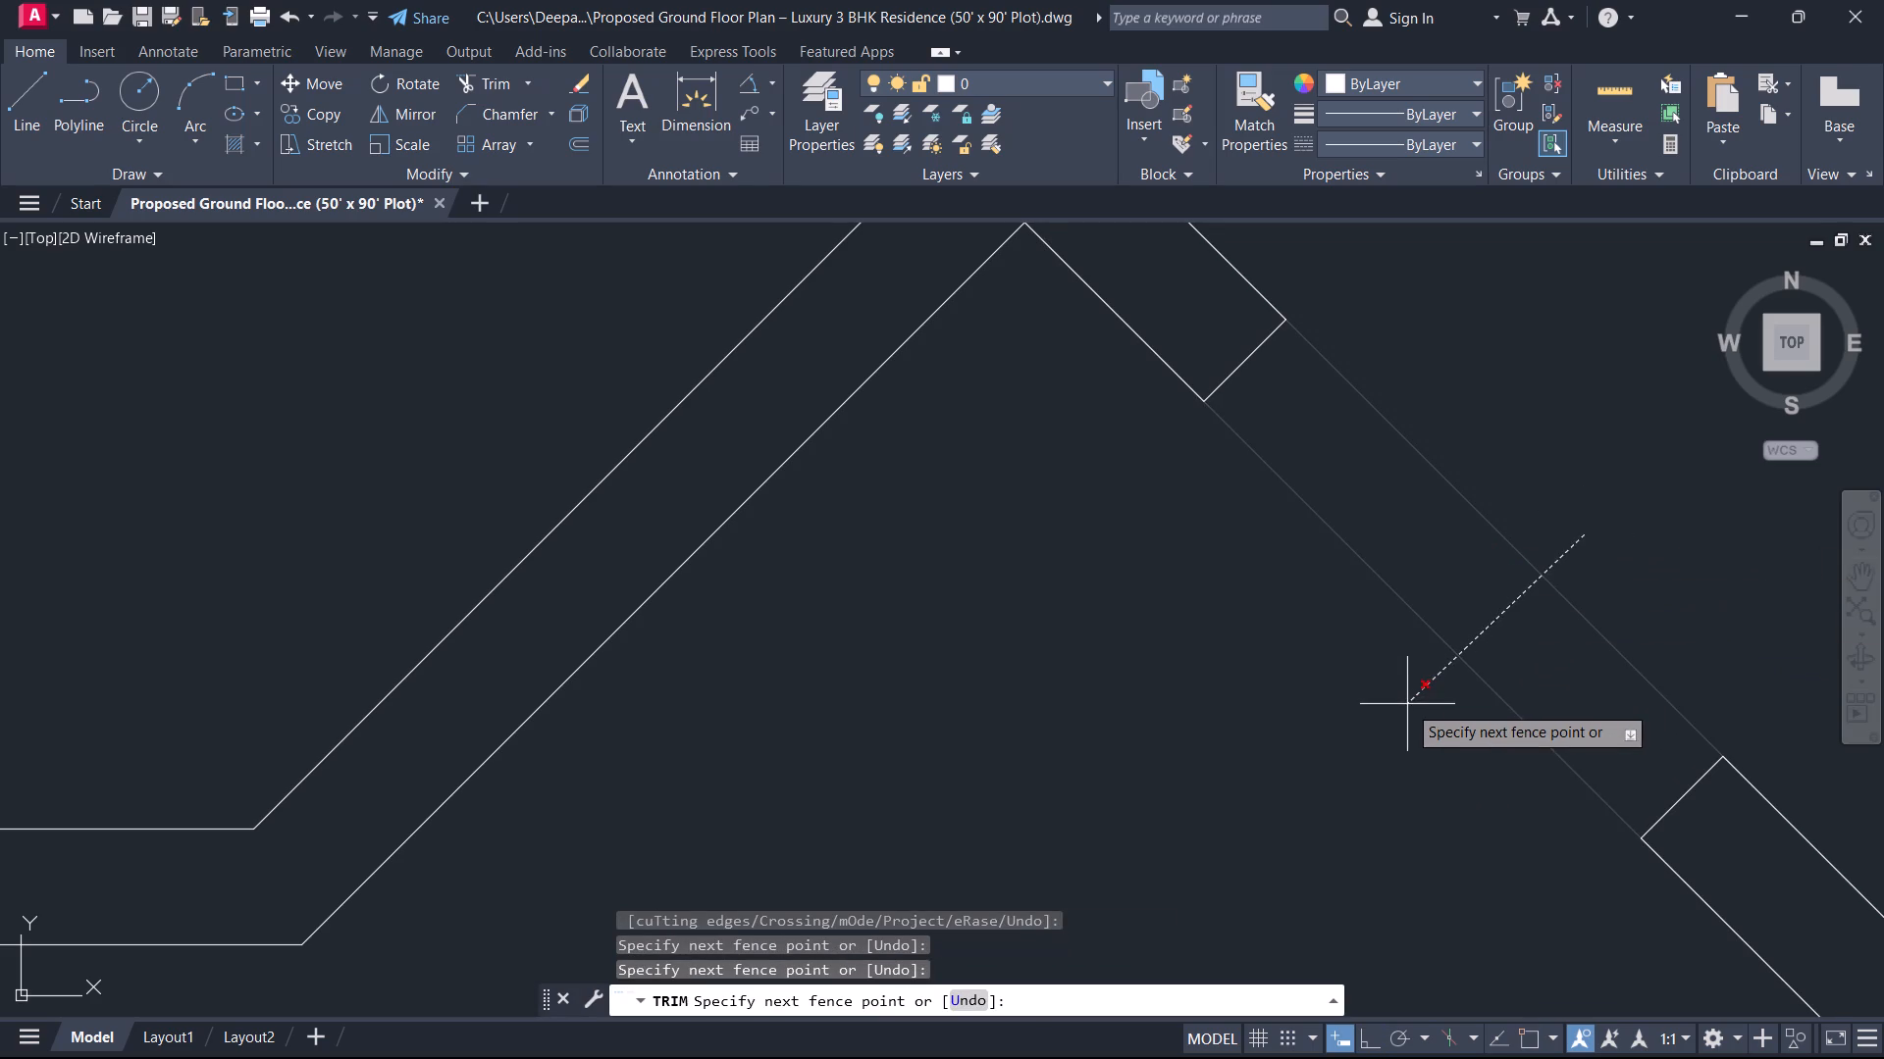
{"action": "left_click", "coordinate": [1404, 705]}
{"action": "key", "text": "Escape"}
Examine the overall floor plan, including the curved staircase and the unfinished rooms in its lower half.
{"action": "scroll", "coordinate": [1395, 702], "scroll_direction": "down", "scroll_amount": 2}
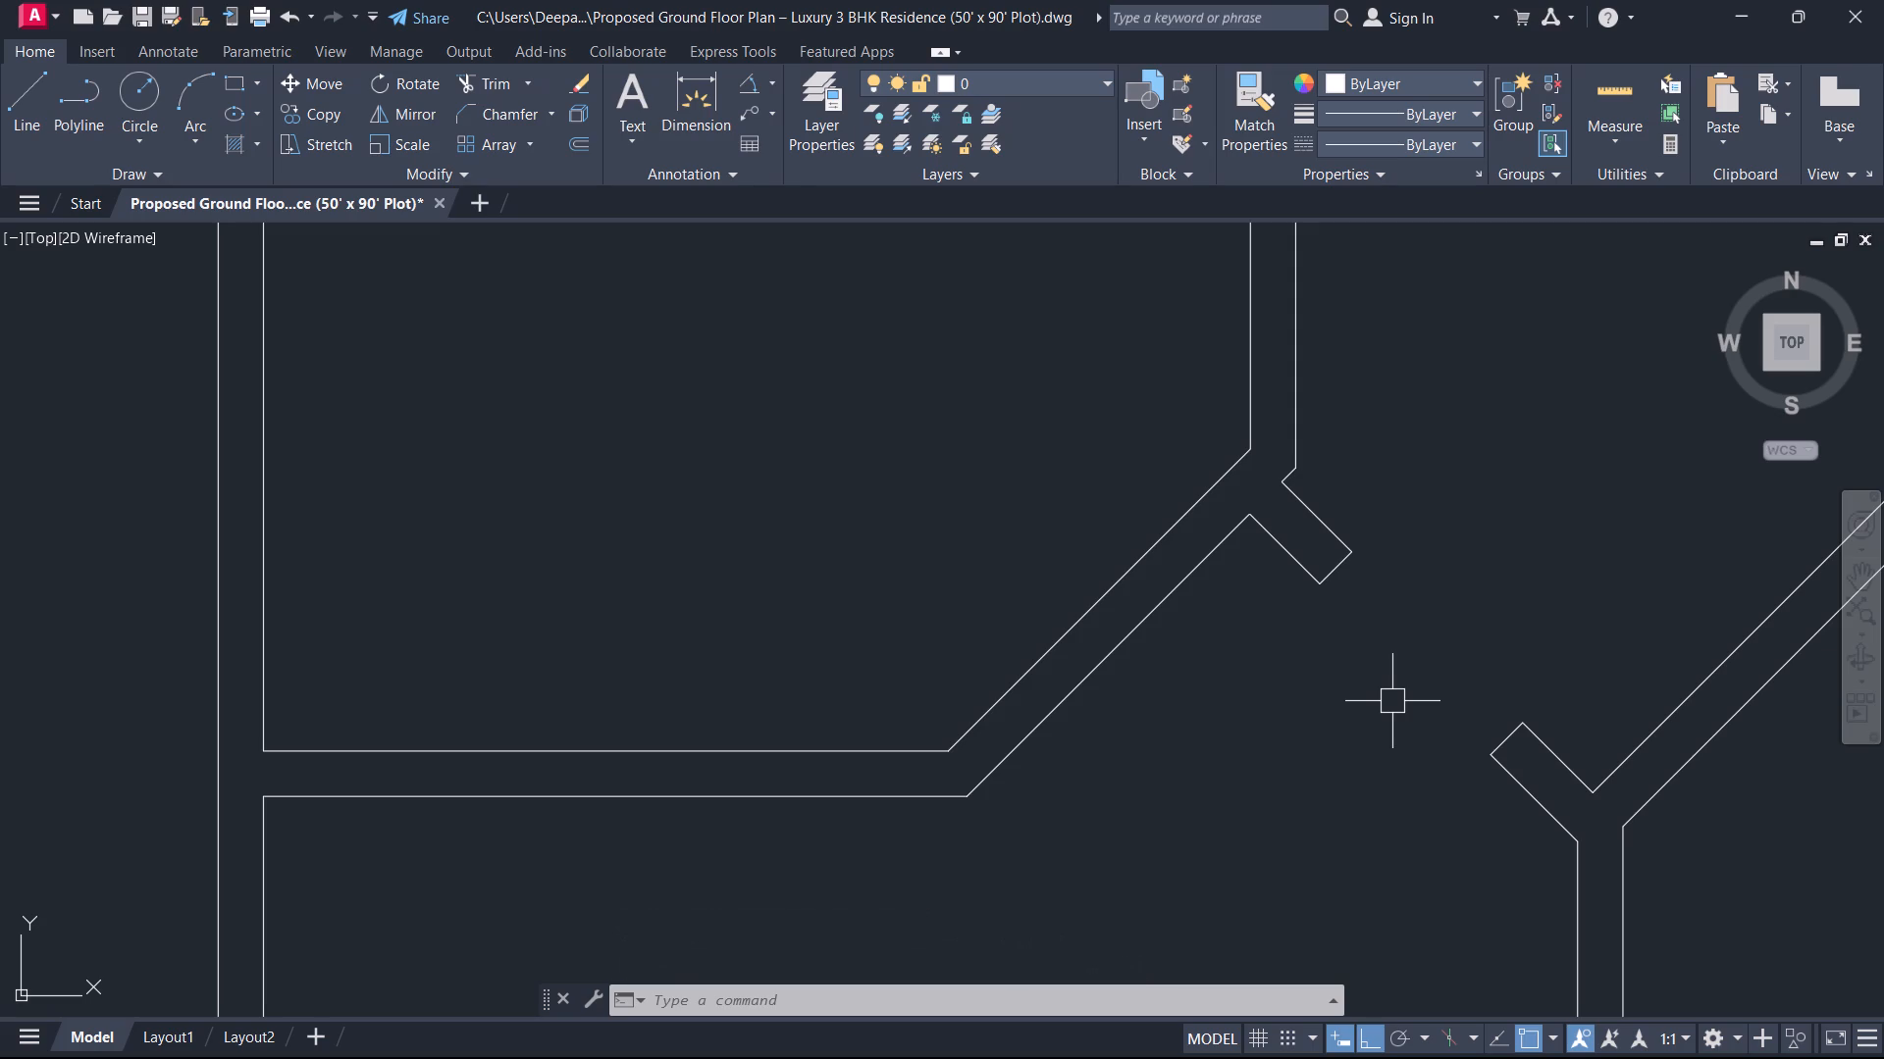
{"action": "middle_click_drag", "start_coordinate": [1417, 671], "coordinate": [1398, 648]}
{"action": "scroll", "coordinate": [1404, 662], "scroll_direction": "down", "scroll_amount": 4}
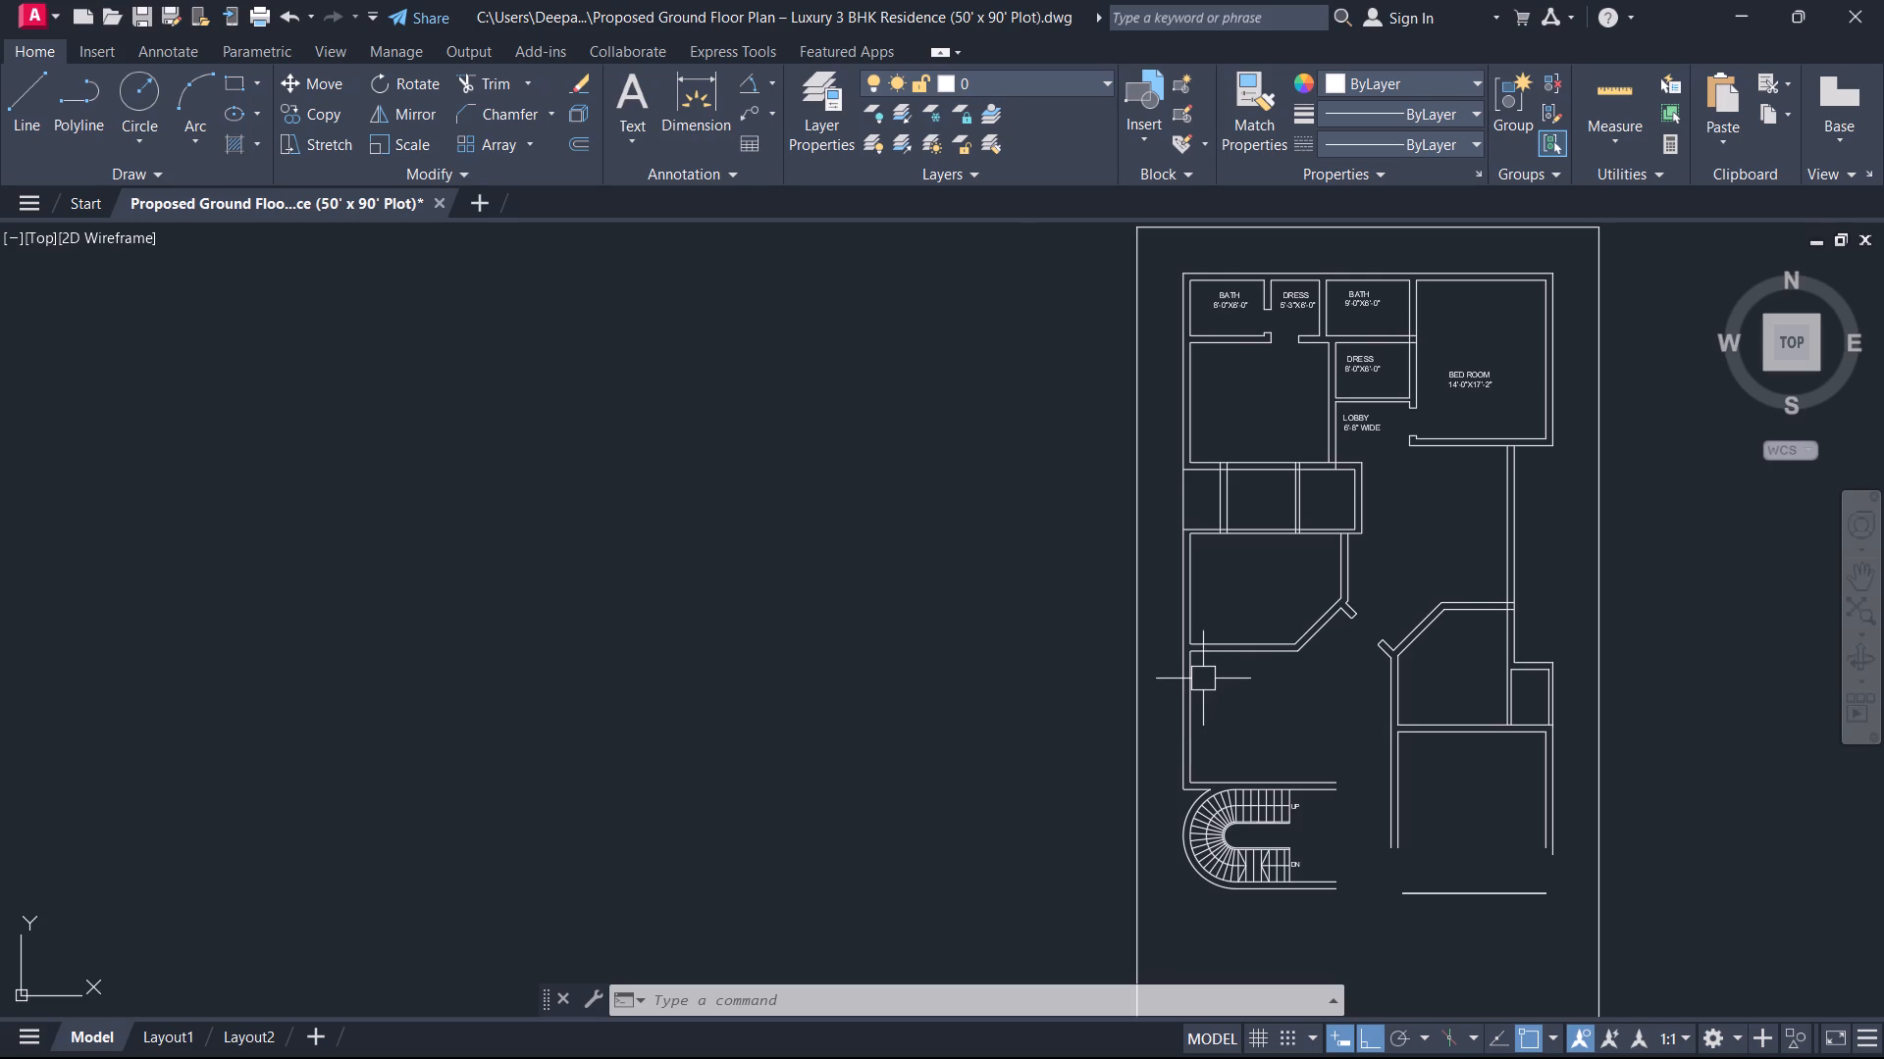
{"action": "scroll", "coordinate": [1334, 761], "scroll_direction": "up", "scroll_amount": 1}
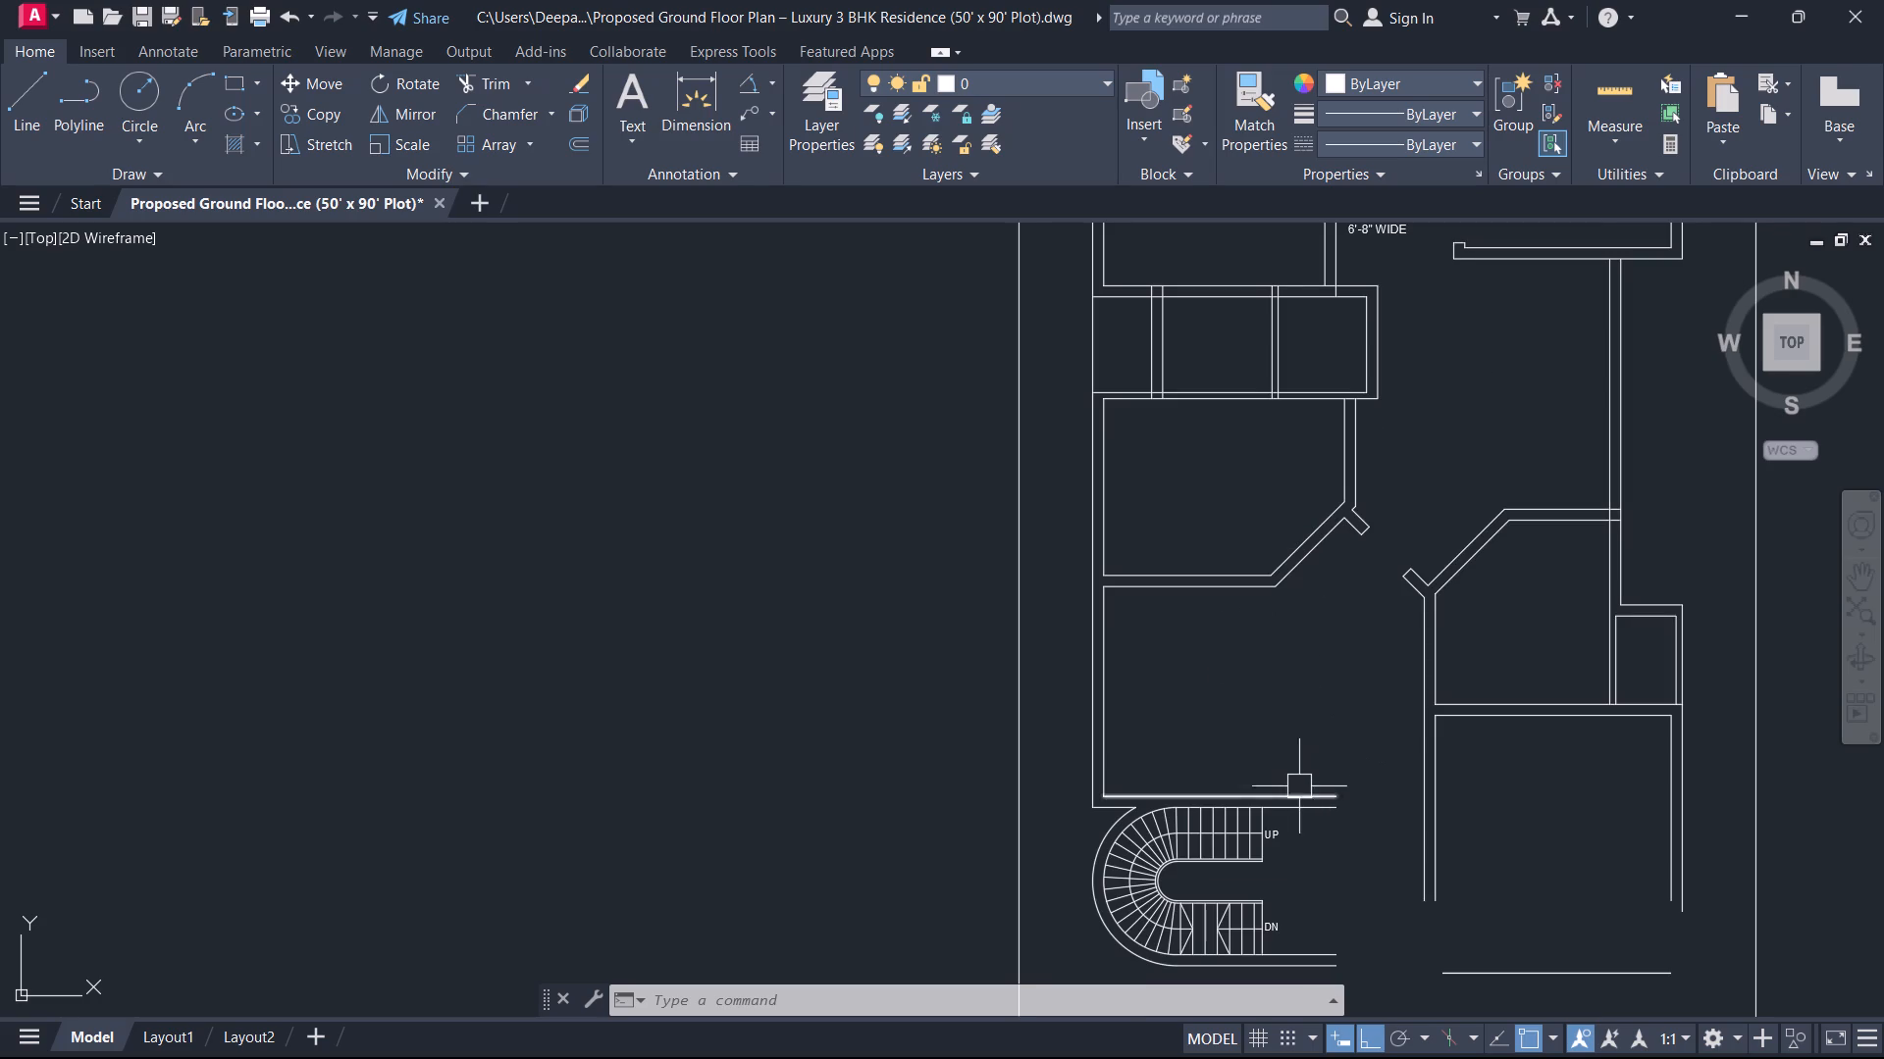
{"action": "middle_click_drag", "start_coordinate": [1295, 786], "coordinate": [1312, 586]}
{"action": "scroll", "coordinate": [1359, 650], "scroll_direction": "up", "scroll_amount": 2}
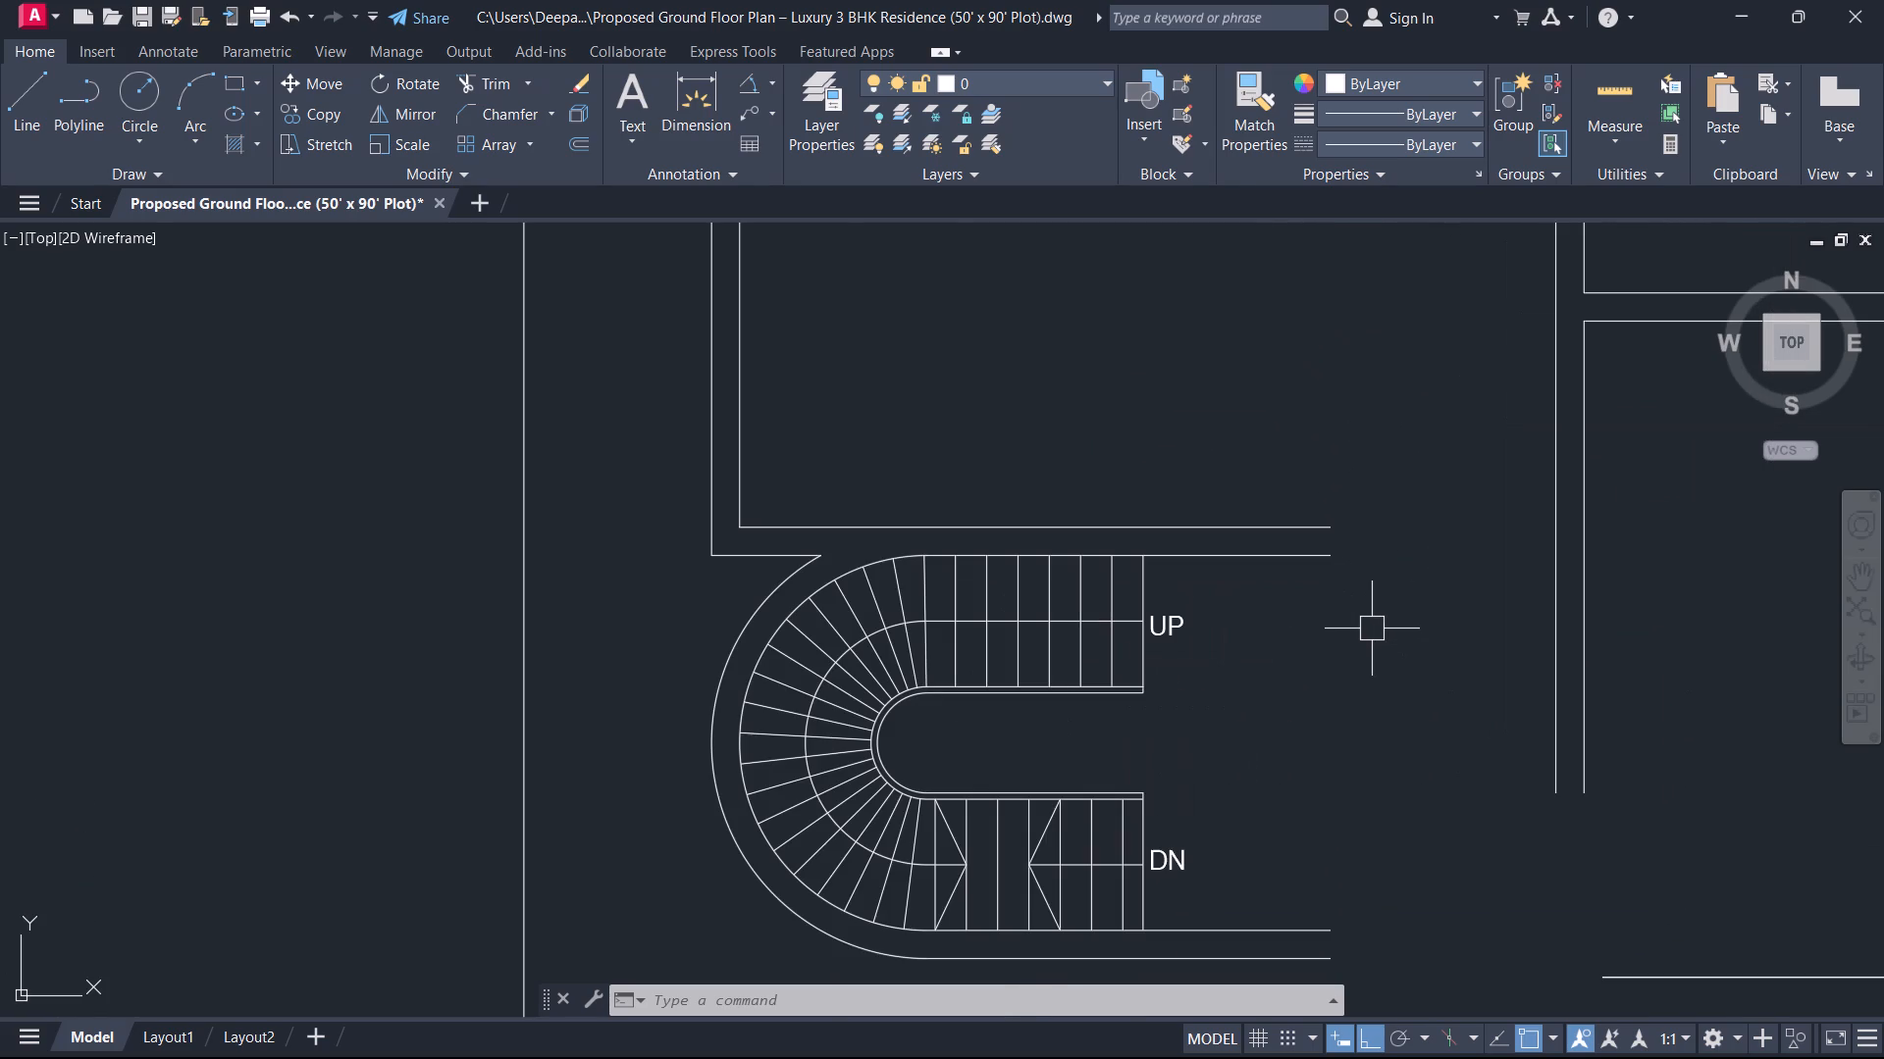
{"action": "scroll", "coordinate": [1372, 629], "scroll_direction": "down", "scroll_amount": 2}
{"action": "middle_click_drag", "start_coordinate": [1372, 628], "coordinate": [1277, 754]}
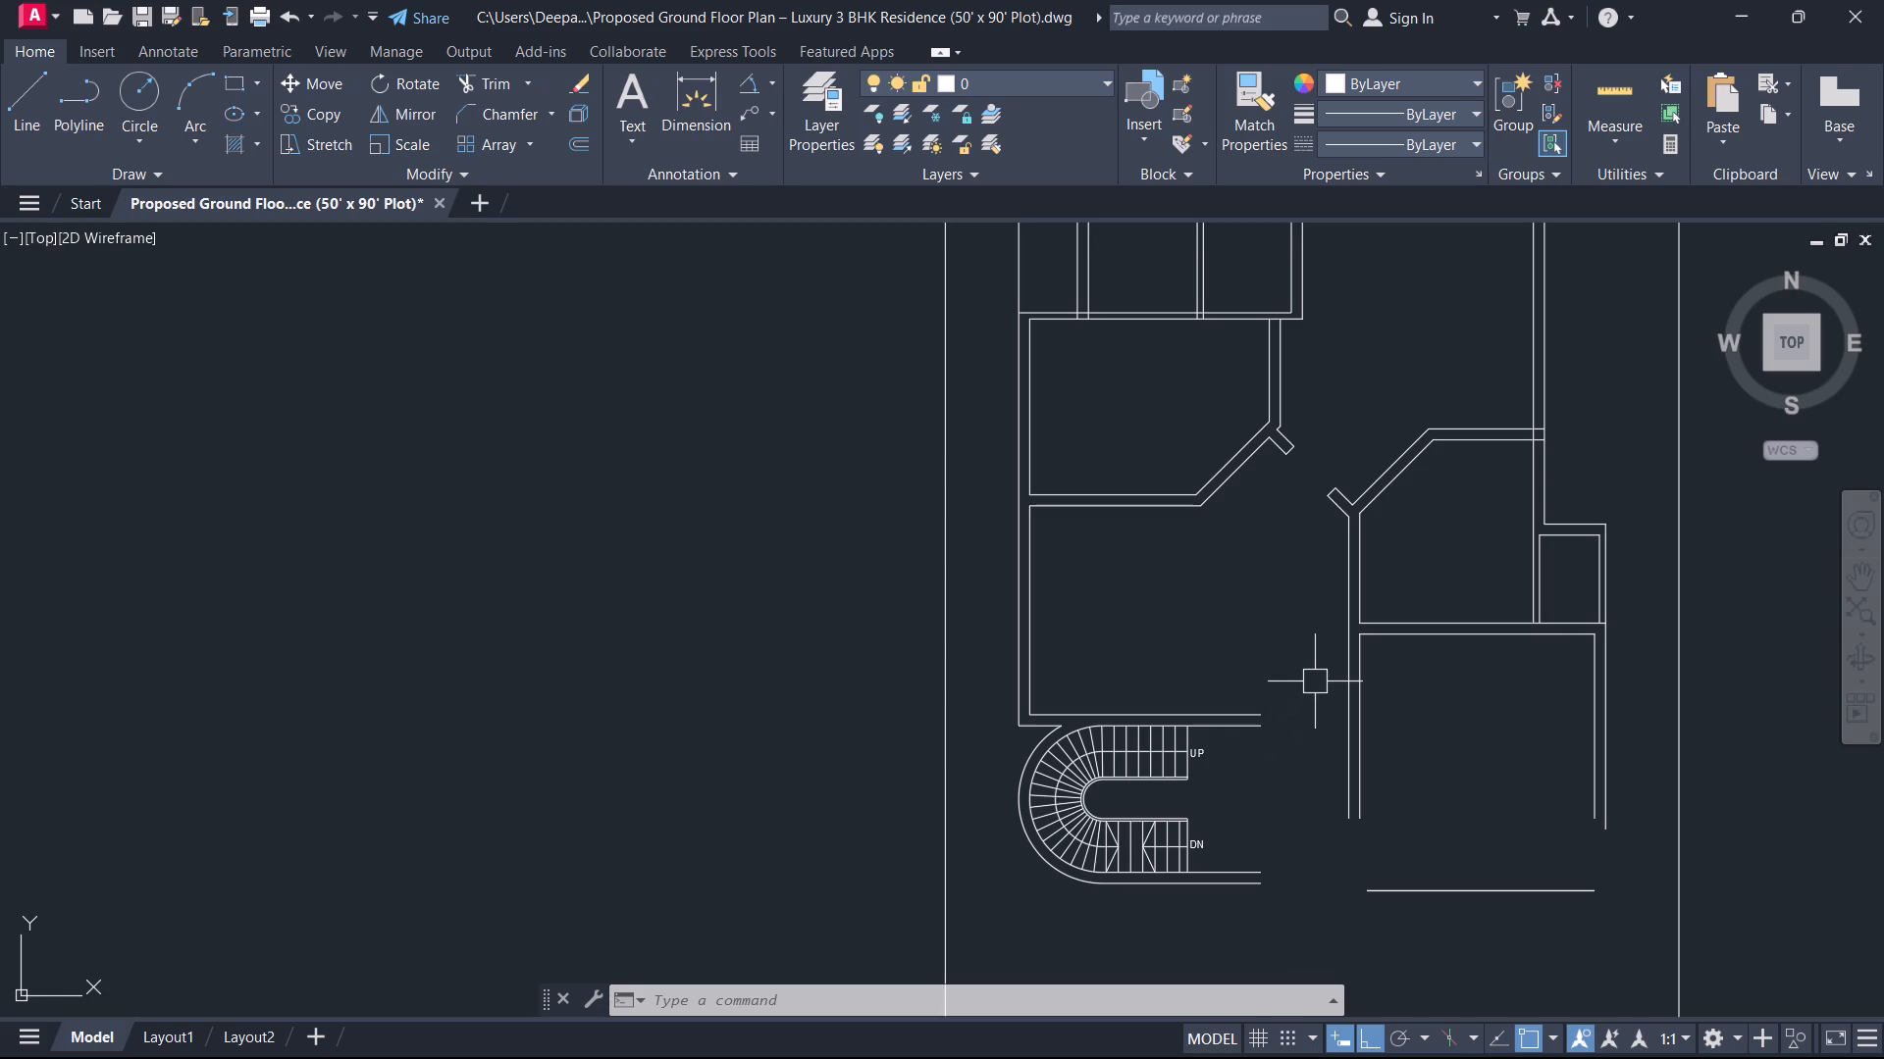
{"action": "middle_click_drag", "start_coordinate": [1503, 662], "coordinate": [1424, 682]}
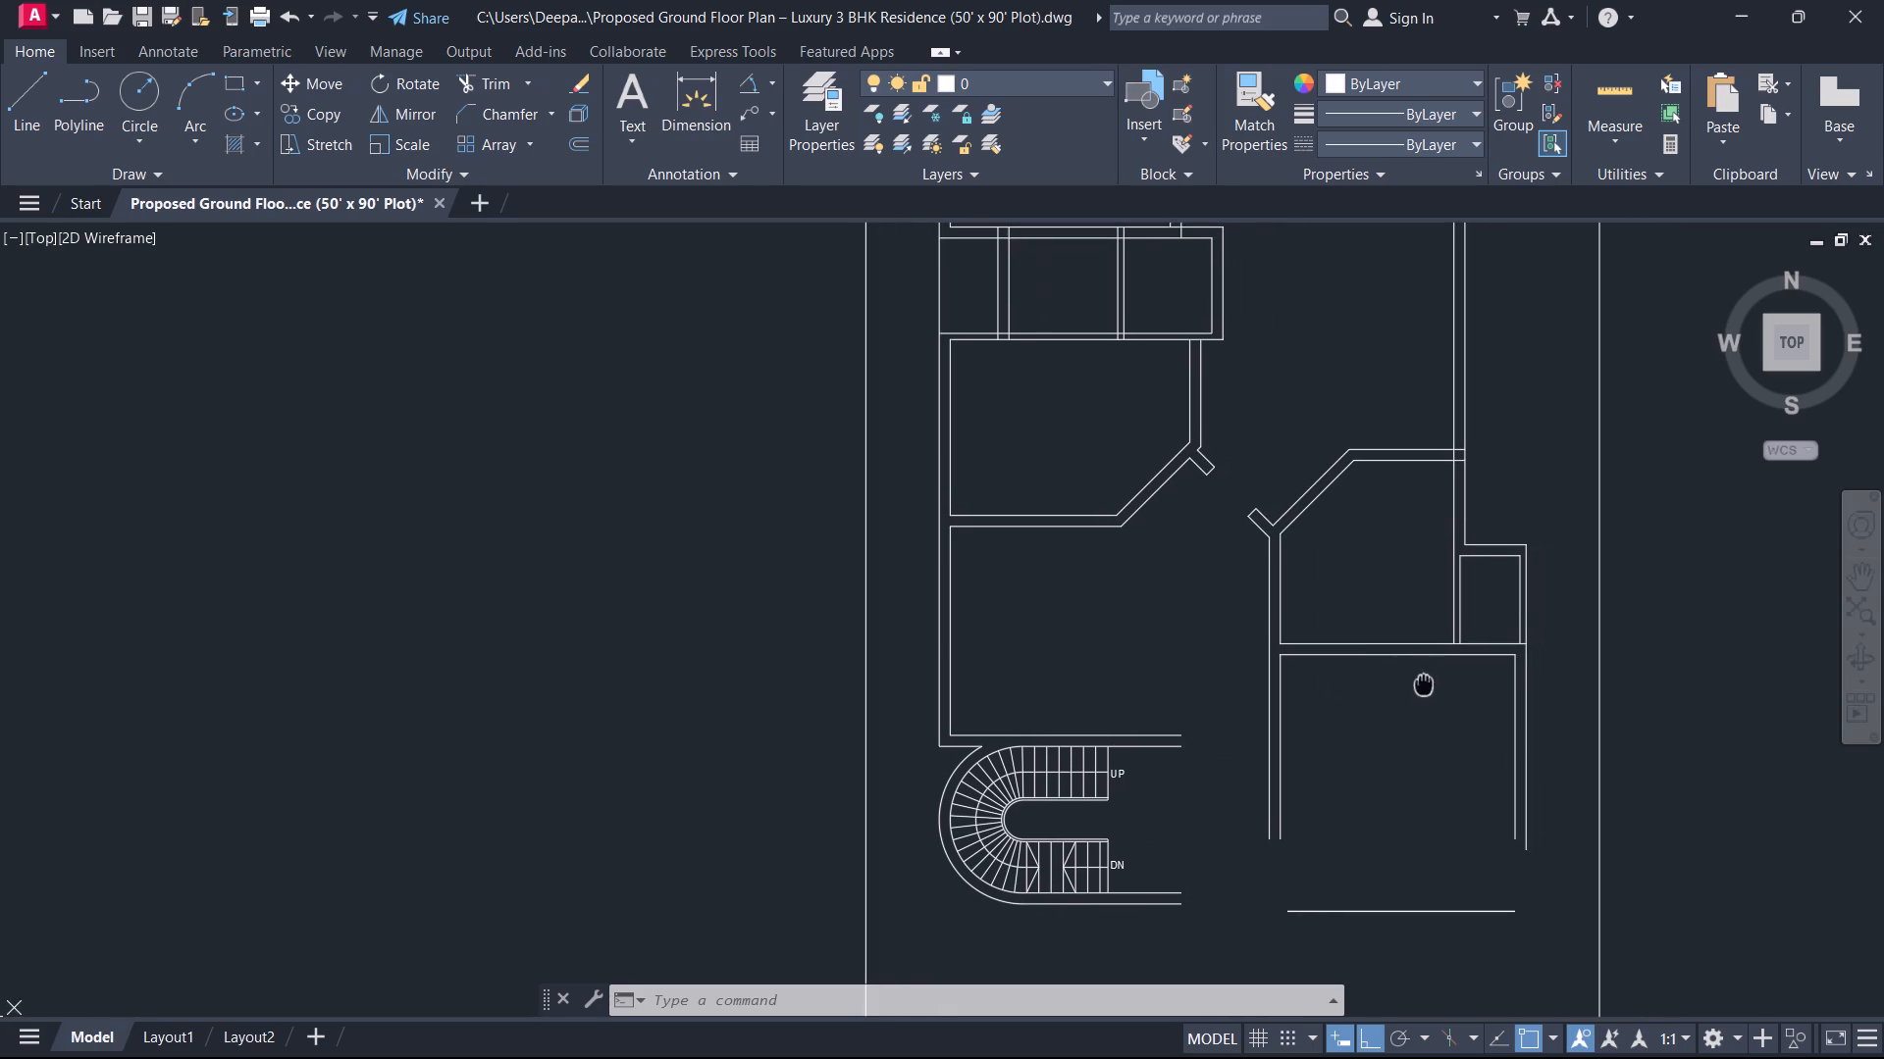
{"action": "middle_click_drag", "start_coordinate": [1424, 682], "coordinate": [1422, 682]}
Place multiline text inside the chamfered room beside the 4' opening and enter GUEST BED as its first line.
{"action": "type", "text": "T"}
{"action": "key", "text": "space"}
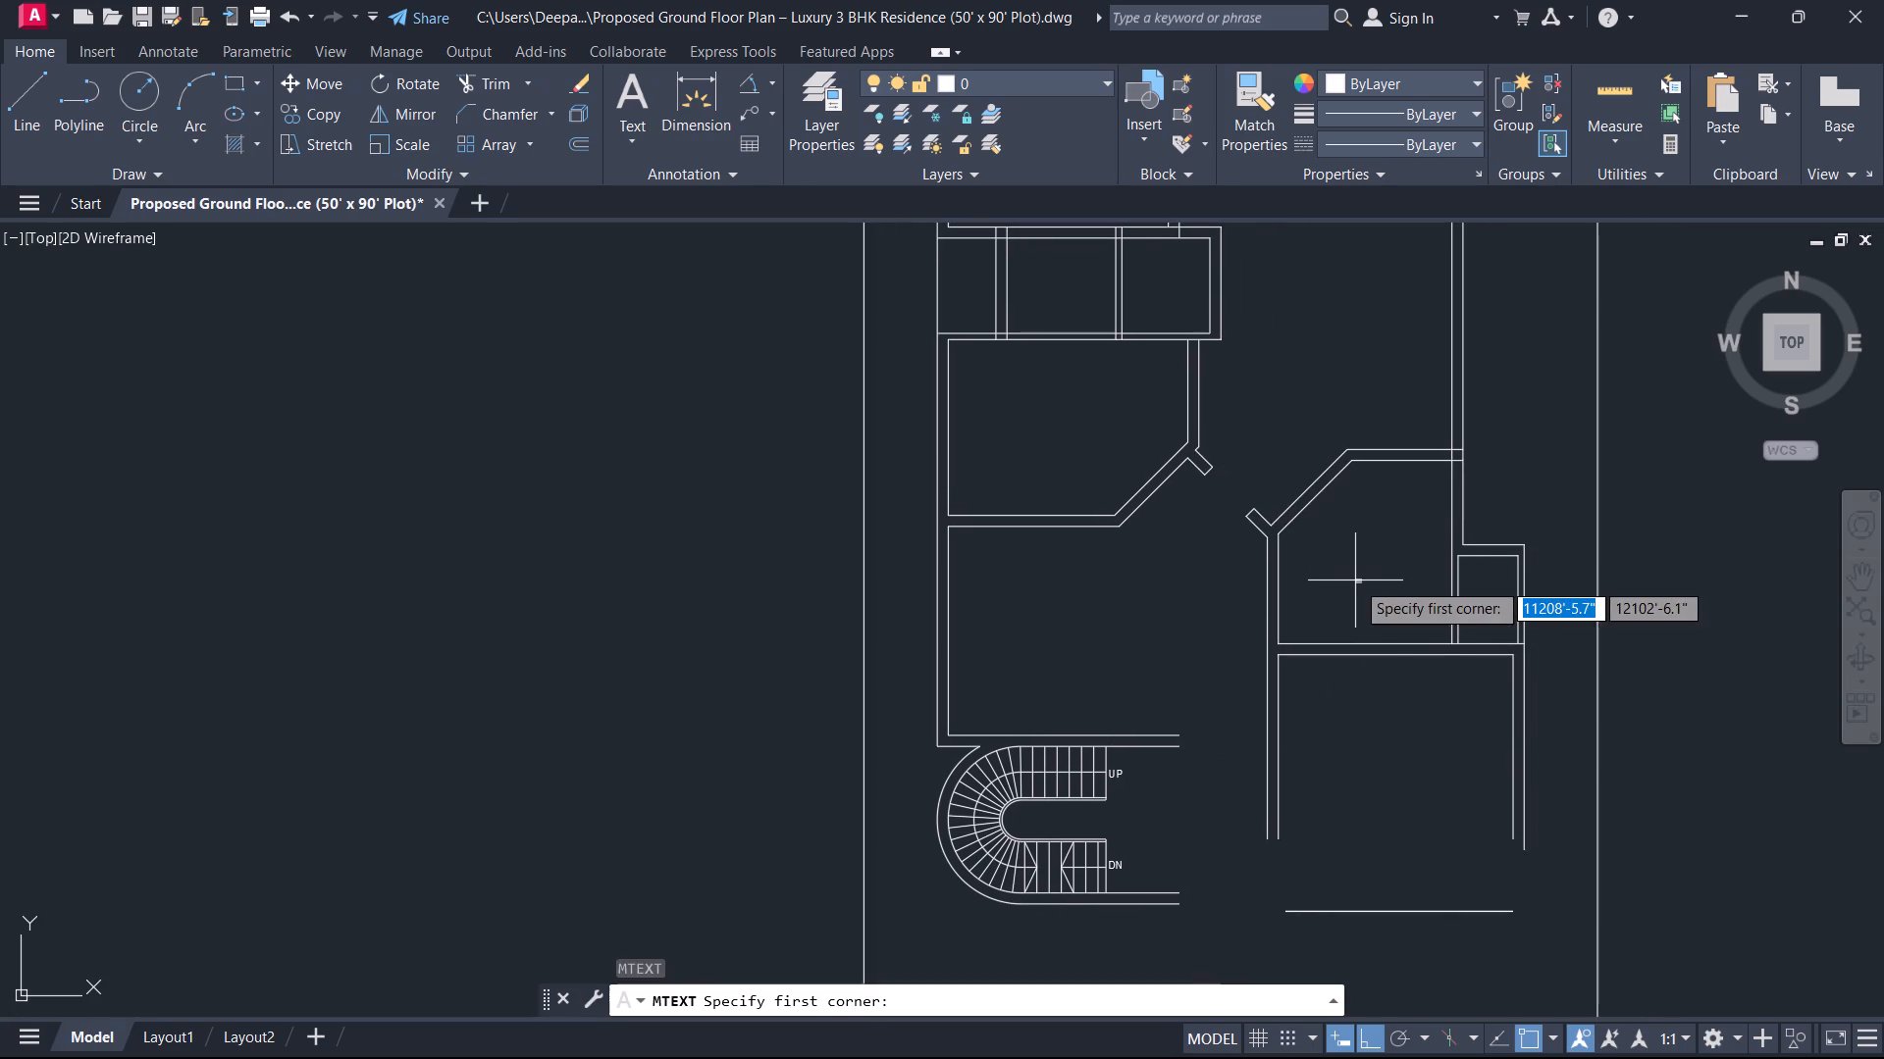
{"action": "scroll", "coordinate": [1328, 532], "scroll_direction": "up", "scroll_amount": 3}
{"action": "left_click_drag", "start_coordinate": [1323, 492], "coordinate": [1338, 507]}
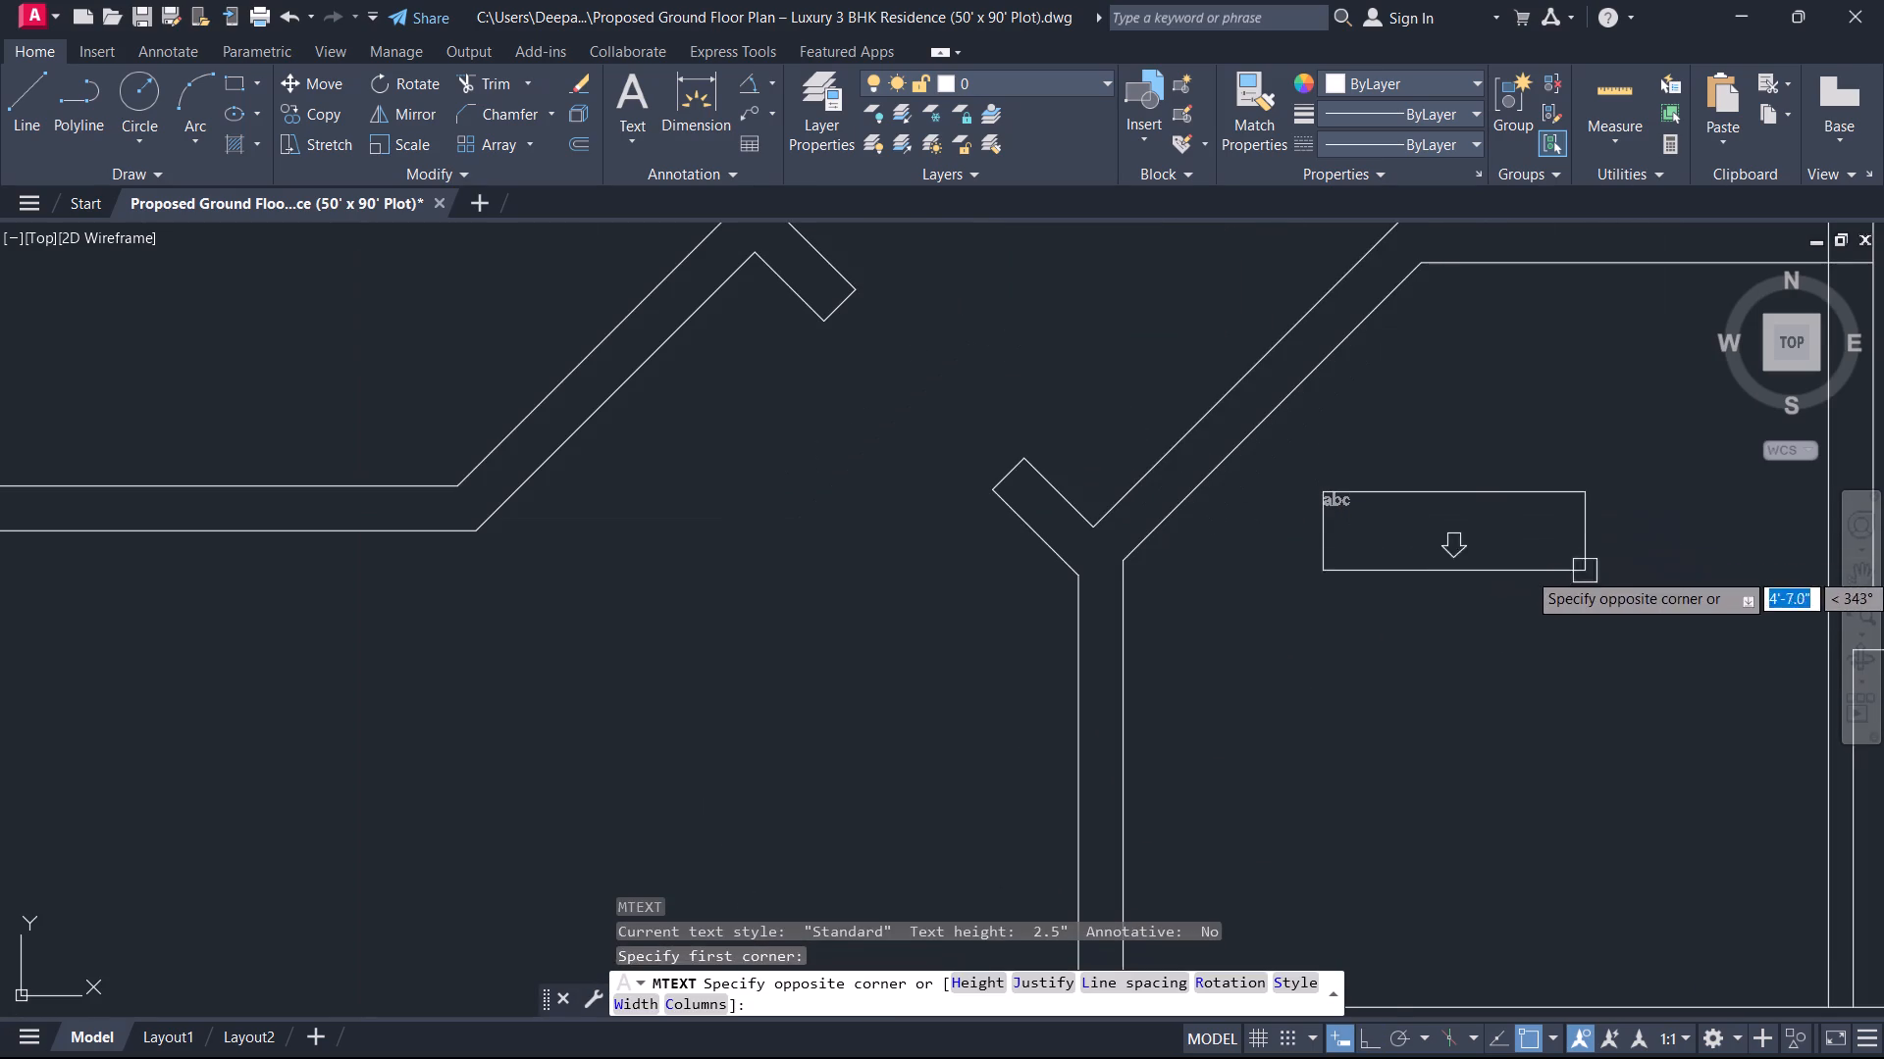
{"action": "left_click", "coordinate": [1694, 592]}
{"action": "key", "text": "g"}
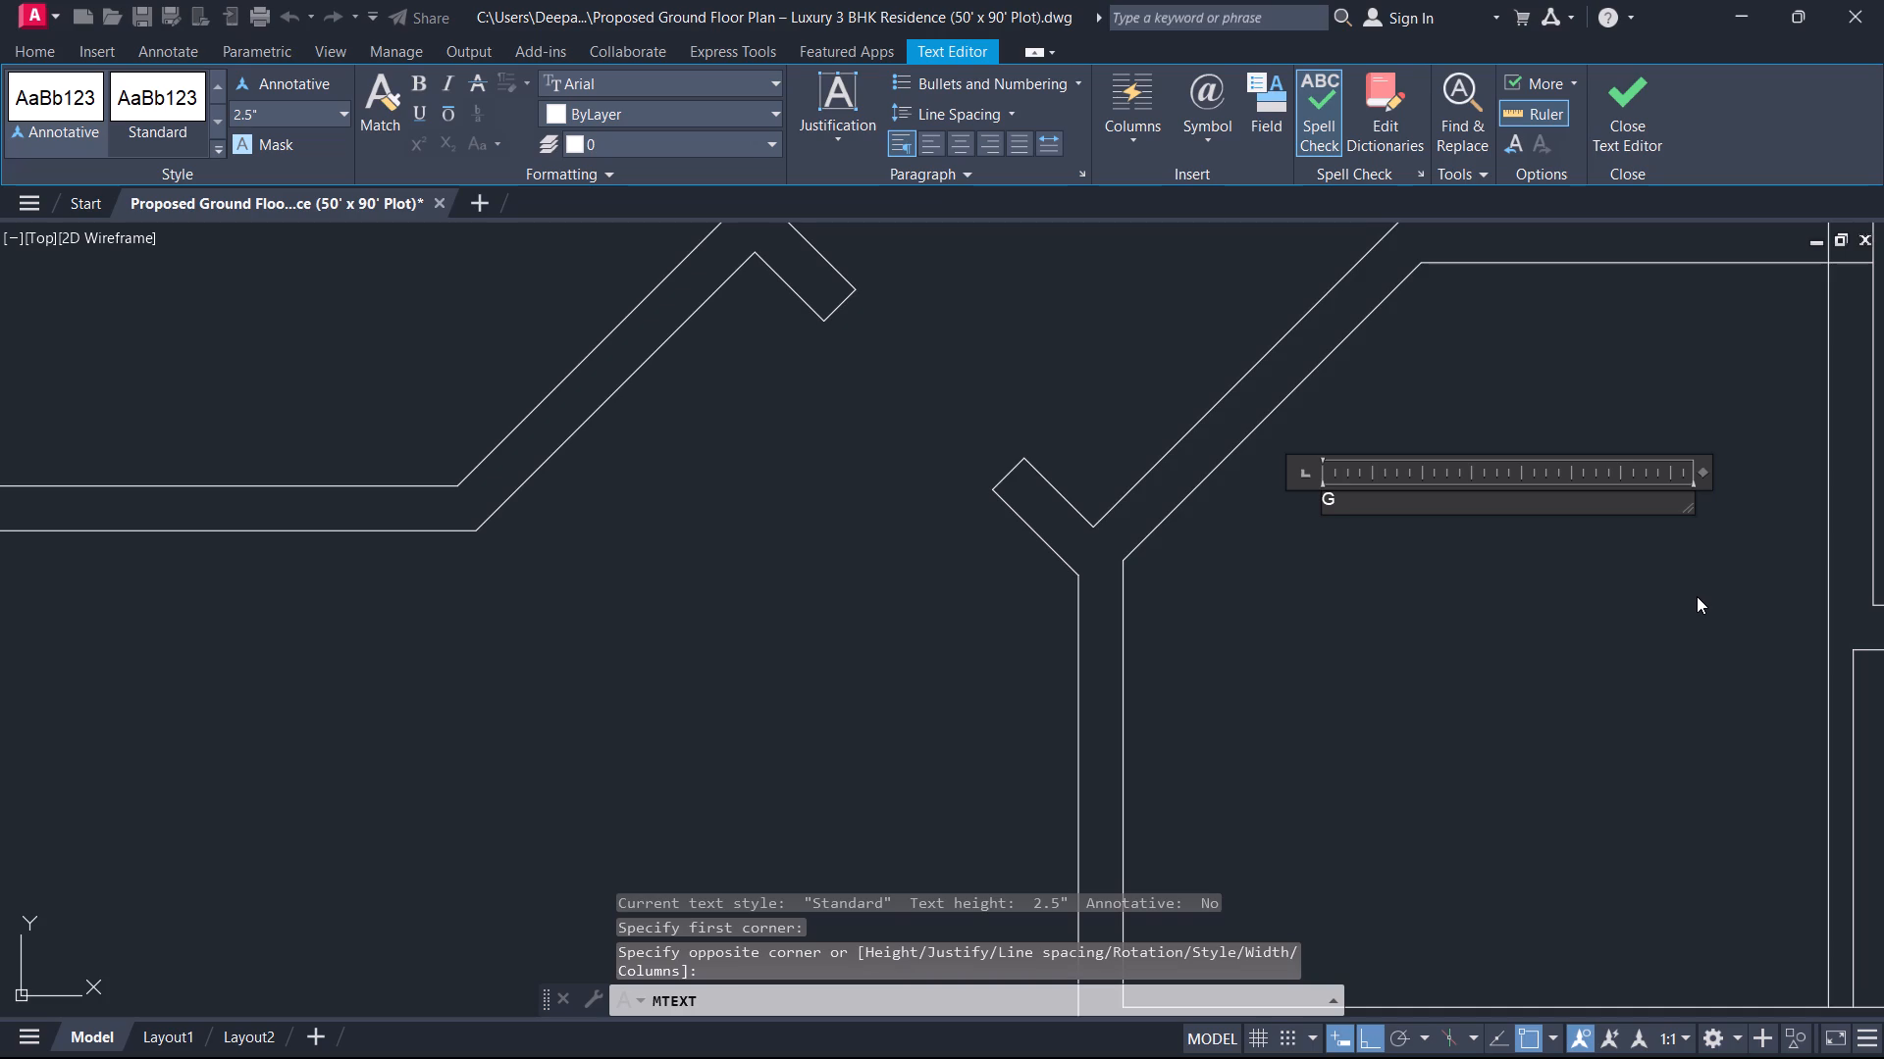
{"action": "type", "text": "UES"}
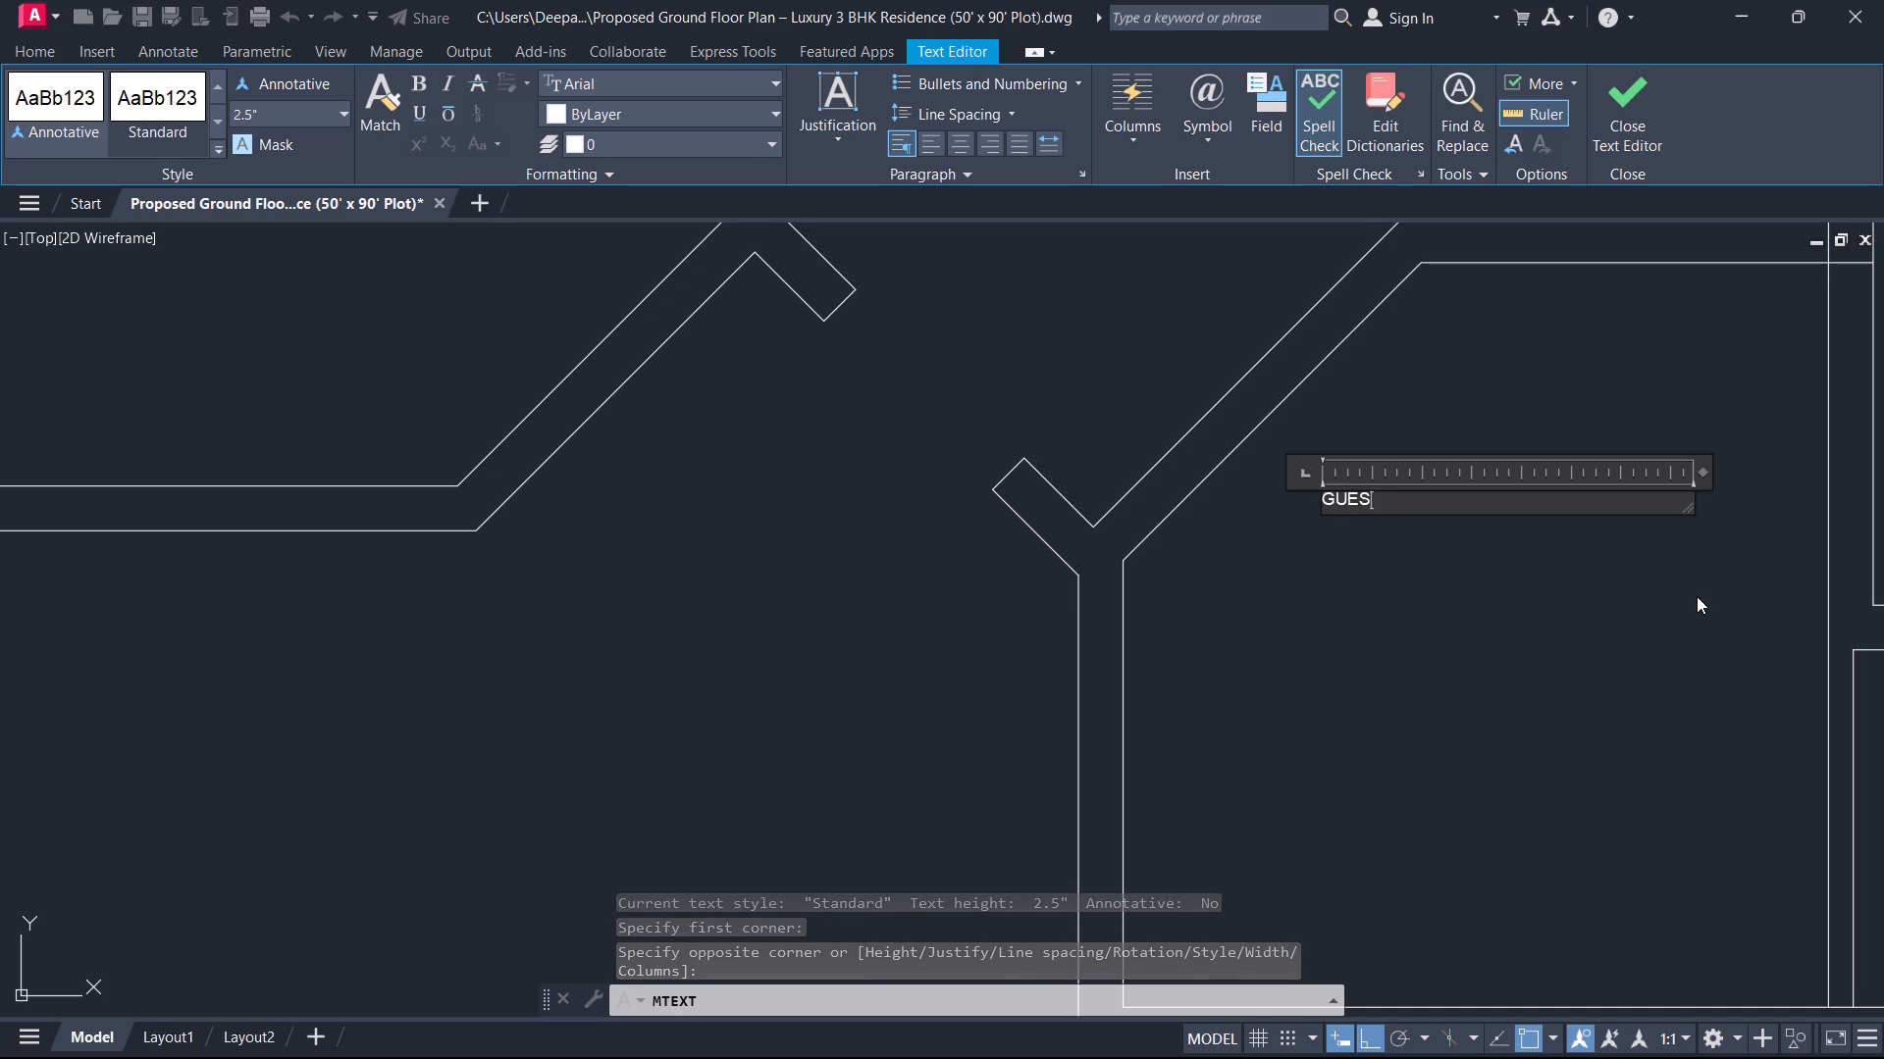
{"action": "key", "text": "t"}
{"action": "key", "text": "space"}
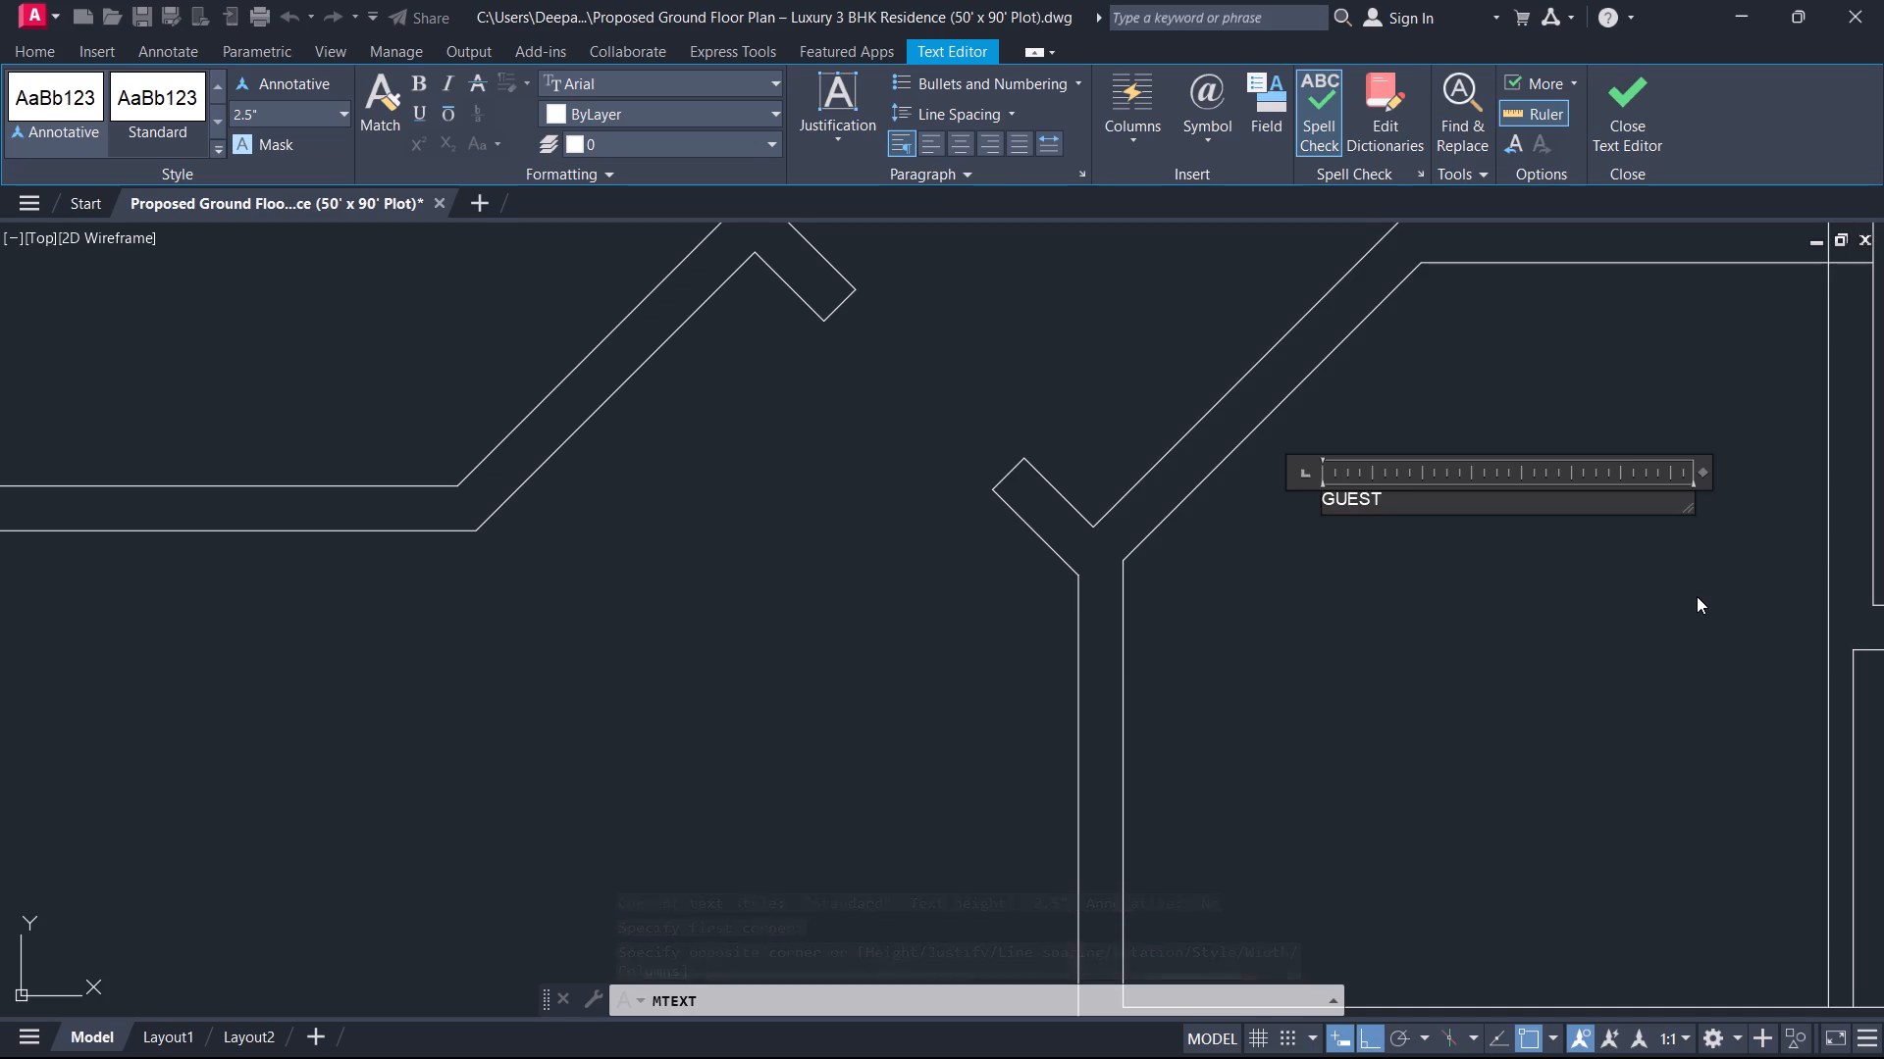
{"action": "type", "text": "BED"}
{"action": "key", "text": "Return"}
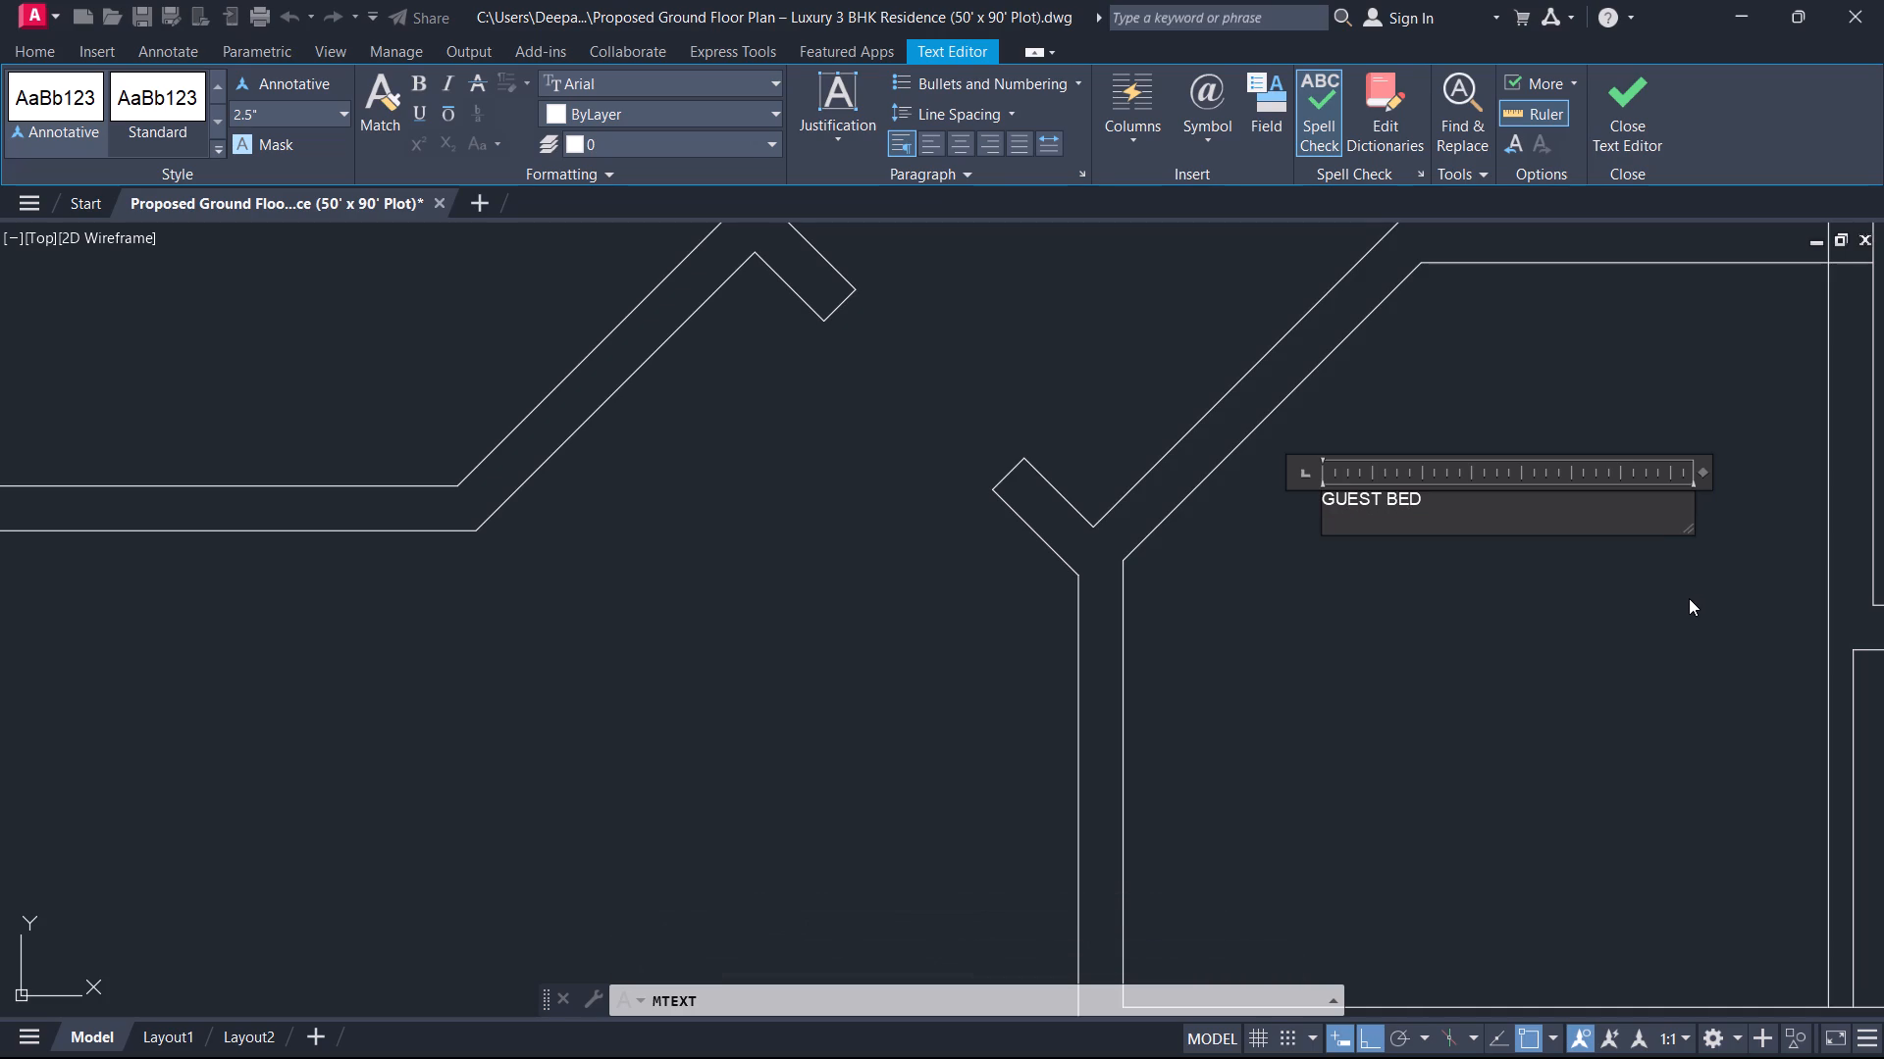
Enter 11'-11"X12'*6" as the second line of the guest bed label.
{"action": "type", "text": "11"}
{"action": "key", "text": "apostrophe"}
{"action": "key", "text": "minus"}
{"action": "type", "text": "11"}
{"action": "key", "text": "shift+quotedbl"}
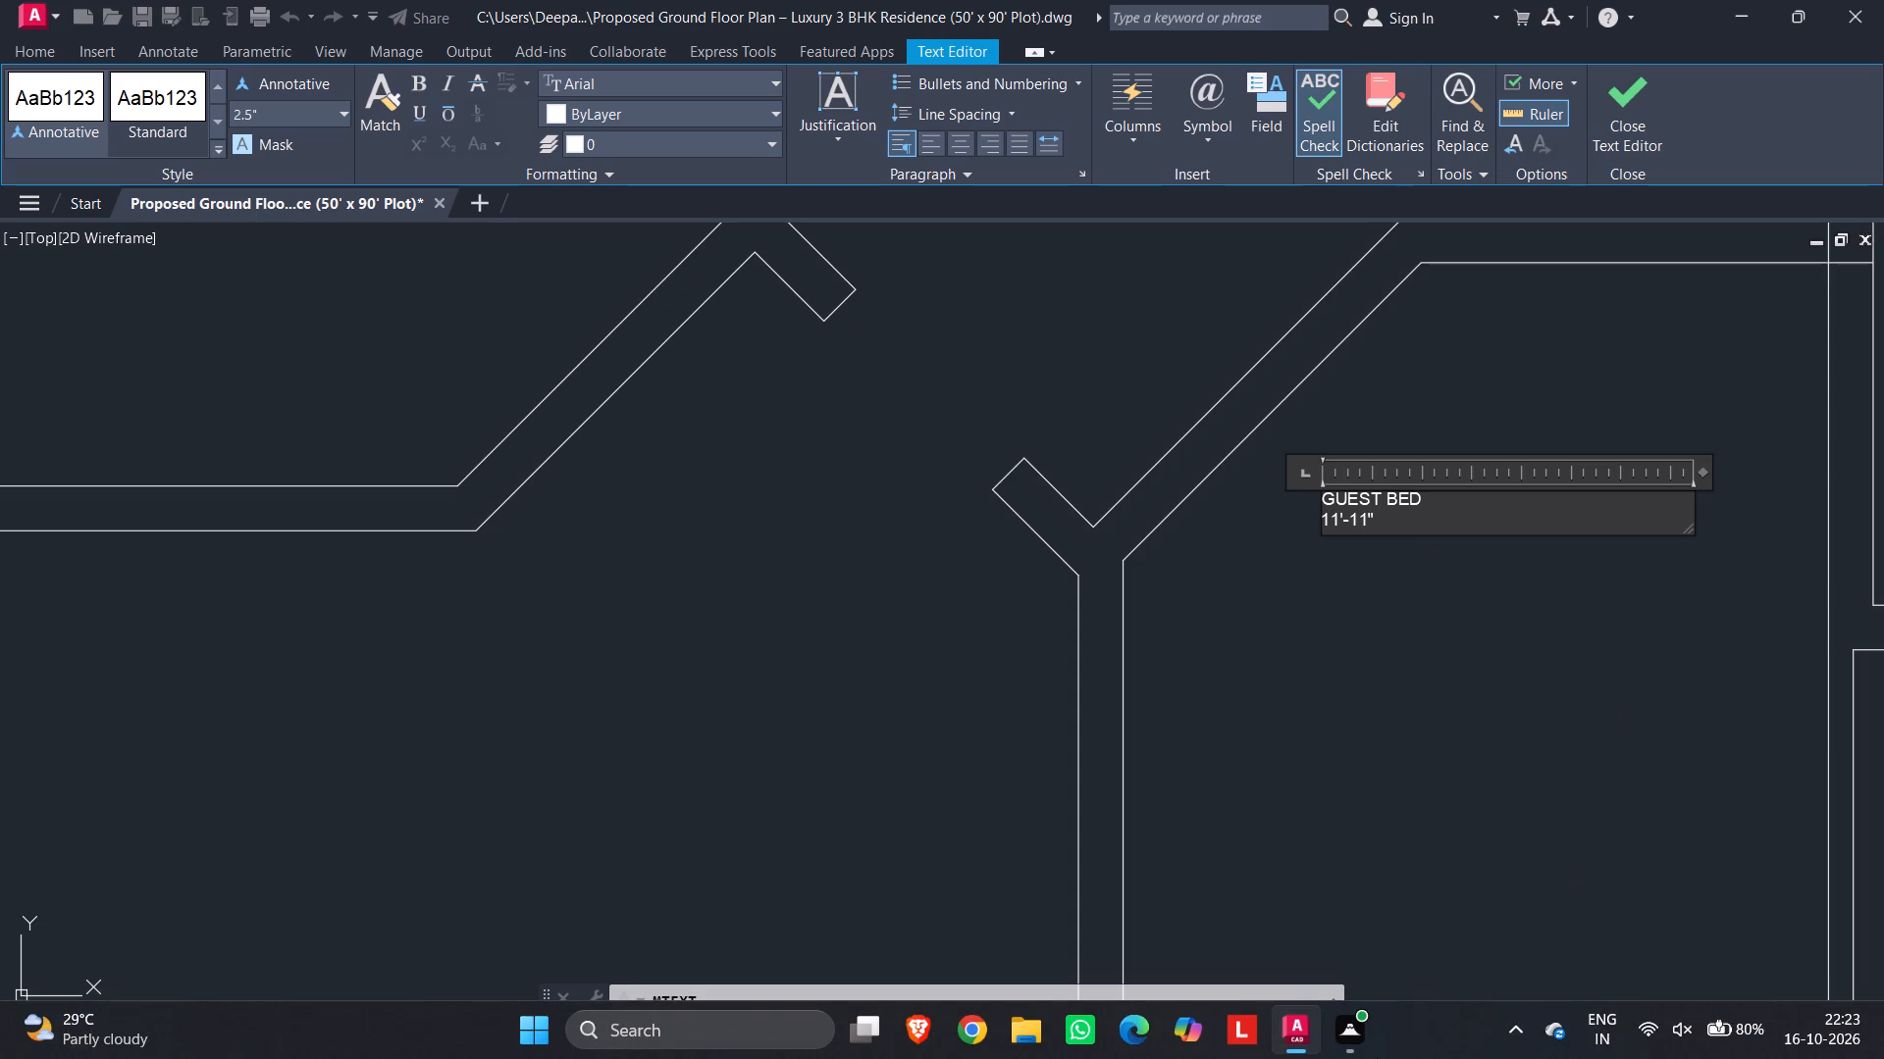
{"action": "key", "text": "x"}
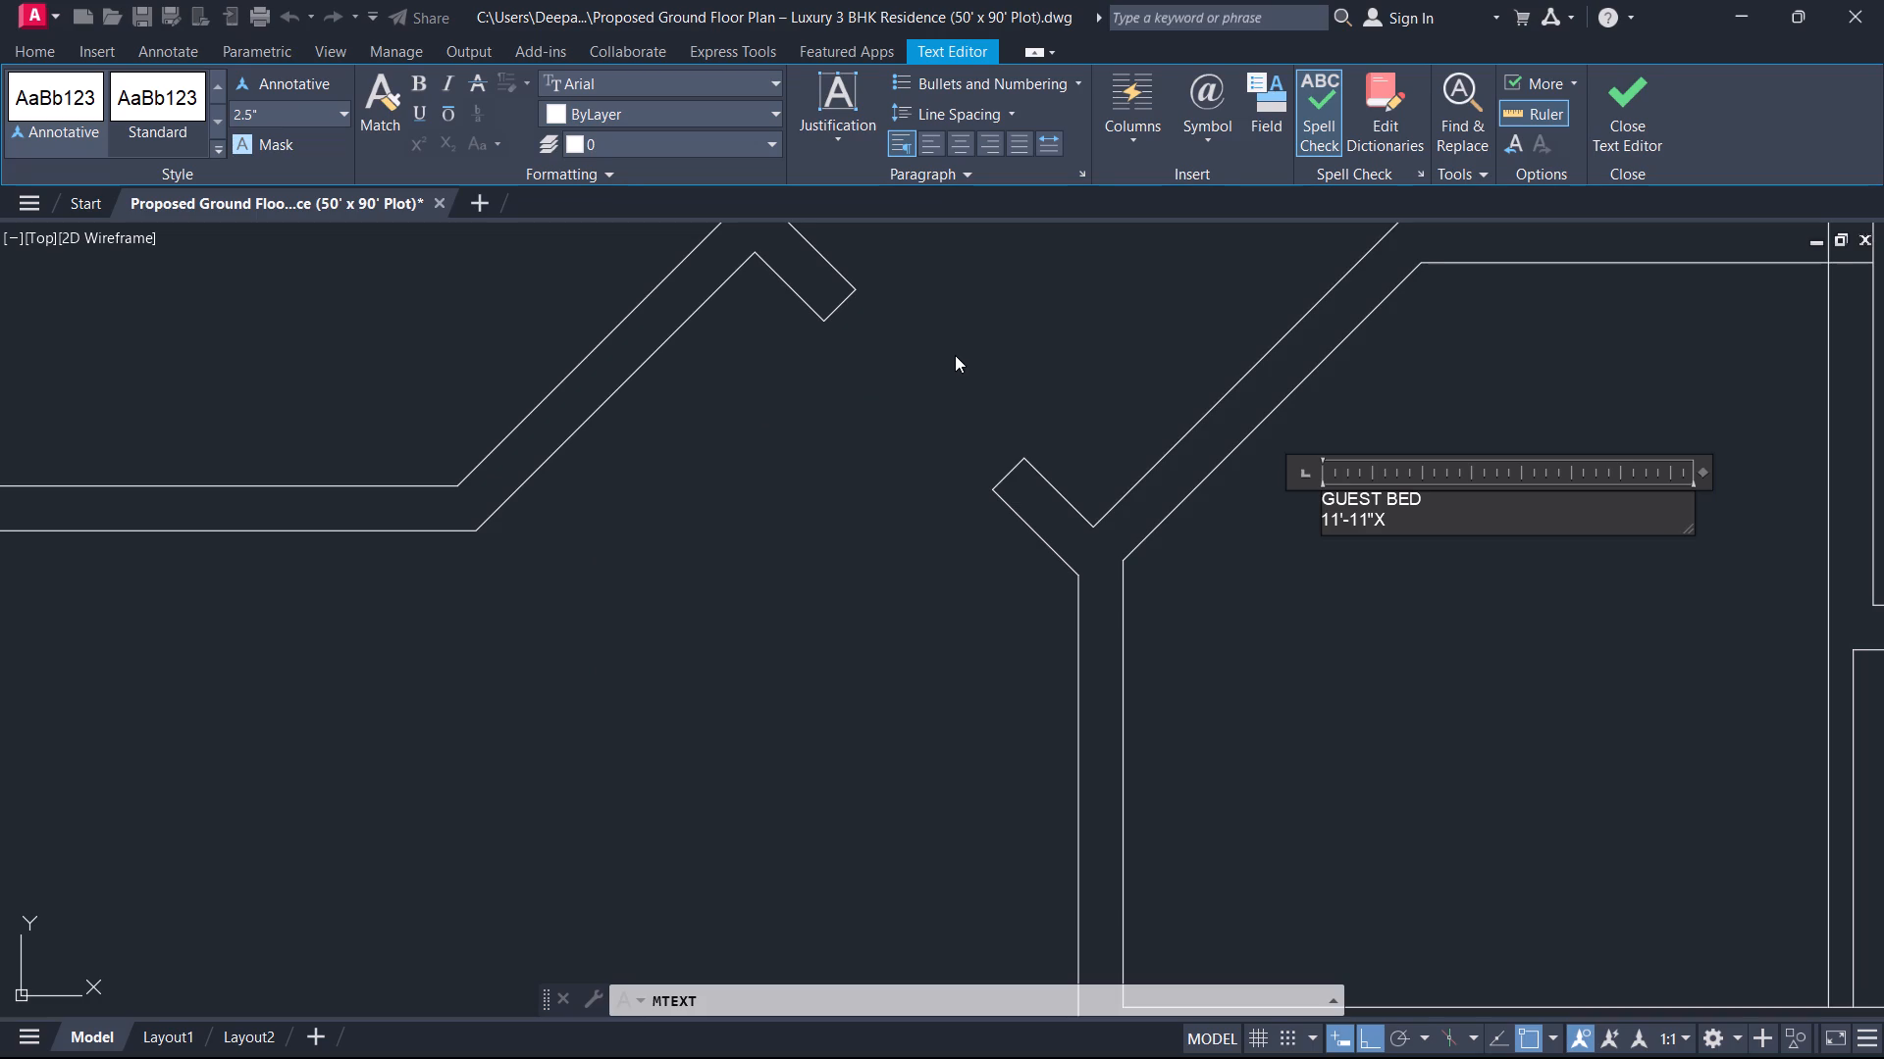
{"action": "type", "text": "12"}
{"action": "key", "text": "apostrophe"}
{"action": "type", "text": "*6"}
{"action": "key", "text": "shift+quotedbl"}
Set the text height of the whole guest bed label first to 9" and finally to 7".
{"action": "key", "text": "ctrl+a"}
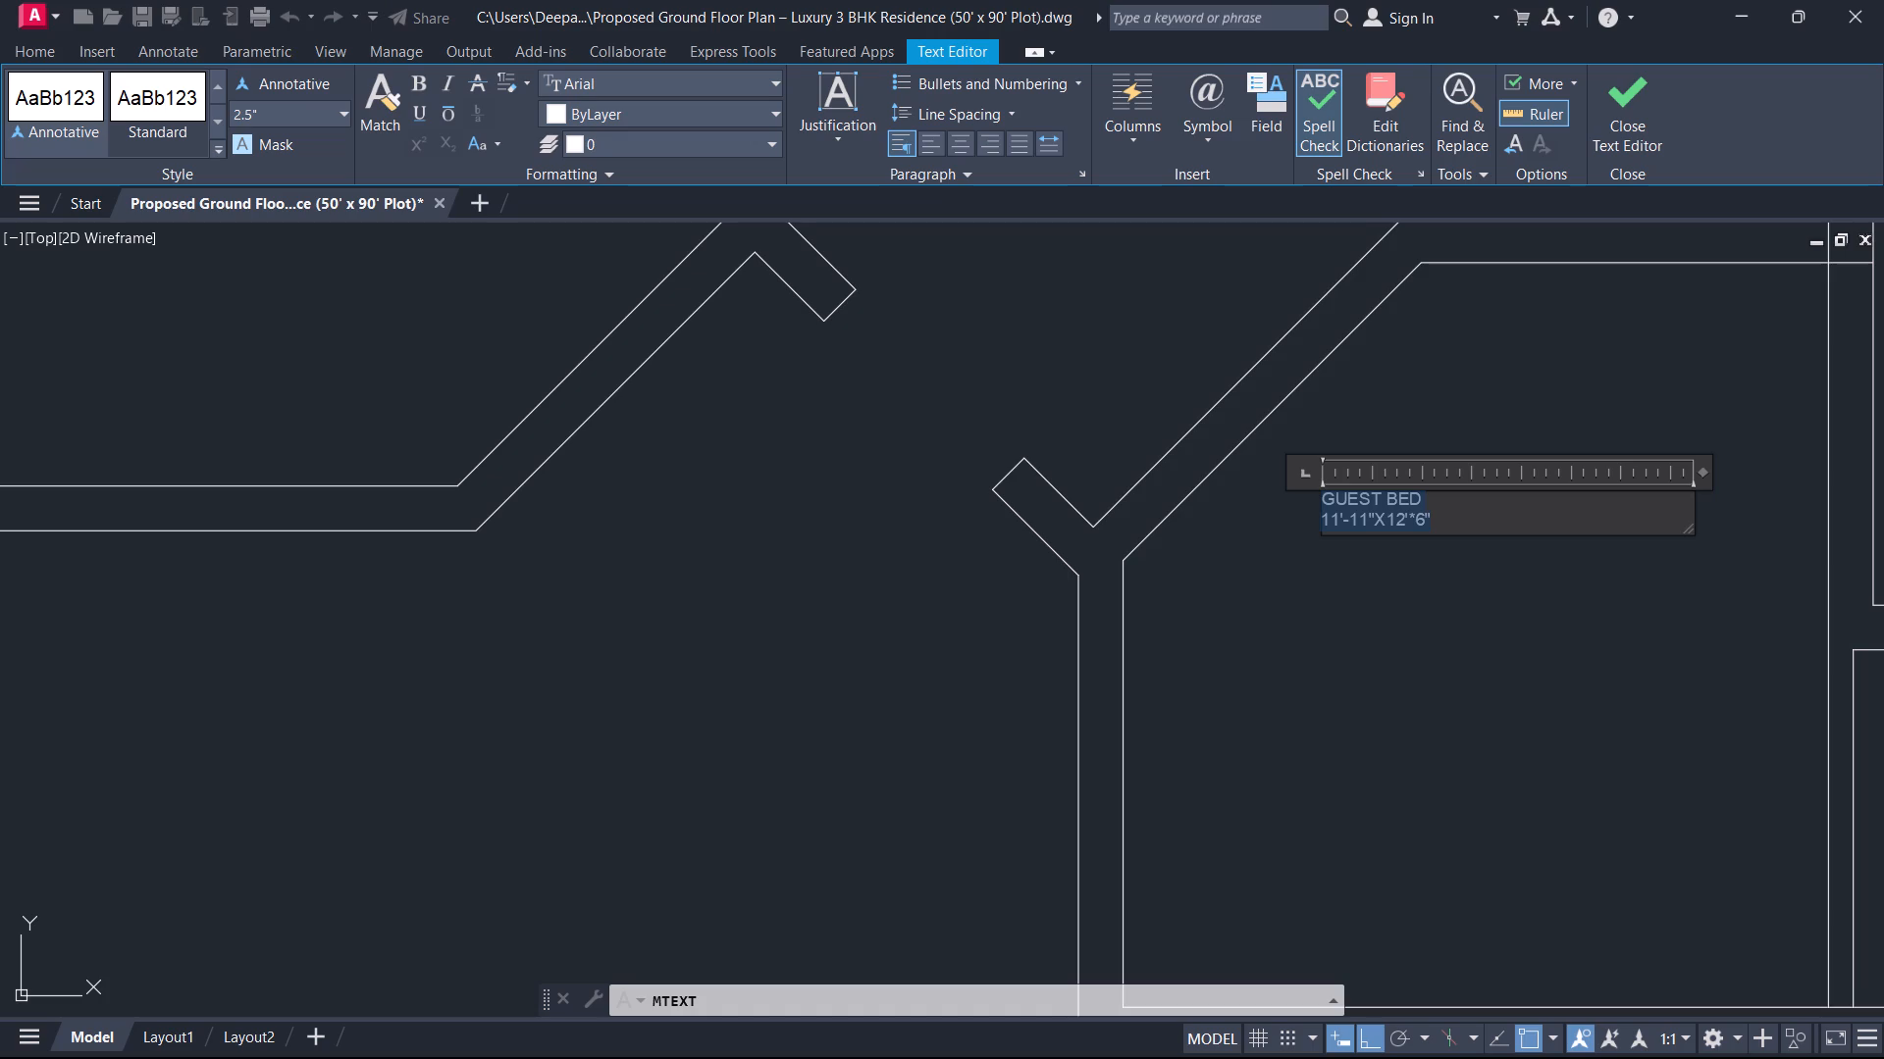
{"action": "scroll", "coordinate": [1679, 123], "scroll_direction": "up", "scroll_amount": 1}
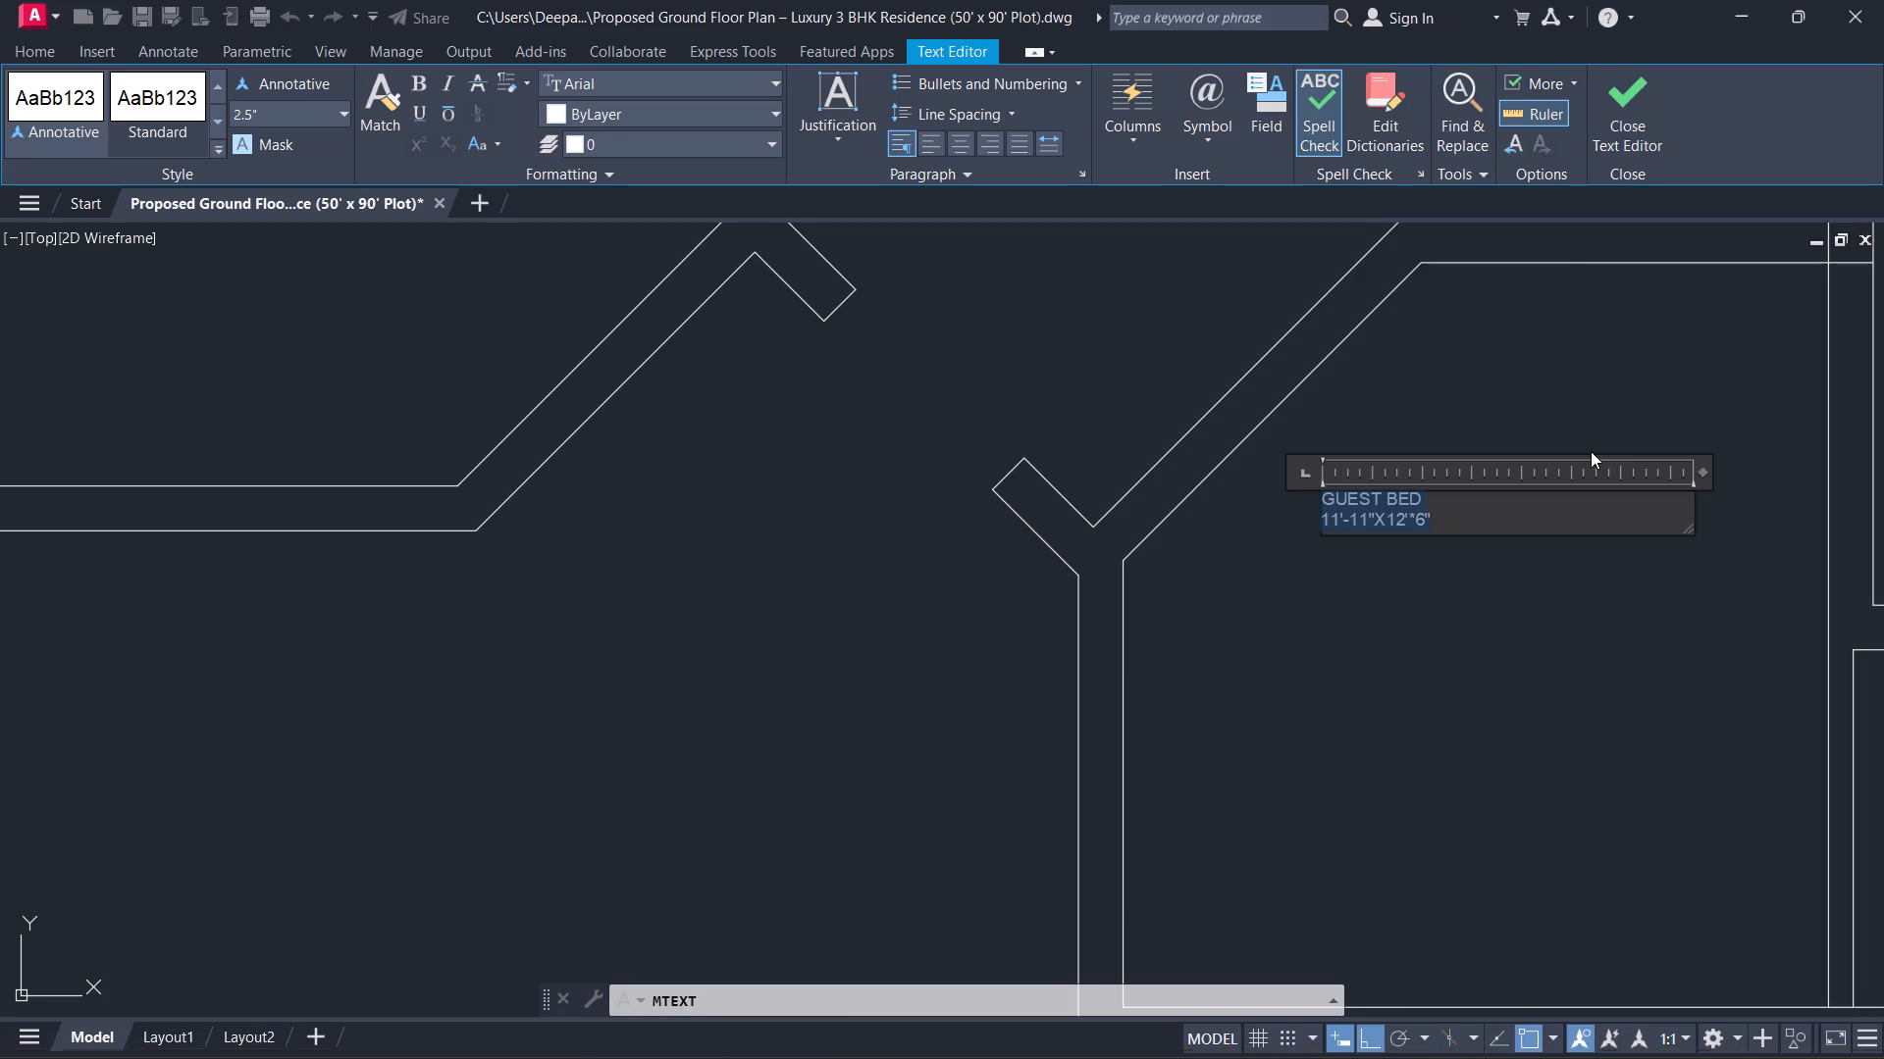
{"action": "left_click", "coordinate": [290, 115]}
{"action": "key", "text": "9"}
{"action": "key", "text": "Return"}
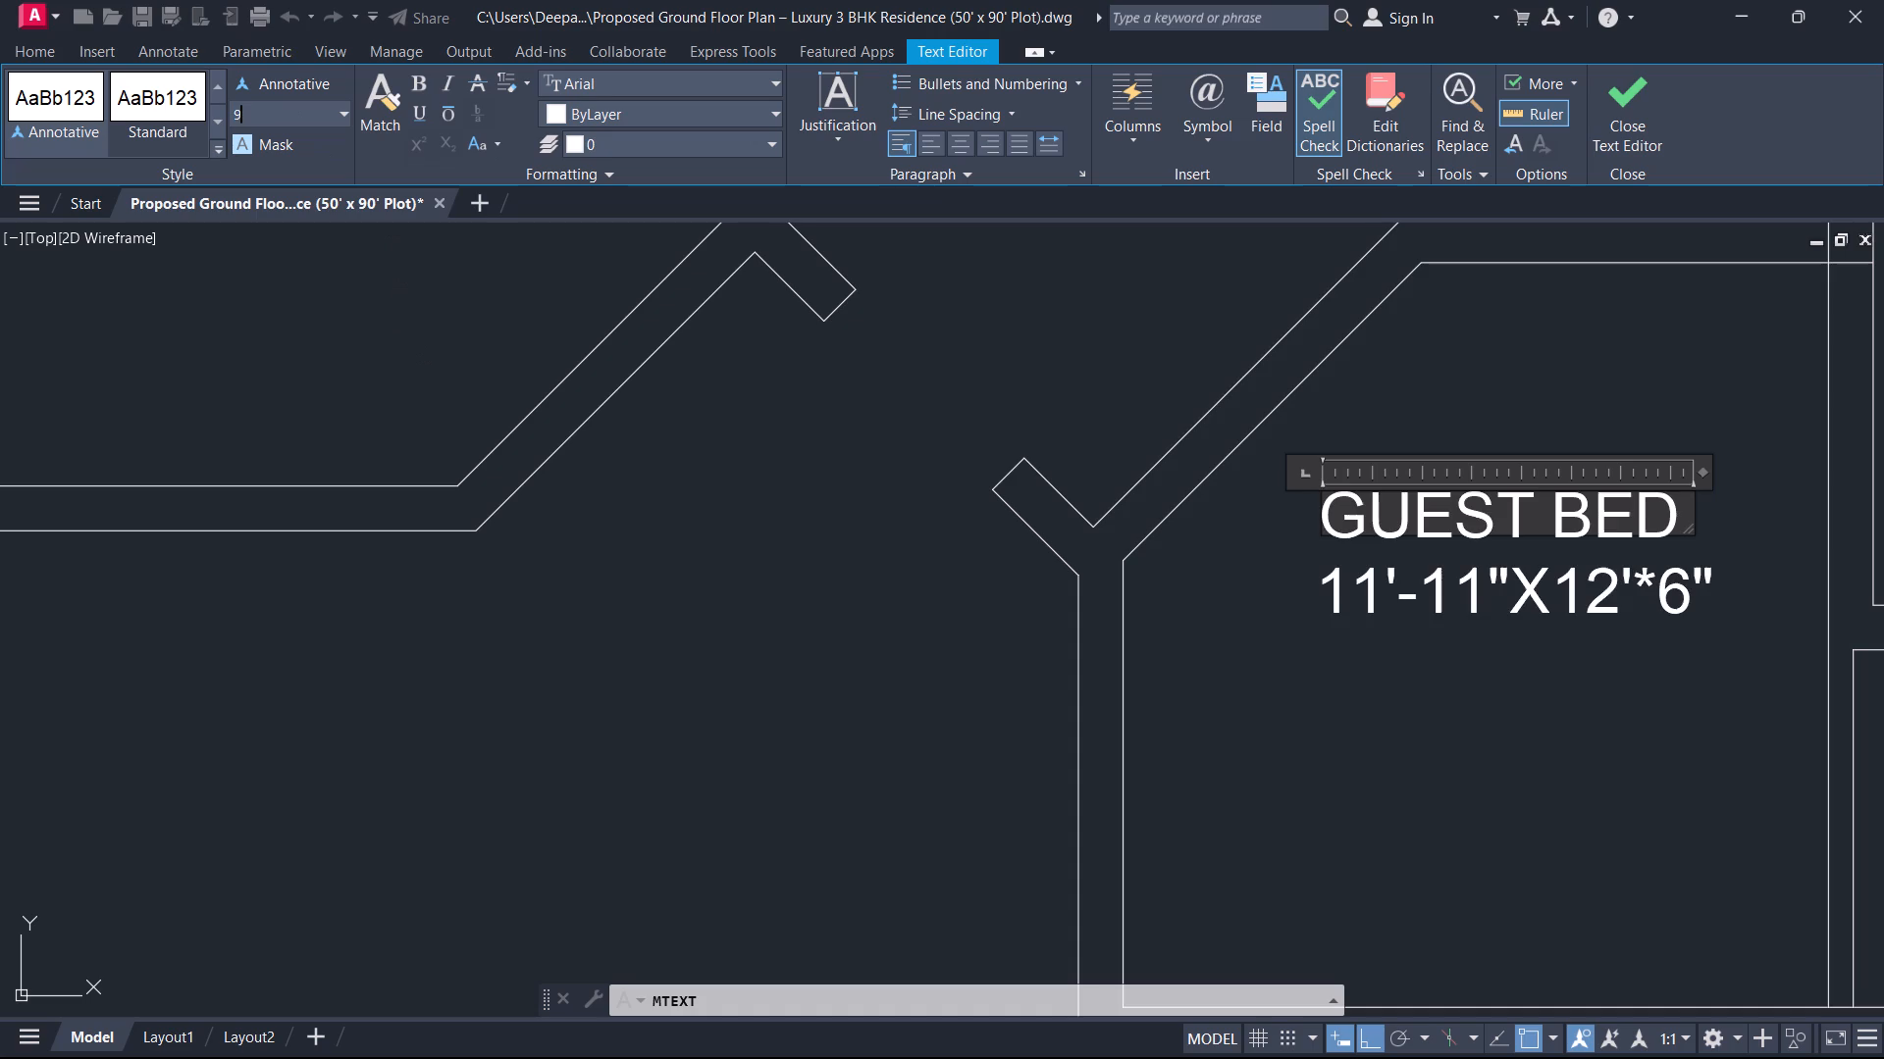
{"action": "left_click", "coordinate": [266, 110]}
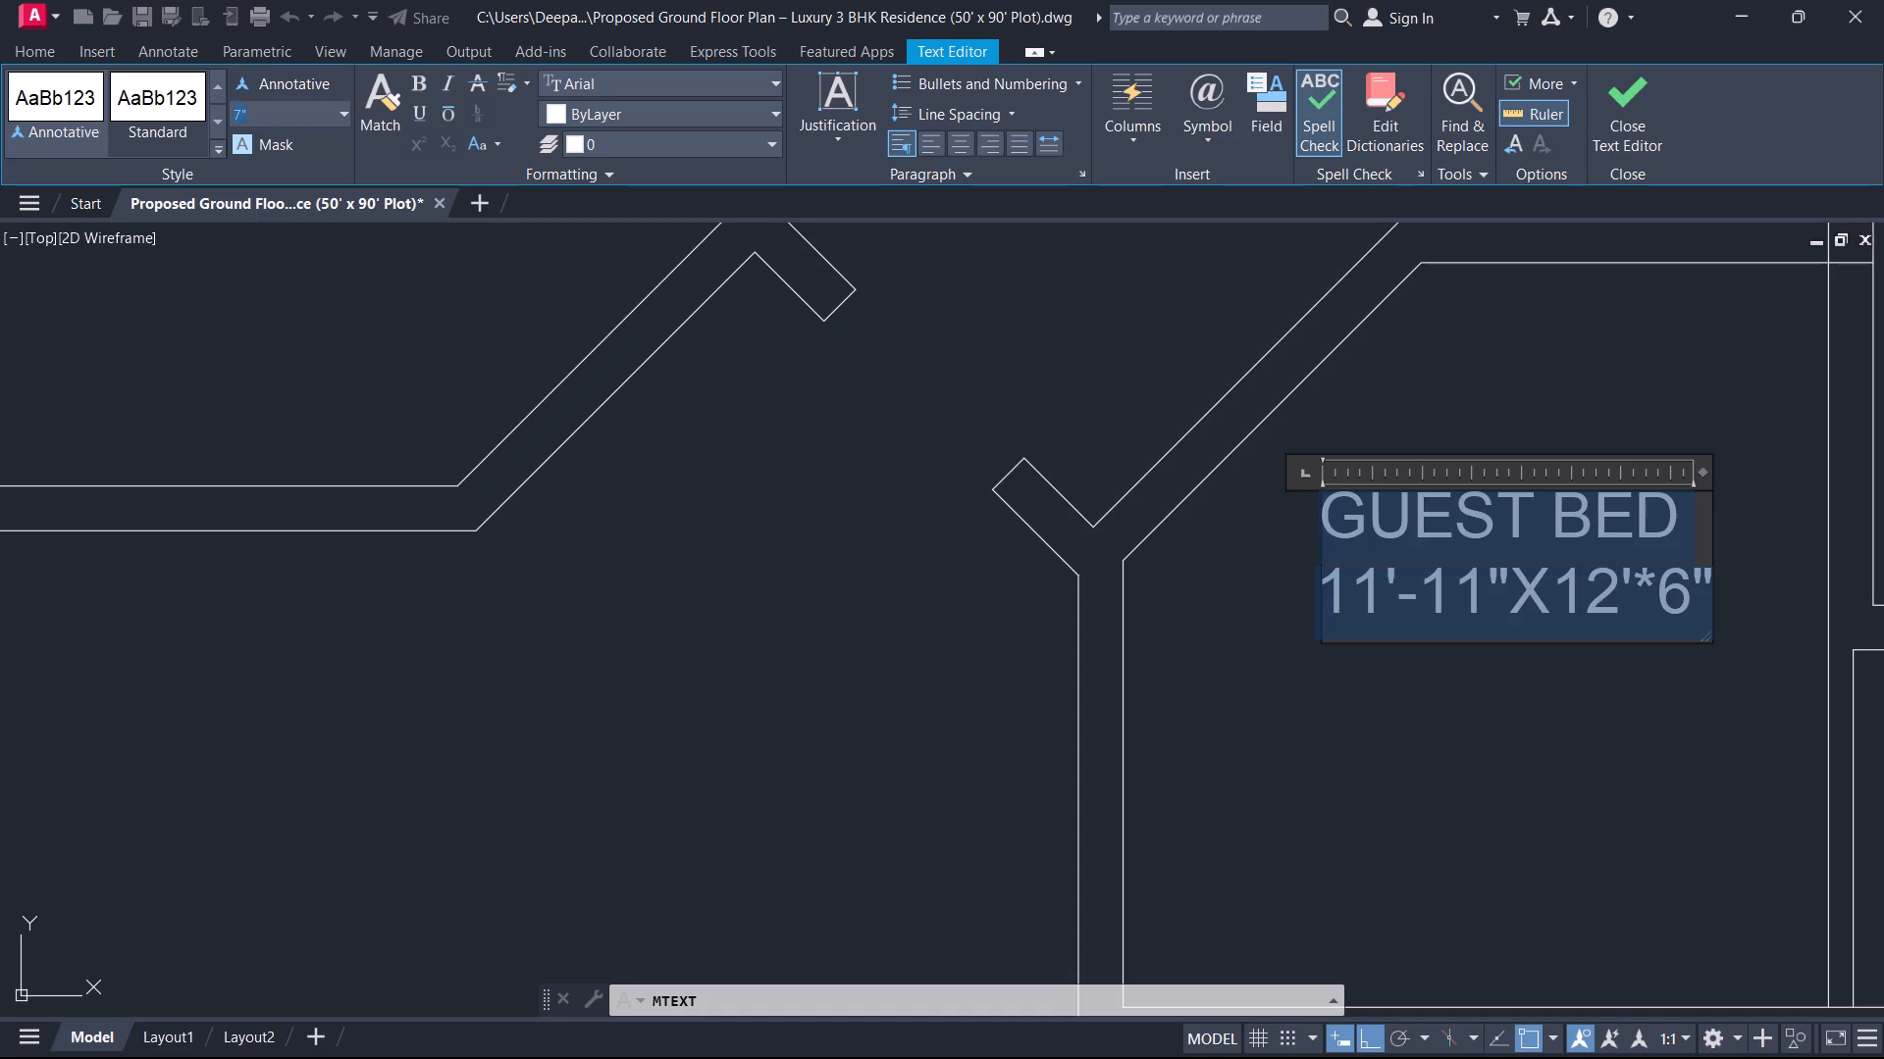
{"action": "key", "text": "7"}
{"action": "key", "text": "Return"}
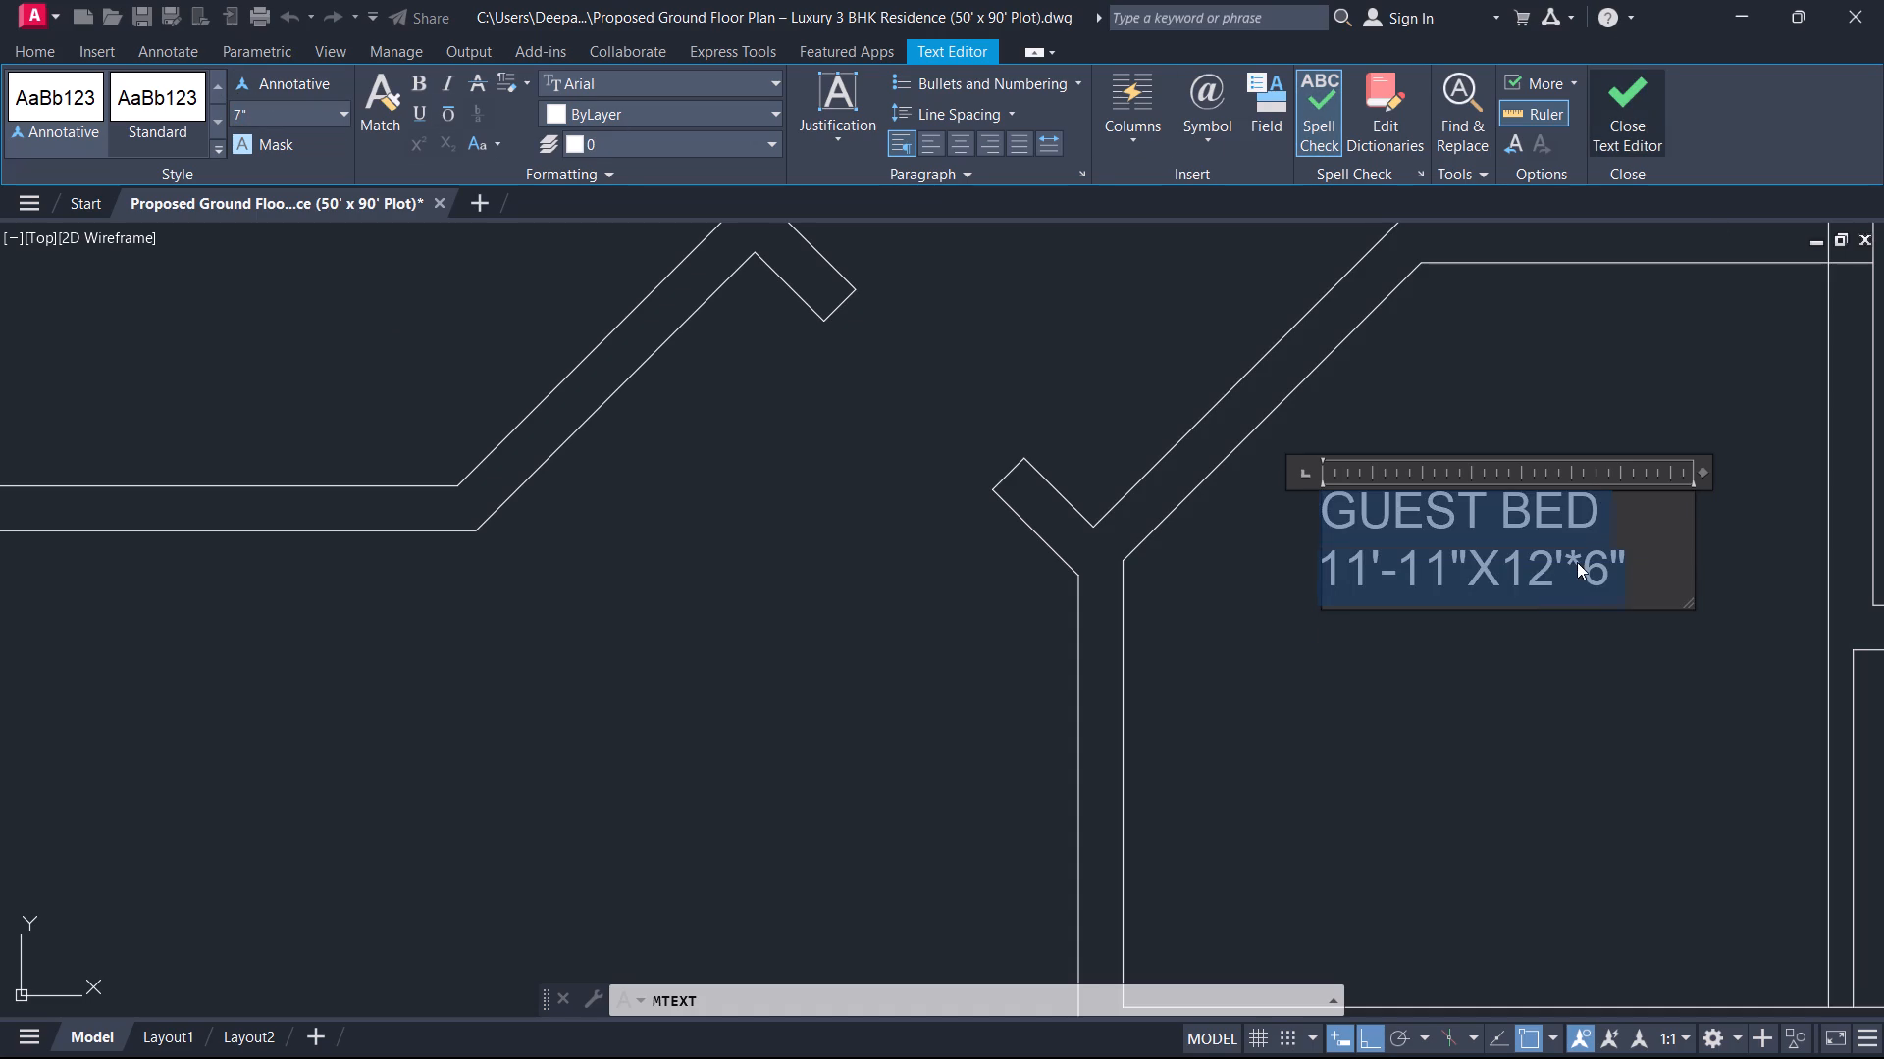
Replace the asterisk in the label's second dimension with a hyphen, giving 12'-6", and finish editing the text.
{"action": "left_click", "coordinate": [1577, 562]}
{"action": "key", "text": "BackSpace"}
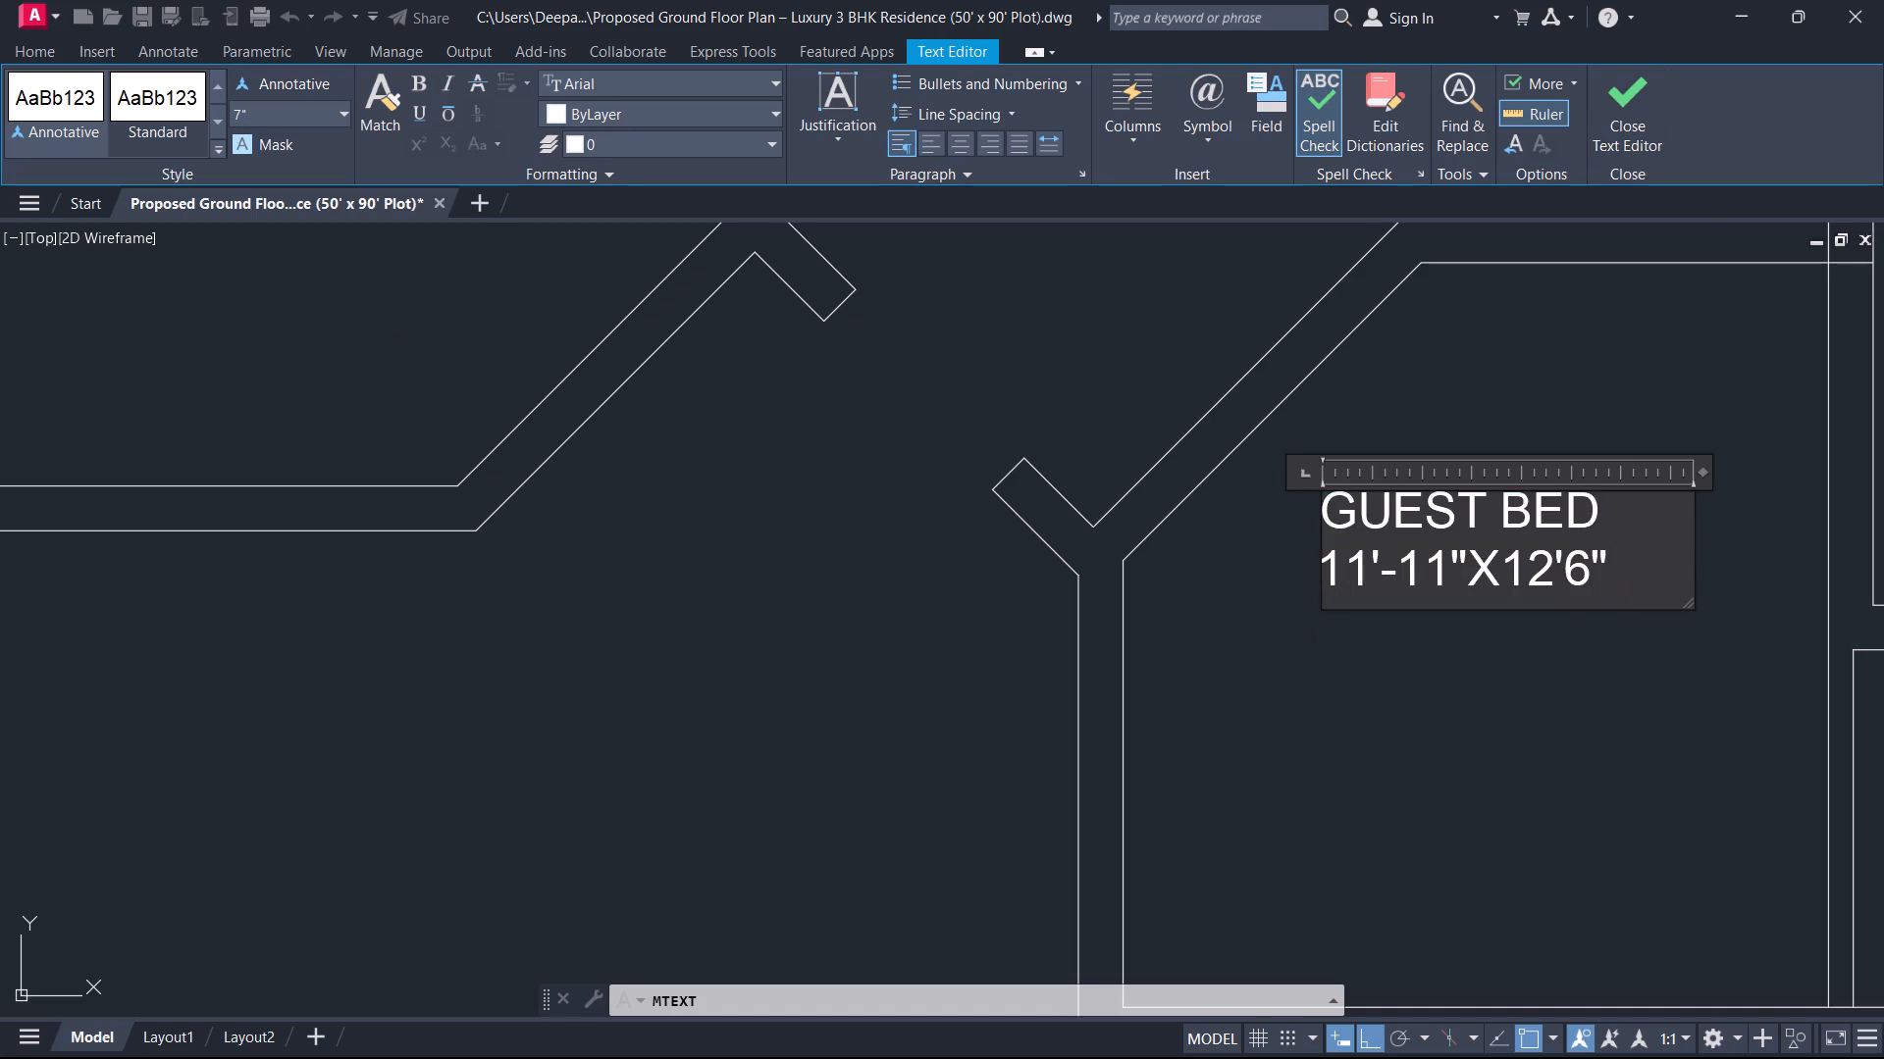
{"action": "key", "text": "minus"}
{"action": "left_click", "coordinate": [1635, 110]}
Place multiline text inside the small room adjoining the guest bed and enter BATH as its first line.
{"action": "scroll", "coordinate": [1432, 442], "scroll_direction": "down", "scroll_amount": 3}
{"action": "middle_click_drag", "start_coordinate": [1385, 517], "coordinate": [1430, 674]}
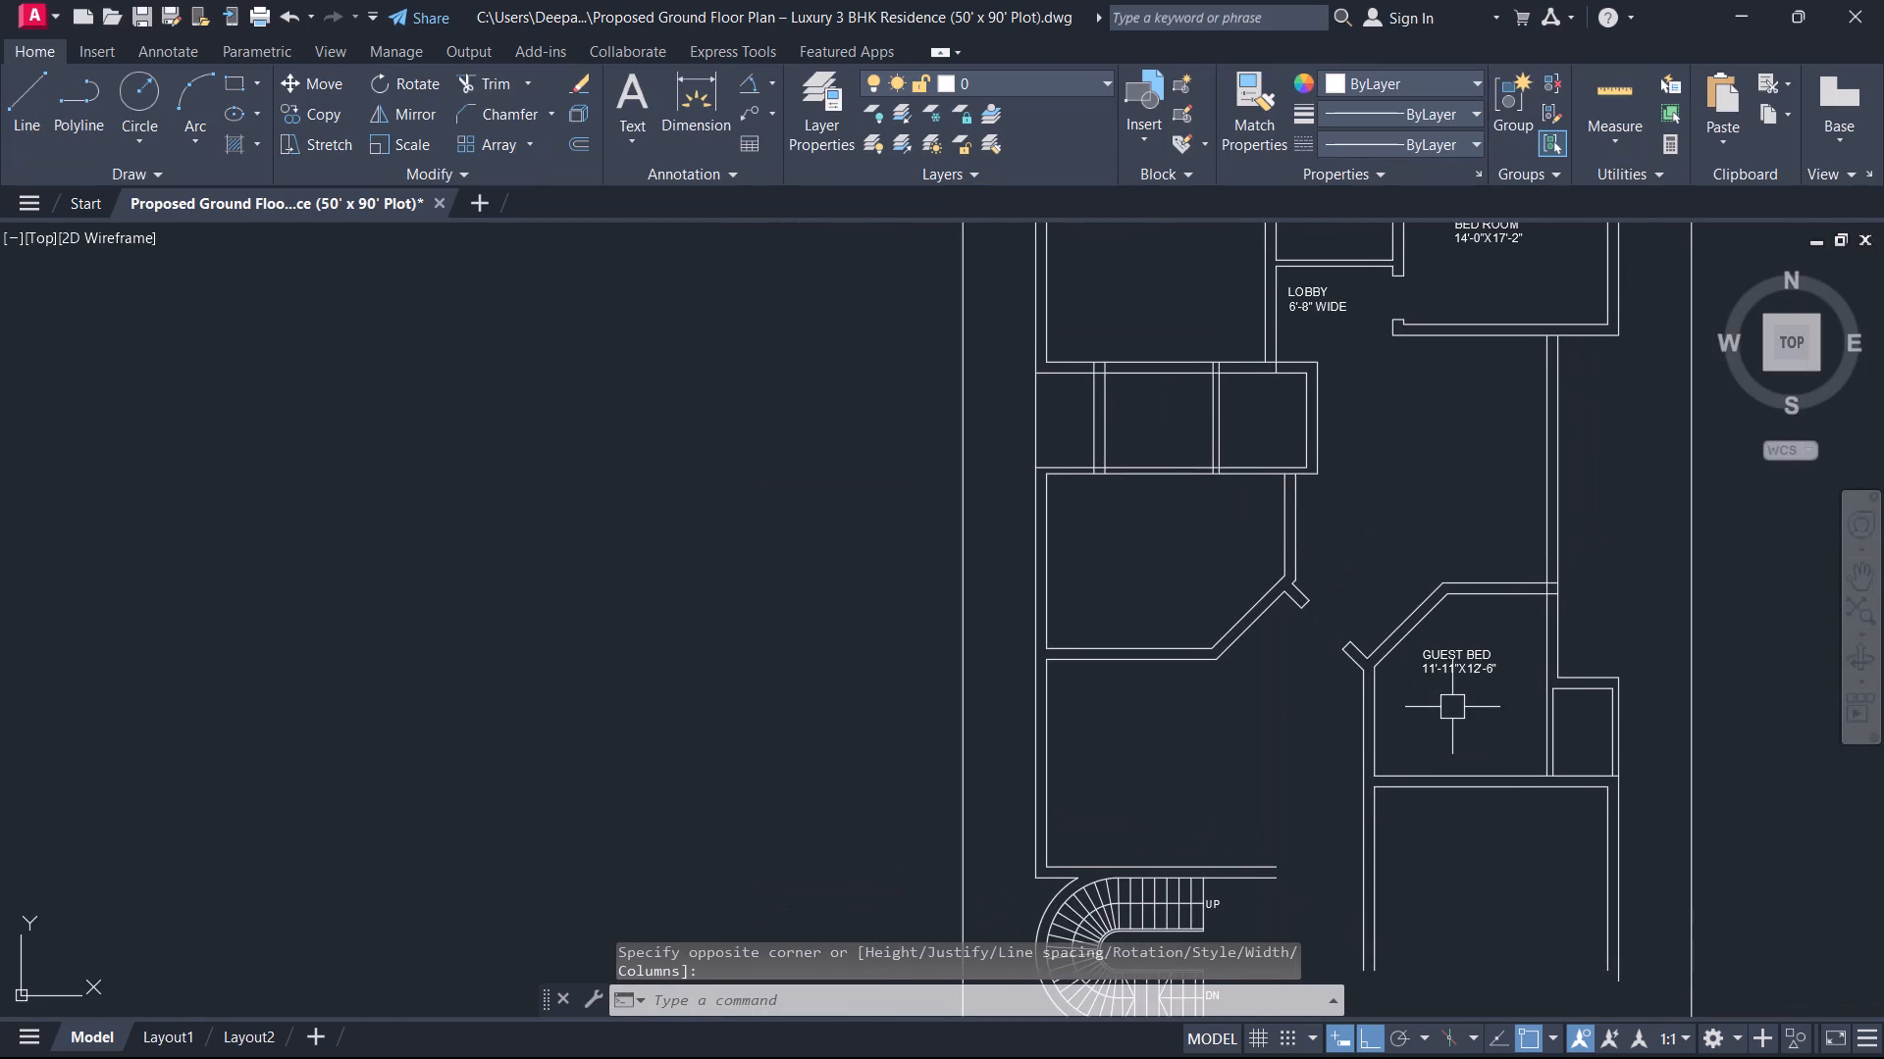
{"action": "scroll", "coordinate": [1617, 758], "scroll_direction": "up", "scroll_amount": 2}
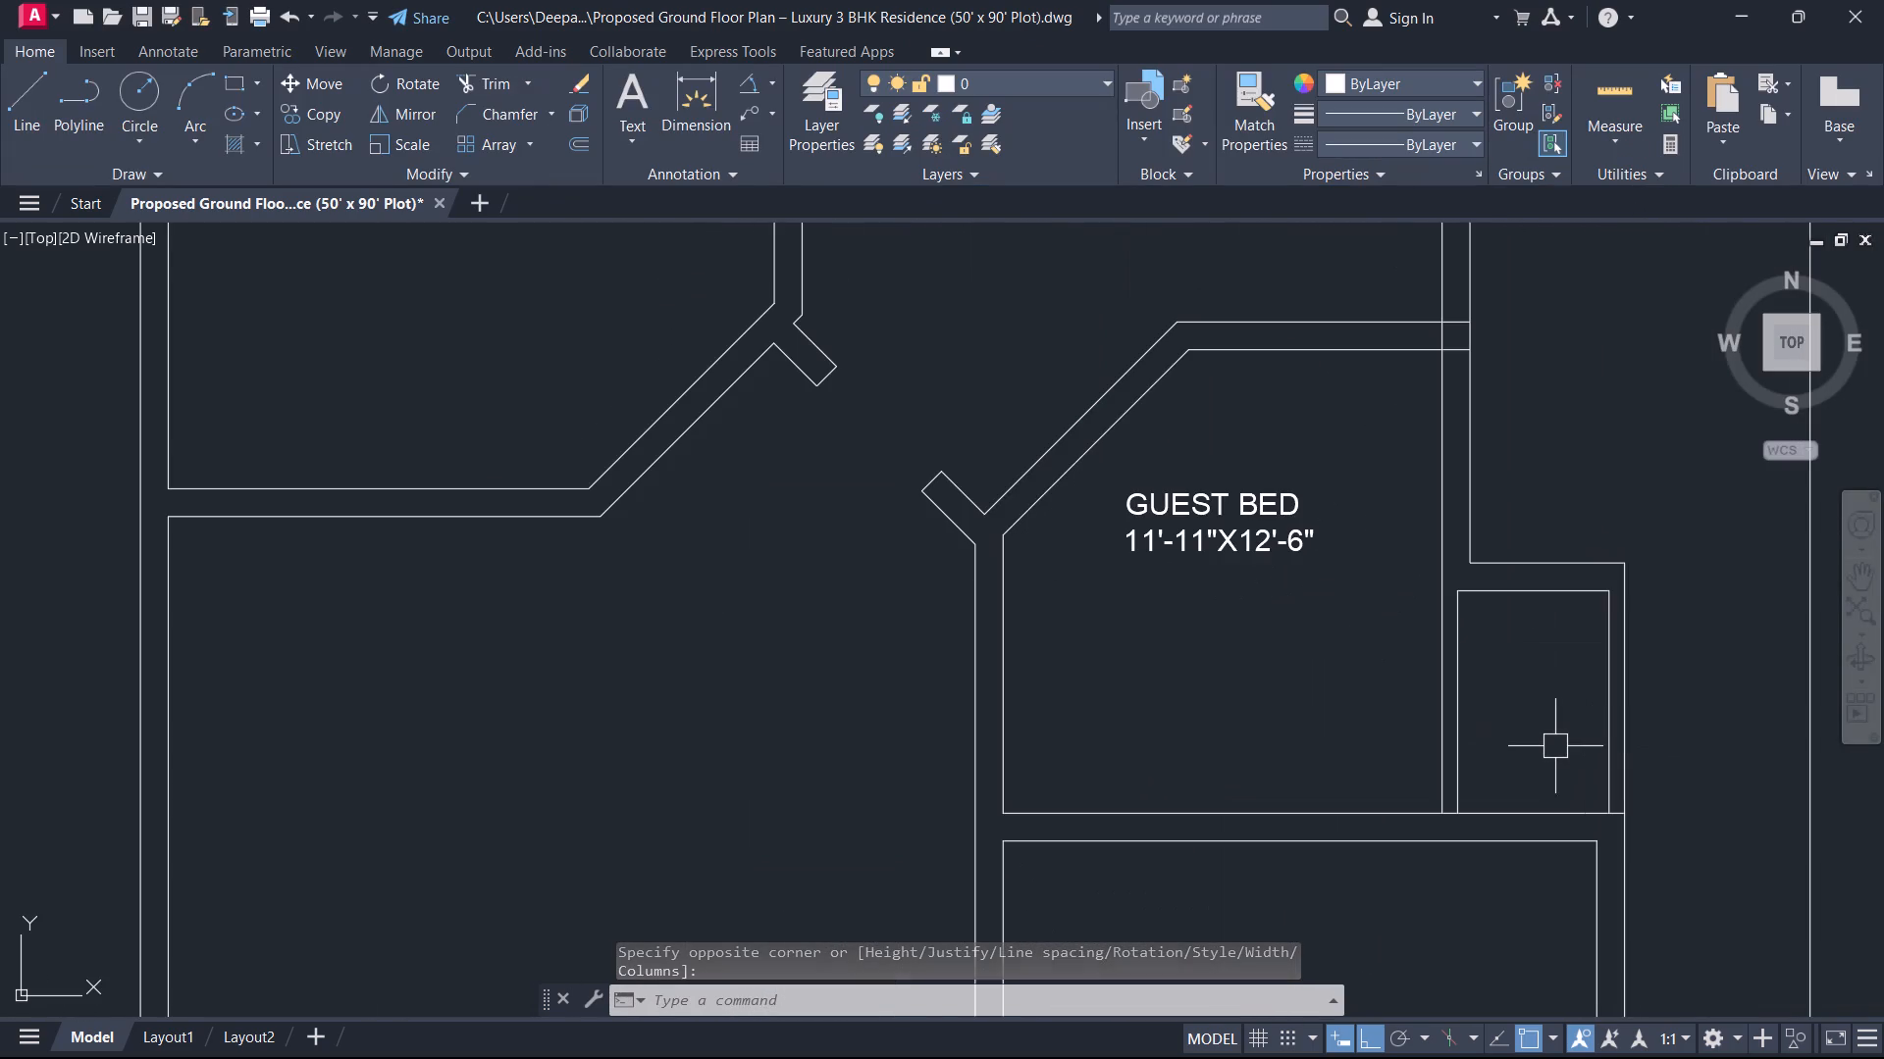
{"action": "key", "text": "t"}
{"action": "key", "text": "space"}
{"action": "scroll", "coordinate": [1502, 676], "scroll_direction": "up", "scroll_amount": 2}
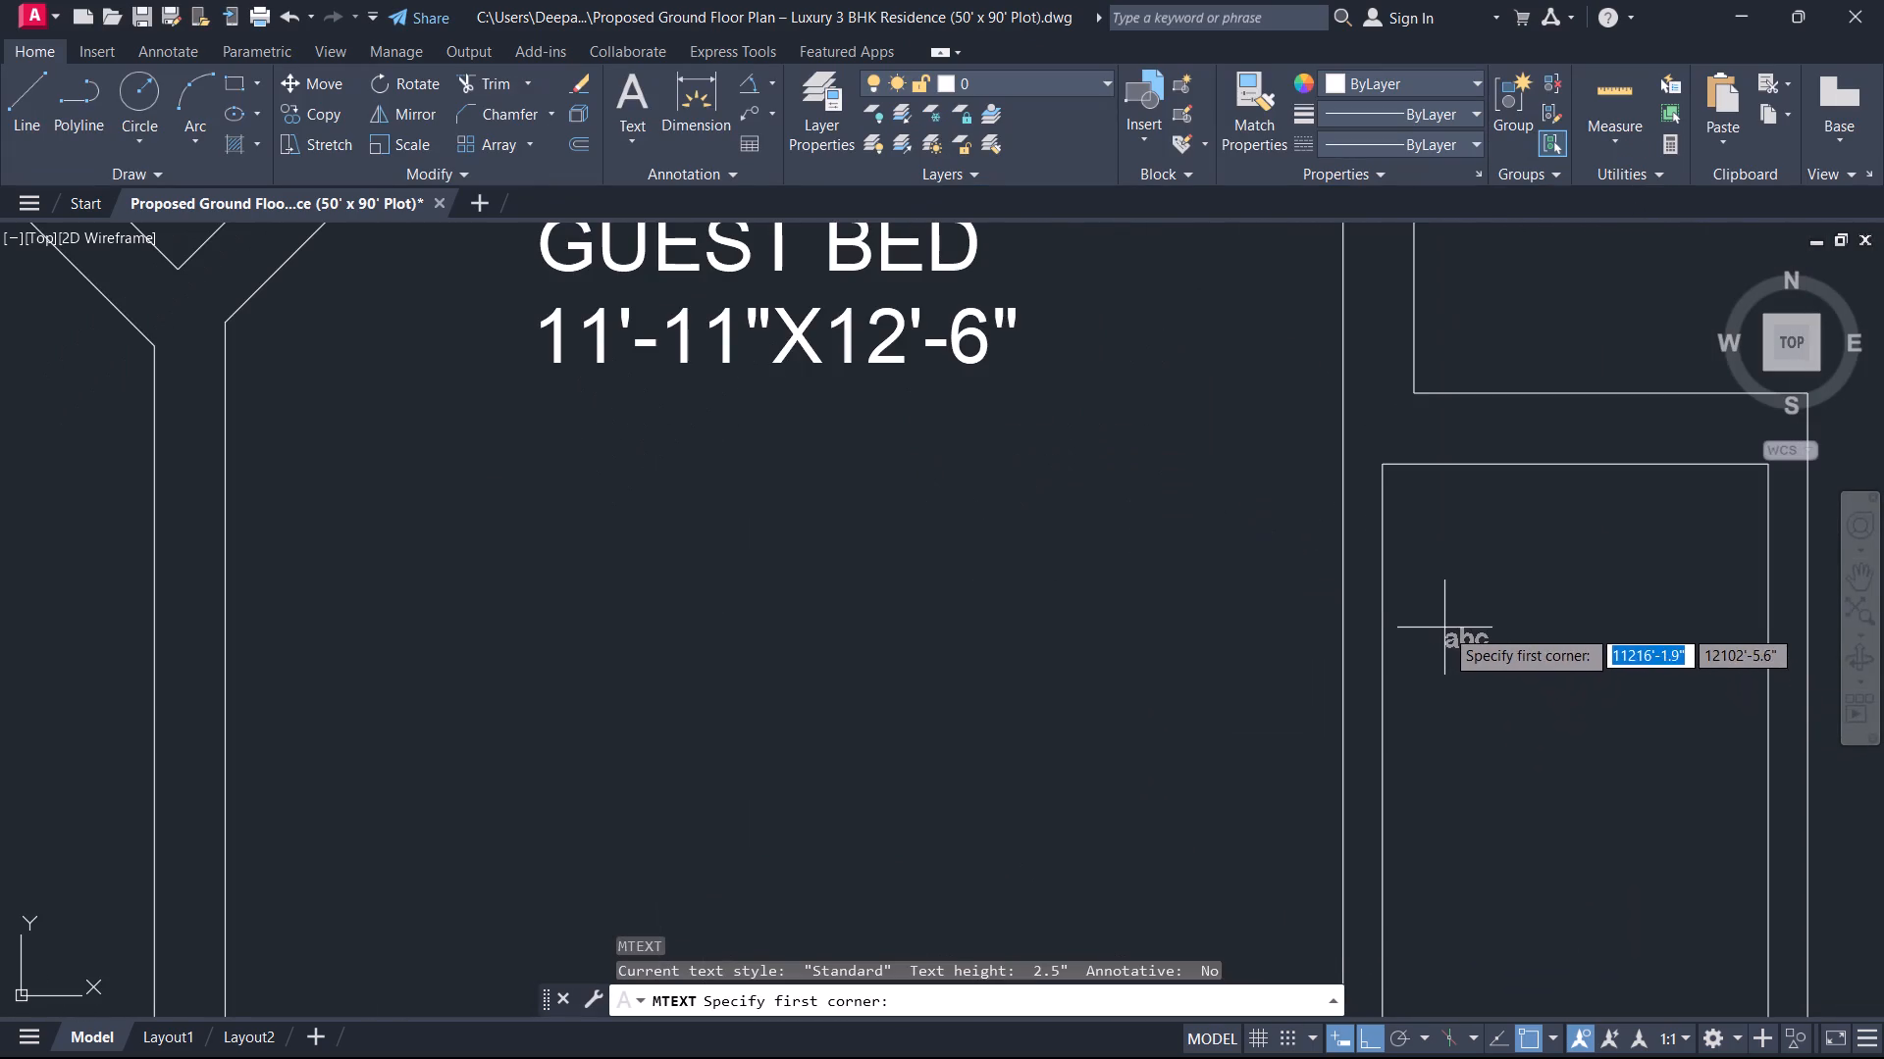
{"action": "left_click", "coordinate": [1447, 626]}
{"action": "left_click_drag", "start_coordinate": [1596, 721], "coordinate": [1609, 739]}
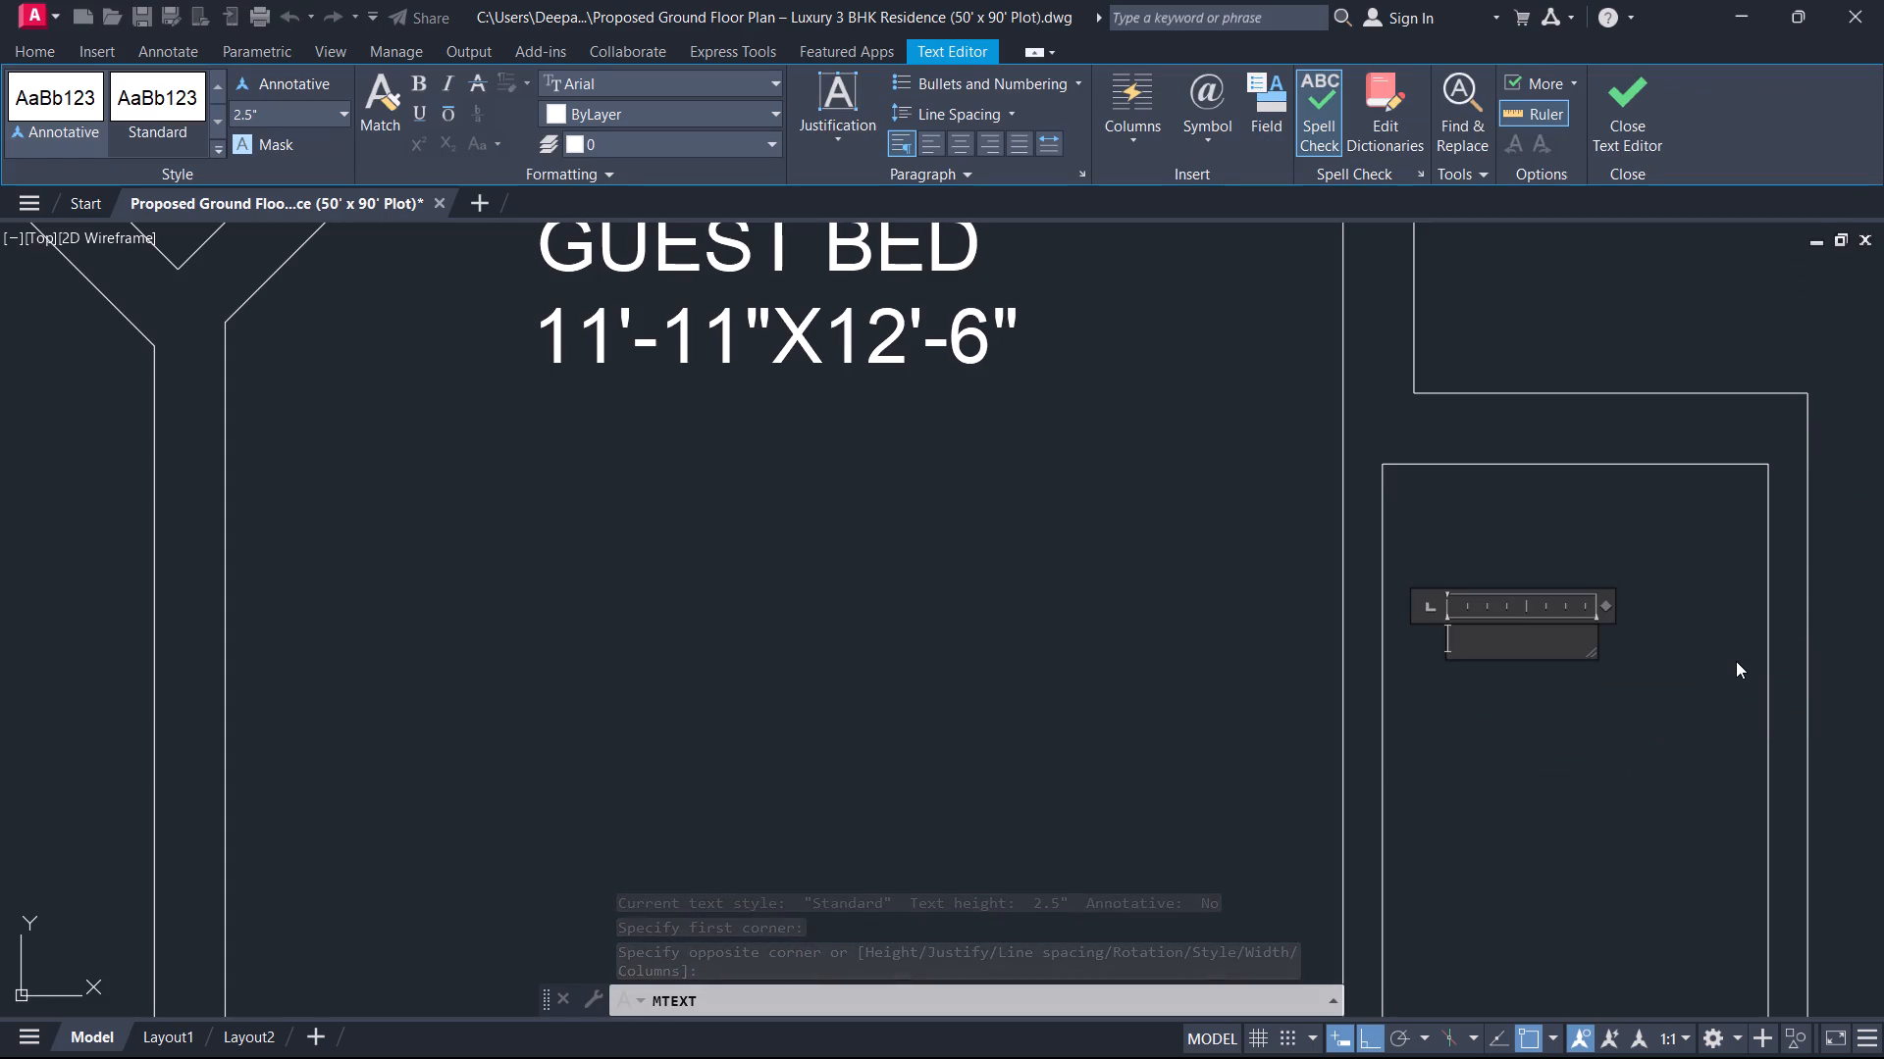
{"action": "type", "text": "BA"}
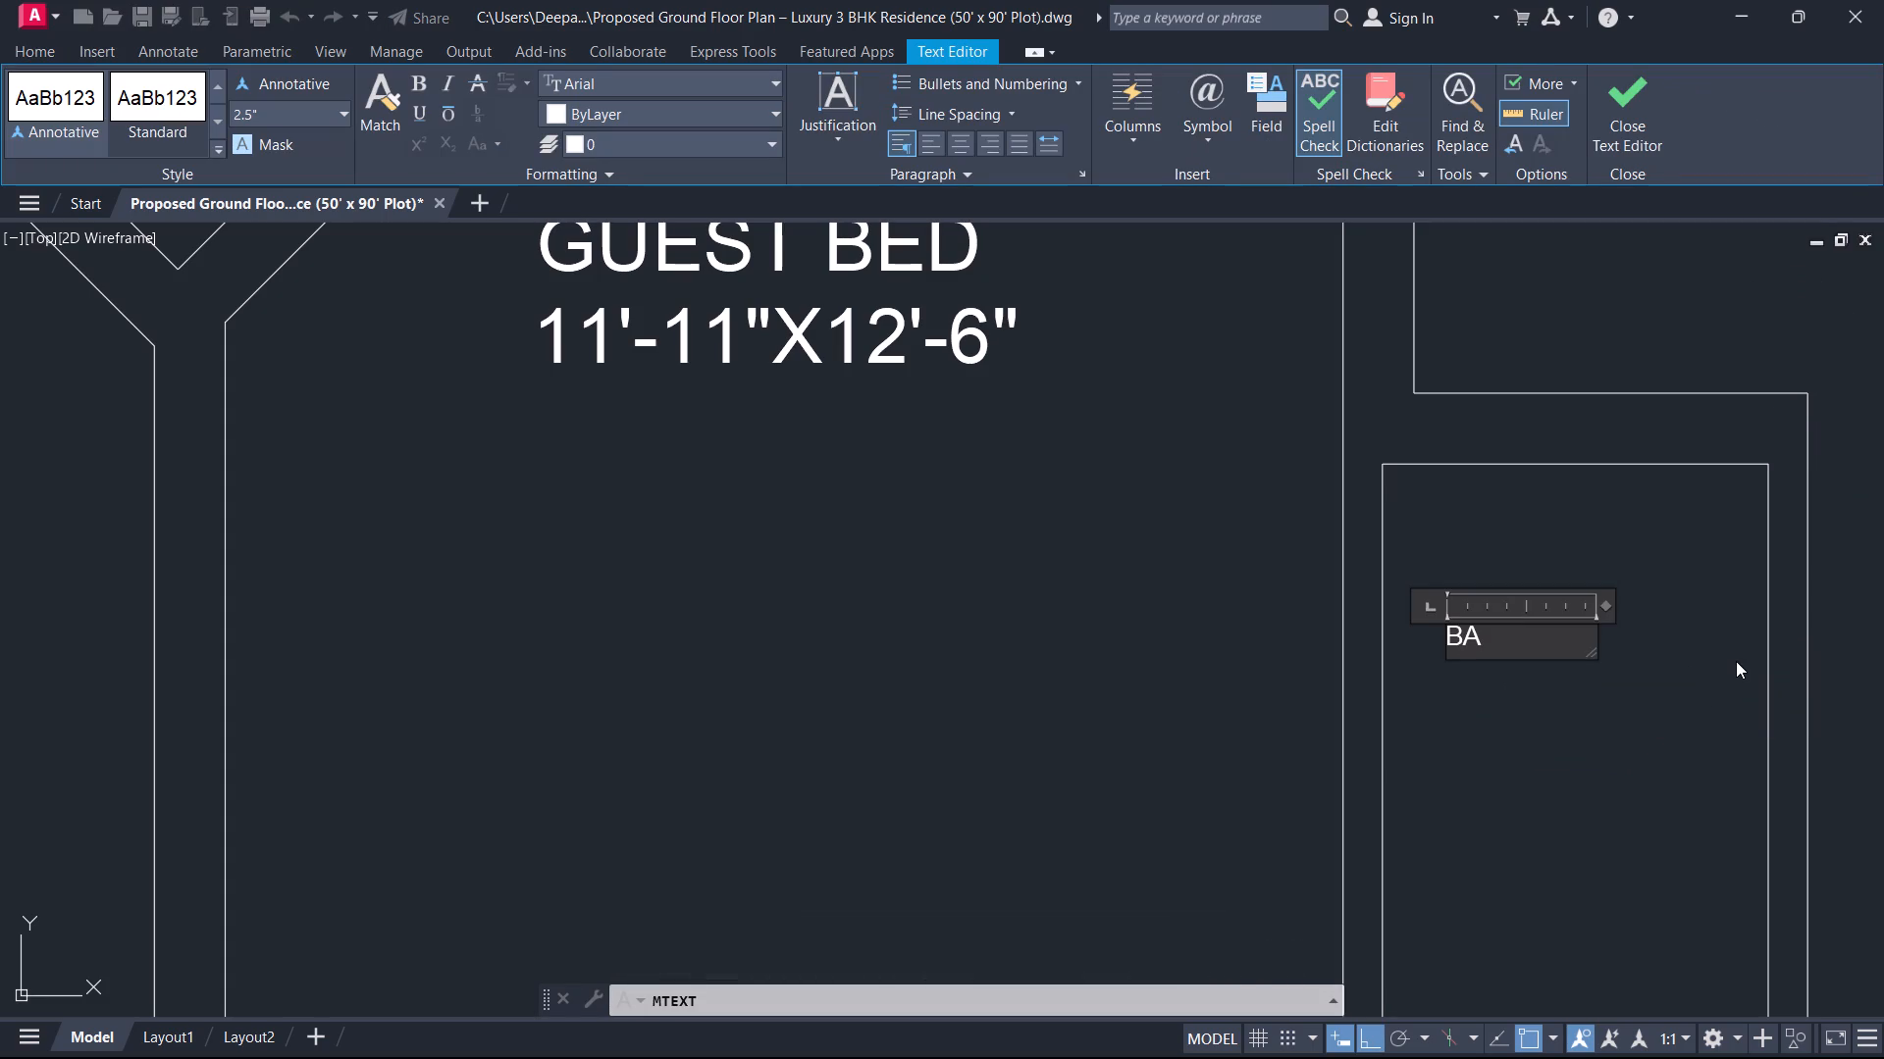
{"action": "type", "text": "TH"}
{"action": "key", "text": "Return"}
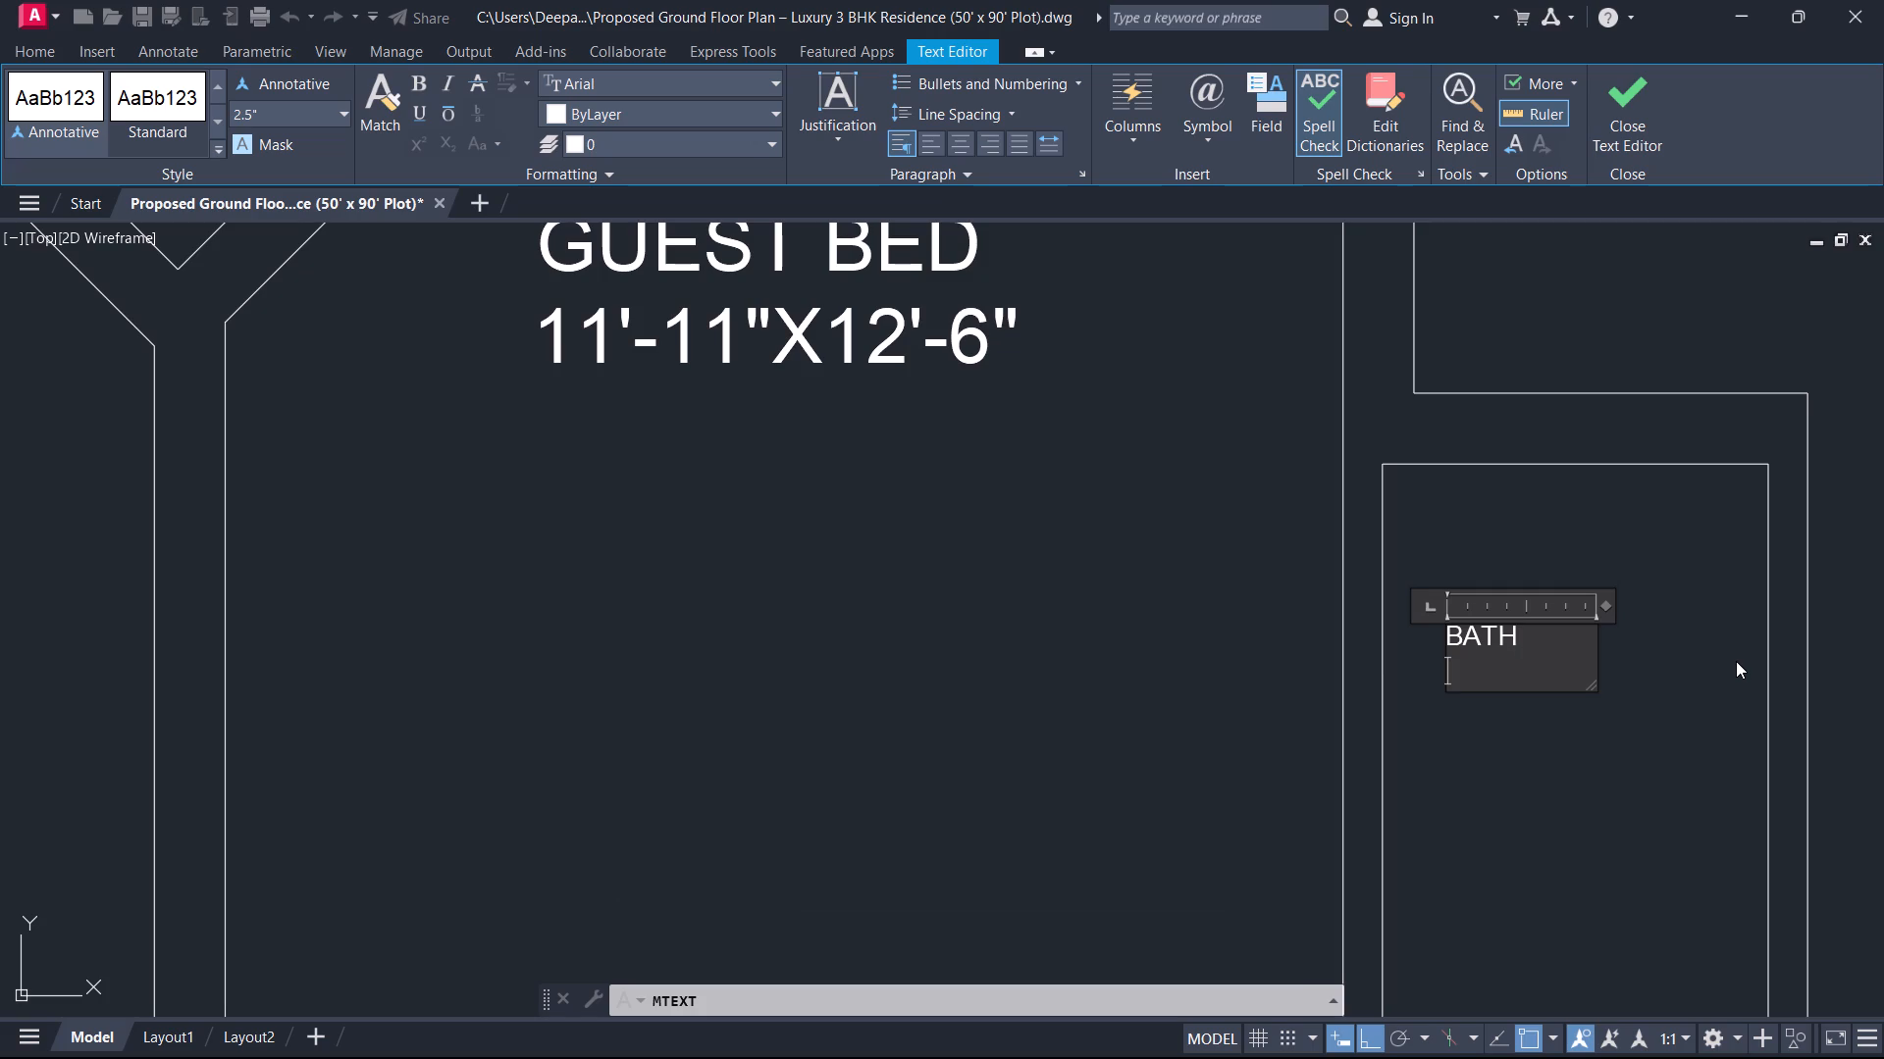
Enter 5'-0"6 on the second line of the bath label.
{"action": "type", "text": "5'"}
{"action": "key", "text": "minus"}
{"action": "key", "text": "0"}
{"action": "key", "text": "shift+quotedbl"}
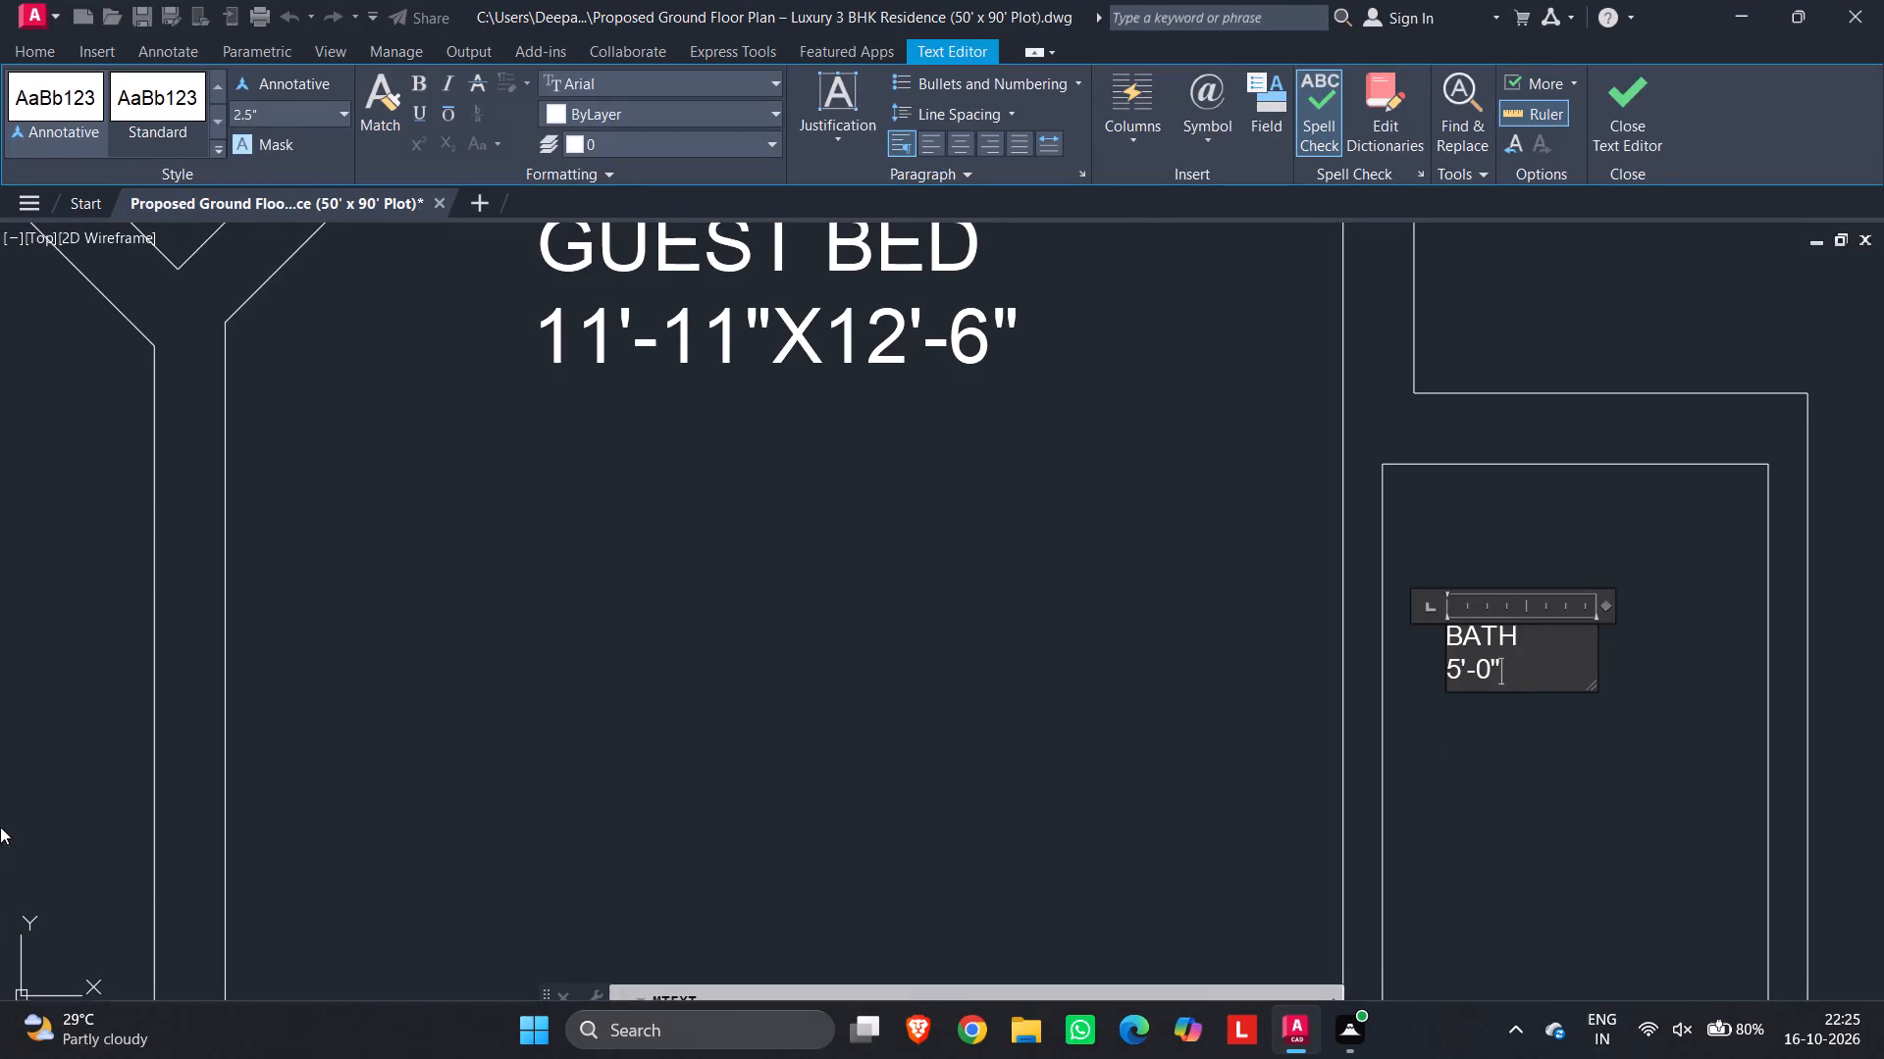
{"action": "key", "text": "6"}
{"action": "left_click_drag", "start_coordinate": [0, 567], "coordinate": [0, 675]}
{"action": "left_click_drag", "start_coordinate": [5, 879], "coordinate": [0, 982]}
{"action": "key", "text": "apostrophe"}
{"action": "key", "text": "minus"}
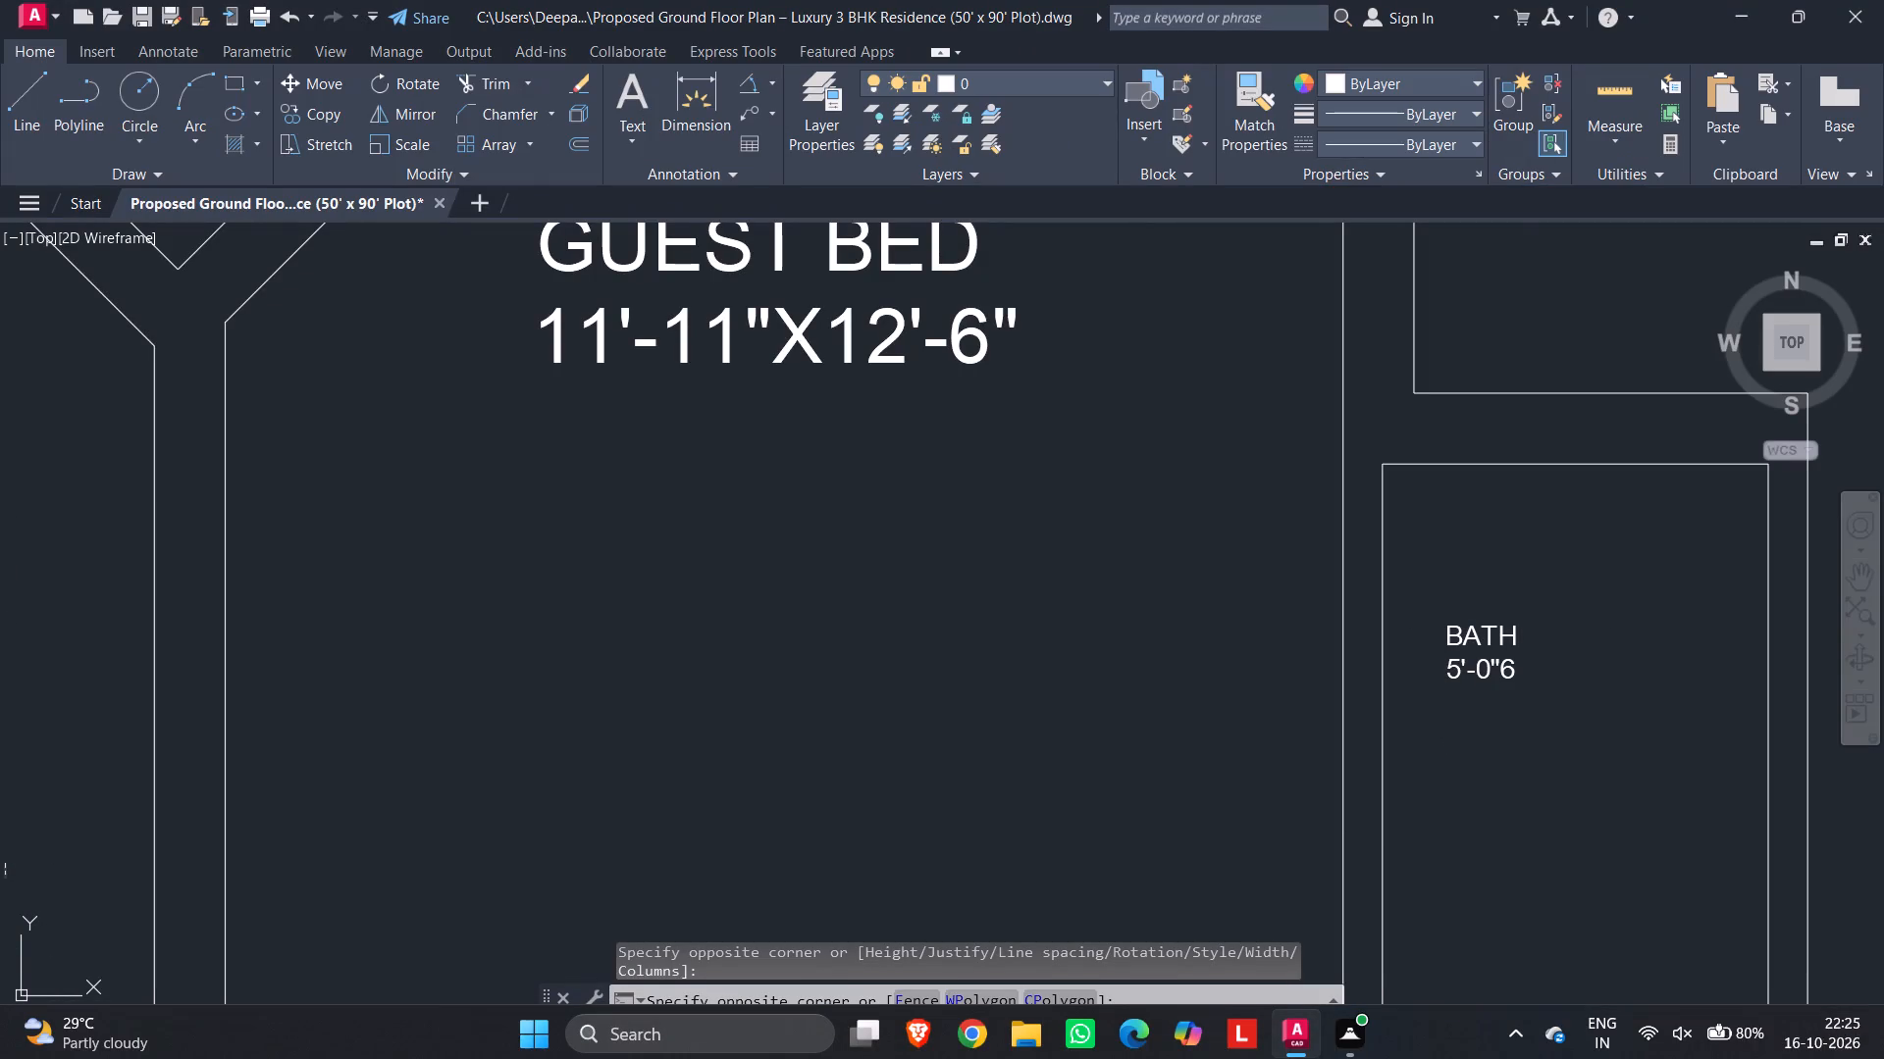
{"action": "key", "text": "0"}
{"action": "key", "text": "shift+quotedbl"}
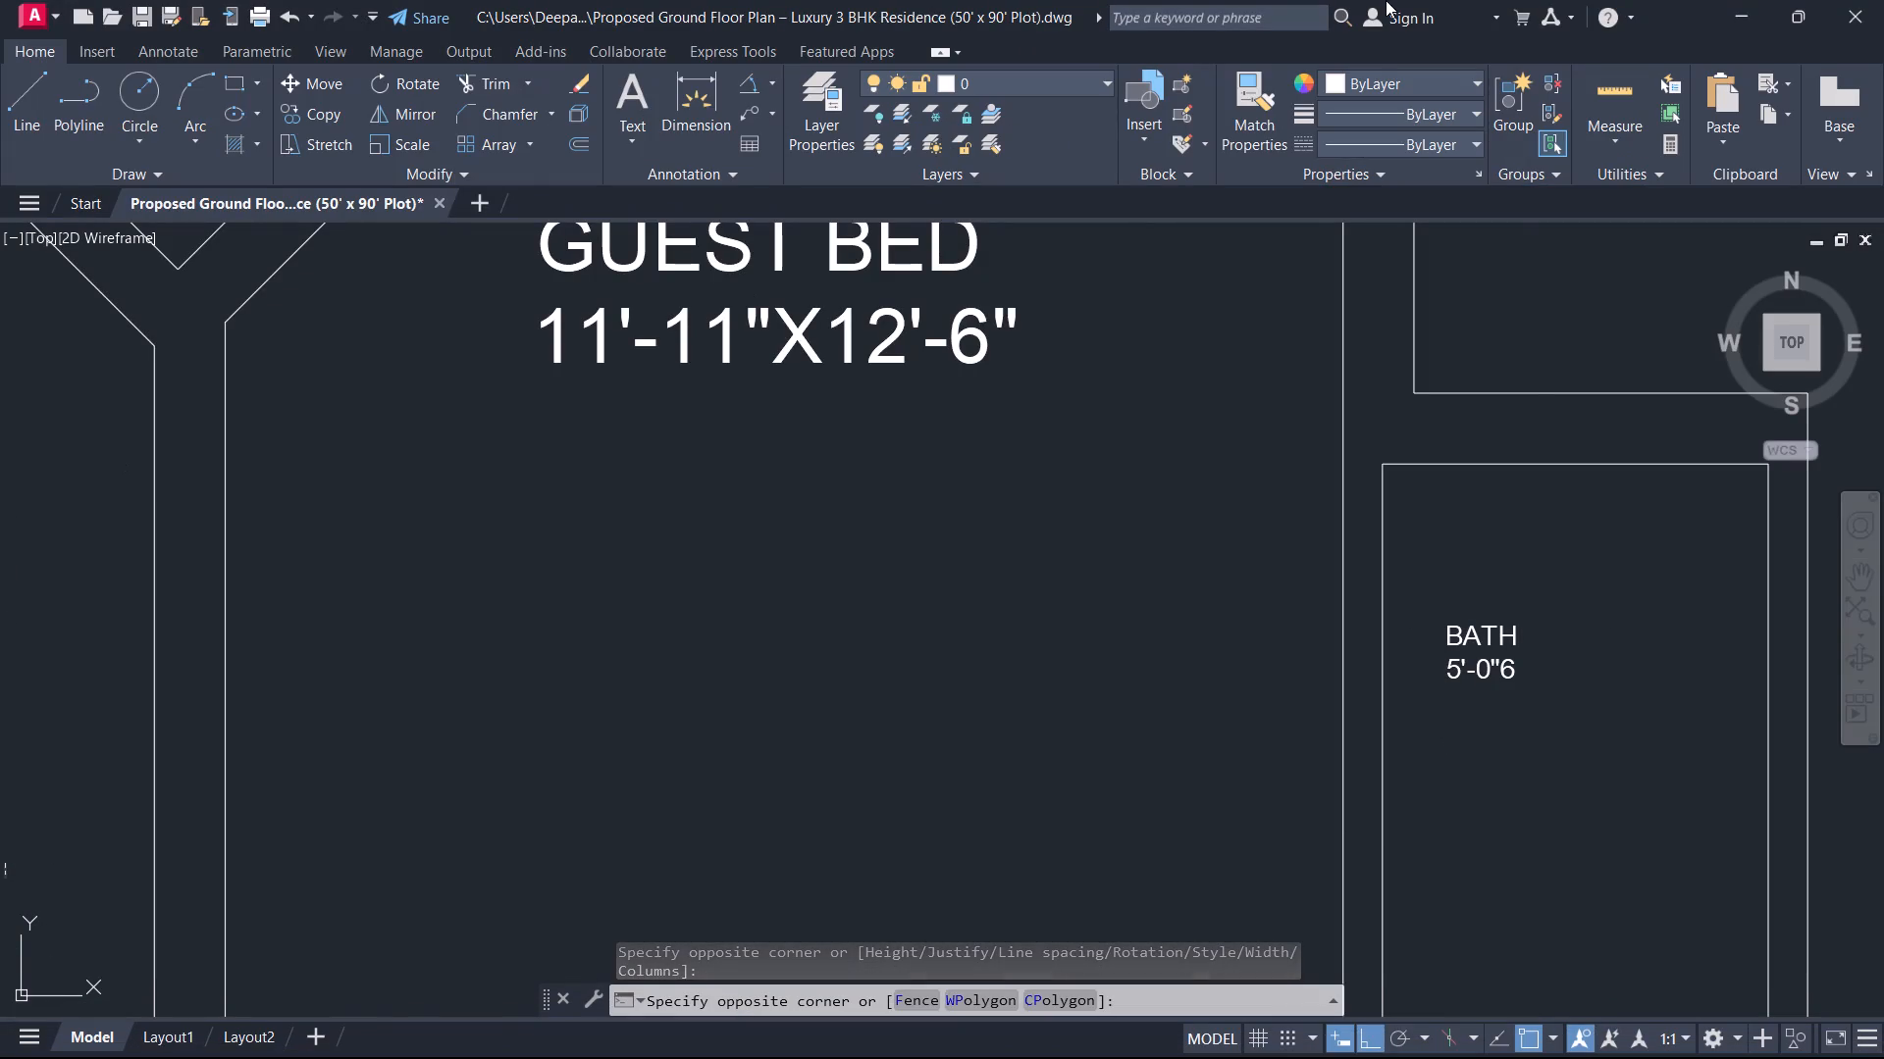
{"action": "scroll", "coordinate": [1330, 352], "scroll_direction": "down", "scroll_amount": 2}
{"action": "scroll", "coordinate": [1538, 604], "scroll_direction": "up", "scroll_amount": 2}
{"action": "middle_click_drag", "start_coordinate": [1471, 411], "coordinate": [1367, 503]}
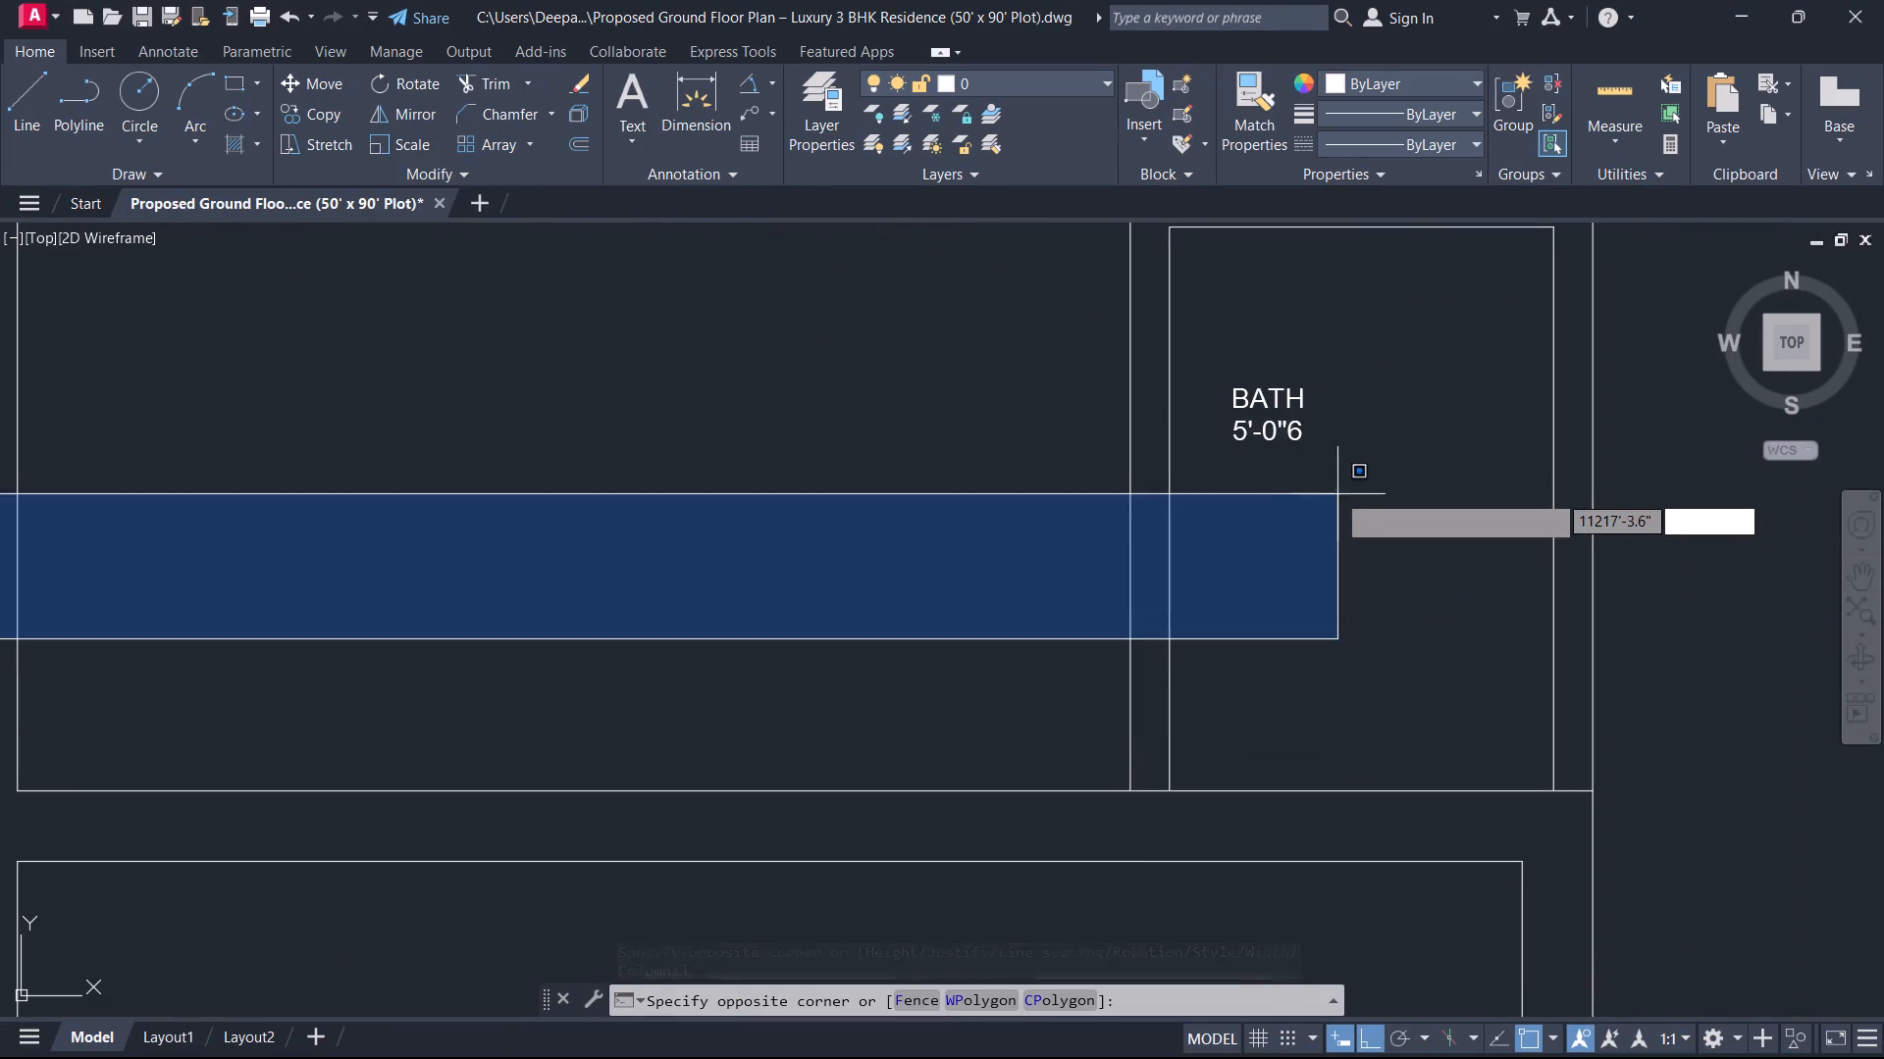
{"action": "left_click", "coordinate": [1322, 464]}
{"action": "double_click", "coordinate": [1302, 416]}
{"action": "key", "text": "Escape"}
Reopen the bath label and complete its second line as 5'-0"X6'0".
{"action": "scroll", "coordinate": [1286, 470], "scroll_direction": "down", "scroll_amount": 3}
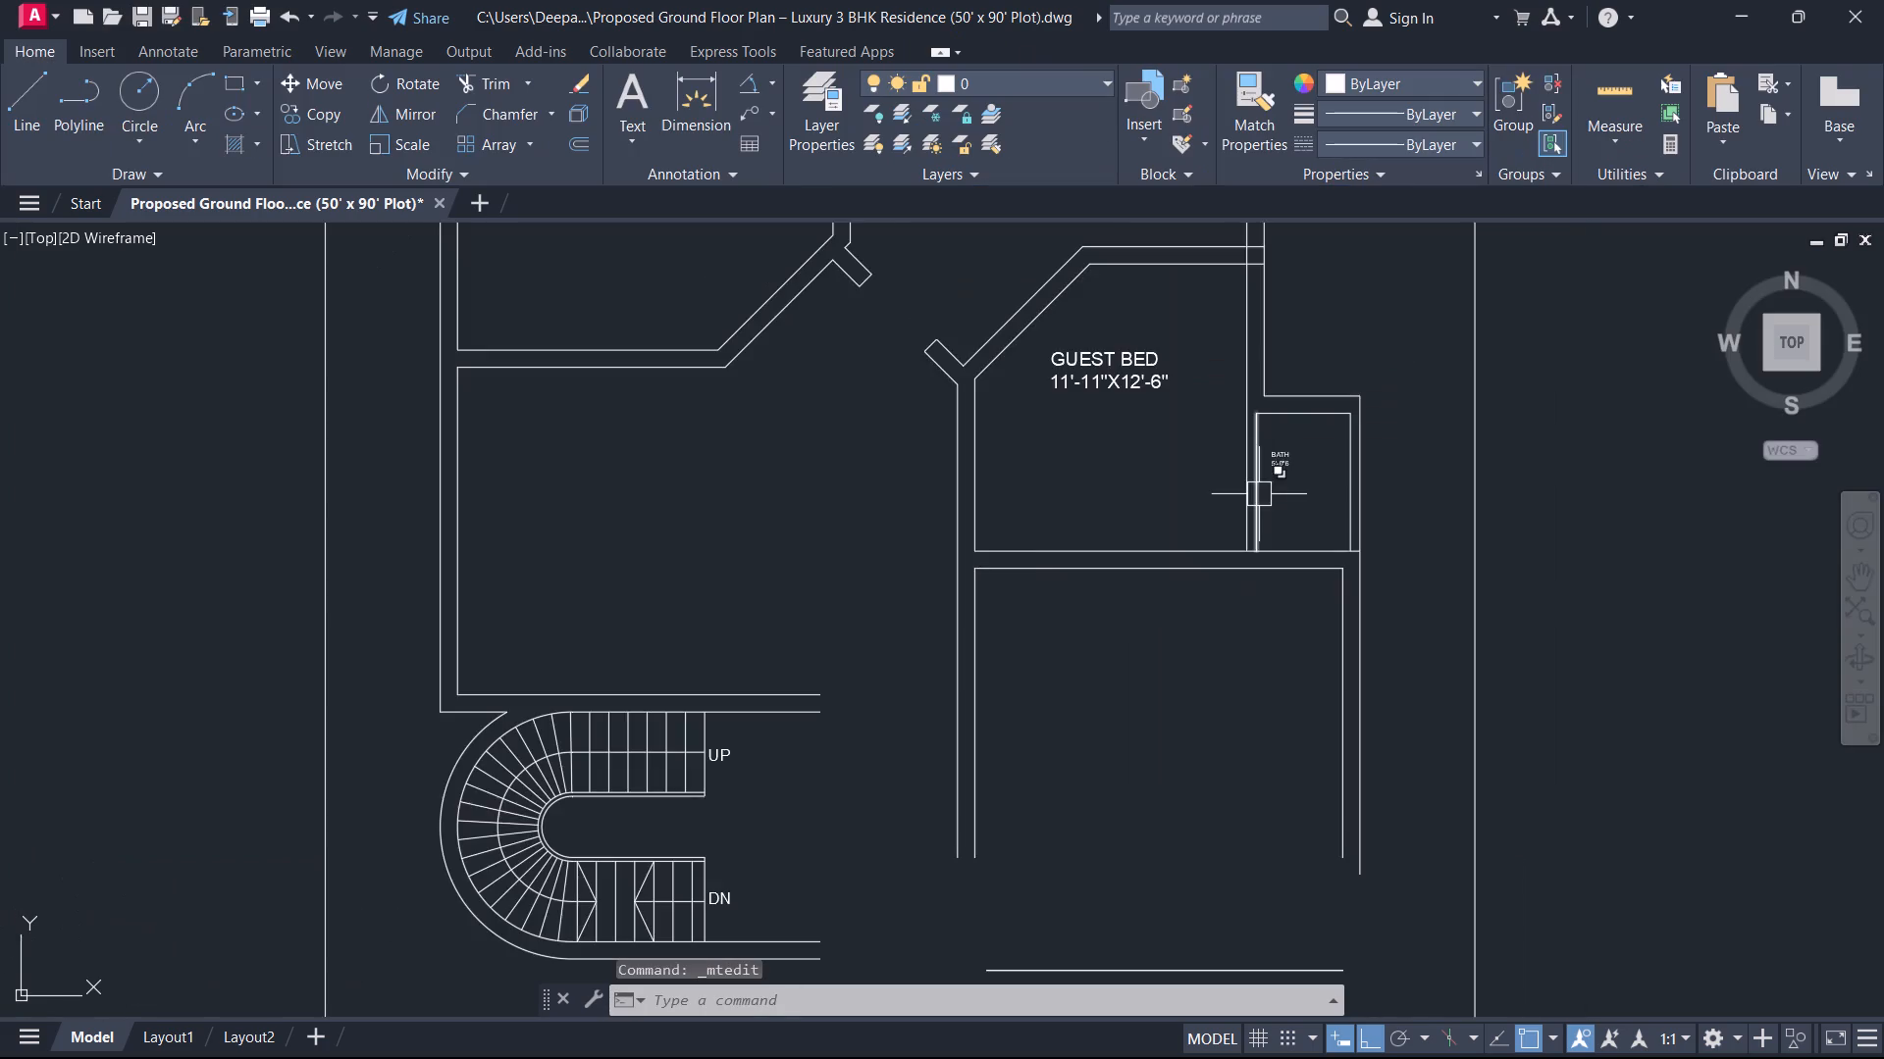
{"action": "scroll", "coordinate": [1260, 494], "scroll_direction": "up", "scroll_amount": 3}
{"action": "double_click", "coordinate": [1332, 383]}
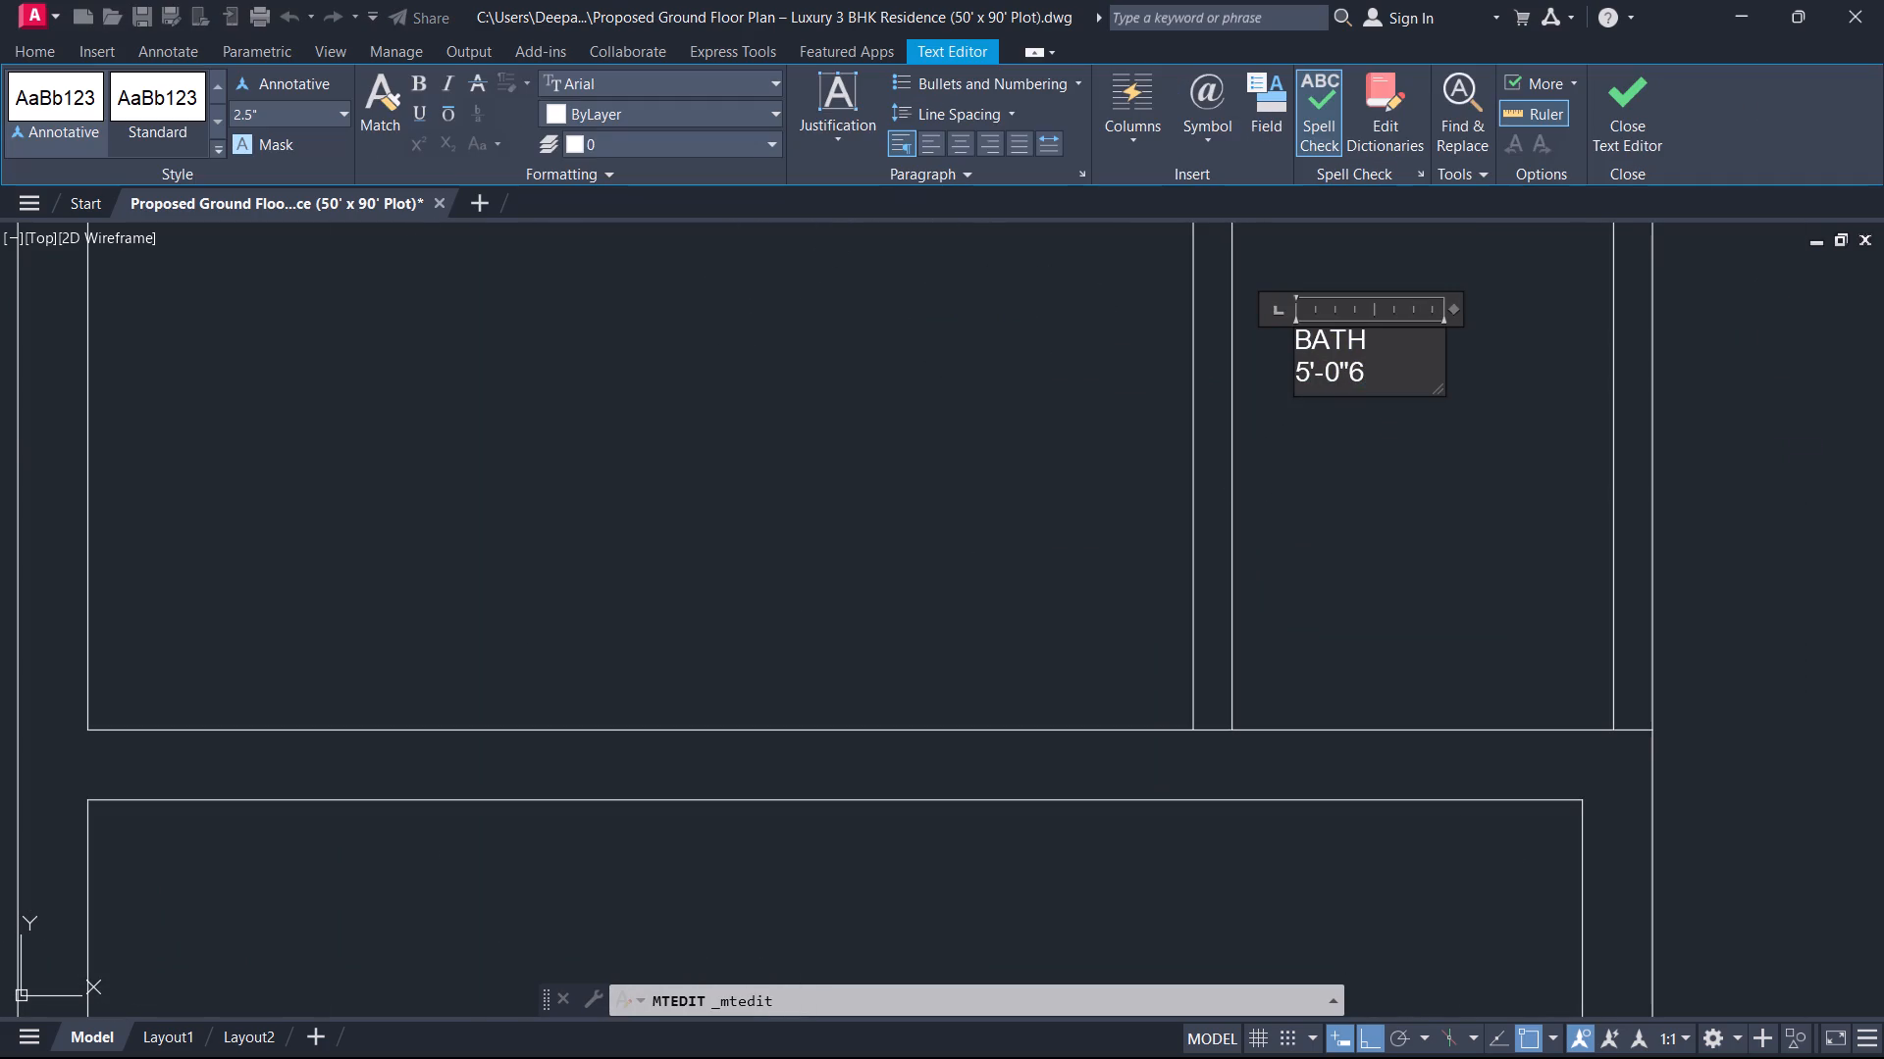
{"action": "left_click", "coordinate": [1349, 378]}
{"action": "key", "text": "x"}
{"action": "key", "text": "Right"}
{"action": "key", "text": "apostrophe"}
{"action": "type", "text": "0\""}
Set the text height of the whole bath label to 6" and finish editing the text.
{"action": "left_click_drag", "start_coordinate": [1417, 364], "coordinate": [1224, 338]}
{"action": "left_click", "coordinate": [248, 117]}
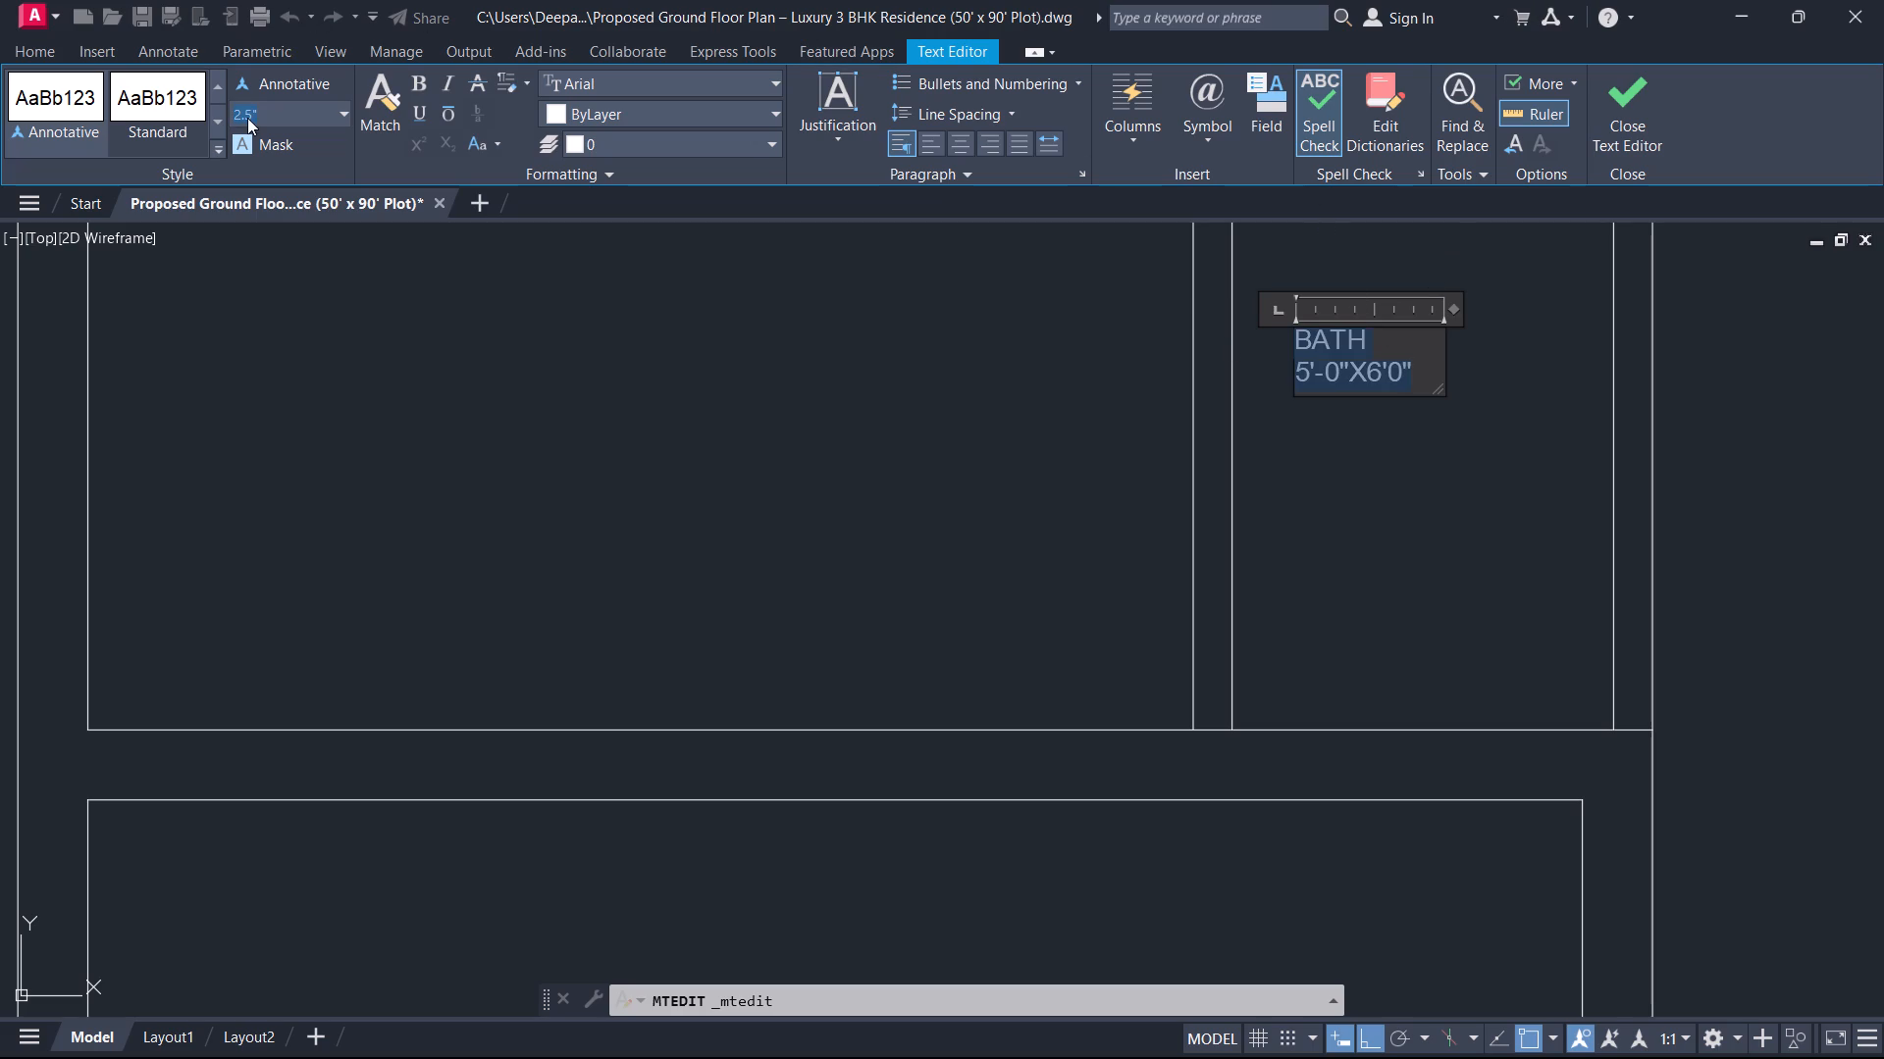
{"action": "key", "text": "6"}
{"action": "key", "text": "Return"}
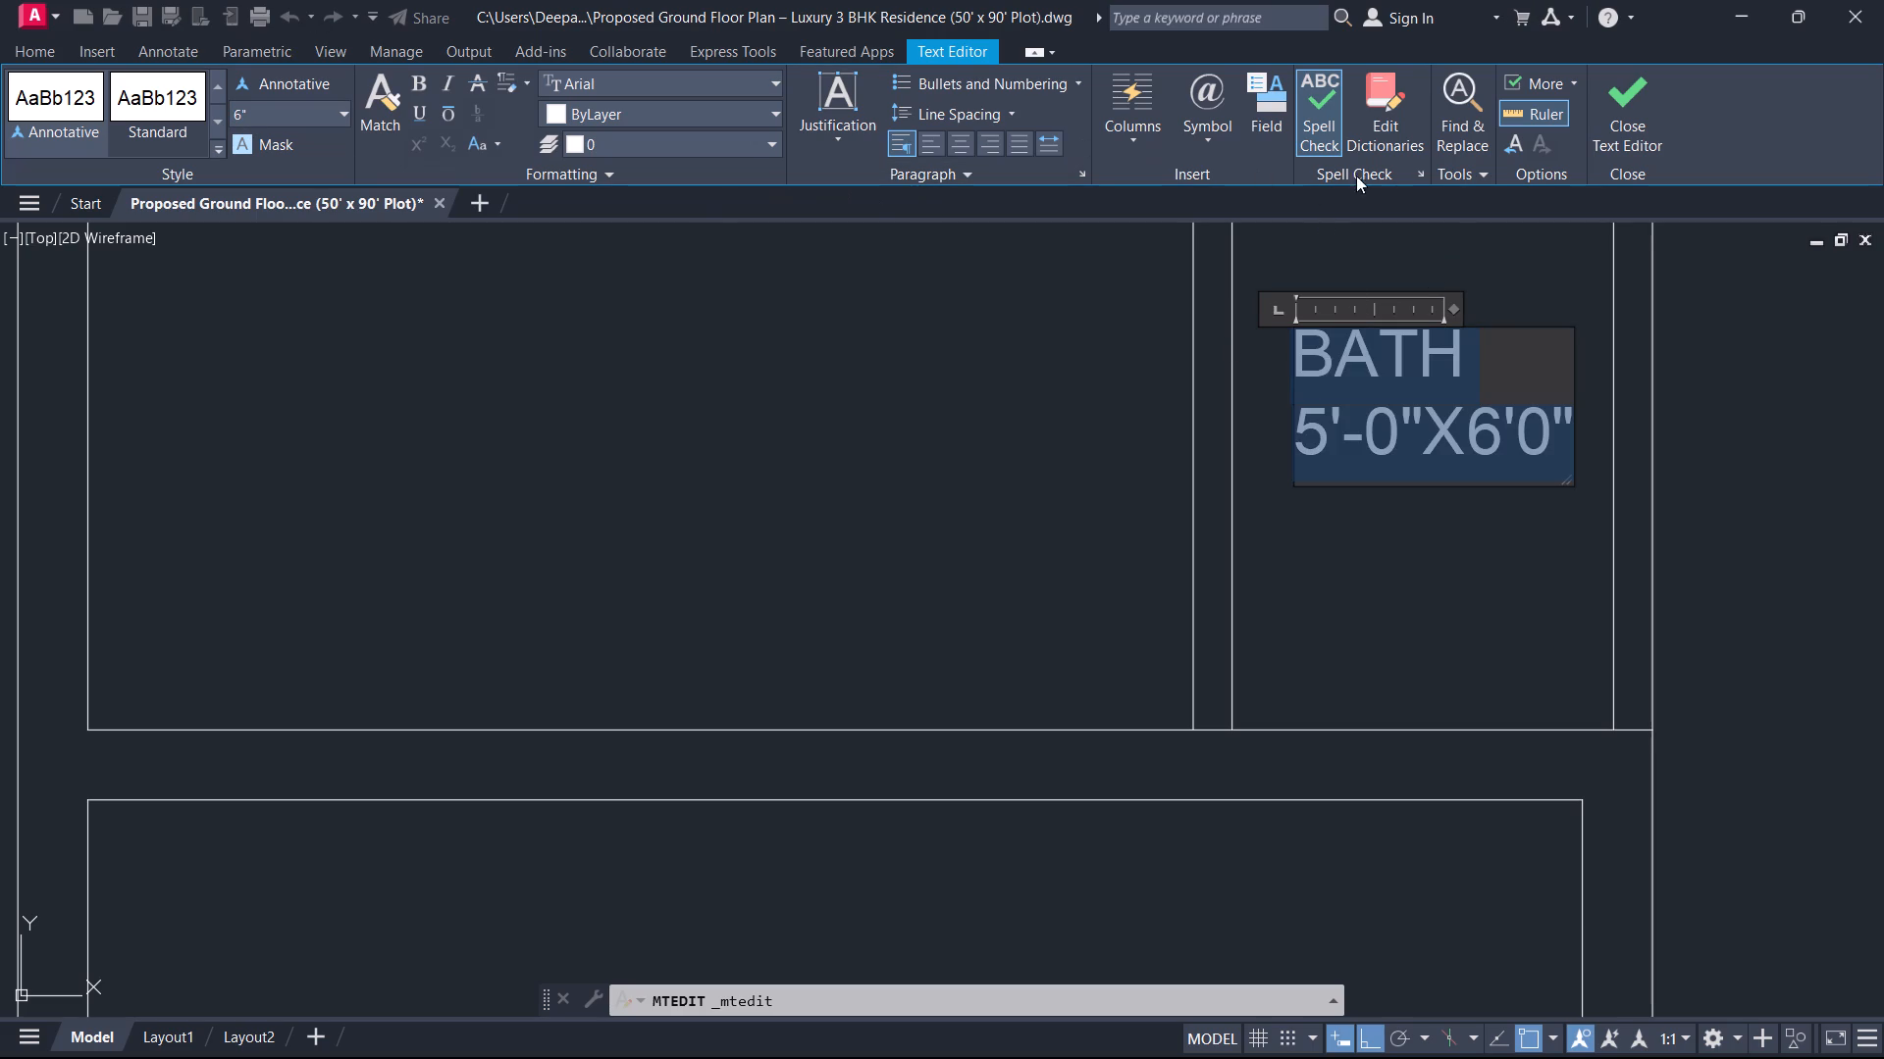
{"action": "left_click", "coordinate": [1617, 78]}
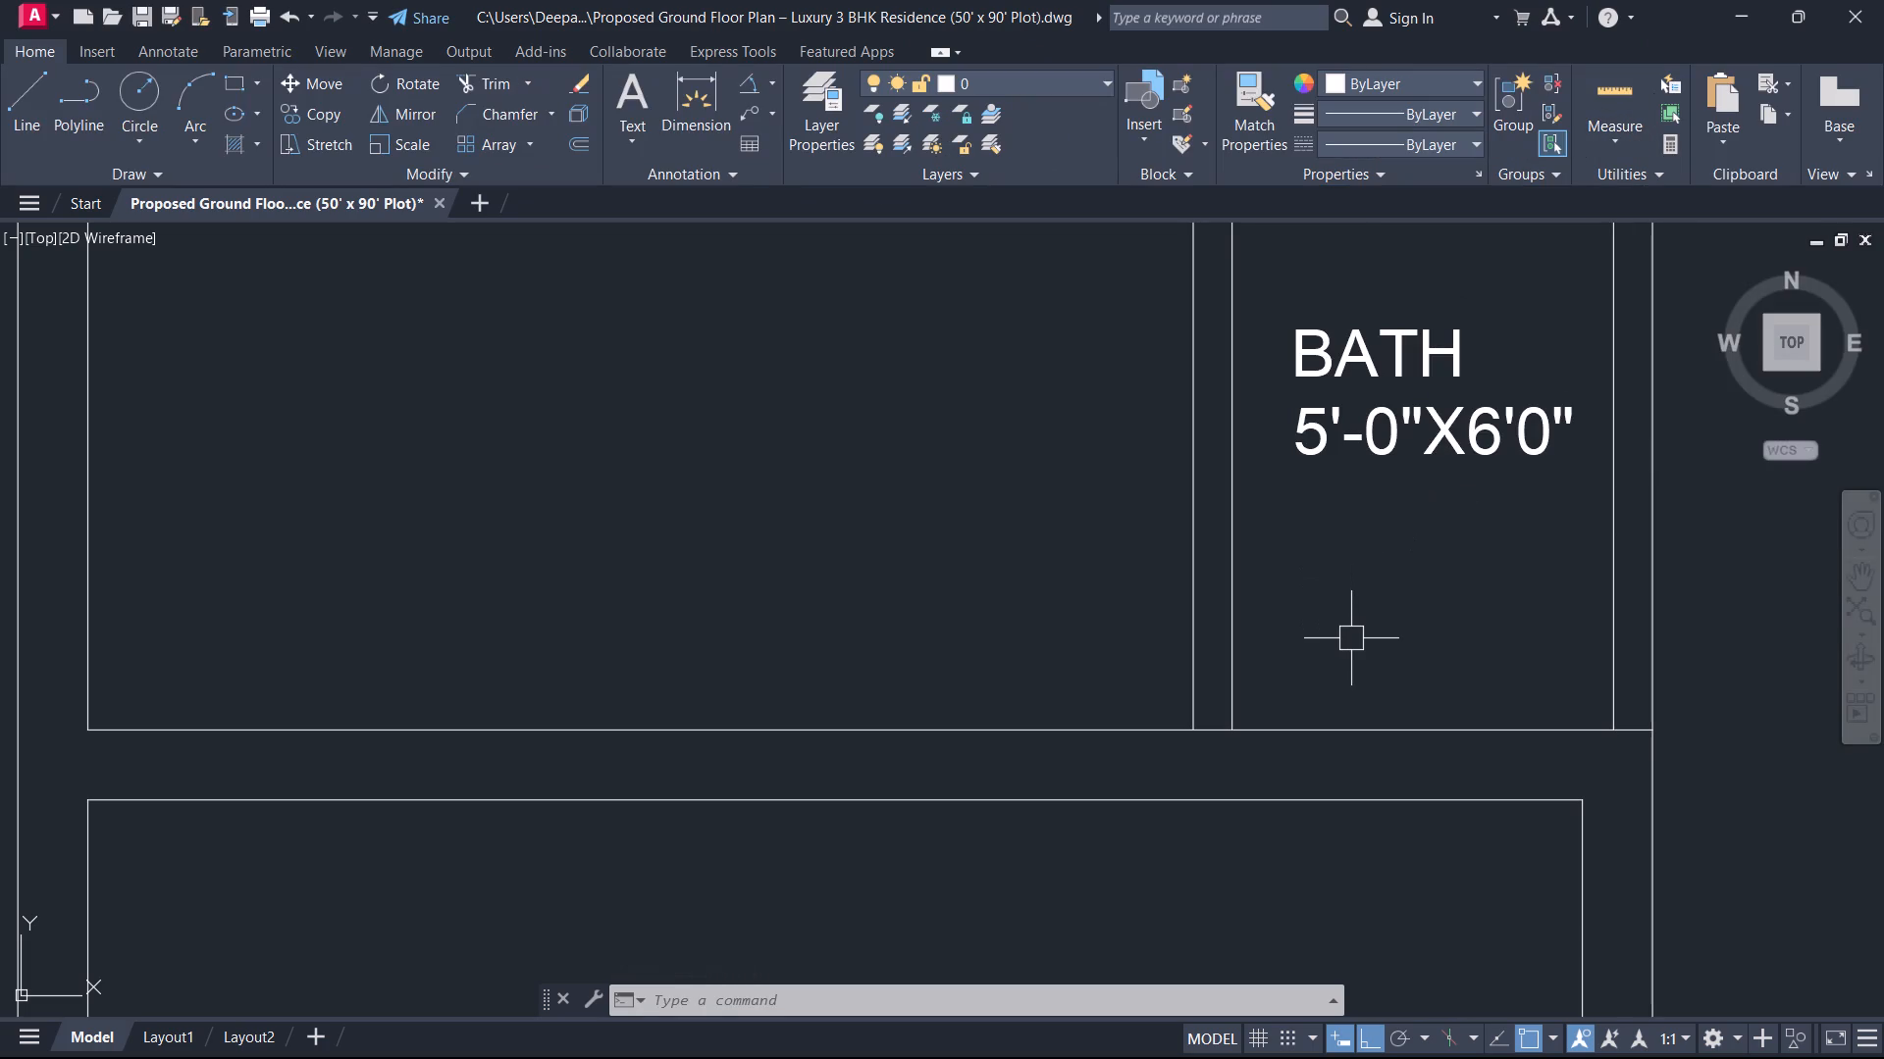
Place multiline text in the open area below the lobby and enter LOUNGE as its first line.
{"action": "scroll", "coordinate": [1342, 485], "scroll_direction": "down", "scroll_amount": 2}
{"action": "middle_click_drag", "start_coordinate": [1342, 482], "coordinate": [1354, 762]}
{"action": "scroll", "coordinate": [1131, 504], "scroll_direction": "down", "scroll_amount": 2}
{"action": "scroll", "coordinate": [1131, 504], "scroll_direction": "up", "scroll_amount": 1}
{"action": "middle_click_drag", "start_coordinate": [1131, 504], "coordinate": [1131, 503]}
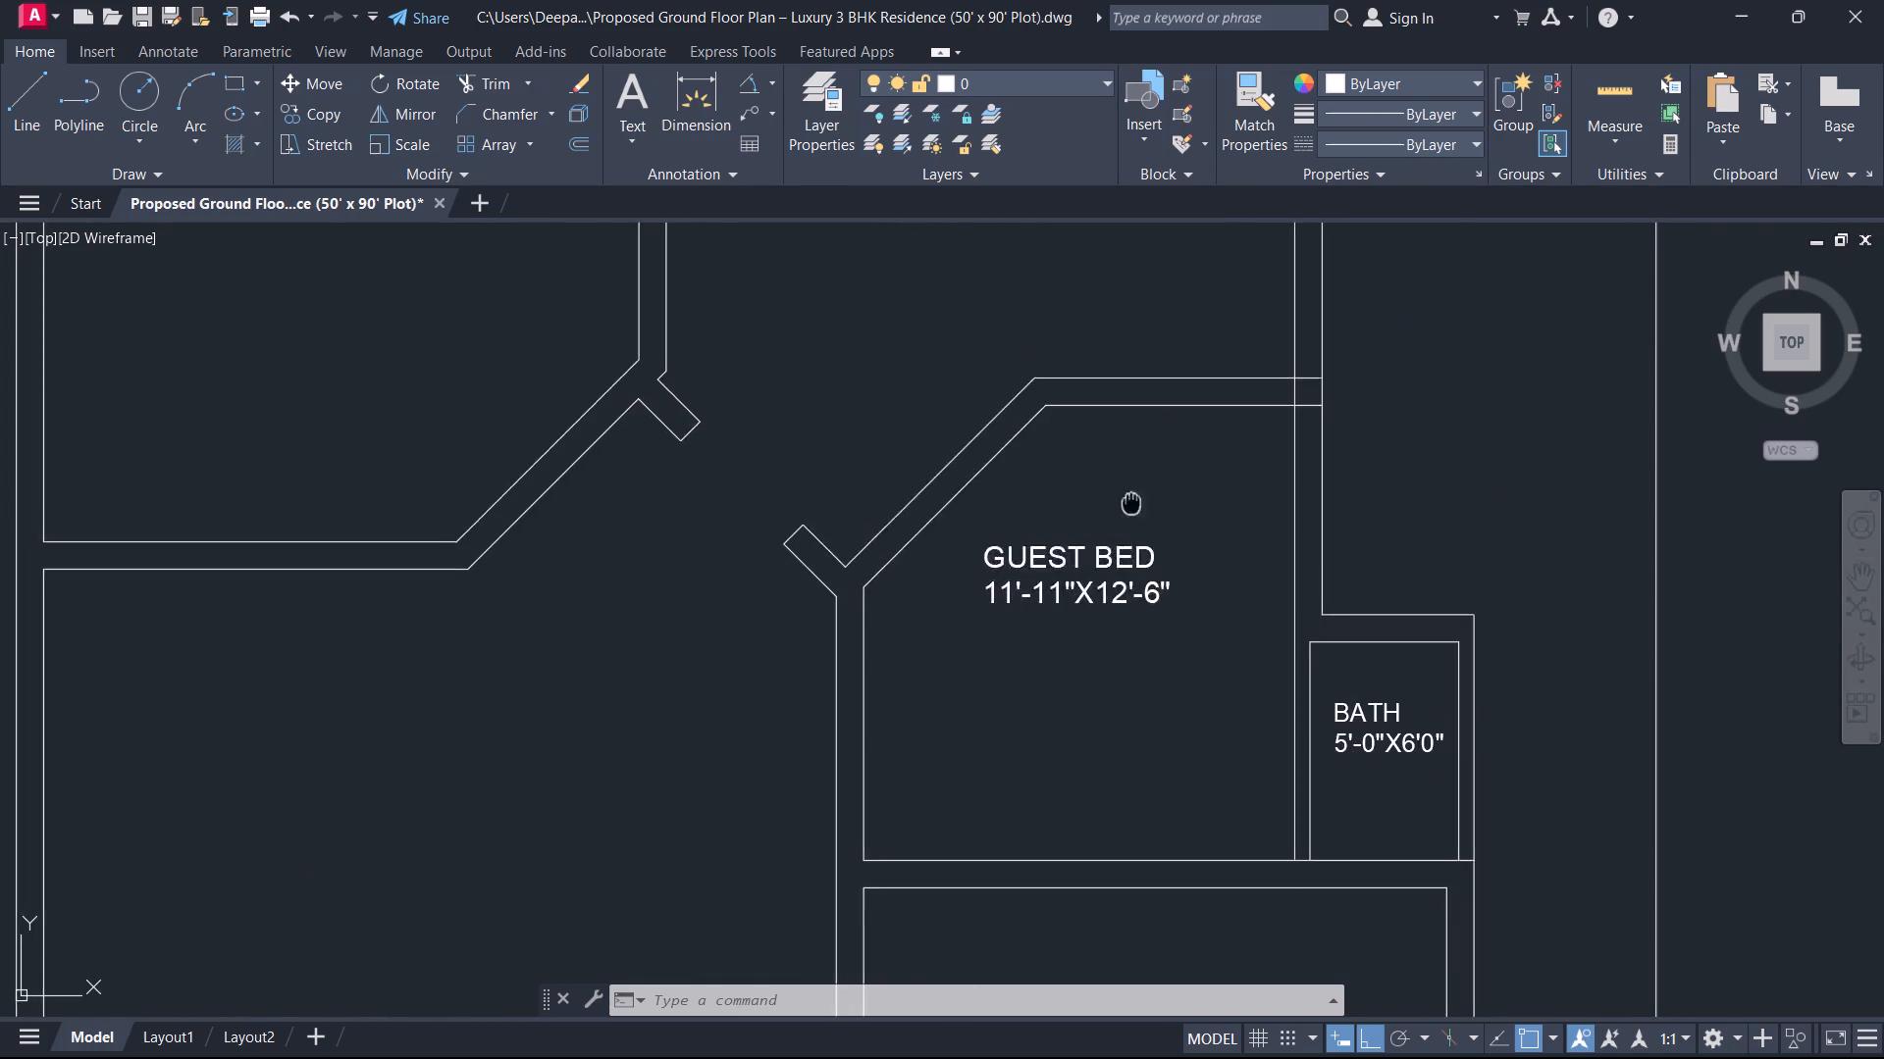
{"action": "middle_click_drag", "start_coordinate": [1131, 503], "coordinate": [1229, 759]}
{"action": "scroll", "coordinate": [1144, 474], "scroll_direction": "down", "scroll_amount": 2}
{"action": "middle_click_drag", "start_coordinate": [1139, 475], "coordinate": [1194, 759]}
{"action": "scroll", "coordinate": [1158, 708], "scroll_direction": "up", "scroll_amount": 1}
{"action": "middle_click_drag", "start_coordinate": [1148, 696], "coordinate": [1256, 637]}
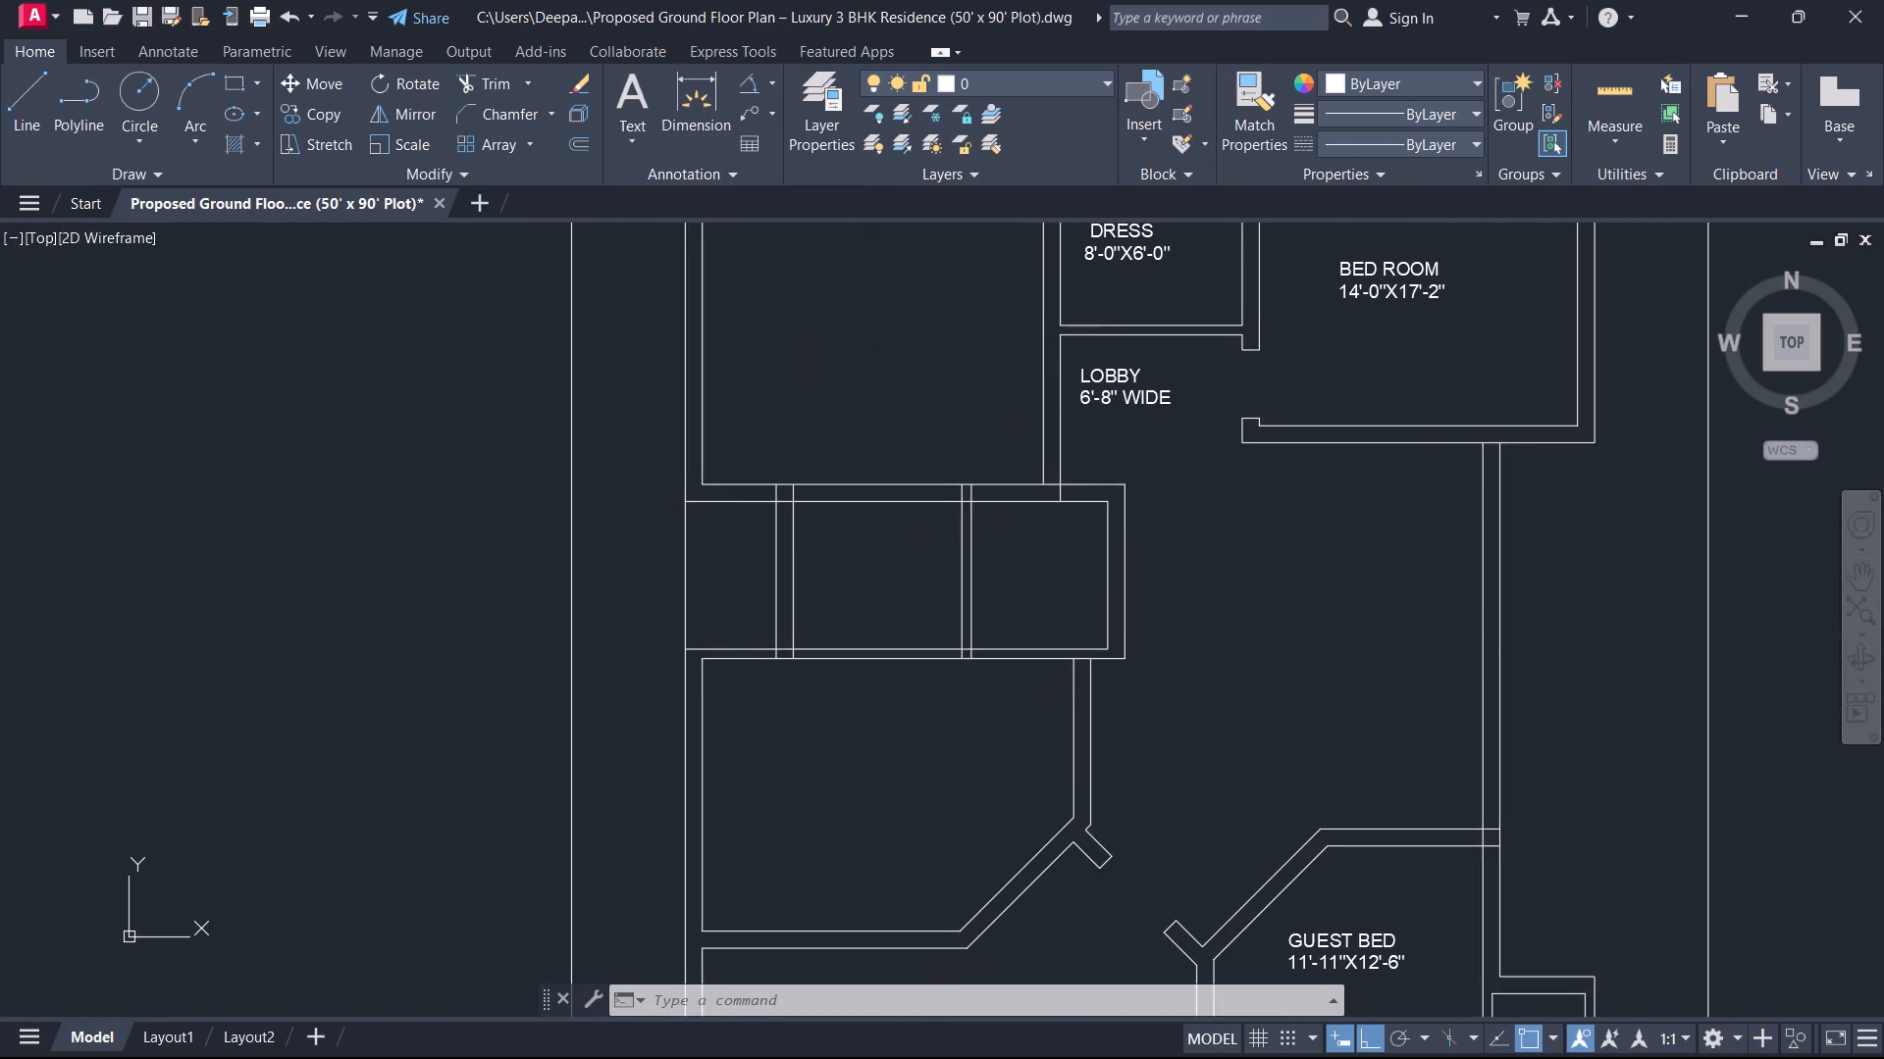
{"action": "type", "text": "T"}
{"action": "key", "text": "space"}
{"action": "scroll", "coordinate": [1197, 585], "scroll_direction": "up", "scroll_amount": 1}
{"action": "left_click", "coordinate": [1157, 609]}
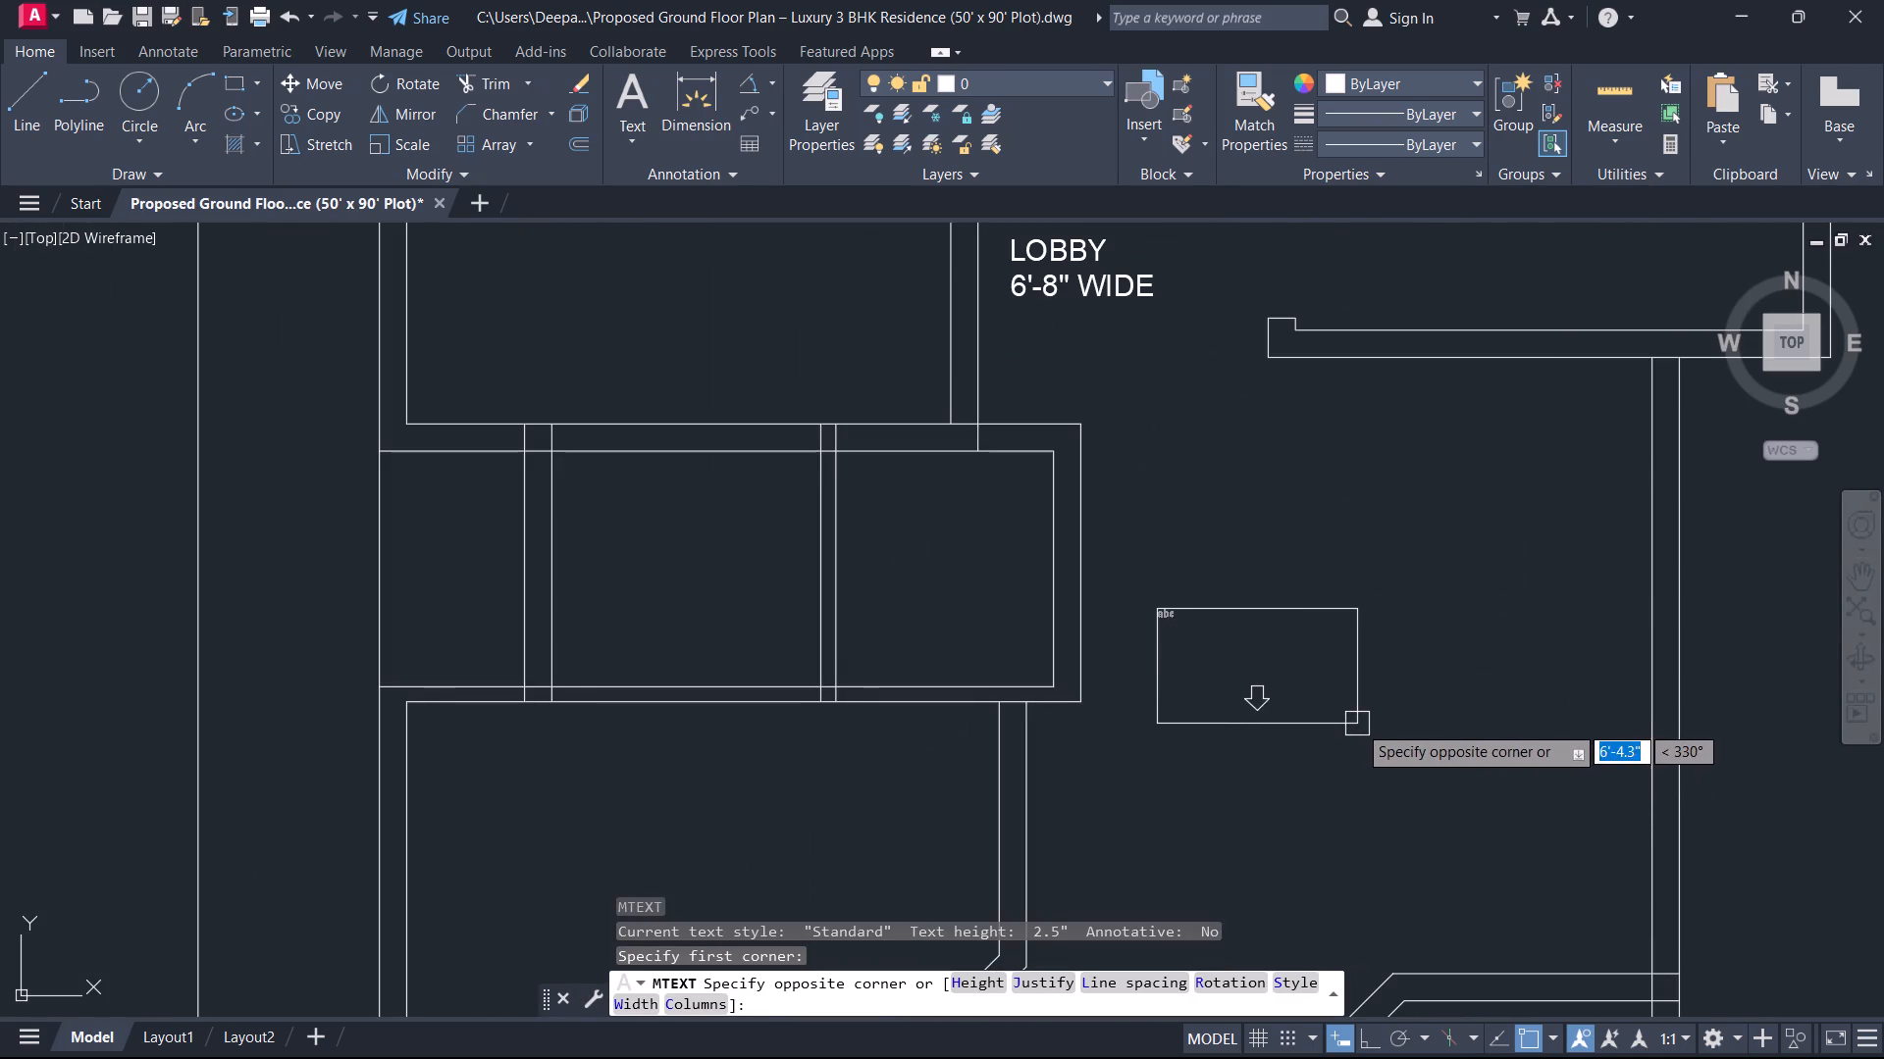
{"action": "left_click", "coordinate": [1357, 724]}
{"action": "scroll", "coordinate": [1533, 529], "scroll_direction": "up", "scroll_amount": 1}
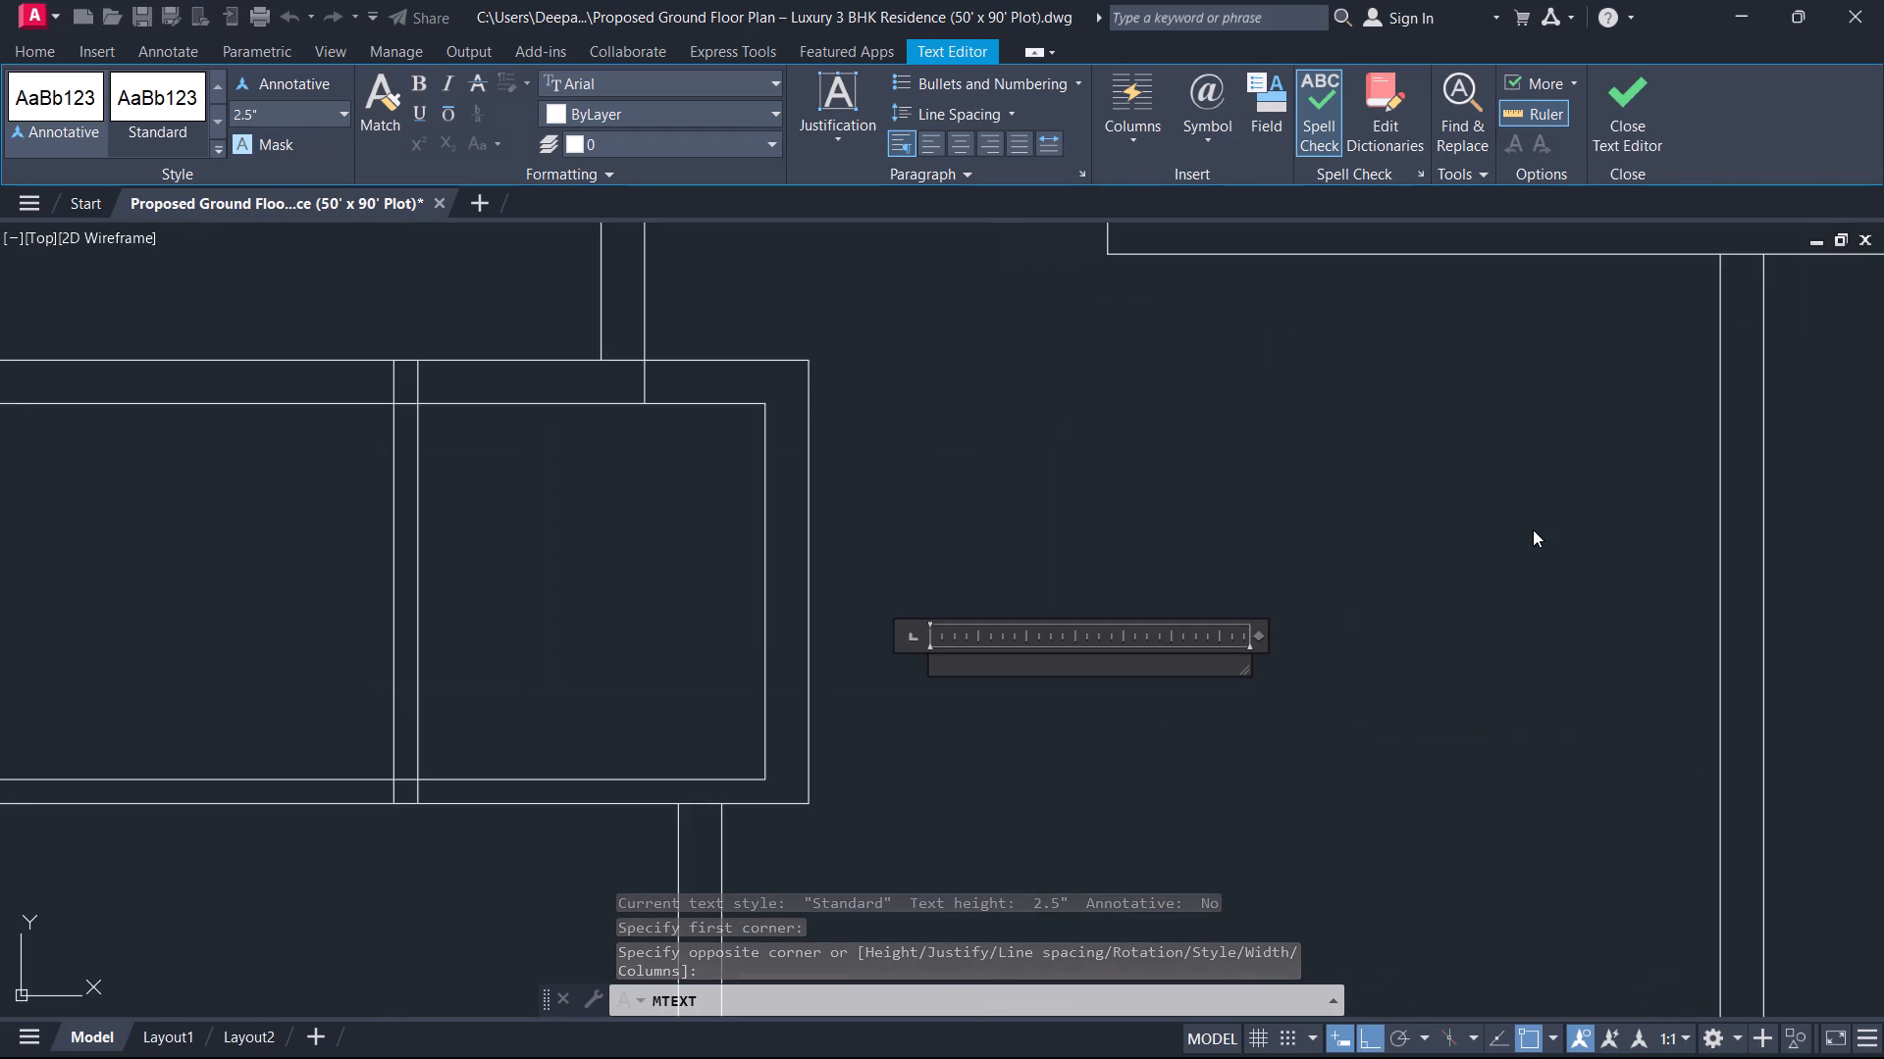
{"action": "key", "text": "l"}
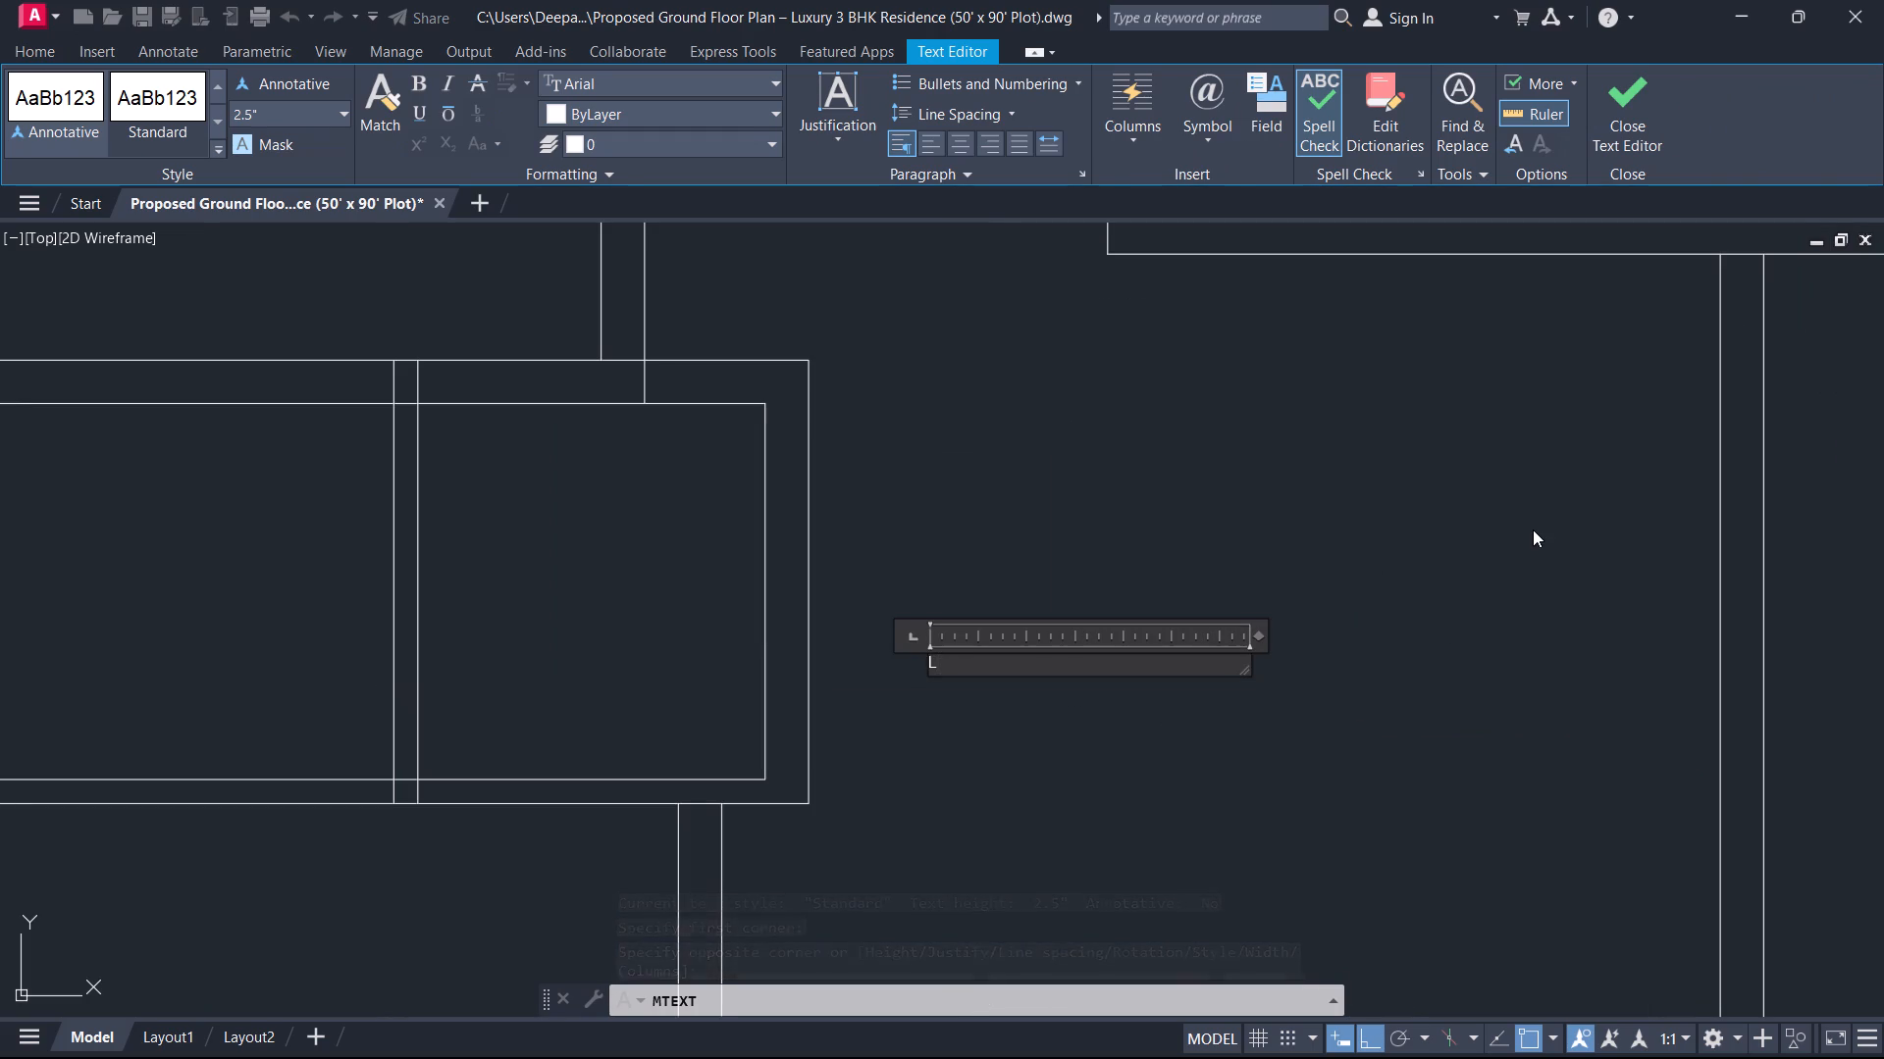
{"action": "type", "text": "OUN"}
{"action": "key", "text": "g"}
{"action": "key", "text": "e"}
{"action": "key", "text": "Return"}
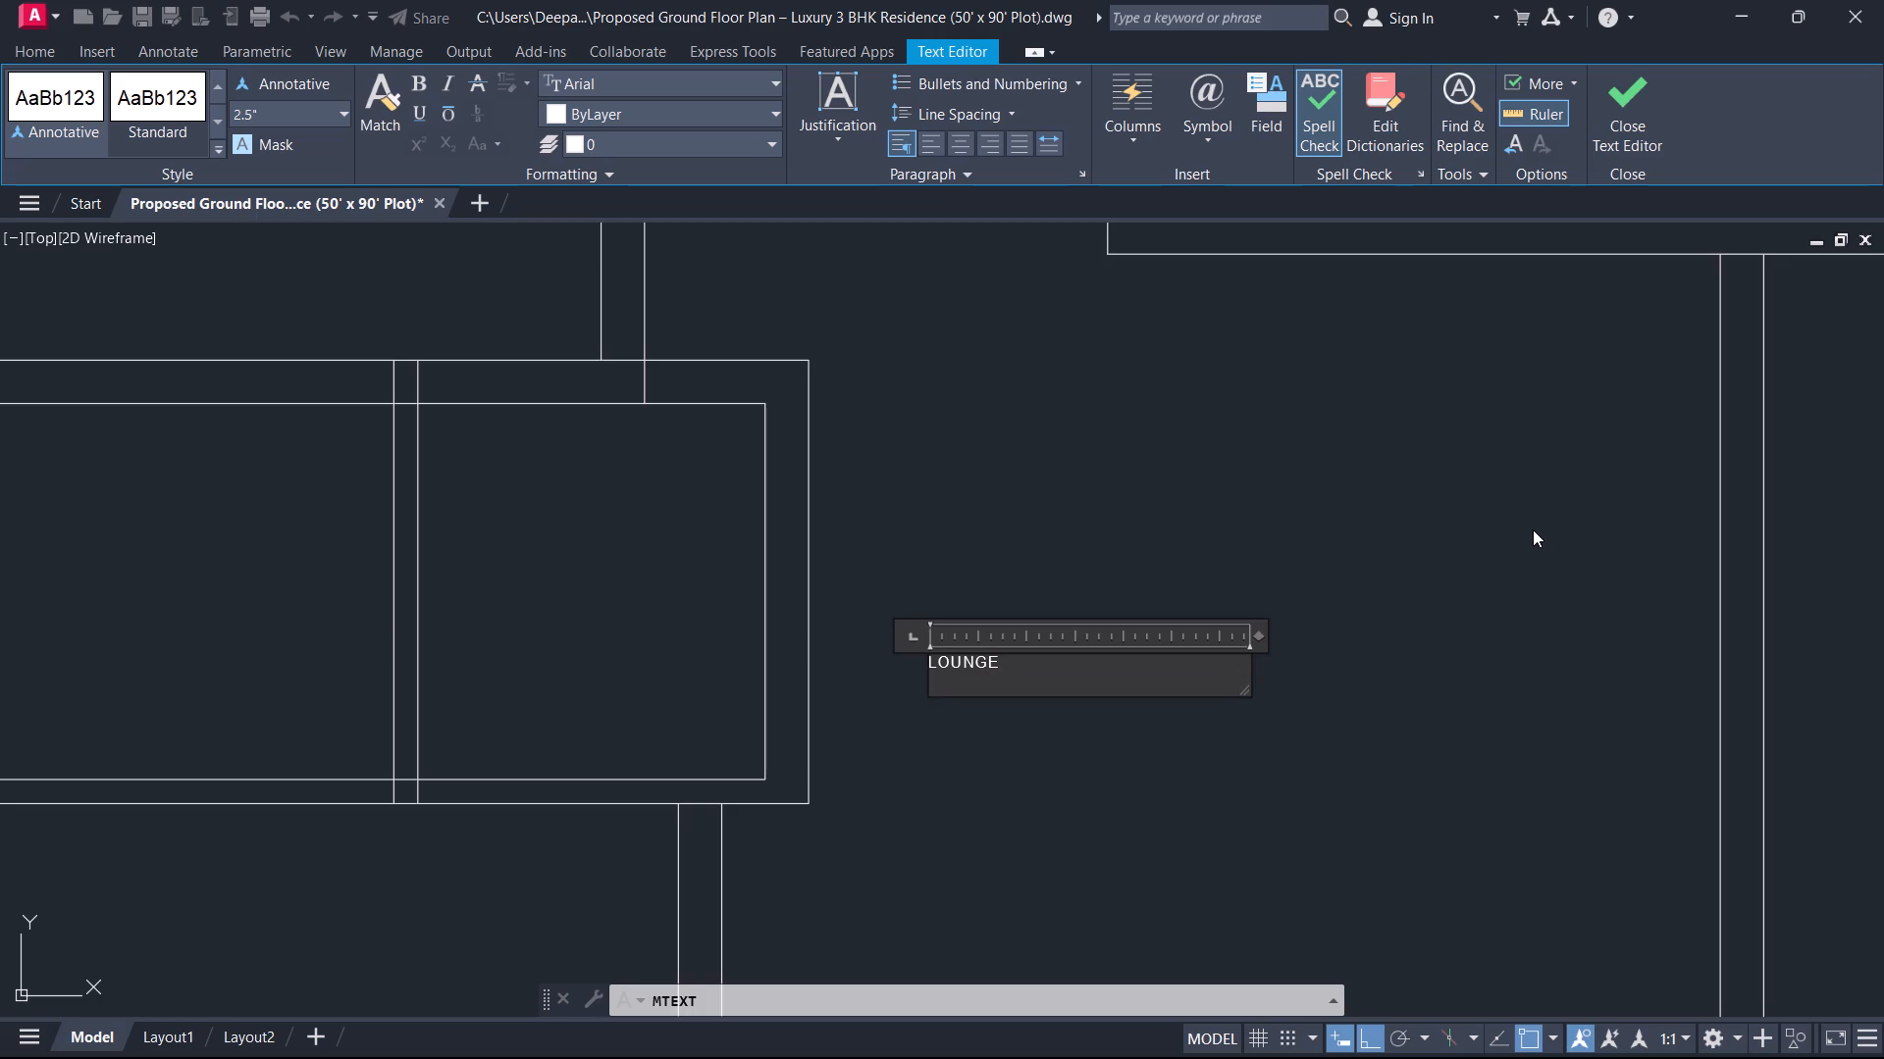
Enter 16'0"X as the beginning of the lounge label's second line.
{"action": "type", "text": "16"}
{"action": "key", "text": "6"}
{"action": "key", "text": "BackSpace"}
{"action": "key", "text": "apostrophe"}
{"action": "scroll", "coordinate": [1039, 547], "scroll_direction": "down", "scroll_amount": 1}
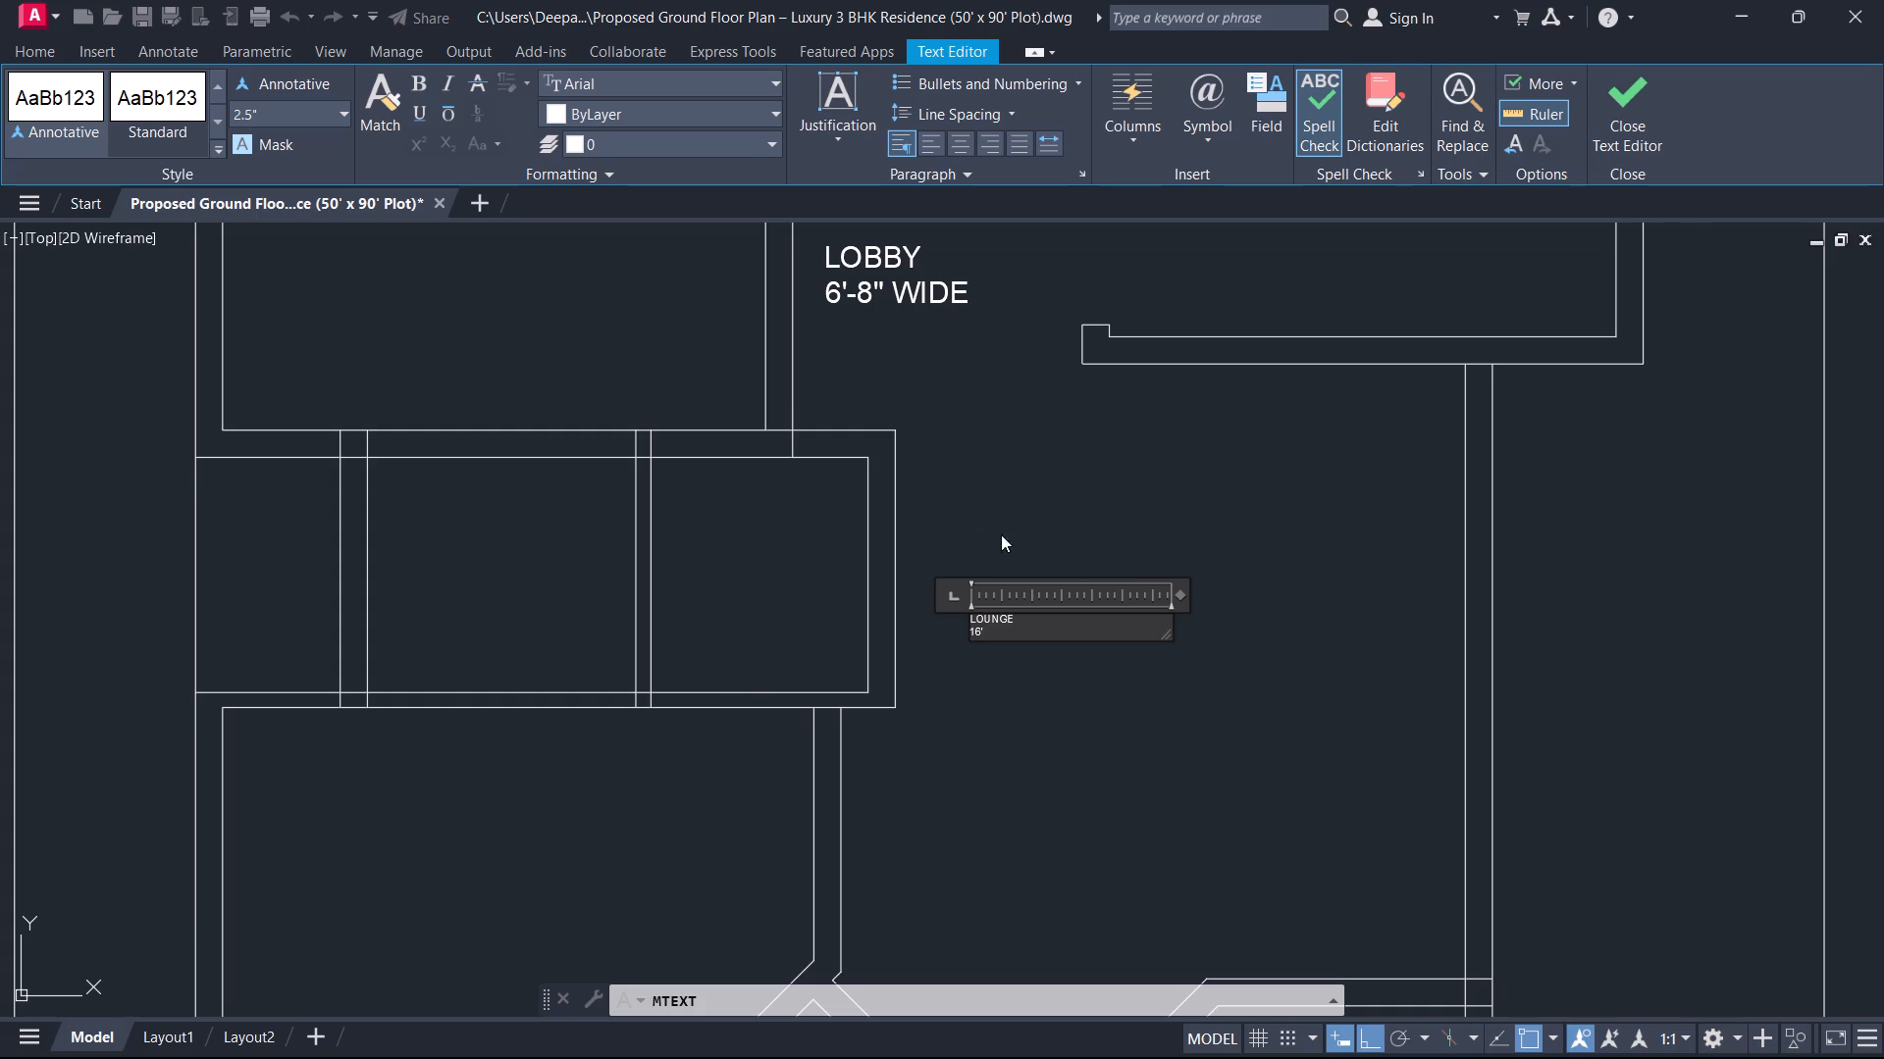
{"action": "middle_click_drag", "start_coordinate": [1025, 573], "coordinate": [1077, 516]}
{"action": "scroll", "coordinate": [1076, 526], "scroll_direction": "up", "scroll_amount": 2}
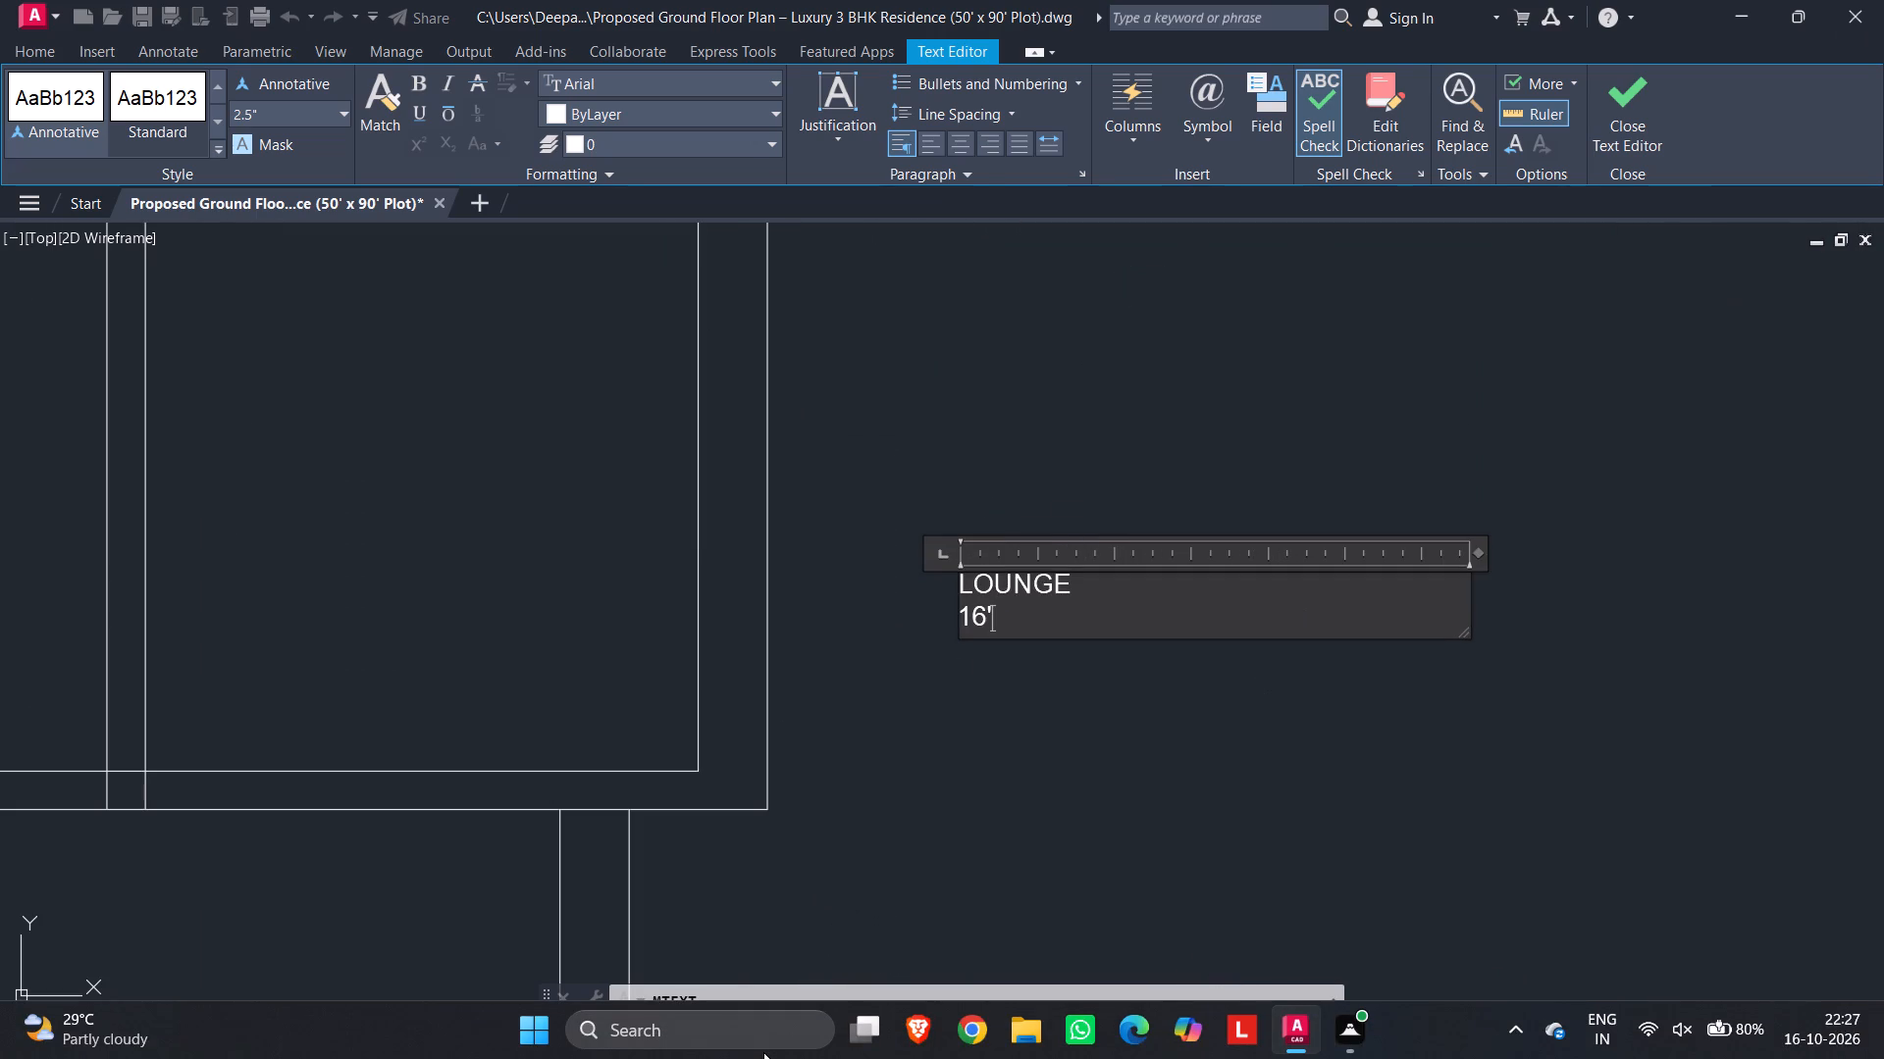
{"action": "key", "text": "0"}
{"action": "key", "text": "shift+quotedbl"}
{"action": "key", "text": "x"}
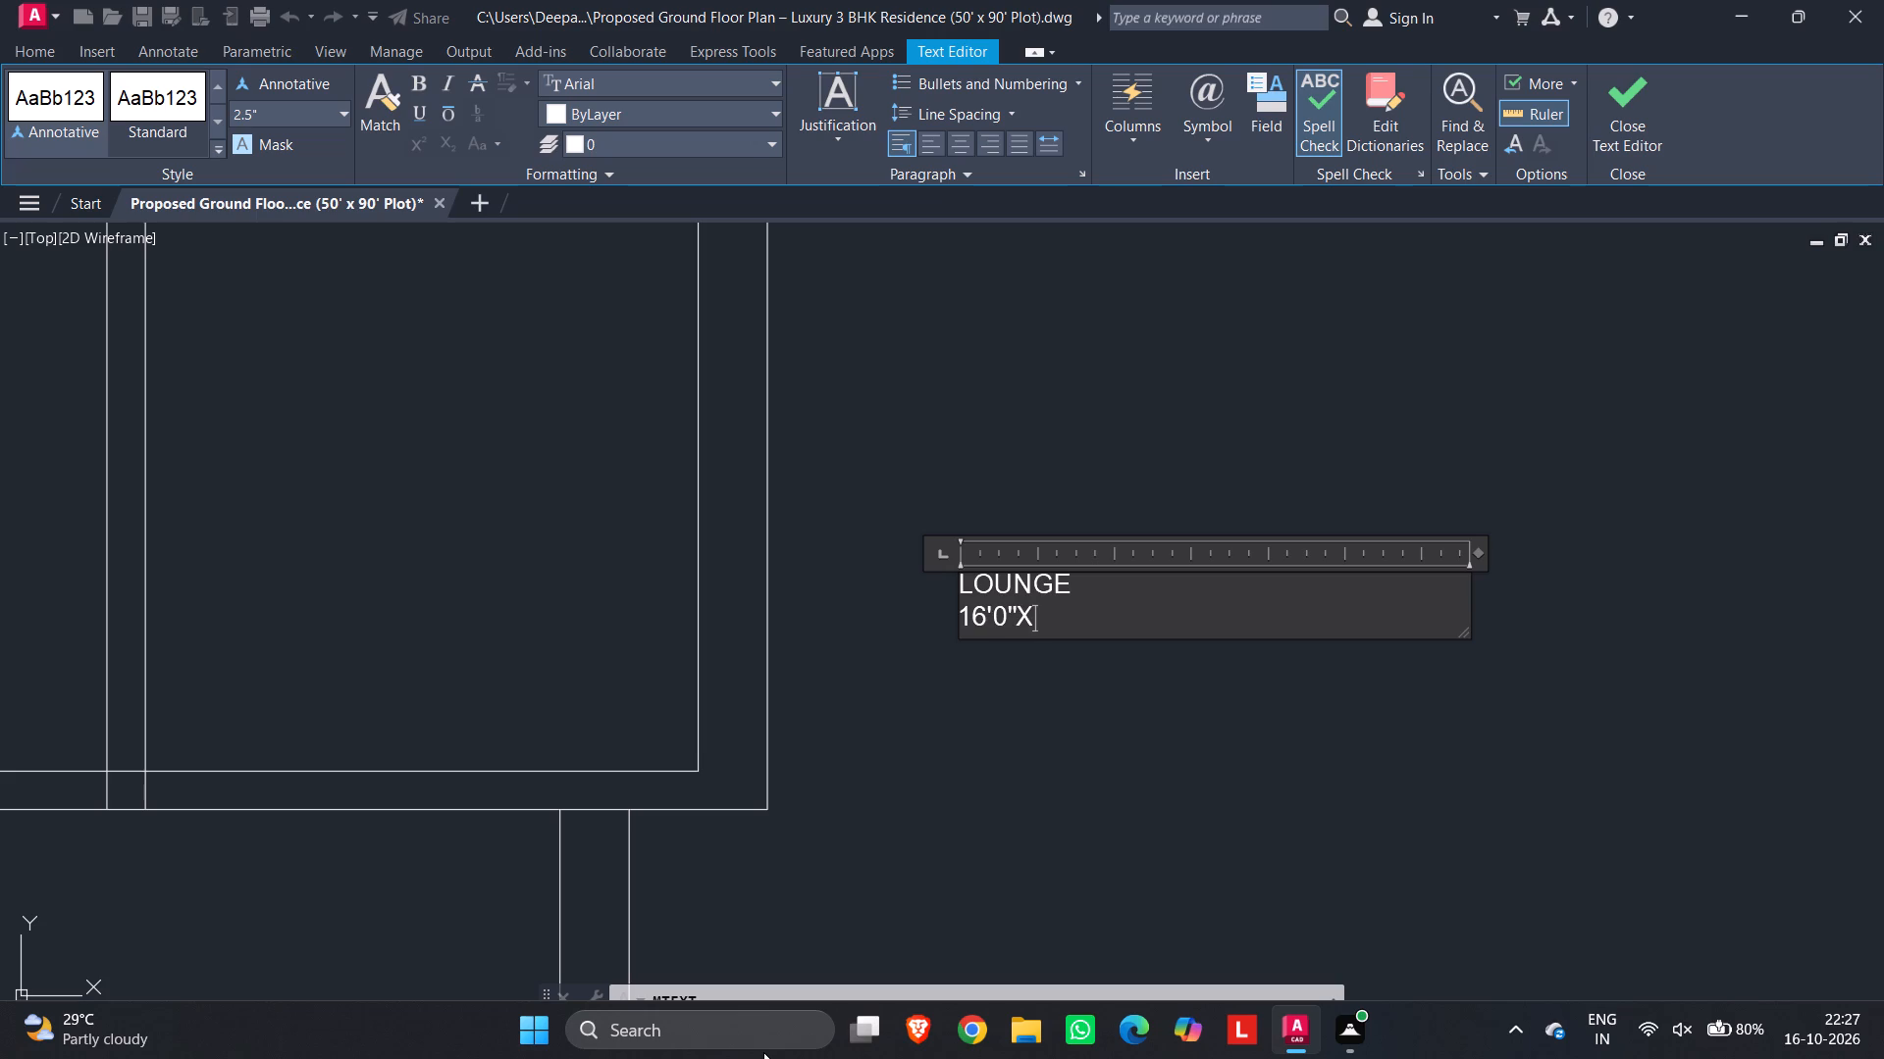
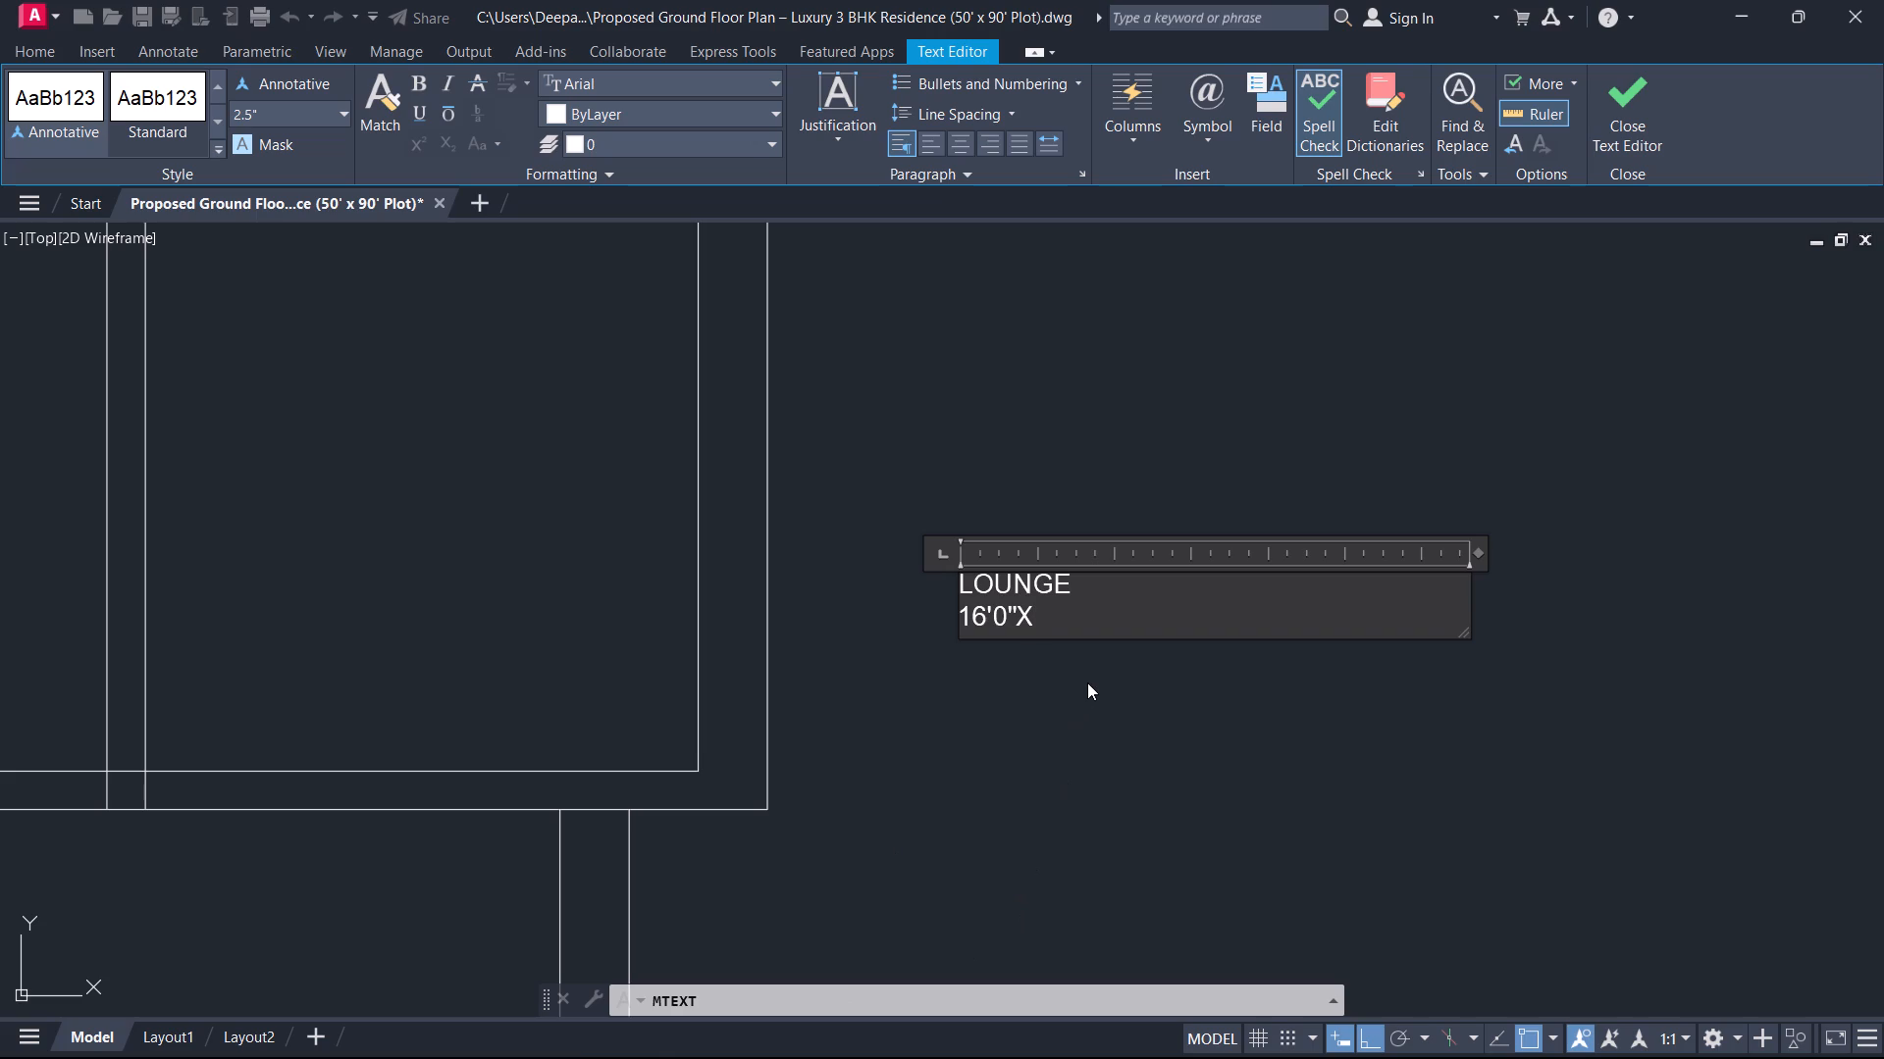
Complete the lounge label's second line as 16'-0"X17'-0", adding the missing foot mark and hyphens.
{"action": "type", "text": "17"}
{"action": "key", "text": "0"}
{"action": "key", "text": "shift+quotedbl"}
{"action": "key", "text": "Left"}
{"action": "key", "text": "Left"}
{"action": "key", "text": "apostrophe"}
{"action": "key", "text": "minus"}
{"action": "key", "text": "Left"}
{"action": "key", "text": "Left"}
{"action": "key", "text": "Left"}
{"action": "key", "text": "Left"}
{"action": "key", "text": "Left"}
{"action": "key", "text": "Left"}
{"action": "key", "text": "Left"}
{"action": "key", "text": "minus"}
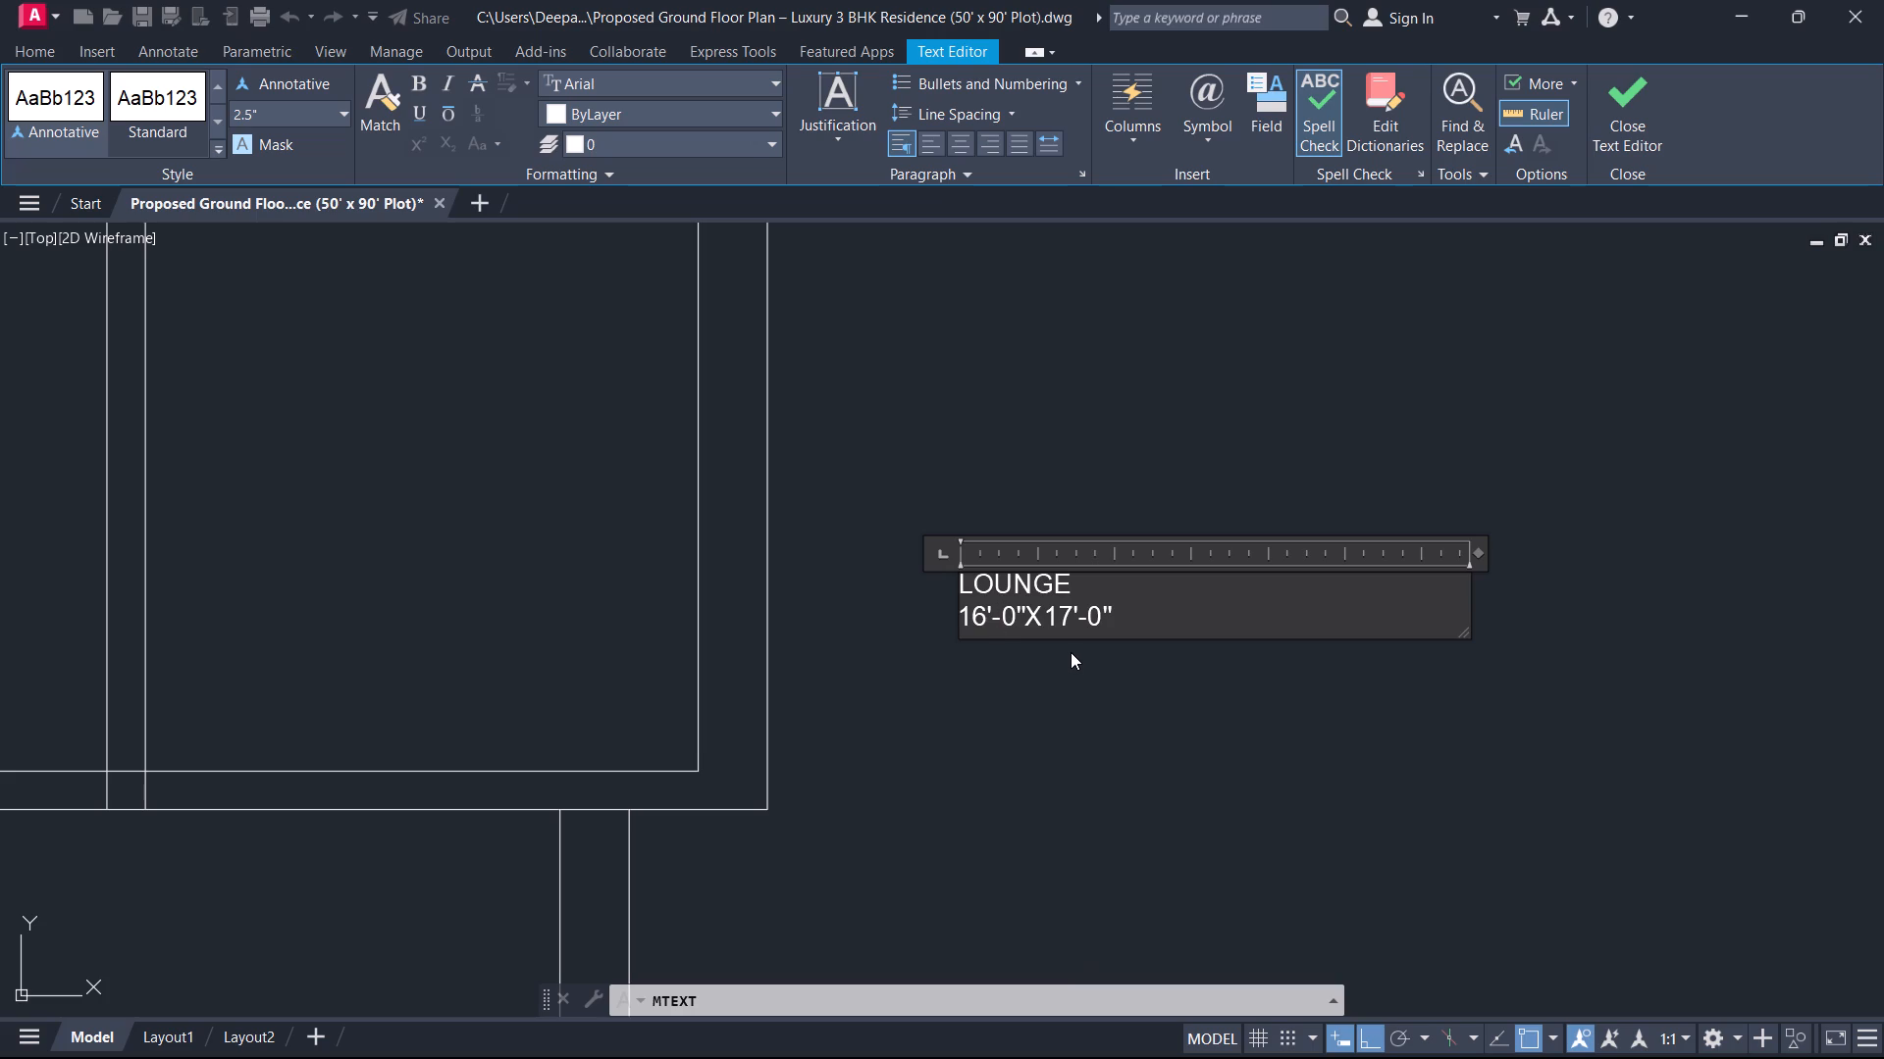
Set the text height of the whole lounge label to 7" and finish editing the text.
{"action": "key", "text": "ctrl+a"}
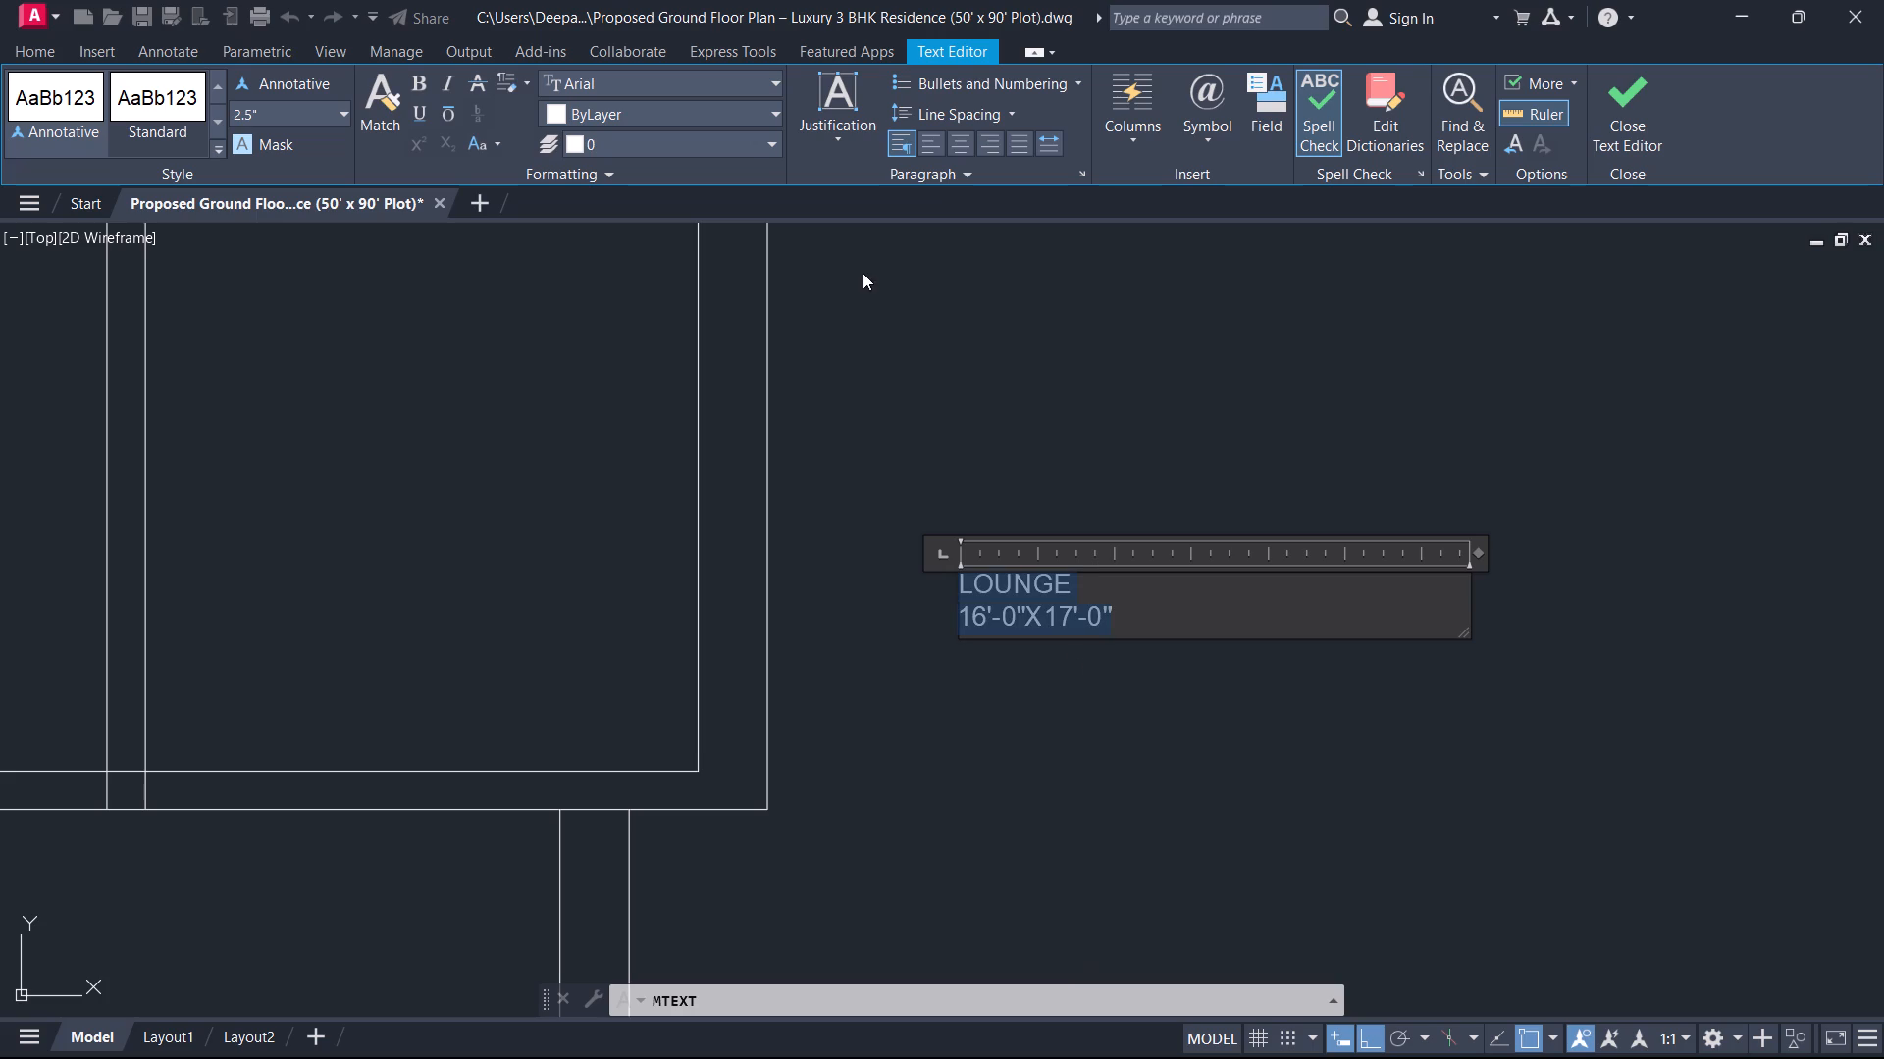
{"action": "left_click", "coordinate": [302, 118]}
{"action": "key", "text": "7"}
{"action": "key", "text": "Return"}
{"action": "scroll", "coordinate": [301, 128], "scroll_direction": "up", "scroll_amount": 1}
{"action": "scroll", "coordinate": [291, 128], "scroll_direction": "down", "scroll_amount": 1}
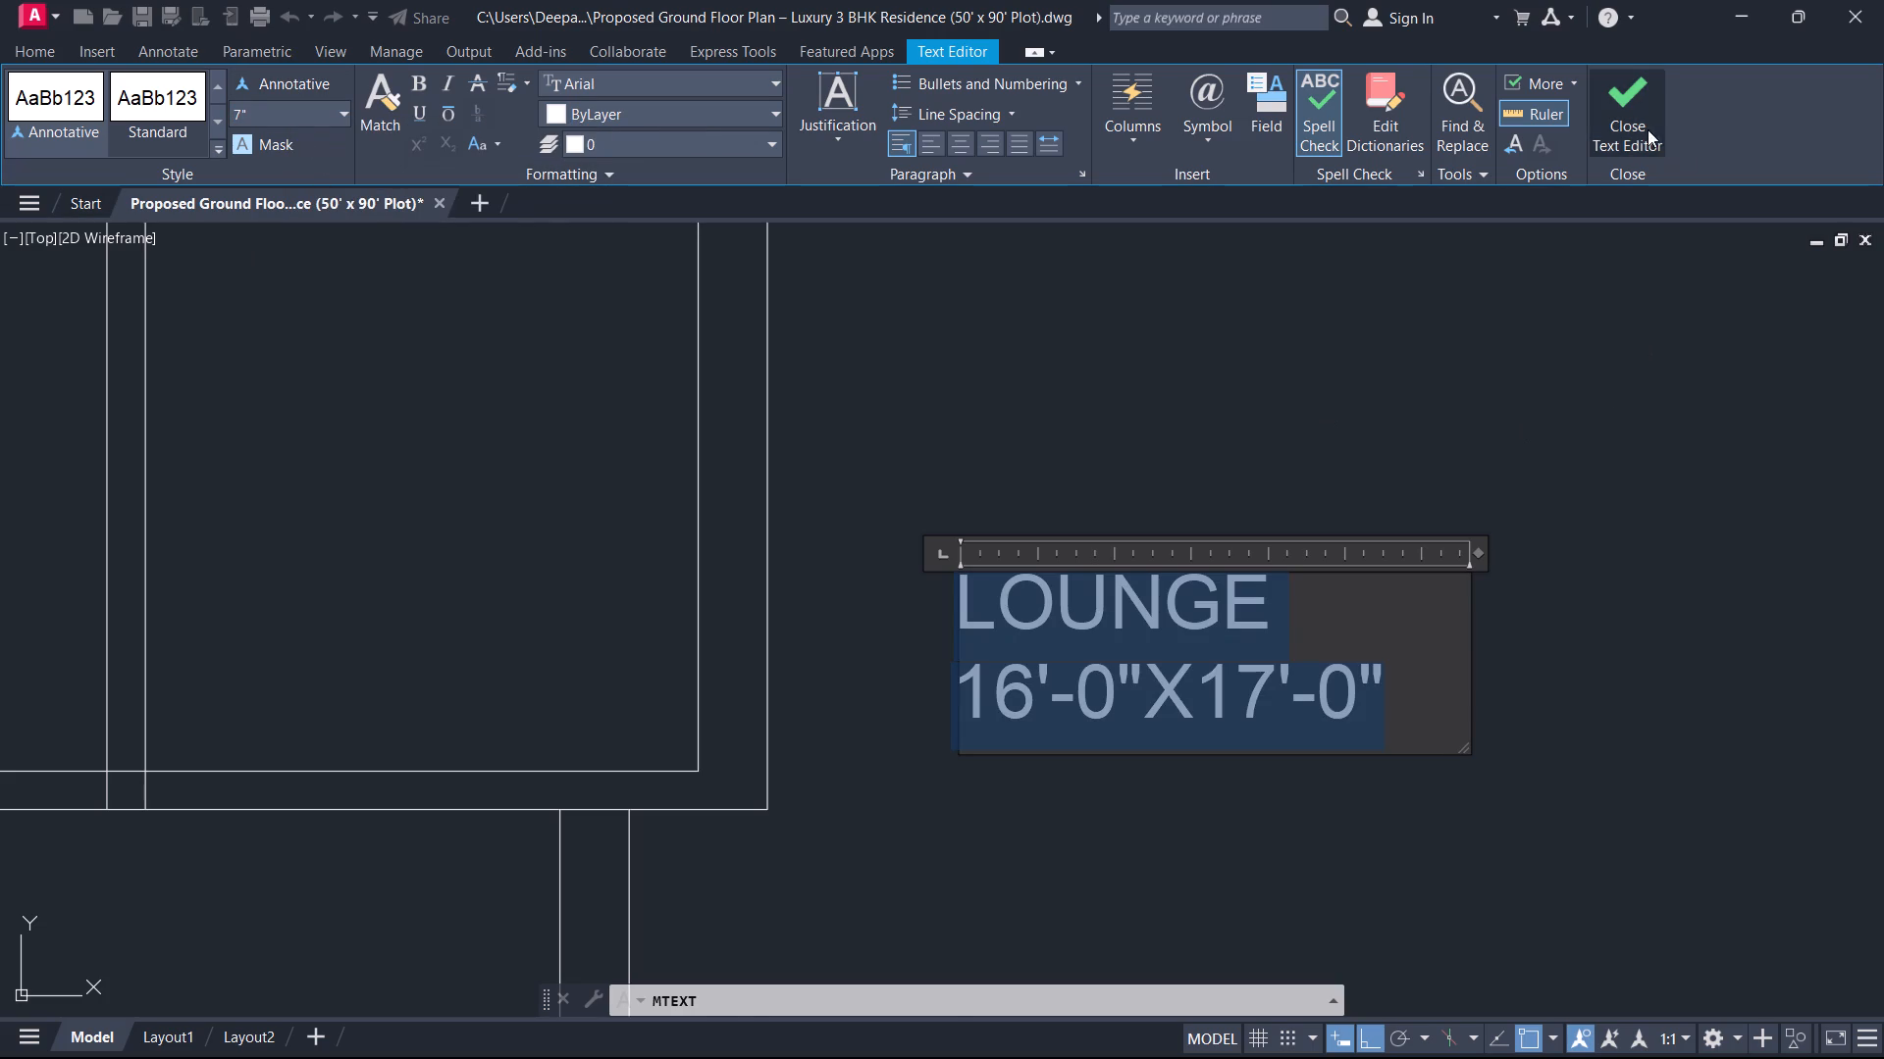
{"action": "left_click", "coordinate": [1648, 129]}
Move the lounge label horizontally about 3' east, toward the middle of the lounge.
{"action": "scroll", "coordinate": [1500, 418], "scroll_direction": "down", "scroll_amount": 3}
{"action": "middle_click_drag", "start_coordinate": [1433, 538], "coordinate": [1258, 582]}
{"action": "scroll", "coordinate": [1289, 574], "scroll_direction": "up", "scroll_amount": 1}
{"action": "left_click_drag", "start_coordinate": [1270, 624], "coordinate": [1243, 605]}
{"action": "left_click", "coordinate": [1155, 499]}
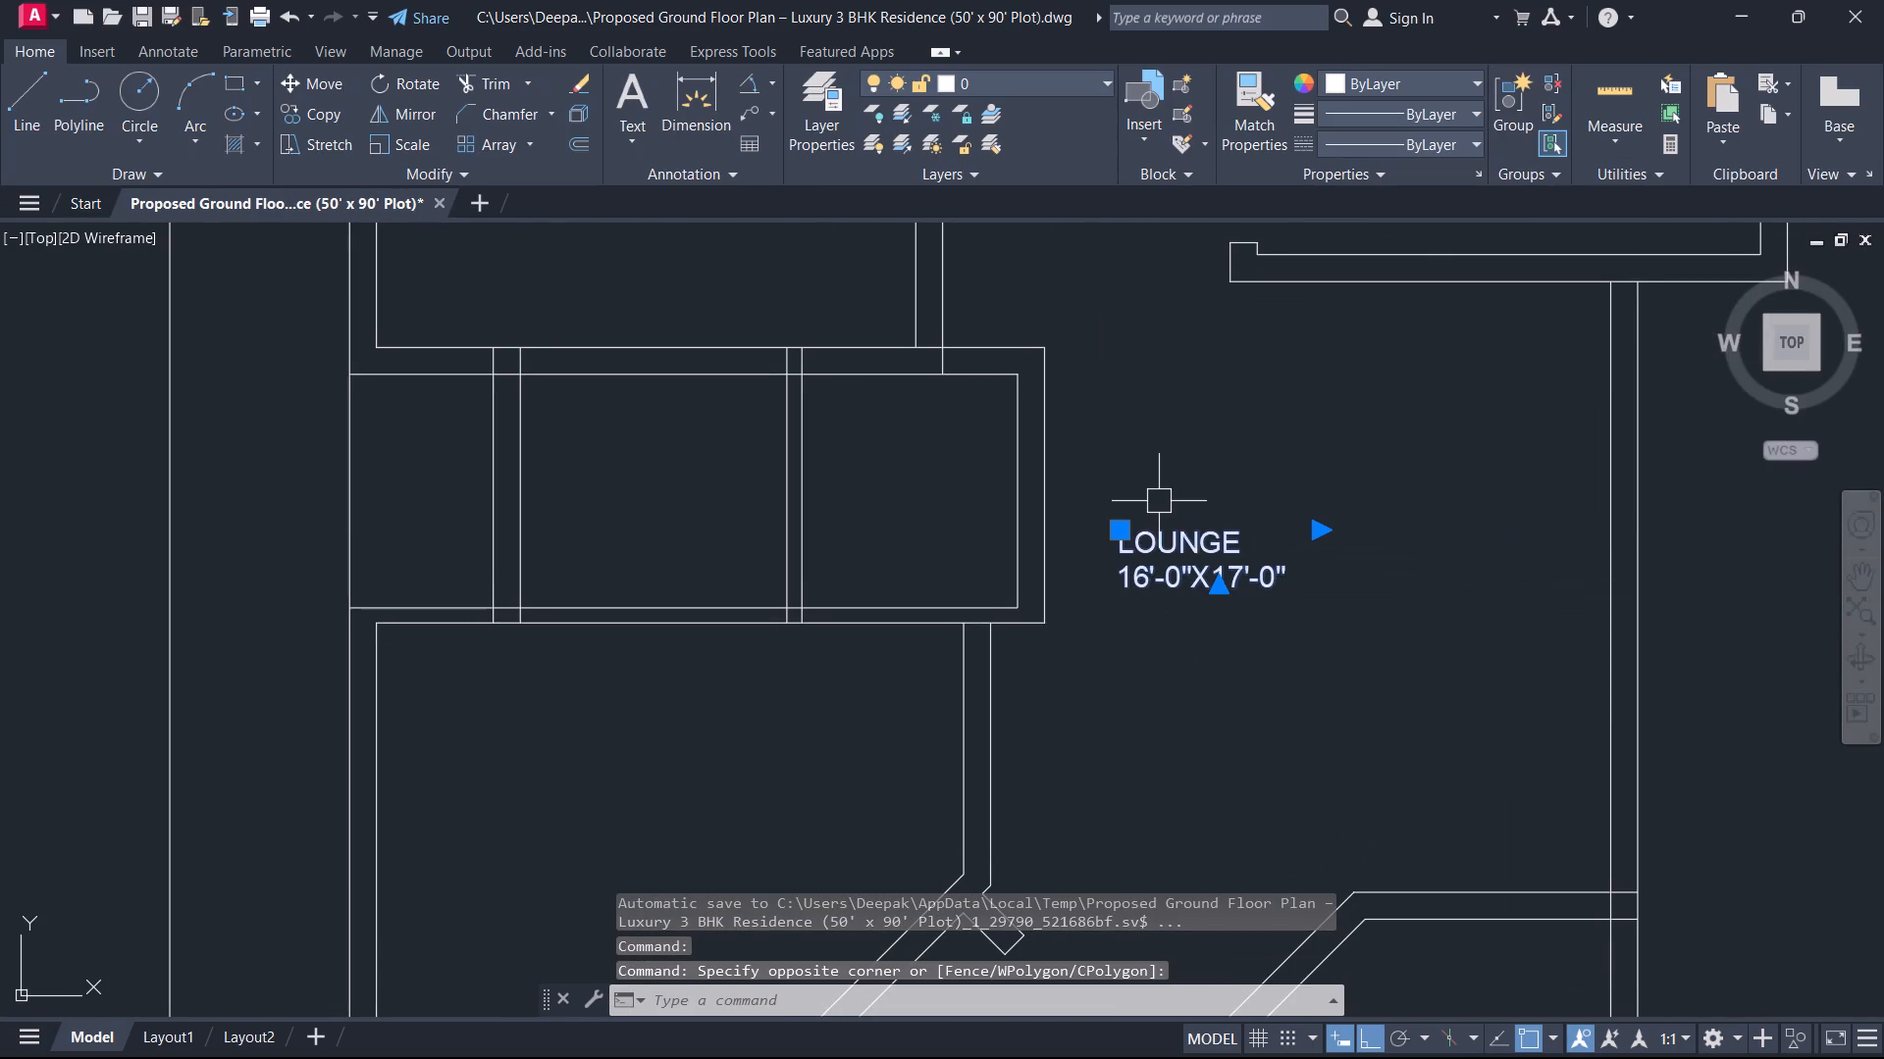
{"action": "type", "text": "M"}
{"action": "key", "text": "space"}
{"action": "left_click", "coordinate": [1165, 504]}
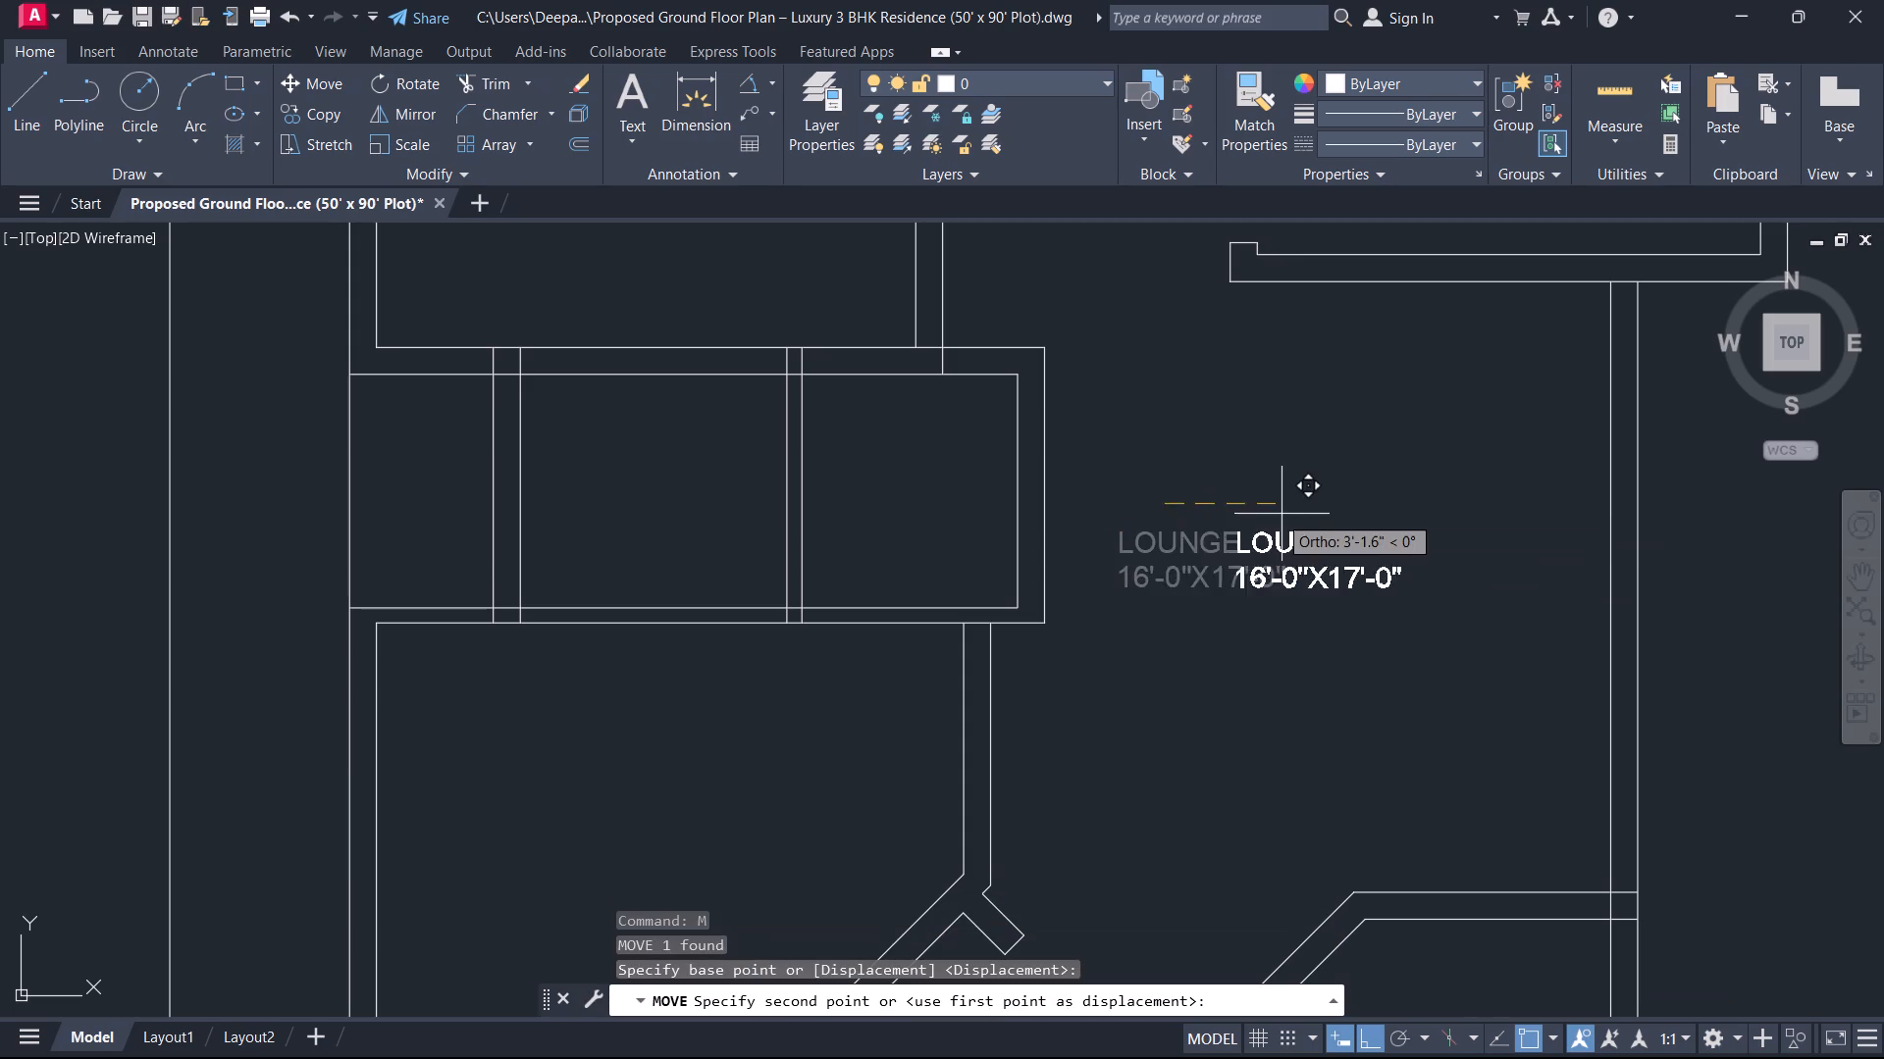
{"action": "scroll", "coordinate": [1283, 514], "scroll_direction": "up", "scroll_amount": 1}
{"action": "left_click", "coordinate": [1286, 513]}
{"action": "key", "text": "Escape"}
Place multiline text in the unlabelled room below the 8'-0"X6'-0" bath and enter BED ROOM as its first line.
{"action": "scroll", "coordinate": [1286, 512], "scroll_direction": "up", "scroll_amount": 1}
{"action": "scroll", "coordinate": [1286, 510], "scroll_direction": "down", "scroll_amount": 4}
{"action": "middle_click_drag", "start_coordinate": [1275, 508], "coordinate": [1130, 640]}
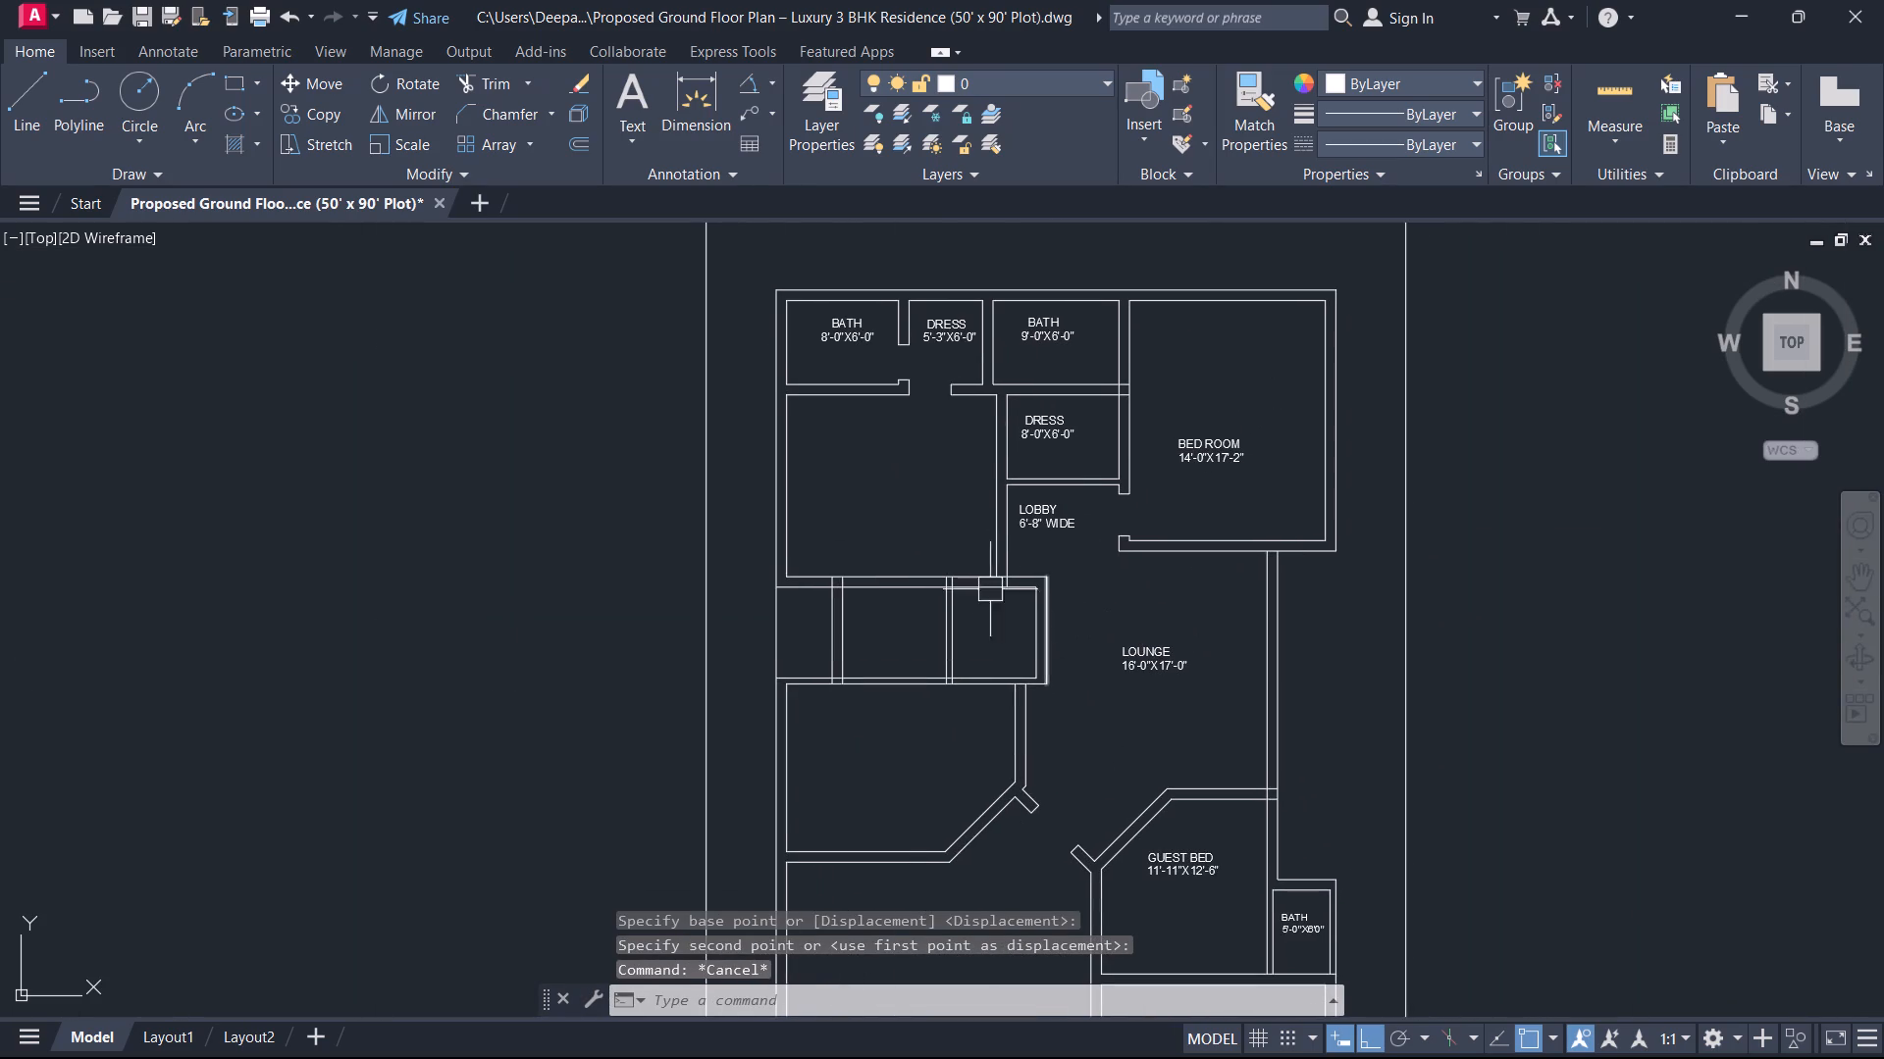
{"action": "scroll", "coordinate": [850, 484], "scroll_direction": "up", "scroll_amount": 1}
{"action": "middle_click_drag", "start_coordinate": [855, 487], "coordinate": [819, 577]}
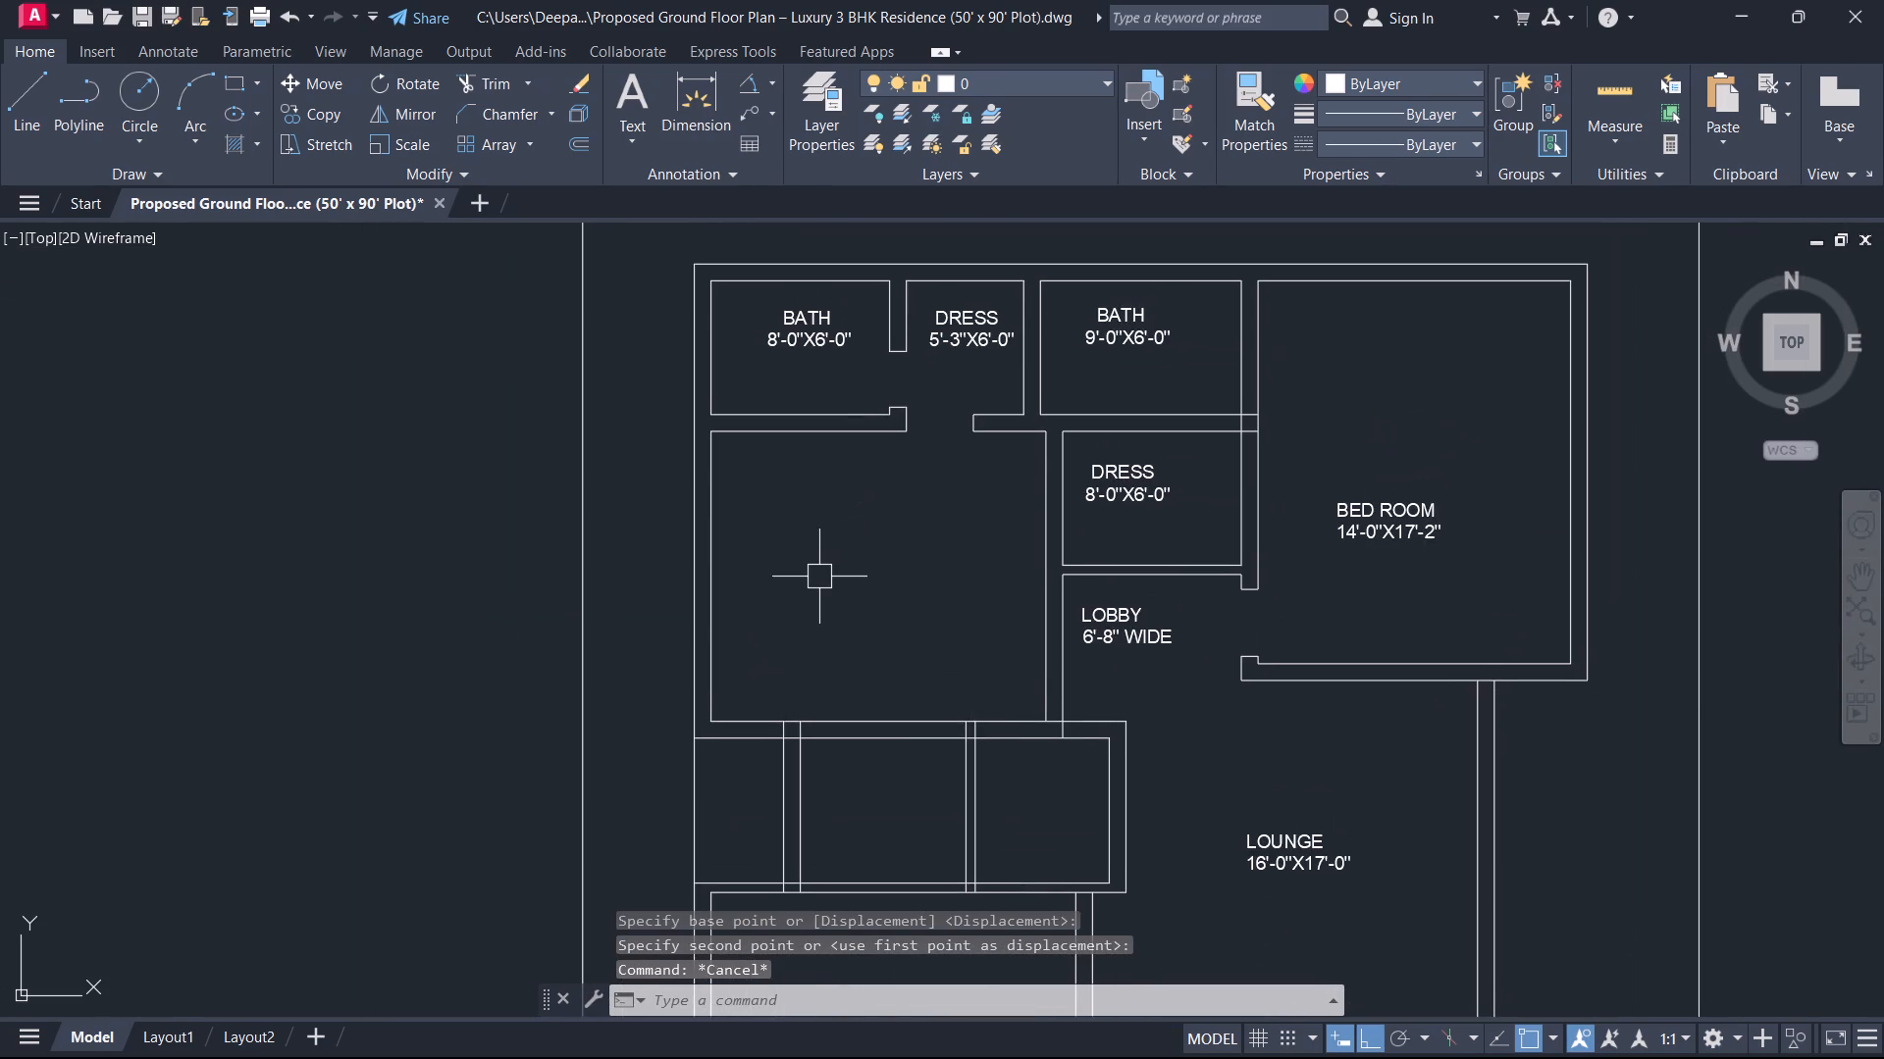
{"action": "type", "text": "T"}
{"action": "key", "text": "space"}
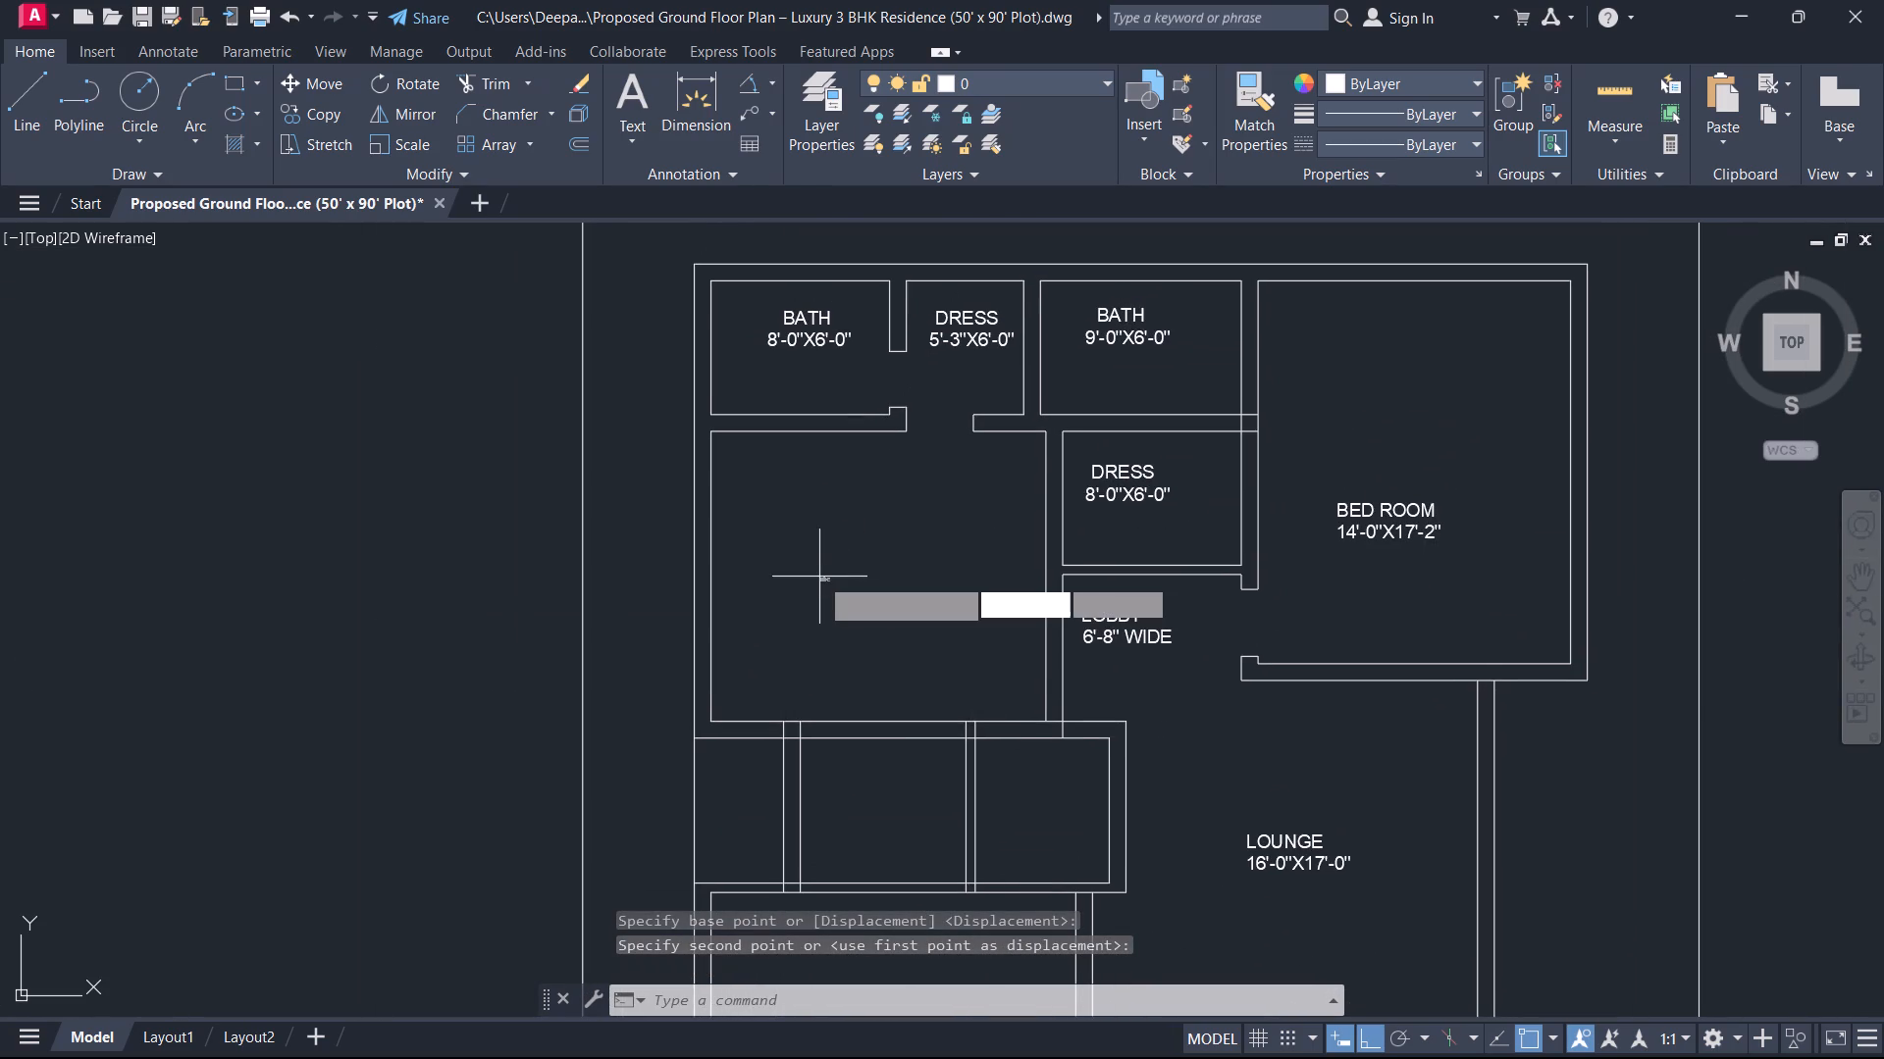
{"action": "scroll", "coordinate": [819, 577], "scroll_direction": "up", "scroll_amount": 2}
{"action": "middle_click_drag", "start_coordinate": [907, 485], "coordinate": [904, 641]}
{"action": "left_click", "coordinate": [878, 494]}
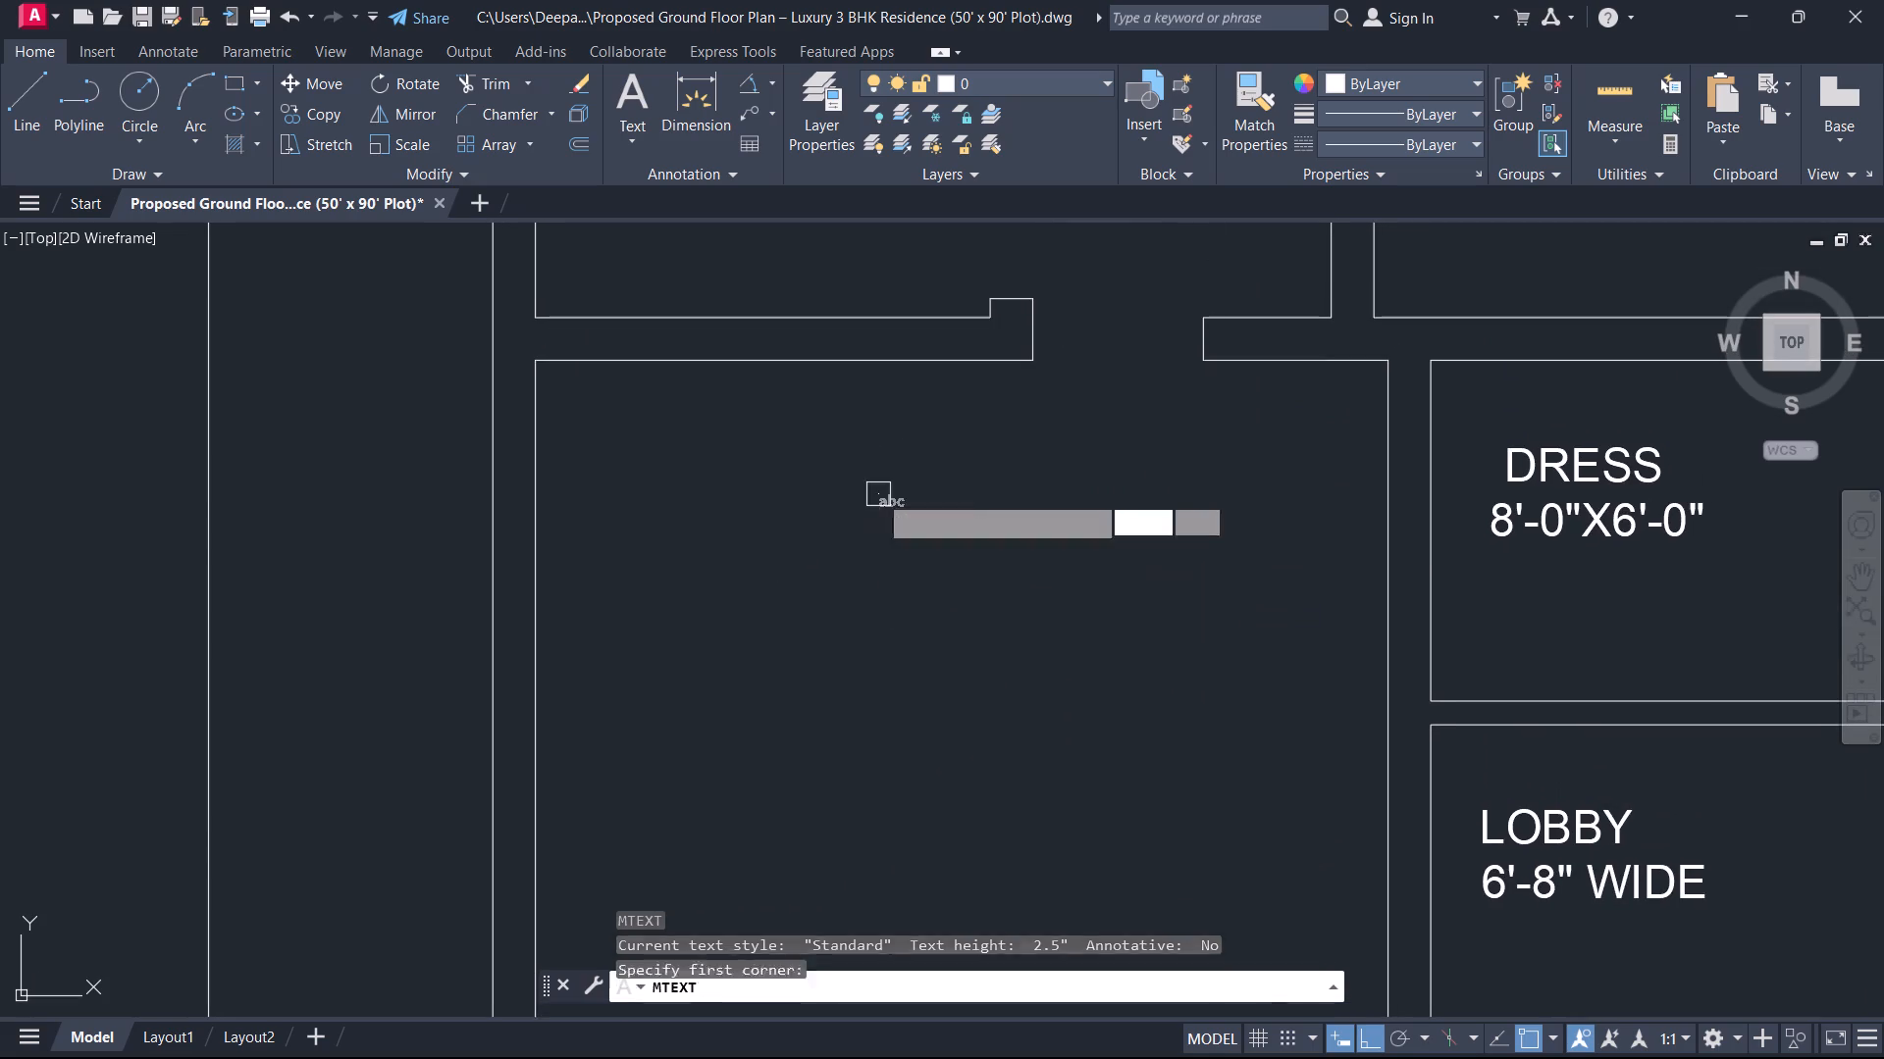
{"action": "left_click", "coordinate": [1170, 606]}
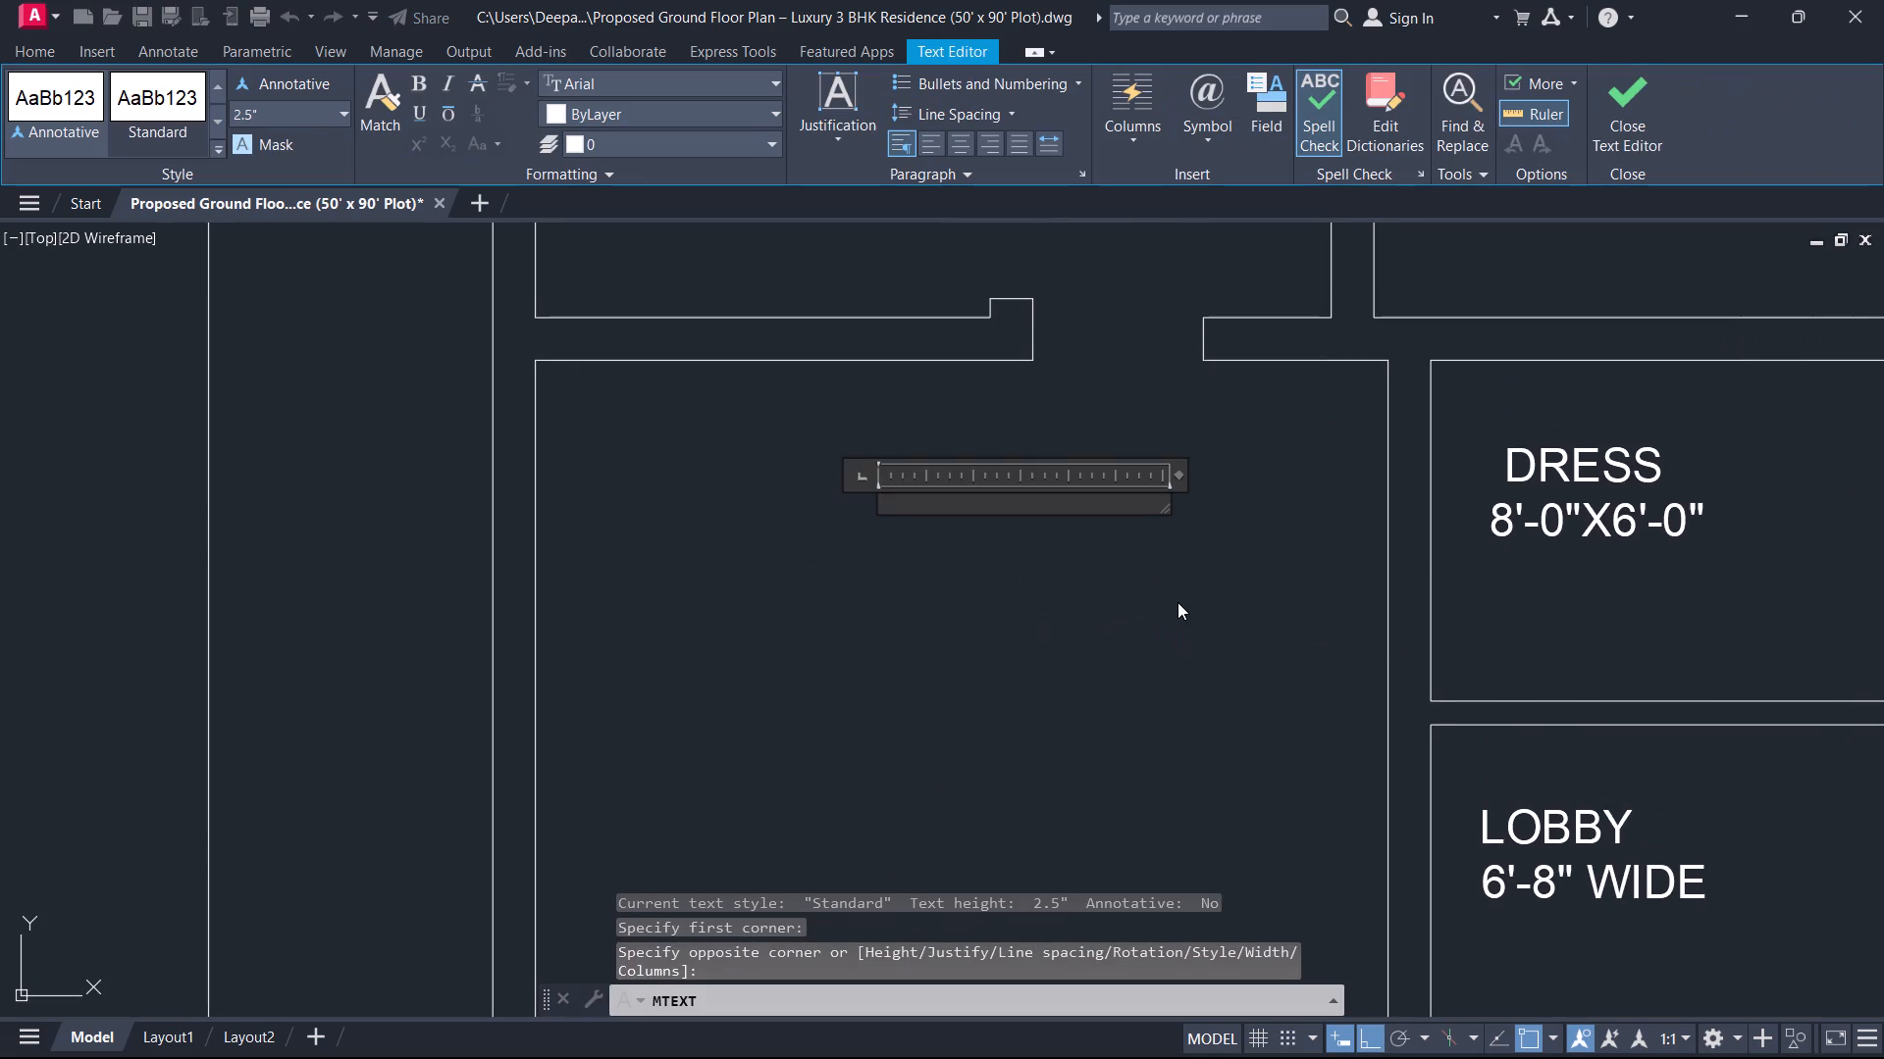
{"action": "key", "text": "b"}
{"action": "type", "text": "EDD"}
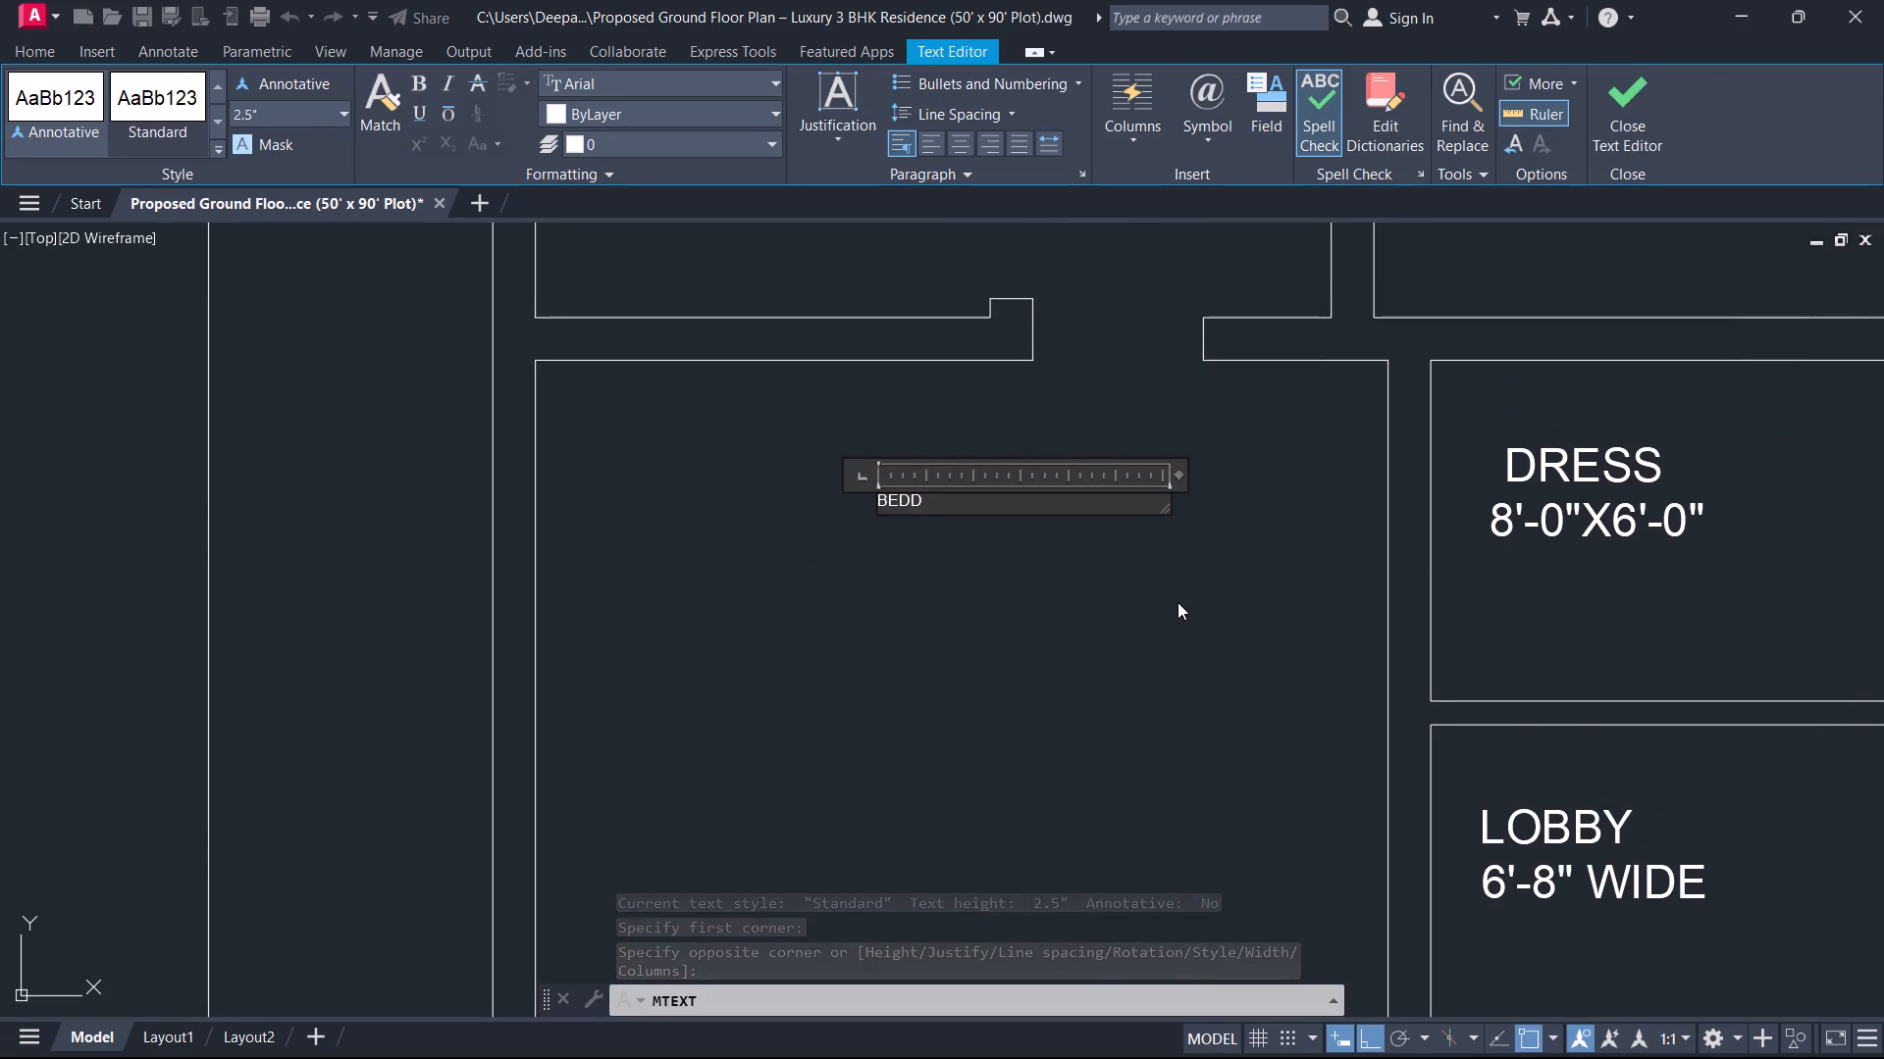
{"action": "key", "text": "BackSpace"}
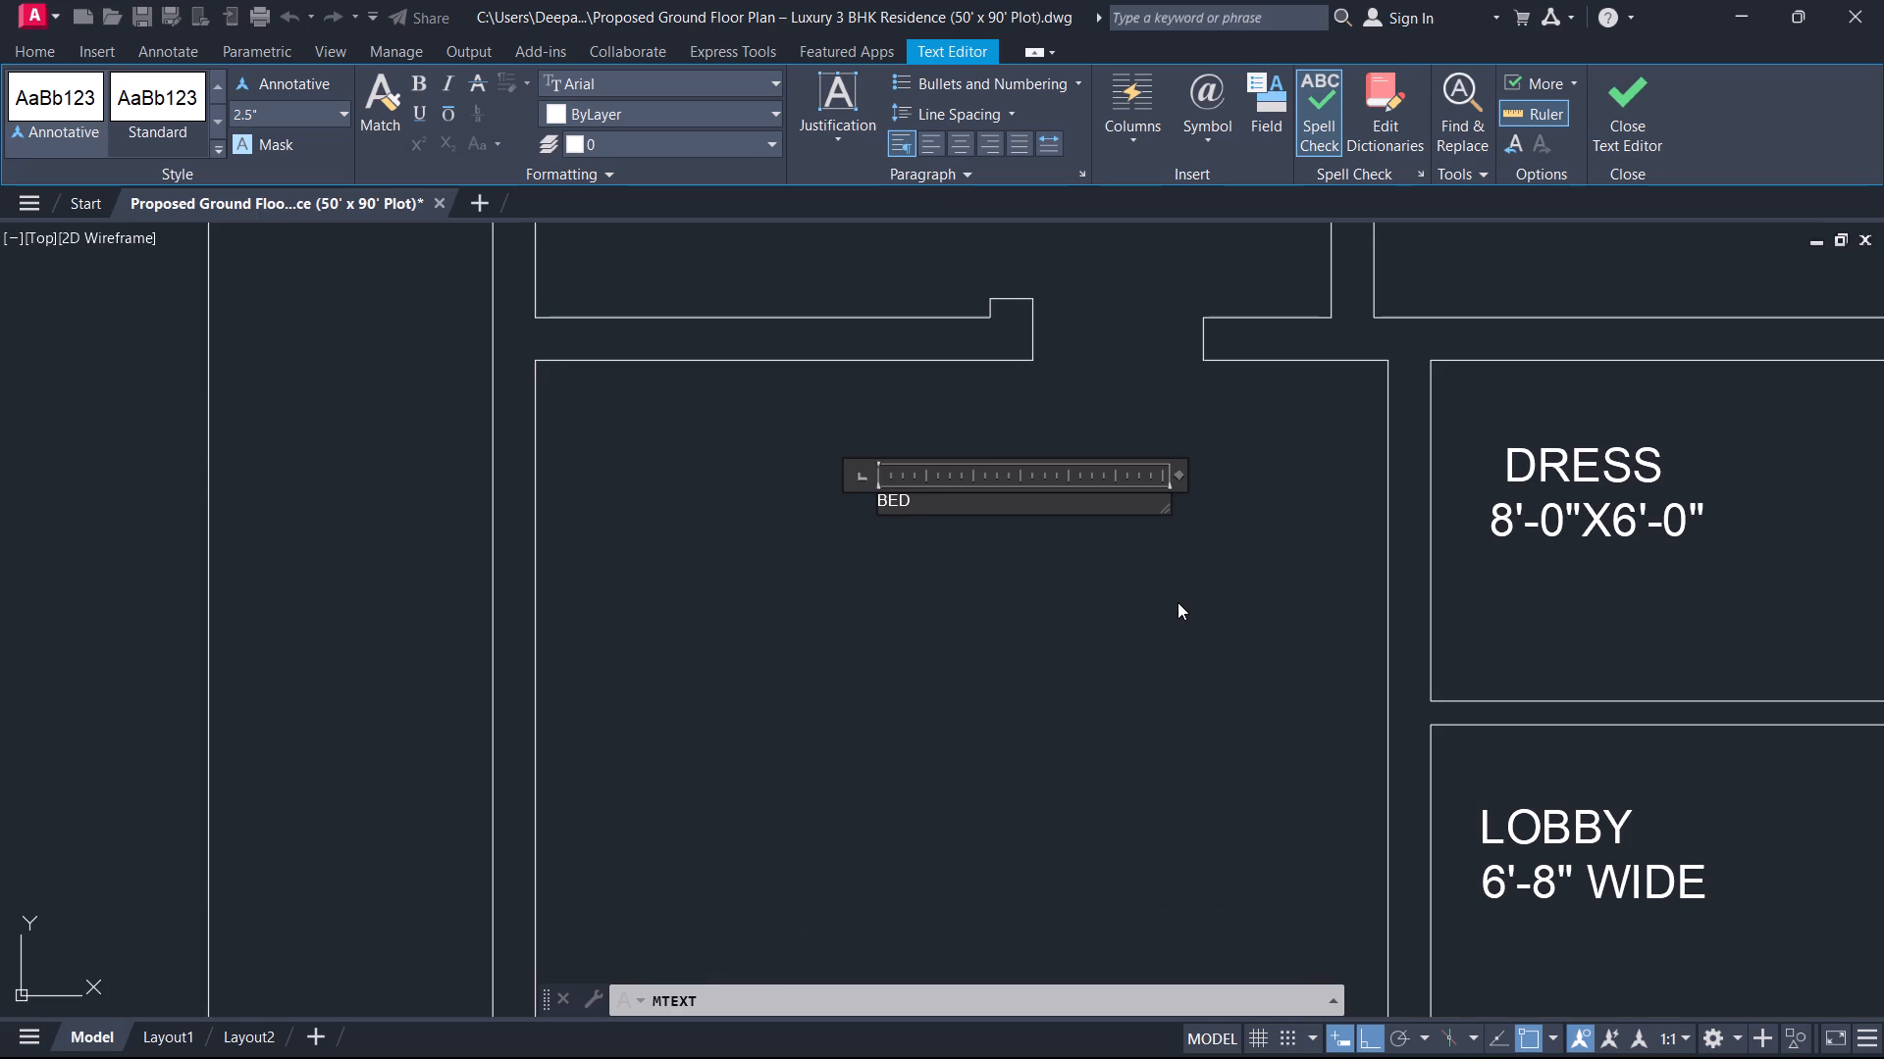
{"action": "key", "text": "space"}
{"action": "type", "text": "ROOM"}
Enter 15'-0"X13'-0" as the second line of the new bedroom label.
{"action": "key", "text": "Return"}
{"action": "type", "text": "15"}
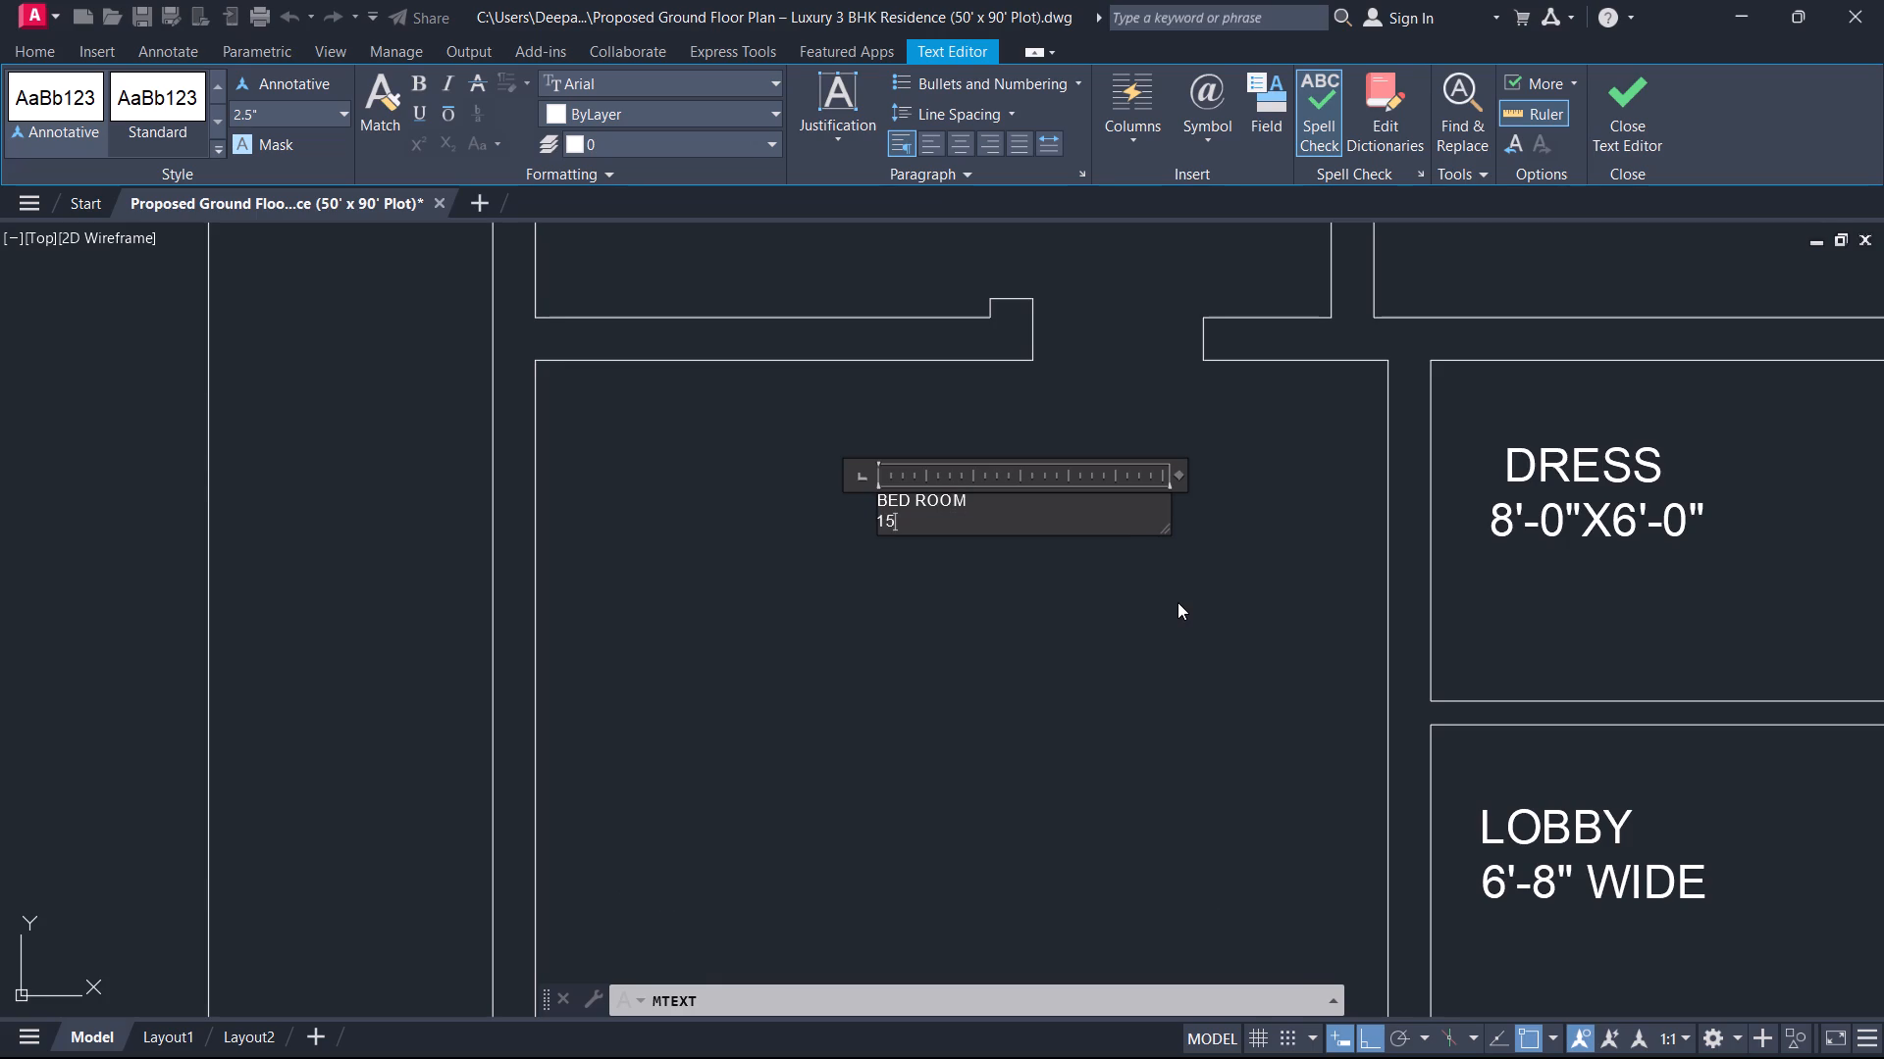
{"action": "key", "text": "apostrophe"}
{"action": "key", "text": "minus"}
{"action": "key", "text": "0"}
{"action": "key", "text": "shift+quotedbl"}
{"action": "key", "text": "x"}
{"action": "key", "text": "1"}
{"action": "key", "text": "3"}
{"action": "key", "text": "apostrophe"}
{"action": "key", "text": "minus"}
{"action": "key", "text": "0"}
{"action": "key", "text": "shift+quotedbl"}
{"action": "key", "text": "a"}
{"action": "key", "text": "BackSpace"}
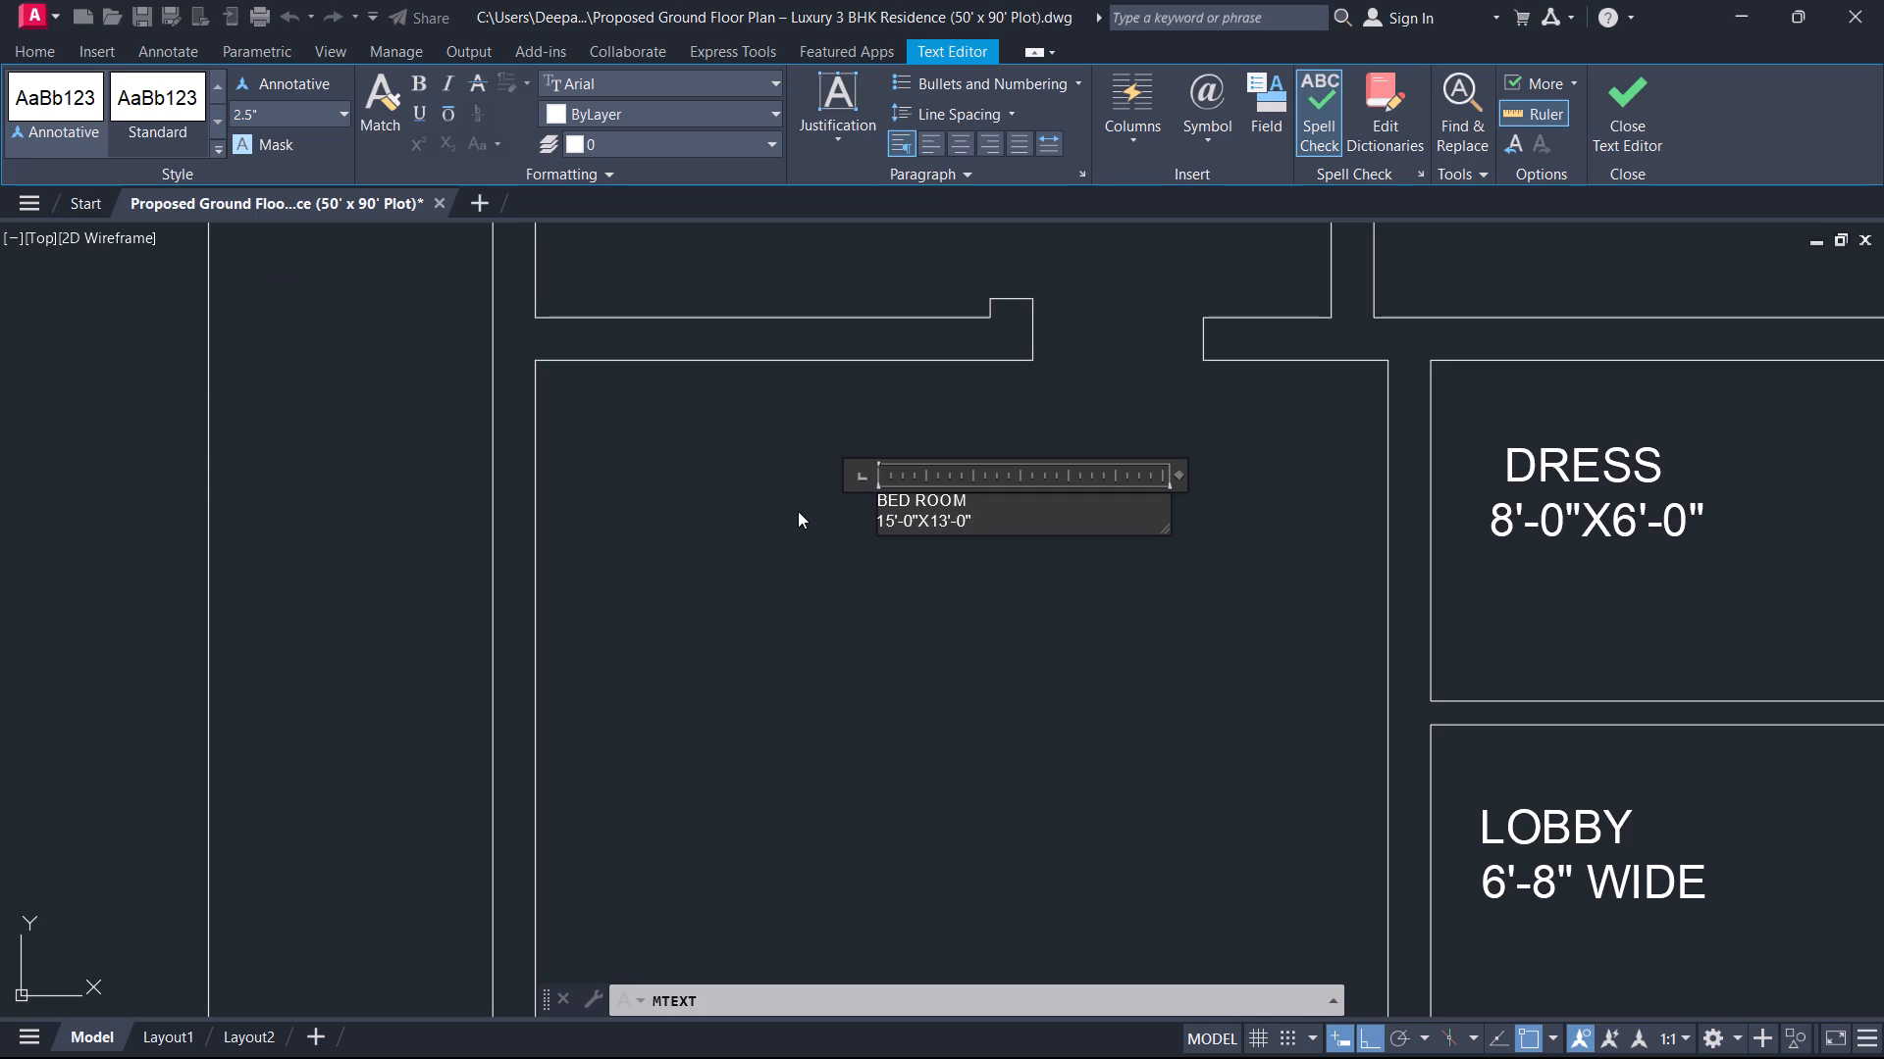
Set the text height of the whole new bedroom label to 7" and finish editing the text.
{"action": "key", "text": "ctrl+a"}
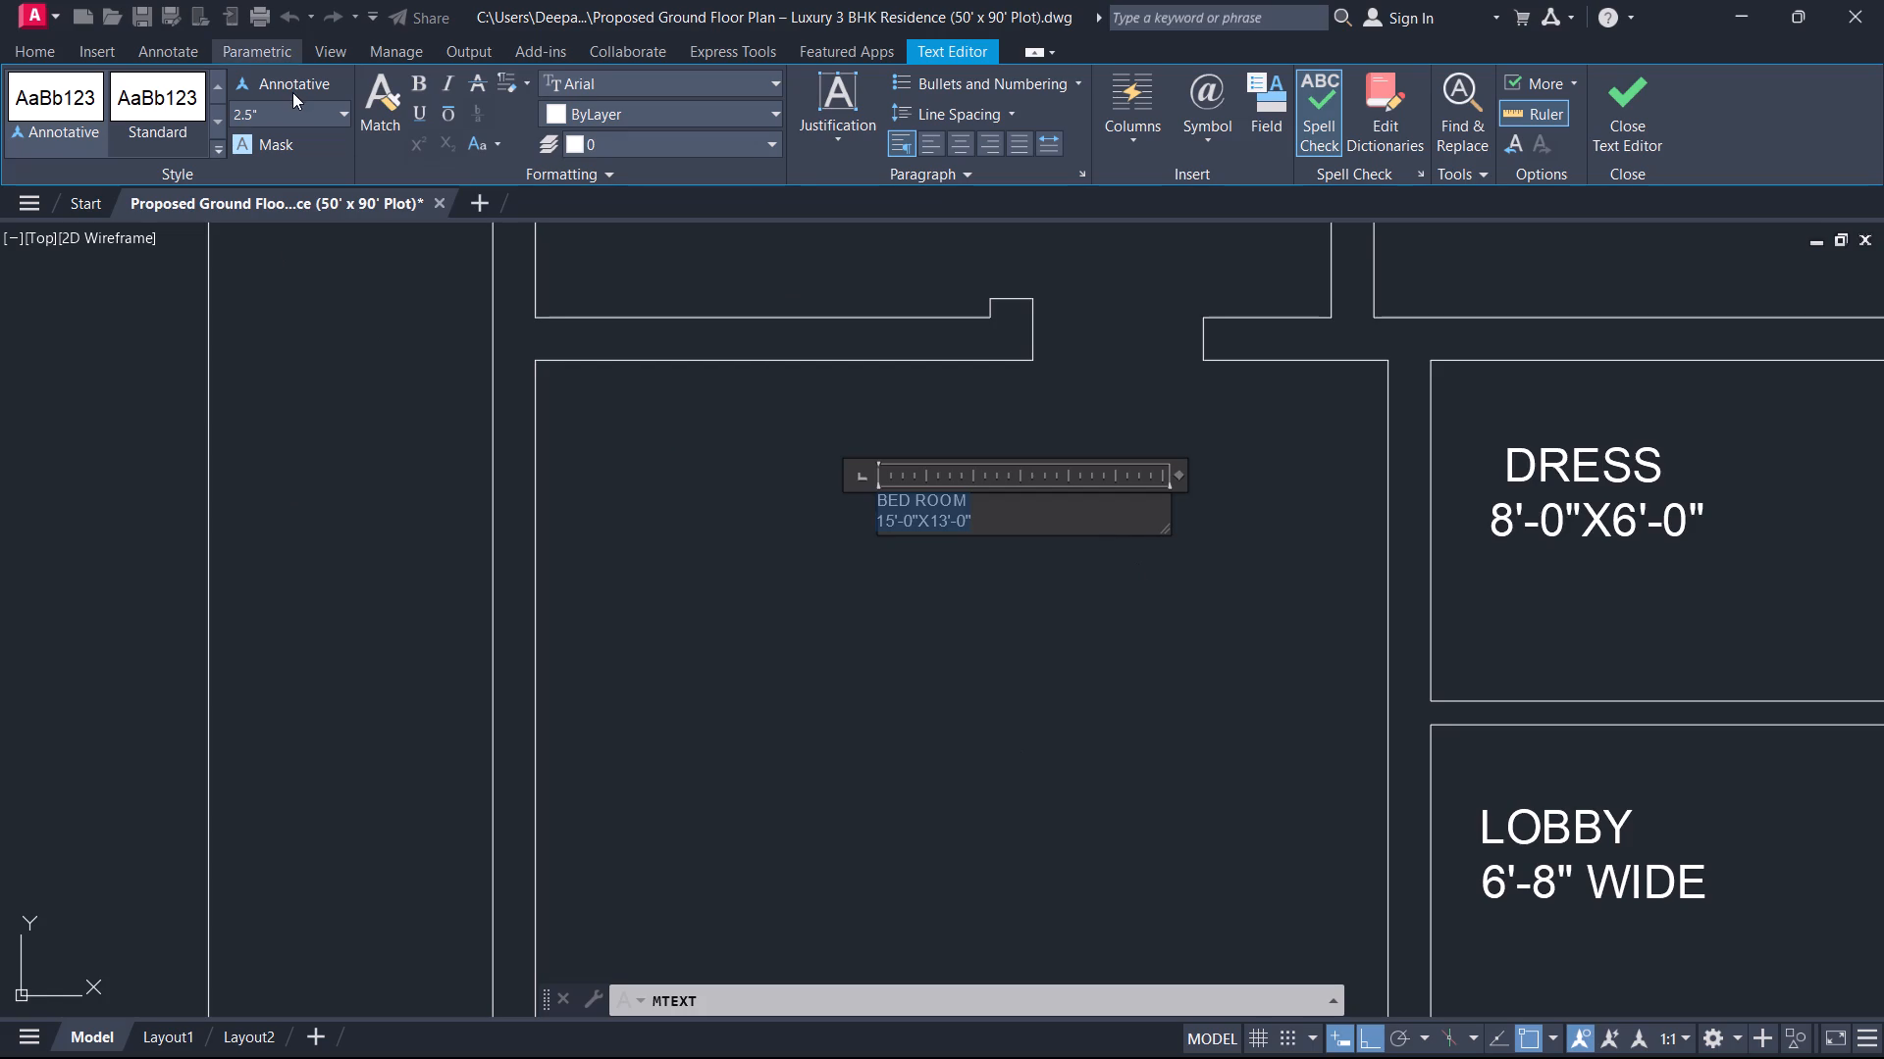
{"action": "left_click", "coordinate": [289, 115]}
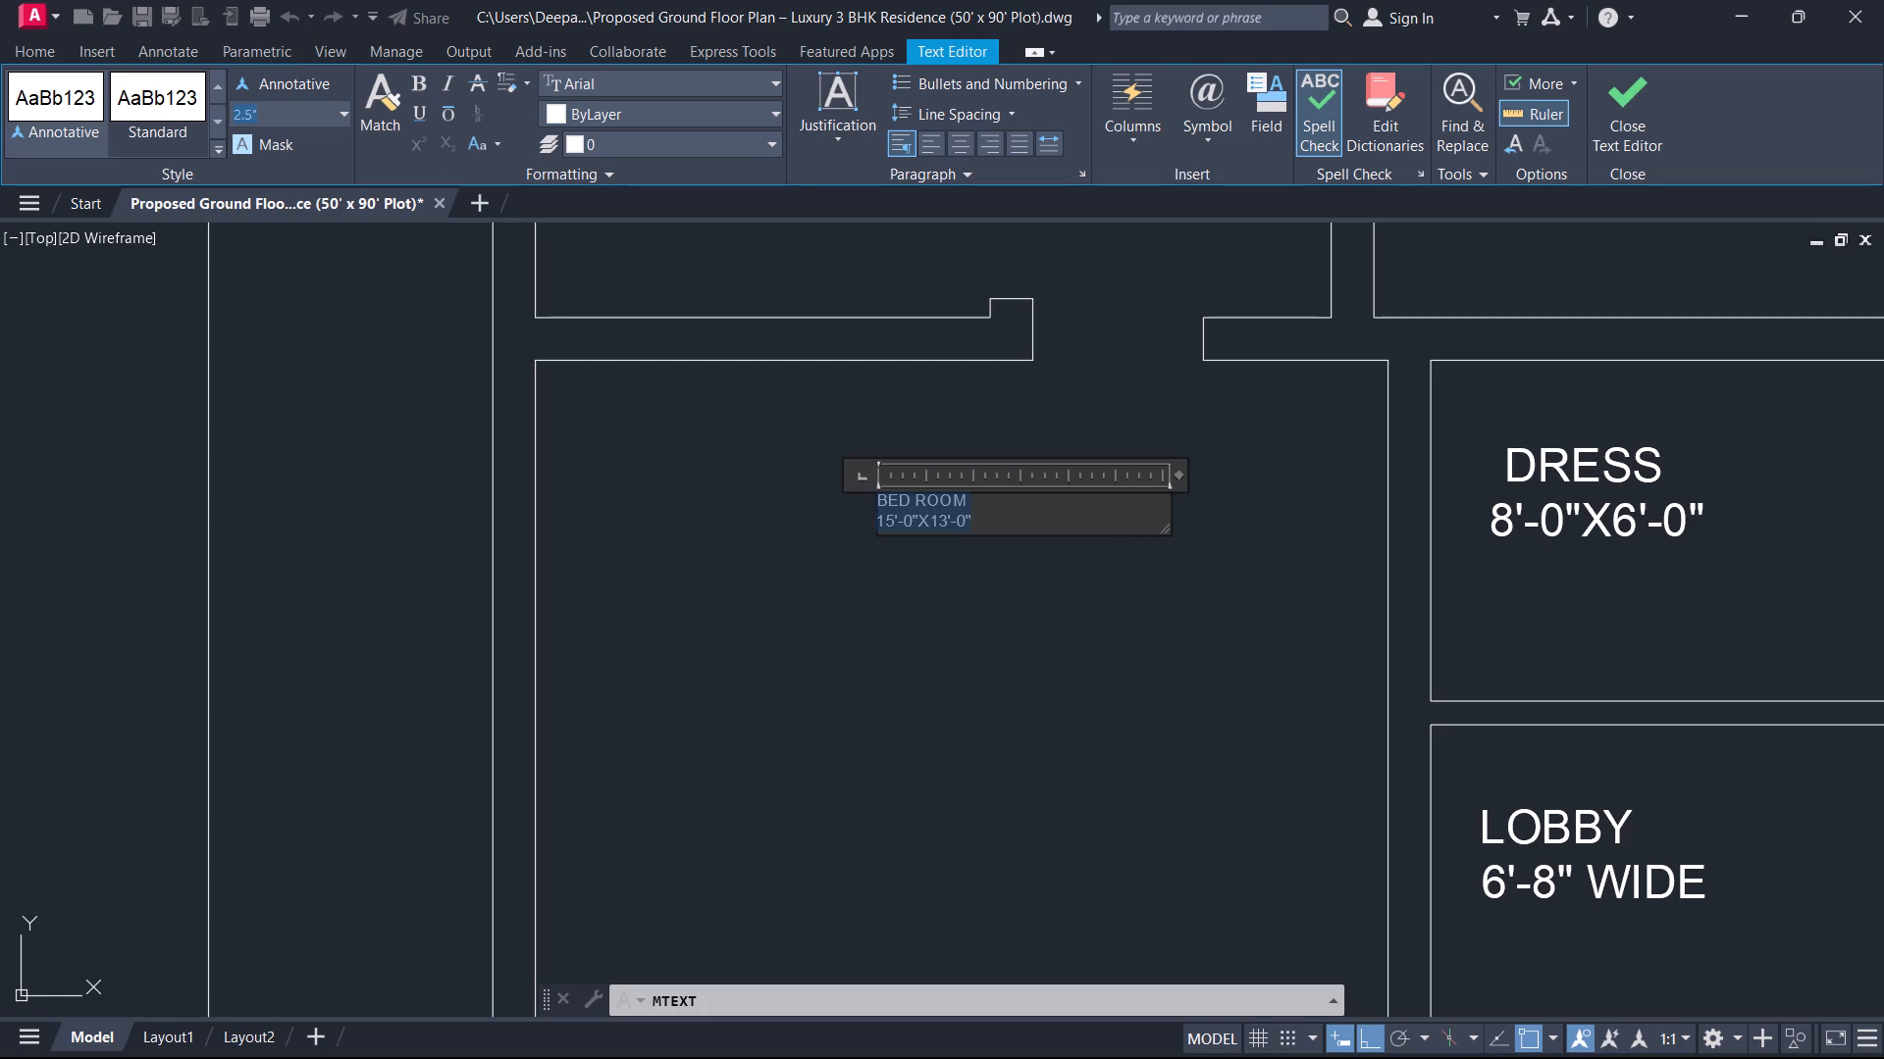
{"action": "key", "text": "7"}
{"action": "key", "text": "Return"}
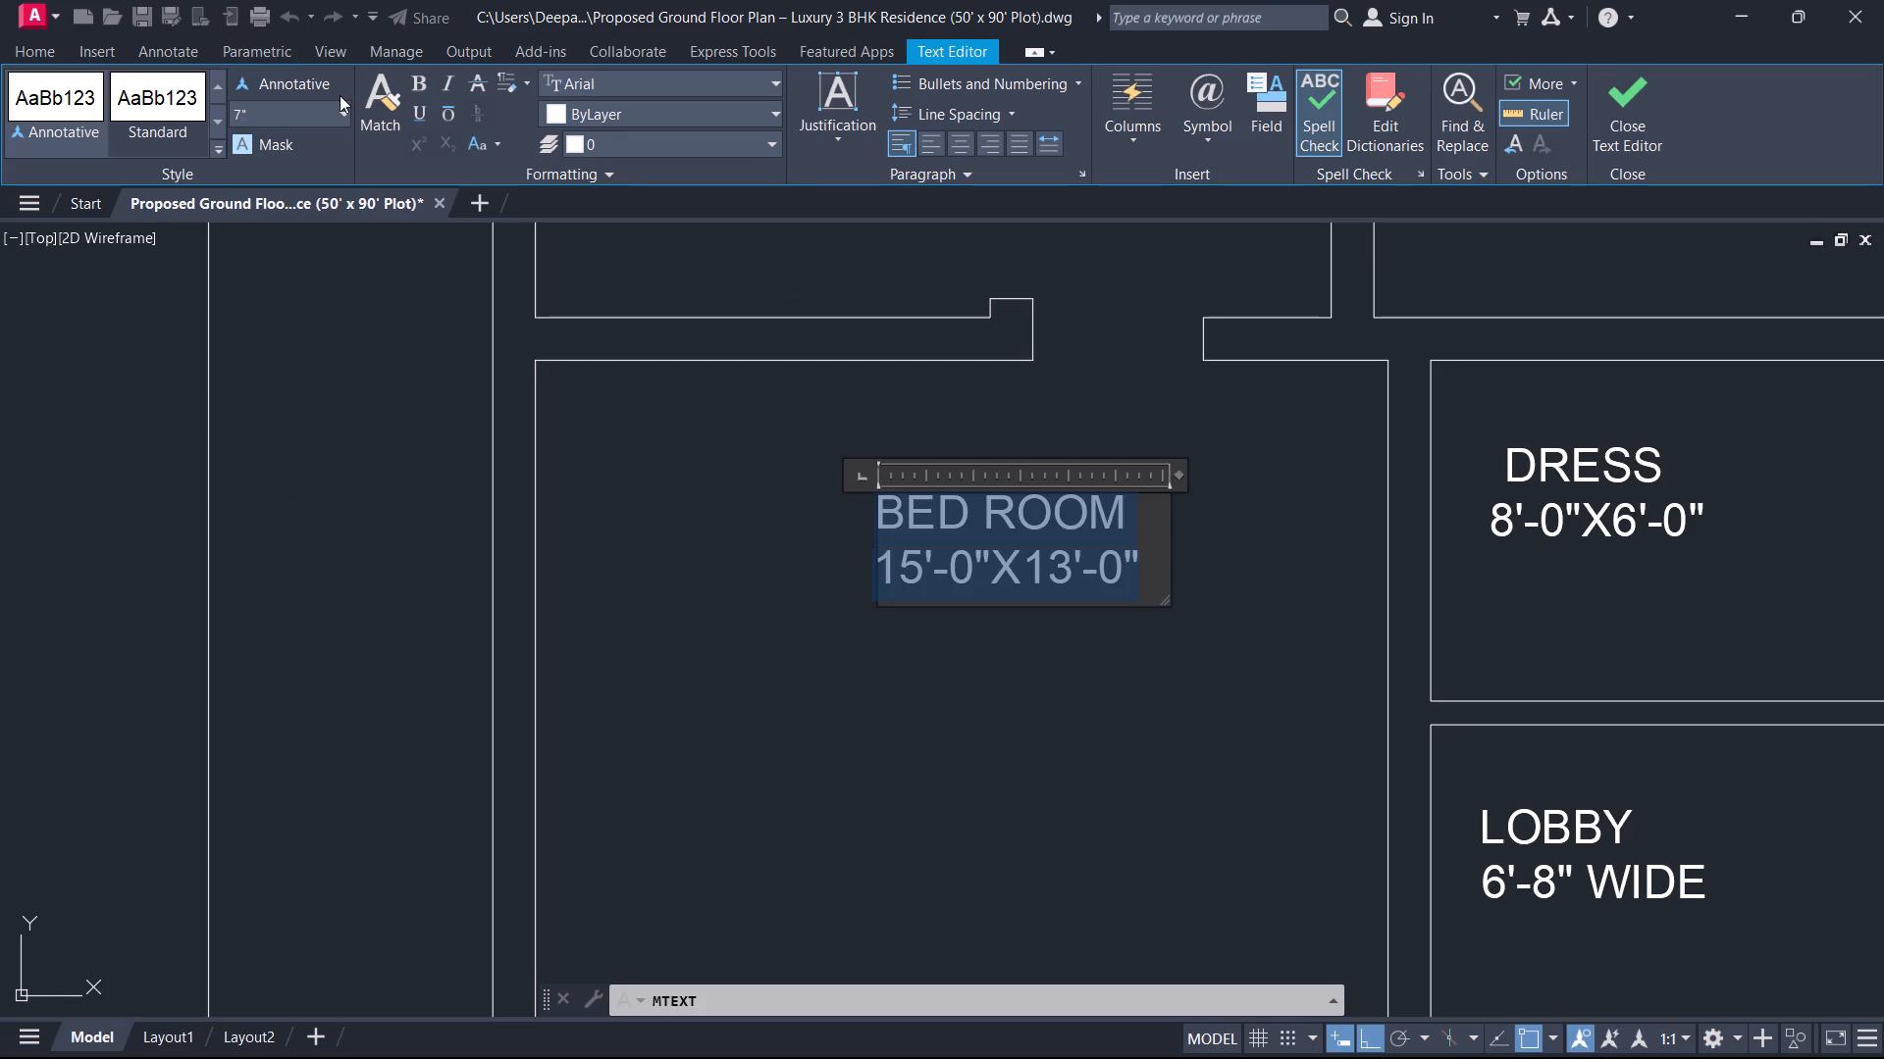
{"action": "key", "text": "alt+space"}
{"action": "key", "text": "alt+space"}
{"action": "middle_click_drag", "start_coordinate": [829, 704], "coordinate": [573, 630]}
{"action": "scroll", "coordinate": [574, 630], "scroll_direction": "down", "scroll_amount": 2}
{"action": "scroll", "coordinate": [573, 630], "scroll_direction": "up", "scroll_amount": 1}
{"action": "left_click", "coordinate": [1218, 474]}
{"action": "scroll", "coordinate": [1012, 569], "scroll_direction": "down", "scroll_amount": 3}
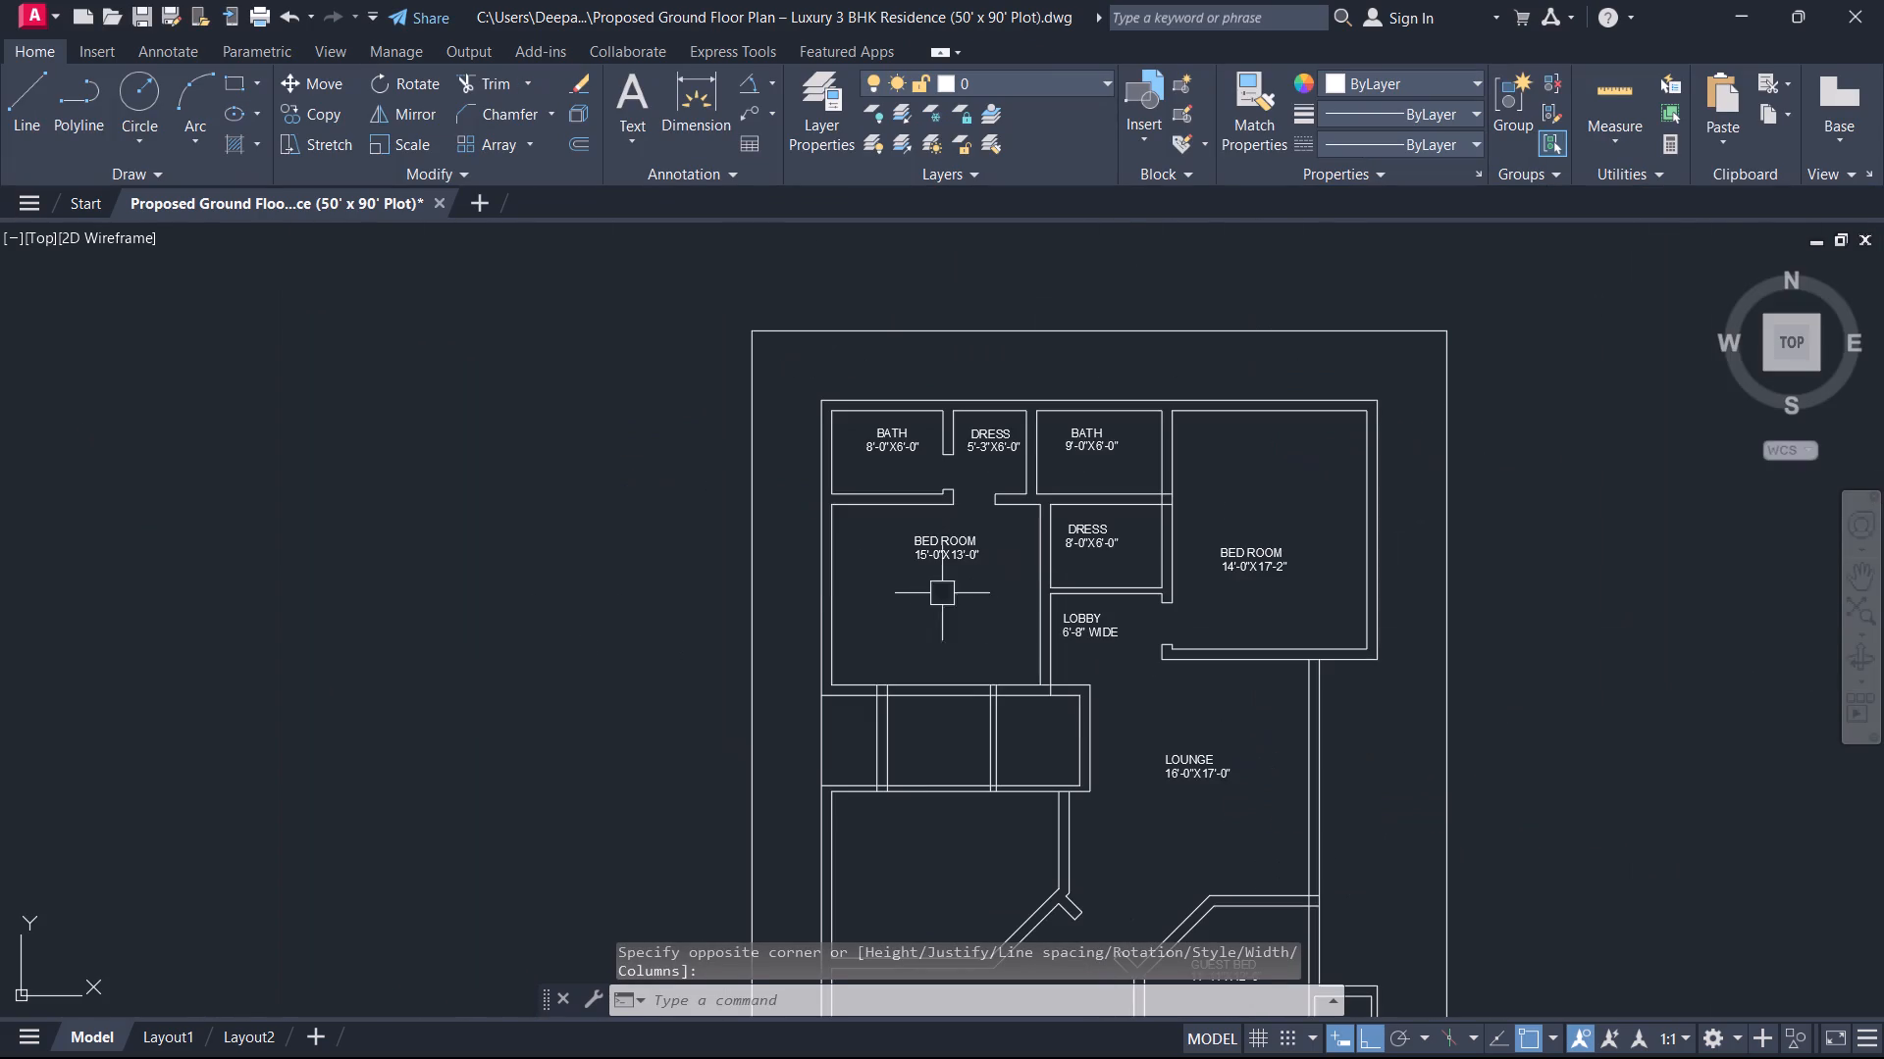
Place multiline text in the middle compartment directly below the 15'-0"X13'-0" bedroom and enter G.KIT as its first line.
{"action": "middle_click_drag", "start_coordinate": [954, 790], "coordinate": [916, 690]}
{"action": "scroll", "coordinate": [940, 778], "scroll_direction": "up", "scroll_amount": 1}
{"action": "scroll", "coordinate": [918, 696], "scroll_direction": "up", "scroll_amount": 1}
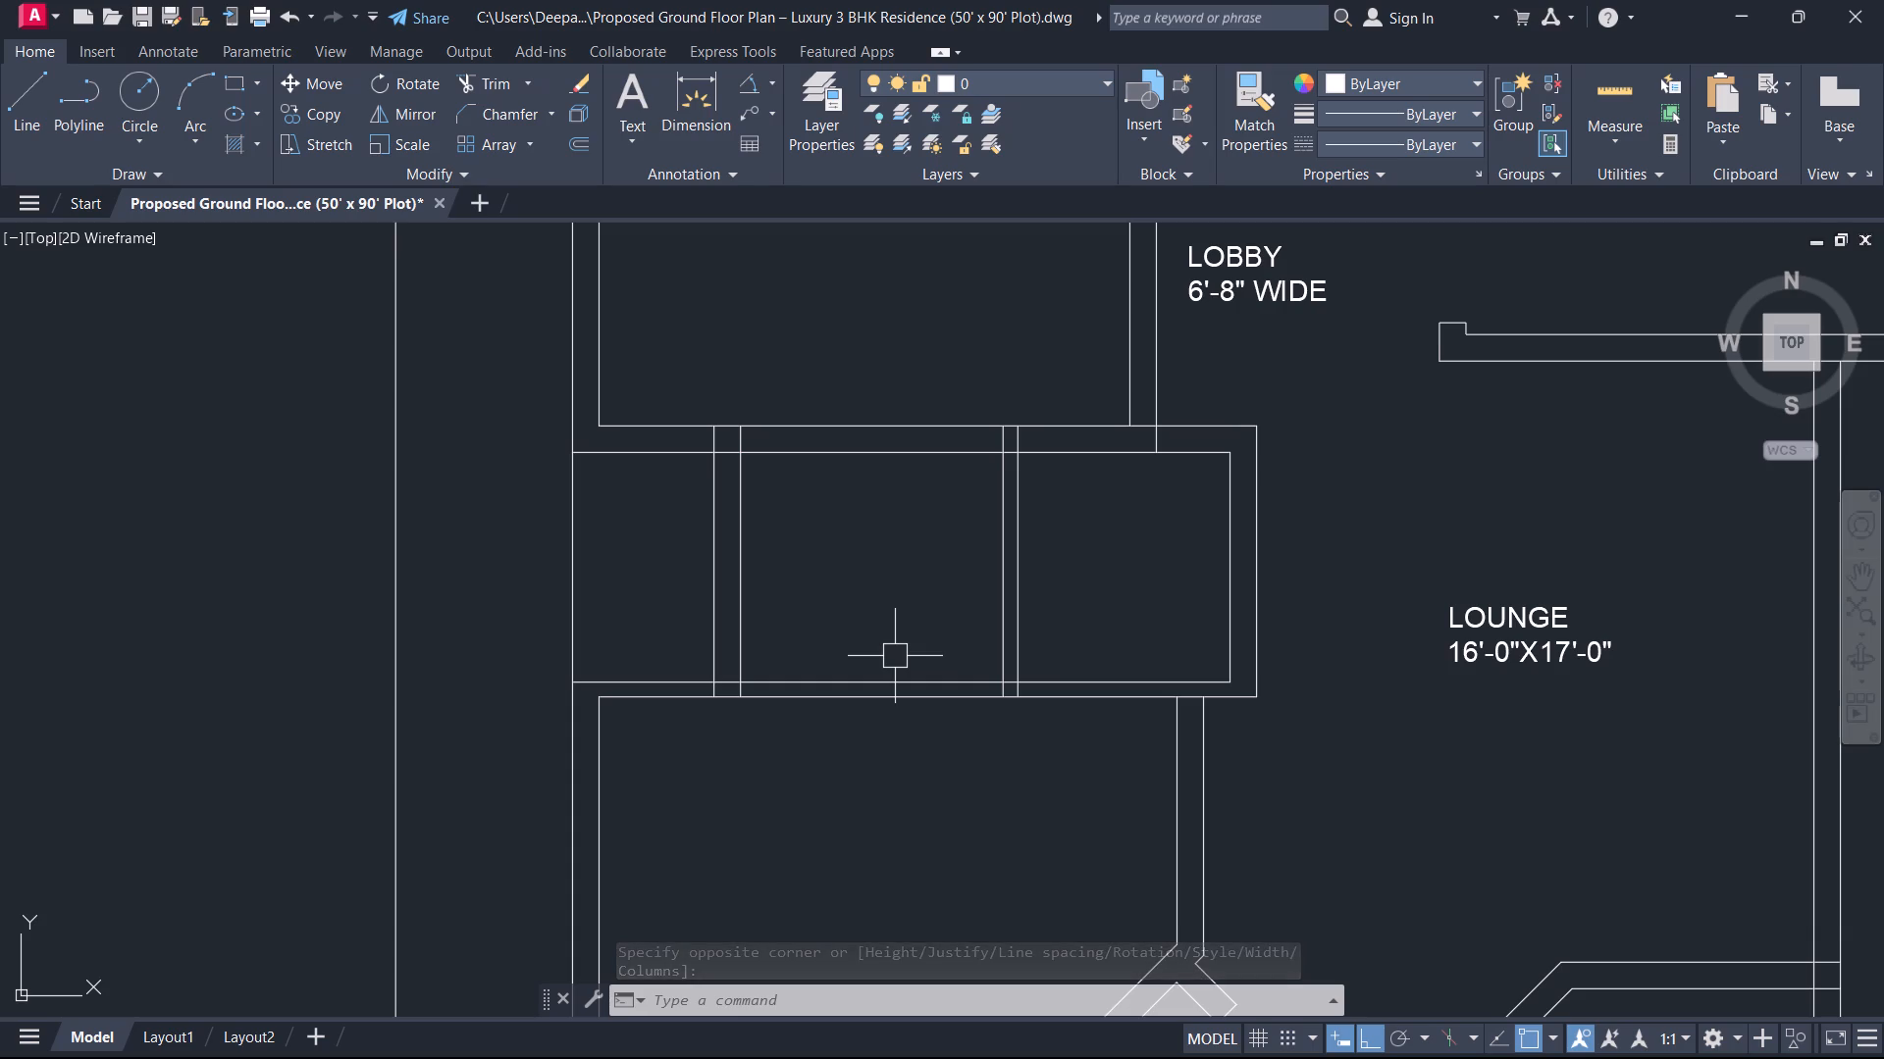
{"action": "type", "text": "T"}
{"action": "key", "text": "space"}
{"action": "scroll", "coordinate": [896, 649], "scroll_direction": "up", "scroll_amount": 1}
{"action": "left_click", "coordinate": [719, 459]}
{"action": "left_click", "coordinate": [1018, 560]}
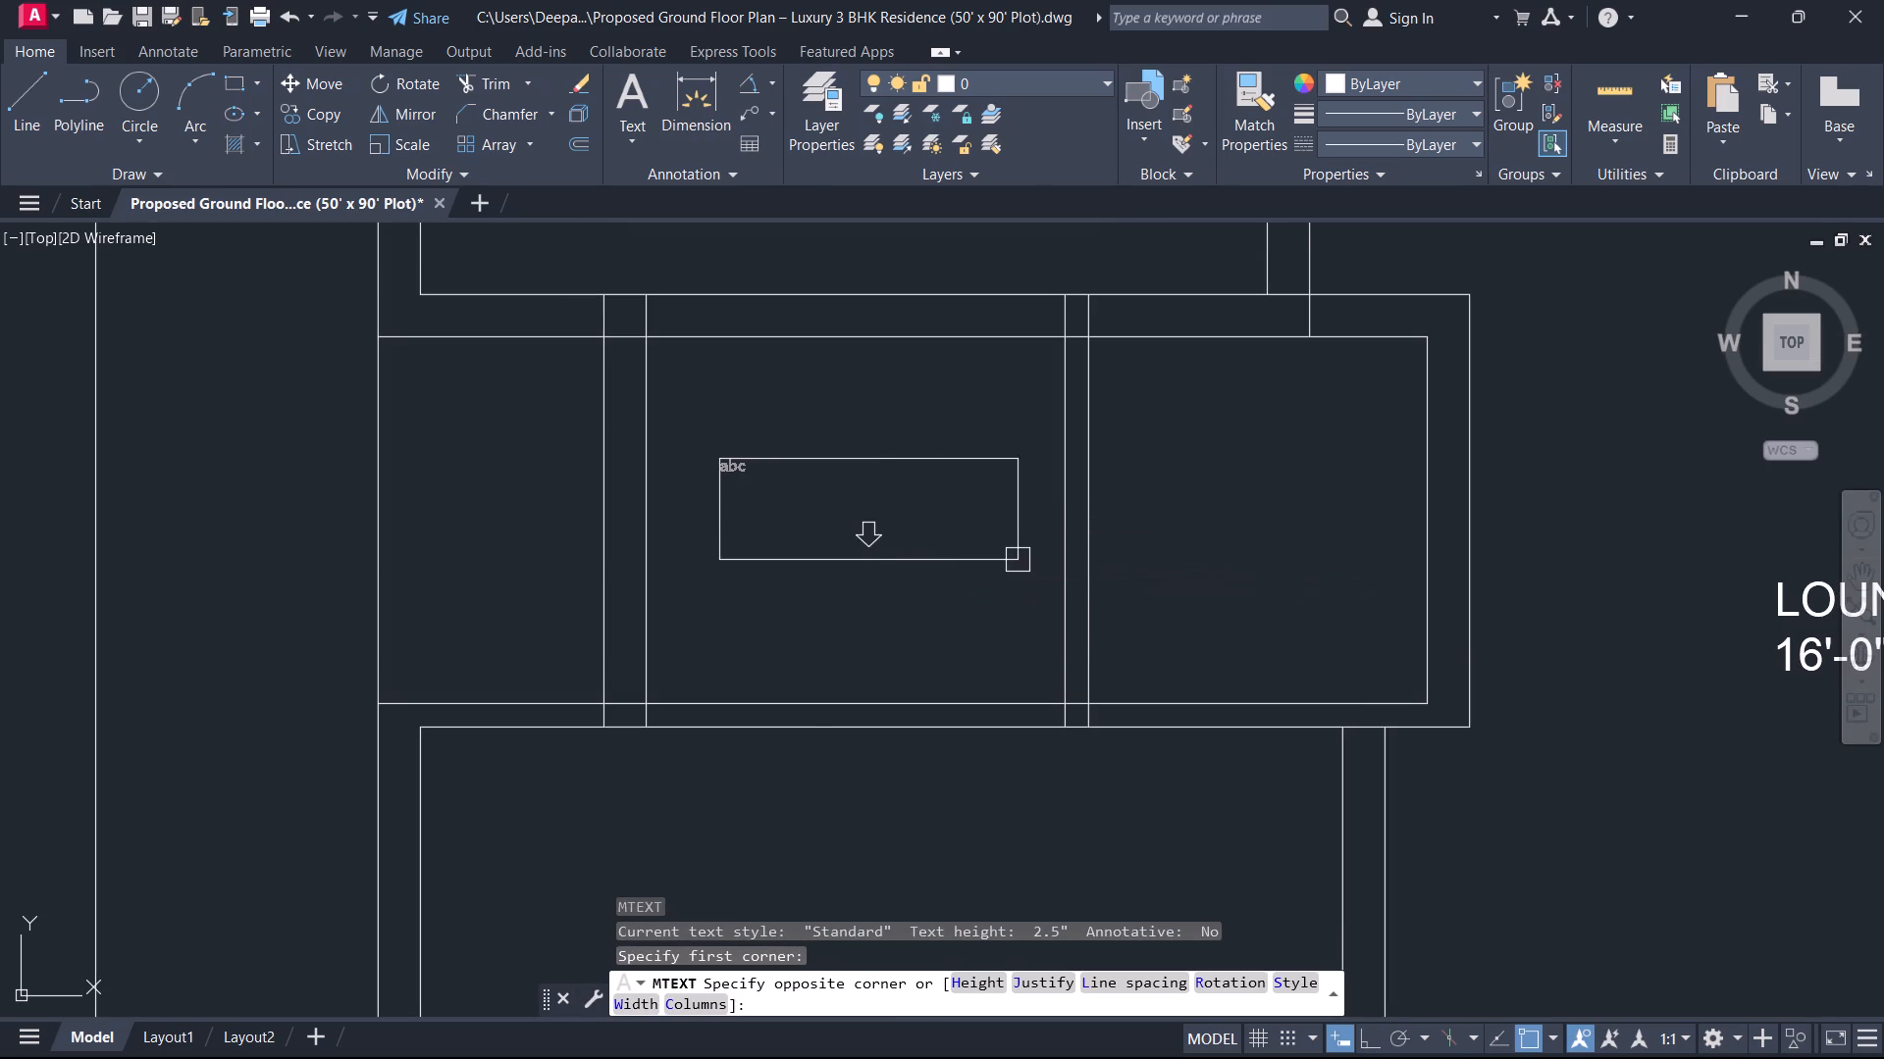
{"action": "key", "text": "g"}
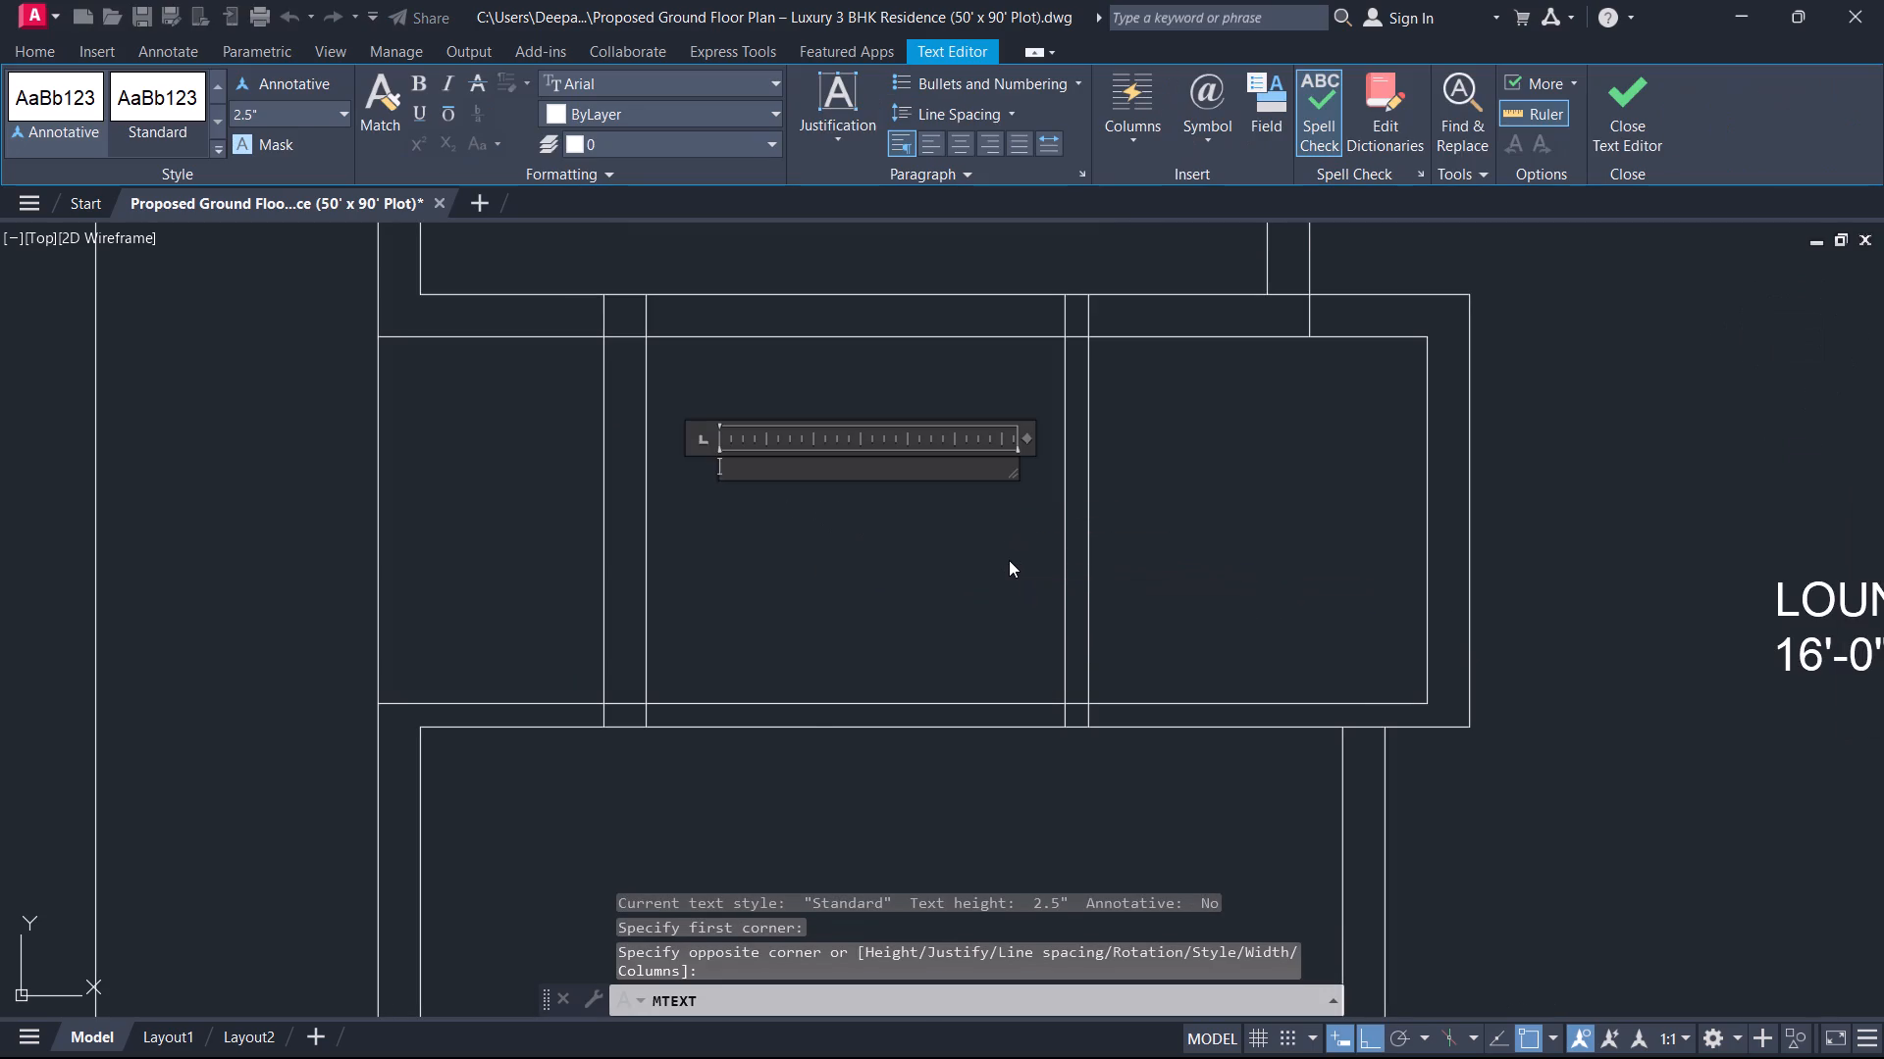
{"action": "type", "text": ".K"}
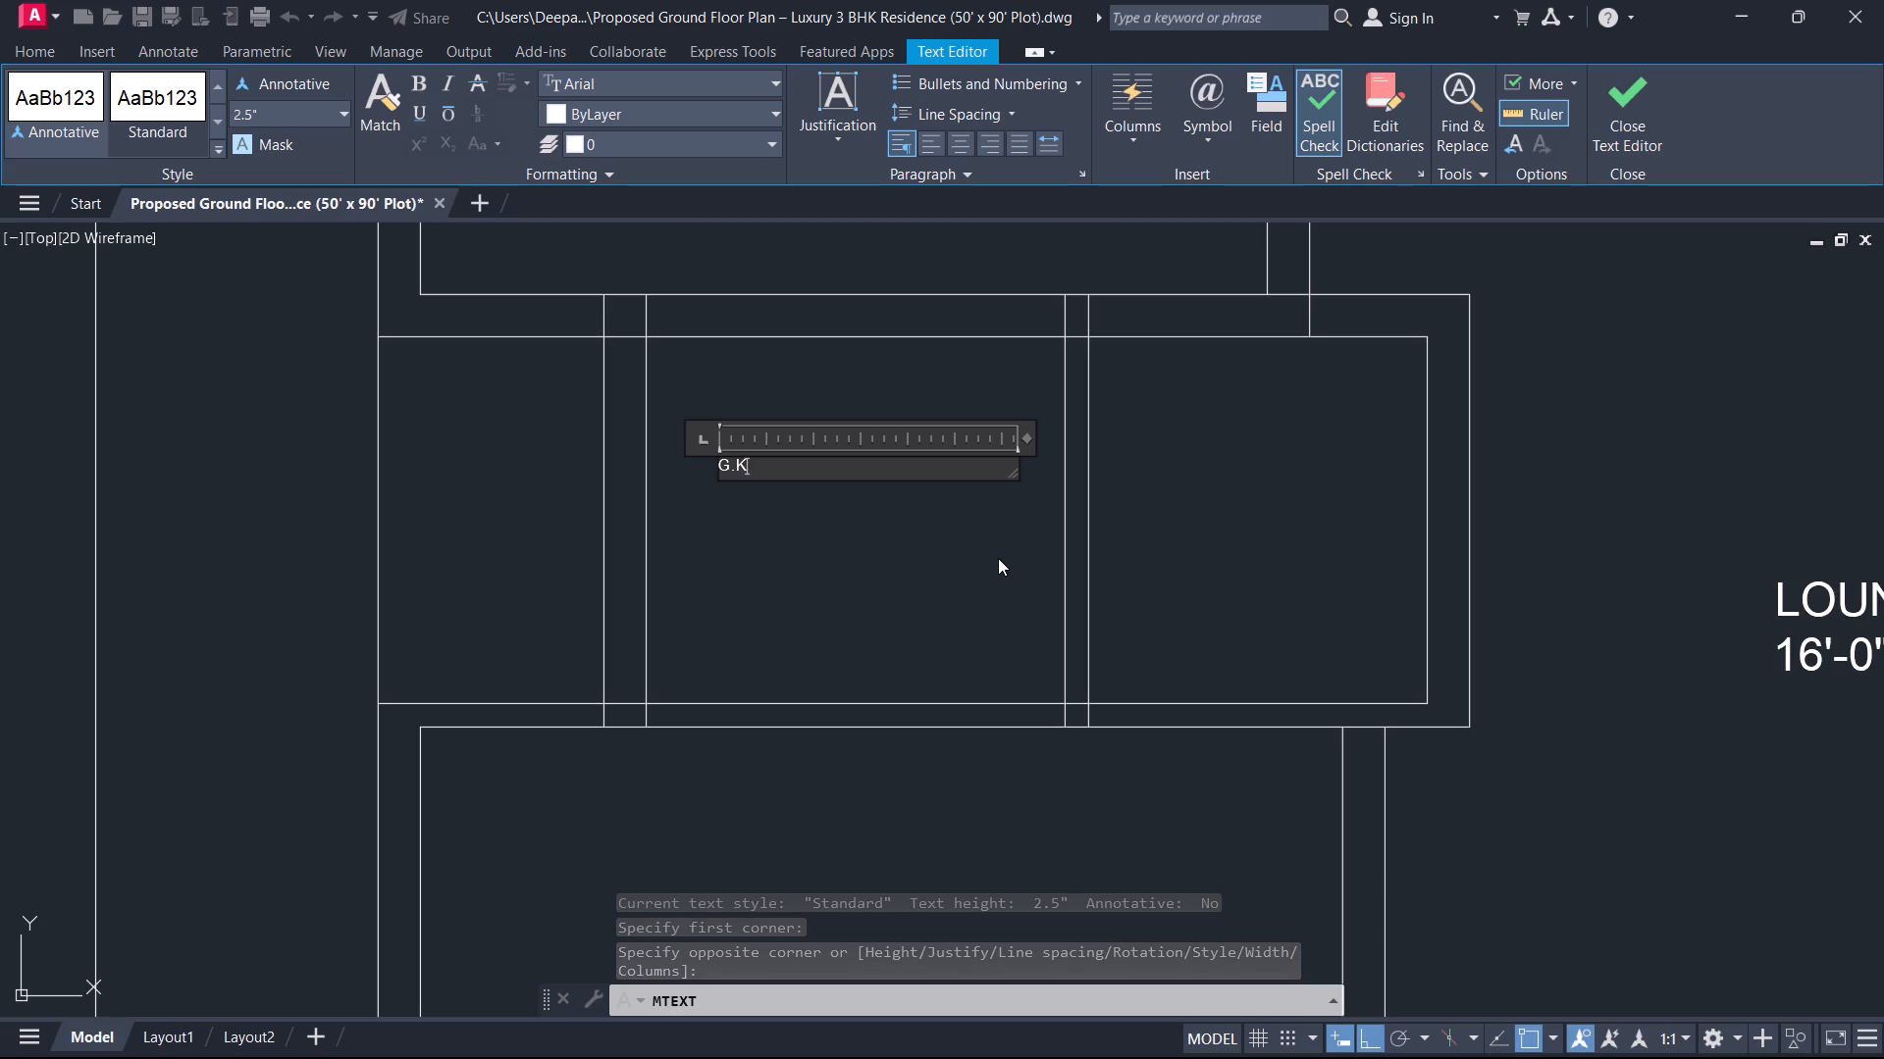
{"action": "type", "text": "IT0"}
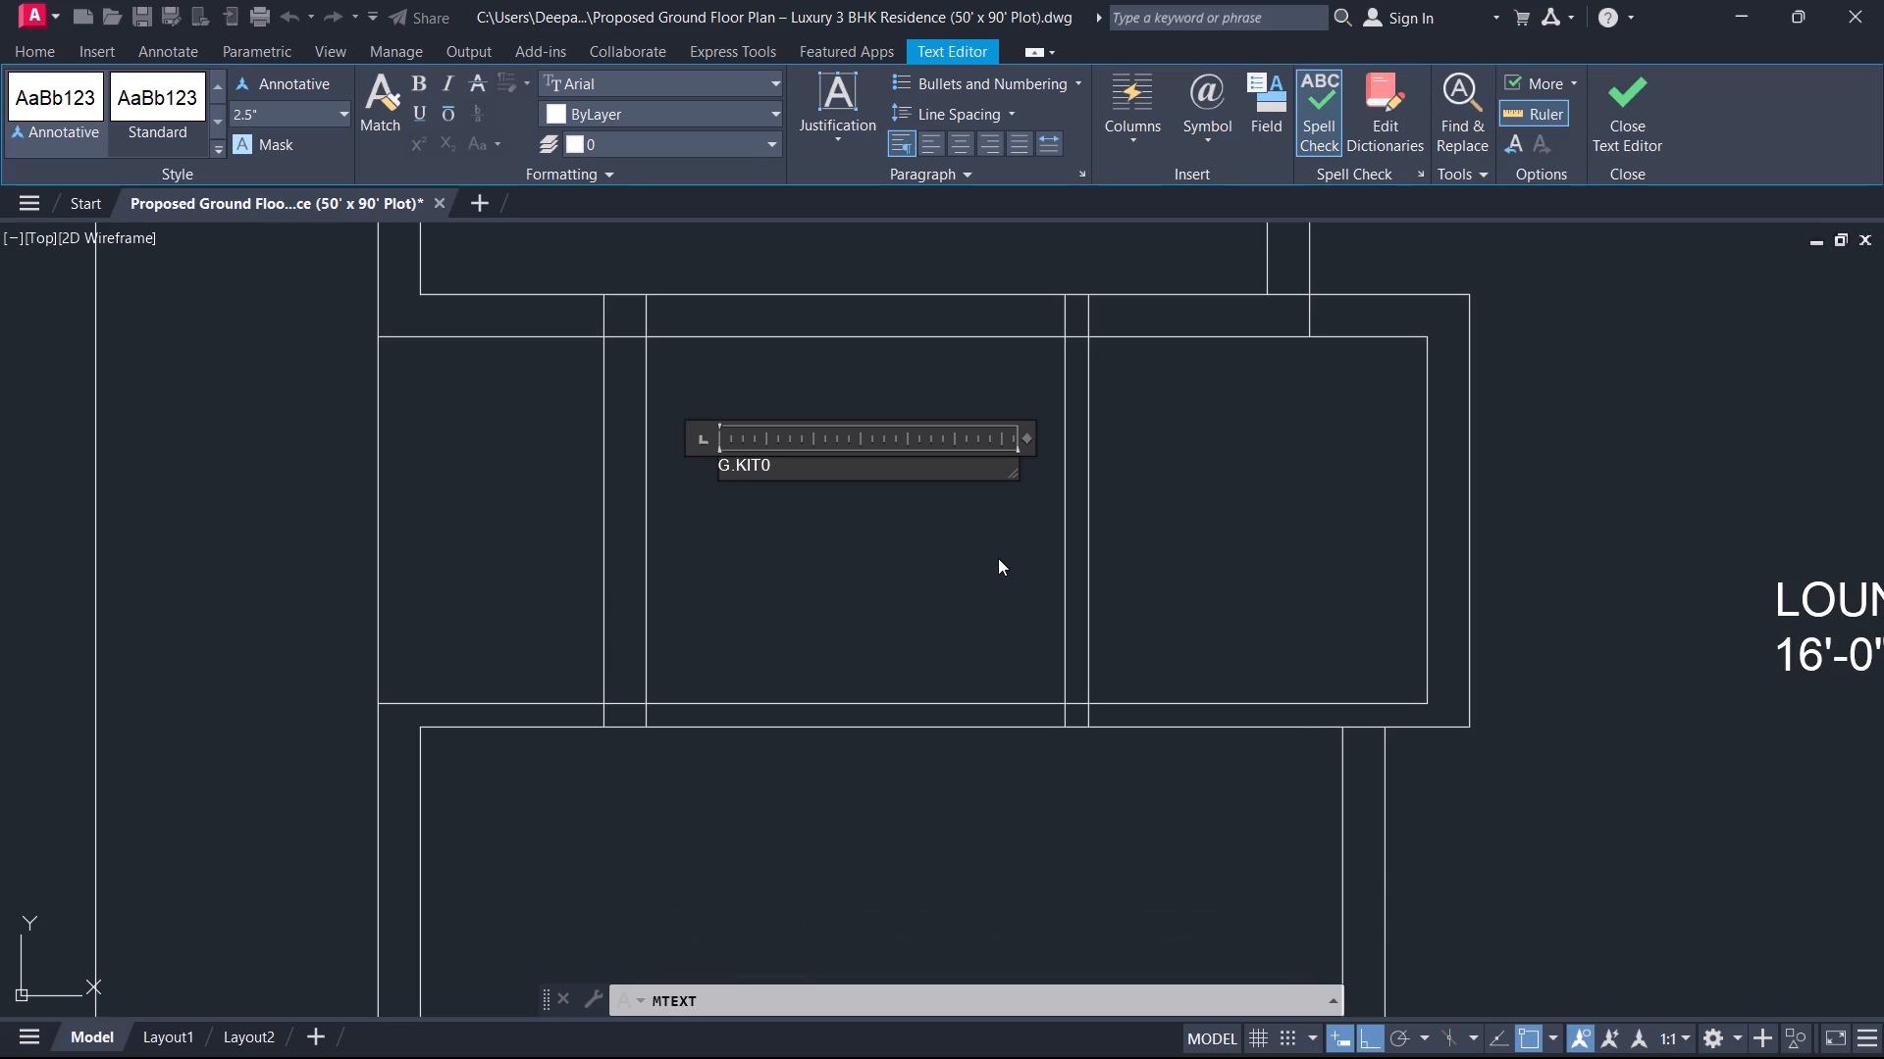
{"action": "key", "text": "BackSpace"}
Enter 7'-5"X6'-6" as the second line of the G.KIT label.
{"action": "key", "text": "Return"}
{"action": "key", "text": "space"}
{"action": "key", "text": "BackSpace"}
{"action": "type", "text": "7'"}
{"action": "key", "text": "minus"}
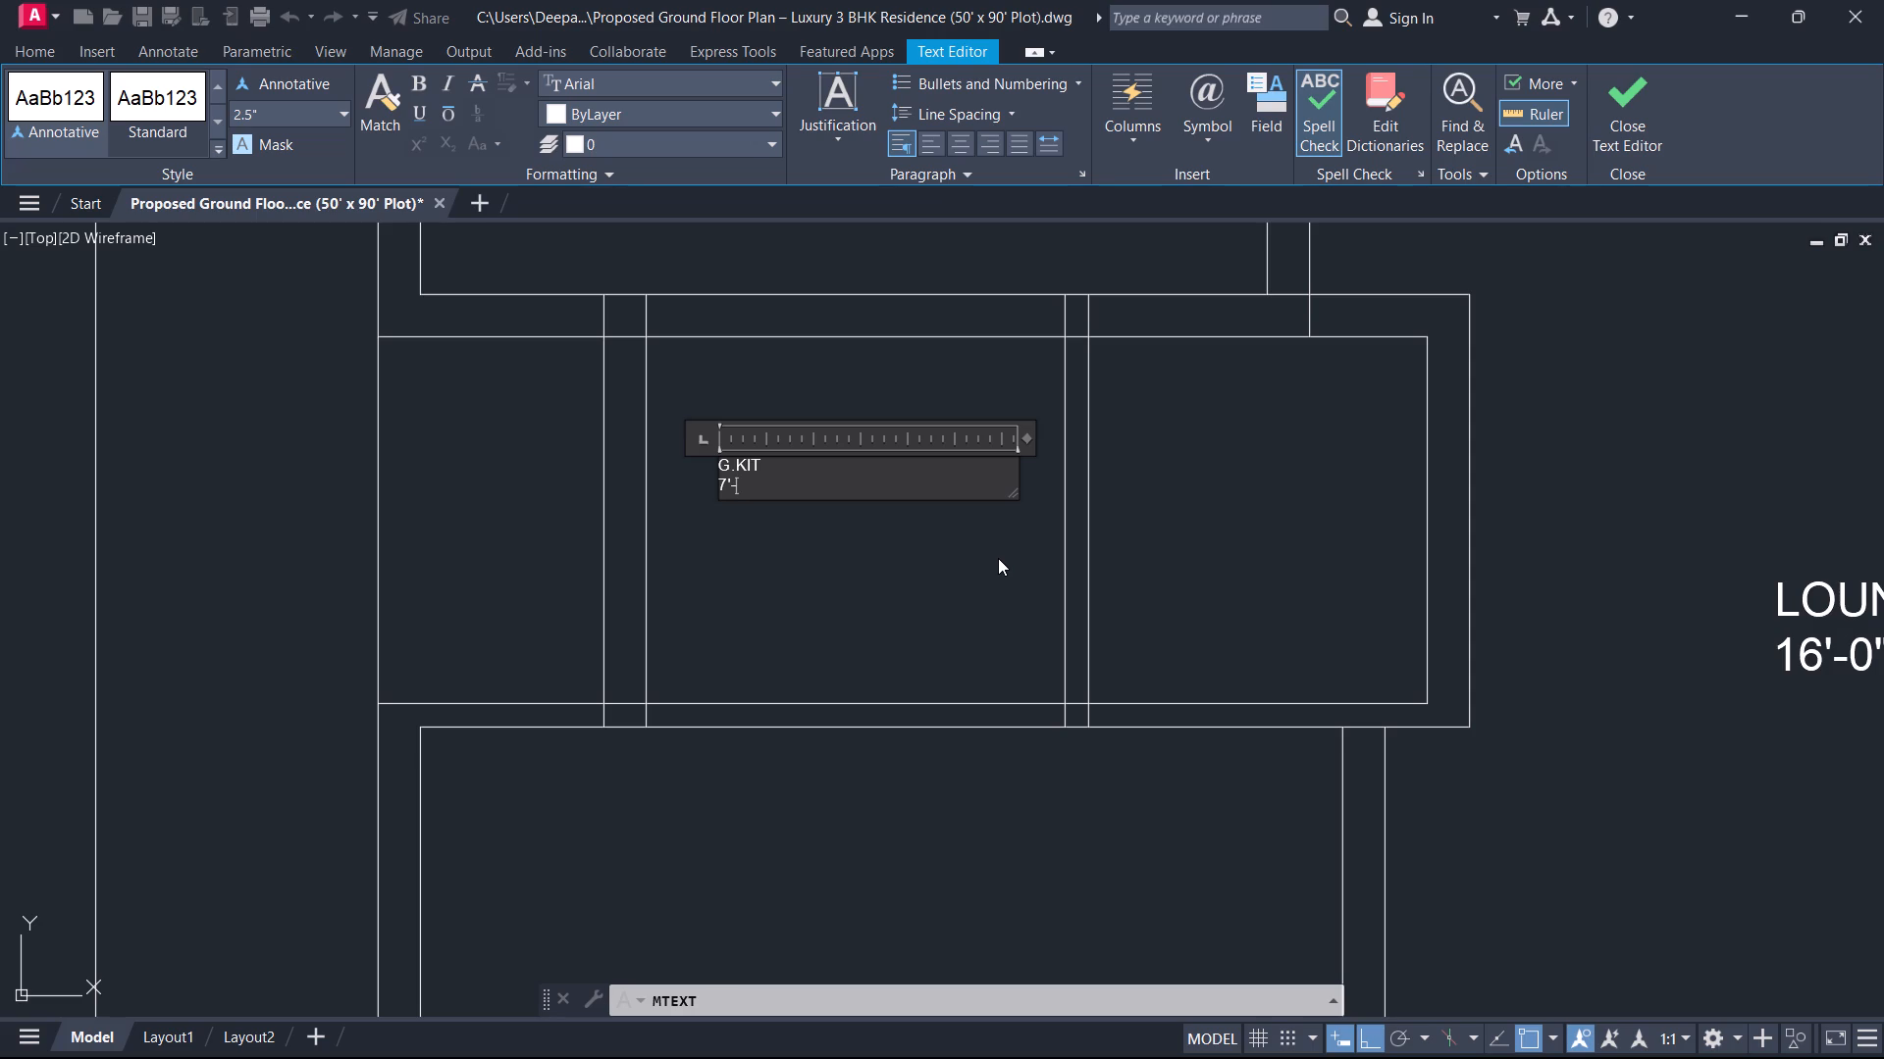
{"action": "key", "text": "5"}
{"action": "key", "text": "shift+quotedbl"}
{"action": "key", "text": "x"}
{"action": "type", "text": "6'"}
{"action": "type", "text": "-6\""}
Indent the G.KIT line by two spaces so it sits more centrally above its size line.
{"action": "key", "text": "Left"}
{"action": "key", "text": "Left"}
{"action": "key", "text": "Left"}
{"action": "key", "text": "Left"}
{"action": "key", "text": "Left"}
{"action": "key", "text": "Up"}
{"action": "key", "text": "Left"}
{"action": "key", "text": "Left"}
{"action": "key", "text": "Left"}
{"action": "key", "text": "Left"}
{"action": "key", "text": "Left"}
{"action": "key", "text": "space"}
{"action": "key", "text": "space"}
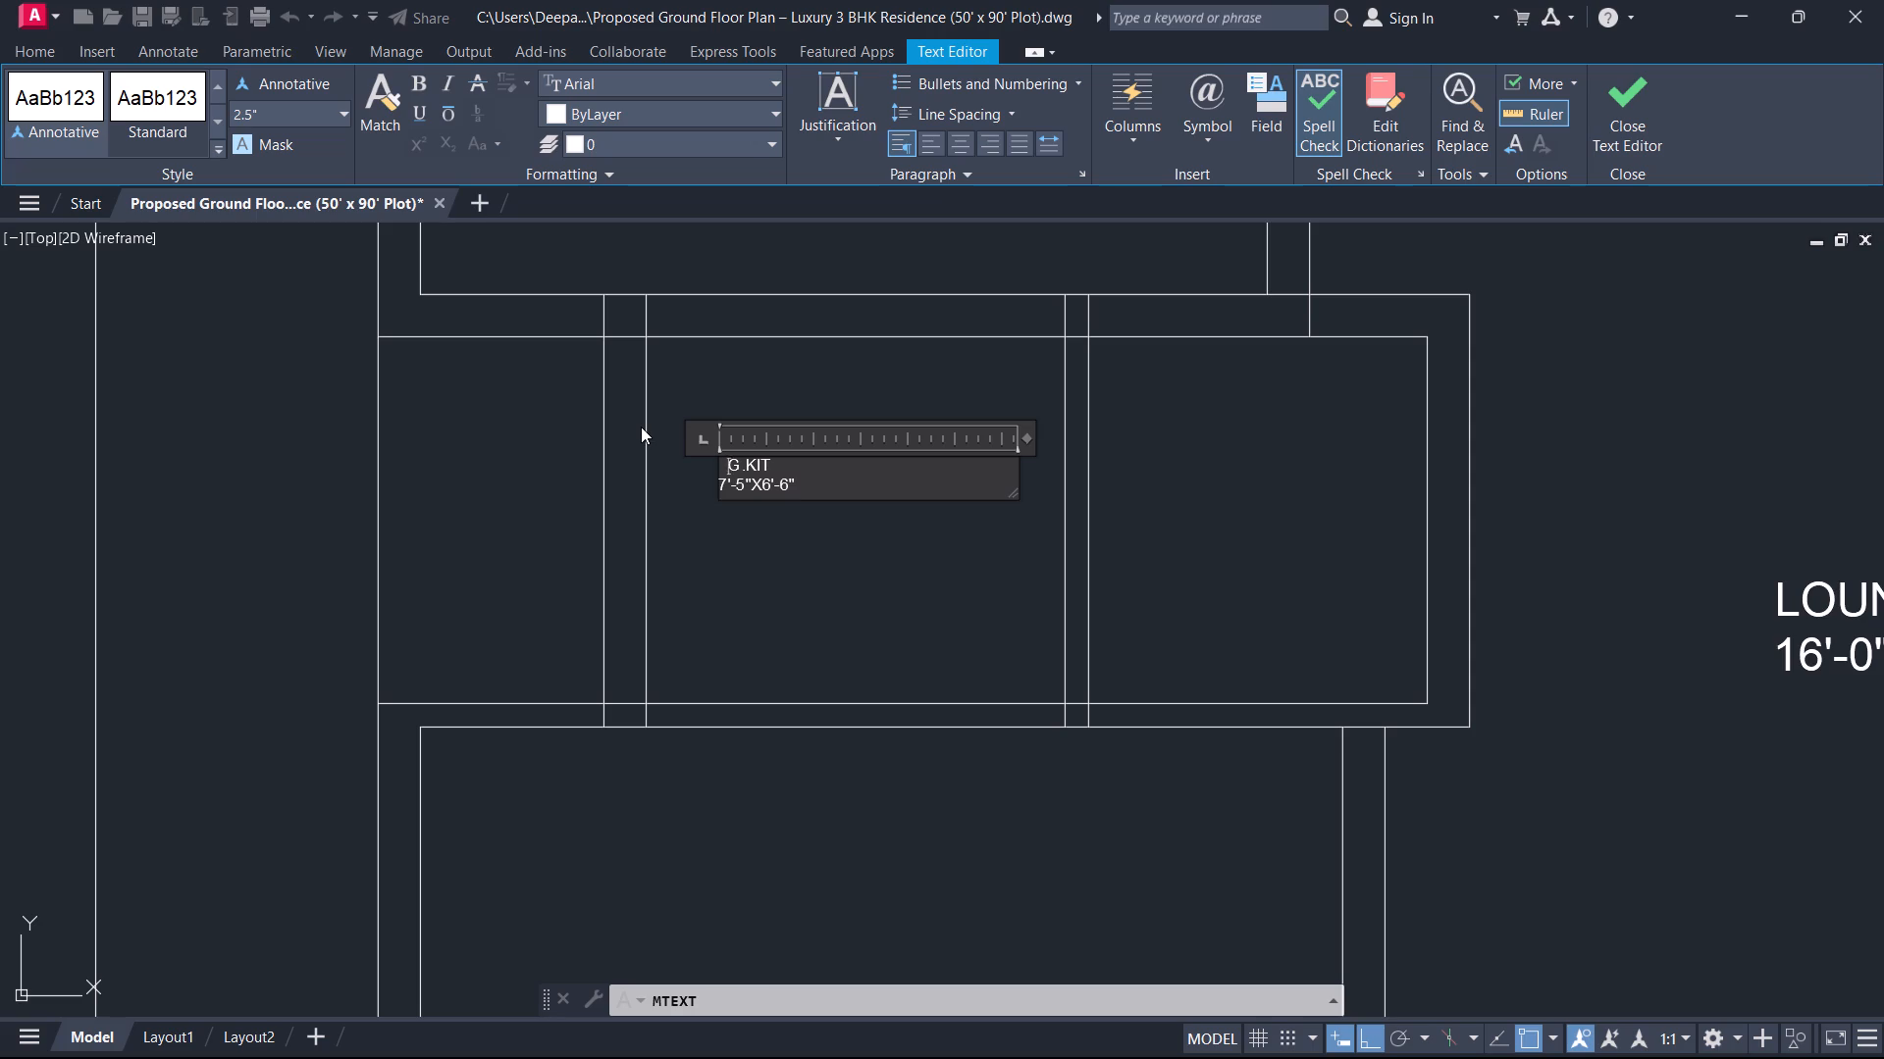
Set the text height of the whole G.KIT label to 7" and finish editing the text.
{"action": "key", "text": "ctrl+a"}
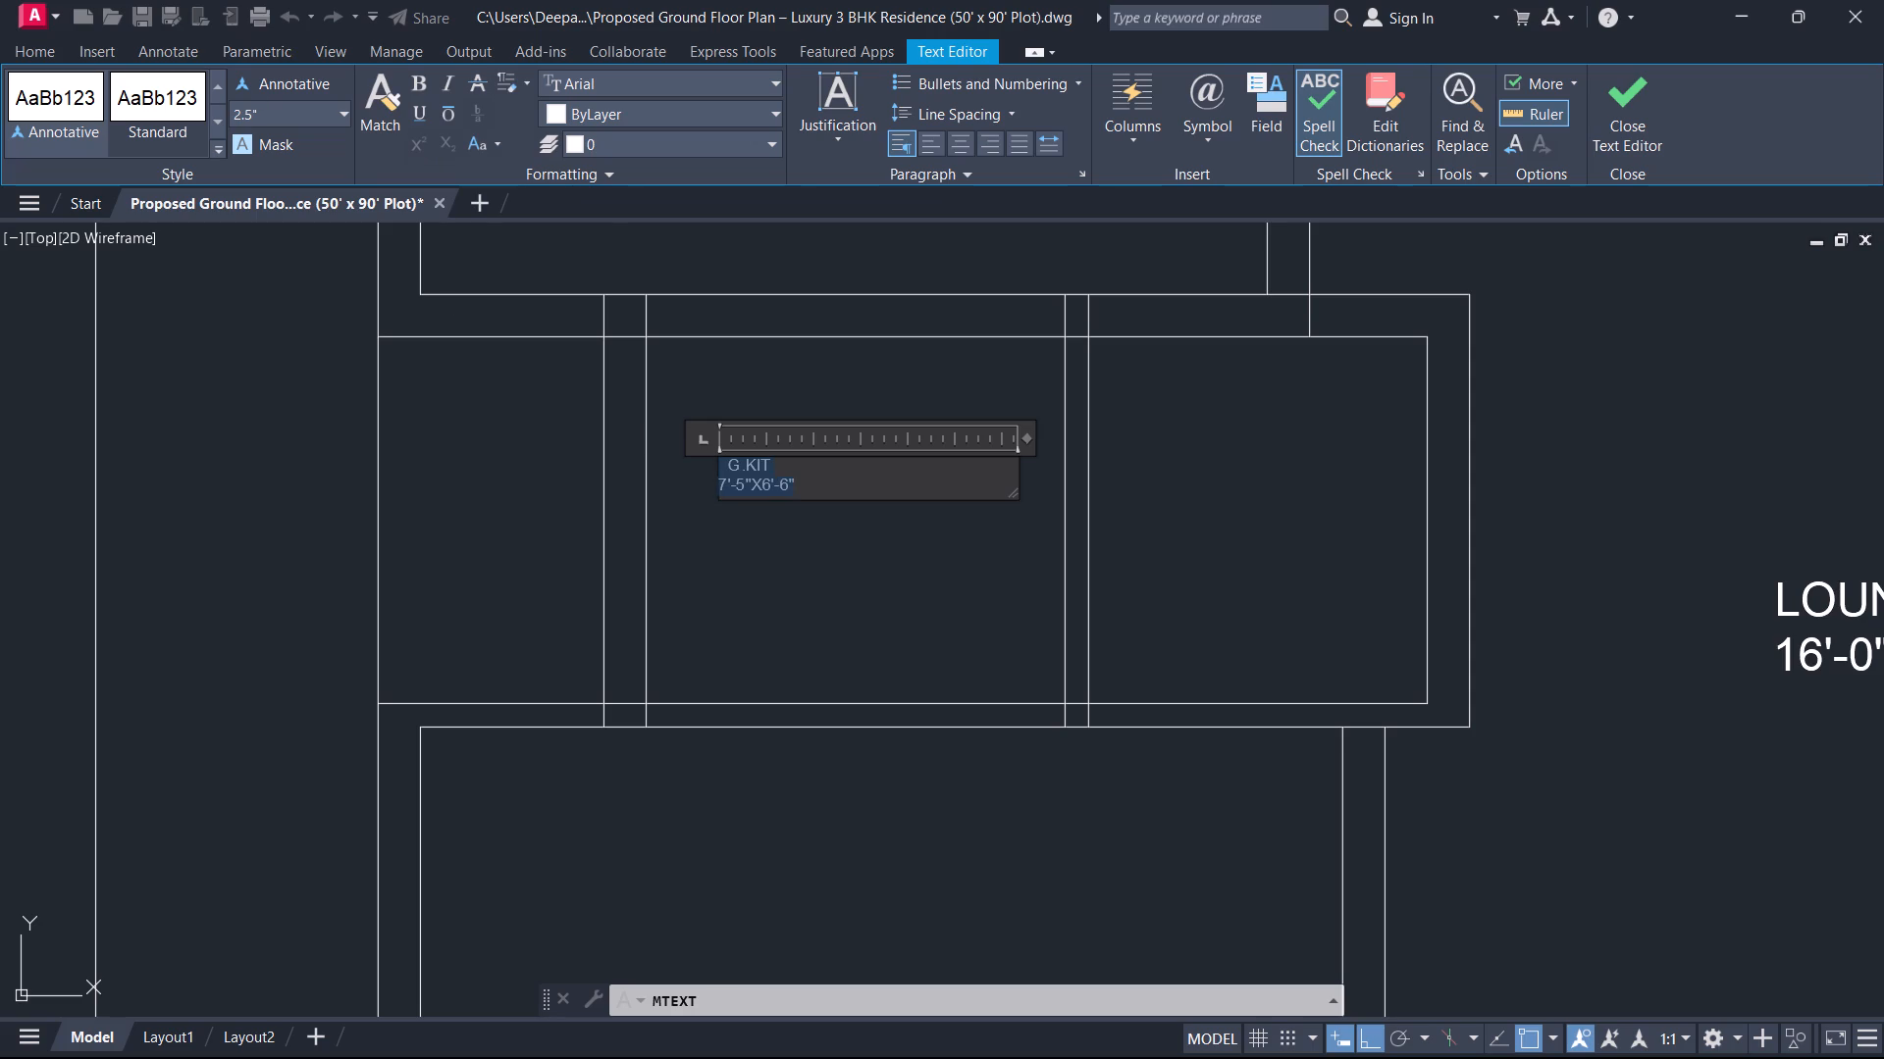
{"action": "left_click", "coordinate": [264, 109]}
{"action": "key", "text": "7"}
{"action": "key", "text": "Return"}
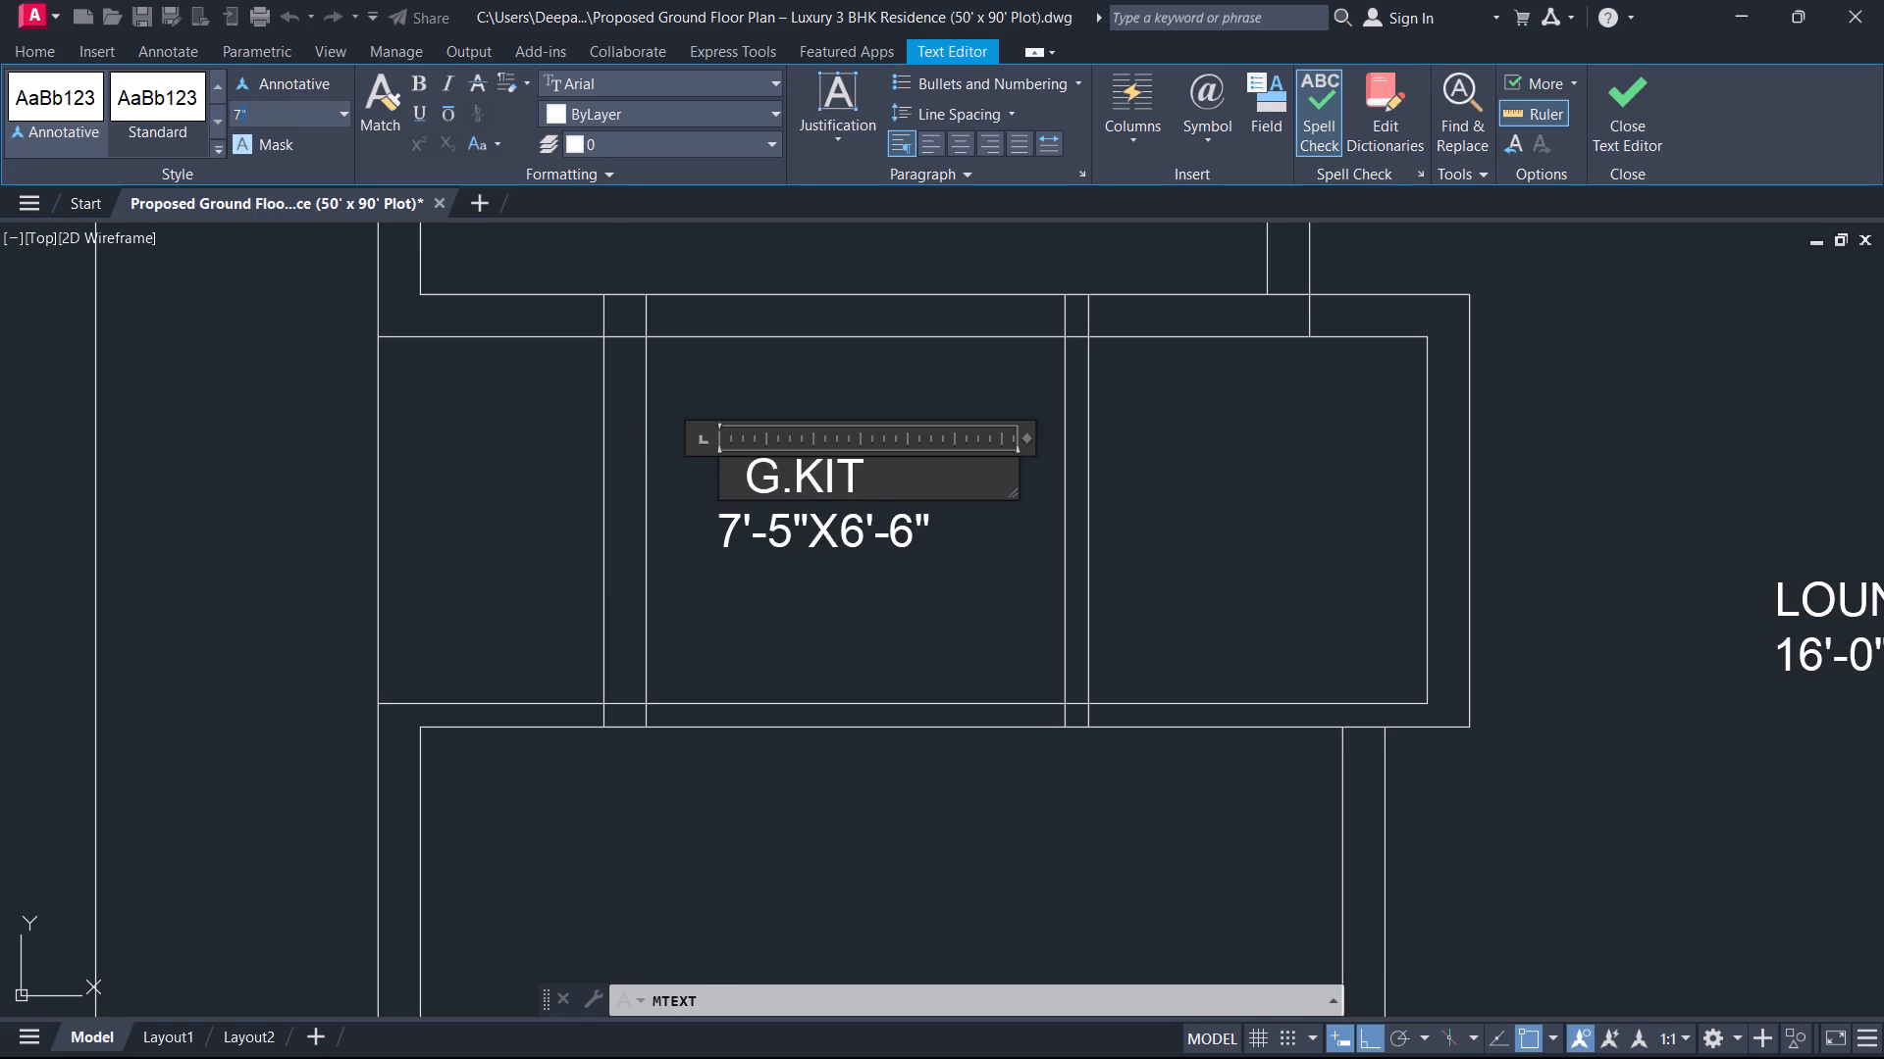
{"action": "left_click", "coordinate": [1230, 562]}
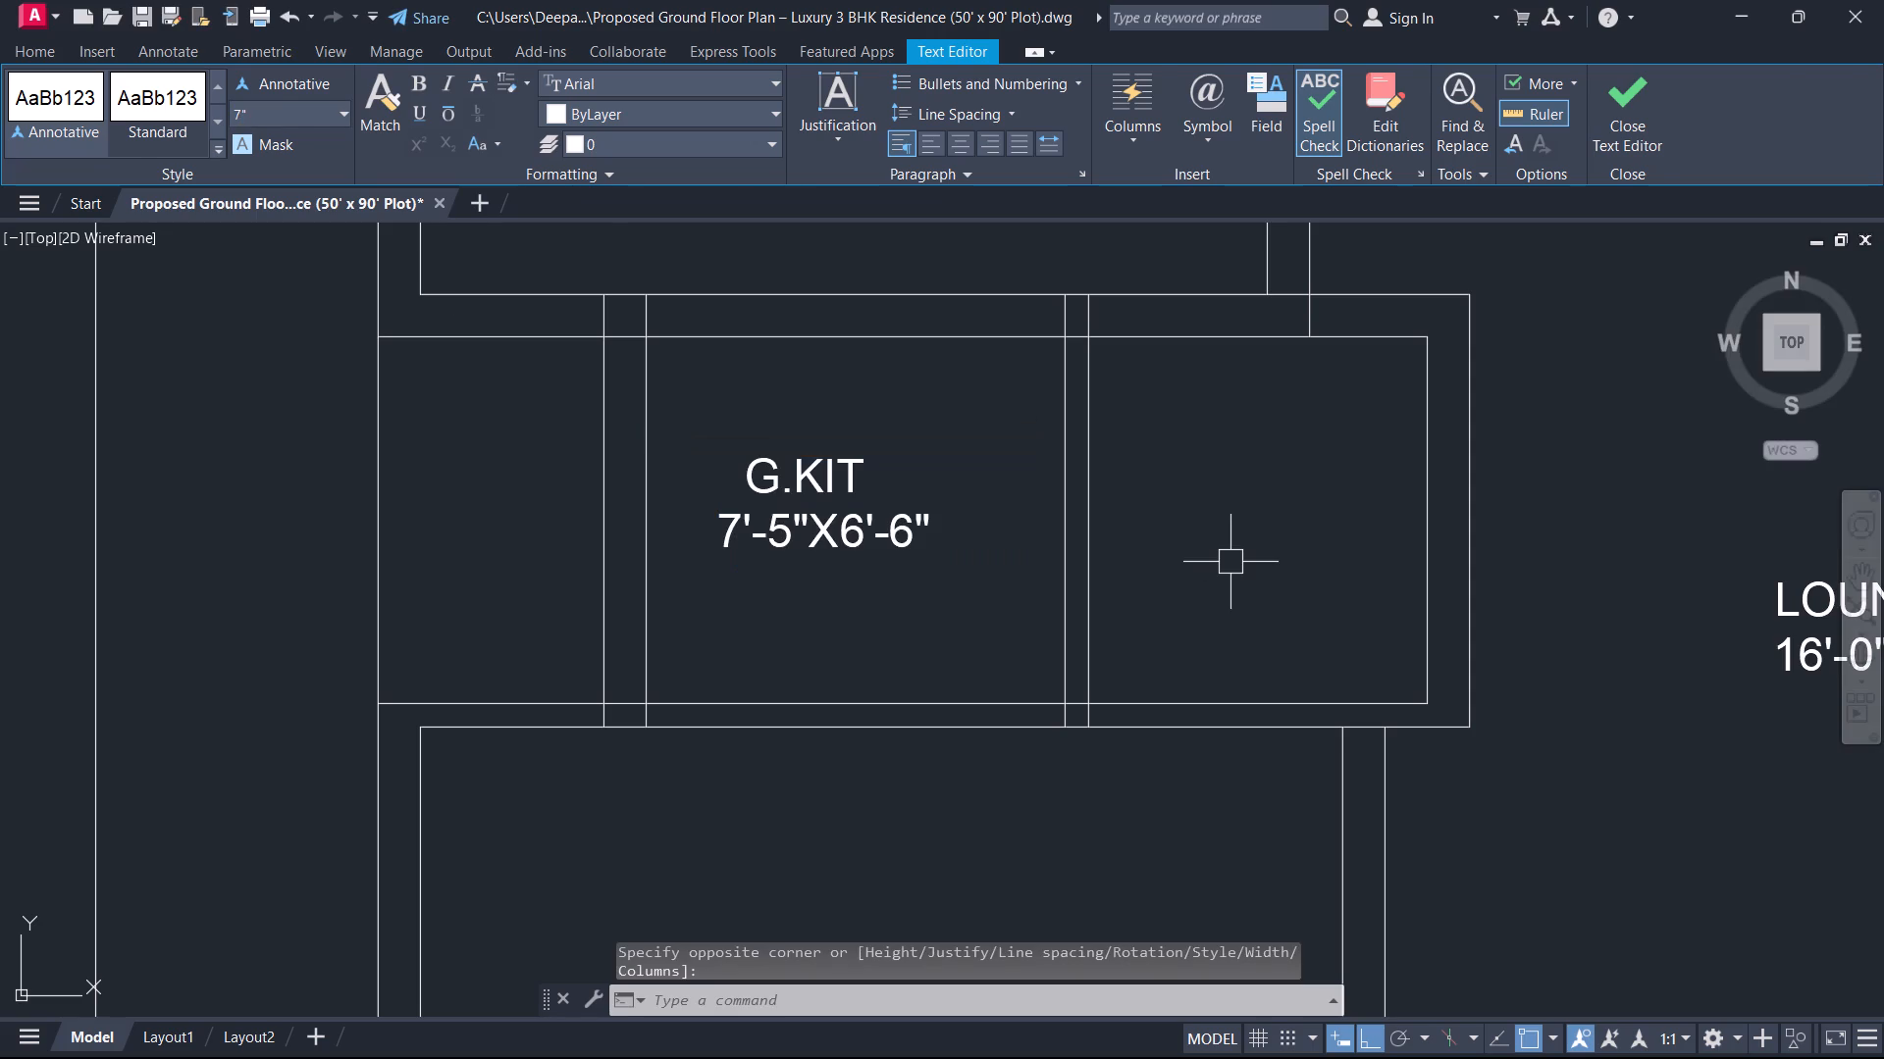
Place multiline text in the compartment east of G.KIT and enter STORE as its first line.
{"action": "type", "text": "T"}
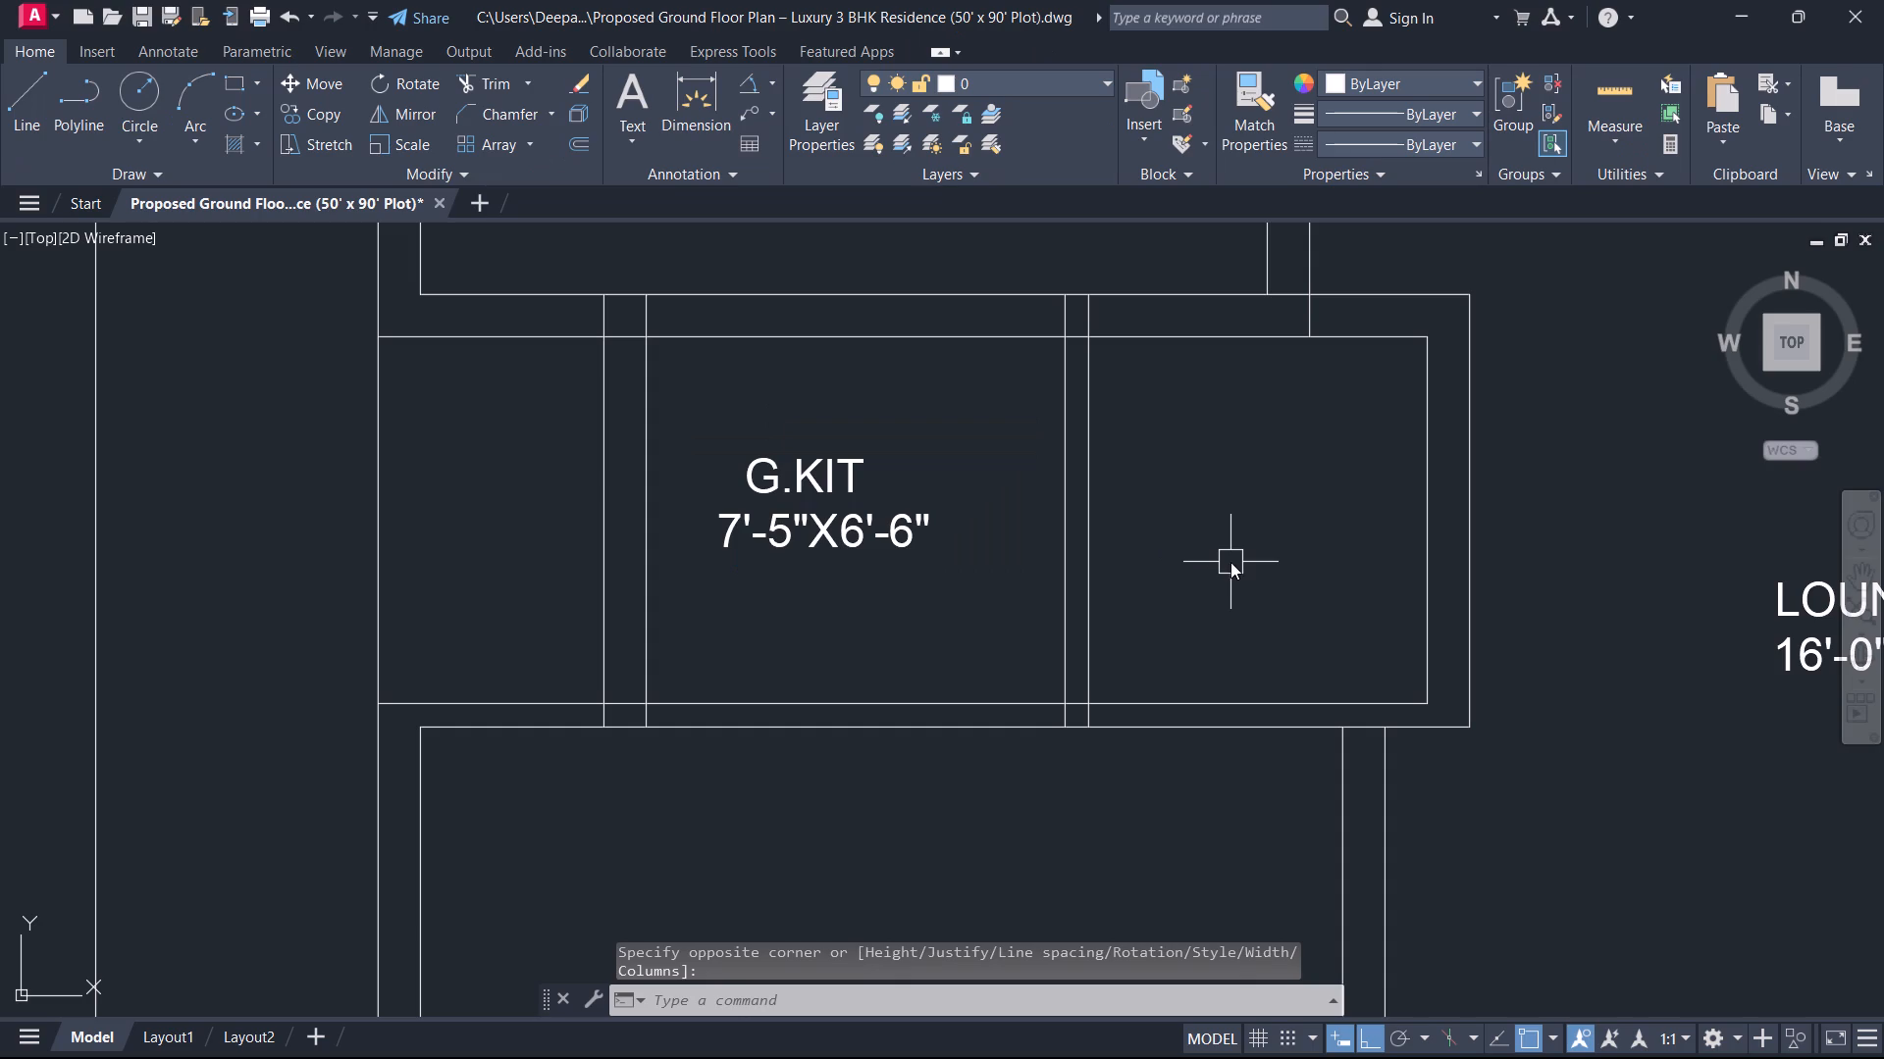
{"action": "key", "text": "space"}
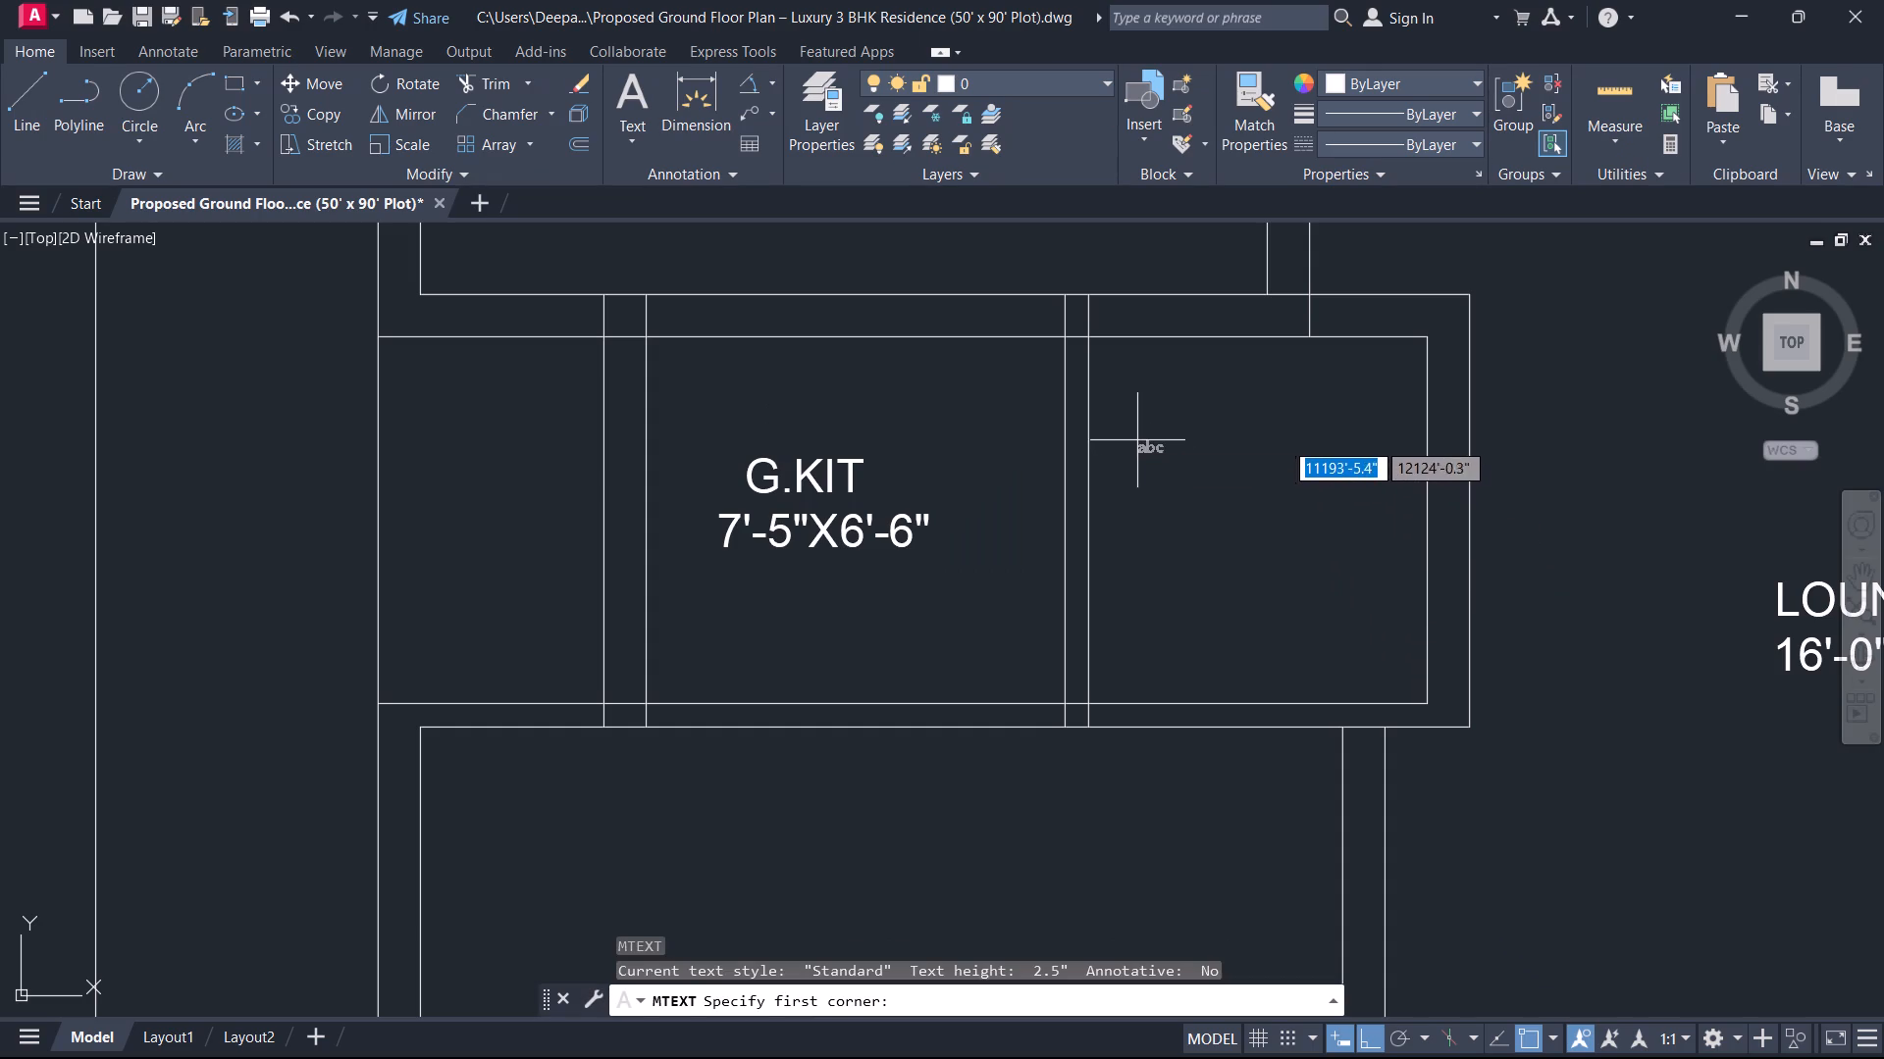
{"action": "left_click", "coordinate": [1137, 440]}
{"action": "left_click", "coordinate": [1326, 546]}
{"action": "type", "text": "STO"}
{"action": "type", "text": "RE"}
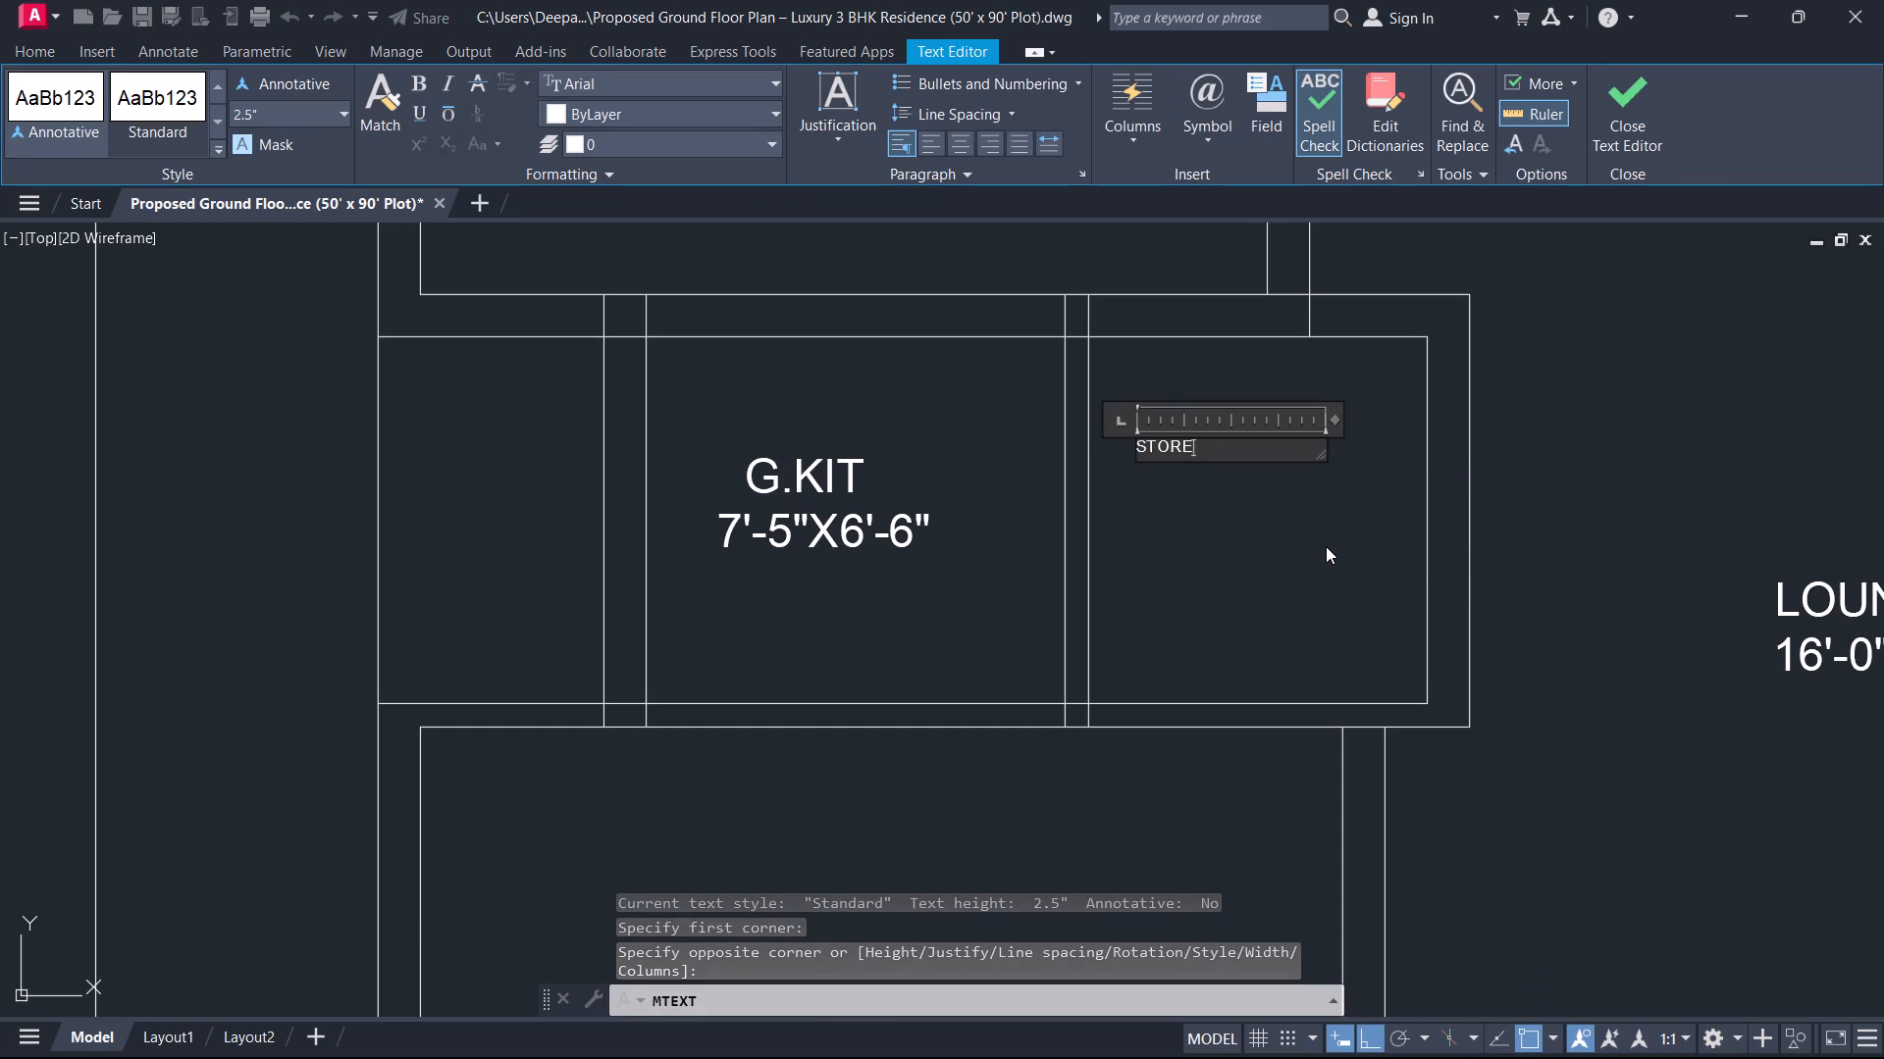
Enter 6'-0"X6'-6" as the second line of the STORE label.
{"action": "key", "text": "Return"}
{"action": "type", "text": "6'"}
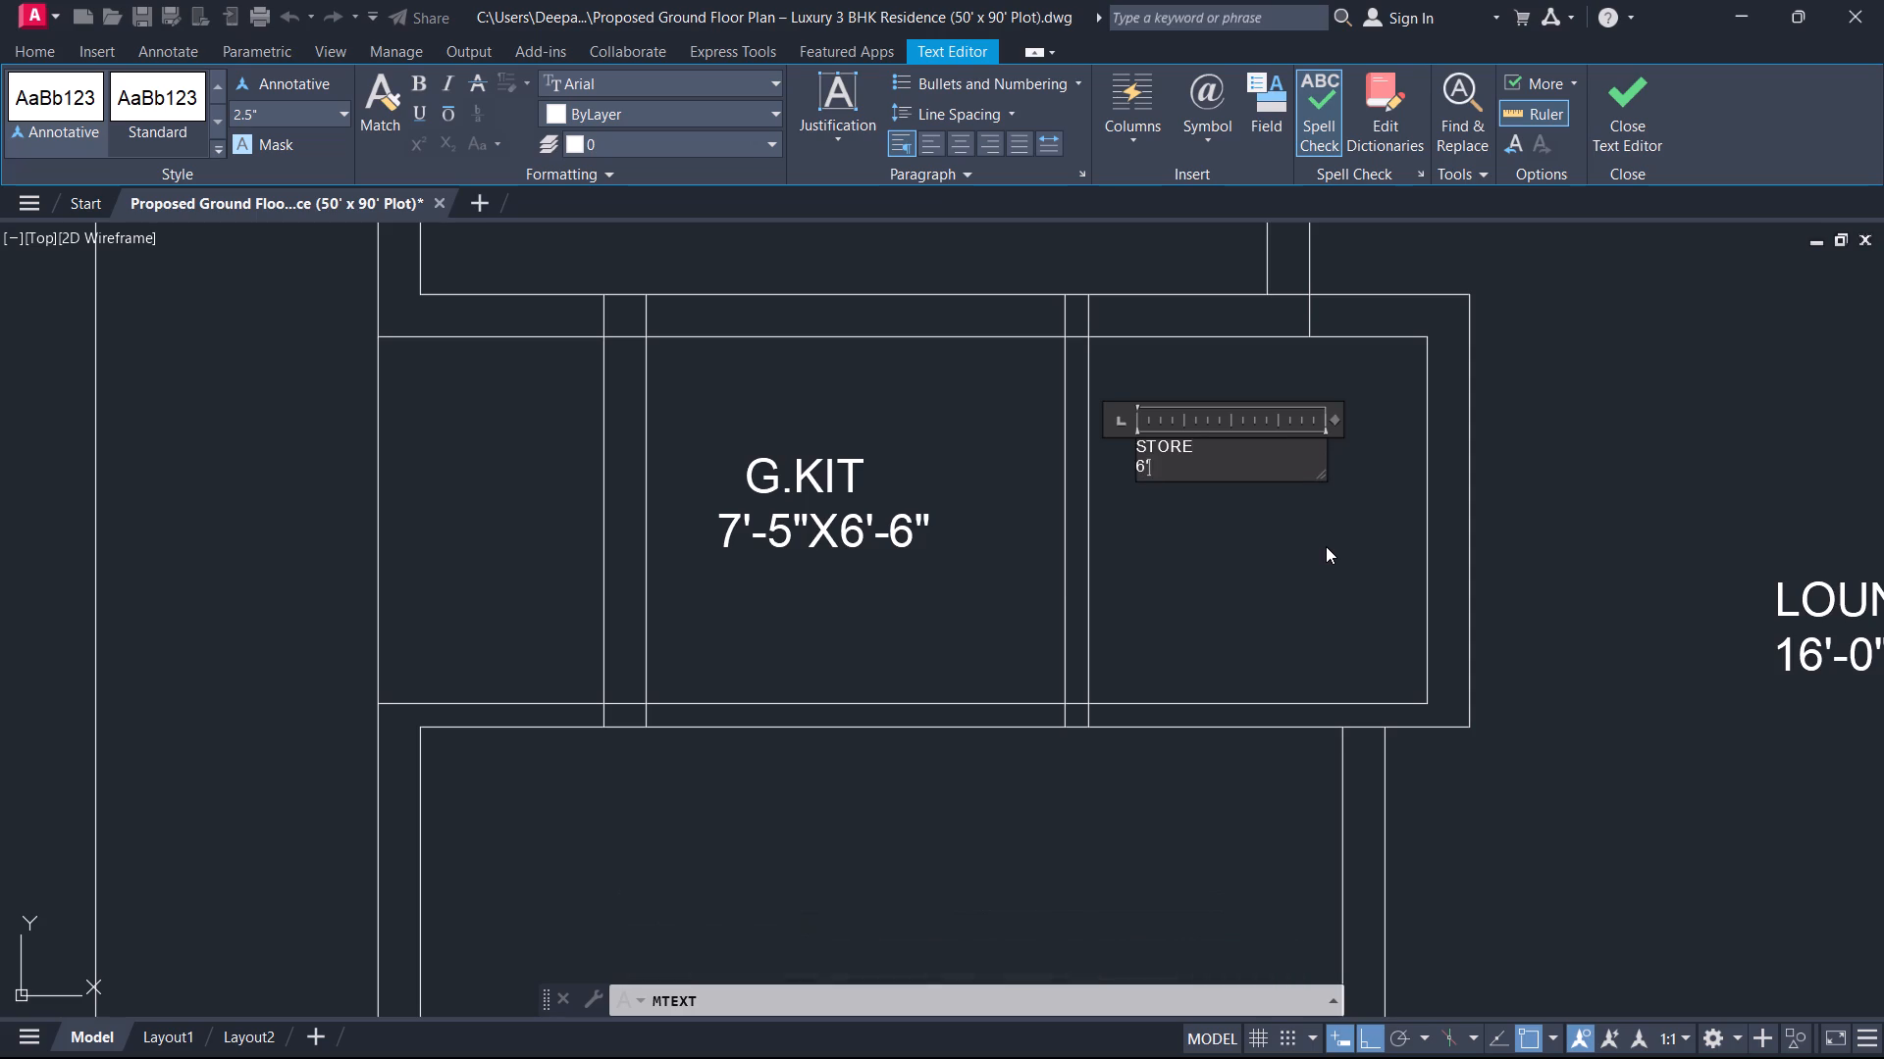
{"action": "type", "text": "-0\""}
{"action": "key", "text": "x"}
{"action": "type", "text": "6'"}
{"action": "type", "text": "-6\""}
Set the text height of the whole STORE label to 7" and finish editing the text.
{"action": "key", "text": "ctrl+a"}
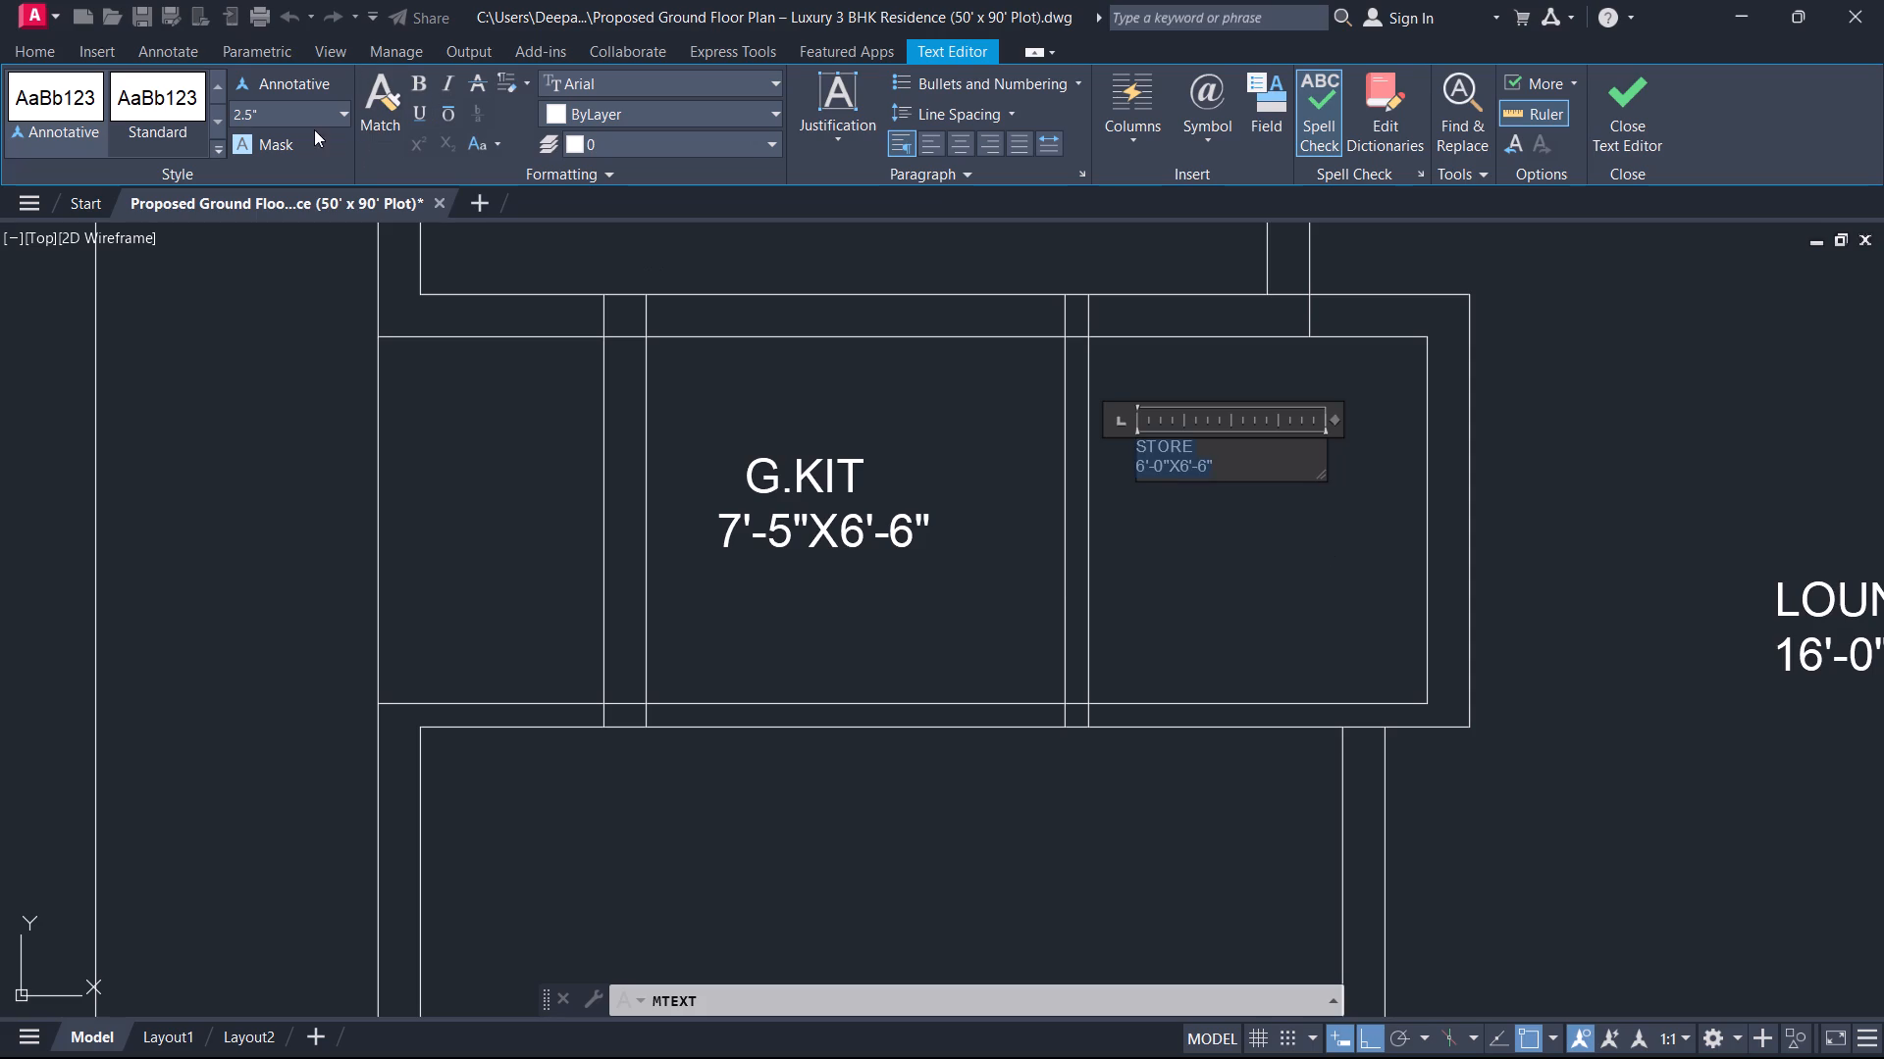
{"action": "left_click", "coordinate": [274, 107]}
{"action": "key", "text": "7"}
{"action": "key", "text": "Return"}
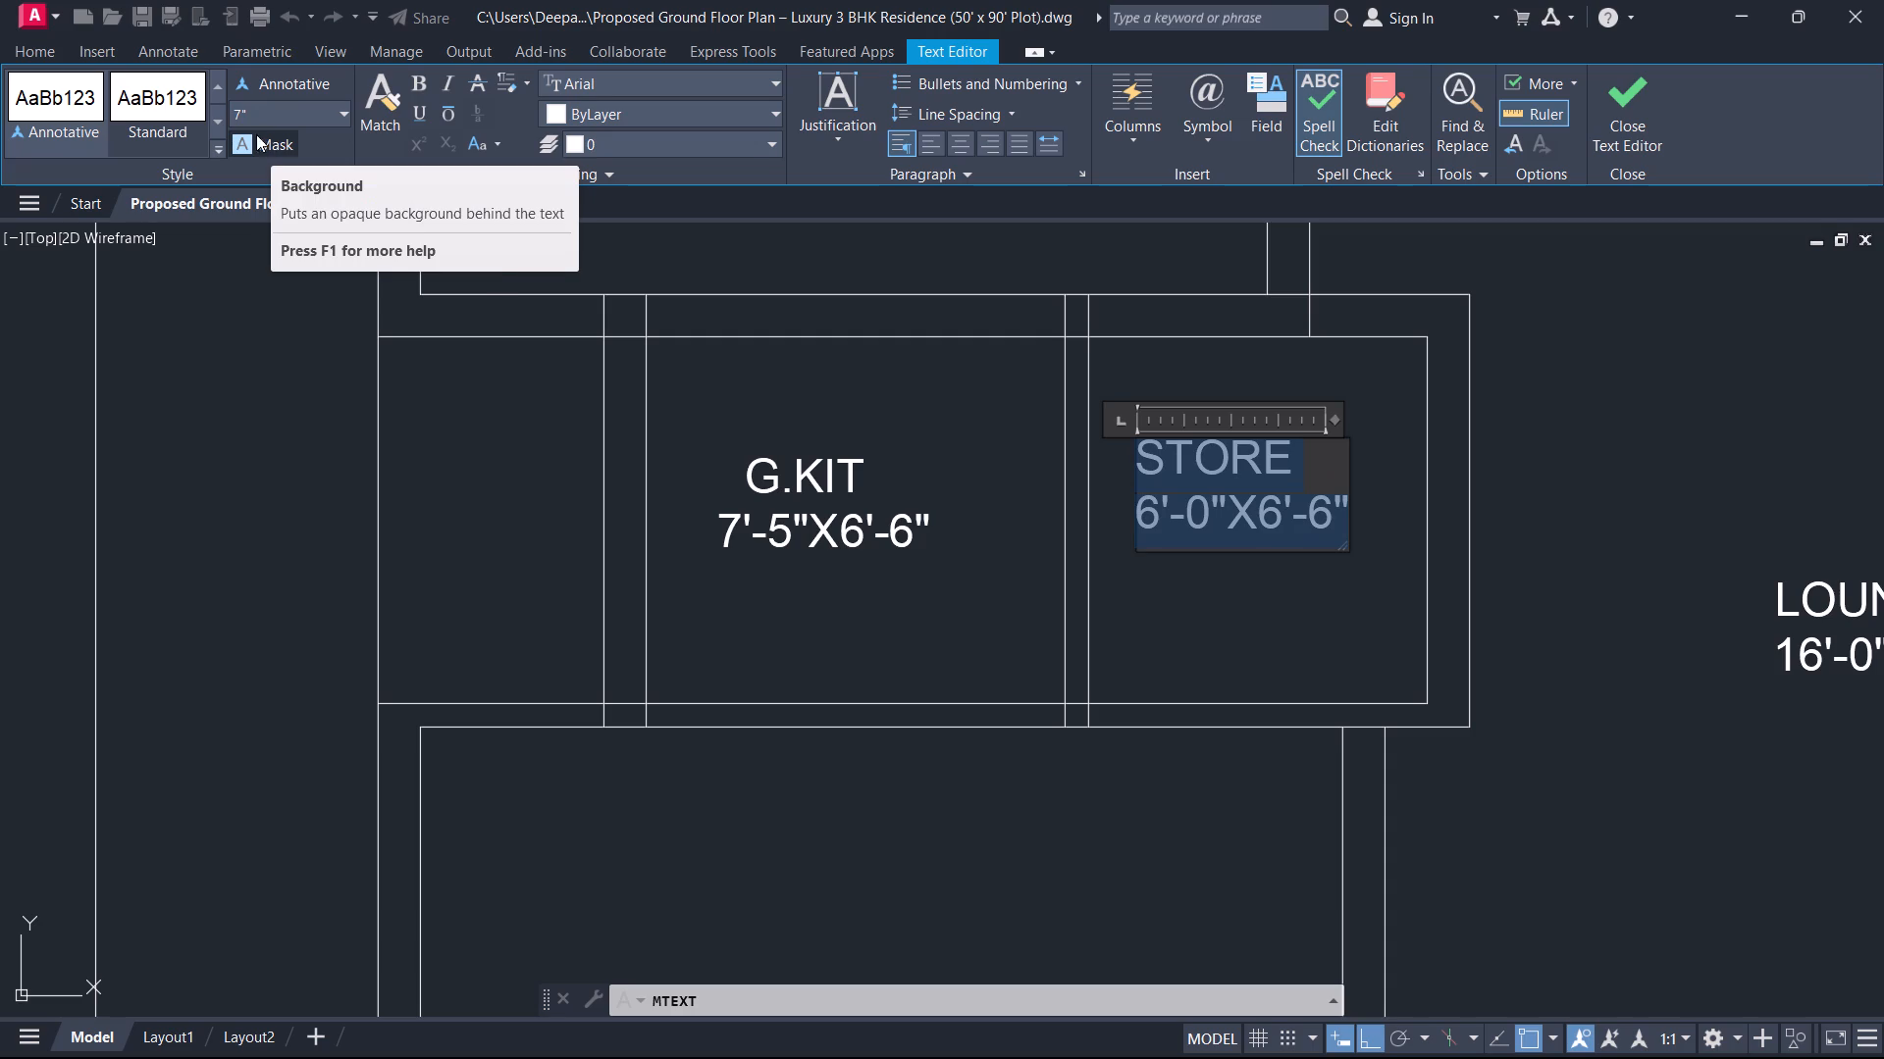
{"action": "left_click", "coordinate": [1658, 131]}
Place multiline text in the room south of G.KIT and enter KITCHEN as its first line.
{"action": "scroll", "coordinate": [1222, 591], "scroll_direction": "down", "scroll_amount": 3}
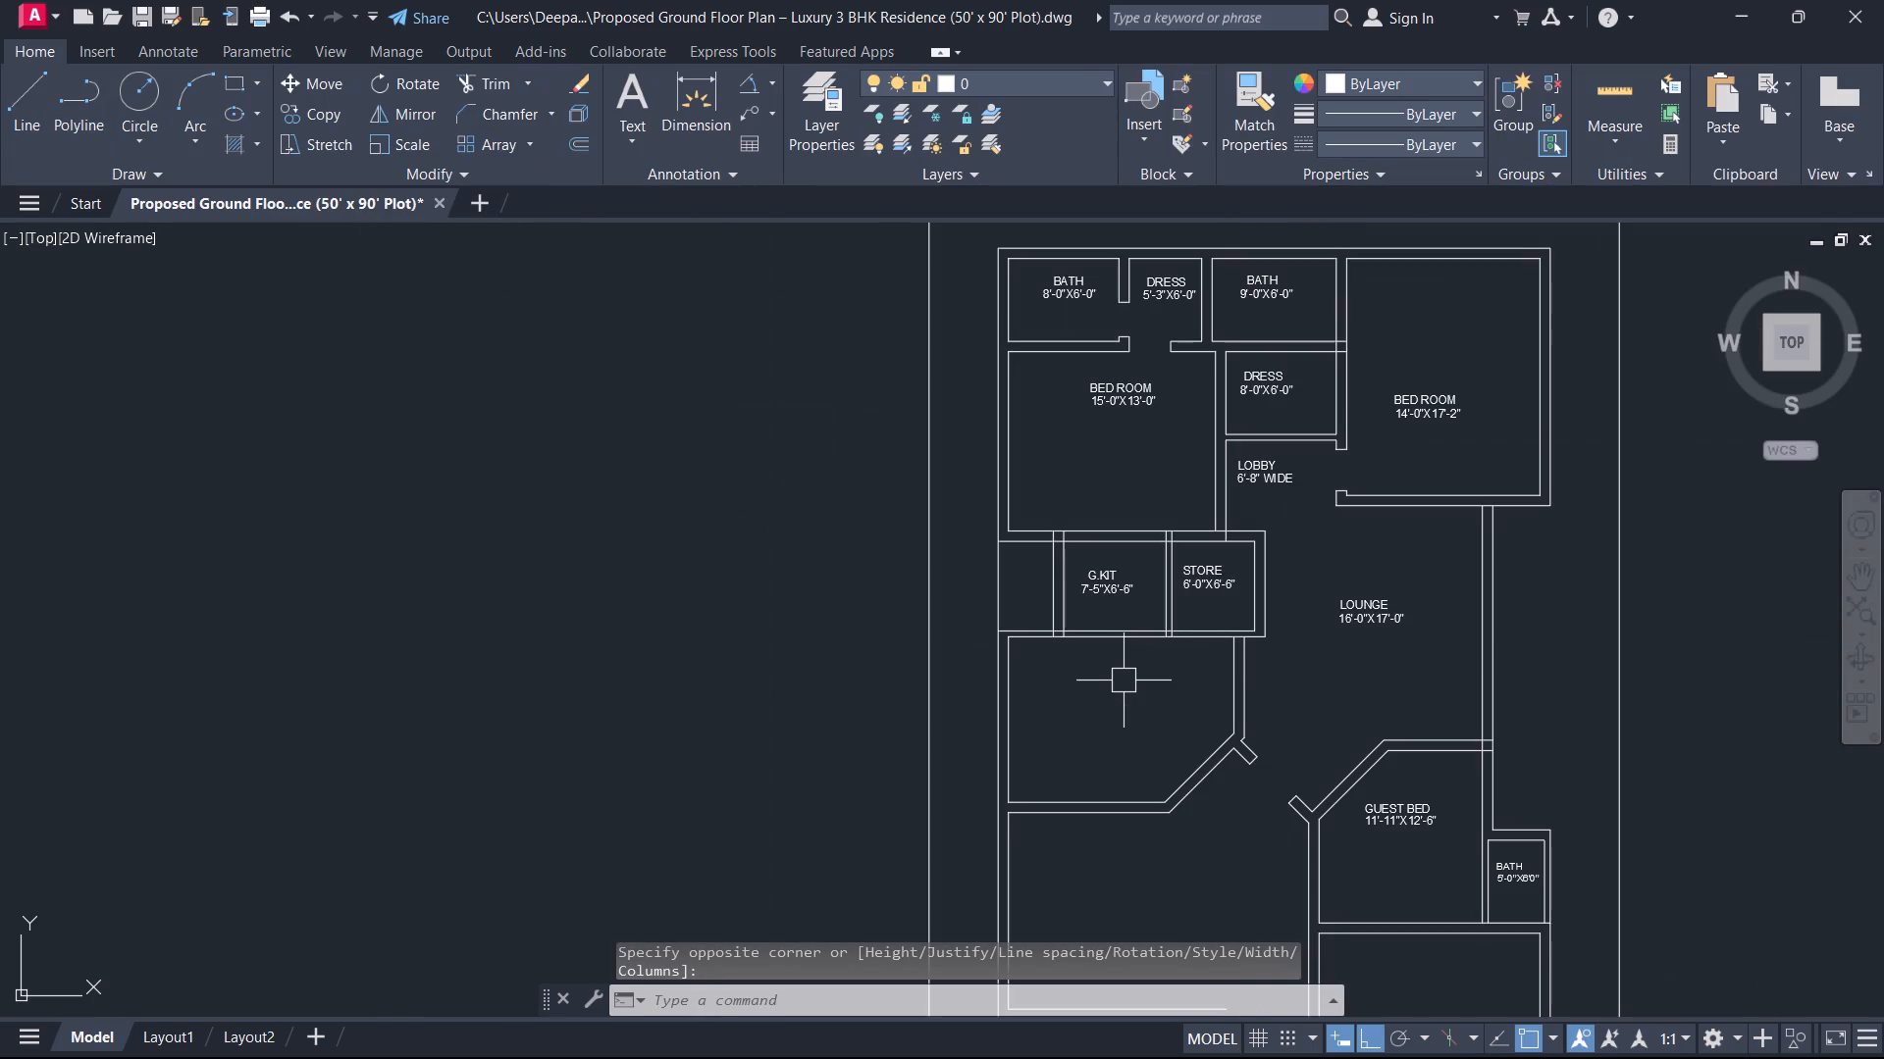
{"action": "key", "text": "y"}
{"action": "key", "text": "Escape"}
{"action": "type", "text": "T"}
{"action": "key", "text": "space"}
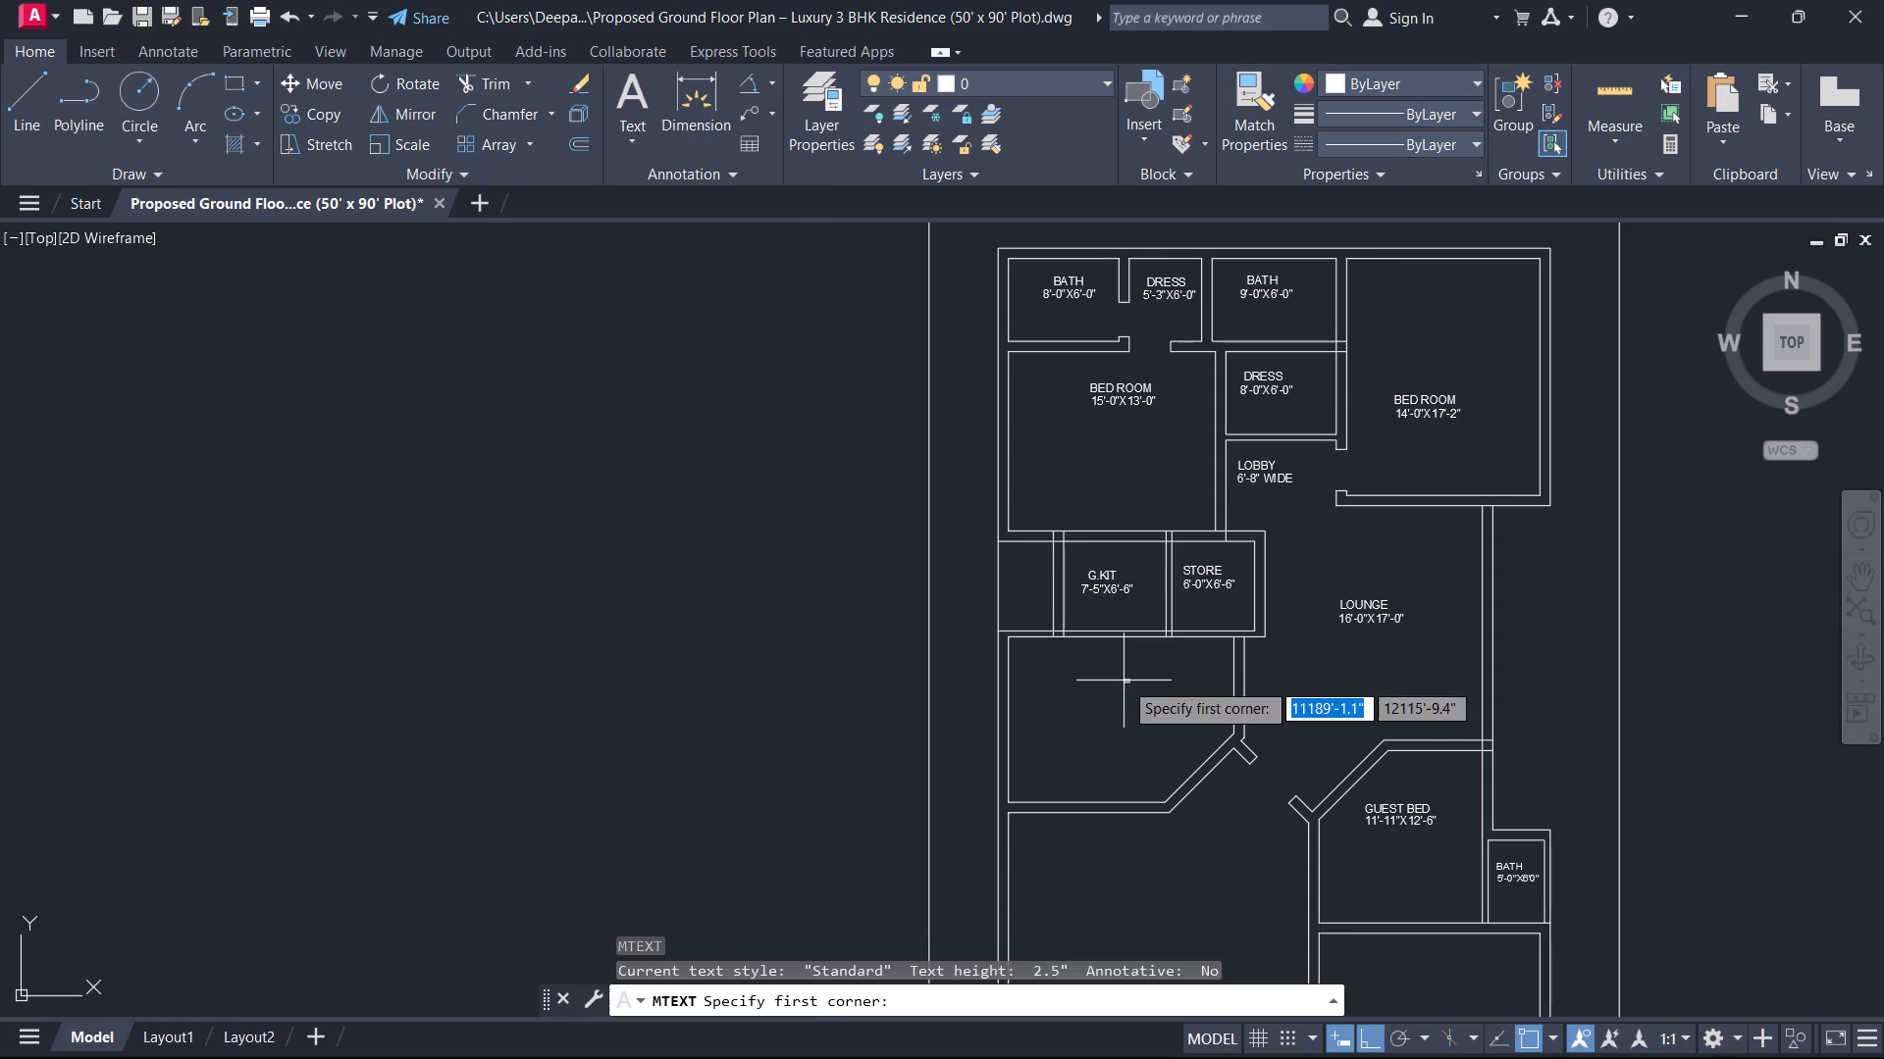
{"action": "left_click_drag", "start_coordinate": [1072, 683], "coordinate": [1083, 686]}
{"action": "left_click", "coordinate": [1143, 714]}
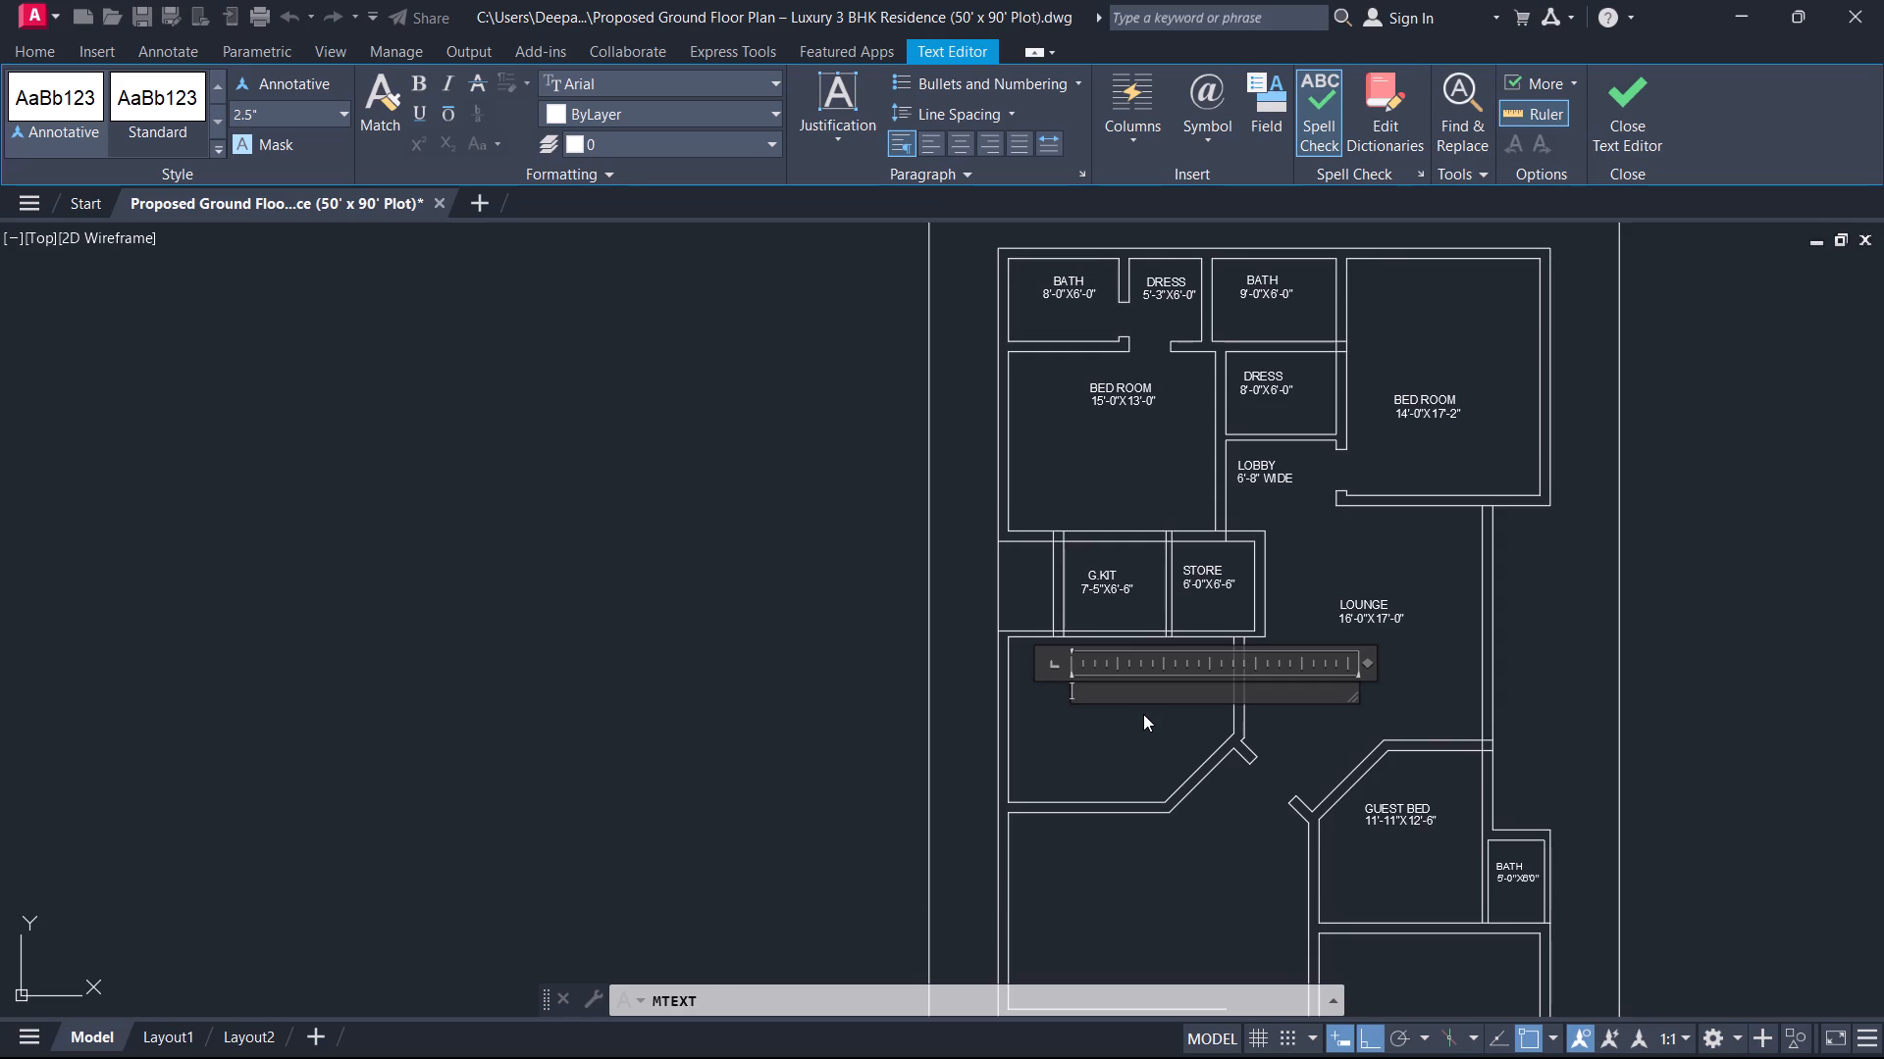
{"action": "key", "text": "space"}
{"action": "key", "text": "BackSpace"}
{"action": "type", "text": "KIT"}
{"action": "type", "text": "CHNE"}
{"action": "key", "text": "BackSpace"}
{"action": "key", "text": "BackSpace"}
{"action": "type", "text": "EN"}
{"action": "key", "text": "Return"}
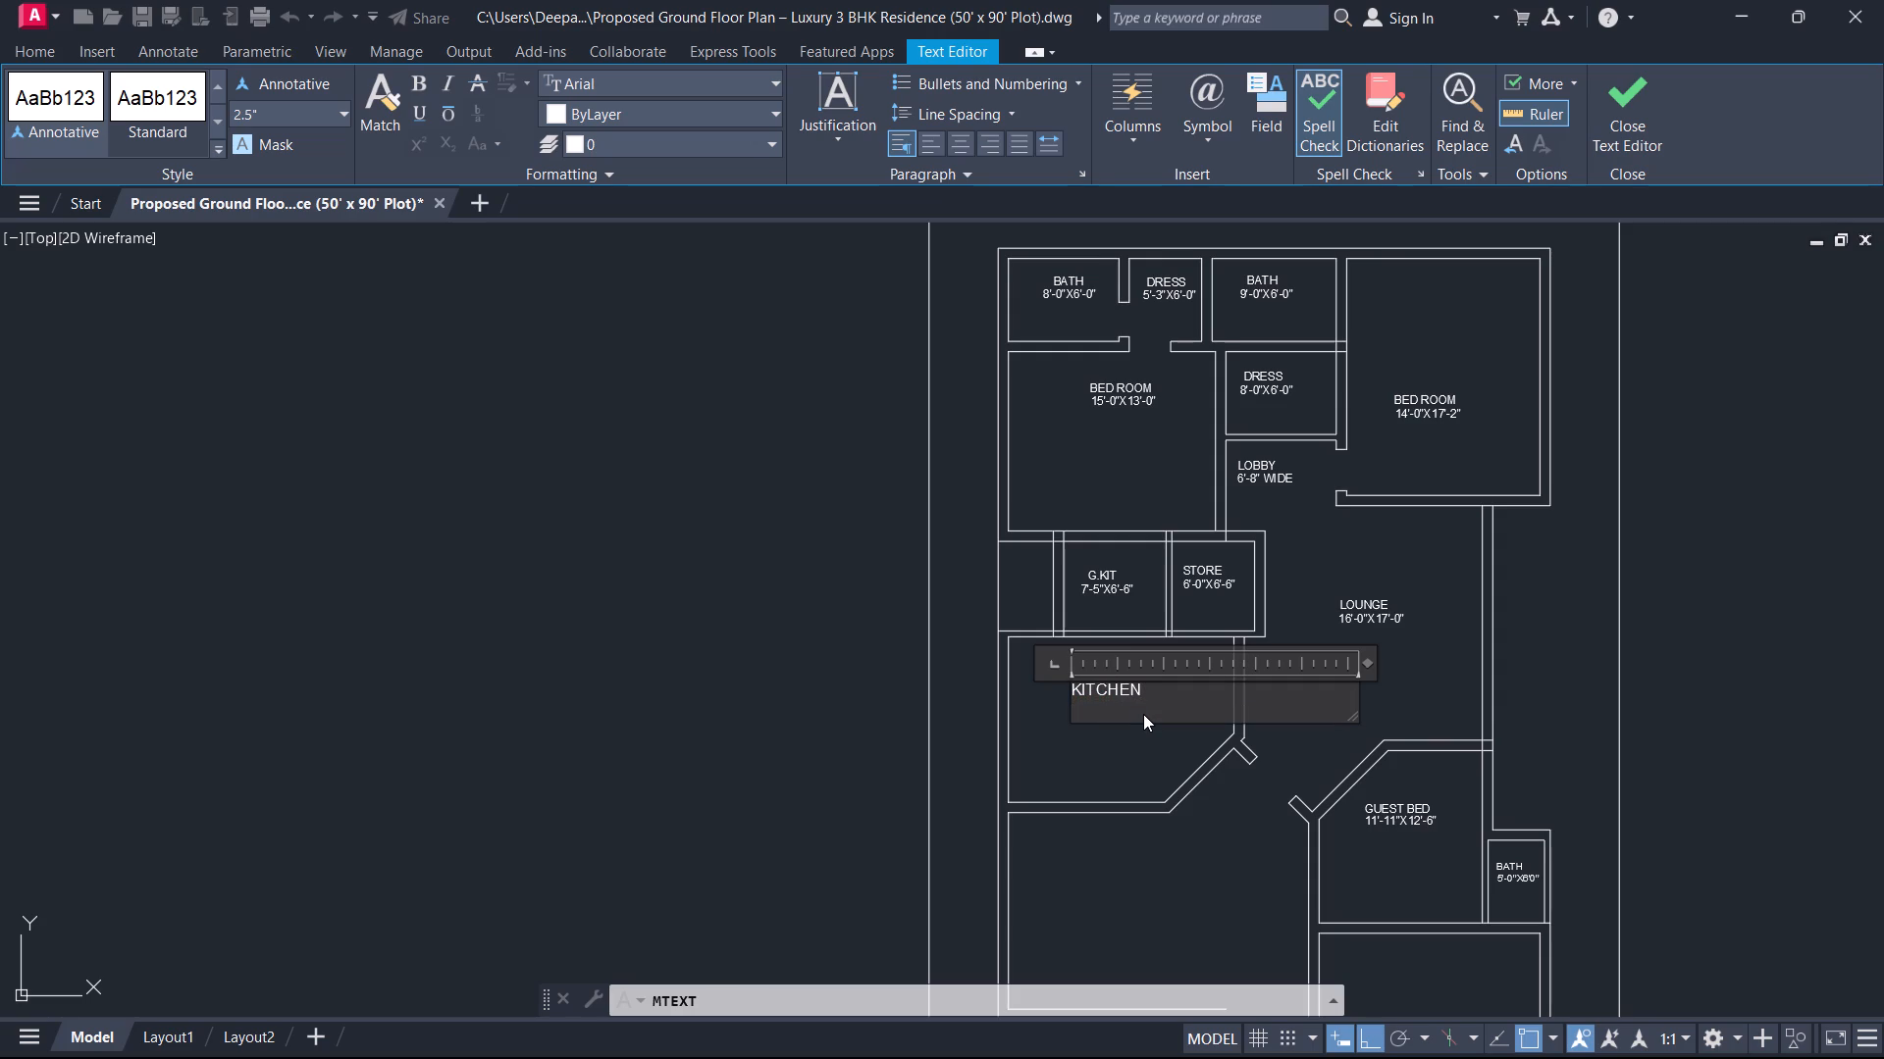
Enter 16'-5X12'-0" as the second line of the KITCHEN label.
{"action": "type", "text": "16'"}
{"action": "type", "text": "-5"}
{"action": "key", "text": "x"}
{"action": "type", "text": "12'"}
{"action": "type", "text": "-0\""}
Set the text height of the whole KITCHEN label to 7" and finish editing the text.
{"action": "key", "text": "ctrl+a"}
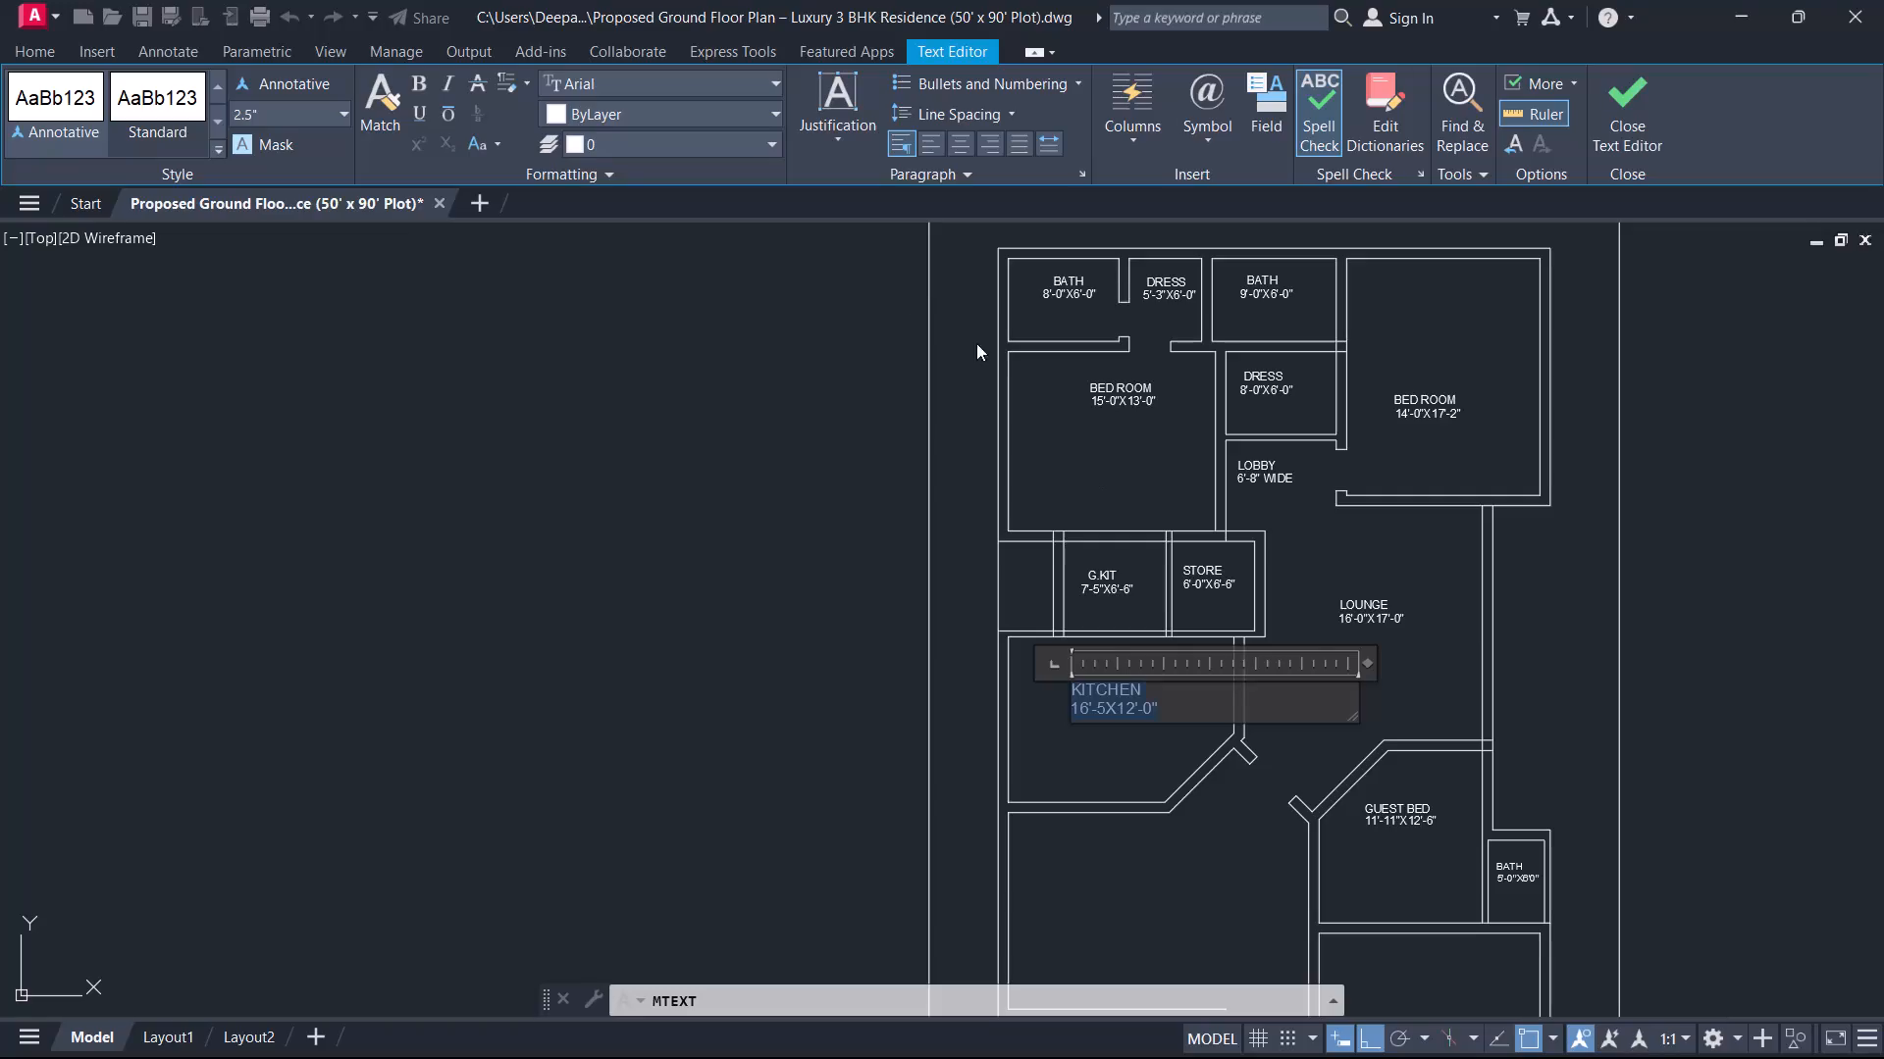
{"action": "left_click", "coordinate": [272, 117]}
{"action": "key", "text": "7"}
{"action": "key", "text": "Return"}
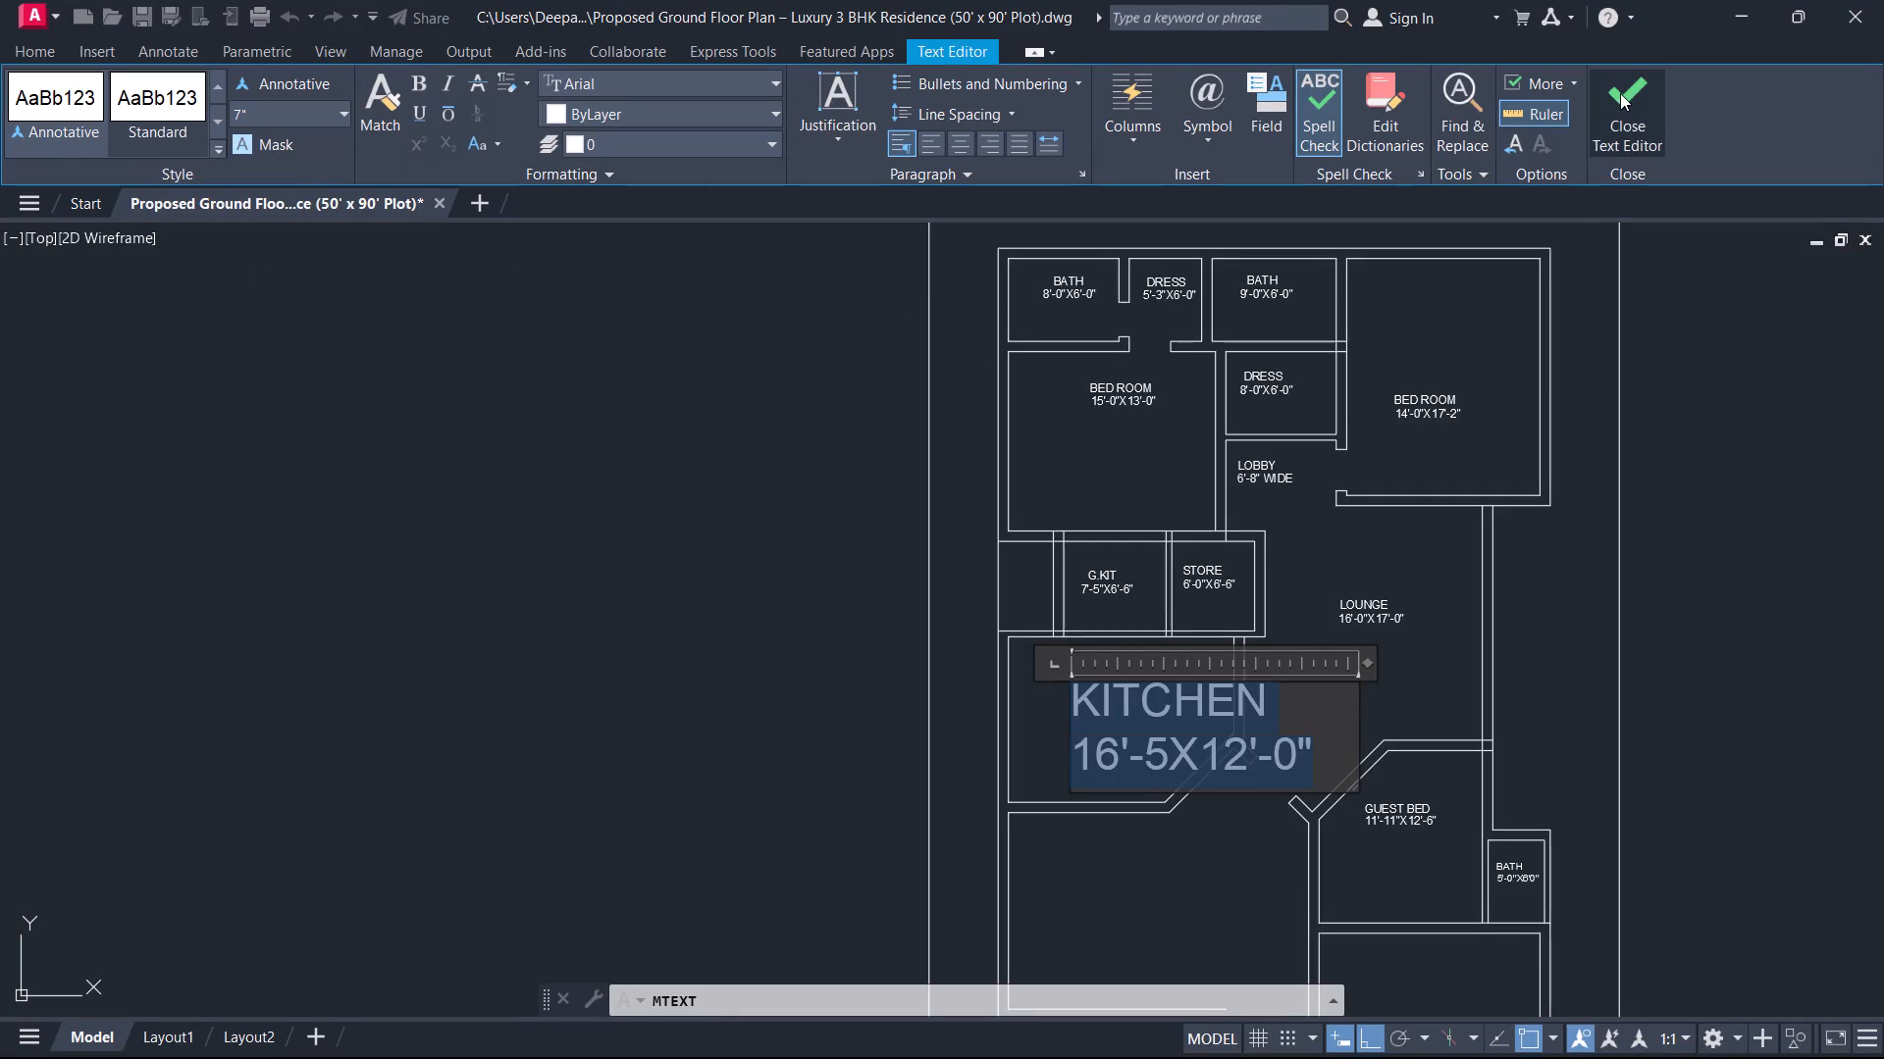
{"action": "left_click", "coordinate": [1626, 96]}
Place multiline text in the room between the kitchen and the staircase and enter DINING as its first line.
{"action": "middle_click_drag", "start_coordinate": [1235, 805], "coordinate": [1229, 681]}
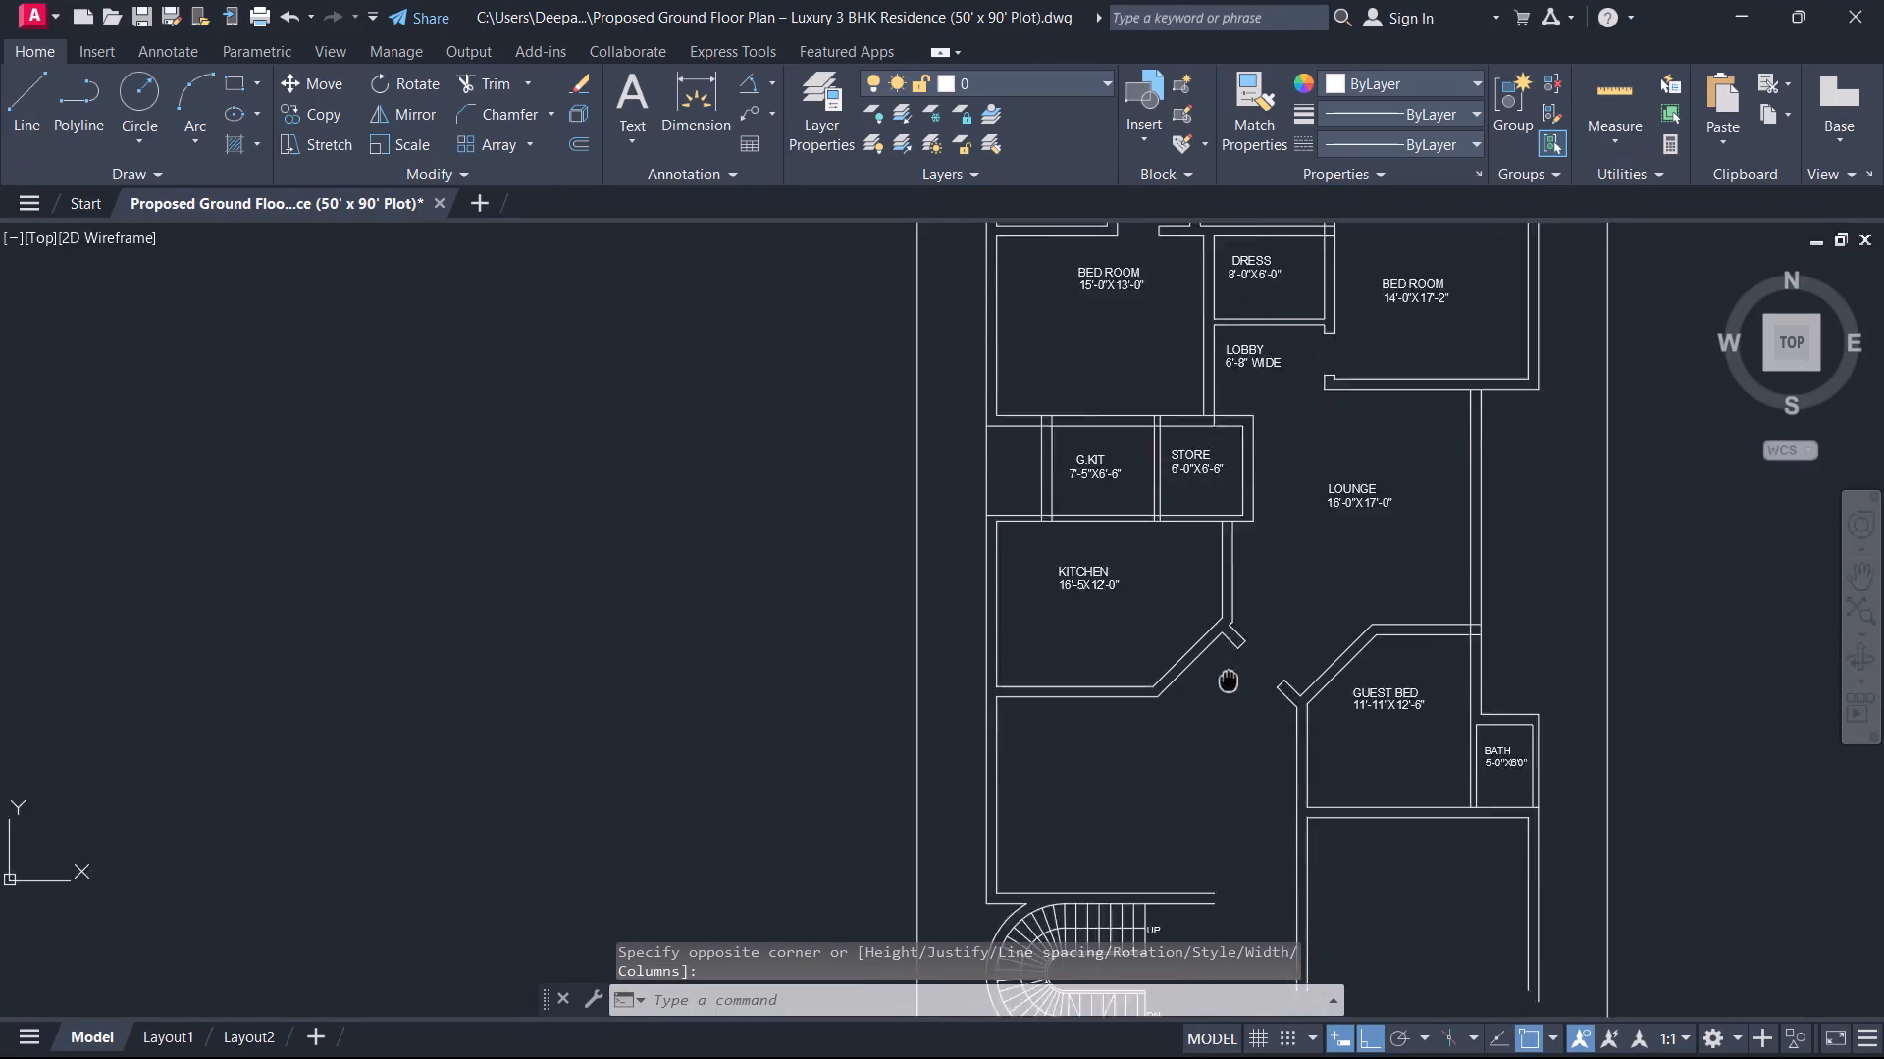
{"action": "middle_click_drag", "start_coordinate": [1229, 681], "coordinate": [1264, 620]}
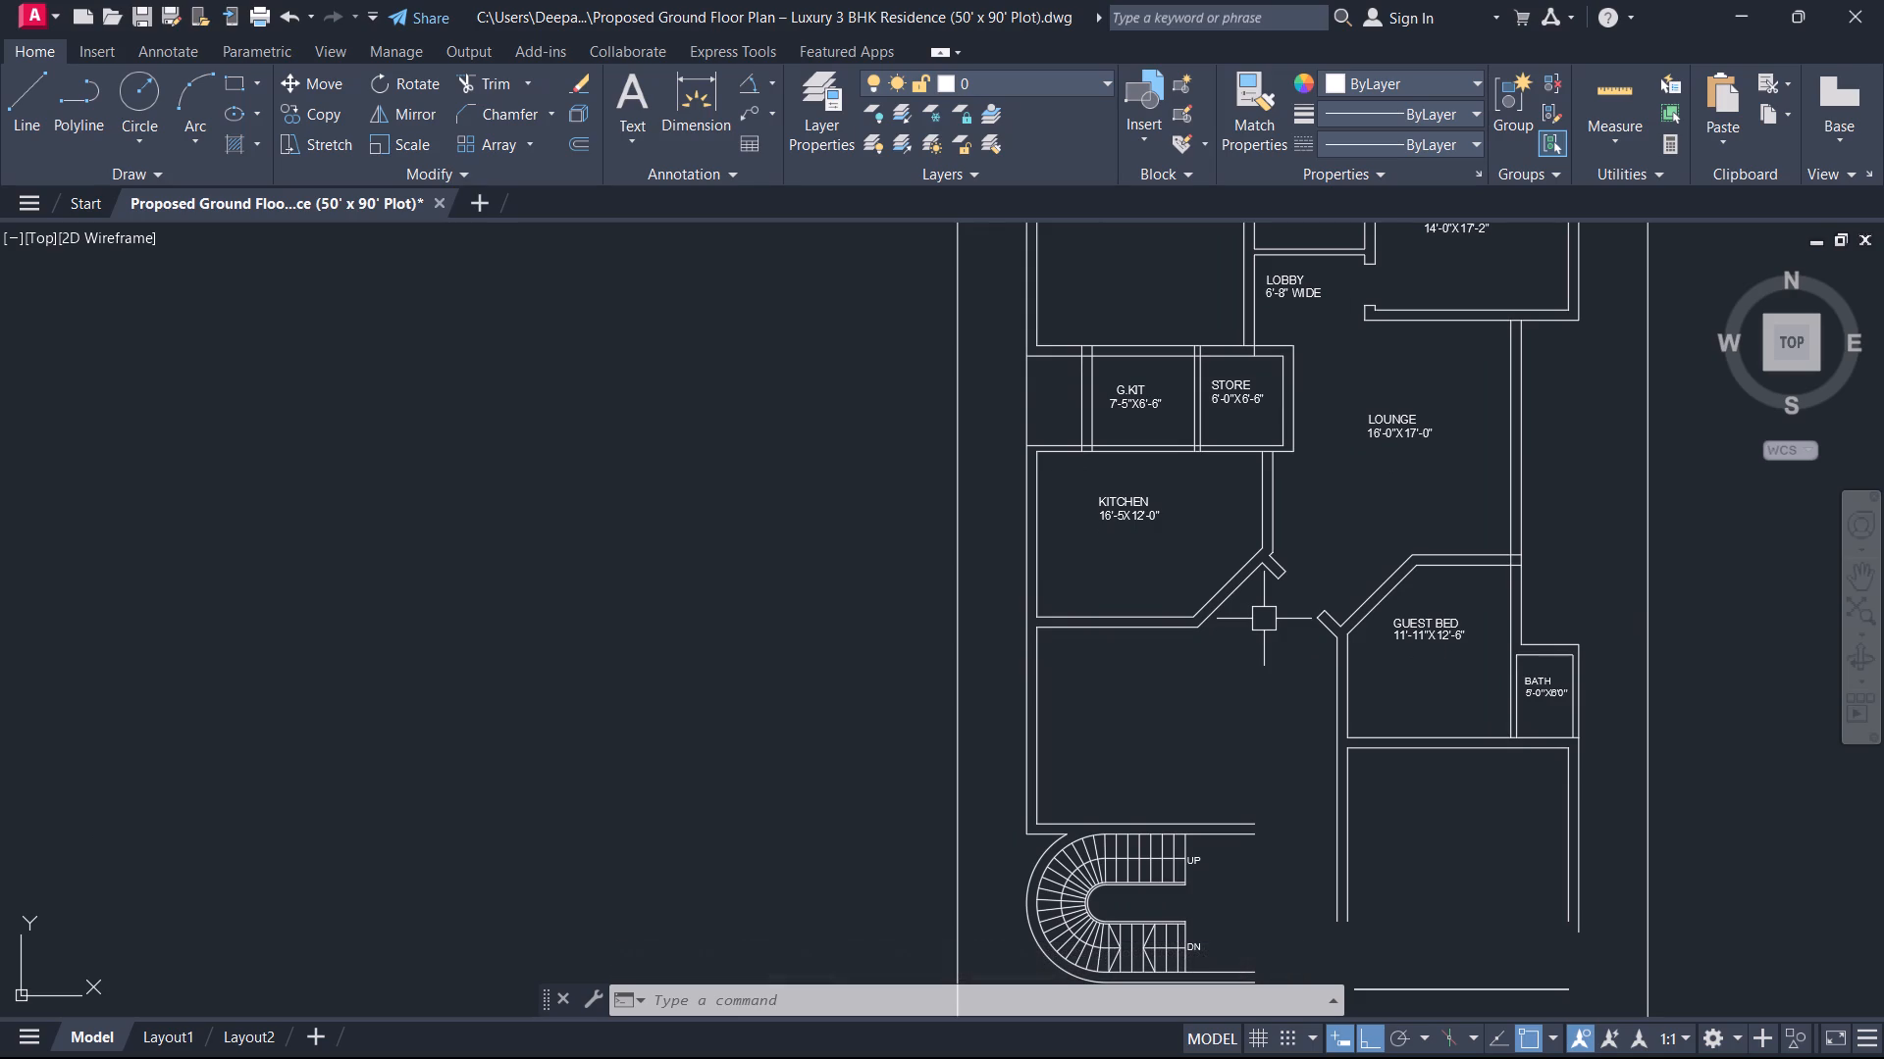
{"action": "key", "text": "t"}
{"action": "key", "text": "space"}
{"action": "scroll", "coordinate": [1262, 666], "scroll_direction": "up", "scroll_amount": 2}
{"action": "left_click", "coordinate": [1031, 701]}
{"action": "left_click", "coordinate": [1167, 847]}
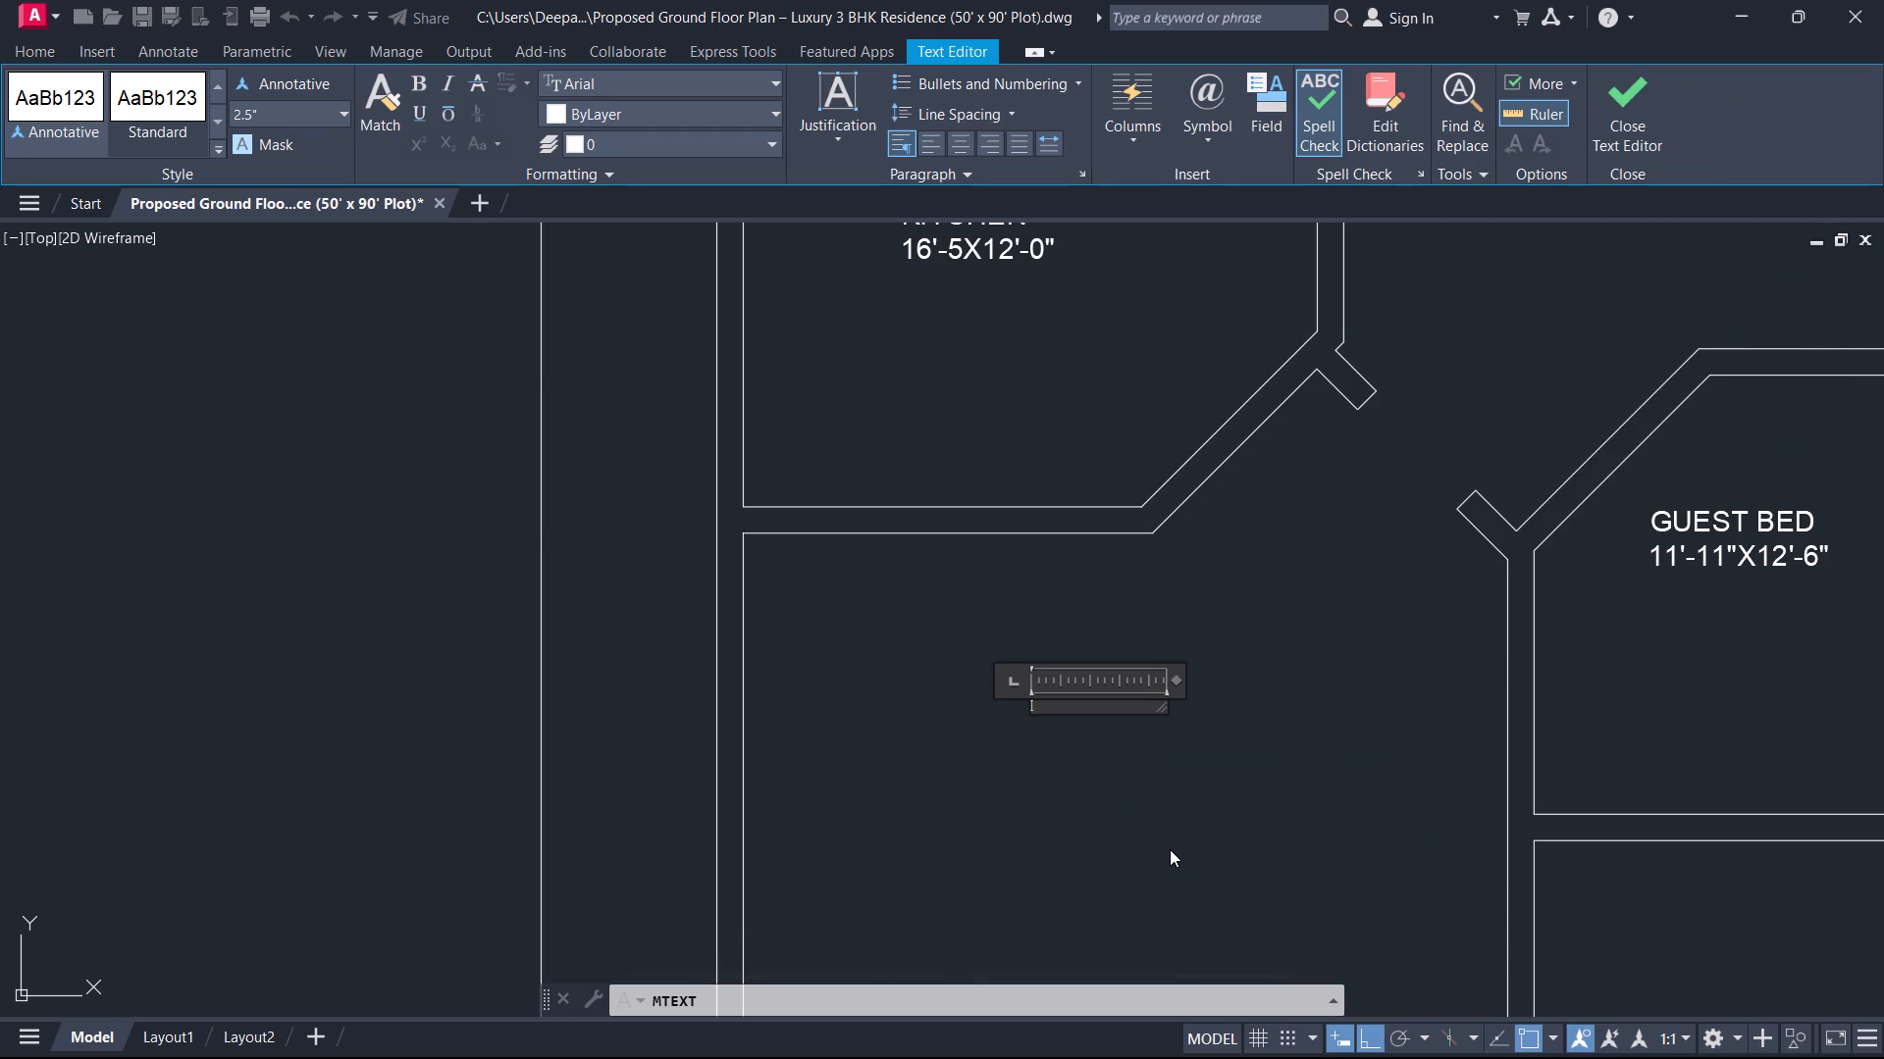
{"action": "type", "text": "DIN"}
{"action": "type", "text": "INI"}
{"action": "key", "text": "BackSpace"}
{"action": "key", "text": "g"}
{"action": "key", "text": "Return"}
Enter 13'-3"X14'-3" as the second line of the DINING label.
{"action": "type", "text": "13'"}
{"action": "key", "text": "minus"}
{"action": "type", "text": "3\""}
{"action": "type", "text": "X14"}
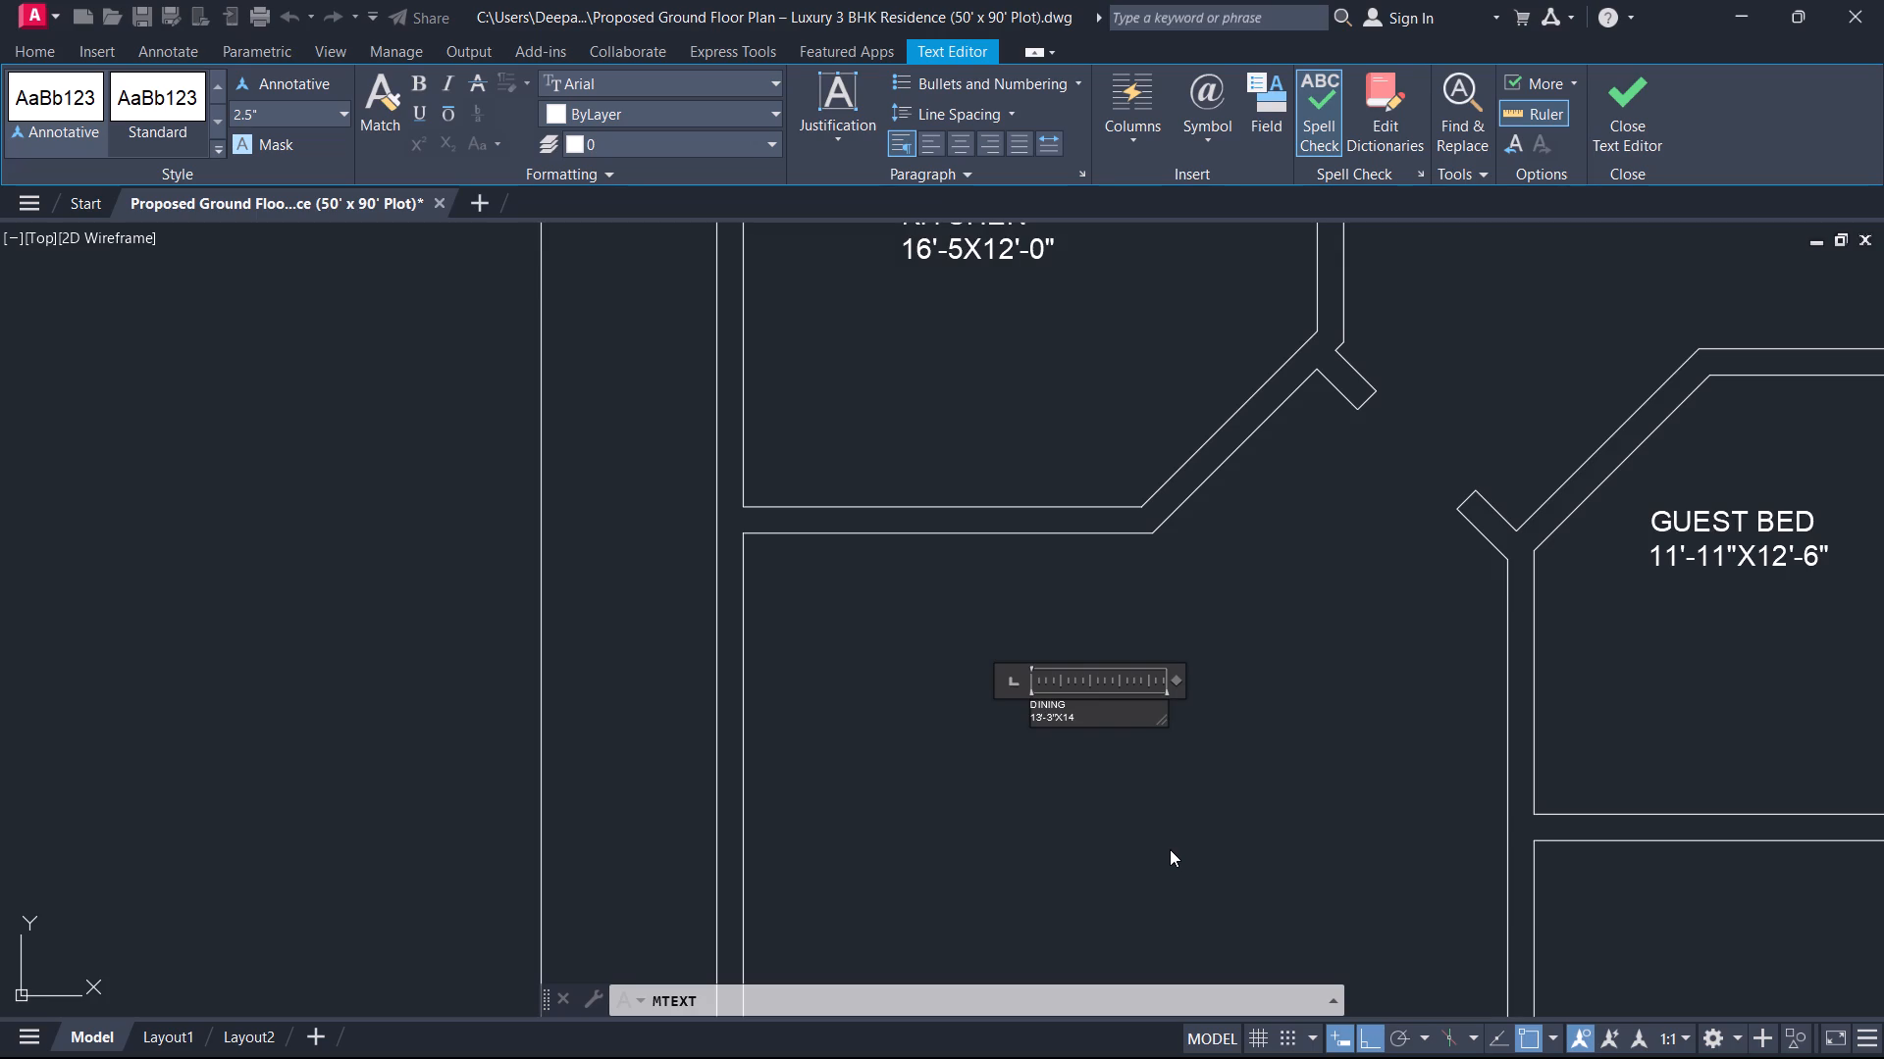
{"action": "key", "text": "apostrophe"}
{"action": "key", "text": "minus"}
{"action": "key", "text": "3"}
{"action": "key", "text": "shift+quotedbl"}
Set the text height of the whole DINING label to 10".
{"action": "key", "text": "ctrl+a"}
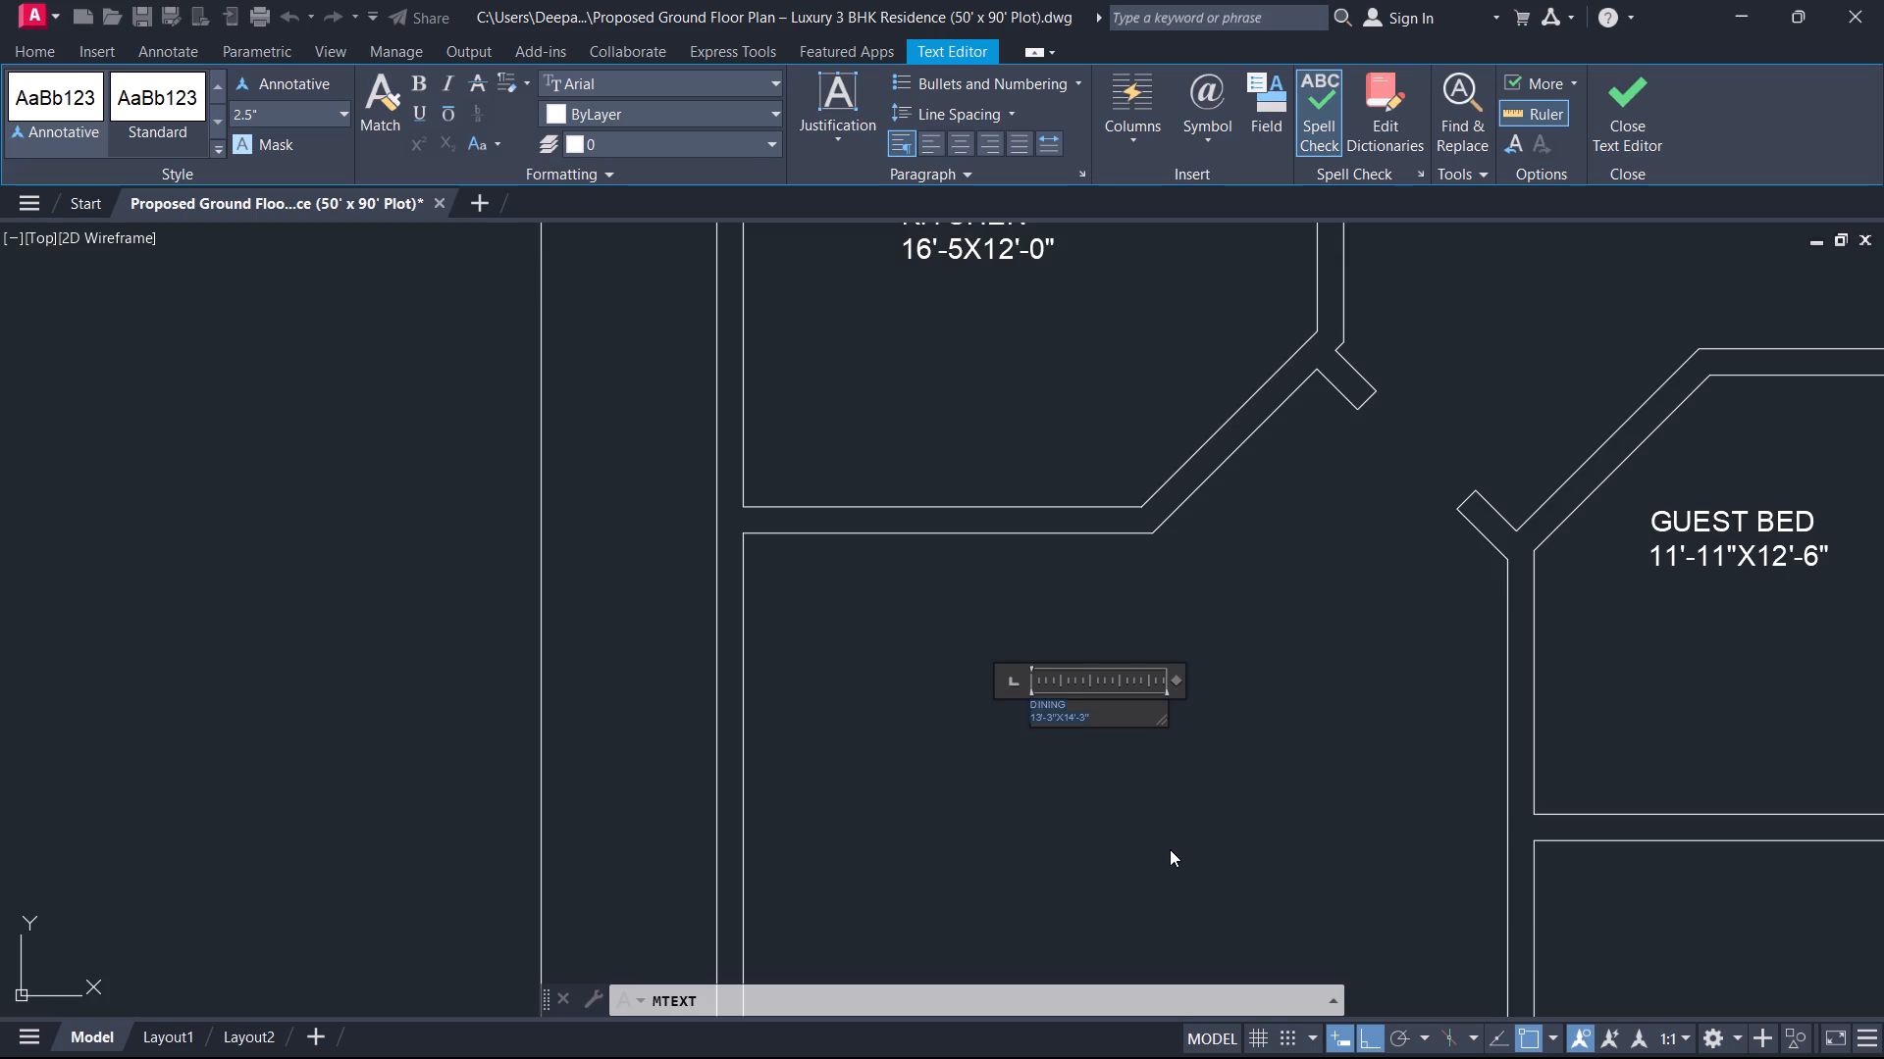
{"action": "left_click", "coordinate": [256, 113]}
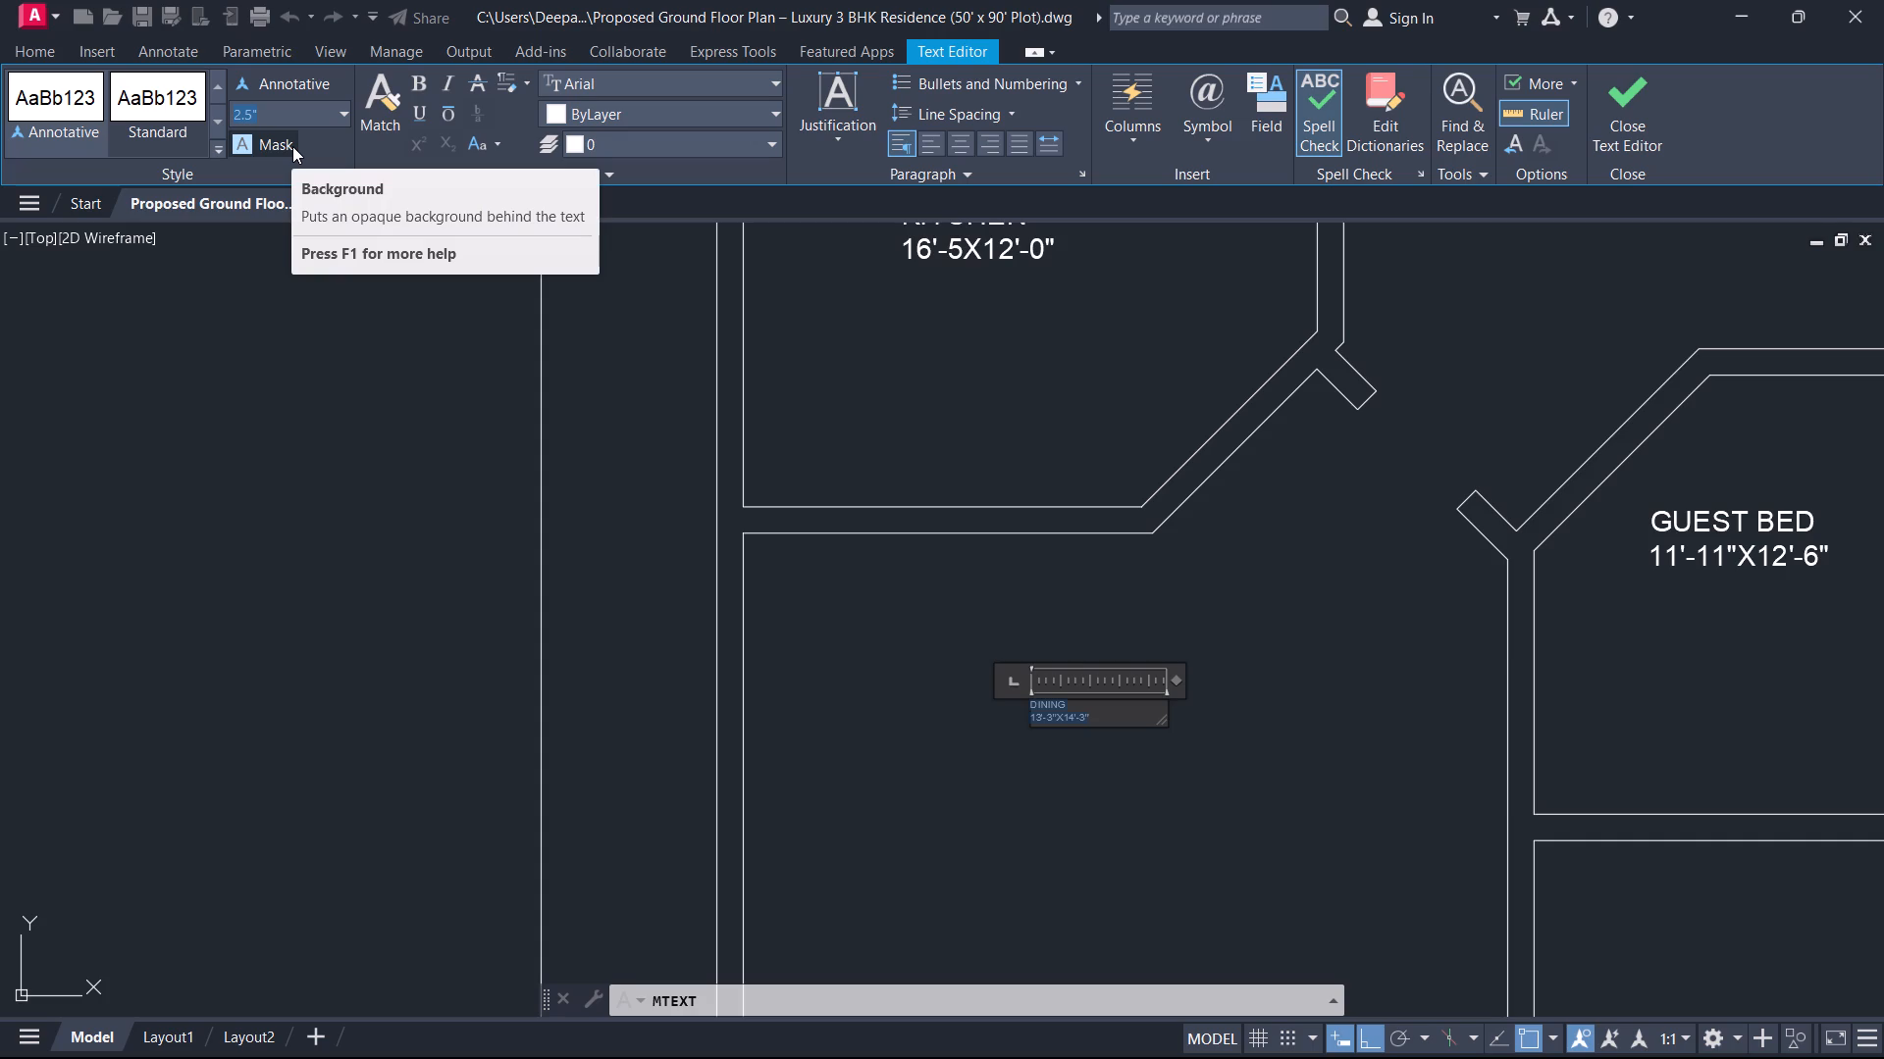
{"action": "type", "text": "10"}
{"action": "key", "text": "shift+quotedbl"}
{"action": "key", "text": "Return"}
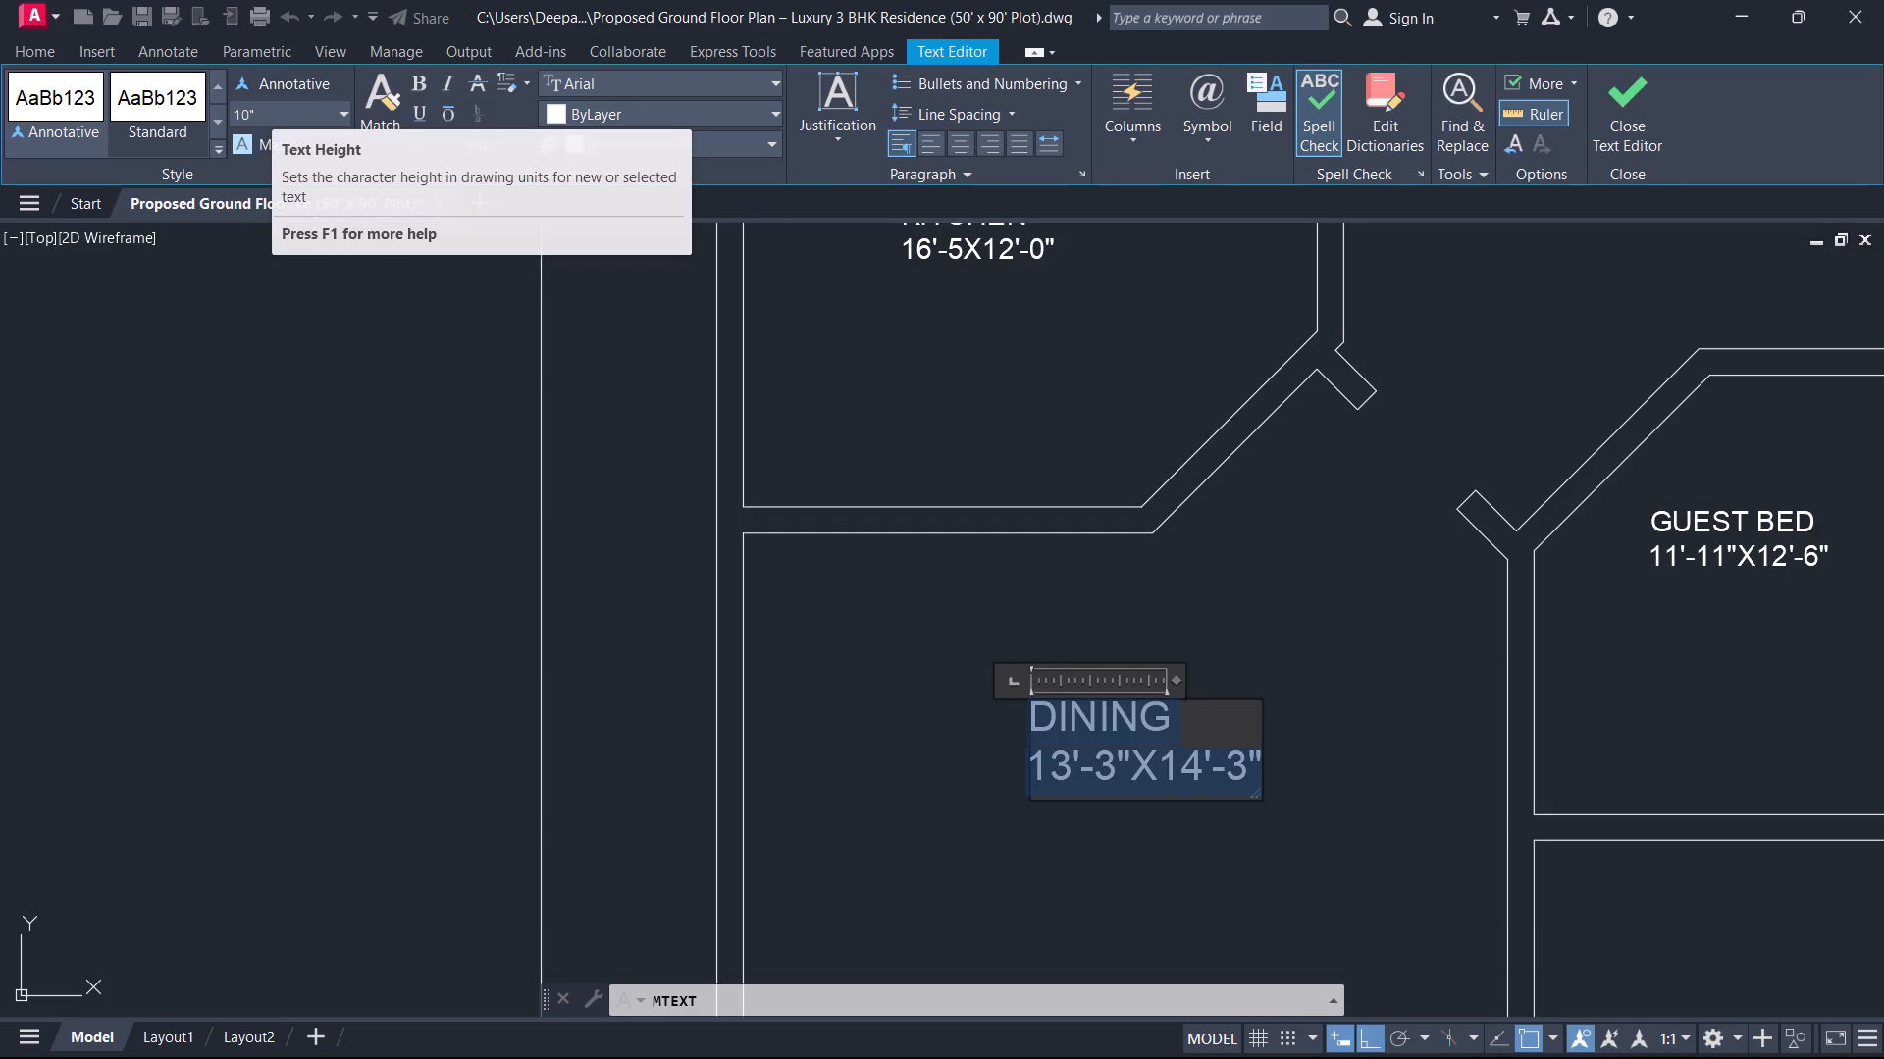
Set the text height of the whole DINING label to 7" and finish editing the text.
{"action": "left_click", "coordinate": [262, 116]}
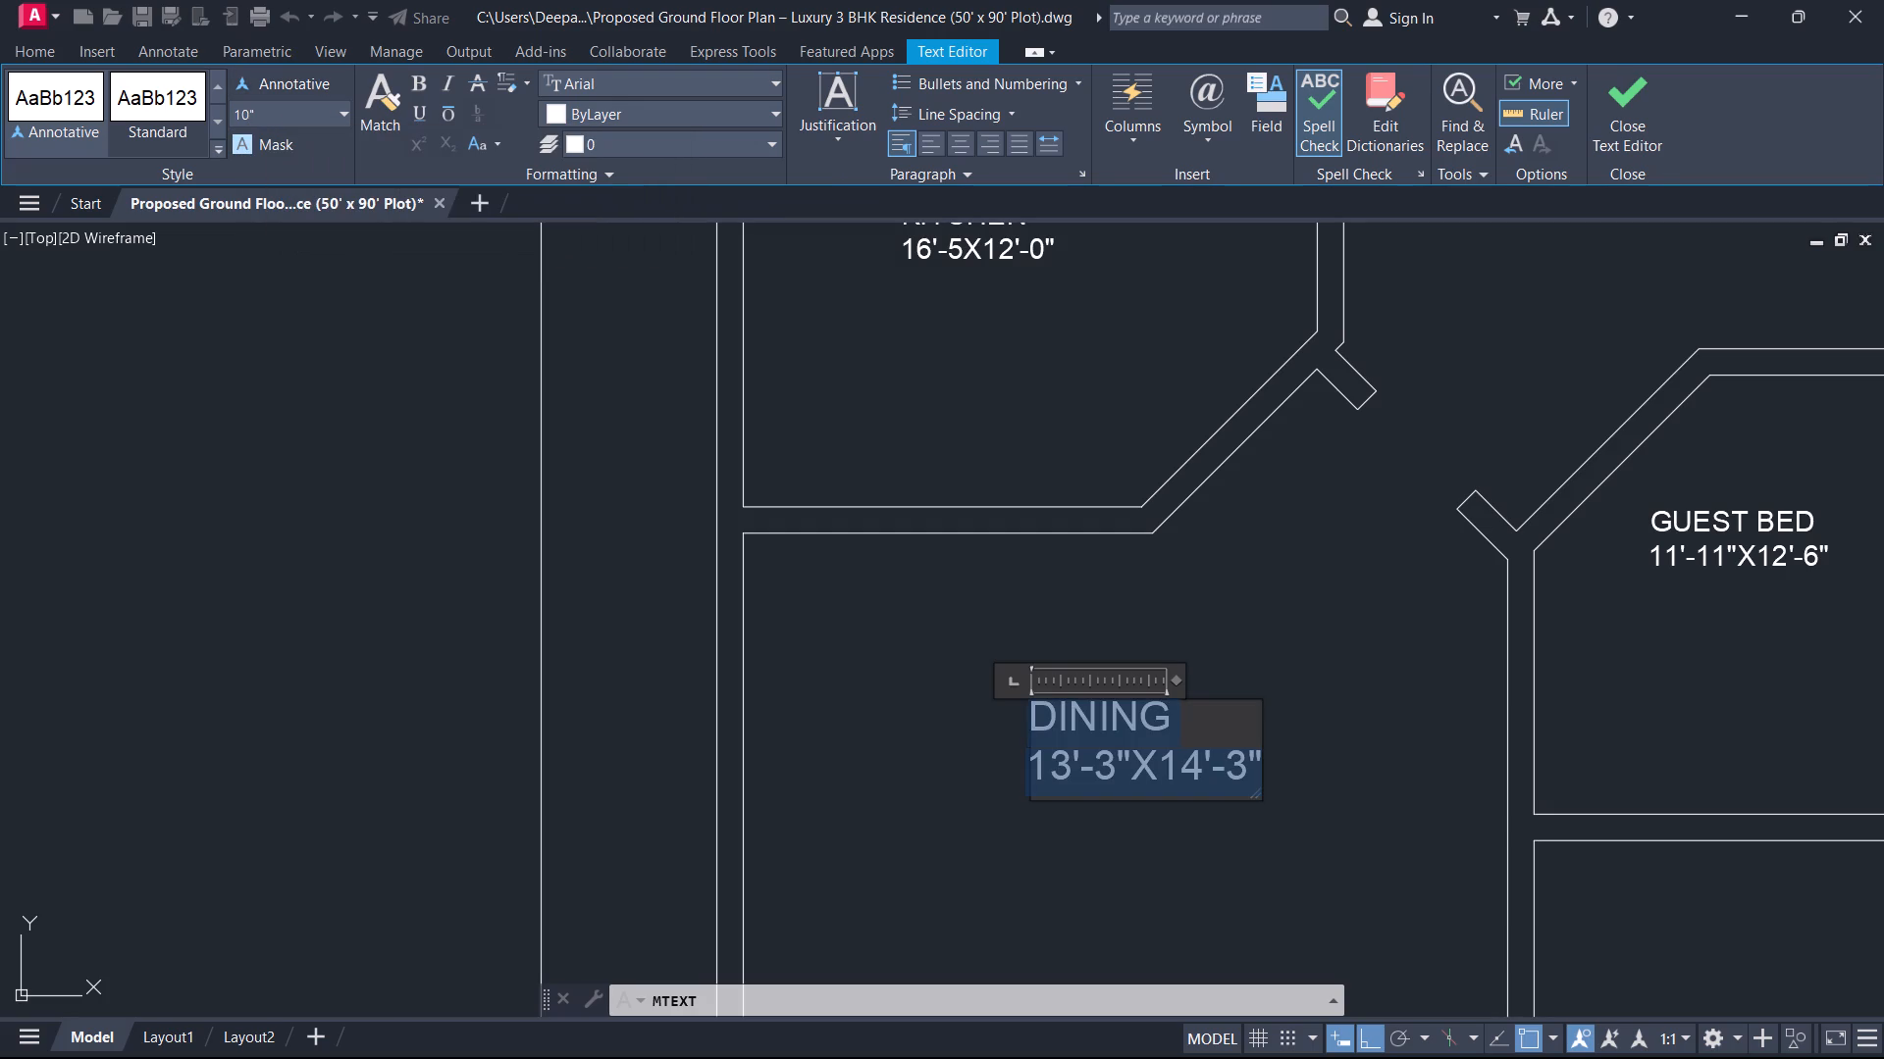
{"action": "key", "text": "7"}
{"action": "key", "text": "Return"}
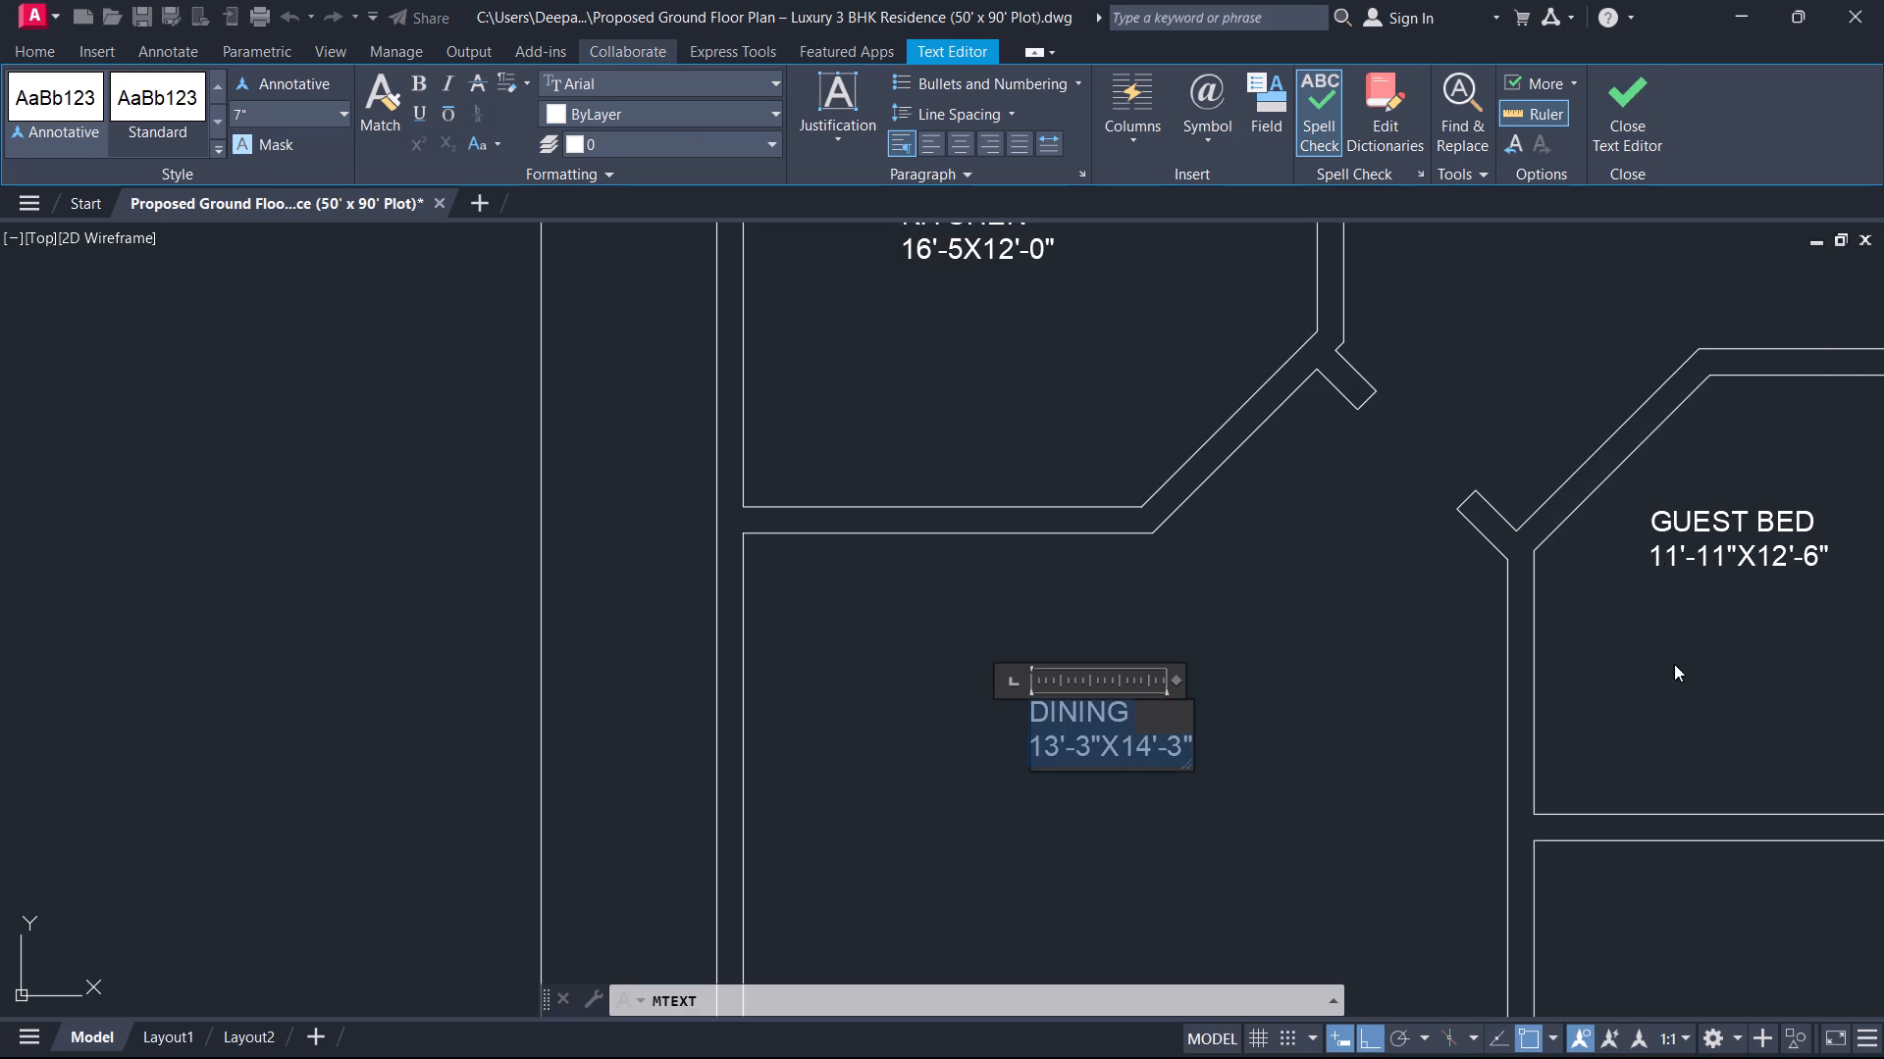
{"action": "left_click", "coordinate": [1616, 108]}
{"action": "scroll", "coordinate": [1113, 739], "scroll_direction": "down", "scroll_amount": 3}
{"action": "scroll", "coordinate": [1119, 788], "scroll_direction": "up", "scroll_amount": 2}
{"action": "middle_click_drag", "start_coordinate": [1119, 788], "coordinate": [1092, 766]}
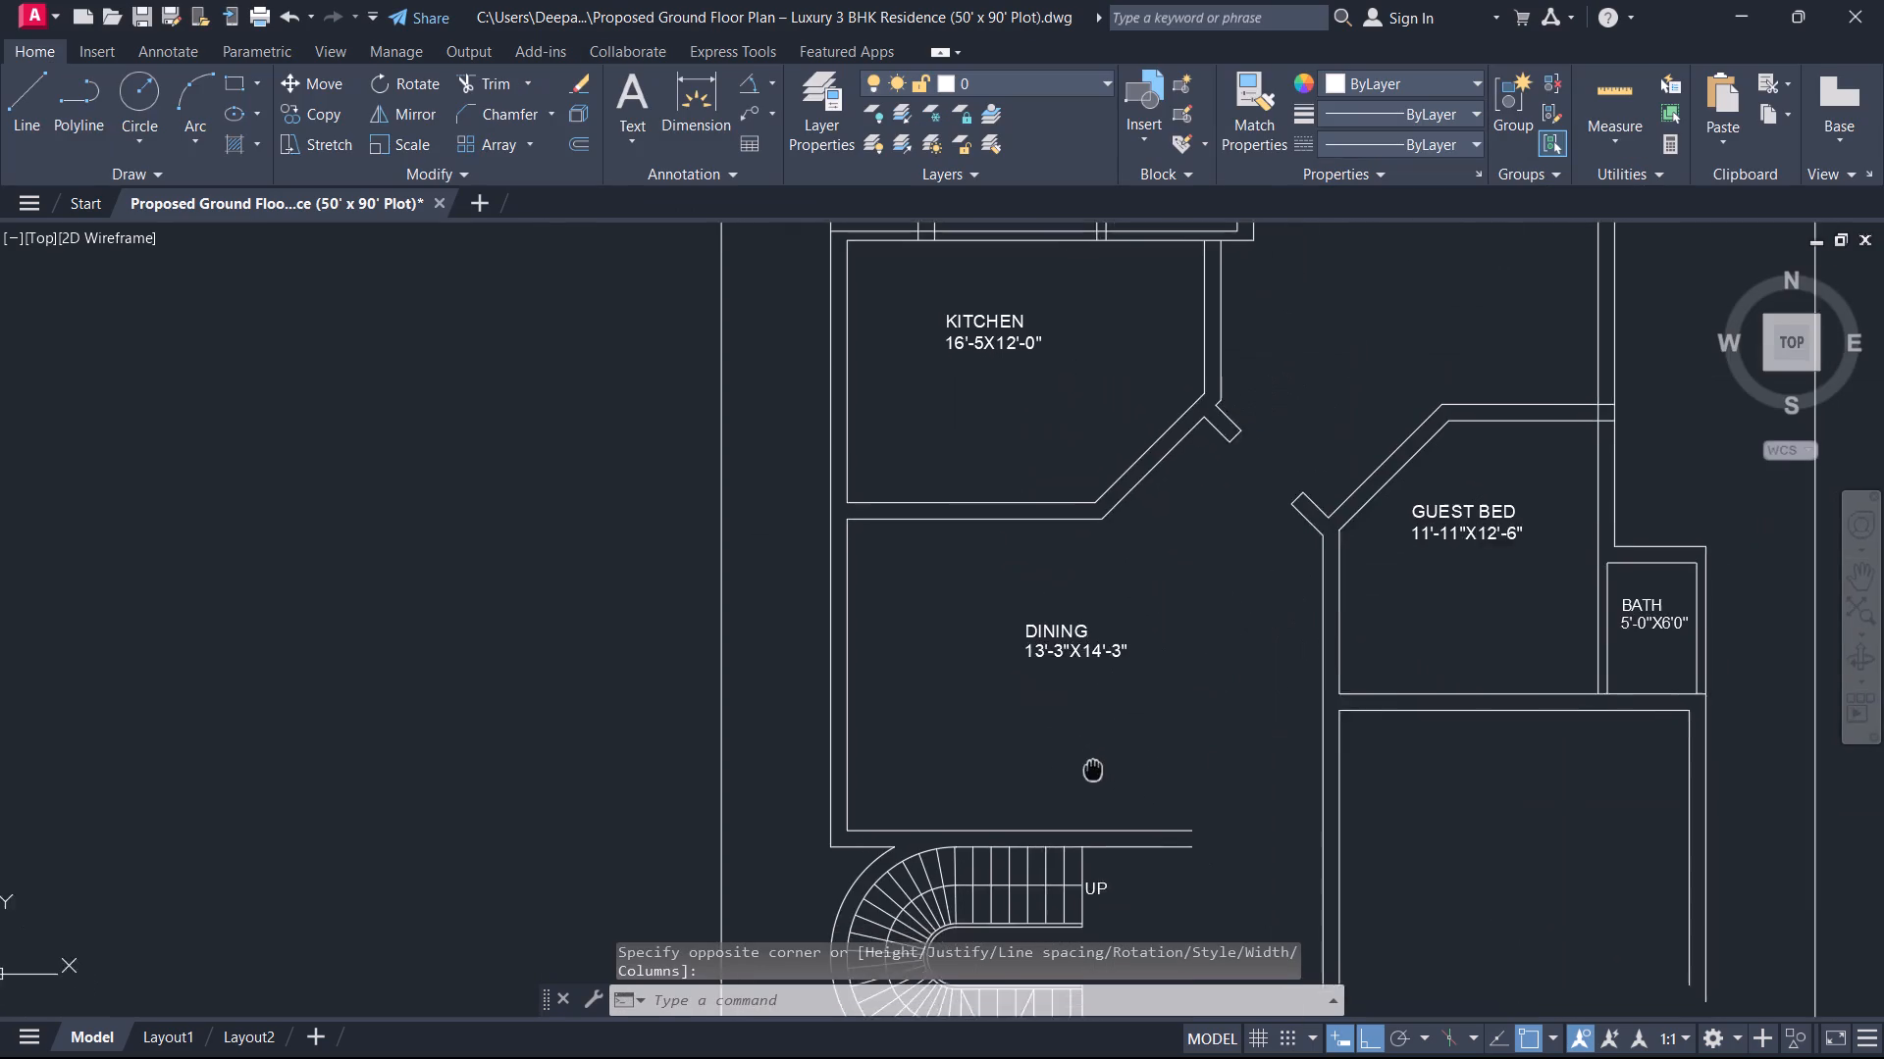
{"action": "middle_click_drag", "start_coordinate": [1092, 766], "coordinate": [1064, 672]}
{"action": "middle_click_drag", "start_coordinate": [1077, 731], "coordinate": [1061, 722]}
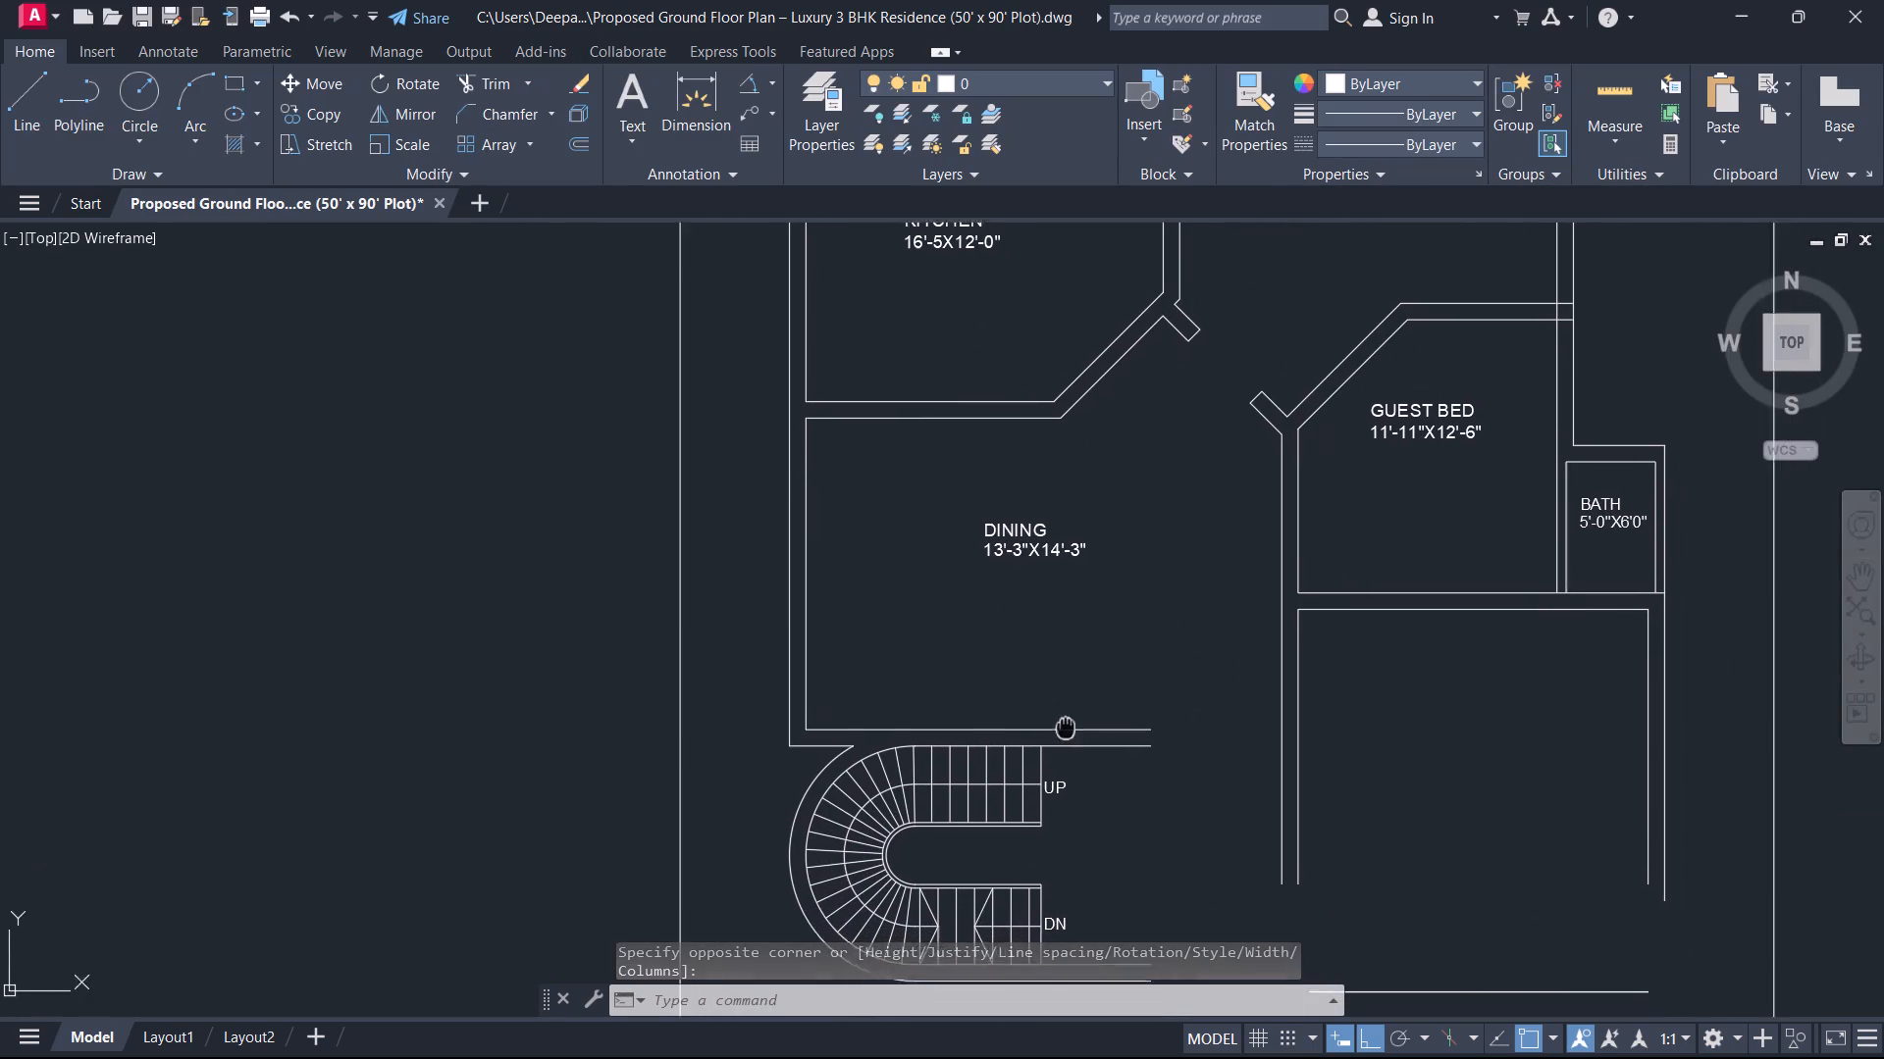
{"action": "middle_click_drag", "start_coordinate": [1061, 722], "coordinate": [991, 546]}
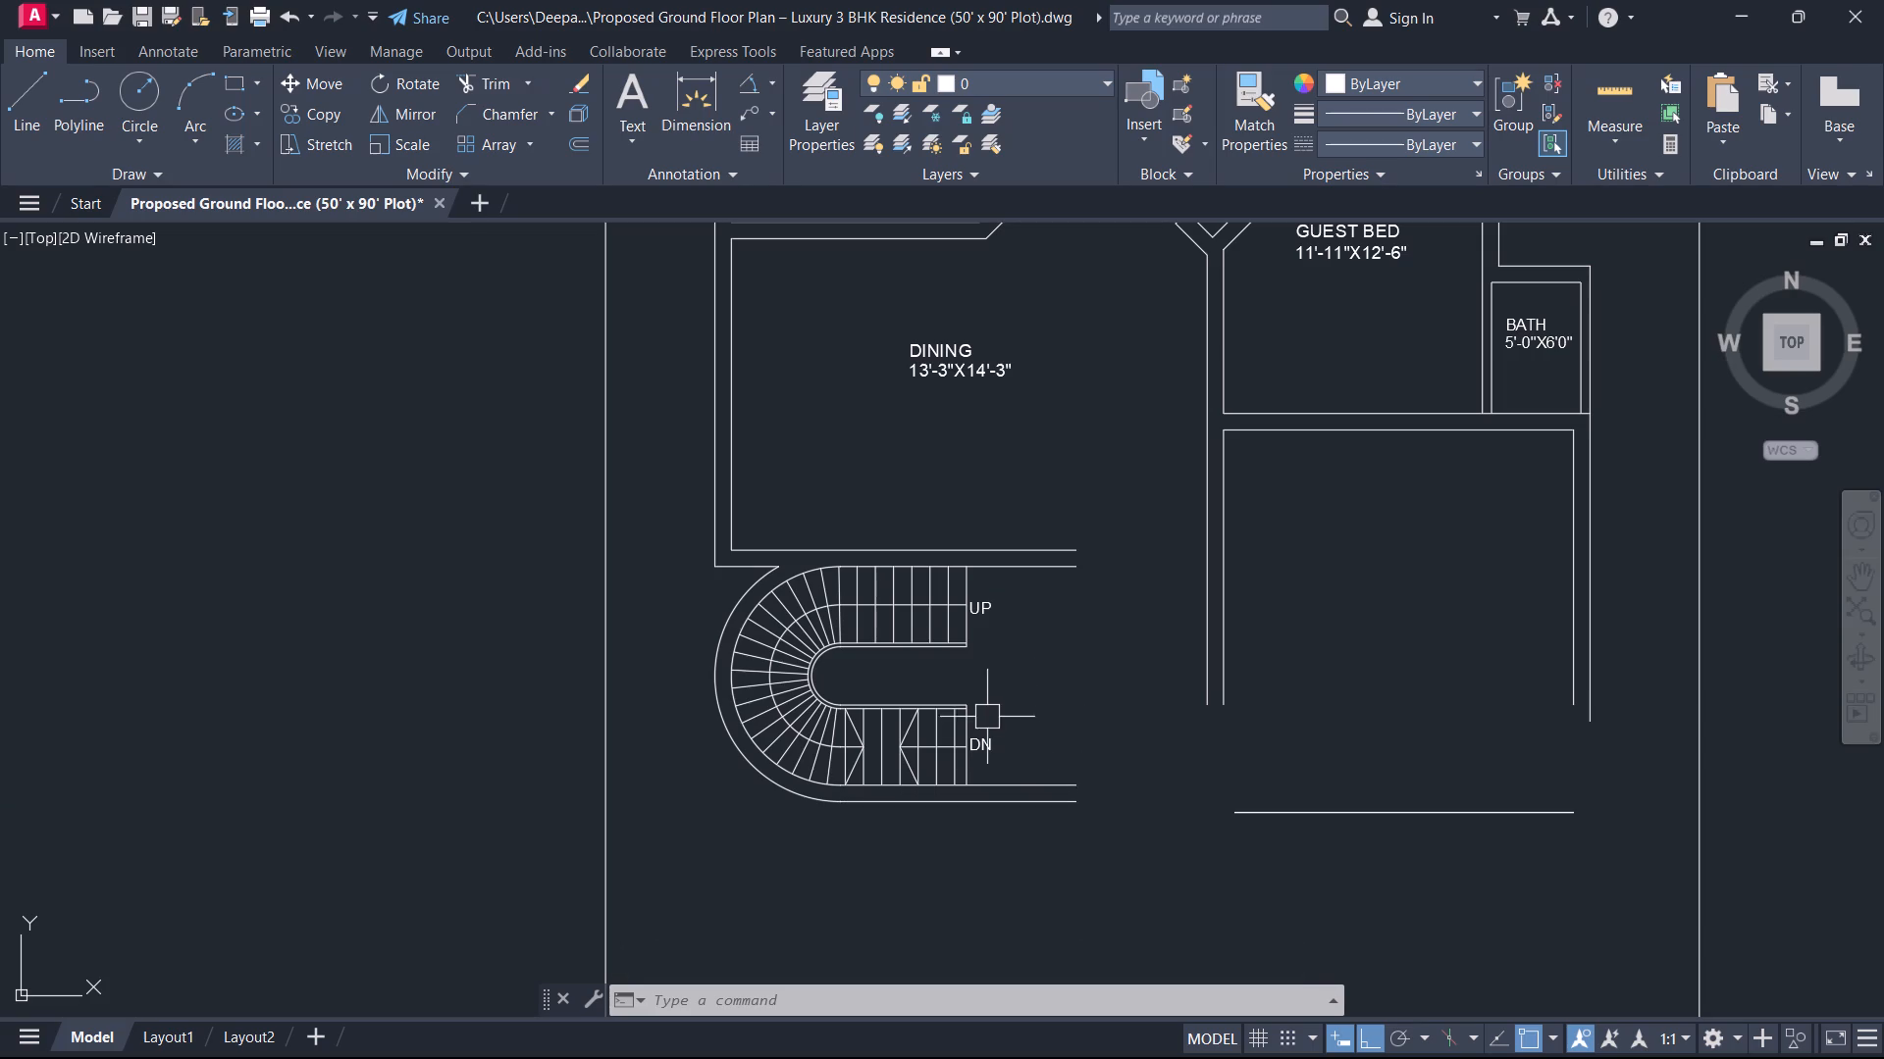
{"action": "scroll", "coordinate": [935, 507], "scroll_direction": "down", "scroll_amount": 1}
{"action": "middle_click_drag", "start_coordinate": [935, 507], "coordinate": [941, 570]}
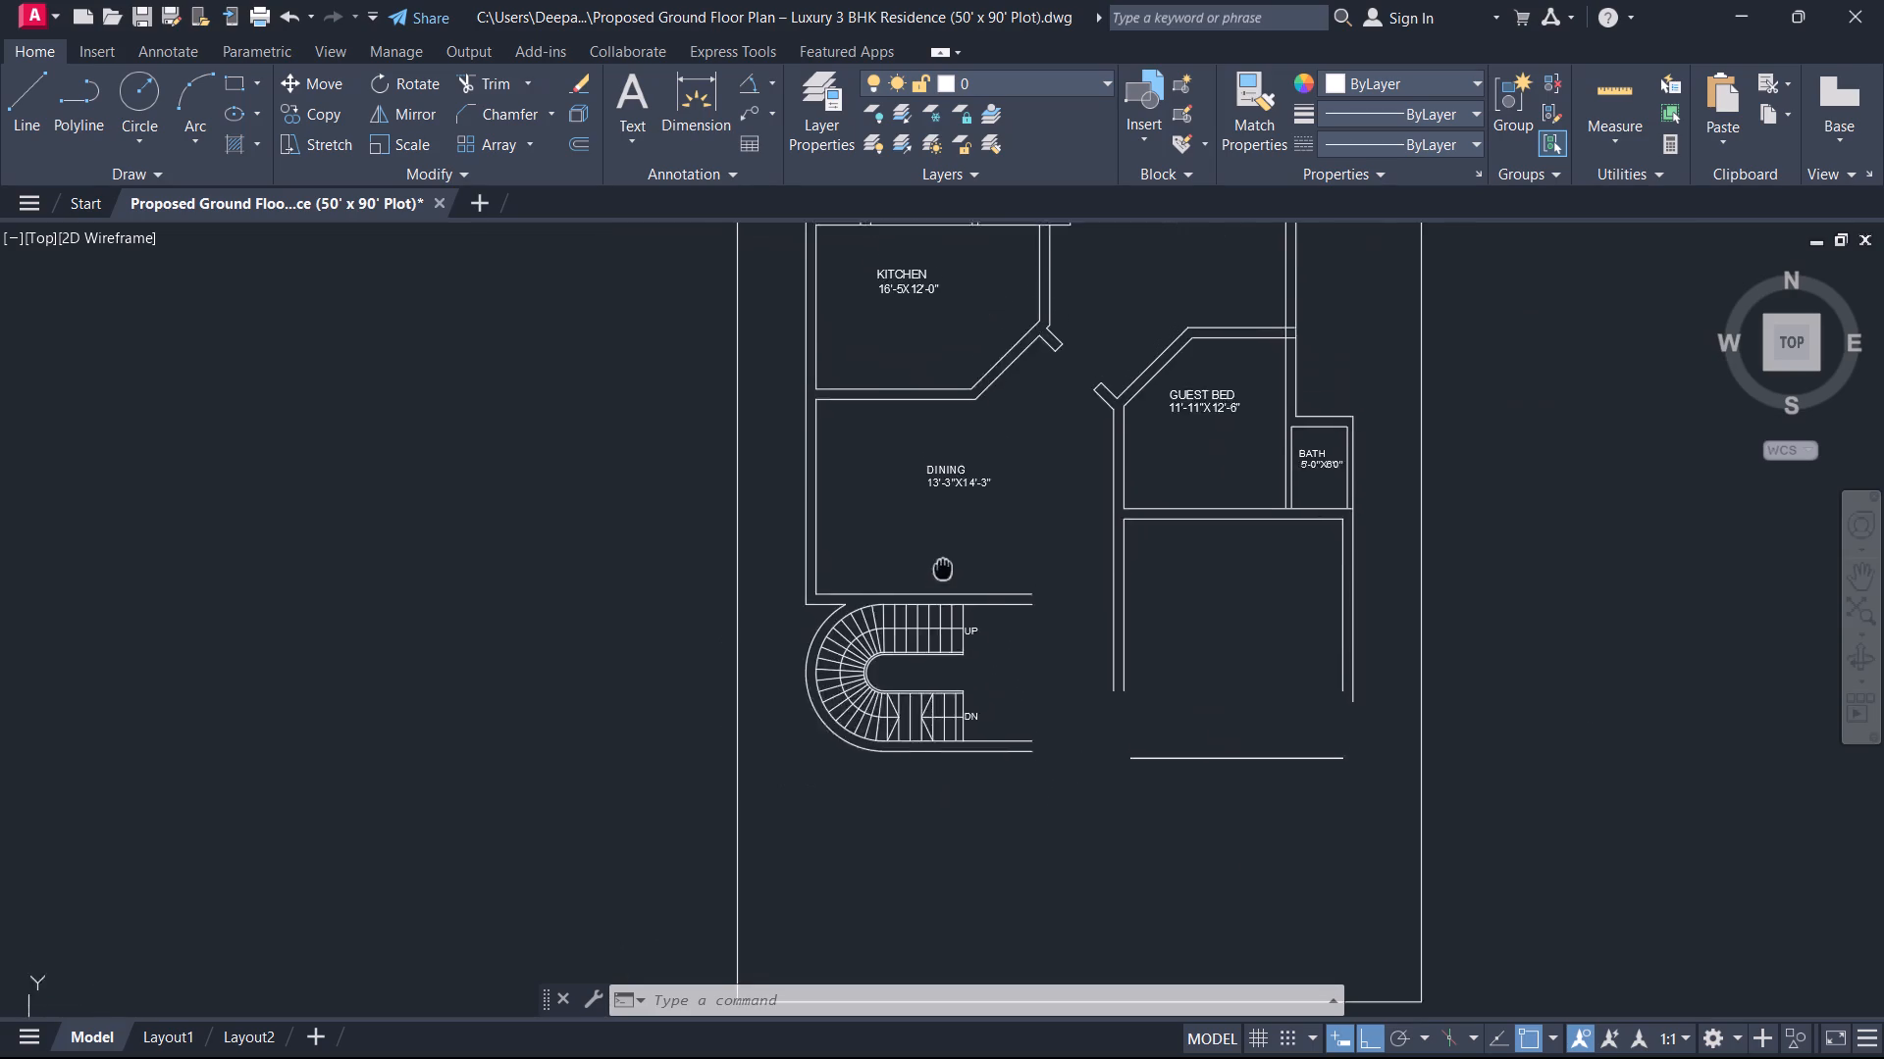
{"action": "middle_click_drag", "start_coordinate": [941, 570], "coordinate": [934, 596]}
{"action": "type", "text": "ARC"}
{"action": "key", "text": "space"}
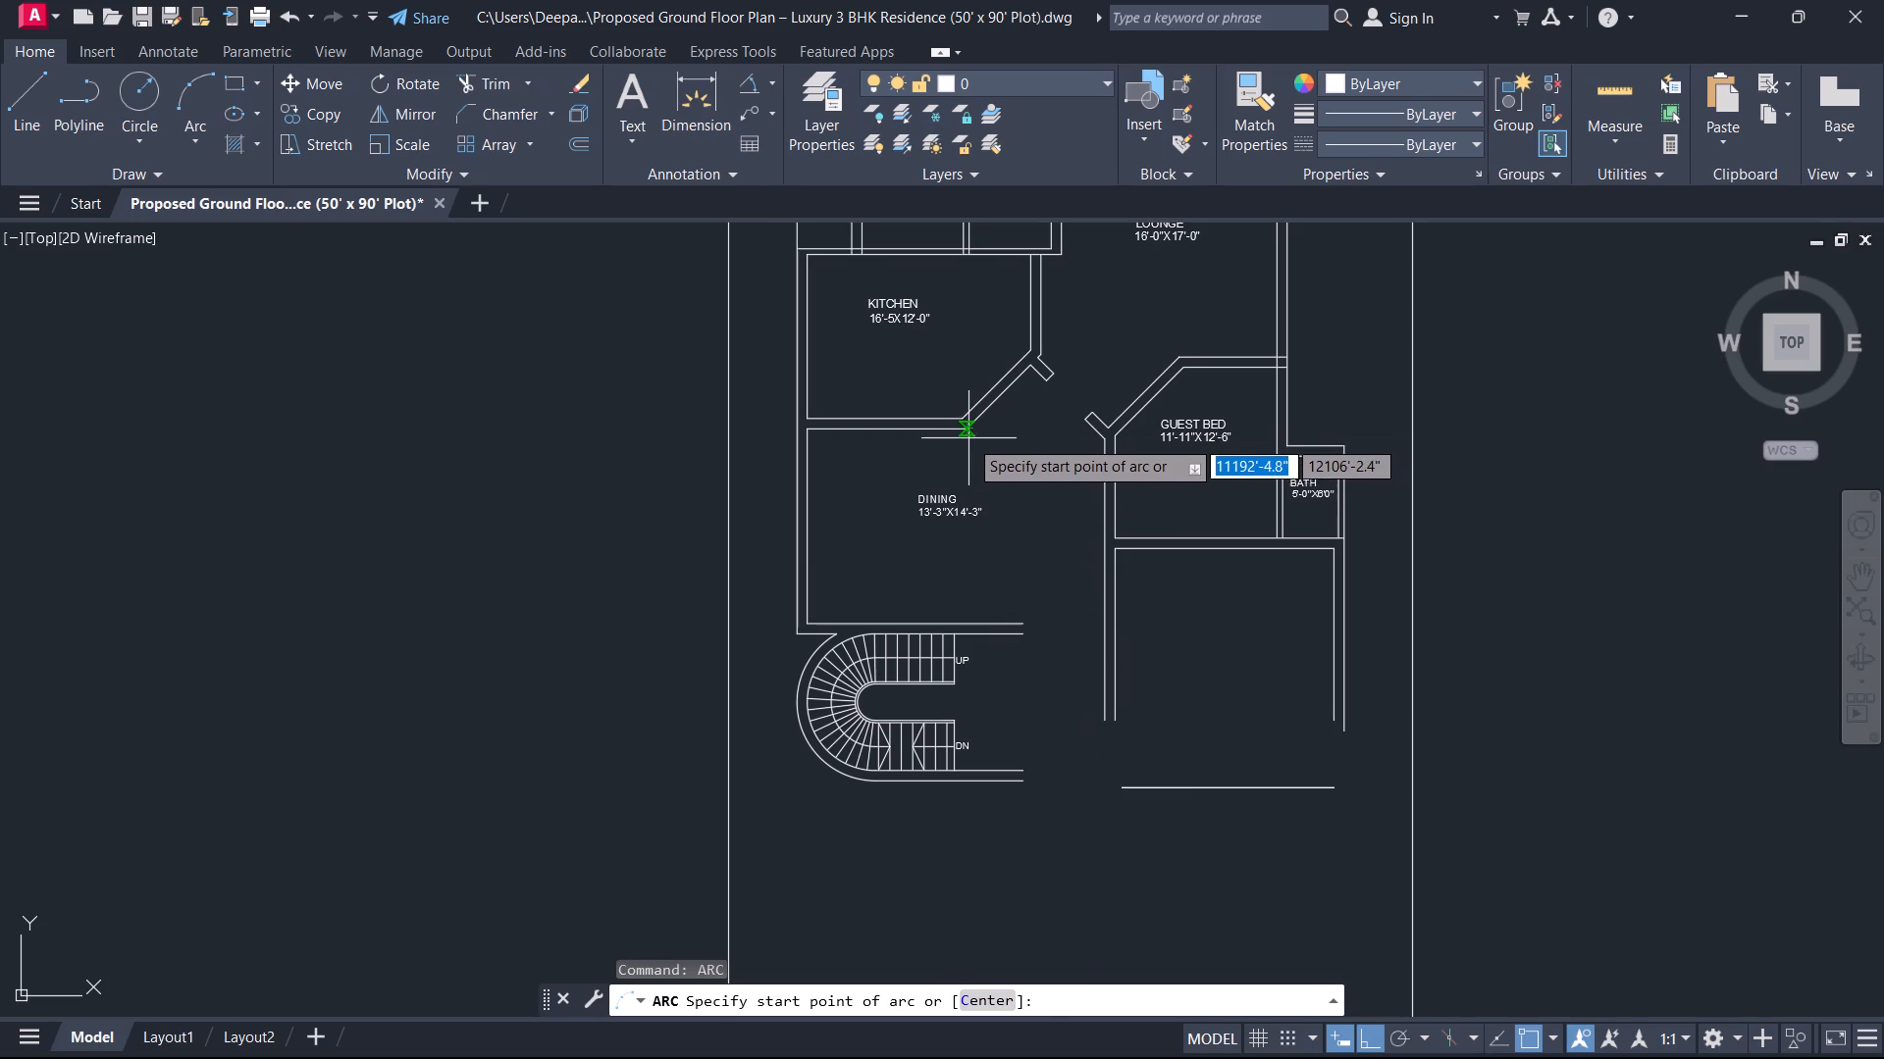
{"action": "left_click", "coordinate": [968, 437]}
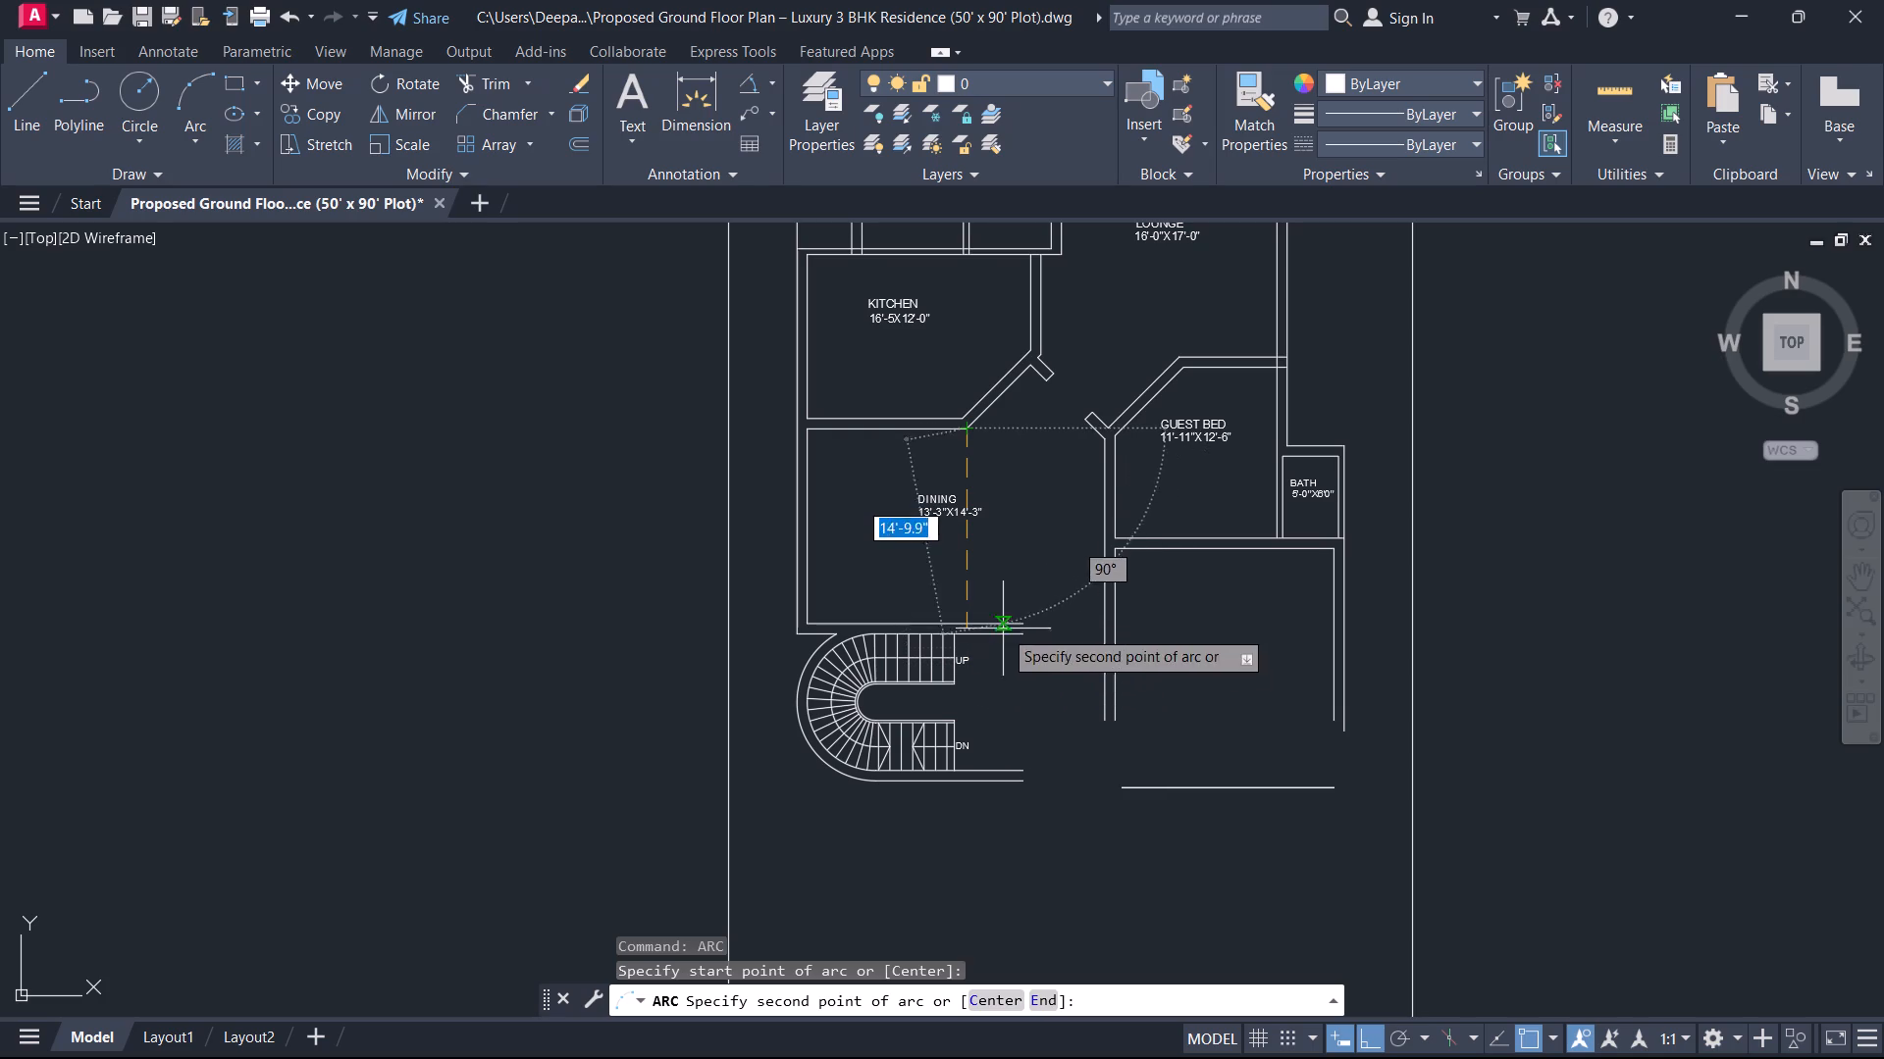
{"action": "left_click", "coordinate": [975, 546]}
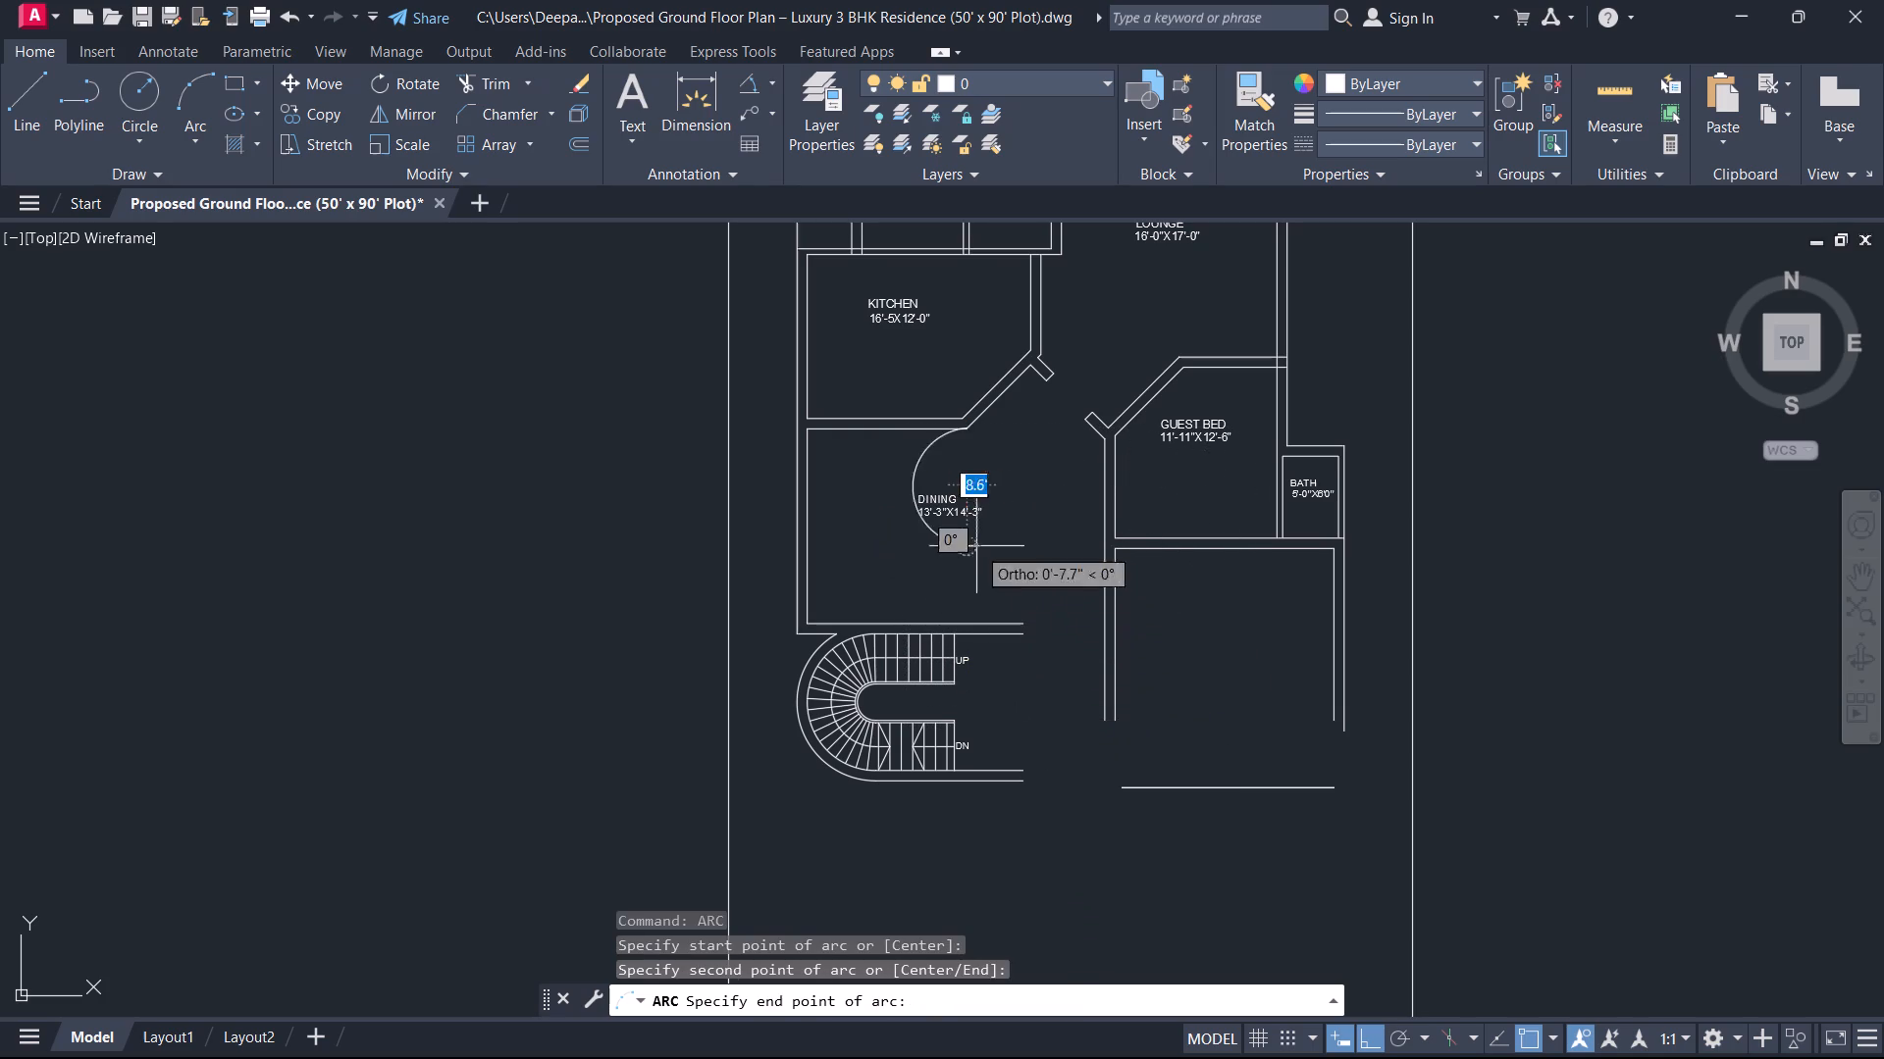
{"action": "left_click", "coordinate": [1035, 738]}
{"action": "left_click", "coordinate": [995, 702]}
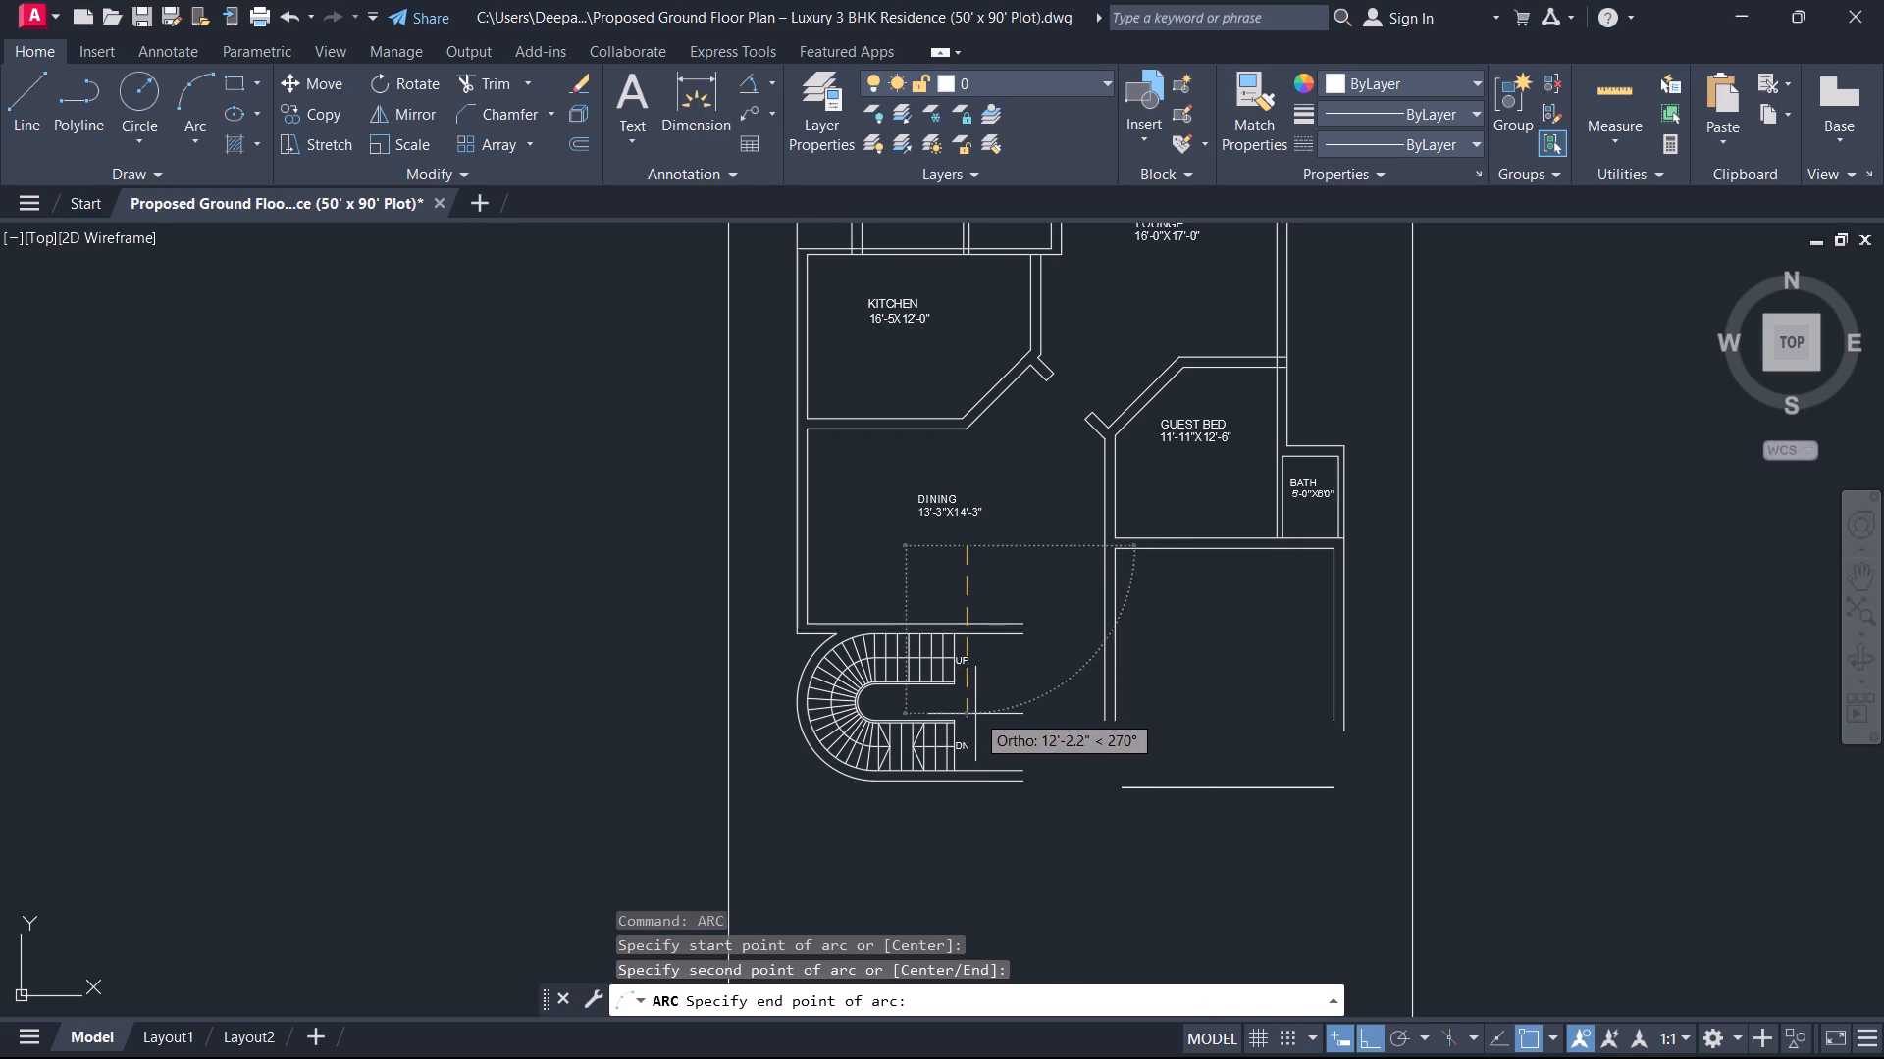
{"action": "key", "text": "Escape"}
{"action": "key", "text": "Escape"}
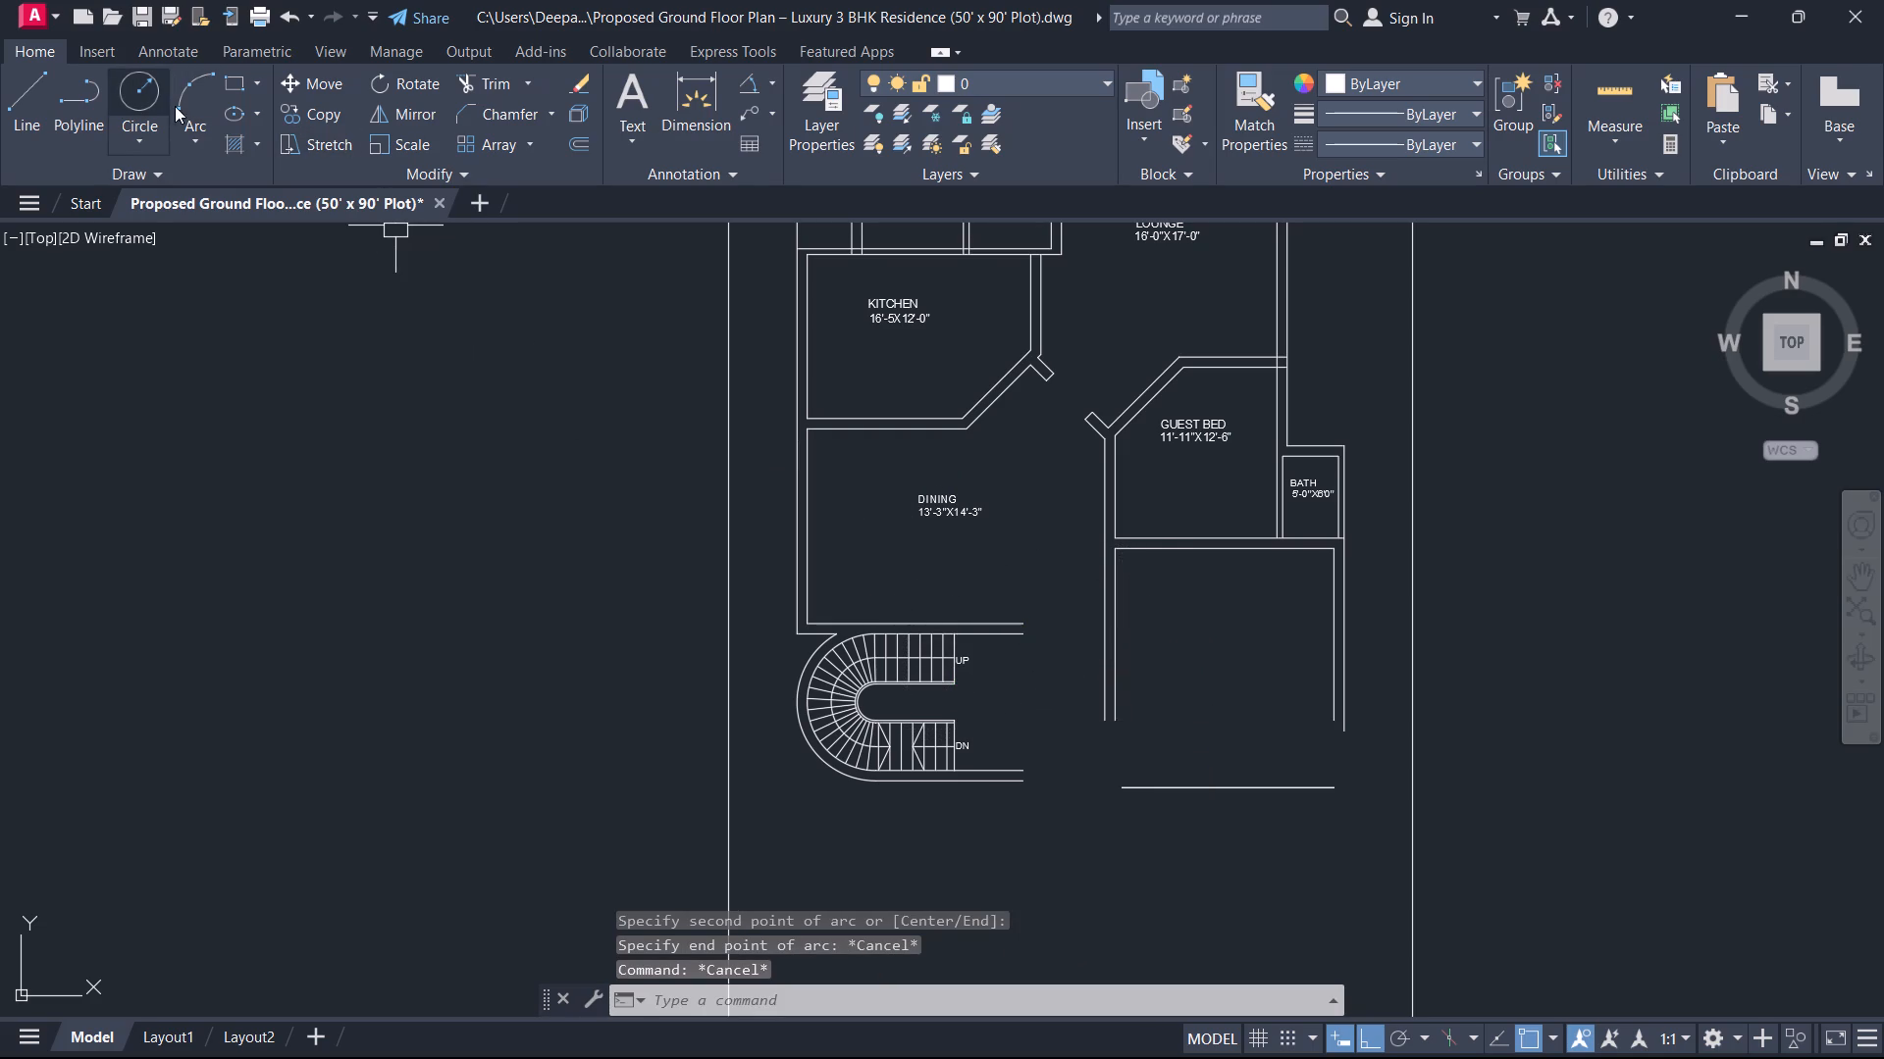
Draw a three-point arc starting at the dining room corner where the straight and diagonal kitchen walls meet, curving through the dining area.
{"action": "left_click", "coordinate": [183, 100]}
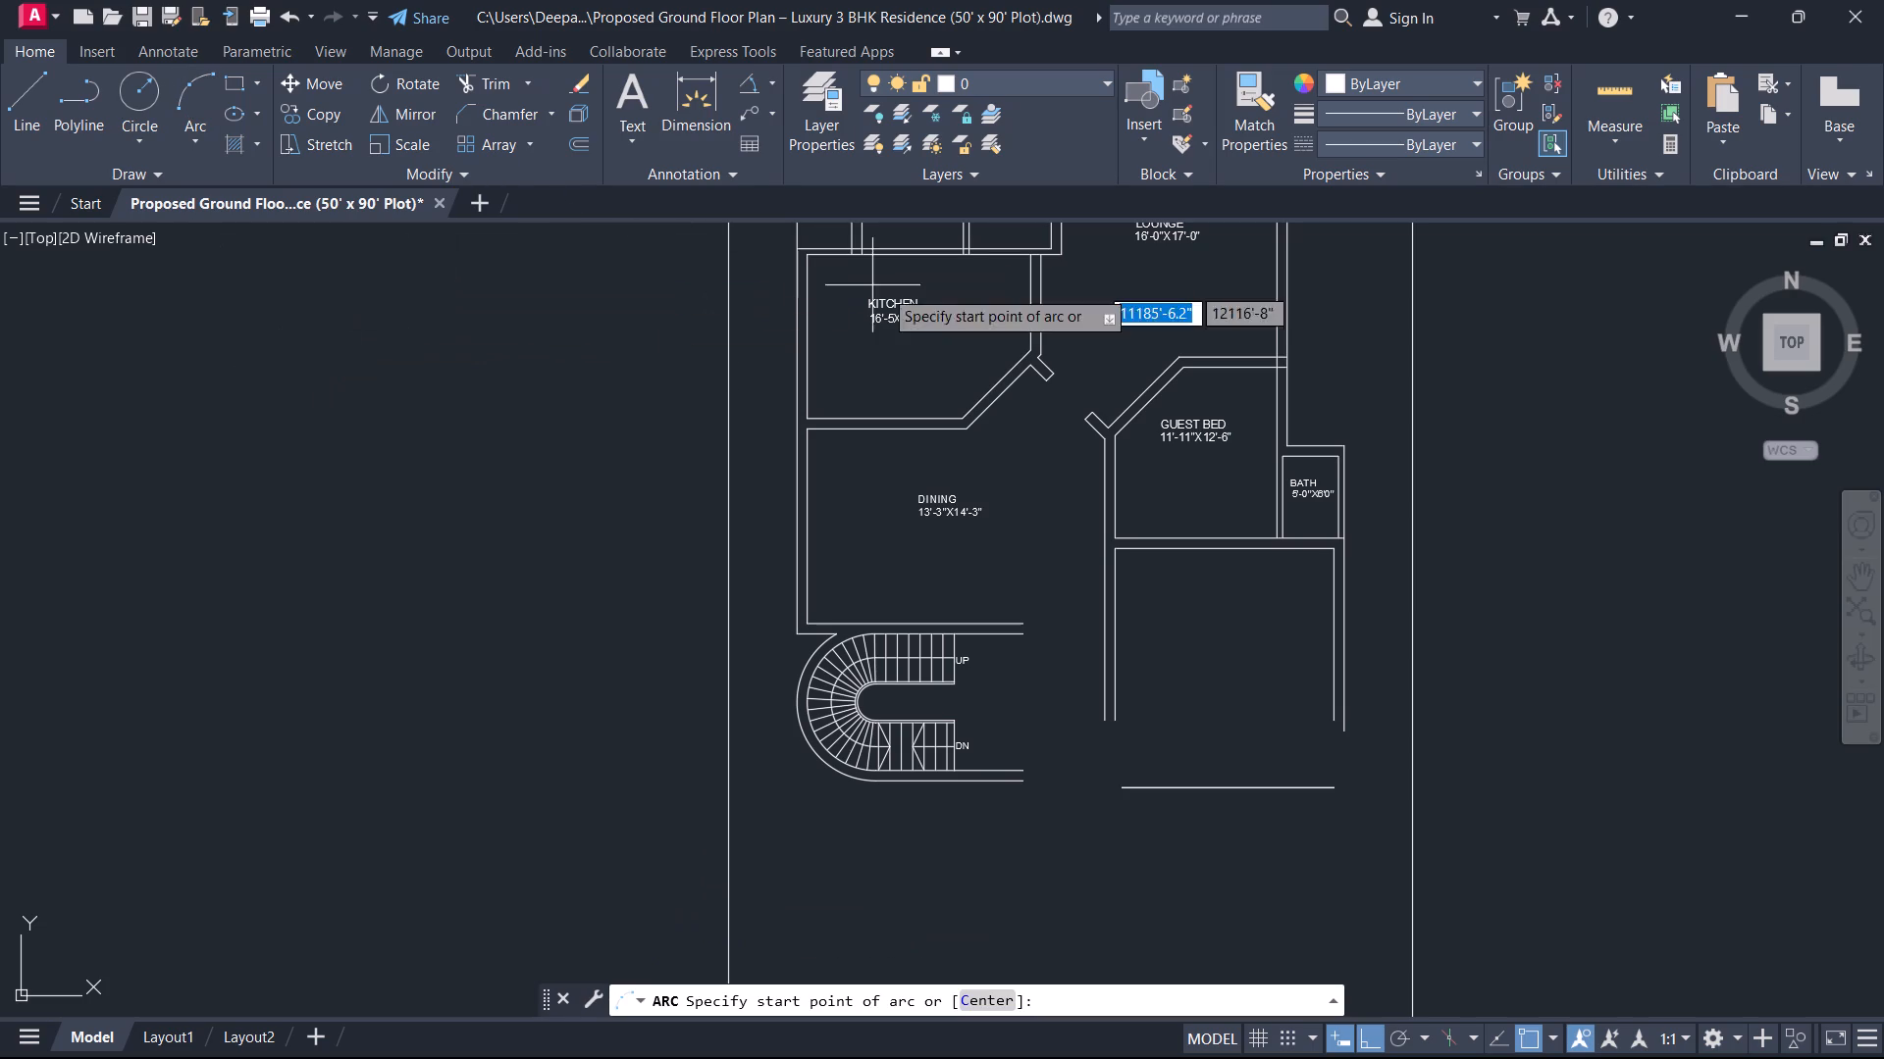
{"action": "middle_click_drag", "start_coordinate": [895, 326], "coordinate": [814, 360]}
{"action": "left_click", "coordinate": [890, 467]}
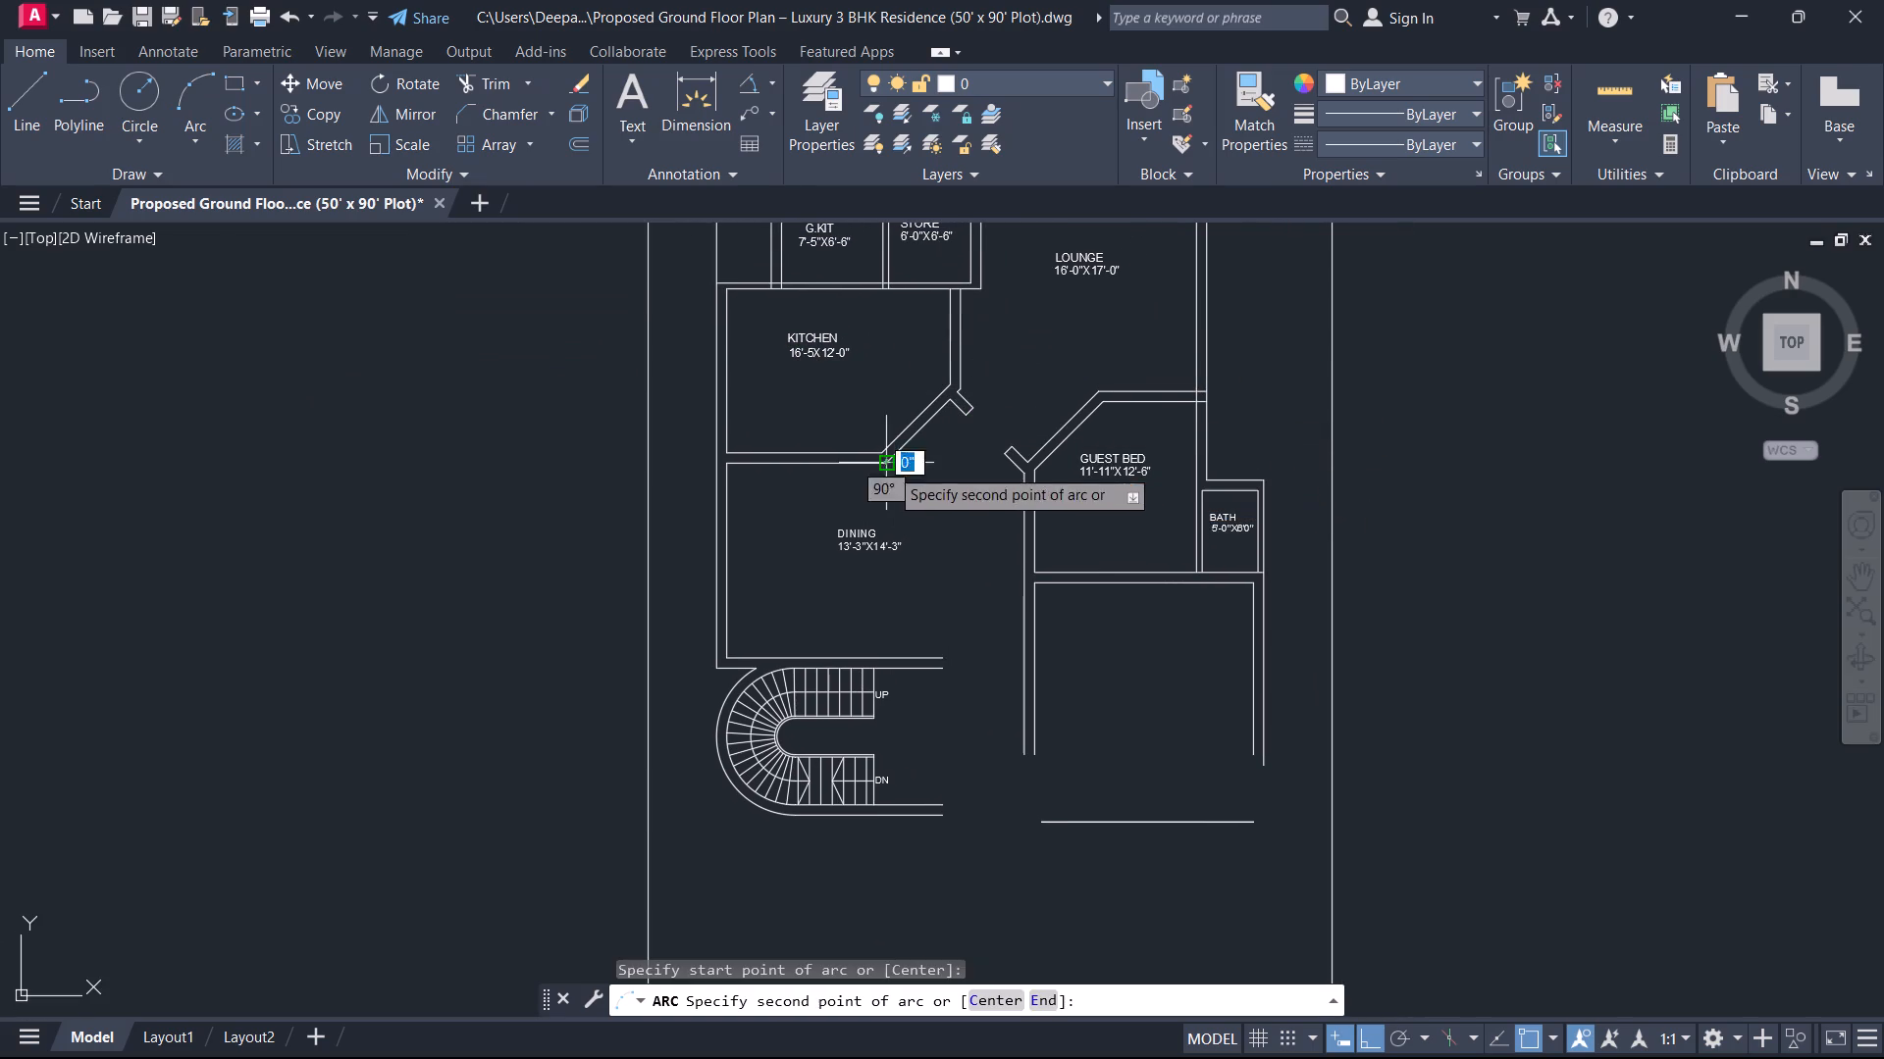
{"action": "left_click", "coordinate": [950, 592]}
{"action": "left_click", "coordinate": [946, 740]}
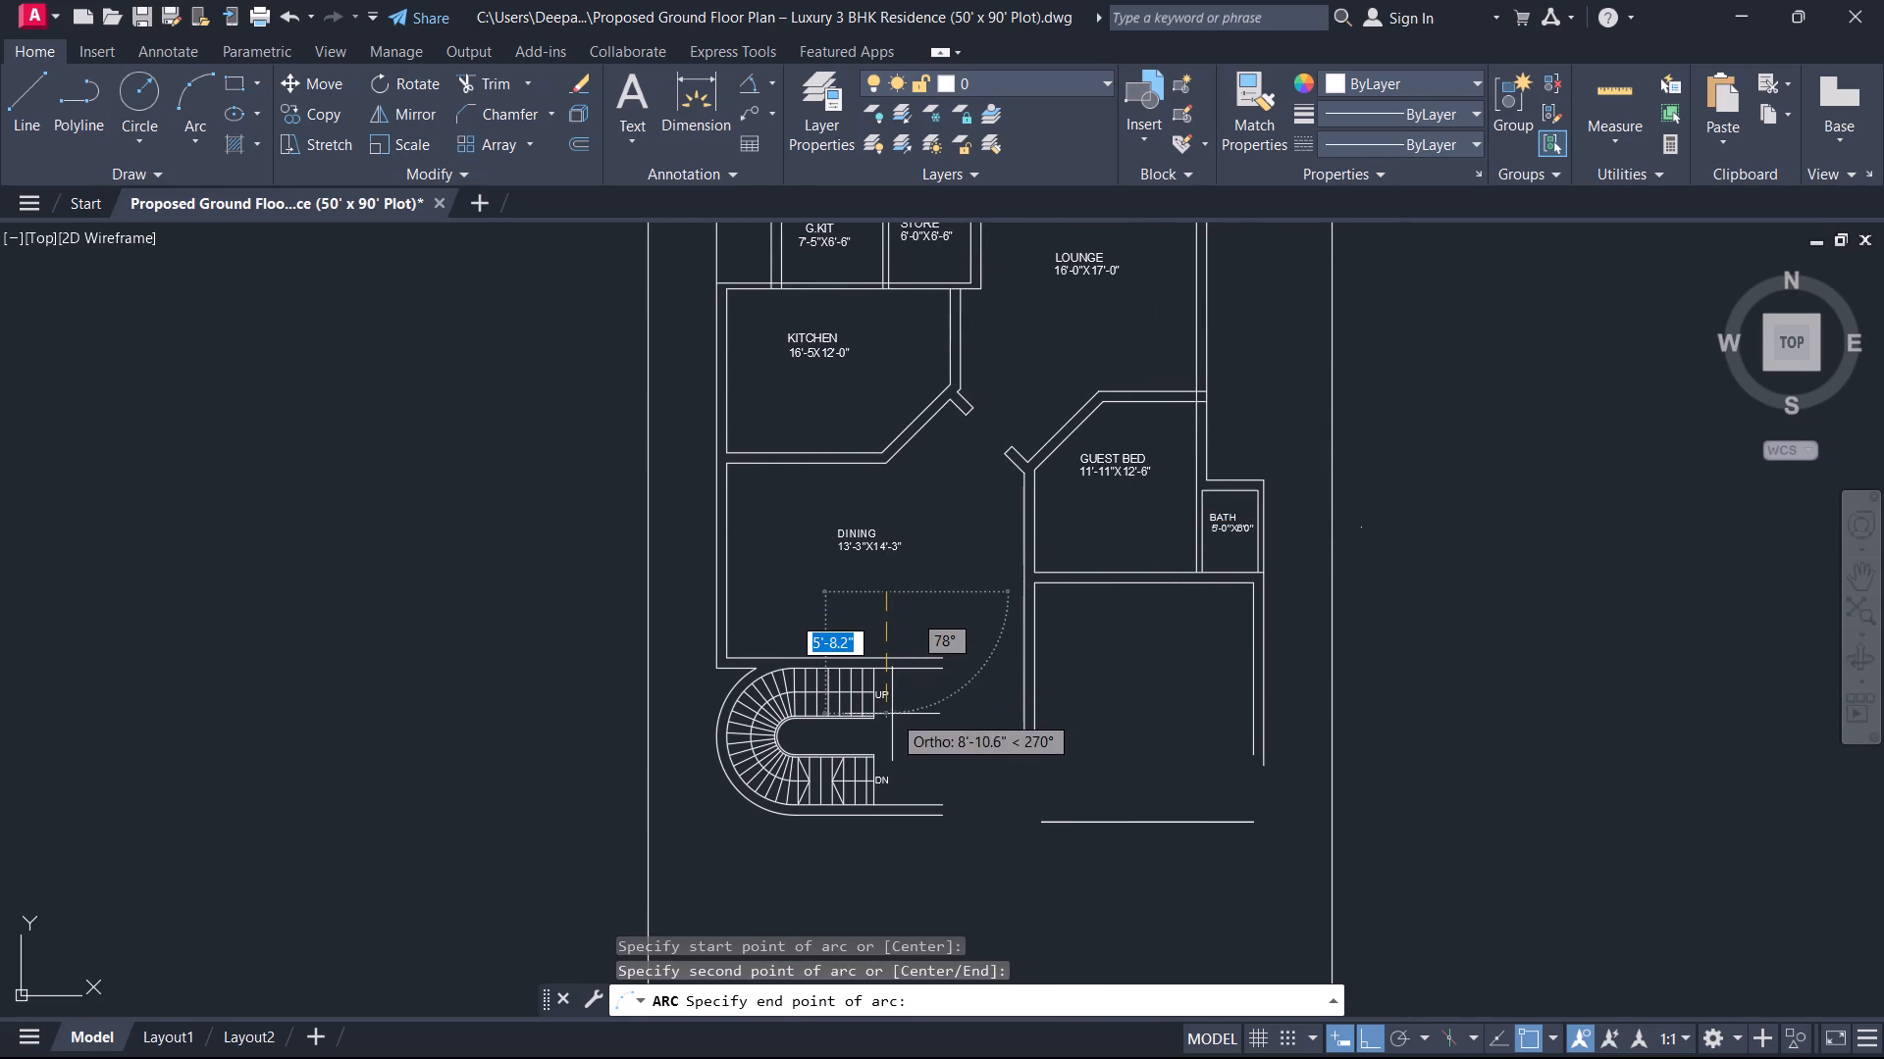
{"action": "left_click", "coordinate": [896, 725]}
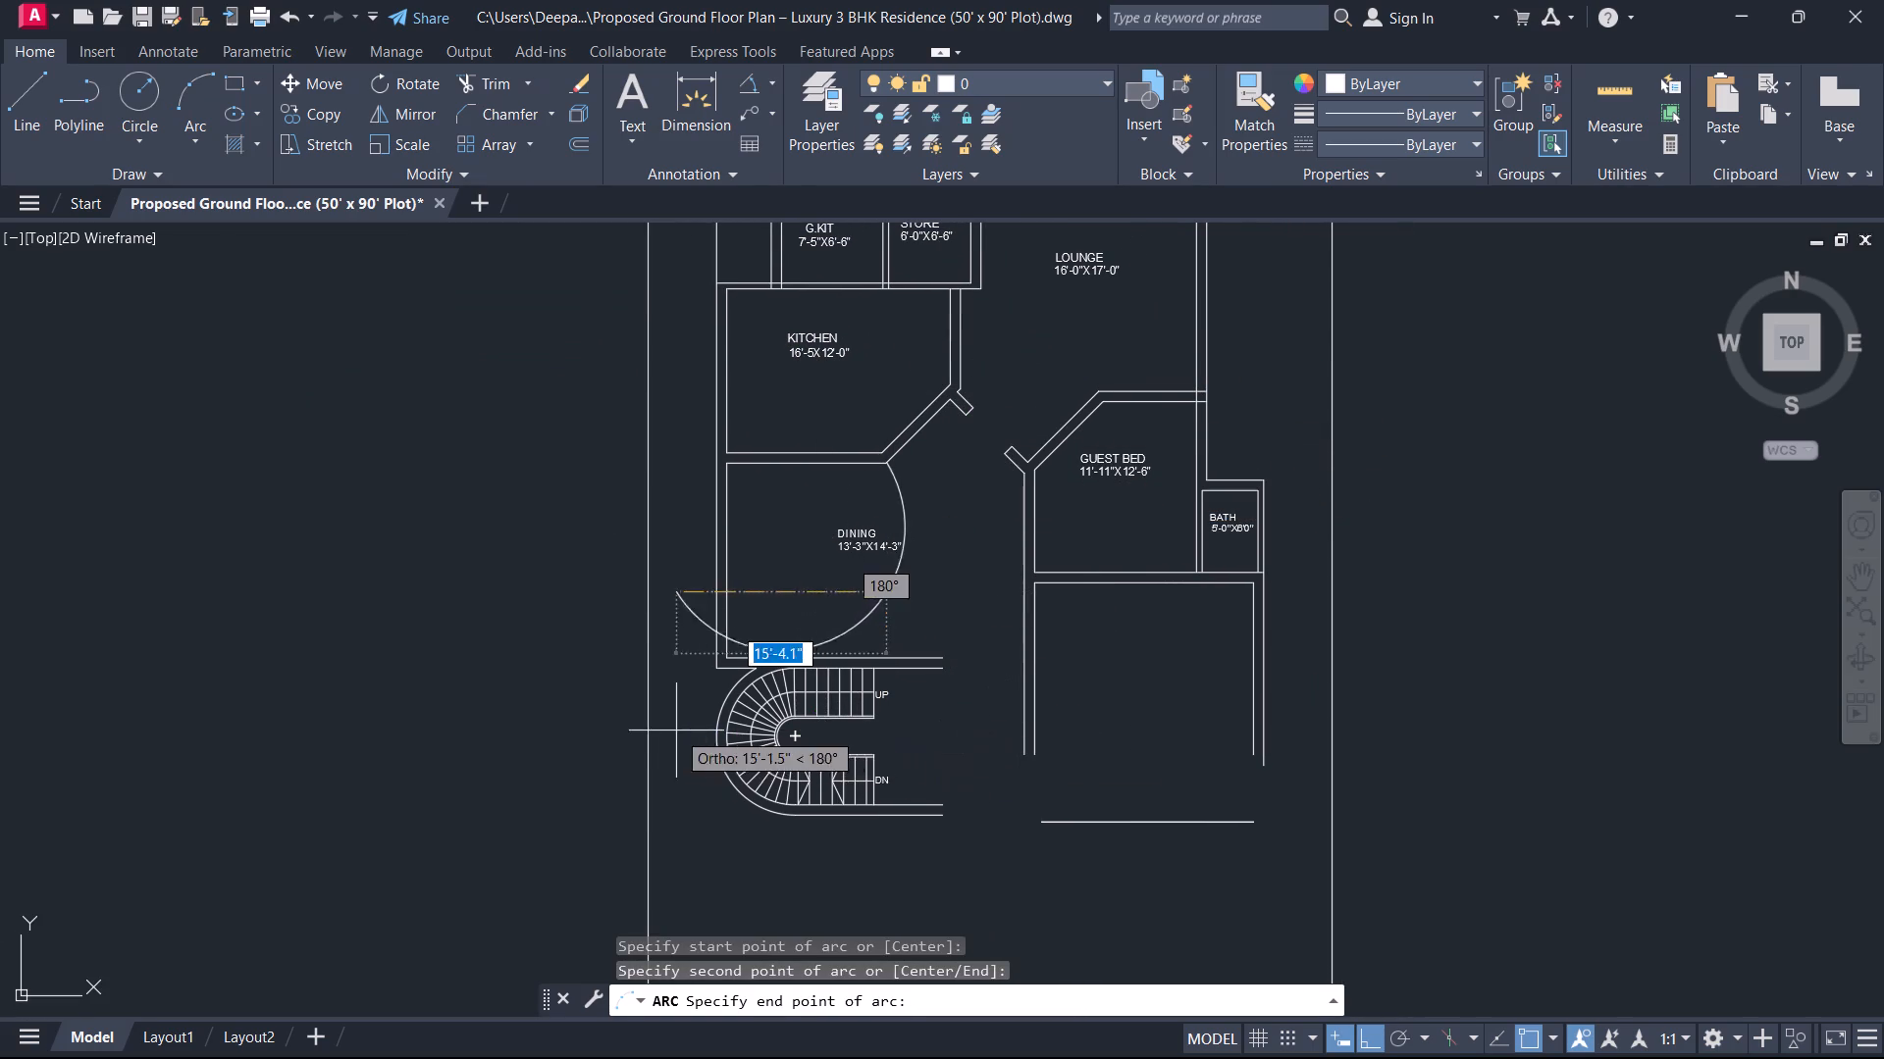
{"action": "left_click", "coordinate": [629, 738]}
Stretch the arc's free end and its midpoint to the open side of the dining room so it bulges beyond the DINING label.
{"action": "scroll", "coordinate": [815, 605], "scroll_direction": "up", "scroll_amount": 2}
{"action": "left_click", "coordinate": [891, 652]}
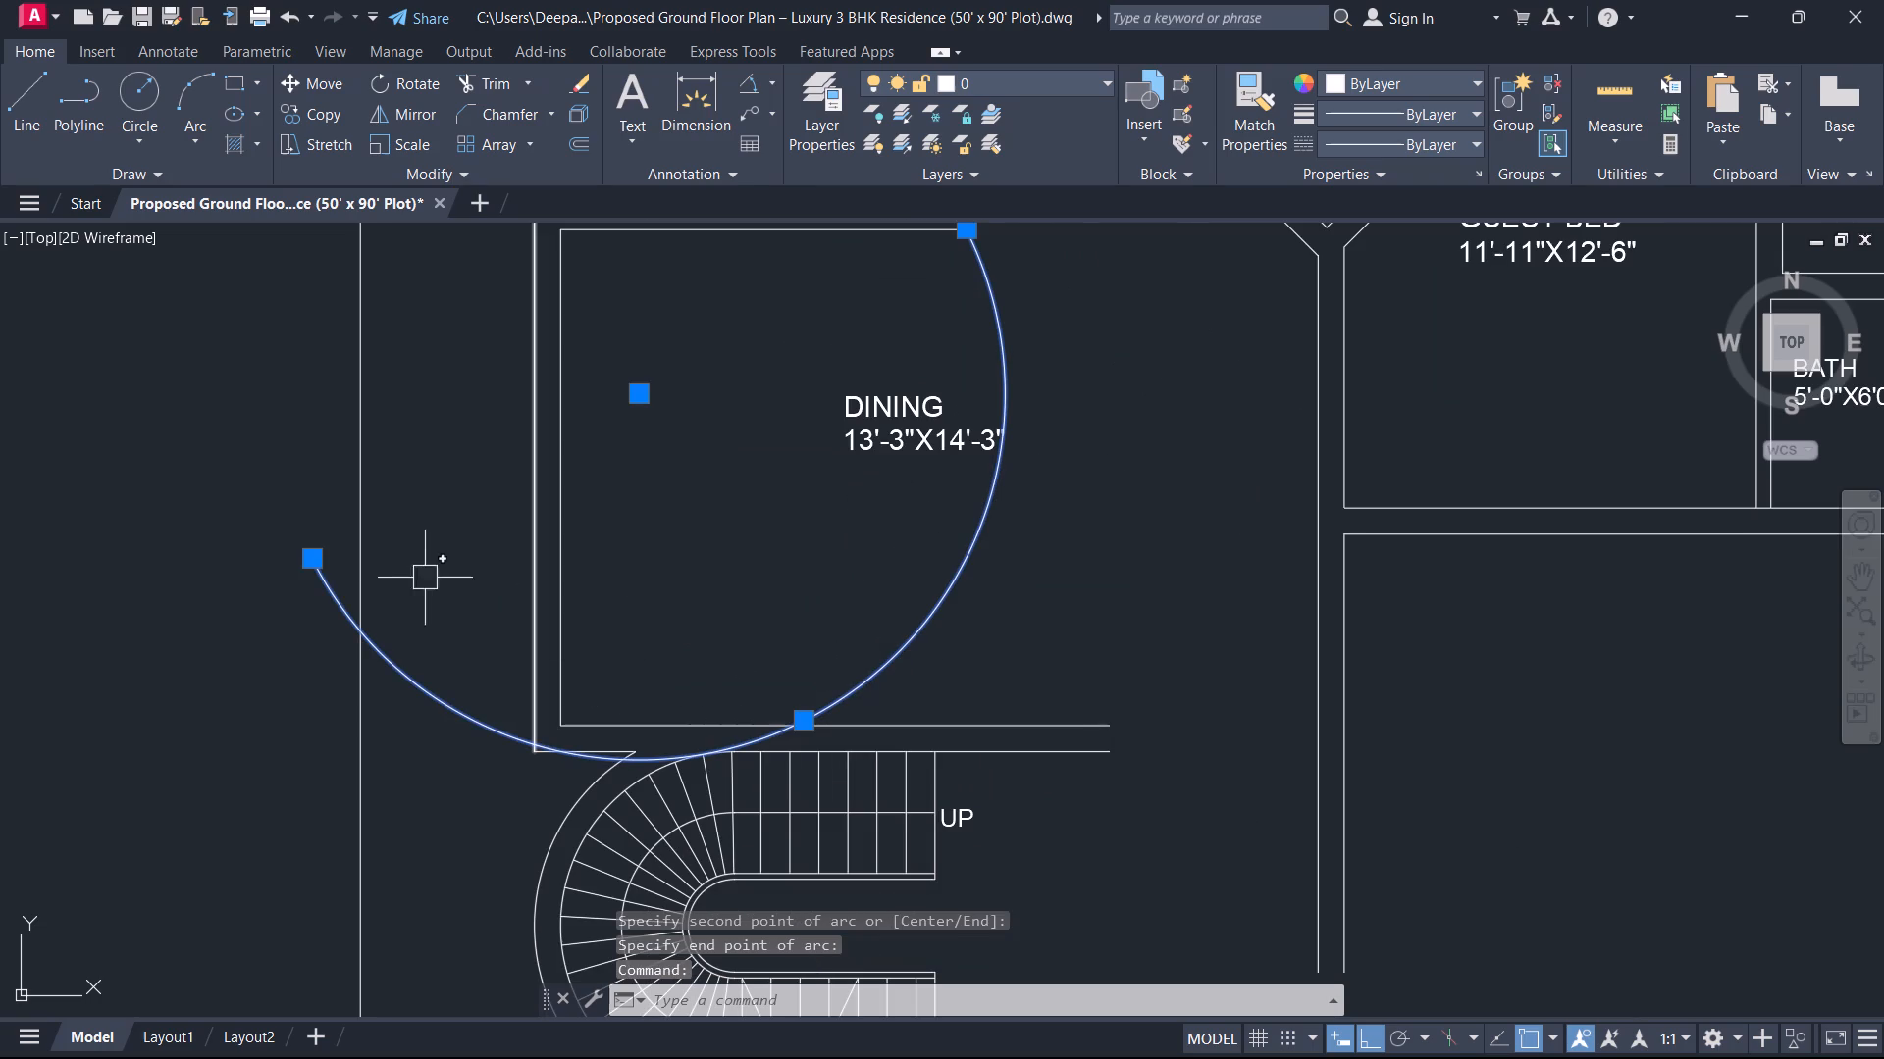
{"action": "left_click_drag", "start_coordinate": [316, 559], "coordinate": [345, 571]}
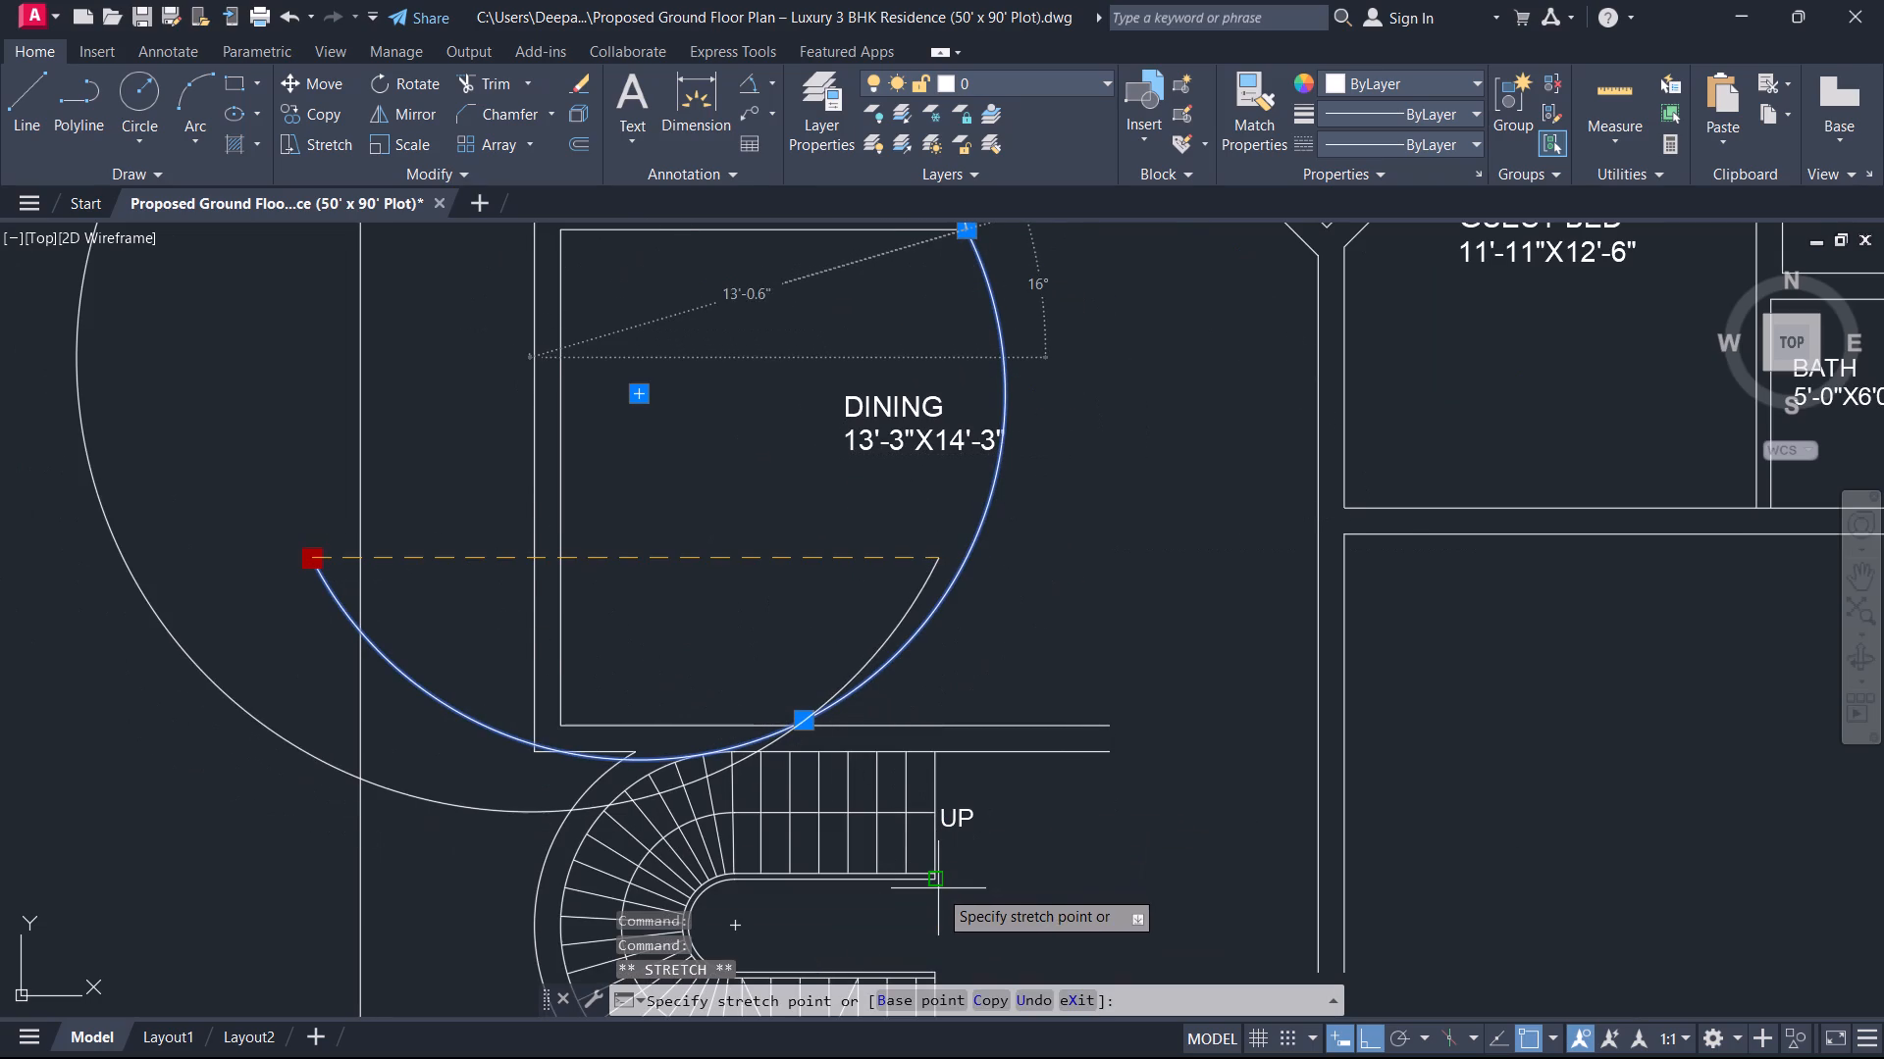
{"action": "left_click", "coordinate": [1085, 933]}
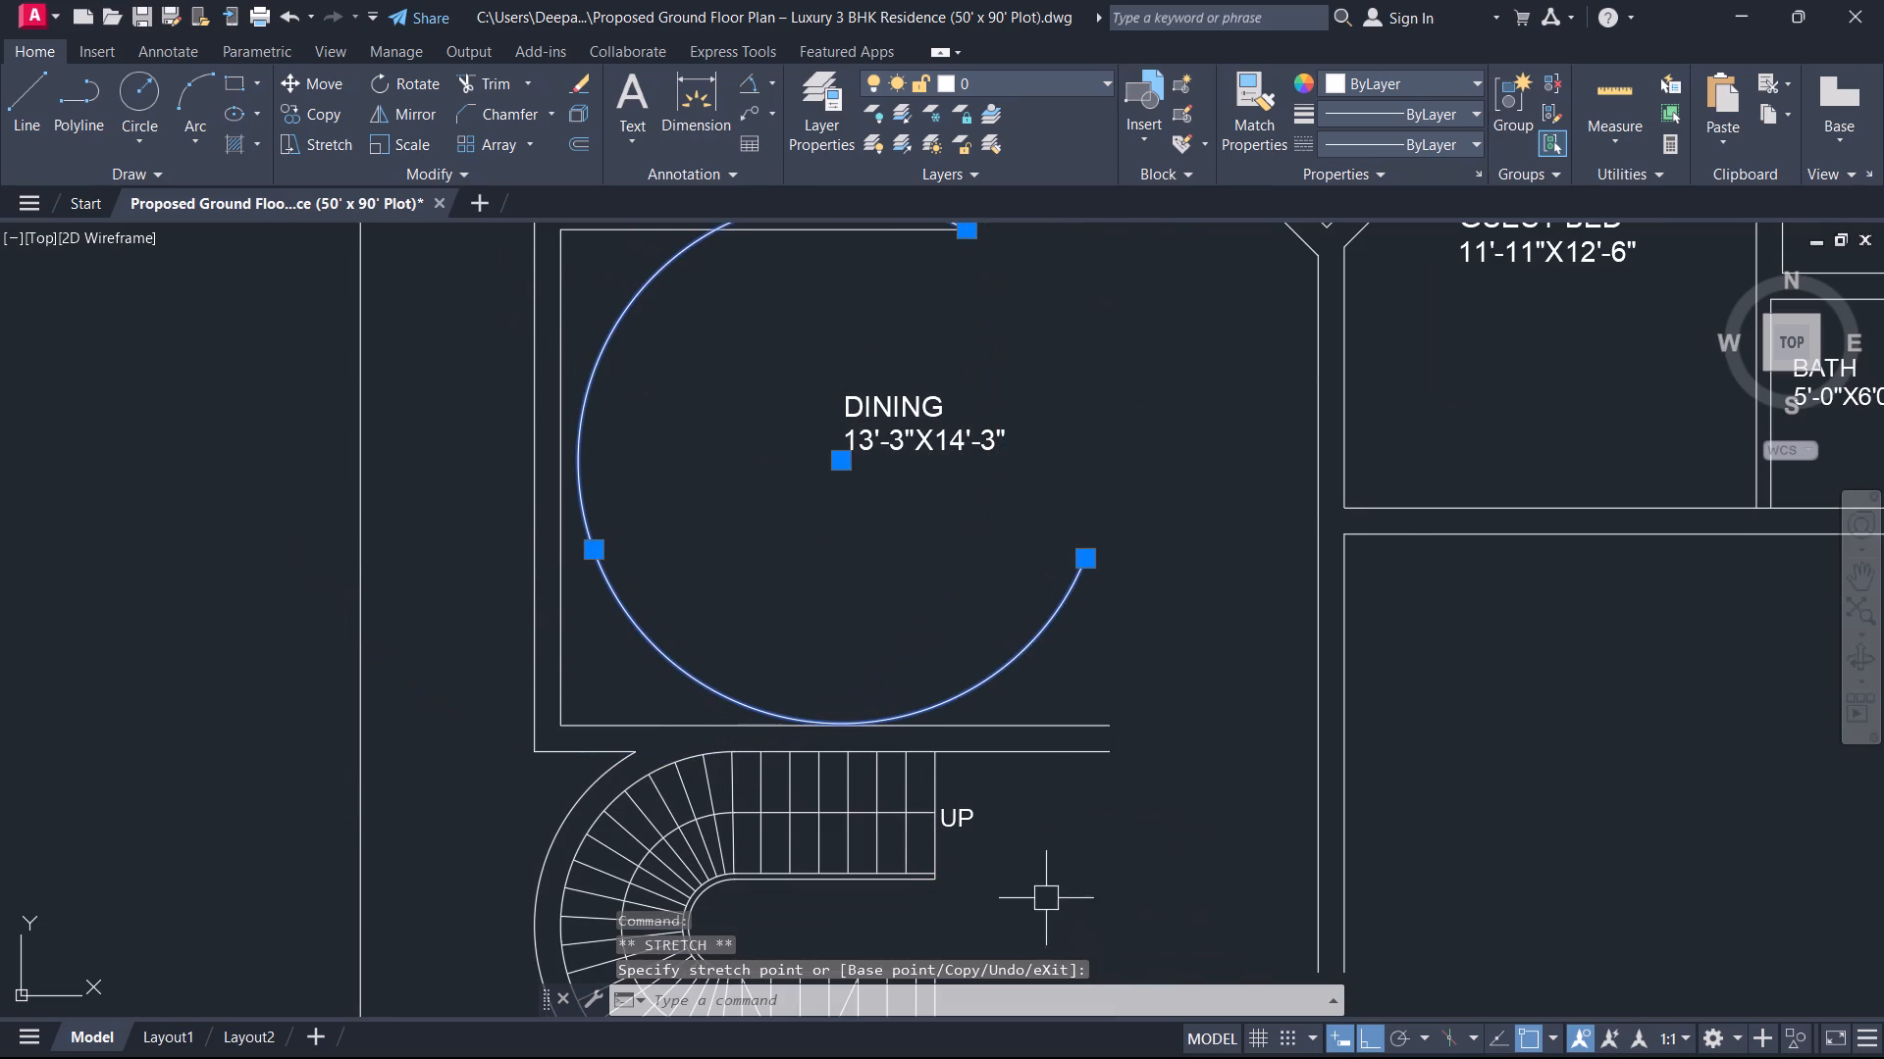
{"action": "left_click", "coordinate": [590, 551]}
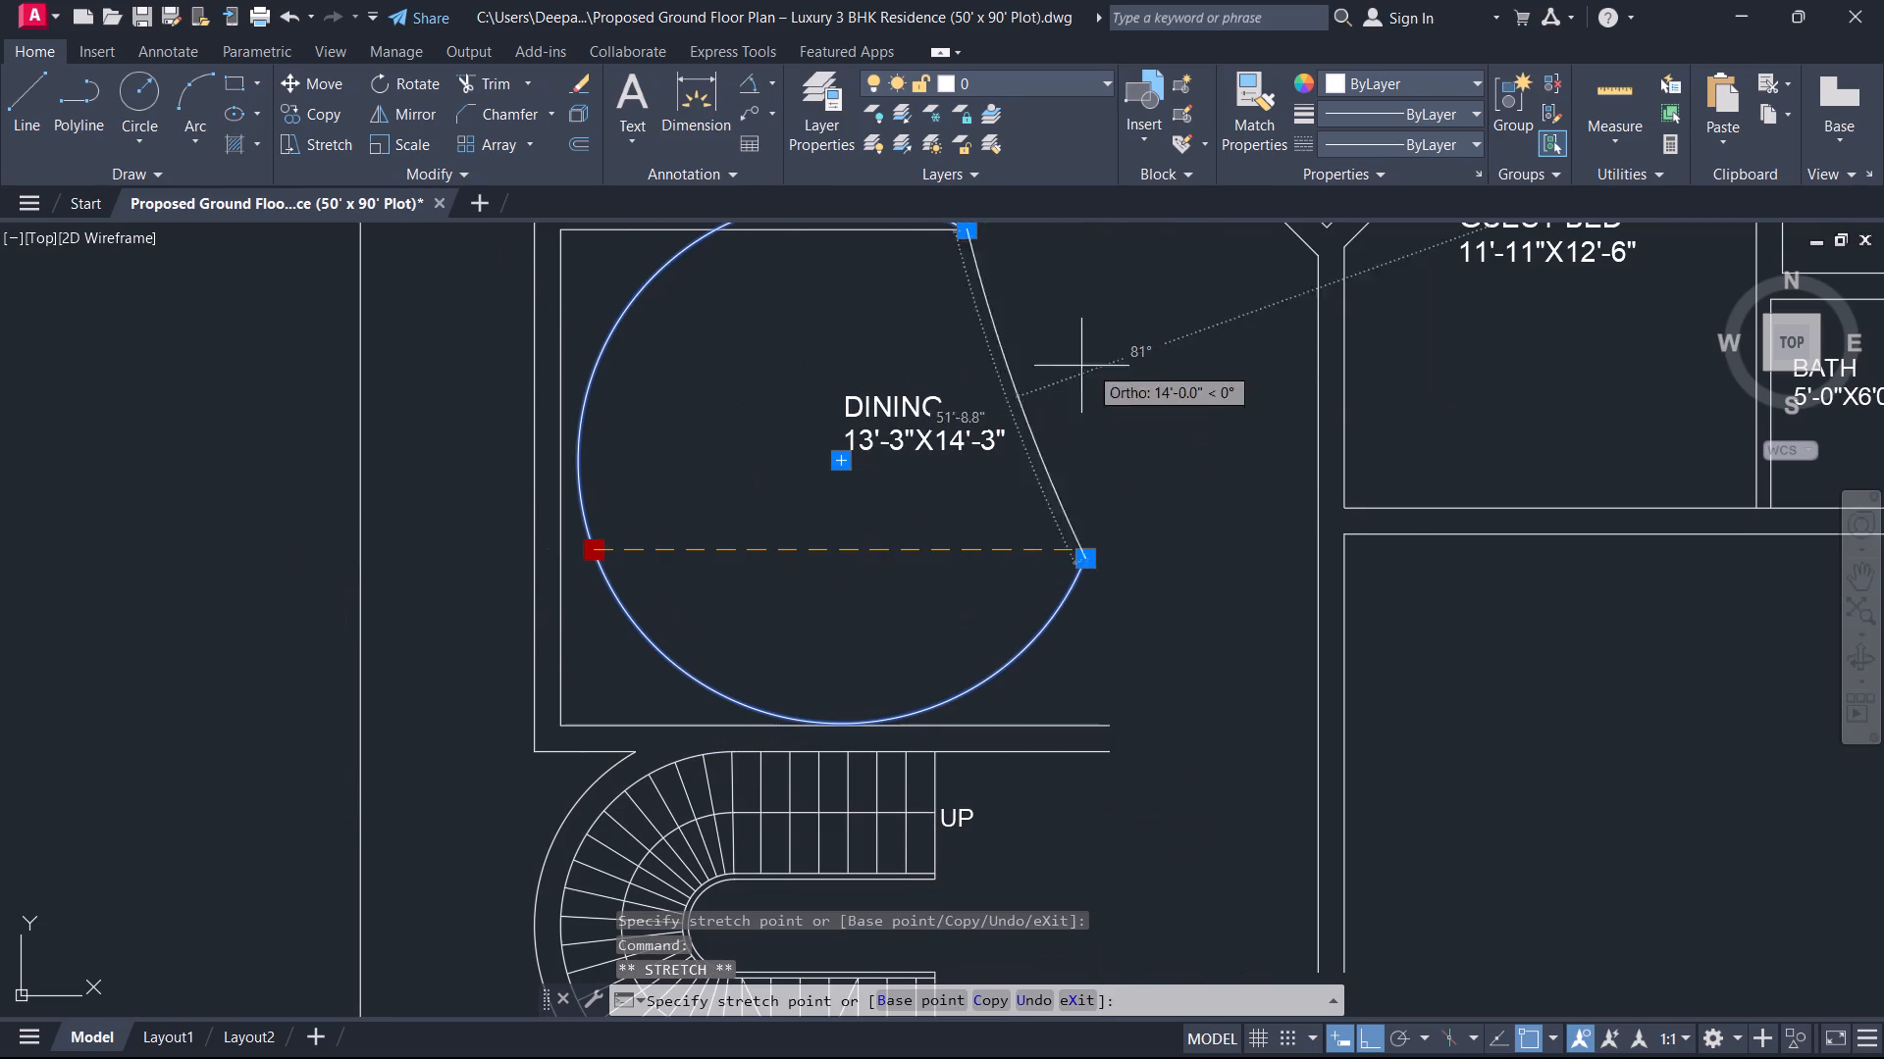
{"action": "left_click", "coordinate": [1088, 395]}
Stretch the arc's lower end to the open end of the wall between the dining room and the staircase.
{"action": "scroll", "coordinate": [1101, 594], "scroll_direction": "up", "scroll_amount": 1}
{"action": "middle_click_drag", "start_coordinate": [1101, 594], "coordinate": [1101, 595]}
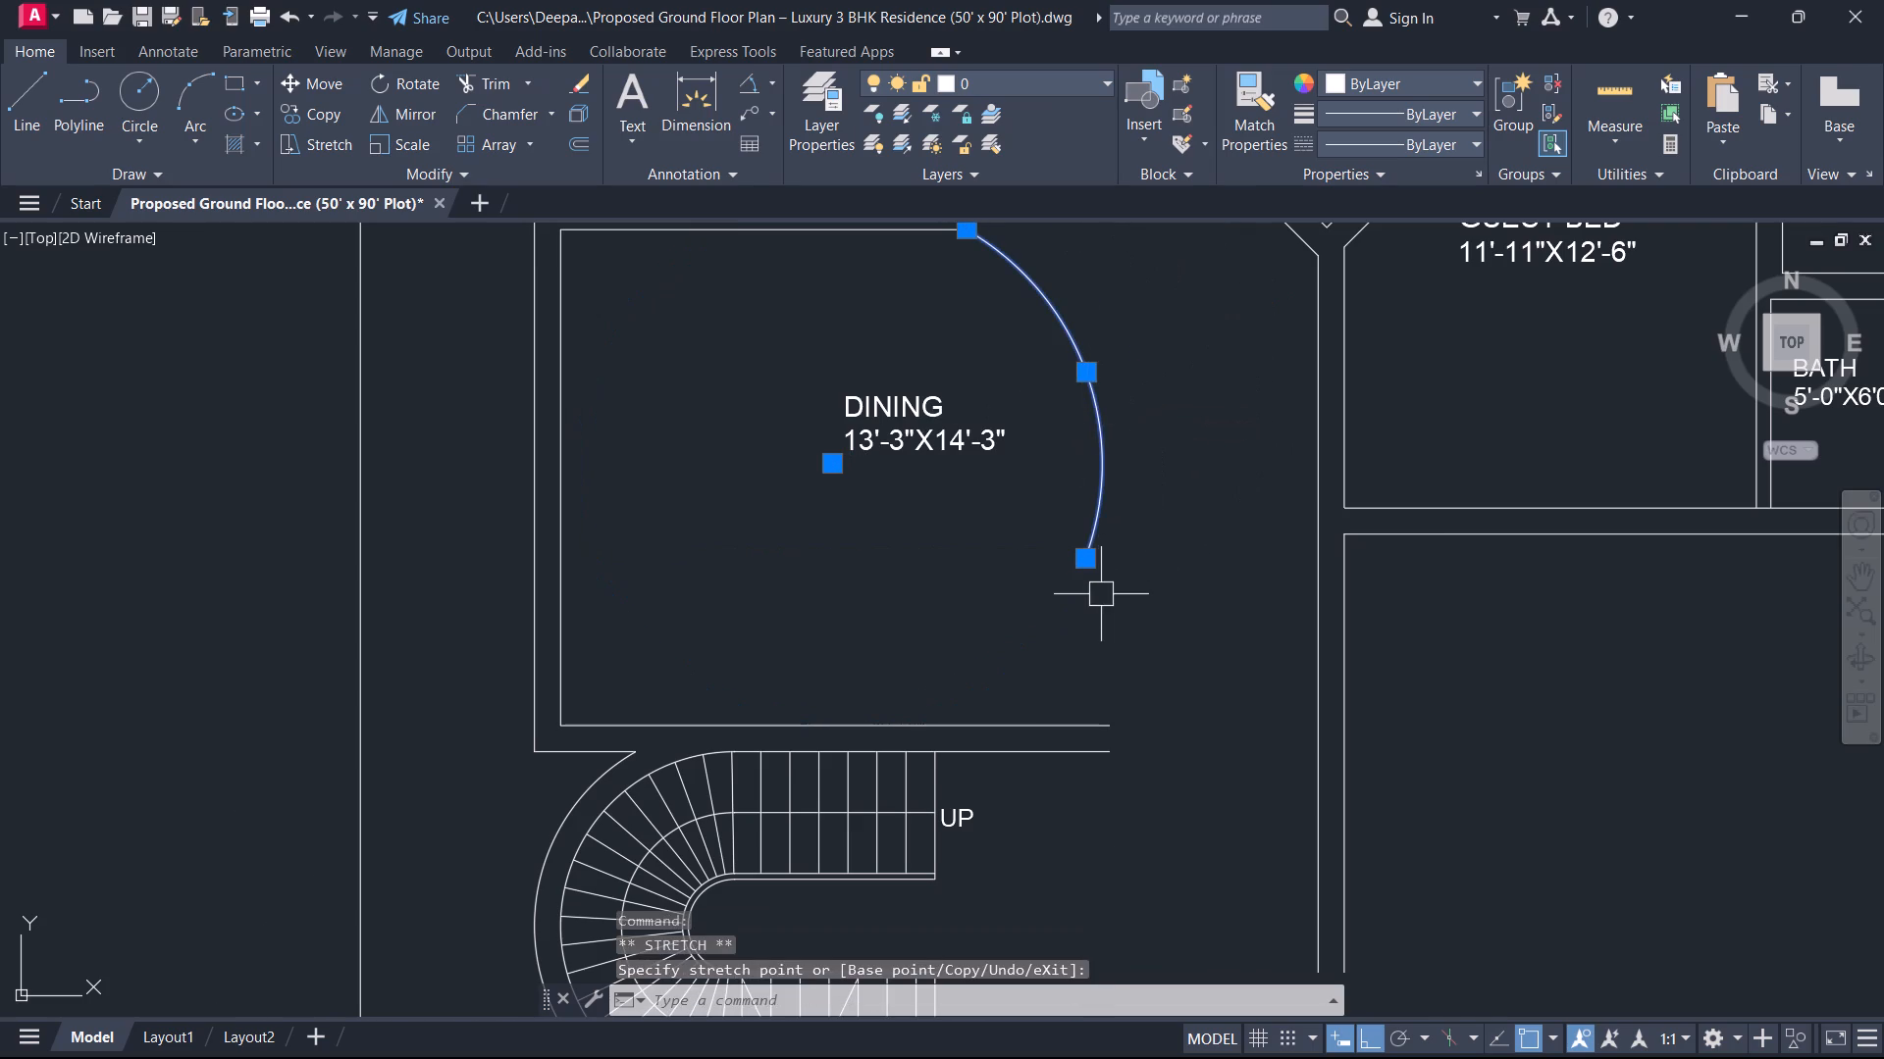
{"action": "middle_click_drag", "start_coordinate": [1101, 595], "coordinate": [1107, 677]}
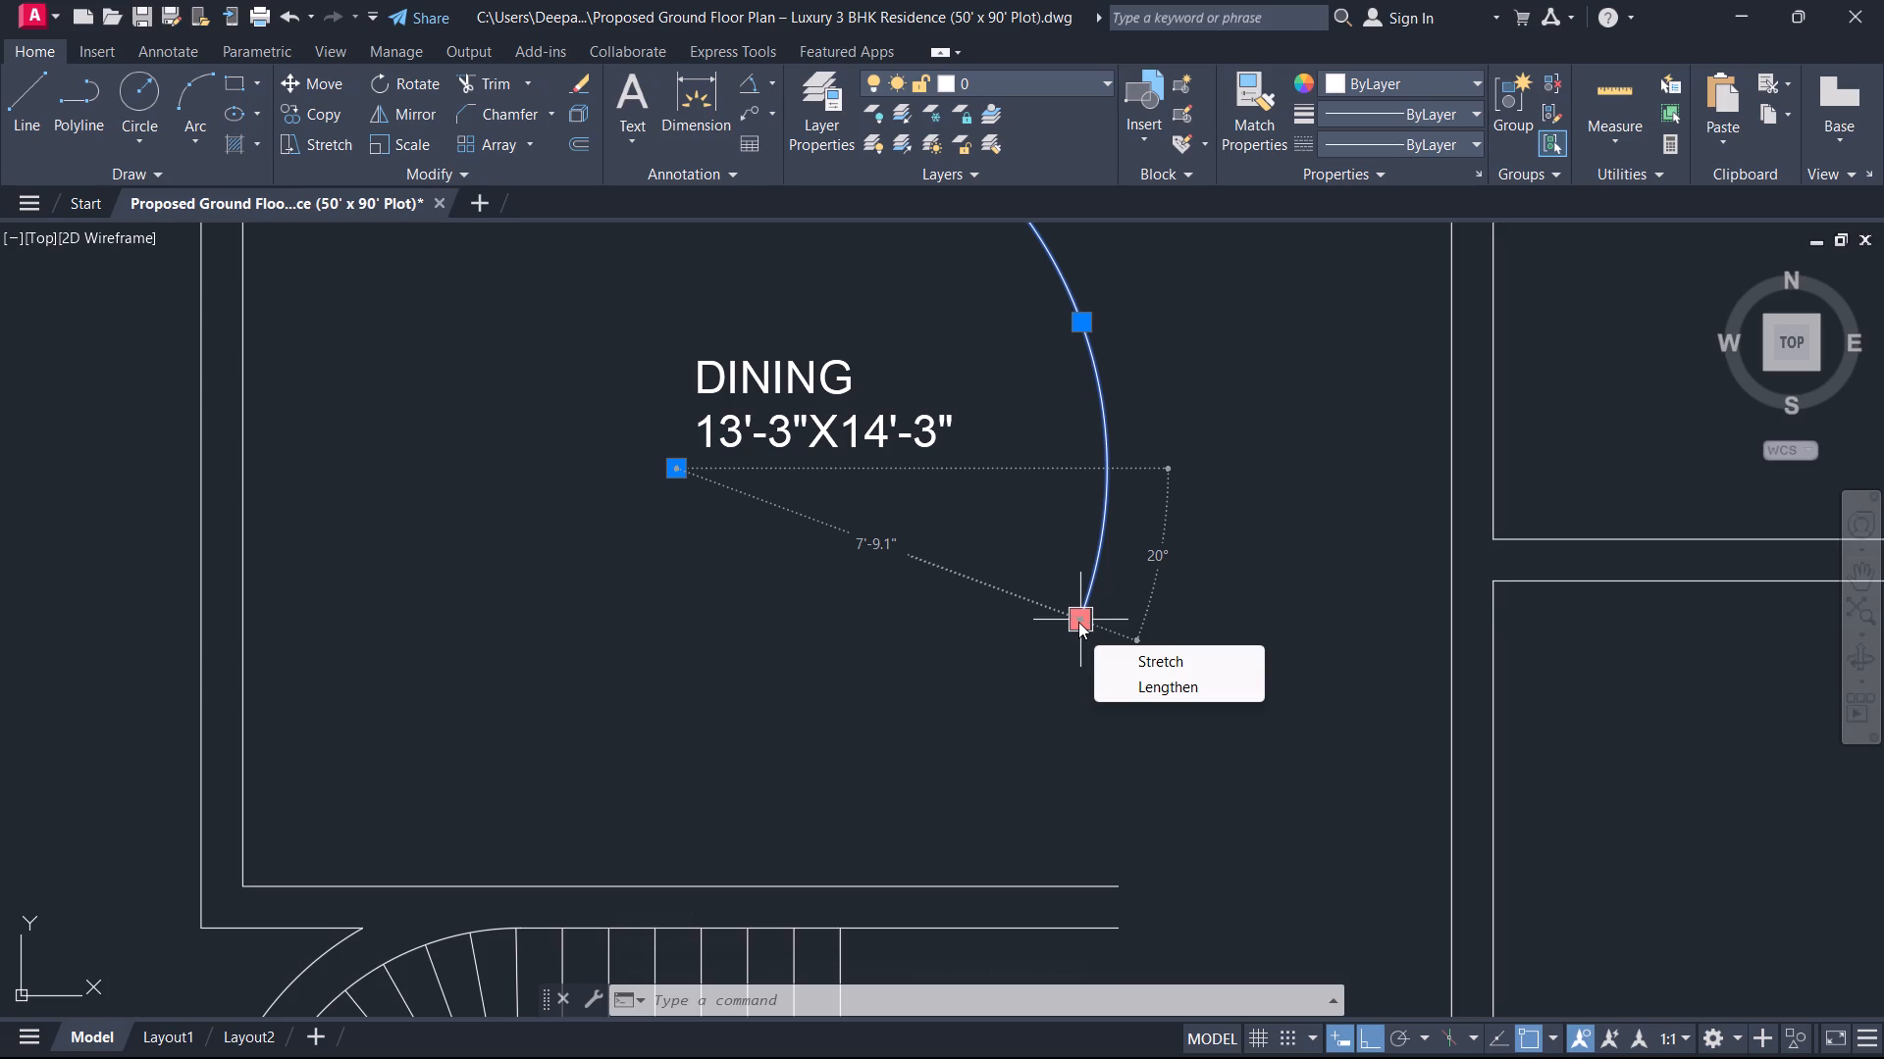
{"action": "scroll", "coordinate": [991, 784], "scroll_direction": "down", "scroll_amount": 2}
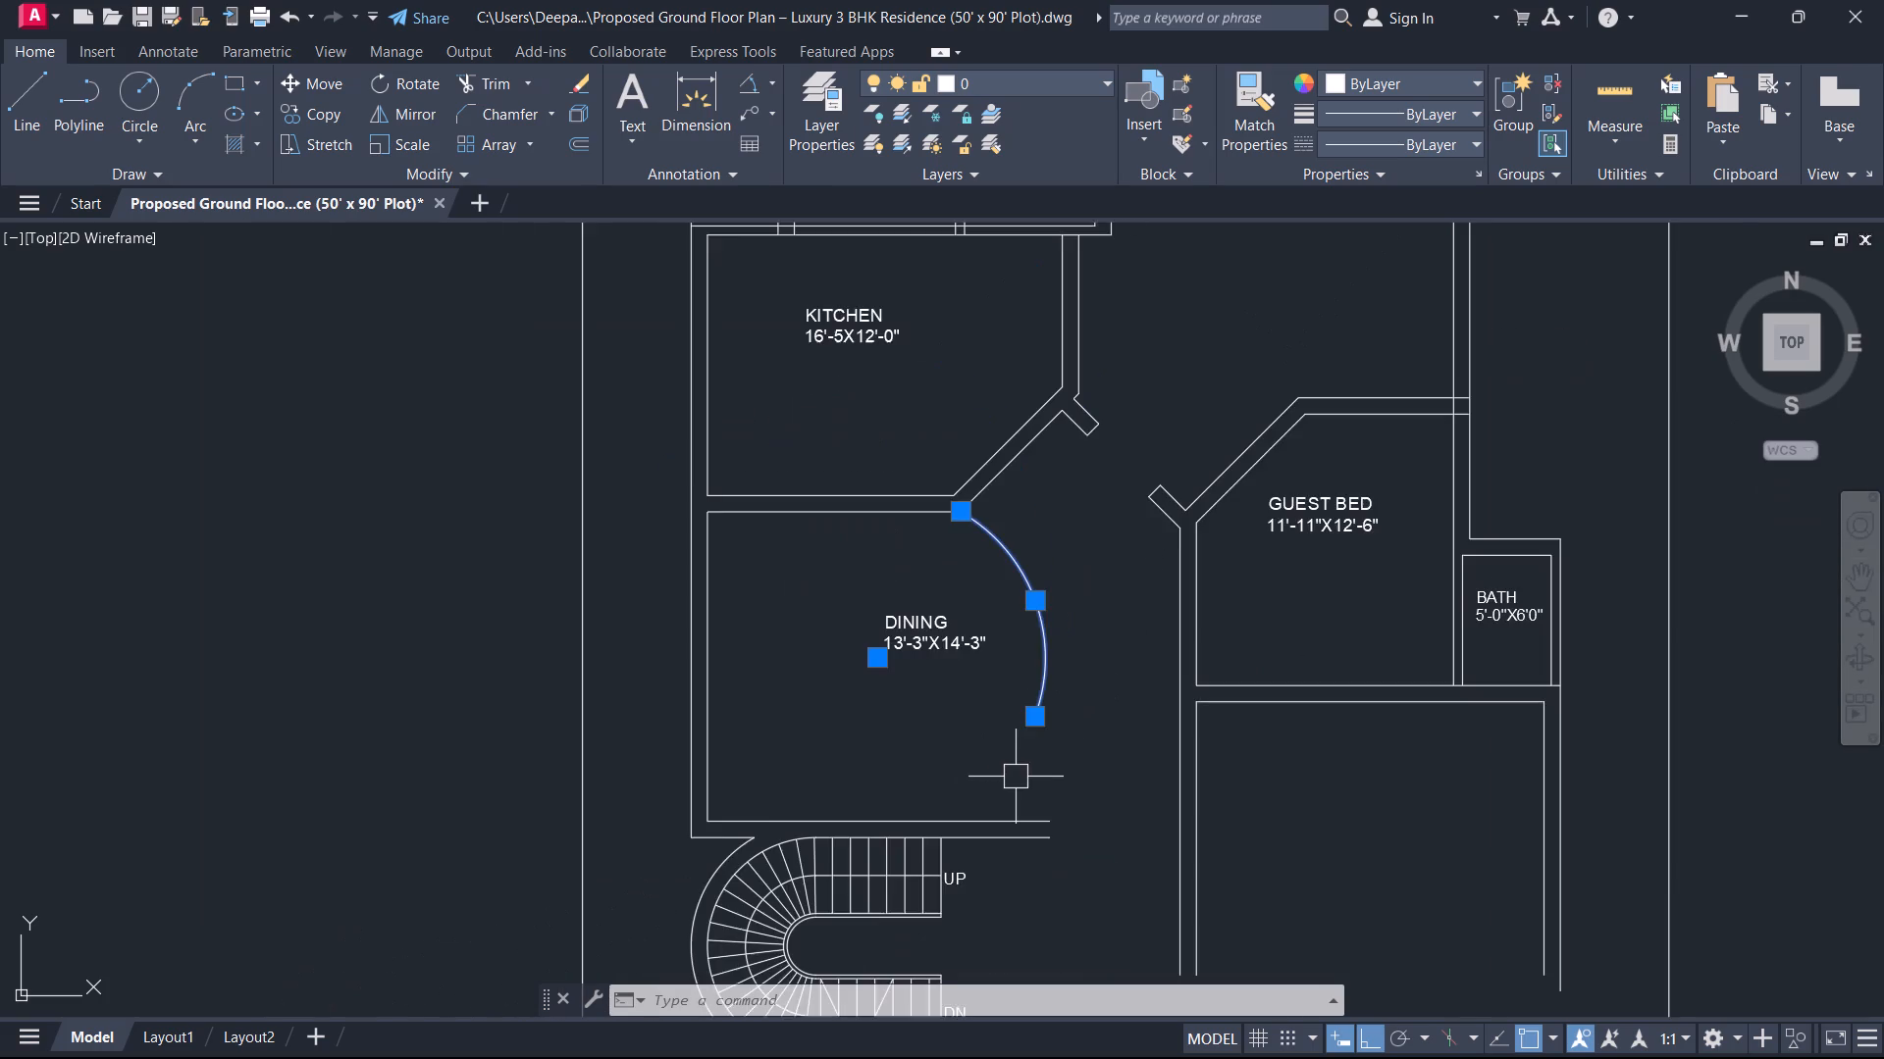
{"action": "middle_click_drag", "start_coordinate": [1016, 777], "coordinate": [1008, 652]}
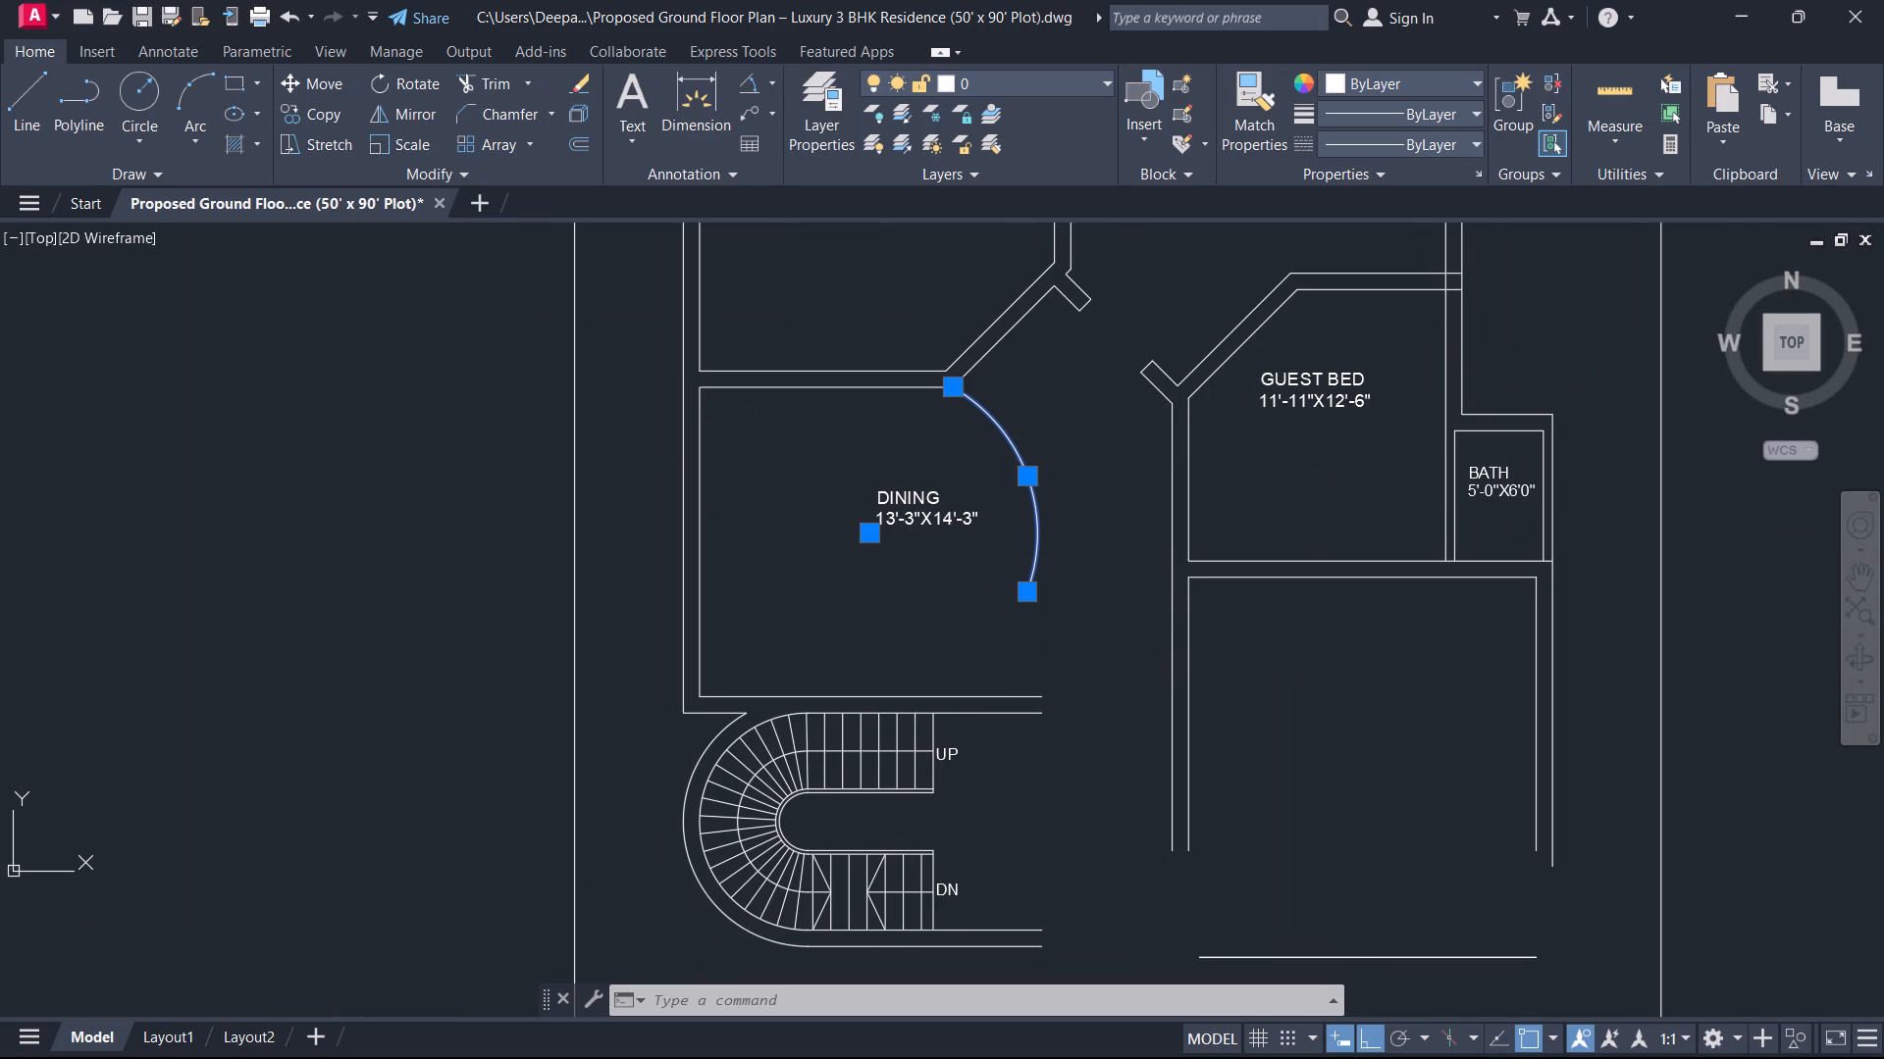
{"action": "scroll", "coordinate": [1018, 621], "scroll_direction": "down", "scroll_amount": 1}
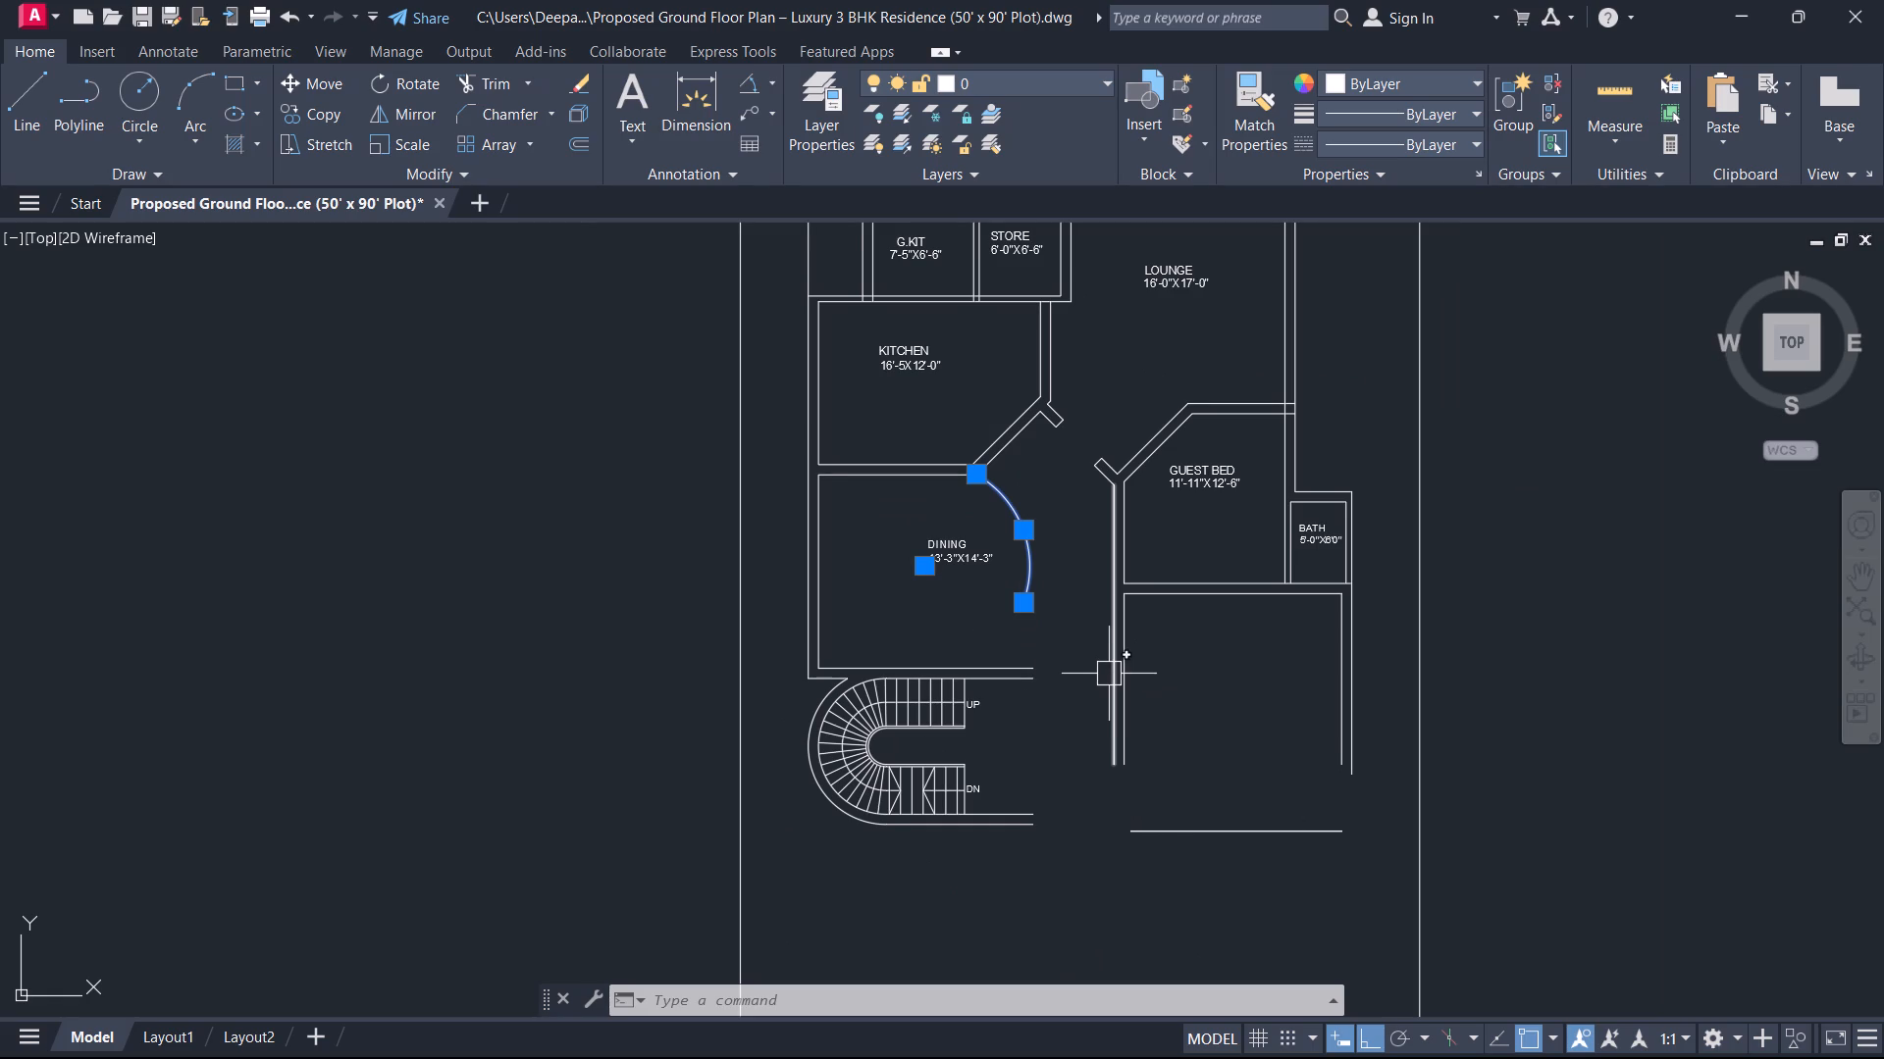
{"action": "scroll", "coordinate": [1030, 621], "scroll_direction": "up", "scroll_amount": 2}
{"action": "middle_click_drag", "start_coordinate": [1031, 618], "coordinate": [1054, 657]}
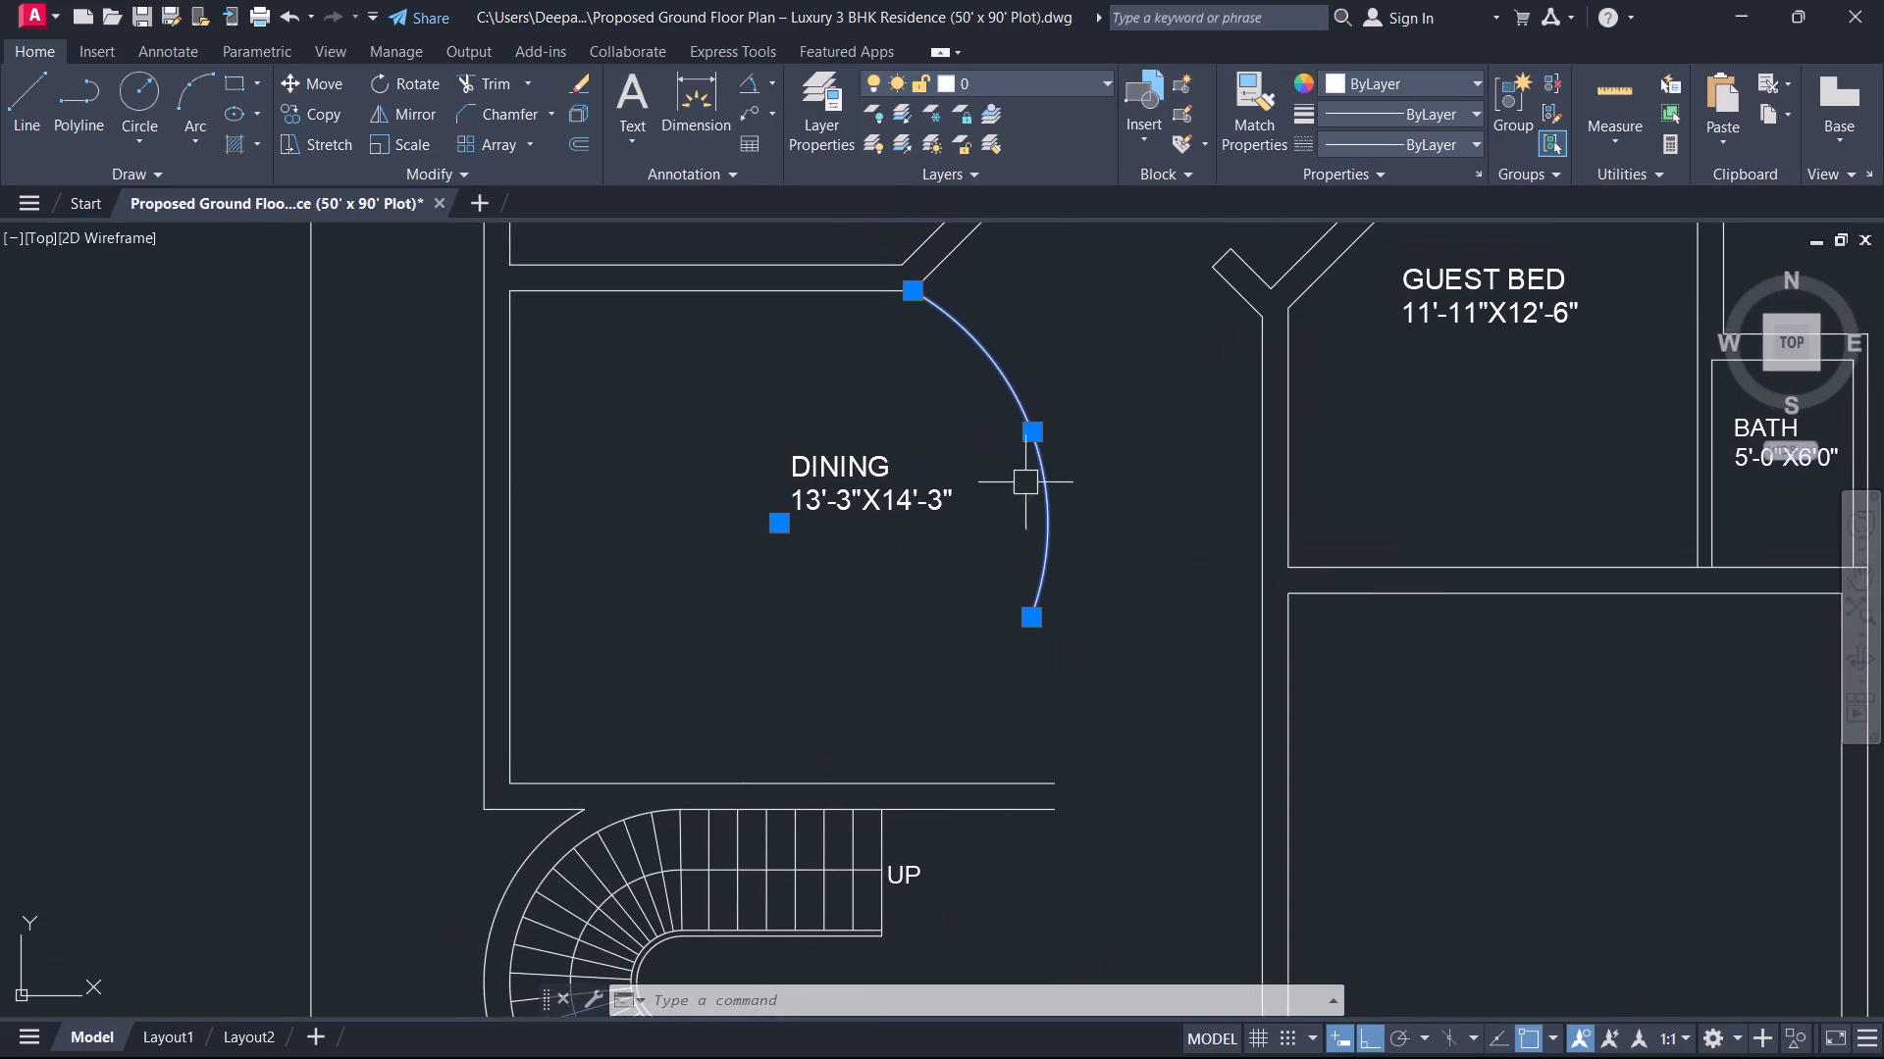
{"action": "left_click", "coordinate": [1038, 437]}
{"action": "left_click", "coordinate": [1057, 527]}
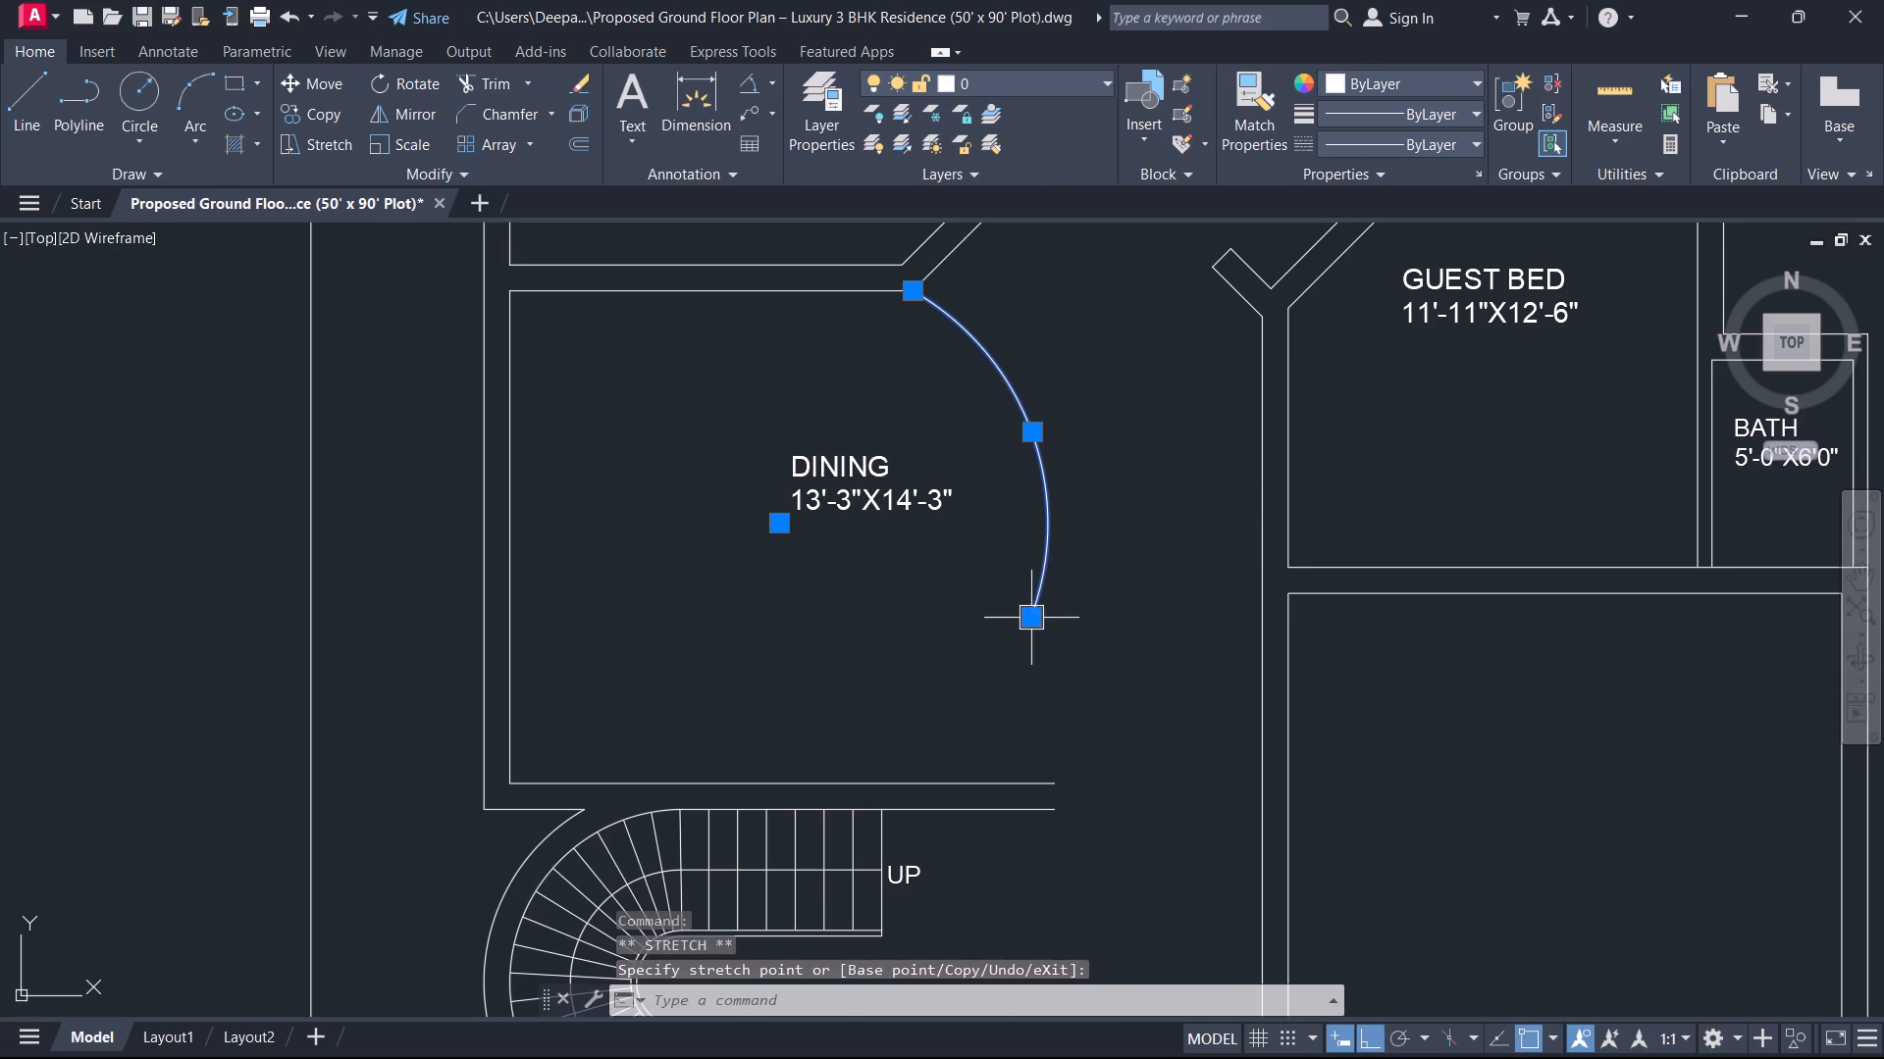
{"action": "left_click_drag", "start_coordinate": [1033, 618], "coordinate": [1035, 627]}
{"action": "left_click", "coordinate": [1064, 810]}
Stretch the arc's lower end straight down about 4'-4.5" alongside the staircase.
{"action": "scroll", "coordinate": [962, 647], "scroll_direction": "down", "scroll_amount": 2}
{"action": "middle_click_drag", "start_coordinate": [962, 647], "coordinate": [1056, 504]}
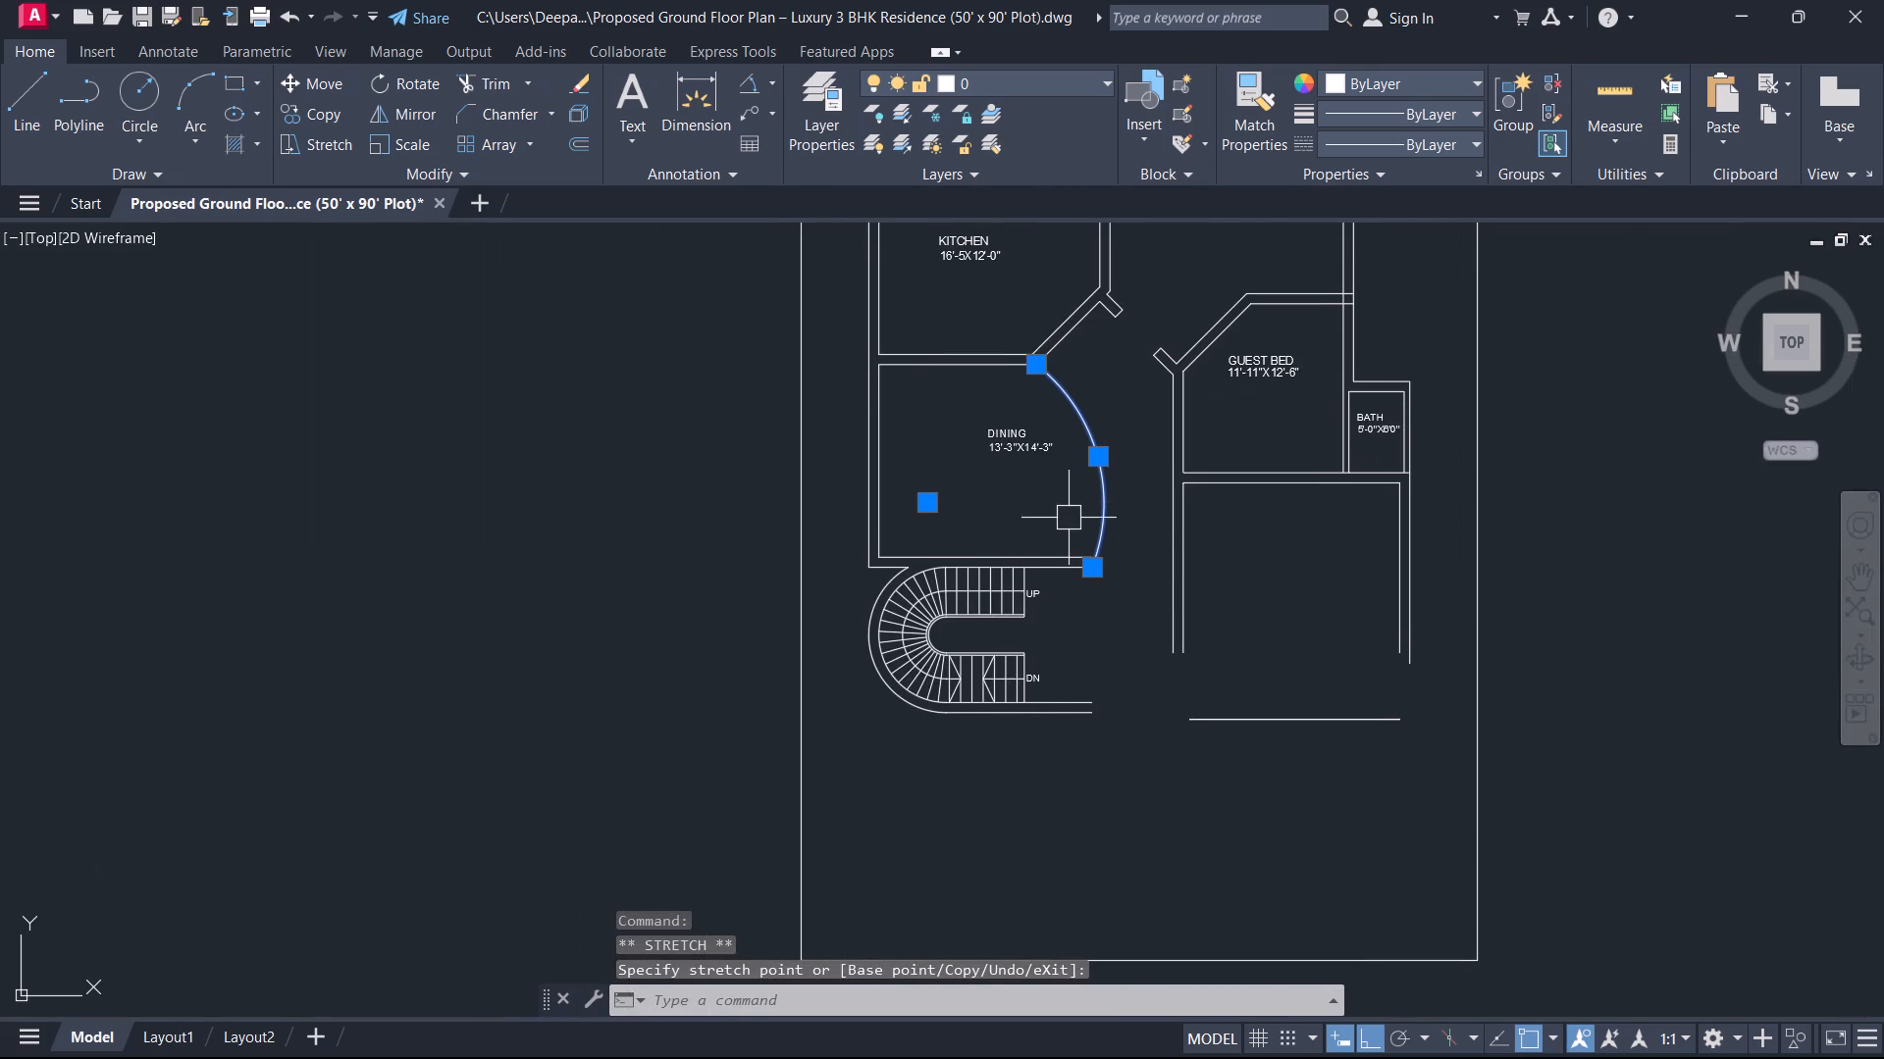
{"action": "scroll", "coordinate": [1000, 599], "scroll_direction": "up", "scroll_amount": 1}
{"action": "middle_click_drag", "start_coordinate": [1000, 599], "coordinate": [896, 529]}
{"action": "scroll", "coordinate": [916, 542], "scroll_direction": "up", "scroll_amount": 1}
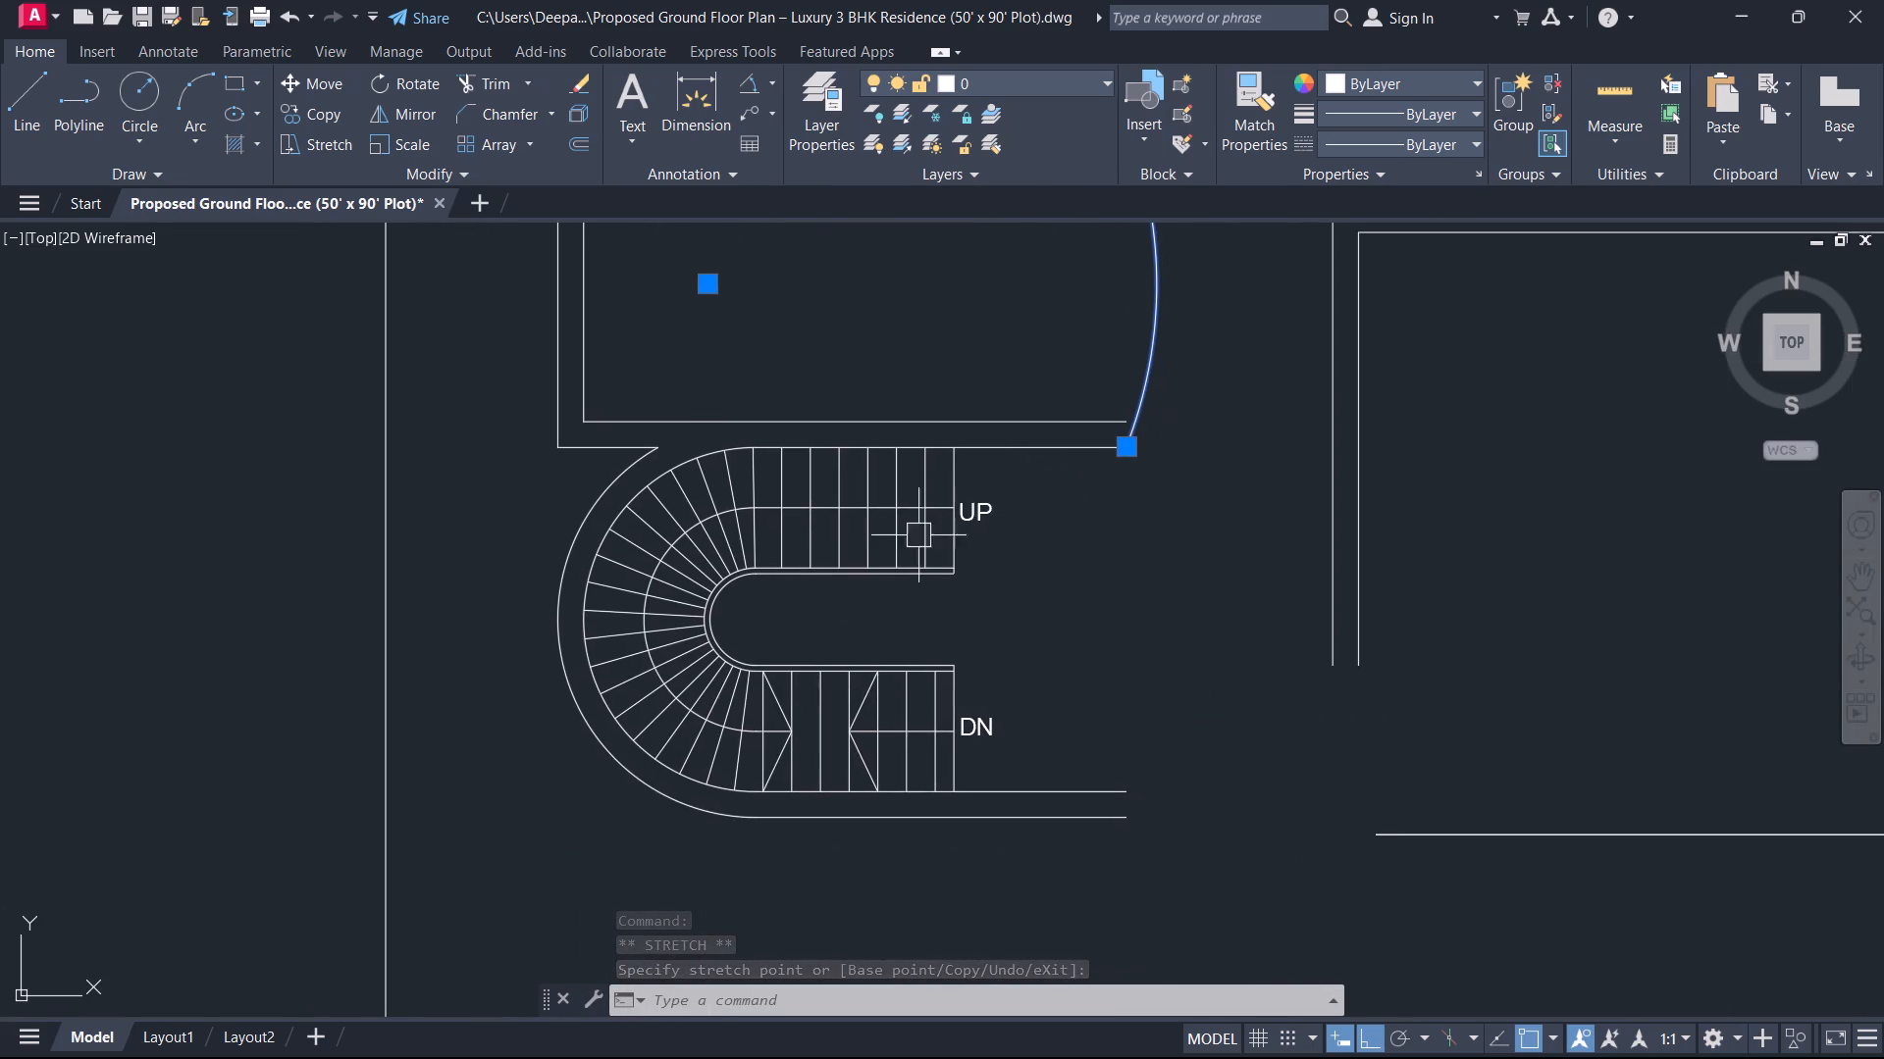
{"action": "left_click", "coordinate": [1126, 443]}
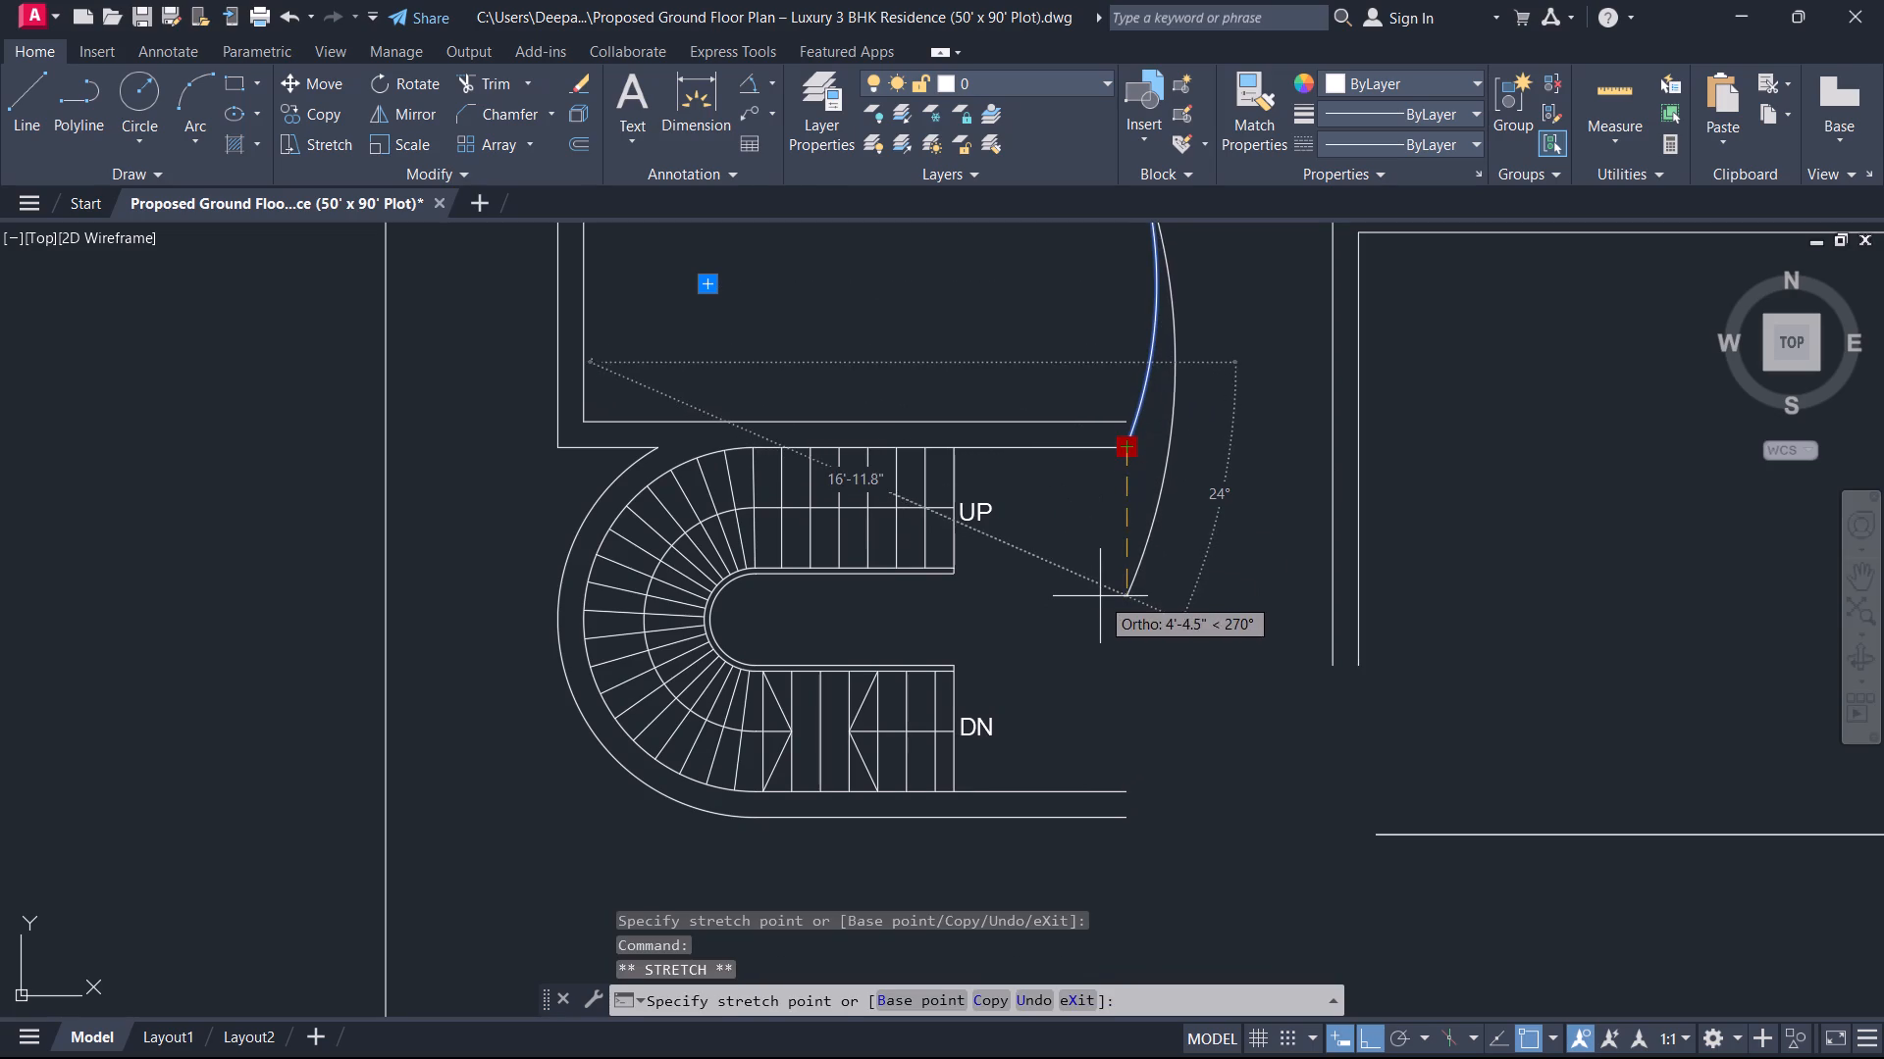
{"action": "left_click", "coordinate": [1100, 596]}
Flatten the arc by moving its midpoint inward, and shift its lower end slightly toward the staircase.
{"action": "scroll", "coordinate": [1134, 474], "scroll_direction": "down", "scroll_amount": 1}
{"action": "middle_click_drag", "start_coordinate": [1134, 474], "coordinate": [1033, 601]}
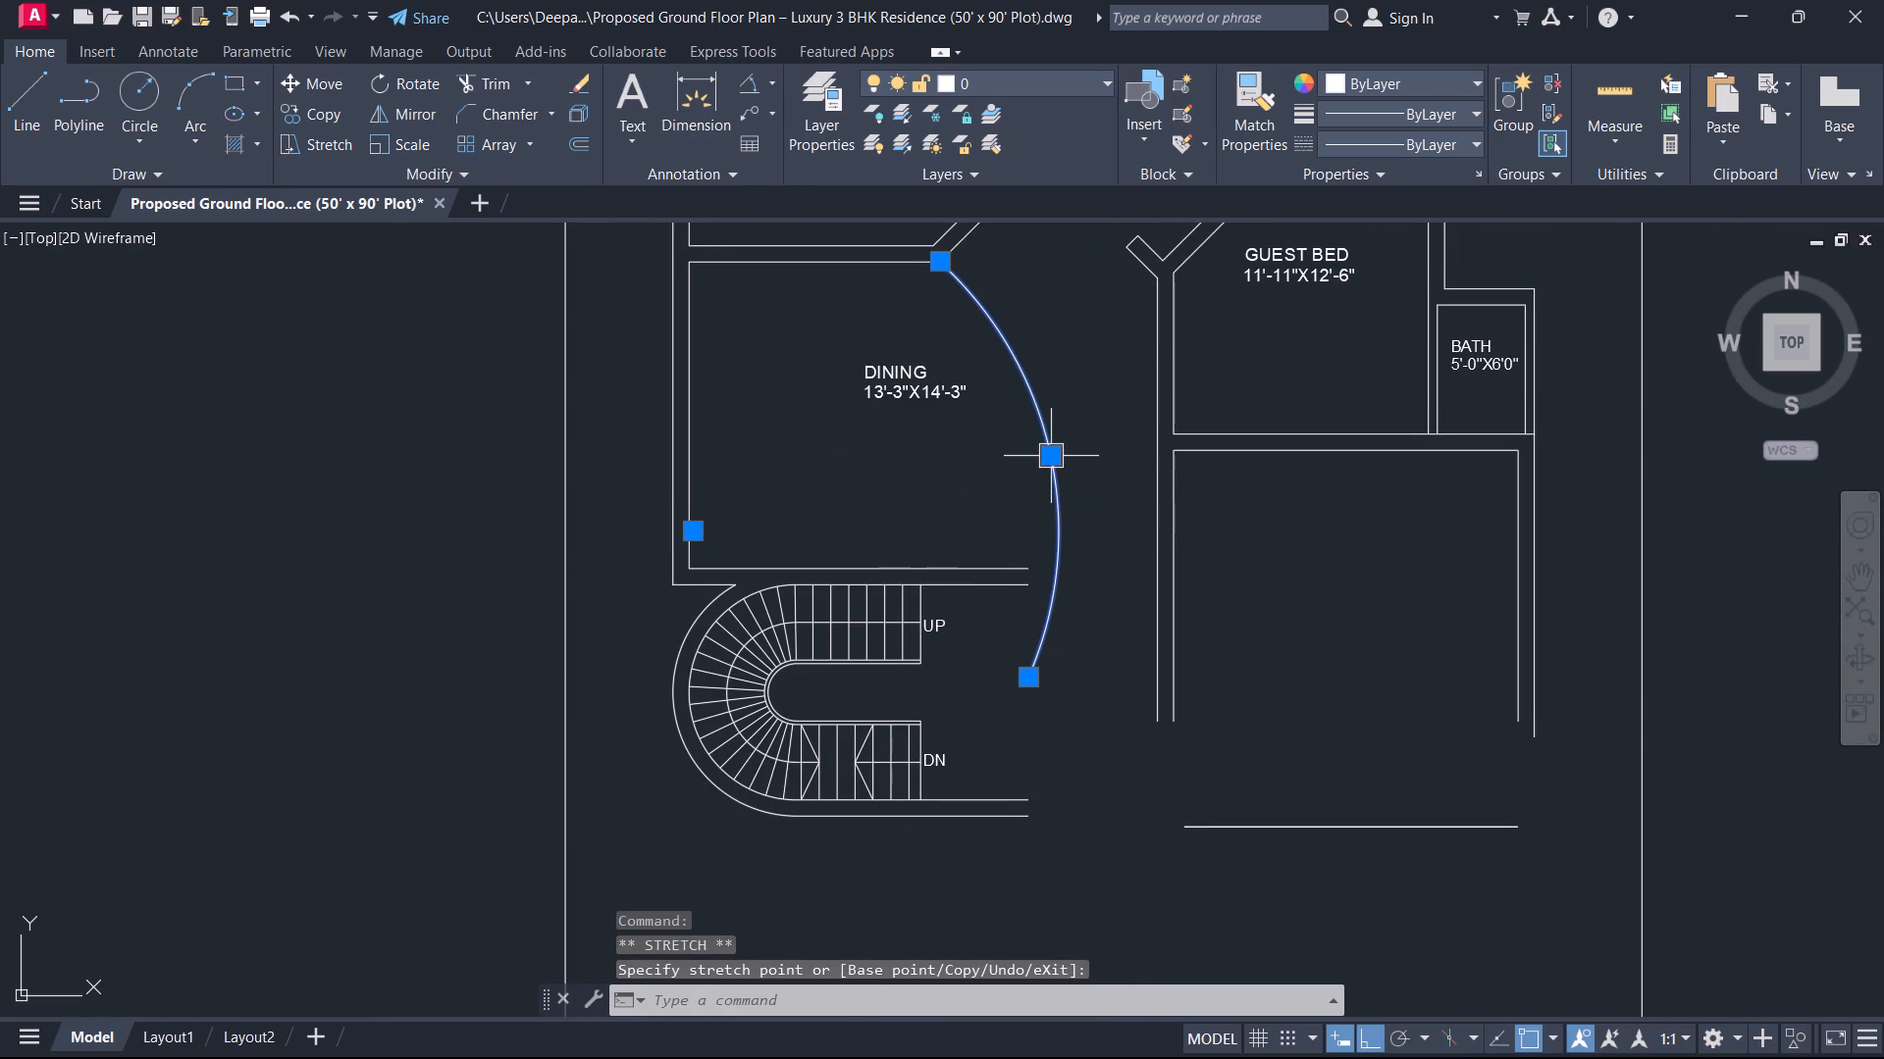
{"action": "left_click", "coordinate": [1051, 459]}
{"action": "left_click", "coordinate": [1012, 469]}
{"action": "middle_click_drag", "start_coordinate": [1073, 609], "coordinate": [1095, 495]}
{"action": "scroll", "coordinate": [1067, 608], "scroll_direction": "up", "scroll_amount": 1}
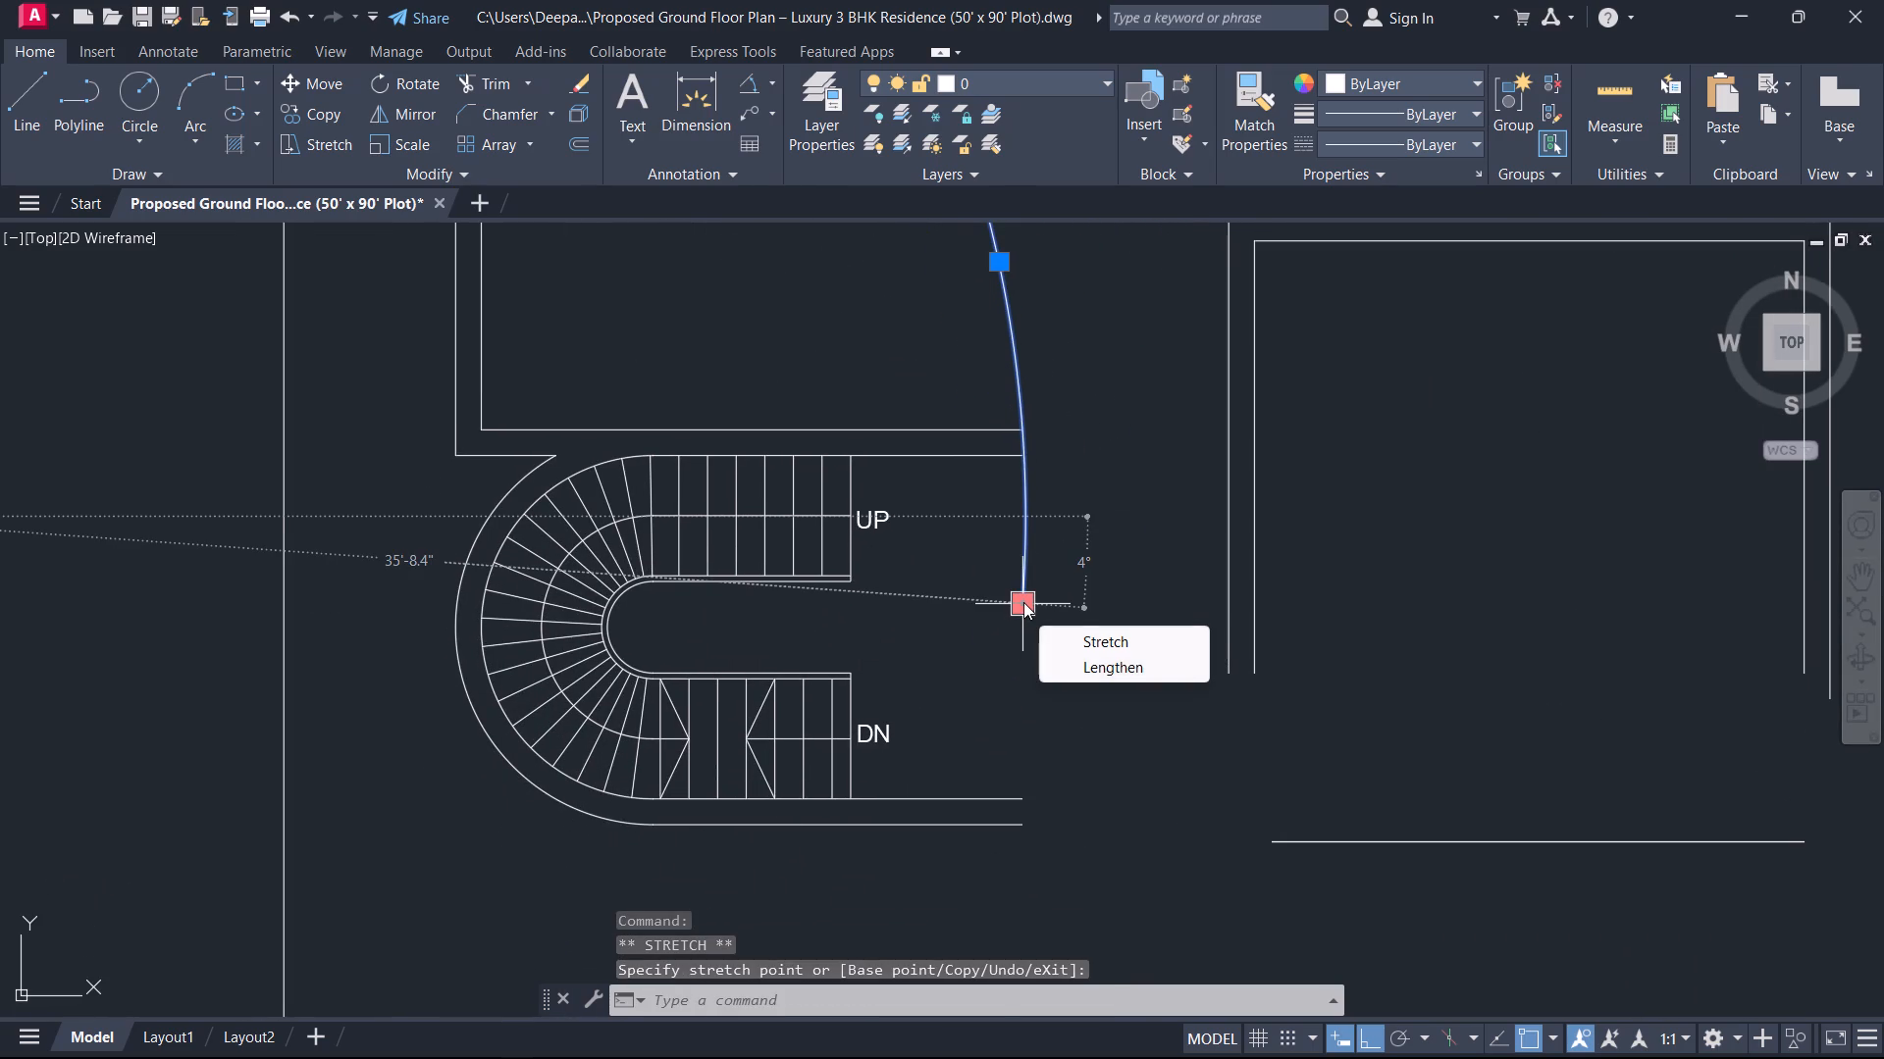
{"action": "left_click", "coordinate": [1023, 602]}
{"action": "left_click", "coordinate": [989, 628]}
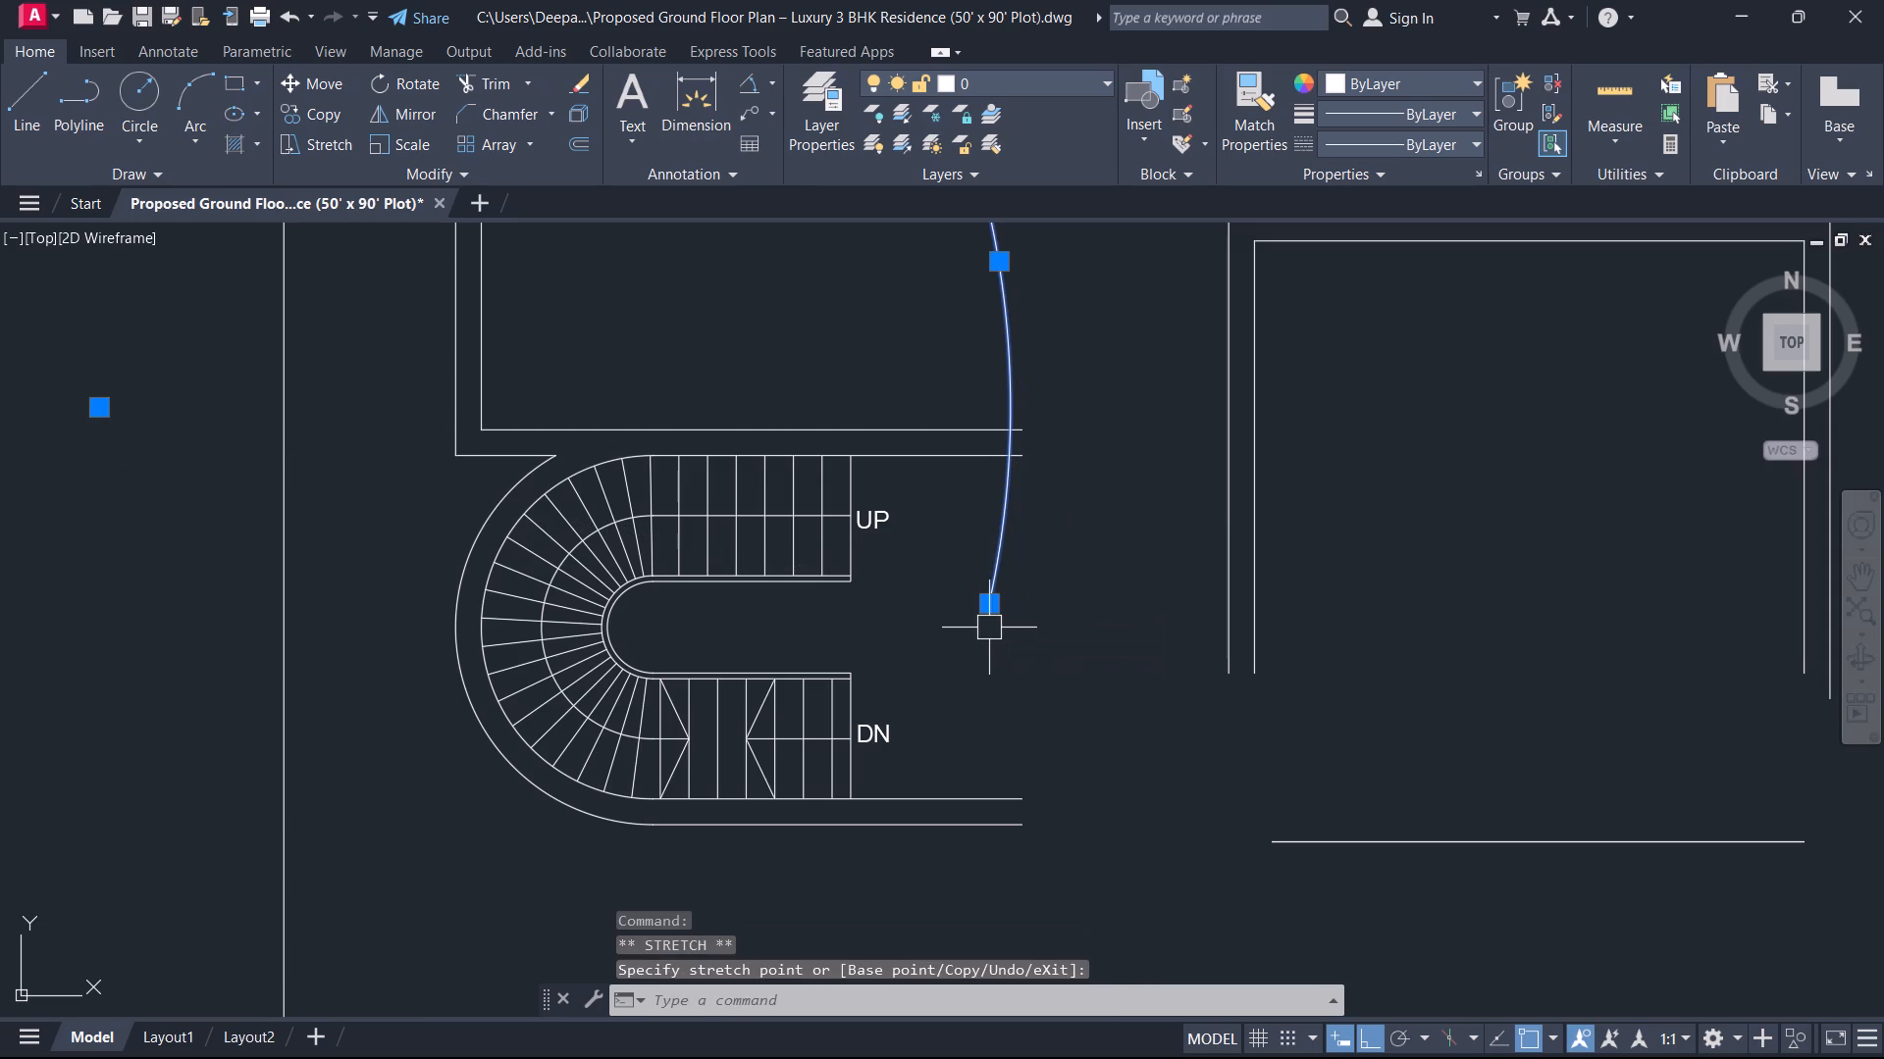
Stretch the arc's lower end further down, level with the DN flight of the stairs.
{"action": "scroll", "coordinate": [982, 523], "scroll_direction": "down", "scroll_amount": 1}
{"action": "scroll", "coordinate": [986, 561], "scroll_direction": "up", "scroll_amount": 2}
{"action": "middle_click_drag", "start_coordinate": [986, 565], "coordinate": [998, 602]}
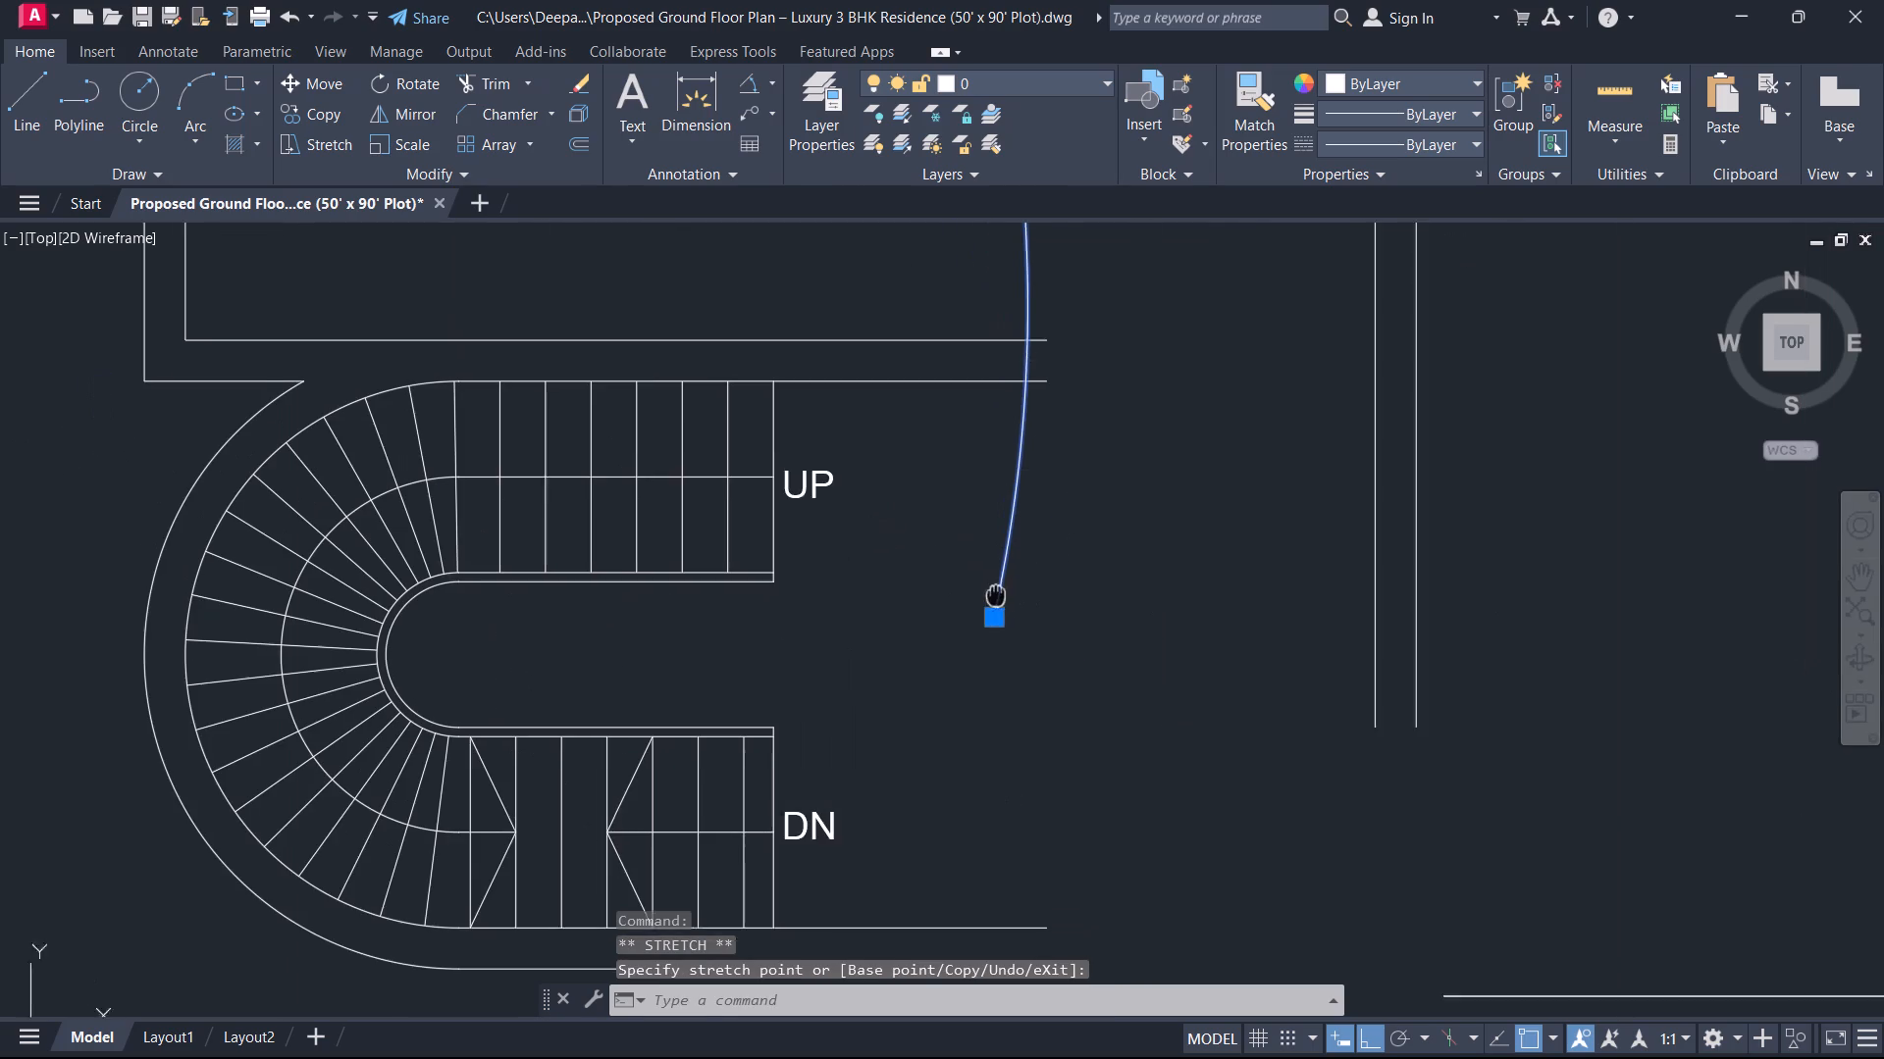
{"action": "middle_click_drag", "start_coordinate": [998, 602], "coordinate": [986, 692]}
{"action": "scroll", "coordinate": [980, 501], "scroll_direction": "down", "scroll_amount": 2}
{"action": "middle_click_drag", "start_coordinate": [980, 501], "coordinate": [985, 644]}
{"action": "left_click", "coordinate": [993, 520]}
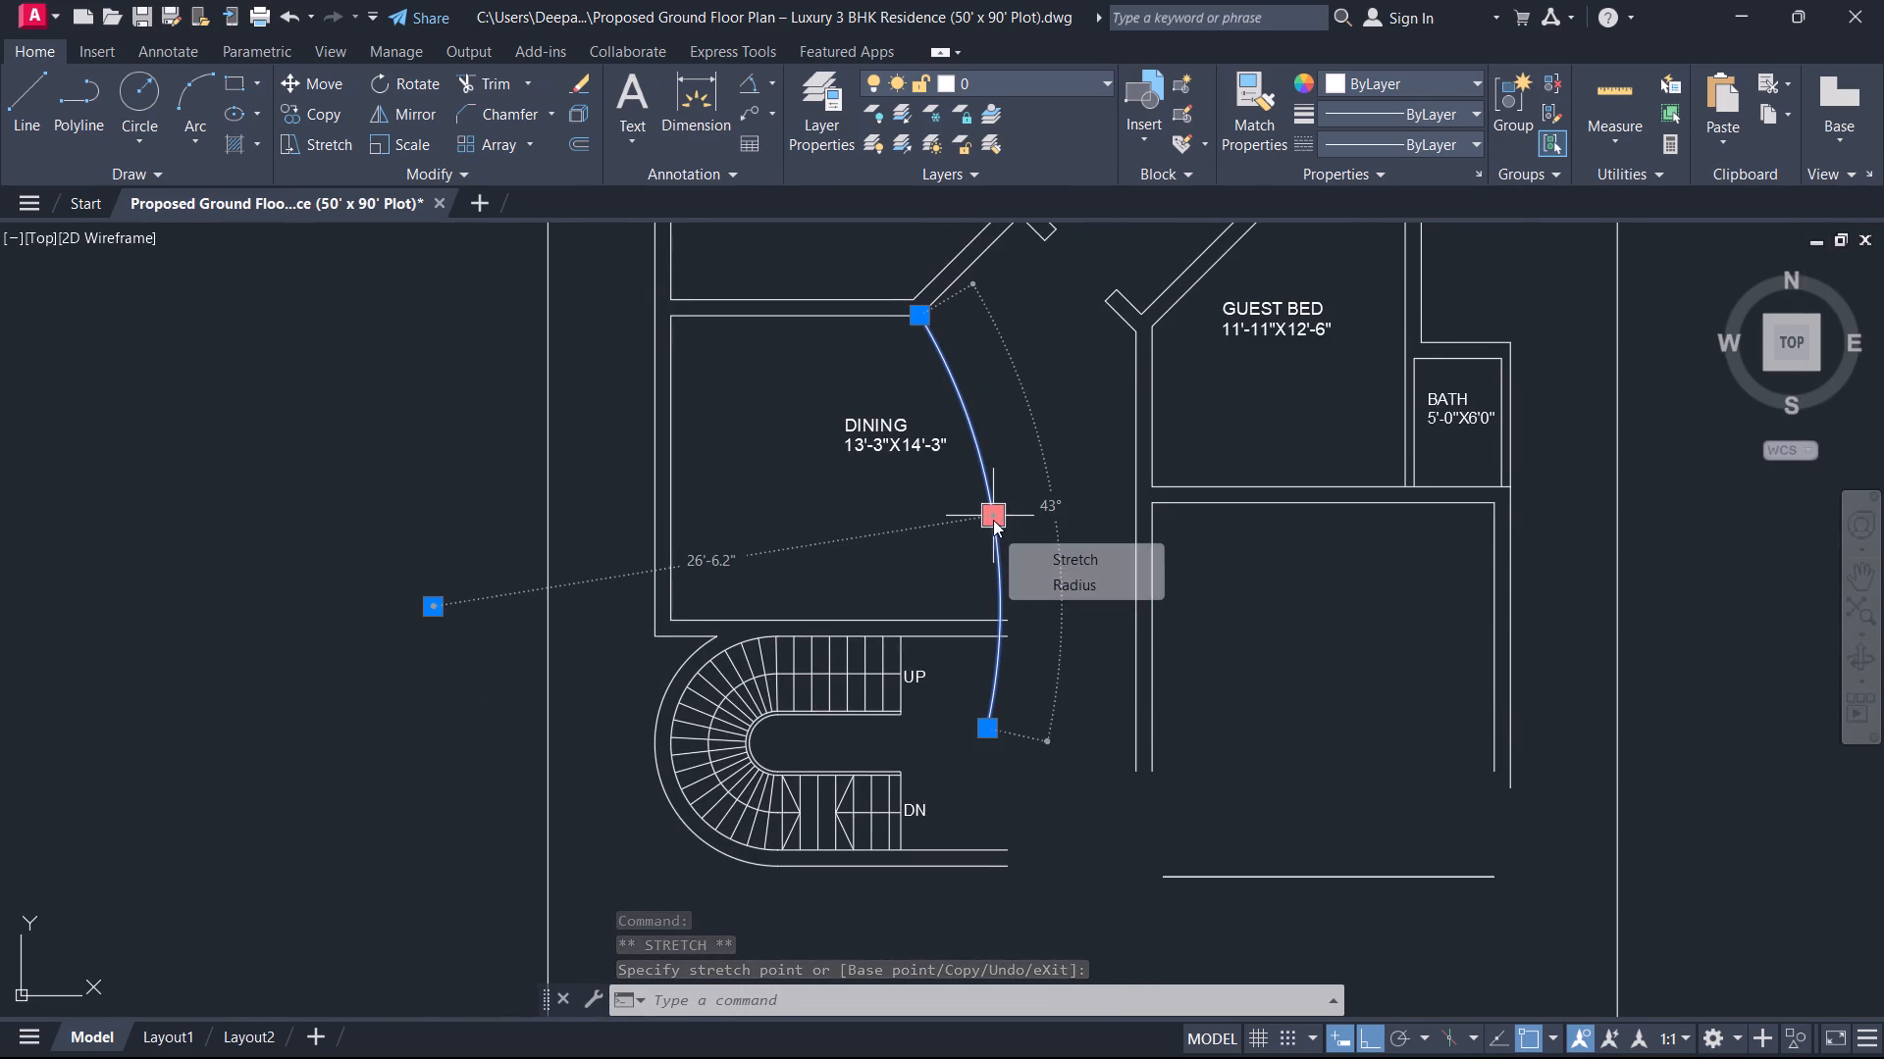
{"action": "left_click", "coordinate": [1008, 567]}
{"action": "left_click", "coordinate": [984, 731]}
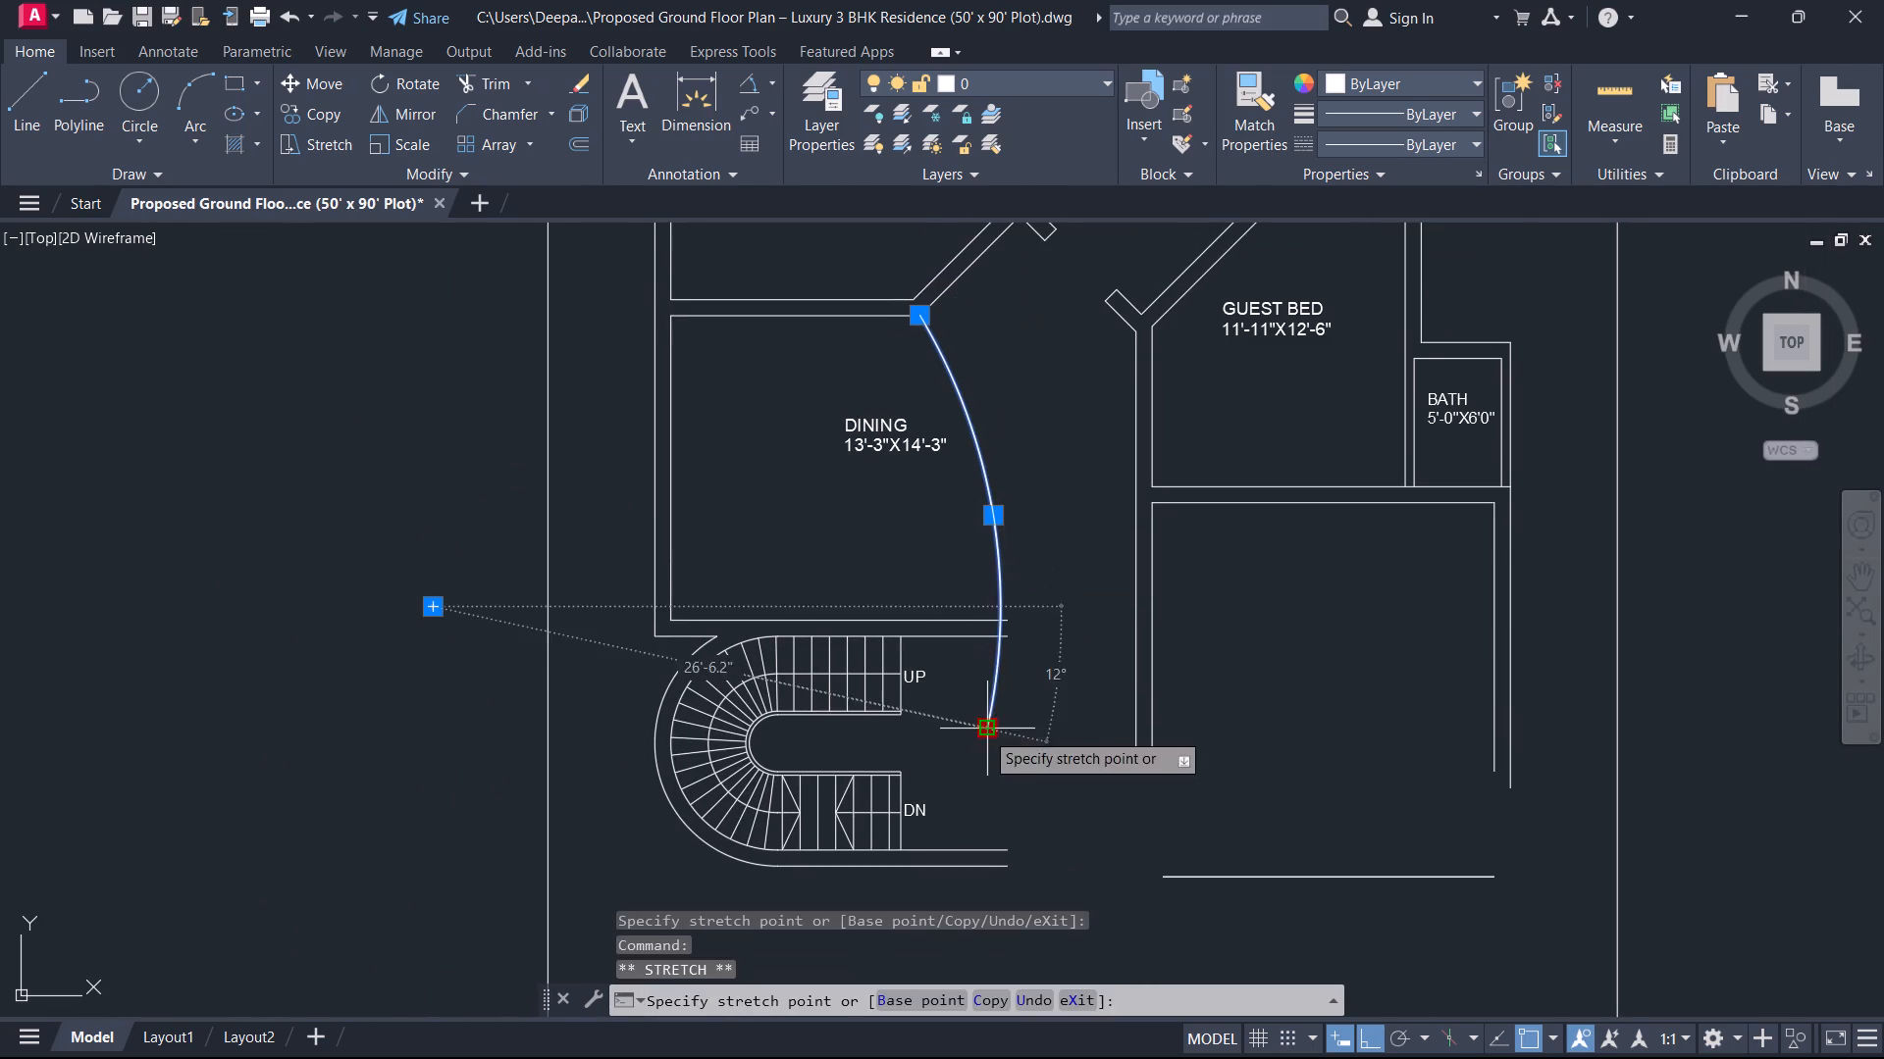
{"action": "left_click", "coordinate": [983, 781]}
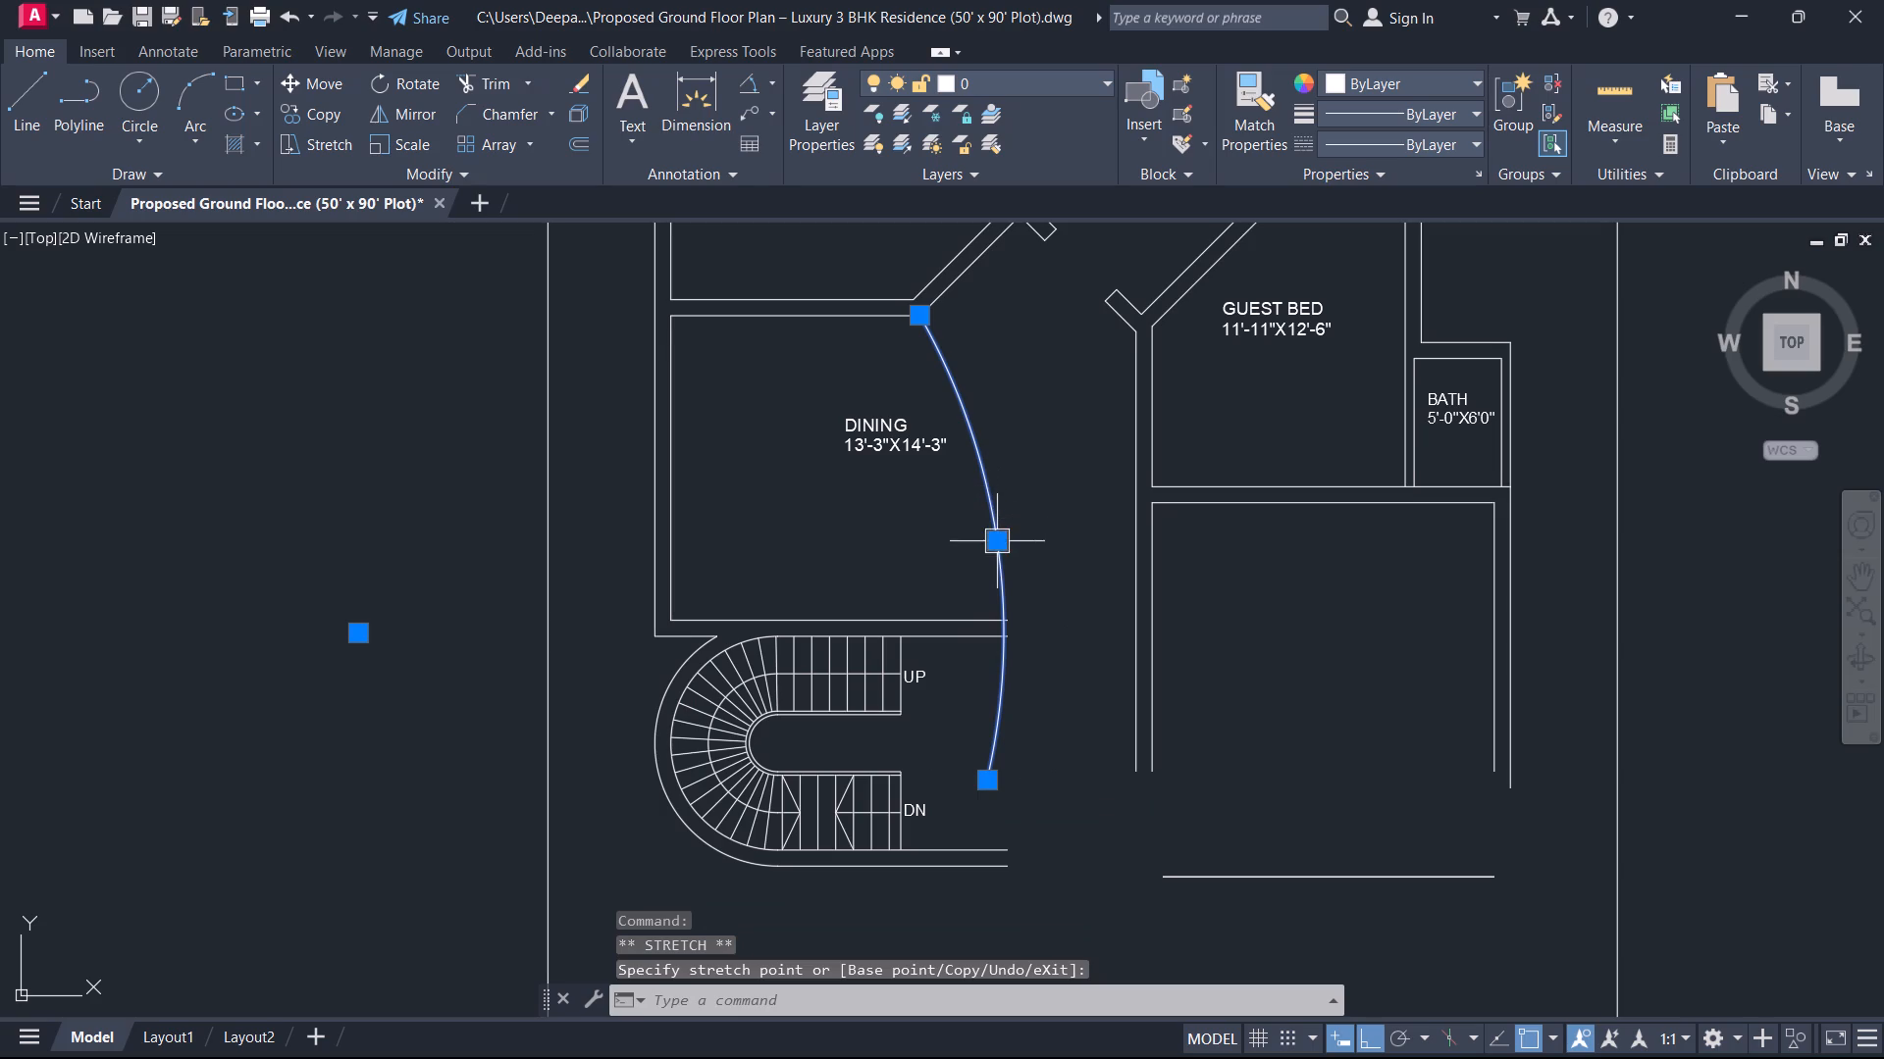
{"action": "key", "text": "Escape"}
Offset the dining room arc 9" outward, away from the dining room, to form a curved wall.
{"action": "type", "text": "O"}
{"action": "key", "text": "space"}
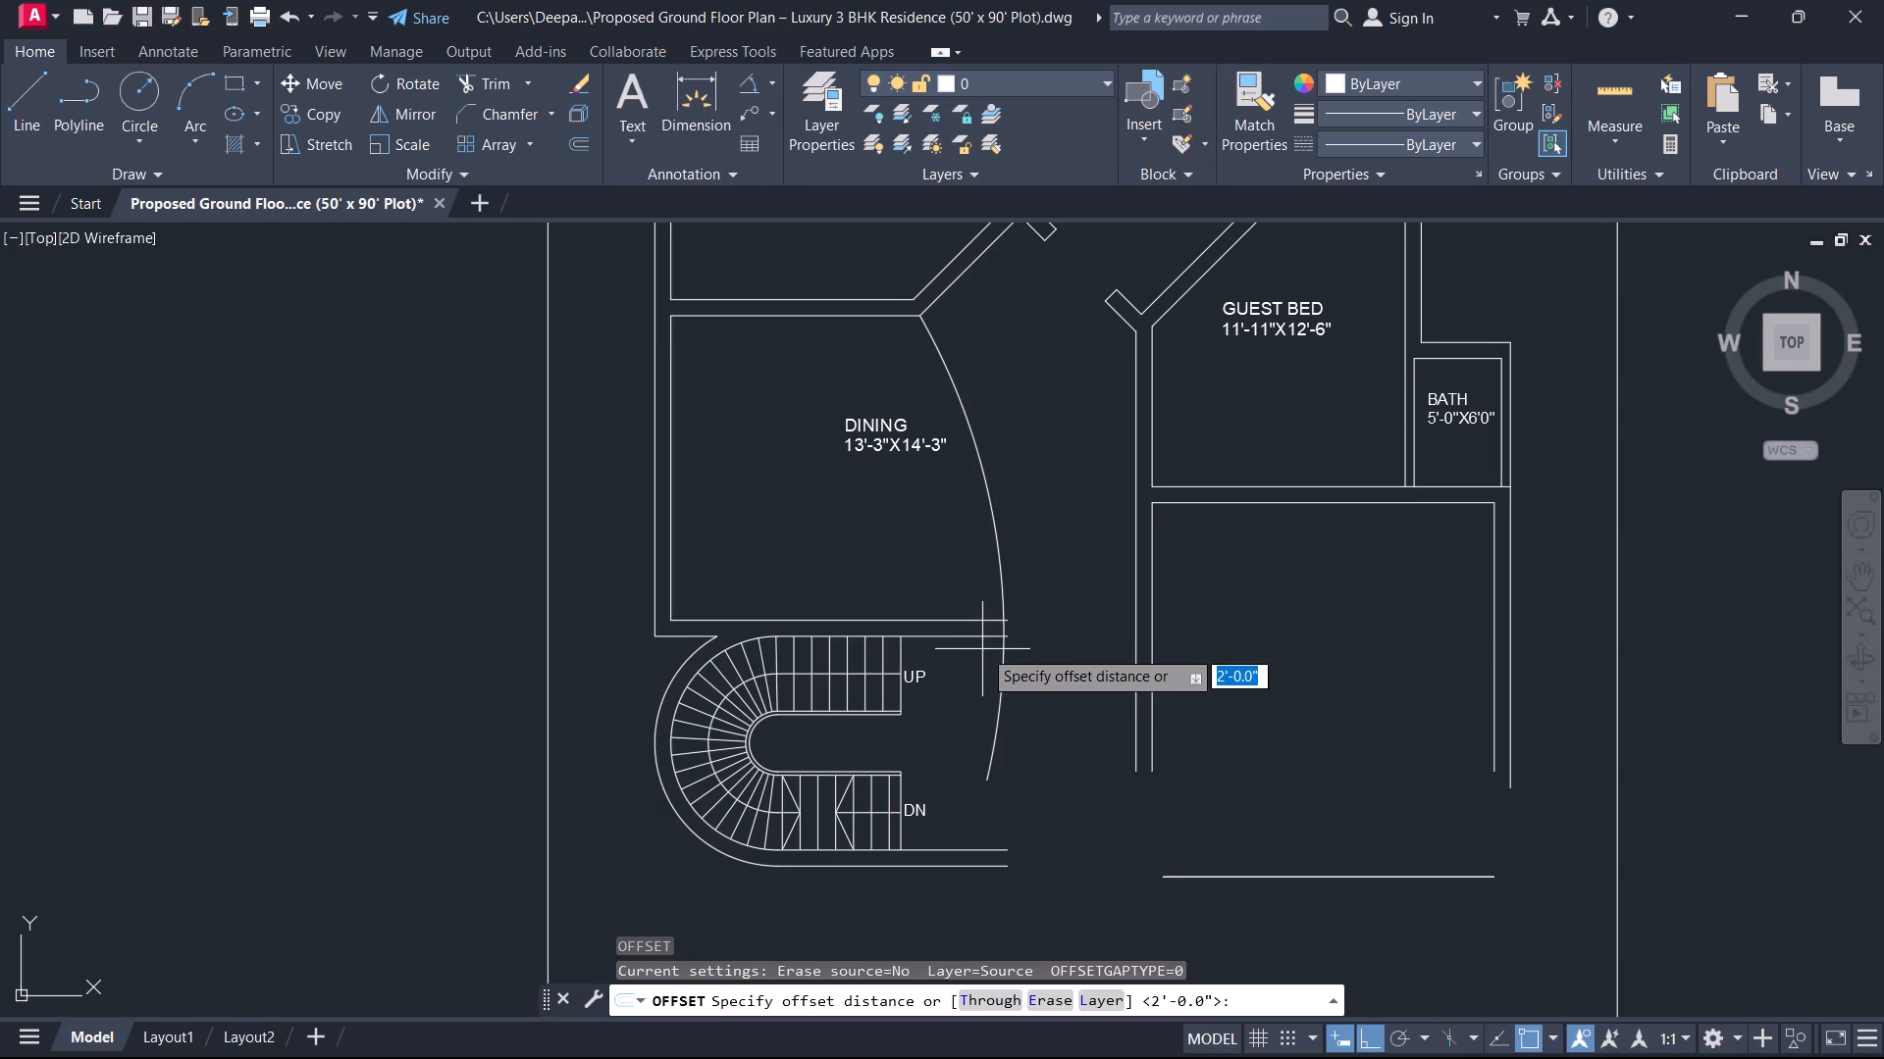
{"action": "key", "text": "9"}
{"action": "key", "text": "Return"}
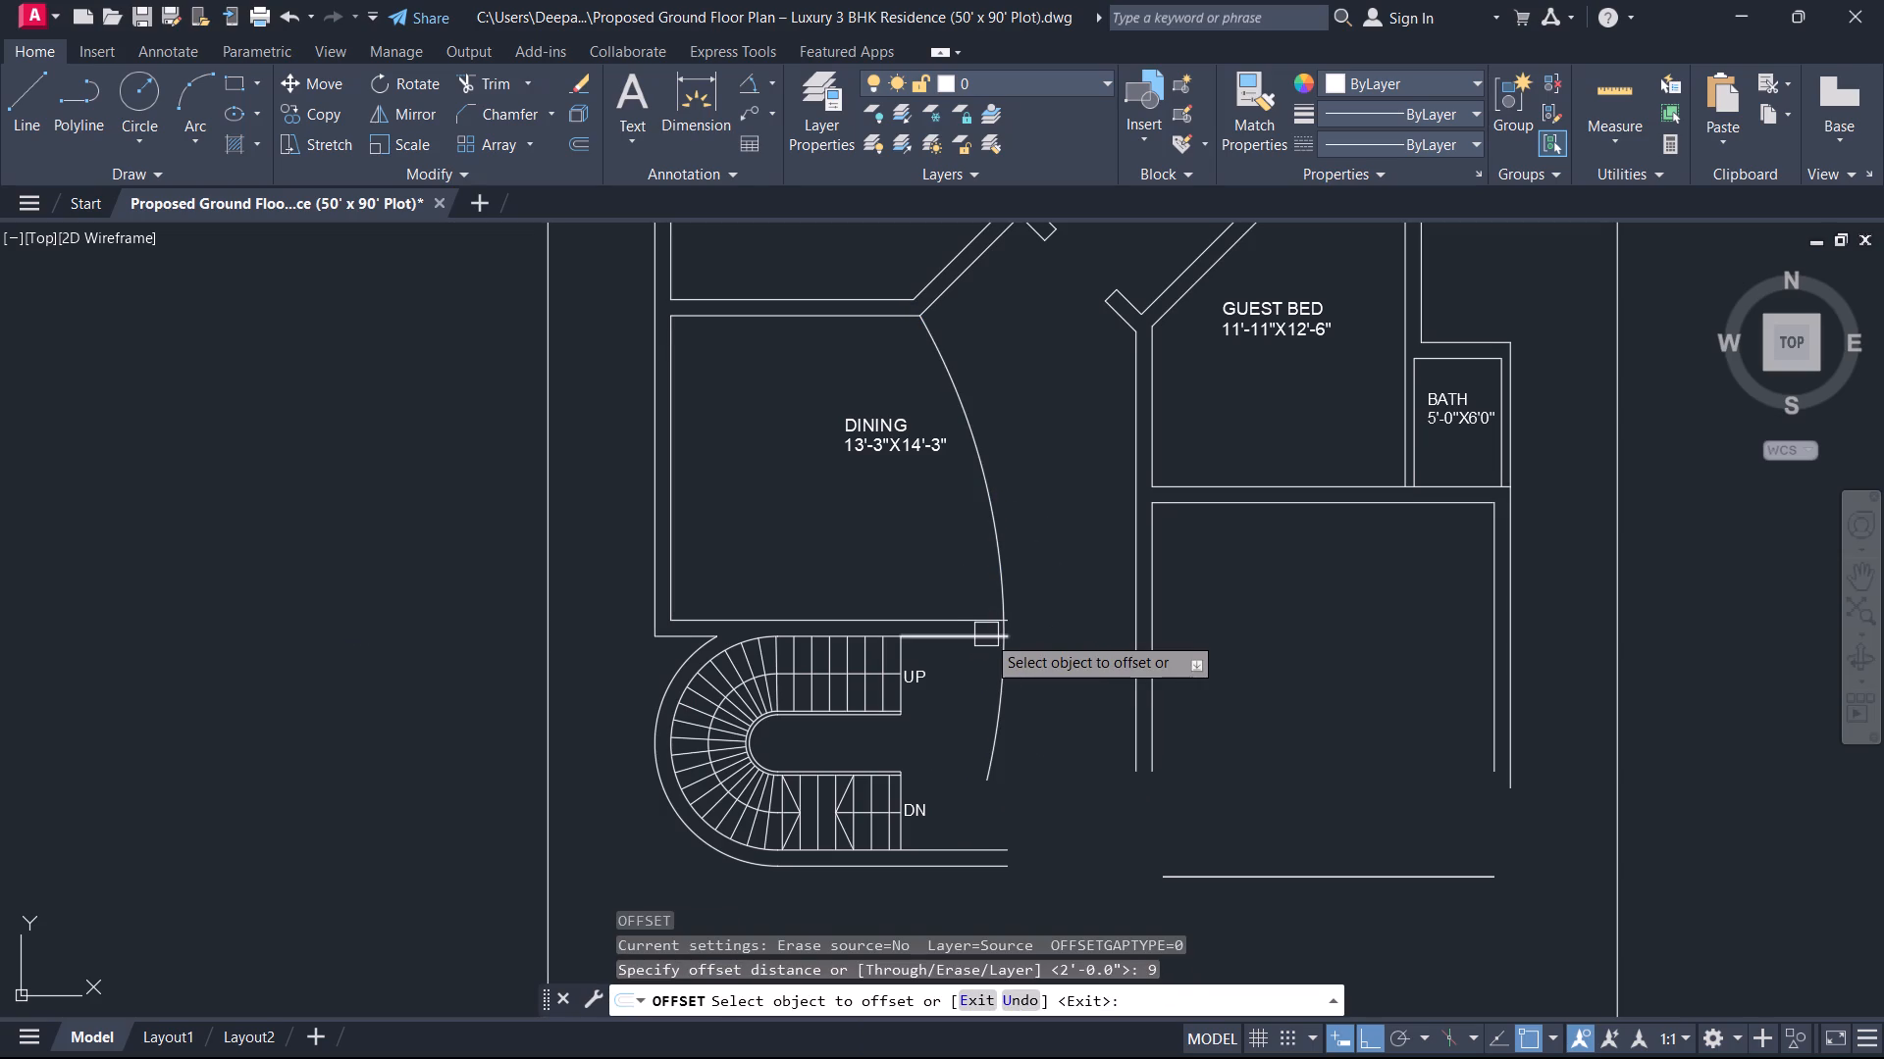
{"action": "left_click", "coordinate": [1004, 572]}
{"action": "left_click", "coordinate": [1040, 565]}
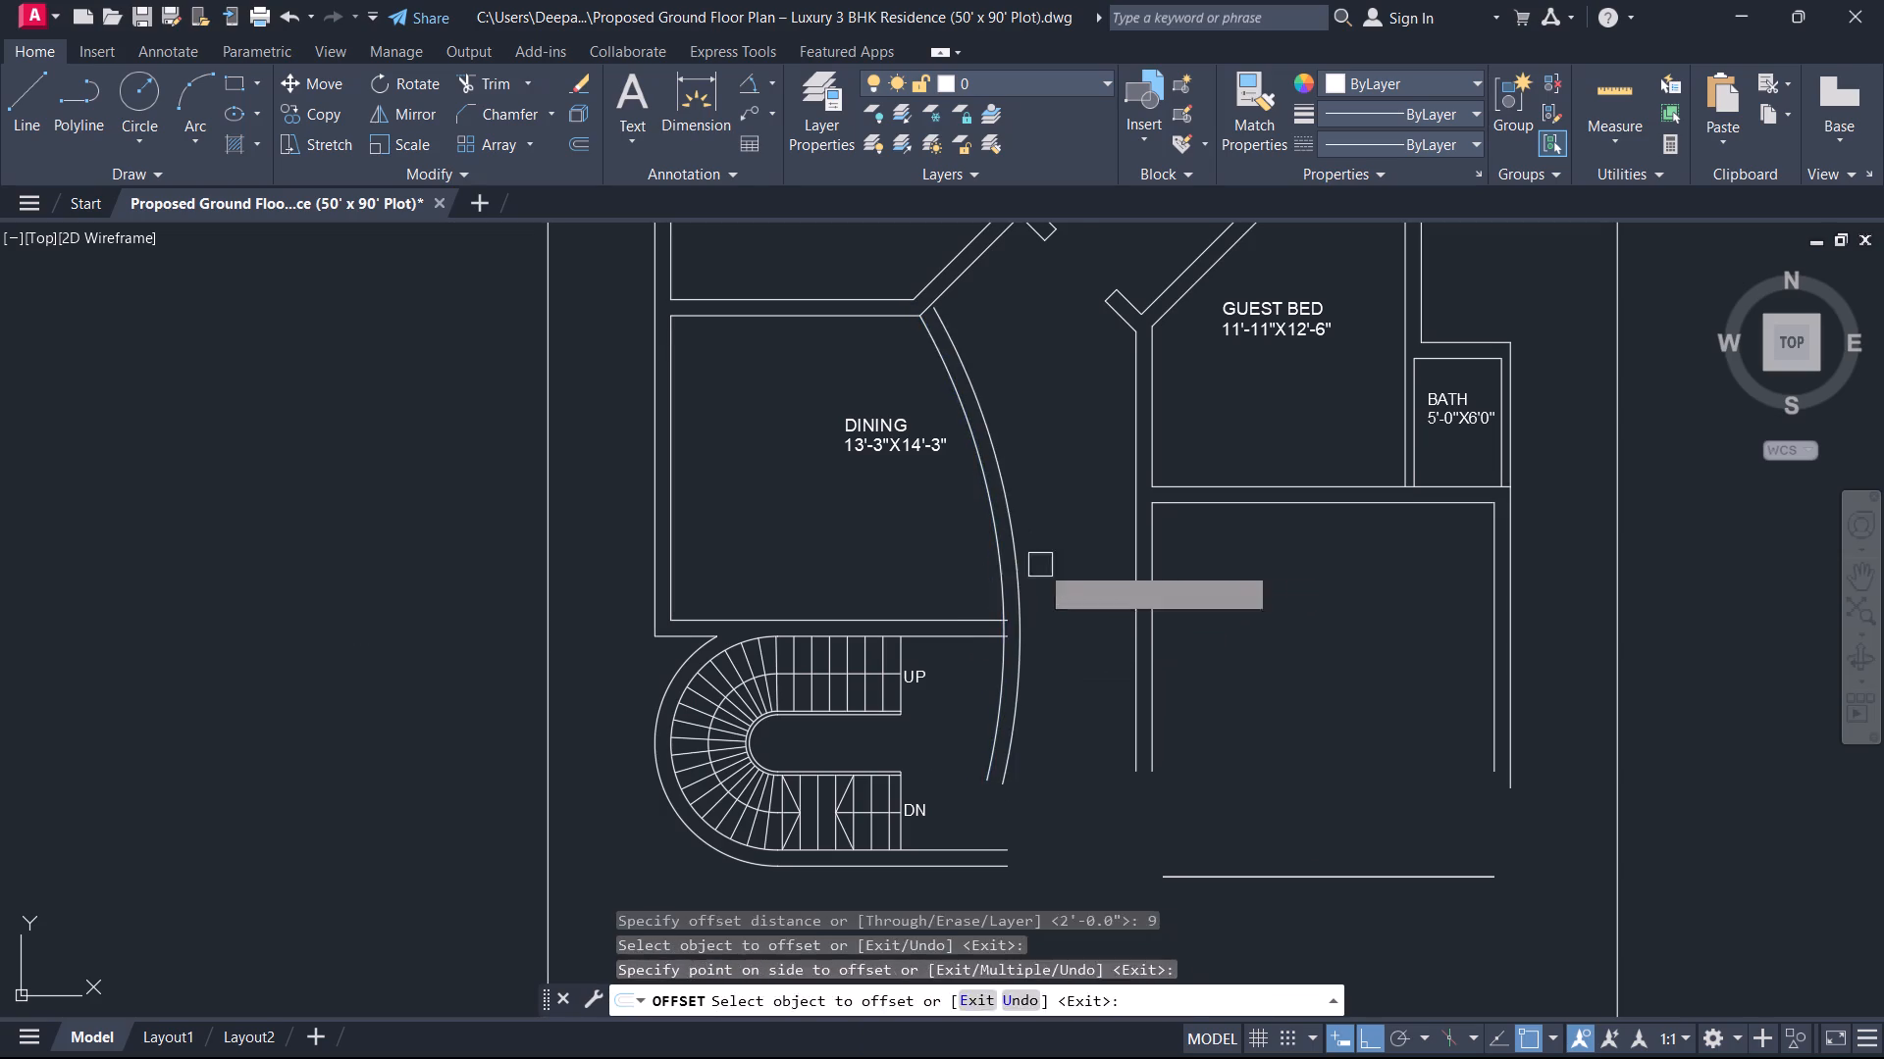
{"action": "key", "text": "Escape"}
{"action": "scroll", "coordinate": [990, 760], "scroll_direction": "up", "scroll_amount": 1}
{"action": "middle_click_drag", "start_coordinate": [1002, 838], "coordinate": [1031, 708]}
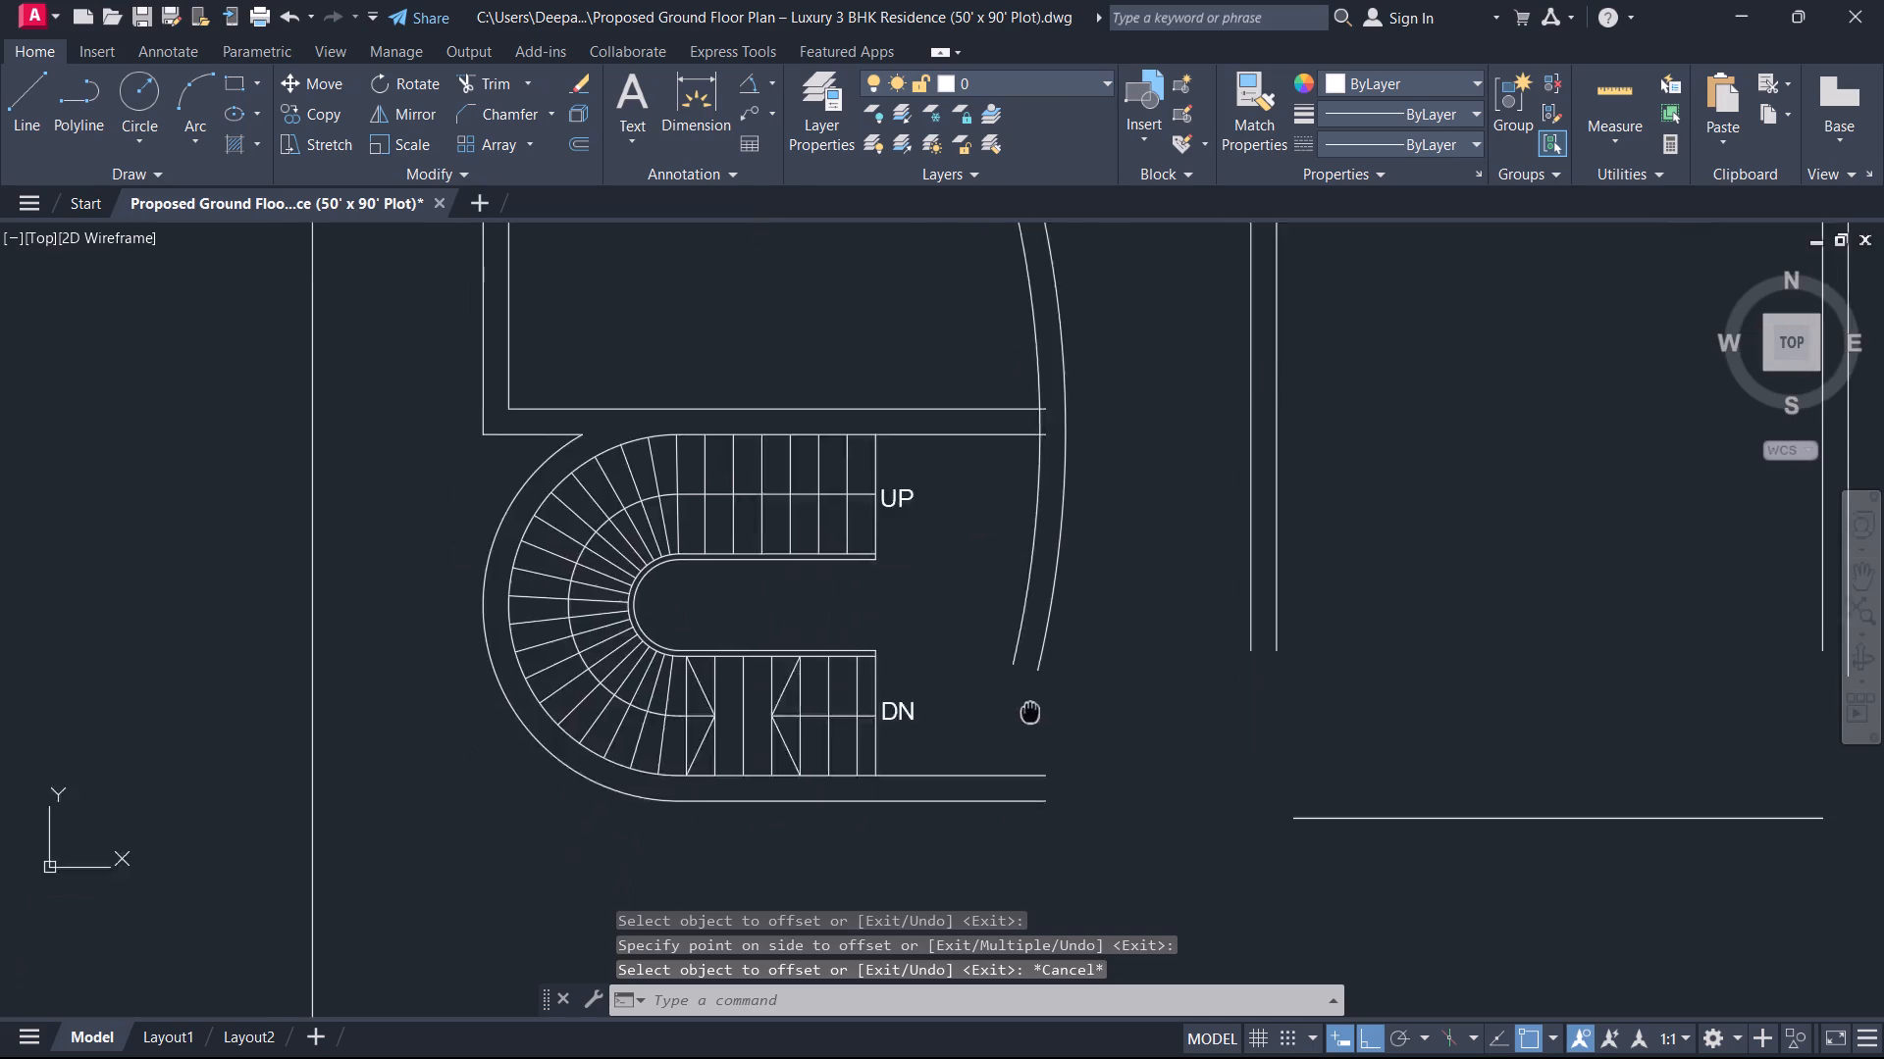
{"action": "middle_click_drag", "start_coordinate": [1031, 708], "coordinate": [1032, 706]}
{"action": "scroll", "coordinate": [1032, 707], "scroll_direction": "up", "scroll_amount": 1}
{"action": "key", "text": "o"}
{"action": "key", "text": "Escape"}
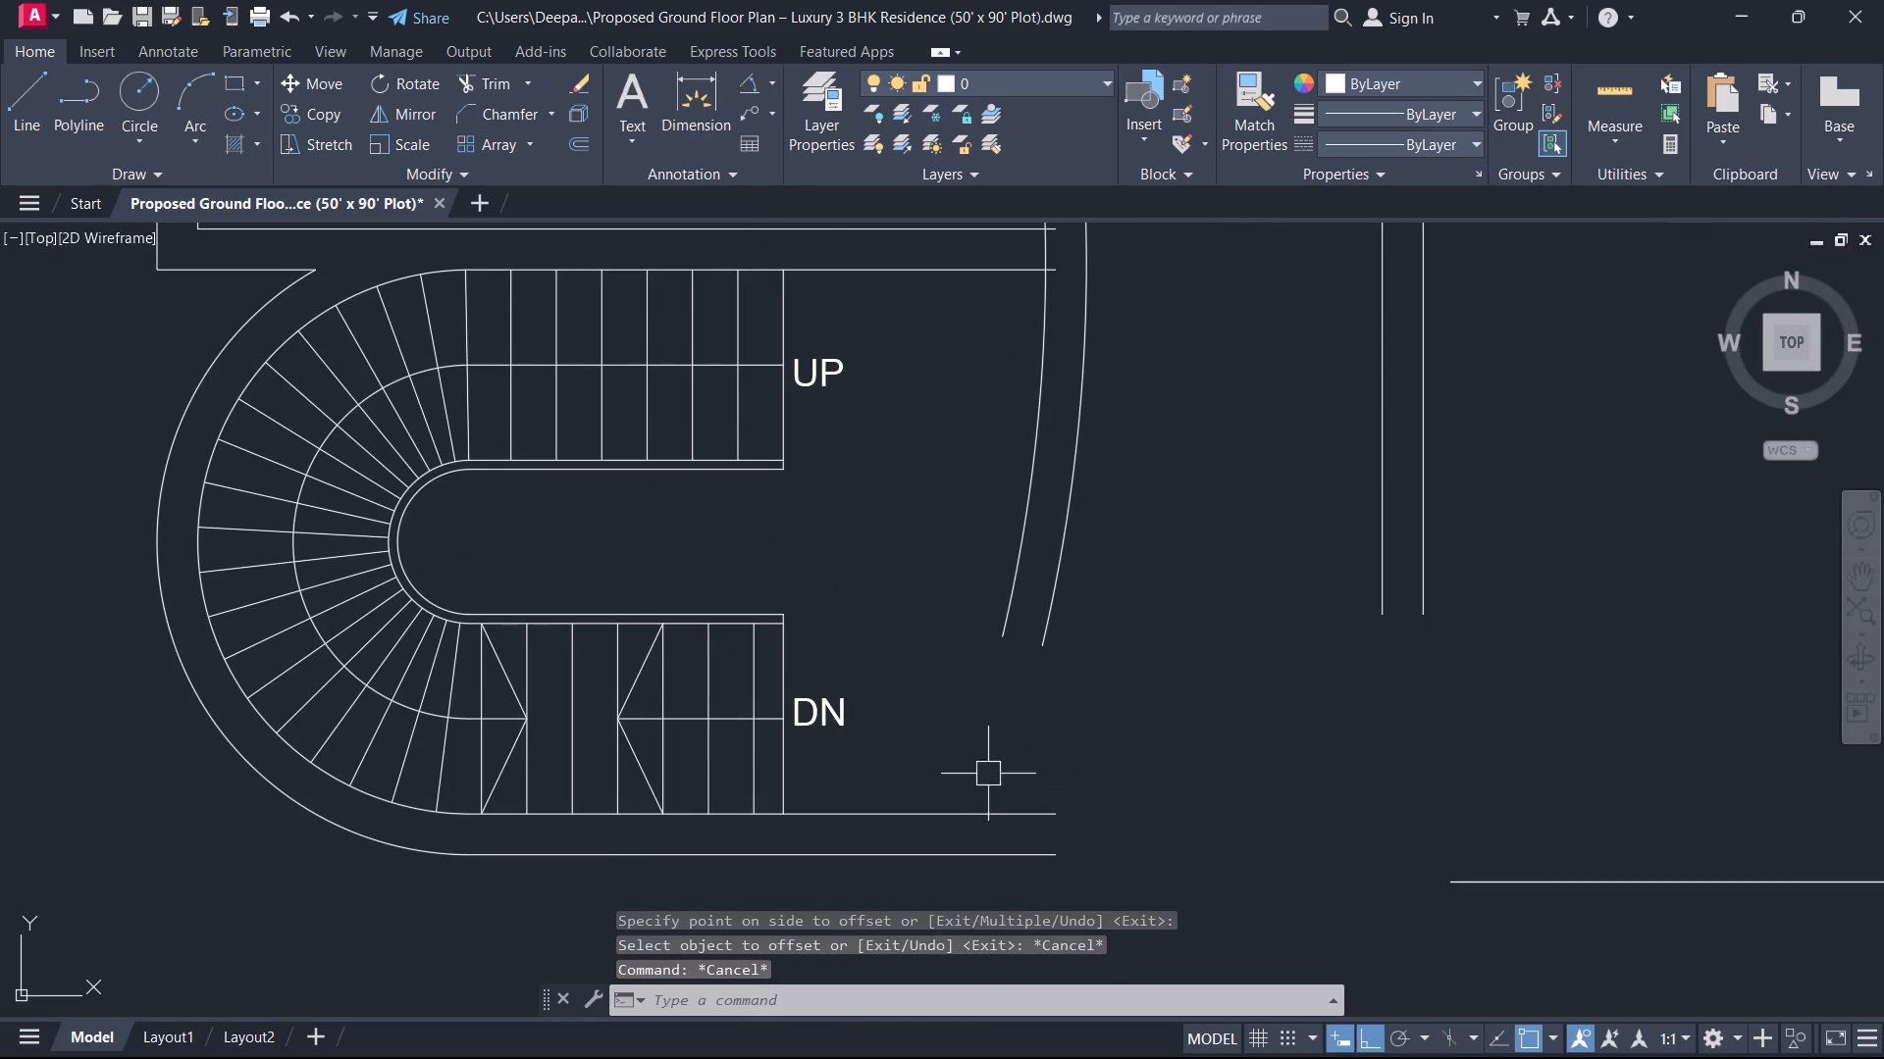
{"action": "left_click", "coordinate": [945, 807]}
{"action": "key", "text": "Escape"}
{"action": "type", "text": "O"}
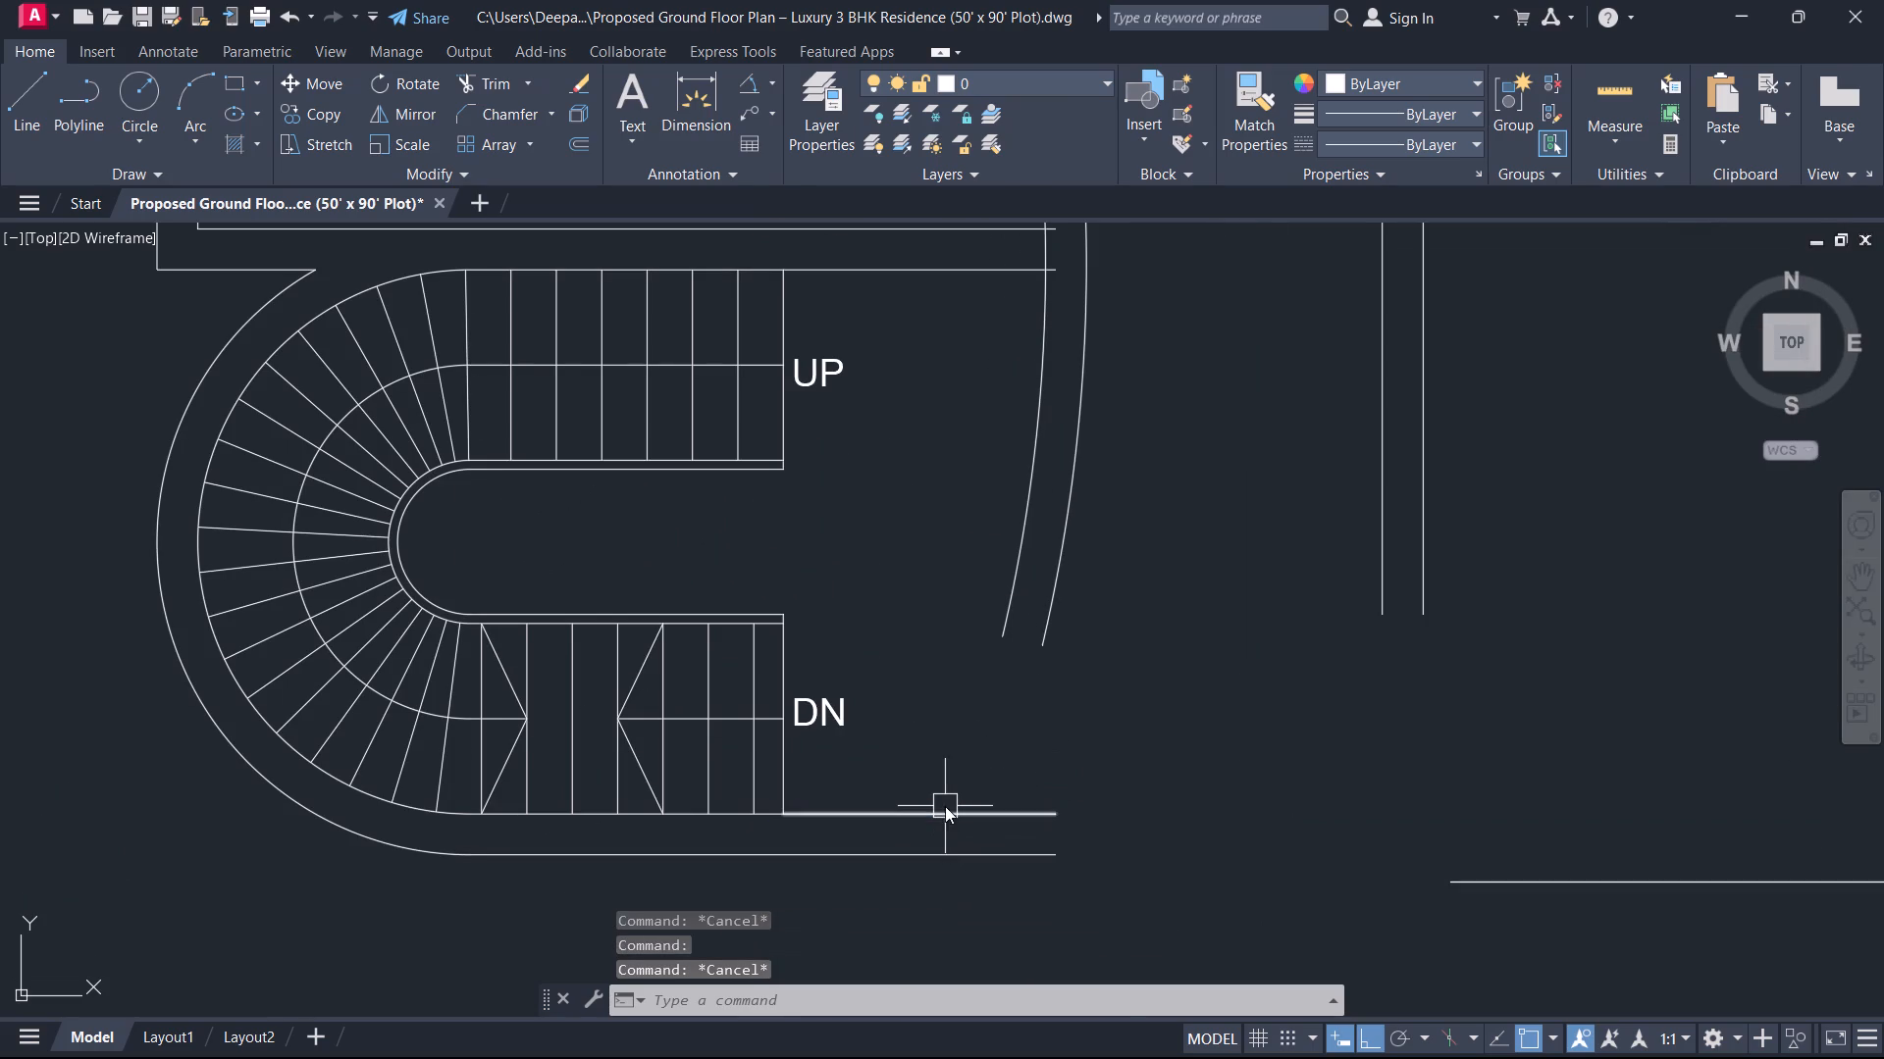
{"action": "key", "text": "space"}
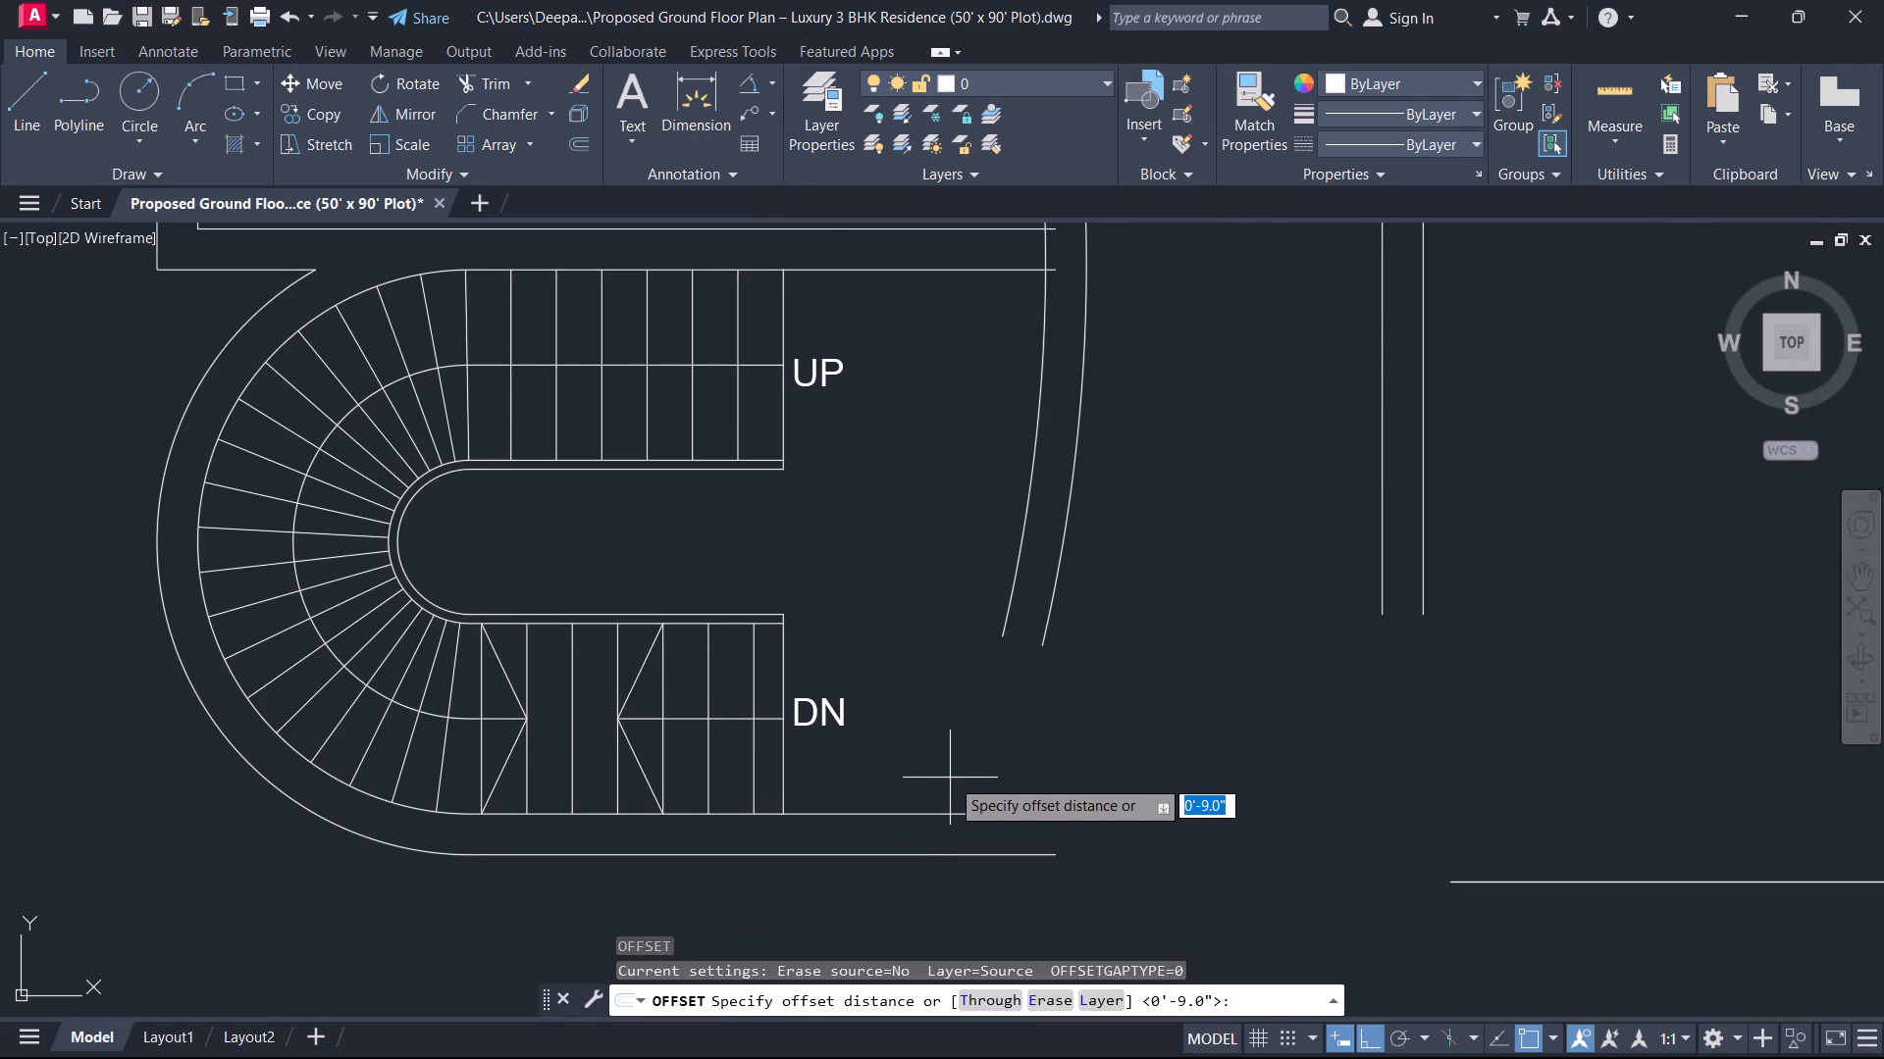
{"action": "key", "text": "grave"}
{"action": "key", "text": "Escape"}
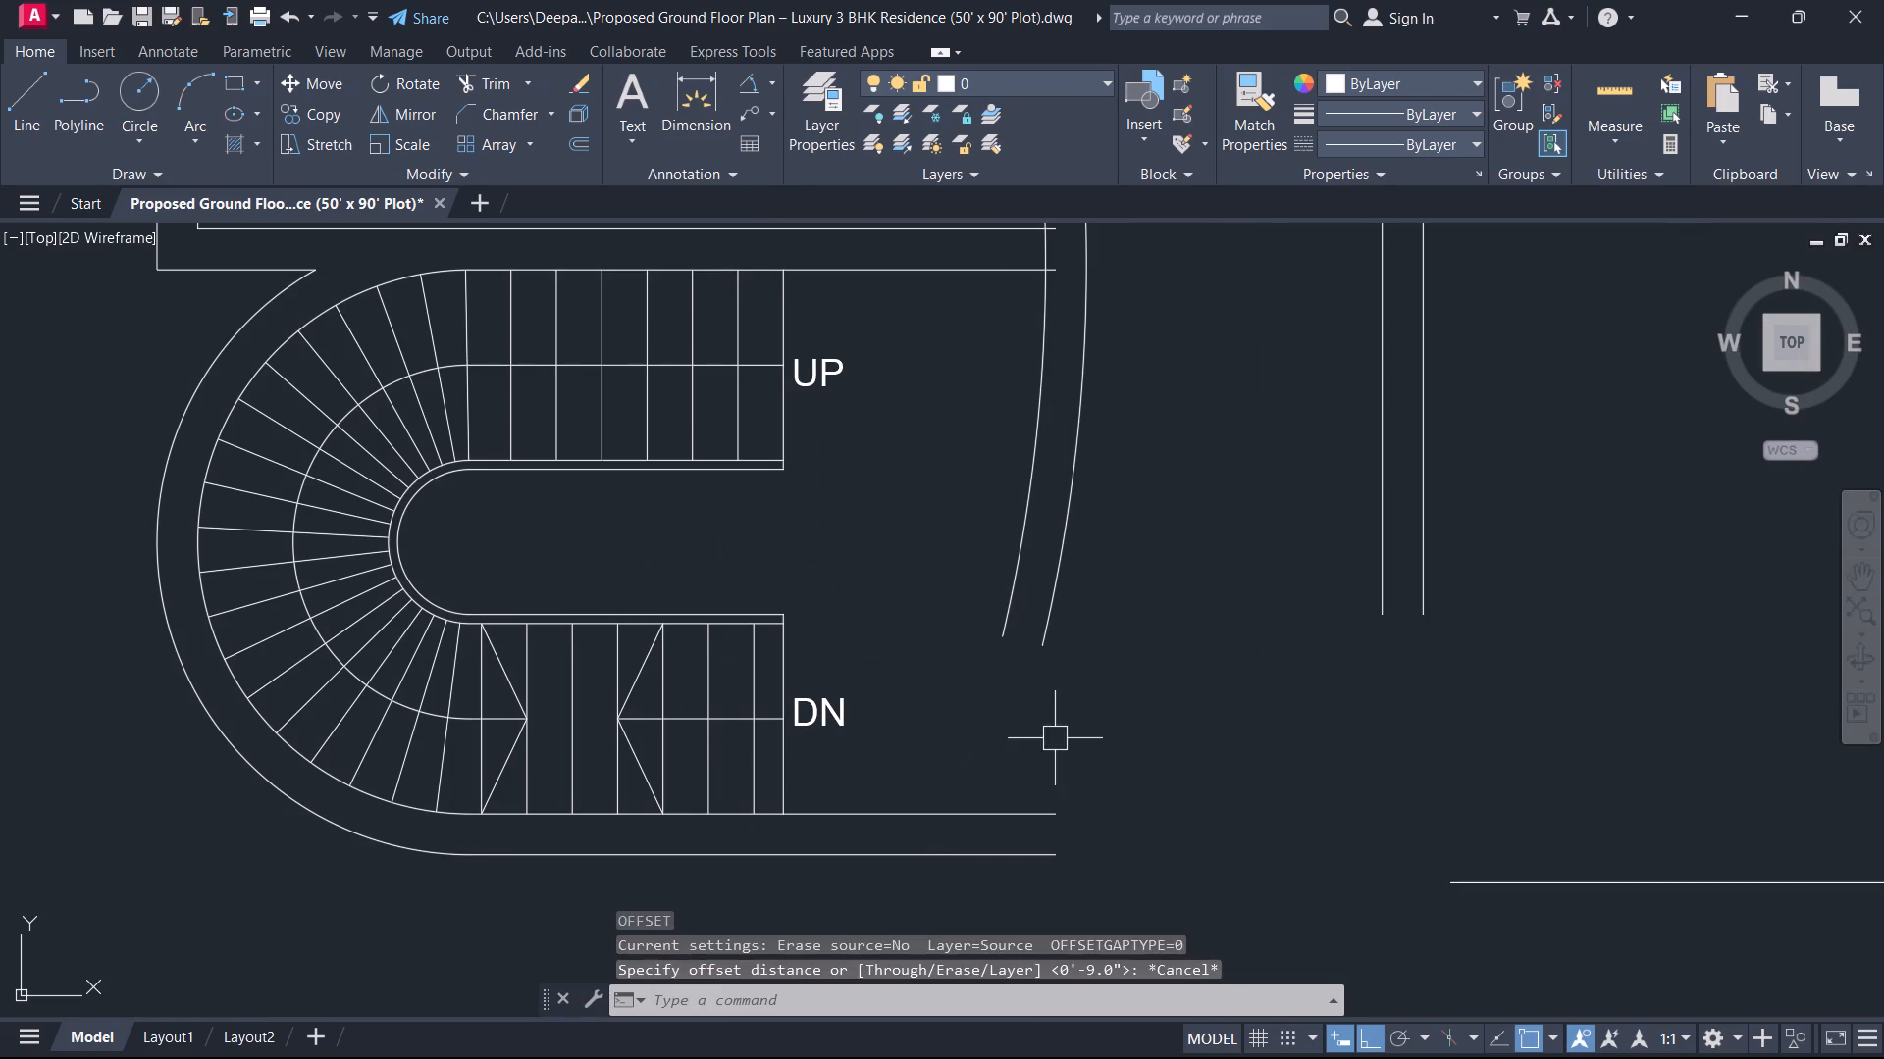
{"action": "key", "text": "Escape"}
Stretch the inner arc's lower end to the end of the inner line of the wall below the DN flight.
{"action": "left_click", "coordinate": [1007, 623]}
{"action": "left_click", "coordinate": [1000, 645]}
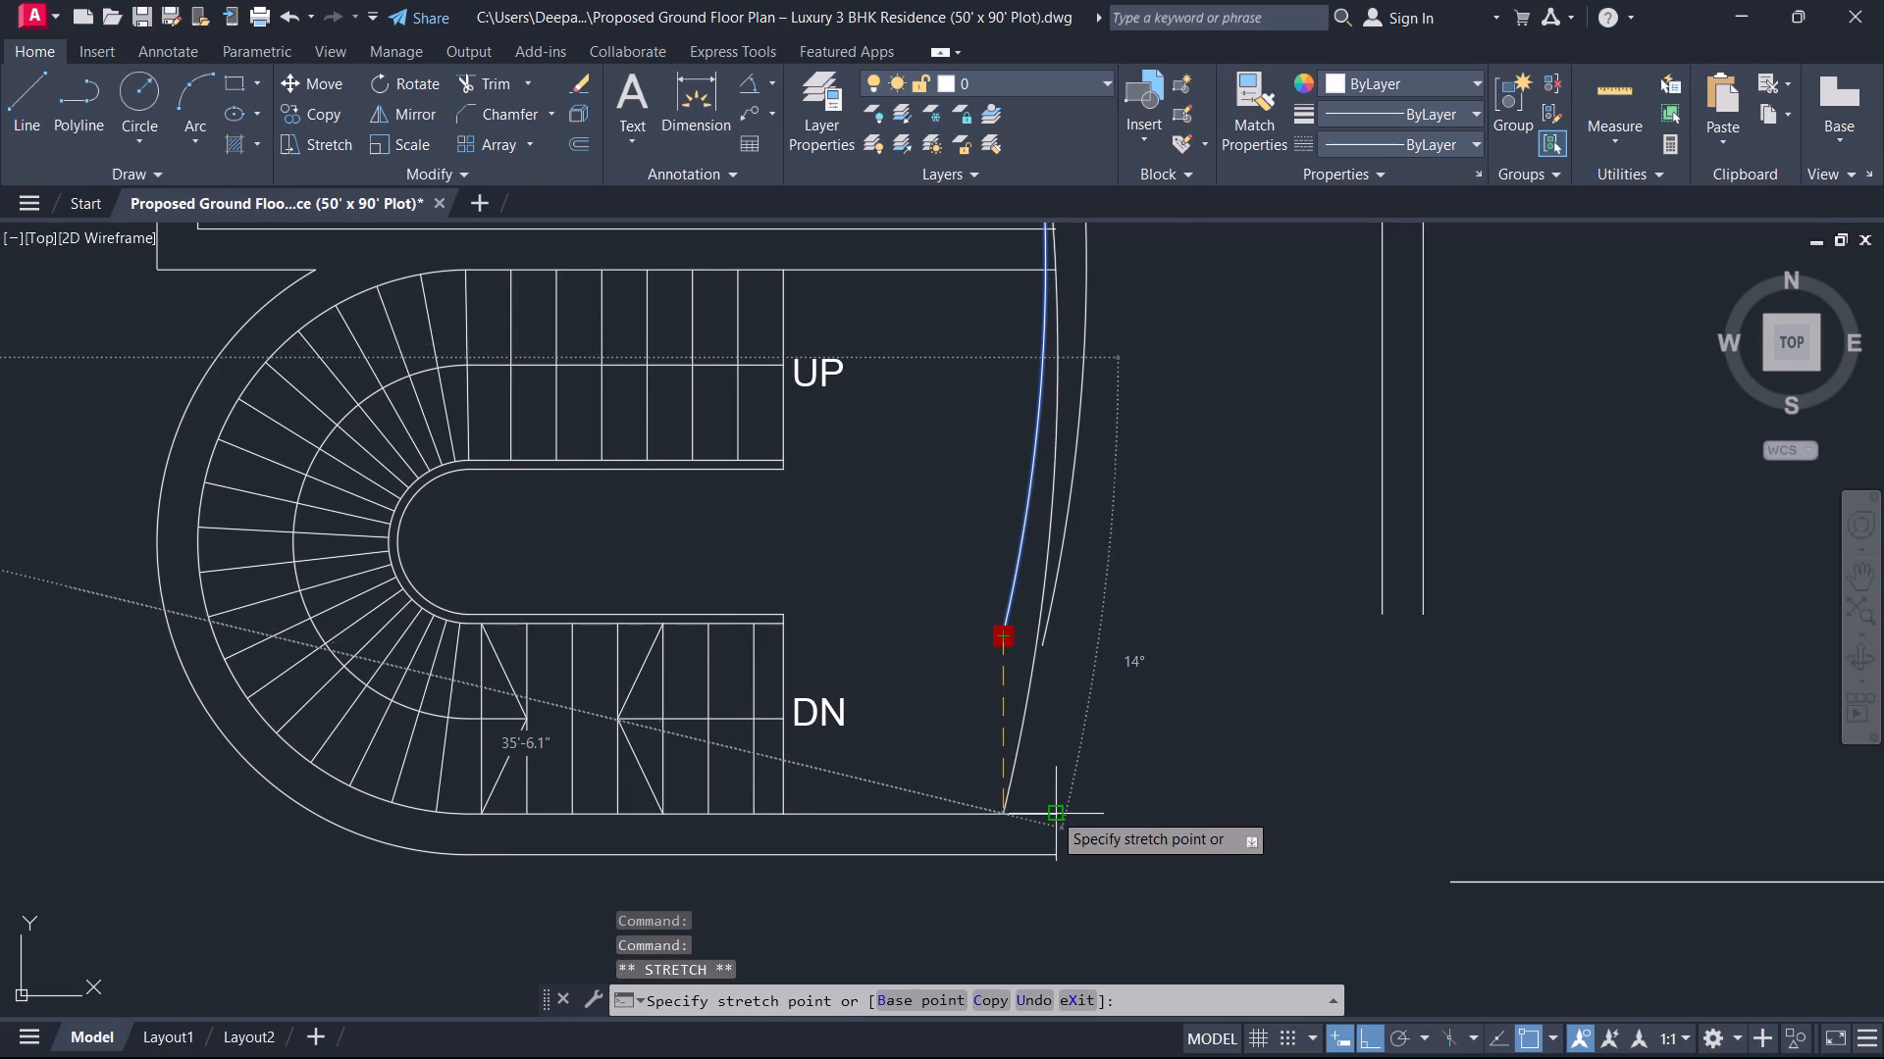
{"action": "left_click", "coordinate": [1052, 811]}
{"action": "key", "text": "Escape"}
Erase the old outer arc beside the staircase.
{"action": "left_click", "coordinate": [1033, 643]}
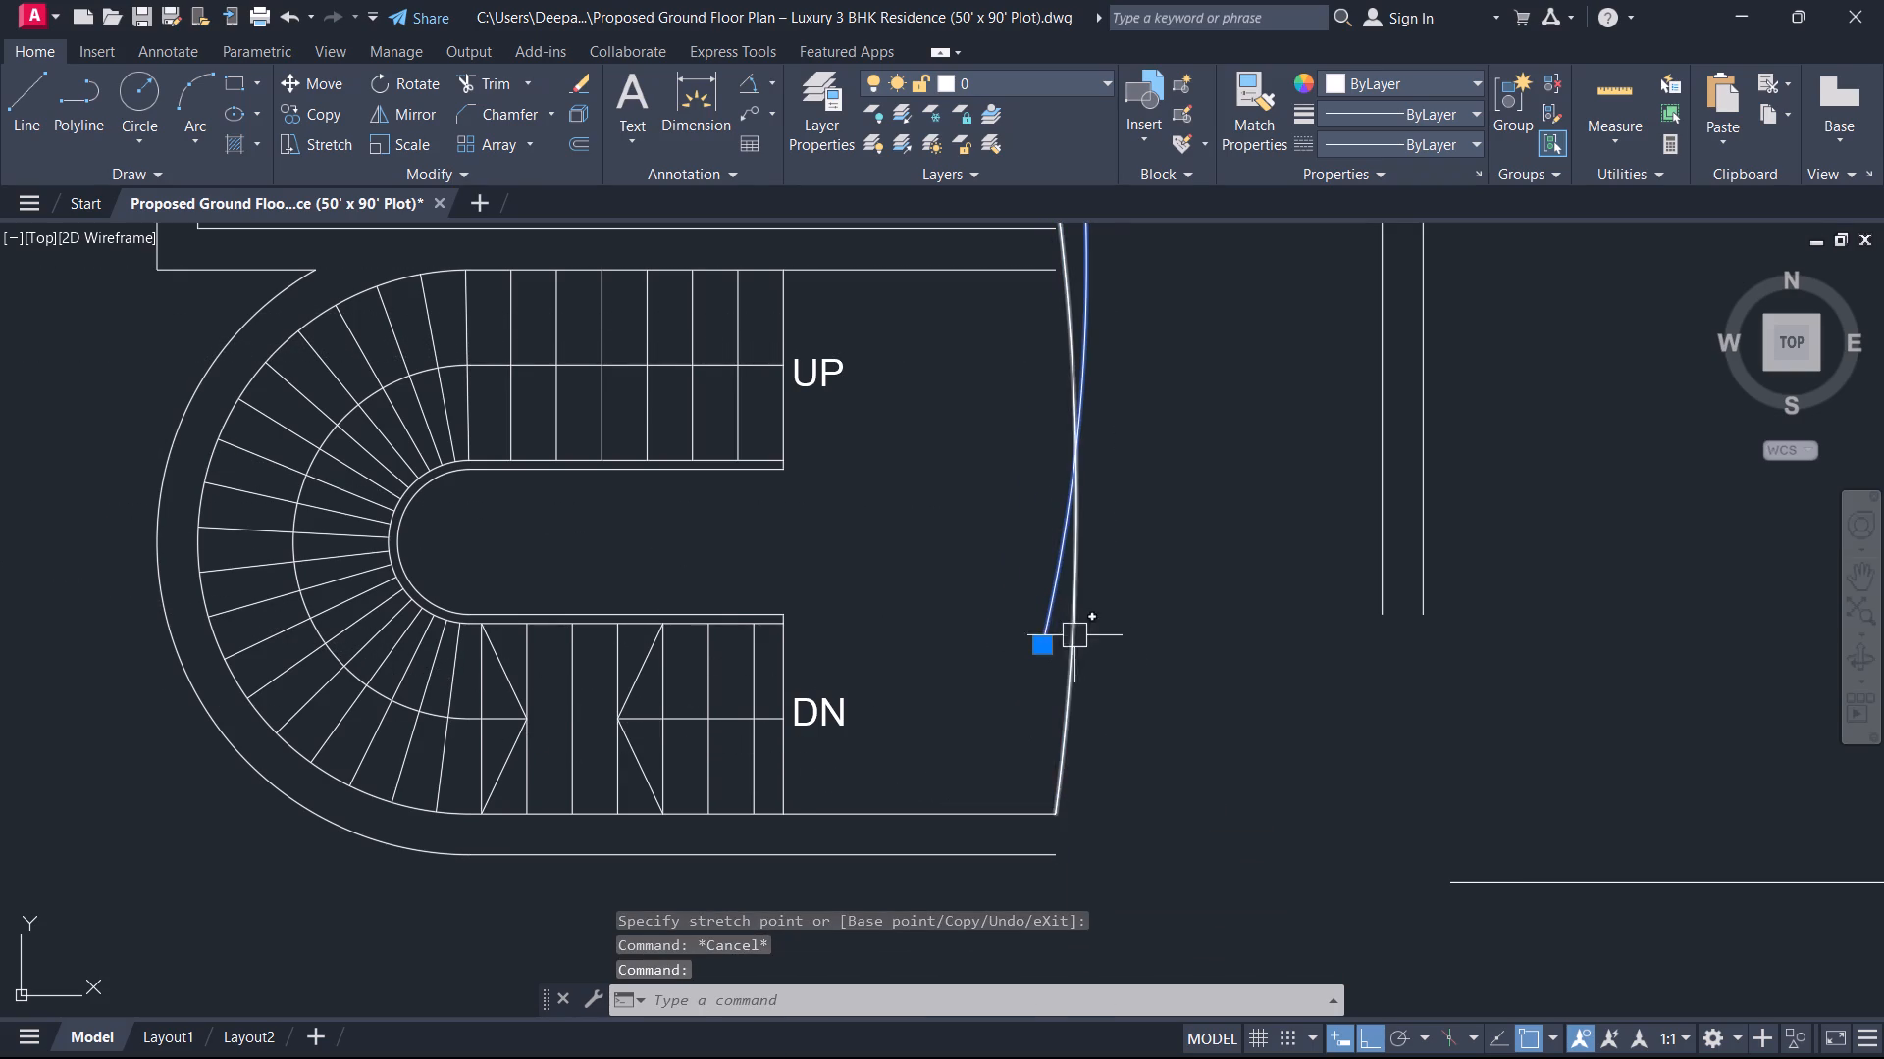
{"action": "key", "text": "Delete"}
Offset the reshaped dining room arc 9" outward, away from the staircase.
{"action": "scroll", "coordinate": [1192, 665], "scroll_direction": "down", "scroll_amount": 2}
{"action": "middle_click_drag", "start_coordinate": [1162, 685], "coordinate": [1194, 832]}
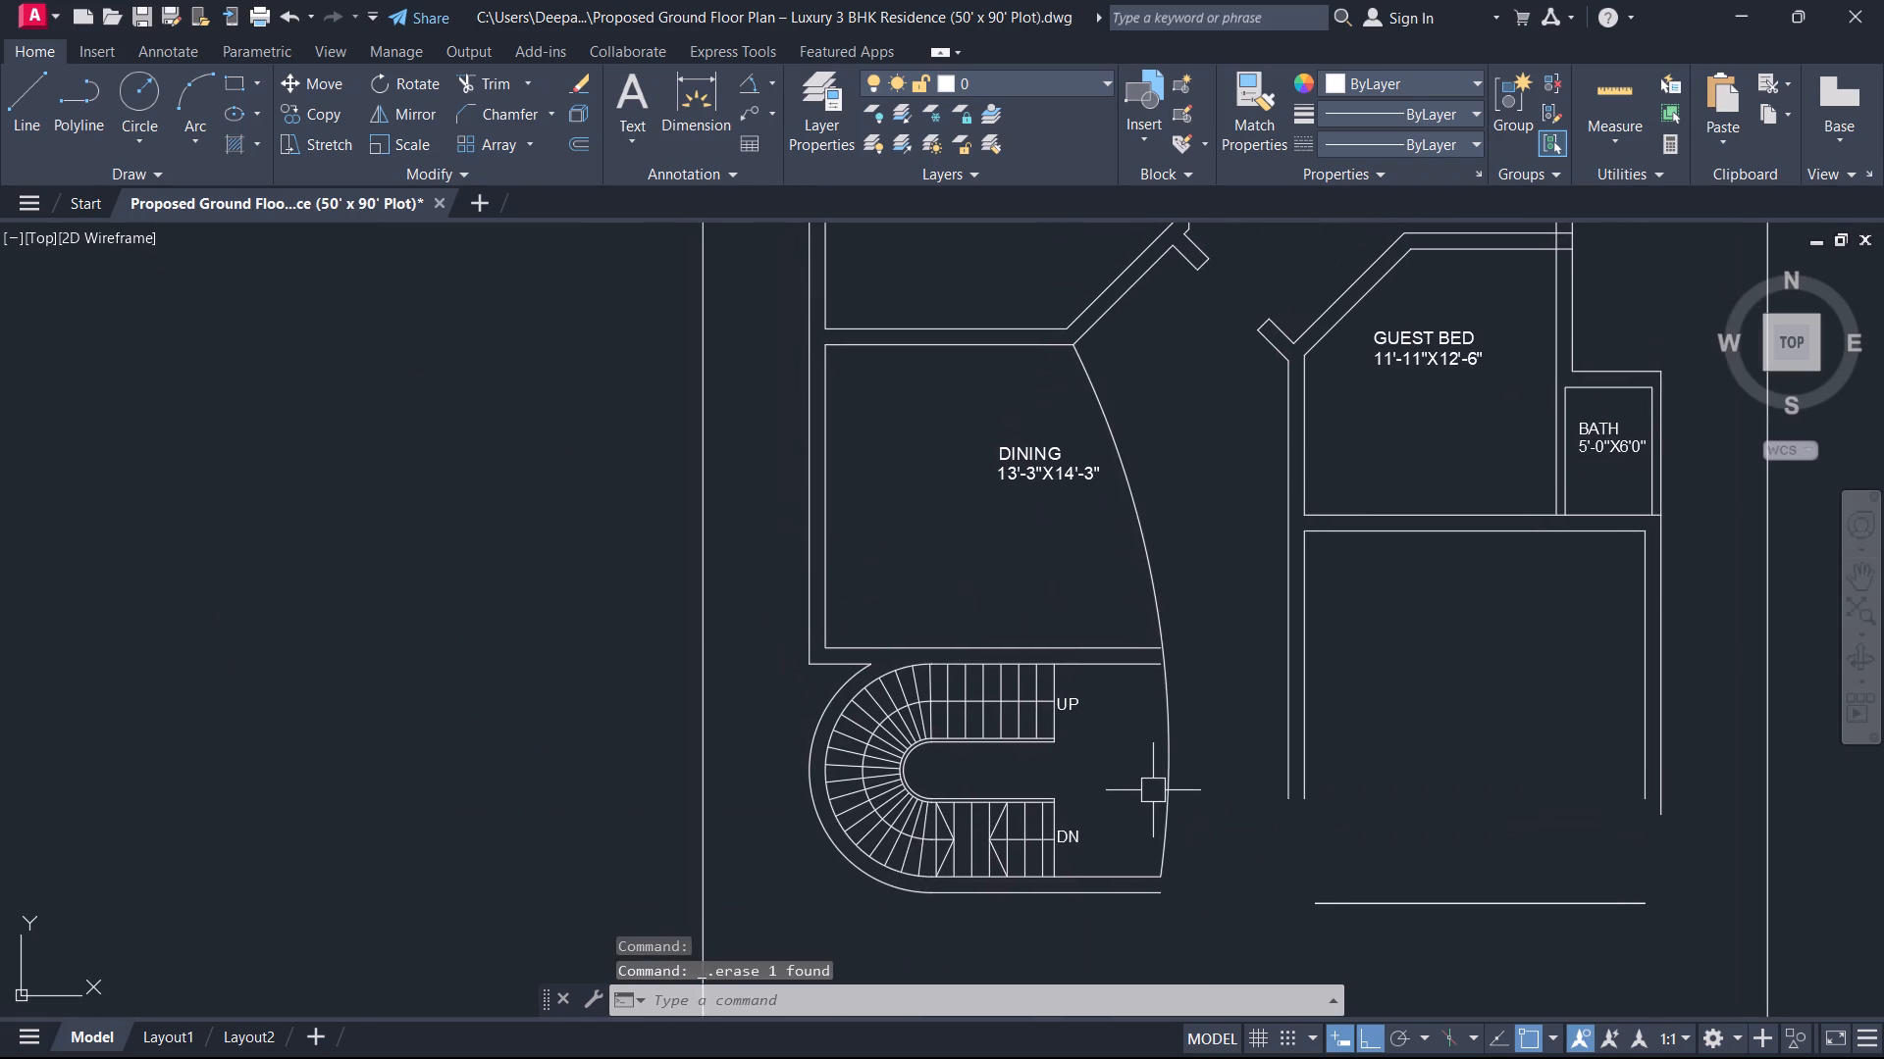
{"action": "key", "text": "o"}
{"action": "key", "text": "space"}
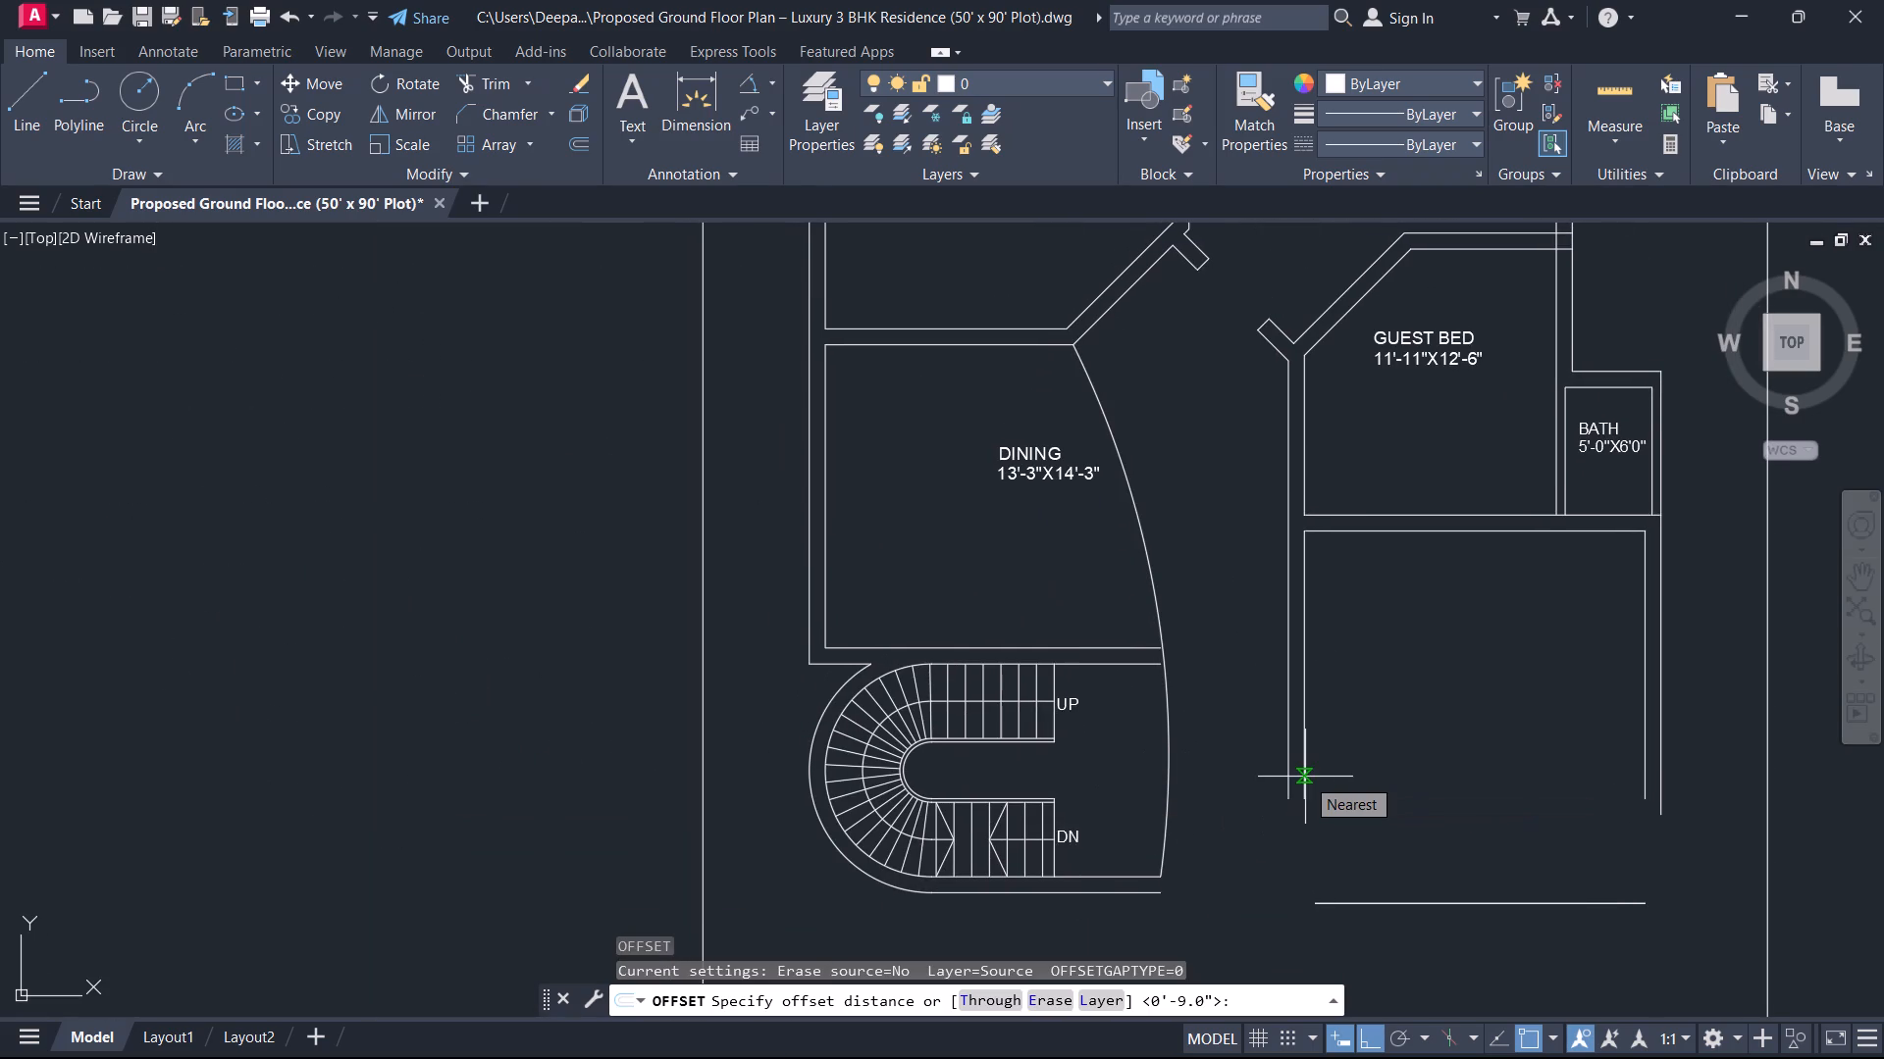
{"action": "key", "text": "9"}
{"action": "key", "text": "Return"}
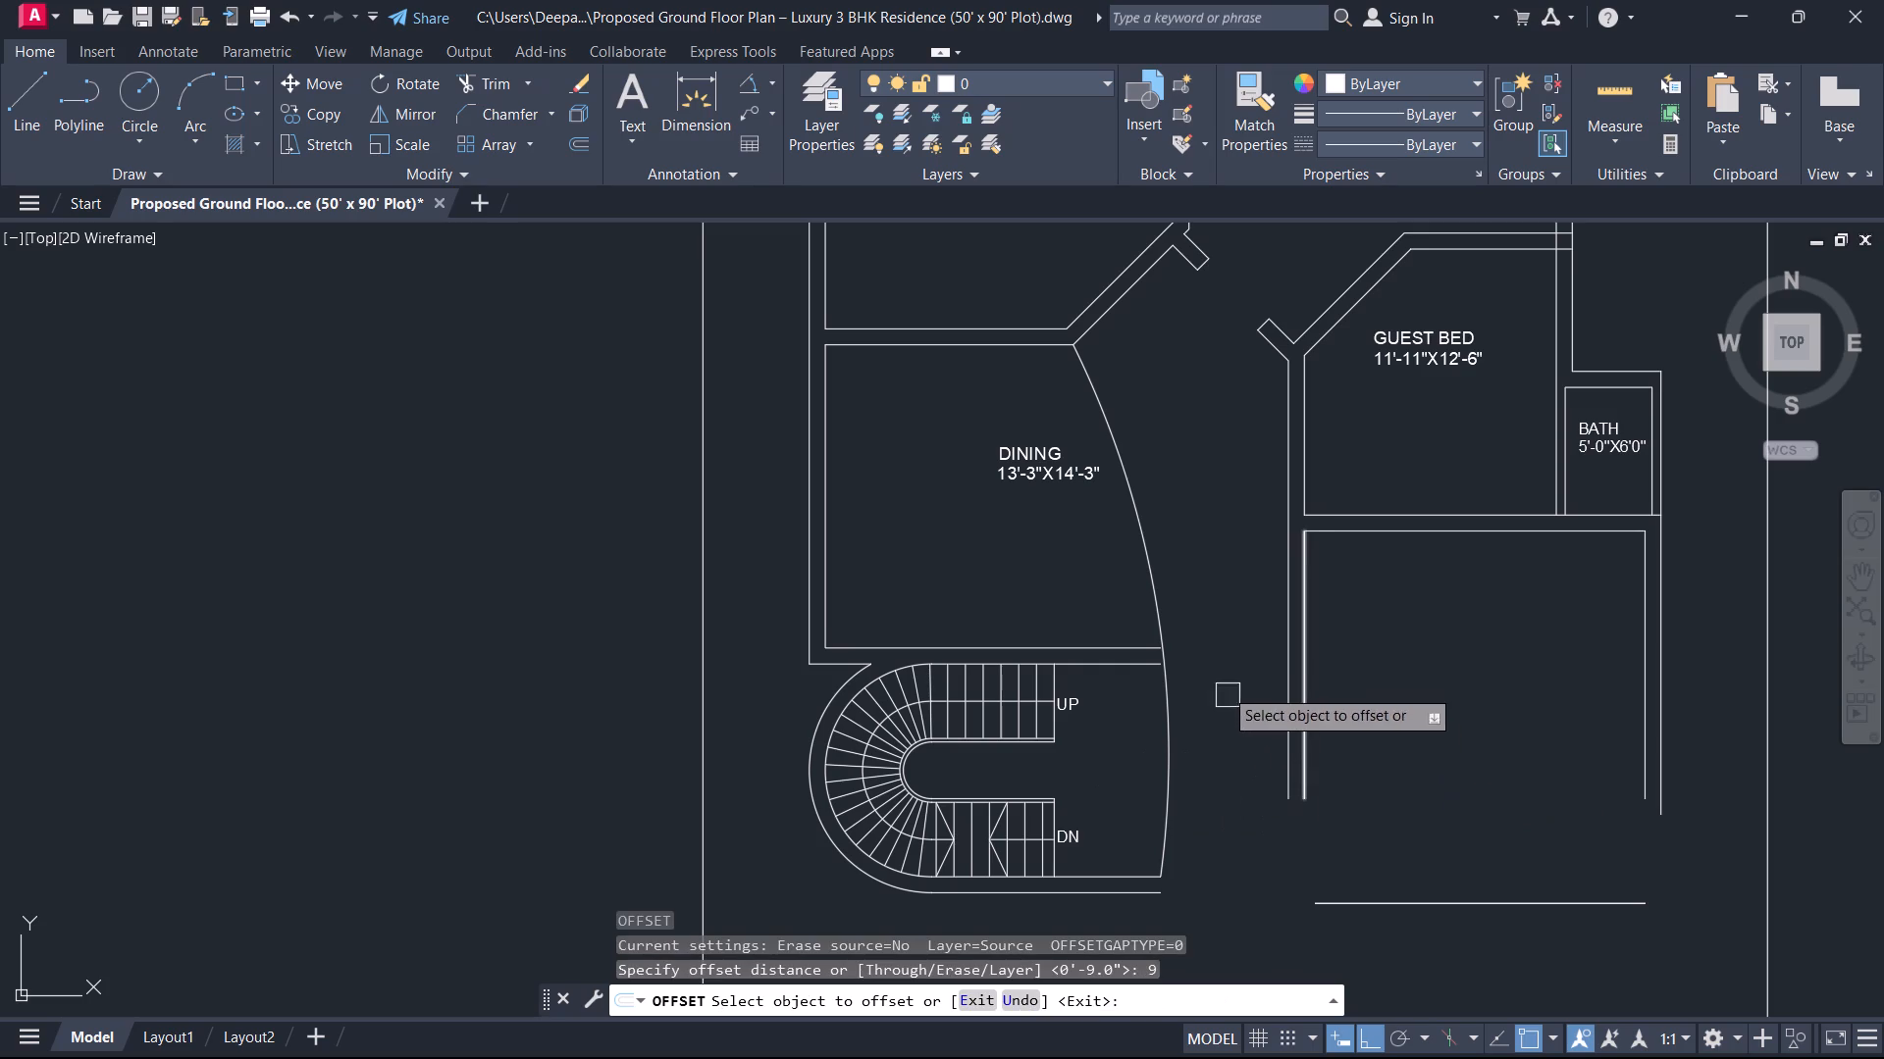
{"action": "left_click", "coordinate": [1168, 610]}
{"action": "left_click", "coordinate": [1230, 610]}
{"action": "key", "text": "Escape"}
Extend both lines of the wall between the dining room and the staircase to the inner arc.
{"action": "scroll", "coordinate": [1158, 671], "scroll_direction": "up", "scroll_amount": 2}
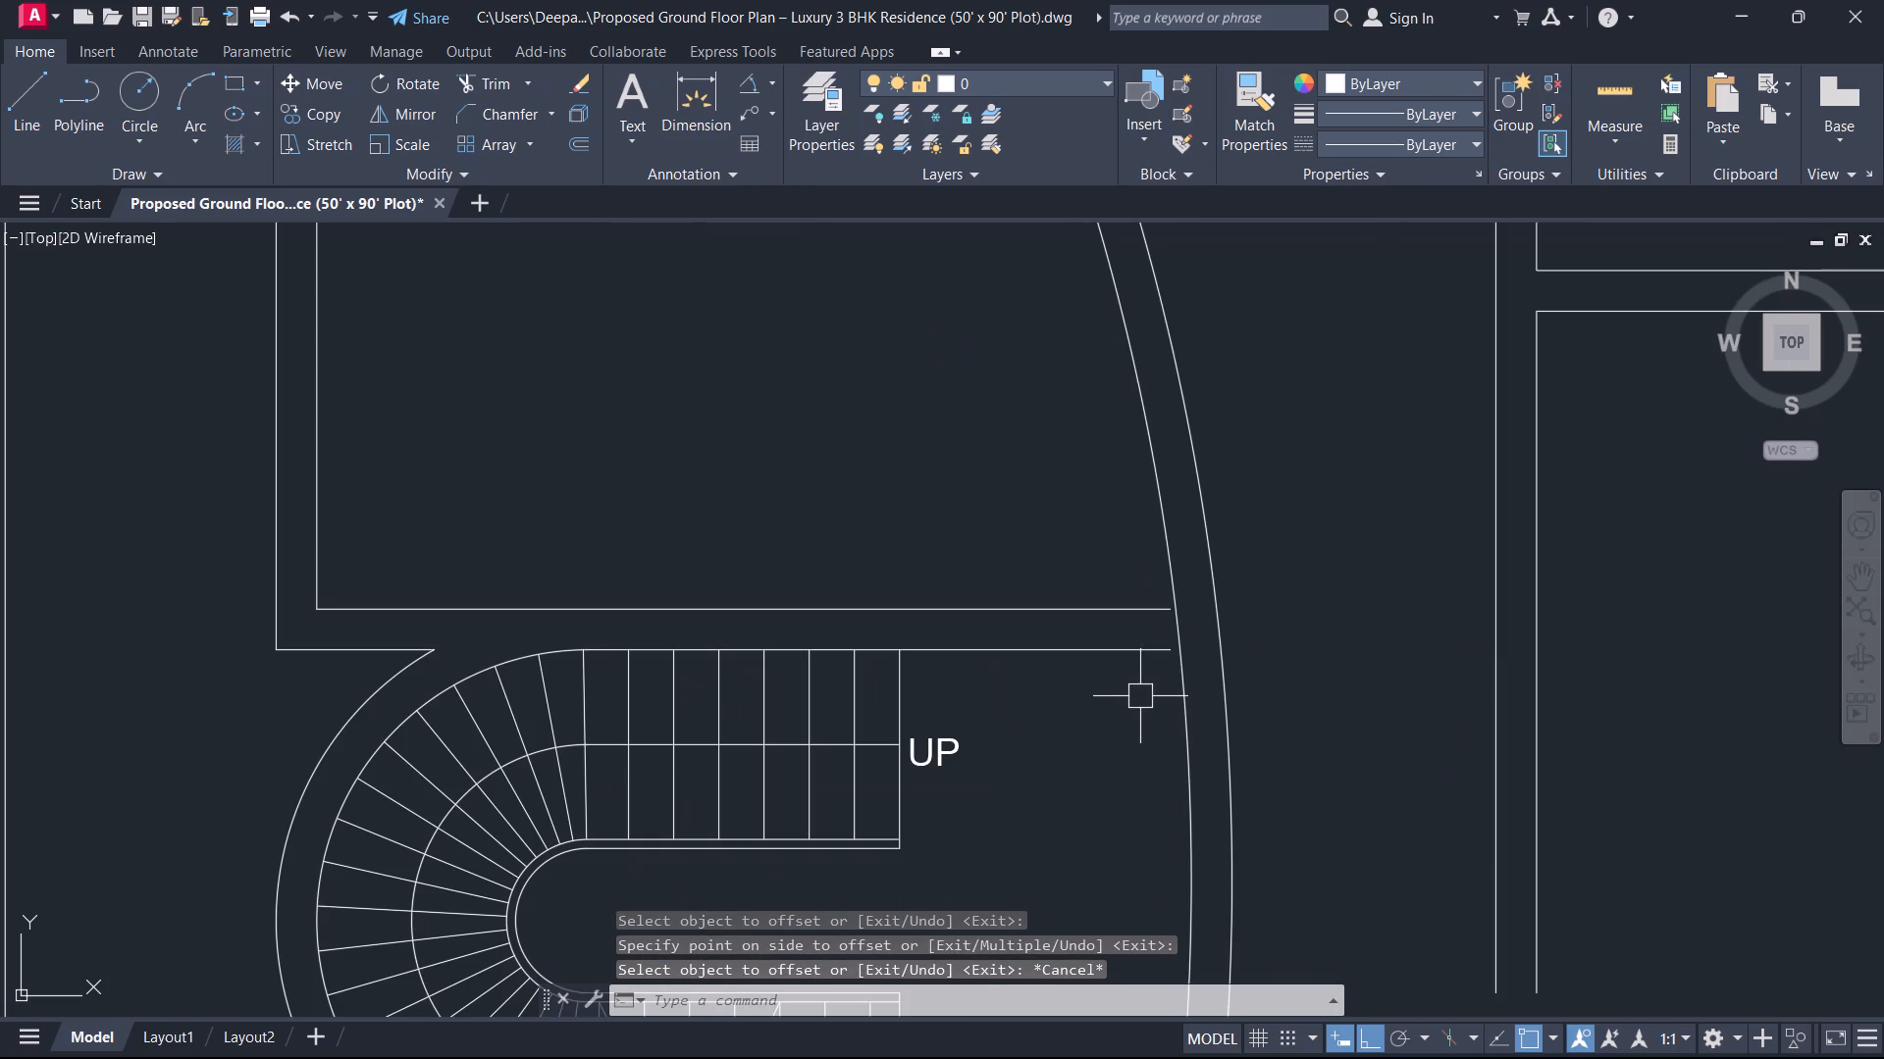
{"action": "type", "text": "EX"}
{"action": "key", "text": "space"}
{"action": "left_click", "coordinate": [1109, 713]}
{"action": "left_click", "coordinate": [1138, 556]}
{"action": "key", "text": "Escape"}
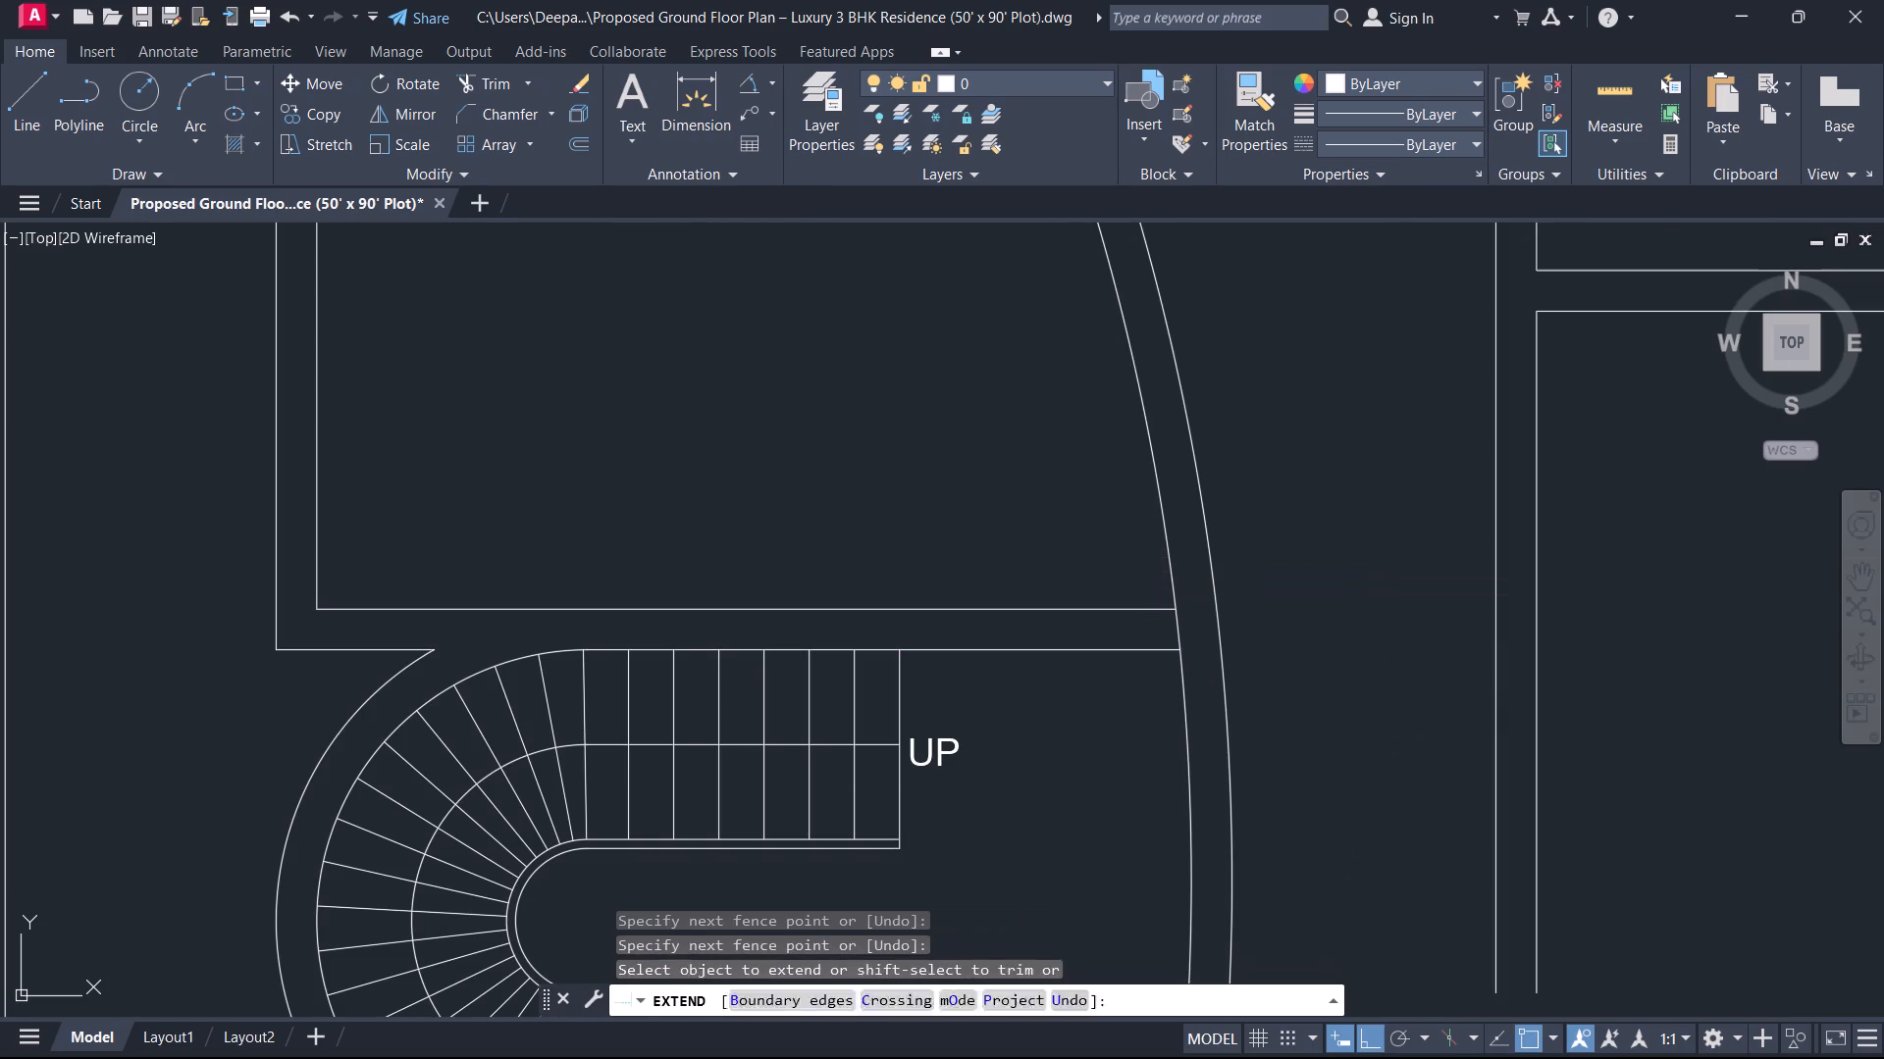
Trim the inner arc between the two lines of the wall separating the dining room from the staircase.
{"action": "type", "text": "TR"}
{"action": "key", "text": "space"}
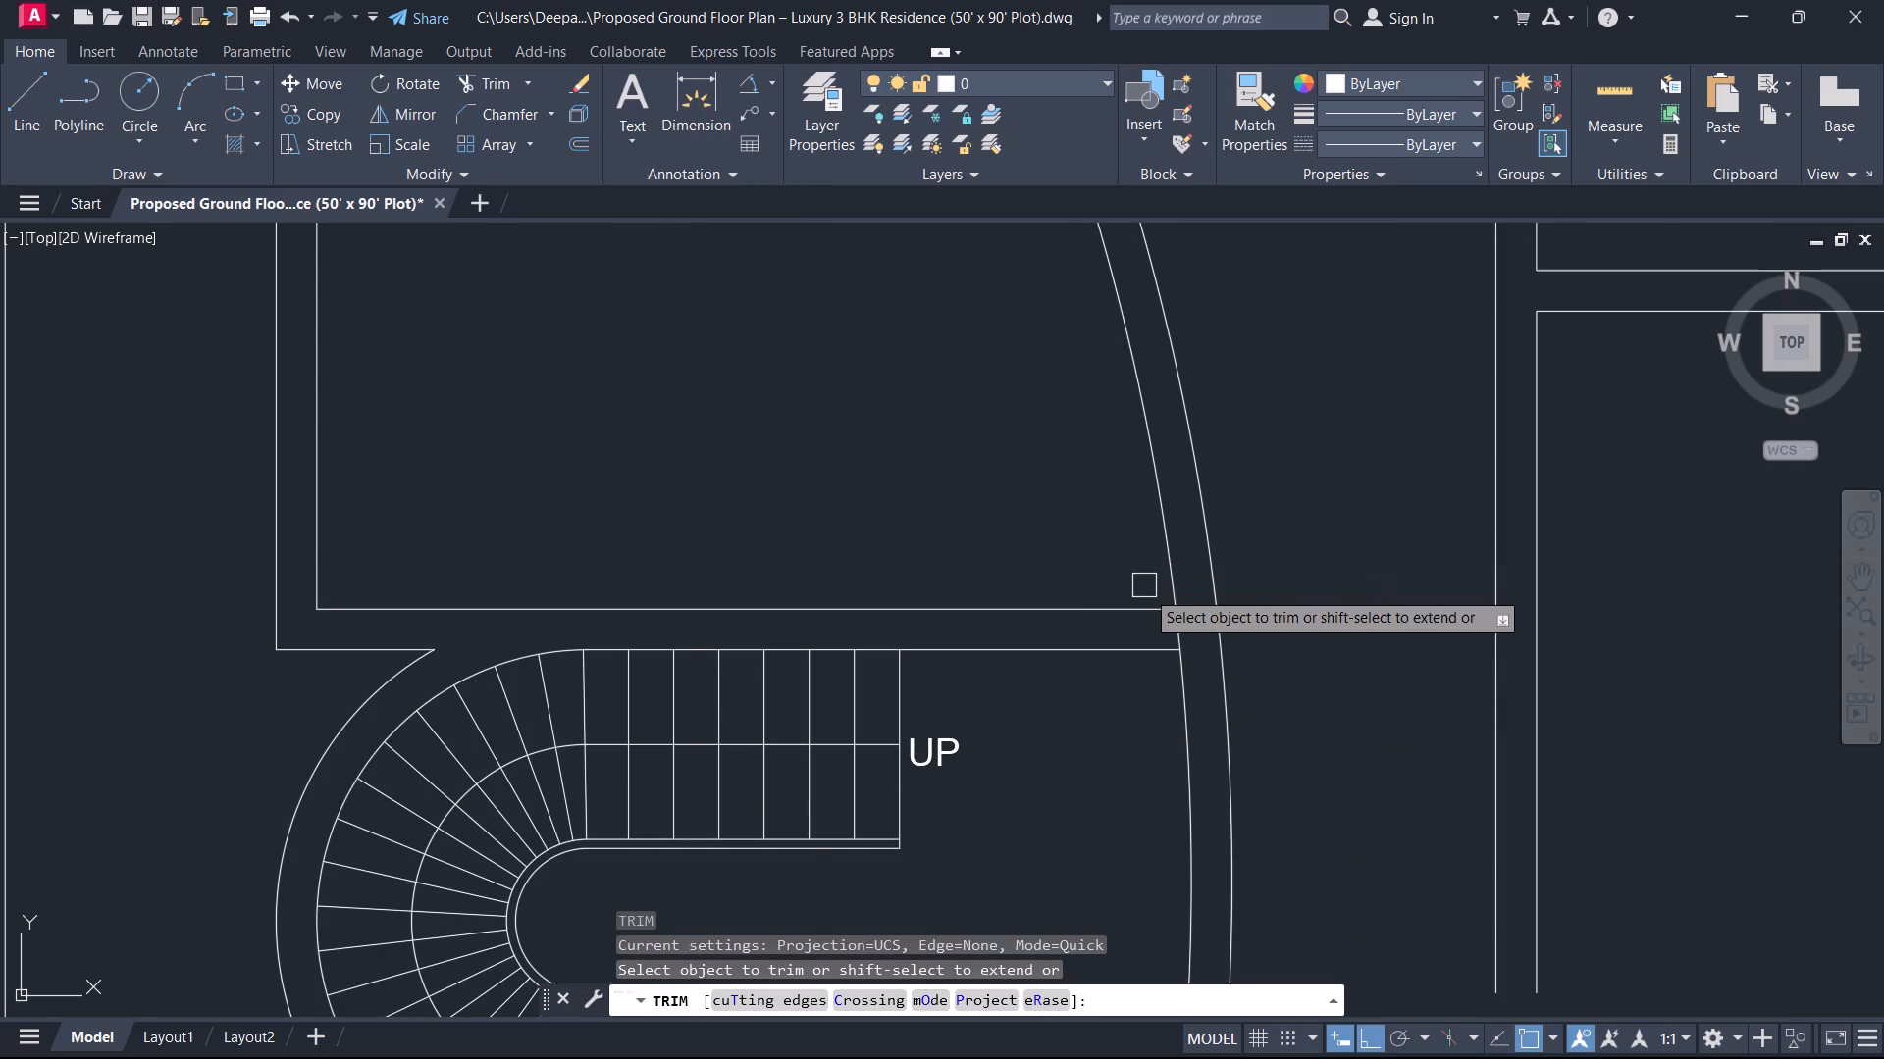
{"action": "scroll", "coordinate": [1151, 599], "scroll_direction": "up", "scroll_amount": 2}
{"action": "left_click", "coordinate": [1184, 667]}
{"action": "left_click", "coordinate": [1227, 662]}
{"action": "key", "text": "Escape"}
Draw a line joining the outer arc's lower end to the end of the outer line of the wall below the staircase.
{"action": "scroll", "coordinate": [1213, 669], "scroll_direction": "down", "scroll_amount": 1}
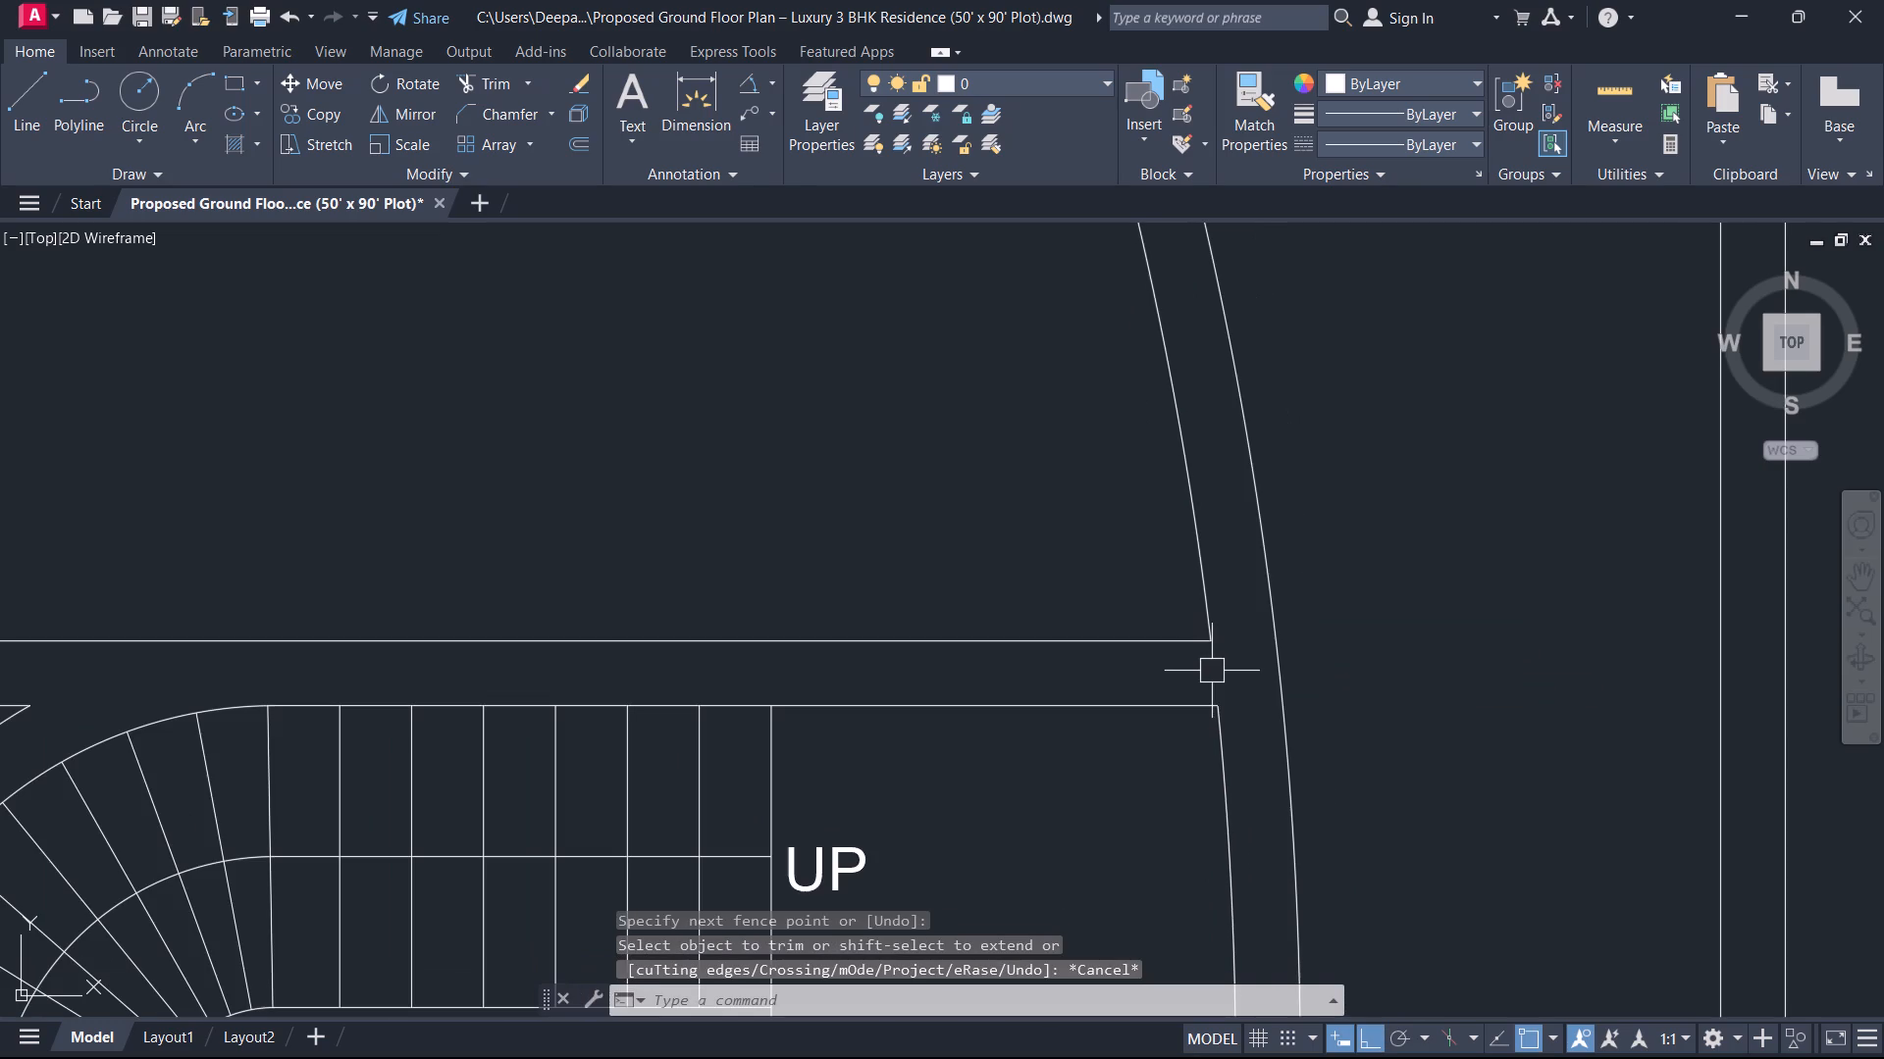
{"action": "scroll", "coordinate": [1204, 678], "scroll_direction": "down", "scroll_amount": 1}
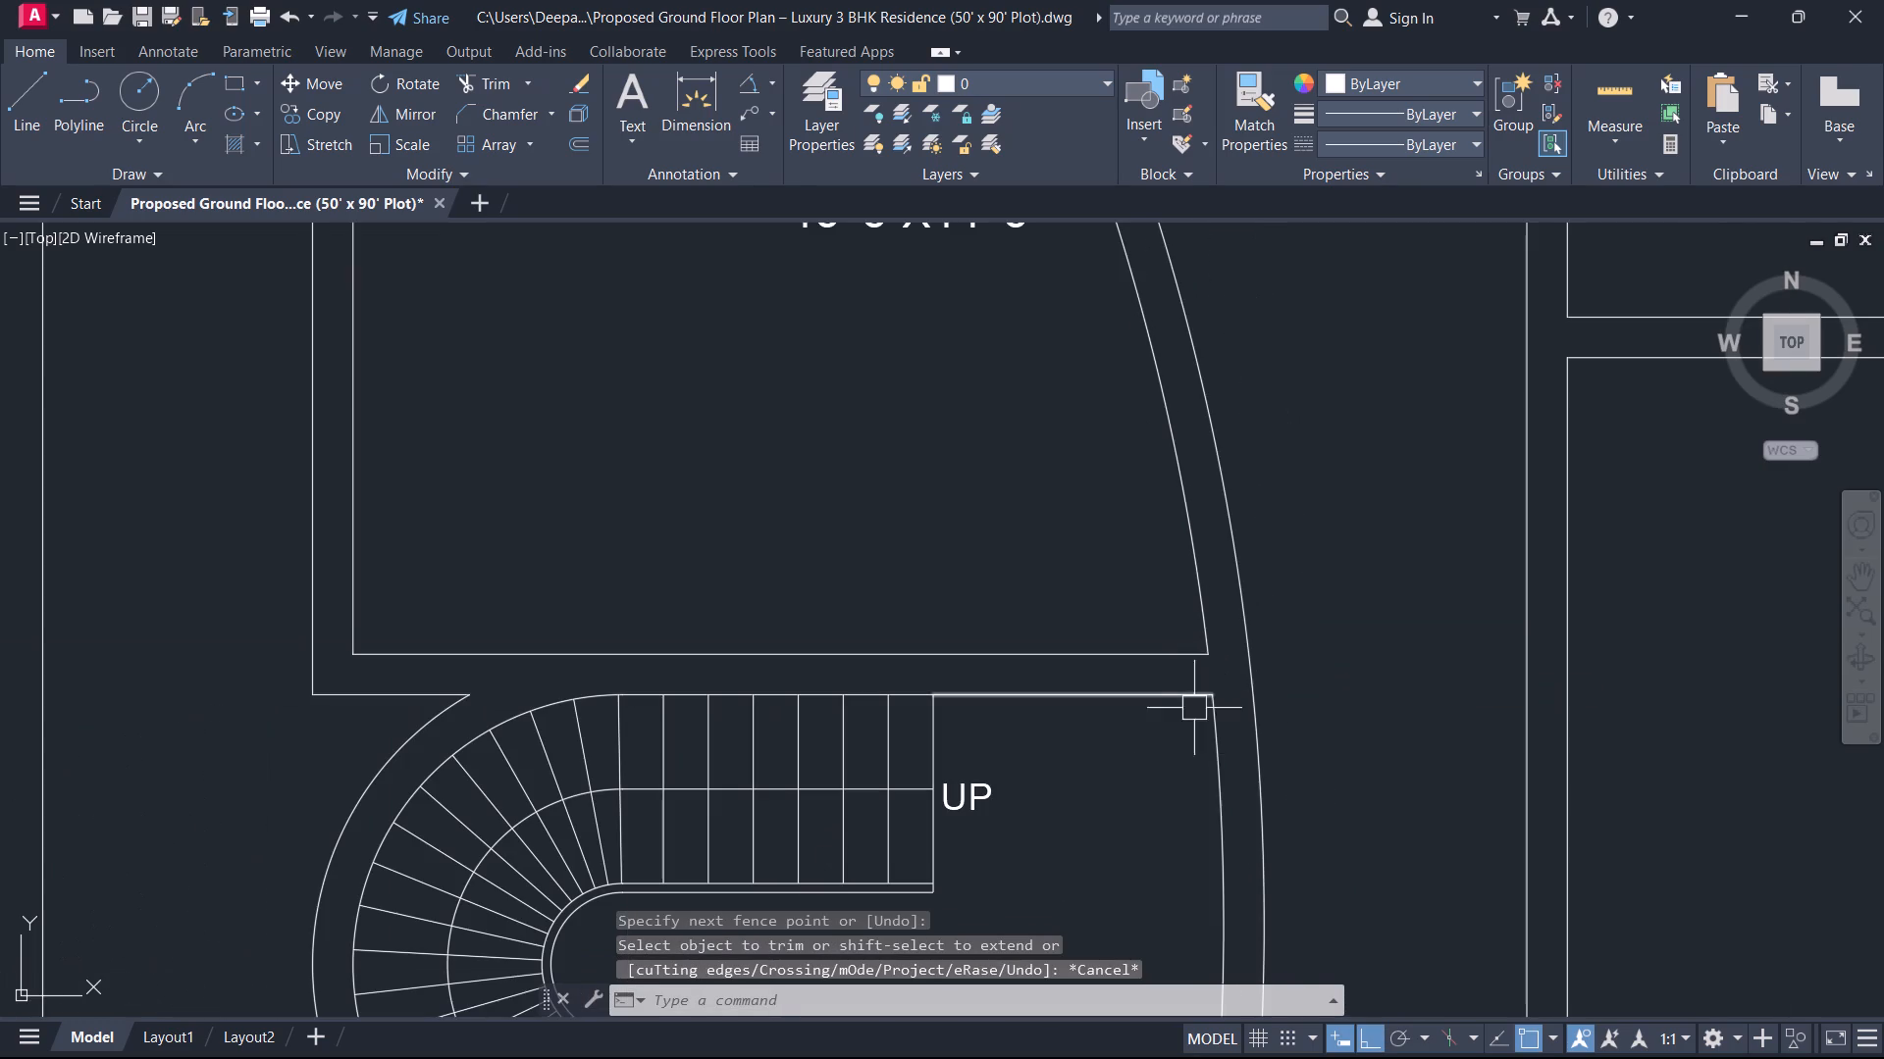
{"action": "scroll", "coordinate": [1155, 839], "scroll_direction": "down", "scroll_amount": 1}
{"action": "middle_click_drag", "start_coordinate": [1154, 840], "coordinate": [1209, 701]}
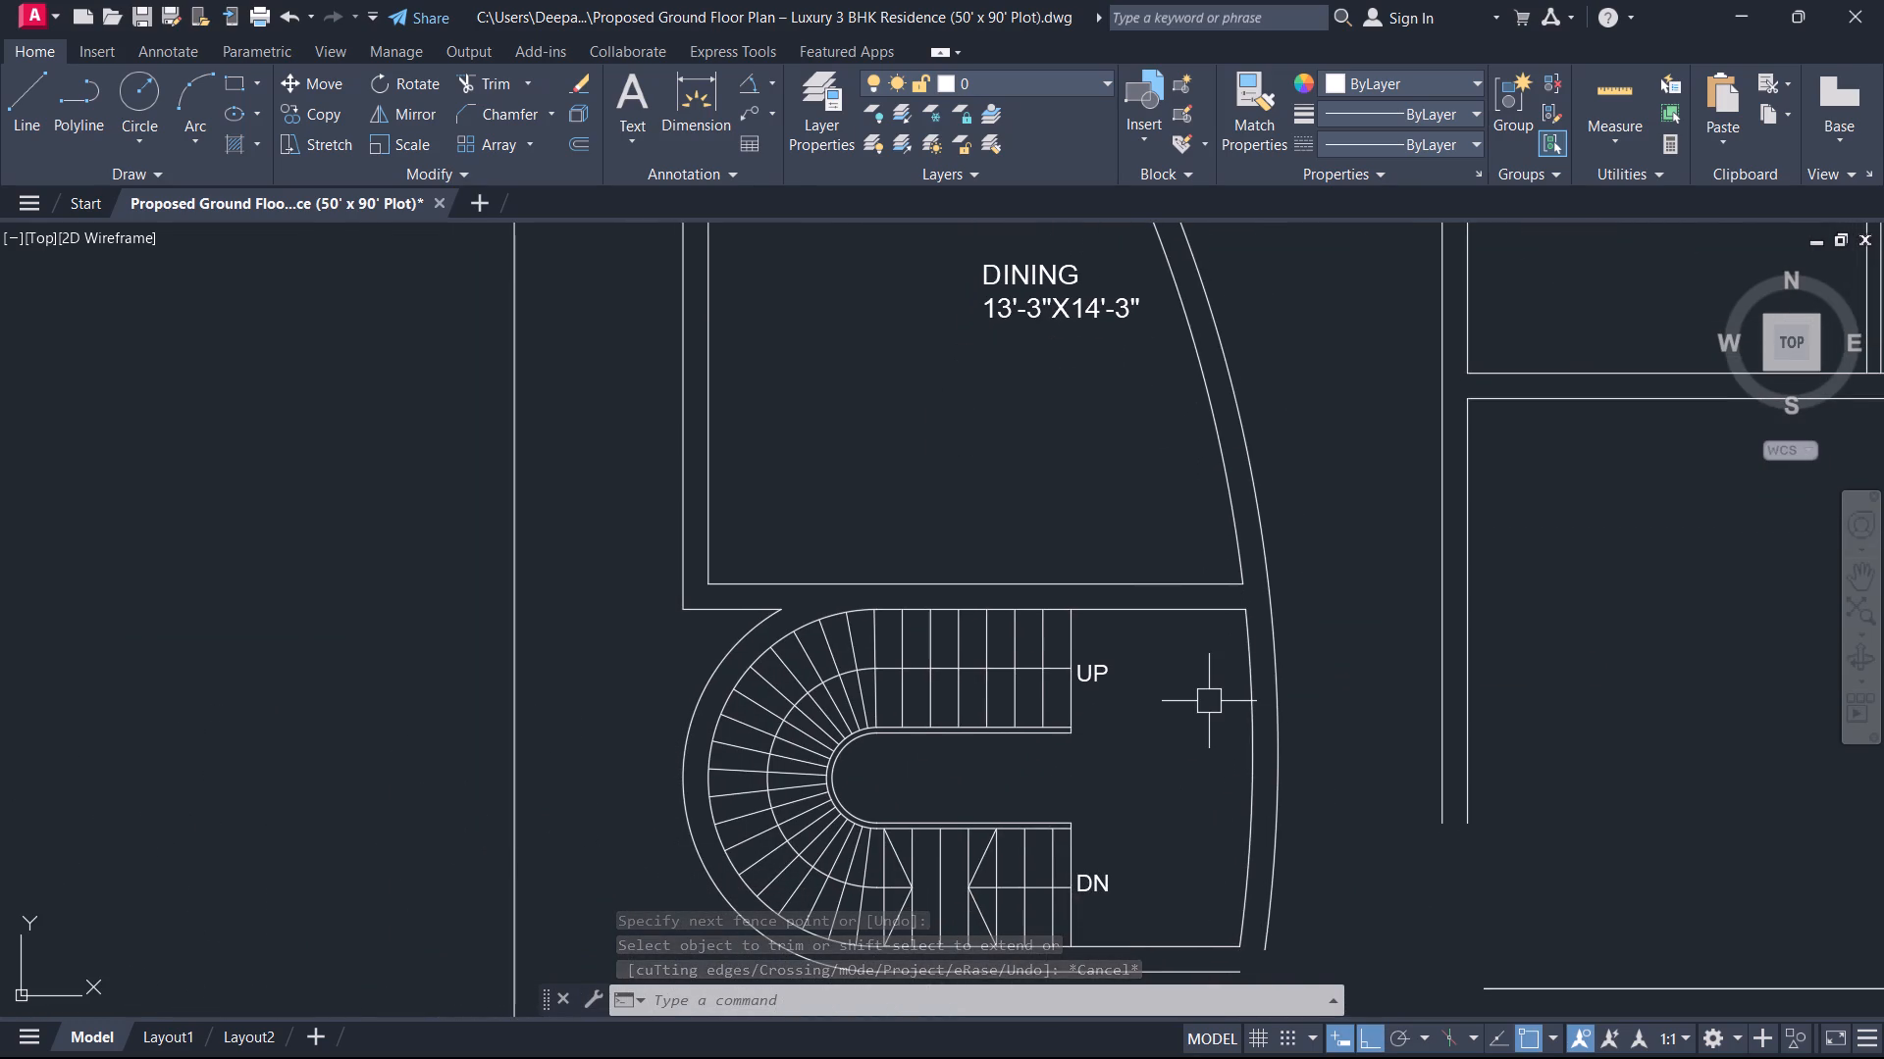
{"action": "middle_click_drag", "start_coordinate": [1192, 744], "coordinate": [1190, 622]}
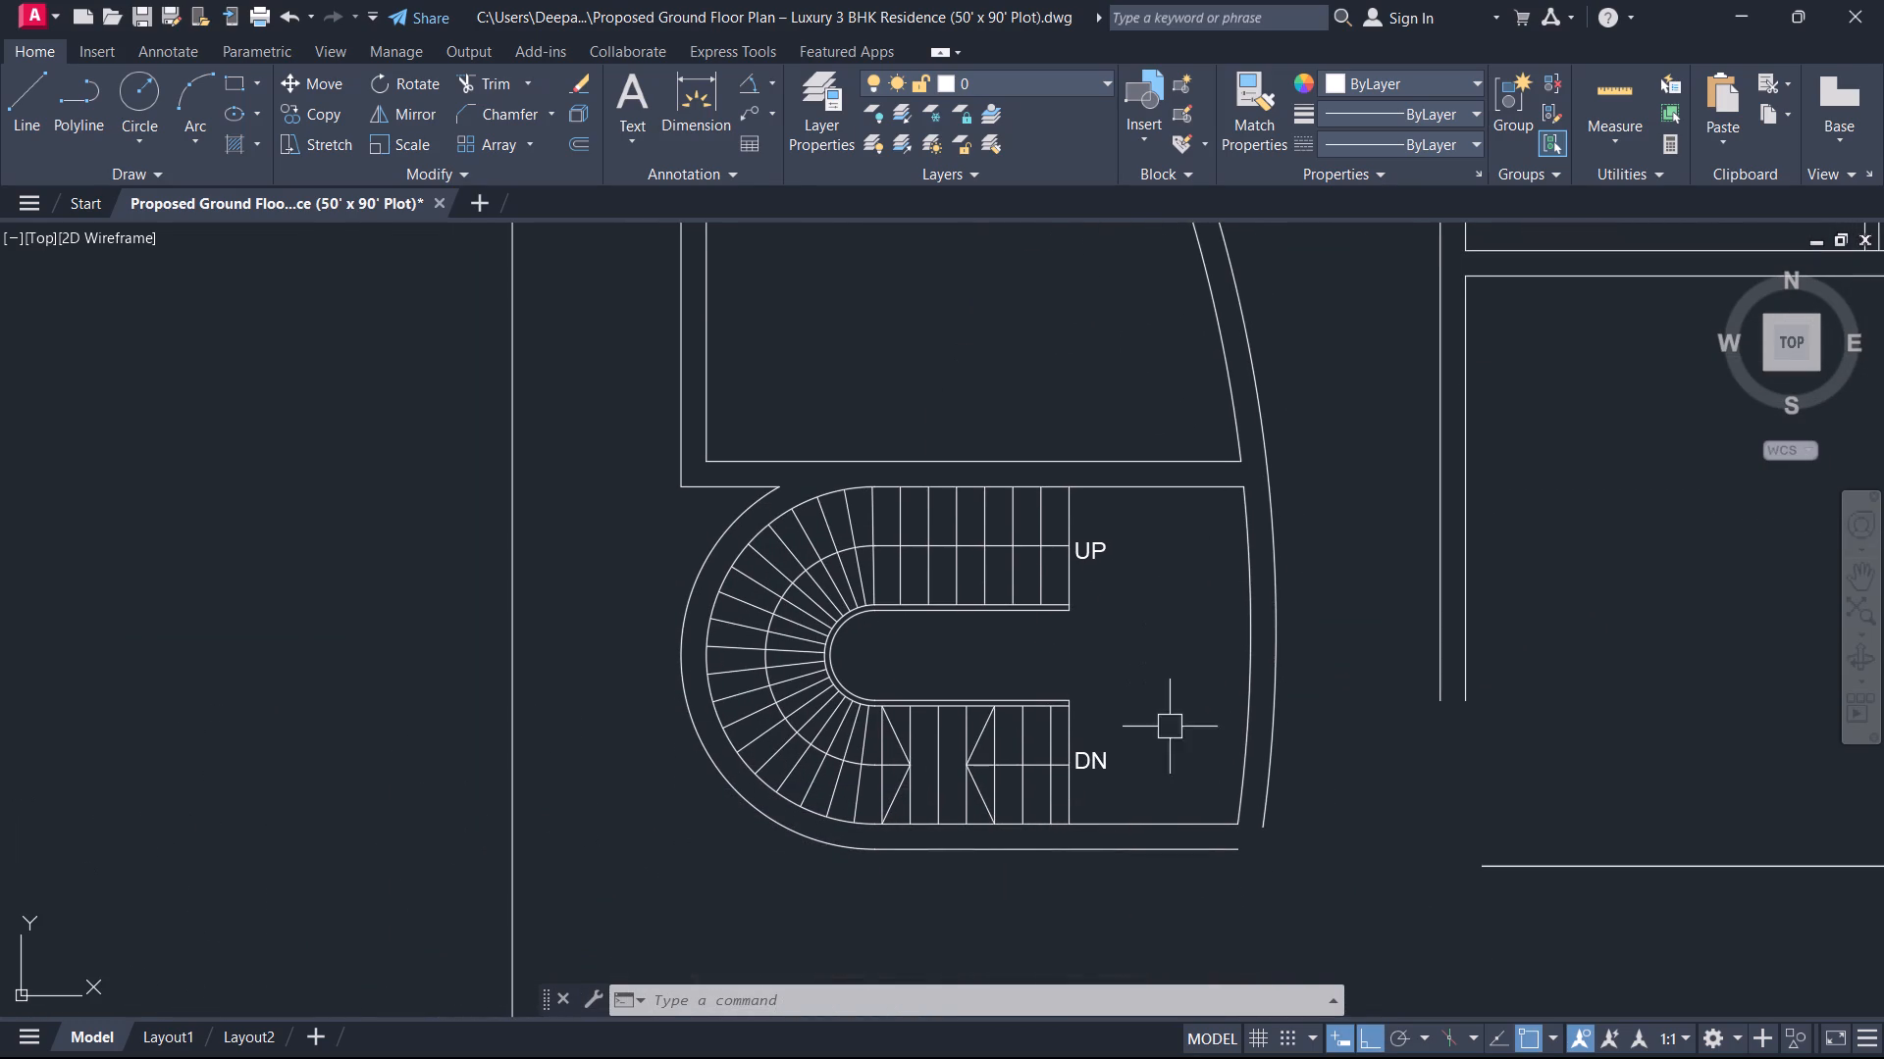
{"action": "scroll", "coordinate": [1246, 895], "scroll_direction": "up", "scroll_amount": 2}
{"action": "scroll", "coordinate": [1219, 792], "scroll_direction": "up", "scroll_amount": 1}
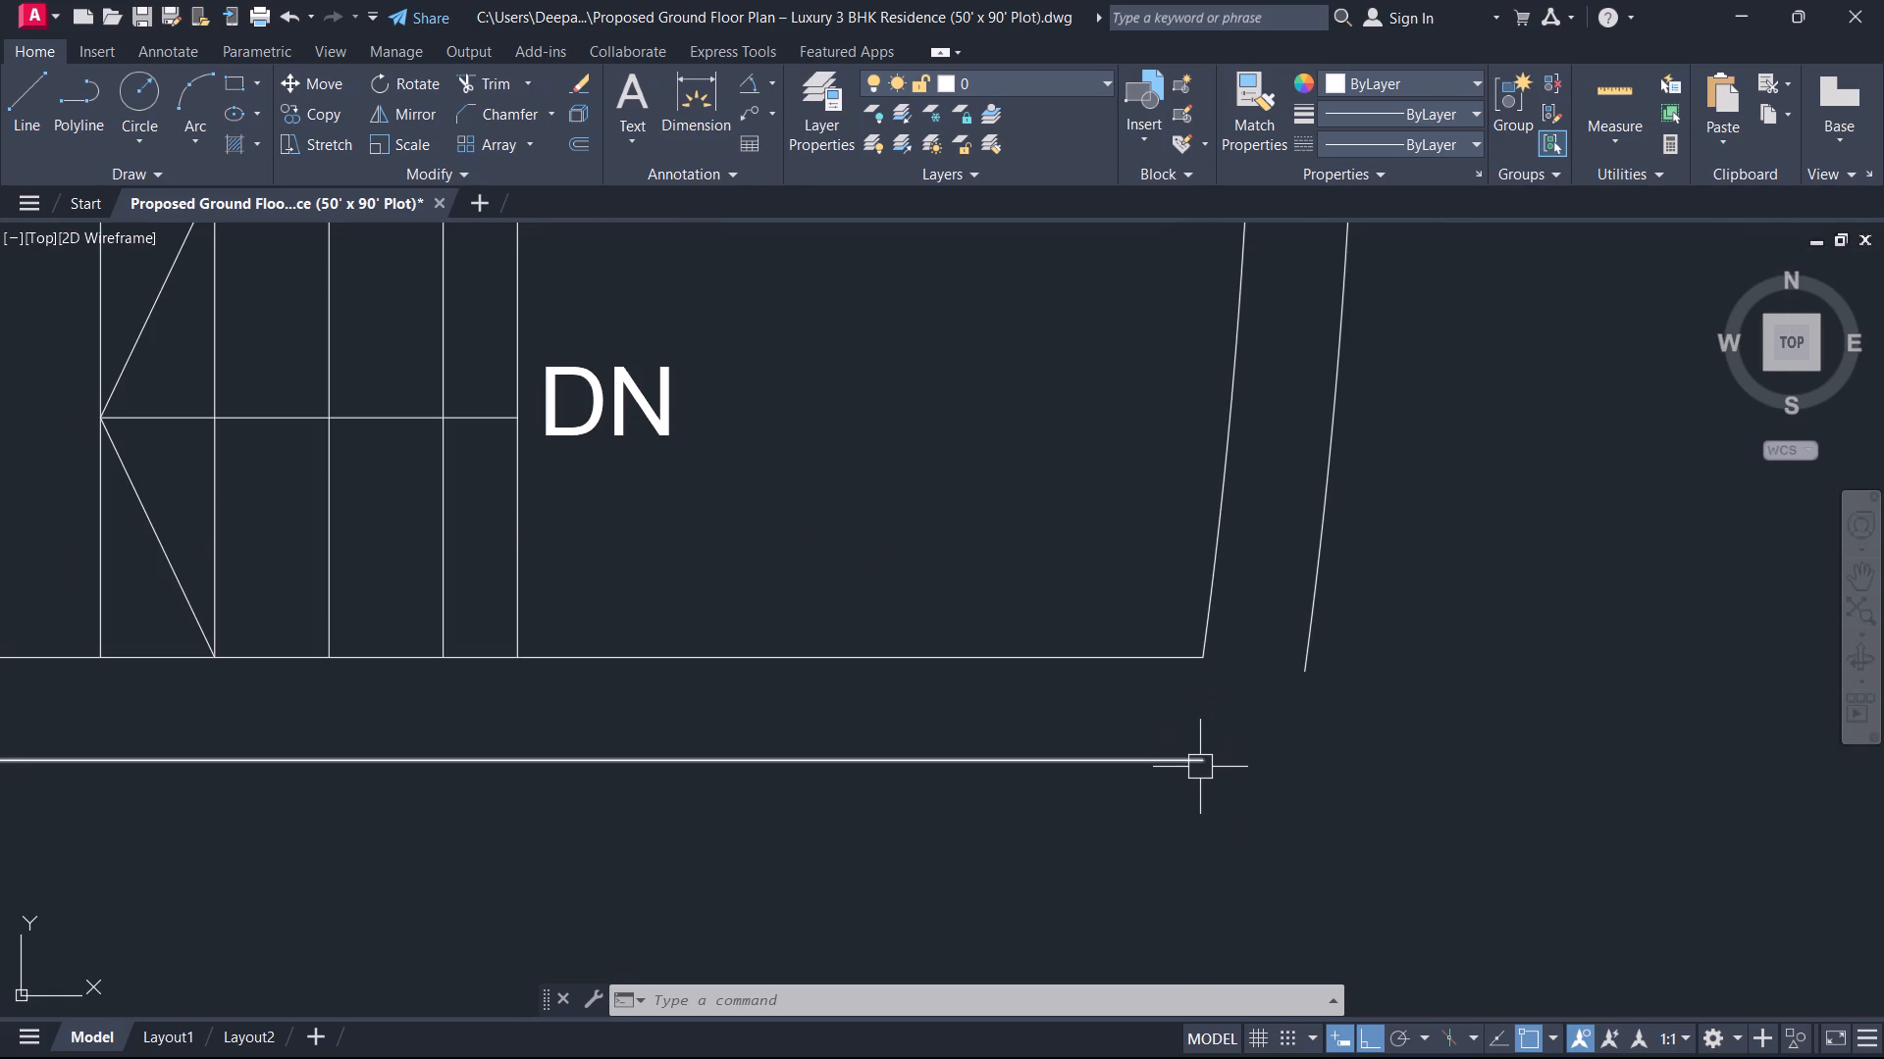
{"action": "type", "text": "L"}
{"action": "key", "text": "space"}
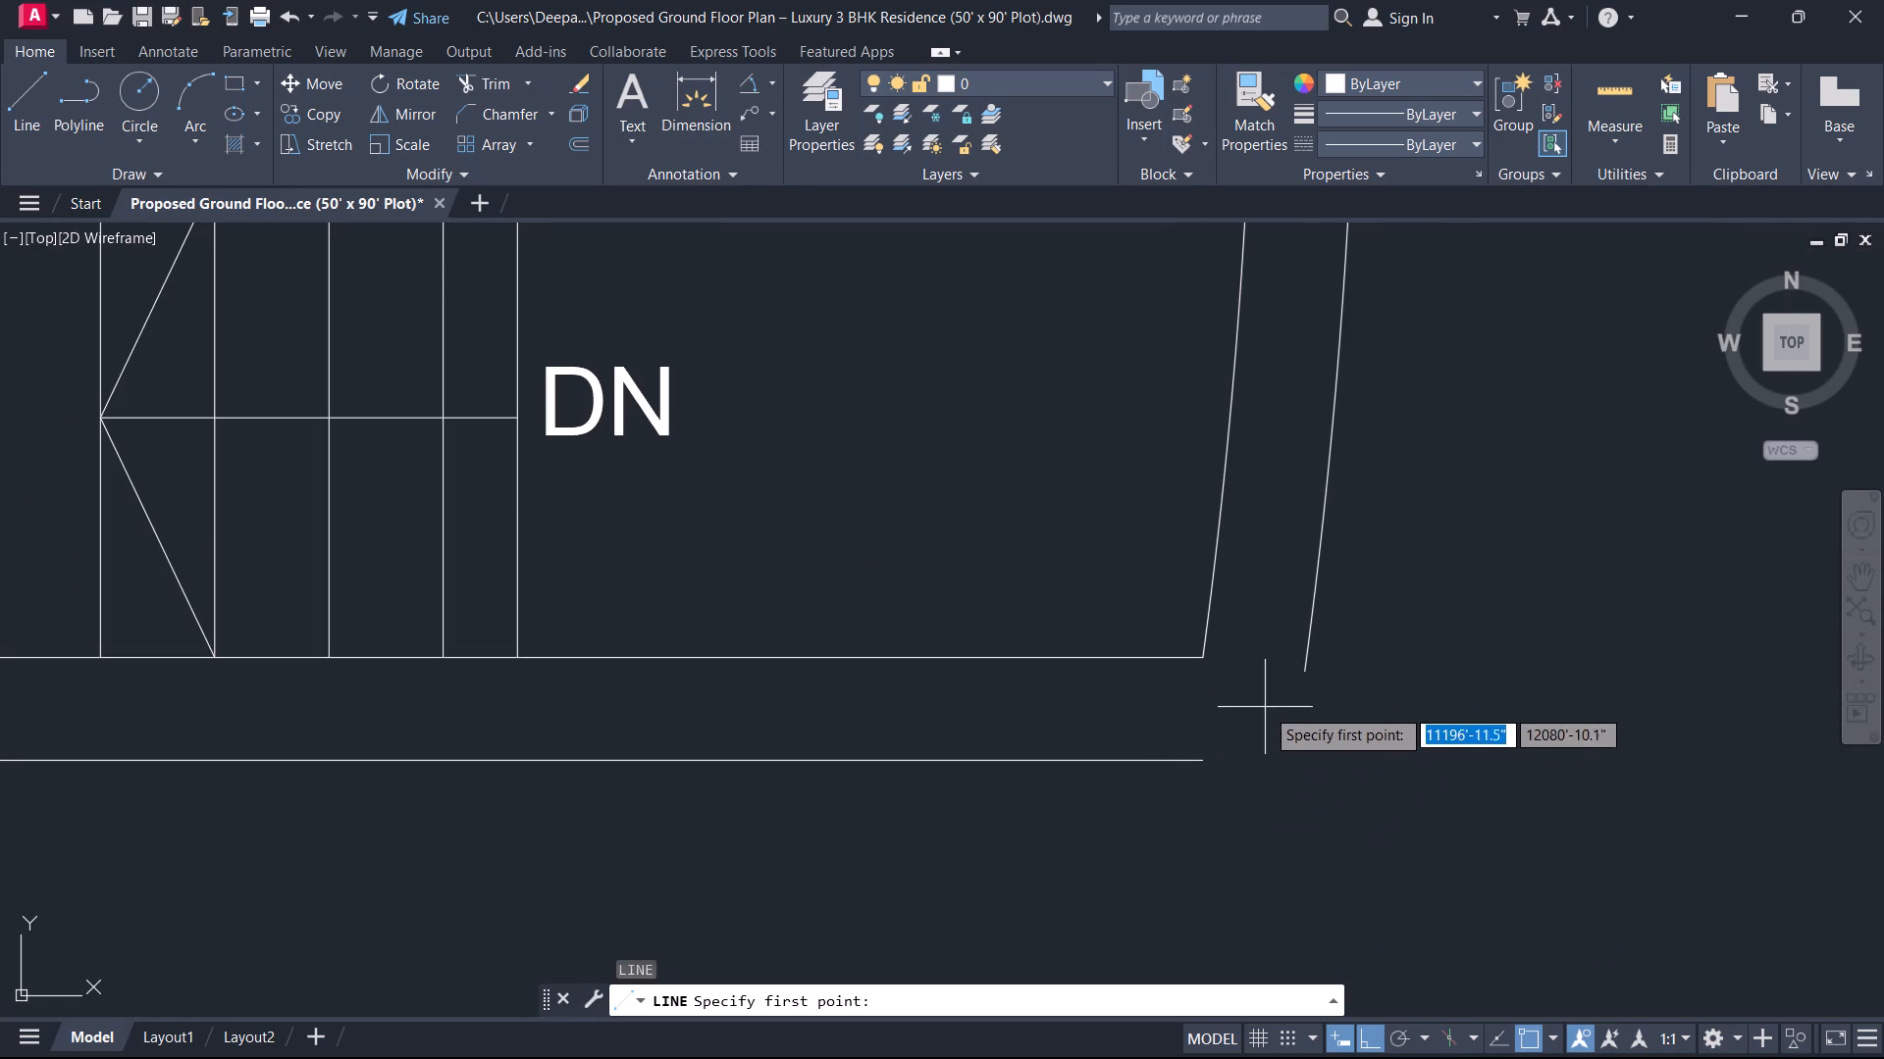
{"action": "left_click", "coordinate": [1302, 670]}
{"action": "left_click", "coordinate": [1208, 764]}
{"action": "key", "text": "Escape"}
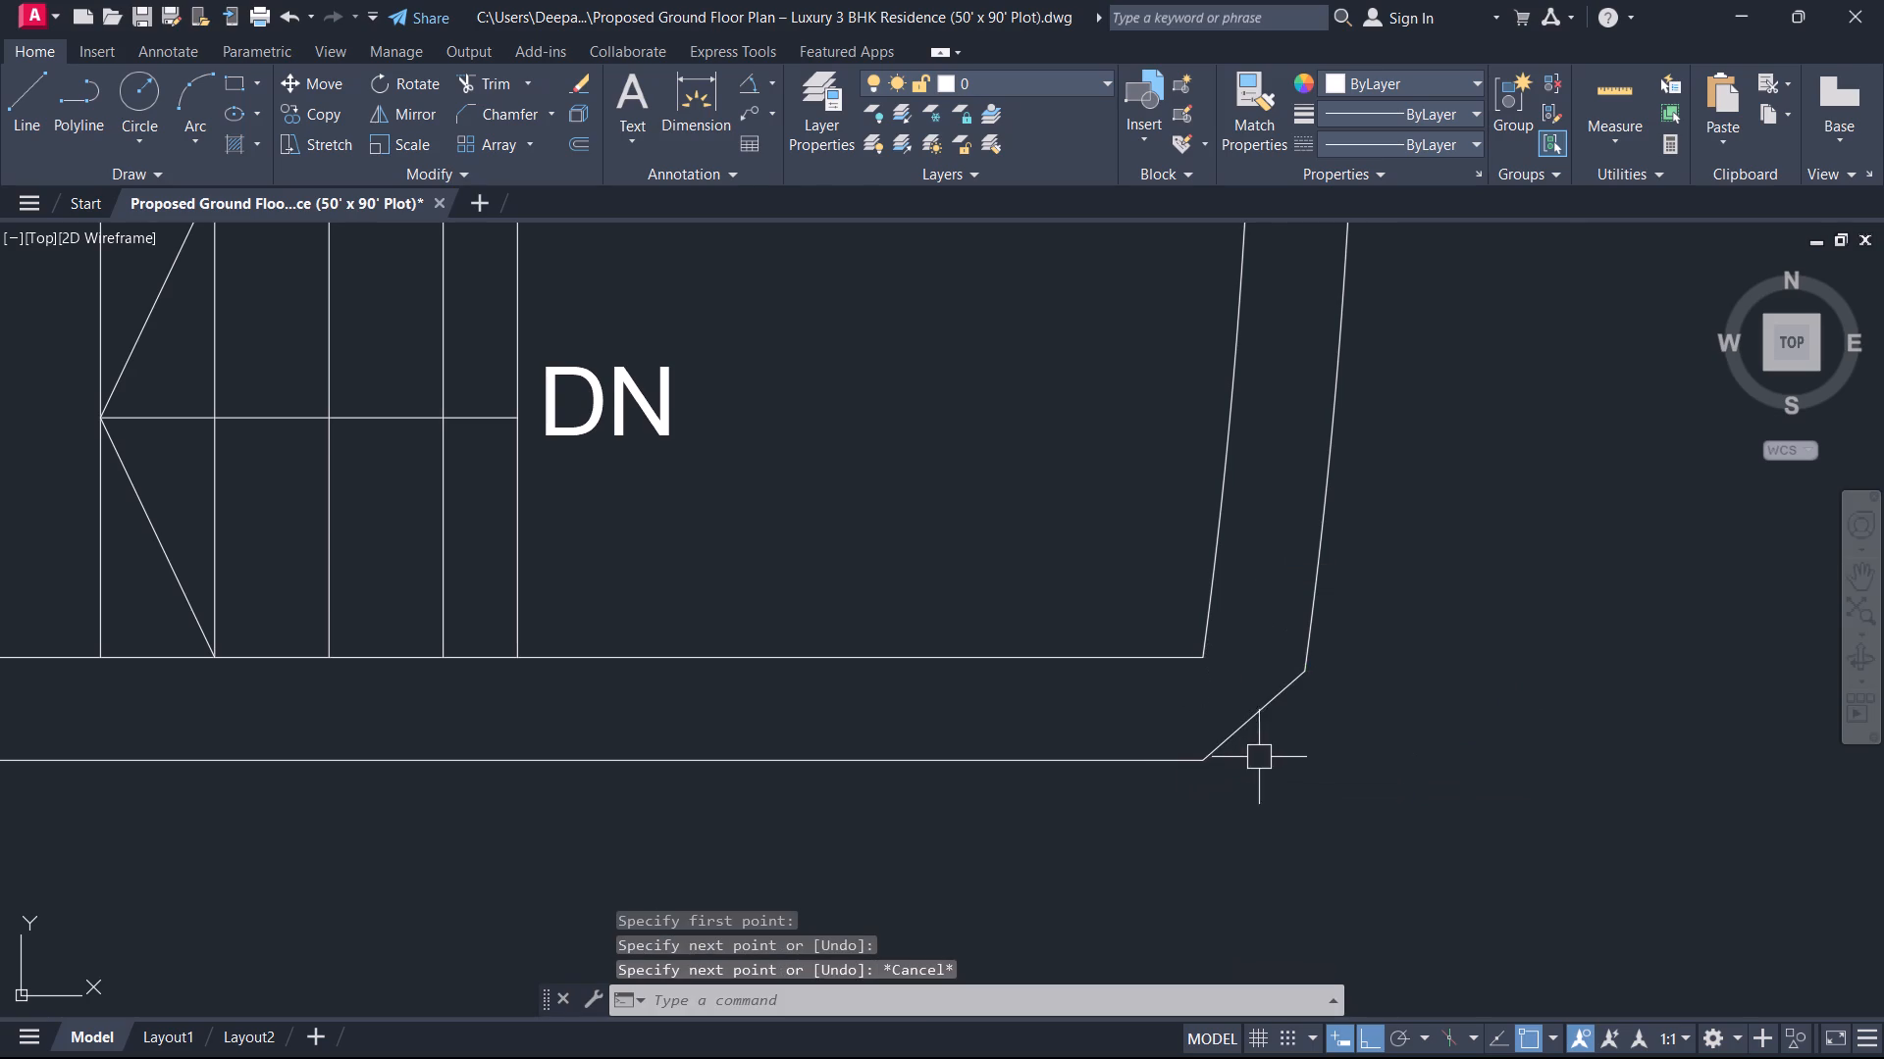
Extend the outer arc's upper end to the kitchen's diagonal wall.
{"action": "middle_click_drag", "start_coordinate": [1279, 753], "coordinate": [1258, 779]}
{"action": "scroll", "coordinate": [1280, 752], "scroll_direction": "down", "scroll_amount": 2}
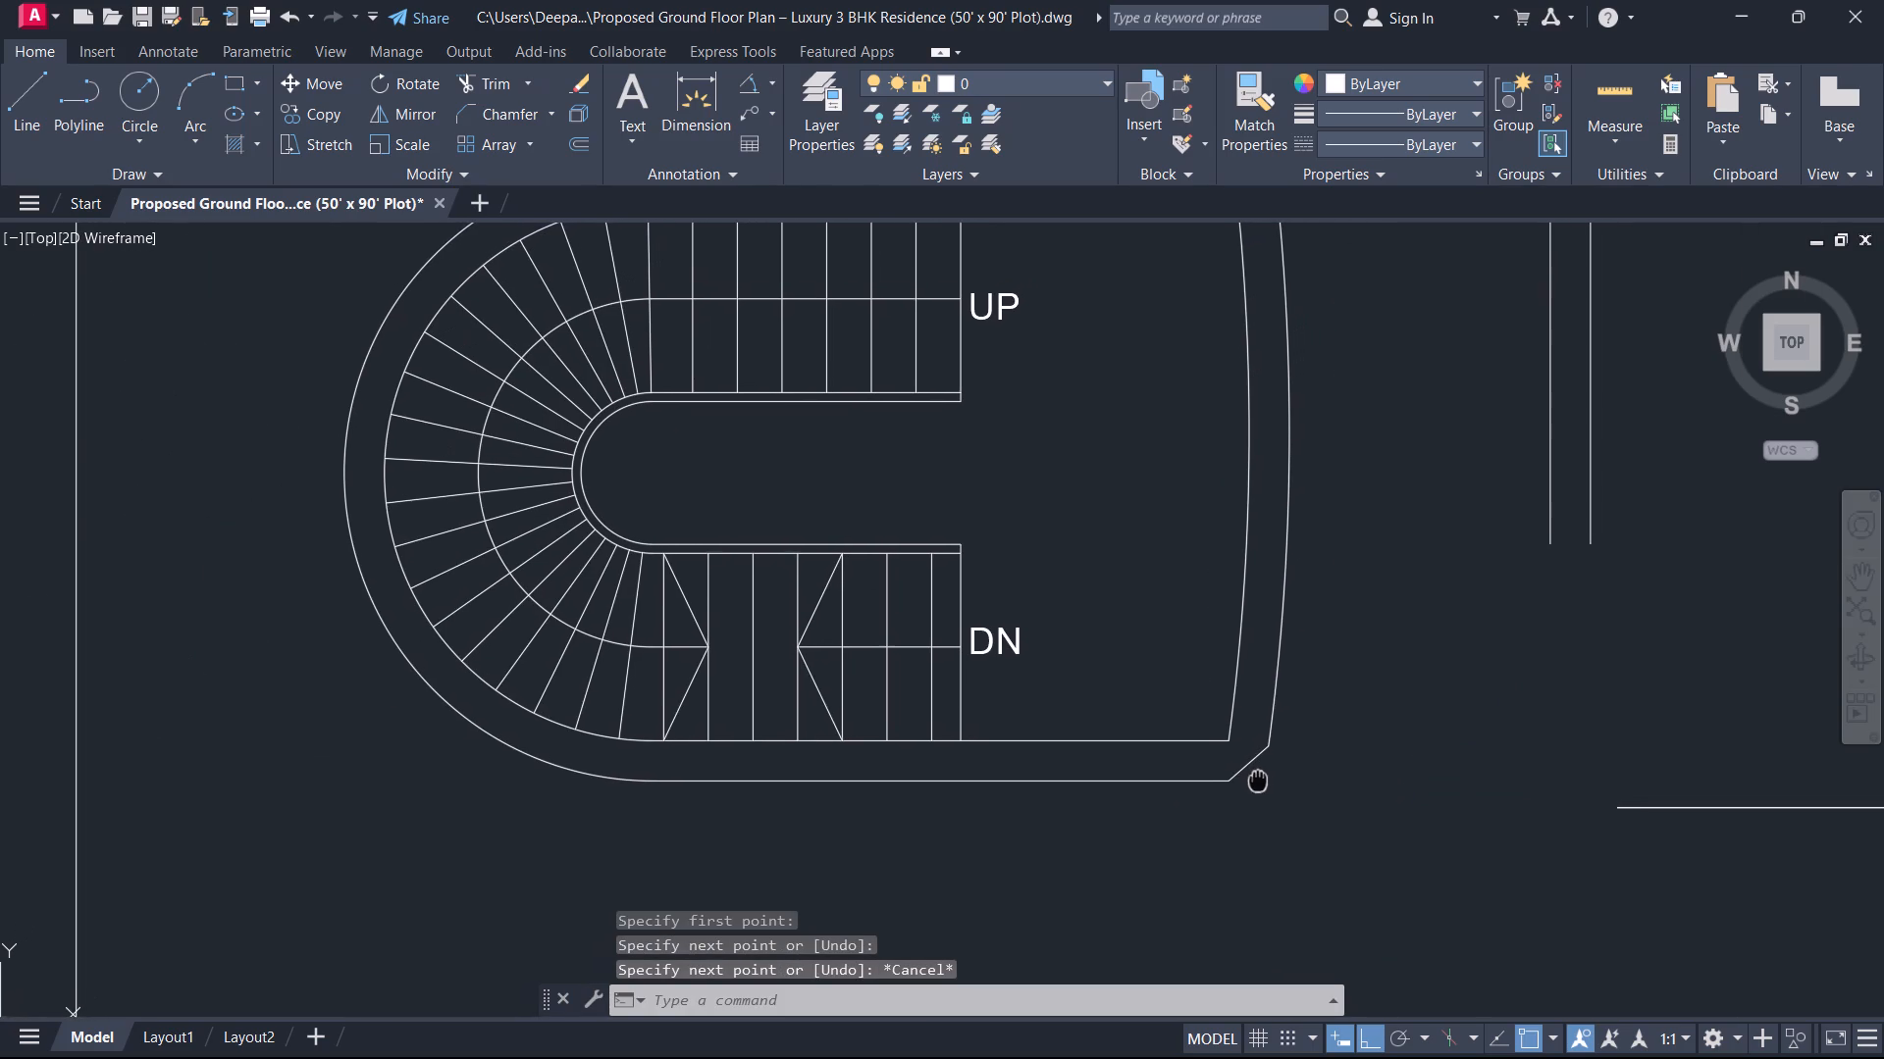
{"action": "middle_click_drag", "start_coordinate": [1258, 779], "coordinate": [1173, 812]}
{"action": "scroll", "coordinate": [1153, 812], "scroll_direction": "up", "scroll_amount": 2}
{"action": "scroll", "coordinate": [1155, 747], "scroll_direction": "down", "scroll_amount": 4}
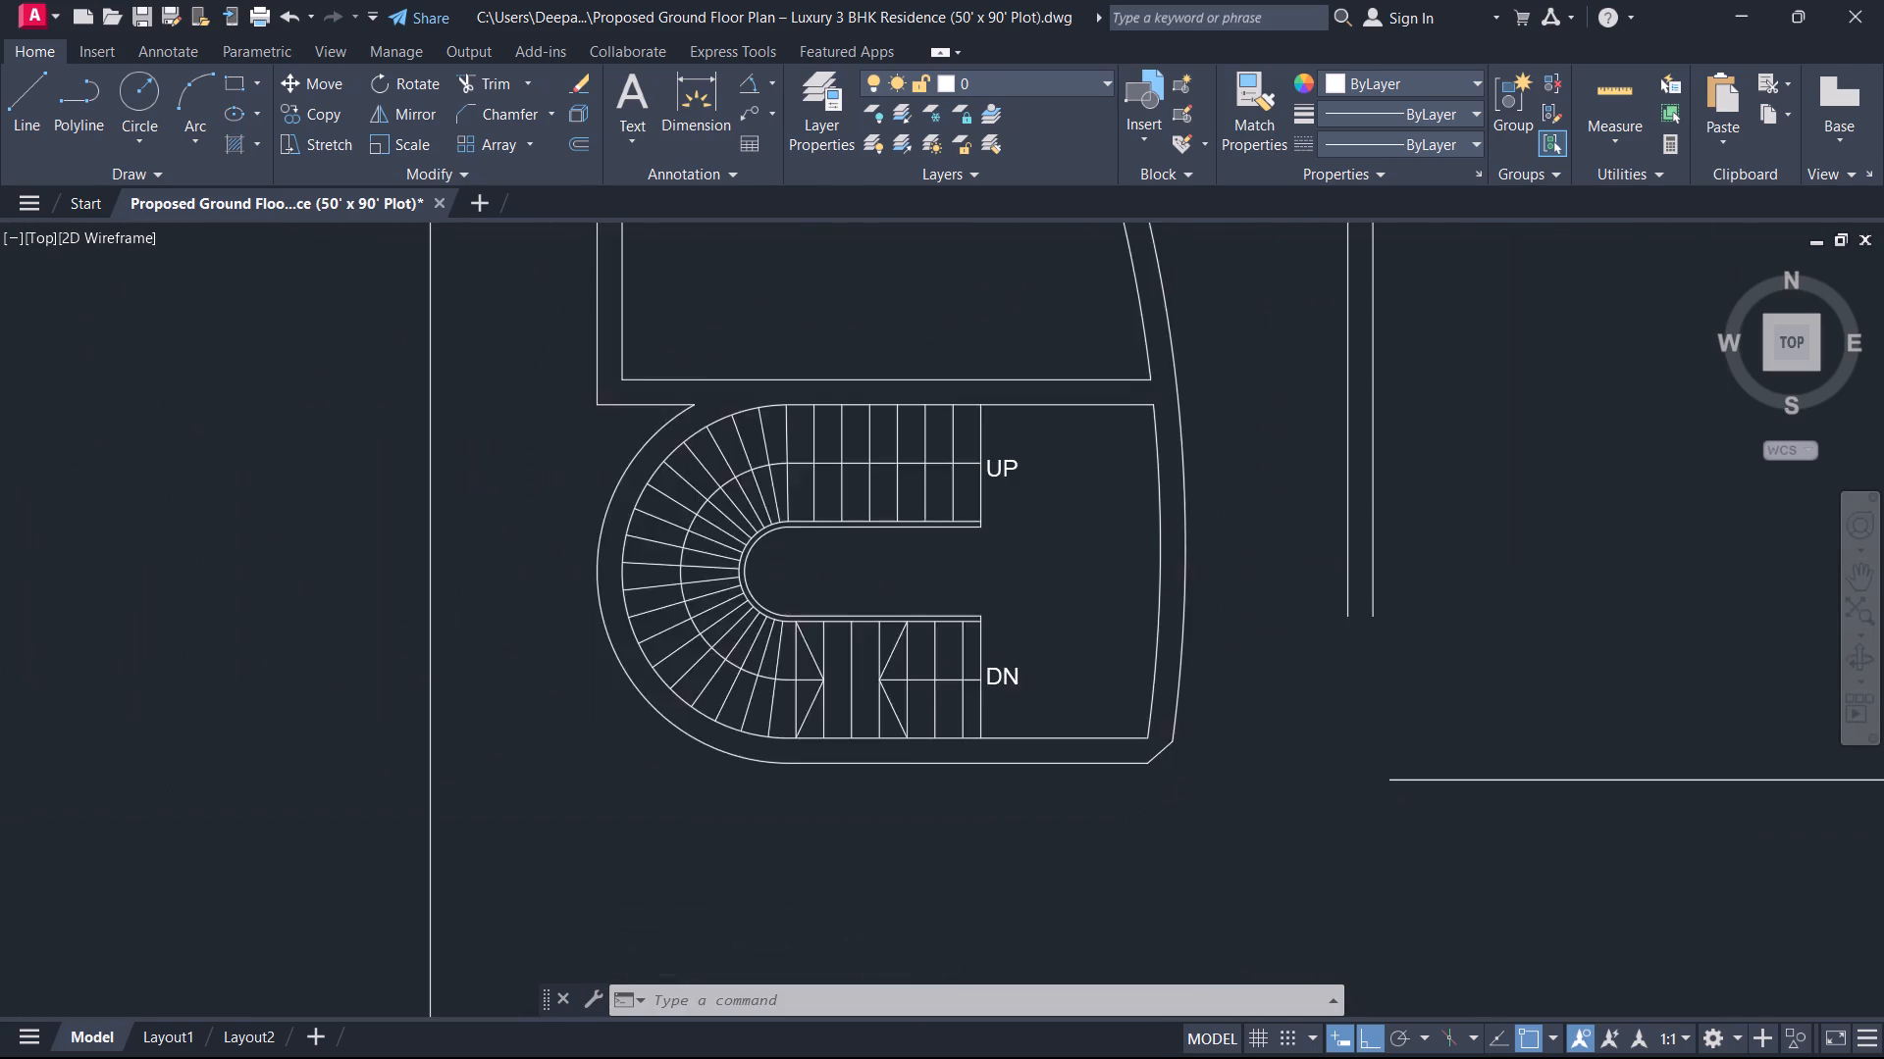
{"action": "middle_click_drag", "start_coordinate": [1135, 629], "coordinate": [1043, 844]}
{"action": "scroll", "coordinate": [993, 625], "scroll_direction": "up", "scroll_amount": 1}
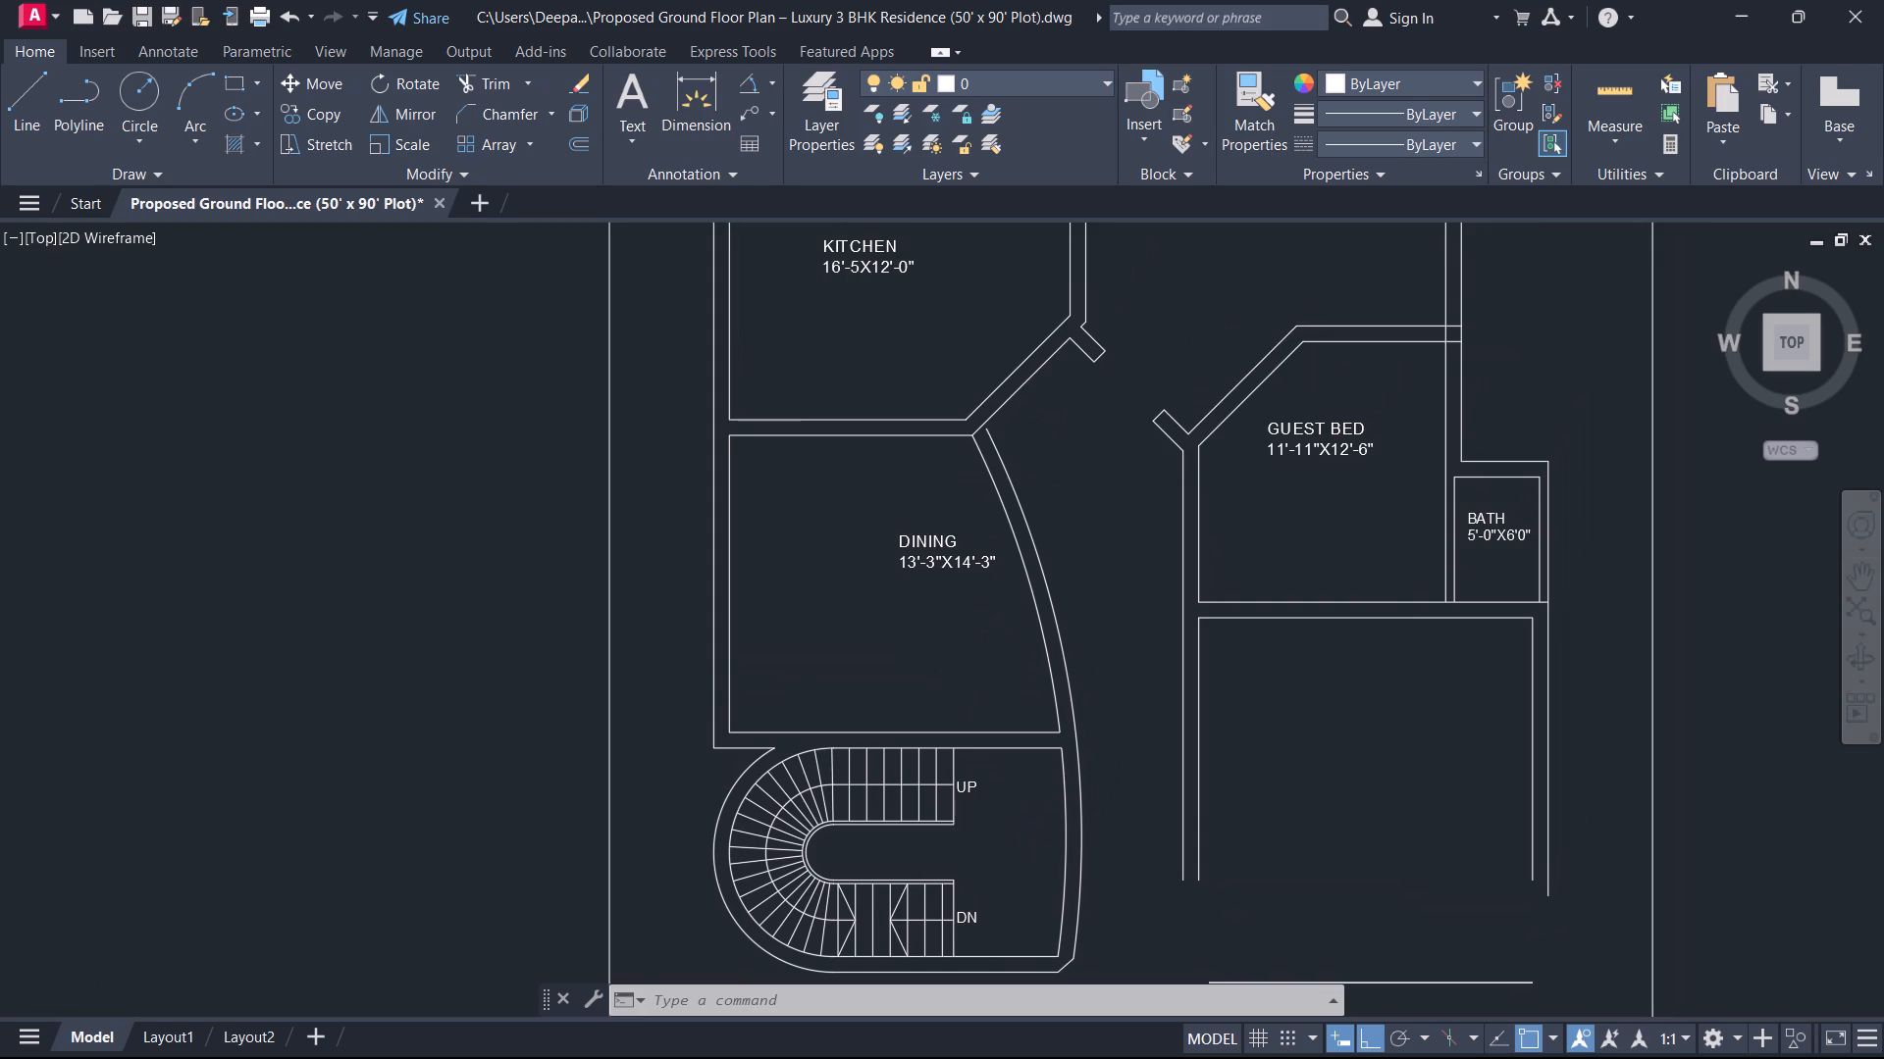
{"action": "type", "text": "EX"}
{"action": "key", "text": "space"}
{"action": "middle_click_drag", "start_coordinate": [1058, 469], "coordinate": [1027, 725]}
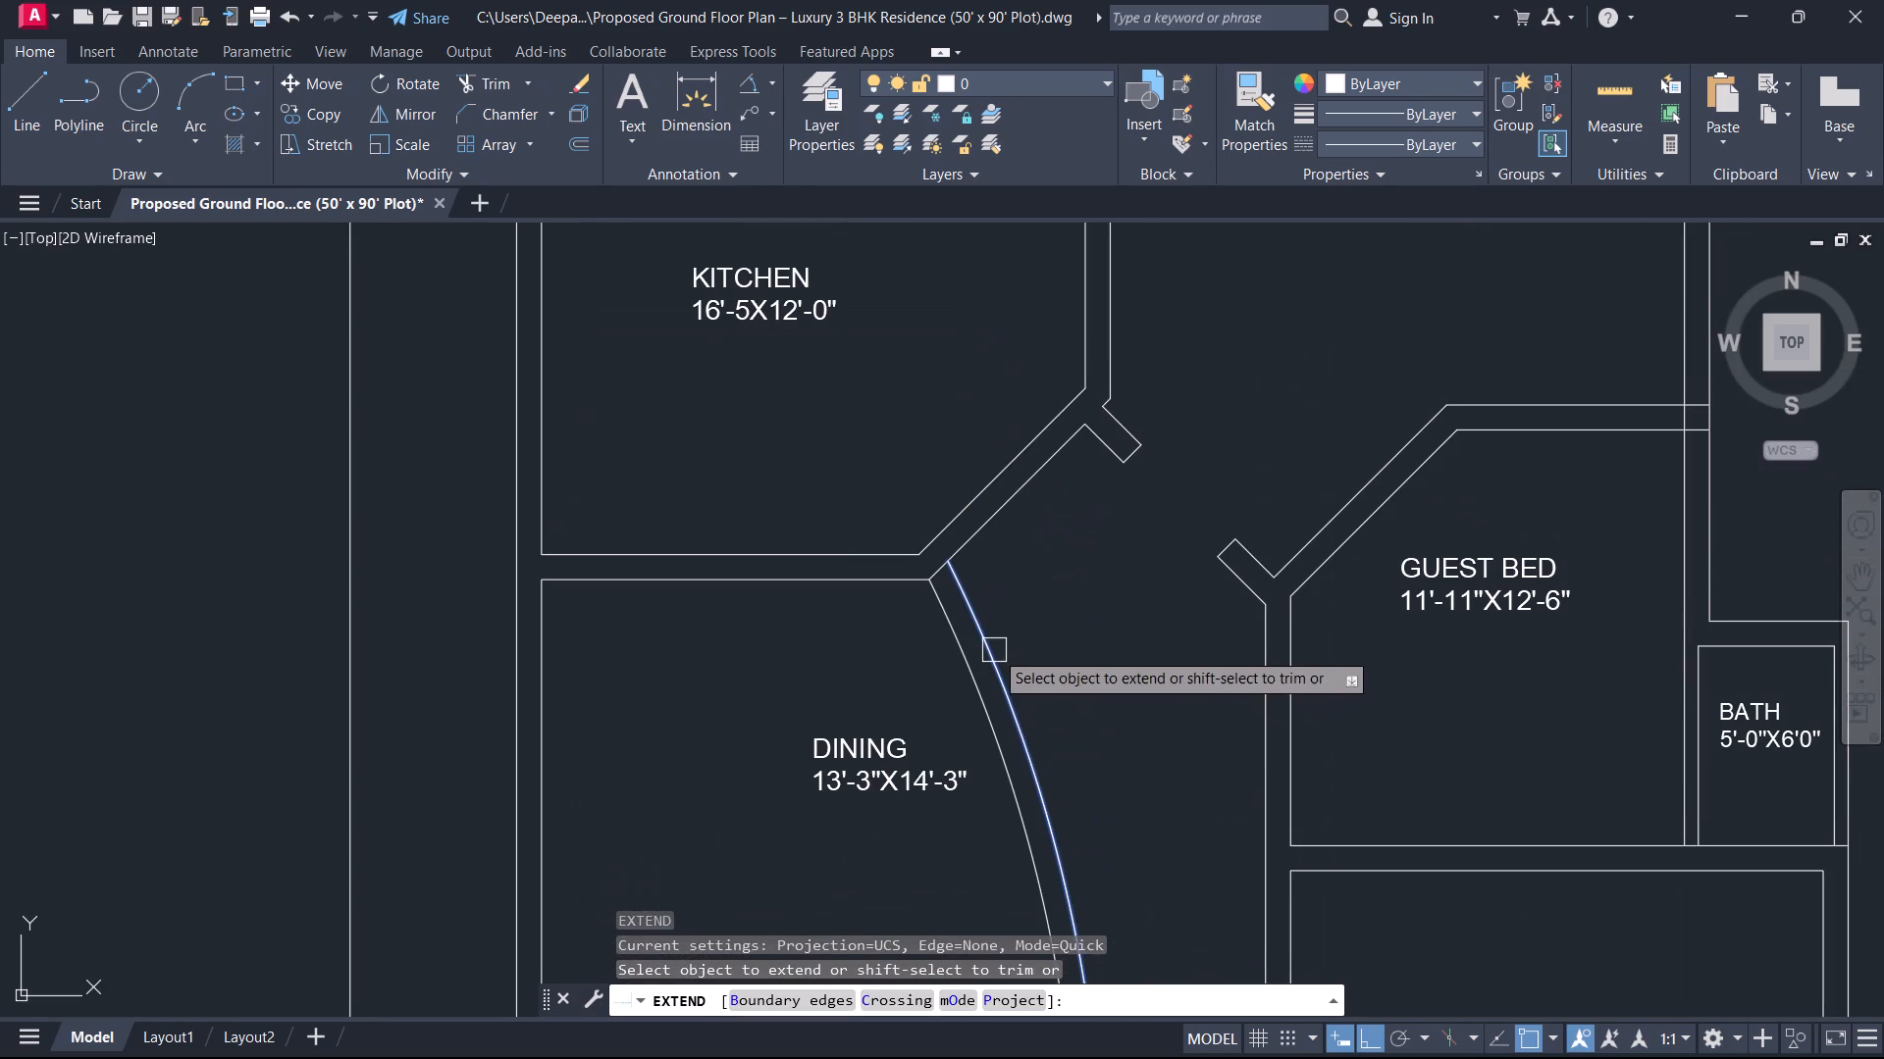
{"action": "left_click", "coordinate": [1070, 594]}
{"action": "left_click", "coordinate": [975, 615]}
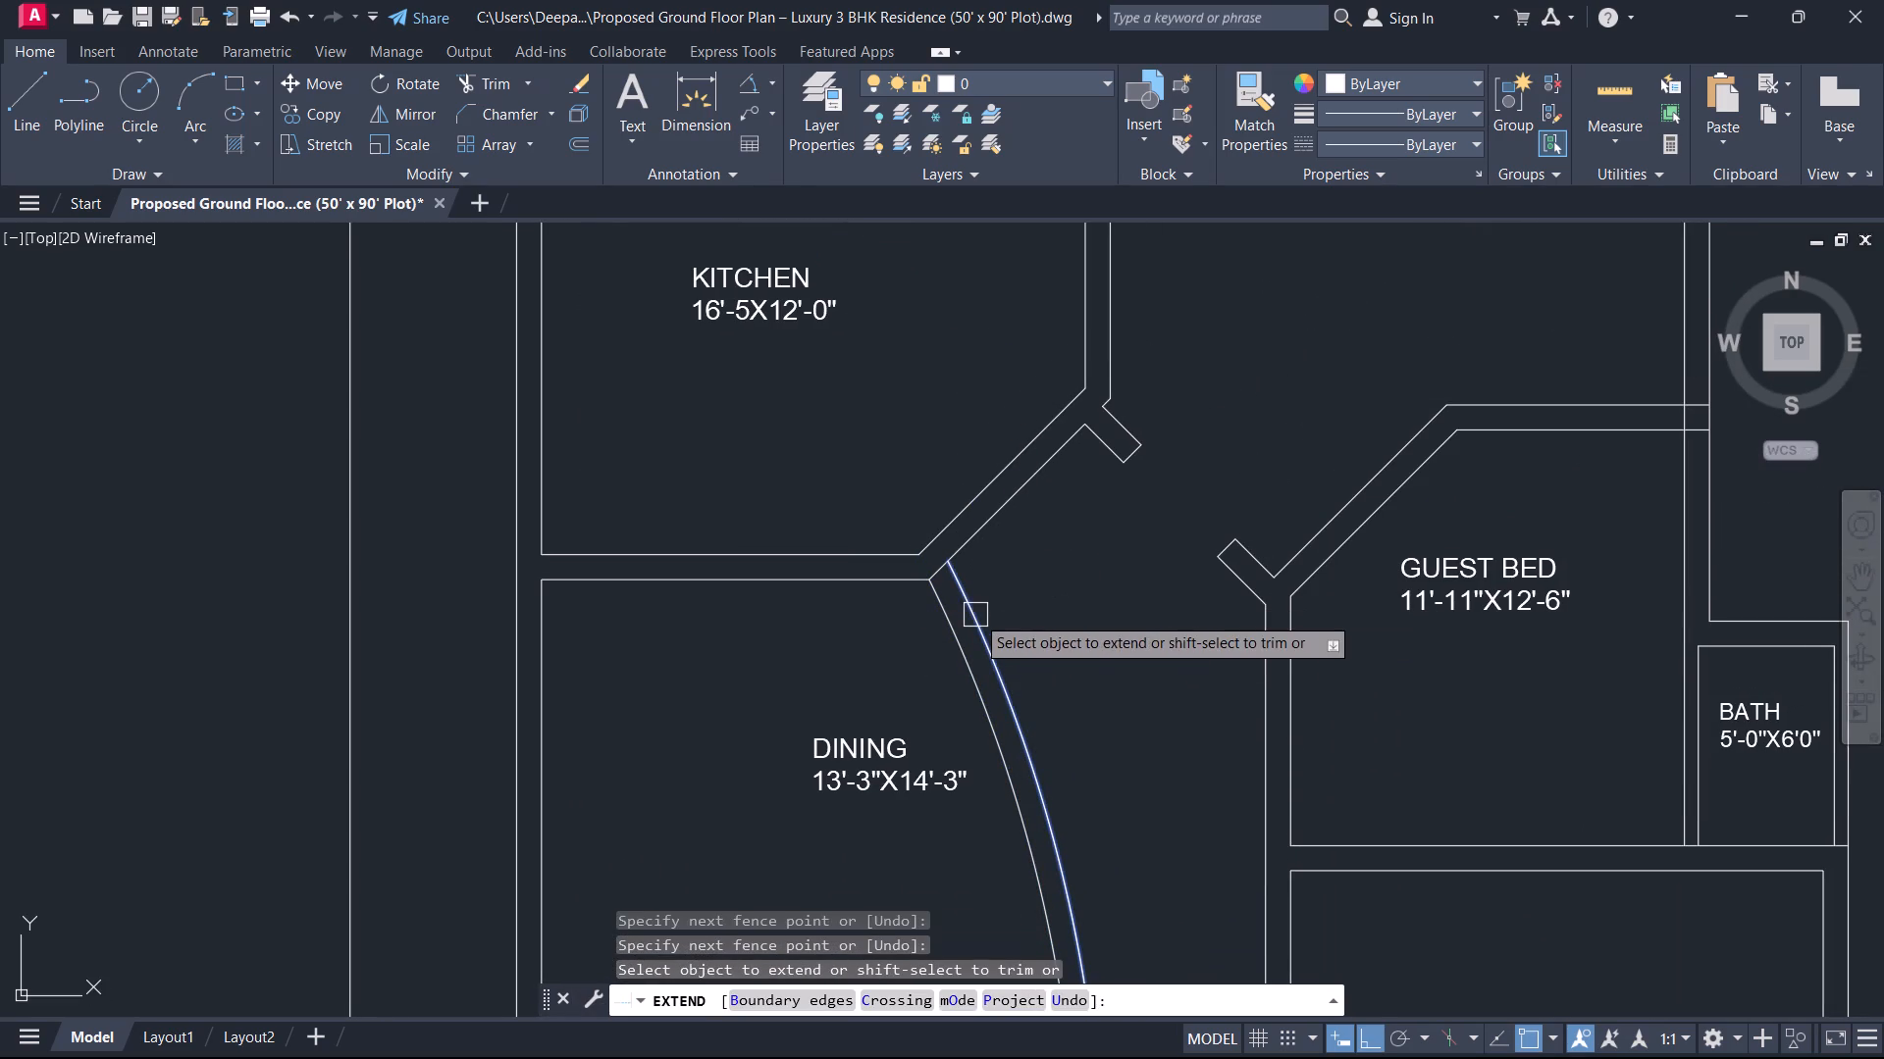
{"action": "left_click_drag", "start_coordinate": [974, 612], "coordinate": [979, 623]}
{"action": "key", "text": "Escape"}
Draw two short lines across the dining room's curved wall, one near its upper end and one just above the staircase wall.
{"action": "middle_click_drag", "start_coordinate": [946, 663], "coordinate": [956, 657]}
{"action": "scroll", "coordinate": [946, 663], "scroll_direction": "down", "scroll_amount": 1}
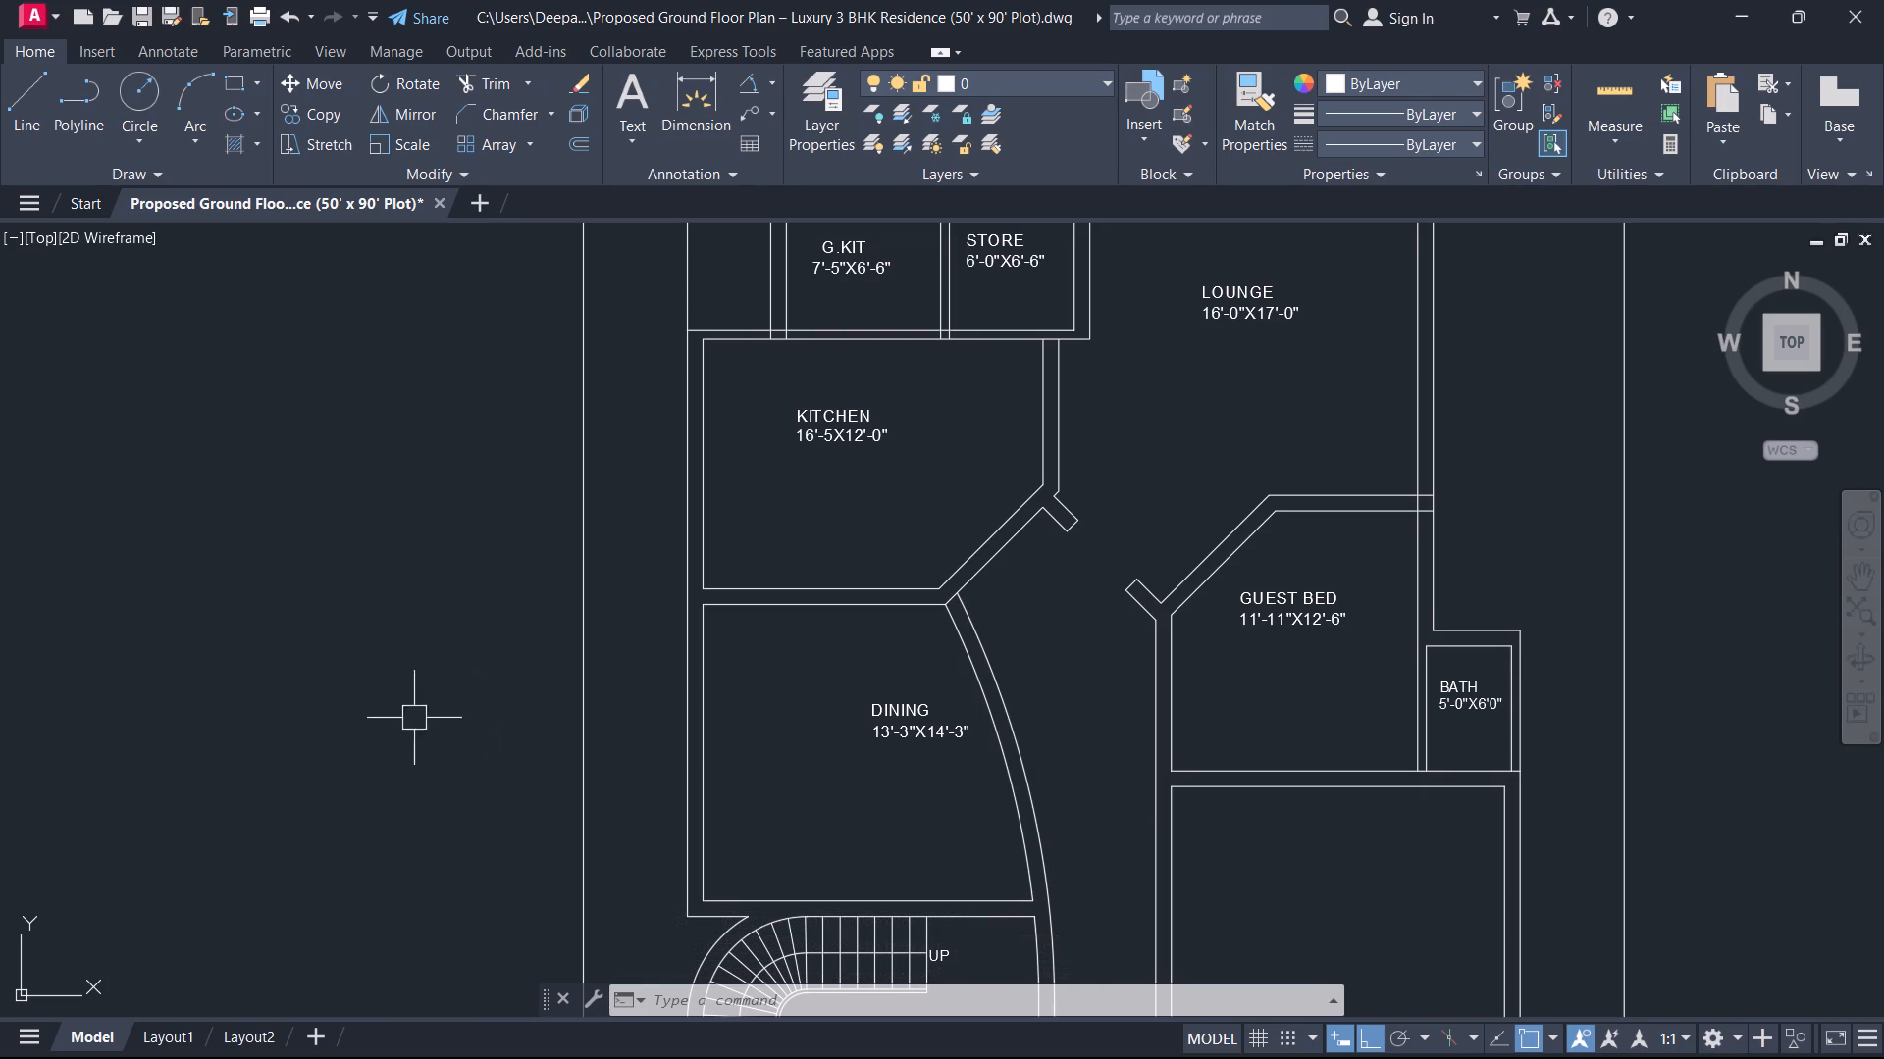
{"action": "middle_click_drag", "start_coordinate": [880, 632], "coordinate": [880, 535]}
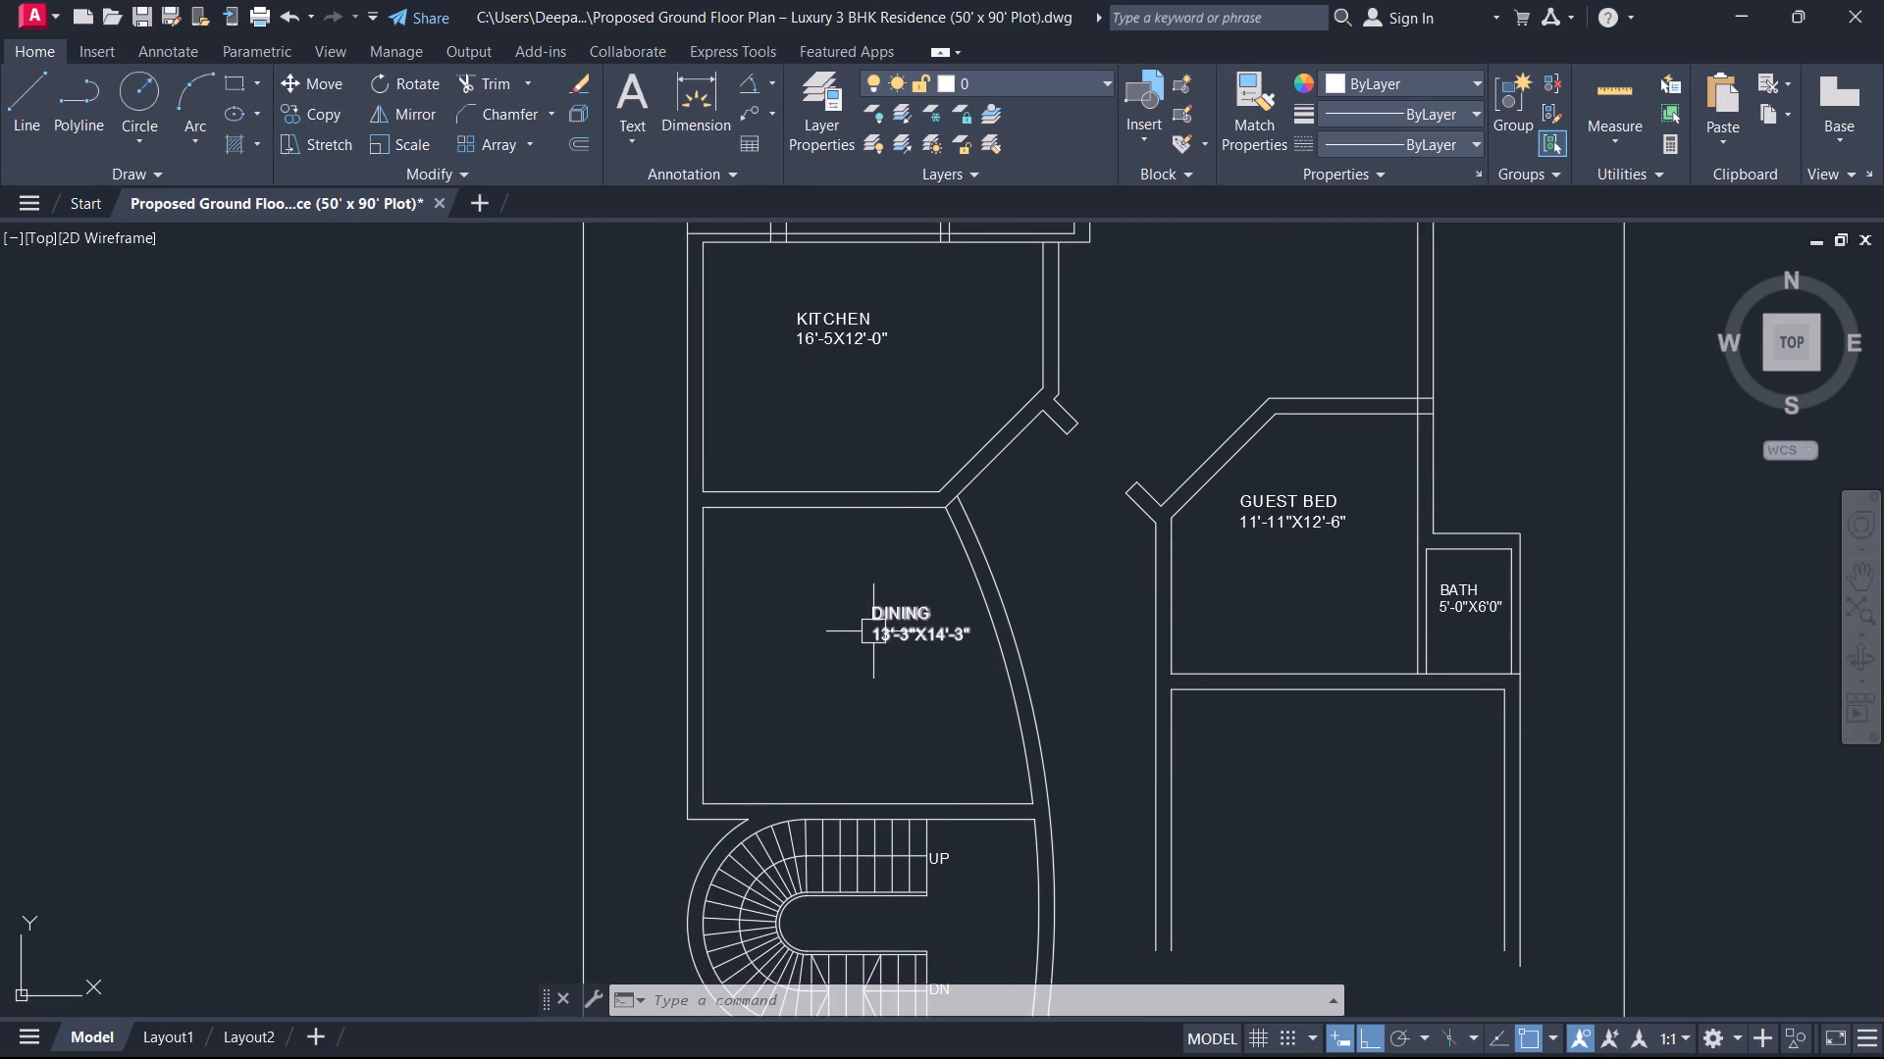
{"action": "type", "text": "L"}
{"action": "key", "text": "space"}
{"action": "scroll", "coordinate": [957, 613], "scroll_direction": "up", "scroll_amount": 2}
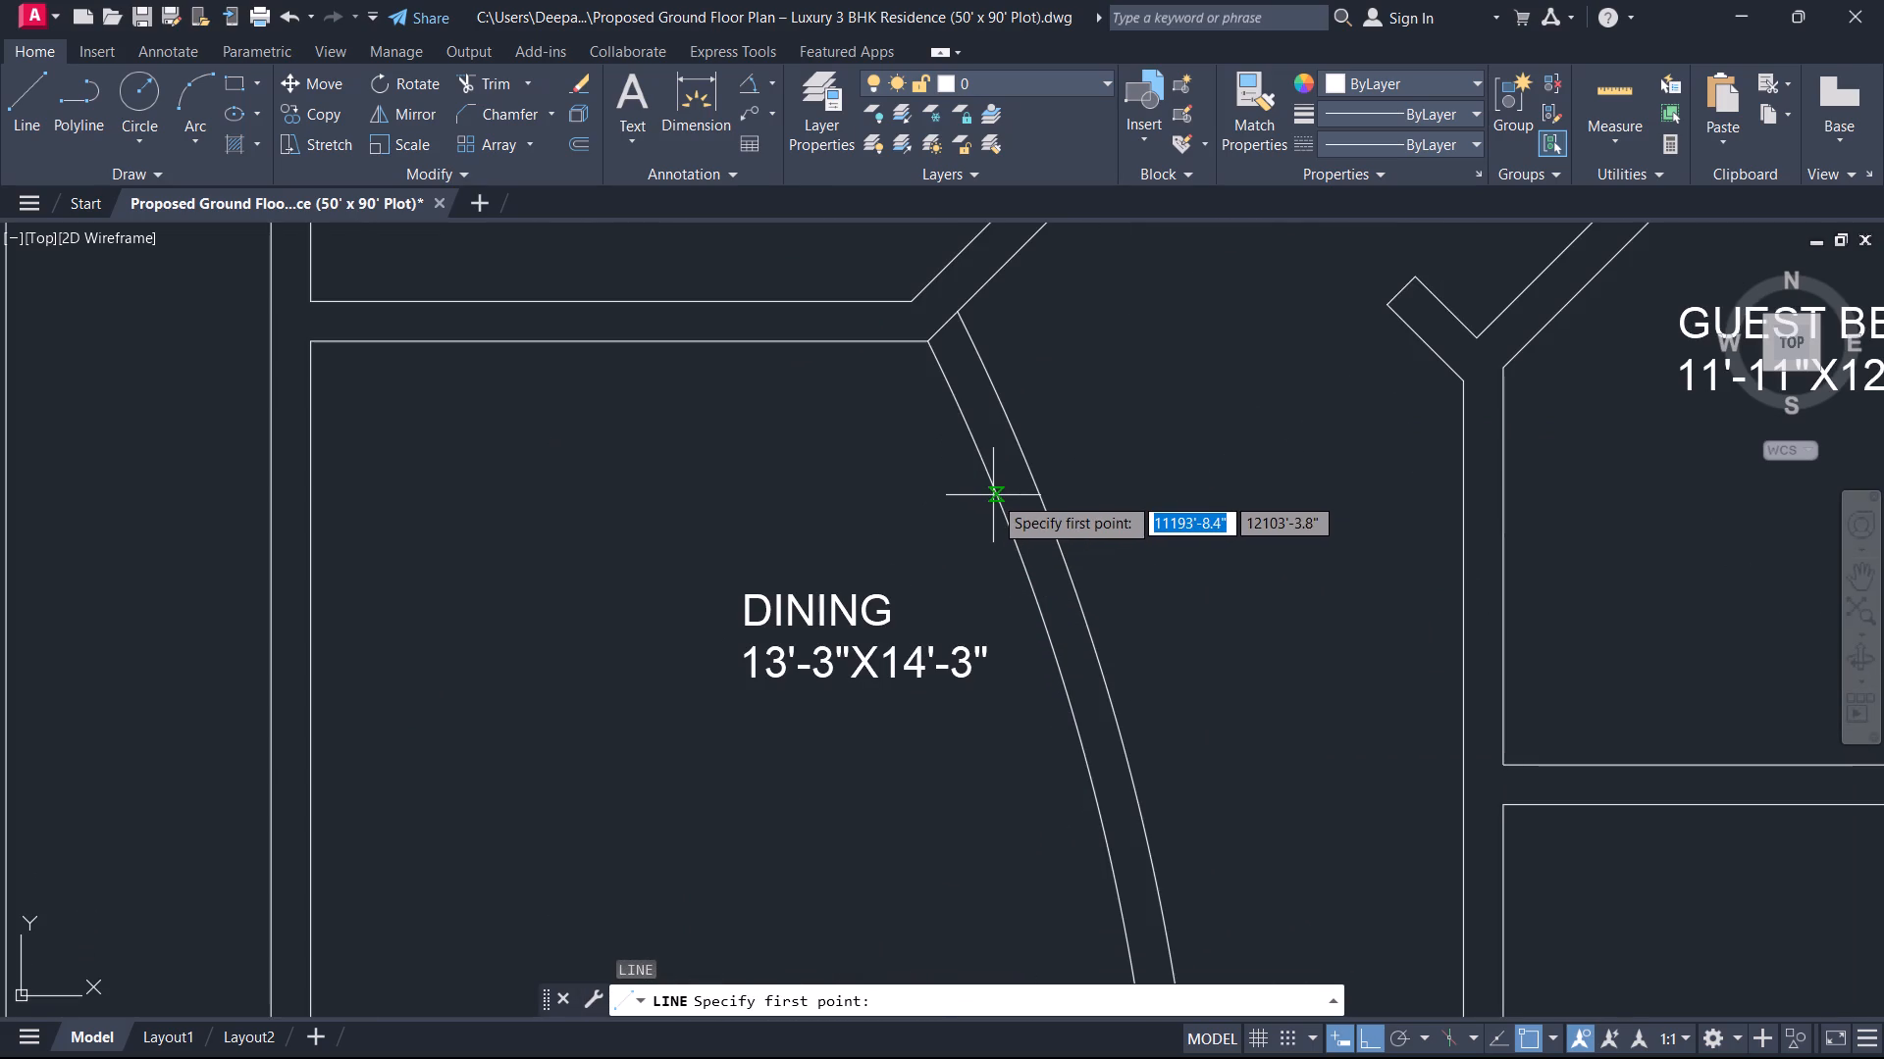
{"action": "left_click", "coordinate": [993, 495]}
{"action": "left_click", "coordinate": [1033, 474]}
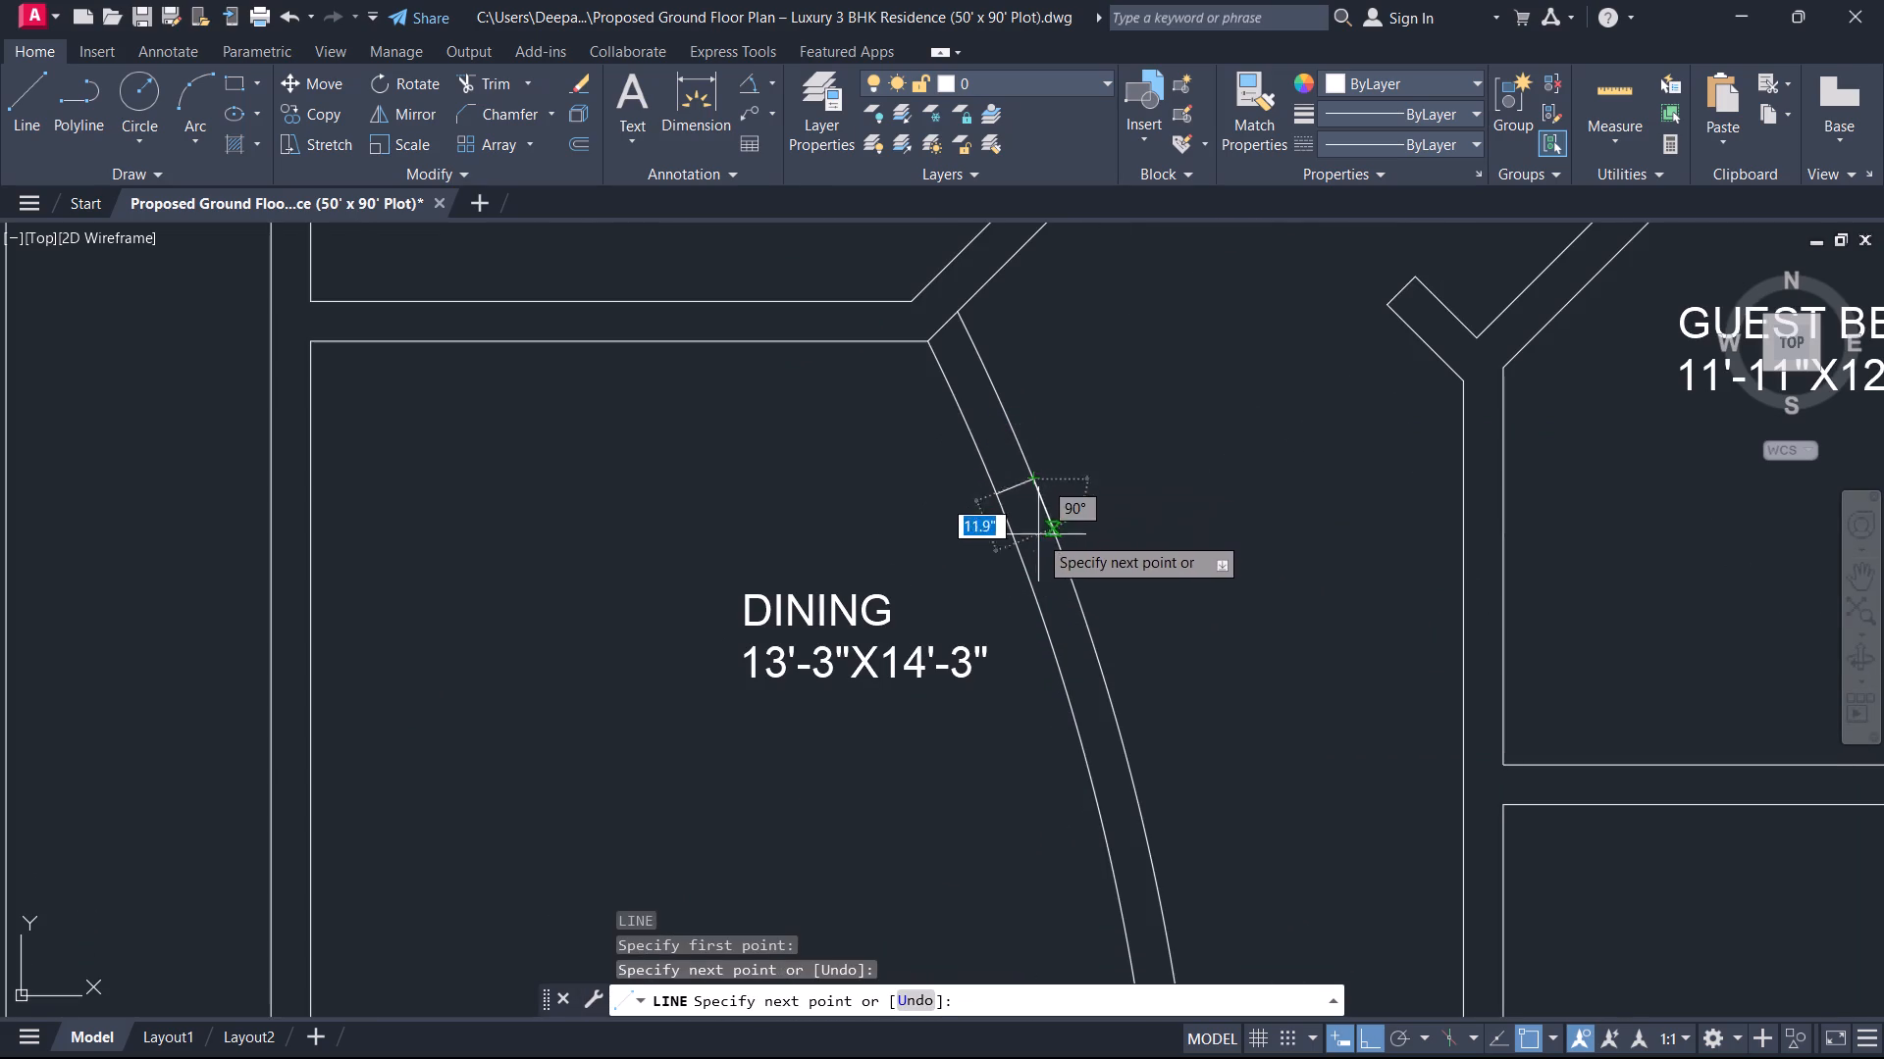
{"action": "key", "text": "Escape"}
{"action": "key", "text": "space"}
{"action": "middle_click_drag", "start_coordinate": [1101, 725], "coordinate": [977, 375]}
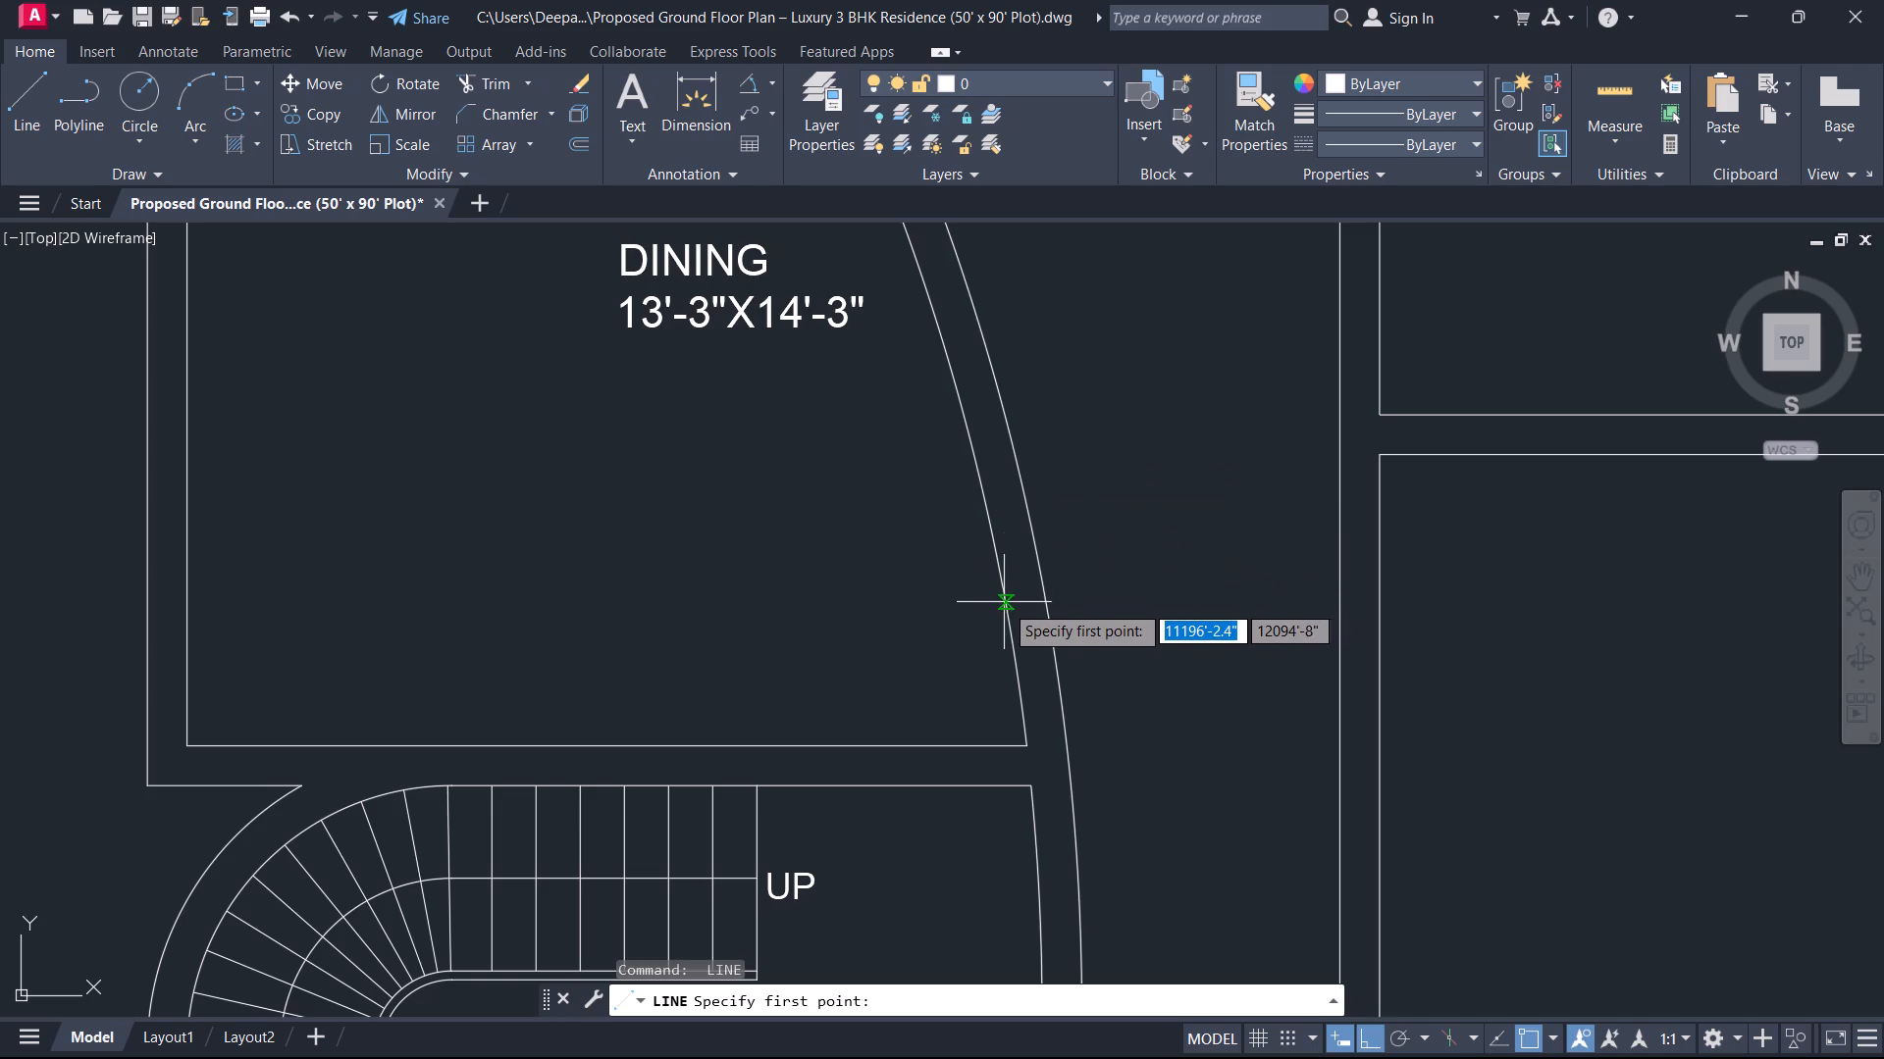
{"action": "left_click", "coordinate": [1007, 611]}
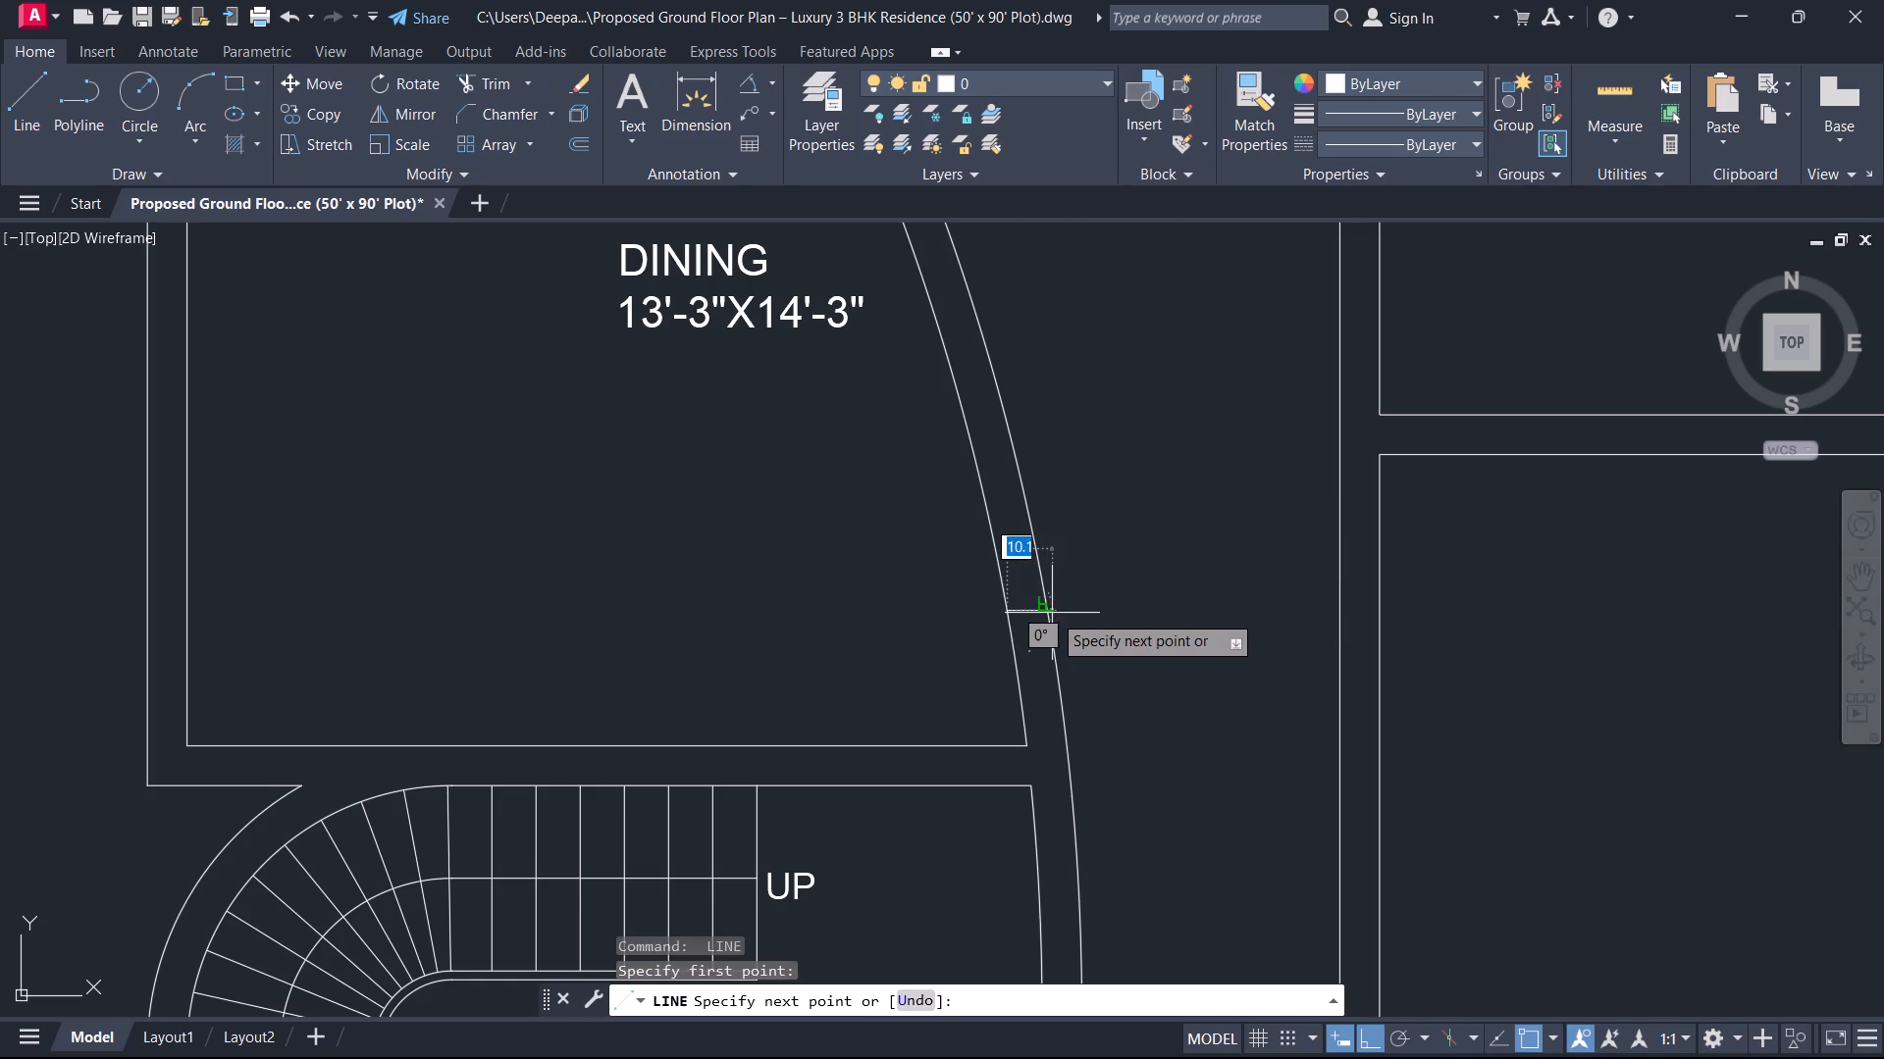
{"action": "left_click", "coordinate": [1045, 609]}
{"action": "key", "text": "Escape"}
Trim both arcs between the two short cross lines to open the dining room's curved wall.
{"action": "scroll", "coordinate": [951, 626], "scroll_direction": "down", "scroll_amount": 3}
{"action": "middle_click_drag", "start_coordinate": [944, 626], "coordinate": [1011, 704]}
{"action": "scroll", "coordinate": [1019, 692], "scroll_direction": "up", "scroll_amount": 2}
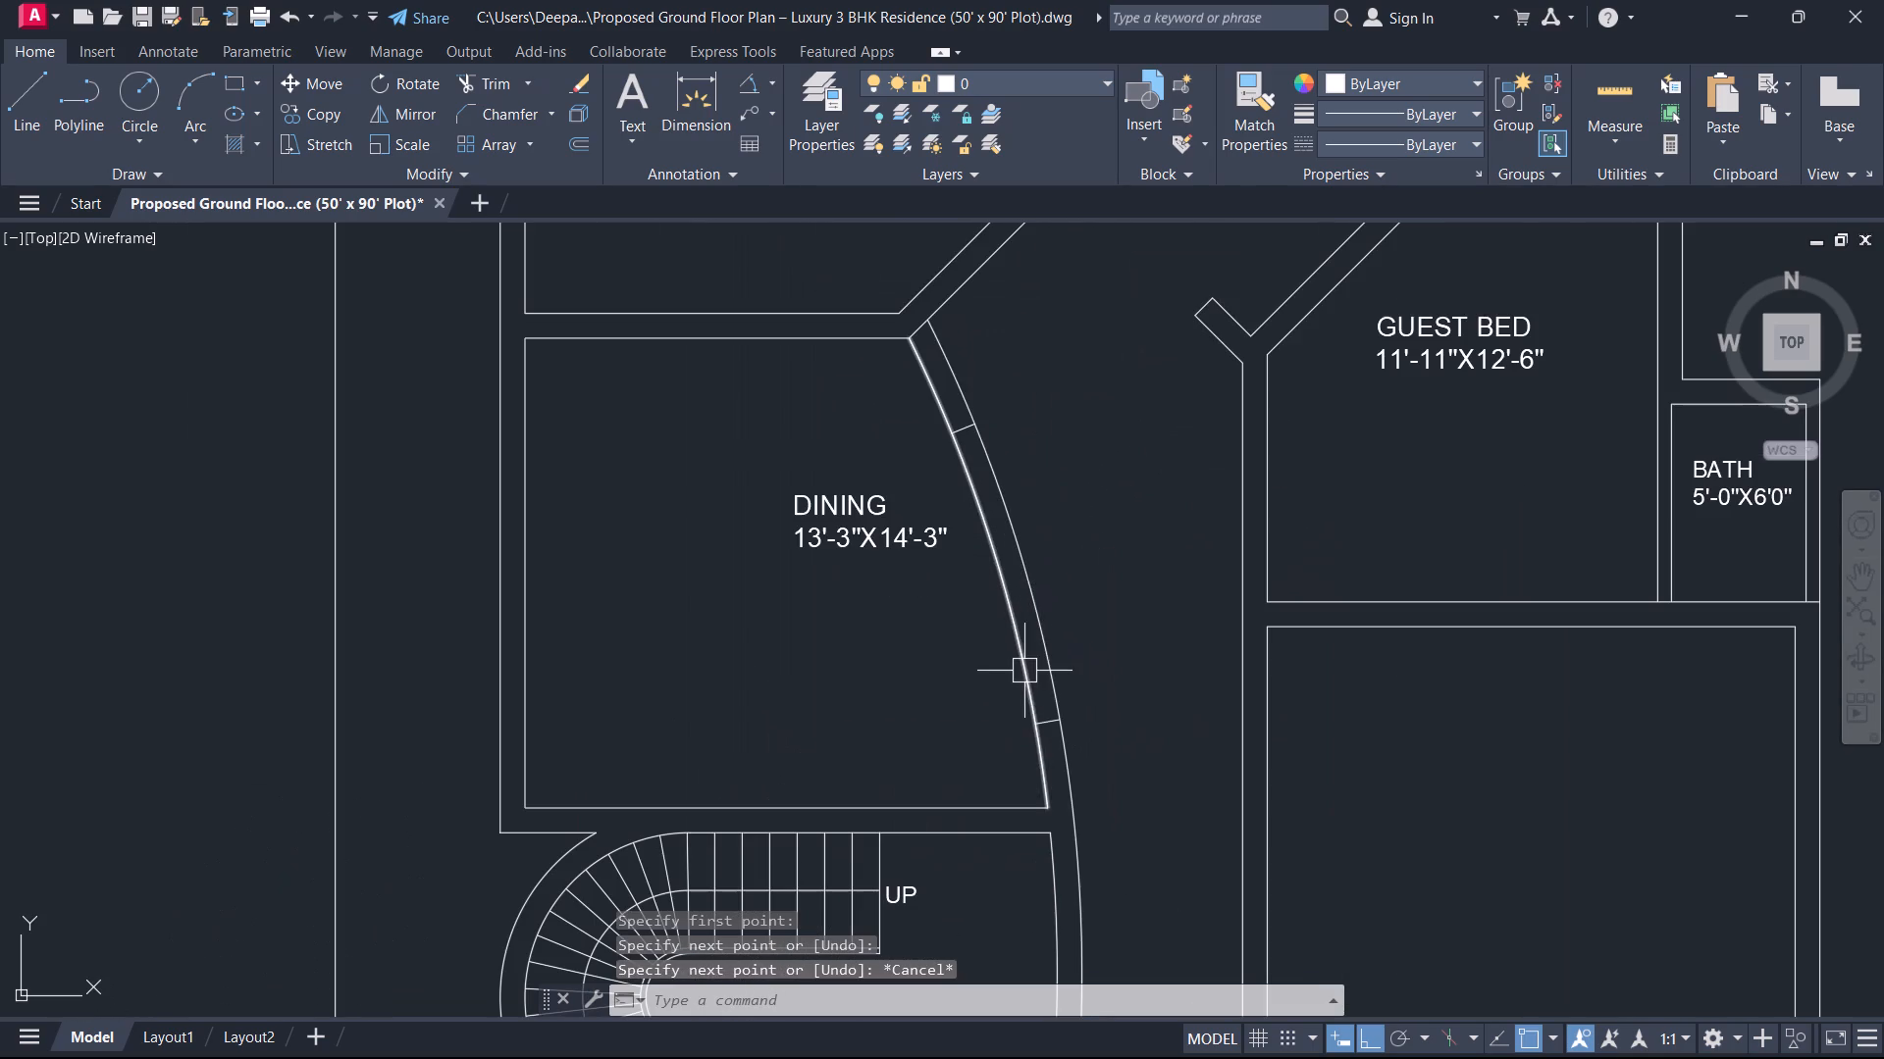
{"action": "scroll", "coordinate": [1047, 647], "scroll_direction": "up", "scroll_amount": 1}
{"action": "type", "text": "TR"}
{"action": "key", "text": "space"}
{"action": "left_click", "coordinate": [1074, 611]}
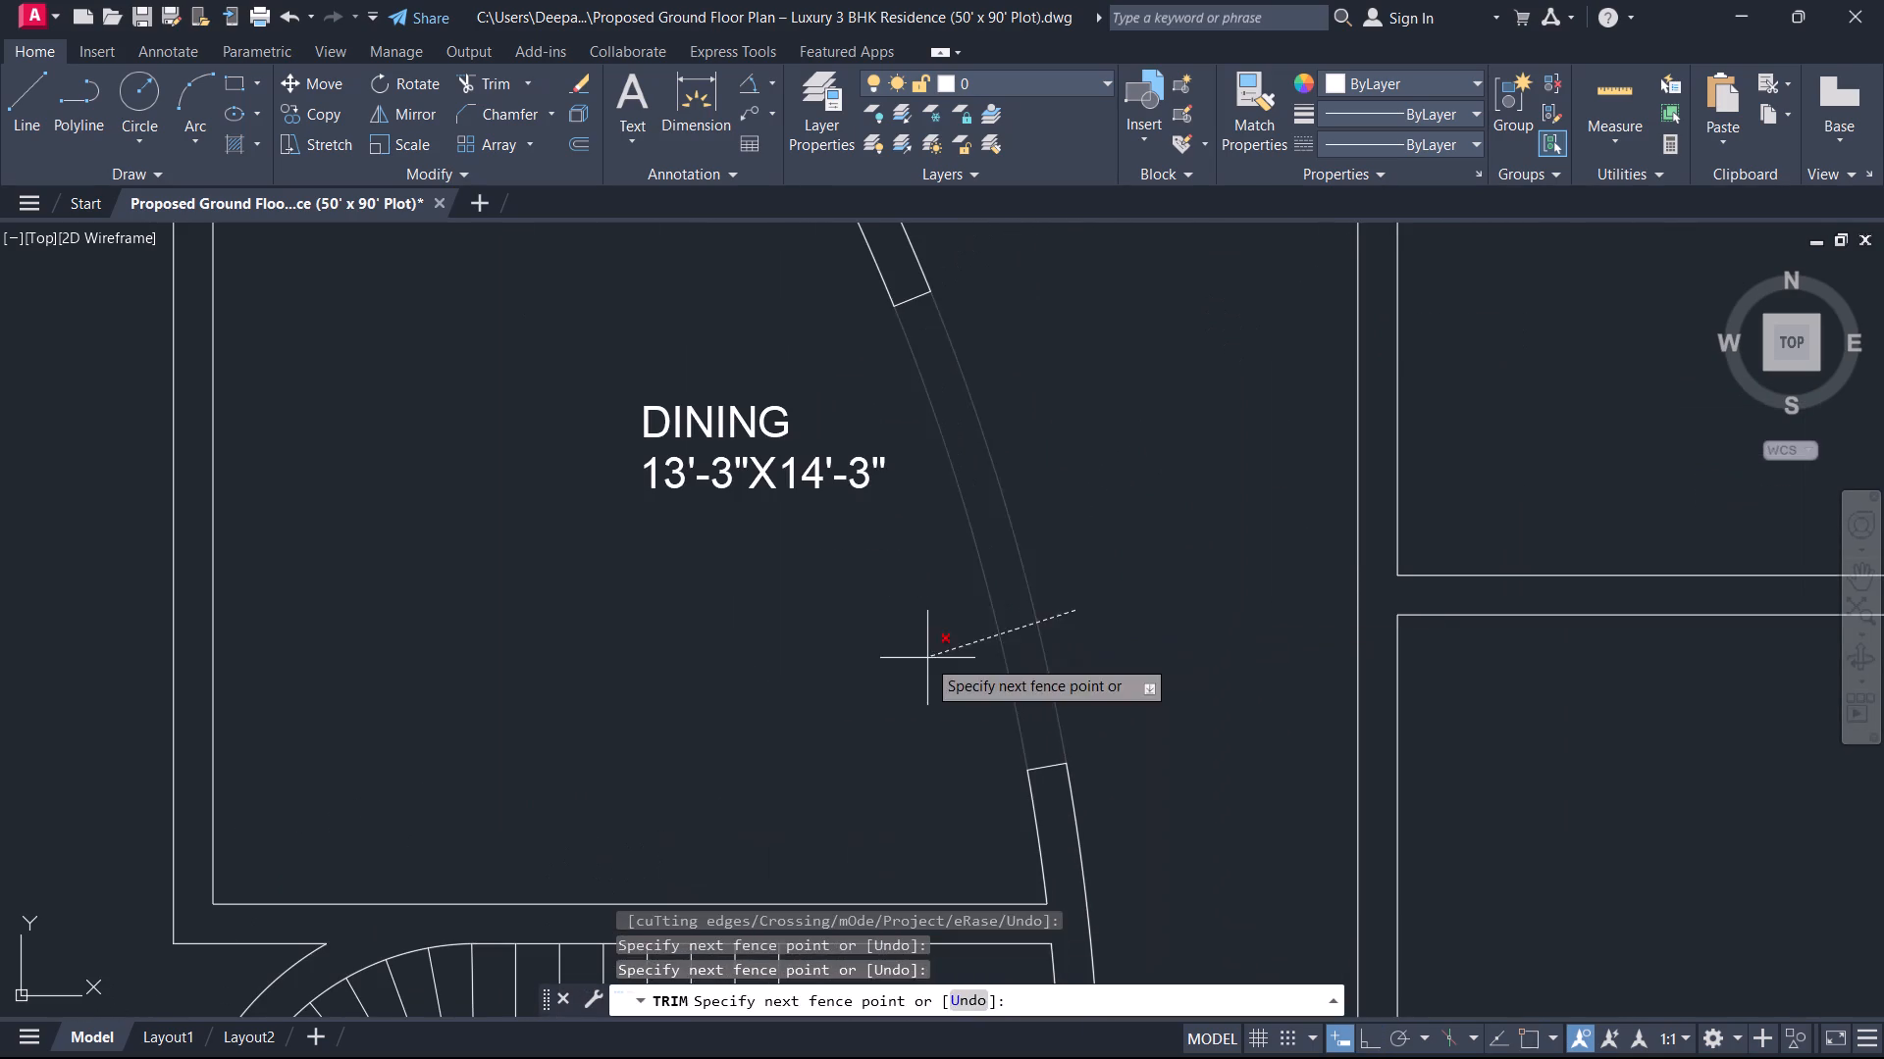
{"action": "left_click", "coordinate": [926, 658]}
{"action": "key", "text": "Escape"}
Trim the piece of the kitchen's diagonal wall line lying between the two arcs' upper ends.
{"action": "scroll", "coordinate": [963, 659], "scroll_direction": "down", "scroll_amount": 3}
{"action": "middle_click_drag", "start_coordinate": [939, 765], "coordinate": [999, 652]}
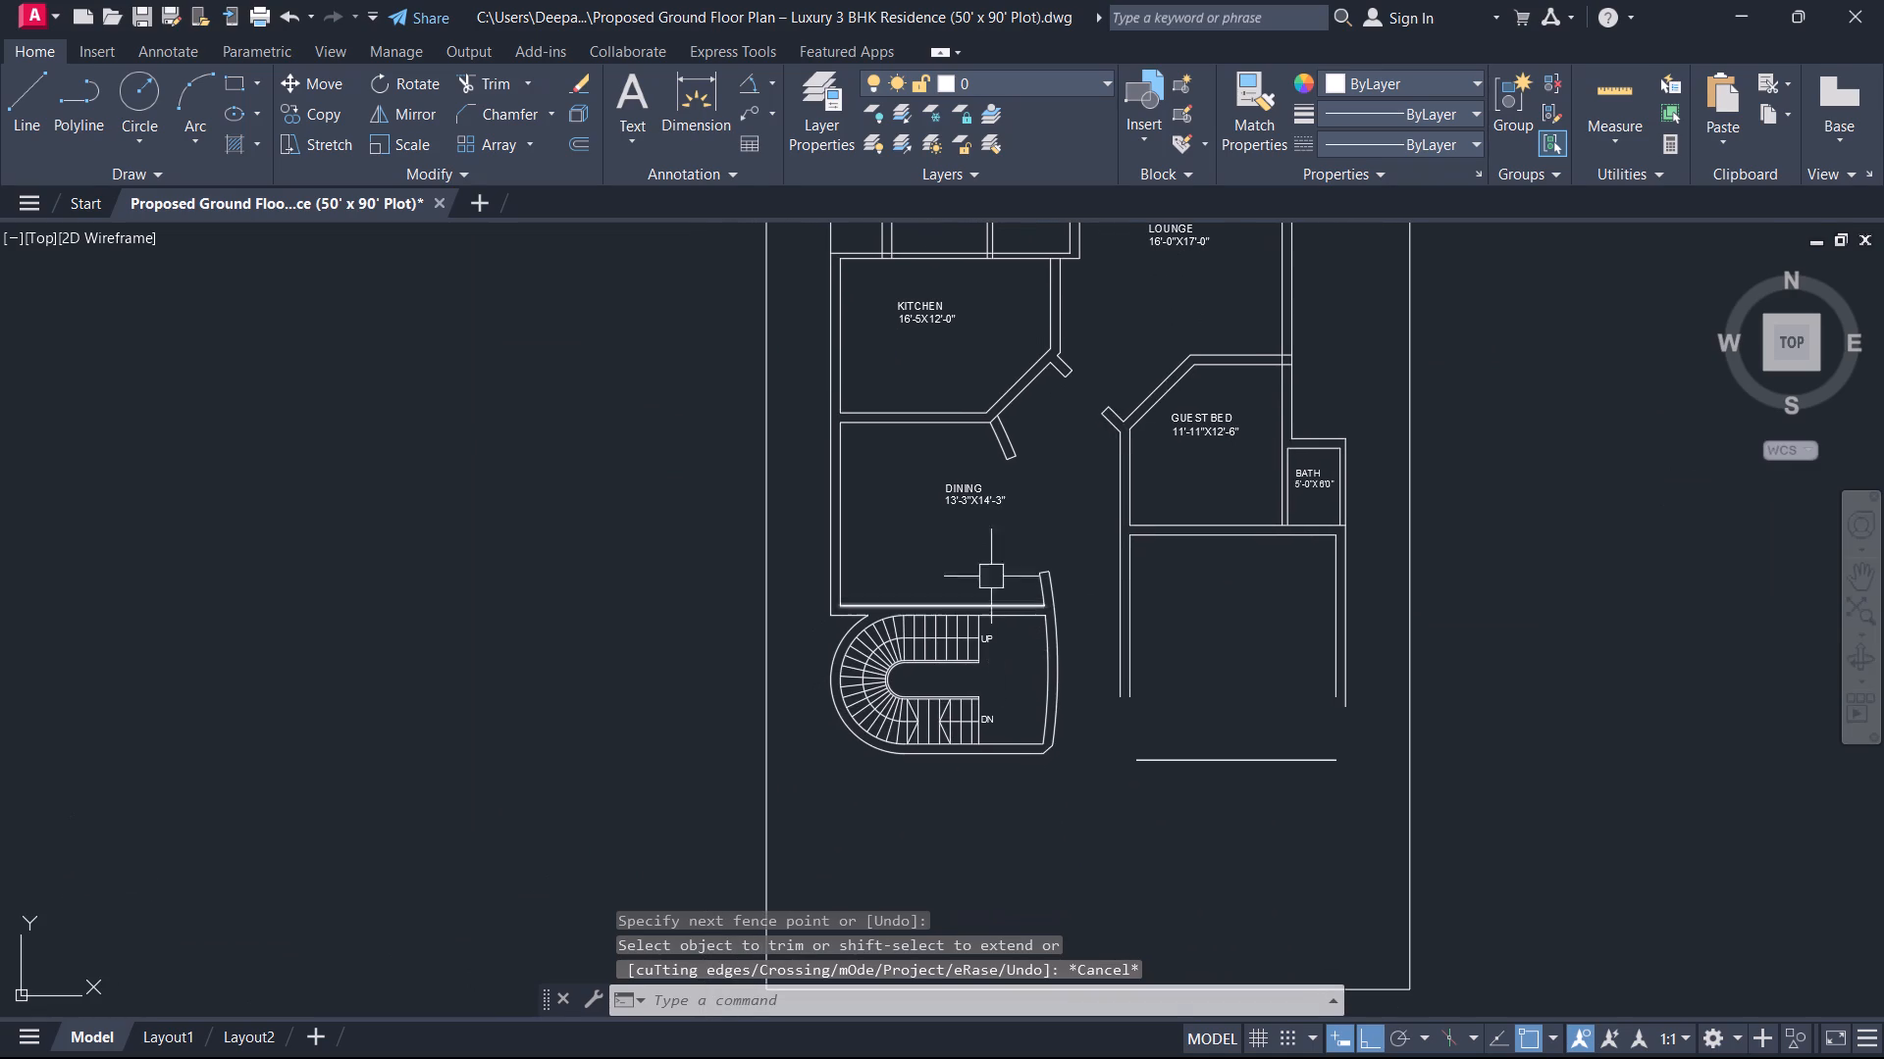
{"action": "scroll", "coordinate": [980, 488], "scroll_direction": "up", "scroll_amount": 2}
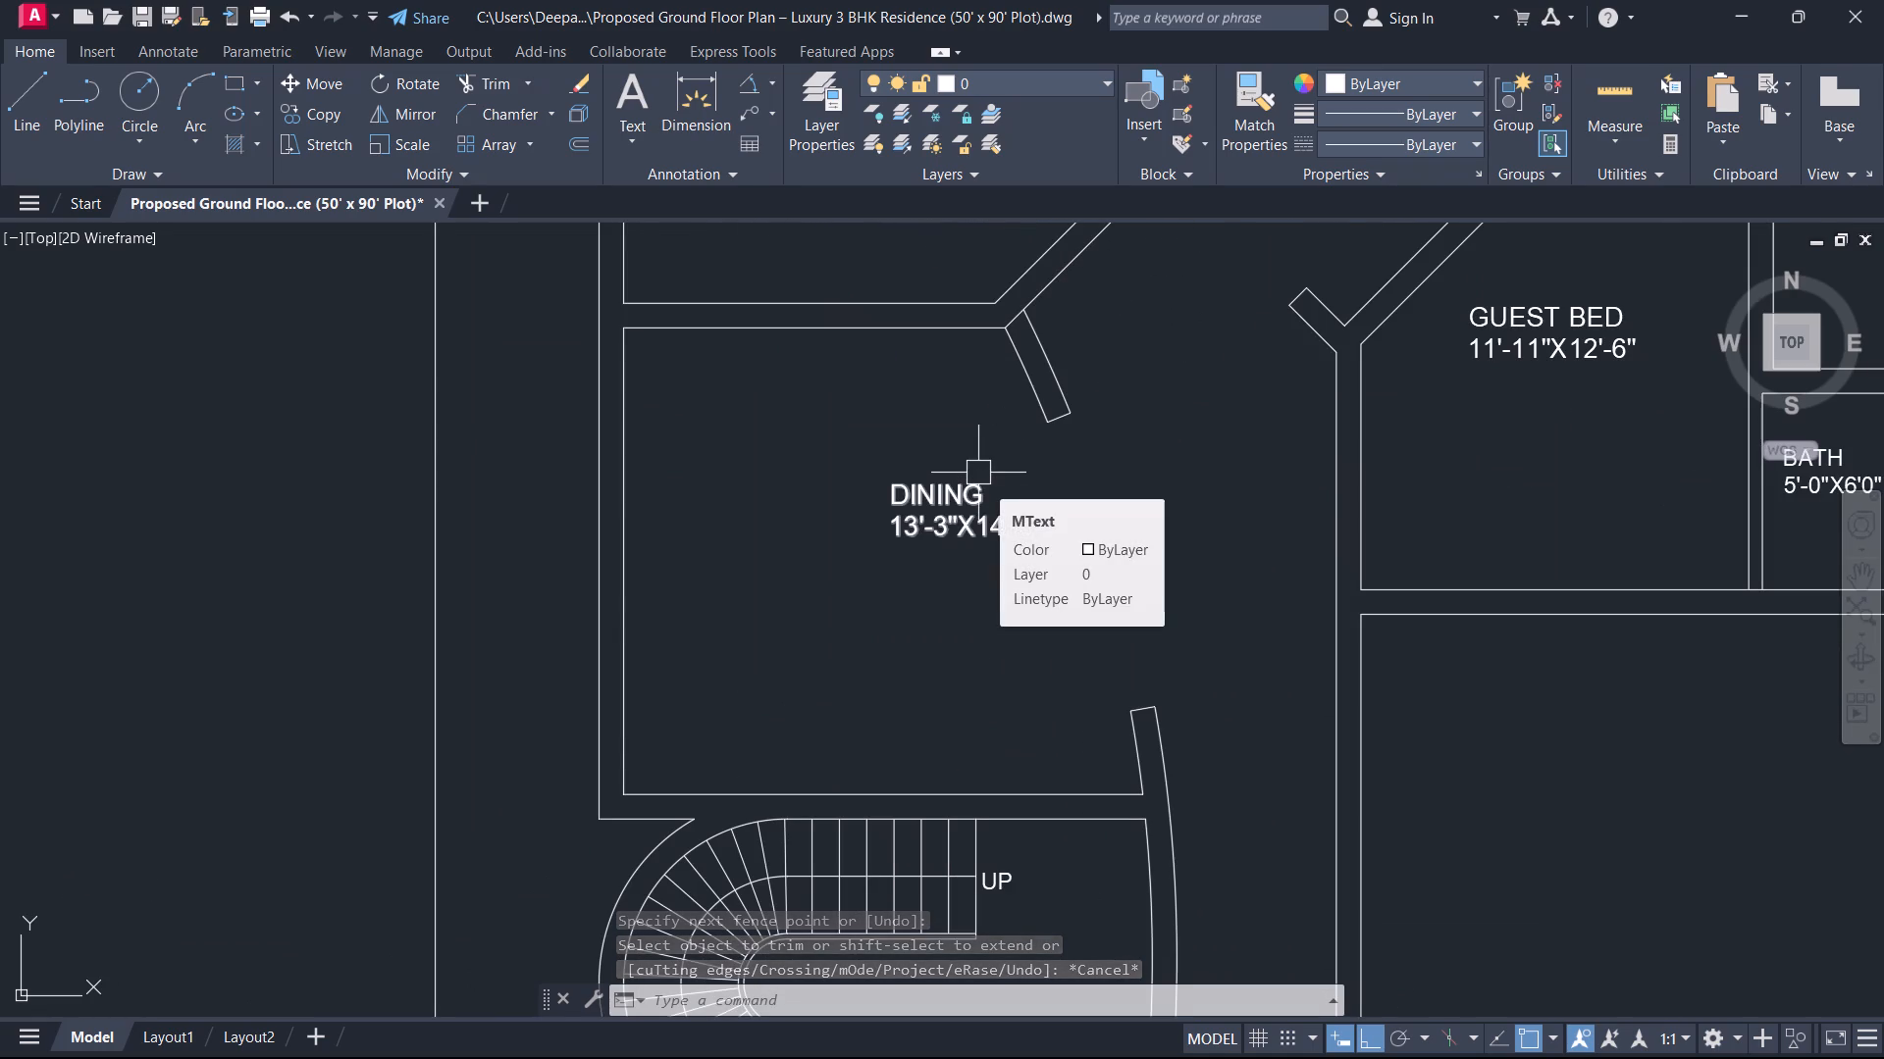
{"action": "scroll", "coordinate": [983, 428], "scroll_direction": "up", "scroll_amount": 2}
{"action": "middle_click_drag", "start_coordinate": [989, 415], "coordinate": [986, 777]}
{"action": "type", "text": "TR"}
{"action": "key", "text": "space"}
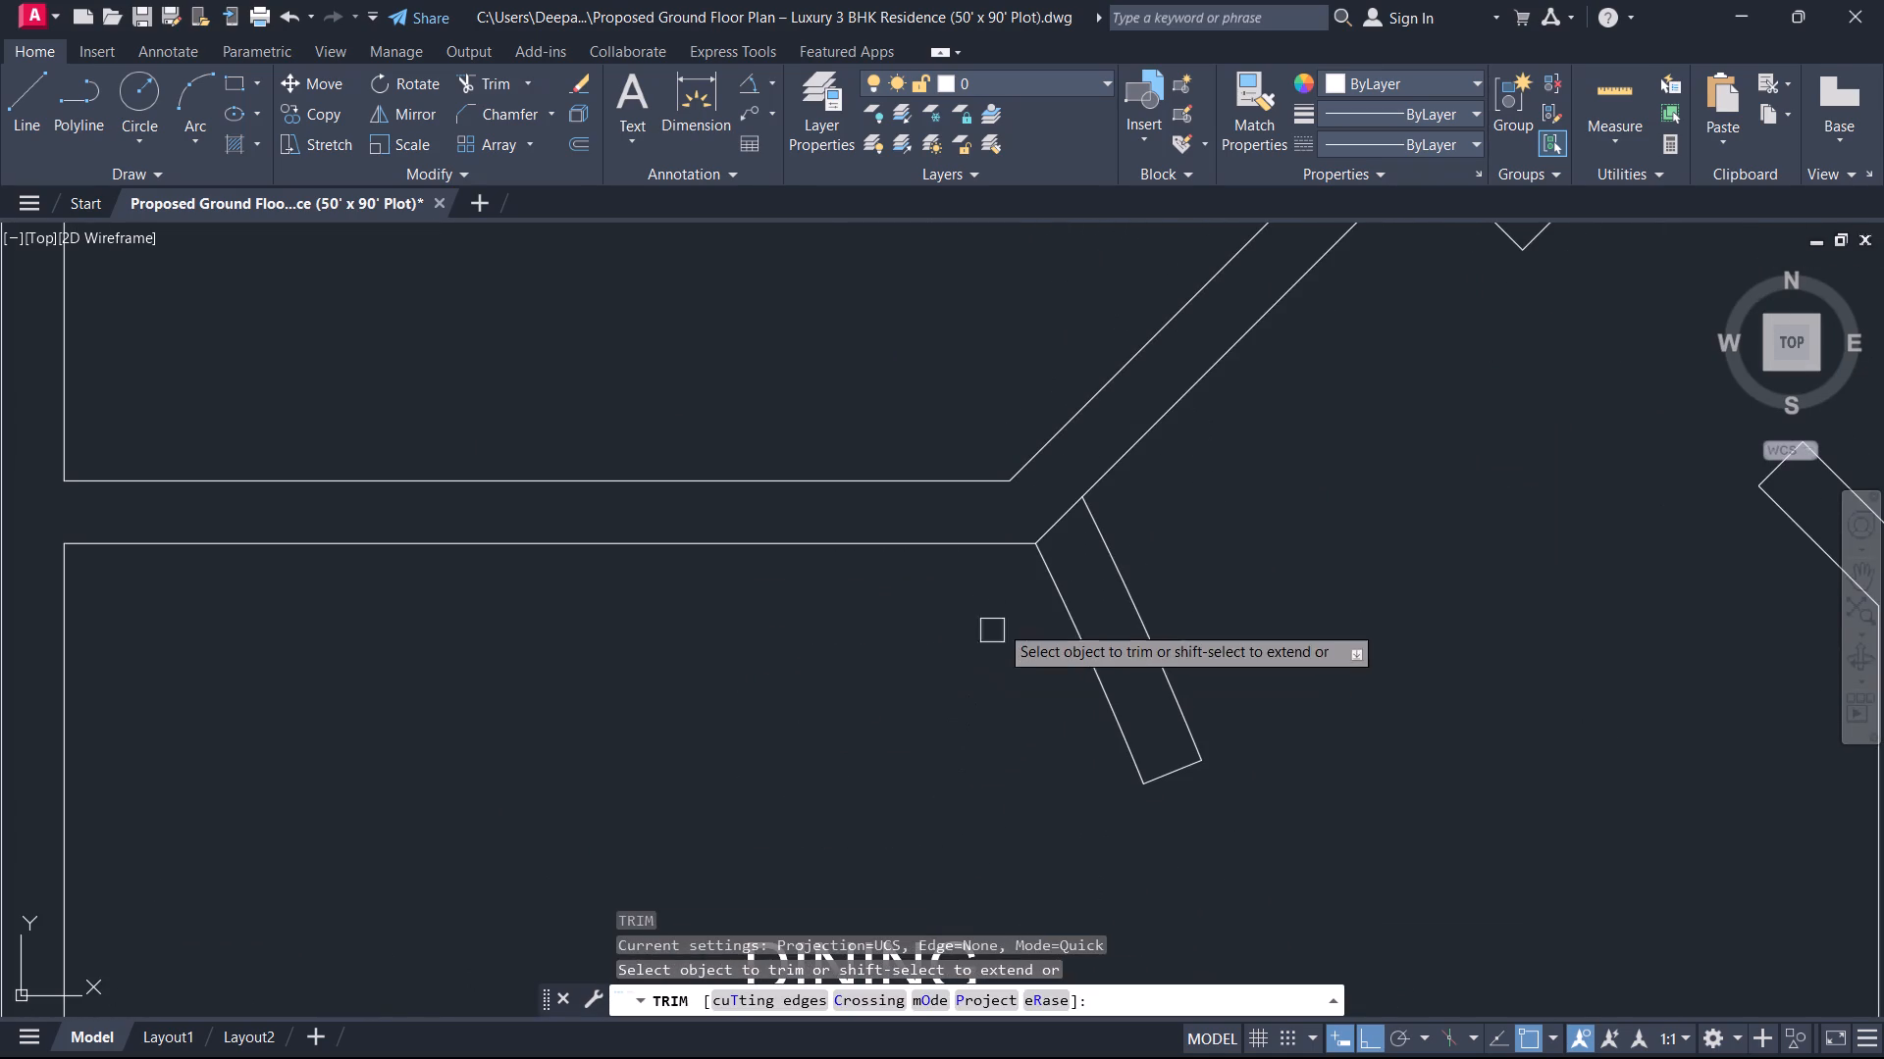
{"action": "left_click", "coordinate": [1066, 510]}
{"action": "key", "text": "Escape"}
Fillet the outer arc's lower end with the outer line of the wall below the staircase into a sharp corner.
{"action": "scroll", "coordinate": [1042, 621], "scroll_direction": "down", "scroll_amount": 3}
{"action": "middle_click_drag", "start_coordinate": [1096, 788], "coordinate": [1070, 610]}
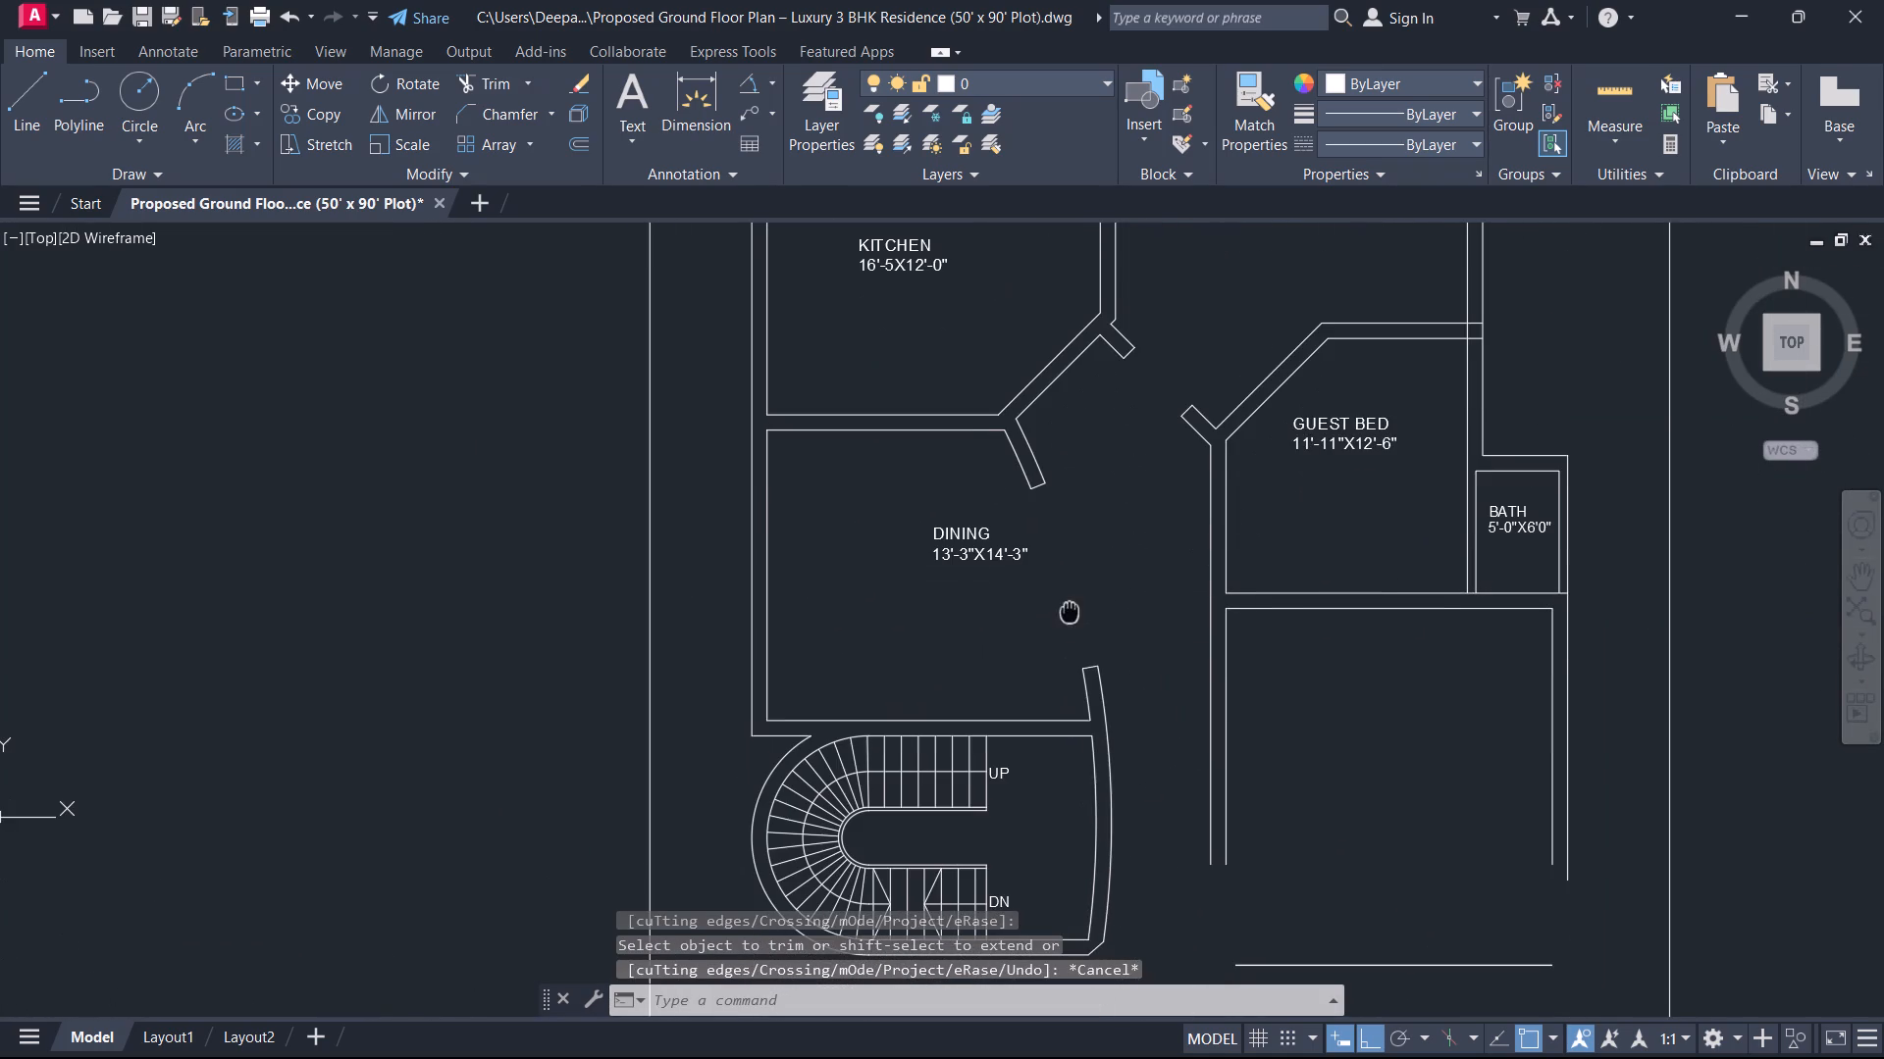
{"action": "middle_click_drag", "start_coordinate": [1070, 610], "coordinate": [1069, 608]}
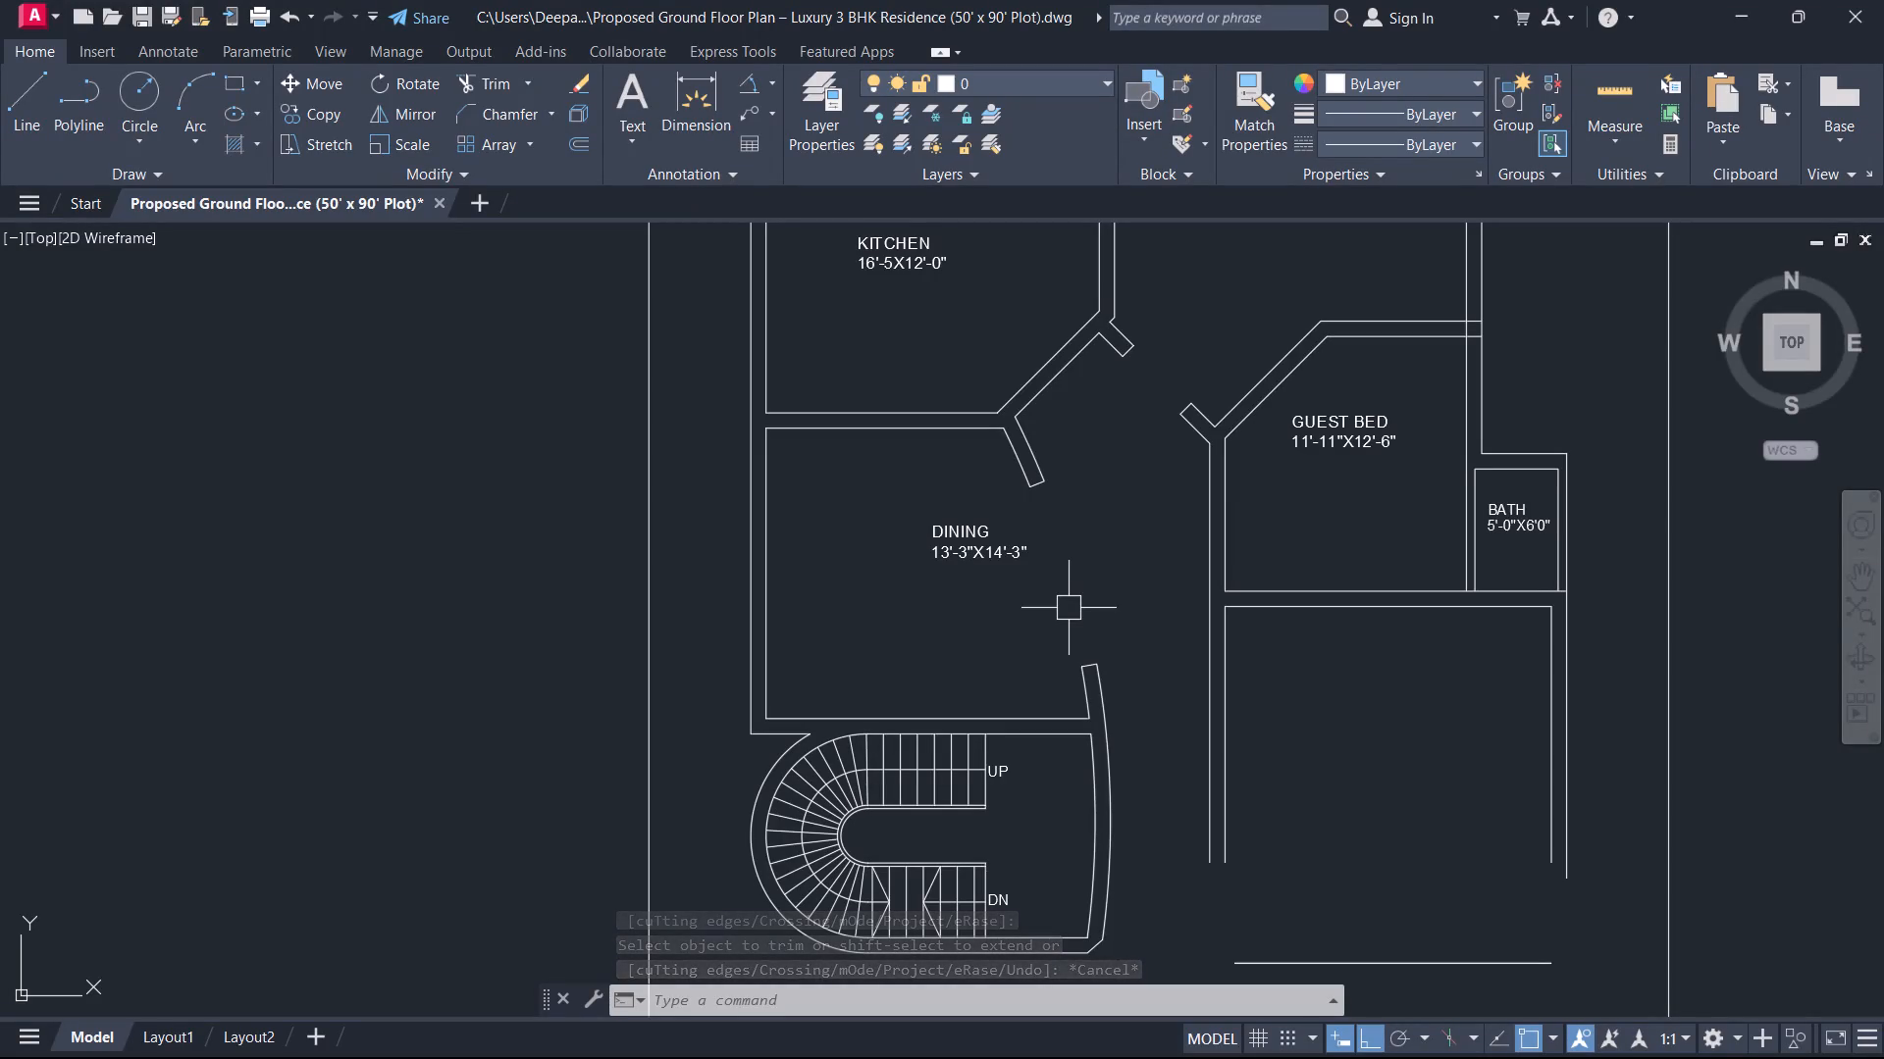
{"action": "middle_click_drag", "start_coordinate": [1055, 600], "coordinate": [915, 431]}
{"action": "scroll", "coordinate": [912, 650], "scroll_direction": "up", "scroll_amount": 1}
{"action": "middle_click_drag", "start_coordinate": [913, 651], "coordinate": [880, 489]}
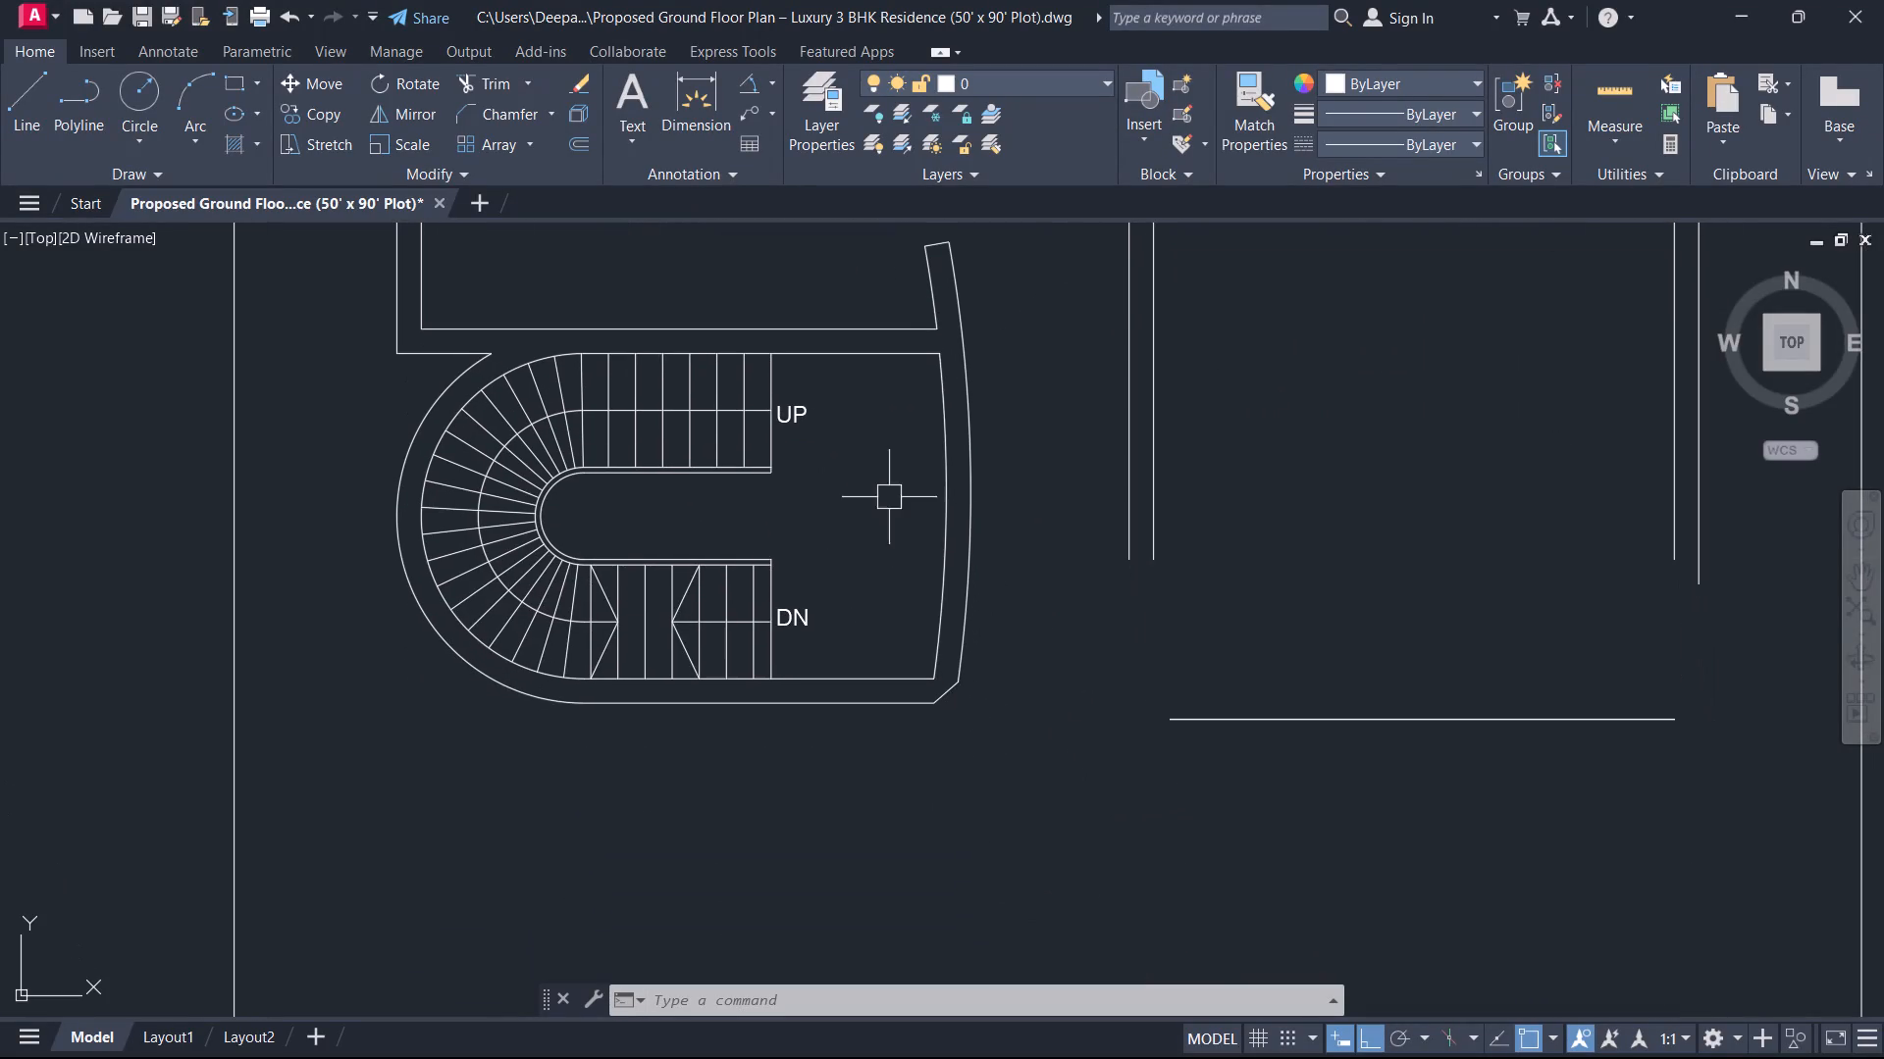
{"action": "scroll", "coordinate": [958, 692], "scroll_direction": "up", "scroll_amount": 2}
{"action": "key", "text": "f"}
{"action": "key", "text": "space"}
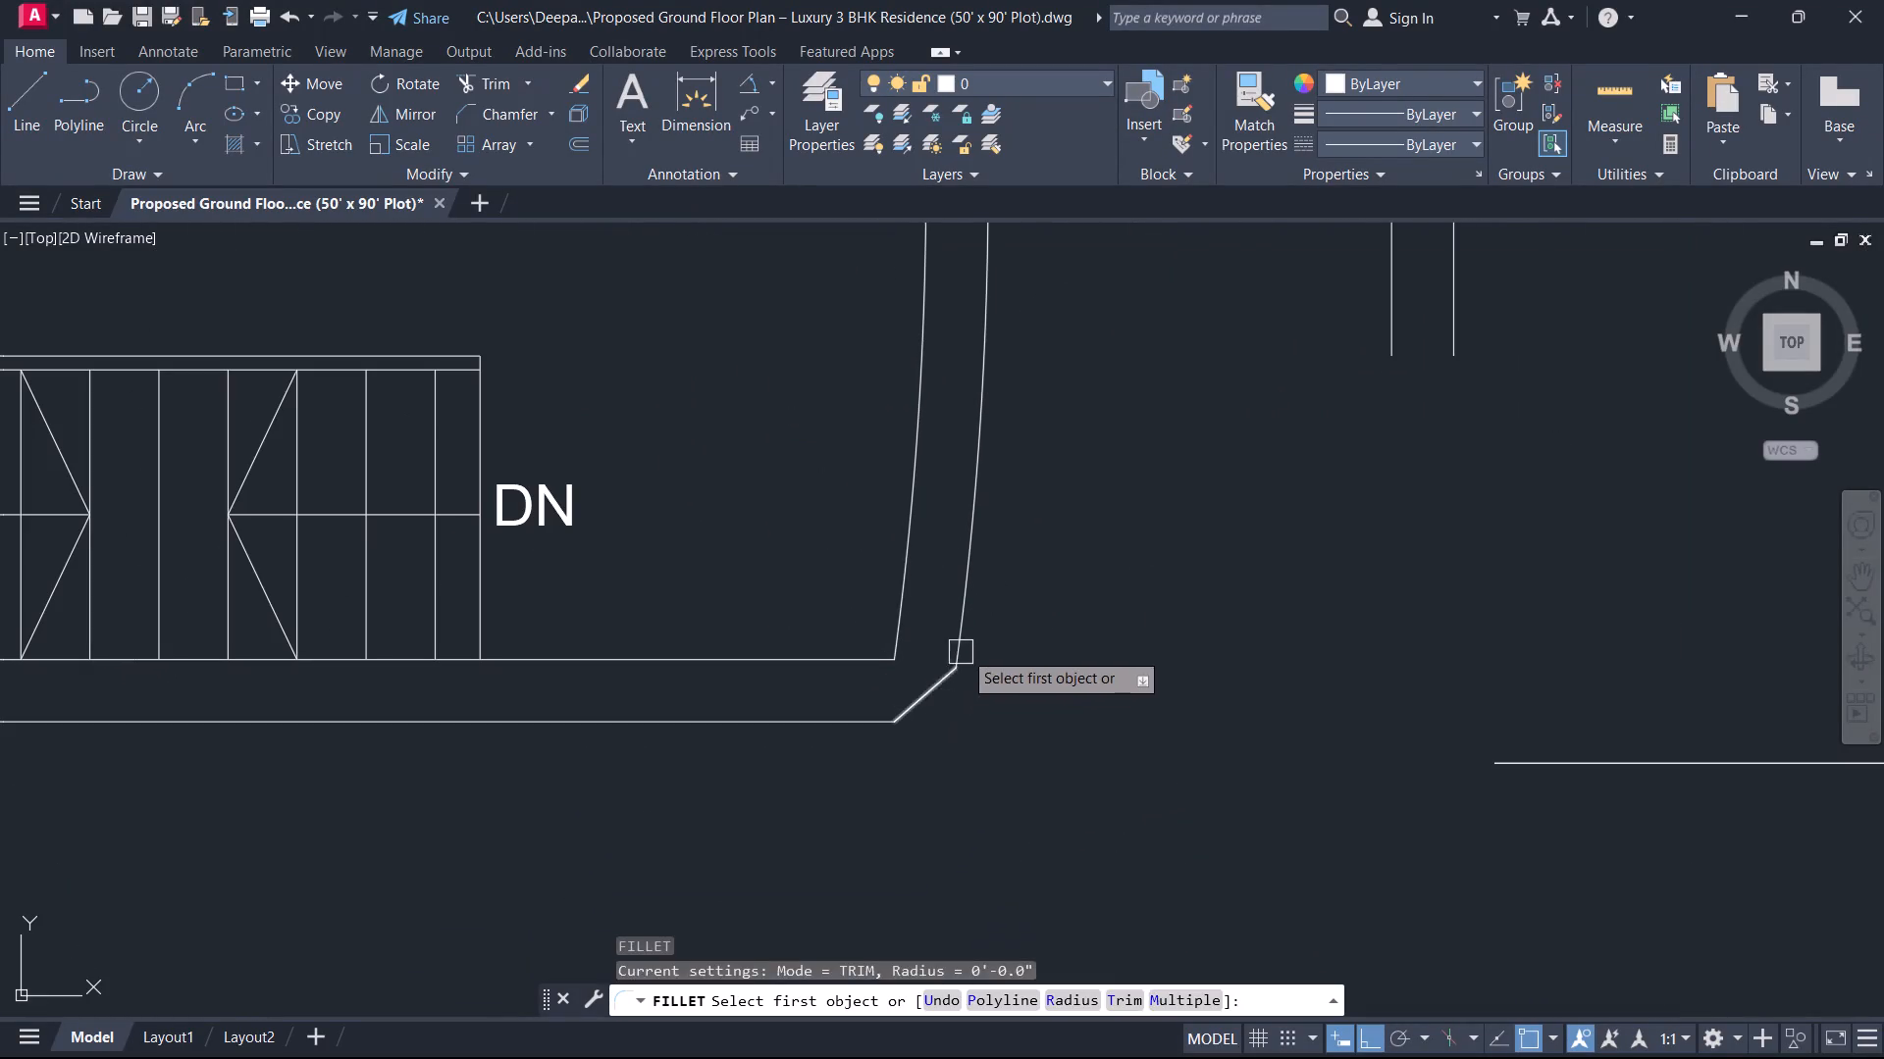
{"action": "left_click", "coordinate": [968, 622]}
{"action": "left_click", "coordinate": [810, 726]}
{"action": "key", "text": "Escape"}
Delete the leftover slanted line across the corner of the curved wall and the wall below the staircase.
{"action": "scroll", "coordinate": [911, 706], "scroll_direction": "up", "scroll_amount": 2}
{"action": "left_click_drag", "start_coordinate": [943, 703], "coordinate": [930, 691]}
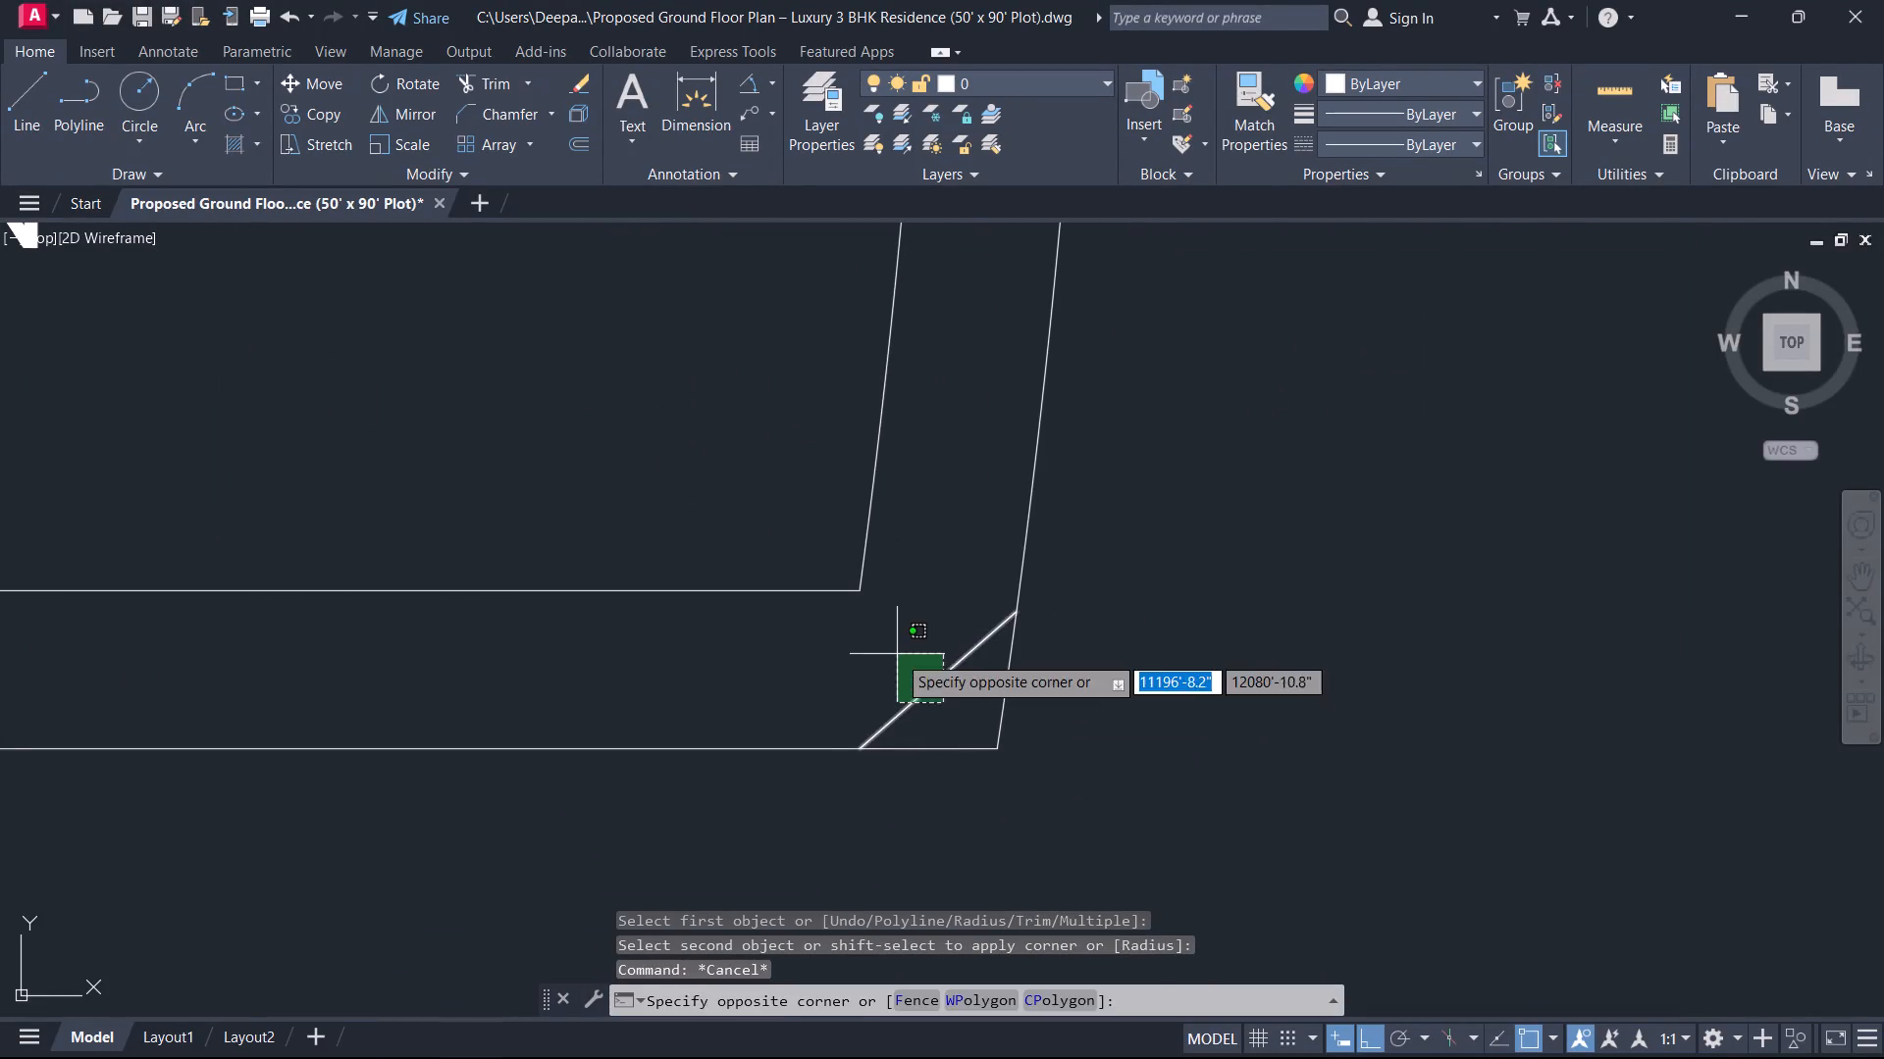
{"action": "left_click", "coordinate": [897, 654]}
{"action": "key", "text": "Delete"}
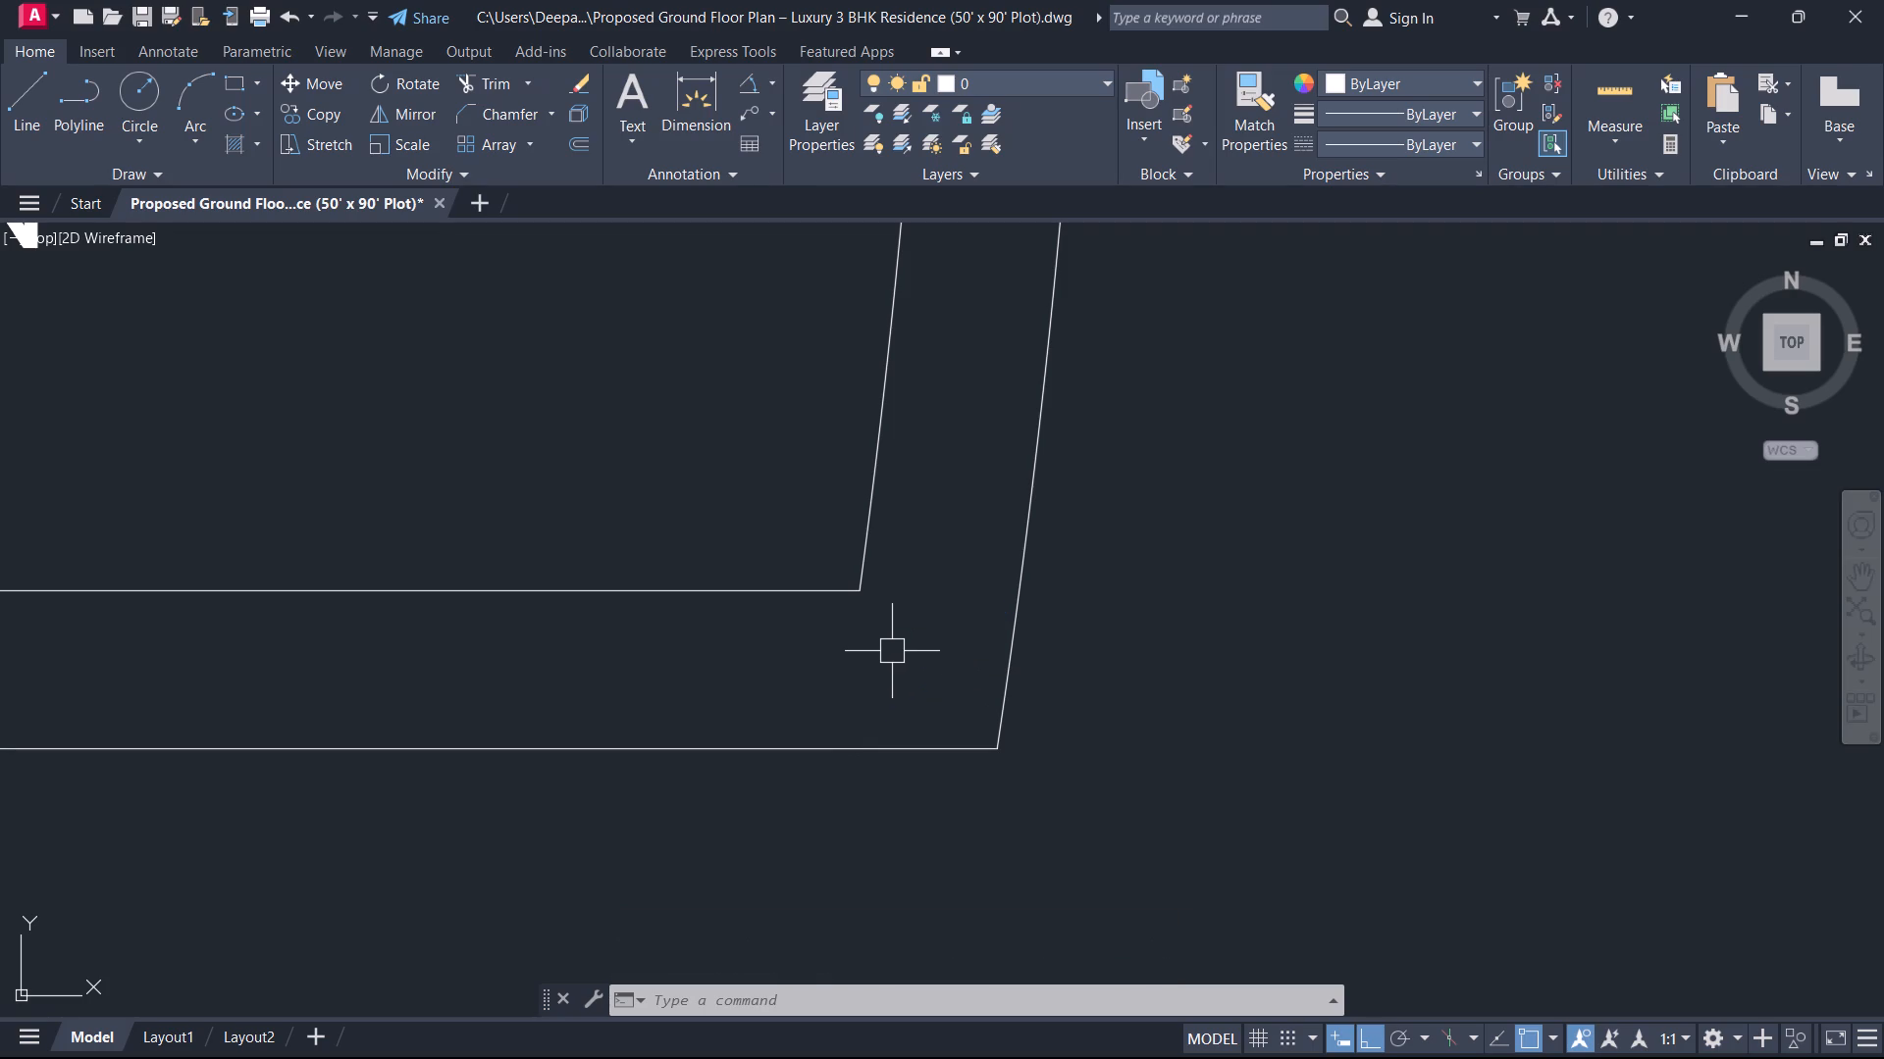
Extend the inner line of the wall below the staircase to the outer arc.
{"action": "scroll", "coordinate": [811, 683], "scroll_direction": "down", "scroll_amount": 2}
{"action": "middle_click_drag", "start_coordinate": [811, 683], "coordinate": [819, 687]}
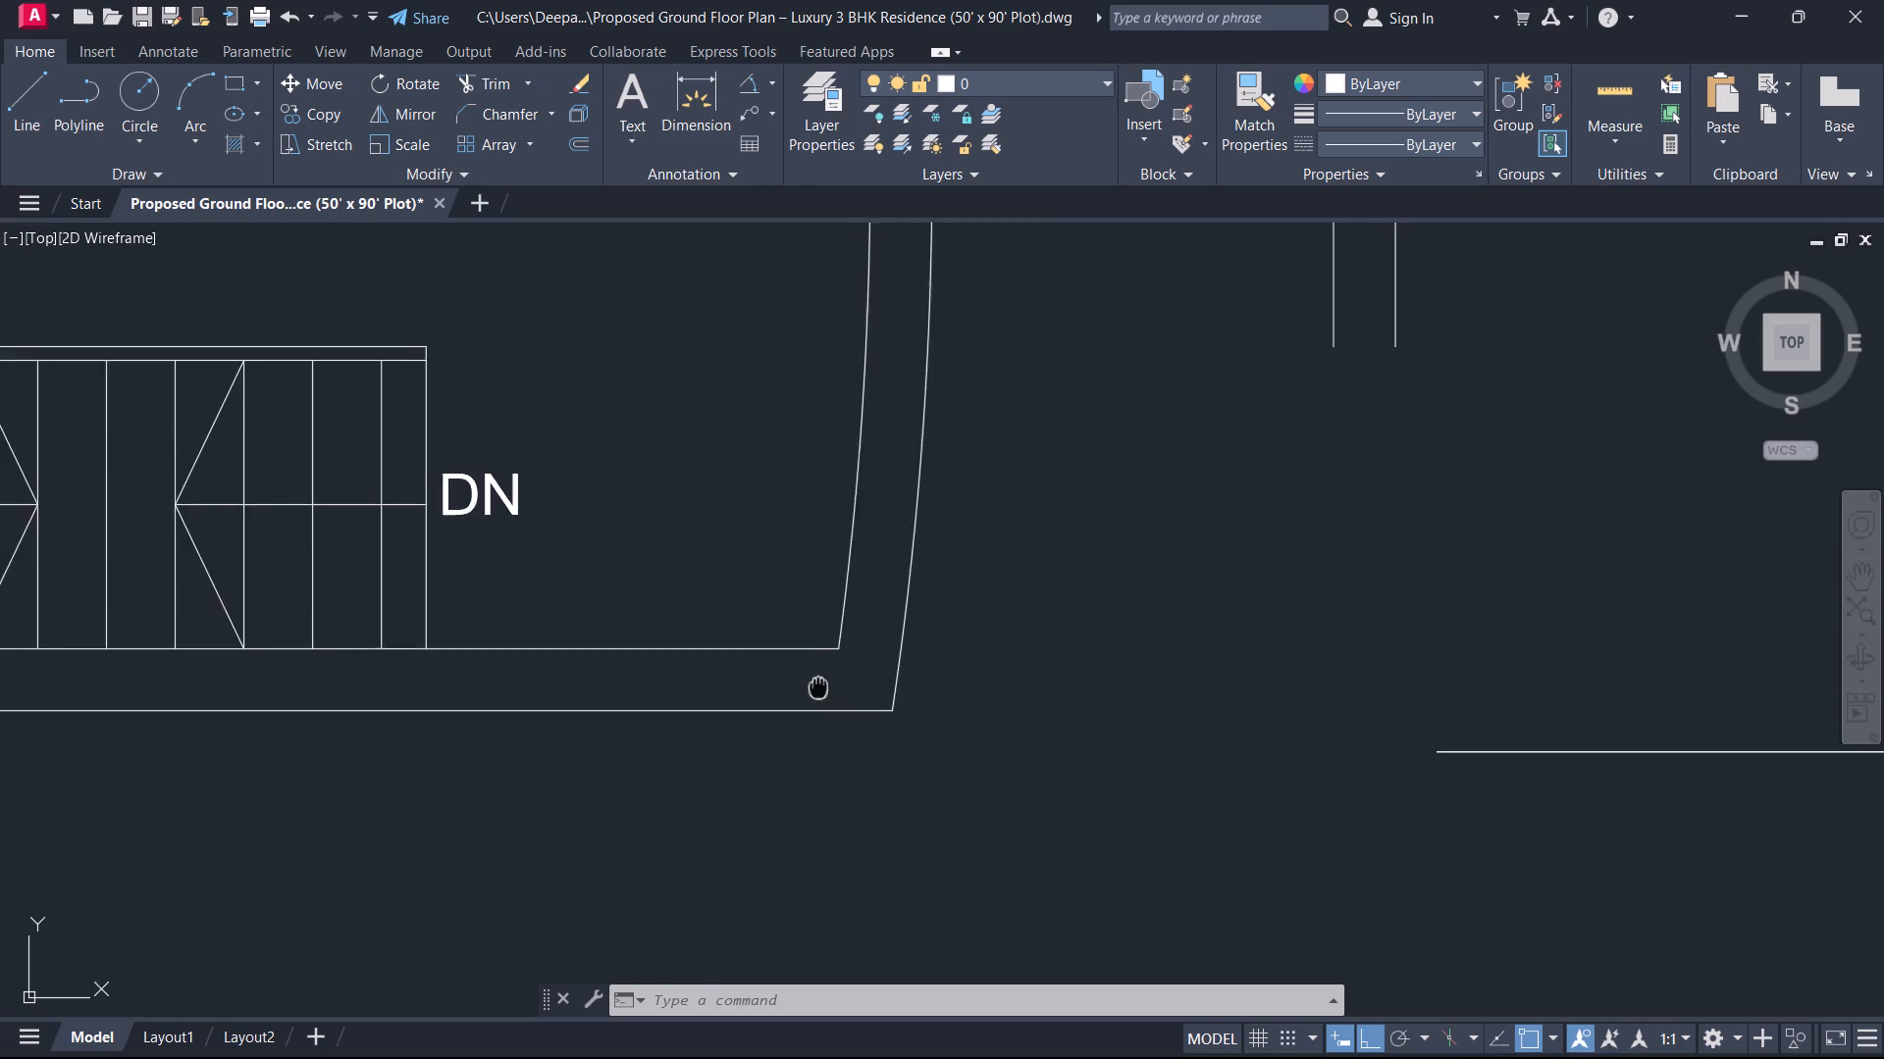
{"action": "middle_click_drag", "start_coordinate": [819, 687], "coordinate": [873, 812]}
{"action": "type", "text": "EX"}
{"action": "key", "text": "space"}
{"action": "left_click", "coordinate": [847, 778]}
{"action": "key", "text": "Escape"}
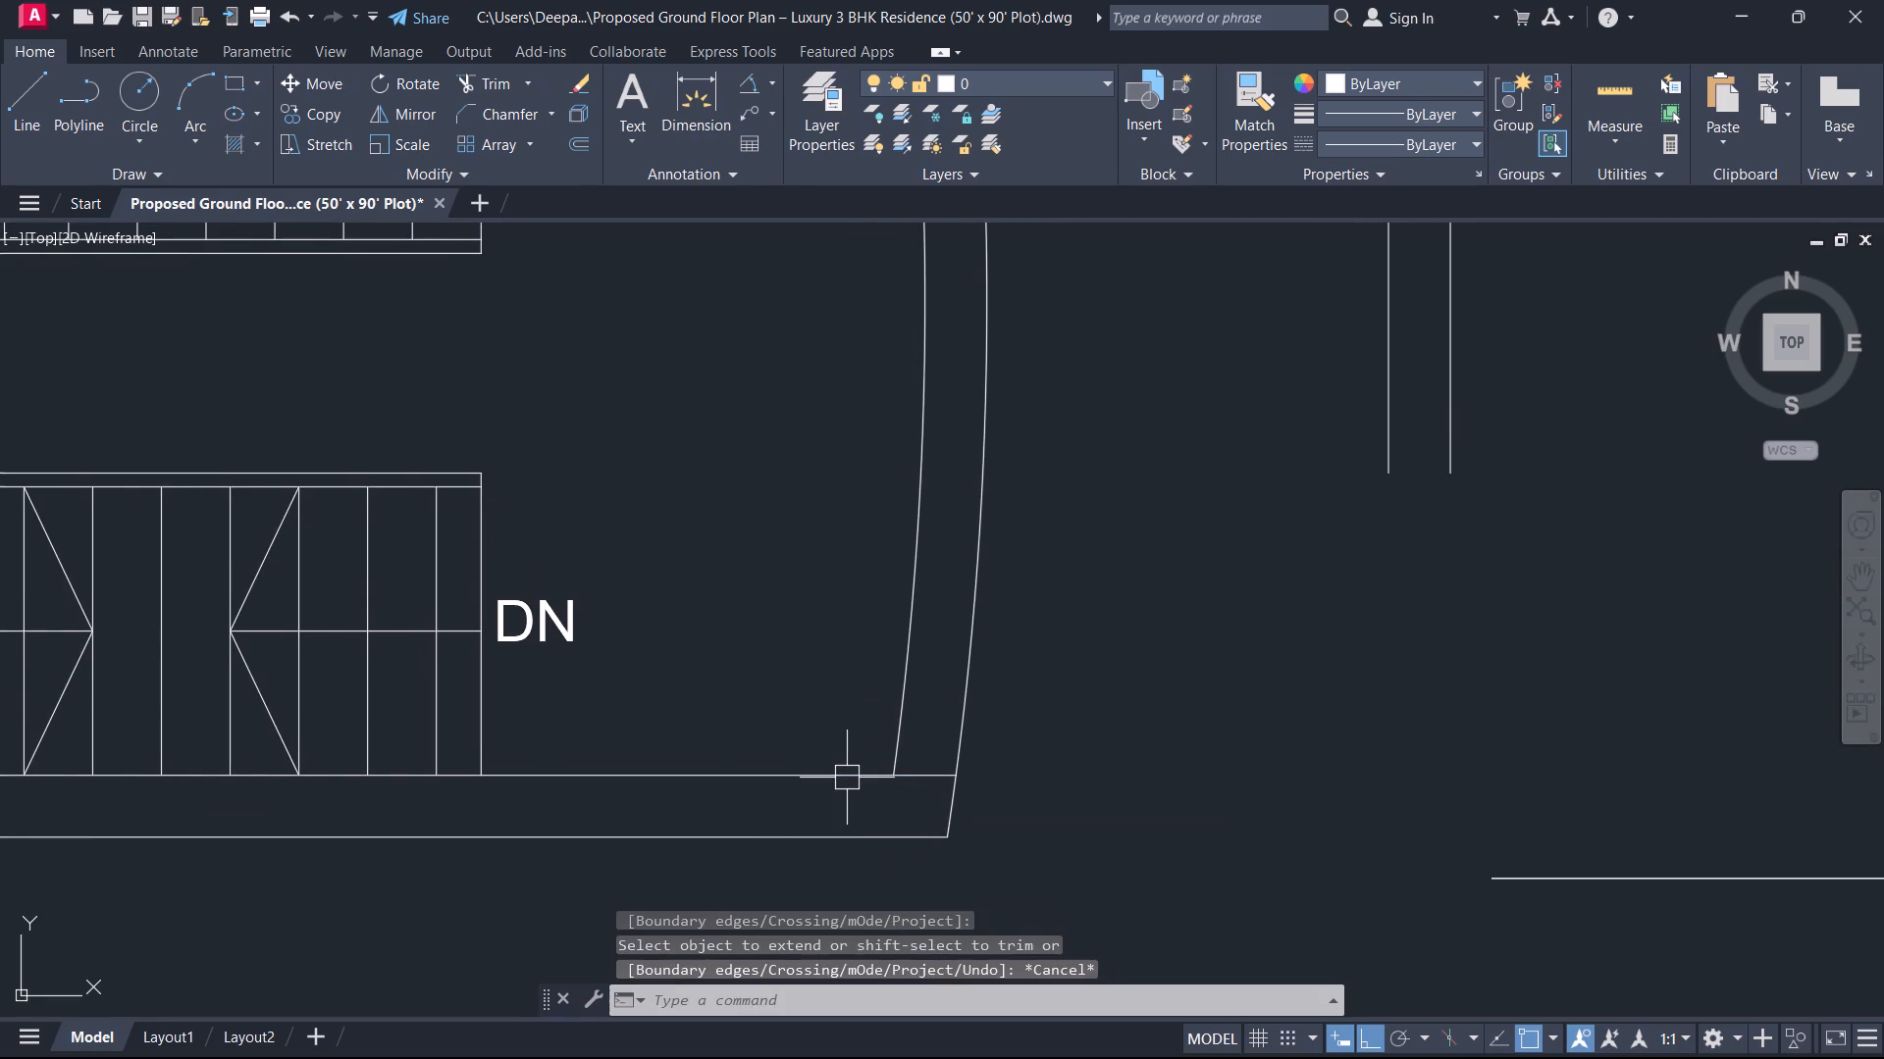
Offset the inner line of the wall below the staircase 4' upward across the curved wall.
{"action": "type", "text": "O"}
{"action": "key", "text": "space"}
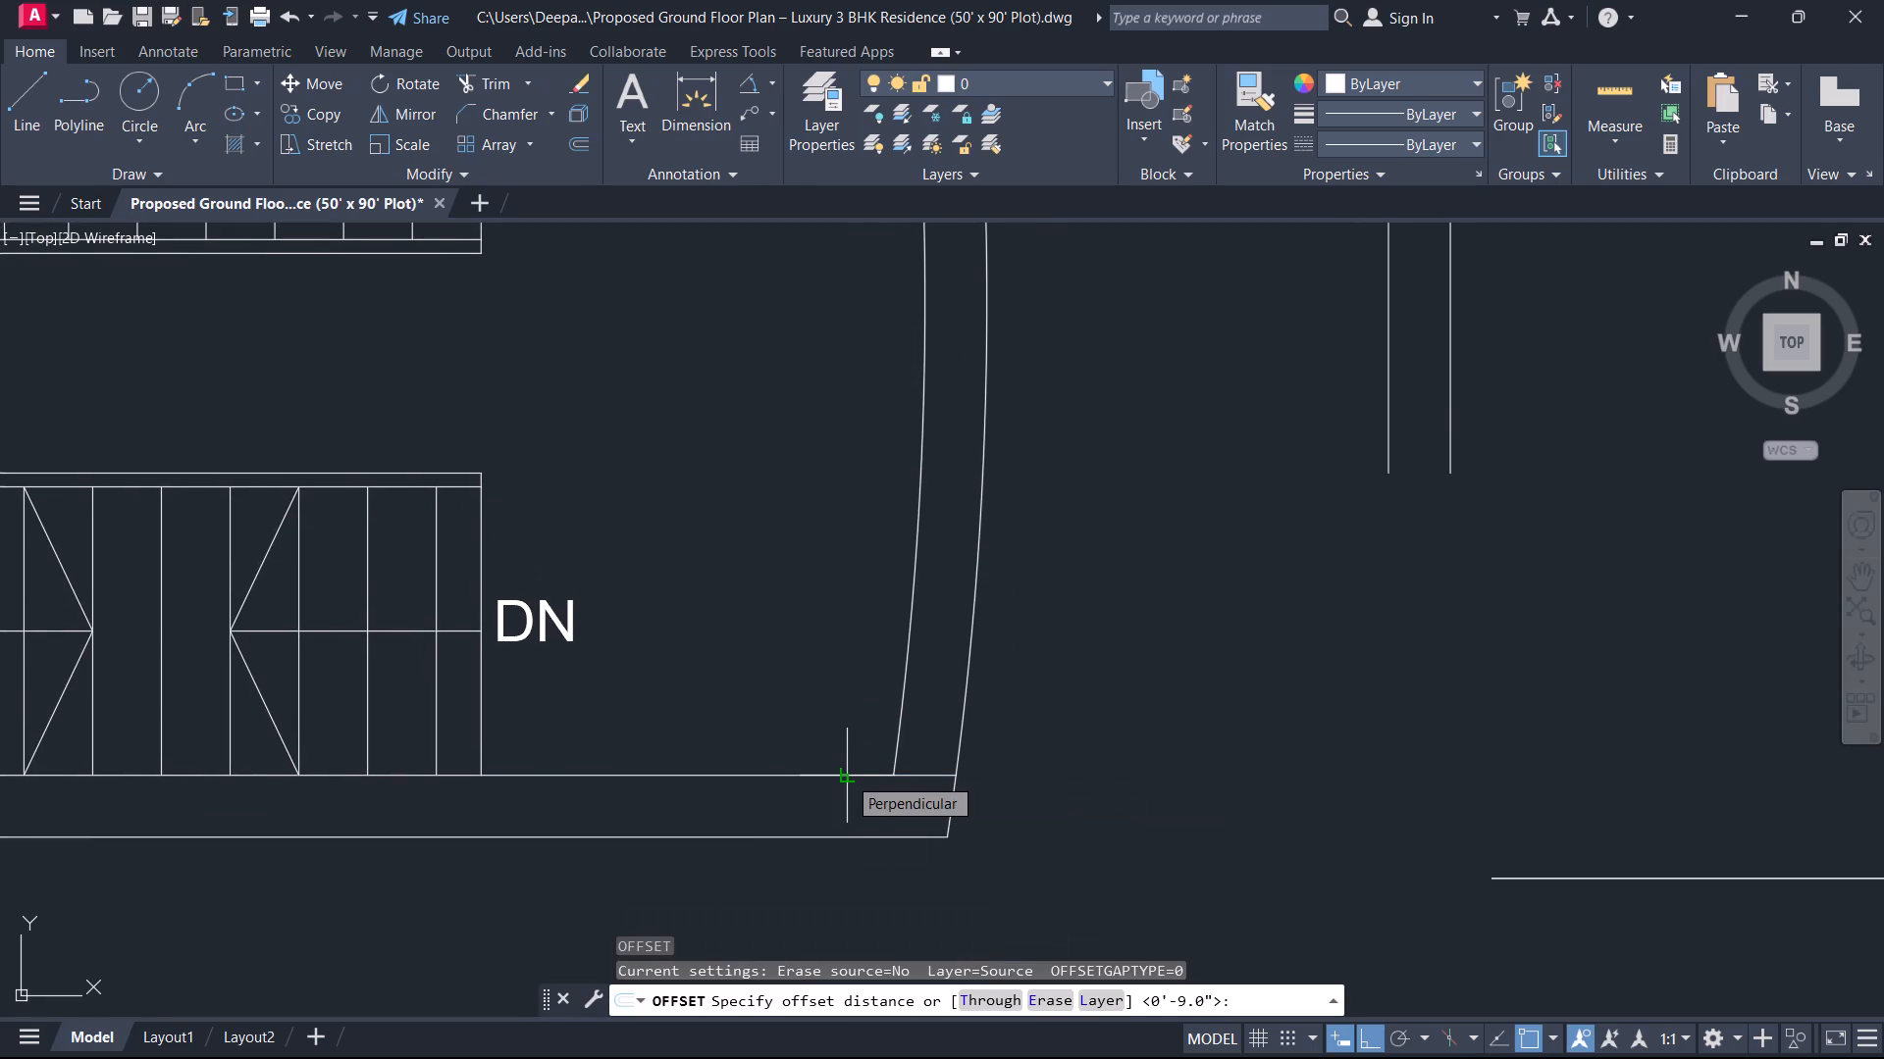
{"action": "type", "text": "4'"}
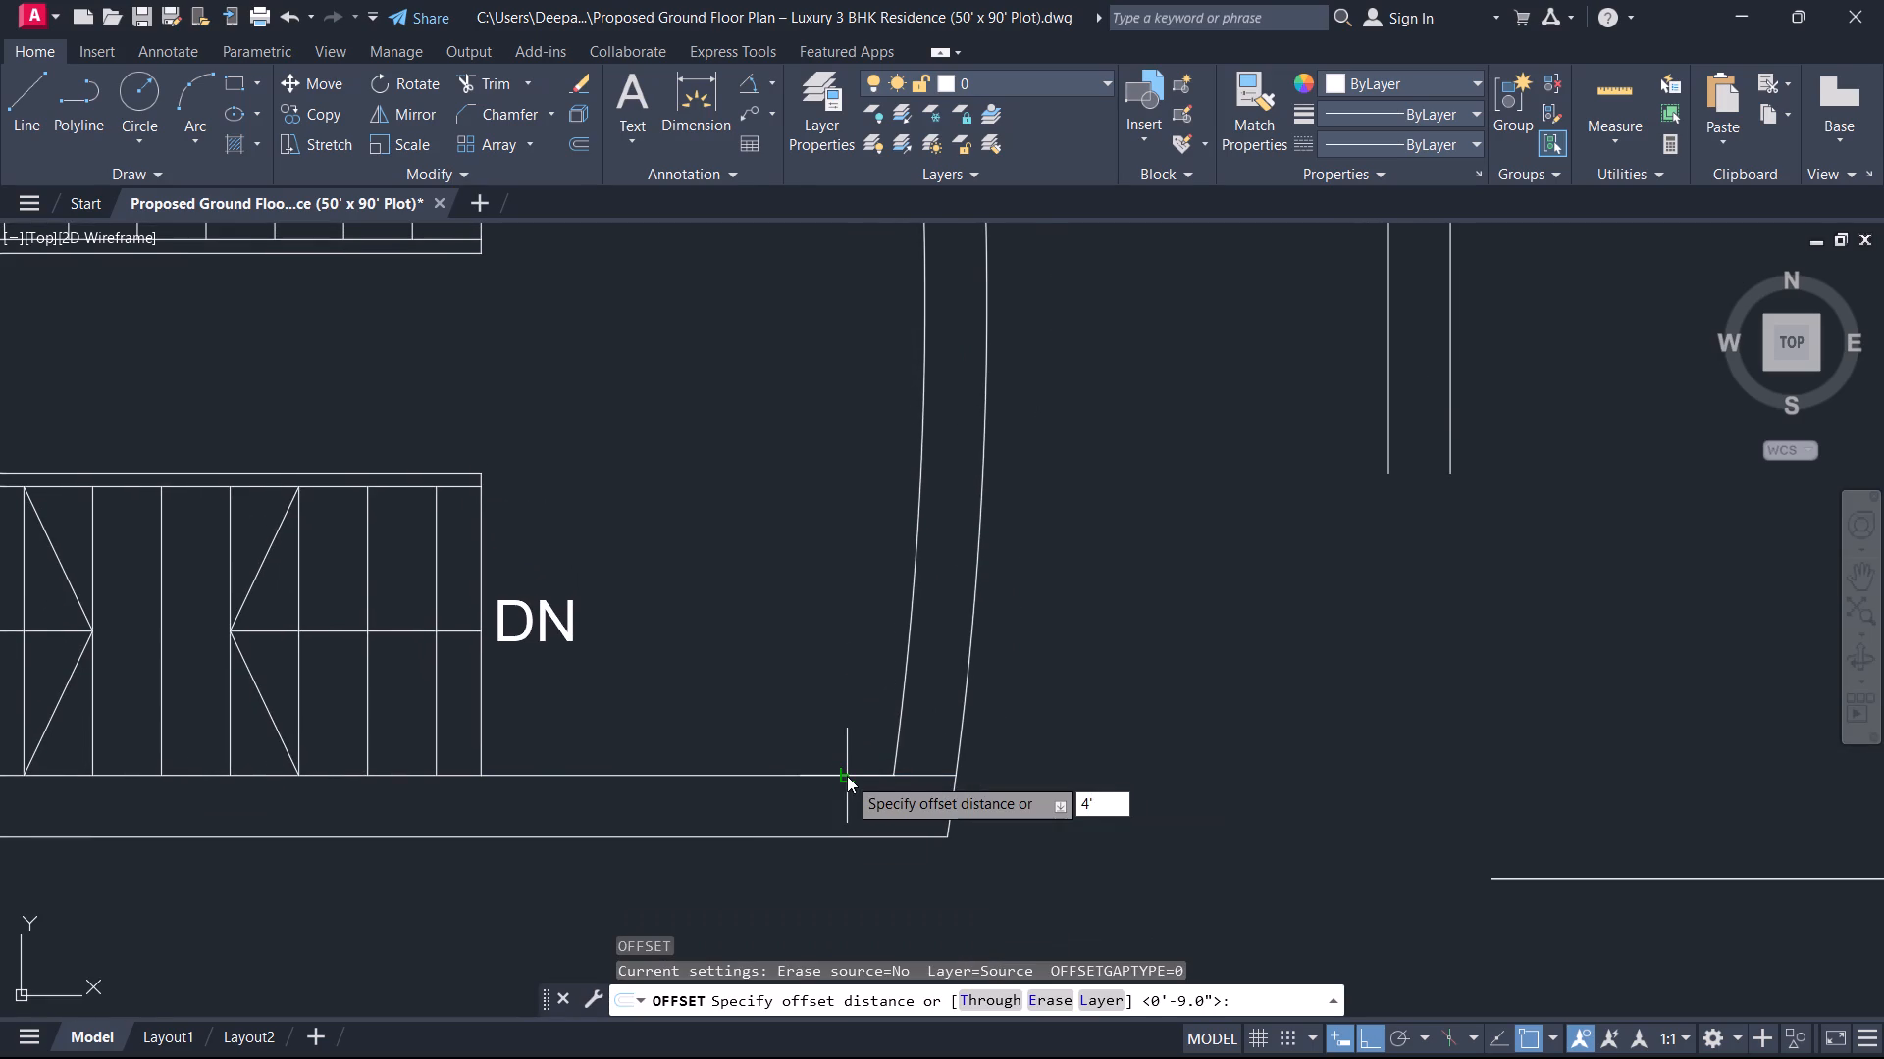
{"action": "key", "text": "Return"}
{"action": "left_click", "coordinate": [847, 776]}
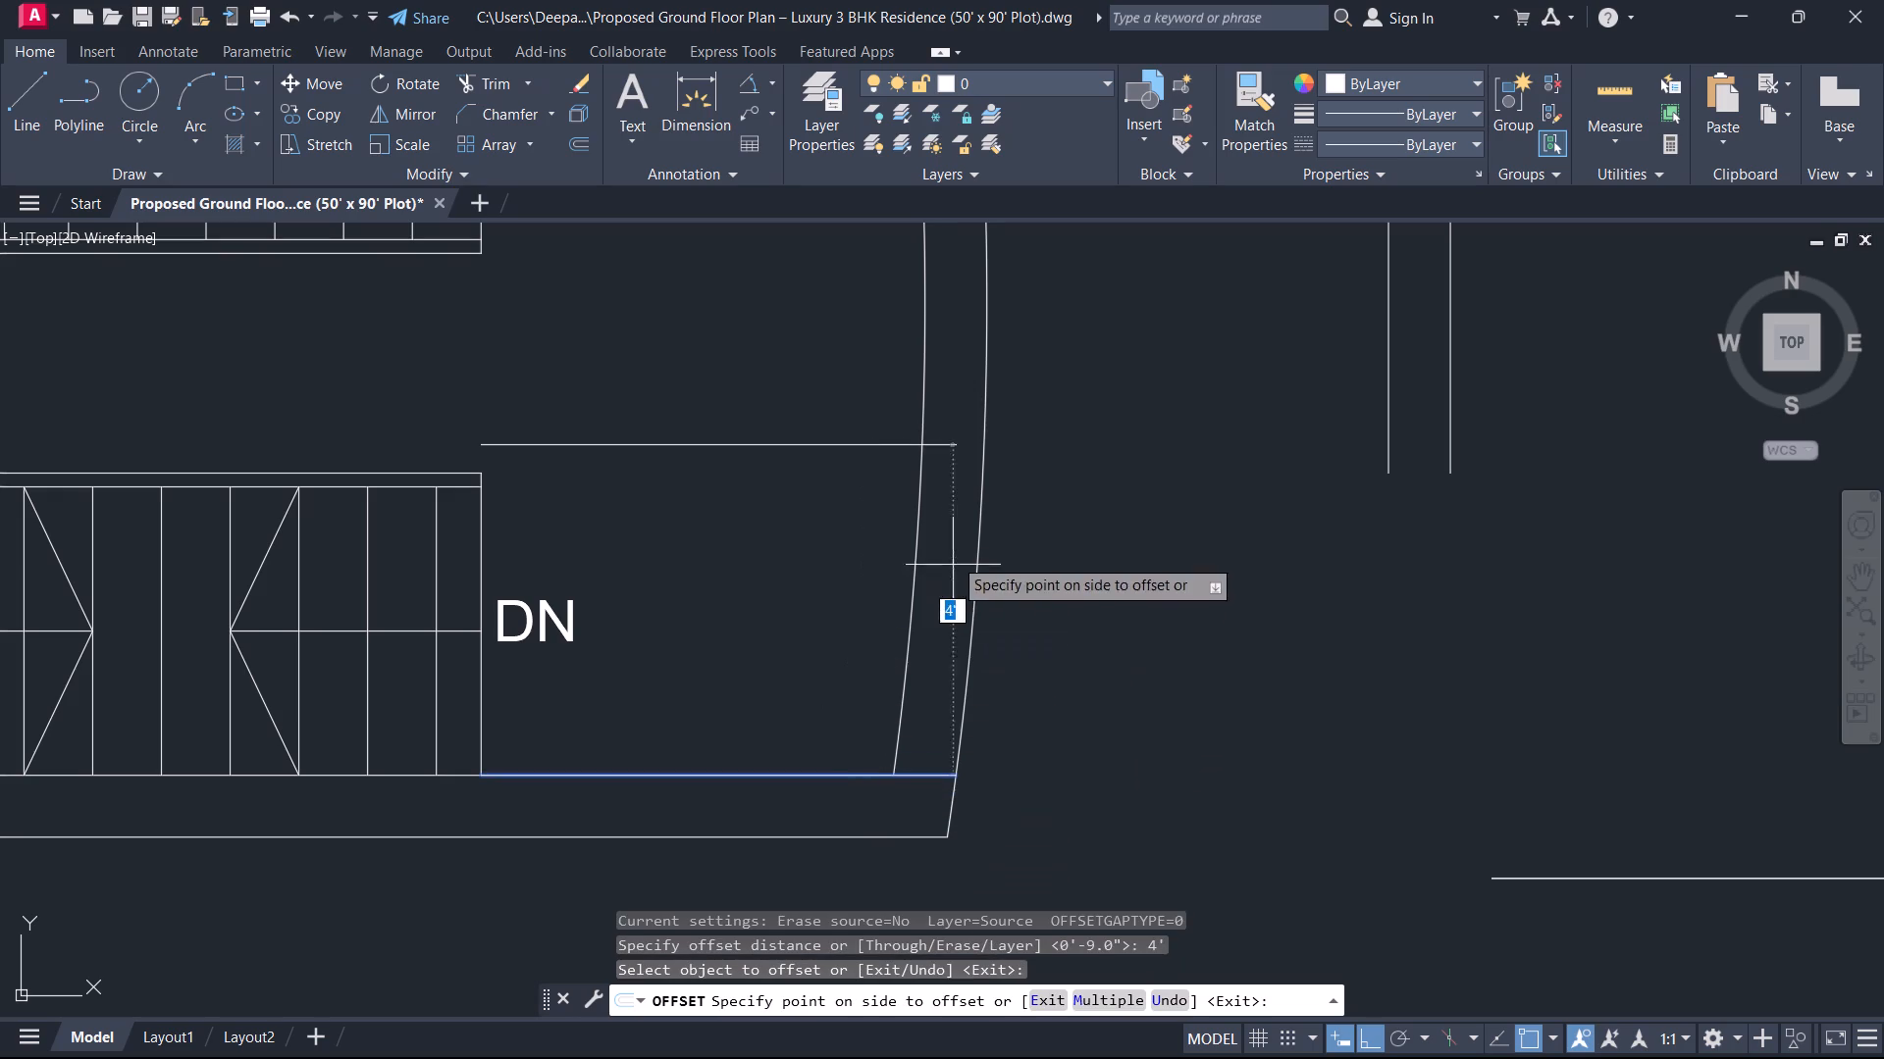
{"action": "left_click", "coordinate": [870, 457]}
{"action": "key", "text": "Escape"}
Extend the offset line's end to the curved wall's outer arc.
{"action": "type", "text": "EX"}
{"action": "key", "text": "space"}
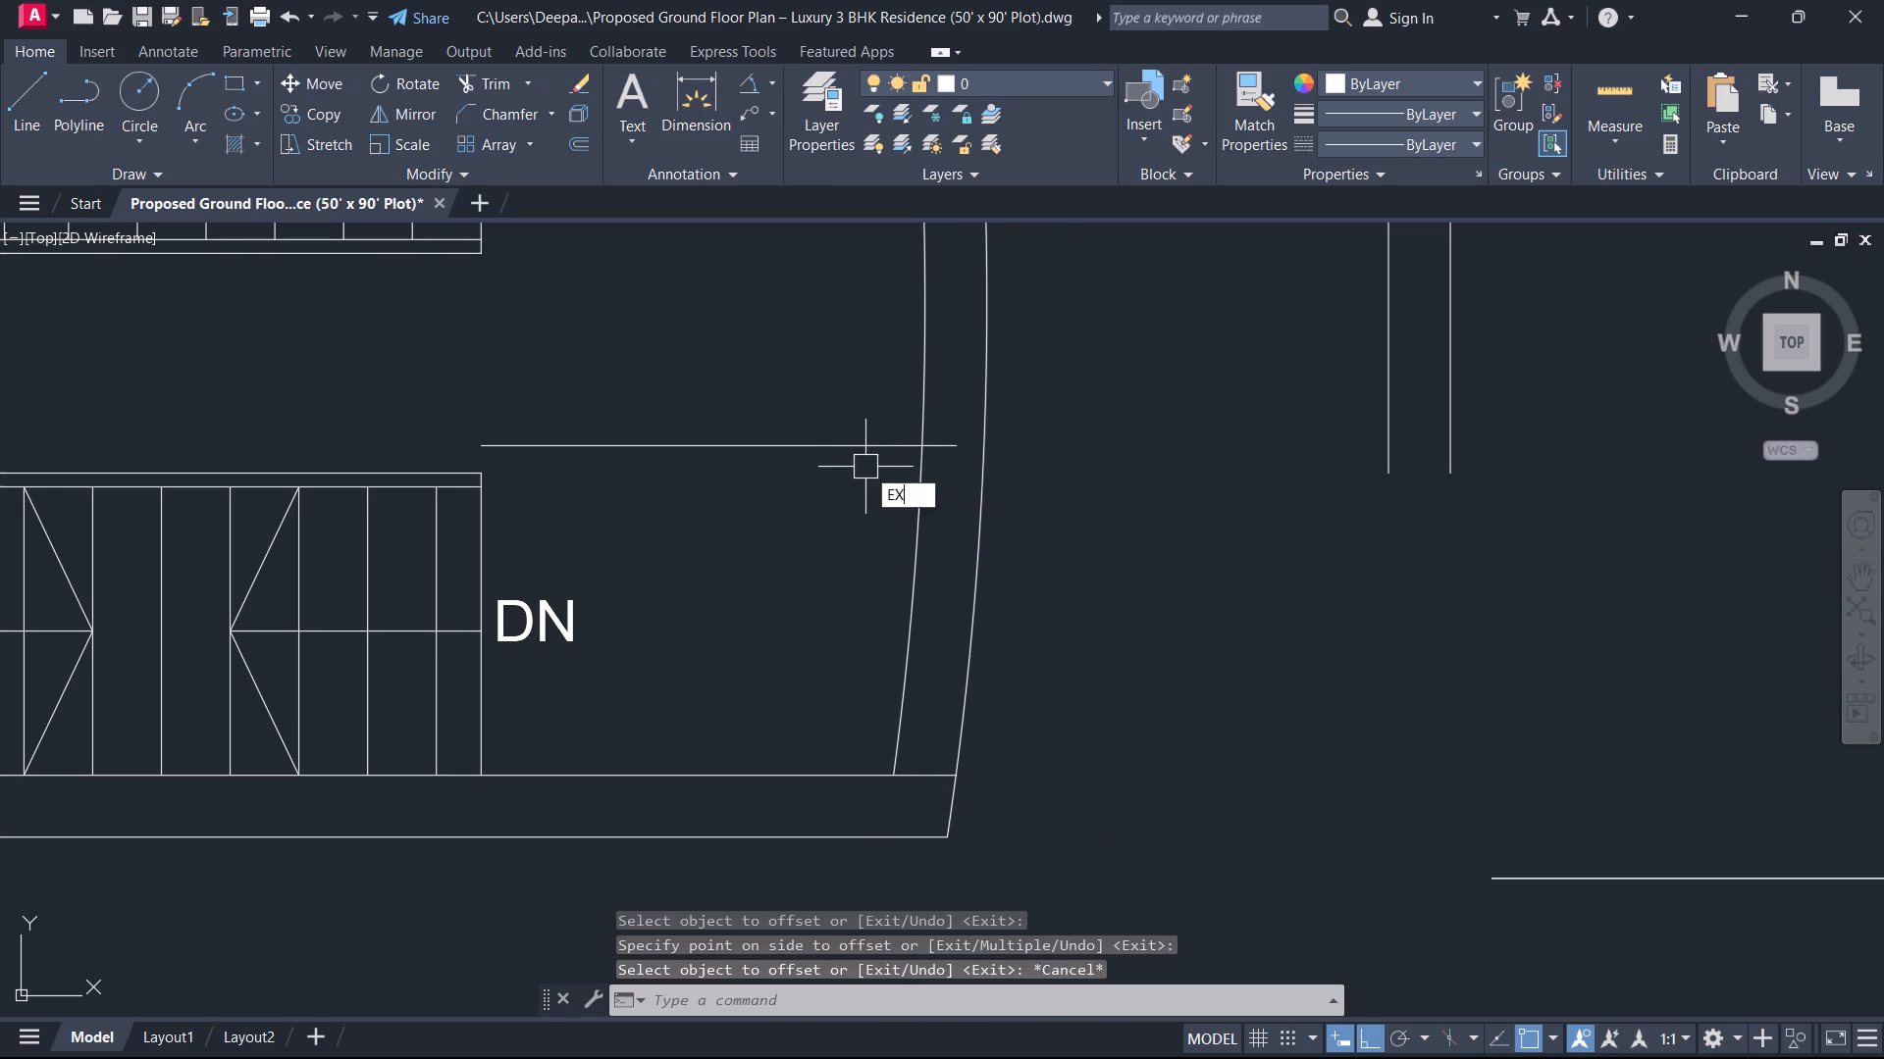
{"action": "left_click", "coordinate": [750, 476]}
{"action": "left_click", "coordinate": [882, 380]}
{"action": "key", "text": "Escape"}
Trim both arcs below the offset line and its excess inside the staircase area to form a 4' opening.
{"action": "type", "text": "TR"}
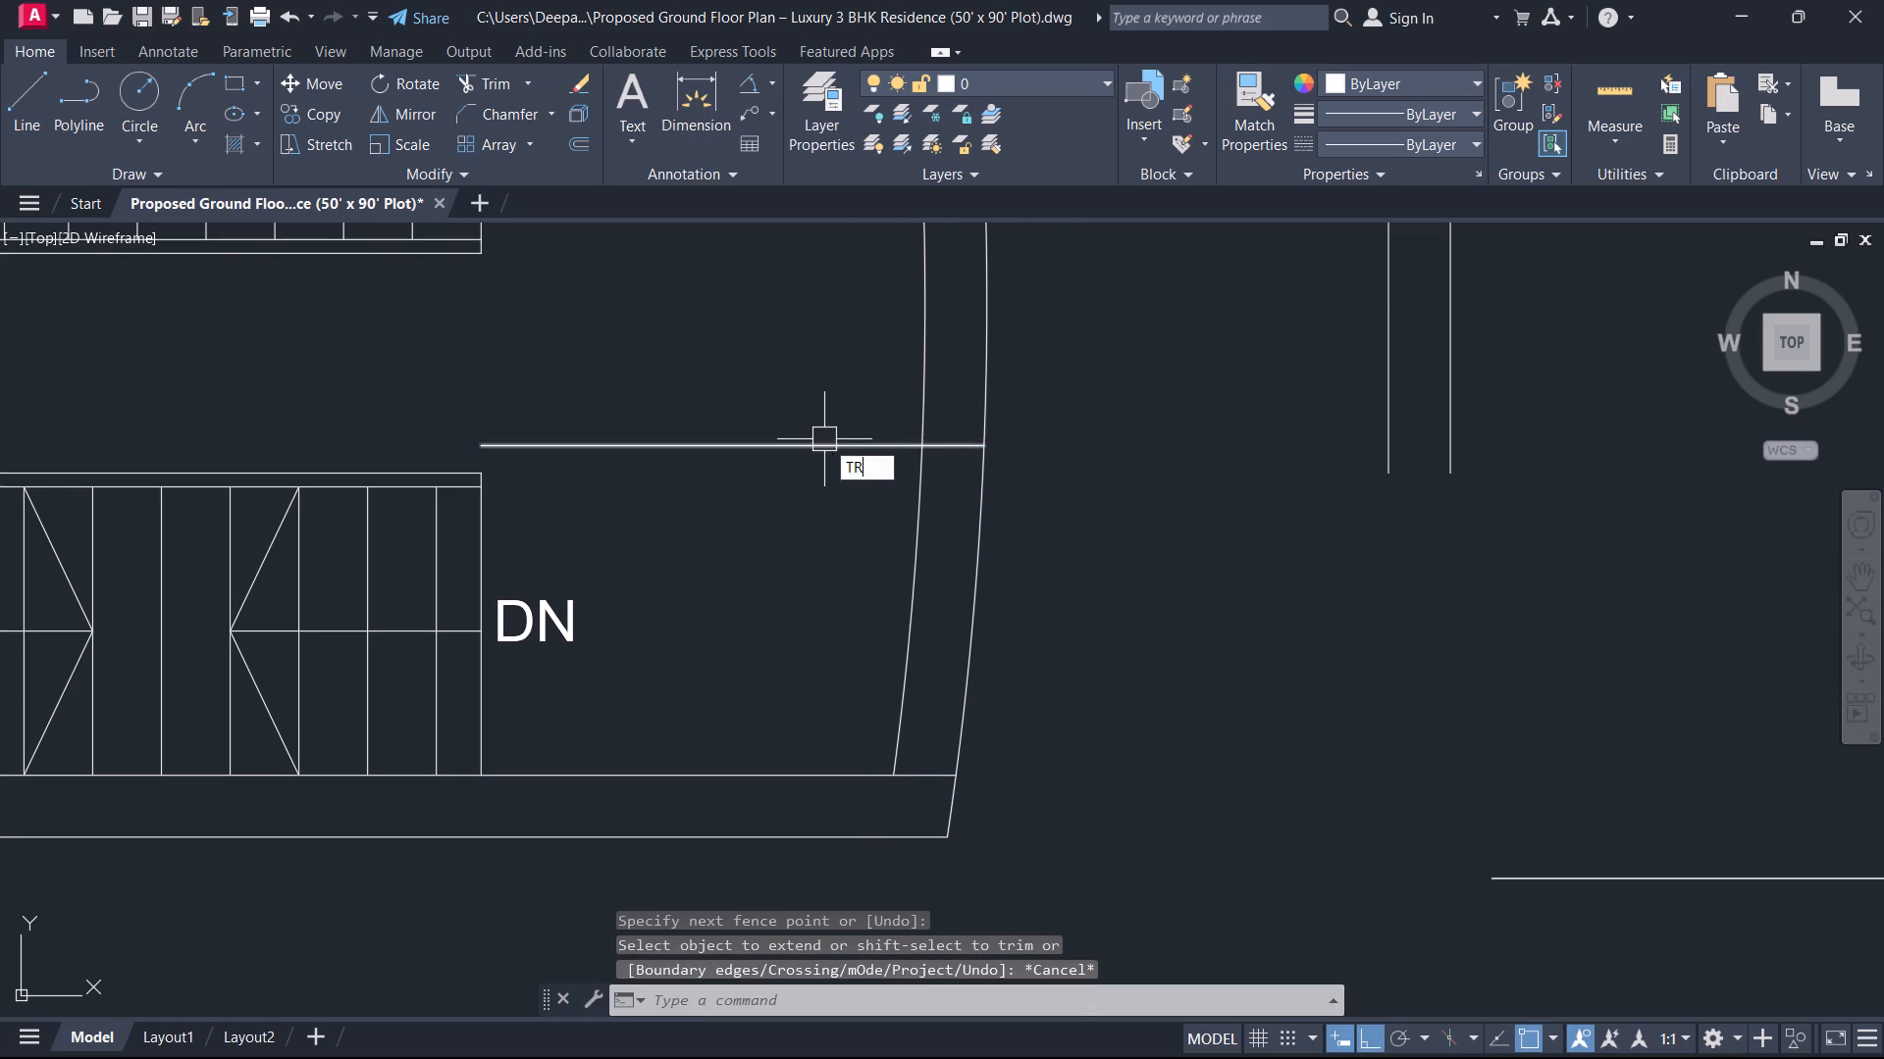
{"action": "key", "text": "space"}
{"action": "left_click_drag", "start_coordinate": [716, 399], "coordinate": [1554, 597]}
{"action": "key", "text": "Escape"}
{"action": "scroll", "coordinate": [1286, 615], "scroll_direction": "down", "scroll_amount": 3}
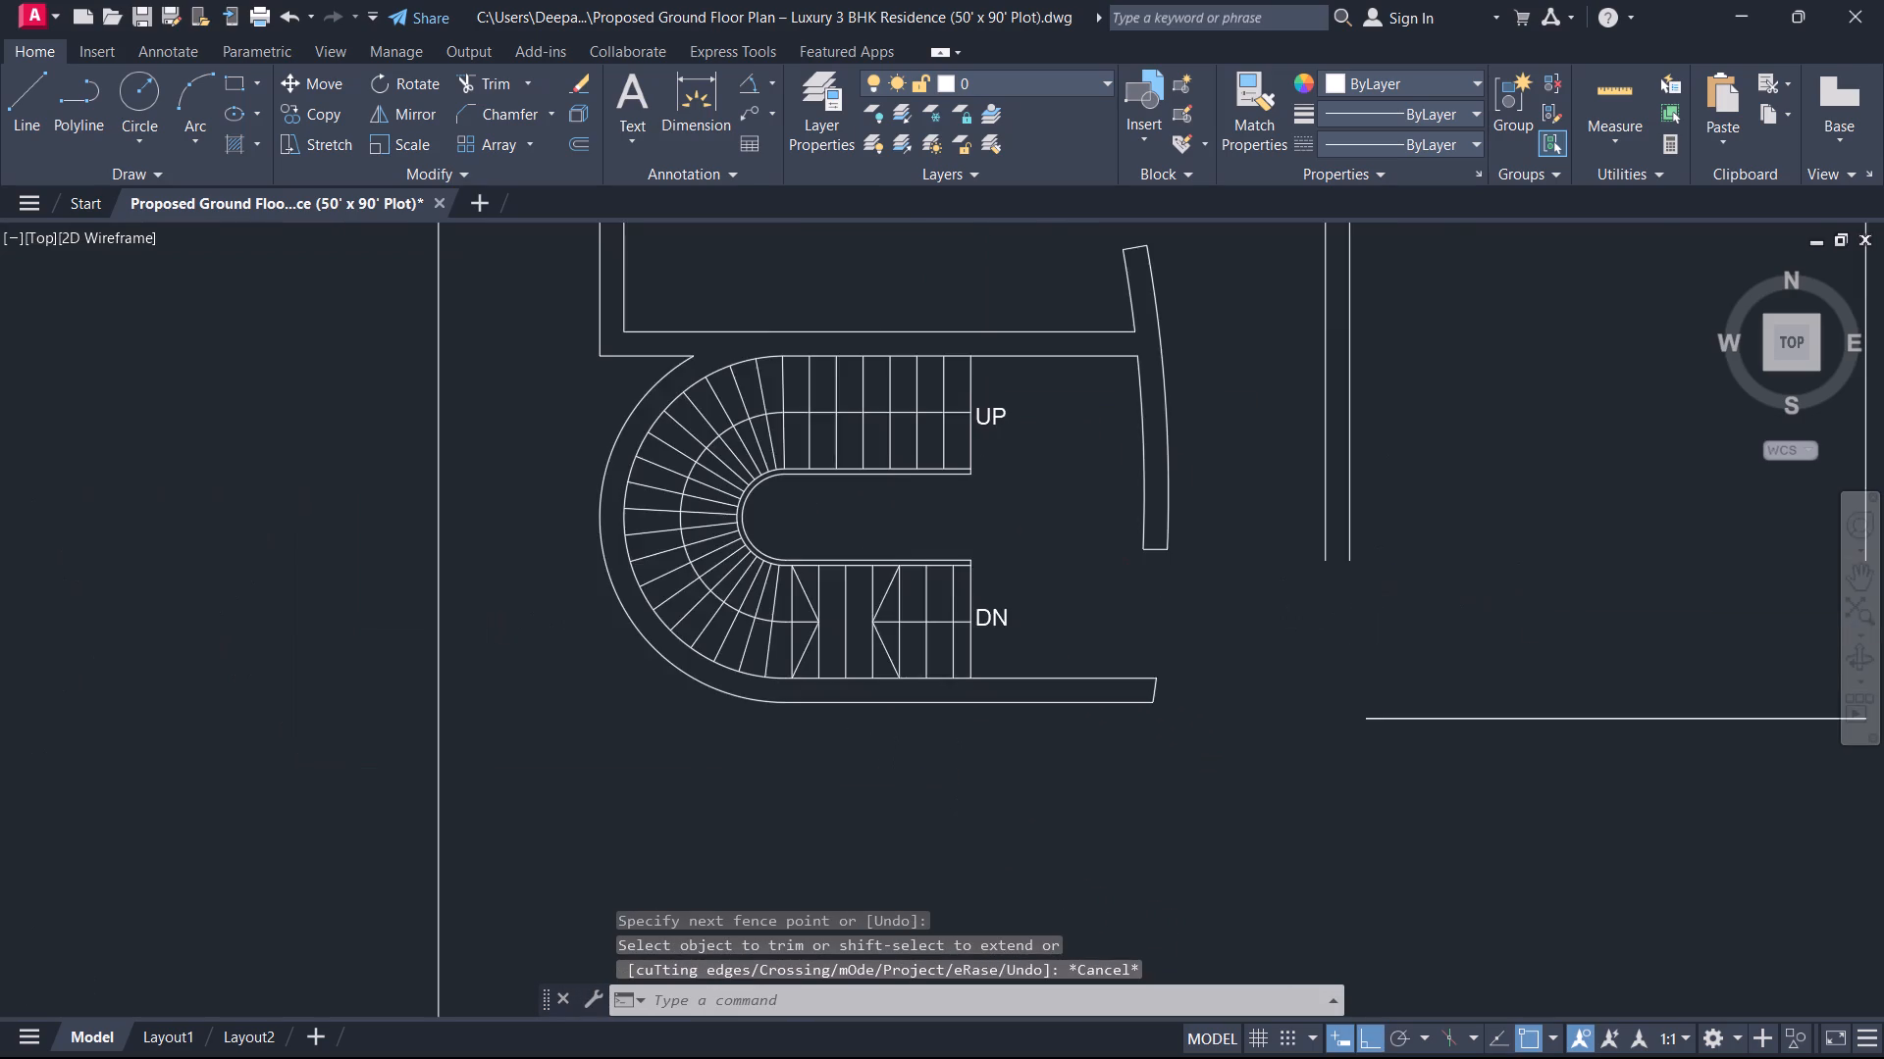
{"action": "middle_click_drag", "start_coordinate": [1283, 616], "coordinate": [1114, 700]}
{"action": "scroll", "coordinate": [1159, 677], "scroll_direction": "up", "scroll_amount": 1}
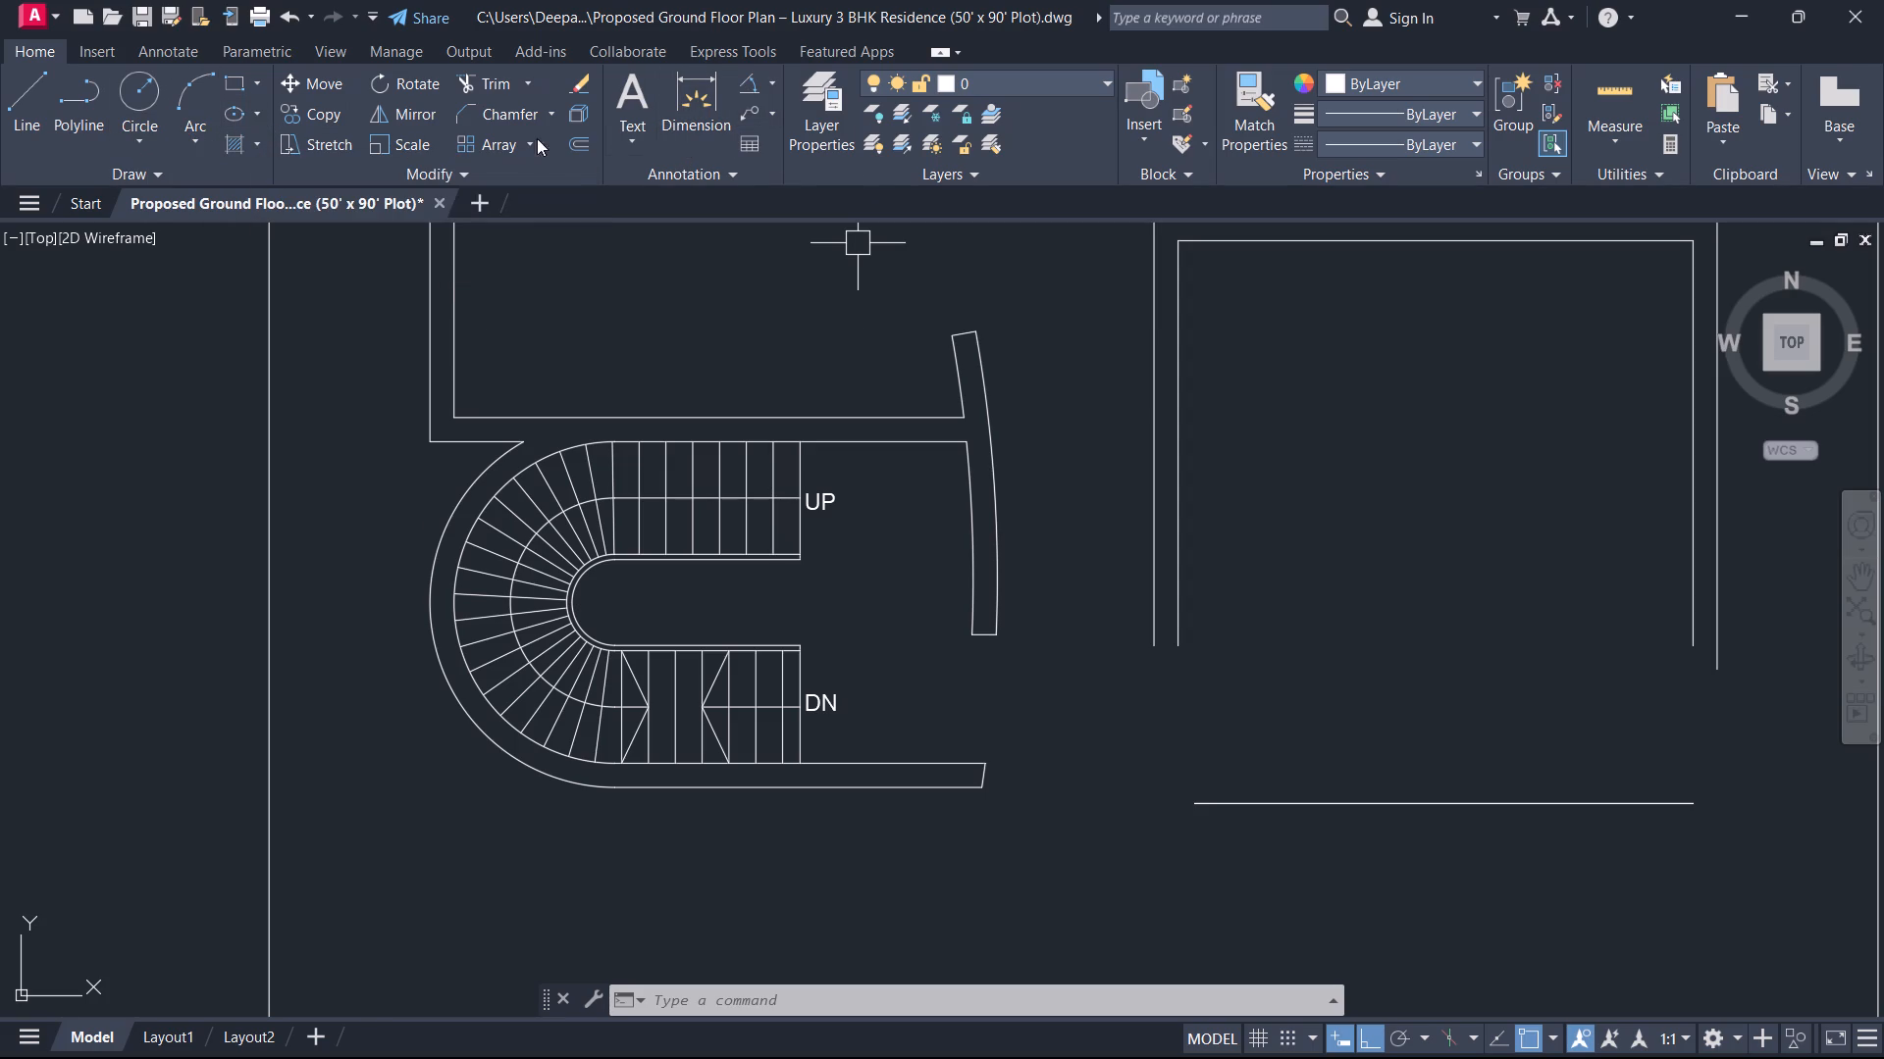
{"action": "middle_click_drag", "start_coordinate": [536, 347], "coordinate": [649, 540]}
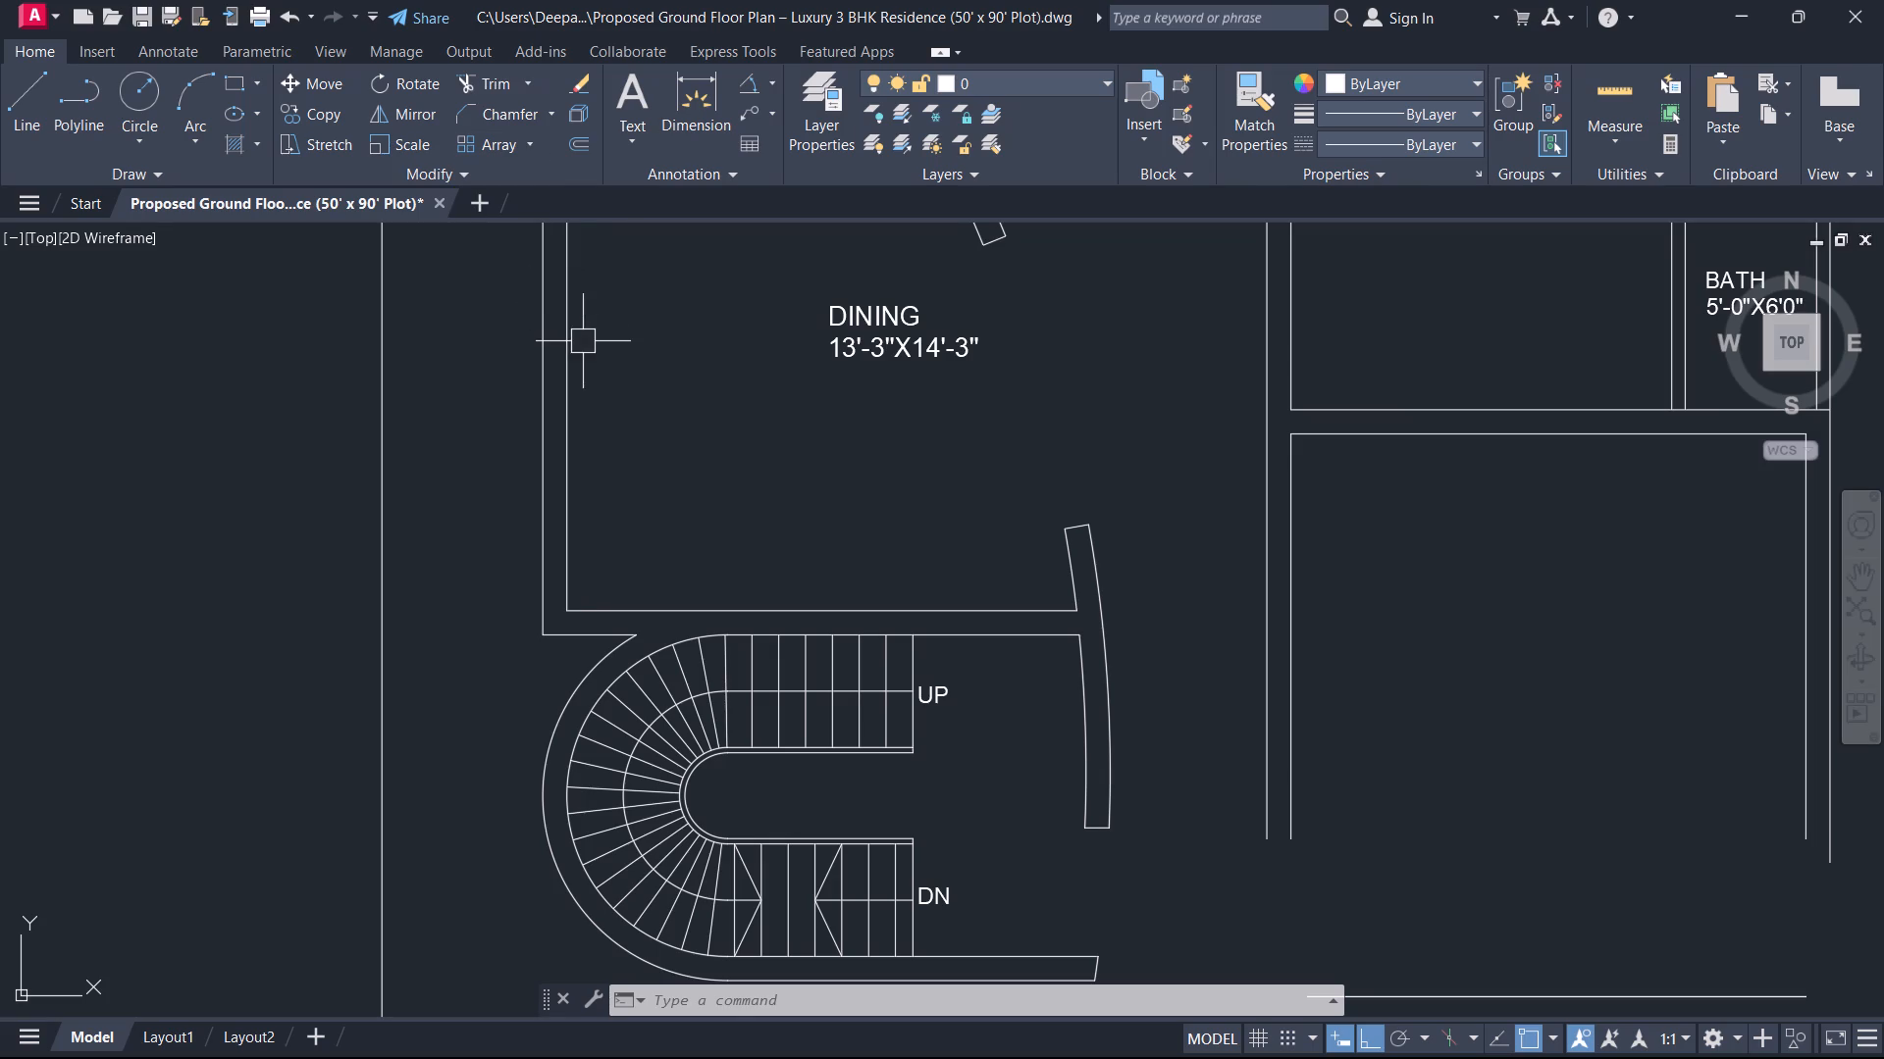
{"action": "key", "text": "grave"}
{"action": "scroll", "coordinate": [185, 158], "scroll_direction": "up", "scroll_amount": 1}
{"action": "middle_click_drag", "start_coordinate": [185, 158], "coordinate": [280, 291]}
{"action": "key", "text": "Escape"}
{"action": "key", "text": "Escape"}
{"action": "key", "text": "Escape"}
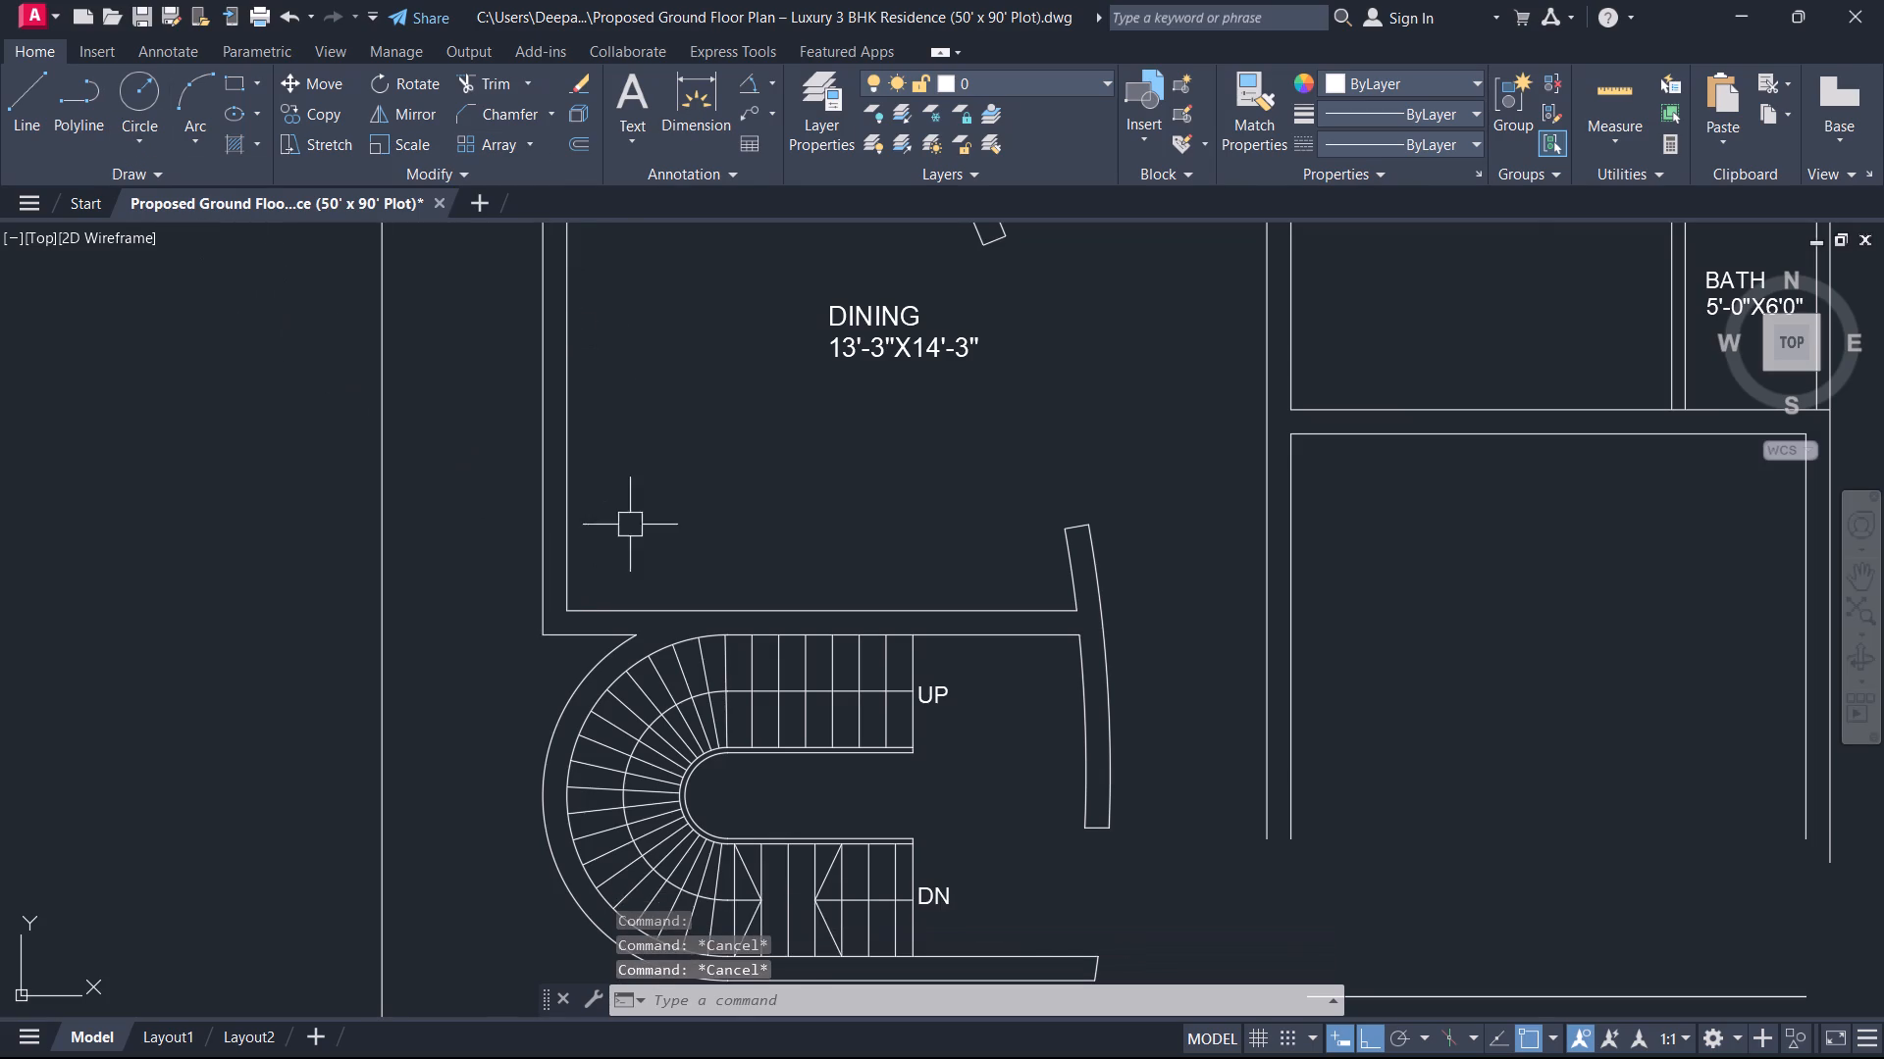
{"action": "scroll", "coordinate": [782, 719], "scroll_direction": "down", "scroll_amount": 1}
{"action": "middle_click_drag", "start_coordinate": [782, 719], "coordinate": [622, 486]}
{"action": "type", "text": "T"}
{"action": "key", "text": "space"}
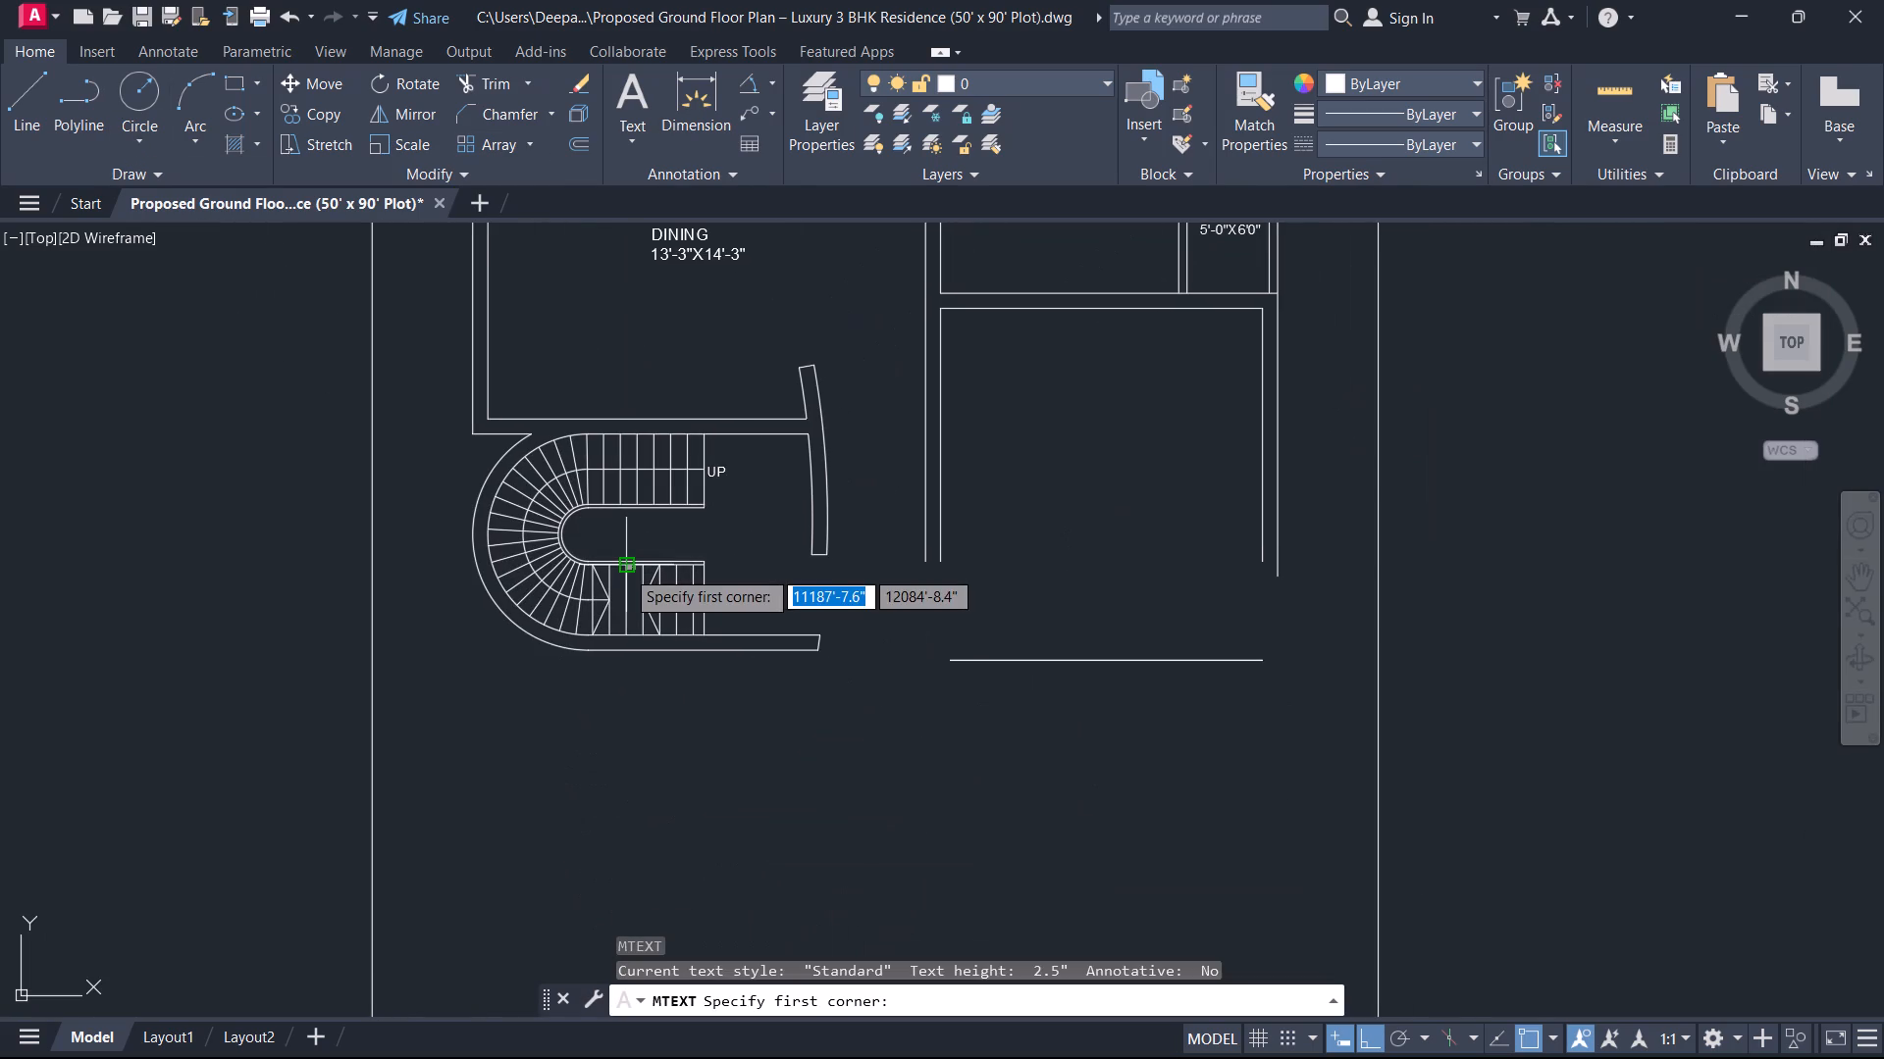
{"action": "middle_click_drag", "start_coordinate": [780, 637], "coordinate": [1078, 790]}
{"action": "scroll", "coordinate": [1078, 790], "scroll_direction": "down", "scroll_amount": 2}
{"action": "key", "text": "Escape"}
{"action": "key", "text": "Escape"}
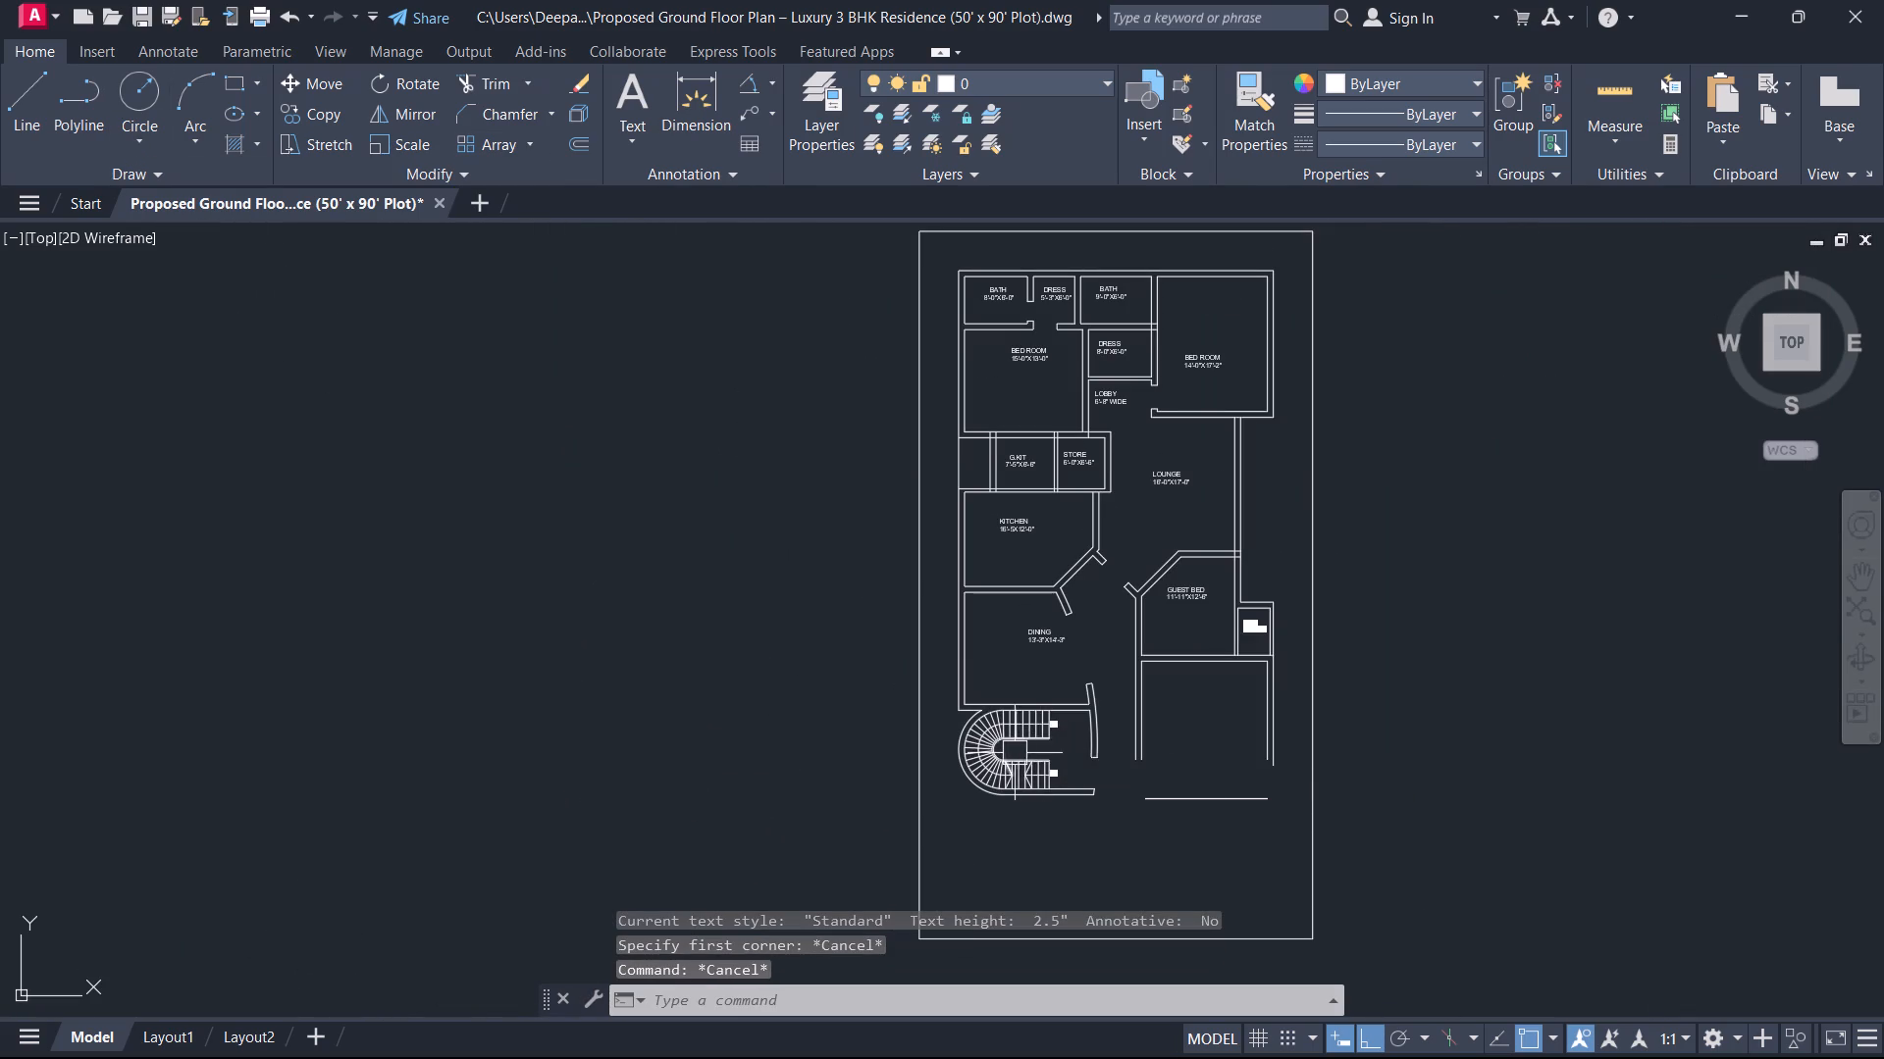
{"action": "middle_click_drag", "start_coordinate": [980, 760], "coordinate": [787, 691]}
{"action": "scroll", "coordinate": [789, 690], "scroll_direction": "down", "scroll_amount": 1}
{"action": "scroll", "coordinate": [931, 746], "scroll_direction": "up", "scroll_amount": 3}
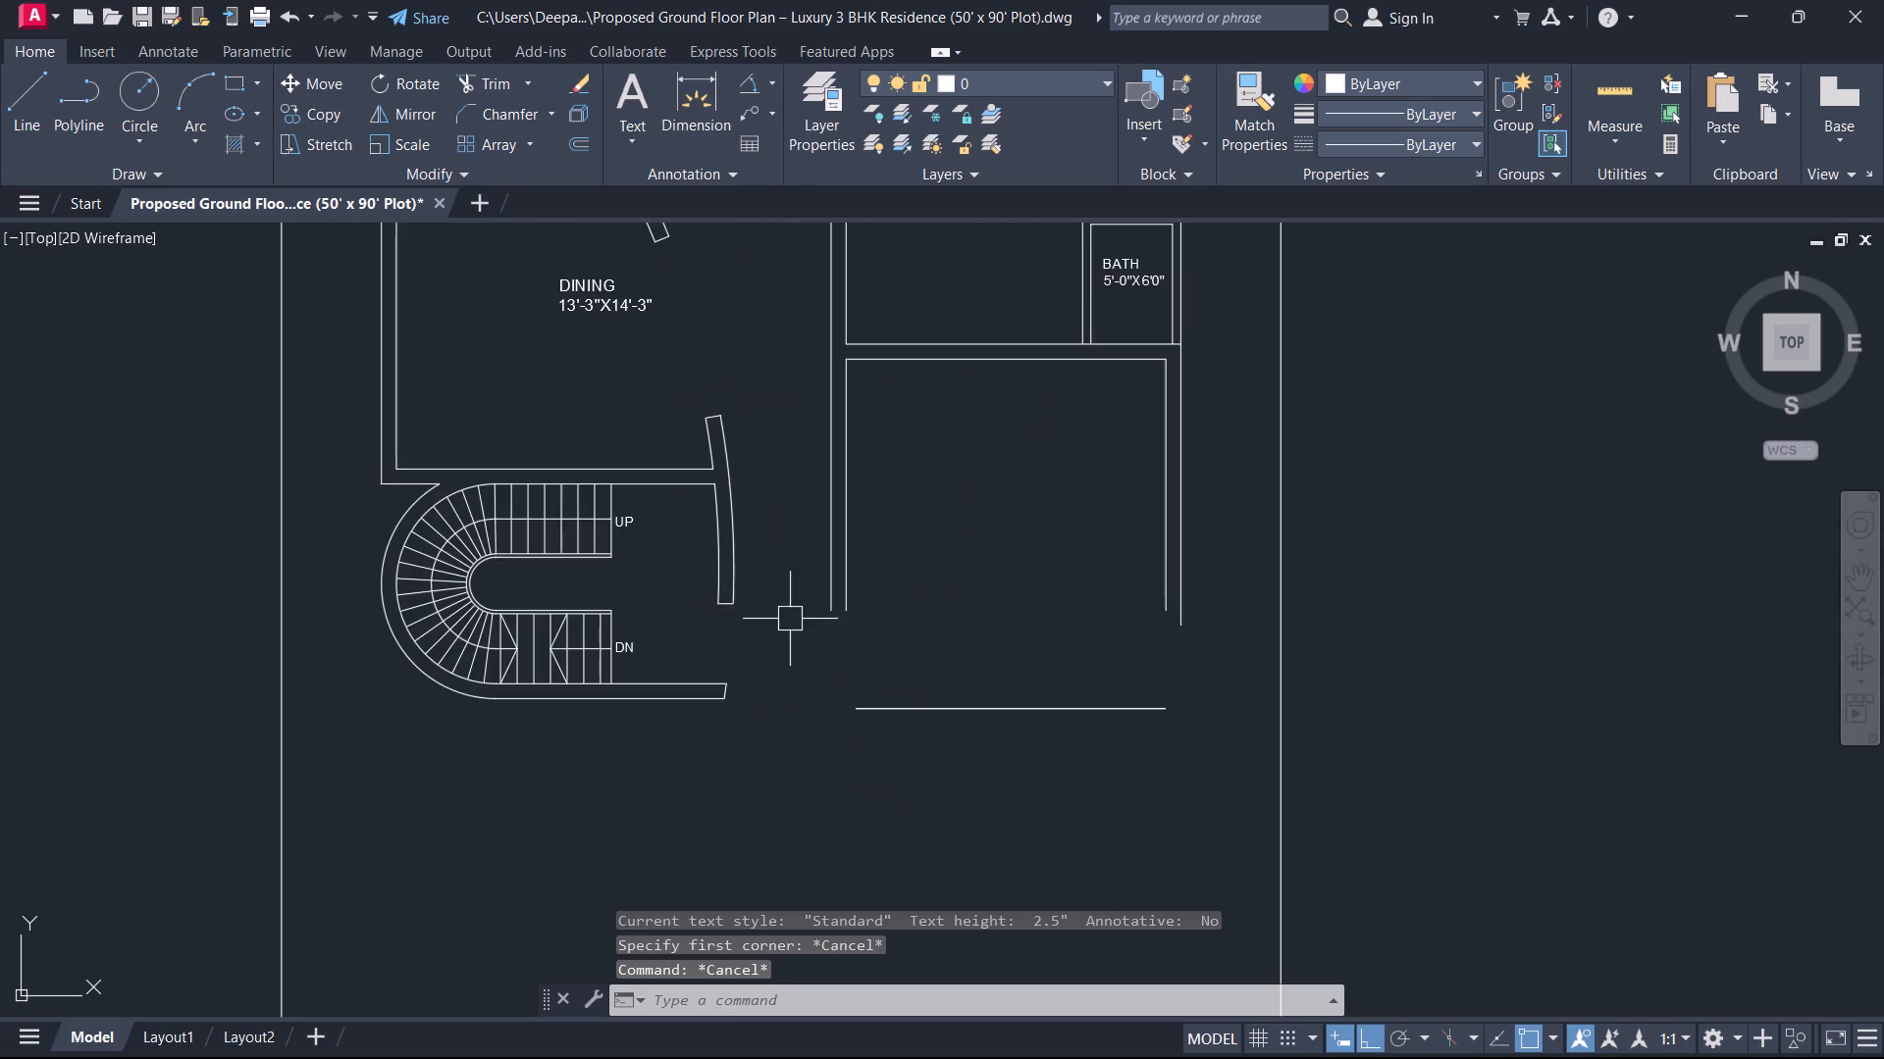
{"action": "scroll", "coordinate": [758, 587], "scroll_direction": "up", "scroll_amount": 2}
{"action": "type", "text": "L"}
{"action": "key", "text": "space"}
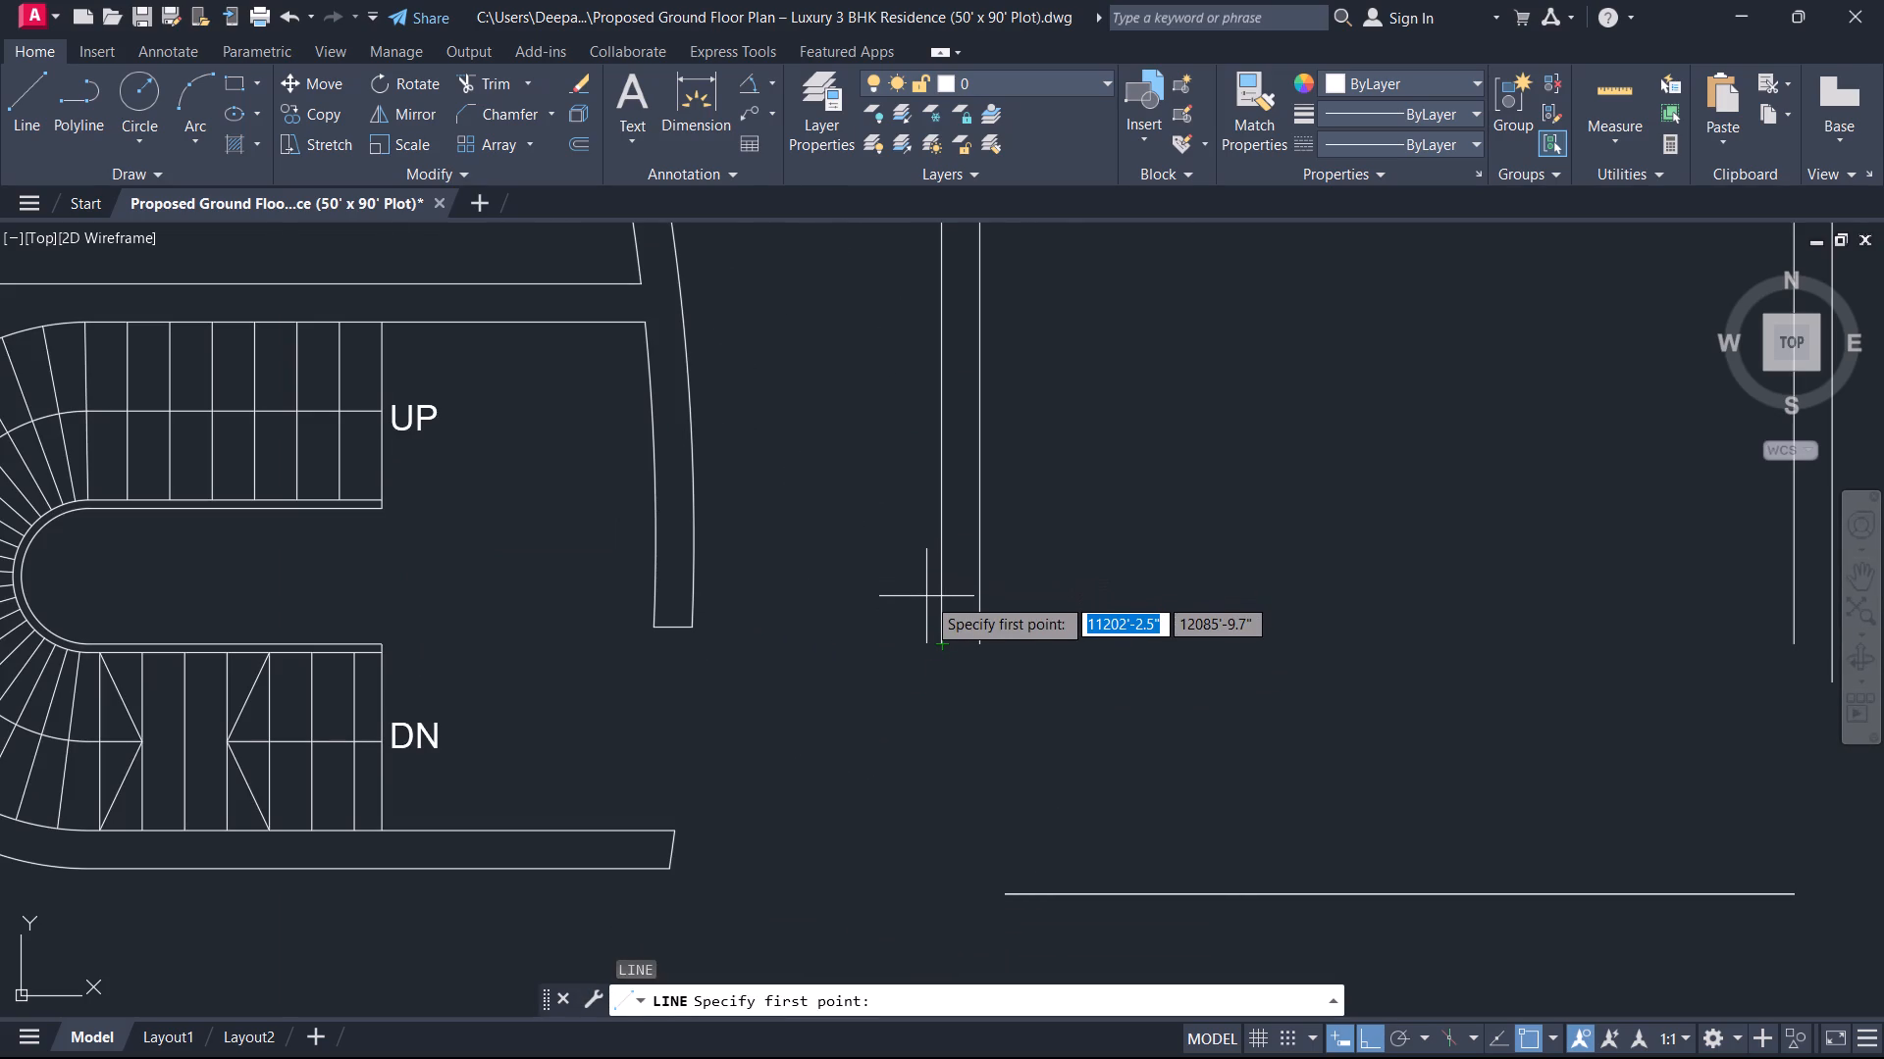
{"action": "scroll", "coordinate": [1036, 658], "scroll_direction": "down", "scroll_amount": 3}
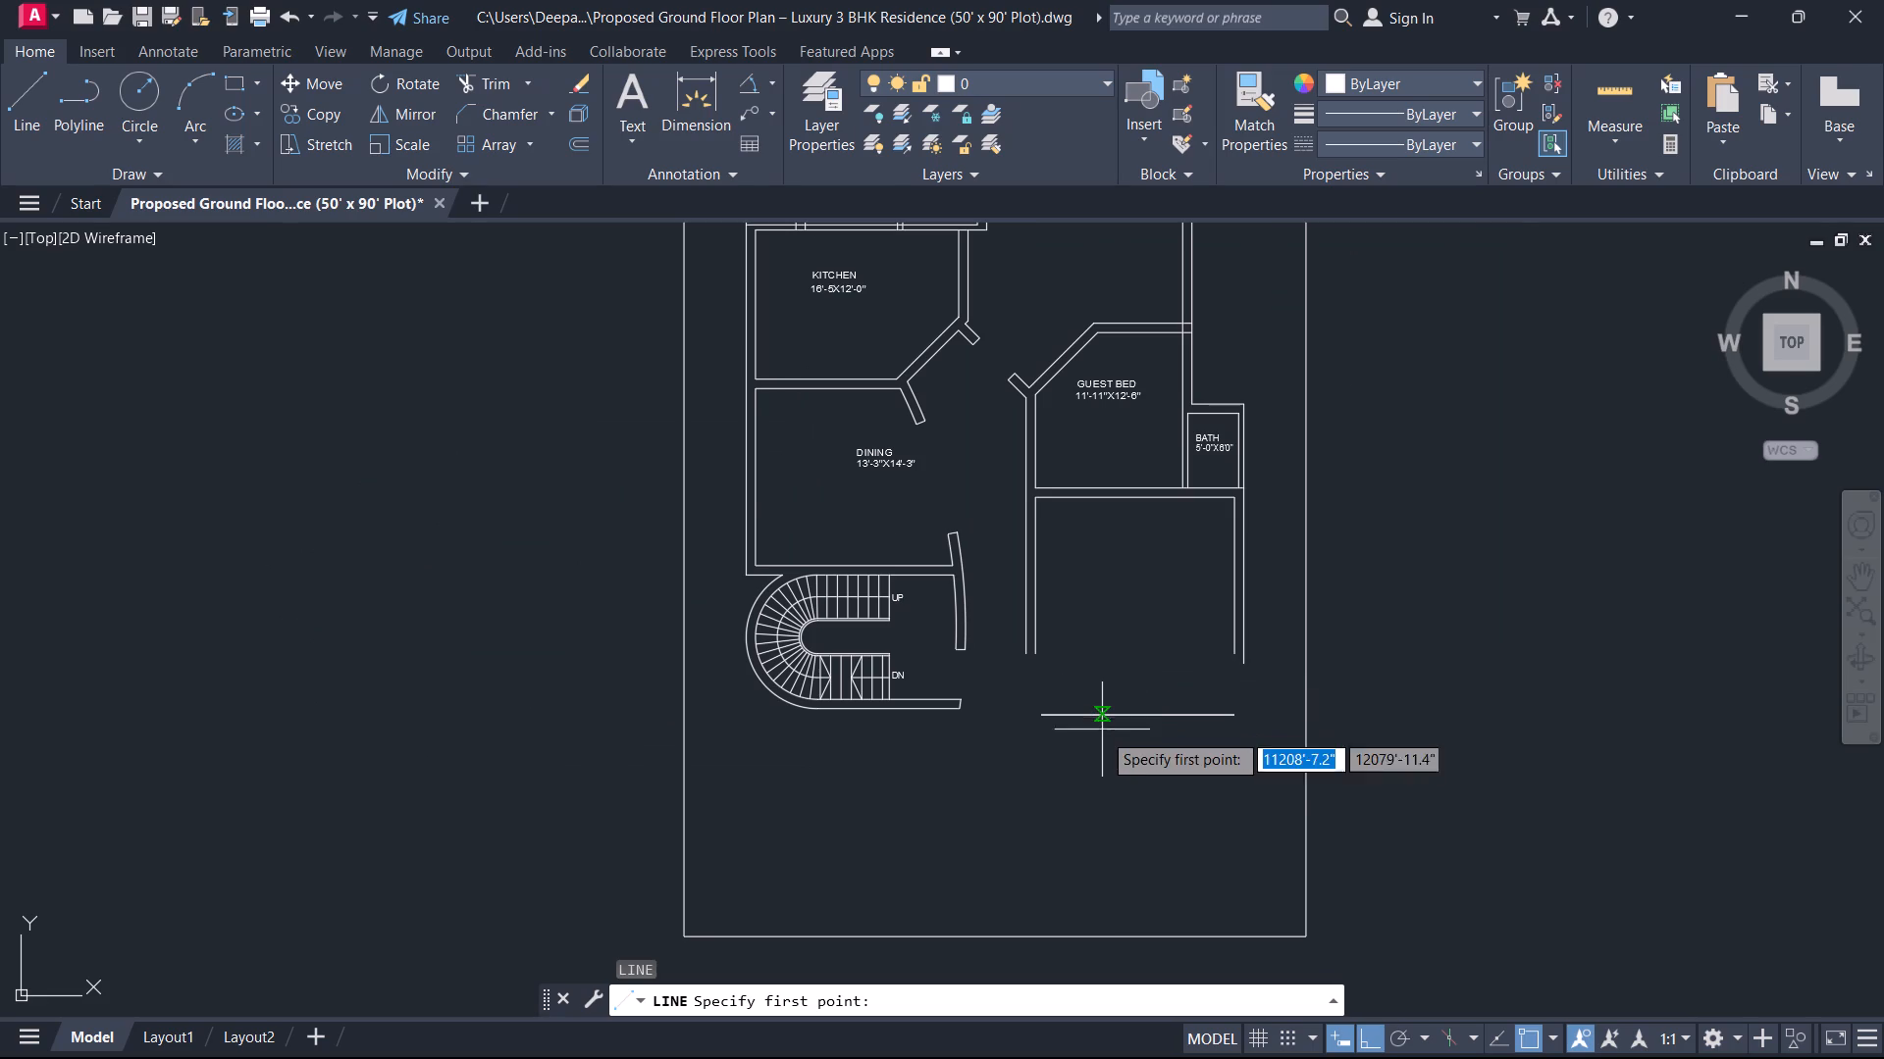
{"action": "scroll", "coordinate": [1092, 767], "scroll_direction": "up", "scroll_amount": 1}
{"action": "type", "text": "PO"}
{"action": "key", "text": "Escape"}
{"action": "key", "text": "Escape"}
Offset the separate horizontal line below the unlabelled room under the guest bedroom 9" downward.
{"action": "type", "text": "O"}
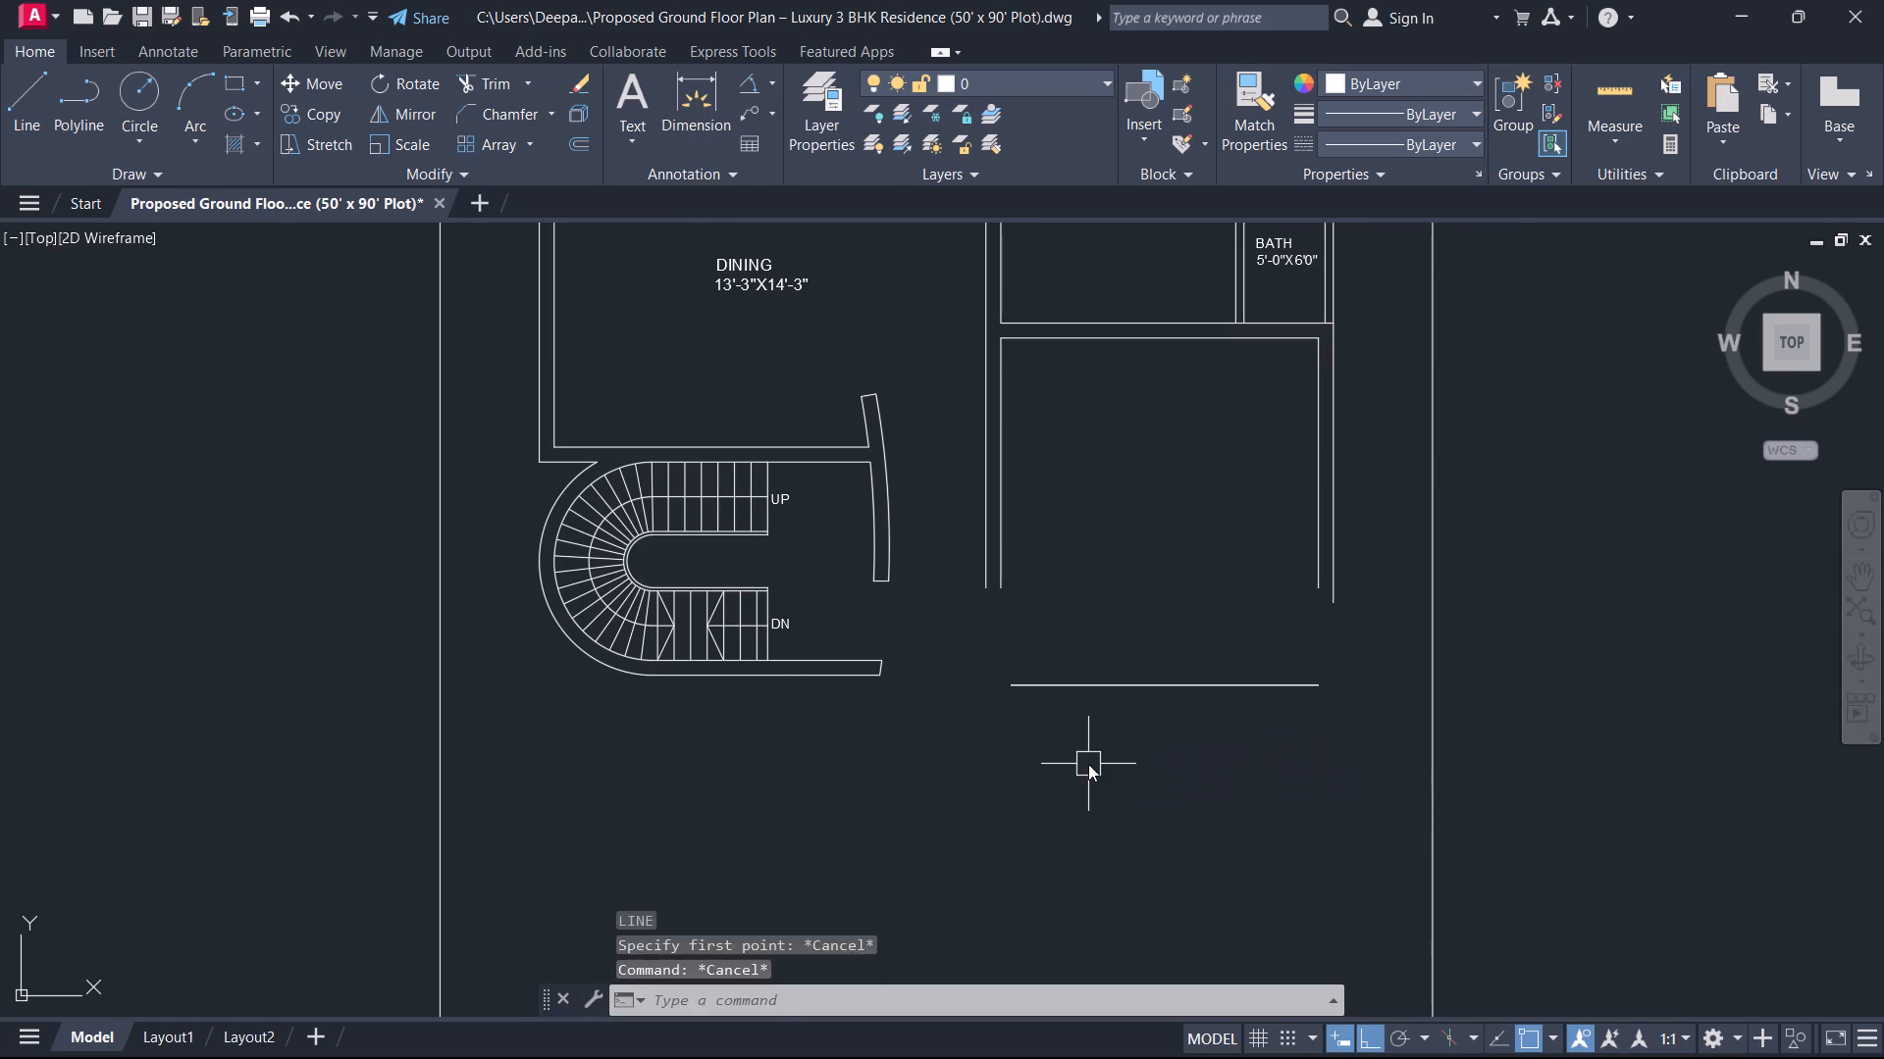
{"action": "key", "text": "space"}
{"action": "key", "text": "9"}
{"action": "key", "text": "Return"}
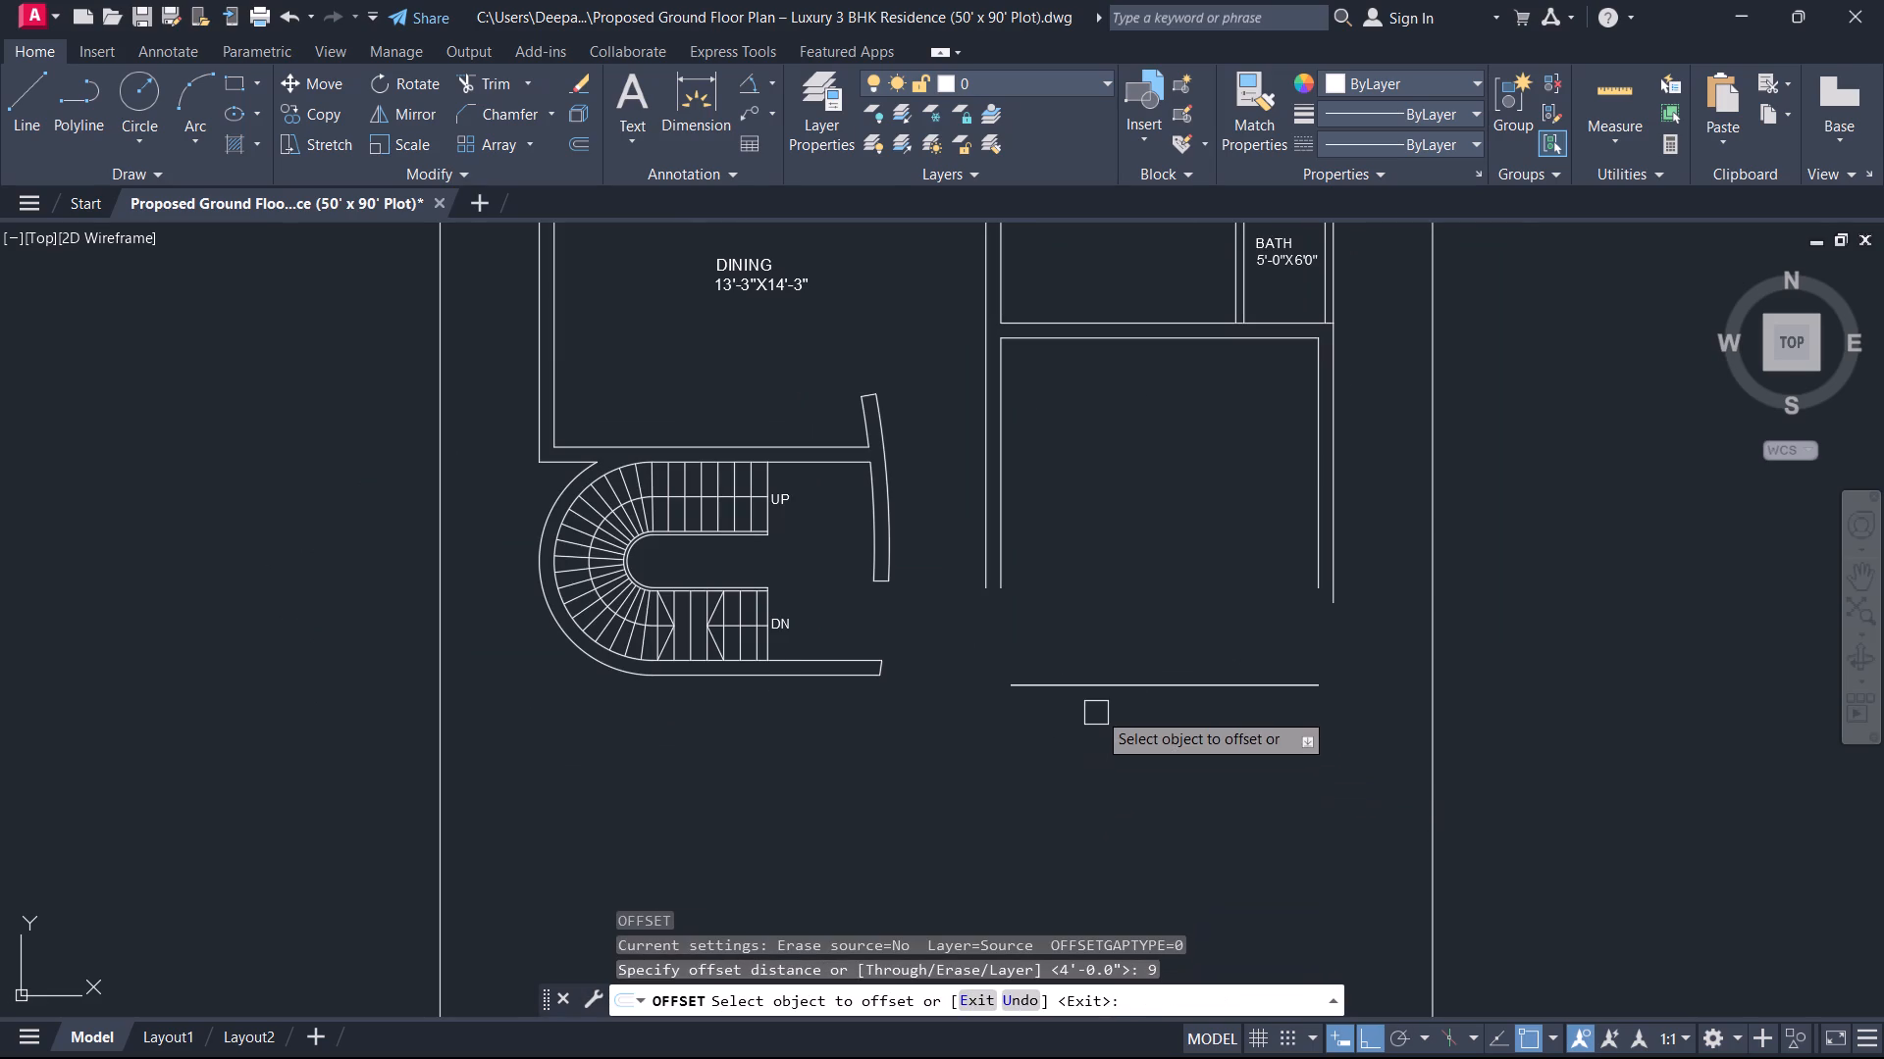
{"action": "left_click", "coordinate": [1100, 692]}
{"action": "left_click", "coordinate": [1095, 757]}
{"action": "key", "text": "Escape"}
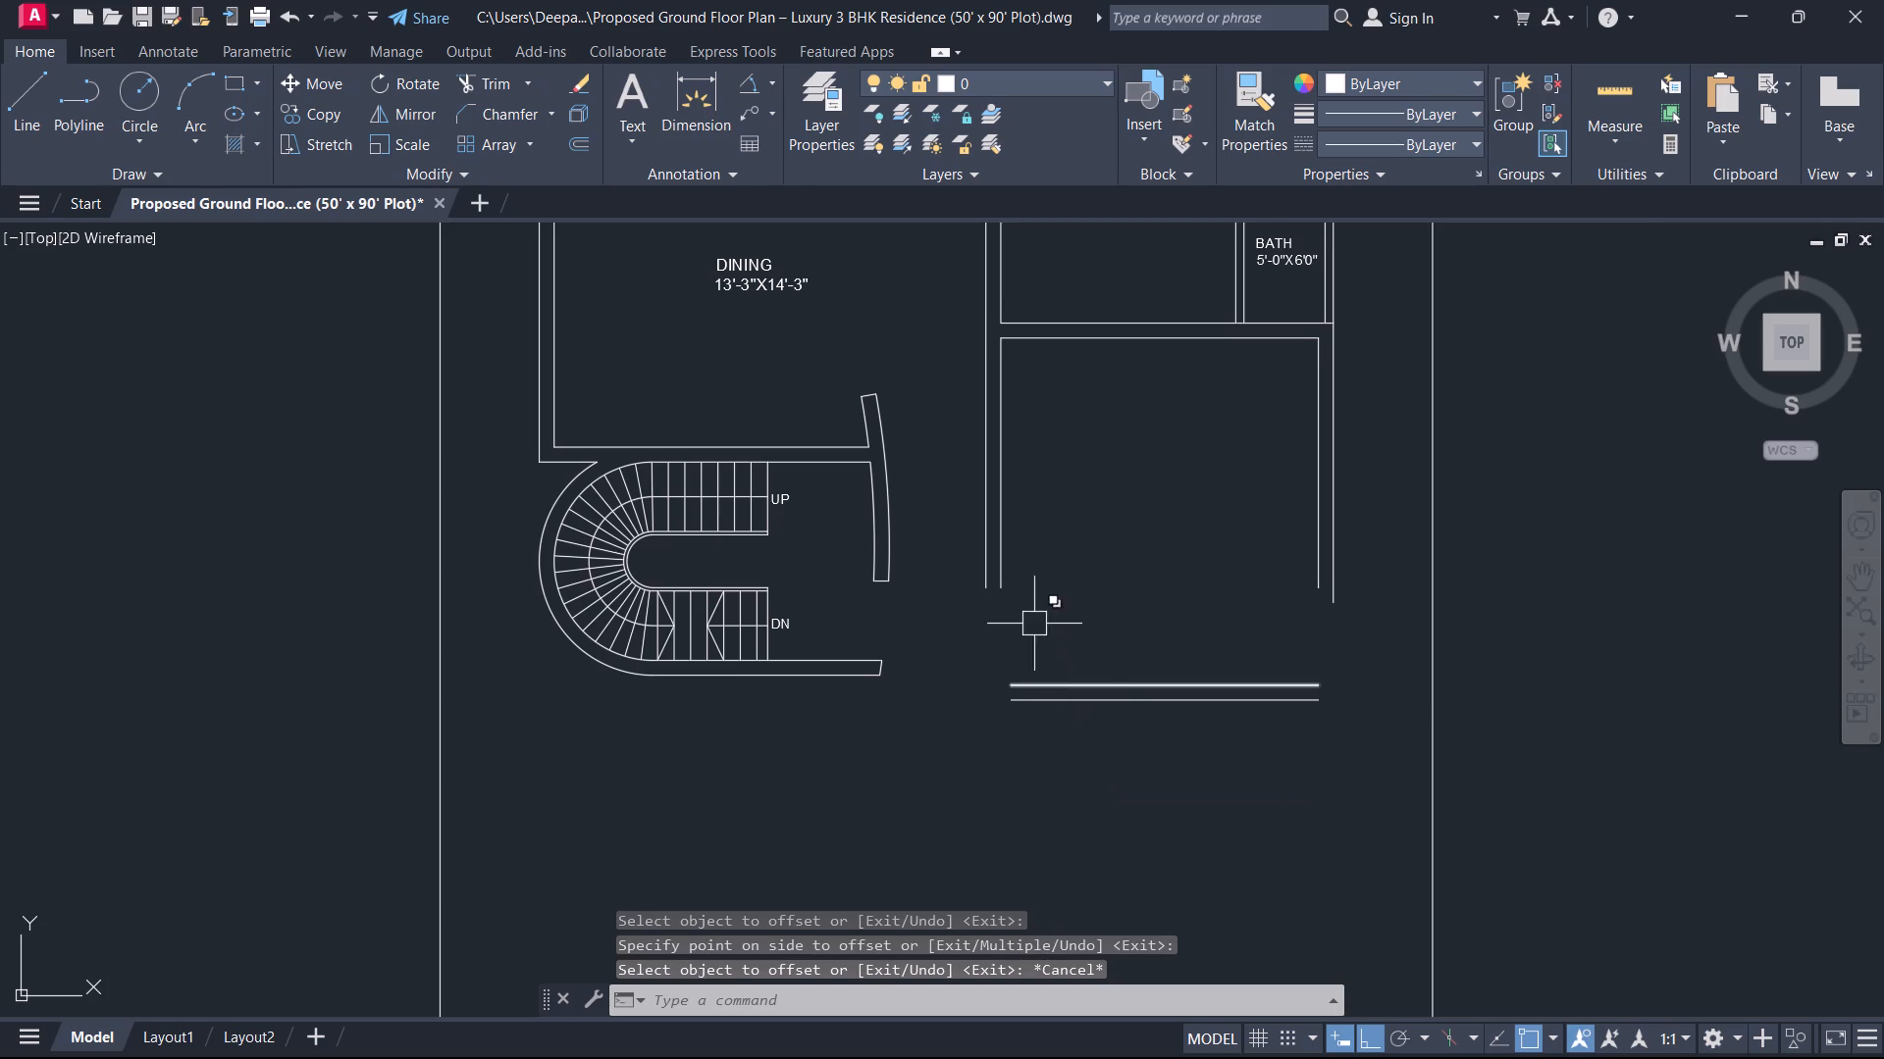
Delete one of the two overlapping lines at the upper of the unlabelled room's two bottom wall lines.
{"action": "scroll", "coordinate": [1072, 680], "scroll_direction": "up", "scroll_amount": 1}
{"action": "left_click", "coordinate": [1083, 691]}
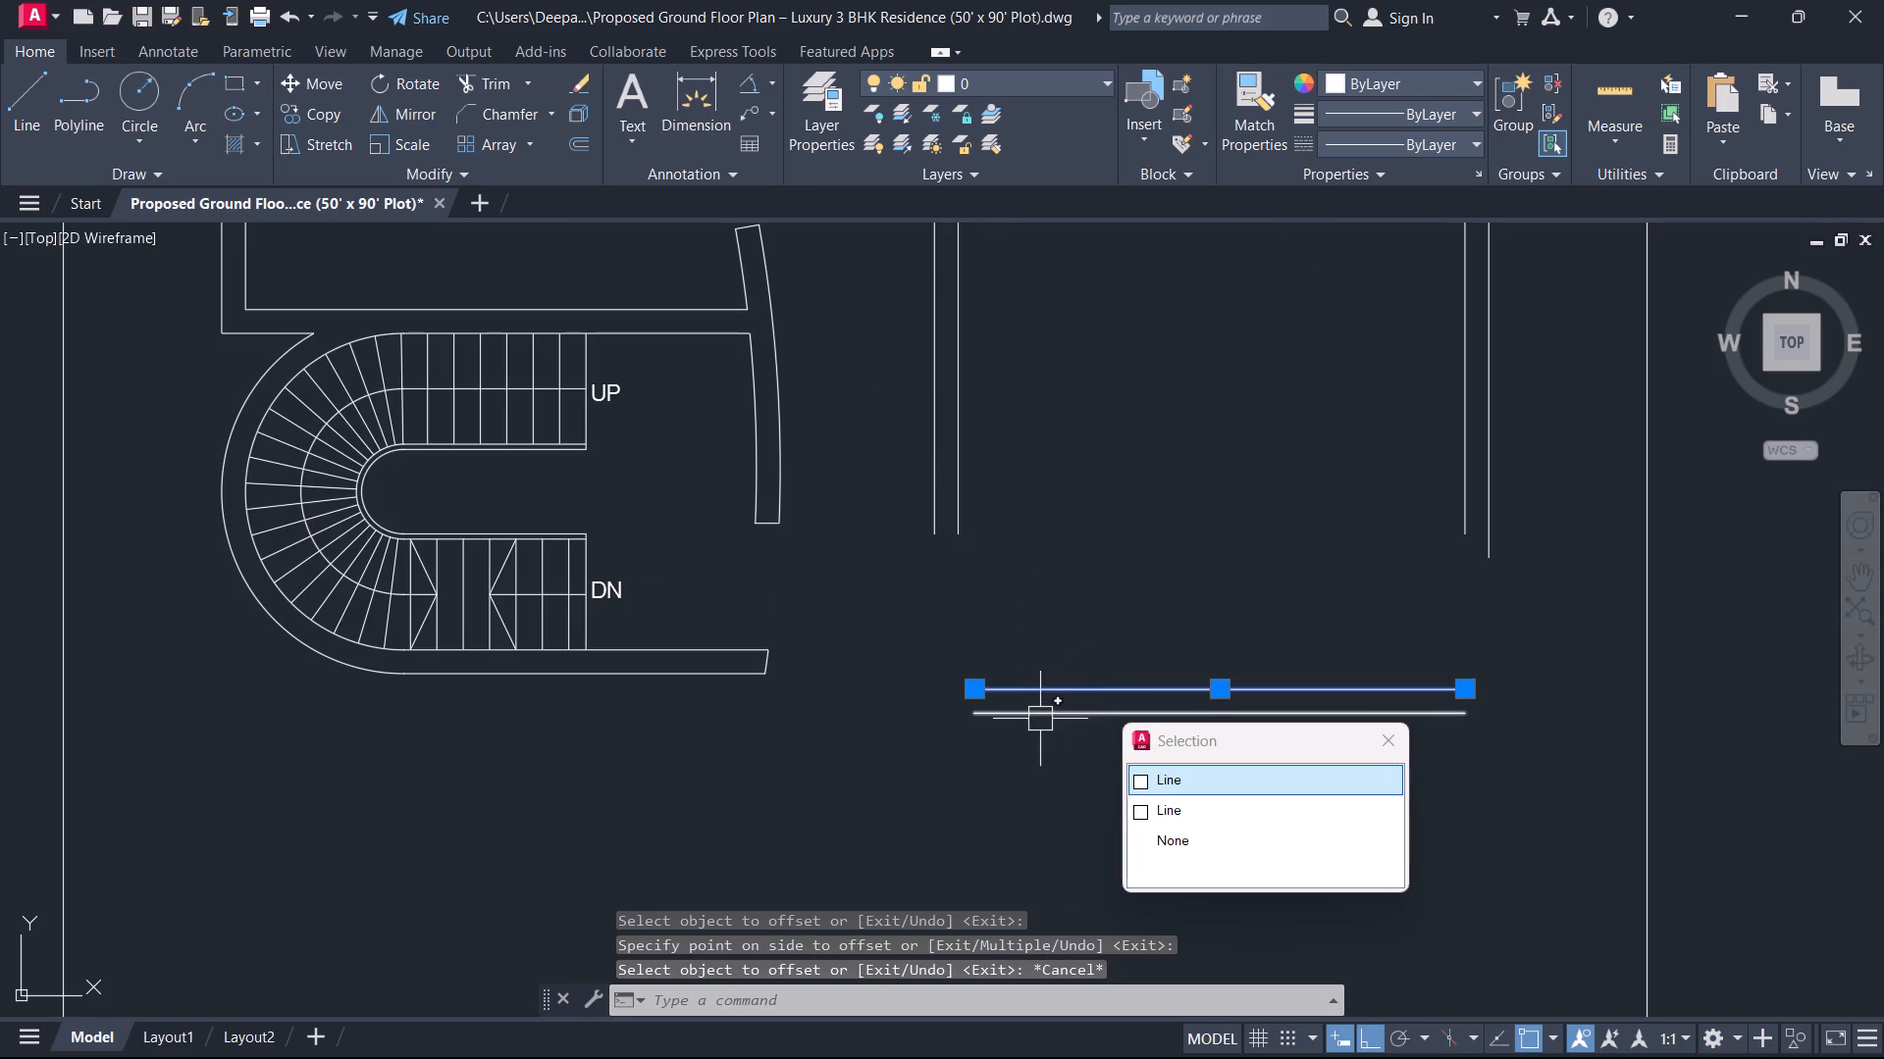
{"action": "key", "text": "Delete"}
Fillet the inner and outer wall lines at the unlabelled room's lower-left corner into sharp corners.
{"action": "type", "text": "F"}
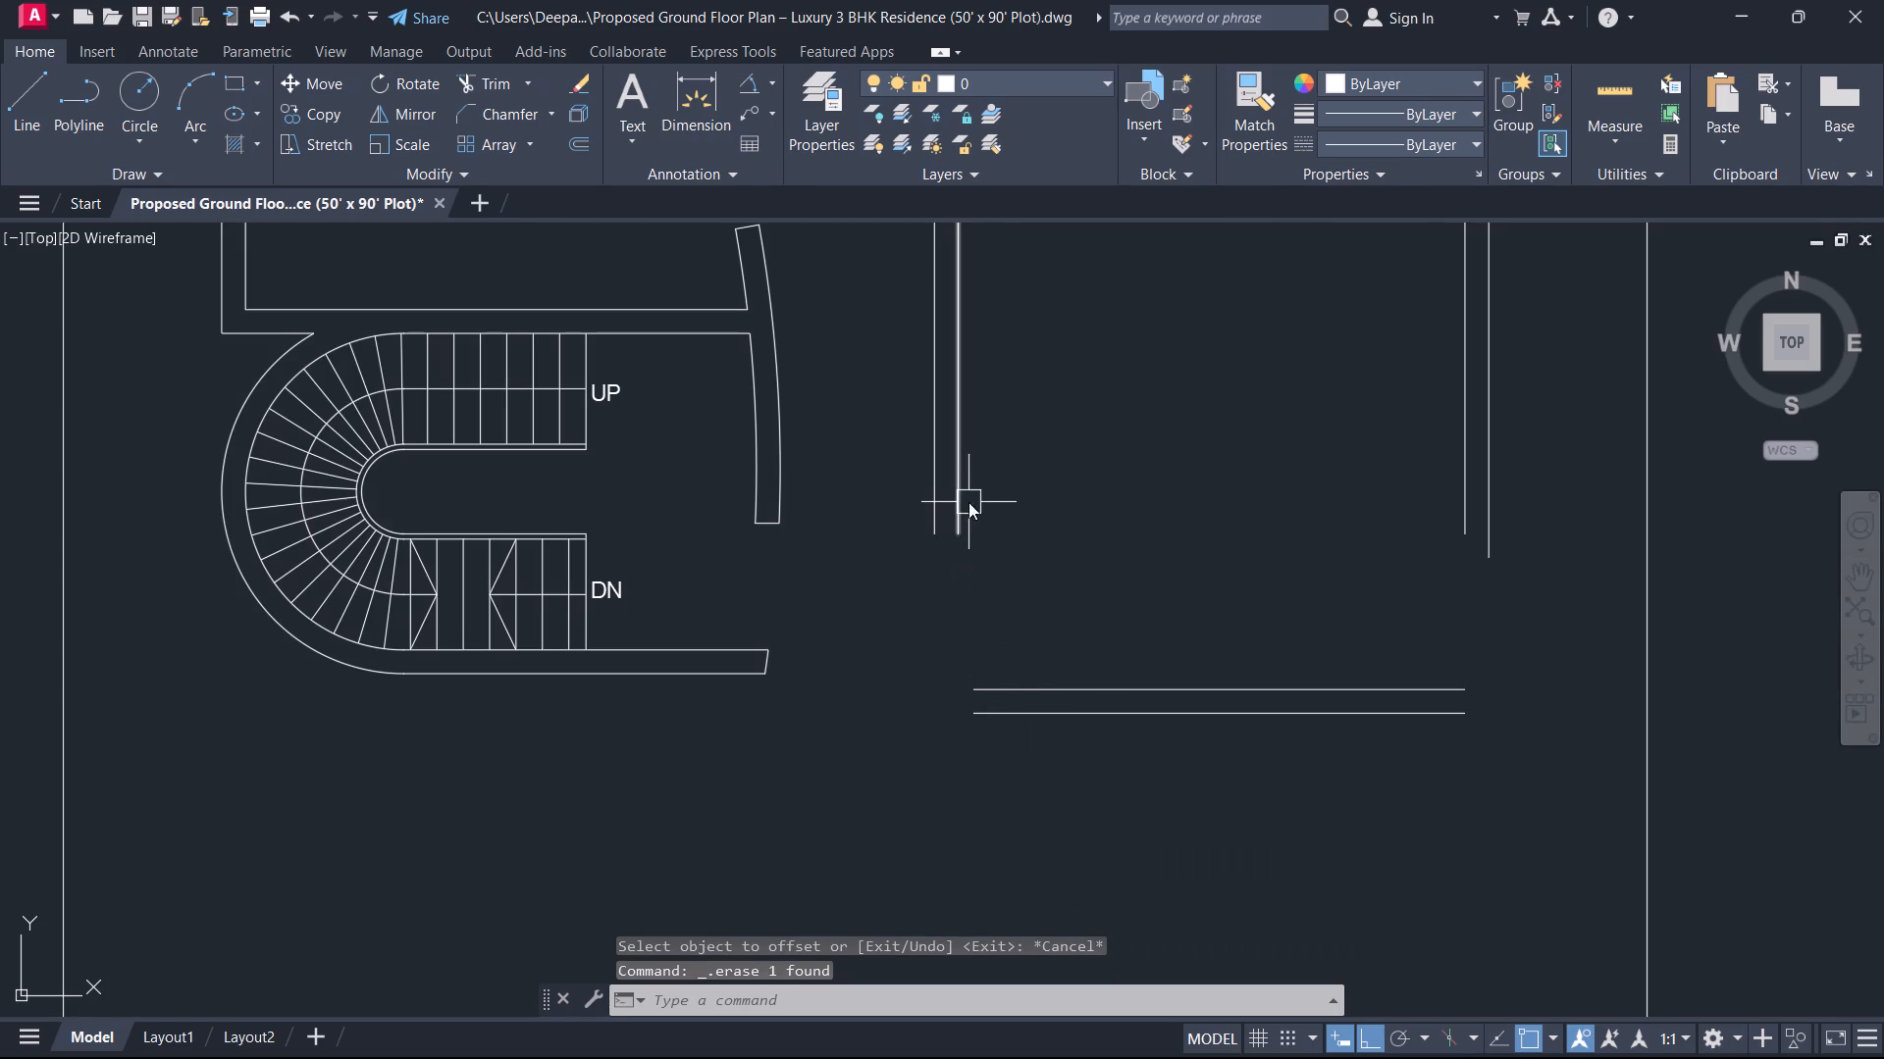
{"action": "key", "text": "space"}
{"action": "left_click", "coordinate": [957, 462]}
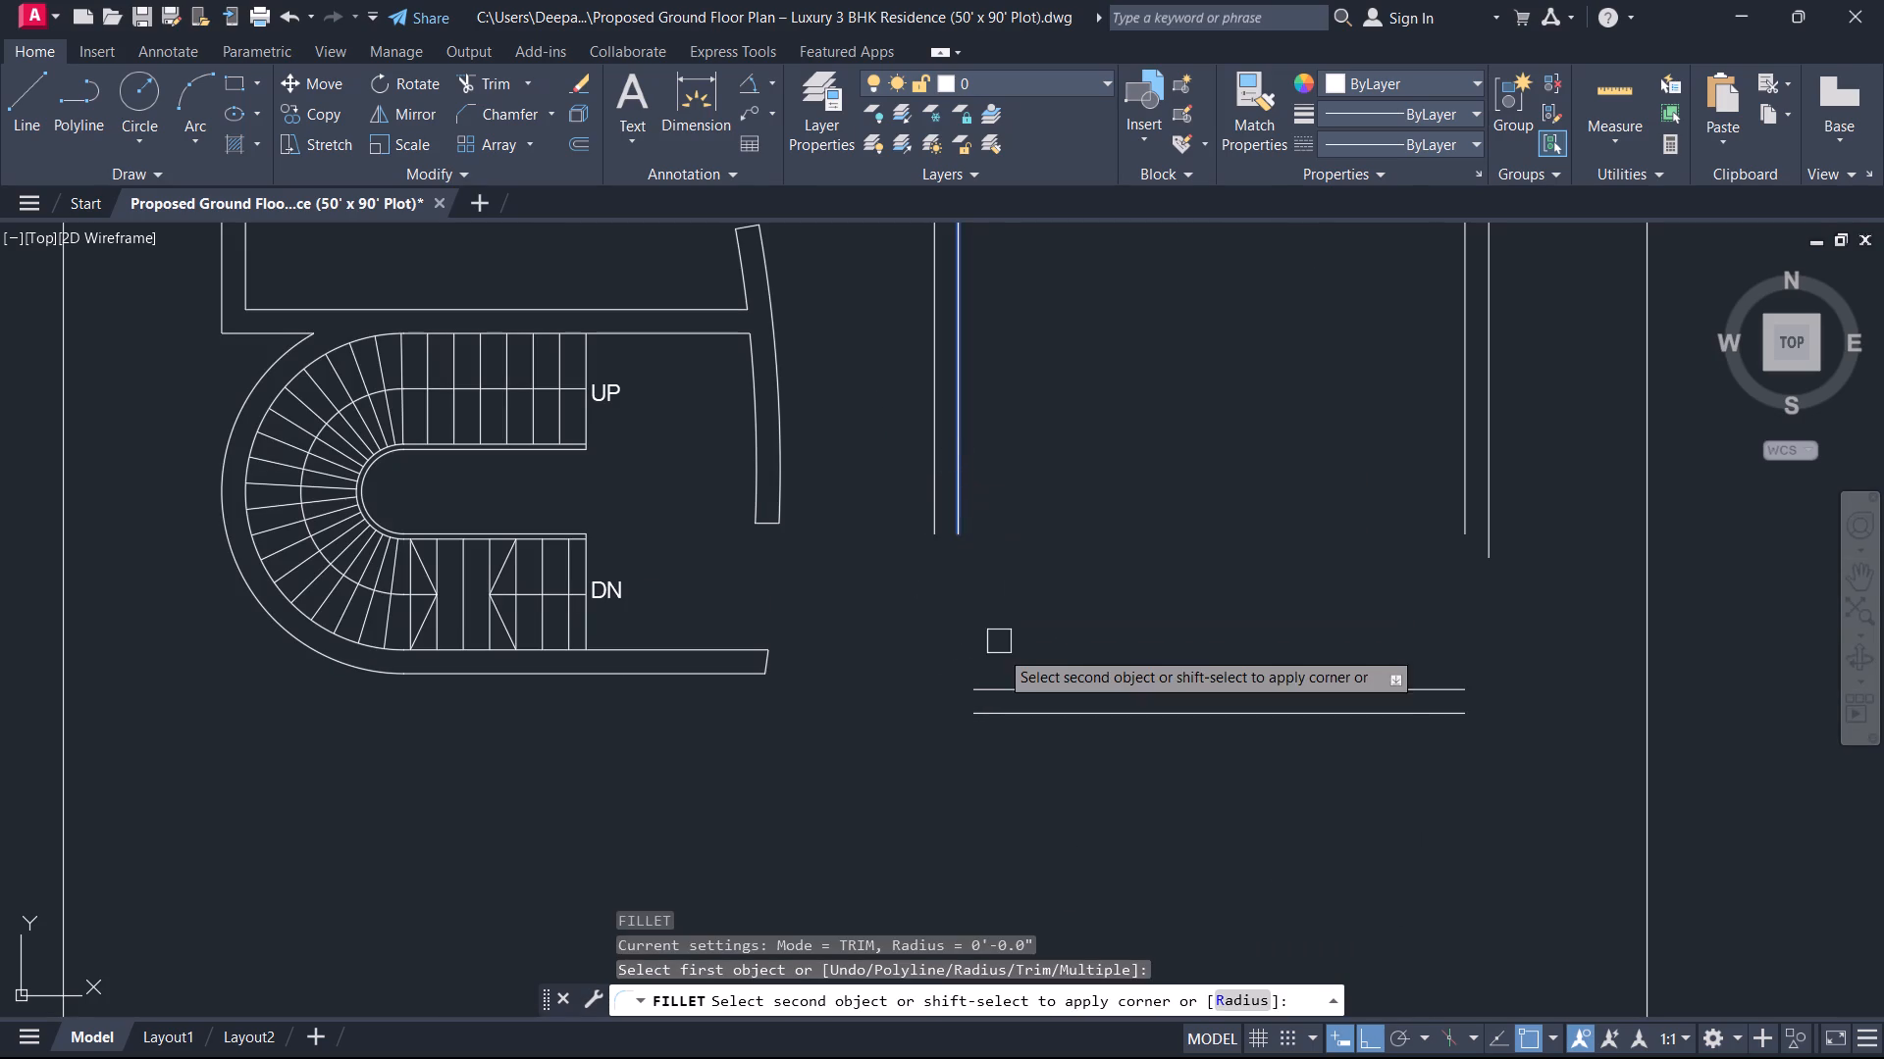
{"action": "left_click", "coordinate": [1008, 680]}
{"action": "key", "text": "space"}
{"action": "left_click", "coordinate": [928, 463]}
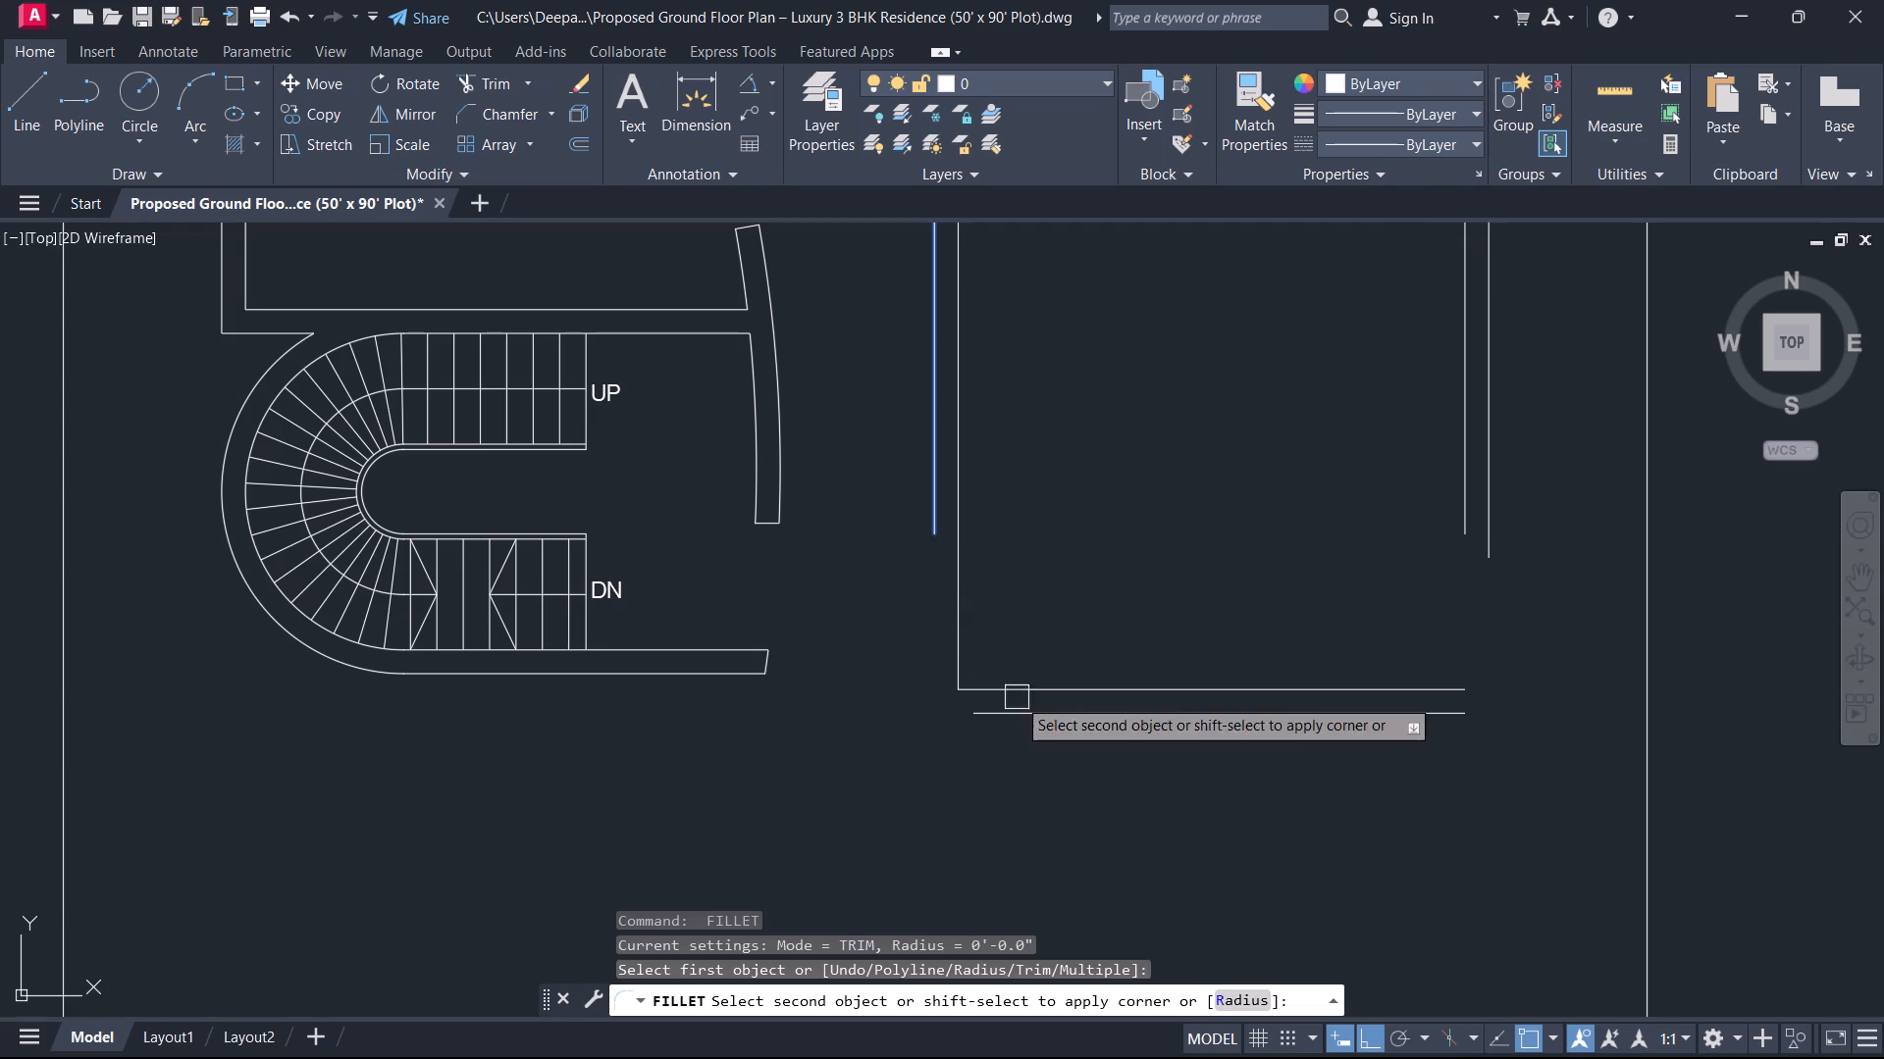
{"action": "left_click", "coordinate": [1029, 716]}
Fillet the inner and outer wall lines at the unlabelled room's lower-right corner into sharp corners.
{"action": "key", "text": "space"}
{"action": "left_click", "coordinate": [1455, 465]}
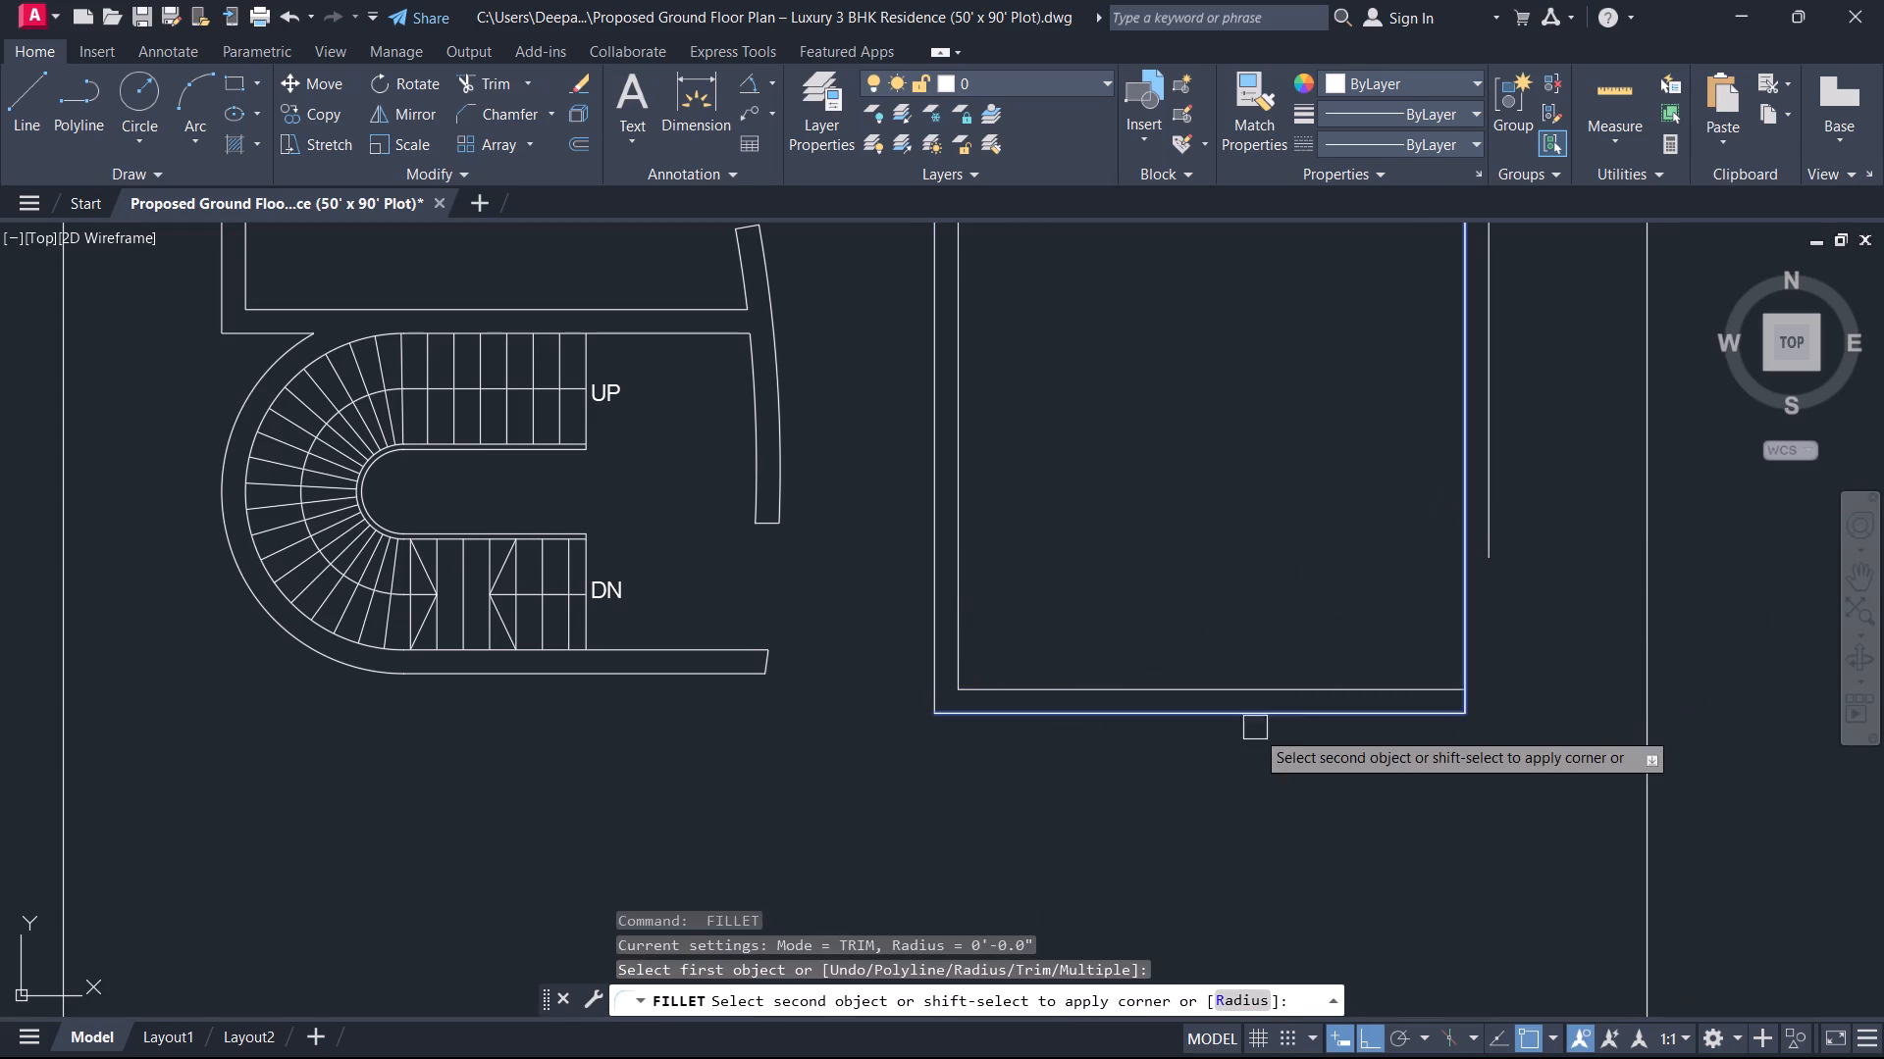
{"action": "left_click", "coordinate": [1294, 683]}
{"action": "key", "text": "space"}
{"action": "left_click", "coordinate": [1493, 536]}
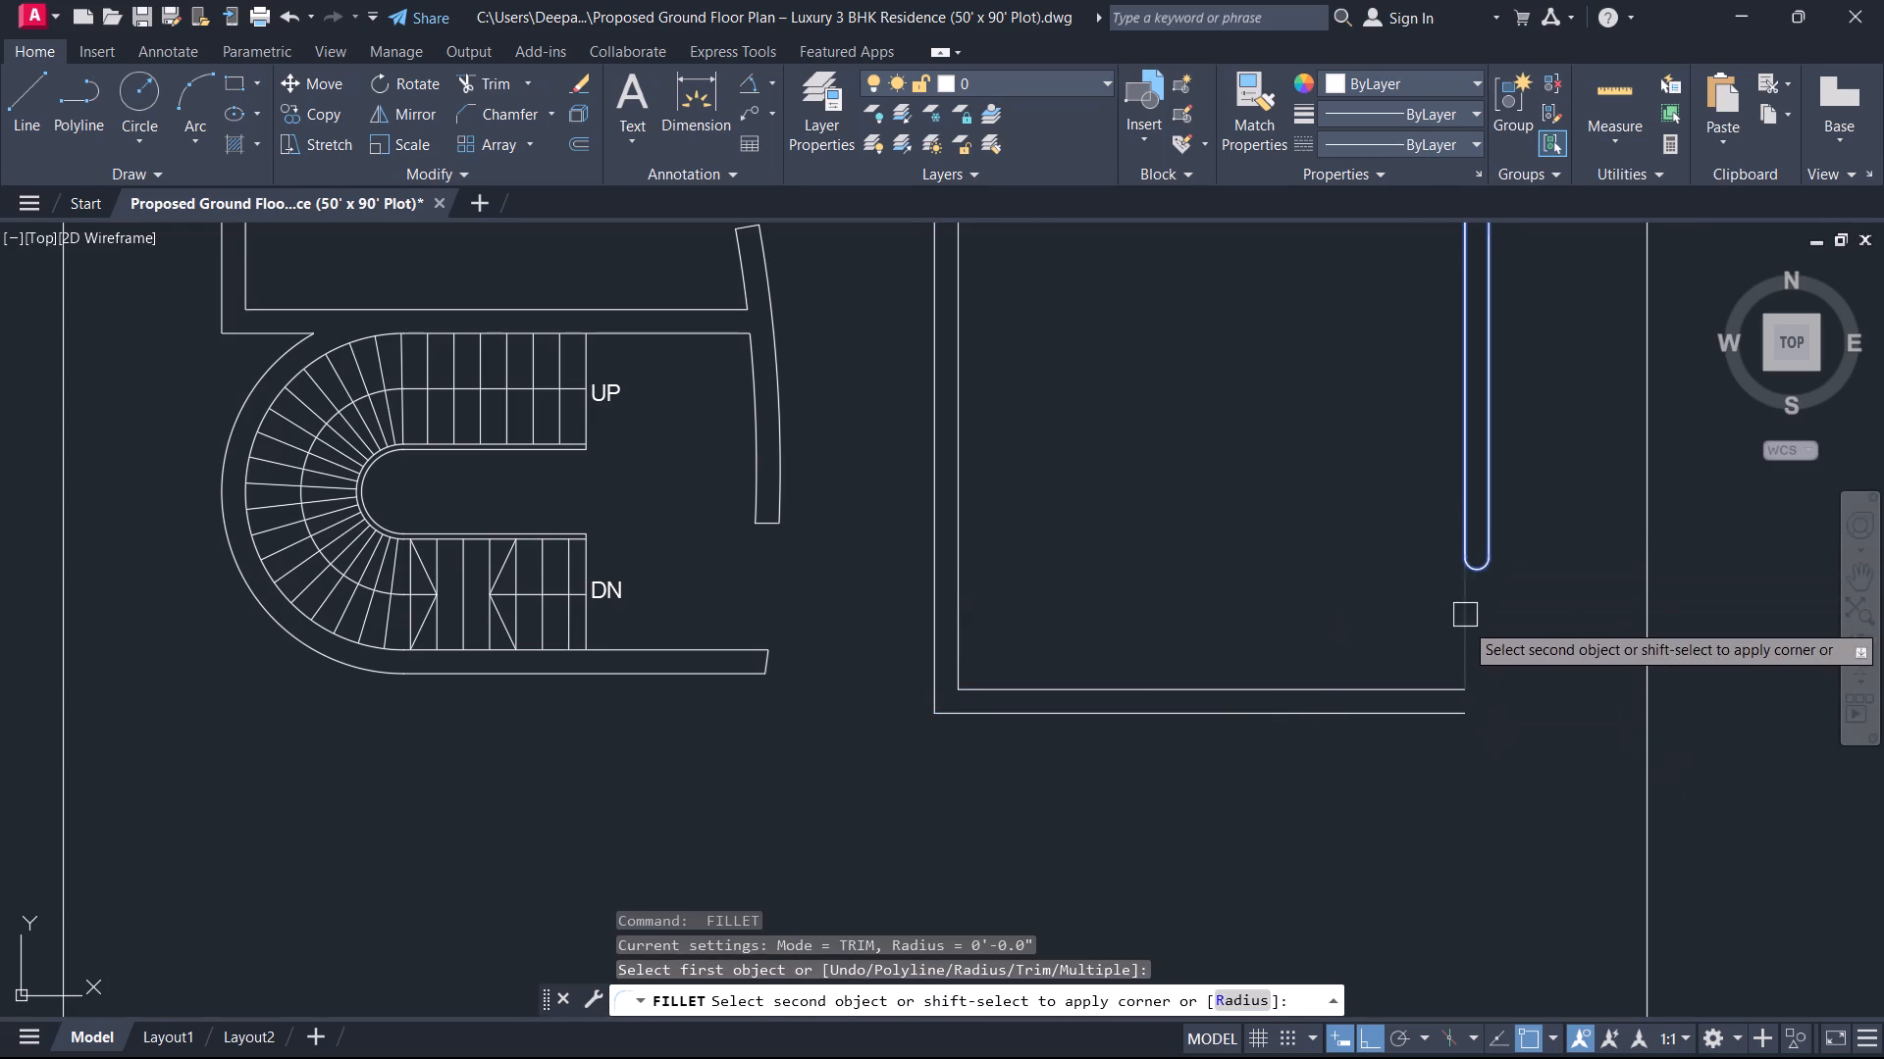
{"action": "left_click", "coordinate": [1428, 717]}
{"action": "key", "text": "Escape"}
{"action": "middle_click_drag", "start_coordinate": [1148, 654], "coordinate": [1217, 702]}
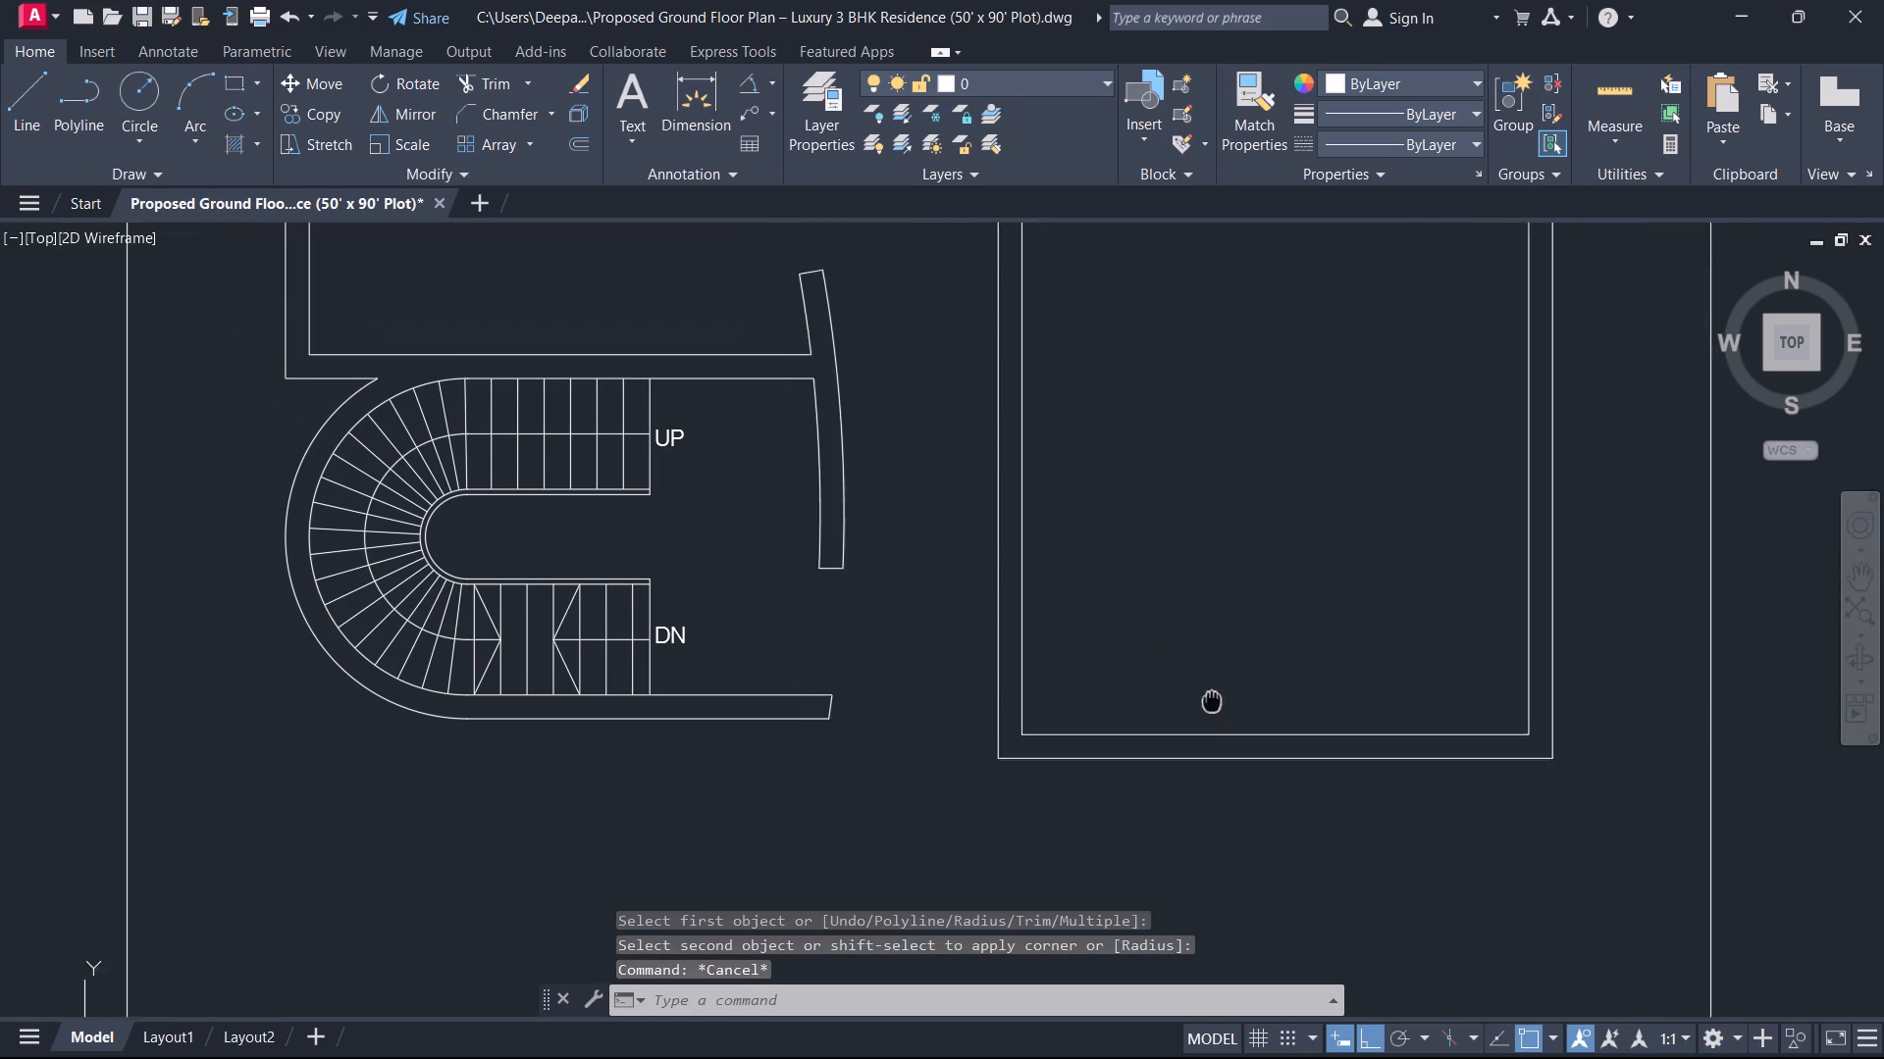
Examine the floor plan around the dining room, curved staircase, guest bedroom and the unlabelled room below it.
{"action": "middle_click_drag", "start_coordinate": [1217, 702], "coordinate": [1232, 720]}
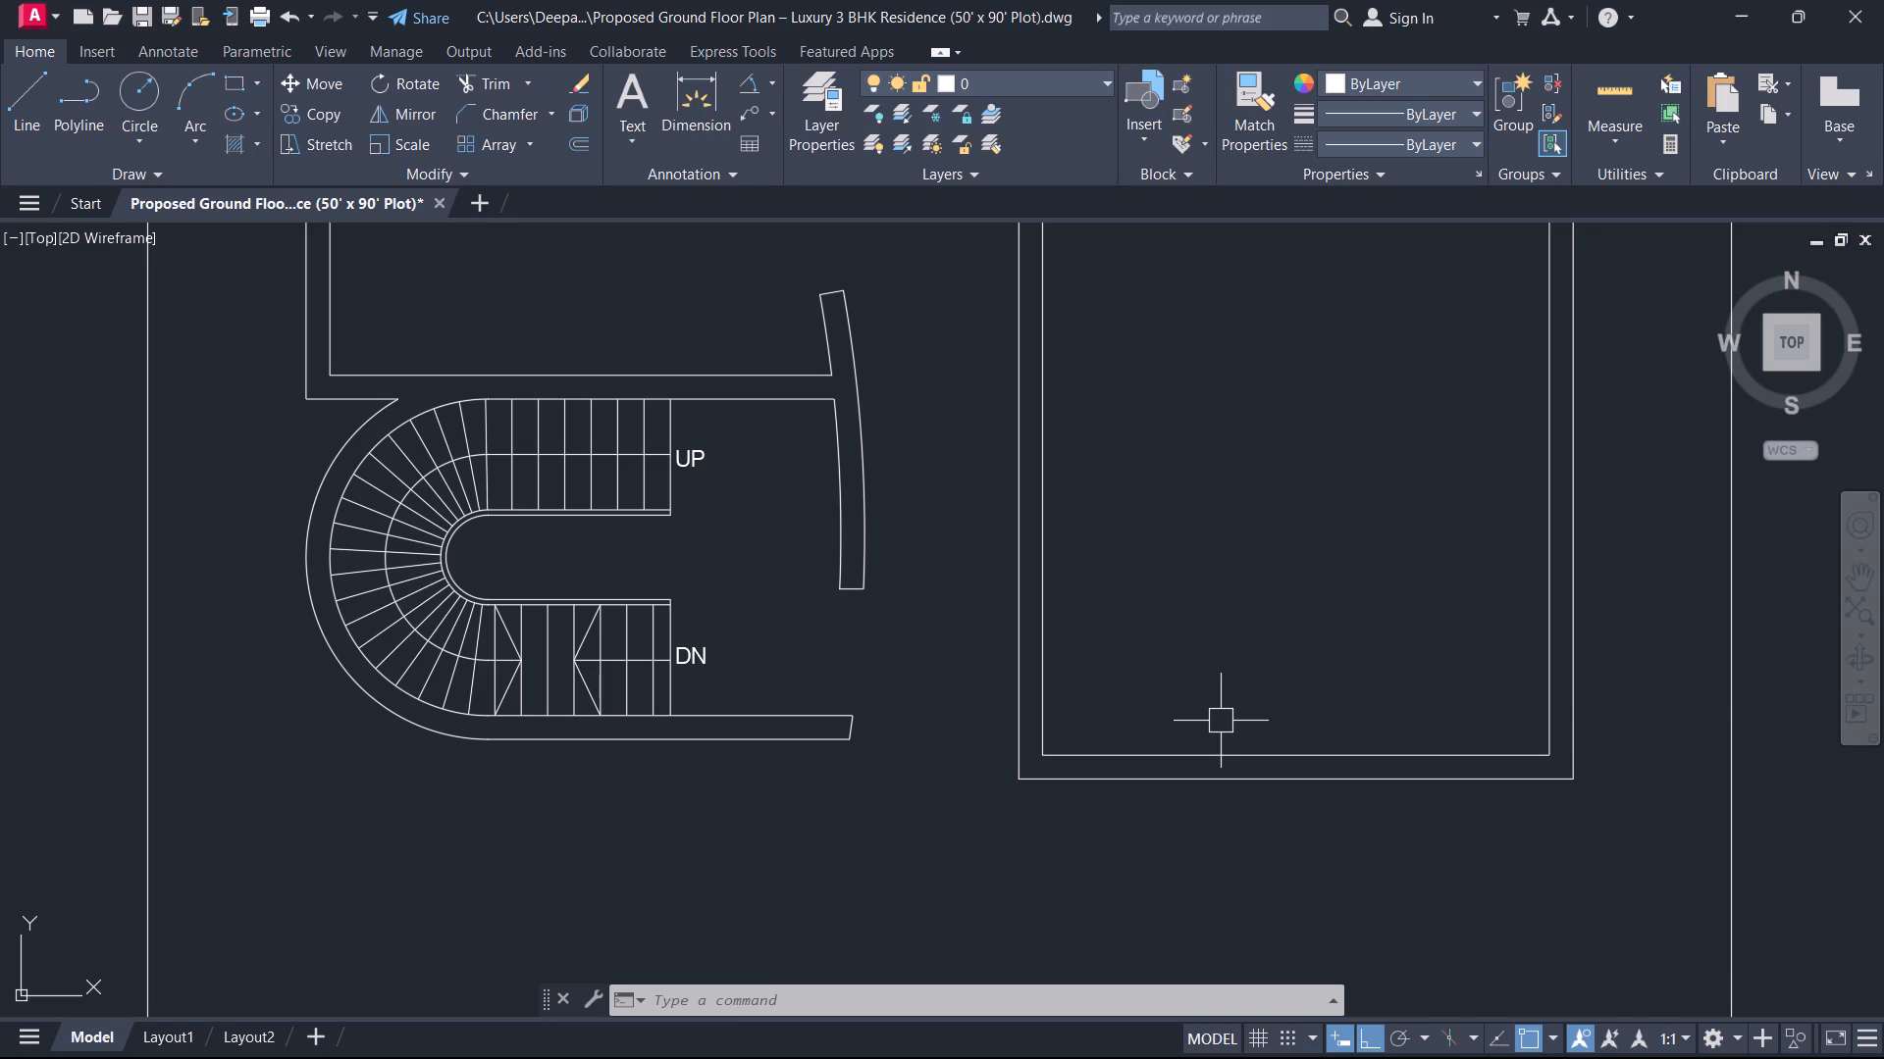
{"action": "scroll", "coordinate": [1230, 412], "scroll_direction": "down", "scroll_amount": 1}
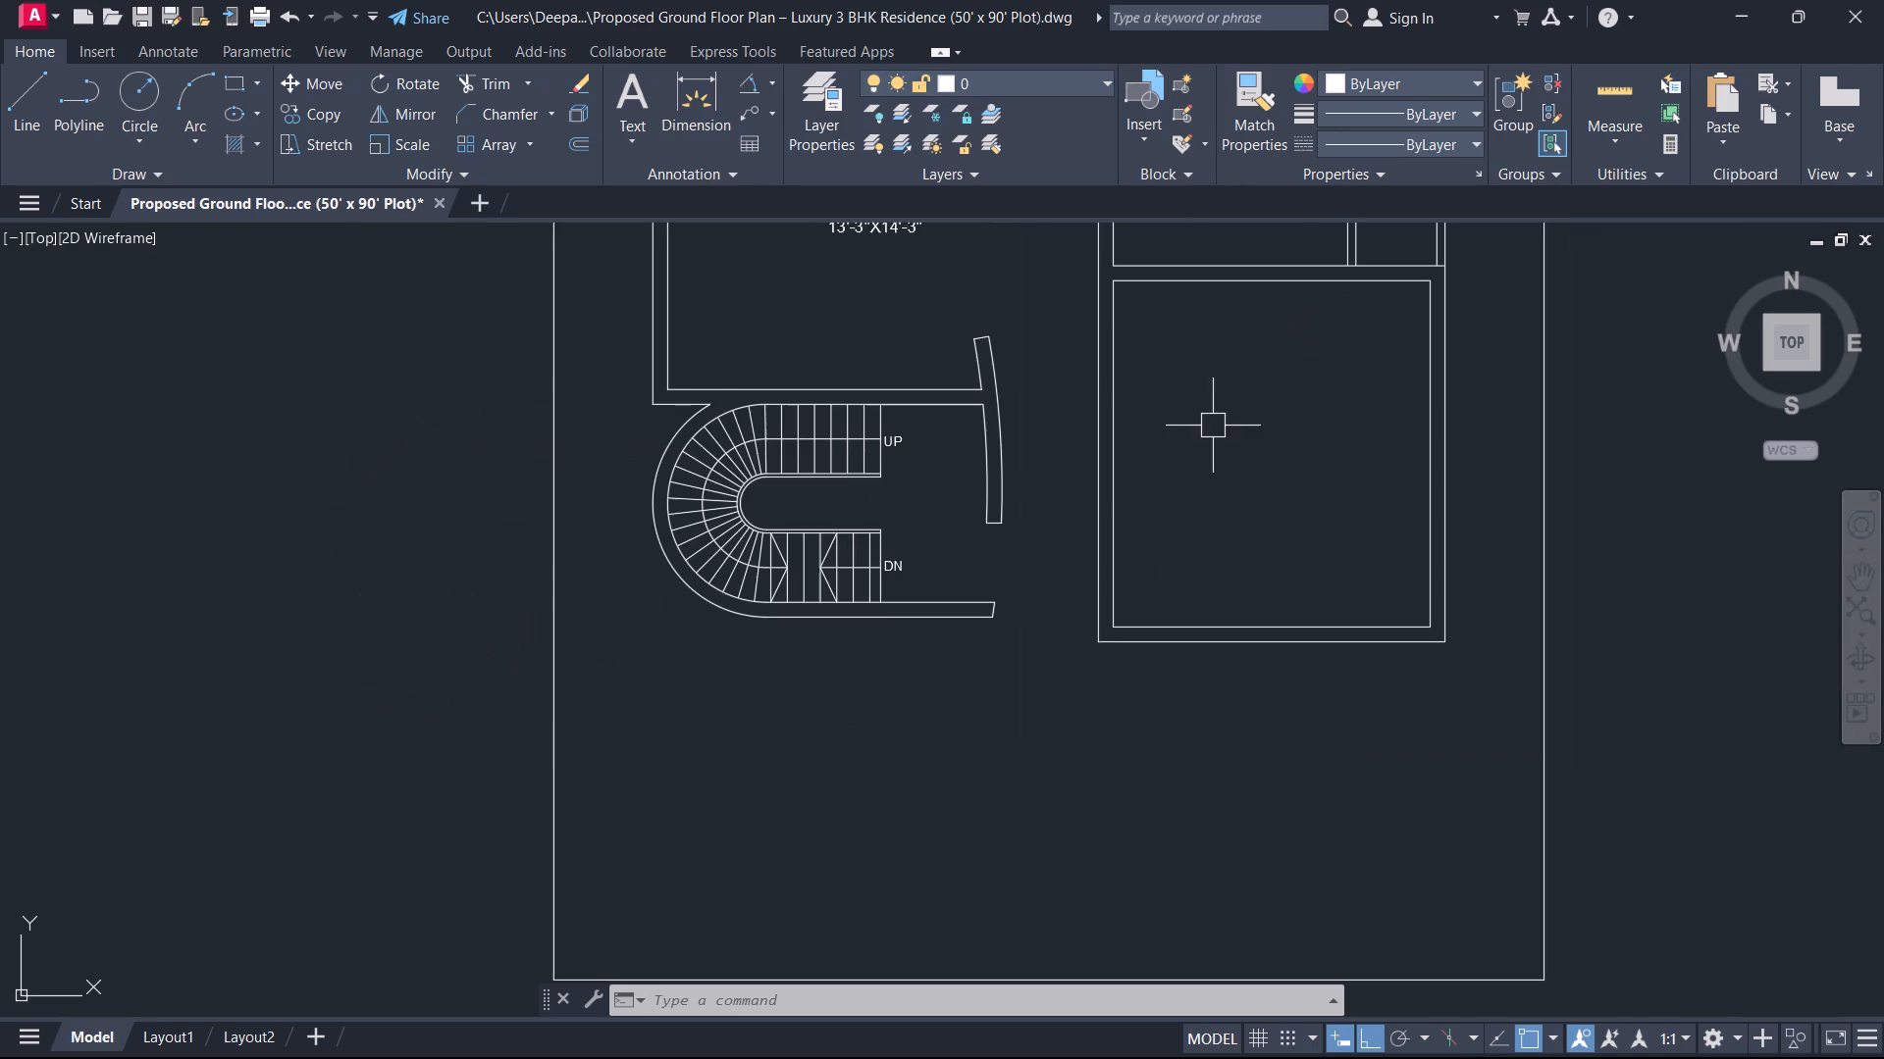
{"action": "middle_click_drag", "start_coordinate": [1211, 440], "coordinate": [1217, 525]}
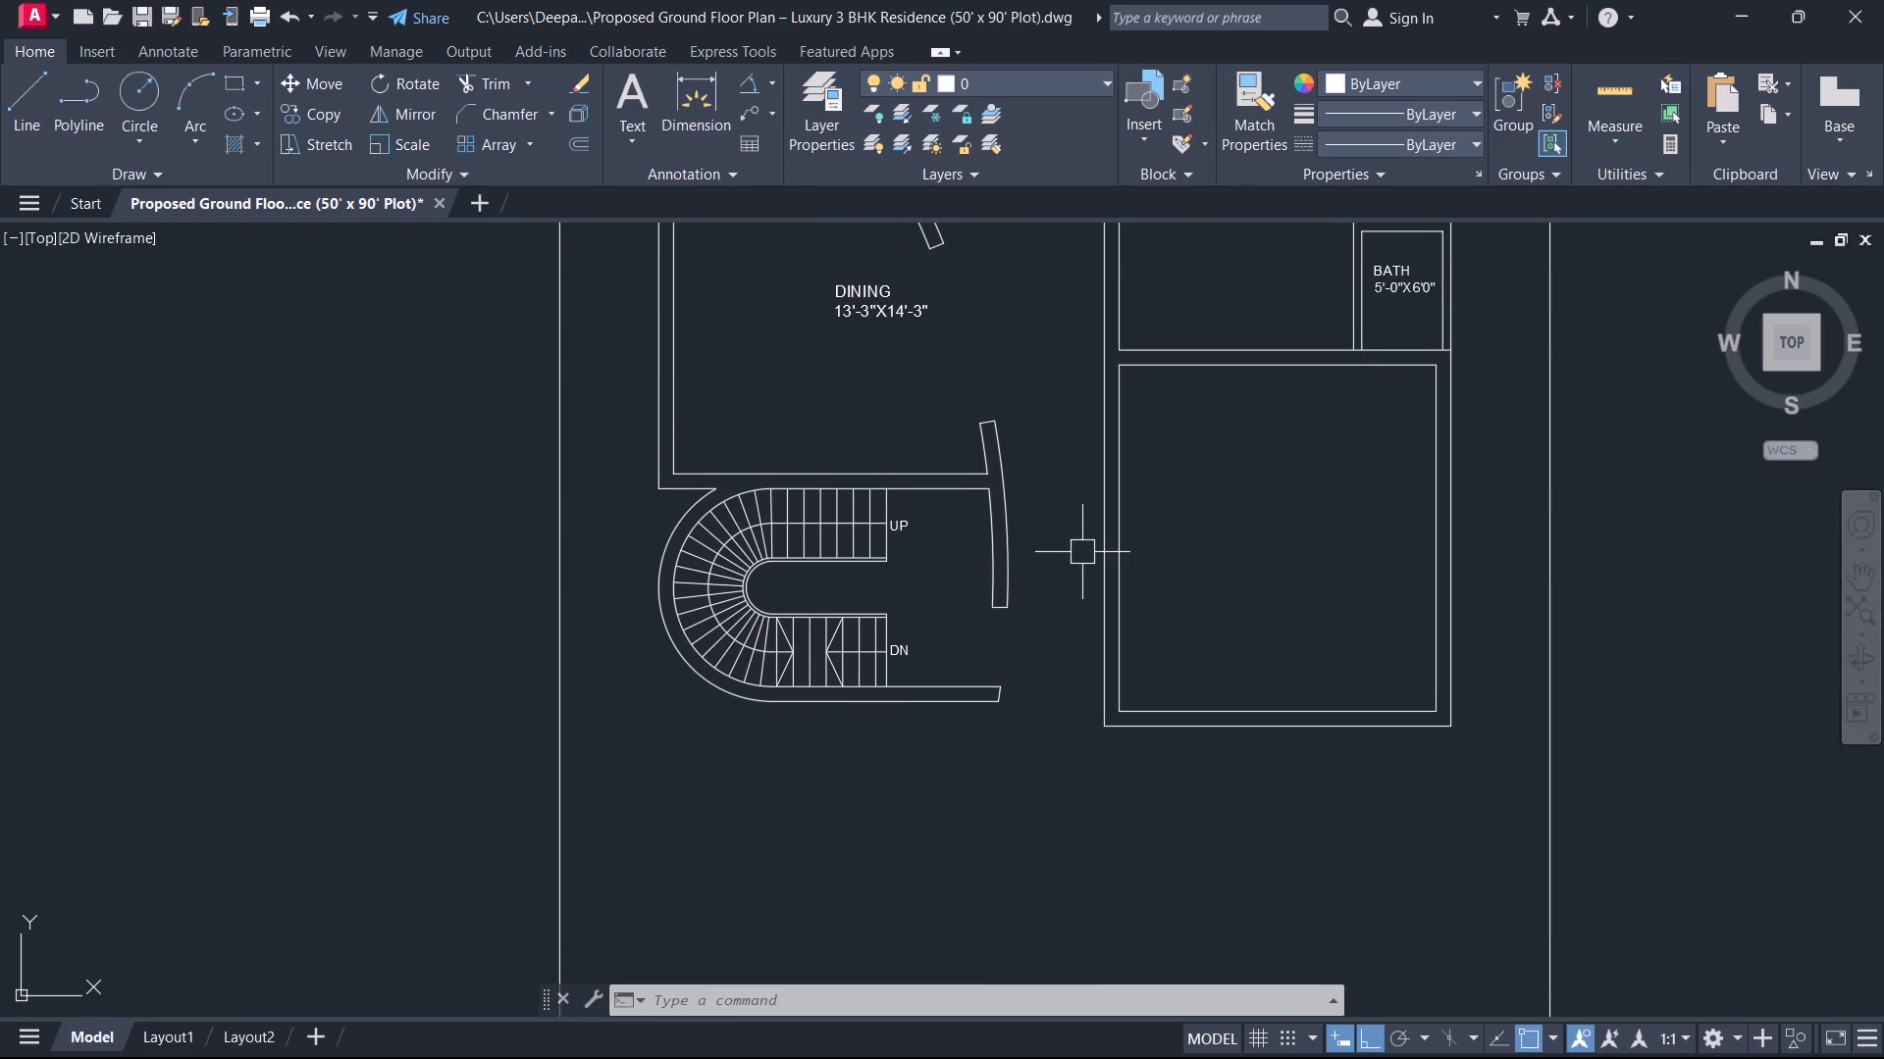
{"action": "scroll", "coordinate": [1092, 568], "scroll_direction": "down", "scroll_amount": 2}
{"action": "scroll", "coordinate": [1083, 721], "scroll_direction": "down", "scroll_amount": 1}
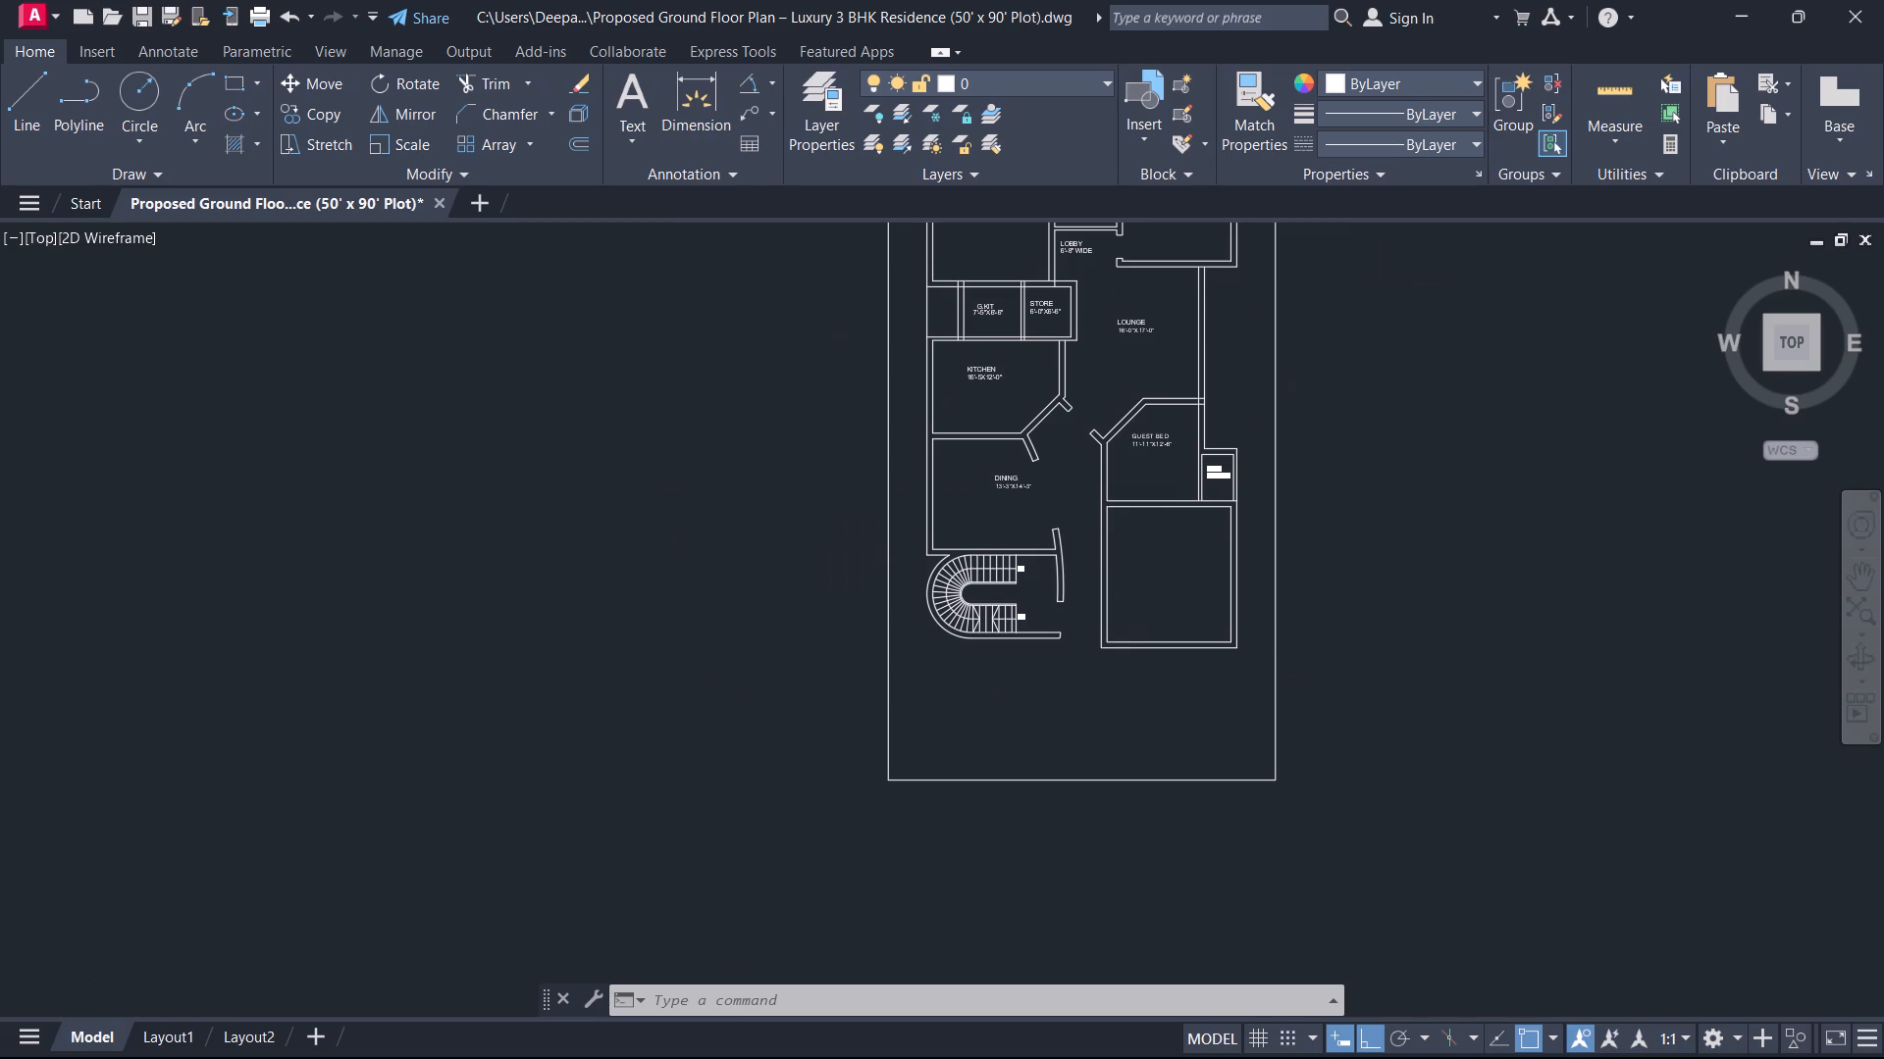
{"action": "middle_click_drag", "start_coordinate": [1035, 715], "coordinate": [1010, 796]}
{"action": "scroll", "coordinate": [1035, 714], "scroll_direction": "up", "scroll_amount": 2}
{"action": "scroll", "coordinate": [531, 258], "scroll_direction": "up", "scroll_amount": 2}
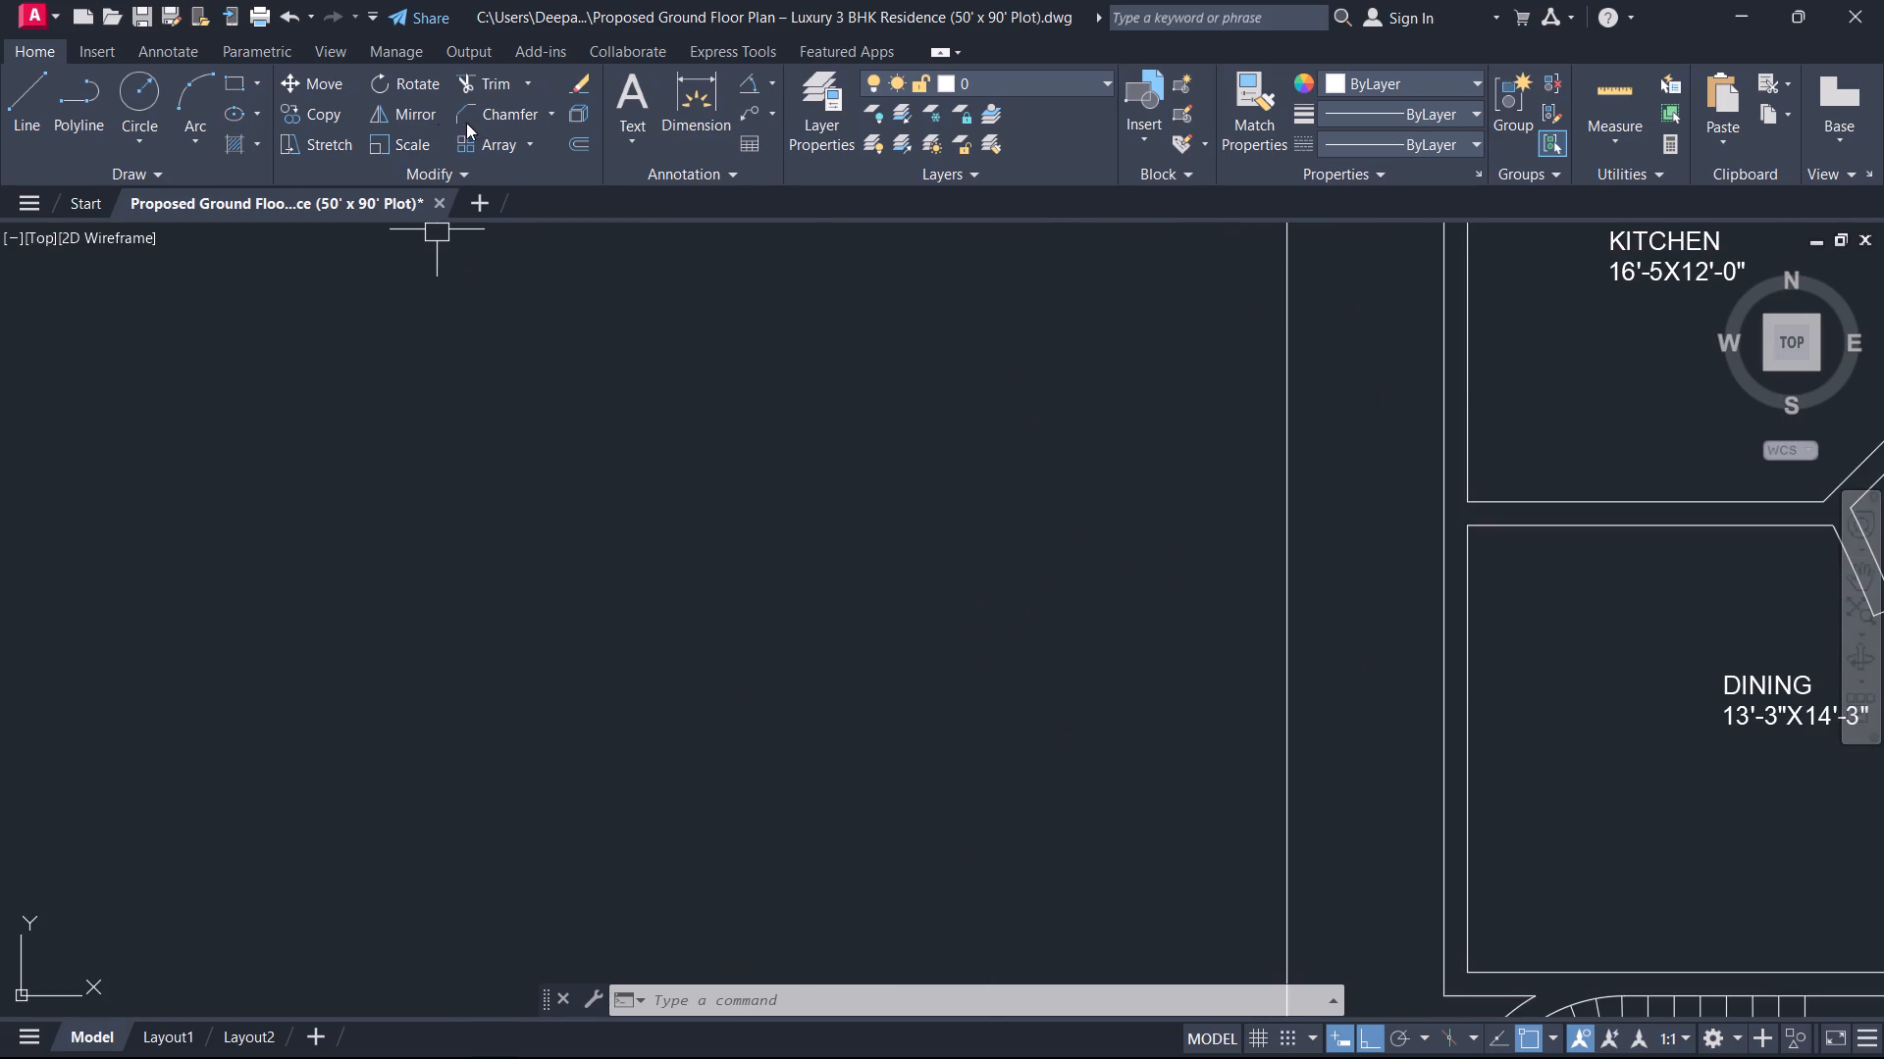
{"action": "scroll", "coordinate": [1027, 628], "scroll_direction": "down", "scroll_amount": 2}
{"action": "middle_click_drag", "start_coordinate": [1177, 671], "coordinate": [733, 488]}
{"action": "scroll", "coordinate": [1177, 671], "scroll_direction": "up", "scroll_amount": 1}
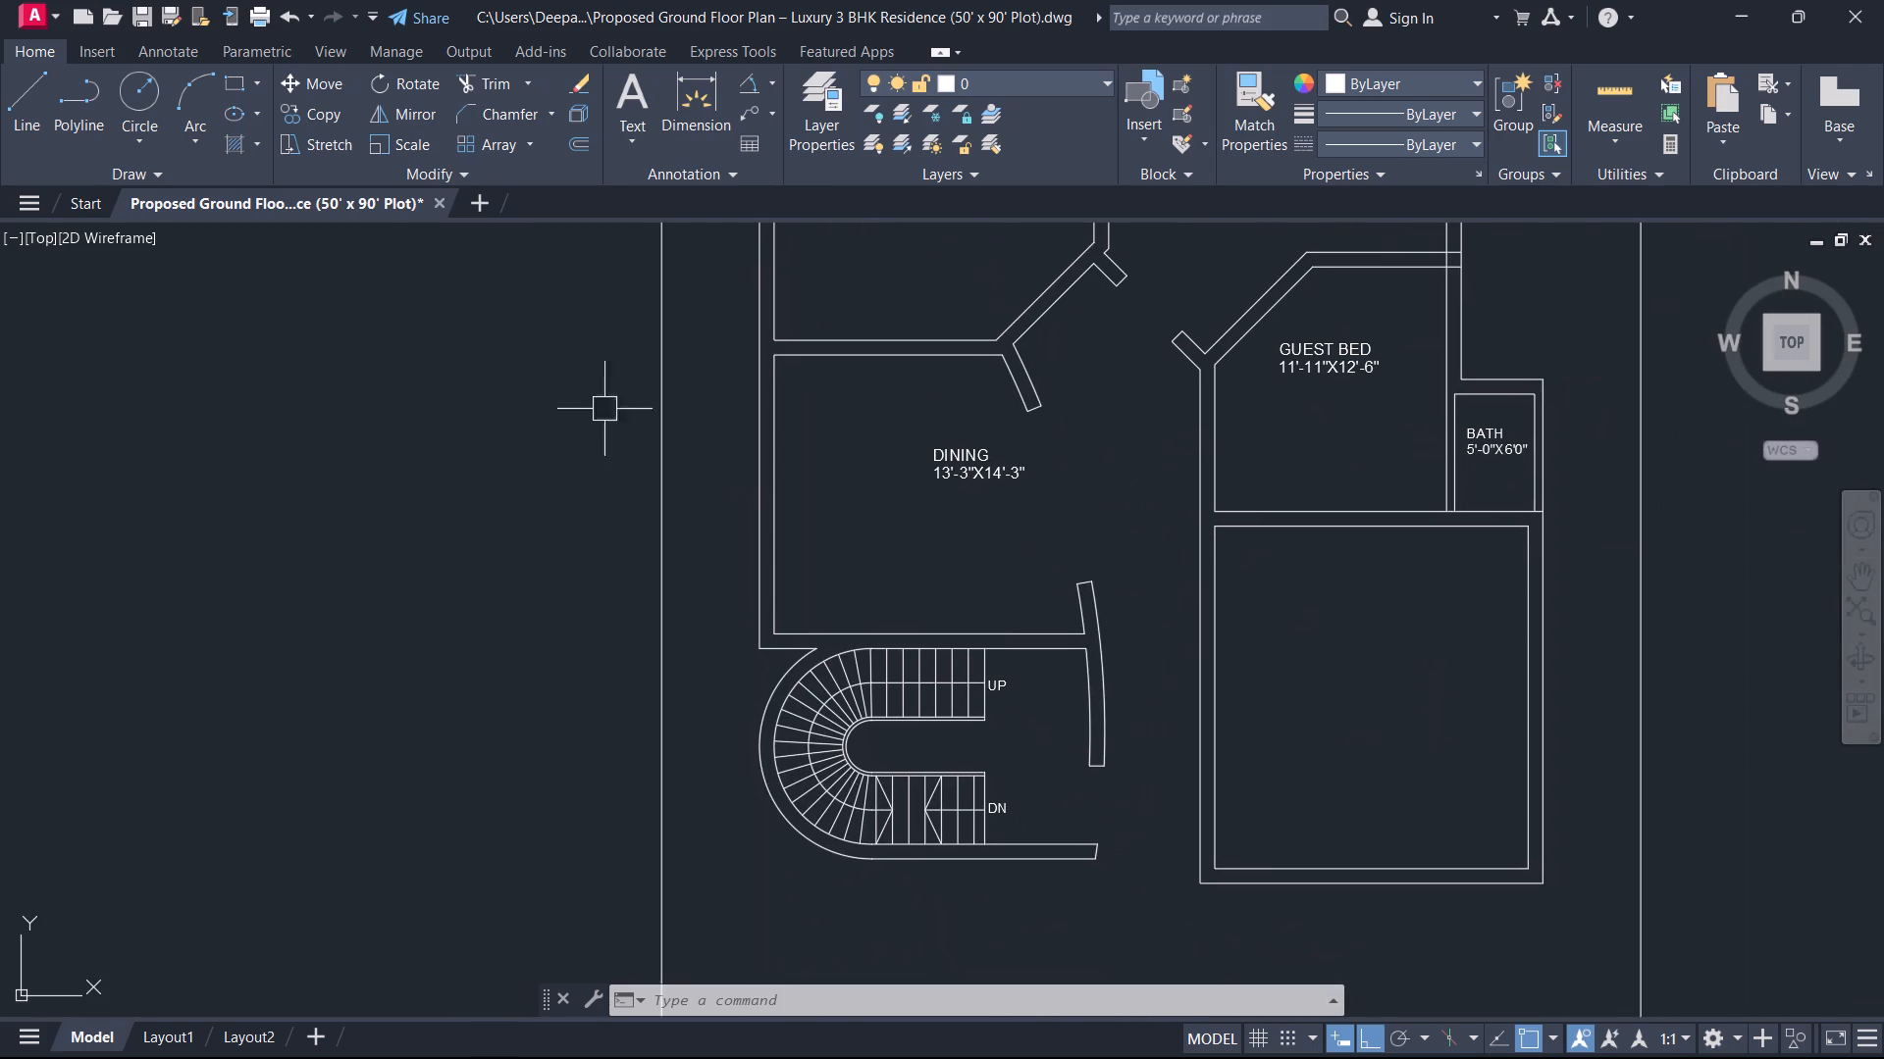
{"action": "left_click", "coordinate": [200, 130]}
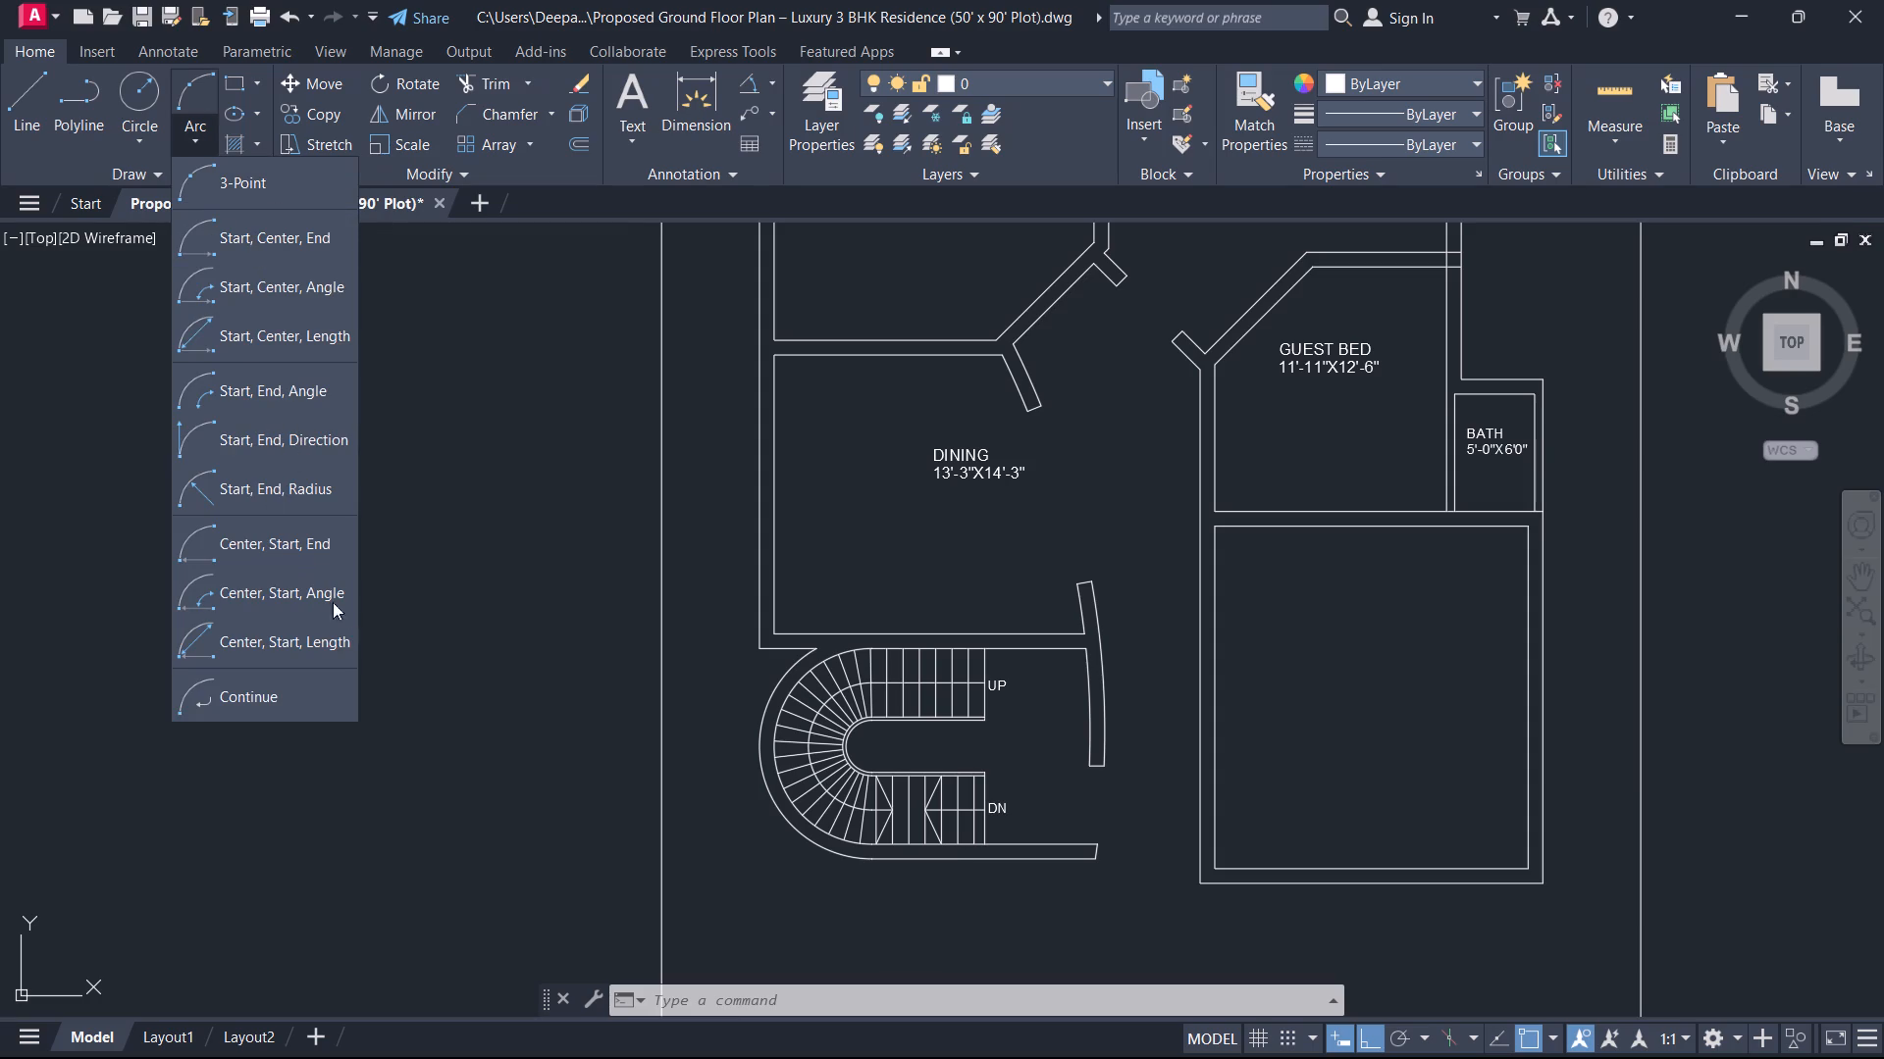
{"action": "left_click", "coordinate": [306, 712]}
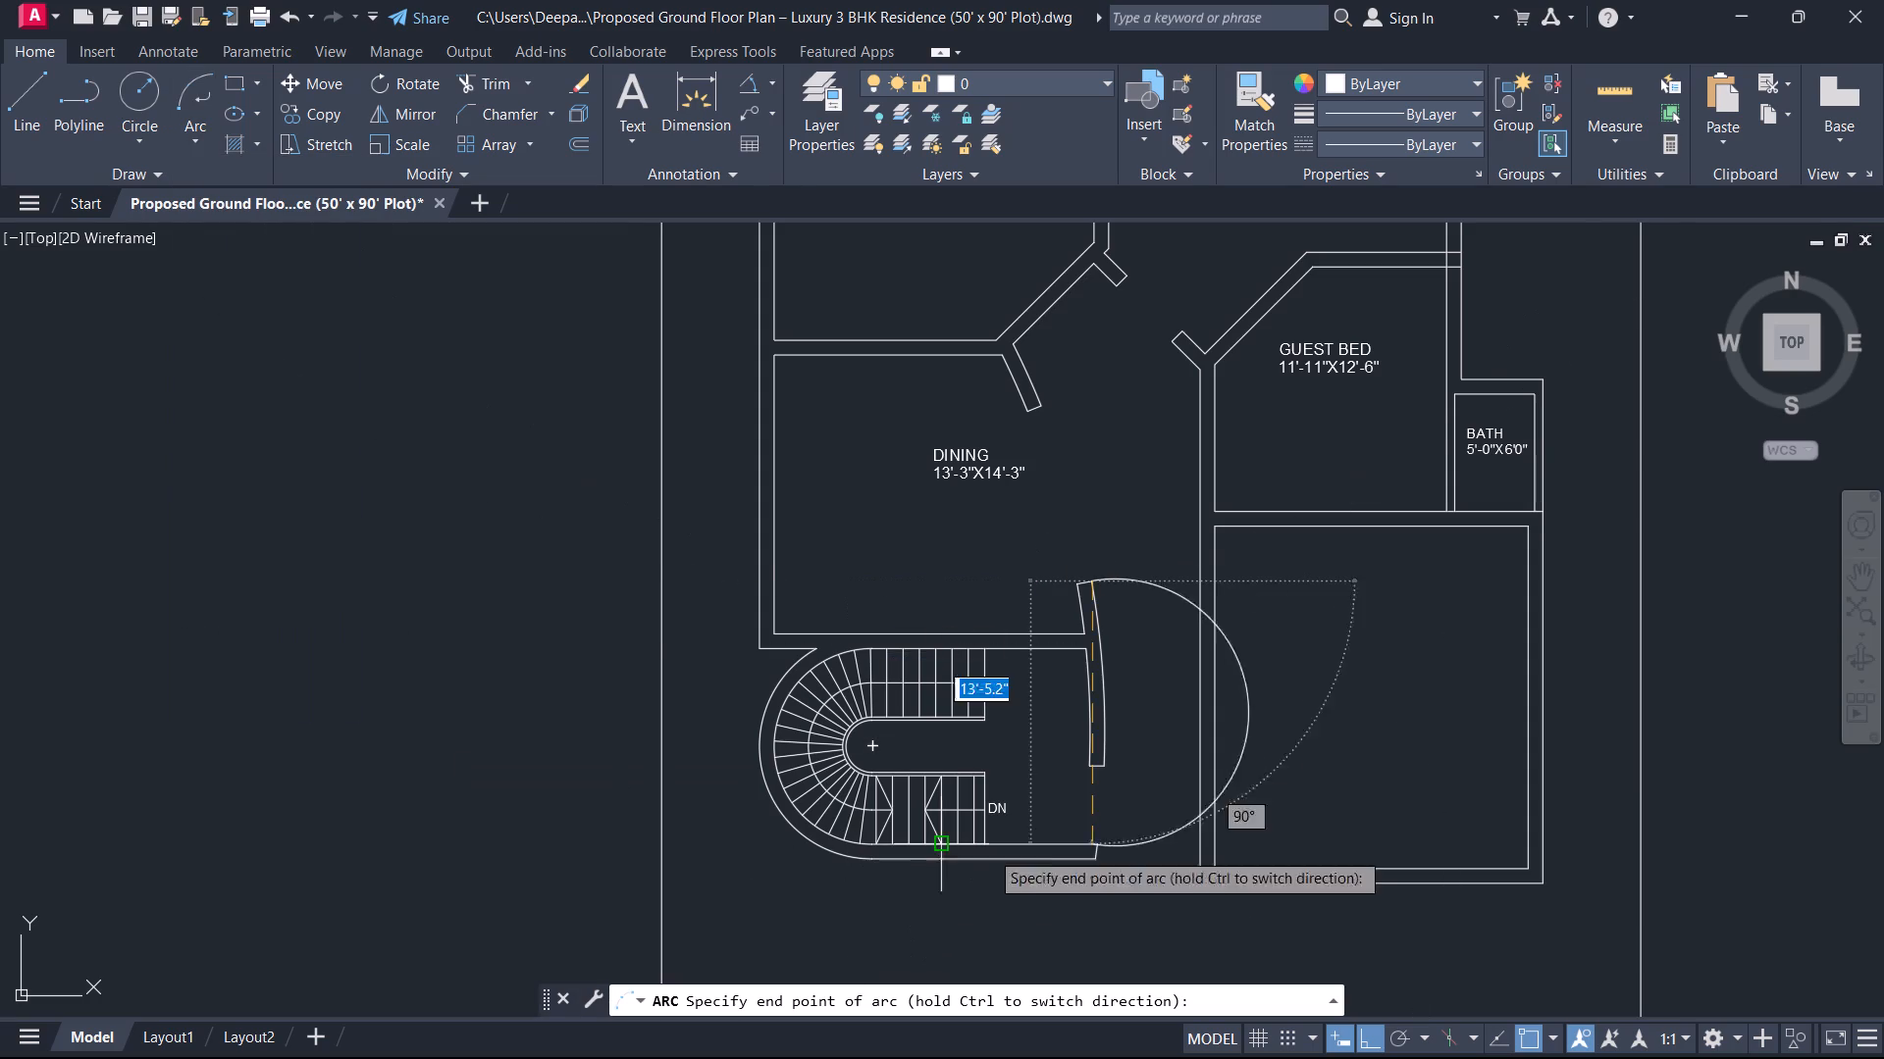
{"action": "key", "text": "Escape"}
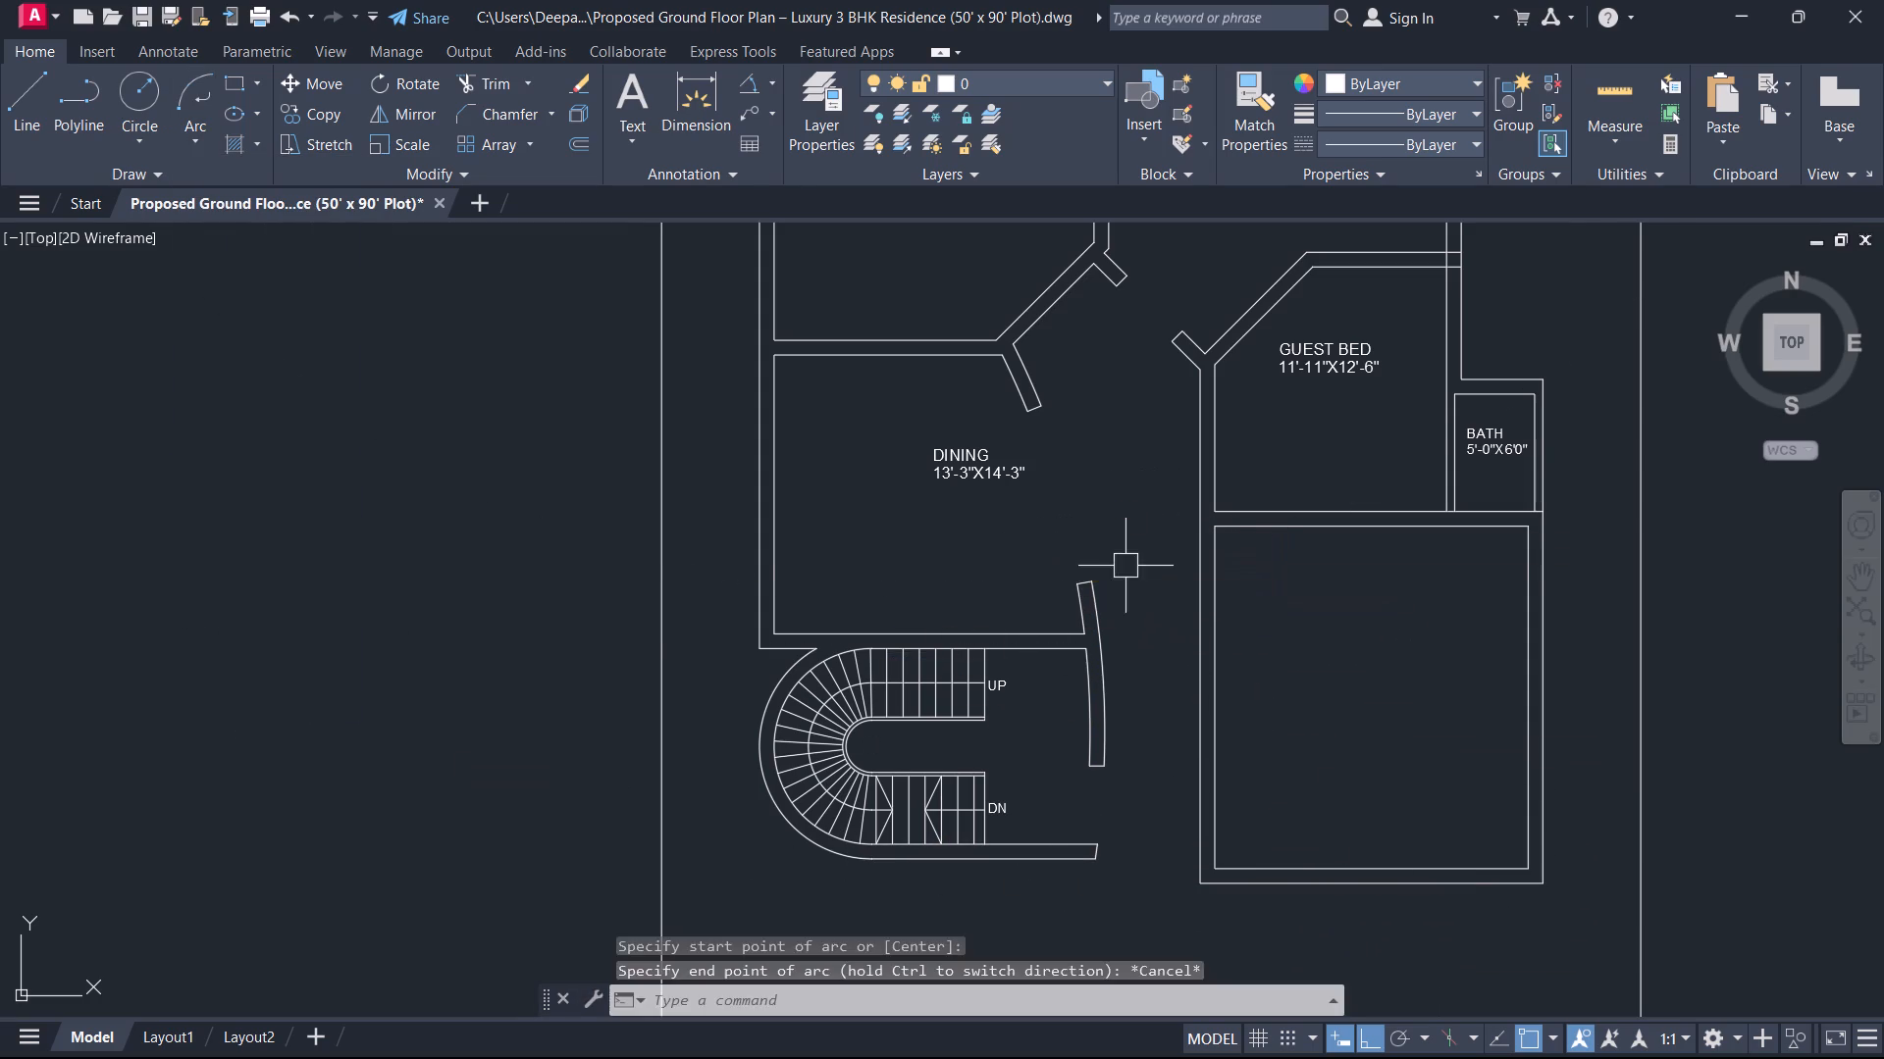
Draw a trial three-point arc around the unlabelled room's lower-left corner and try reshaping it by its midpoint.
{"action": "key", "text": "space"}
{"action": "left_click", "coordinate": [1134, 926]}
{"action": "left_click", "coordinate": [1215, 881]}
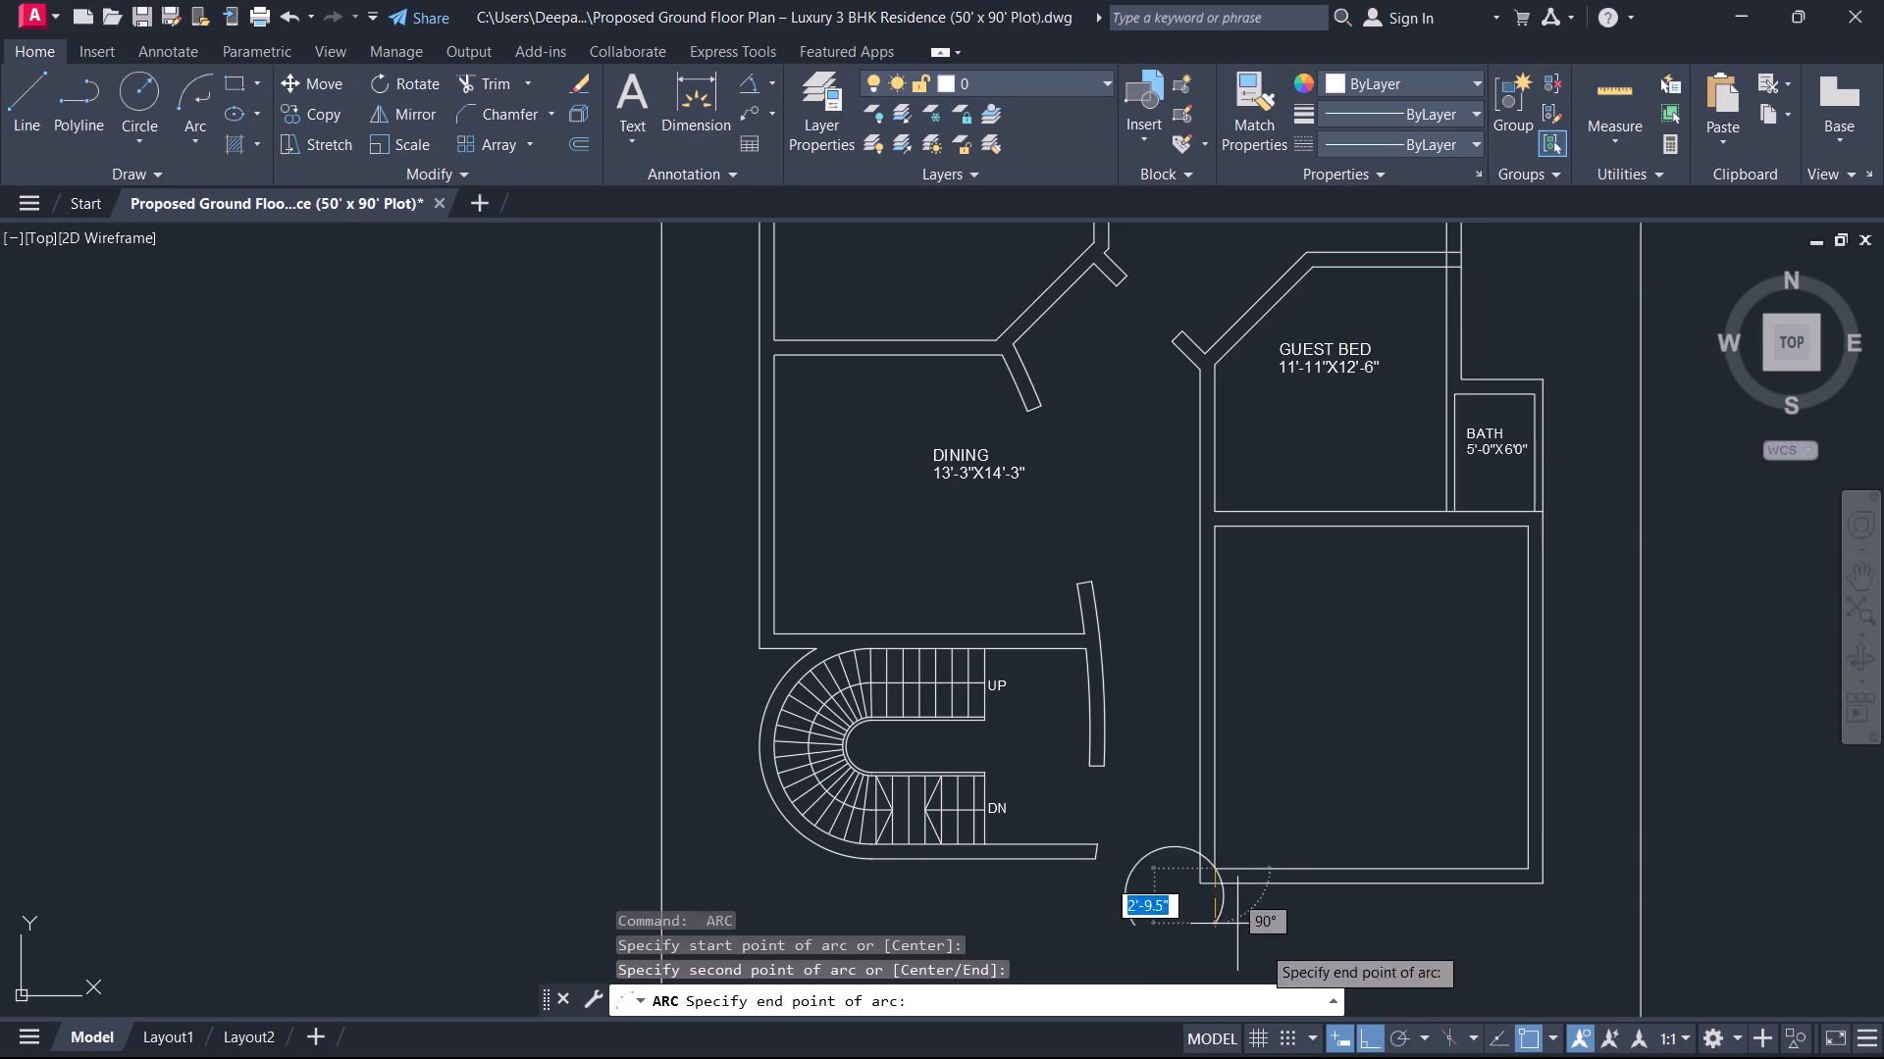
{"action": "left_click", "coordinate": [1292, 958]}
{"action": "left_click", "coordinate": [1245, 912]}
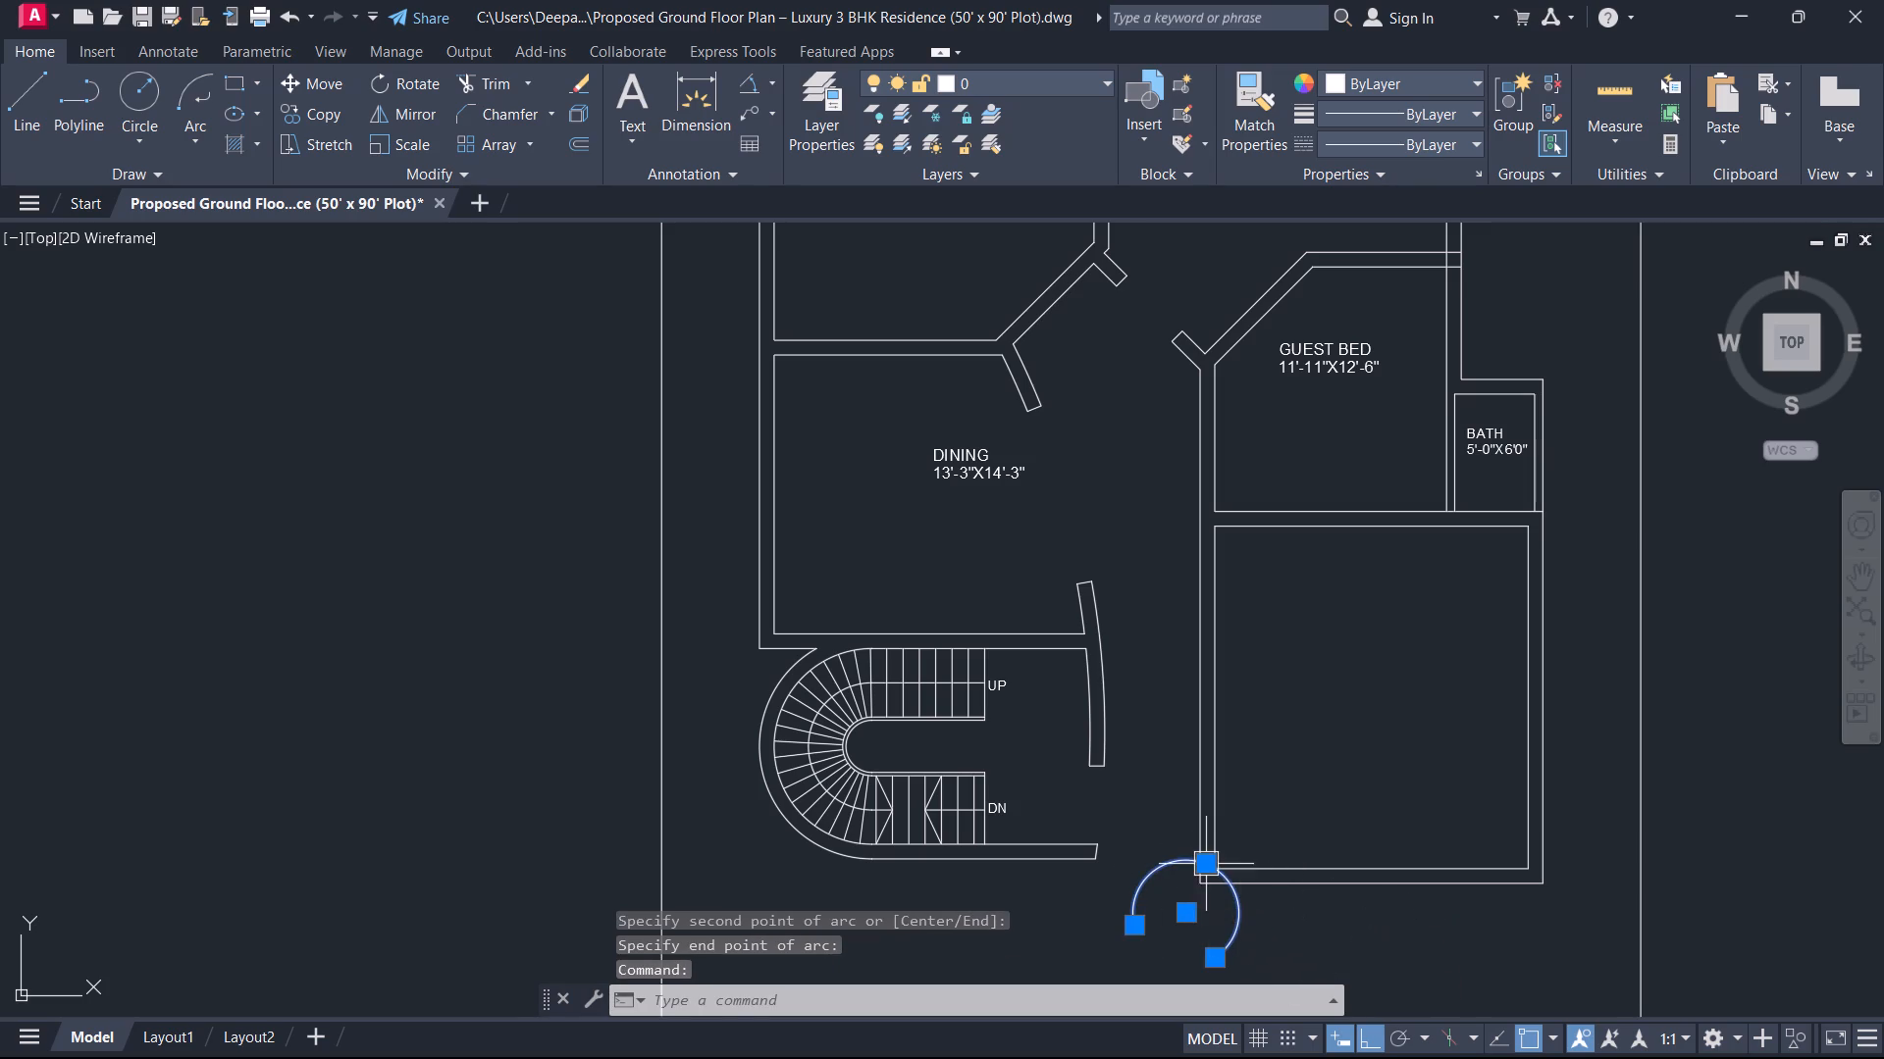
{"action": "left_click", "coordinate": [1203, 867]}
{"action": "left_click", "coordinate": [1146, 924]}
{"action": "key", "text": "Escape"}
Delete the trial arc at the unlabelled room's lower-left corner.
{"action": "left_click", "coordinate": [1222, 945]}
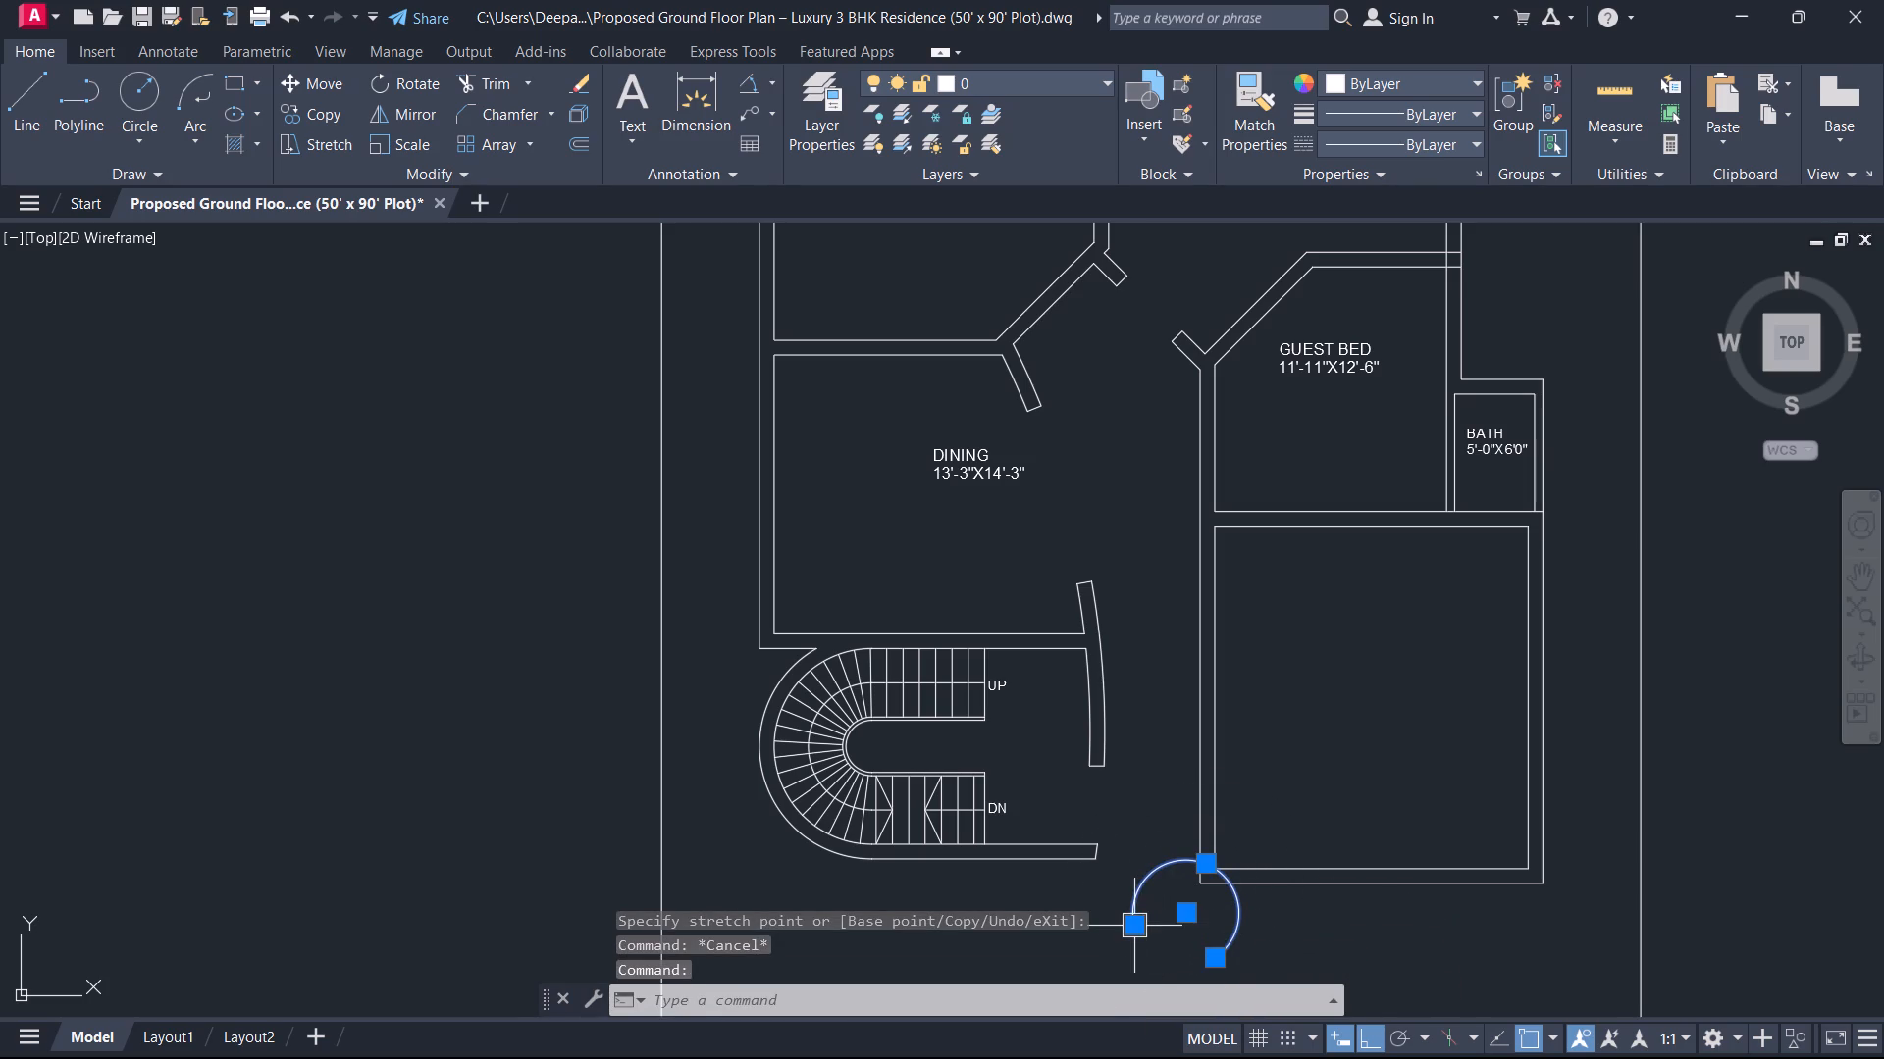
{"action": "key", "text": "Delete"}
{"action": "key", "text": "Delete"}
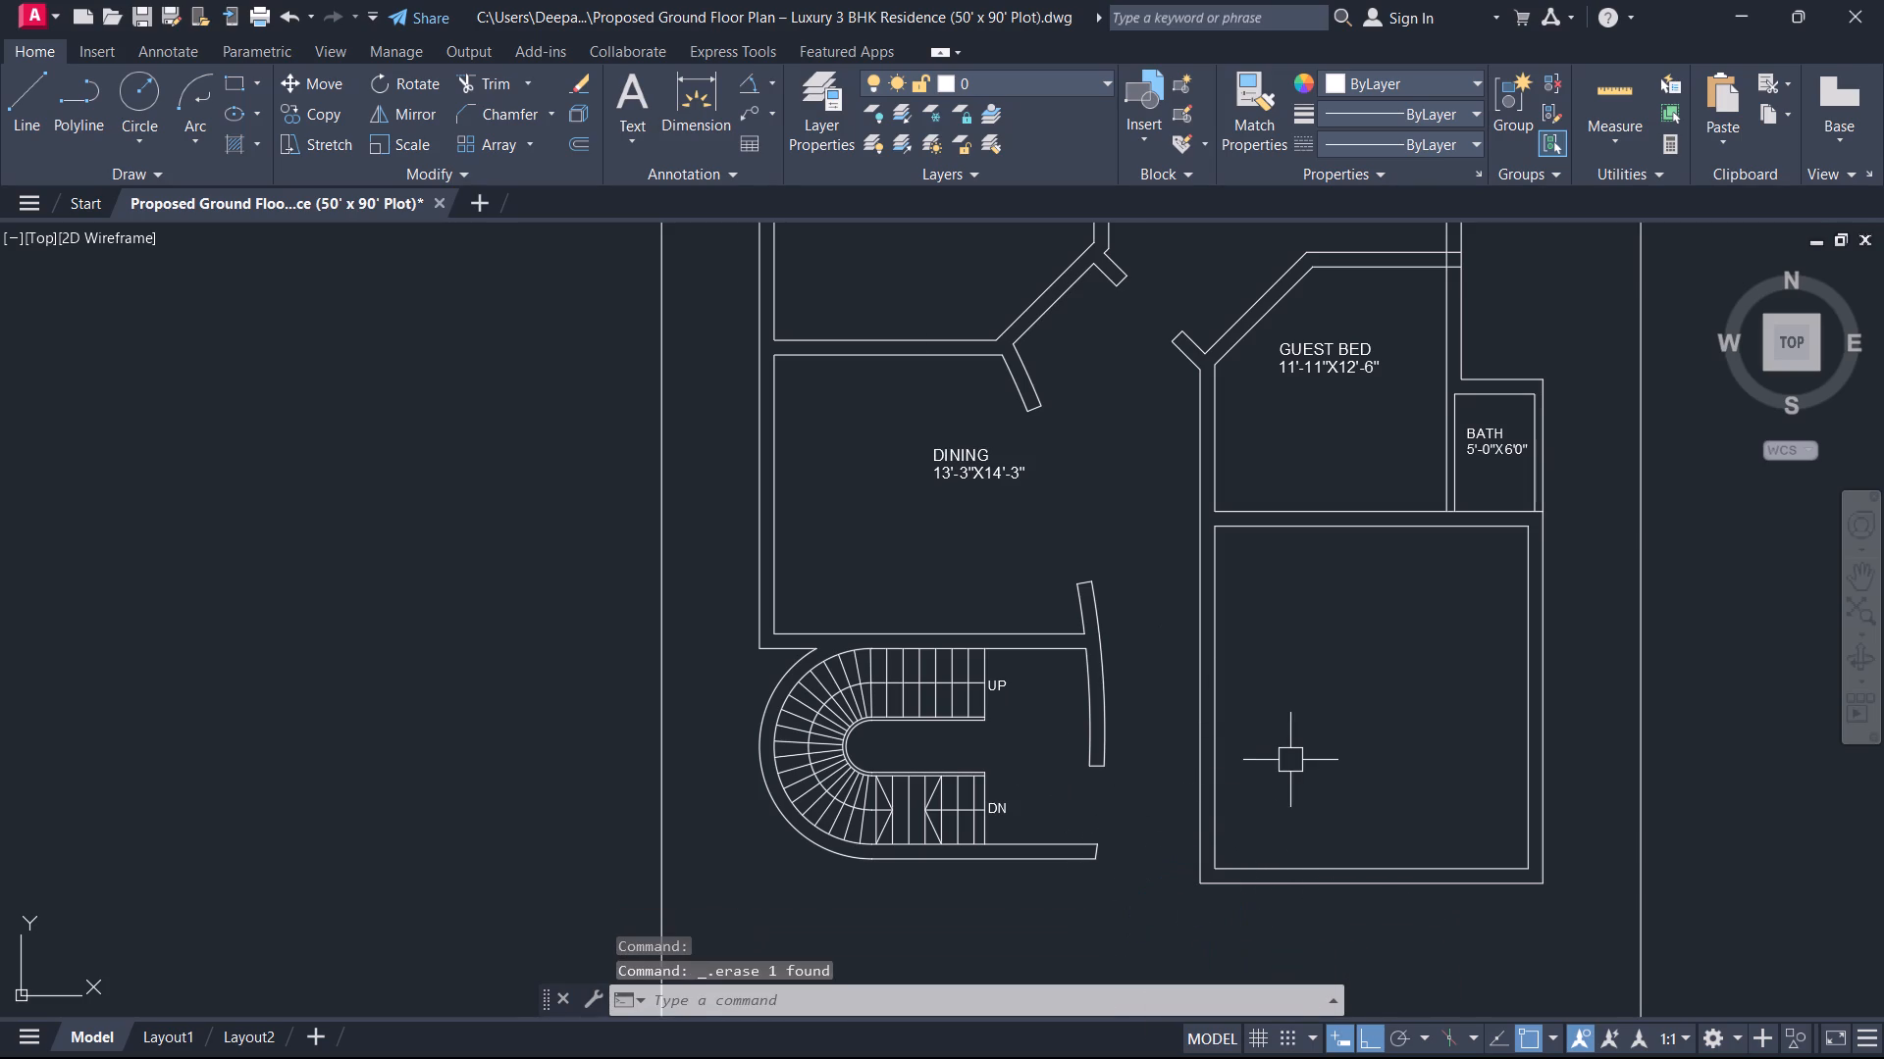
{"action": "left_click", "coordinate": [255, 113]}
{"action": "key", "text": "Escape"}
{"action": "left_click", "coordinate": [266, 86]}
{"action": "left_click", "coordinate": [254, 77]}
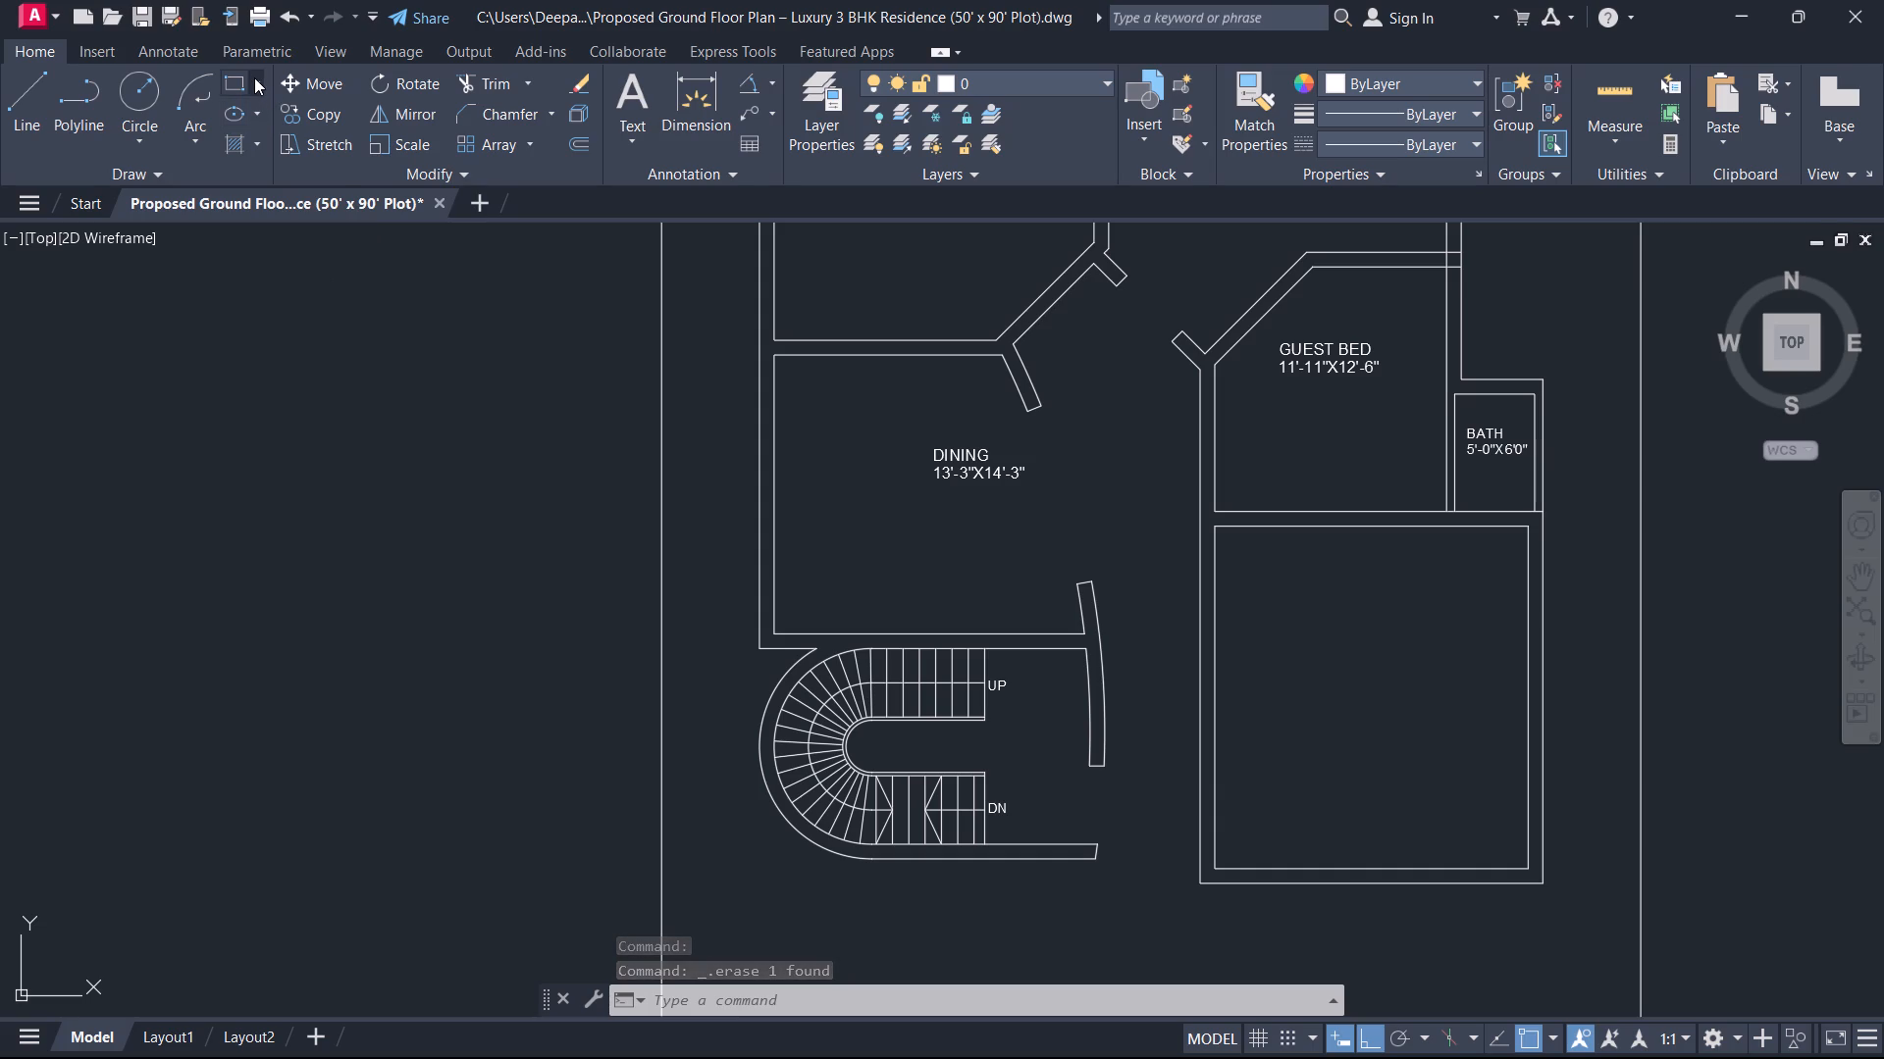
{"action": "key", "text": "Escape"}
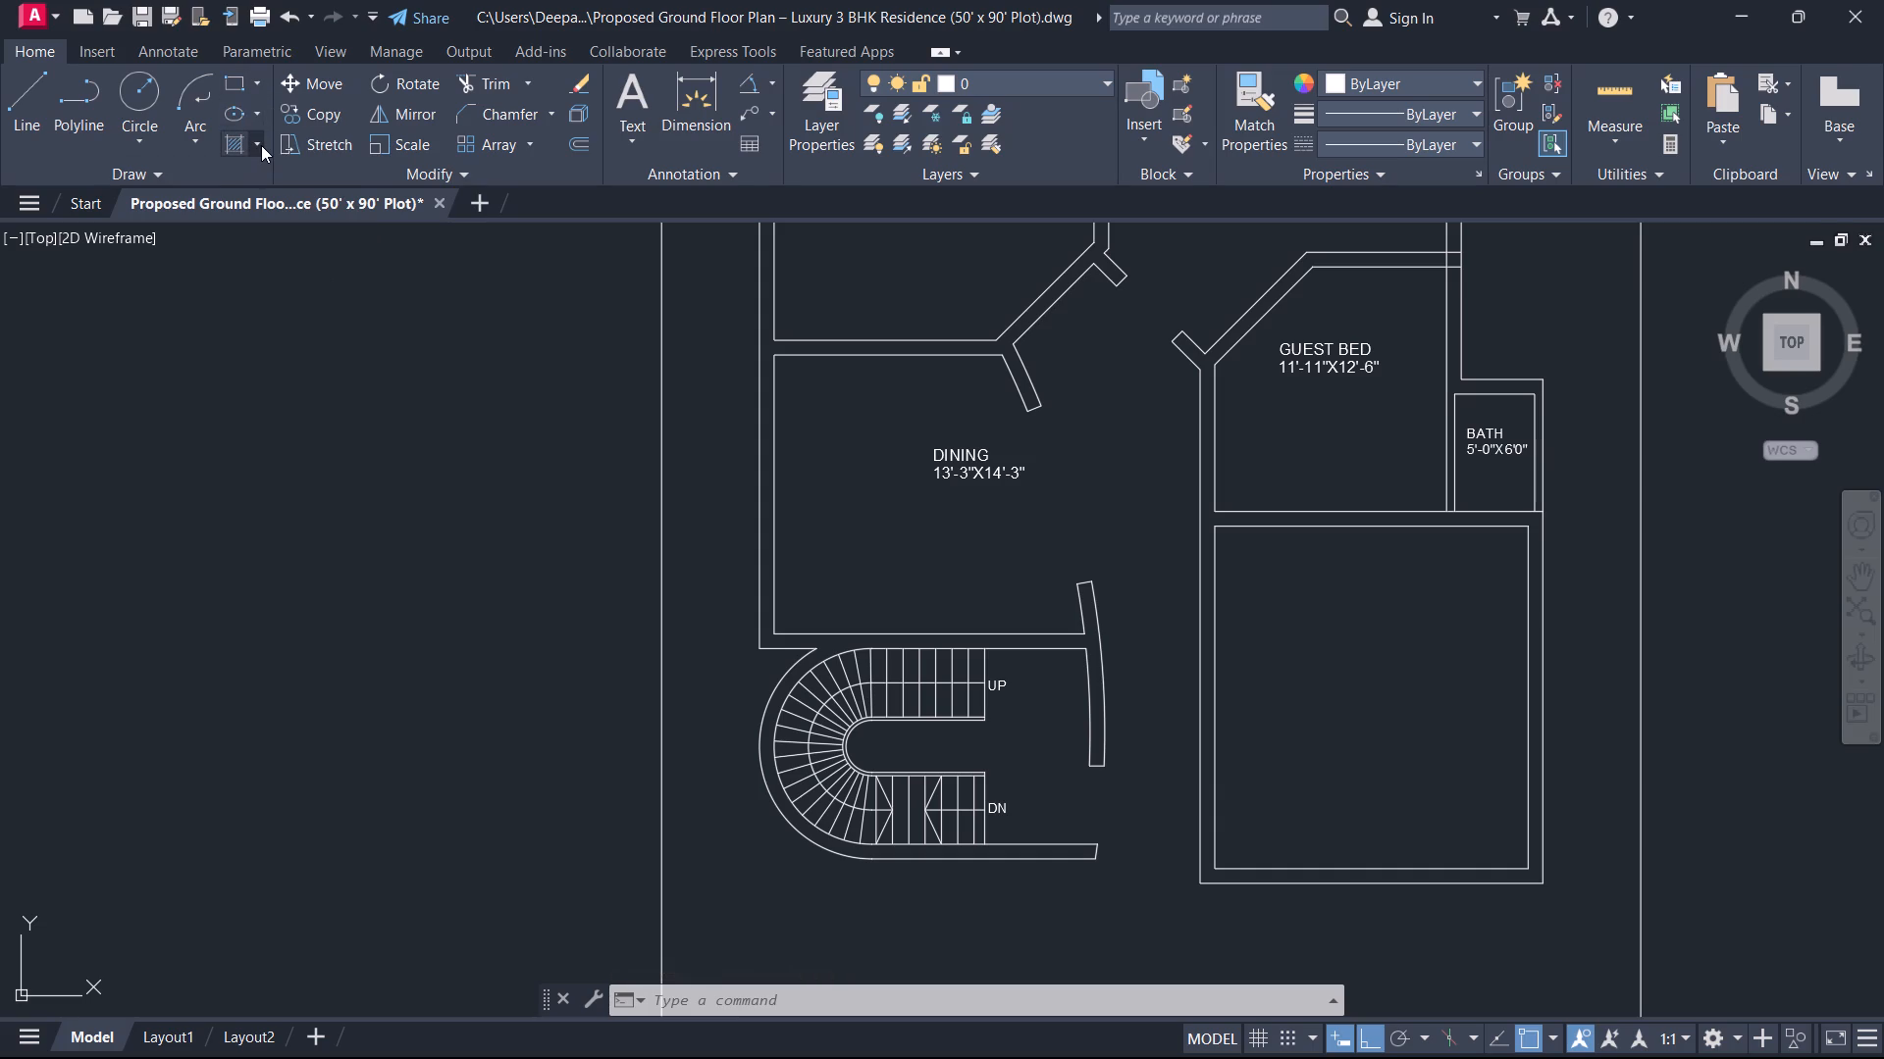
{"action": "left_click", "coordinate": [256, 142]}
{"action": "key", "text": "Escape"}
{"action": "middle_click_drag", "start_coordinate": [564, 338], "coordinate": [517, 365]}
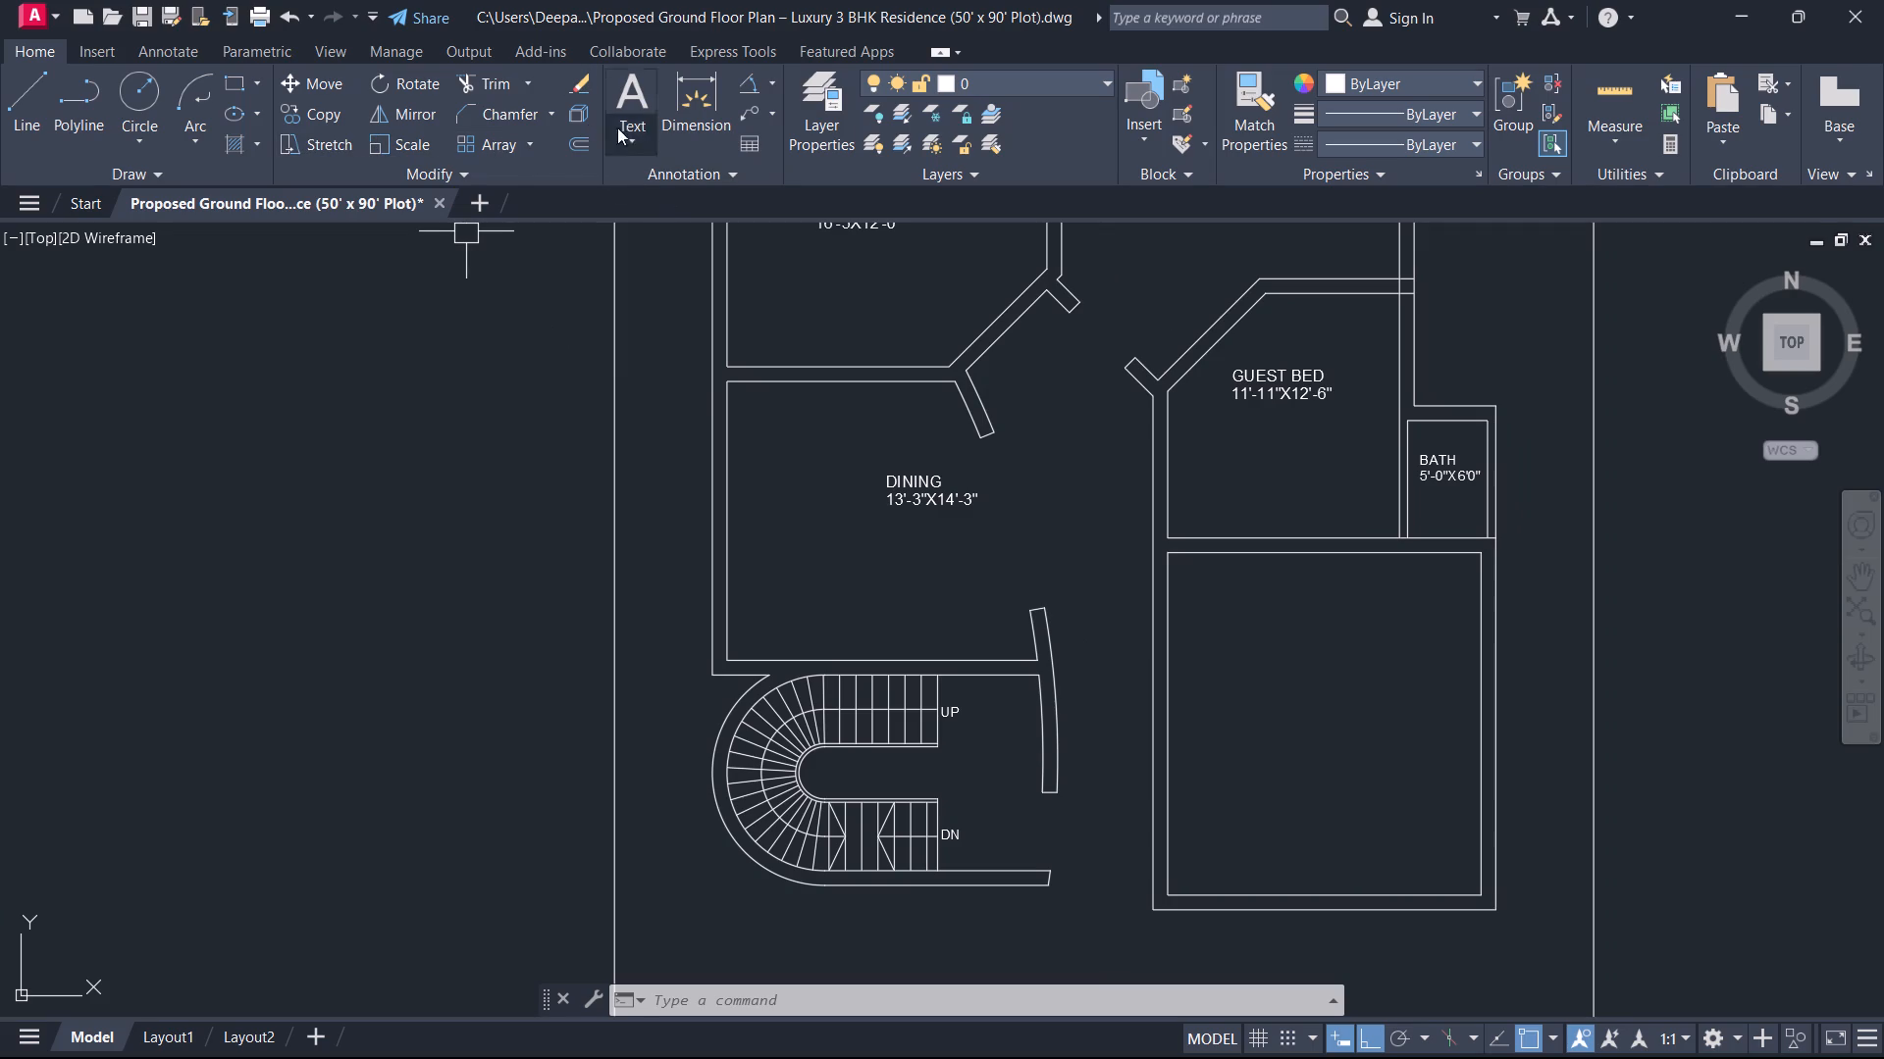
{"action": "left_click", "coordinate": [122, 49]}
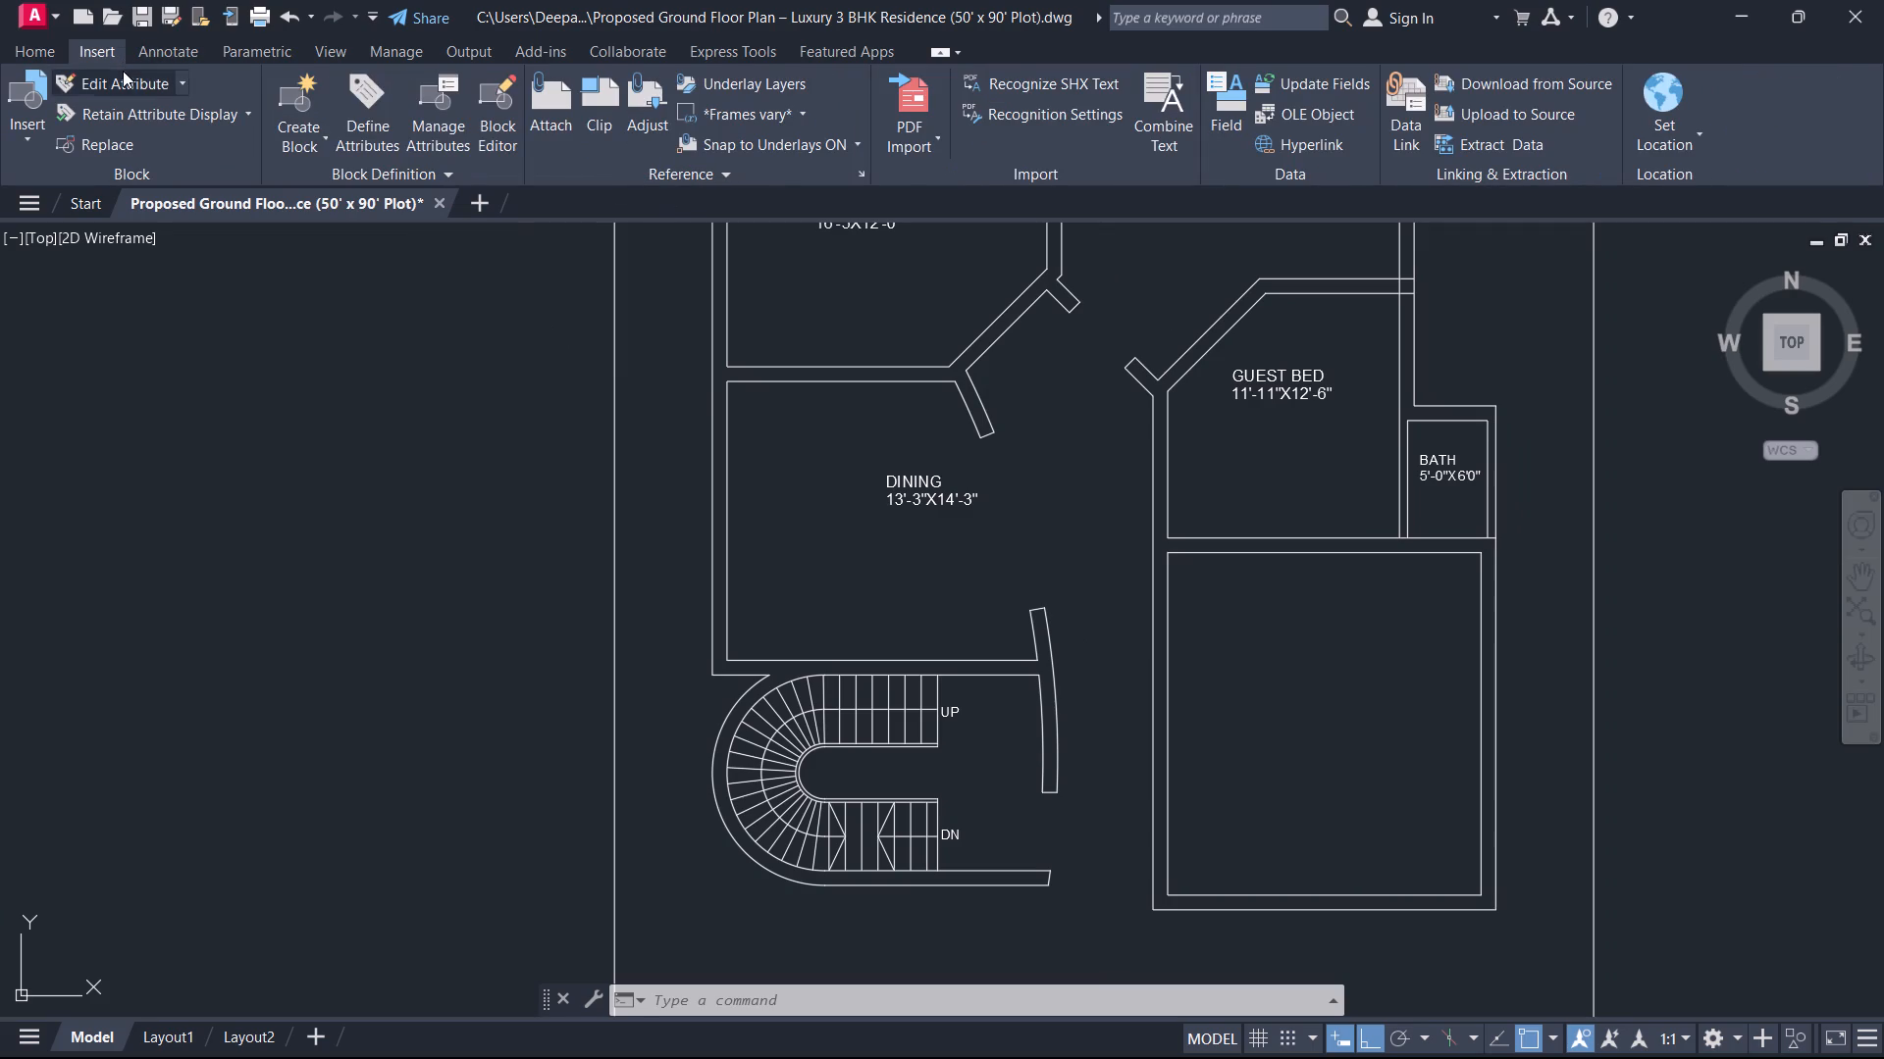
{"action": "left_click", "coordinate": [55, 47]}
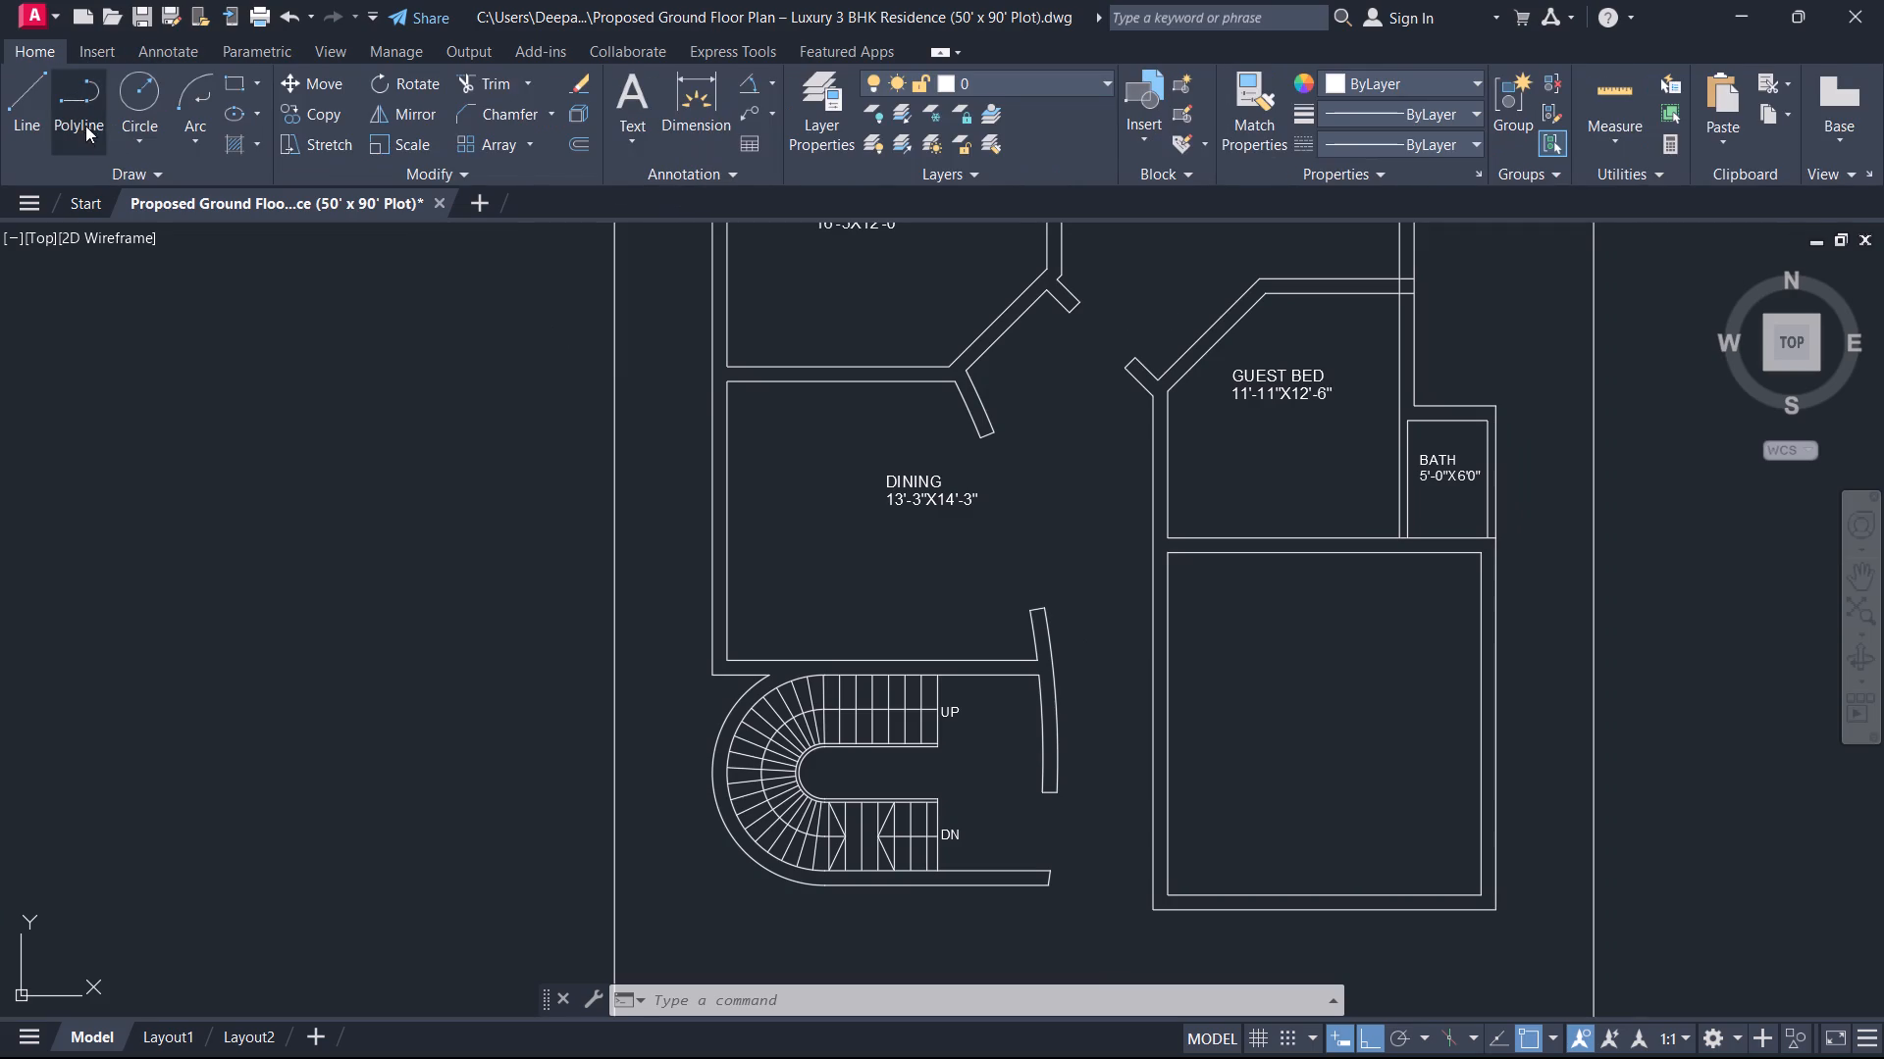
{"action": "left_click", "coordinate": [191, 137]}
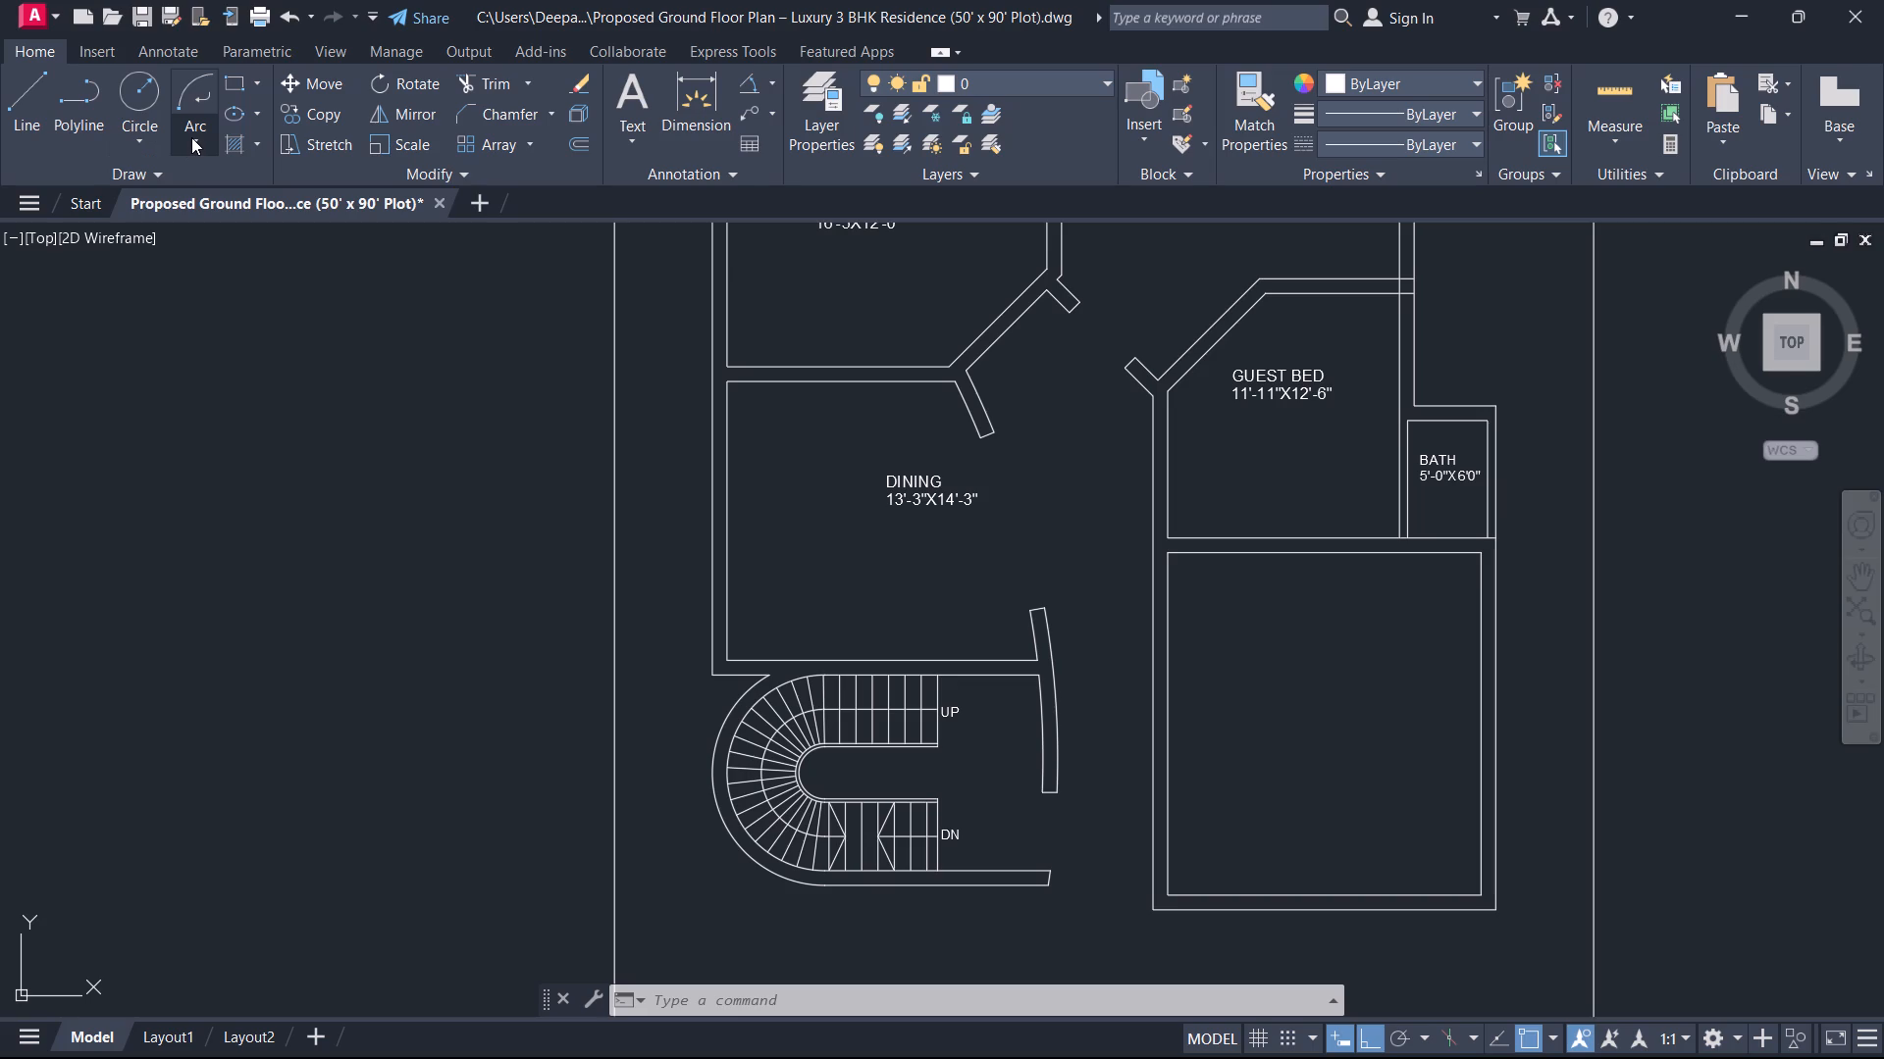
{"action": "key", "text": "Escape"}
Draw a single horizontal line below the staircase's bottom wall, extending past the wall's end towards the unlabelled room.
{"action": "left_click", "coordinate": [31, 117]}
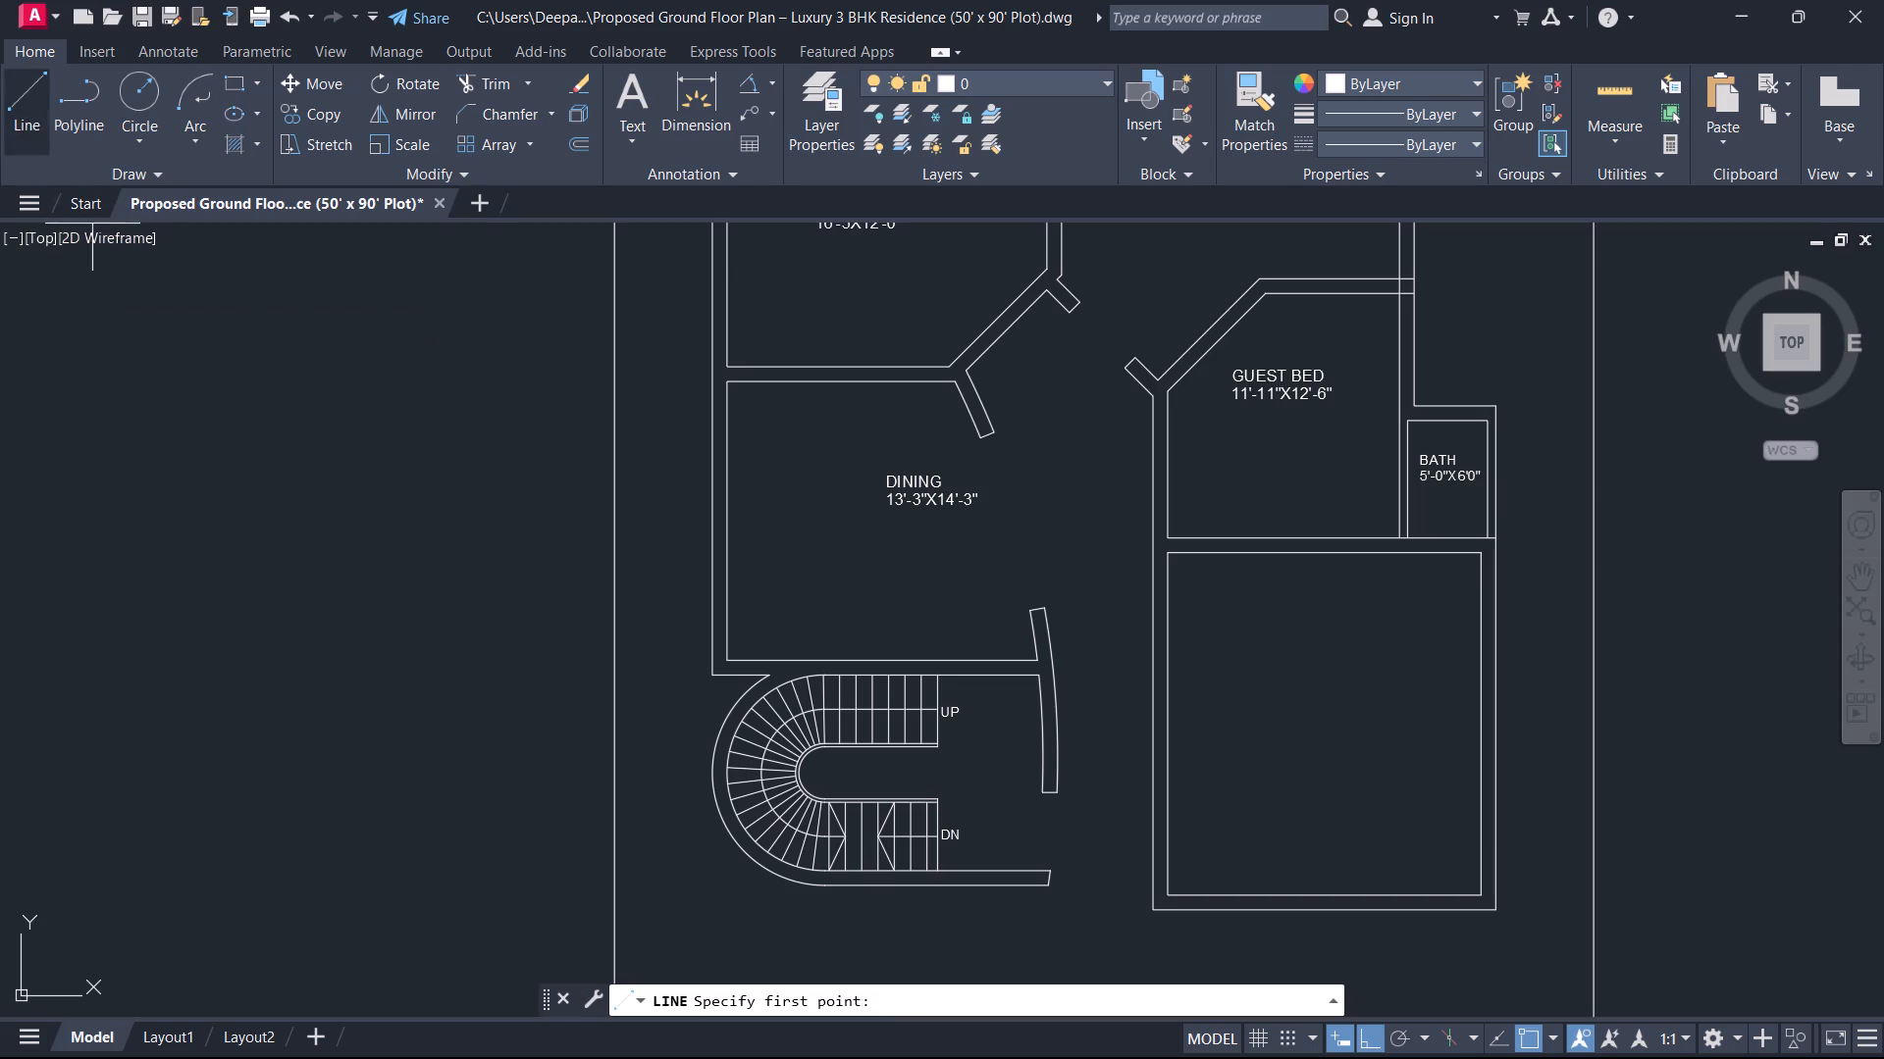
{"action": "scroll", "coordinate": [107, 442], "scroll_direction": "down", "scroll_amount": 1}
{"action": "scroll", "coordinate": [340, 751], "scroll_direction": "up", "scroll_amount": 4}
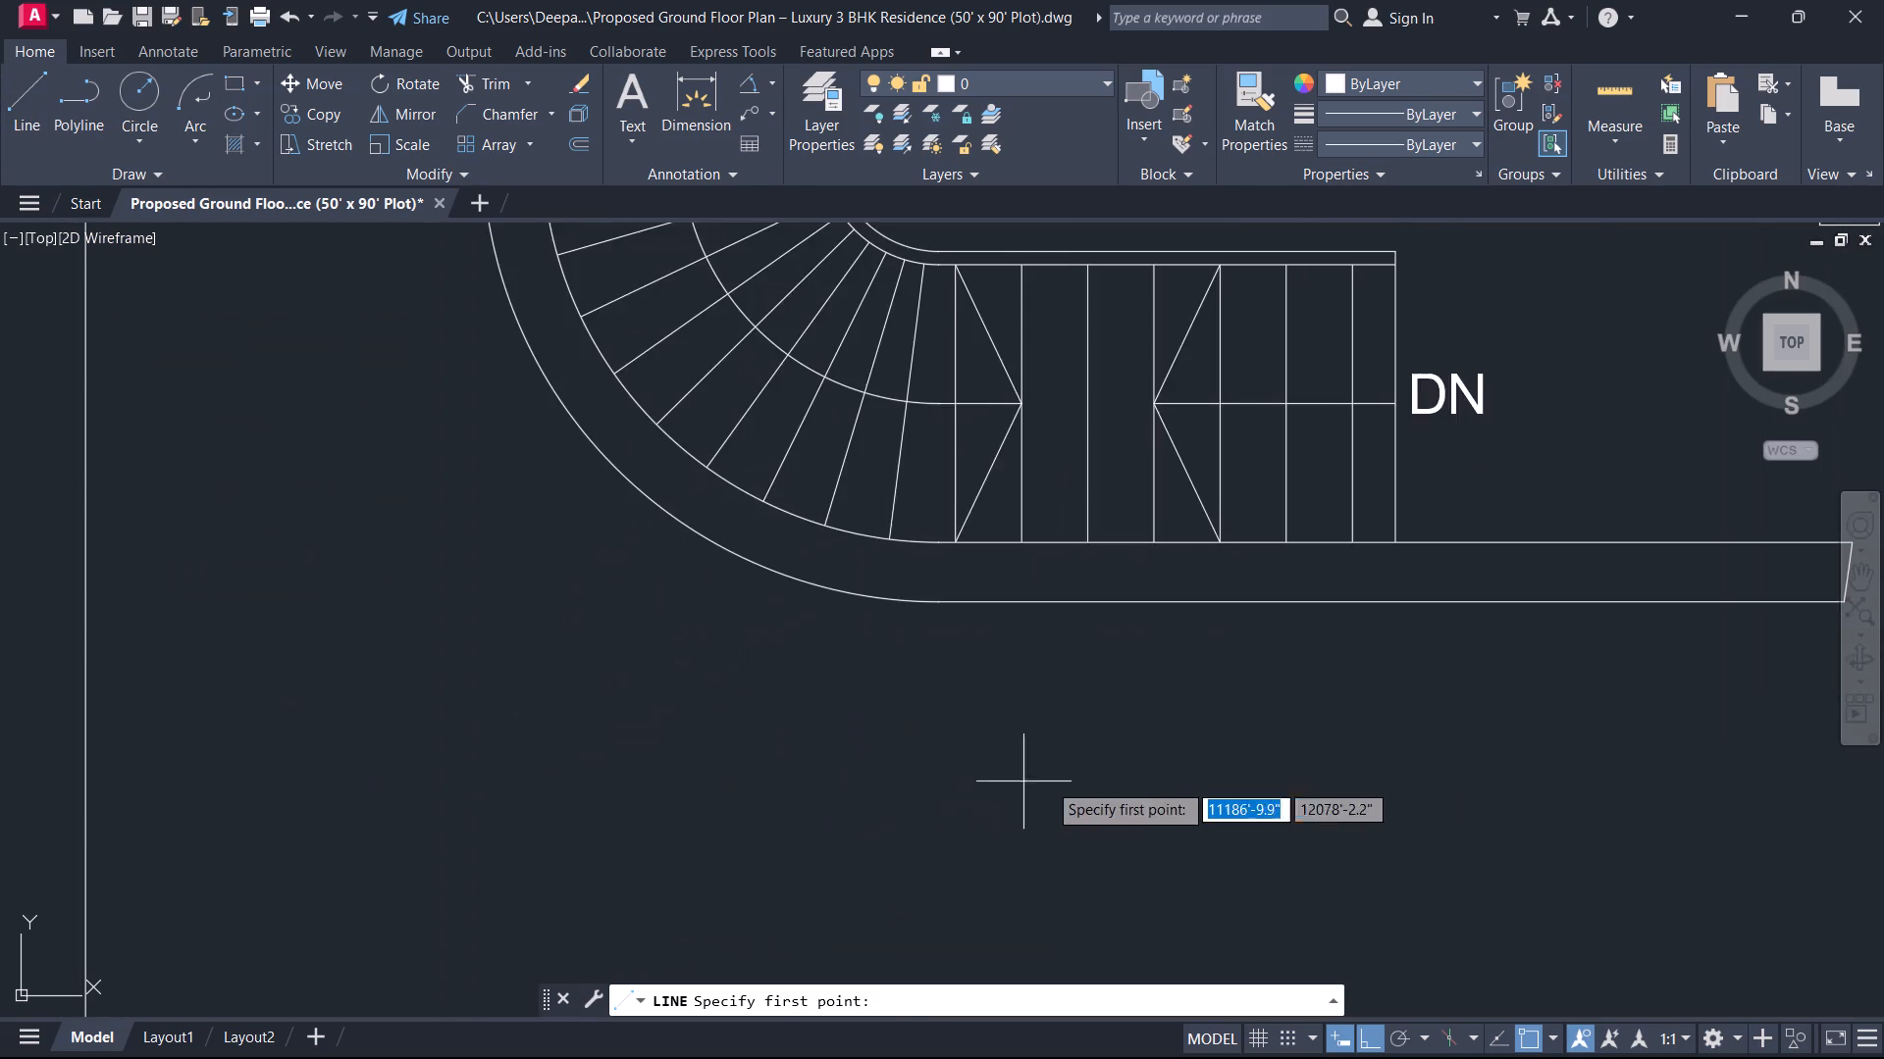
{"action": "middle_click_drag", "start_coordinate": [1157, 772], "coordinate": [548, 793]}
{"action": "scroll", "coordinate": [1156, 767], "scroll_direction": "down", "scroll_amount": 2}
{"action": "left_click", "coordinate": [644, 796]}
{"action": "left_click", "coordinate": [917, 852]}
{"action": "key", "text": "Escape"}
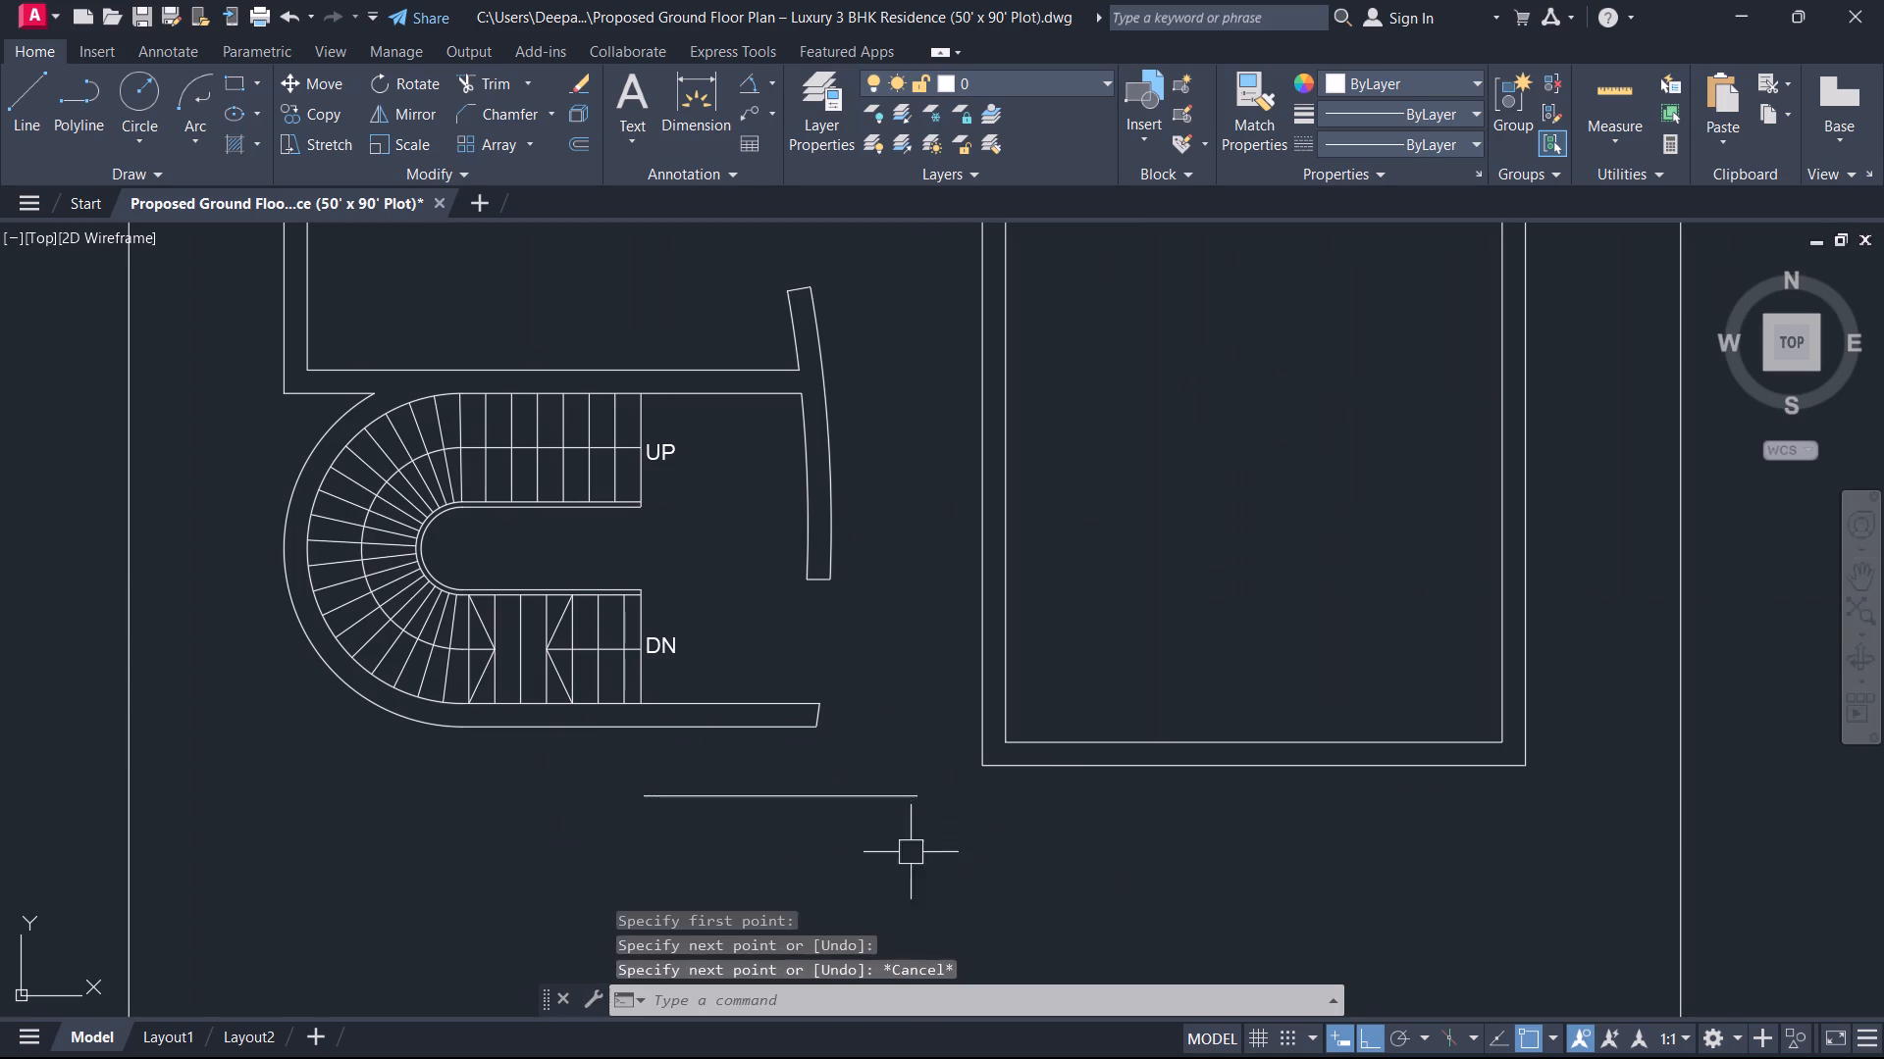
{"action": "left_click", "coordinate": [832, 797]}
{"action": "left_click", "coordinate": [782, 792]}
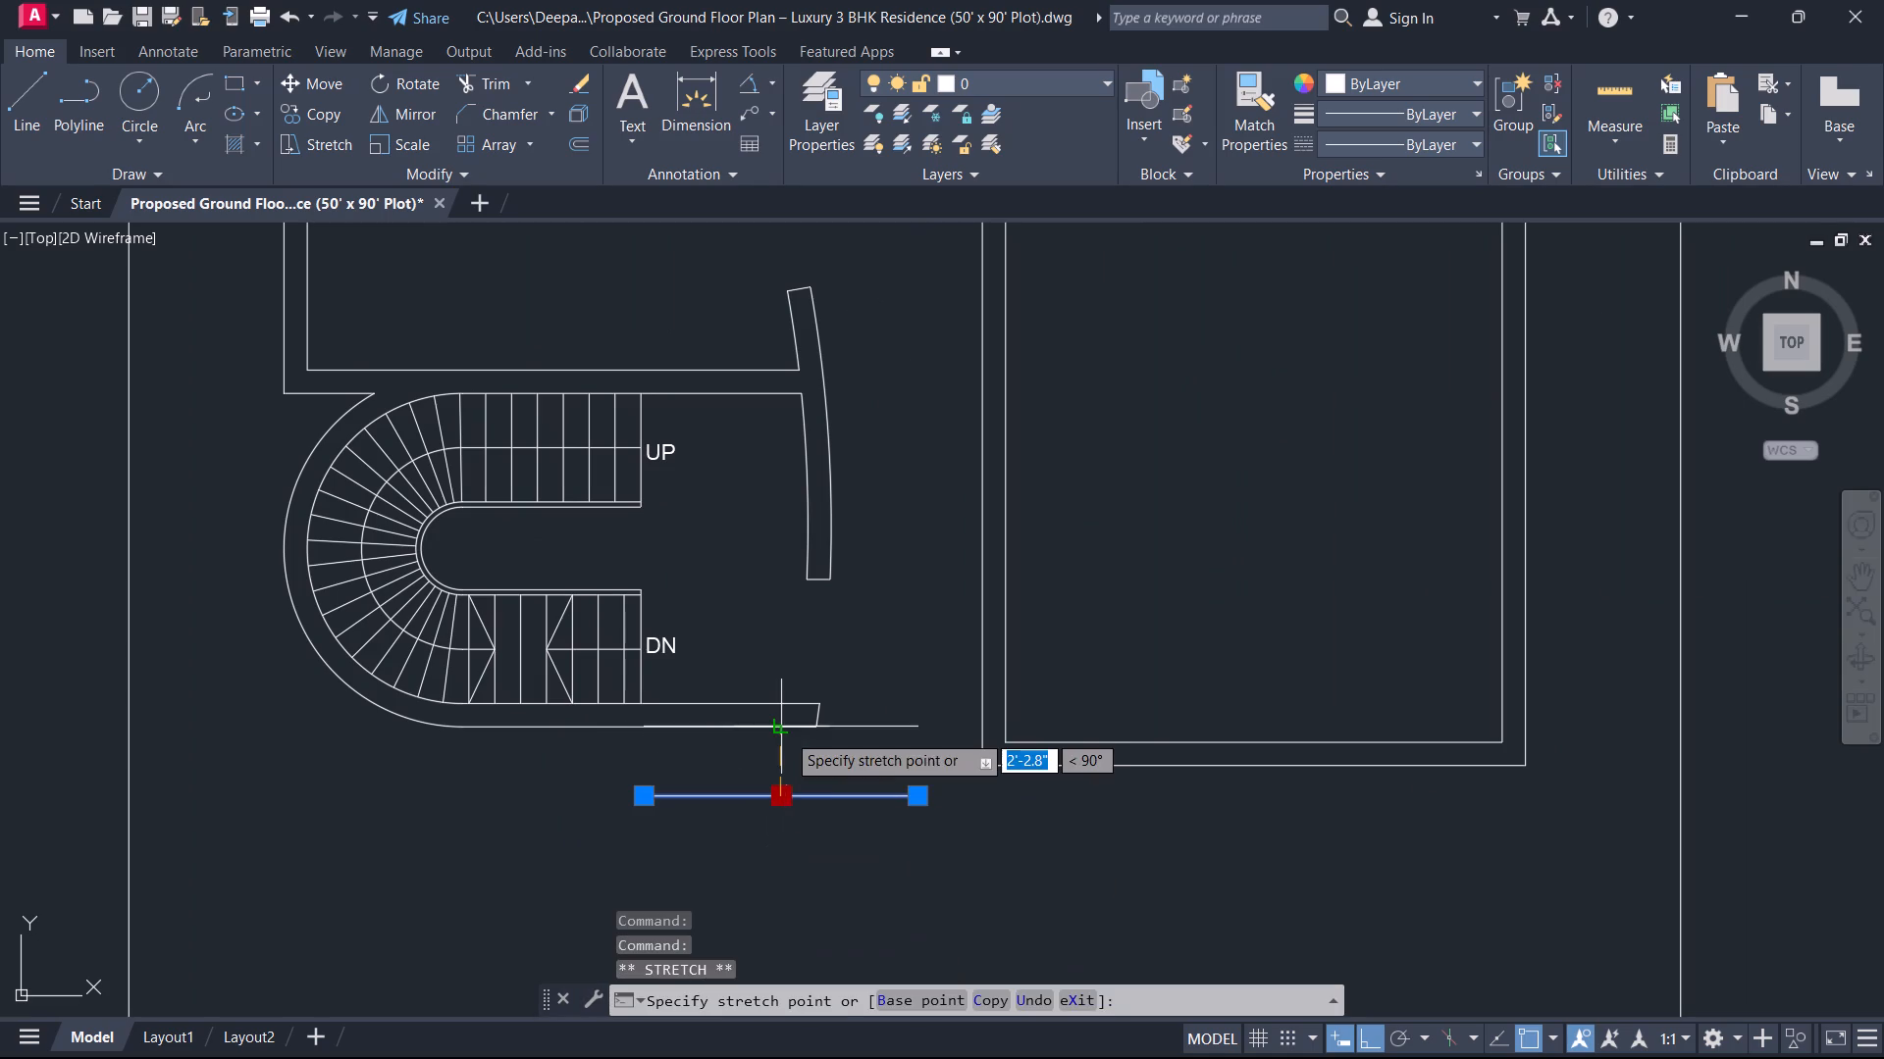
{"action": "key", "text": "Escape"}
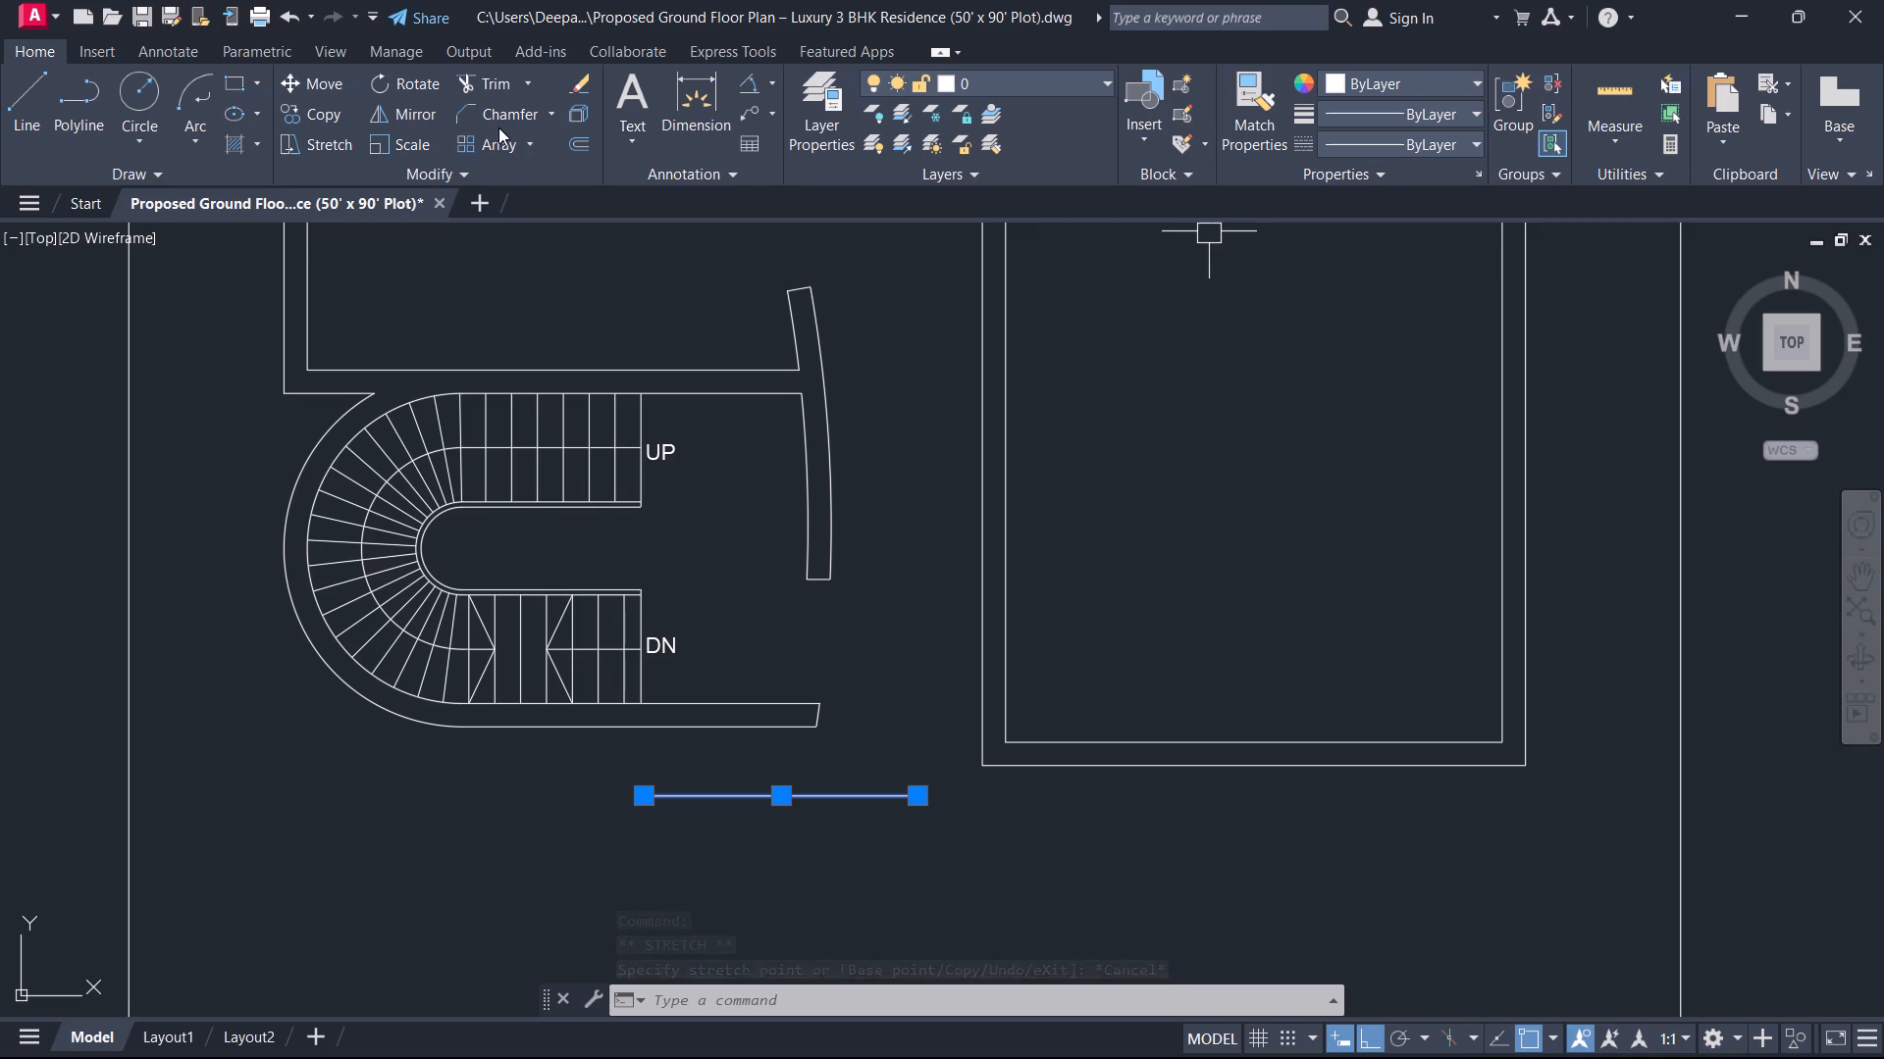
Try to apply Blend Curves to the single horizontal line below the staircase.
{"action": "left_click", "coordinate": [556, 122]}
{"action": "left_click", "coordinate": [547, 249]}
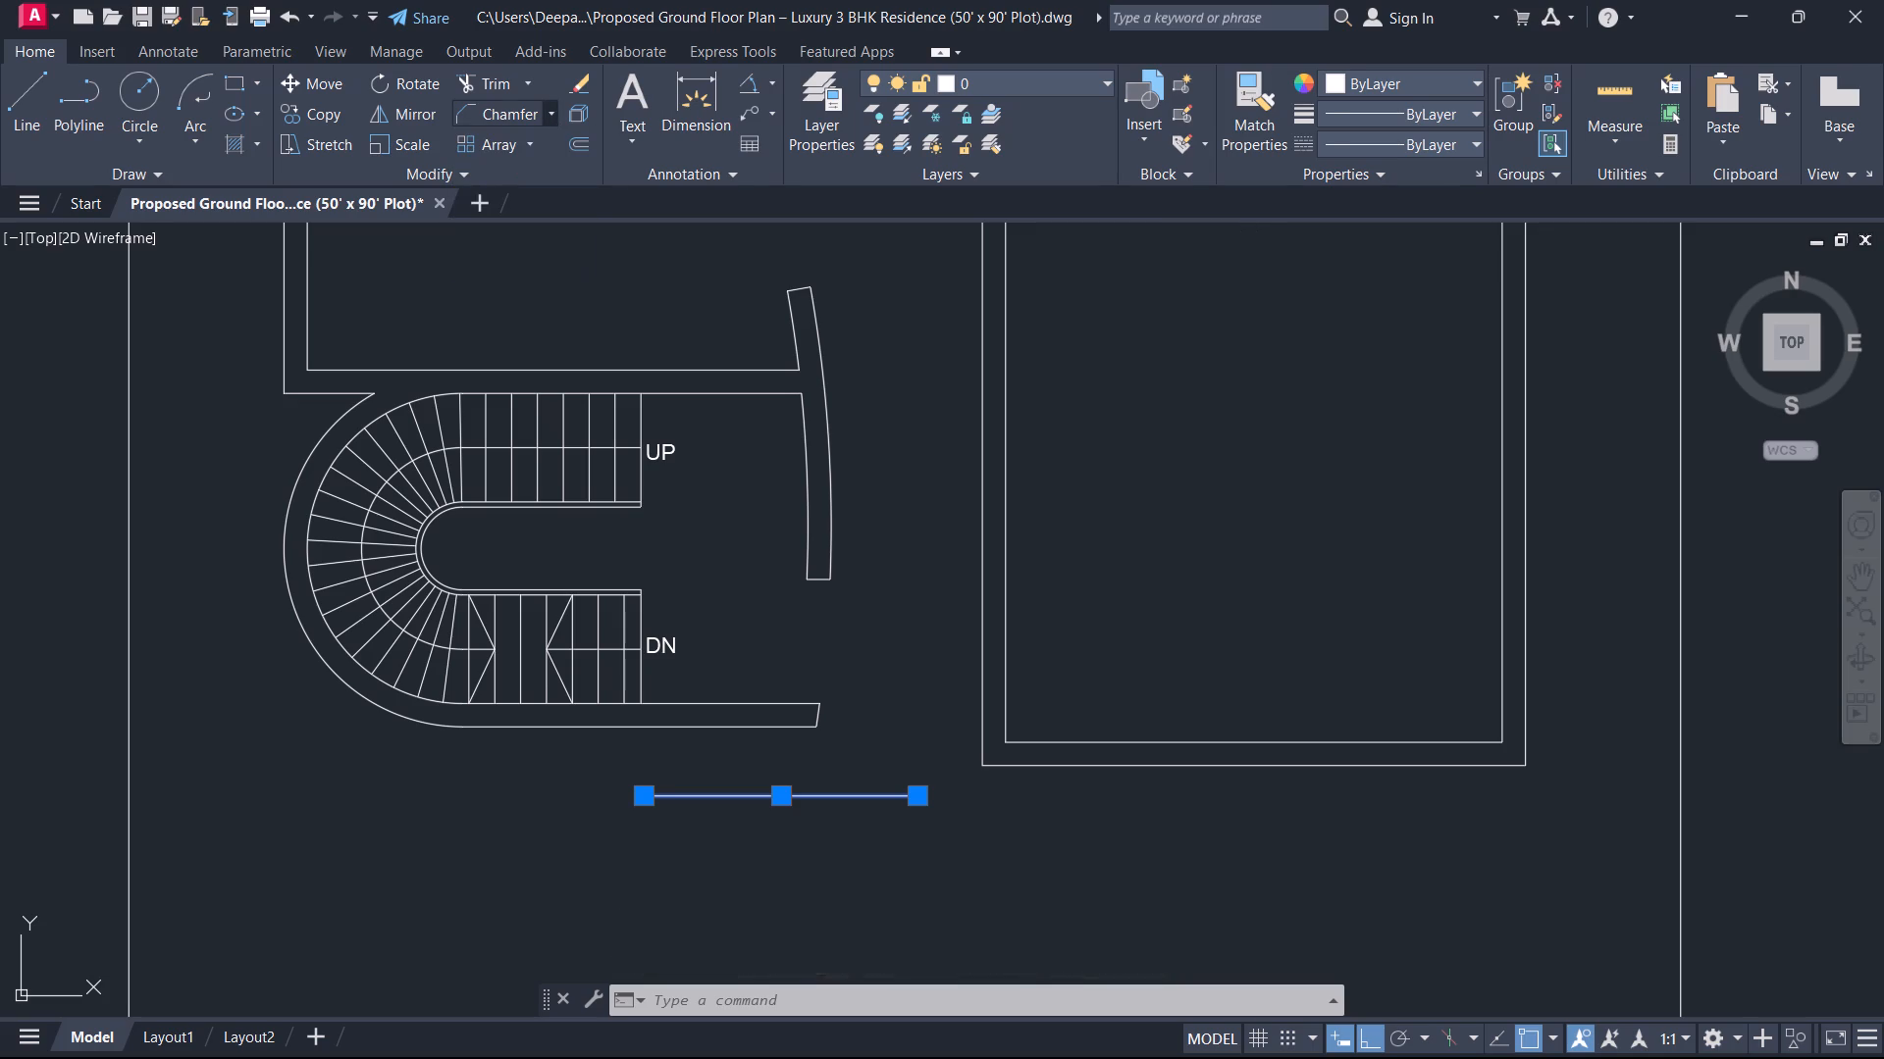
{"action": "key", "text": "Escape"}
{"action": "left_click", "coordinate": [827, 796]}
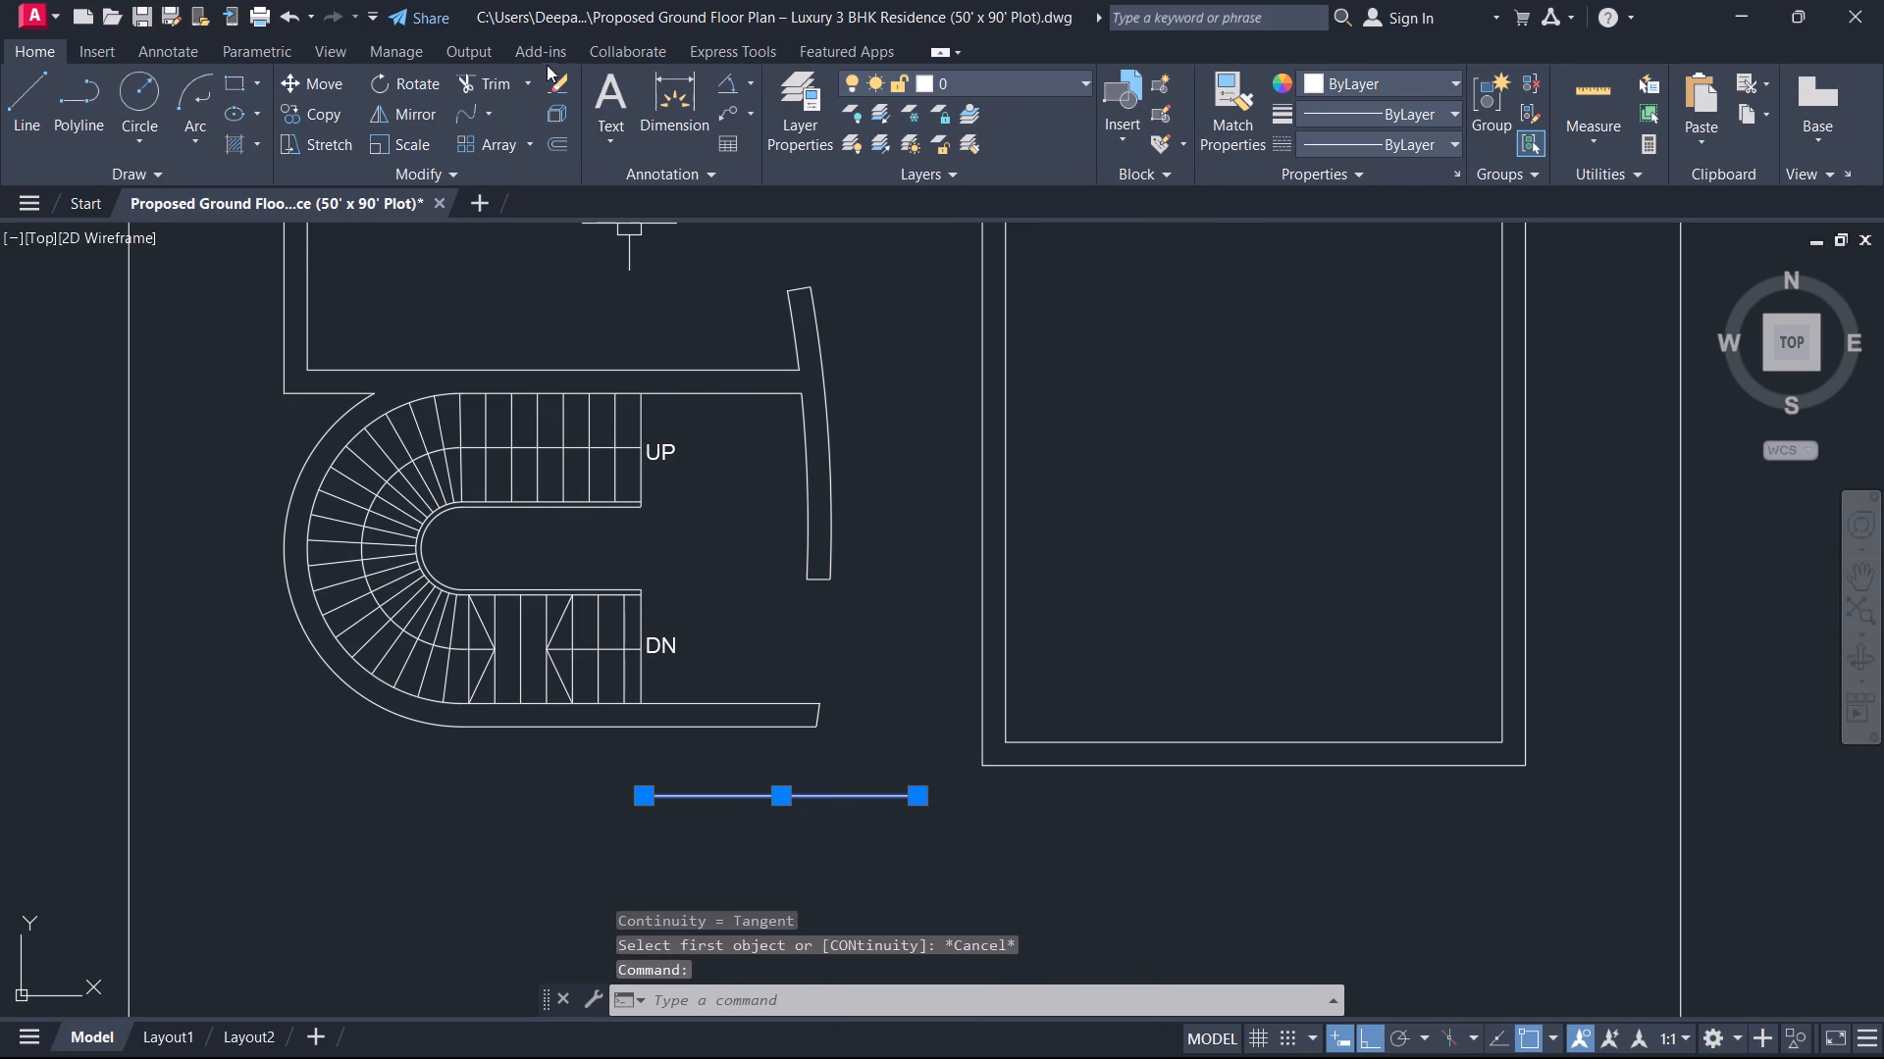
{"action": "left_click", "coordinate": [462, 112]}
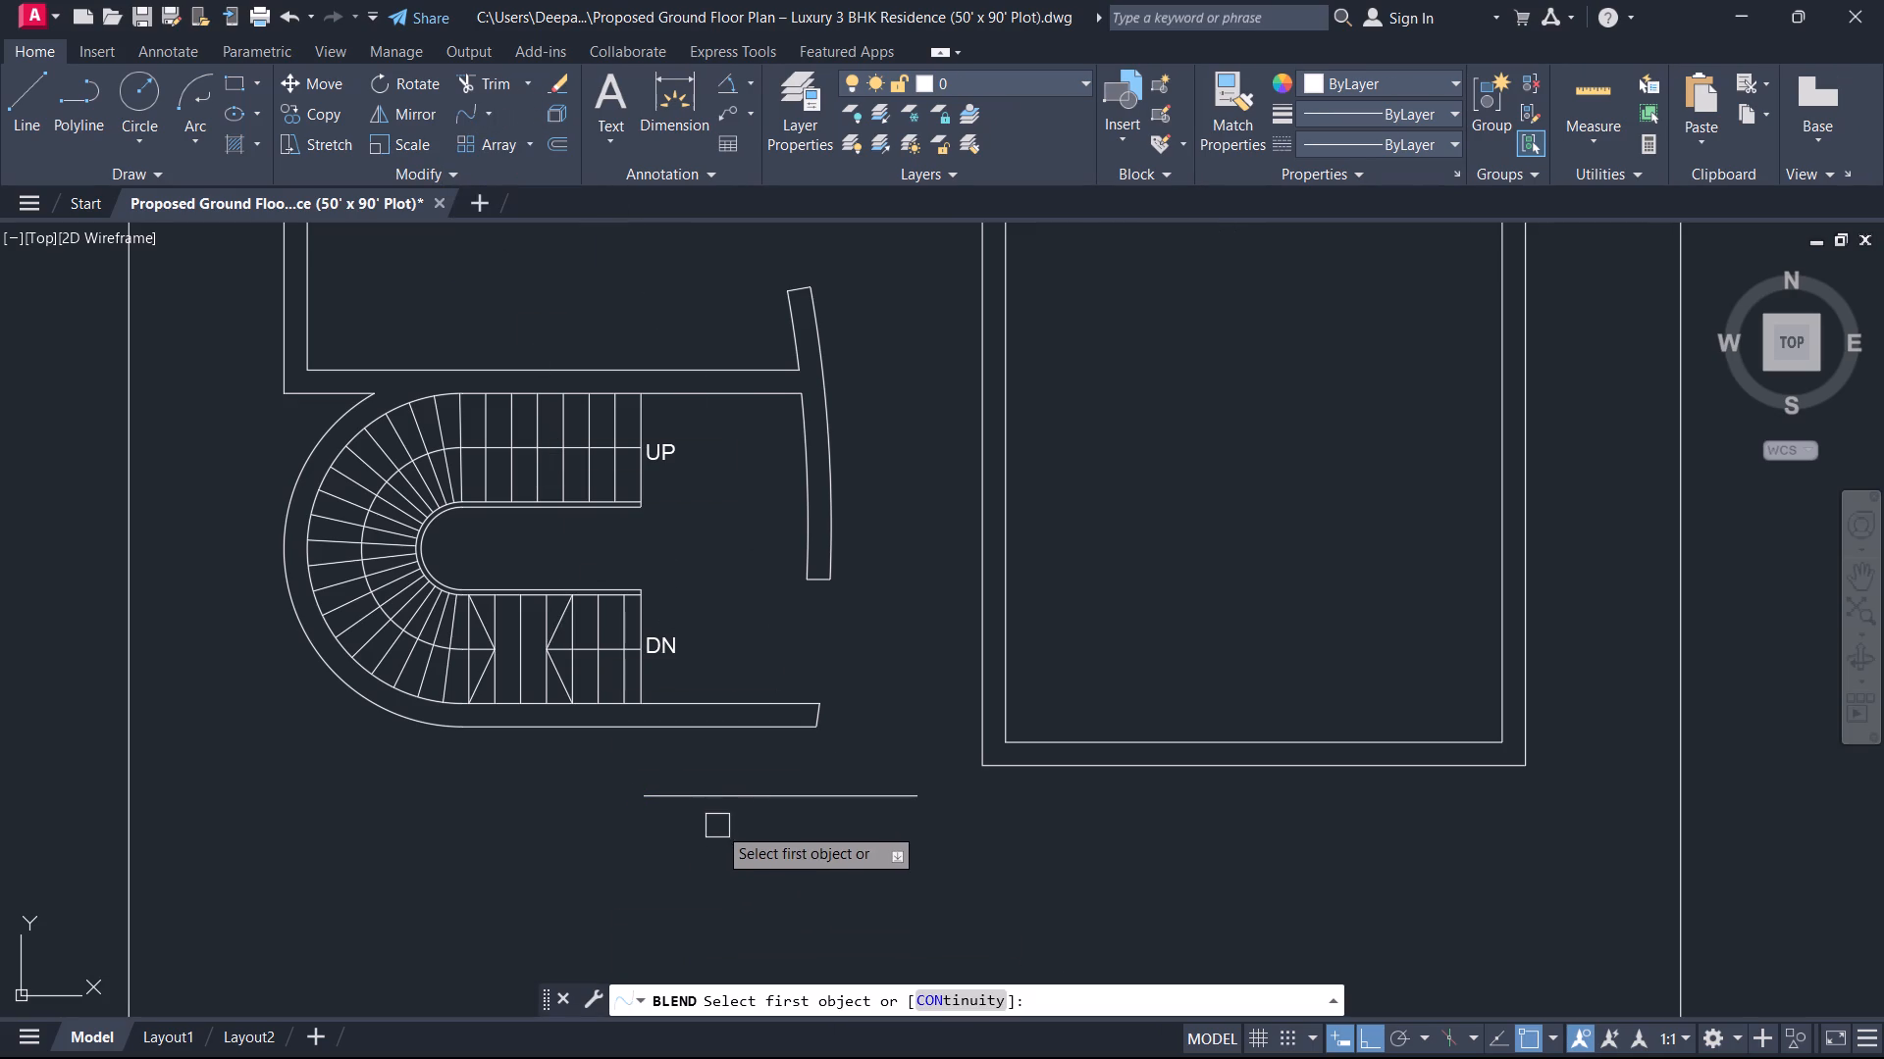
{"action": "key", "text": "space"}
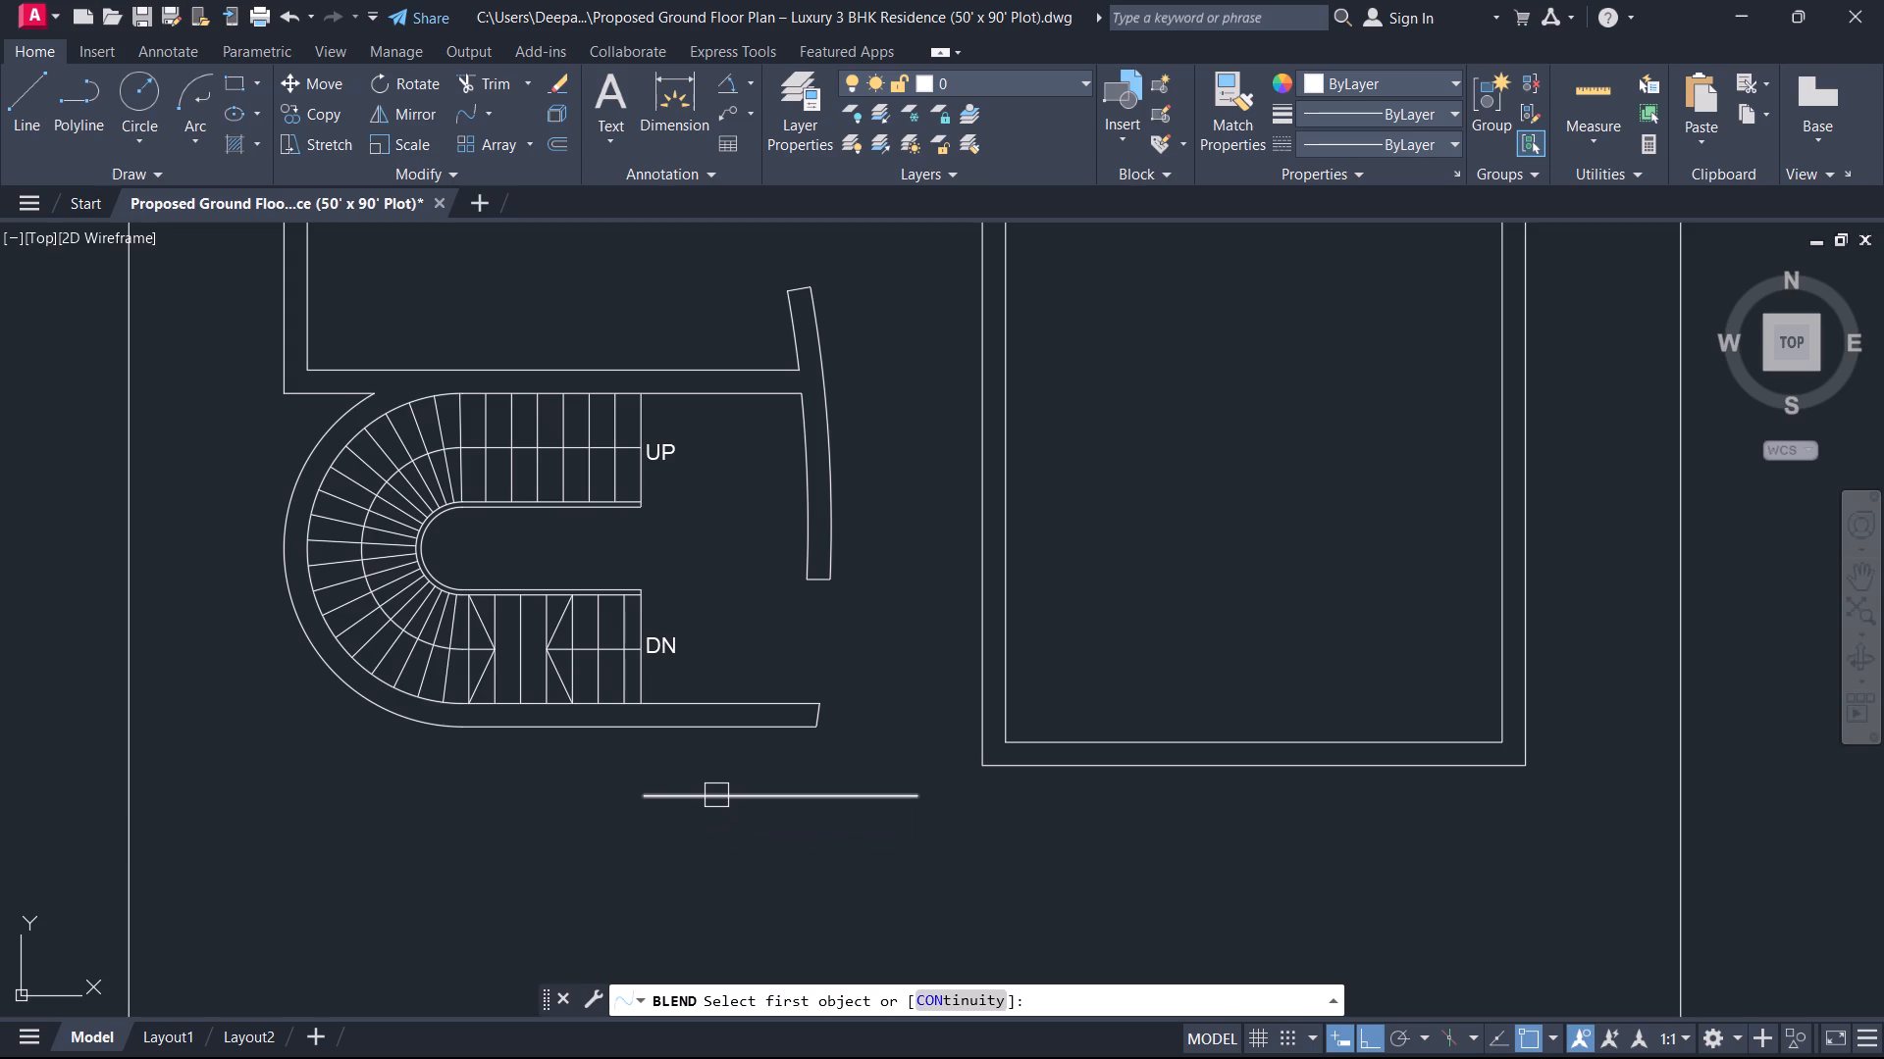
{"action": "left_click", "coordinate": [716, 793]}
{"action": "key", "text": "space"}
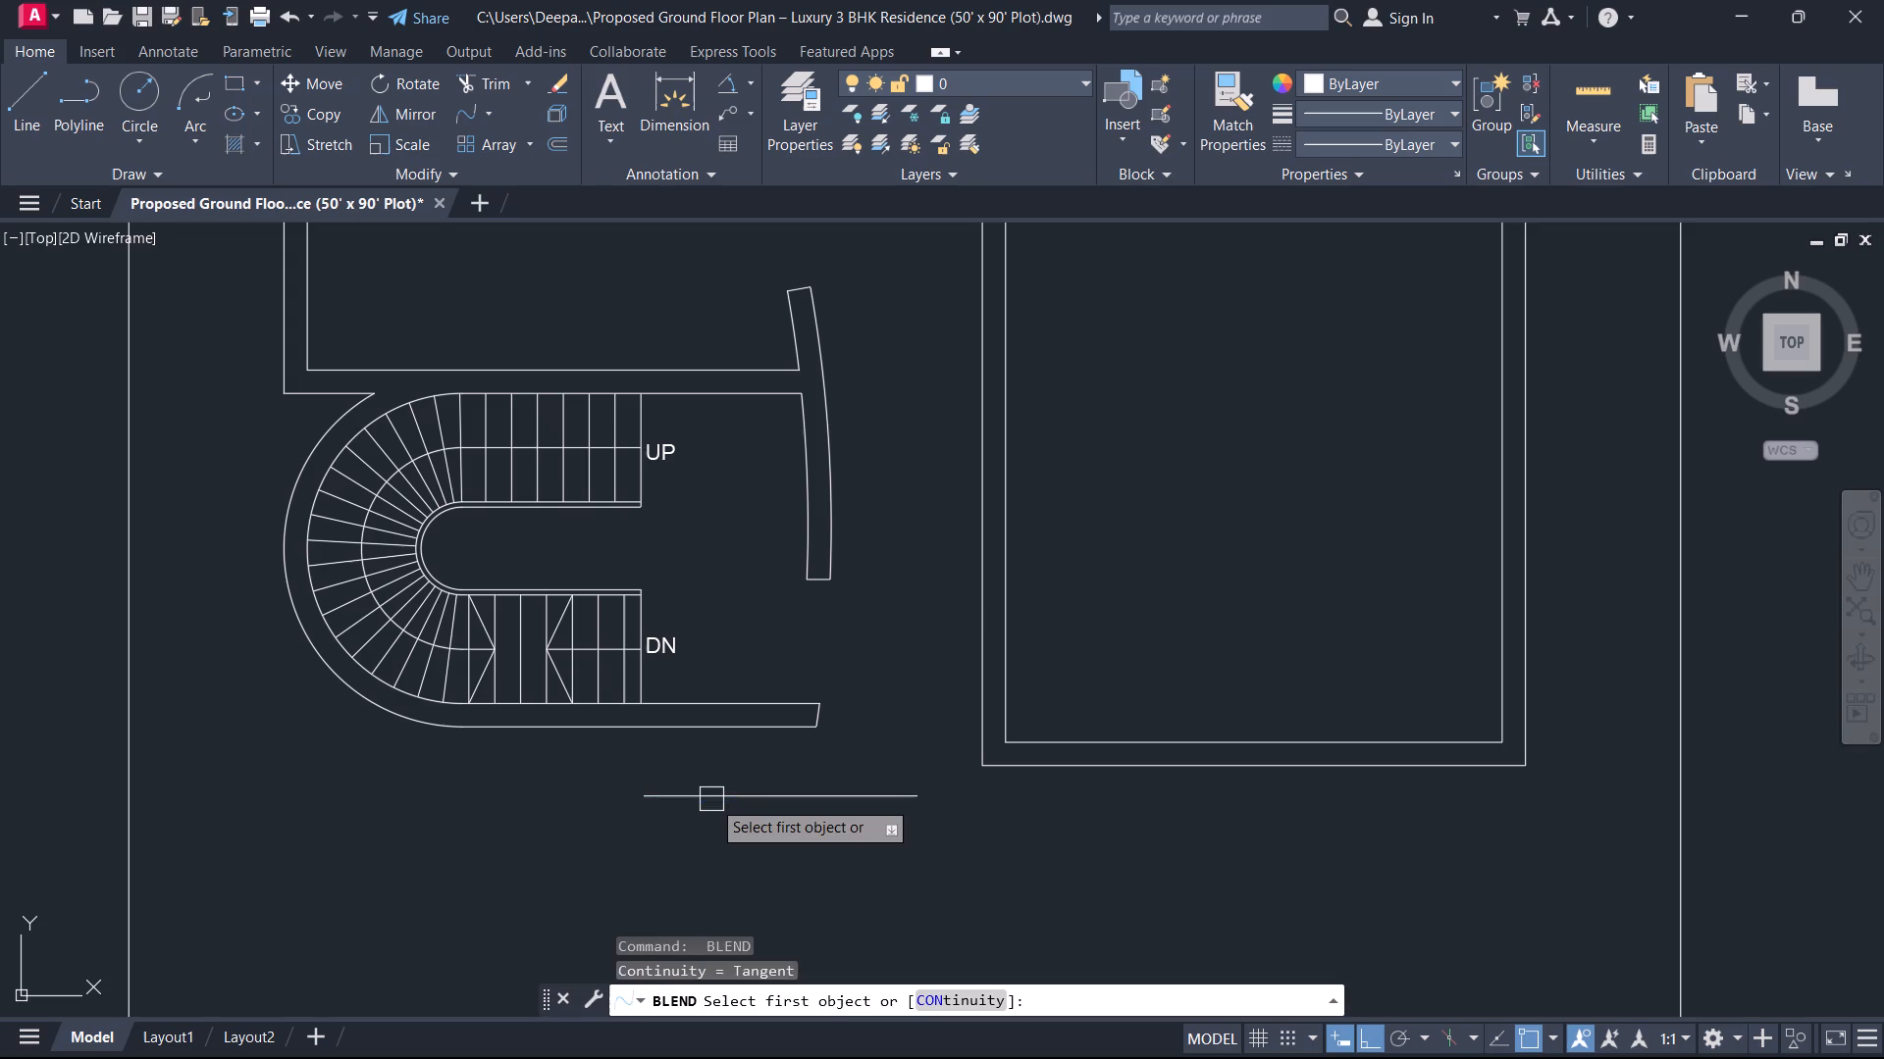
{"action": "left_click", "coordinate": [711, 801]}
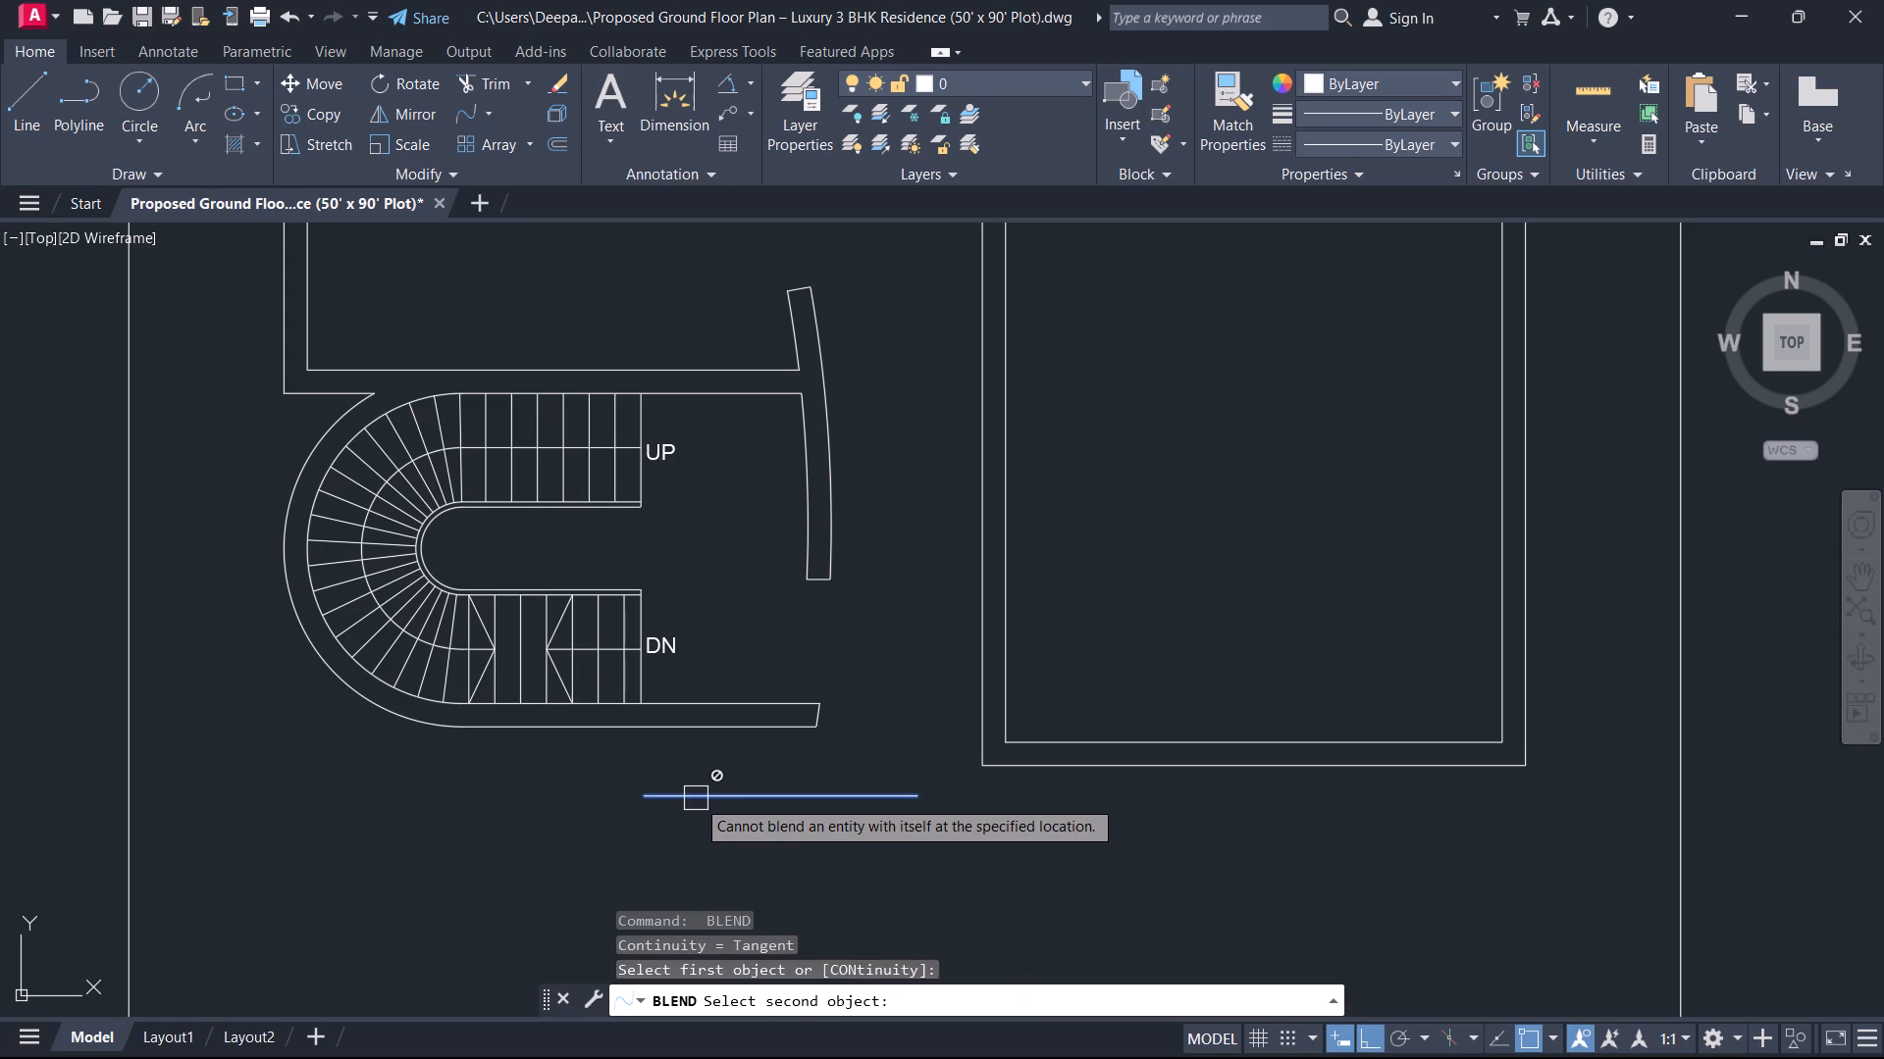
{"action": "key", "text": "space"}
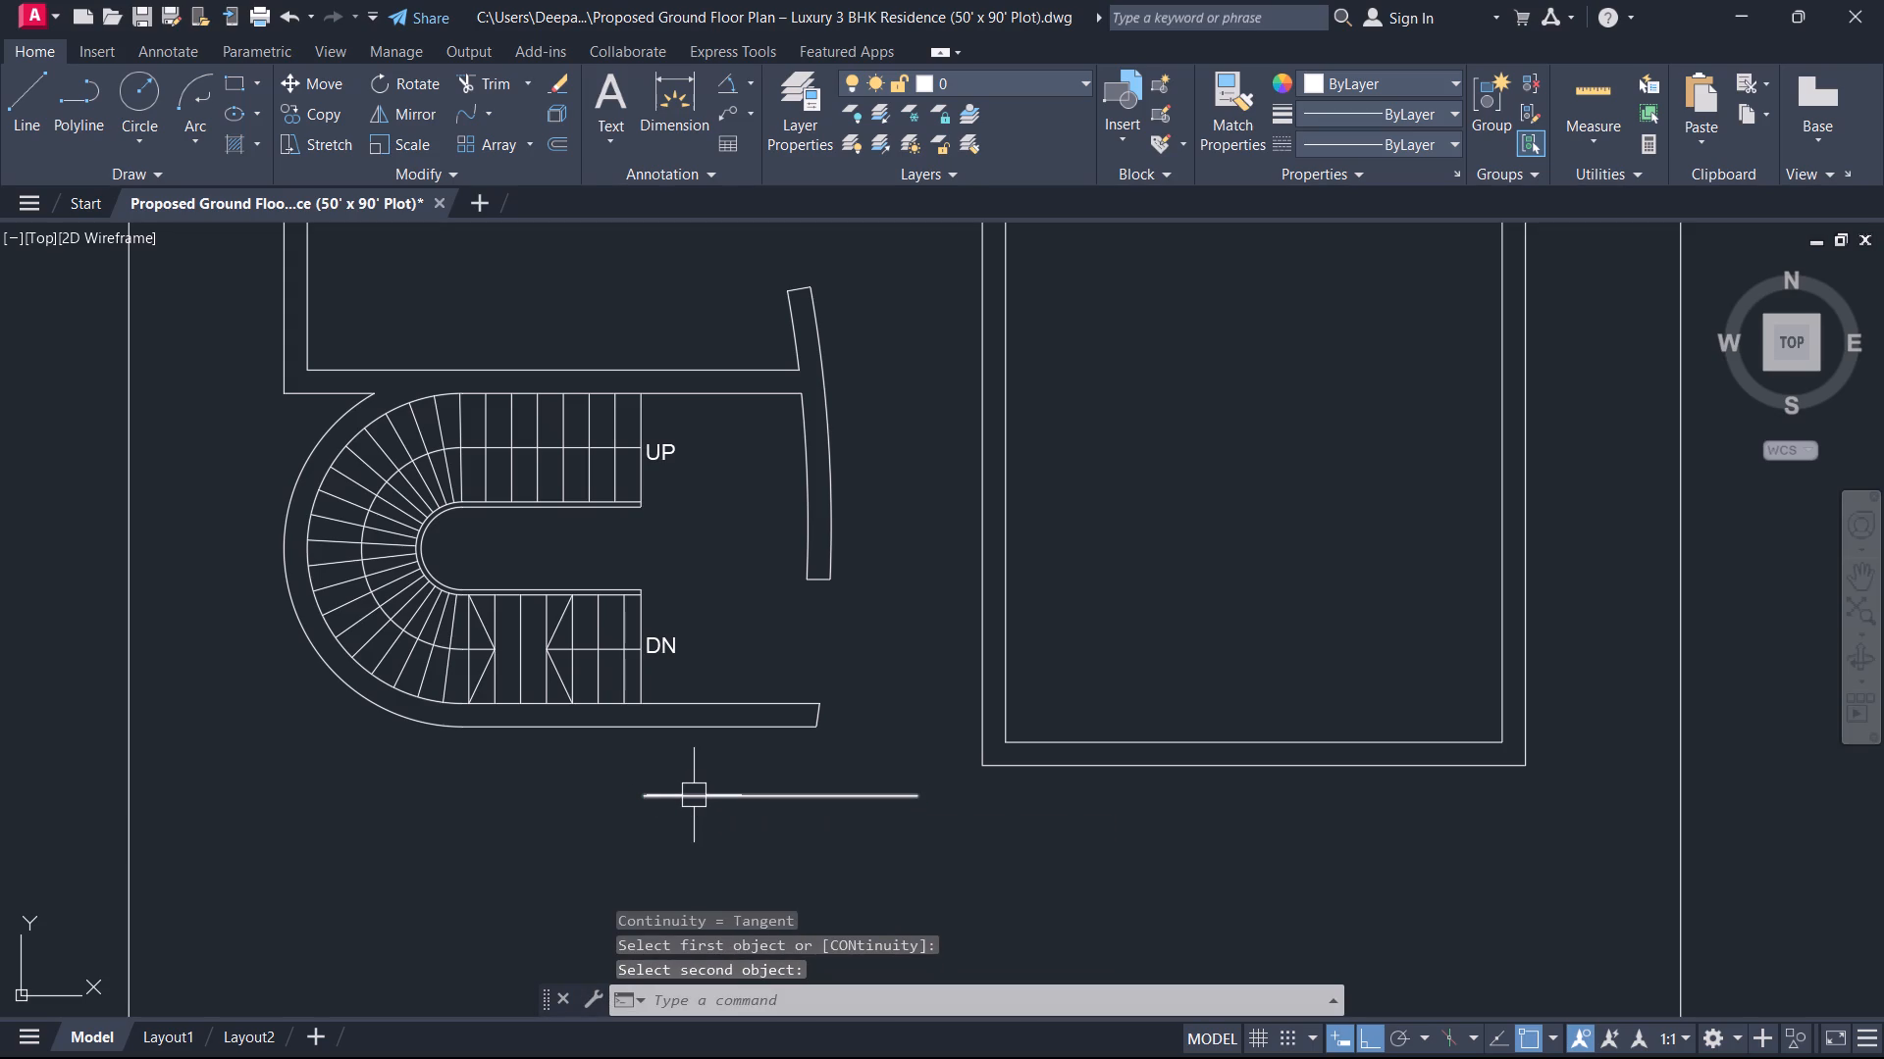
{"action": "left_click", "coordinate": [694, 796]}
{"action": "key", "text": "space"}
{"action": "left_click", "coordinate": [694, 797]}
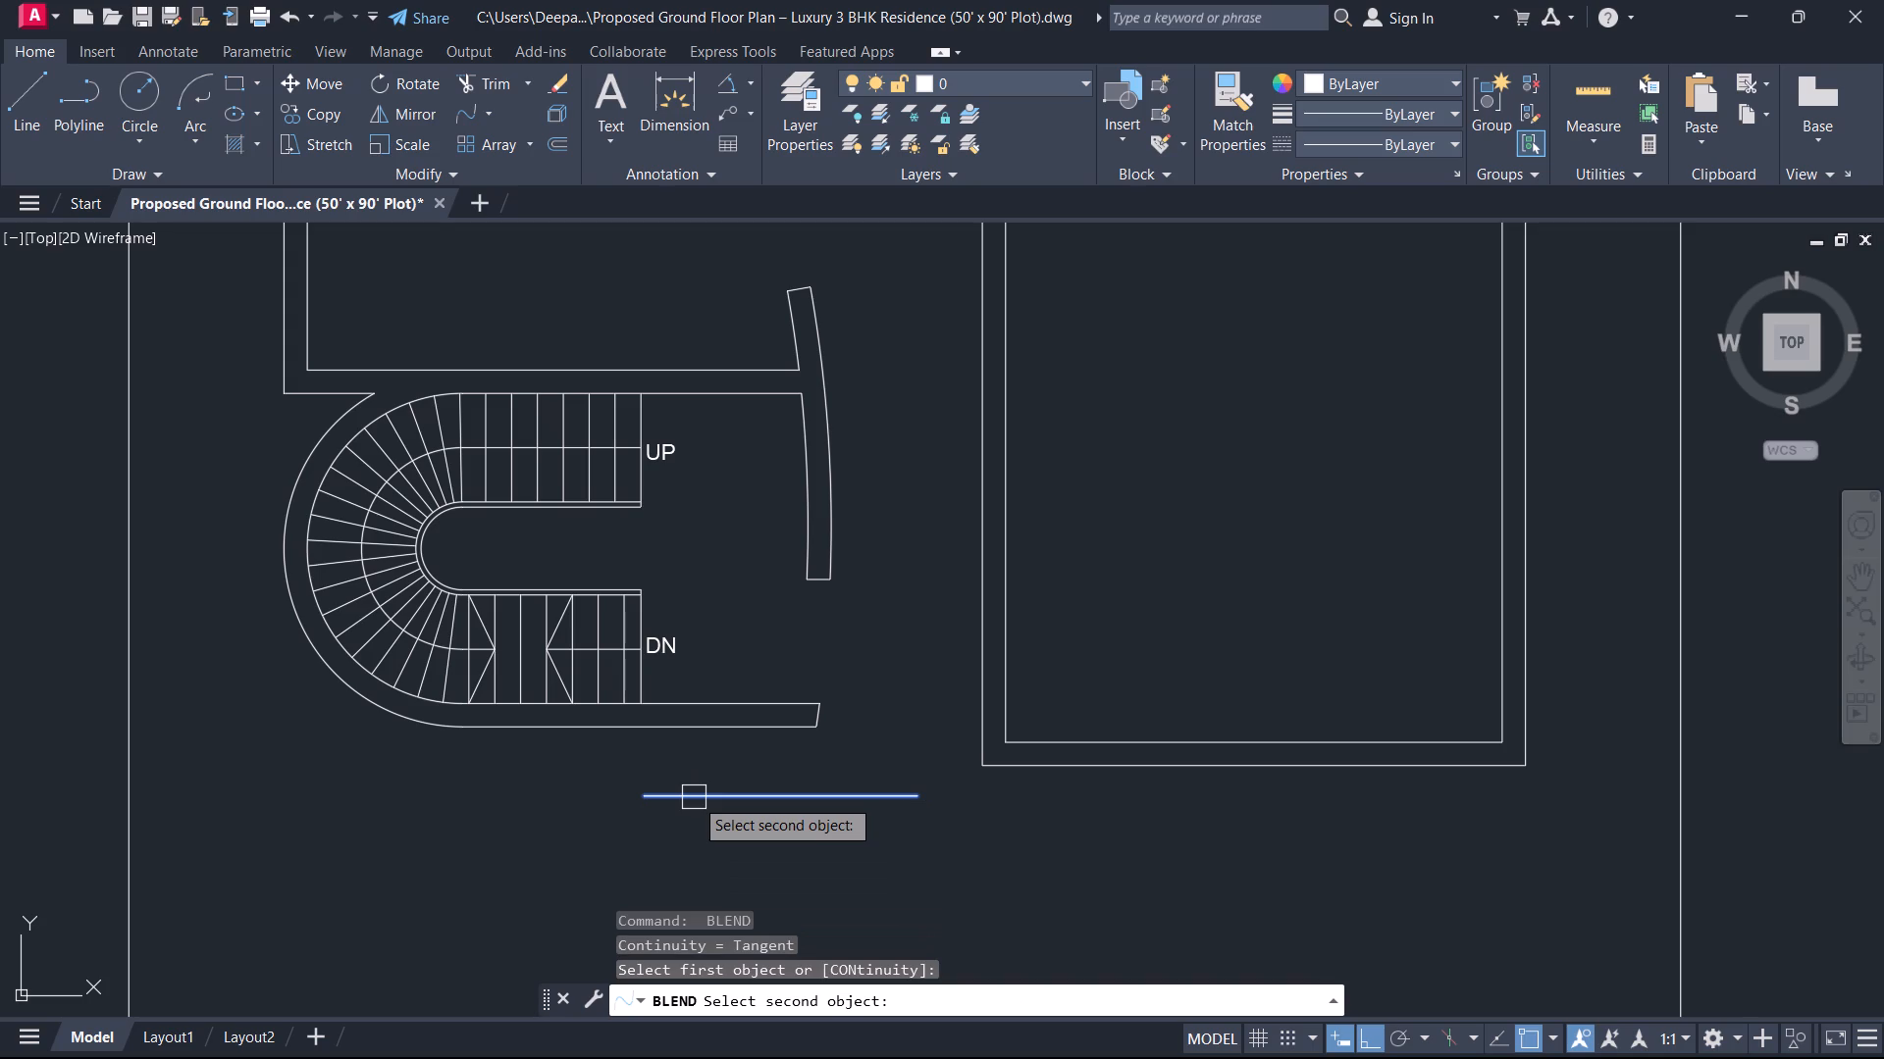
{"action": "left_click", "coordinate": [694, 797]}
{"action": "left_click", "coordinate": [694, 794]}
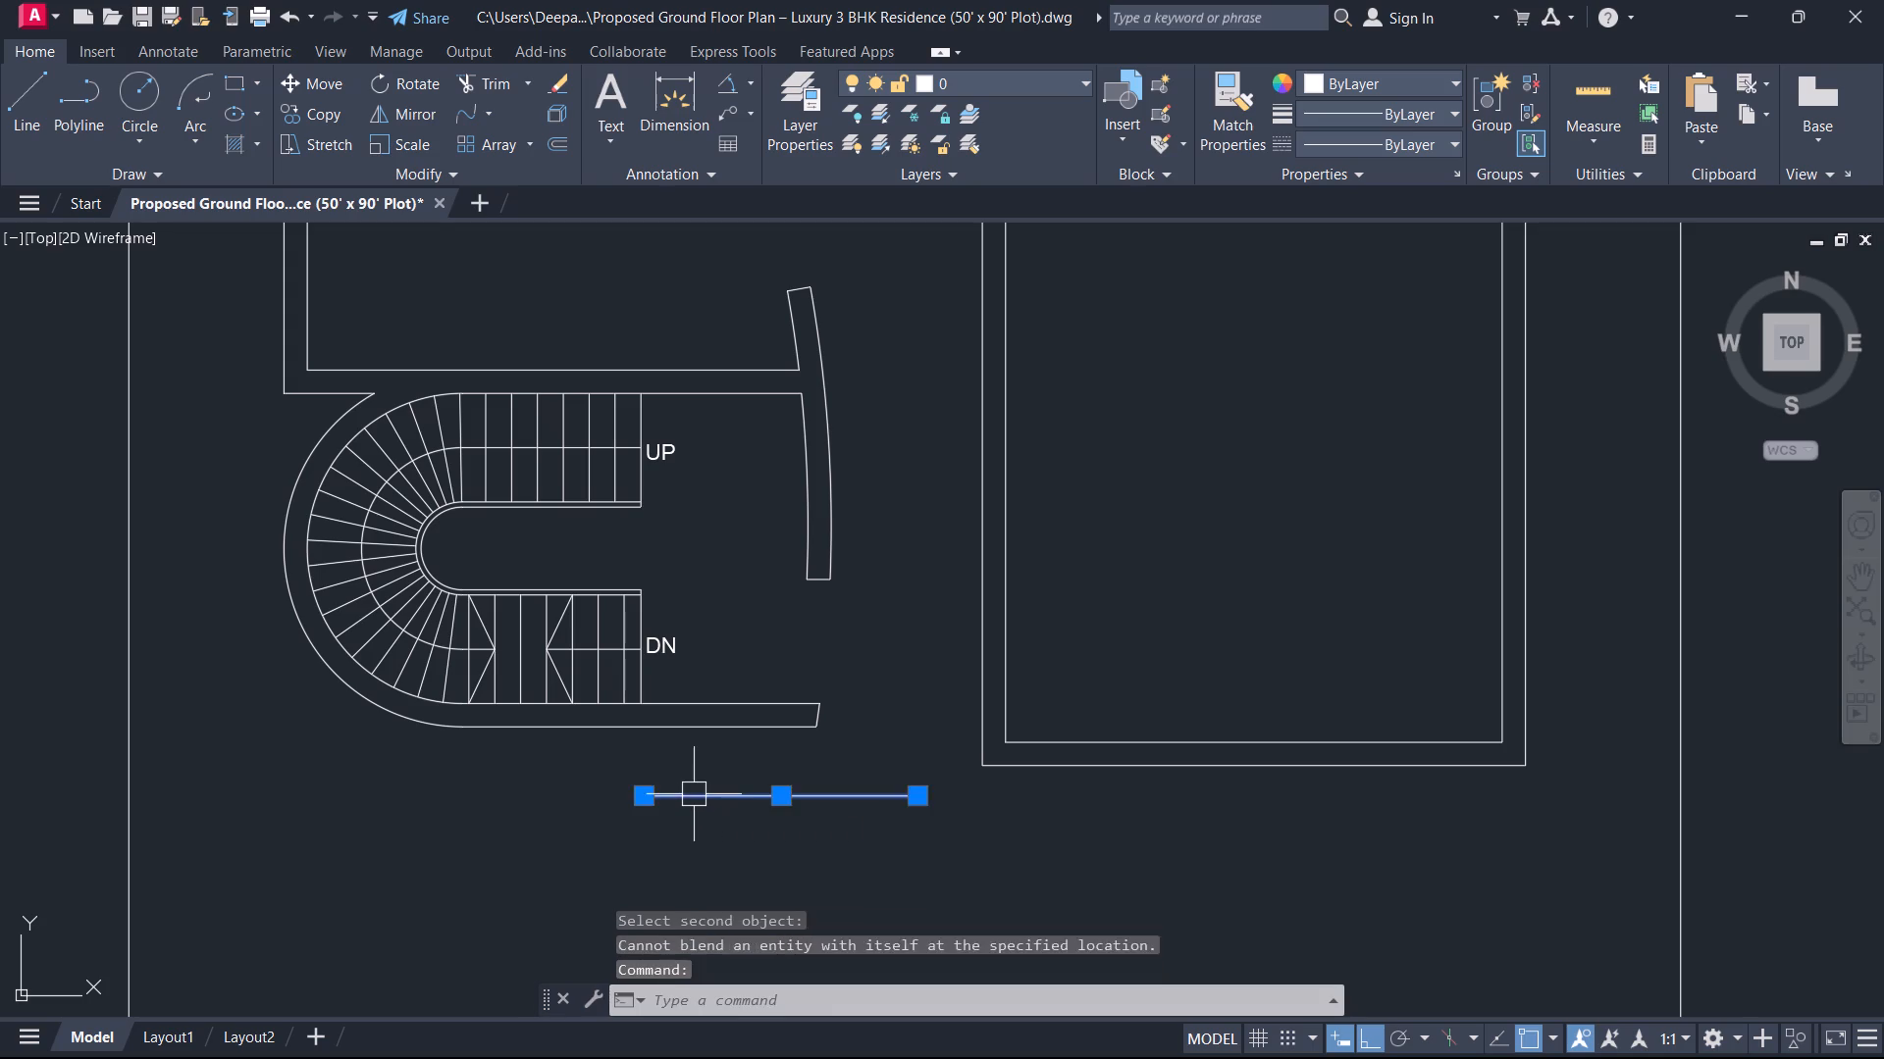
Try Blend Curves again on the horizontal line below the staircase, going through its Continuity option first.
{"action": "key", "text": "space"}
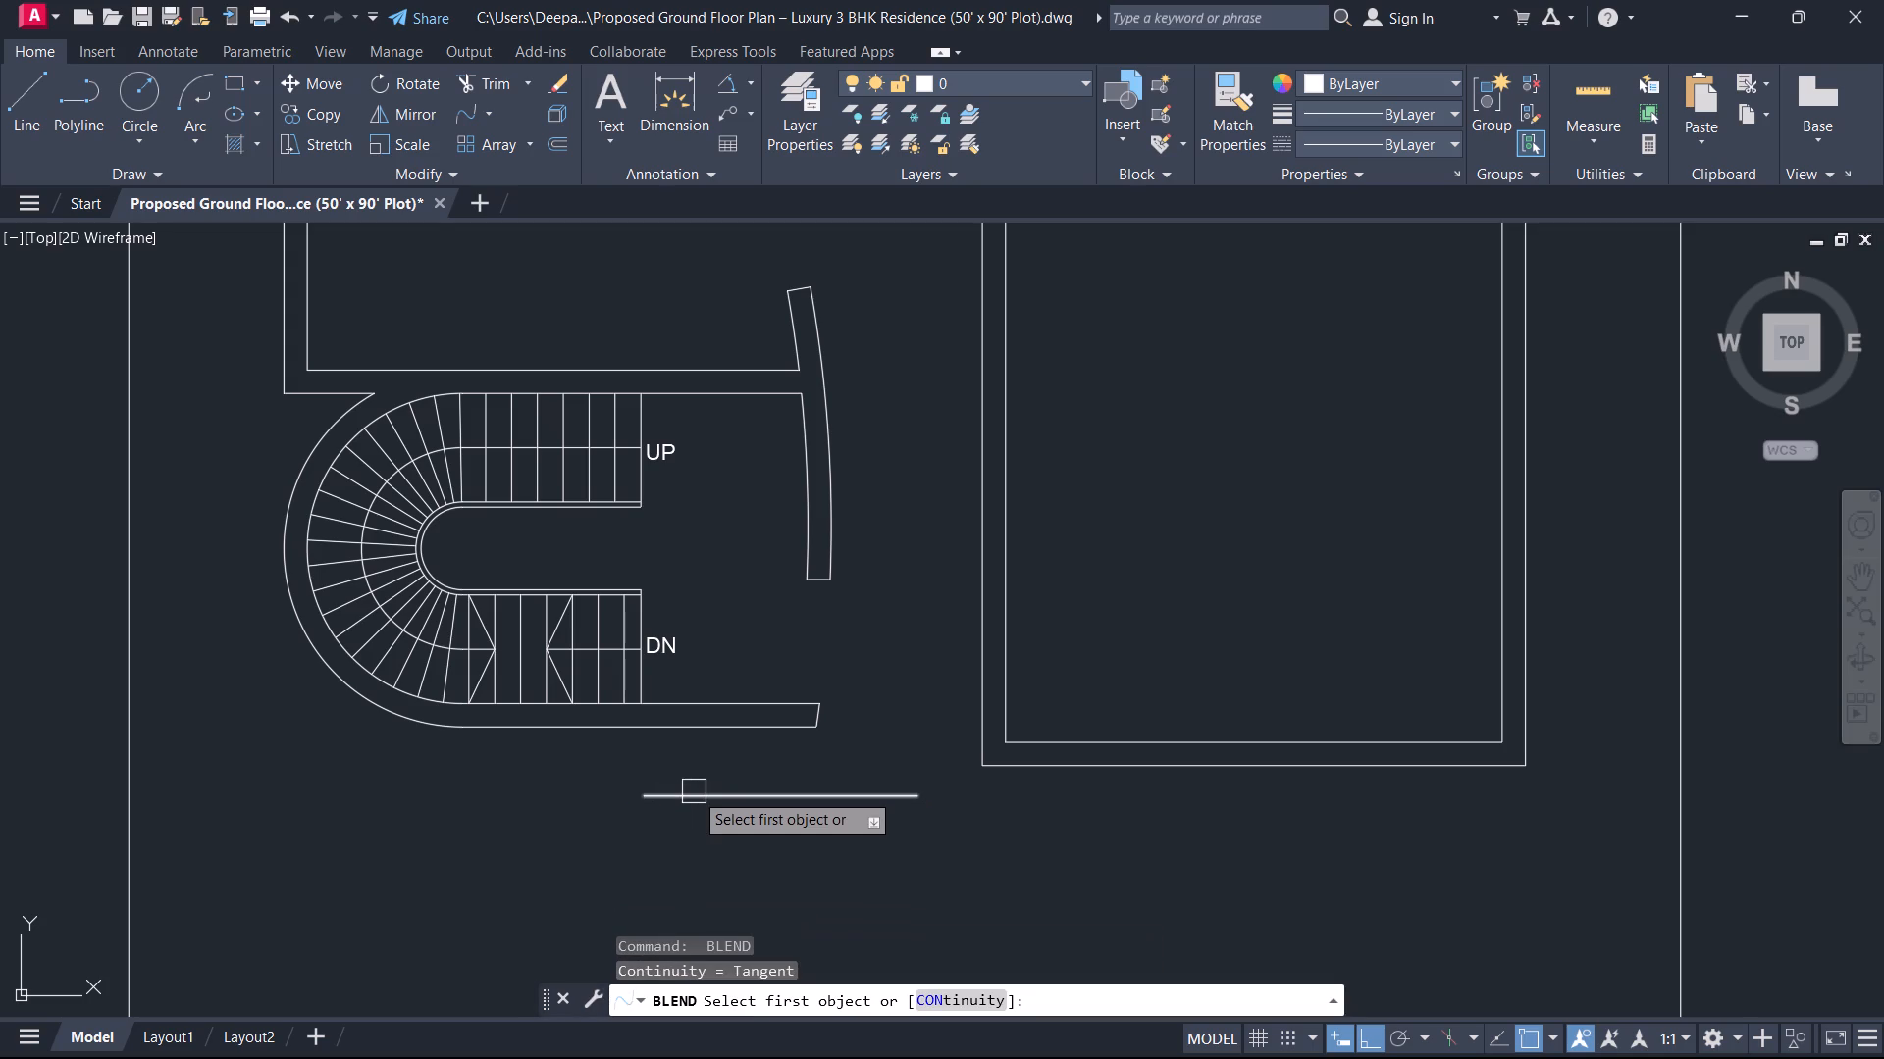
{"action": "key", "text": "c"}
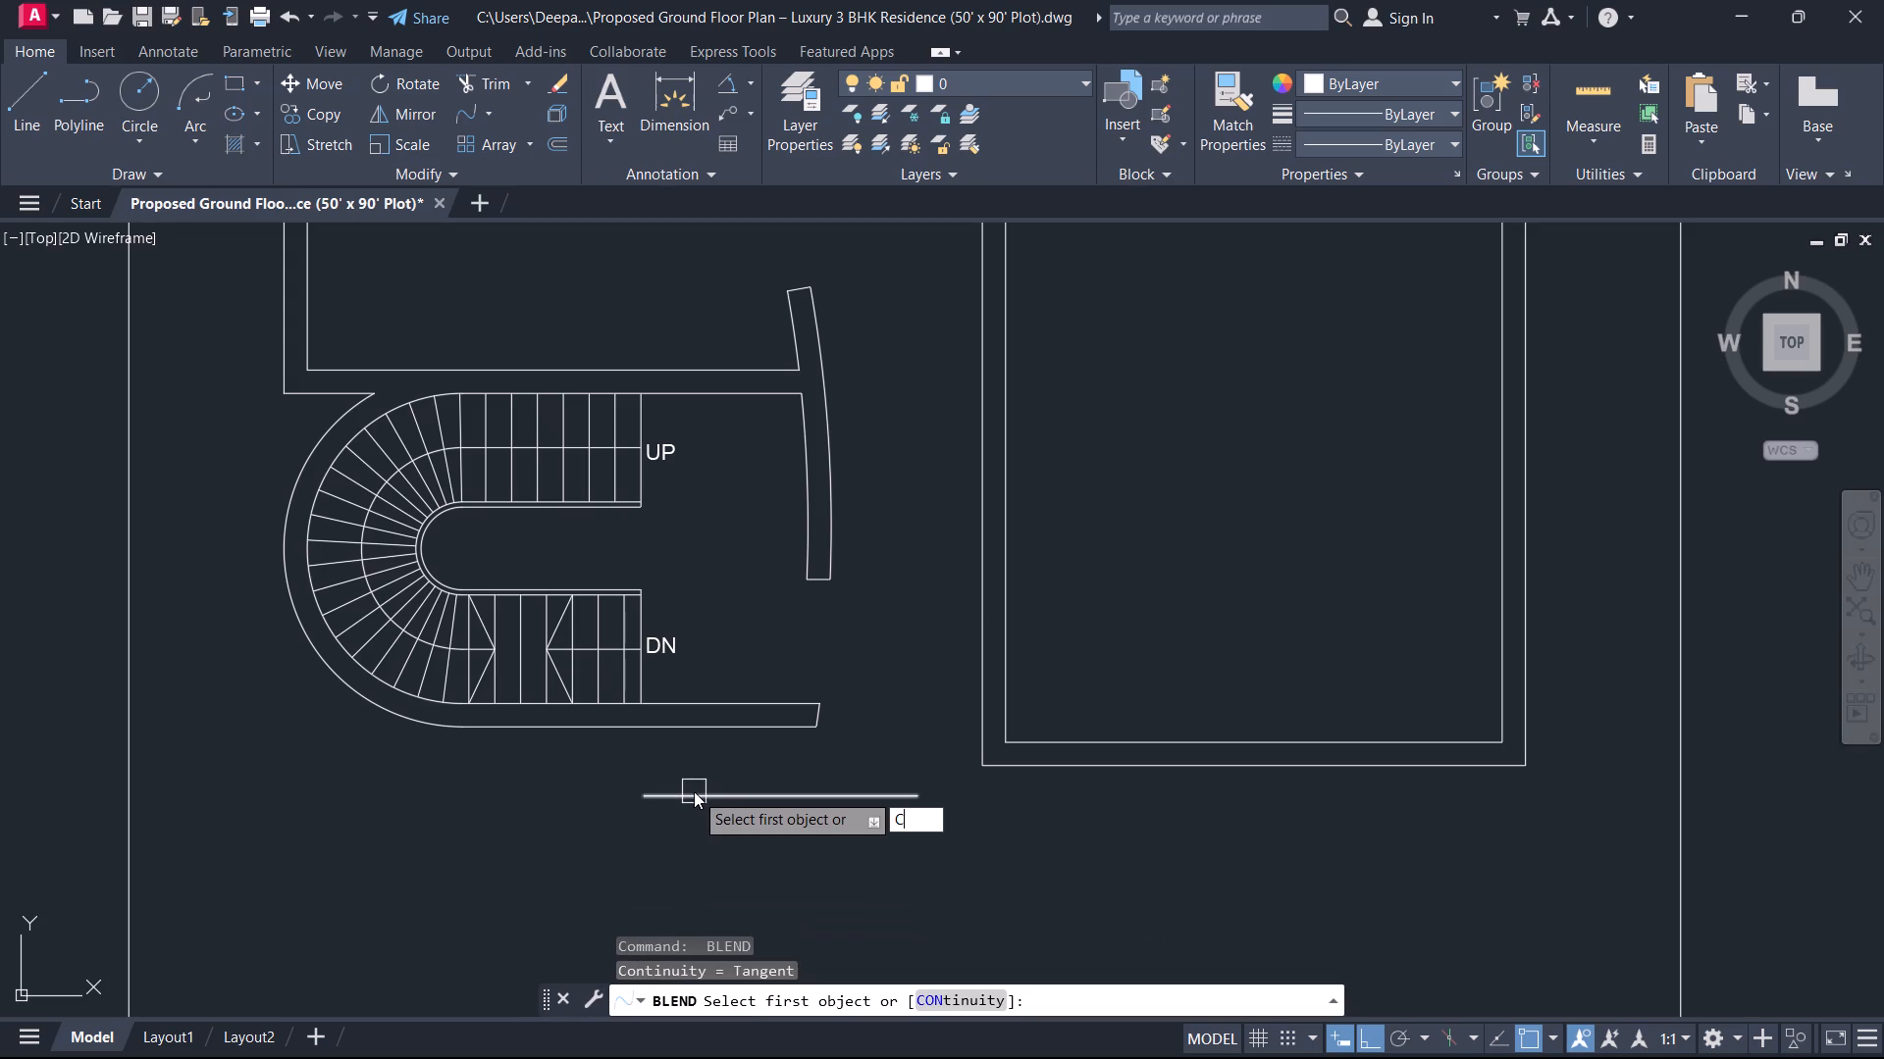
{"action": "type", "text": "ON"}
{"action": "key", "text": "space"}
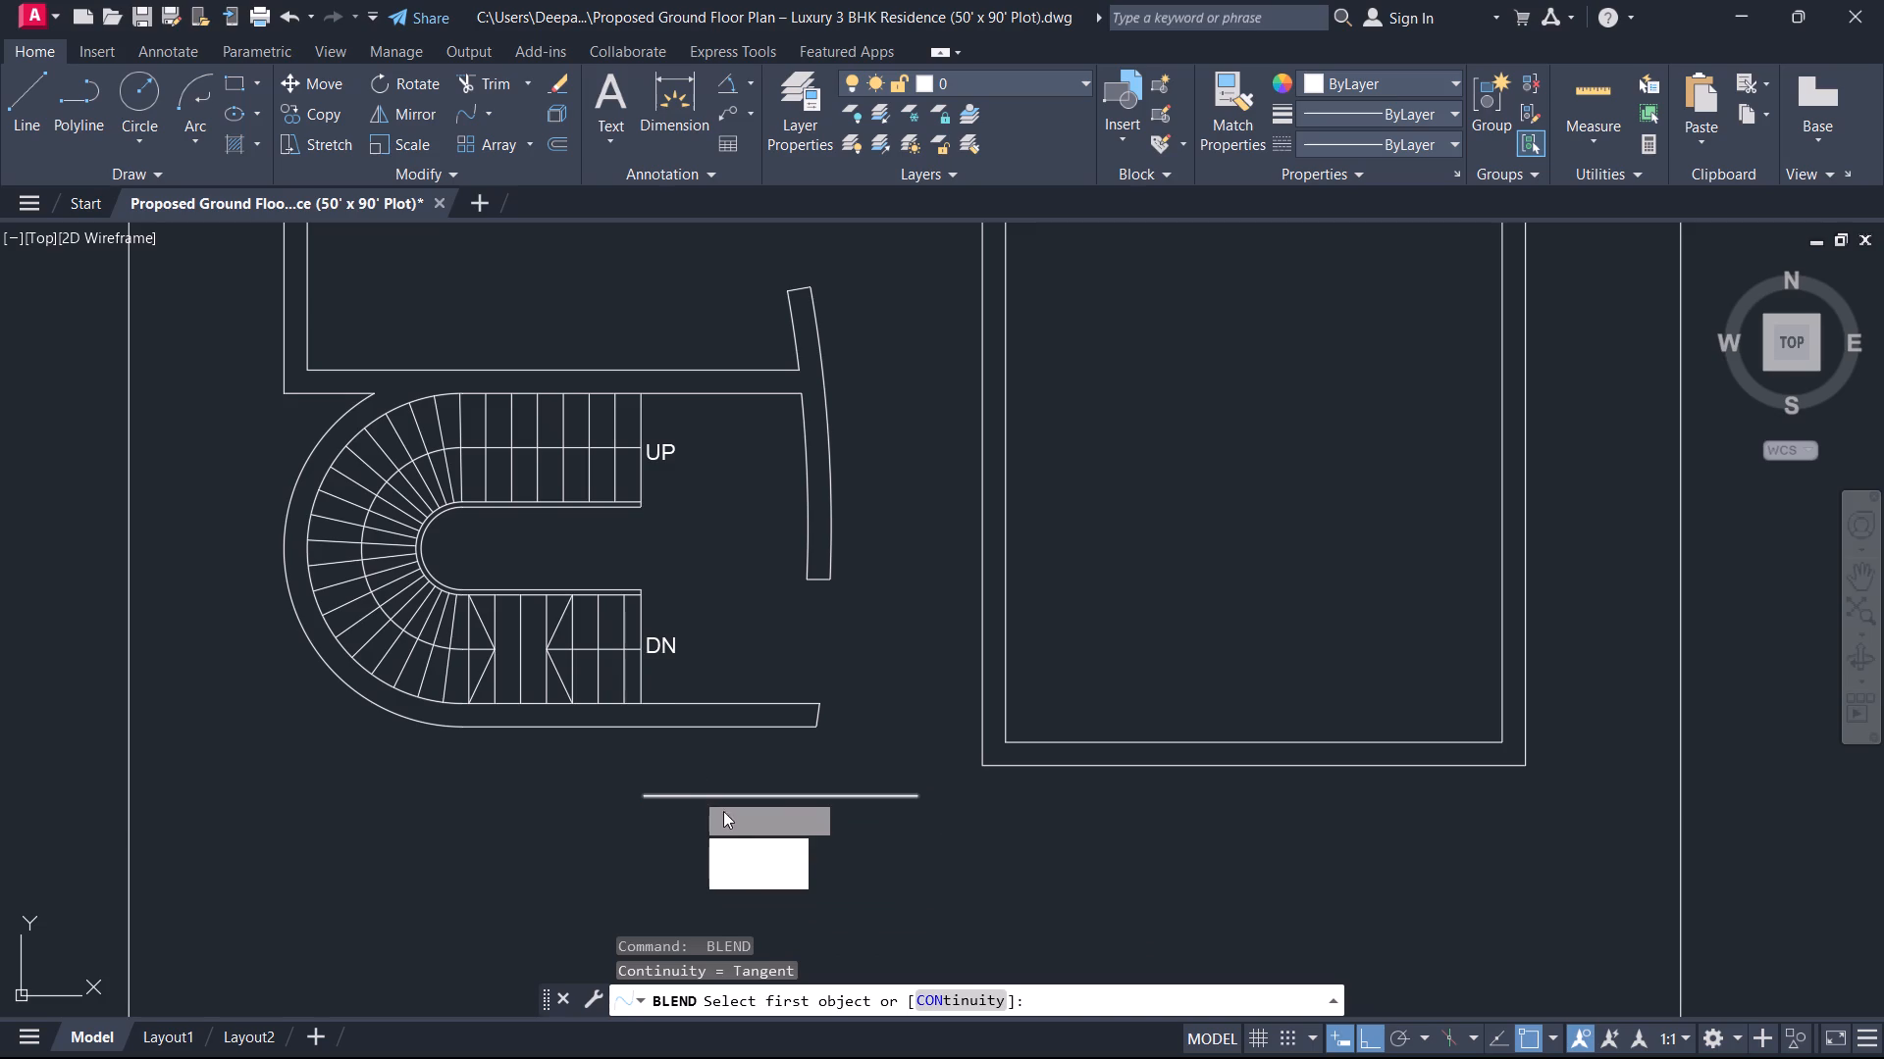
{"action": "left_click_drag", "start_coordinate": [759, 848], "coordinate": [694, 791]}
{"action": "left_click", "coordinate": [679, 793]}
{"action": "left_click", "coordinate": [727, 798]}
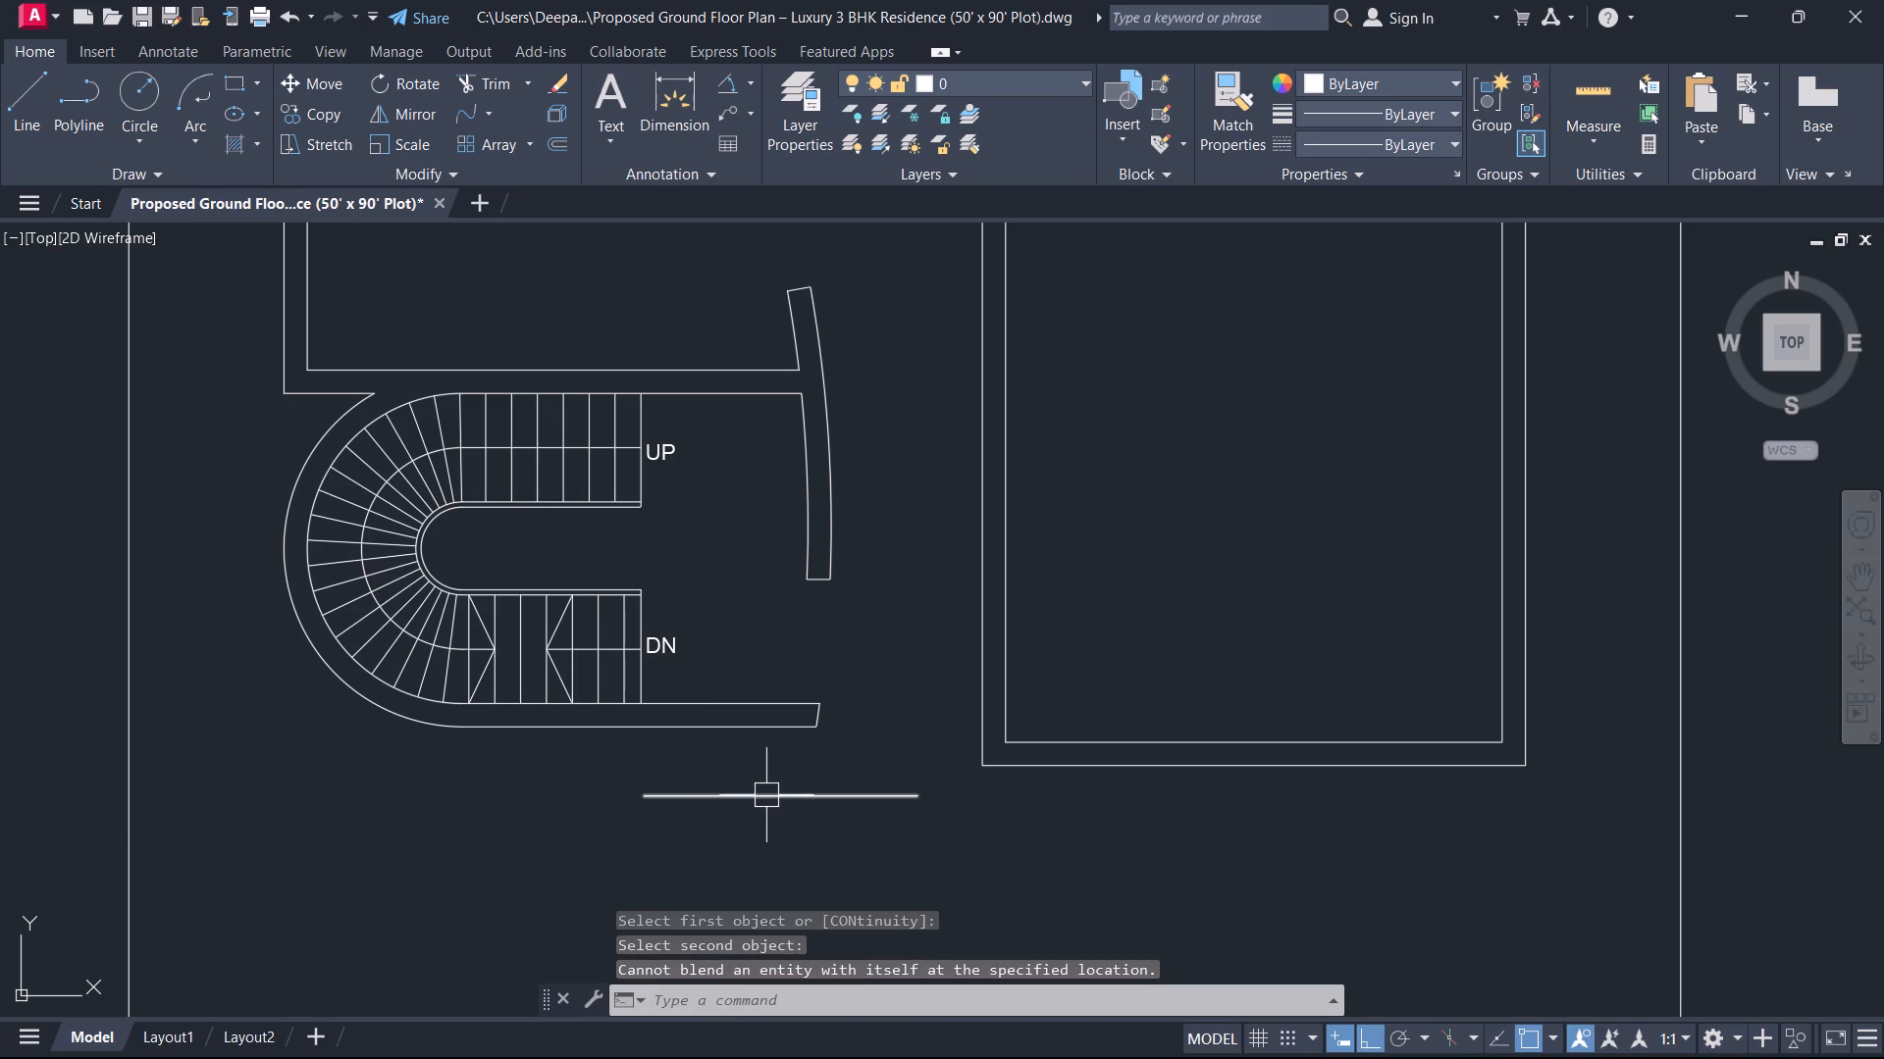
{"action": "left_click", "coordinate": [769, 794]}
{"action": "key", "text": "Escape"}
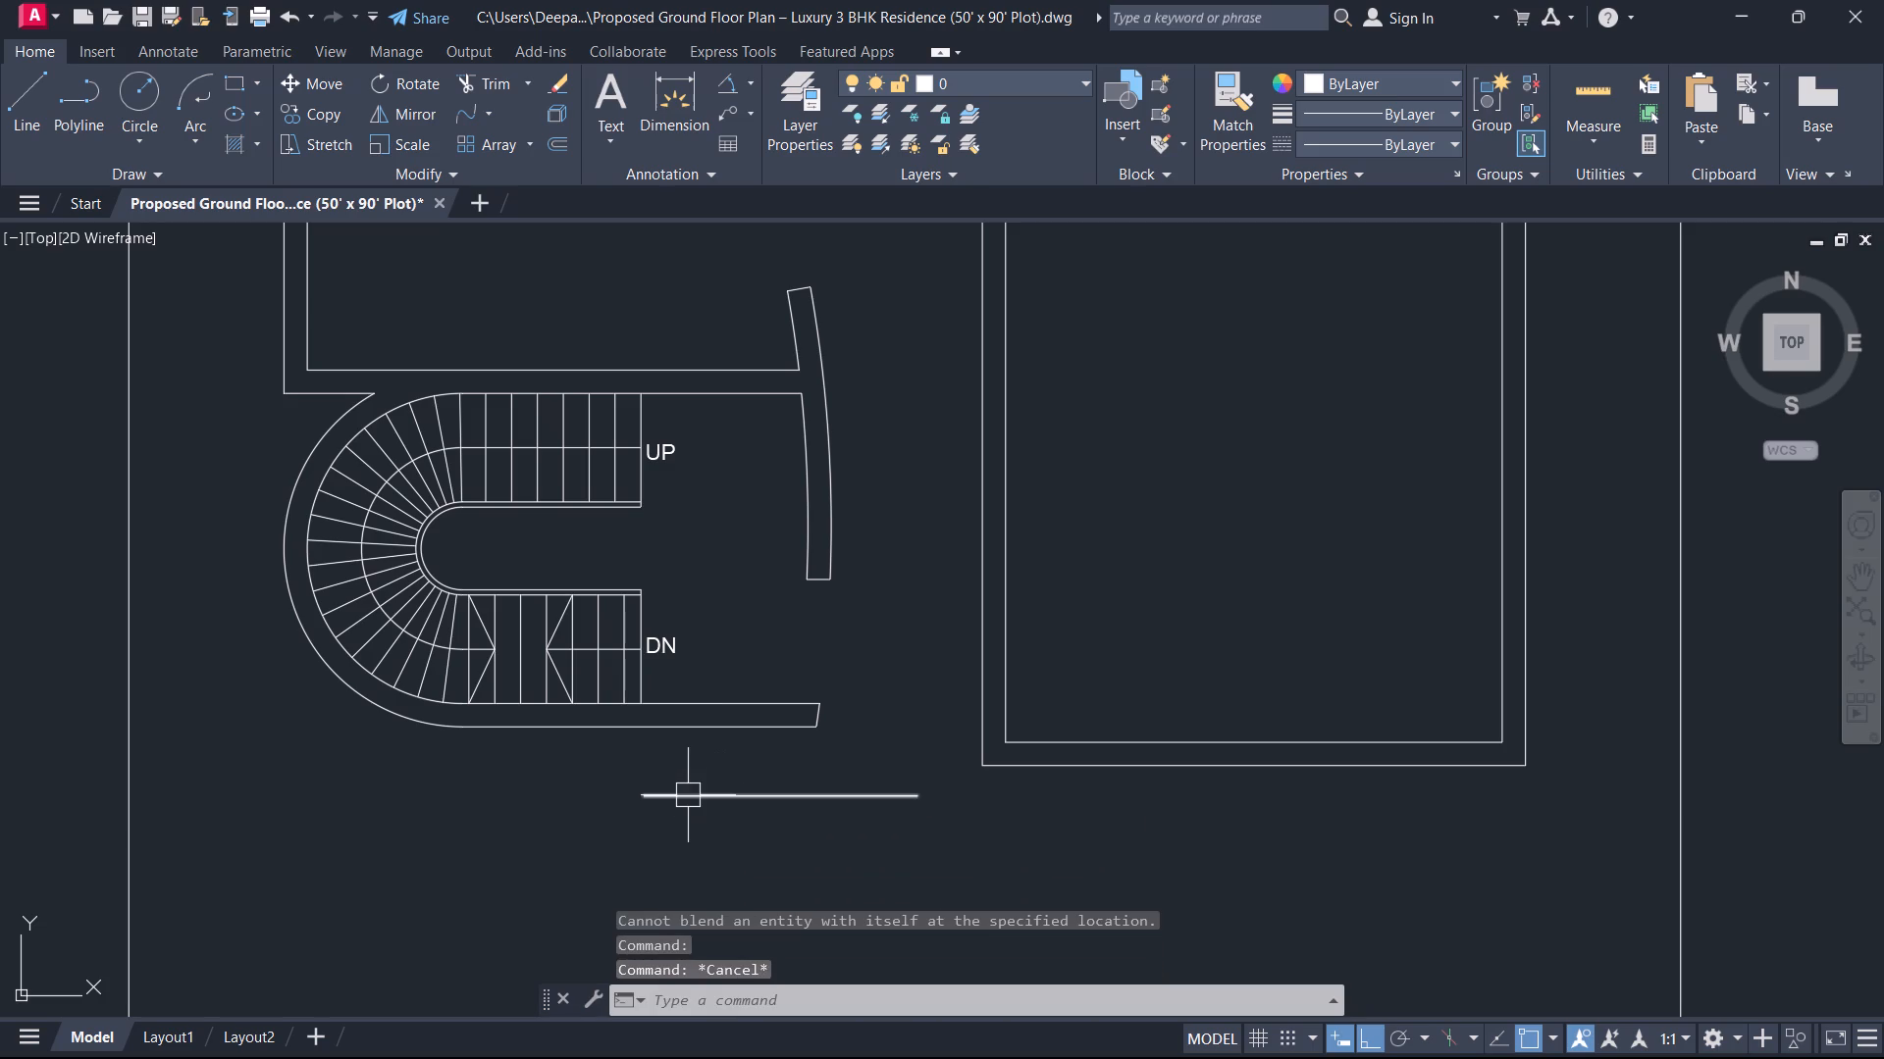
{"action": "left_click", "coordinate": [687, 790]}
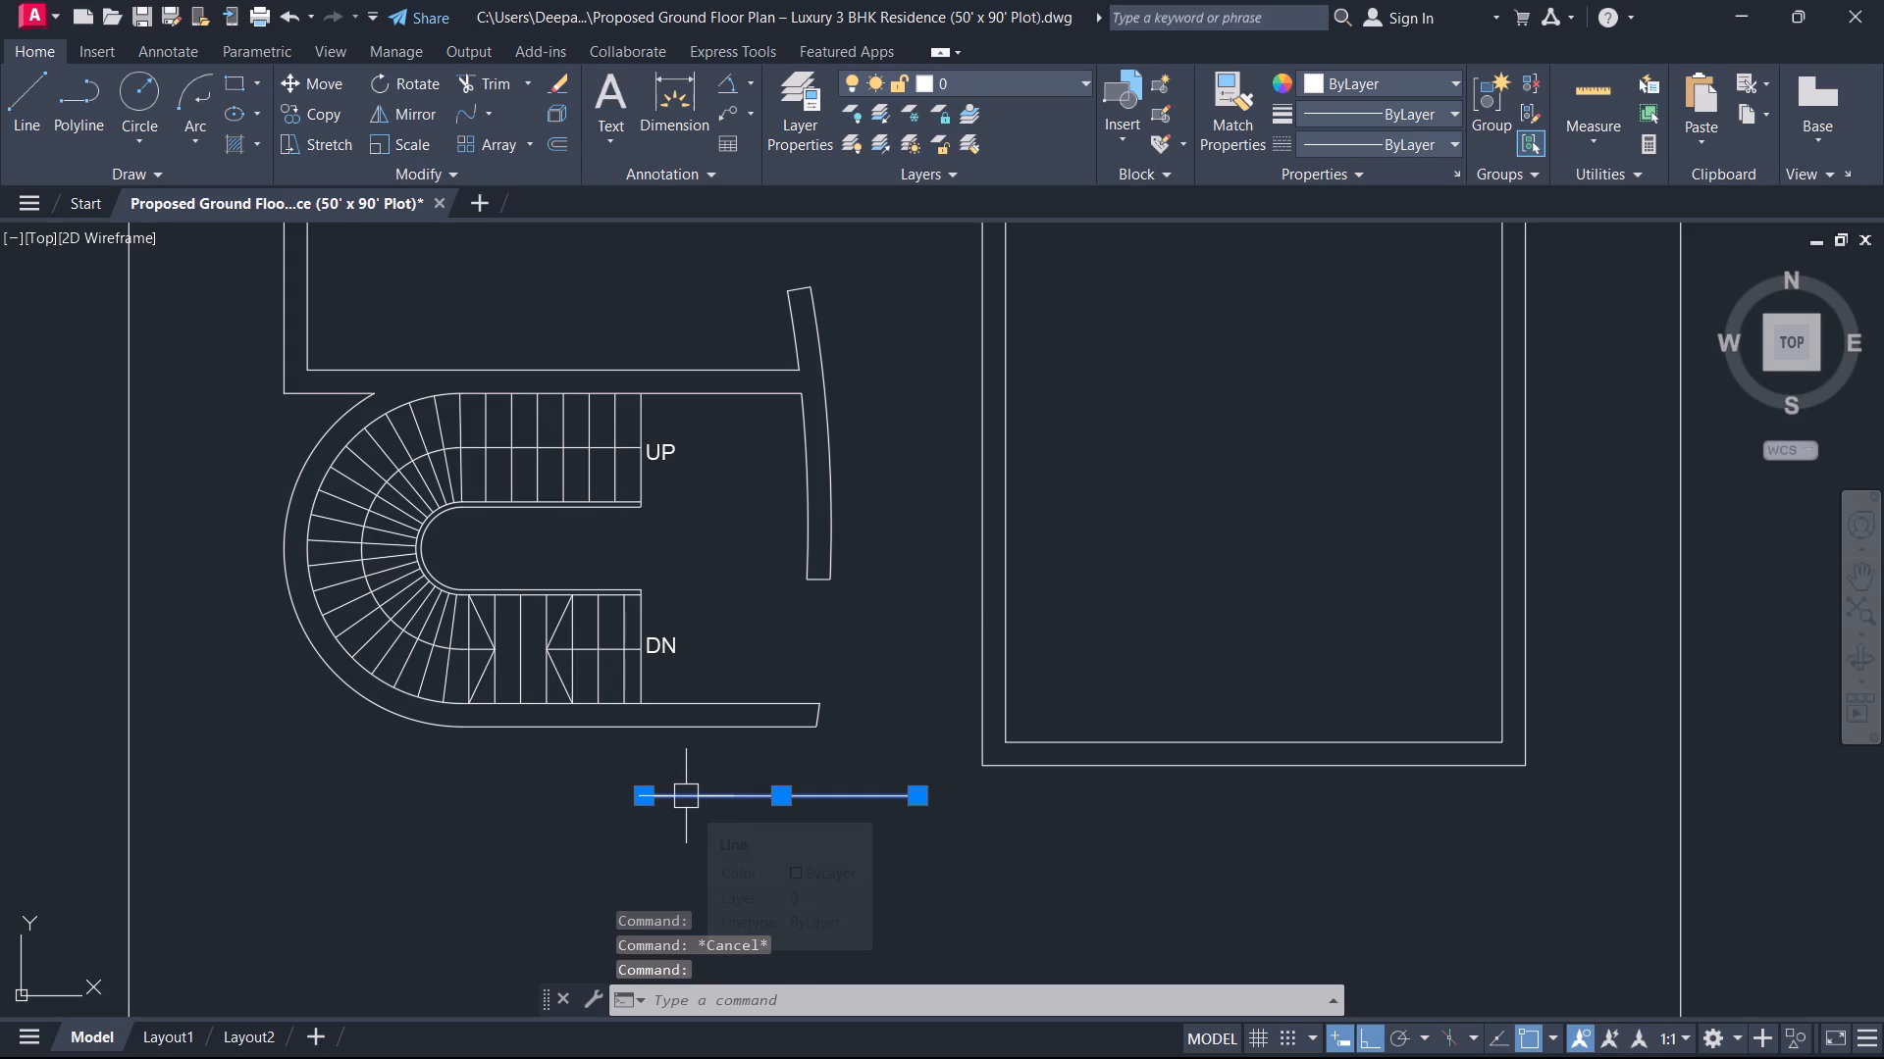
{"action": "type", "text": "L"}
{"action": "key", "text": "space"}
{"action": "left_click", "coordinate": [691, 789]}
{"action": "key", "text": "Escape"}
Delete the horizontal line below the staircase's bottom wall.
{"action": "left_click", "coordinate": [705, 788]}
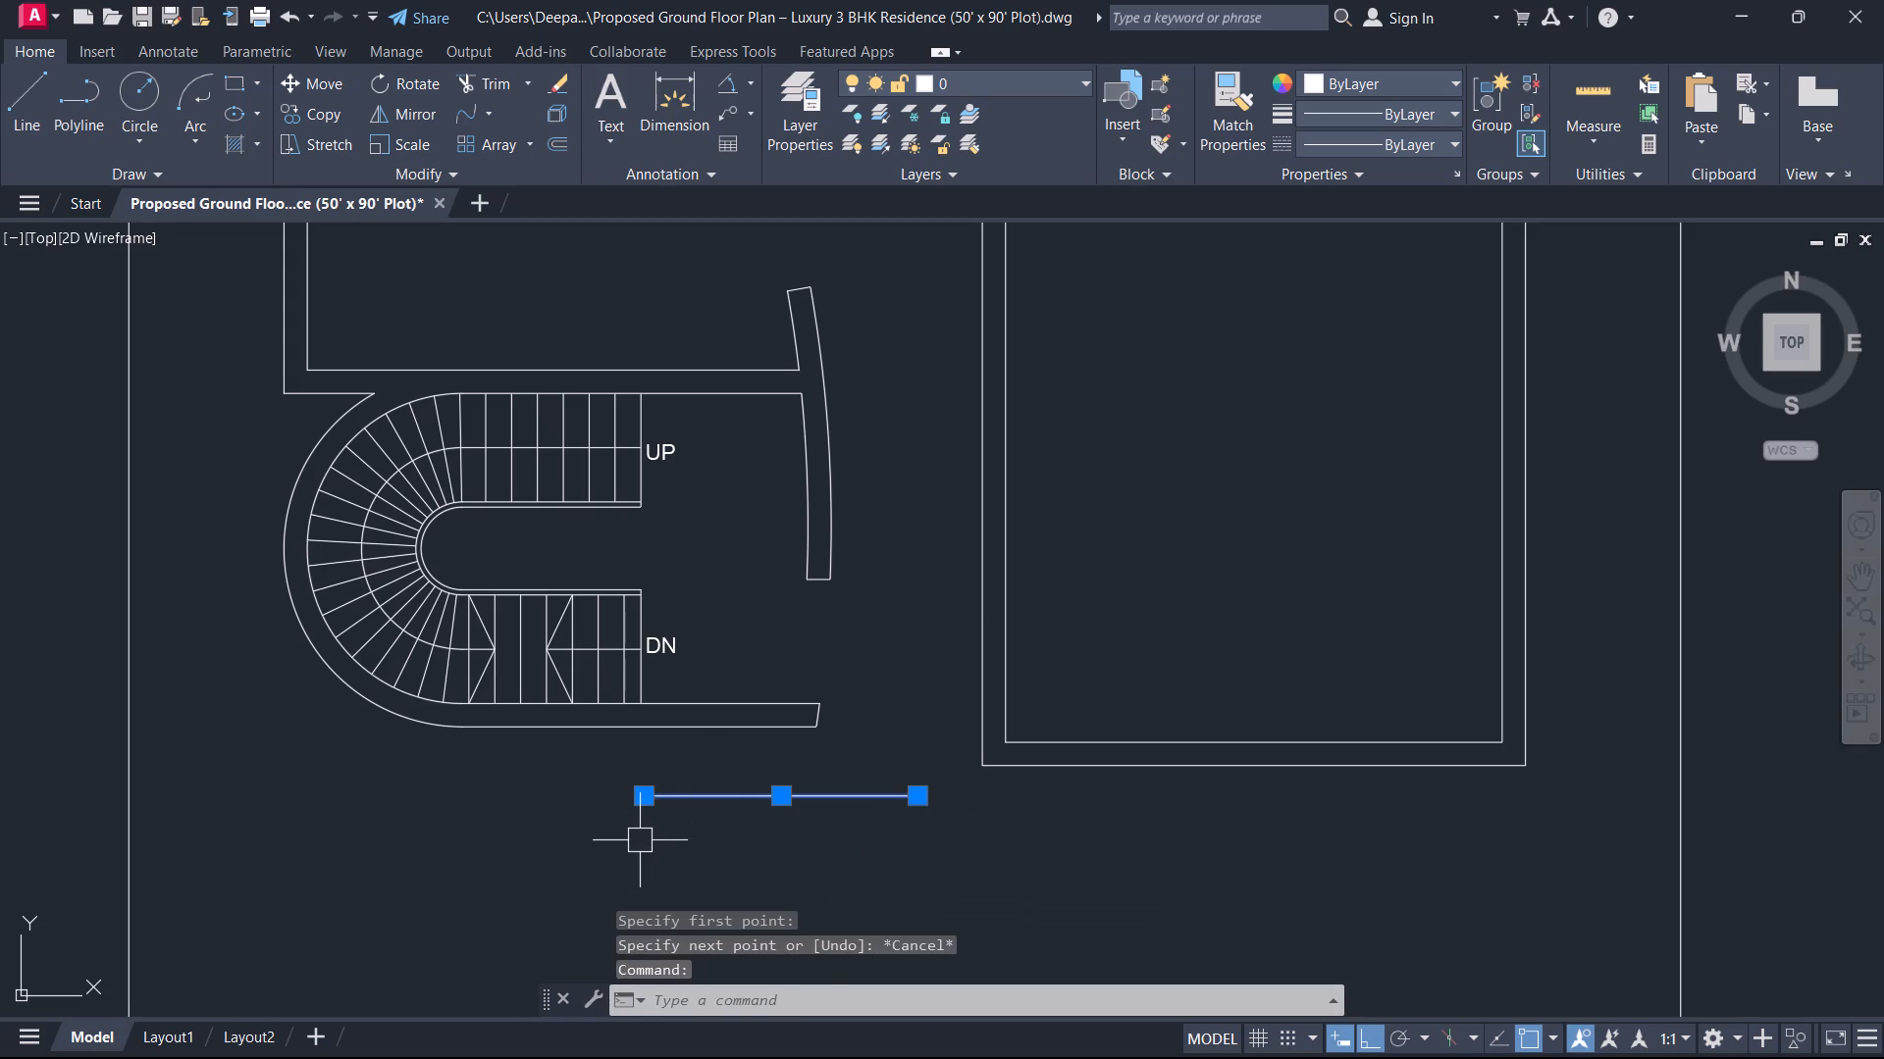
{"action": "key", "text": "Delete"}
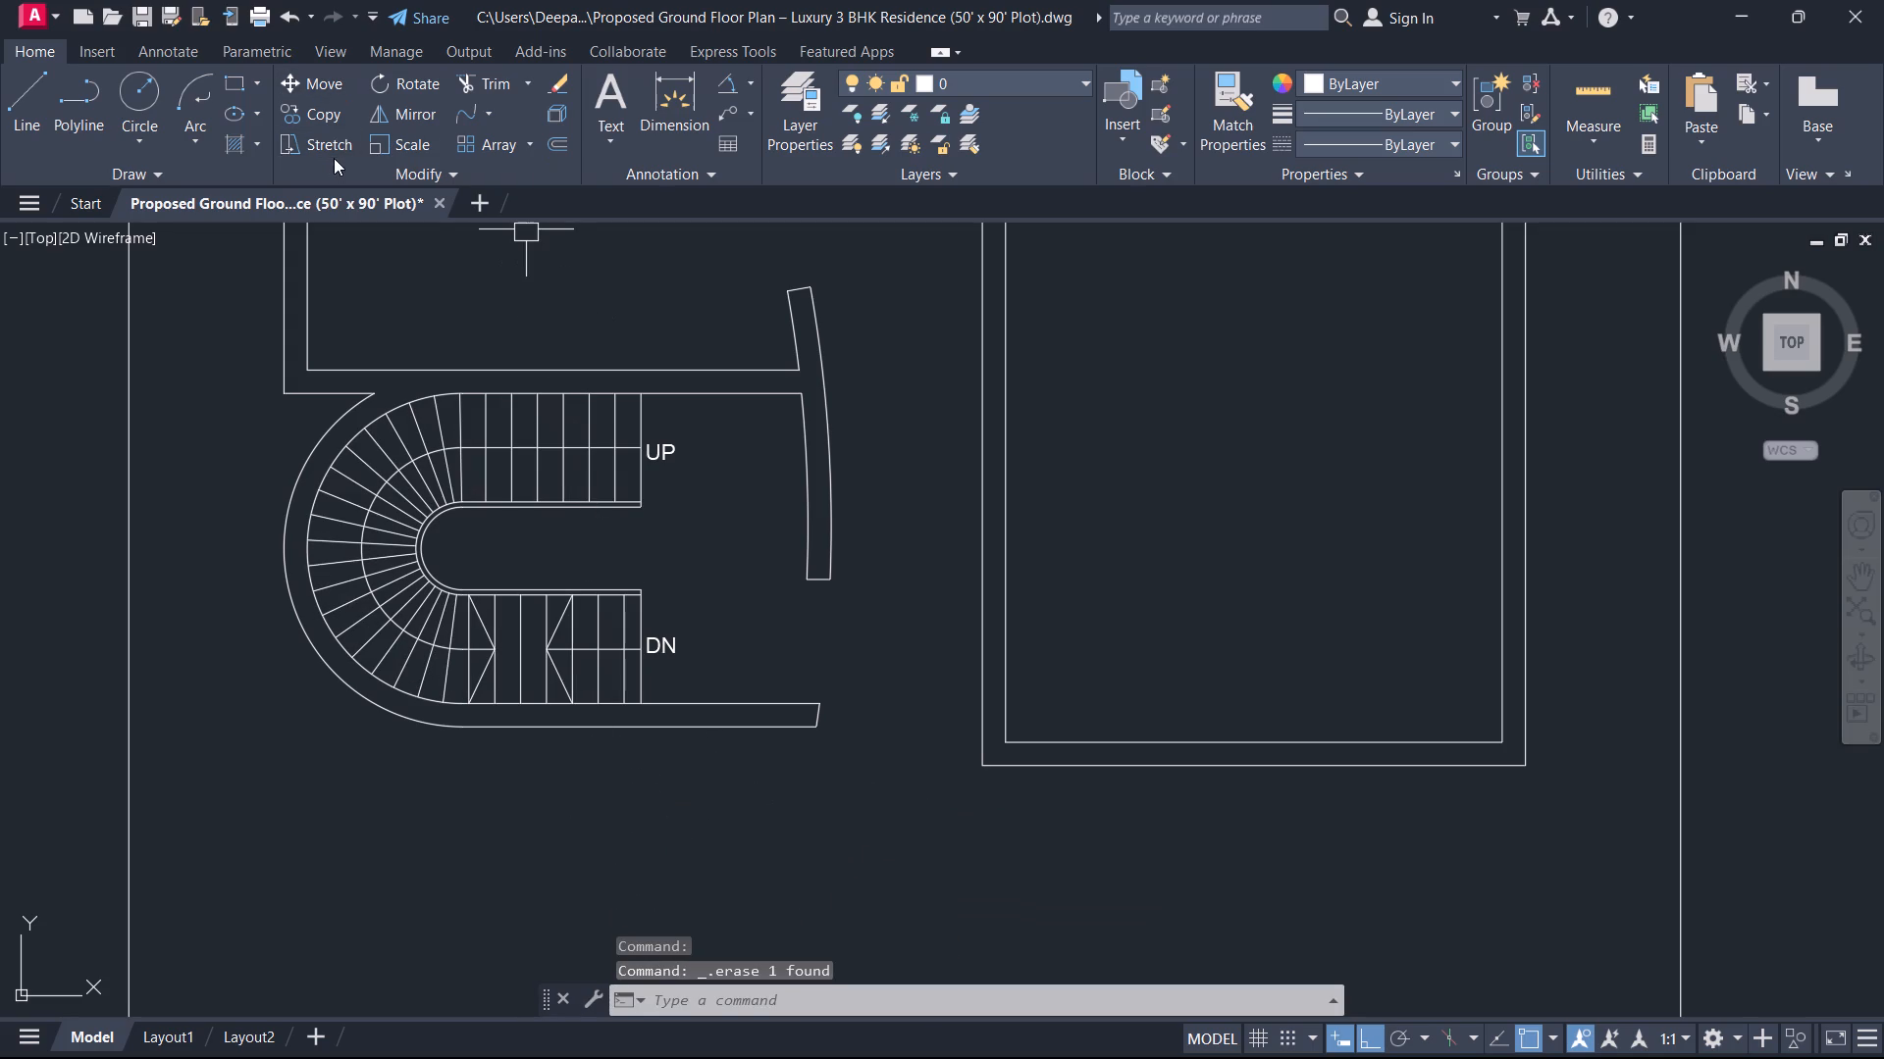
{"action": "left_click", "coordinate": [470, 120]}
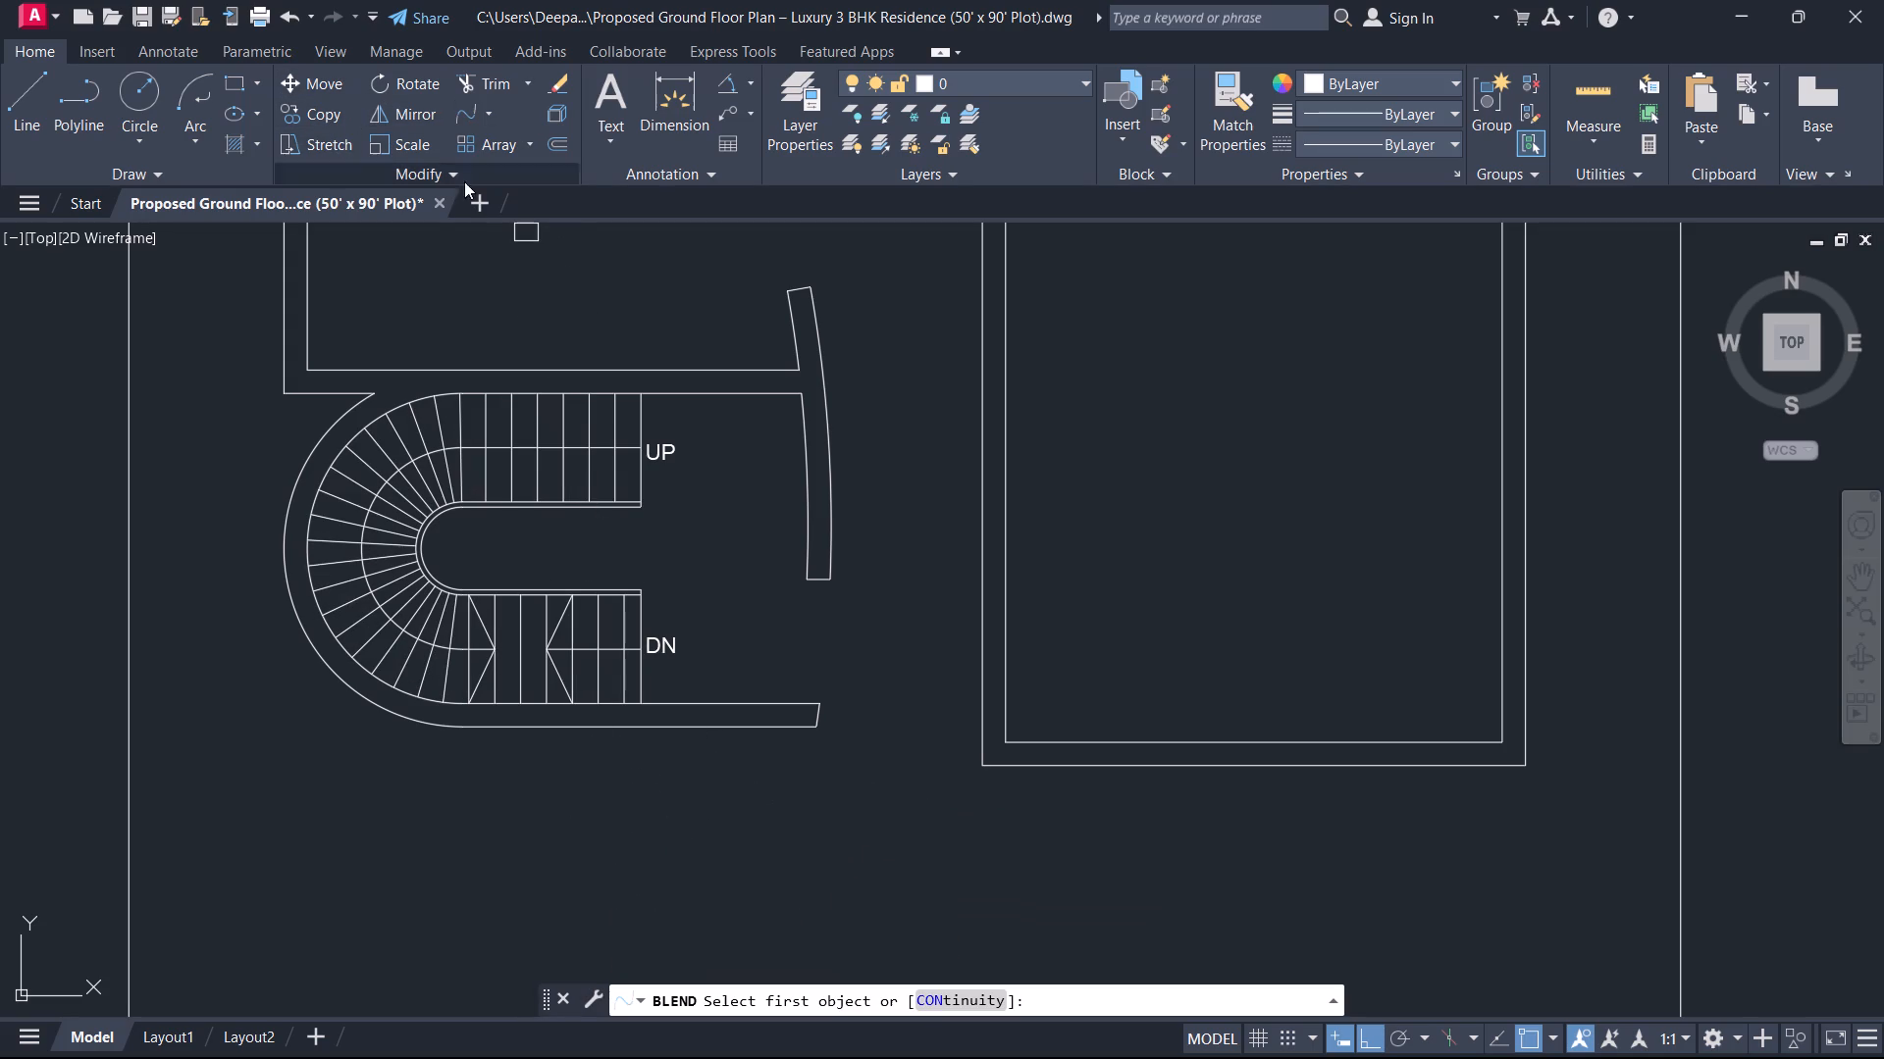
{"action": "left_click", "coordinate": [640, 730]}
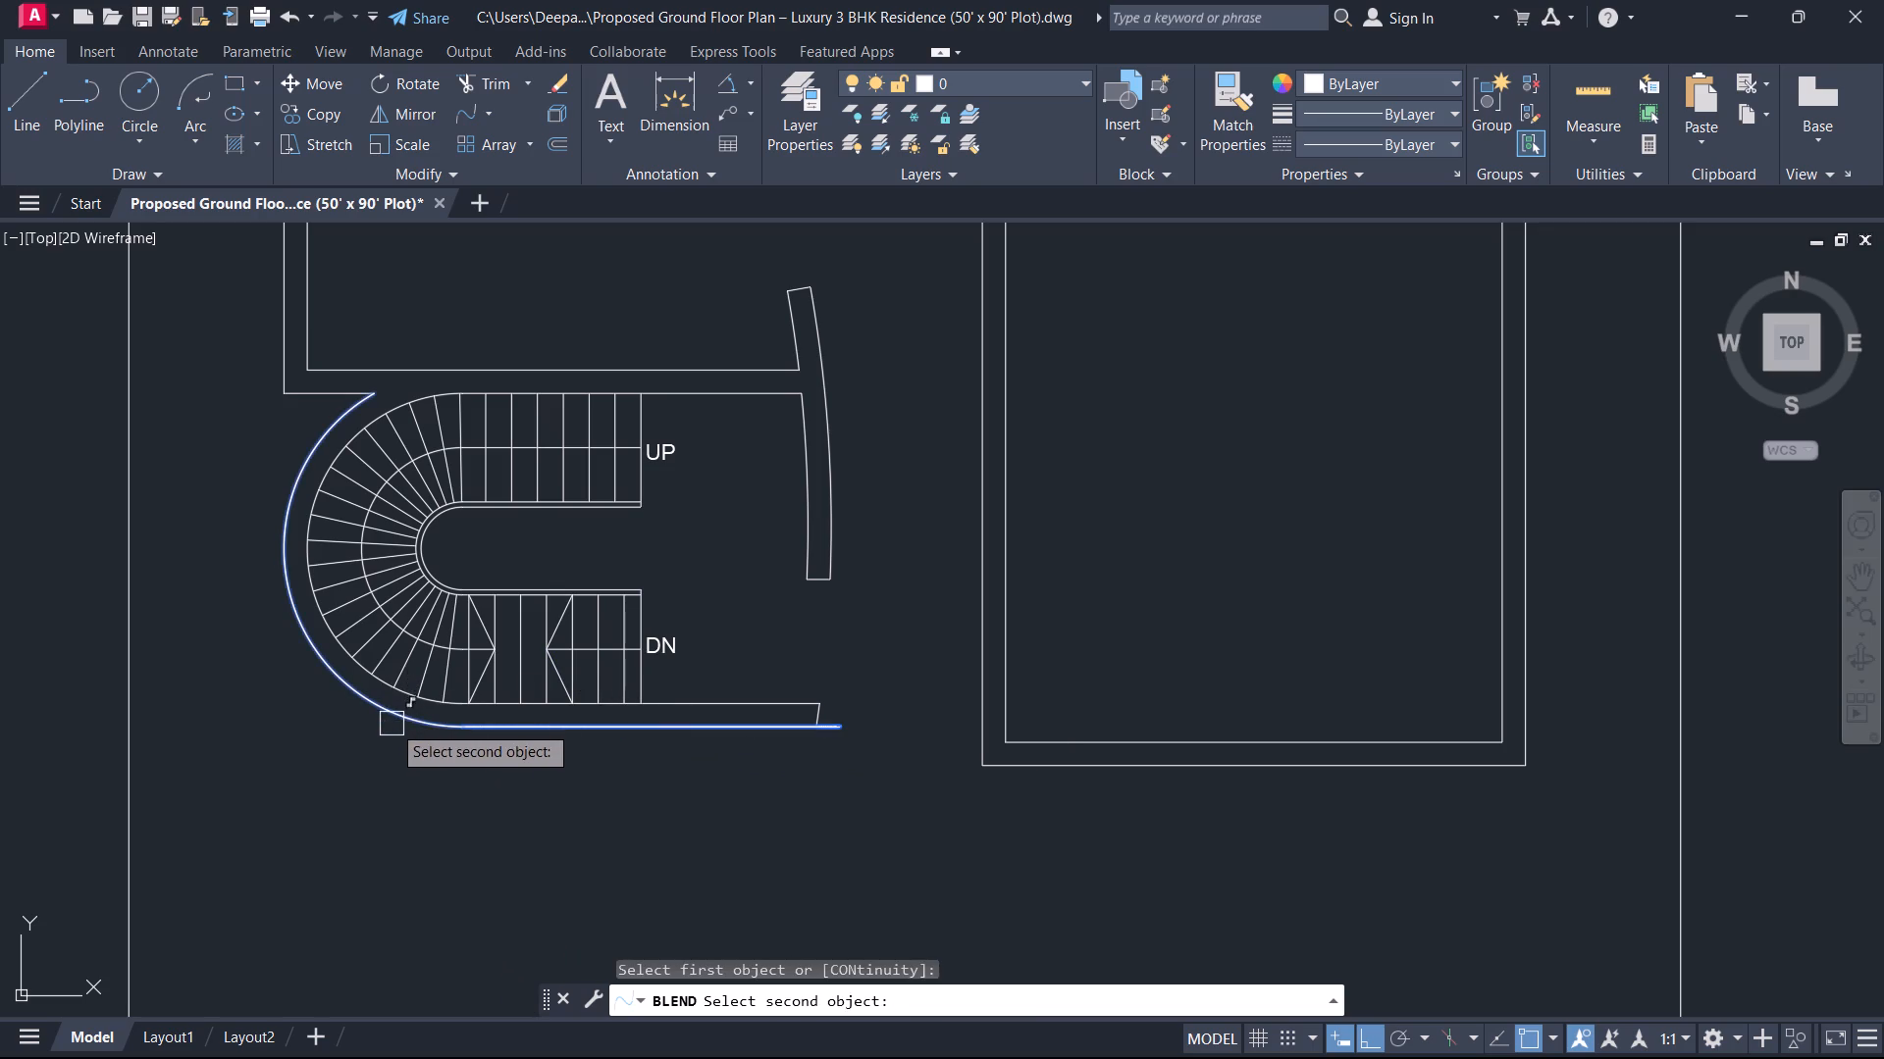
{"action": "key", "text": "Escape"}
Draw one horizontal line from the staircase bottom wall's outer end corner to the unlabelled room's left wall, keeping no overlapping segment.
{"action": "scroll", "coordinate": [787, 781], "scroll_direction": "down", "scroll_amount": 1}
{"action": "scroll", "coordinate": [814, 775], "scroll_direction": "up", "scroll_amount": 1}
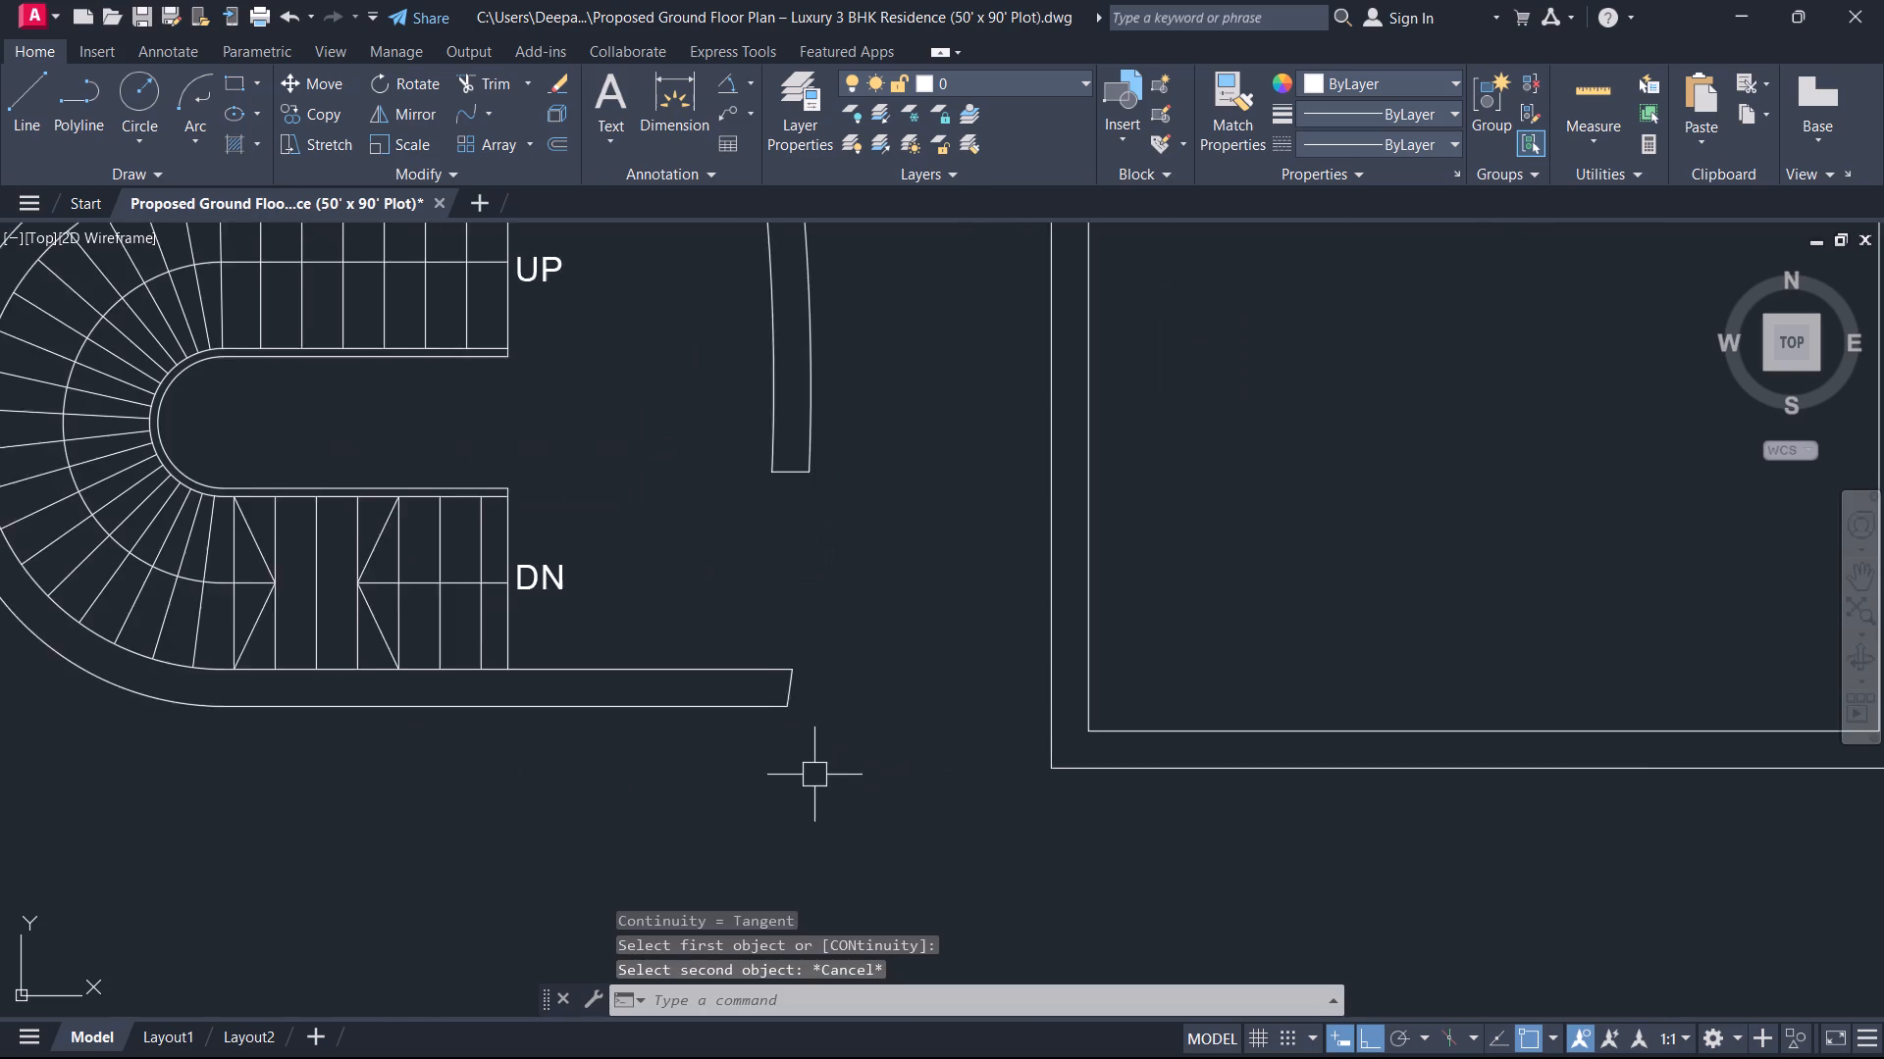
{"action": "scroll", "coordinate": [814, 775], "scroll_direction": "up", "scroll_amount": 1}
{"action": "middle_click_drag", "start_coordinate": [813, 776], "coordinate": [846, 823]}
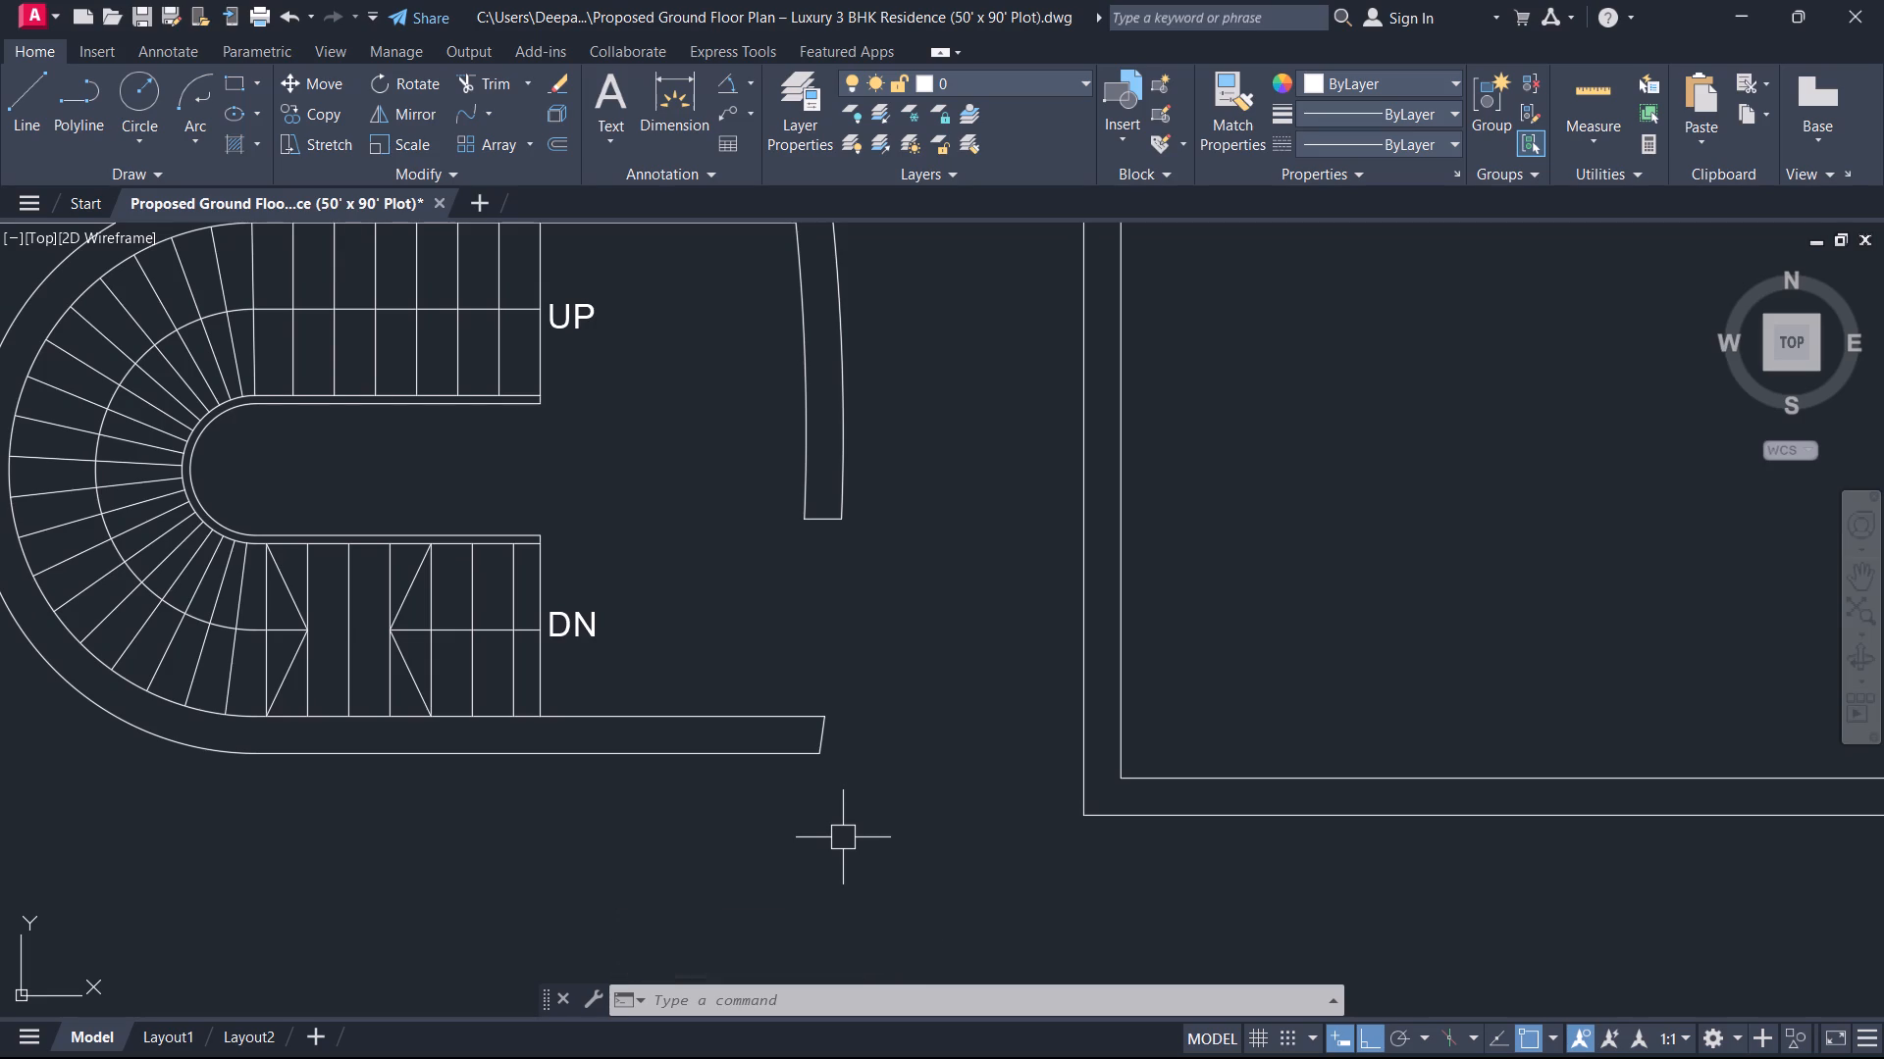
{"action": "type", "text": "L"}
{"action": "key", "text": "space"}
{"action": "left_click", "coordinate": [819, 754]}
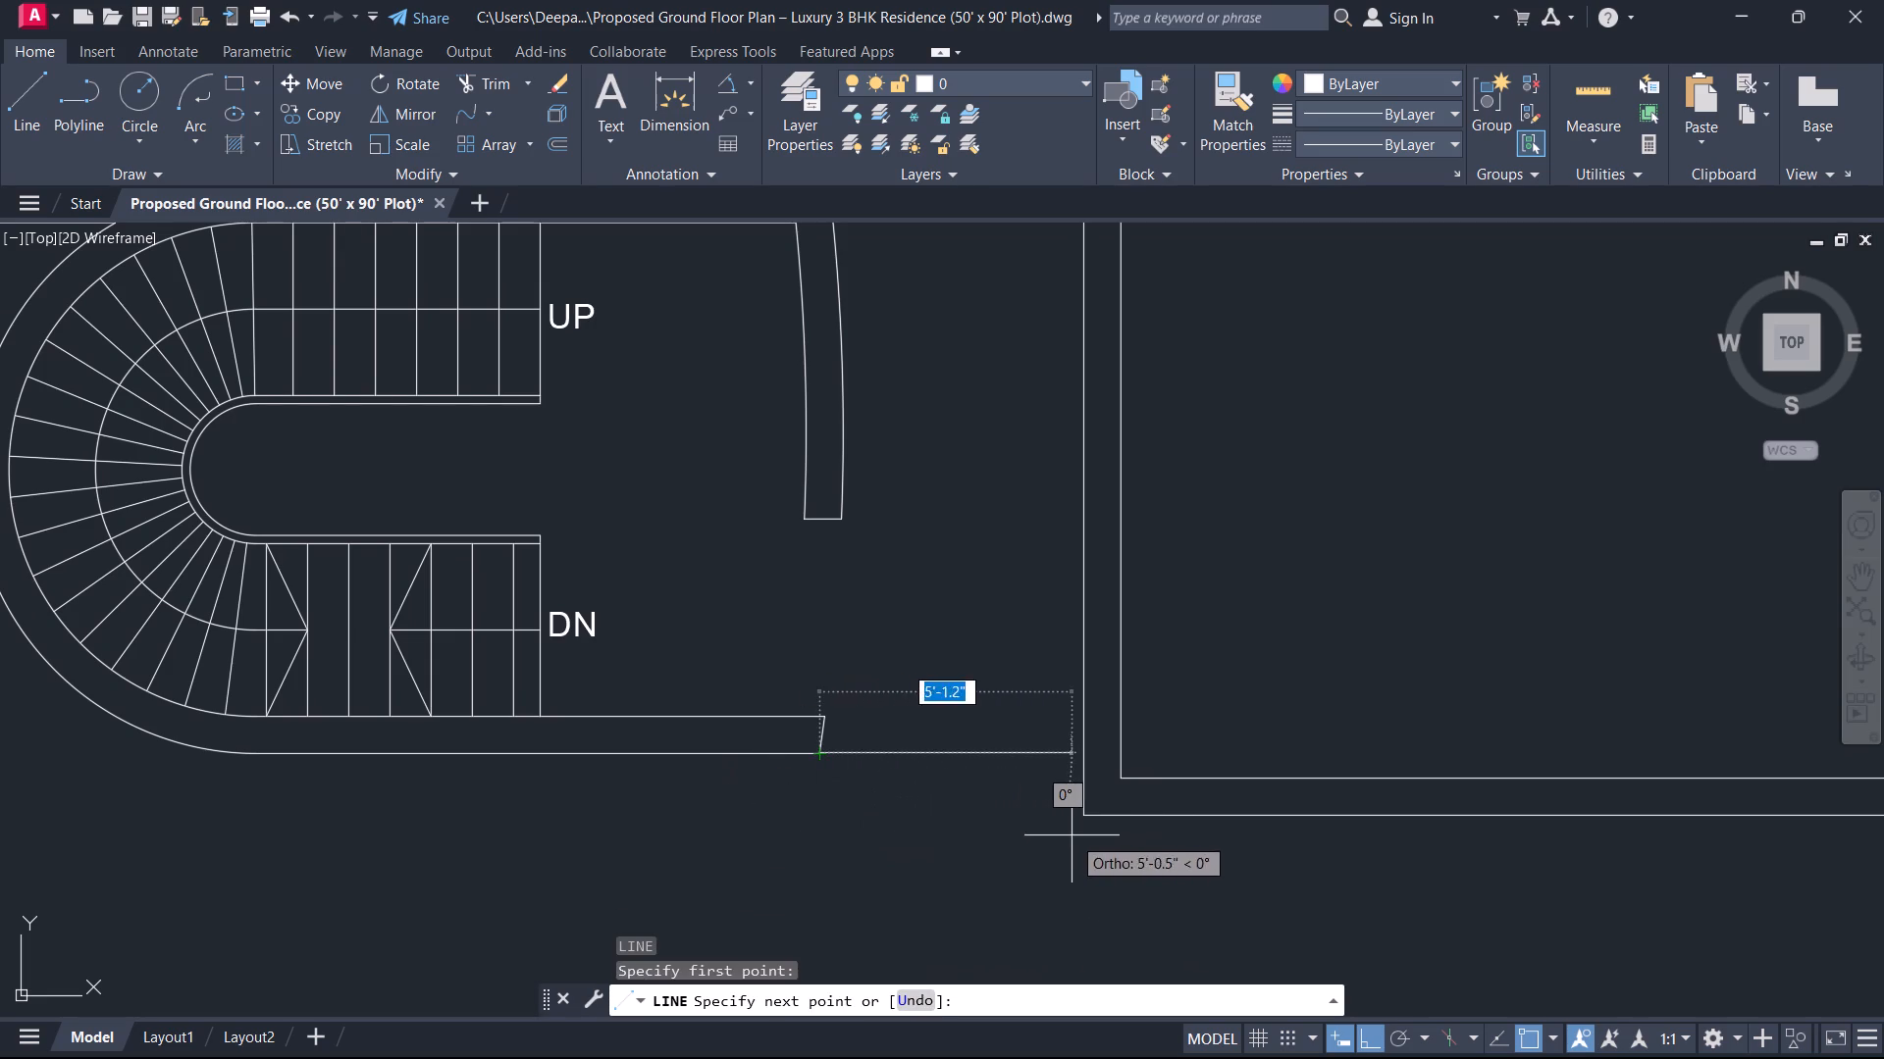
{"action": "left_click", "coordinate": [1081, 750]}
{"action": "key", "text": "grave"}
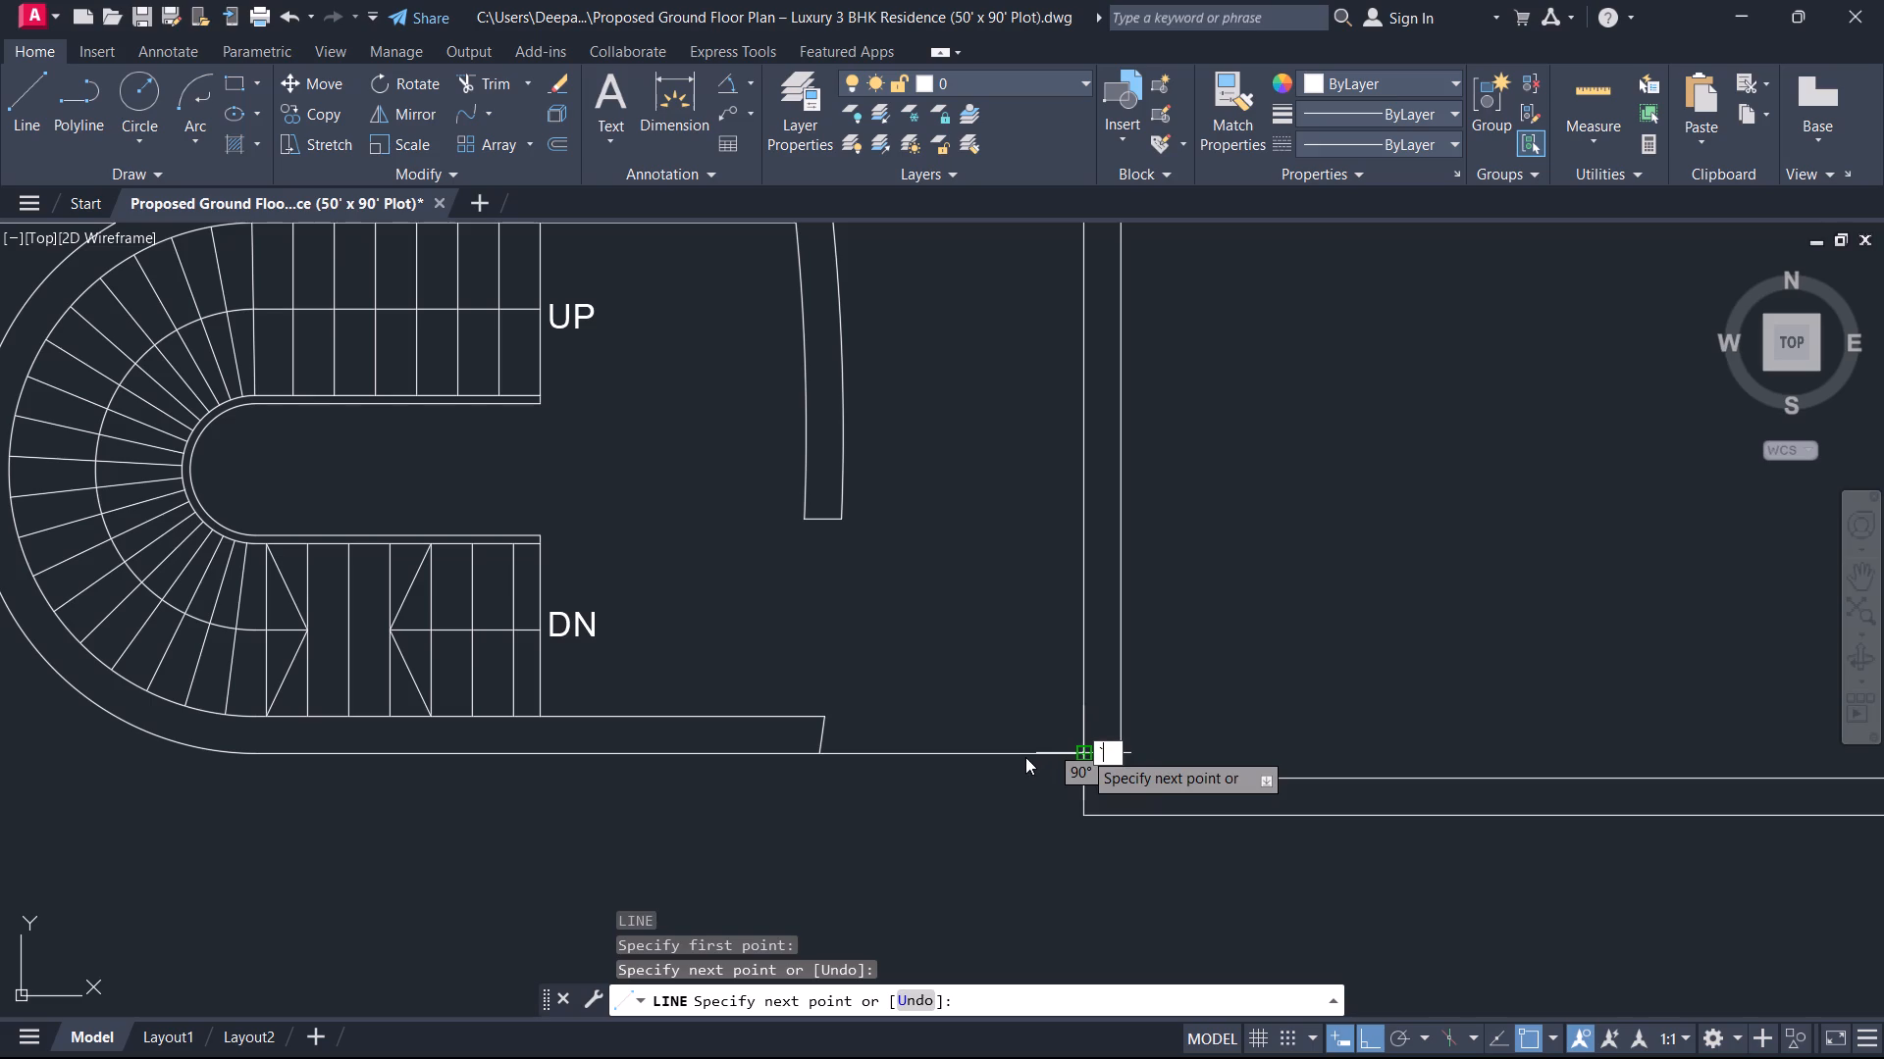
{"action": "left_click", "coordinate": [1025, 757]}
{"action": "key", "text": "grave"}
{"action": "key", "text": "grave"}
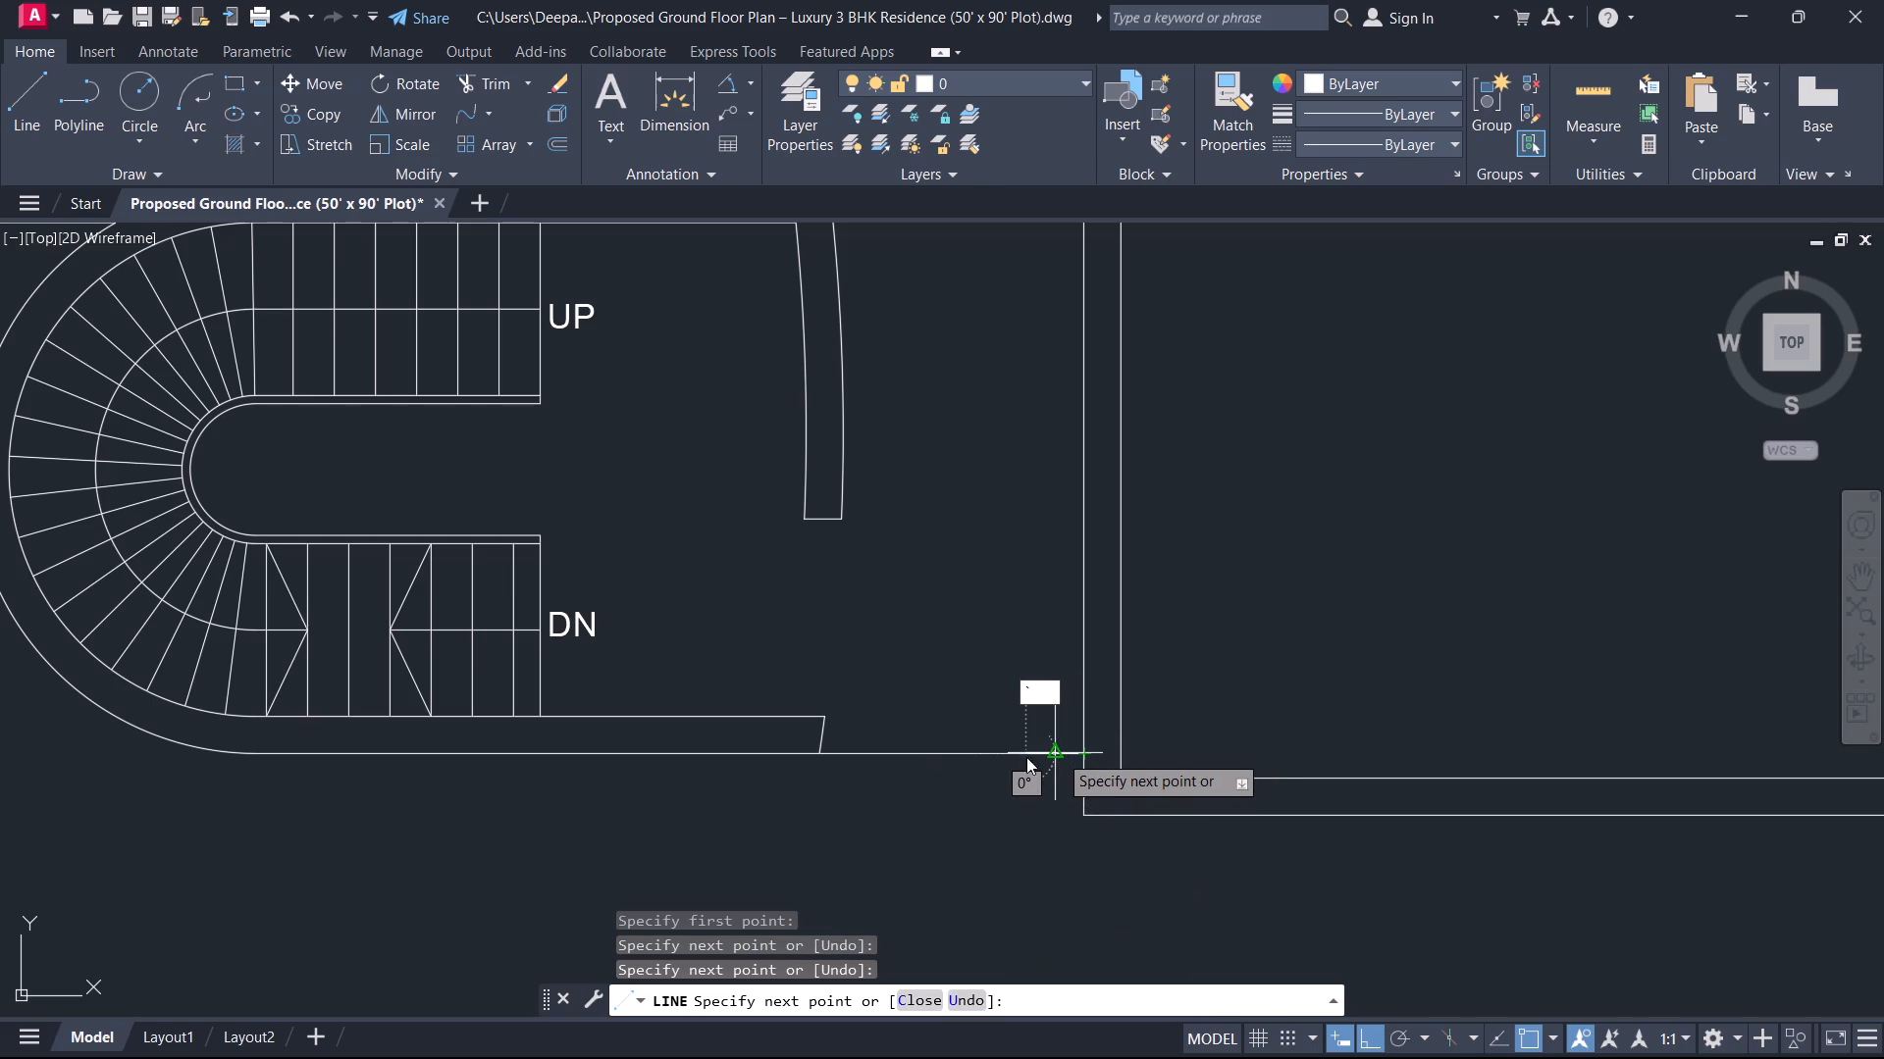
{"action": "key", "text": "Escape"}
{"action": "key", "text": "Escape"}
{"action": "left_click", "coordinate": [1041, 752]}
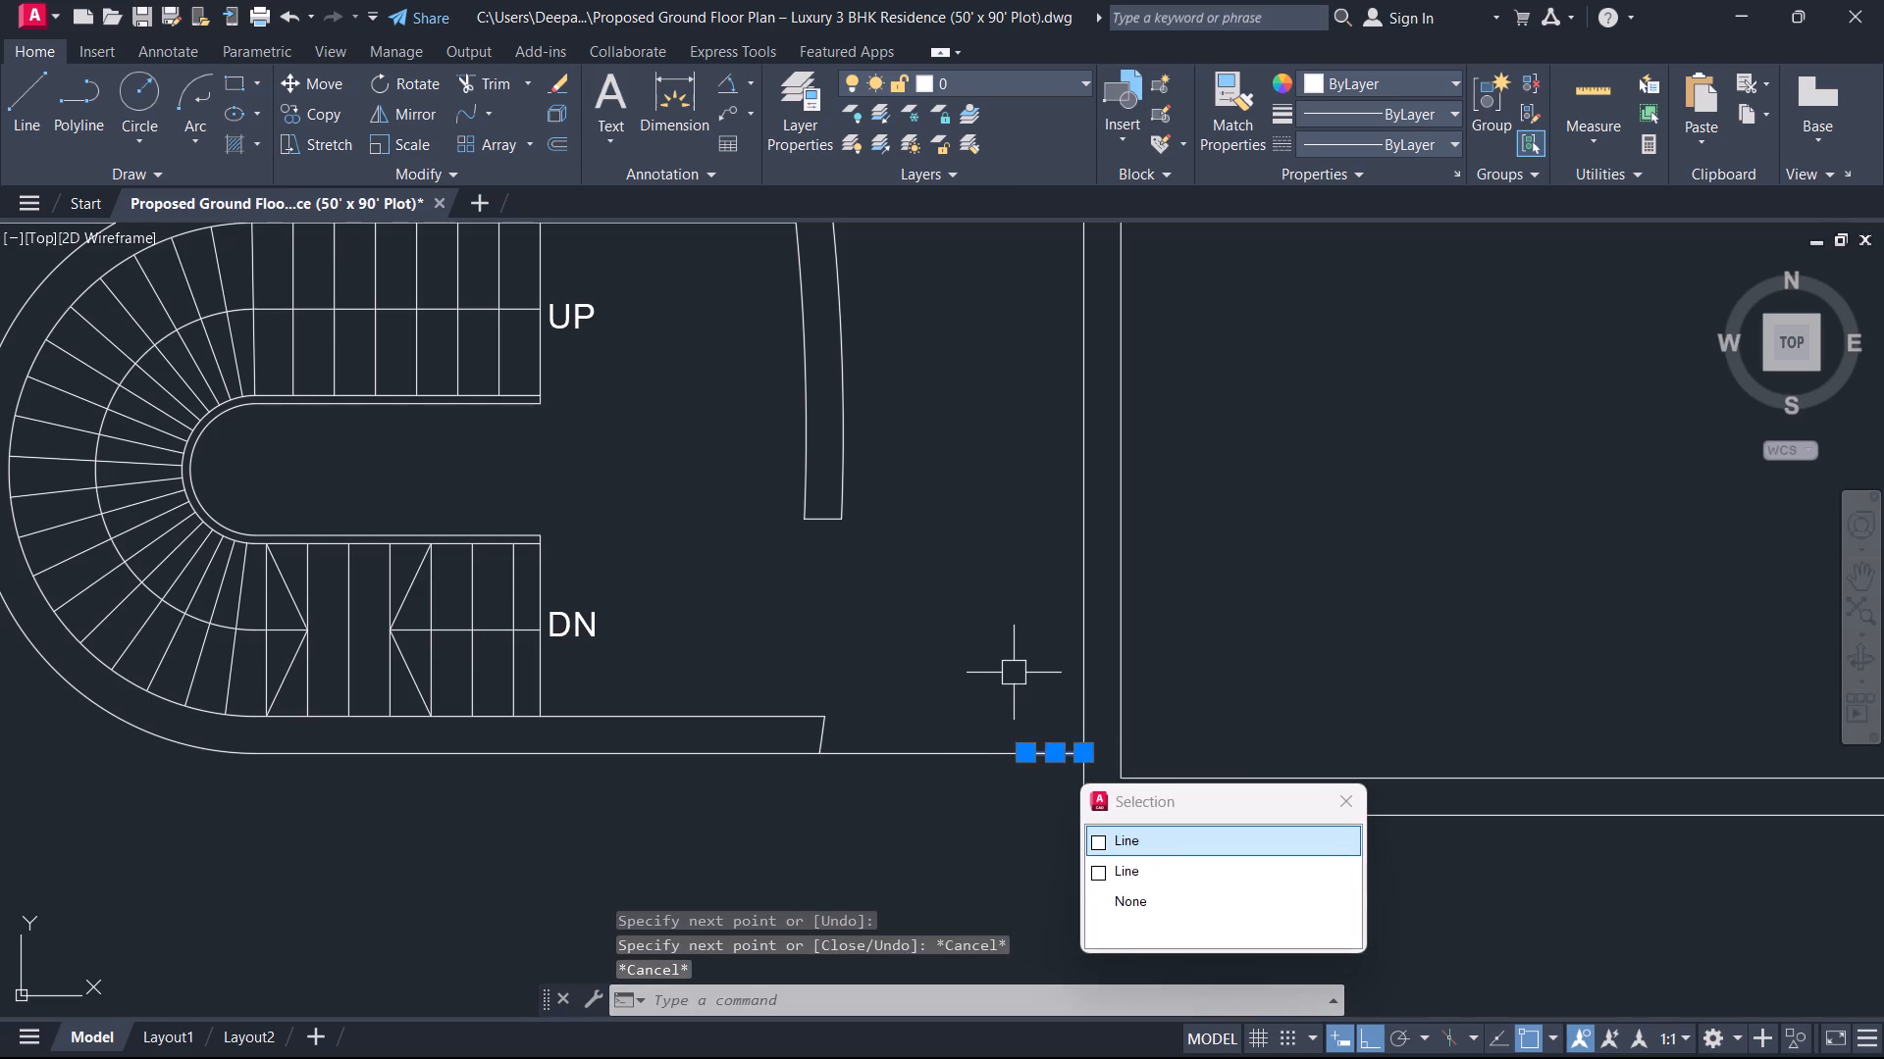
{"action": "key", "text": "Delete"}
Stretch the connecting line's right endpoint down to the unlabelled room's outer lower-left corner.
{"action": "left_click", "coordinate": [1062, 759]}
{"action": "left_click", "coordinate": [1084, 753]}
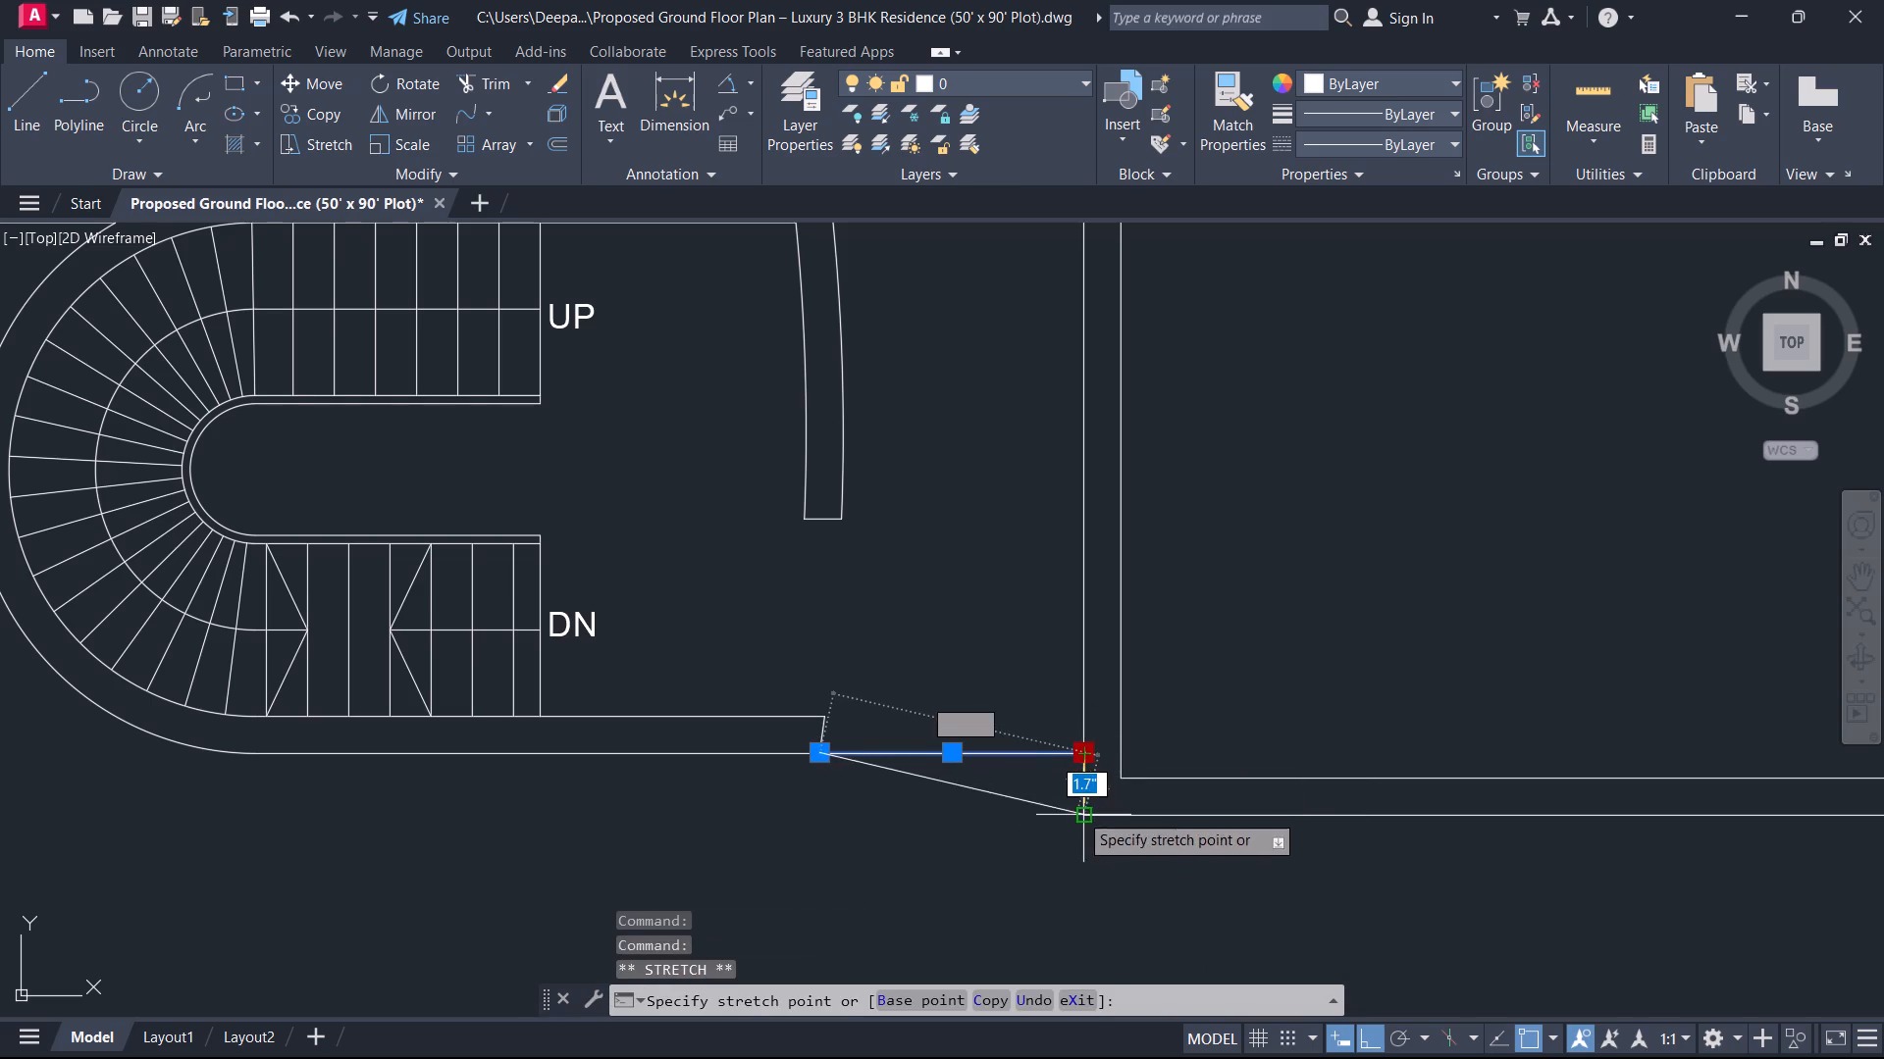
{"action": "left_click", "coordinate": [1080, 818]}
{"action": "key", "text": "Escape"}
{"action": "left_click", "coordinate": [996, 793]}
{"action": "key", "text": "Escape"}
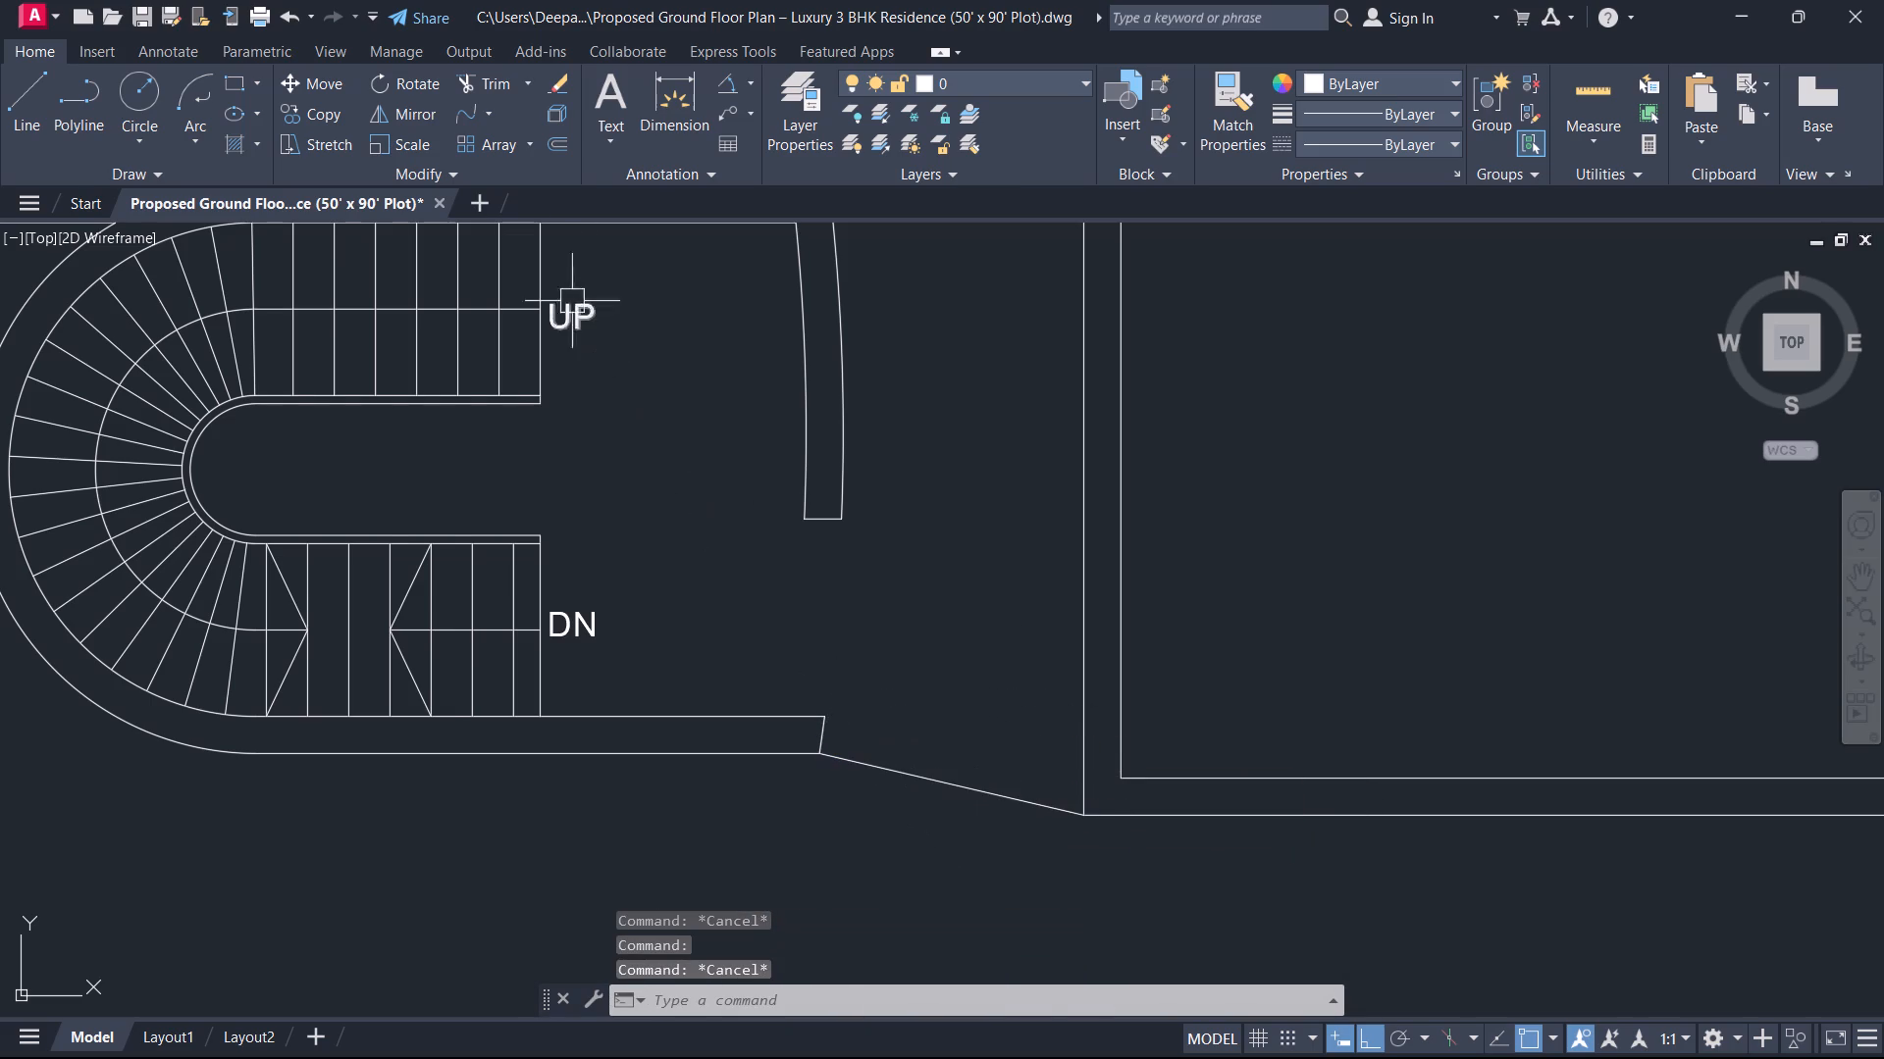
Create a blend curve between the sloped connecting line and the inner line of the staircase's bottom wall.
{"action": "left_click", "coordinate": [467, 105]}
{"action": "left_click", "coordinate": [889, 771]}
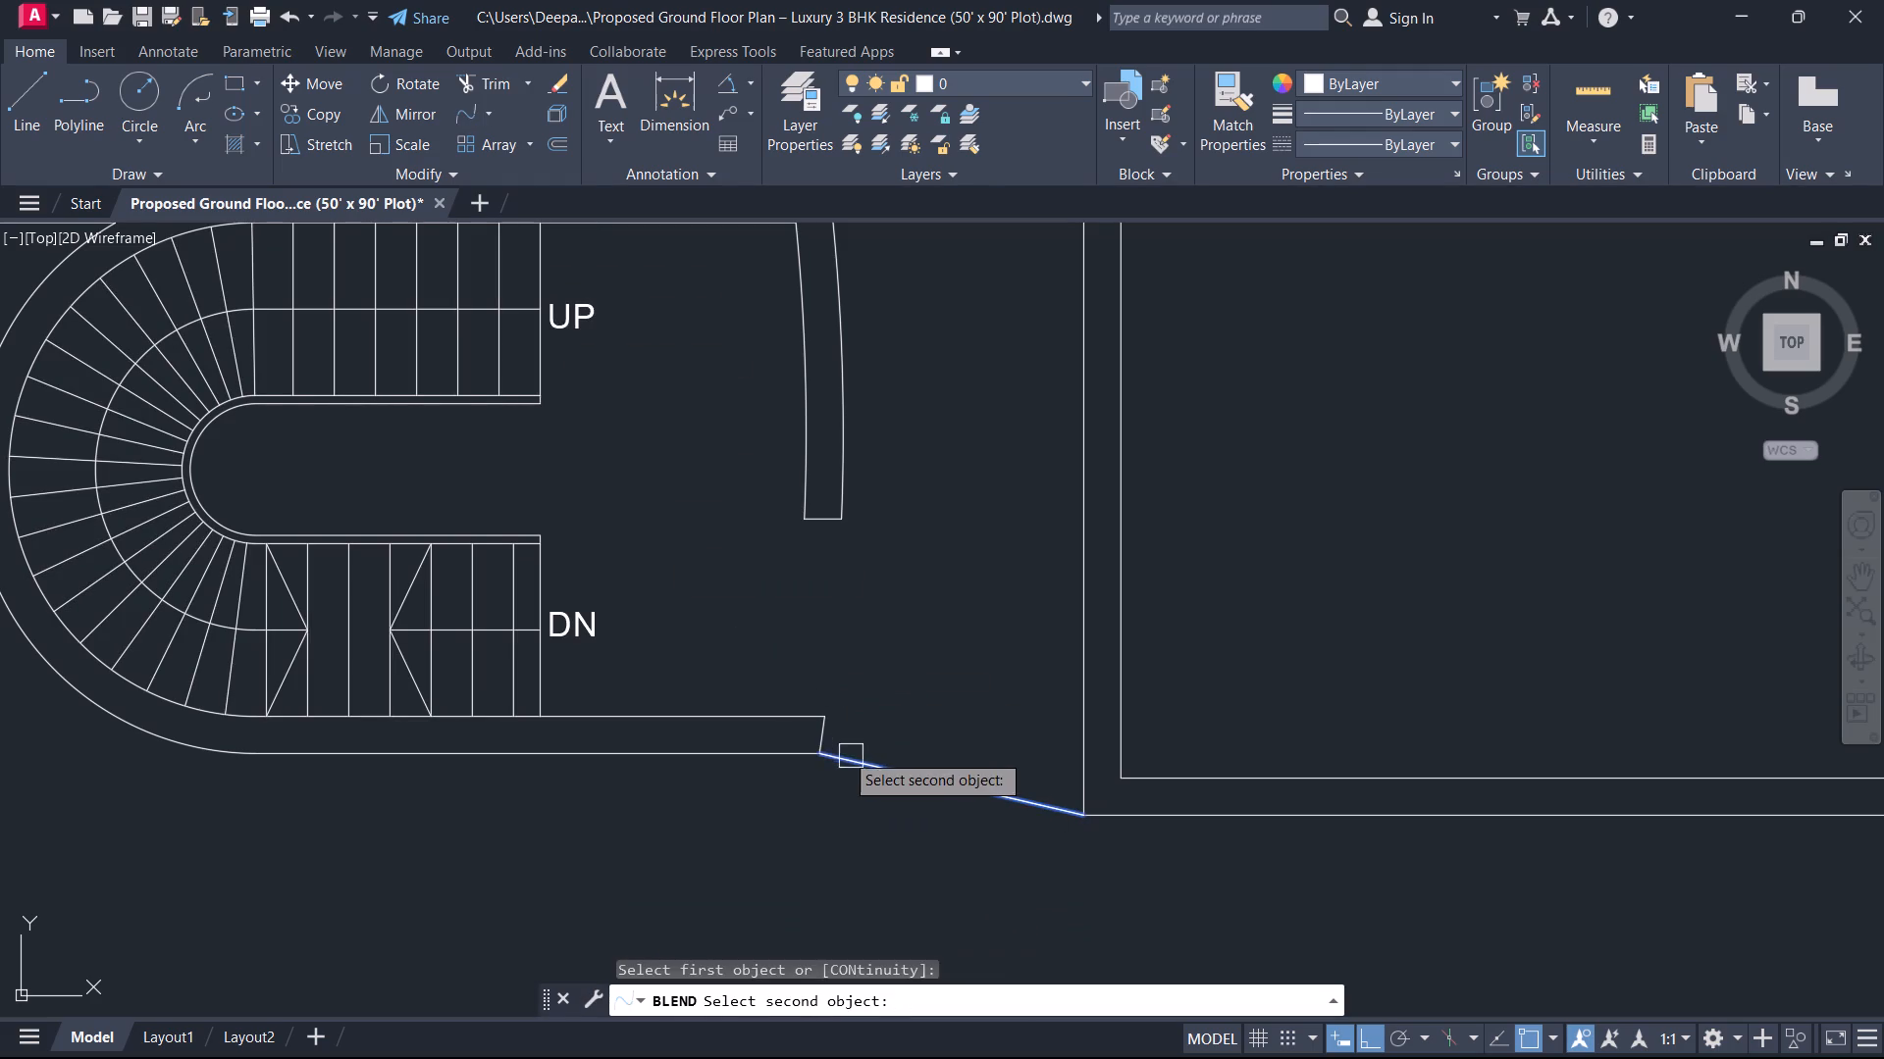
{"action": "left_click", "coordinate": [778, 720]}
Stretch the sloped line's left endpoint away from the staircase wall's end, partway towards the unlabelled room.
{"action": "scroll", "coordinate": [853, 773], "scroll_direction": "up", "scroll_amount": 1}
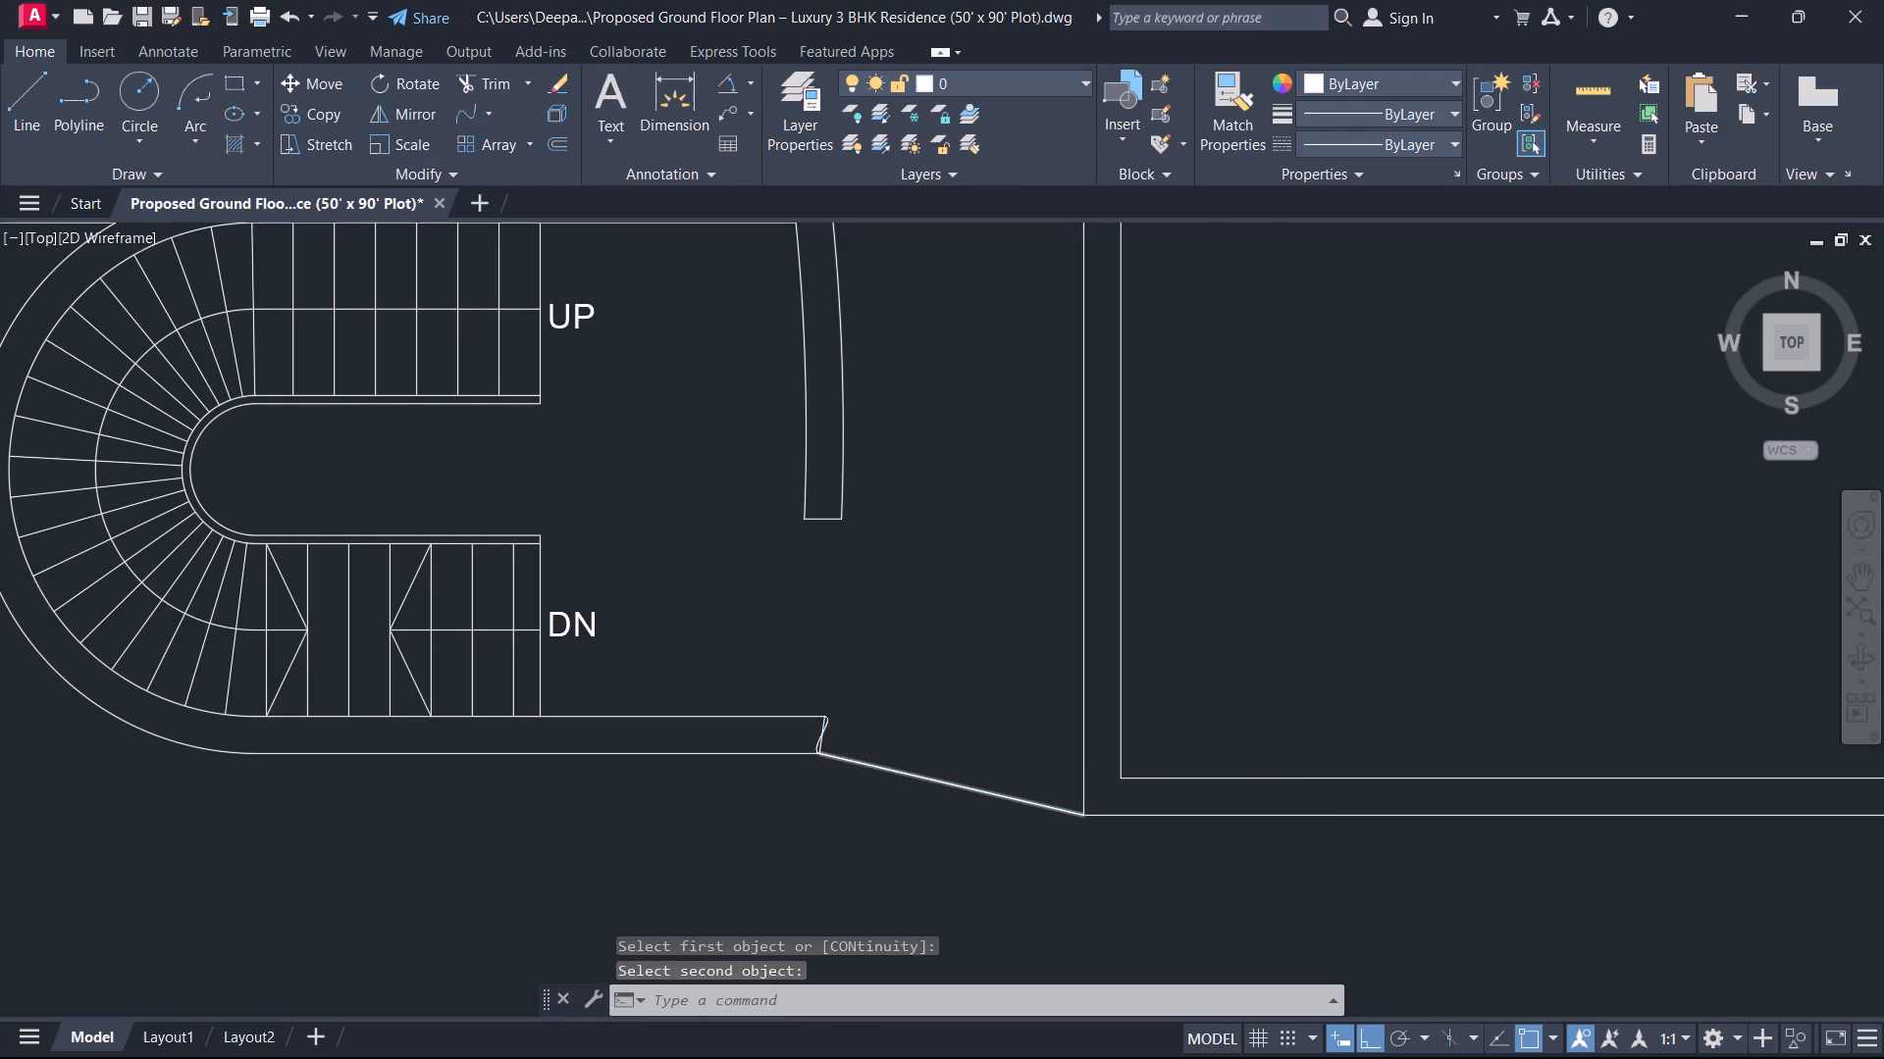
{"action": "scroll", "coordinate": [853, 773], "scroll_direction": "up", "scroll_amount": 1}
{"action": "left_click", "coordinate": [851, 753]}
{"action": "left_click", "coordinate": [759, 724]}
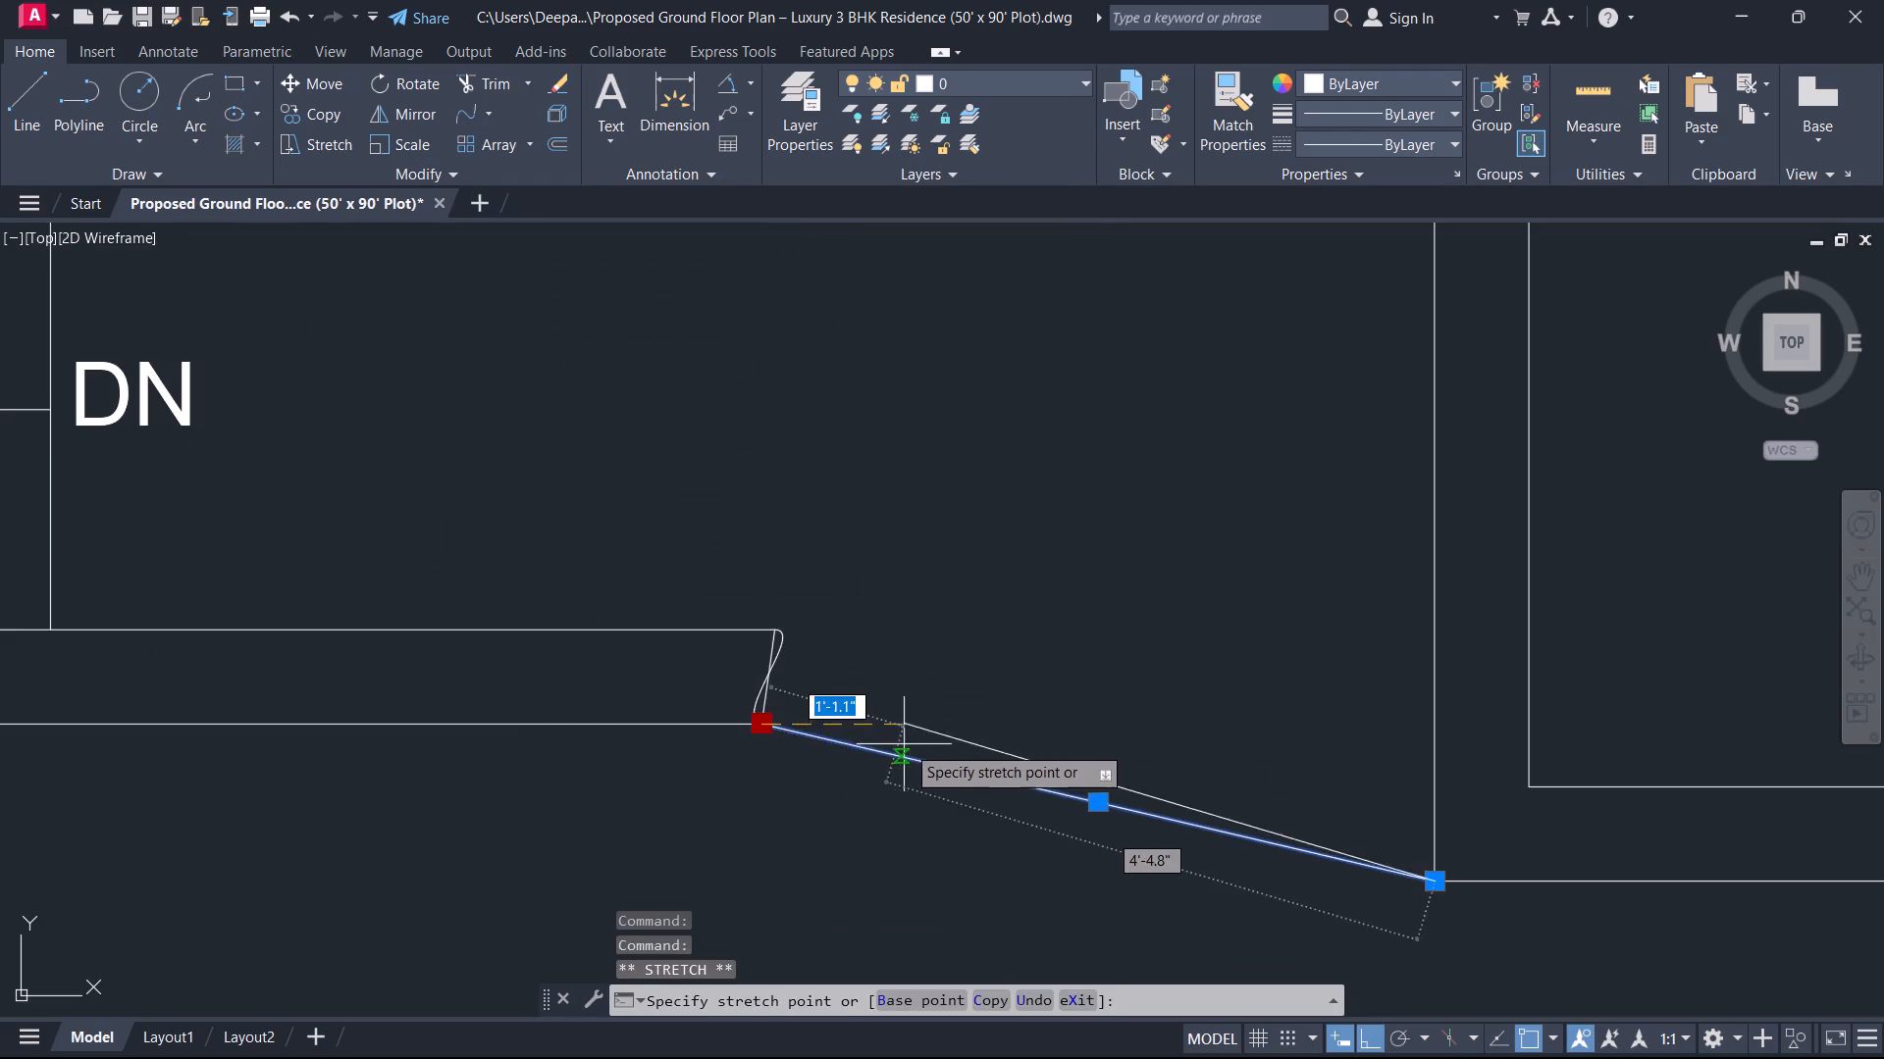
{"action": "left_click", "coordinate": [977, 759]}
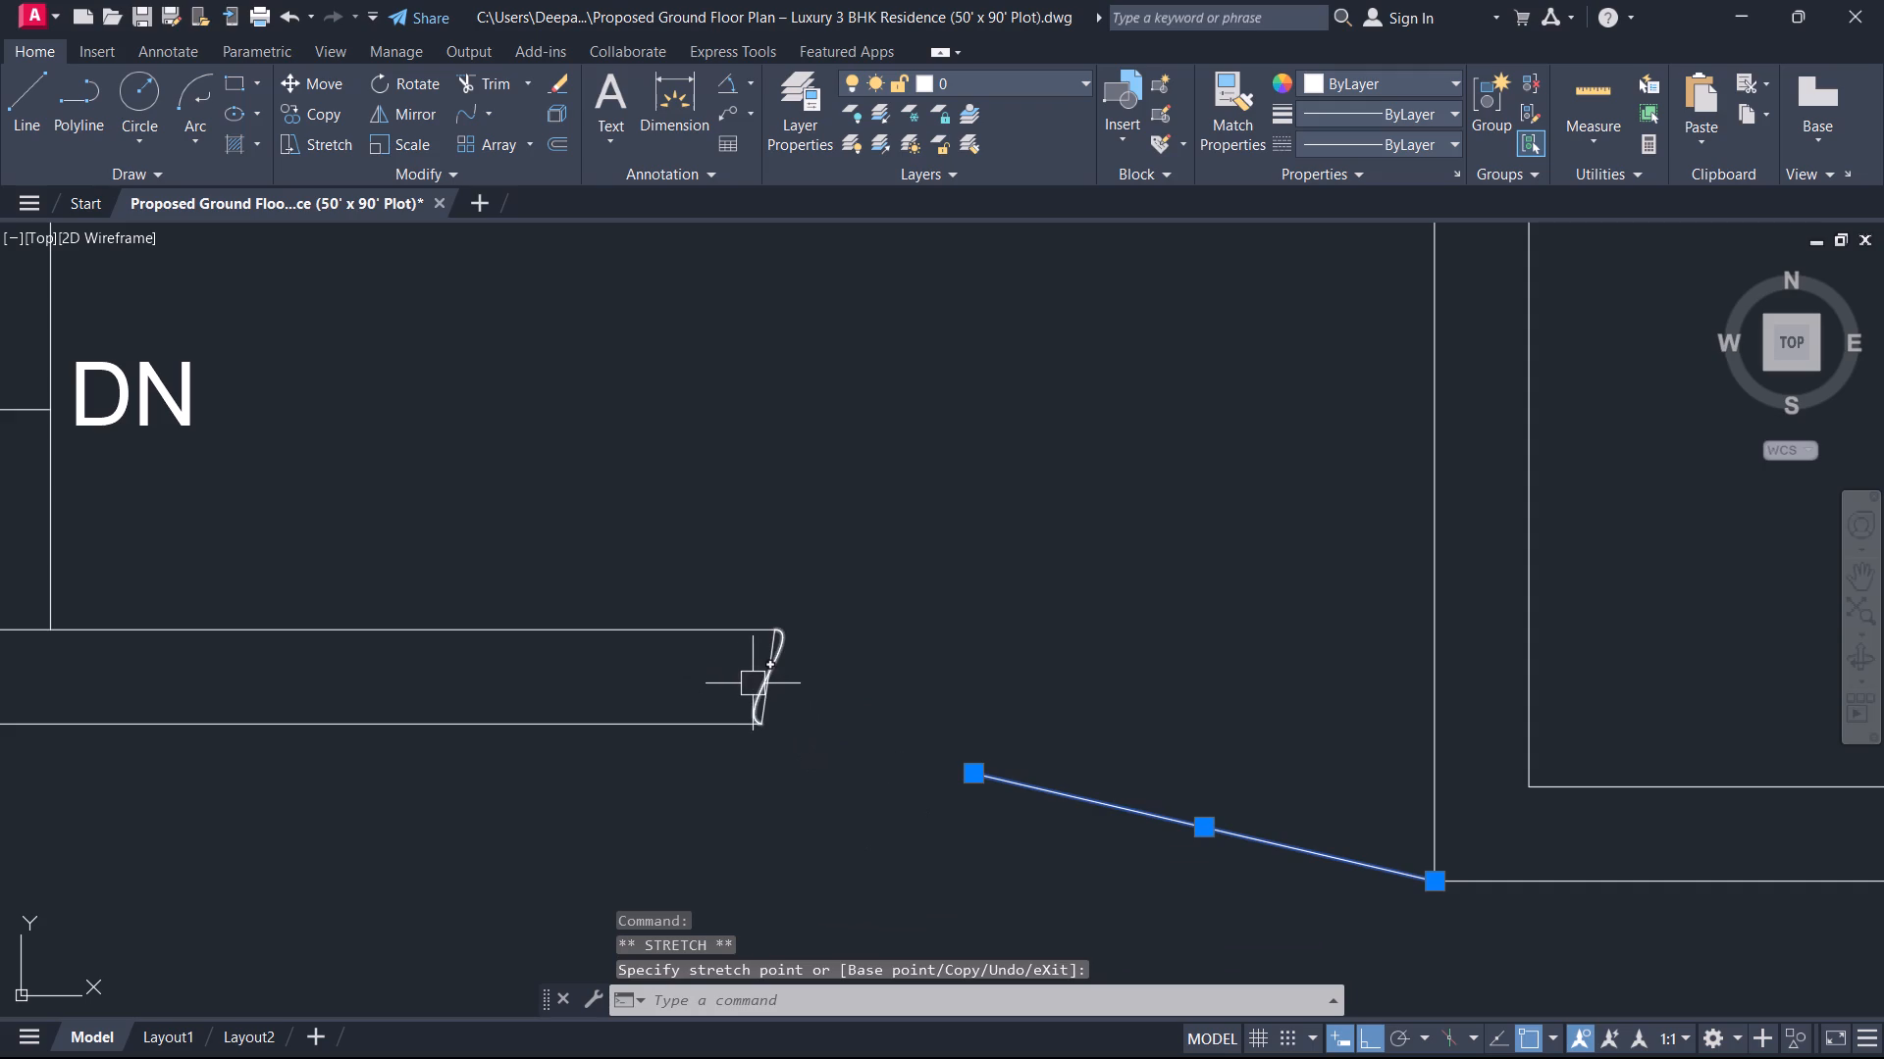
Stretch the blend curve's lower endpoint to the unlabelled room's left wall, slightly above its lower-left corner.
{"action": "left_click", "coordinate": [753, 683]}
{"action": "left_click", "coordinate": [767, 722]}
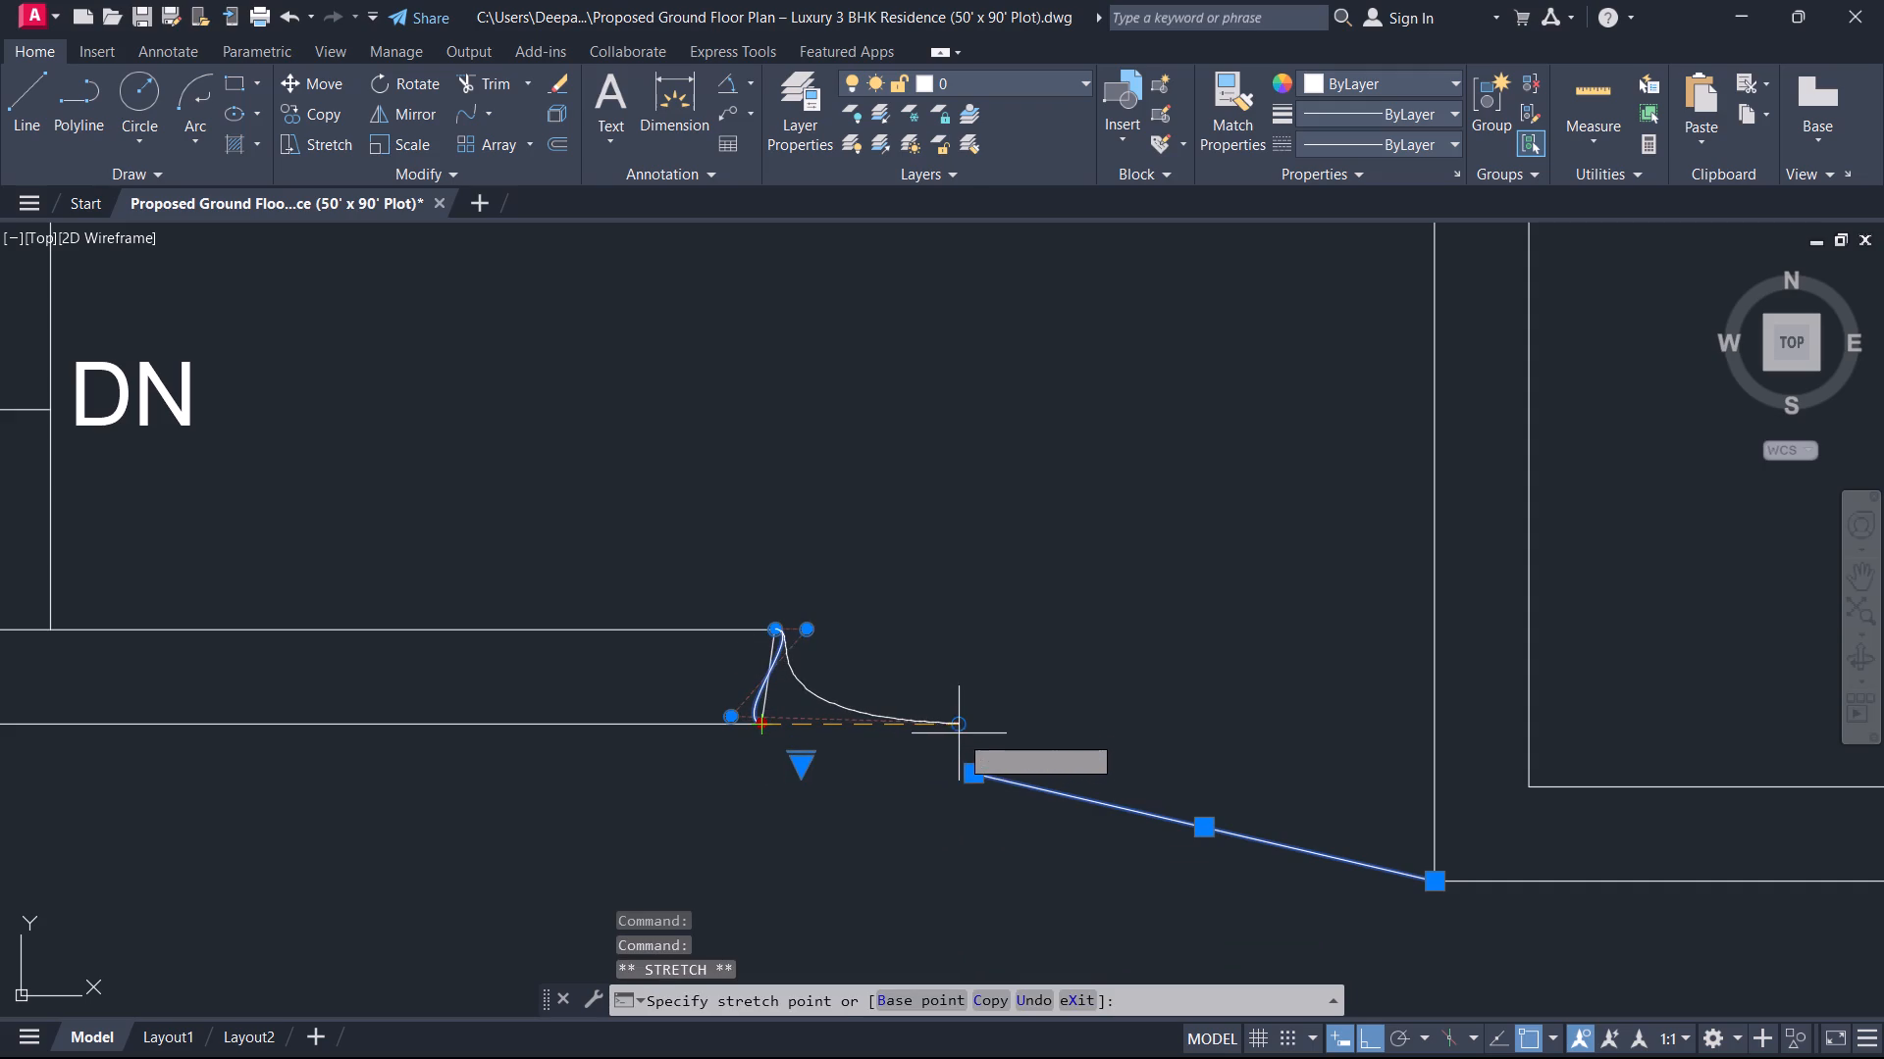
{"action": "left_click", "coordinate": [1439, 812]}
Delete the sloped line lying beneath the stretched blend curve.
{"action": "left_click", "coordinate": [1271, 845]}
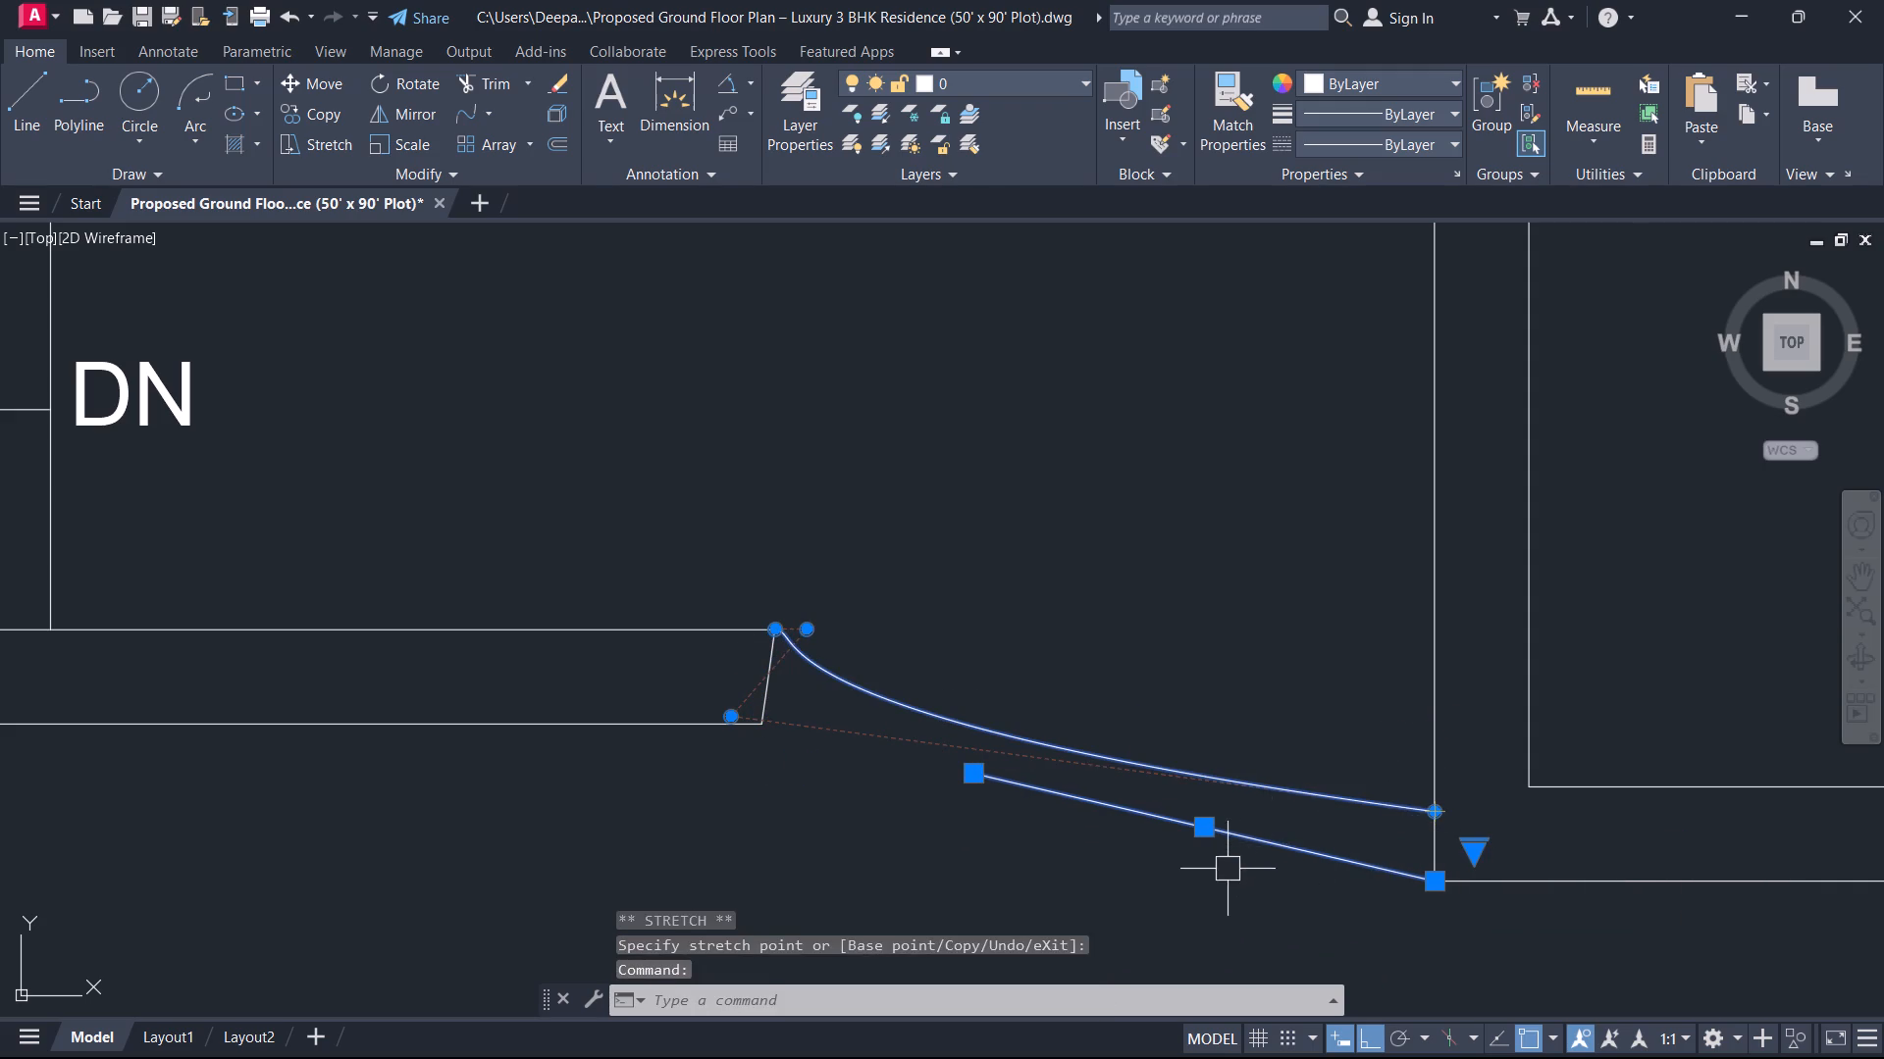
{"action": "key", "text": "Escape"}
{"action": "left_click", "coordinate": [1225, 839]}
{"action": "key", "text": "Delete"}
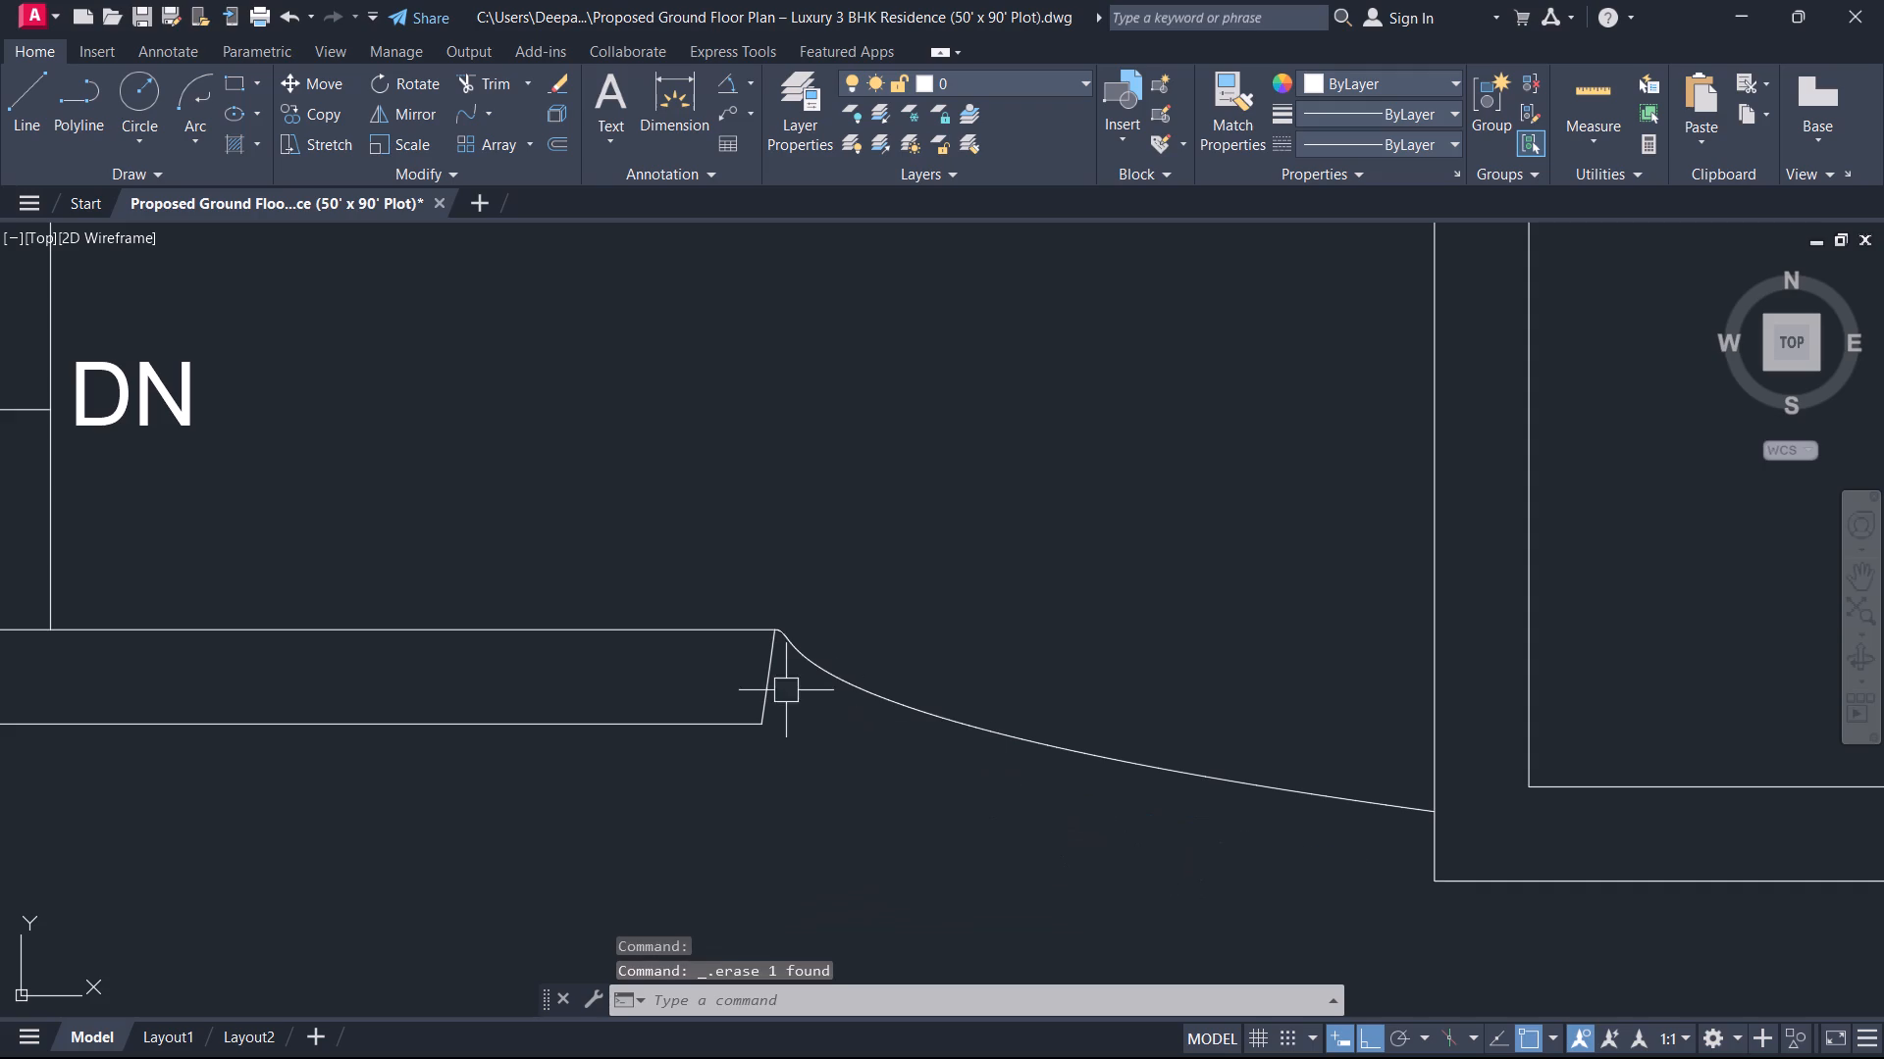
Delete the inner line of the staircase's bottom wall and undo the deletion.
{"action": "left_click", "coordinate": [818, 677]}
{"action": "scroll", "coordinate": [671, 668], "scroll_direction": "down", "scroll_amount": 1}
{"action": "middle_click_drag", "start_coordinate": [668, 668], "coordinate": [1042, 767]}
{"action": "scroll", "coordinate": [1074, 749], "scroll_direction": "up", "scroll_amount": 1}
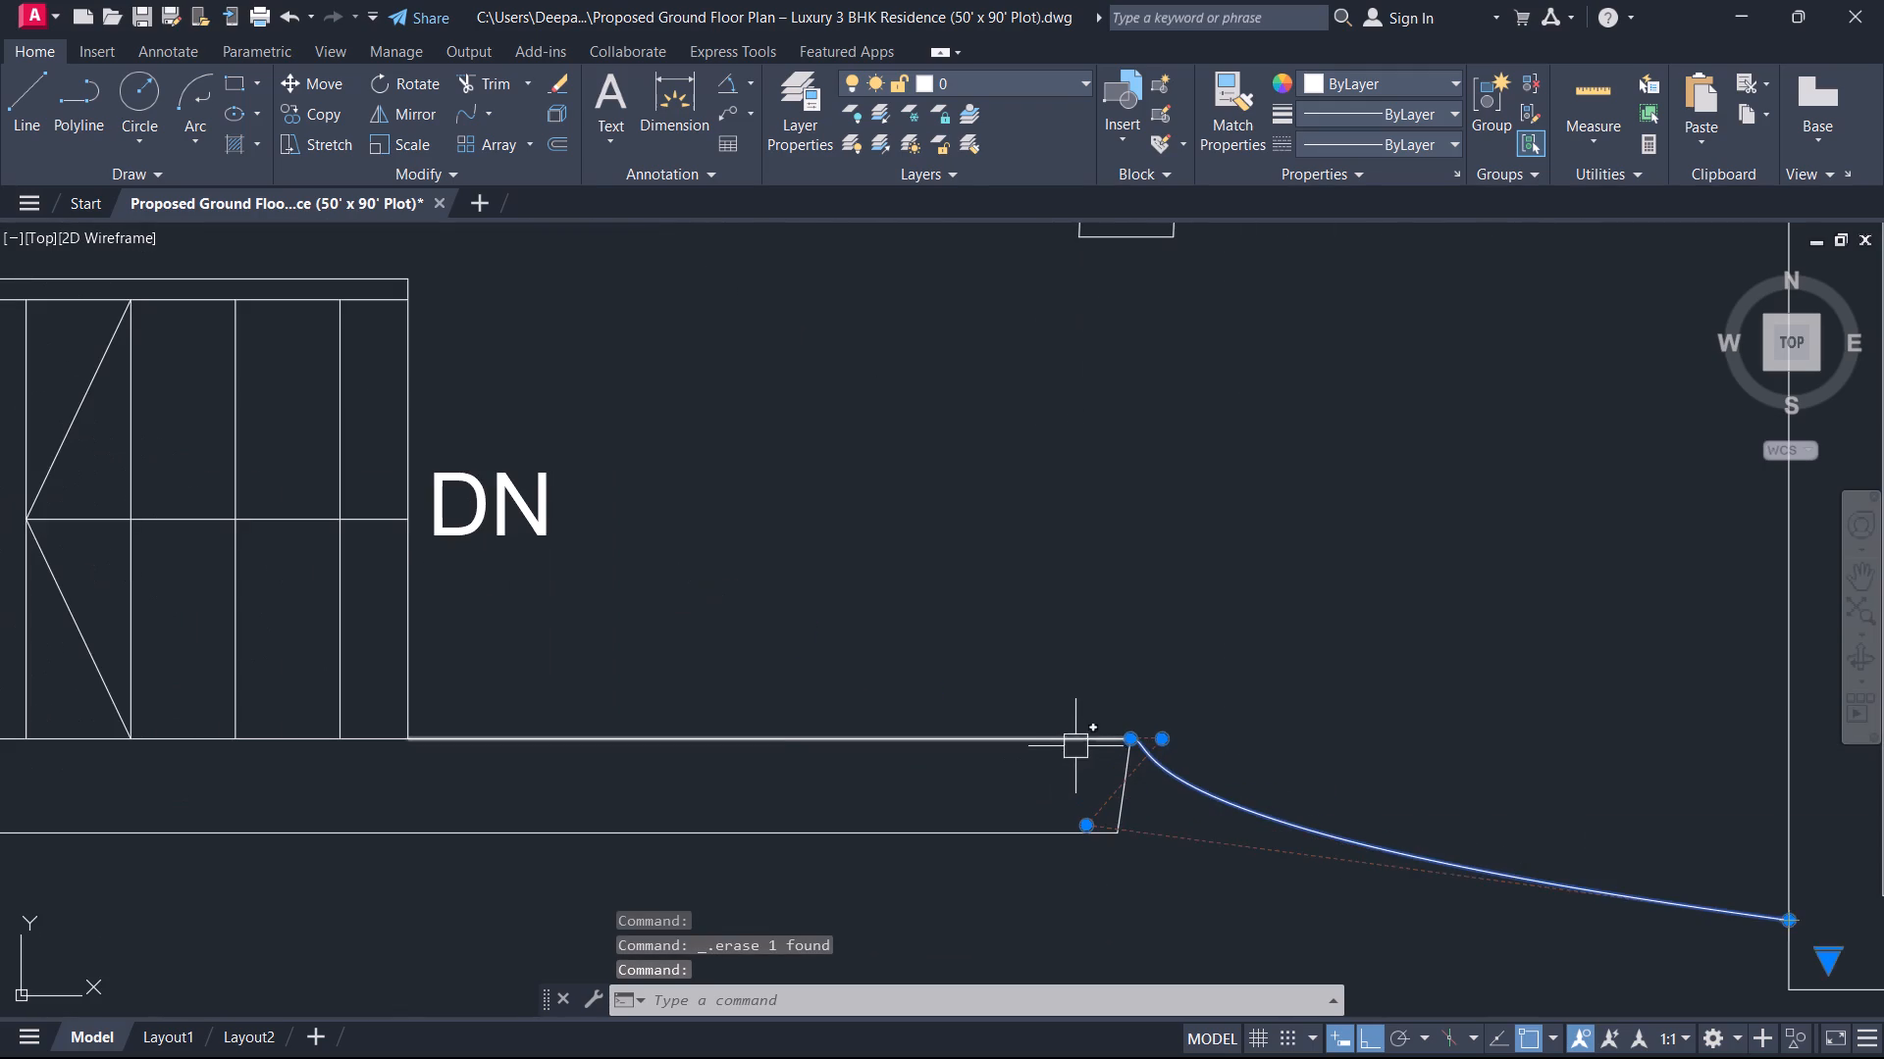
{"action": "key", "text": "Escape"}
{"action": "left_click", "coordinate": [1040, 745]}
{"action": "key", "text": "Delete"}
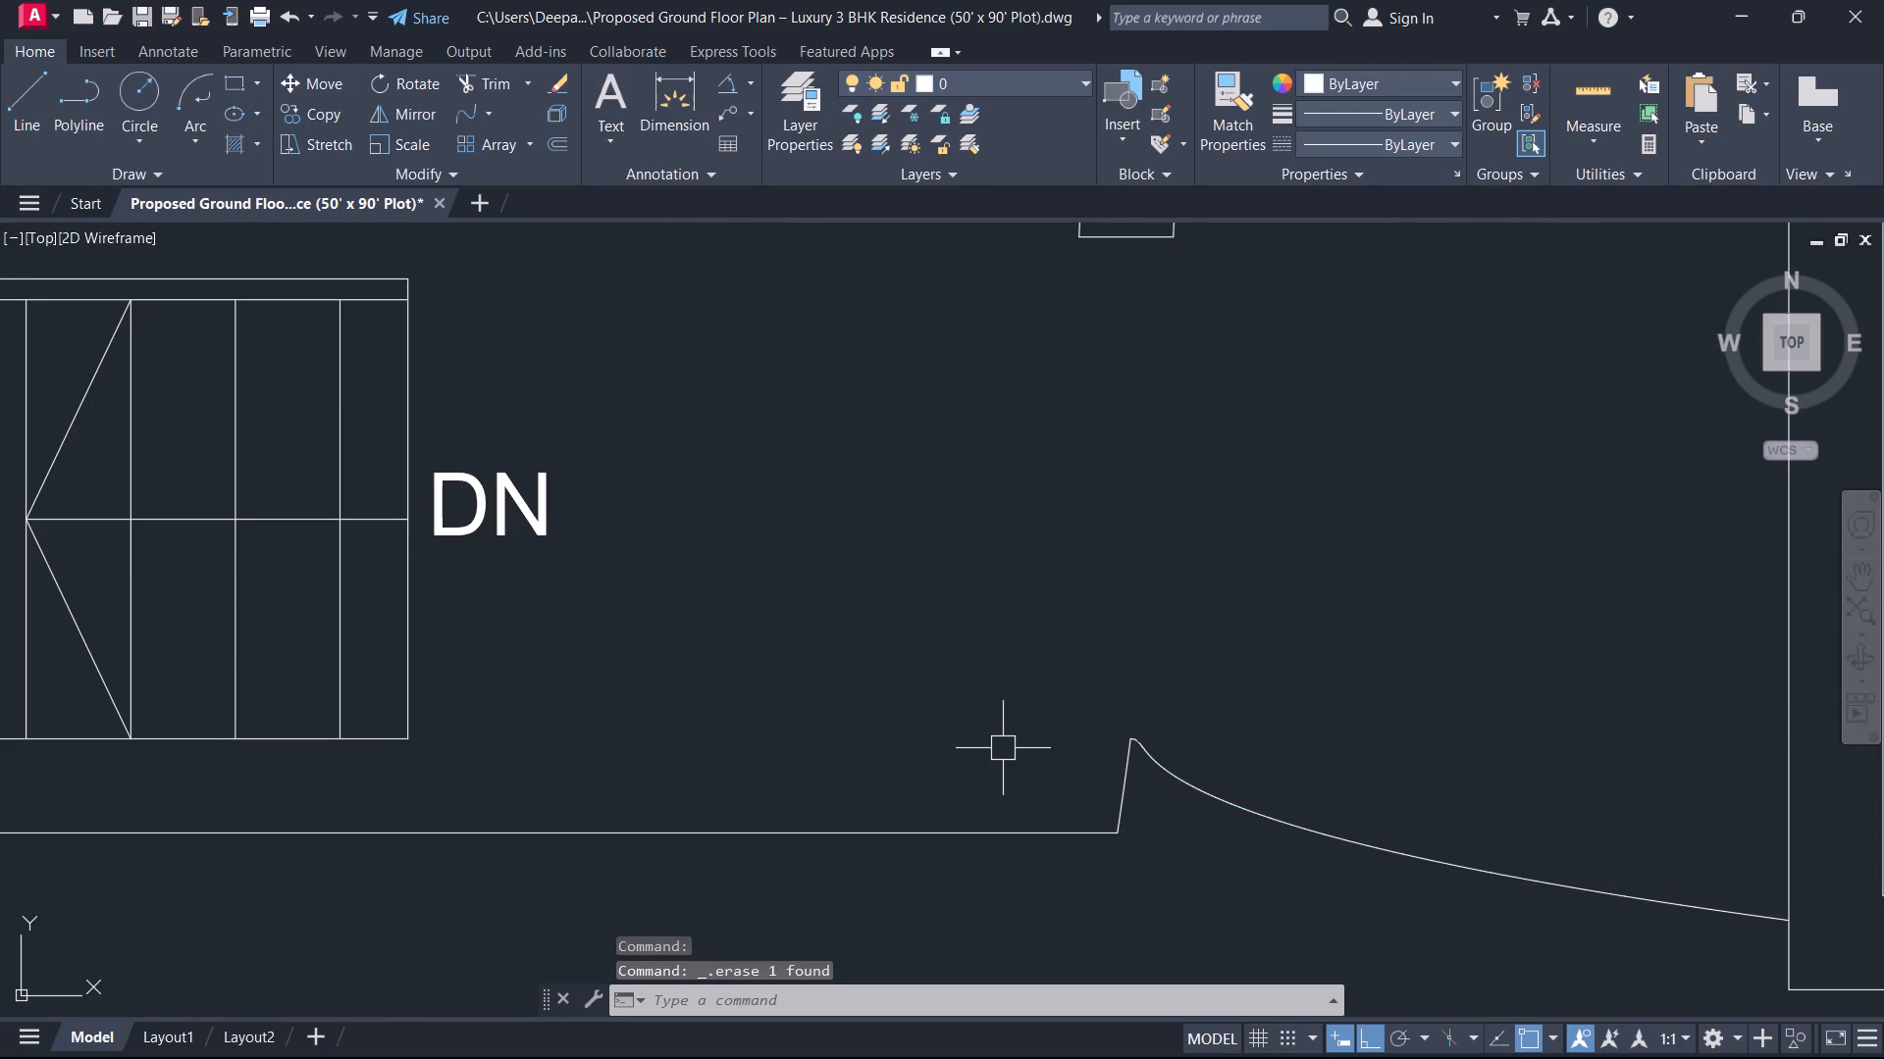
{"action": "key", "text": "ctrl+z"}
Stretch the blend curve's lower control vertex horizontally away from the staircase wall, to about midway towards the unlabelled room.
{"action": "scroll", "coordinate": [1110, 747], "scroll_direction": "up", "scroll_amount": 1}
{"action": "scroll", "coordinate": [1107, 746], "scroll_direction": "down", "scroll_amount": 1}
{"action": "middle_click_drag", "start_coordinate": [1102, 746], "coordinate": [894, 695]}
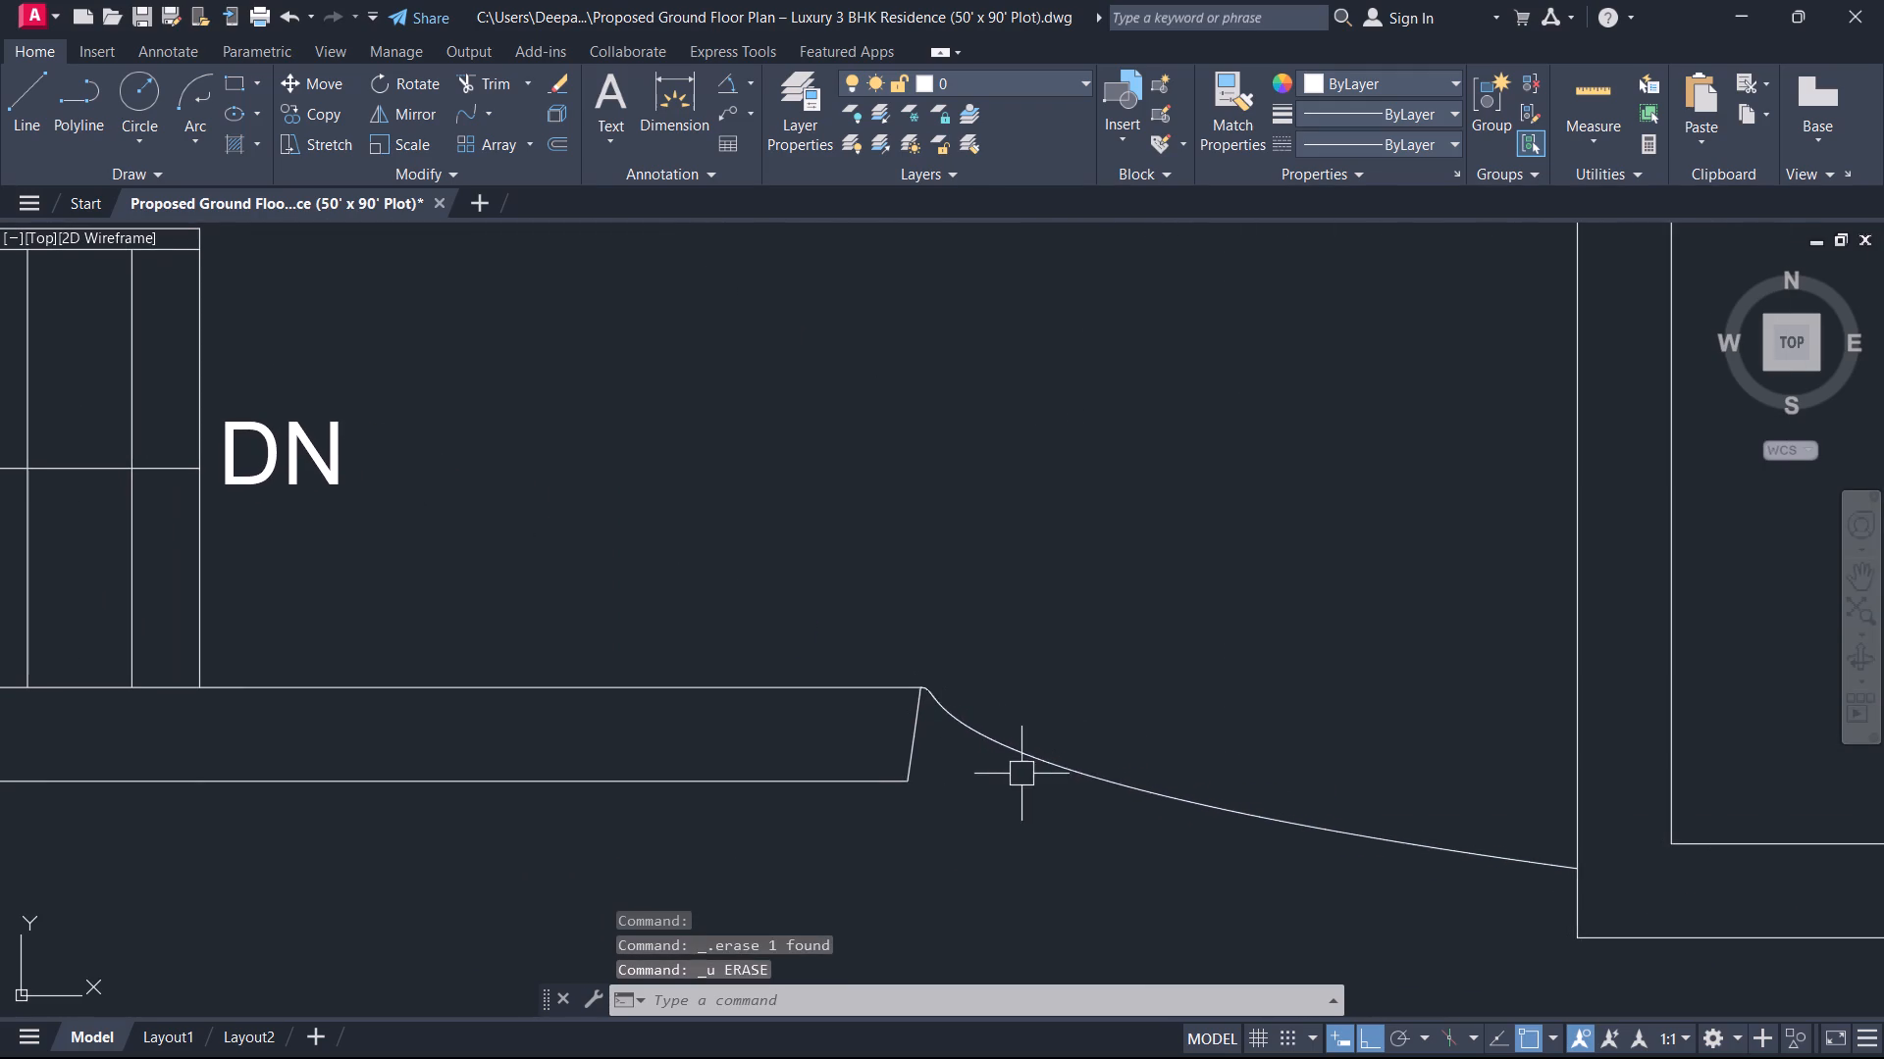
{"action": "left_click", "coordinate": [1029, 767]}
{"action": "scroll", "coordinate": [951, 713], "scroll_direction": "up", "scroll_amount": 2}
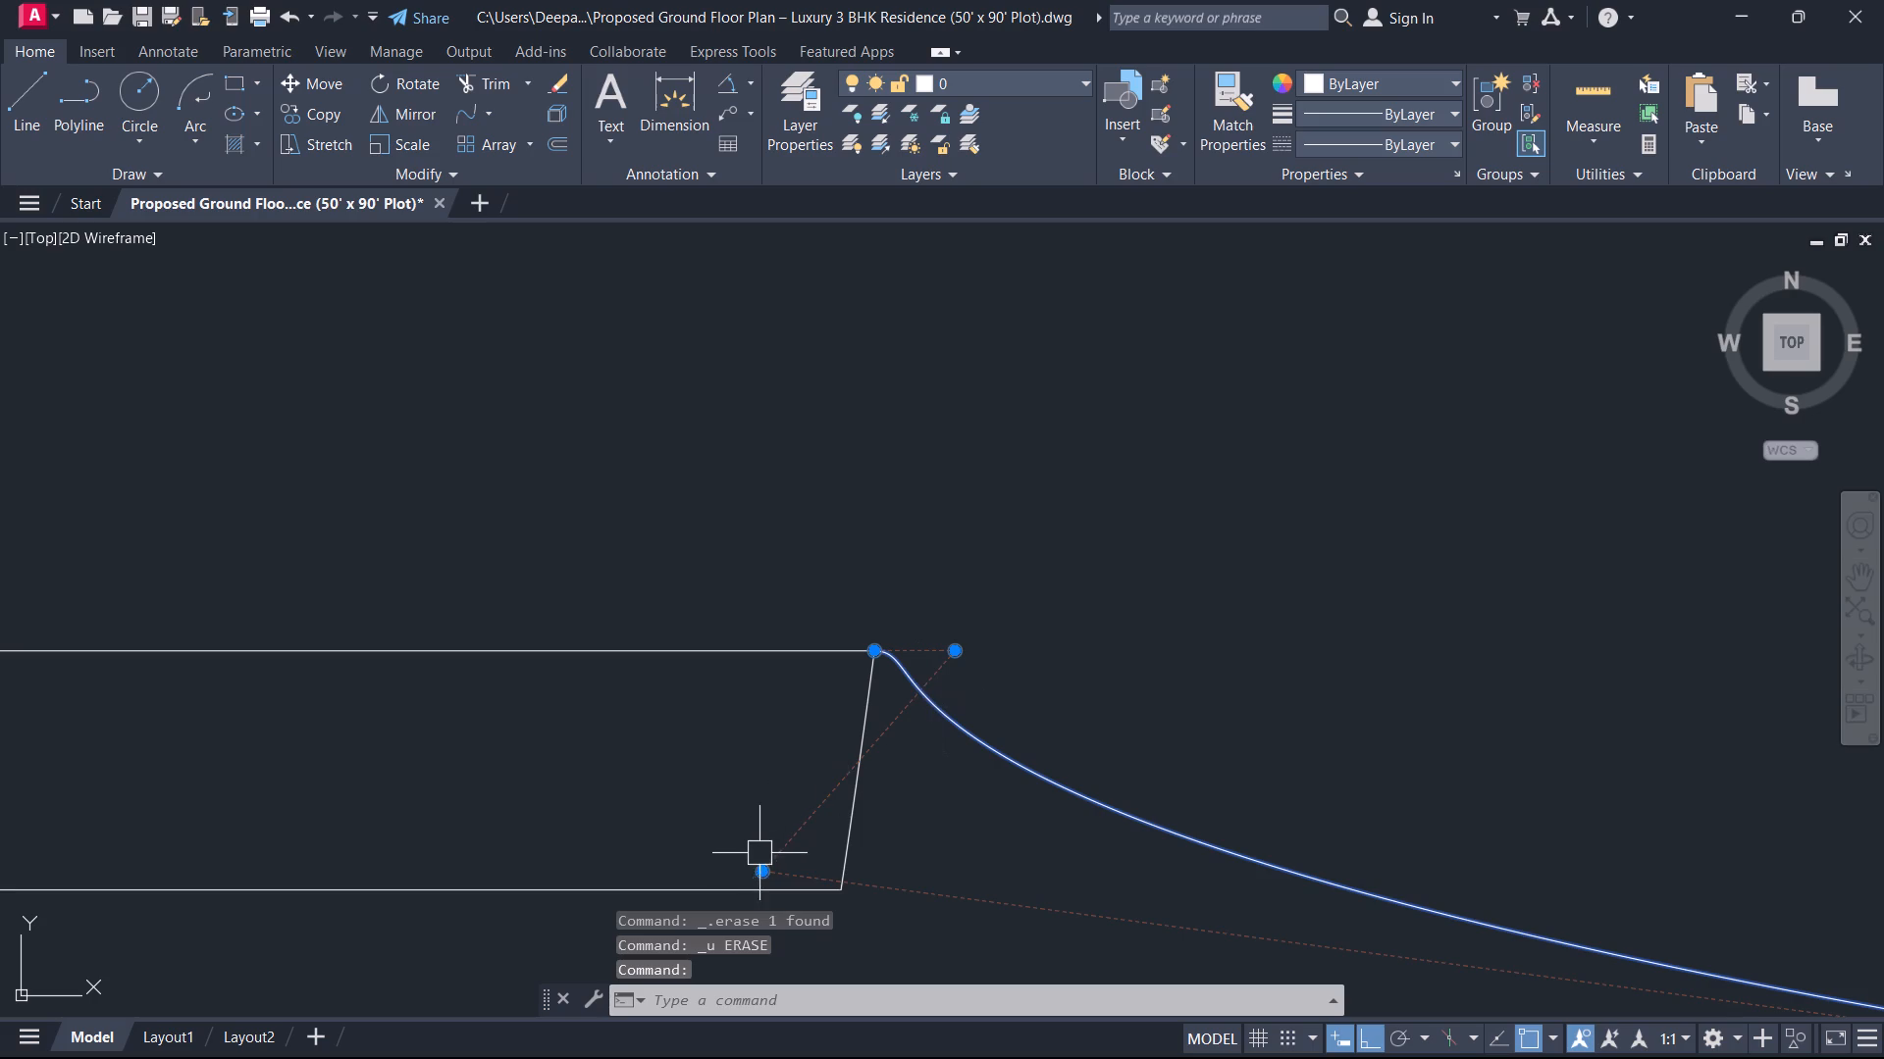
{"action": "left_click", "coordinate": [764, 866]}
{"action": "scroll", "coordinate": [1166, 889], "scroll_direction": "down", "scroll_amount": 2}
{"action": "middle_click_drag", "start_coordinate": [1167, 888], "coordinate": [638, 558]}
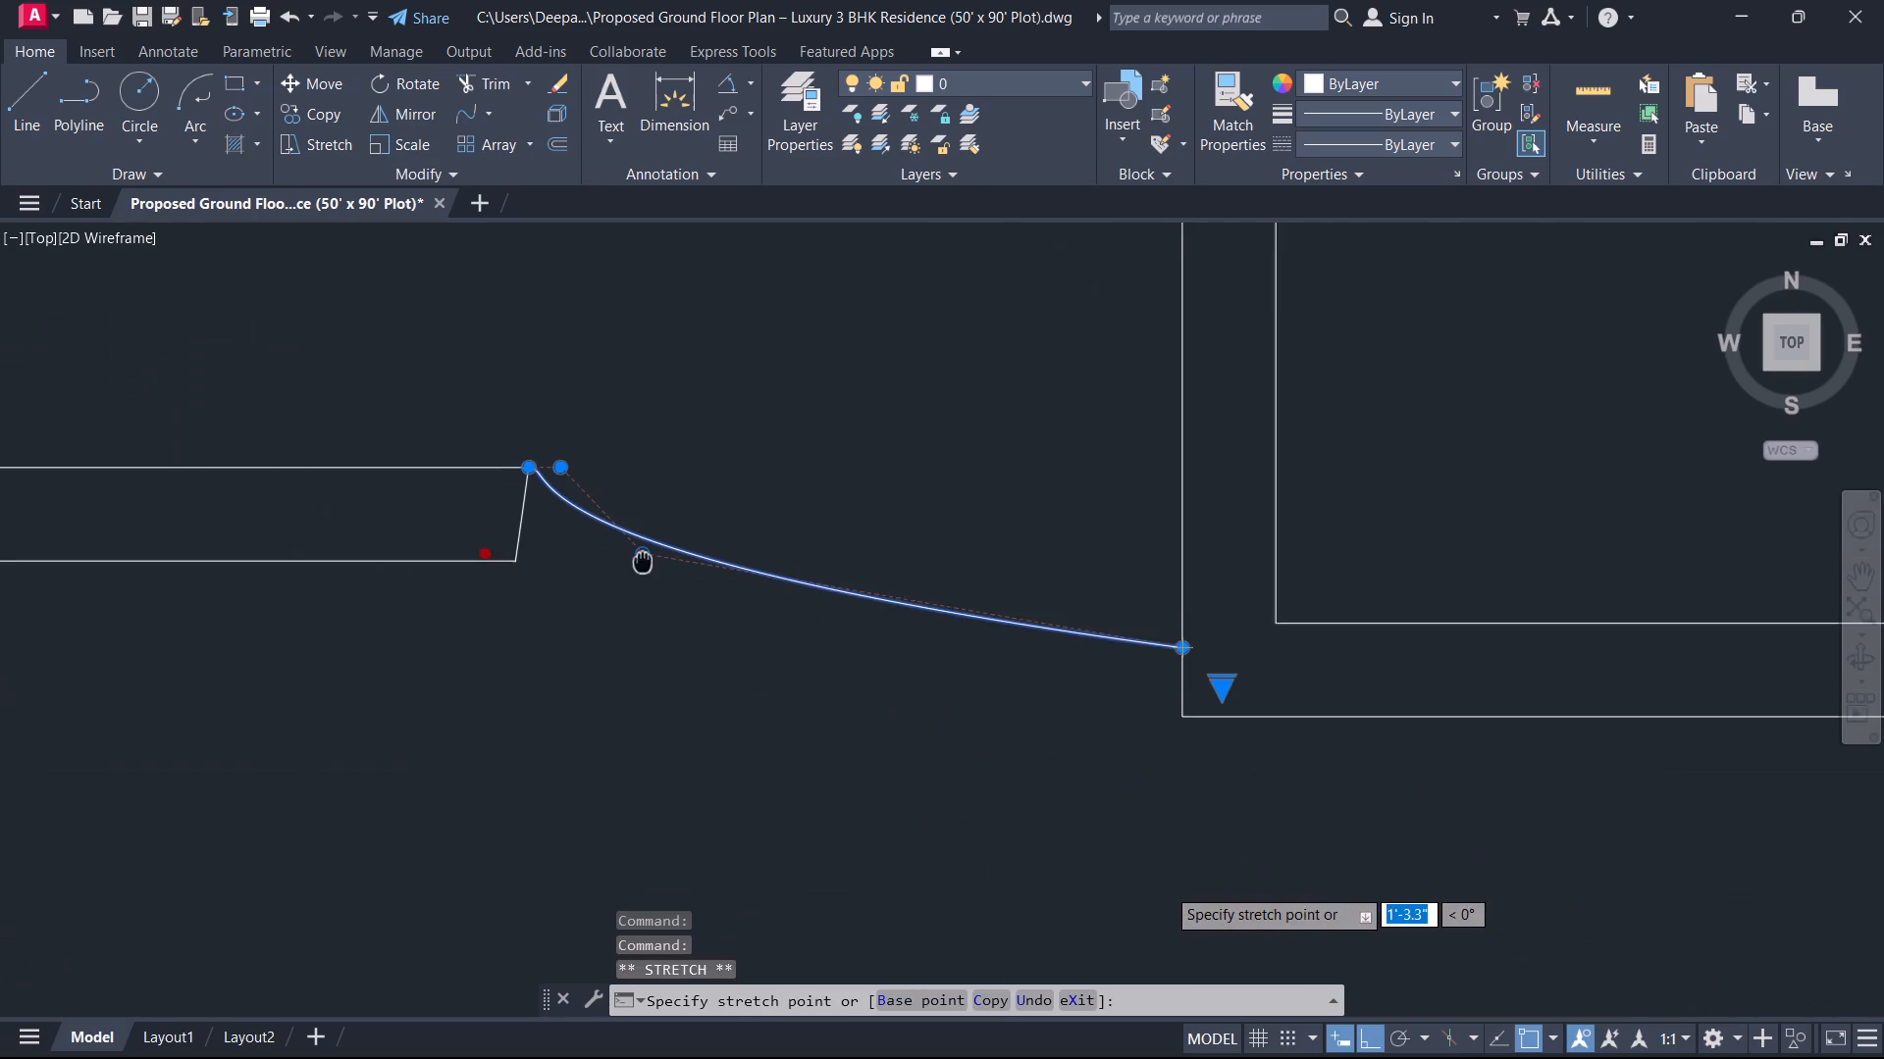
{"action": "middle_click_drag", "start_coordinate": [638, 558], "coordinate": [650, 564]}
{"action": "left_click", "coordinate": [869, 646]}
Stretch the blend curve's control vertex beside the staircase wall's end horizontally towards the unlabelled room.
{"action": "middle_click_drag", "start_coordinate": [787, 589], "coordinate": [1019, 716]}
{"action": "scroll", "coordinate": [800, 591], "scroll_direction": "up", "scroll_amount": 1}
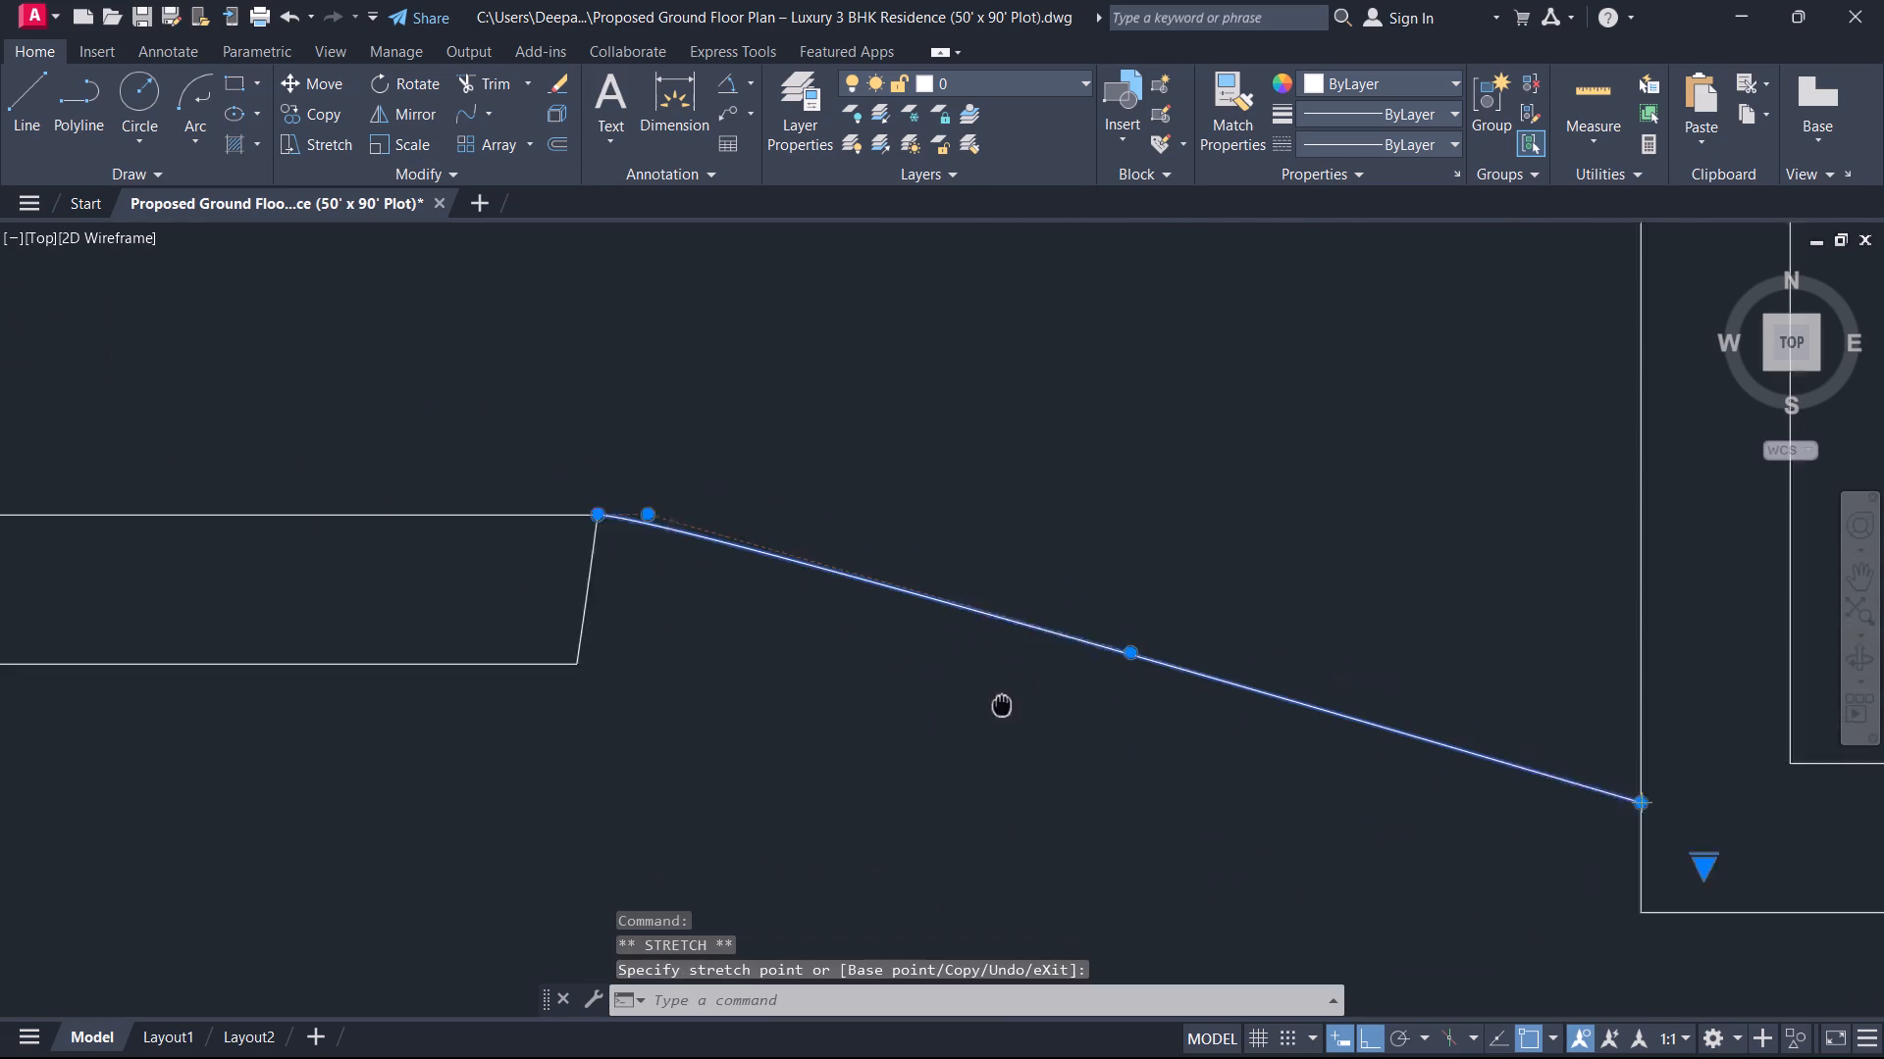
{"action": "middle_click_drag", "start_coordinate": [1019, 716], "coordinate": [1022, 718]}
{"action": "scroll", "coordinate": [643, 524], "scroll_direction": "up", "scroll_amount": 2}
{"action": "left_click", "coordinate": [696, 546]}
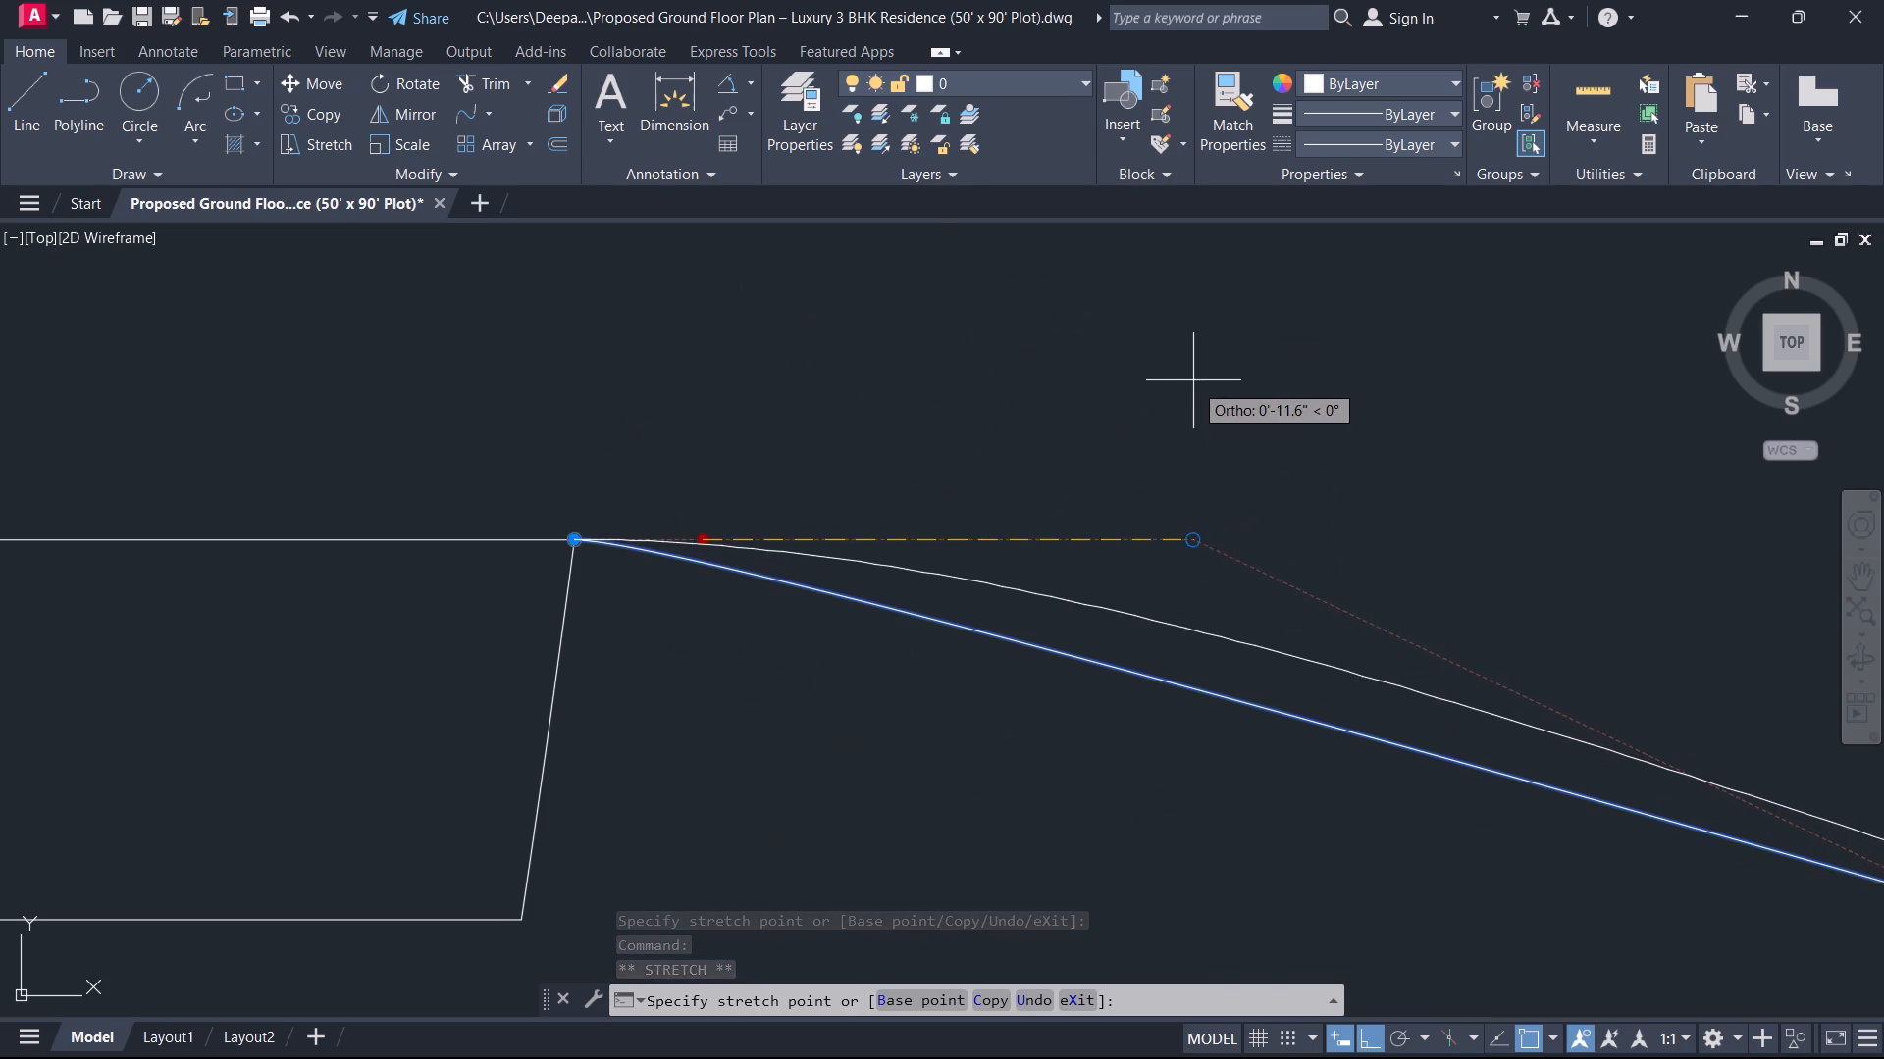
{"action": "left_click", "coordinate": [1128, 377]}
Raise the blend curve's upper control vertex above the staircase wall line in two vertical stretches.
{"action": "scroll", "coordinate": [1098, 644], "scroll_direction": "down", "scroll_amount": 4}
{"action": "scroll", "coordinate": [1080, 664], "scroll_direction": "up", "scroll_amount": 1}
{"action": "middle_click_drag", "start_coordinate": [1080, 664], "coordinate": [862, 635]}
{"action": "scroll", "coordinate": [848, 629], "scroll_direction": "up", "scroll_amount": 2}
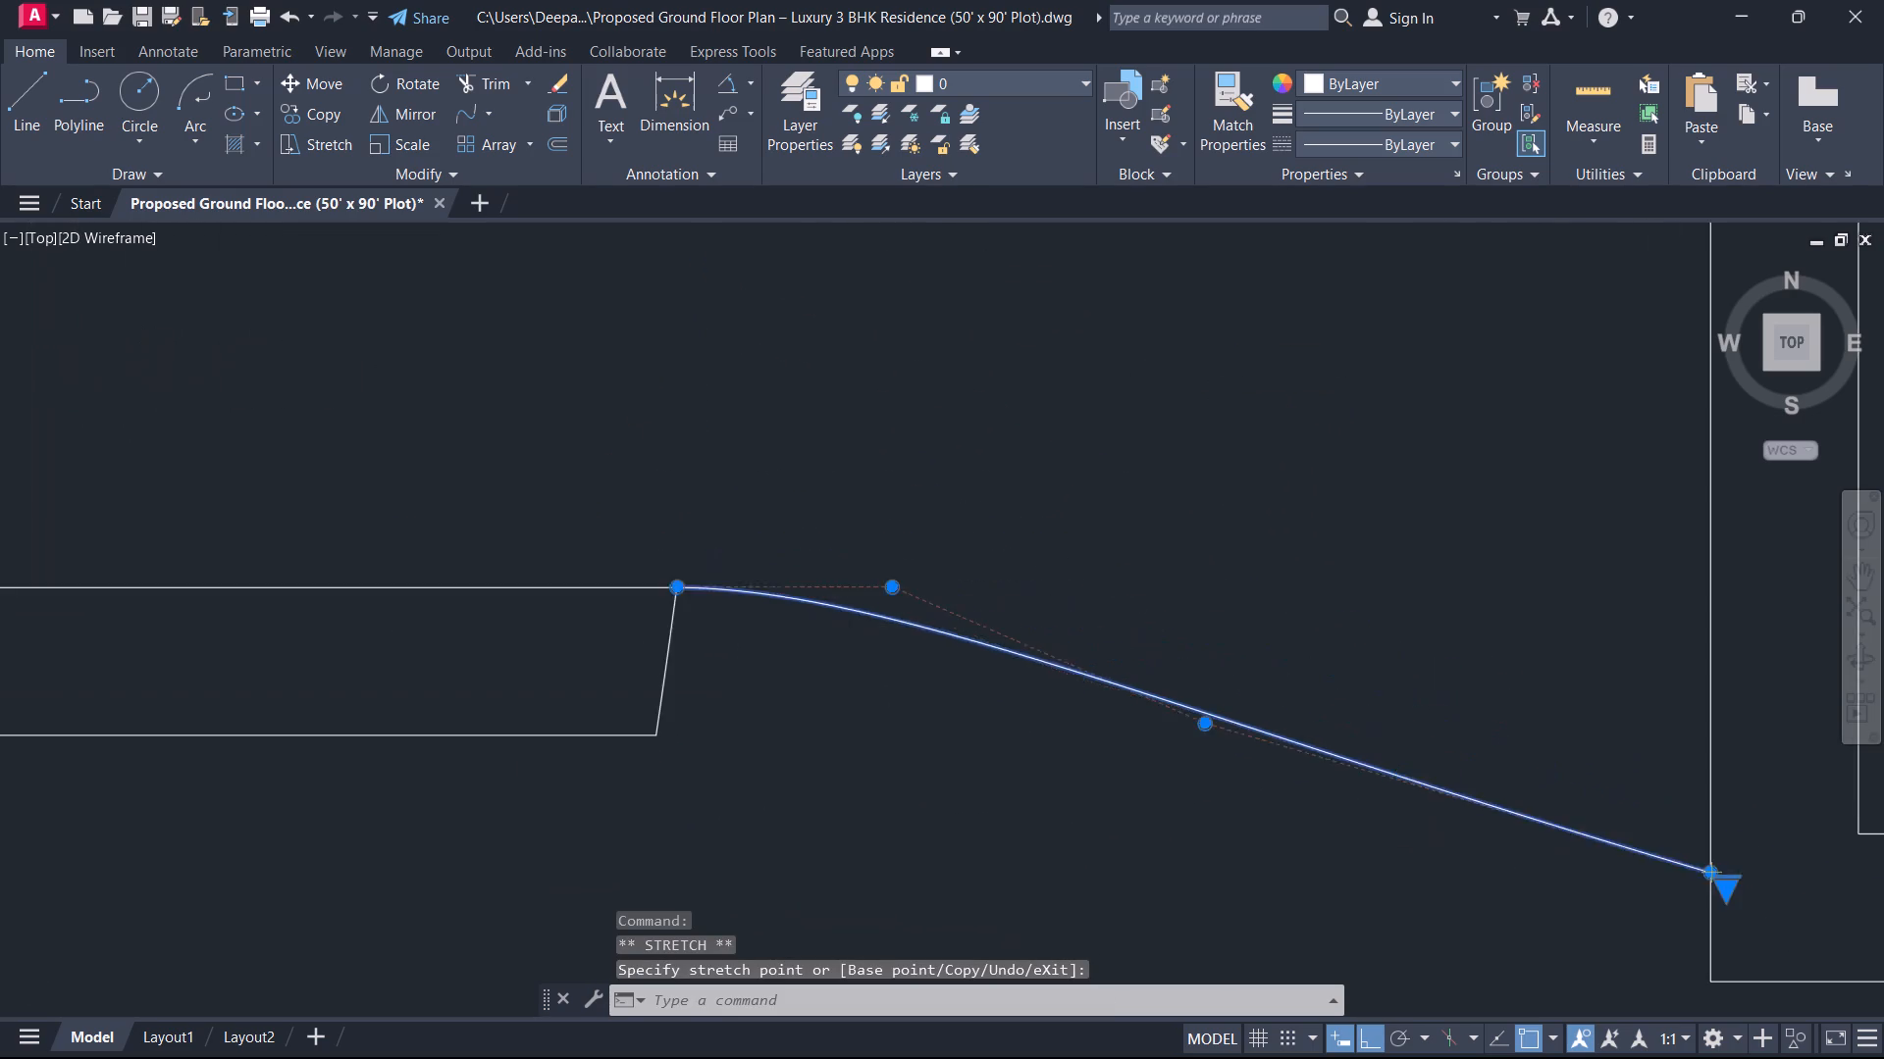
{"action": "scroll", "coordinate": [846, 627], "scroll_direction": "up", "scroll_amount": 1}
{"action": "left_click", "coordinate": [955, 532]}
{"action": "left_click", "coordinate": [958, 364]}
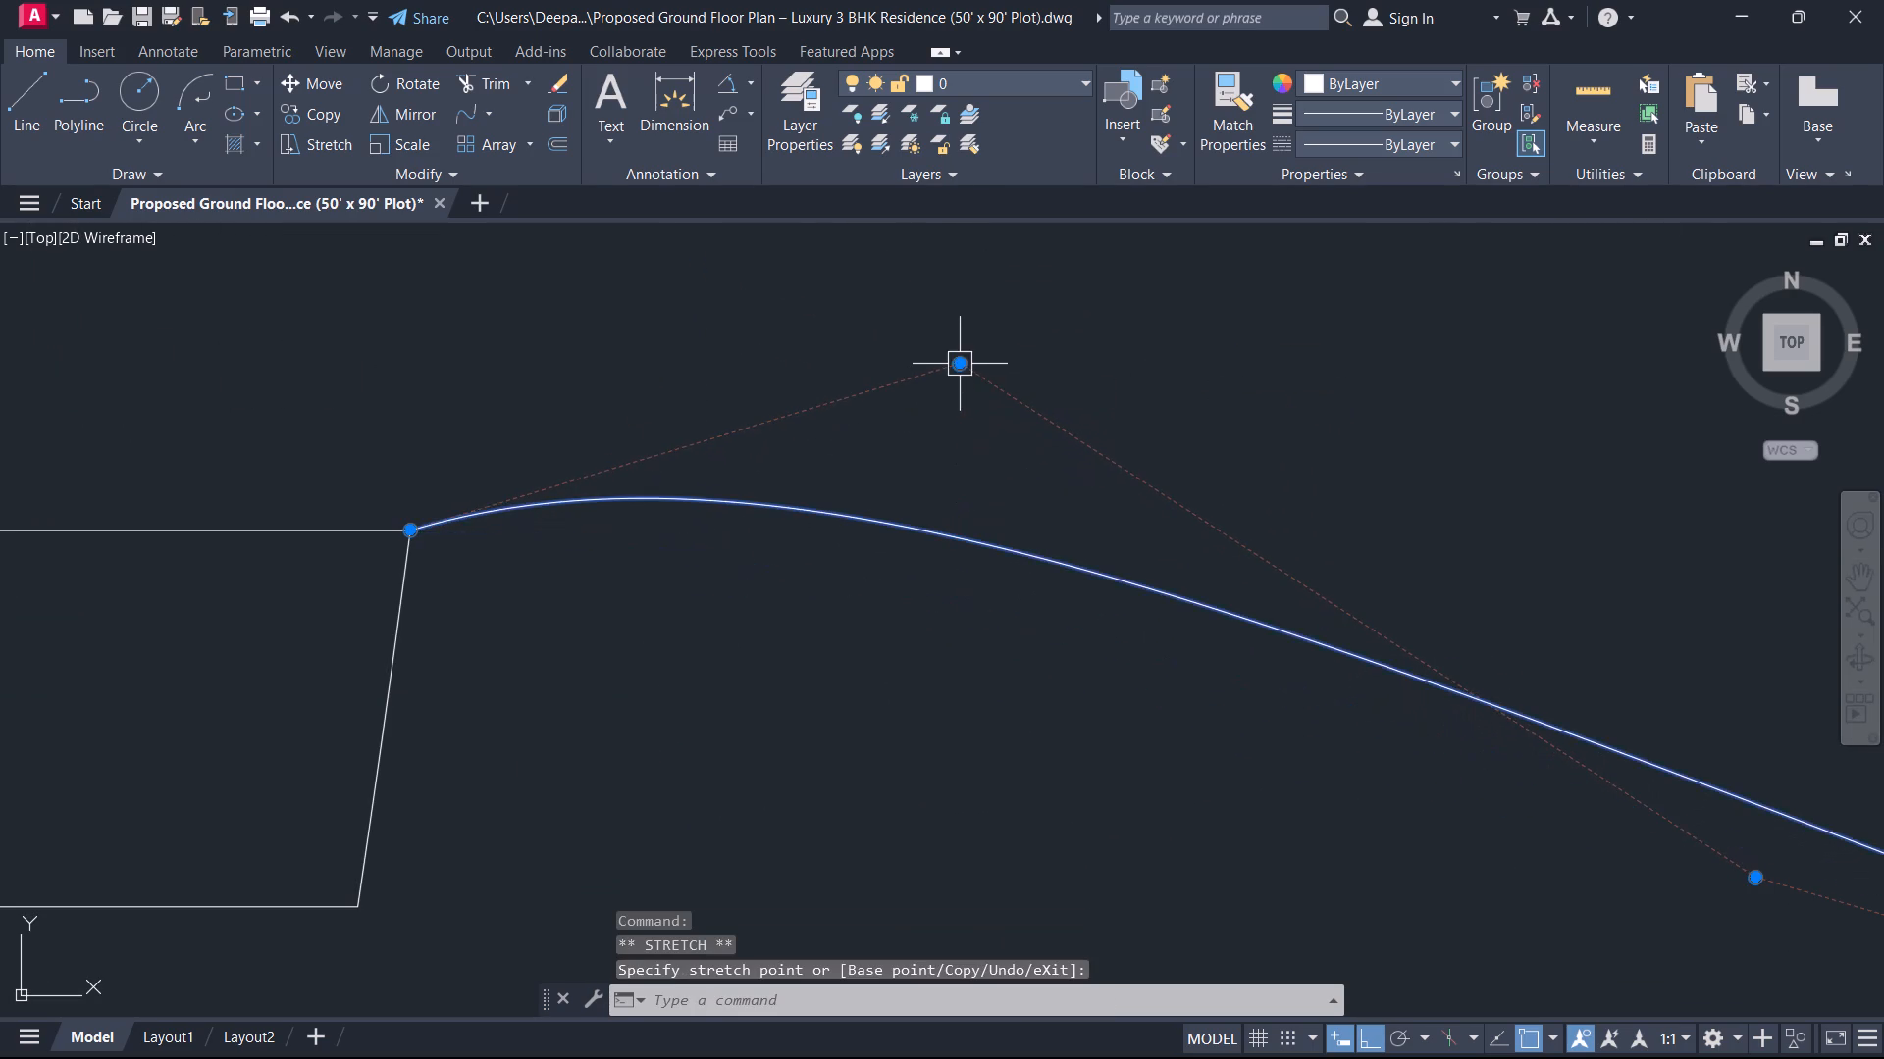
{"action": "middle_click_drag", "start_coordinate": [978, 392], "coordinate": [862, 660]}
{"action": "scroll", "coordinate": [929, 454], "scroll_direction": "down", "scroll_amount": 1}
{"action": "left_click", "coordinate": [857, 635]}
{"action": "left_click", "coordinate": [862, 483]}
Stretch the blend curve's lower control vertex straight down, below the level of the unlabelled room's bottom wall, forming an S-curve.
{"action": "scroll", "coordinate": [883, 570], "scroll_direction": "down", "scroll_amount": 2}
{"action": "scroll", "coordinate": [883, 572], "scroll_direction": "up", "scroll_amount": 1}
{"action": "scroll", "coordinate": [1012, 714], "scroll_direction": "up", "scroll_amount": 1}
{"action": "middle_click_drag", "start_coordinate": [1146, 758], "coordinate": [916, 438]}
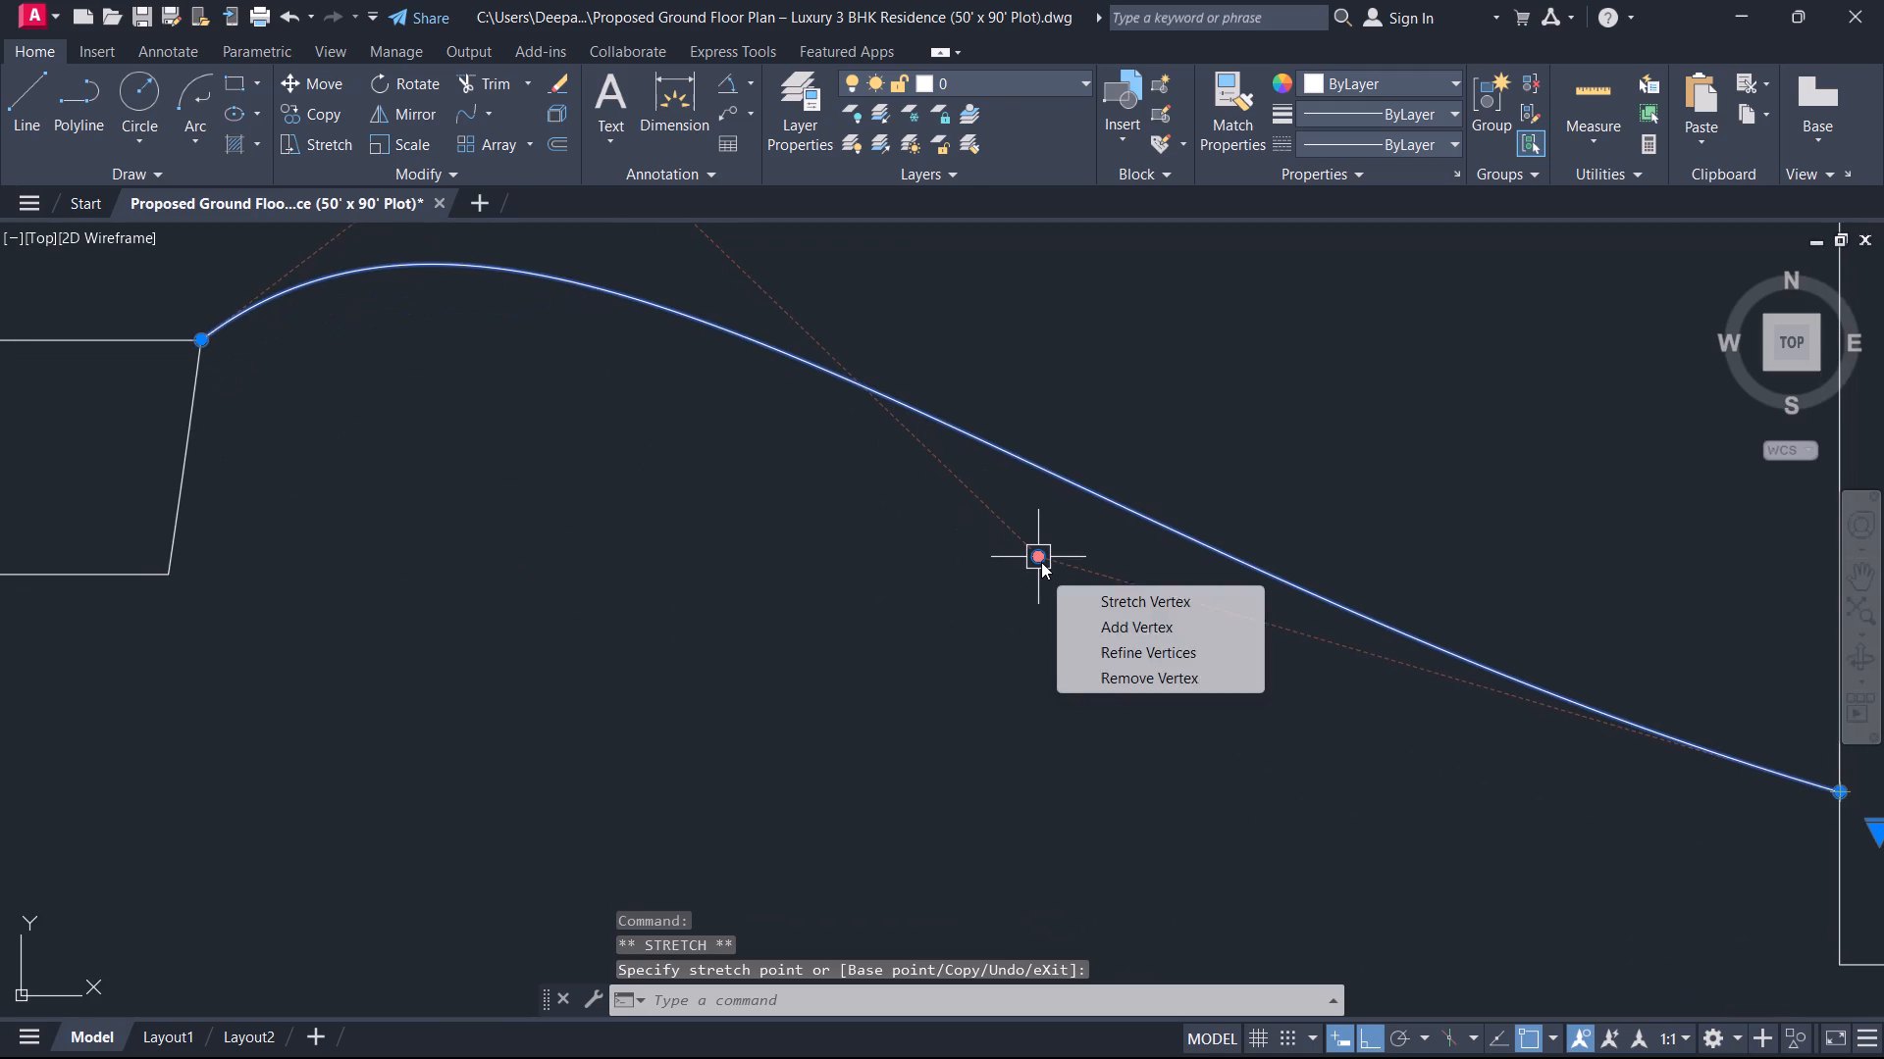
{"action": "left_click", "coordinate": [1041, 562]}
{"action": "scroll", "coordinate": [957, 813], "scroll_direction": "down", "scroll_amount": 2}
{"action": "middle_click_drag", "start_coordinate": [957, 813], "coordinate": [774, 545]}
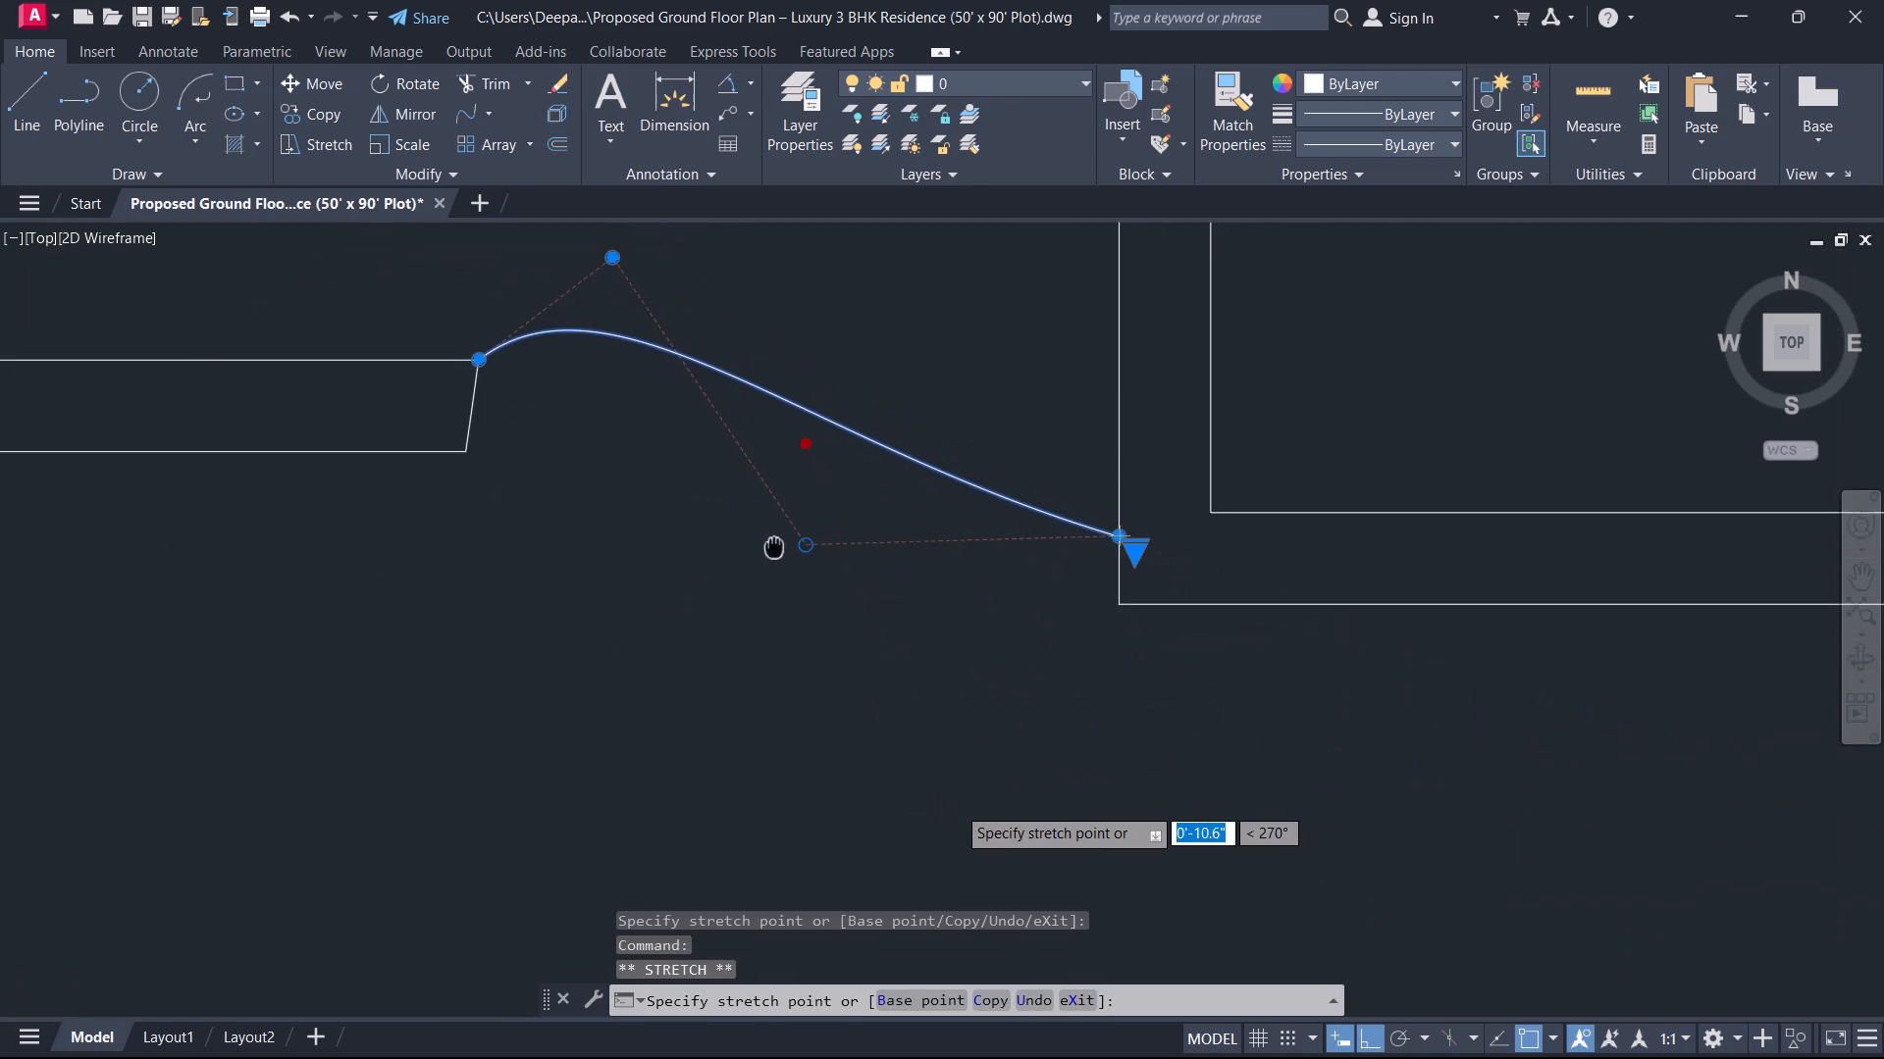
{"action": "middle_click_drag", "start_coordinate": [774, 545], "coordinate": [773, 544]}
{"action": "left_click", "coordinate": [963, 660]}
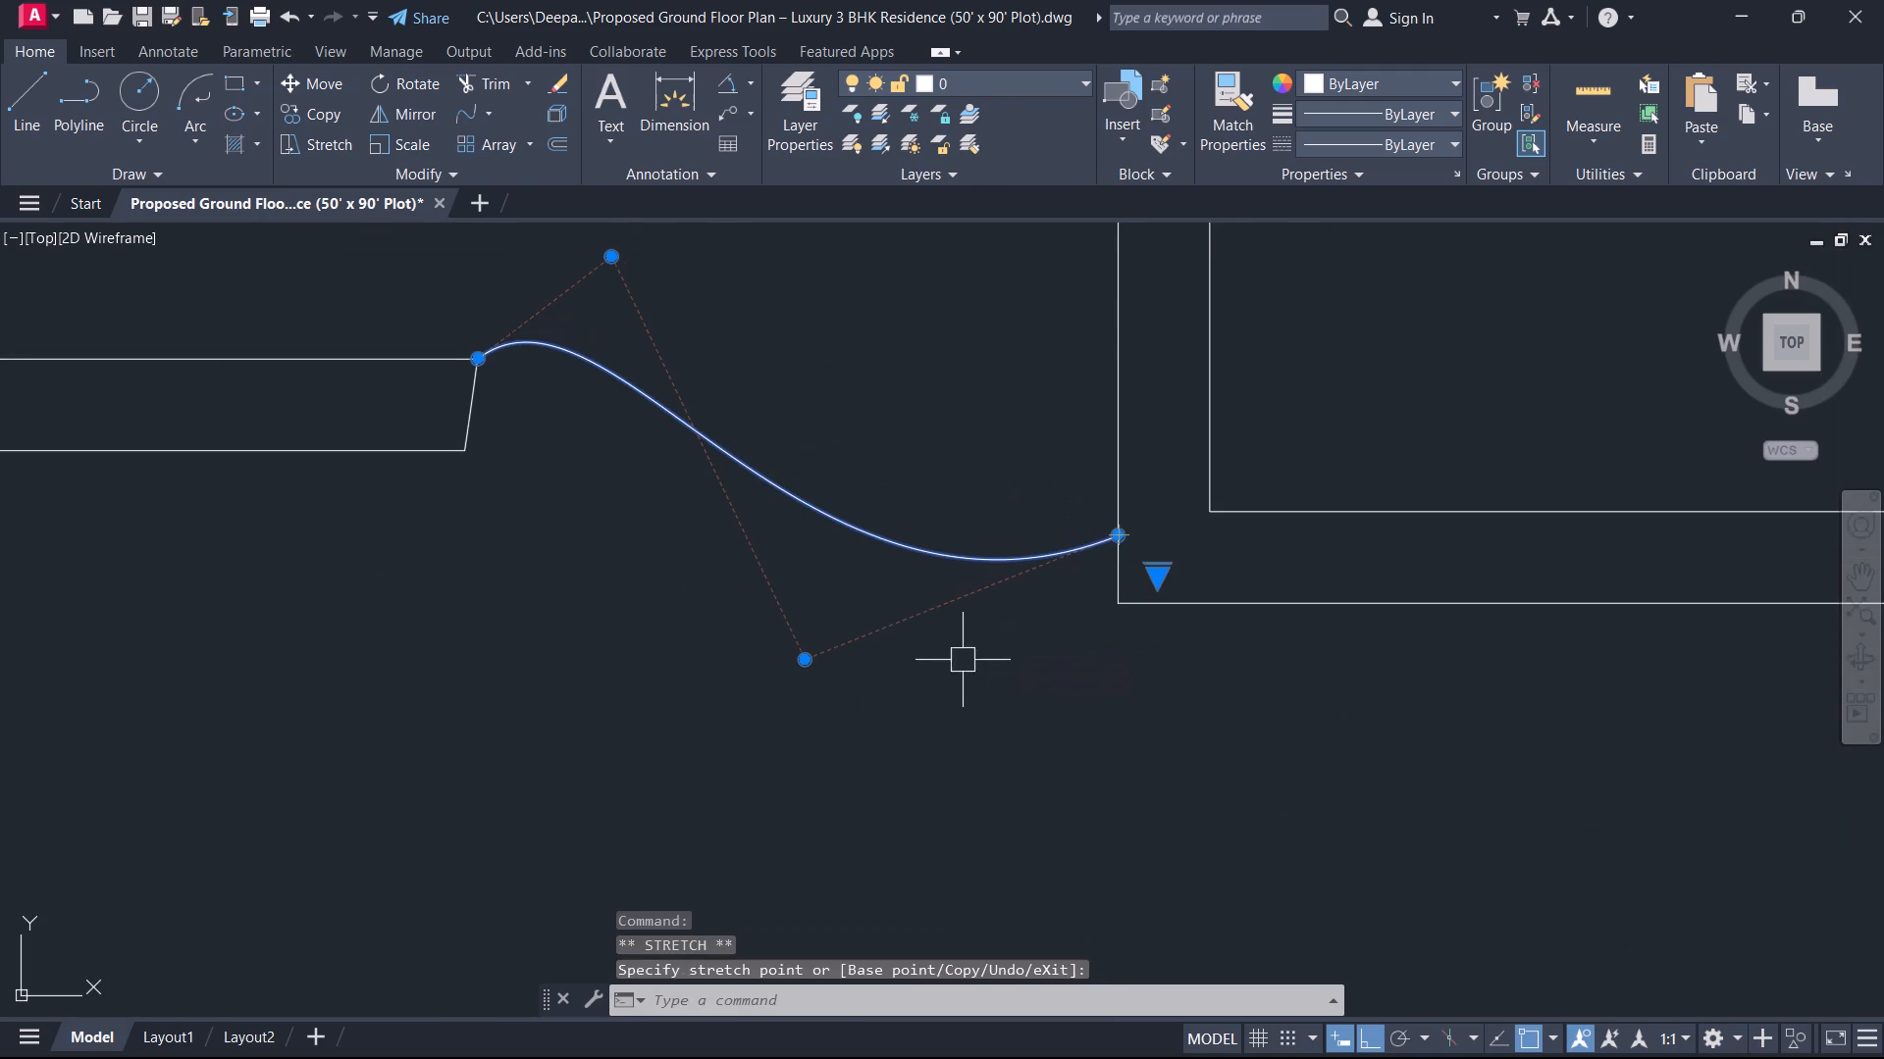
{"action": "scroll", "coordinate": [1069, 594], "scroll_direction": "up", "scroll_amount": 1}
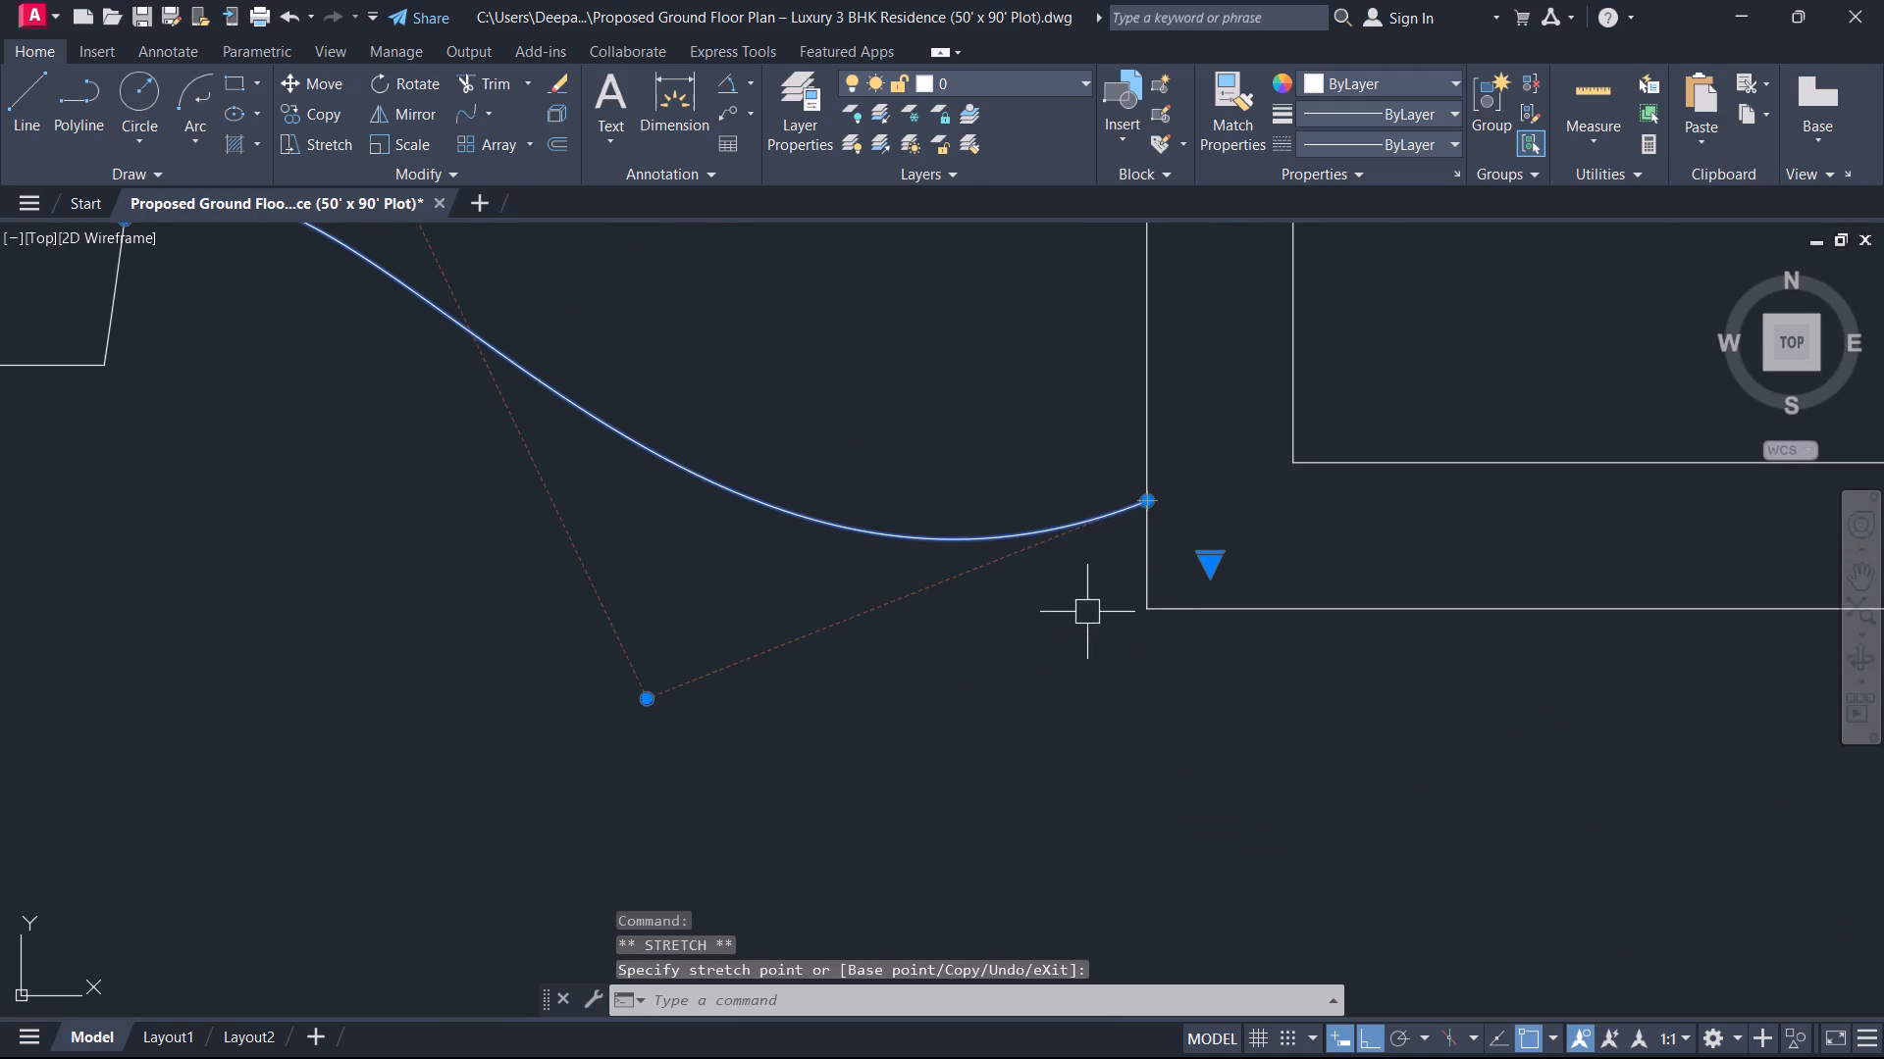
{"action": "scroll", "coordinate": [1135, 592], "scroll_direction": "up", "scroll_amount": 1}
{"action": "key", "text": "Escape"}
Lower the blend curve's upper control vertex to just above the staircase wall line to flatten the hump.
{"action": "scroll", "coordinate": [1031, 632], "scroll_direction": "down", "scroll_amount": 3}
{"action": "middle_click_drag", "start_coordinate": [854, 606], "coordinate": [1056, 667]}
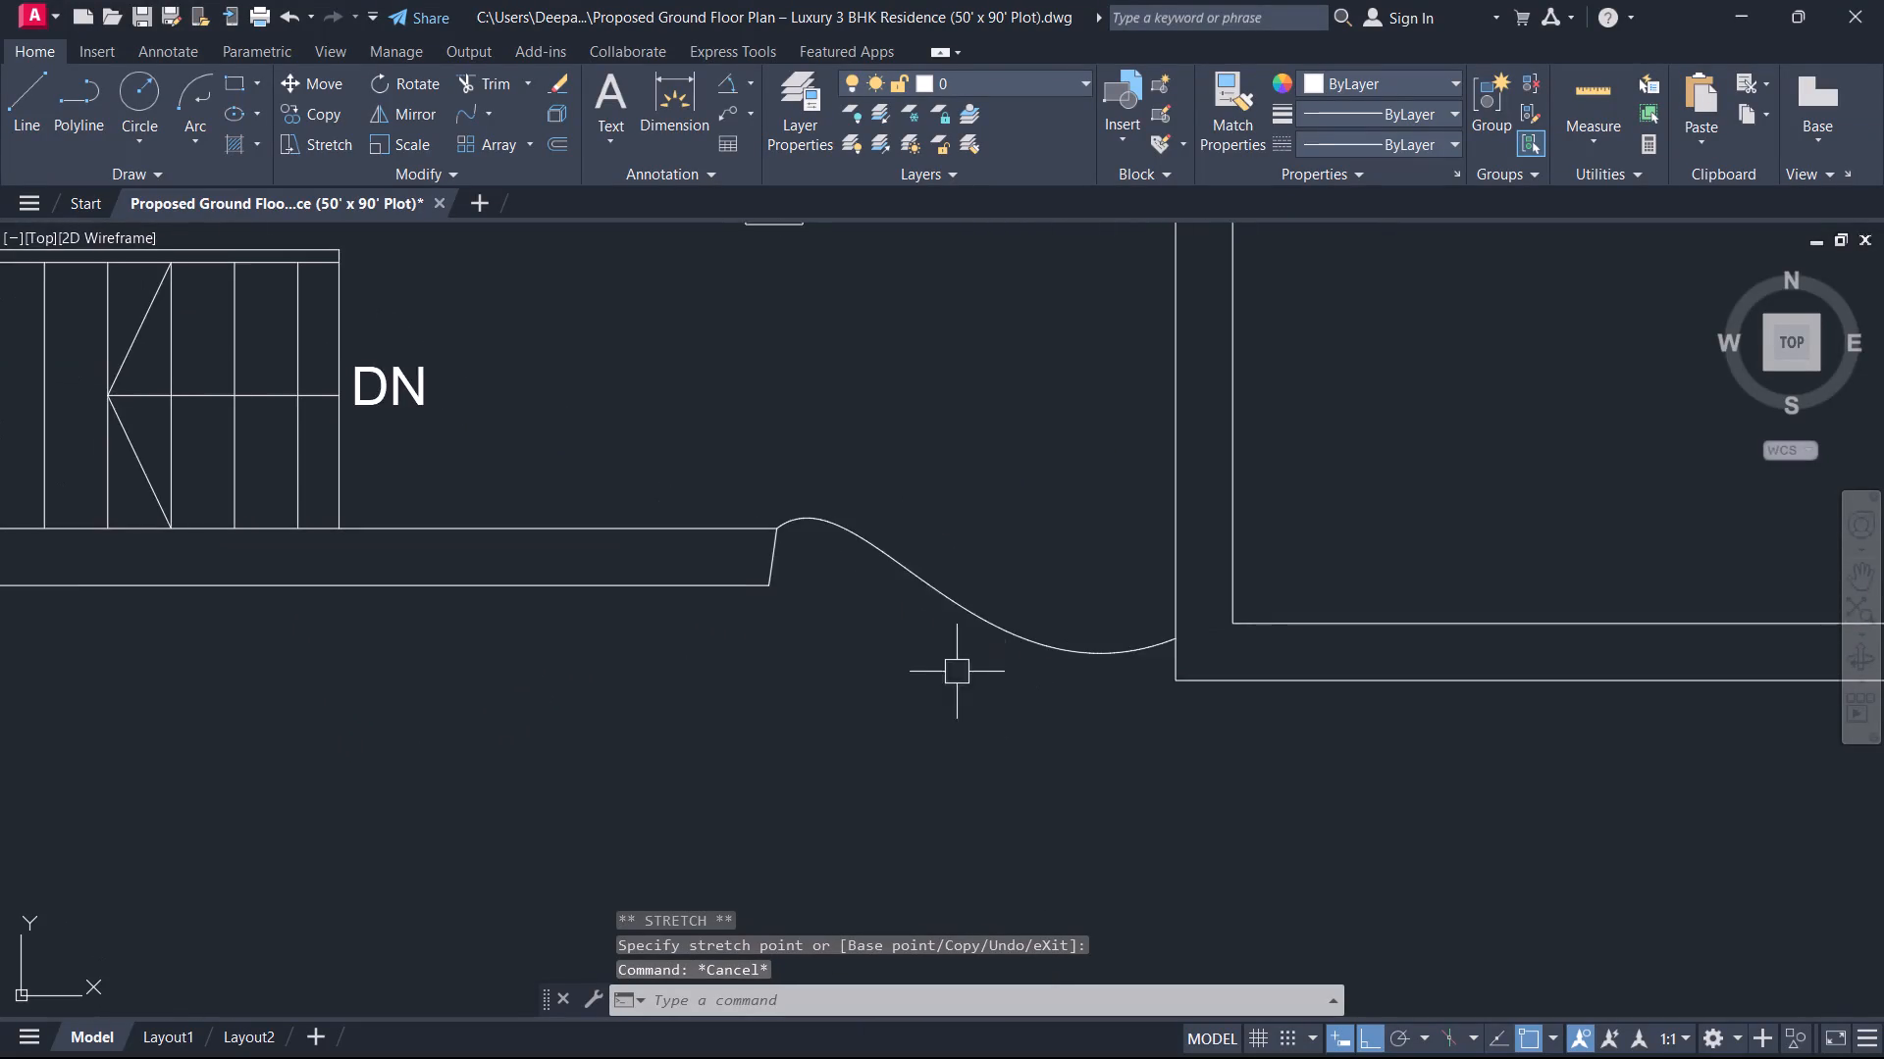
{"action": "scroll", "coordinate": [954, 672], "scroll_direction": "up", "scroll_amount": 1}
{"action": "scroll", "coordinate": [757, 489], "scroll_direction": "up", "scroll_amount": 2}
{"action": "left_click", "coordinate": [695, 326]}
{"action": "middle_click_drag", "start_coordinate": [695, 422], "coordinate": [669, 729]}
{"action": "scroll", "coordinate": [695, 422], "scroll_direction": "down", "scroll_amount": 2}
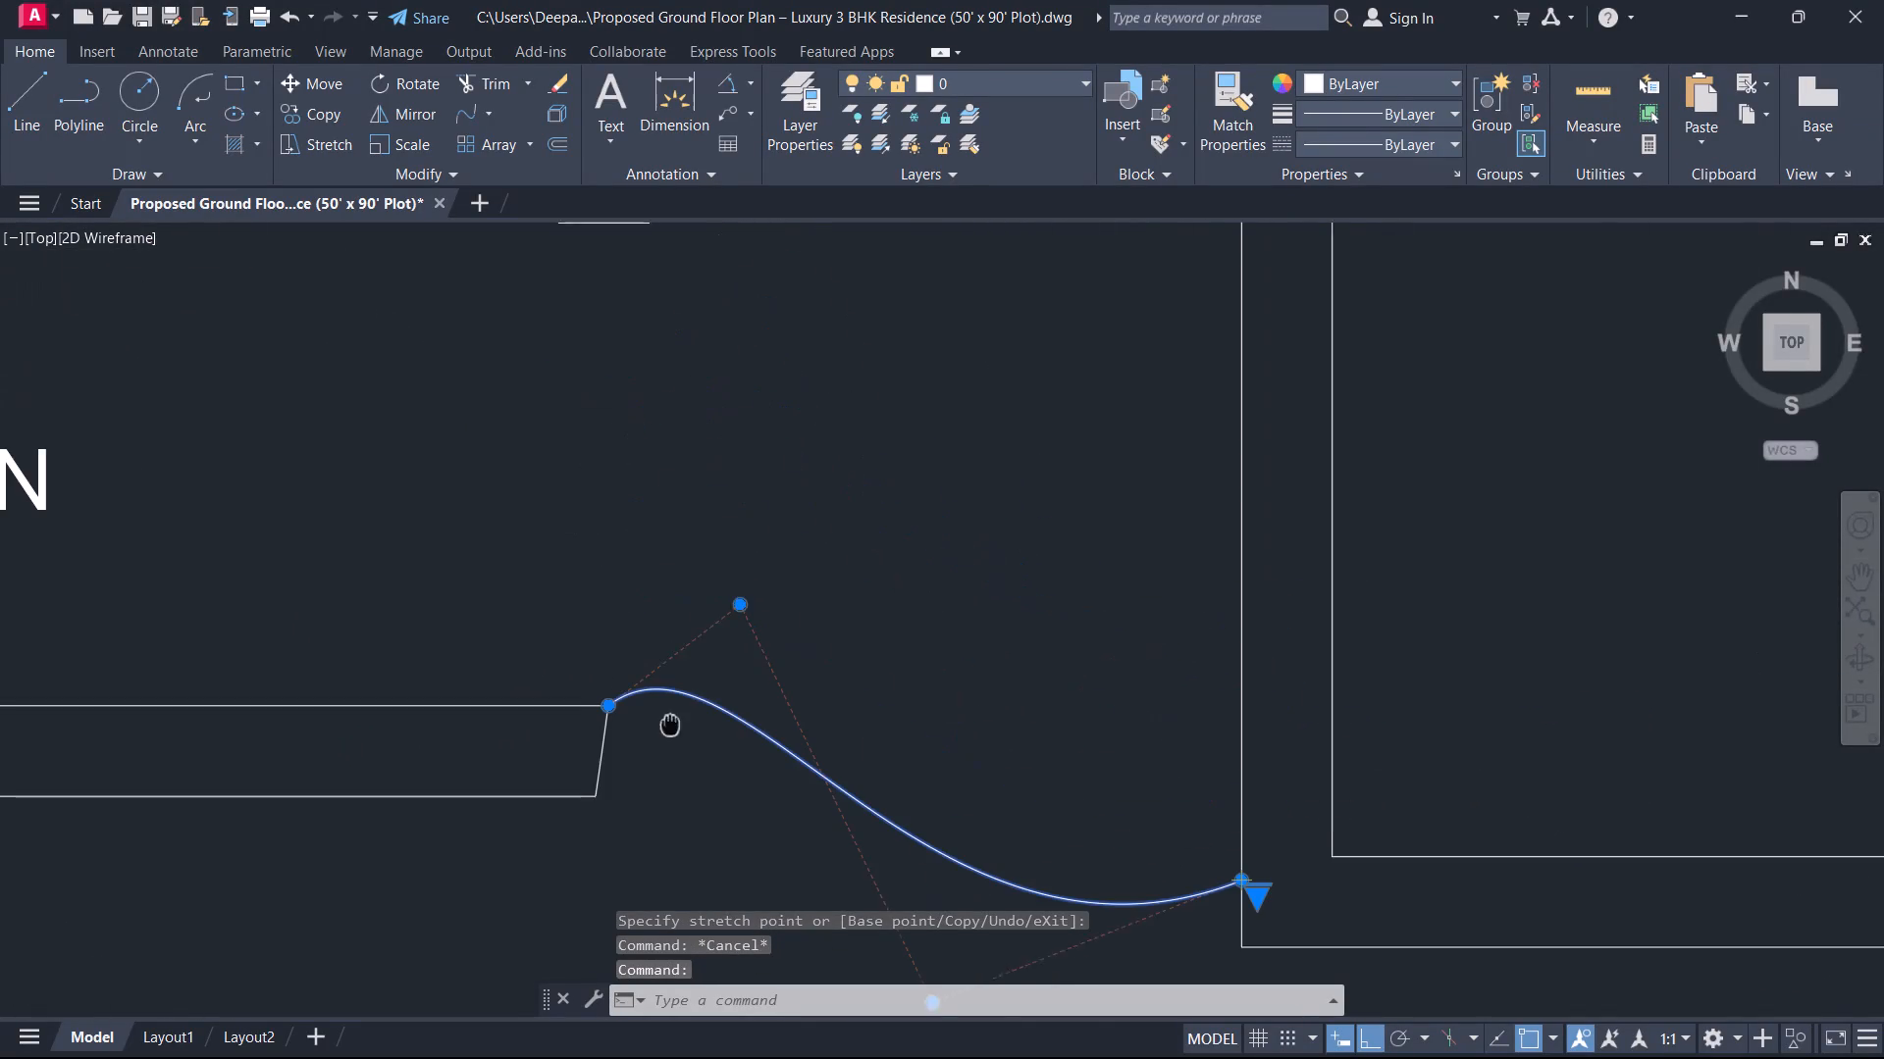
{"action": "middle_click_drag", "start_coordinate": [669, 729], "coordinate": [671, 729]}
{"action": "left_click", "coordinate": [743, 615]}
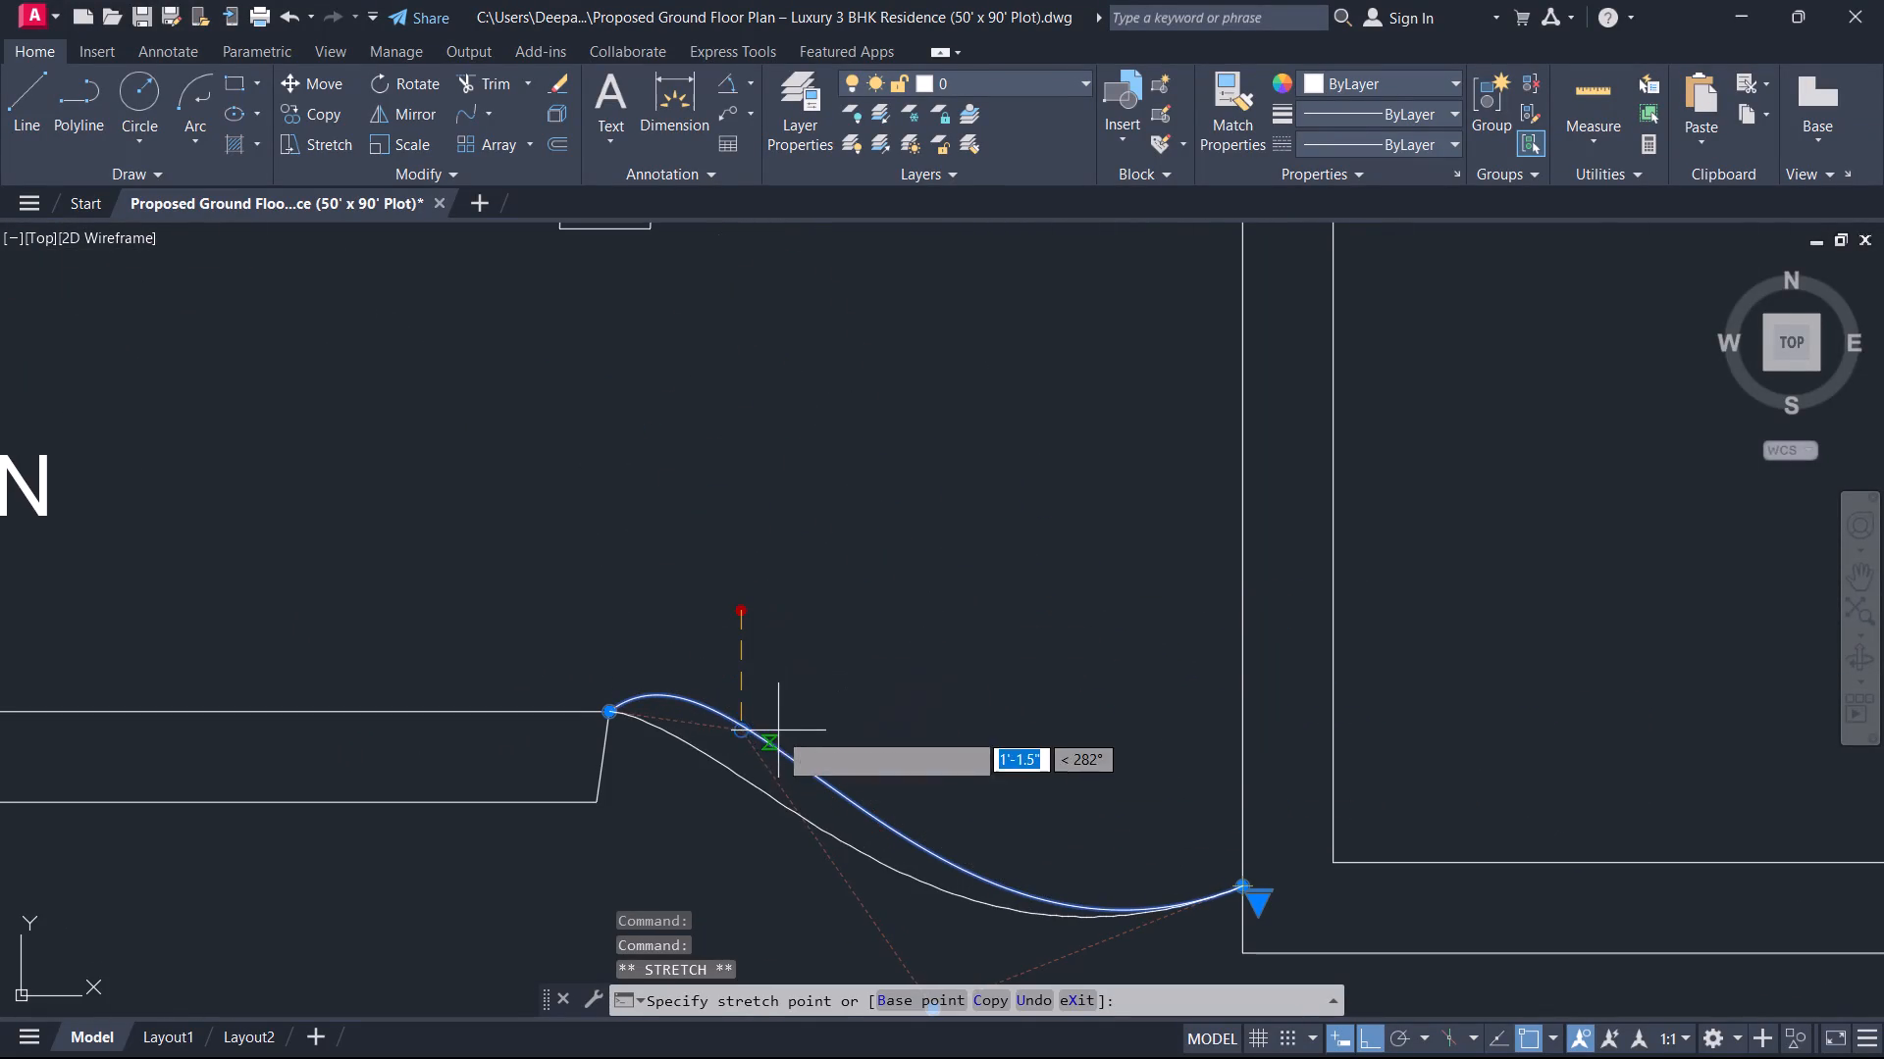
{"action": "left_click", "coordinate": [798, 674]}
{"action": "scroll", "coordinate": [751, 715], "scroll_direction": "down", "scroll_amount": 2}
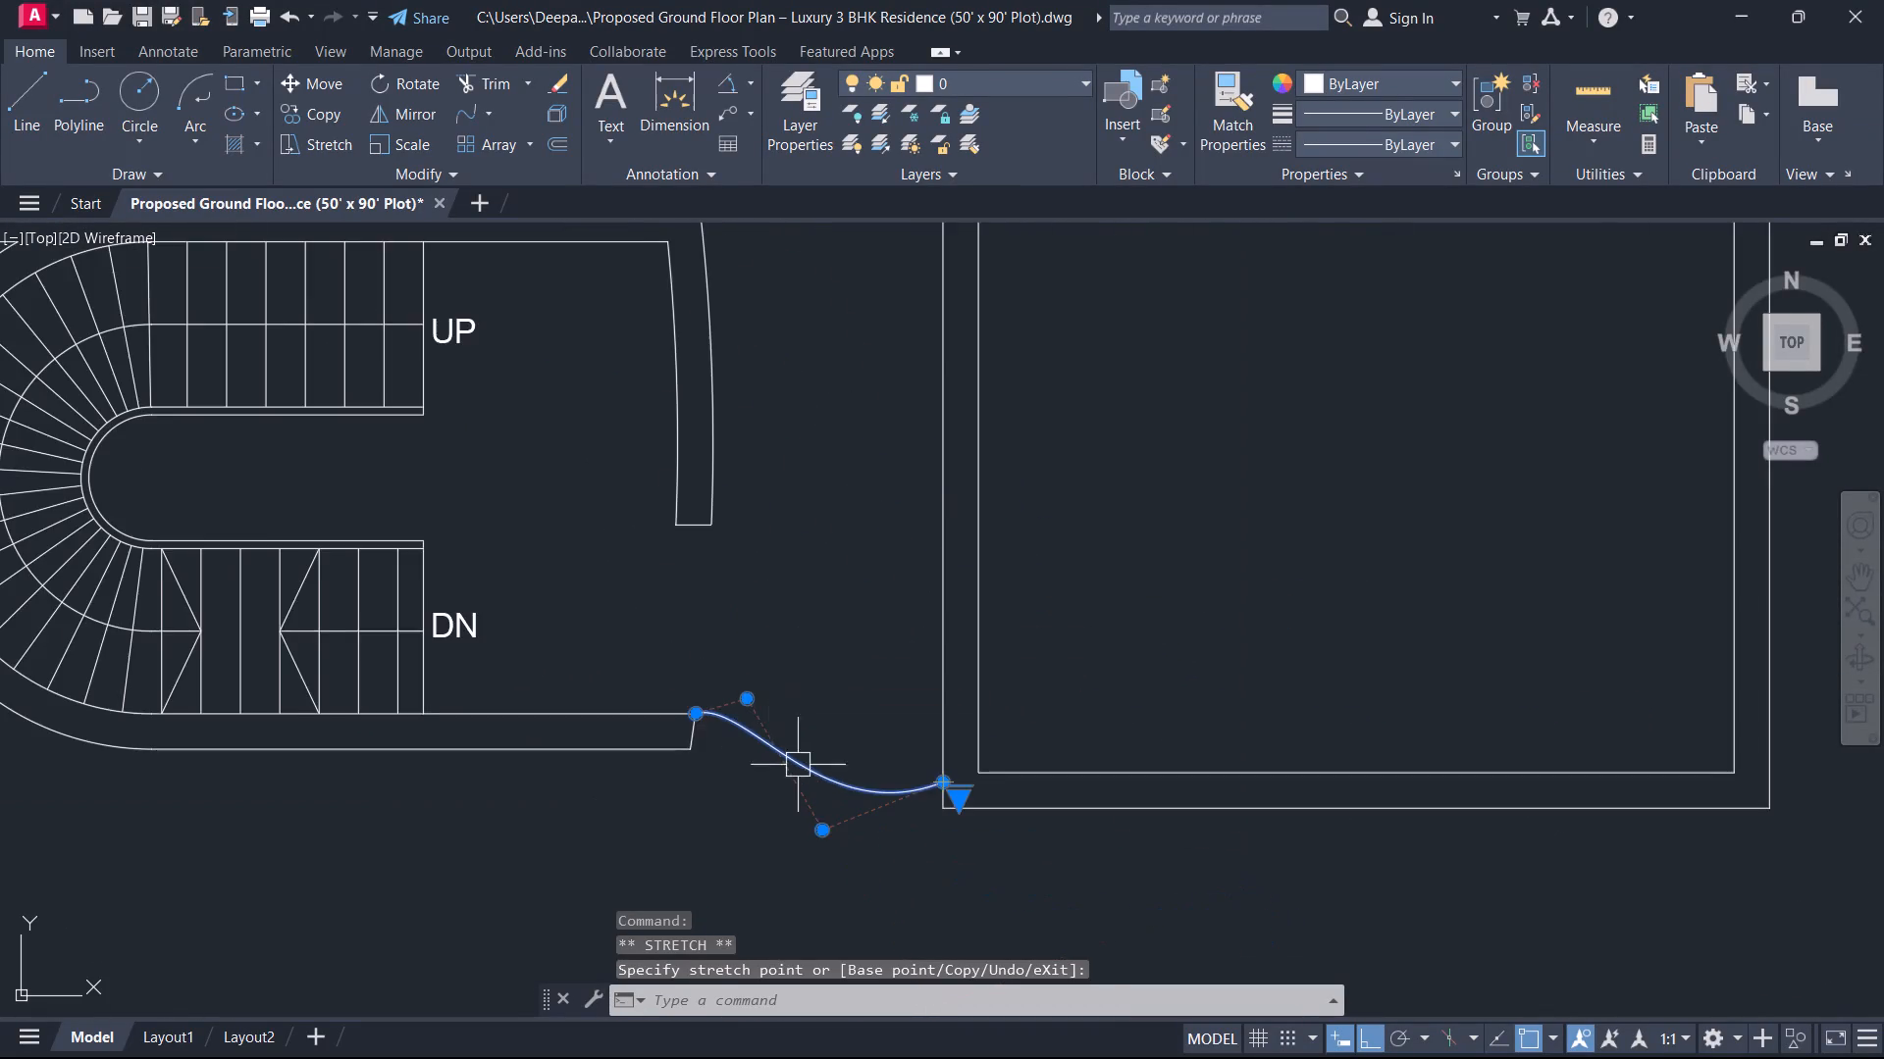
{"action": "middle_click_drag", "start_coordinate": [822, 782], "coordinate": [830, 665]}
{"action": "scroll", "coordinate": [796, 697], "scroll_direction": "up", "scroll_amount": 2}
{"action": "key", "text": "Escape"}
Offset the S-shaped blend curve by 10 inches to its lower side.
{"action": "type", "text": "O"}
{"action": "key", "text": "space"}
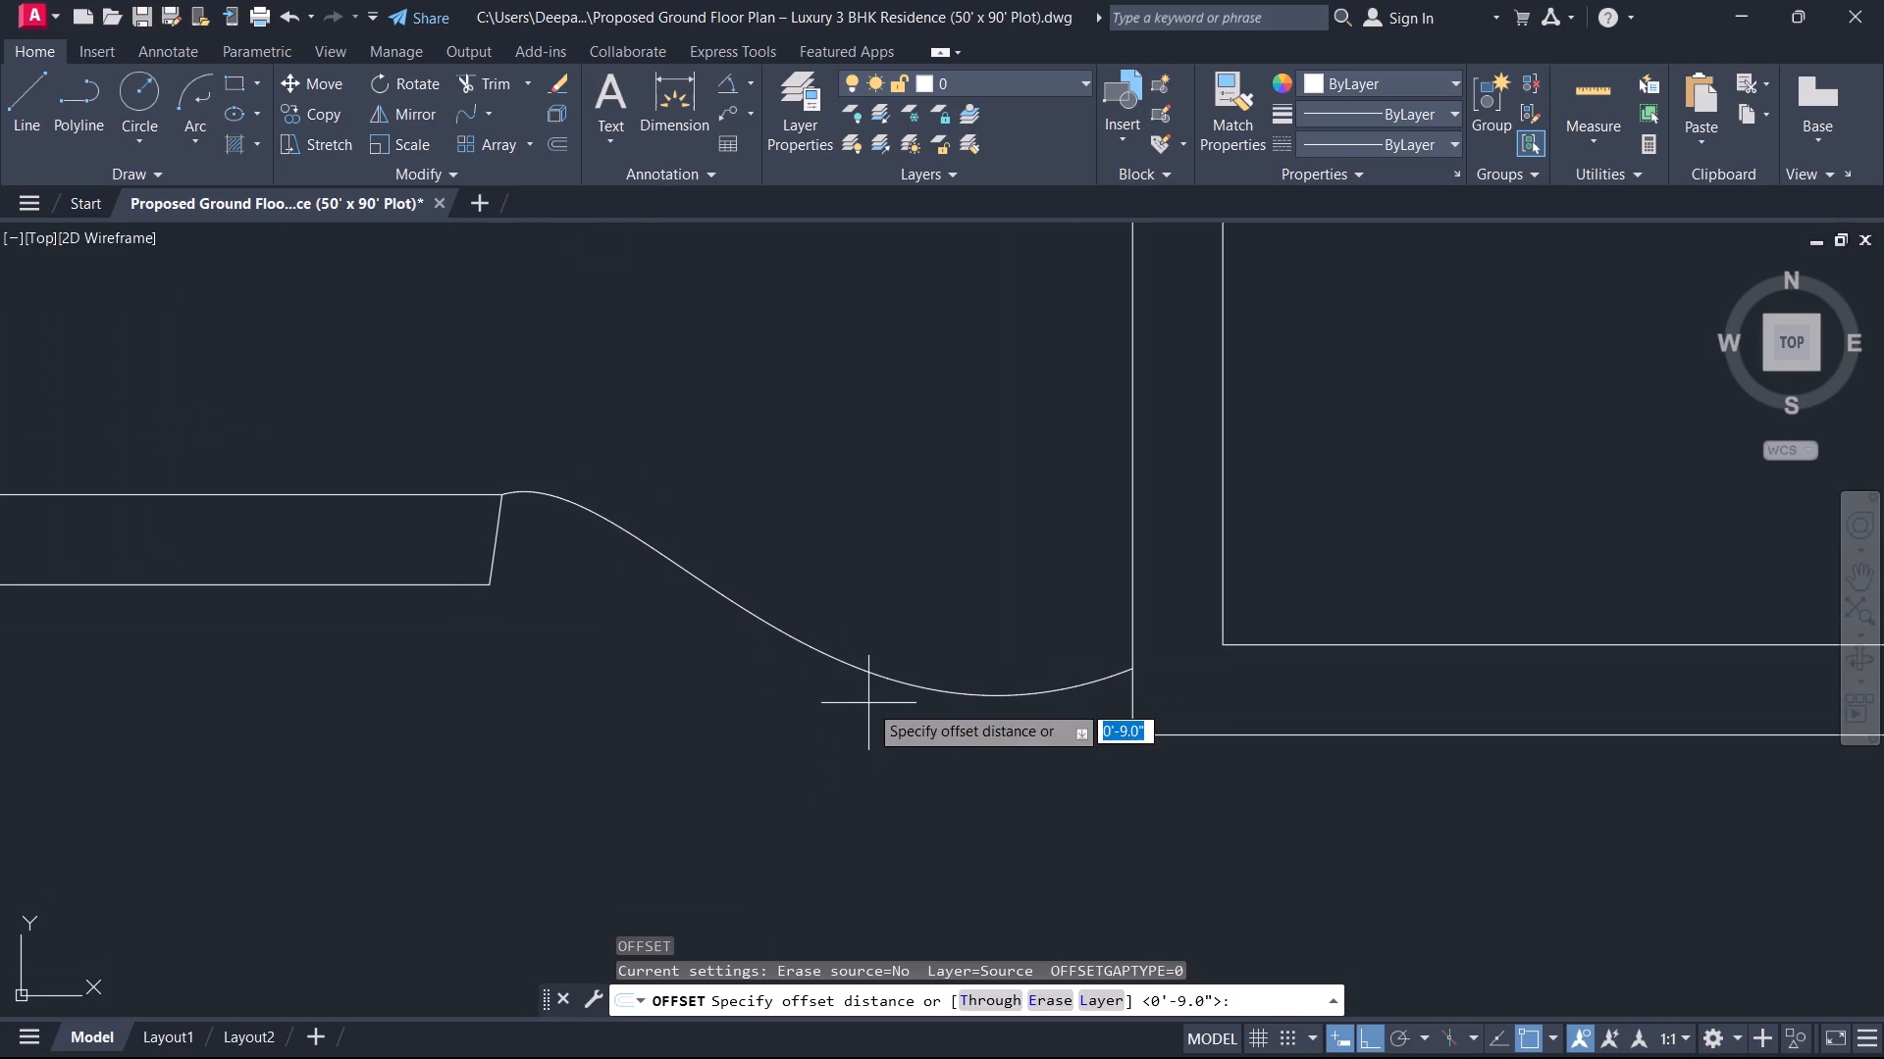
{"action": "type", "text": "10"}
{"action": "key", "text": "Return"}
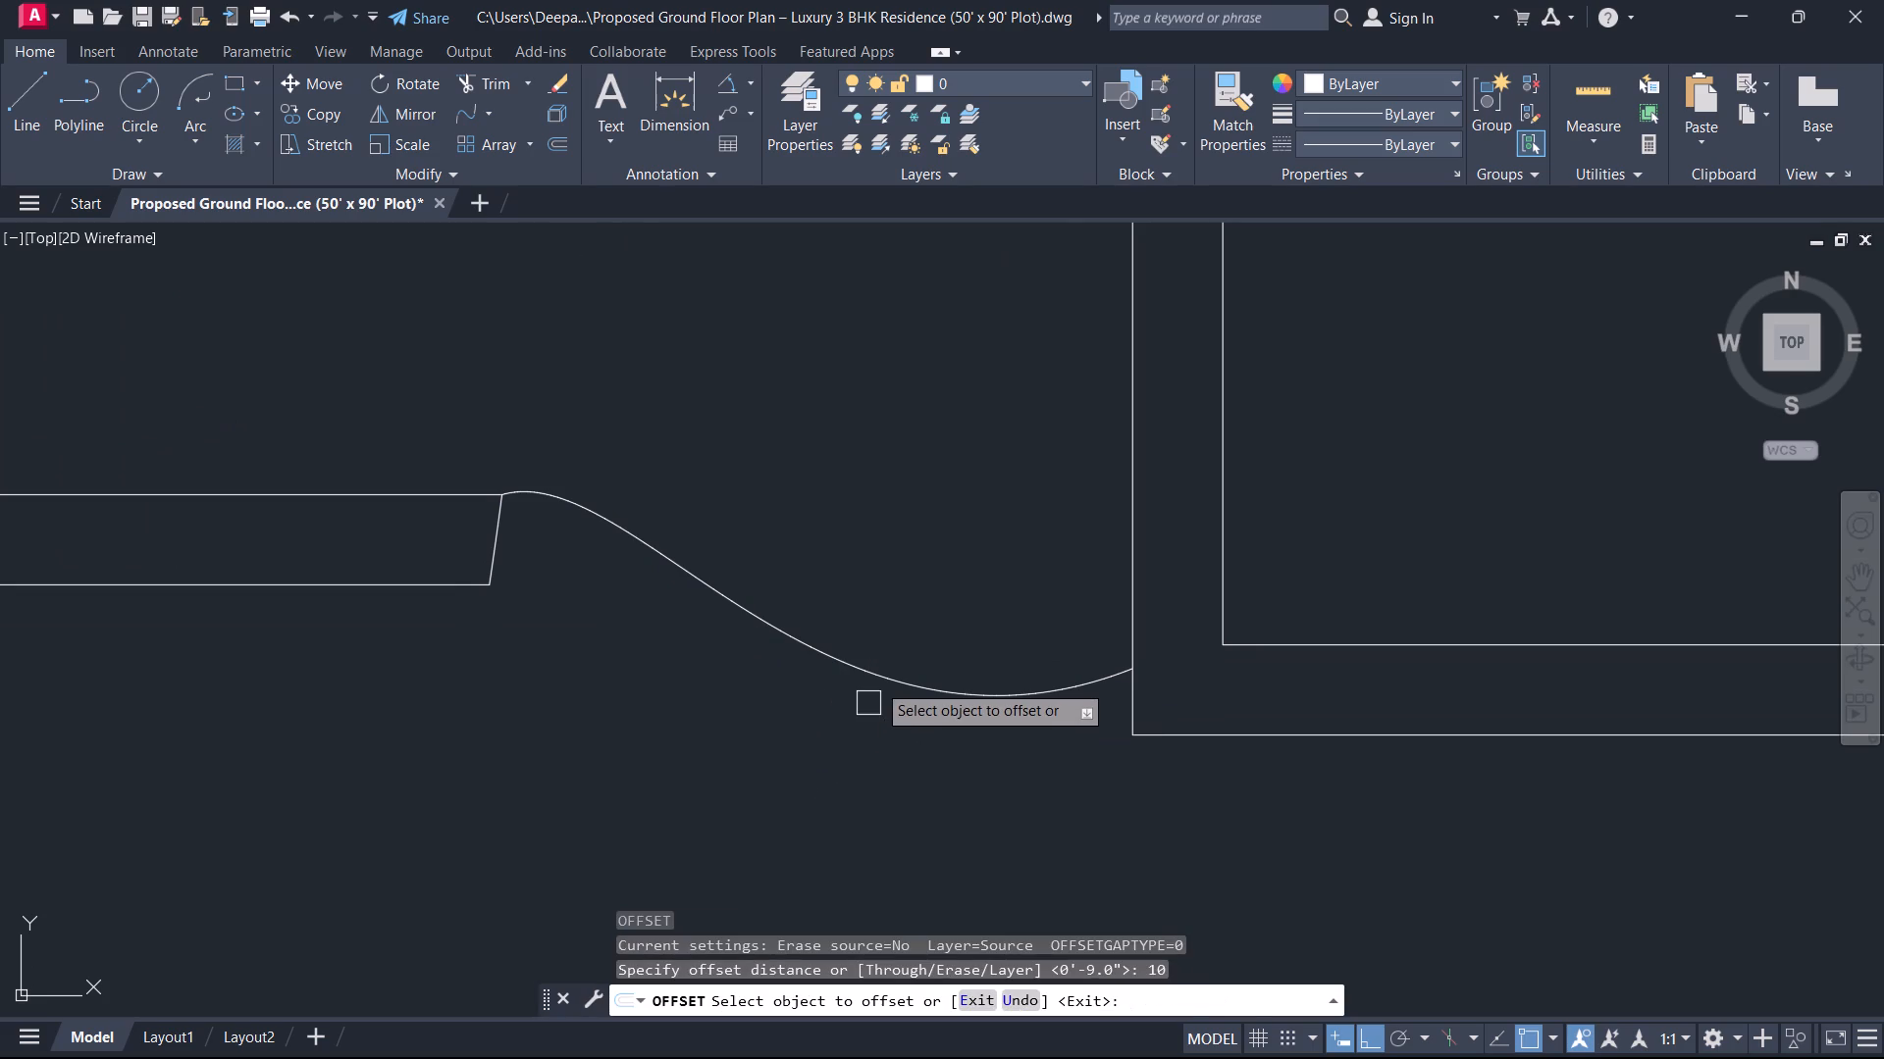
{"action": "left_click", "coordinate": [878, 680]}
{"action": "left_click", "coordinate": [852, 823]}
{"action": "key", "text": "Escape"}
Stretch the offset curve's left endpoint to the lower corner of the staircase wall's end.
{"action": "left_click", "coordinate": [724, 722]}
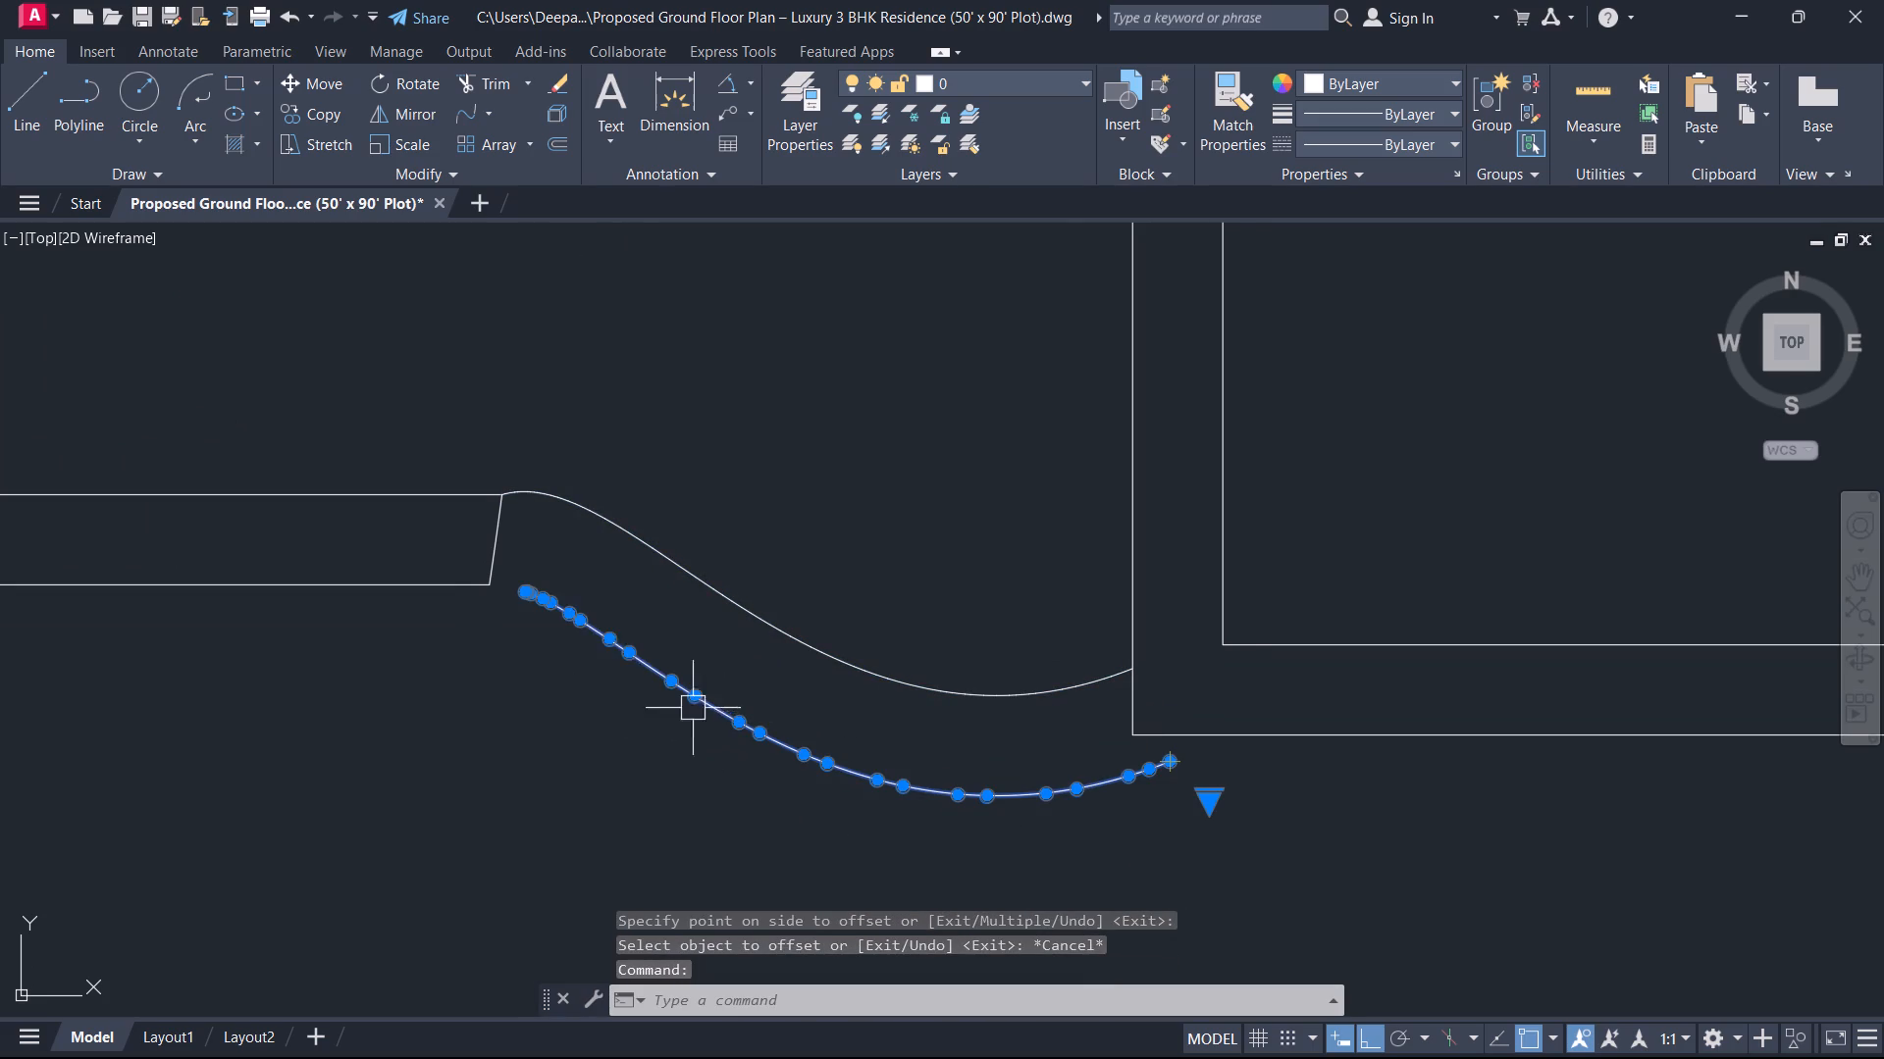
{"action": "scroll", "coordinate": [545, 609], "scroll_direction": "up", "scroll_amount": 5}
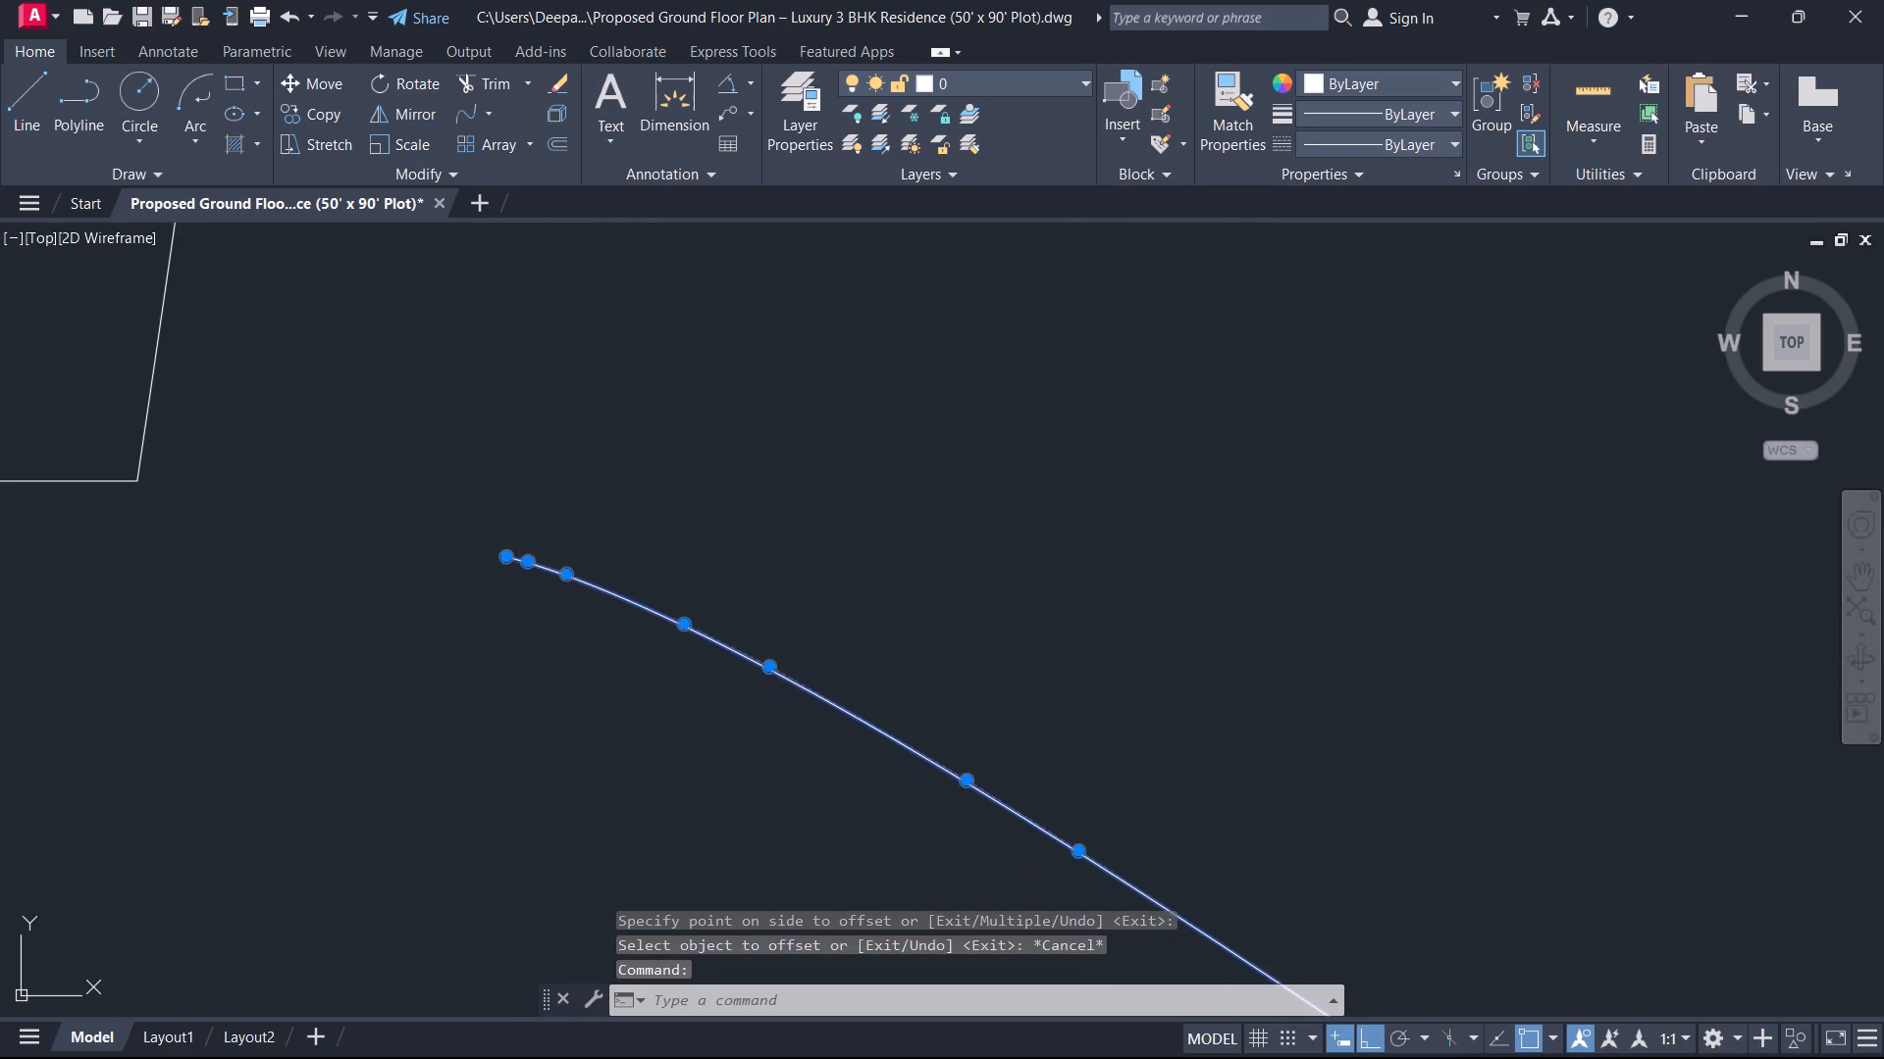
{"action": "scroll", "coordinate": [494, 564], "scroll_direction": "up", "scroll_amount": 1}
{"action": "left_click", "coordinate": [509, 557]}
{"action": "scroll", "coordinate": [346, 564], "scroll_direction": "down", "scroll_amount": 3}
{"action": "middle_click_drag", "start_coordinate": [339, 567], "coordinate": [341, 571]}
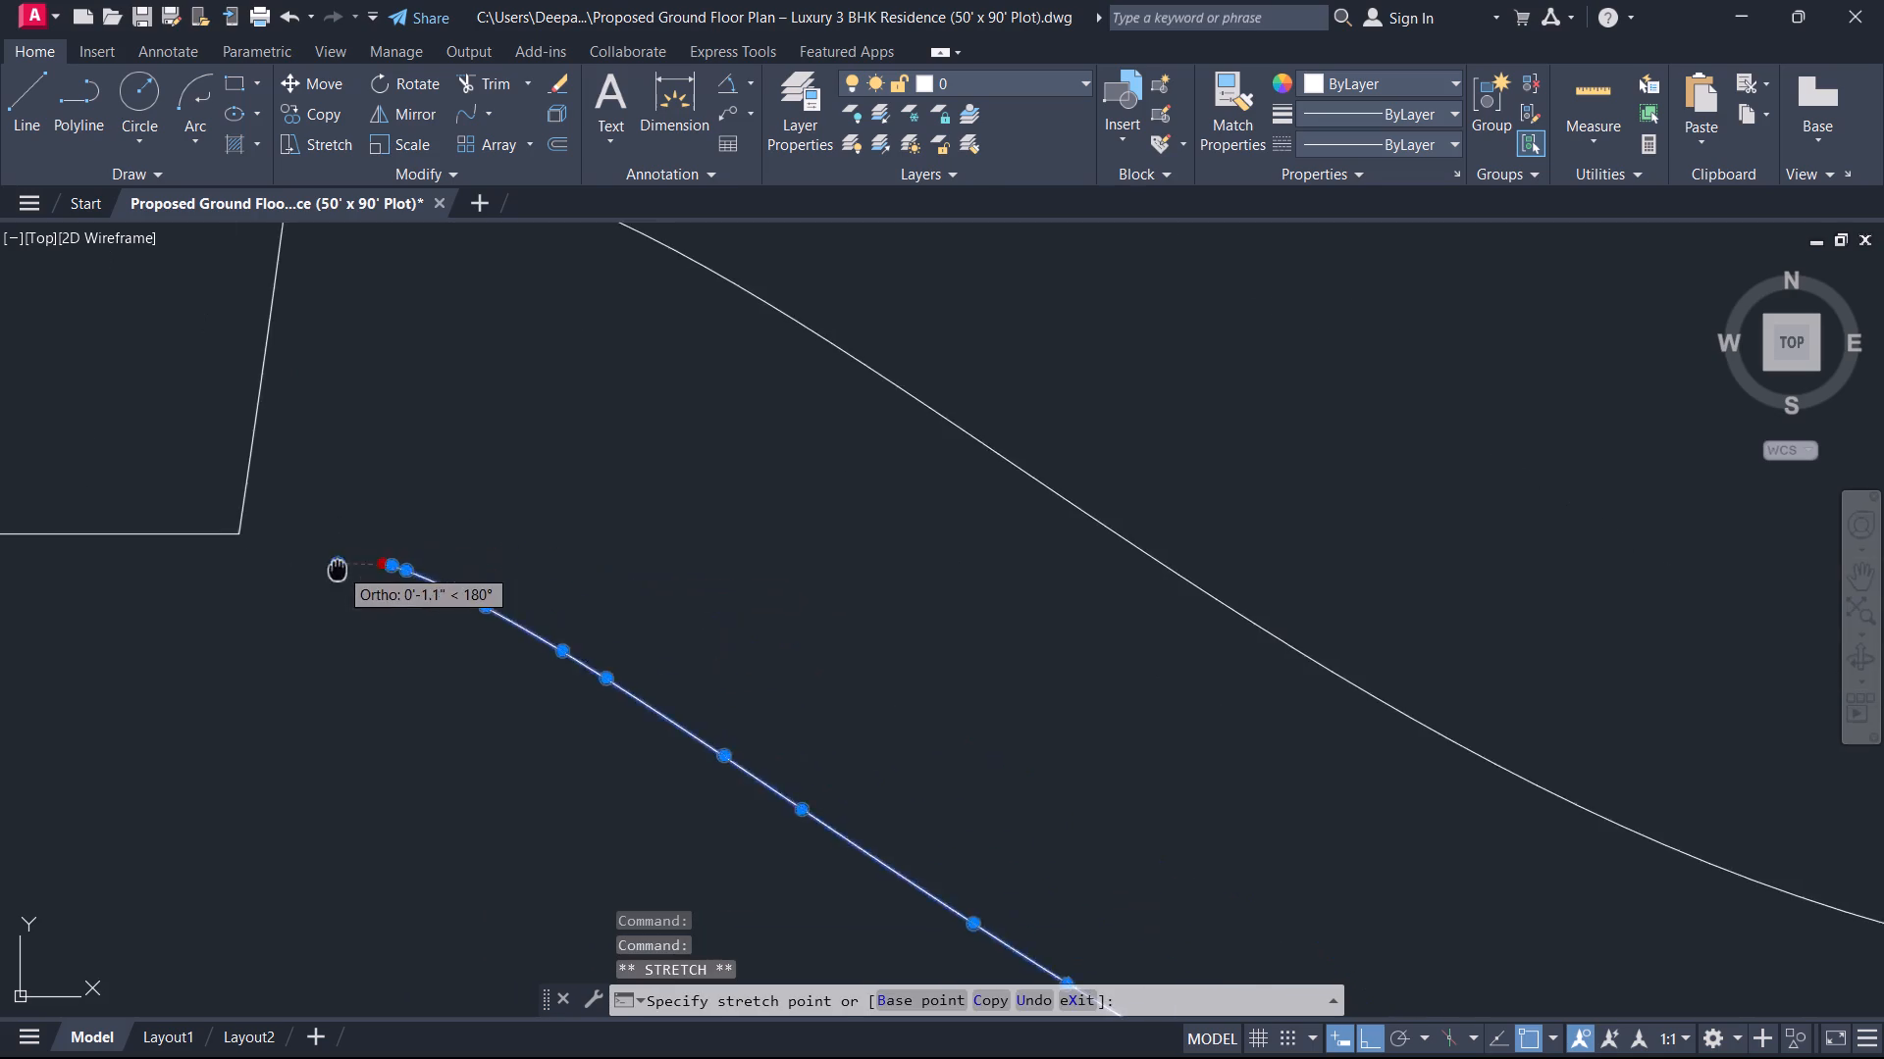
{"action": "middle_click_drag", "start_coordinate": [341, 571], "coordinate": [623, 633]}
{"action": "left_click", "coordinate": [535, 607]}
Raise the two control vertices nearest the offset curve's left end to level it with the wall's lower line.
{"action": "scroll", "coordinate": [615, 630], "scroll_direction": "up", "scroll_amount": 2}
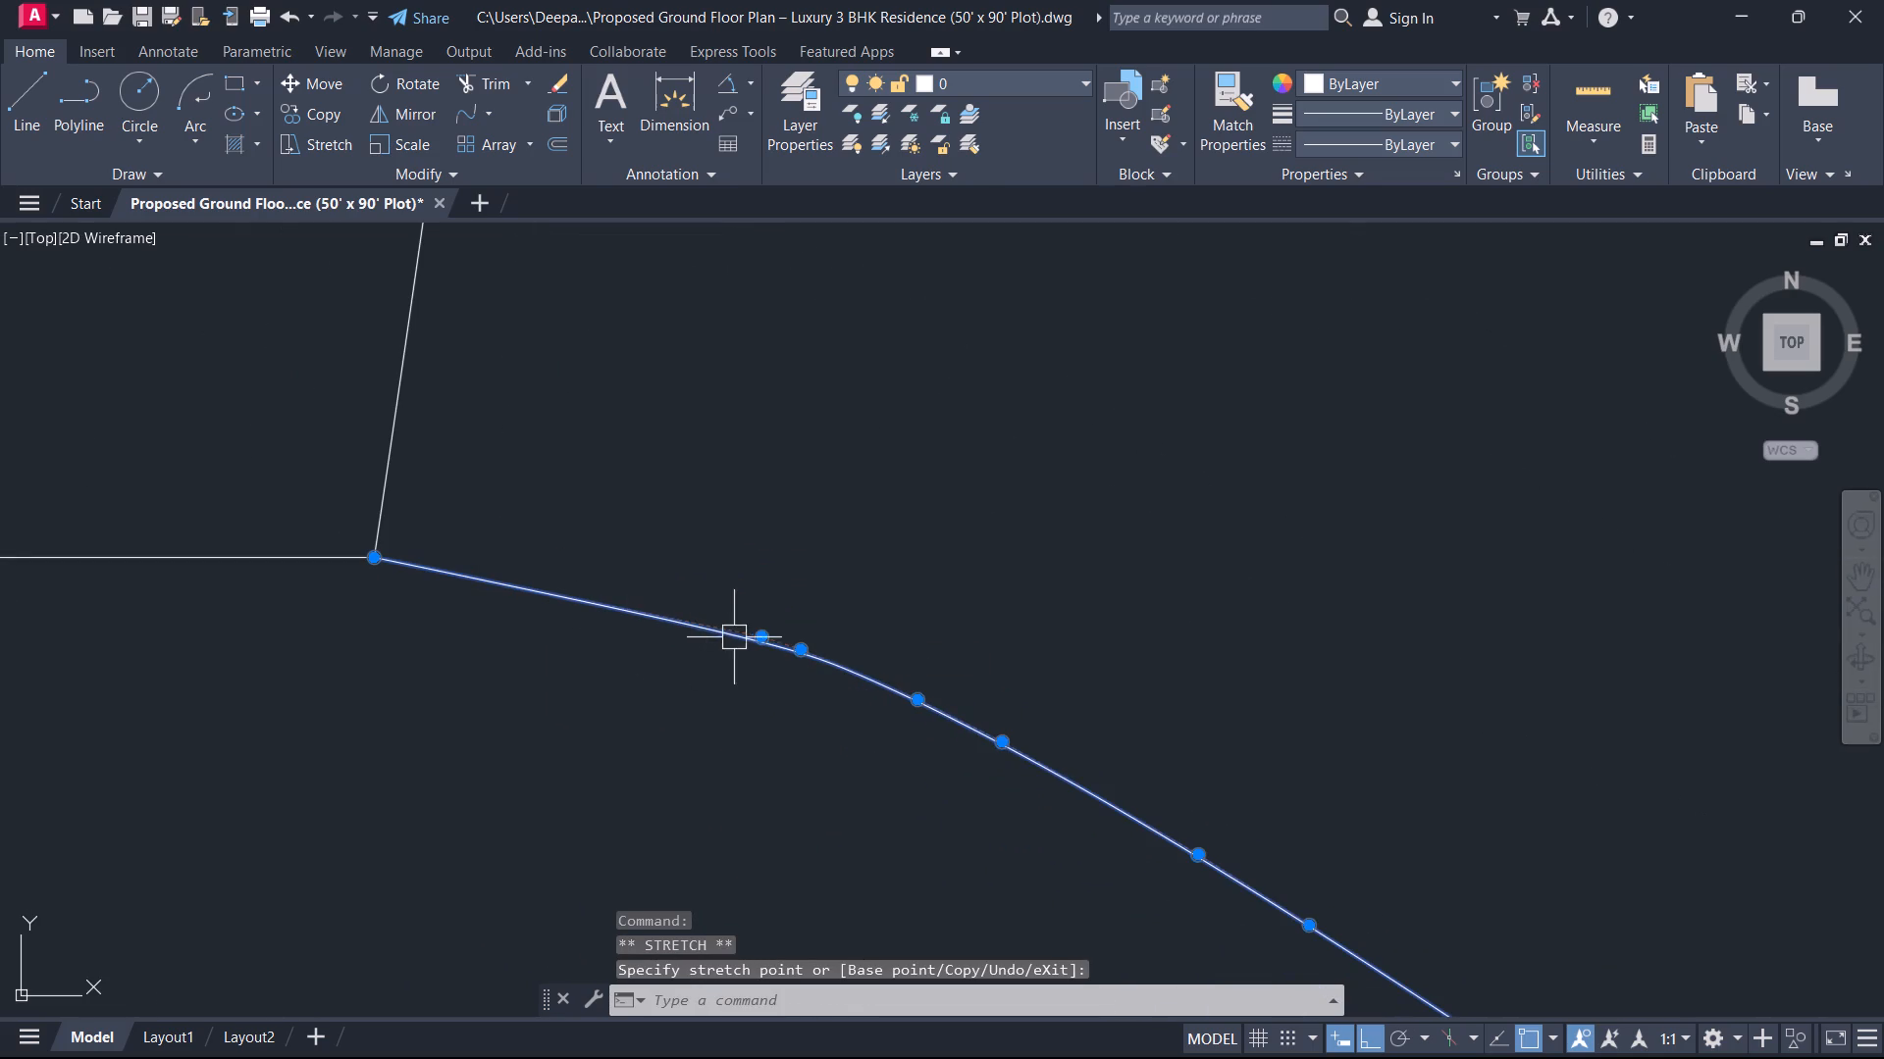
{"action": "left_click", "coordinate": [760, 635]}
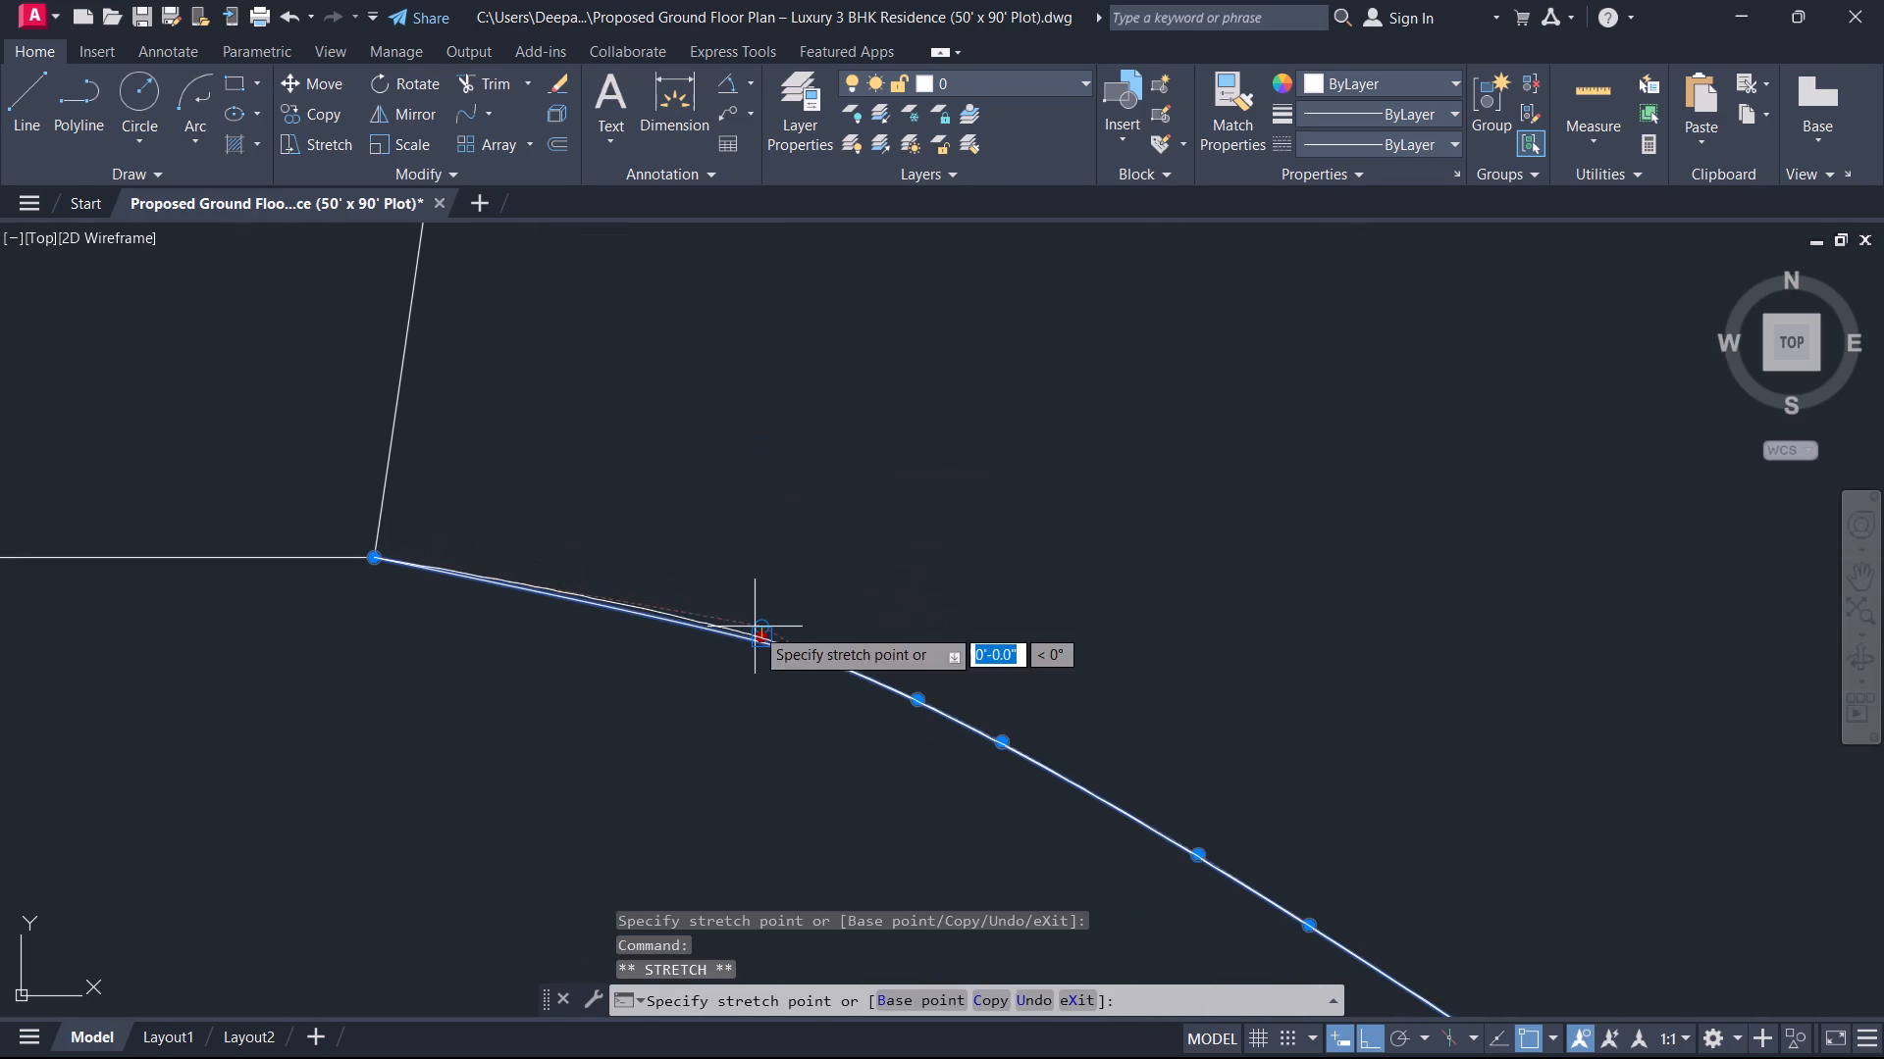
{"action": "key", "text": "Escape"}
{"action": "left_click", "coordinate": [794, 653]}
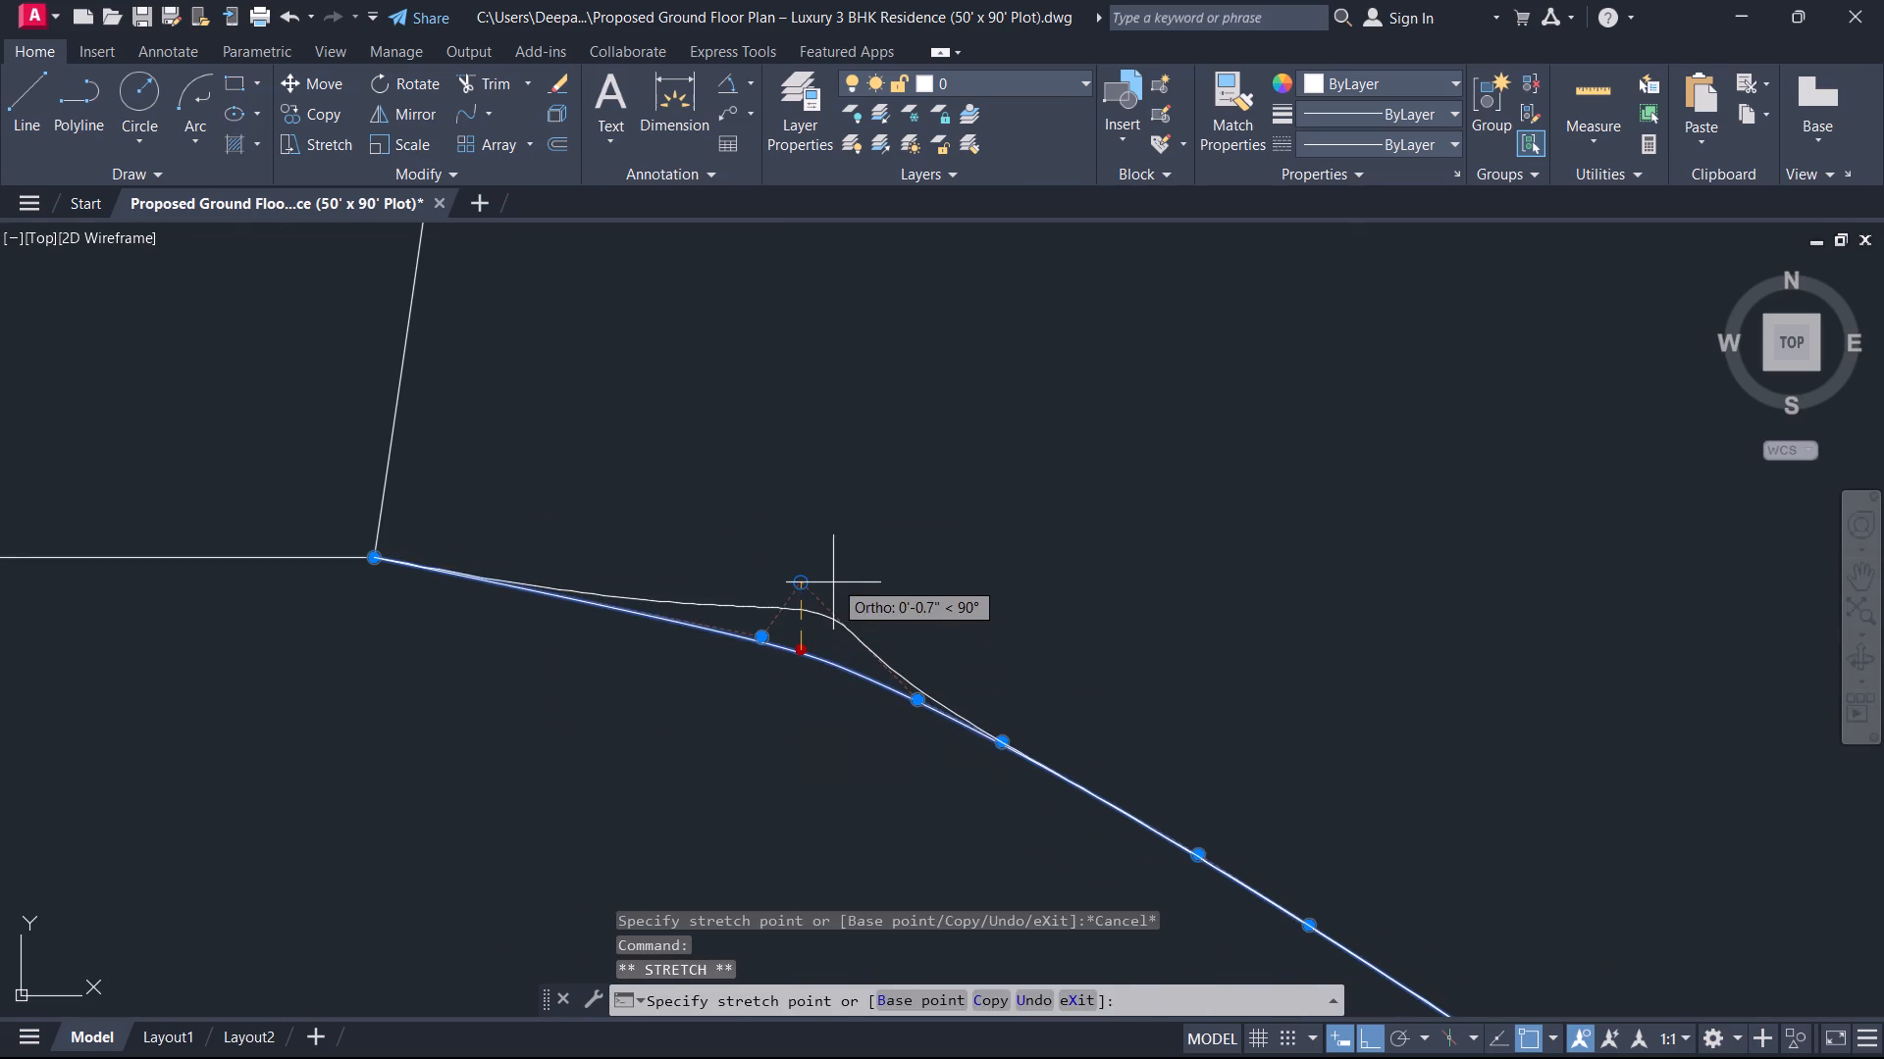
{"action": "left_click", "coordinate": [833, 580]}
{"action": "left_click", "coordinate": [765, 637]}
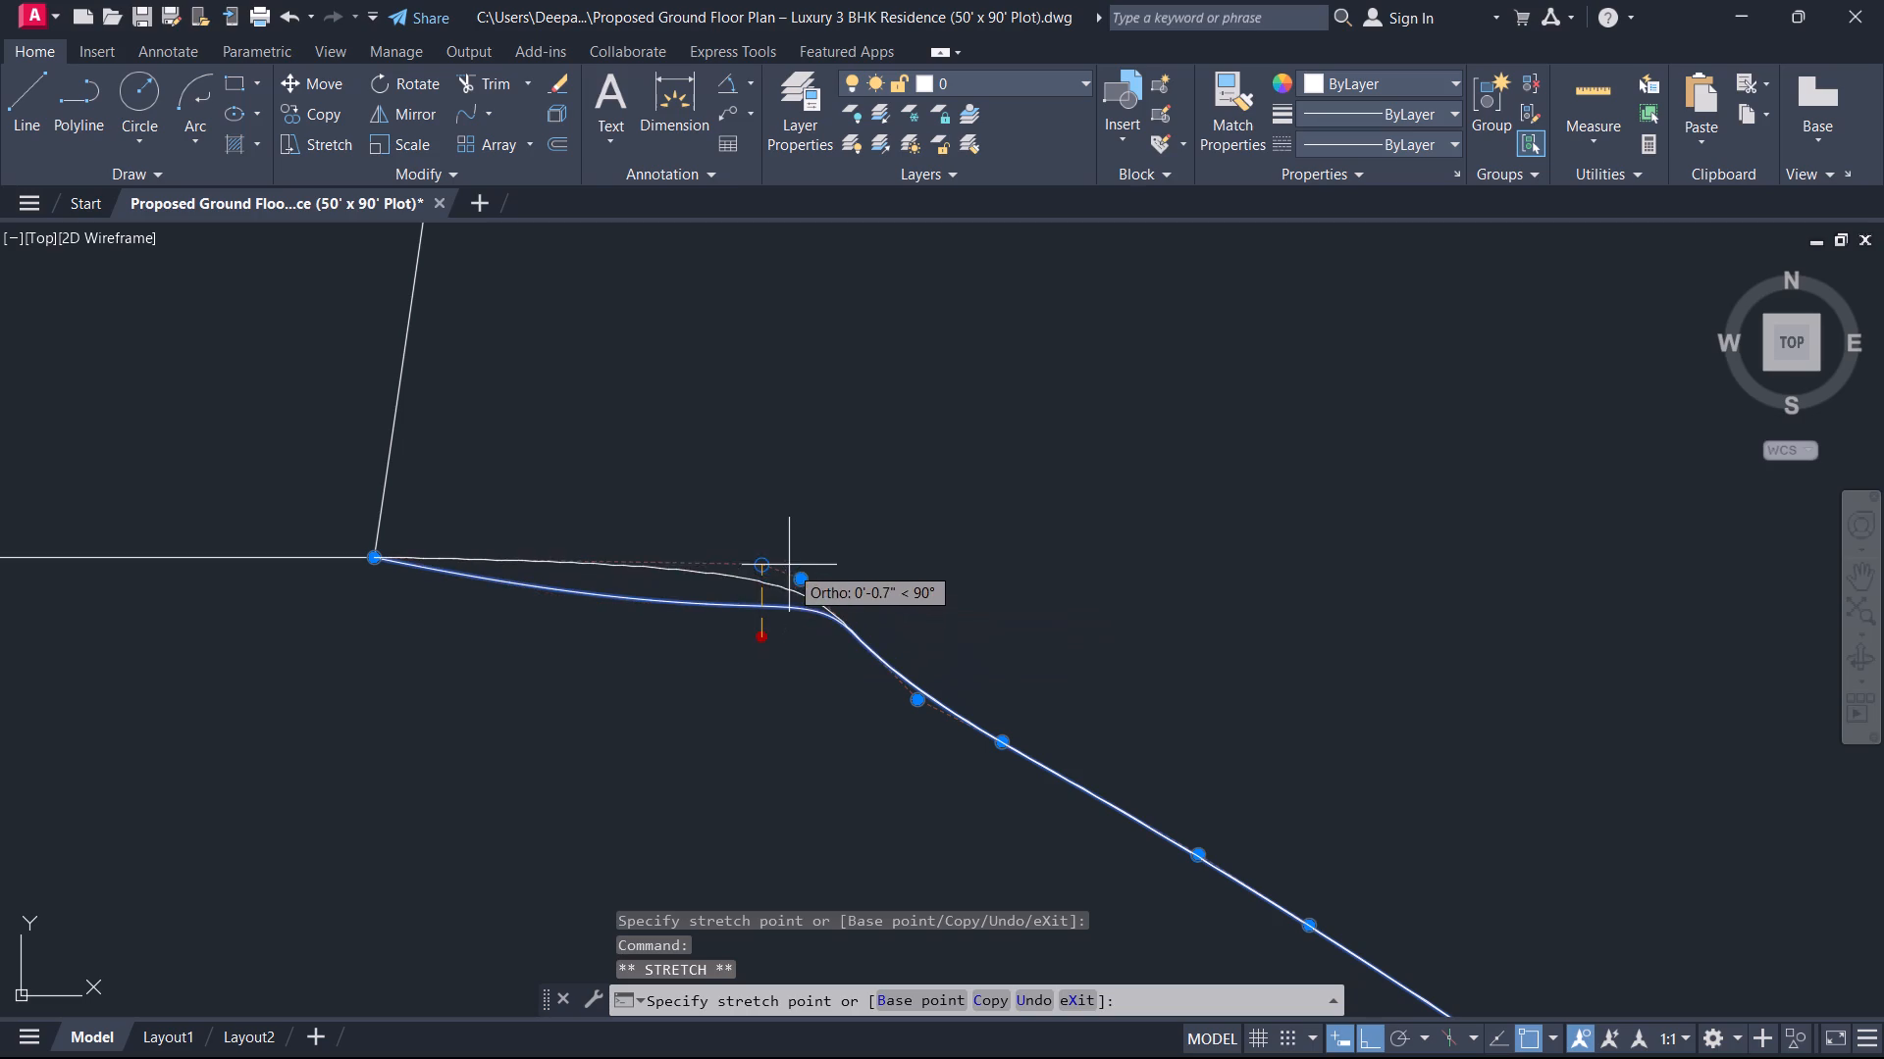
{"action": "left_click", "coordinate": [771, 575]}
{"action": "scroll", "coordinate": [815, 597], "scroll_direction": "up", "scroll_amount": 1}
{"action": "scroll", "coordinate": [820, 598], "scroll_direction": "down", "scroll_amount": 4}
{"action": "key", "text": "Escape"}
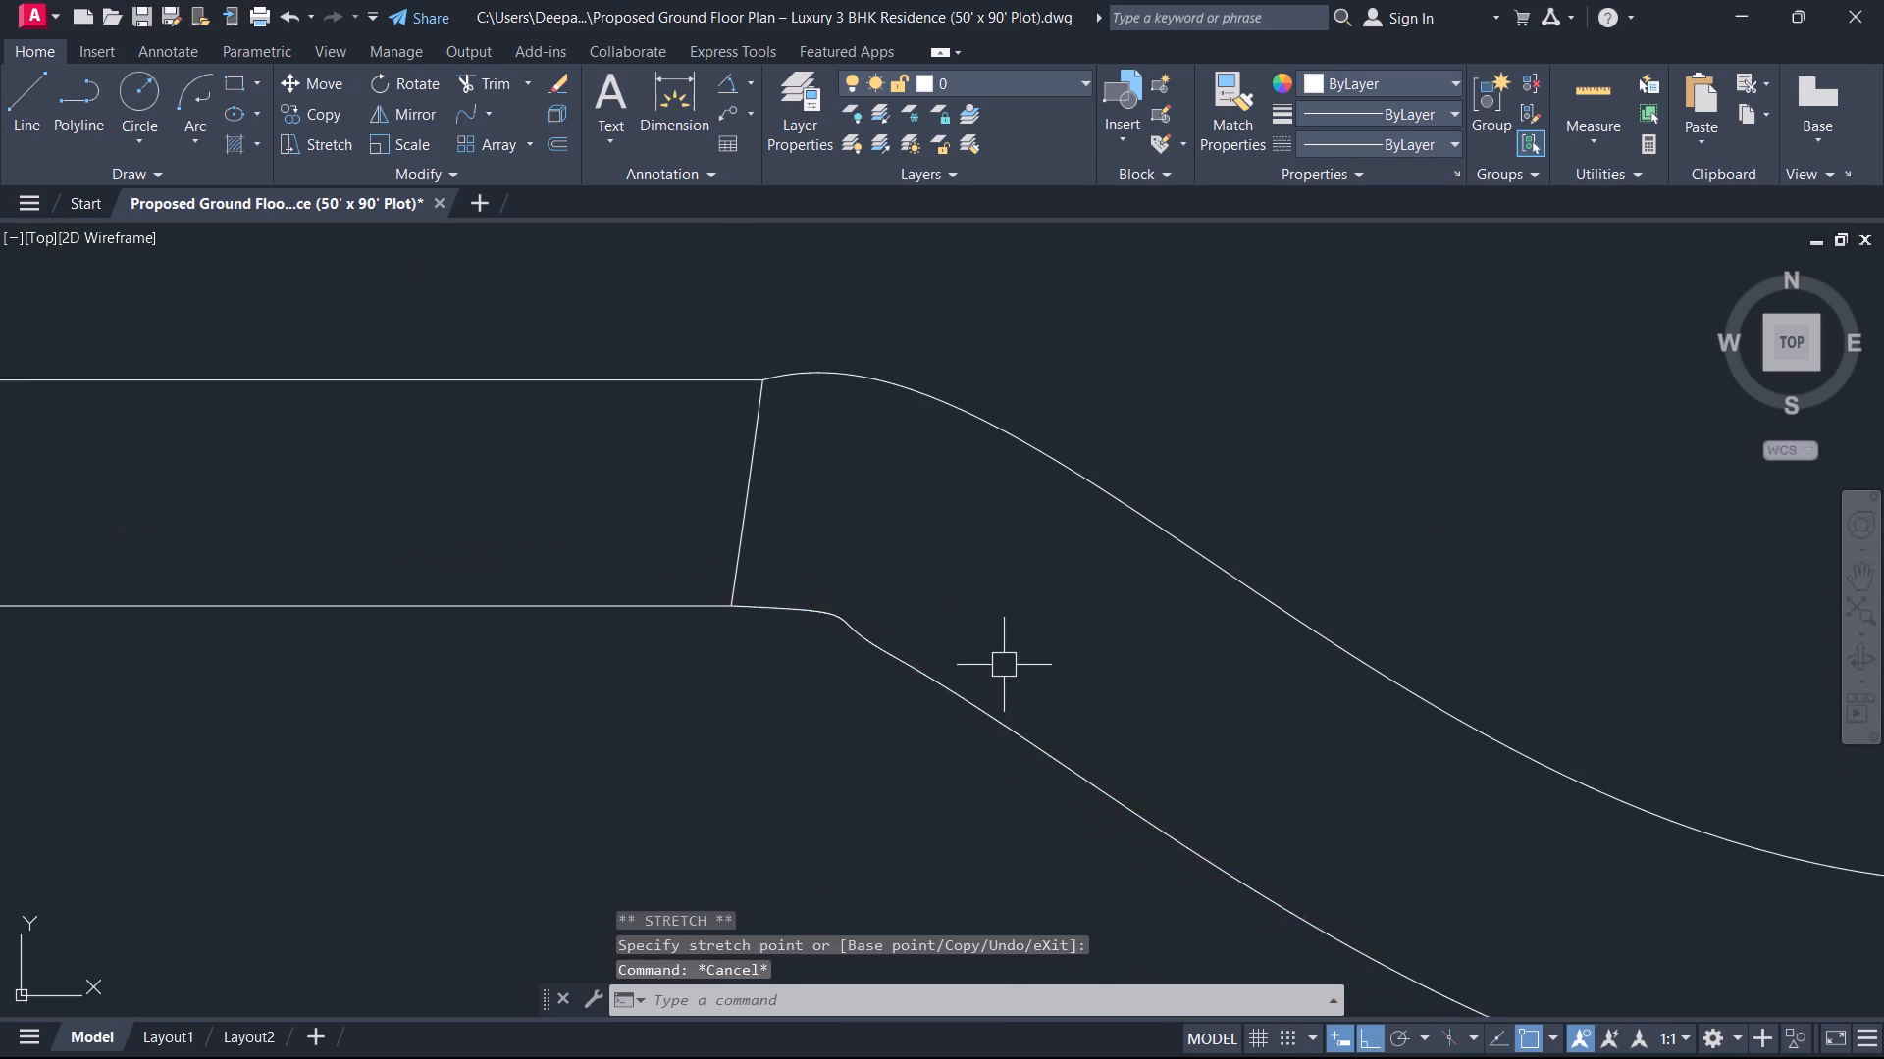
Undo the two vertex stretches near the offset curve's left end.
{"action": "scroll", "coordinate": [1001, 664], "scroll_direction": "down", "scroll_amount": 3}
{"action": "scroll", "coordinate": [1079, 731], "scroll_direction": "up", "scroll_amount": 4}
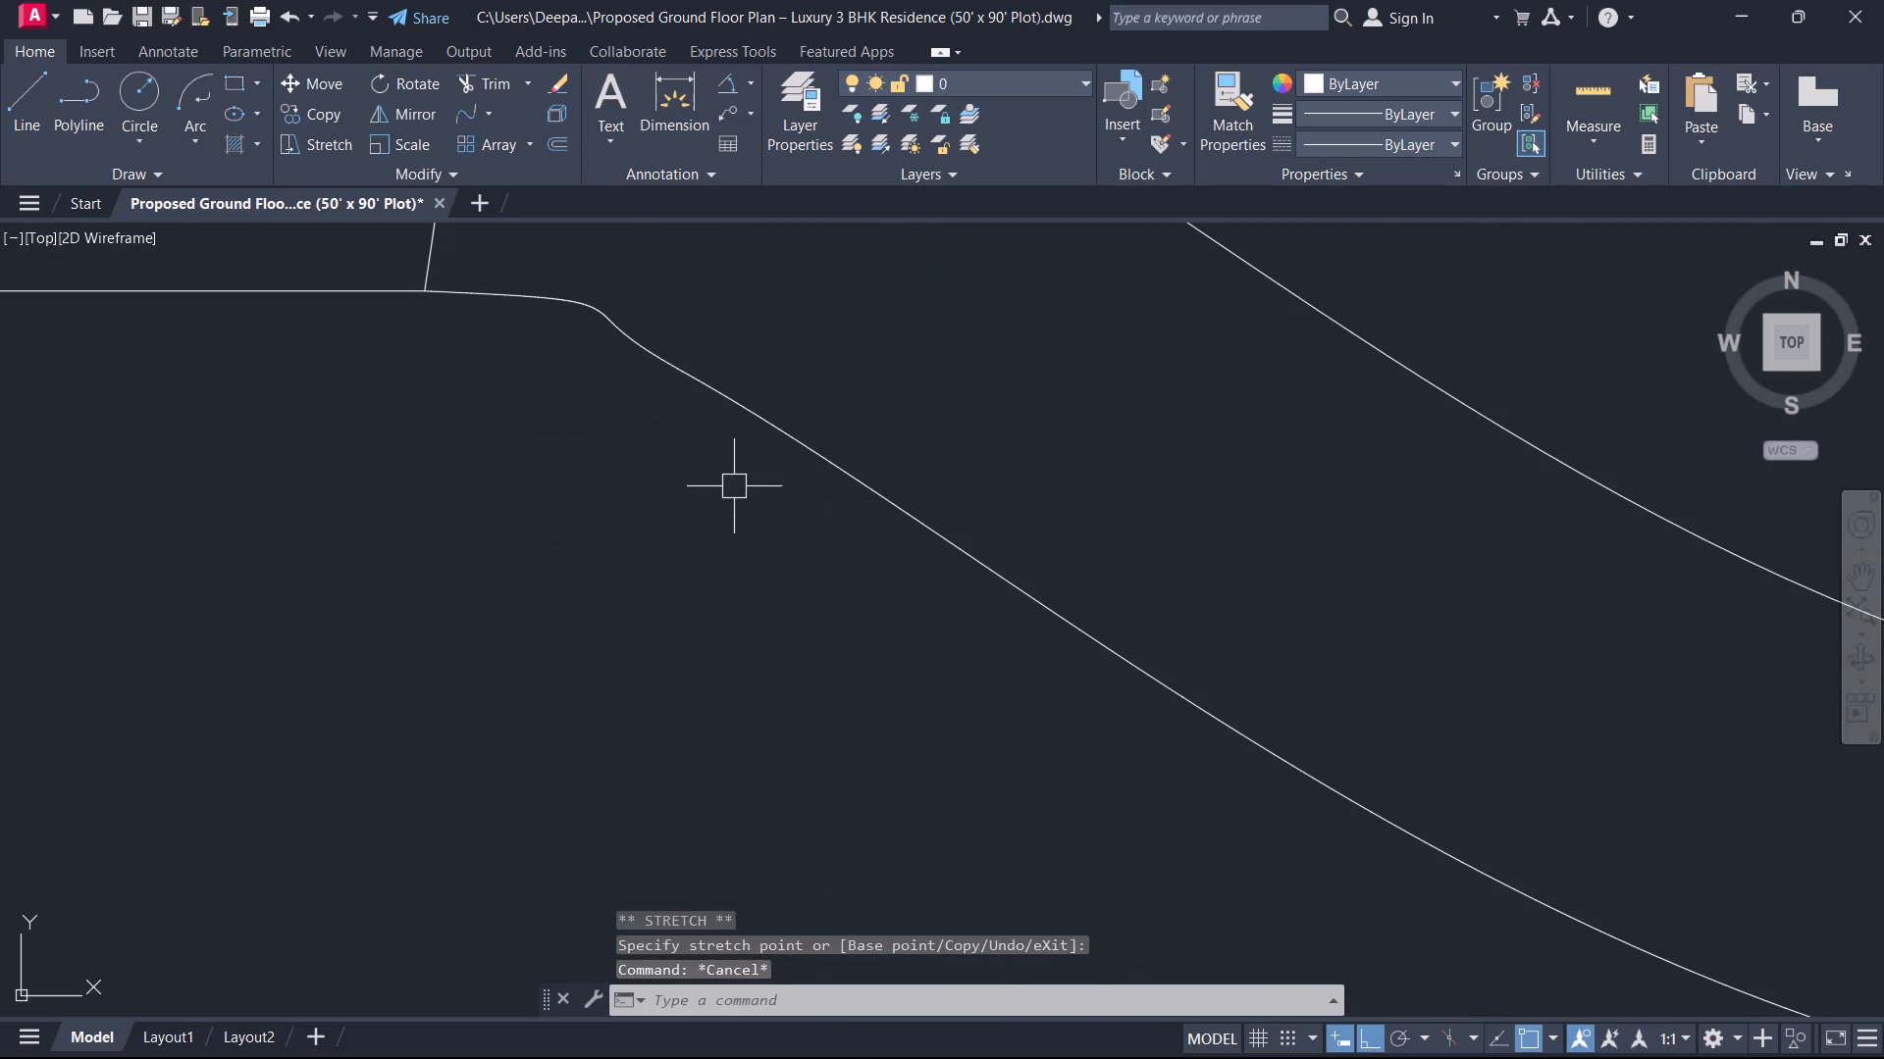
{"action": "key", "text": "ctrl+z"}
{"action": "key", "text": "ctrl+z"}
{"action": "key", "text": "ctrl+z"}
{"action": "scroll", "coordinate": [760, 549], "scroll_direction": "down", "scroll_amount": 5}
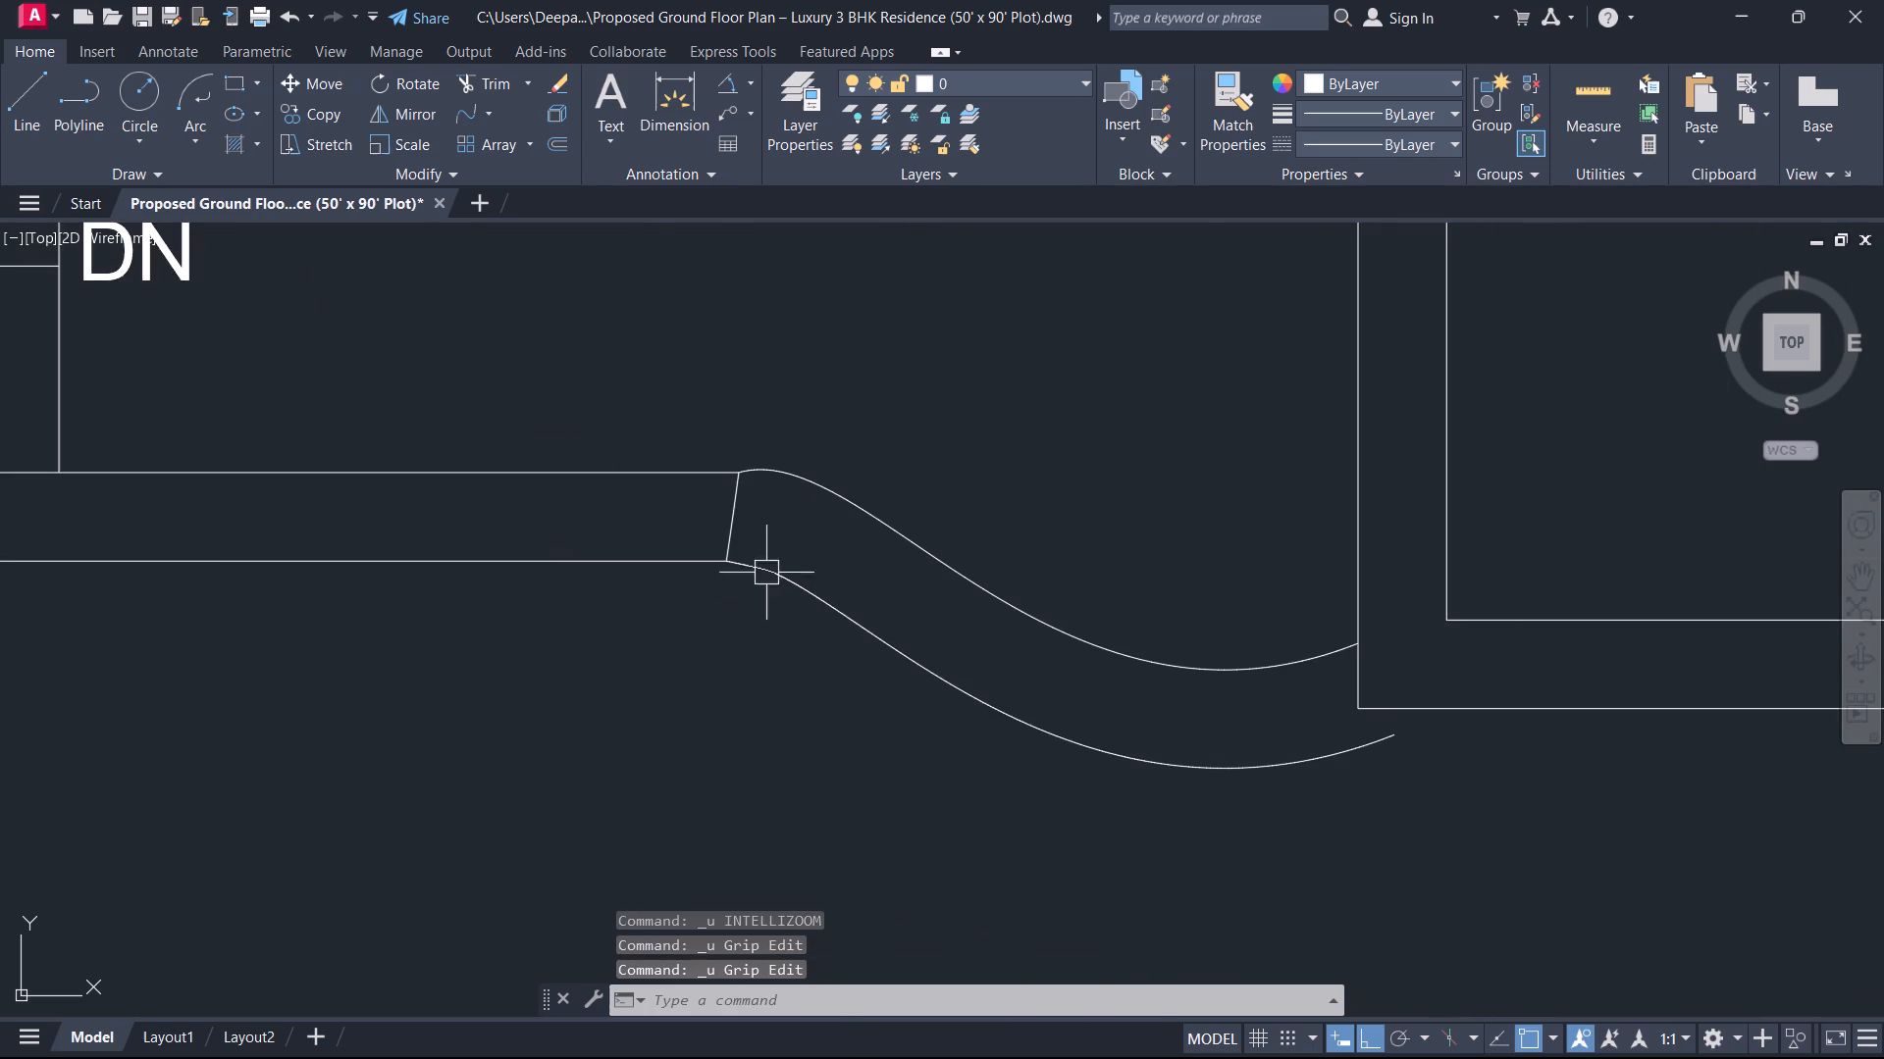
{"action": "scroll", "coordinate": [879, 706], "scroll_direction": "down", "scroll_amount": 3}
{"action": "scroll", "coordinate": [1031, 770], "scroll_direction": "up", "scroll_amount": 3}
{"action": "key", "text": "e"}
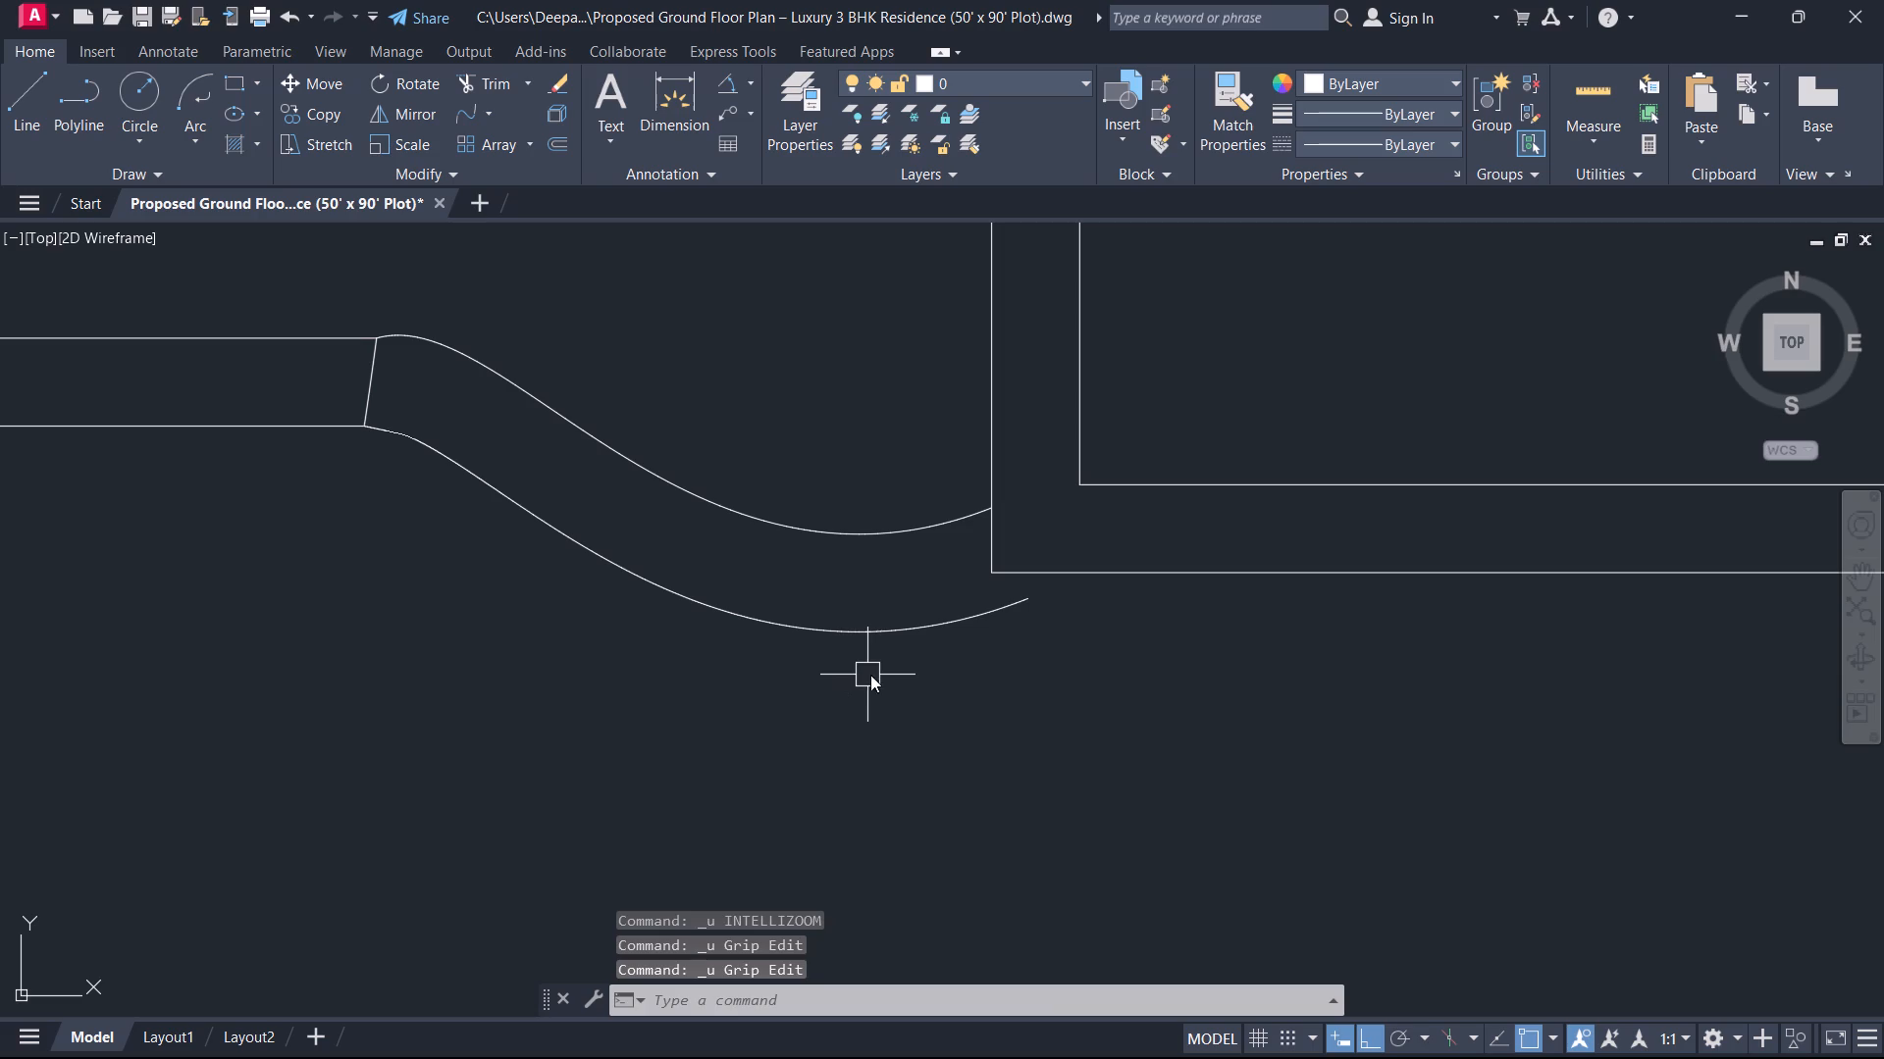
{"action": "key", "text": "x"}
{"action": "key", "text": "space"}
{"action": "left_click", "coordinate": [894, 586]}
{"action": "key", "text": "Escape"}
Stretch the offset curve's right endpoint onto the unlabelled room's outer bottom wall line, near its lower-left corner.
{"action": "left_click", "coordinate": [1001, 616]}
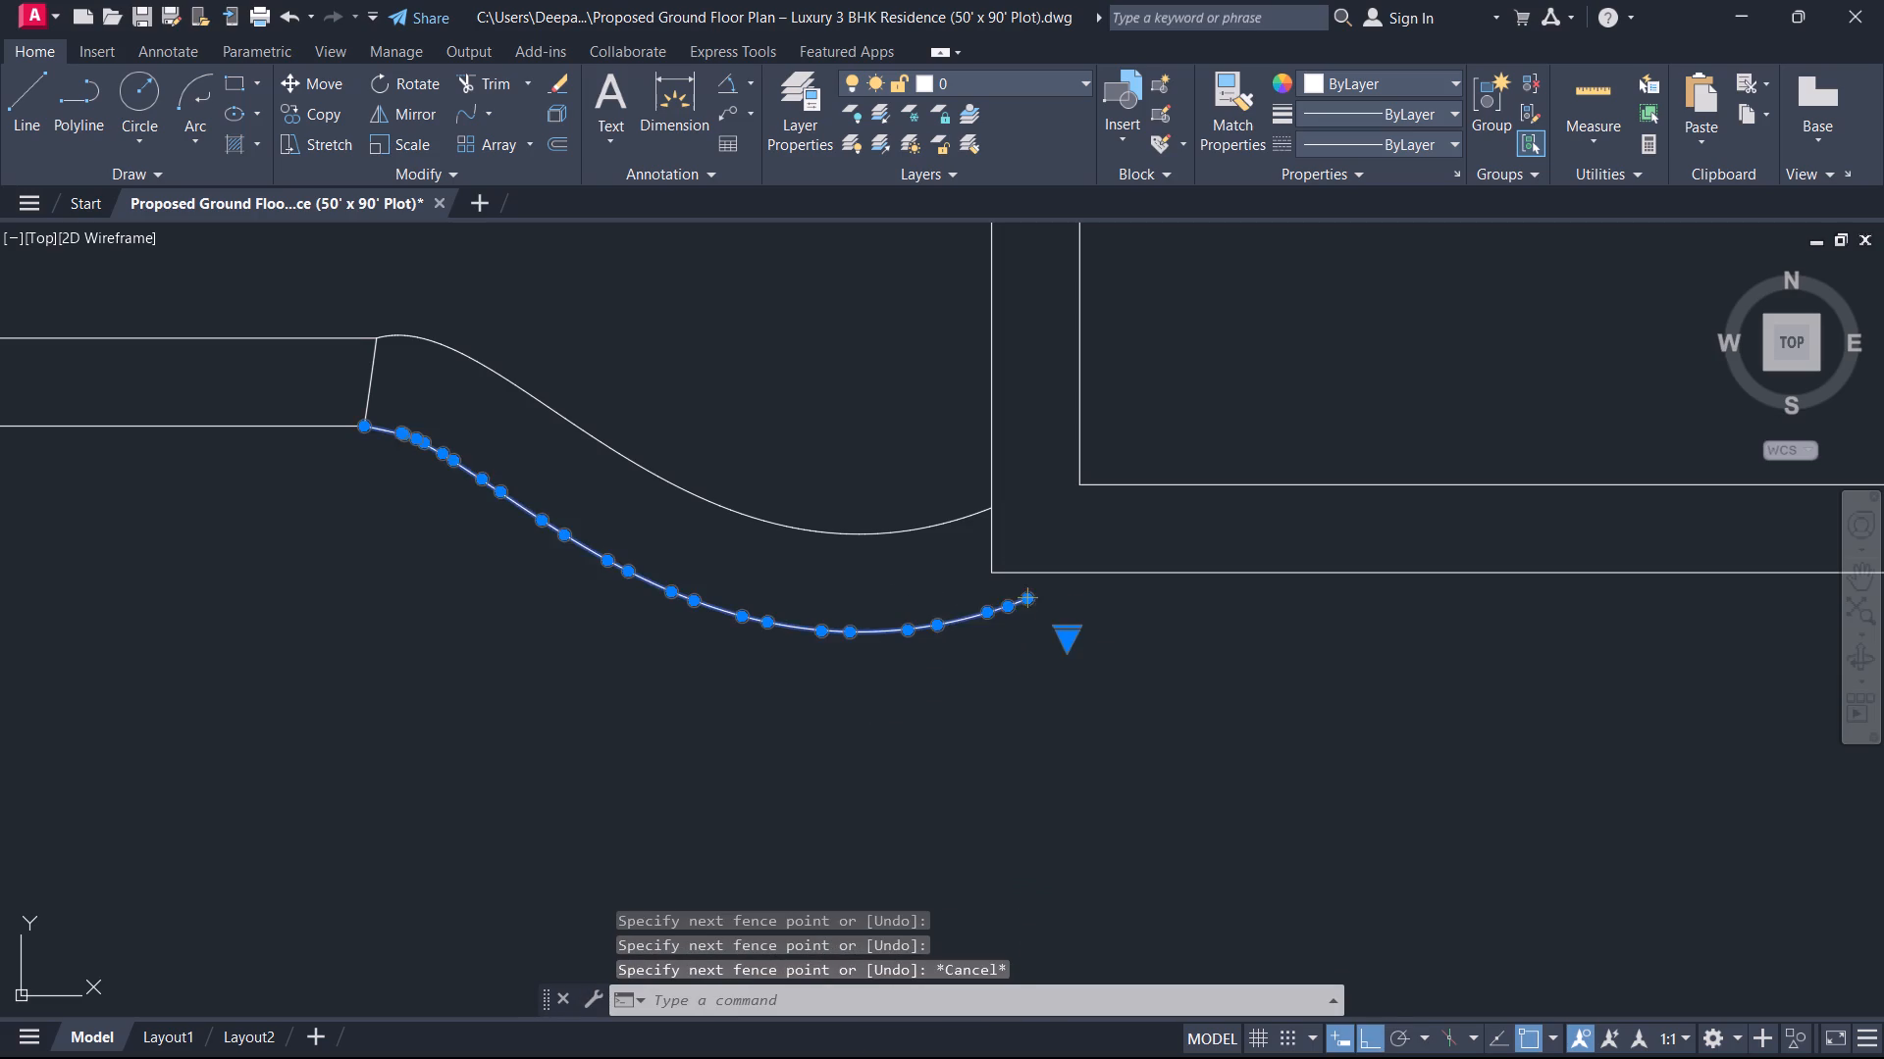
{"action": "scroll", "coordinate": [1028, 608], "scroll_direction": "up", "scroll_amount": 2}
{"action": "left_click", "coordinate": [1030, 586]}
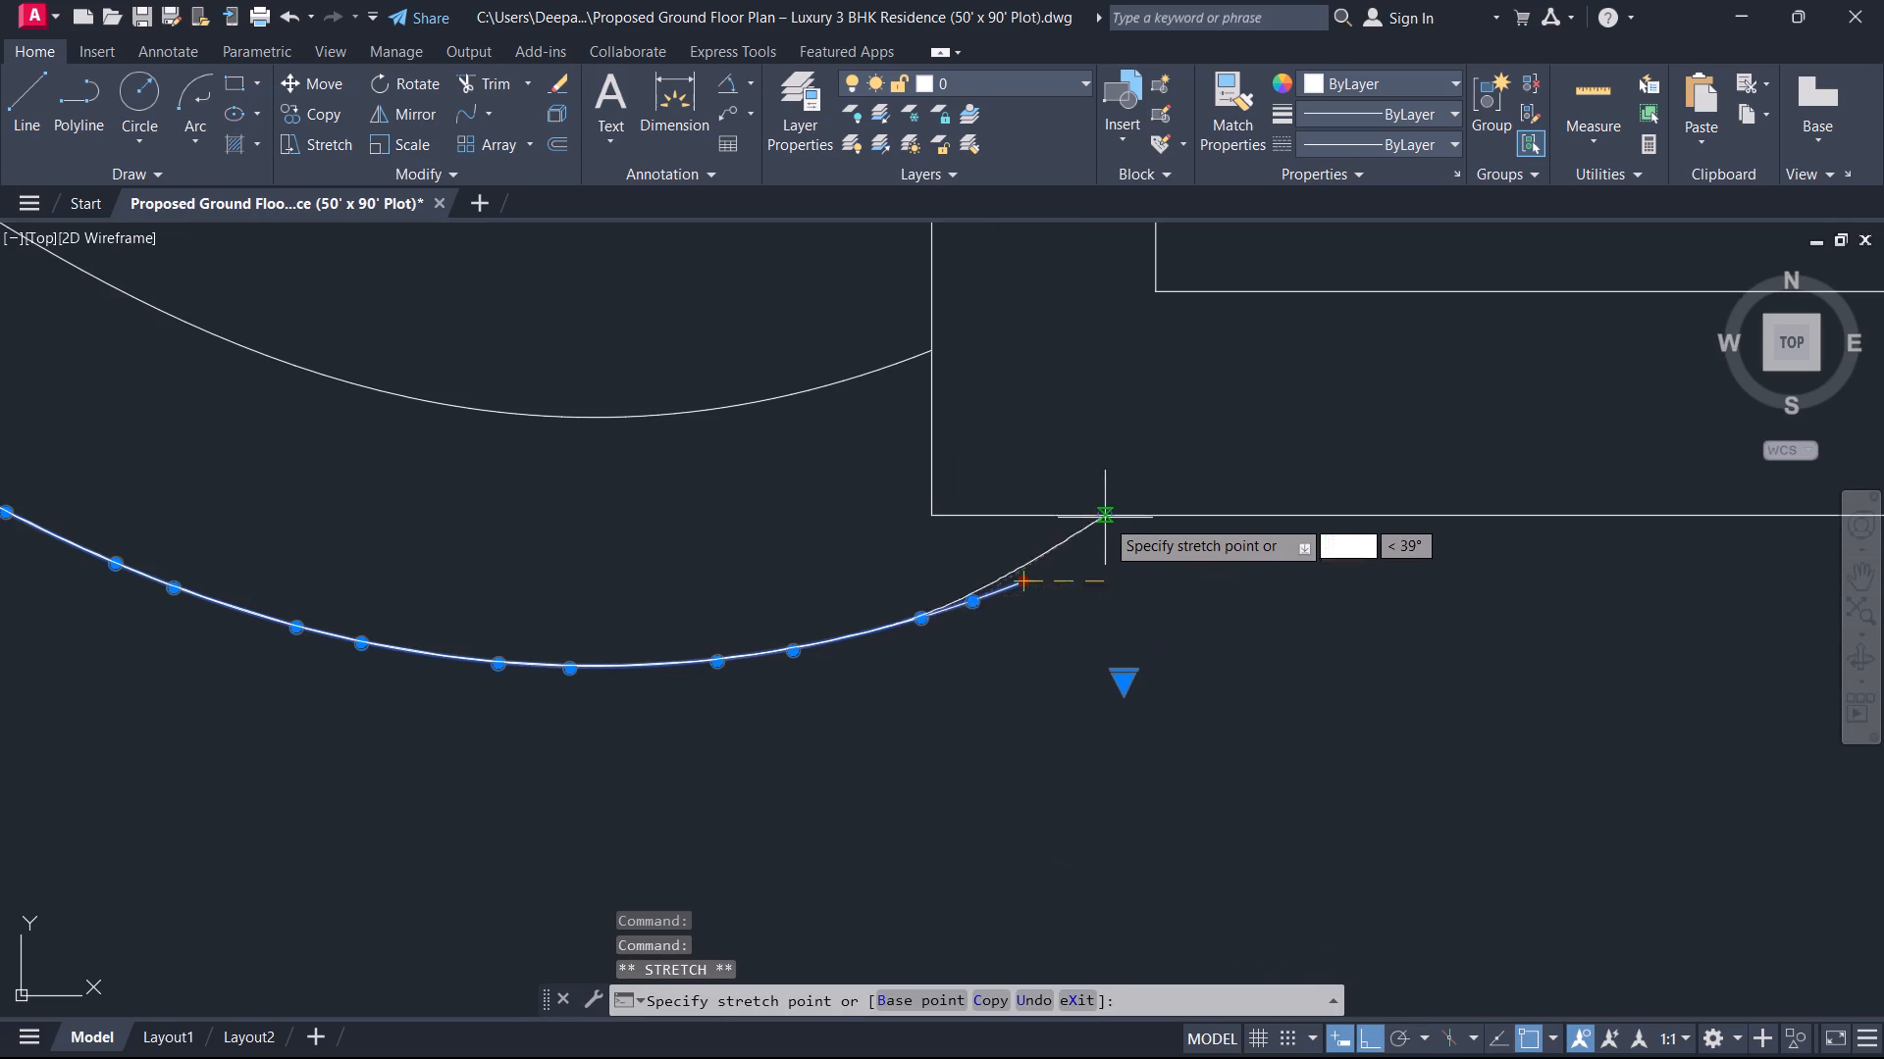
{"action": "left_click", "coordinate": [1108, 514]}
{"action": "key", "text": "Escape"}
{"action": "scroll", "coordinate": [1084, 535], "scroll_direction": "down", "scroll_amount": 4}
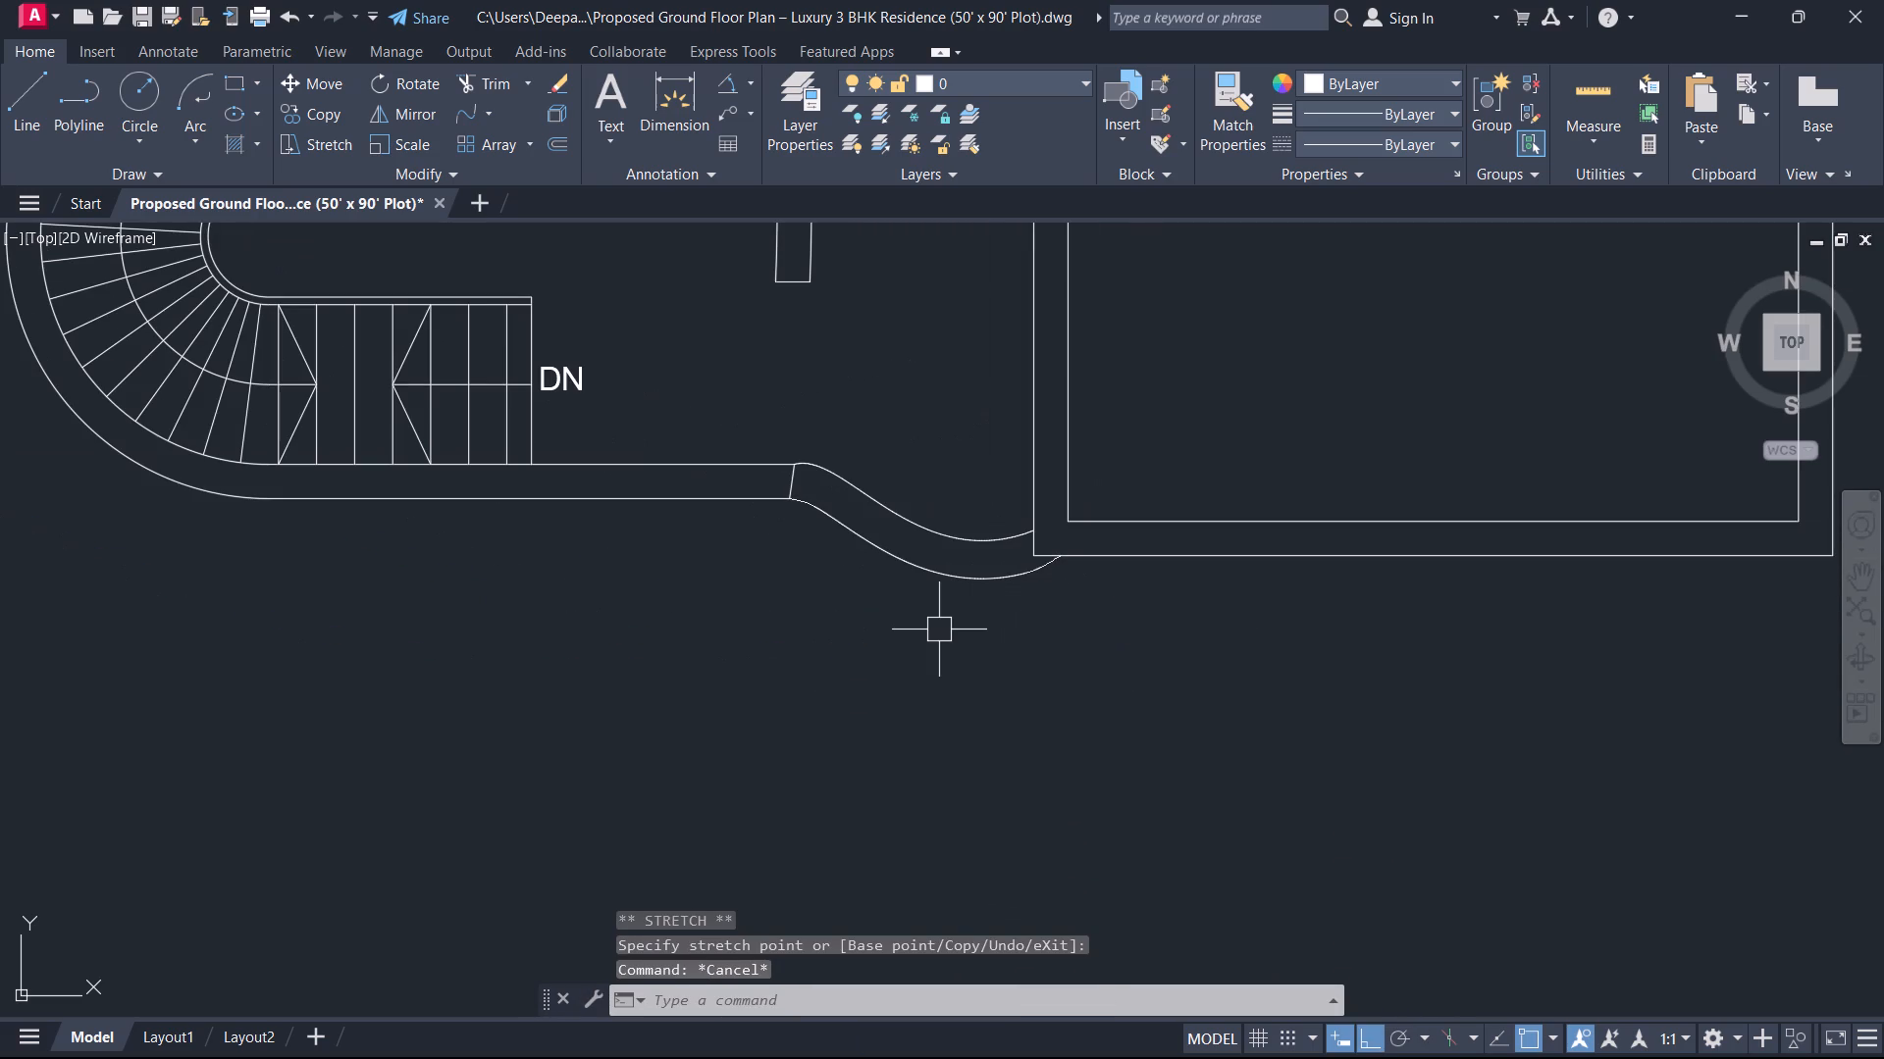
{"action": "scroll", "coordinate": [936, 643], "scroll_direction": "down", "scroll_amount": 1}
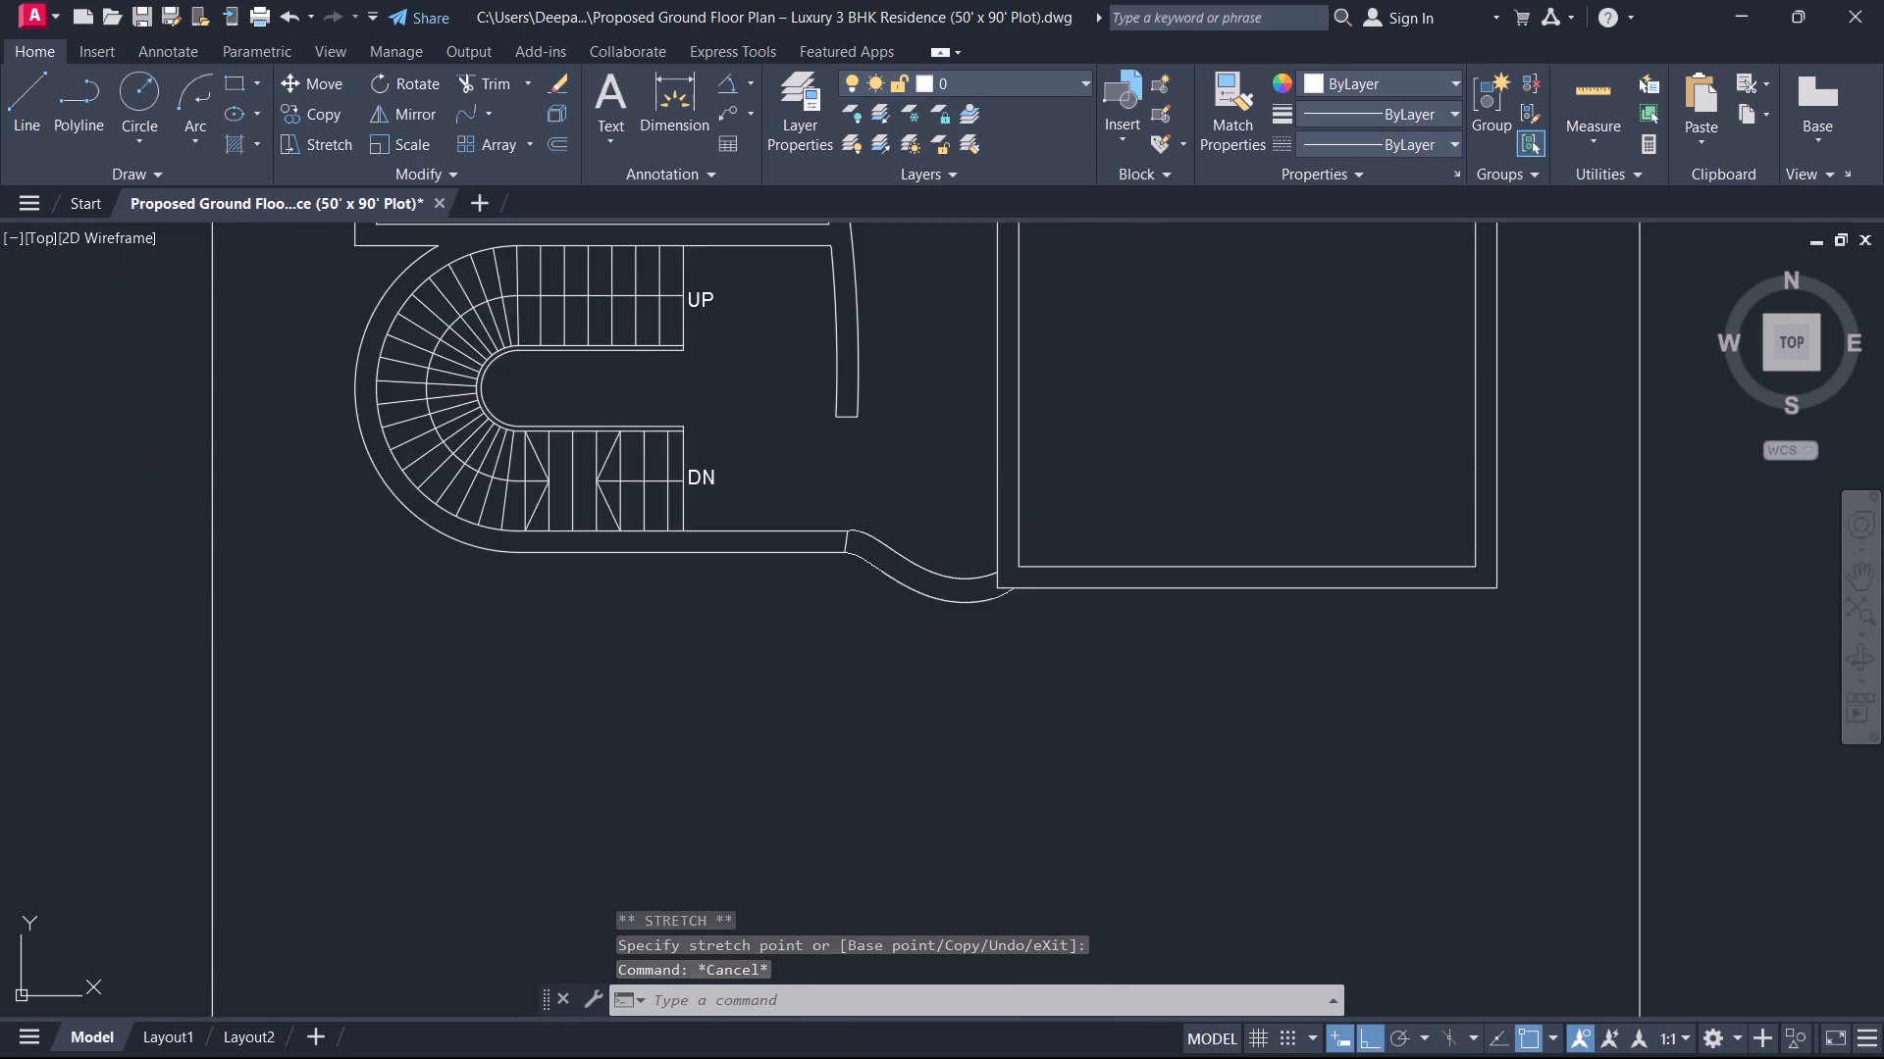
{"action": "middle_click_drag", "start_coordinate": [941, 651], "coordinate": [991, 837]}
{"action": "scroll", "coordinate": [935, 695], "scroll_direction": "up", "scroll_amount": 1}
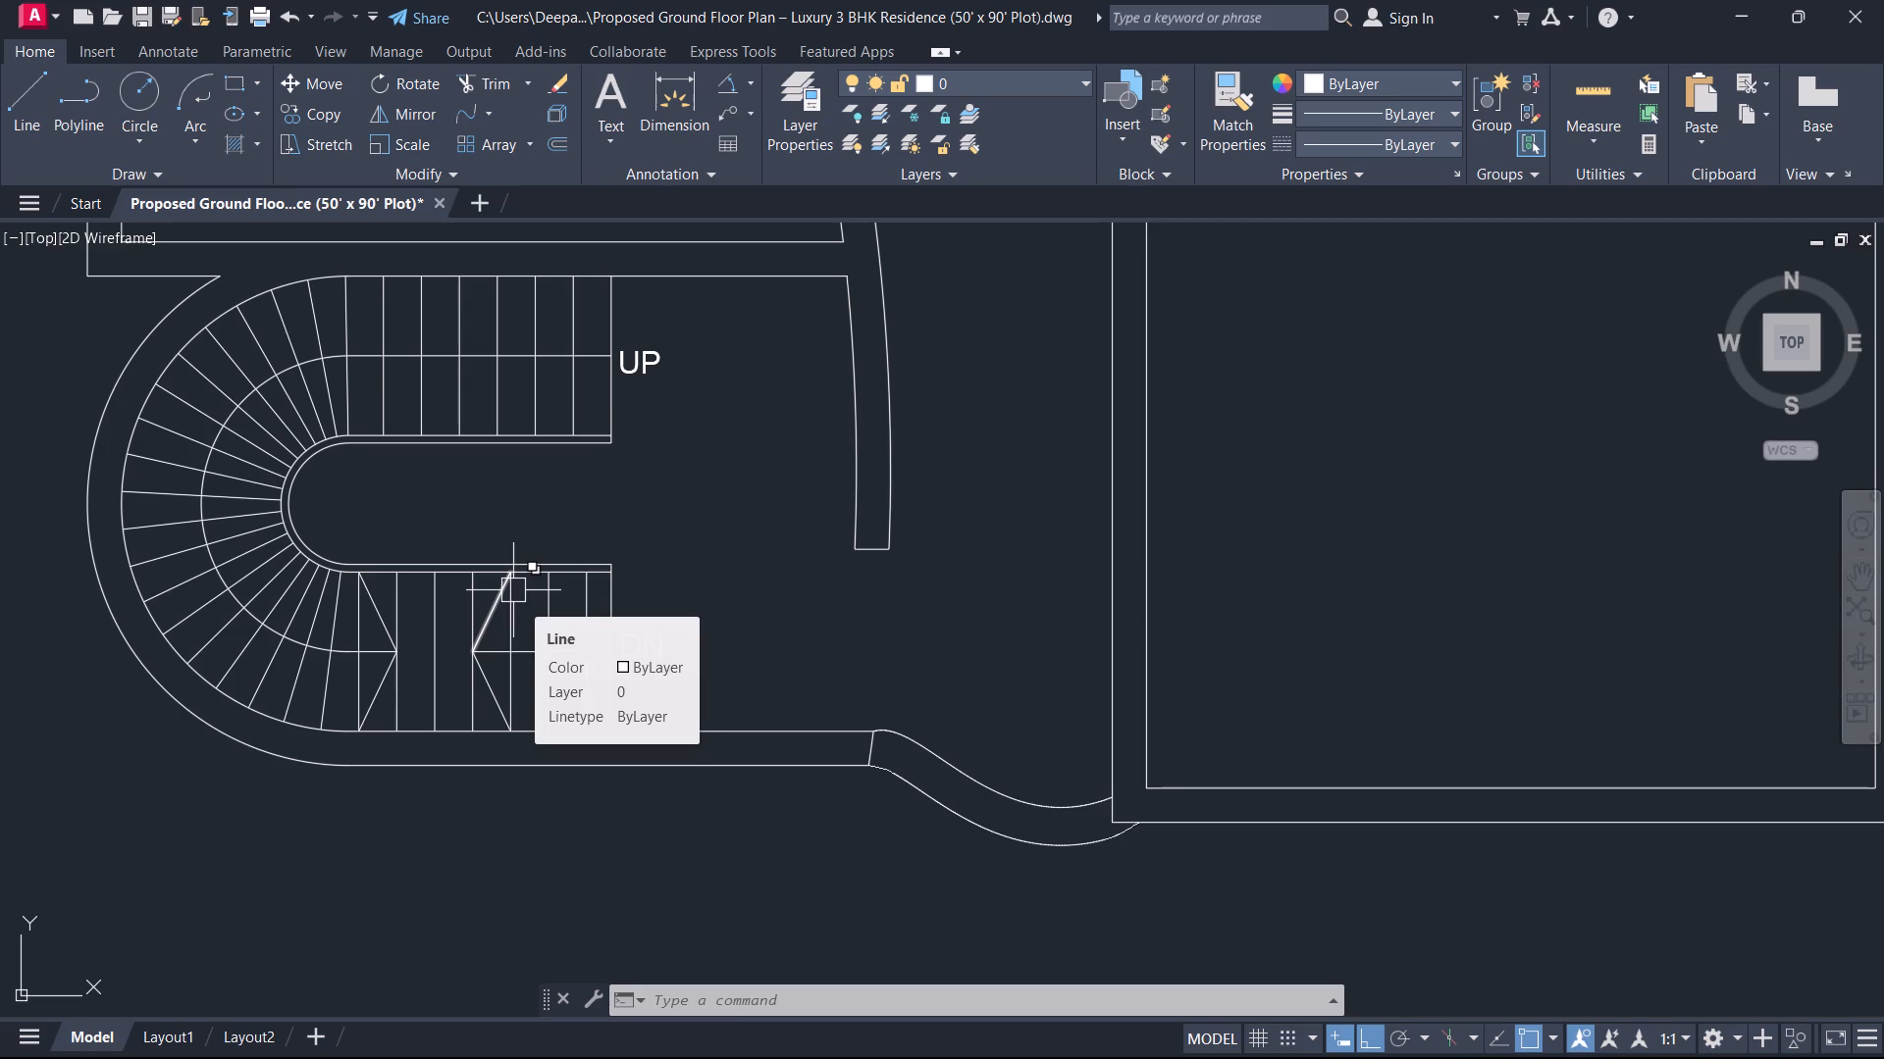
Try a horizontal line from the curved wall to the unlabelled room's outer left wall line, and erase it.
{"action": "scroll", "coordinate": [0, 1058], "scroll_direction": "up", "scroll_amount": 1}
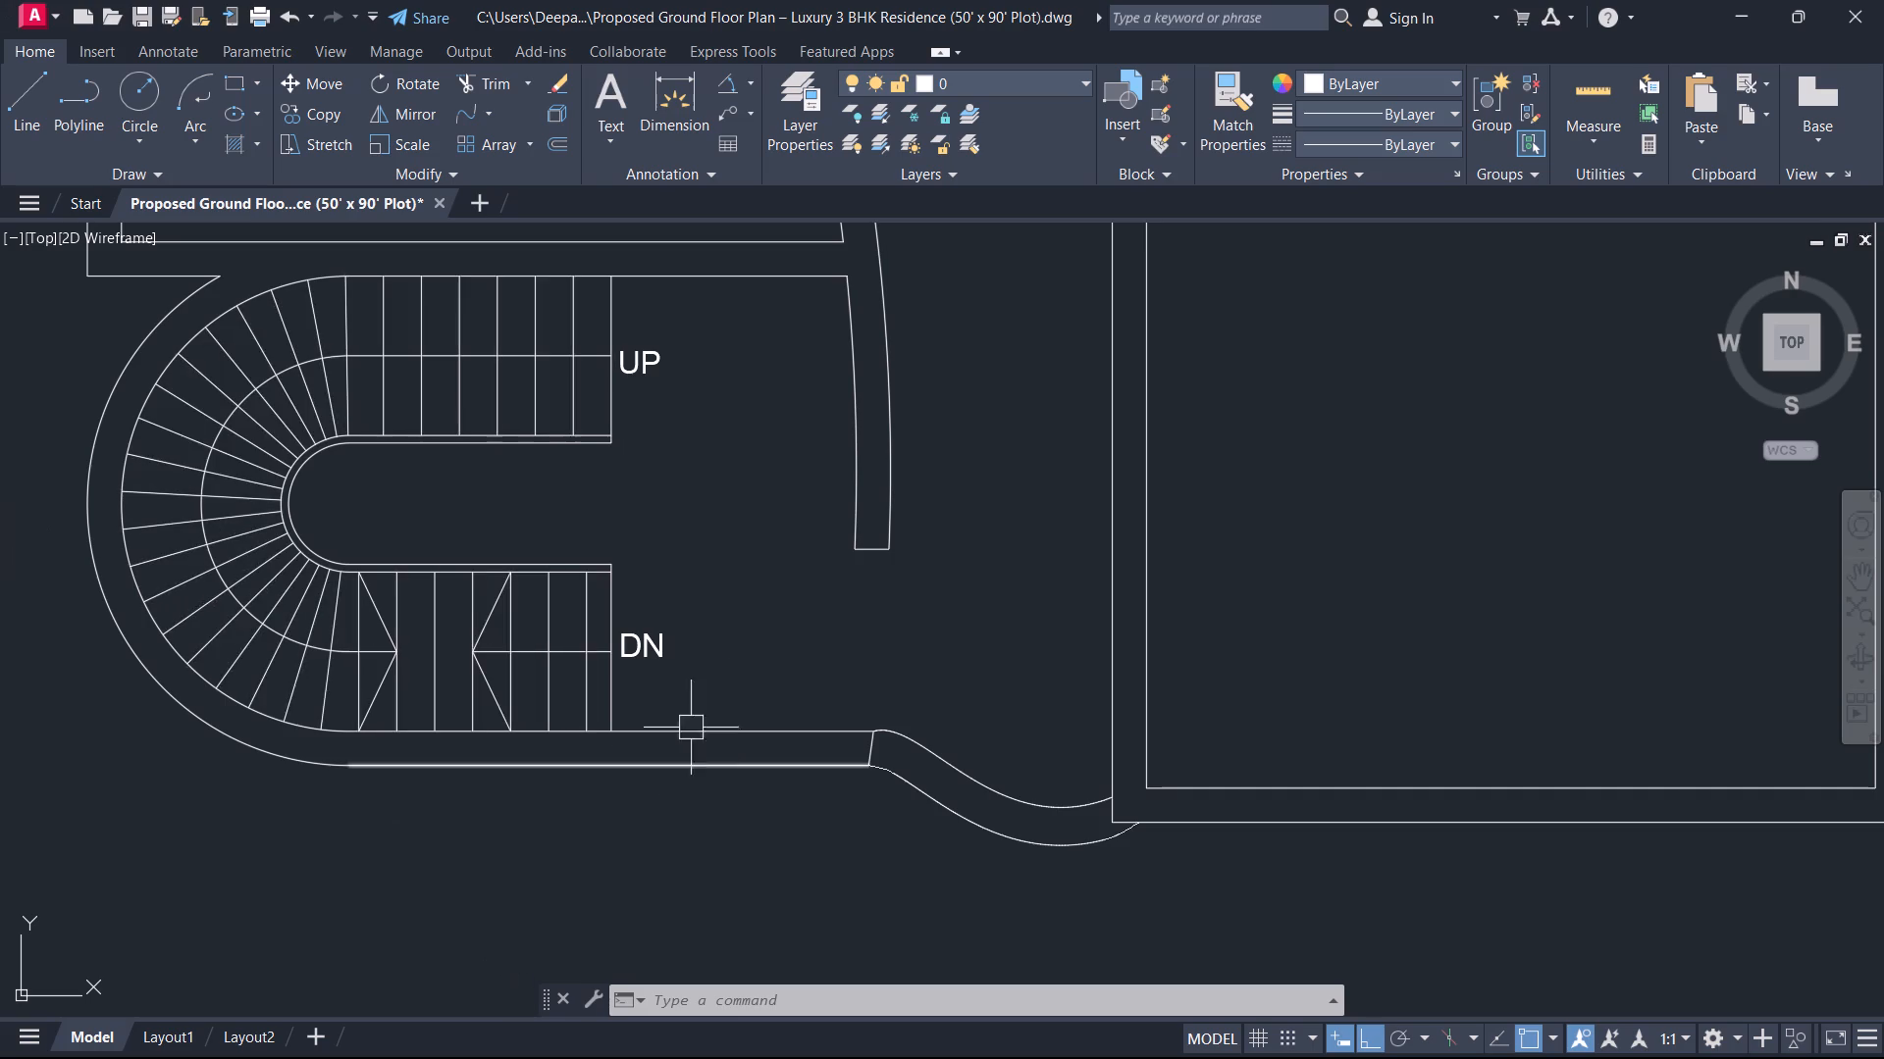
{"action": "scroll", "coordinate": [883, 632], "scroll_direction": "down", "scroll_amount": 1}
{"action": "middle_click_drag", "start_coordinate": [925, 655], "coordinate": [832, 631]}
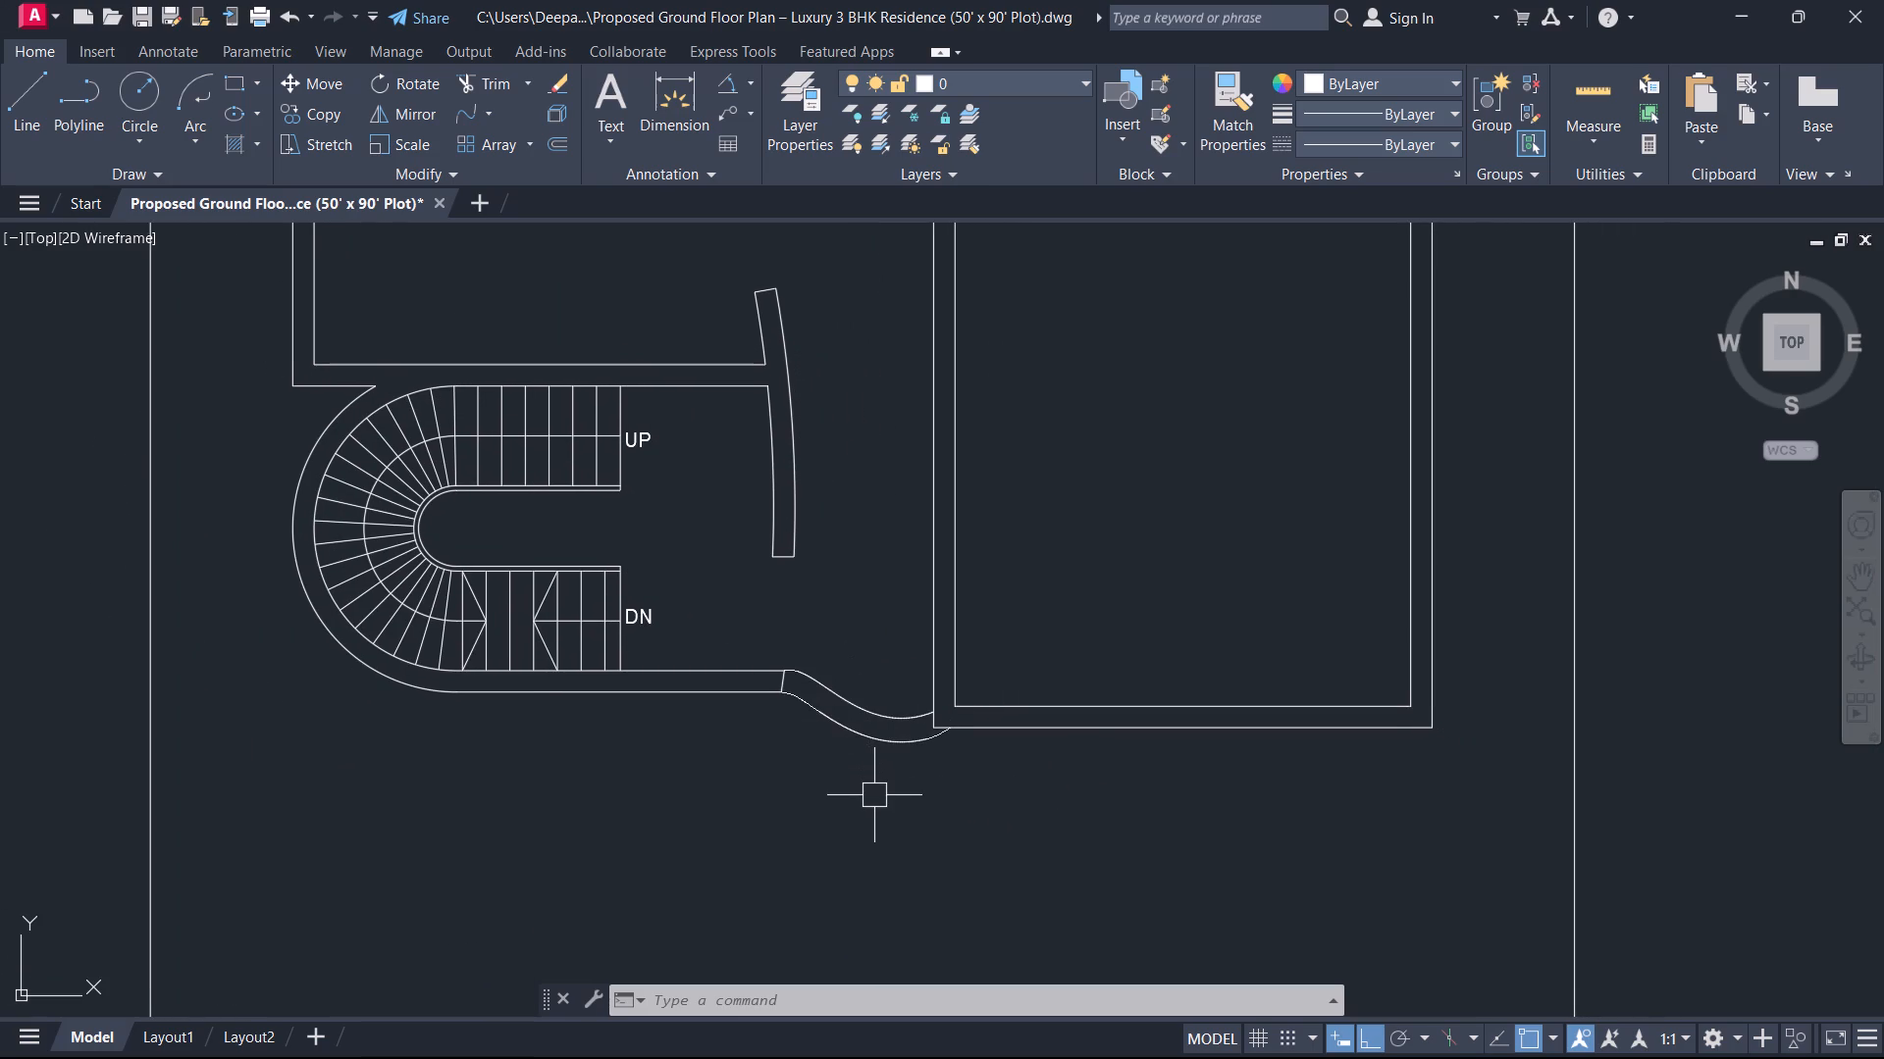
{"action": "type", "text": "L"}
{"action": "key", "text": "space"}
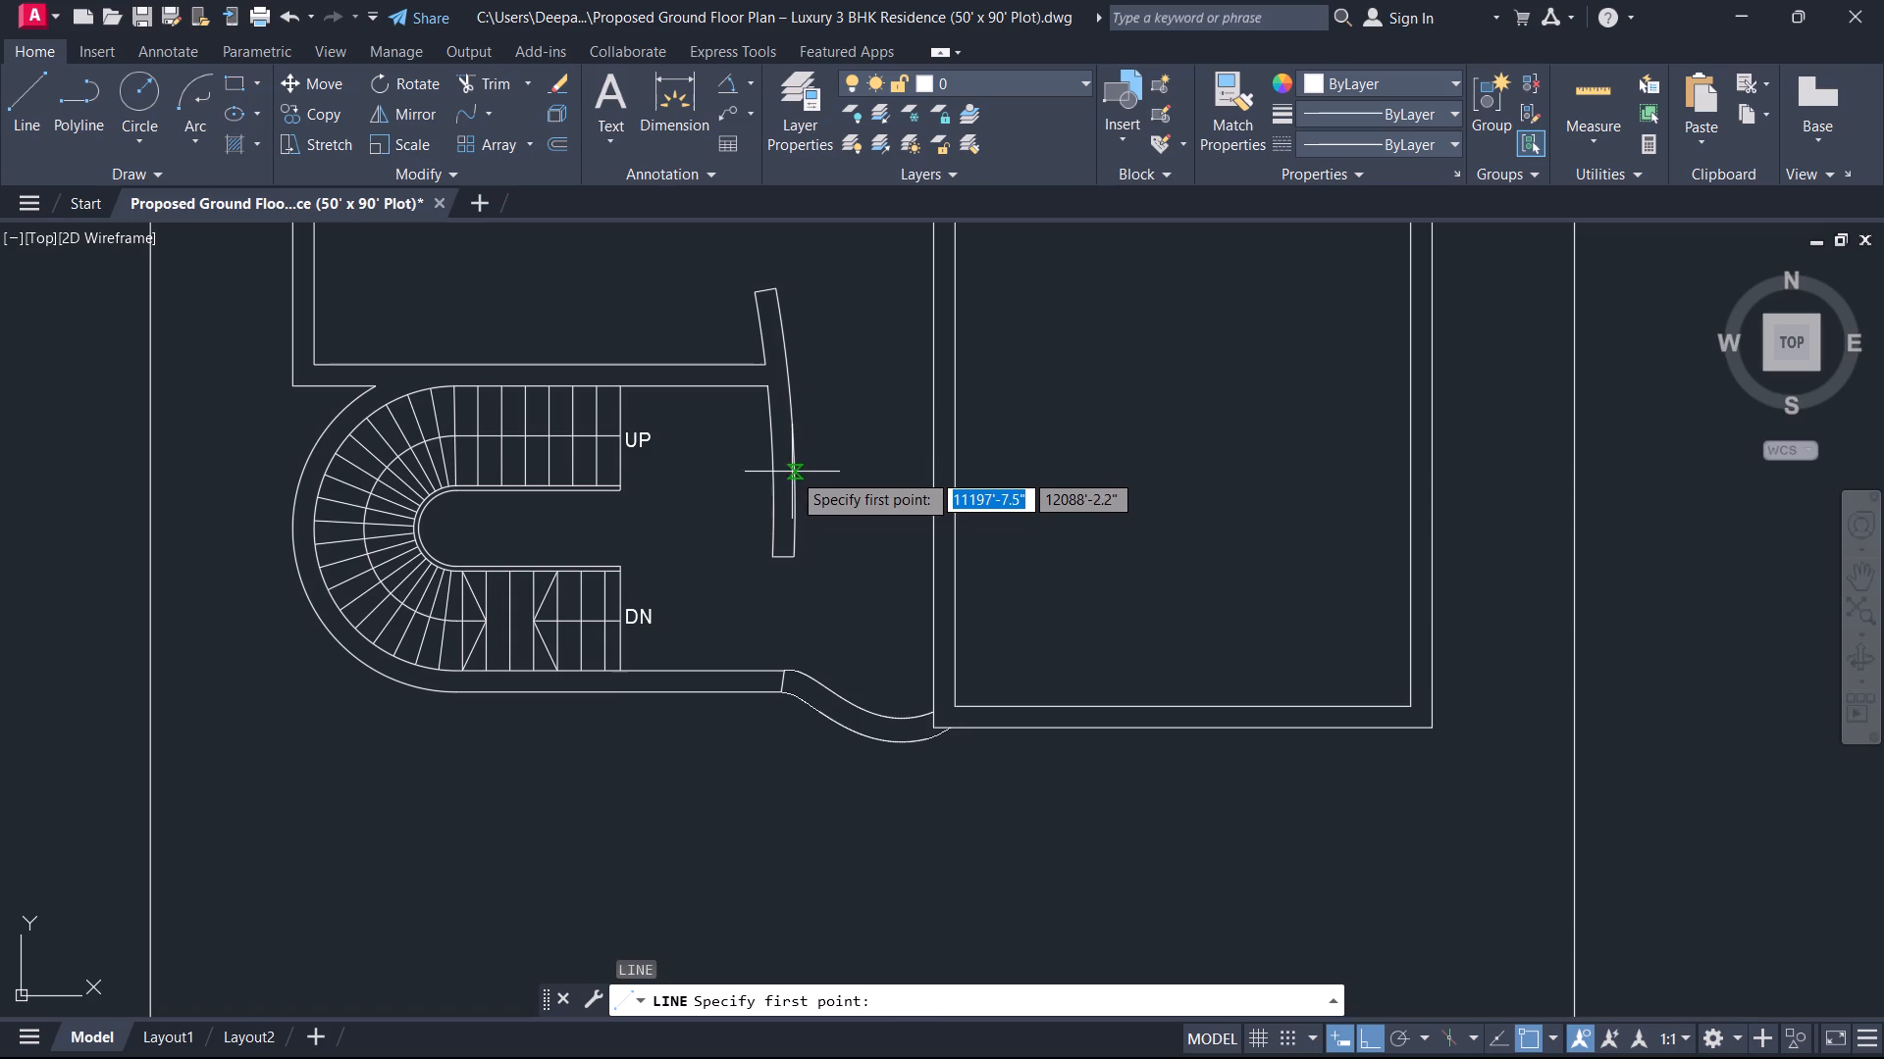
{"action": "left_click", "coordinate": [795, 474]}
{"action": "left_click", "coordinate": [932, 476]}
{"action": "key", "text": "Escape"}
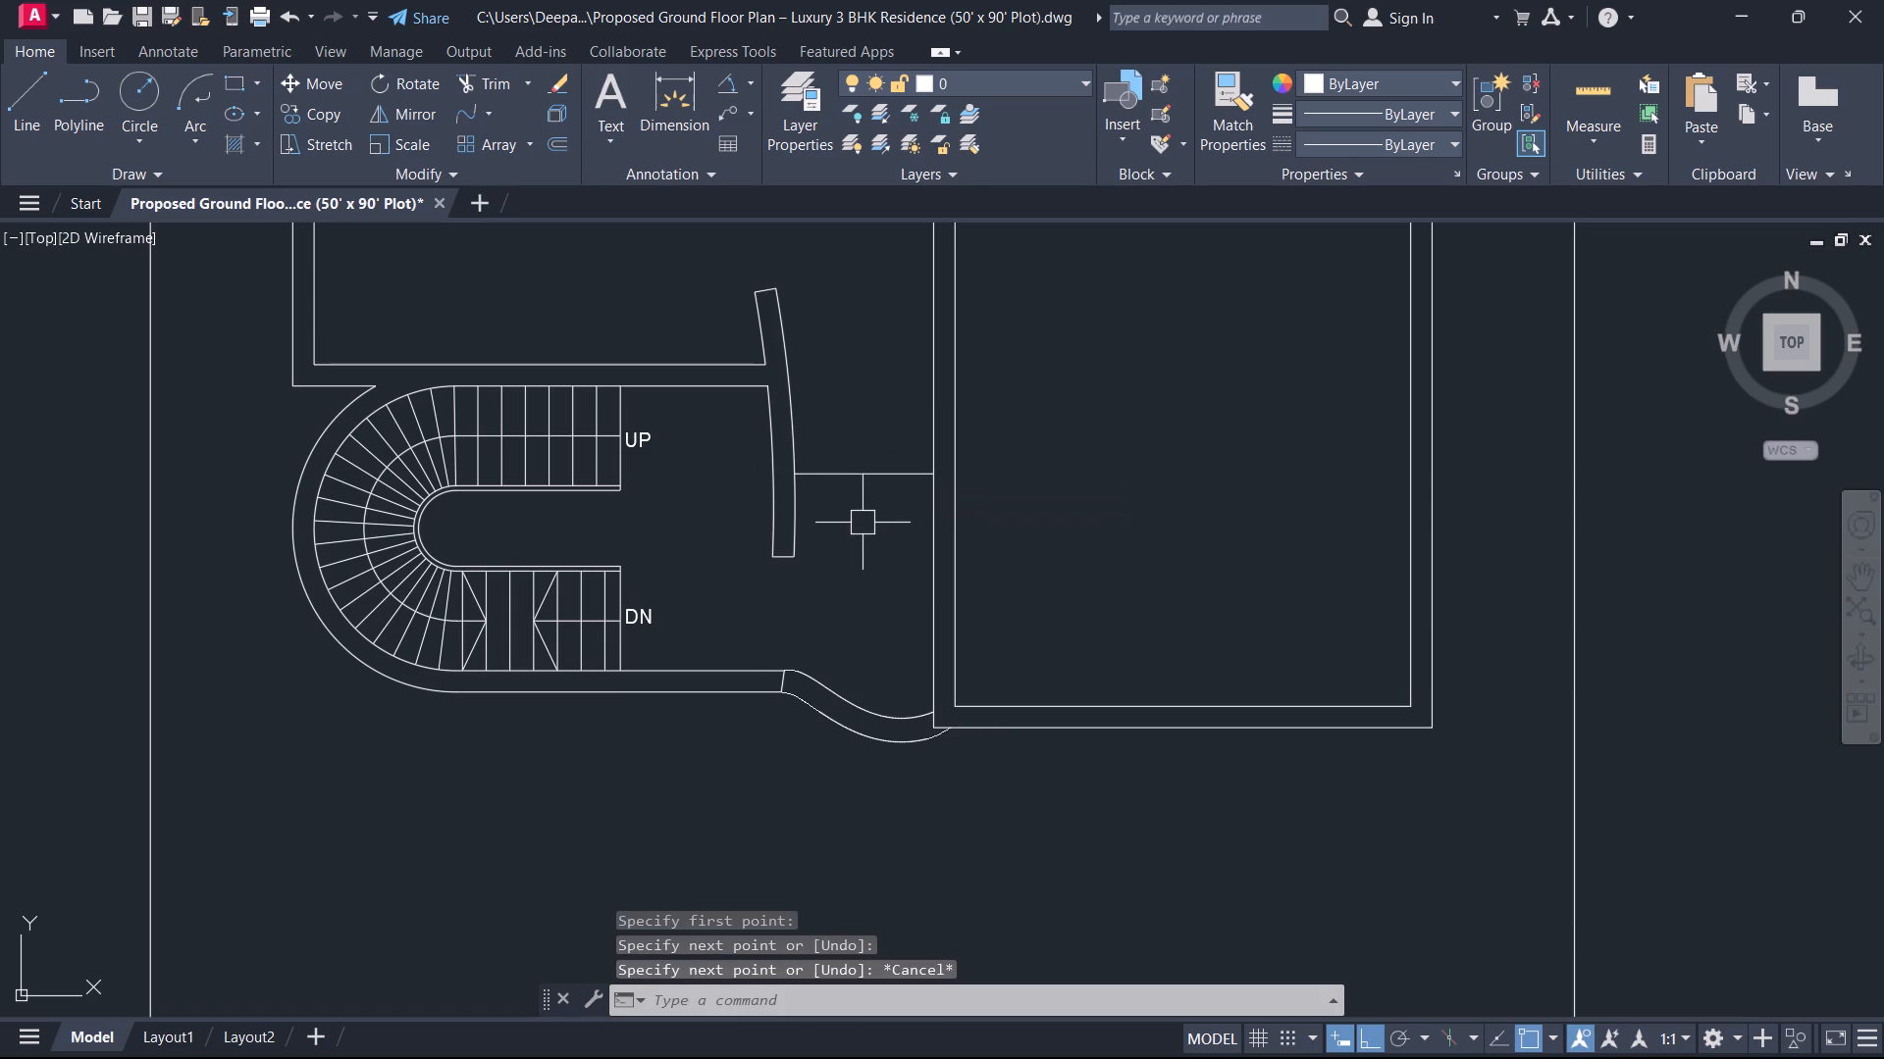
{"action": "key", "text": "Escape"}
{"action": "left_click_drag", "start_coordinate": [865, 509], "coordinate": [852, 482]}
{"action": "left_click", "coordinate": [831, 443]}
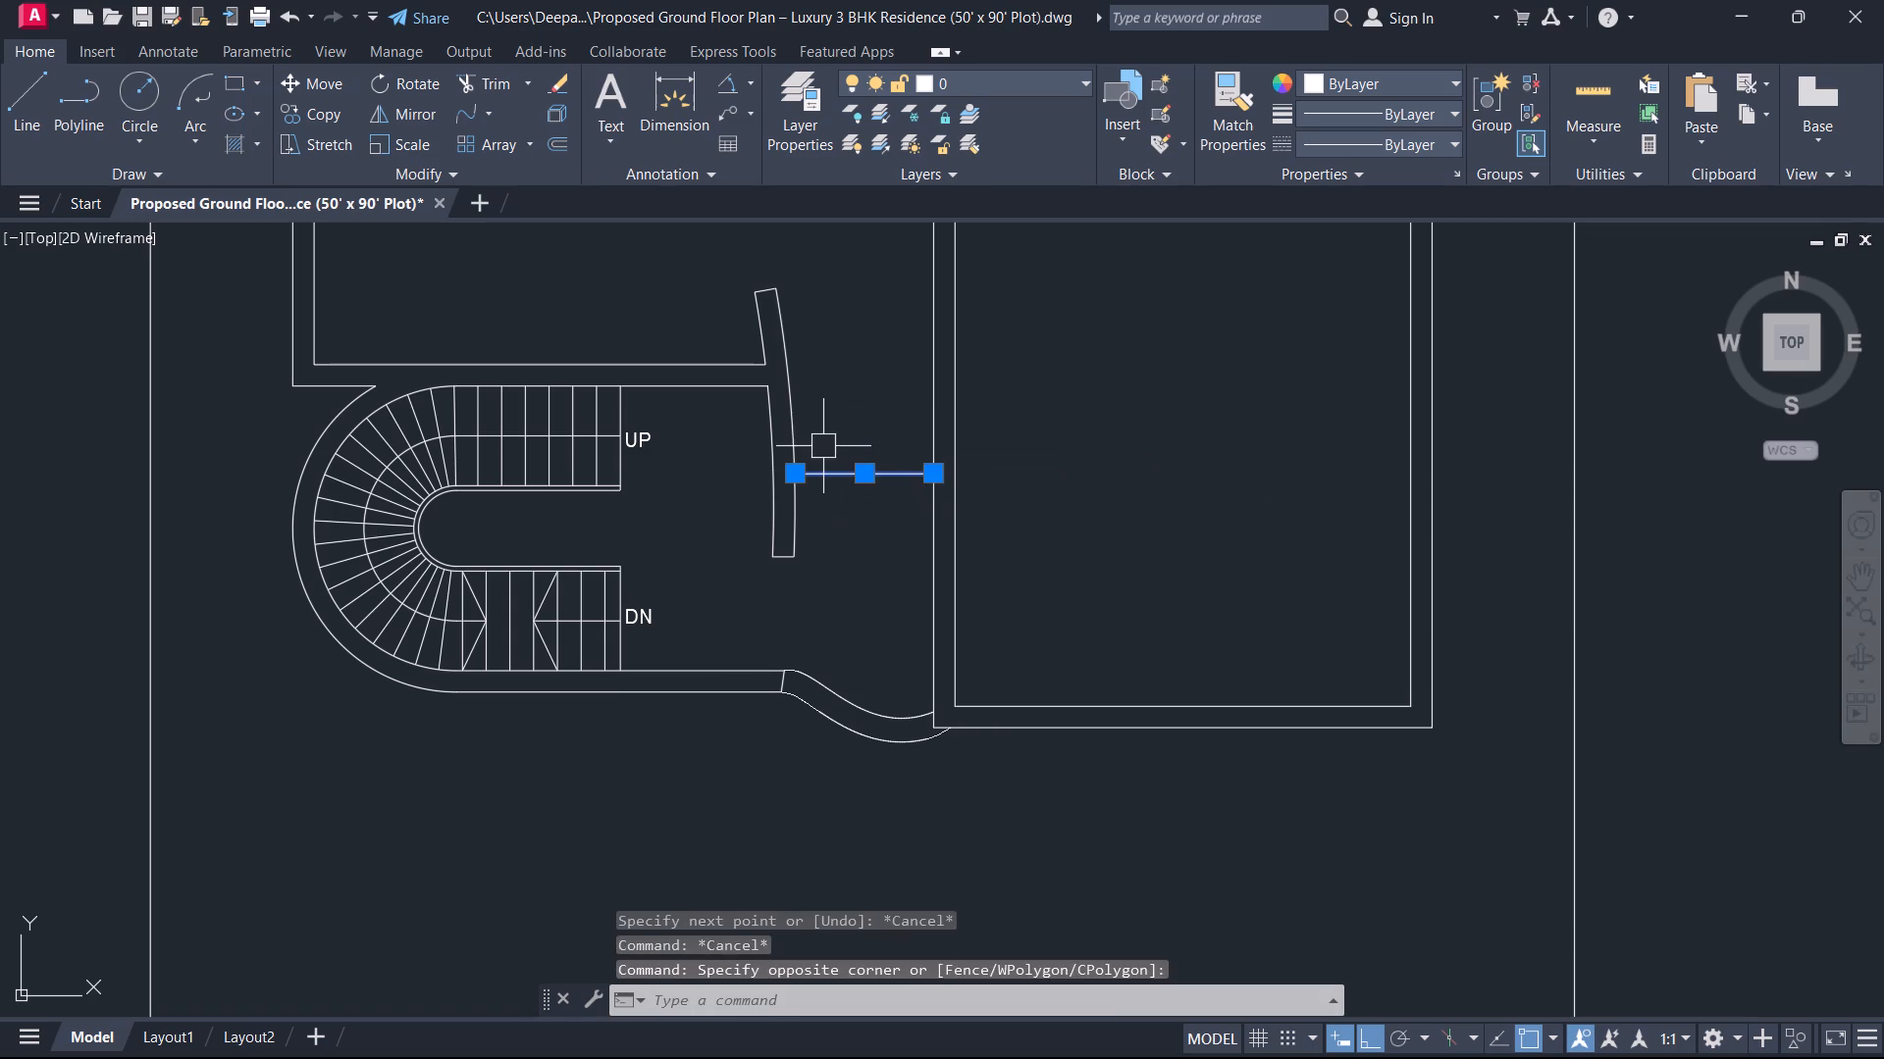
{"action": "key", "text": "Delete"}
Extend the dining room's bottom wall line horizontally to the unlabelled room's outer left wall, trimming the portion inside the curved wall.
{"action": "key", "text": "l"}
{"action": "key", "text": "space"}
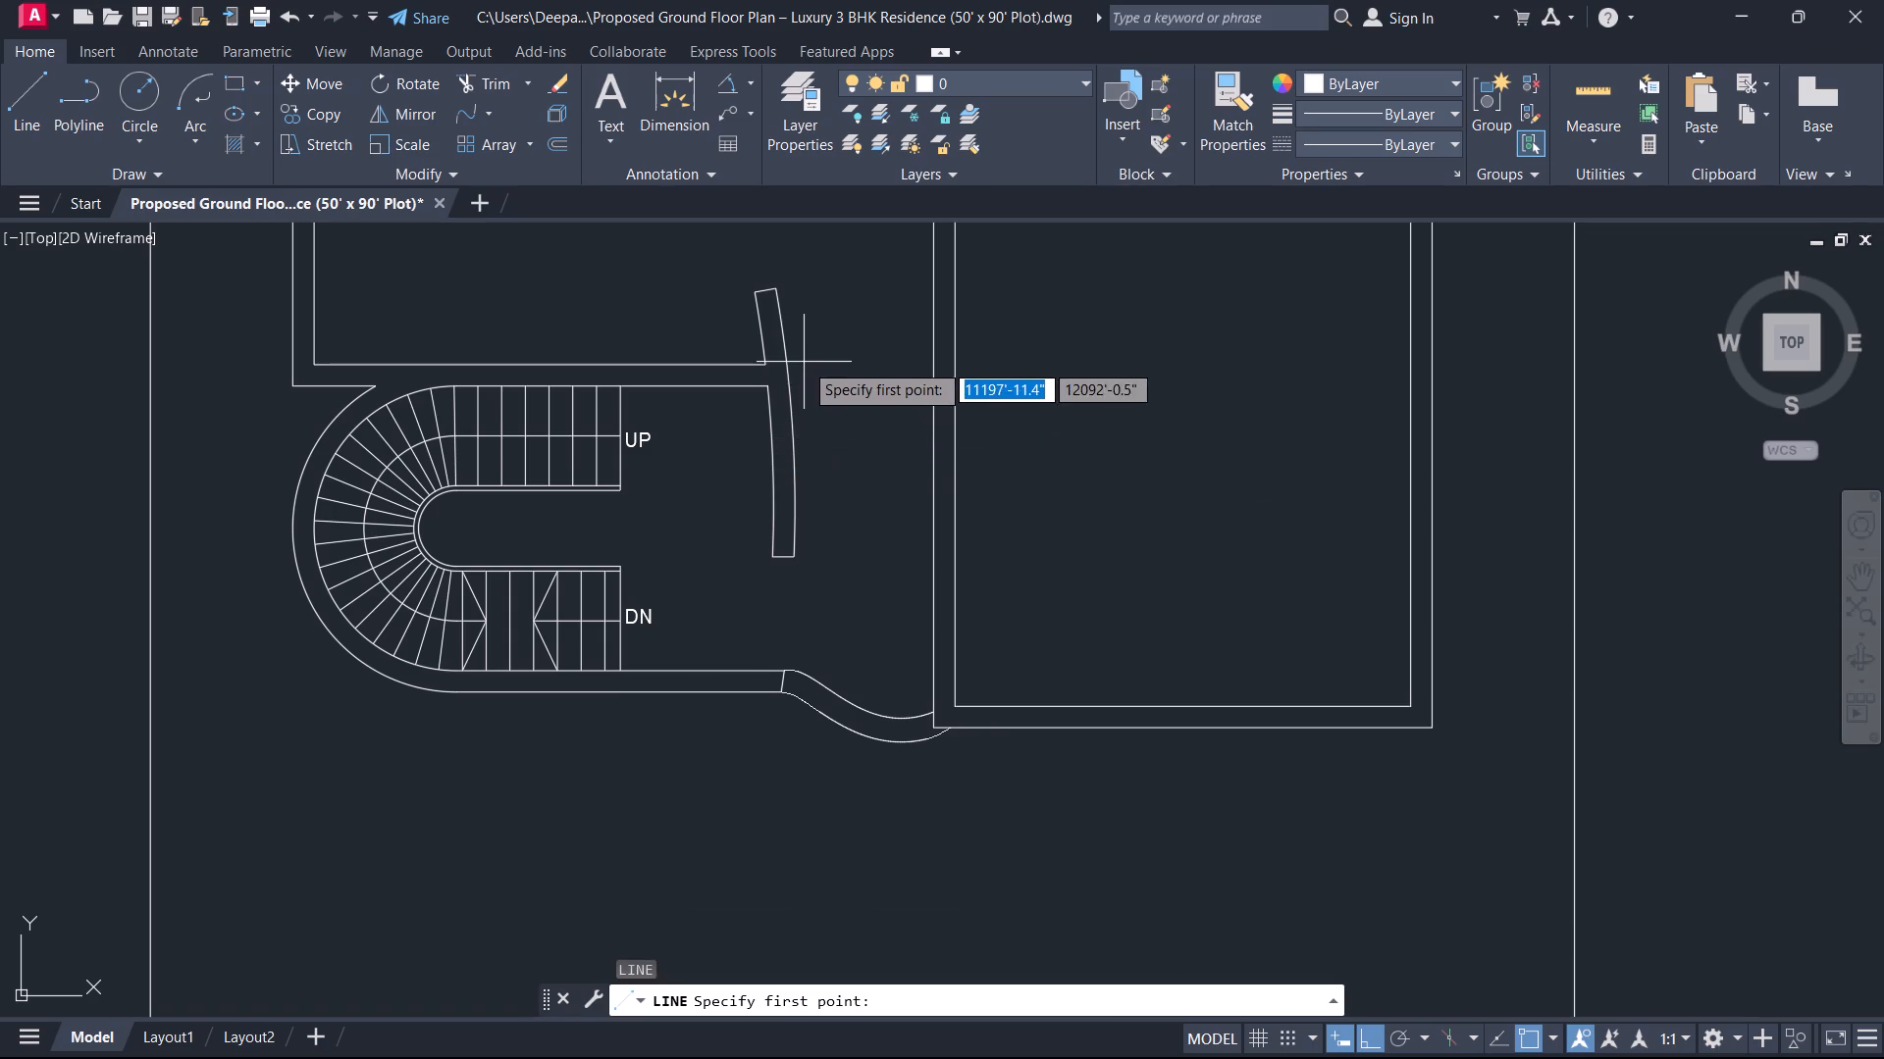
{"action": "left_click", "coordinate": [773, 365]}
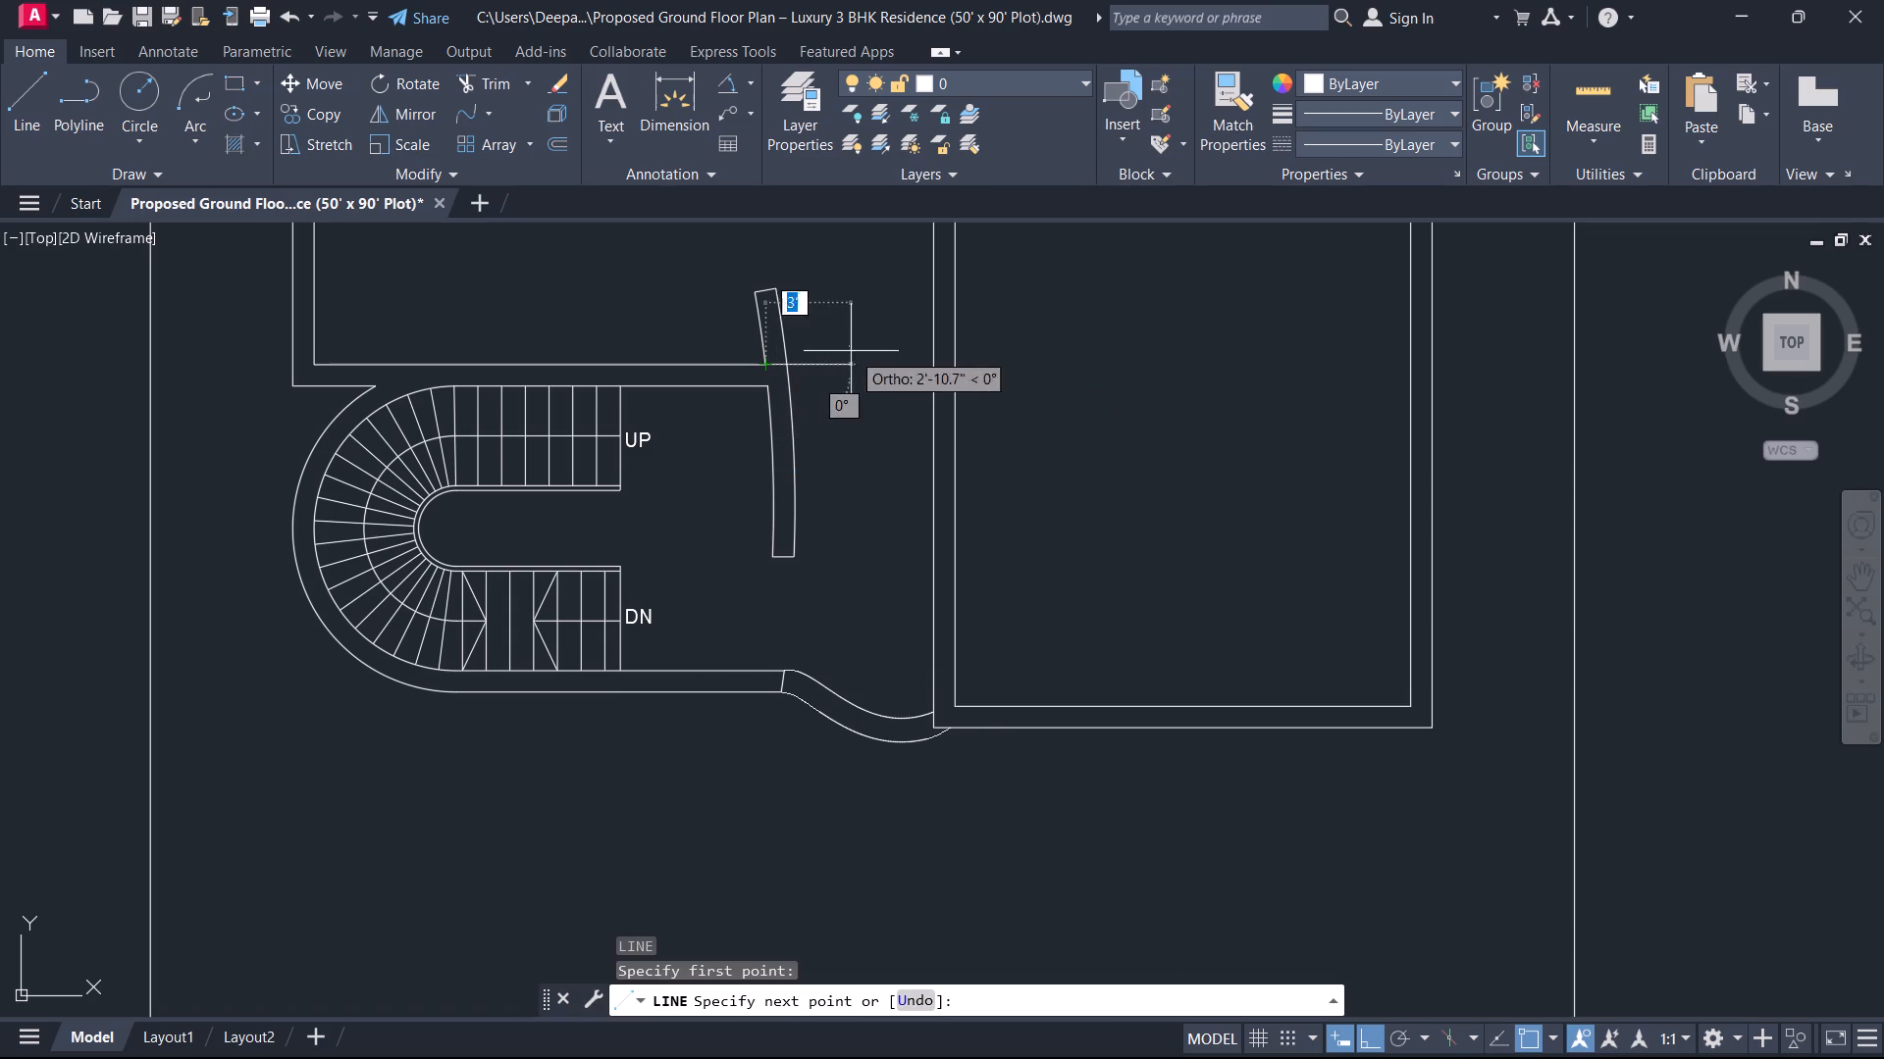
{"action": "left_click", "coordinate": [932, 369]}
{"action": "key", "text": "Escape"}
{"action": "scroll", "coordinate": [772, 388], "scroll_direction": "up", "scroll_amount": 4}
{"action": "middle_click_drag", "start_coordinate": [775, 385], "coordinate": [778, 669]}
{"action": "type", "text": "TR"}
{"action": "key", "text": "space"}
{"action": "left_click", "coordinate": [774, 528]}
{"action": "left_click", "coordinate": [775, 499]}
{"action": "key", "text": "Escape"}
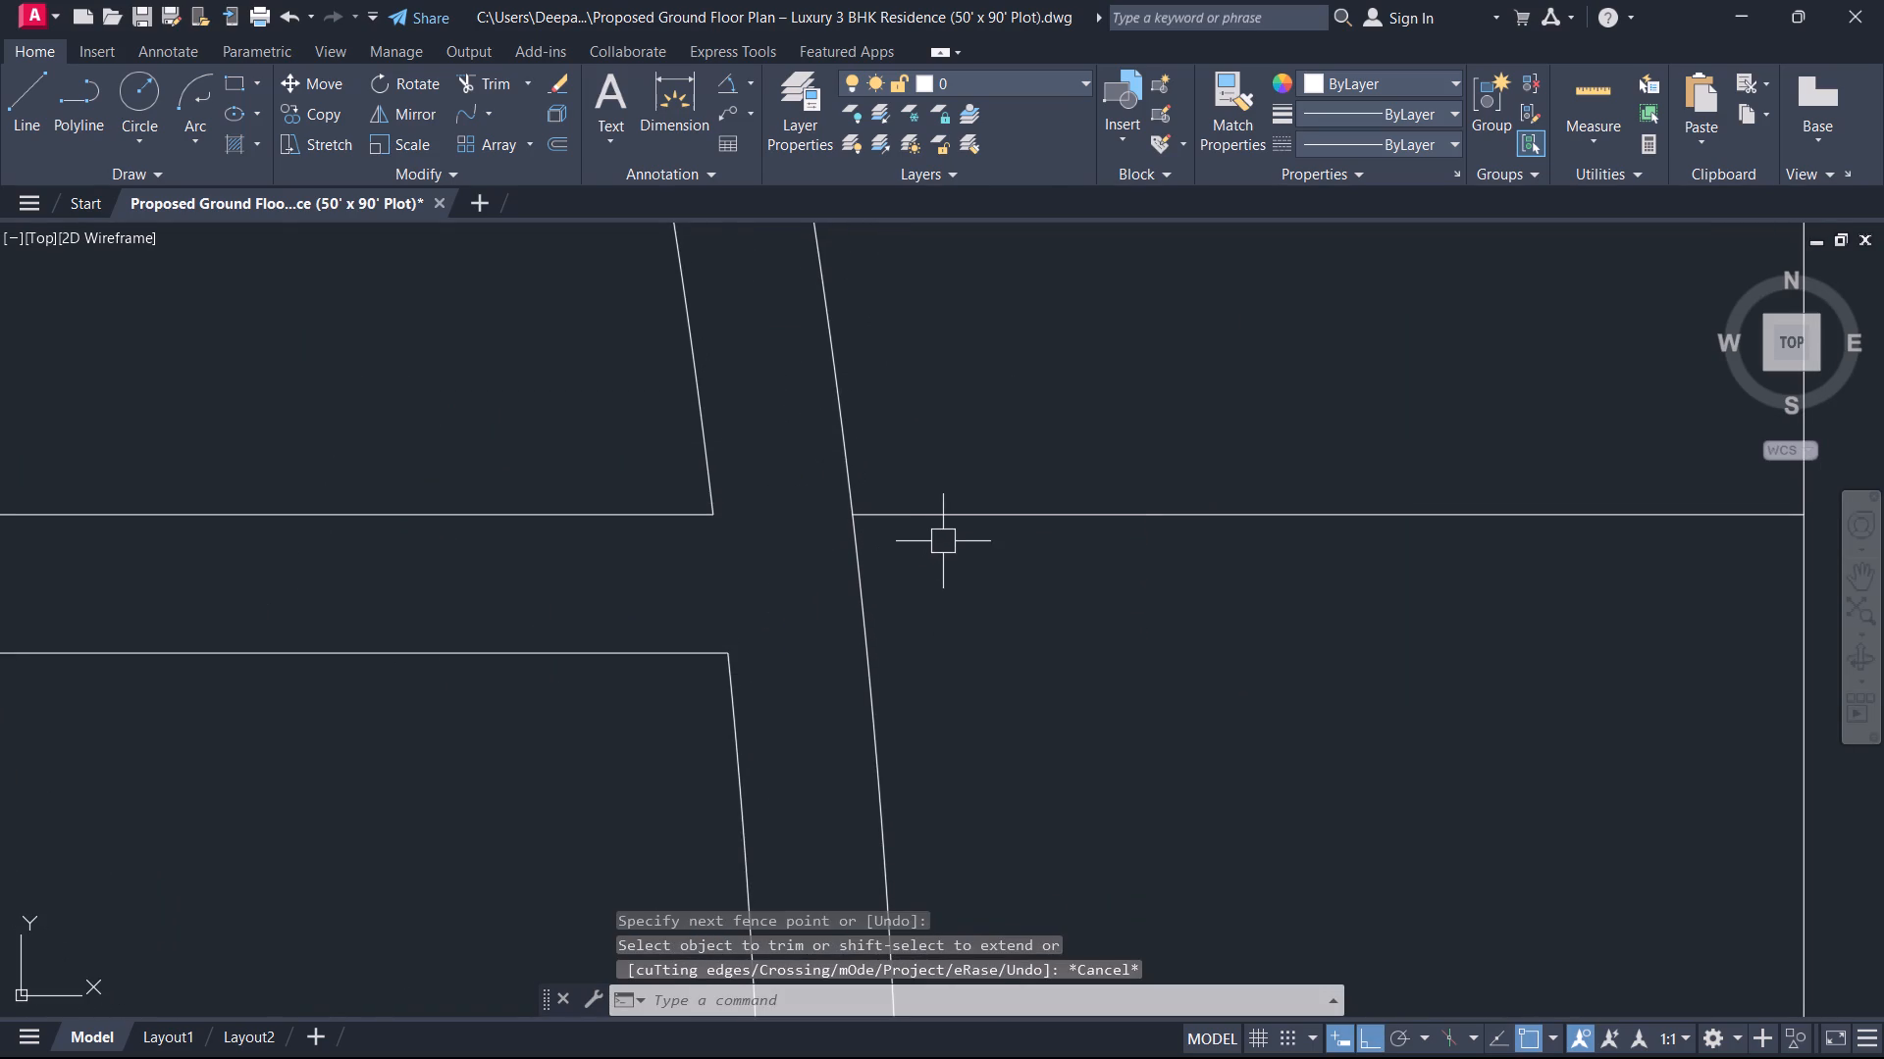
Offset the new horizontal wall line 9 inches downward and trim its overhang inside the curved wall.
{"action": "key", "text": "o"}
{"action": "key", "text": "space"}
{"action": "key", "text": "9"}
{"action": "key", "text": "Return"}
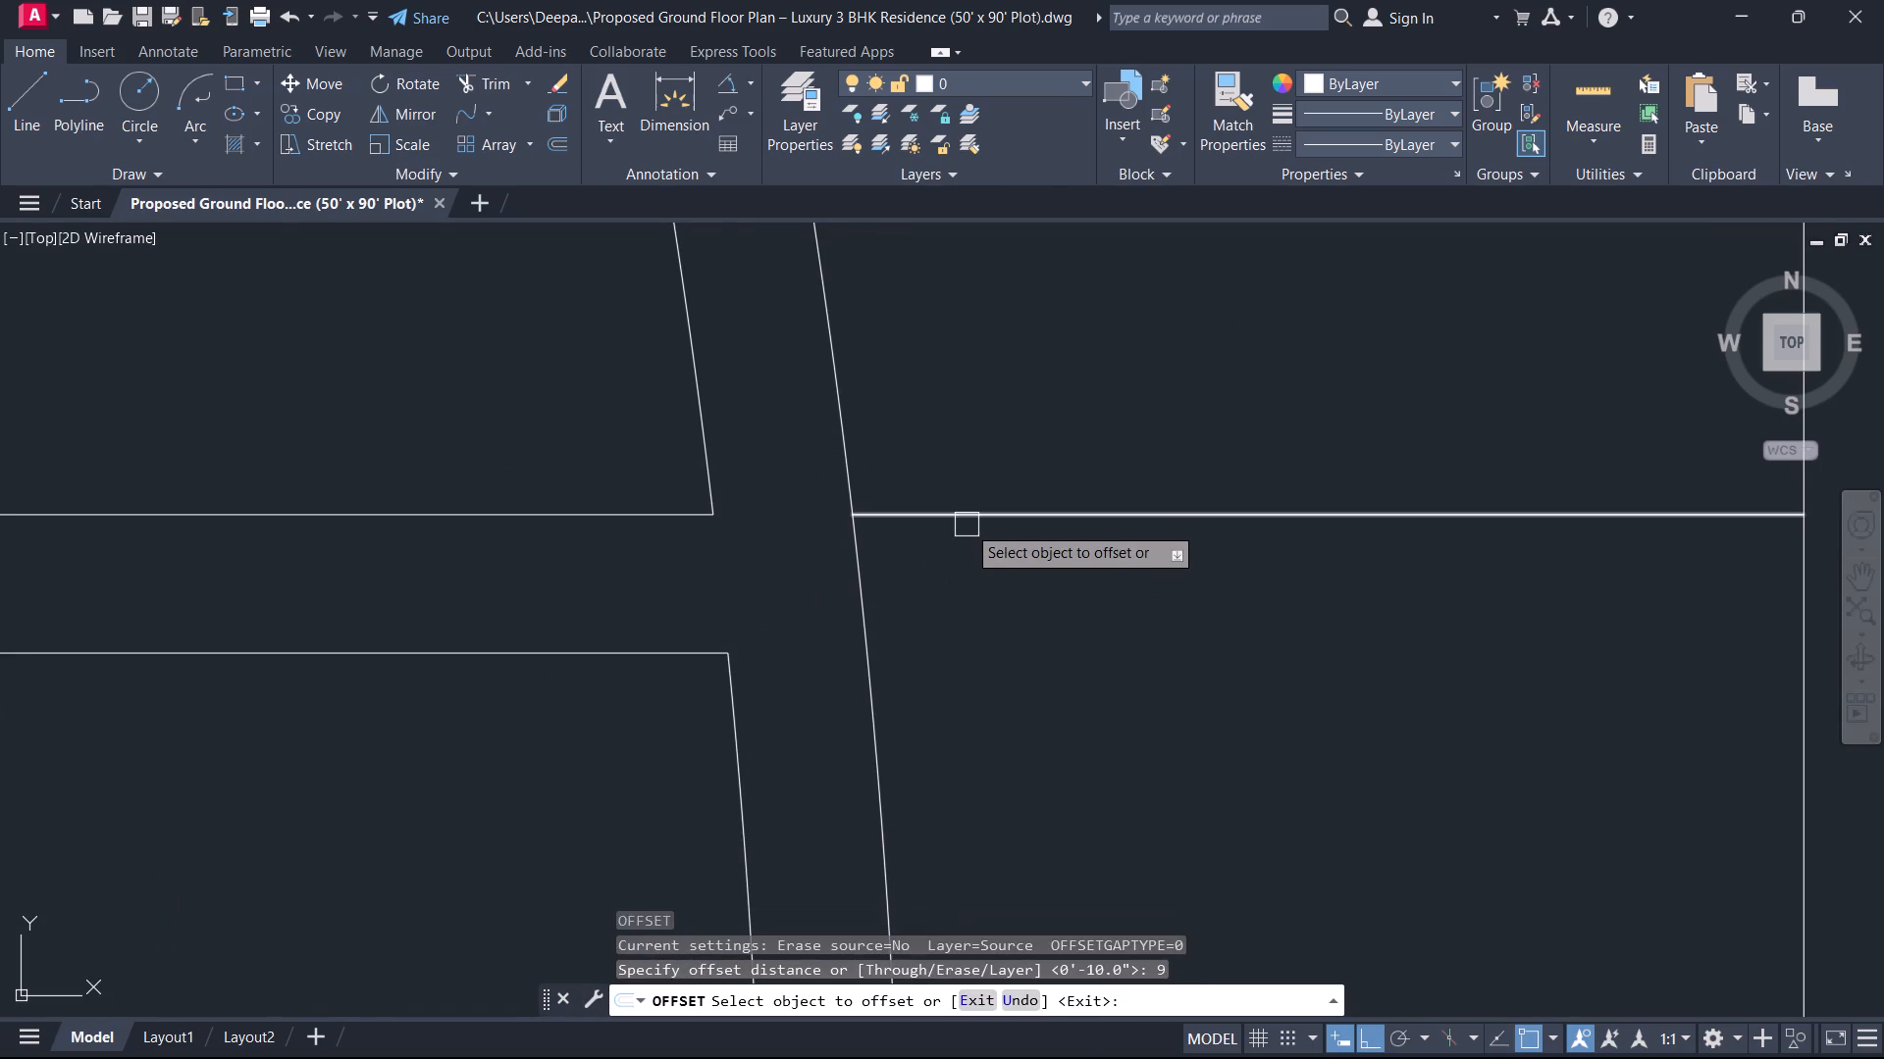
{"action": "left_click", "coordinate": [968, 521]}
{"action": "left_click", "coordinate": [968, 638]}
{"action": "key", "text": "Escape"}
{"action": "type", "text": "TR"}
{"action": "key", "text": "space"}
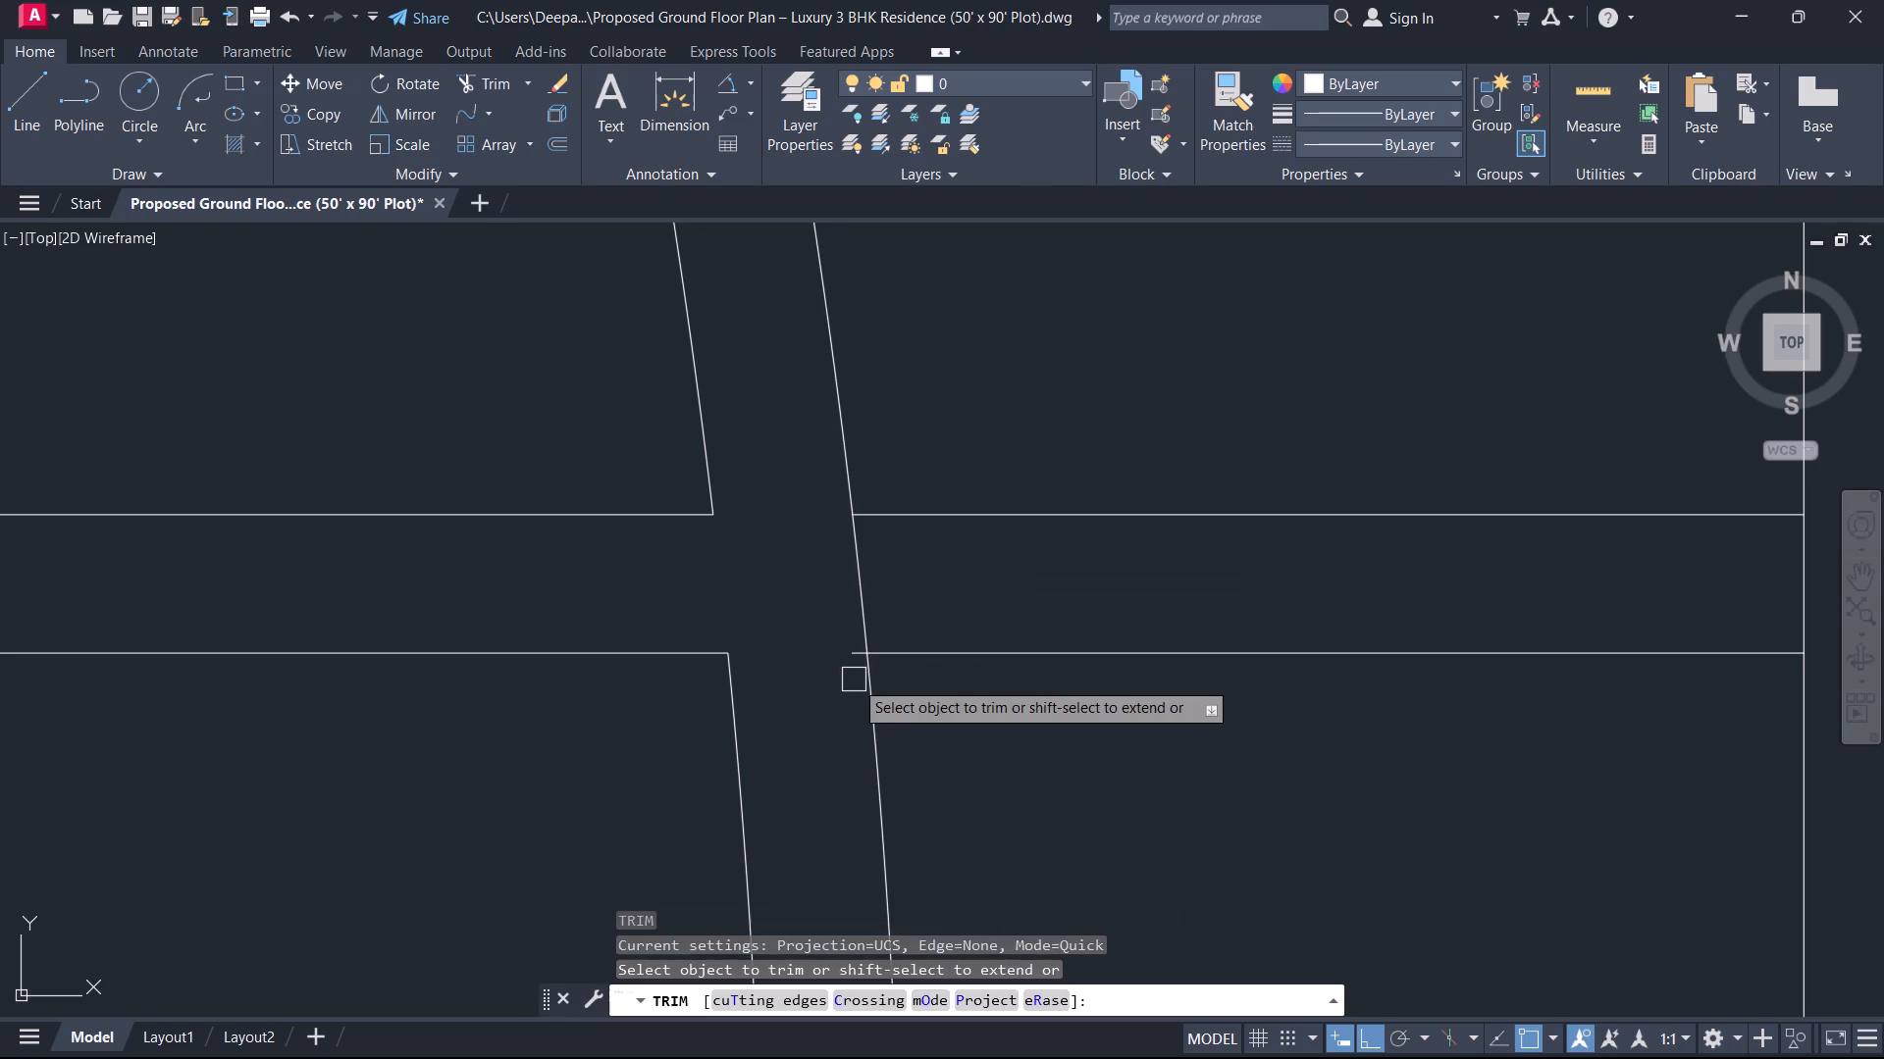
{"action": "scroll", "coordinate": [852, 678], "scroll_direction": "up", "scroll_amount": 1}
{"action": "left_click", "coordinate": [849, 649]}
{"action": "key", "text": "Escape"}
Draw a vertical line across the middle of the new double-line wall and trim the excess below it.
{"action": "scroll", "coordinate": [847, 673], "scroll_direction": "down", "scroll_amount": 4}
{"action": "scroll", "coordinate": [1046, 692], "scroll_direction": "up", "scroll_amount": 1}
{"action": "middle_click_drag", "start_coordinate": [1046, 692], "coordinate": [737, 696]}
{"action": "key", "text": "l"}
{"action": "key", "text": "space"}
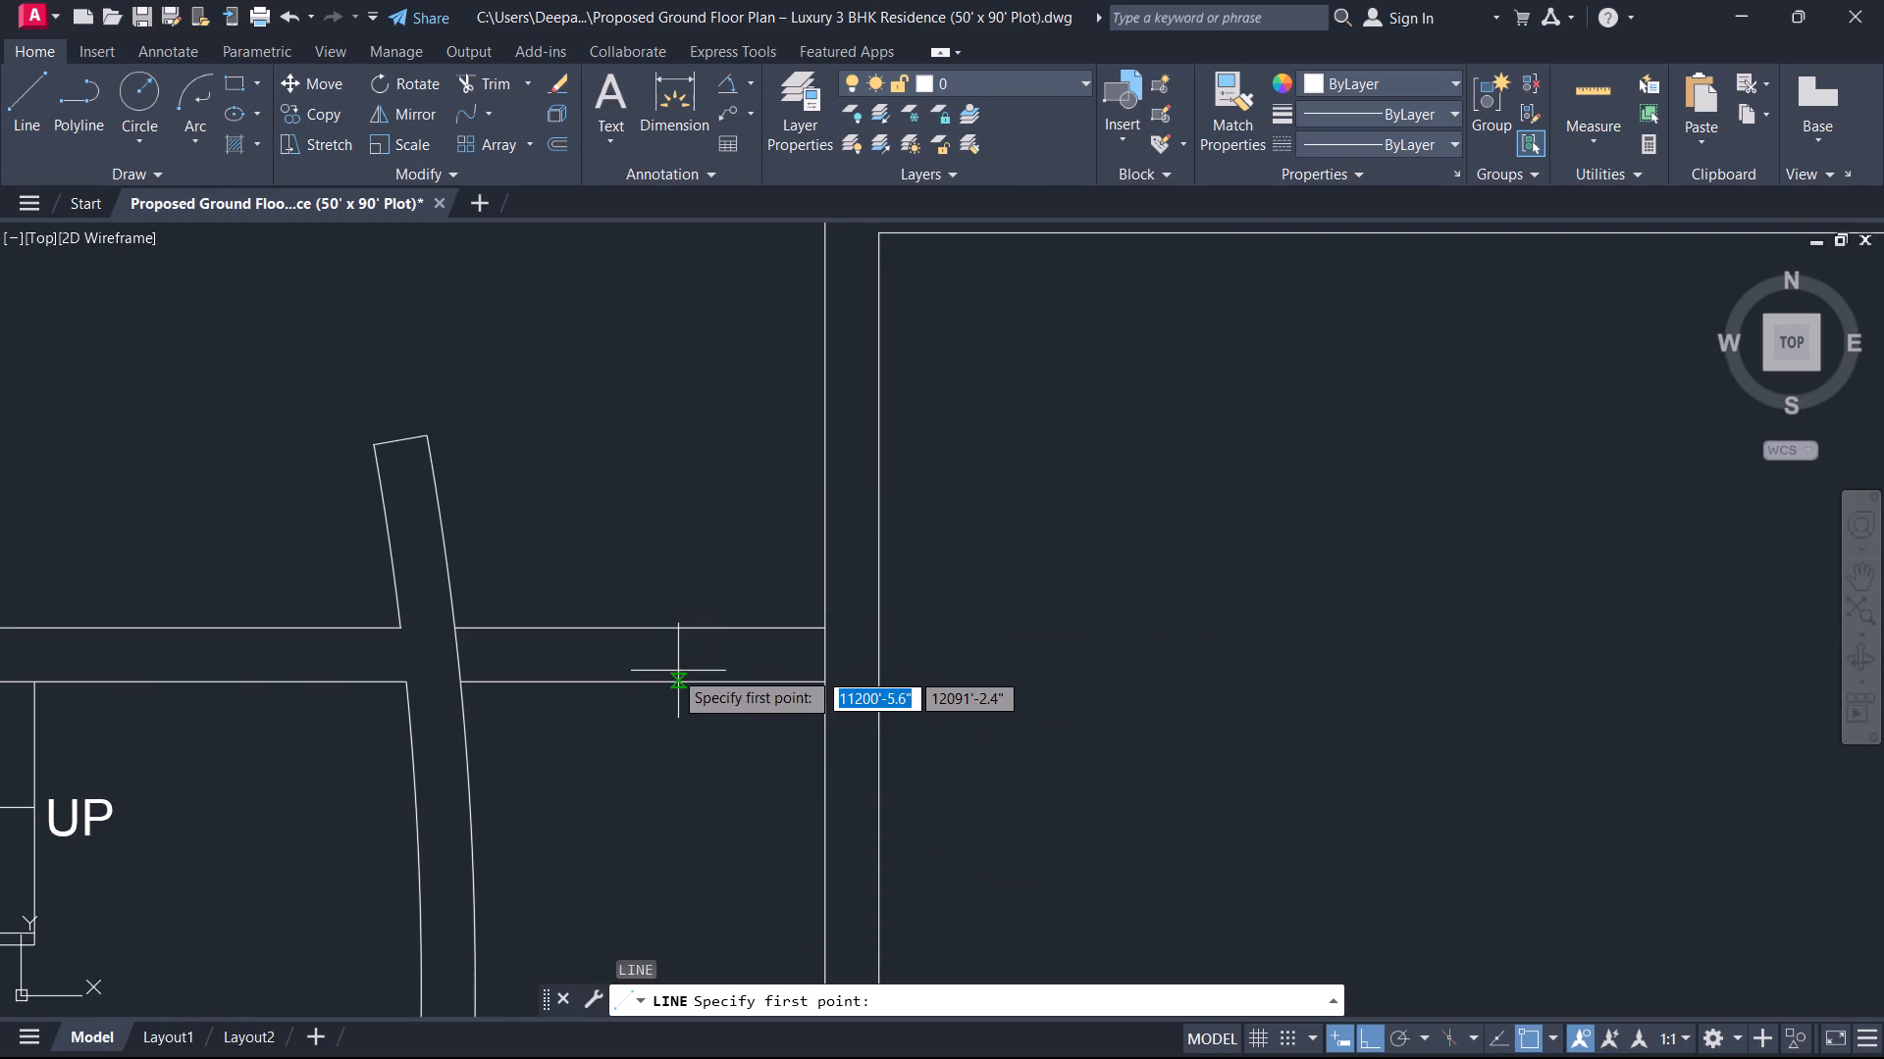
{"action": "left_click", "coordinate": [645, 627]}
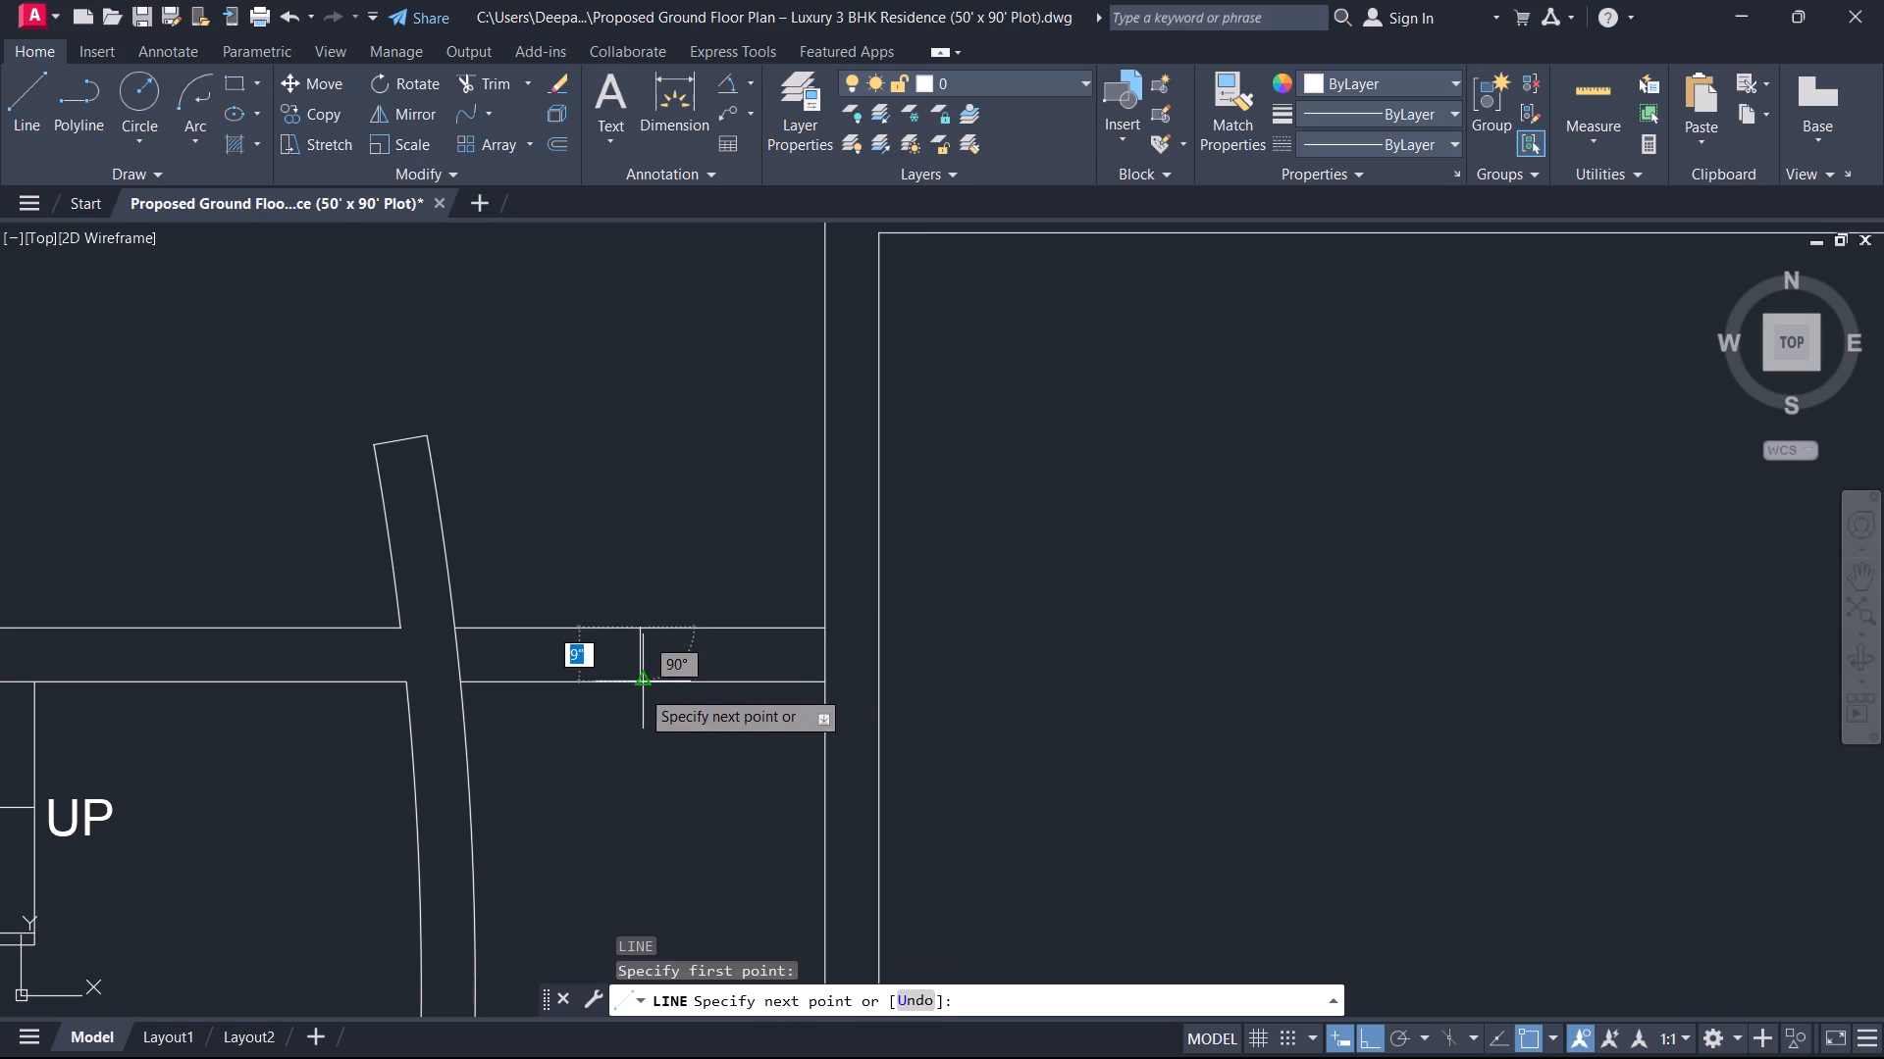
{"action": "left_click", "coordinate": [648, 742]}
{"action": "key", "text": "Escape"}
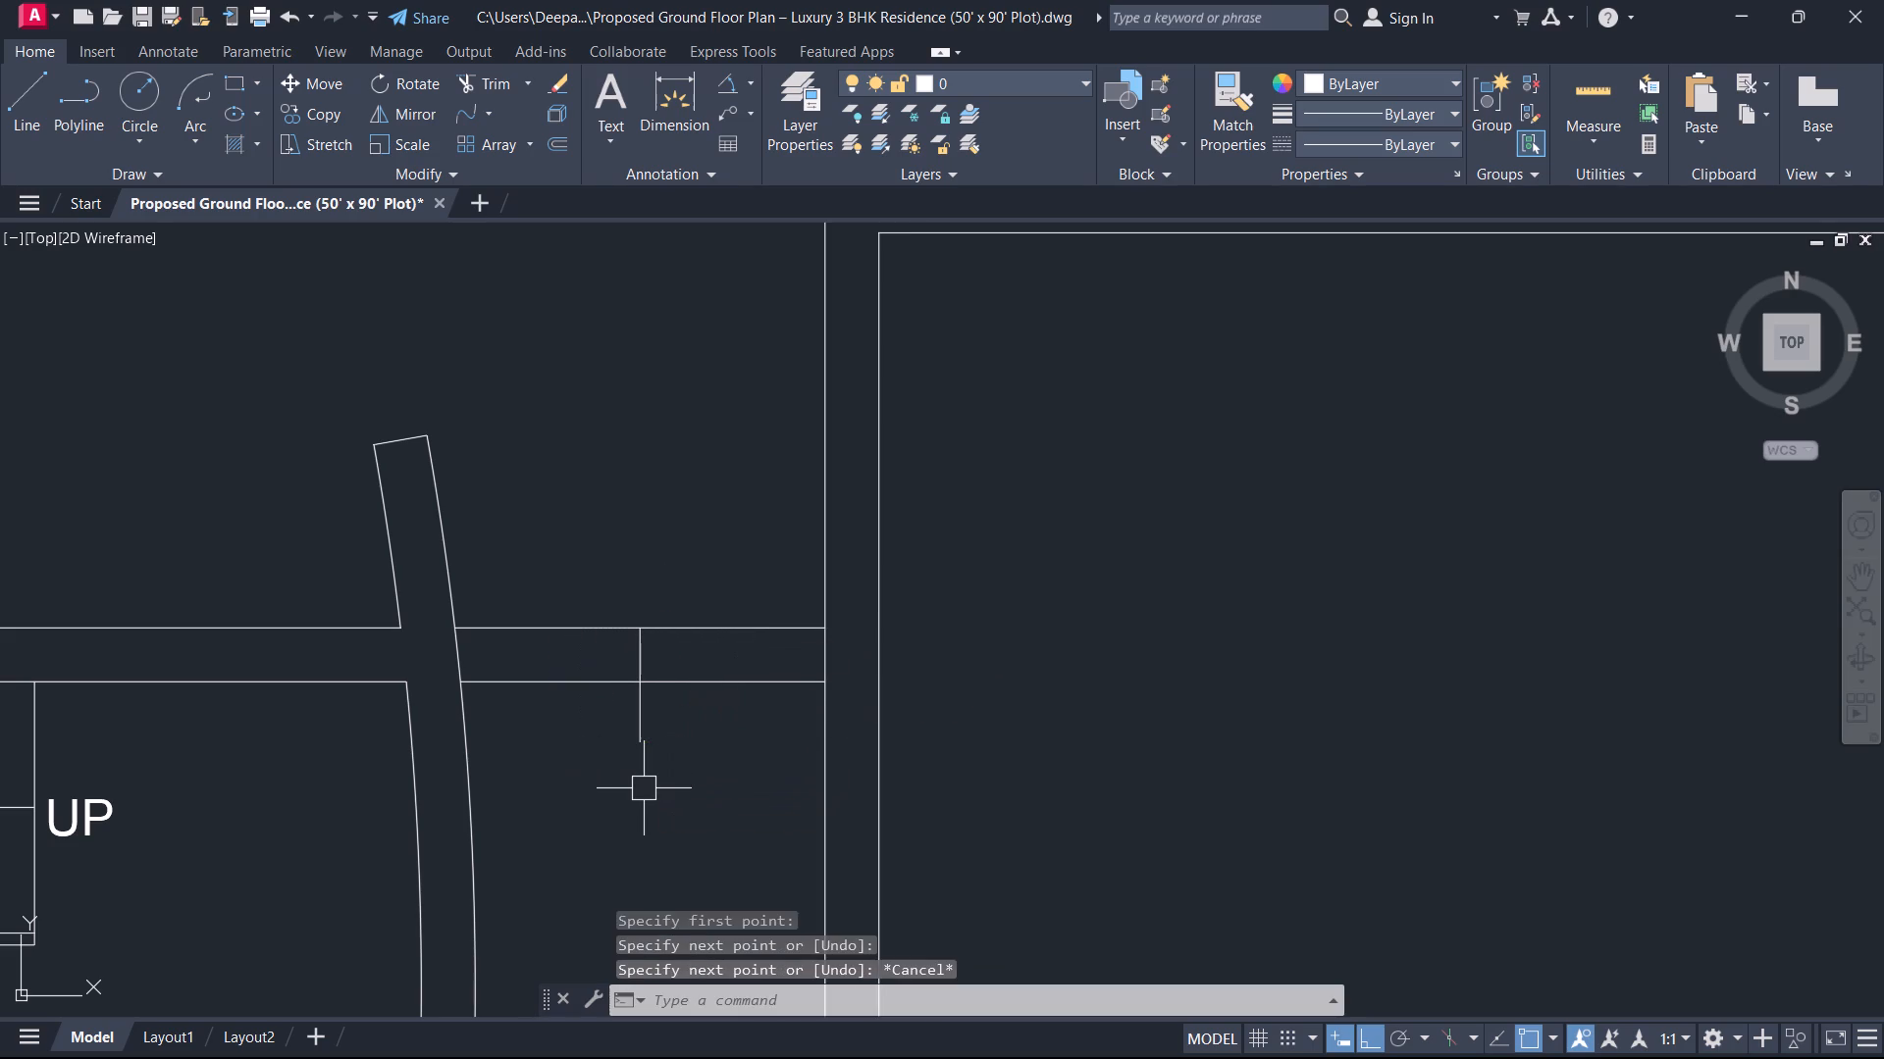
{"action": "type", "text": "TR"}
{"action": "key", "text": "space"}
{"action": "left_click", "coordinate": [647, 731]}
{"action": "key", "text": "Escape"}
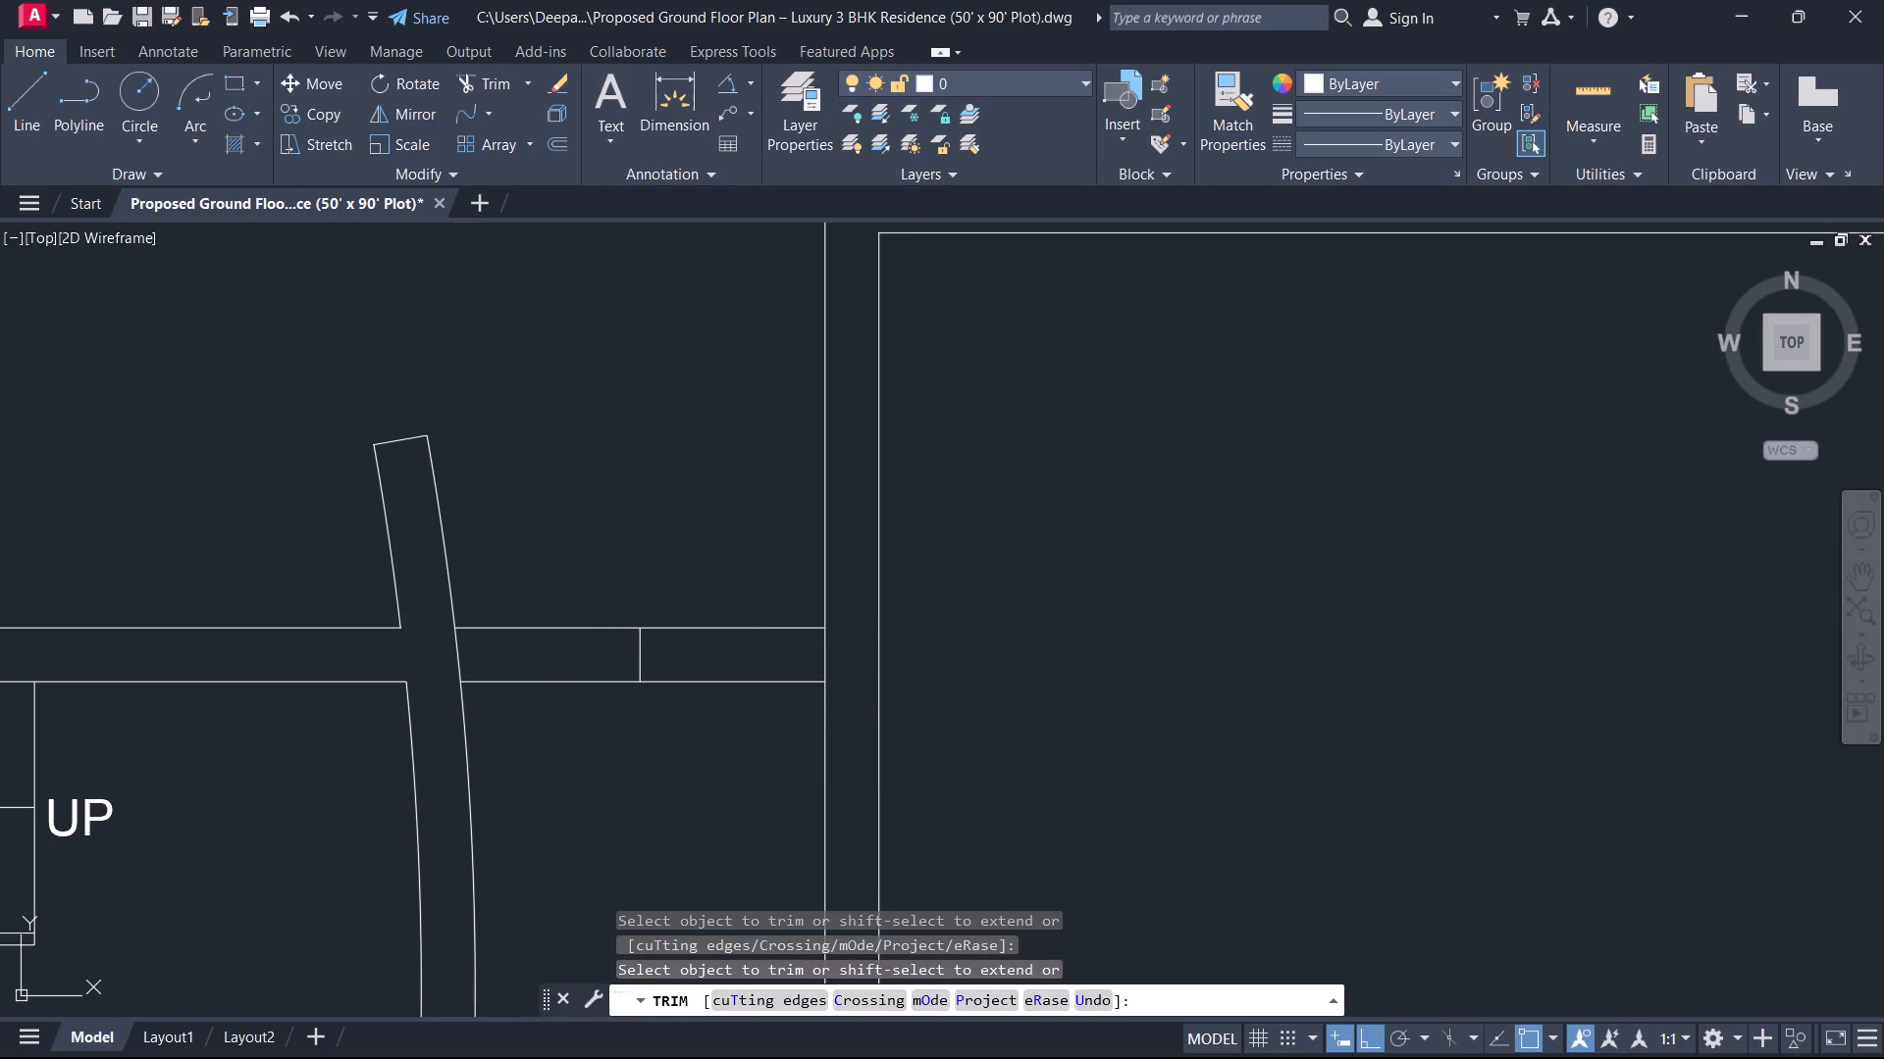
Offset the wall's vertical middle line 2' to both sides to mark the door opening's jambs.
{"action": "type", "text": "O 2"}
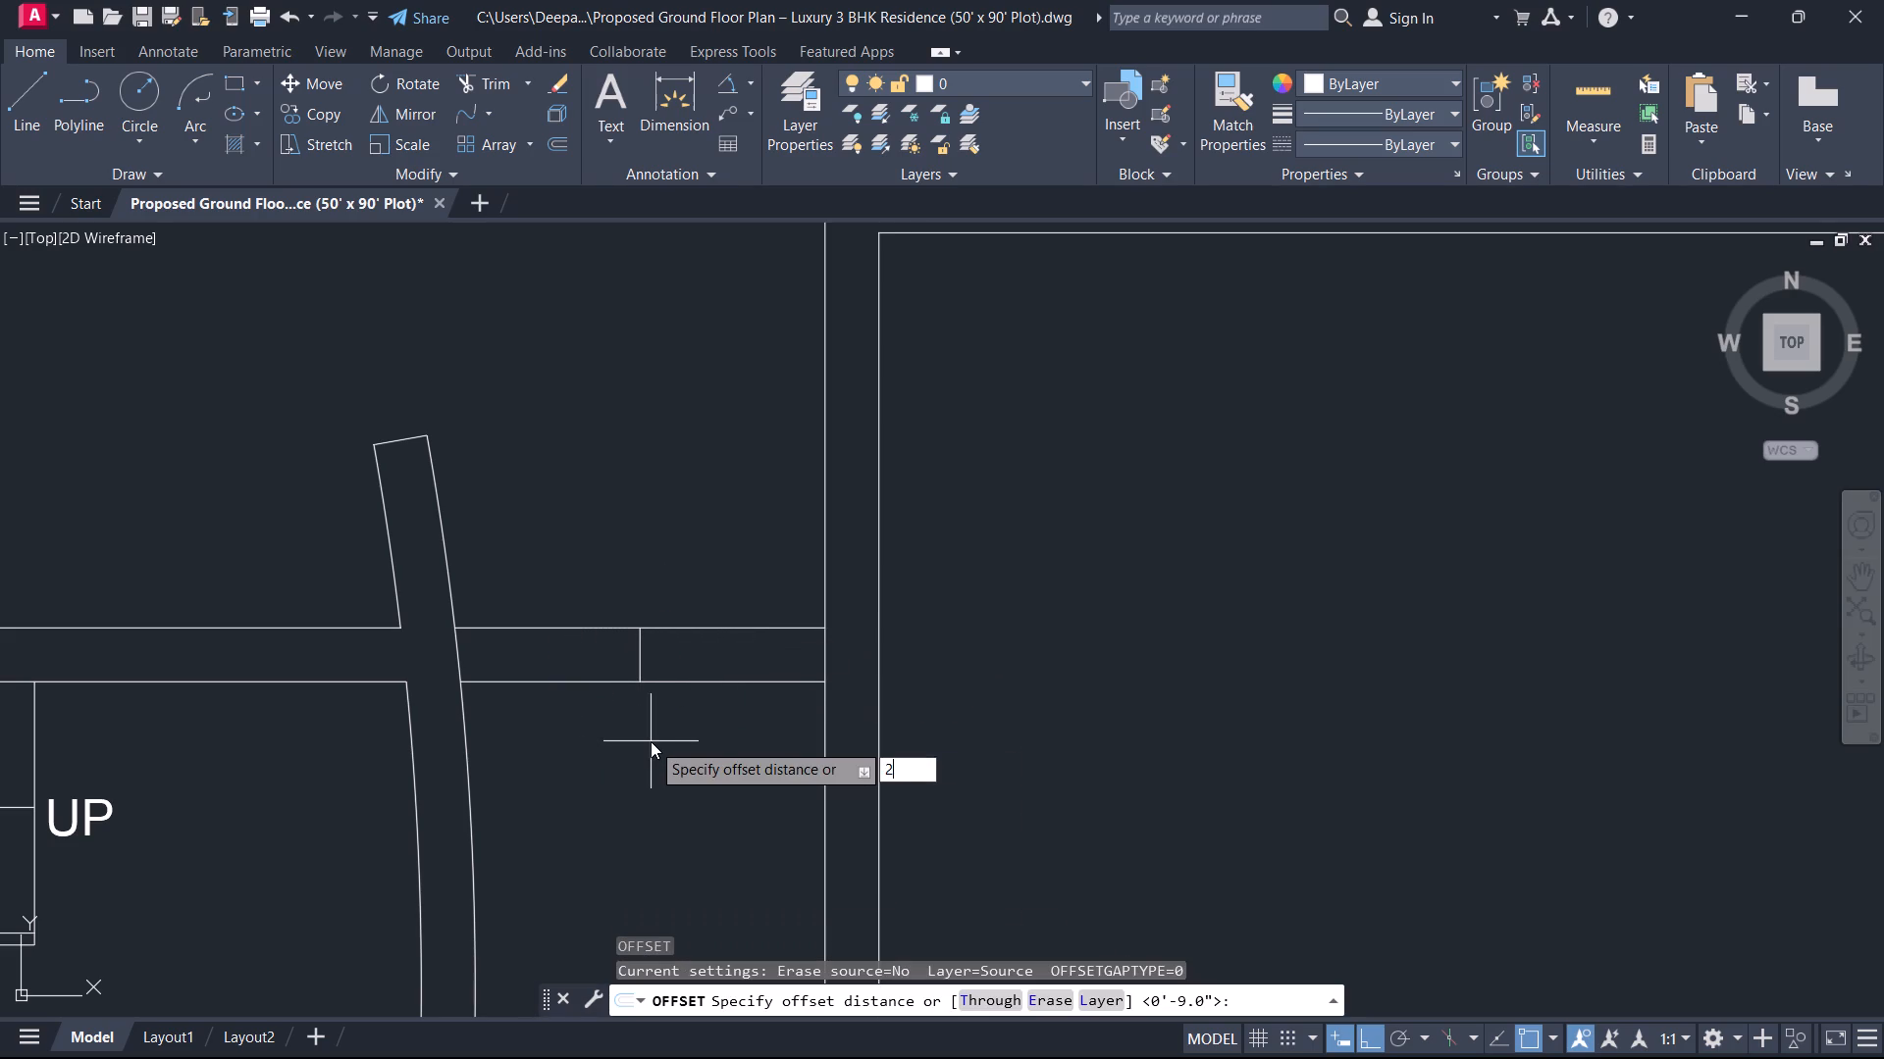
{"action": "key", "text": "apostrophe"}
{"action": "key", "text": "Return"}
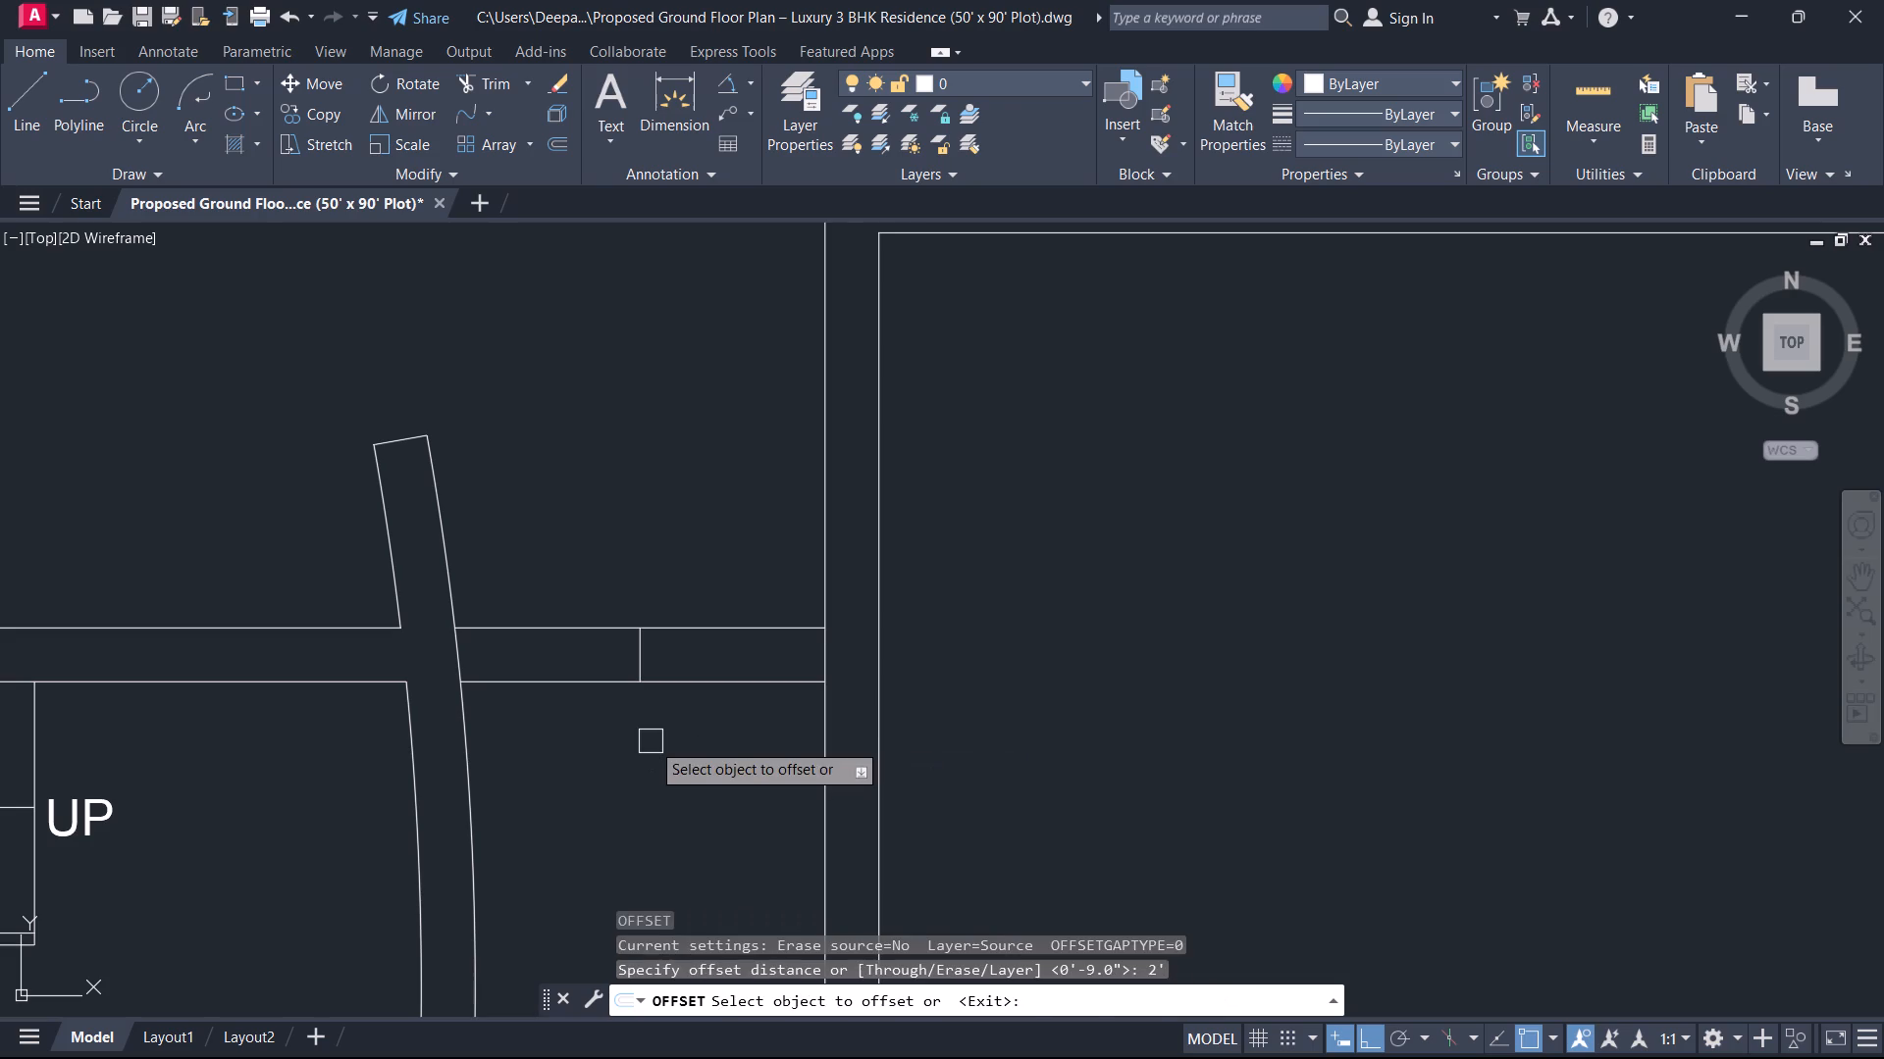
{"action": "scroll", "coordinate": [549, 690], "scroll_direction": "up", "scroll_amount": 3}
{"action": "left_click", "coordinate": [903, 604]}
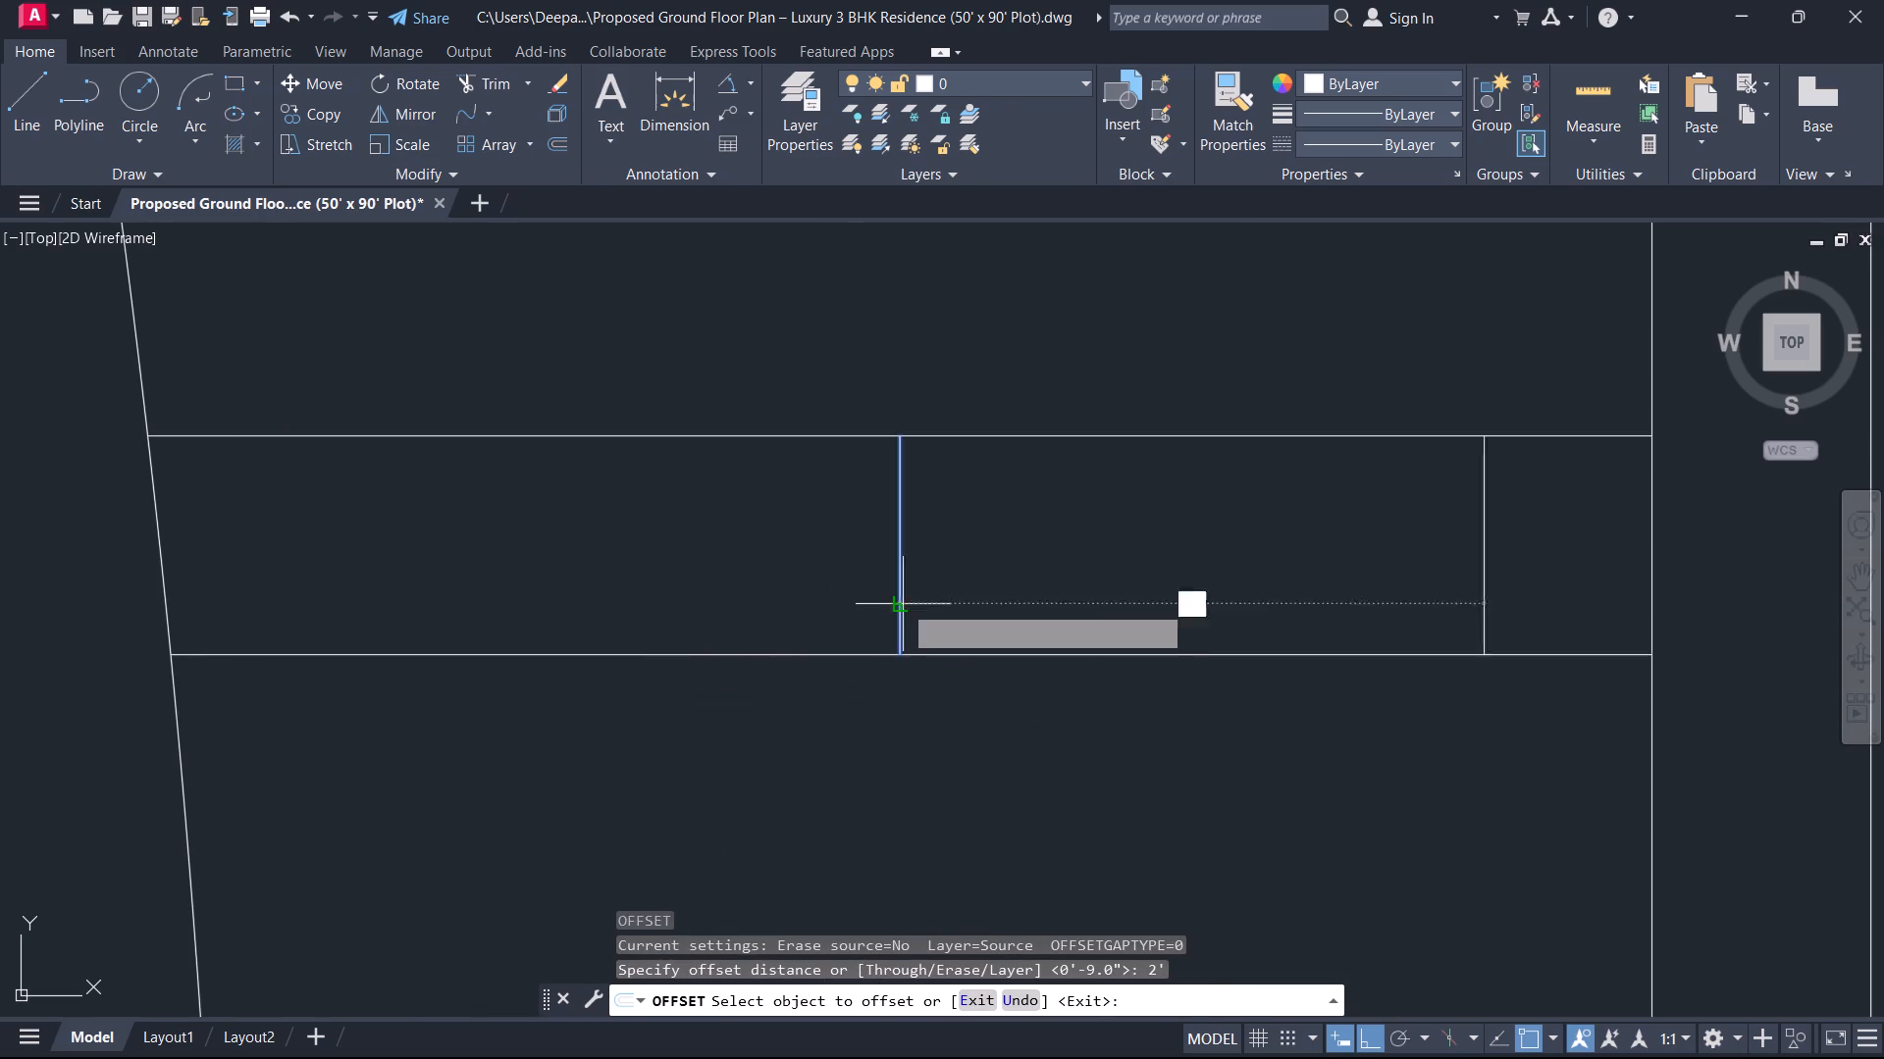
{"action": "left_click", "coordinate": [774, 588]}
{"action": "left_click_drag", "start_coordinate": [899, 575], "coordinate": [904, 583]}
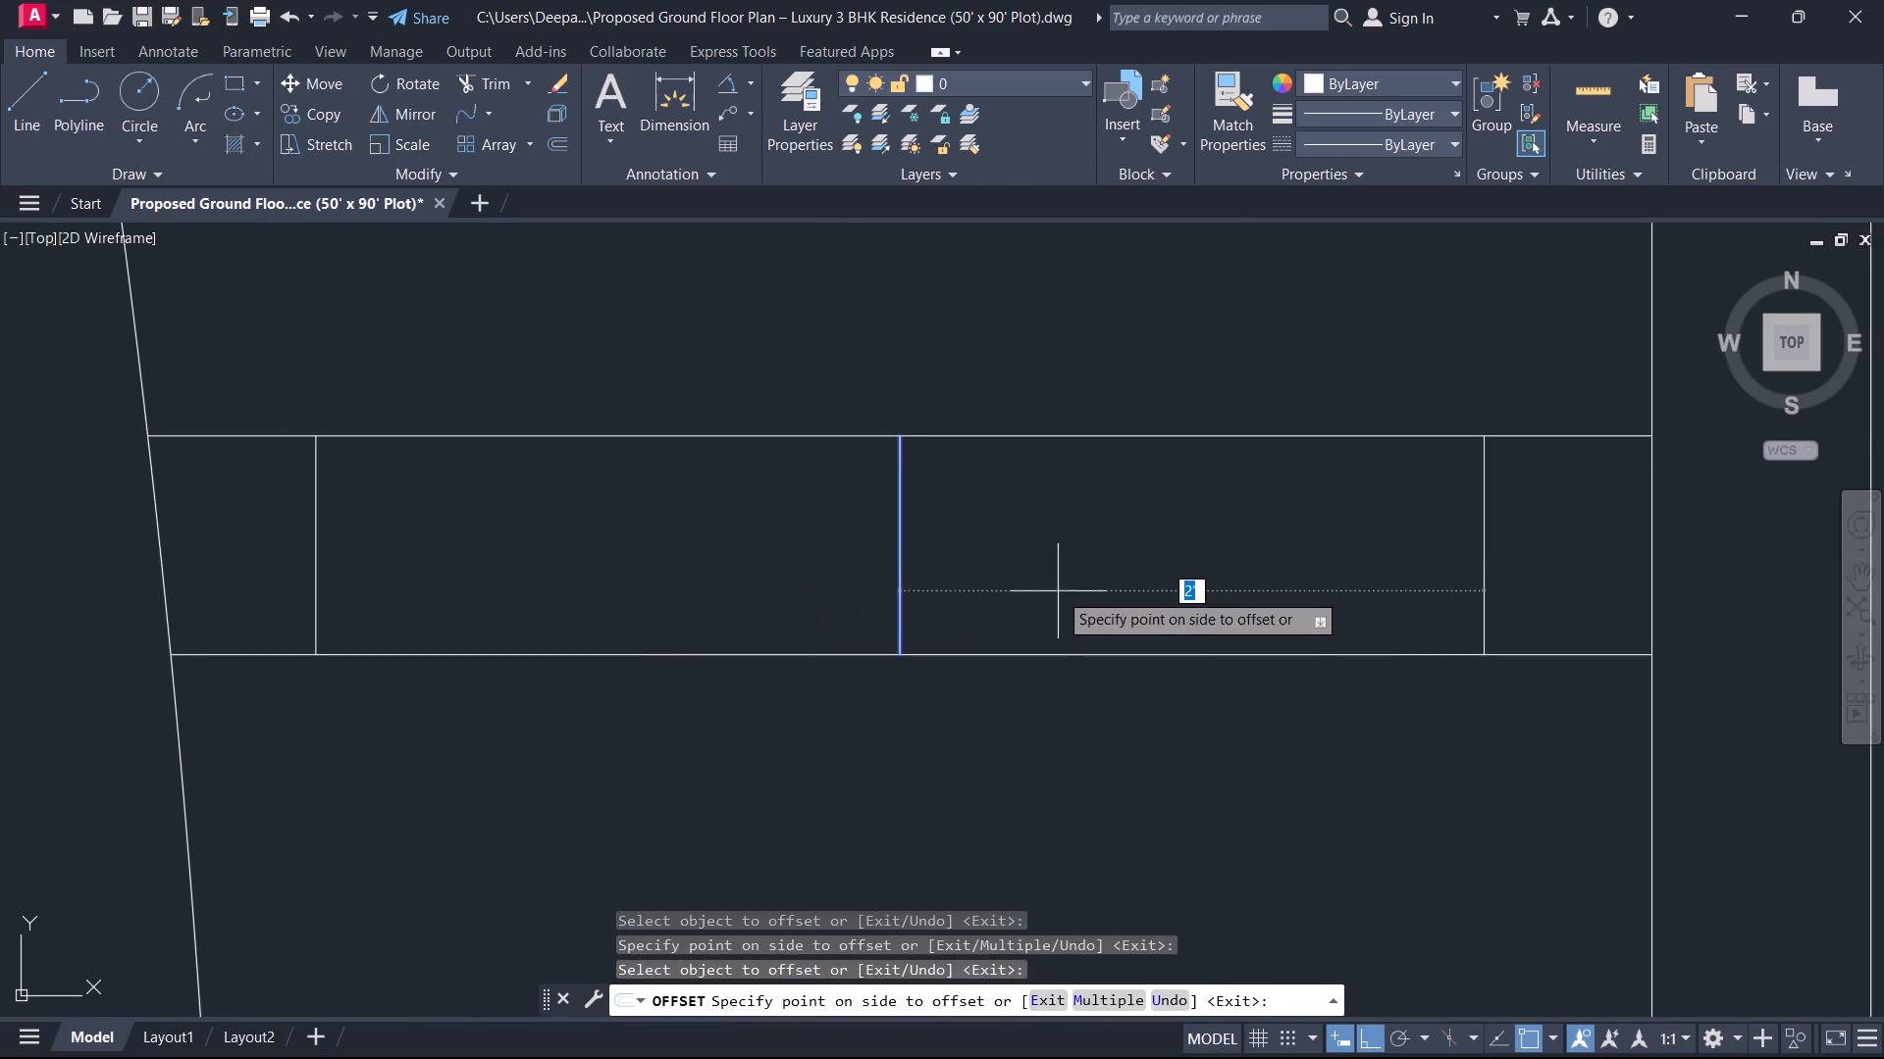
{"action": "left_click", "coordinate": [1073, 588]}
{"action": "key", "text": "Escape"}
Trim both wall lines between the jambs and remove the middle line to form the door opening.
{"action": "type", "text": "TR"}
{"action": "key", "text": "space"}
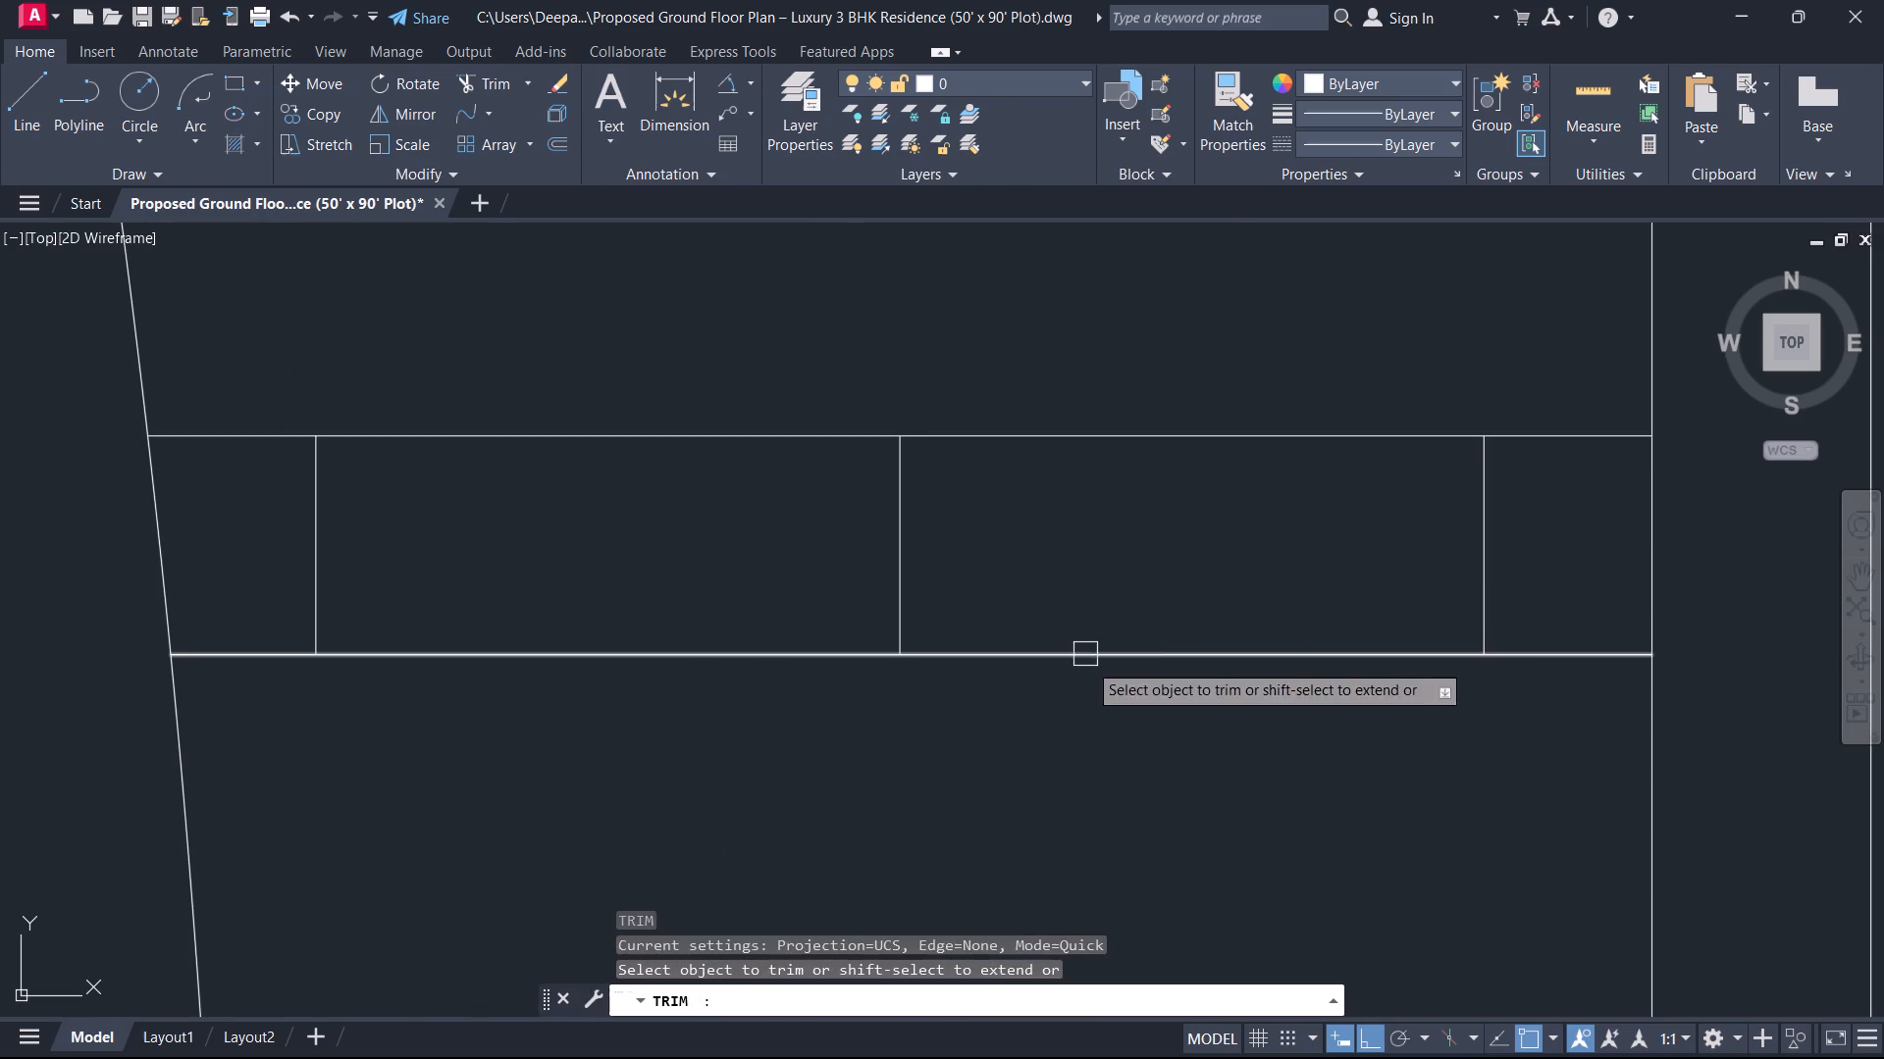
{"action": "left_click_drag", "start_coordinate": [1092, 738], "coordinate": [753, 628]}
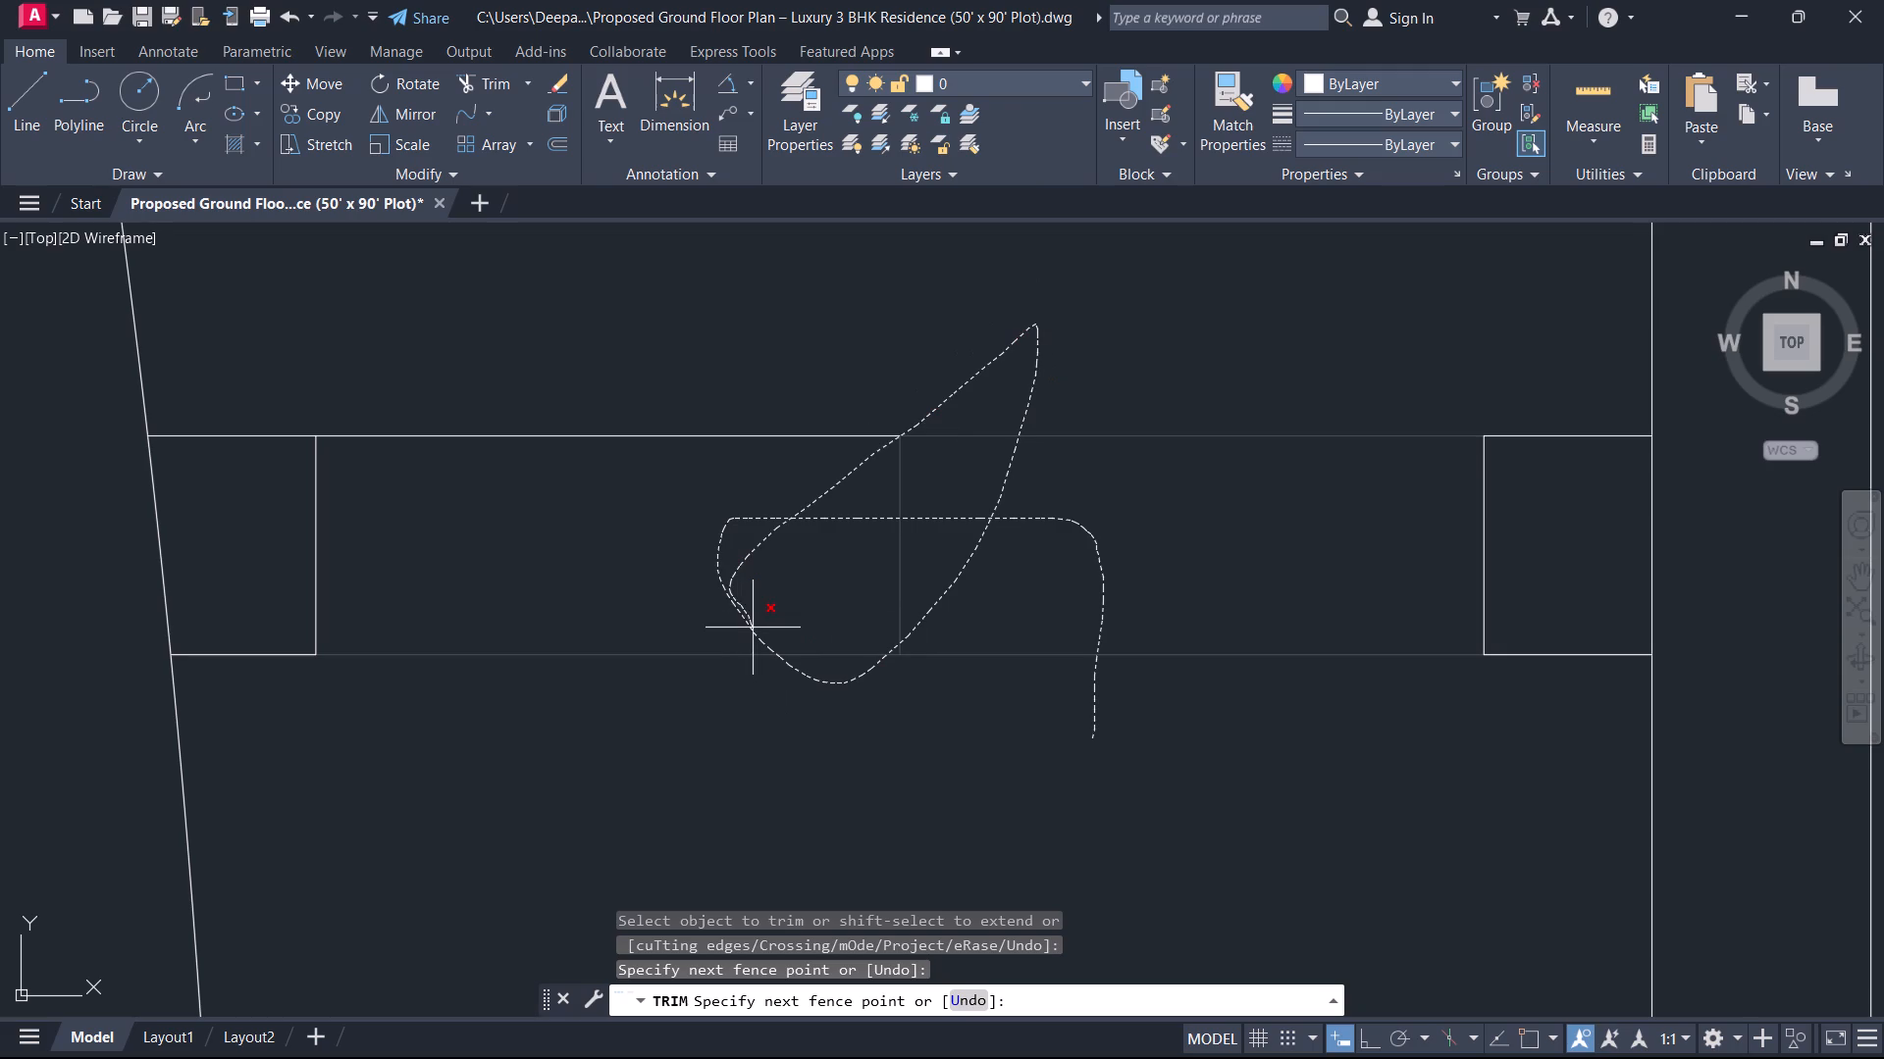
{"action": "left_click_drag", "start_coordinate": [753, 628], "coordinate": [726, 359]}
{"action": "key", "text": "Escape"}
{"action": "scroll", "coordinate": [807, 539], "scroll_direction": "down", "scroll_amount": 3}
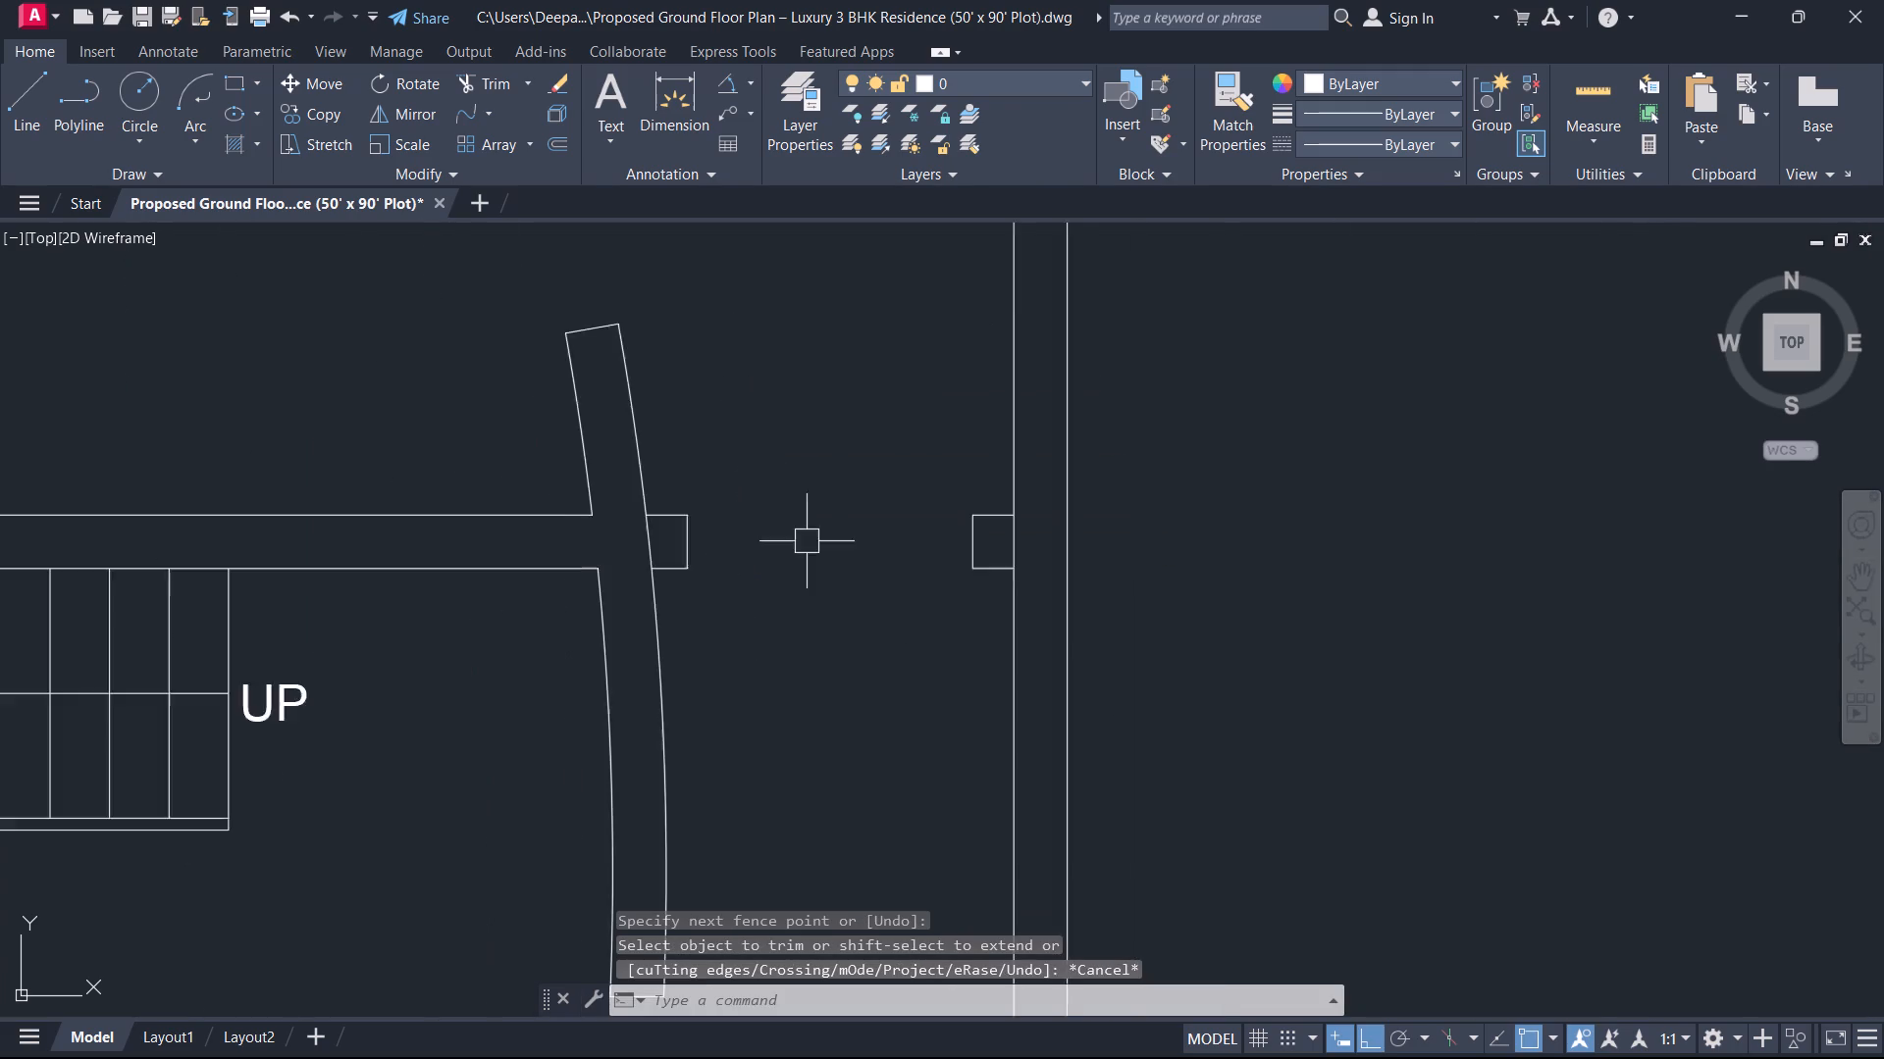
Trim the curved wall line and the unlabelled room's outer left wall line where the two wall stubs meet them.
{"action": "scroll", "coordinate": [757, 550], "scroll_direction": "up", "scroll_amount": 3}
{"action": "key", "text": "space"}
{"action": "left_click_drag", "start_coordinate": [557, 510], "coordinate": [384, 527]}
{"action": "key", "text": "space"}
{"action": "scroll", "coordinate": [700, 509], "scroll_direction": "down", "scroll_amount": 2}
{"action": "middle_click_drag", "start_coordinate": [830, 544], "coordinate": [712, 576]}
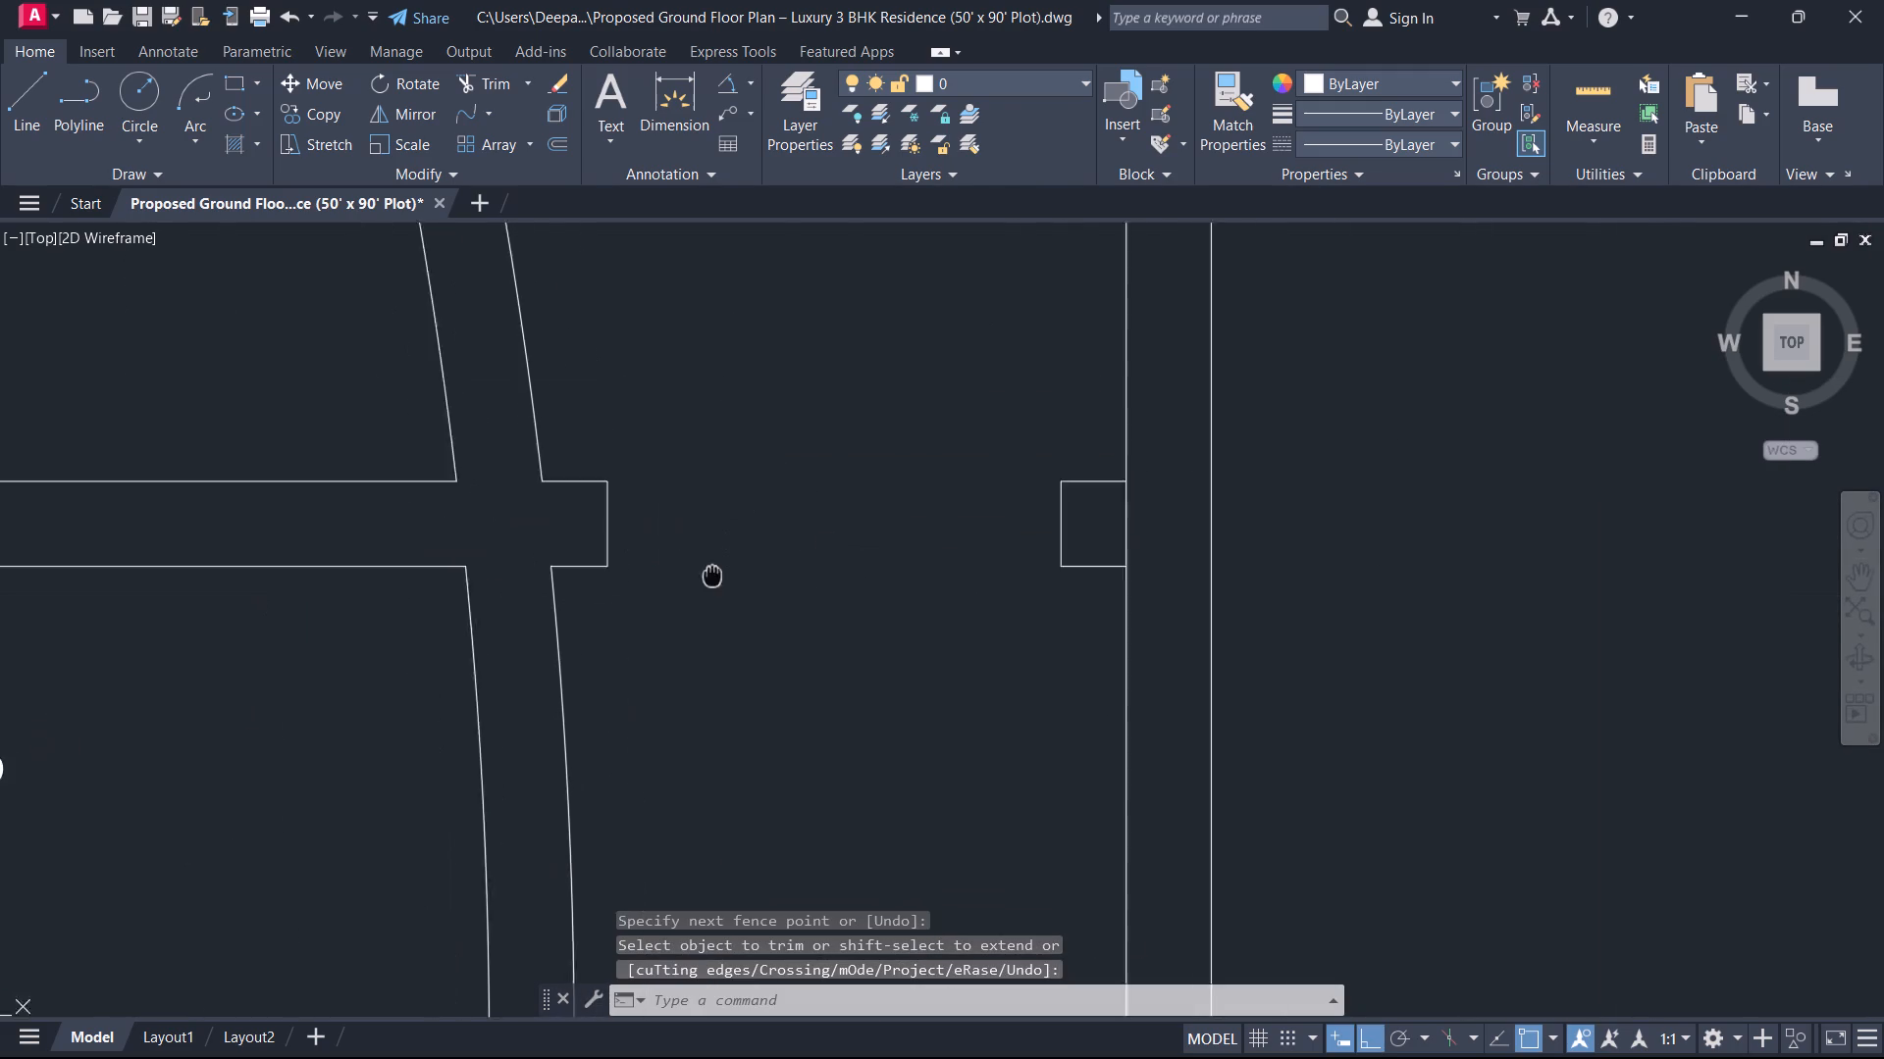
{"action": "middle_click_drag", "start_coordinate": [712, 576], "coordinate": [278, 610]}
{"action": "key", "text": "space"}
{"action": "scroll", "coordinate": [637, 577], "scroll_direction": "up", "scroll_amount": 1}
{"action": "left_click_drag", "start_coordinate": [644, 574], "coordinate": [695, 565]}
{"action": "key", "text": "Escape"}
{"action": "scroll", "coordinate": [692, 568], "scroll_direction": "down", "scroll_amount": 4}
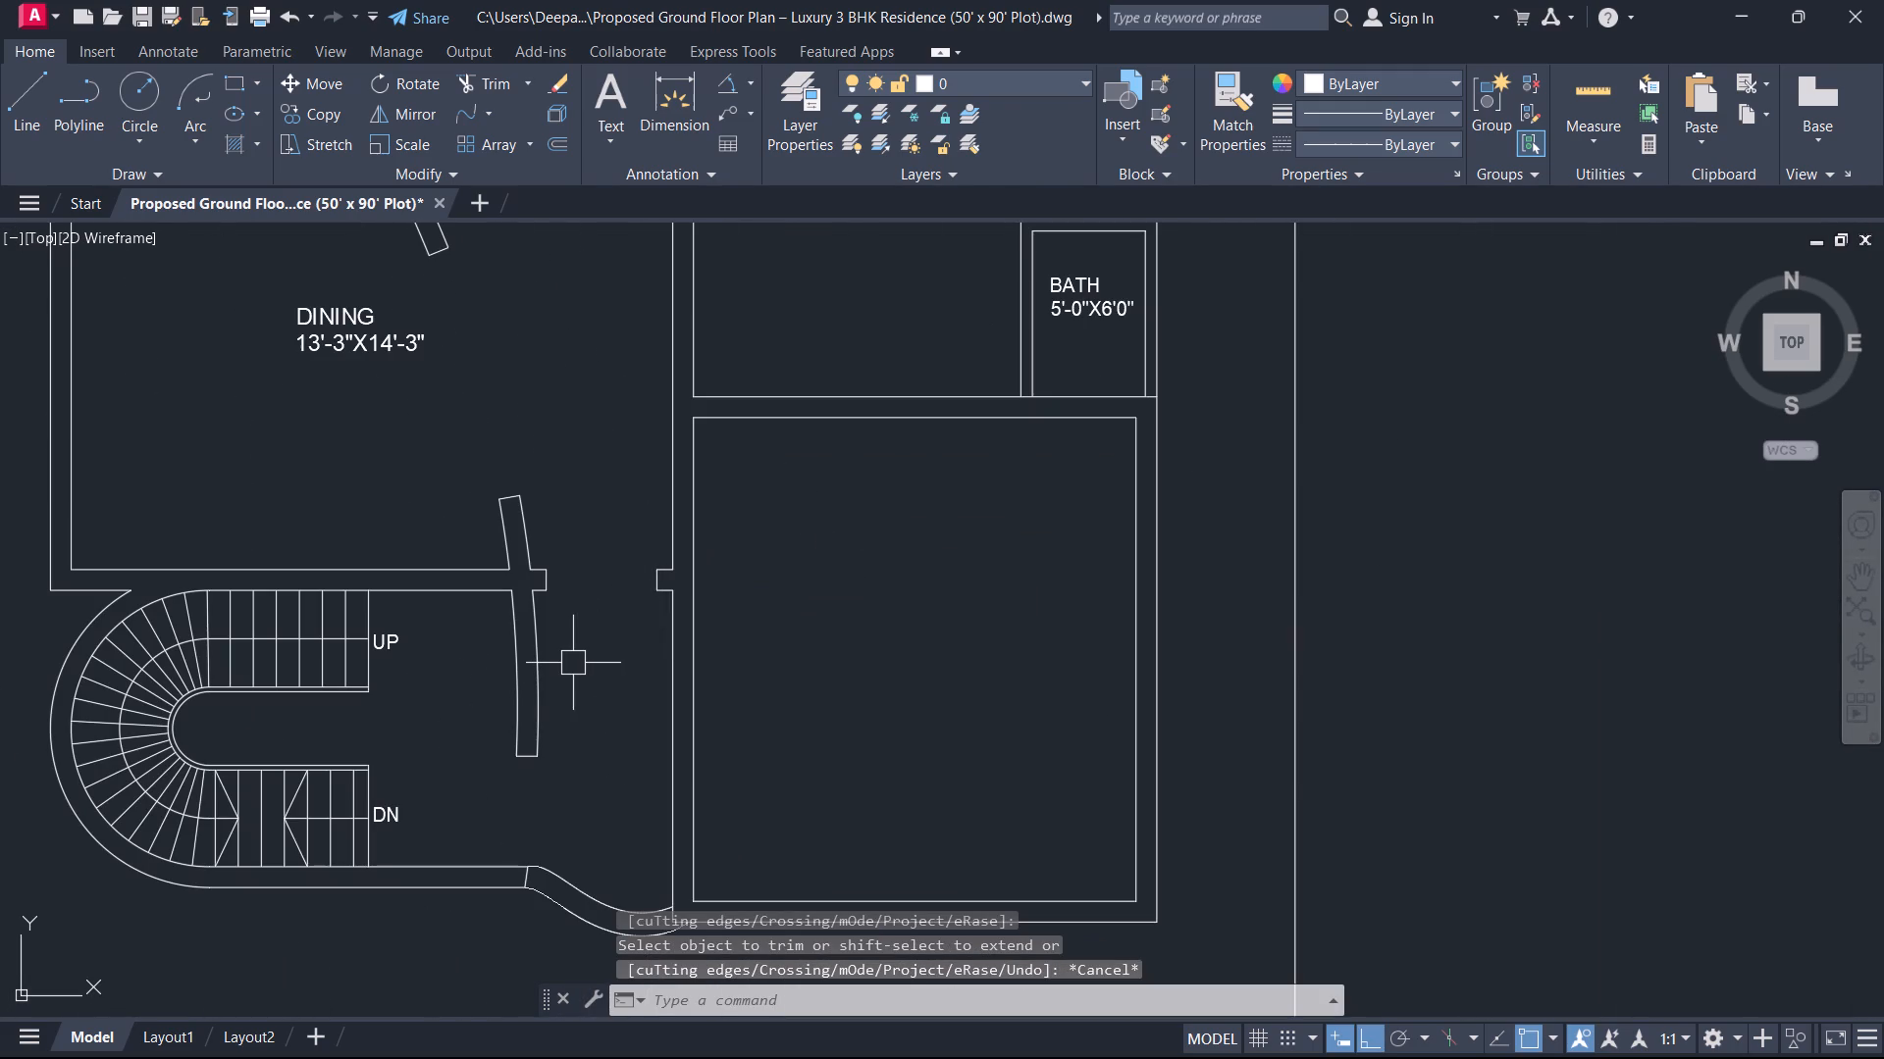
Draw a 2' vertical door-leaf line upward from the upper corner of each jamb of the opening.
{"action": "type", "text": "L"}
{"action": "key", "text": "space"}
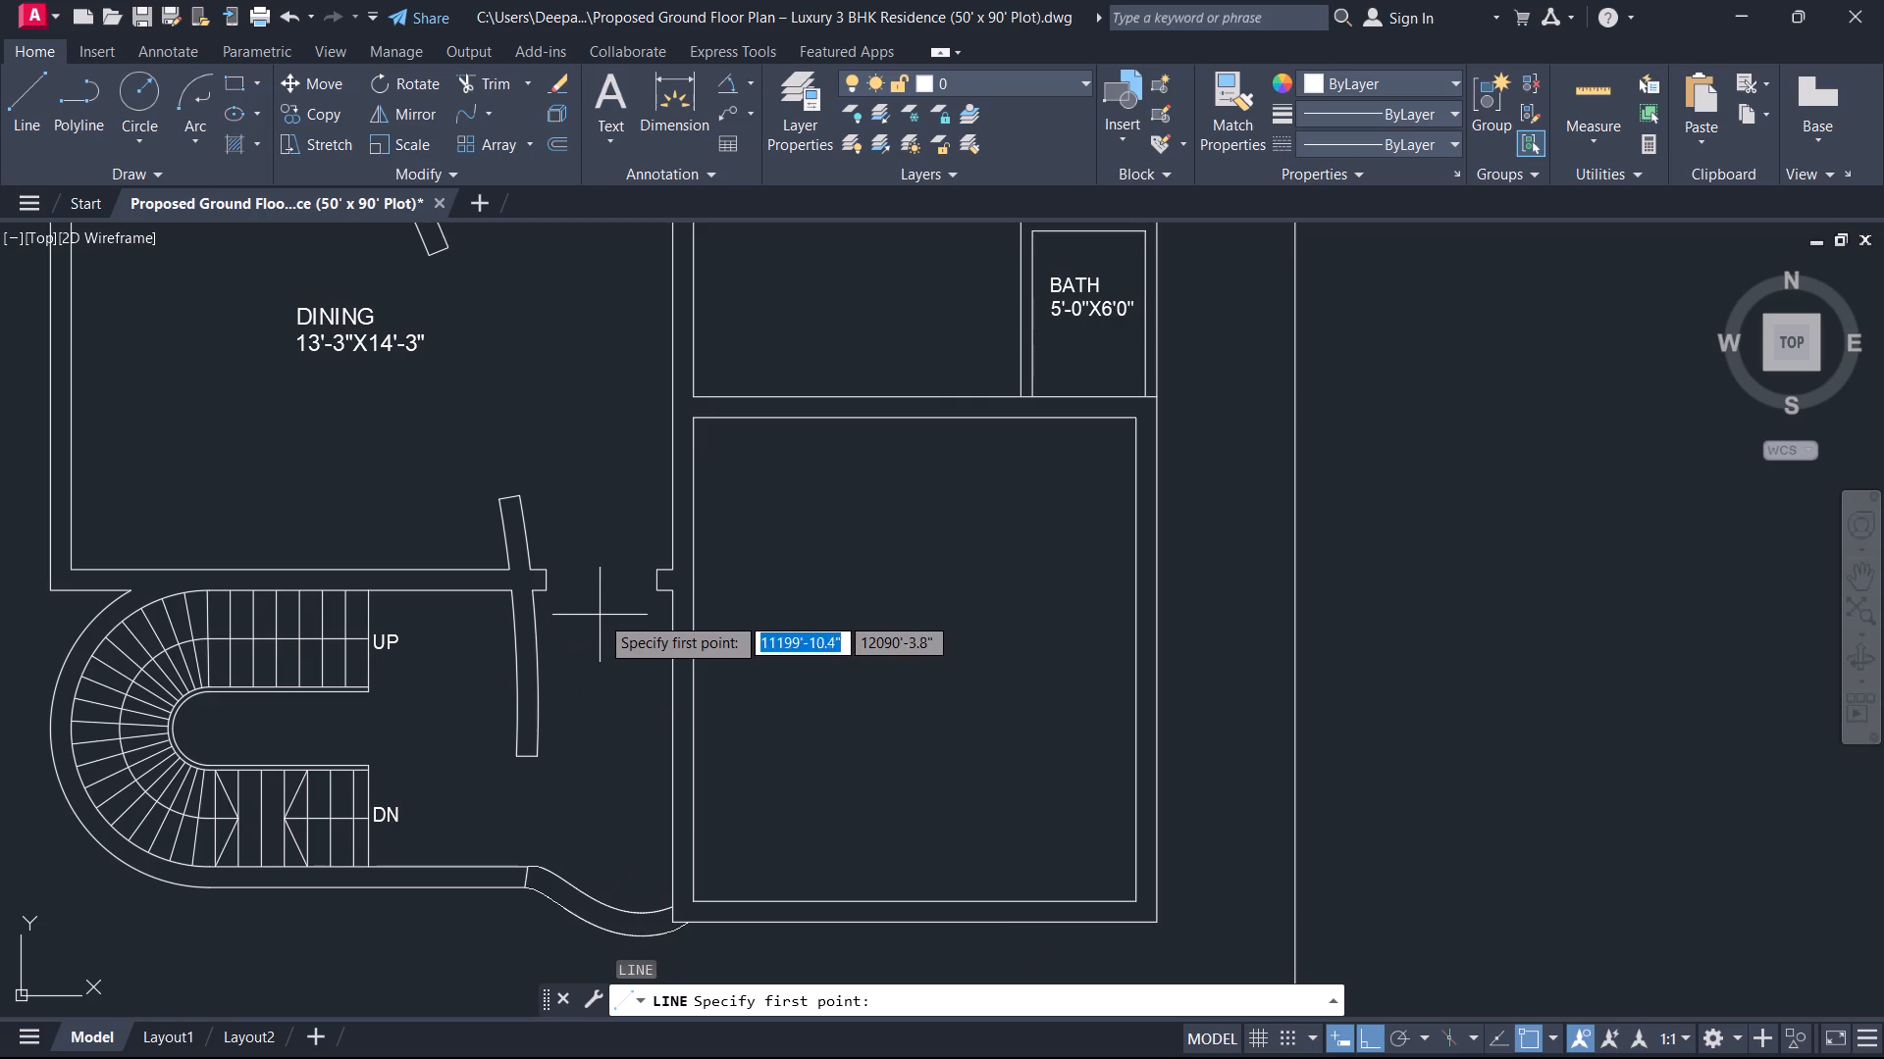
{"action": "scroll", "coordinate": [651, 573], "scroll_direction": "up", "scroll_amount": 2}
{"action": "left_click_drag", "start_coordinate": [662, 568], "coordinate": [661, 549]}
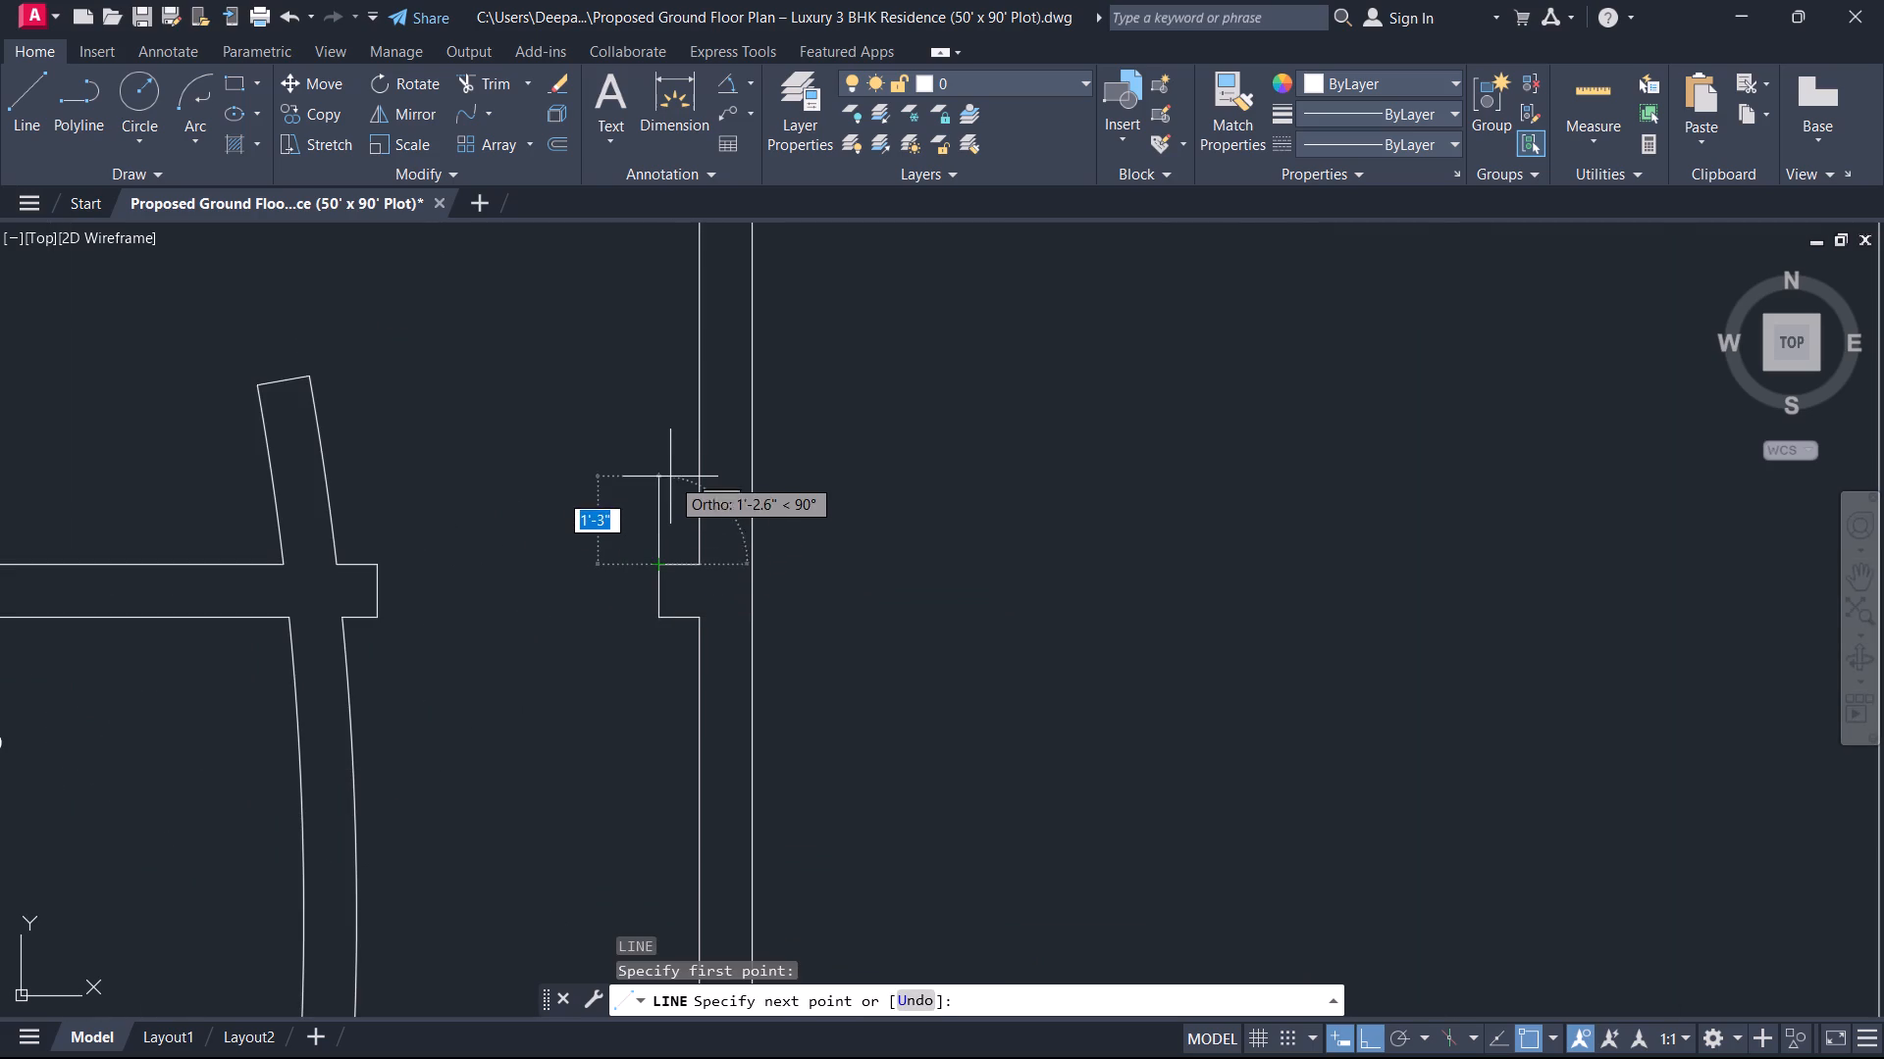
{"action": "type", "text": "2'"}
{"action": "key", "text": "Return"}
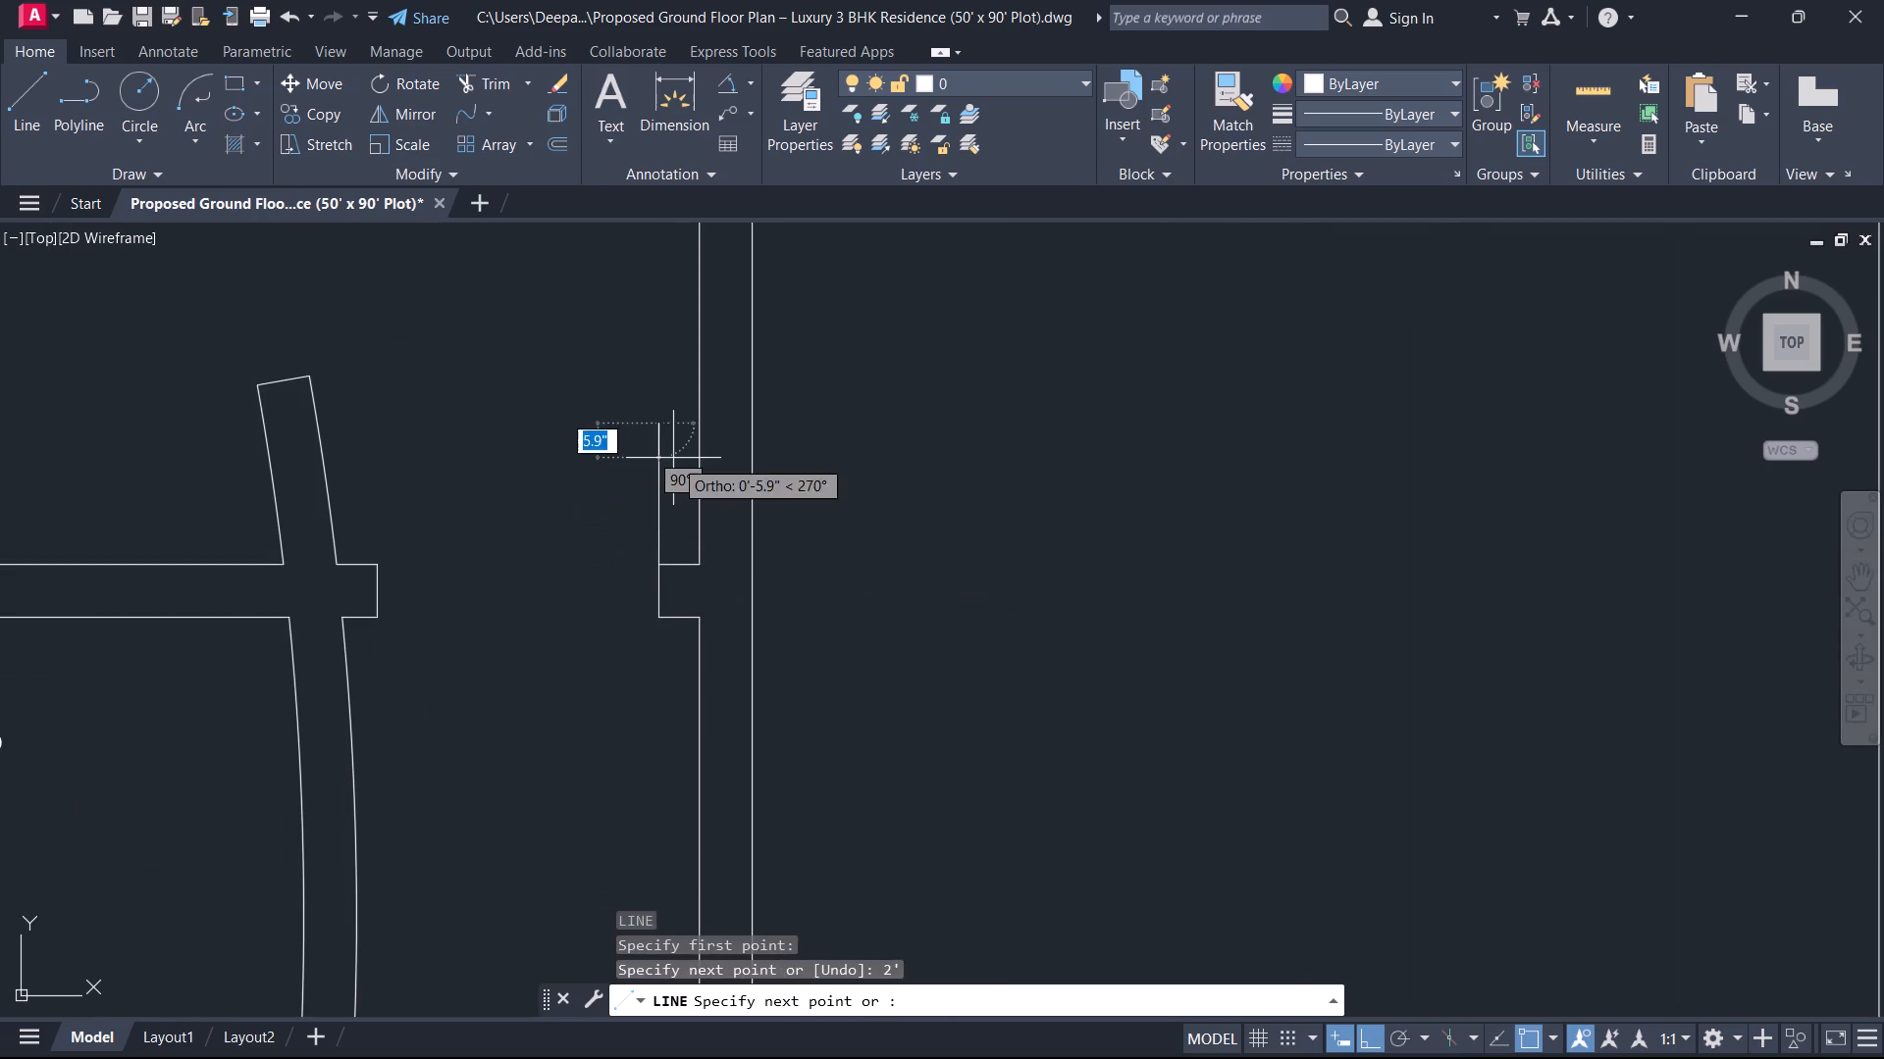
{"action": "key", "text": "Escape"}
{"action": "key", "text": "space"}
{"action": "left_click", "coordinate": [382, 571]}
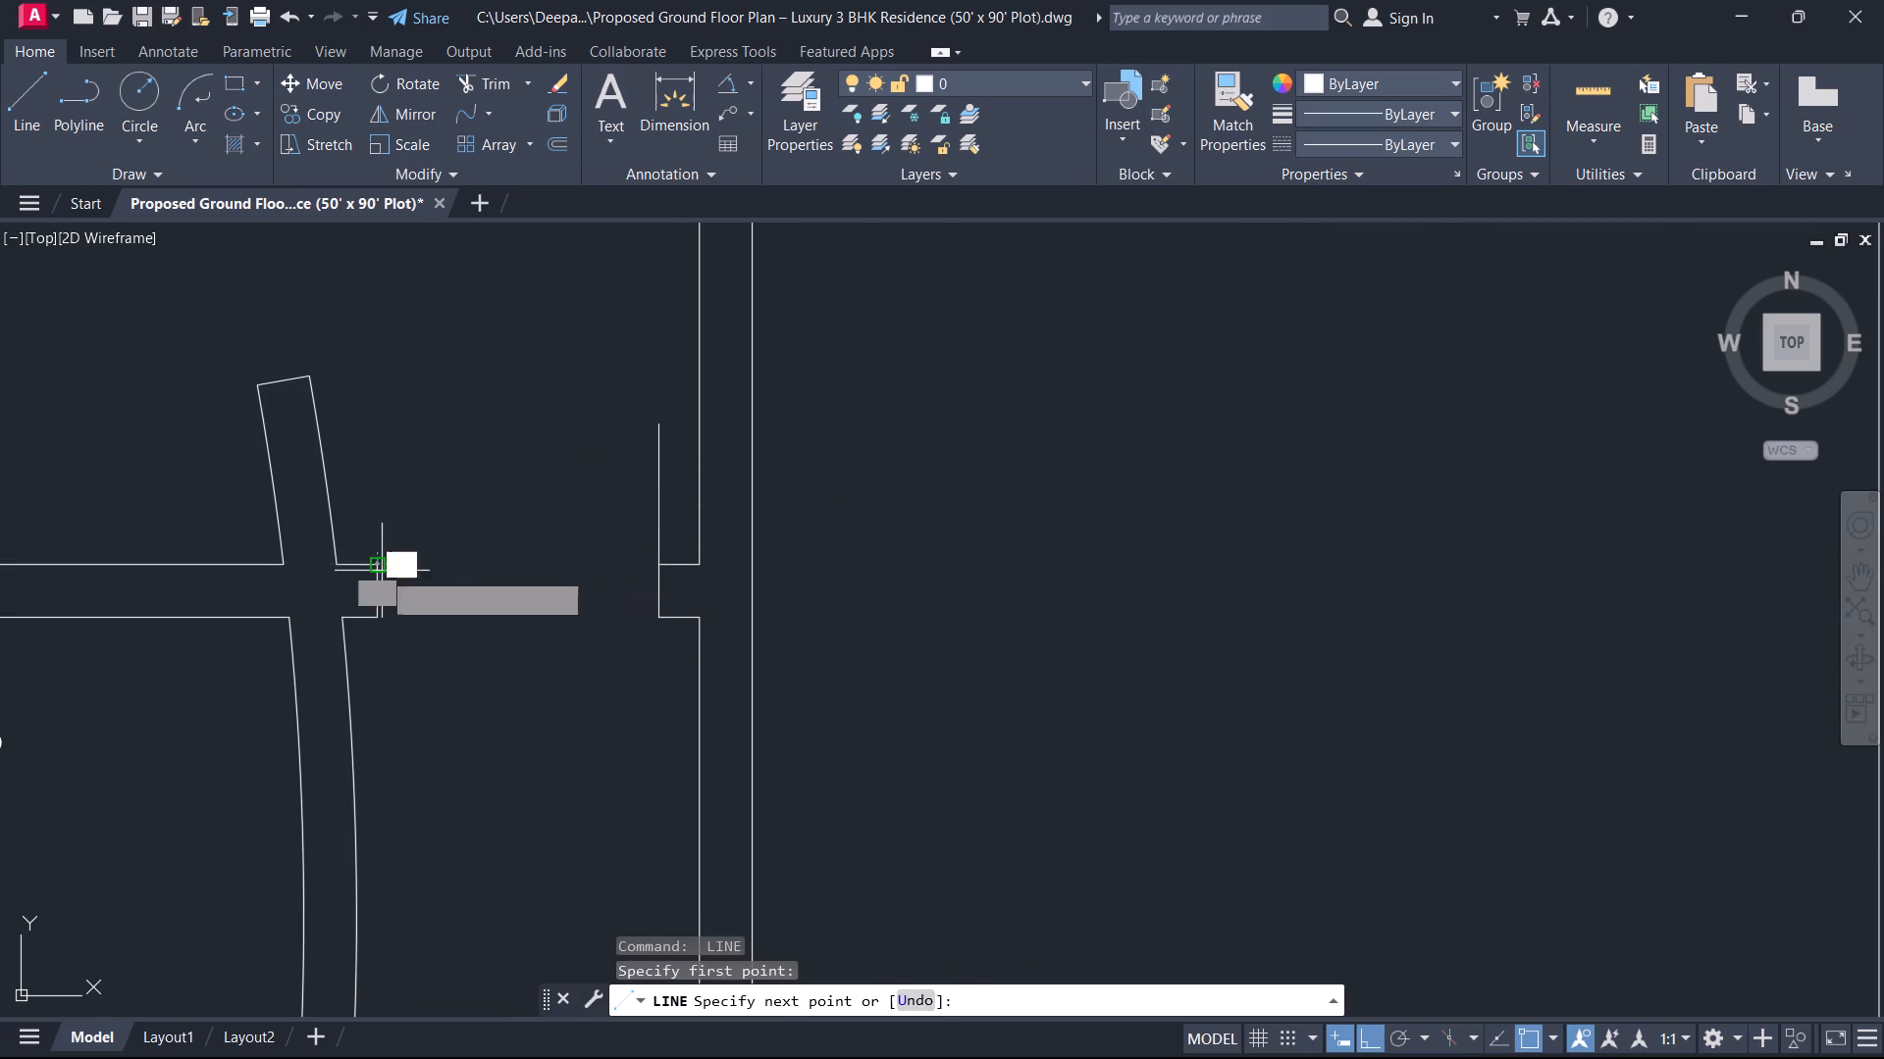
{"action": "type", "text": "2'"}
{"action": "key", "text": "Return"}
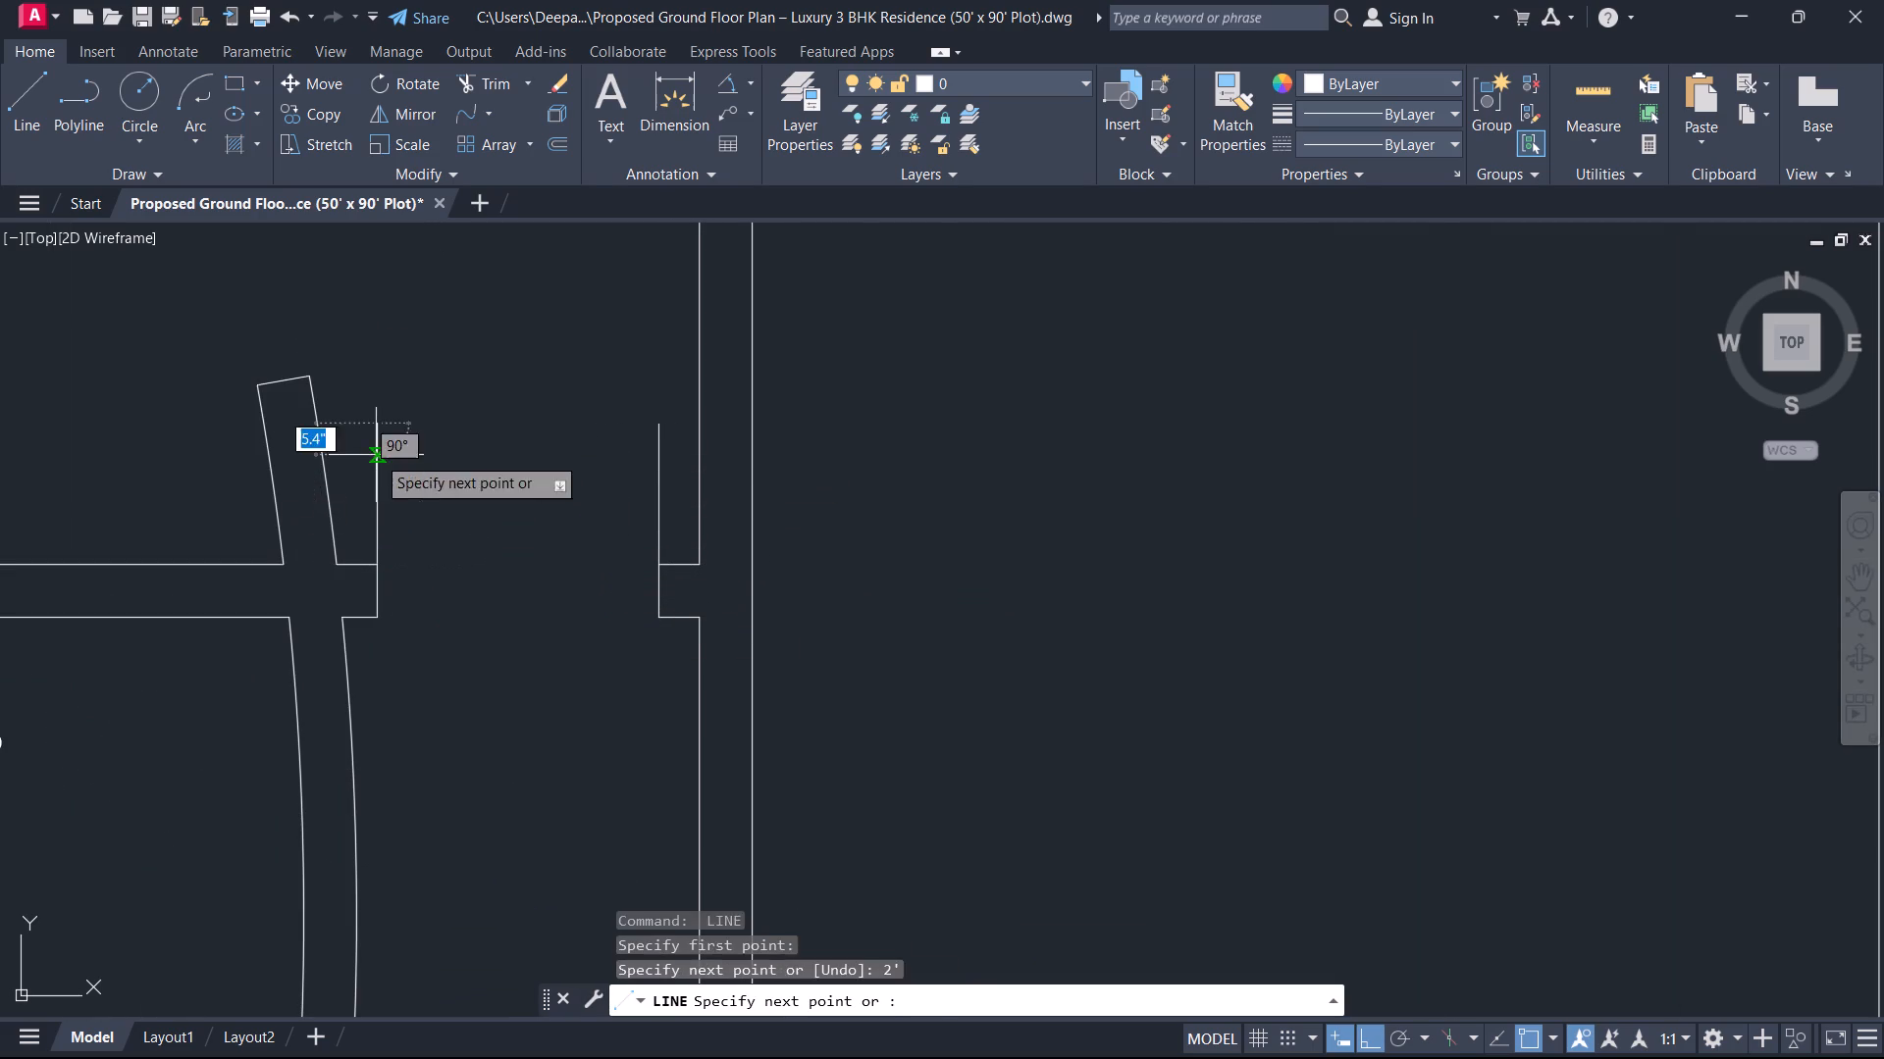
{"action": "key", "text": "Escape"}
Offset both door-leaf lines 1 inch inward toward the middle of the opening.
{"action": "type", "text": "O 1"}
{"action": "key", "text": "Return"}
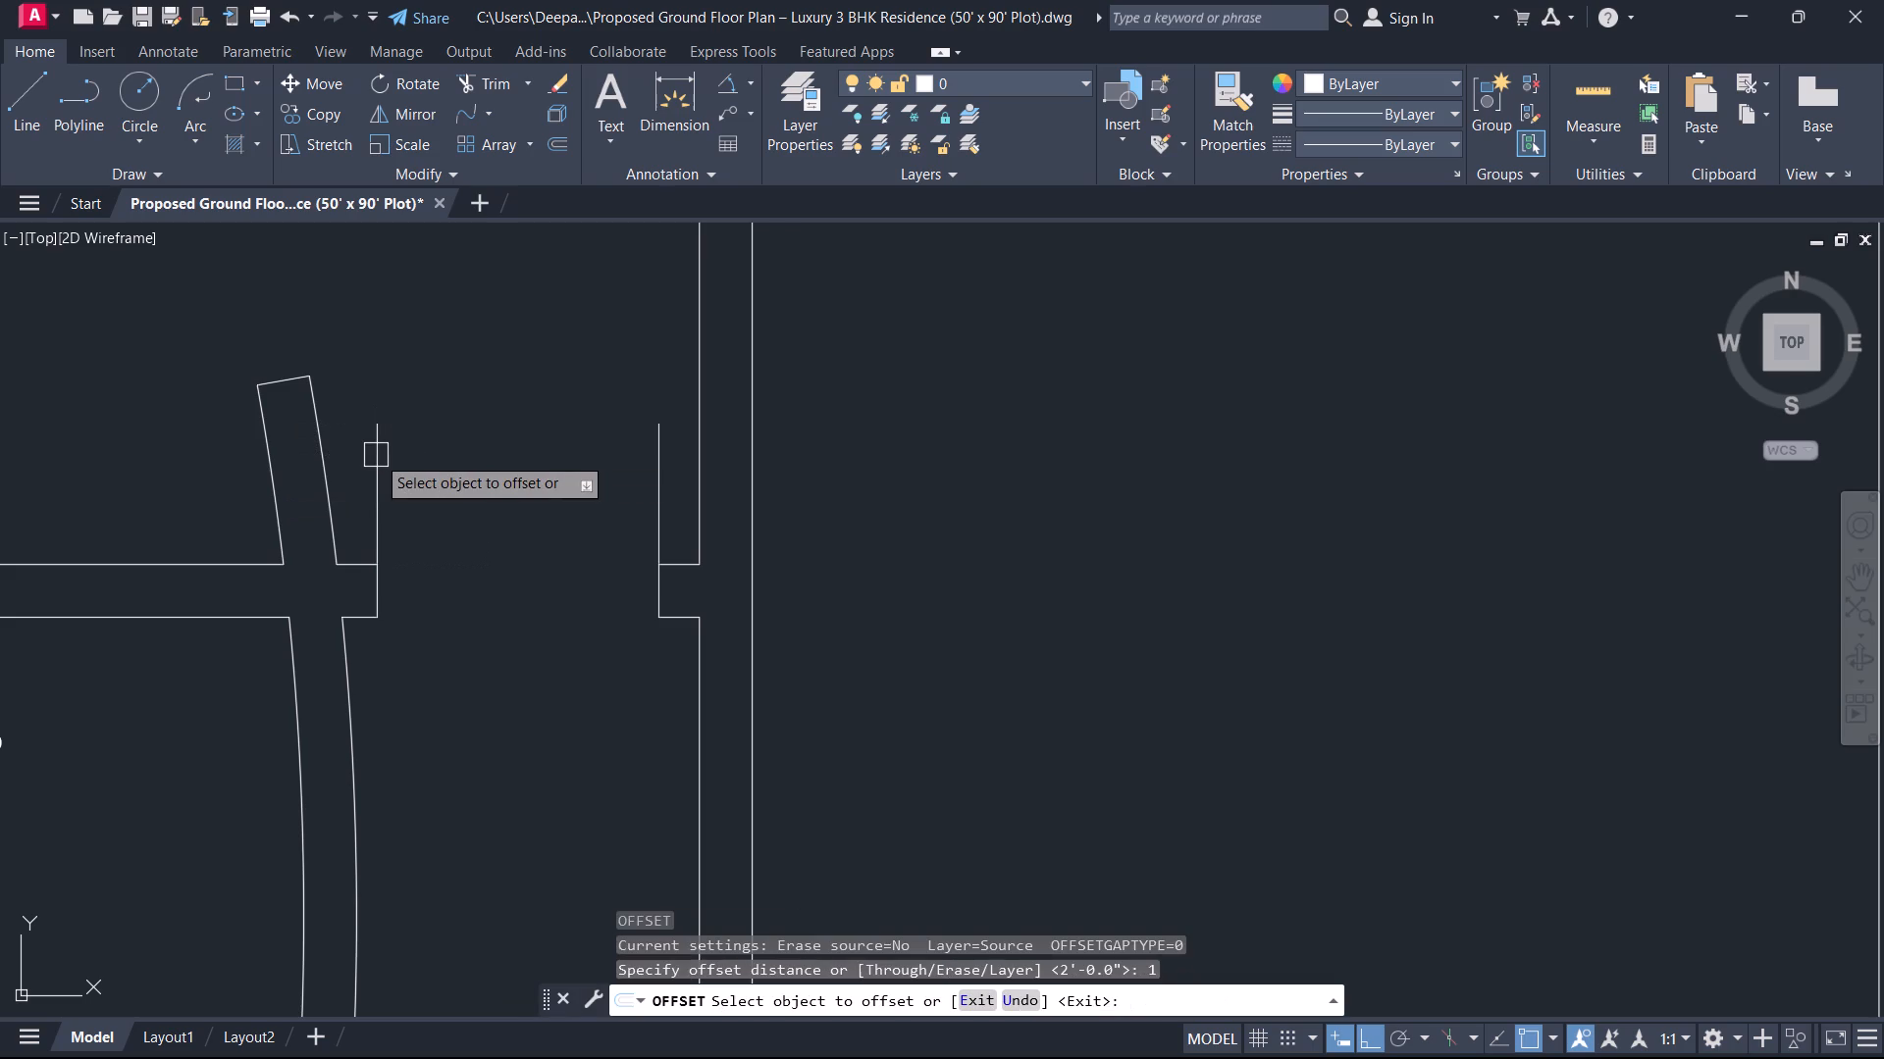
{"action": "left_click", "coordinate": [379, 448]}
{"action": "left_click", "coordinate": [446, 464]}
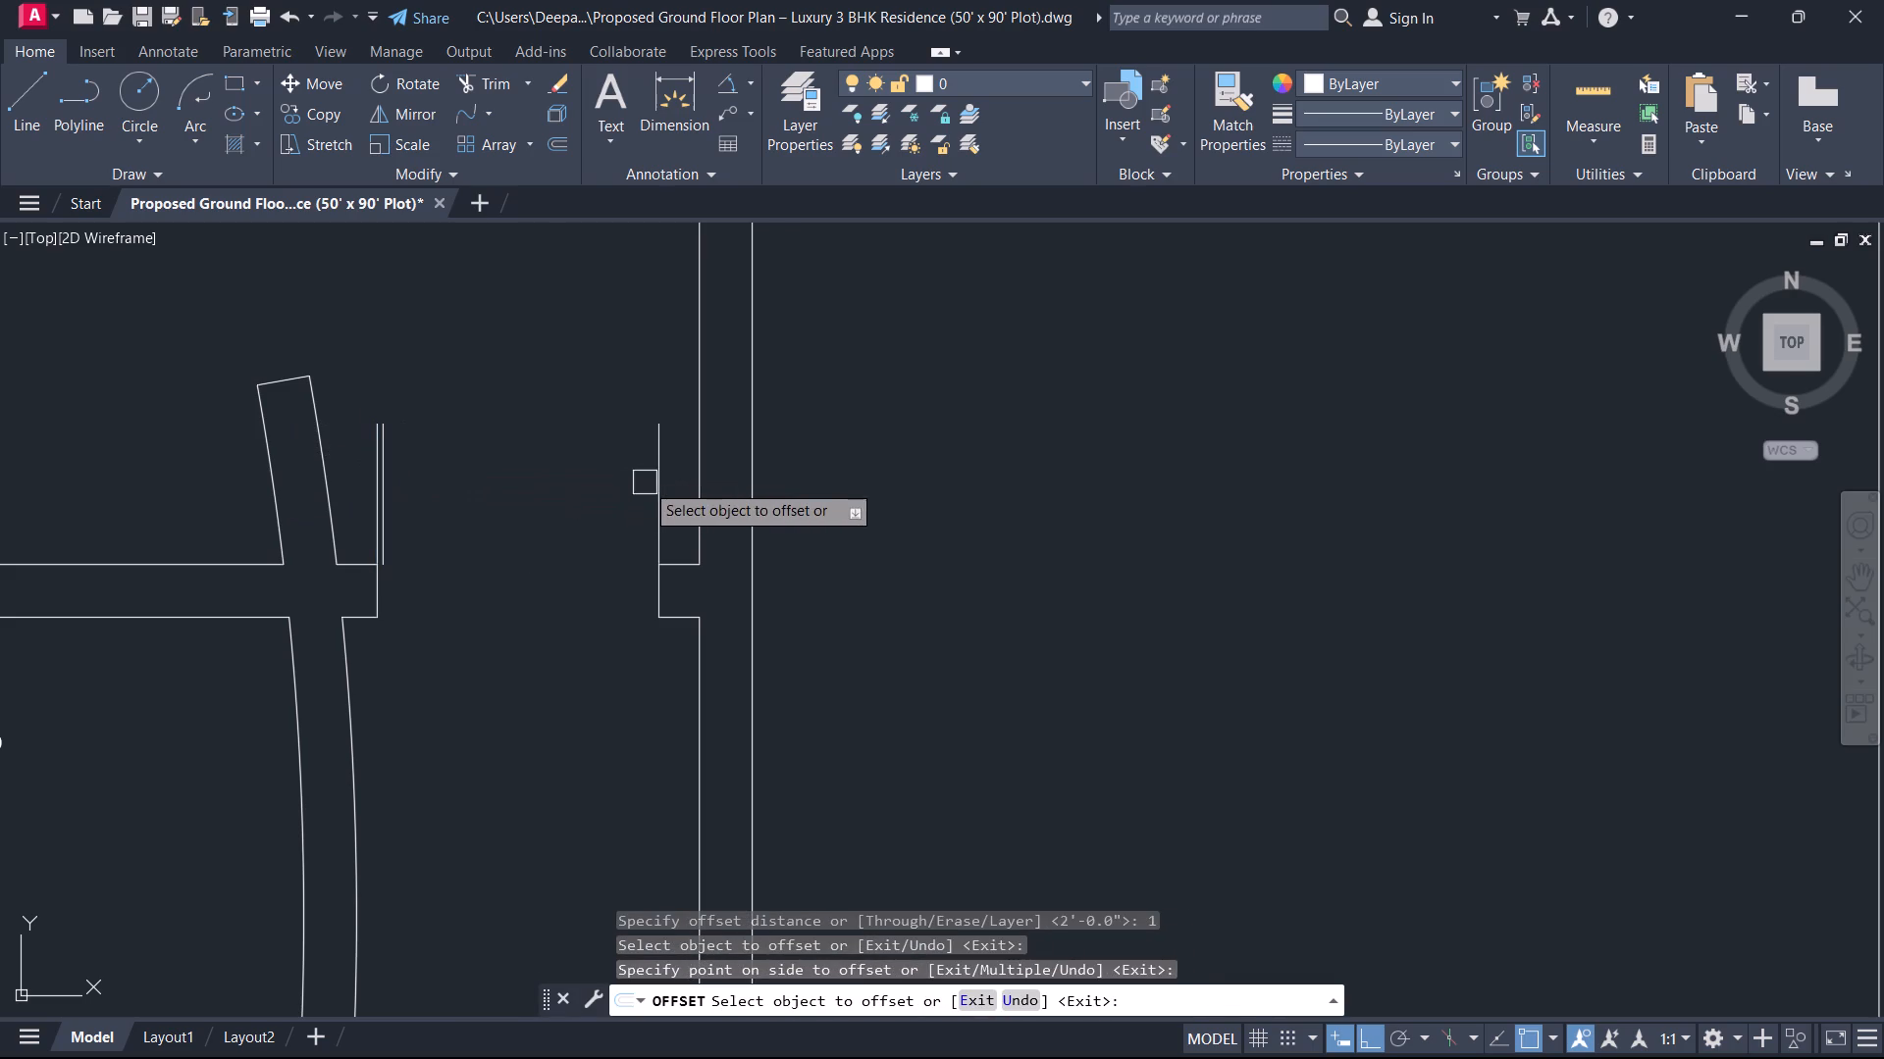
{"action": "left_click", "coordinate": [649, 479]}
{"action": "left_click", "coordinate": [571, 482]}
{"action": "key", "text": "Escape"}
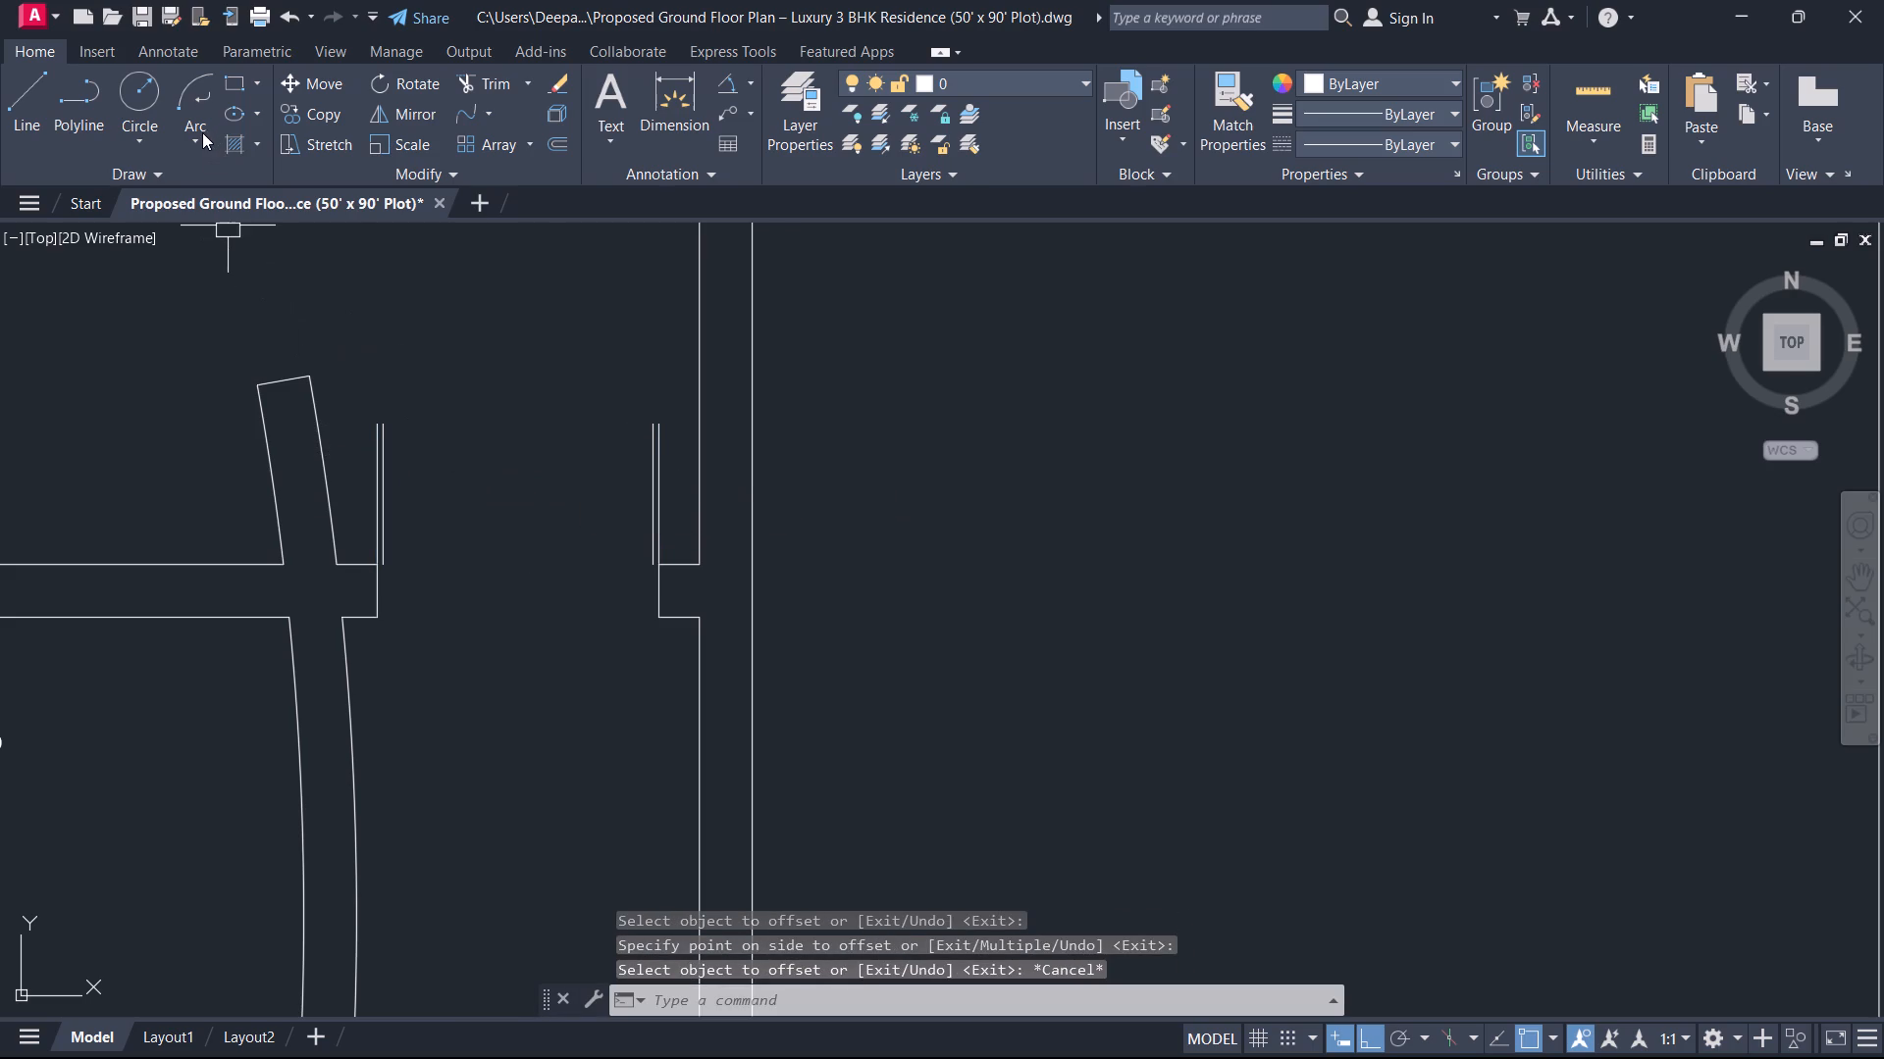
Draw the right leaf's swing arc from its top end to the opening's middle, centred on the right jamb's upper corner.
{"action": "left_click", "coordinate": [202, 132]}
{"action": "scroll", "coordinate": [200, 228], "scroll_direction": "up", "scroll_amount": 1}
{"action": "left_click", "coordinate": [209, 225]}
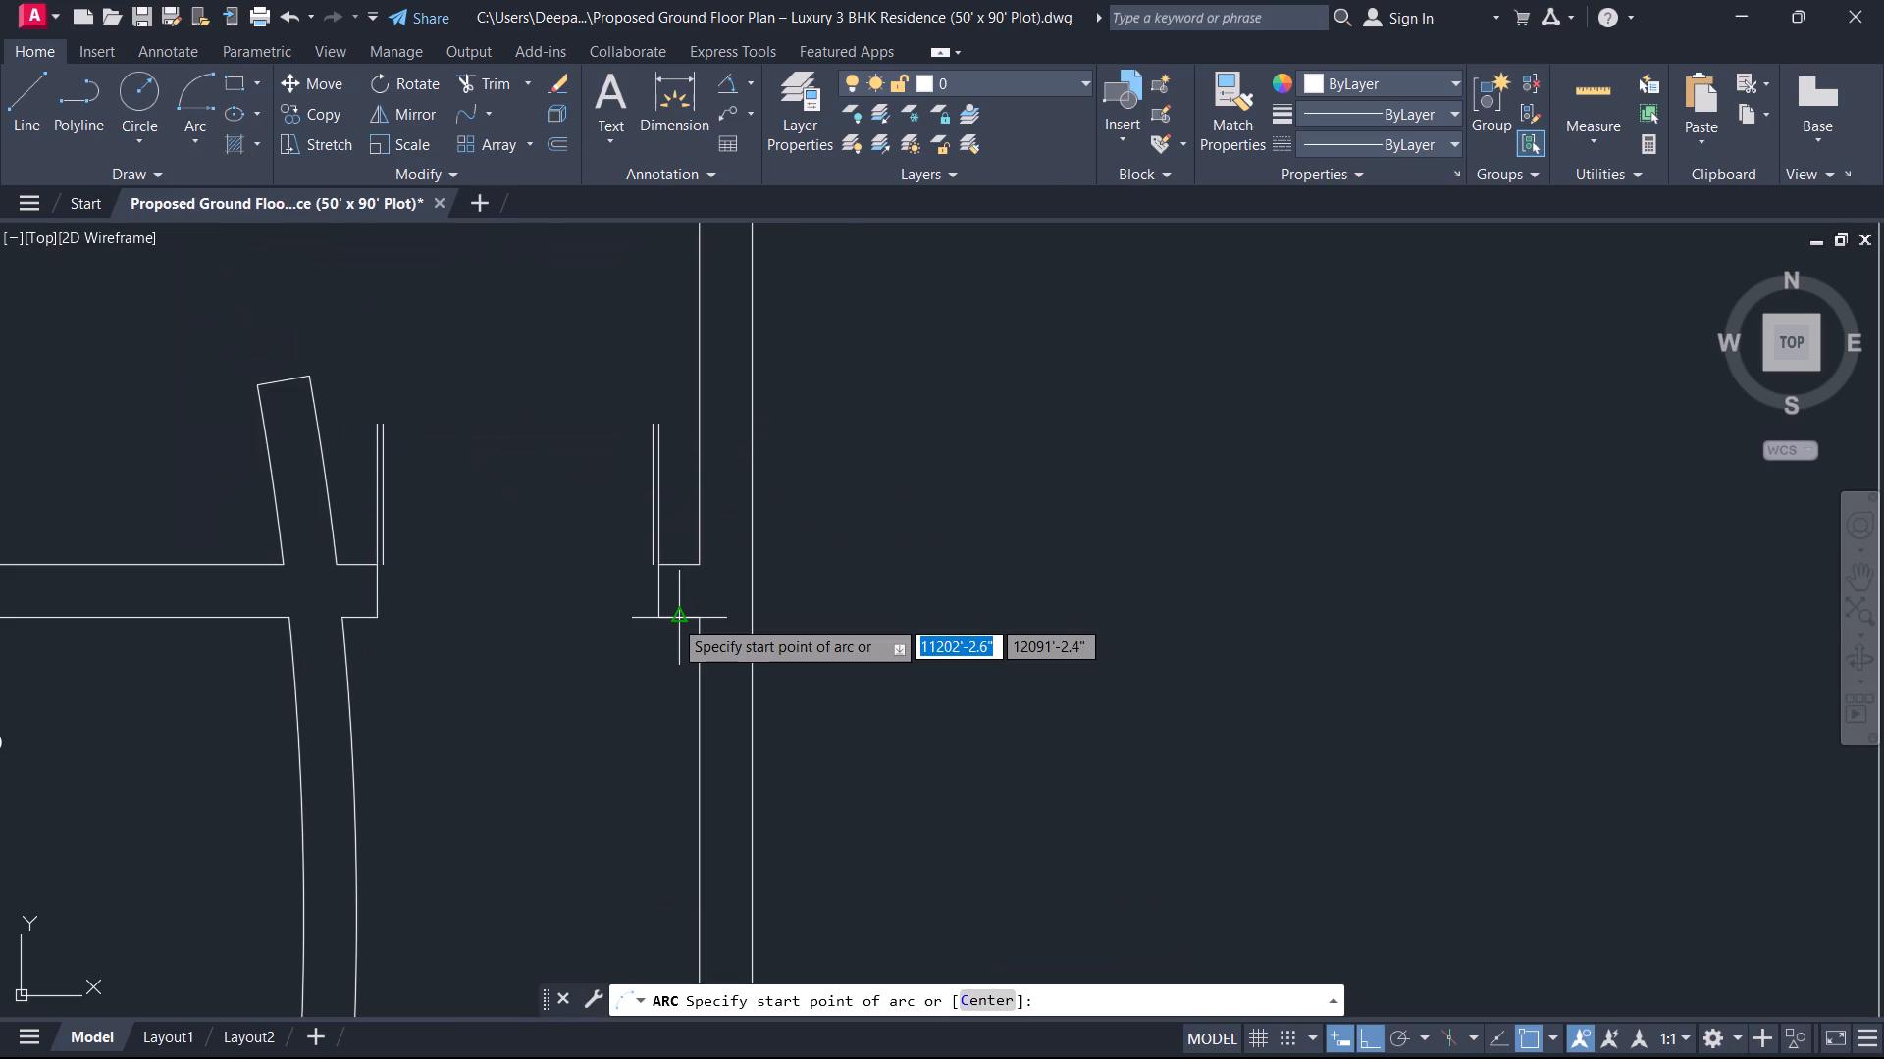
{"action": "scroll", "coordinate": [667, 587], "scroll_direction": "up", "scroll_amount": 2}
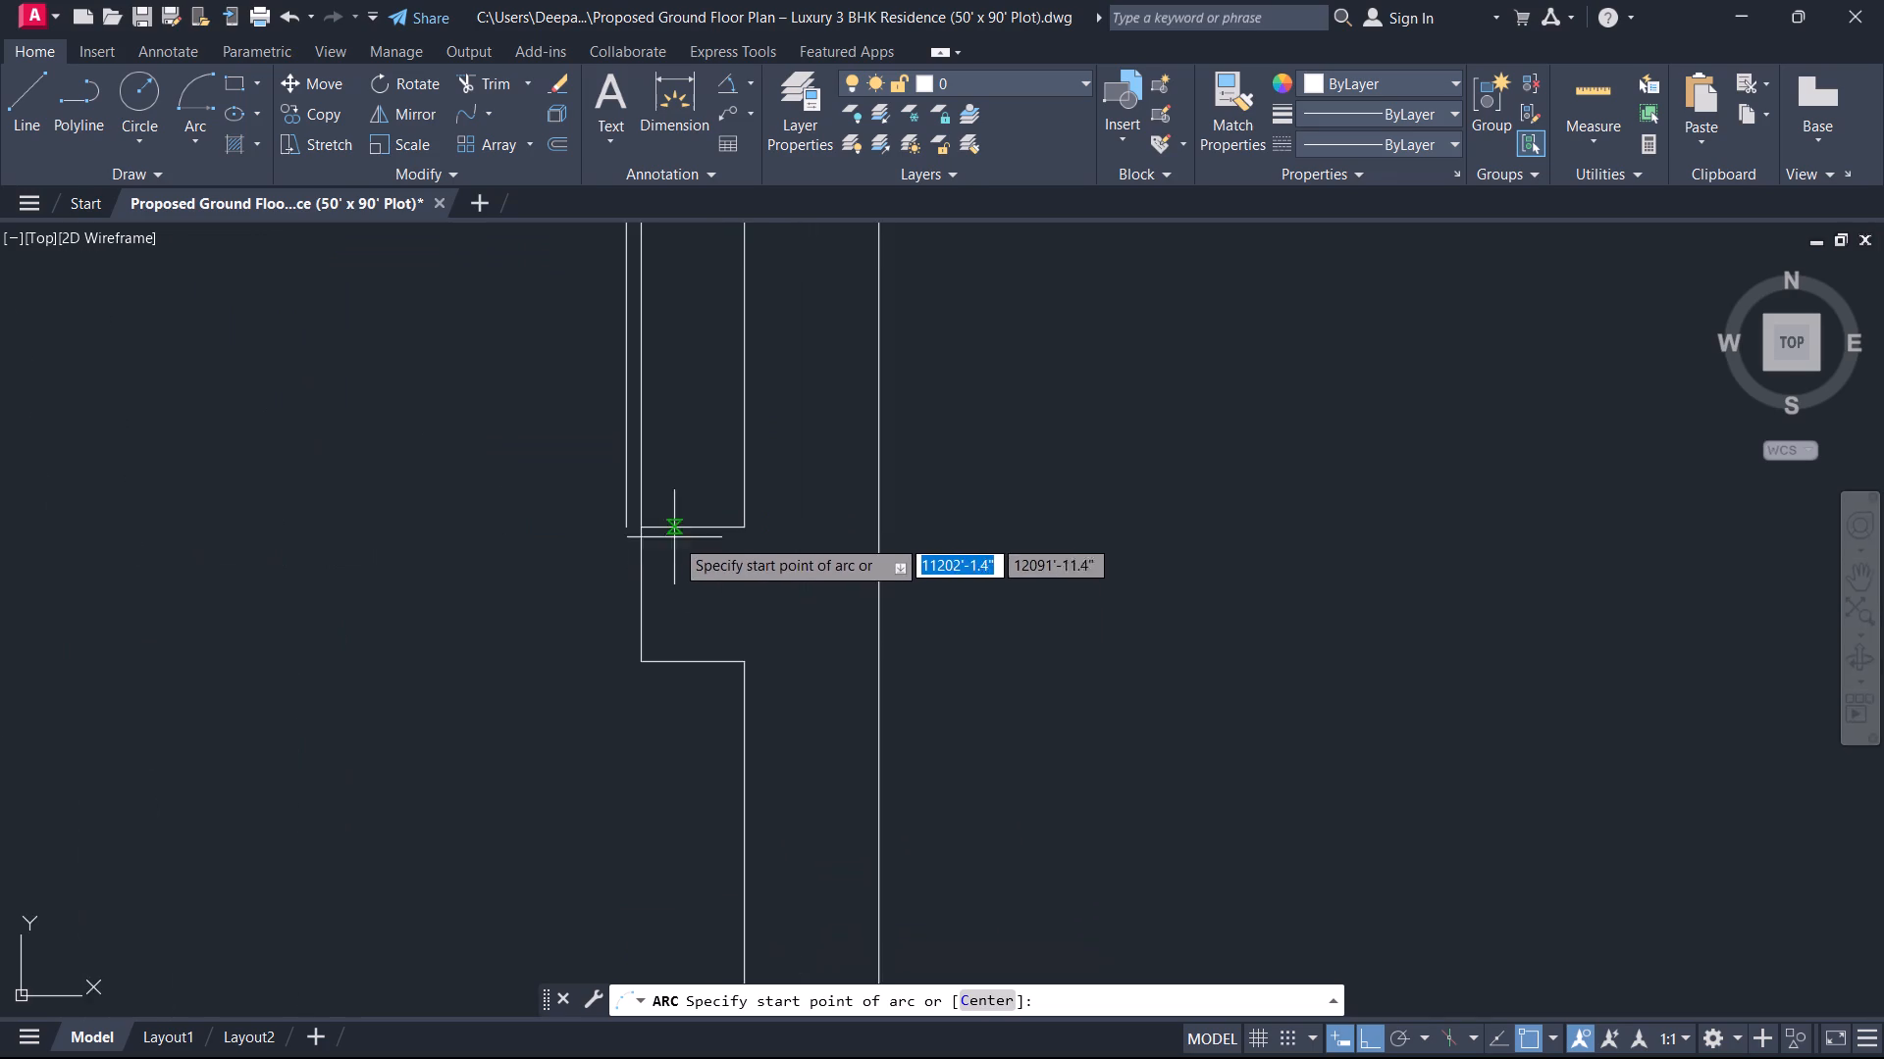
{"action": "scroll", "coordinate": [674, 537], "scroll_direction": "down", "scroll_amount": 2}
{"action": "middle_click_drag", "start_coordinate": [674, 536], "coordinate": [700, 760]}
{"action": "scroll", "coordinate": [666, 588], "scroll_direction": "up", "scroll_amount": 2}
{"action": "left_click", "coordinate": [723, 657]}
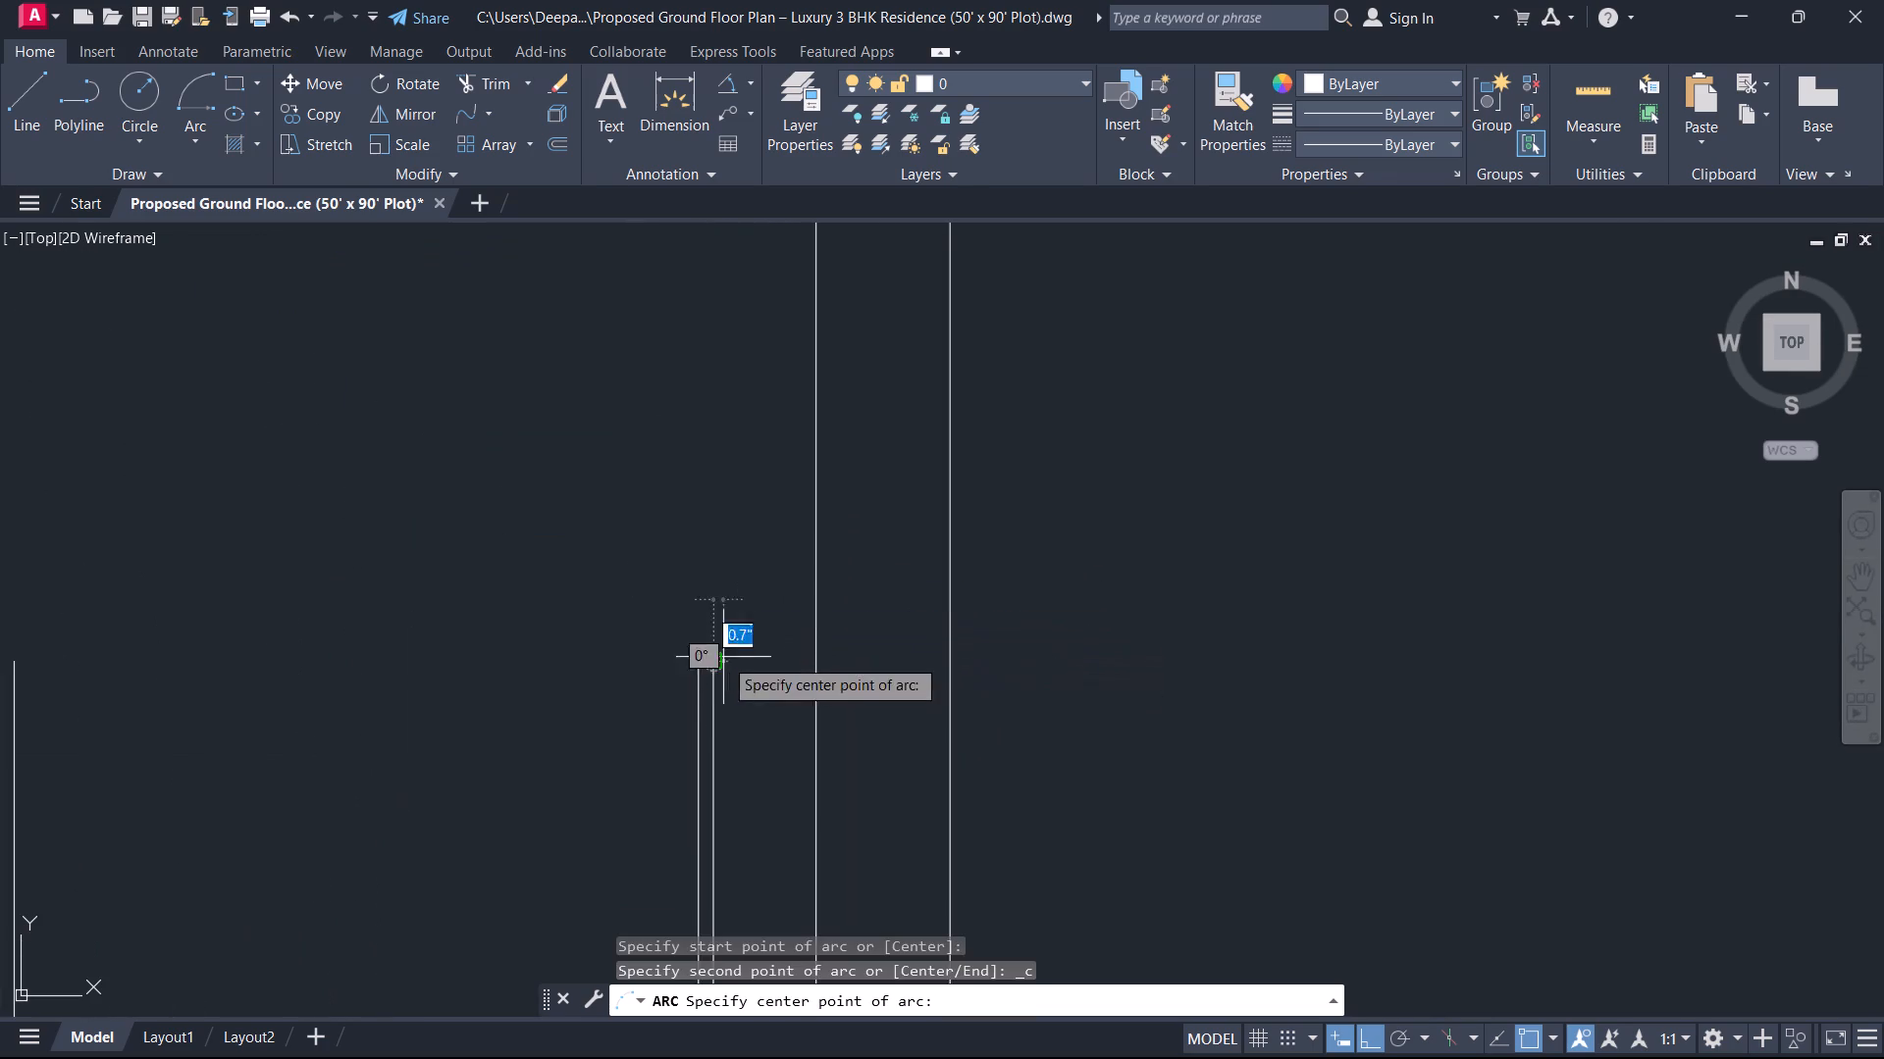
{"action": "middle_click_drag", "start_coordinate": [733, 782], "coordinate": [755, 449]}
{"action": "left_click", "coordinate": [739, 692]}
{"action": "left_click", "coordinate": [581, 680]}
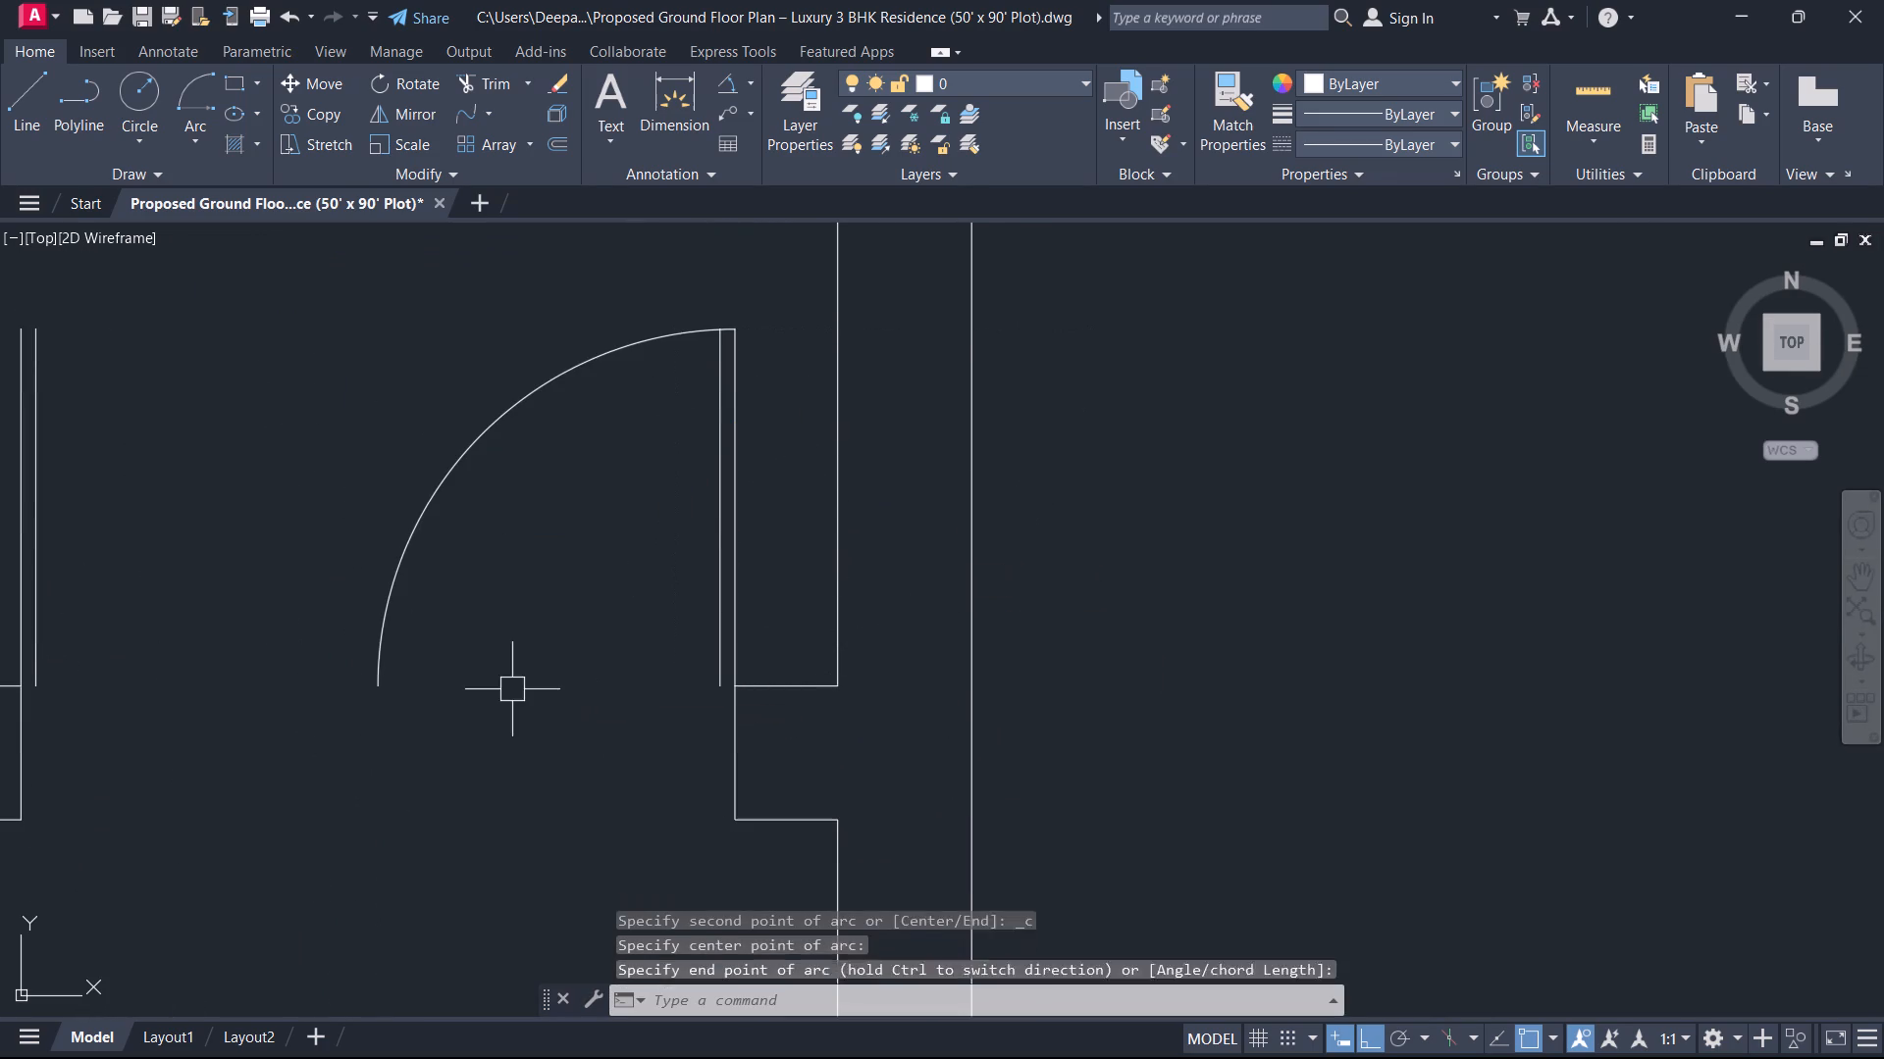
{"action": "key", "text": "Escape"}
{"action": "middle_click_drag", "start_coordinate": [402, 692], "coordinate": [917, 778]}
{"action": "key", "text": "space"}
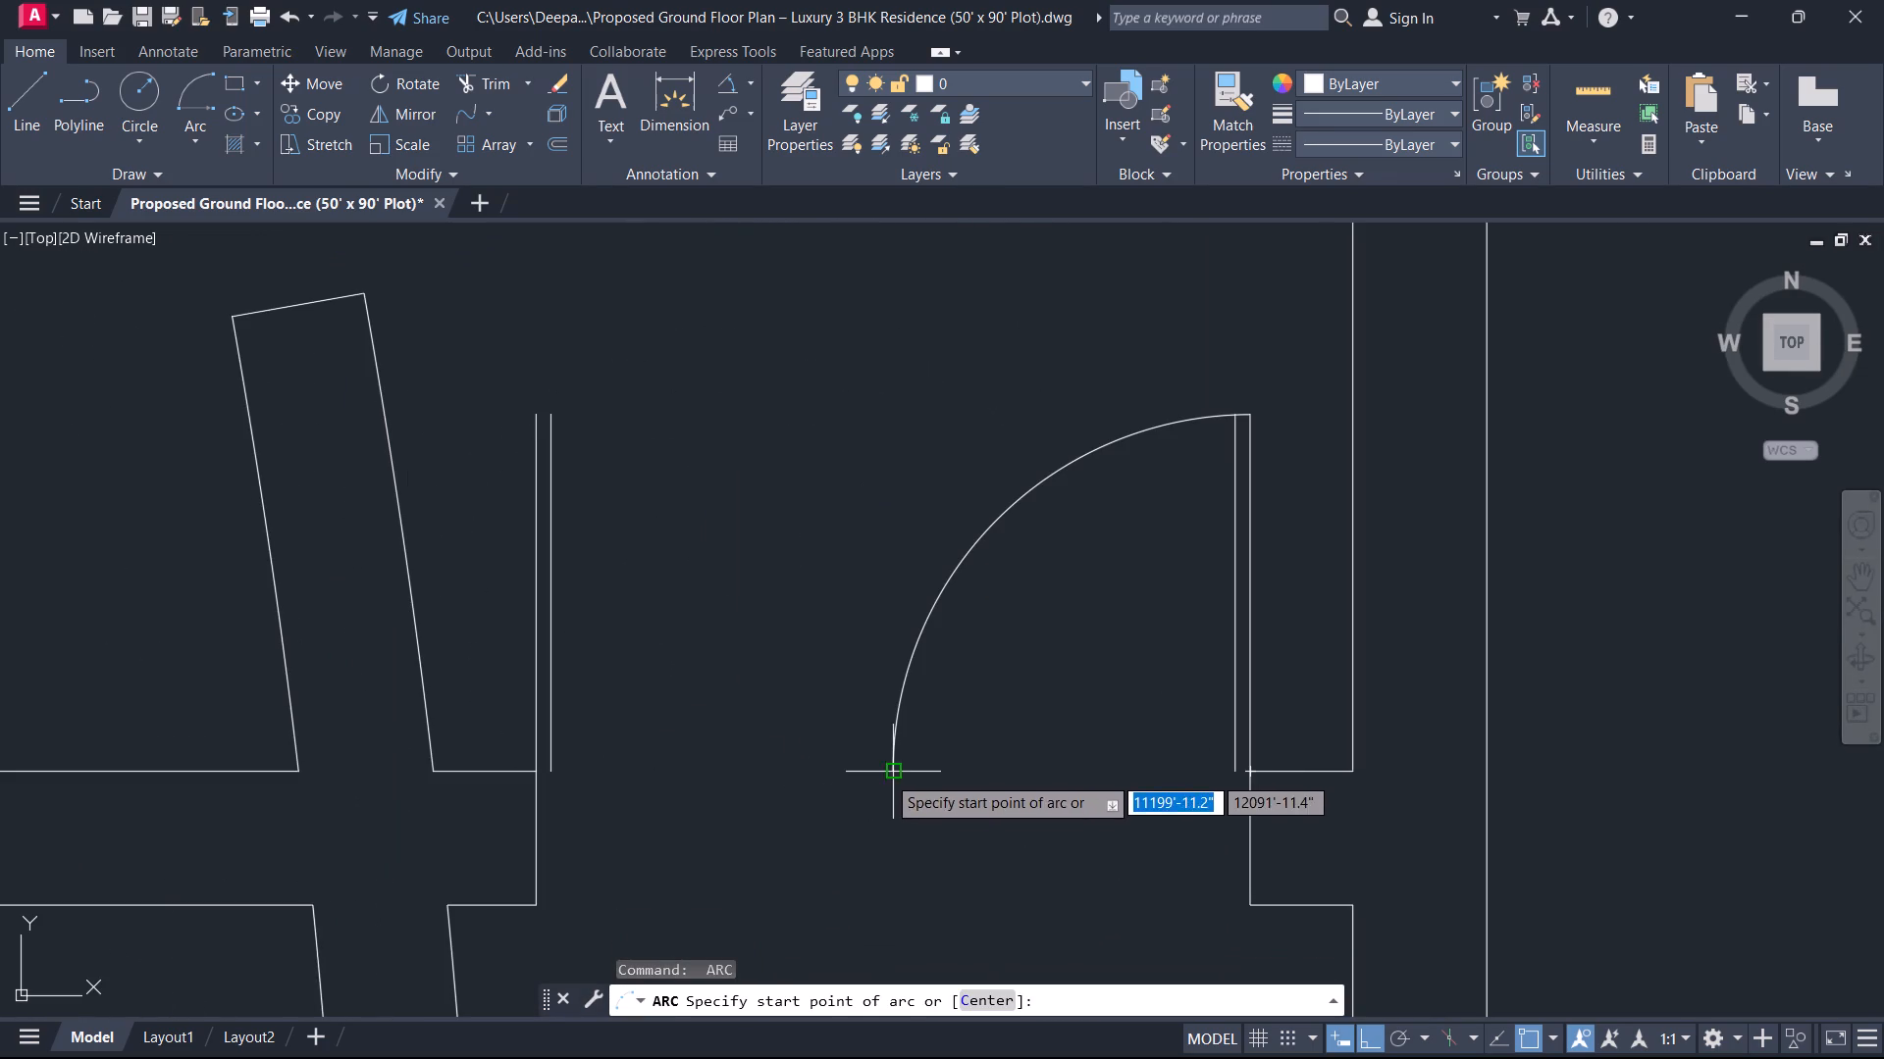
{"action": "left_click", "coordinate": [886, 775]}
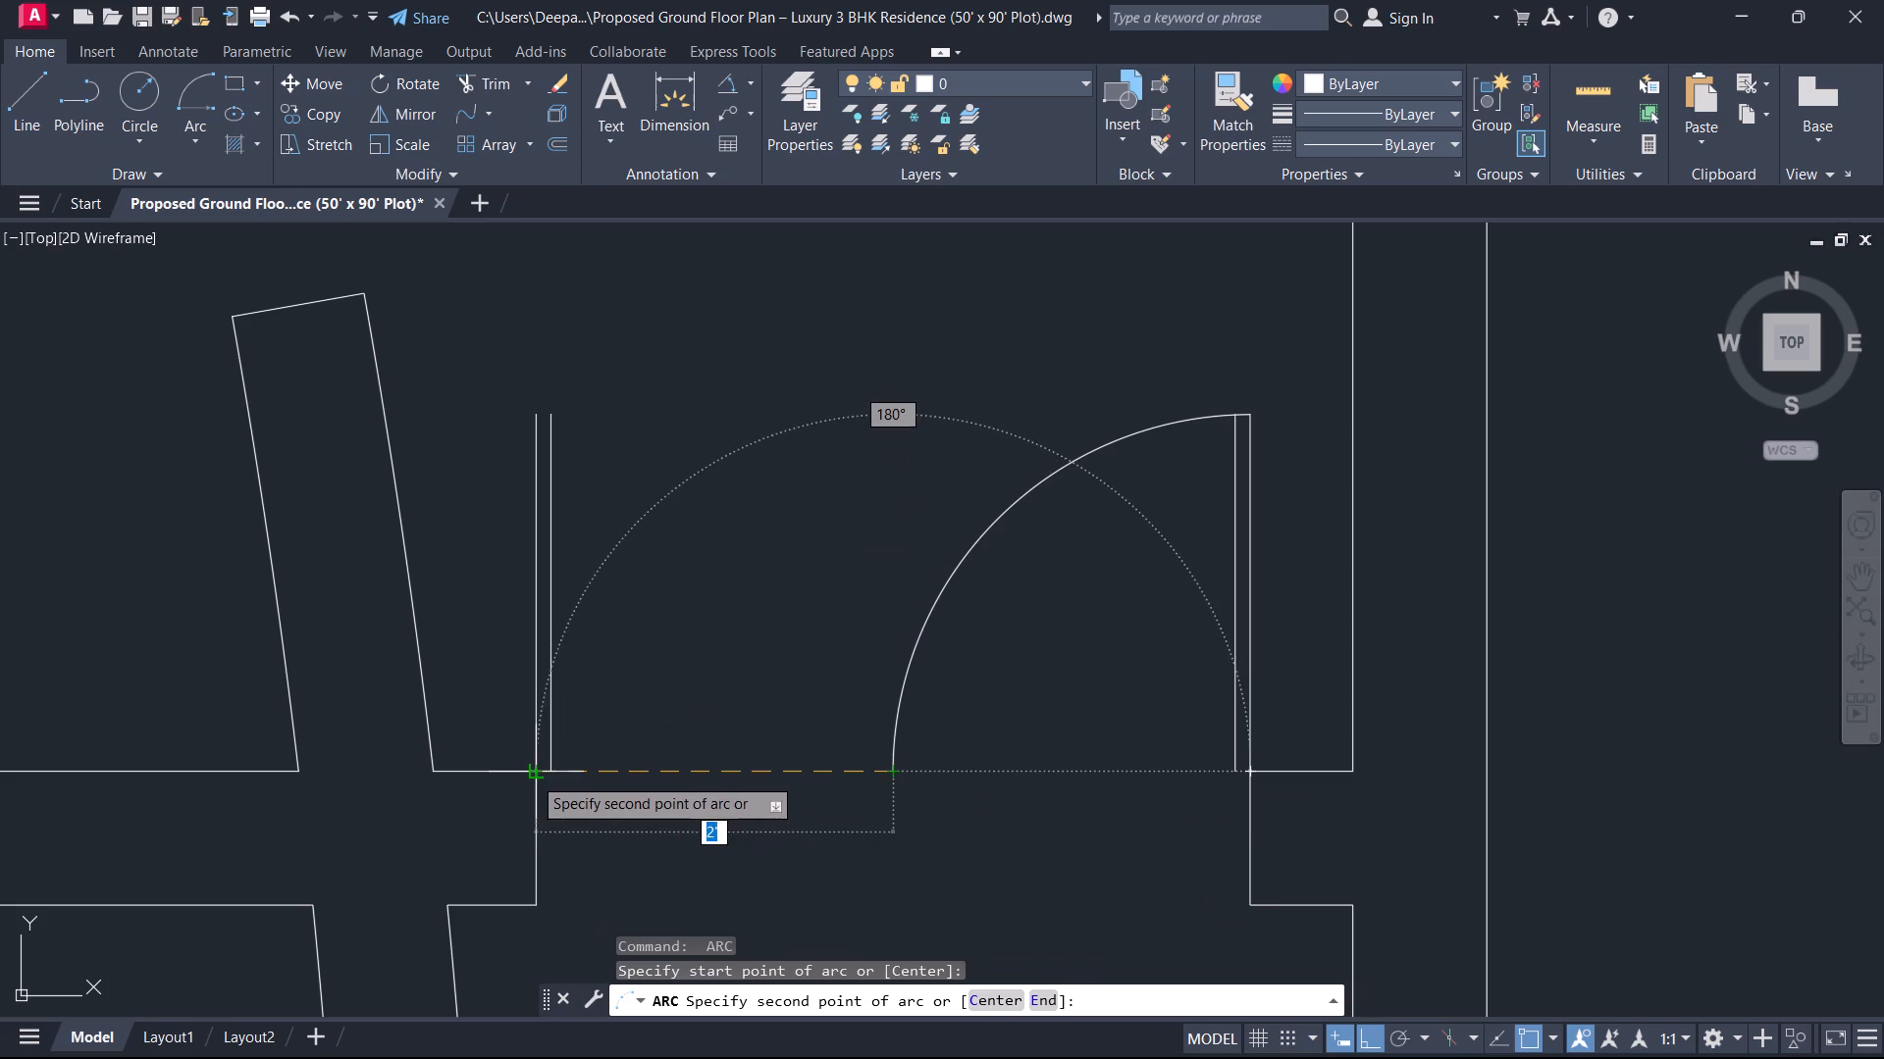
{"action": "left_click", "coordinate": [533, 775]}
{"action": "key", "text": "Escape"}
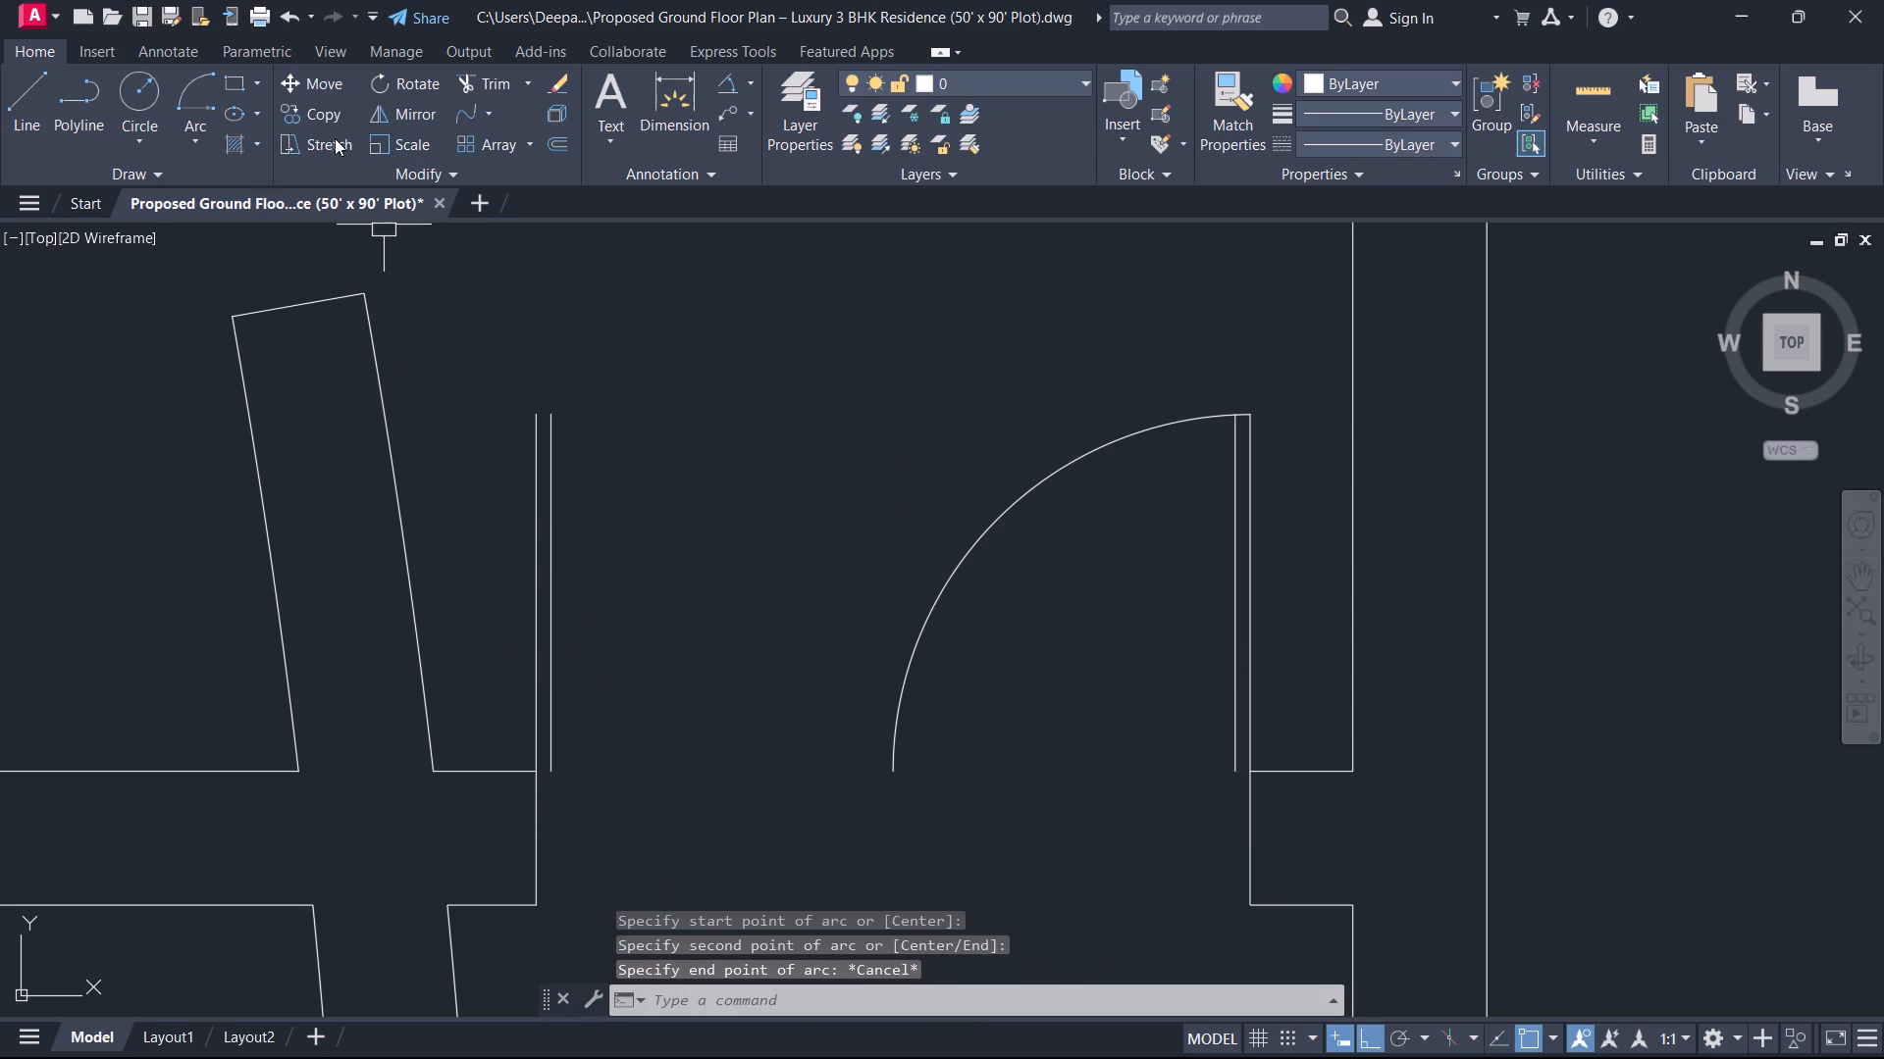
Draw the left leaf's swing arc from the opening's middle to the leaf's top end, centred on the left jamb's upper corner.
{"action": "left_click", "coordinate": [197, 96]}
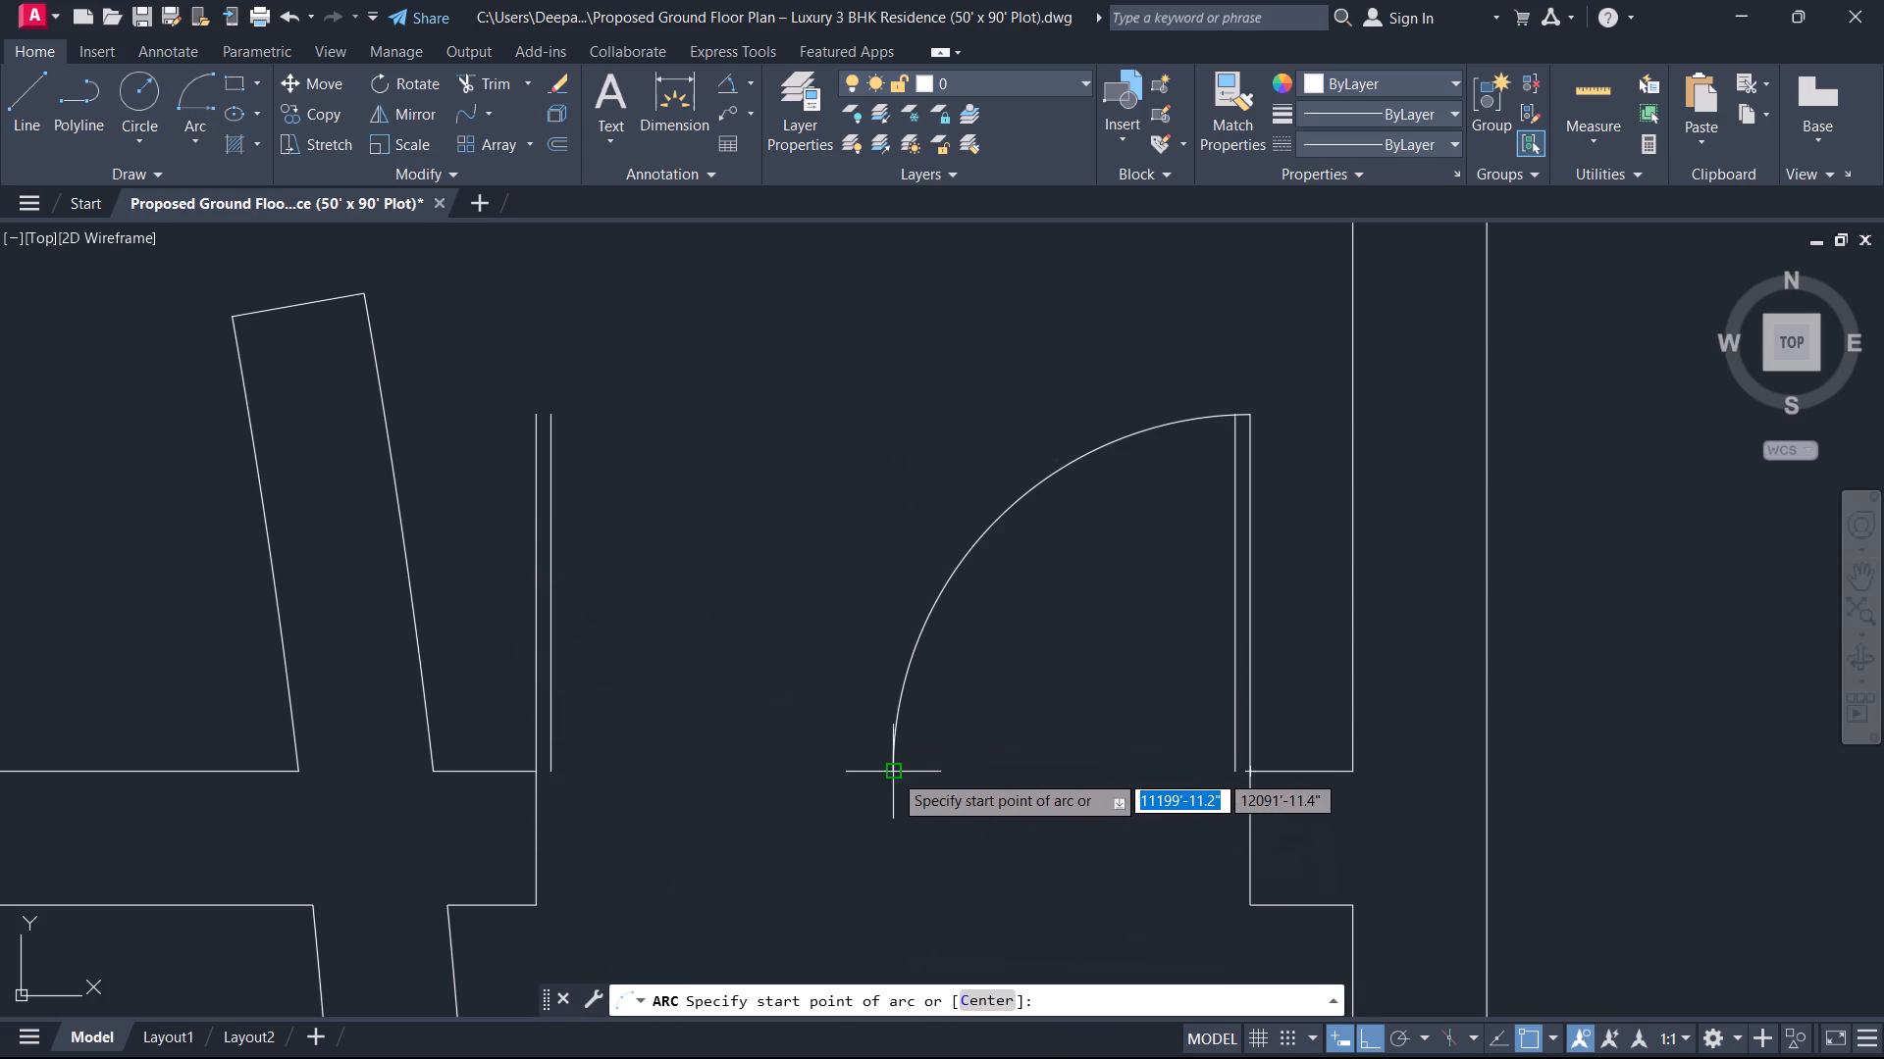
{"action": "left_click", "coordinate": [897, 769]}
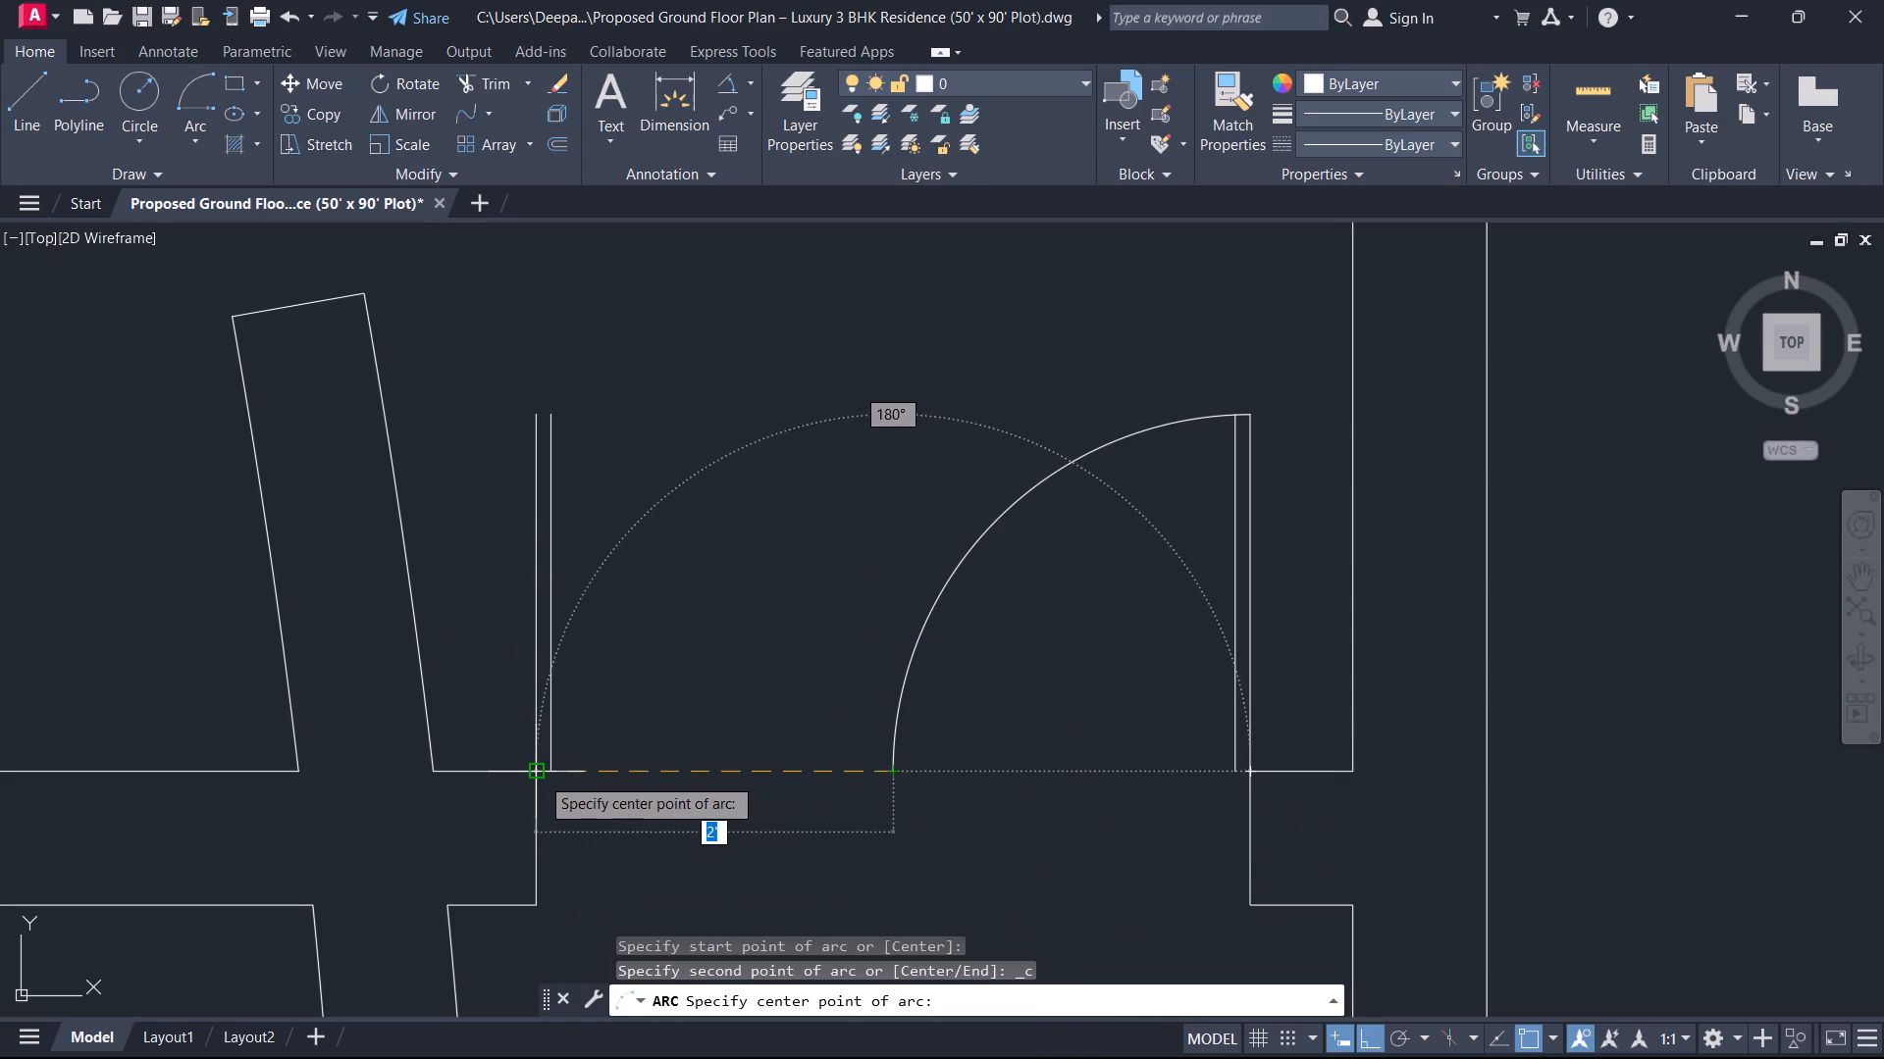
{"action": "left_click", "coordinate": [535, 776]}
{"action": "left_click", "coordinate": [499, 625]}
{"action": "key", "text": "Escape"}
Trim the left leaf's inner line where it extends above the swing arc.
{"action": "scroll", "coordinate": [554, 449], "scroll_direction": "up", "scroll_amount": 2}
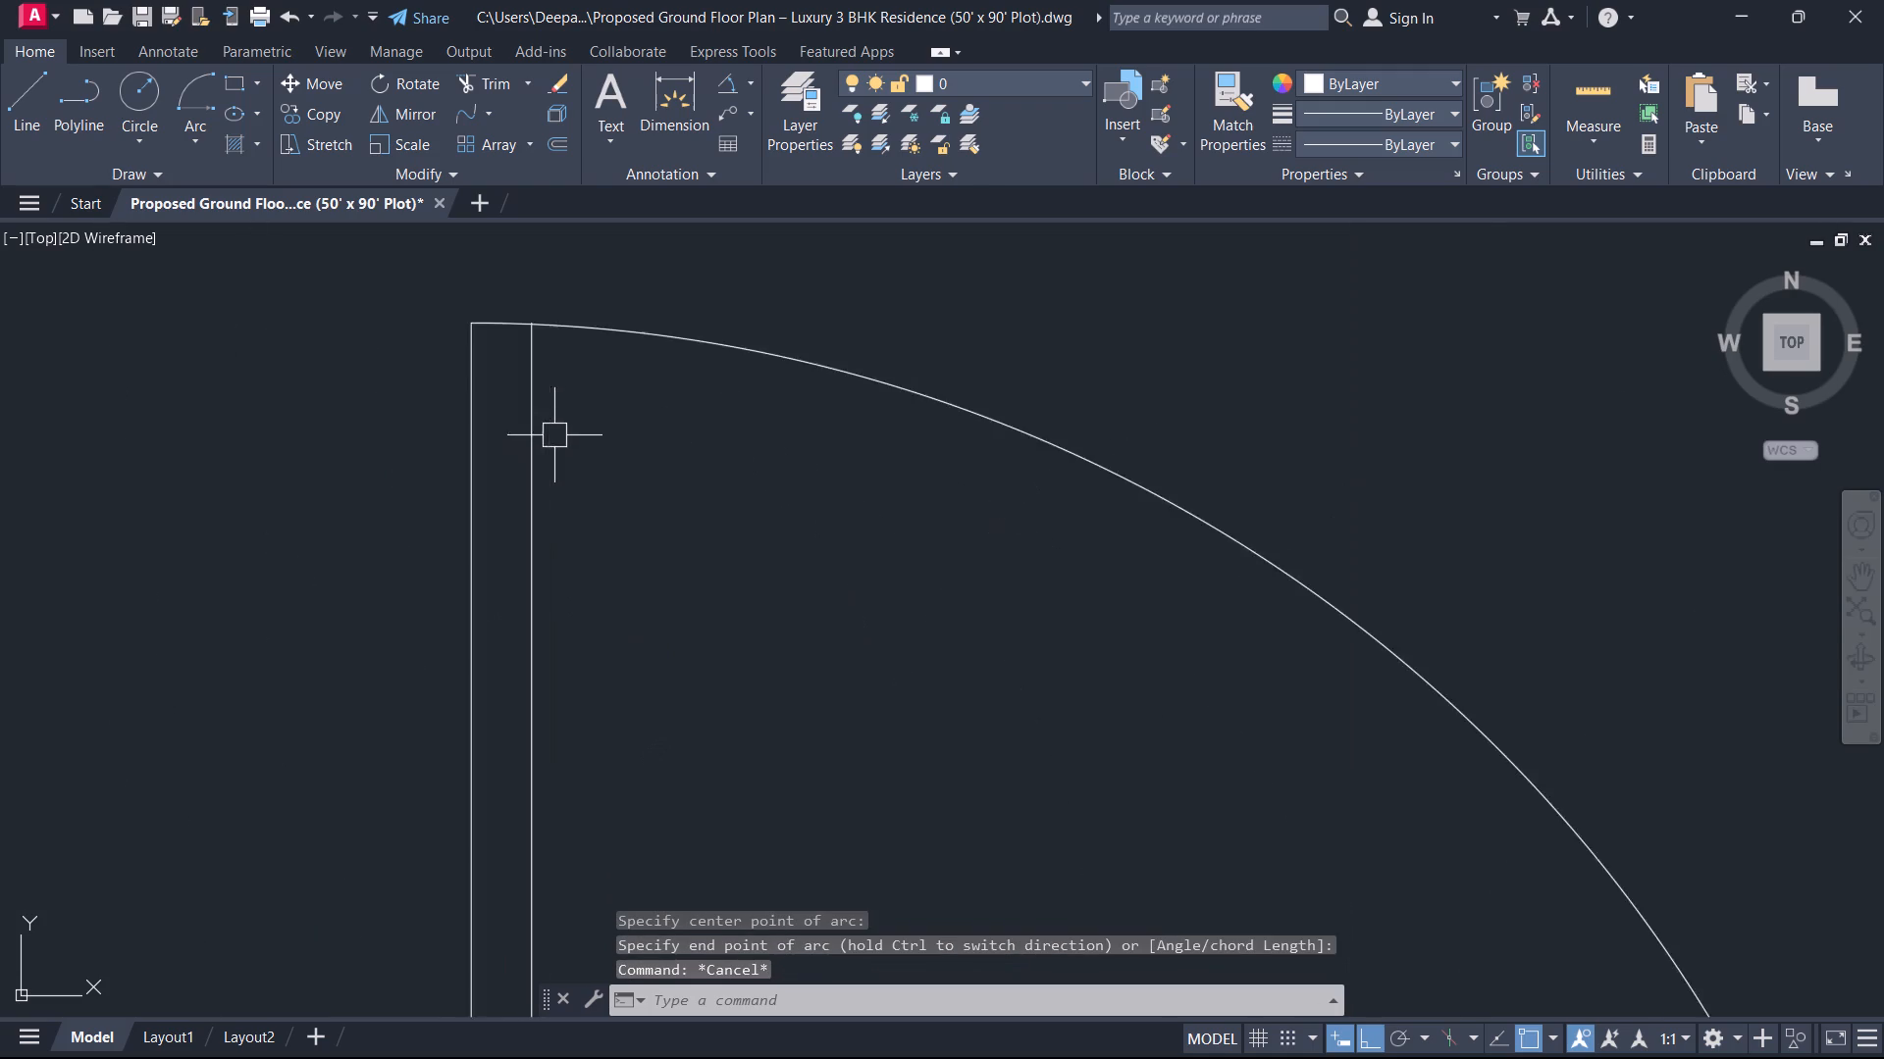
{"action": "scroll", "coordinate": [554, 434], "scroll_direction": "up", "scroll_amount": 3}
{"action": "middle_click_drag", "start_coordinate": [604, 429], "coordinate": [676, 833]}
{"action": "scroll", "coordinate": [554, 588], "scroll_direction": "up", "scroll_amount": 6}
{"action": "type", "text": "TR"}
{"action": "key", "text": "space"}
{"action": "left_click", "coordinate": [276, 574]}
{"action": "left_click", "coordinate": [174, 571]}
Trim the right leaf's inner line where it extends above its swing arc.
{"action": "scroll", "coordinate": [683, 504], "scroll_direction": "up", "scroll_amount": 2}
{"action": "scroll", "coordinate": [686, 506], "scroll_direction": "down", "scroll_amount": 1}
{"action": "scroll", "coordinate": [695, 511], "scroll_direction": "up", "scroll_amount": 1}
{"action": "scroll", "coordinate": [706, 516], "scroll_direction": "down", "scroll_amount": 4}
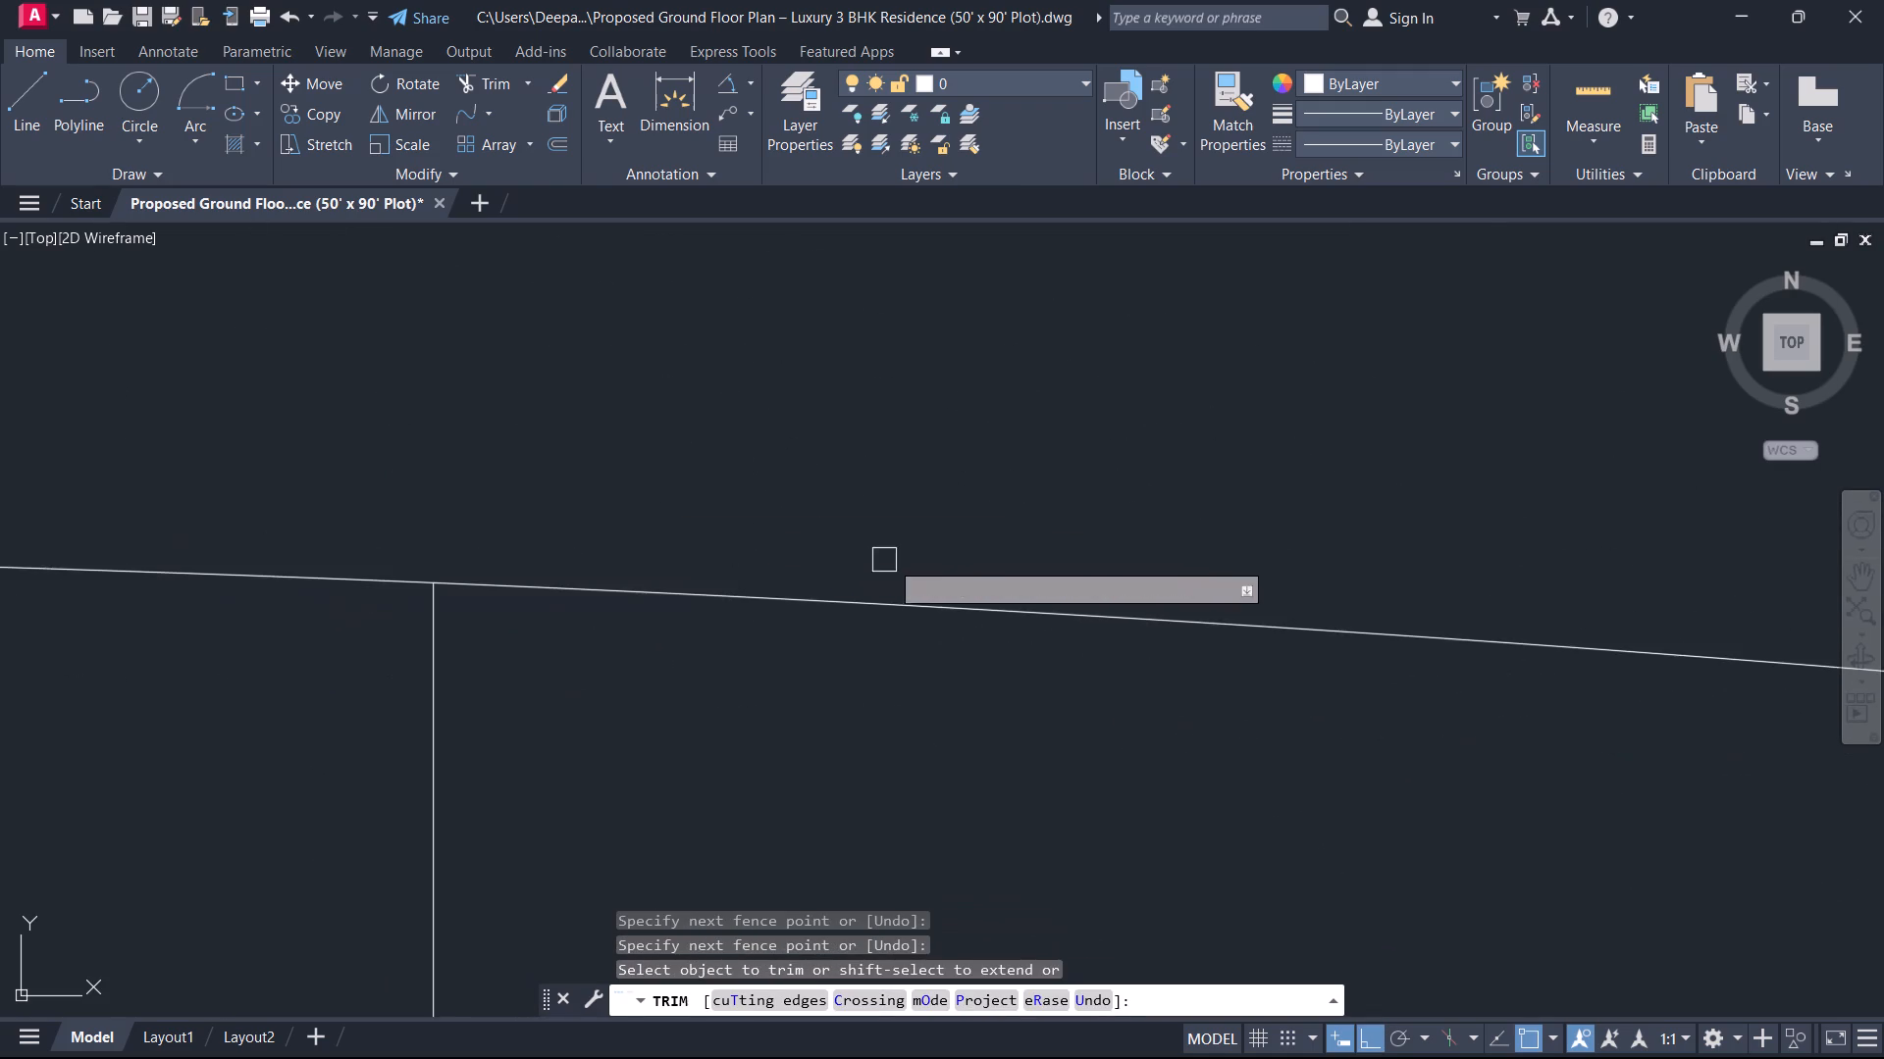
{"action": "scroll", "coordinate": [889, 560], "scroll_direction": "down", "scroll_amount": 3}
{"action": "scroll", "coordinate": [1059, 695], "scroll_direction": "down", "scroll_amount": 2}
{"action": "middle_click_drag", "start_coordinate": [1059, 695], "coordinate": [0, 791]}
{"action": "scroll", "coordinate": [872, 722], "scroll_direction": "down", "scroll_amount": 4}
{"action": "scroll", "coordinate": [872, 722], "scroll_direction": "up", "scroll_amount": 2}
{"action": "scroll", "coordinate": [879, 720], "scroll_direction": "down", "scroll_amount": 1}
{"action": "scroll", "coordinate": [1032, 702], "scroll_direction": "up", "scroll_amount": 3}
{"action": "scroll", "coordinate": [1043, 701], "scroll_direction": "down", "scroll_amount": 1}
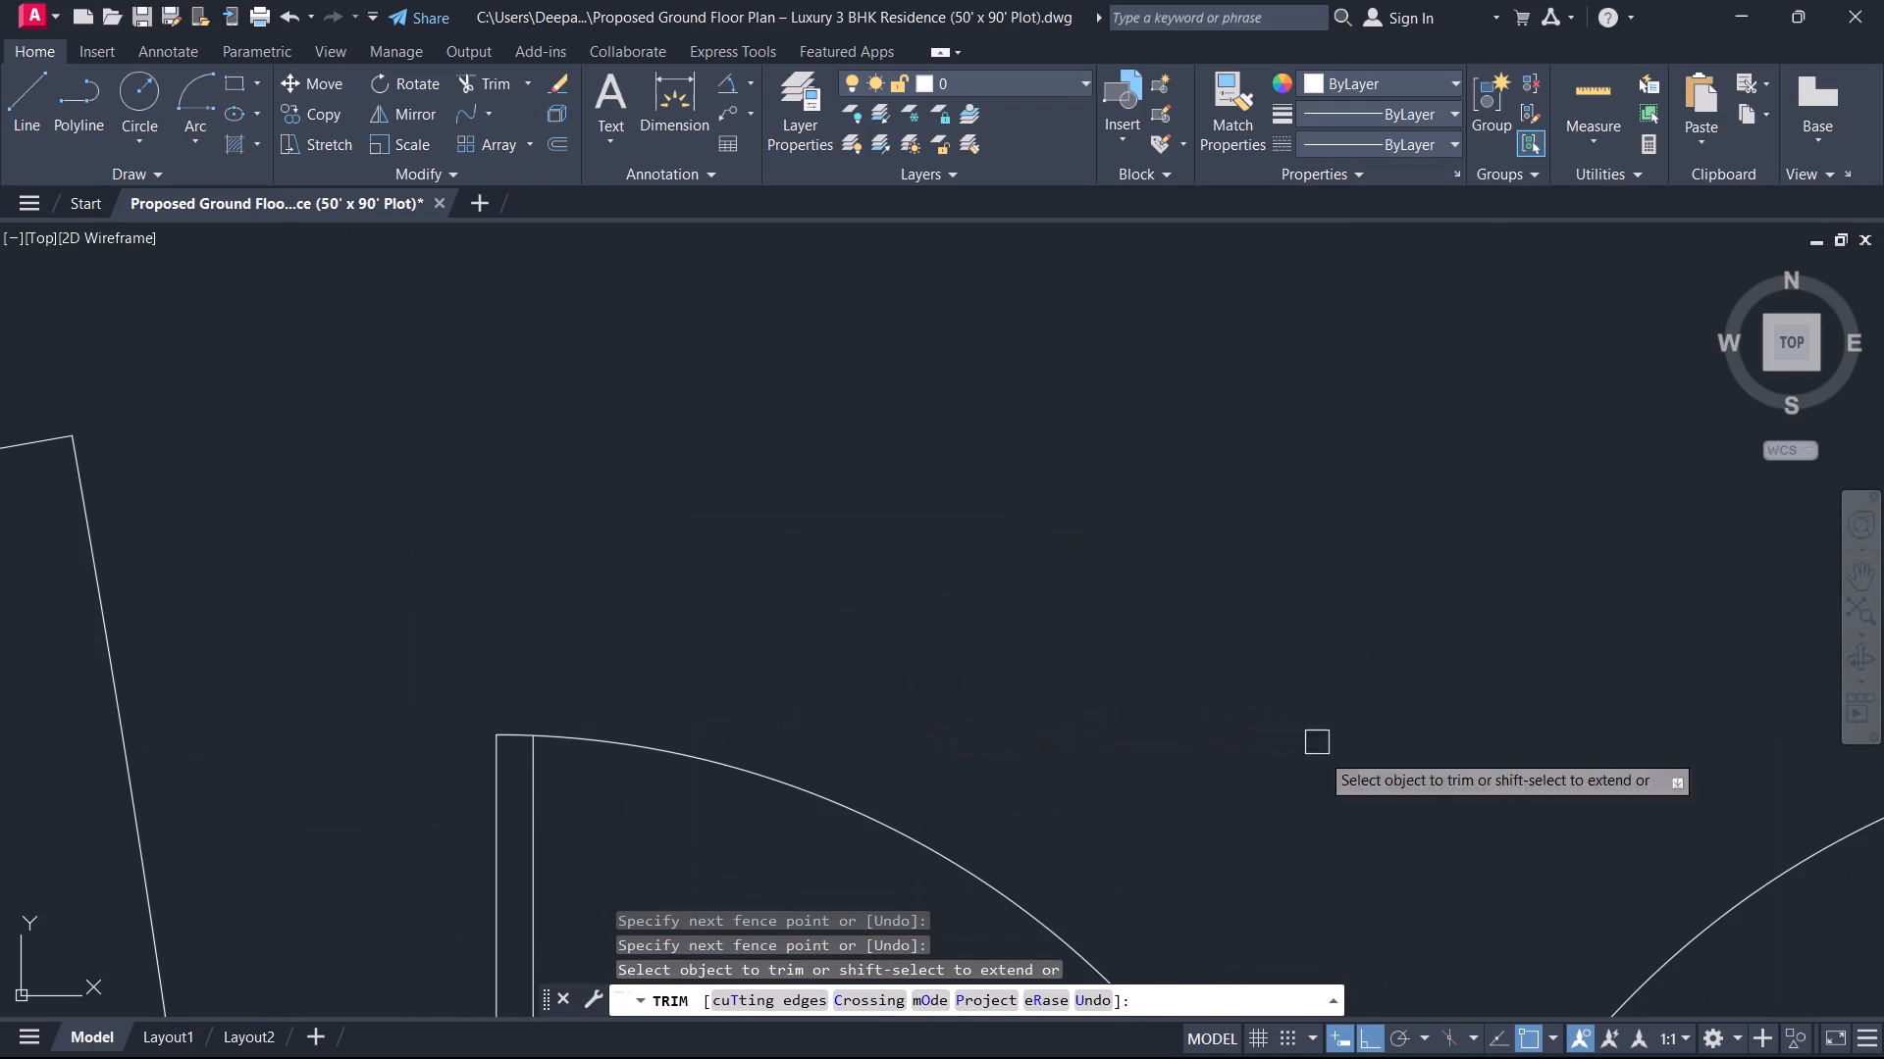
{"action": "middle_click_drag", "start_coordinate": [1590, 860], "coordinate": [636, 611]}
{"action": "scroll", "coordinate": [1052, 525], "scroll_direction": "up", "scroll_amount": 5}
{"action": "middle_click_drag", "start_coordinate": [1402, 511], "coordinate": [603, 918]}
{"action": "scroll", "coordinate": [1004, 755], "scroll_direction": "up", "scroll_amount": 1}
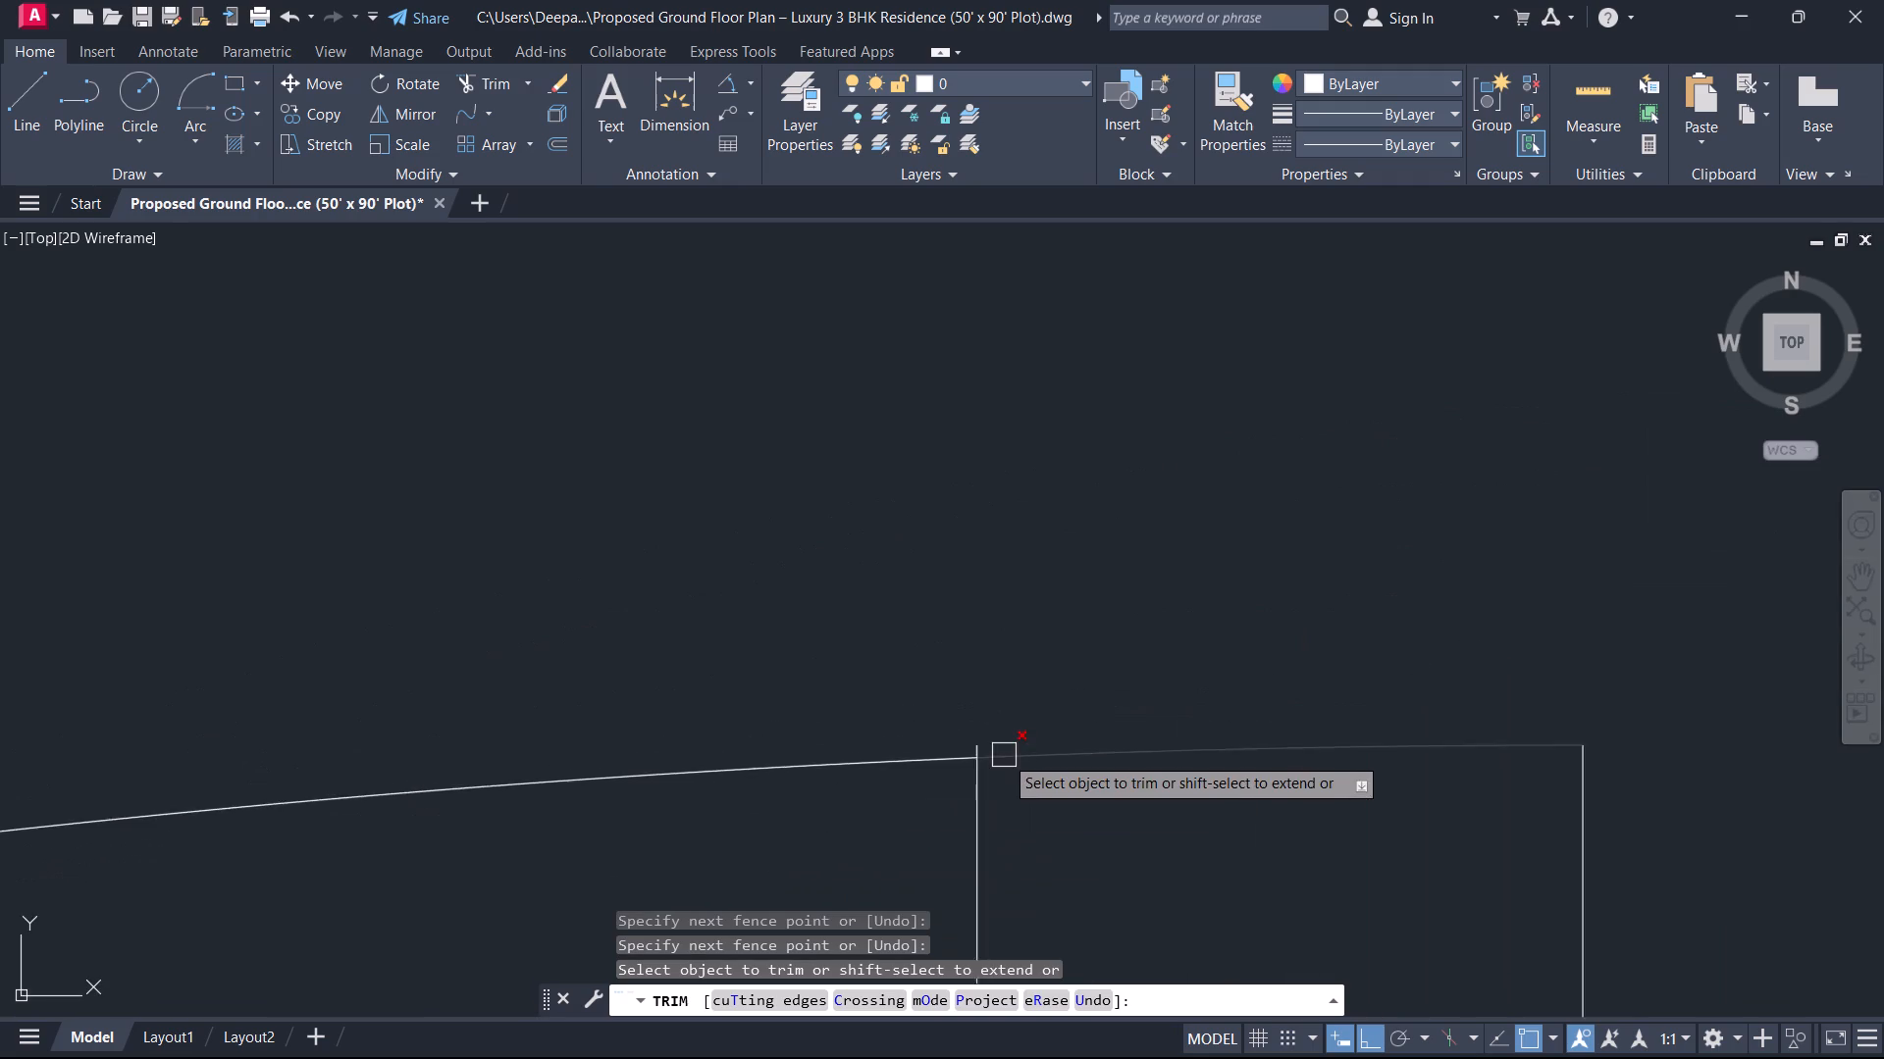
{"action": "scroll", "coordinate": [1004, 755], "scroll_direction": "up", "scroll_amount": 5}
{"action": "left_click", "coordinate": [990, 732]}
{"action": "left_click", "coordinate": [714, 766]}
{"action": "key", "text": "Escape"}
Close the right leaf's bottom with a short line from its inner line to the right jamb's upper corner.
{"action": "scroll", "coordinate": [871, 692], "scroll_direction": "down", "scroll_amount": 8}
{"action": "scroll", "coordinate": [995, 673], "scroll_direction": "up", "scroll_amount": 1}
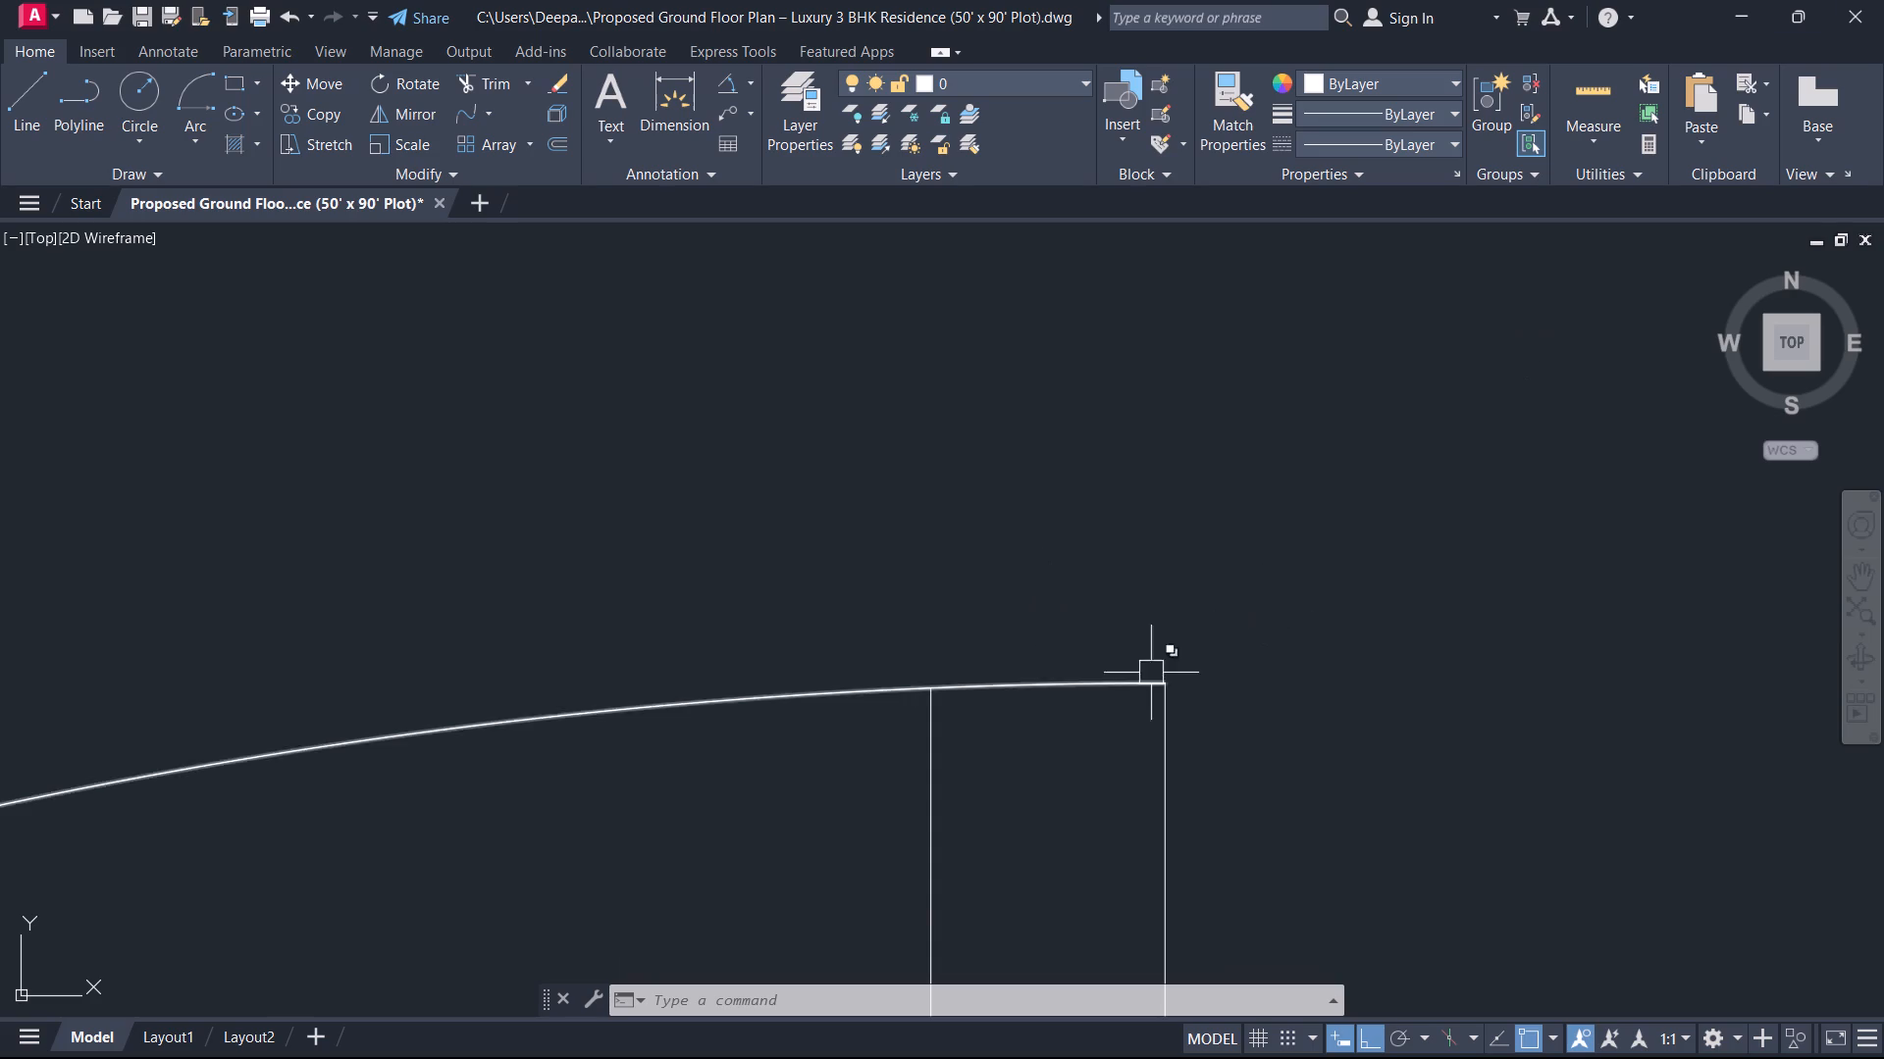
{"action": "scroll", "coordinate": [1073, 625], "scroll_direction": "down", "scroll_amount": 2}
{"action": "scroll", "coordinate": [1045, 641], "scroll_direction": "up", "scroll_amount": 3}
{"action": "scroll", "coordinate": [1023, 655], "scroll_direction": "down", "scroll_amount": 2}
{"action": "scroll", "coordinate": [917, 871], "scroll_direction": "down", "scroll_amount": 1}
{"action": "middle_click_drag", "start_coordinate": [916, 871], "coordinate": [889, 674]}
{"action": "scroll", "coordinate": [889, 674], "scroll_direction": "down", "scroll_amount": 1}
{"action": "scroll", "coordinate": [881, 720], "scroll_direction": "up", "scroll_amount": 1}
{"action": "scroll", "coordinate": [876, 735], "scroll_direction": "down", "scroll_amount": 3}
{"action": "middle_click_drag", "start_coordinate": [822, 801], "coordinate": [835, 648]}
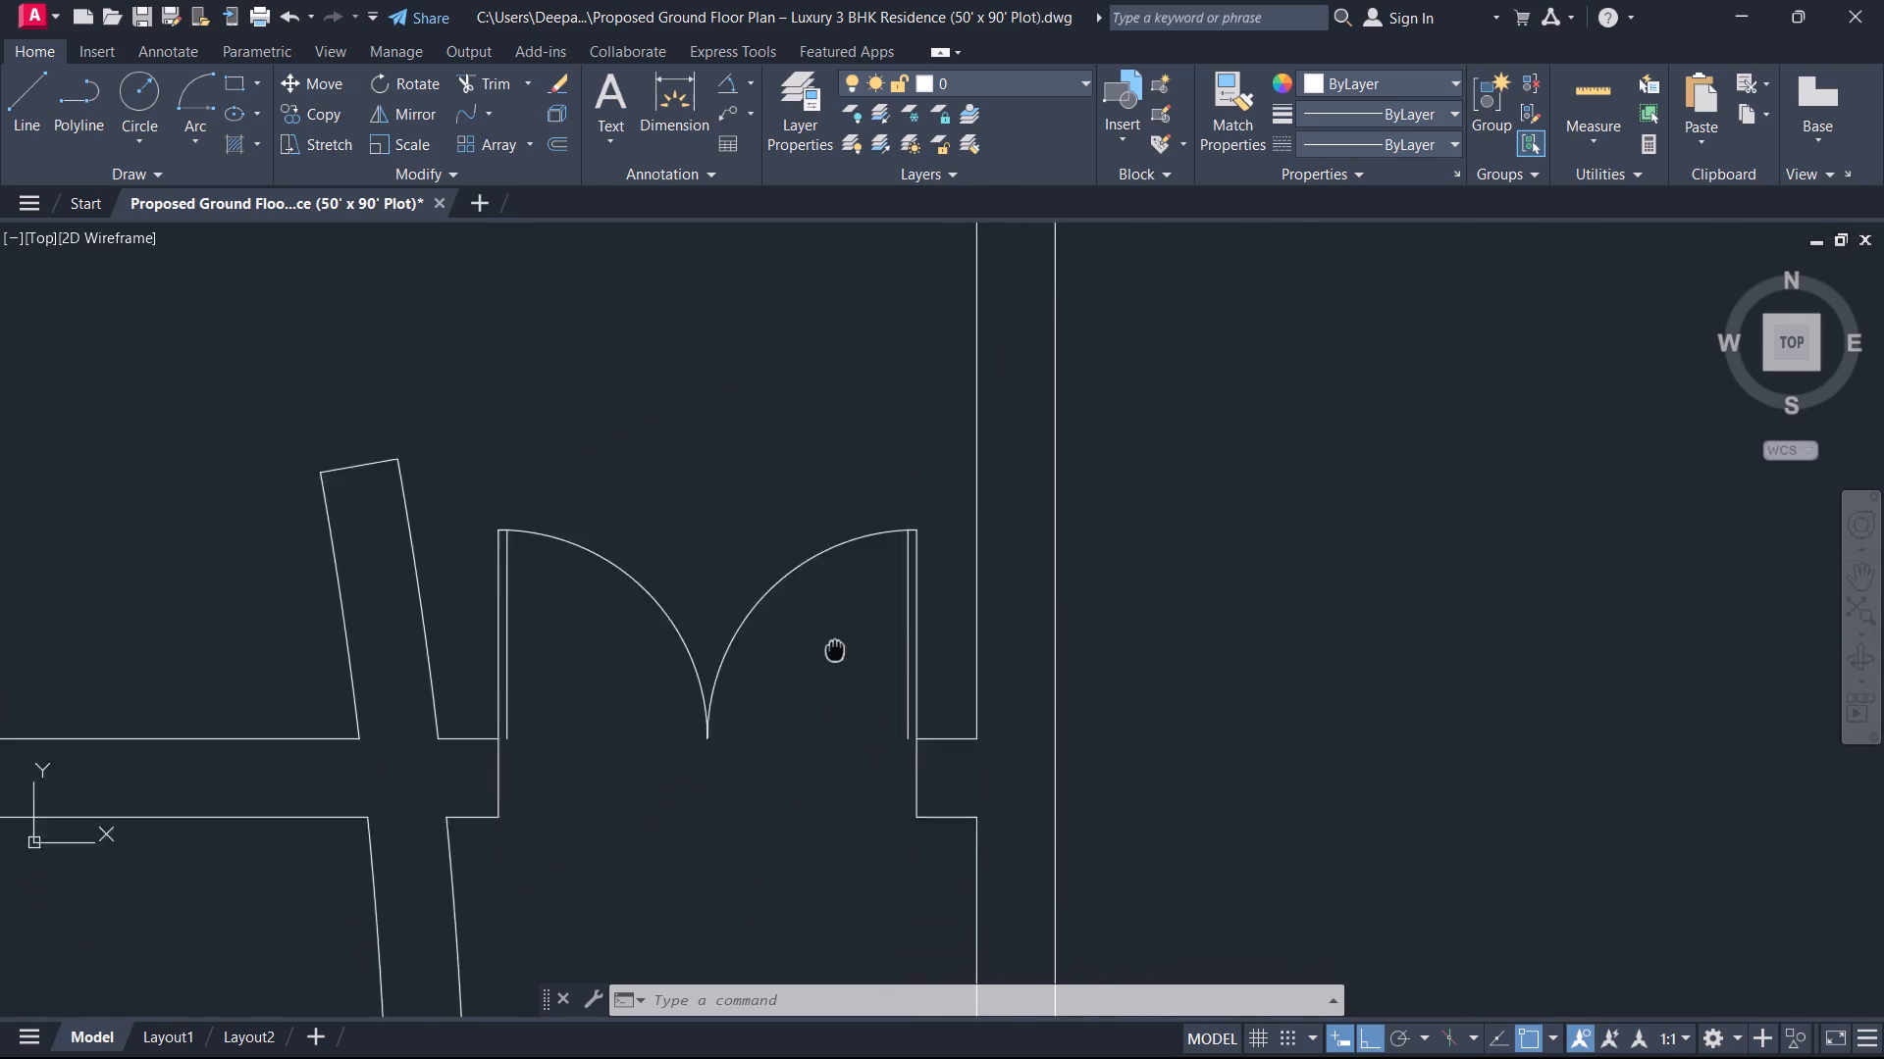
{"action": "middle_click_drag", "start_coordinate": [835, 648], "coordinate": [835, 644]}
{"action": "scroll", "coordinate": [835, 644], "scroll_direction": "up", "scroll_amount": 1}
{"action": "type", "text": "L"}
{"action": "key", "text": "space"}
{"action": "scroll", "coordinate": [913, 813], "scroll_direction": "up", "scroll_amount": 3}
{"action": "left_click", "coordinate": [993, 758]}
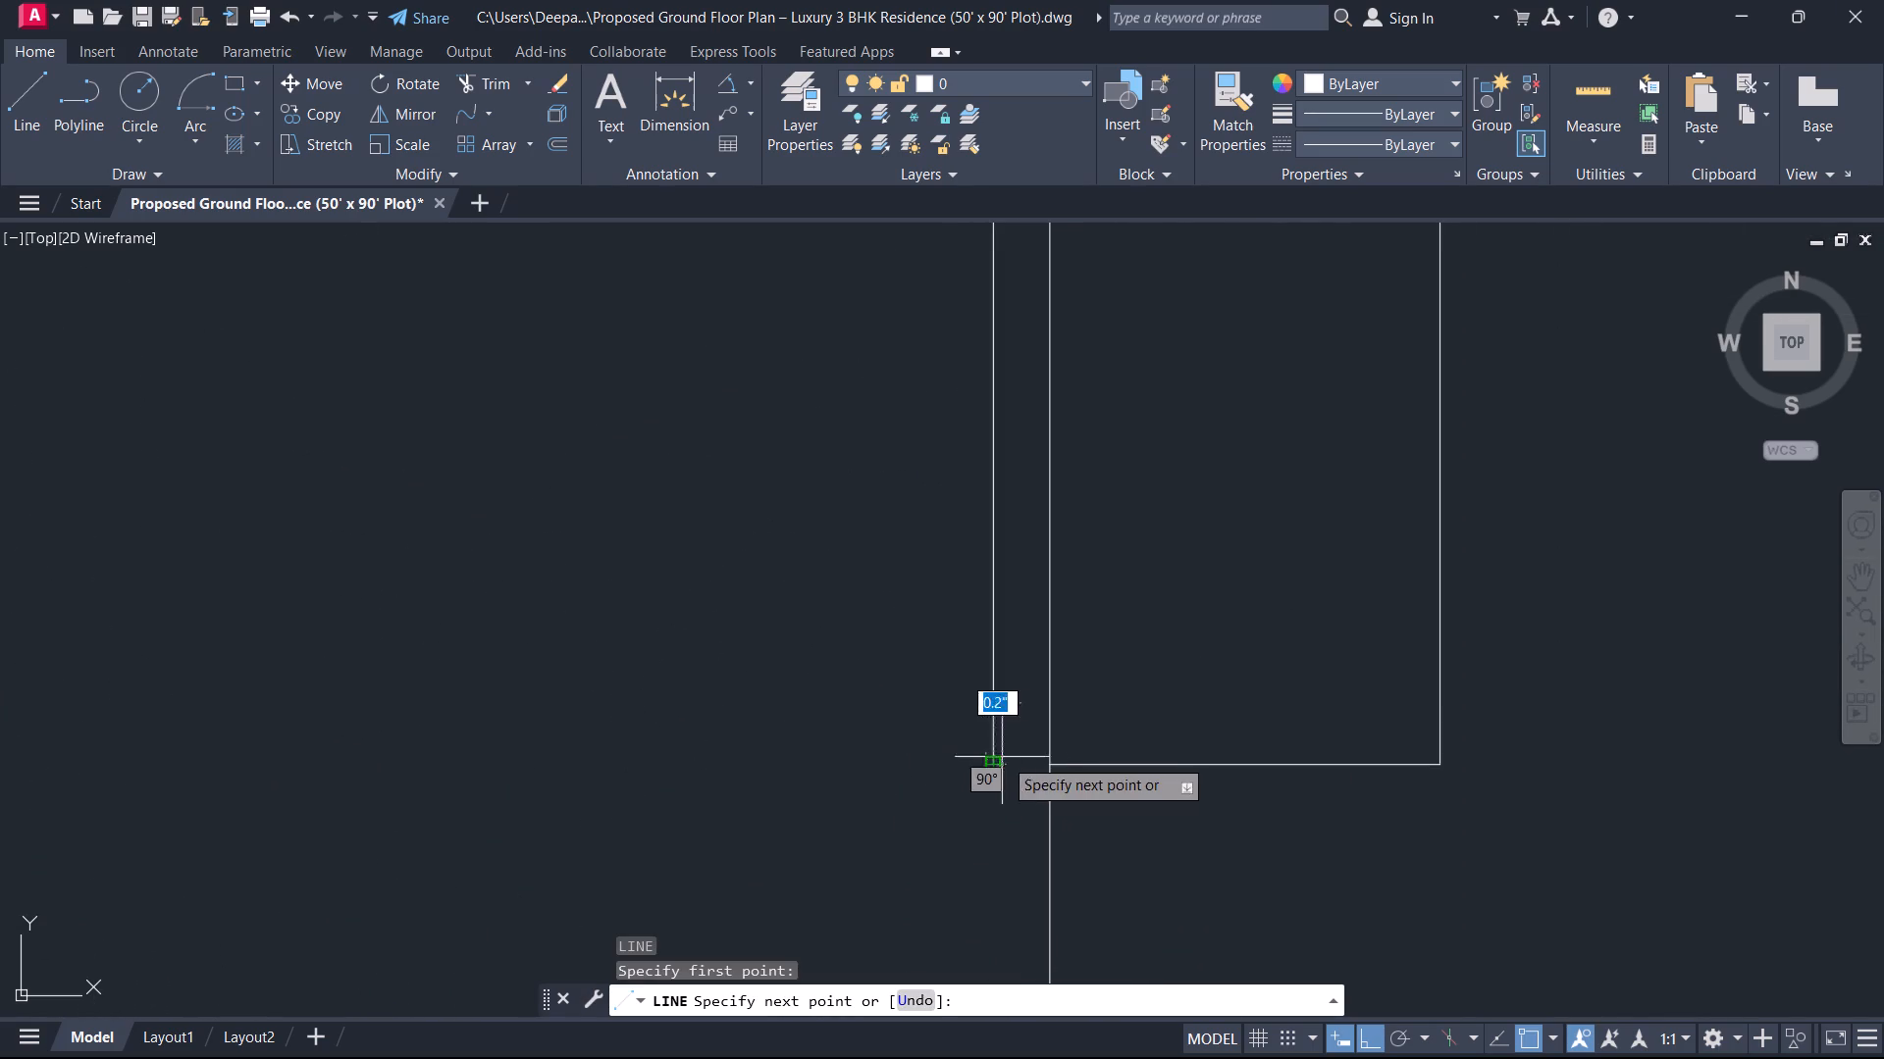
{"action": "left_click", "coordinate": [1043, 763]}
{"action": "key", "text": "Escape"}
Close the left leaf's bottom with a short line from its inner line to the left jamb's upper corner.
{"action": "scroll", "coordinate": [844, 766], "scroll_direction": "down", "scroll_amount": 3}
{"action": "middle_click_drag", "start_coordinate": [896, 792], "coordinate": [1715, 728]}
{"action": "scroll", "coordinate": [1162, 713], "scroll_direction": "up", "scroll_amount": 2}
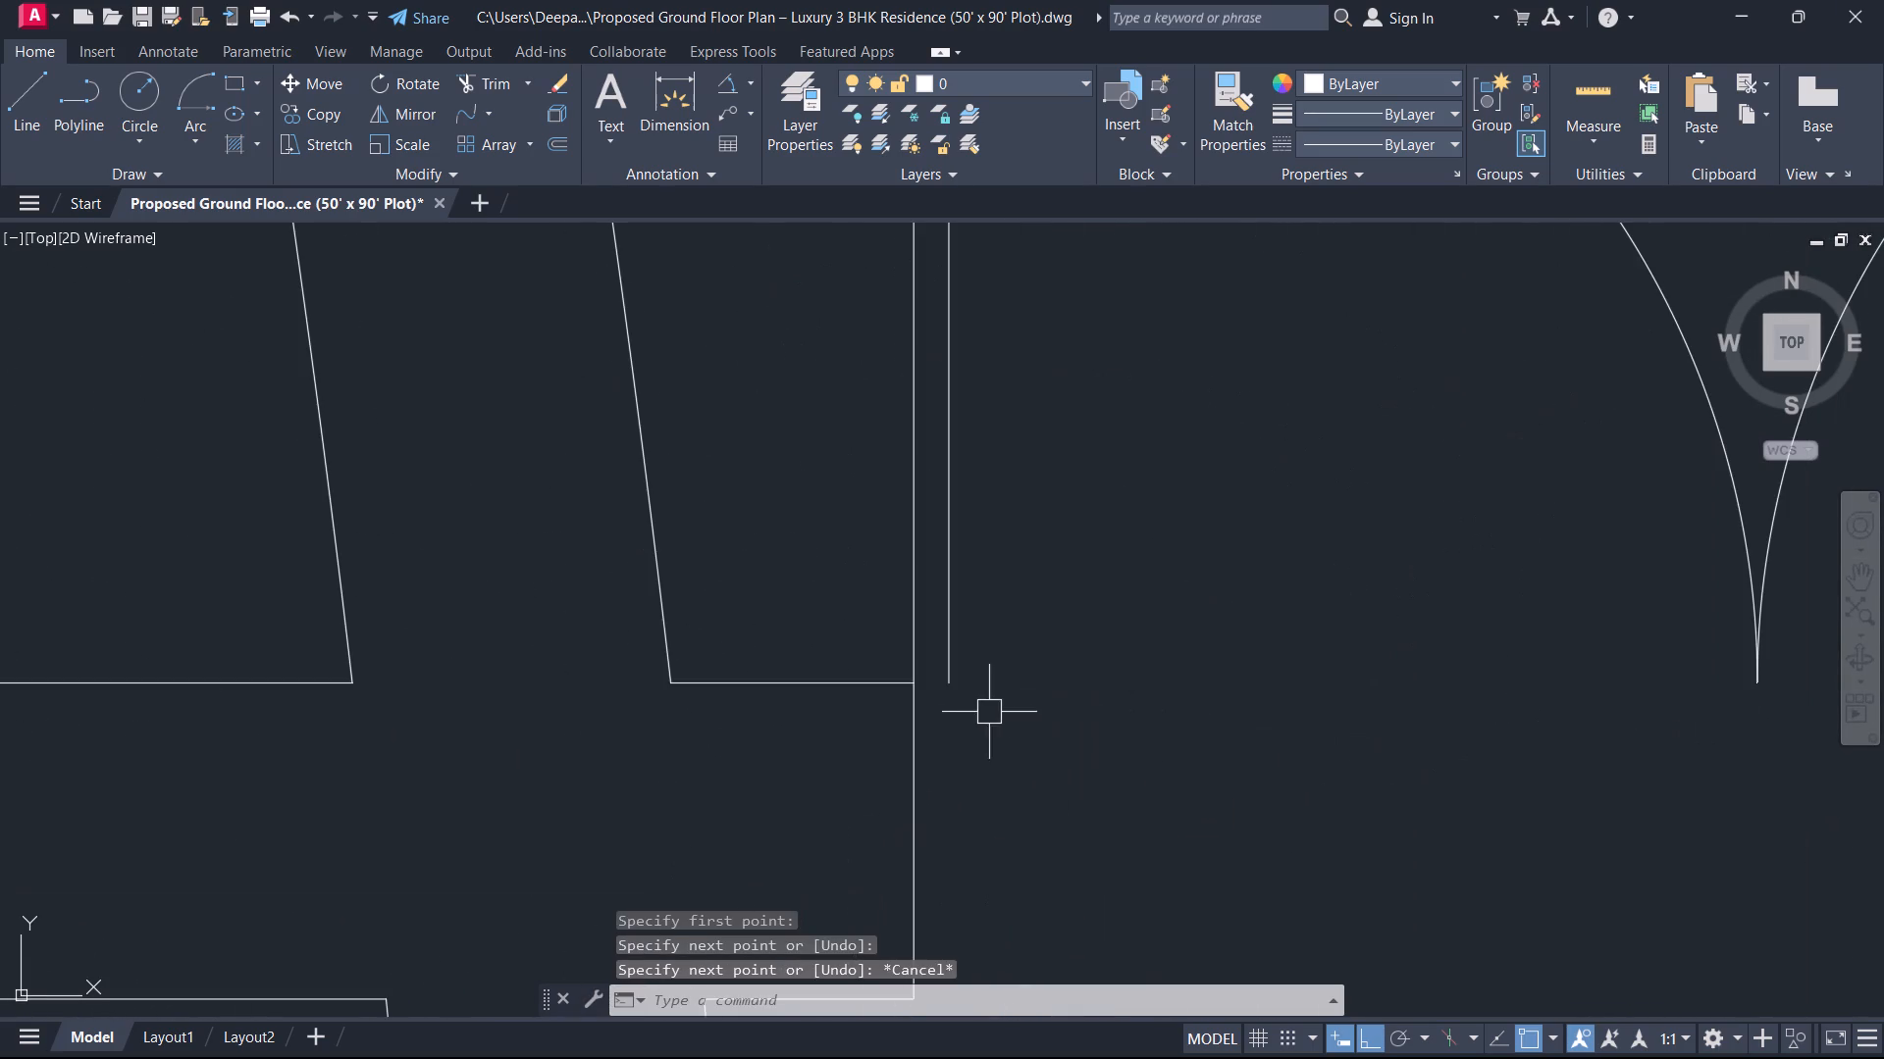
{"action": "key", "text": "space"}
{"action": "left_click", "coordinate": [950, 684]}
{"action": "left_click", "coordinate": [920, 682]}
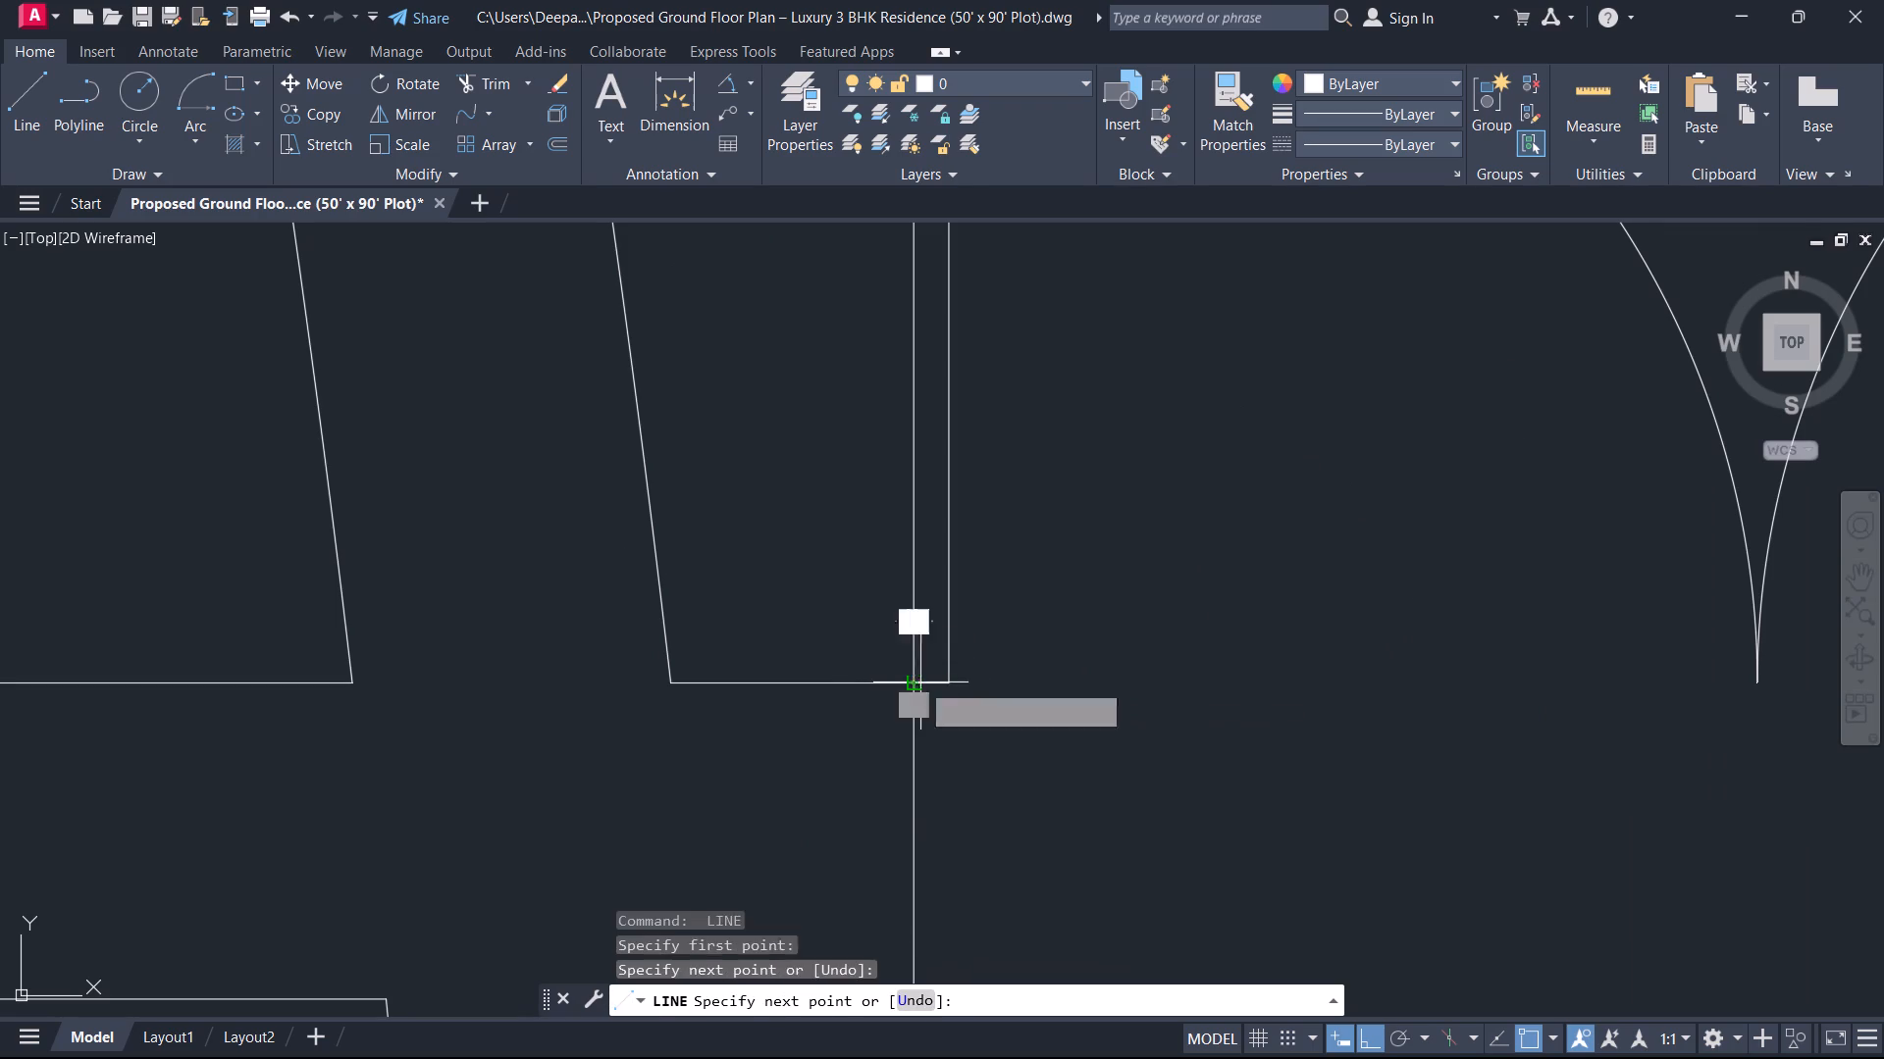
{"action": "key", "text": "Escape"}
Add the multiline text label "ENT." below the double door, between the curved wall and the unlabelled room.
{"action": "scroll", "coordinate": [925, 683], "scroll_direction": "down", "scroll_amount": 4}
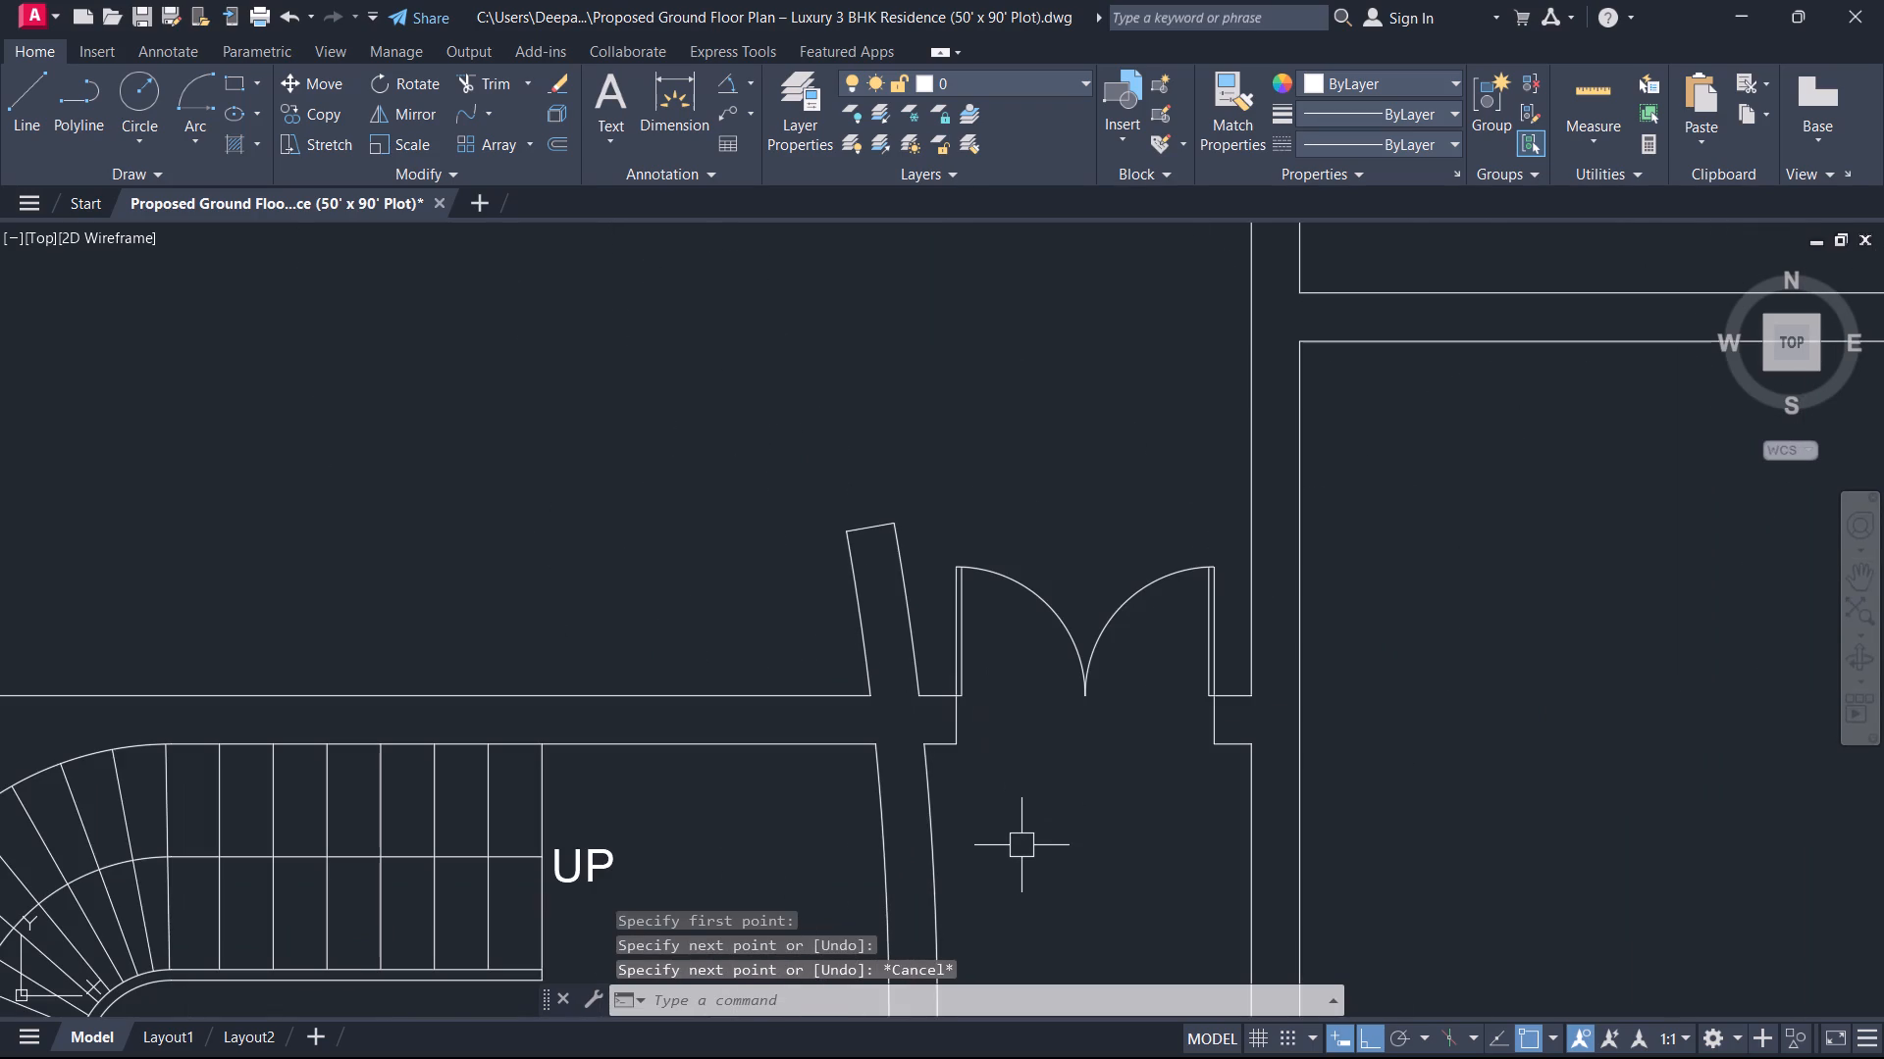
{"action": "scroll", "coordinate": [1024, 850], "scroll_direction": "down", "scroll_amount": 2}
{"action": "middle_click_drag", "start_coordinate": [1021, 846], "coordinate": [1027, 599]}
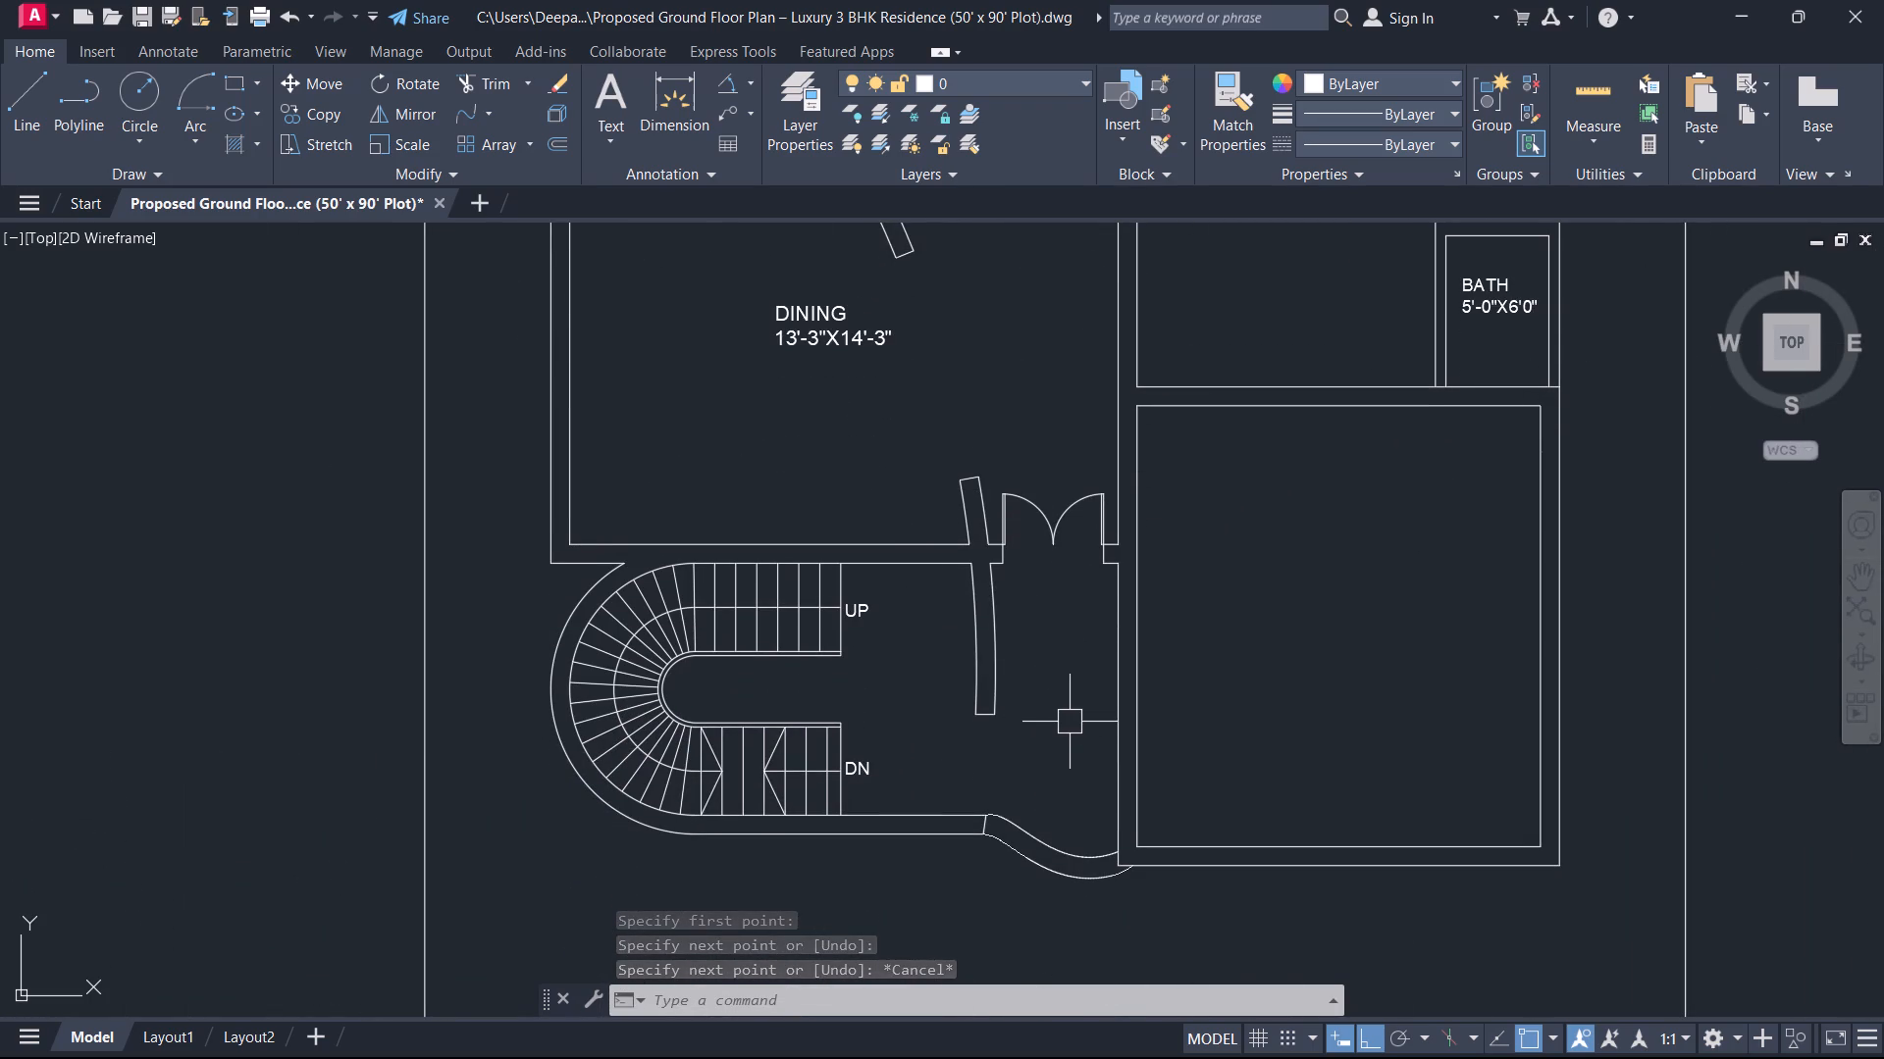
{"action": "type", "text": "T"}
{"action": "key", "text": "space"}
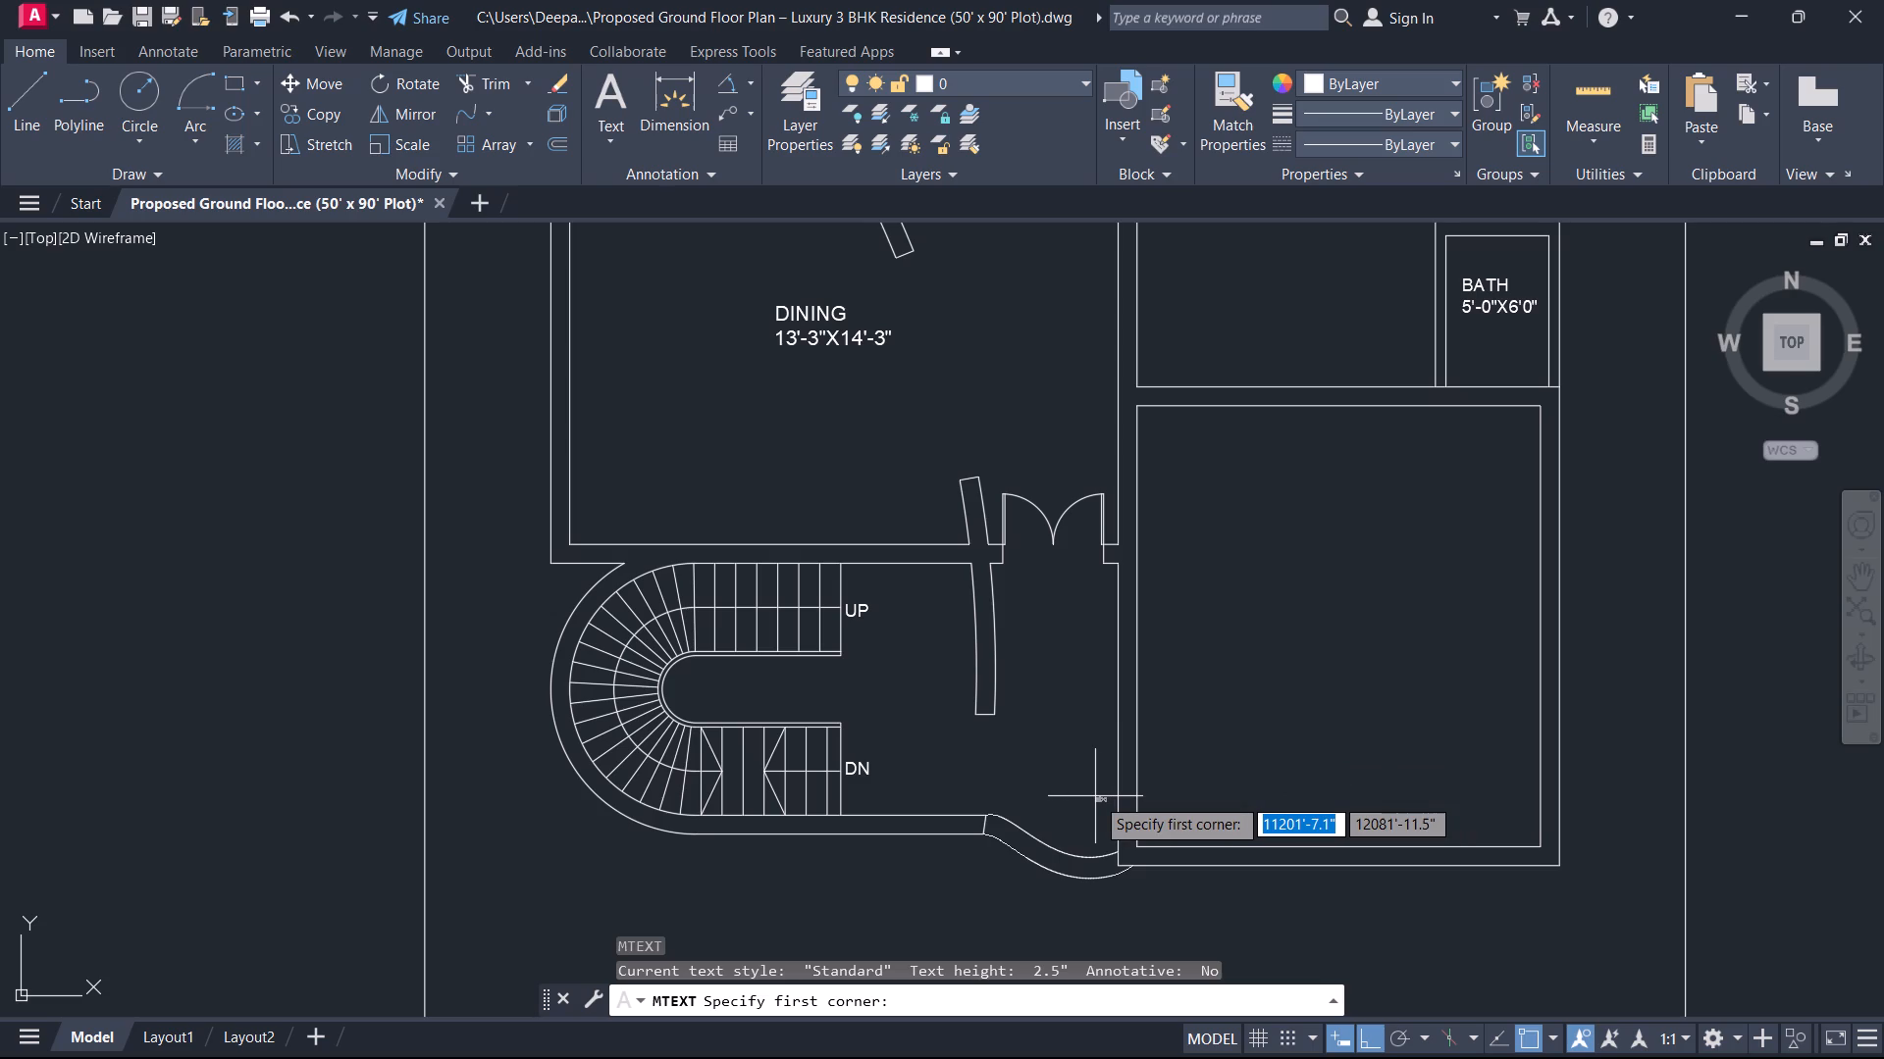
{"action": "scroll", "coordinate": [1020, 763], "scroll_direction": "up", "scroll_amount": 1}
{"action": "middle_click_drag", "start_coordinate": [1013, 768], "coordinate": [979, 829]}
{"action": "scroll", "coordinate": [1016, 765], "scroll_direction": "up", "scroll_amount": 1}
{"action": "scroll", "coordinate": [979, 829], "scroll_direction": "down", "scroll_amount": 2}
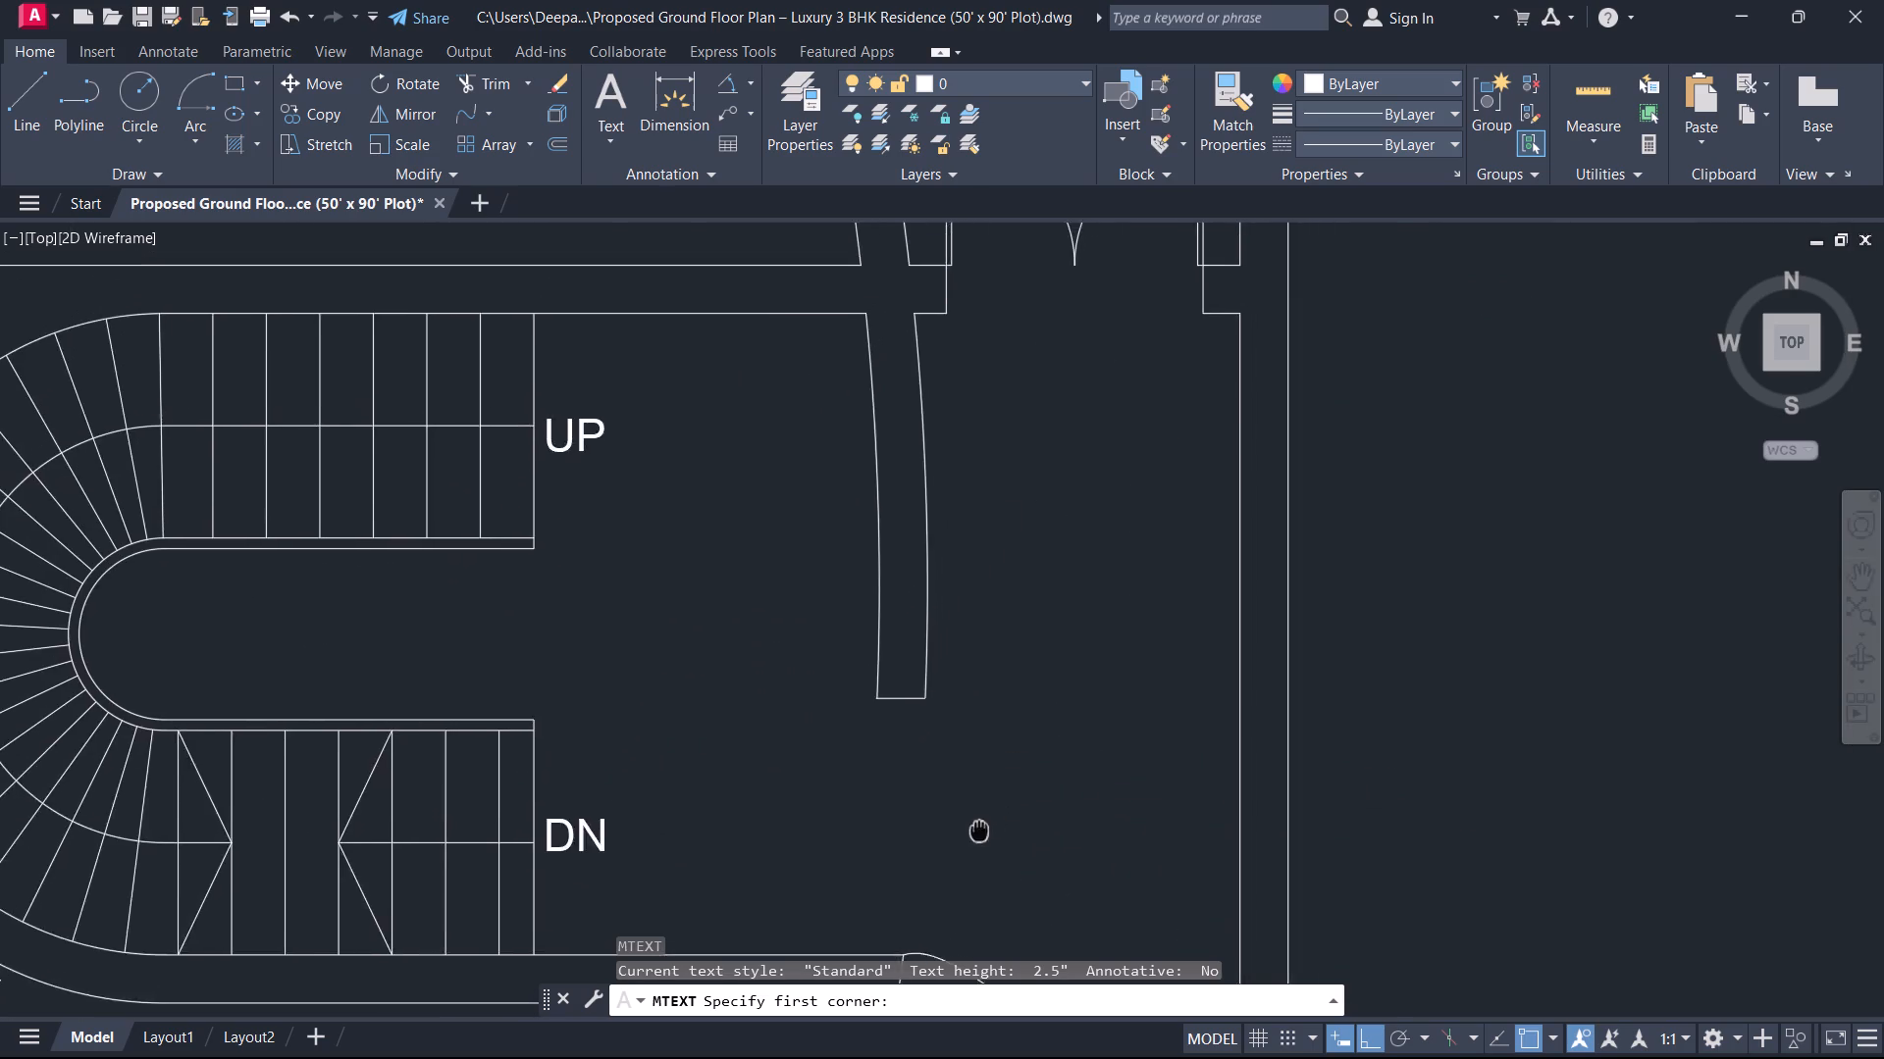
{"action": "scroll", "coordinate": [979, 829], "scroll_direction": "down", "scroll_amount": 1}
{"action": "scroll", "coordinate": [952, 766], "scroll_direction": "up", "scroll_amount": 2}
{"action": "scroll", "coordinate": [1100, 718], "scroll_direction": "down", "scroll_amount": 1}
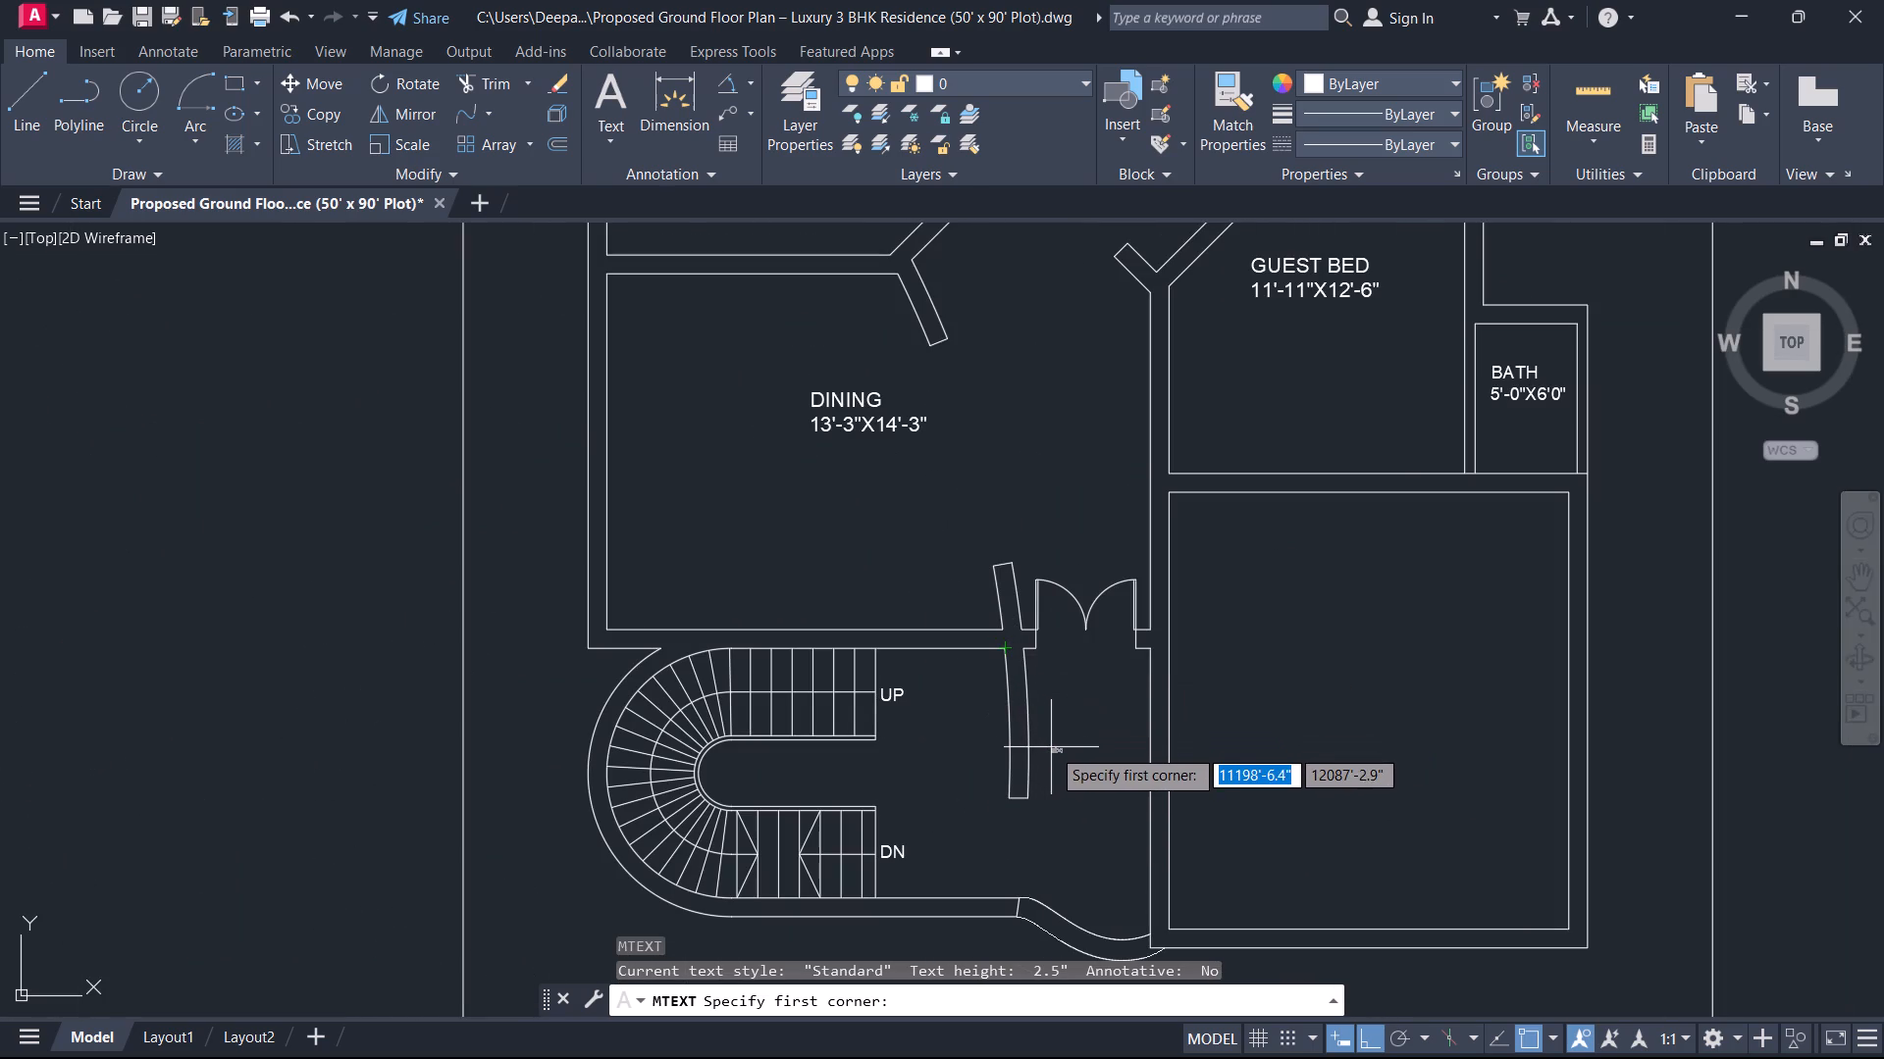
{"action": "left_click_drag", "start_coordinate": [1068, 762], "coordinate": [1073, 773]}
{"action": "left_click", "coordinate": [1111, 814]}
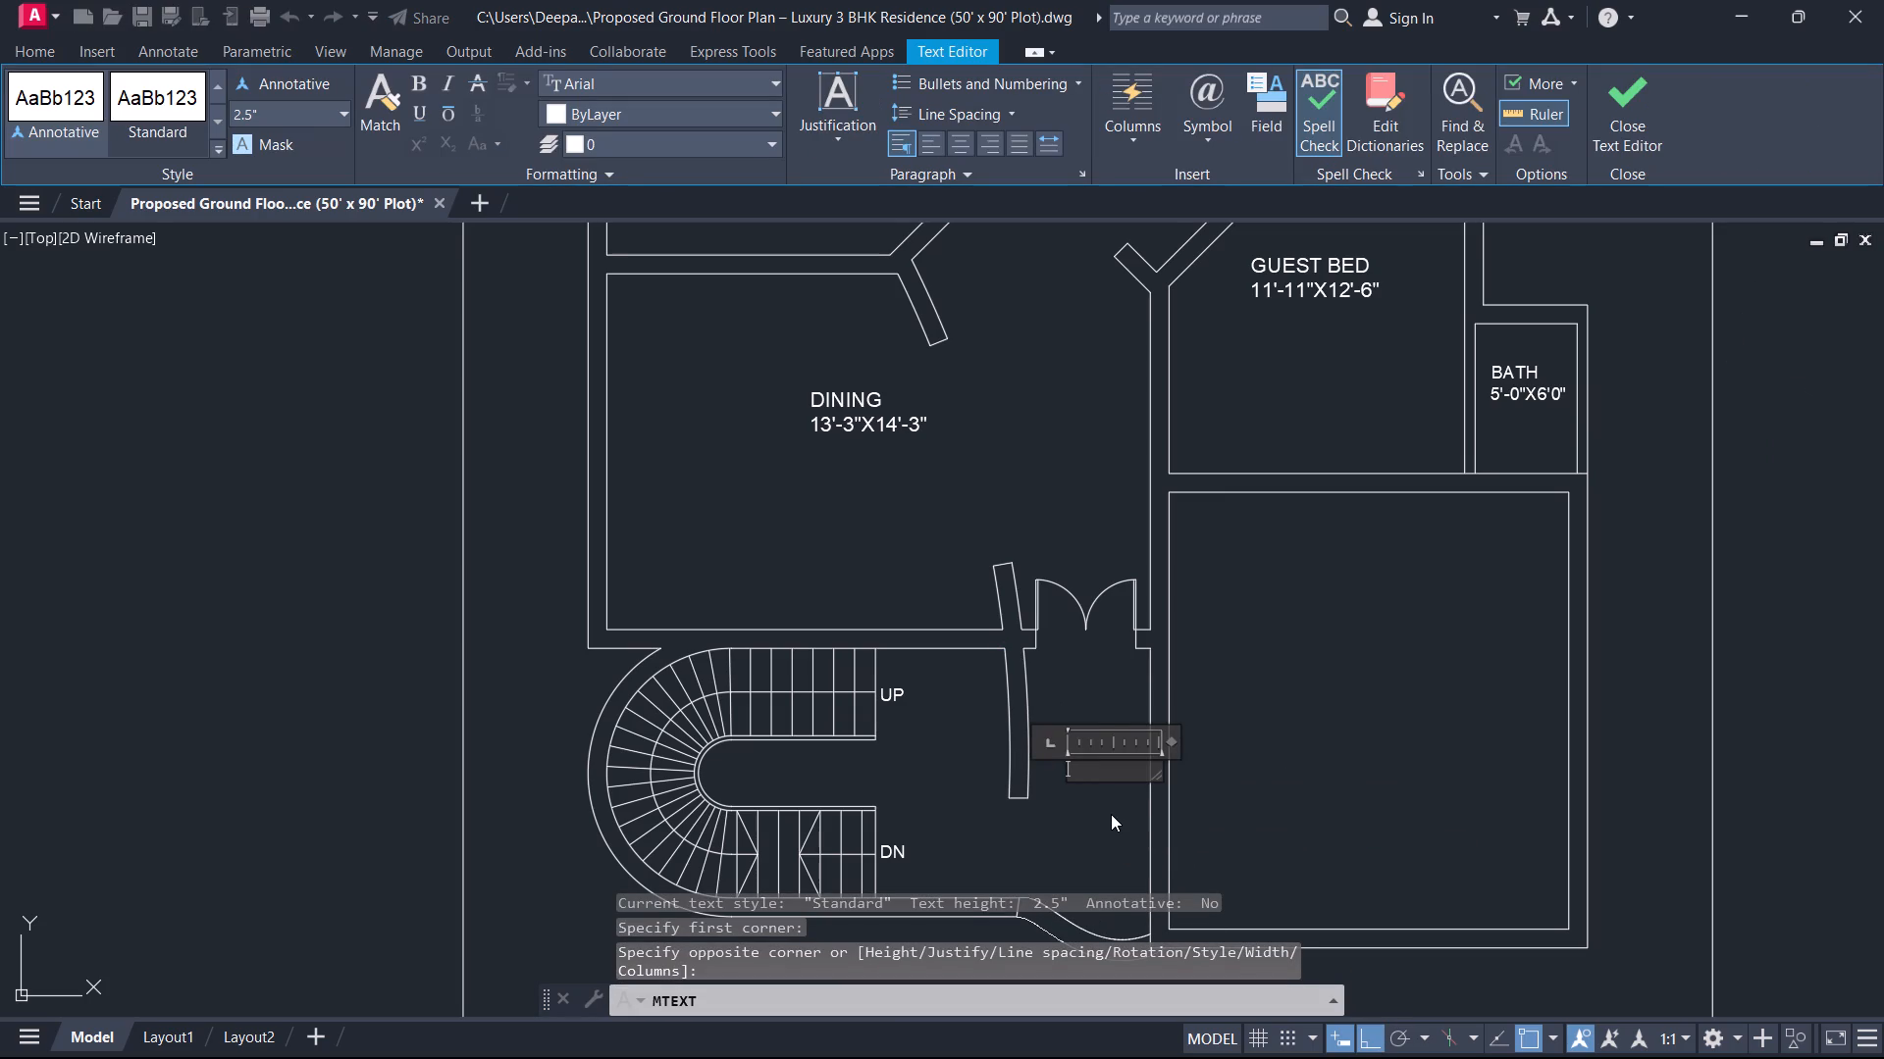
{"action": "type", "text": "ENT"}
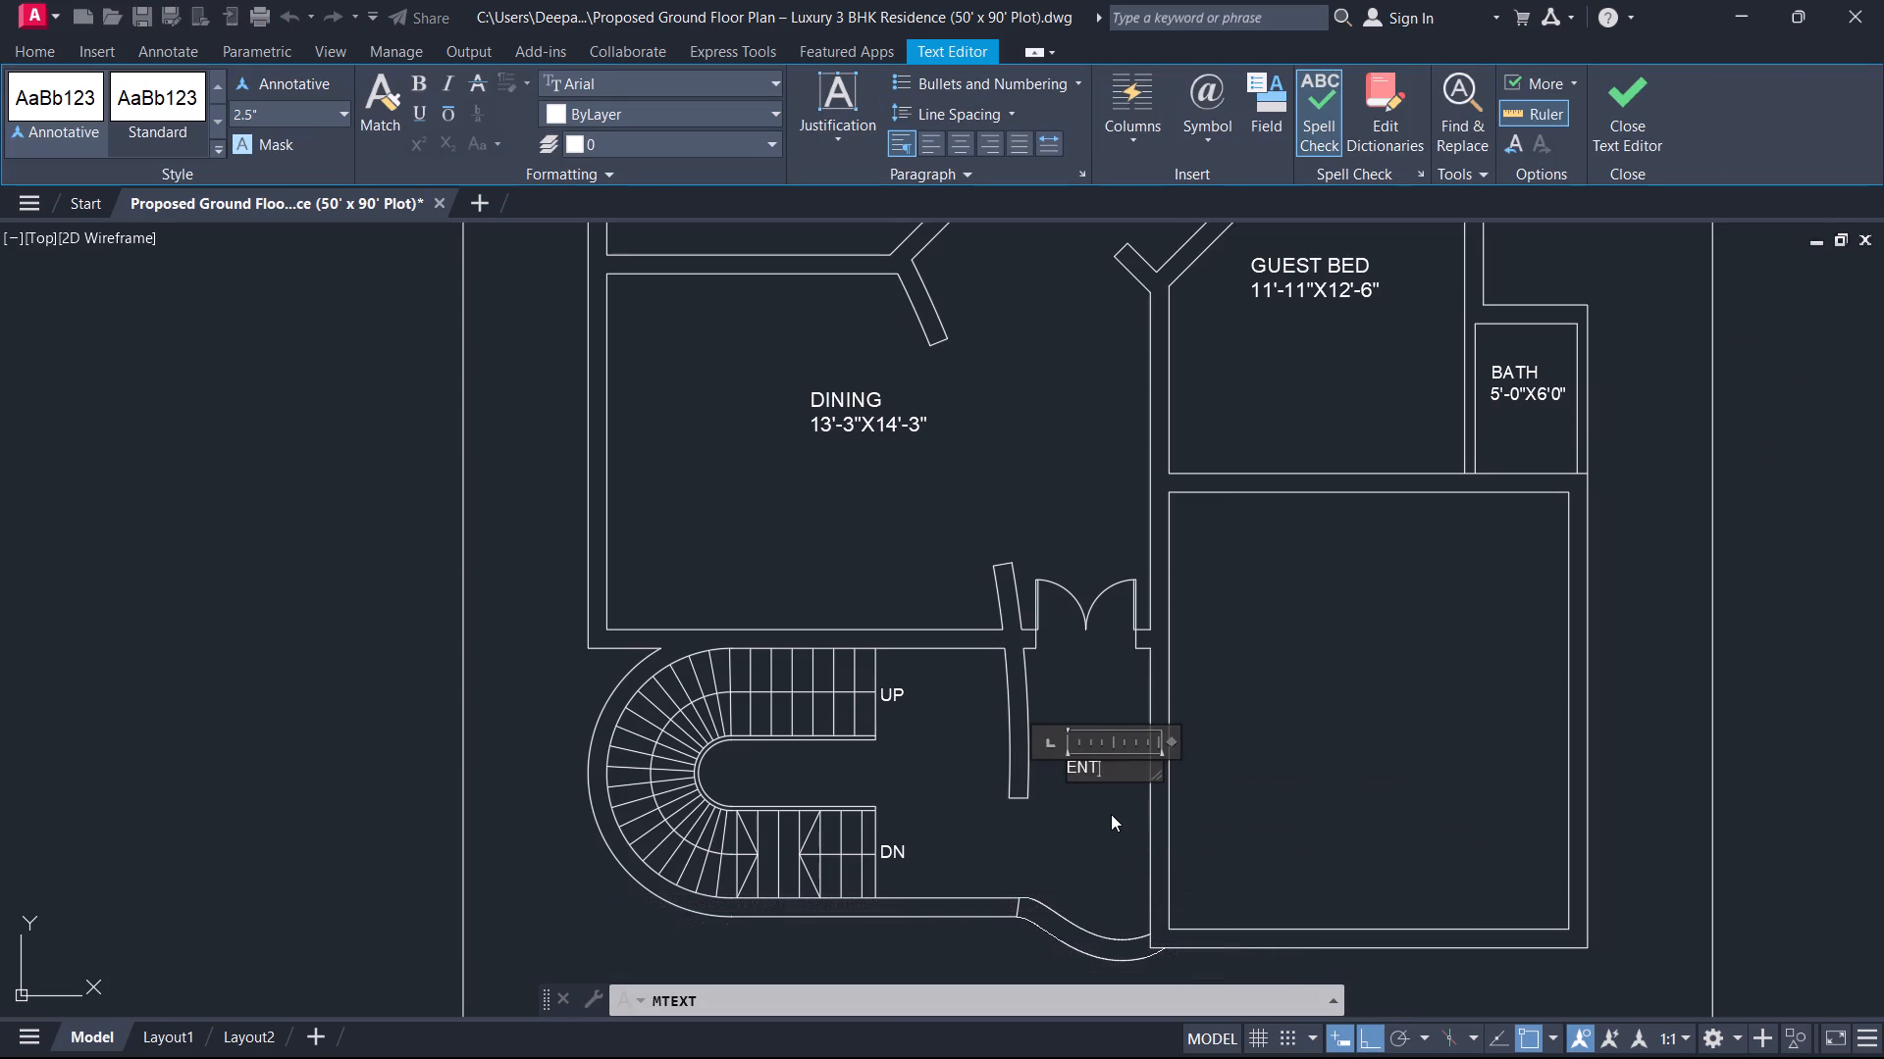
{"action": "key", "text": "period"}
Set the height of the whole ENT. label to 7" and finish the text.
{"action": "key", "text": "ctrl+a"}
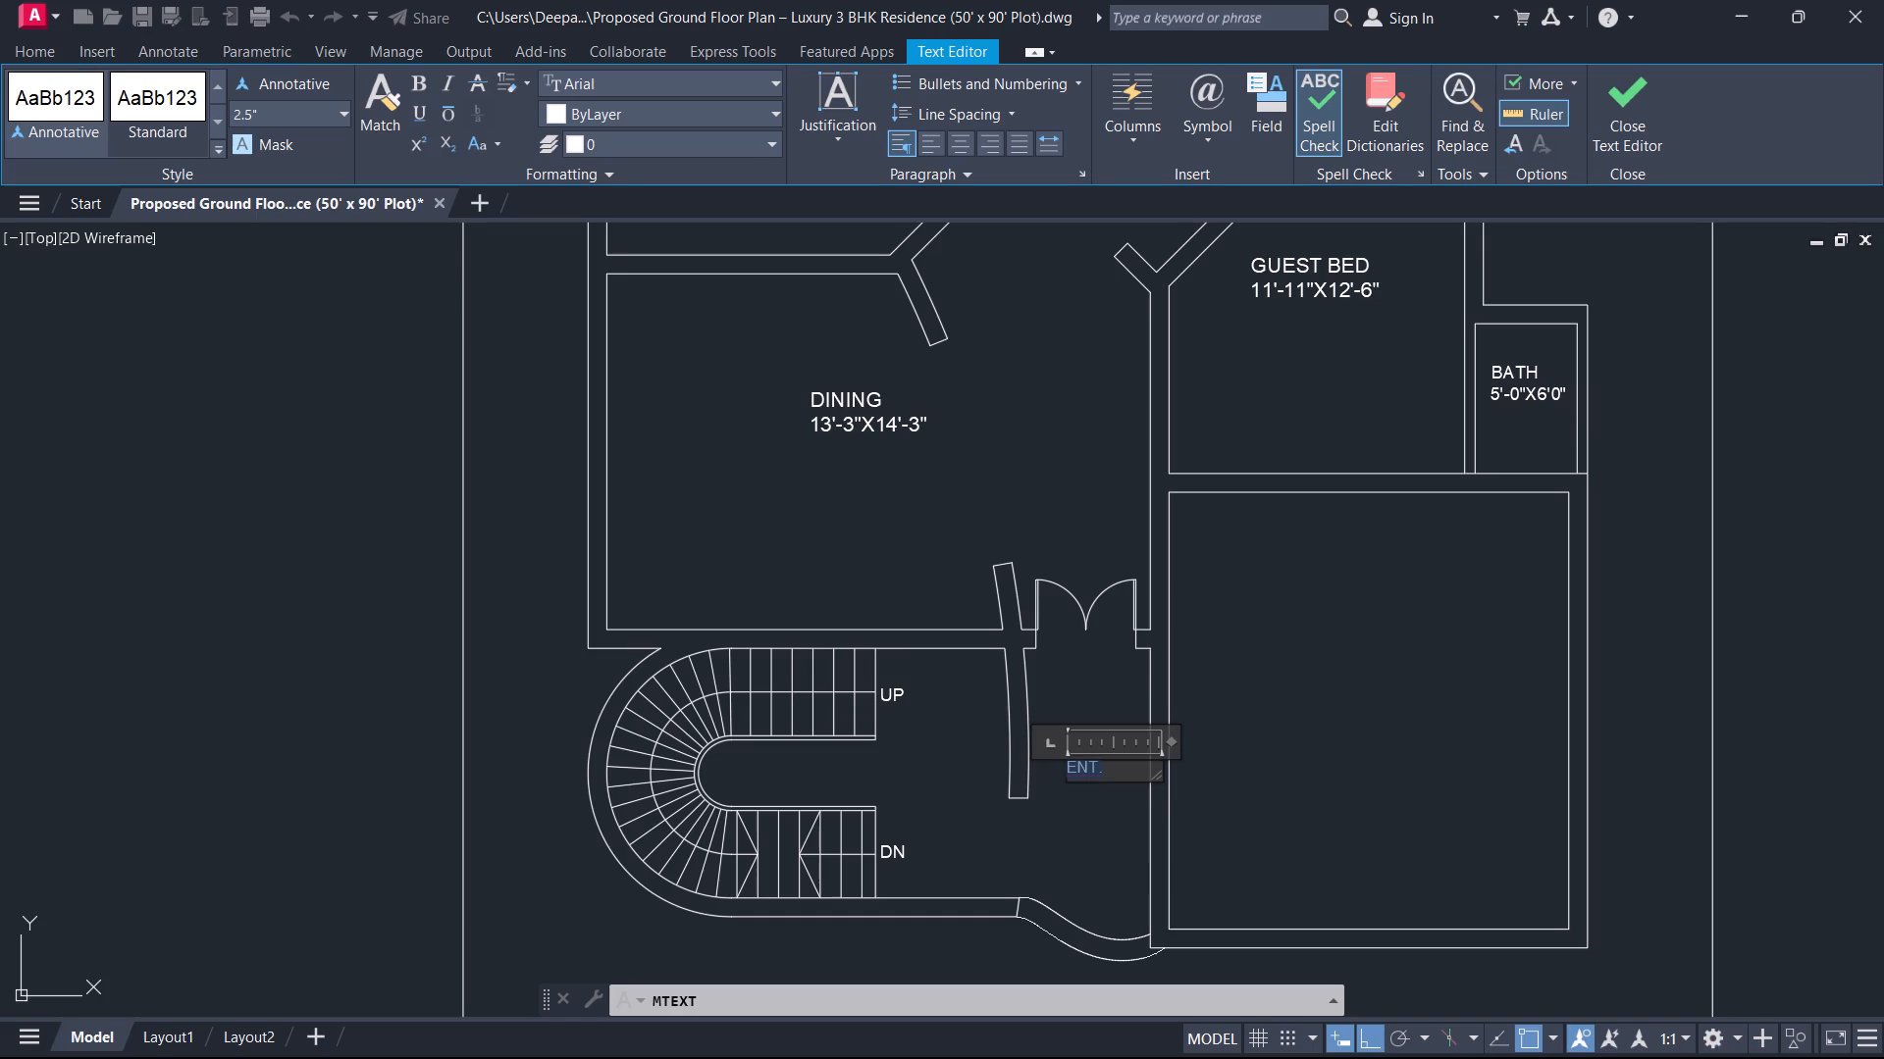
{"action": "left_click", "coordinate": [285, 126]}
{"action": "key", "text": "7"}
{"action": "key", "text": "Return"}
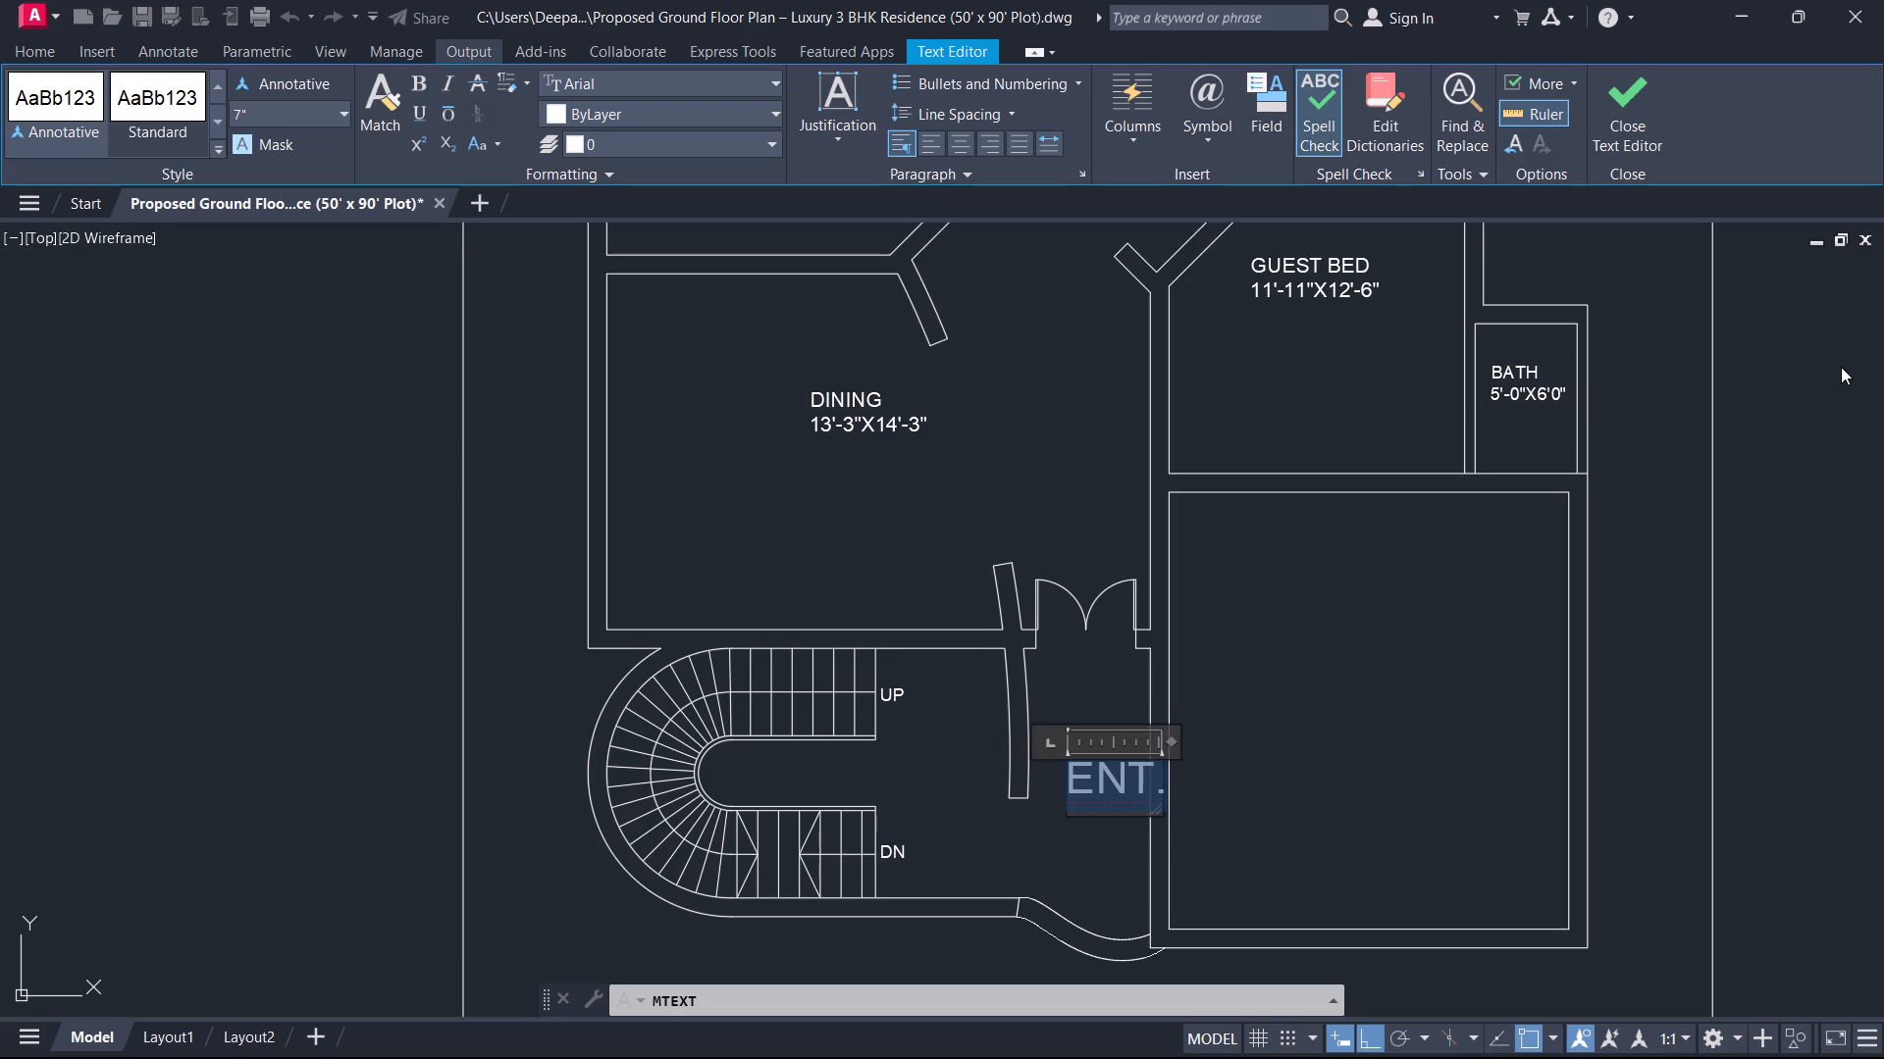
{"action": "left_click", "coordinate": [1628, 116]}
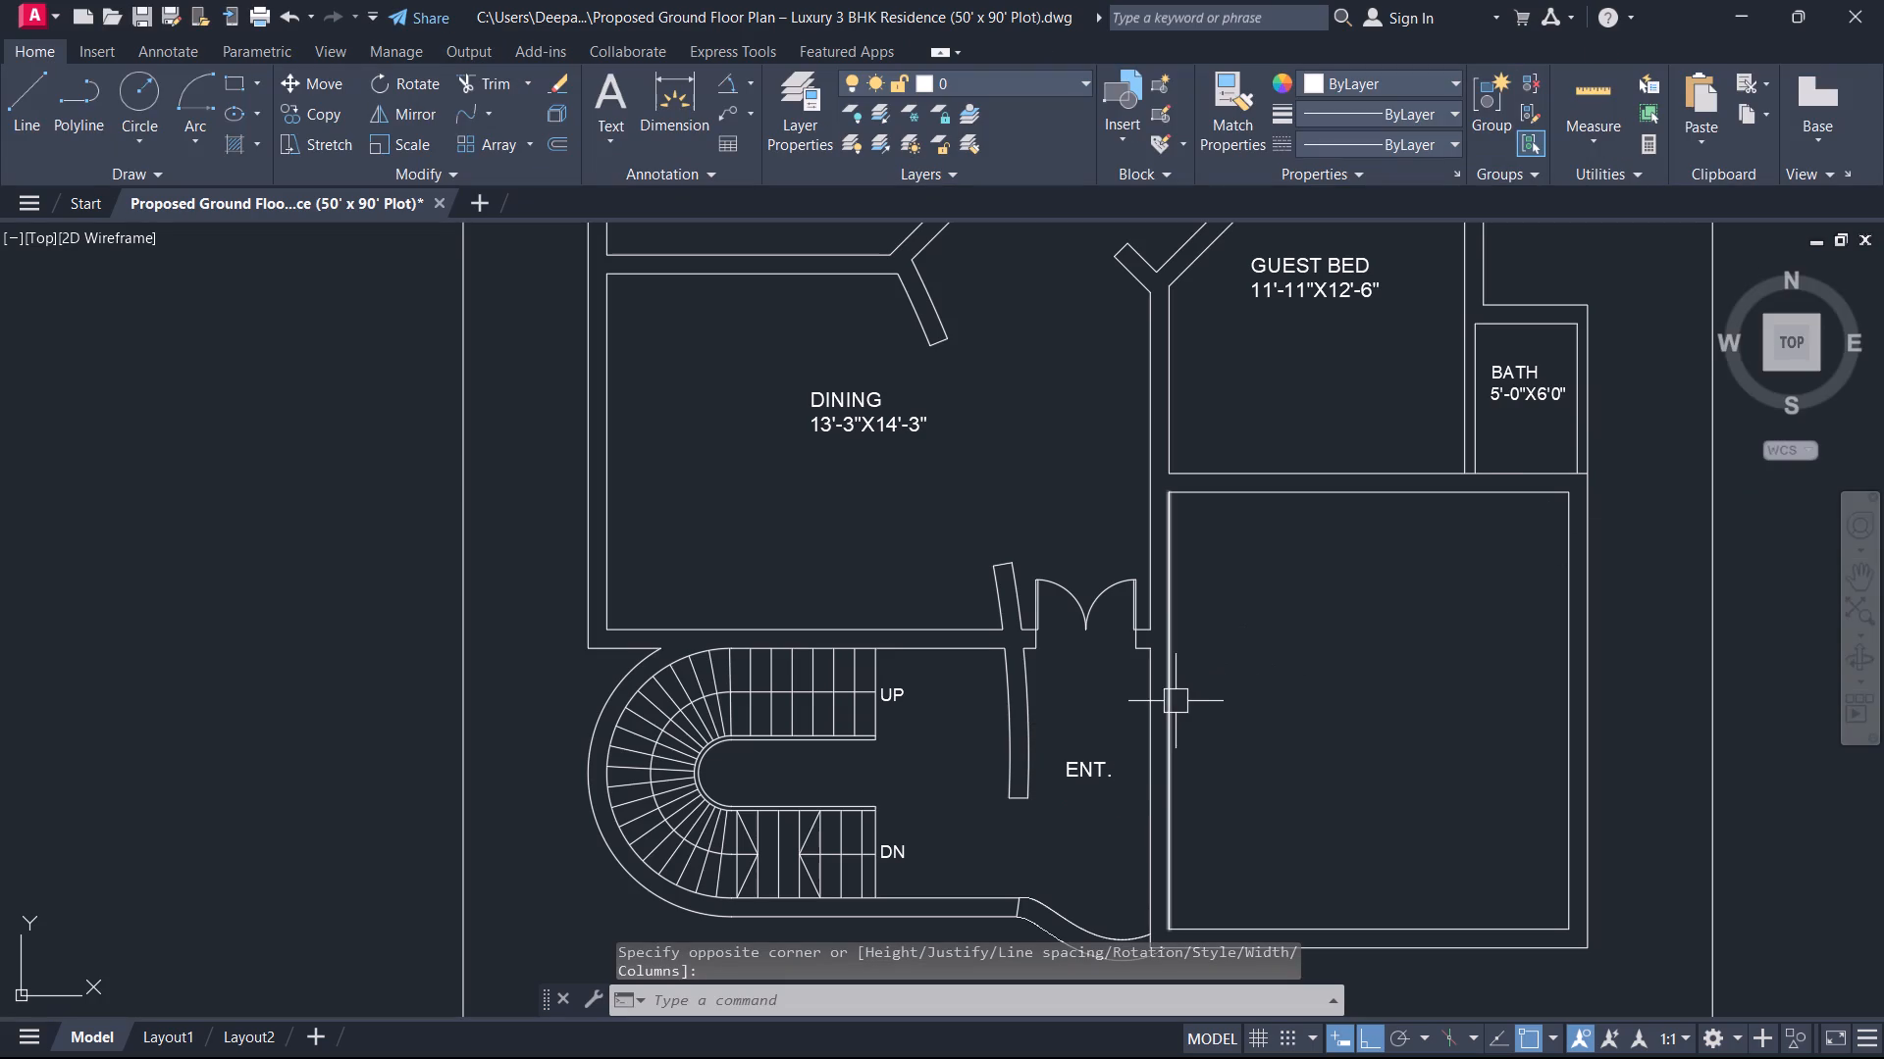
Add a two-line text label "ENT. LOBBY" and "7'-9"X8'-9"" above the double door, beside the dining room label.
{"action": "type", "text": "T"}
{"action": "key", "text": "space"}
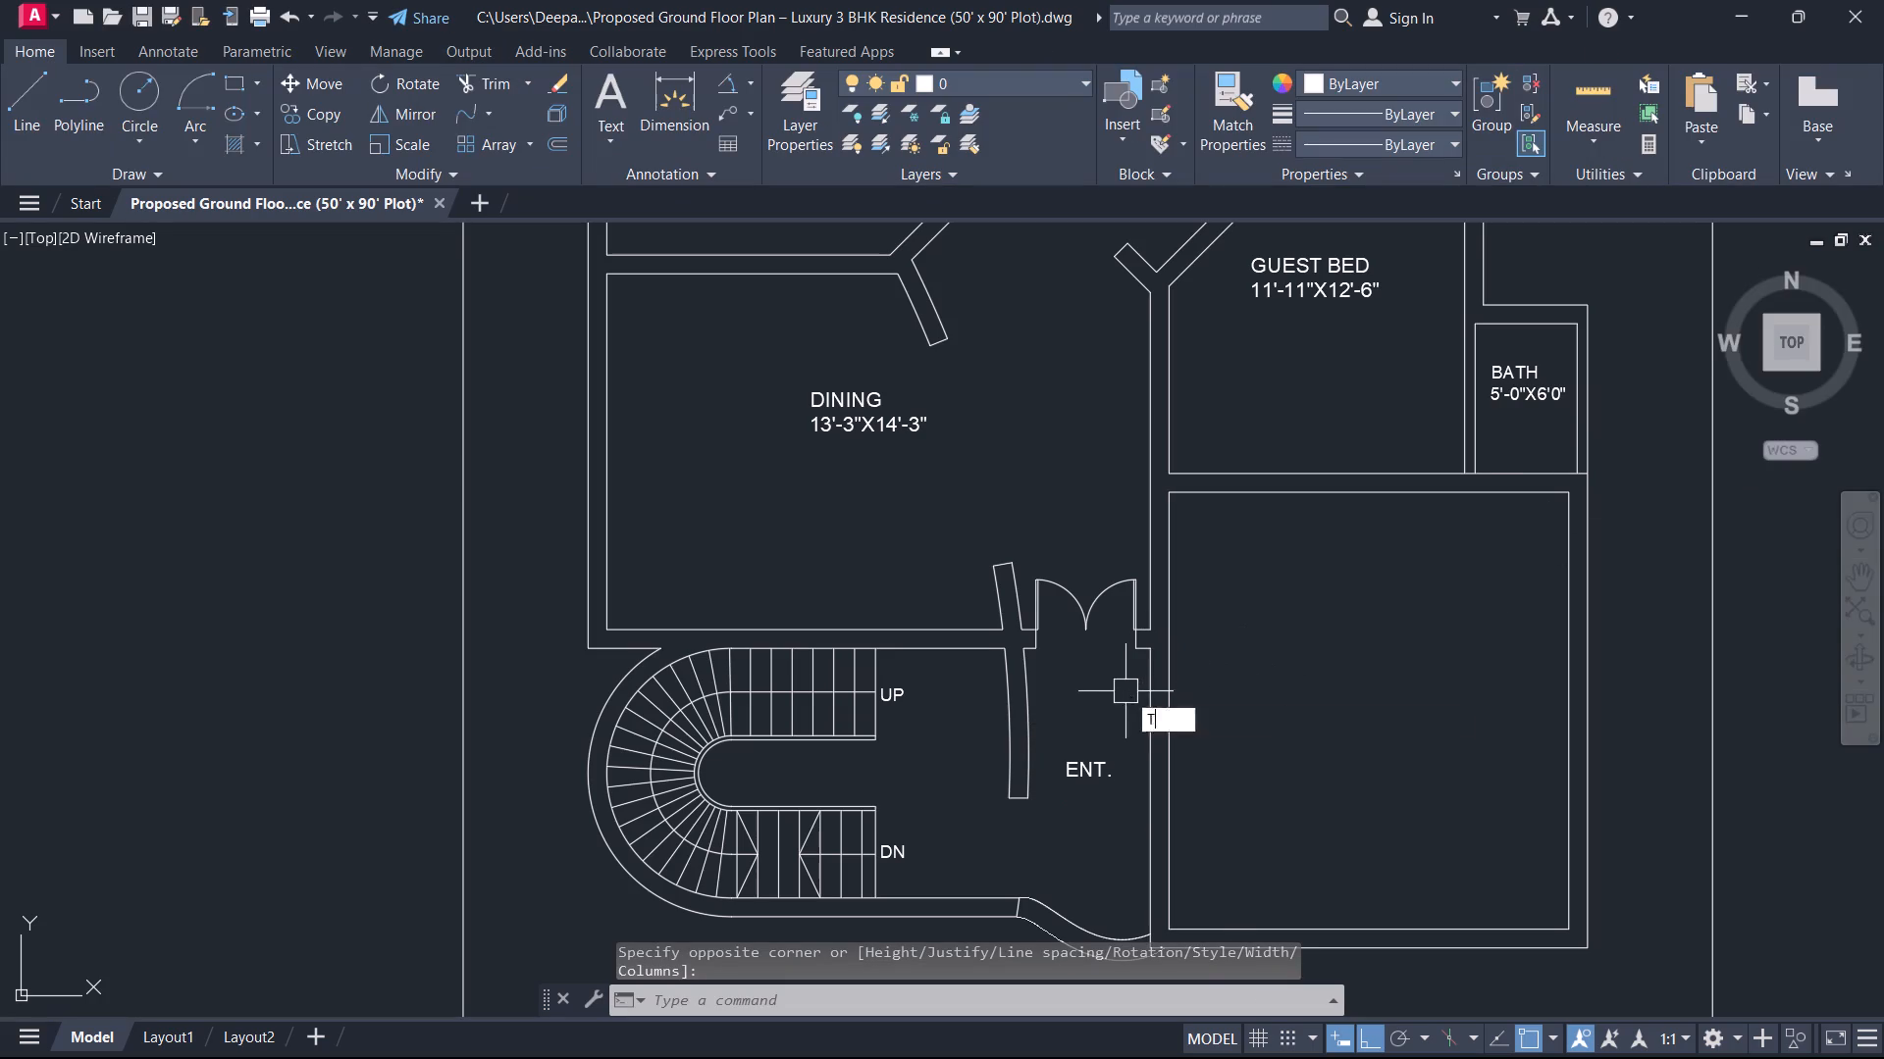
{"action": "scroll", "coordinate": [1041, 515], "scroll_direction": "up", "scroll_amount": 1}
{"action": "middle_click_drag", "start_coordinate": [1040, 517], "coordinate": [1000, 648]}
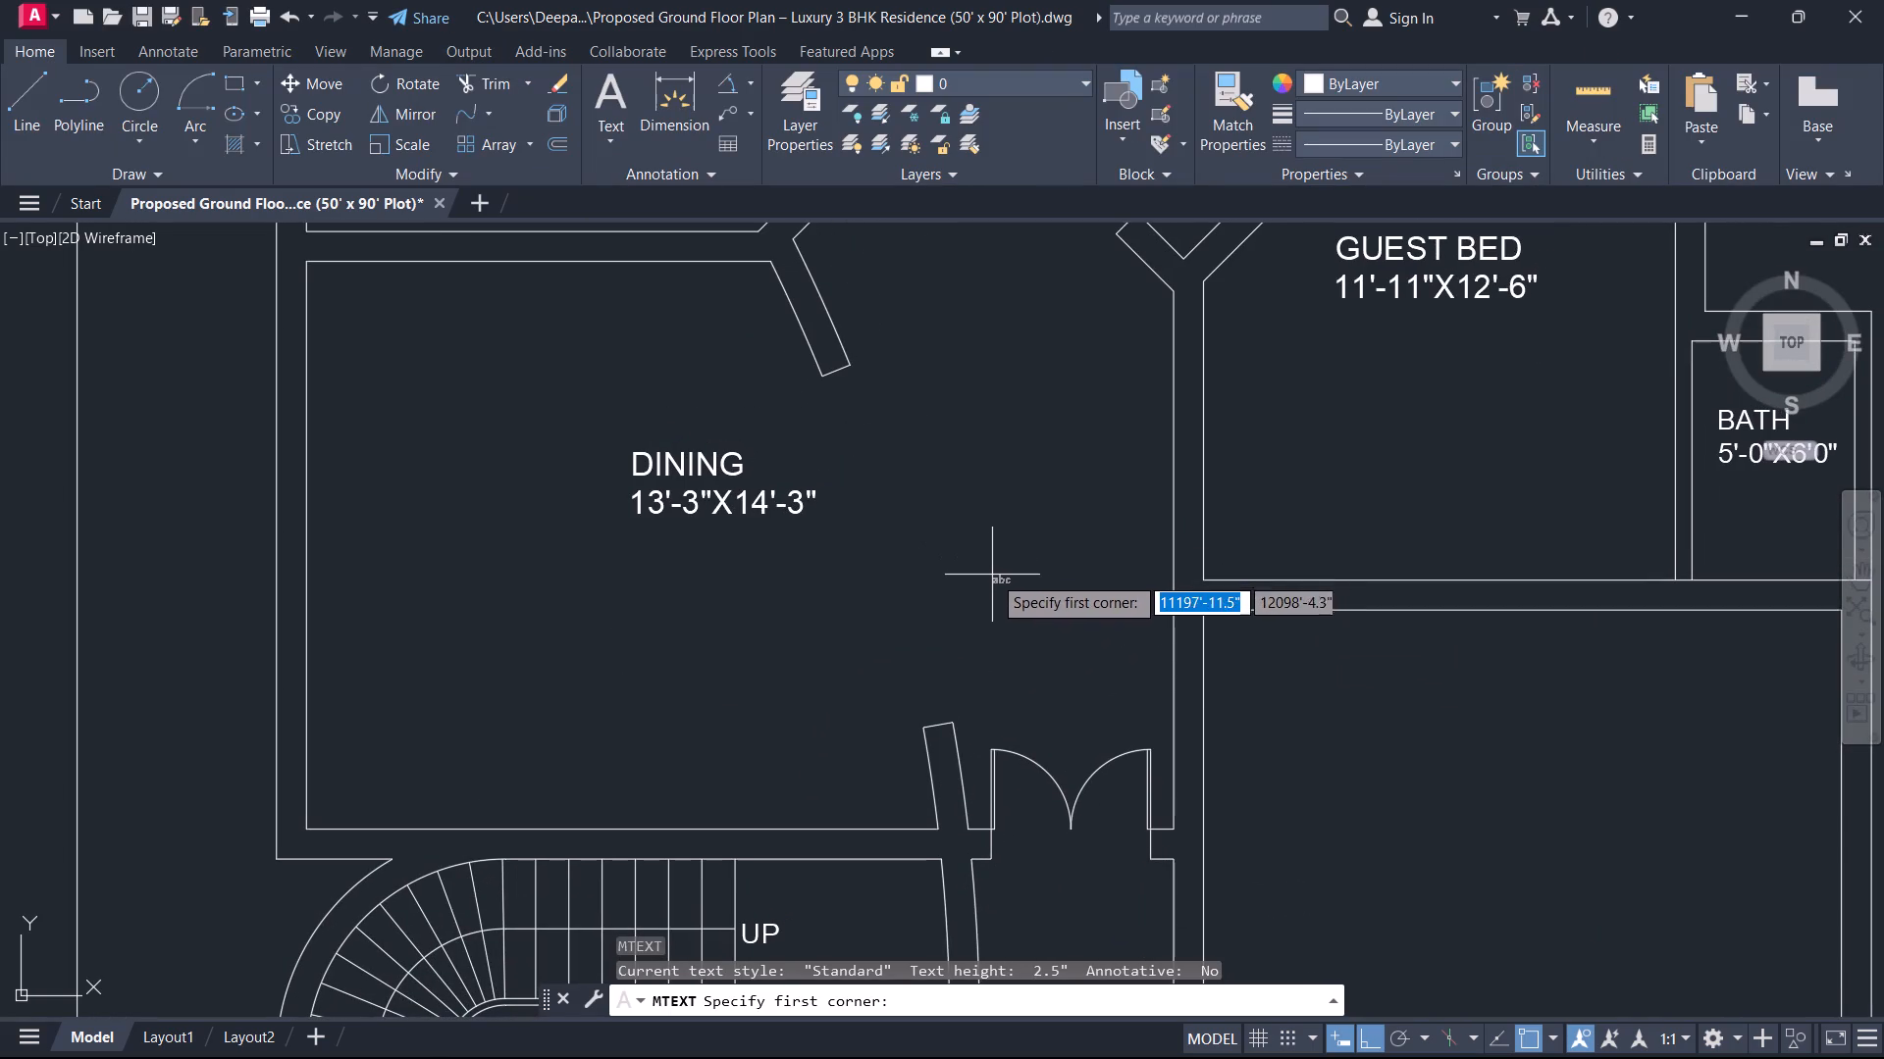
{"action": "left_click_drag", "start_coordinate": [992, 575], "coordinate": [991, 587]}
{"action": "left_click", "coordinate": [1127, 650]}
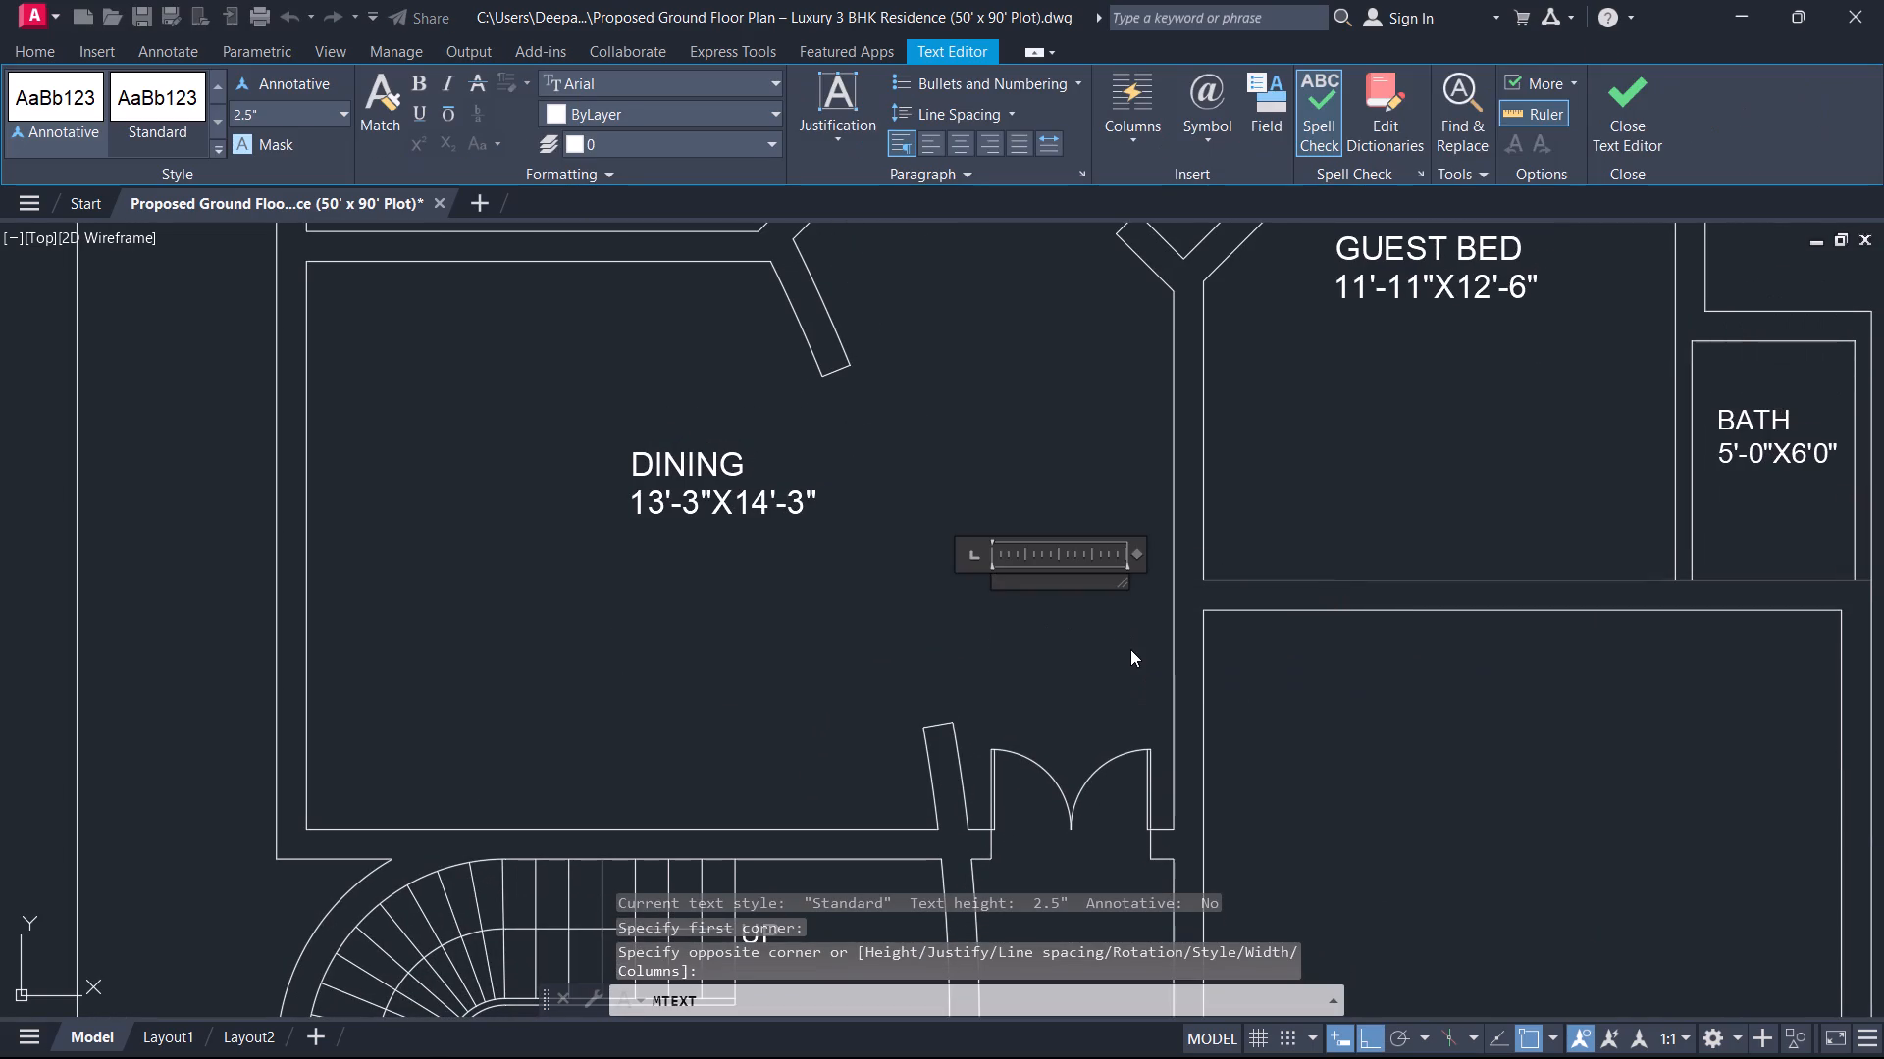
{"action": "type", "text": "ENT."}
{"action": "key", "text": "space"}
{"action": "type", "text": "LOO"}
{"action": "key", "text": "BackSpace"}
{"action": "type", "text": "BBY"}
{"action": "key", "text": "Return"}
{"action": "type", "text": "7'"}
{"action": "type", "text": "--"}
{"action": "key", "text": "BackSpace"}
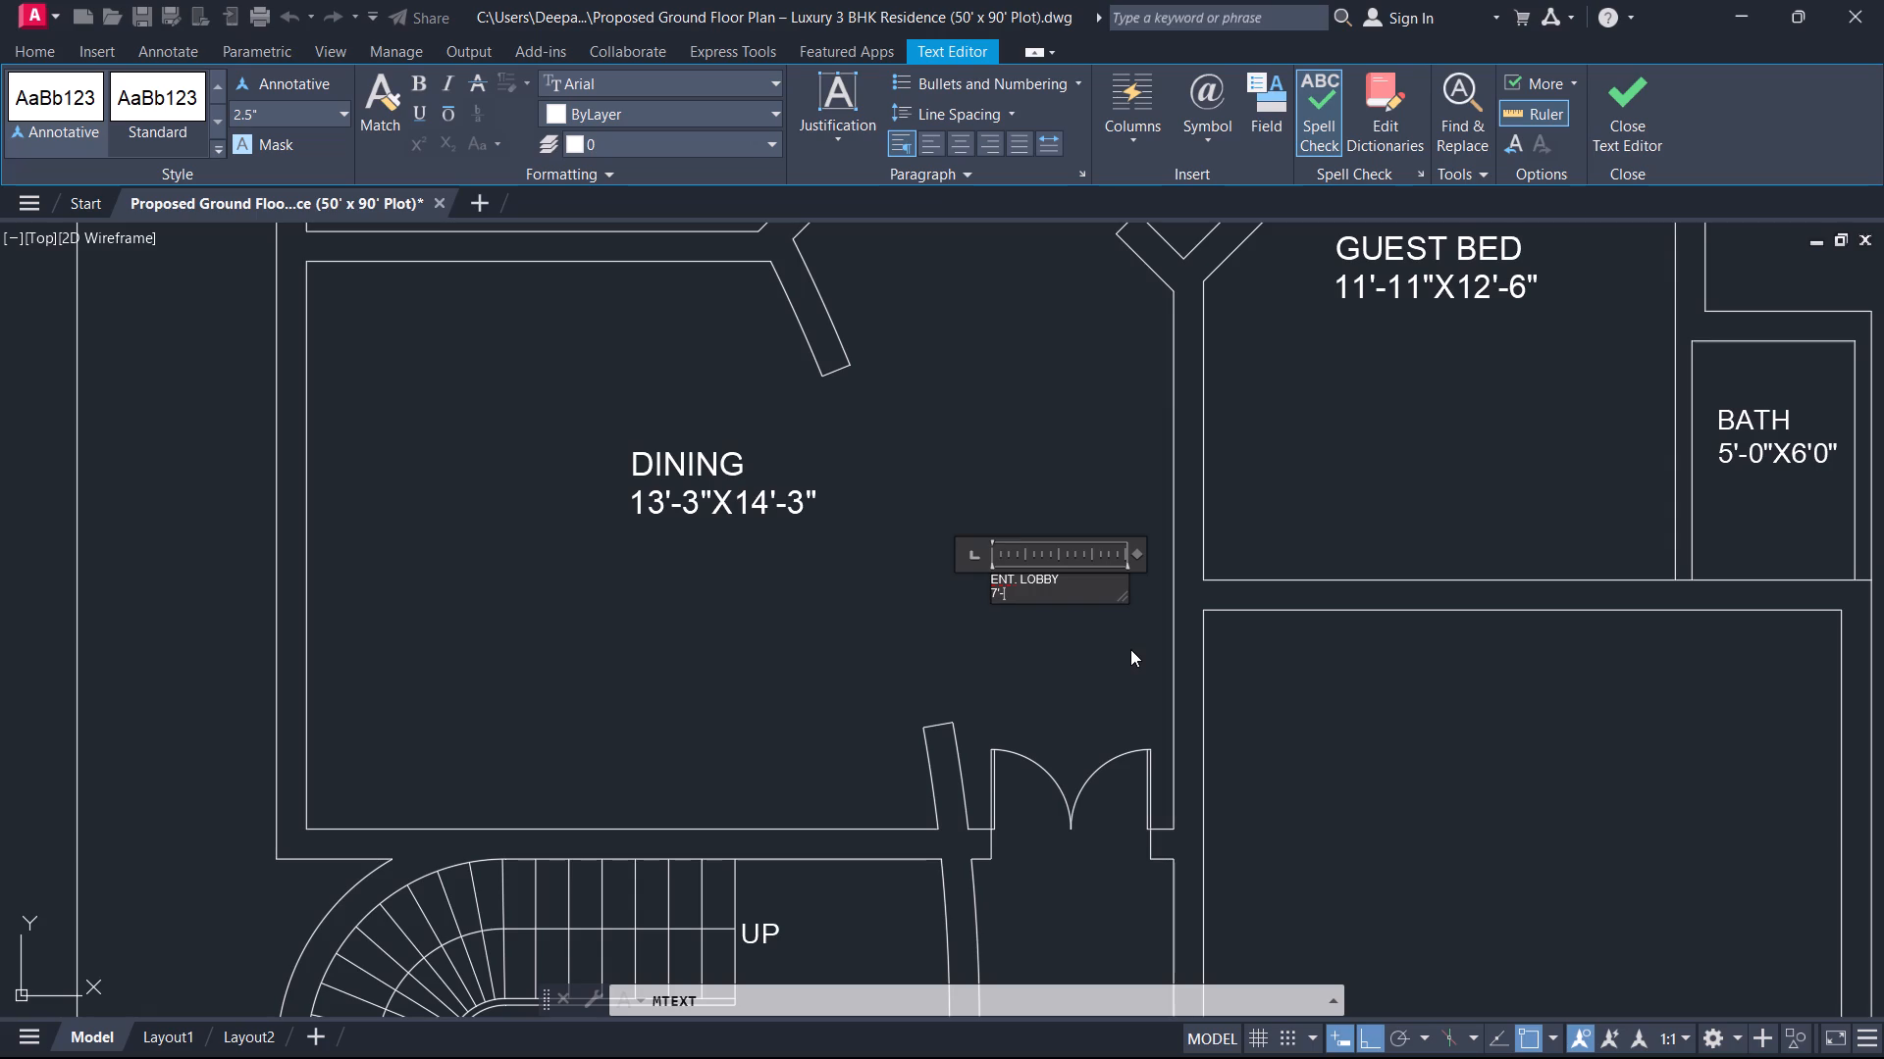
{"action": "key", "text": "9"}
{"action": "type", "text": "\"X"}
{"action": "type", "text": "8'"}
{"action": "type", "text": "-9\""}
Set the whole ENT. LOBBY label's text height to 7" and widen its text frame so the name fits on one line.
{"action": "key", "text": "ctrl+a"}
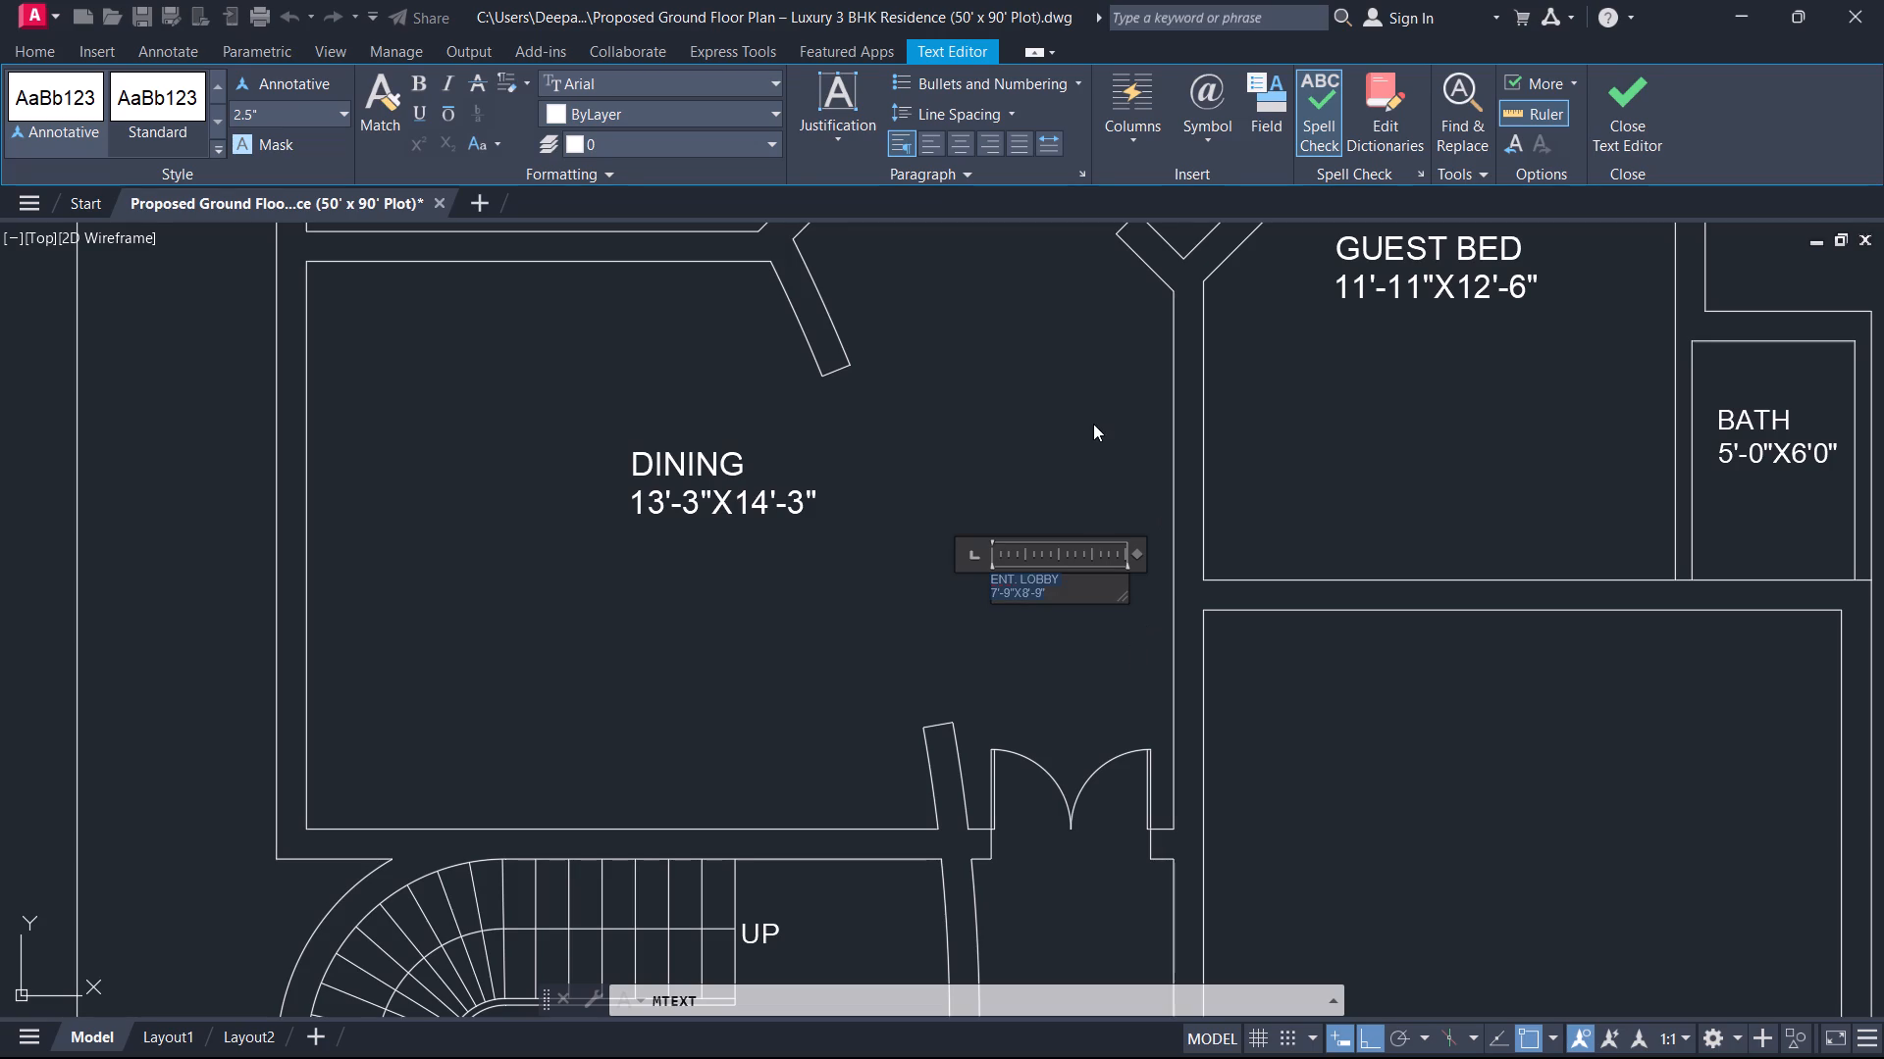
{"action": "left_click", "coordinate": [334, 108]}
{"action": "key", "text": "7"}
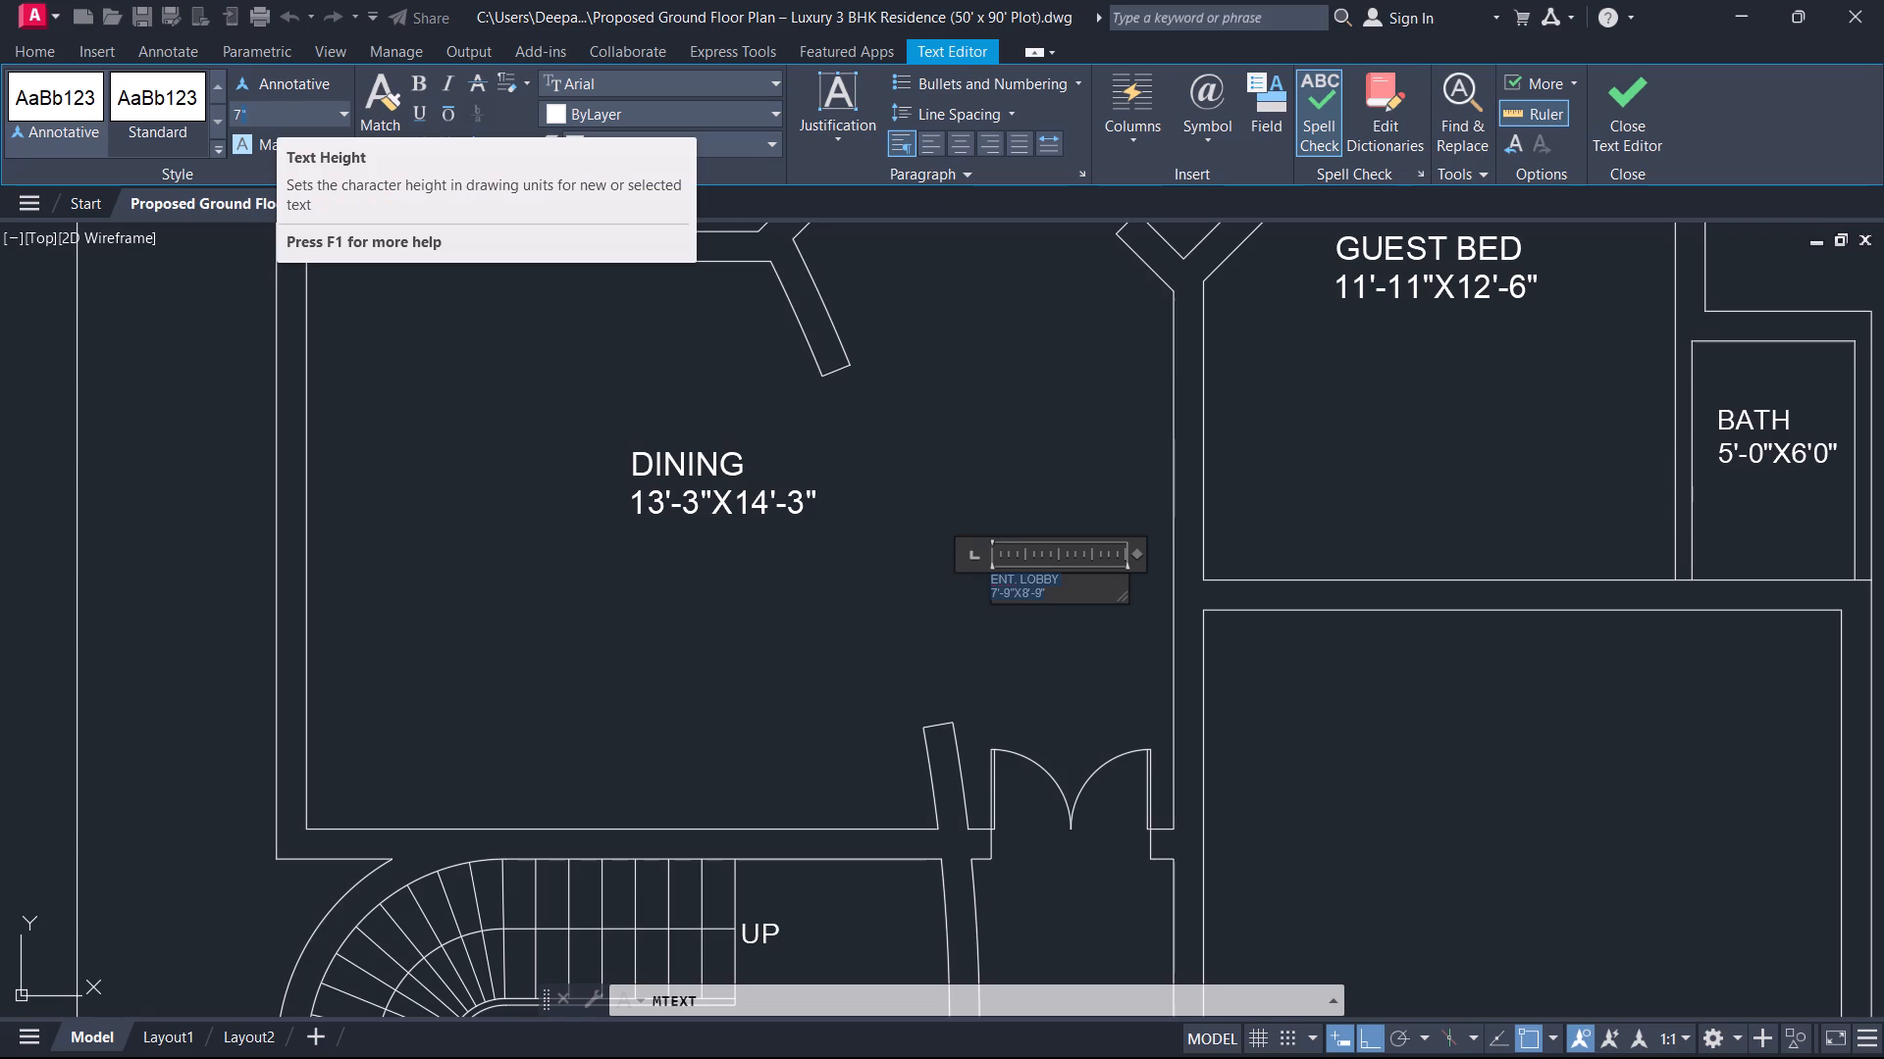
{"action": "key", "text": "Return"}
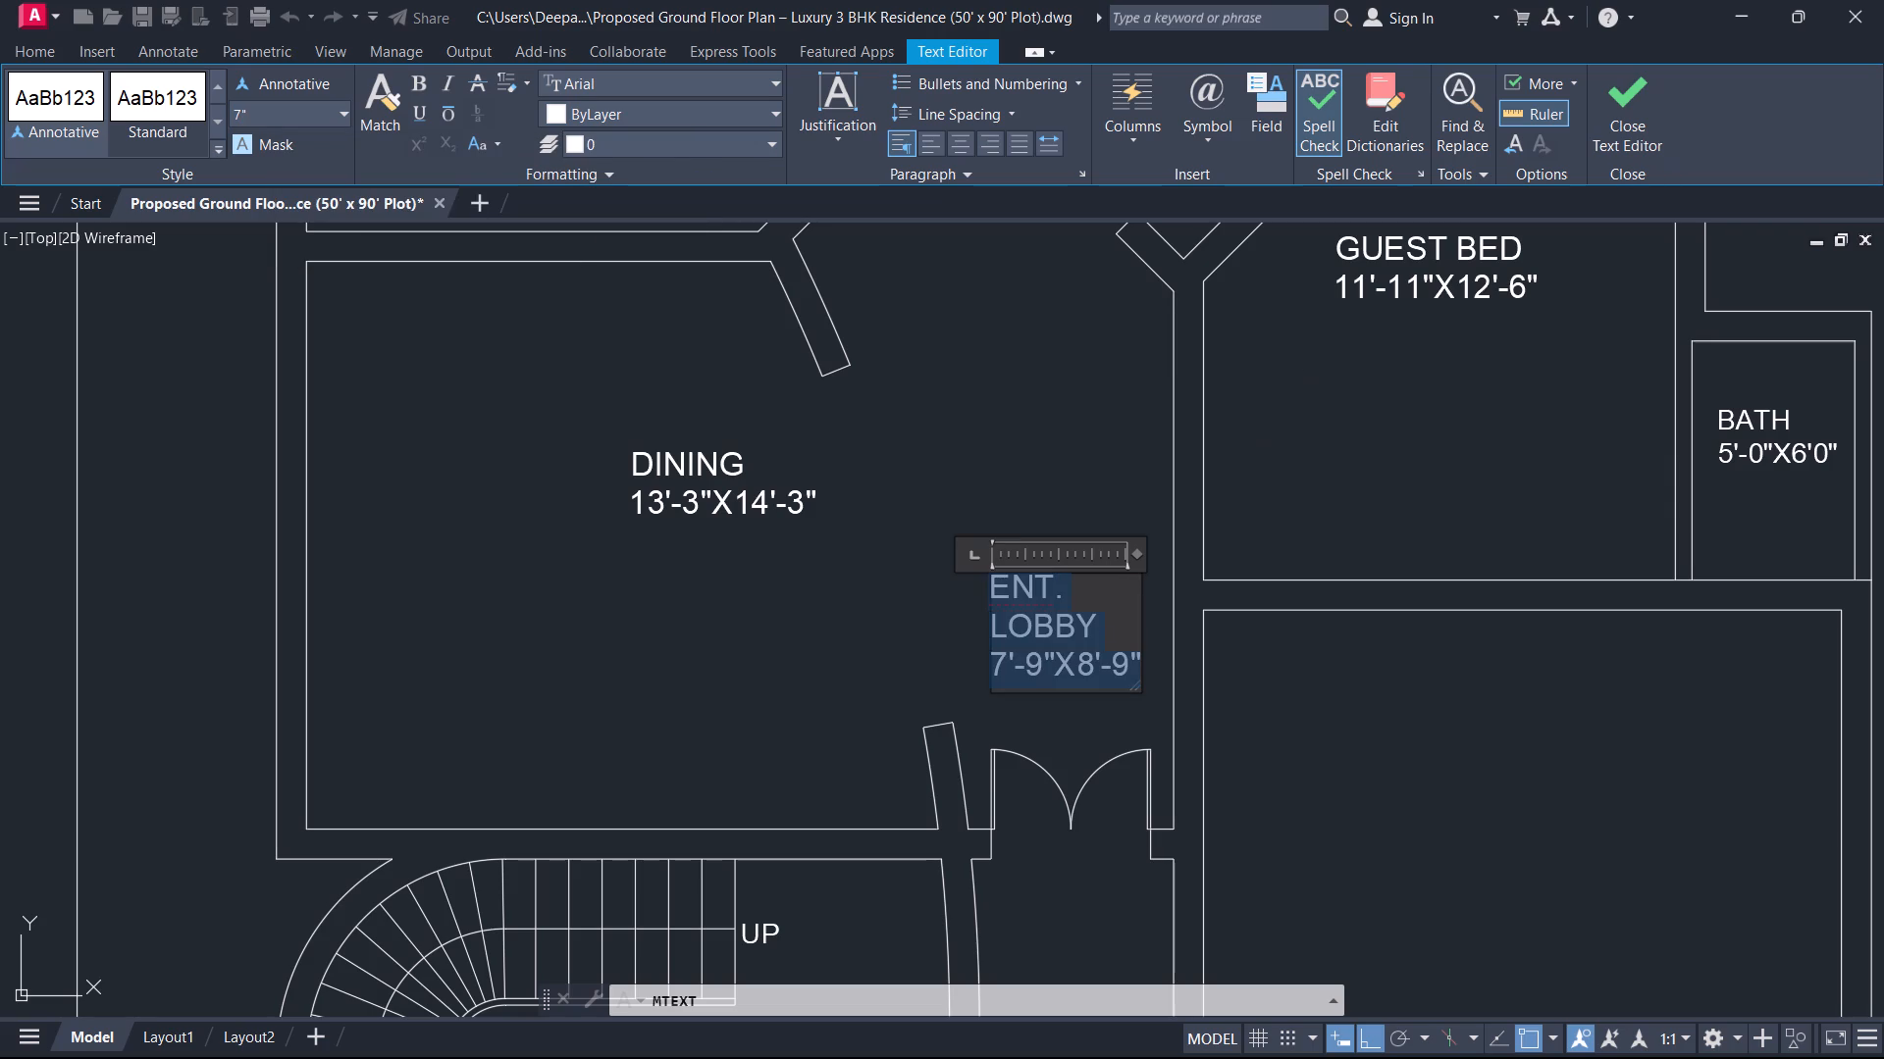
{"action": "left_click_drag", "start_coordinate": [1138, 556], "coordinate": [1661, 444]}
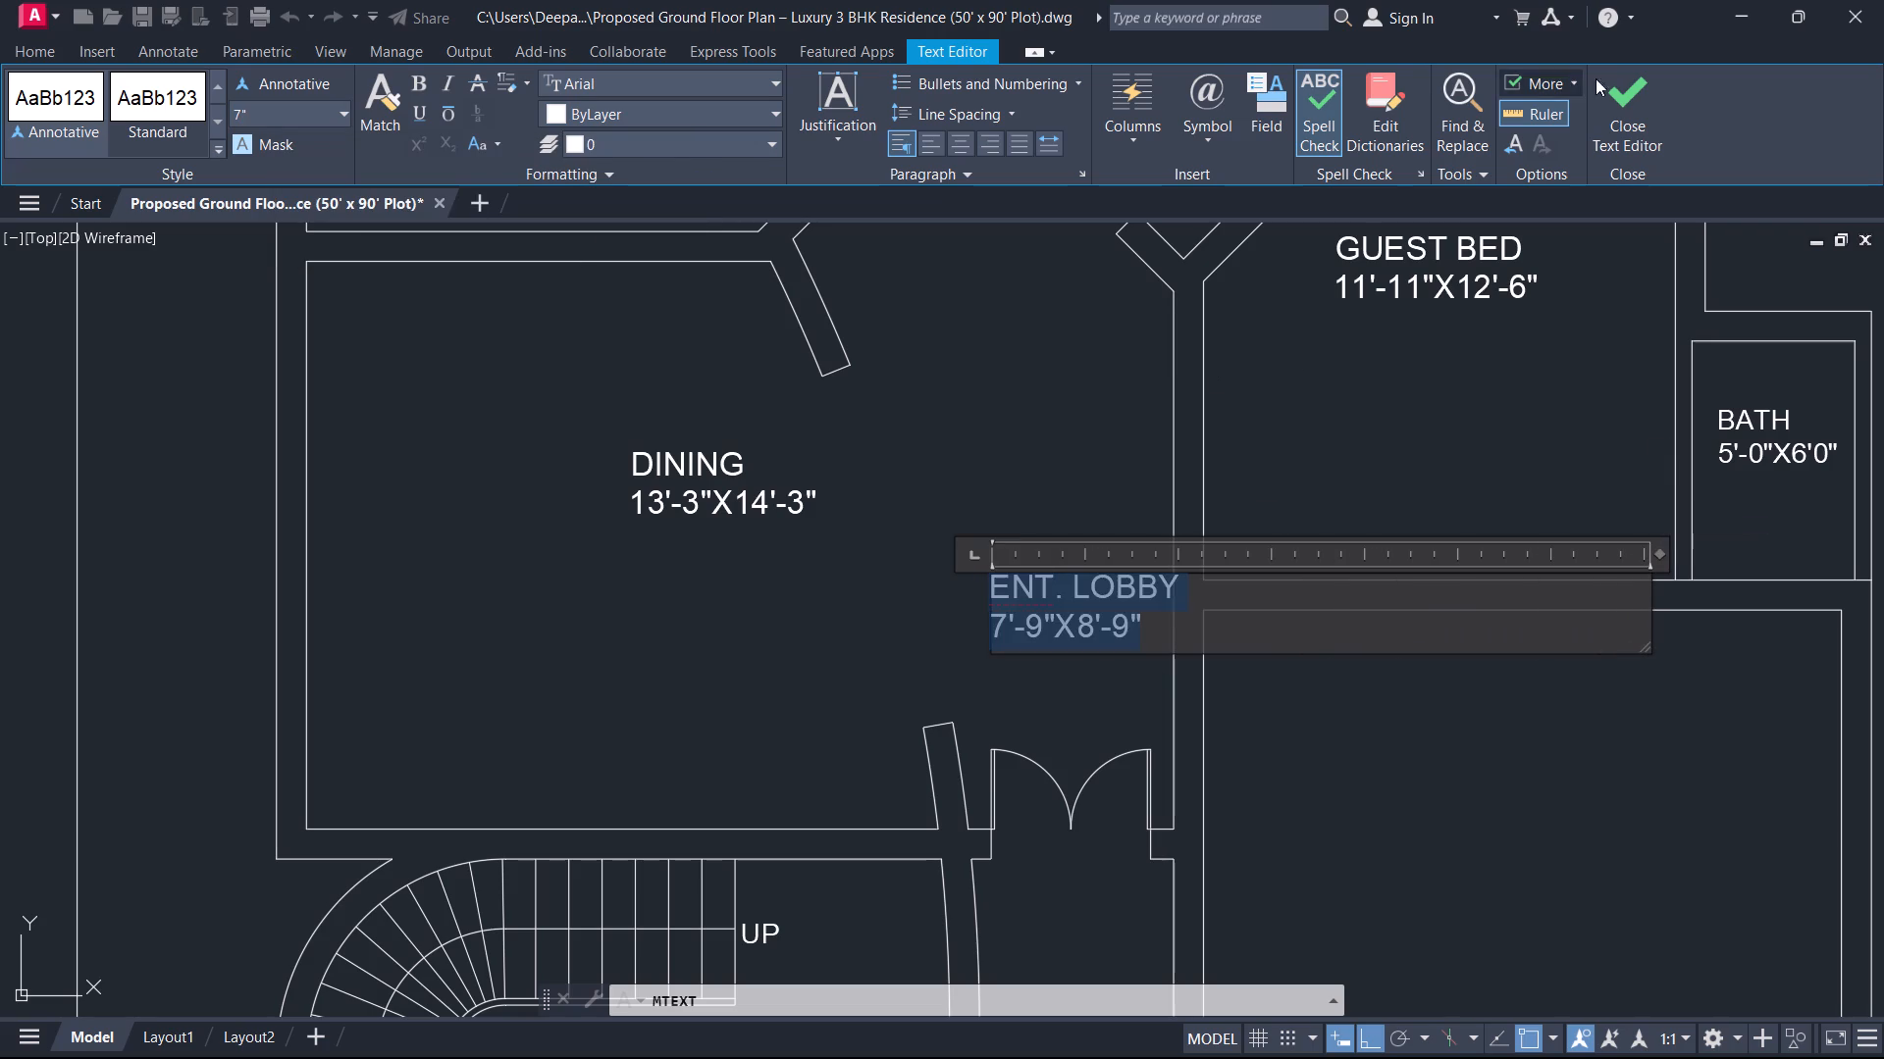
{"action": "left_click", "coordinate": [1633, 104]}
Move the ENT. LOBBY label horizontally about 9.4" toward the dining room.
{"action": "left_click", "coordinate": [1064, 659]}
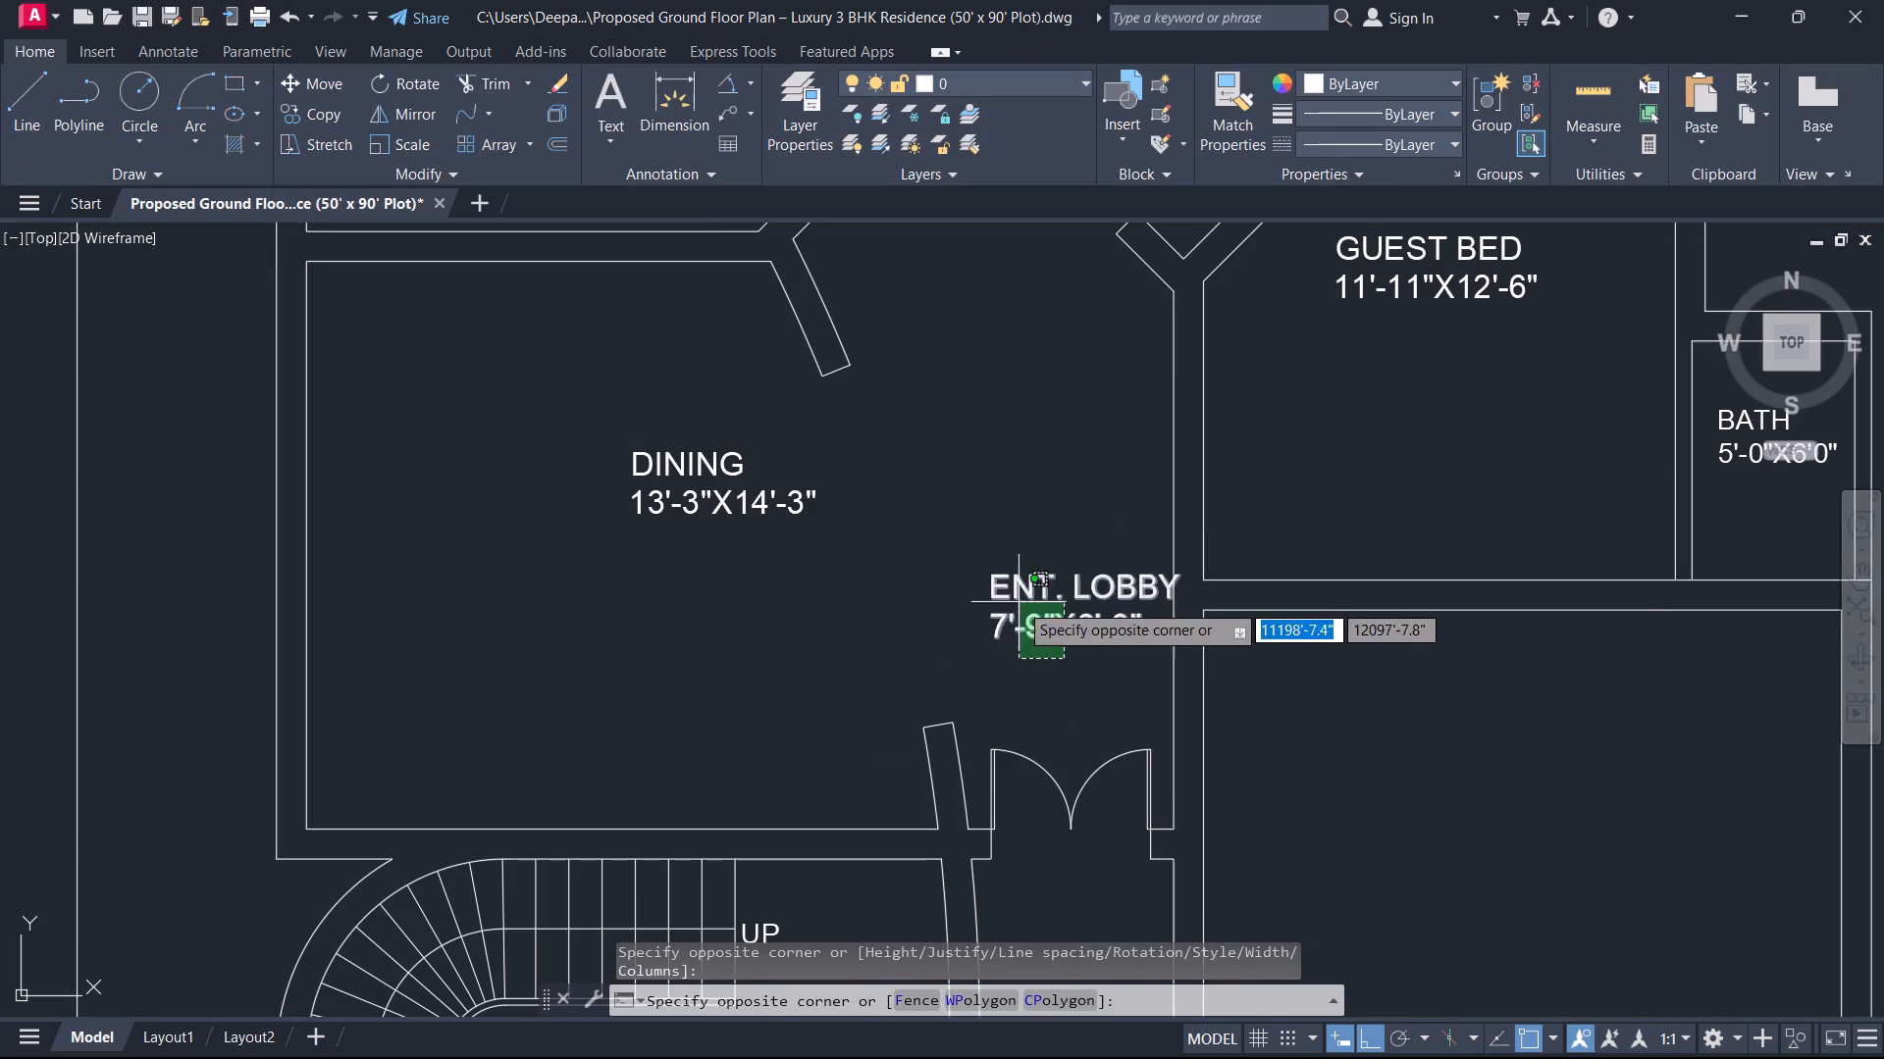
{"action": "left_click", "coordinate": [1005, 581]}
{"action": "key", "text": "m"}
{"action": "key", "text": "space"}
{"action": "left_click", "coordinate": [1091, 589]}
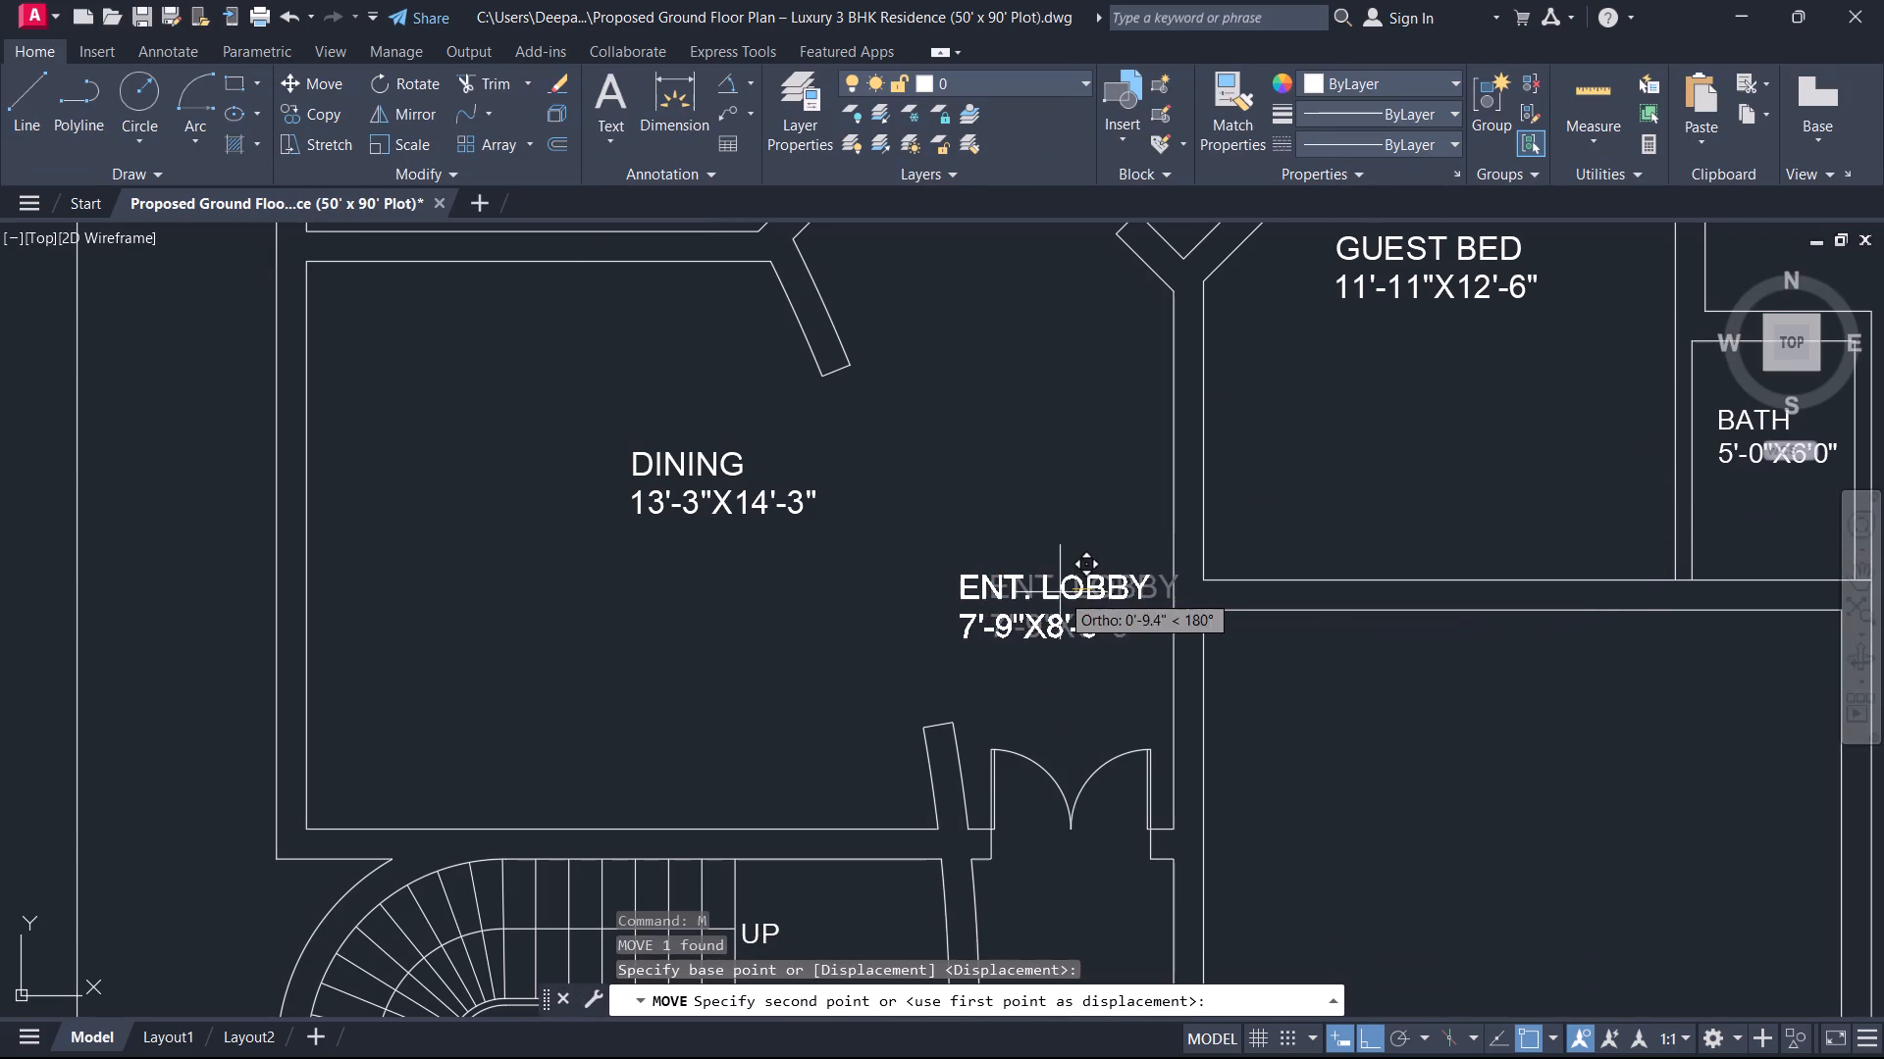
{"action": "left_click", "coordinate": [1060, 592]}
{"action": "key", "text": "Escape"}
Reopen the ENT. LOBBY label, set its whole text to 6" high and finish editing.
{"action": "double_click", "coordinate": [1059, 596]}
{"action": "key", "text": "ctrl+a"}
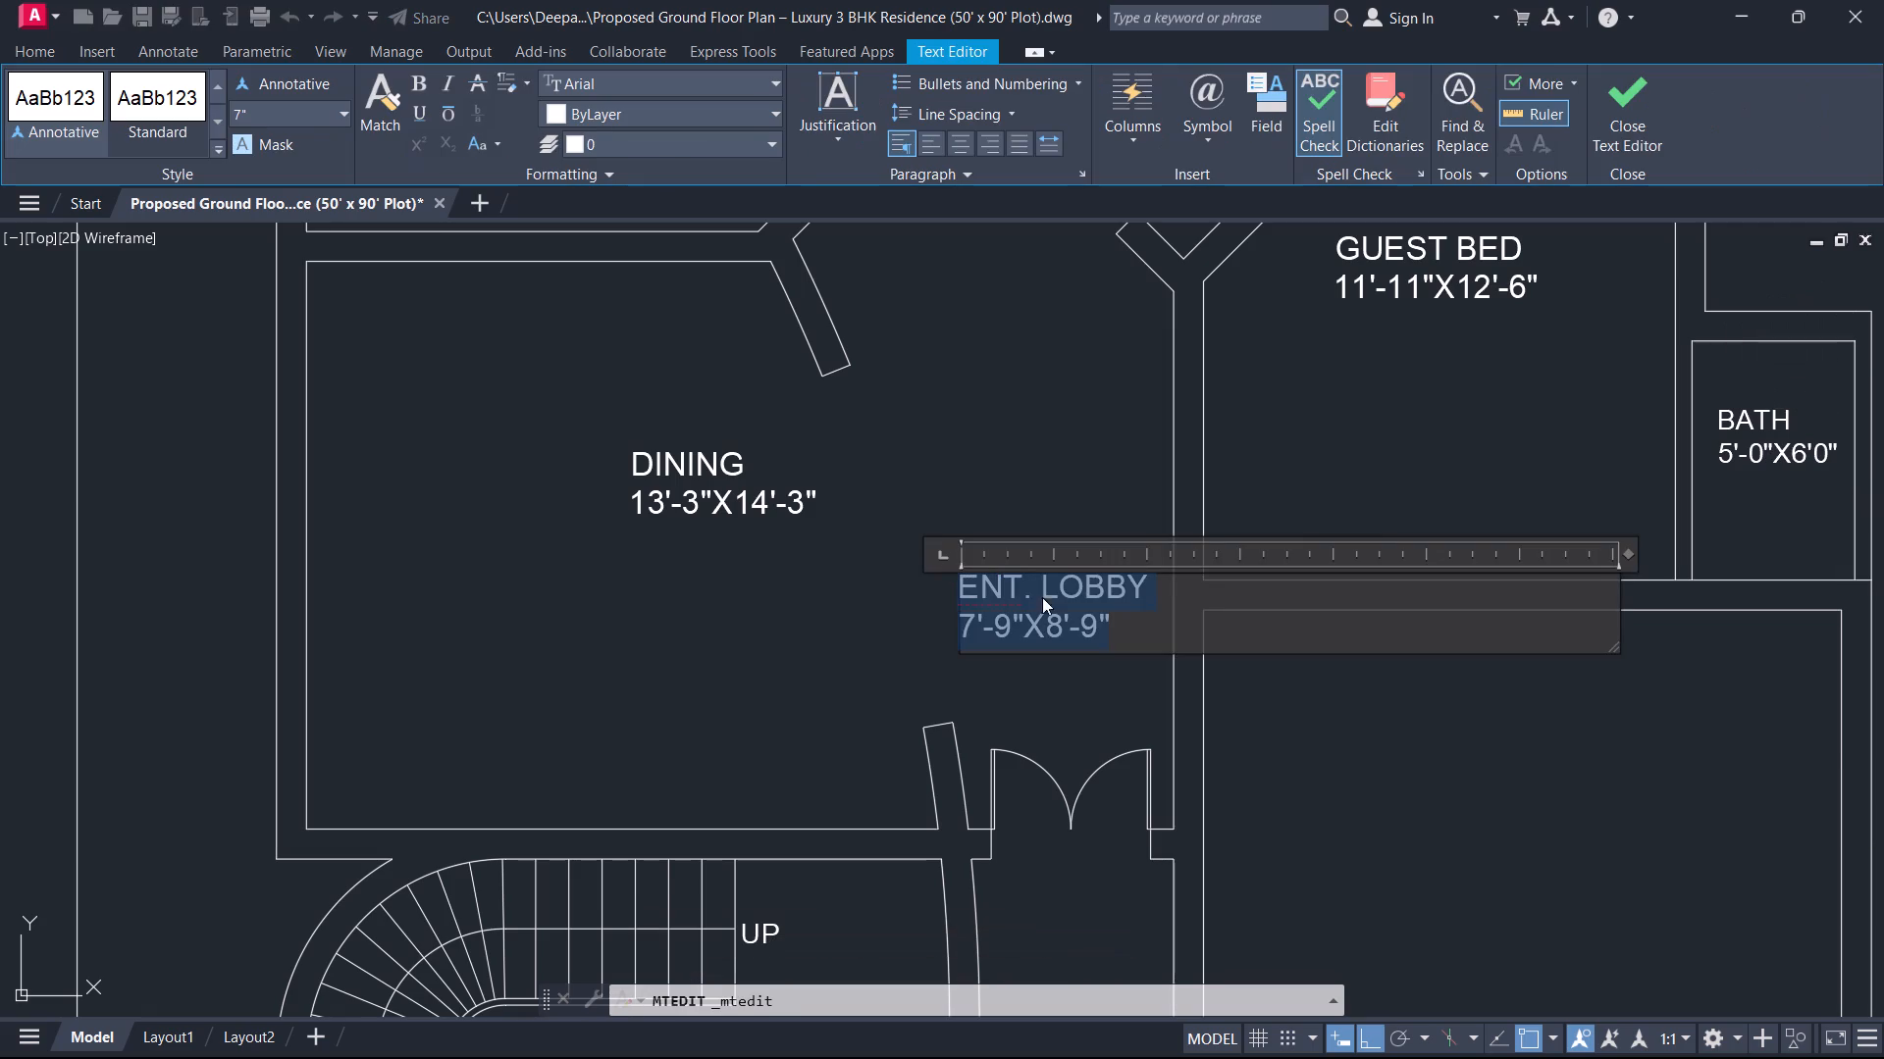
{"action": "left_click", "coordinate": [264, 108]}
{"action": "key", "text": "6"}
{"action": "key", "text": "Return"}
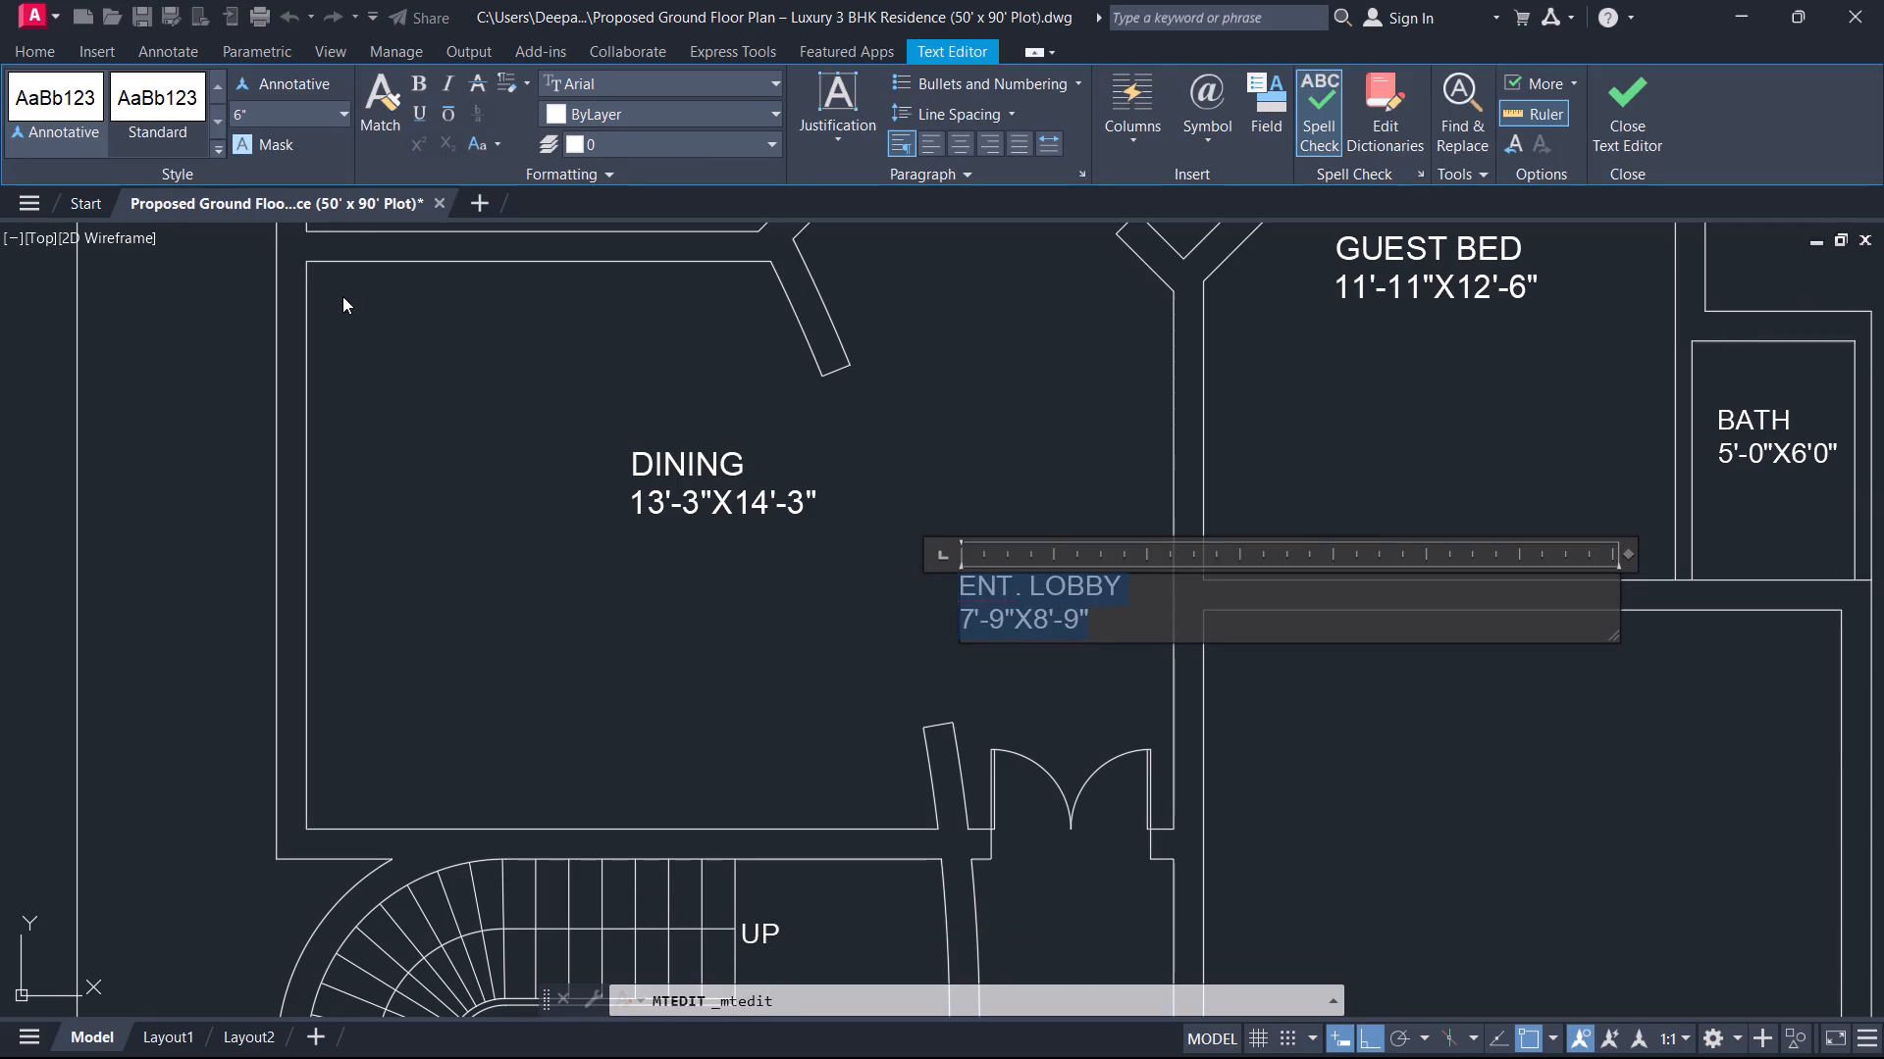
{"action": "left_click", "coordinate": [977, 391]}
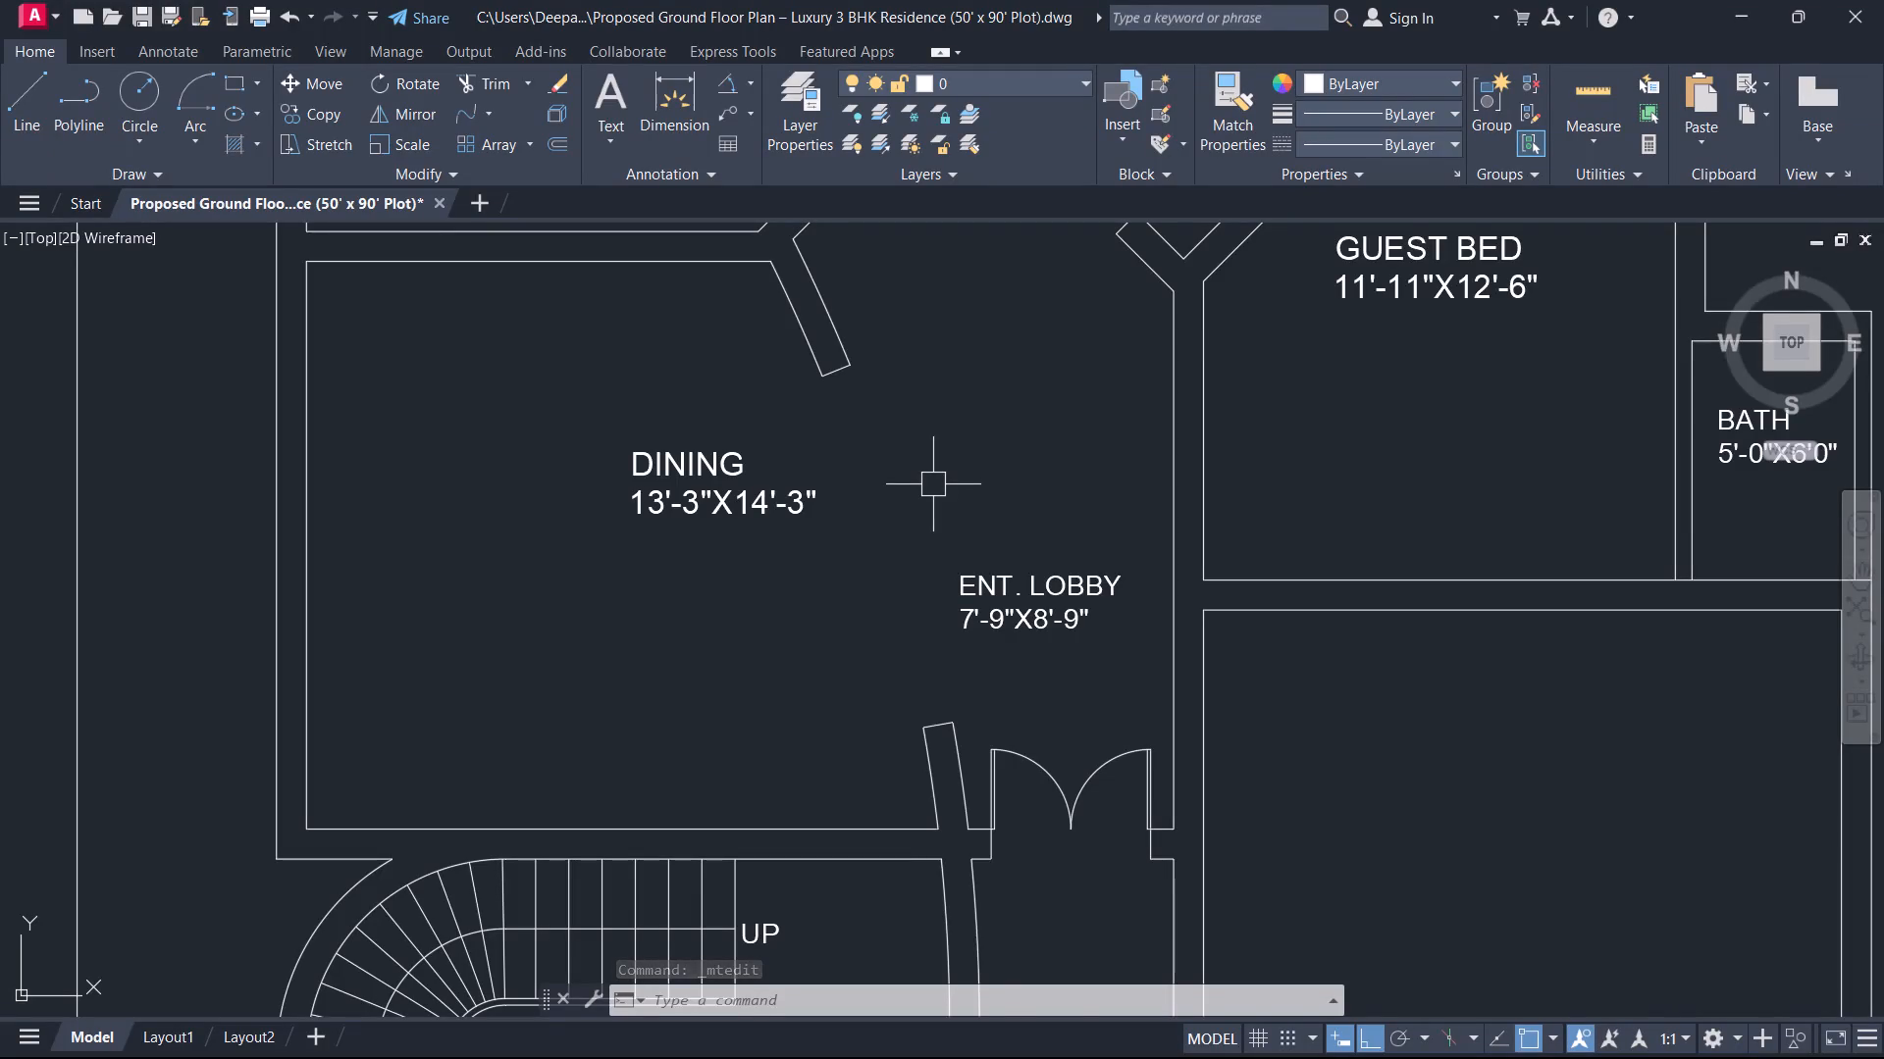
Add a two-line text label "DRAWING" and "16'-0"X17'-6"" in the middle of the unlabelled room below the guest bedroom.
{"action": "scroll", "coordinate": [968, 477], "scroll_direction": "down", "scroll_amount": 2}
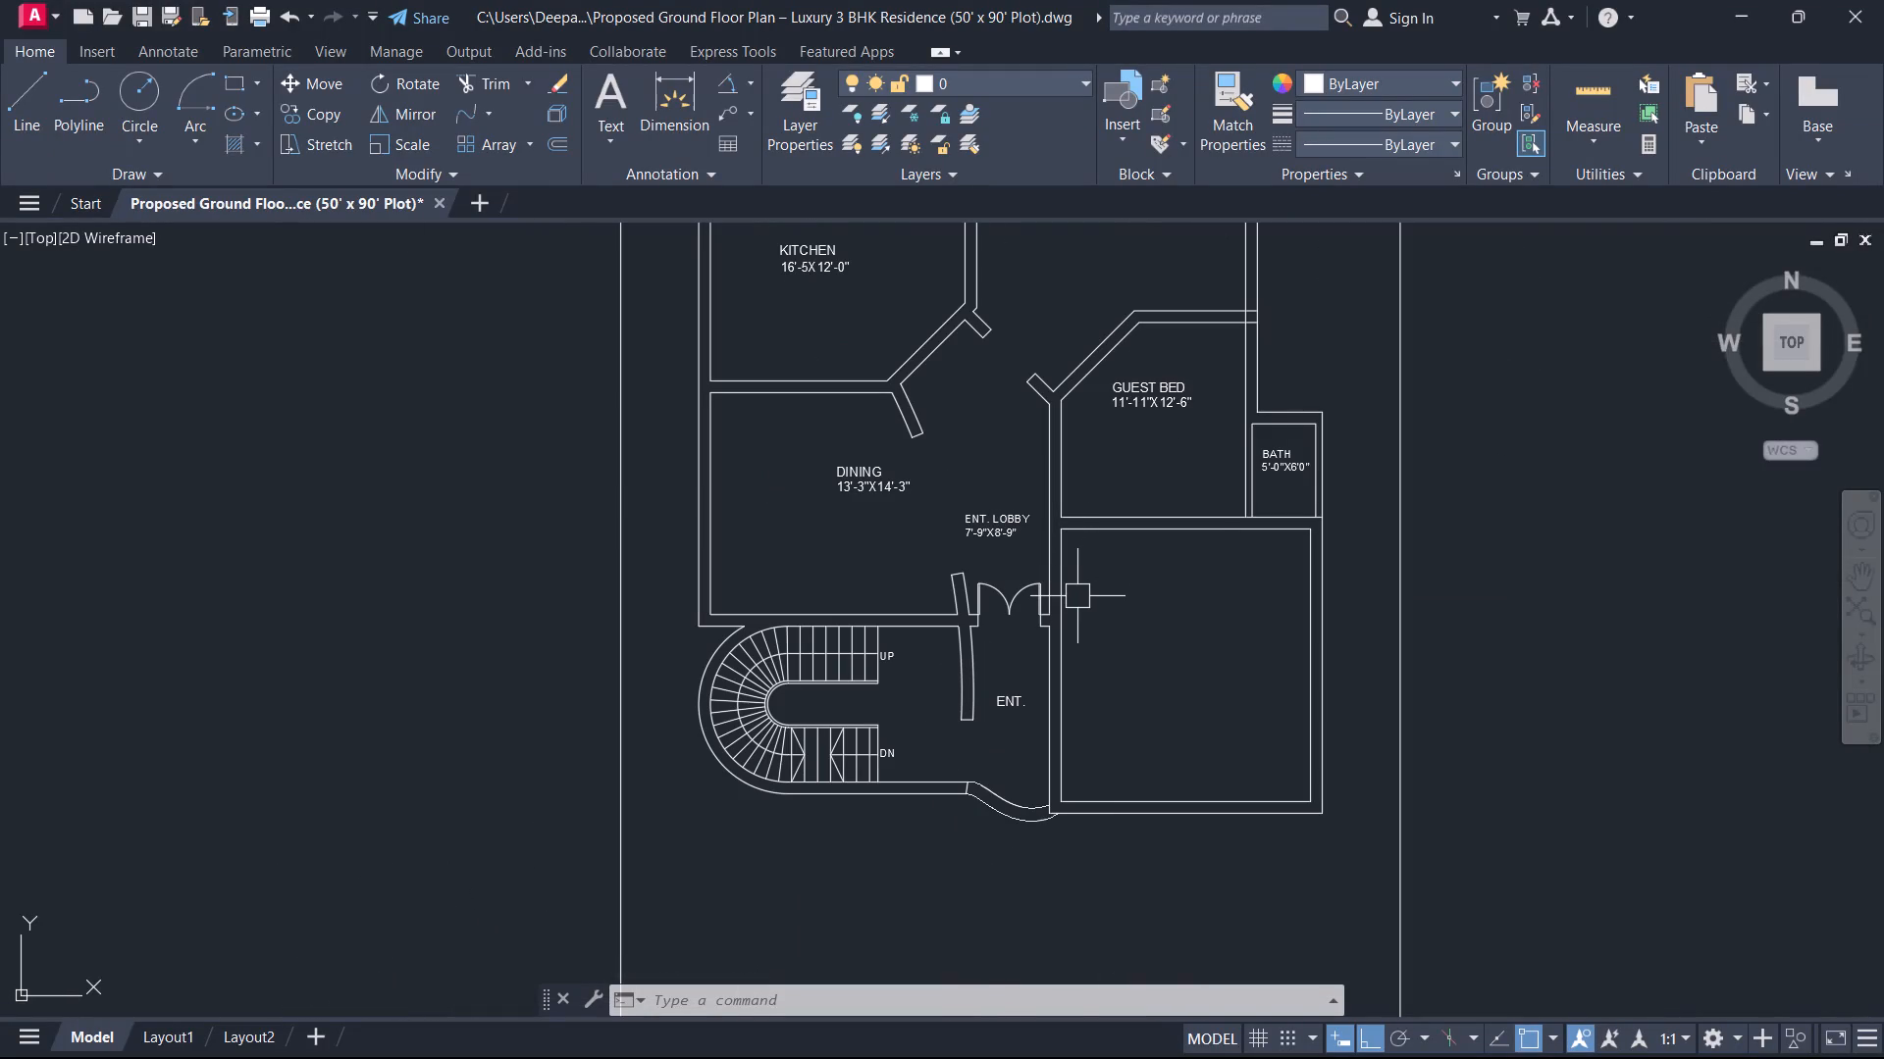
{"action": "scroll", "coordinate": [1077, 596], "scroll_direction": "down", "scroll_amount": 1}
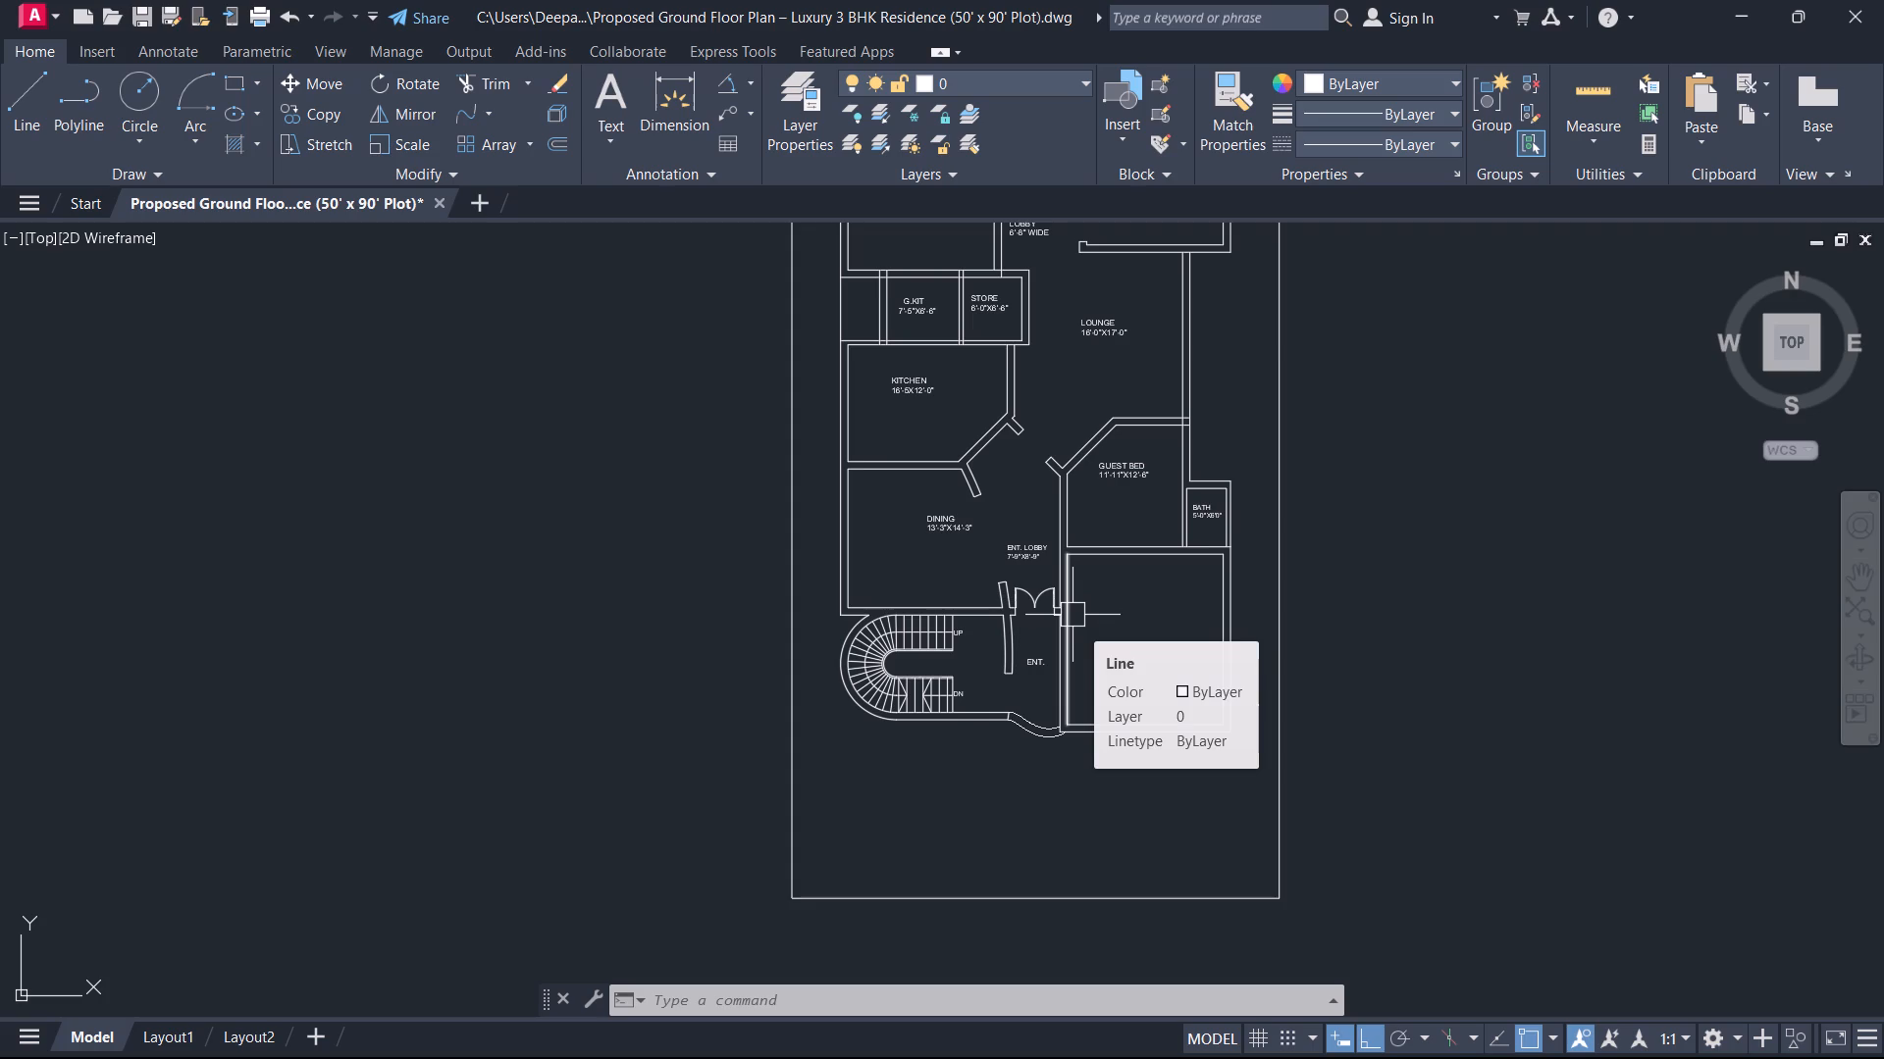
{"action": "scroll", "coordinate": [1152, 597], "scroll_direction": "down", "scroll_amount": 1}
{"action": "scroll", "coordinate": [1146, 592], "scroll_direction": "up", "scroll_amount": 2}
{"action": "middle_click_drag", "start_coordinate": [1146, 592], "coordinate": [1093, 652]}
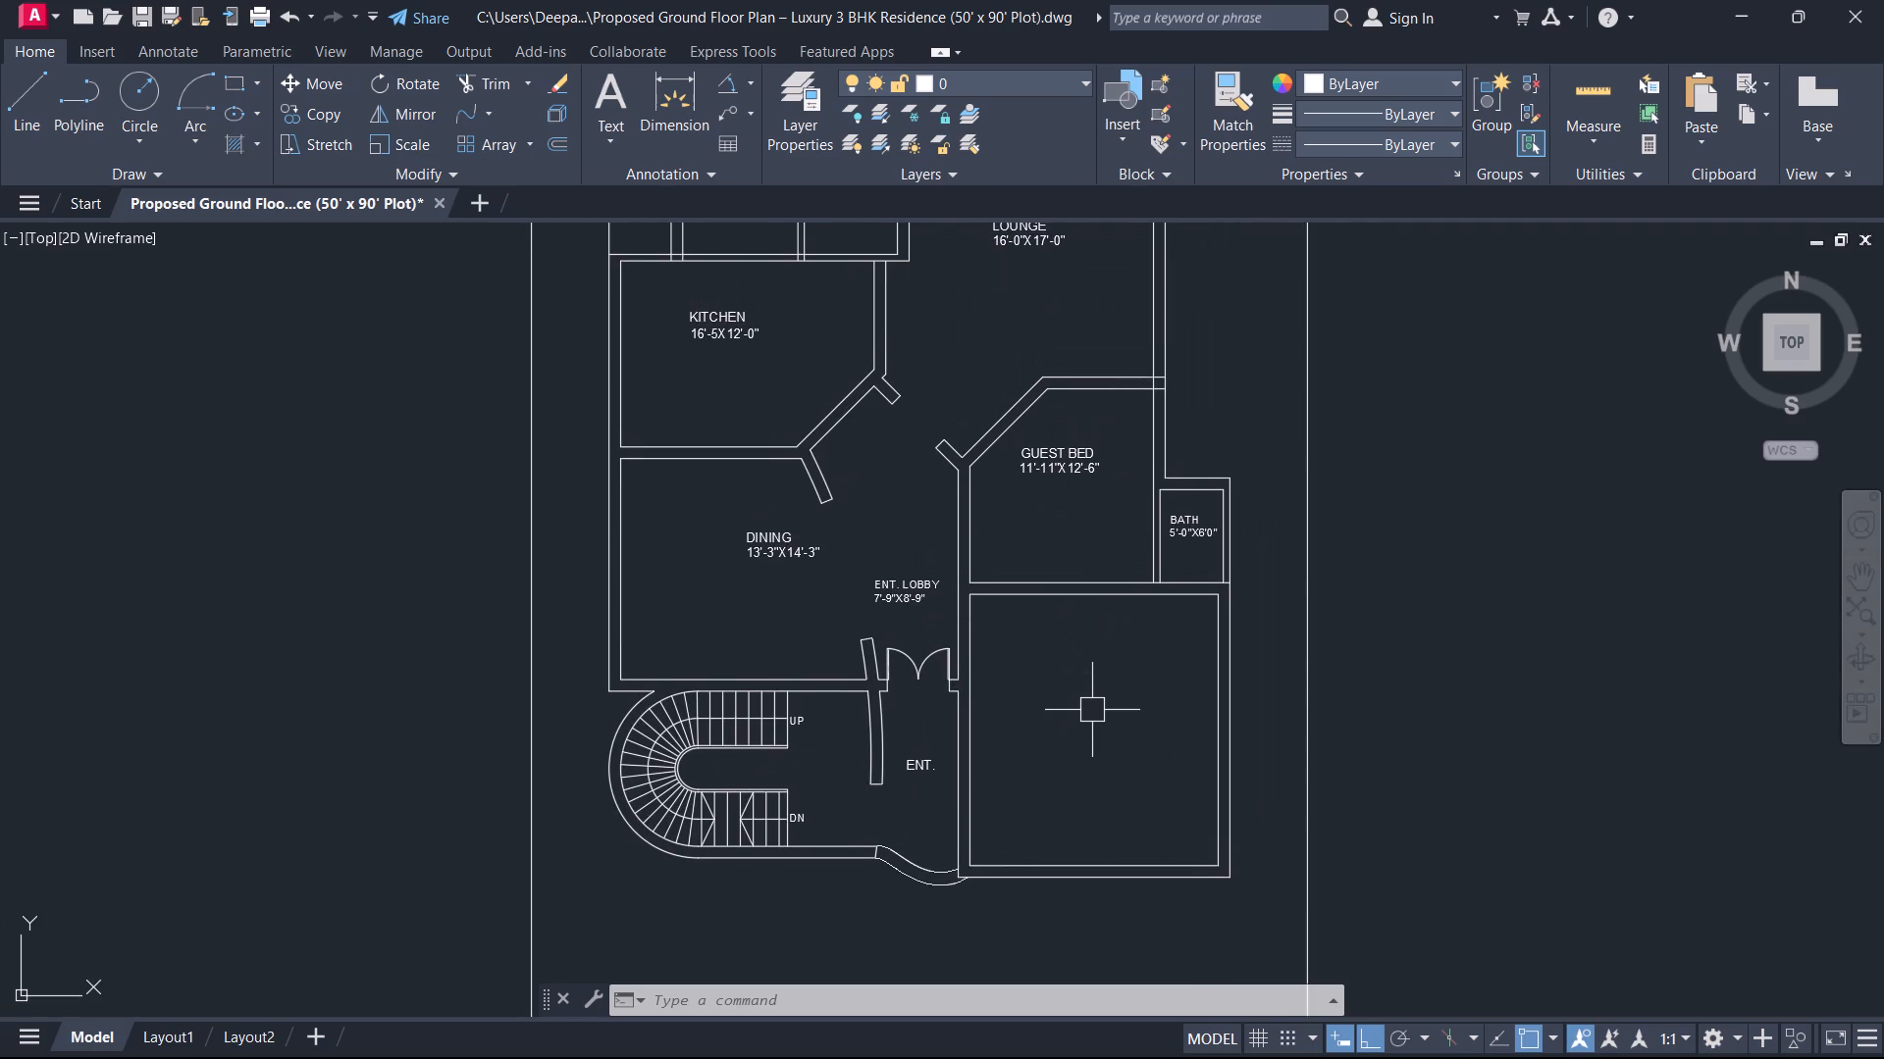
{"action": "key", "text": "t"}
{"action": "key", "text": "space"}
{"action": "middle_click_drag", "start_coordinate": [1076, 721], "coordinate": [978, 630]}
{"action": "scroll", "coordinate": [978, 630], "scroll_direction": "up", "scroll_amount": 1}
{"action": "left_click", "coordinate": [965, 620]}
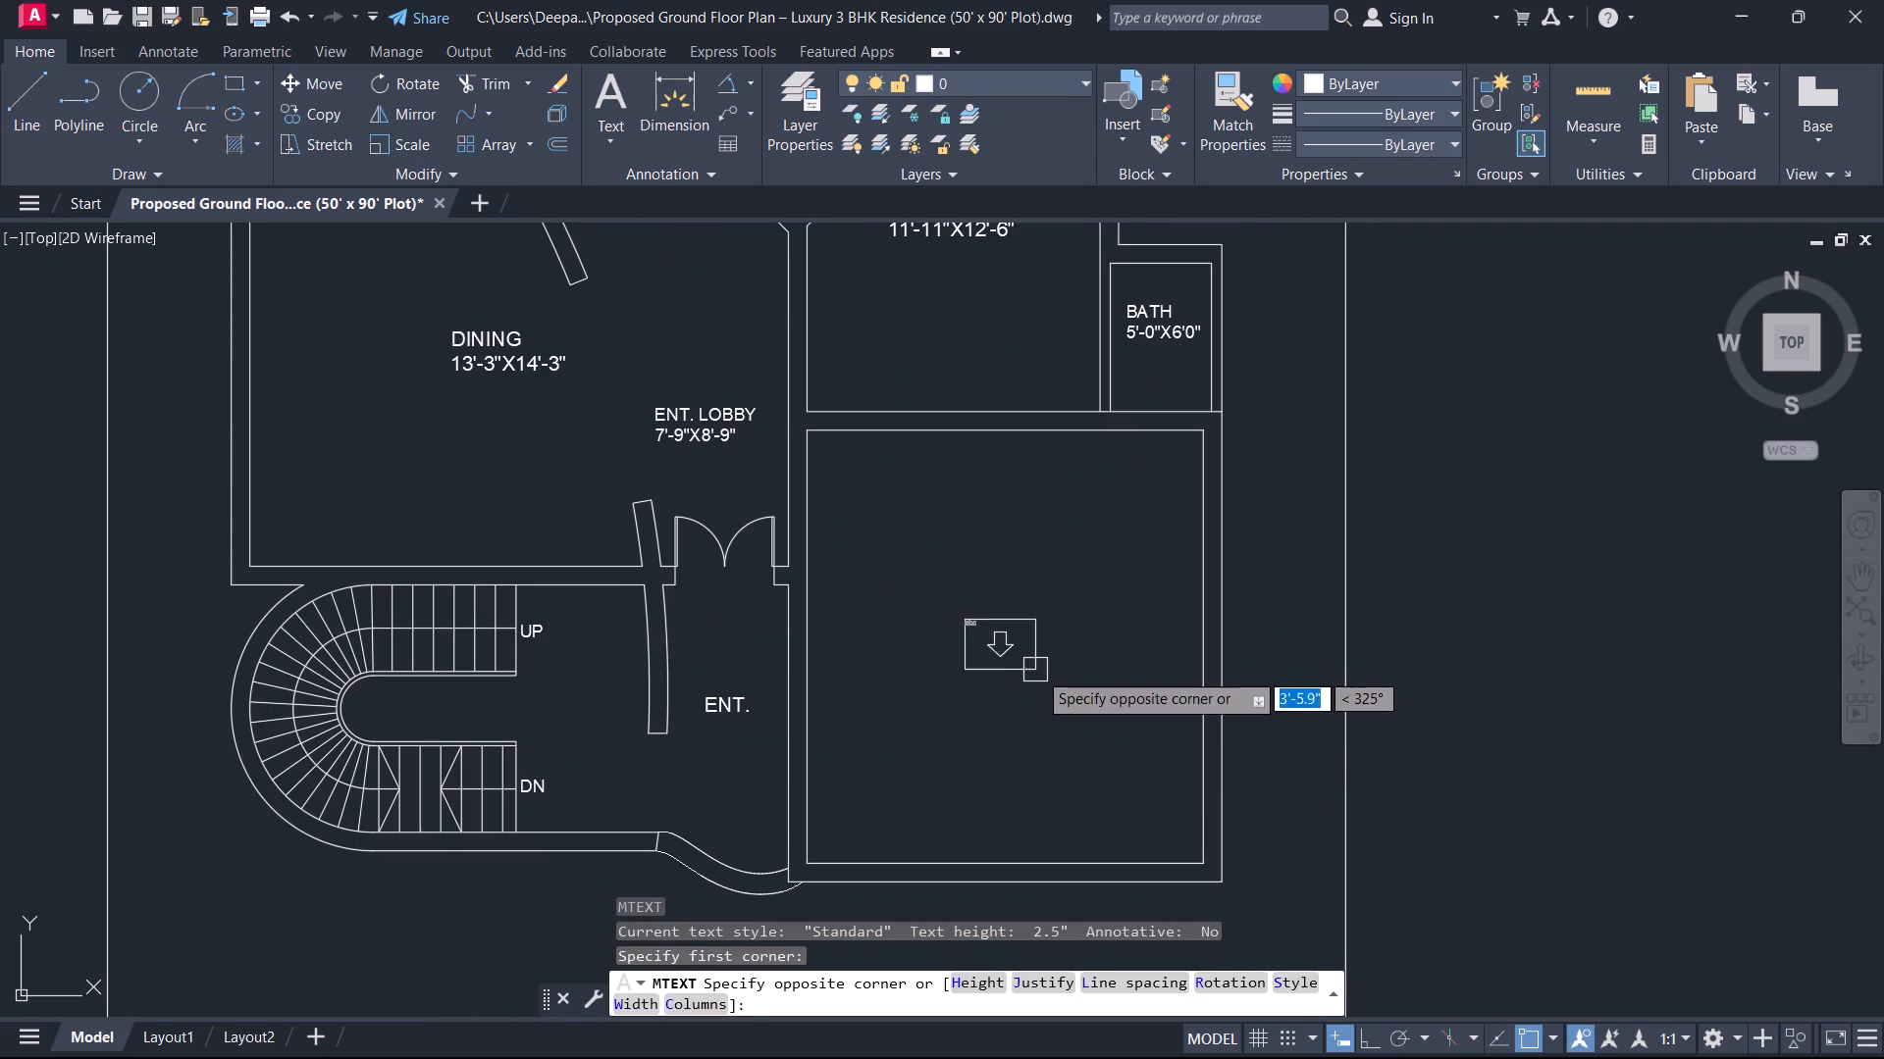
{"action": "left_click", "coordinate": [1085, 716]}
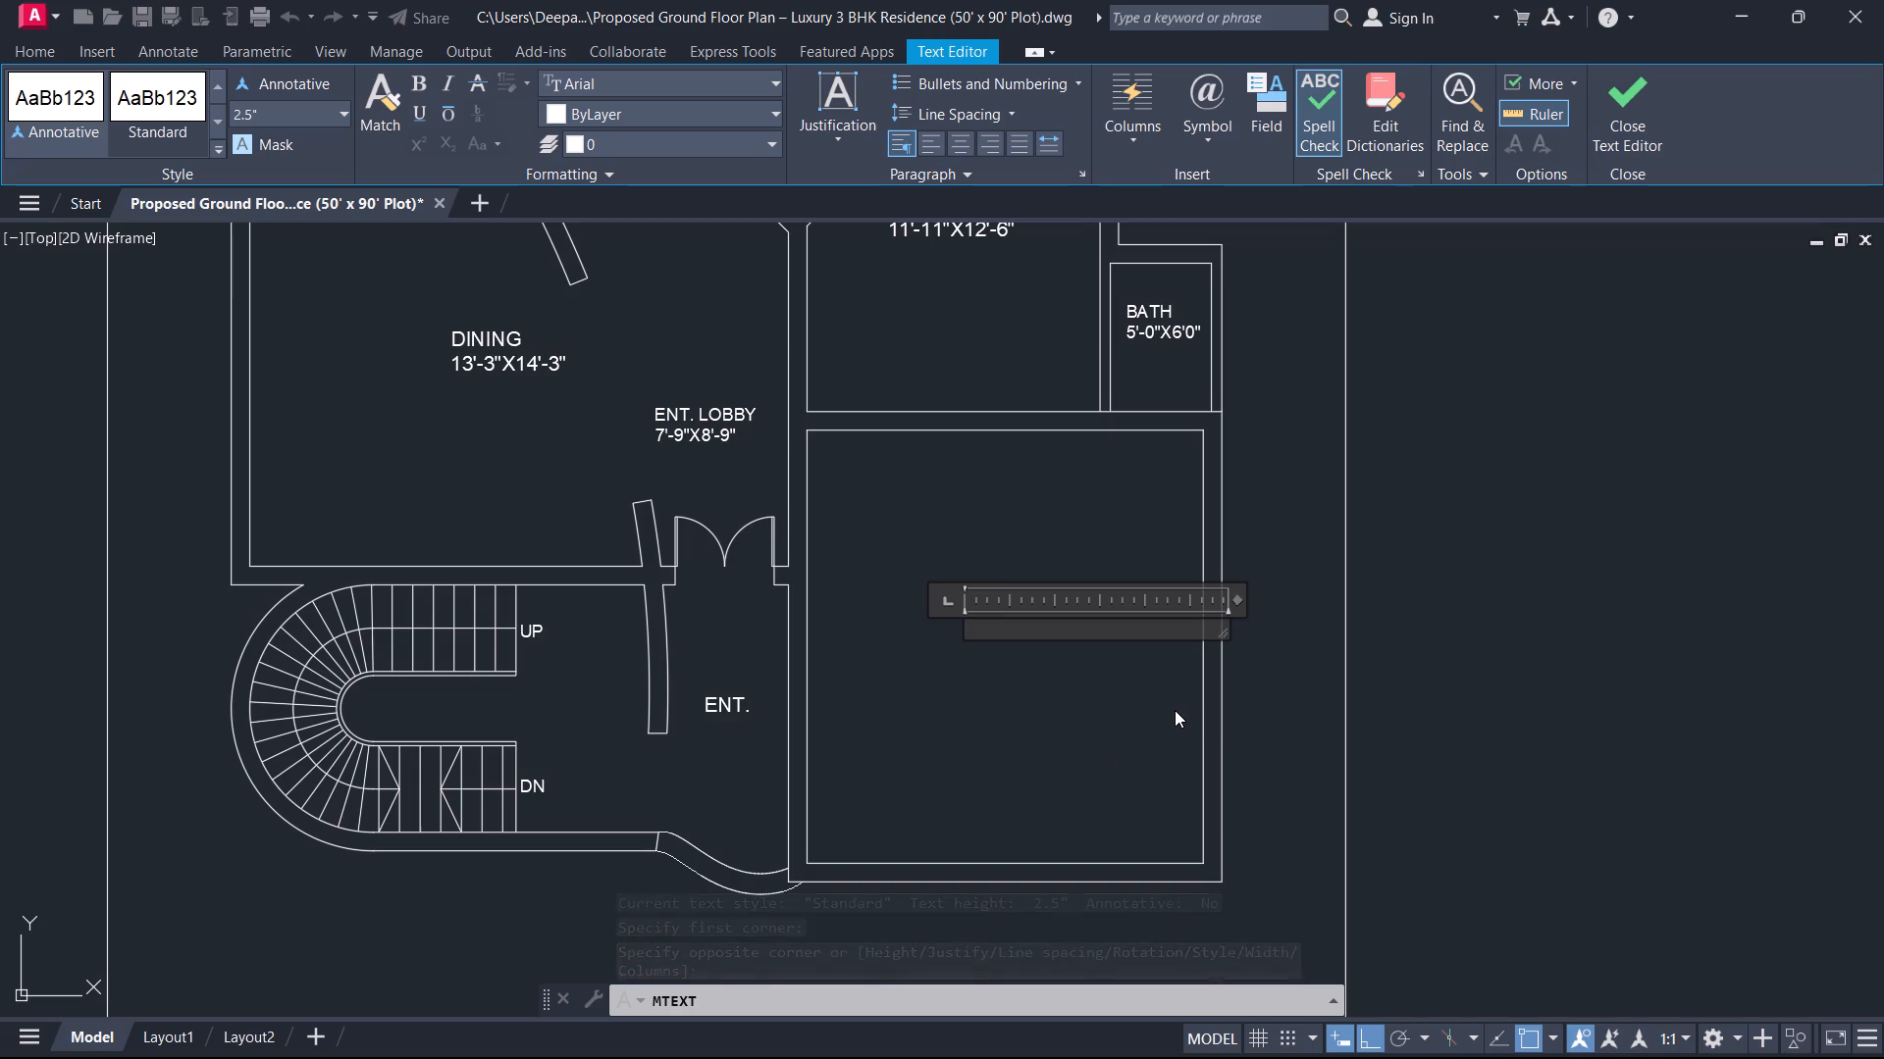
{"action": "type", "text": "DRA"}
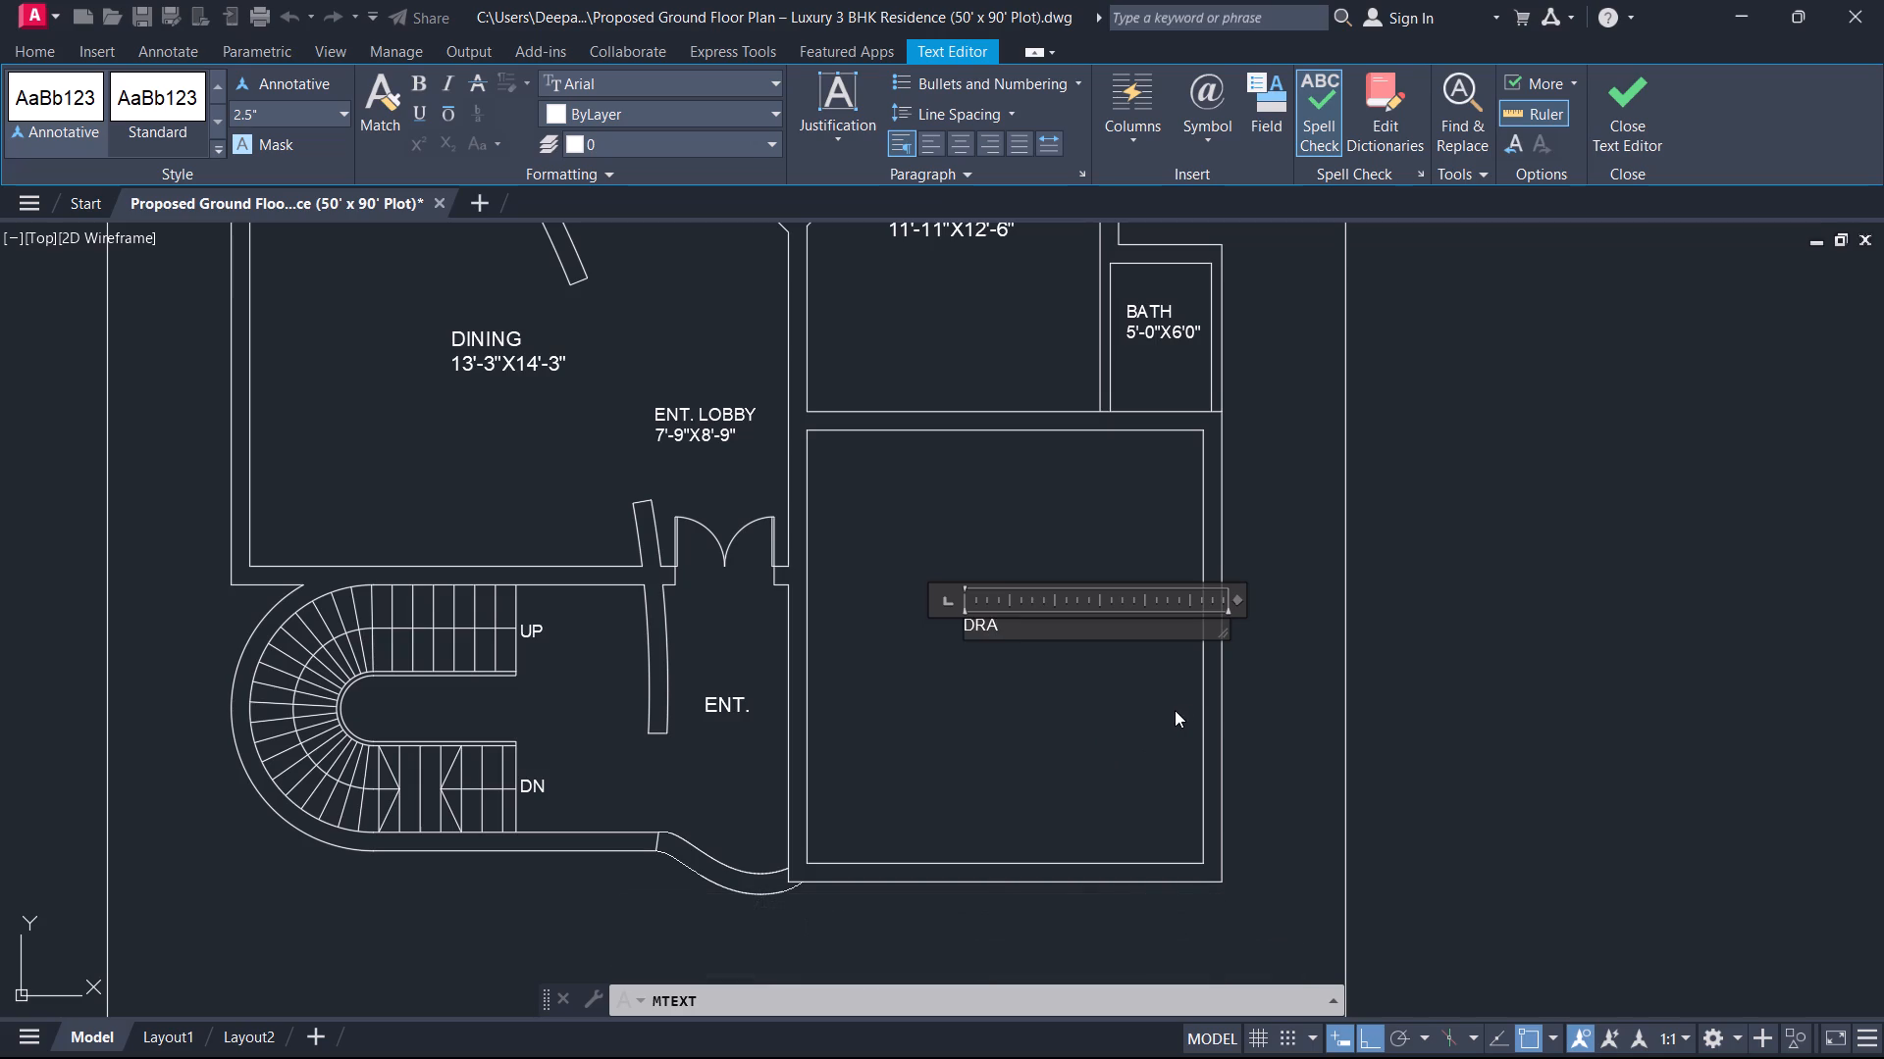
{"action": "type", "text": "WING"}
{"action": "key", "text": "Return"}
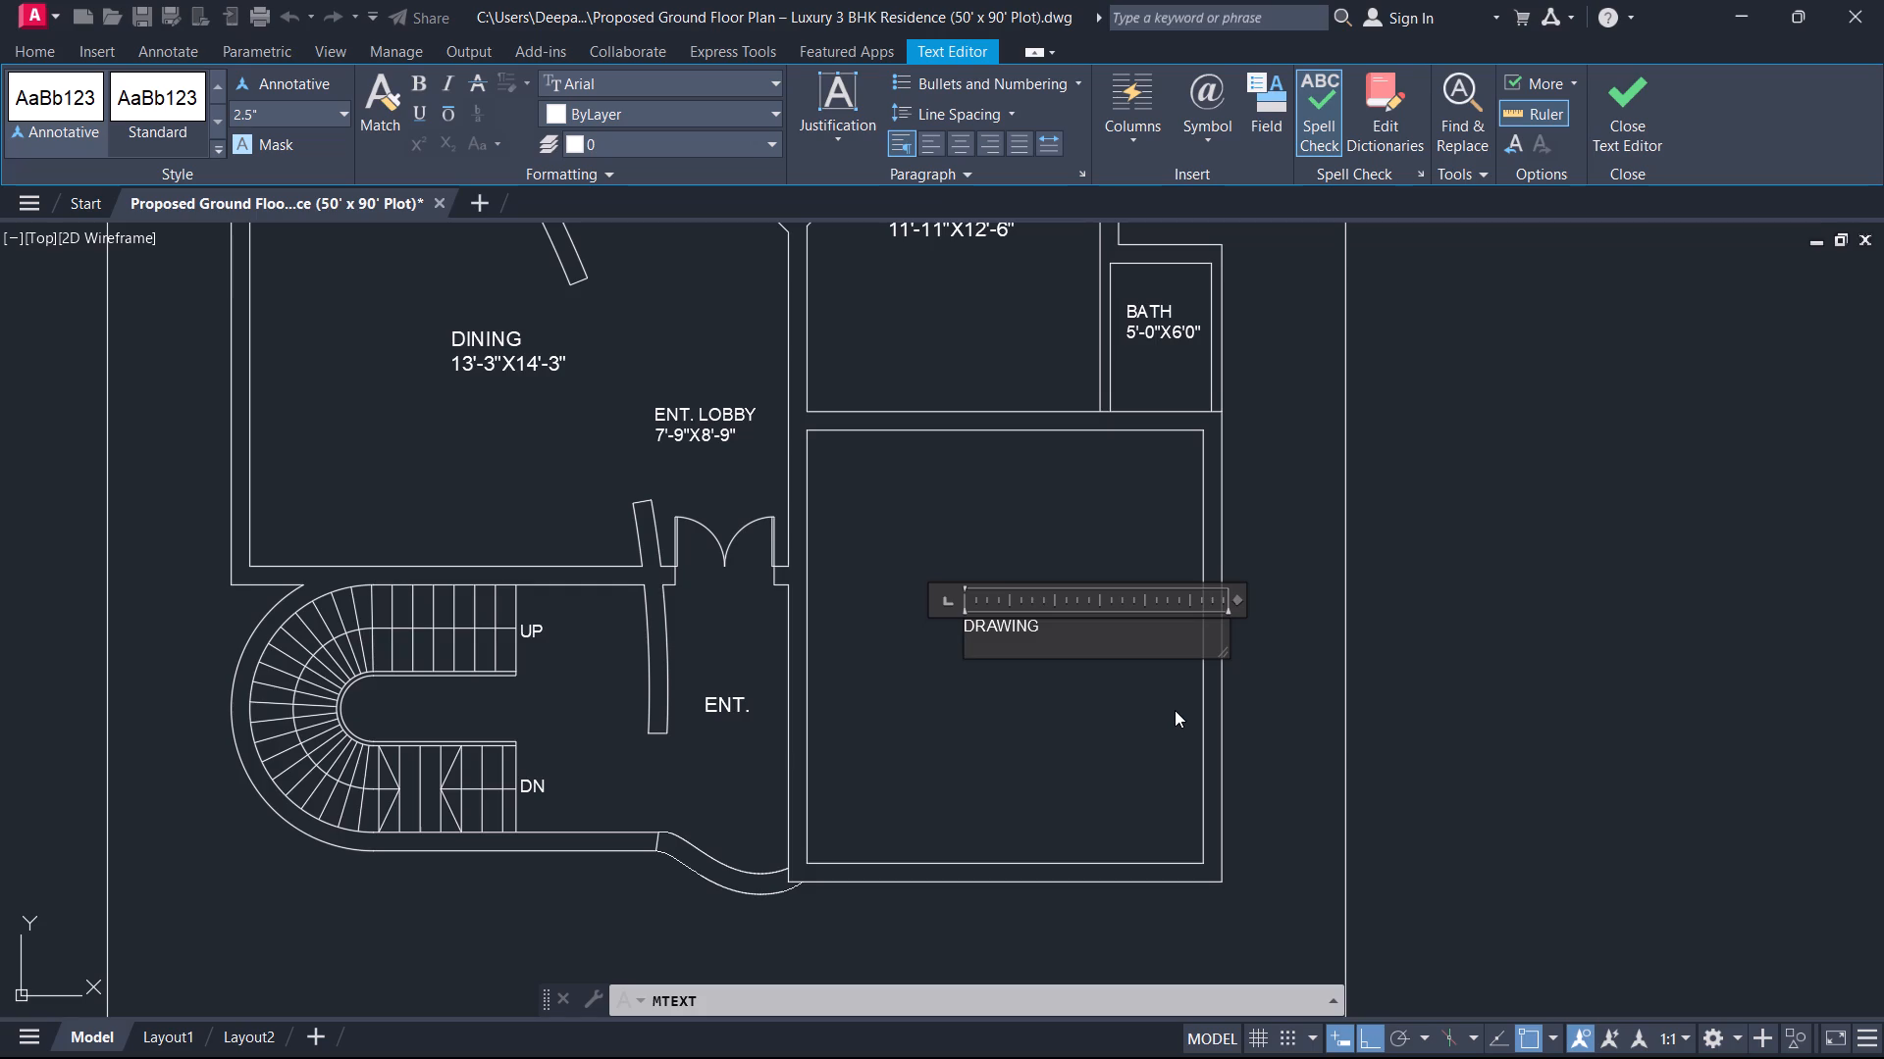
{"action": "type", "text": "16"}
{"action": "key", "text": "apostrophe"}
{"action": "key", "text": "minus"}
{"action": "key", "text": "0"}
{"action": "key", "text": "shift+quotedbl"}
{"action": "type", "text": "X17"}
{"action": "key", "text": "apostrophe"}
{"action": "type", "text": "-6\""}
Set the height of both lines of the DRAWING label to 7" and finish the text.
{"action": "left_click_drag", "start_coordinate": [1081, 645], "coordinate": [813, 585]}
{"action": "left_click", "coordinate": [291, 113]}
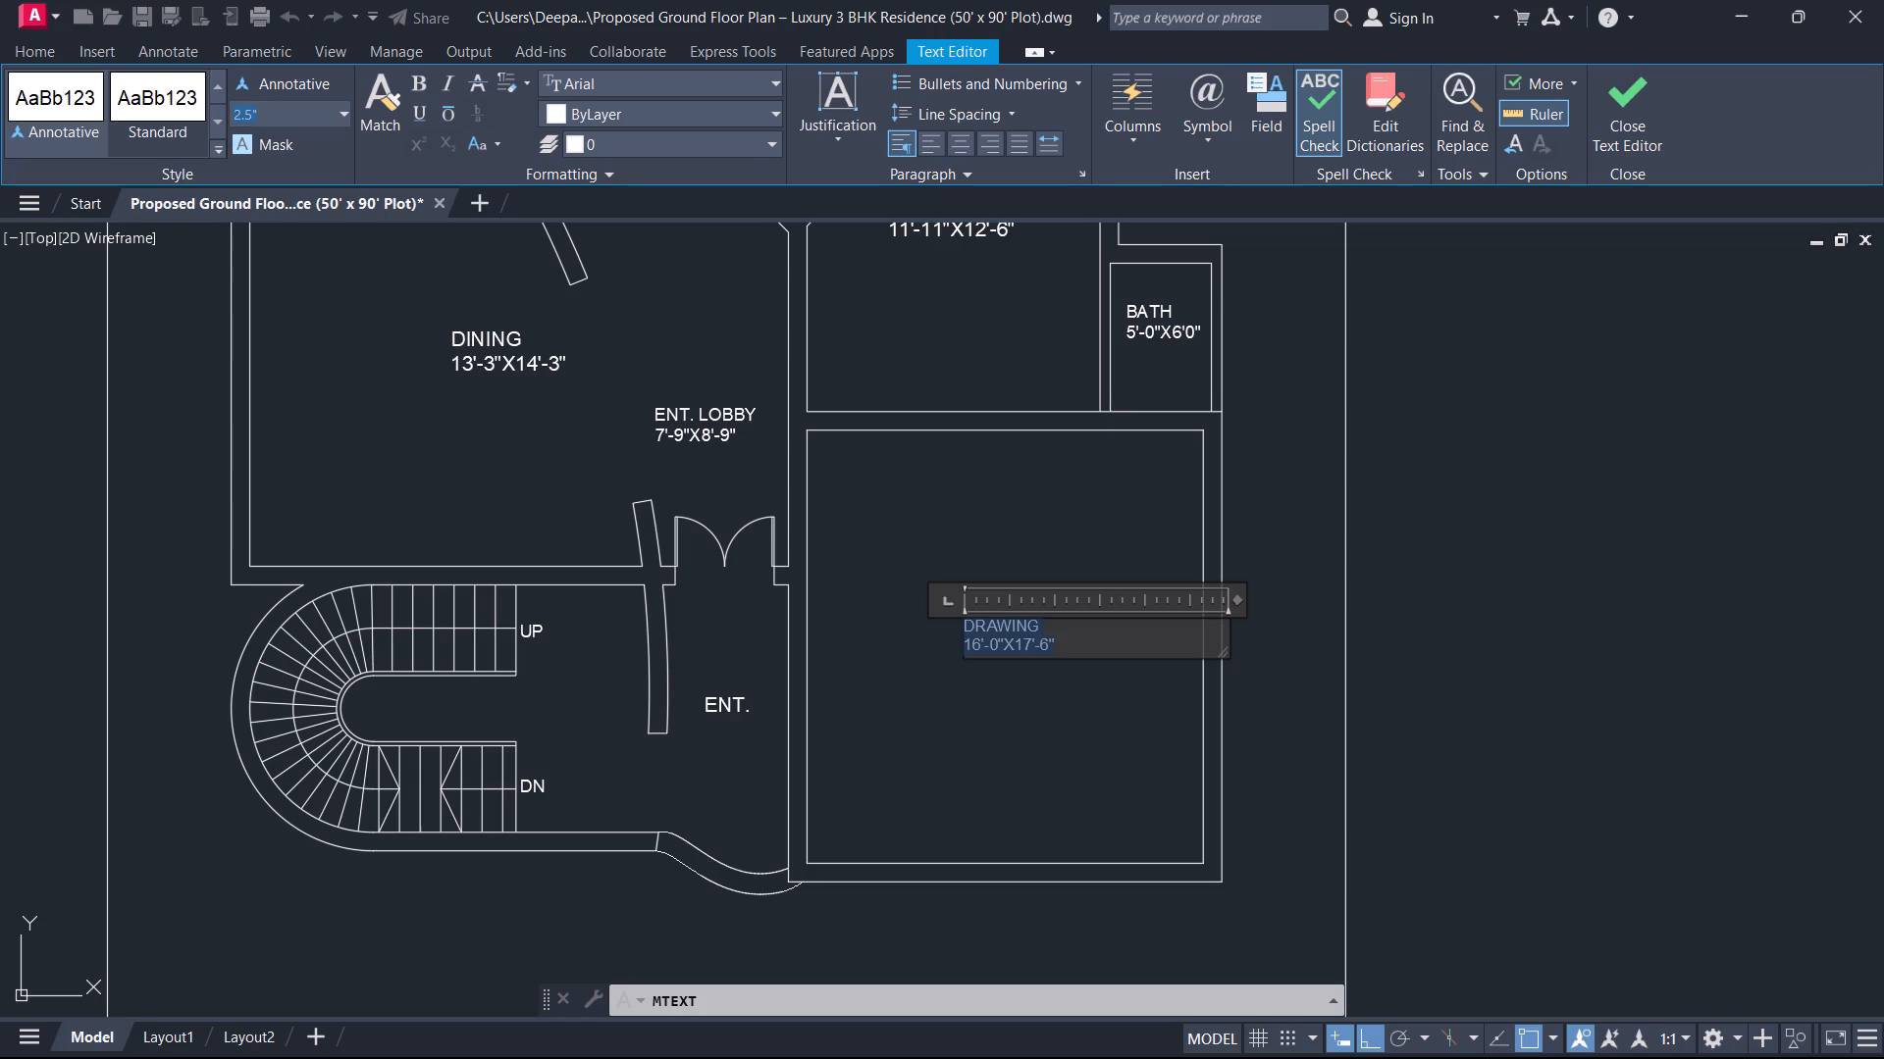
{"action": "key", "text": "7"}
{"action": "key", "text": "Return"}
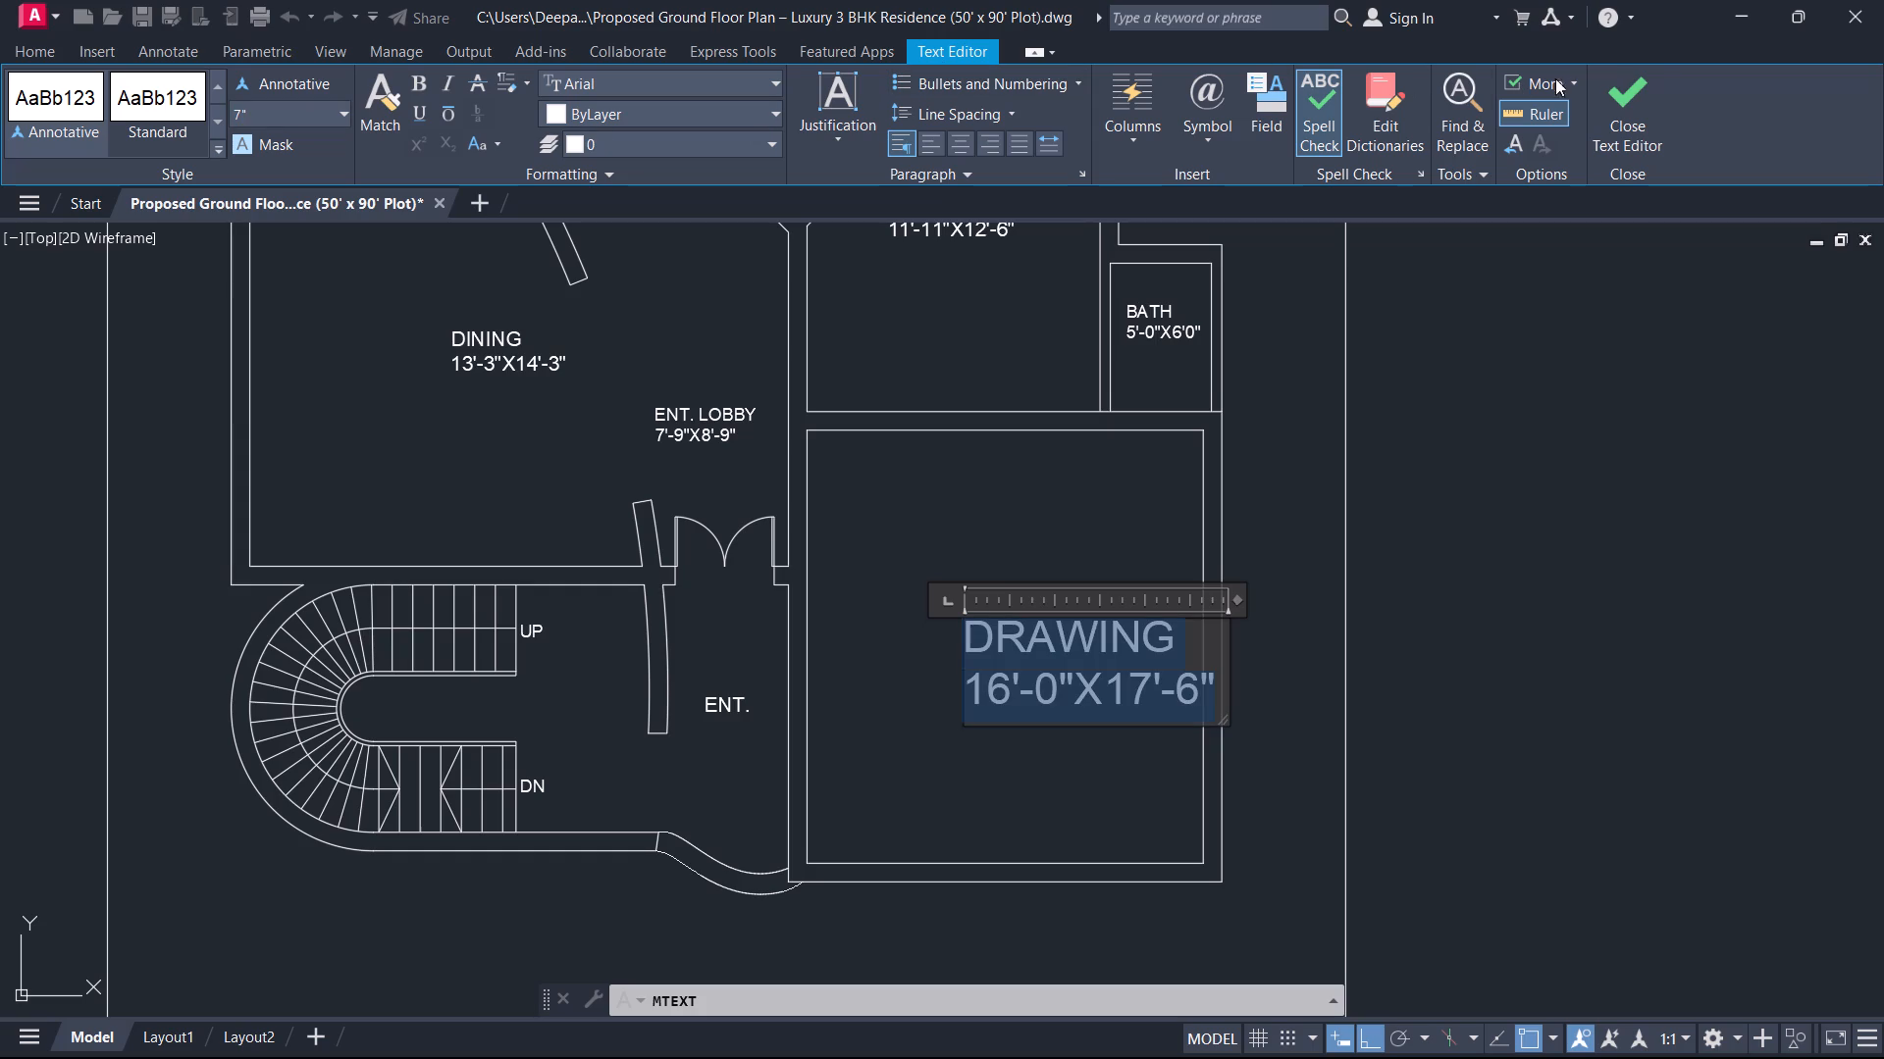
{"action": "left_click", "coordinate": [1622, 95]}
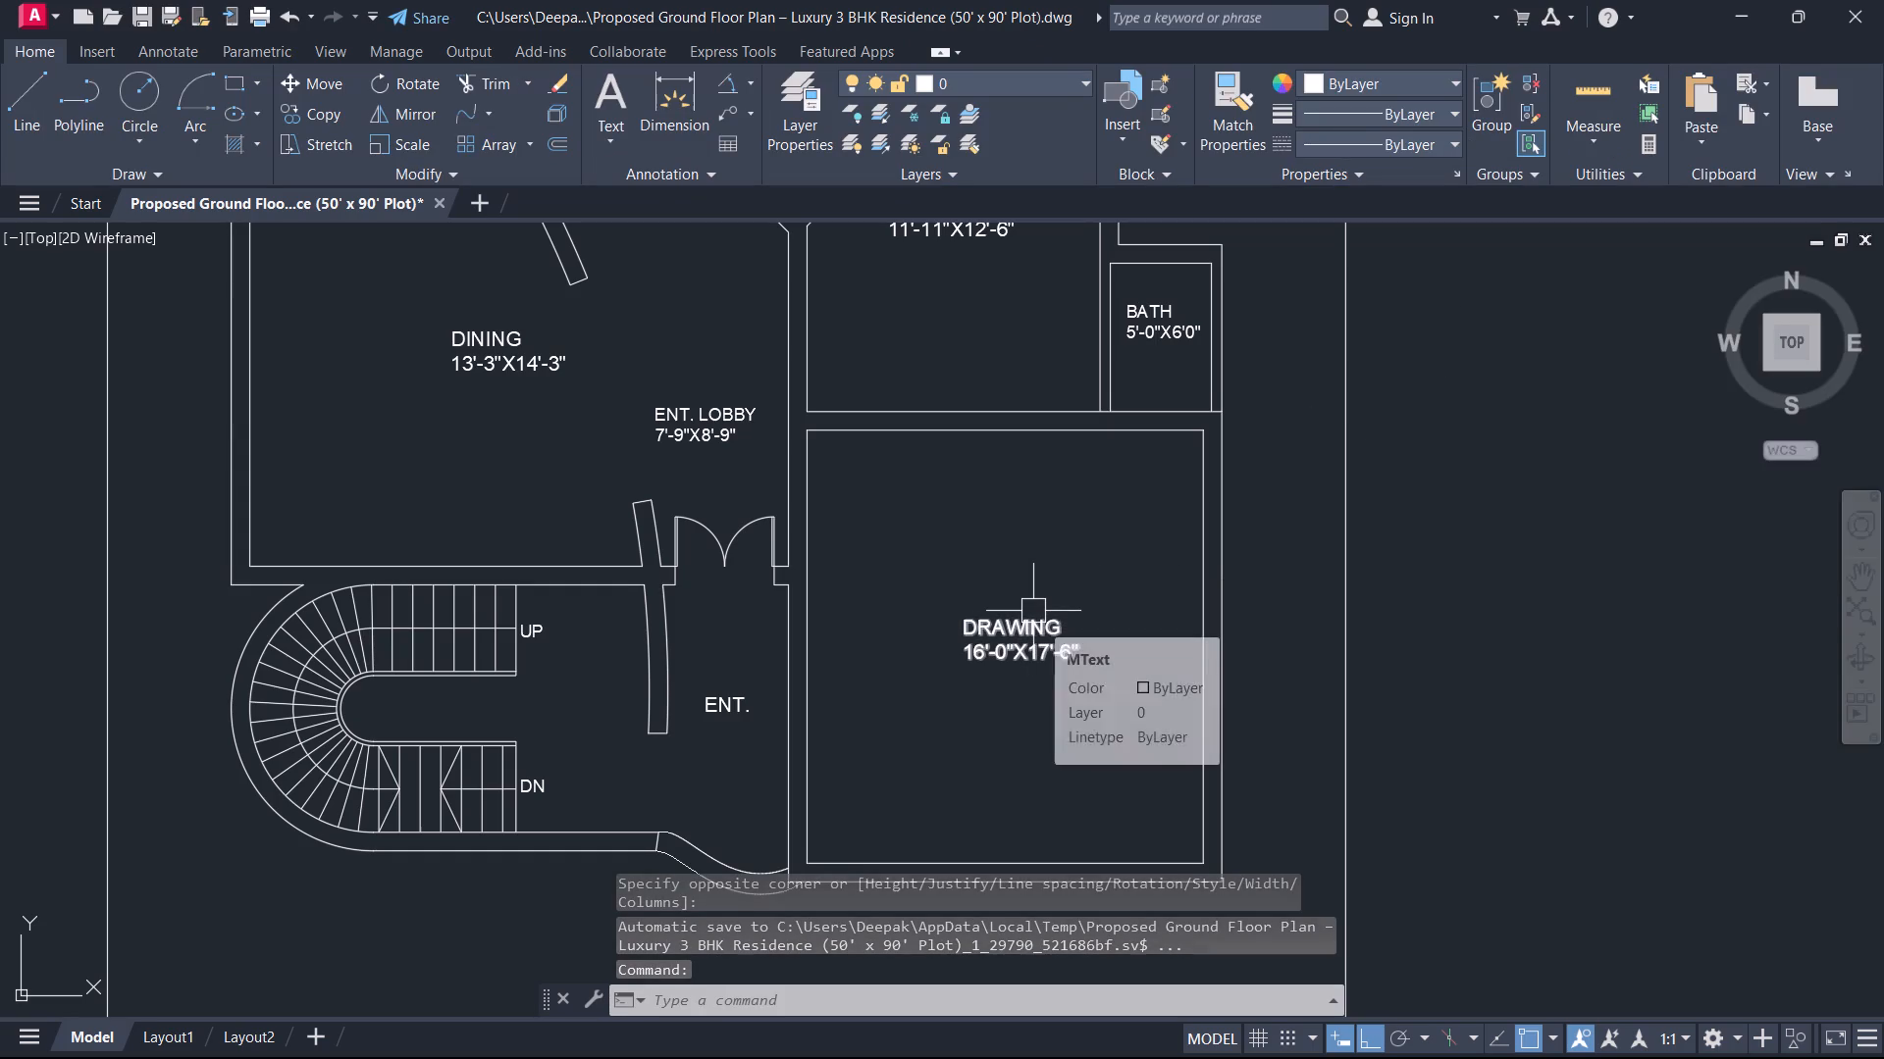
Draw a short line across the diagonal kitchen wall, from the midpoint of its outer line to its kitchen-side line.
{"action": "scroll", "coordinate": [1017, 606], "scroll_direction": "down", "scroll_amount": 1}
{"action": "middle_click_drag", "start_coordinate": [1003, 604], "coordinate": [994, 658]}
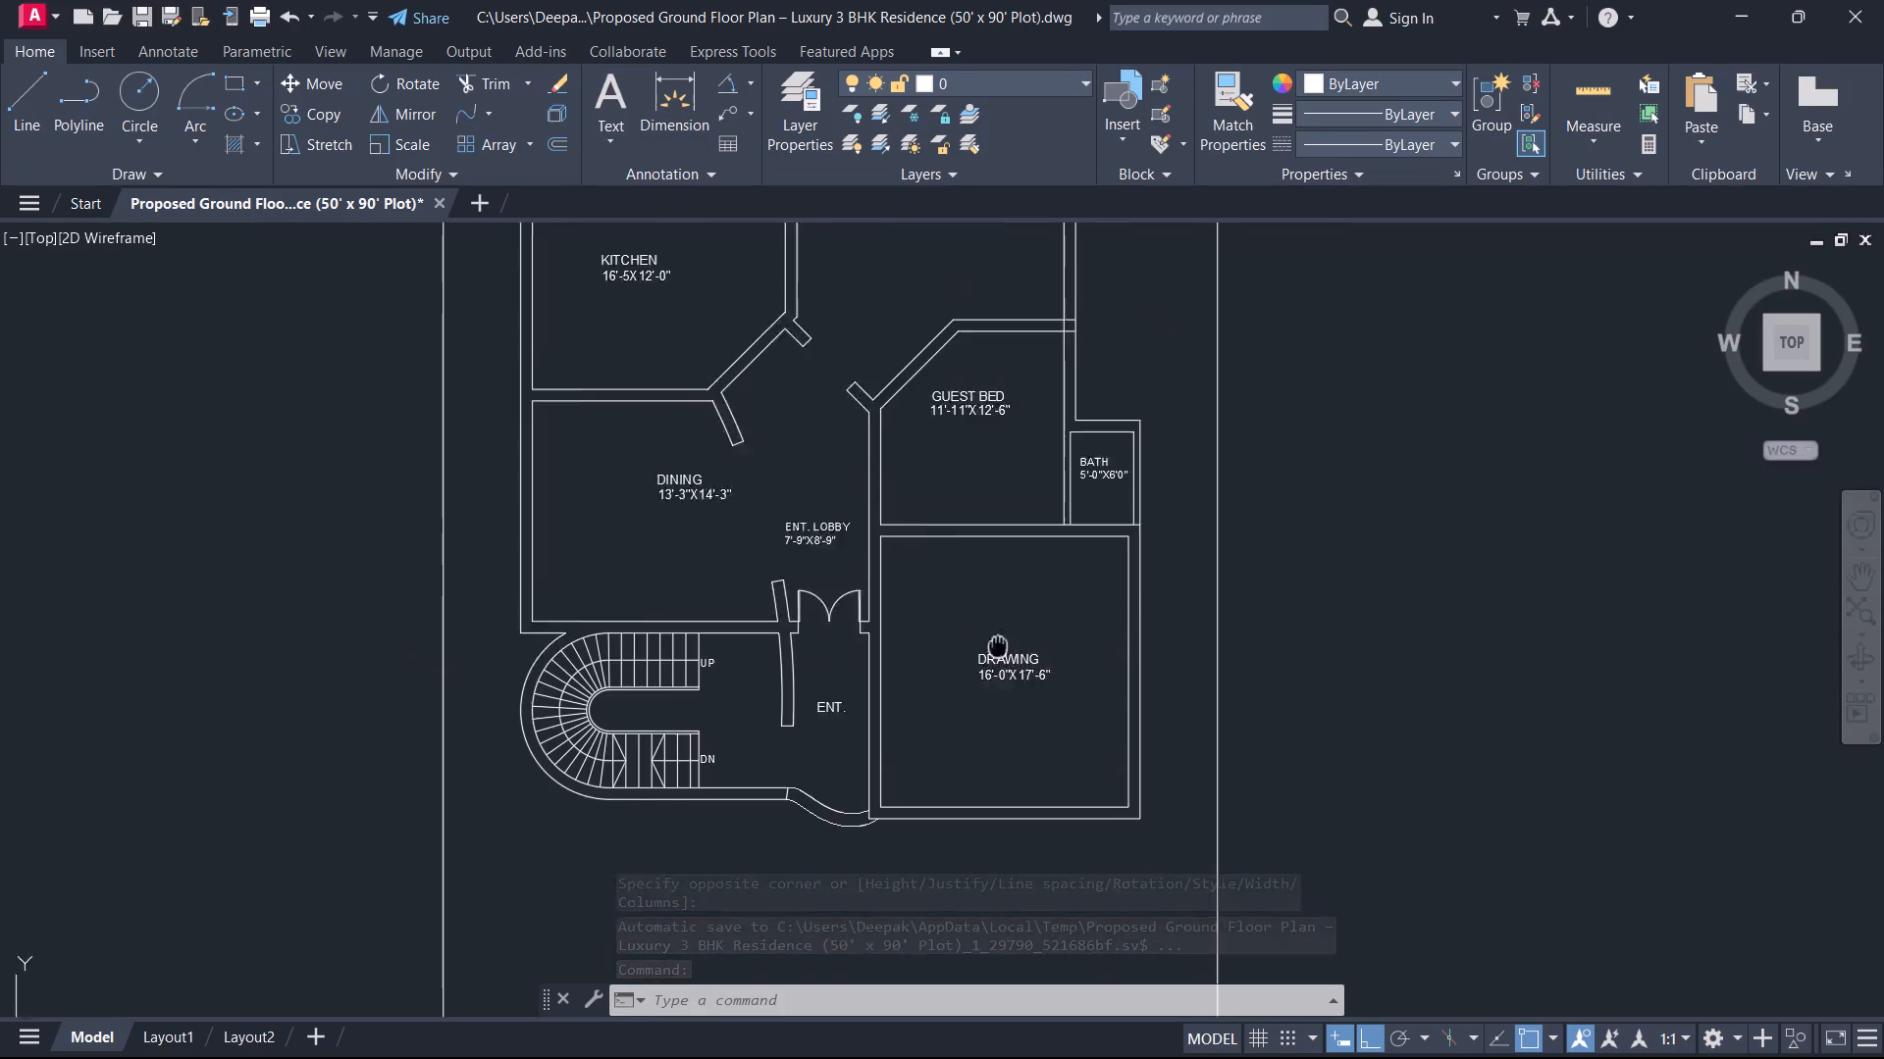
{"action": "middle_click_drag", "start_coordinate": [994, 658], "coordinate": [960, 812]}
{"action": "middle_click_drag", "start_coordinate": [889, 419], "coordinate": [930, 738]}
{"action": "scroll", "coordinate": [932, 690], "scroll_direction": "down", "scroll_amount": 1}
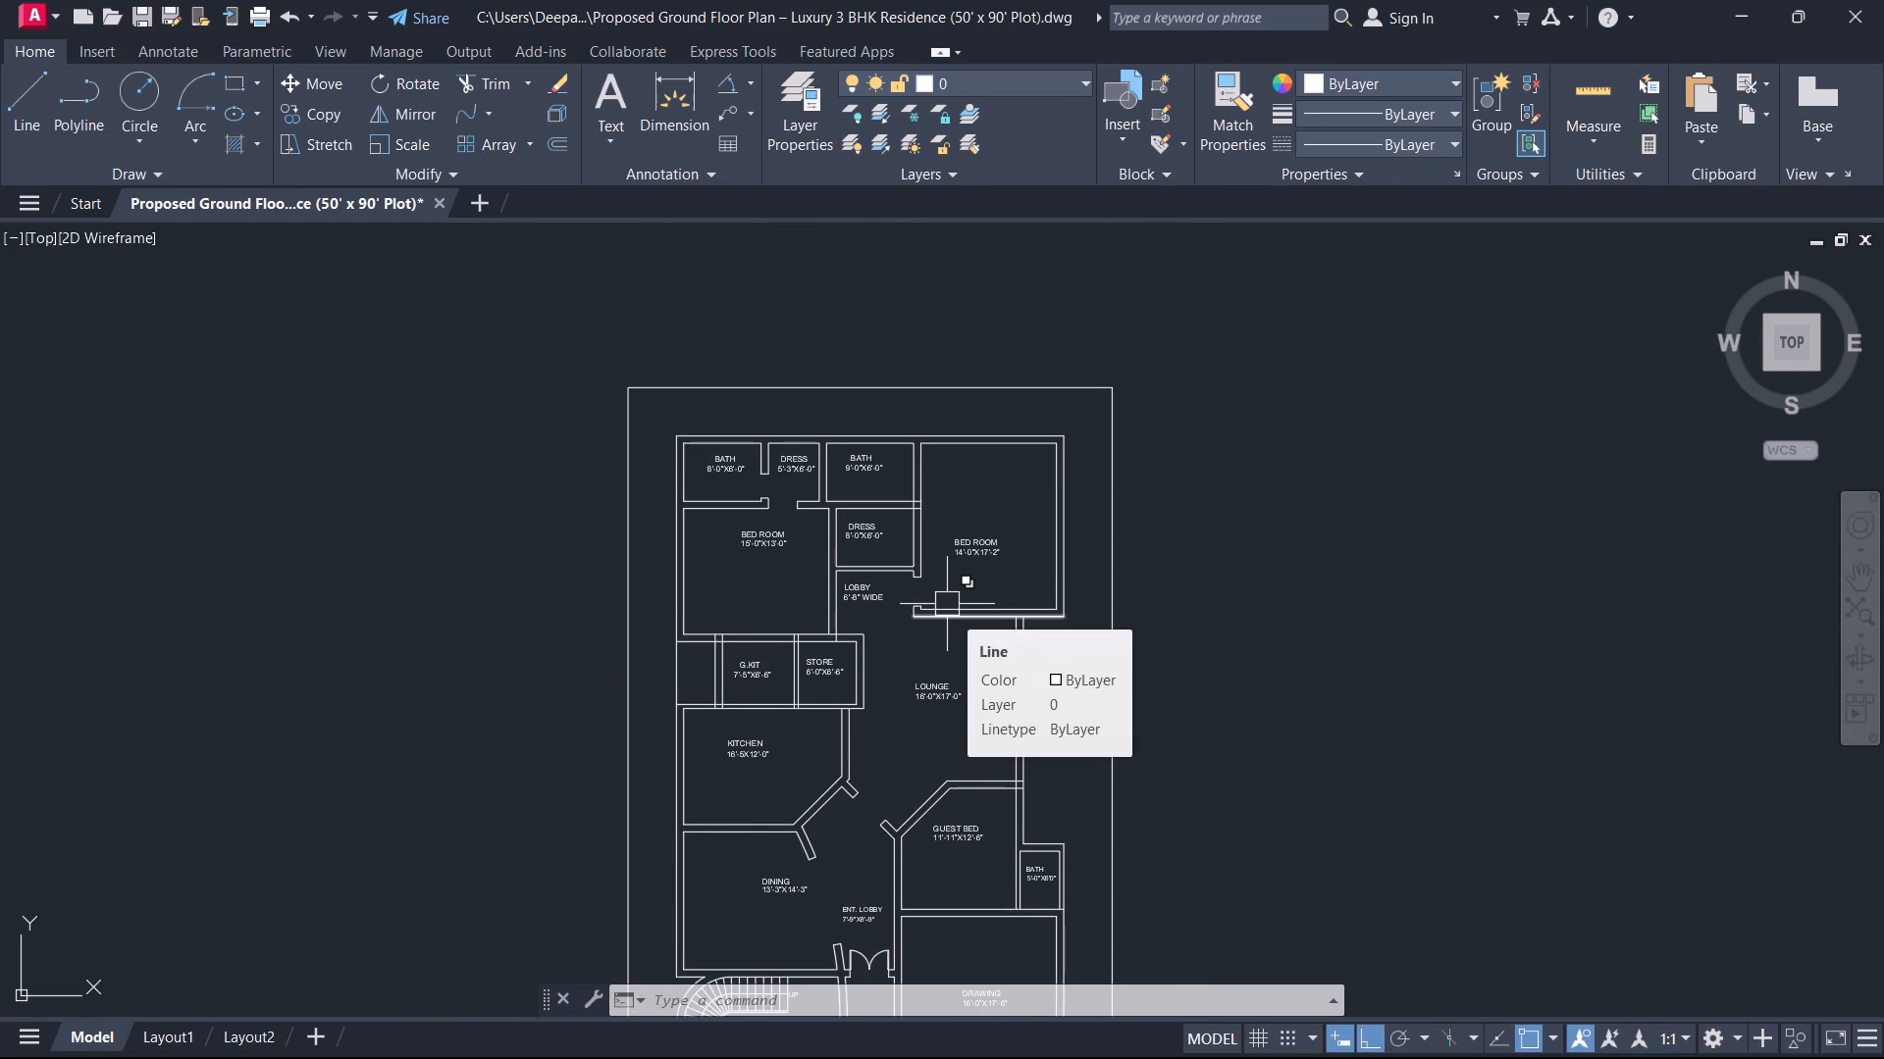
{"action": "middle_click_drag", "start_coordinate": [869, 759], "coordinate": [821, 481]}
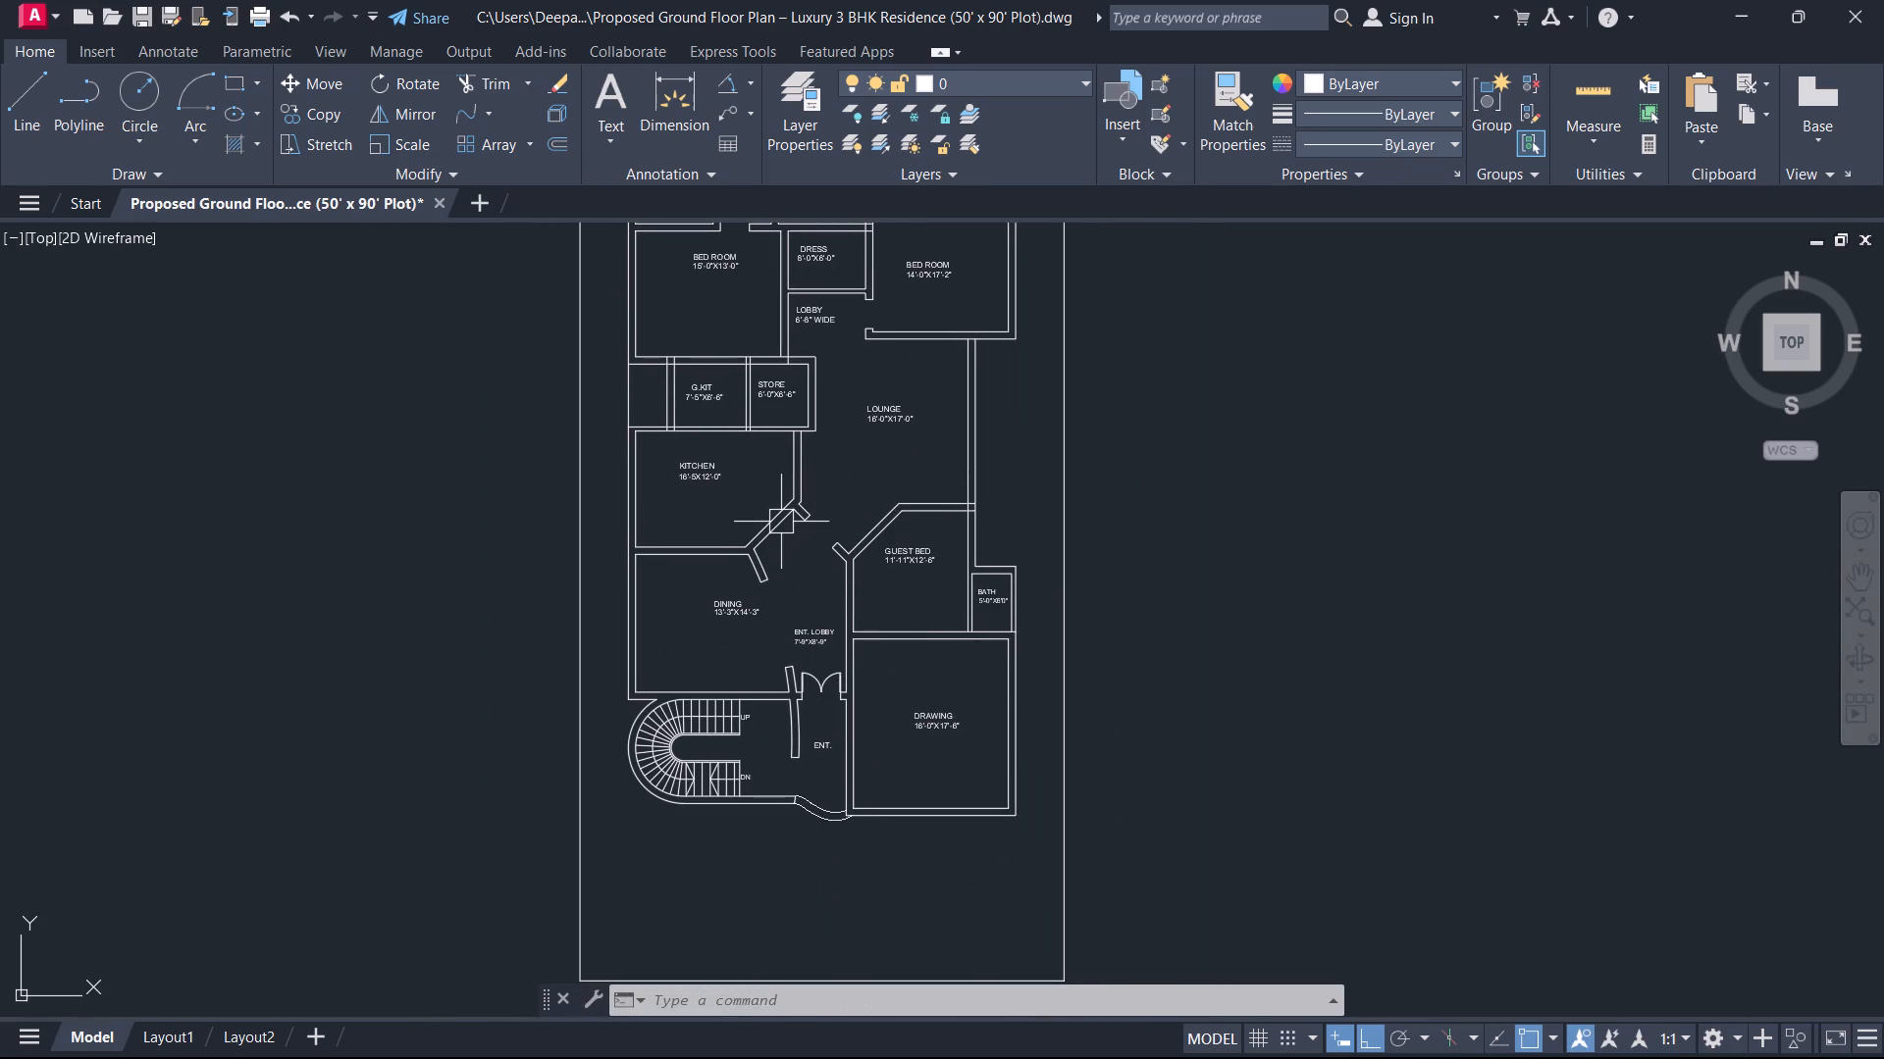
{"action": "scroll", "coordinate": [733, 550], "scroll_direction": "up", "scroll_amount": 1}
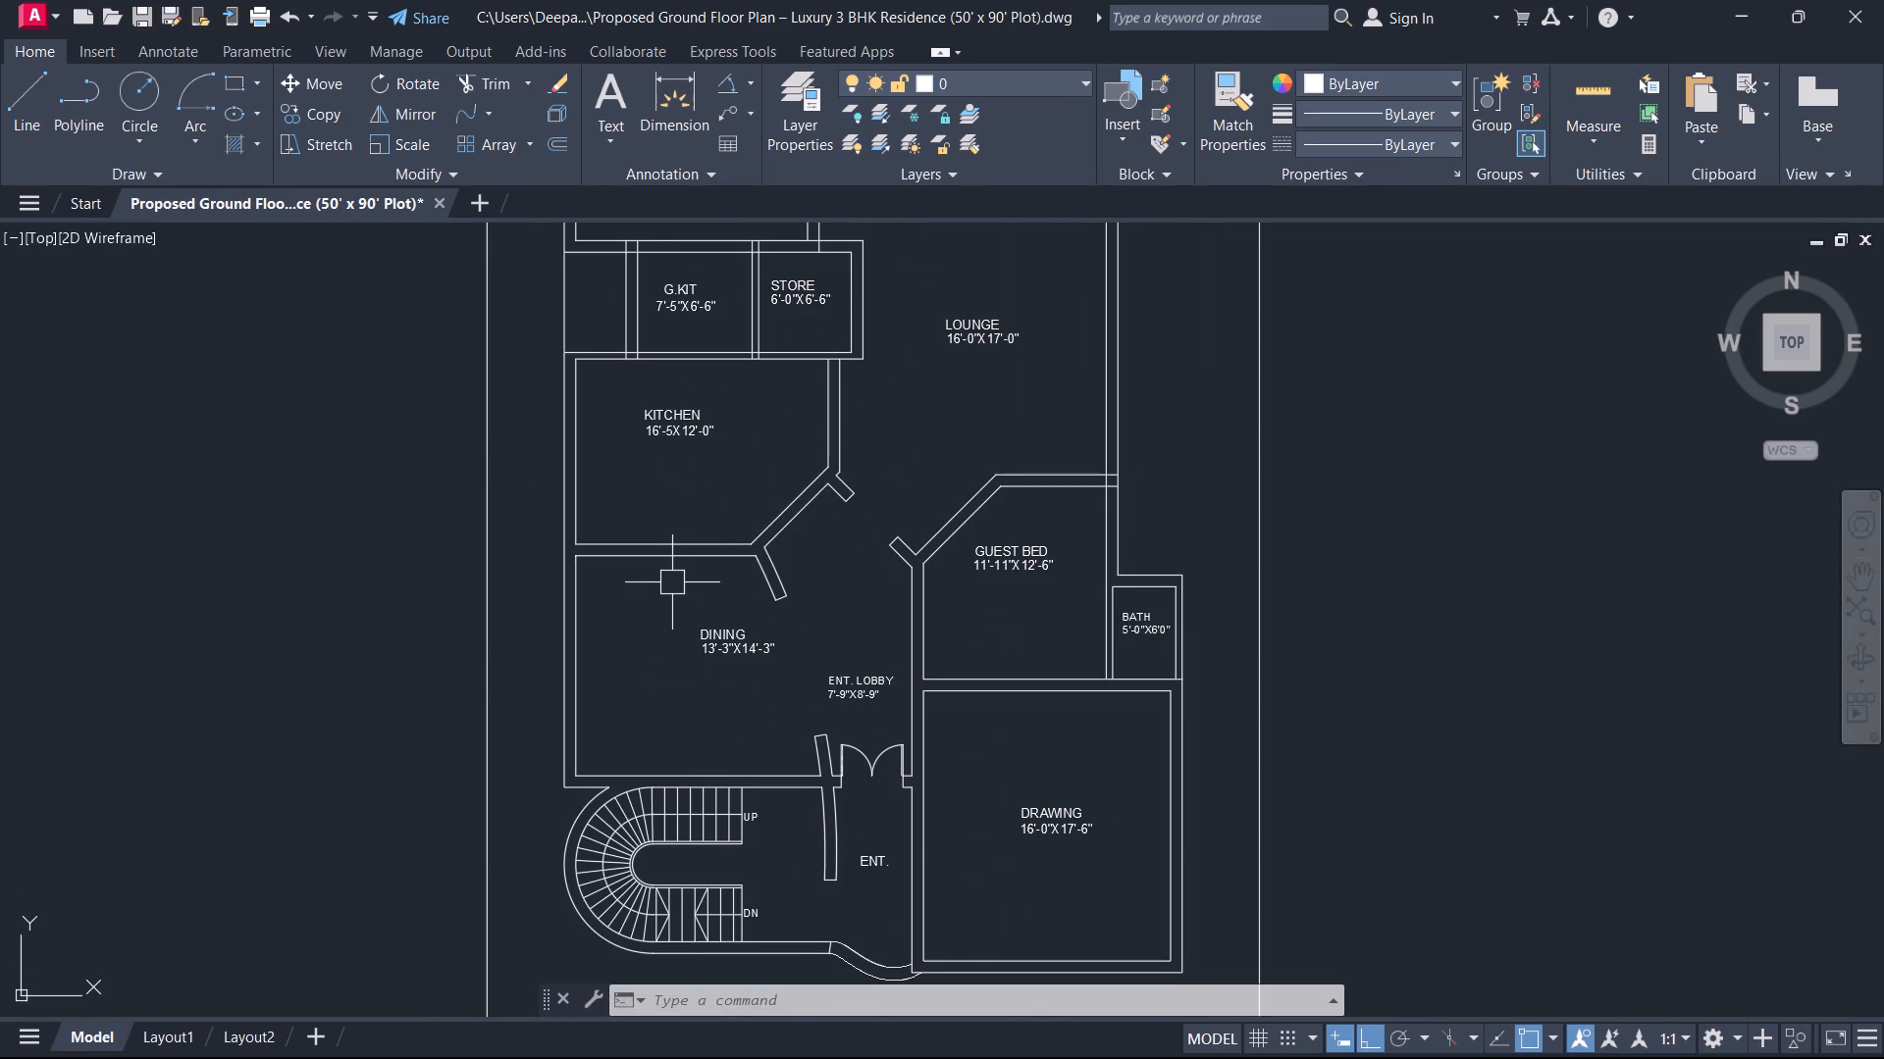
{"action": "scroll", "coordinate": [713, 546], "scroll_direction": "up", "scroll_amount": 2}
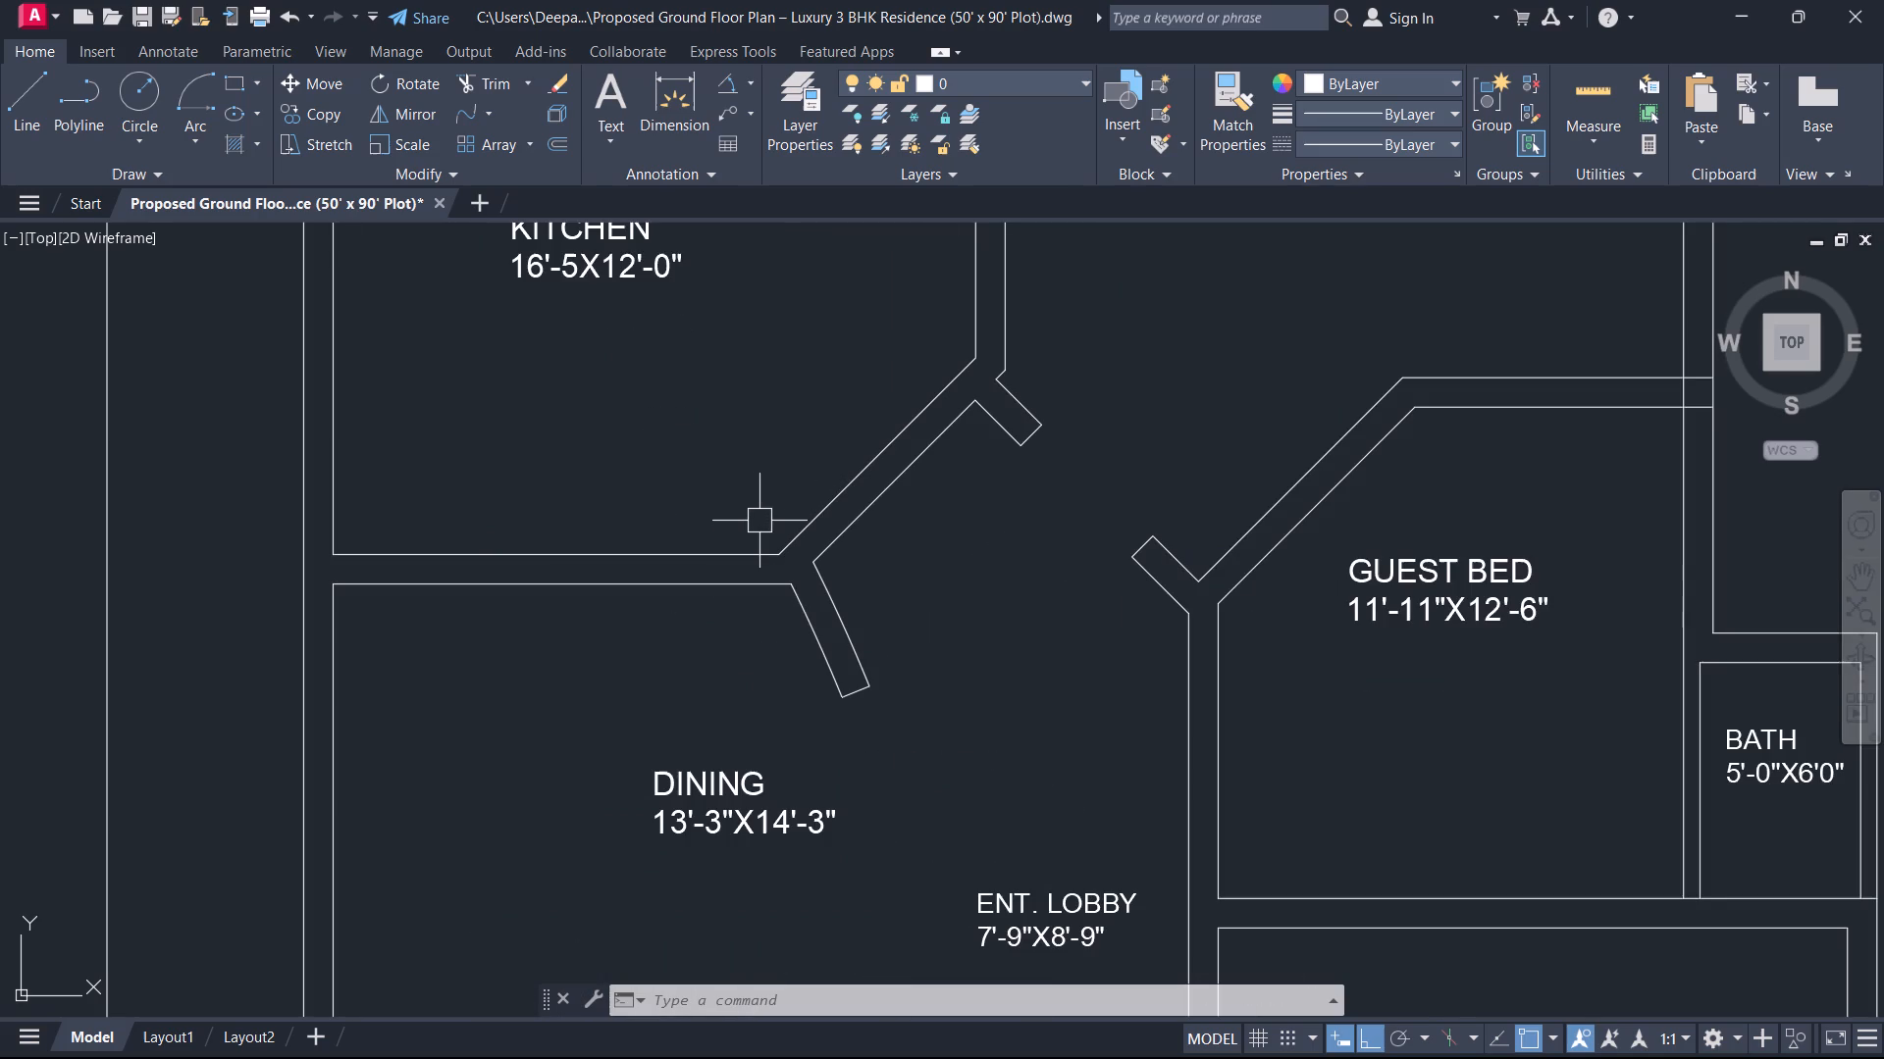
{"action": "key", "text": "l"}
{"action": "key", "text": "space"}
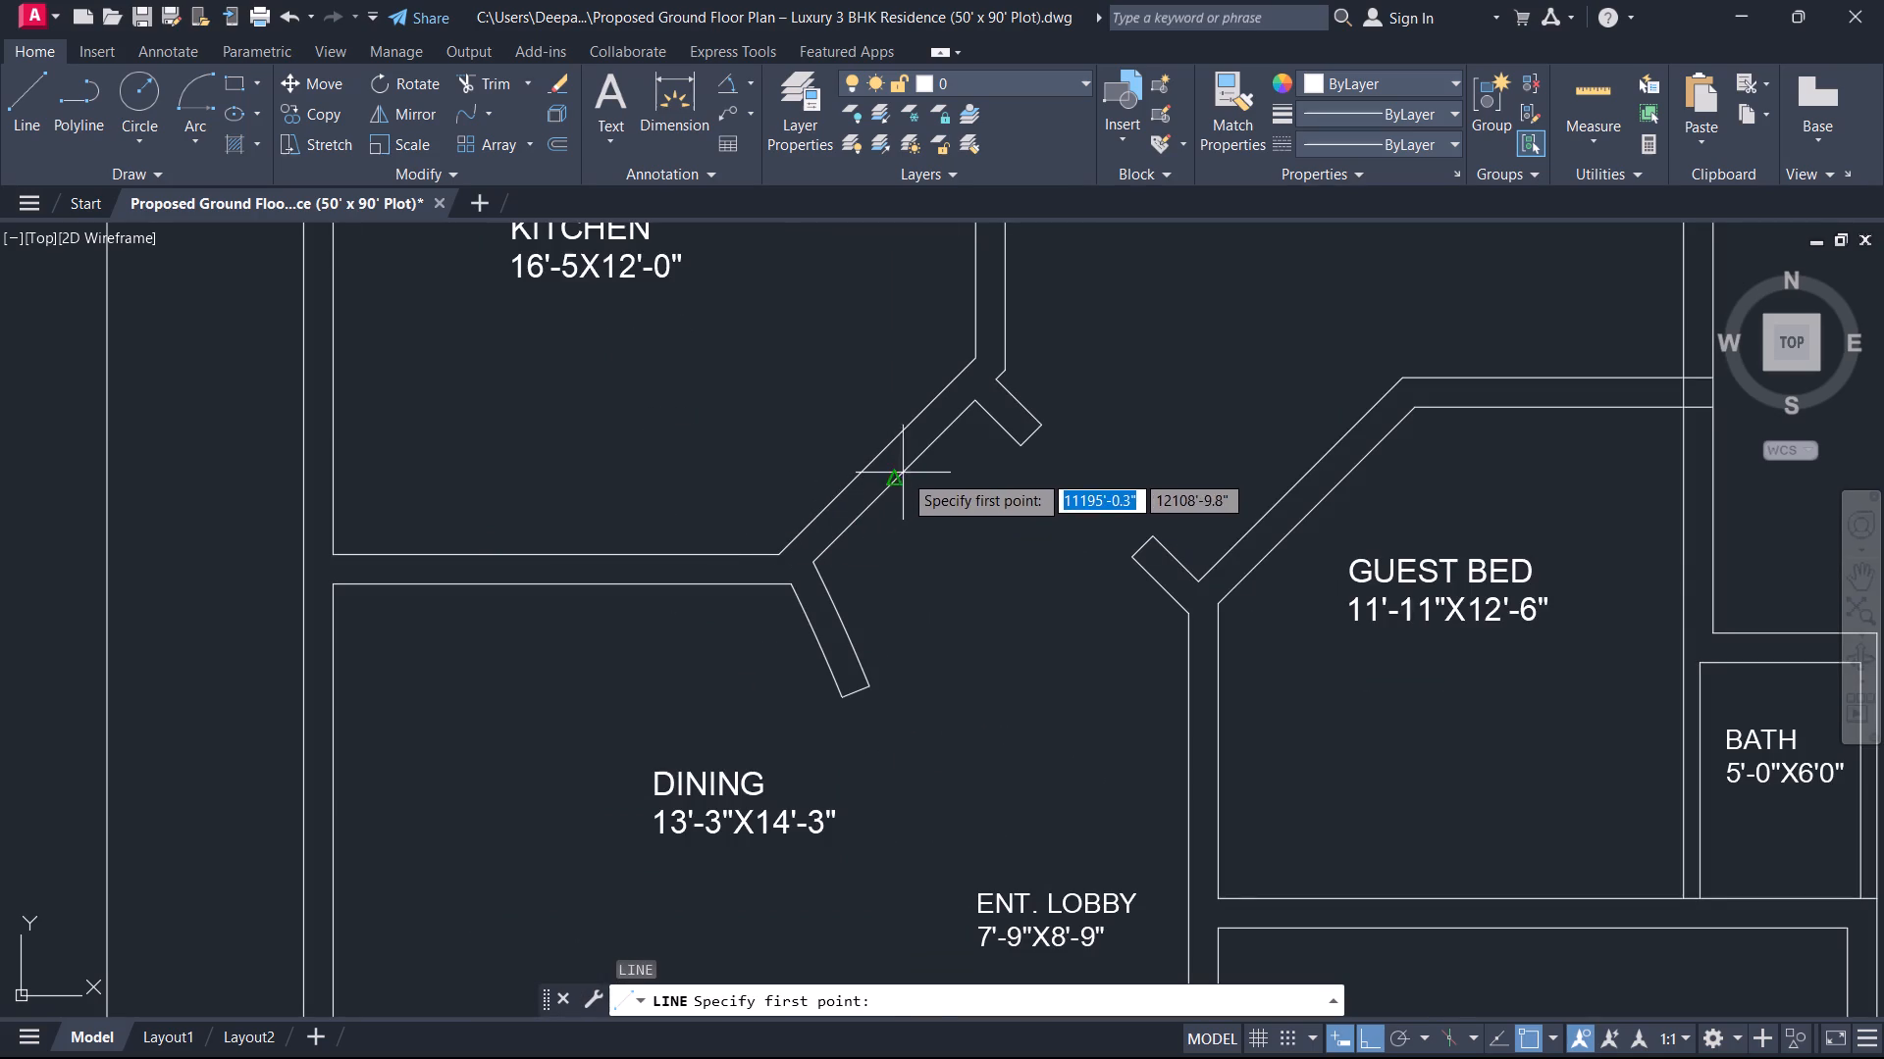
{"action": "left_click", "coordinate": [897, 474]}
{"action": "left_click", "coordinate": [870, 458]}
{"action": "key", "text": "Escape"}
Offset the short line across the diagonal kitchen wall 2' to each side along the wall.
{"action": "type", "text": "O"}
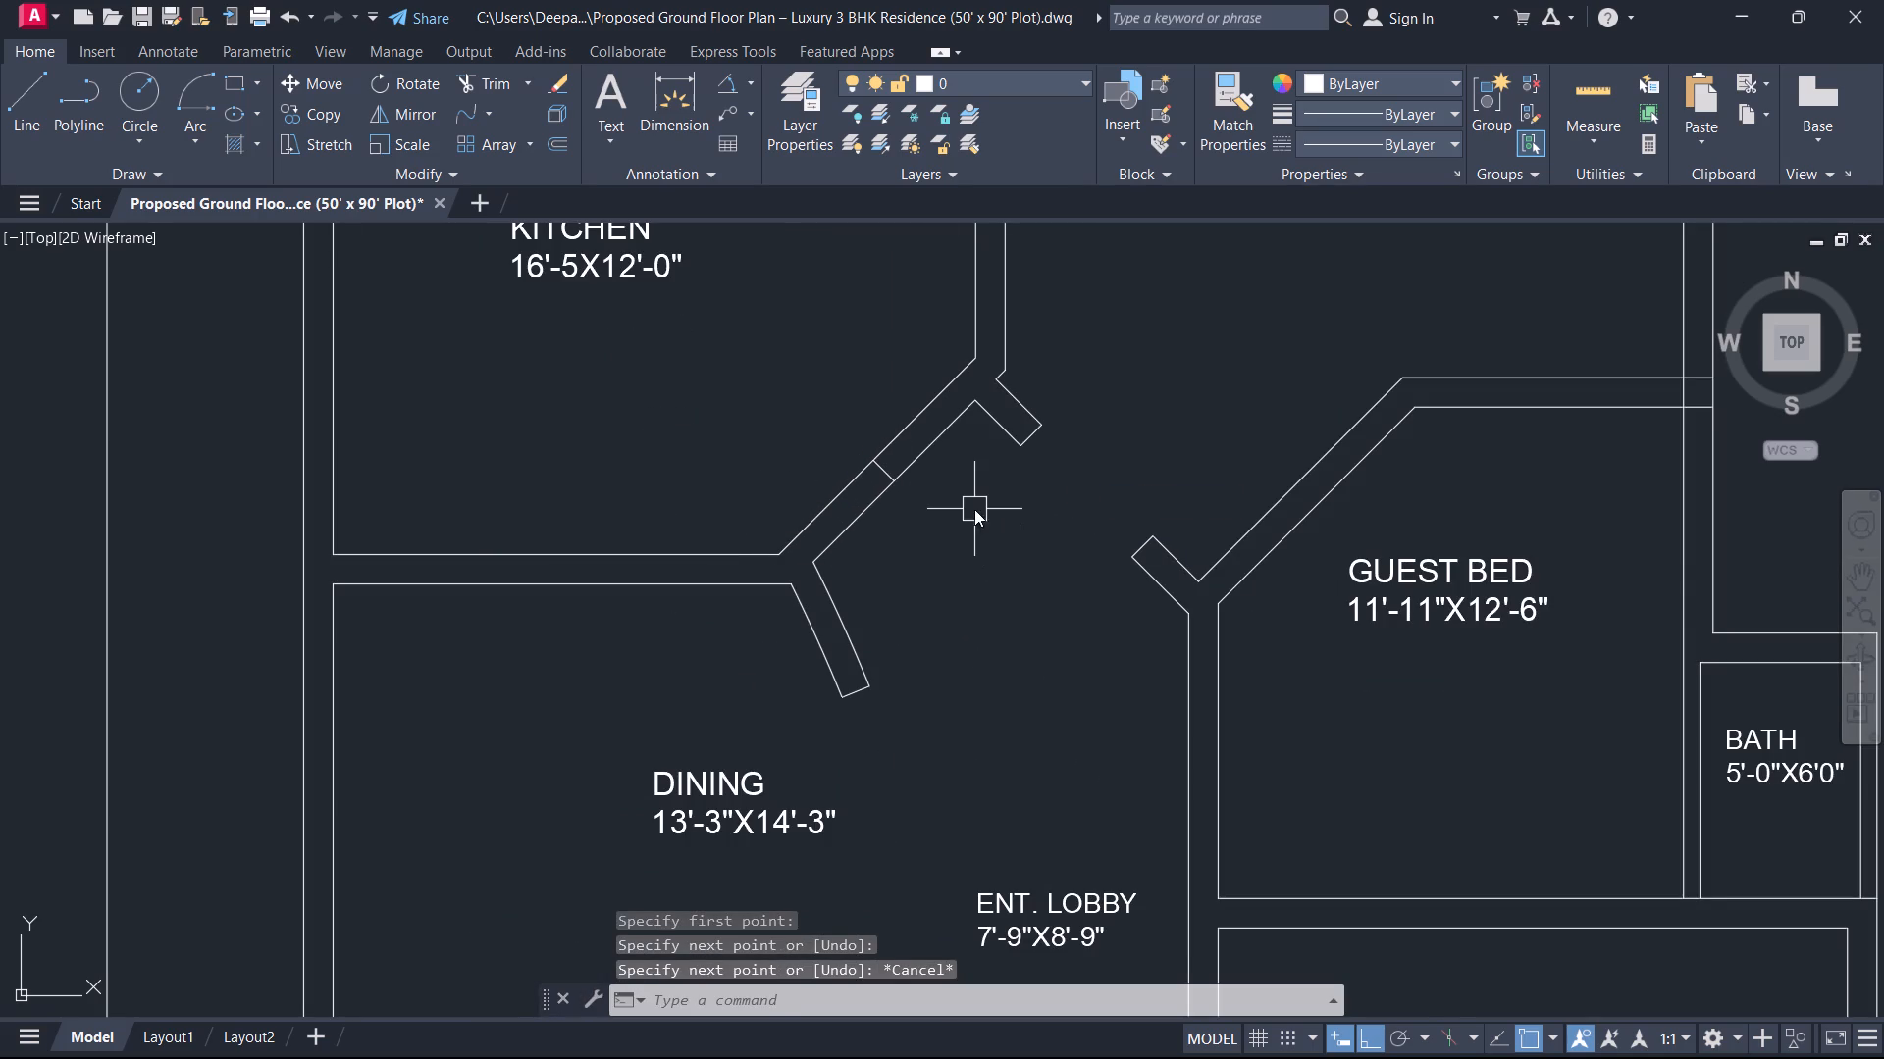
{"action": "key", "text": "space"}
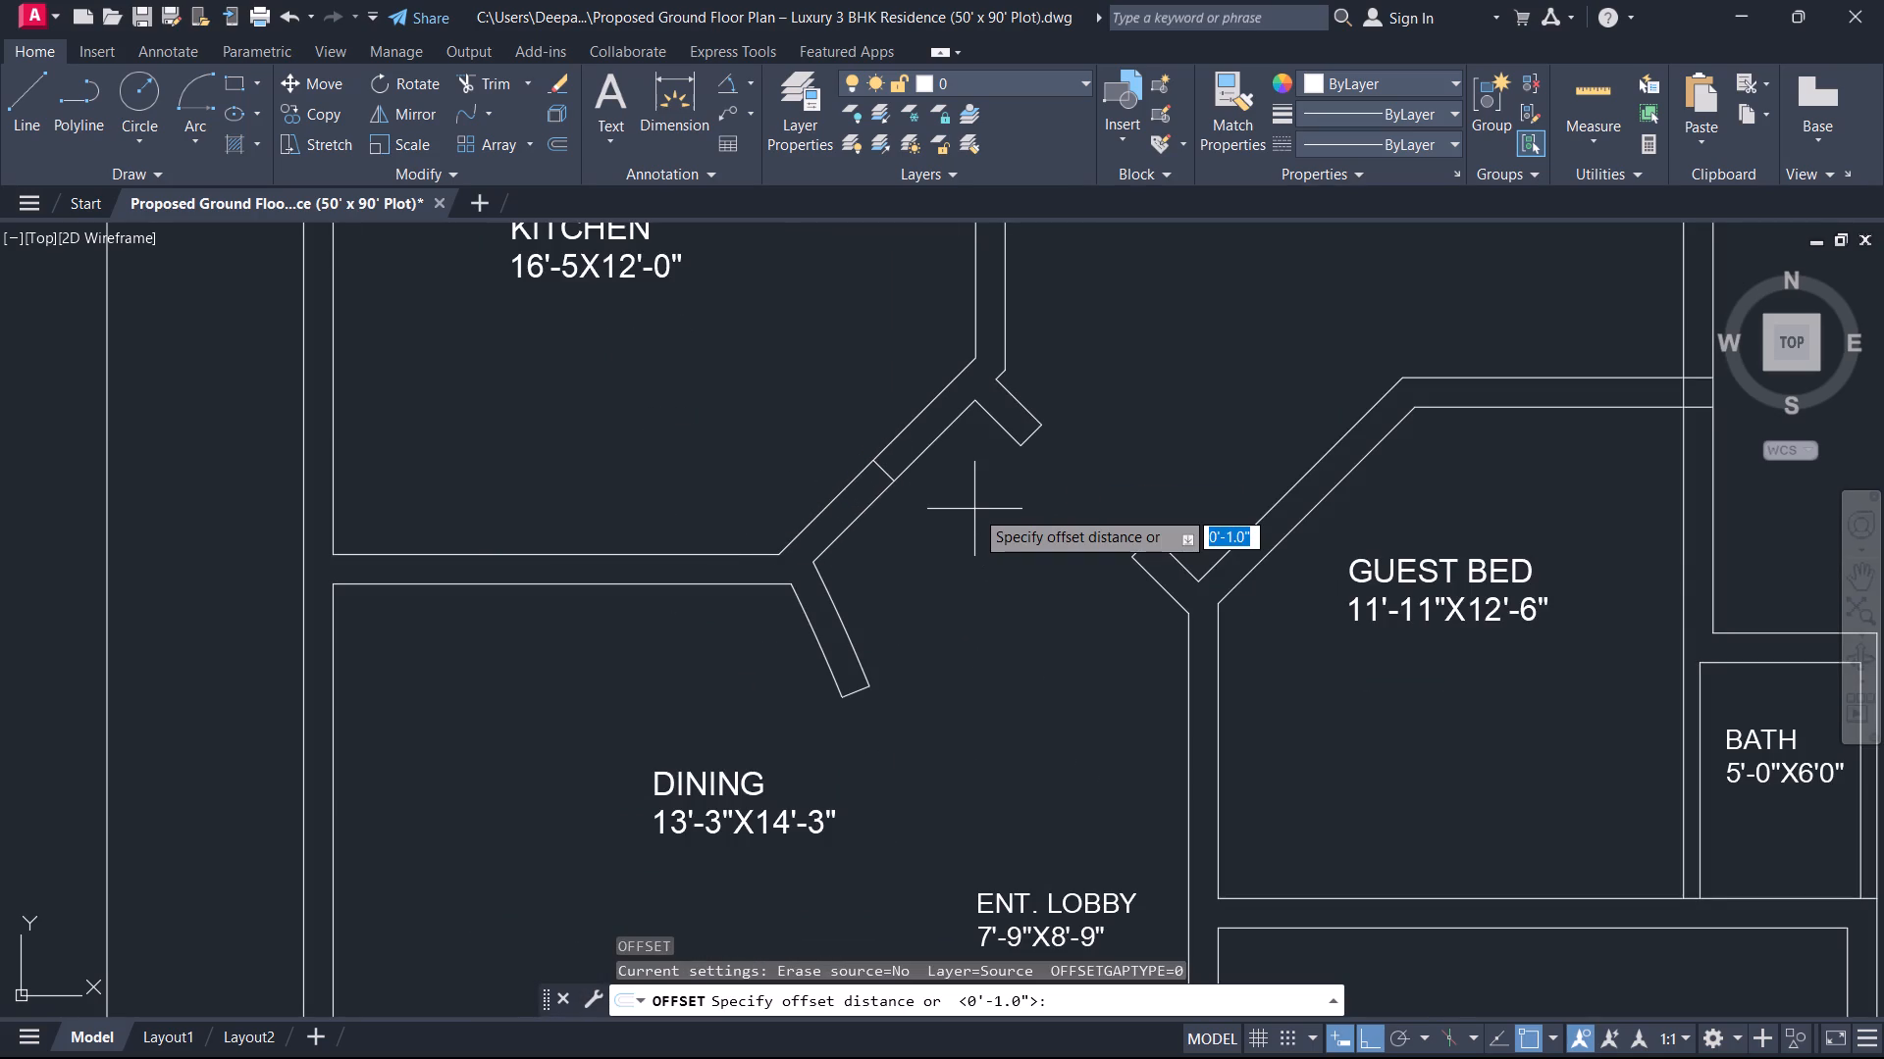
{"action": "type", "text": "2'"}
{"action": "key", "text": "Return"}
{"action": "scroll", "coordinate": [965, 491], "scroll_direction": "up", "scroll_amount": 2}
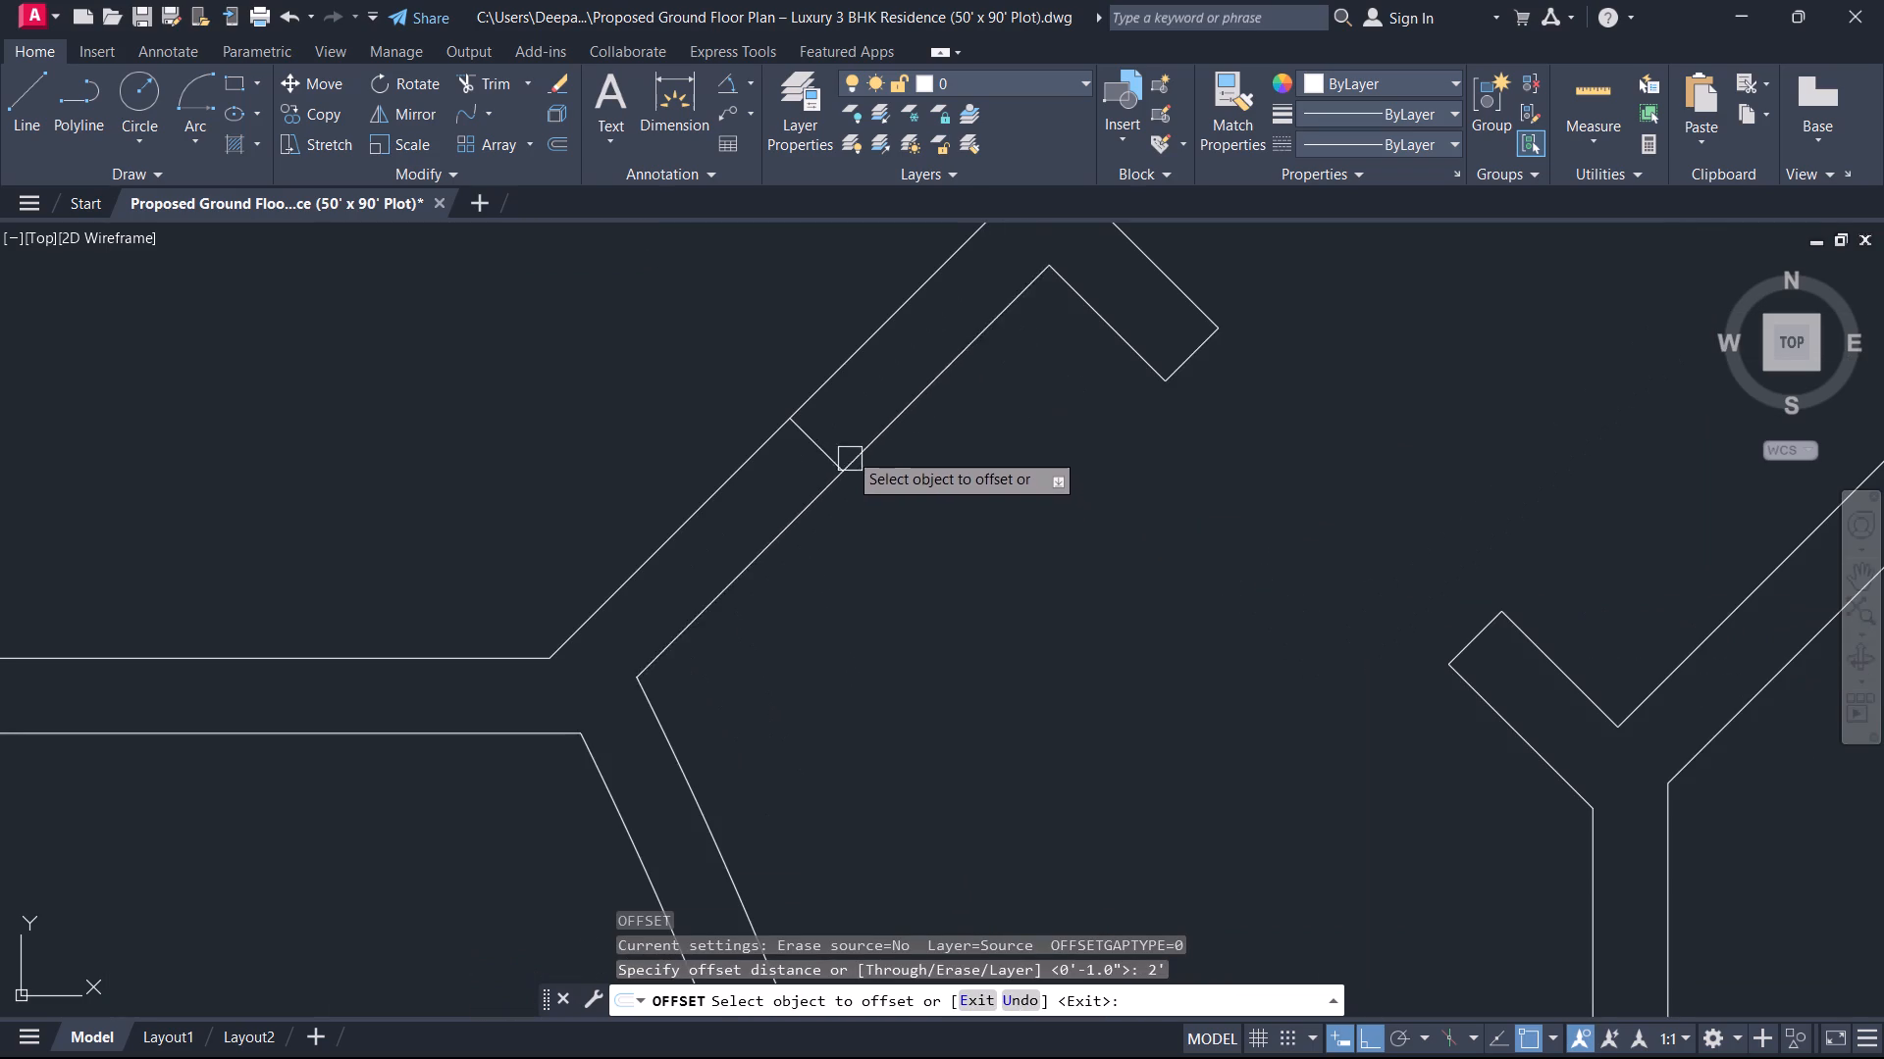
{"action": "left_click", "coordinate": [821, 443]}
{"action": "left_click", "coordinate": [850, 423]}
{"action": "left_click", "coordinate": [824, 438]}
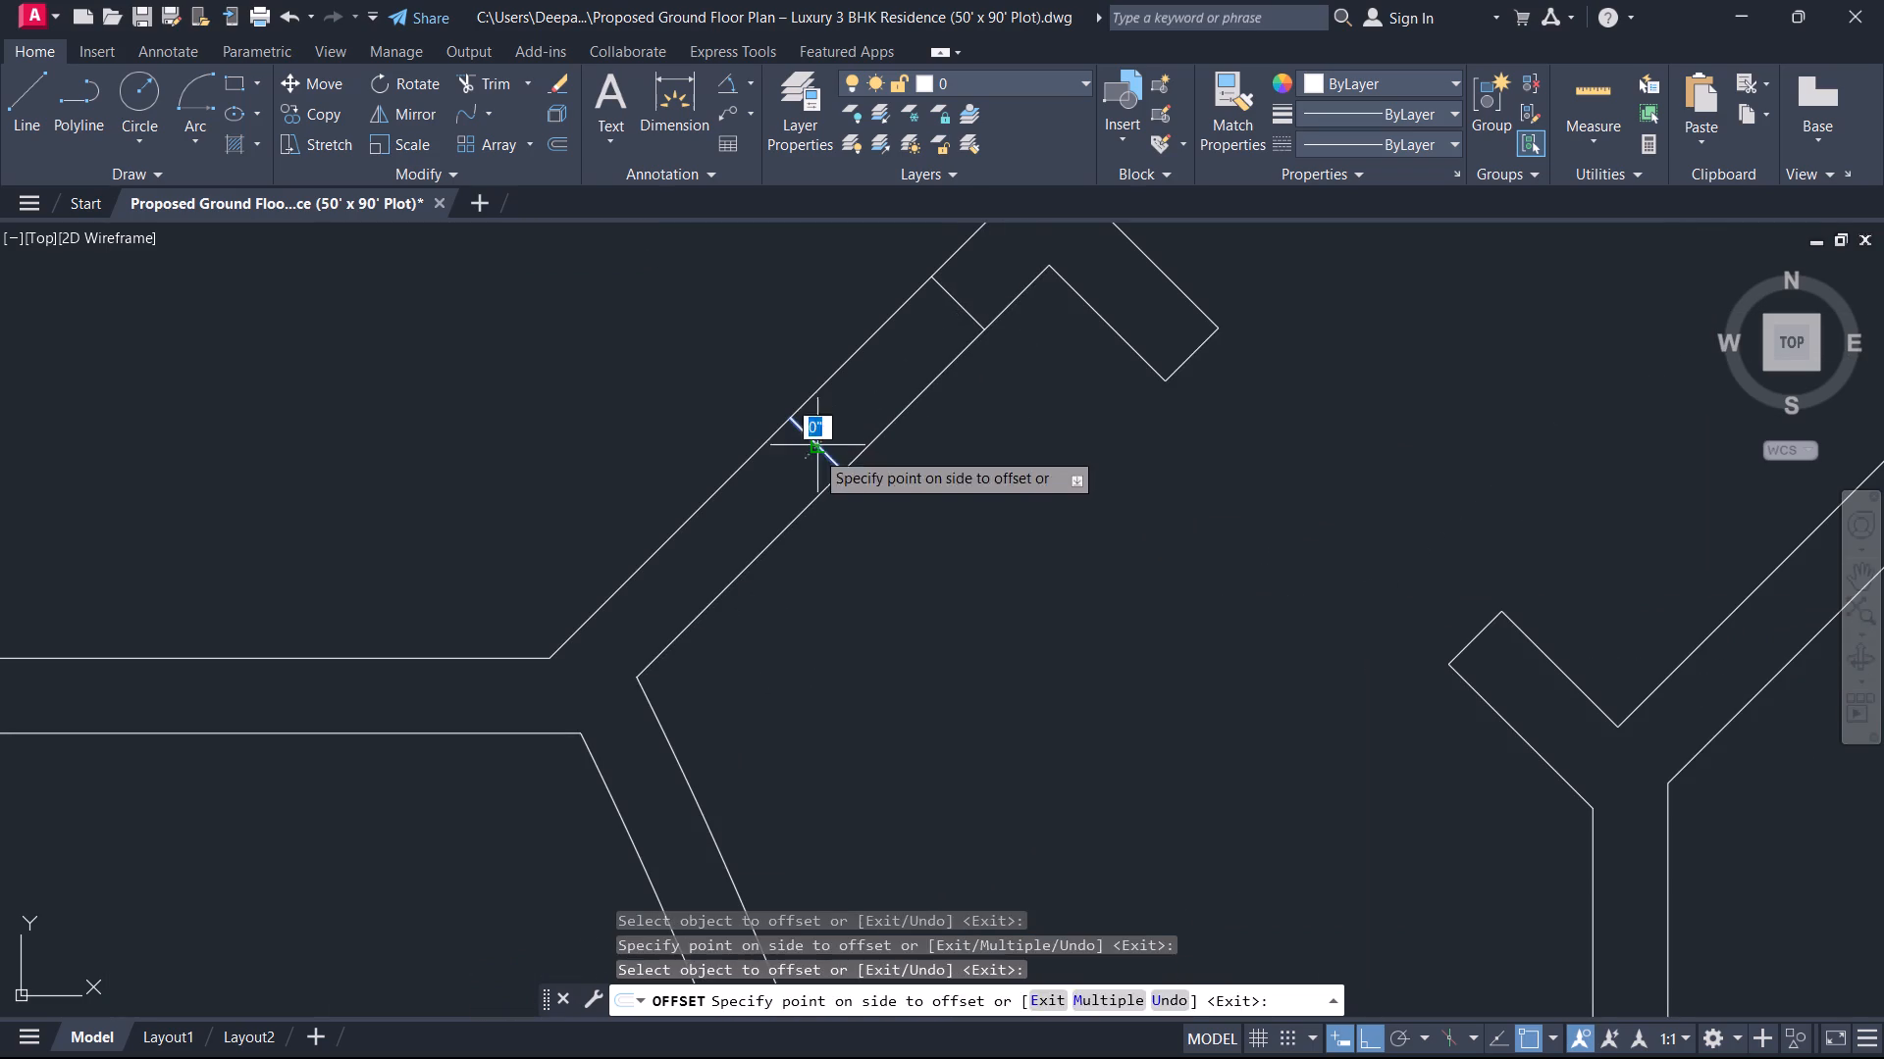
{"action": "left_click", "coordinate": [774, 468]}
{"action": "key", "text": "Escape"}
Trim the diagonal wall lines between the two offset lines and remove the middle line to form an opening.
{"action": "type", "text": "TR"}
{"action": "key", "text": "space"}
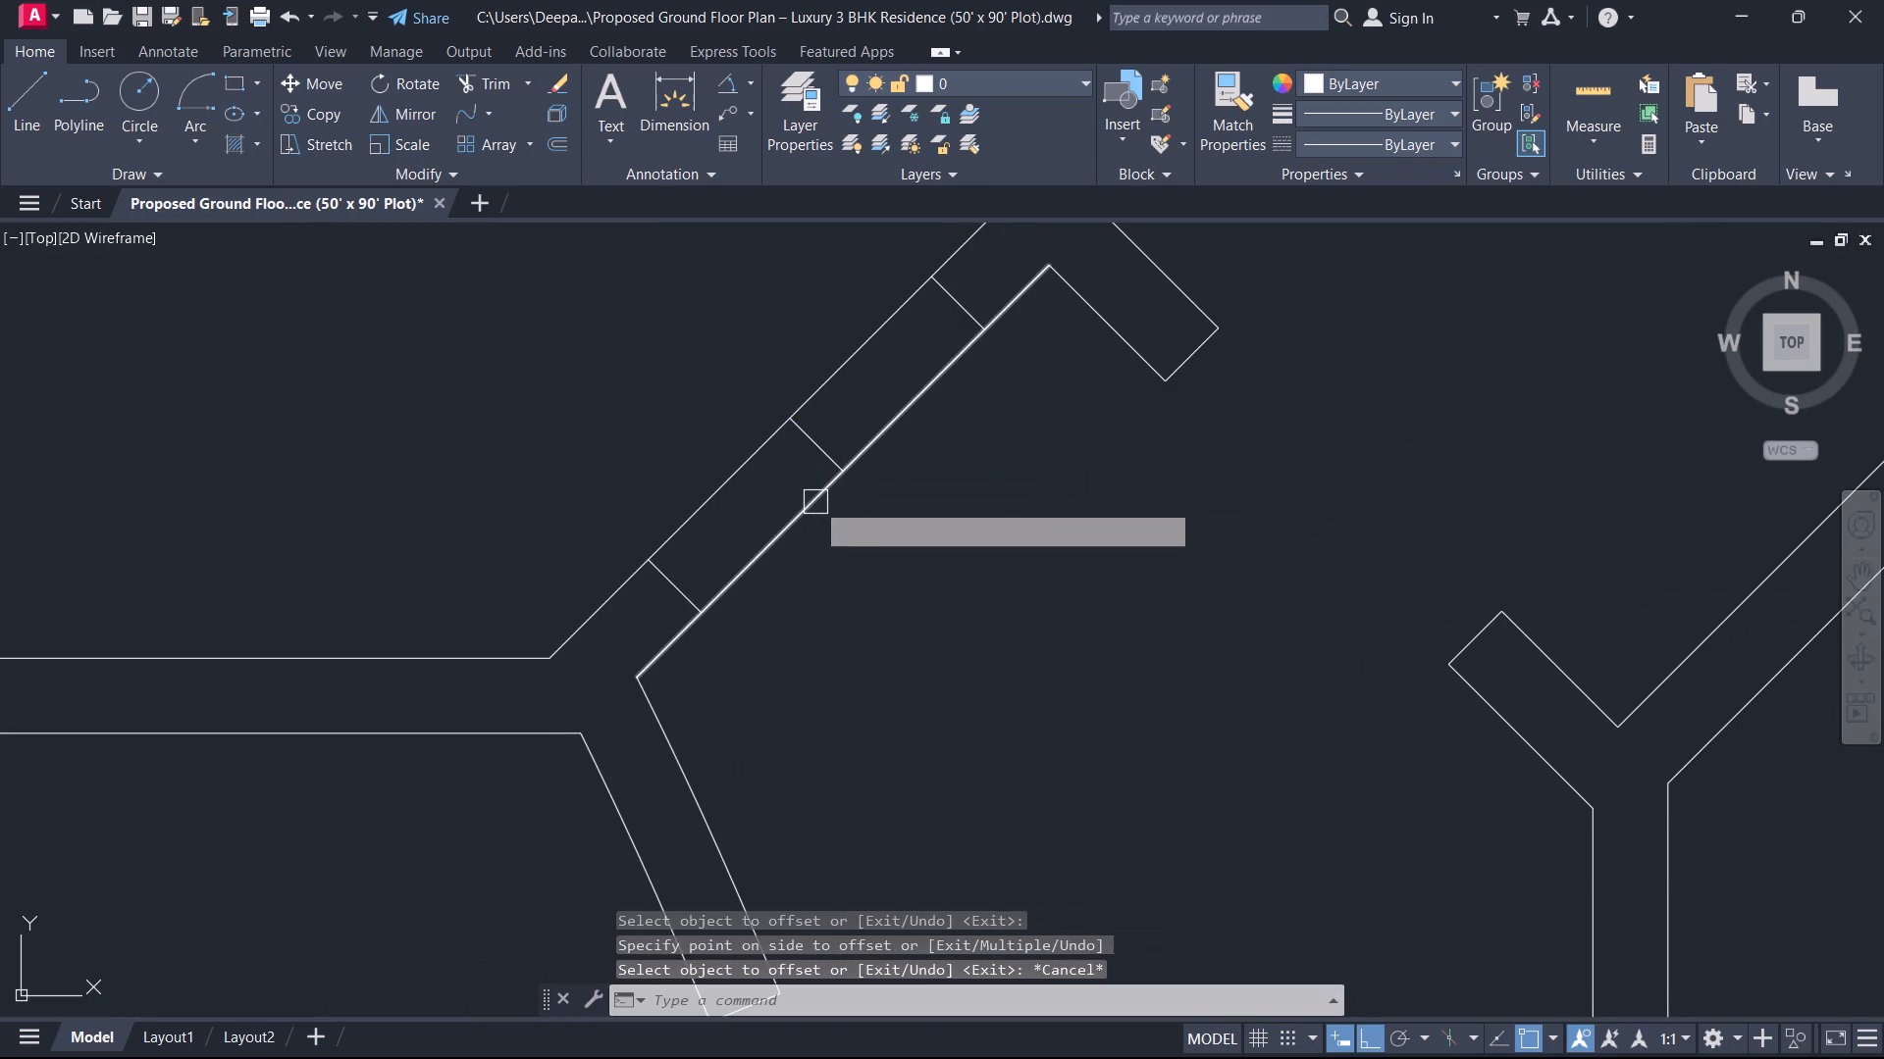
{"action": "left_click_drag", "start_coordinate": [905, 494], "coordinate": [822, 446]}
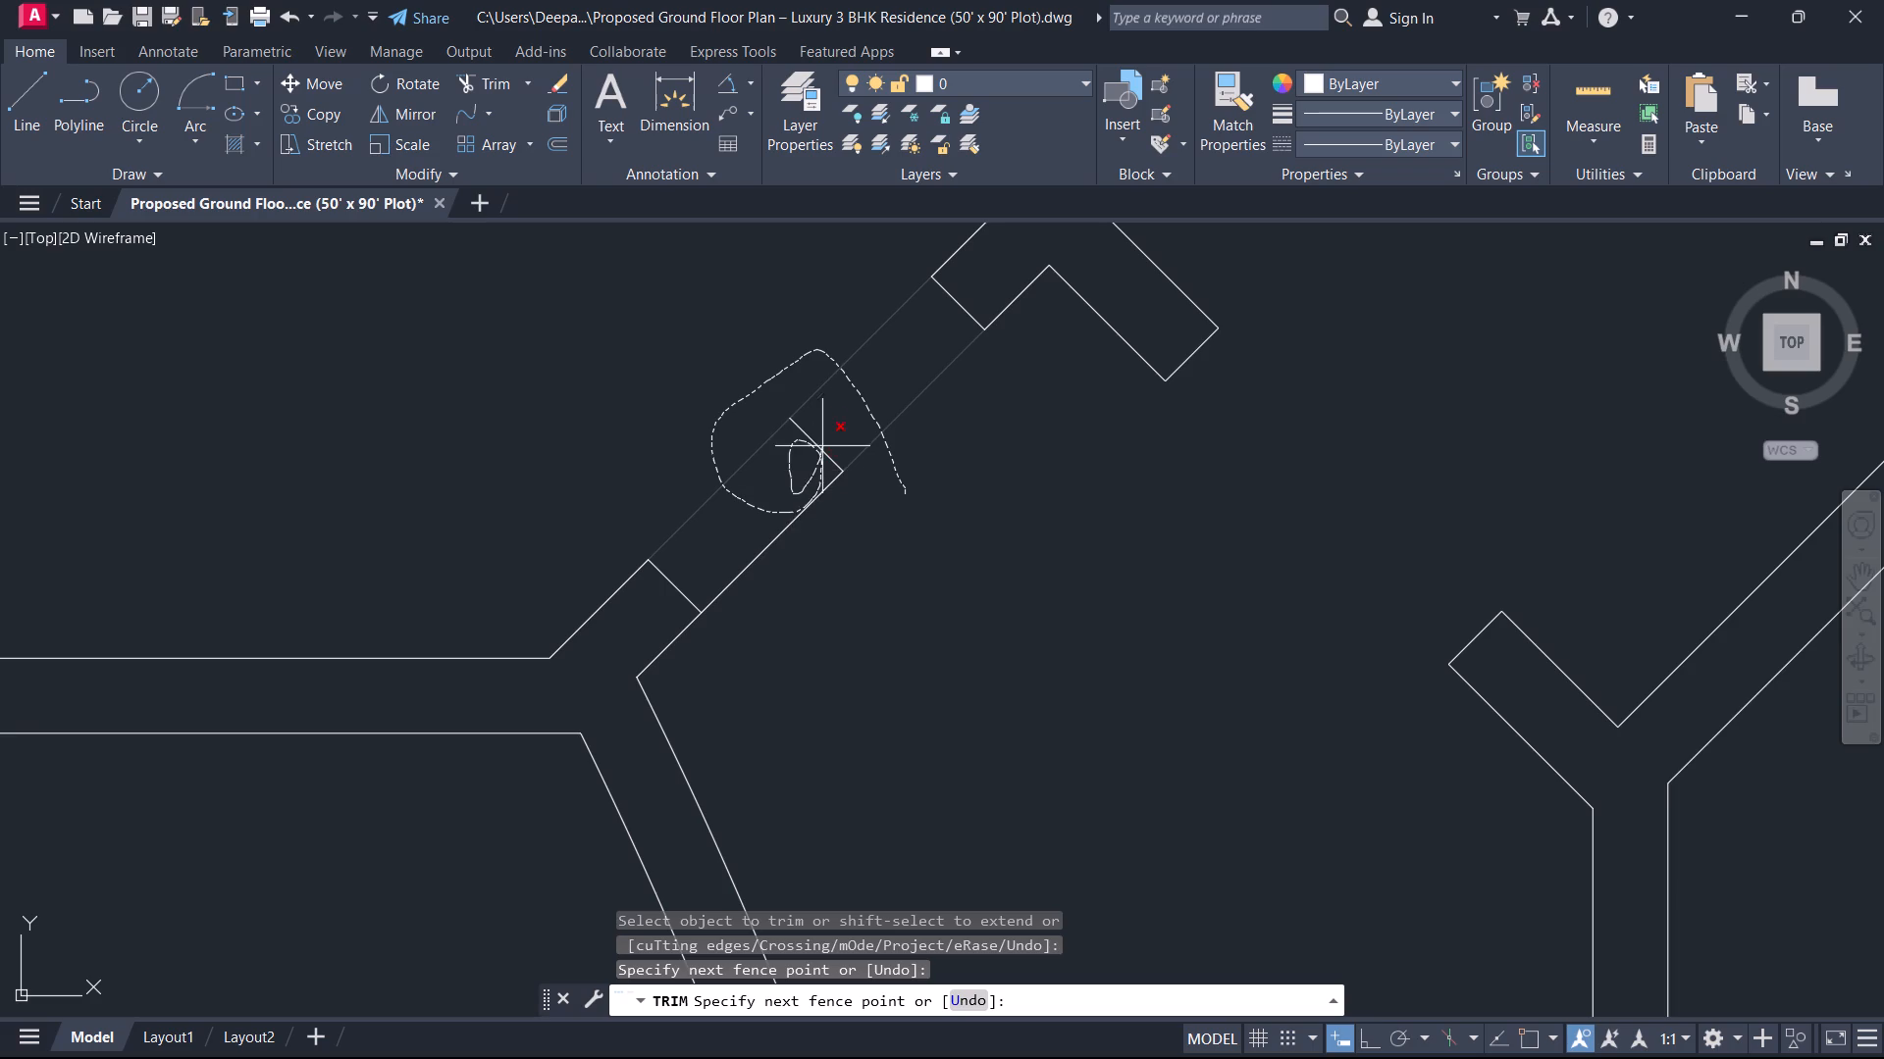
{"action": "left_click_drag", "start_coordinate": [822, 446], "coordinate": [814, 622]}
{"action": "scroll", "coordinate": [856, 555], "scroll_direction": "down", "scroll_amount": 2}
{"action": "middle_click_drag", "start_coordinate": [857, 554], "coordinate": [745, 649]}
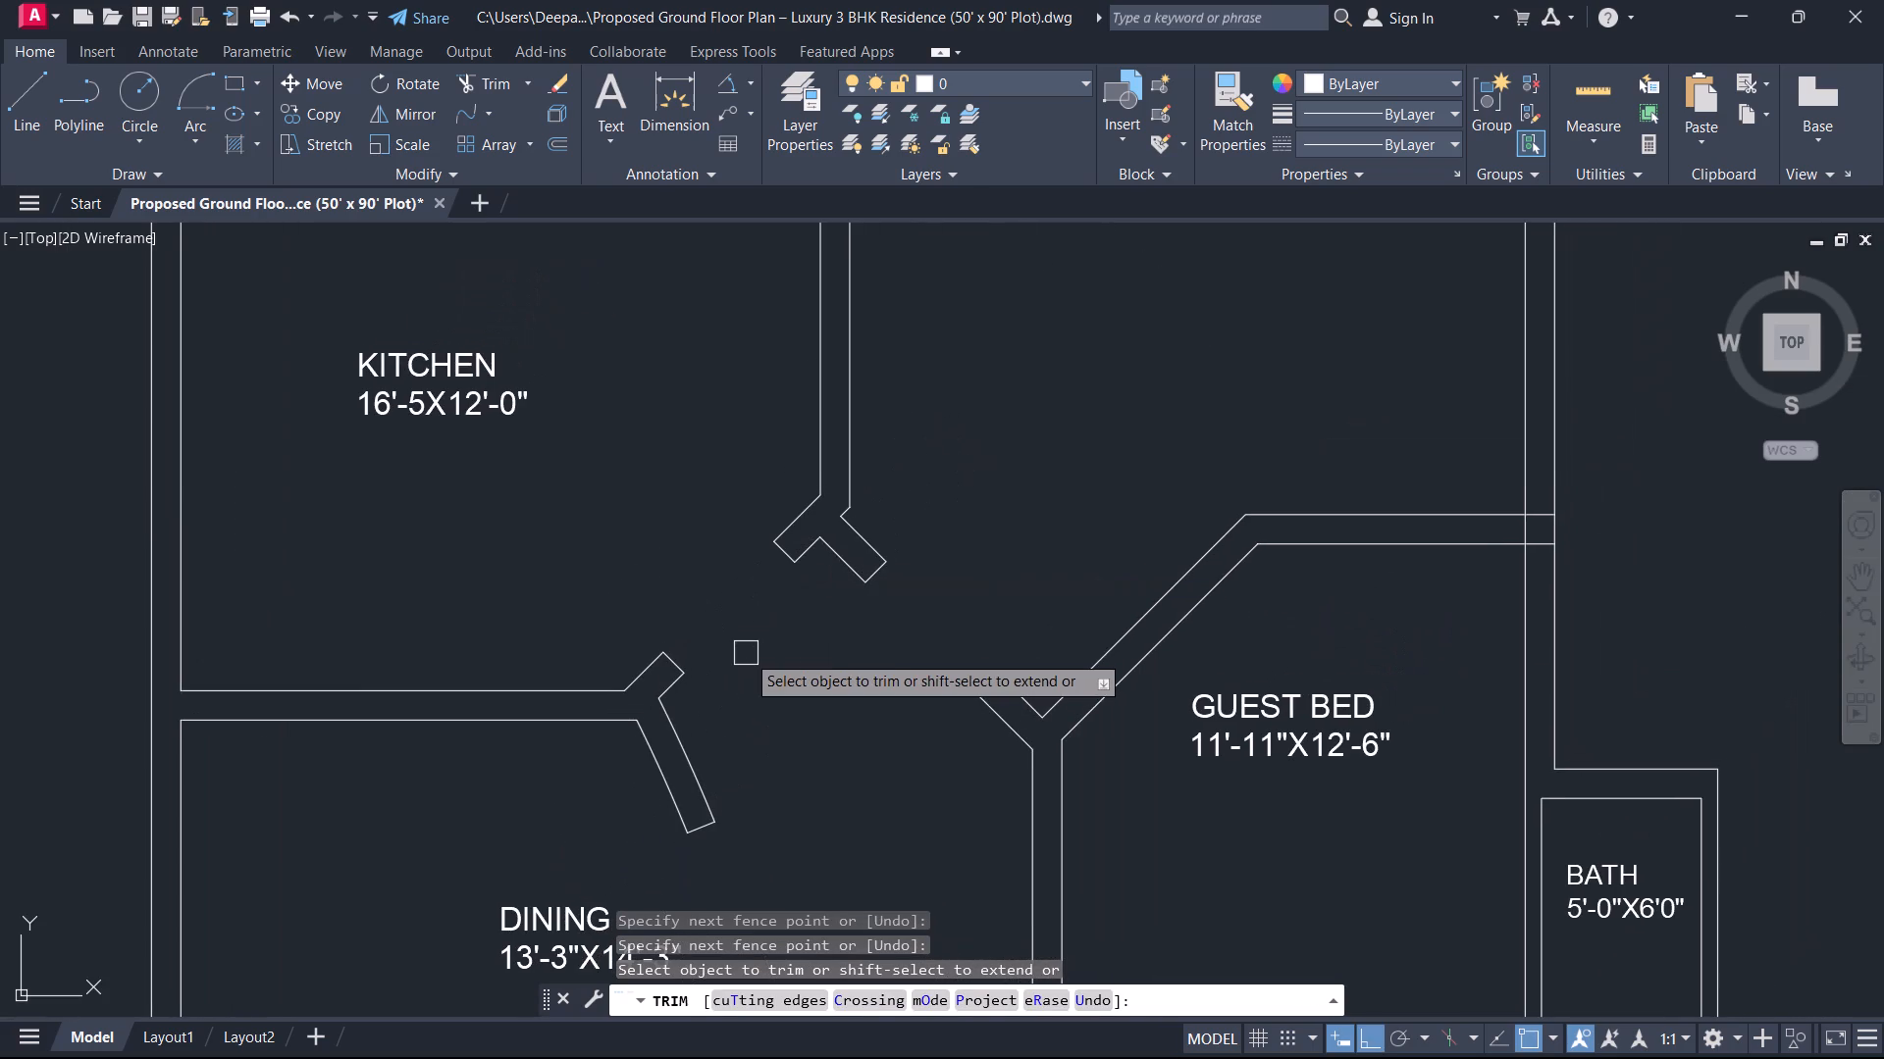
{"action": "key", "text": "Escape"}
Trim the wall line crossing the junction of the kitchen-lounge wall with the wall below the store.
{"action": "scroll", "coordinate": [798, 731], "scroll_direction": "down", "scroll_amount": 2}
{"action": "middle_click", "coordinate": [798, 731]}
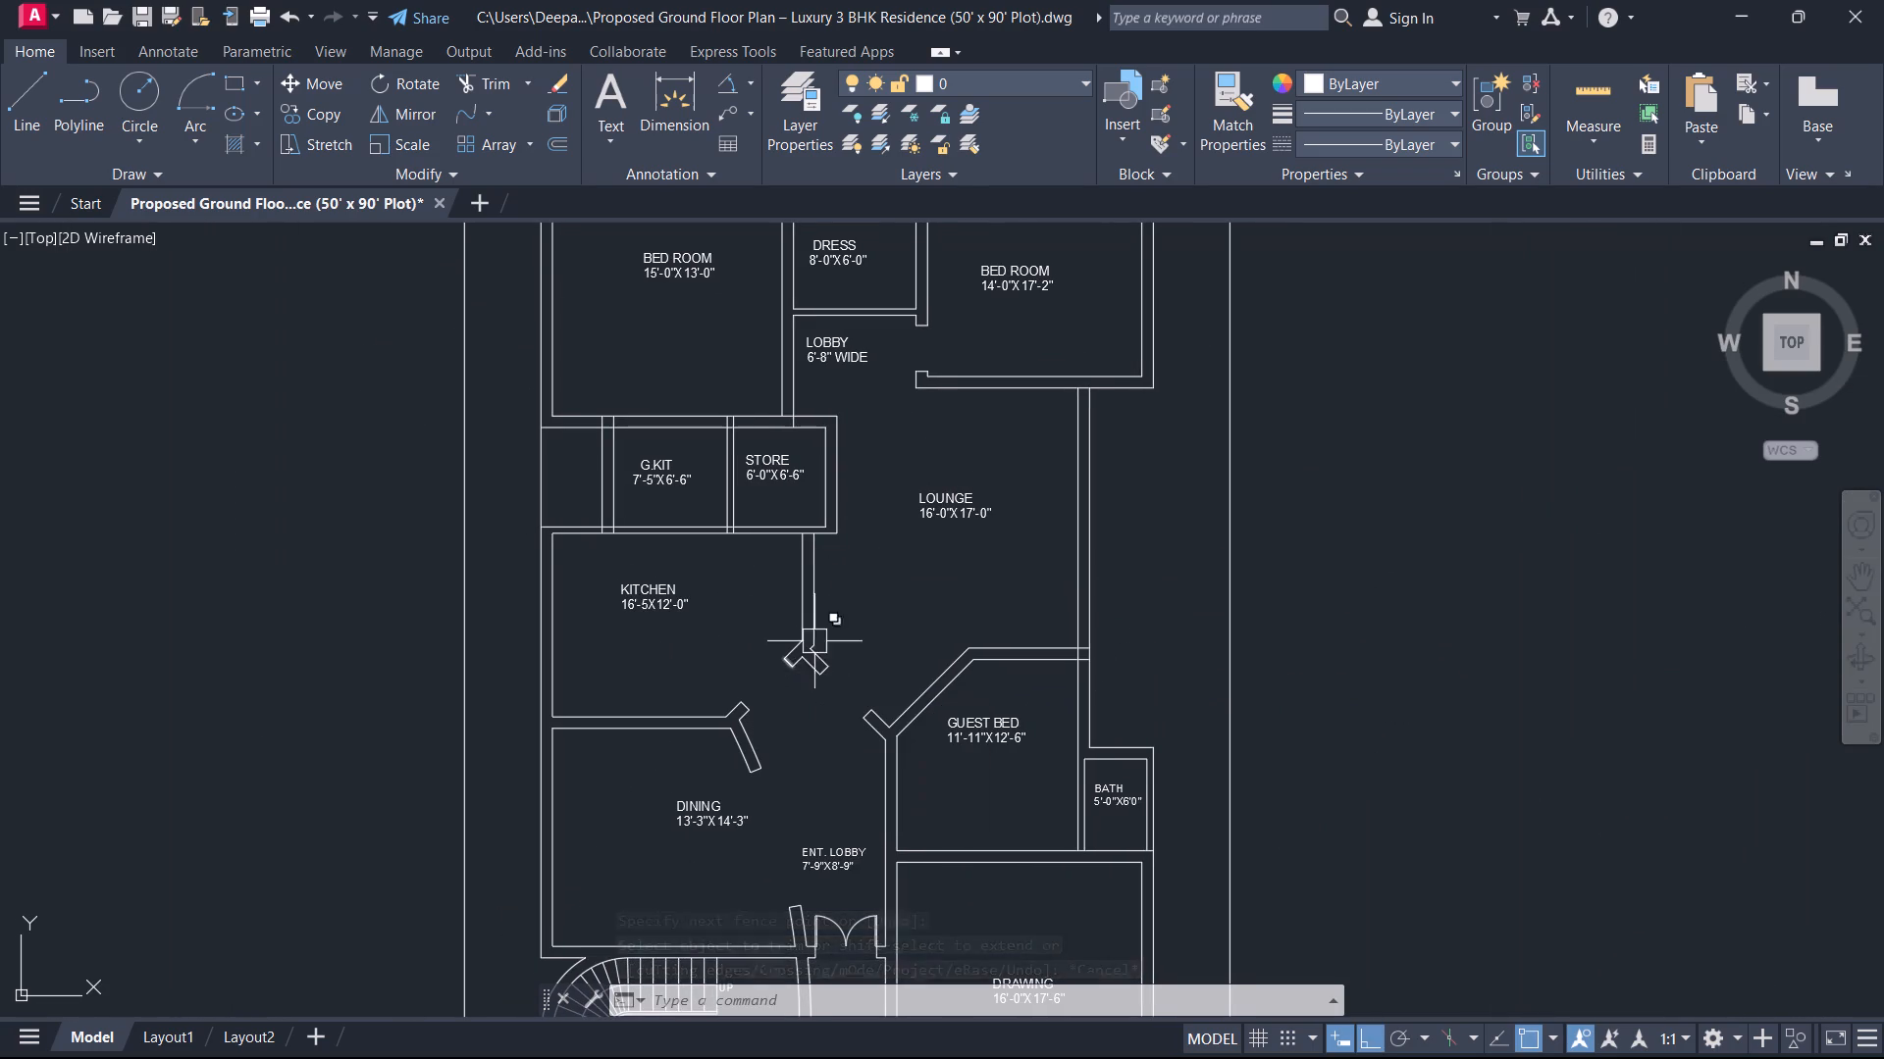
{"action": "scroll", "coordinate": [825, 519], "scroll_direction": "up", "scroll_amount": 2}
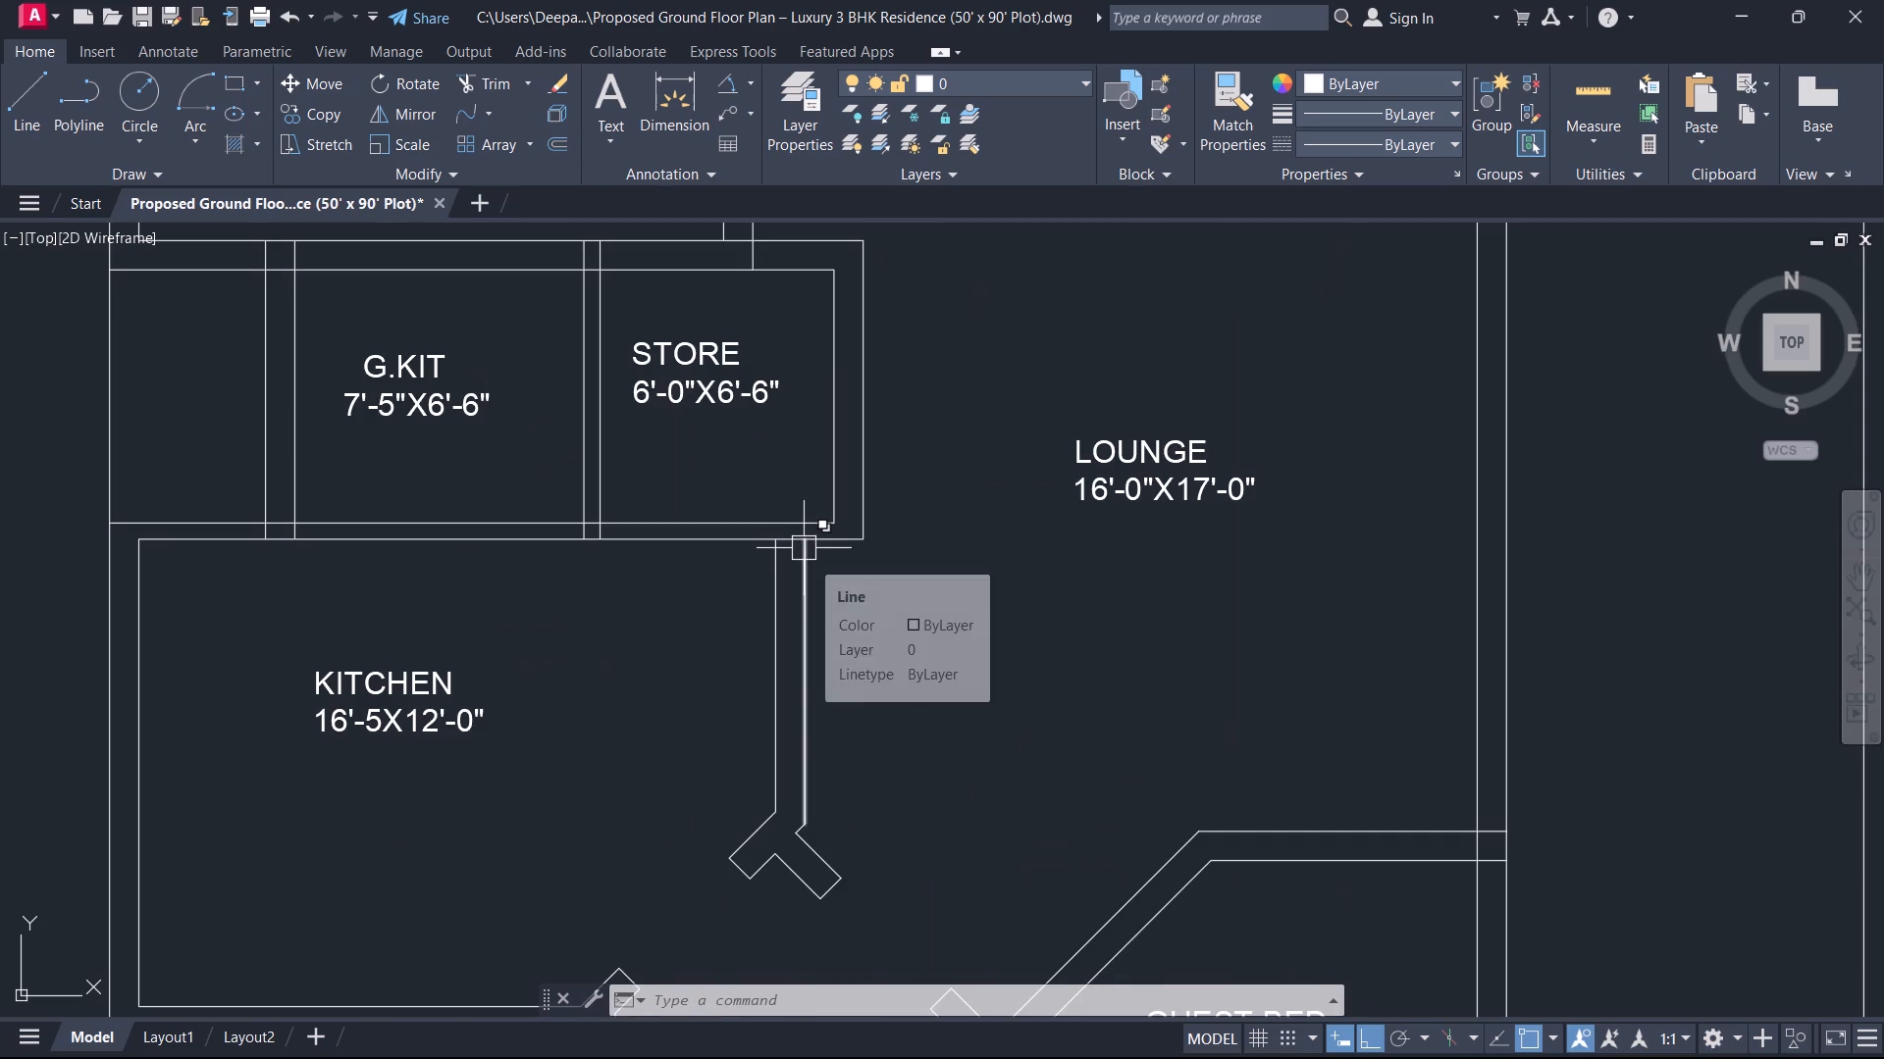
{"action": "type", "text": "TR"}
{"action": "key", "text": "space"}
{"action": "scroll", "coordinate": [804, 548], "scroll_direction": "up", "scroll_amount": 1}
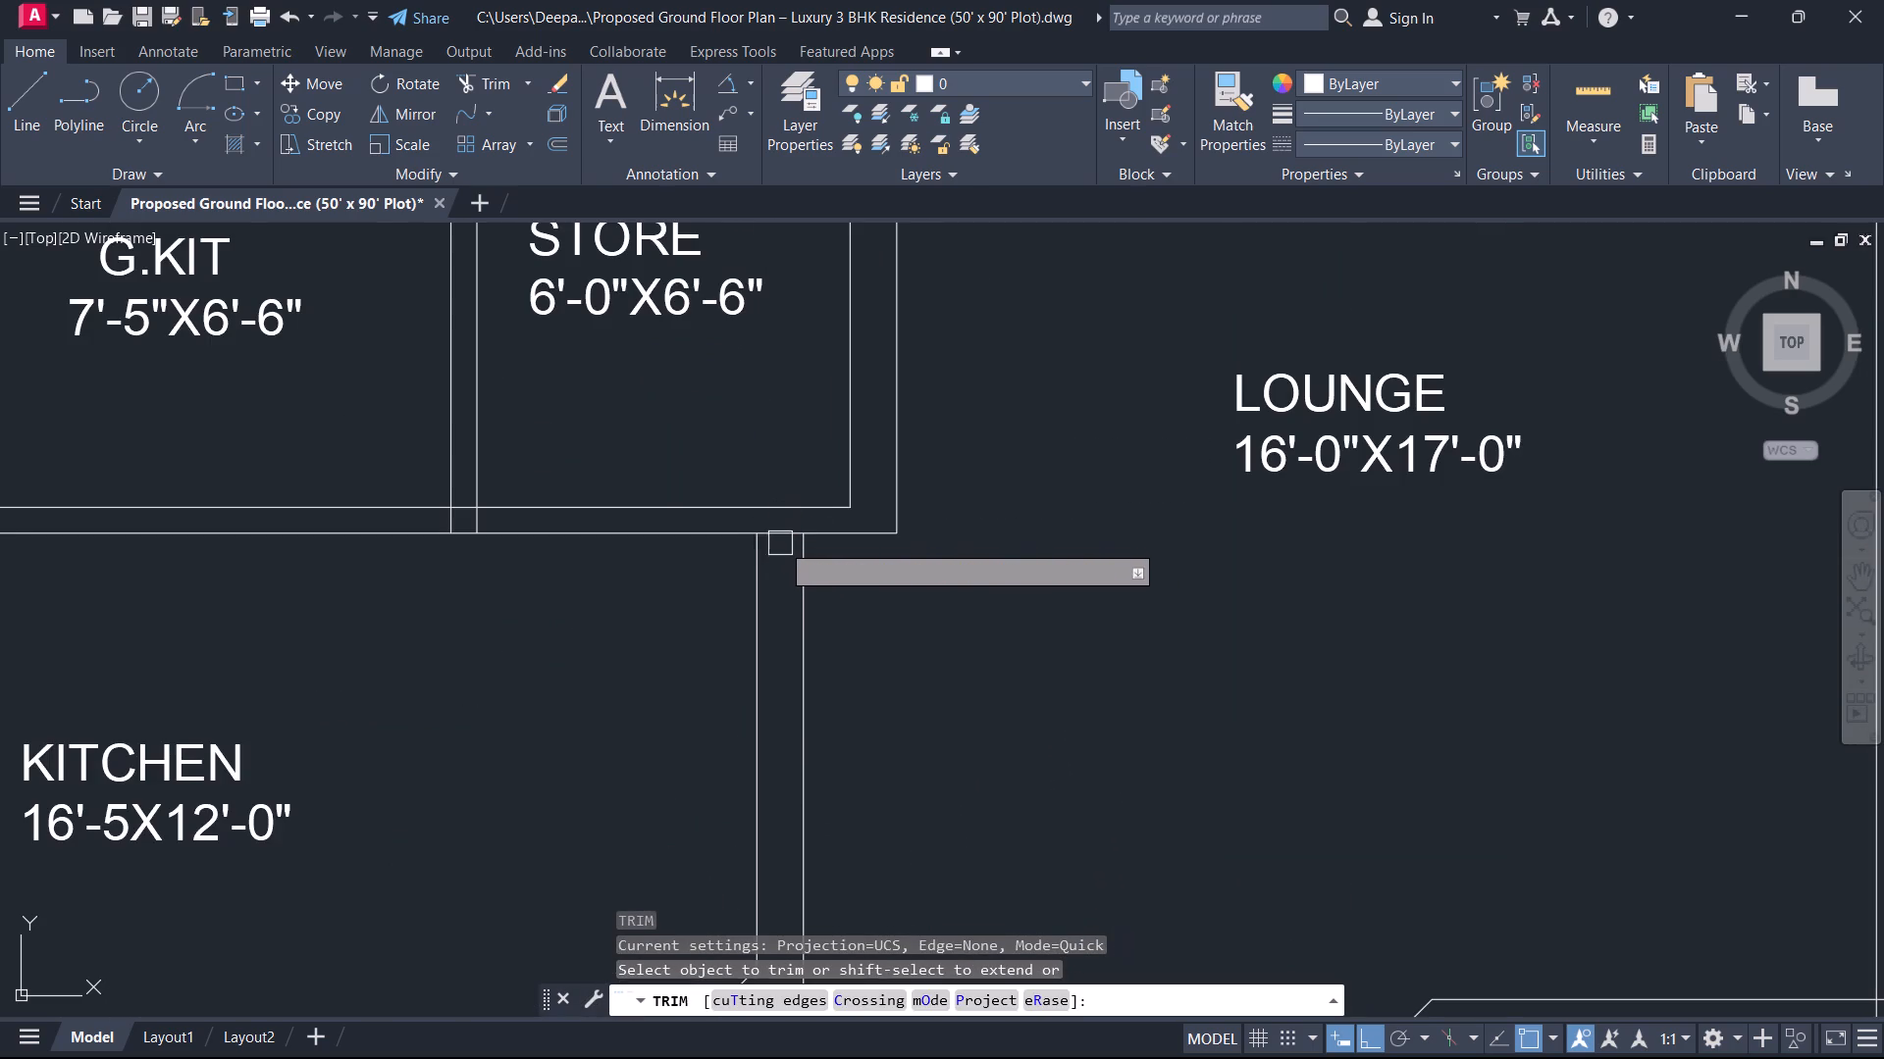
{"action": "left_click", "coordinate": [777, 534]}
{"action": "key", "text": "Escape"}
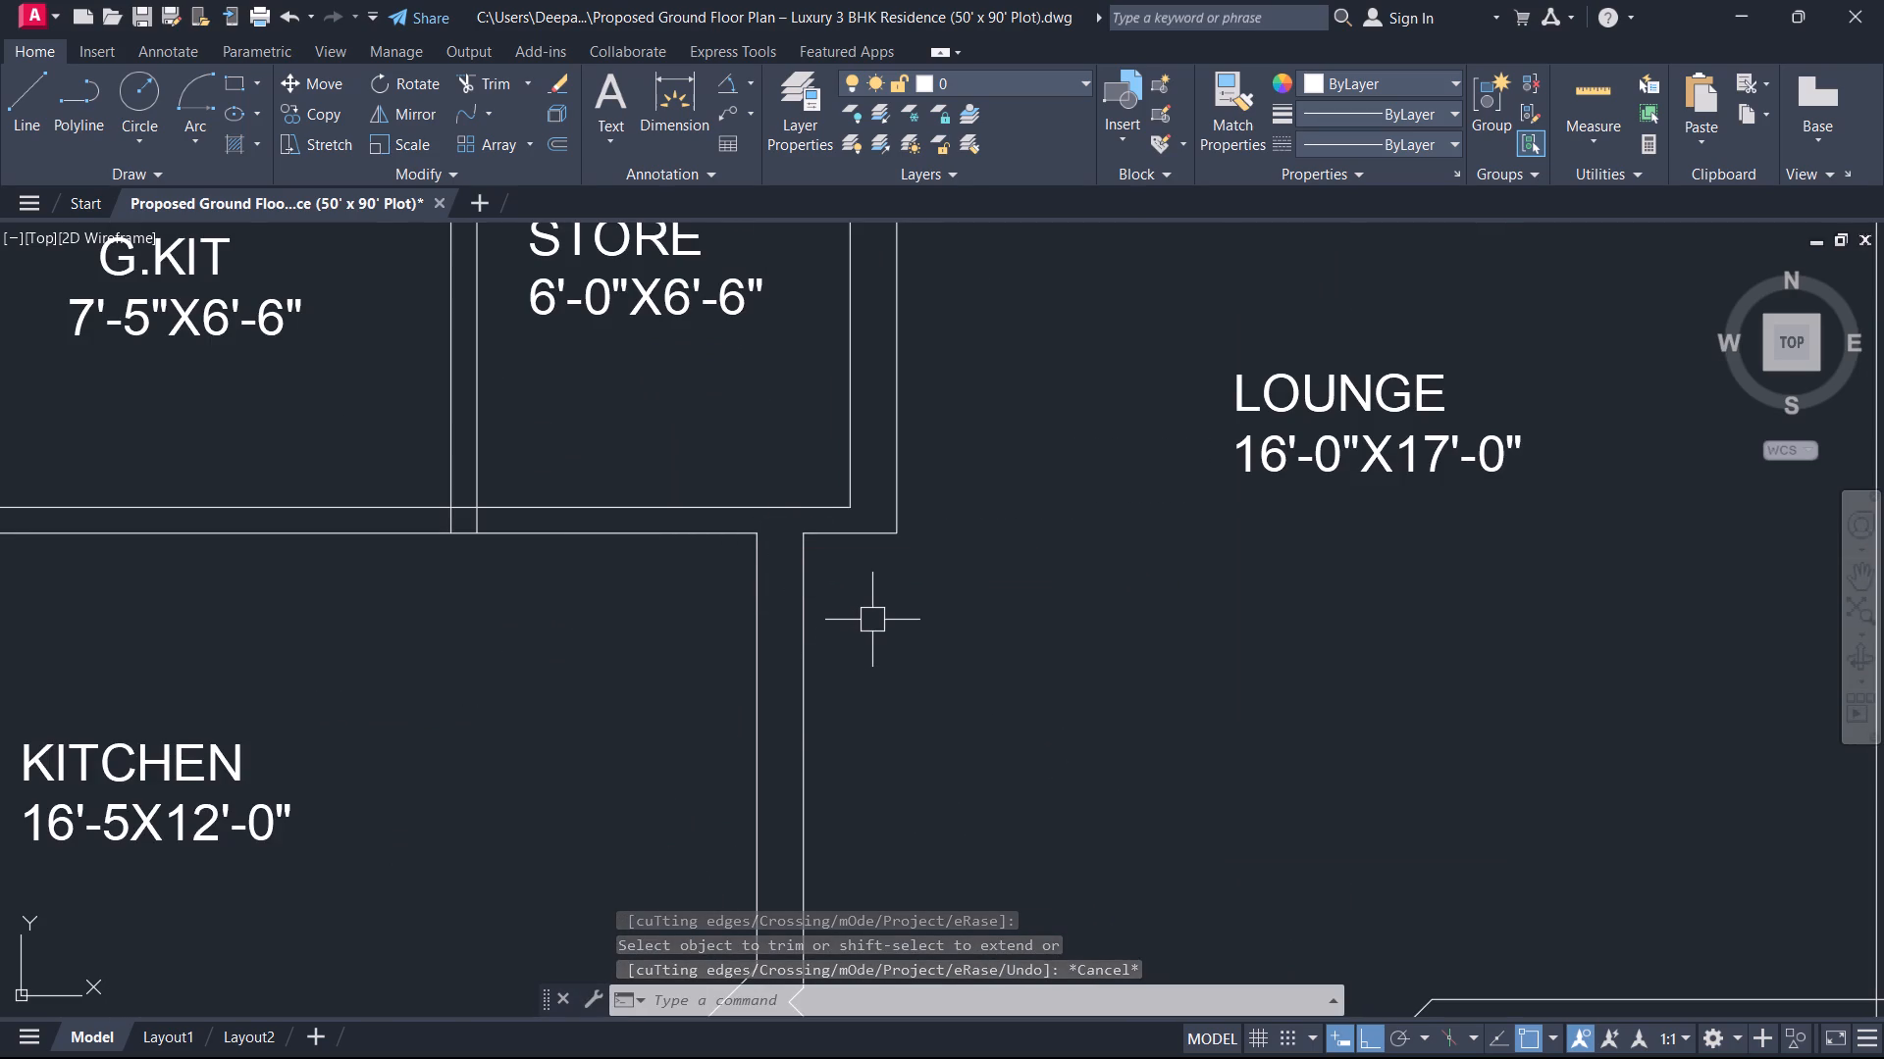
Offset the G.KIT-side line of the G.KIT/store partition 4" into the G.KIT.
{"action": "scroll", "coordinate": [643, 619], "scroll_direction": "down", "scroll_amount": 1}
{"action": "middle_click_drag", "start_coordinate": [643, 619], "coordinate": [818, 728]}
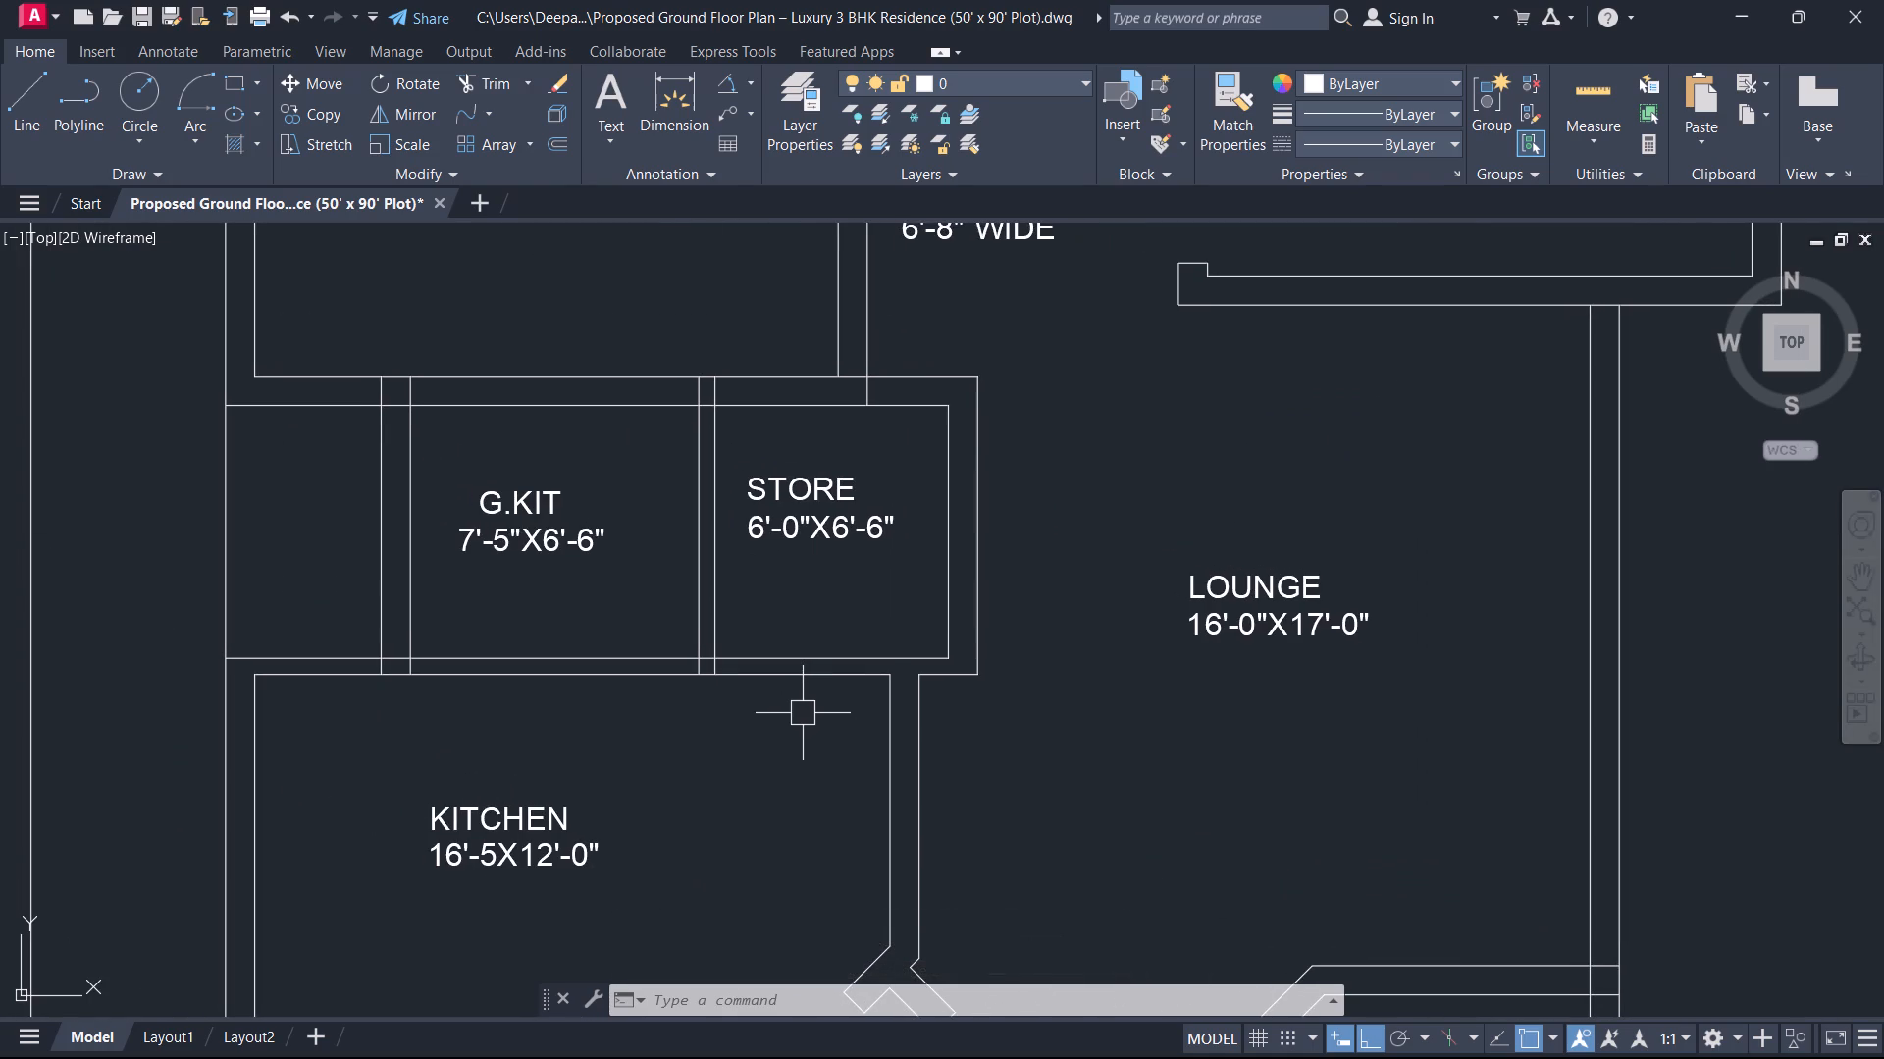
{"action": "type", "text": "O"}
{"action": "key", "text": "space"}
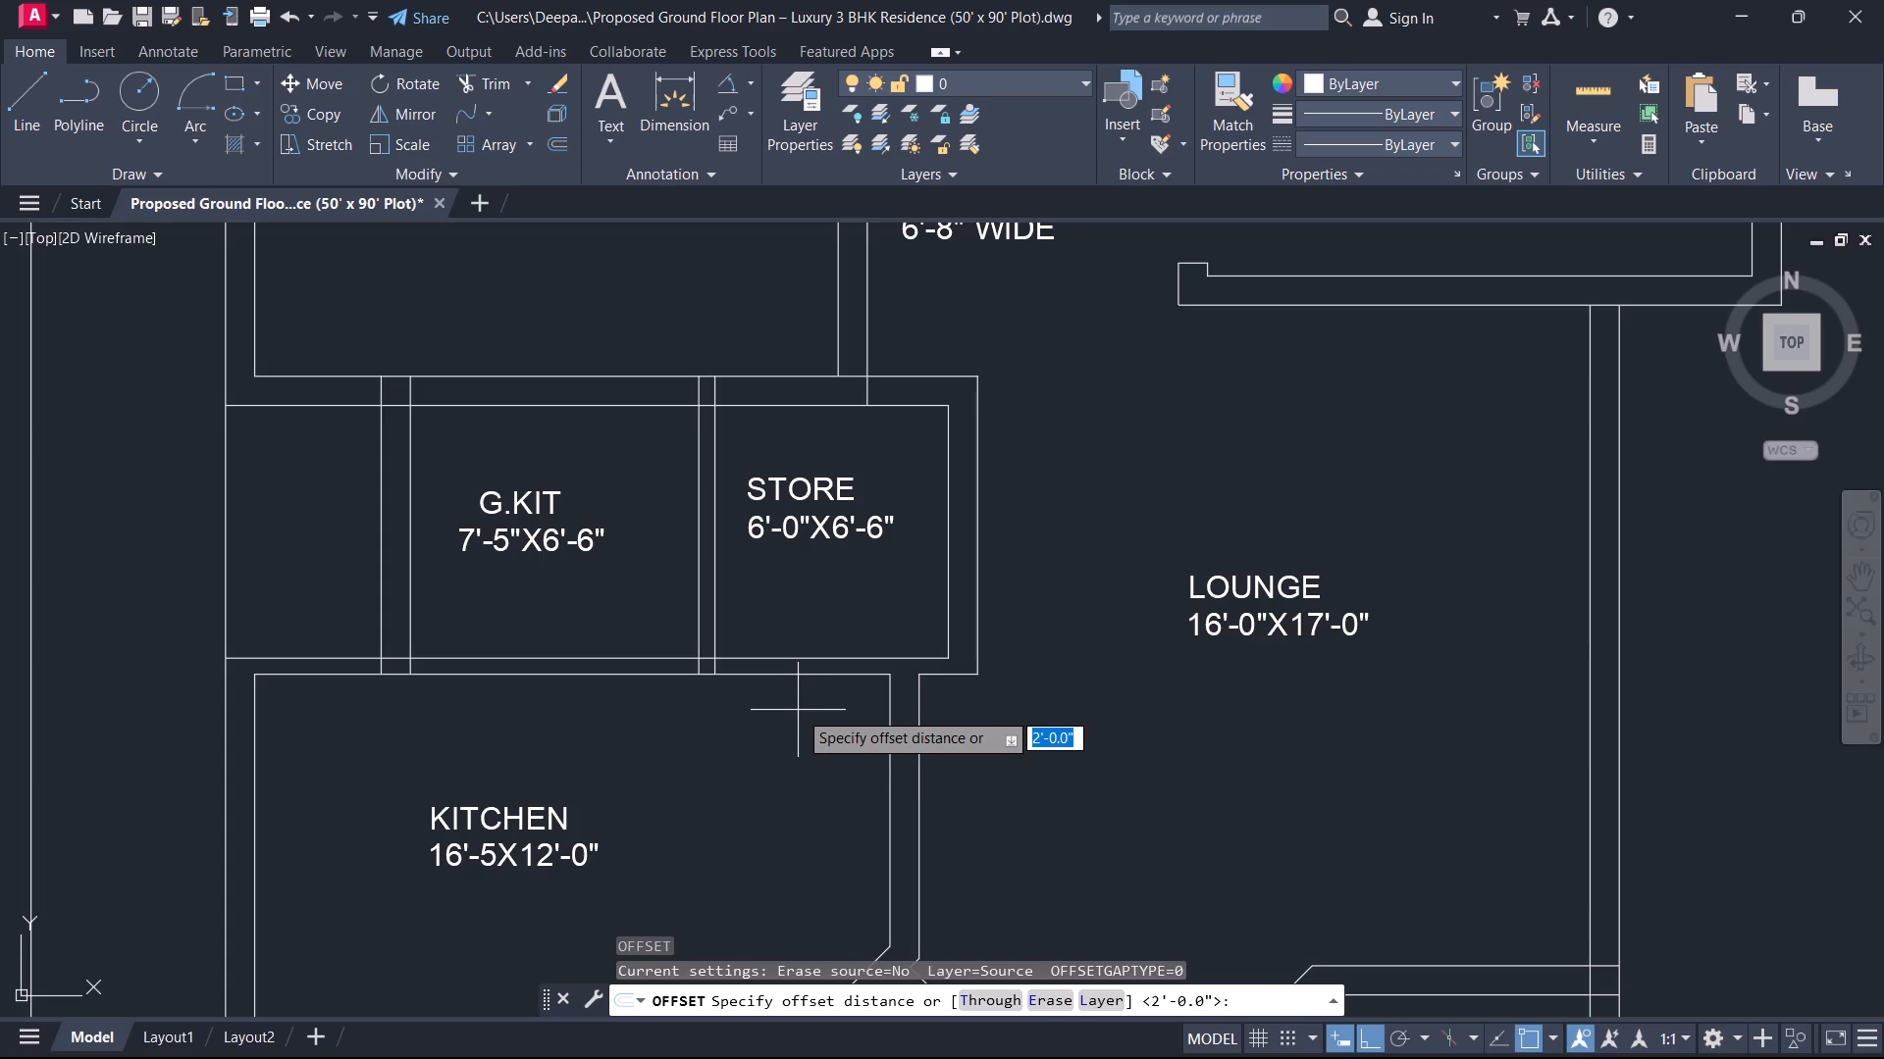
{"action": "type", "text": "O 4"}
{"action": "key", "text": "Return"}
{"action": "scroll", "coordinate": [784, 699], "scroll_direction": "up", "scroll_amount": 2}
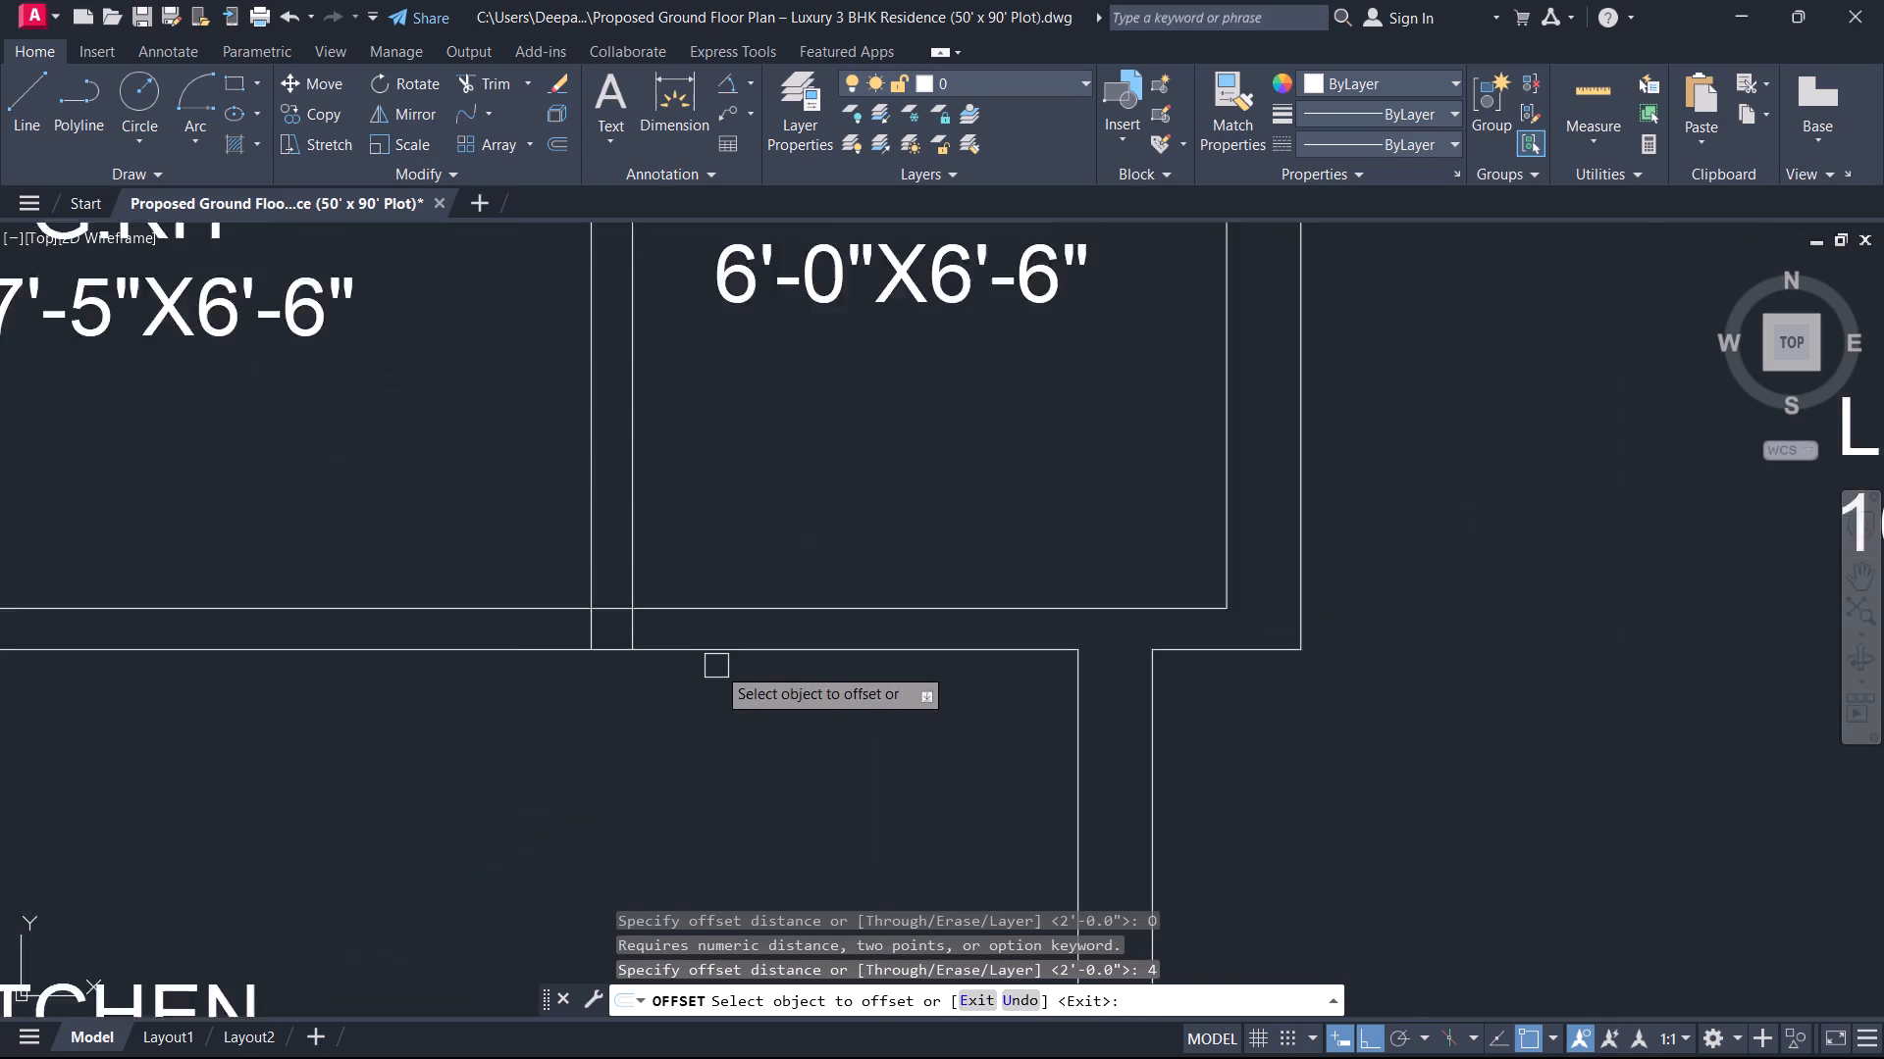
{"action": "scroll", "coordinate": [714, 665], "scroll_direction": "up", "scroll_amount": 1}
{"action": "left_click", "coordinate": [523, 479]}
{"action": "left_click", "coordinate": [435, 493]}
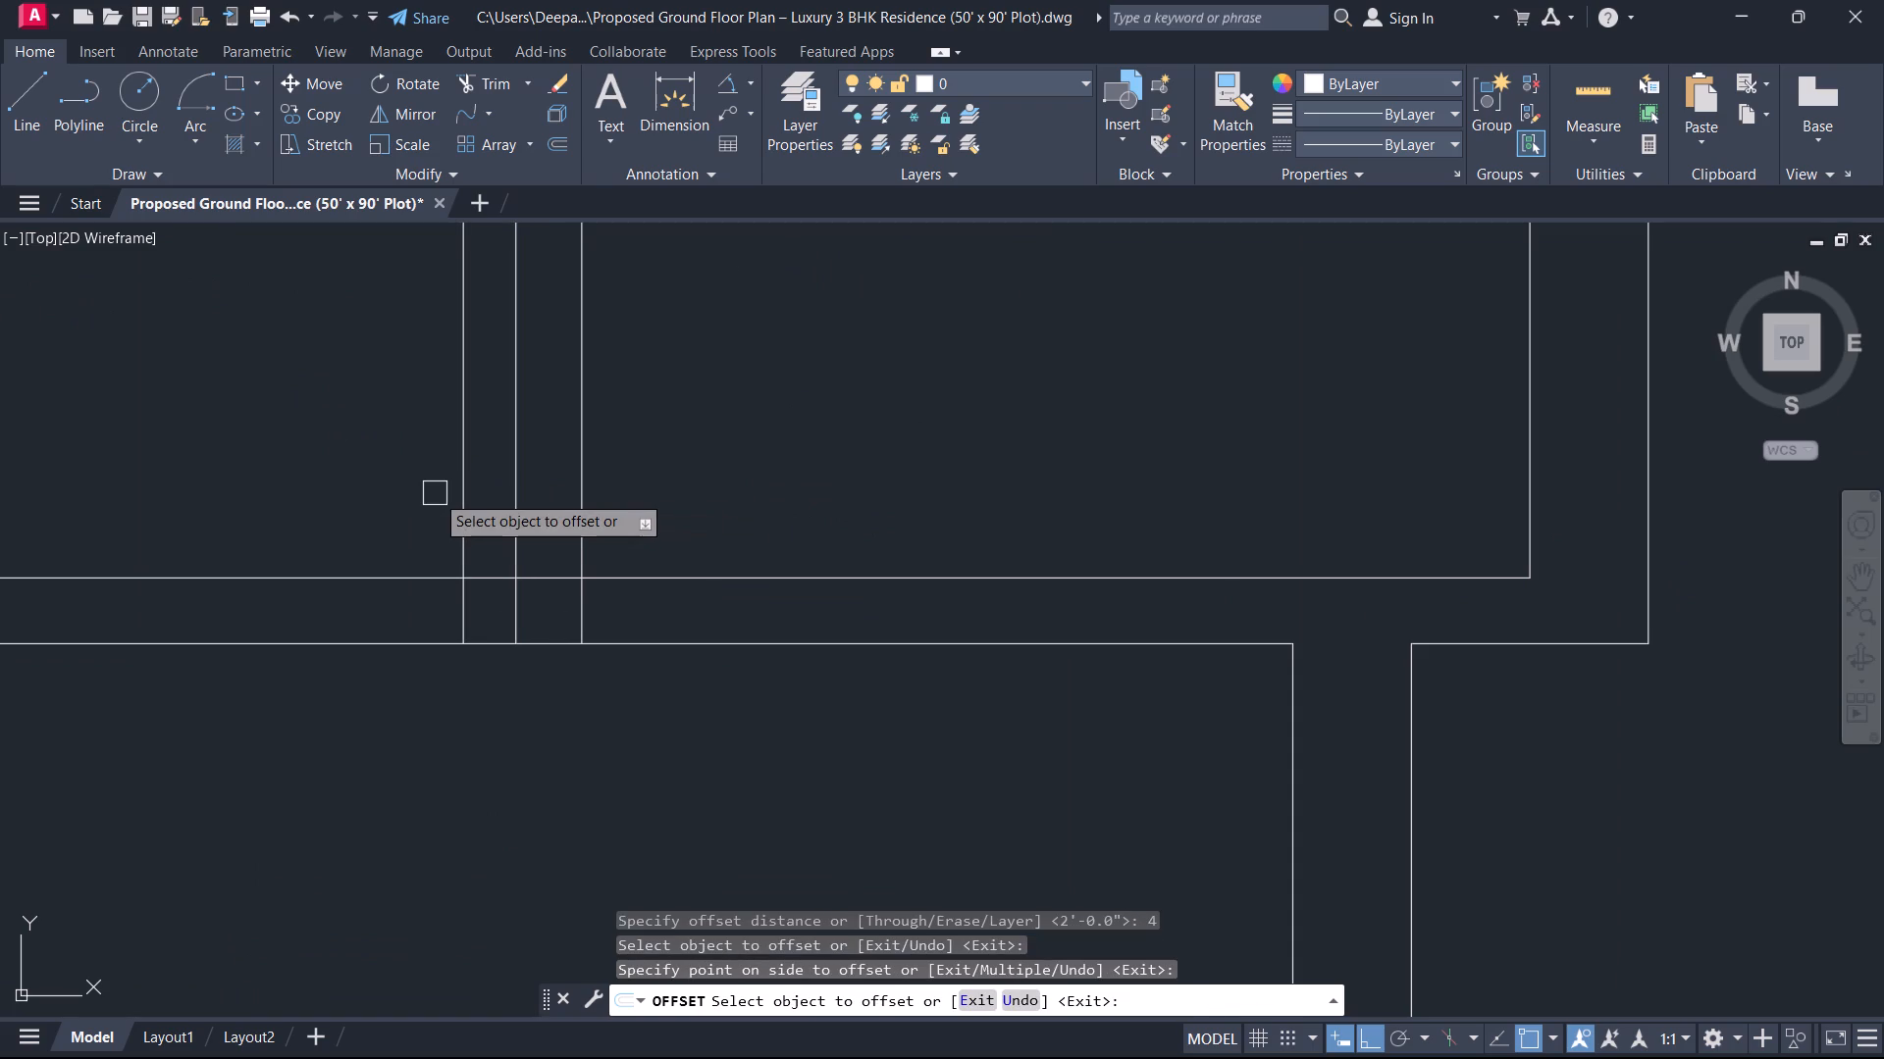
{"action": "key", "text": "Escape"}
Trim the new offset line above the kitchen wall, keeping only the short piece within the wall thickness.
{"action": "type", "text": "TR"}
{"action": "key", "text": "space"}
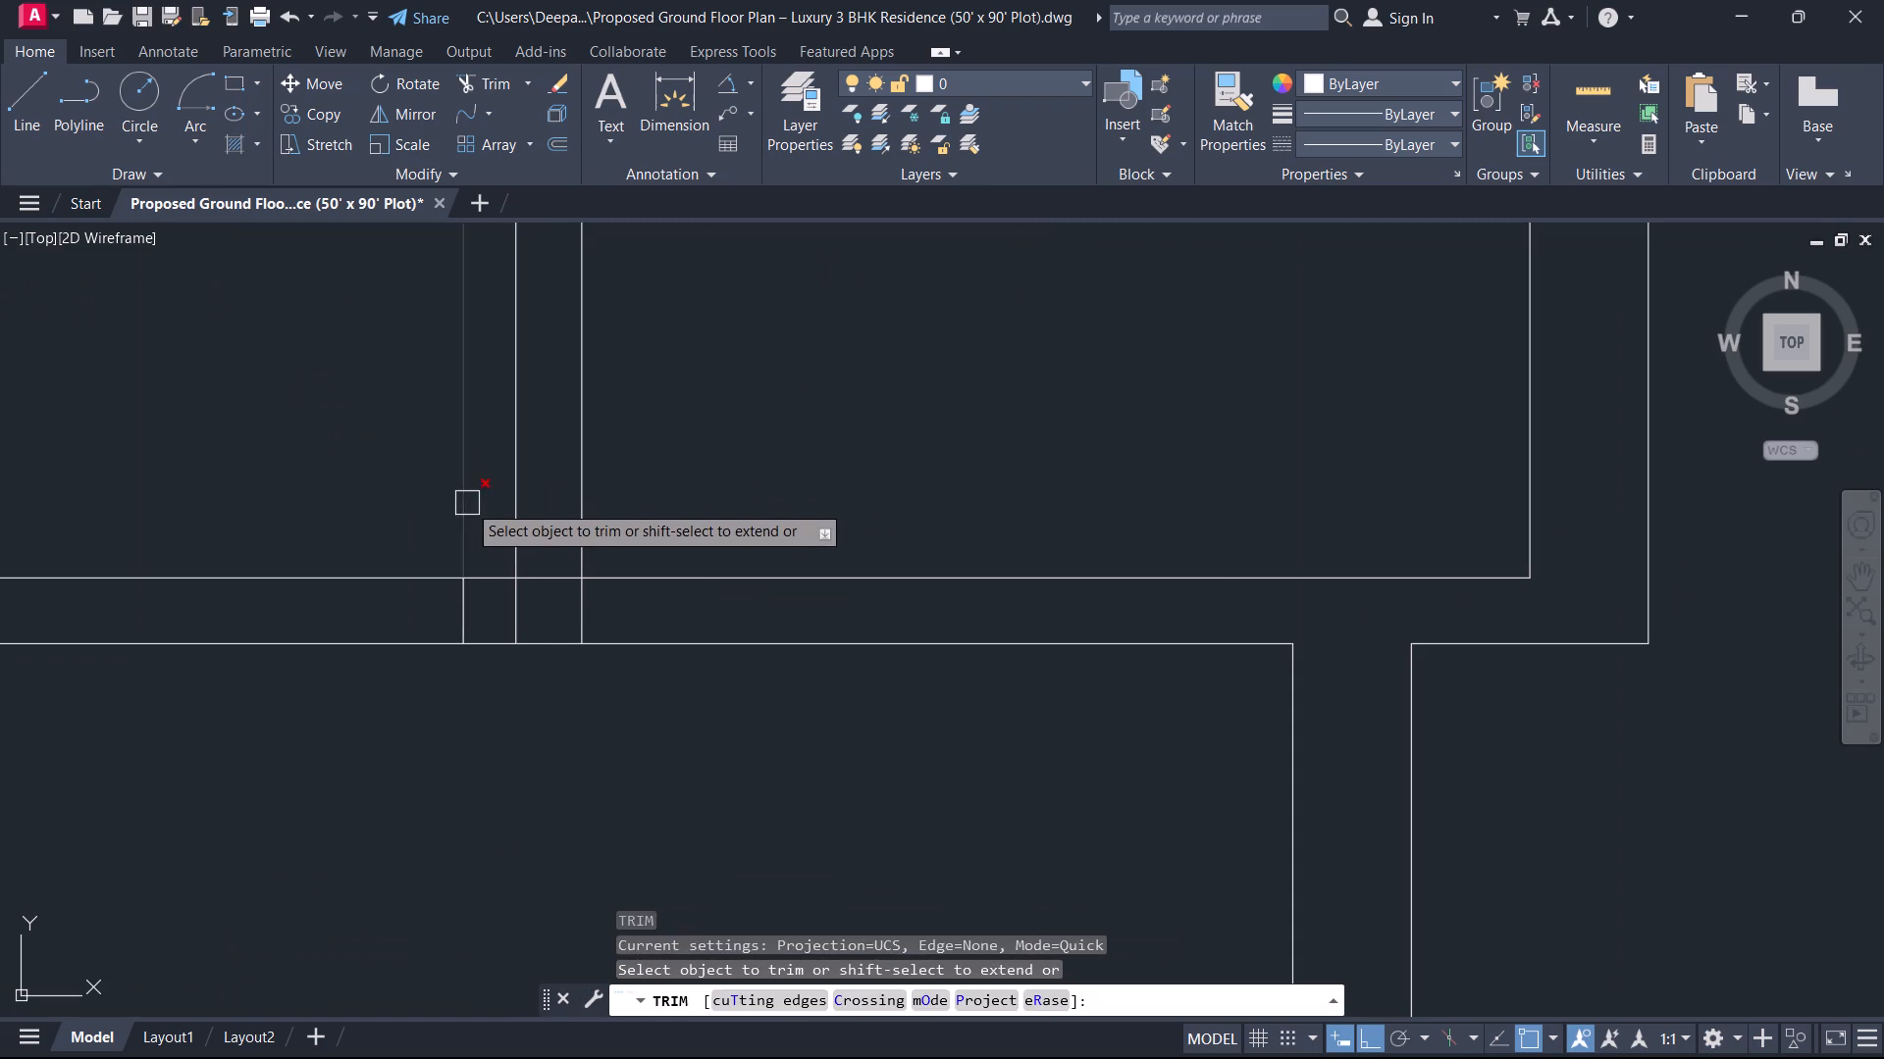
{"action": "left_click", "coordinate": [467, 503]}
{"action": "key", "text": "Escape"}
Offset the short jamb line in the G.KIT/kitchen wall 3' away from the store partition.
{"action": "key", "text": "o"}
{"action": "key", "text": "space"}
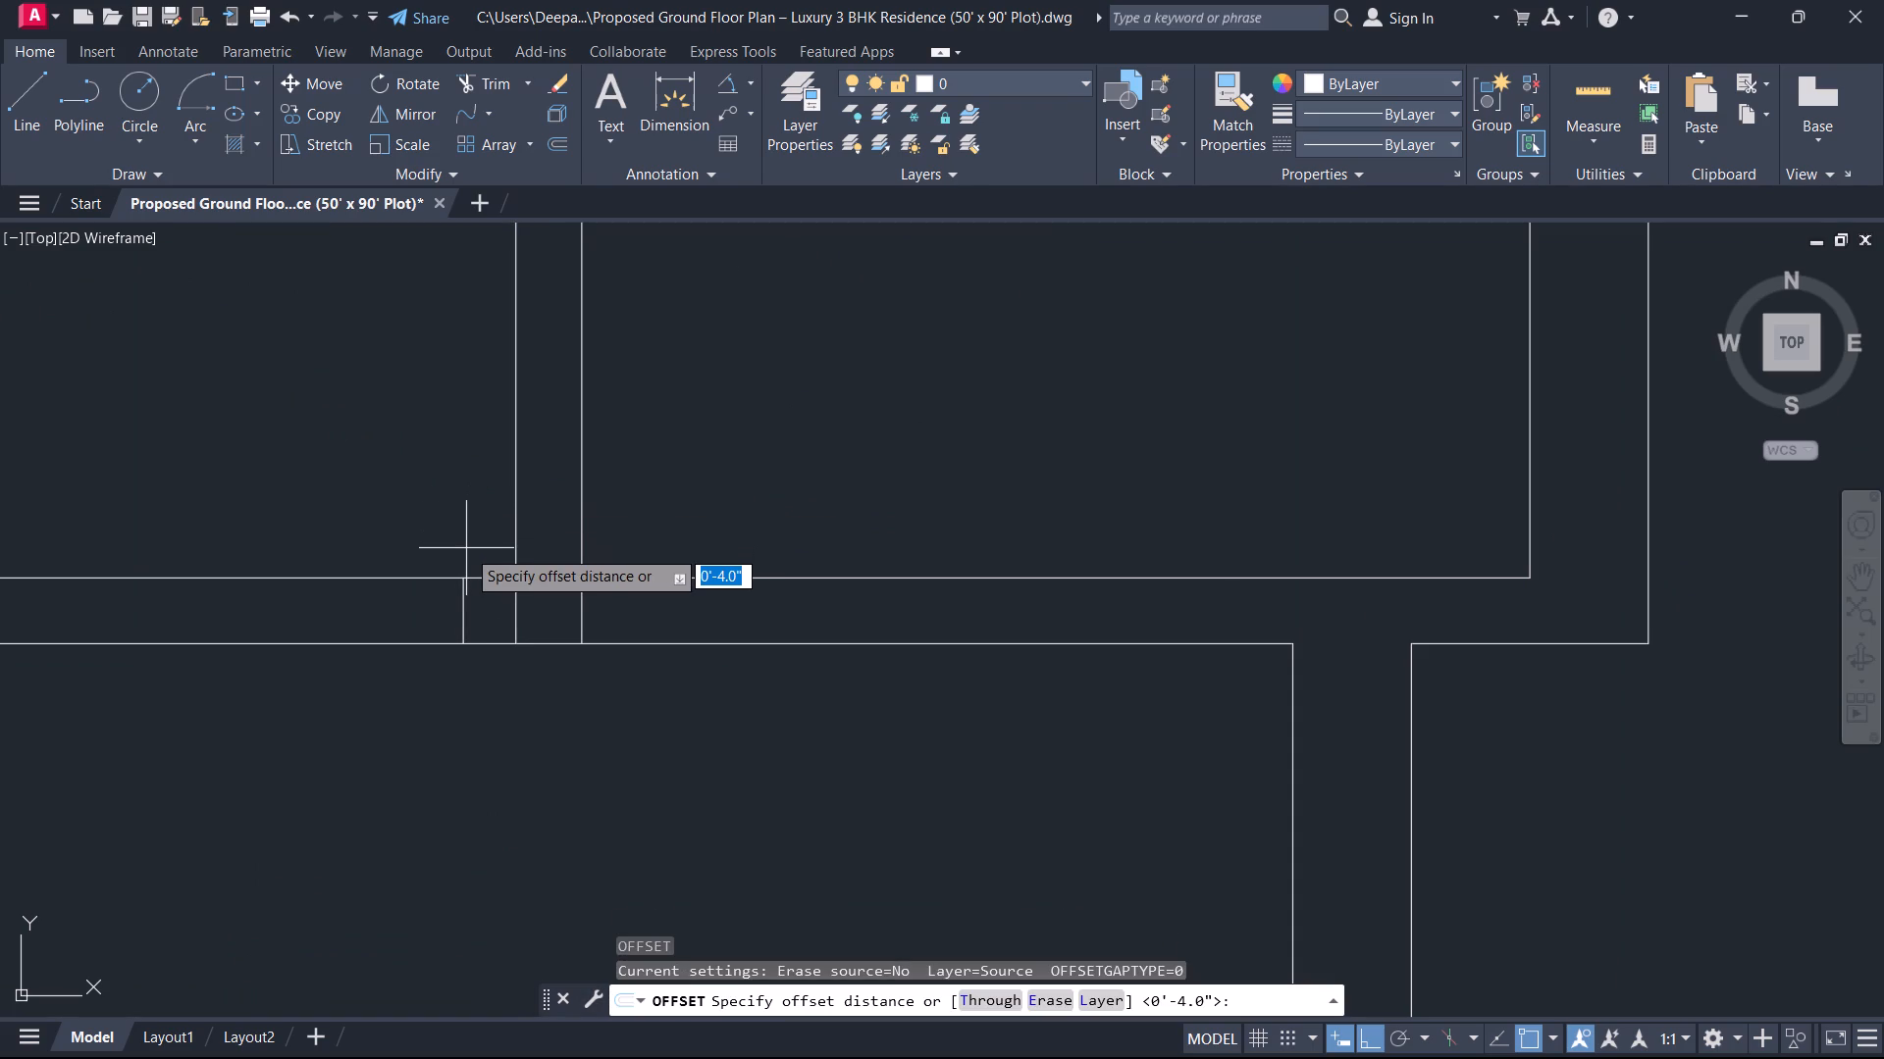
{"action": "type", "text": "3'"}
{"action": "key", "text": "Return"}
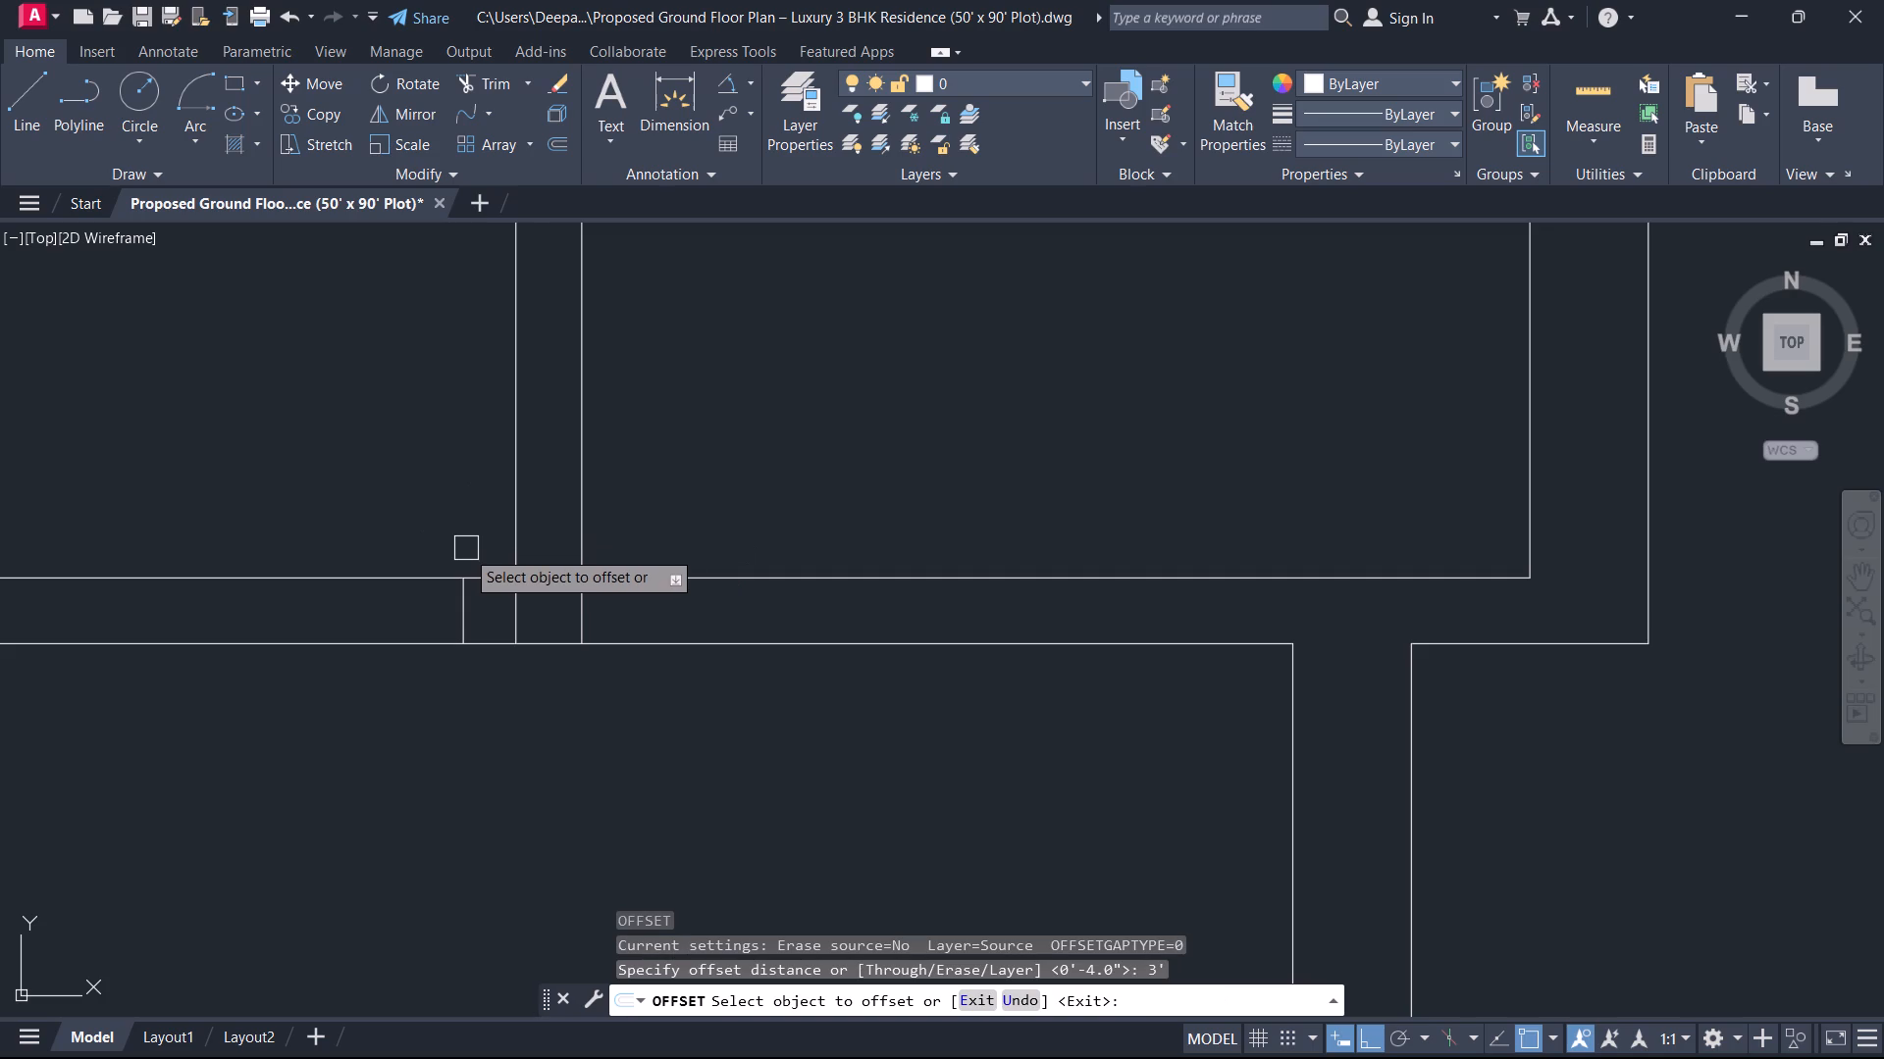
{"action": "scroll", "coordinate": [446, 652], "scroll_direction": "up", "scroll_amount": 2}
{"action": "left_click", "coordinate": [472, 599]}
{"action": "left_click", "coordinate": [392, 590]}
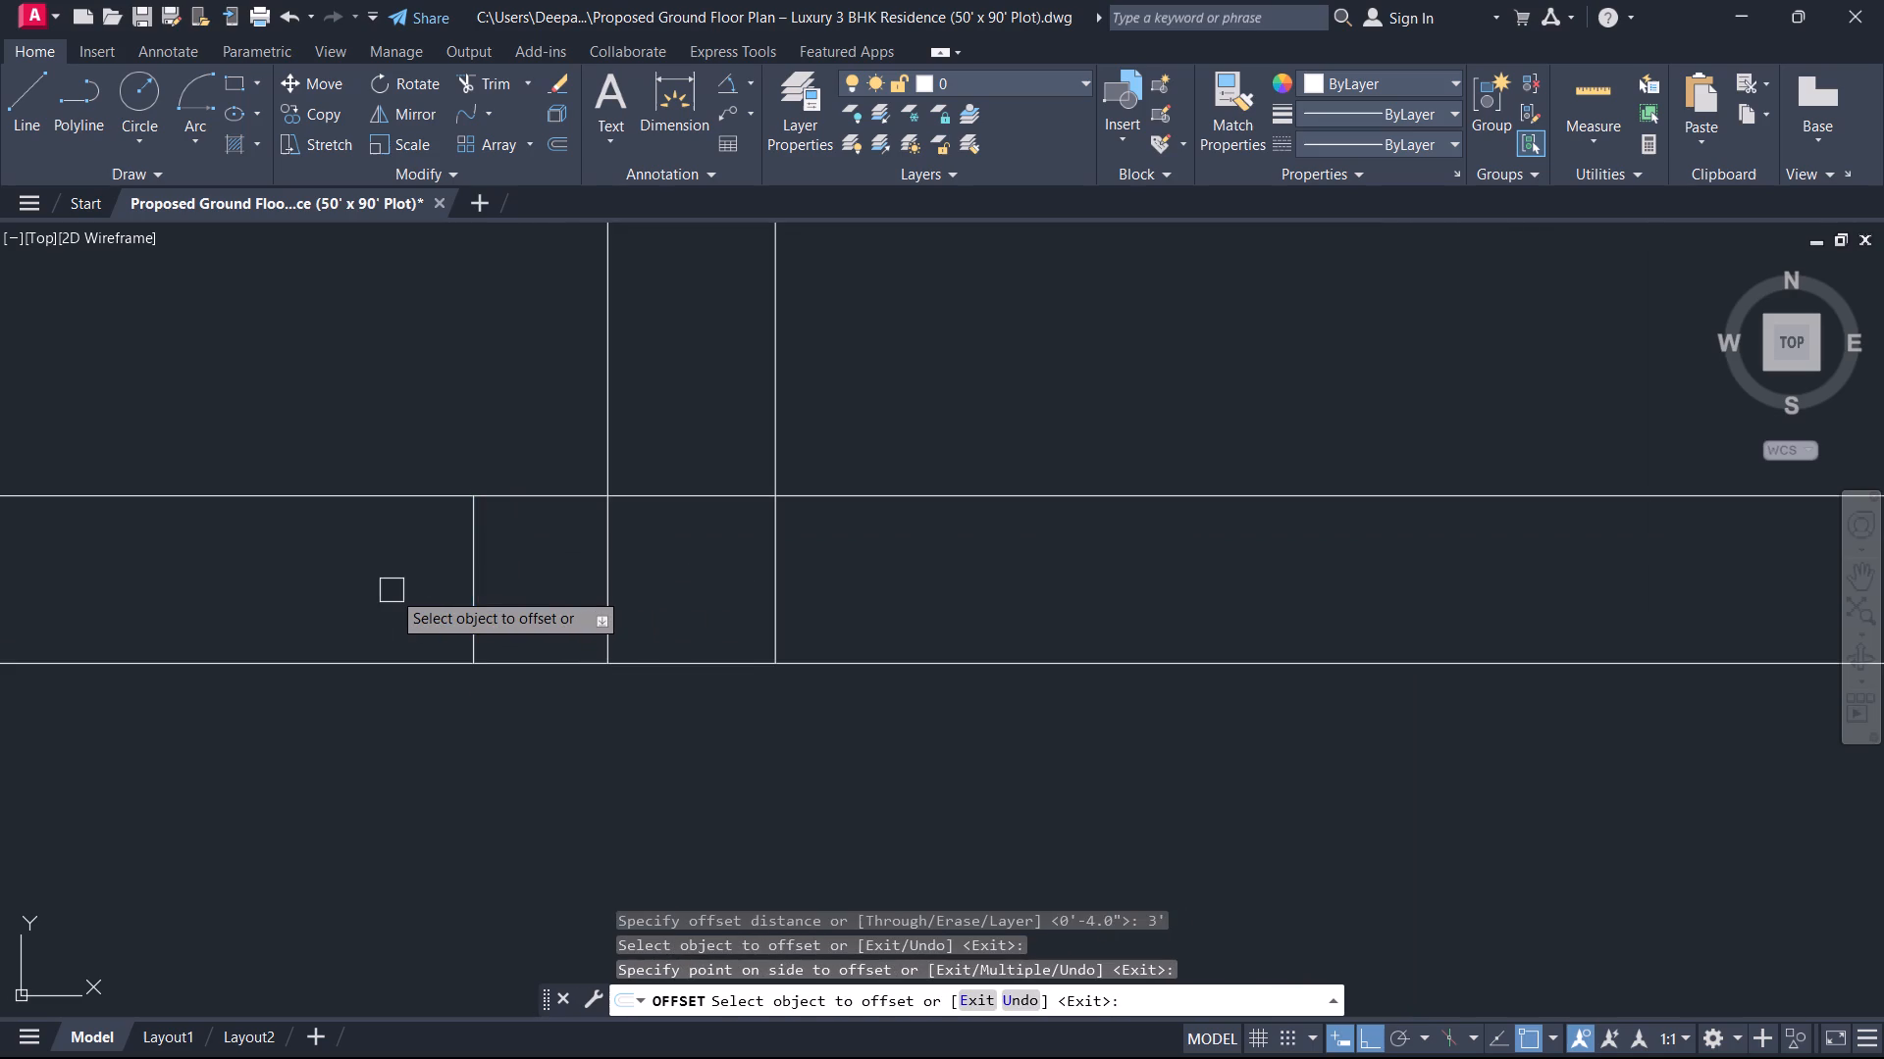
{"action": "scroll", "coordinate": [392, 590], "scroll_direction": "down", "scroll_amount": 1}
{"action": "middle_click_drag", "start_coordinate": [391, 590], "coordinate": [498, 637]}
{"action": "key", "text": "grave"}
{"action": "key", "text": "Escape"}
{"action": "key", "text": "Escape"}
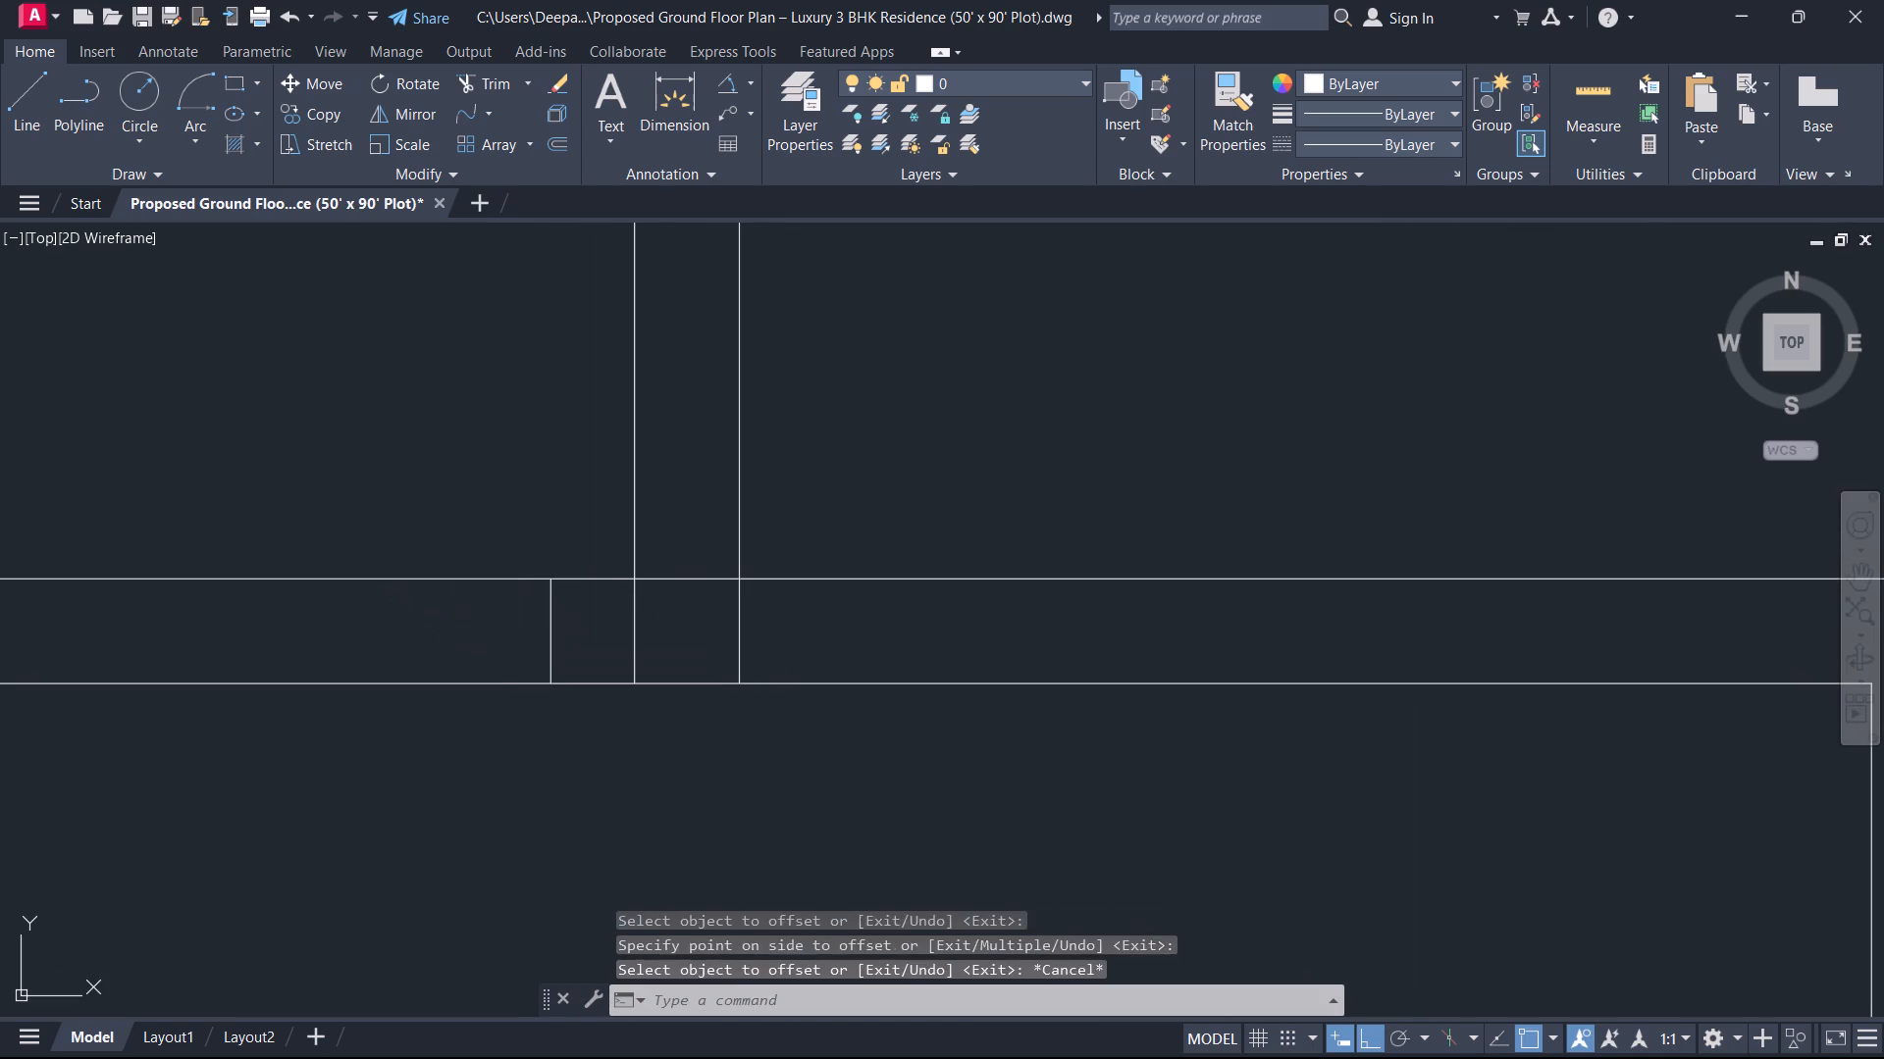
Trim both lines of the G.KIT/kitchen wall between the two jamb lines to open the doorway.
{"action": "type", "text": "TR"}
{"action": "key", "text": "space"}
{"action": "left_click", "coordinate": [454, 512]}
{"action": "scroll", "coordinate": [324, 818], "scroll_direction": "down", "scroll_amount": 2}
{"action": "middle_click_drag", "start_coordinate": [337, 820], "coordinate": [346, 817]}
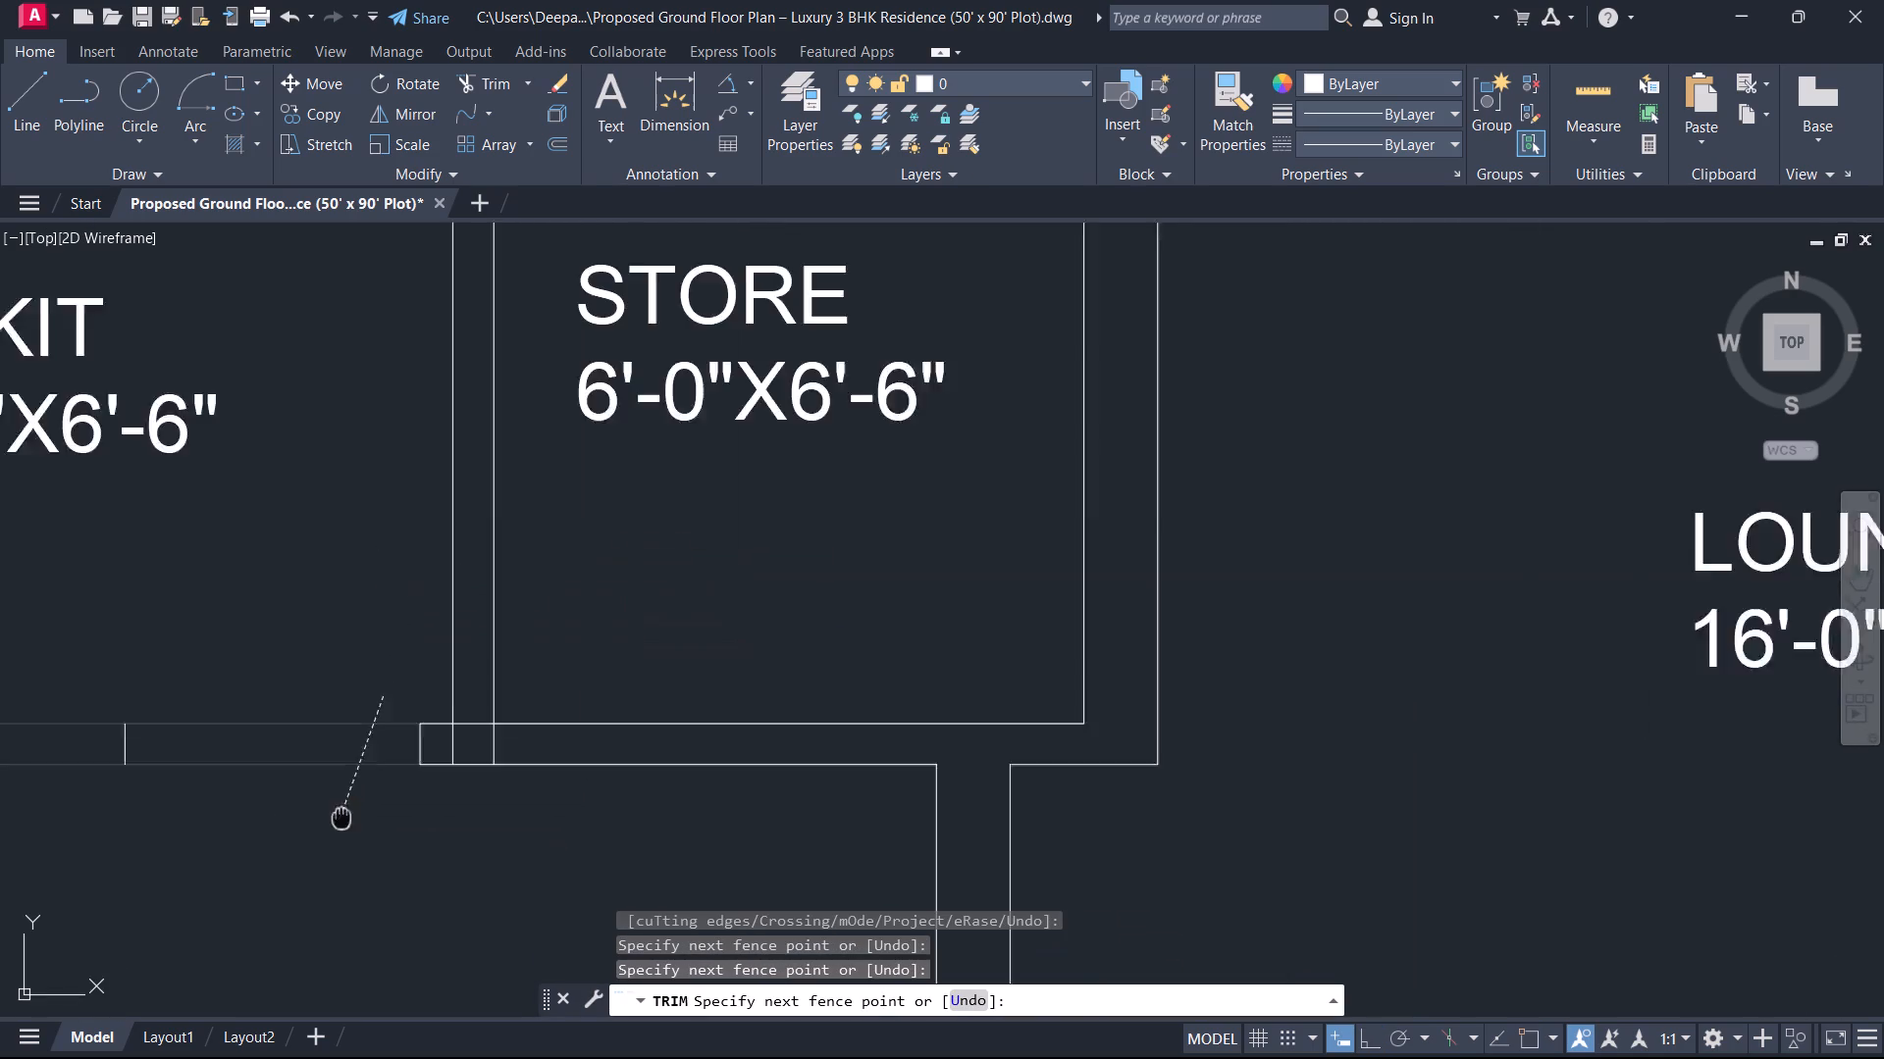
{"action": "middle_click_drag", "start_coordinate": [346, 817], "coordinate": [473, 790]}
{"action": "left_click", "coordinate": [426, 756]}
{"action": "scroll", "coordinate": [380, 768], "scroll_direction": "down", "scroll_amount": 3}
{"action": "middle_click_drag", "start_coordinate": [378, 767], "coordinate": [644, 763]}
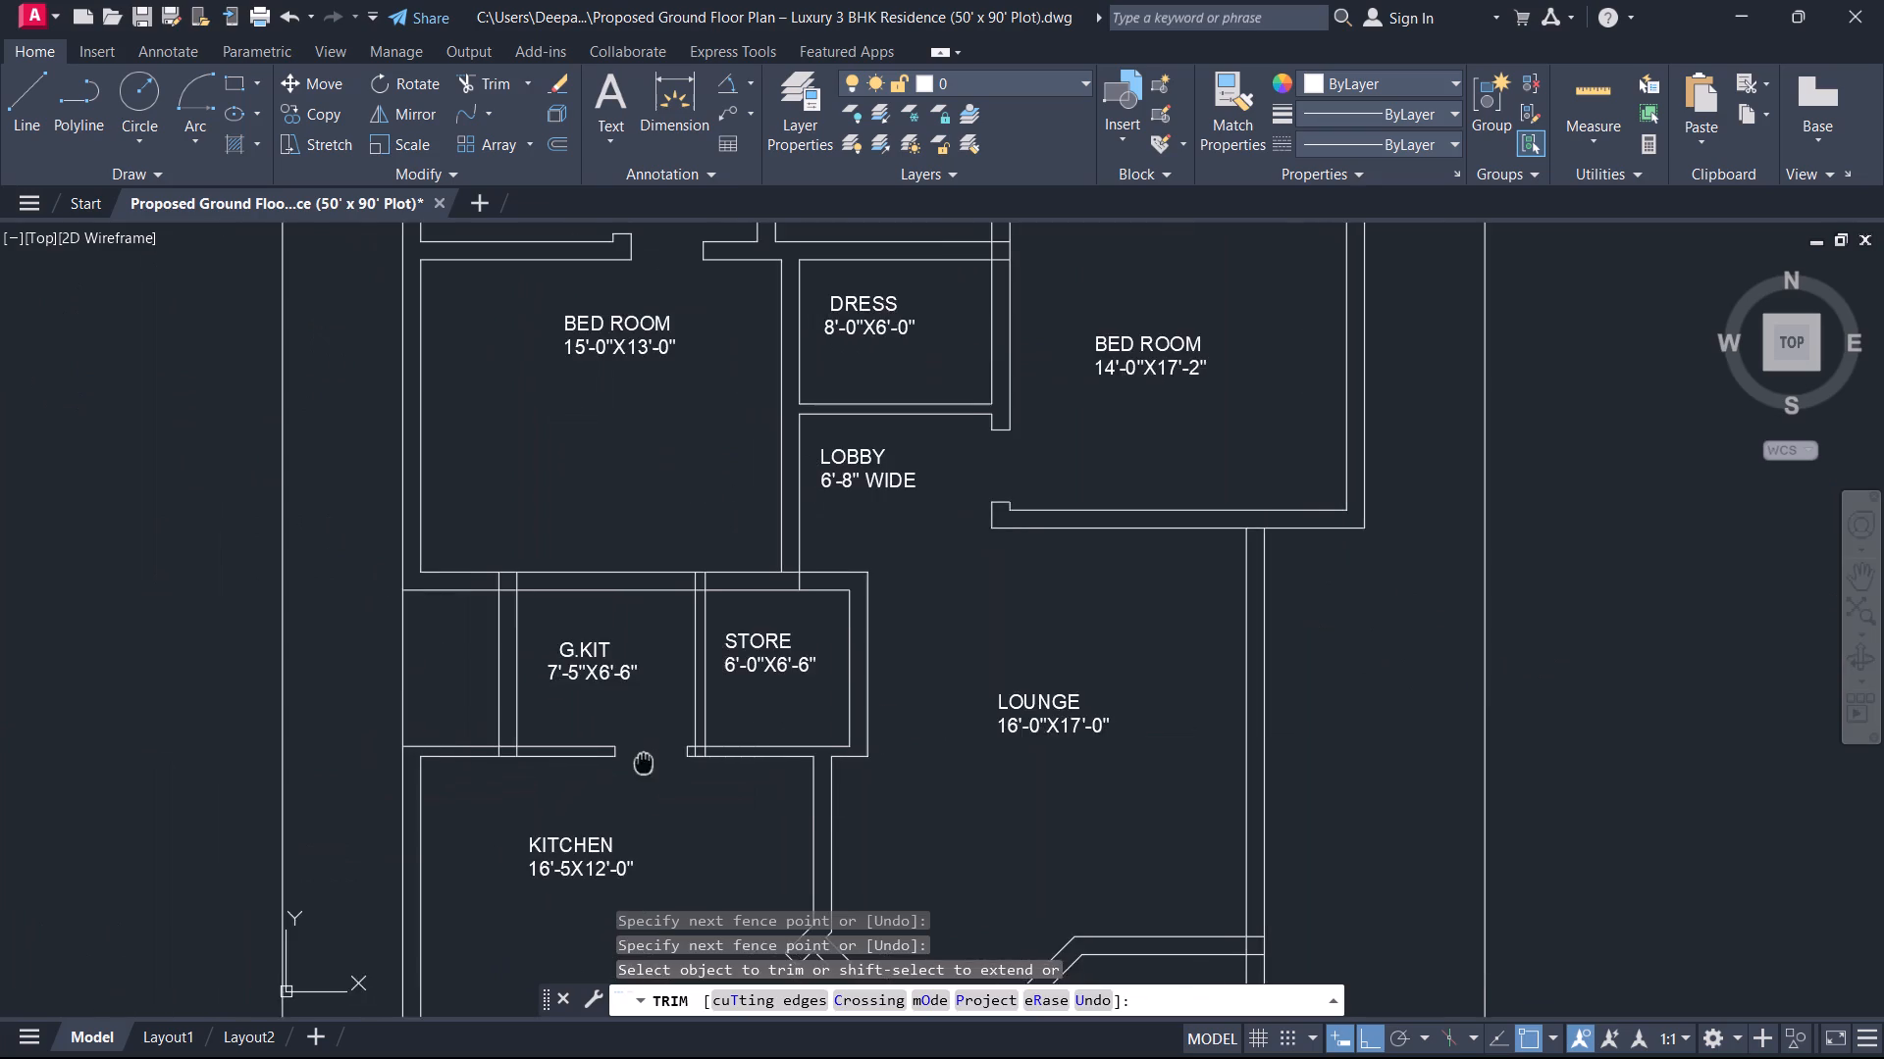
{"action": "middle_click_drag", "start_coordinate": [644, 763], "coordinate": [645, 763]}
{"action": "key", "text": "Escape"}
Offset the store-side line of the G.KIT/store partition 4" into the store.
{"action": "scroll", "coordinate": [558, 688], "scroll_direction": "up", "scroll_amount": 1}
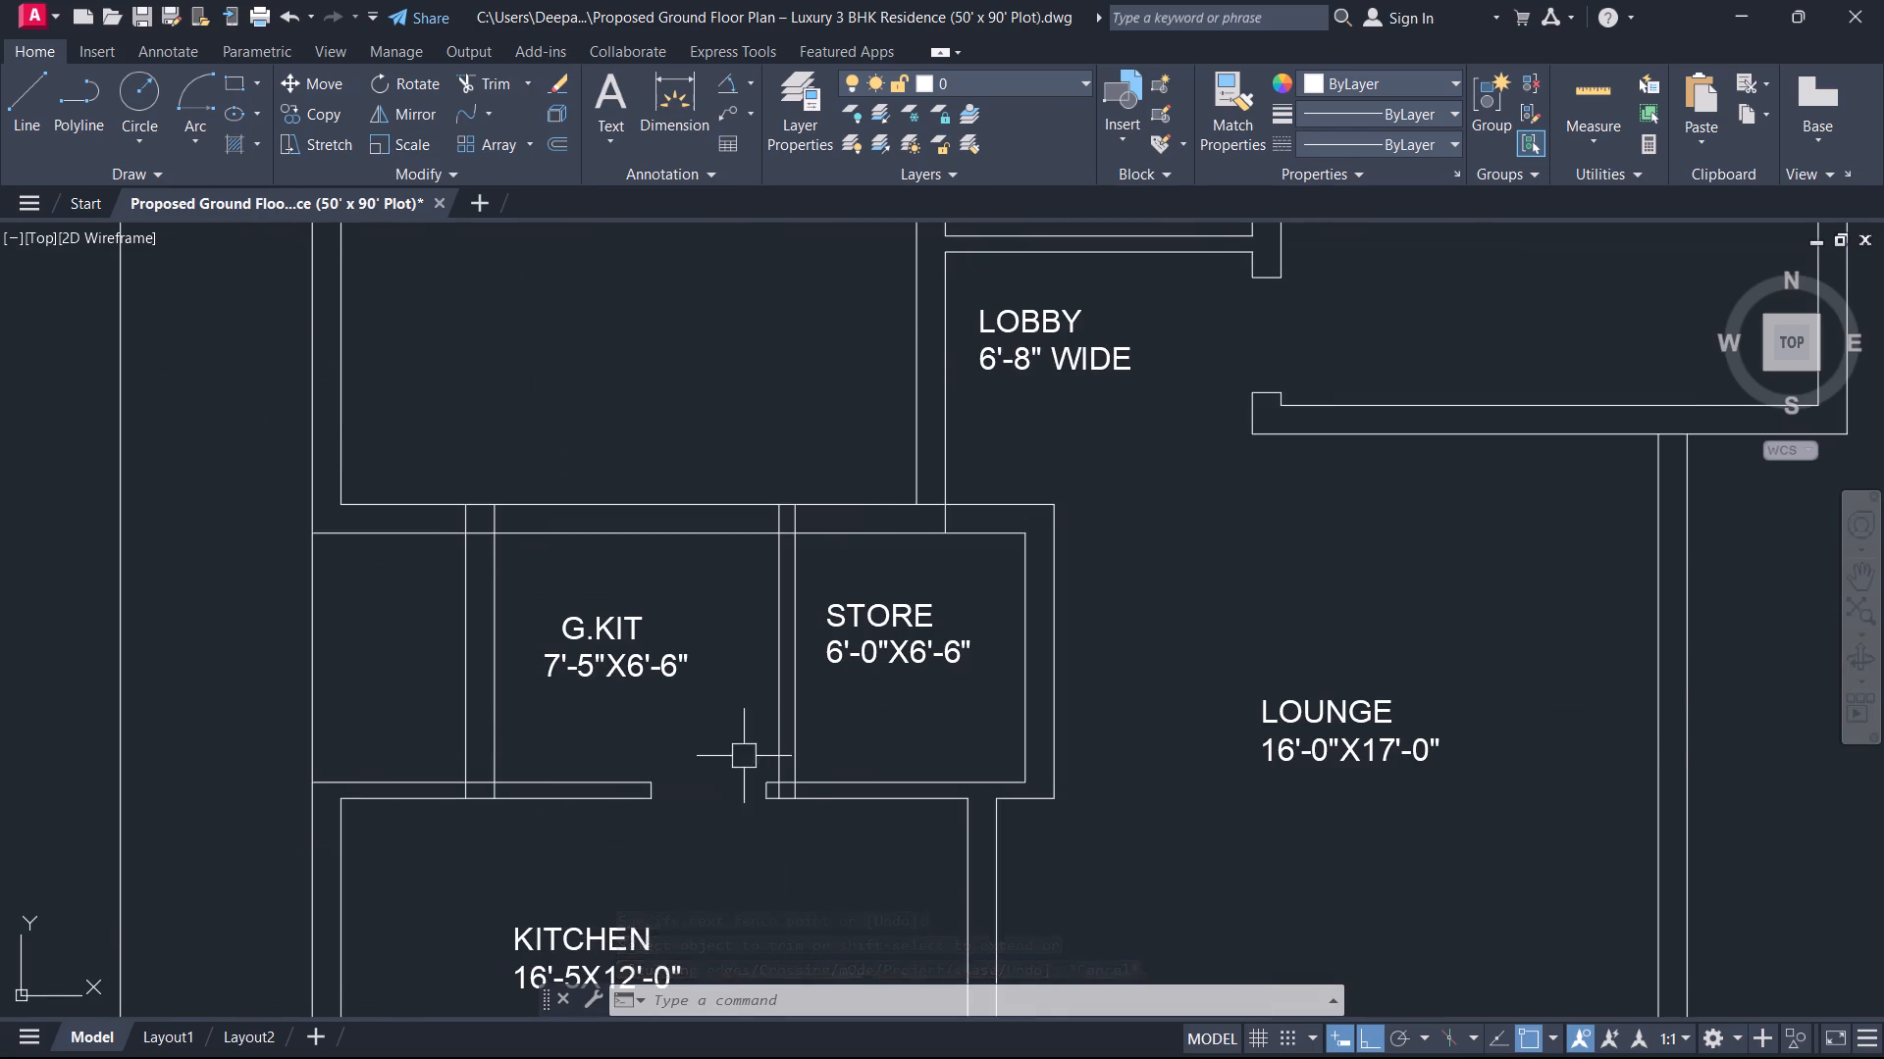
{"action": "scroll", "coordinate": [783, 757], "scroll_direction": "up", "scroll_amount": 1}
{"action": "middle_click_drag", "start_coordinate": [837, 778], "coordinate": [721, 674]}
{"action": "key", "text": "o"}
{"action": "key", "text": "space"}
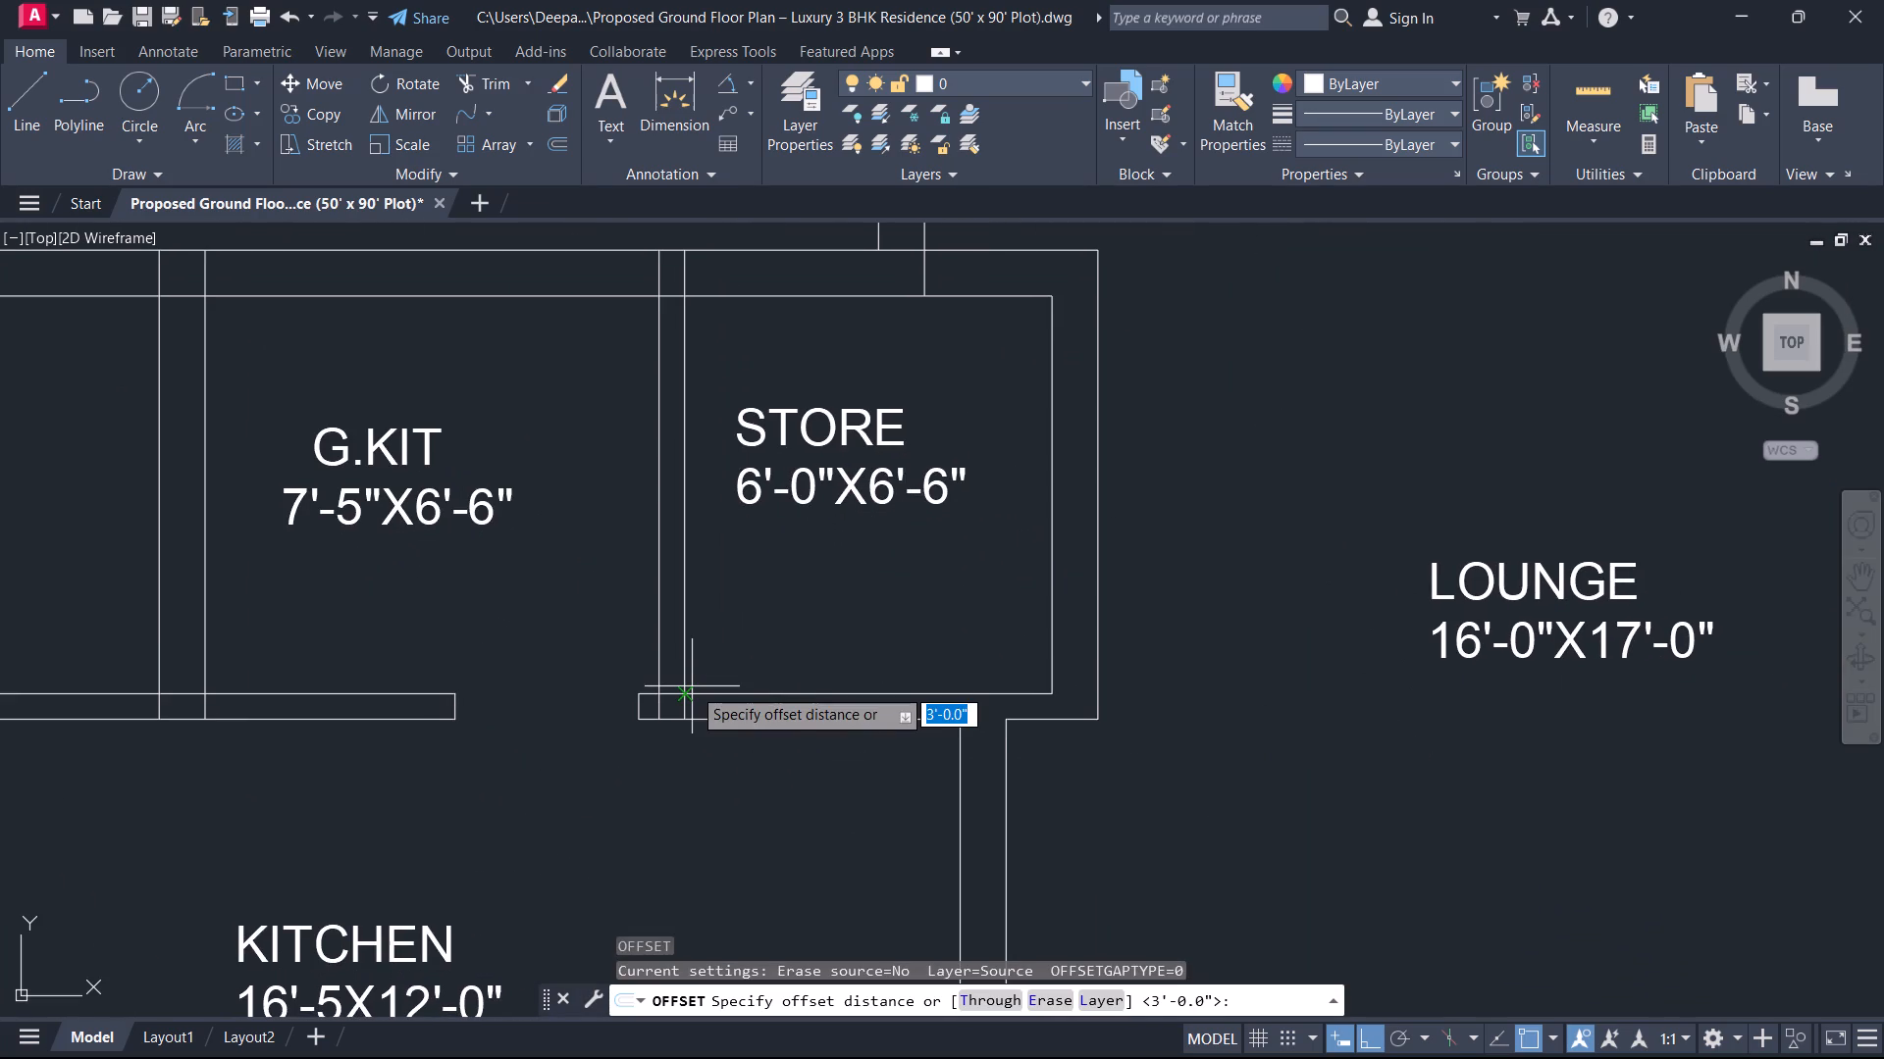
{"action": "key", "text": "4"}
{"action": "key", "text": "Return"}
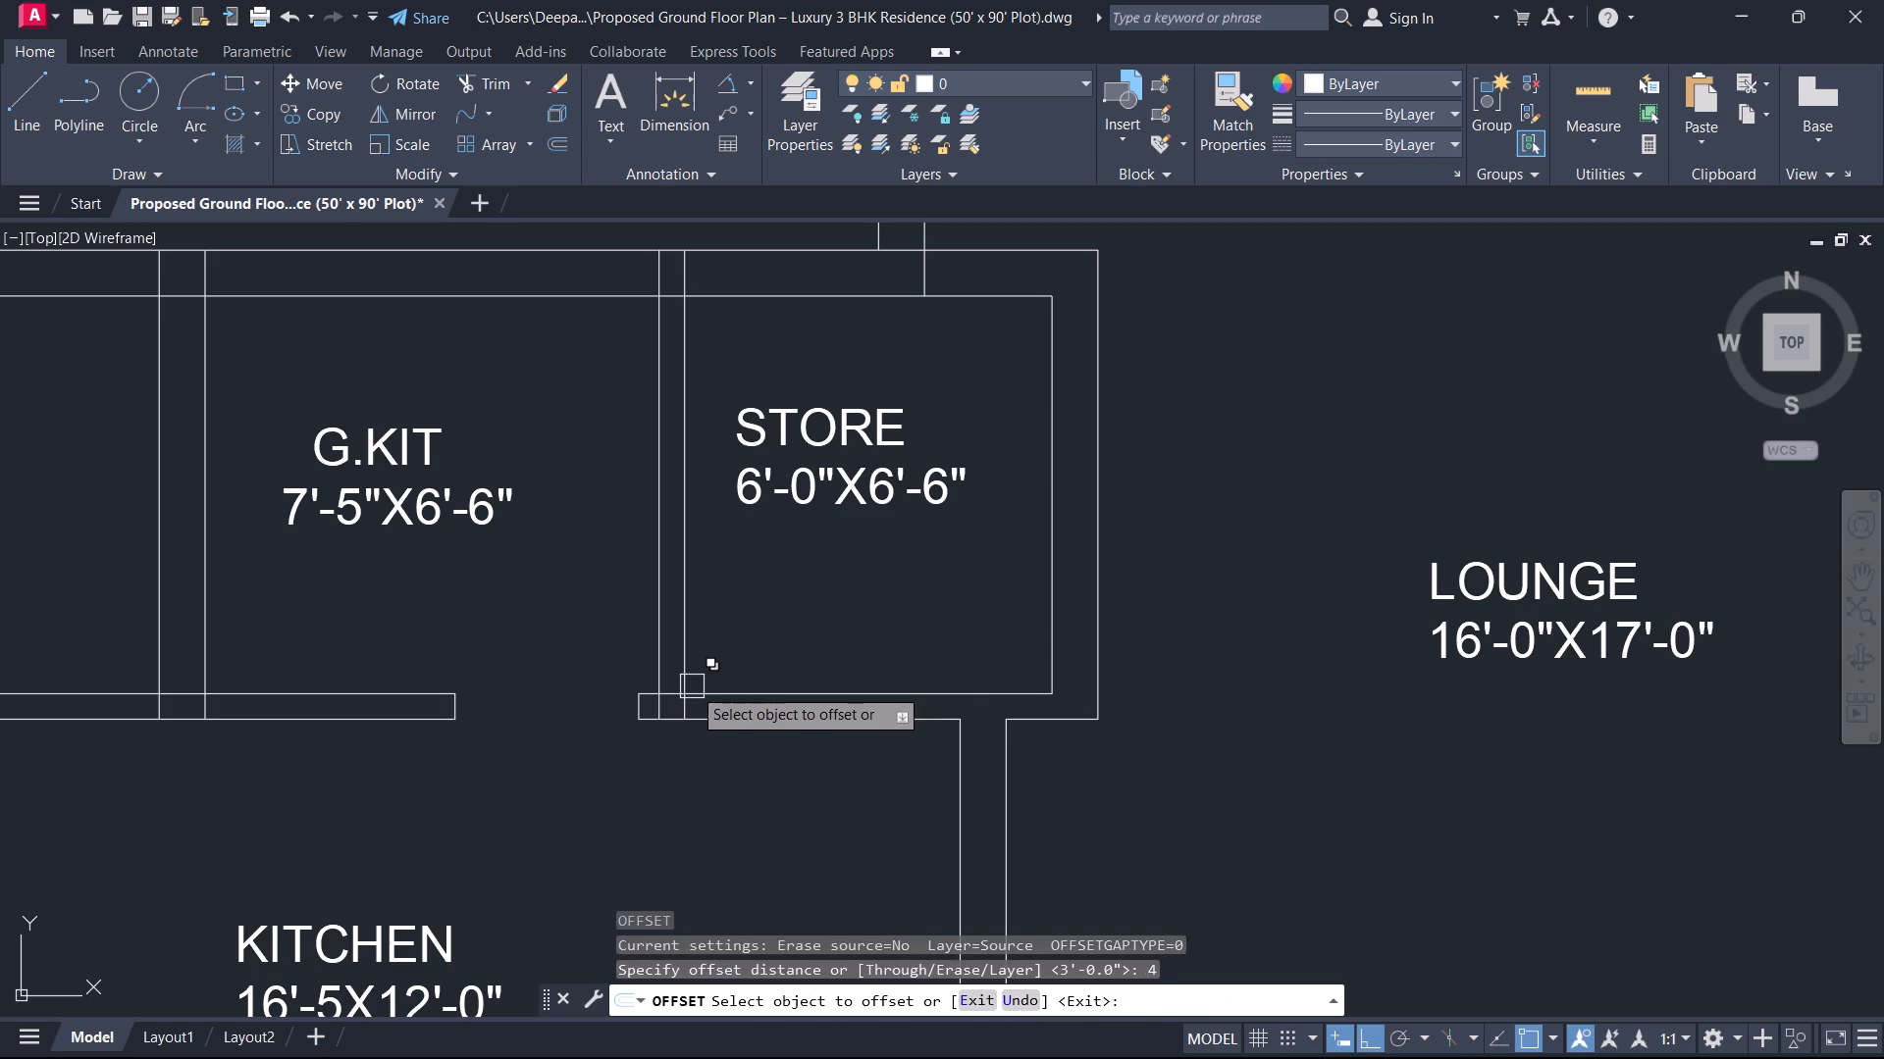
{"action": "left_click", "coordinate": [679, 644]}
{"action": "left_click", "coordinate": [724, 645]}
{"action": "key", "text": "Escape"}
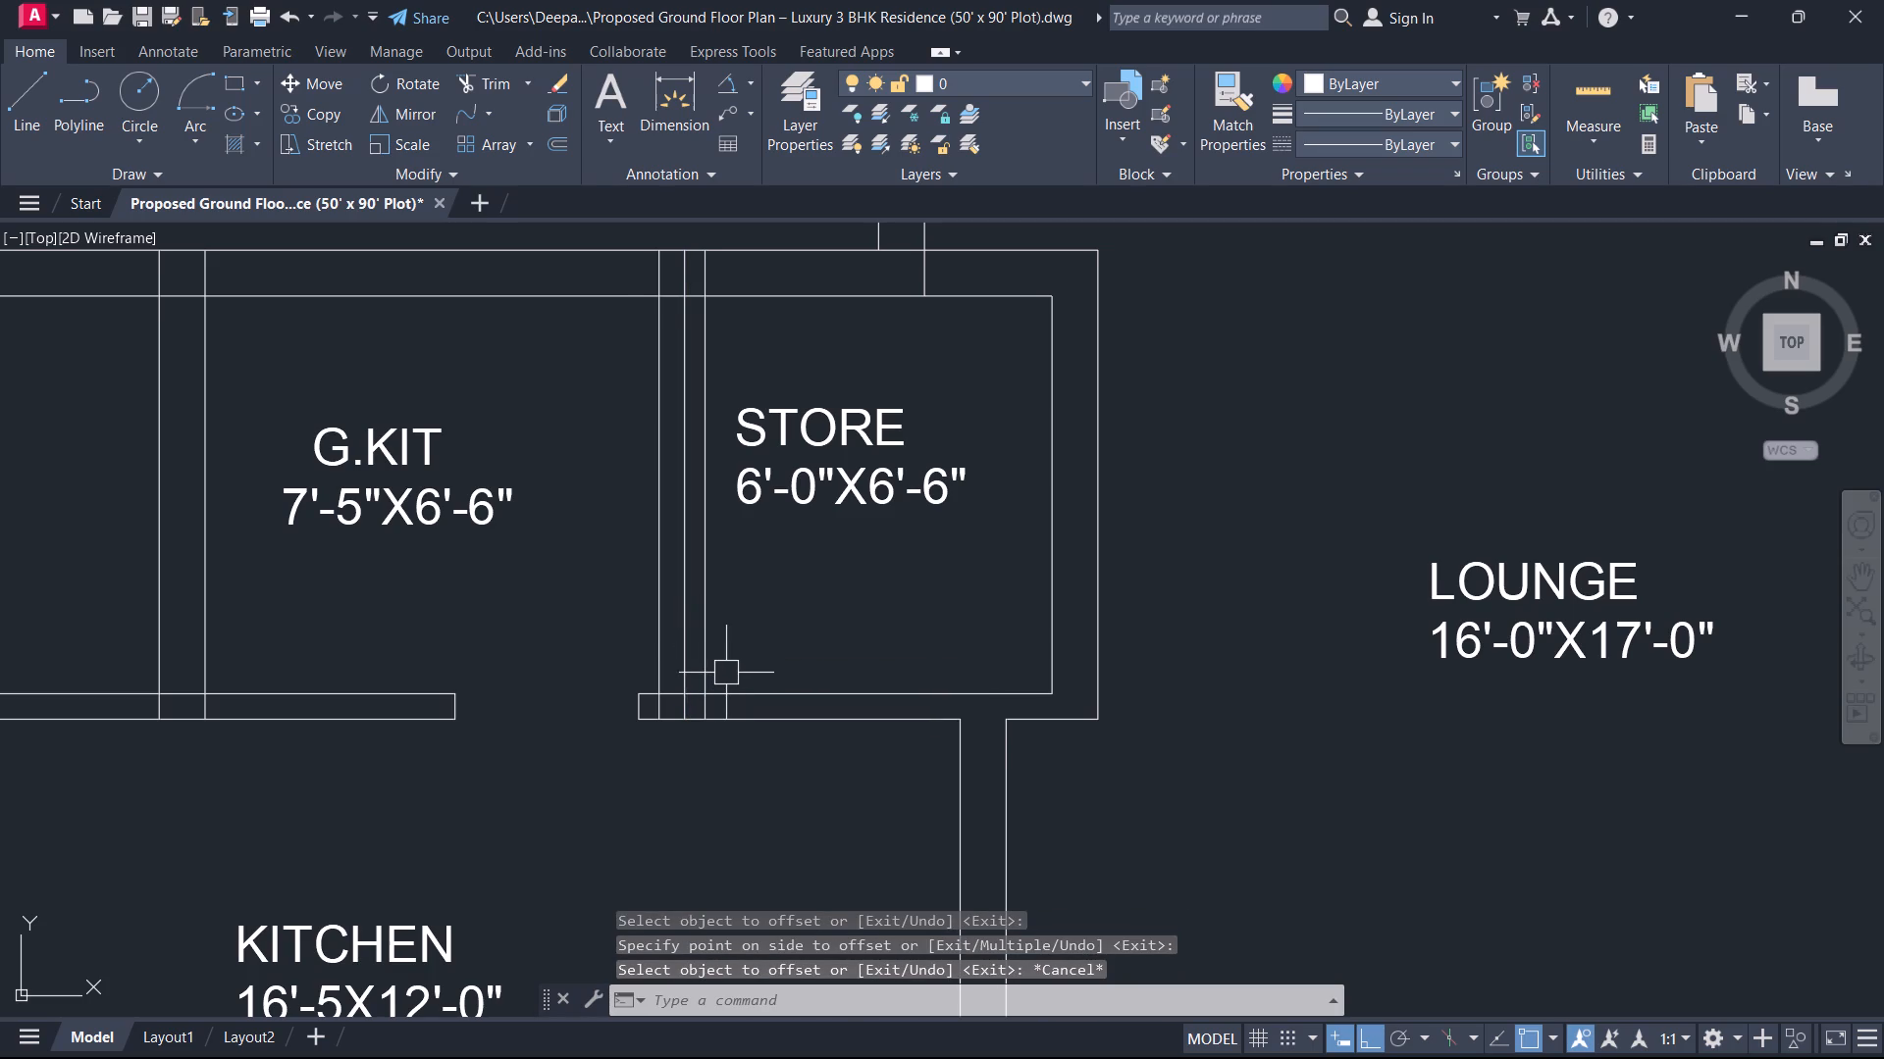
Offset the new jamb line 3' further into the store.
{"action": "type", "text": "O"}
{"action": "key", "text": "space"}
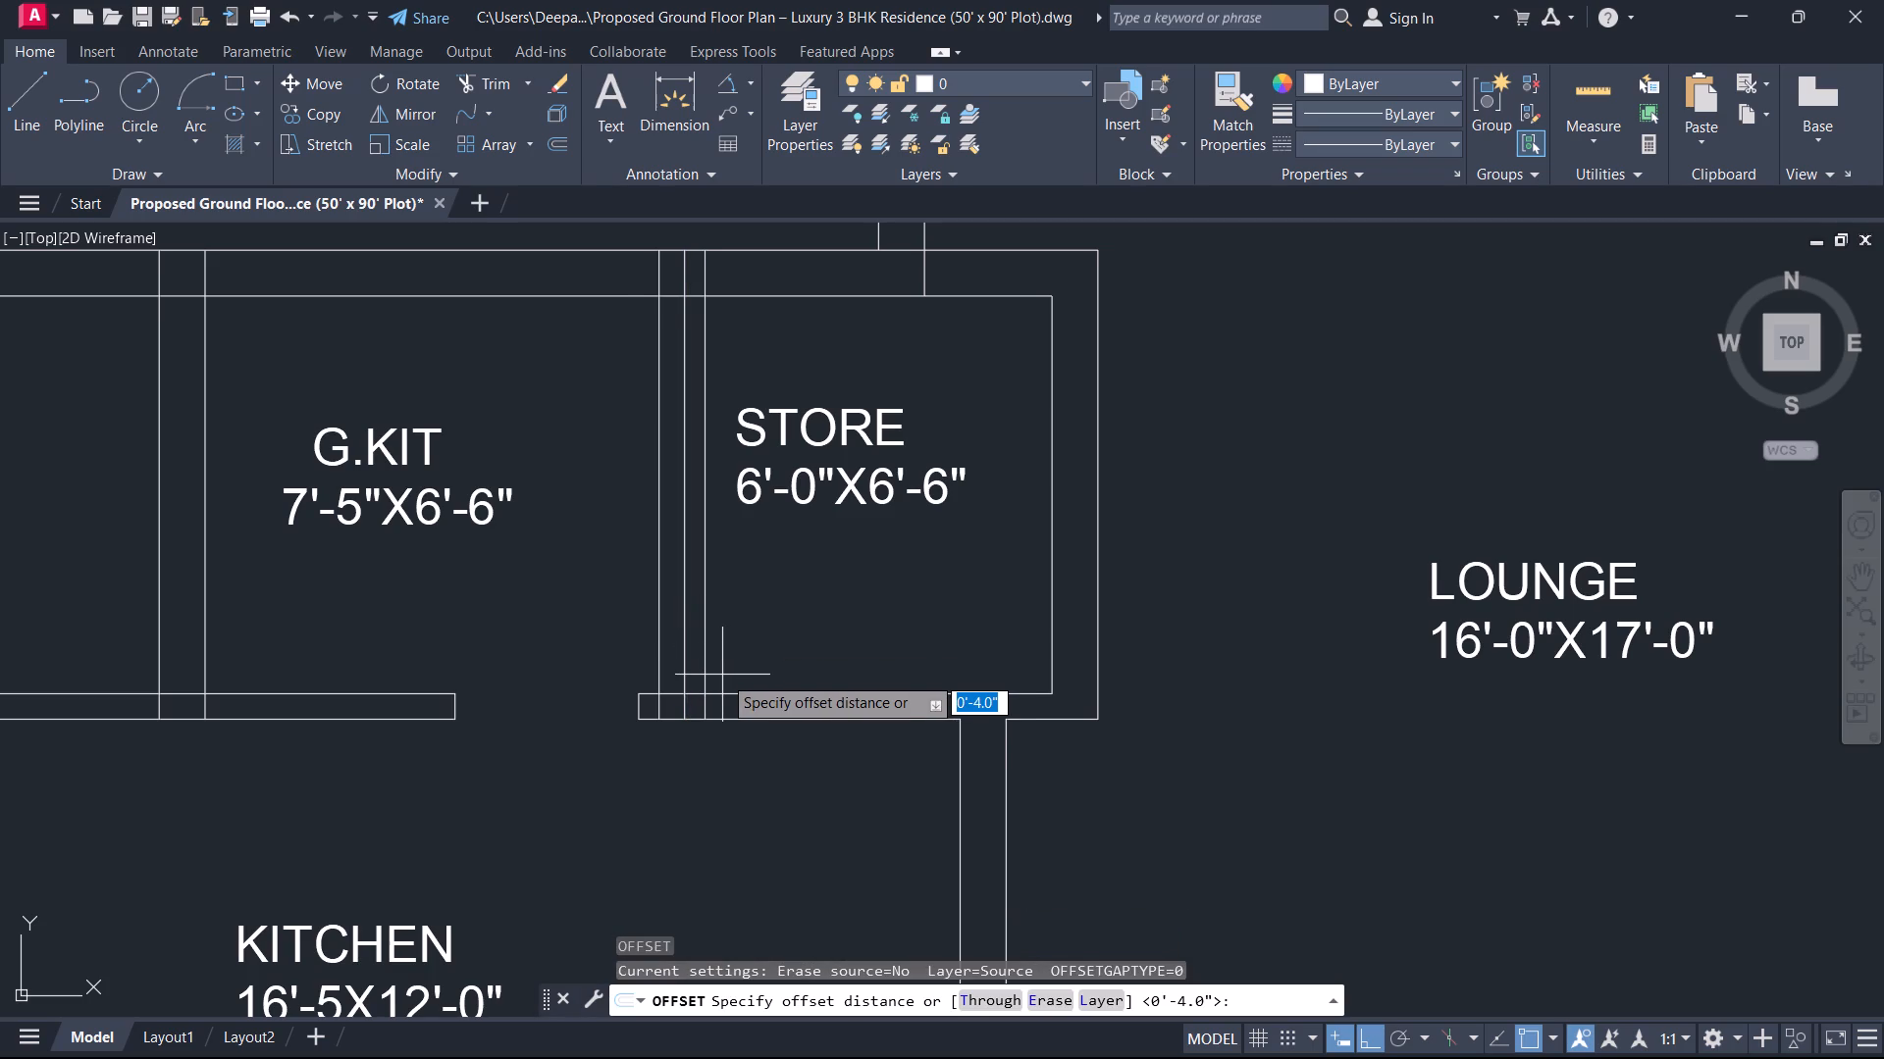
{"action": "key", "text": "3"}
{"action": "key", "text": "apostrophe"}
{"action": "key", "text": "Return"}
{"action": "scroll", "coordinate": [697, 731], "scroll_direction": "up", "scroll_amount": 2}
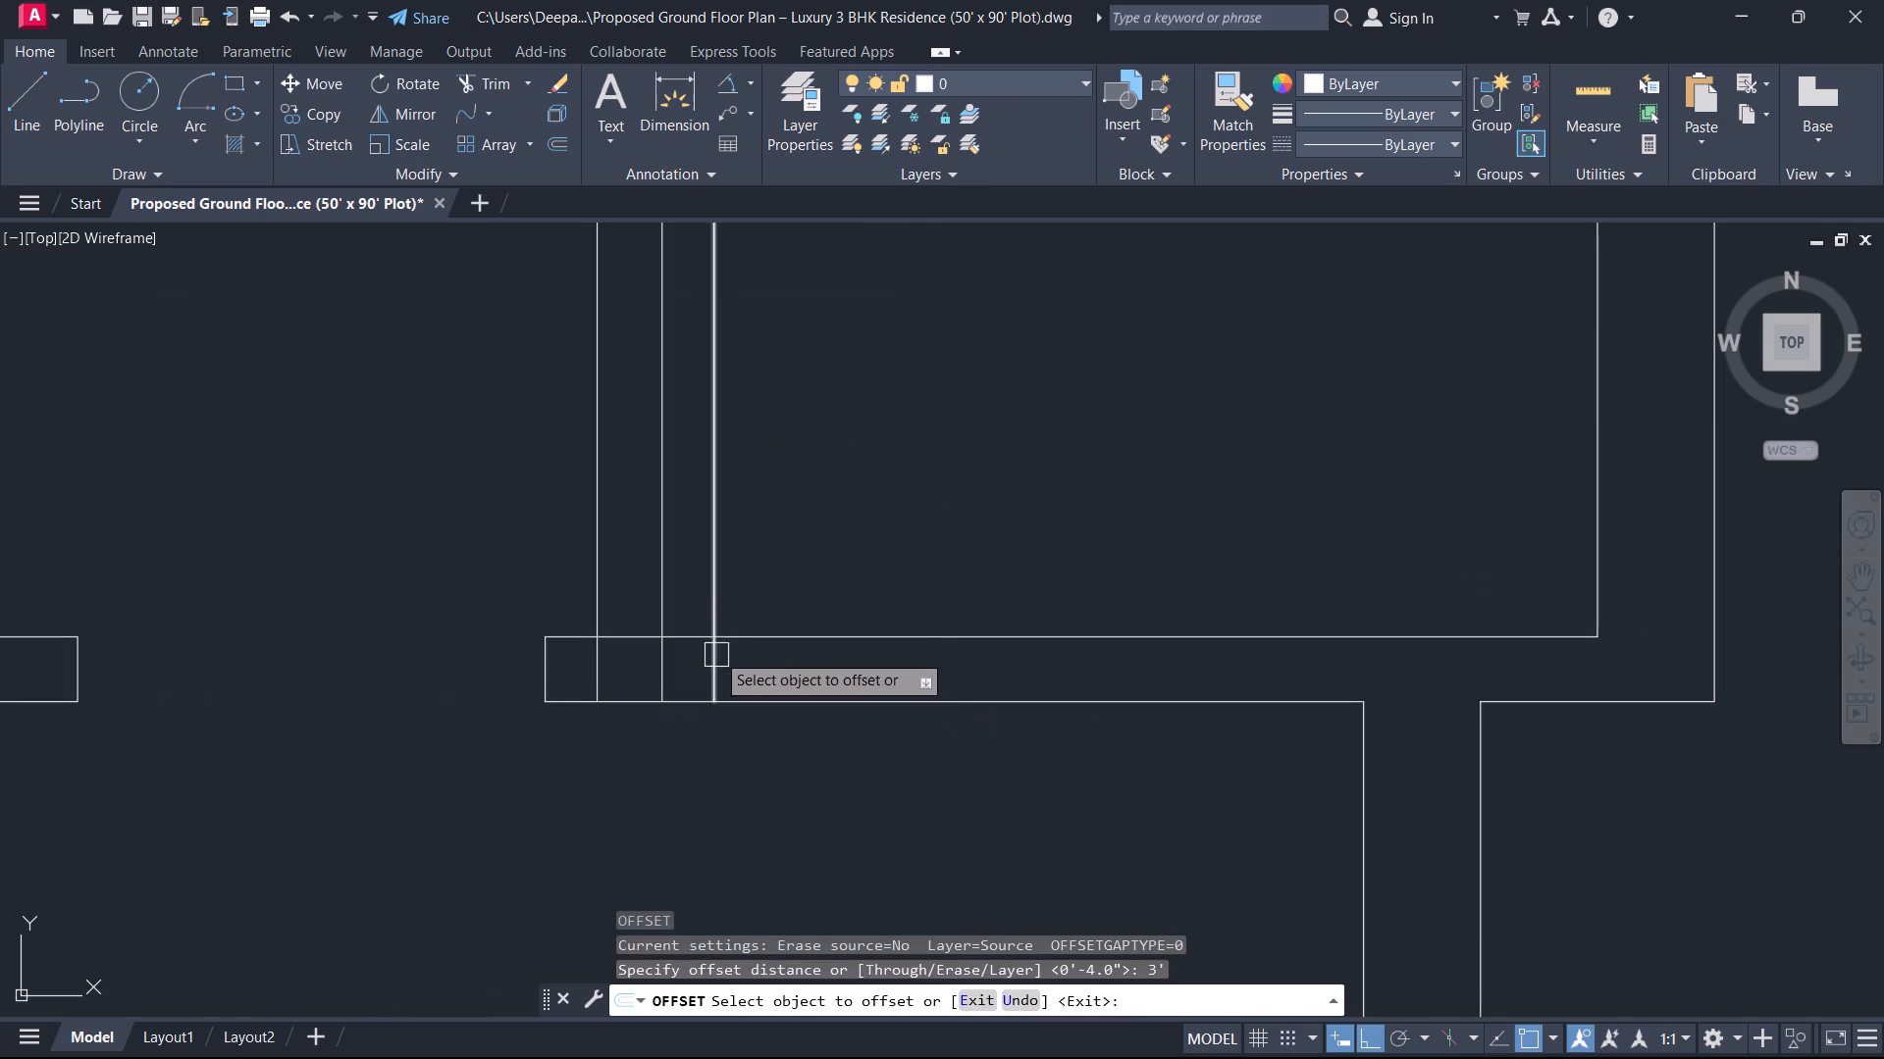
{"action": "left_click", "coordinate": [713, 563]}
{"action": "left_click", "coordinate": [816, 565]}
{"action": "key", "text": "Escape"}
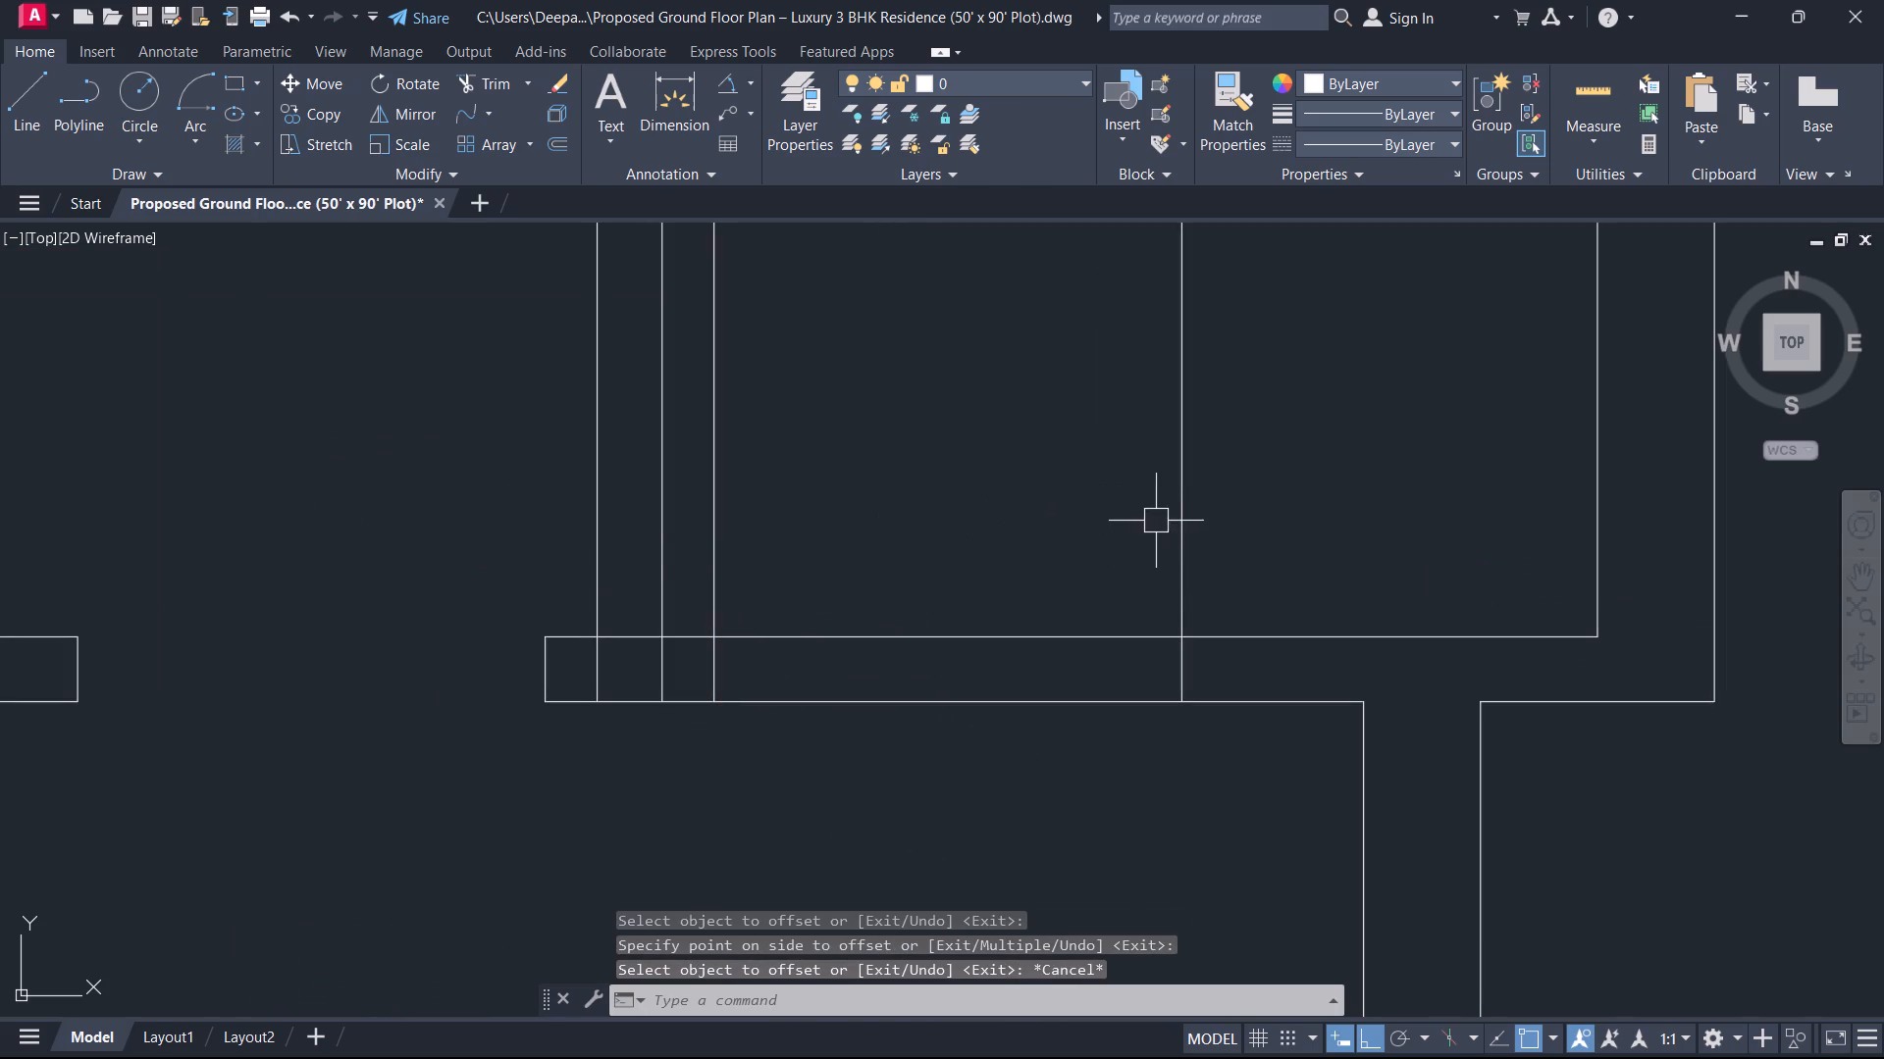
Trim both store jamb lines above the wall and the wall lines between them to open the store doorway.
{"action": "key", "text": "t"}
{"action": "key", "text": "r"}
{"action": "key", "text": "space"}
{"action": "left_click", "coordinate": [1231, 494]}
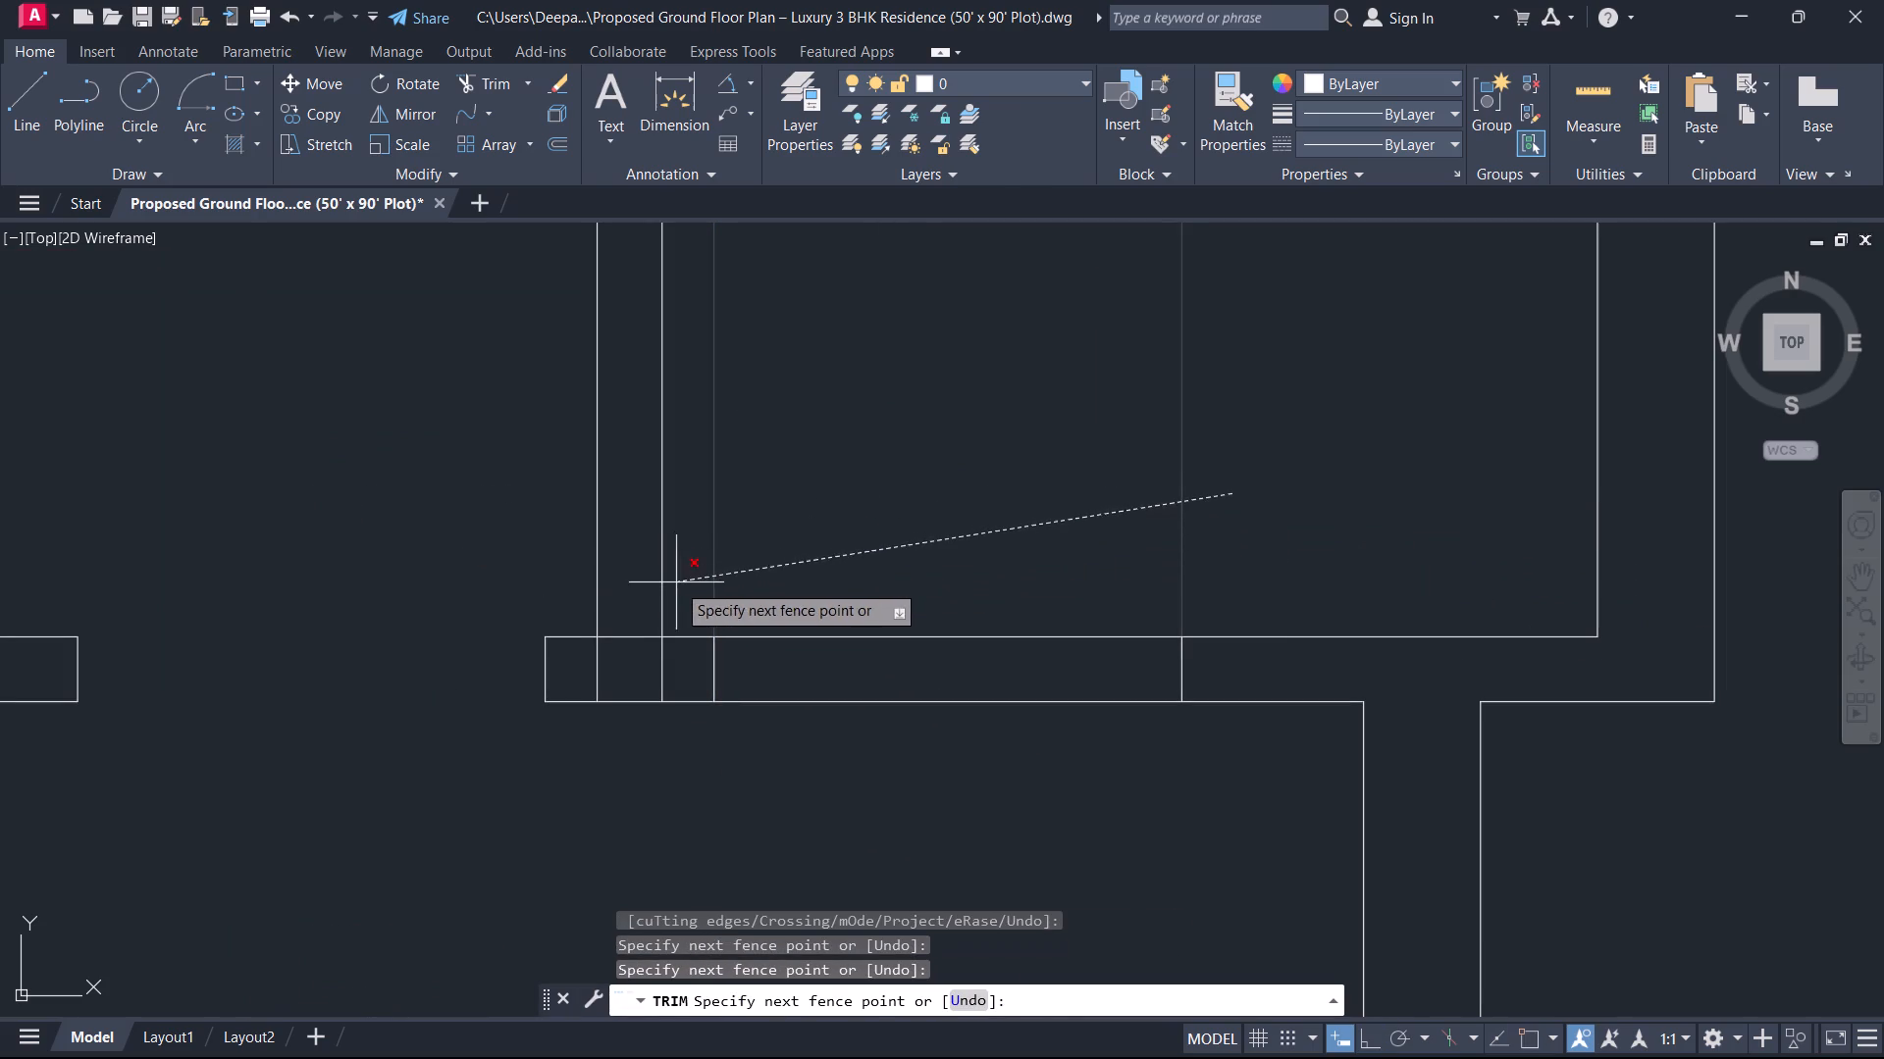
{"action": "left_click", "coordinate": [680, 583]}
{"action": "left_click_drag", "start_coordinate": [938, 585], "coordinate": [943, 603]}
{"action": "left_click", "coordinate": [935, 737]}
Trim the partition lines inside the wall stub and the stub's edge between them to clean up the T-junction.
{"action": "scroll", "coordinate": [605, 680], "scroll_direction": "up", "scroll_amount": 2}
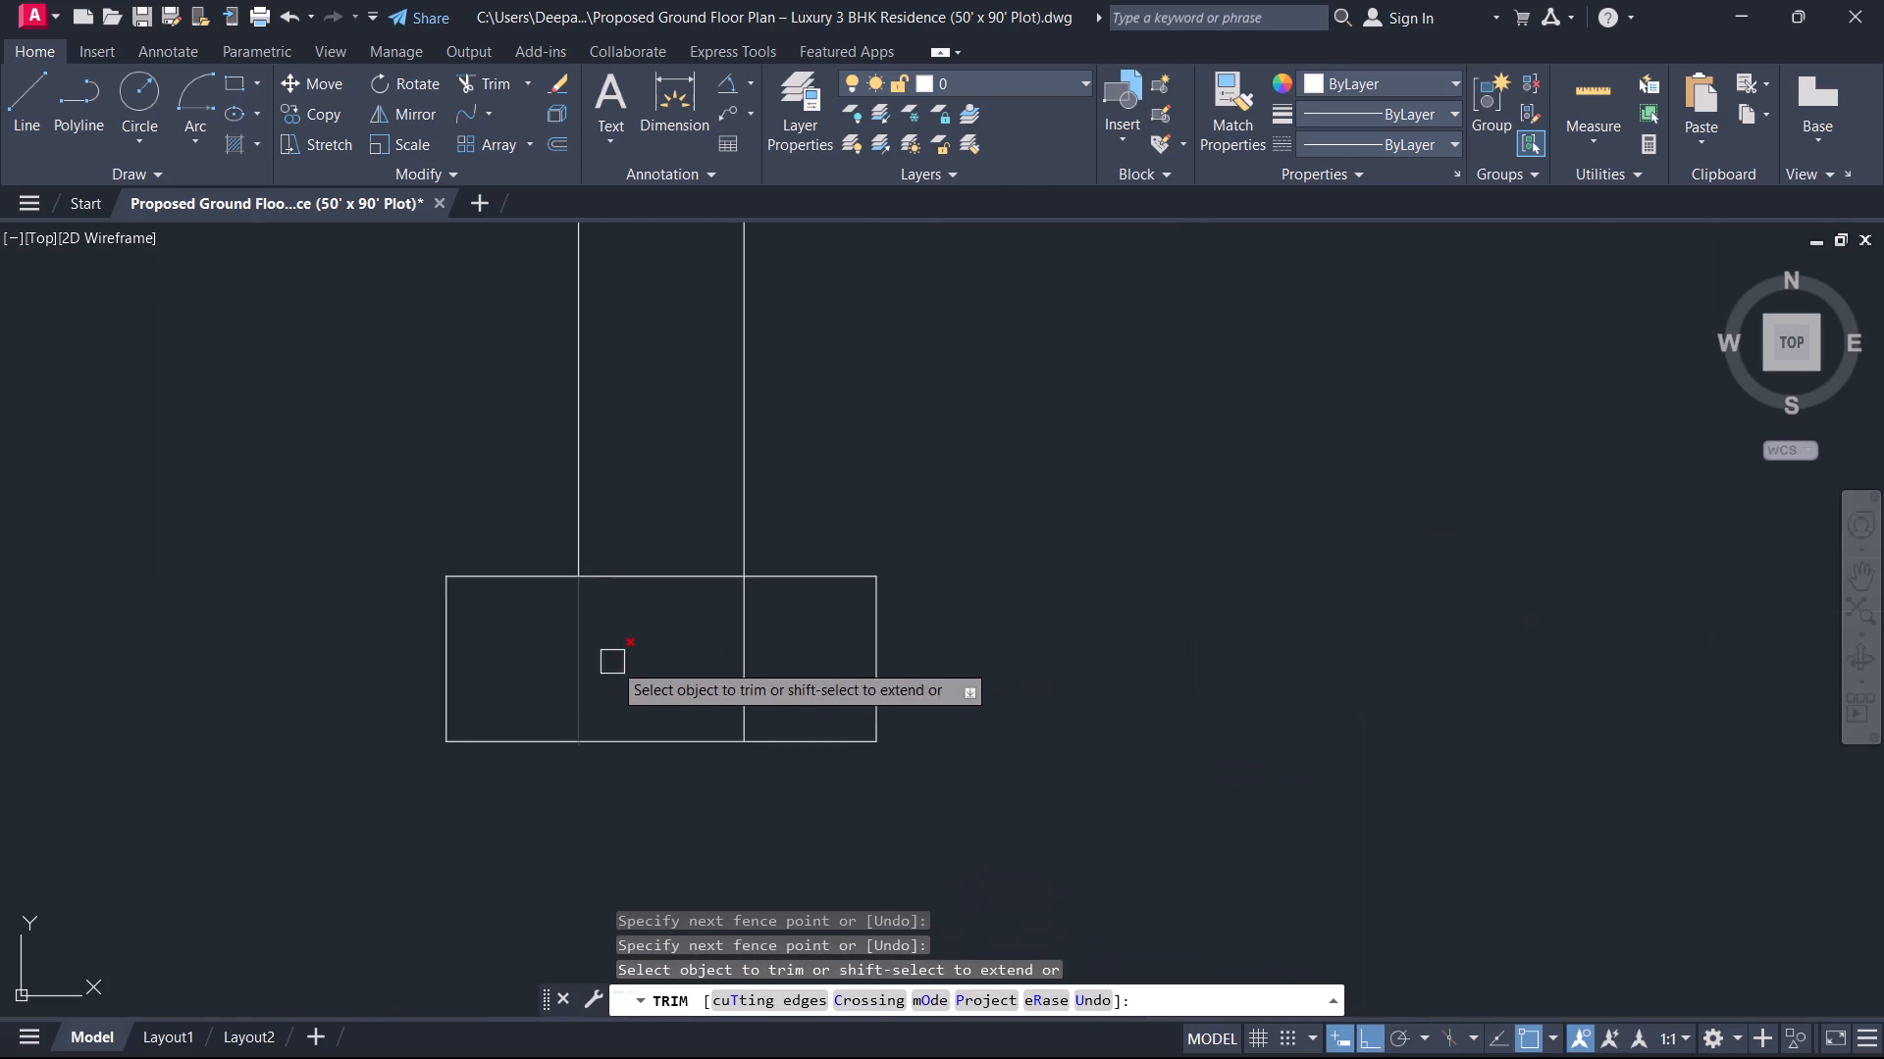
{"action": "left_click", "coordinate": [533, 662]}
{"action": "left_click", "coordinate": [758, 660]}
{"action": "left_click", "coordinate": [639, 605]}
{"action": "left_click", "coordinate": [628, 482]}
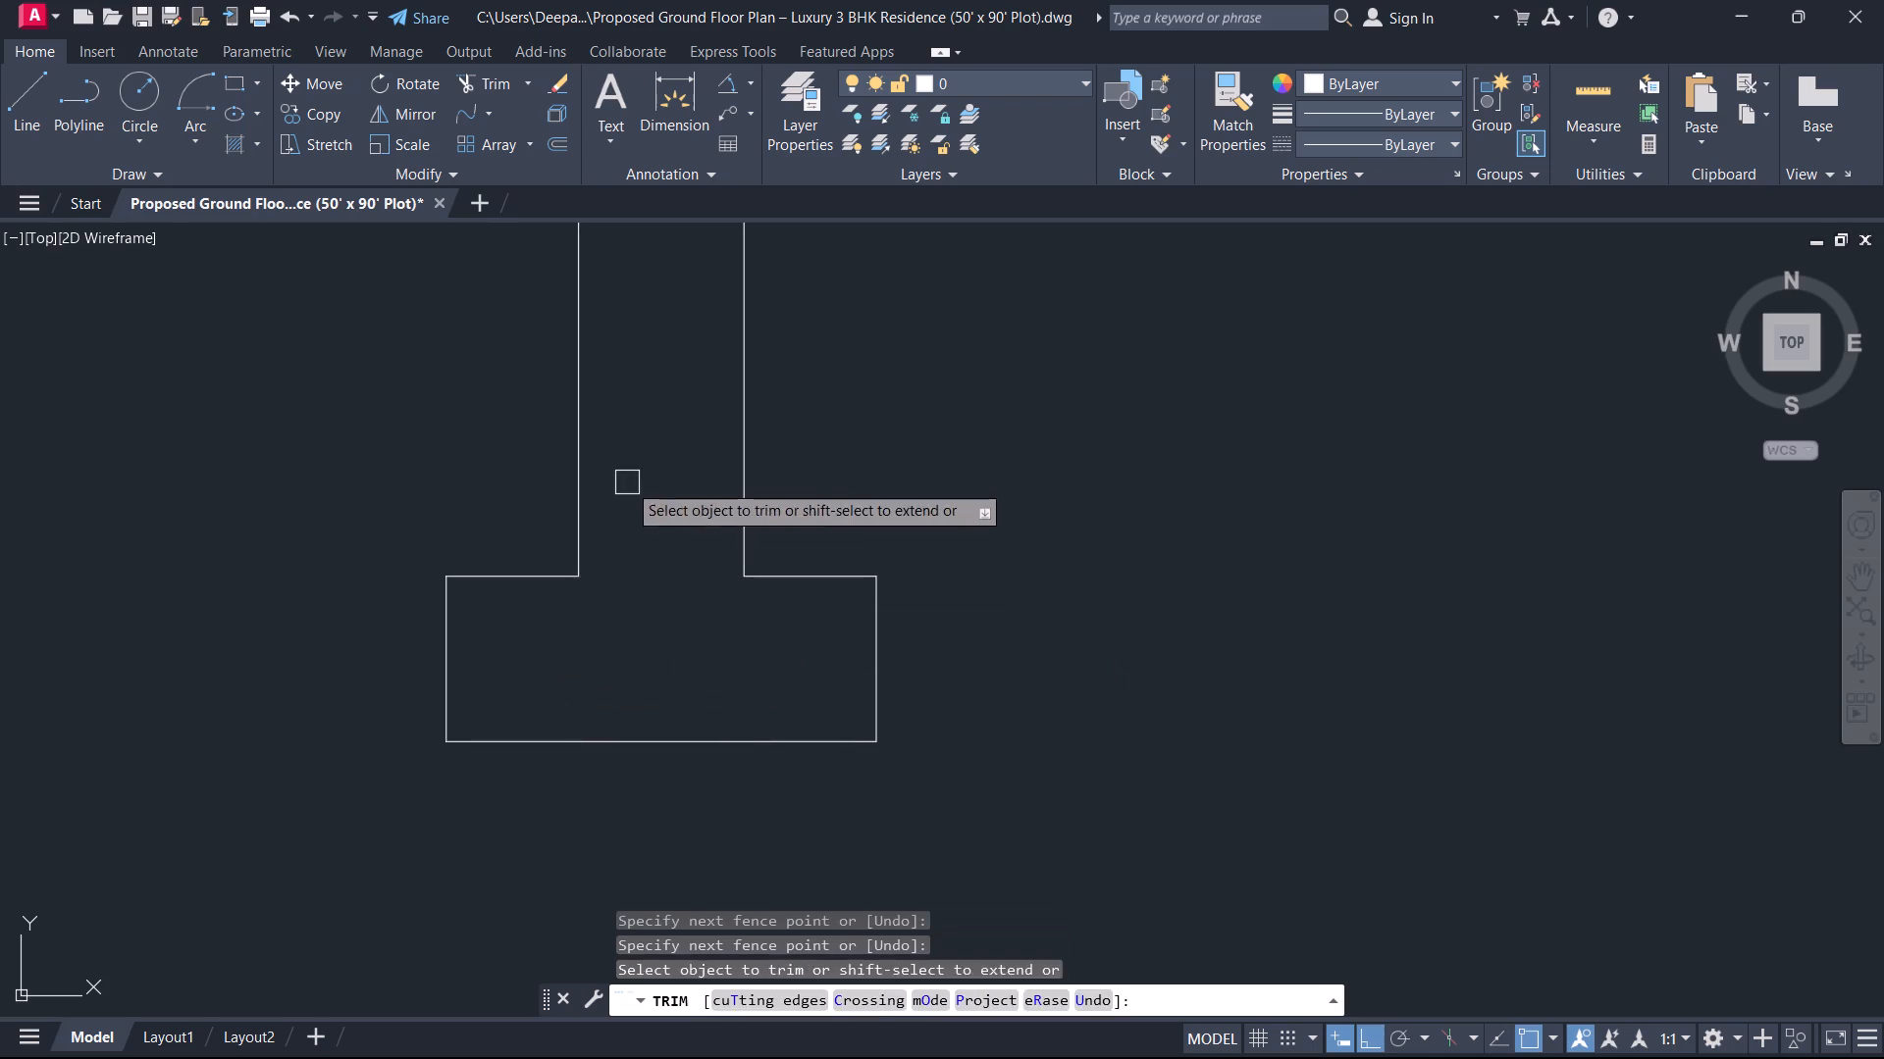
{"action": "scroll", "coordinate": [626, 514], "scroll_direction": "down", "scroll_amount": 4}
{"action": "key", "text": "Escape"}
Offset the G.KIT-side line of the wall between G.KIT and the kitchen 4" into G.KIT.
{"action": "middle_click_drag", "start_coordinate": [426, 595], "coordinate": [973, 665]}
{"action": "scroll", "coordinate": [820, 658], "scroll_direction": "up", "scroll_amount": 1}
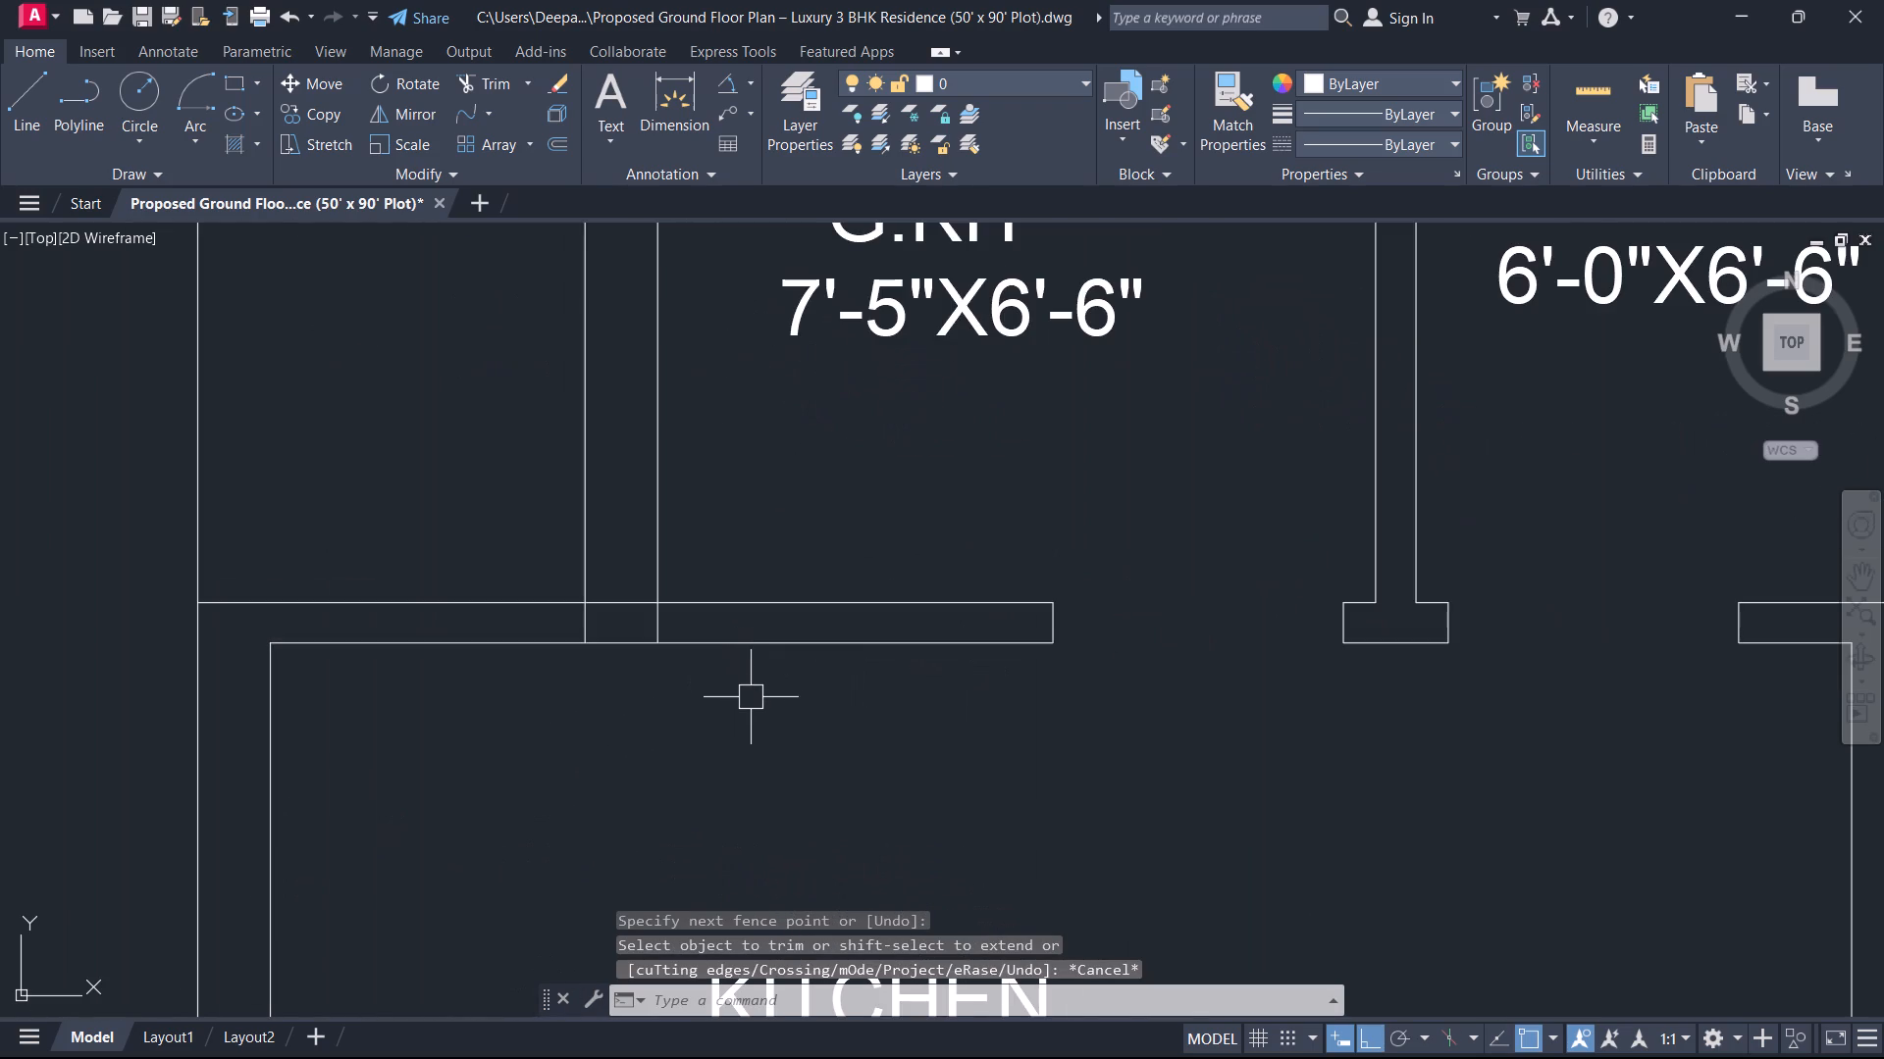
{"action": "type", "text": "O"}
{"action": "key", "text": "space"}
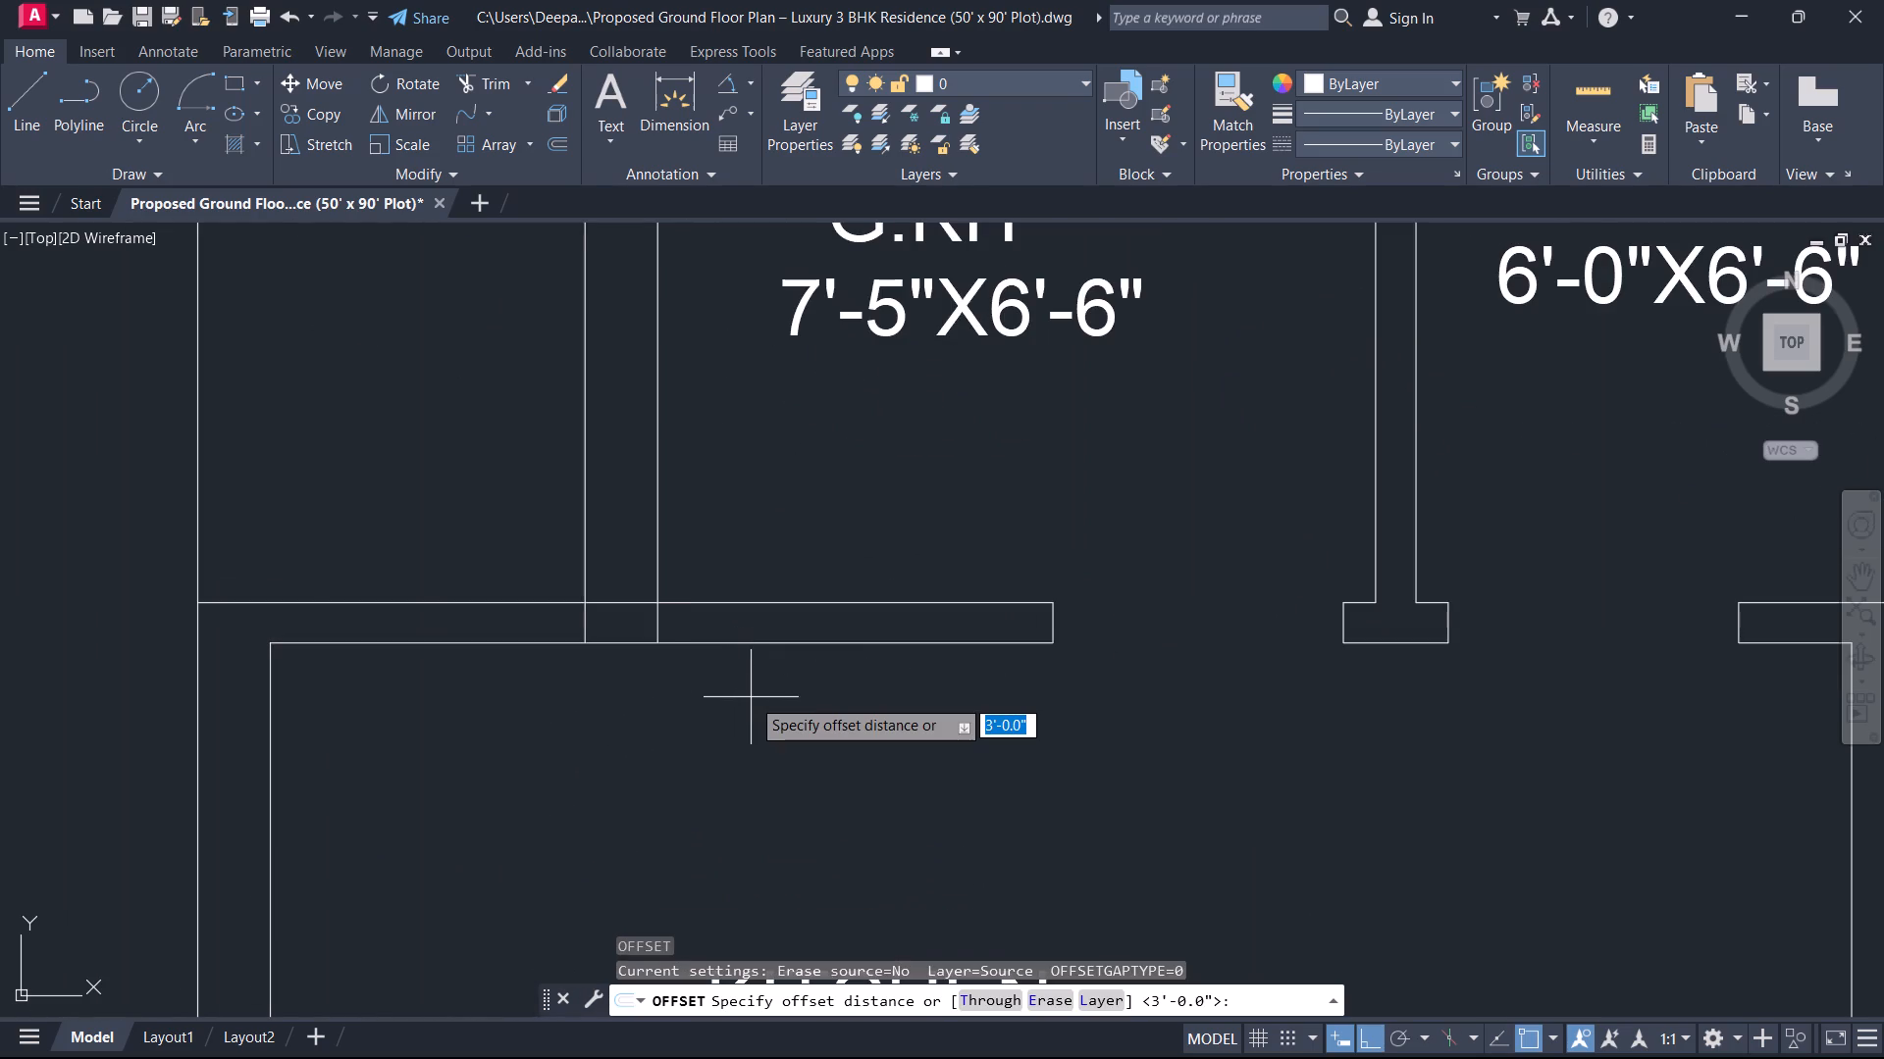
{"action": "key", "text": "4"}
{"action": "key", "text": "Return"}
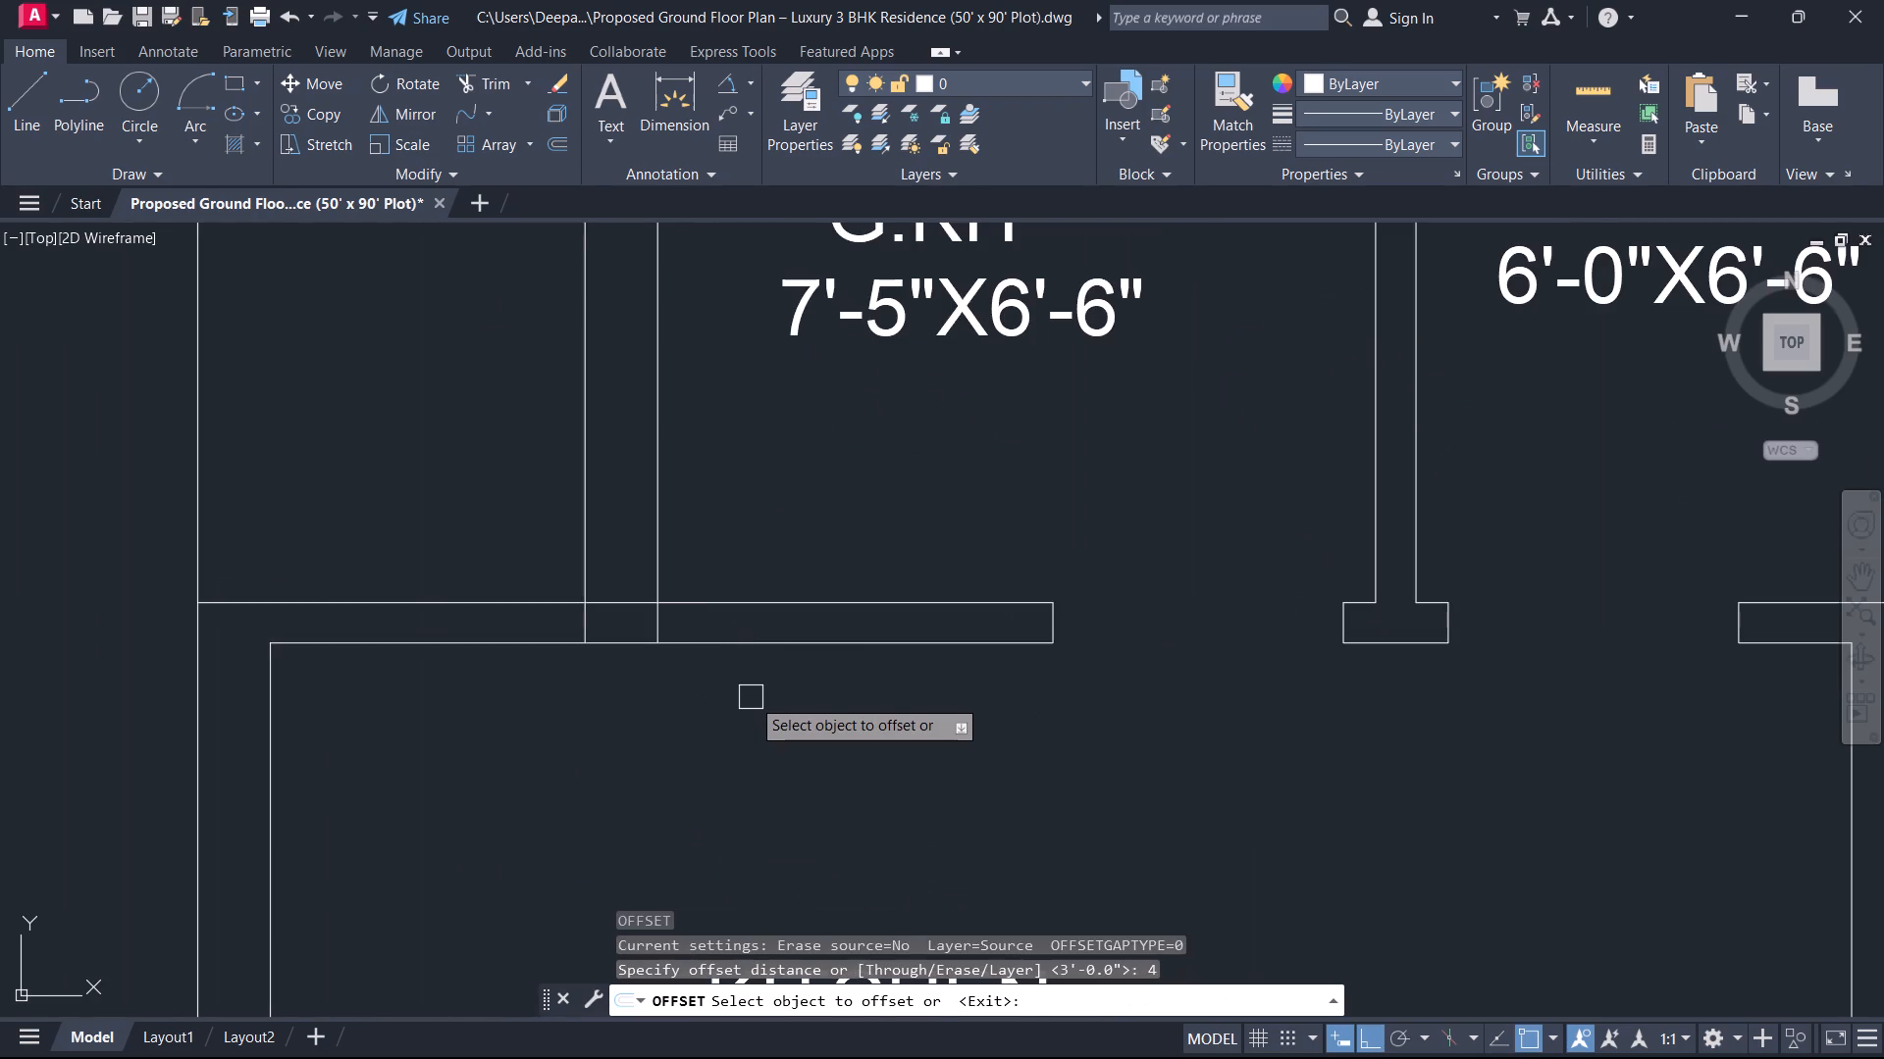
{"action": "scroll", "coordinate": [670, 647], "scroll_direction": "up", "scroll_amount": 1}
{"action": "left_click", "coordinate": [704, 572]}
{"action": "left_click", "coordinate": [696, 533]}
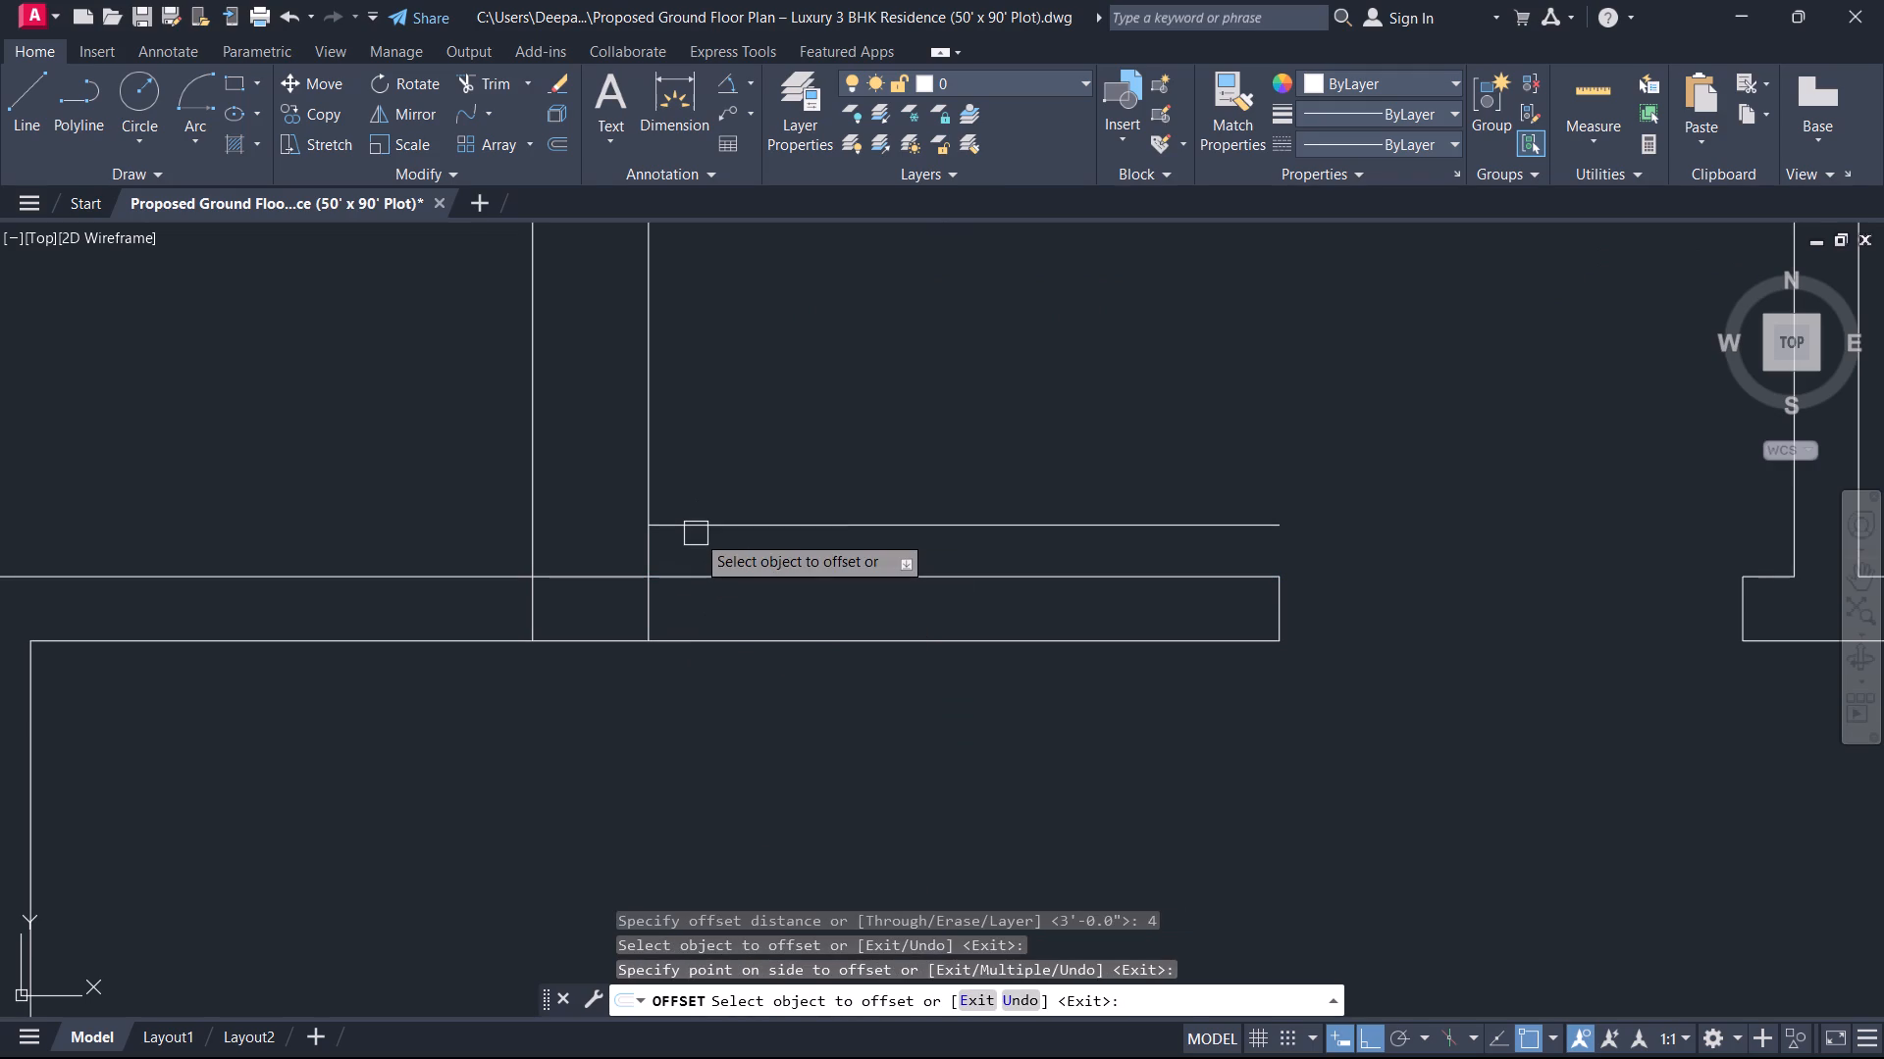
Extend the new offset line across G.KIT's west wall and trim off its part inside the room, leaving a jamb line.
{"action": "key", "text": "Escape"}
{"action": "type", "text": "EX"}
{"action": "key", "text": "space"}
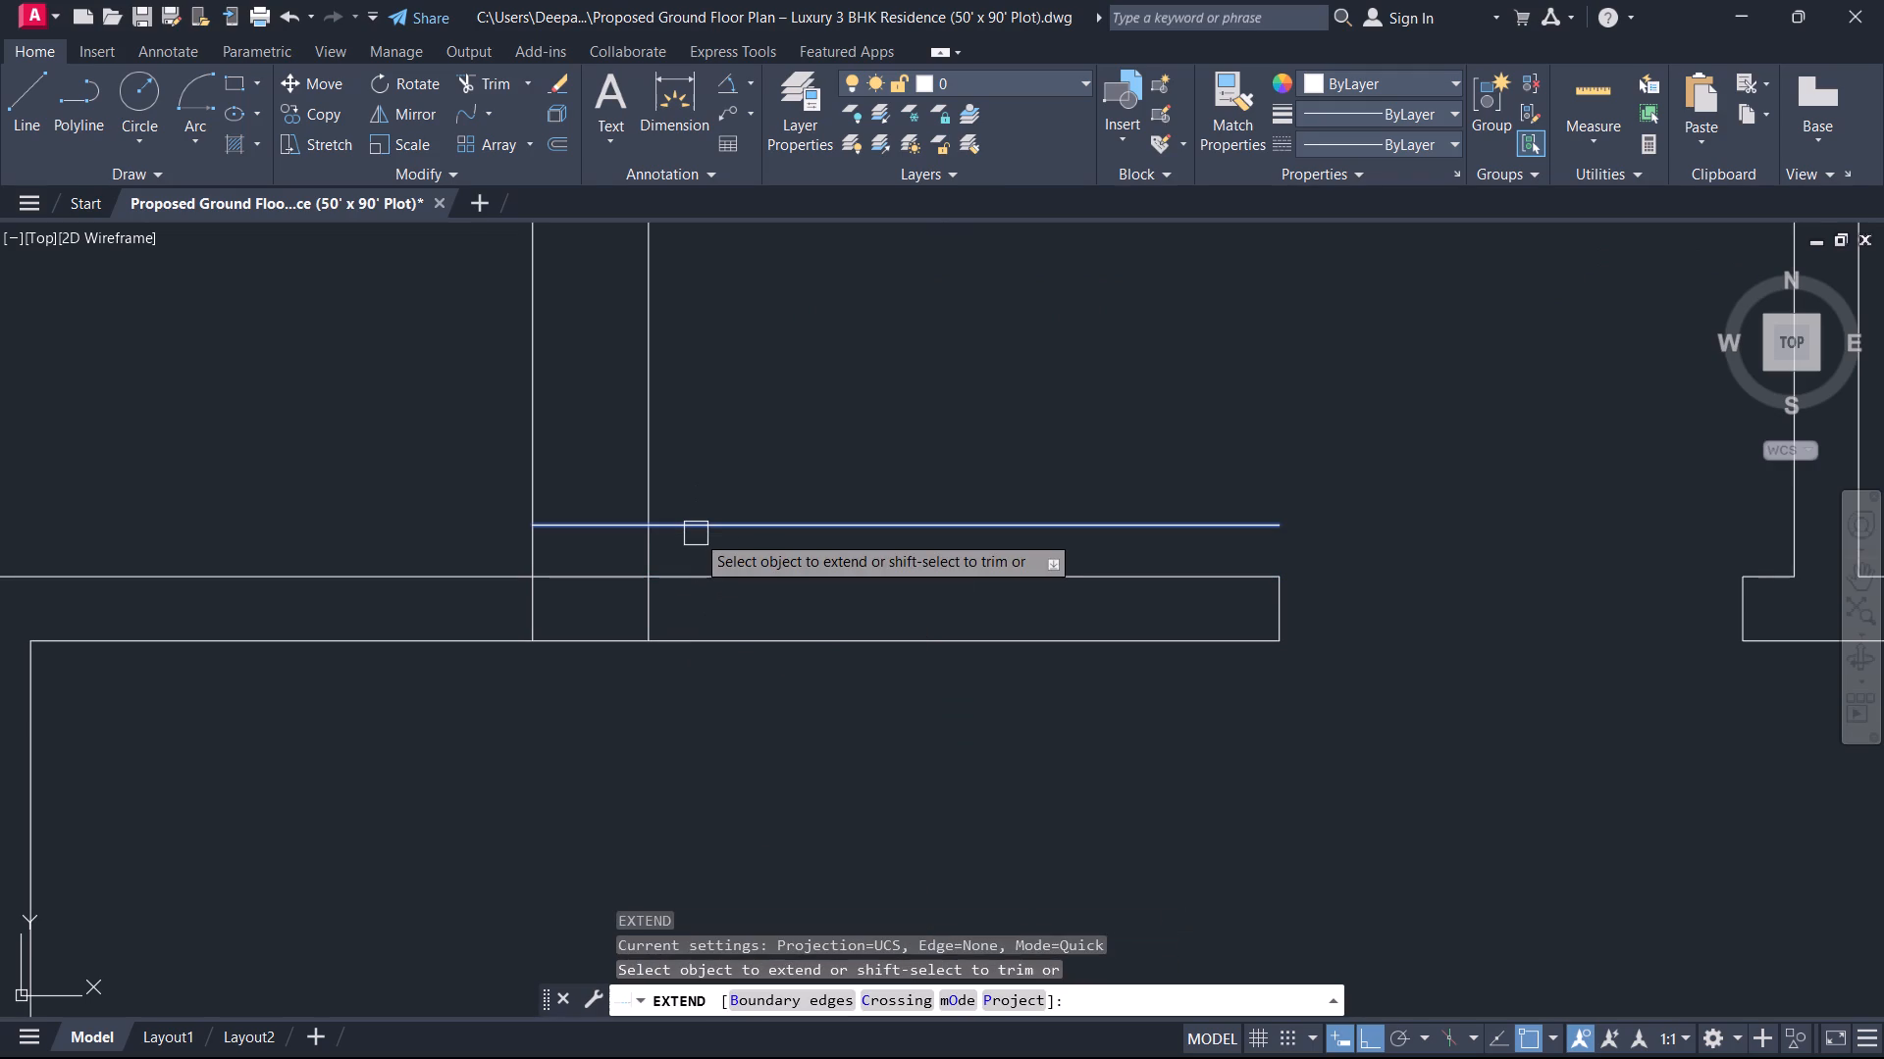
{"action": "left_click", "coordinate": [683, 524]}
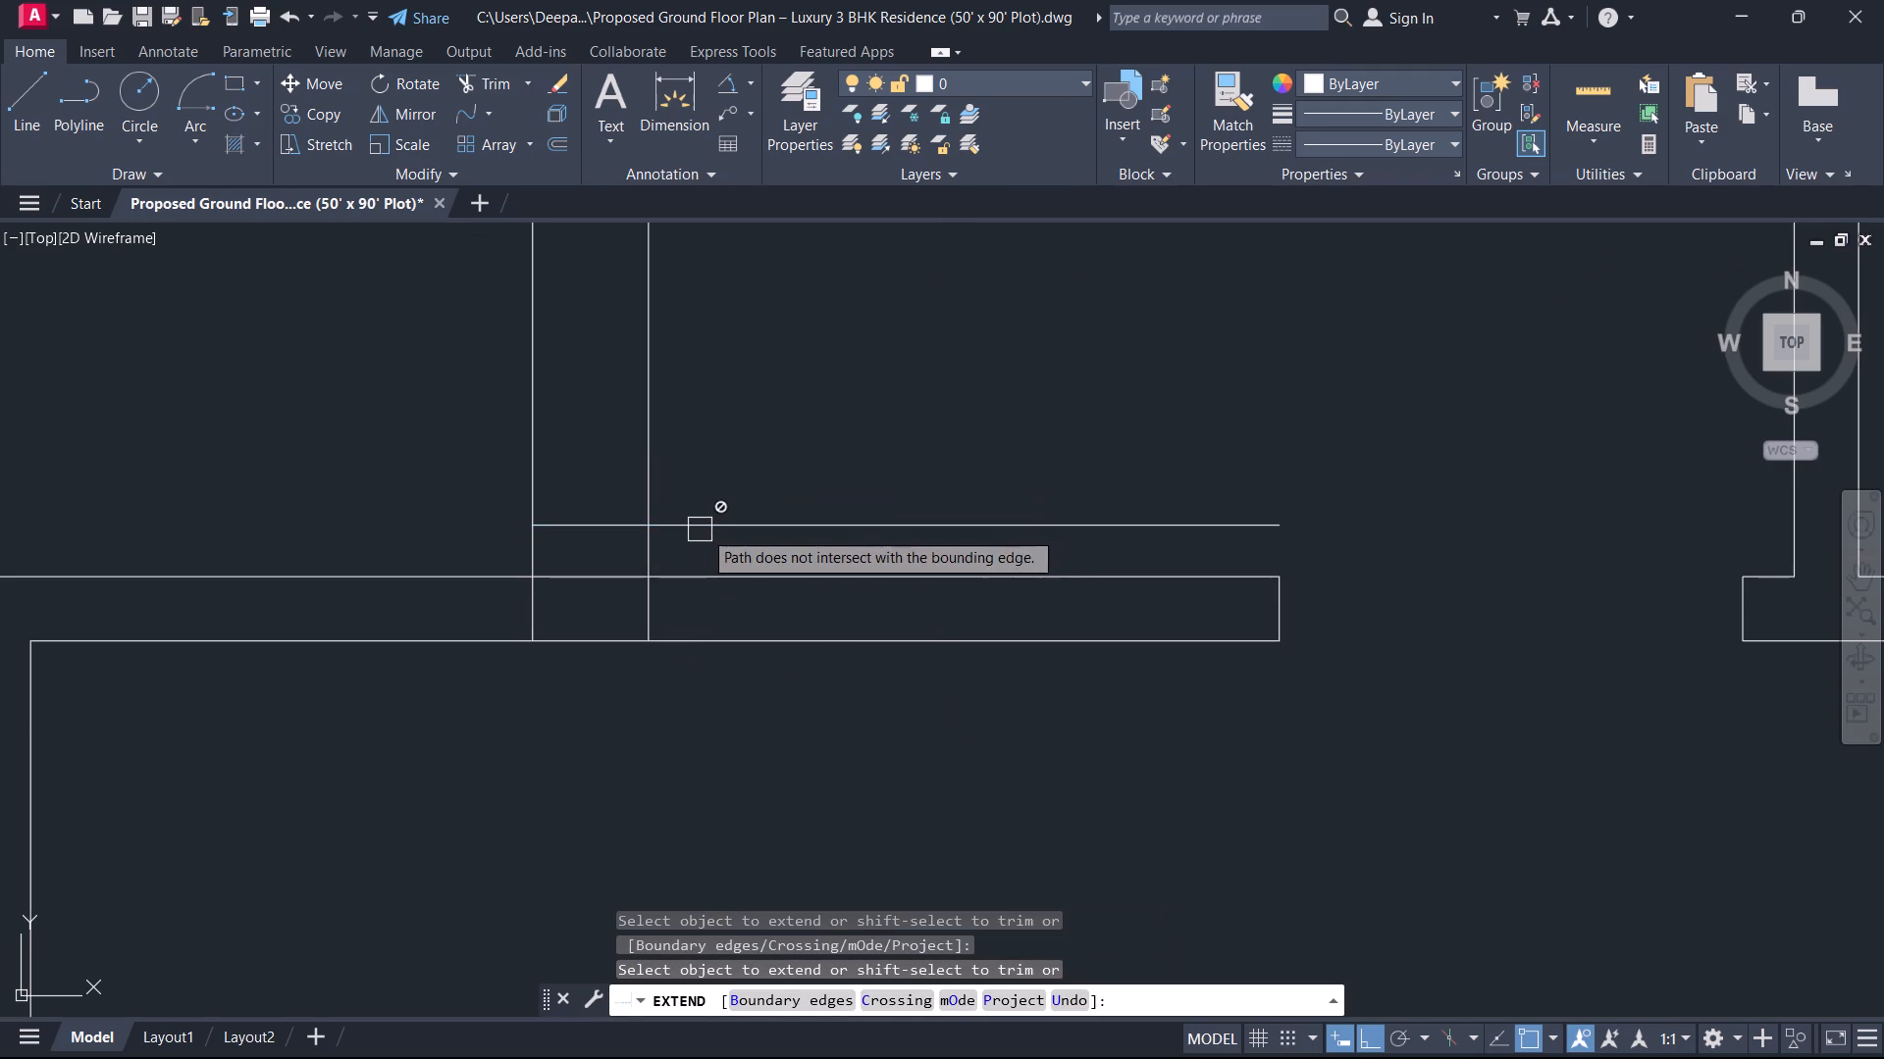
{"action": "key", "text": "Escape"}
{"action": "key", "text": "t"}
{"action": "type", "text": "R"}
{"action": "key", "text": "space"}
{"action": "left_click", "coordinate": [705, 545]}
{"action": "left_click", "coordinate": [718, 508]}
{"action": "key", "text": "Escape"}
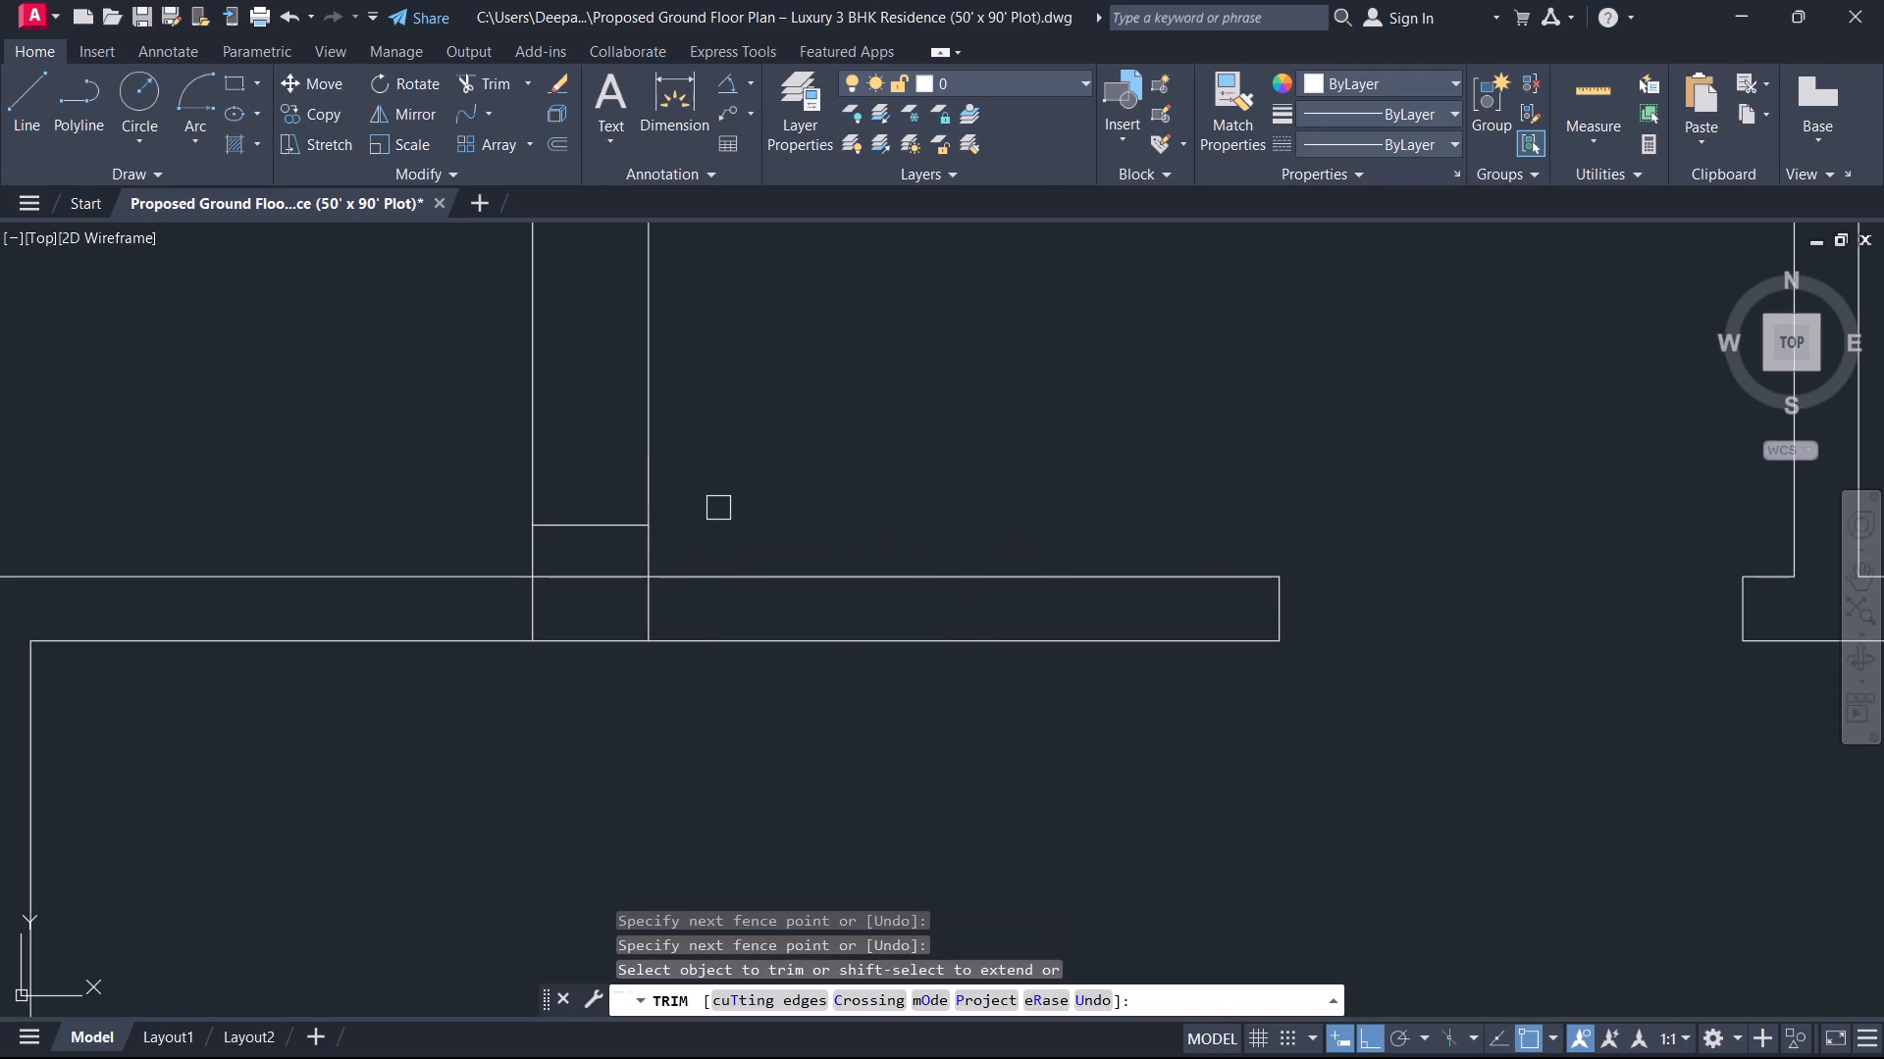
Offset the jamb line in G.KIT's west wall 3' up along the wall, away from the kitchen.
{"action": "type", "text": "O"}
{"action": "key", "text": "space"}
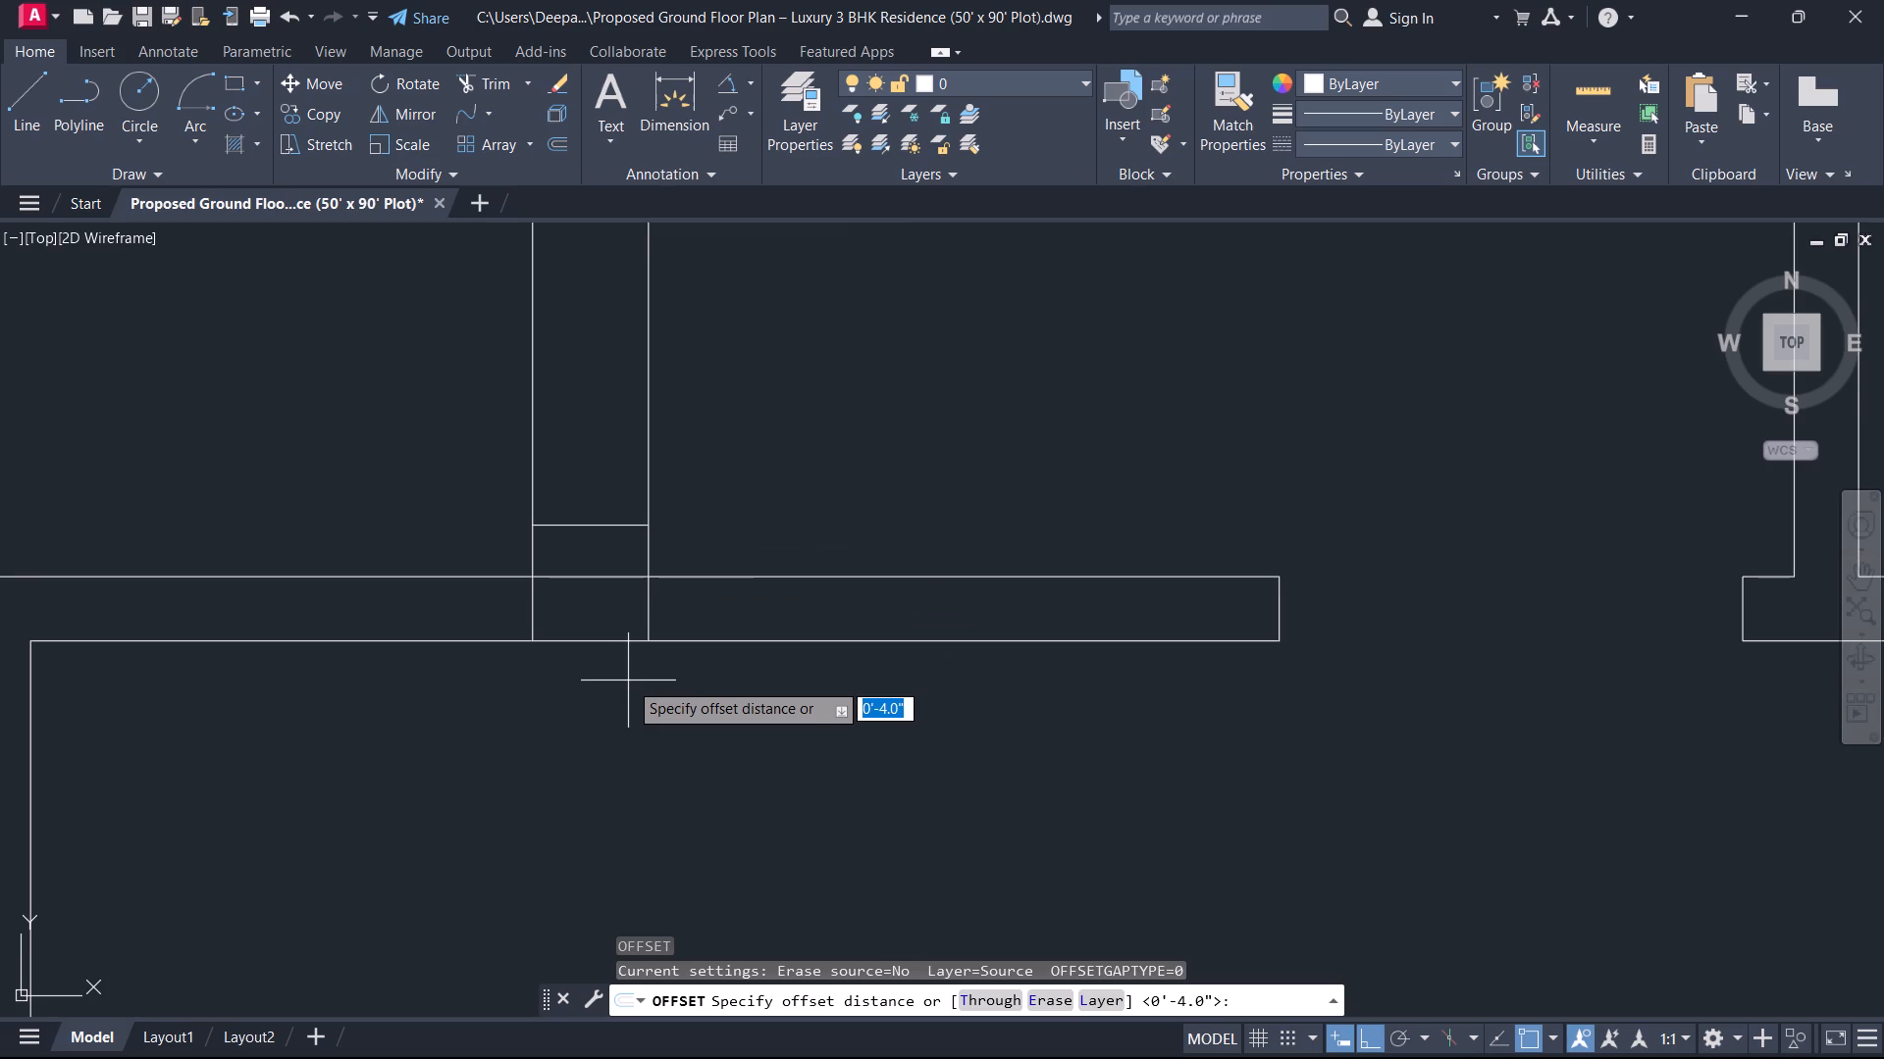
{"action": "type", "text": "3'"}
{"action": "key", "text": "Return"}
{"action": "scroll", "coordinate": [628, 681], "scroll_direction": "up", "scroll_amount": 2}
{"action": "scroll", "coordinate": [530, 486], "scroll_direction": "down", "scroll_amount": 1}
{"action": "middle_click_drag", "start_coordinate": [530, 483], "coordinate": [530, 481]}
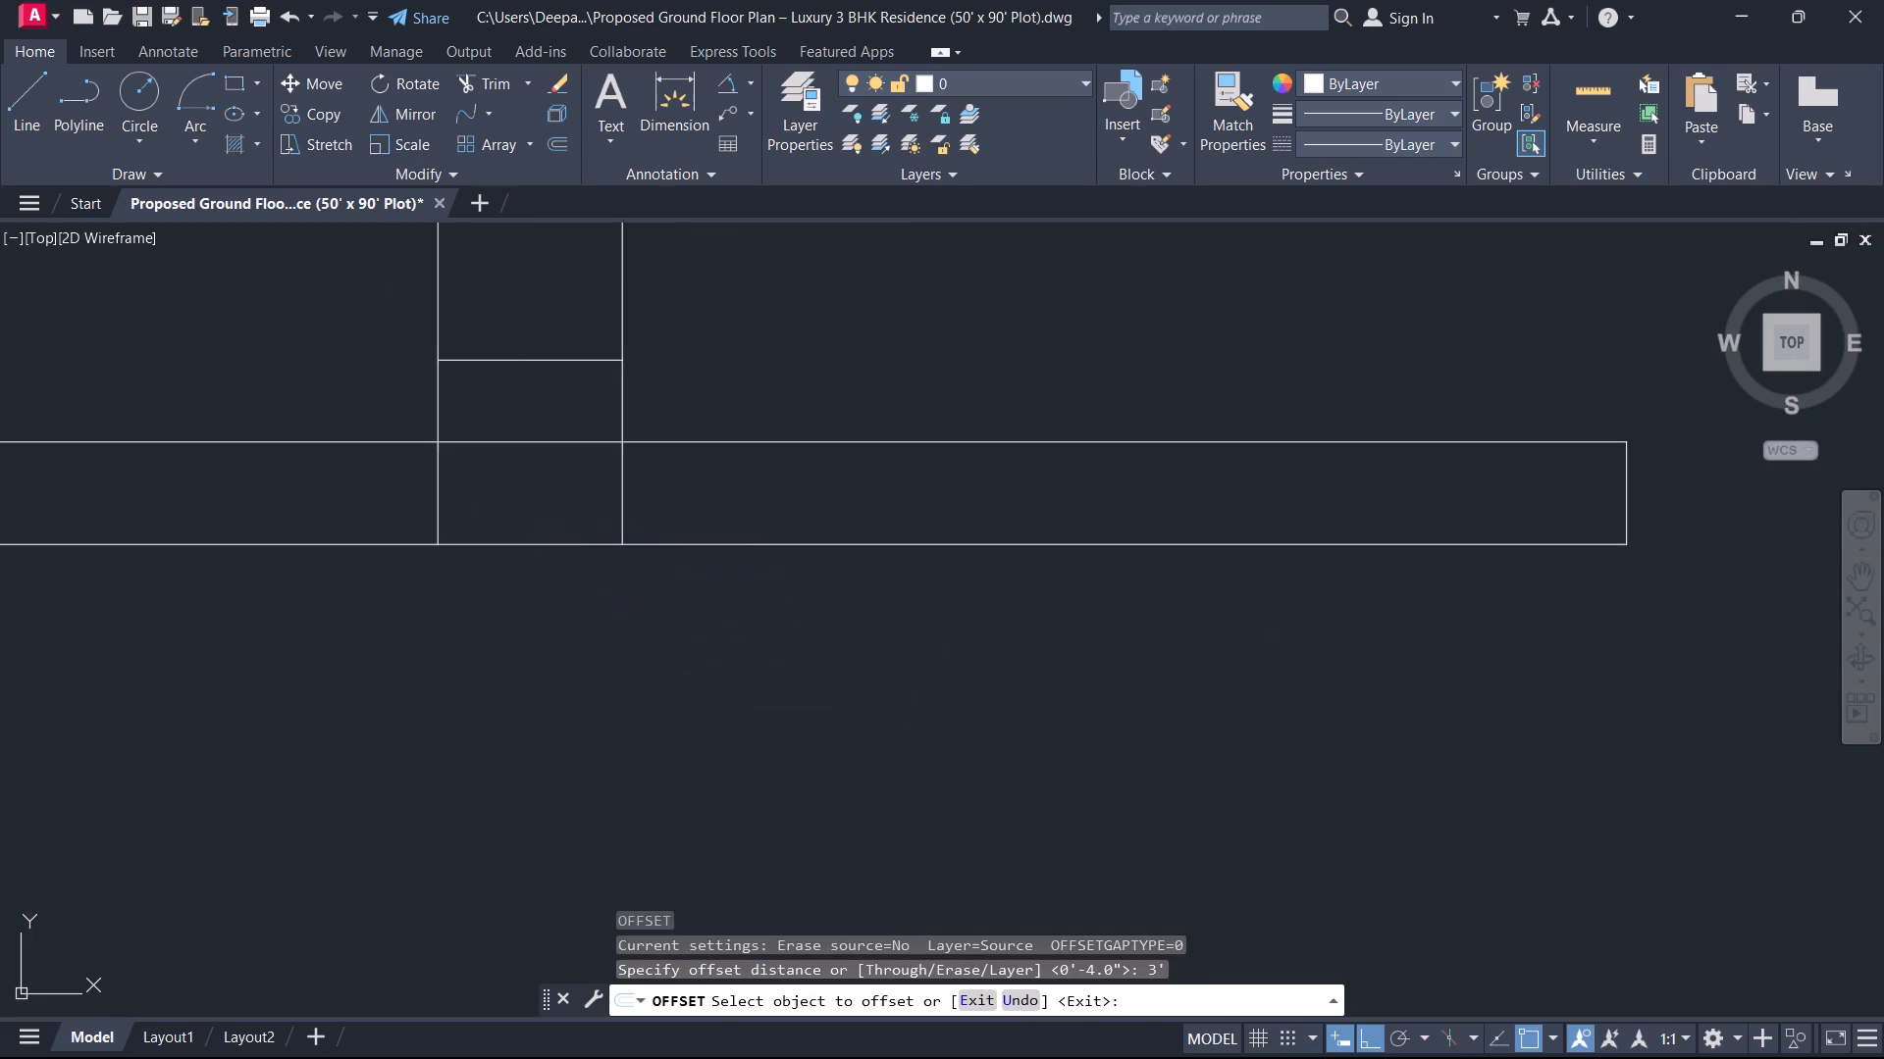
{"action": "middle_click_drag", "start_coordinate": [530, 481], "coordinate": [590, 933]}
{"action": "left_click", "coordinate": [602, 816]}
{"action": "left_click", "coordinate": [555, 666]}
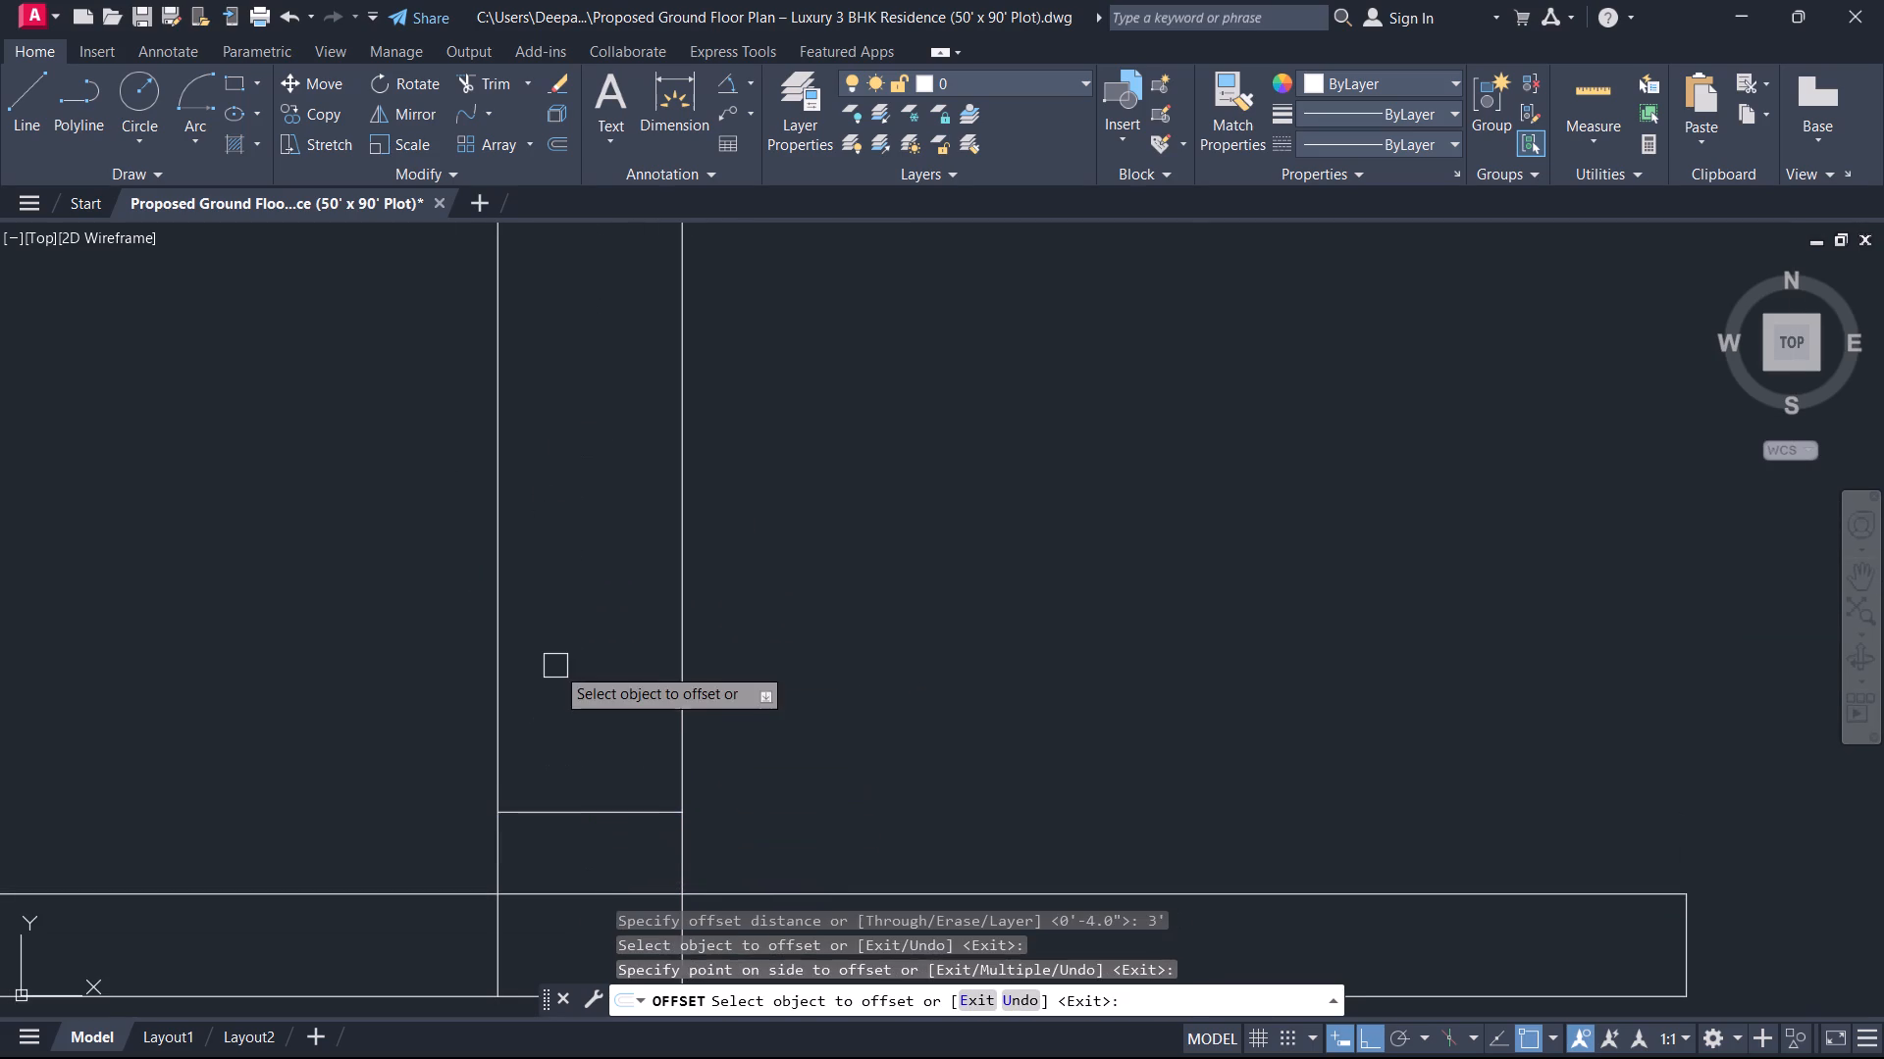
{"action": "scroll", "coordinate": [559, 680], "scroll_direction": "down", "scroll_amount": 3}
{"action": "middle_click_drag", "start_coordinate": [560, 681], "coordinate": [571, 786]}
{"action": "key", "text": "Escape"}
{"action": "key", "text": "r"}
{"action": "key", "text": "Escape"}
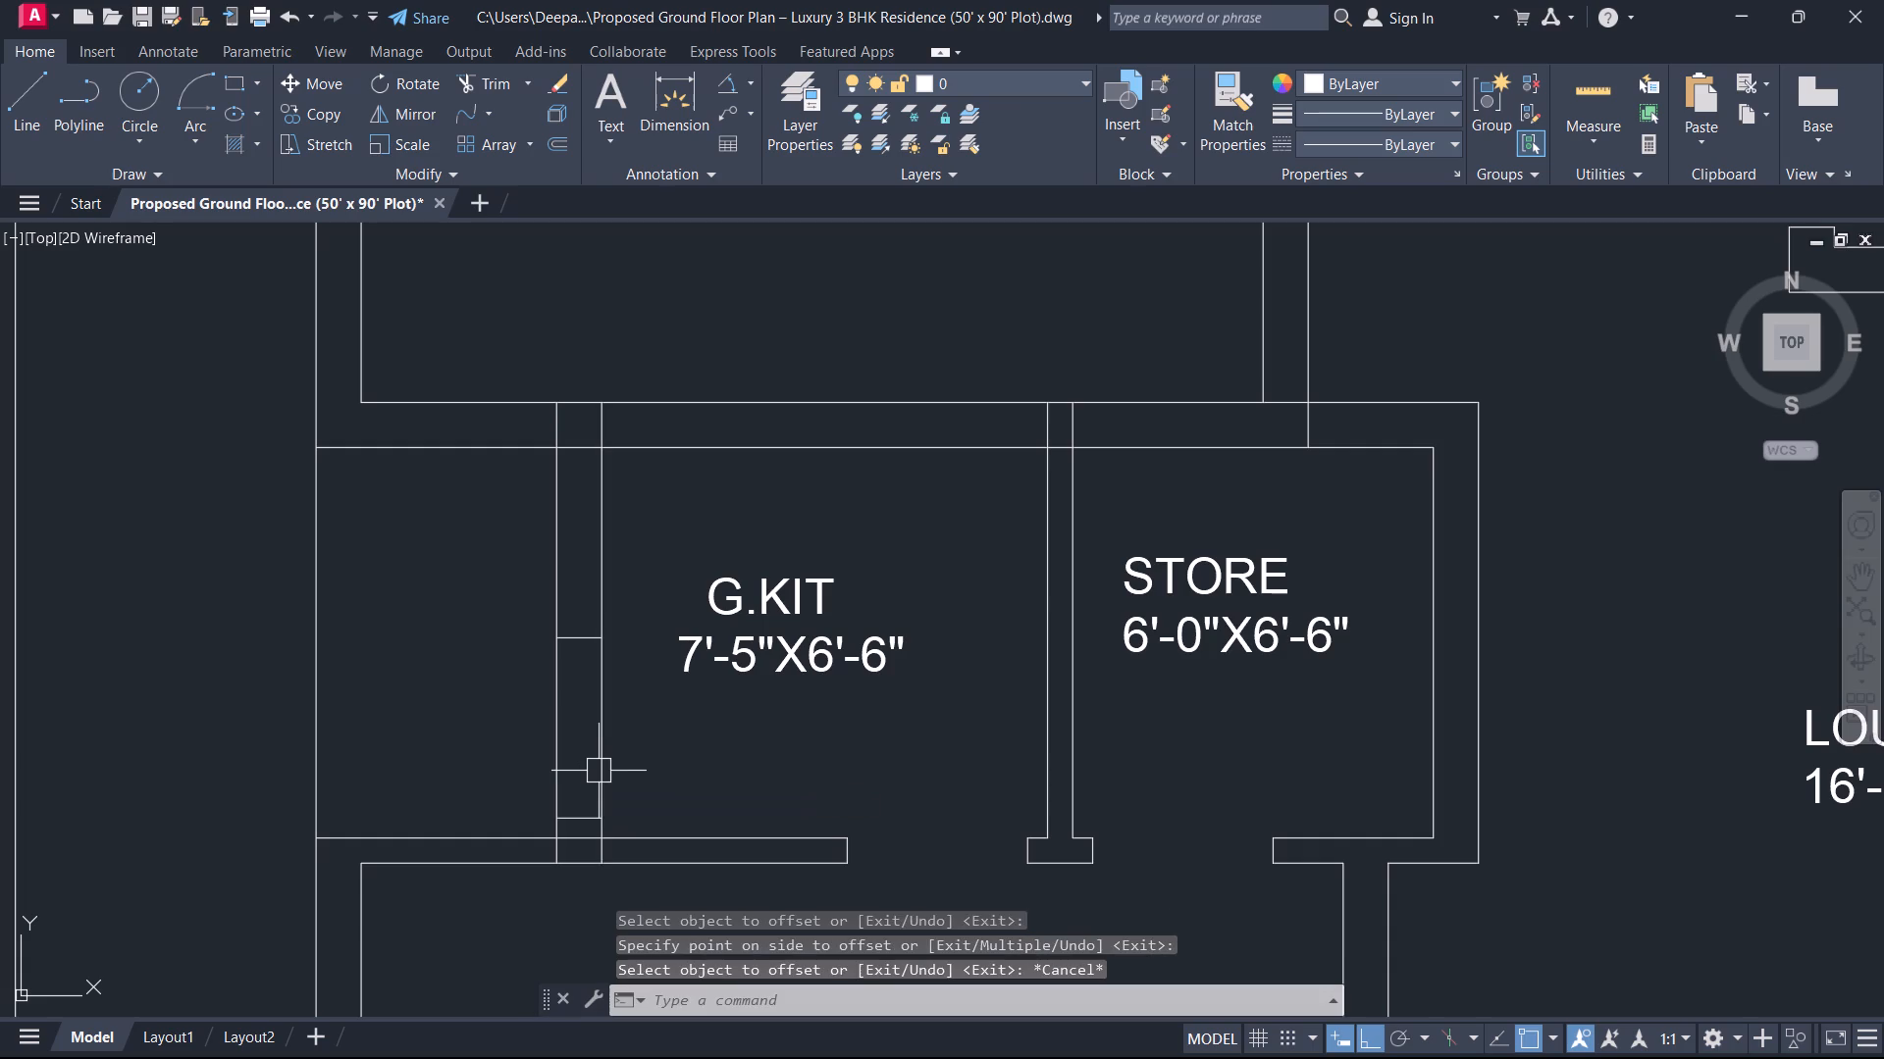
Trim both lines of G.KIT's west wall between the two jamb lines to open the doorway.
{"action": "type", "text": "TR"}
{"action": "key", "text": "space"}
{"action": "left_click", "coordinate": [621, 752]}
{"action": "left_click", "coordinate": [523, 777]}
{"action": "scroll", "coordinate": [584, 847], "scroll_direction": "up", "scroll_amount": 1}
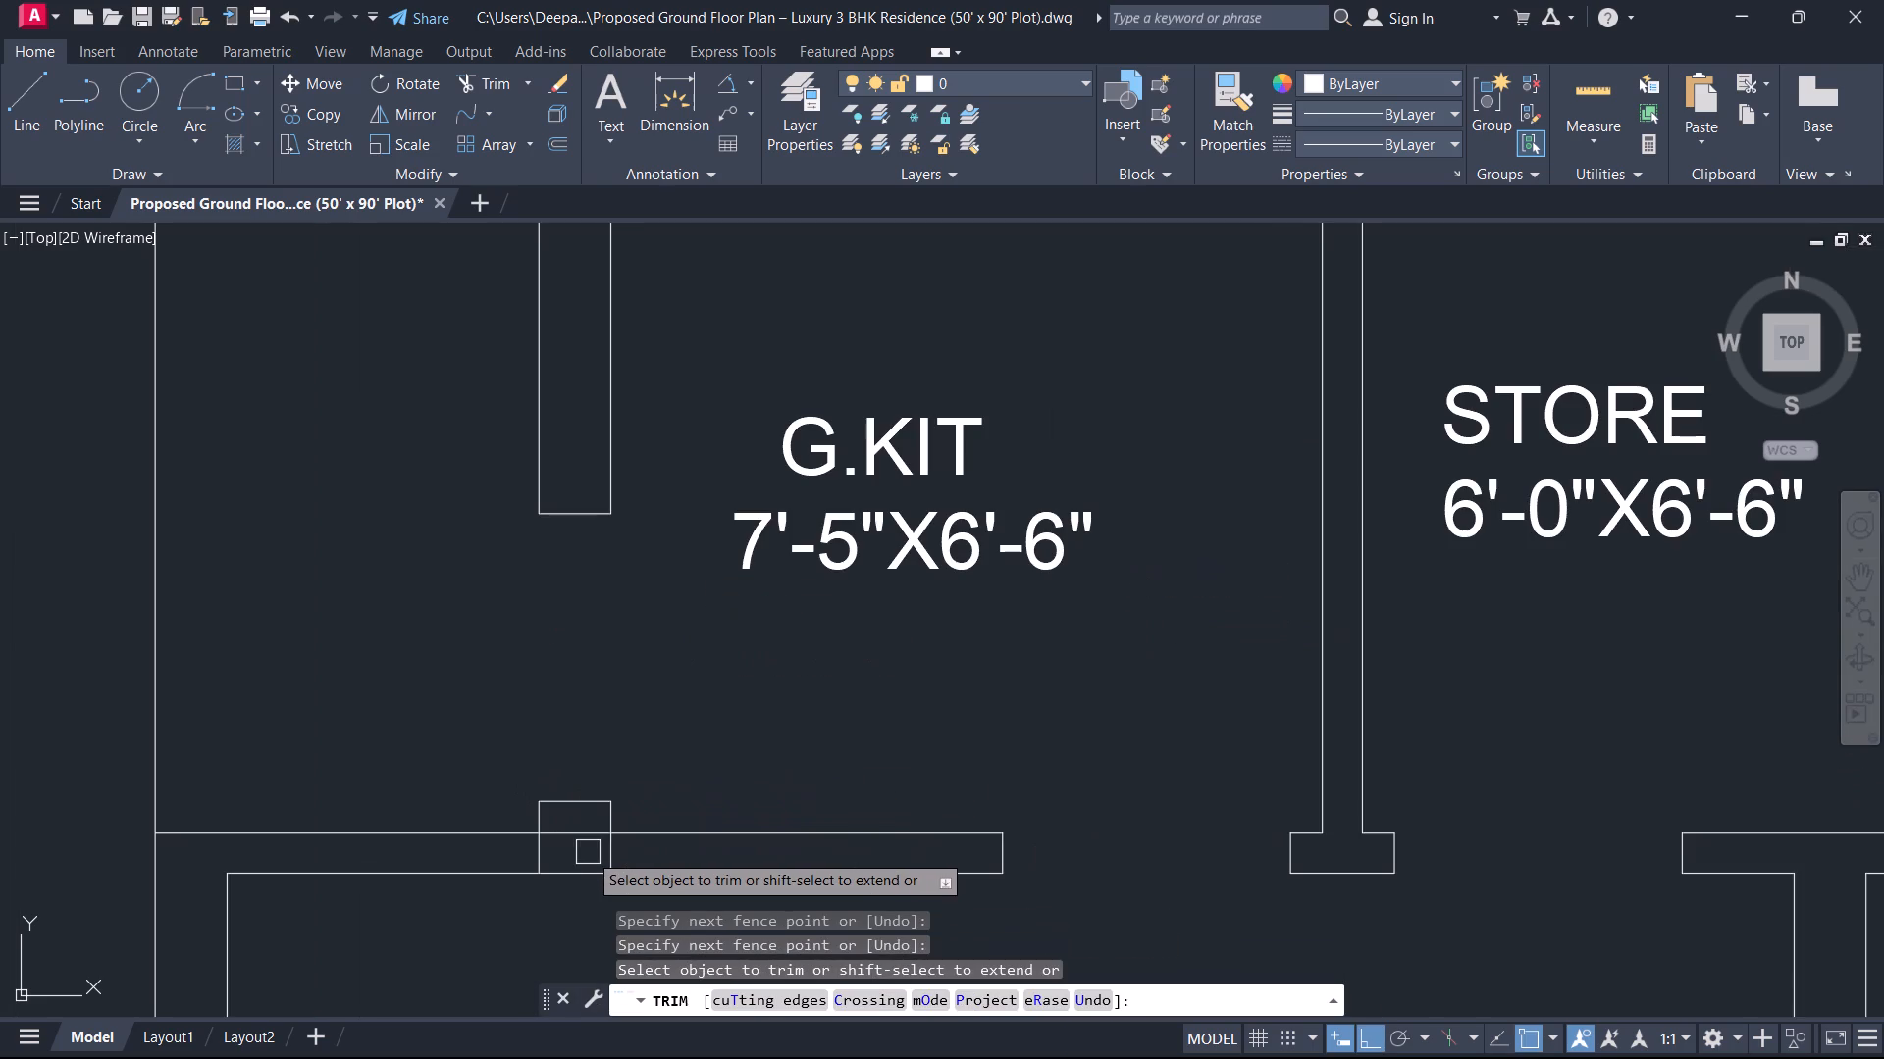
Trim the overlapping lines where the short stub below the new doorway meets the kitchen wall to clean up the junction.
{"action": "left_click", "coordinate": [594, 834]}
{"action": "scroll", "coordinate": [591, 848], "scroll_direction": "up", "scroll_amount": 3}
{"action": "left_click", "coordinate": [695, 855]}
{"action": "left_click", "coordinate": [238, 892]}
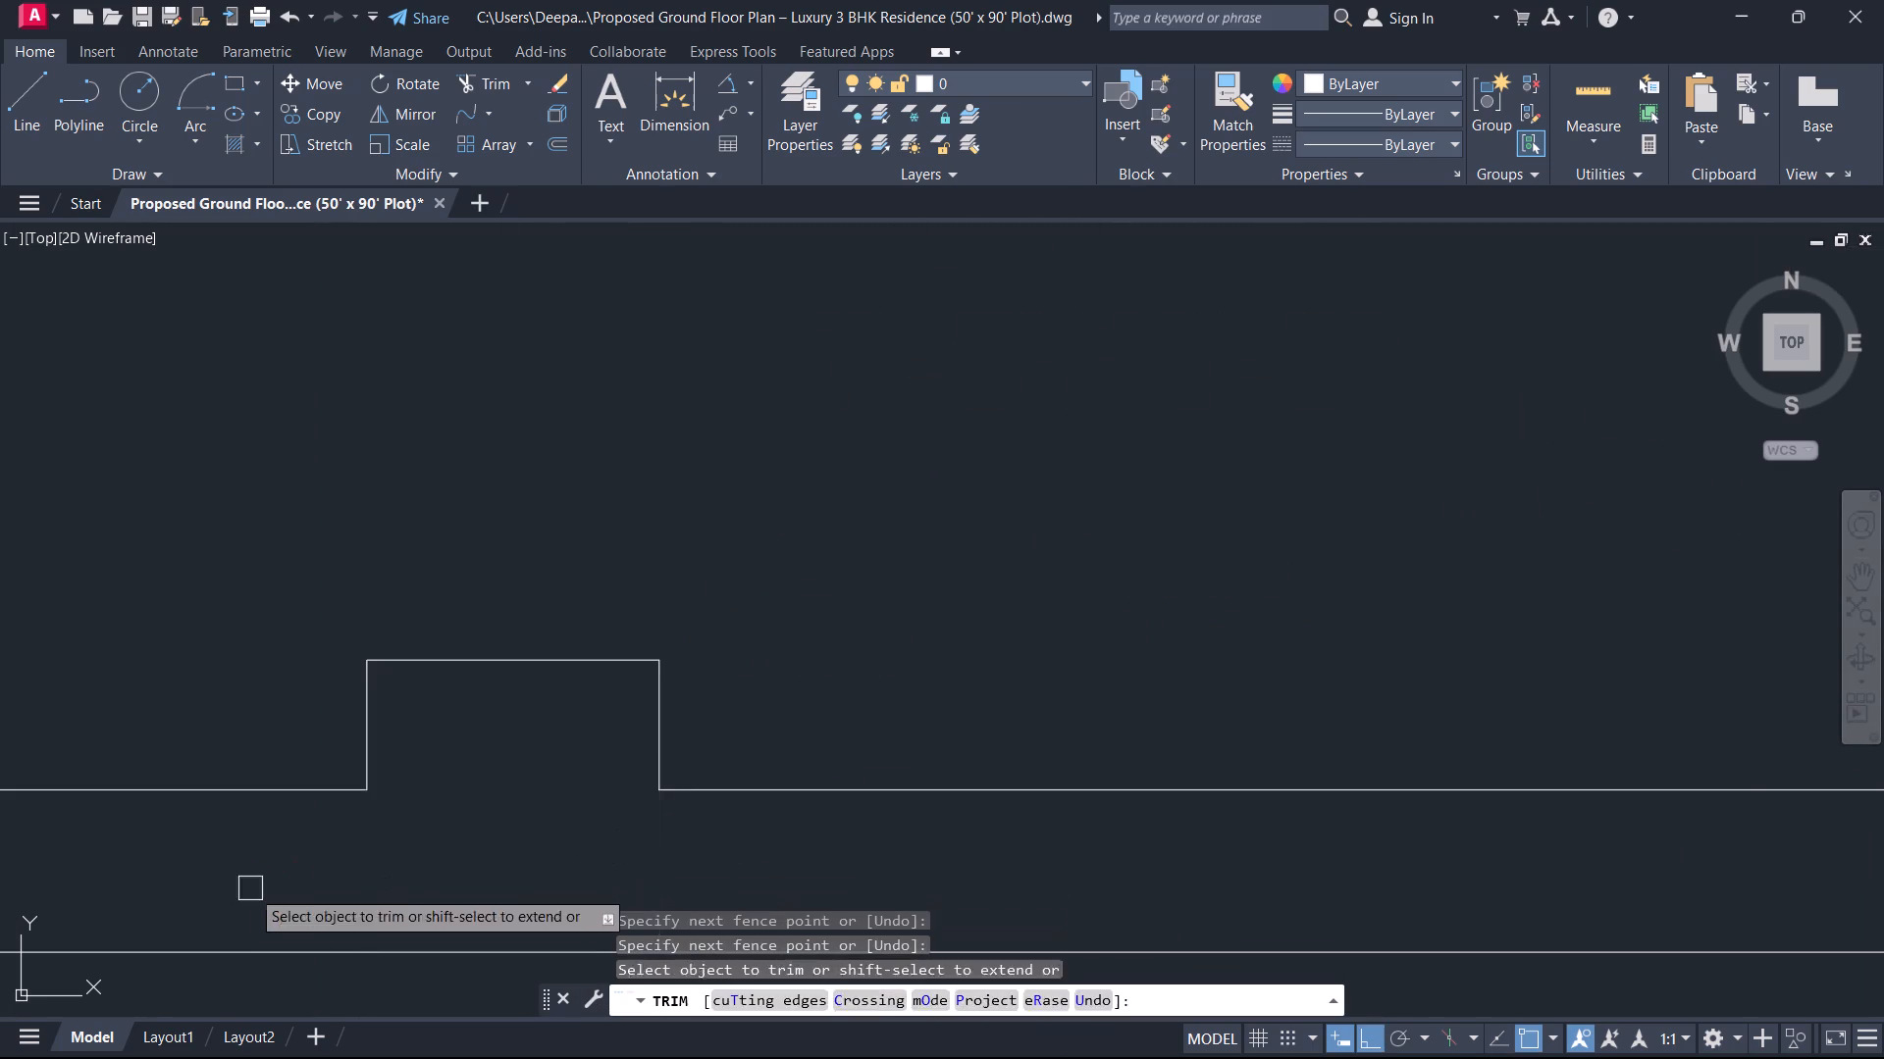
{"action": "key", "text": "Escape"}
Trim the overlapping lines where the upper end of G.KIT's west wall meets the wall above to clean up the T-junction.
{"action": "scroll", "coordinate": [525, 648], "scroll_direction": "down", "scroll_amount": 5}
{"action": "middle_click_drag", "start_coordinate": [577, 572], "coordinate": [590, 990]}
{"action": "scroll", "coordinate": [499, 685], "scroll_direction": "up", "scroll_amount": 4}
{"action": "key", "text": "space"}
{"action": "left_click", "coordinate": [503, 670]}
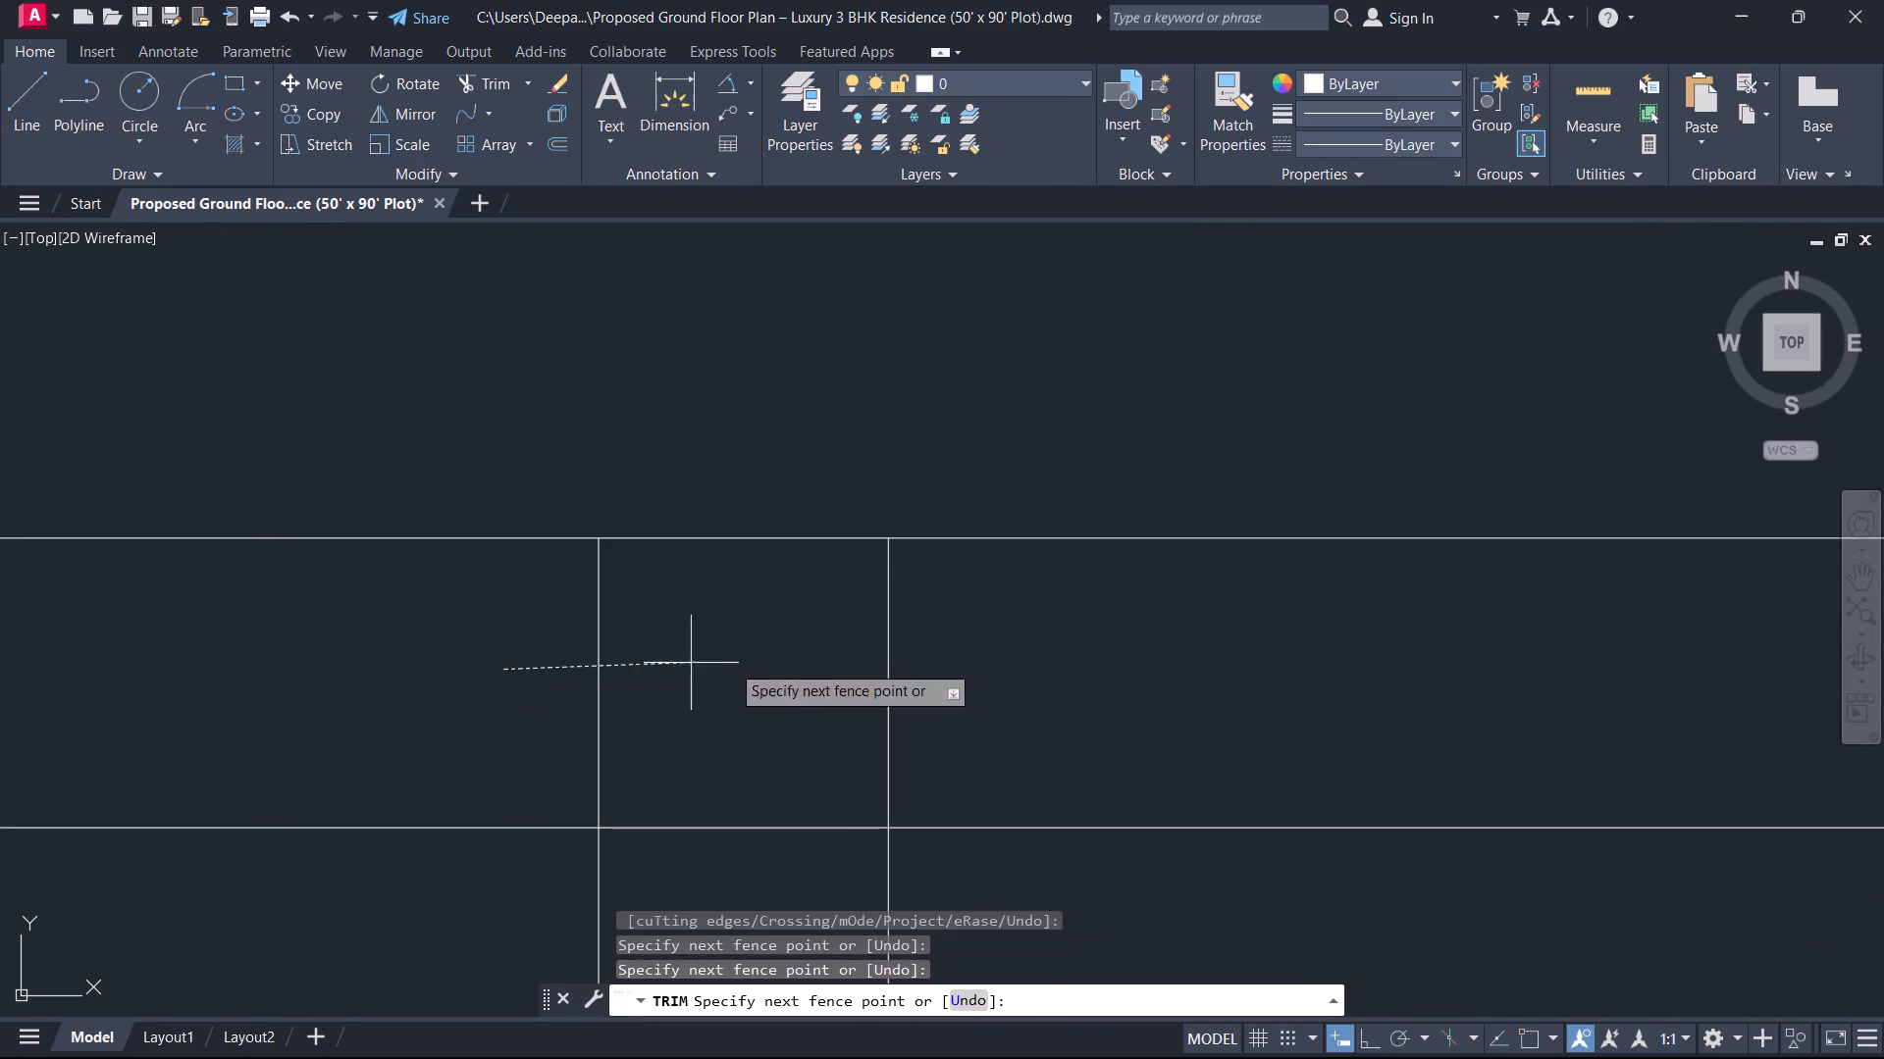
{"action": "left_click", "coordinate": [963, 658]}
{"action": "left_click_drag", "start_coordinate": [814, 772], "coordinate": [821, 790]}
{"action": "left_click", "coordinate": [782, 867]}
{"action": "key", "text": "Escape"}
Trim the overlapping lines where the G.KIT/store partition meets the wall above to clean up the T-junction.
{"action": "scroll", "coordinate": [800, 857], "scroll_direction": "up", "scroll_amount": 1}
{"action": "scroll", "coordinate": [800, 857], "scroll_direction": "down", "scroll_amount": 5}
{"action": "middle_click_drag", "start_coordinate": [800, 840], "coordinate": [702, 659]}
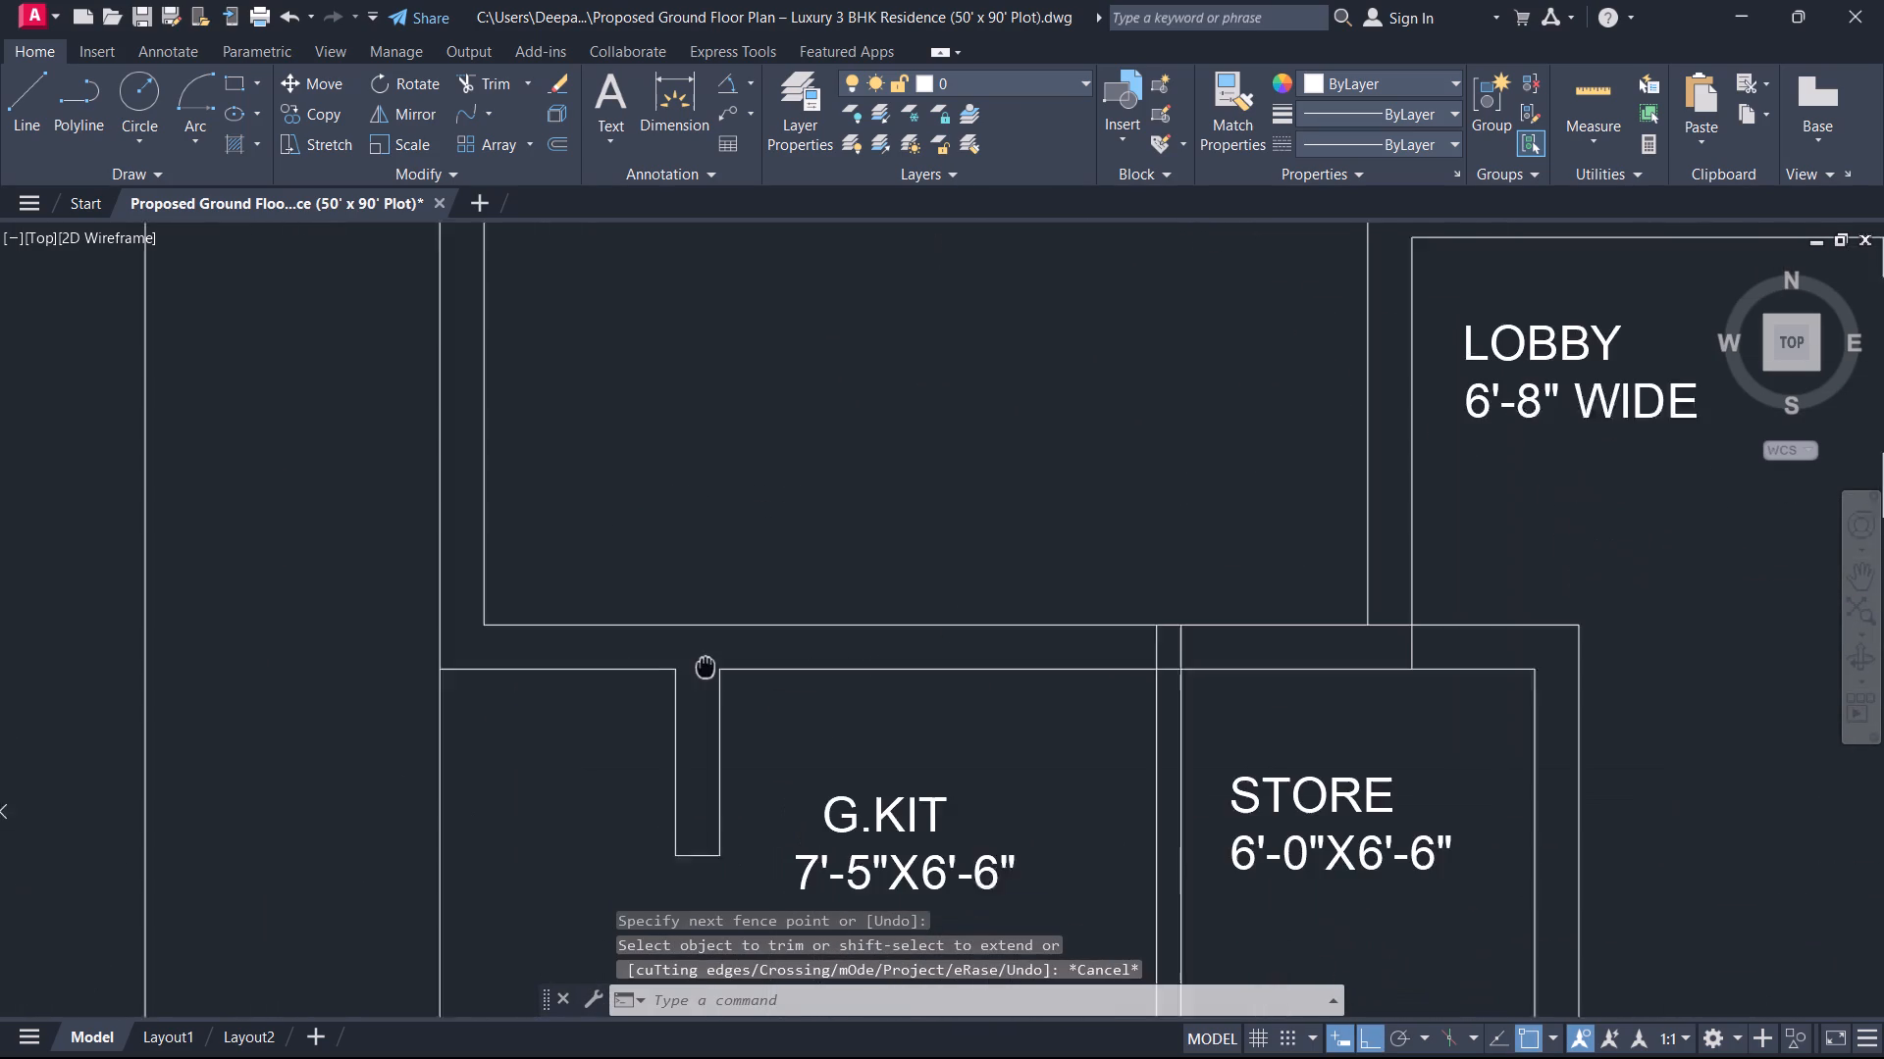
{"action": "middle_click_drag", "start_coordinate": [702, 659], "coordinate": [691, 649]}
{"action": "scroll", "coordinate": [691, 649], "scroll_direction": "down", "scroll_amount": 1}
{"action": "scroll", "coordinate": [982, 700], "scroll_direction": "up", "scroll_amount": 2}
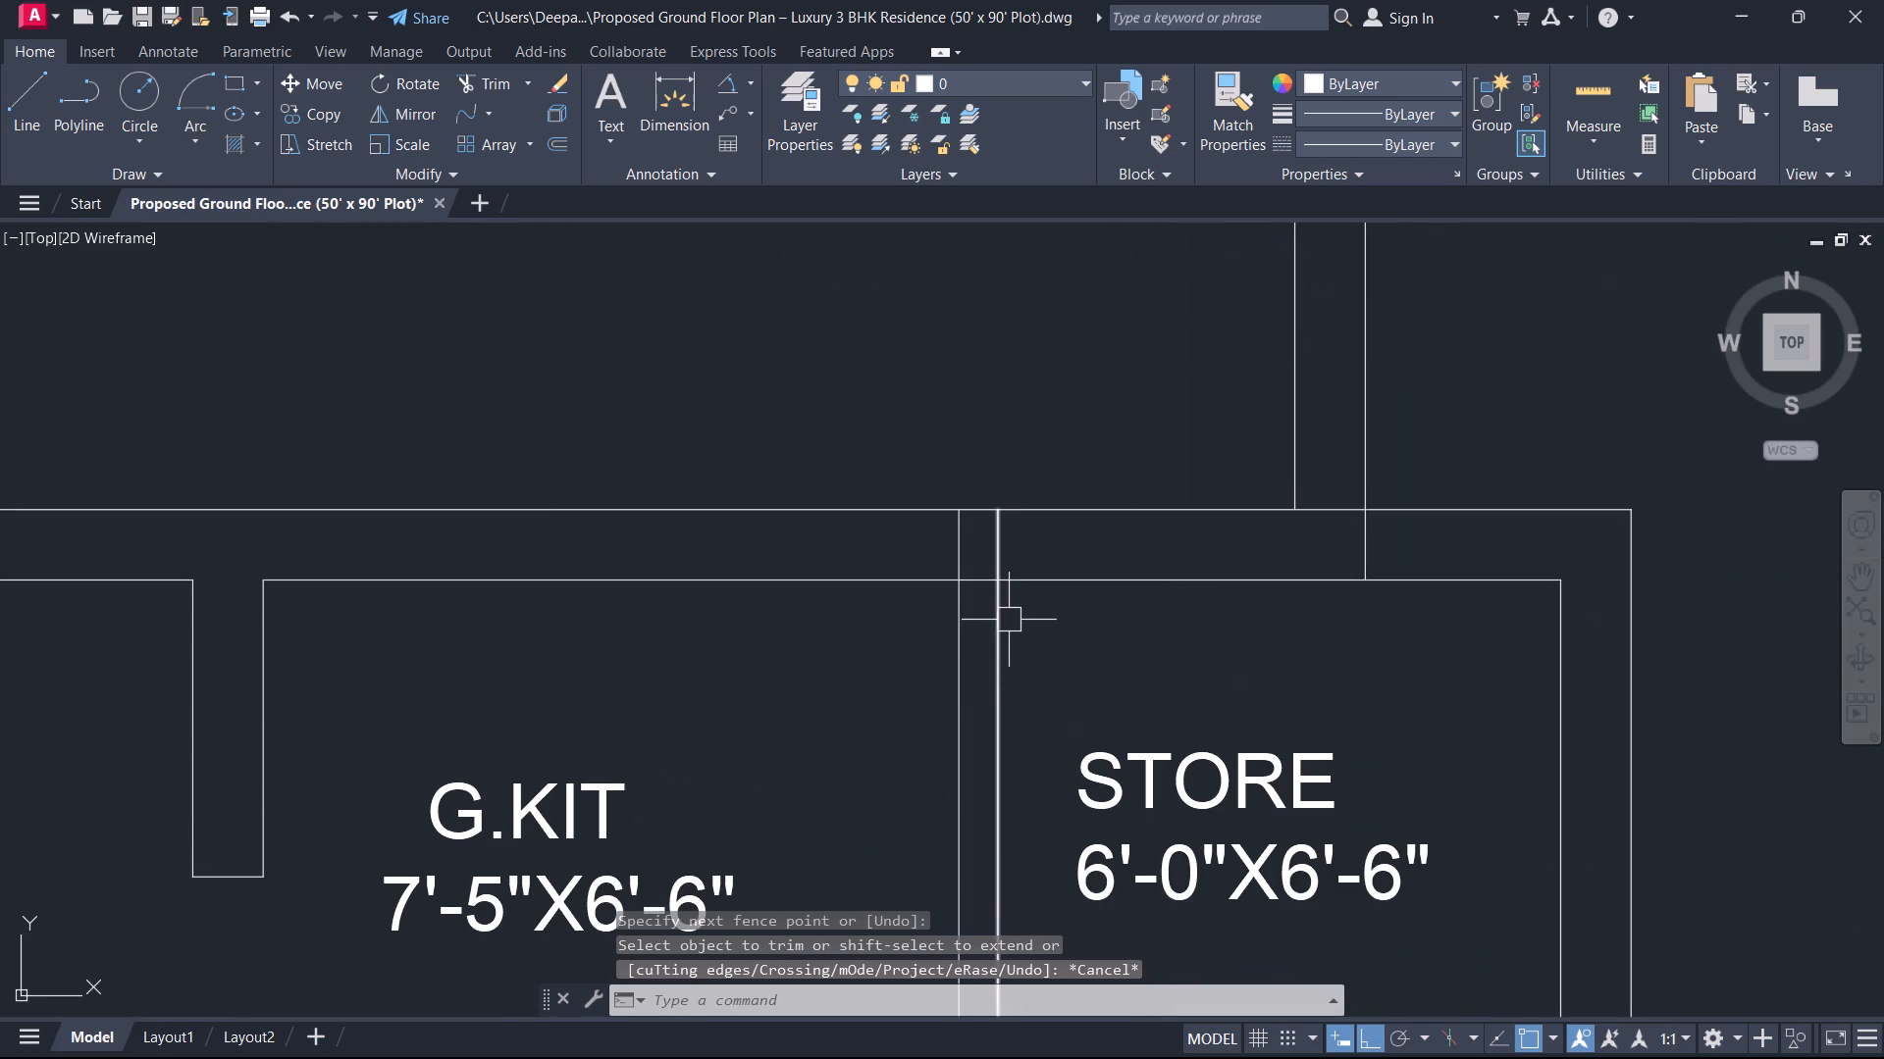
{"action": "key", "text": "t"}
{"action": "type", "text": "R"}
{"action": "key", "text": "space"}
{"action": "scroll", "coordinate": [1029, 532], "scroll_direction": "up", "scroll_amount": 1}
{"action": "left_click", "coordinate": [1033, 569]}
{"action": "left_click", "coordinate": [804, 562]}
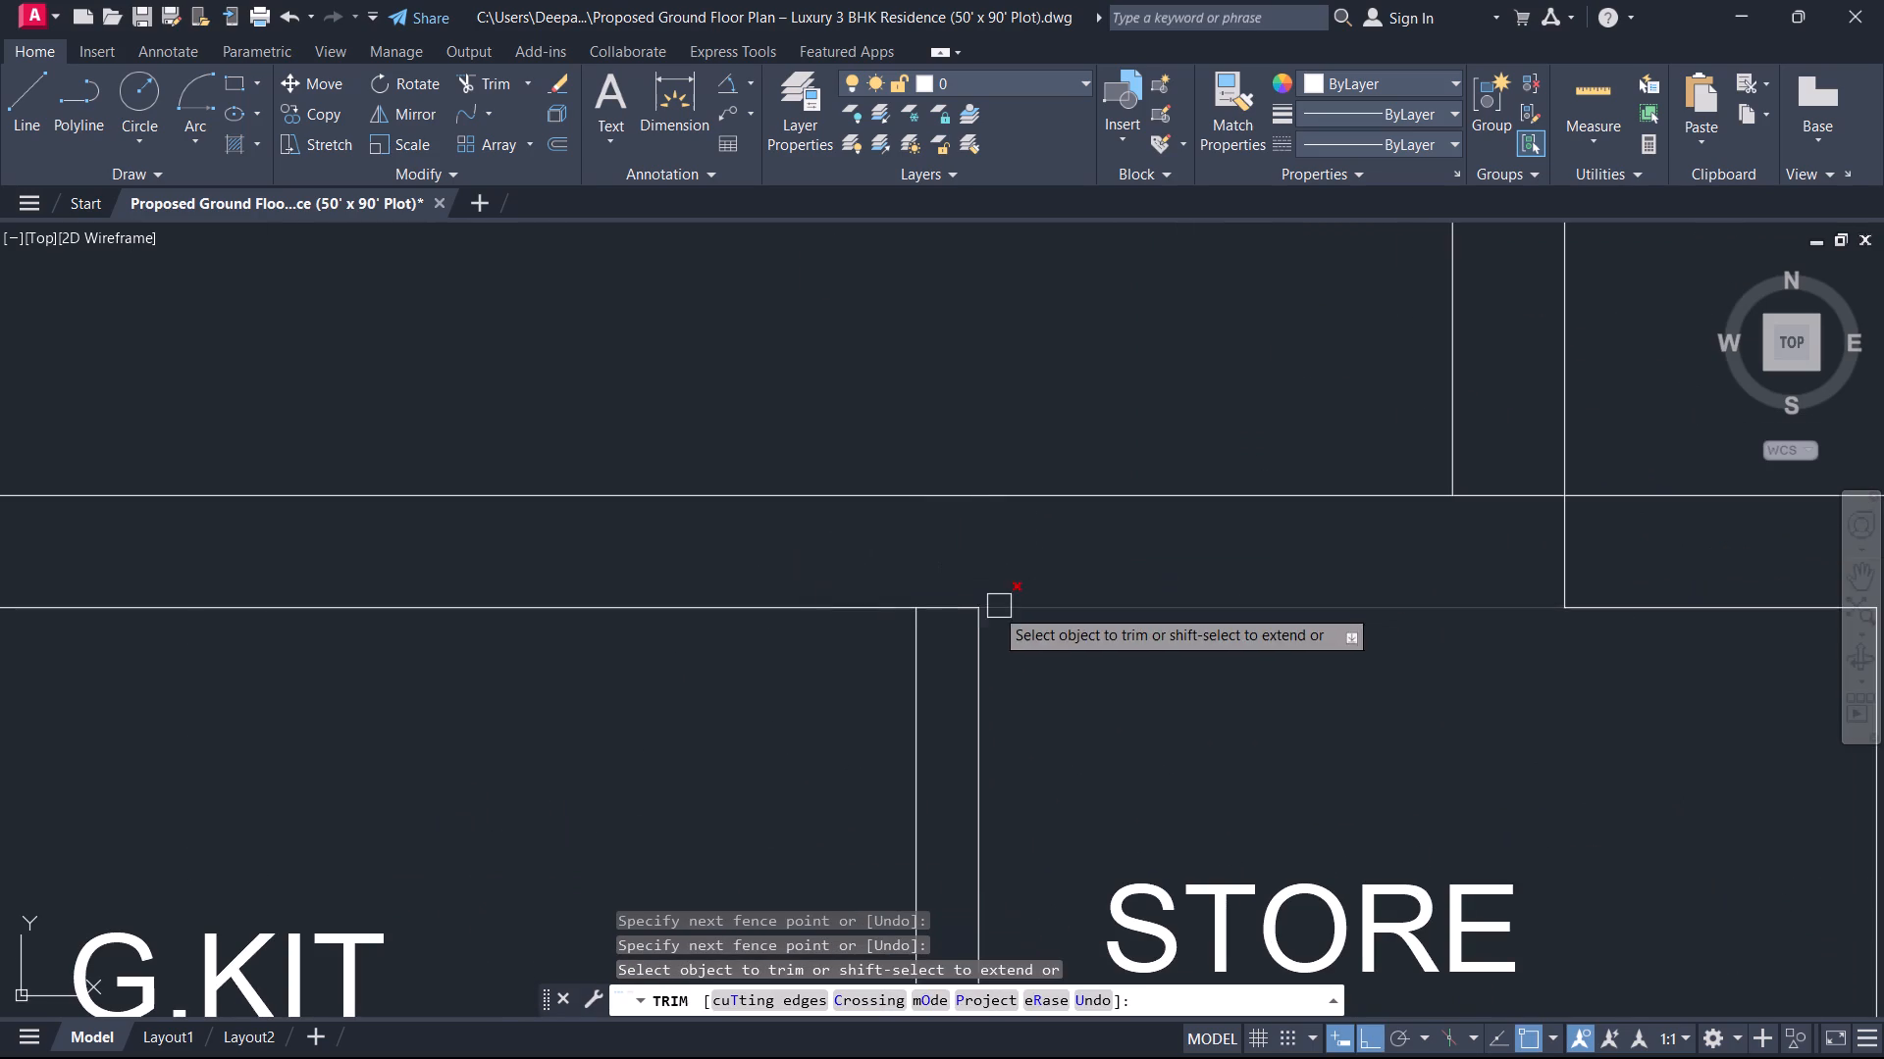
{"action": "left_click", "coordinate": [959, 602]}
{"action": "key", "text": "Escape"}
{"action": "scroll", "coordinate": [961, 632], "scroll_direction": "down", "scroll_amount": 1}
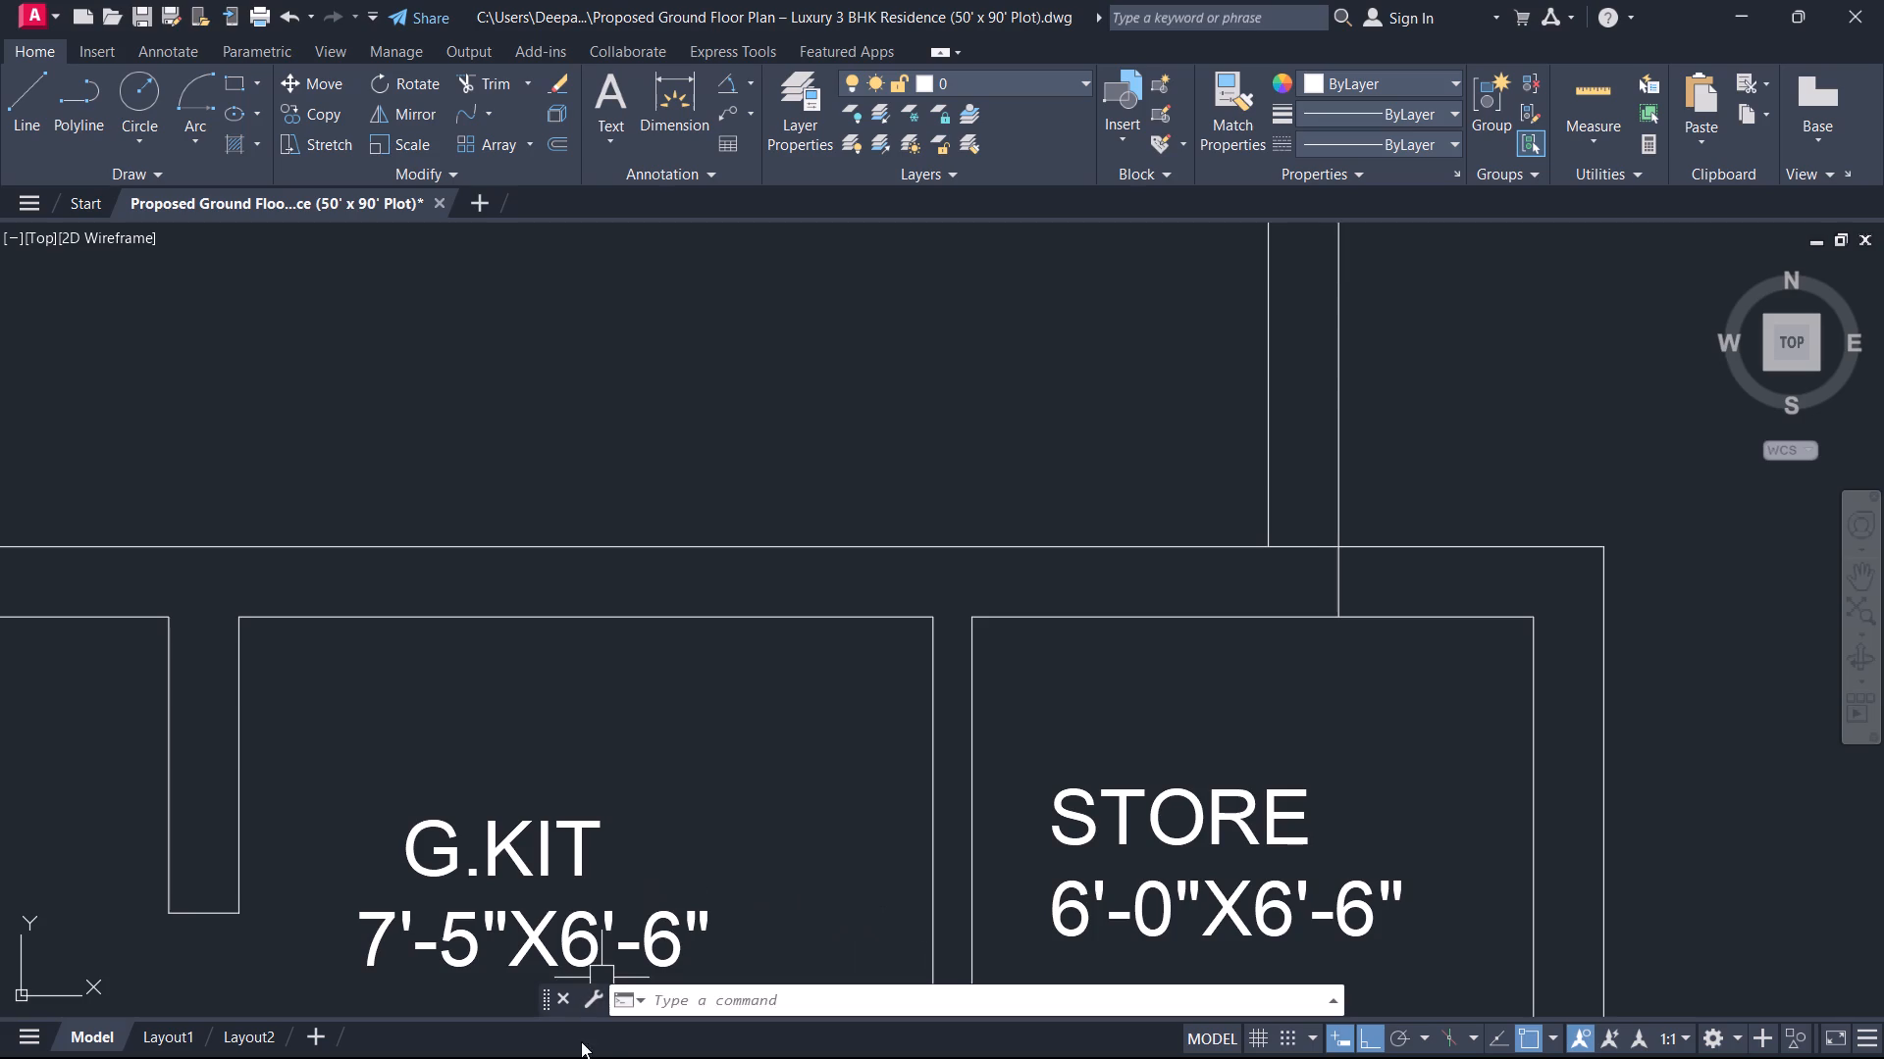
Draw a 3' horizontal door-leaf line westward from the upper west corner of the stub below G.KIT's west doorway.
{"action": "scroll", "coordinate": [703, 766], "scroll_direction": "down", "scroll_amount": 4}
{"action": "middle_click_drag", "start_coordinate": [700, 759], "coordinate": [813, 444]}
{"action": "scroll", "coordinate": [780, 580], "scroll_direction": "up", "scroll_amount": 2}
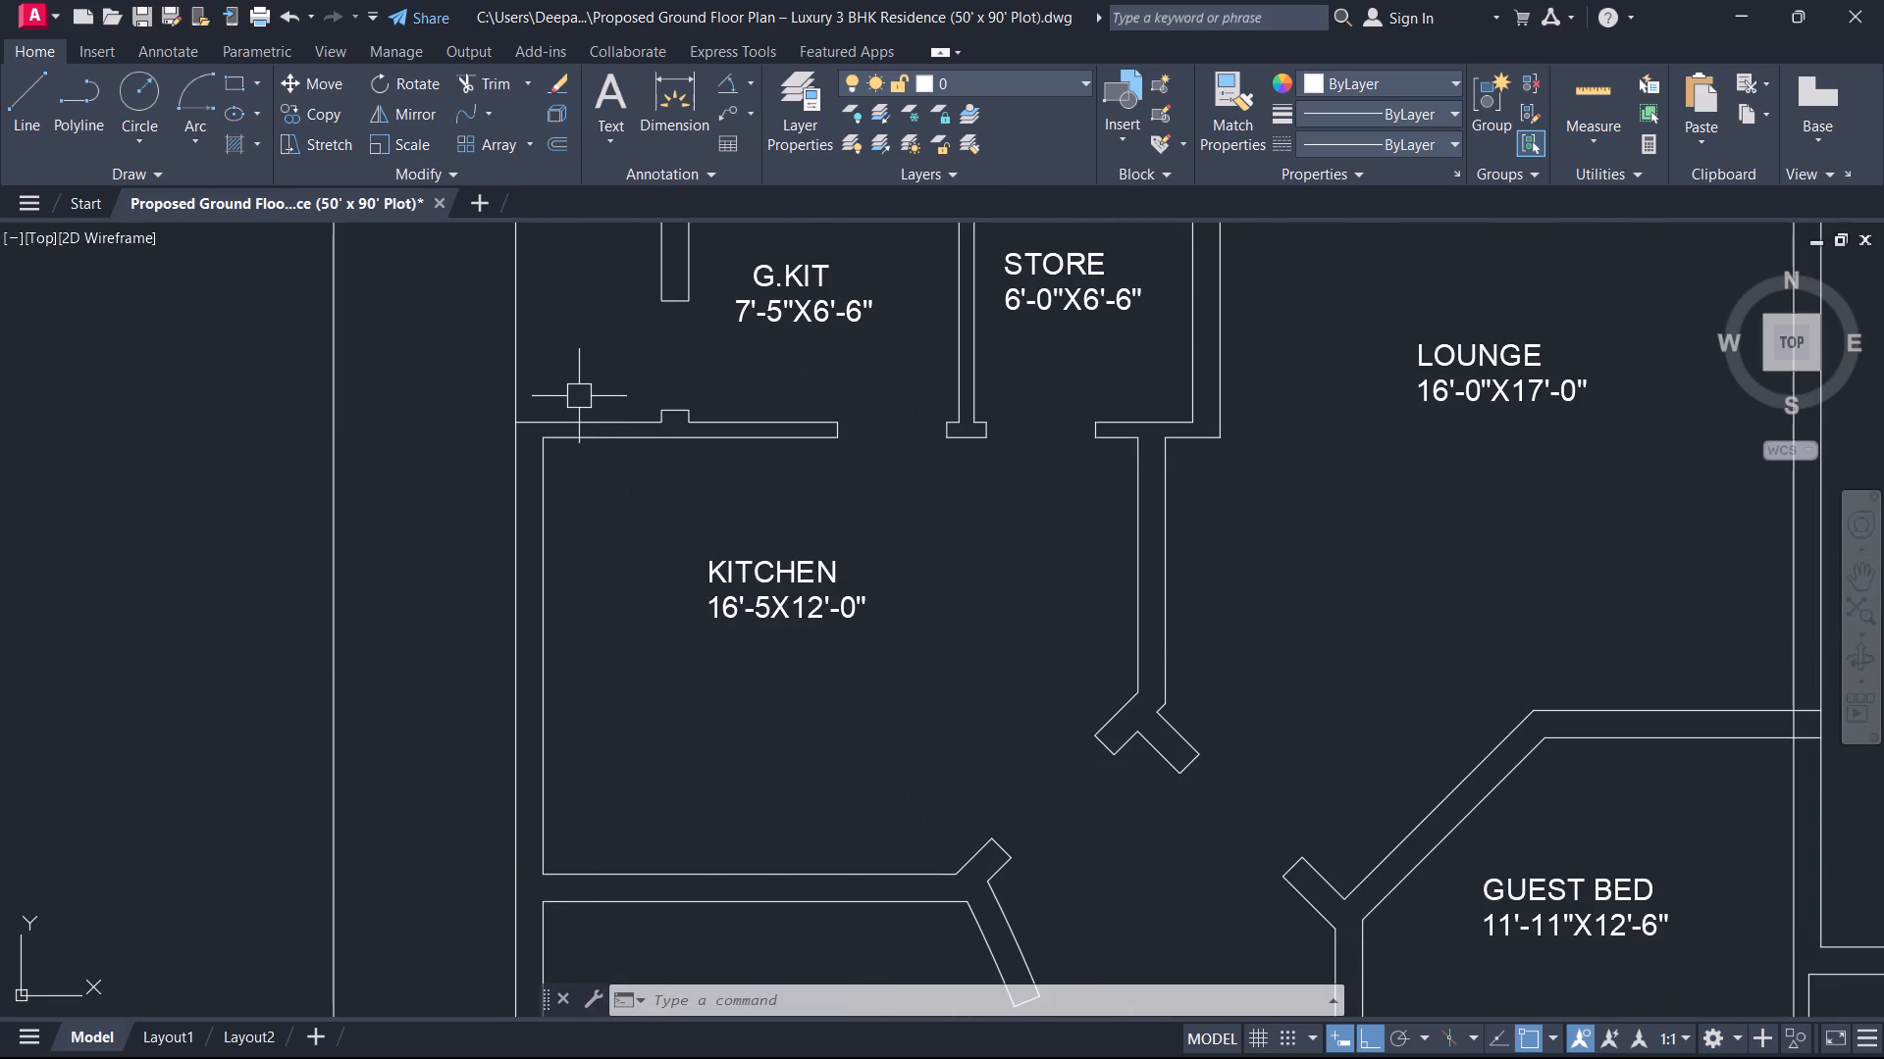
{"action": "type", "text": "L"}
{"action": "key", "text": "space"}
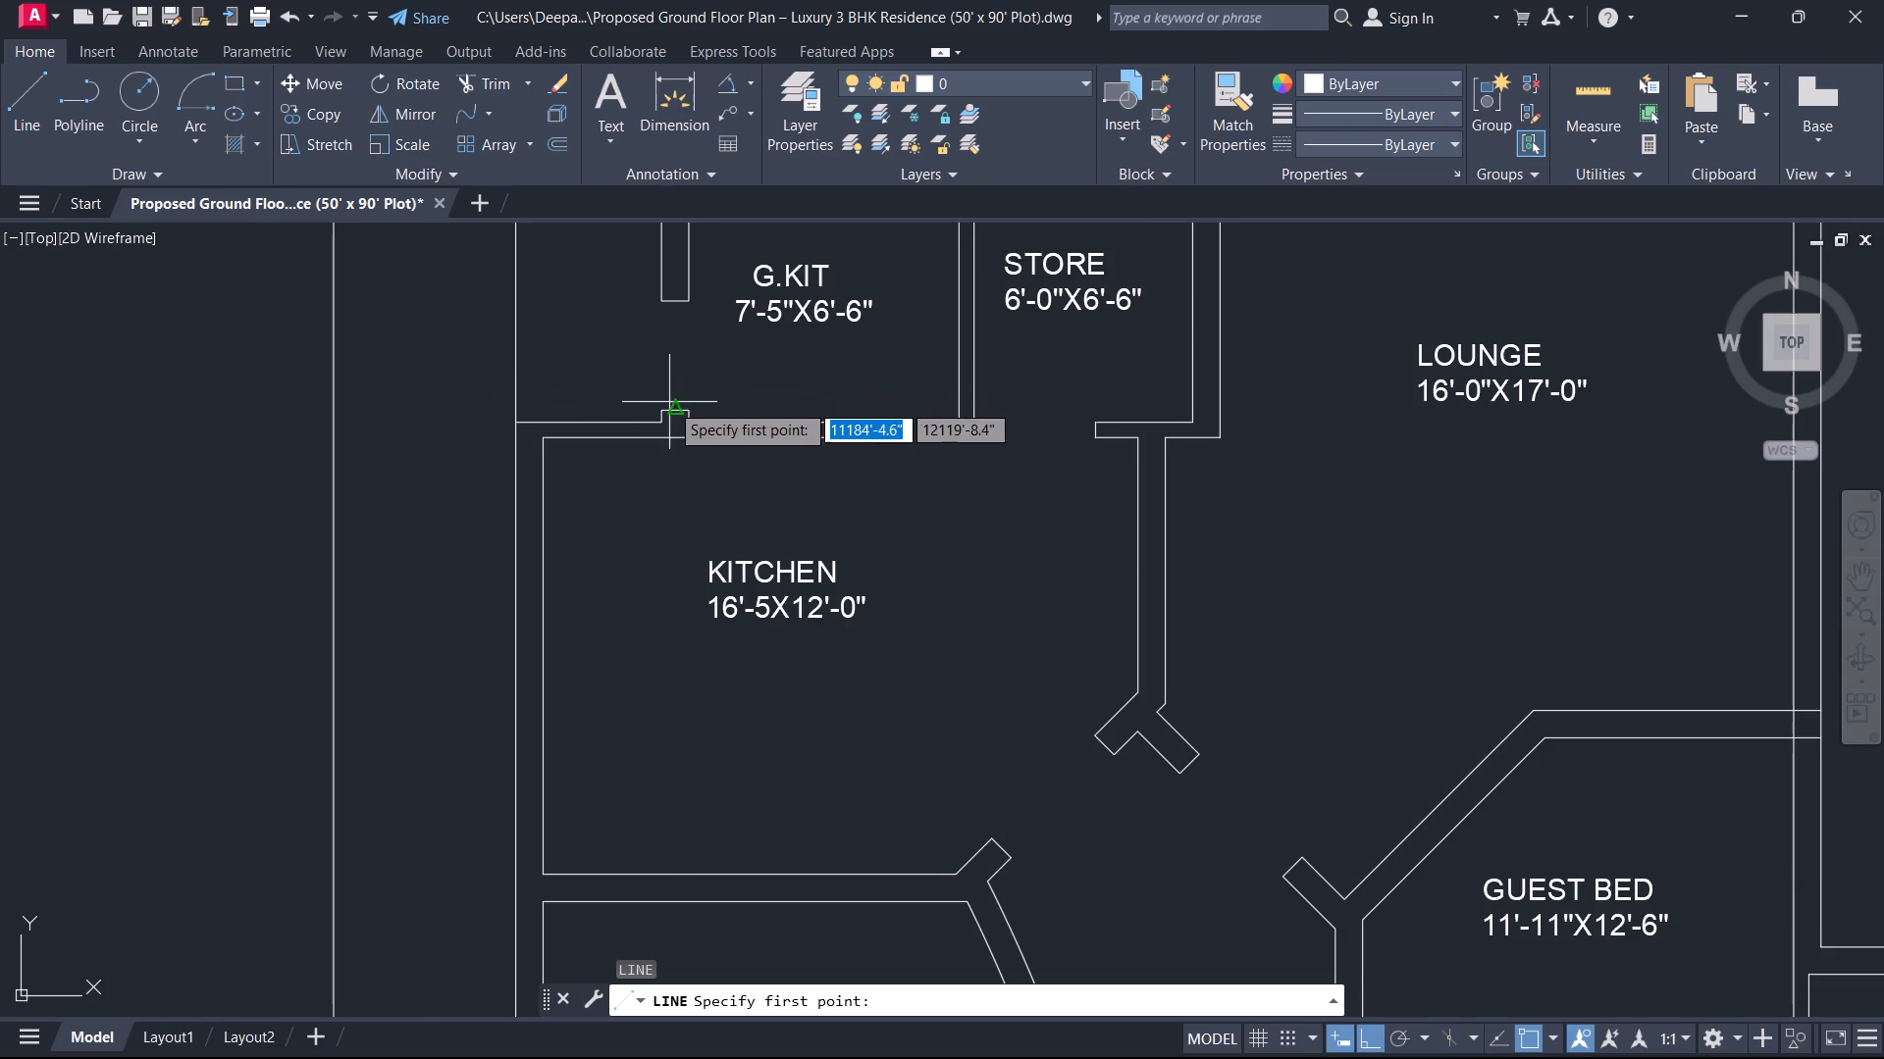
{"action": "scroll", "coordinate": [670, 402], "scroll_direction": "up", "scroll_amount": 1}
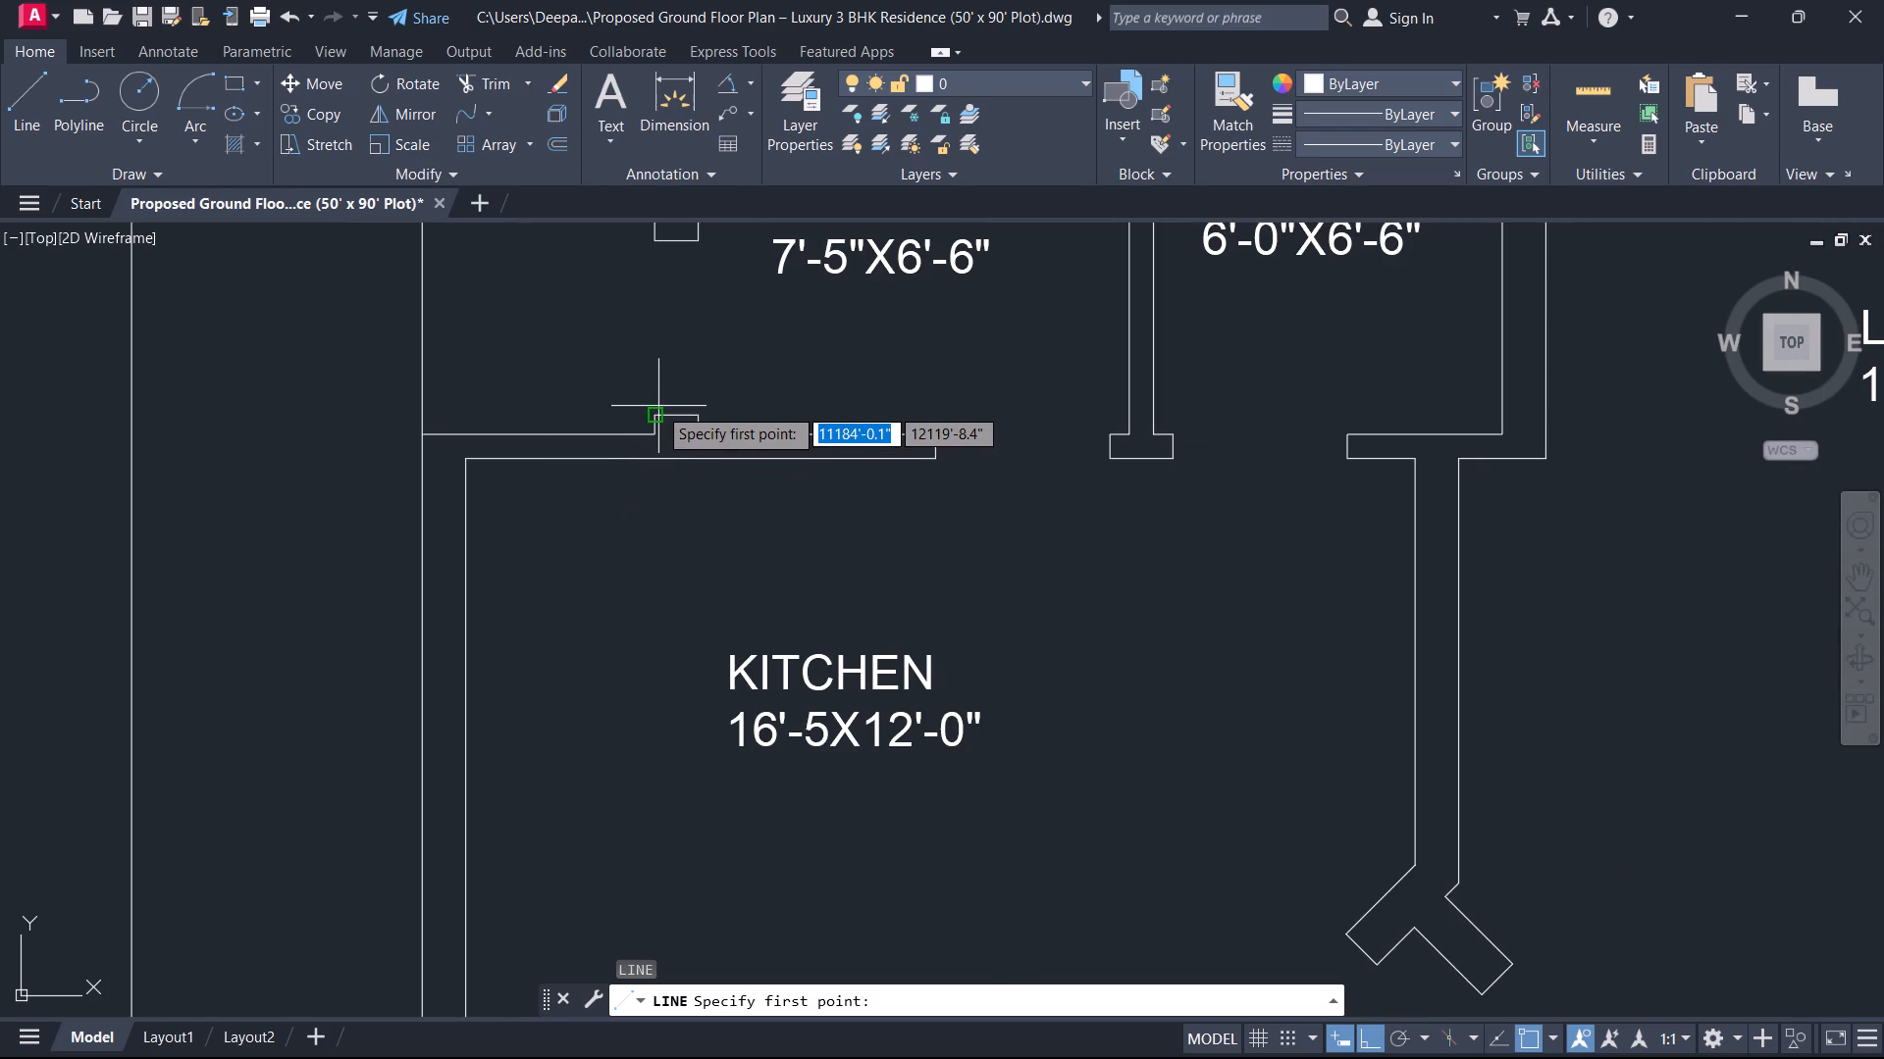
{"action": "left_click", "coordinate": [653, 408]}
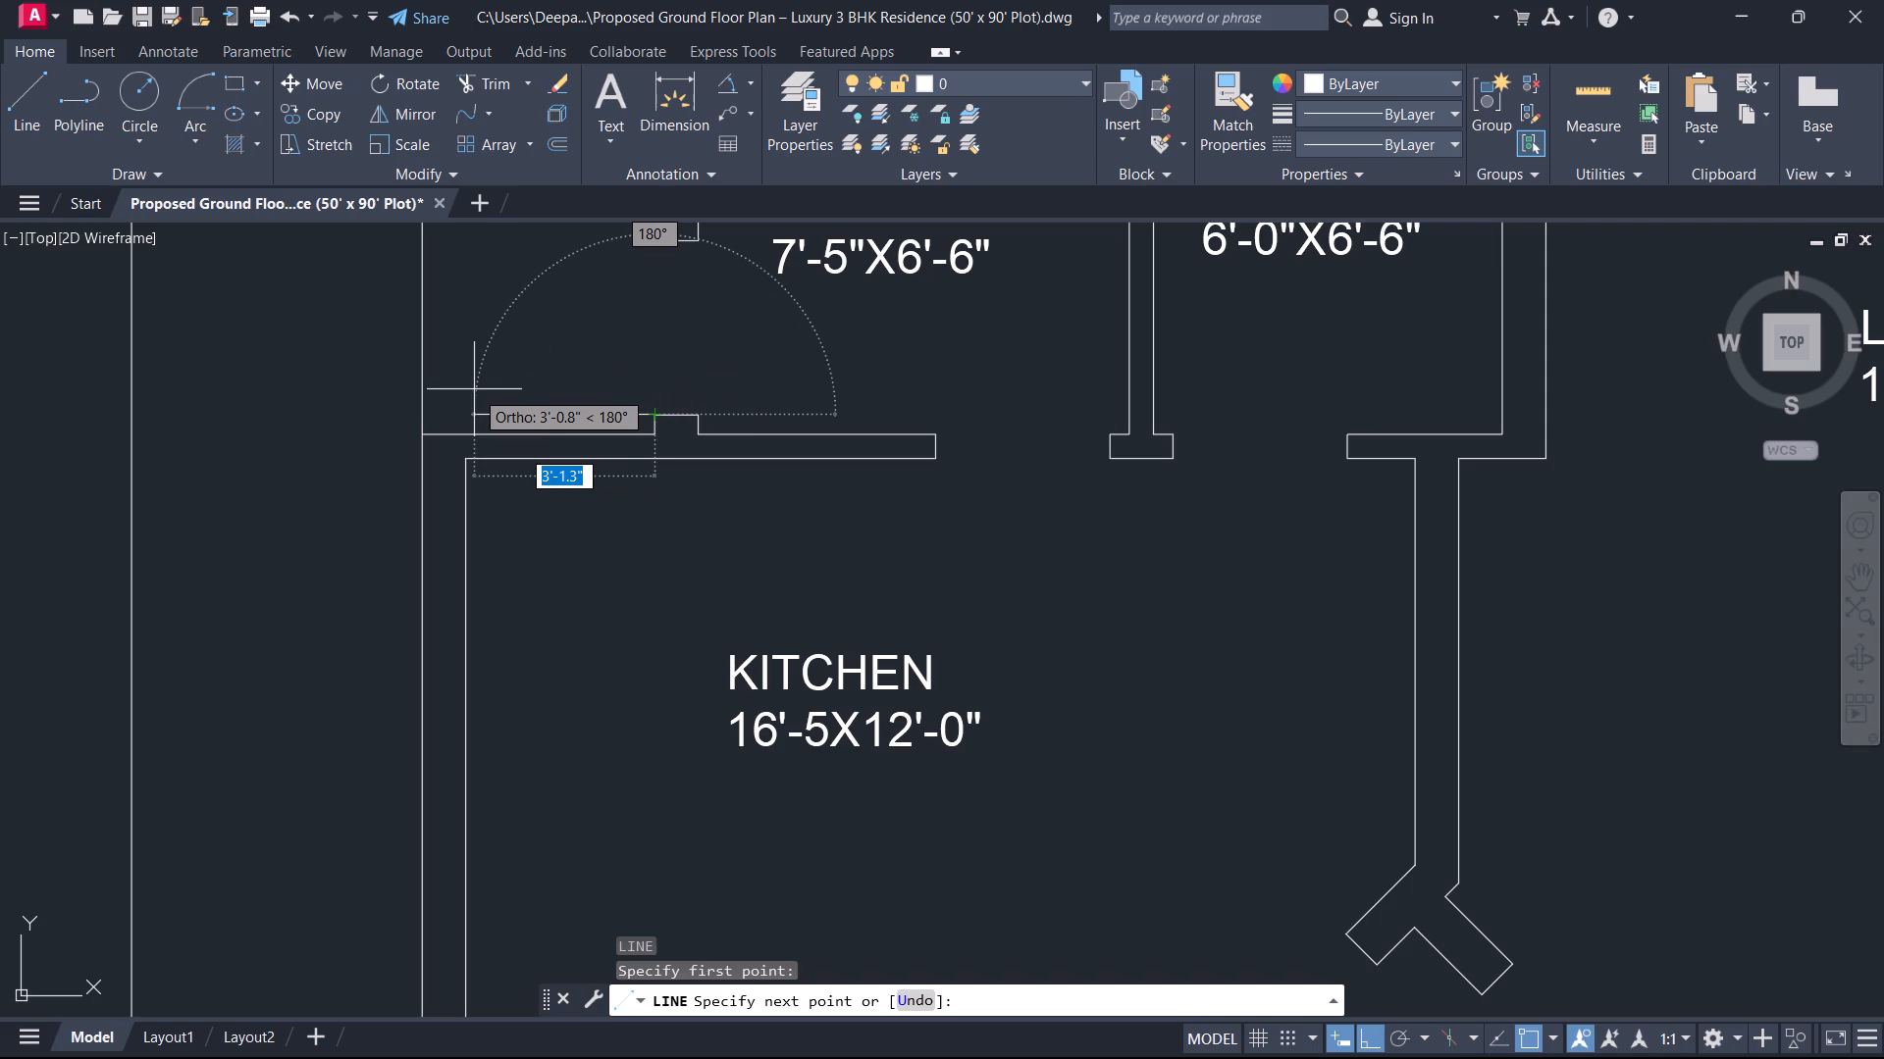
{"action": "type", "text": "3'"}
{"action": "key", "text": "Return"}
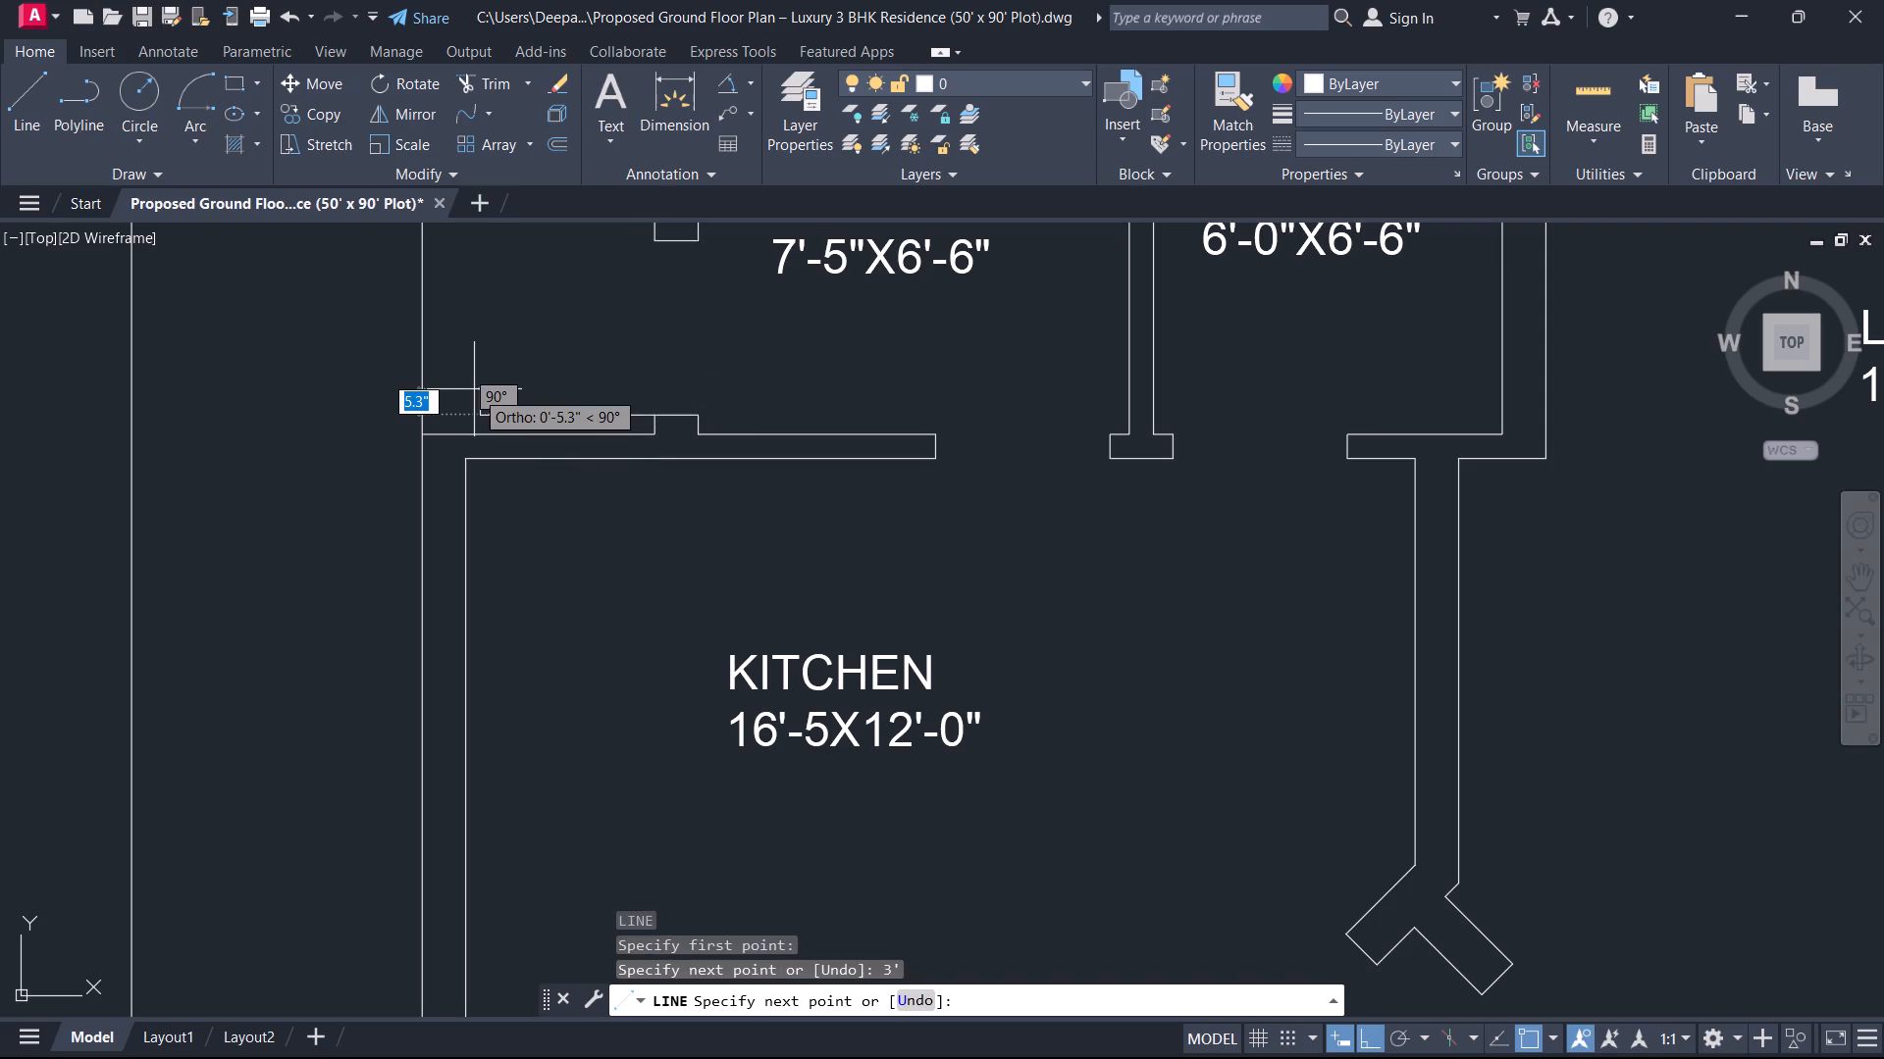
{"action": "key", "text": "Escape"}
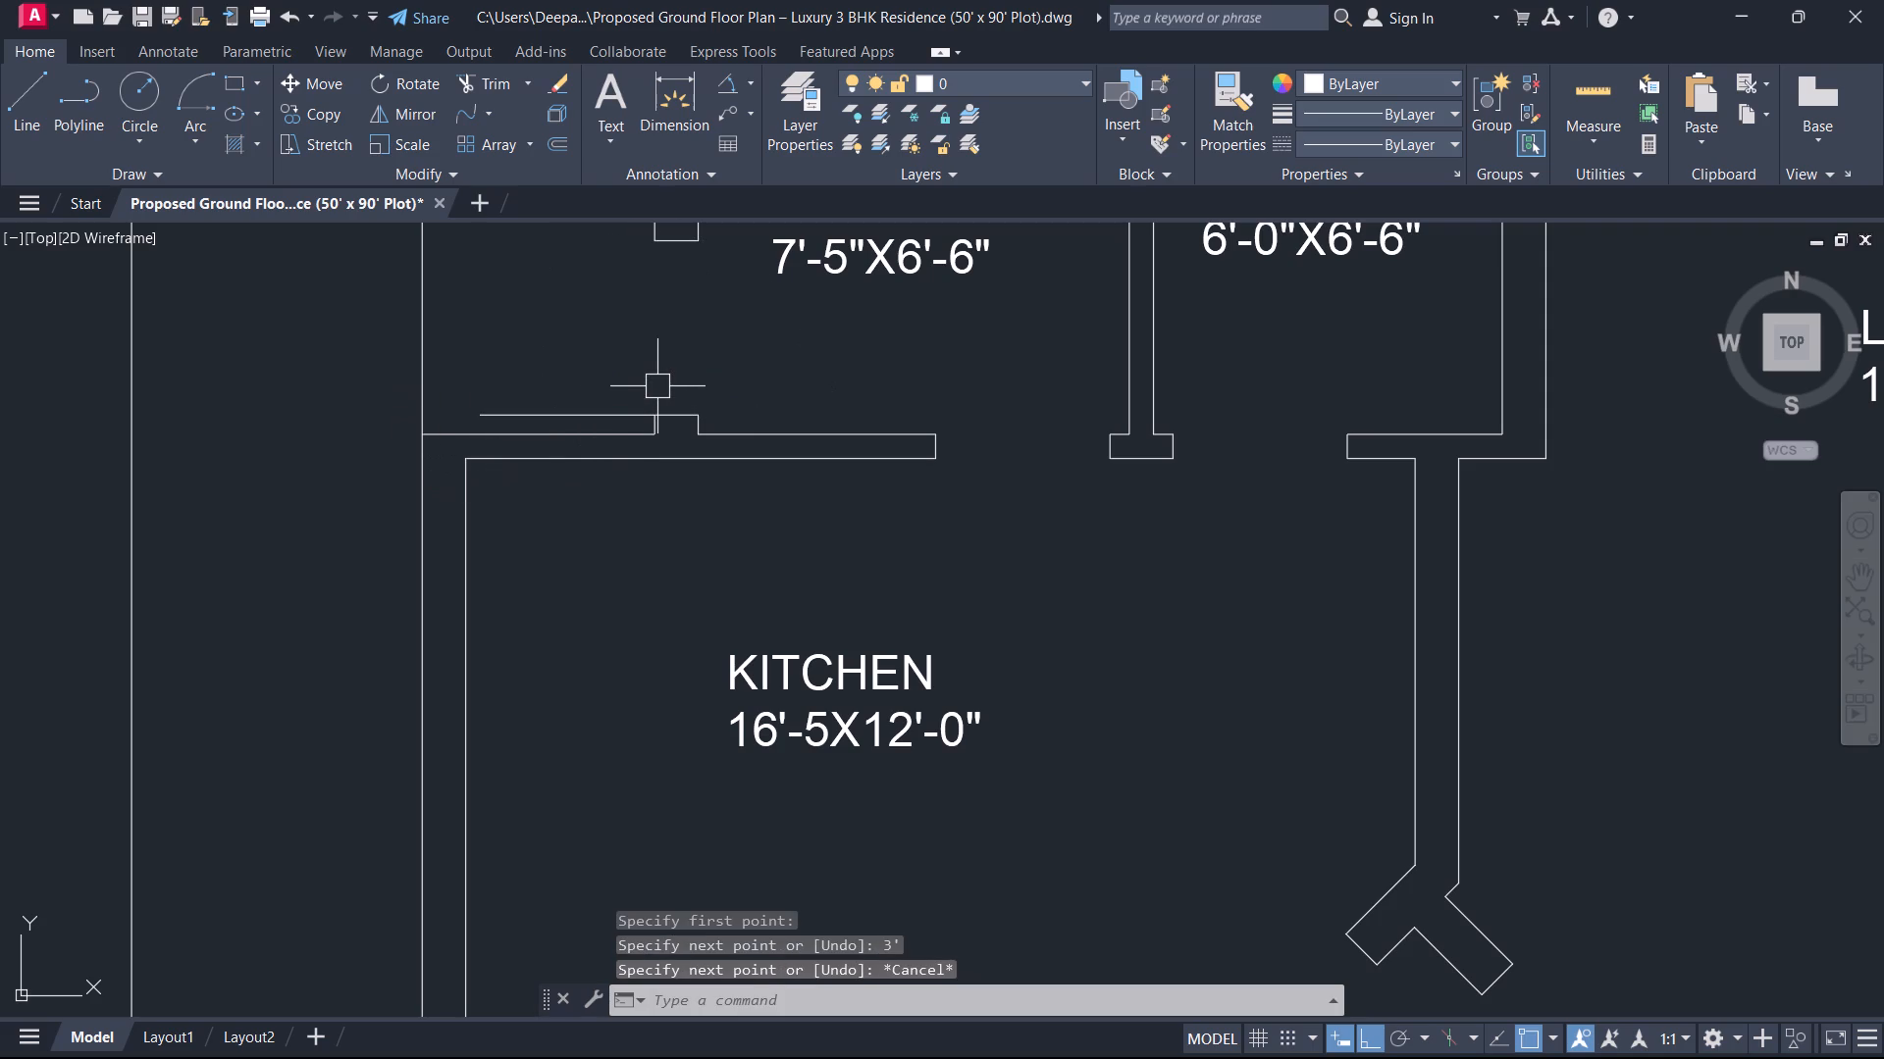
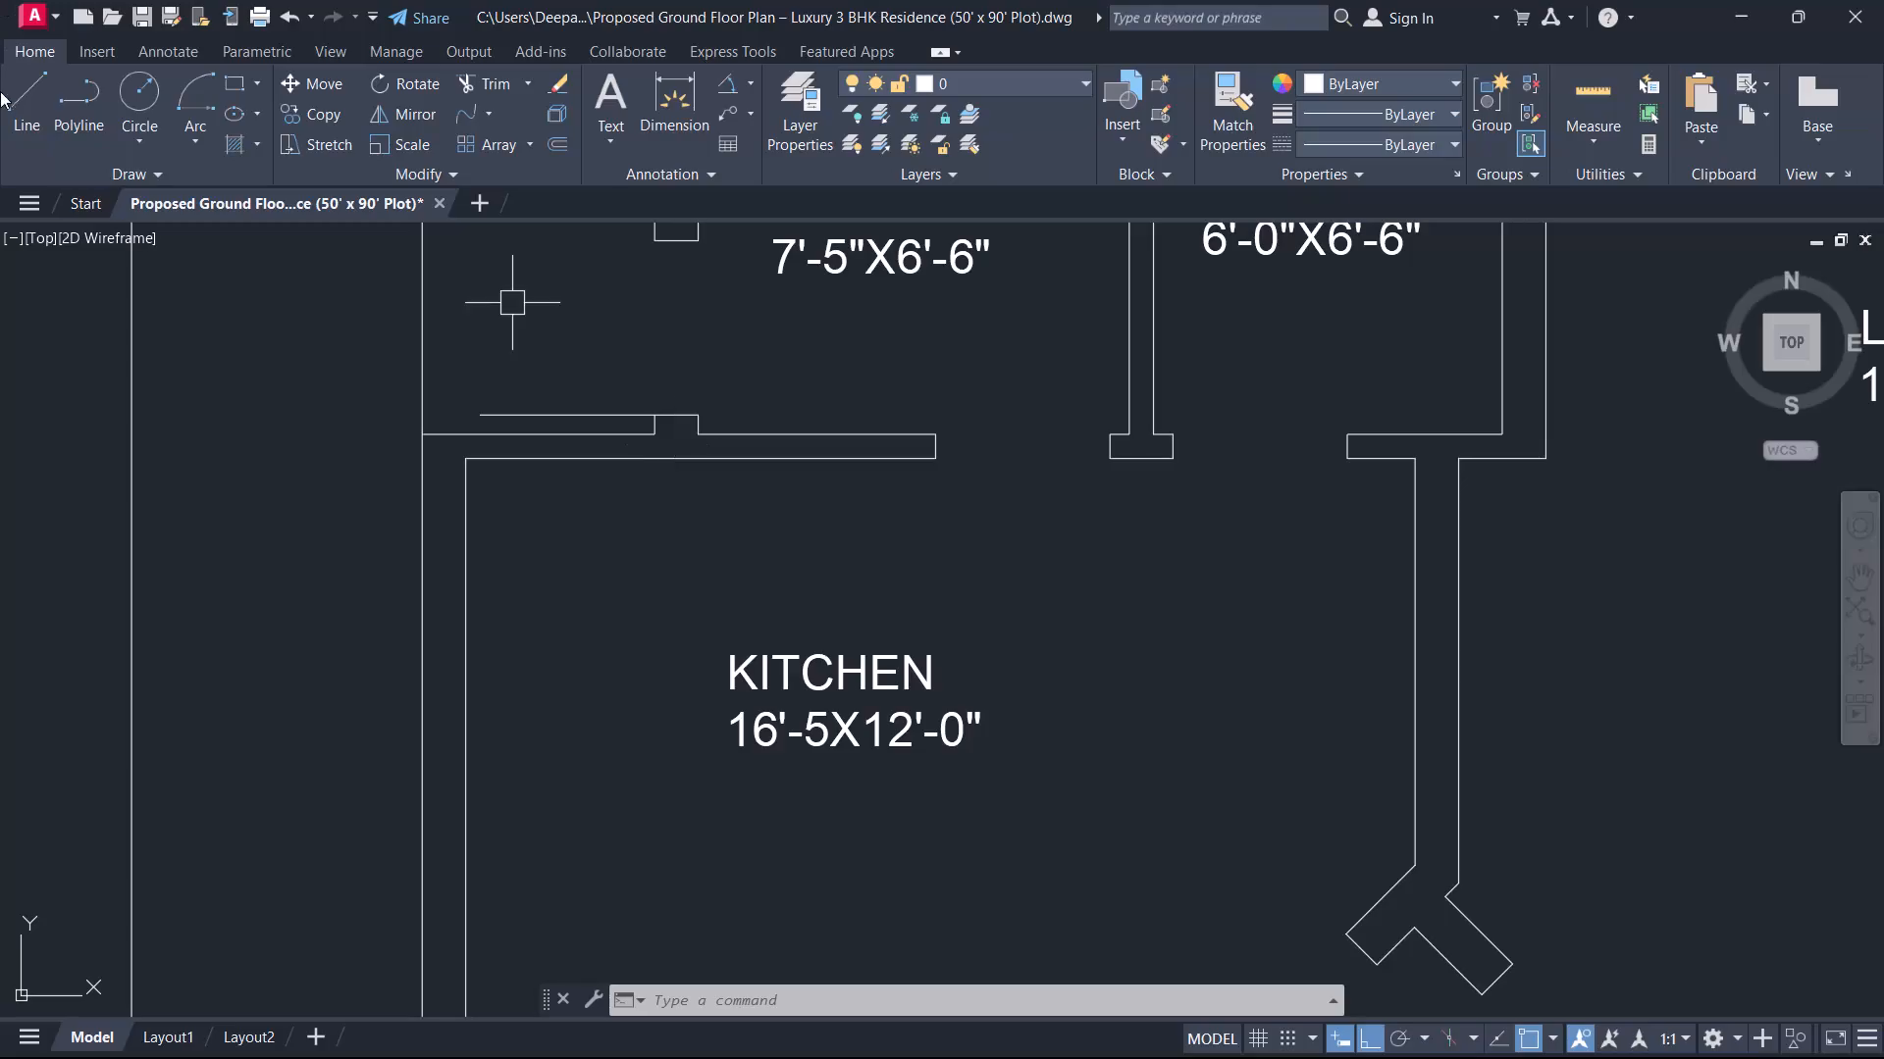
Extend the upper line of the guest bedroom's south wall westward across the wall to its ENT. LOBBY face.
{"action": "scroll", "coordinate": [1120, 620], "scroll_direction": "down", "scroll_amount": 2}
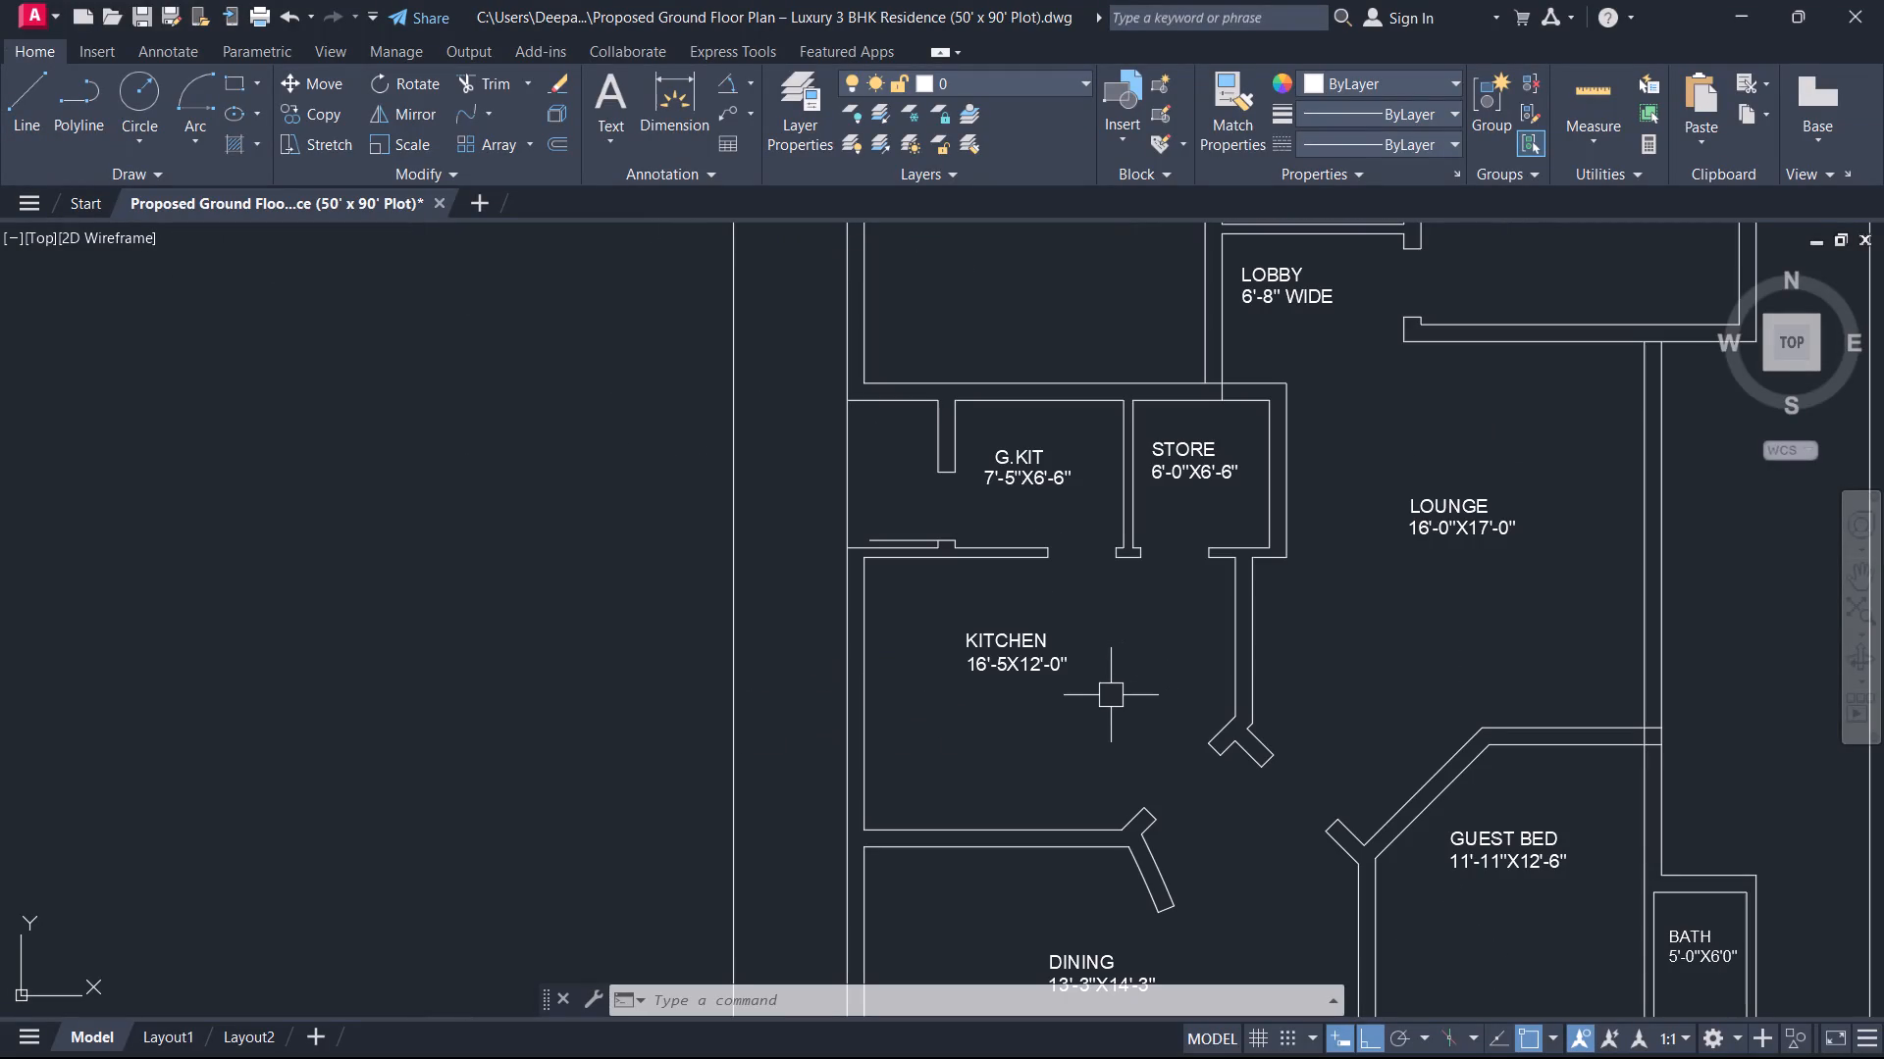
{"action": "middle_click_drag", "start_coordinate": [1344, 681], "coordinate": [1018, 555]}
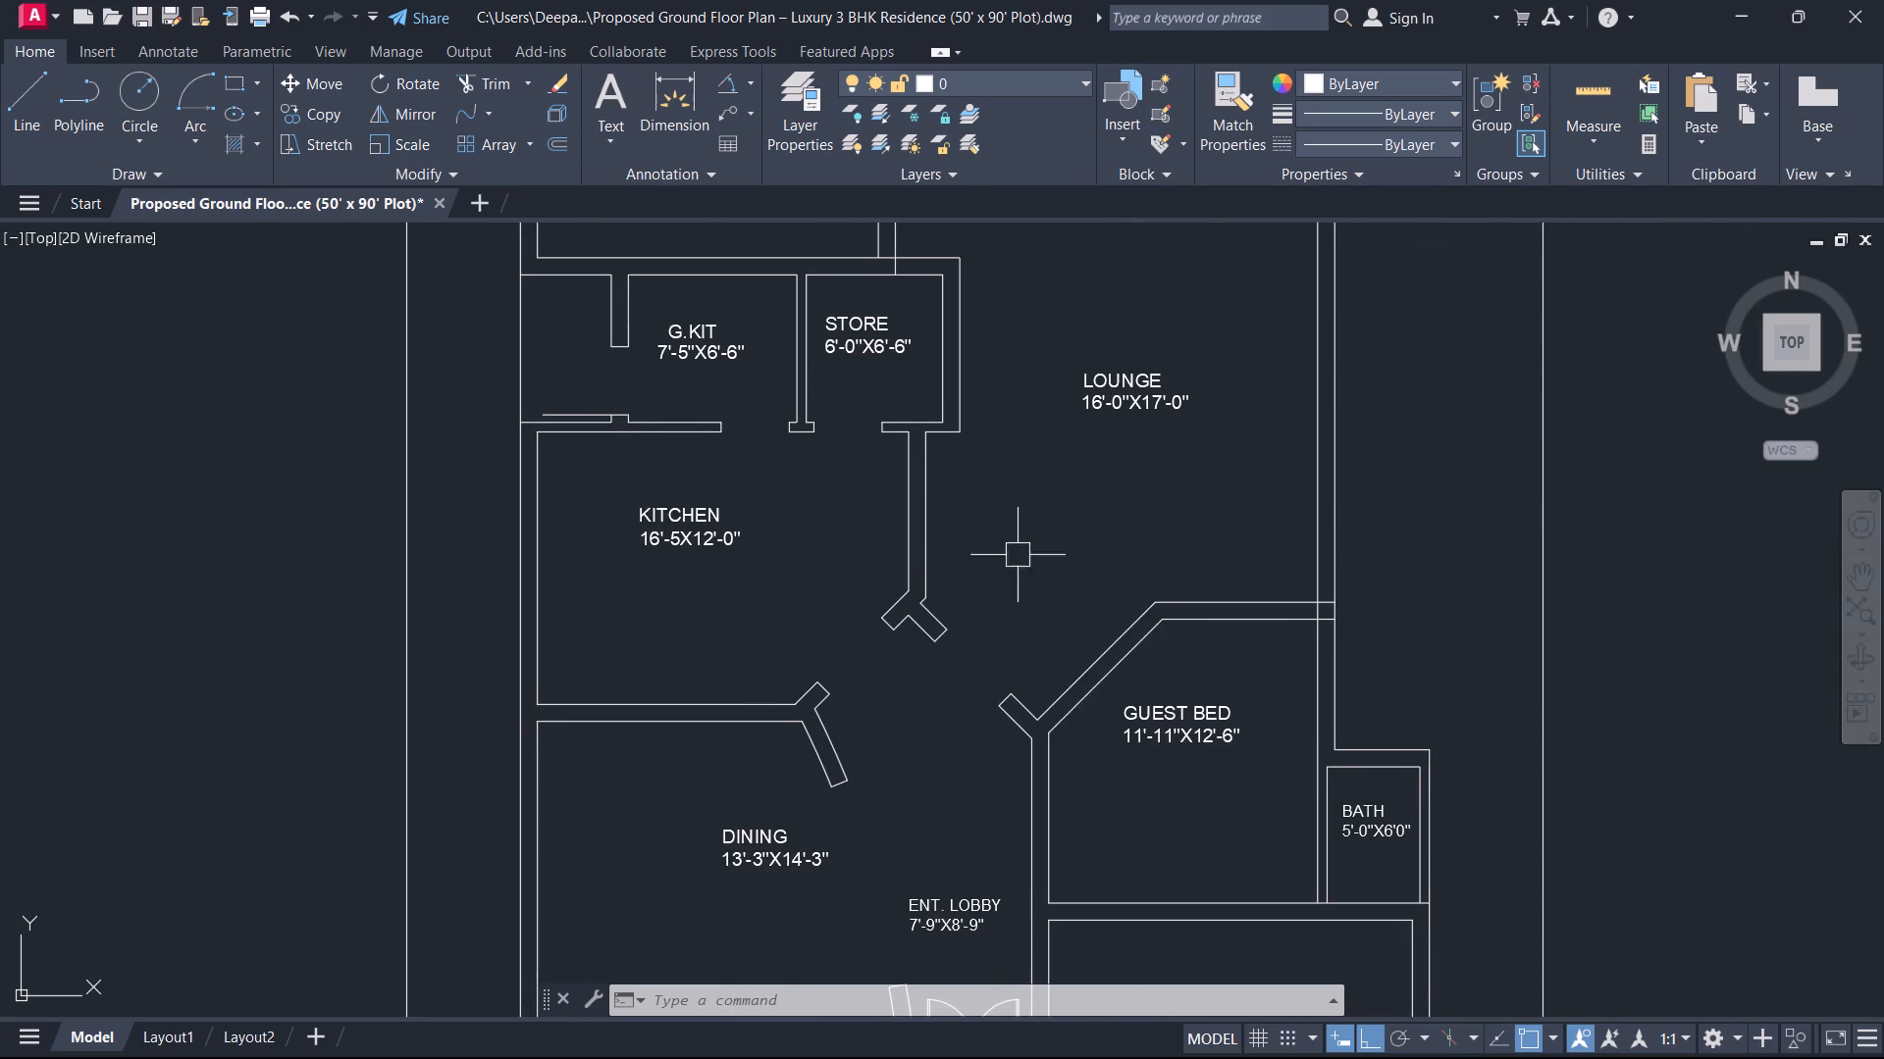
{"action": "scroll", "coordinate": [1185, 754], "scroll_direction": "up", "scroll_amount": 1}
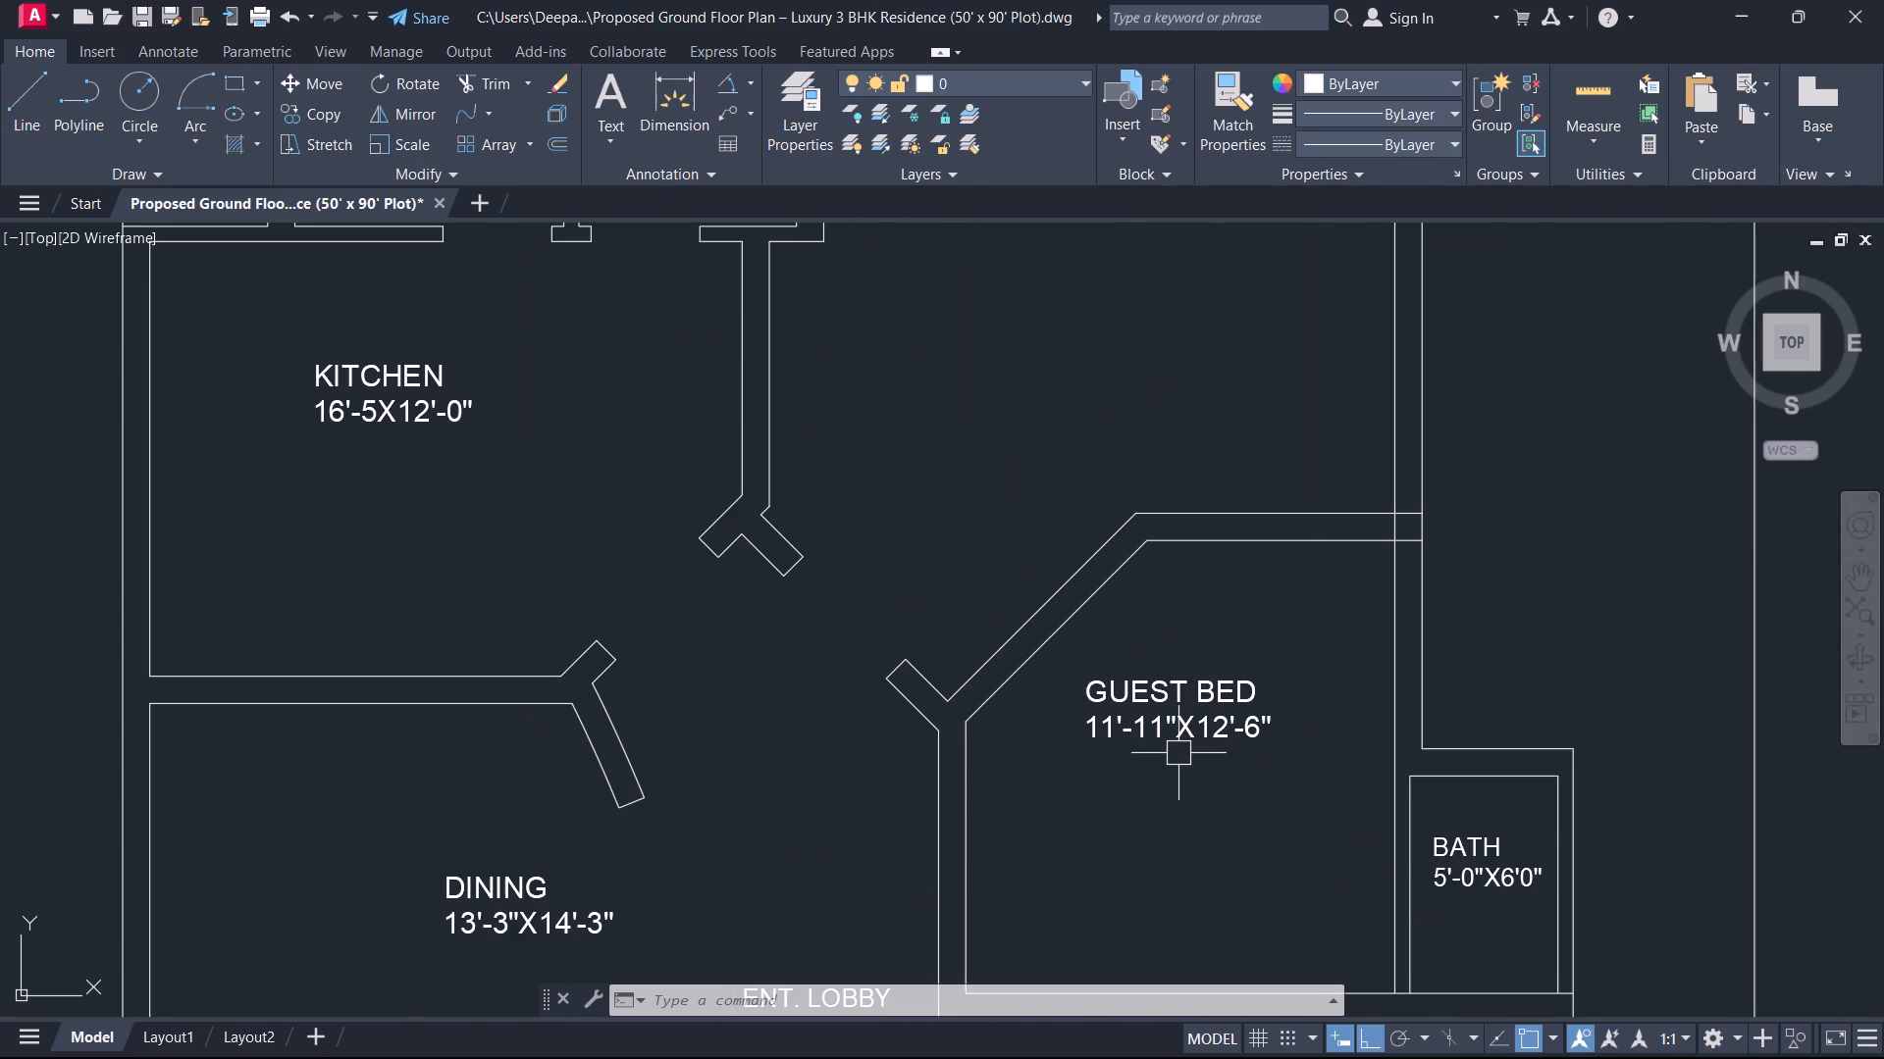
{"action": "scroll", "coordinate": [1292, 813], "scroll_direction": "down", "scroll_amount": 1}
{"action": "middle_click_drag", "start_coordinate": [1283, 812], "coordinate": [1236, 471]}
{"action": "scroll", "coordinate": [1103, 599], "scroll_direction": "up", "scroll_amount": 2}
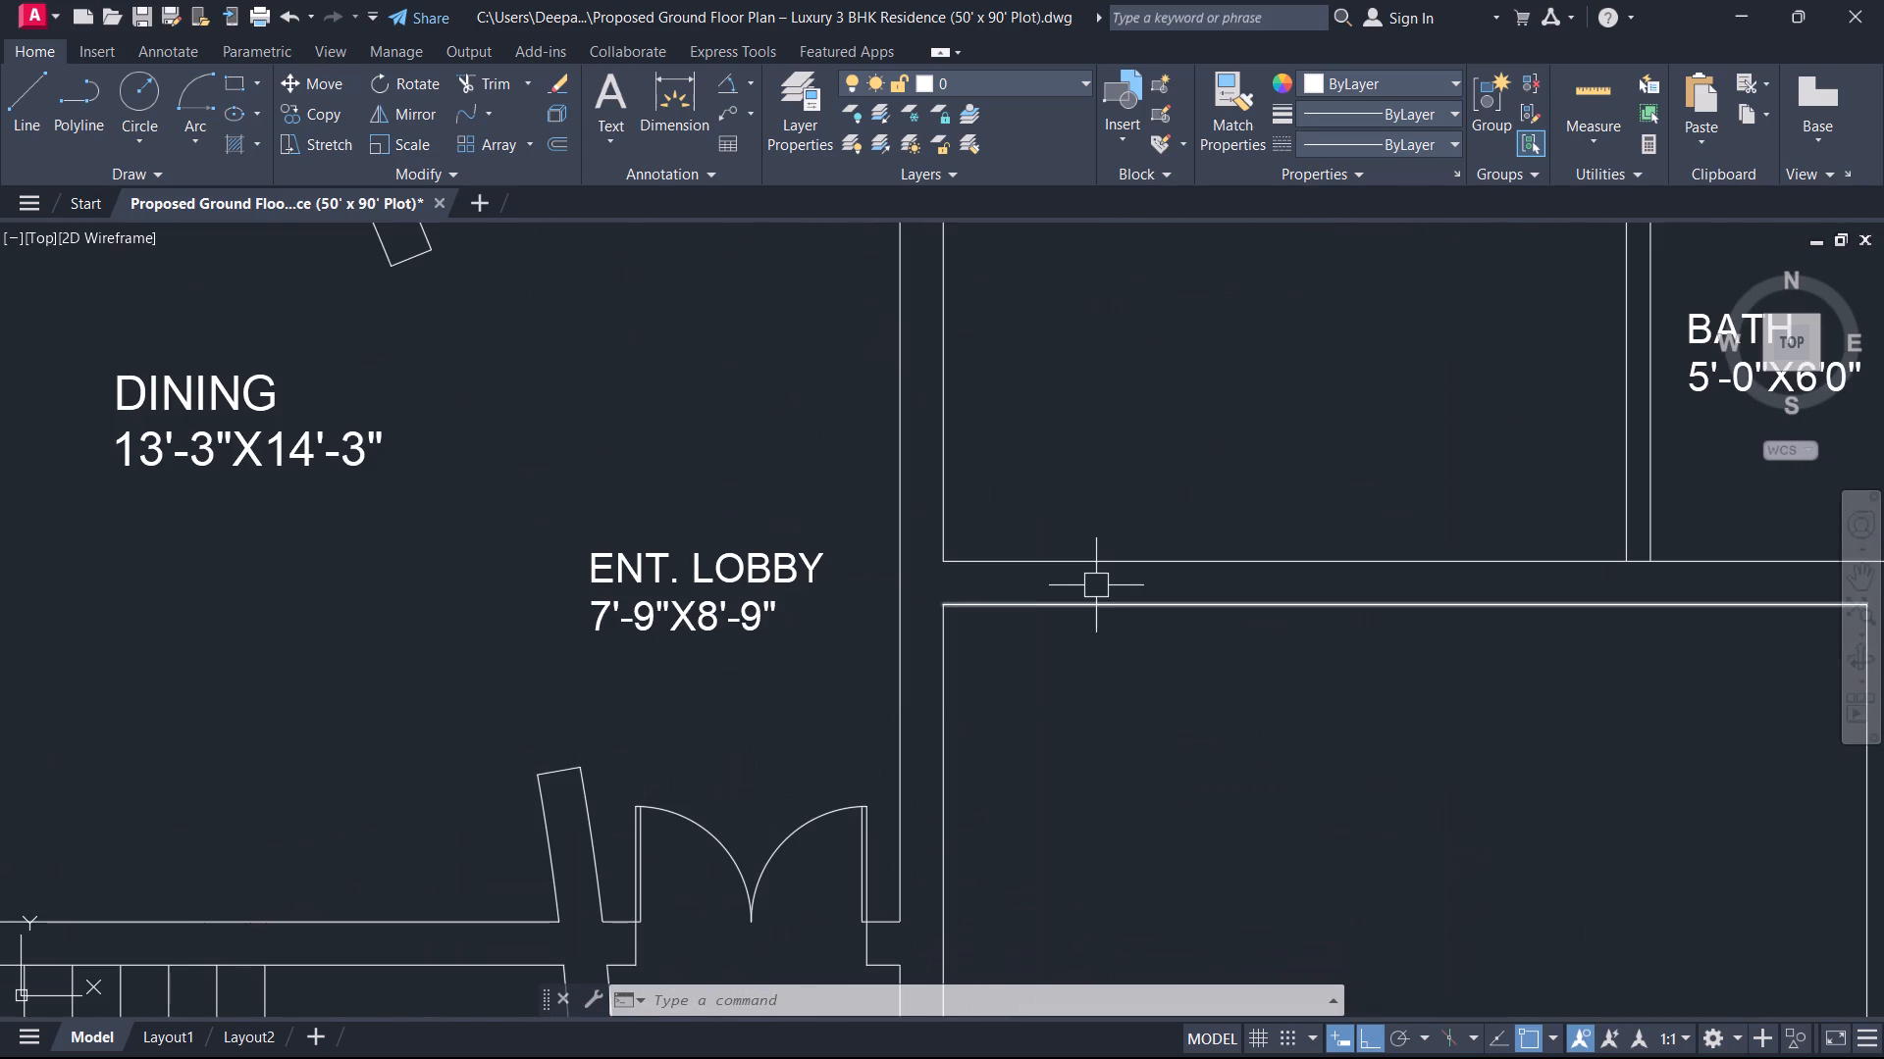
{"action": "type", "text": "EX"}
{"action": "key", "text": "space"}
{"action": "left_click", "coordinate": [1081, 565]}
{"action": "key", "text": "Escape"}
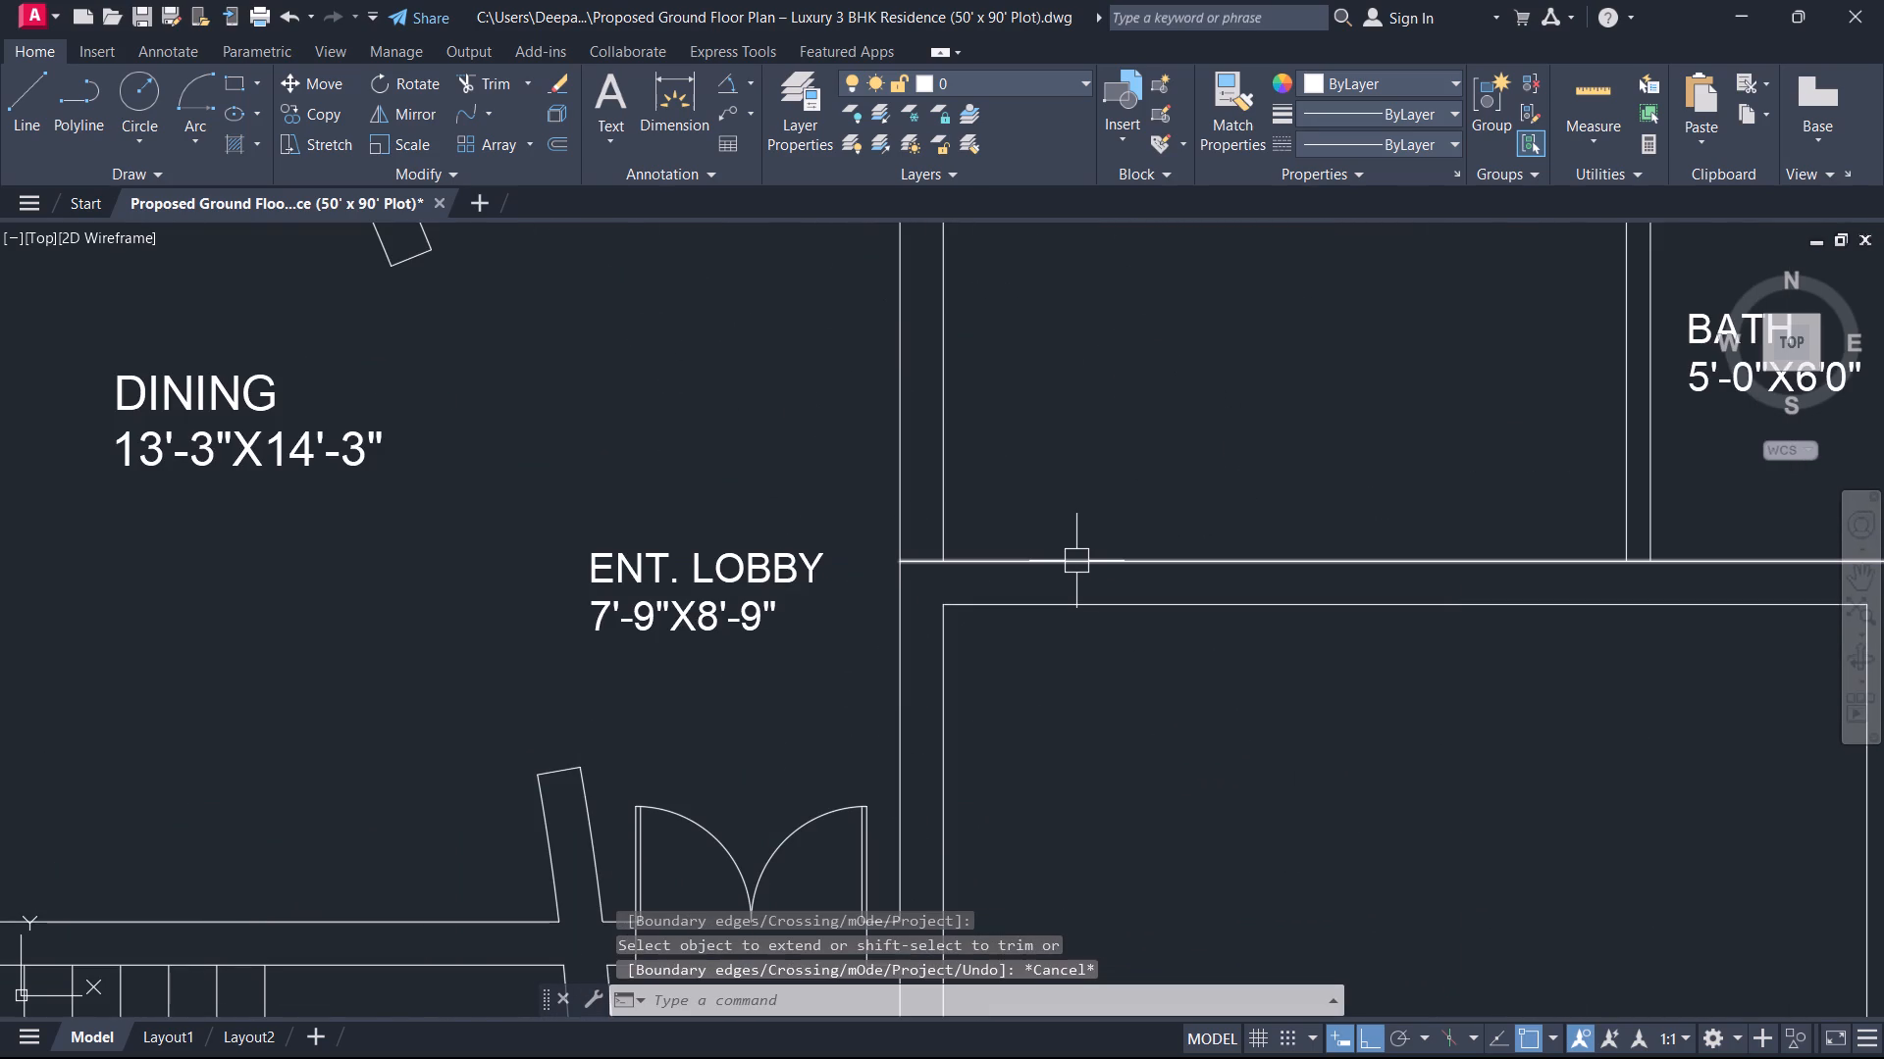
Offset the extended upper line of the guest bedroom's south wall 4" to the north.
{"action": "type", "text": "O"}
{"action": "key", "text": "space"}
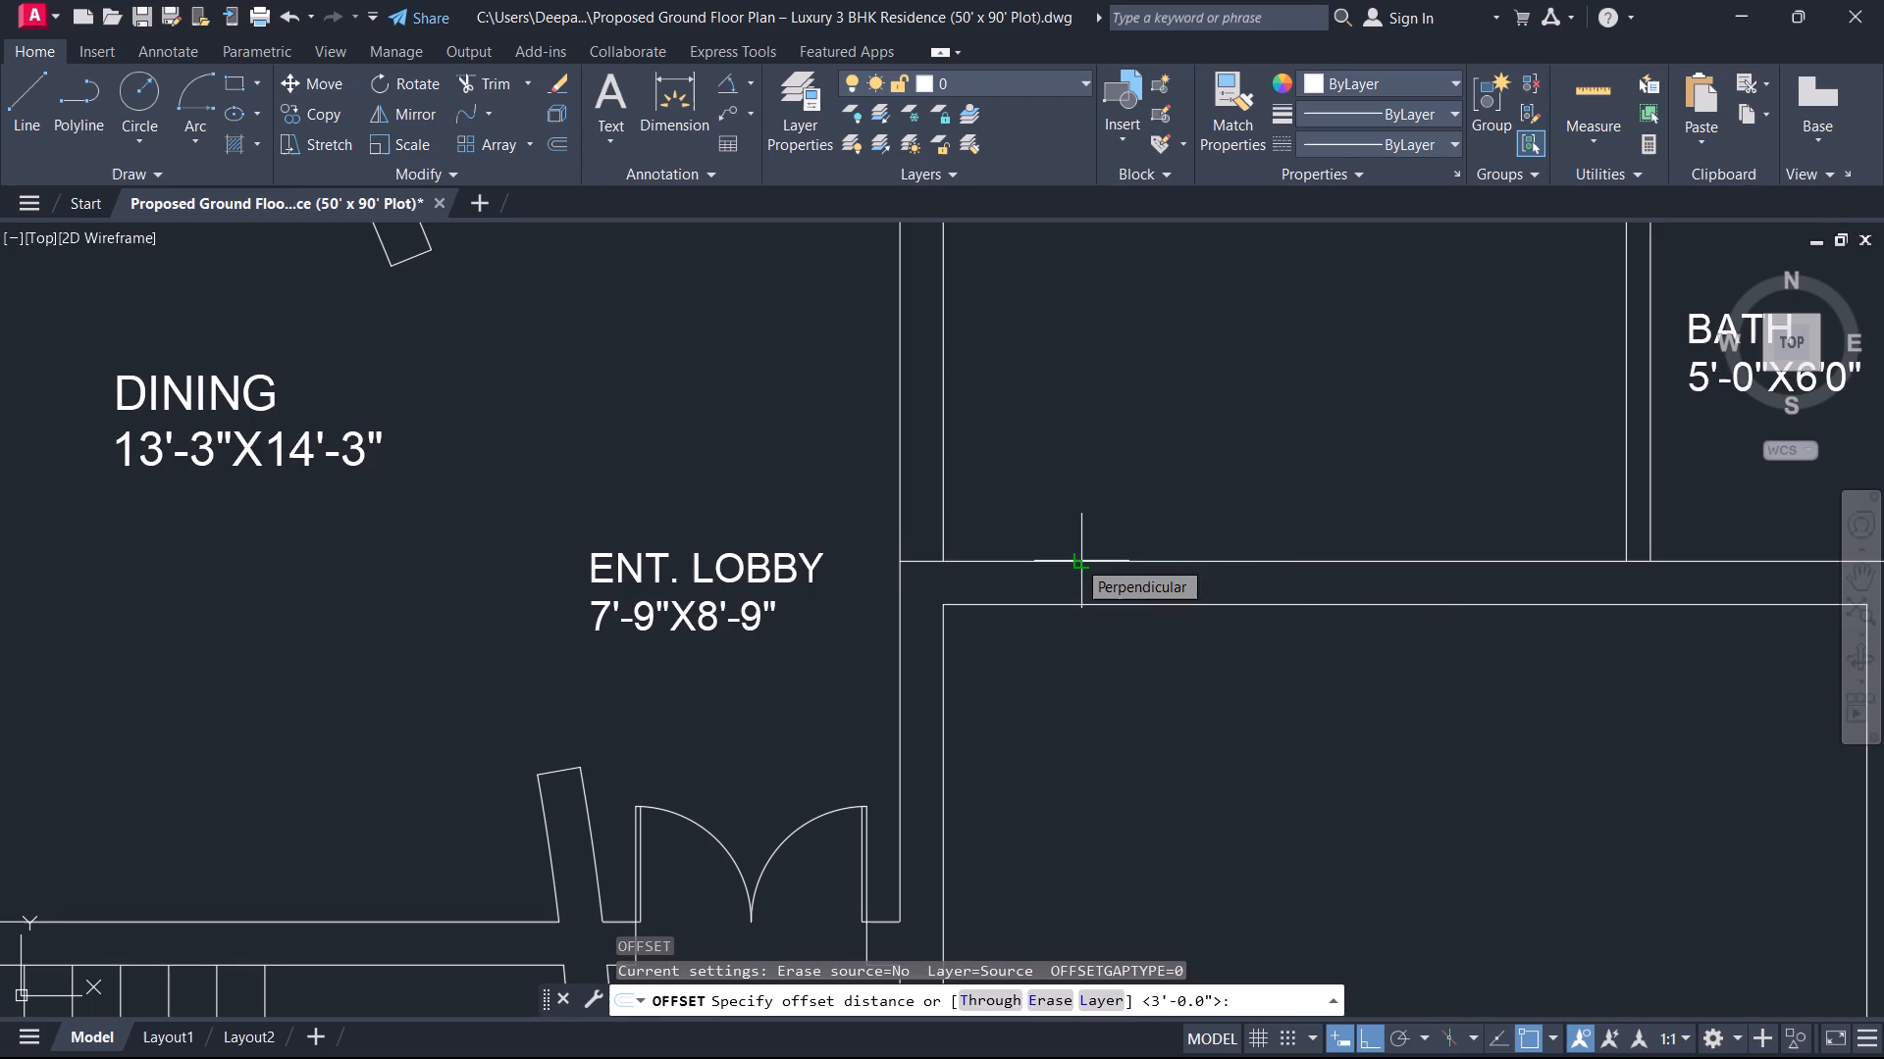
{"action": "key", "text": "4"}
{"action": "key", "text": "Return"}
{"action": "left_click", "coordinate": [1073, 561]}
{"action": "left_click", "coordinate": [1061, 466]}
{"action": "key", "text": "Escape"}
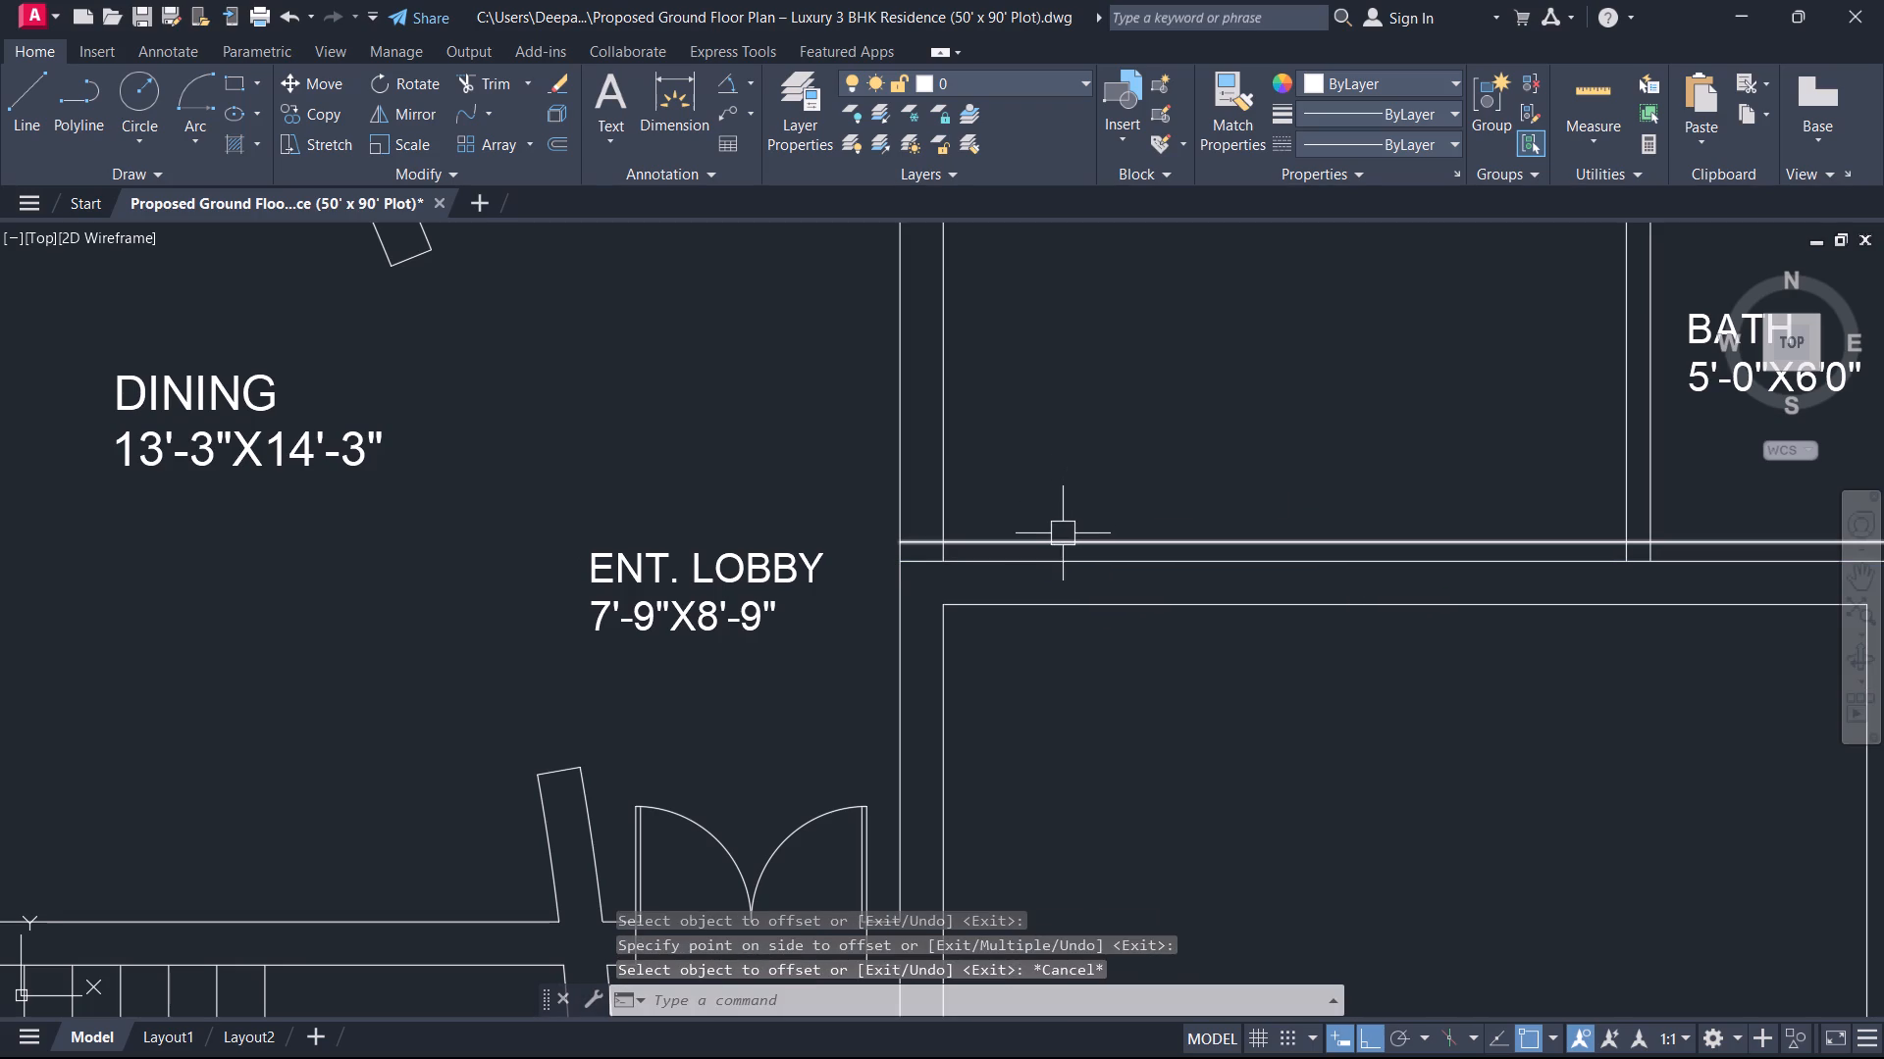
Trim the offset line across the guest bedroom and bath, keeping only the piece across the ENT. LOBBY wall.
{"action": "type", "text": "TR"}
{"action": "key", "text": "space"}
{"action": "left_click", "coordinate": [1030, 542]}
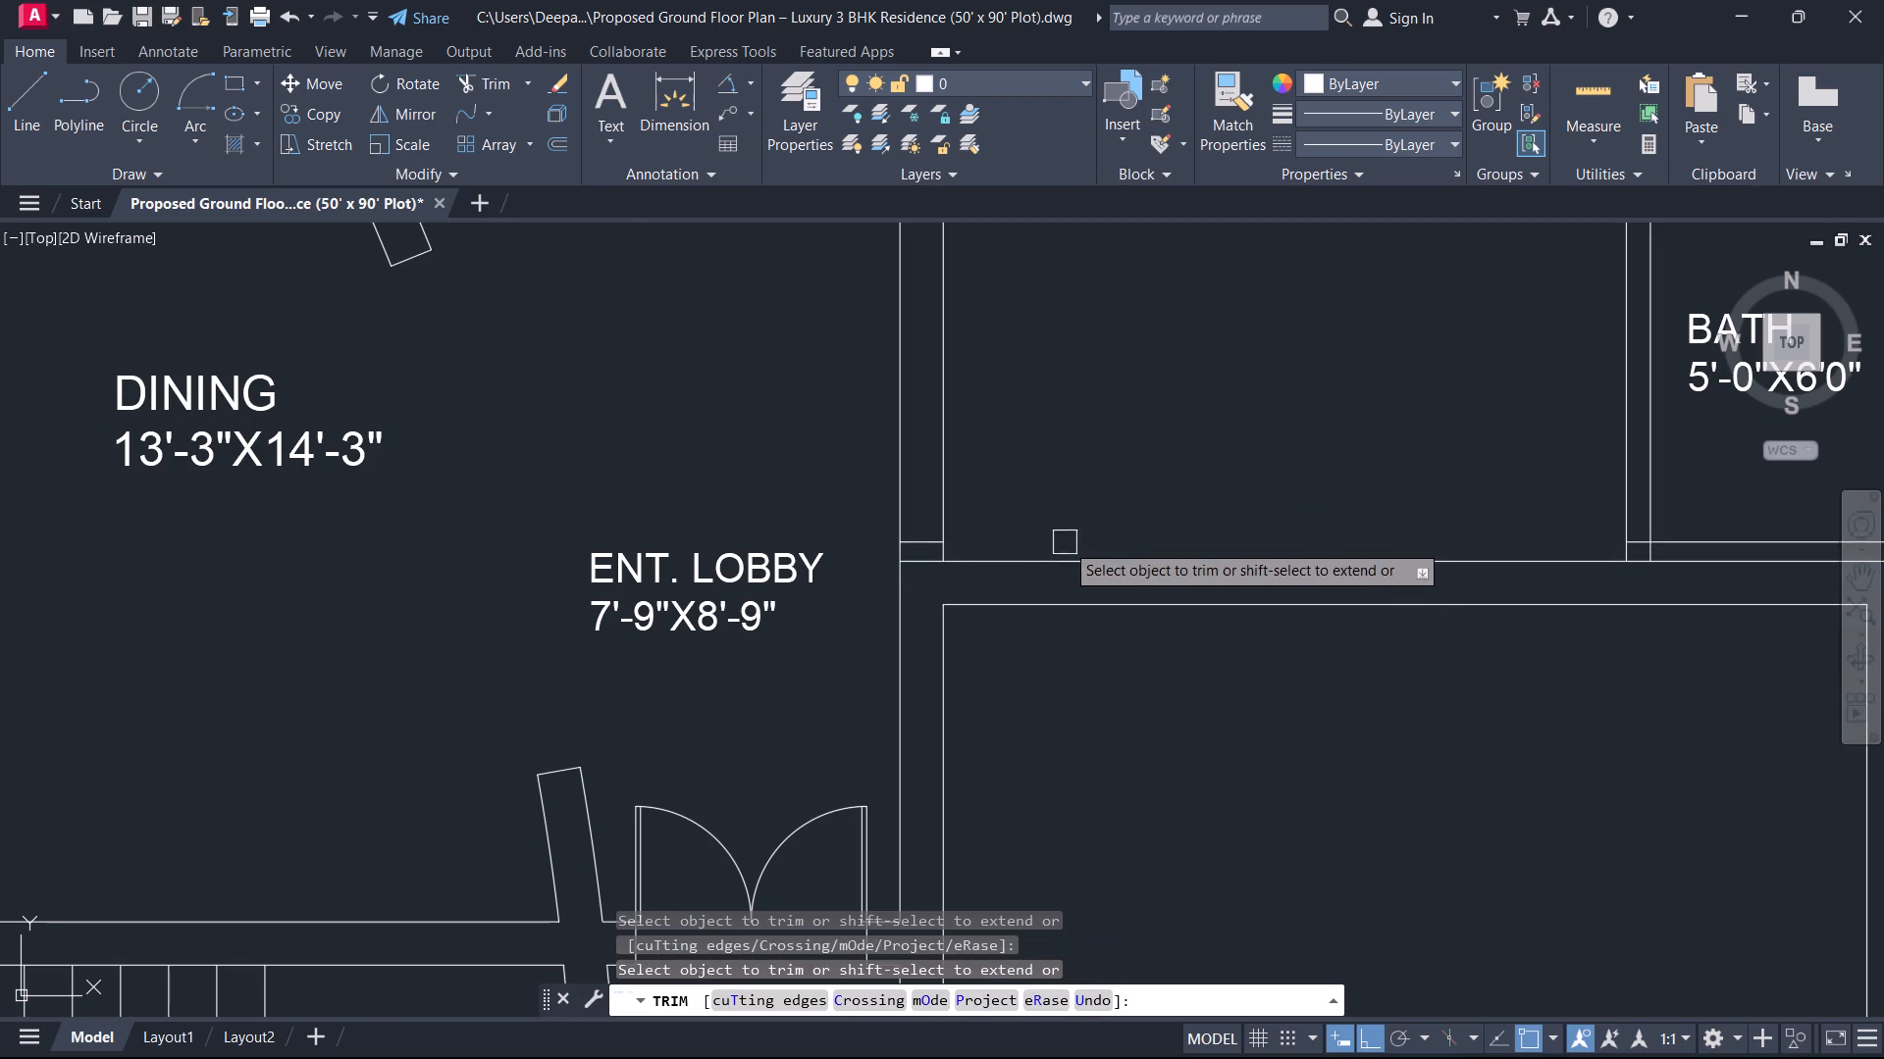
{"action": "scroll", "coordinate": [1473, 560], "scroll_direction": "up", "scroll_amount": 1}
{"action": "middle_click_drag", "start_coordinate": [1475, 560], "coordinate": [760, 556]}
{"action": "left_click", "coordinate": [1108, 523]}
{"action": "scroll", "coordinate": [1017, 537], "scroll_direction": "up", "scroll_amount": 2}
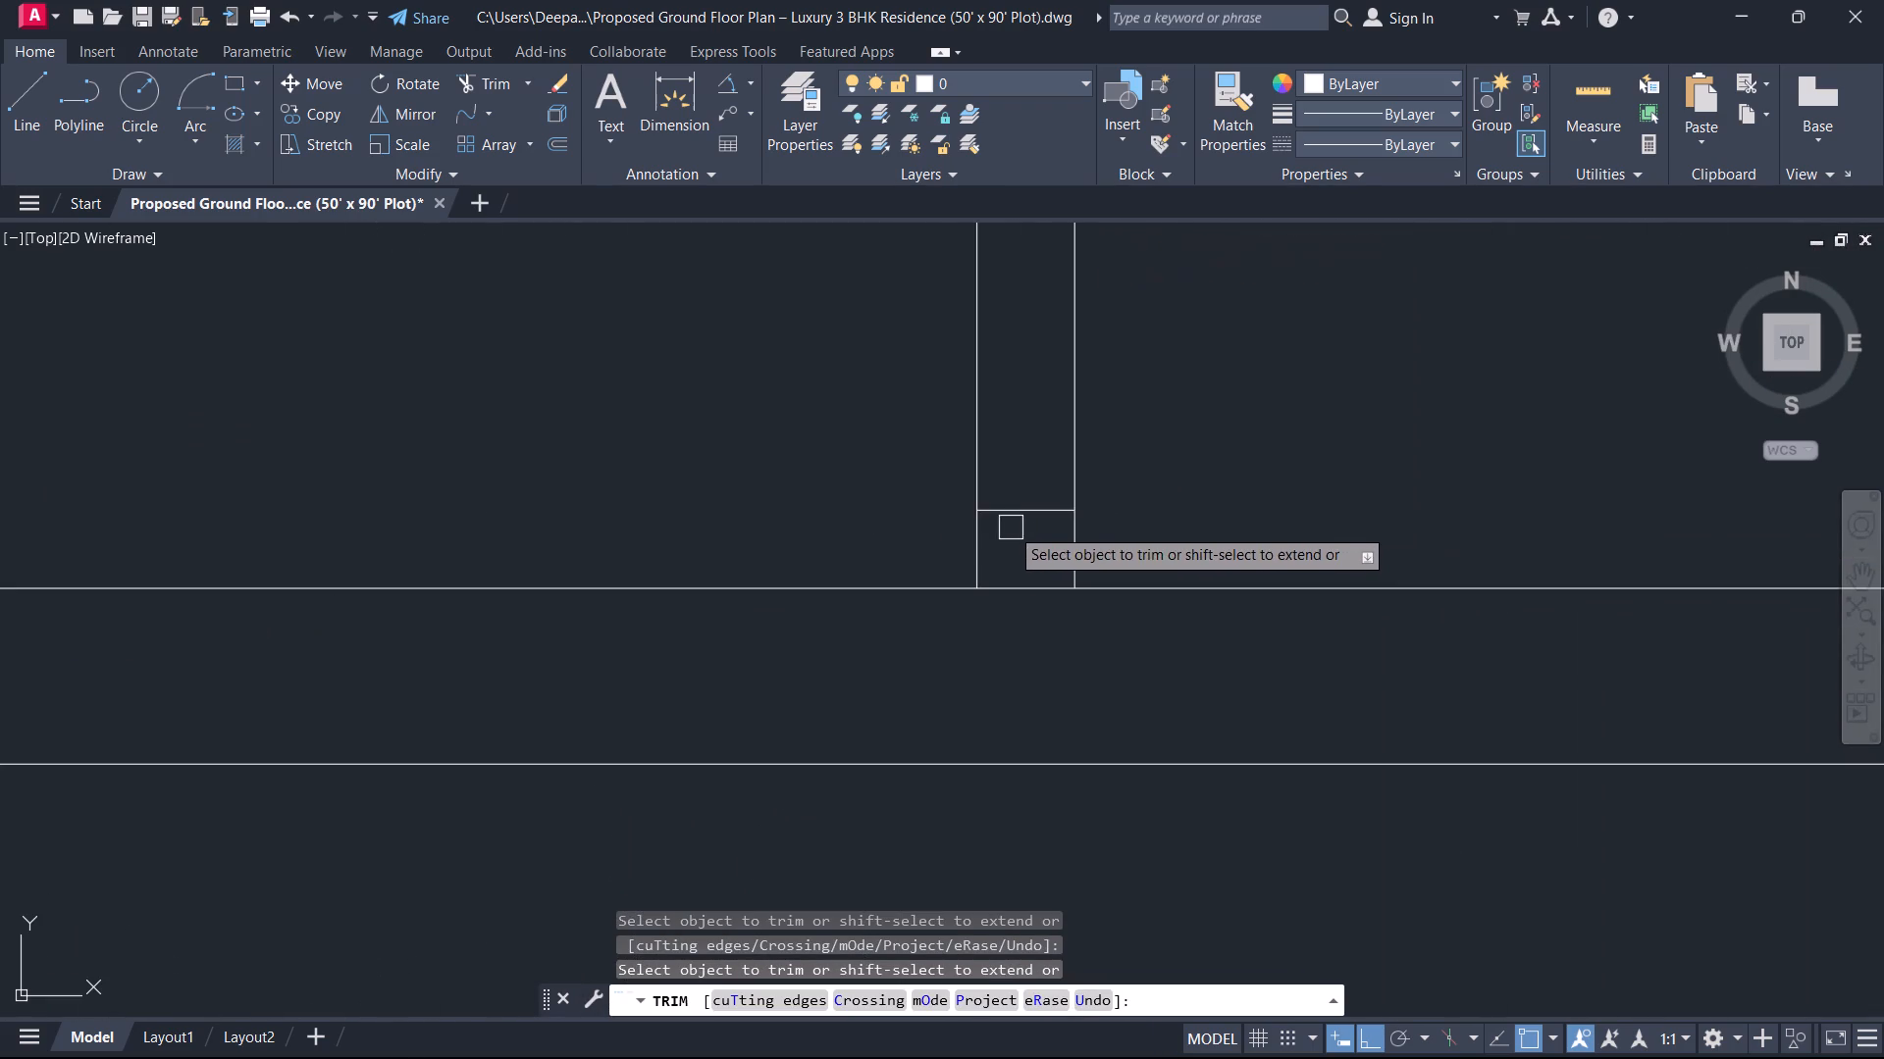
{"action": "left_click", "coordinate": [1010, 513]}
{"action": "scroll", "coordinate": [1164, 513], "scroll_direction": "down", "scroll_amount": 2}
{"action": "middle_click_drag", "start_coordinate": [1163, 511], "coordinate": [818, 581]}
{"action": "scroll", "coordinate": [1193, 585], "scroll_direction": "up", "scroll_amount": 2}
{"action": "left_click", "coordinate": [1169, 582]}
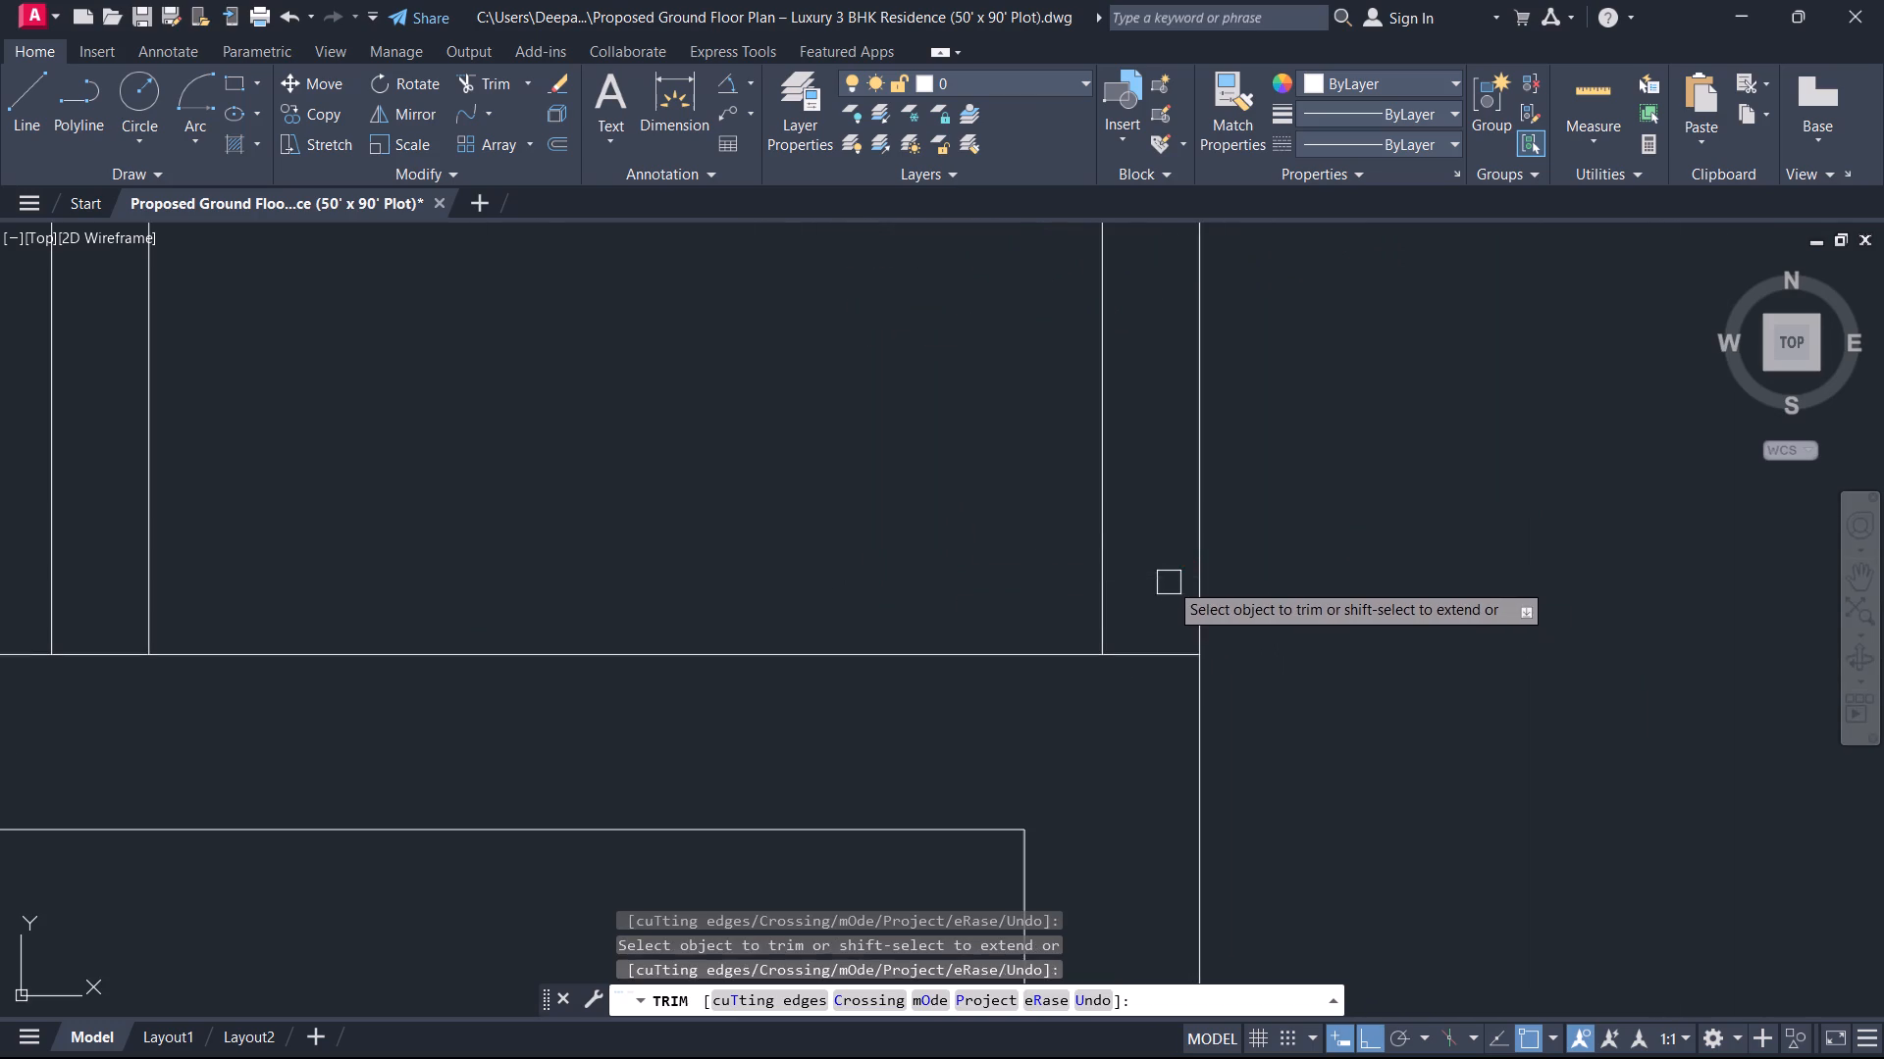
{"action": "key", "text": "Escape"}
Trim the extended south wall line where it crosses the wall between ENT. LOBBY and the guest bedroom.
{"action": "scroll", "coordinate": [1020, 586], "scroll_direction": "down", "scroll_amount": 4}
{"action": "middle_click_drag", "start_coordinate": [997, 588], "coordinate": [1695, 794]}
{"action": "scroll", "coordinate": [1286, 769], "scroll_direction": "up", "scroll_amount": 1}
{"action": "middle_click_drag", "start_coordinate": [1119, 793], "coordinate": [1331, 668]}
{"action": "scroll", "coordinate": [1119, 793], "scroll_direction": "up", "scroll_amount": 1}
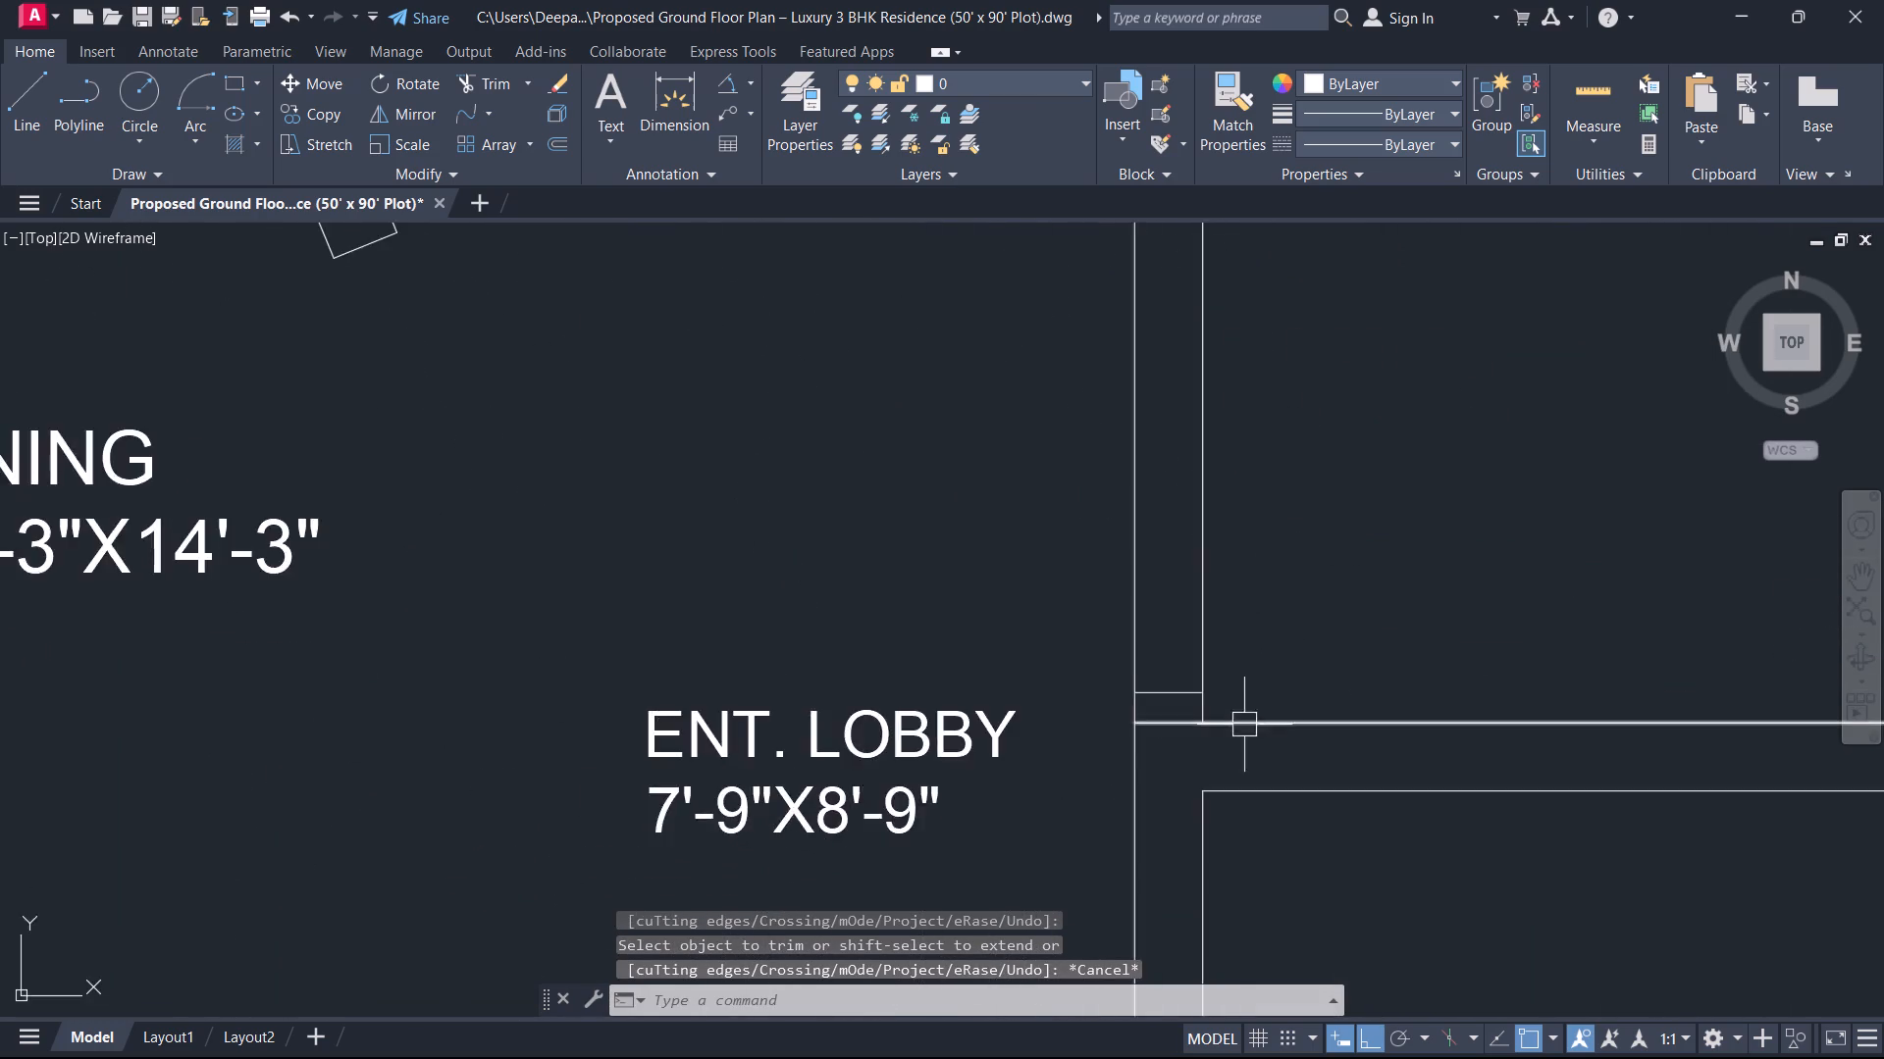
{"action": "scroll", "coordinate": [1237, 726], "scroll_direction": "up", "scroll_amount": 2}
{"action": "key", "text": "space"}
{"action": "left_click", "coordinate": [1130, 708]}
{"action": "key", "text": "Escape"}
Offset the short jamb line across the ENT. LOBBY/guest bedroom wall 3' to the north.
{"action": "type", "text": "O"}
{"action": "key", "text": "space"}
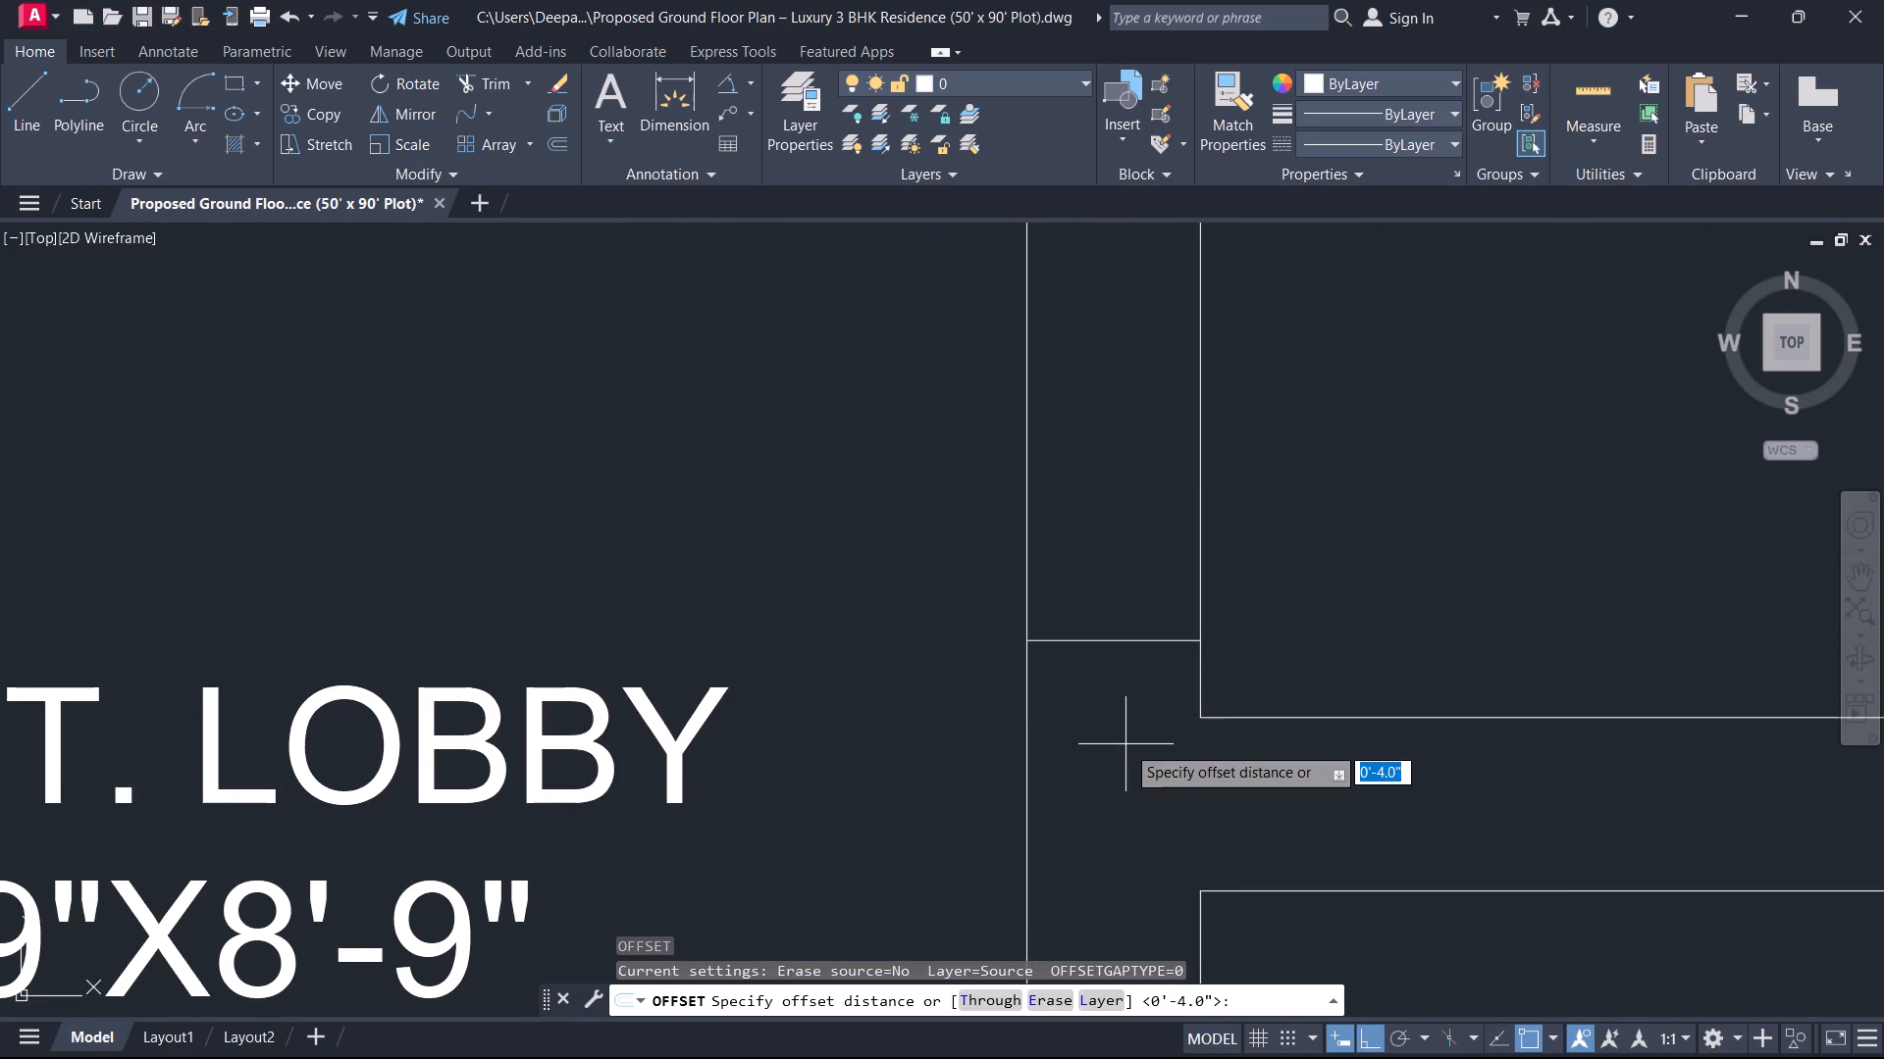
{"action": "type", "text": "3'"}
{"action": "key", "text": "Return"}
{"action": "left_click", "coordinate": [1117, 647]}
{"action": "left_click", "coordinate": [1117, 558]}
{"action": "scroll", "coordinate": [1117, 558], "scroll_direction": "down", "scroll_amount": 2}
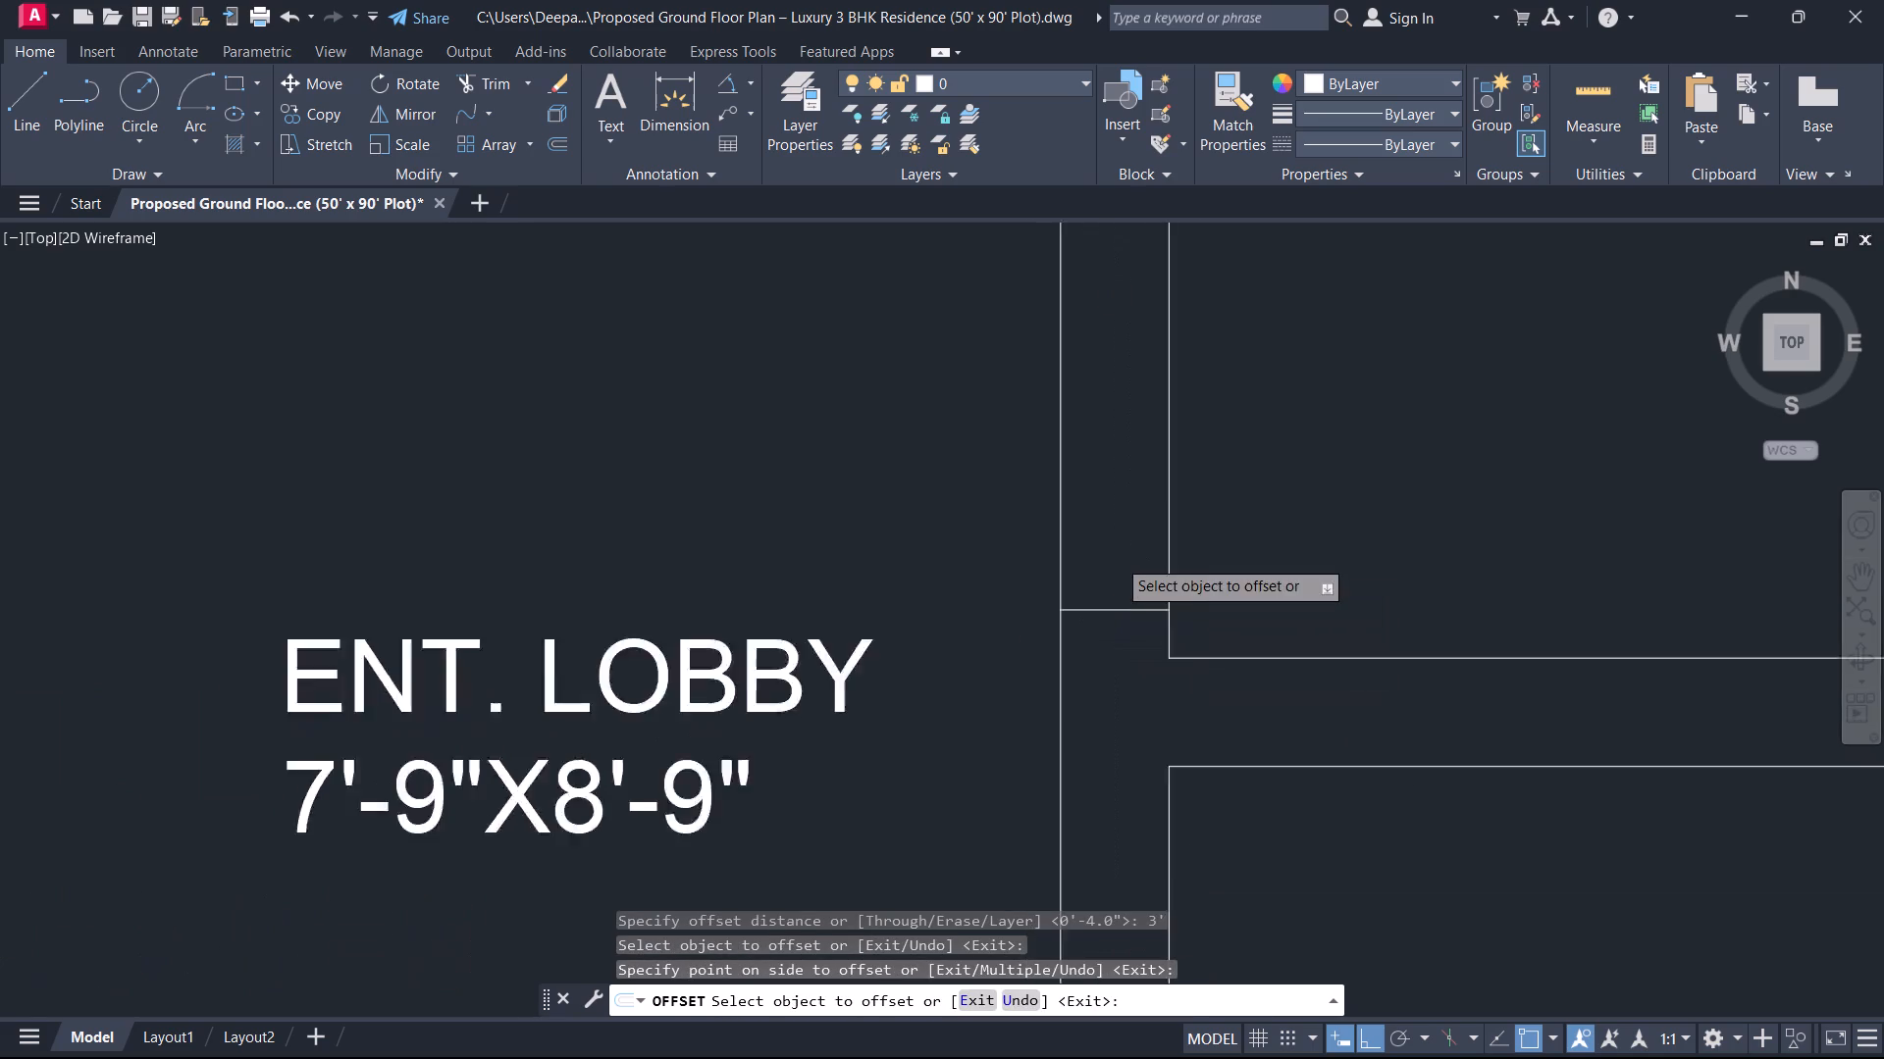
{"action": "middle_click_drag", "start_coordinate": [1117, 558], "coordinate": [1090, 775]}
{"action": "key", "text": "Escape"}
Trim both wall lines between the two jamb lines to open the guest bedroom doorway from ENT. LOBBY.
{"action": "type", "text": "TR"}
{"action": "key", "text": "space"}
{"action": "left_click", "coordinate": [1169, 689]}
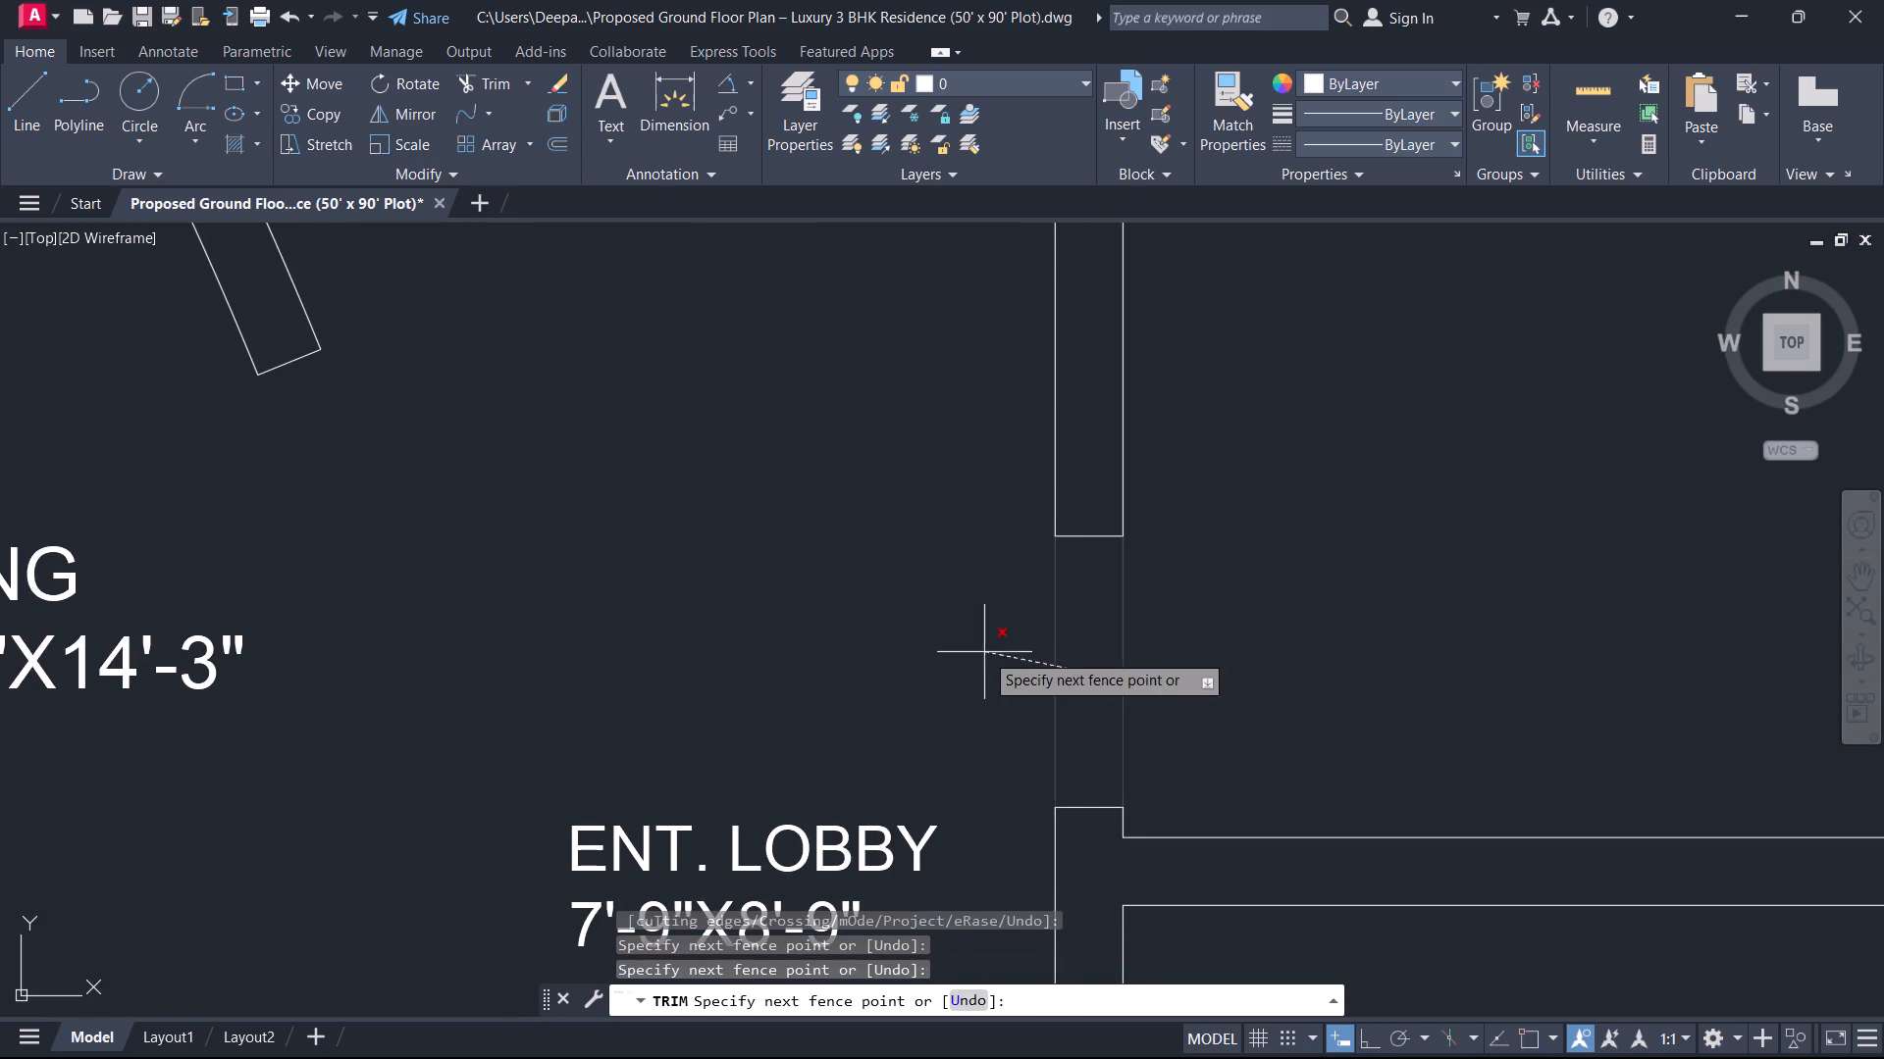
{"action": "left_click", "coordinate": [984, 652]}
{"action": "key", "text": "Escape"}
Offset the door-leaf line at G.KIT's west doorway 1" to the north to give the leaf its thickness.
{"action": "scroll", "coordinate": [1097, 662], "scroll_direction": "down", "scroll_amount": 2}
{"action": "middle_click_drag", "start_coordinate": [1094, 671], "coordinate": [968, 699]}
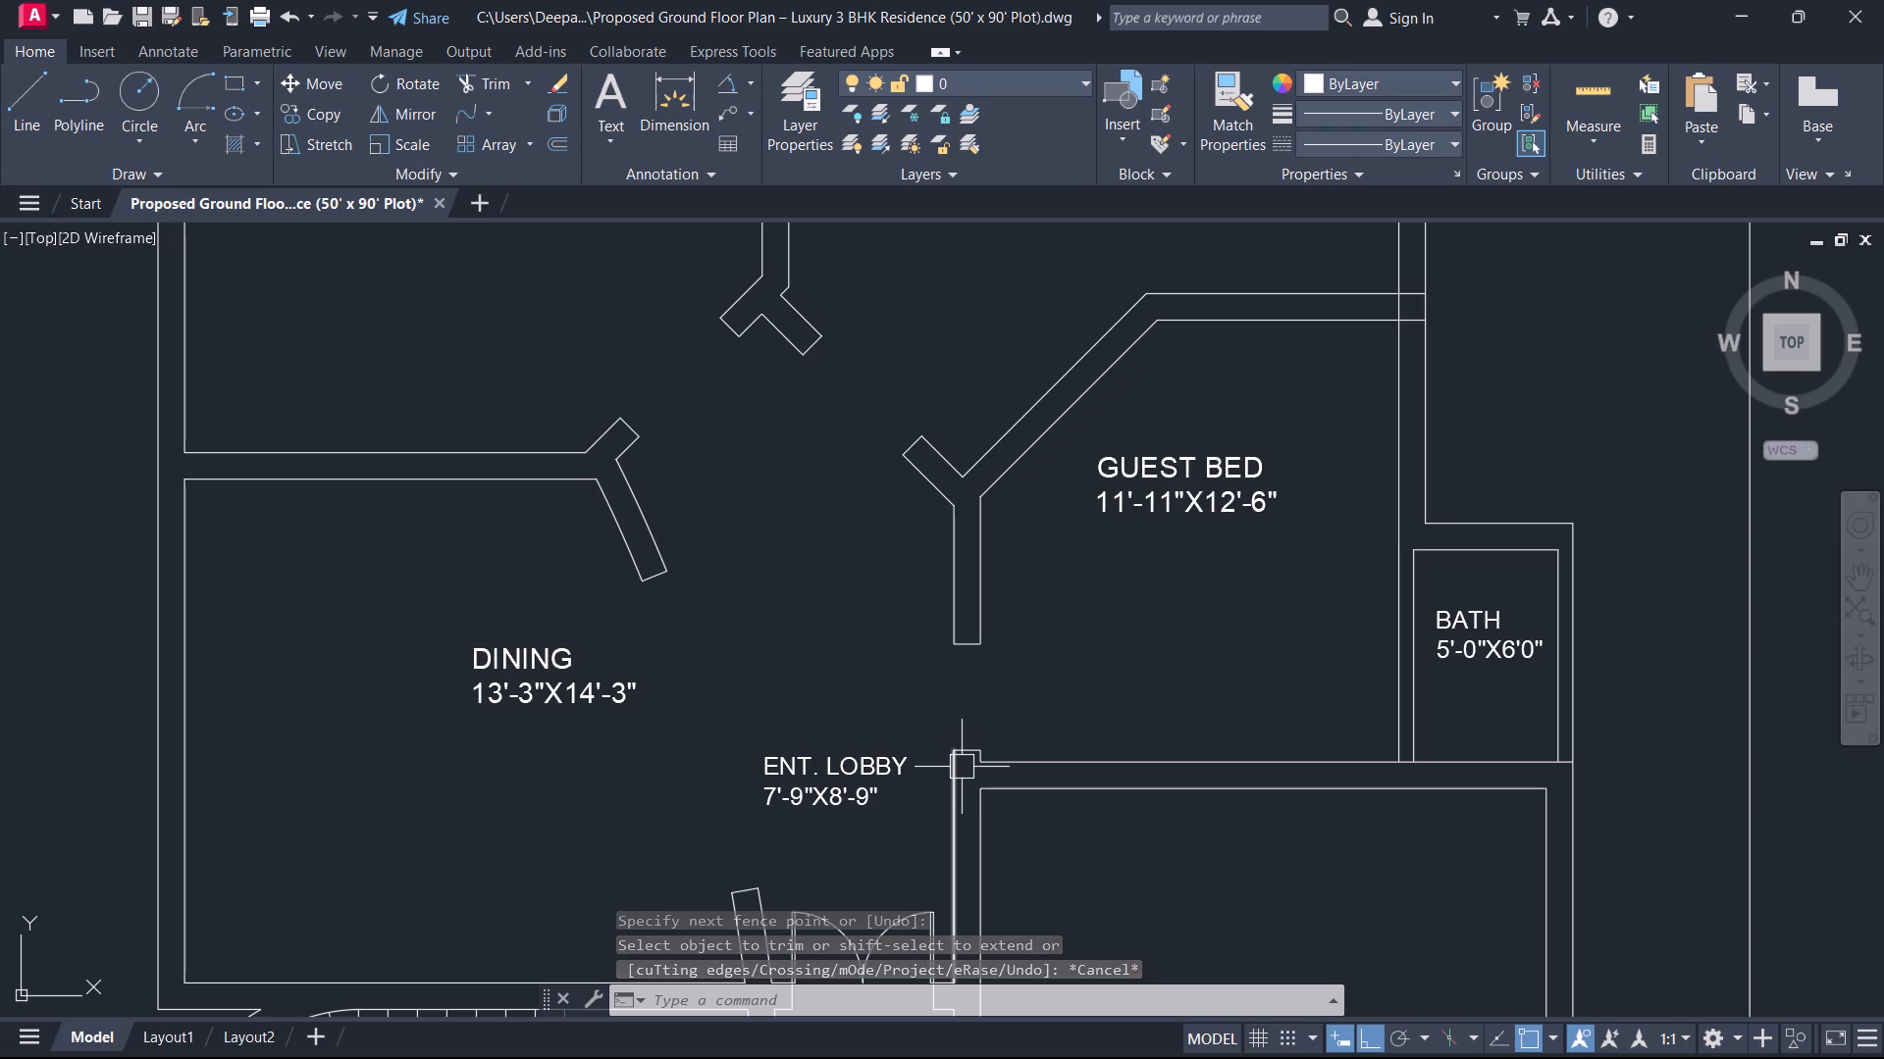
{"action": "middle_click_drag", "start_coordinate": [929, 701], "coordinate": [1027, 693]}
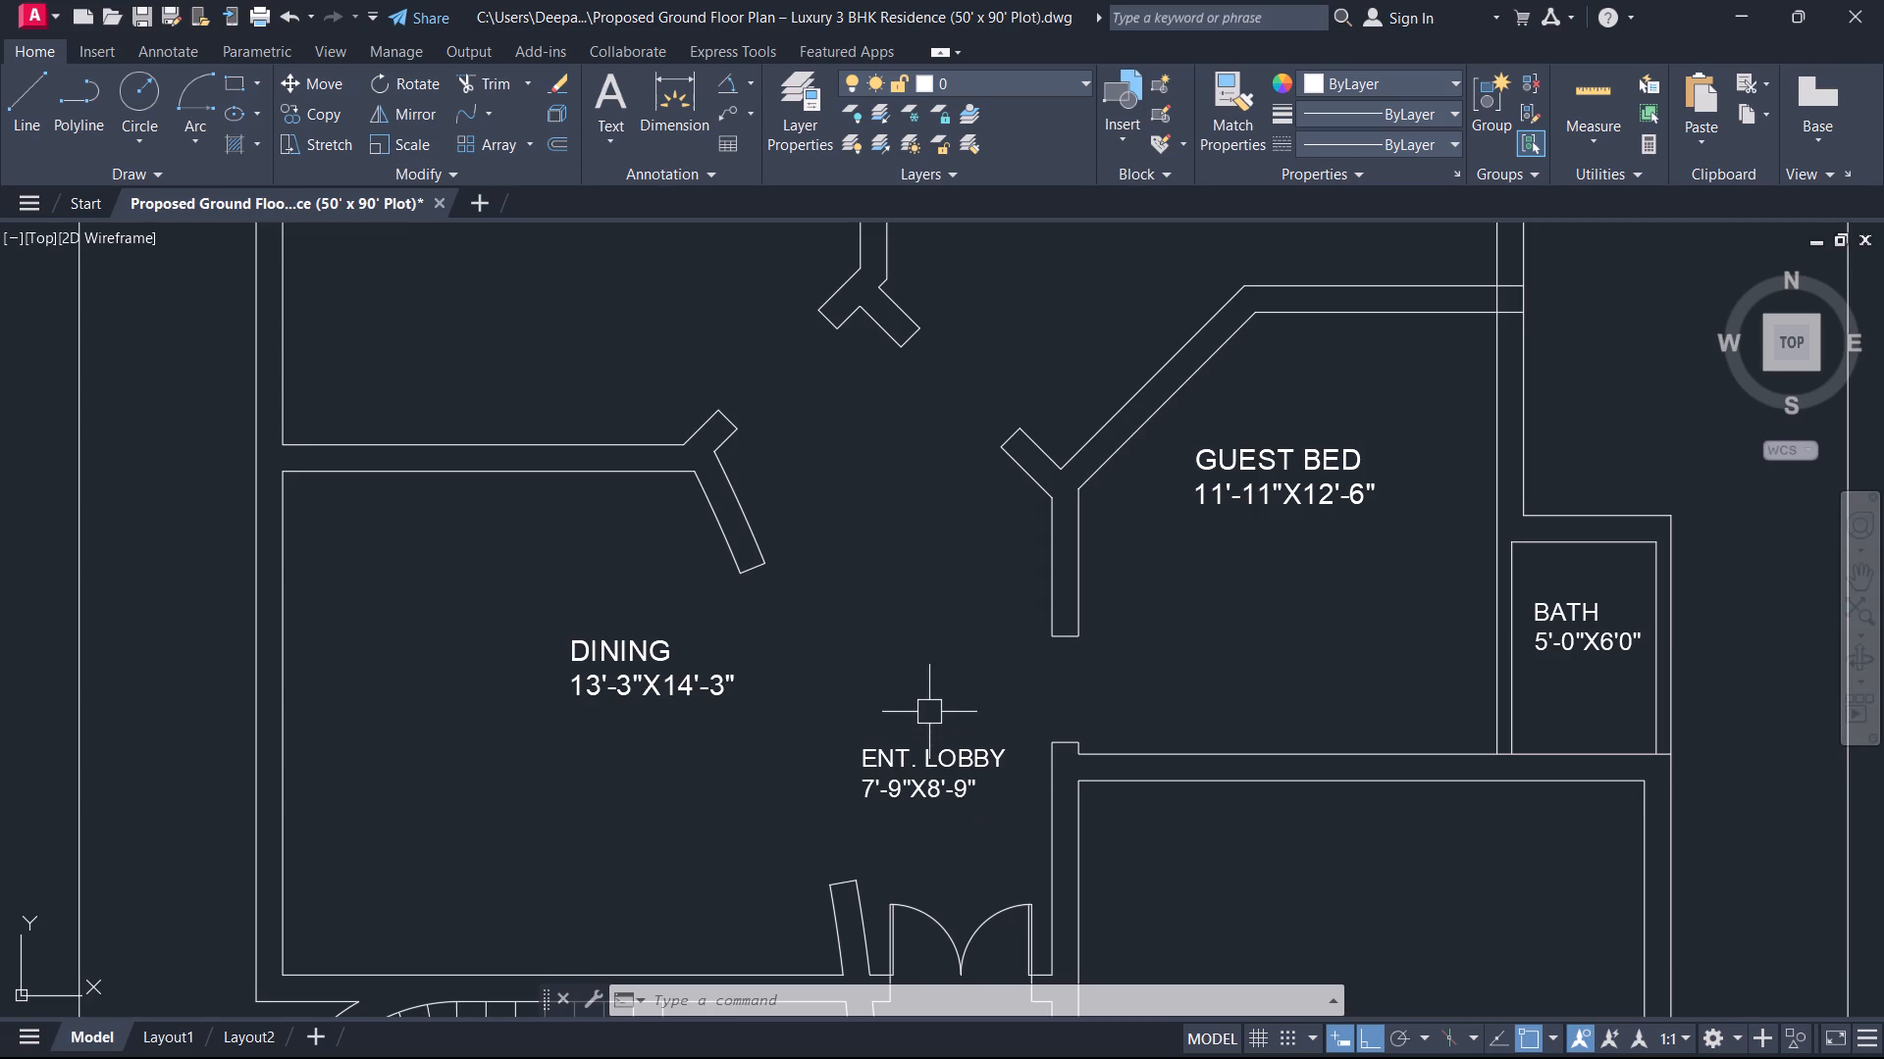
{"action": "middle_click_drag", "start_coordinate": [929, 710], "coordinate": [1045, 792]}
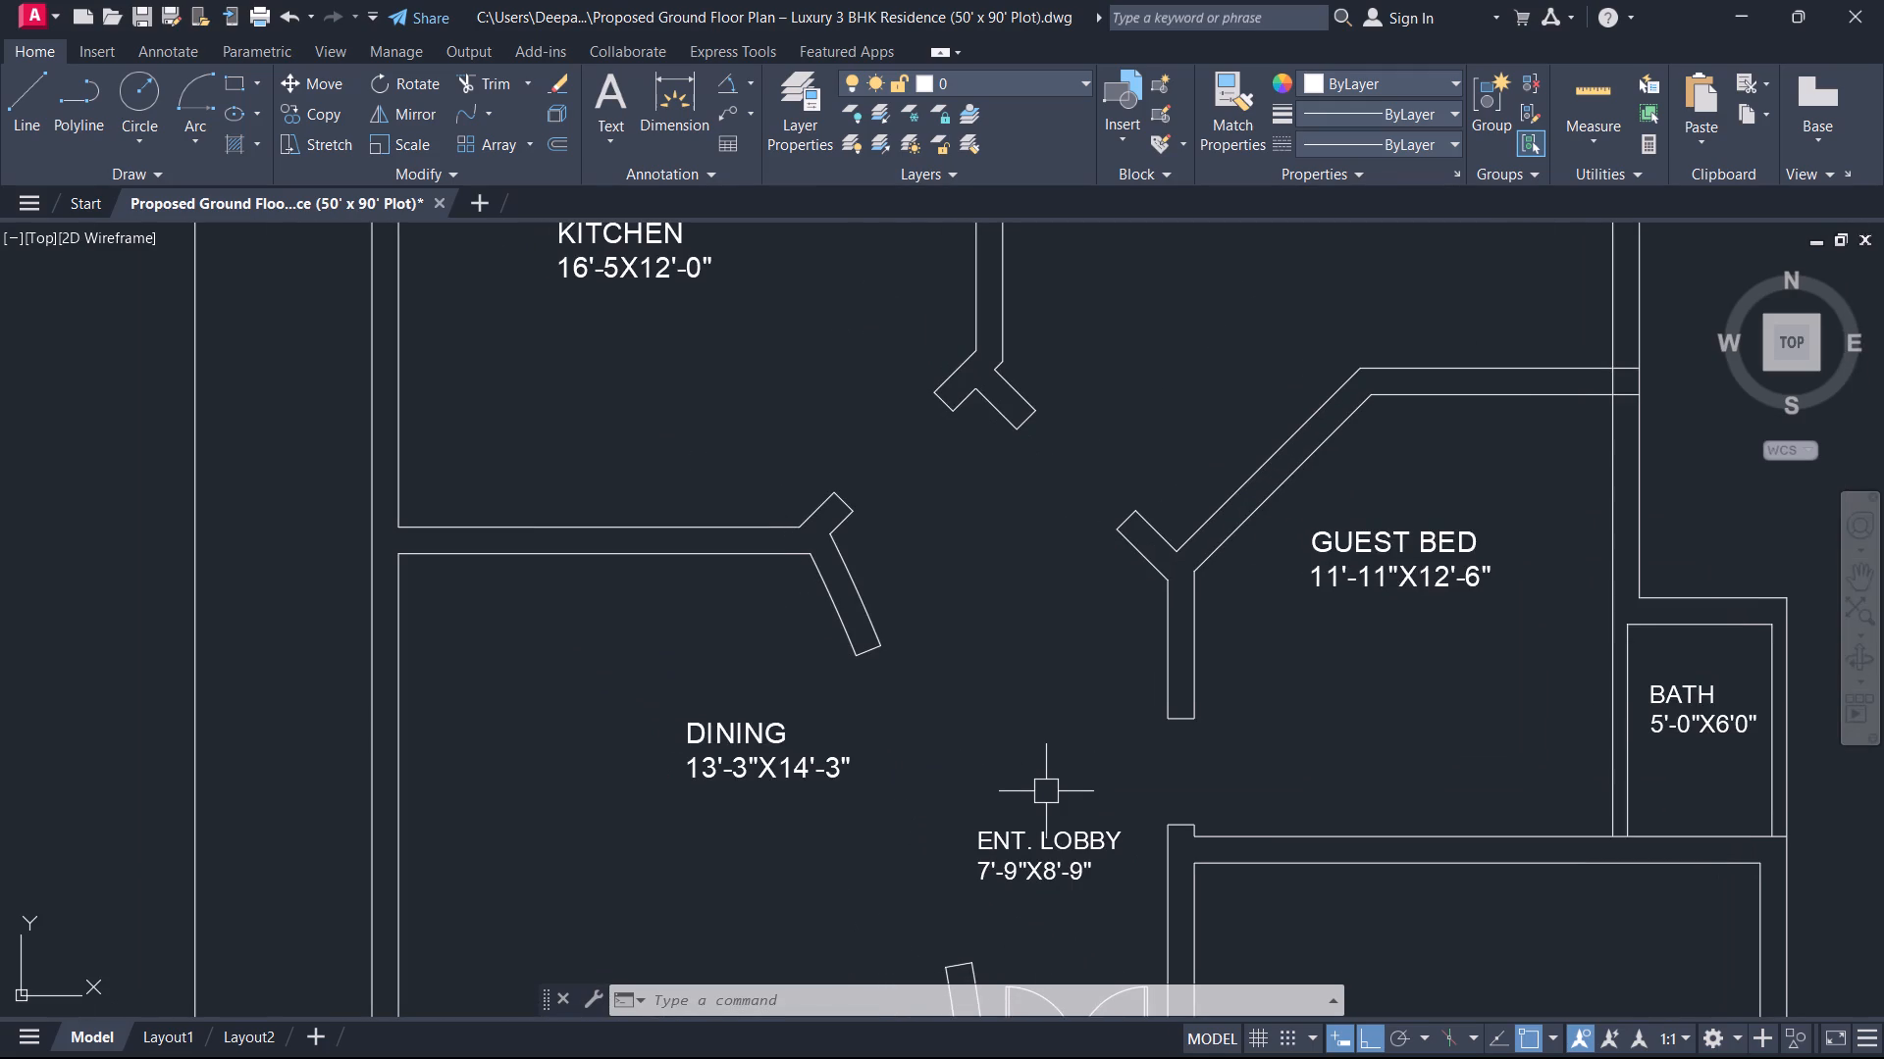
{"action": "scroll", "coordinate": [1070, 774], "scroll_direction": "down", "scroll_amount": 2}
{"action": "middle_click_drag", "start_coordinate": [1102, 614], "coordinate": [1034, 740]}
{"action": "scroll", "coordinate": [1102, 614], "scroll_direction": "up", "scroll_amount": 1}
{"action": "scroll", "coordinate": [704, 607], "scroll_direction": "up", "scroll_amount": 1}
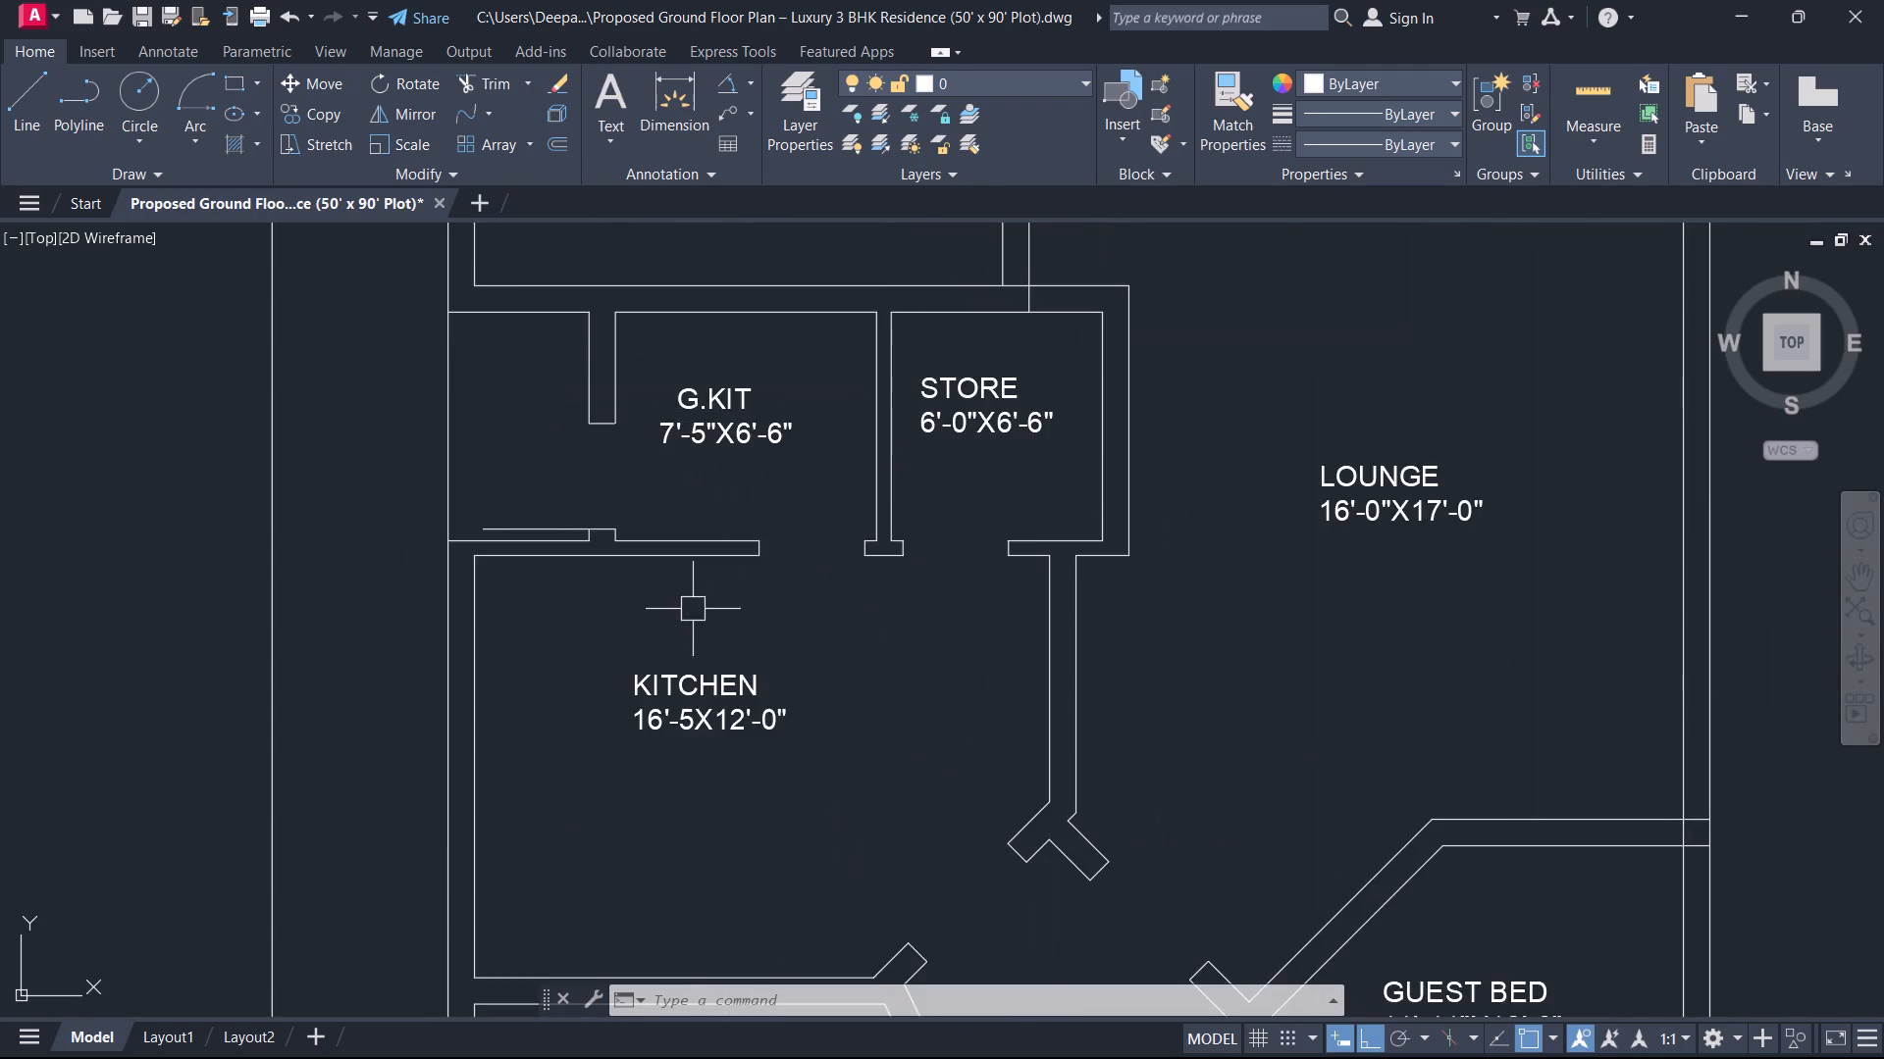
{"action": "middle_click_drag", "start_coordinate": [686, 611], "coordinate": [805, 696]}
{"action": "type", "text": "O 1"}
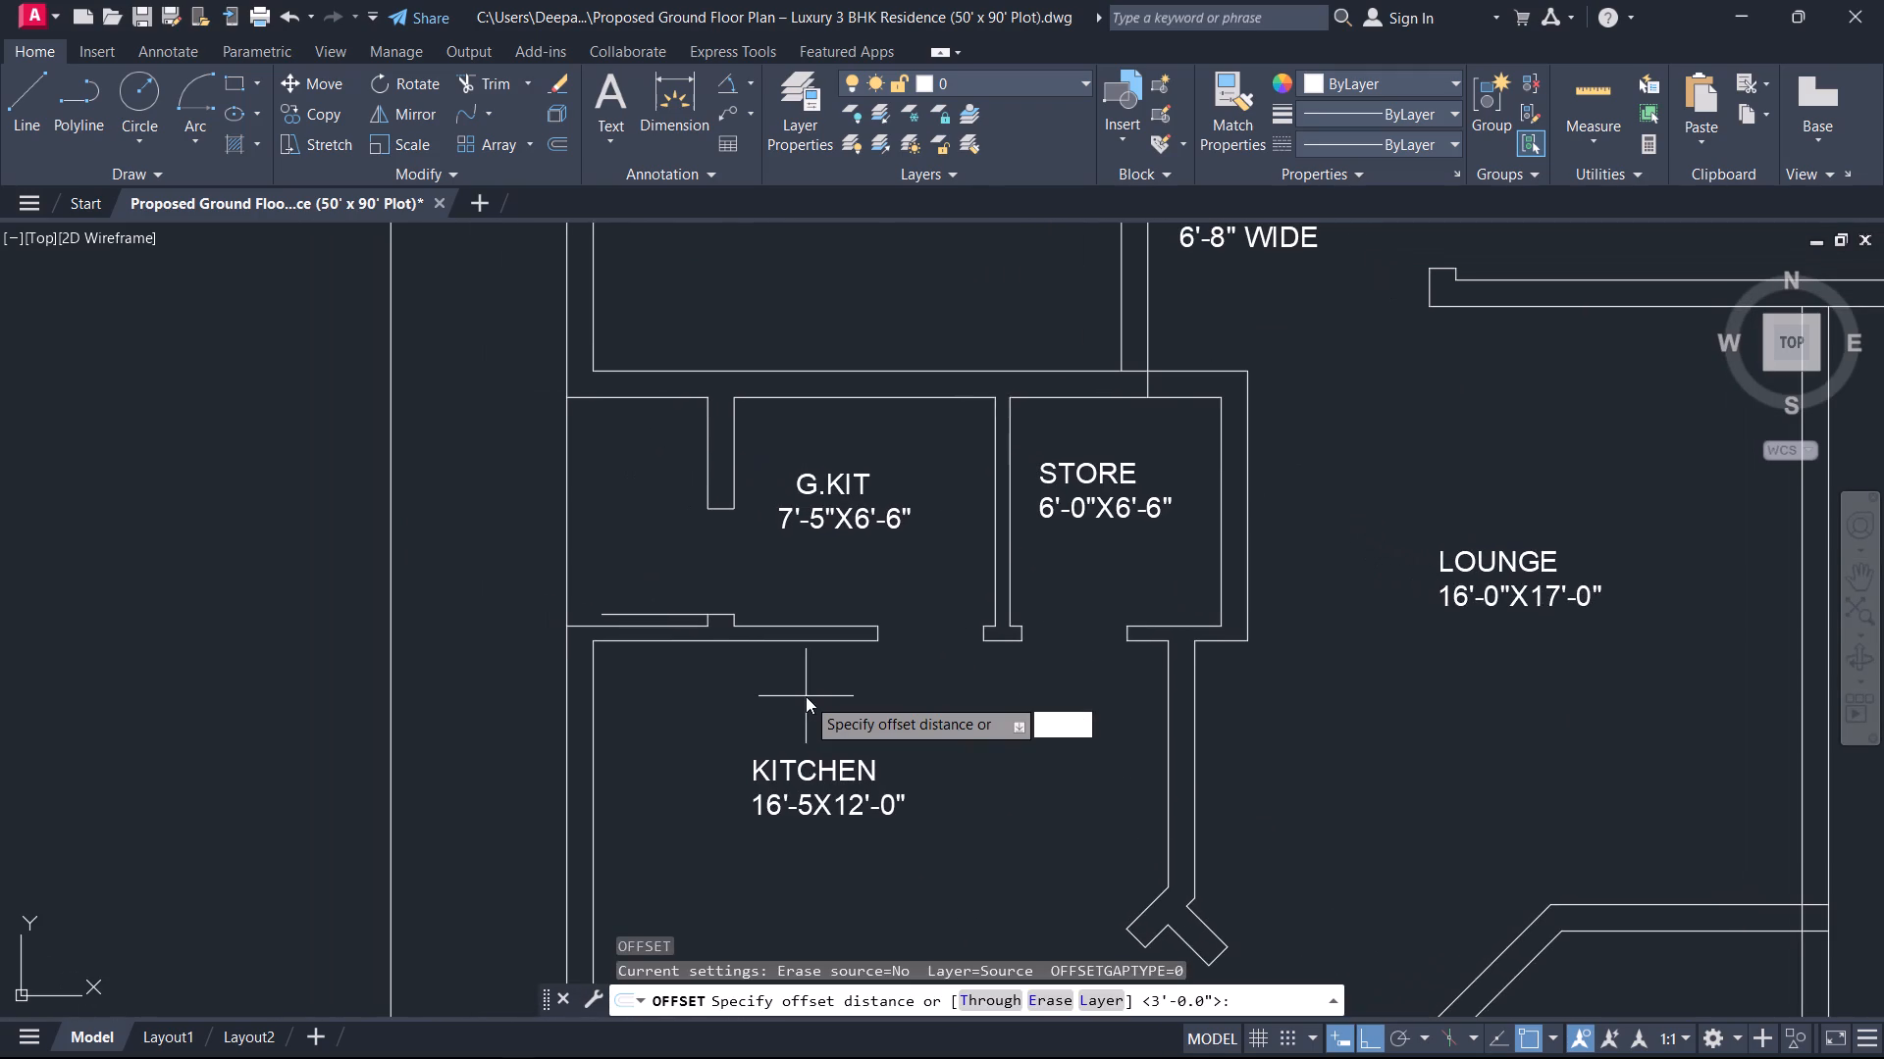
{"action": "key", "text": "Return"}
{"action": "scroll", "coordinate": [672, 643], "scroll_direction": "up", "scroll_amount": 3}
{"action": "left_click", "coordinate": [631, 555]}
{"action": "left_click", "coordinate": [635, 491]}
{"action": "key", "text": "Escape"}
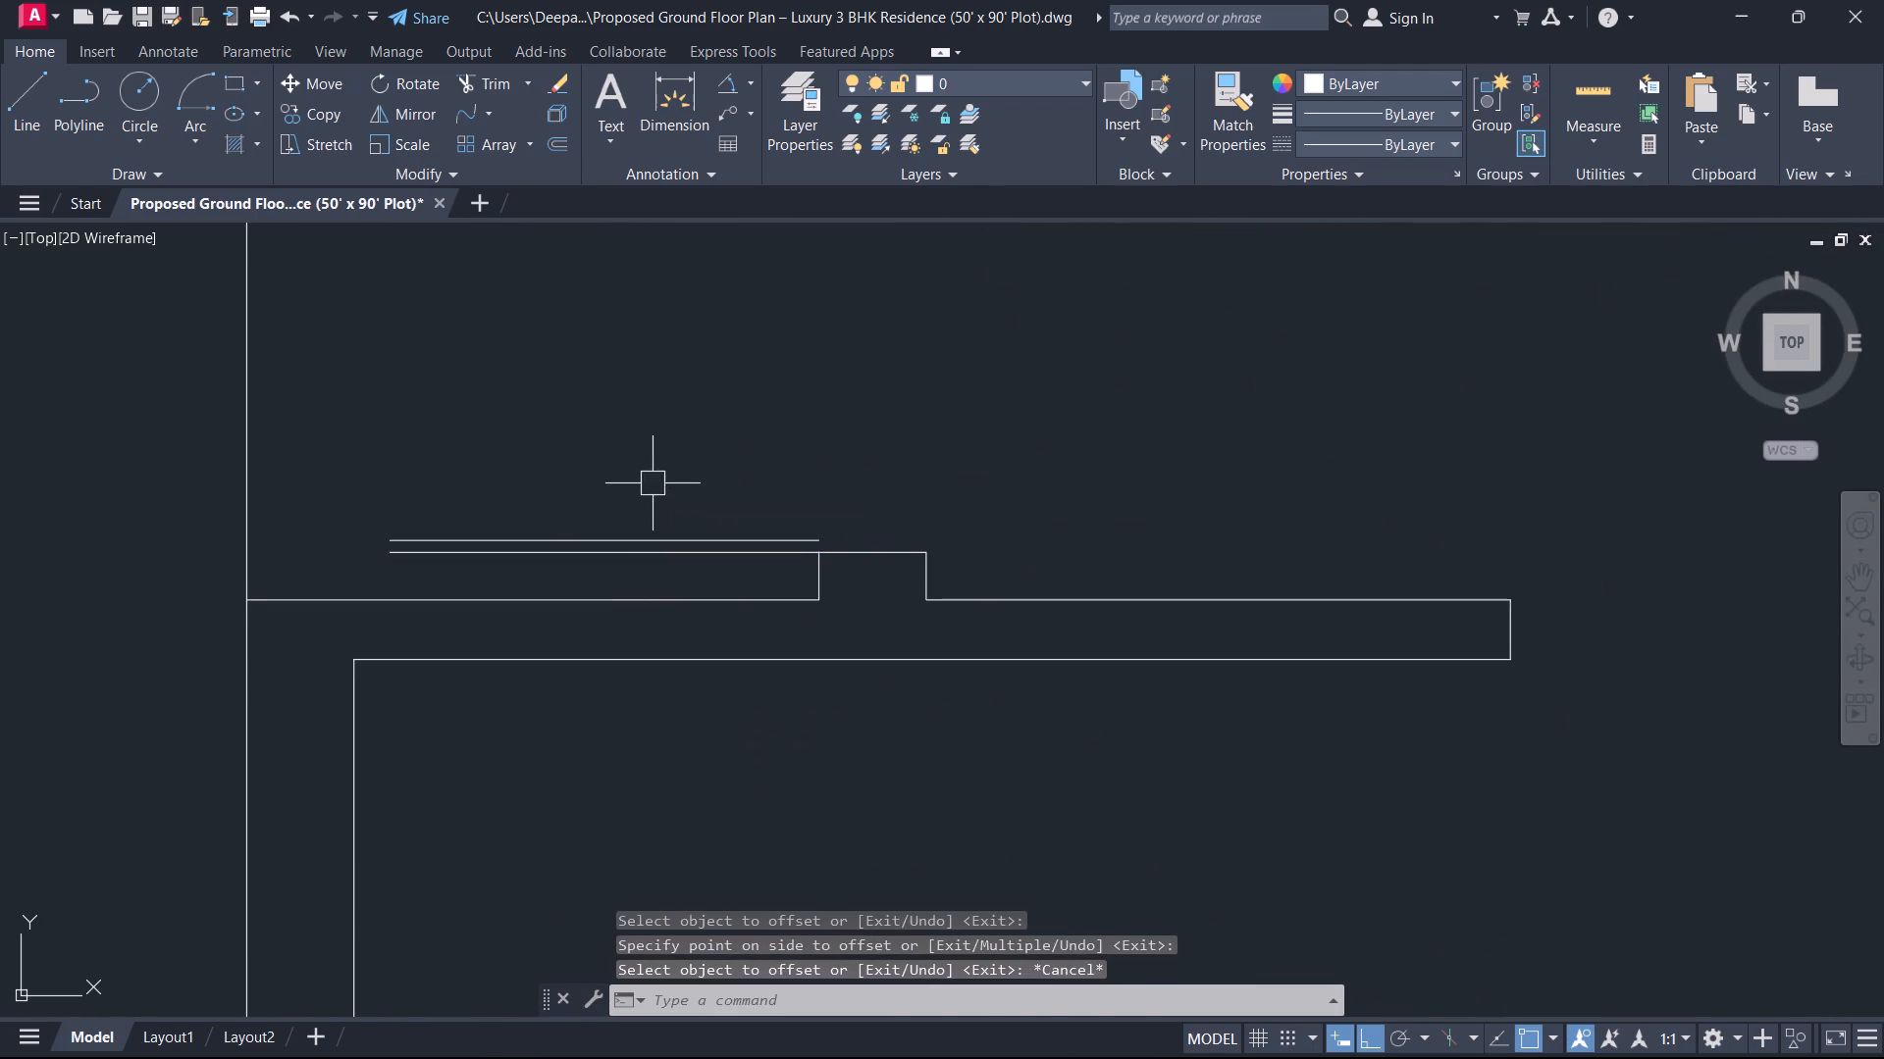
Draw a short vertical line closing the west end of the door leaf at G.KIT's west doorway.
{"action": "scroll", "coordinate": [654, 483], "scroll_direction": "down", "scroll_amount": 2}
{"action": "middle_click_drag", "start_coordinate": [654, 483], "coordinate": [694, 569]}
{"action": "scroll", "coordinate": [694, 569], "scroll_direction": "up", "scroll_amount": 1}
{"action": "key", "text": "l"}
{"action": "key", "text": "space"}
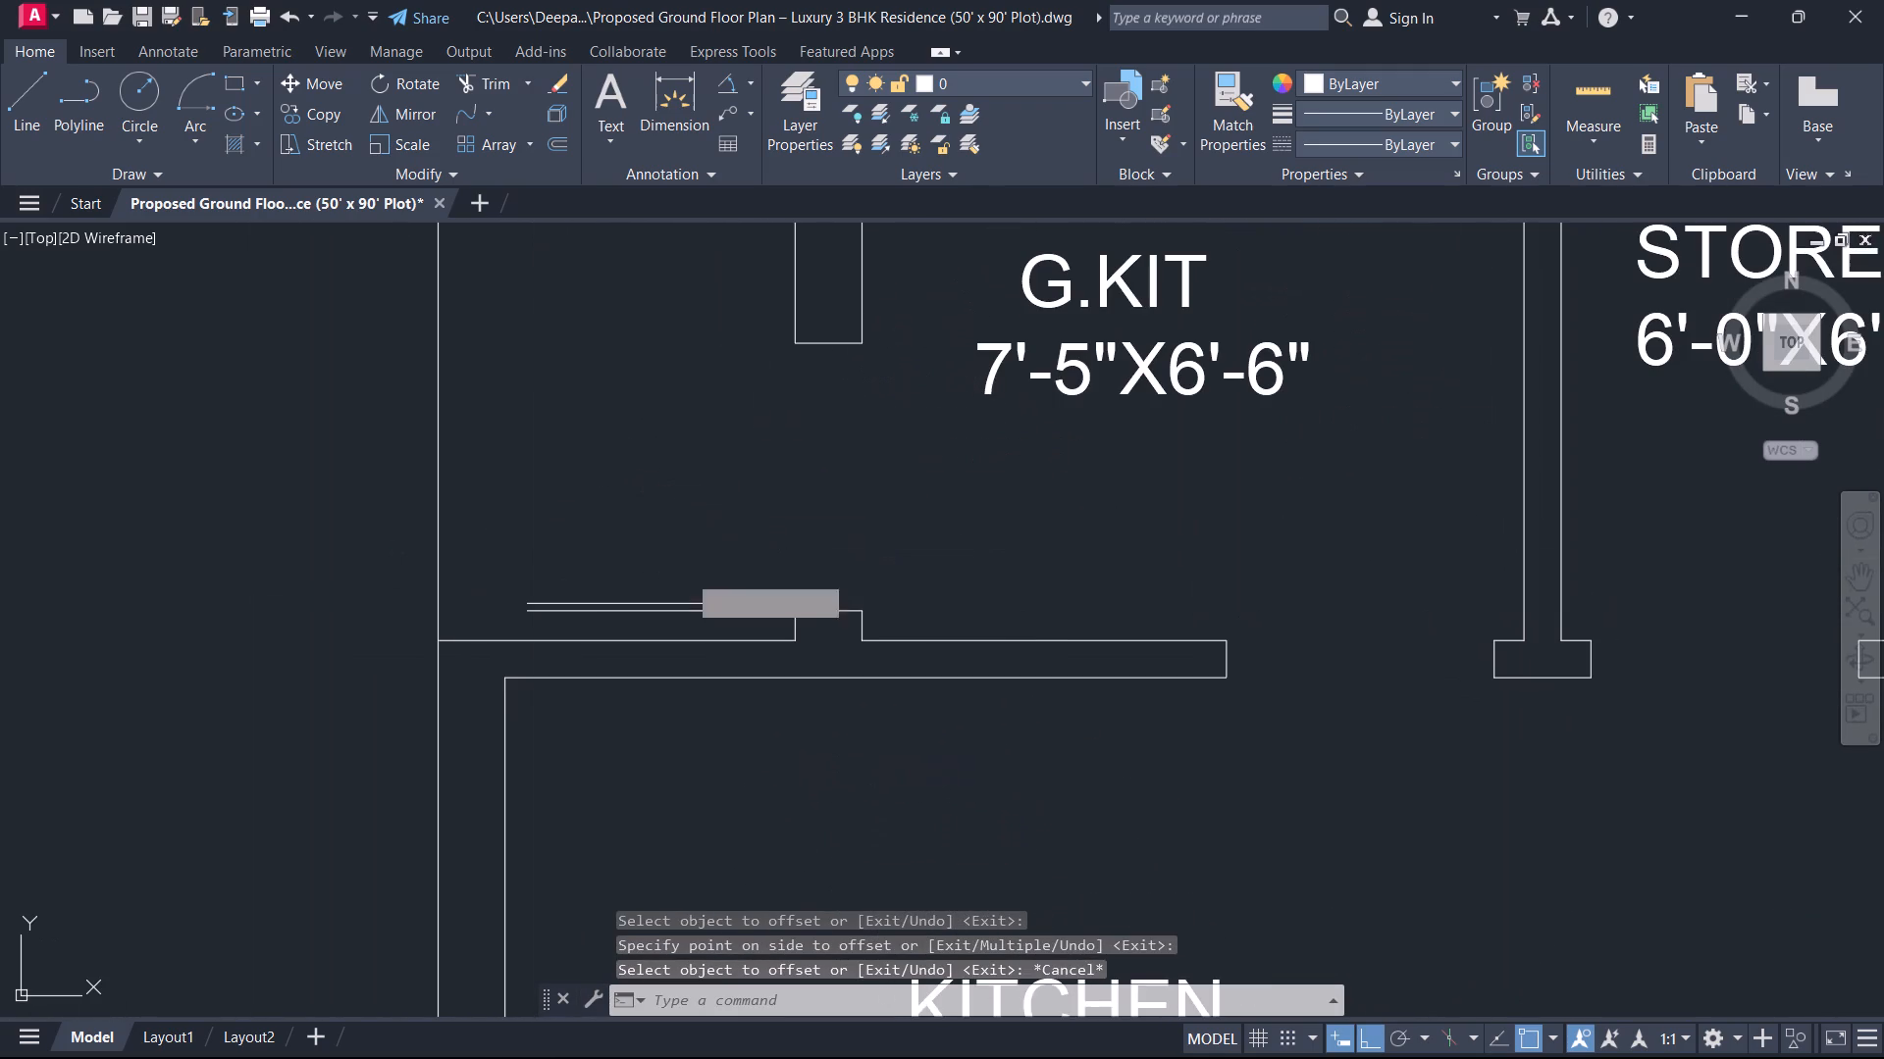
{"action": "left_click", "coordinate": [526, 613]}
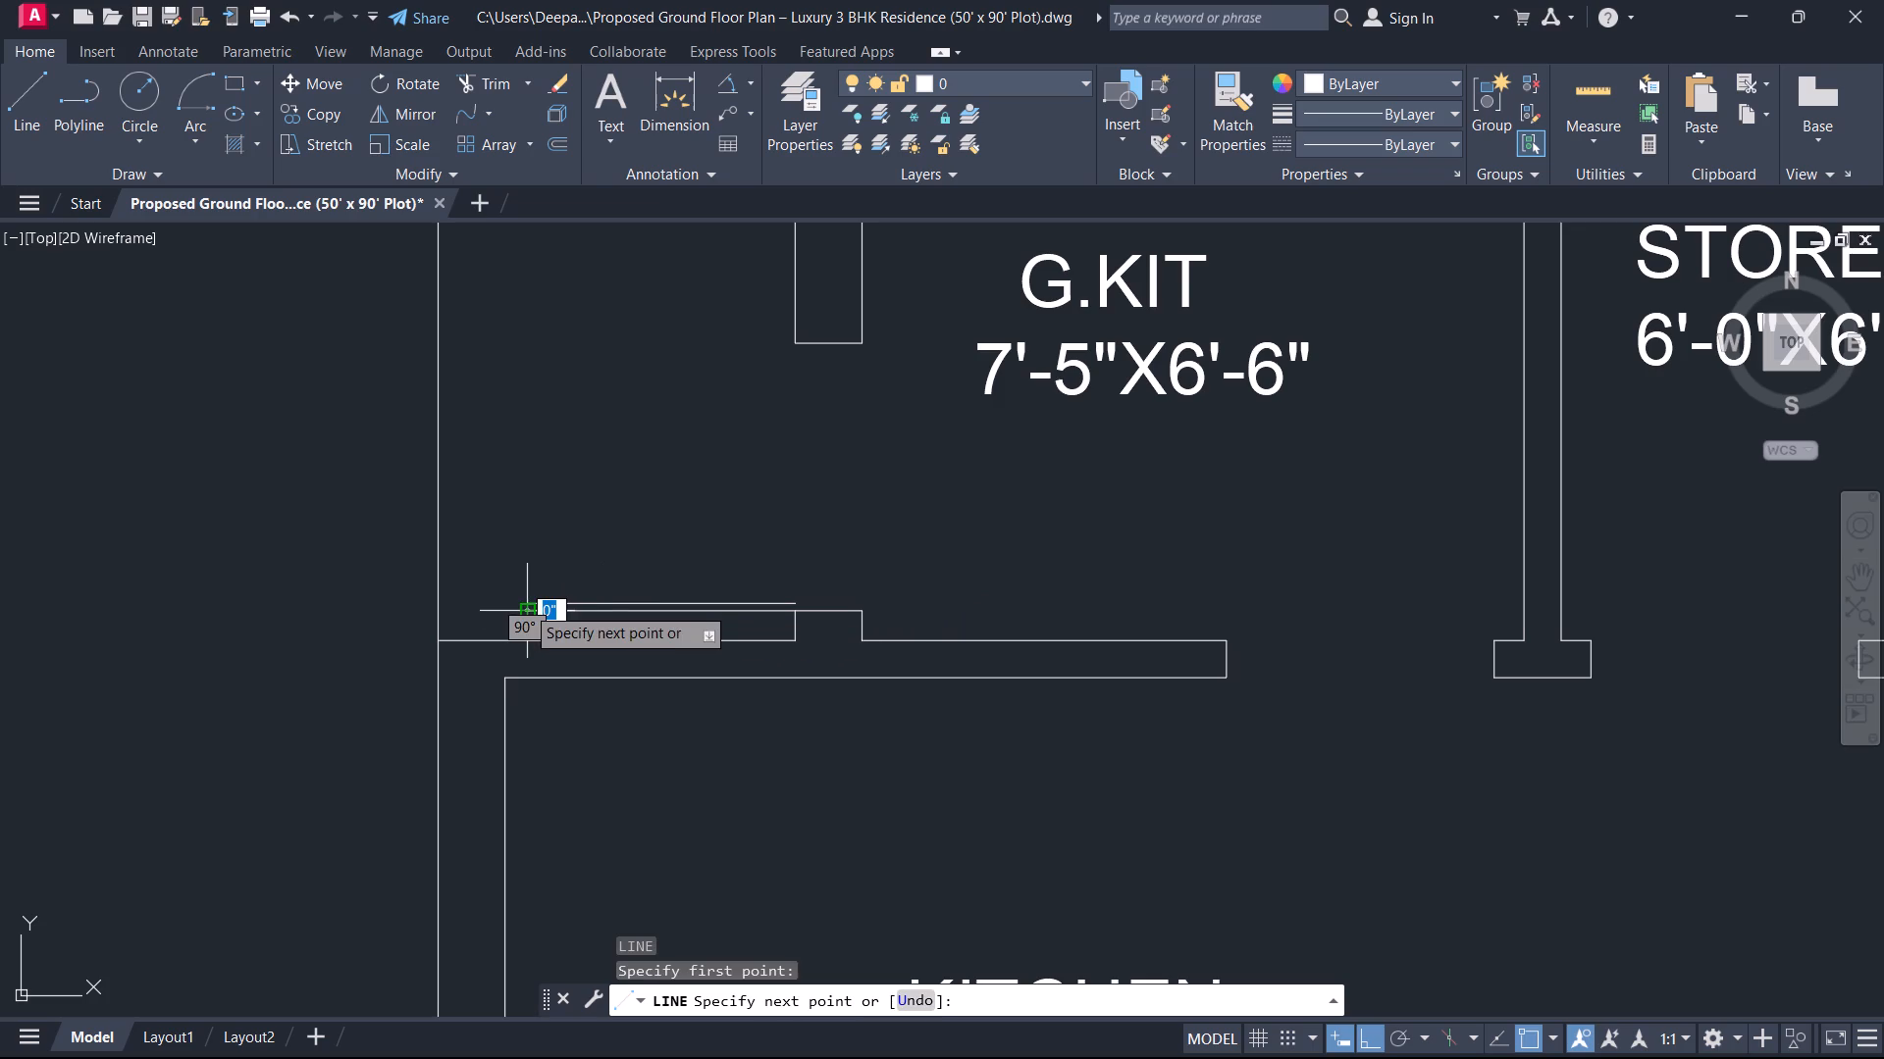
{"action": "left_click", "coordinate": [529, 597]}
{"action": "key", "text": "Escape"}
{"action": "scroll", "coordinate": [722, 563], "scroll_direction": "down", "scroll_amount": 1}
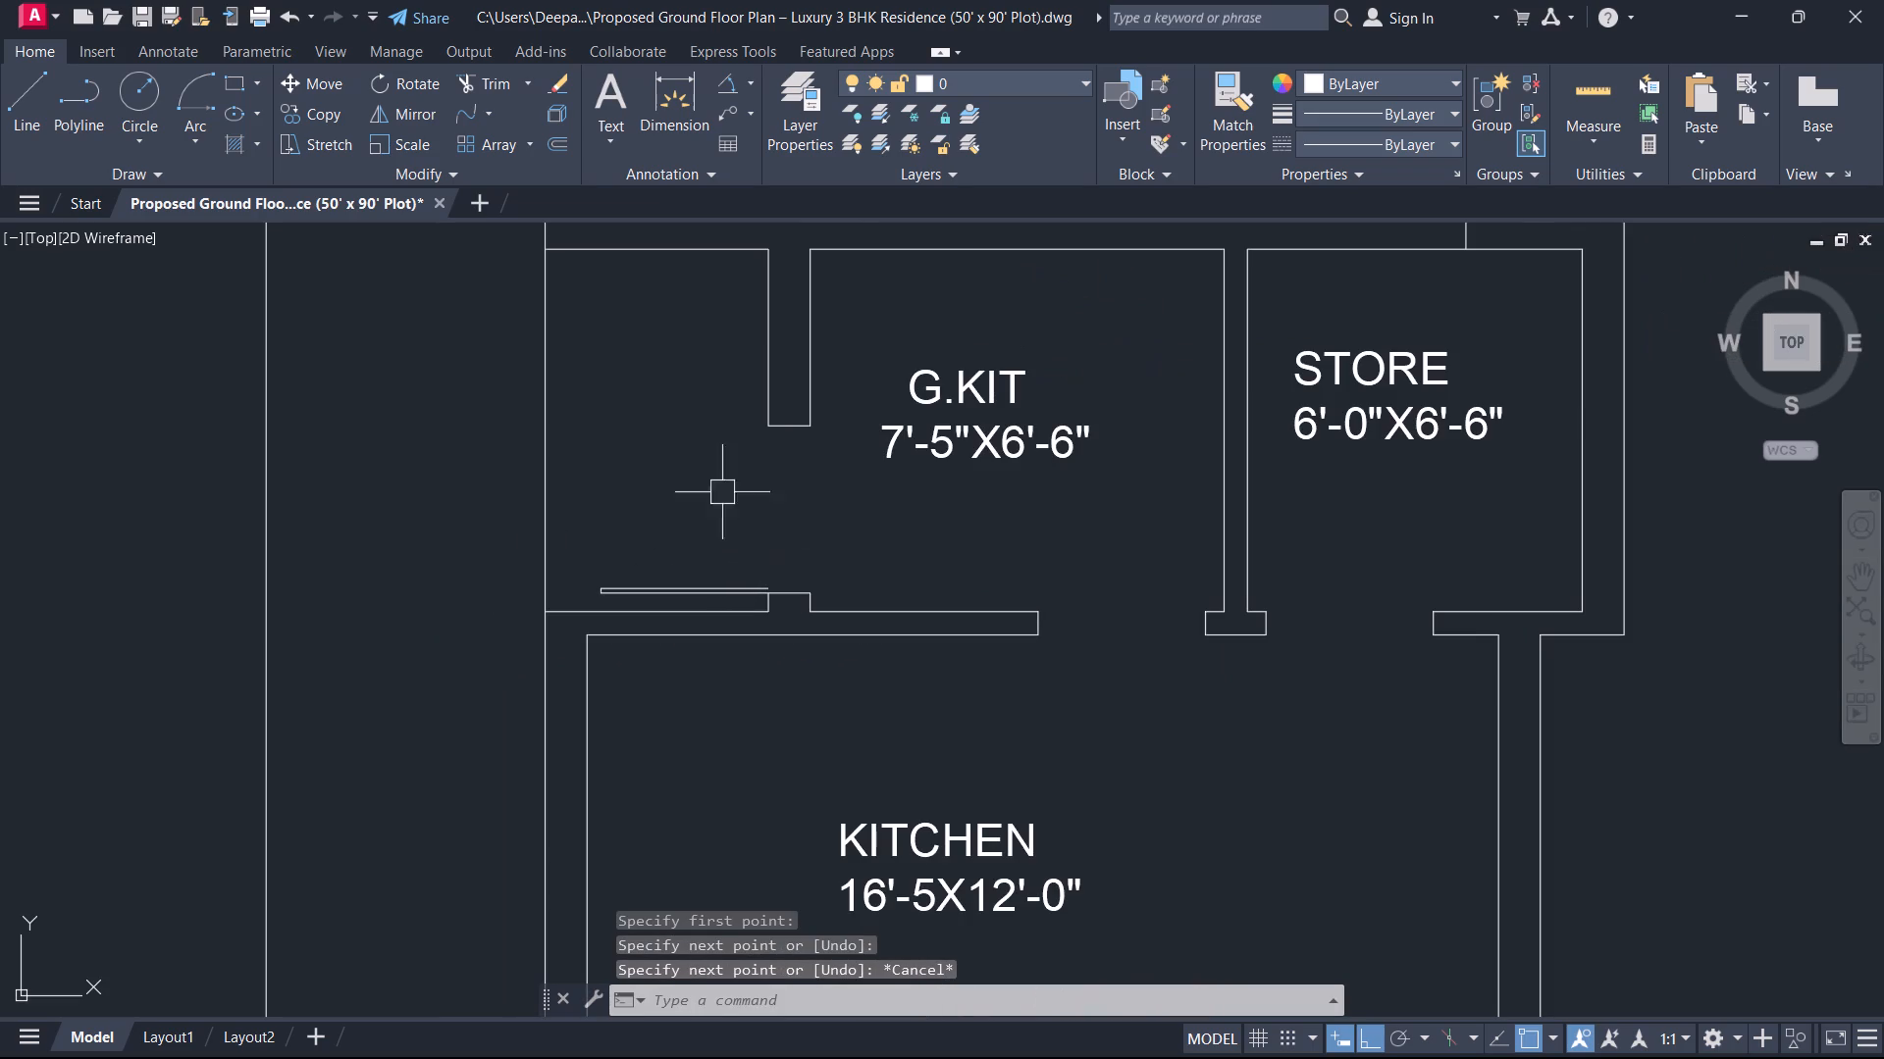
Draw the quarter-circle door-swing arc from the doorway's north jamb to the leaf's west end, centred at the hinge corner.
{"action": "left_click", "coordinate": [209, 99]}
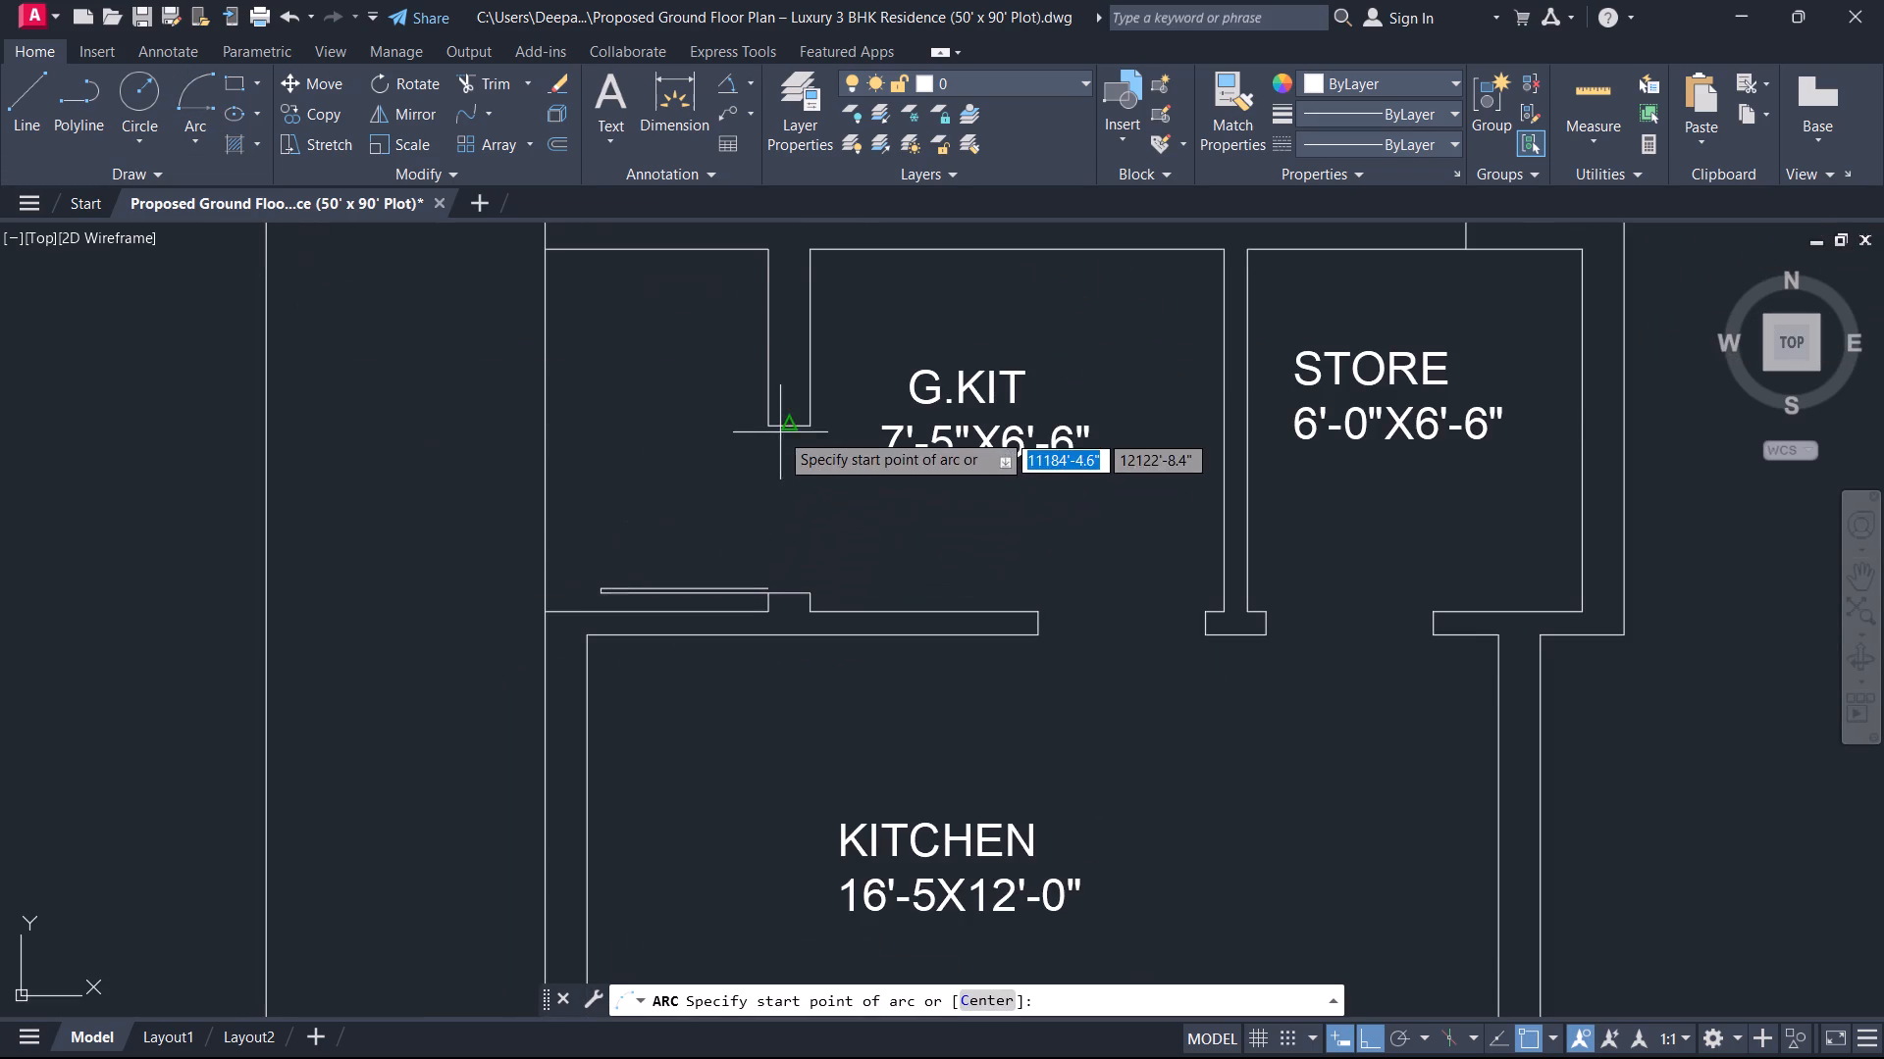
{"action": "left_click", "coordinate": [774, 427]}
{"action": "scroll", "coordinate": [770, 601], "scroll_direction": "up", "scroll_amount": 3}
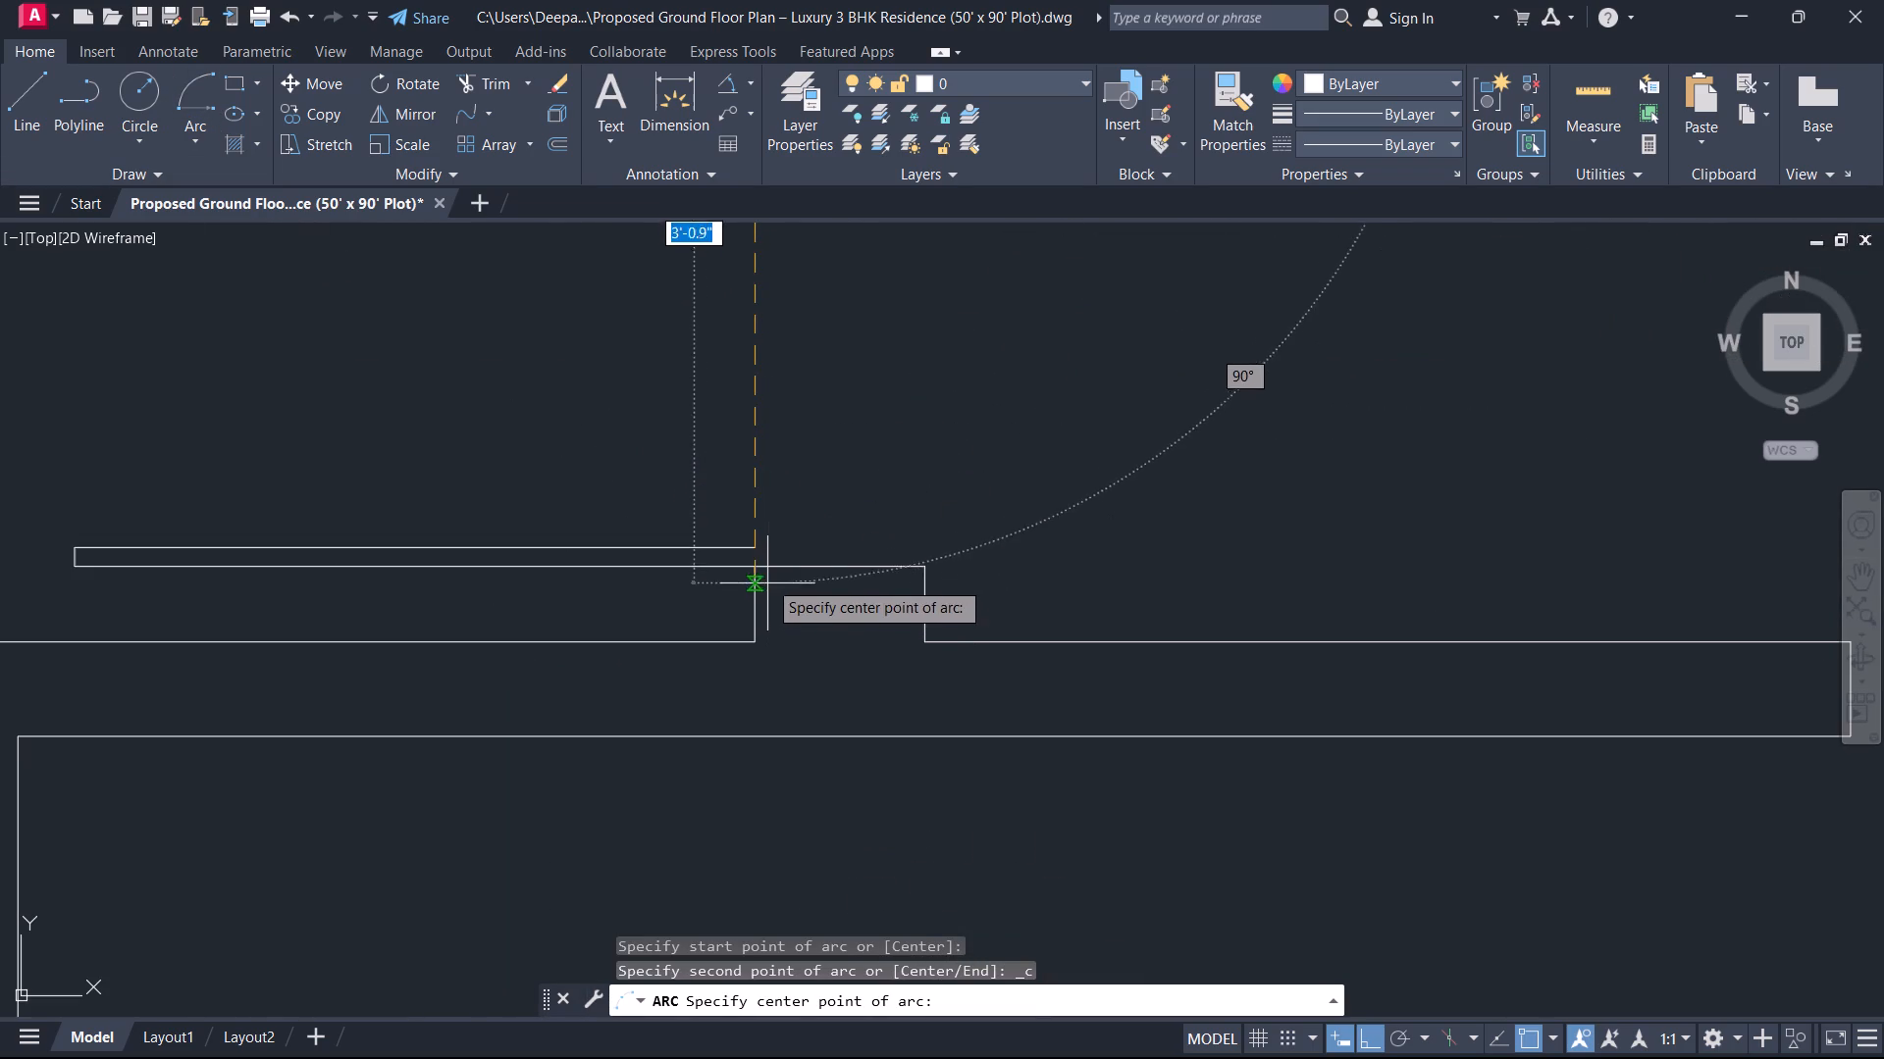
{"action": "left_click", "coordinate": [759, 564]}
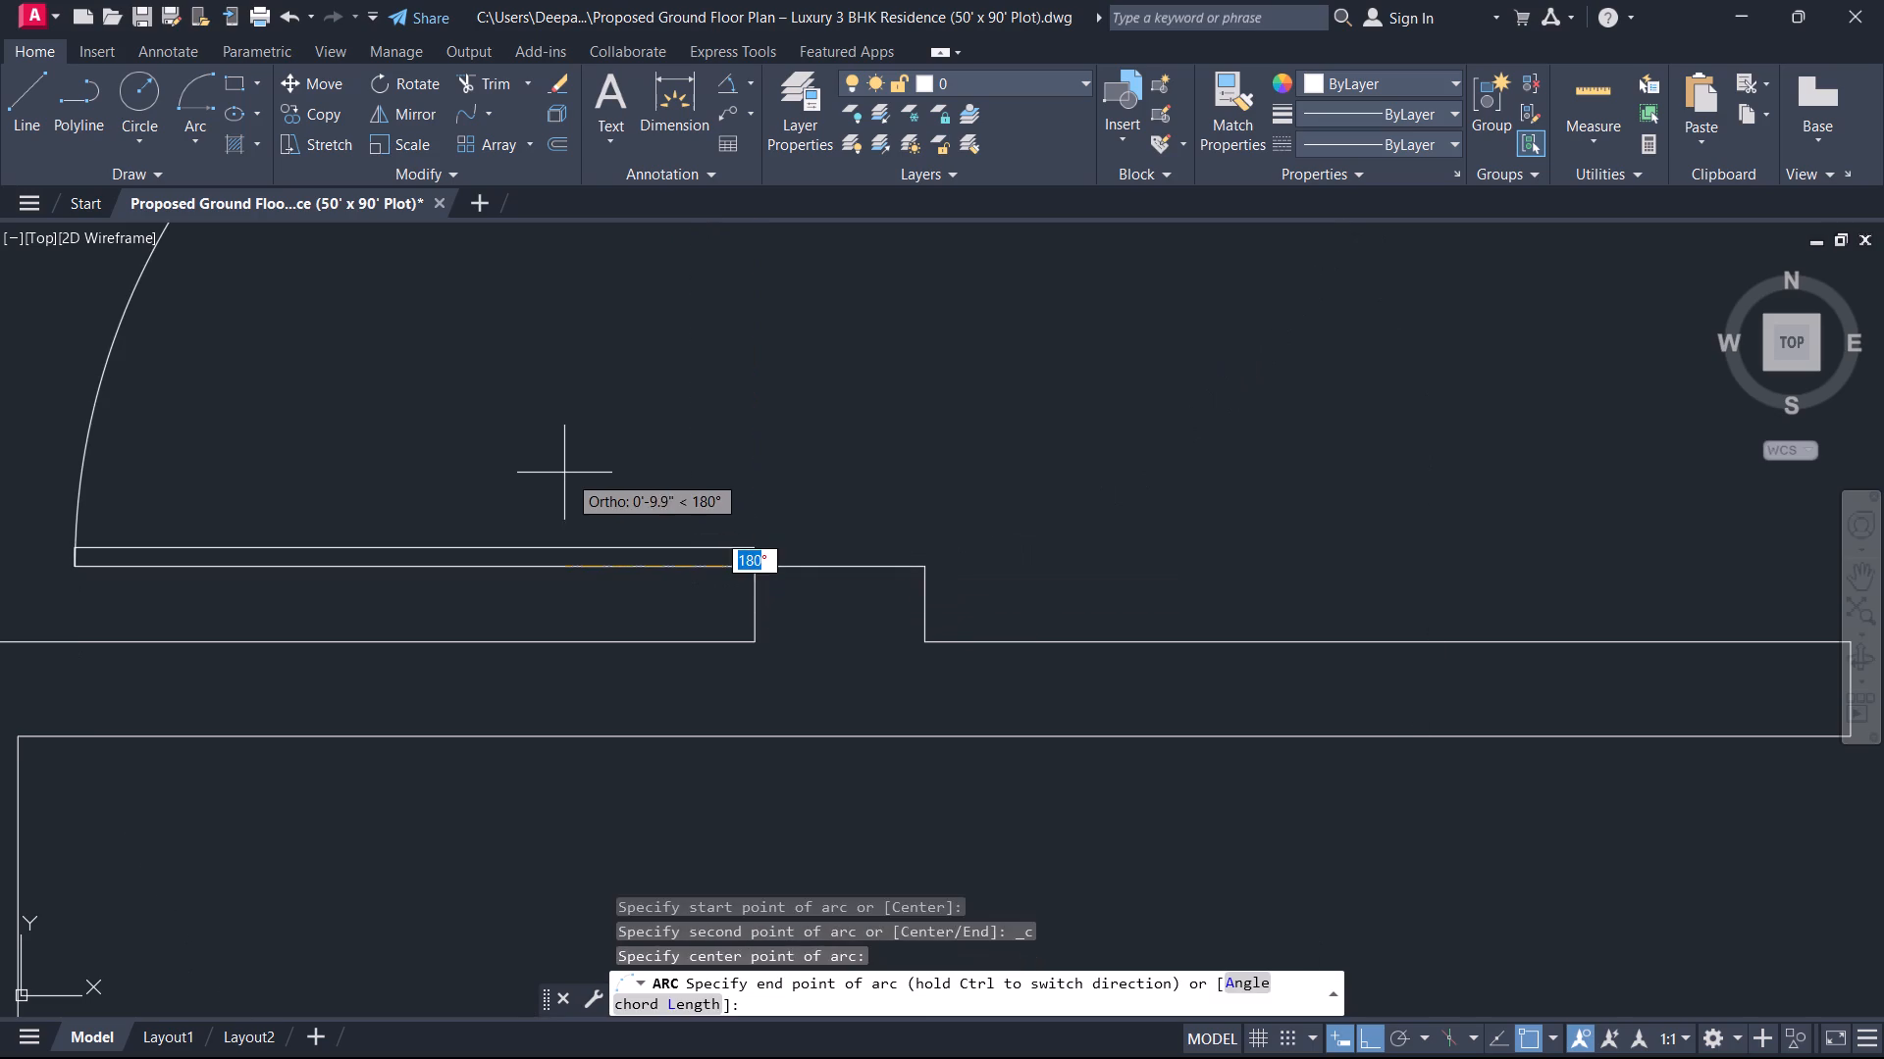
{"action": "left_click", "coordinate": [564, 473]}
{"action": "key", "text": "Escape"}
Draw a short vertical line closing the east, hinge end of the G.KIT door leaf.
{"action": "key", "text": "l"}
{"action": "key", "text": "space"}
{"action": "scroll", "coordinate": [725, 558], "scroll_direction": "up", "scroll_amount": 2}
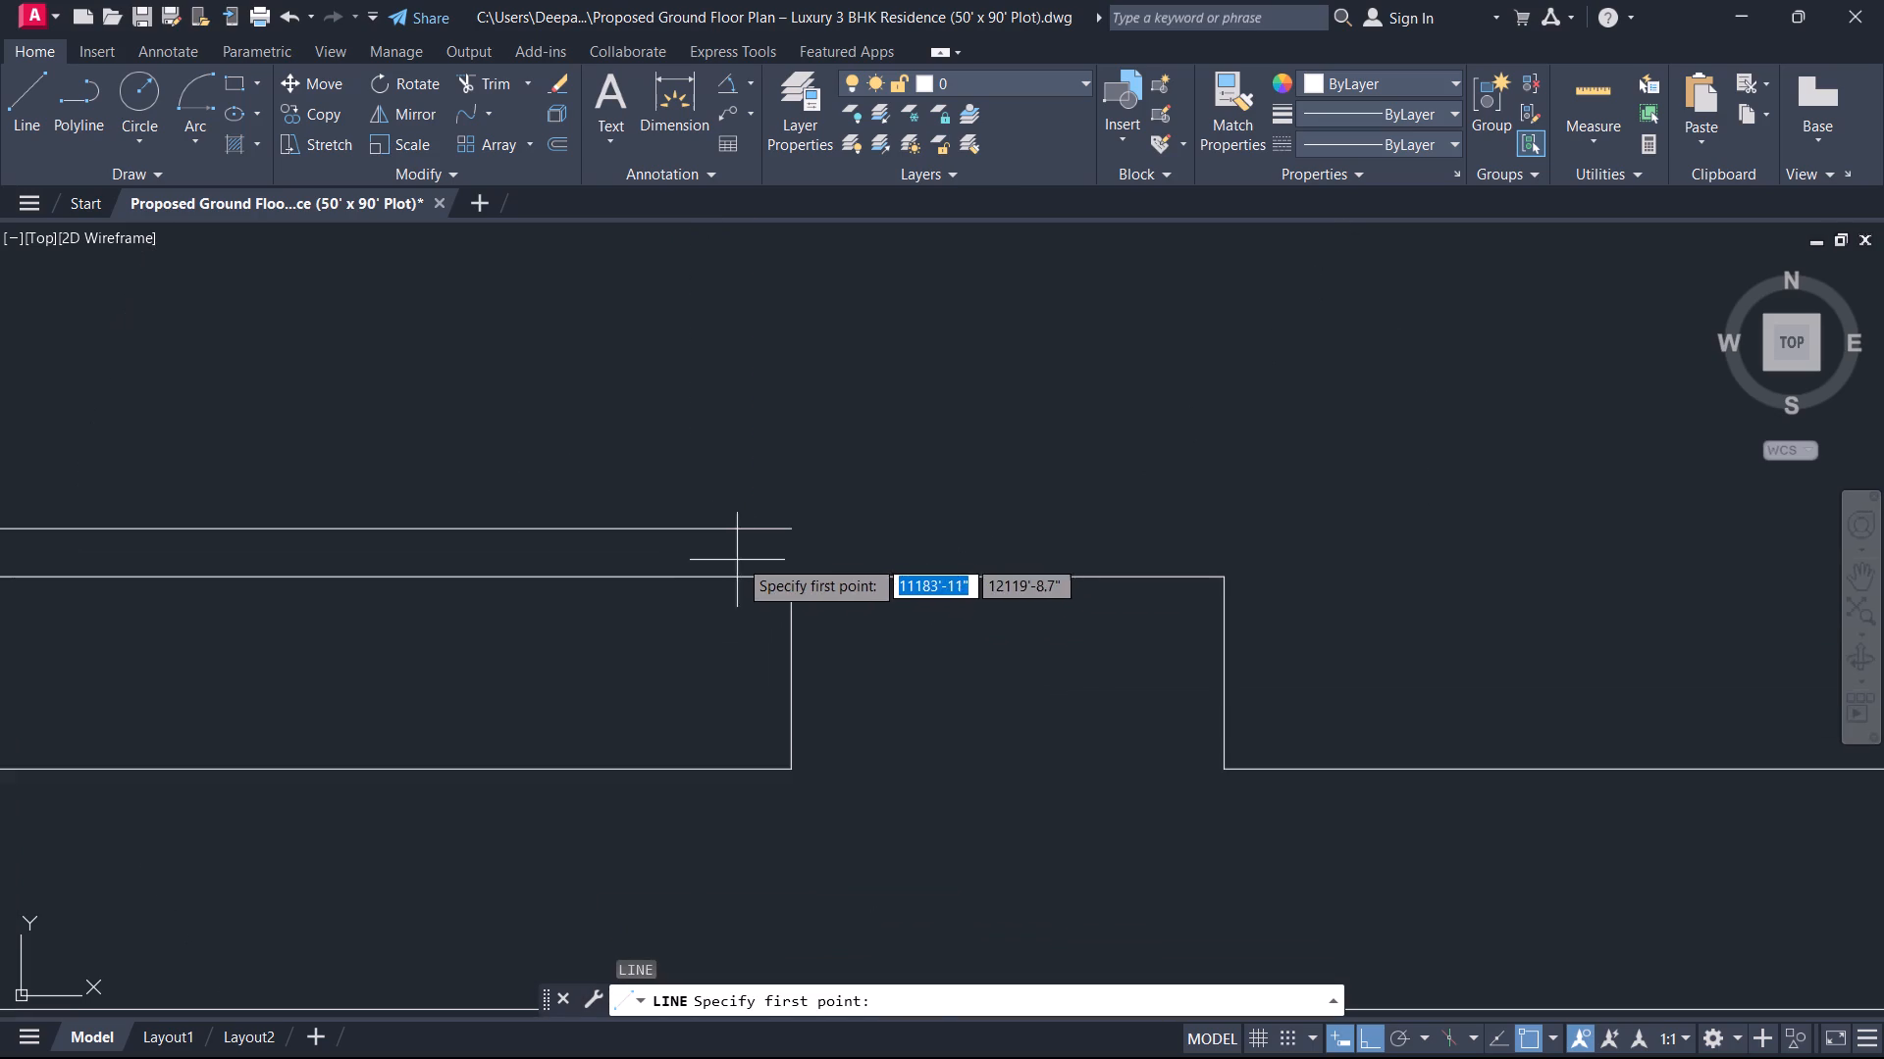
{"action": "left_click", "coordinate": [792, 579]}
{"action": "left_click", "coordinate": [797, 529]}
{"action": "key", "text": "Escape"}
Trim the west end of the G.KIT door leaf where its lines project beyond the swing arc.
{"action": "scroll", "coordinate": [726, 563], "scroll_direction": "down", "scroll_amount": 4}
{"action": "middle_click_drag", "start_coordinate": [687, 581], "coordinate": [1269, 629]}
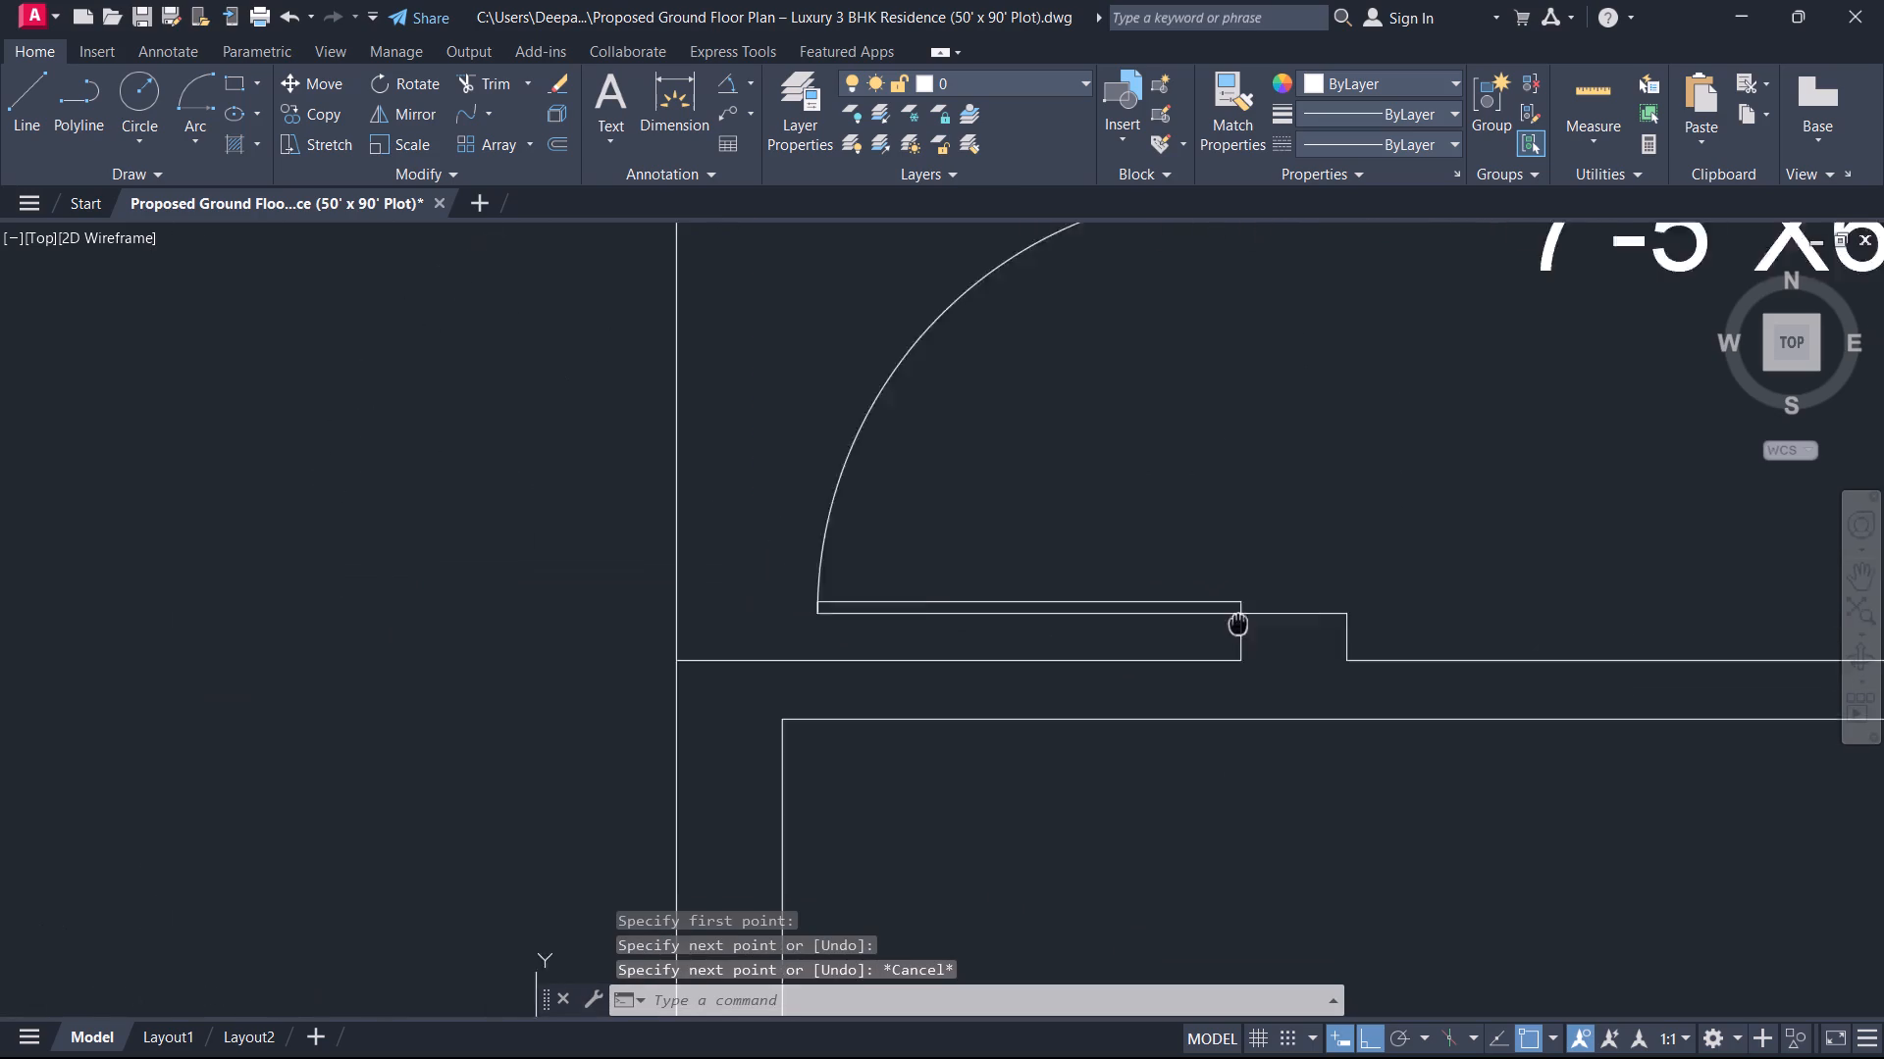
{"action": "middle_click_drag", "start_coordinate": [1269, 629], "coordinate": [1311, 636]}
{"action": "scroll", "coordinate": [1027, 631], "scroll_direction": "up", "scroll_amount": 4}
{"action": "scroll", "coordinate": [752, 569], "scroll_direction": "up", "scroll_amount": 3}
{"action": "scroll", "coordinate": [650, 572], "scroll_direction": "up", "scroll_amount": 3}
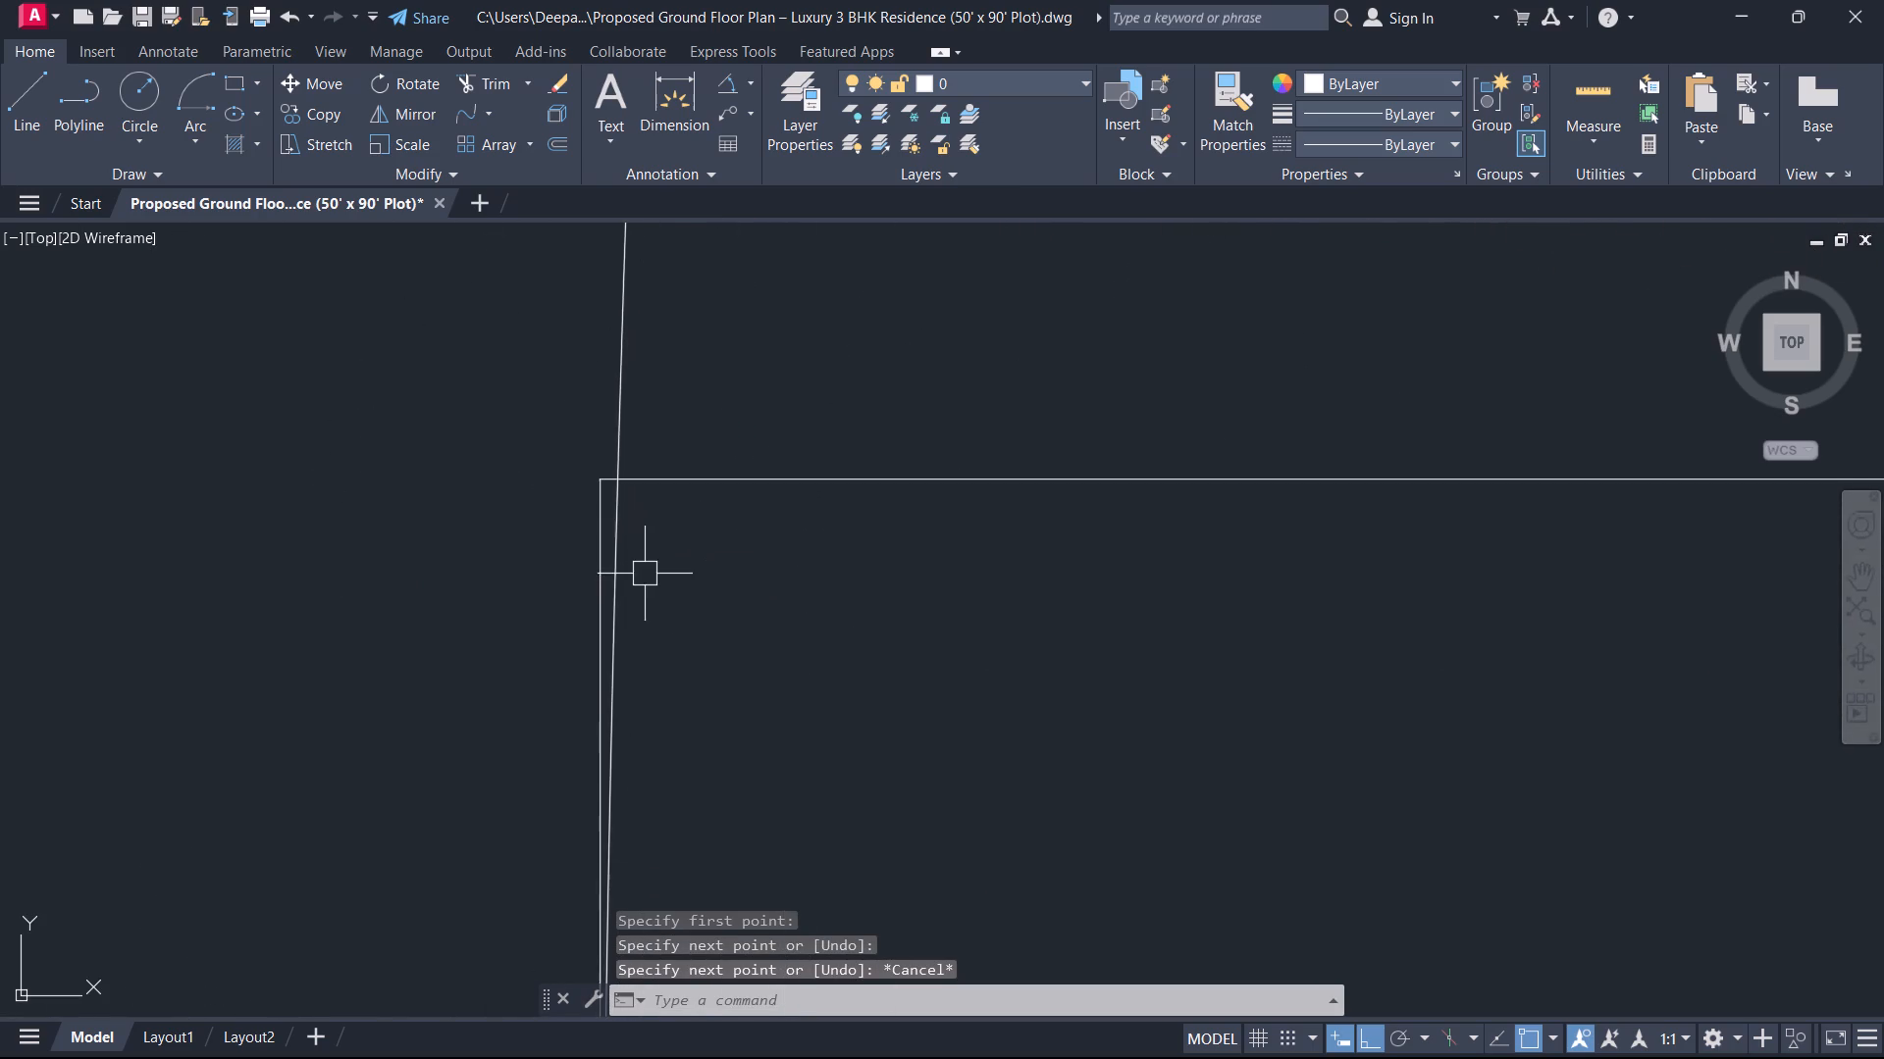
{"action": "scroll", "coordinate": [613, 566], "scroll_direction": "up", "scroll_amount": 2}
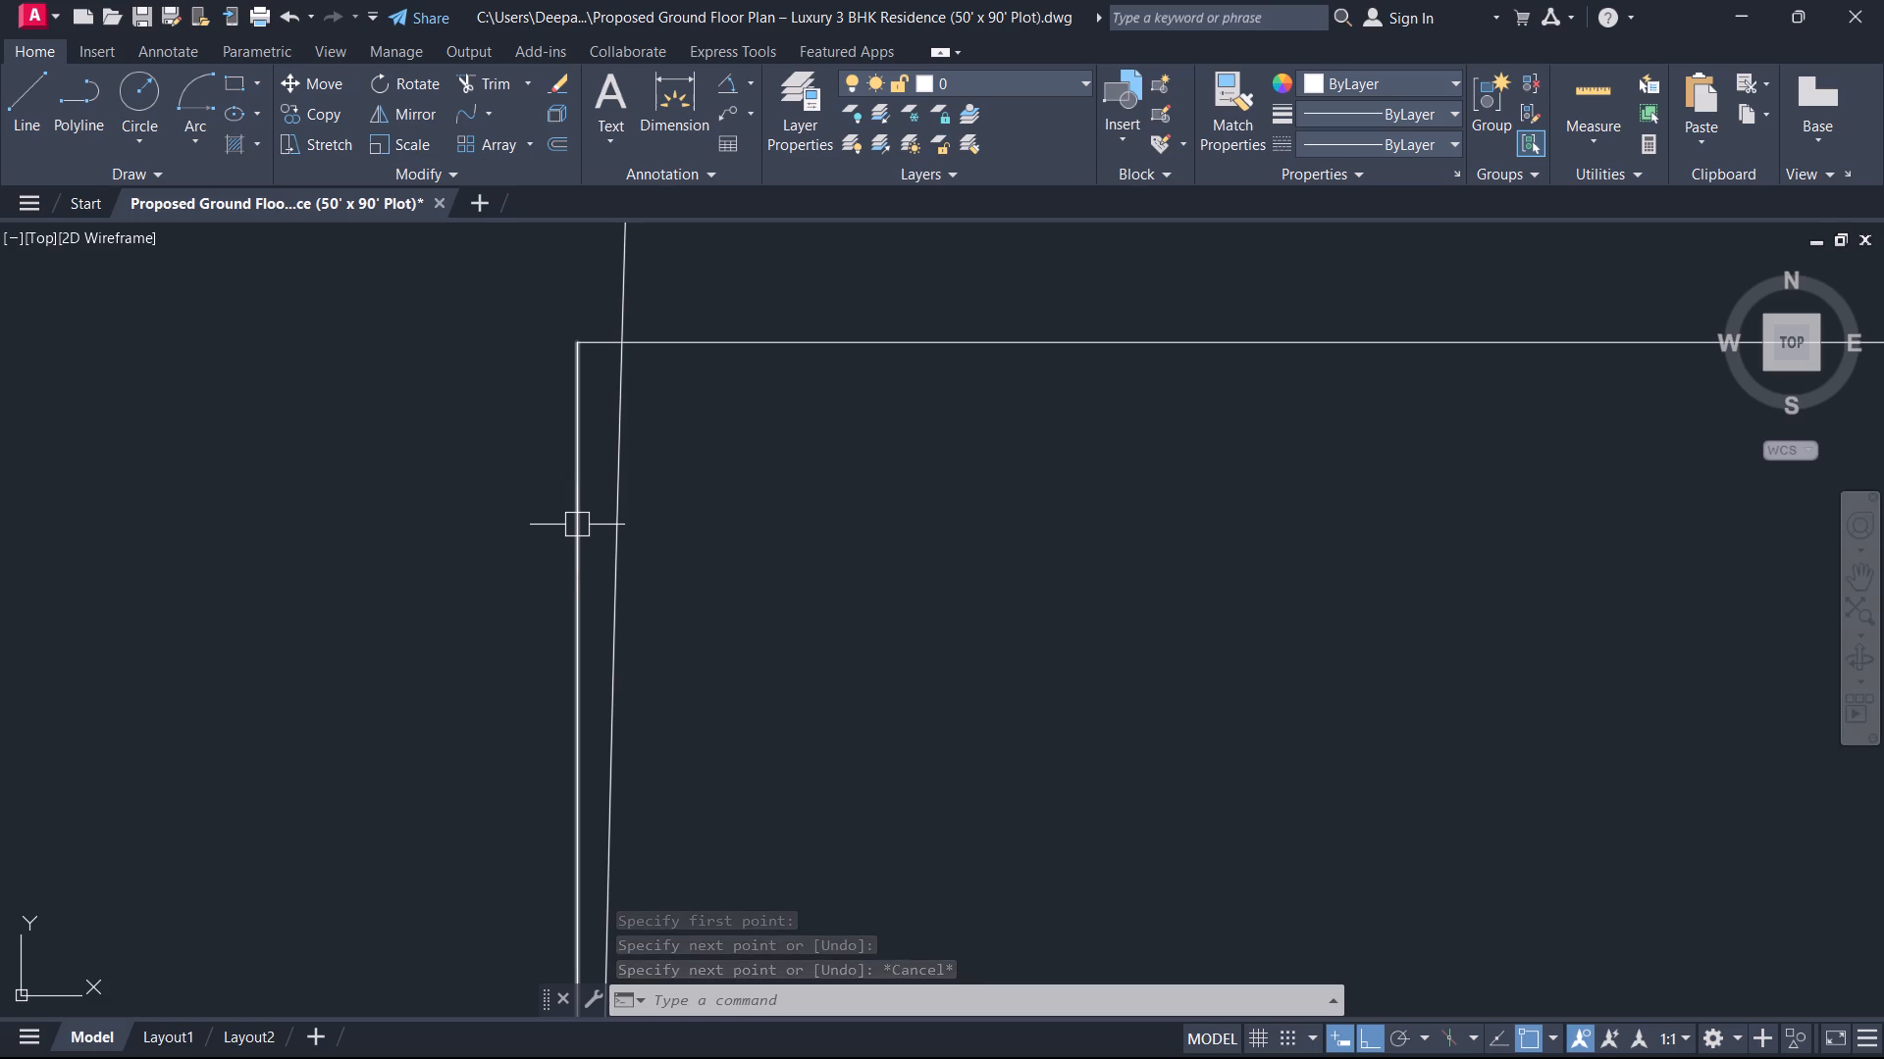
{"action": "key", "text": "t"}
{"action": "key", "text": "r"}
{"action": "key", "text": "space"}
{"action": "left_click", "coordinate": [569, 439]}
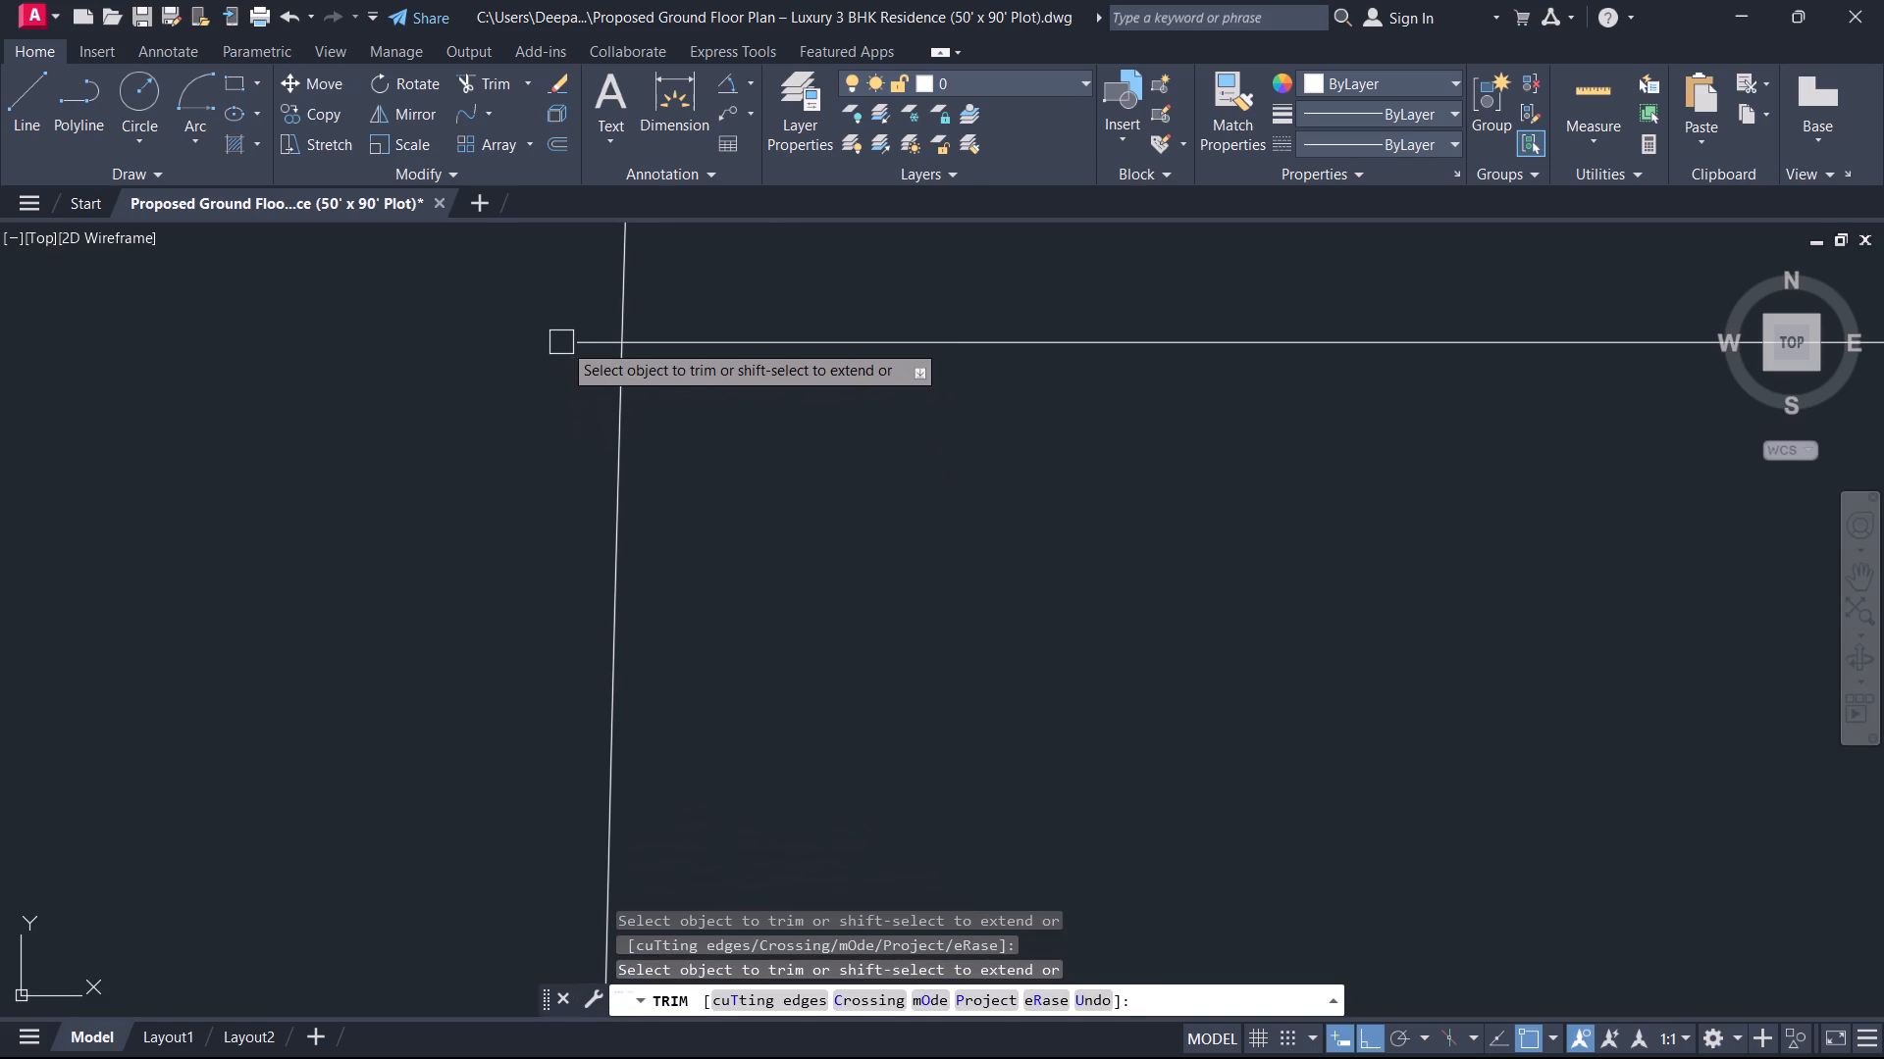
{"action": "left_click", "coordinate": [579, 340]}
{"action": "scroll", "coordinate": [578, 454], "scroll_direction": "down", "scroll_amount": 5}
{"action": "key", "text": "Escape"}
Examine the floor plan around the kitchen, G.KIT, store, lobby and lounge.
{"action": "scroll", "coordinate": [485, 652], "scroll_direction": "down", "scroll_amount": 2}
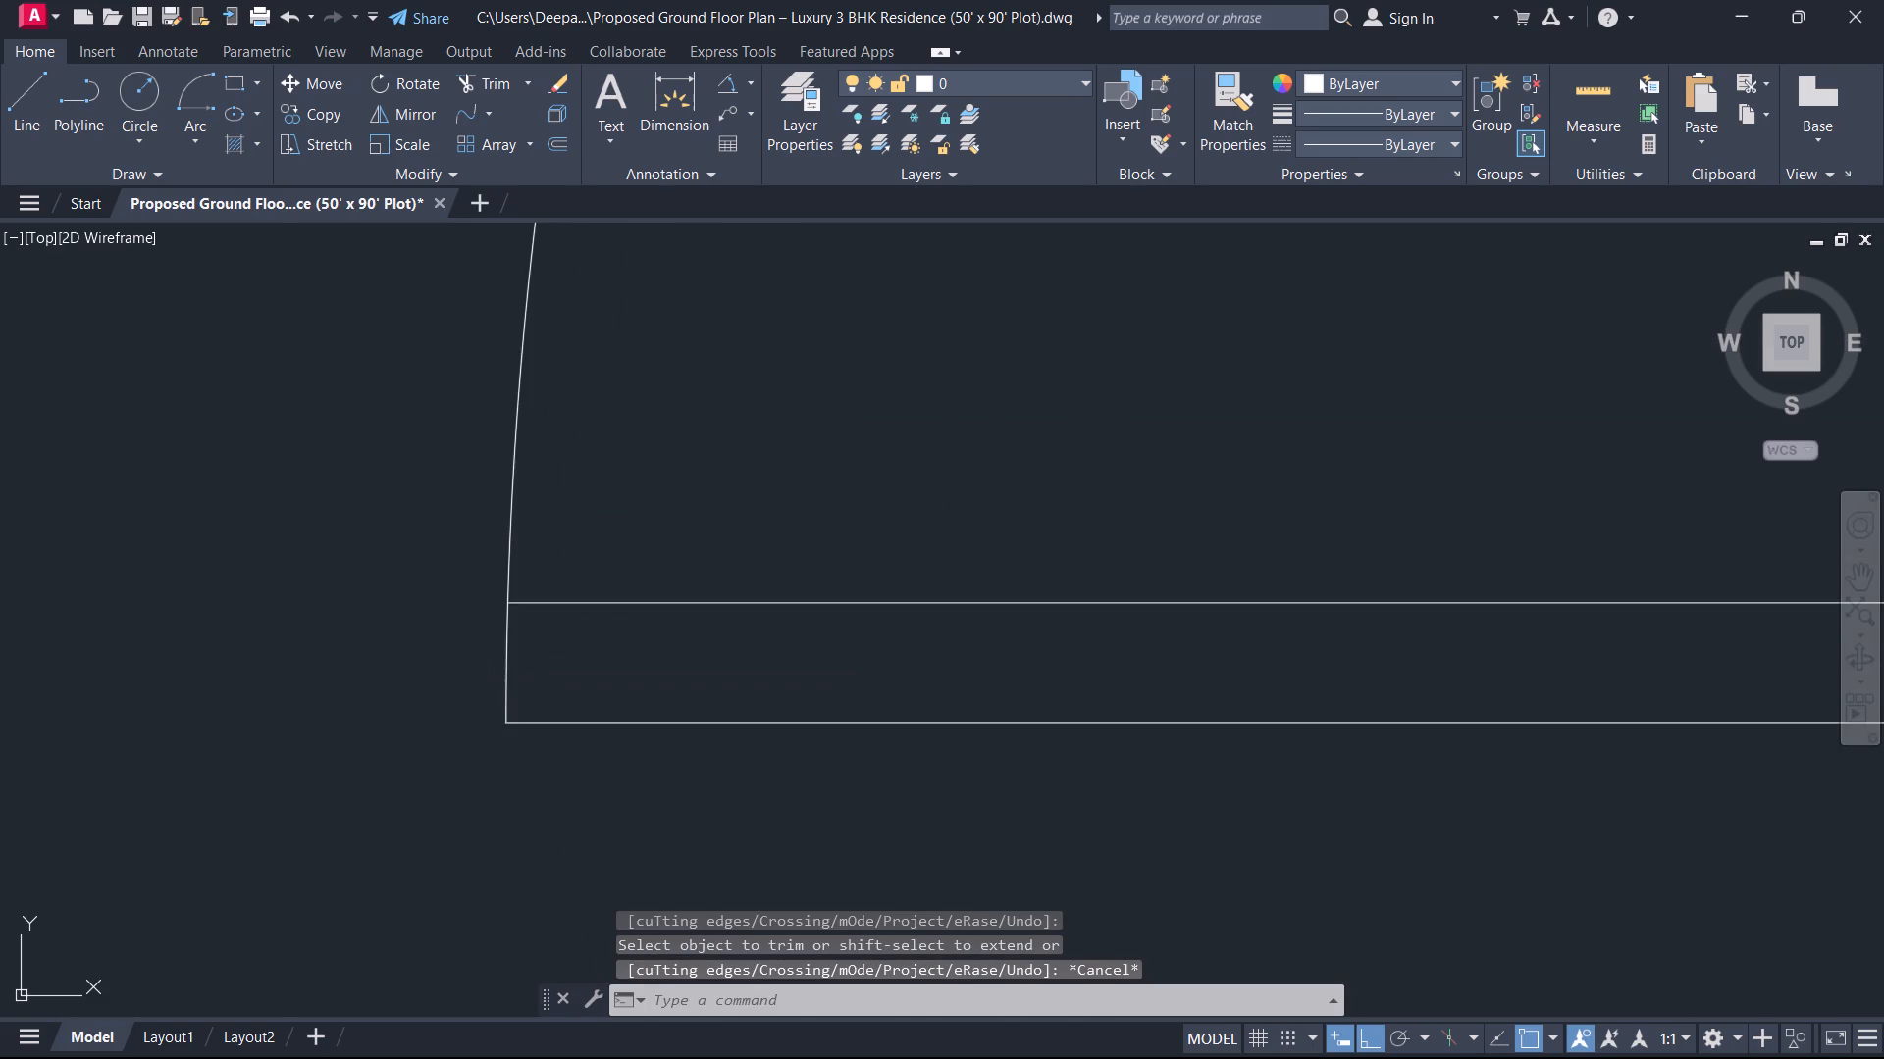
{"action": "scroll", "coordinate": [498, 652], "scroll_direction": "down", "scroll_amount": 4}
{"action": "scroll", "coordinate": [831, 532], "scroll_direction": "down", "scroll_amount": 2}
{"action": "scroll", "coordinate": [956, 452], "scroll_direction": "down", "scroll_amount": 2}
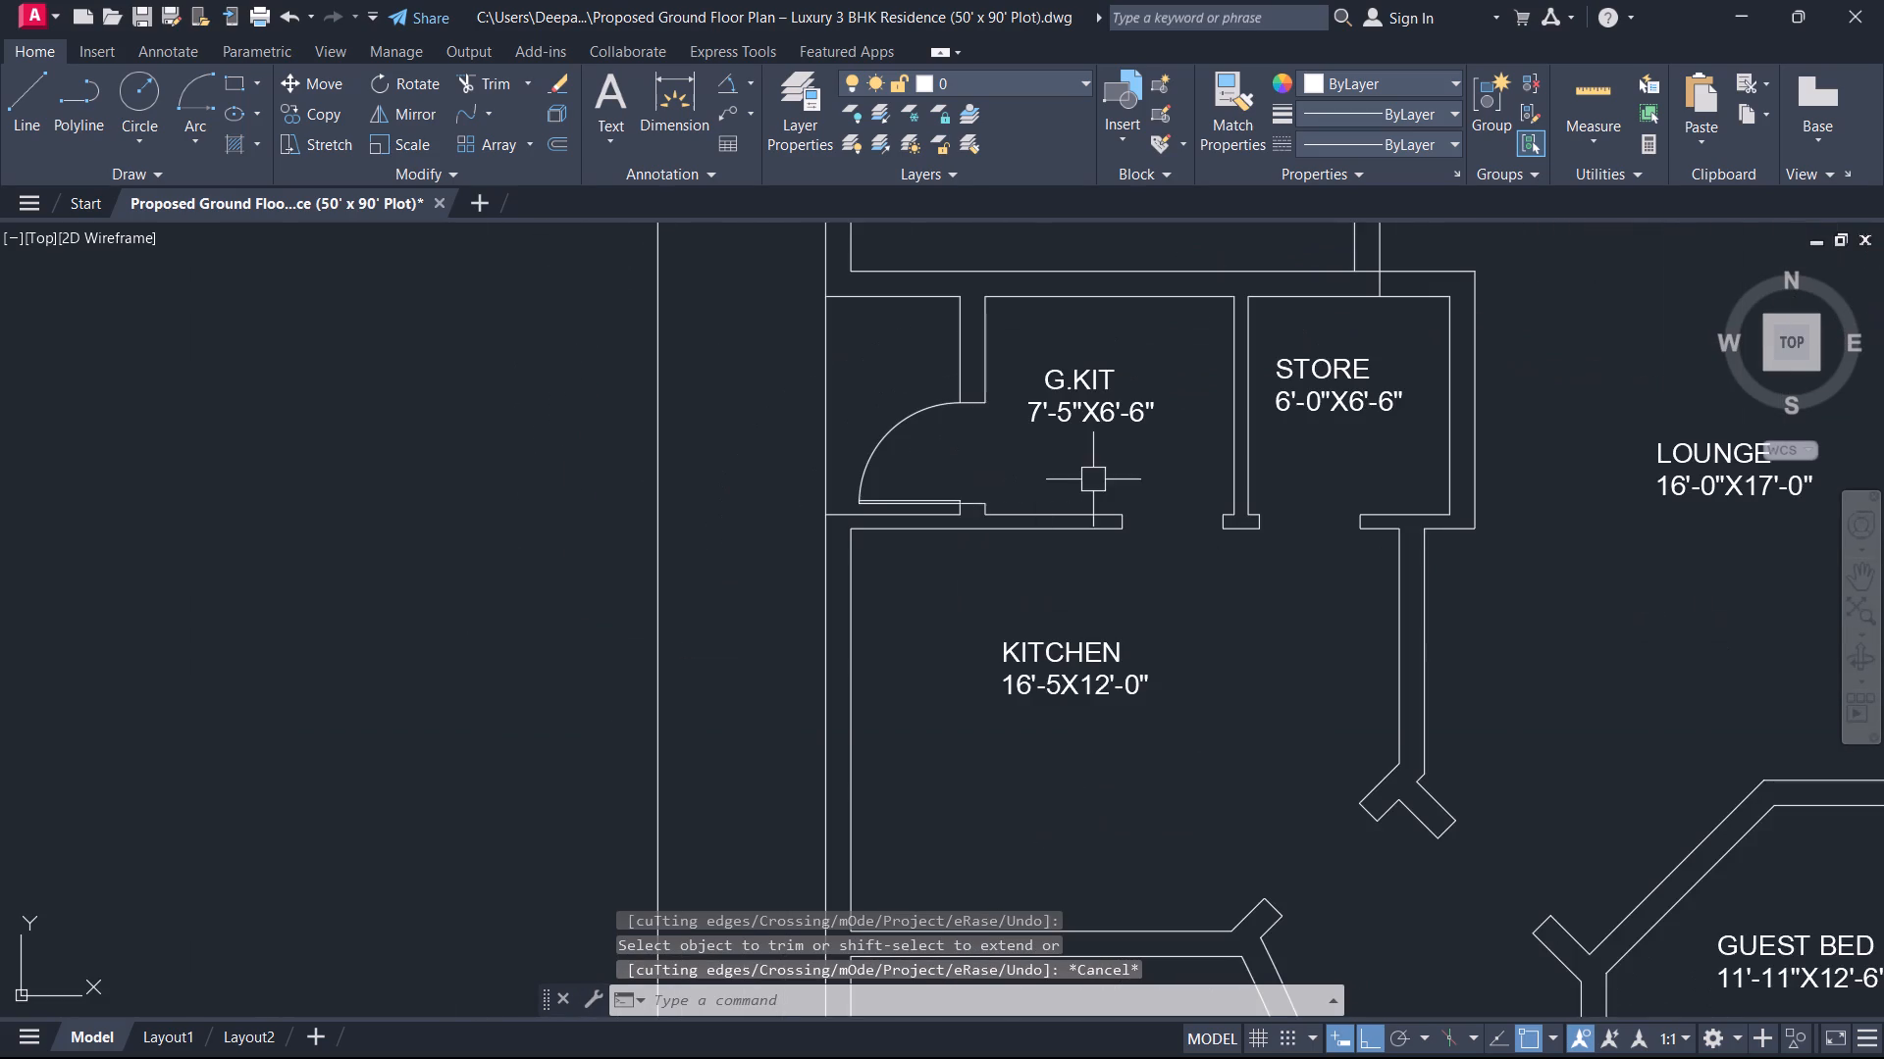
{"action": "middle_click_drag", "start_coordinate": [1093, 479], "coordinate": [704, 588]}
{"action": "scroll", "coordinate": [704, 588], "scroll_direction": "down", "scroll_amount": 1}
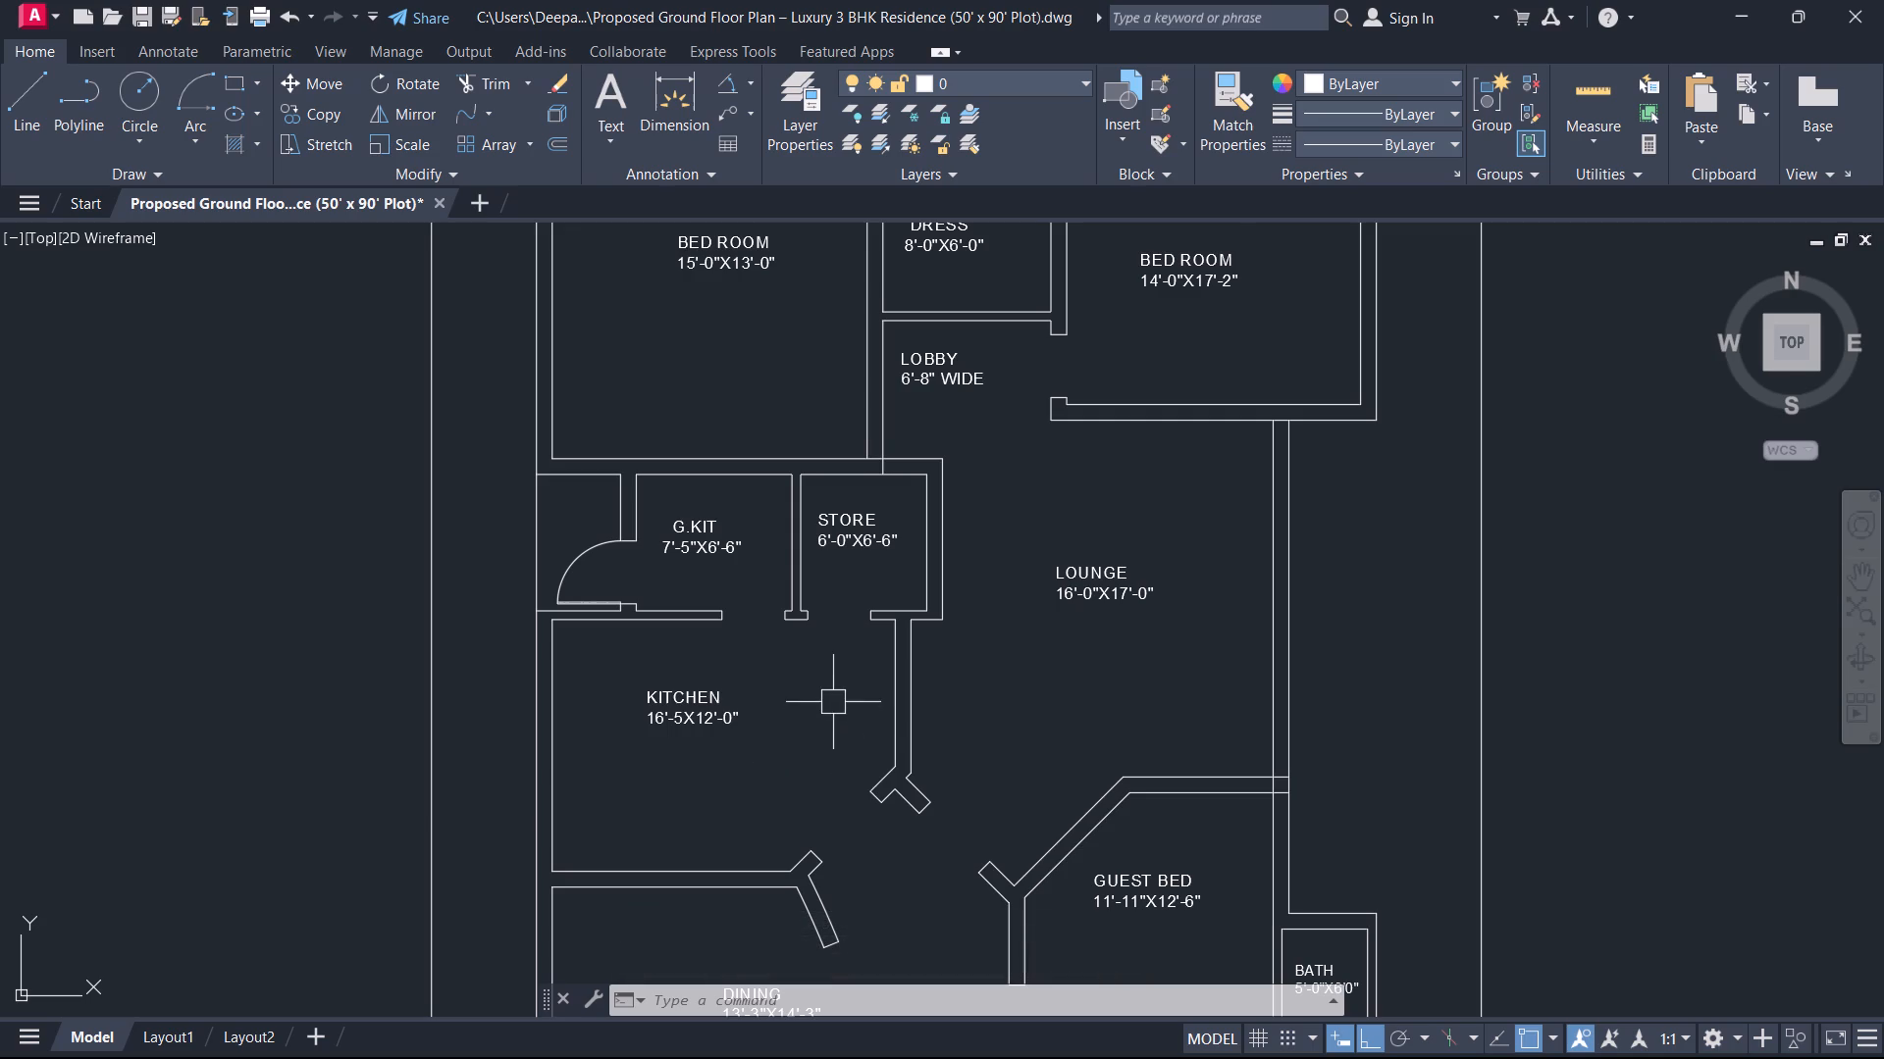
{"action": "scroll", "coordinate": [850, 752], "scroll_direction": "down", "scroll_amount": 1}
{"action": "middle_click_drag", "start_coordinate": [844, 757], "coordinate": [780, 652]}
{"action": "scroll", "coordinate": [854, 535], "scroll_direction": "up", "scroll_amount": 1}
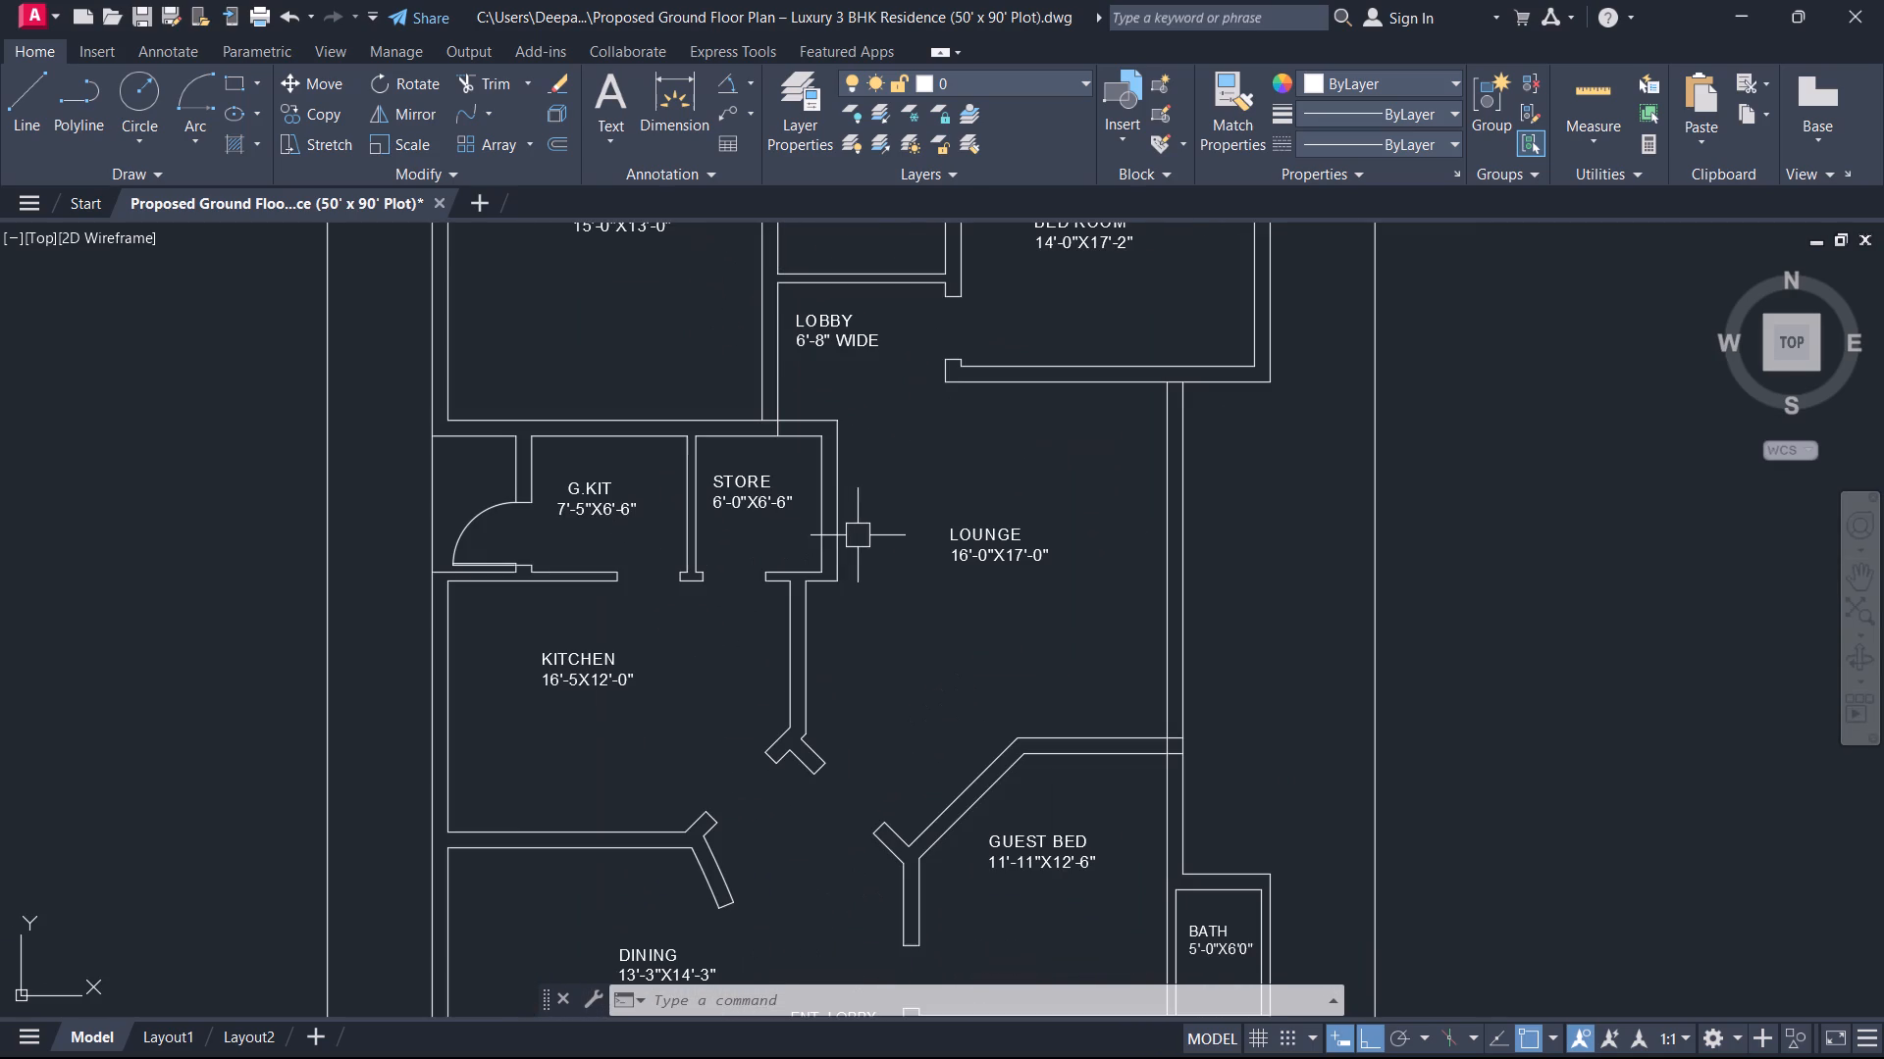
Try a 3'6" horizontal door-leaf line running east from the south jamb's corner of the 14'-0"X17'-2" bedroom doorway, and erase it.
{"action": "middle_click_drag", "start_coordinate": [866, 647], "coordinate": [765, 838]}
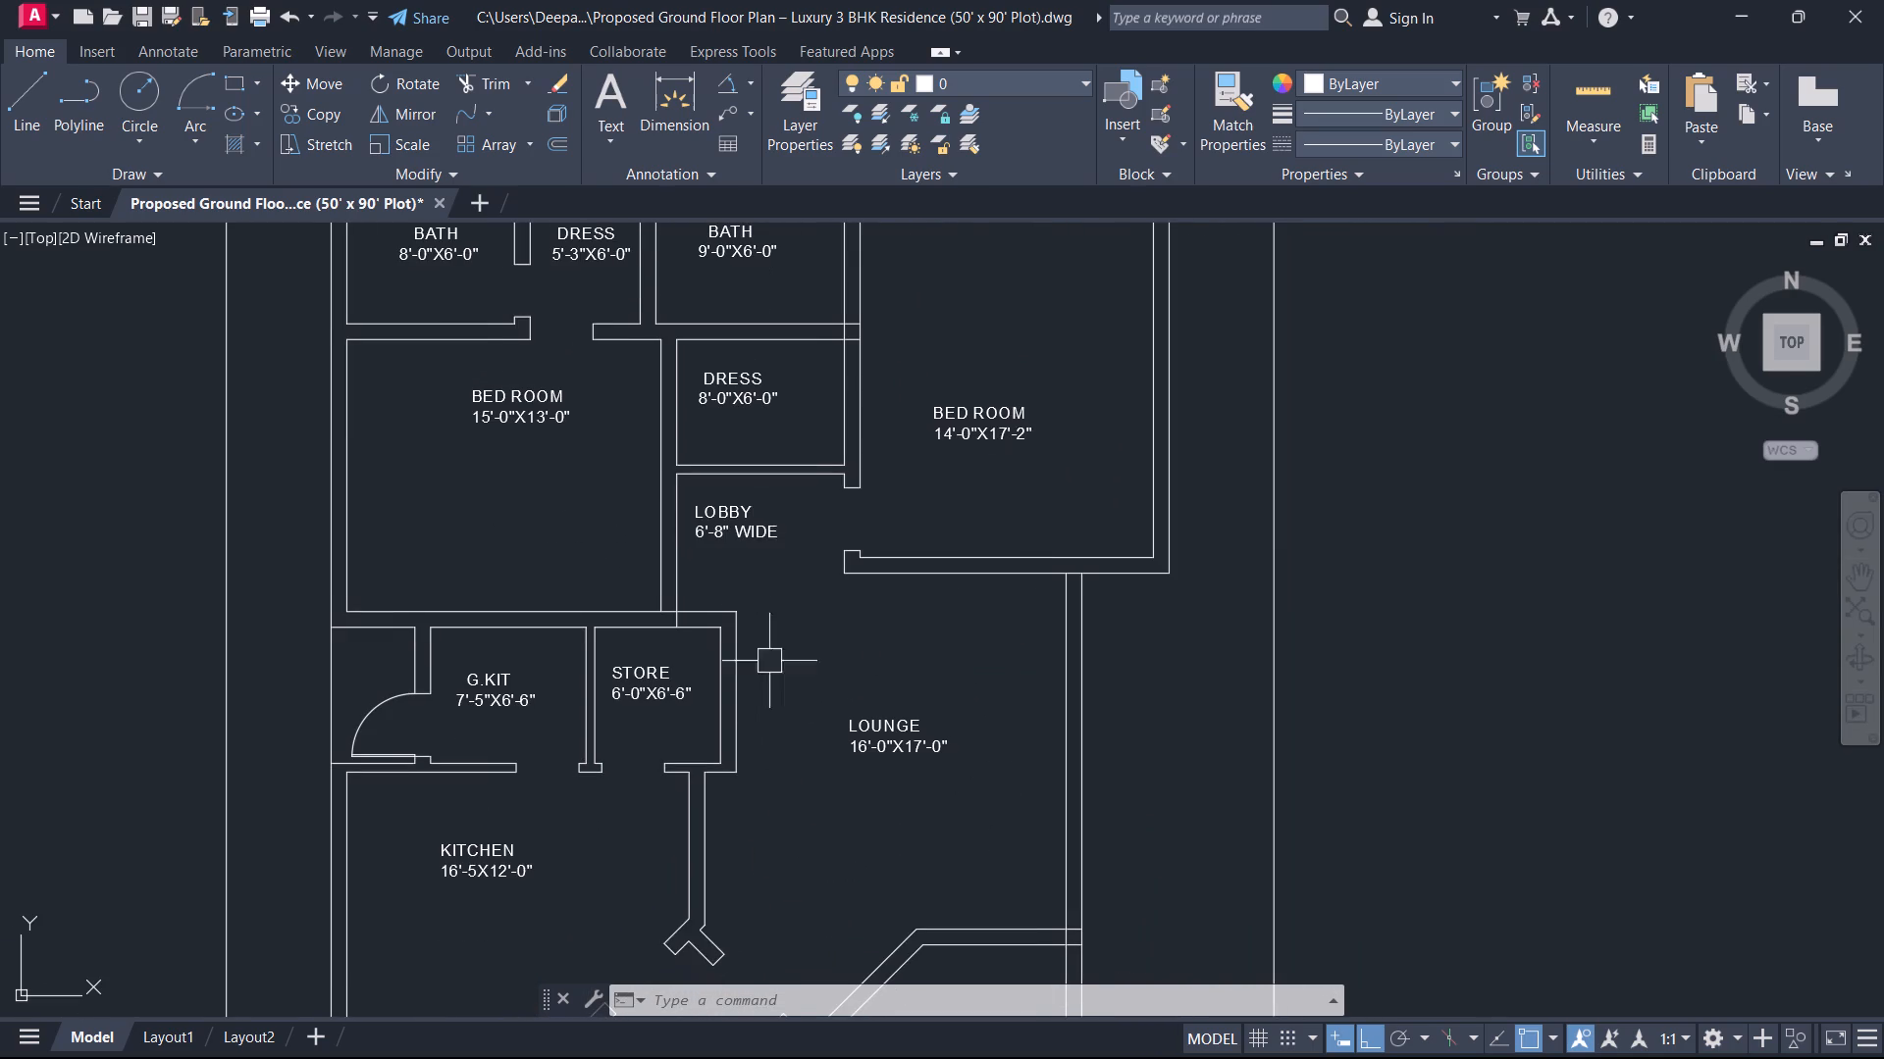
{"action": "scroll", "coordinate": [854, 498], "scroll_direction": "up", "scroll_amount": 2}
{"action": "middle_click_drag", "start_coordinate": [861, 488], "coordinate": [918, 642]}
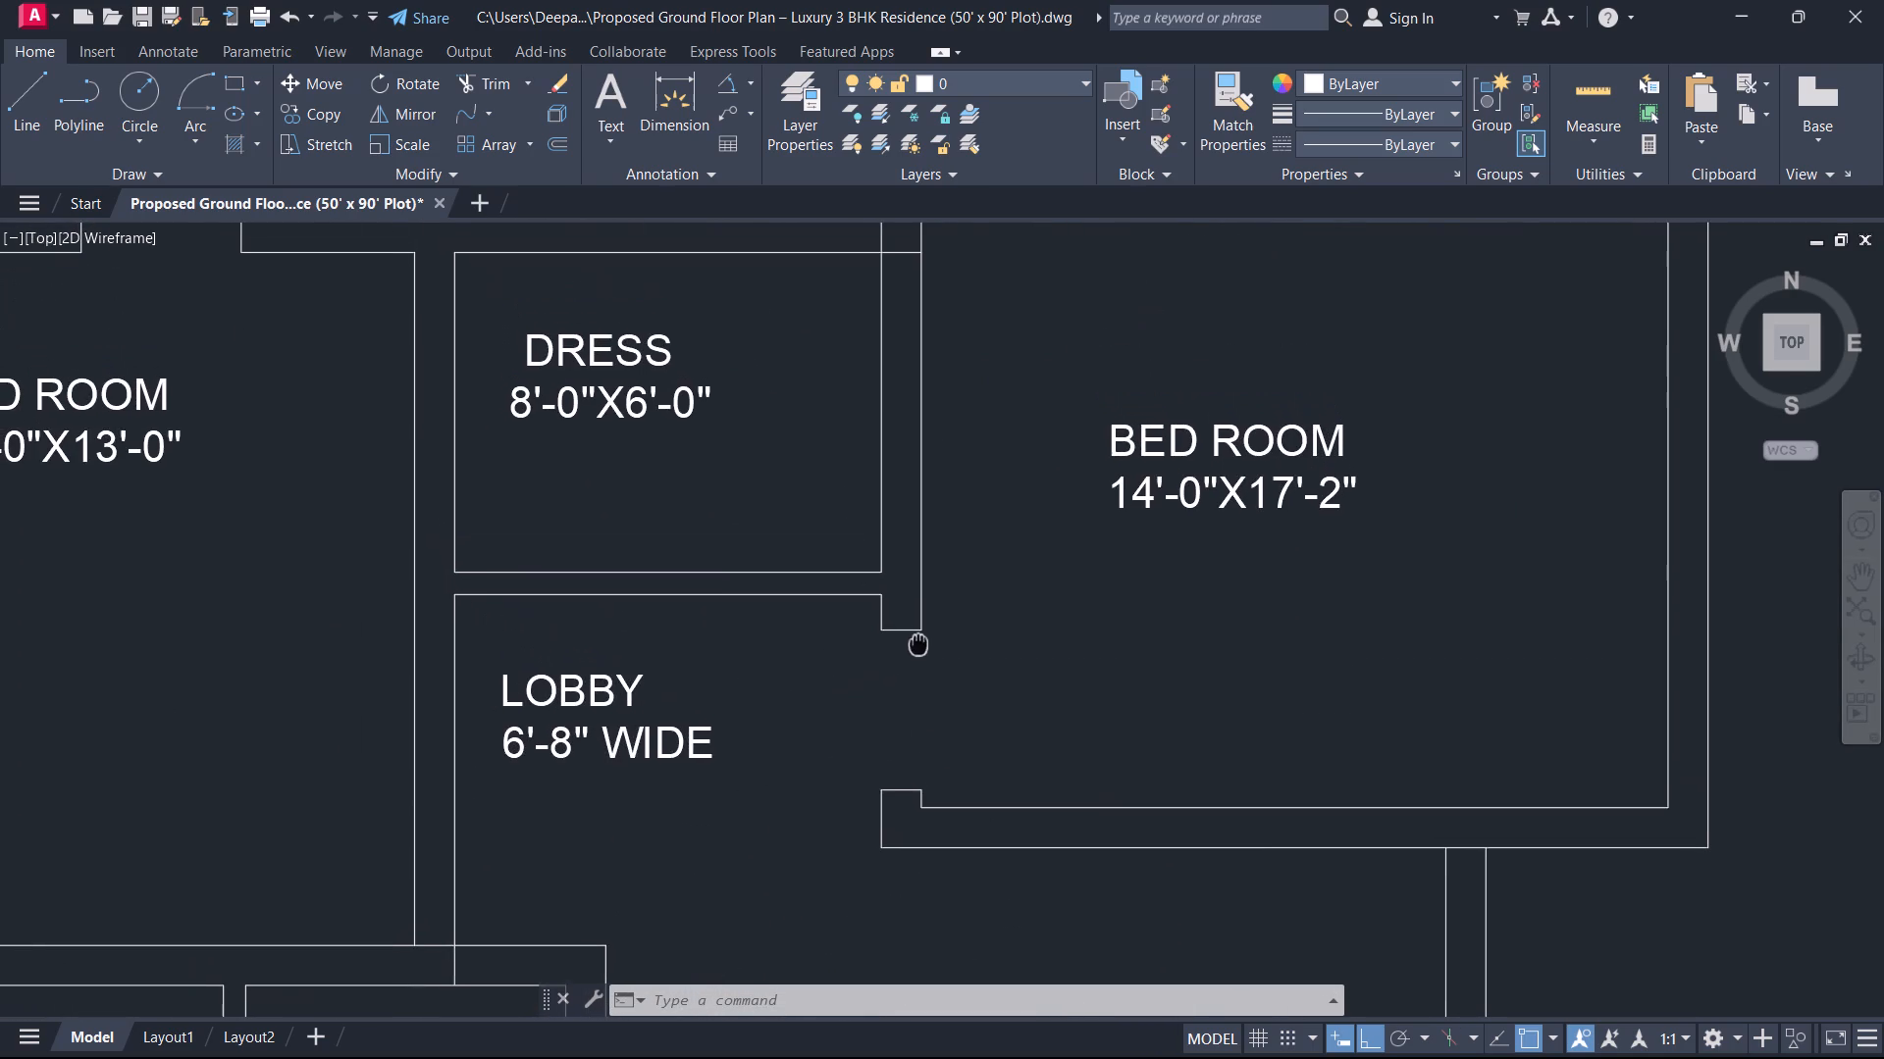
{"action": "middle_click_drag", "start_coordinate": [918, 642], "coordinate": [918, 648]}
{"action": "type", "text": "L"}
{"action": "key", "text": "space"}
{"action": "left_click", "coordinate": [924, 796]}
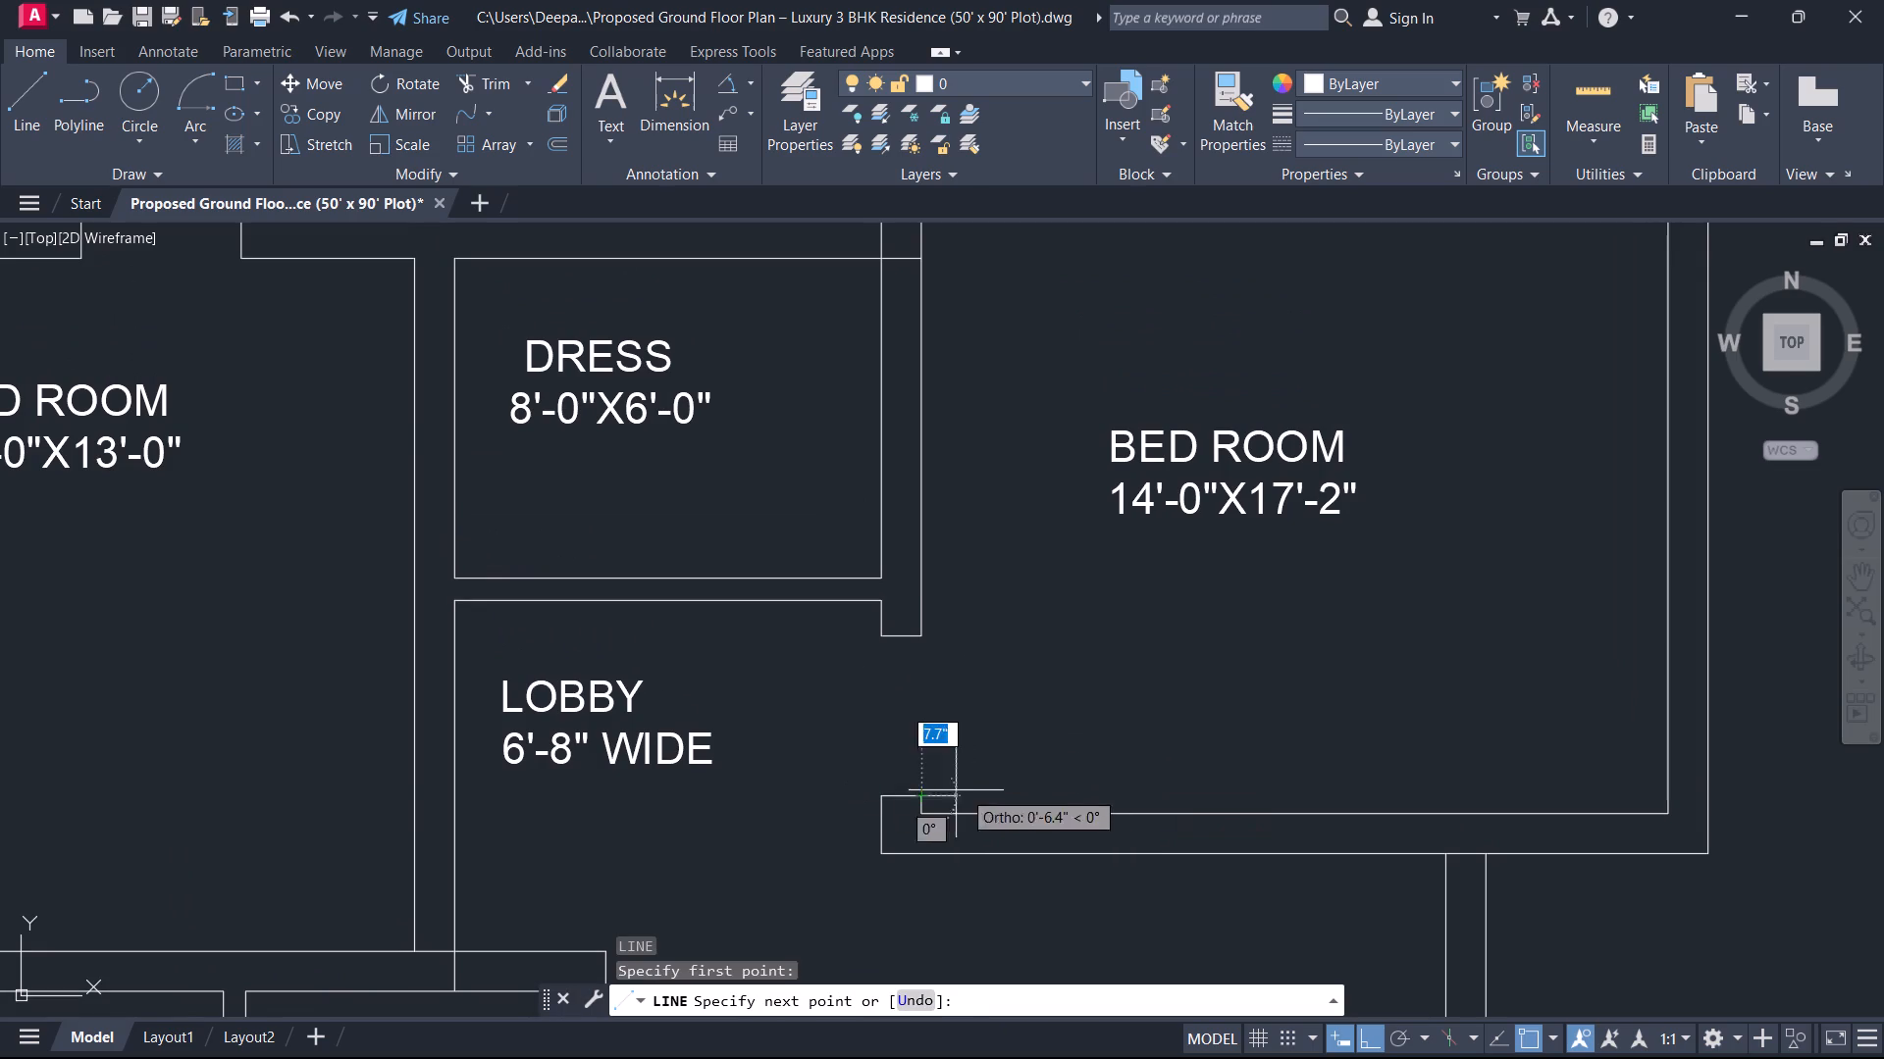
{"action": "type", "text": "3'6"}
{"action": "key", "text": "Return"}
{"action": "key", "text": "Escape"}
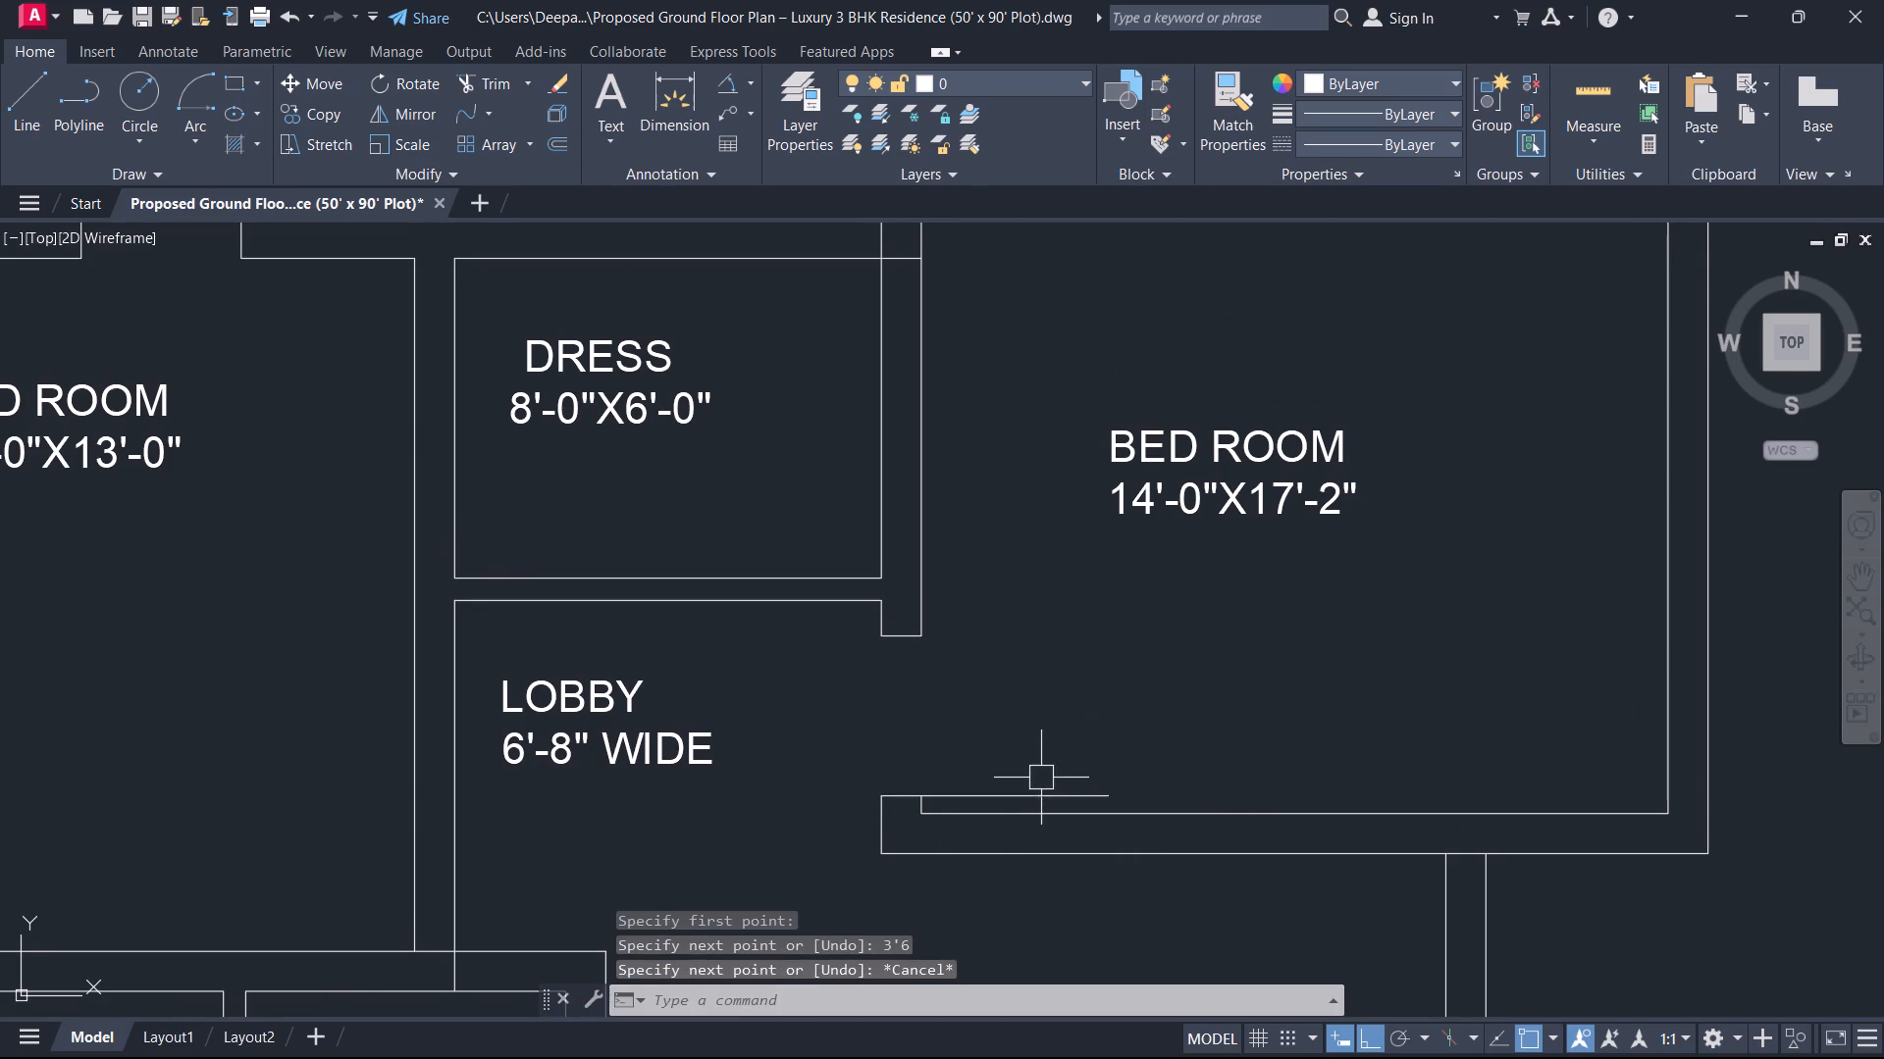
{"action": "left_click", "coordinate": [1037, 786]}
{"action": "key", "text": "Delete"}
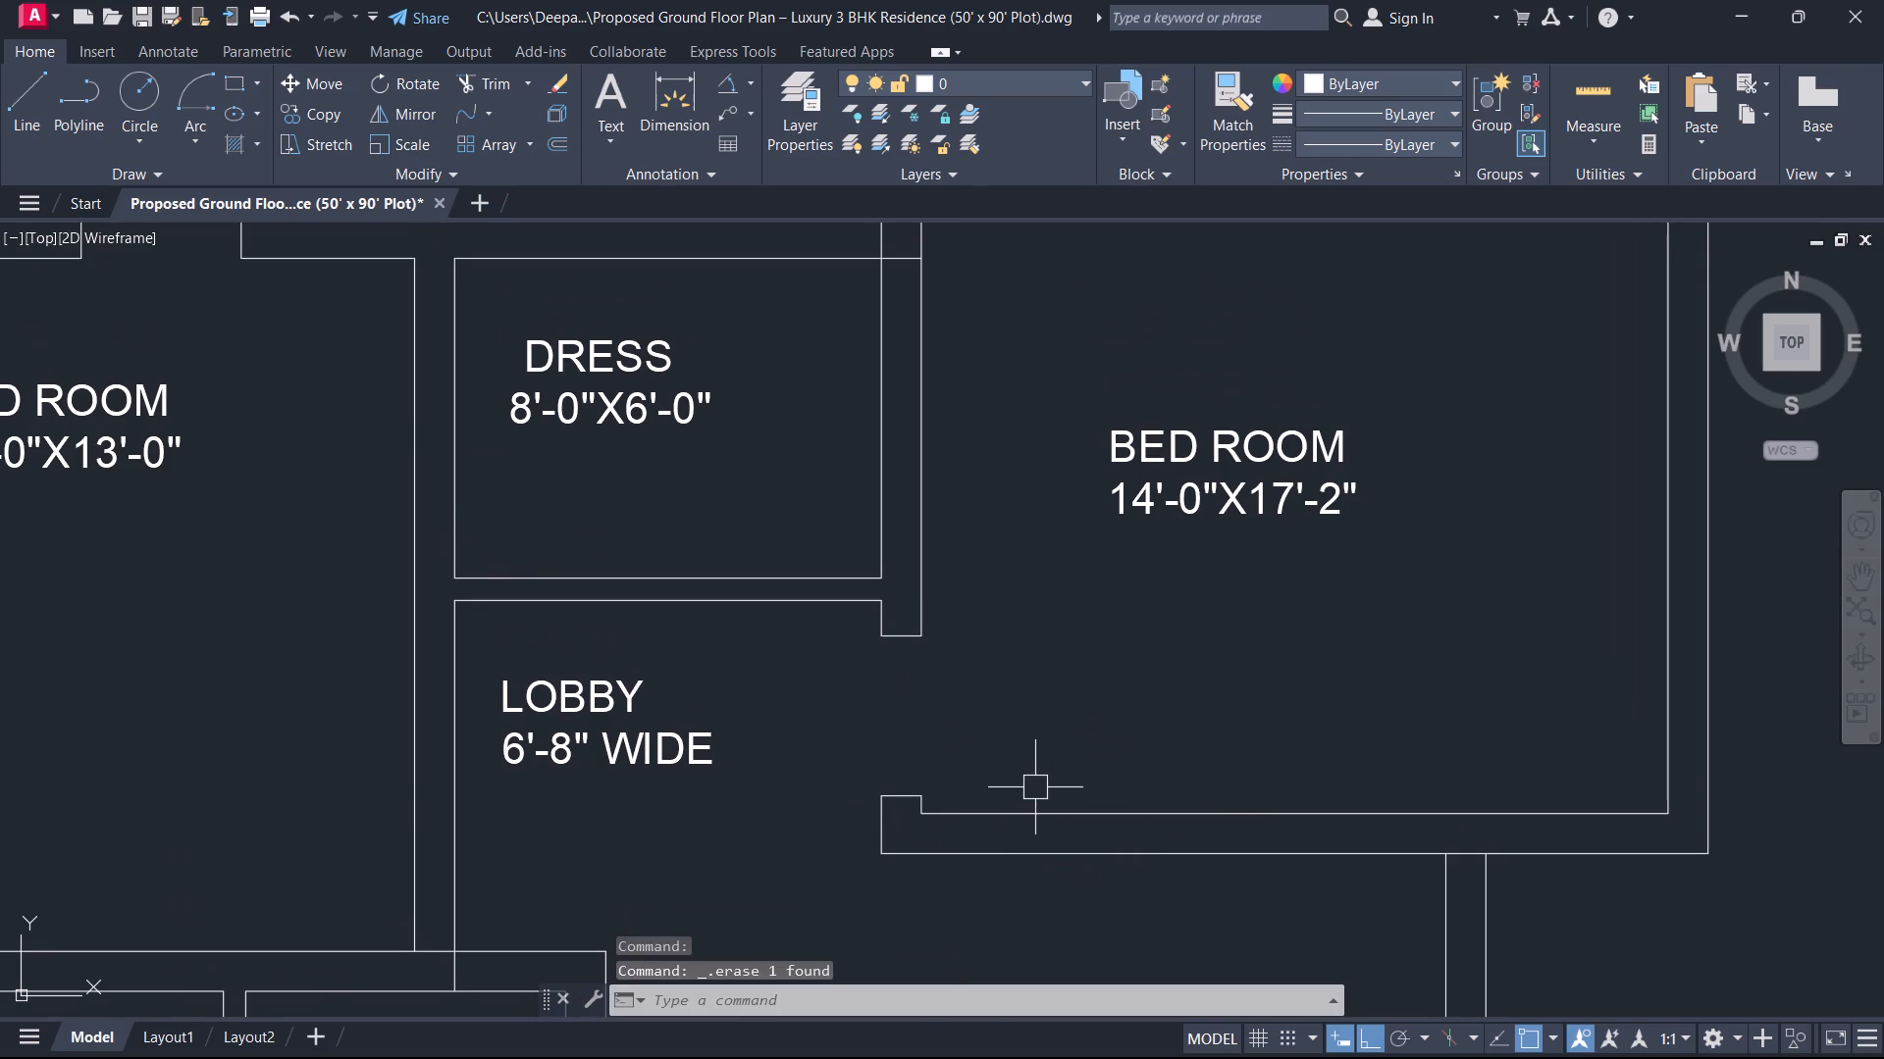
Draw a 3' horizontal door-leaf line running east from the south jamb's inner corner at the bedroom doorway off the lobby.
{"action": "type", "text": "L"}
{"action": "key", "text": "space"}
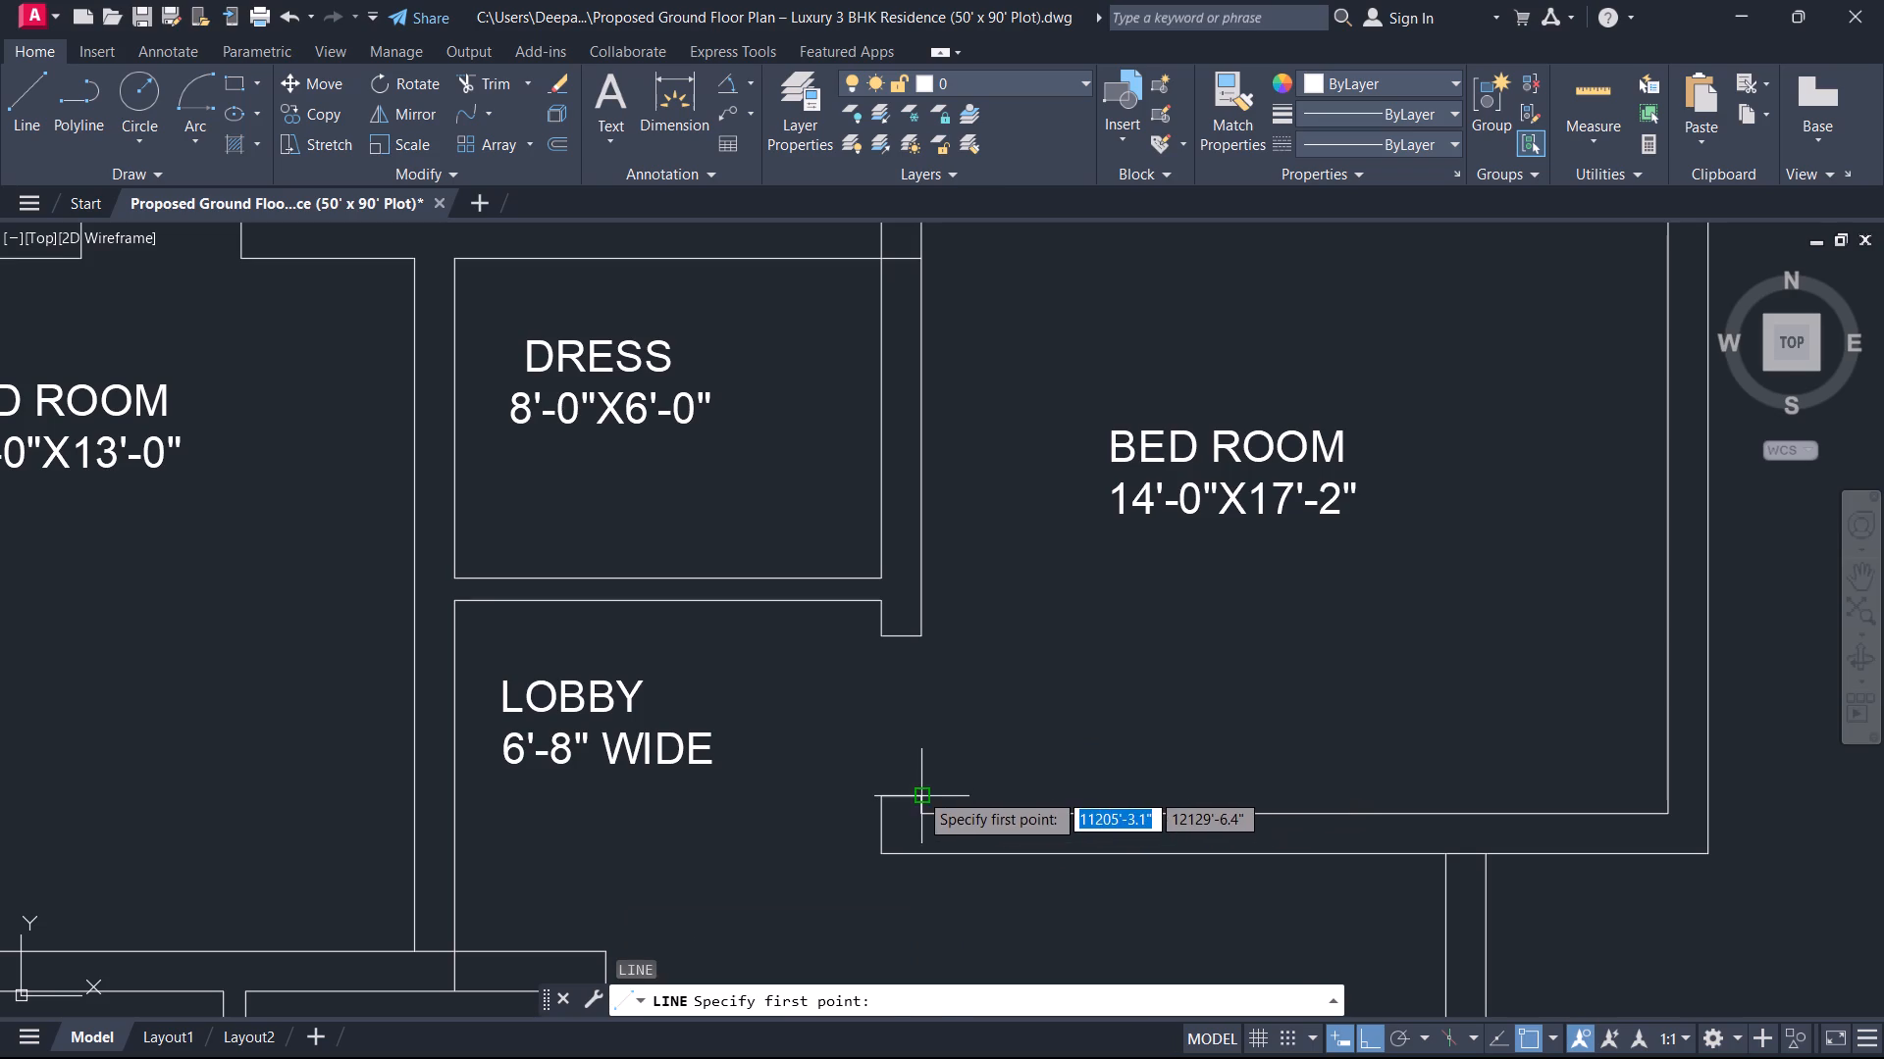
{"action": "left_click", "coordinate": [918, 791]}
{"action": "type", "text": "3'"}
{"action": "key", "text": "Return"}
{"action": "key", "text": "Escape"}
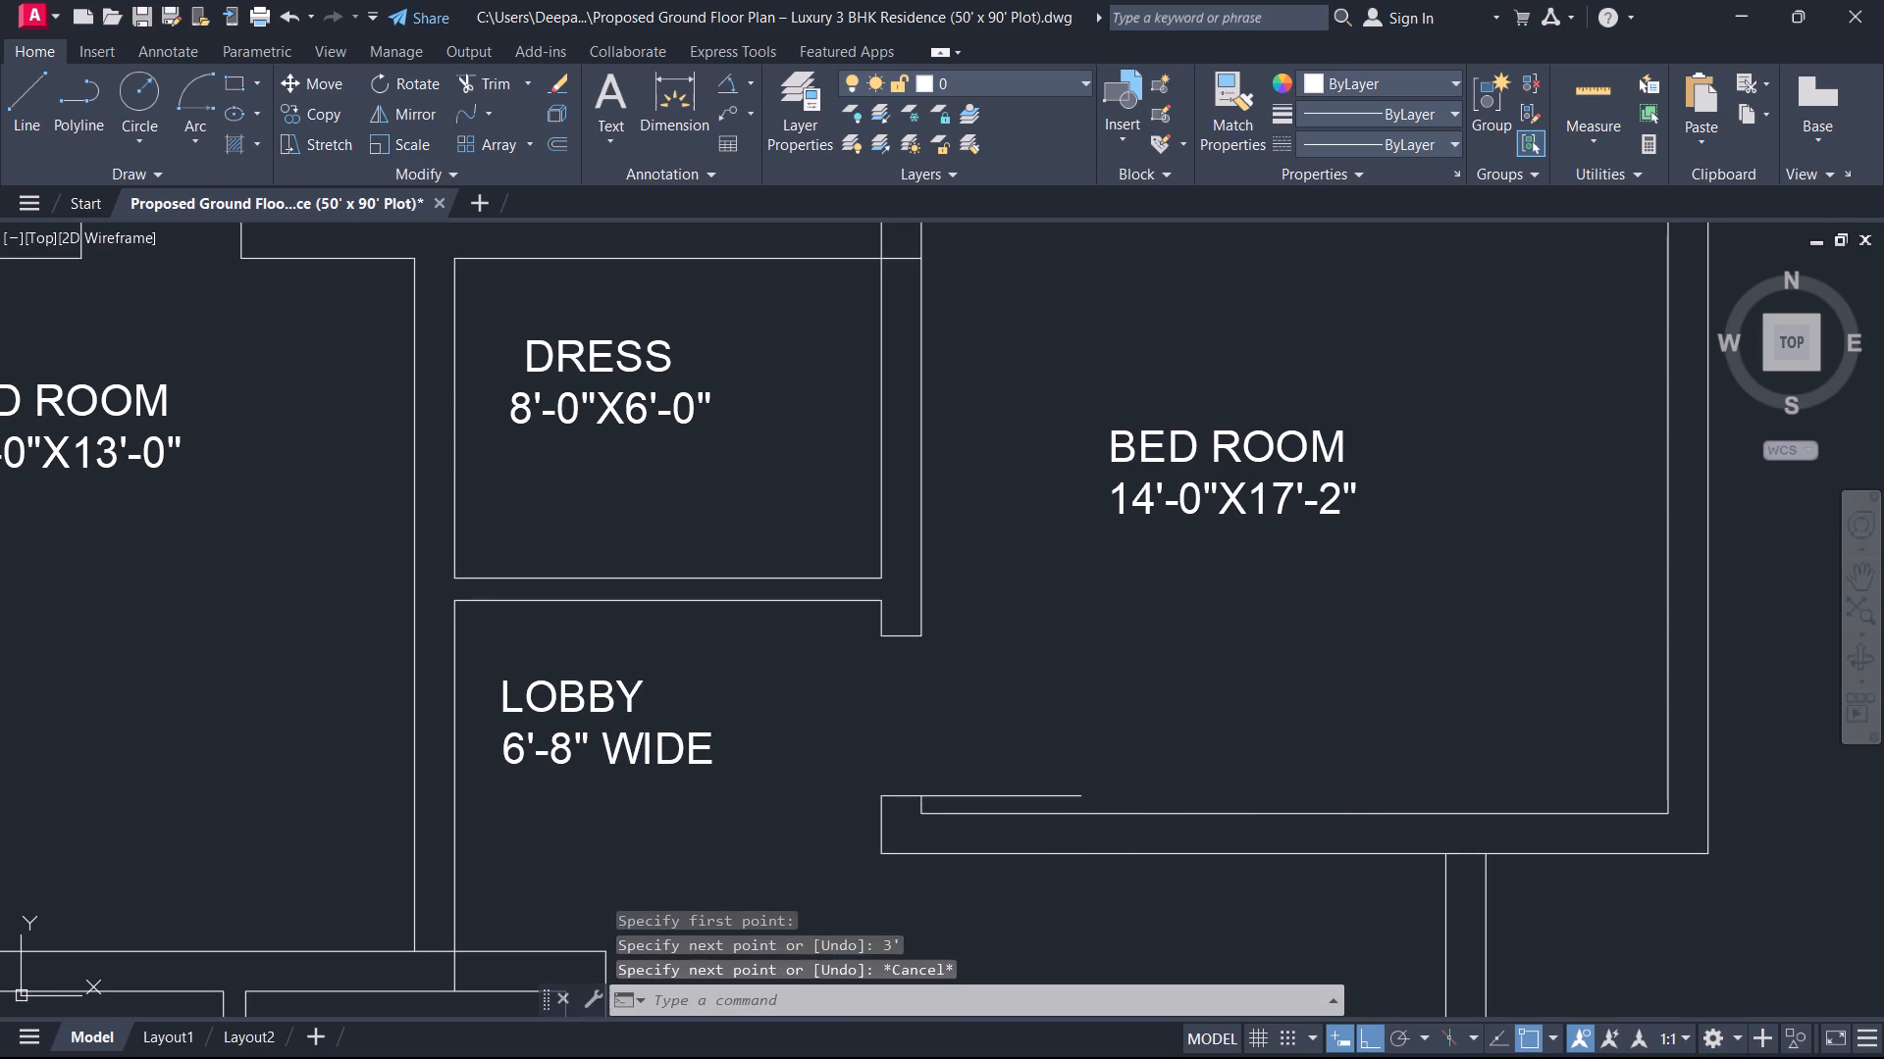
Offset the bedroom door-leaf line 1" to the north to give the leaf its thickness.
{"action": "type", "text": "O 1"}
{"action": "key", "text": "Return"}
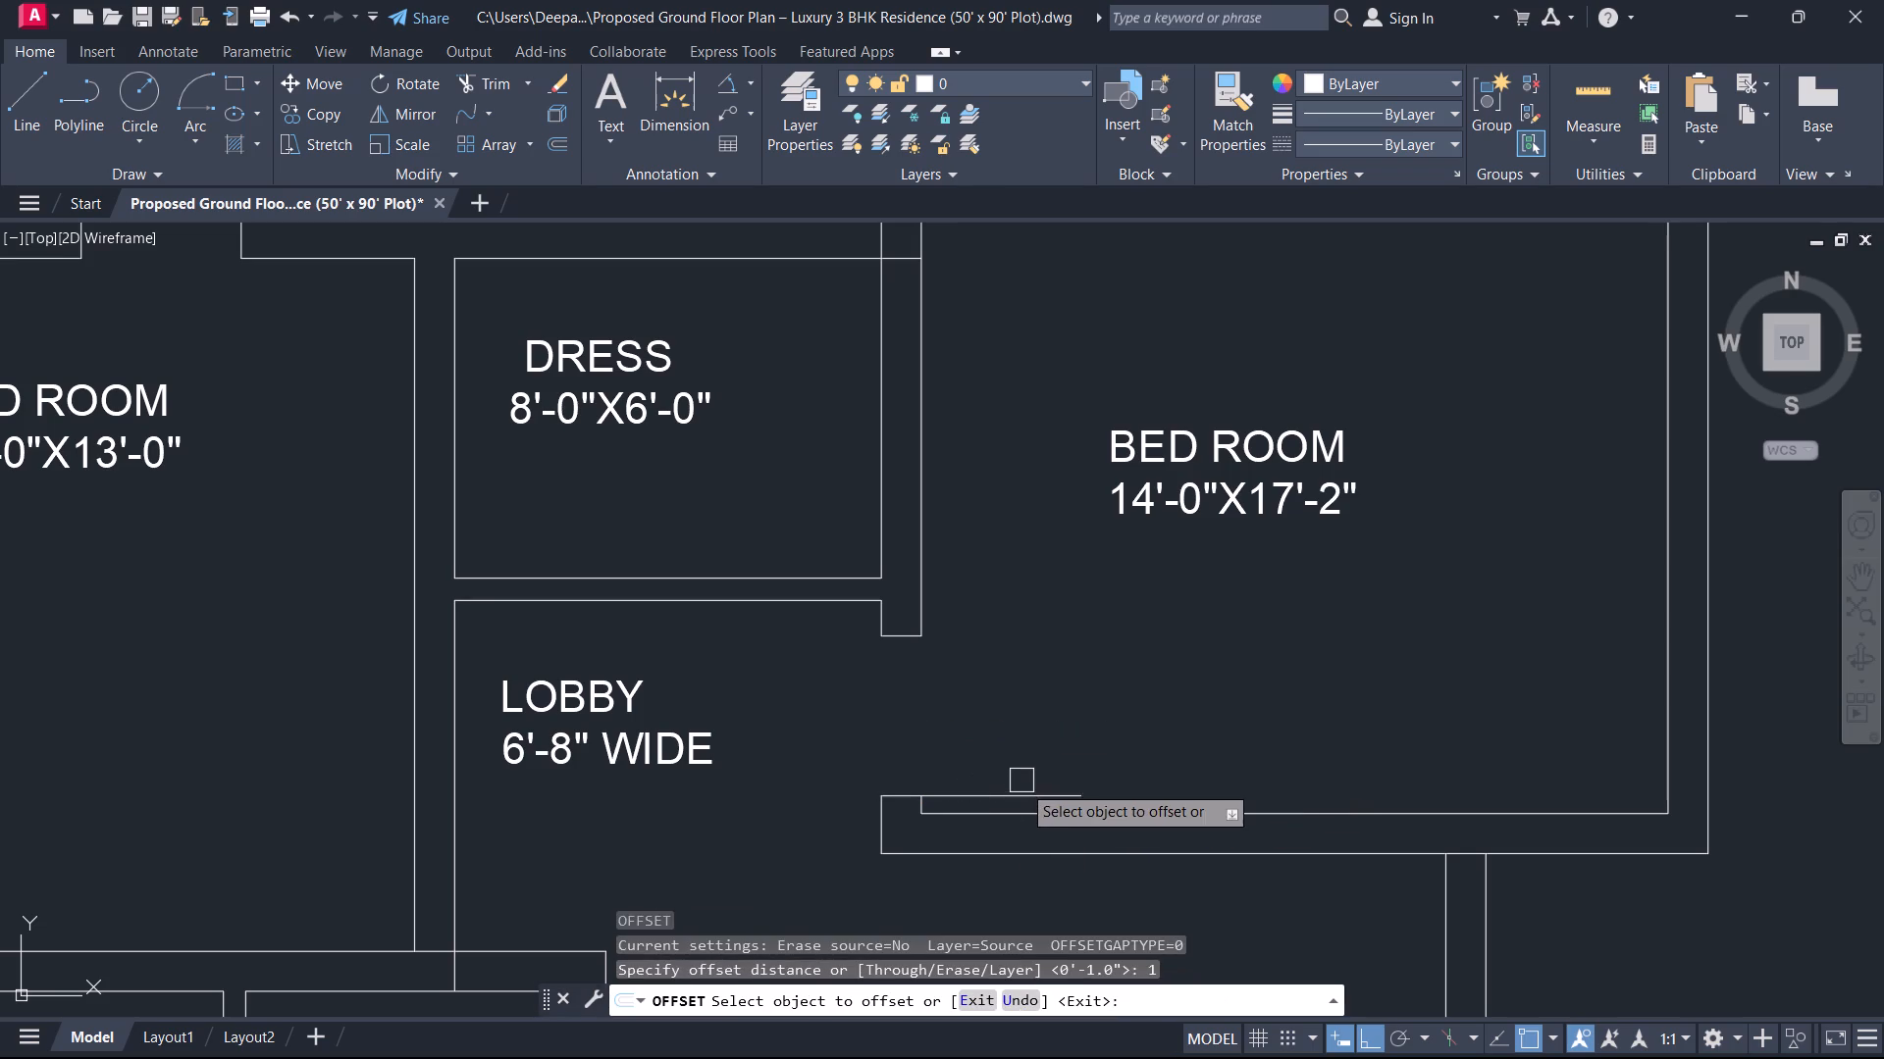
{"action": "left_click", "coordinate": [1021, 783]}
{"action": "left_click", "coordinate": [1013, 739]}
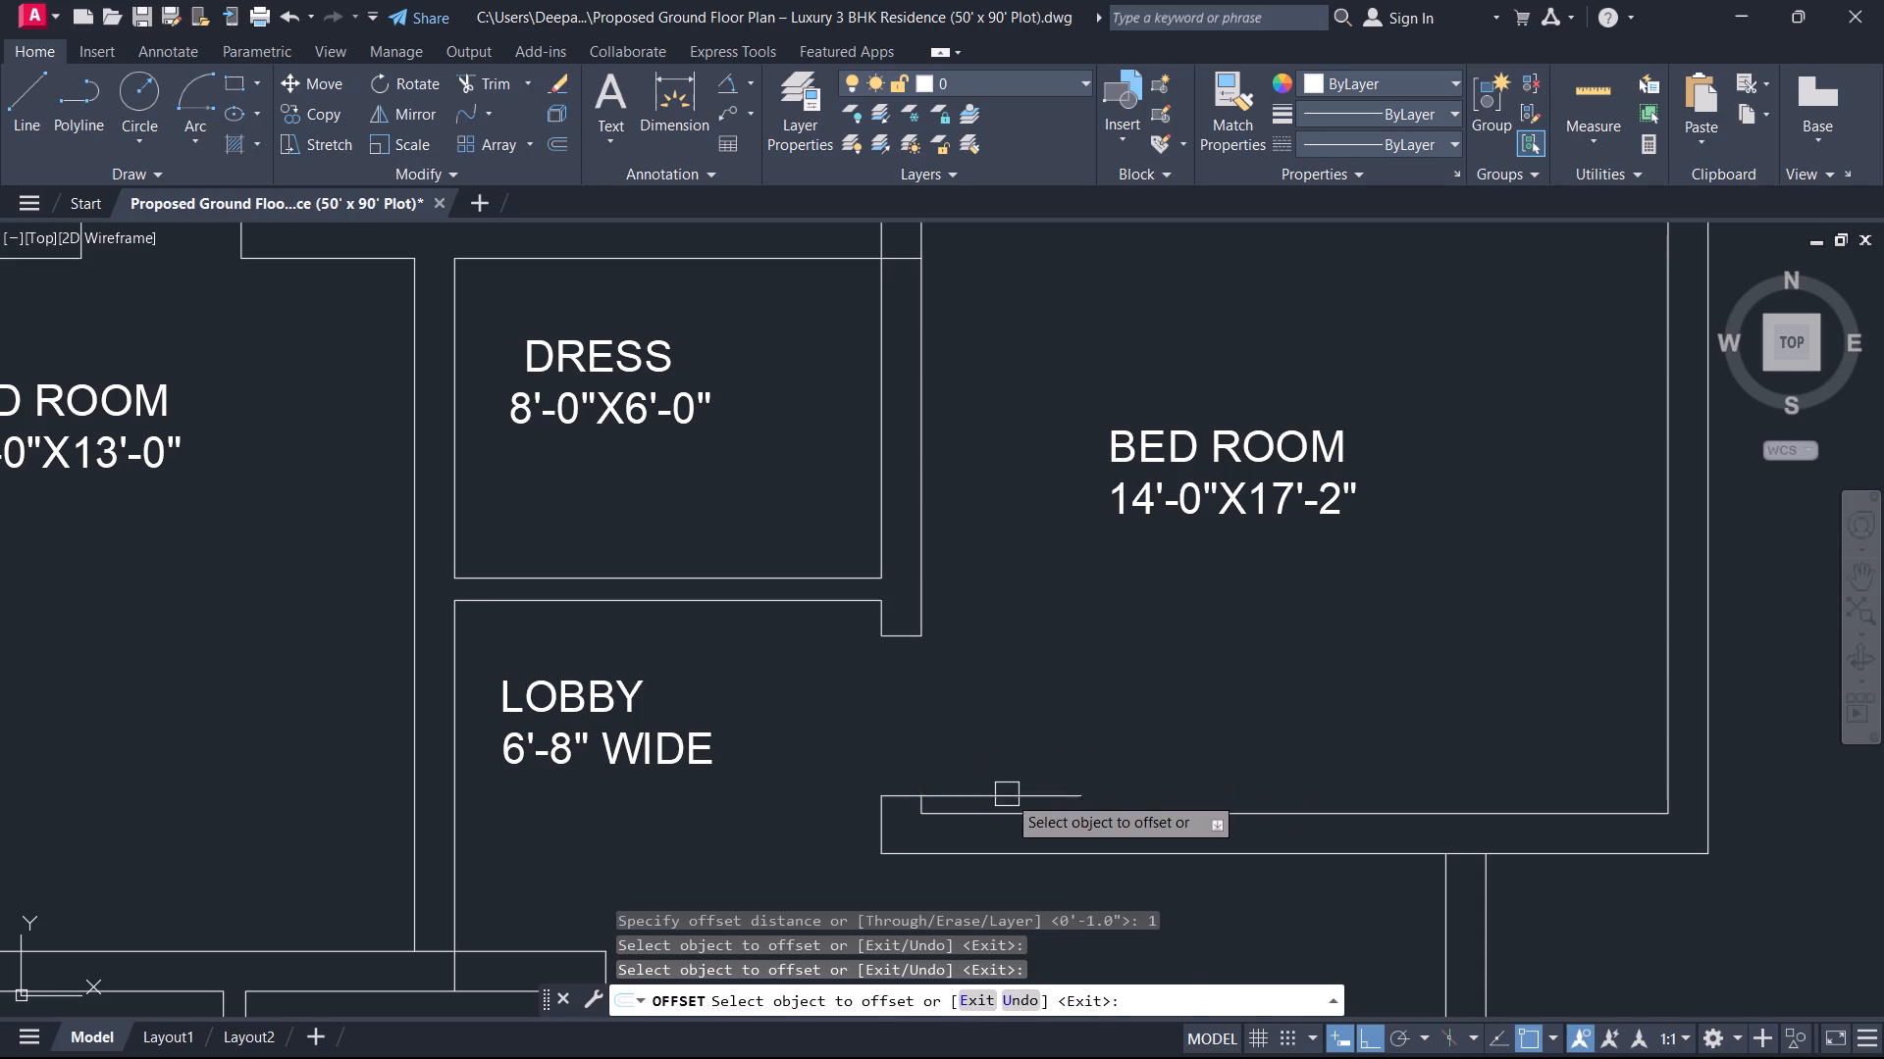
{"action": "left_click", "coordinate": [1007, 794]}
{"action": "left_click", "coordinate": [1016, 734]}
{"action": "key", "text": "Escape"}
Start a line at the west, hinge end of the bedroom door leaf.
{"action": "type", "text": "L"}
{"action": "key", "text": "space"}
{"action": "scroll", "coordinate": [958, 896], "scroll_direction": "up", "scroll_amount": 1}
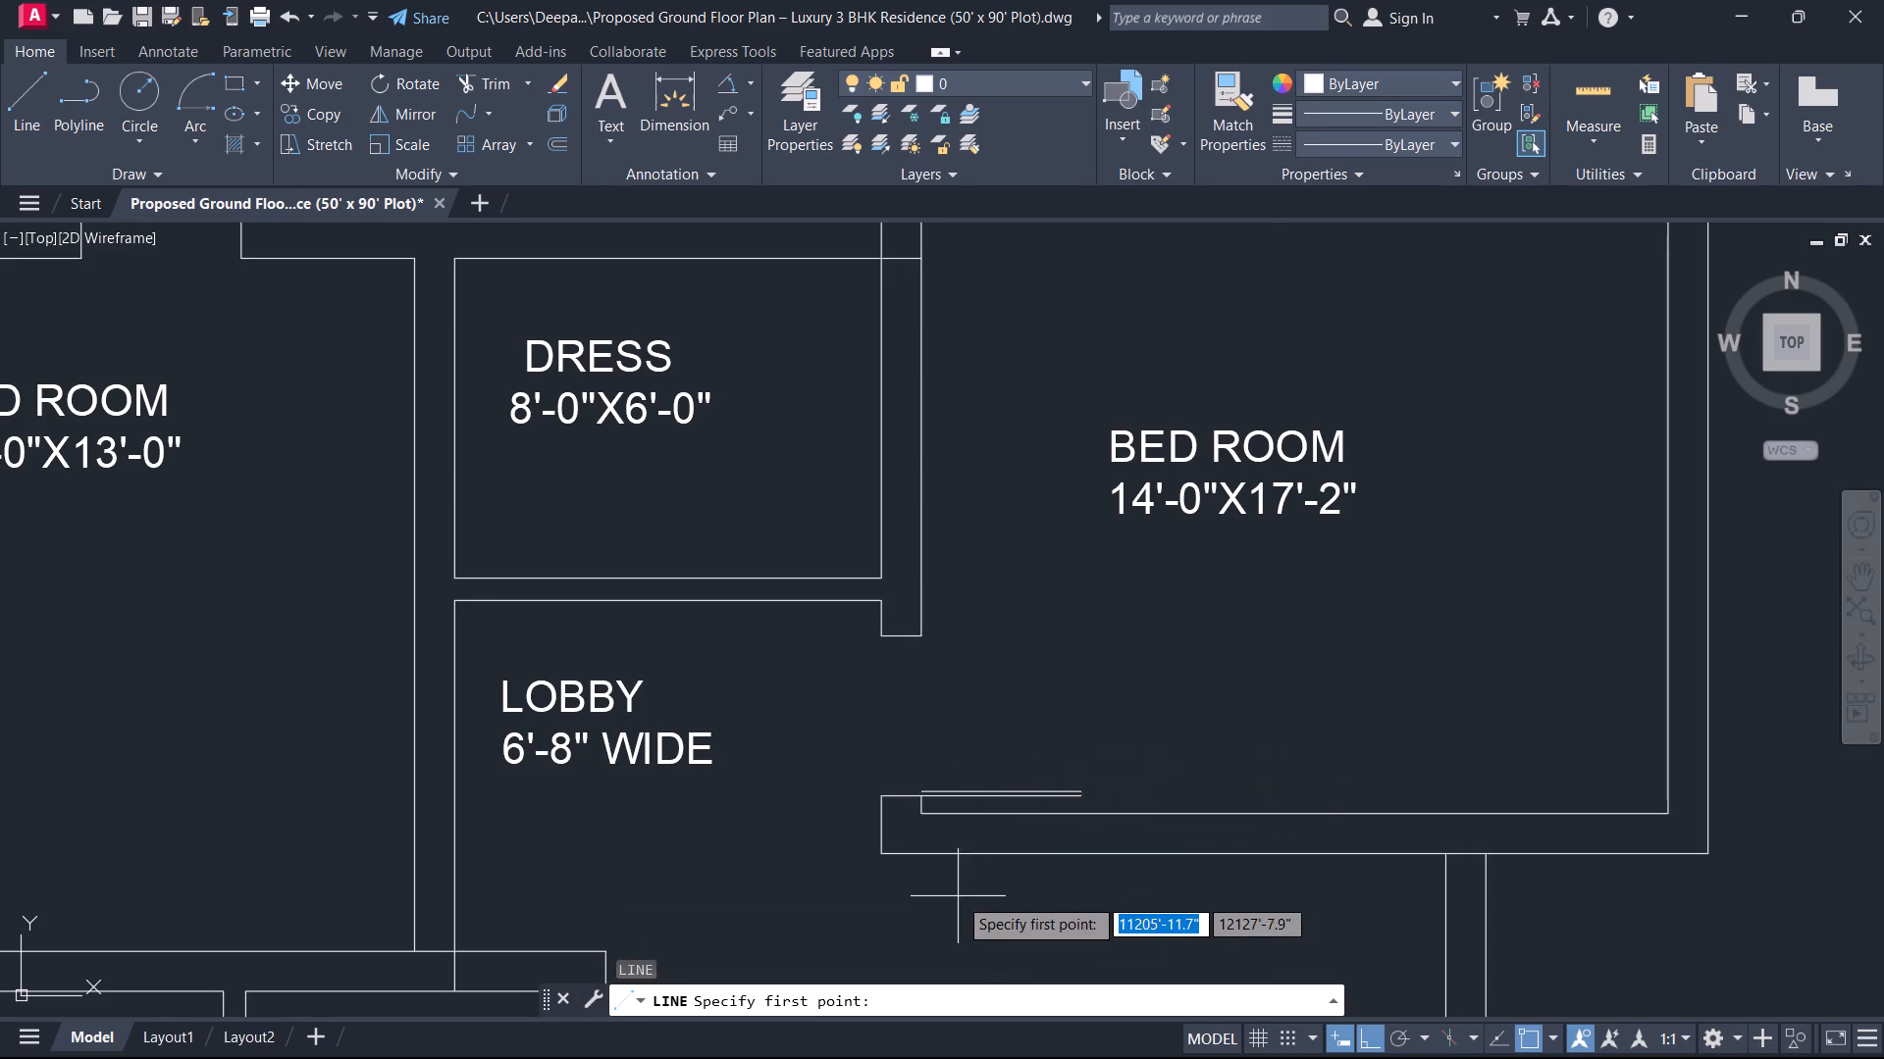
{"action": "scroll", "coordinate": [956, 896], "scroll_direction": "up", "scroll_amount": 2}
Switch to the Fuji window.
{"action": "key", "text": "alt+Tab"}
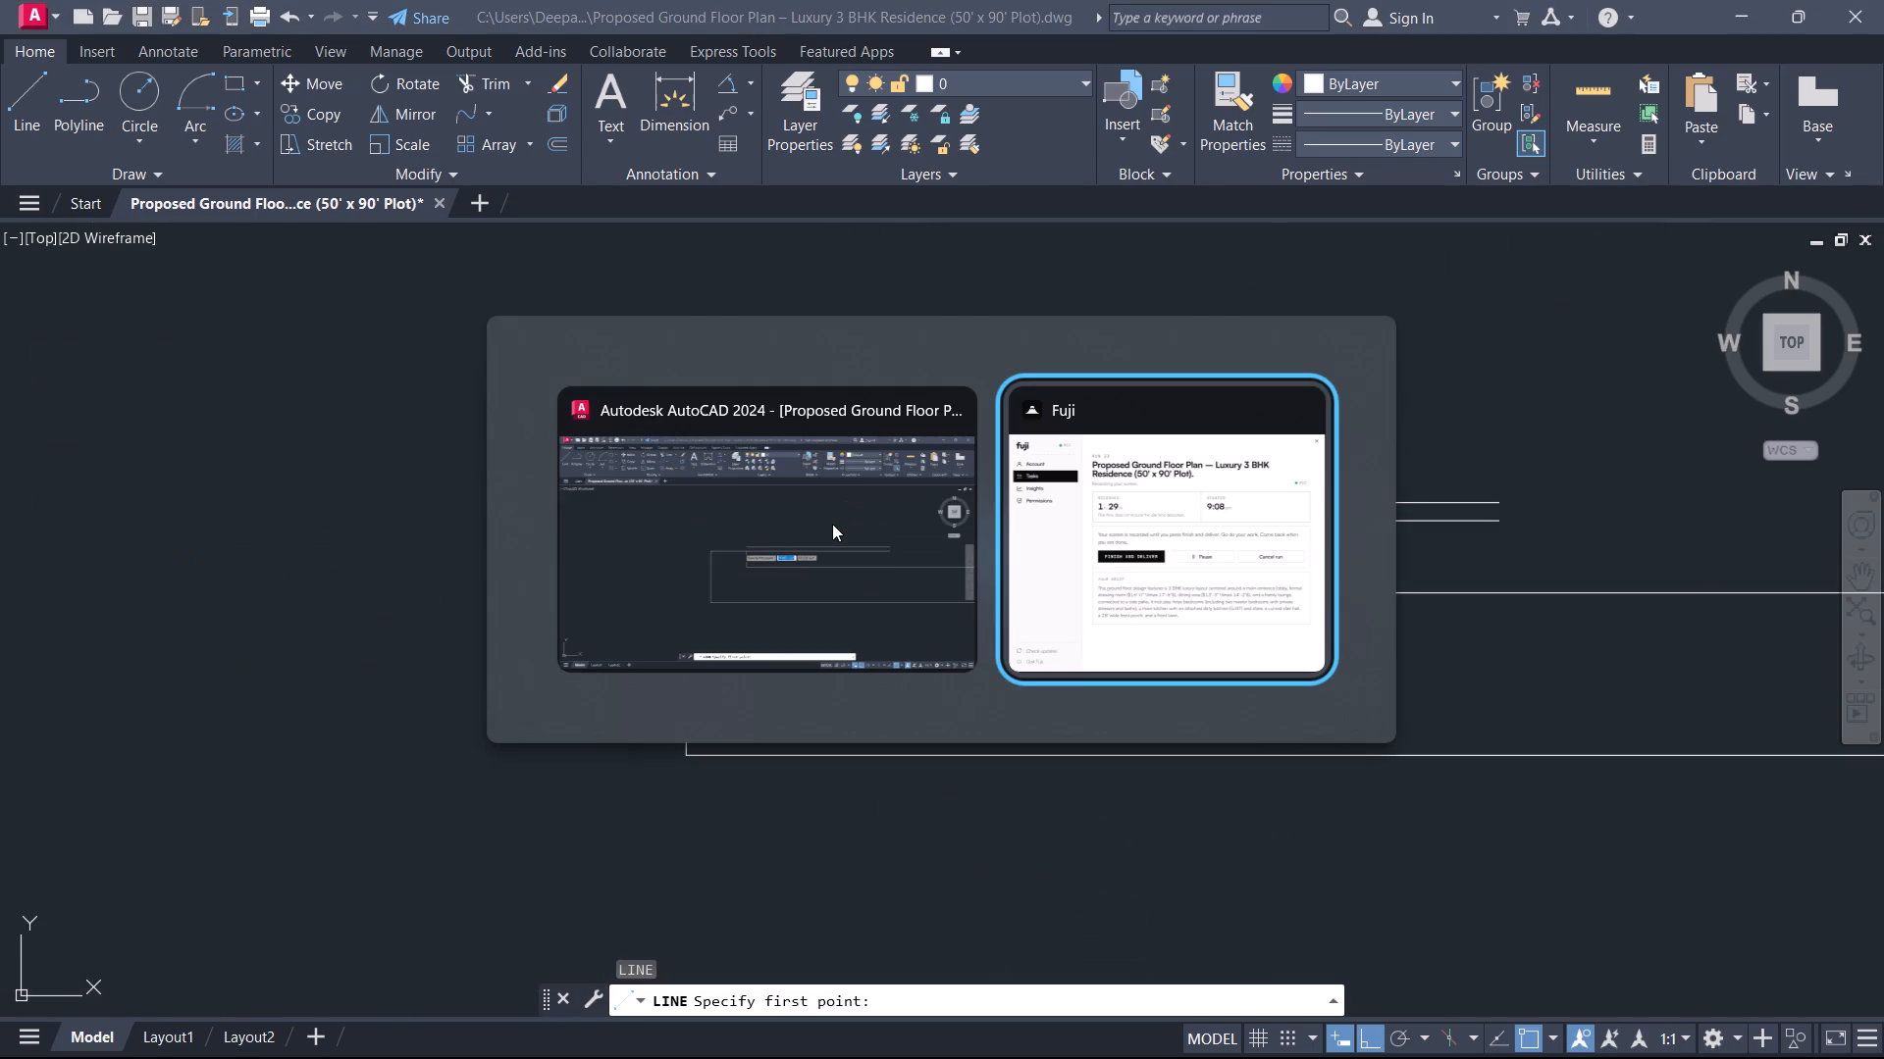
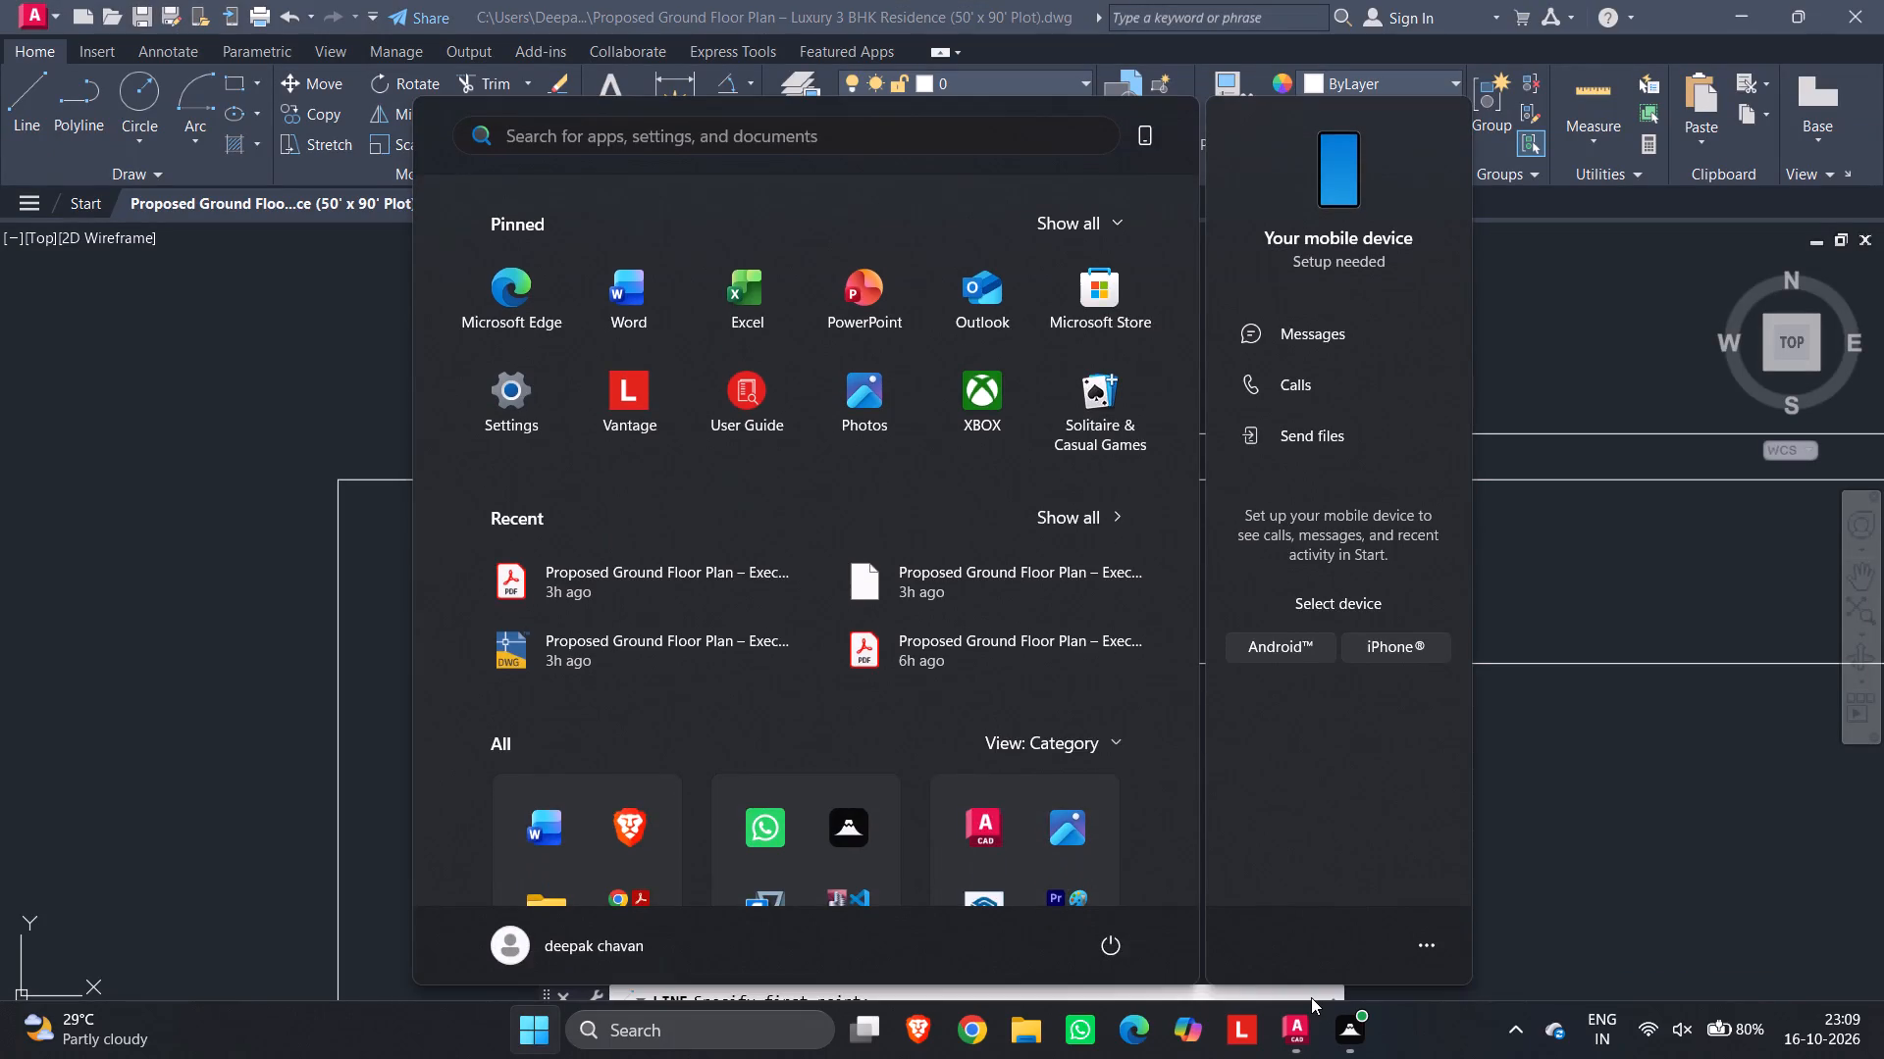
Draw a short line closing the hinge end of the door leaf between the Lobby and the 14'-0"X17'-2" Bed Room.
{"action": "left_click", "coordinate": [755, 477]}
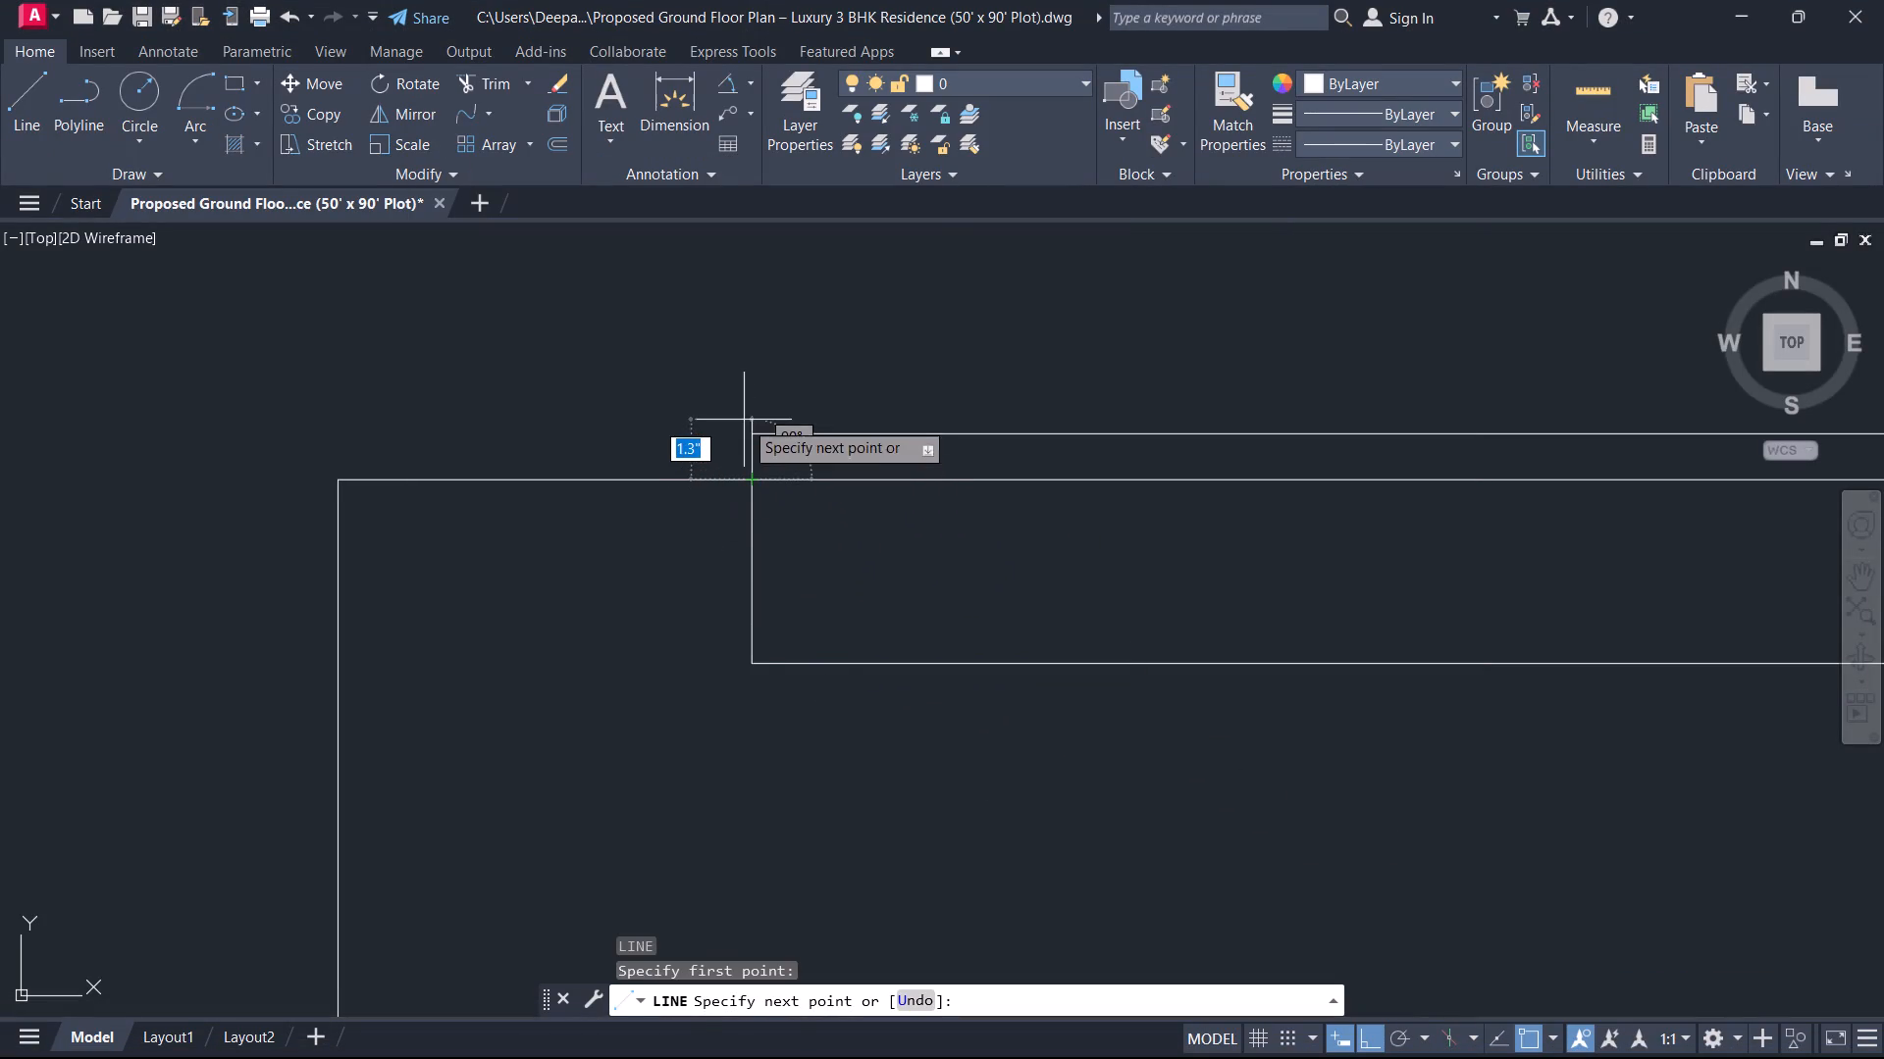
{"action": "left_click", "coordinate": [759, 432]}
{"action": "key", "text": "Escape"}
Draw a 90° door swing arc from the leaf's free end, centred on its hinge point, at the Lobby–Bed Room opening.
{"action": "scroll", "coordinate": [778, 496], "scroll_direction": "down", "scroll_amount": 3}
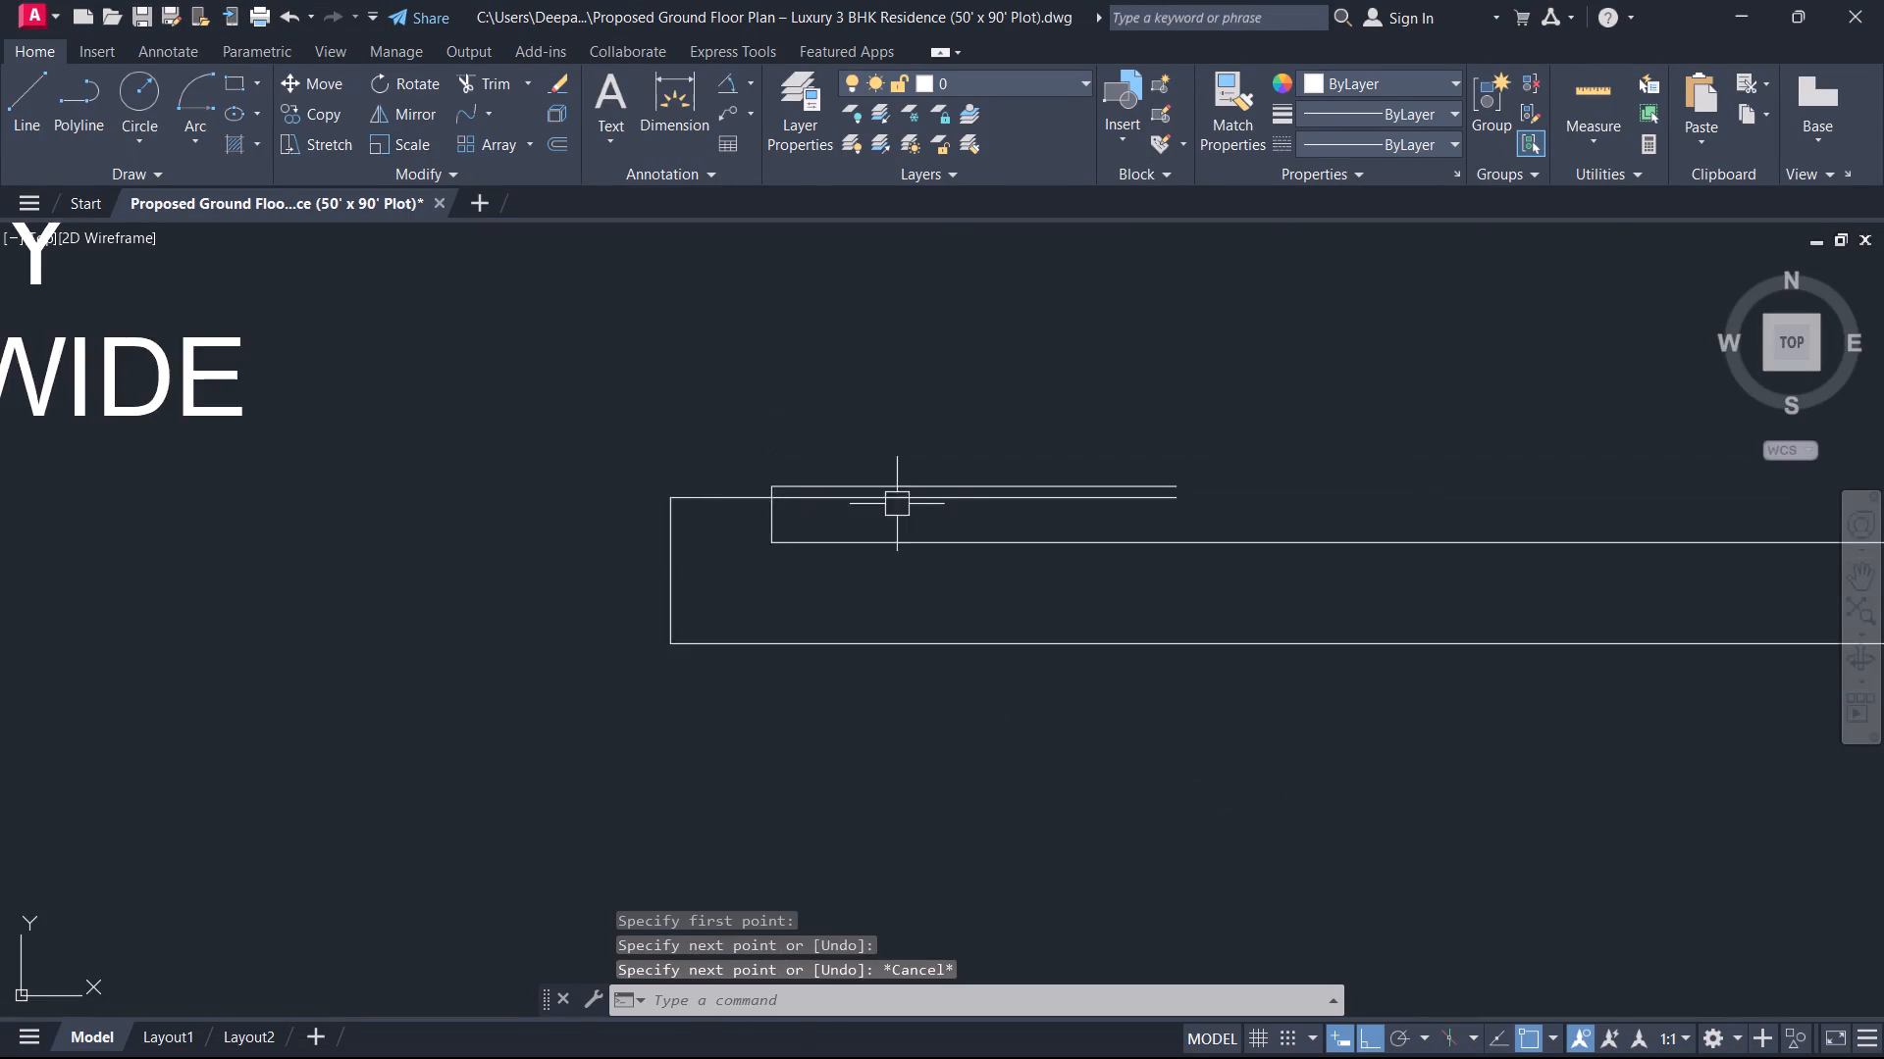
{"action": "scroll", "coordinate": [951, 489], "scroll_direction": "down", "scroll_amount": 3}
{"action": "middle_click_drag", "start_coordinate": [928, 492], "coordinate": [881, 654]}
{"action": "scroll", "coordinate": [844, 591], "scroll_direction": "up", "scroll_amount": 1}
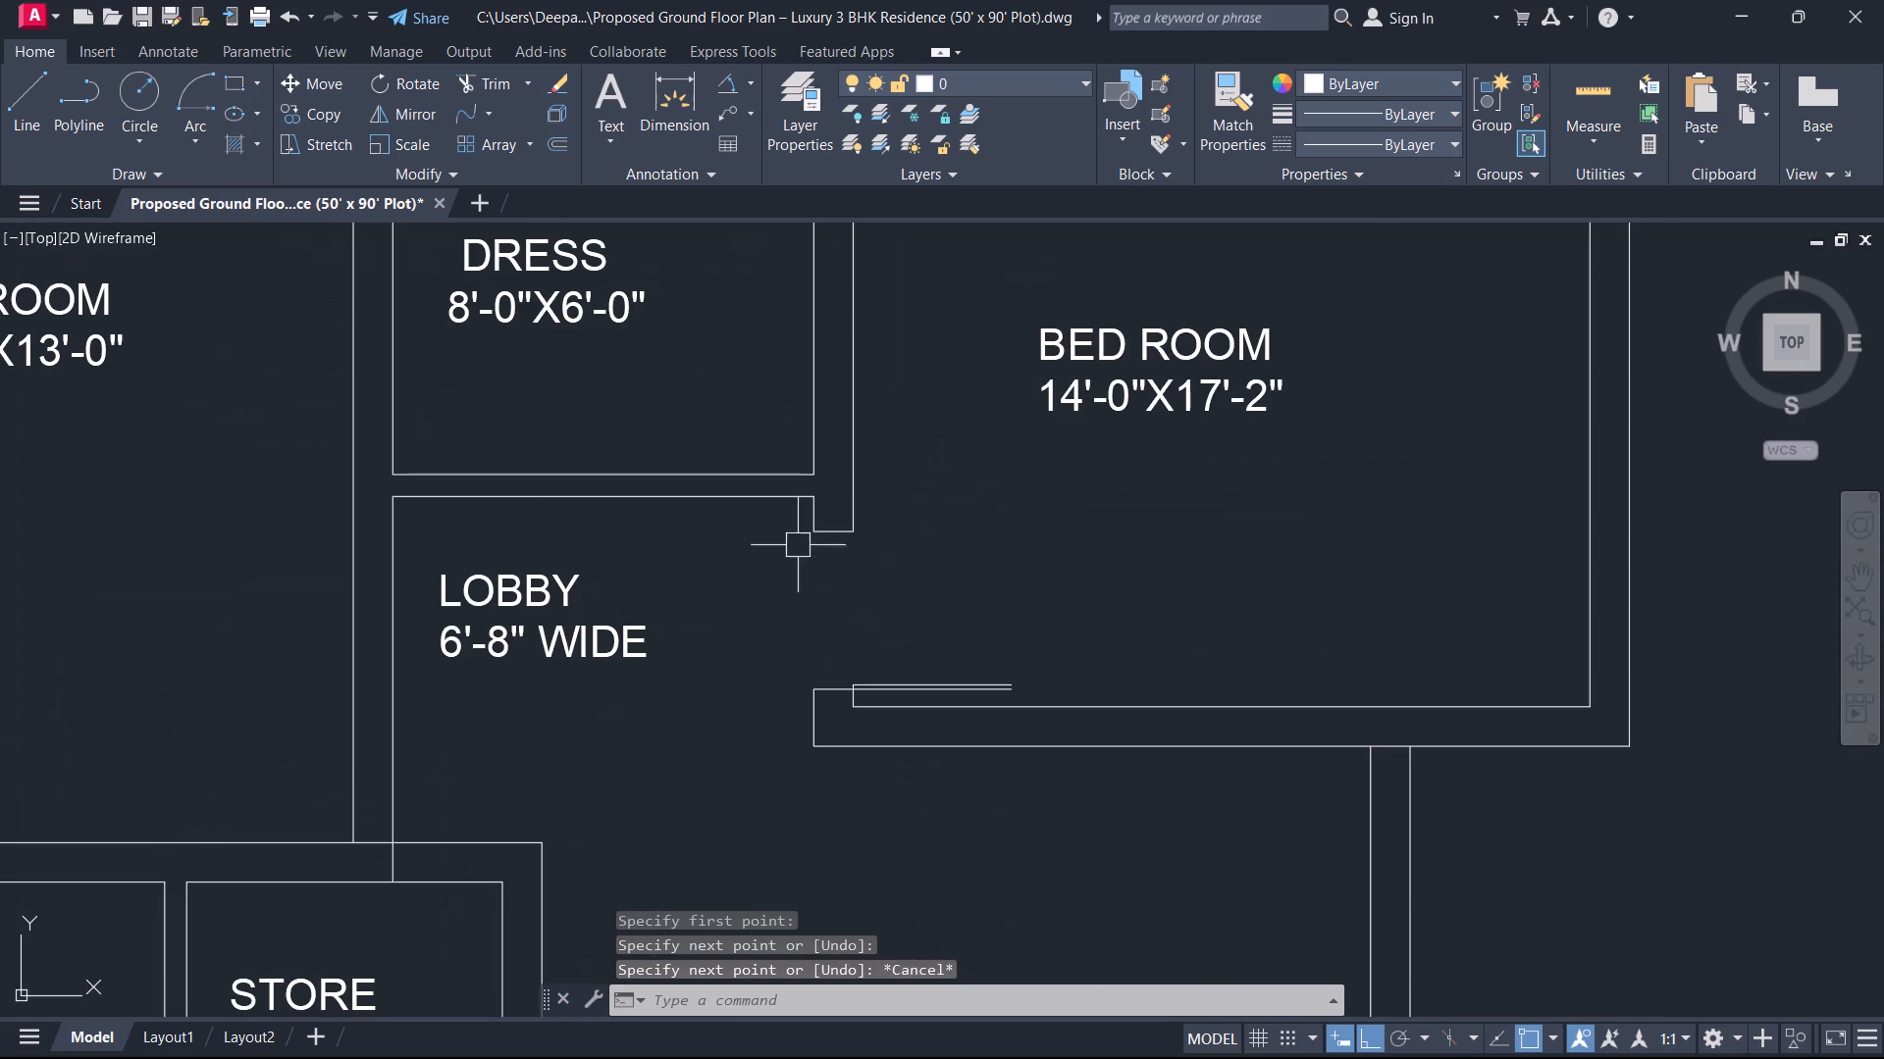
{"action": "left_click", "coordinate": [211, 93]}
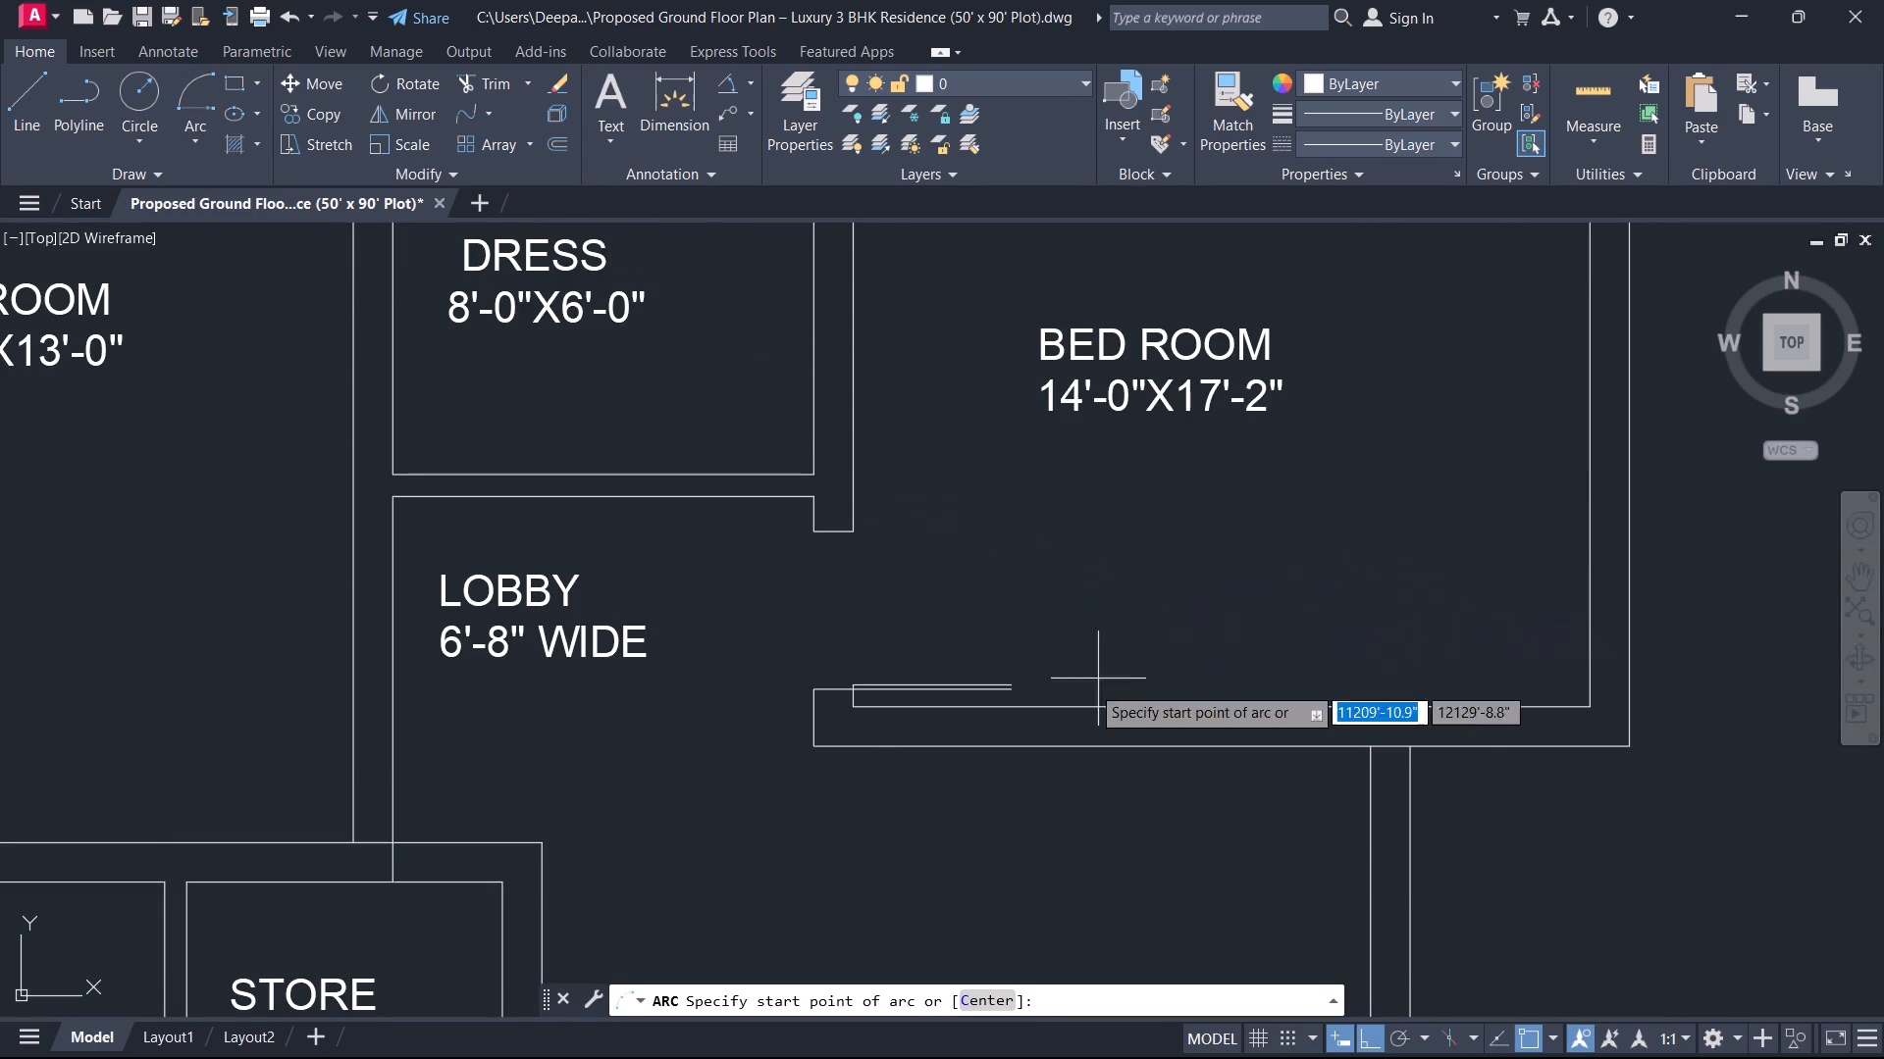
{"action": "scroll", "coordinate": [1067, 702], "scroll_direction": "up", "scroll_amount": 2}
{"action": "left_click", "coordinate": [940, 673]}
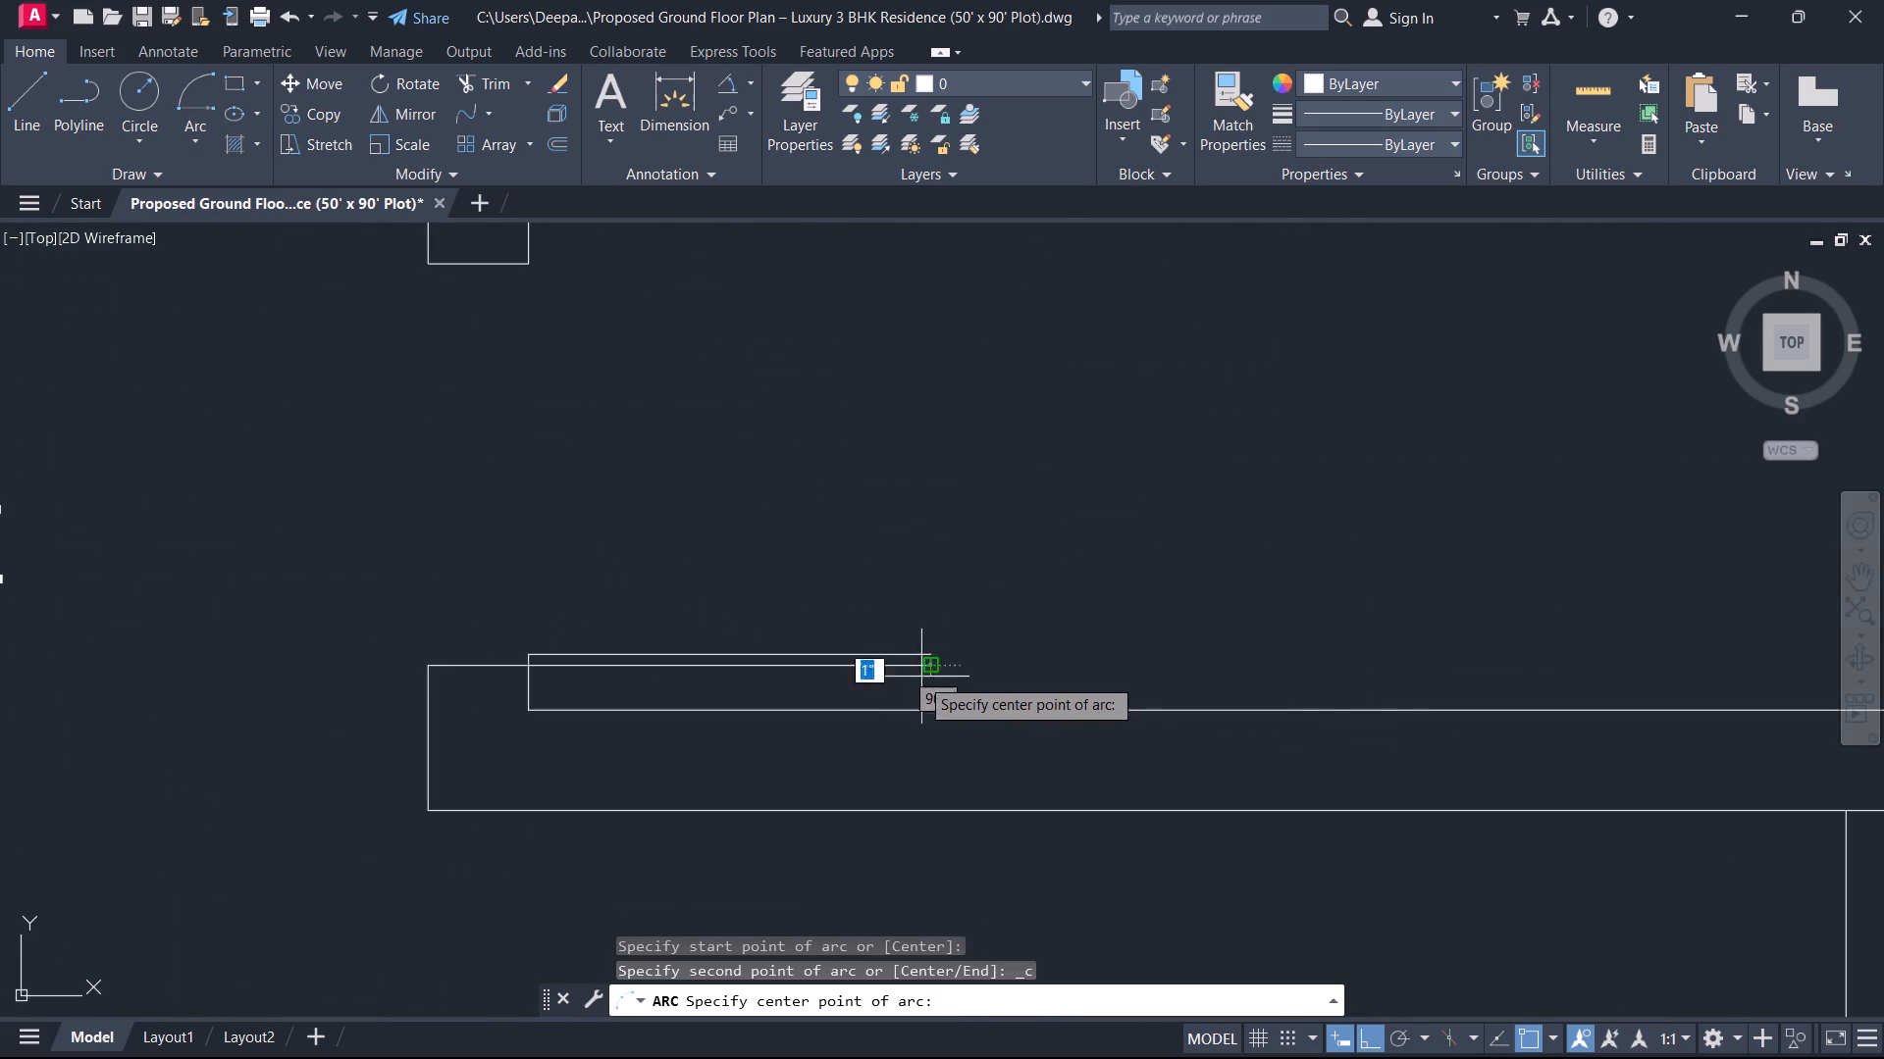
{"action": "left_click", "coordinate": [522, 671]}
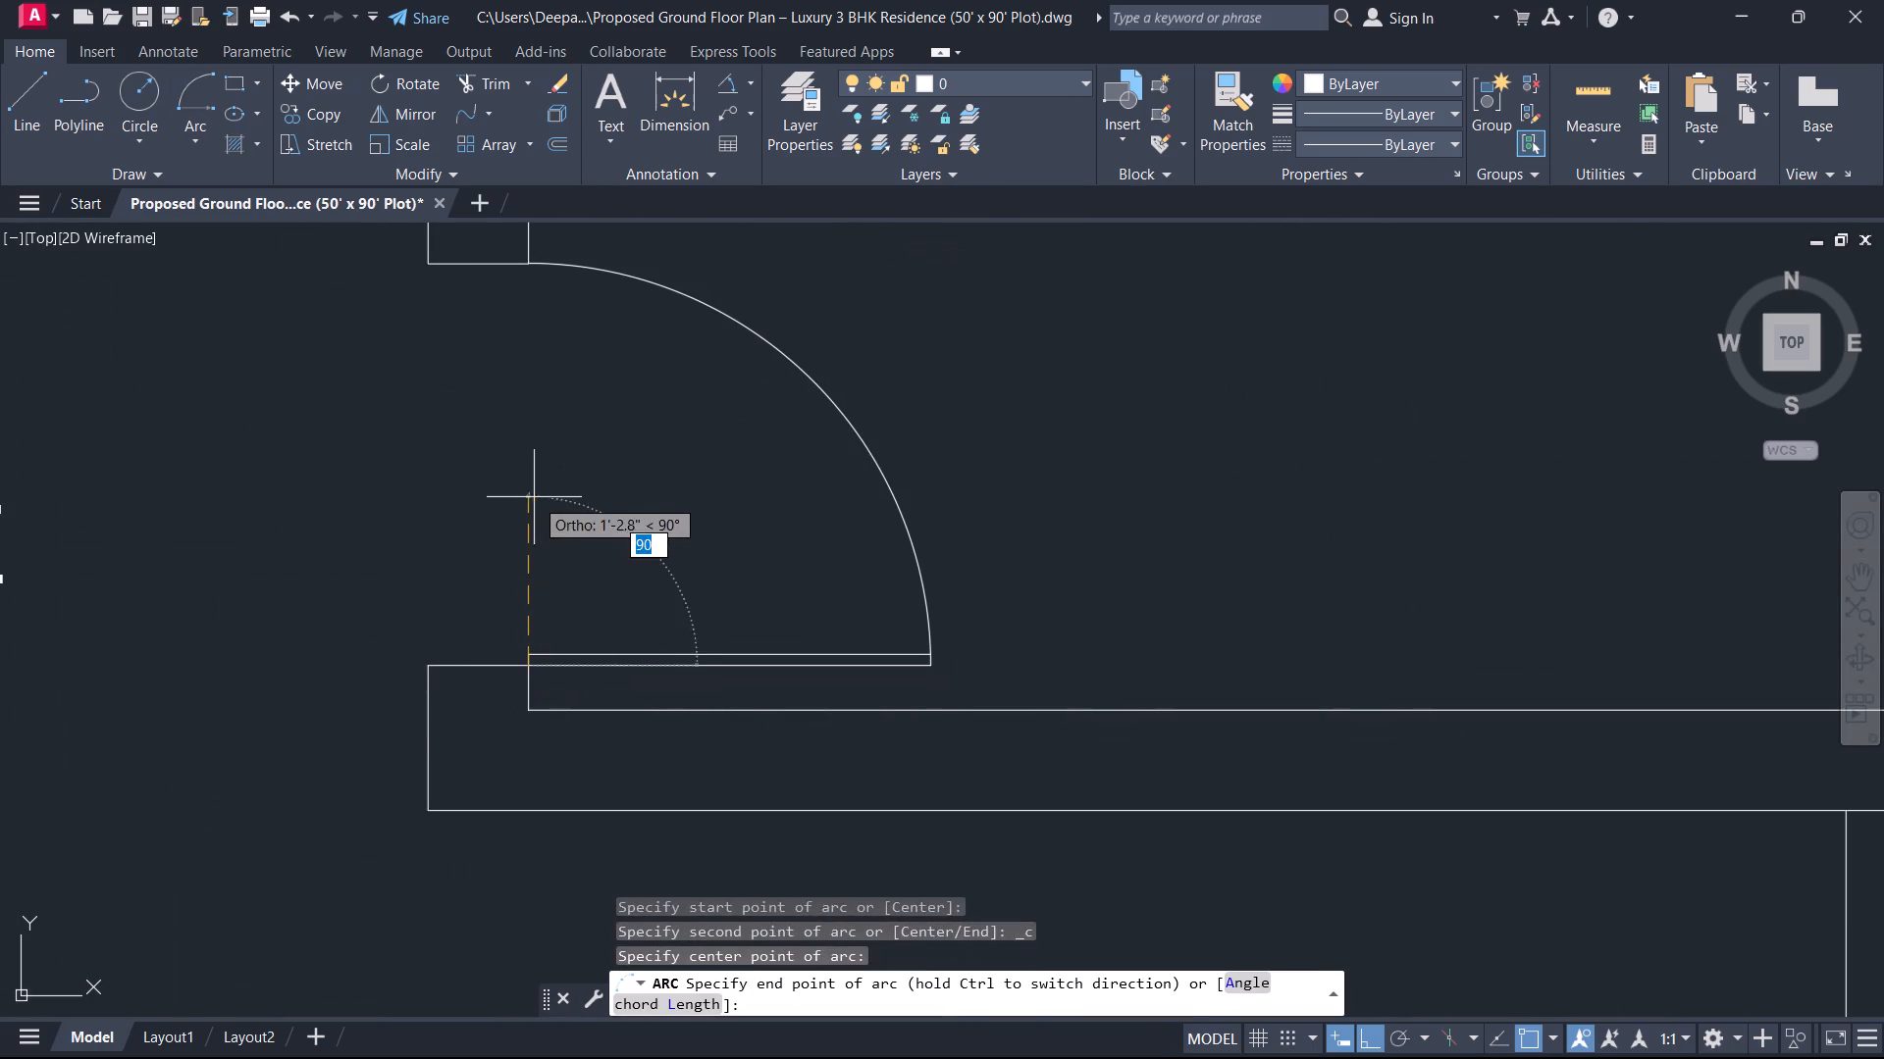
{"action": "left_click", "coordinate": [535, 487]}
{"action": "key", "text": "Escape"}
Trim the piece of the door leaf's upper line that projects beyond the swing arc.
{"action": "scroll", "coordinate": [878, 687], "scroll_direction": "up", "scroll_amount": 3}
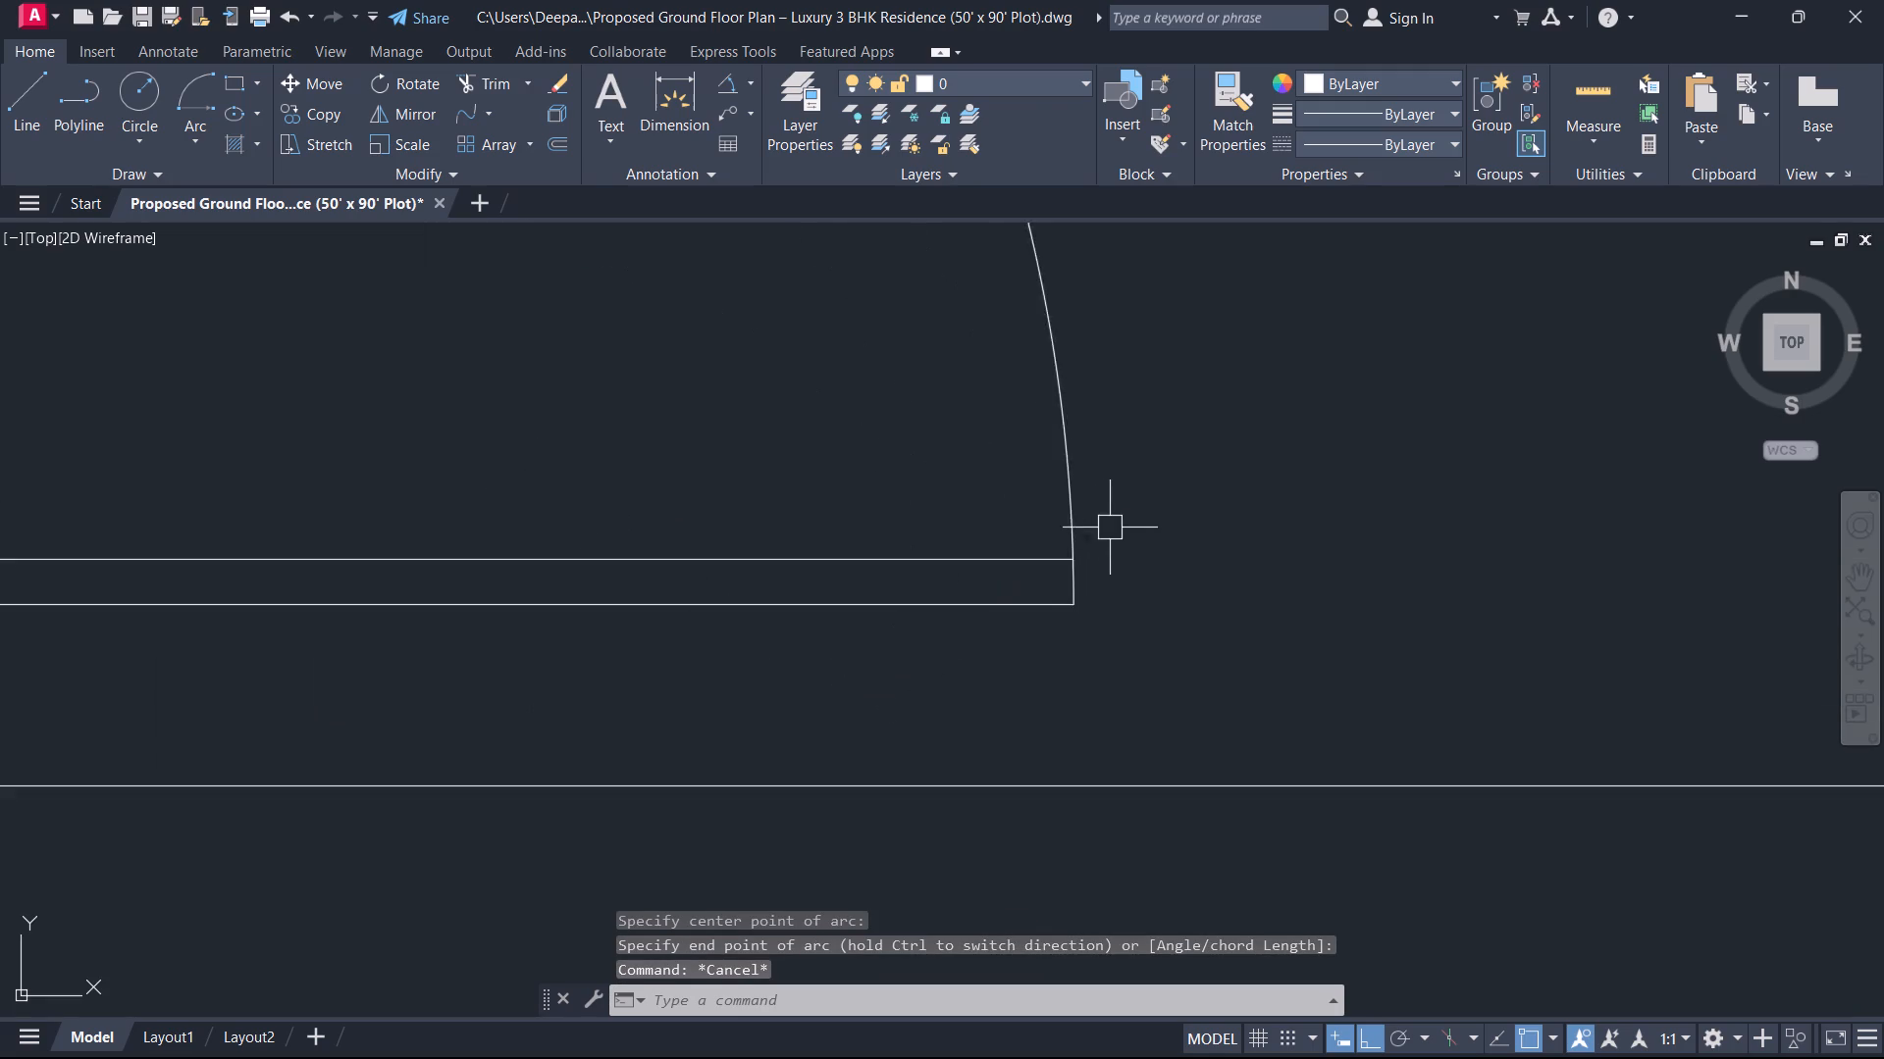
{"action": "scroll", "coordinate": [1110, 528], "scroll_direction": "up", "scroll_amount": 2}
{"action": "scroll", "coordinate": [1042, 590], "scroll_direction": "up", "scroll_amount": 3}
{"action": "scroll", "coordinate": [983, 663], "scroll_direction": "up", "scroll_amount": 3}
{"action": "scroll", "coordinate": [794, 616], "scroll_direction": "up", "scroll_amount": 3}
{"action": "middle_click_drag", "start_coordinate": [791, 618], "coordinate": [892, 737]}
{"action": "key", "text": "t"}
{"action": "key", "text": "r"}
{"action": "key", "text": "space"}
{"action": "left_click", "coordinate": [771, 665]}
{"action": "left_click", "coordinate": [784, 460]}
{"action": "key", "text": "Escape"}
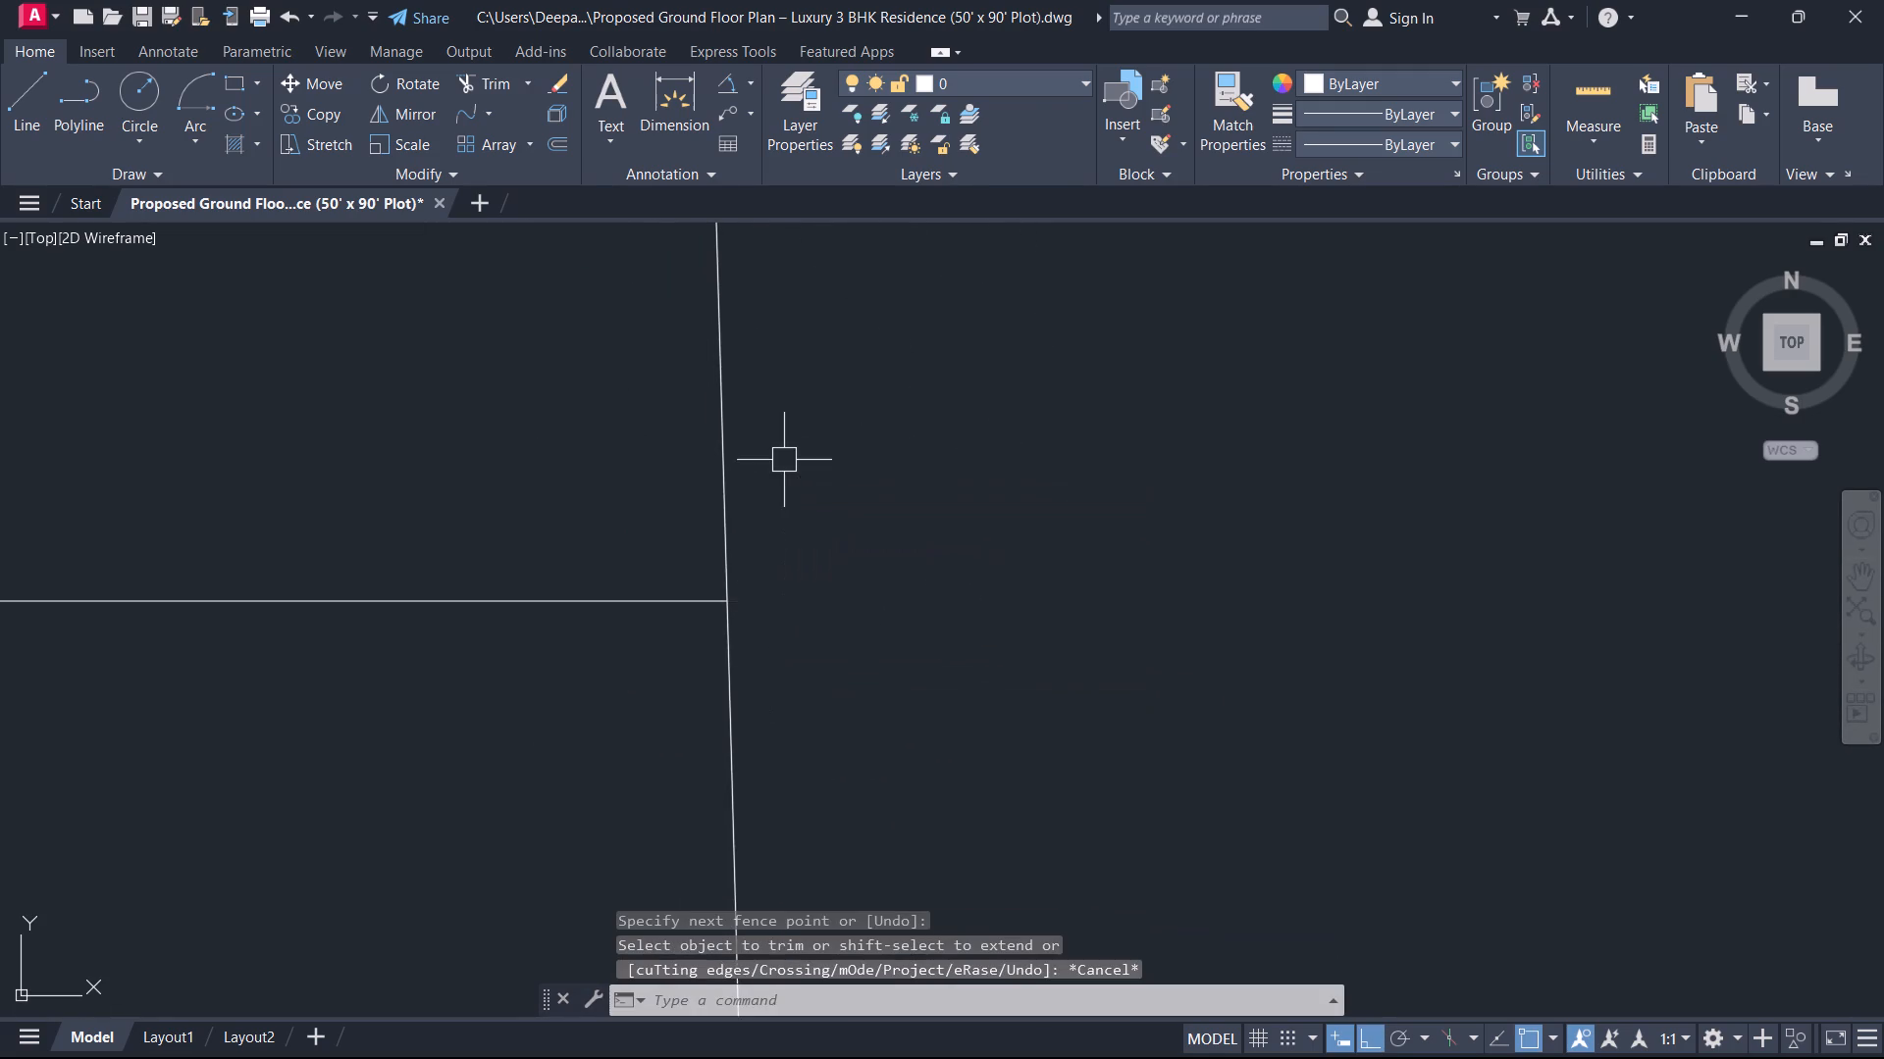
Offset the upper wall line of the 8'-0"X6'-0" Dress room 4" into the room.
{"action": "scroll", "coordinate": [783, 473], "scroll_direction": "down", "scroll_amount": 3}
{"action": "scroll", "coordinate": [630, 576], "scroll_direction": "down", "scroll_amount": 8}
{"action": "scroll", "coordinate": [371, 520], "scroll_direction": "down", "scroll_amount": 2}
{"action": "middle_click_drag", "start_coordinate": [371, 520], "coordinate": [440, 532]}
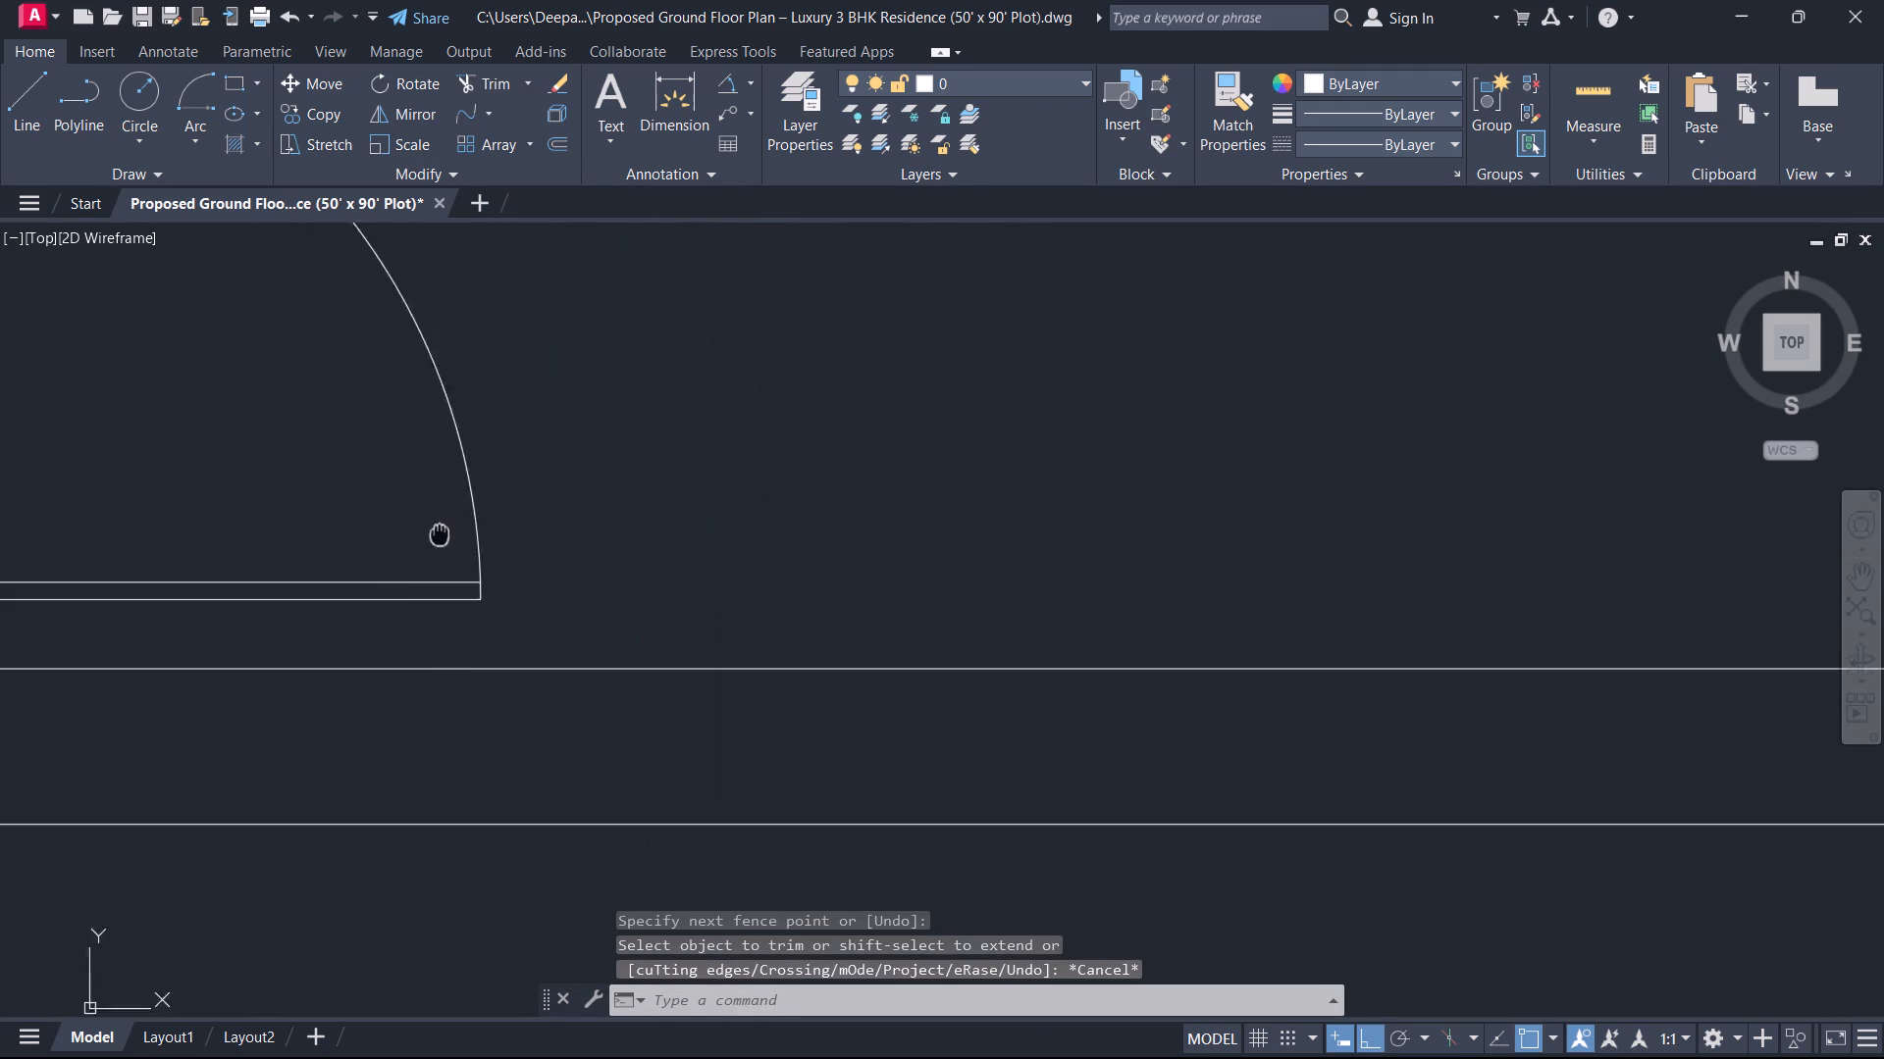
{"action": "middle_click_drag", "start_coordinate": [440, 532], "coordinate": [984, 544]}
{"action": "scroll", "coordinate": [719, 534], "scroll_direction": "down", "scroll_amount": 3}
{"action": "scroll", "coordinate": [839, 478], "scroll_direction": "down", "scroll_amount": 1}
{"action": "middle_click_drag", "start_coordinate": [839, 477], "coordinate": [1012, 635]}
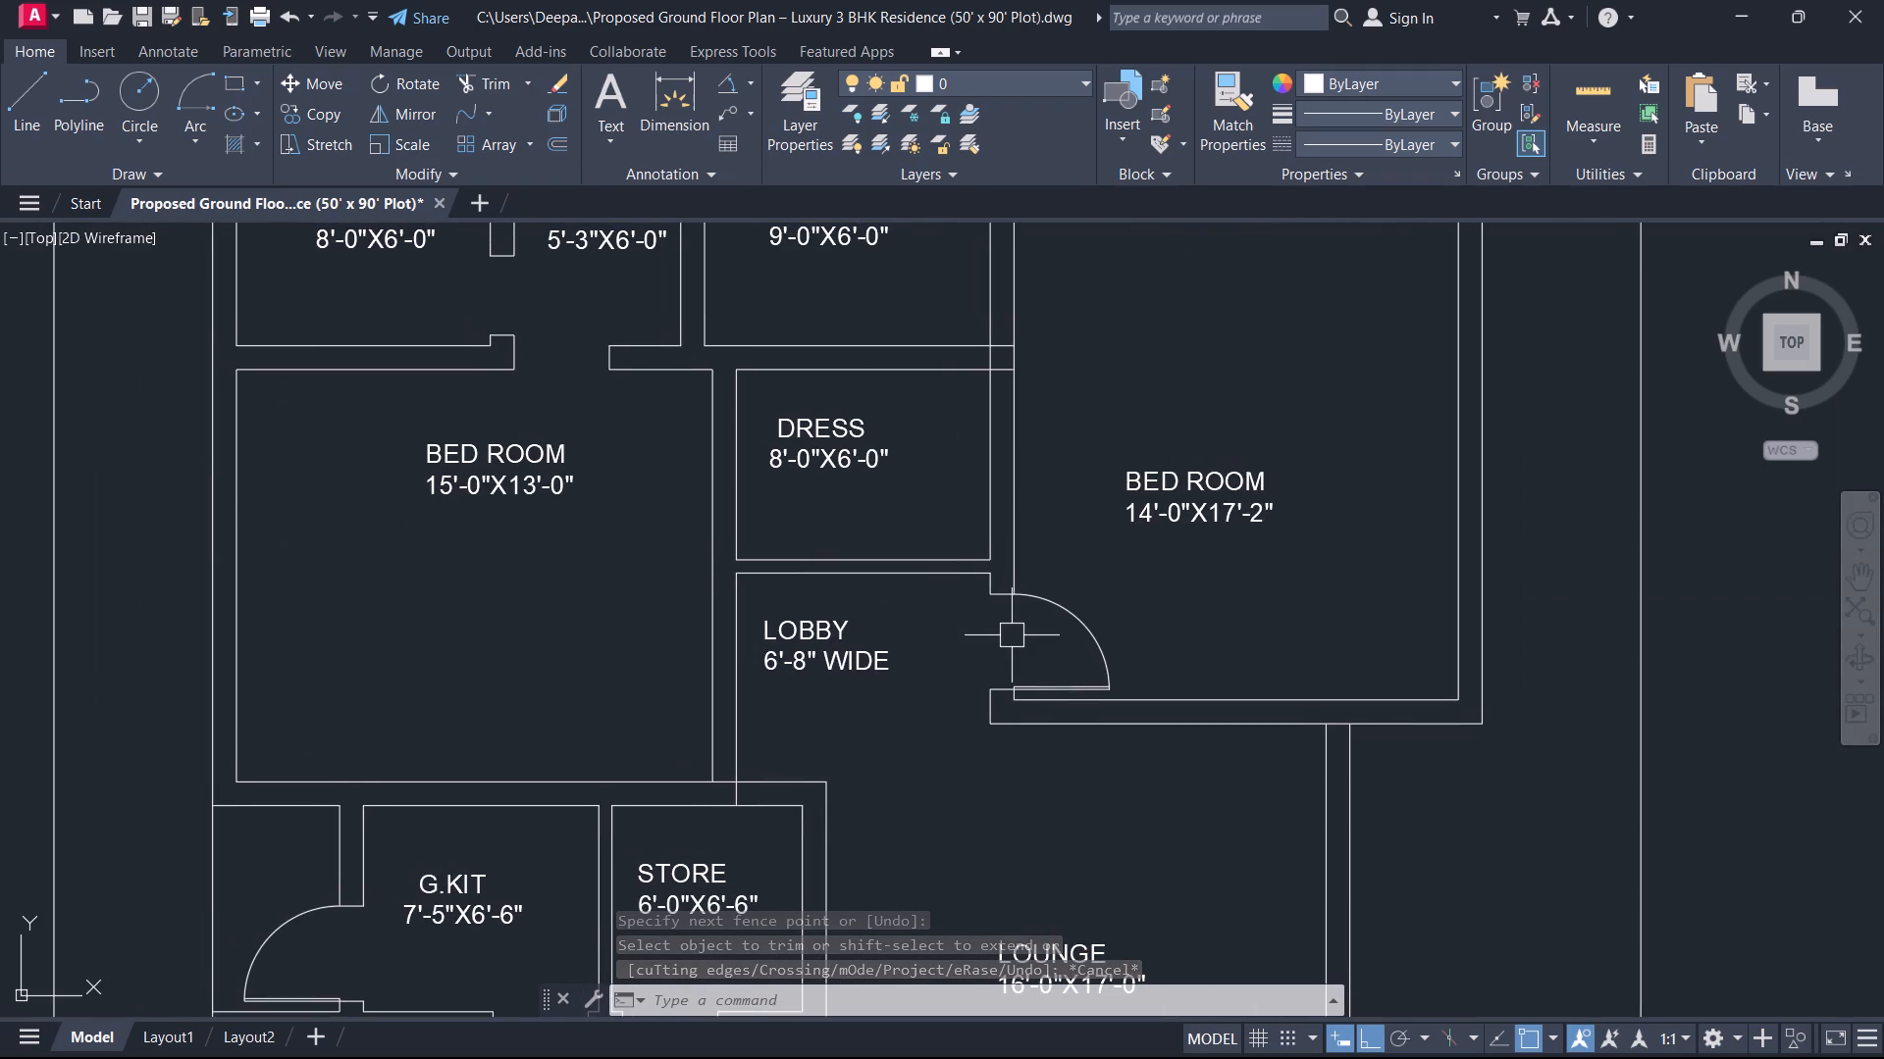
{"action": "scroll", "coordinate": [877, 459], "scroll_direction": "up", "scroll_amount": 1}
{"action": "middle_click_drag", "start_coordinate": [877, 459], "coordinate": [878, 464]}
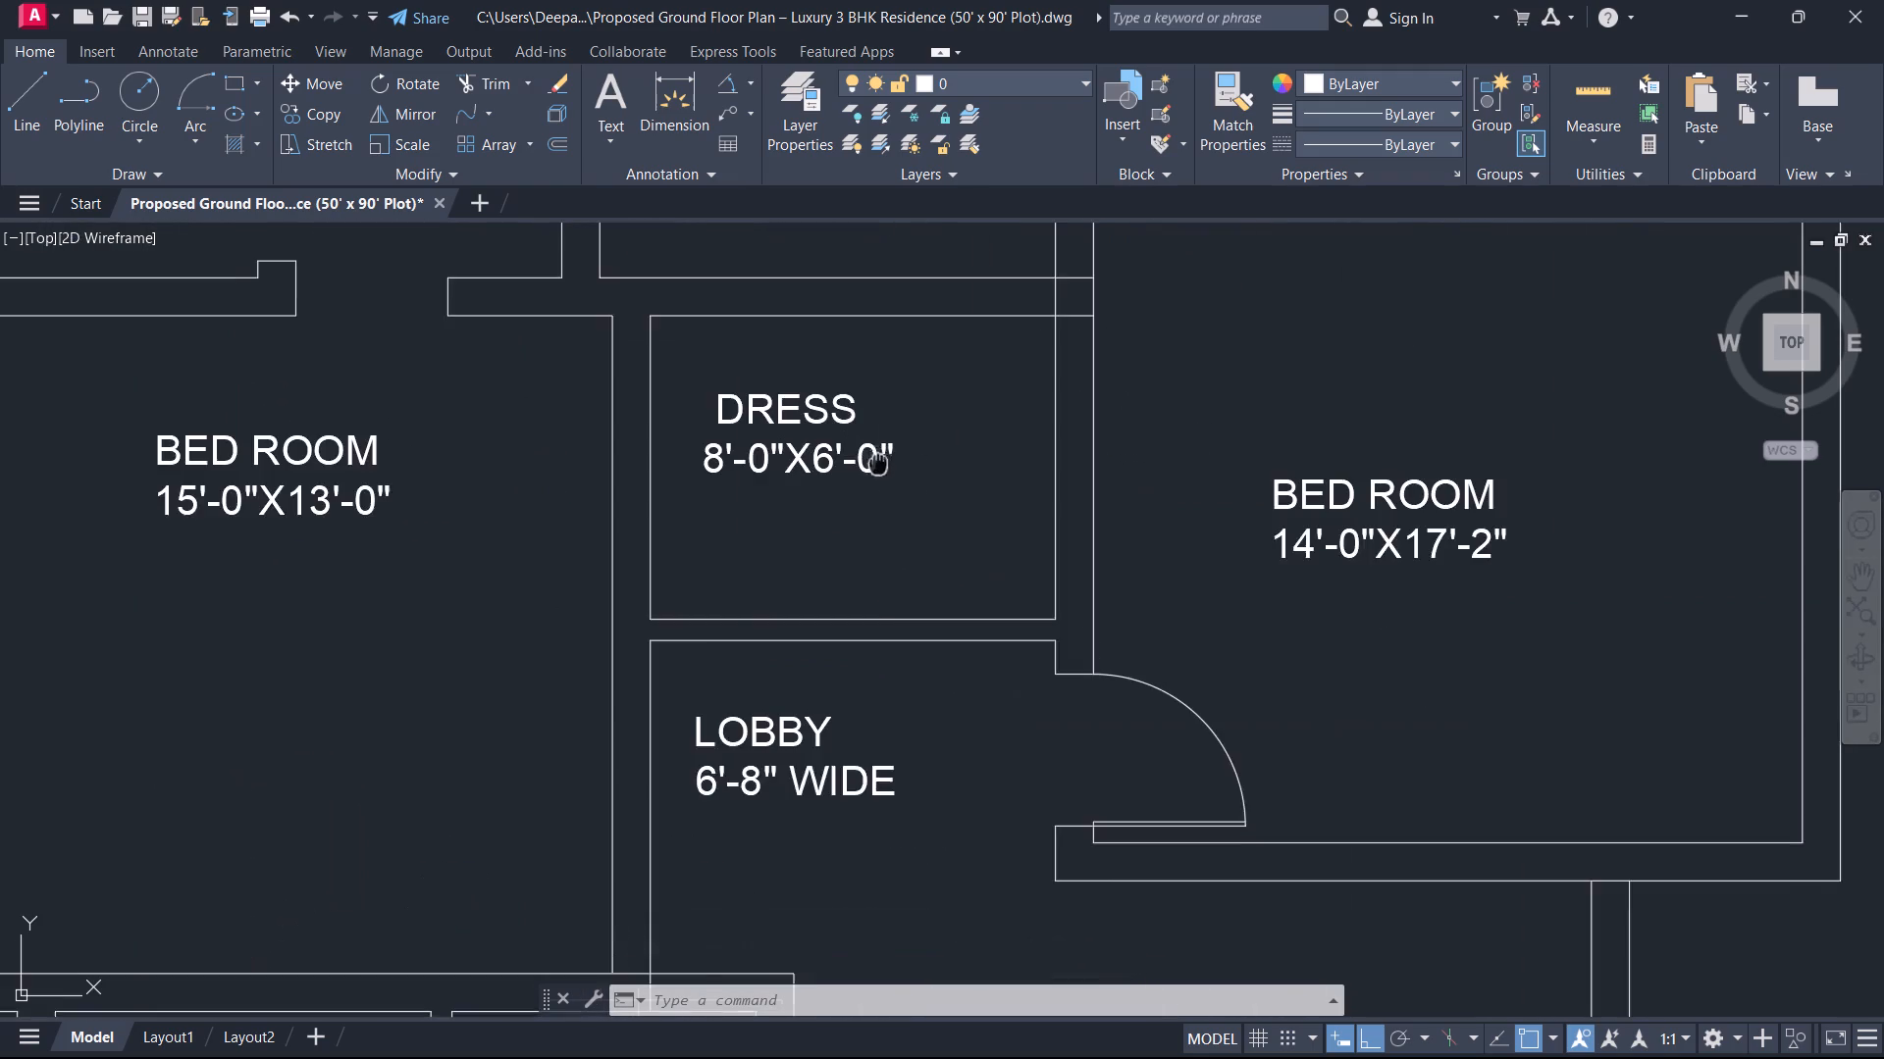
{"action": "middle_click_drag", "start_coordinate": [878, 464], "coordinate": [806, 534]}
{"action": "type", "text": "O 14"}
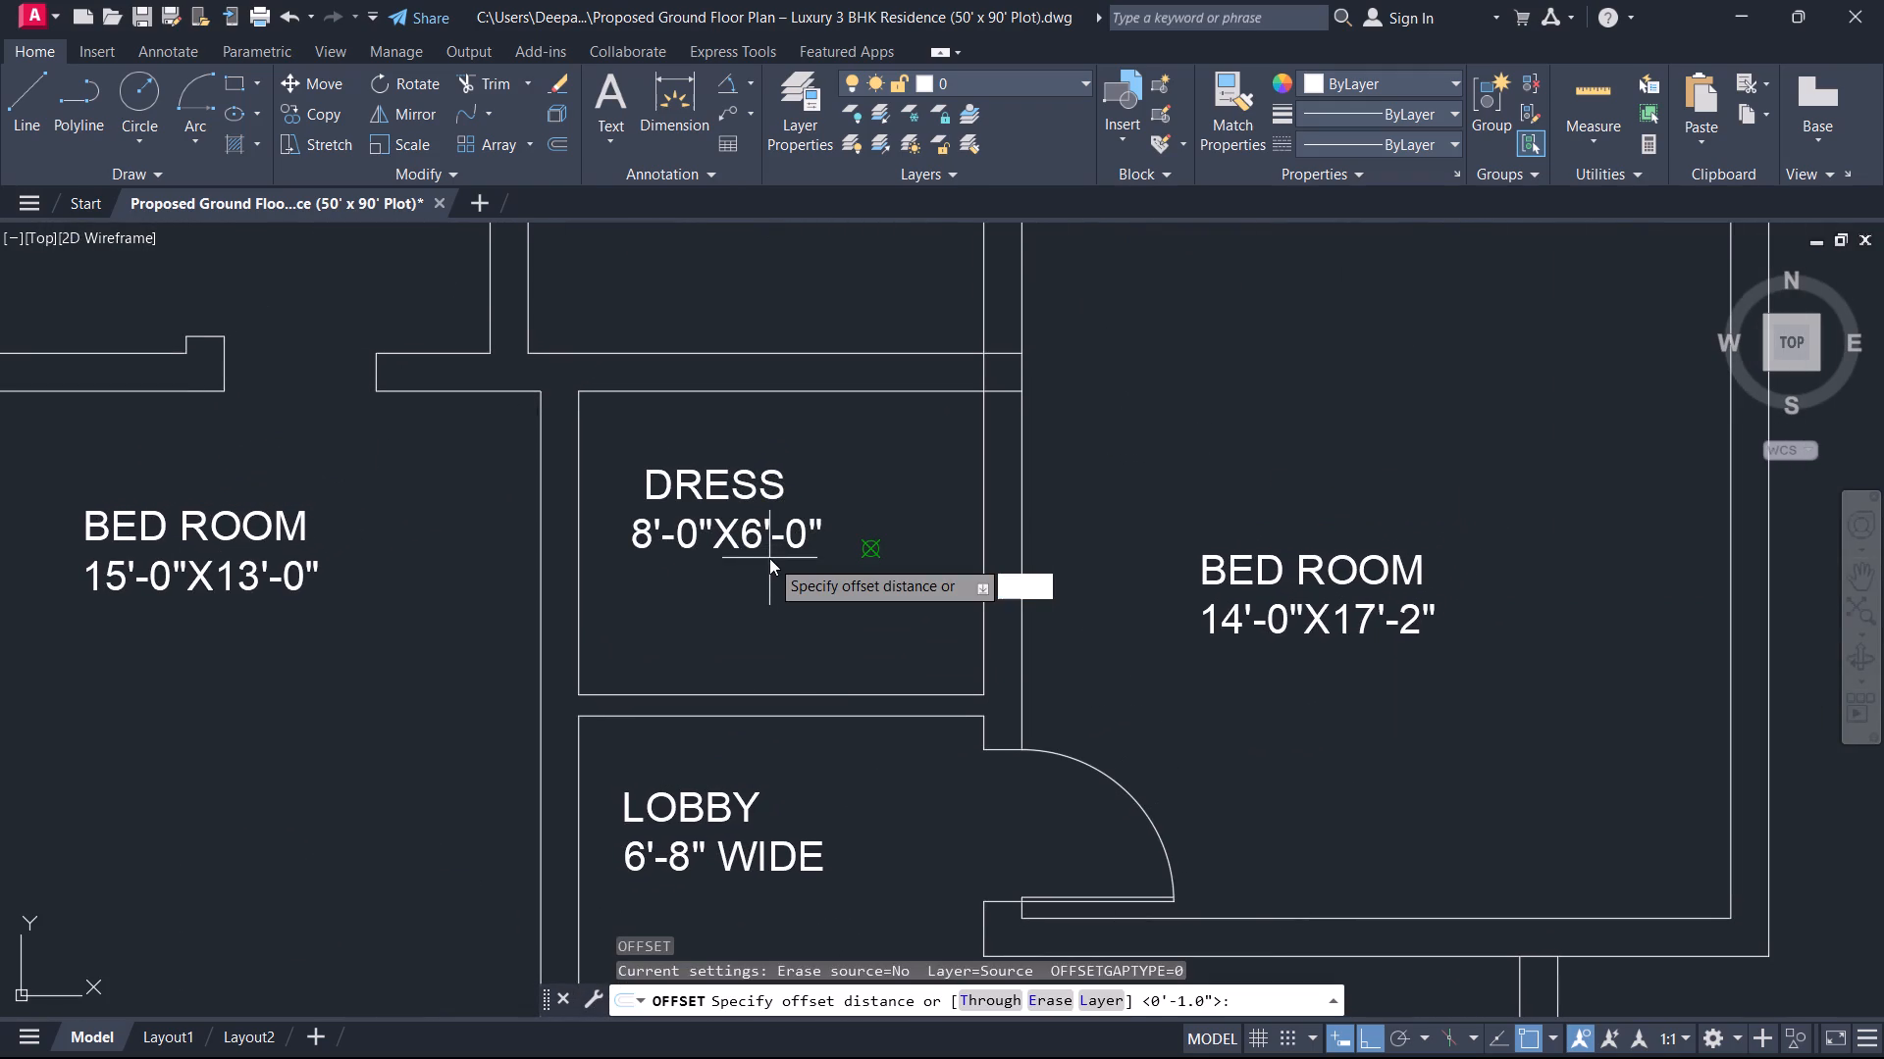
{"action": "key", "text": "BackSpace"}
{"action": "key", "text": "BackSpace"}
{"action": "key", "text": "4"}
{"action": "key", "text": "Return"}
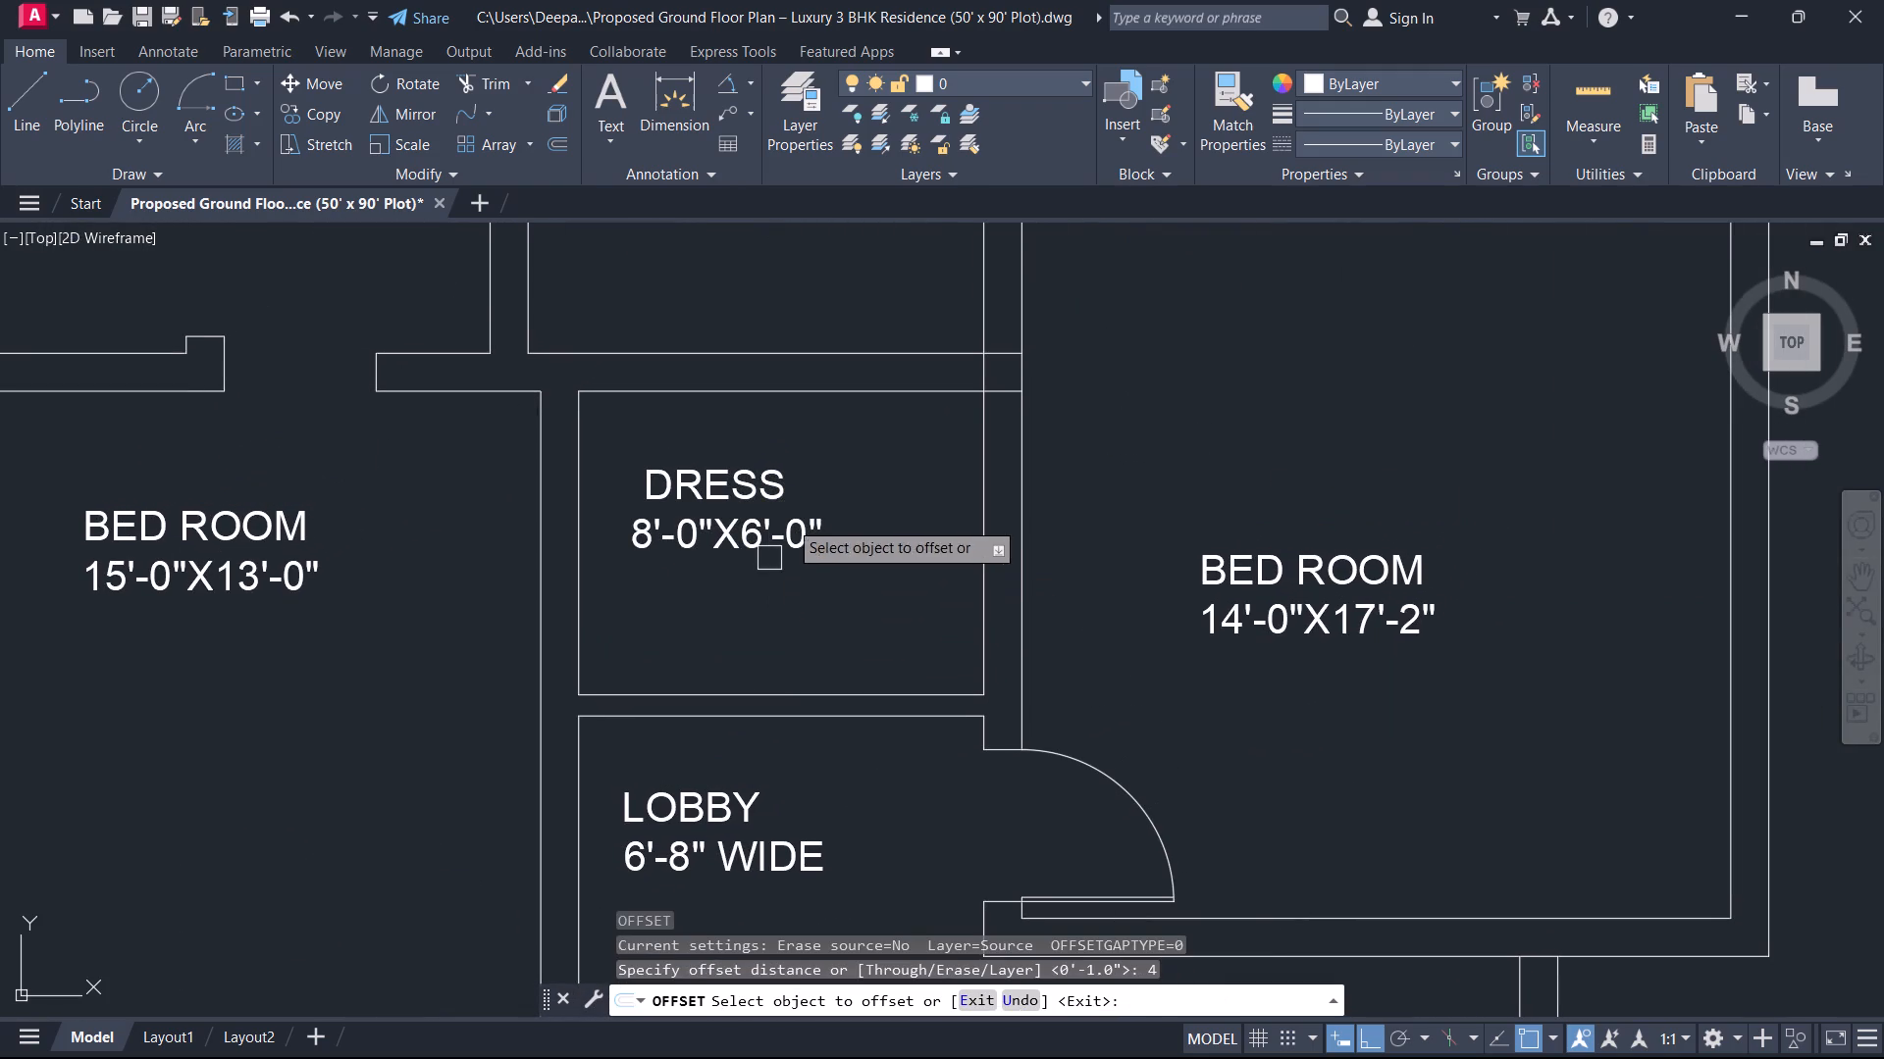
{"action": "left_click", "coordinate": [889, 395]}
{"action": "left_click", "coordinate": [906, 474]}
{"action": "key", "text": "Escape"}
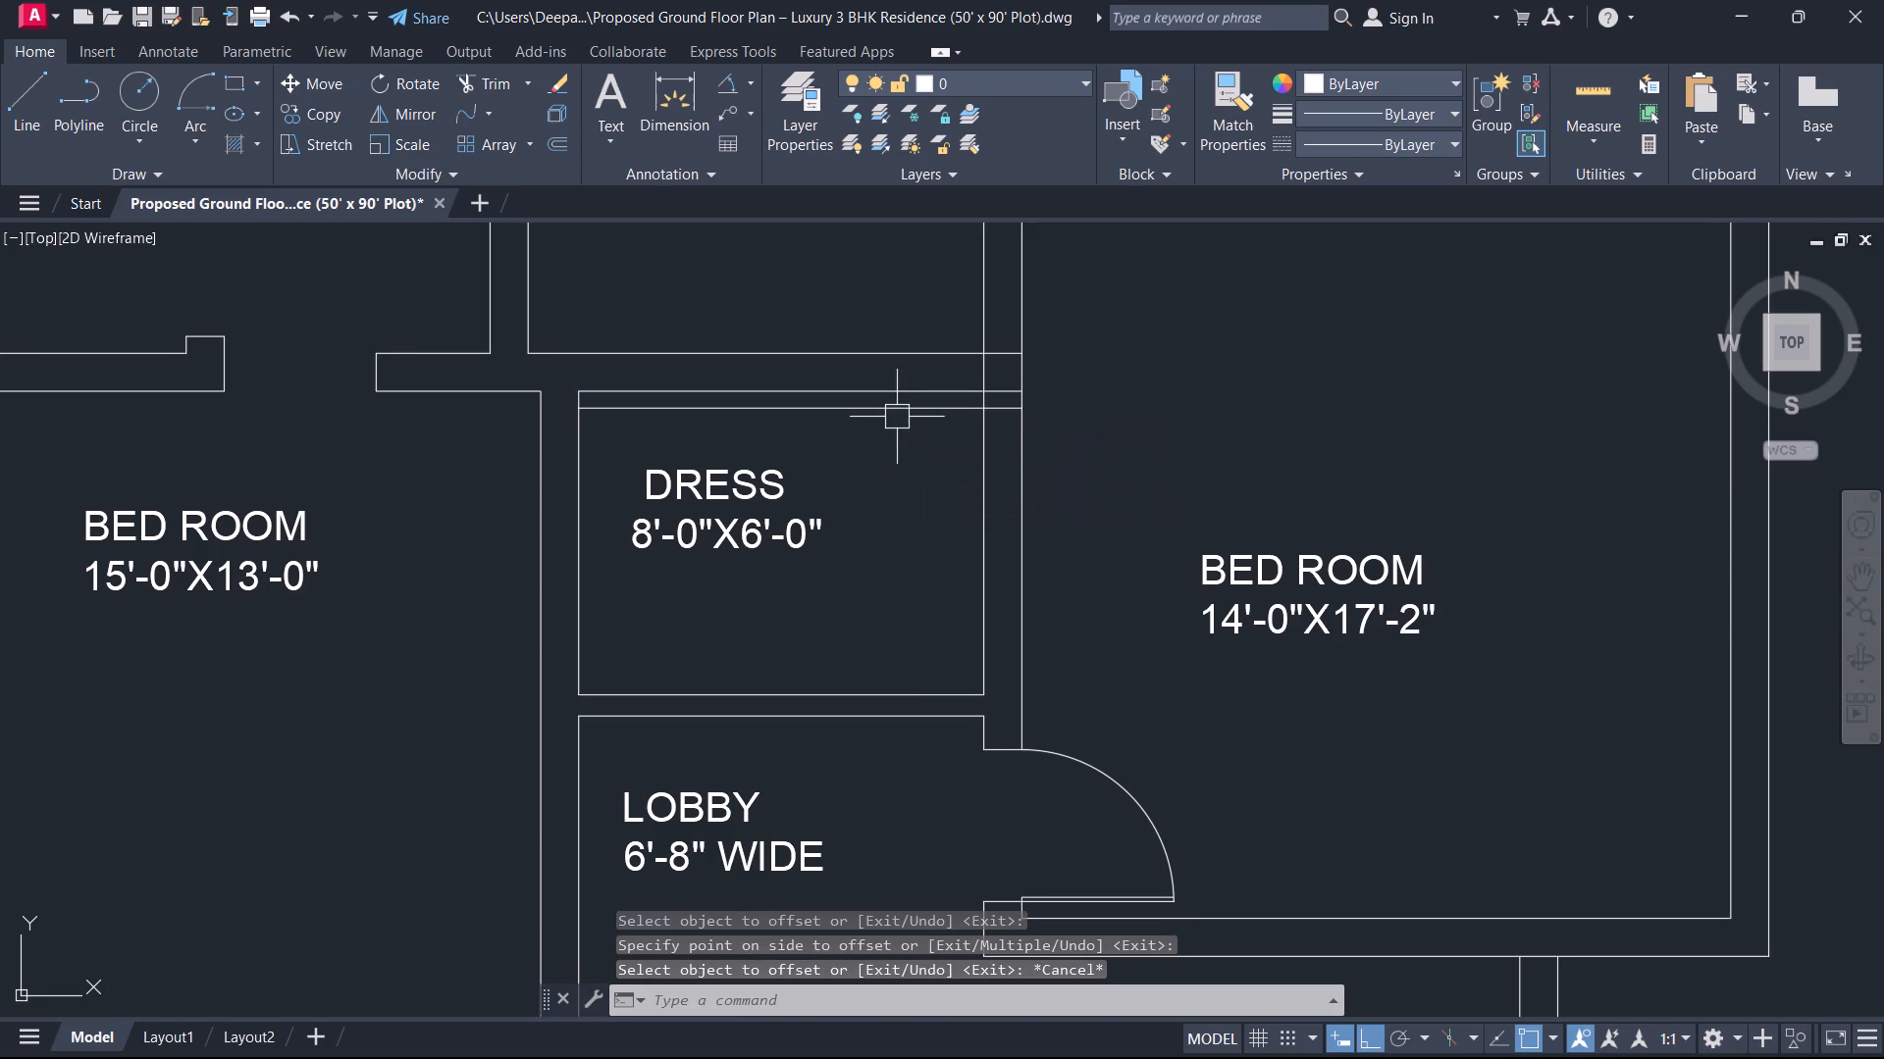
Trim the offset line to the Dress–Bed Room wall thickness and remove the two cross-wall line stubs inside that wall.
{"action": "type", "text": "TR"}
{"action": "key", "text": "space"}
{"action": "left_click", "coordinate": [897, 411]}
{"action": "scroll", "coordinate": [936, 410], "scroll_direction": "up", "scroll_amount": 2}
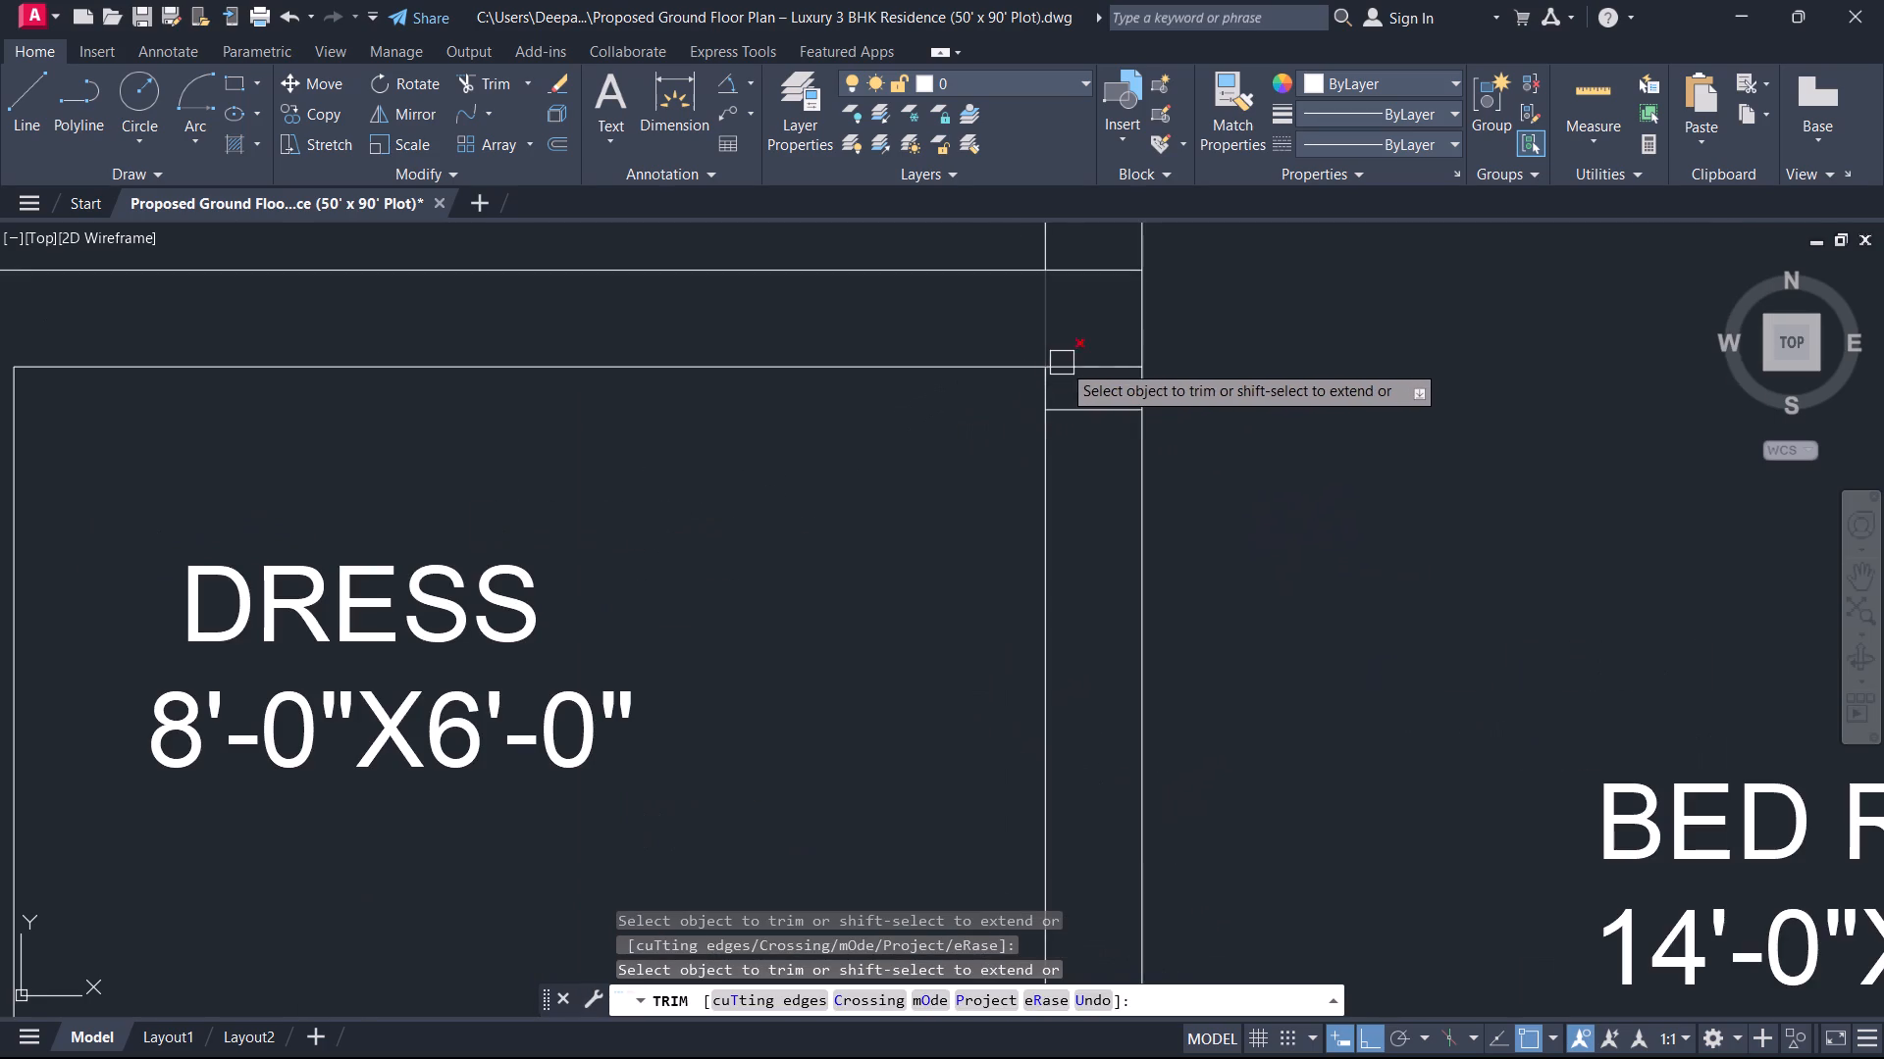
{"action": "left_click", "coordinate": [1069, 363]}
{"action": "left_click", "coordinate": [1073, 265]}
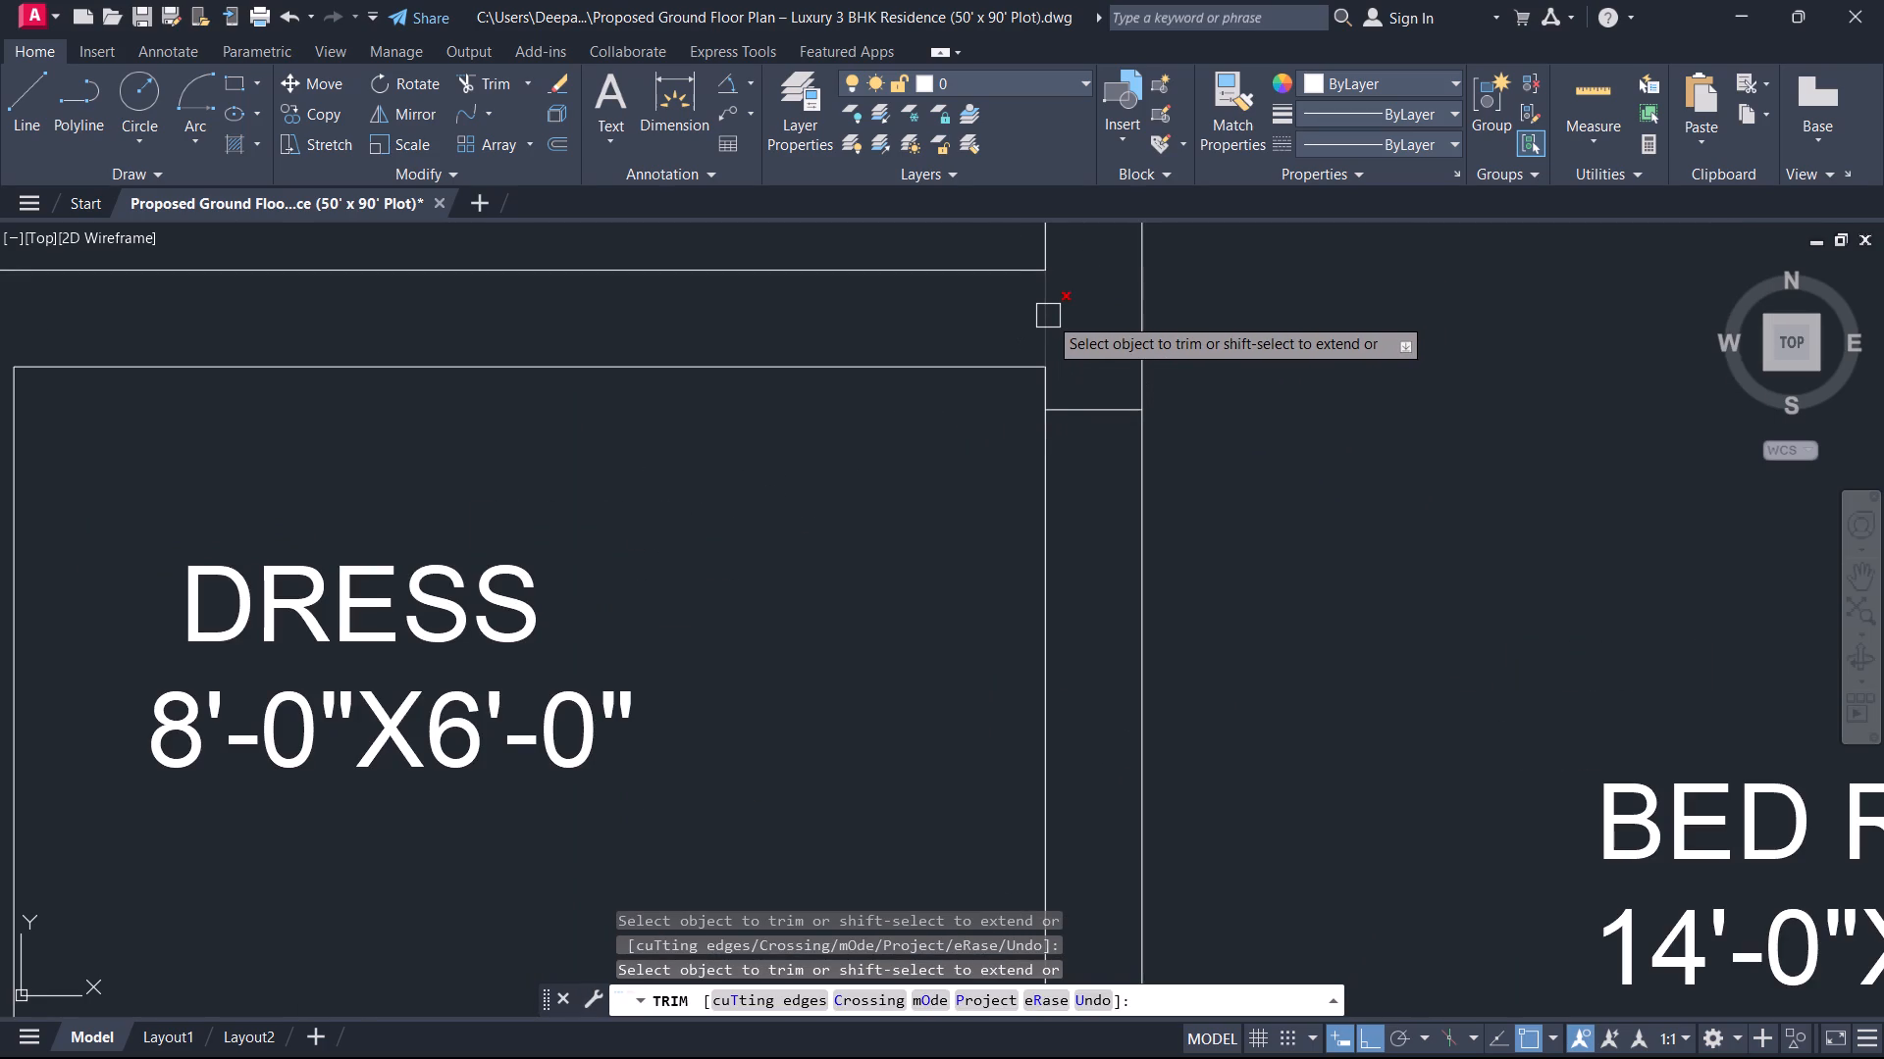
{"action": "key", "text": "Escape"}
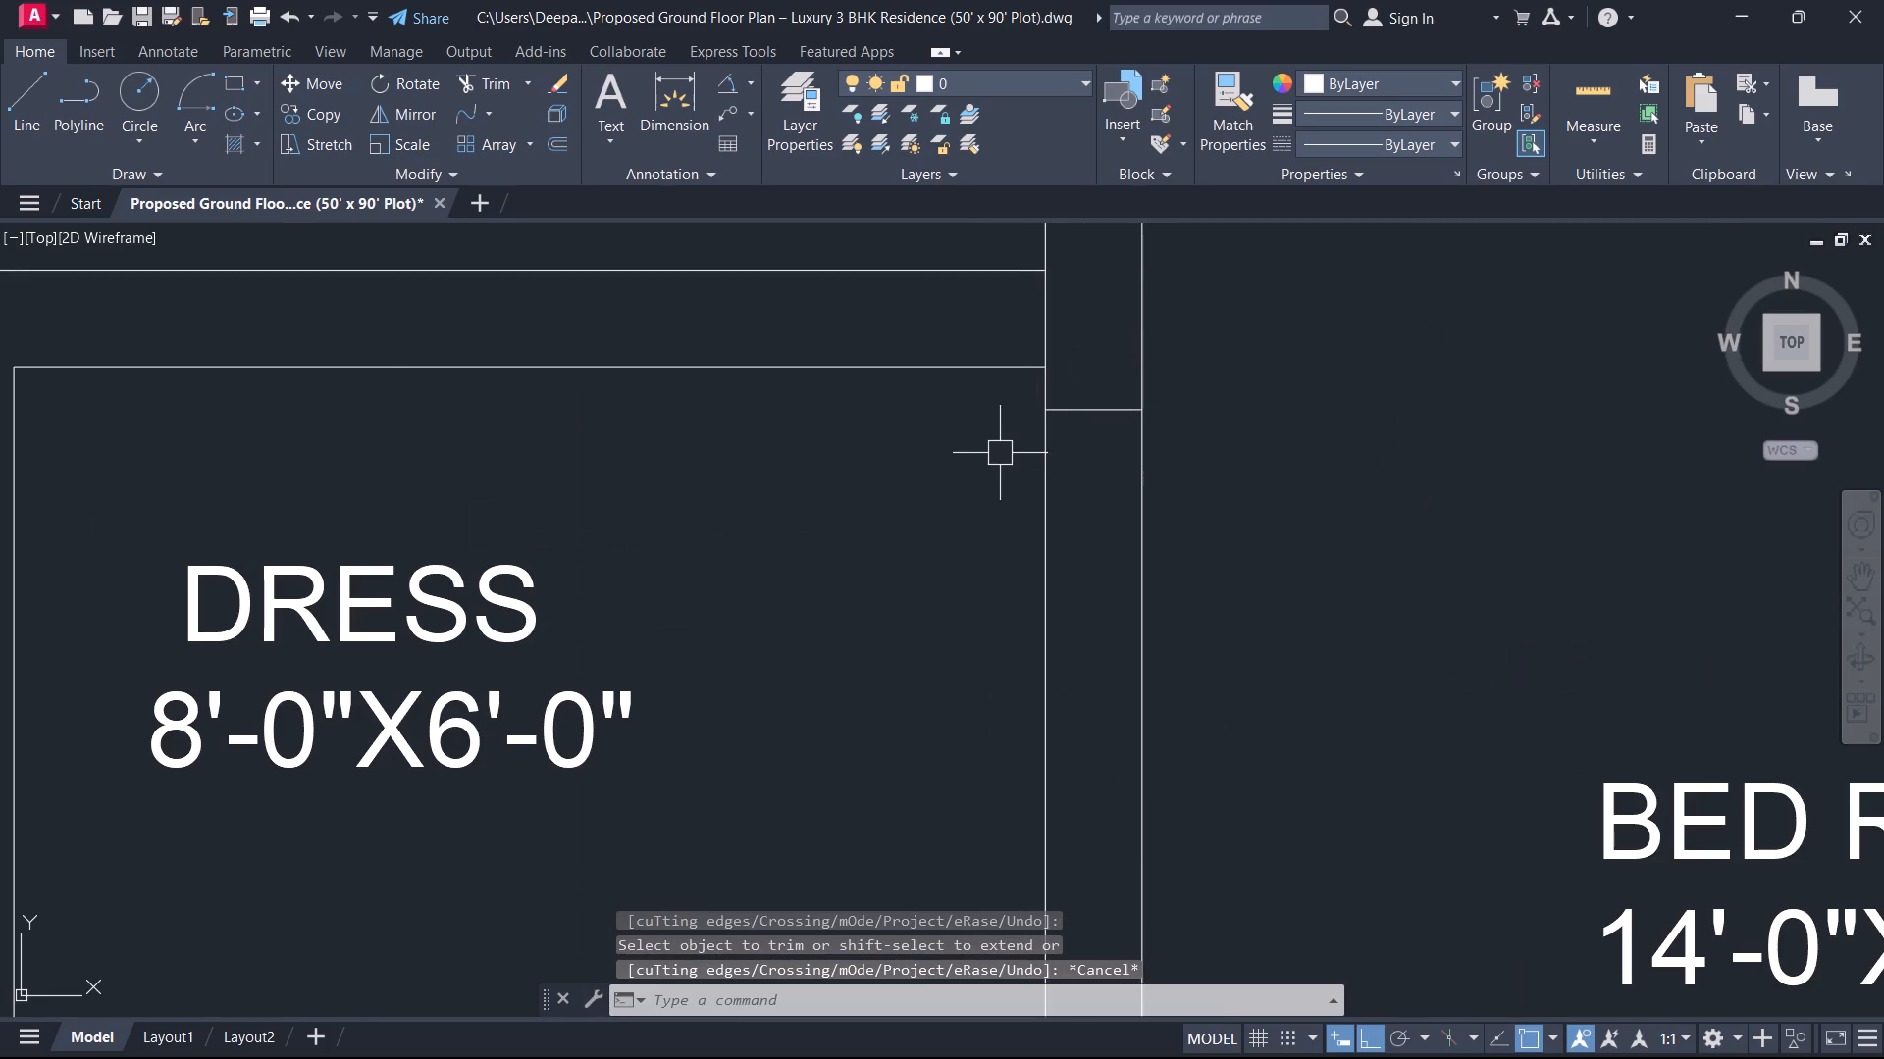
Offset the new jamb line 3' down along the wall between Dress and the 14'-0"X17'-2" Bed Room.
{"action": "scroll", "coordinate": [998, 456], "scroll_direction": "down", "scroll_amount": 1}
{"action": "type", "text": "O"}
{"action": "key", "text": "space"}
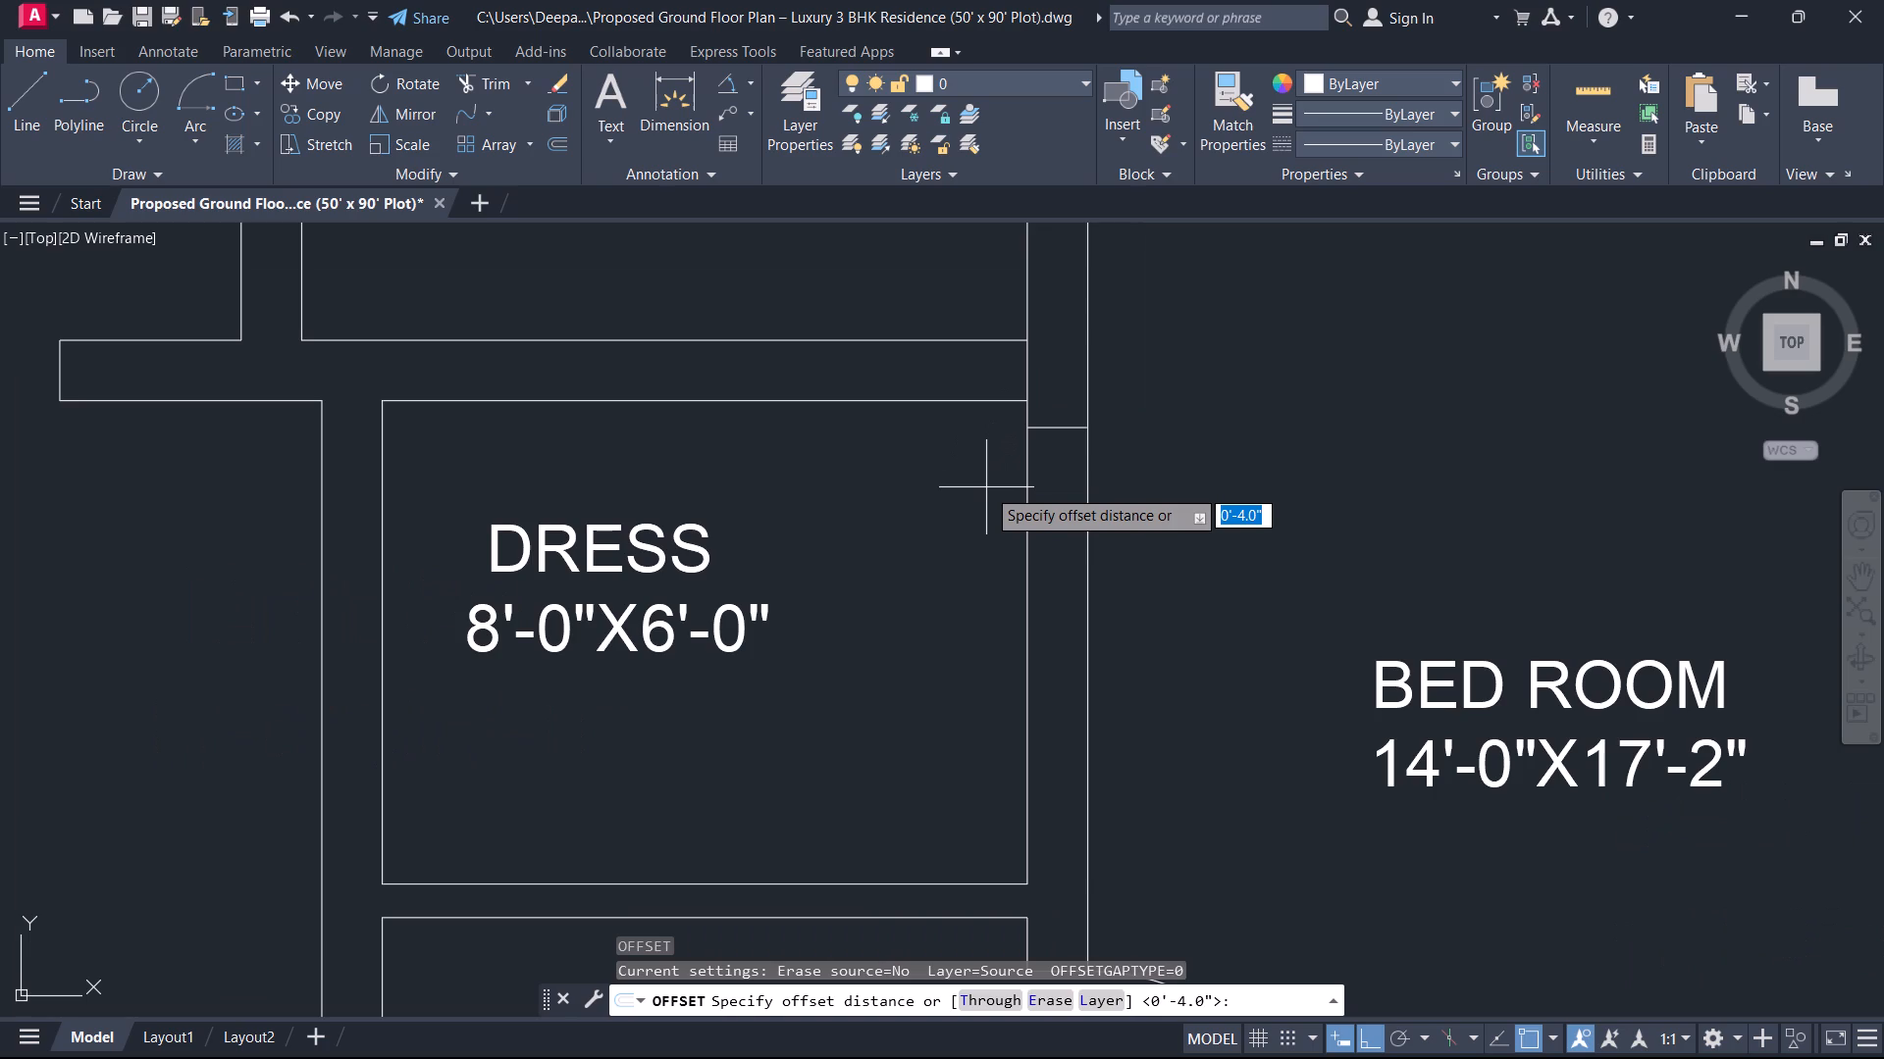
{"action": "key", "text": "3"}
{"action": "key", "text": "apostrophe"}
{"action": "key", "text": "Return"}
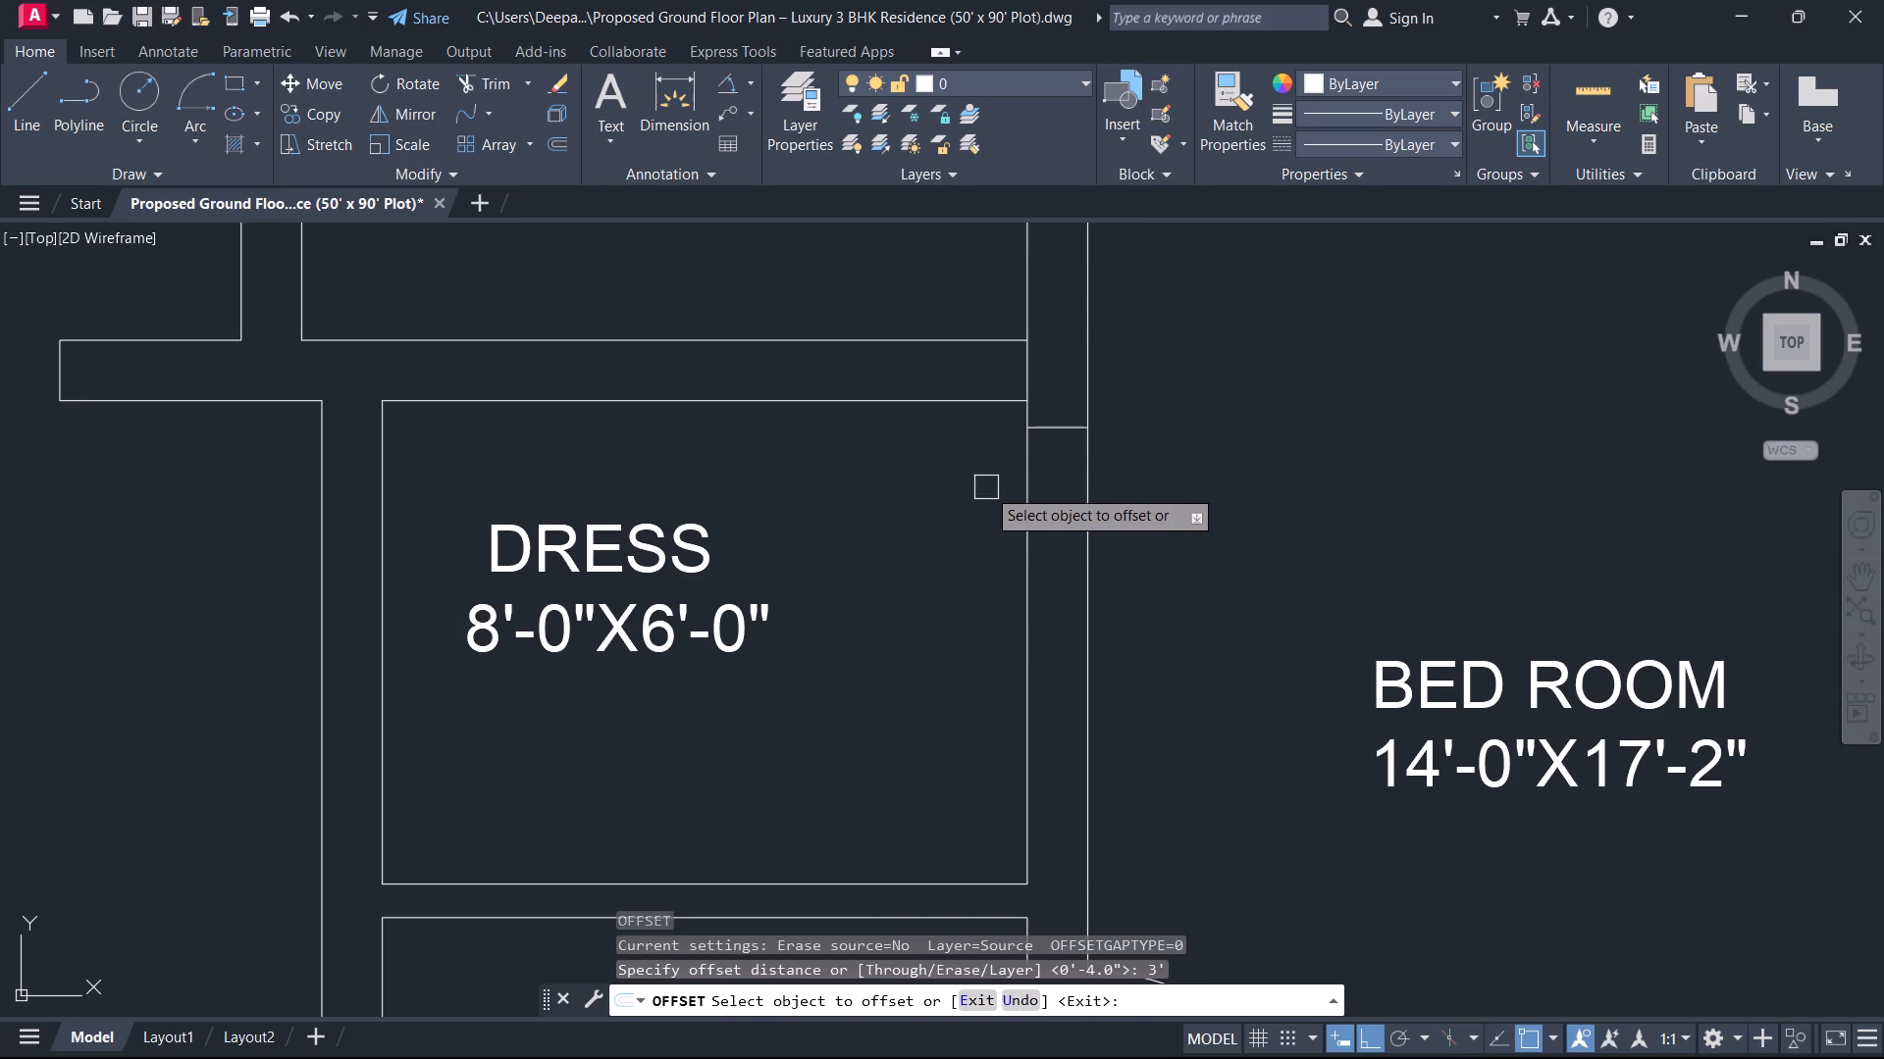
{"action": "scroll", "coordinate": [1015, 452], "scroll_direction": "up", "scroll_amount": 1}
{"action": "left_click", "coordinate": [1065, 414]}
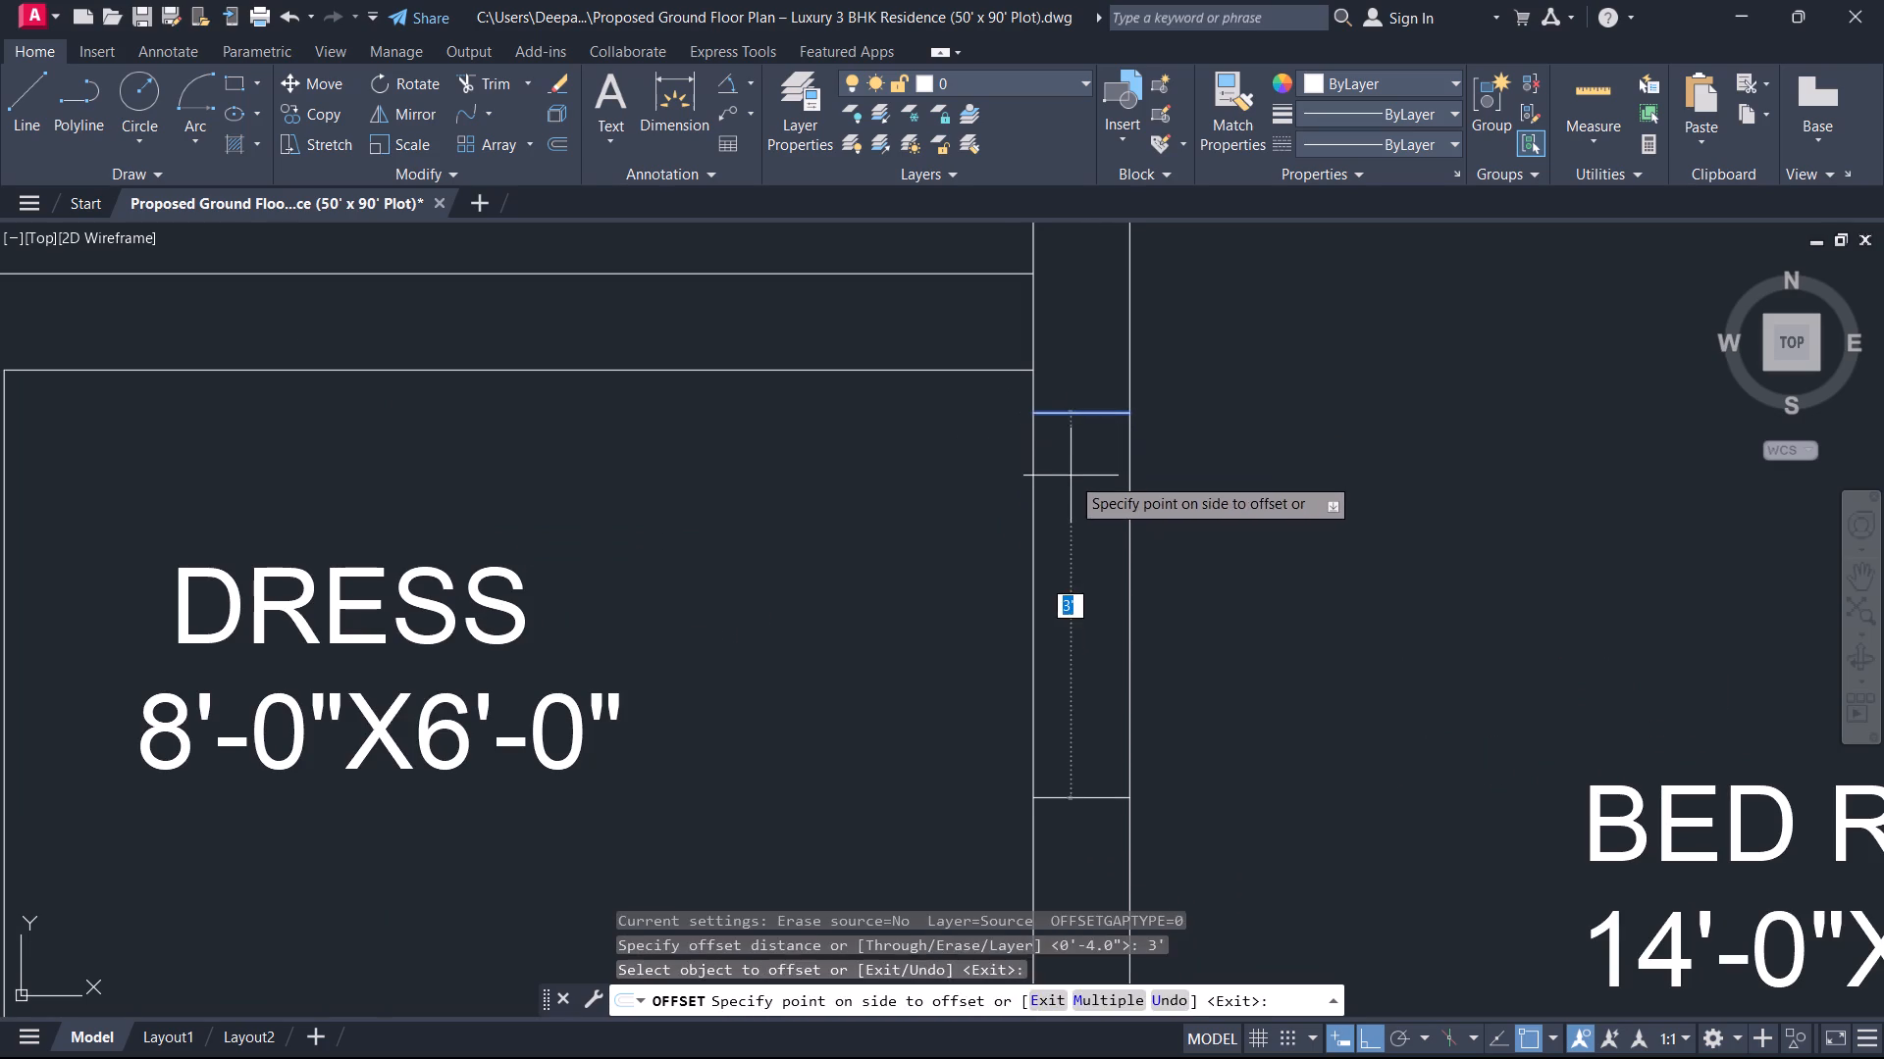
{"action": "left_click", "coordinate": [1071, 479]}
{"action": "key", "text": "Escape"}
Trim both wall lines between the two jambs to open the doorway between Dress and the 14'-0"X17'-2" Bed Room.
{"action": "type", "text": "TR"}
{"action": "key", "text": "space"}
{"action": "left_click", "coordinate": [973, 563]}
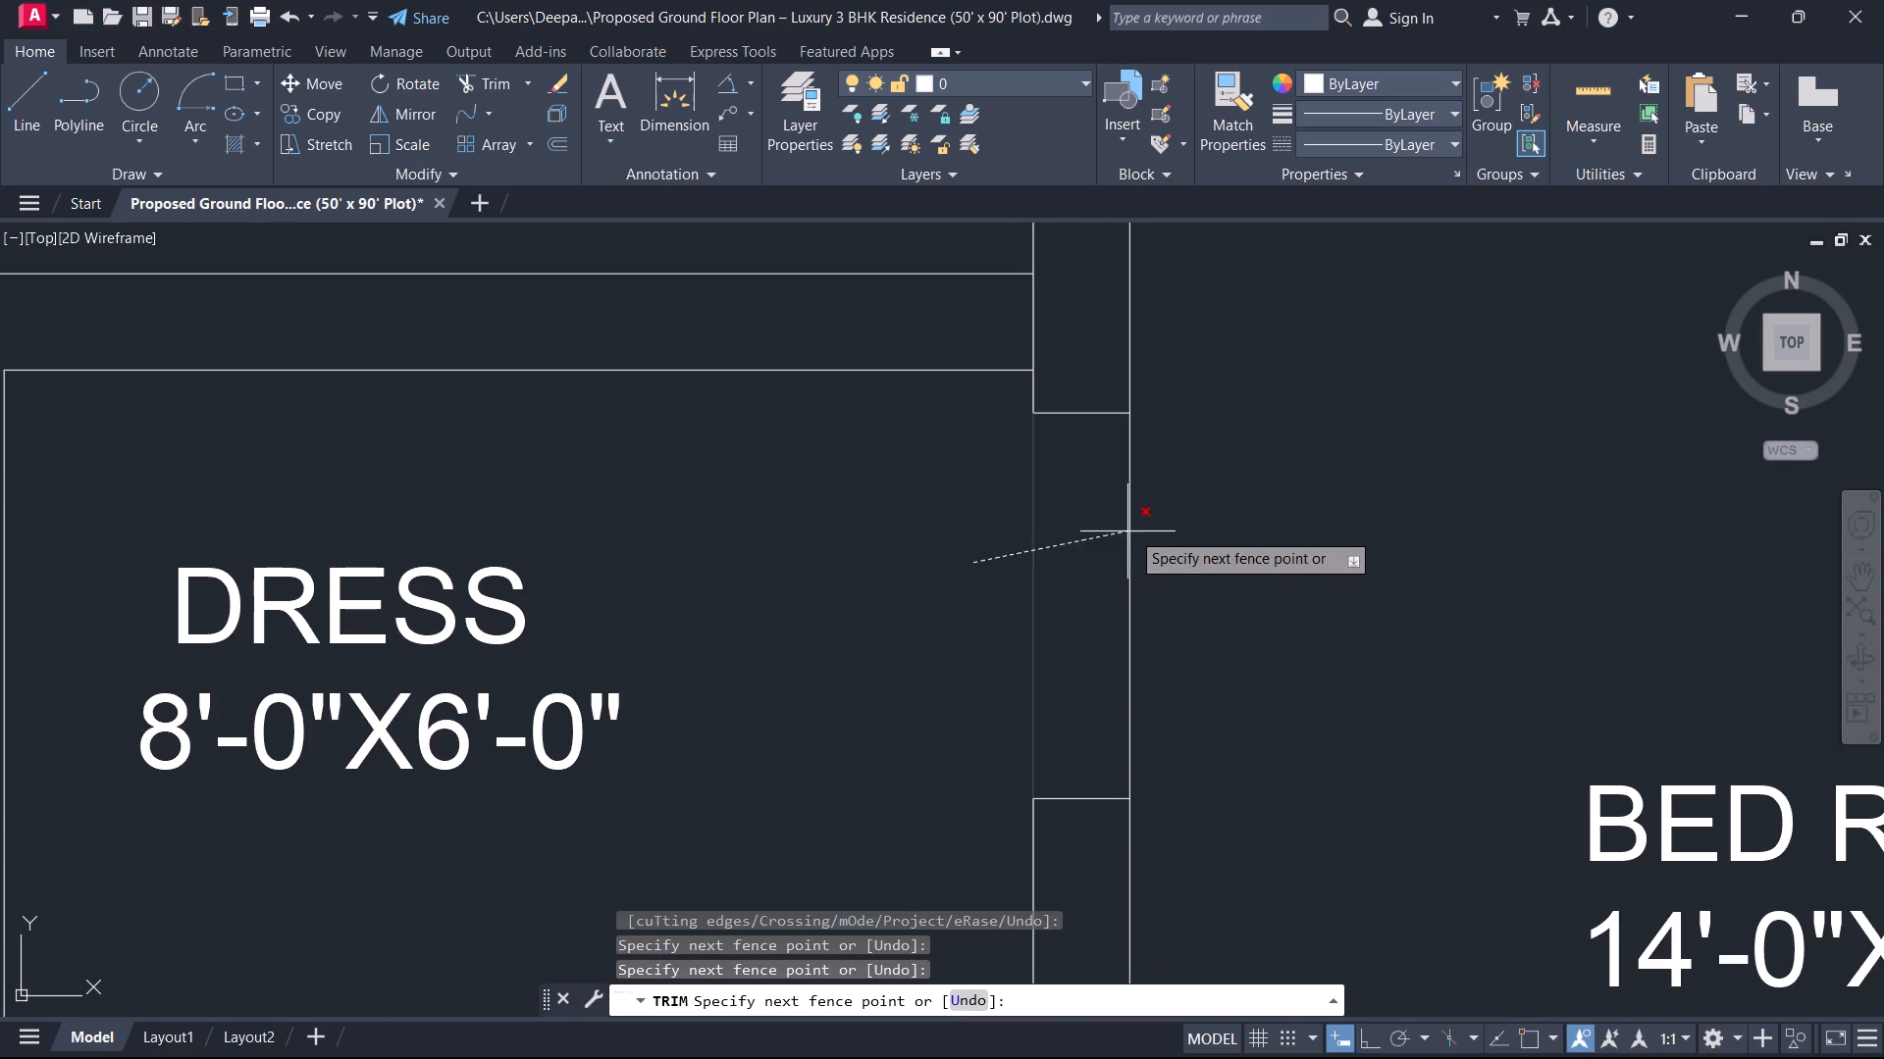
{"action": "left_click", "coordinate": [1167, 520]}
{"action": "key", "text": "Escape"}
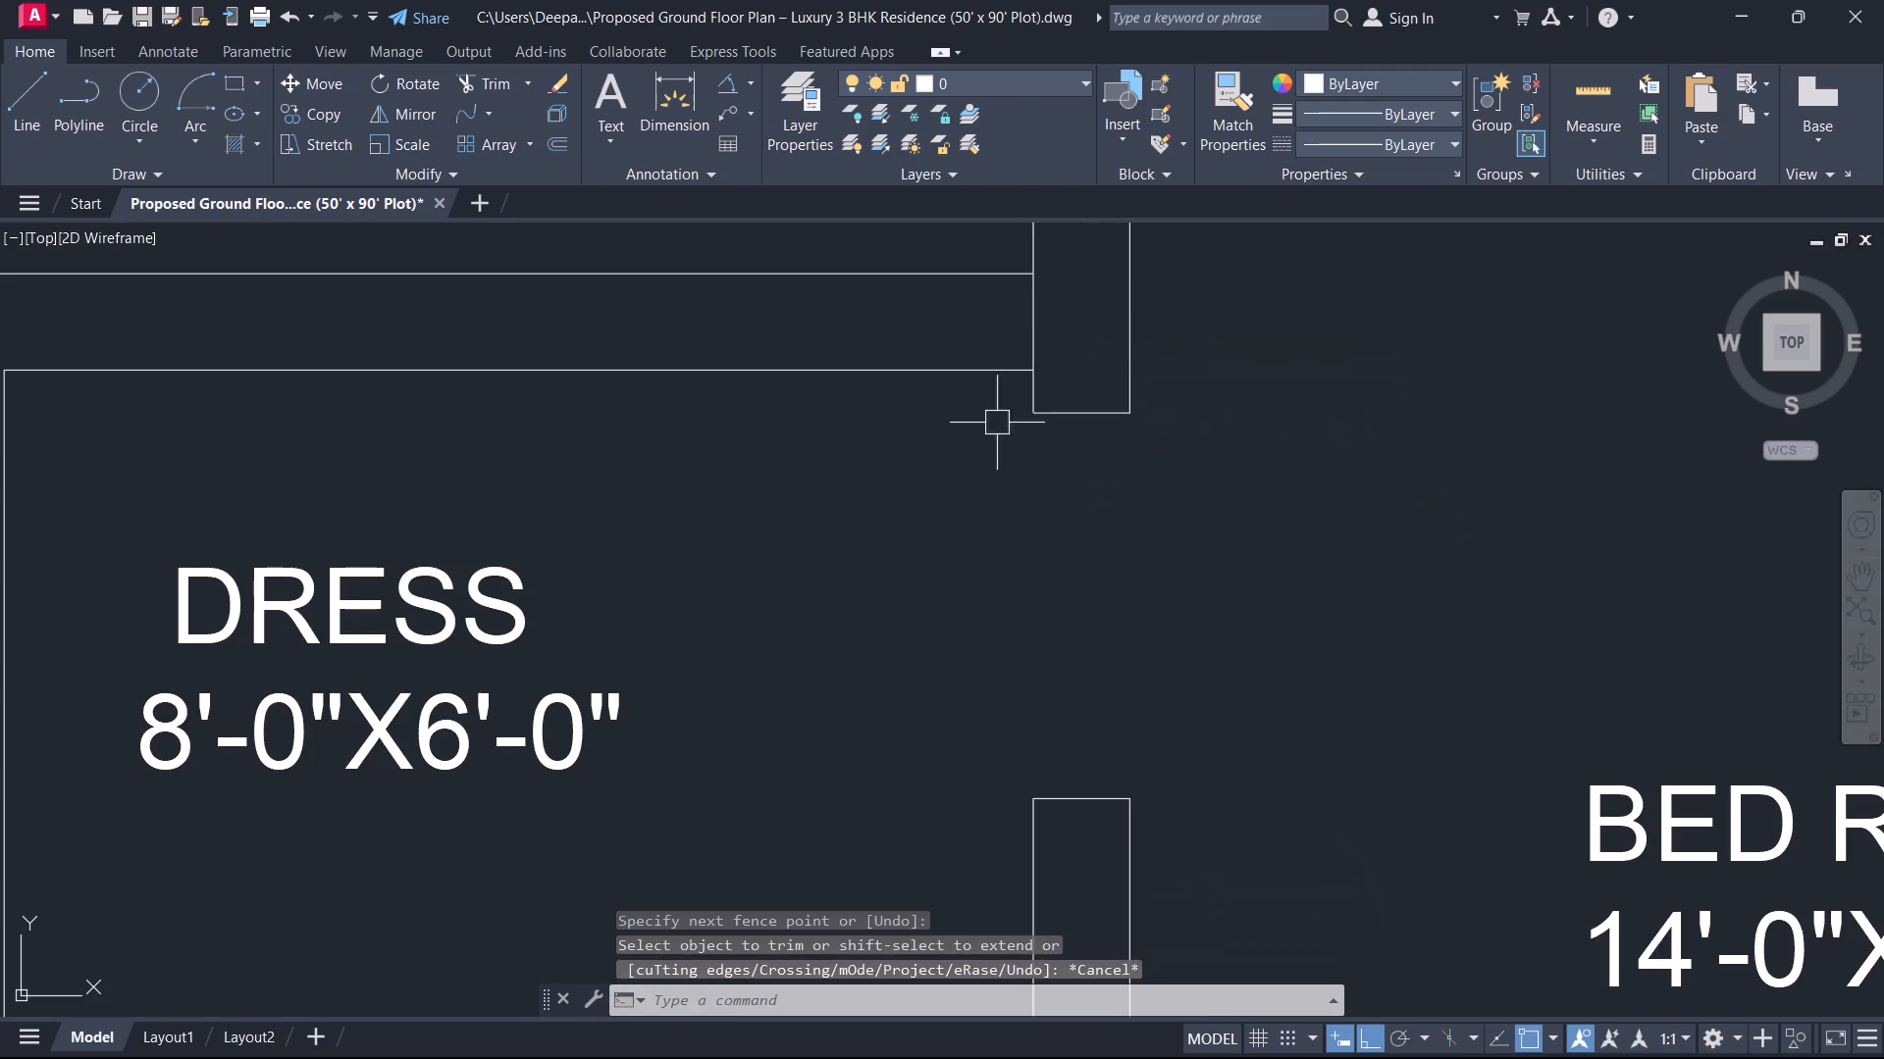
Offset the Bath and Dress side line of the Bed Room wall 4" away from the Bed Room.
{"action": "scroll", "coordinate": [984, 445], "scroll_direction": "down", "scroll_amount": 1}
{"action": "middle_click_drag", "start_coordinate": [984, 445], "coordinate": [999, 549]}
{"action": "key", "text": "o"}
{"action": "key", "text": "space"}
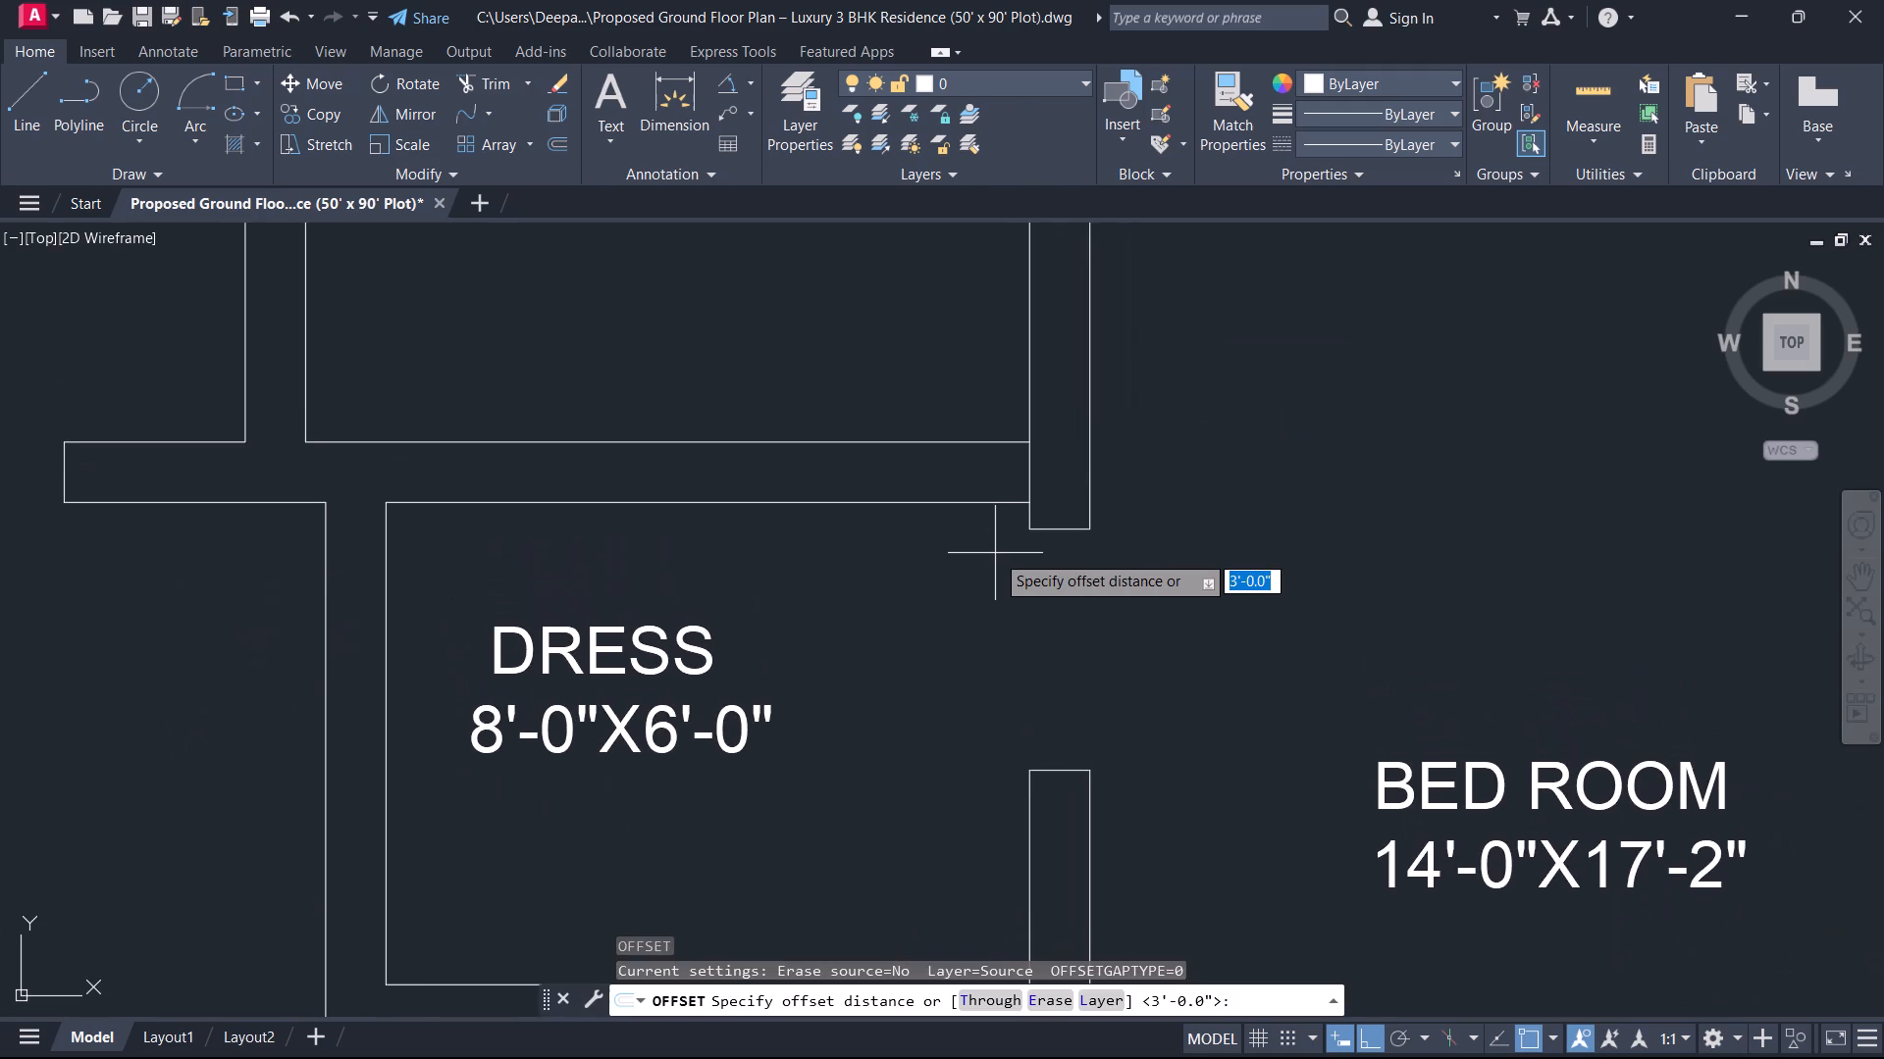
{"action": "type", "text": "4"}
{"action": "key", "text": "Return"}
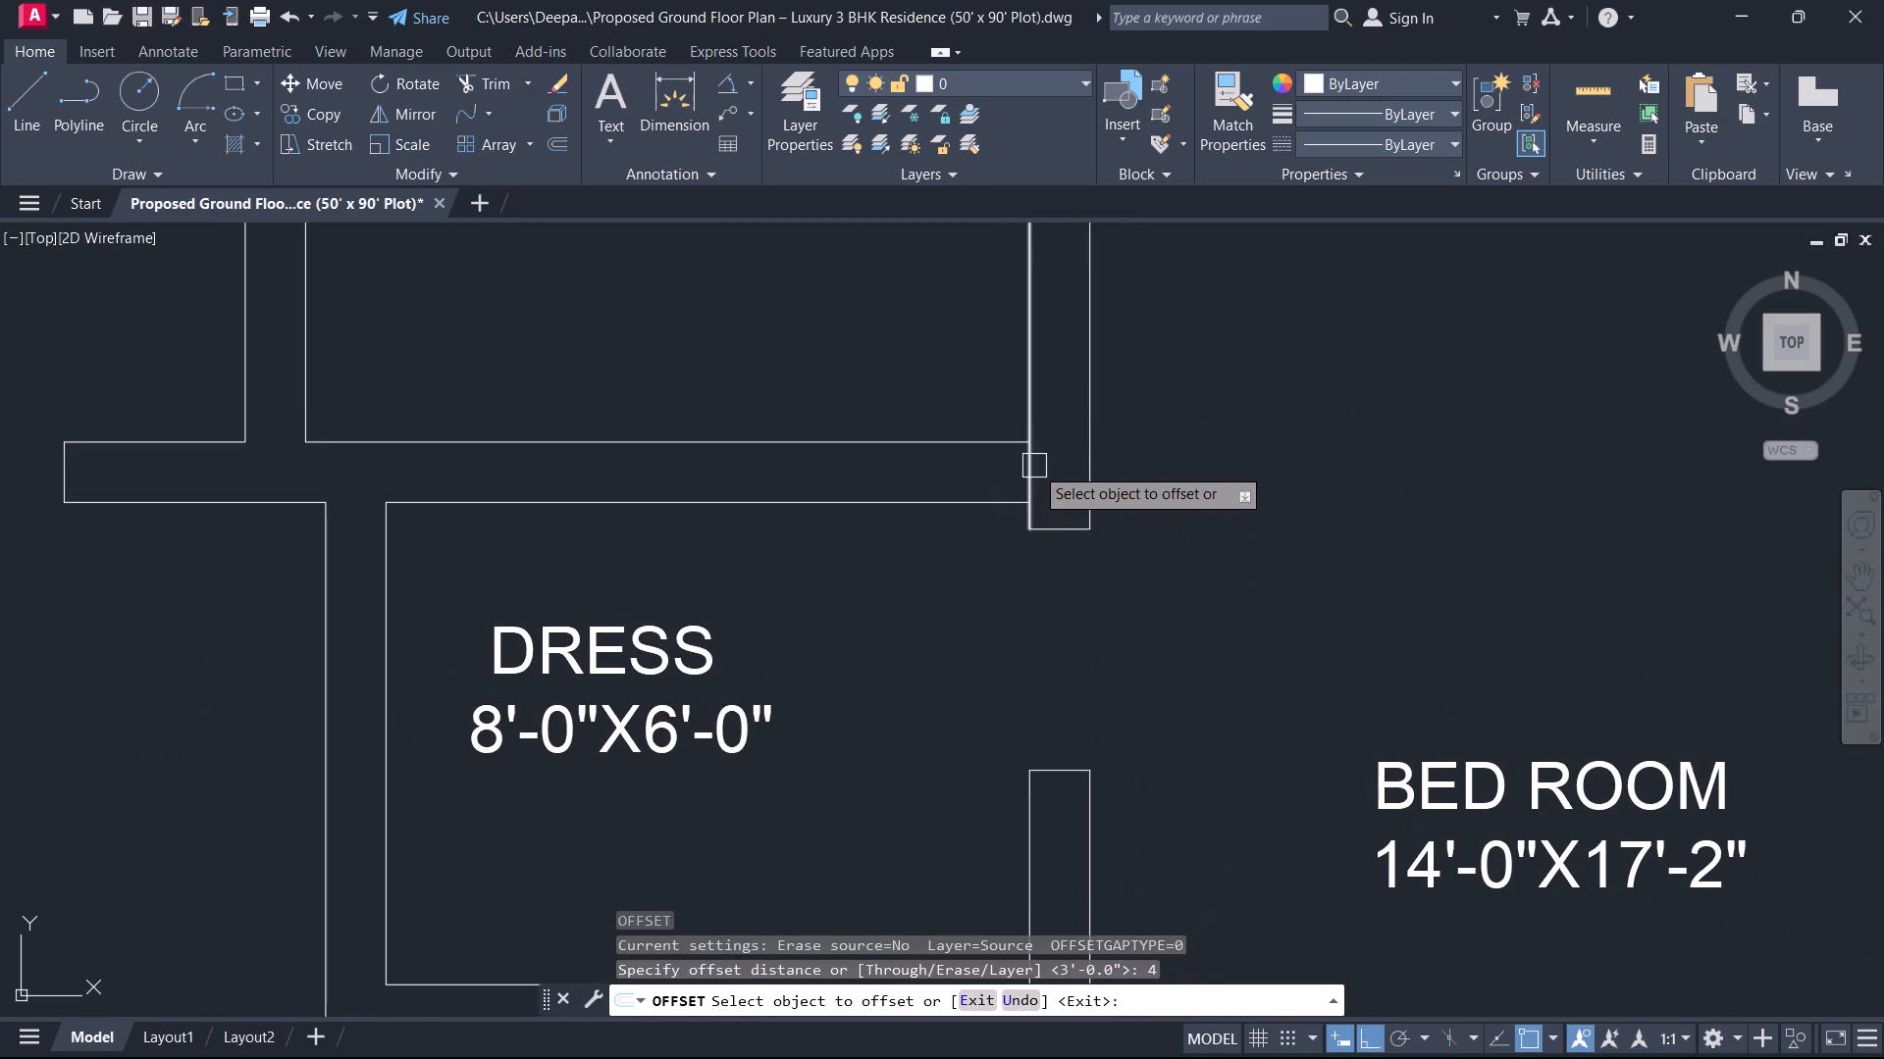
{"action": "left_click", "coordinate": [1034, 467]}
{"action": "left_click", "coordinate": [975, 469]}
{"action": "key", "text": "Escape"}
Trim the offset line to the thickness of the Bath–Dress wall and remove the Bed Room wall segment at that junction.
{"action": "key", "text": "t"}
{"action": "key", "text": "r"}
{"action": "key", "text": "space"}
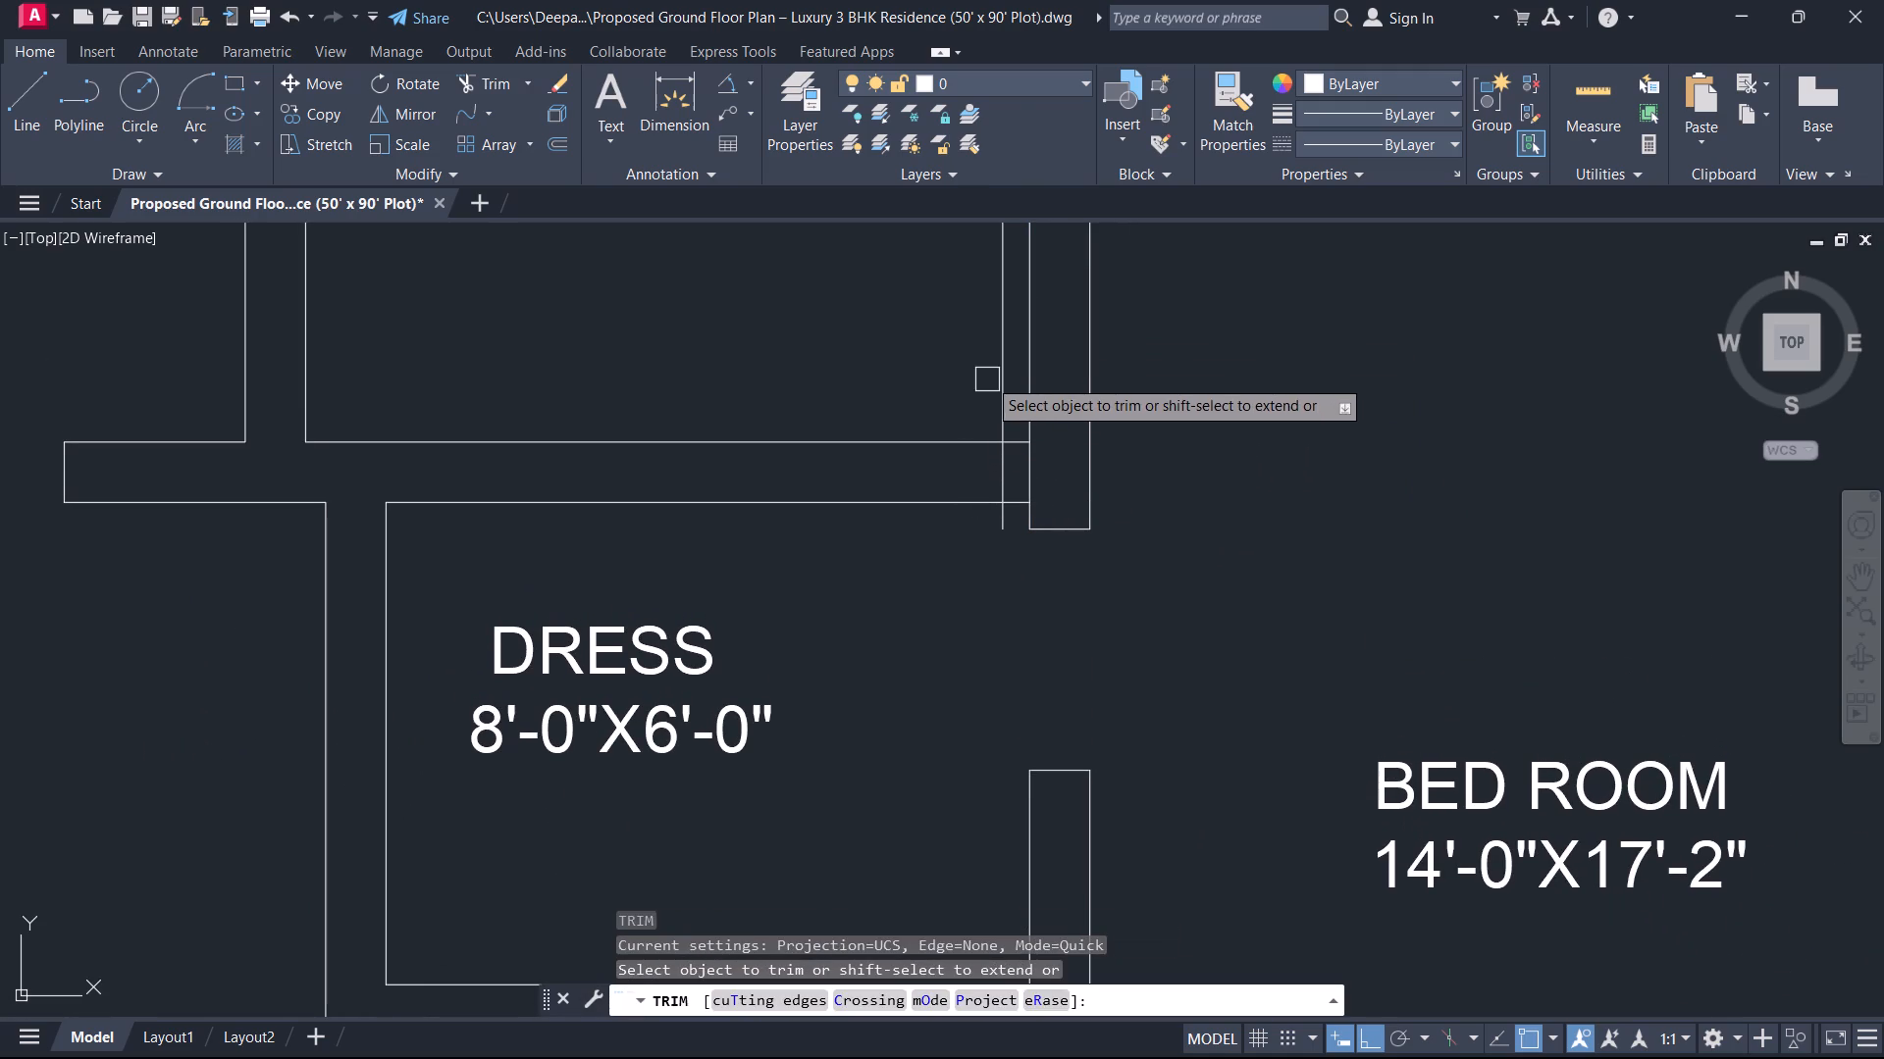
{"action": "left_click", "coordinate": [986, 374]}
{"action": "left_click", "coordinate": [1006, 382]}
{"action": "left_click", "coordinate": [1003, 528]}
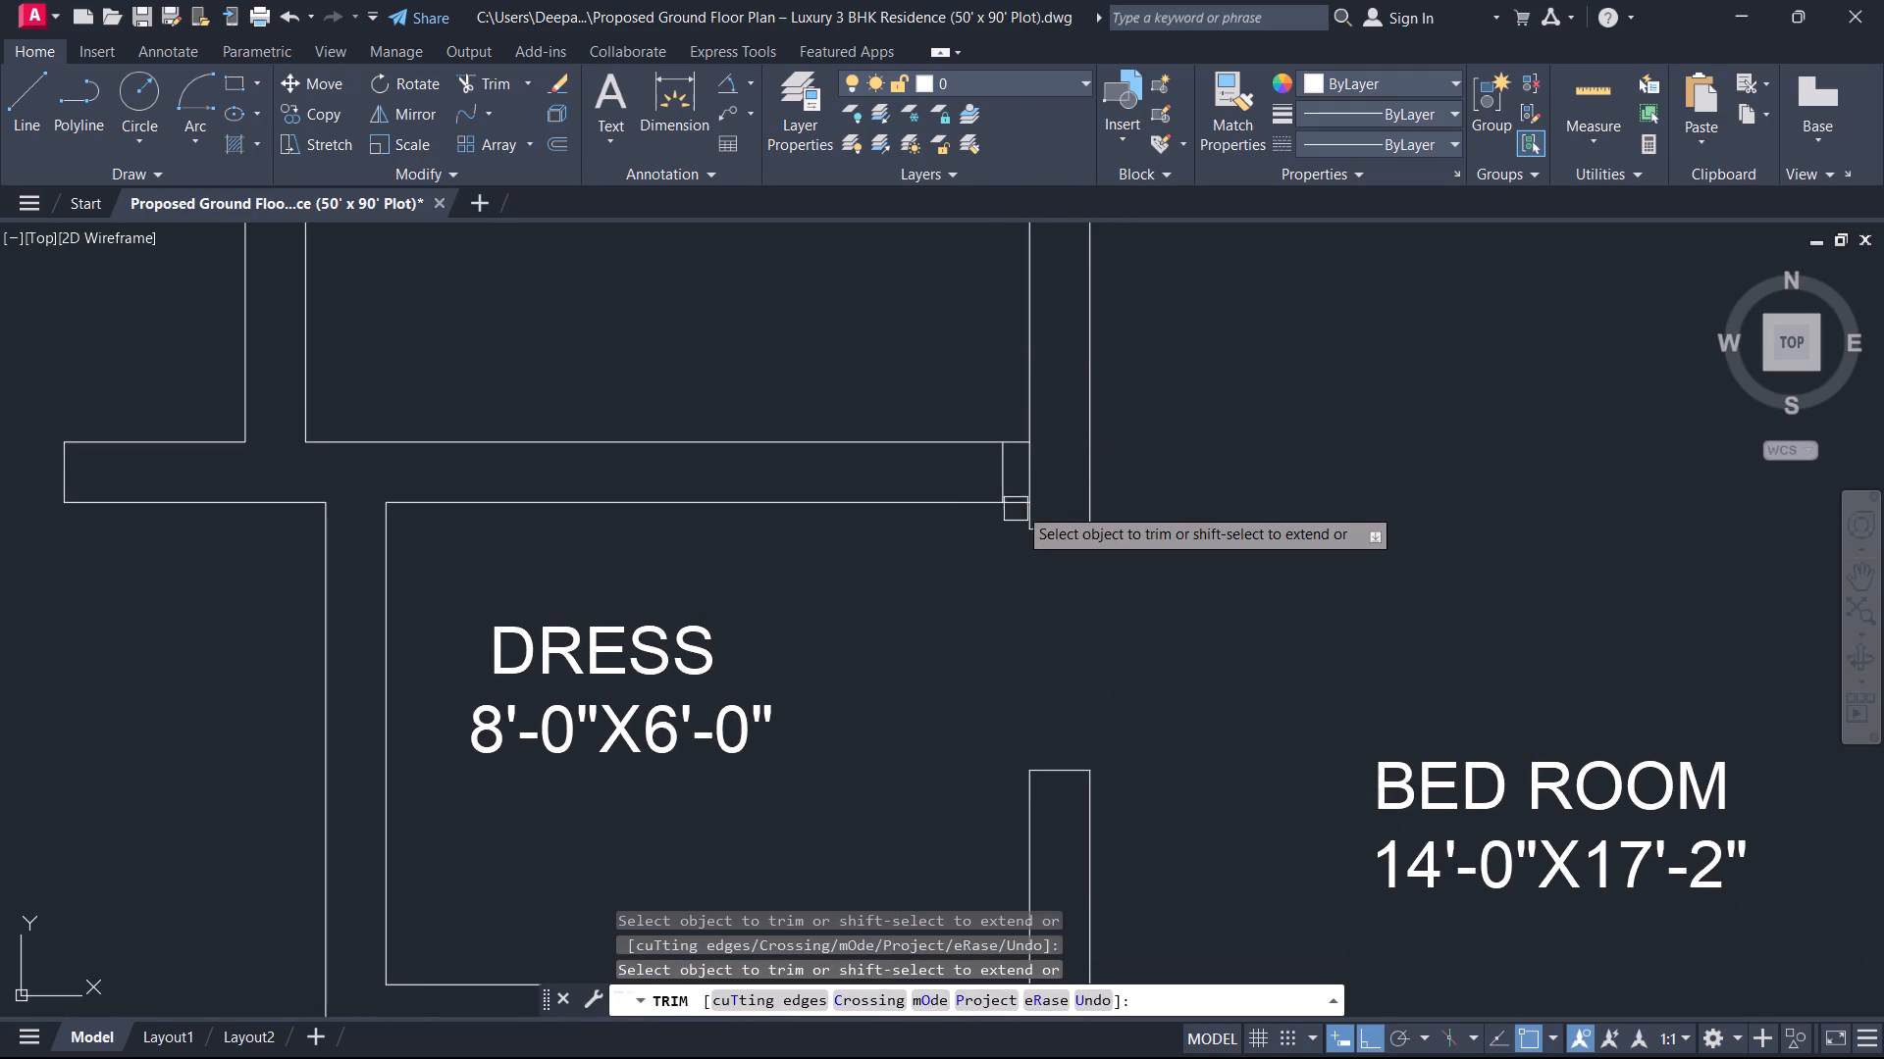
{"action": "left_click", "coordinate": [1034, 479]}
{"action": "key", "text": "Escape"}
Offset the new jamb line 2'6" along the Bath–Dress wall, away from the Bed Room wall.
{"action": "type", "text": "O"}
{"action": "key", "text": "space"}
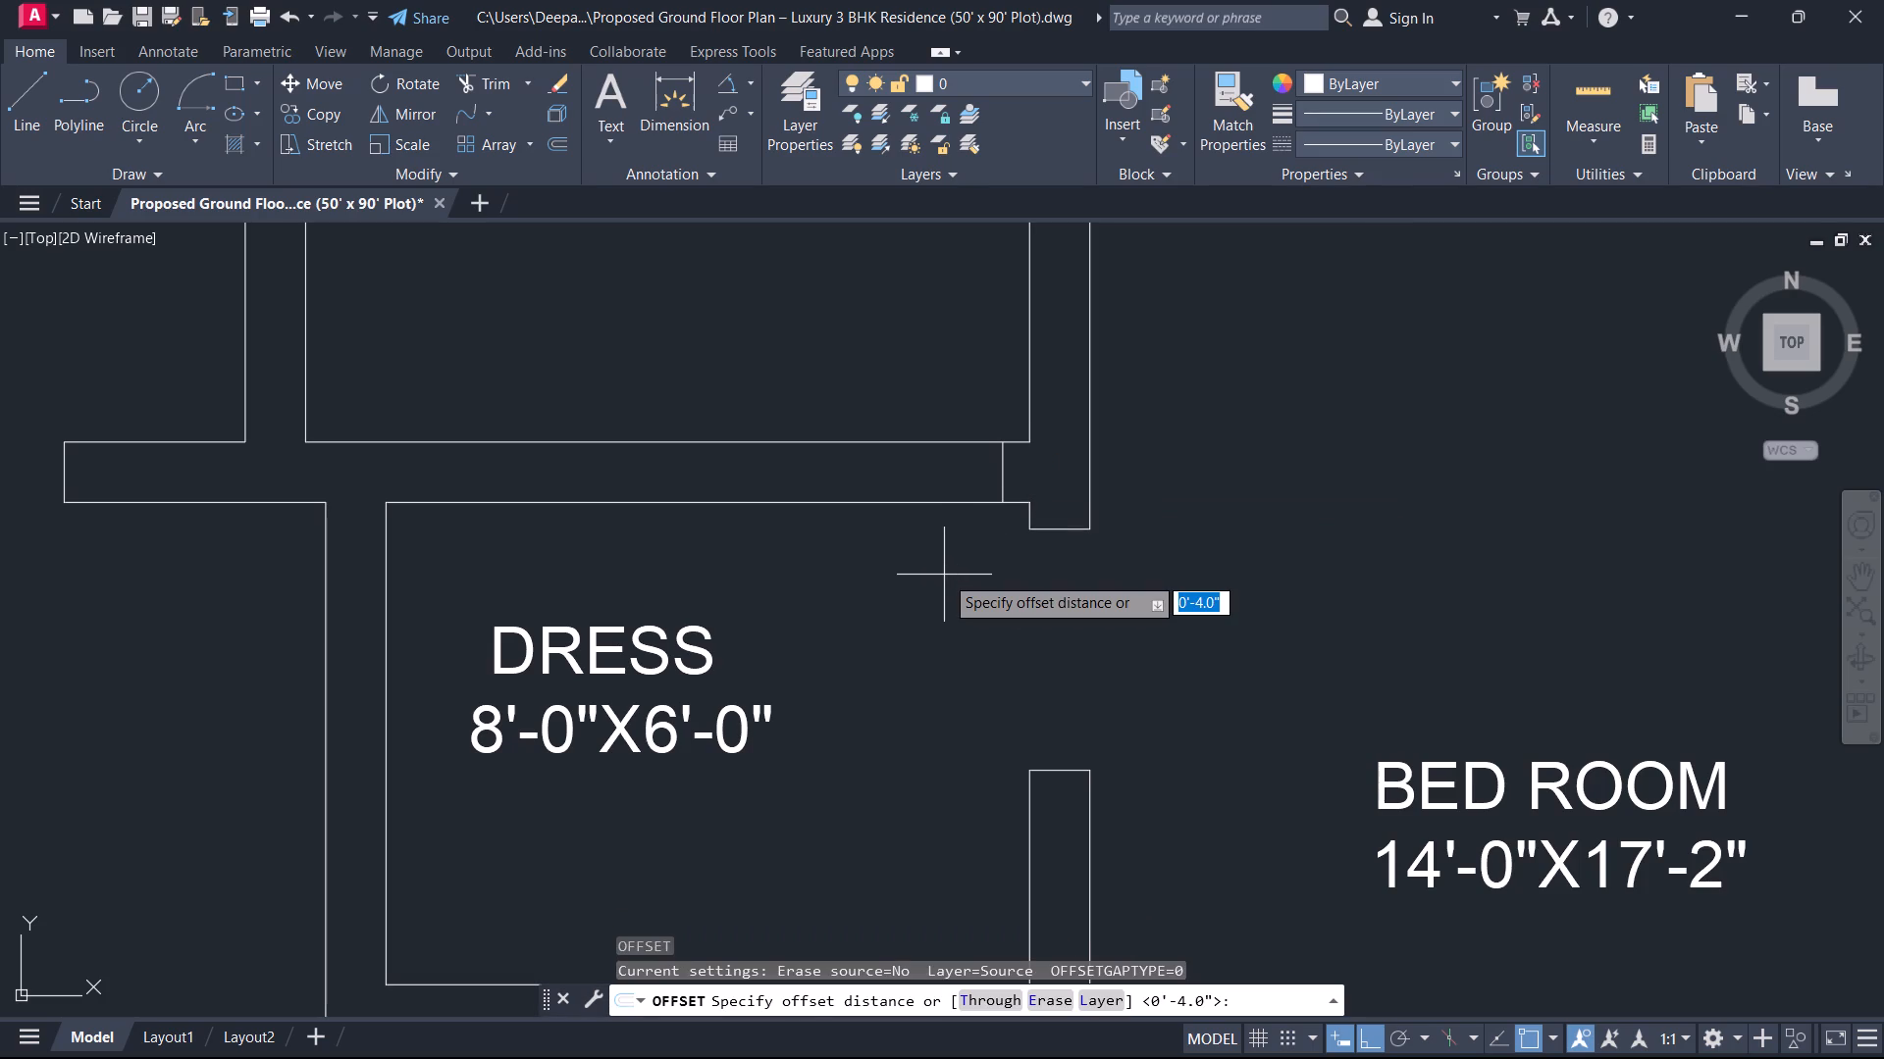
{"action": "type", "text": "2'"}
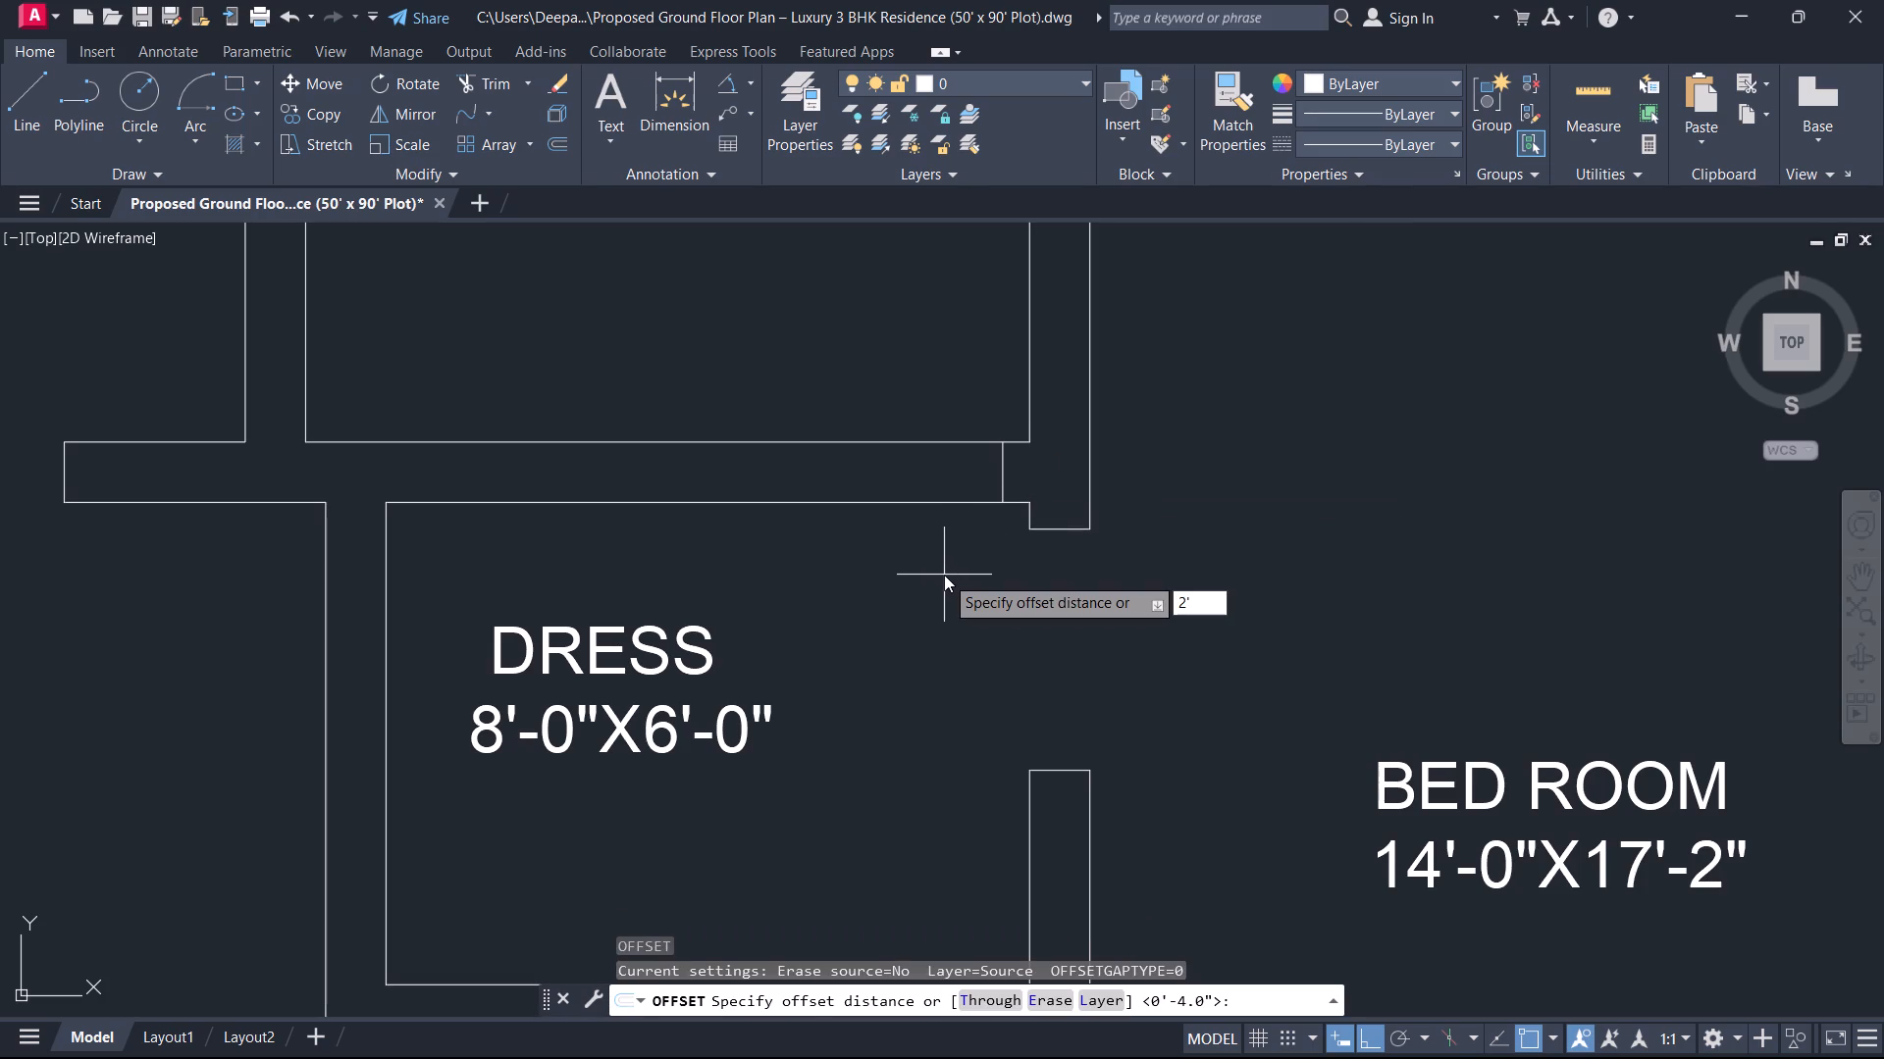
{"action": "key", "text": "6"}
{"action": "key", "text": "Return"}
{"action": "scroll", "coordinate": [991, 468], "scroll_direction": "up", "scroll_amount": 1}
{"action": "left_click", "coordinate": [1012, 475]}
{"action": "left_click", "coordinate": [974, 485]}
{"action": "key", "text": "Escape"}
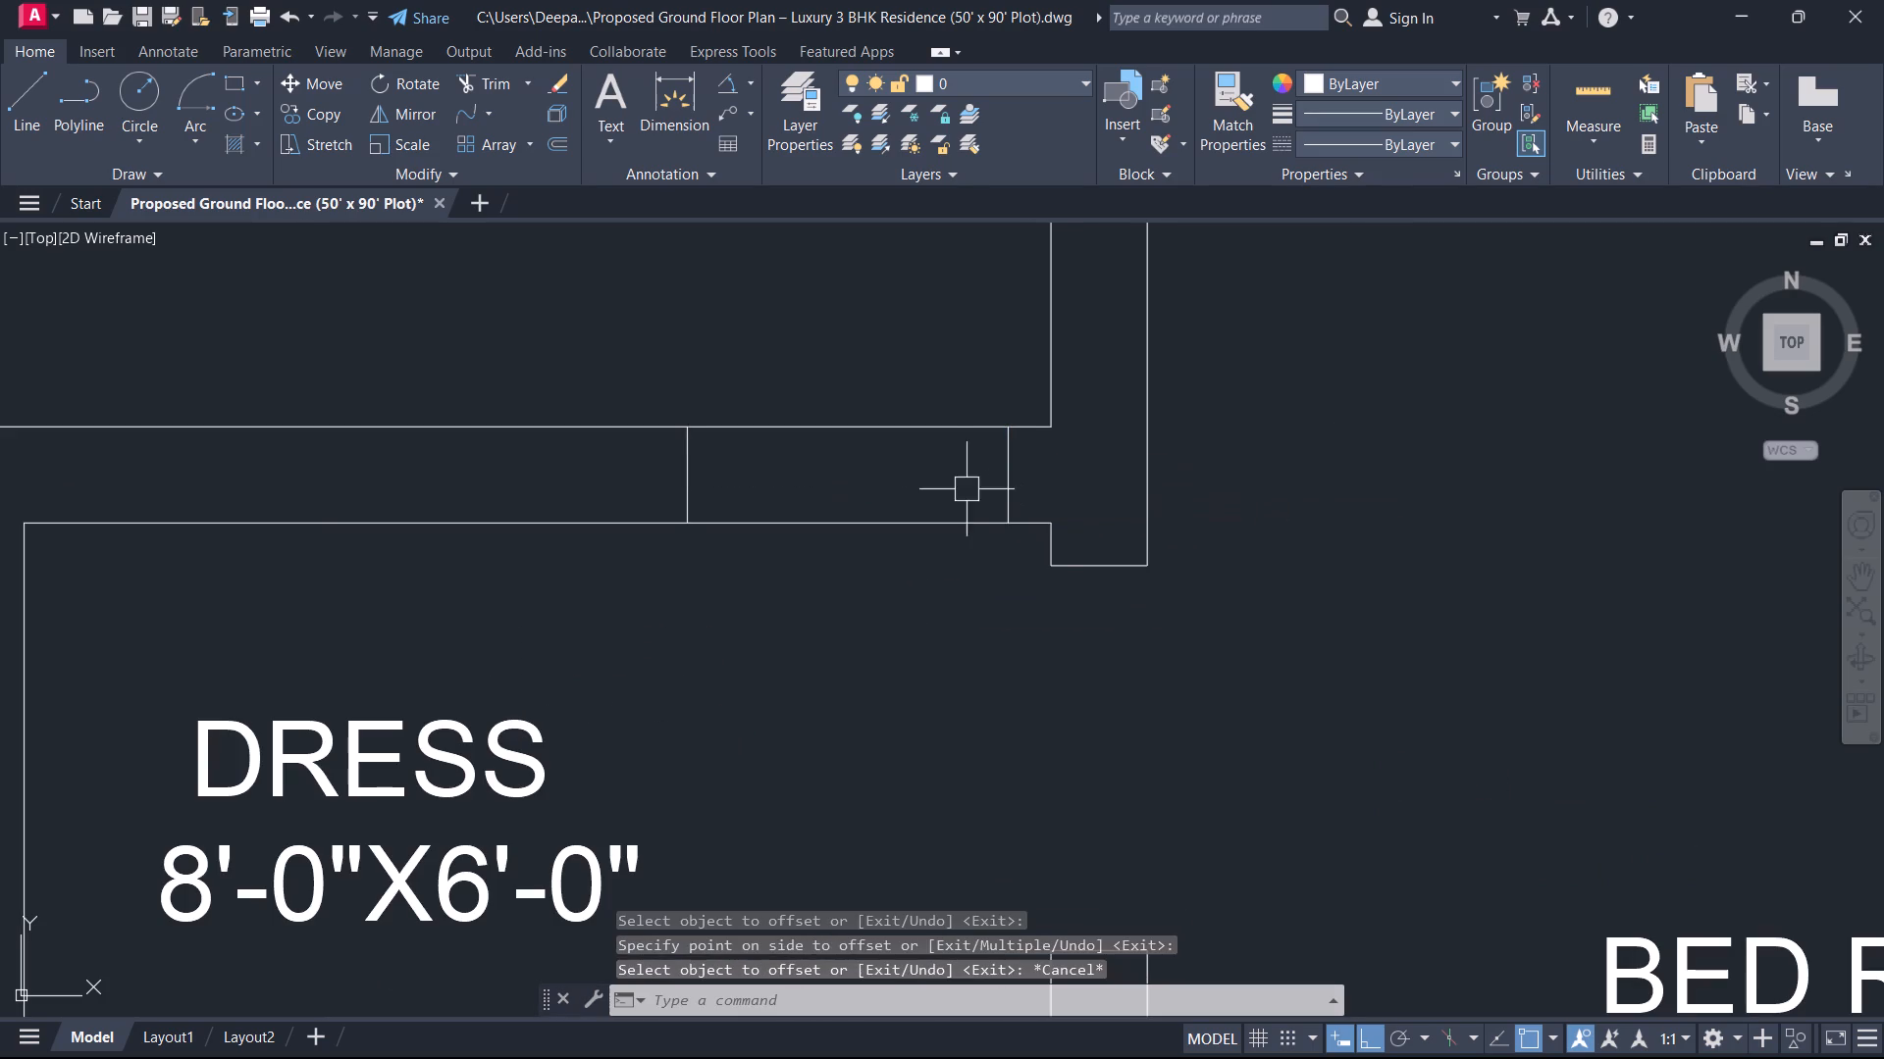
Trim both wall lines between the jambs to open the doorway between the 9'-0"X6'-0" Bath and Dress.
{"action": "type", "text": "TR"}
{"action": "key", "text": "space"}
{"action": "left_click_drag", "start_coordinate": [938, 557], "coordinate": [934, 539]}
{"action": "left_click", "coordinate": [931, 332]}
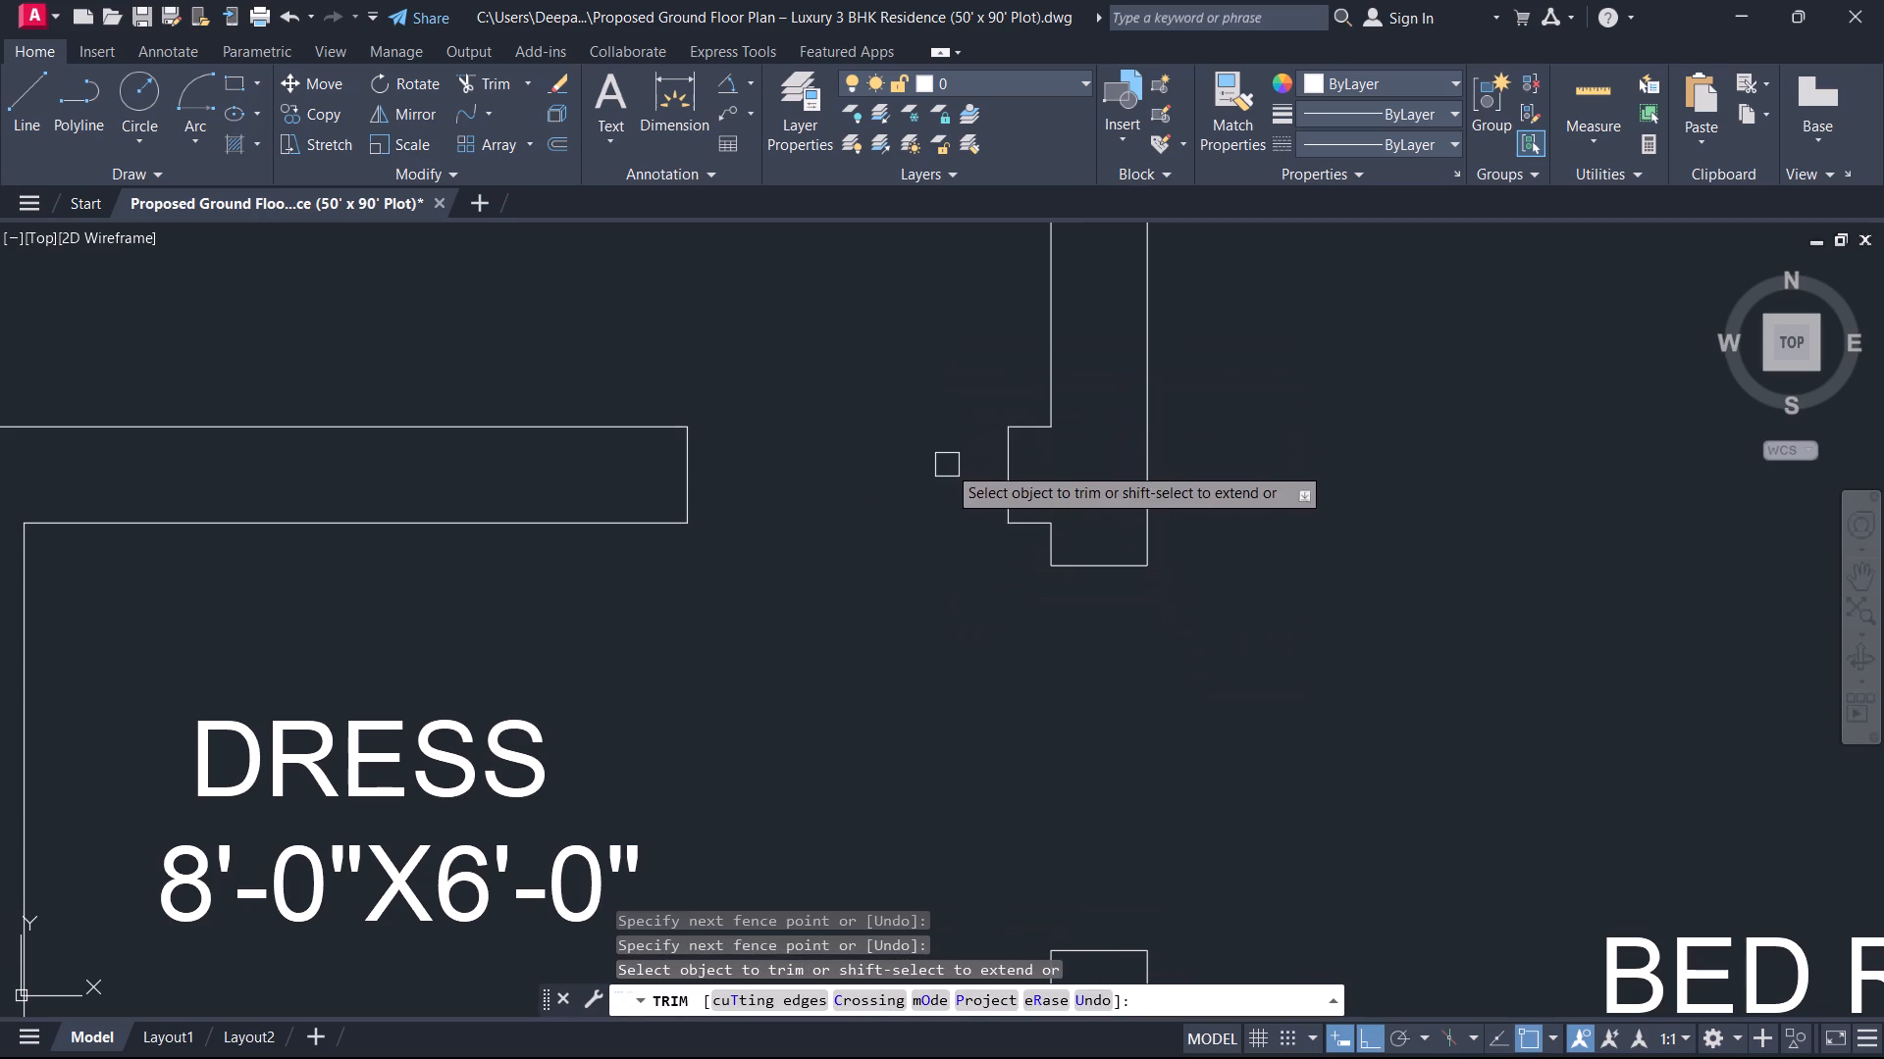
{"action": "key", "text": "Escape"}
Measure the width of the doorway between Dress and the 14'-0"X17'-2" Bed Room.
{"action": "scroll", "coordinate": [942, 504], "scroll_direction": "down", "scroll_amount": 2}
{"action": "scroll", "coordinate": [997, 620], "scroll_direction": "up", "scroll_amount": 1}
{"action": "key", "text": "d"}
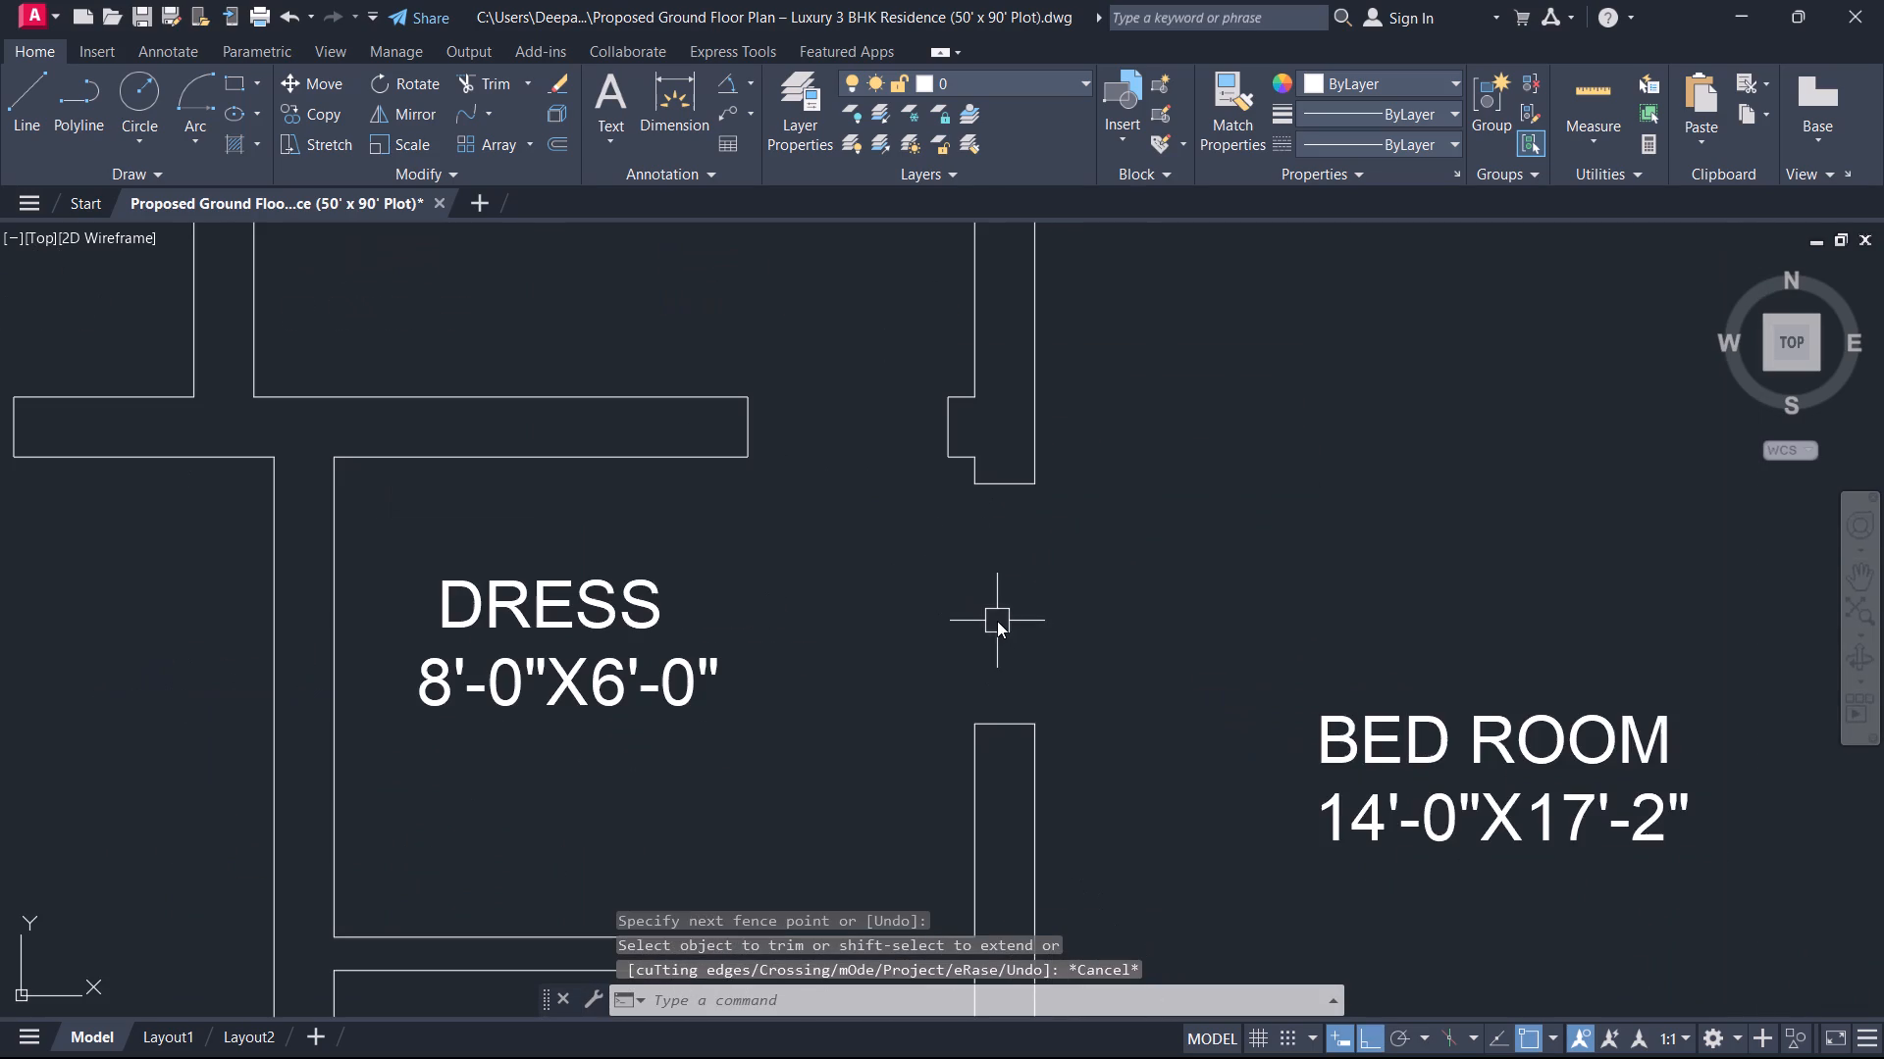
{"action": "key", "text": "i"}
{"action": "key", "text": "space"}
{"action": "left_click_drag", "start_coordinate": [1019, 717], "coordinate": [1011, 690]}
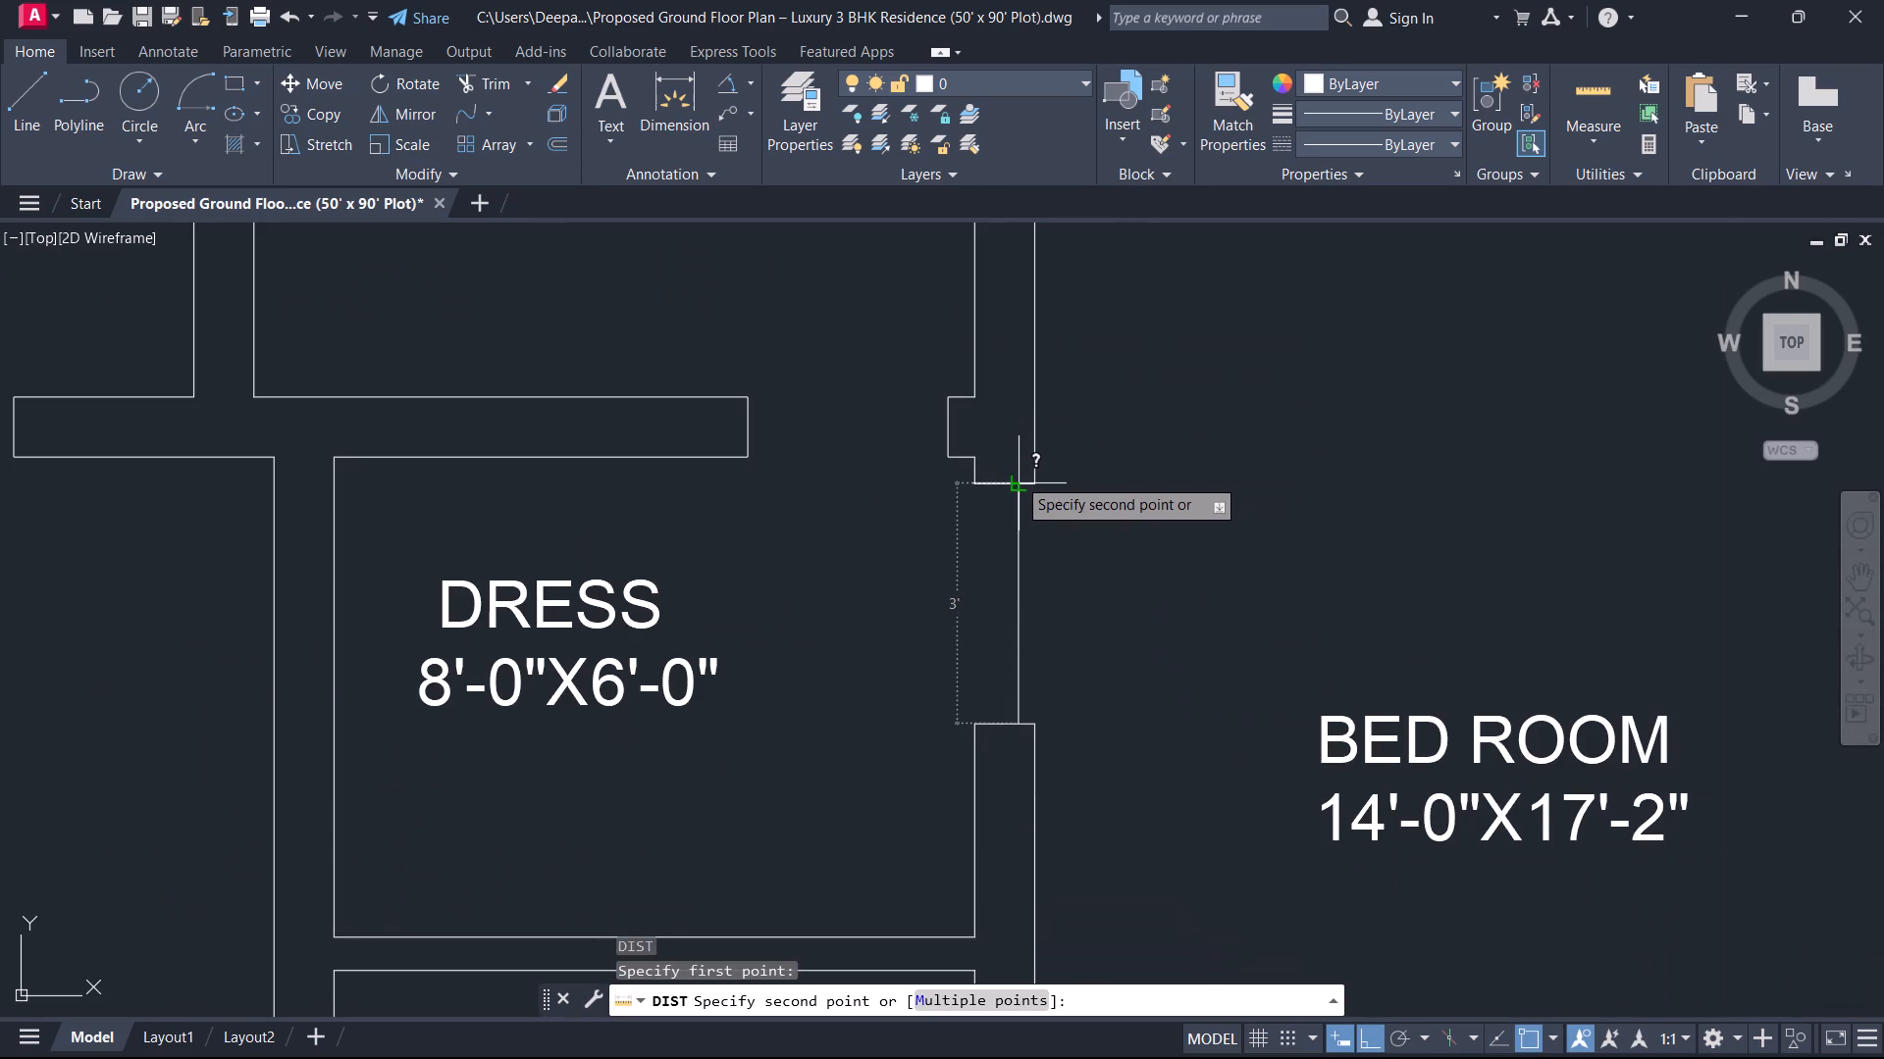
{"action": "key", "text": "Escape"}
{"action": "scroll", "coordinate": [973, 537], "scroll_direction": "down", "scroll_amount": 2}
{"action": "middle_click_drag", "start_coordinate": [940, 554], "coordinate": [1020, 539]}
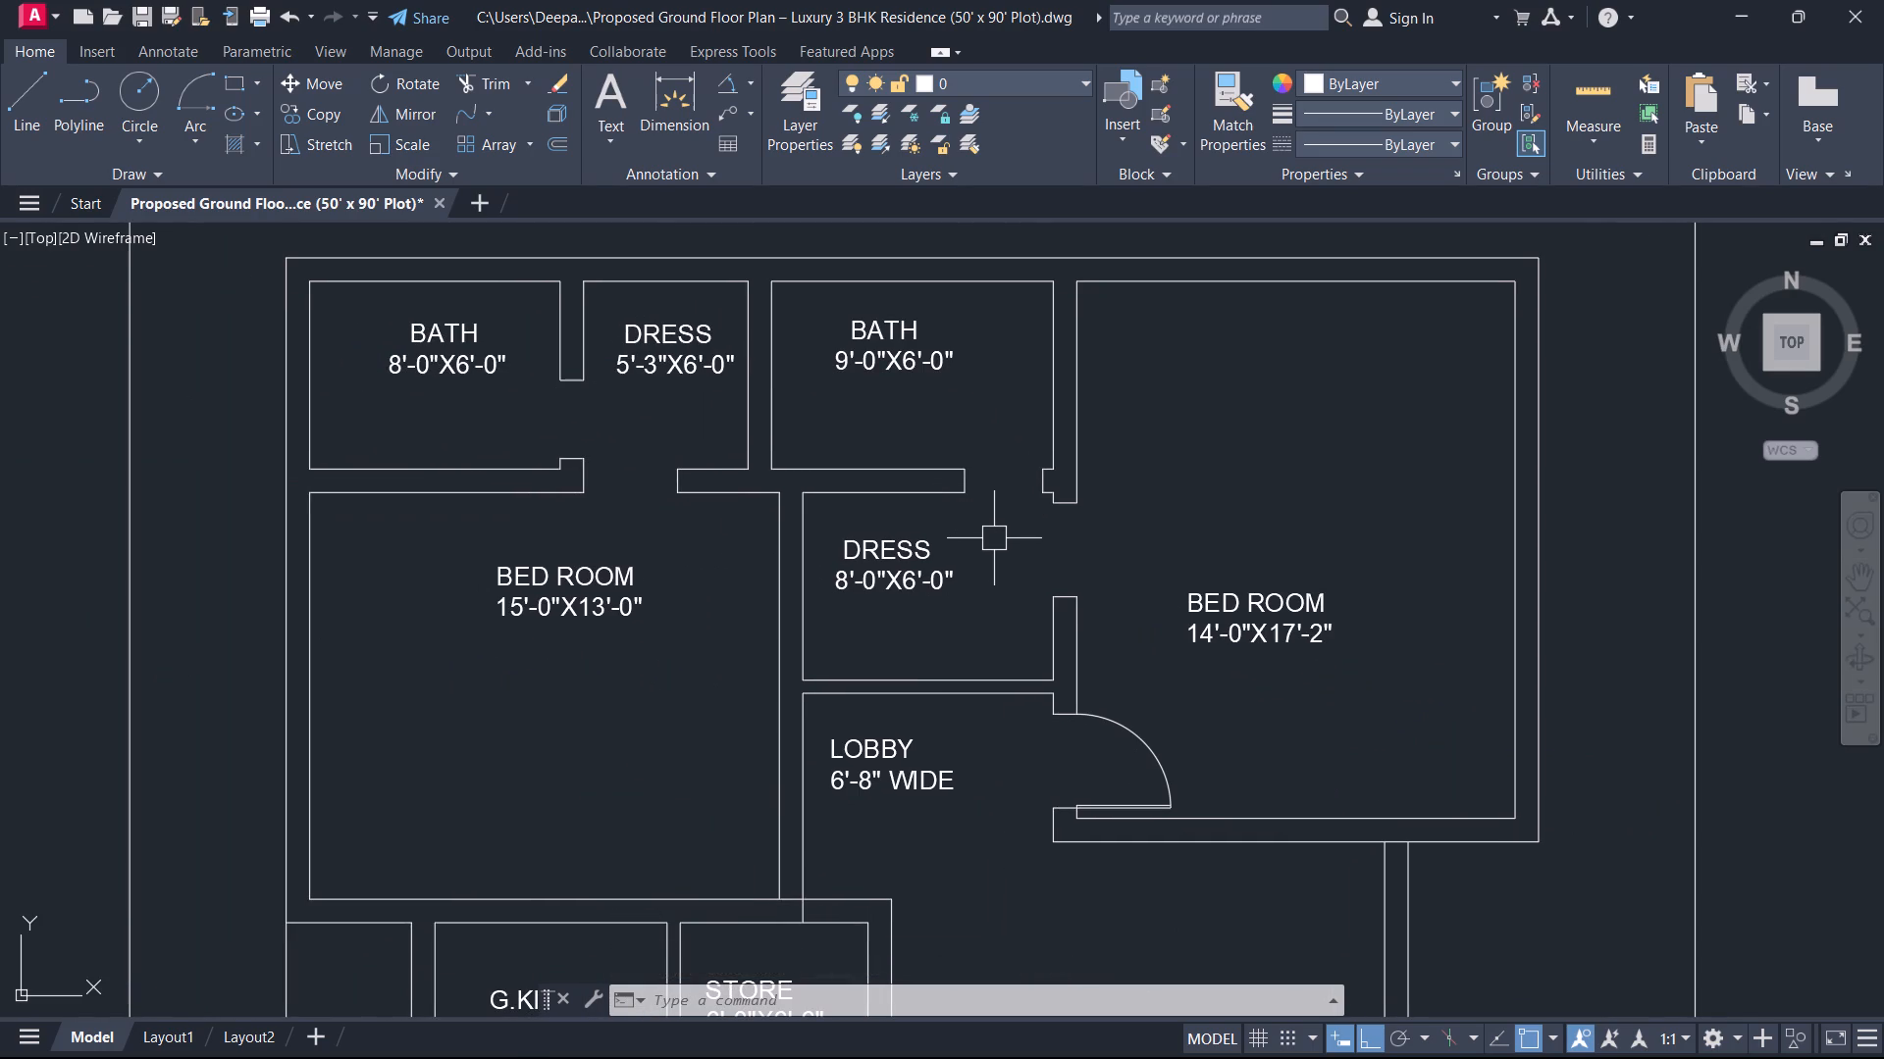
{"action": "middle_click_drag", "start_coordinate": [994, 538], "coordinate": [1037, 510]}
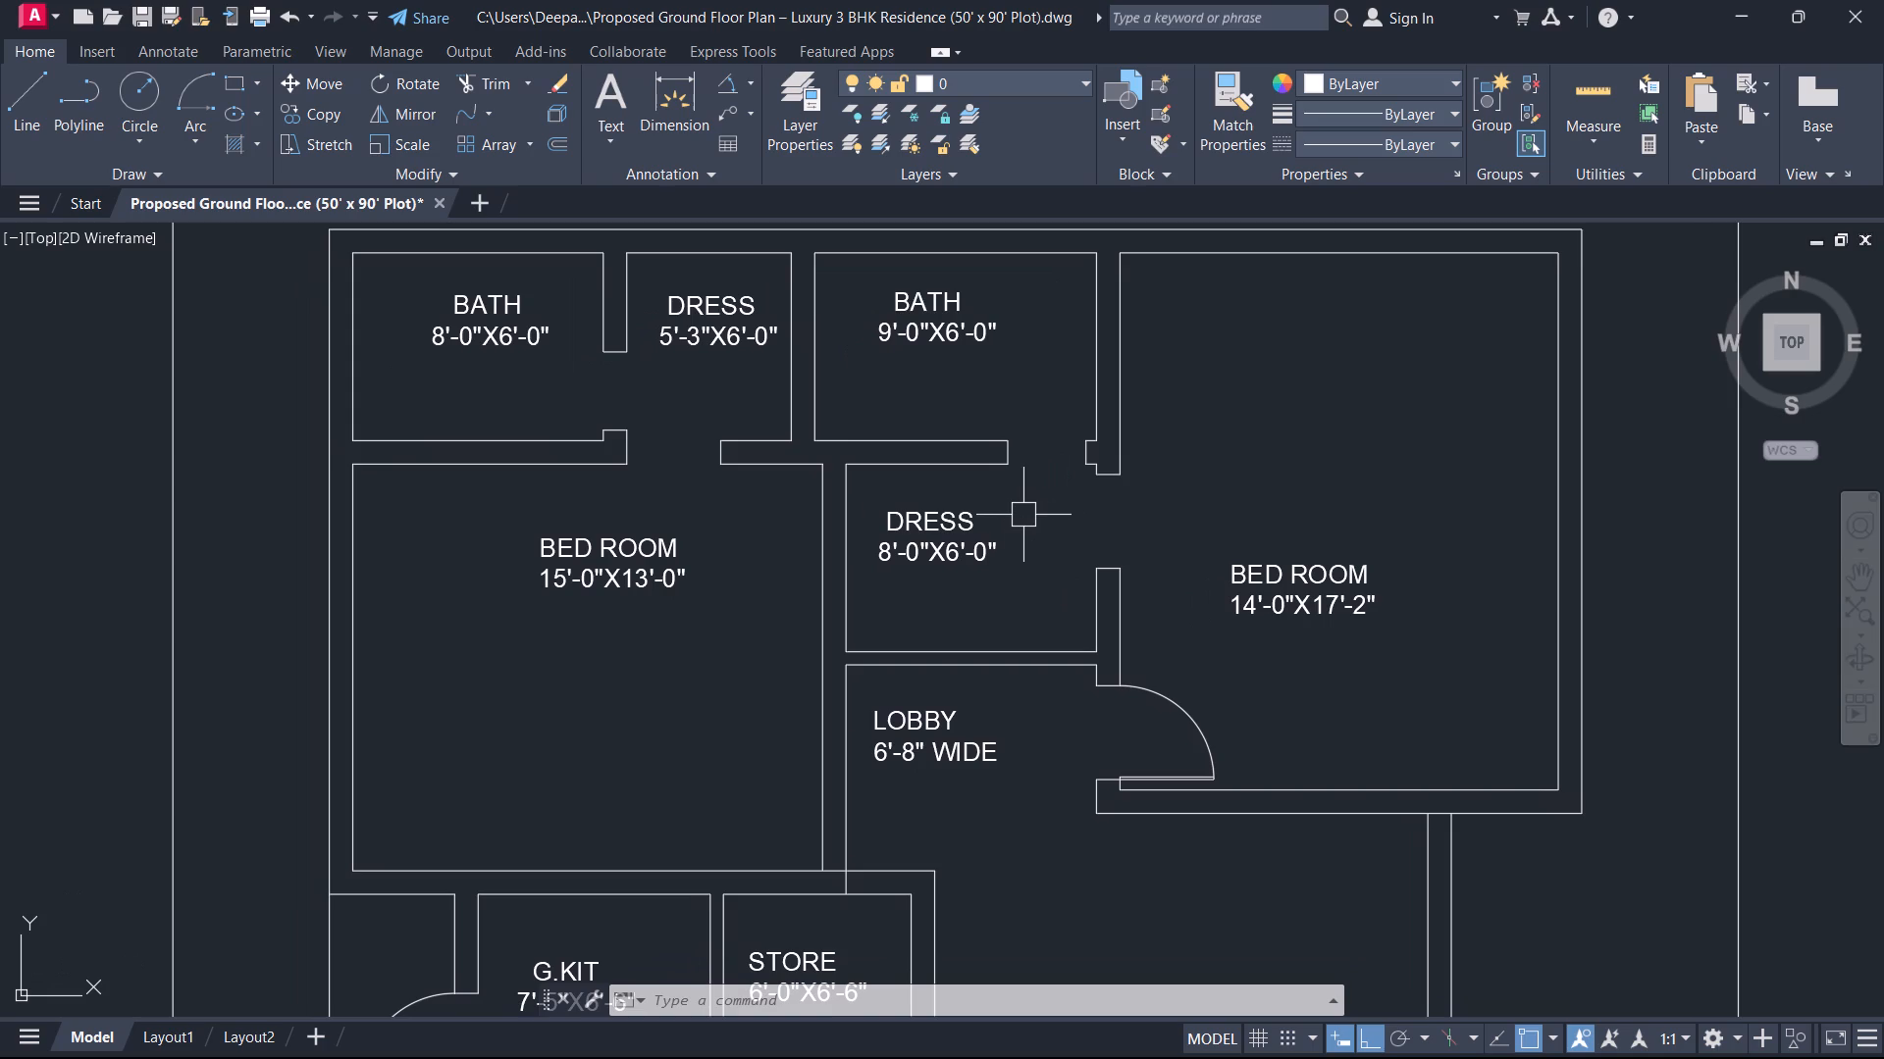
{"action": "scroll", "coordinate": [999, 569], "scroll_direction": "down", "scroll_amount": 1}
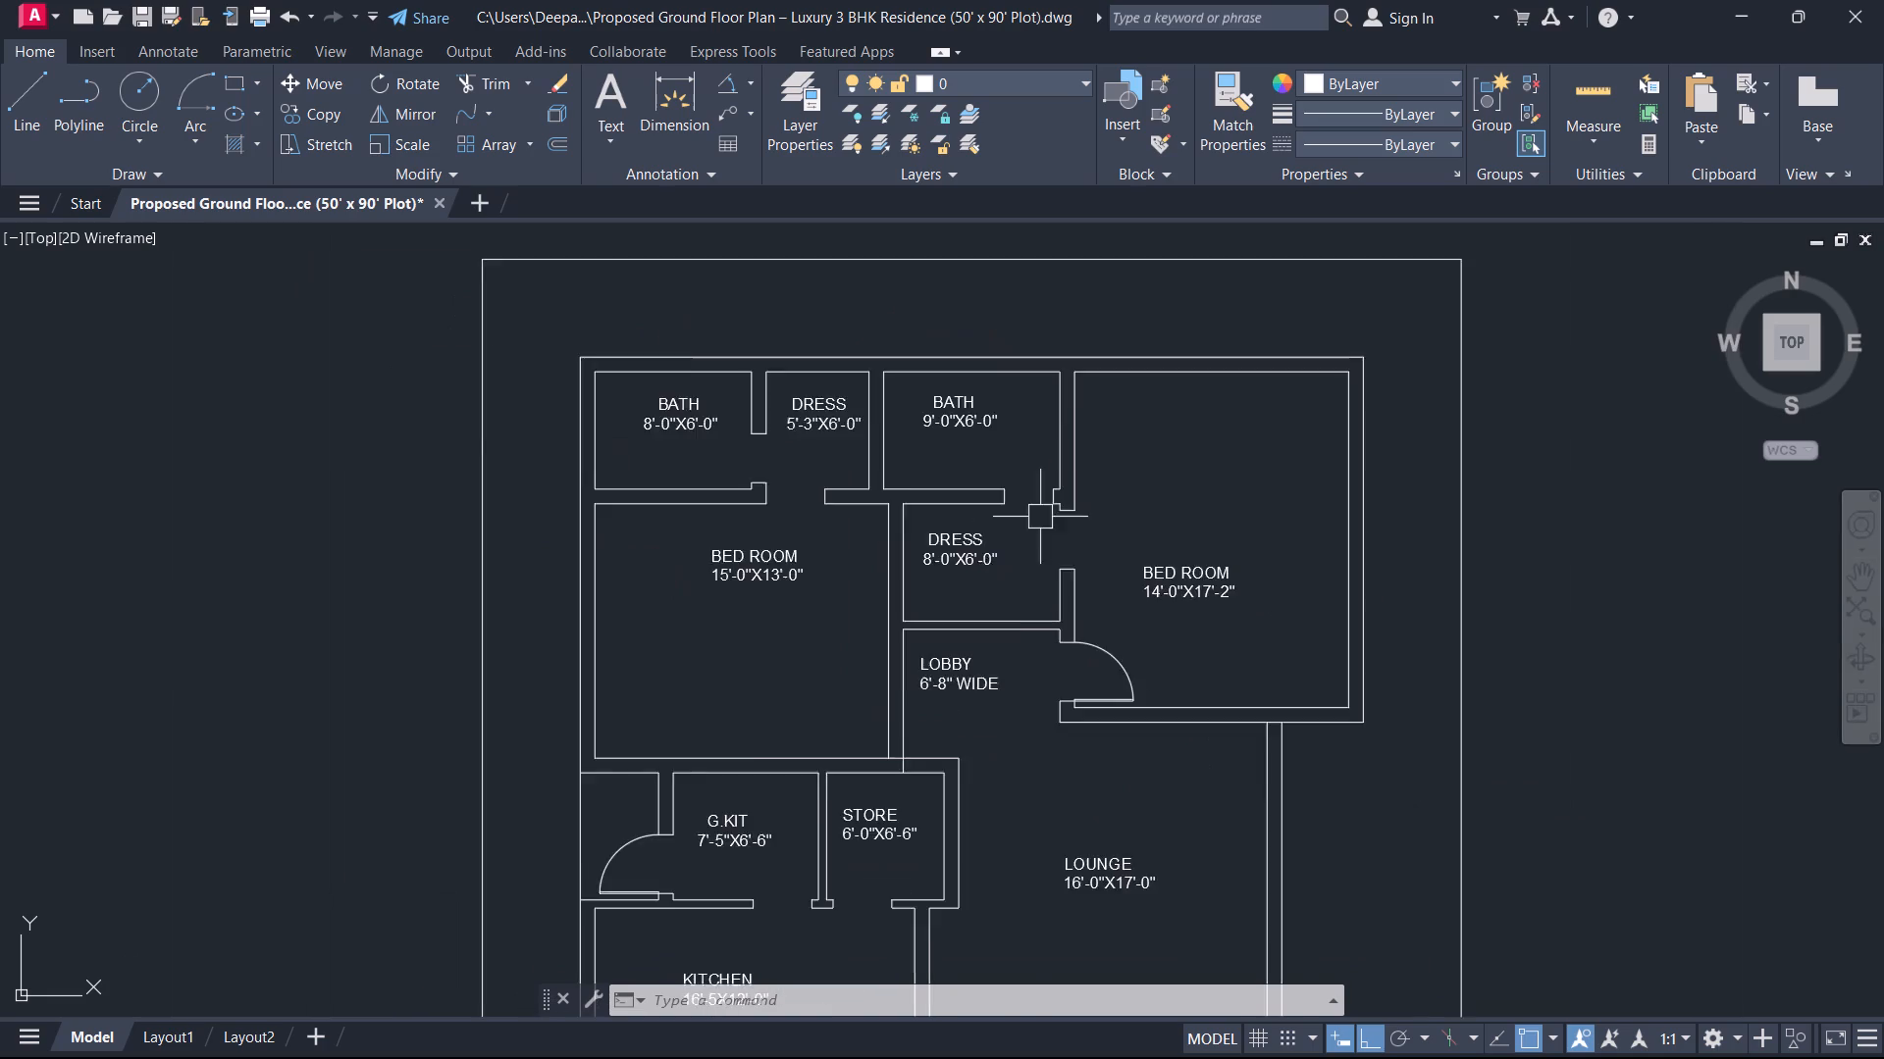
Offset the wall line between the 15'-0"X13'-0" Bed Room and Store 4" toward the Bed Room and Lobby.
{"action": "scroll", "coordinate": [1040, 517], "scroll_direction": "down", "scroll_amount": 1}
{"action": "middle_click_drag", "start_coordinate": [1040, 517], "coordinate": [1020, 624]}
{"action": "scroll", "coordinate": [1010, 581], "scroll_direction": "up", "scroll_amount": 2}
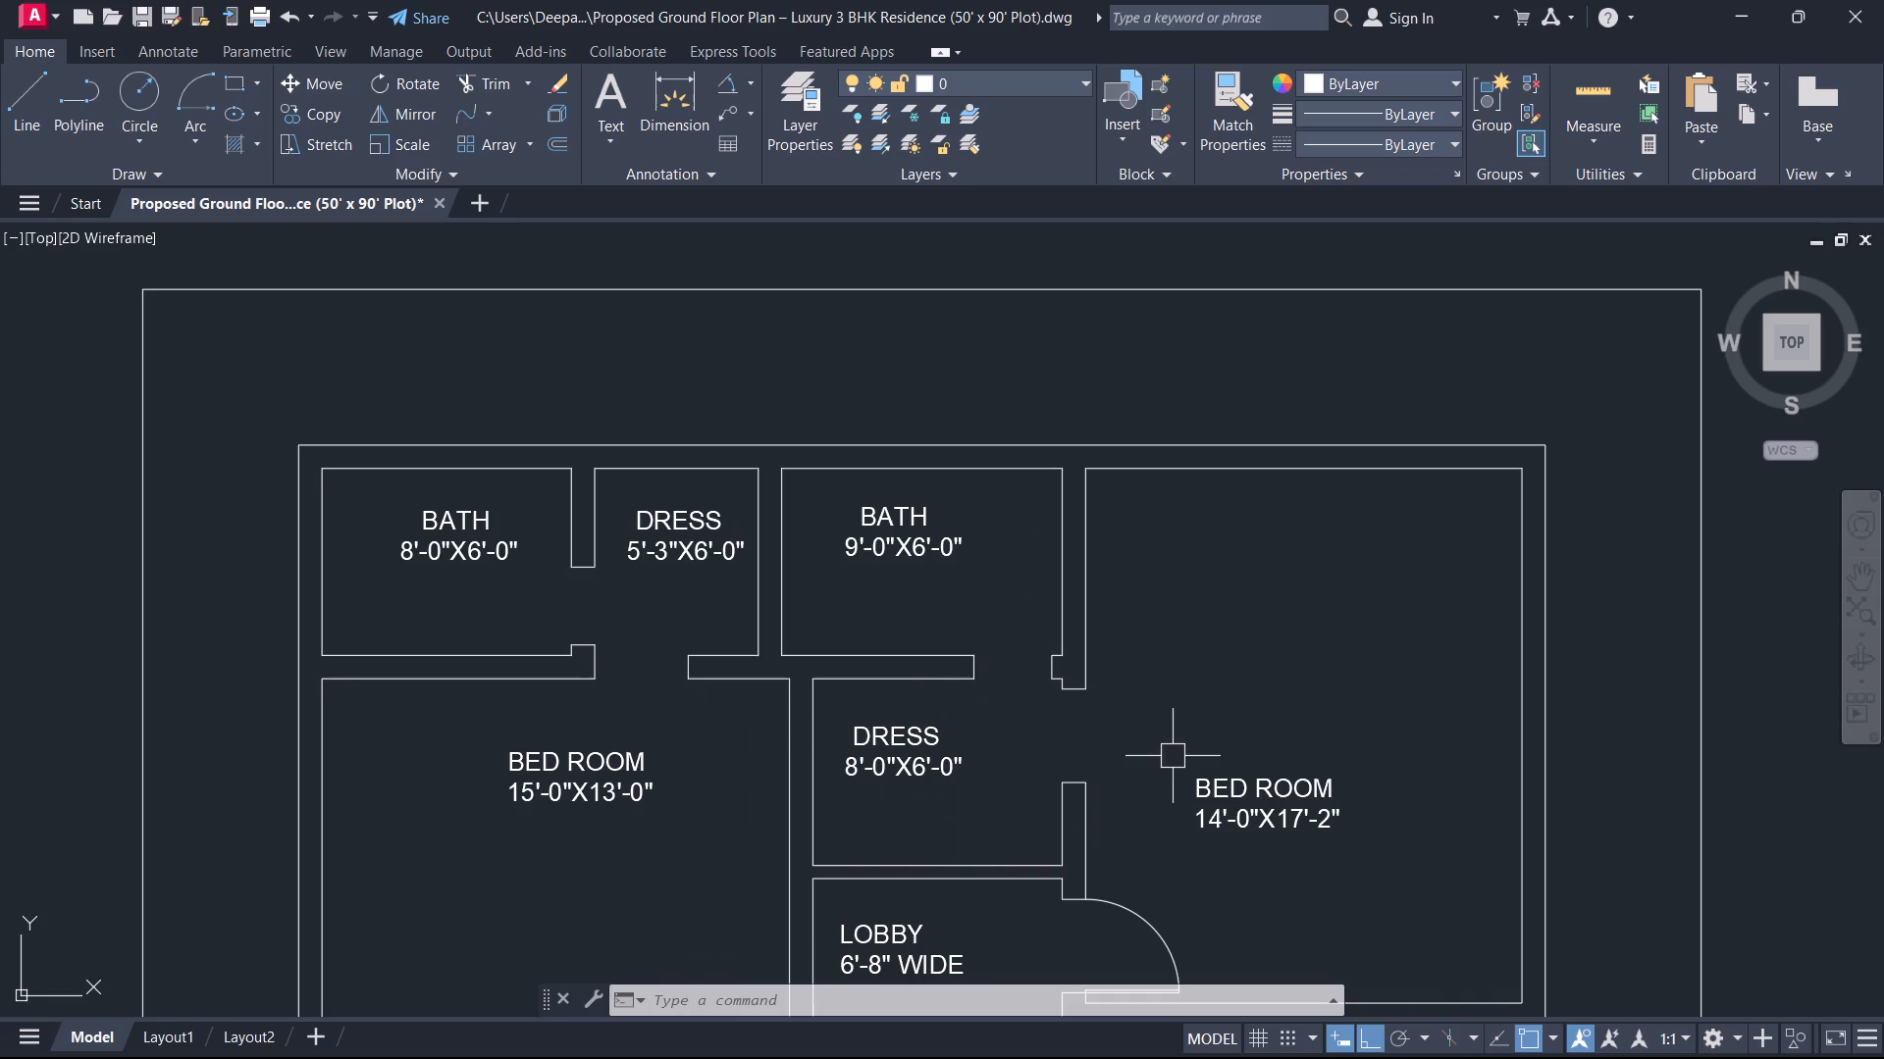
{"action": "scroll", "coordinate": [1173, 756], "scroll_direction": "down", "scroll_amount": 1}
{"action": "middle_click_drag", "start_coordinate": [1173, 756], "coordinate": [1042, 720]}
{"action": "middle_click_drag", "start_coordinate": [800, 766], "coordinate": [974, 542]}
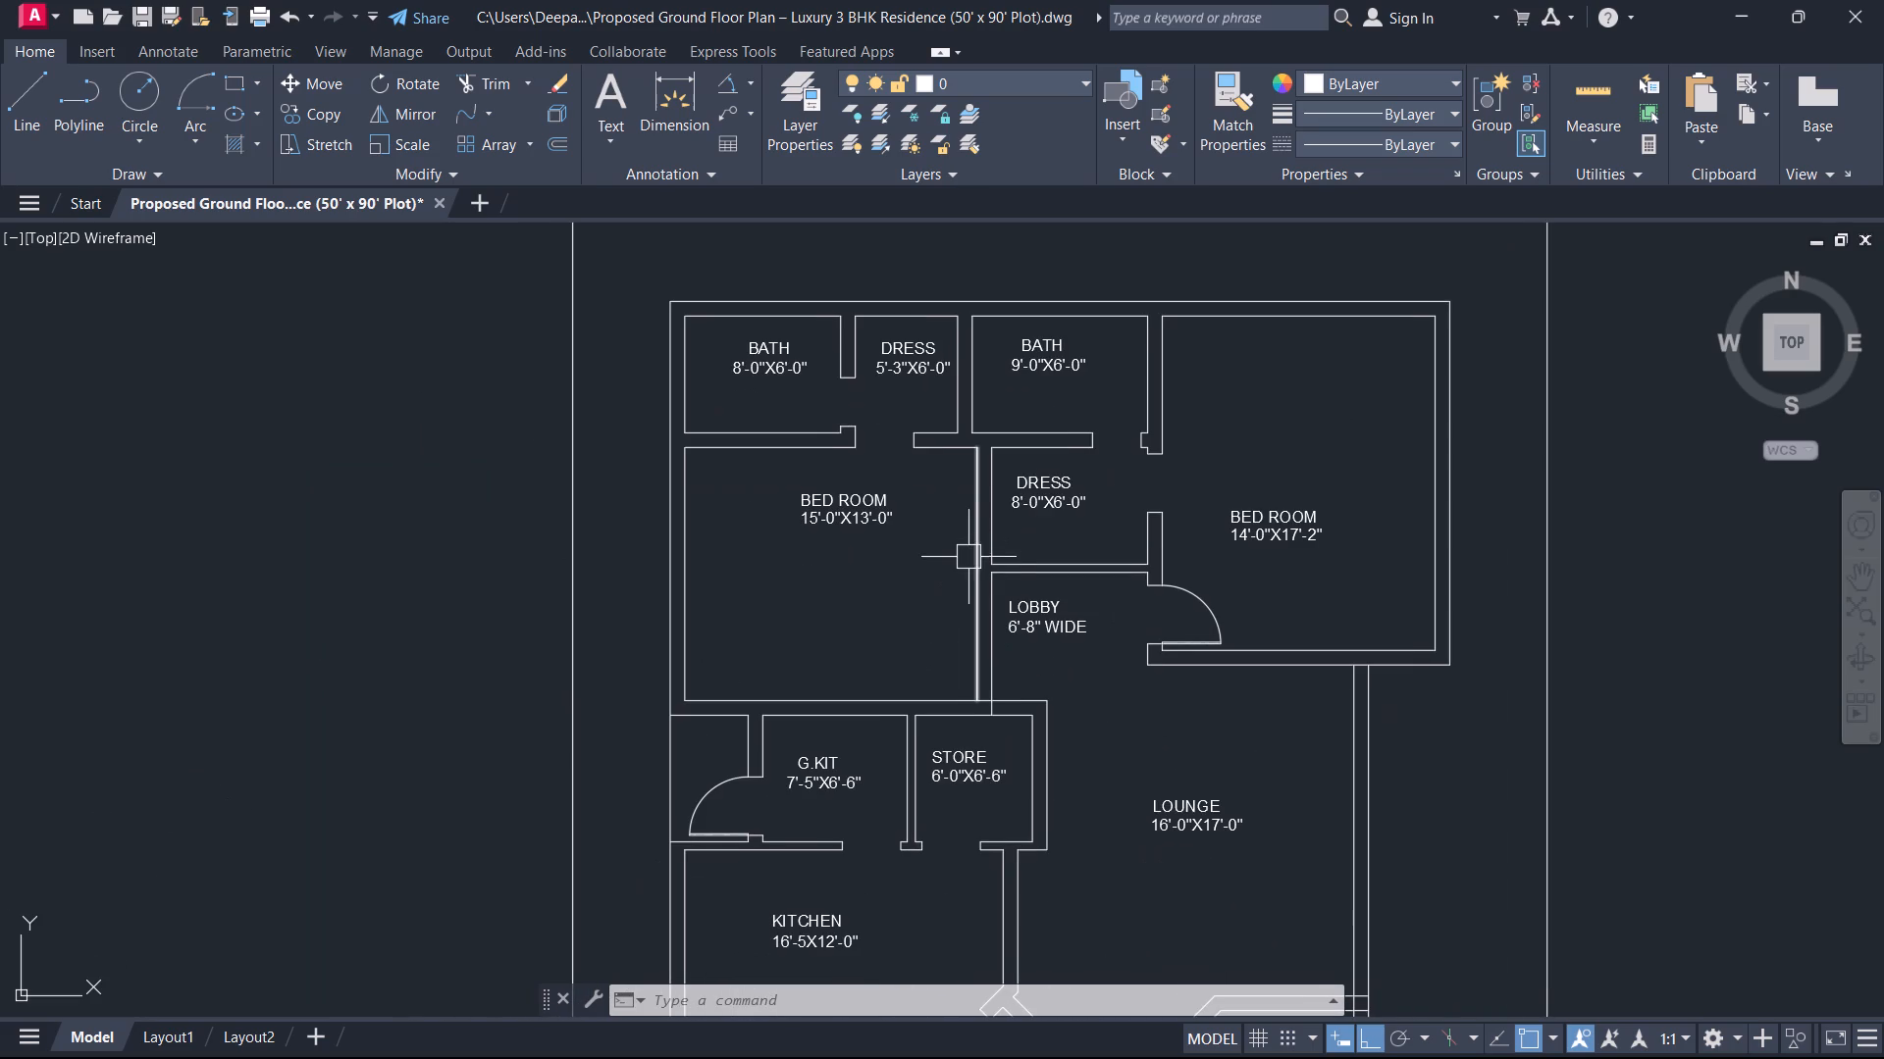
{"action": "scroll", "coordinate": [960, 633], "scroll_direction": "up", "scroll_amount": 2}
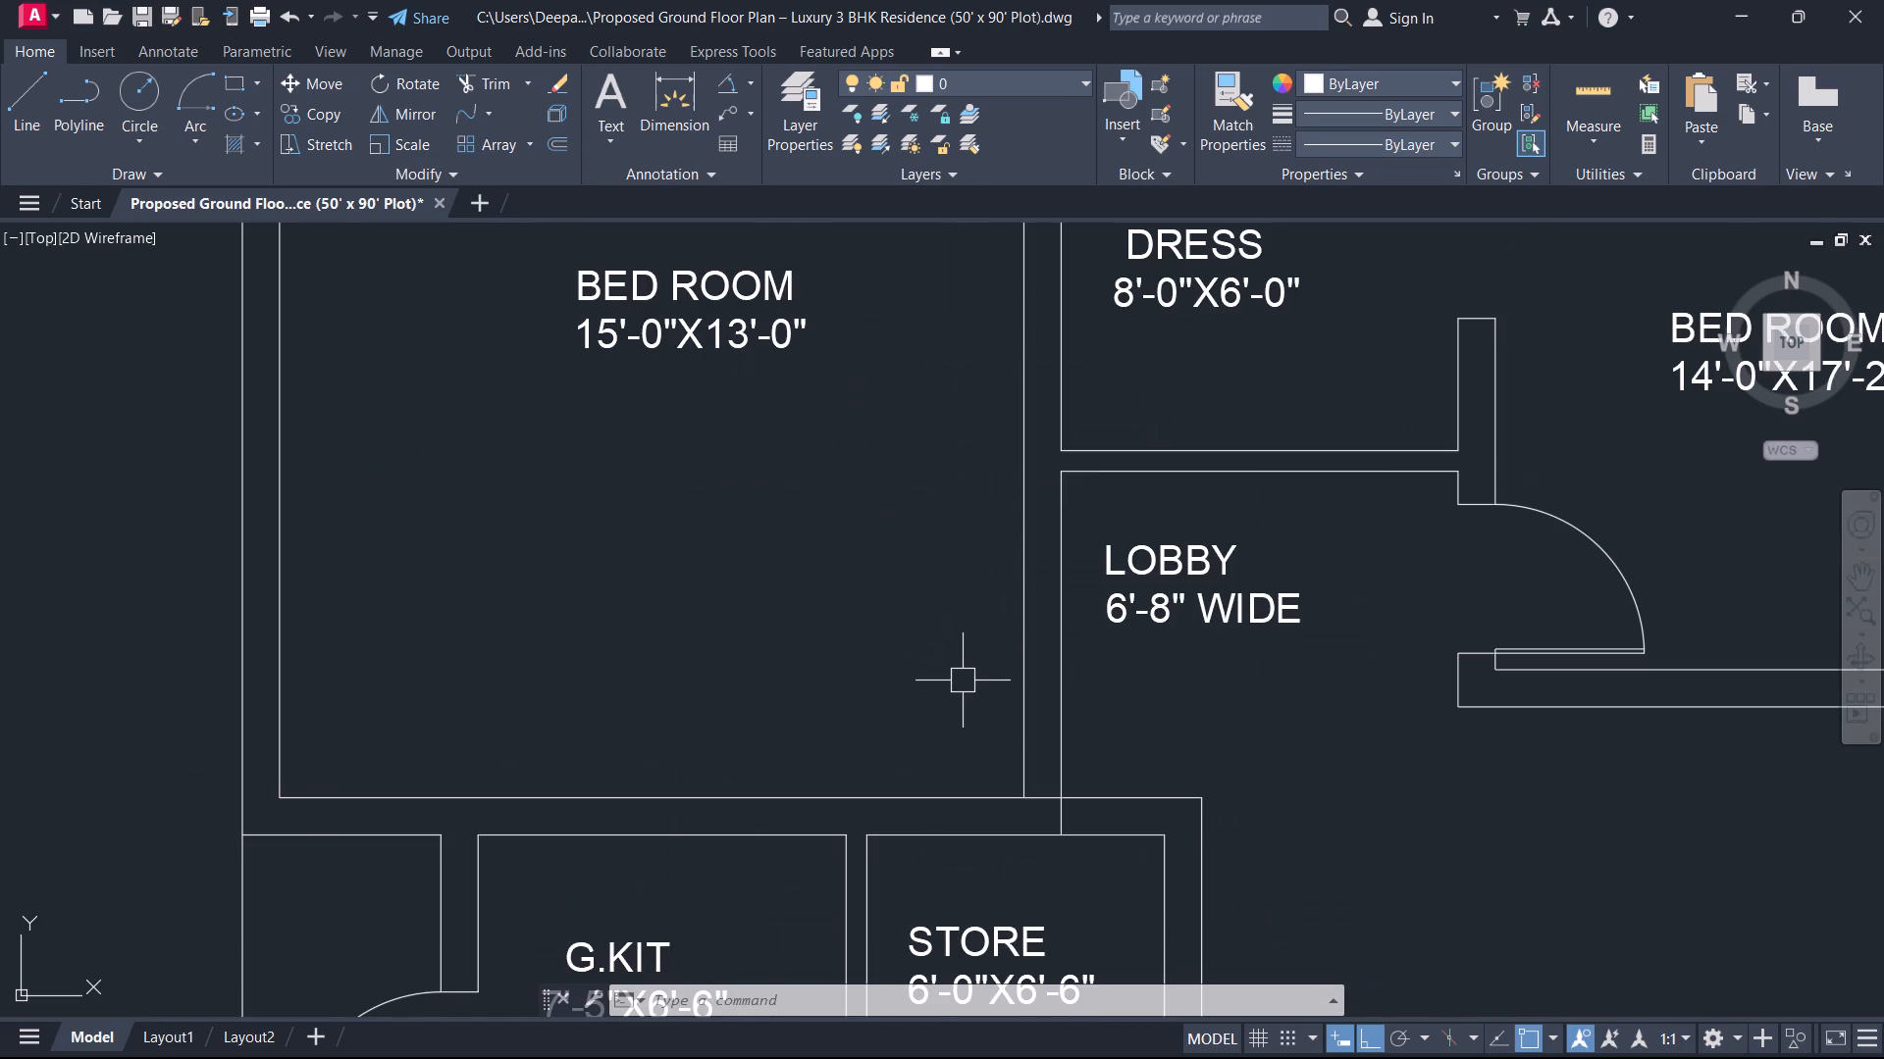
{"action": "type", "text": "O"}
{"action": "key", "text": "space"}
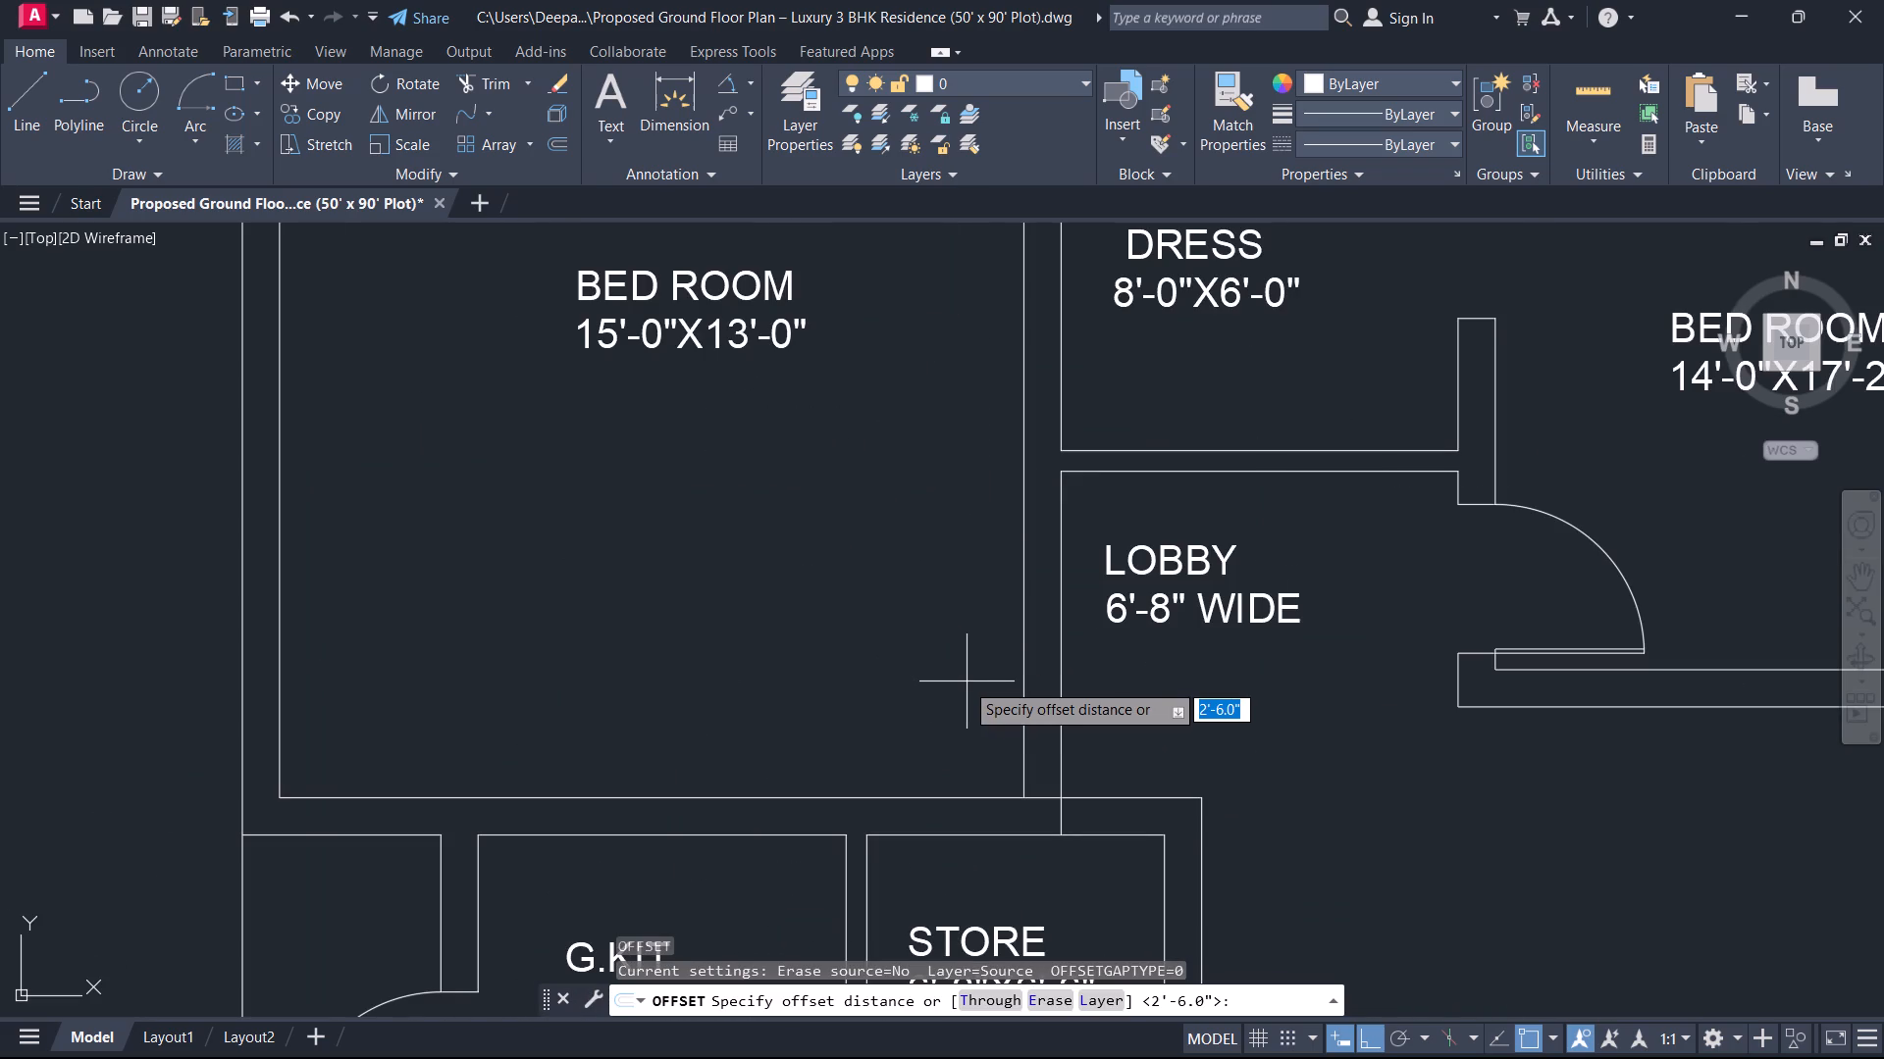
{"action": "key", "text": "4"}
{"action": "key", "text": "Return"}
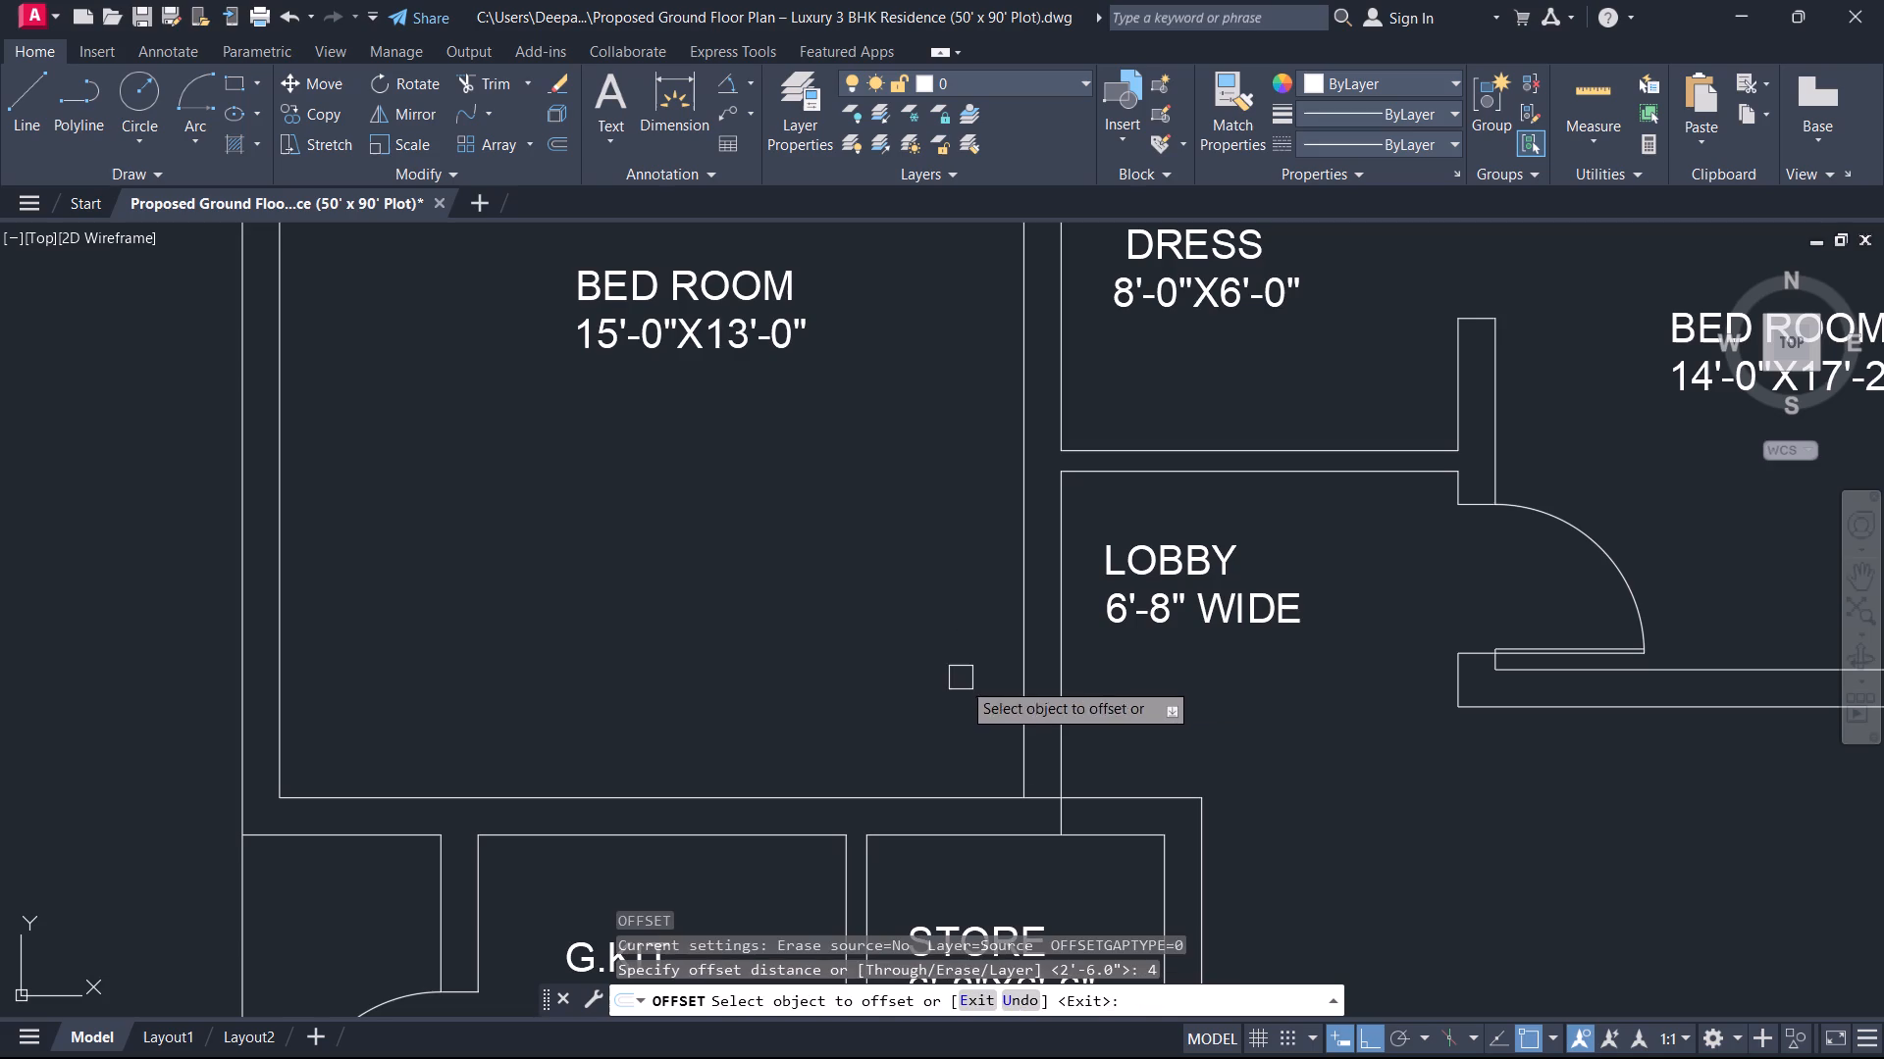
{"action": "left_click_drag", "start_coordinate": [1120, 797], "coordinate": [1117, 787]}
{"action": "left_click", "coordinate": [1125, 679]}
{"action": "key", "text": "Escape"}
{"action": "scroll", "coordinate": [1051, 795], "scroll_direction": "up", "scroll_amount": 2}
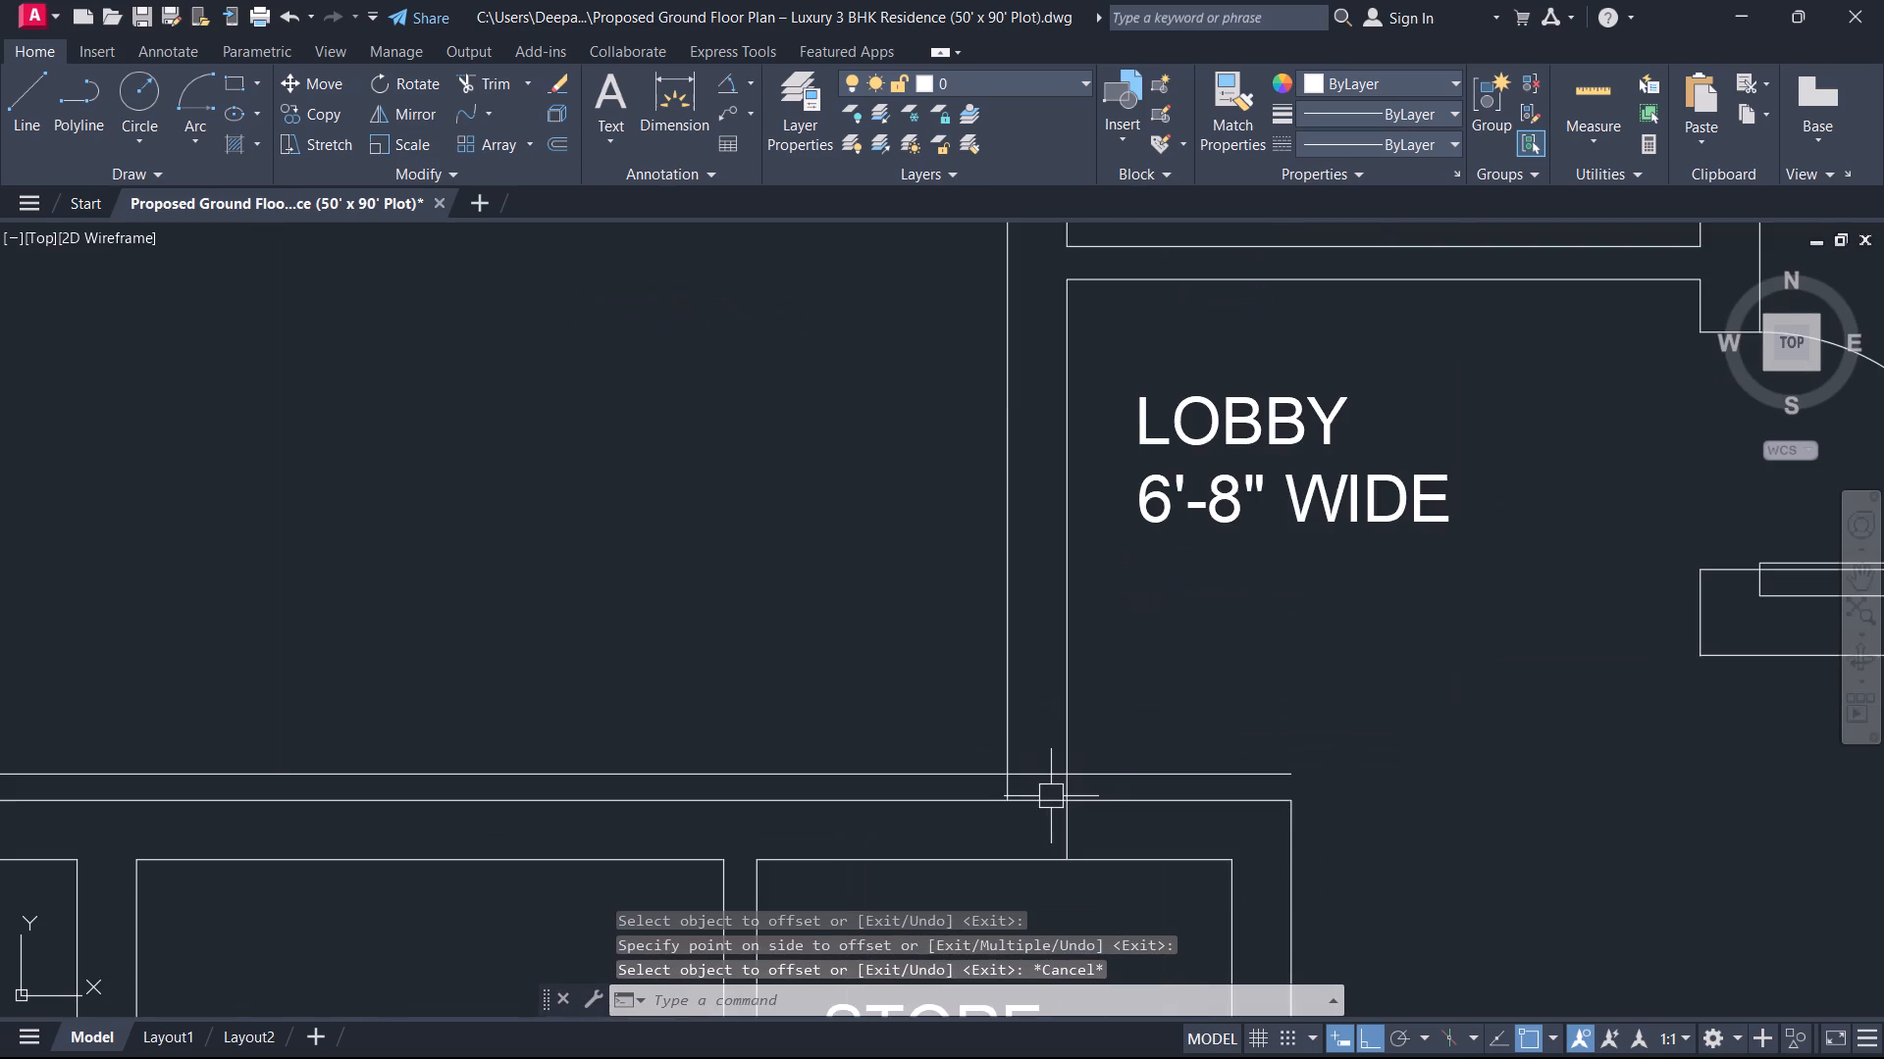
Trim the offset line to the thickness of the Bed Room–Lobby wall and remove the excess wall segments at the junction above Store.
{"action": "key", "text": "t"}
{"action": "key", "text": "r"}
{"action": "key", "text": "space"}
{"action": "left_click", "coordinate": [1080, 861]}
{"action": "scroll", "coordinate": [1078, 783], "scroll_direction": "up", "scroll_amount": 1}
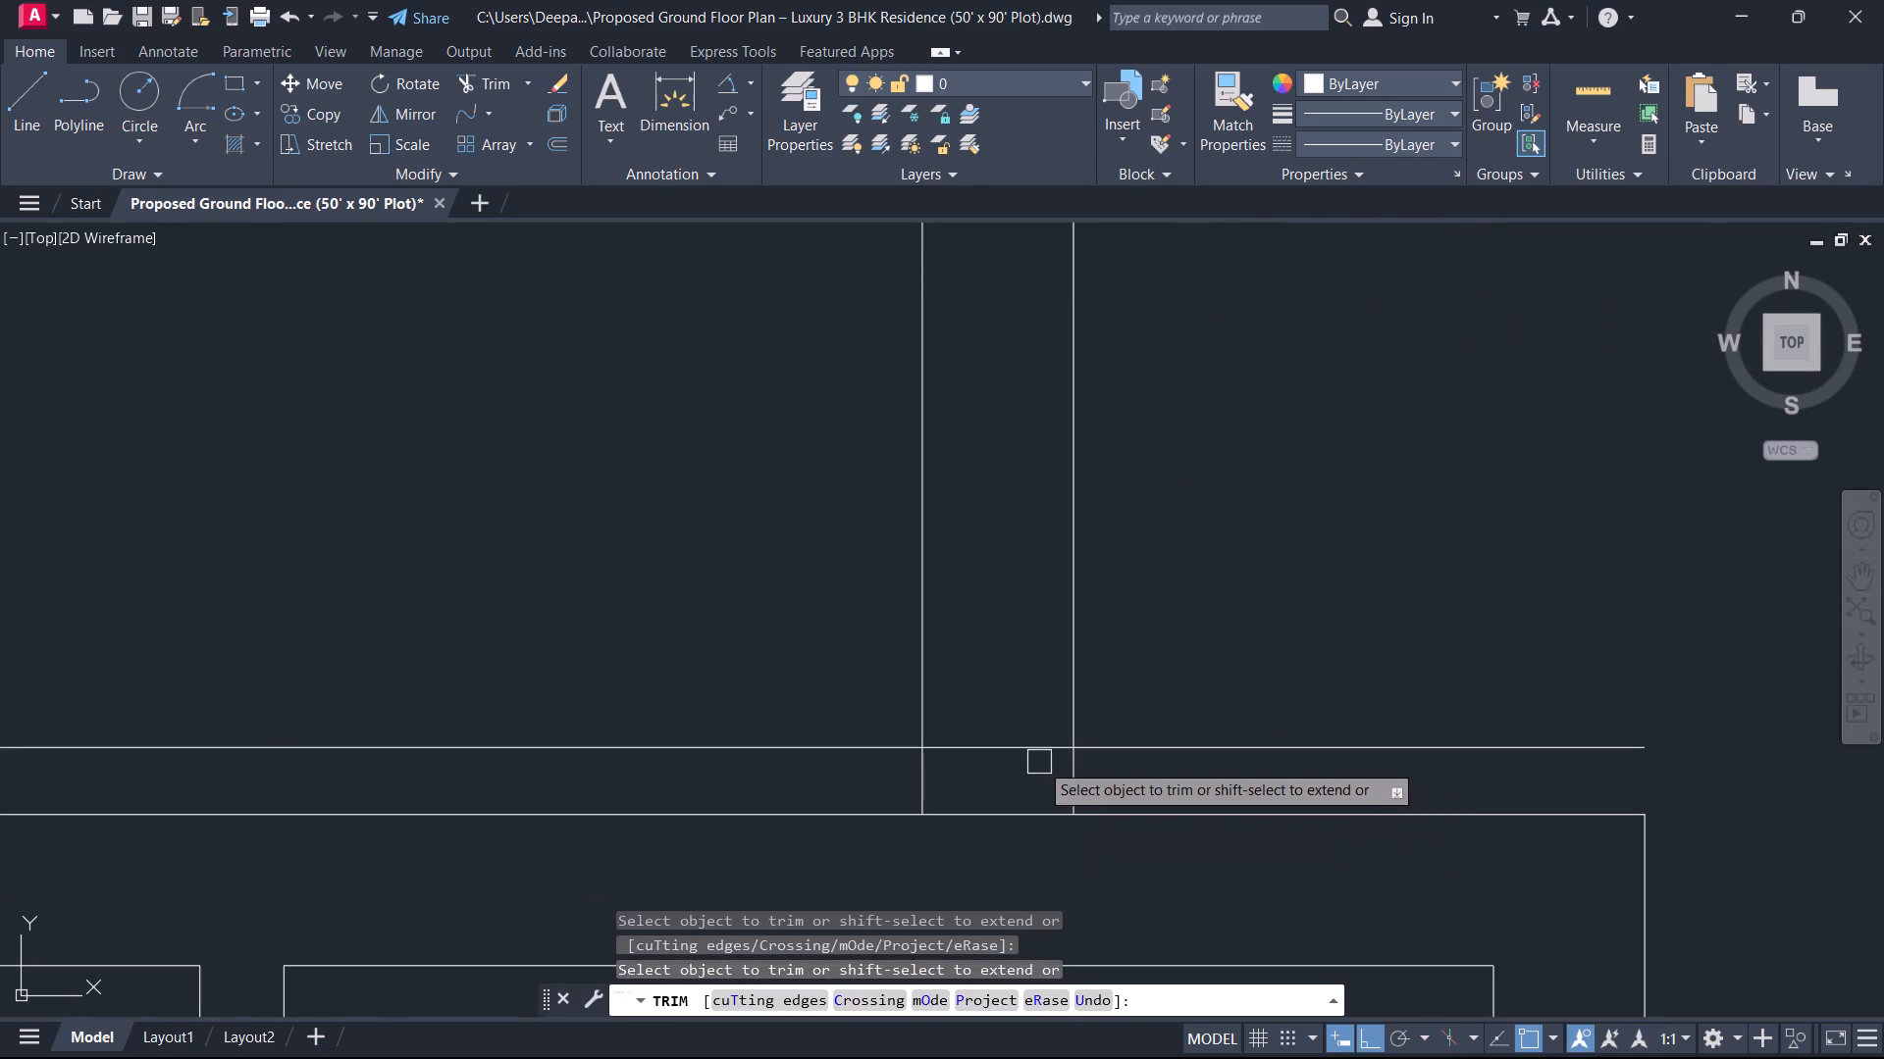
{"action": "left_click", "coordinate": [1139, 742]}
{"action": "left_click", "coordinate": [767, 750]}
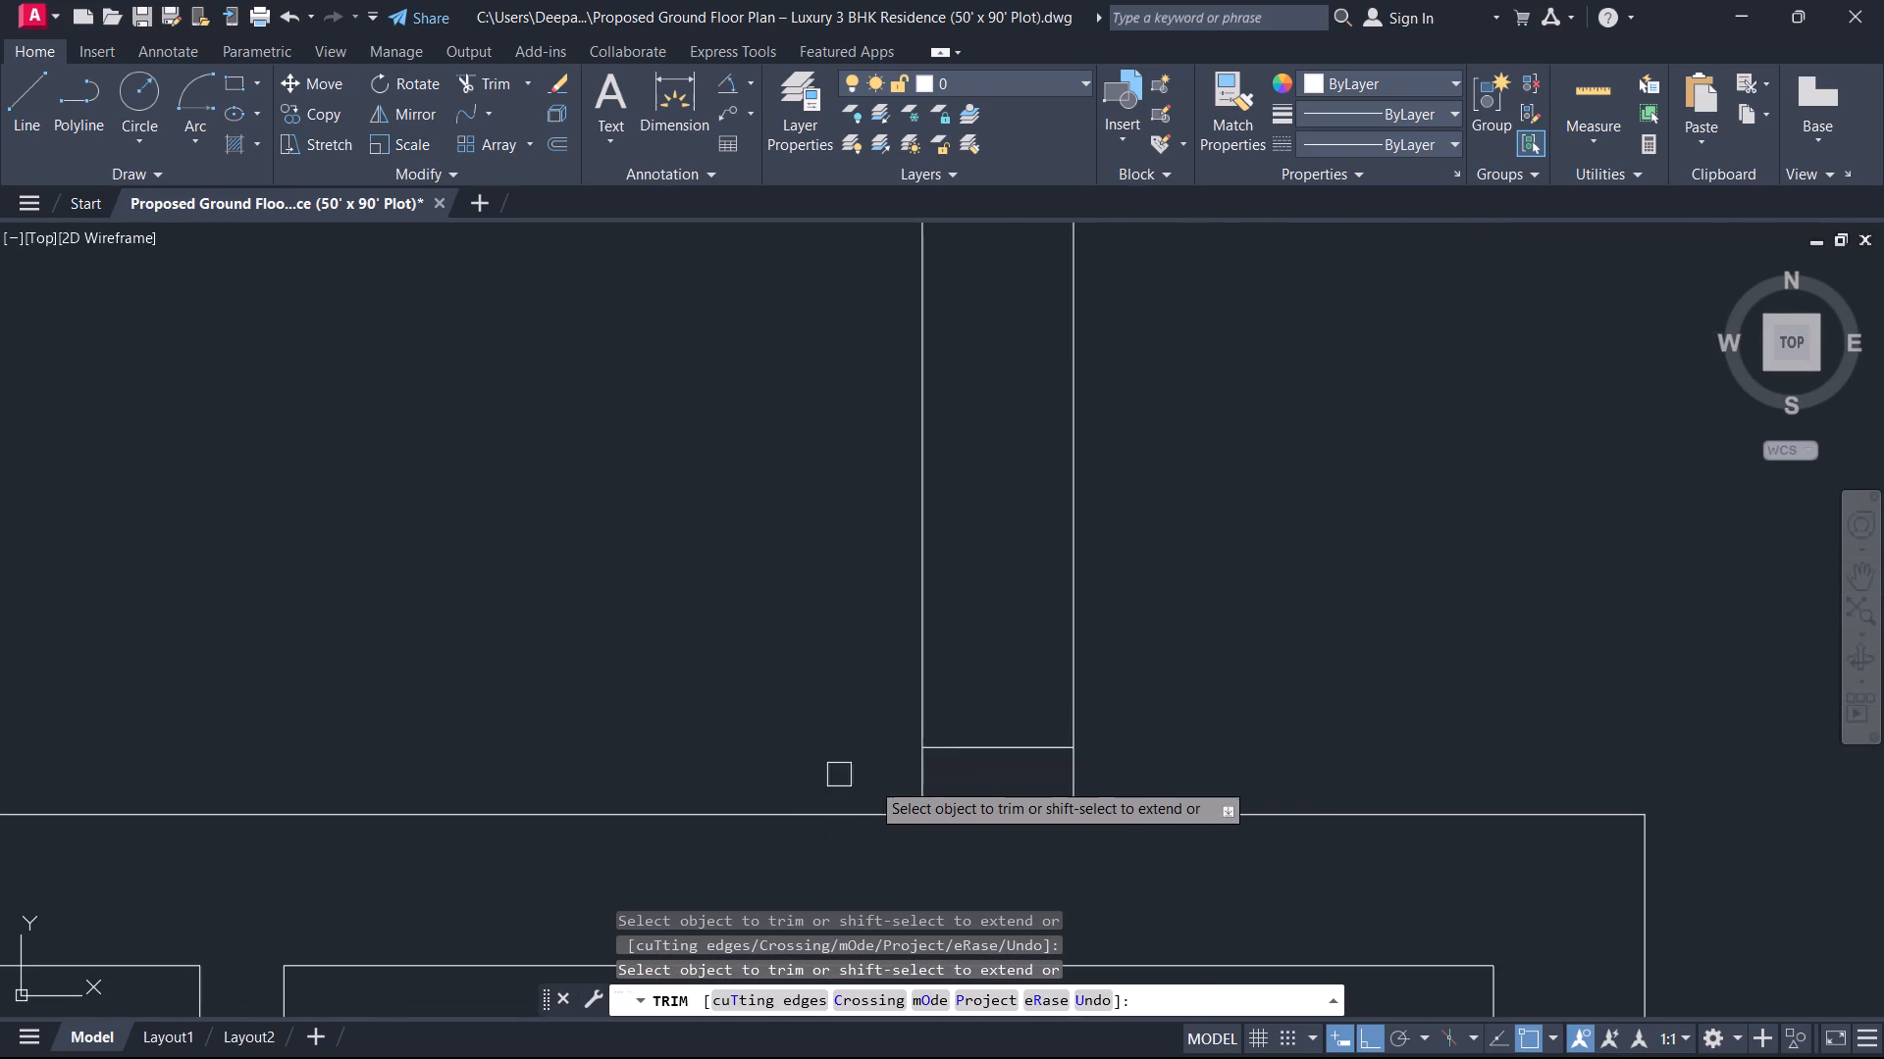
{"action": "left_click", "coordinate": [972, 805]}
{"action": "key", "text": "Escape"}
Offset the new jamb line 3' along the Bed Room–Lobby wall, away from Store.
{"action": "type", "text": "O"}
{"action": "key", "text": "space"}
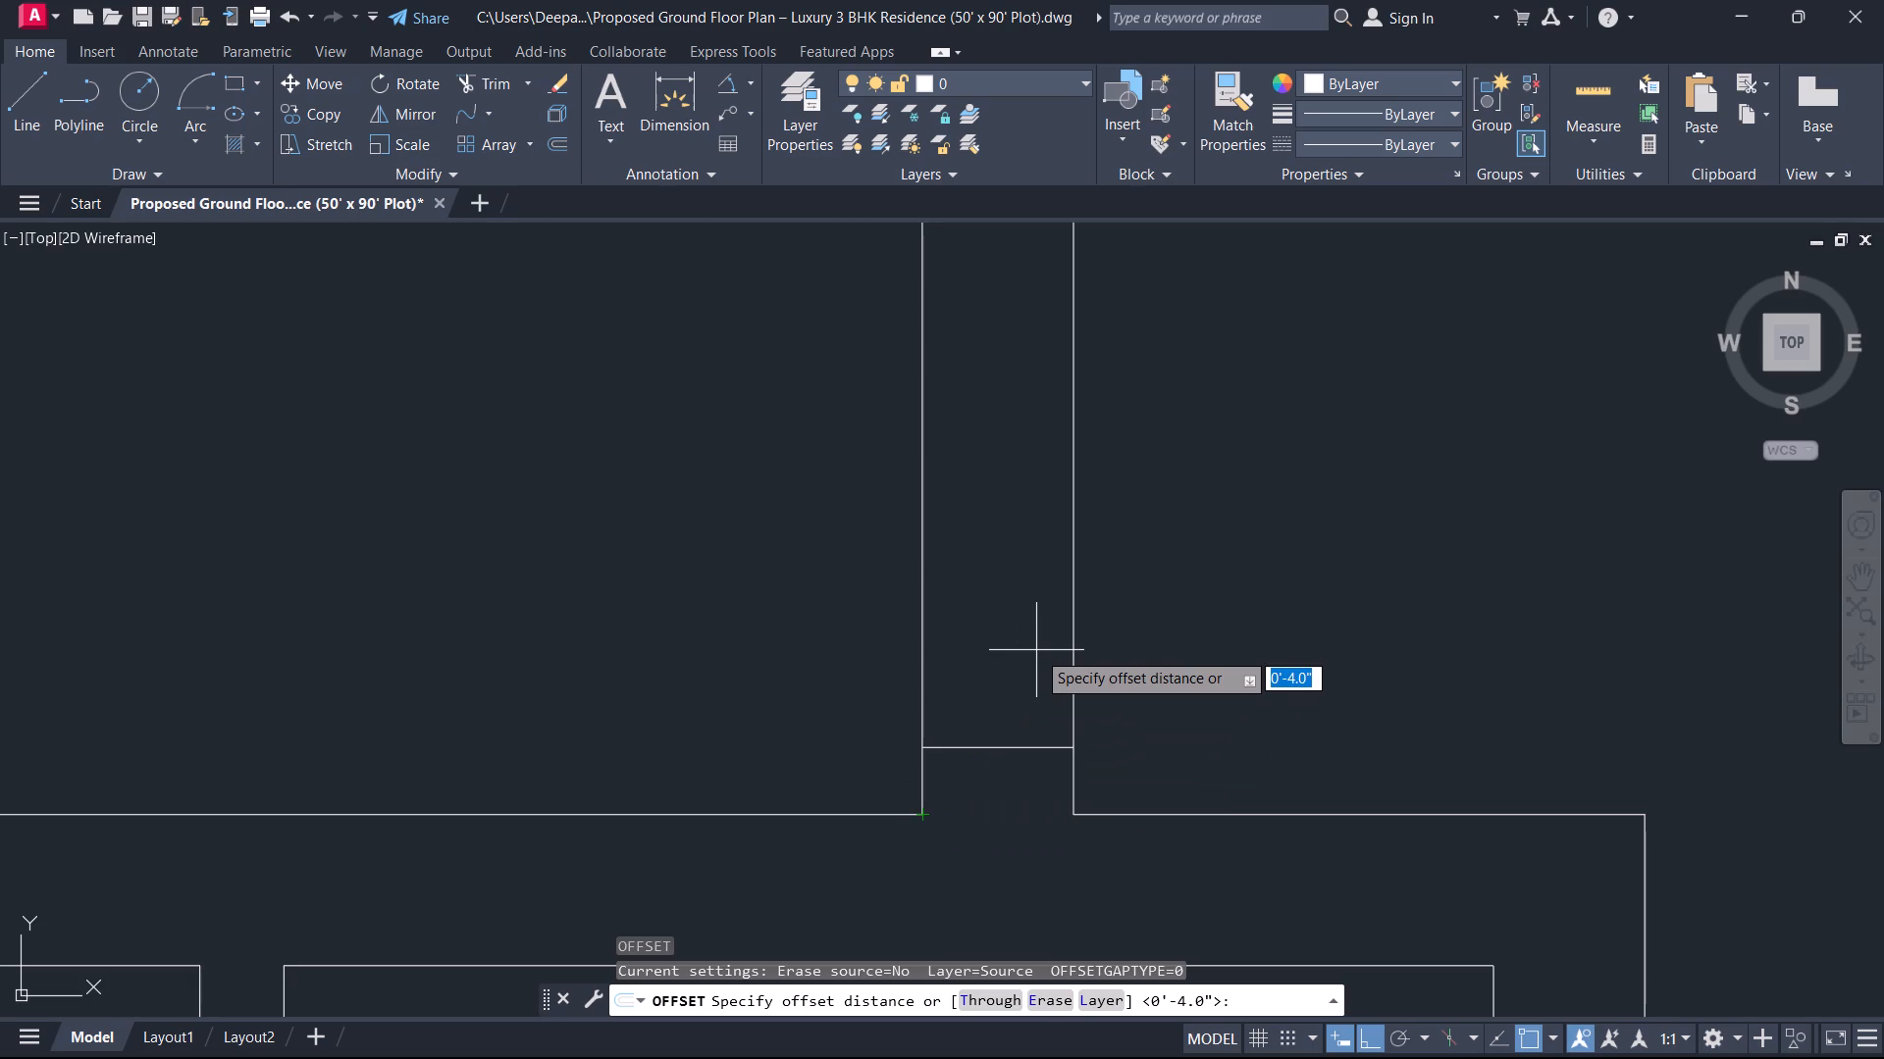
{"action": "key", "text": "6"}
{"action": "key", "text": "BackSpace"}
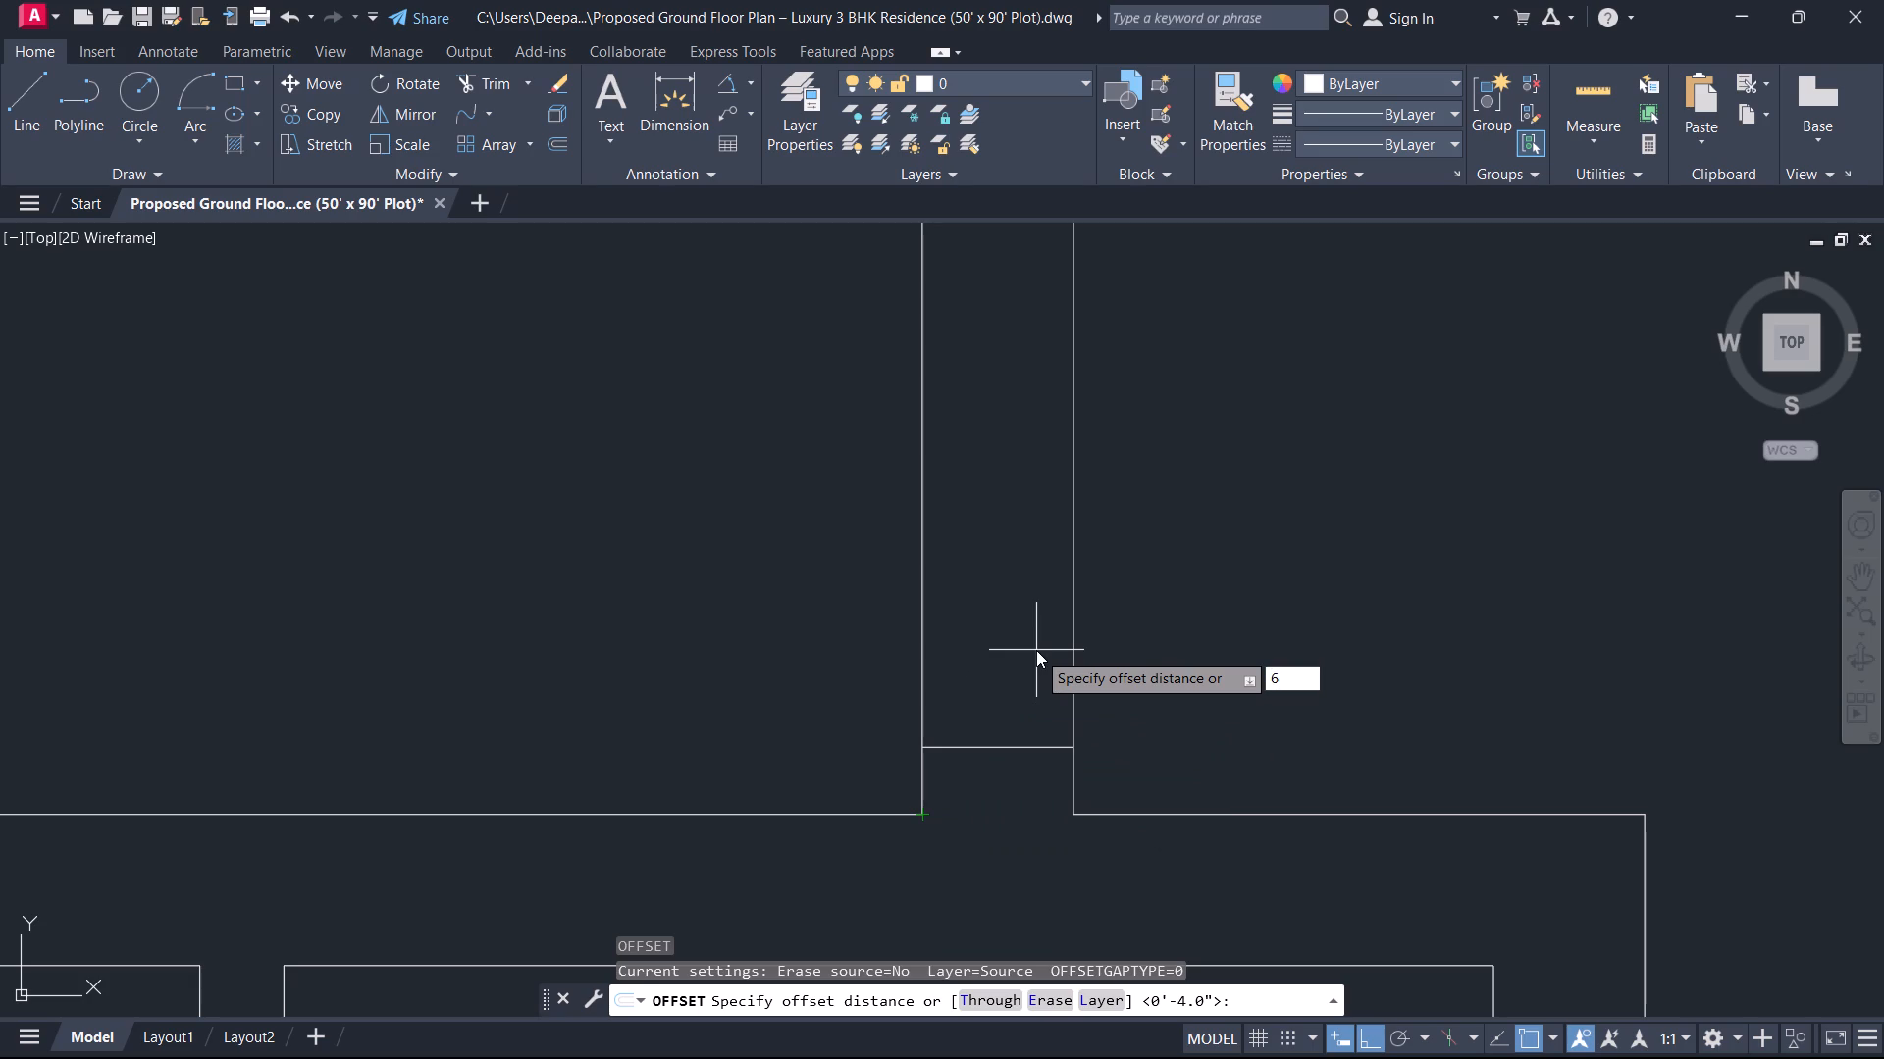
{"action": "key", "text": "3"}
{"action": "key", "text": "apostrophe"}
{"action": "key", "text": "Return"}
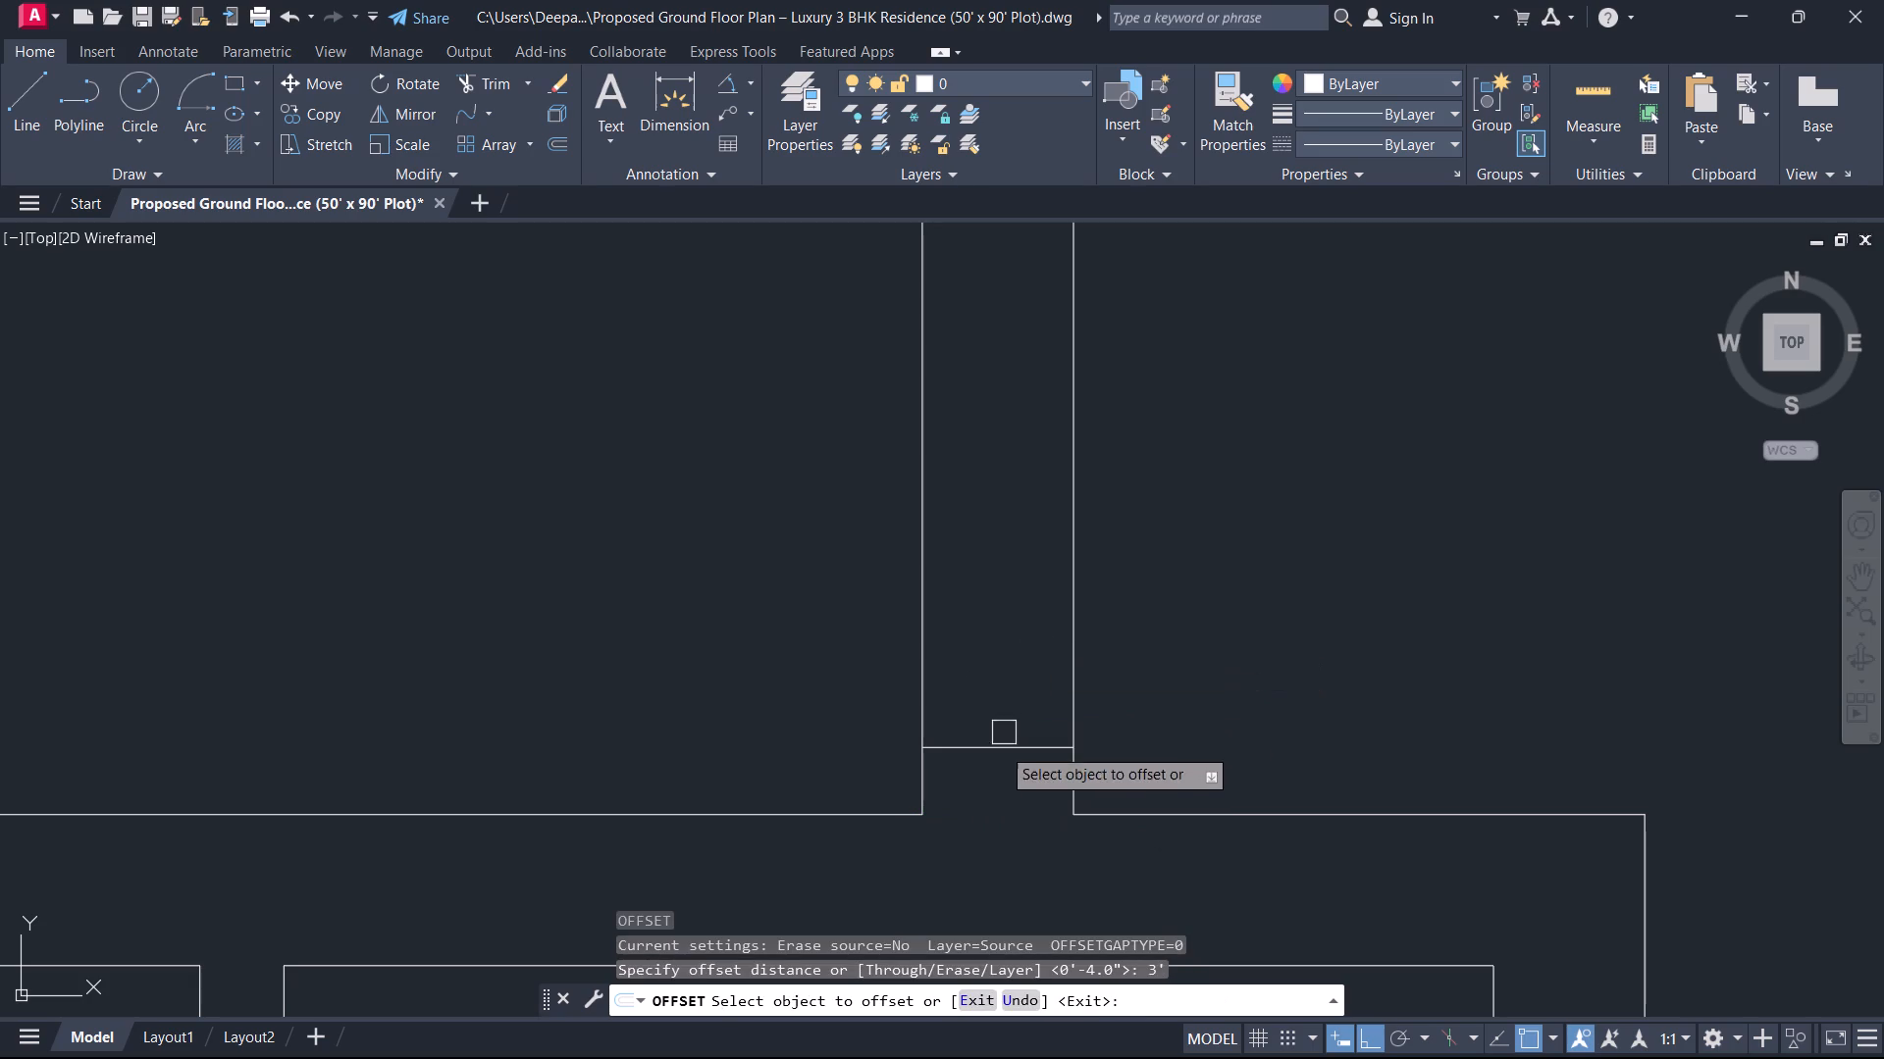
{"action": "left_click", "coordinate": [987, 748]}
{"action": "left_click", "coordinate": [995, 638]}
{"action": "key", "text": "Escape"}
Trim both wall lines between the jambs to open the doorway between the 15'-0"X13'-0" Bed Room and the Lobby.
{"action": "scroll", "coordinate": [995, 635], "scroll_direction": "down", "scroll_amount": 3}
{"action": "middle_click_drag", "start_coordinate": [985, 632], "coordinate": [956, 752]}
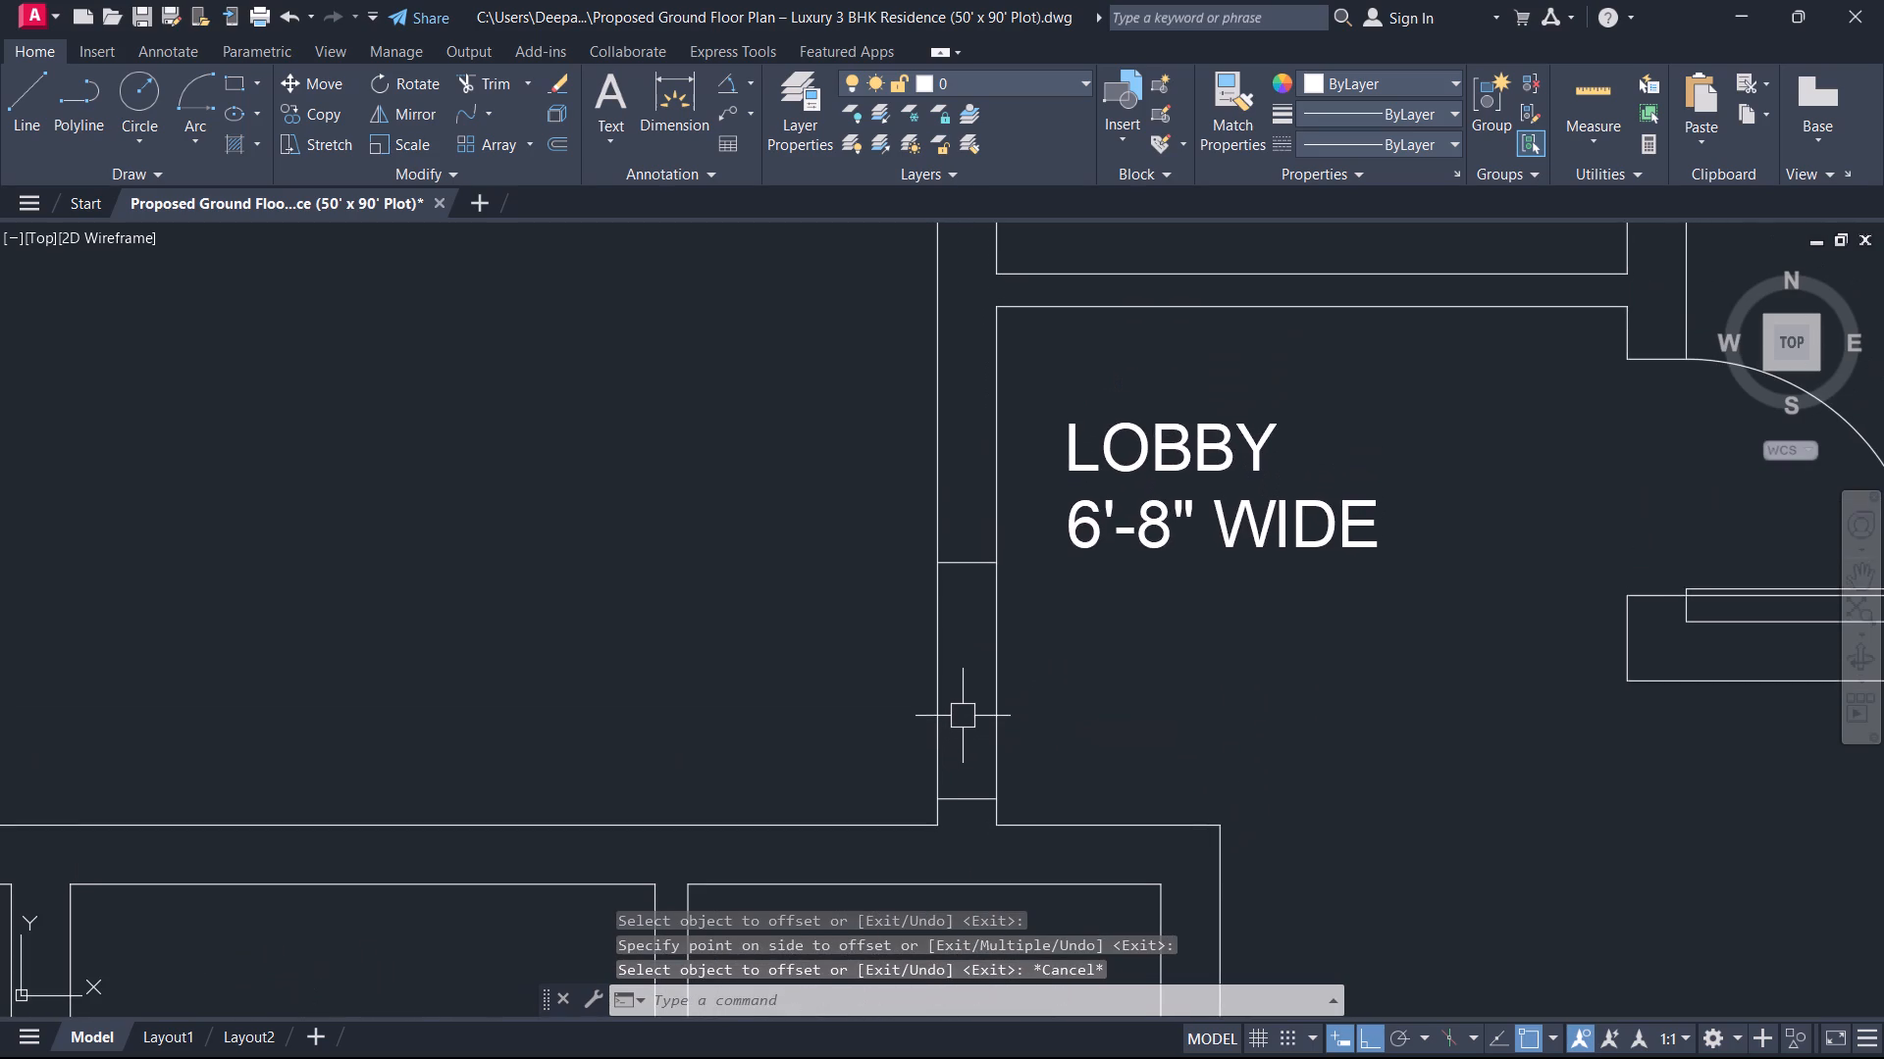
{"action": "type", "text": "TR"}
{"action": "key", "text": "space"}
{"action": "left_click_drag", "start_coordinate": [1045, 675], "coordinate": [1033, 670]}
{"action": "left_click", "coordinate": [865, 705]}
{"action": "key", "text": "Escape"}
Examine the wall junctions and door openings from the bedrooms through Kitchen and Lounge to the Guest Bed and Drawing rooms.
{"action": "scroll", "coordinate": [876, 702], "scroll_direction": "down", "scroll_amount": 1}
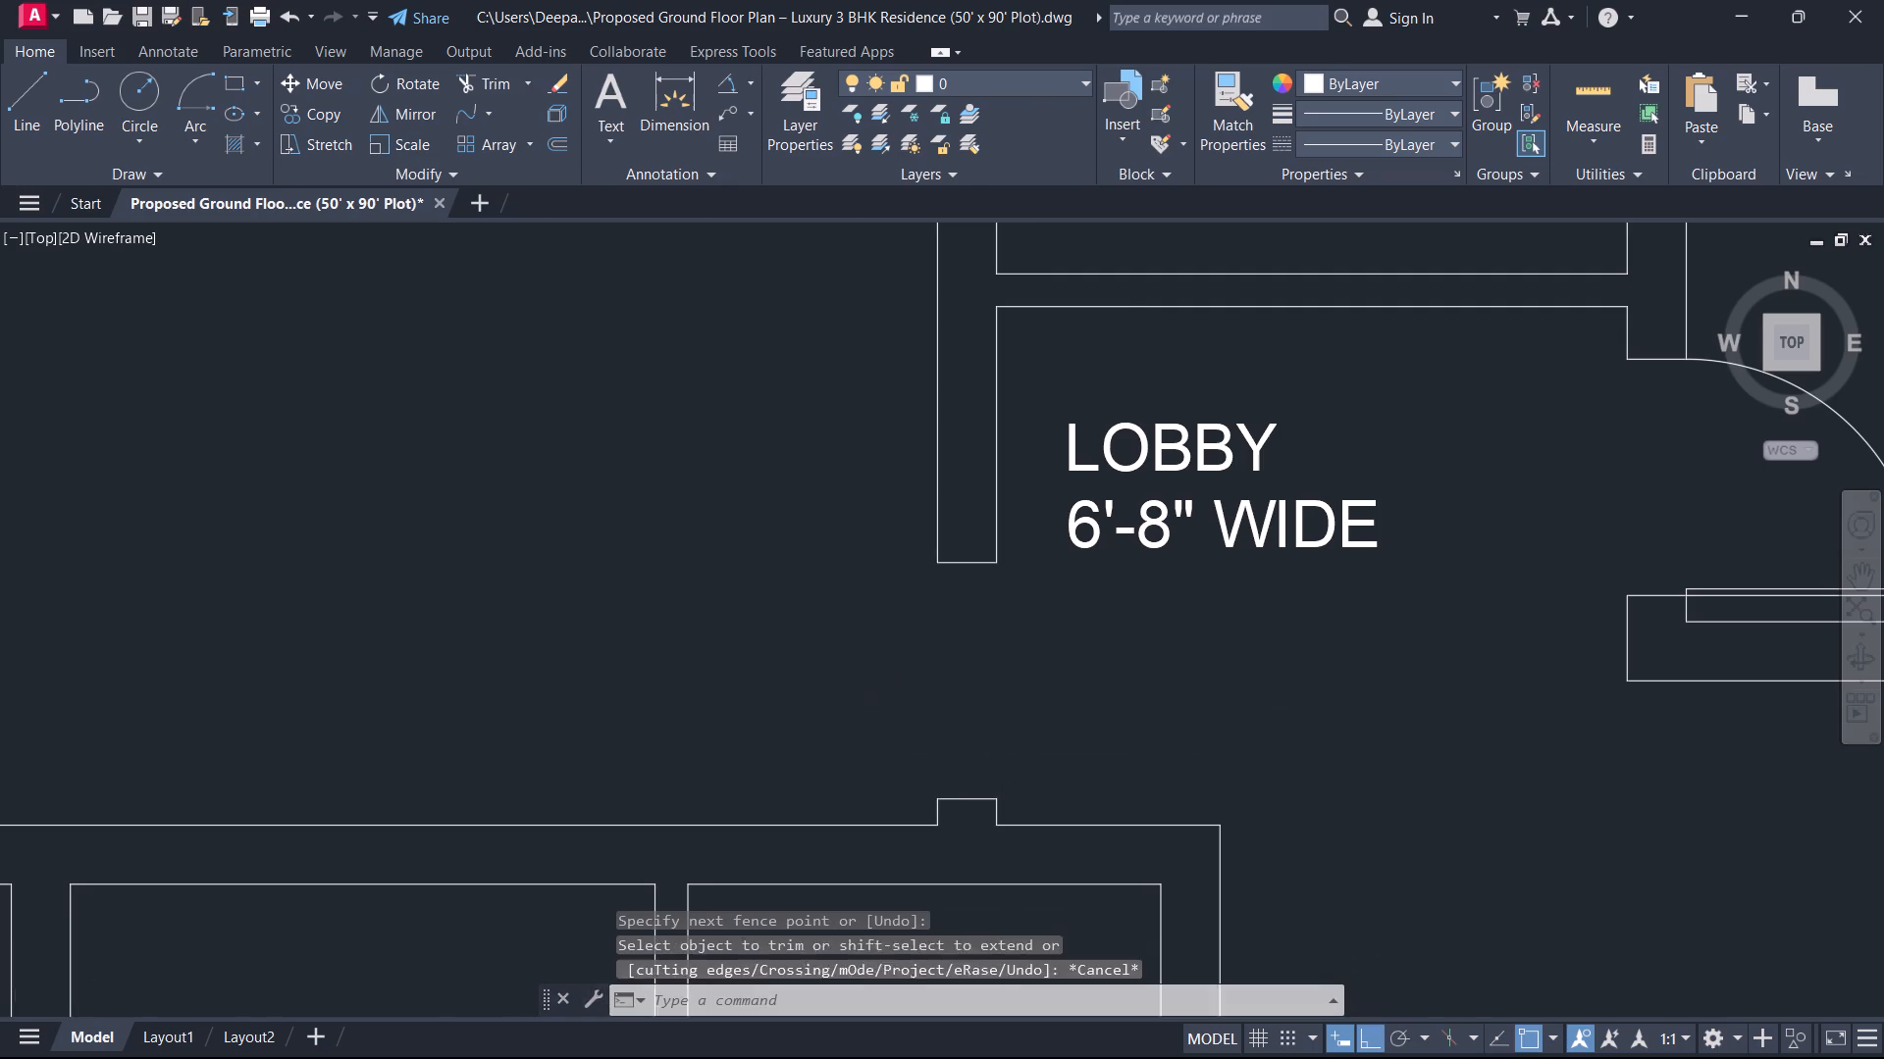
{"action": "scroll", "coordinate": [876, 702], "scroll_direction": "down", "scroll_amount": 2}
{"action": "middle_click_drag", "start_coordinate": [770, 825], "coordinate": [849, 680]}
{"action": "scroll", "coordinate": [840, 739], "scroll_direction": "up", "scroll_amount": 1}
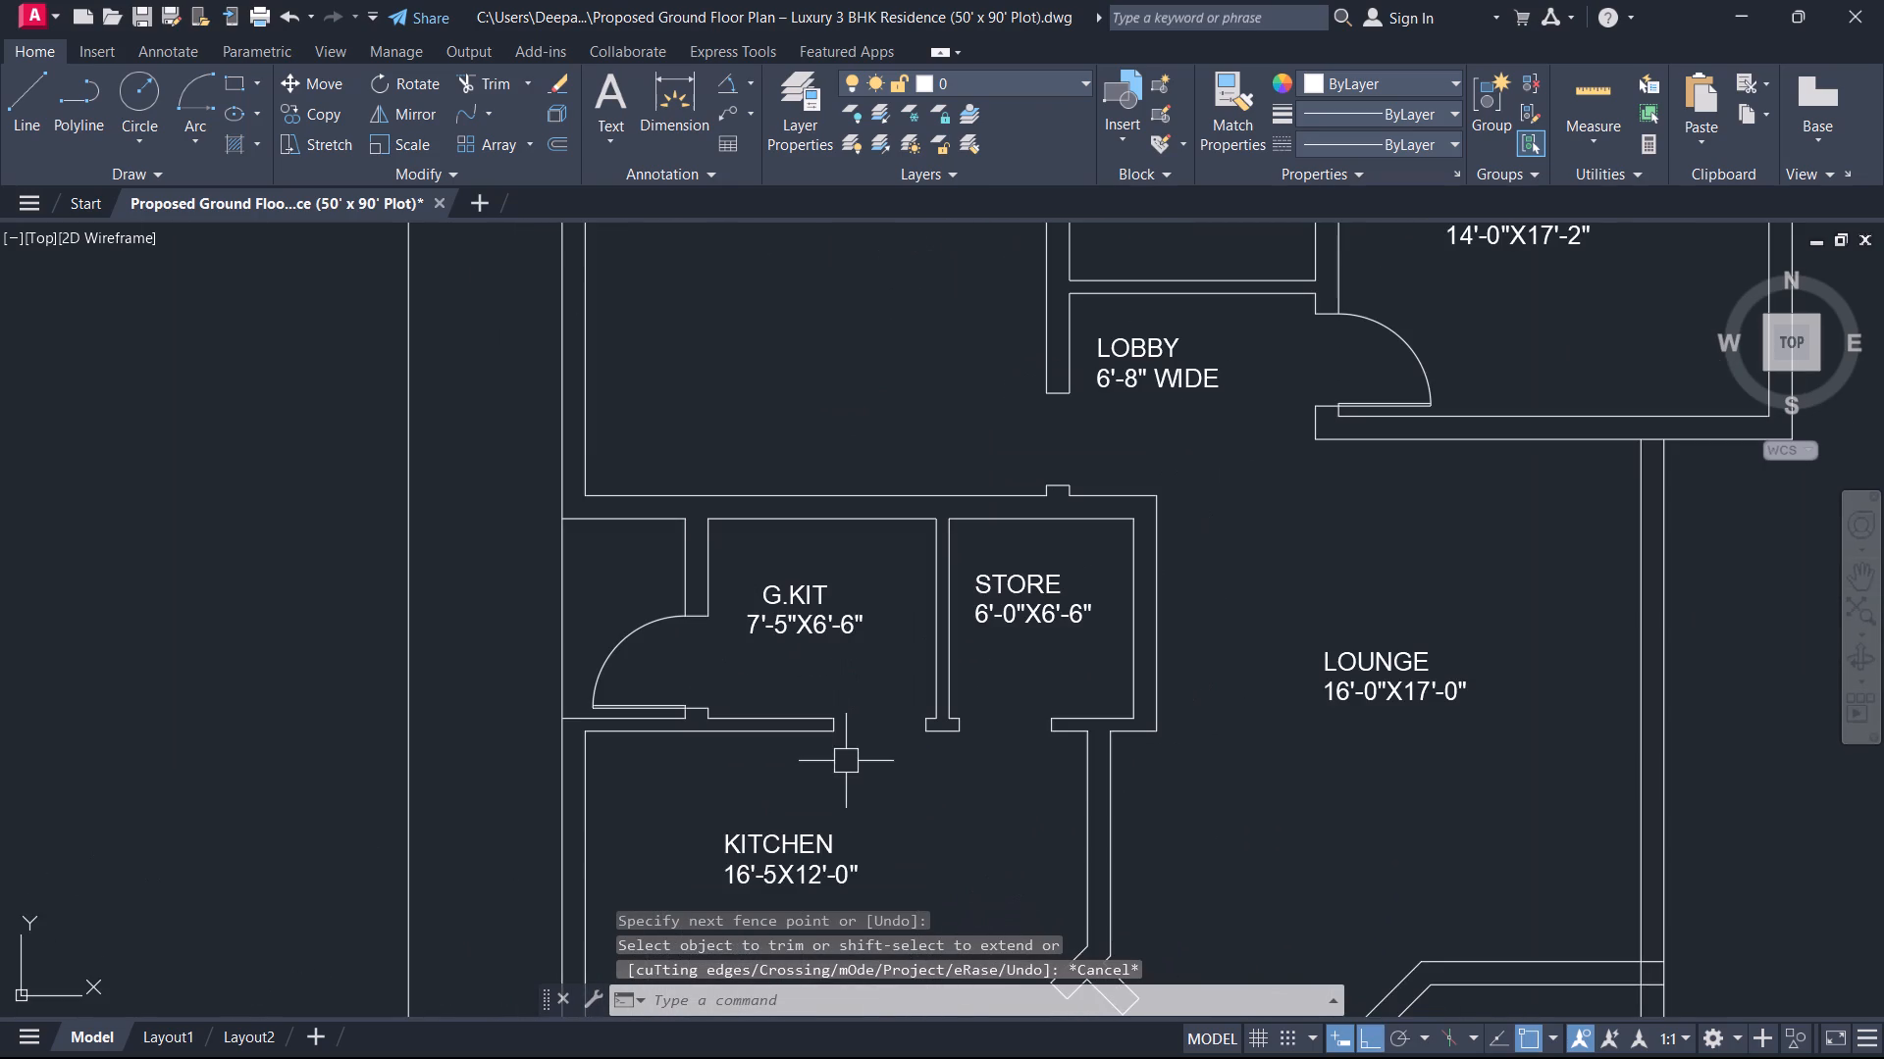
{"action": "scroll", "coordinate": [846, 761], "scroll_direction": "up", "scroll_amount": 1}
{"action": "scroll", "coordinate": [846, 761], "scroll_direction": "down", "scroll_amount": 2}
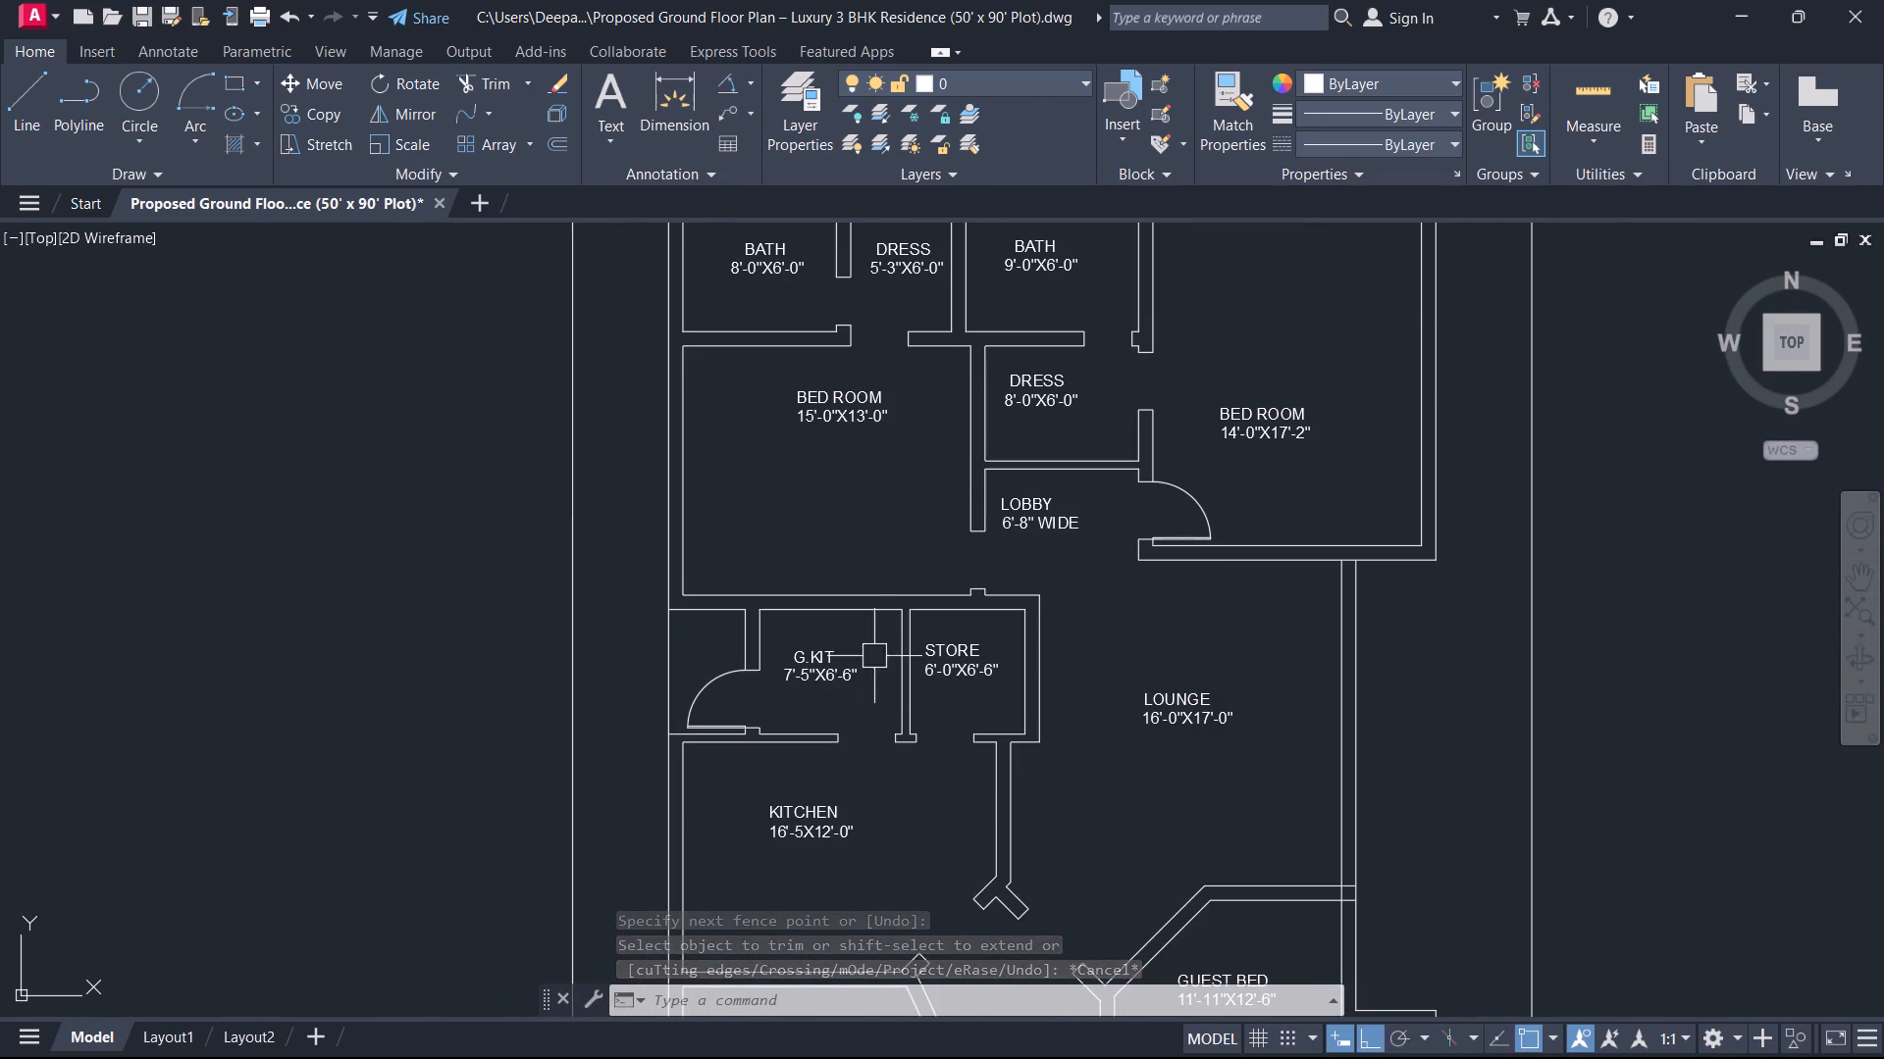
{"action": "middle_click_drag", "start_coordinate": [854, 529], "coordinate": [776, 633]}
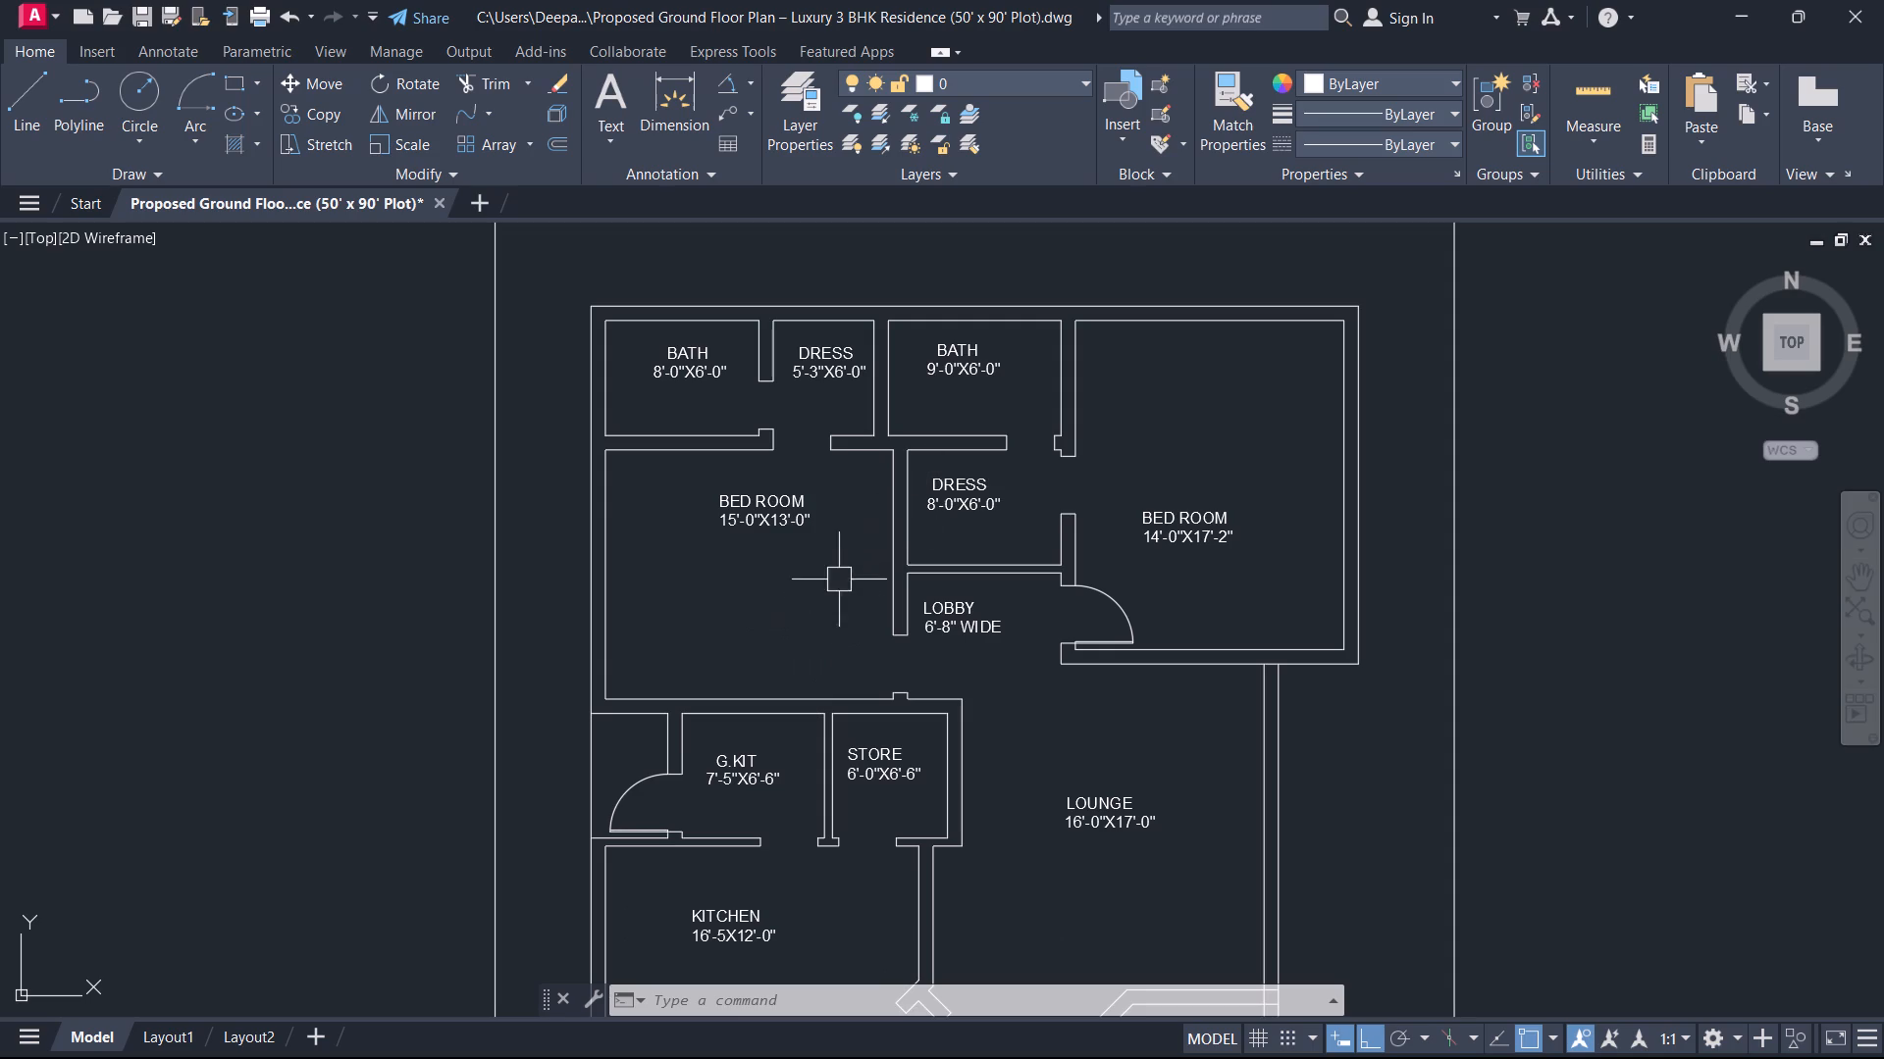
{"action": "middle_click_drag", "start_coordinate": [816, 611], "coordinate": [793, 474]}
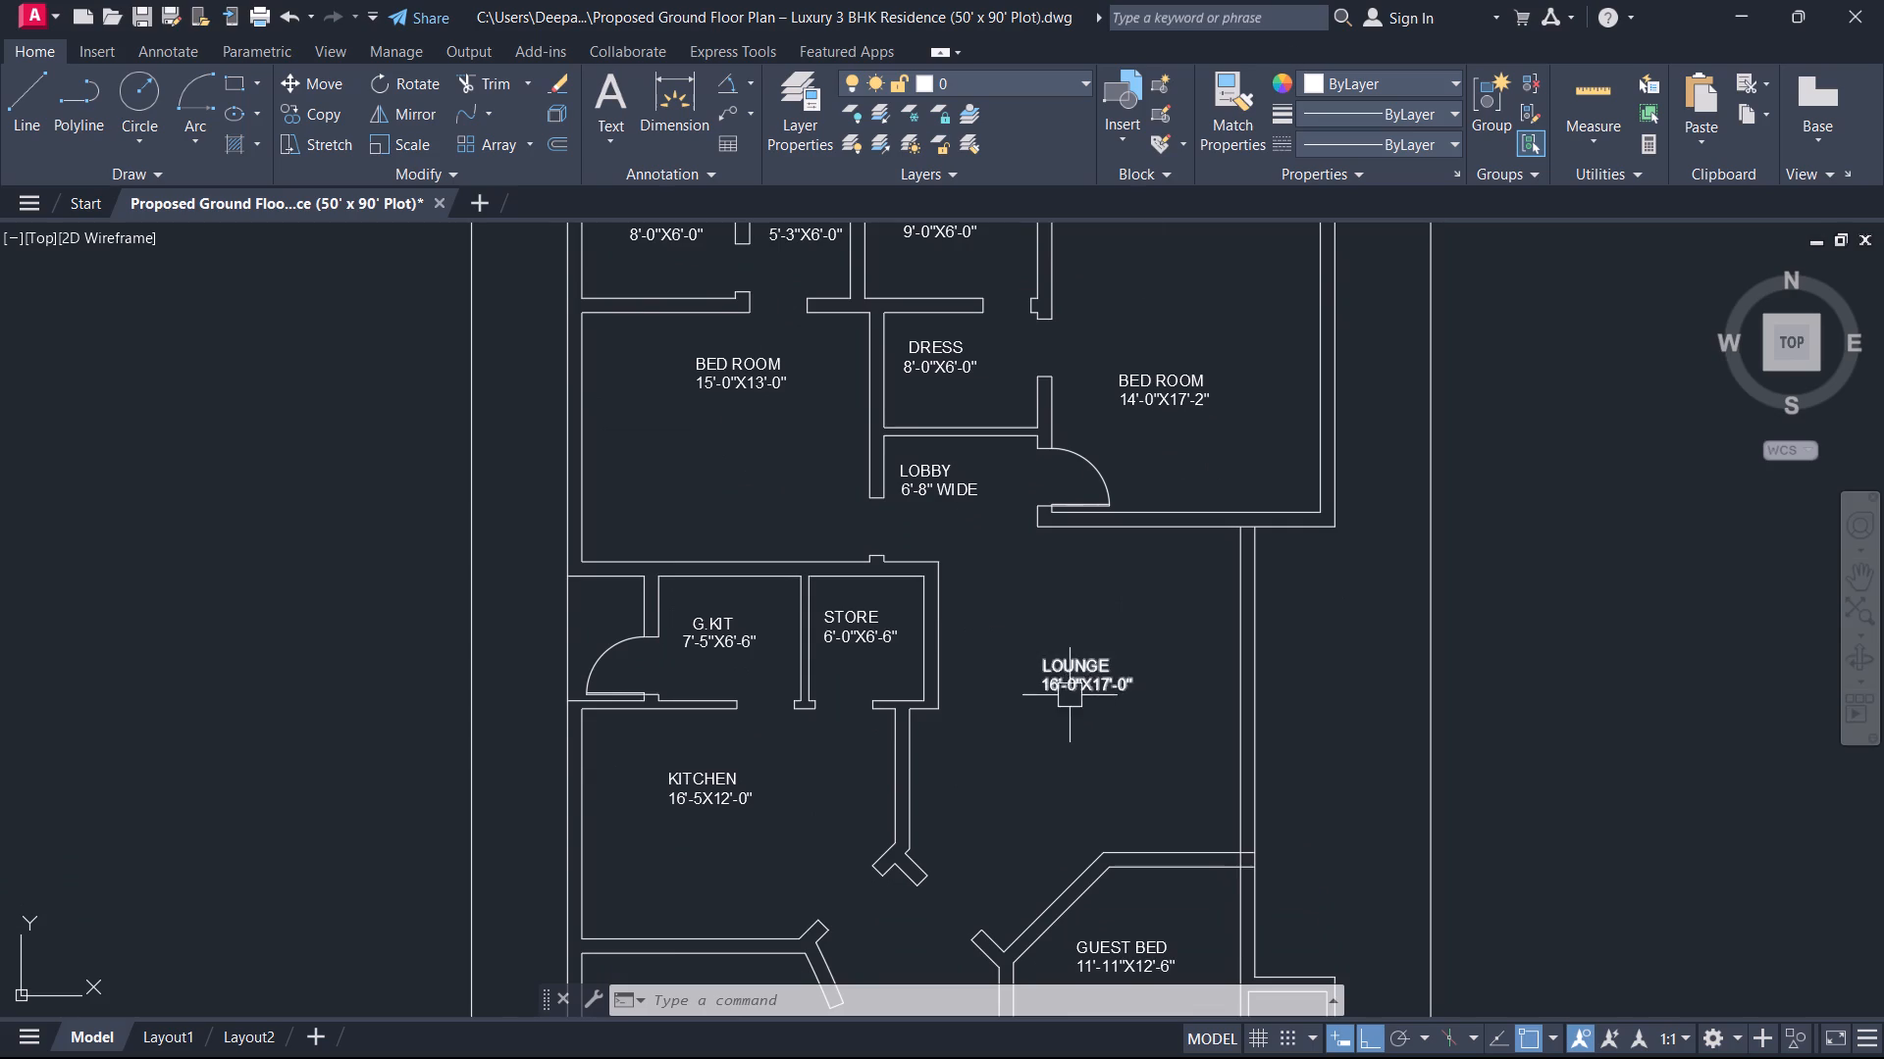
{"action": "middle_click_drag", "start_coordinate": [1060, 728], "coordinate": [1096, 529]}
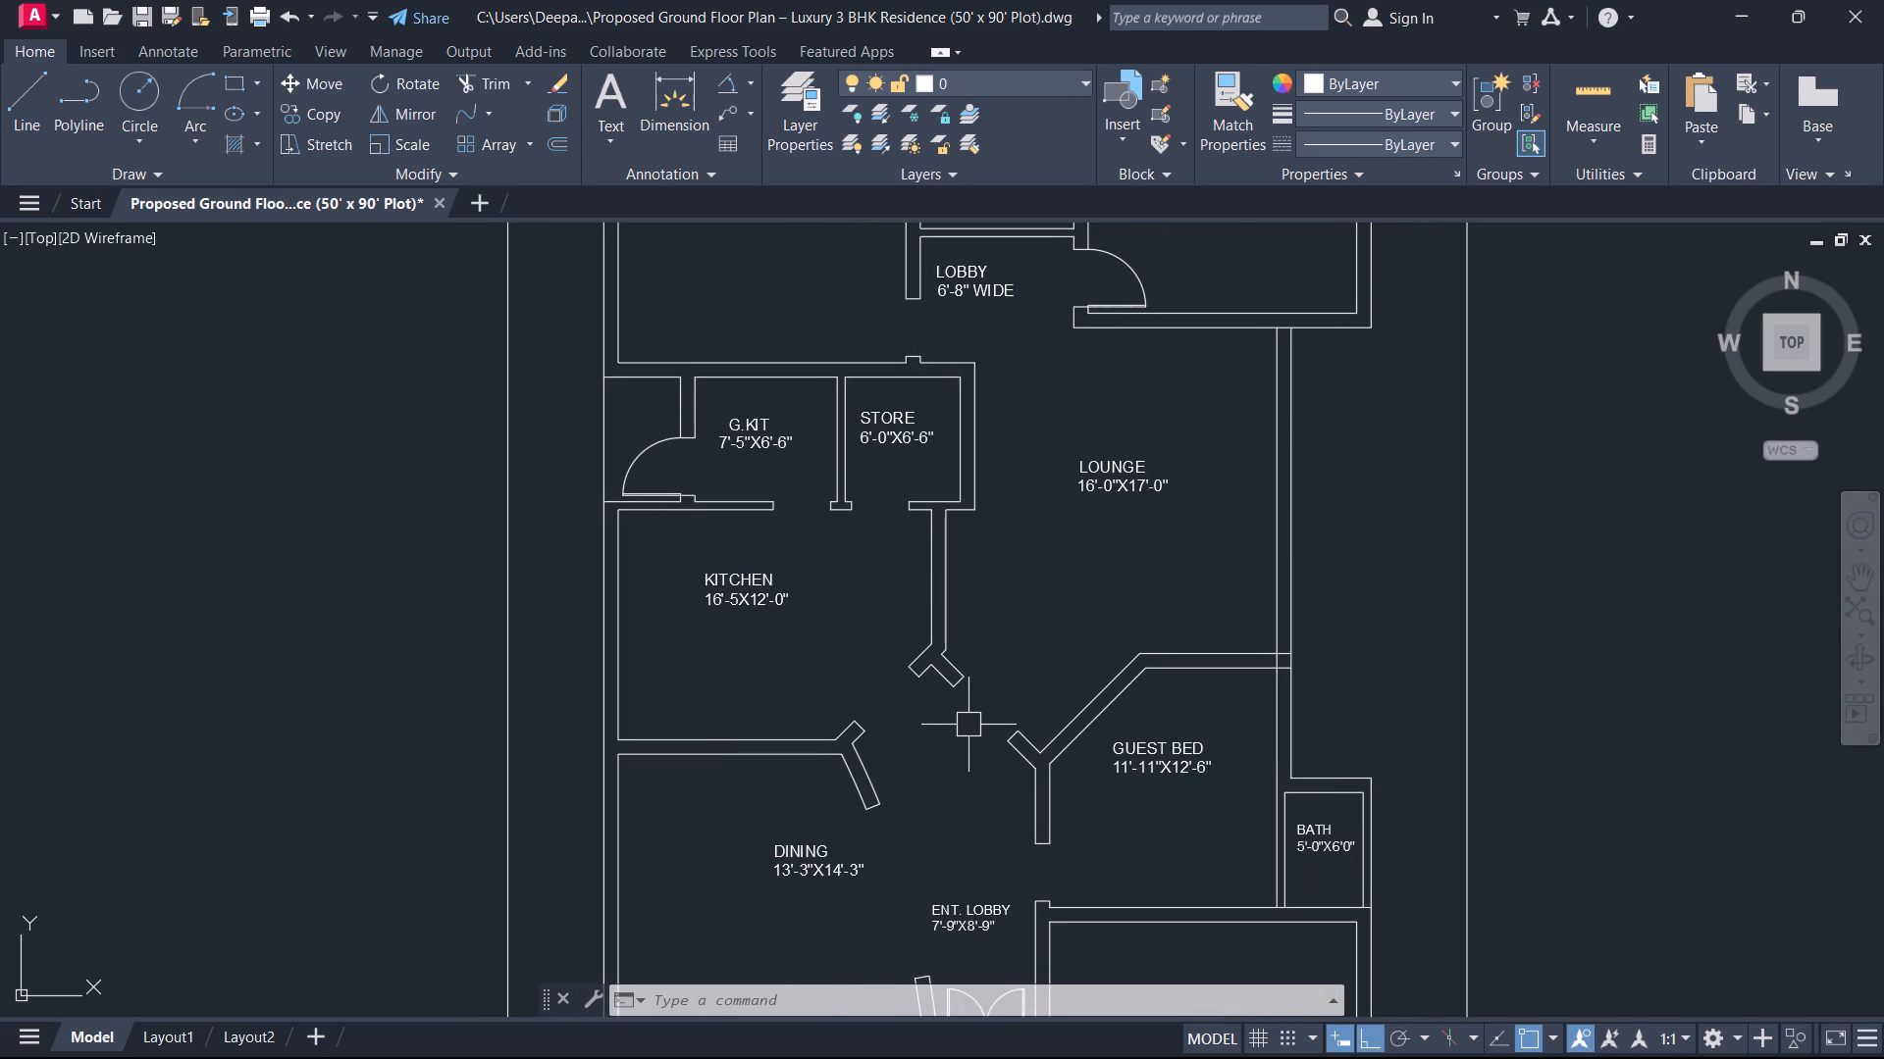
{"action": "scroll", "coordinate": [974, 628], "scroll_direction": "down", "scroll_amount": 1}
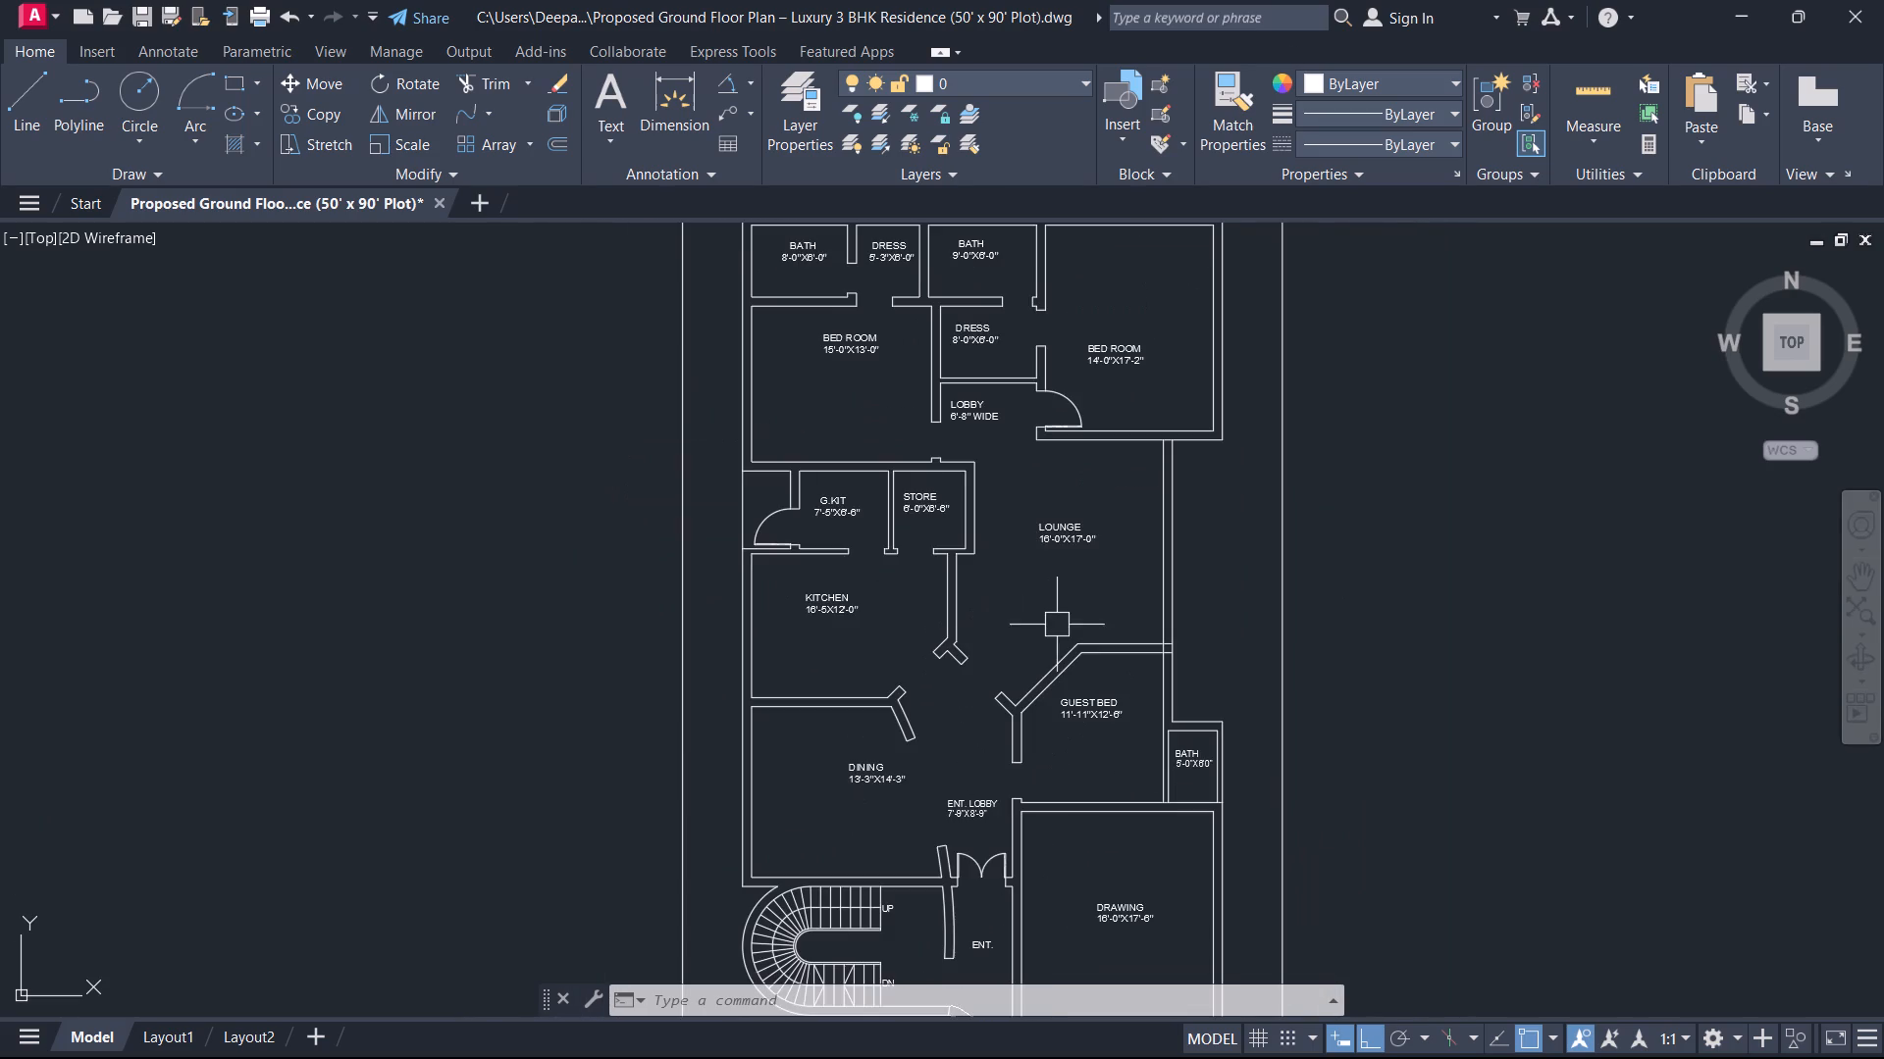
{"action": "middle_click_drag", "start_coordinate": [1061, 622], "coordinate": [1096, 524]}
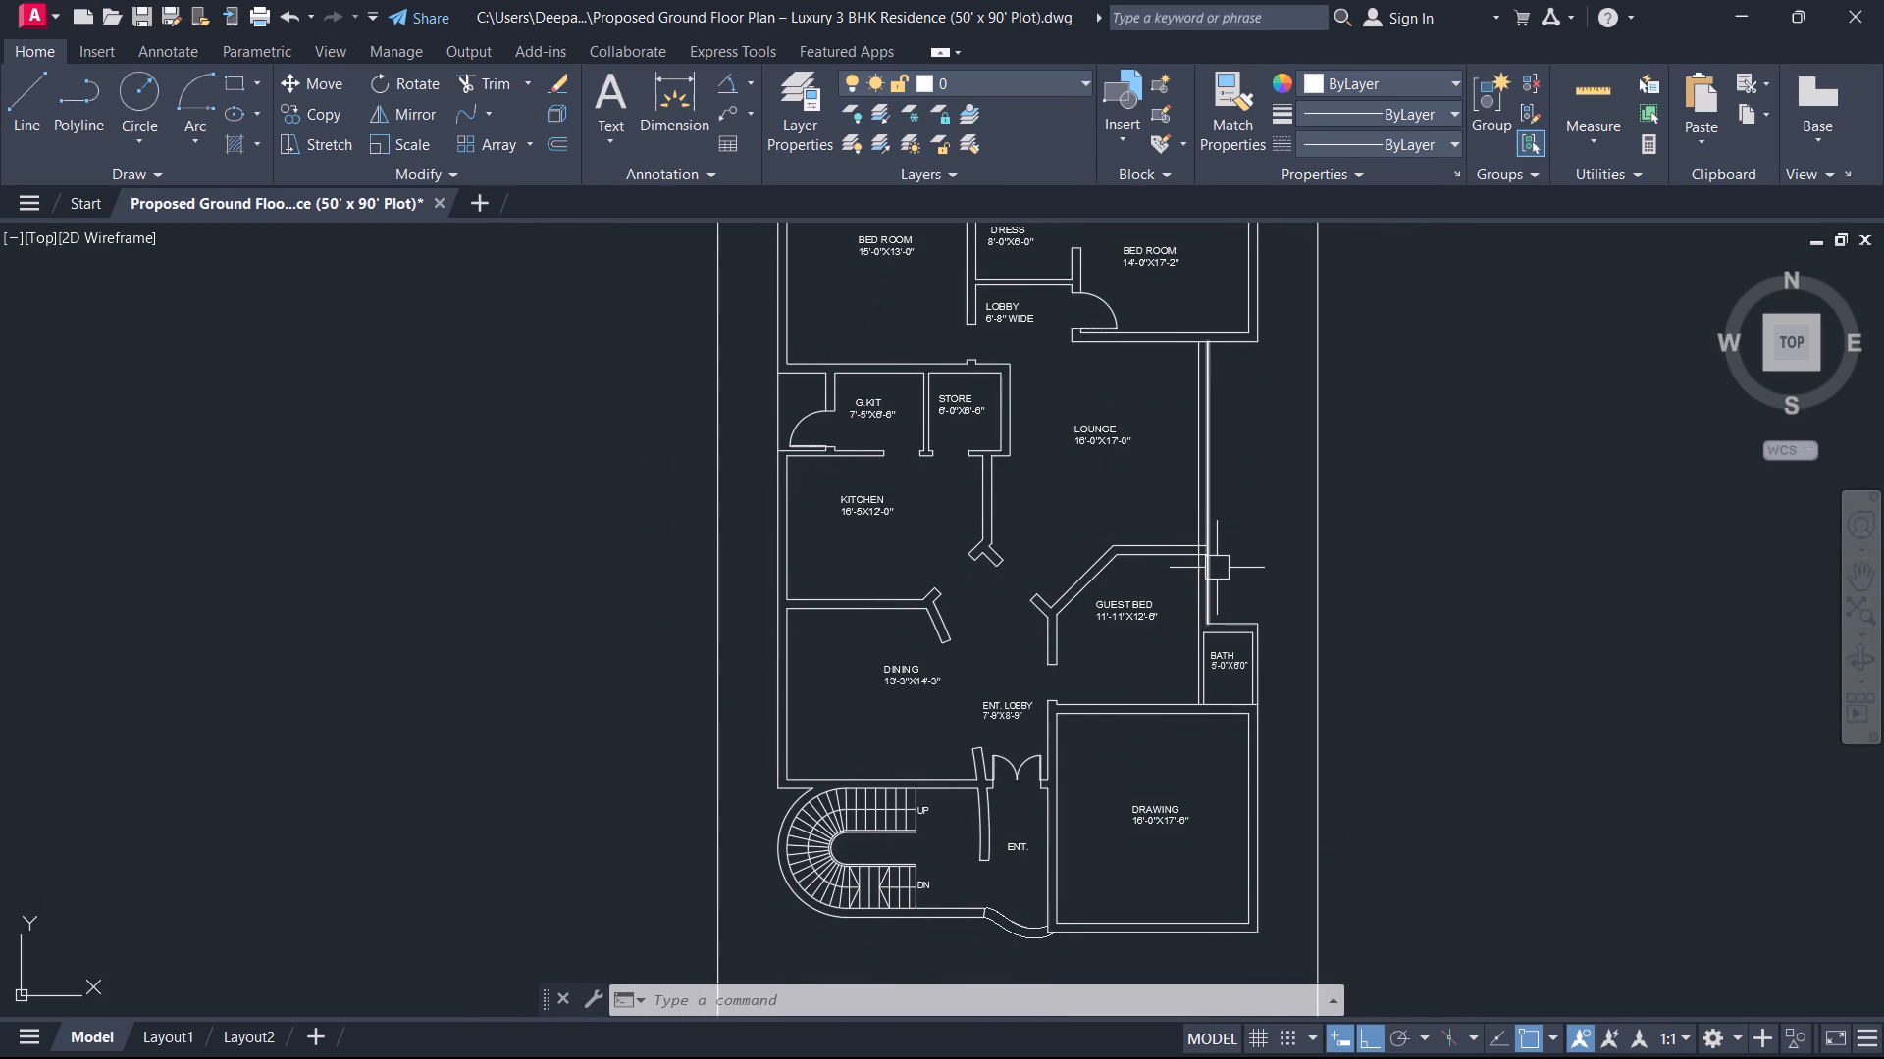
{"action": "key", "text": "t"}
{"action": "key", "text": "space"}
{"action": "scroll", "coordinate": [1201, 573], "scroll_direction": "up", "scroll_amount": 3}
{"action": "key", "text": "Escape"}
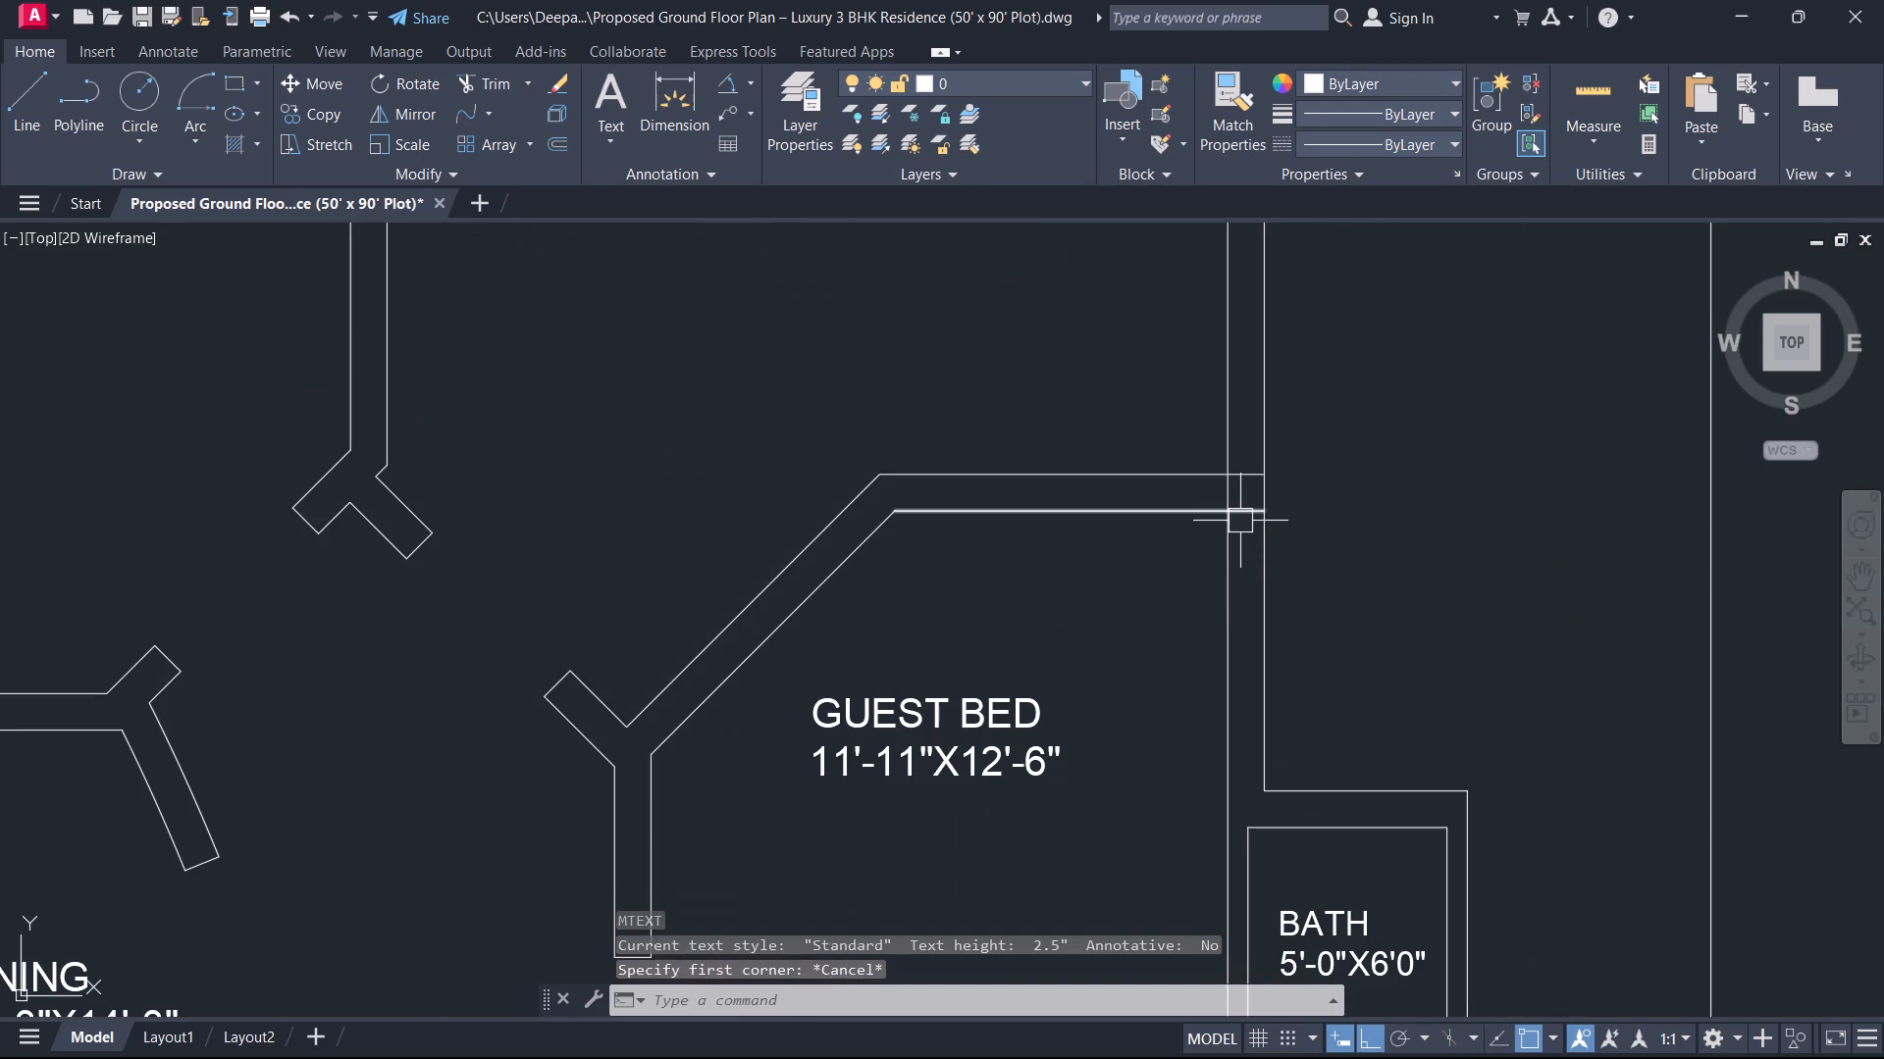
Trim the overlapping lines where the Lounge–Guest Bed wall meets the outer wall so the two walls join cleanly.
{"action": "type", "text": "TR"}
{"action": "key", "text": "space"}
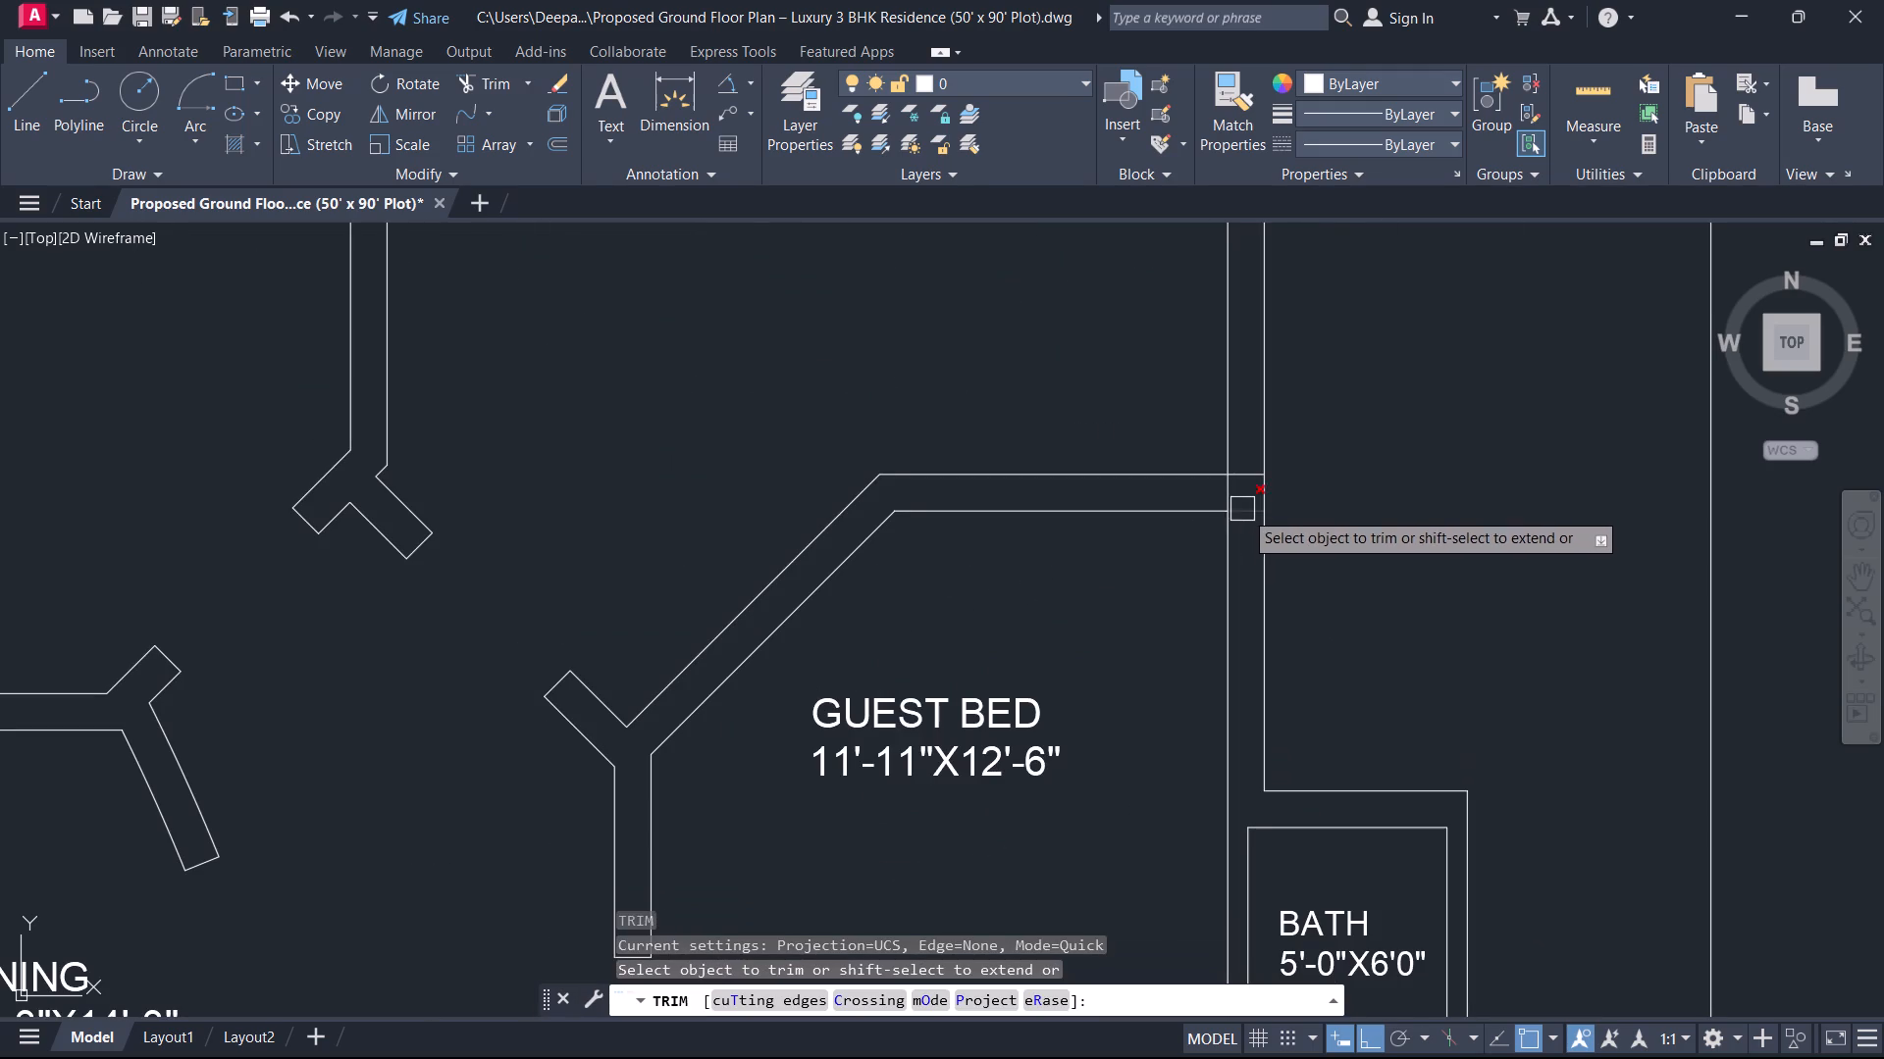
{"action": "left_click", "coordinate": [1244, 511]}
{"action": "left_click", "coordinate": [1244, 477]}
{"action": "scroll", "coordinate": [1235, 498], "scroll_direction": "up", "scroll_amount": 2}
{"action": "left_click_drag", "start_coordinate": [1228, 494], "coordinate": [1224, 492]}
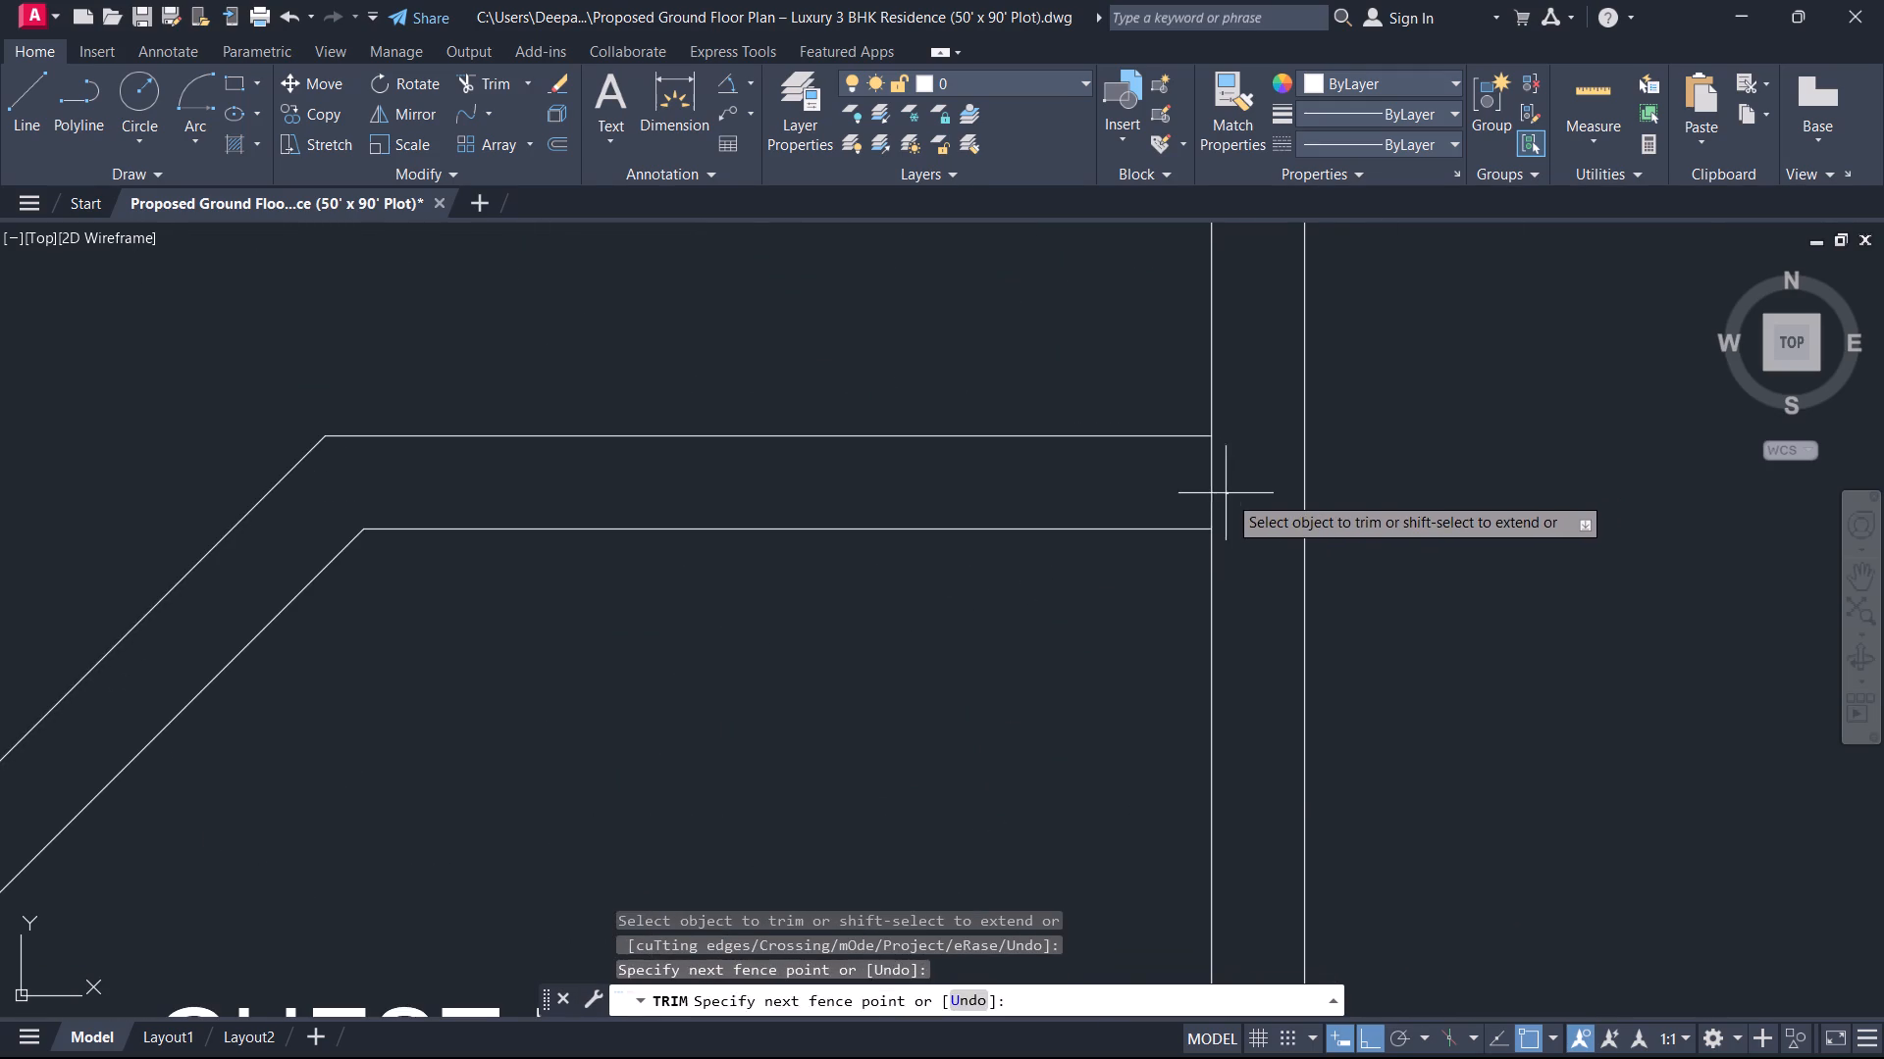
{"action": "left_click_drag", "start_coordinate": [1224, 492], "coordinate": [1215, 490]}
{"action": "left_click", "coordinate": [1203, 488]}
{"action": "key", "text": "Escape"}
Examine the Guest Bed, Dining, Drawing and entrance areas, ending at the curved wall beside the stair and ENT.
{"action": "scroll", "coordinate": [1188, 494], "scroll_direction": "up", "scroll_amount": 1}
{"action": "scroll", "coordinate": [1173, 510], "scroll_direction": "down", "scroll_amount": 6}
{"action": "middle_click_drag", "start_coordinate": [1002, 696], "coordinate": [1030, 631]}
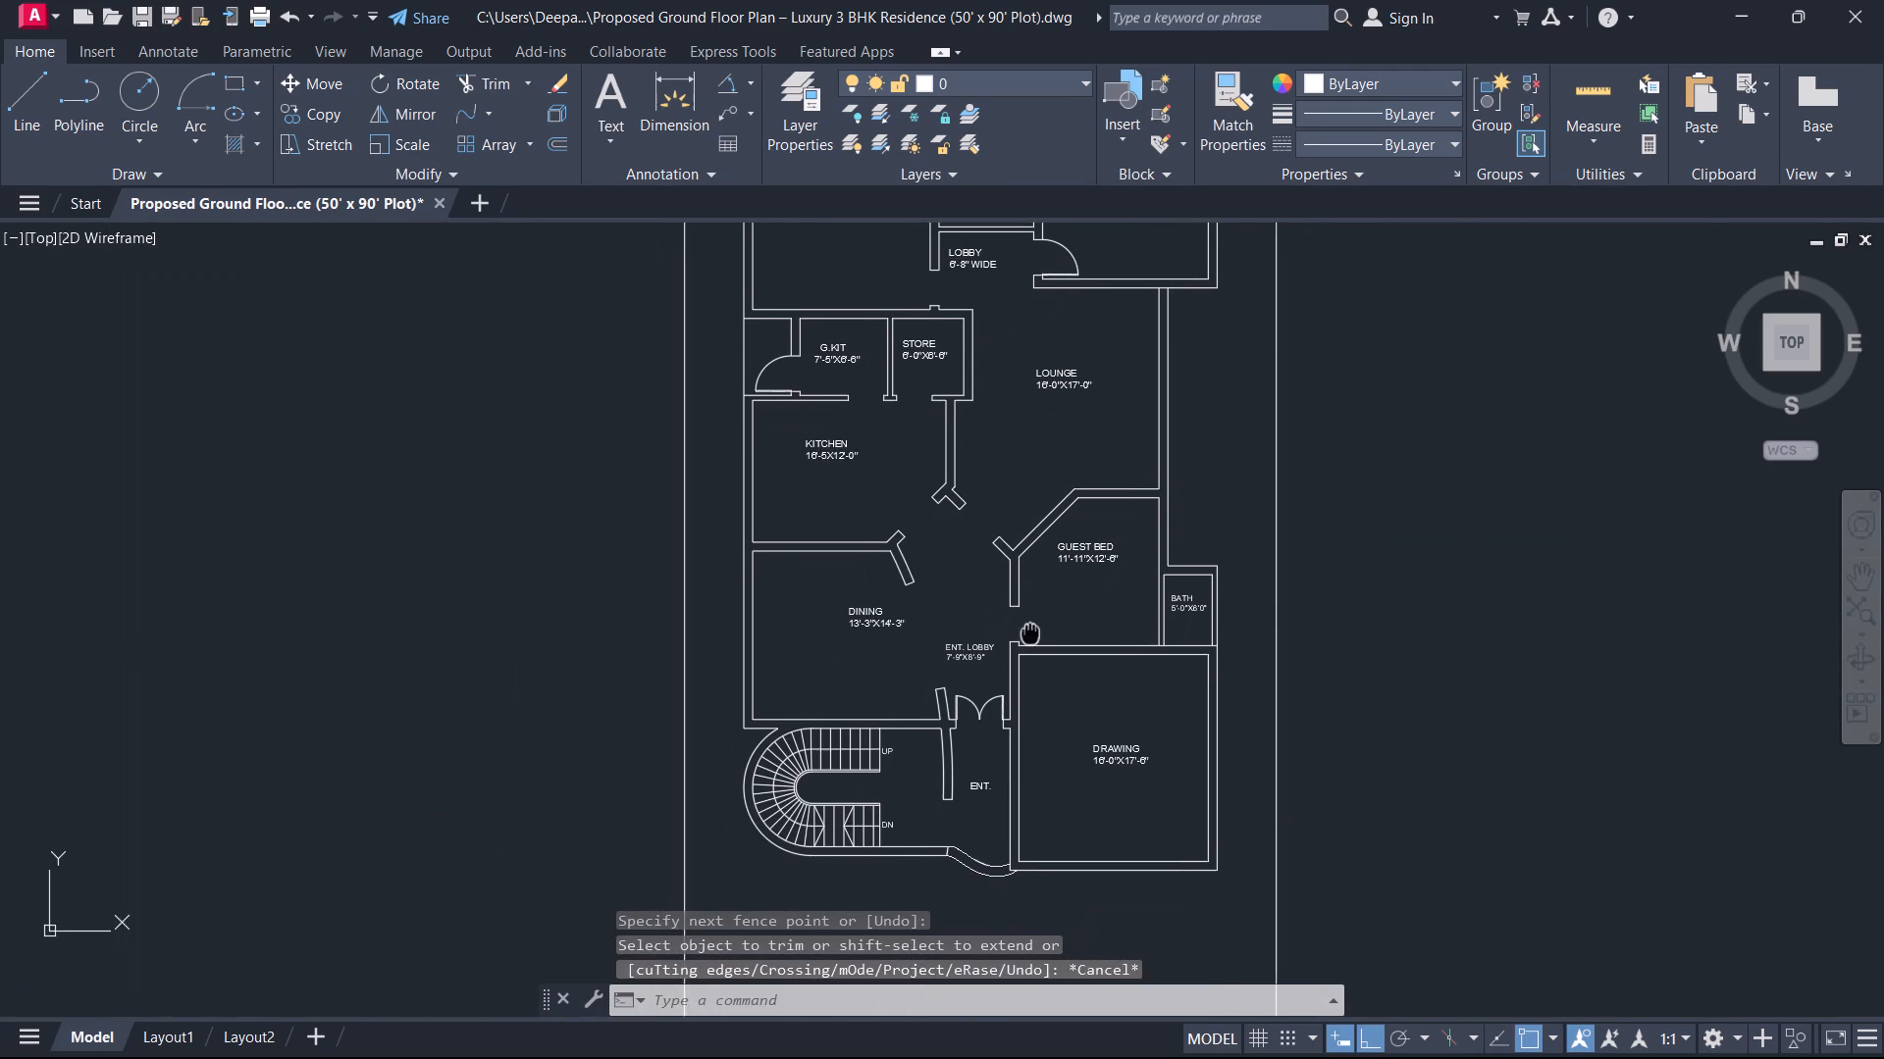
{"action": "middle_click_drag", "start_coordinate": [1030, 631], "coordinate": [1037, 625]}
{"action": "scroll", "coordinate": [1016, 607], "scroll_direction": "up", "scroll_amount": 1}
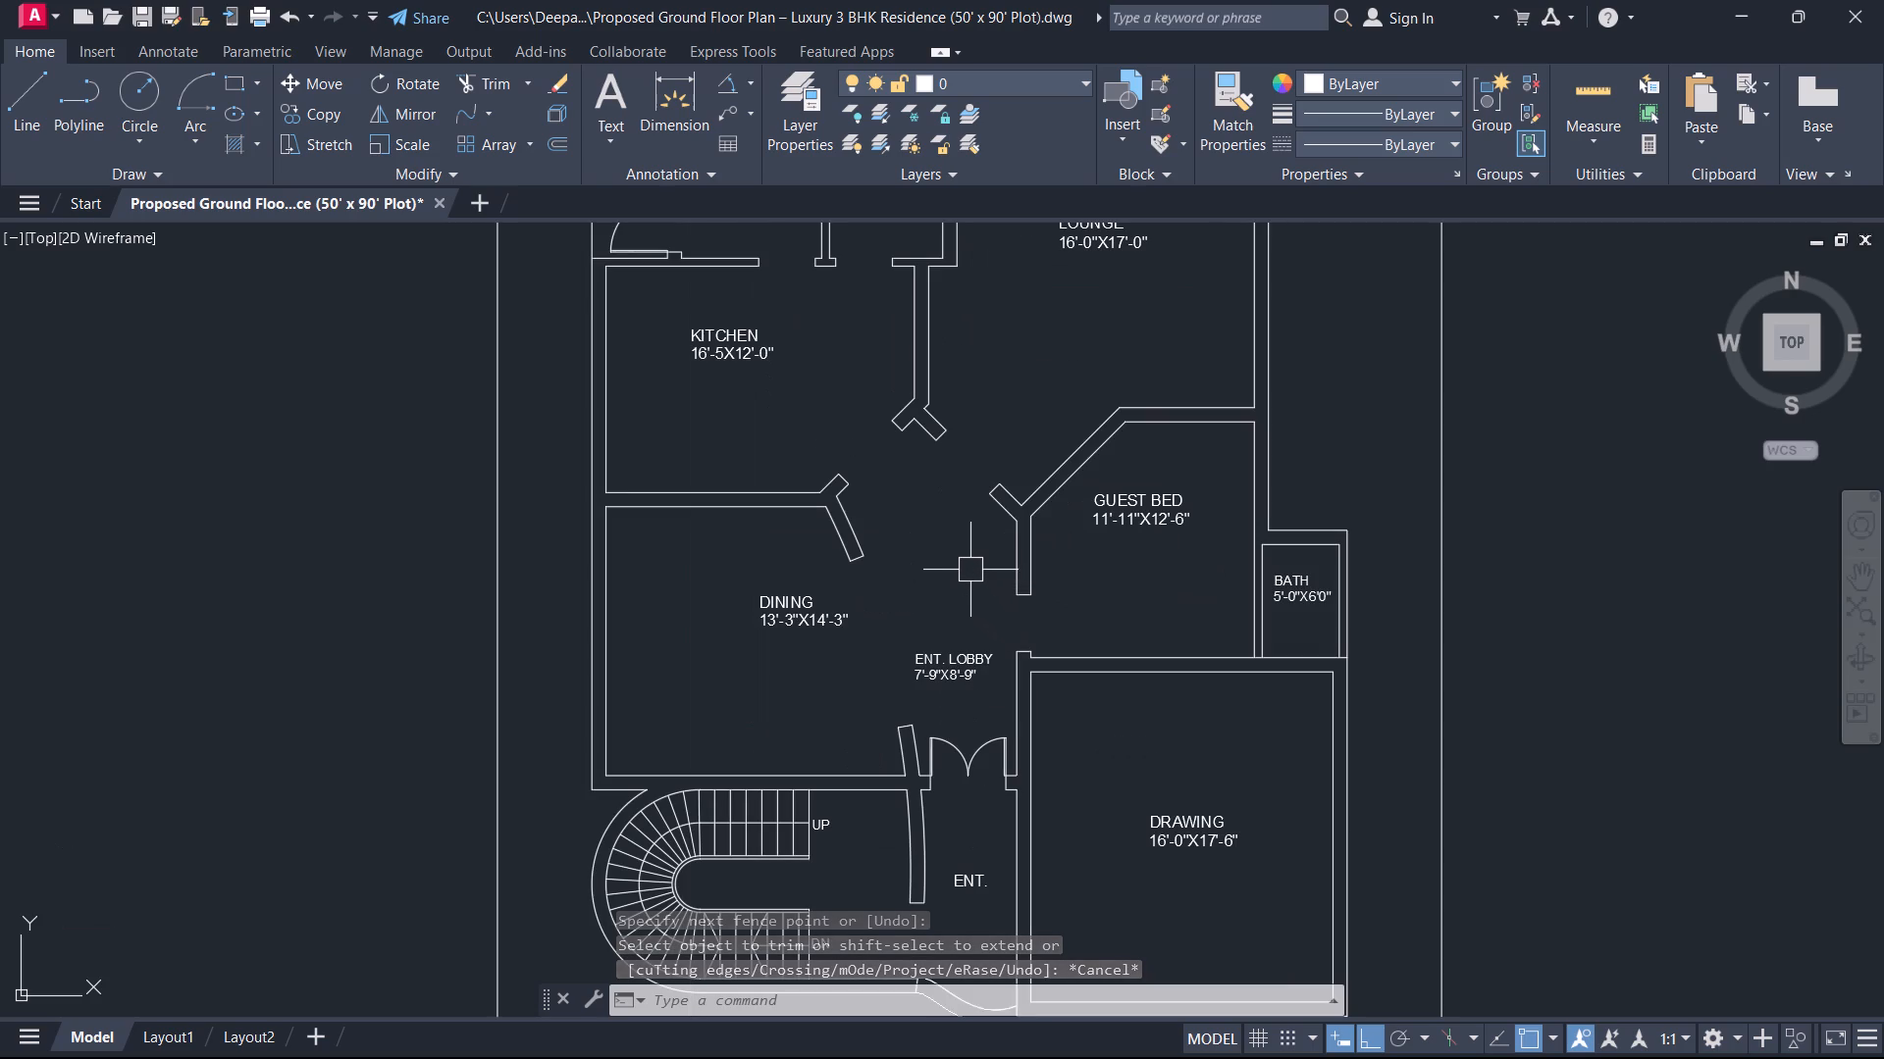
{"action": "scroll", "coordinate": [965, 563], "scroll_direction": "down", "scroll_amount": 1}
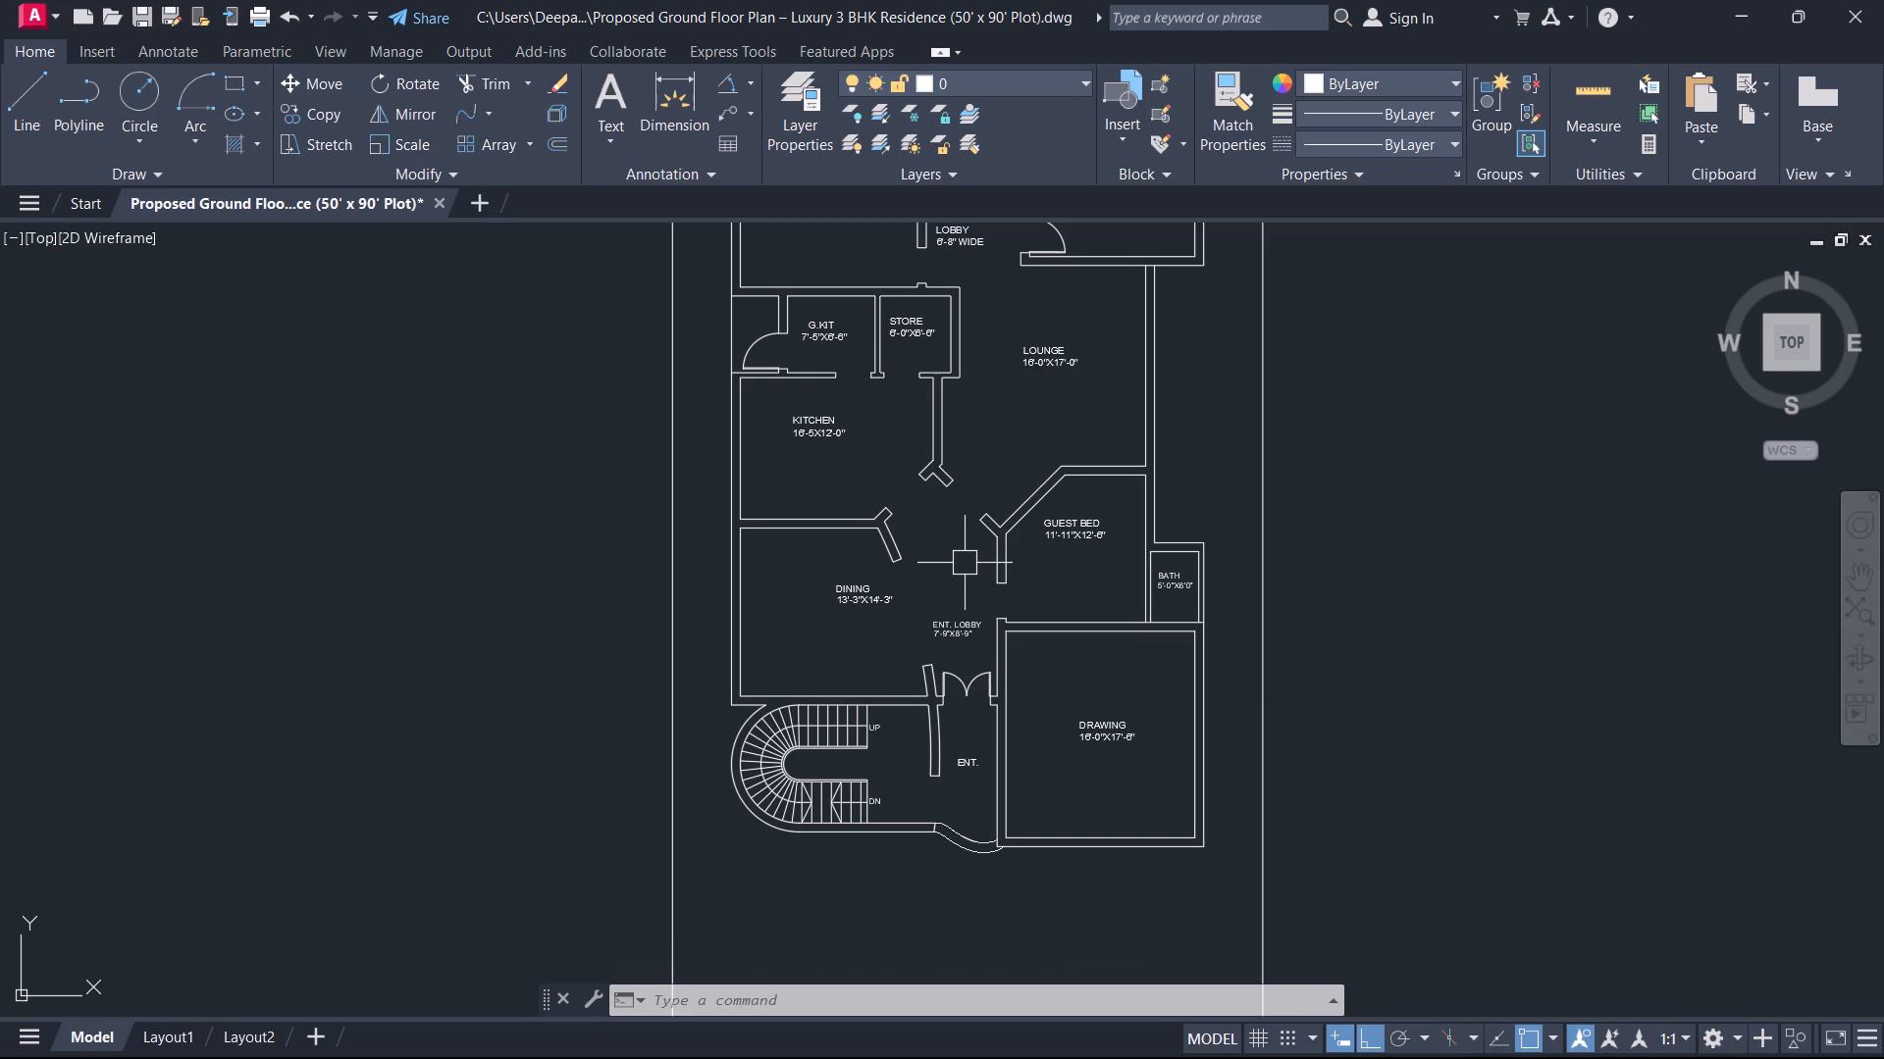
{"action": "middle_click_drag", "start_coordinate": [965, 563], "coordinate": [877, 618]}
{"action": "scroll", "coordinate": [811, 659], "scroll_direction": "up", "scroll_amount": 1}
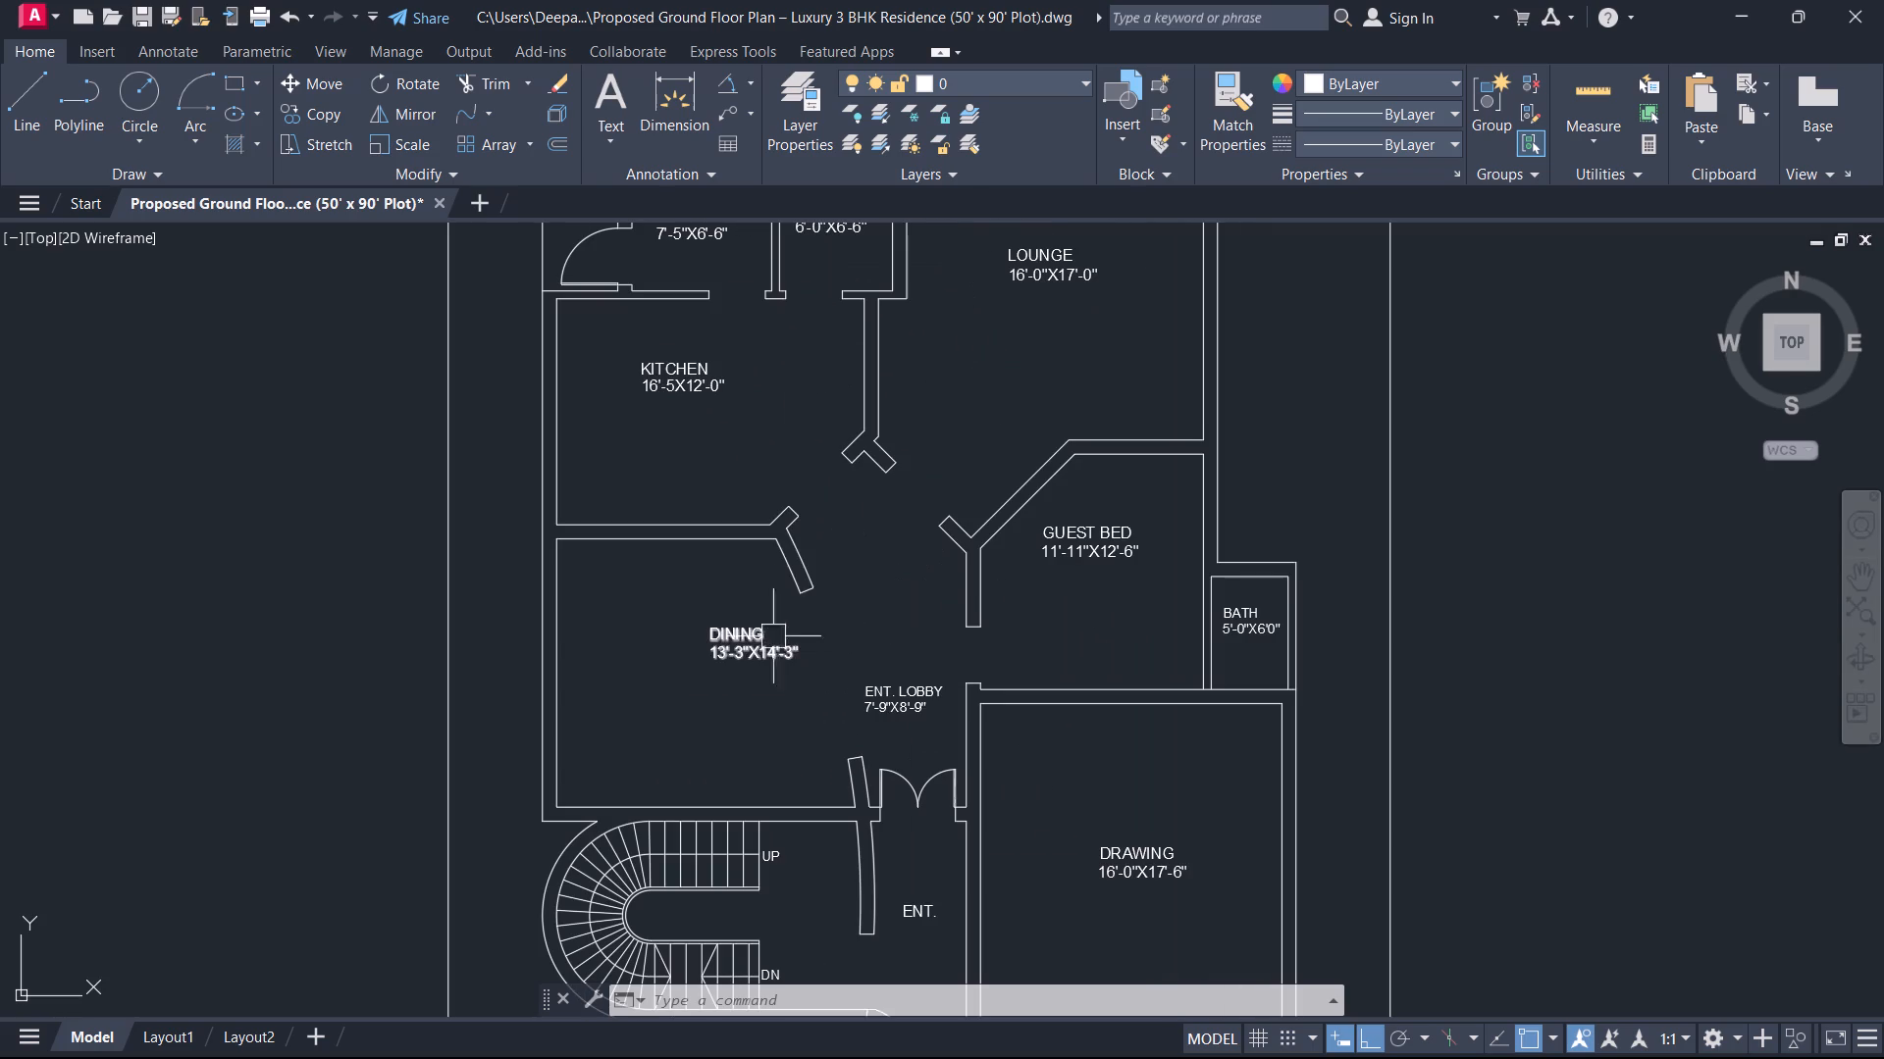
{"action": "scroll", "coordinate": [791, 612], "scroll_direction": "down", "scroll_amount": 1}
{"action": "middle_click_drag", "start_coordinate": [845, 744], "coordinate": [739, 601]}
{"action": "scroll", "coordinate": [827, 675], "scroll_direction": "up", "scroll_amount": 1}
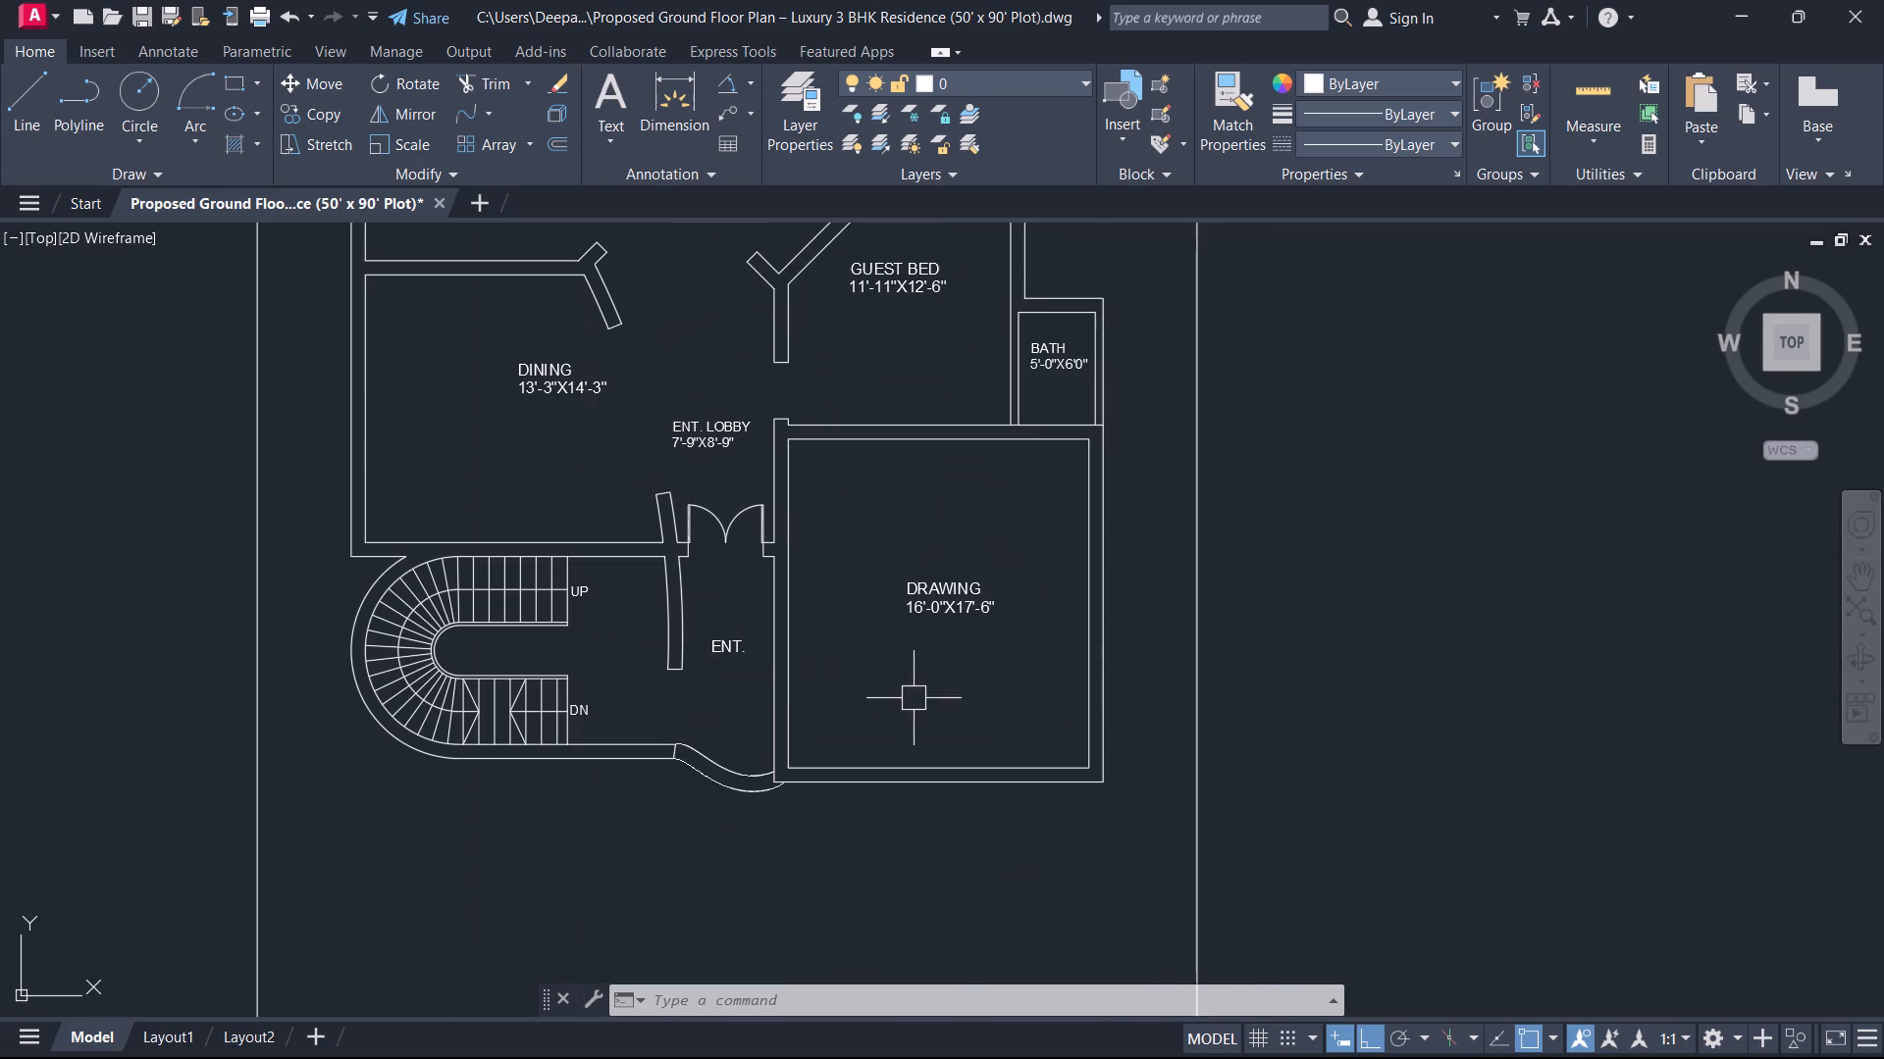
{"action": "middle_click_drag", "start_coordinate": [744, 700], "coordinate": [798, 546]}
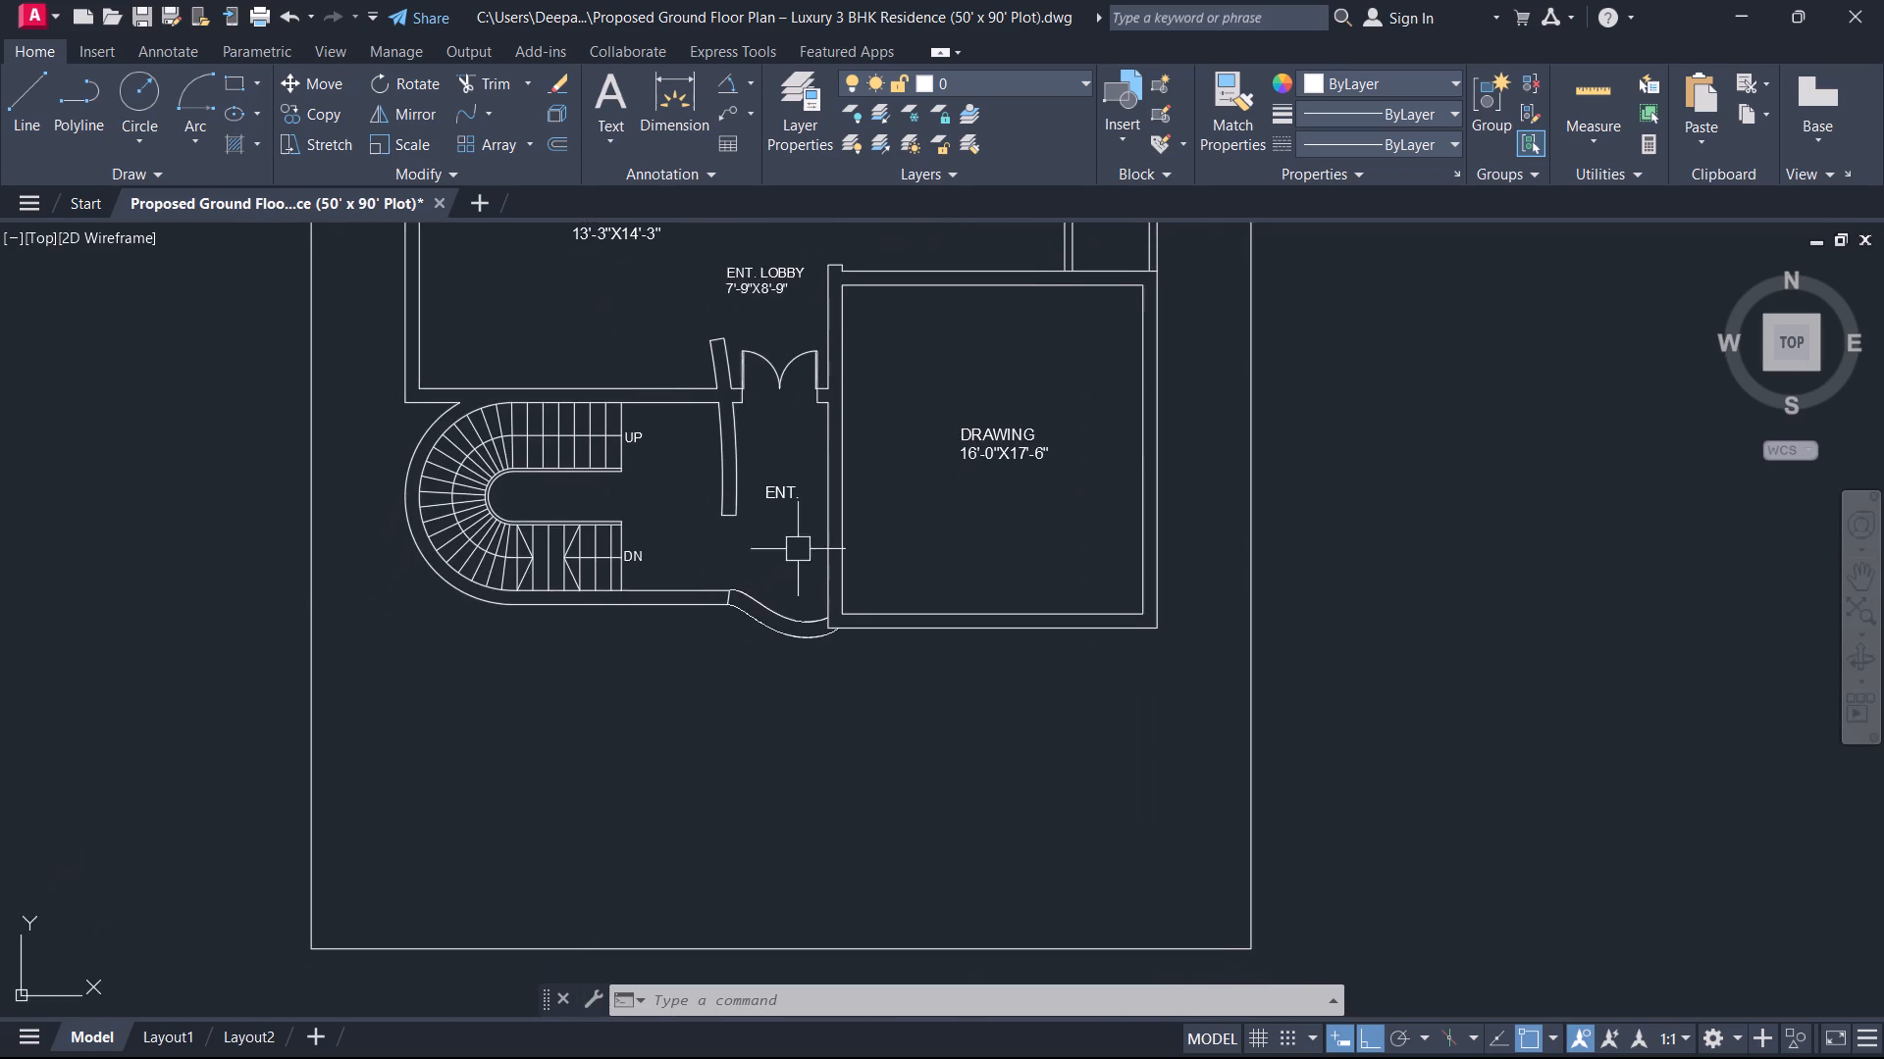
{"action": "scroll", "coordinate": [755, 610], "scroll_direction": "up", "scroll_amount": 3}
{"action": "scroll", "coordinate": [681, 515], "scroll_direction": "down", "scroll_amount": 1}
{"action": "middle_click_drag", "start_coordinate": [681, 515], "coordinate": [690, 525]}
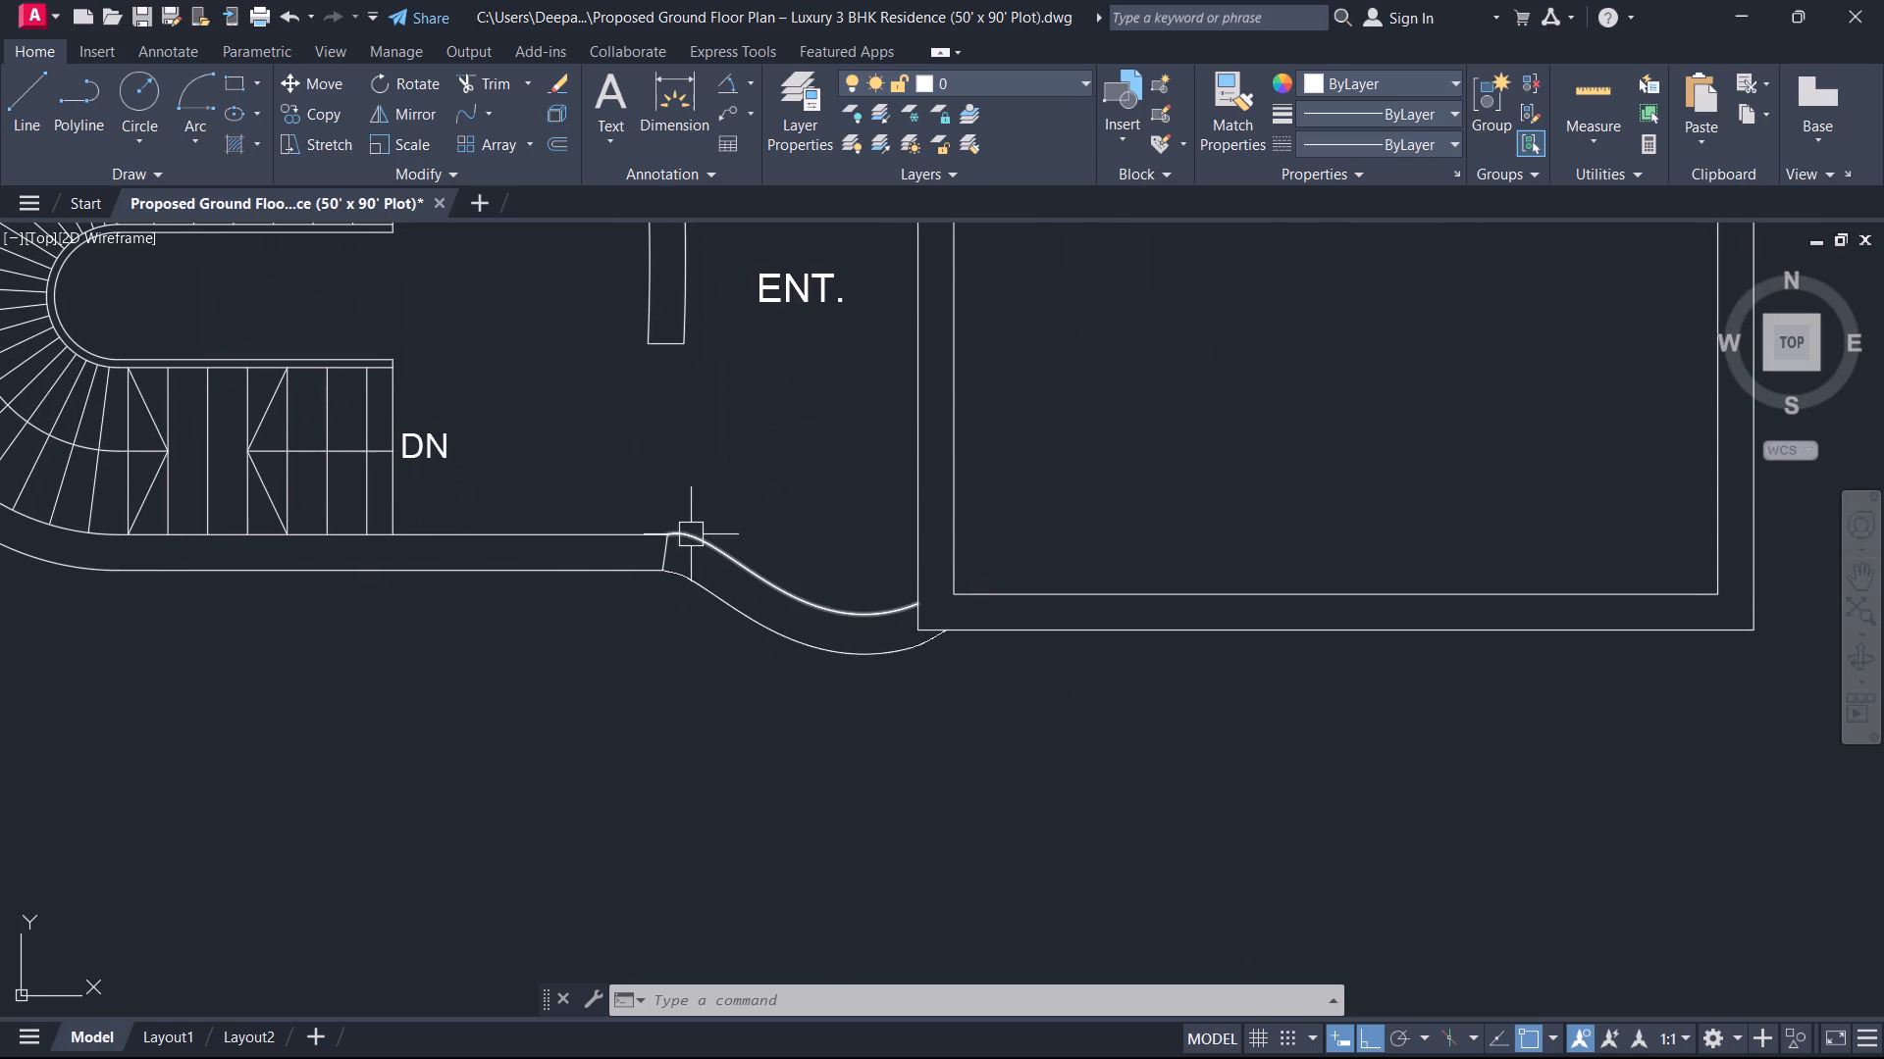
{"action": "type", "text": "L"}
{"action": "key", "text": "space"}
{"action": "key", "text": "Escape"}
Extend the ENT.-side curved line of the wall between the stair and ENT. down to the outer wall.
{"action": "type", "text": "EX"}
{"action": "key", "text": "space"}
{"action": "left_click", "coordinate": [687, 312]}
{"action": "key", "text": "Escape"}
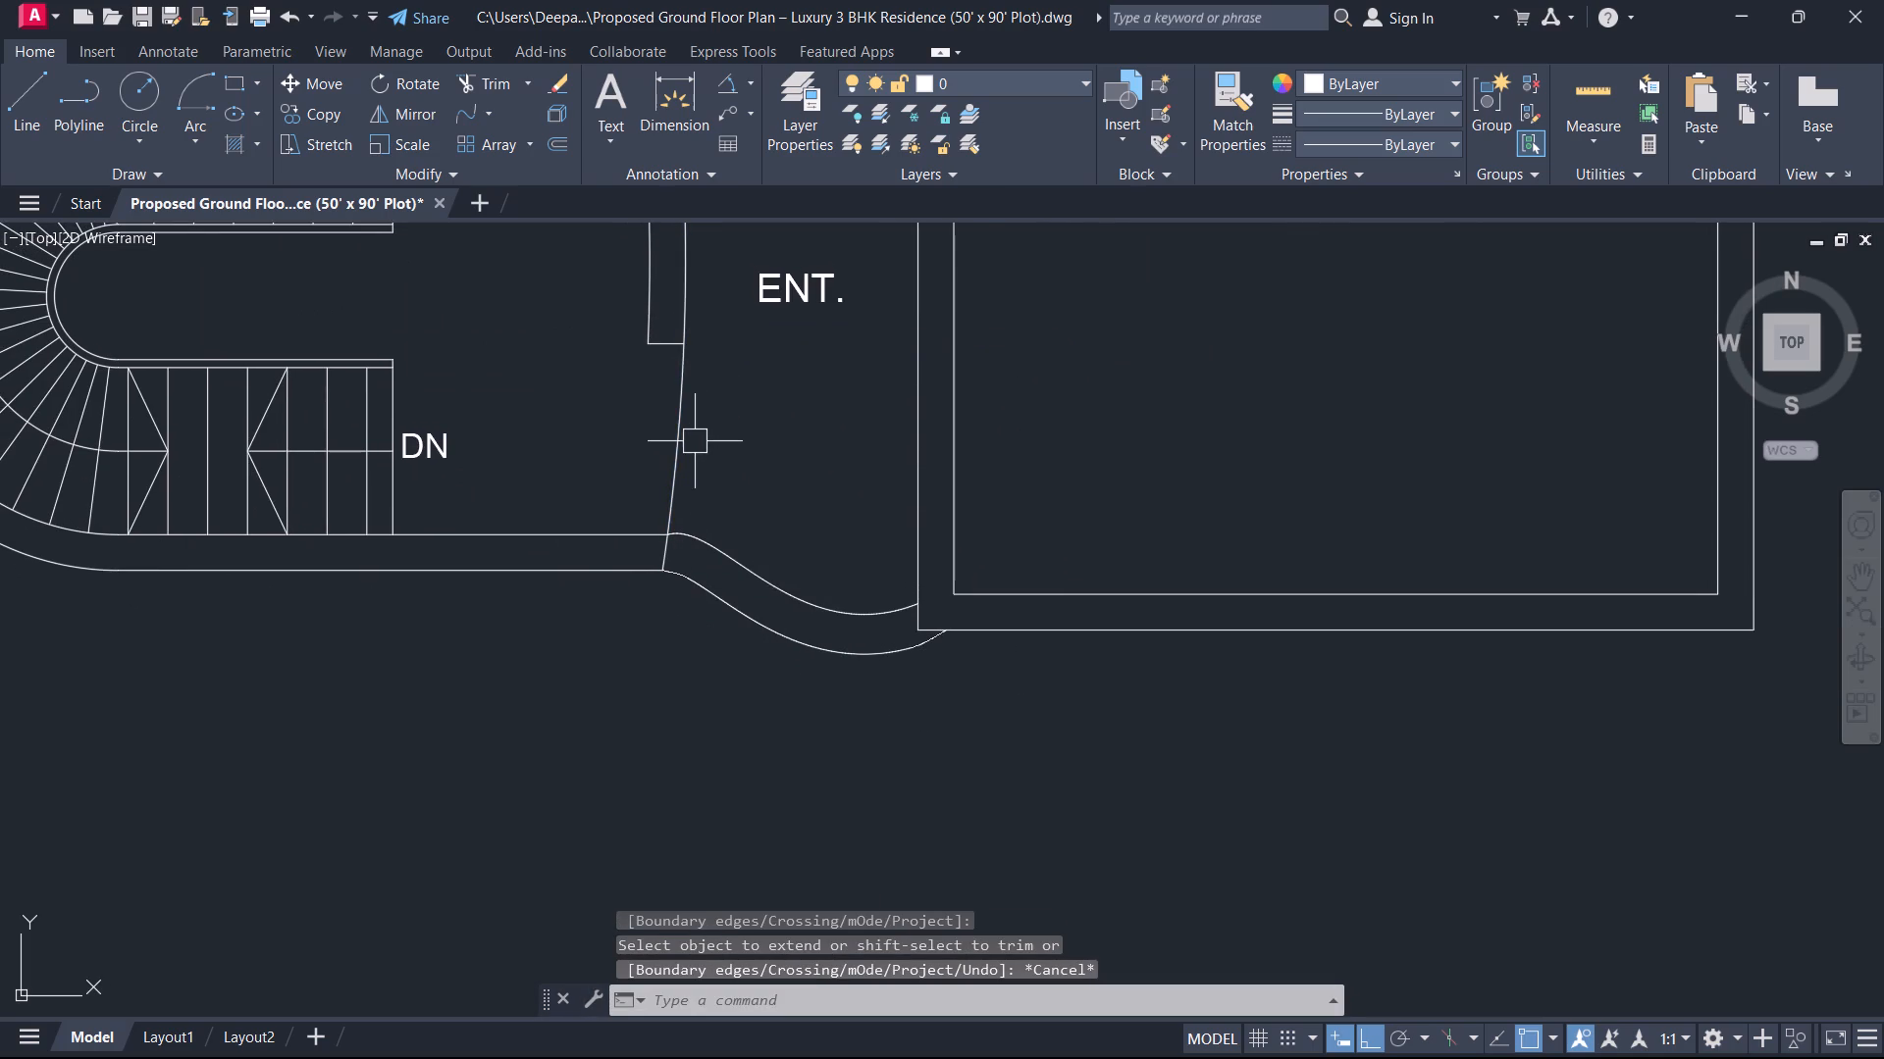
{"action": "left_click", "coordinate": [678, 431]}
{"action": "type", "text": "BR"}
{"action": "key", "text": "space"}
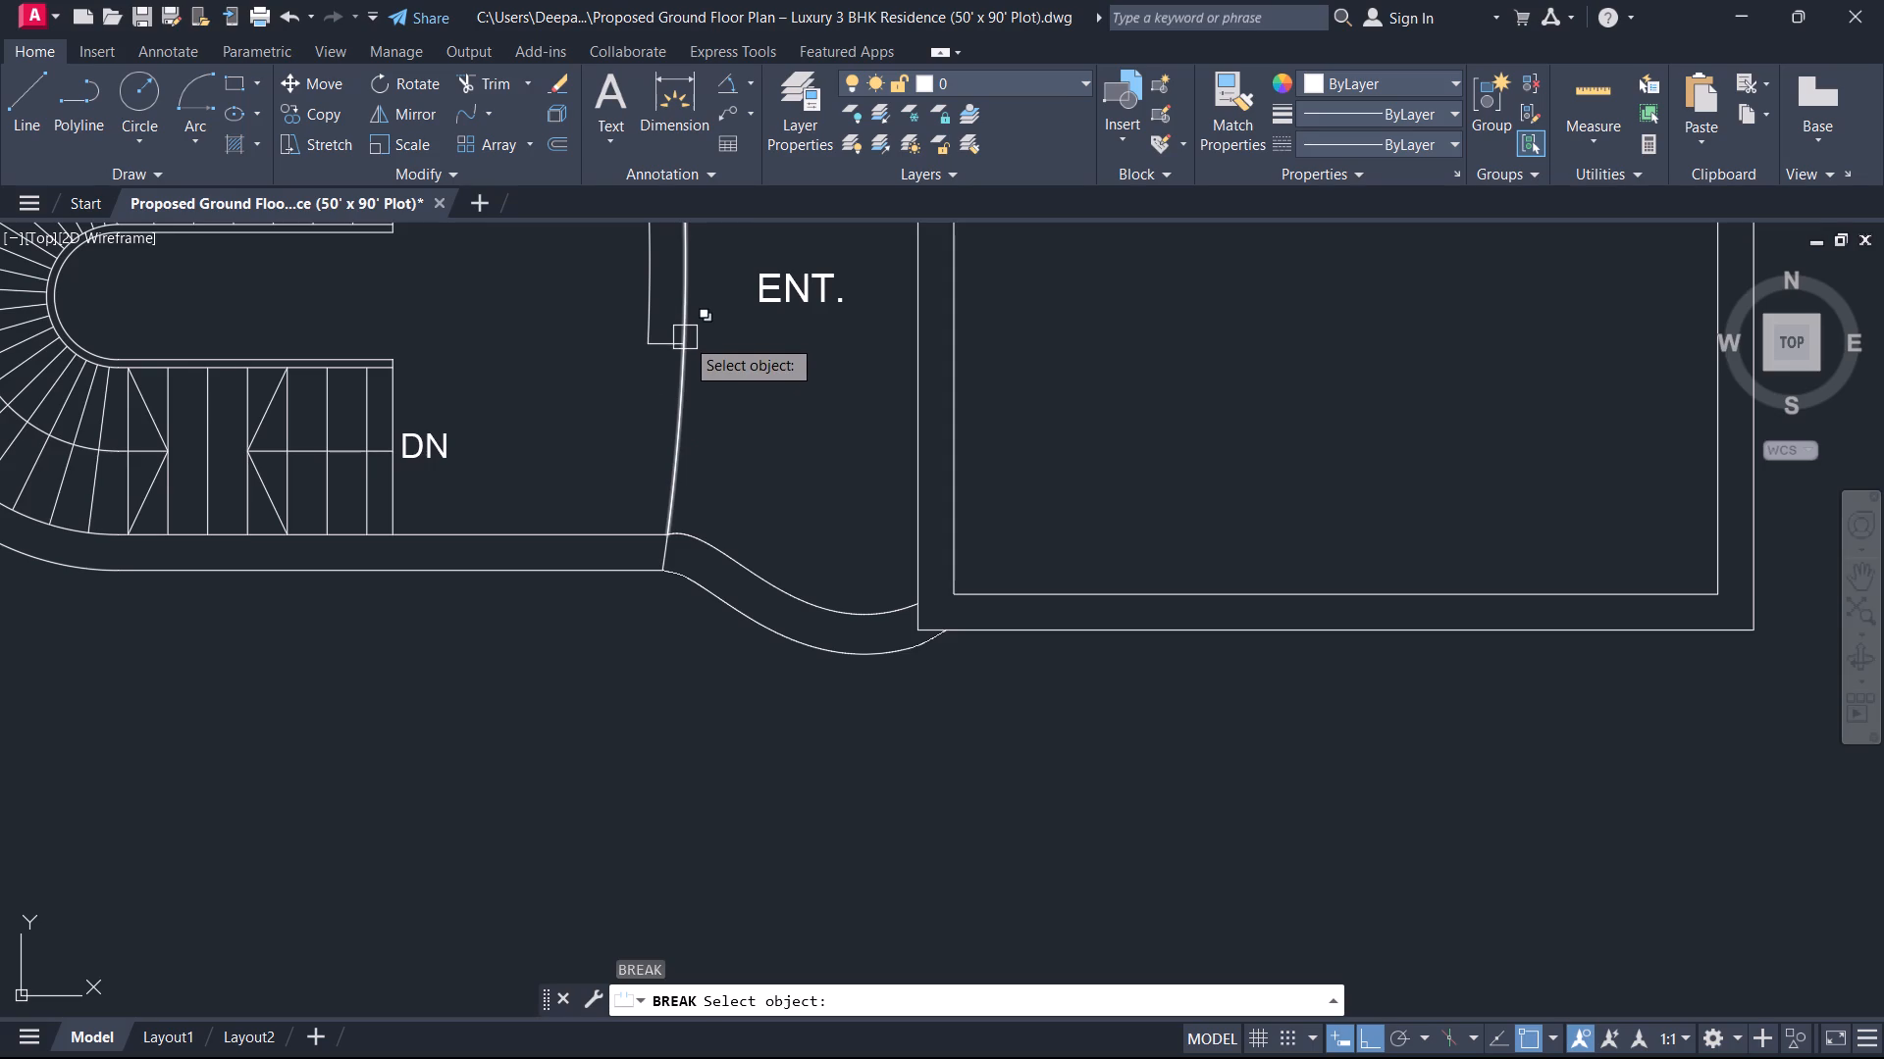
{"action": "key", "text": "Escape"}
Break the extended curved line at the corner where the wall between the stair and ENT. ends.
{"action": "left_click", "coordinate": [688, 398]}
{"action": "type", "text": "BR"}
{"action": "left_click", "coordinate": [756, 521]}
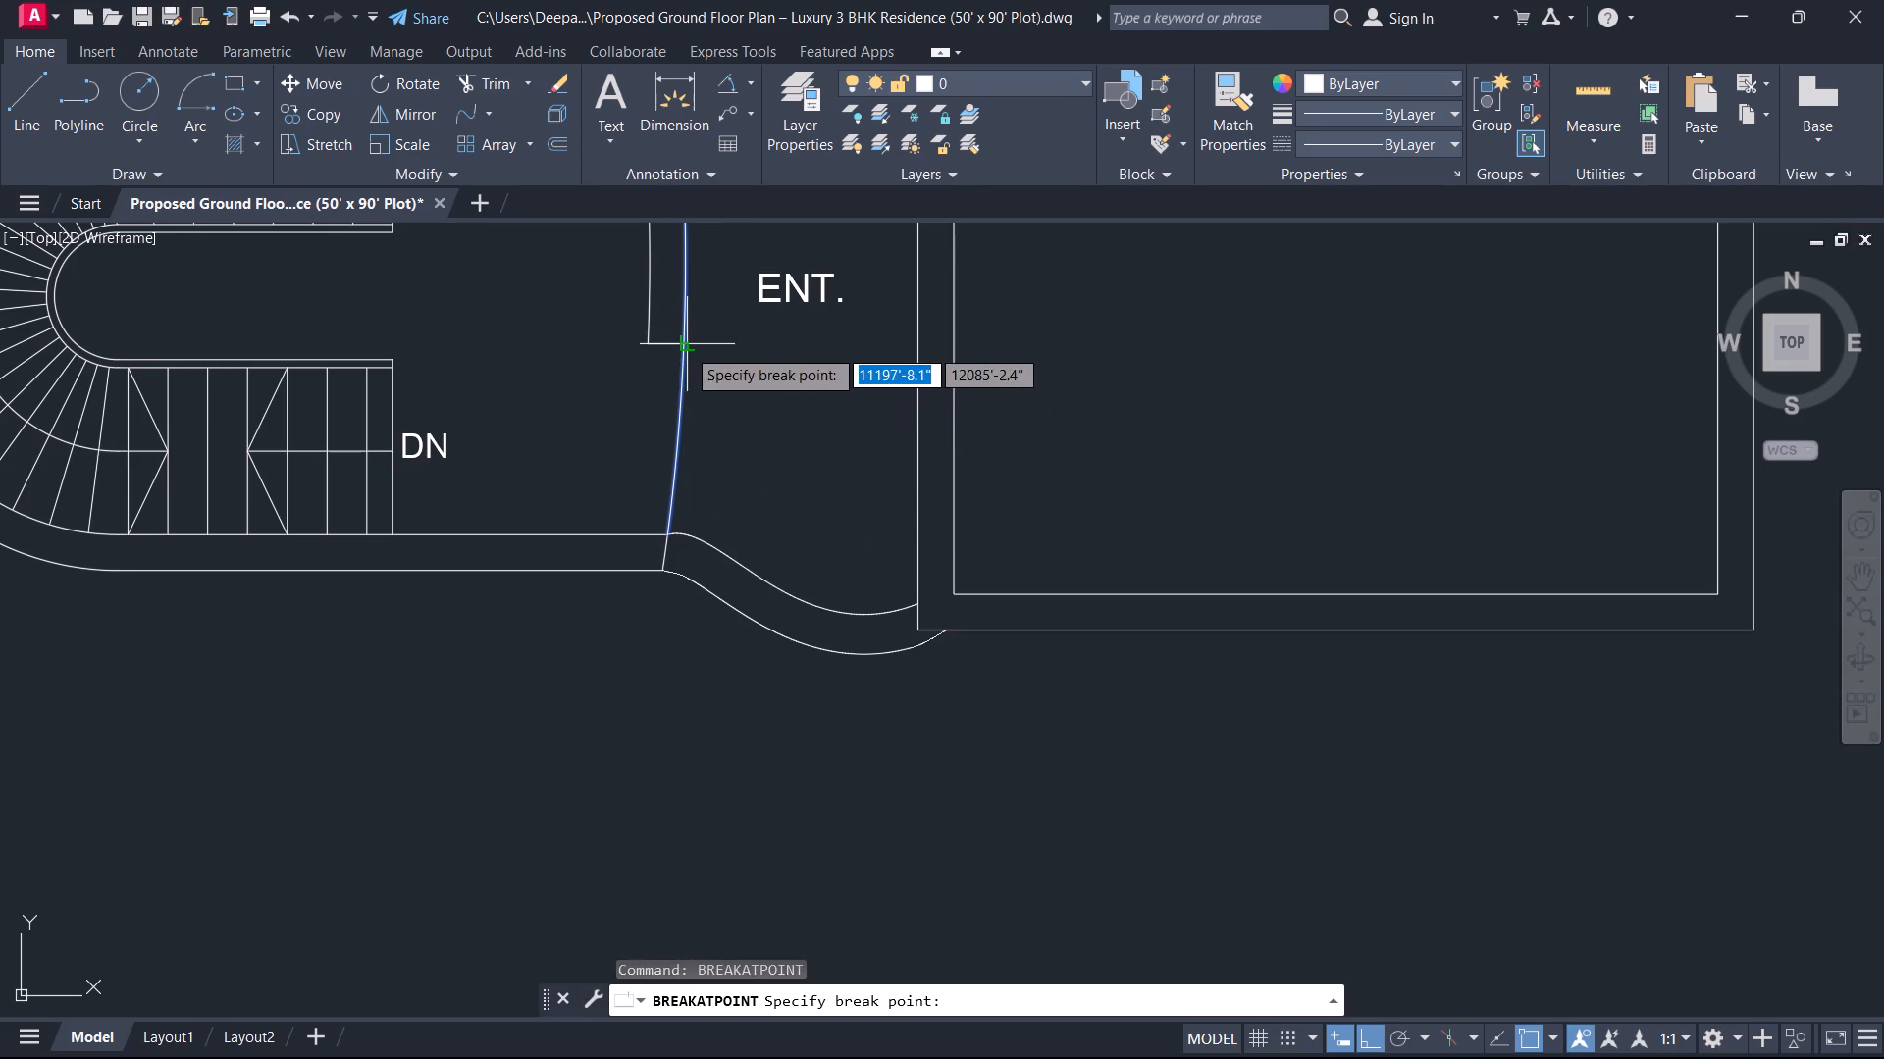
{"action": "left_click", "coordinate": [686, 347]}
{"action": "key", "text": "Escape"}
Load the ACAD_ISO02W100 (ISO dash) linetype from acadiso.lin into the drawing.
{"action": "left_click", "coordinate": [686, 404]}
{"action": "left_click", "coordinate": [1333, 135]}
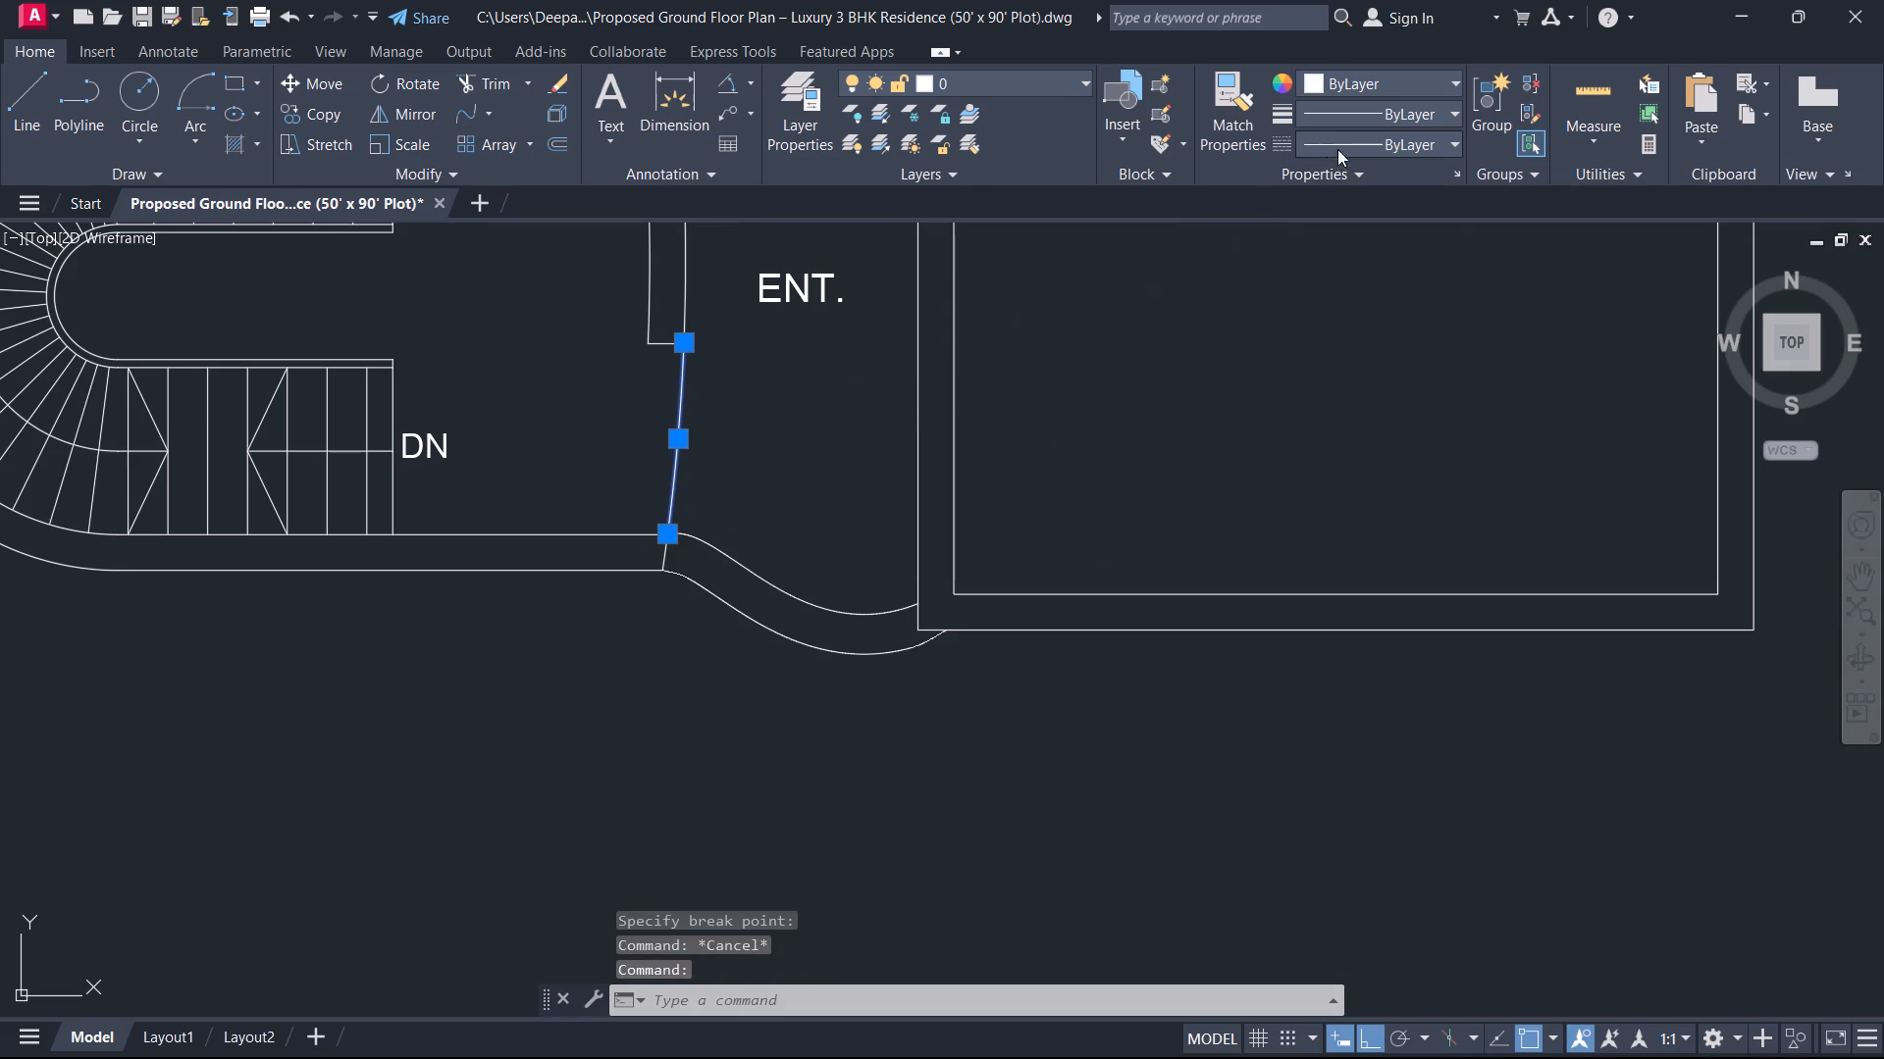
{"action": "left_click", "coordinate": [1373, 256]}
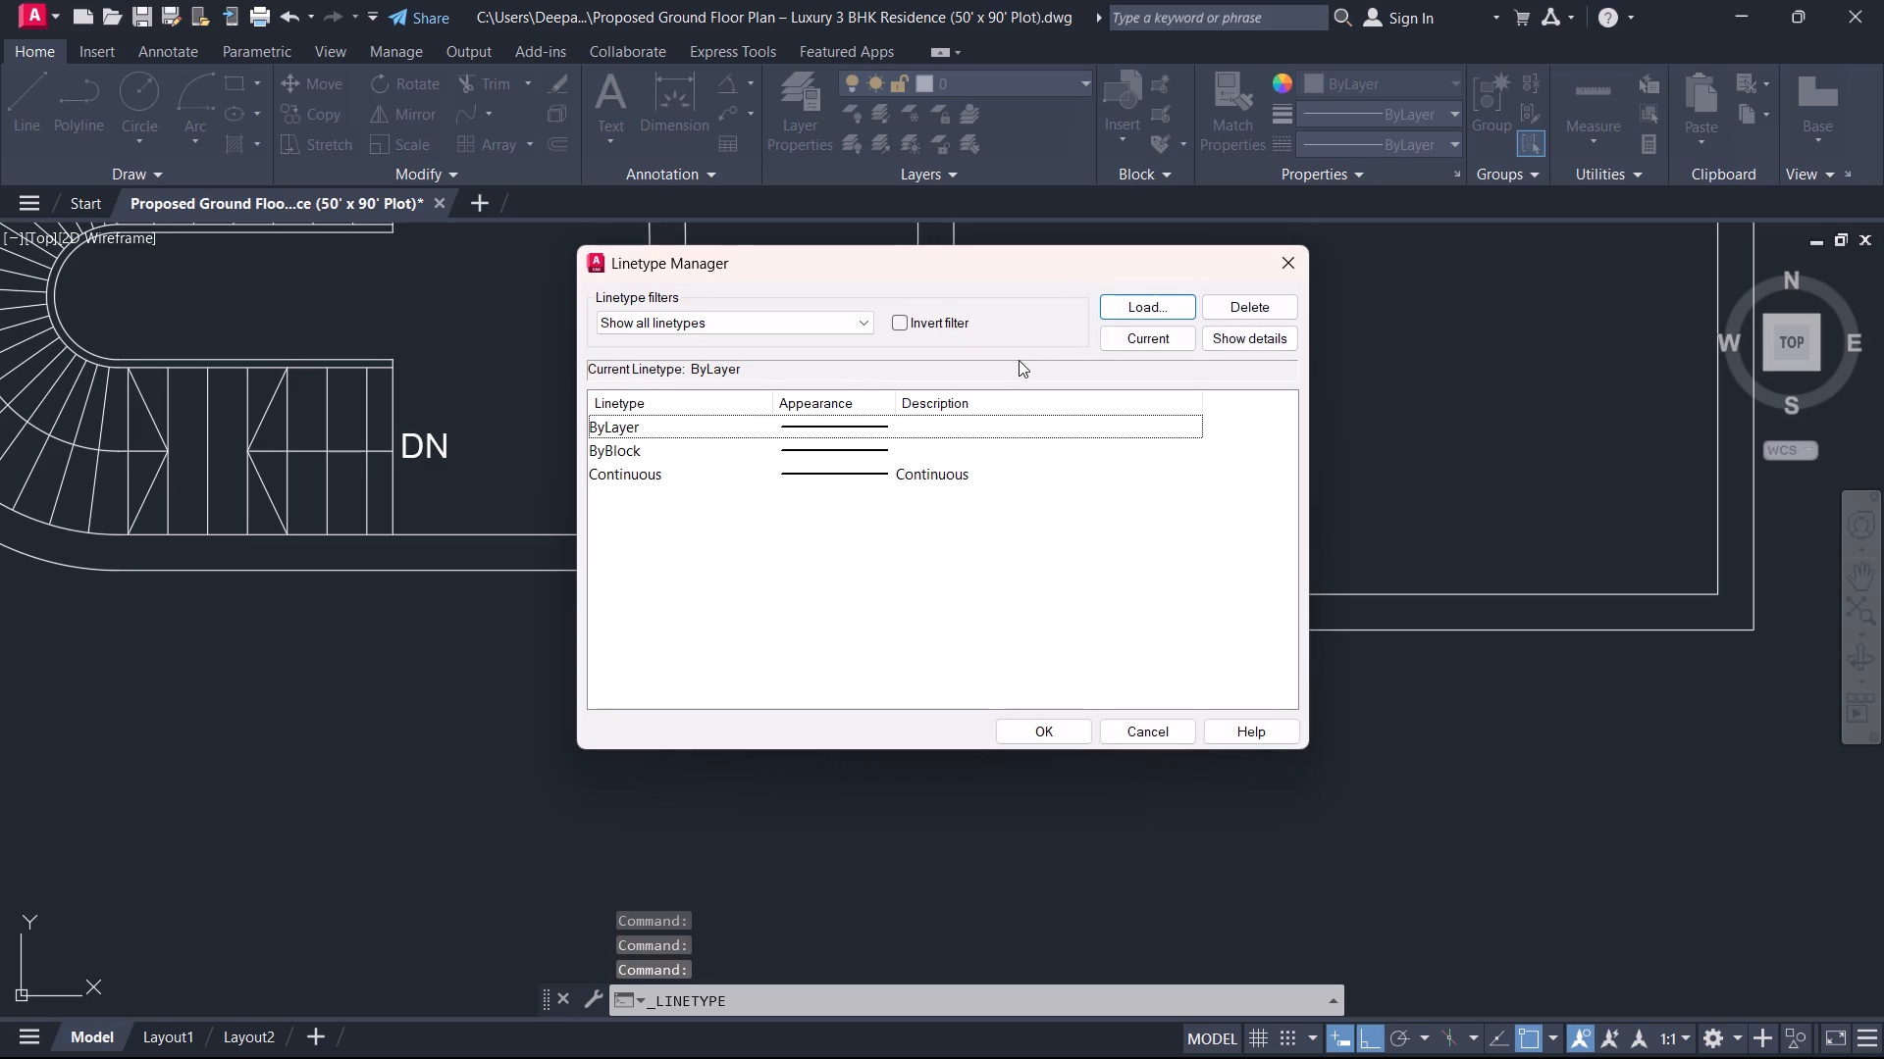
{"action": "left_click", "coordinate": [1139, 306]}
{"action": "left_click", "coordinate": [1014, 470]}
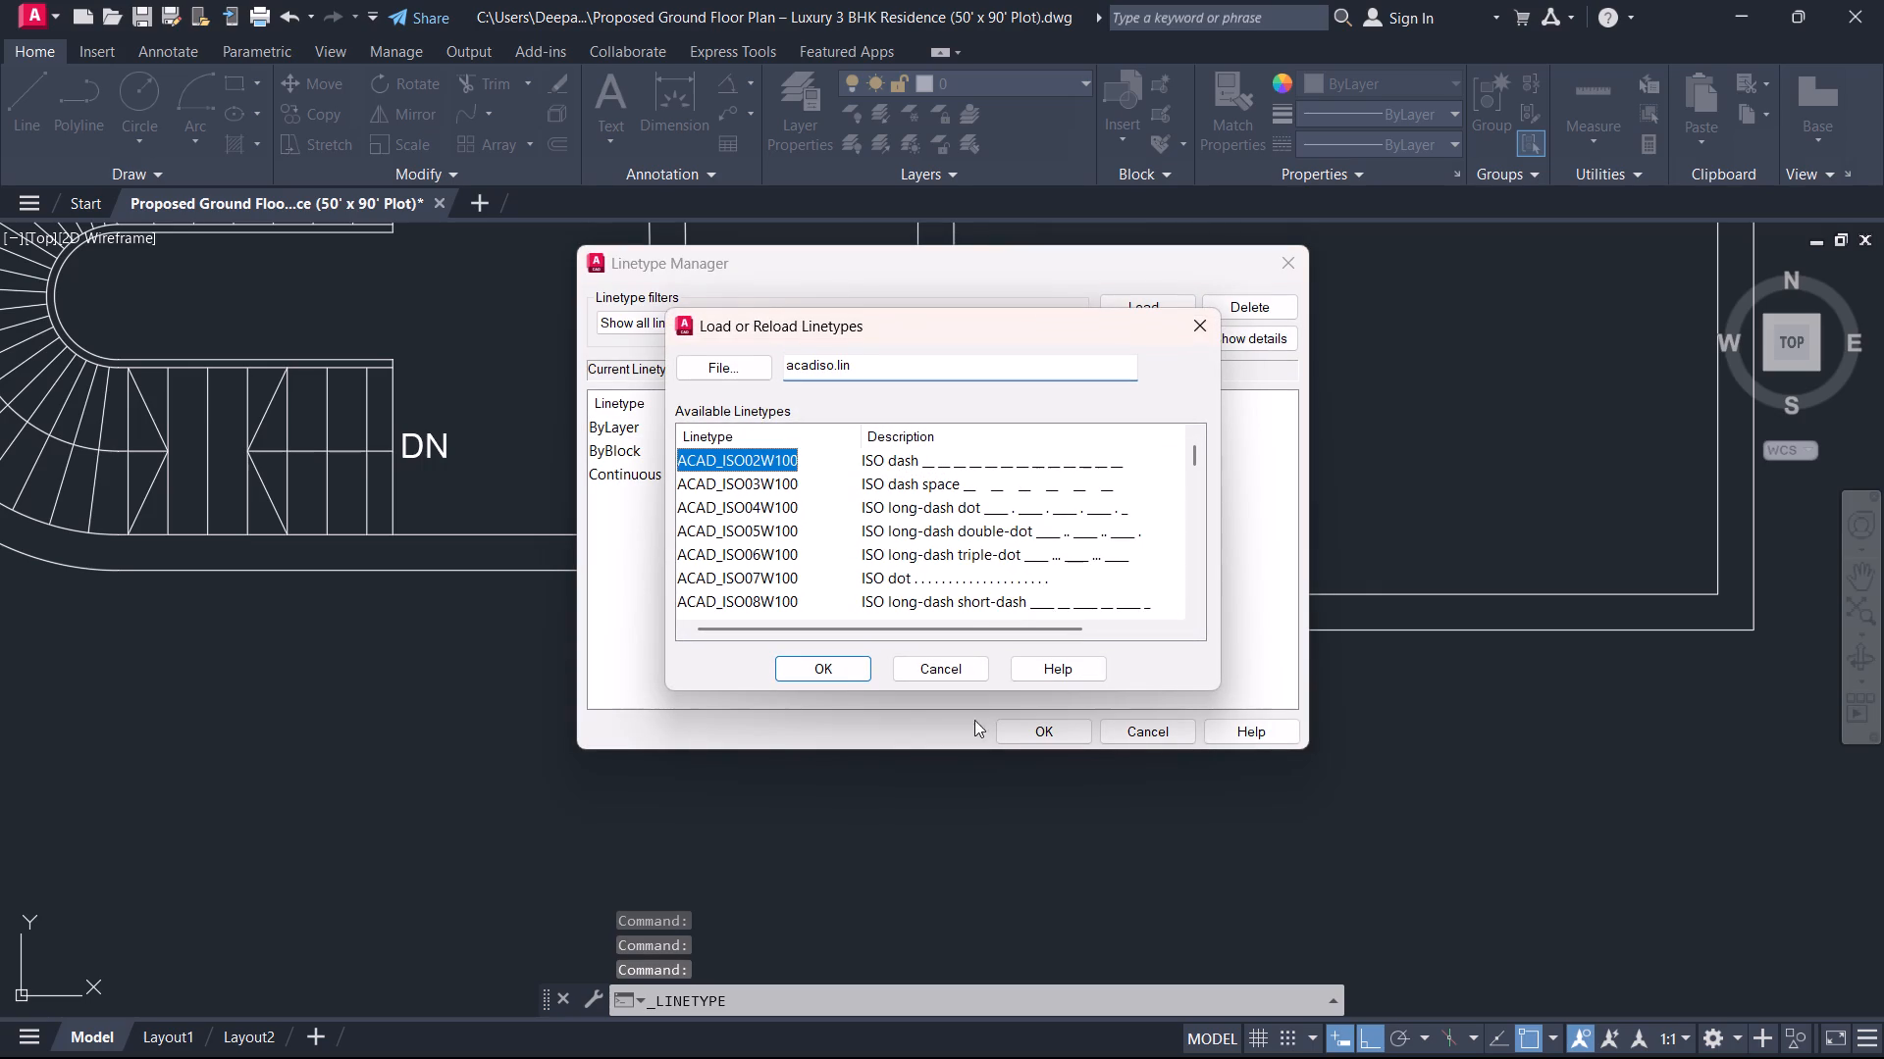
{"action": "left_click", "coordinate": [837, 676]}
{"action": "left_click", "coordinate": [1016, 481]}
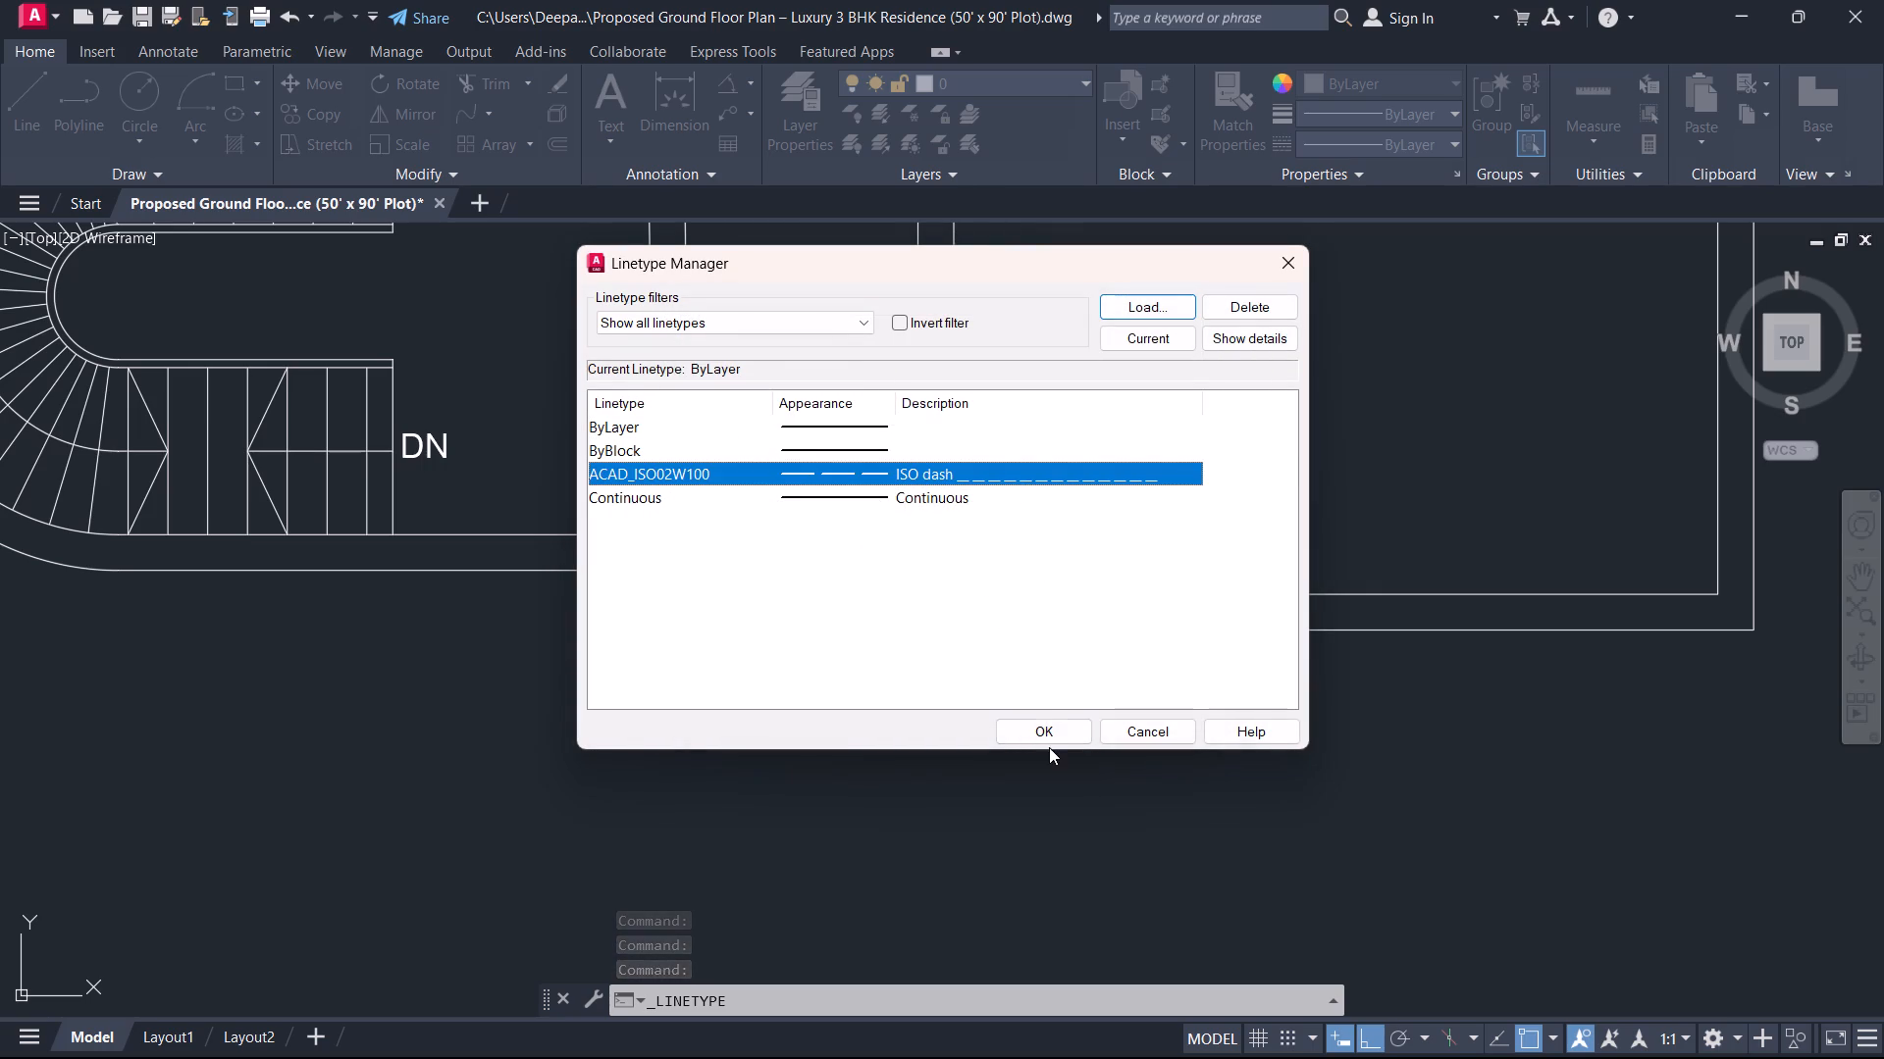
{"action": "left_click", "coordinate": [1050, 732]}
{"action": "key", "text": "Escape"}
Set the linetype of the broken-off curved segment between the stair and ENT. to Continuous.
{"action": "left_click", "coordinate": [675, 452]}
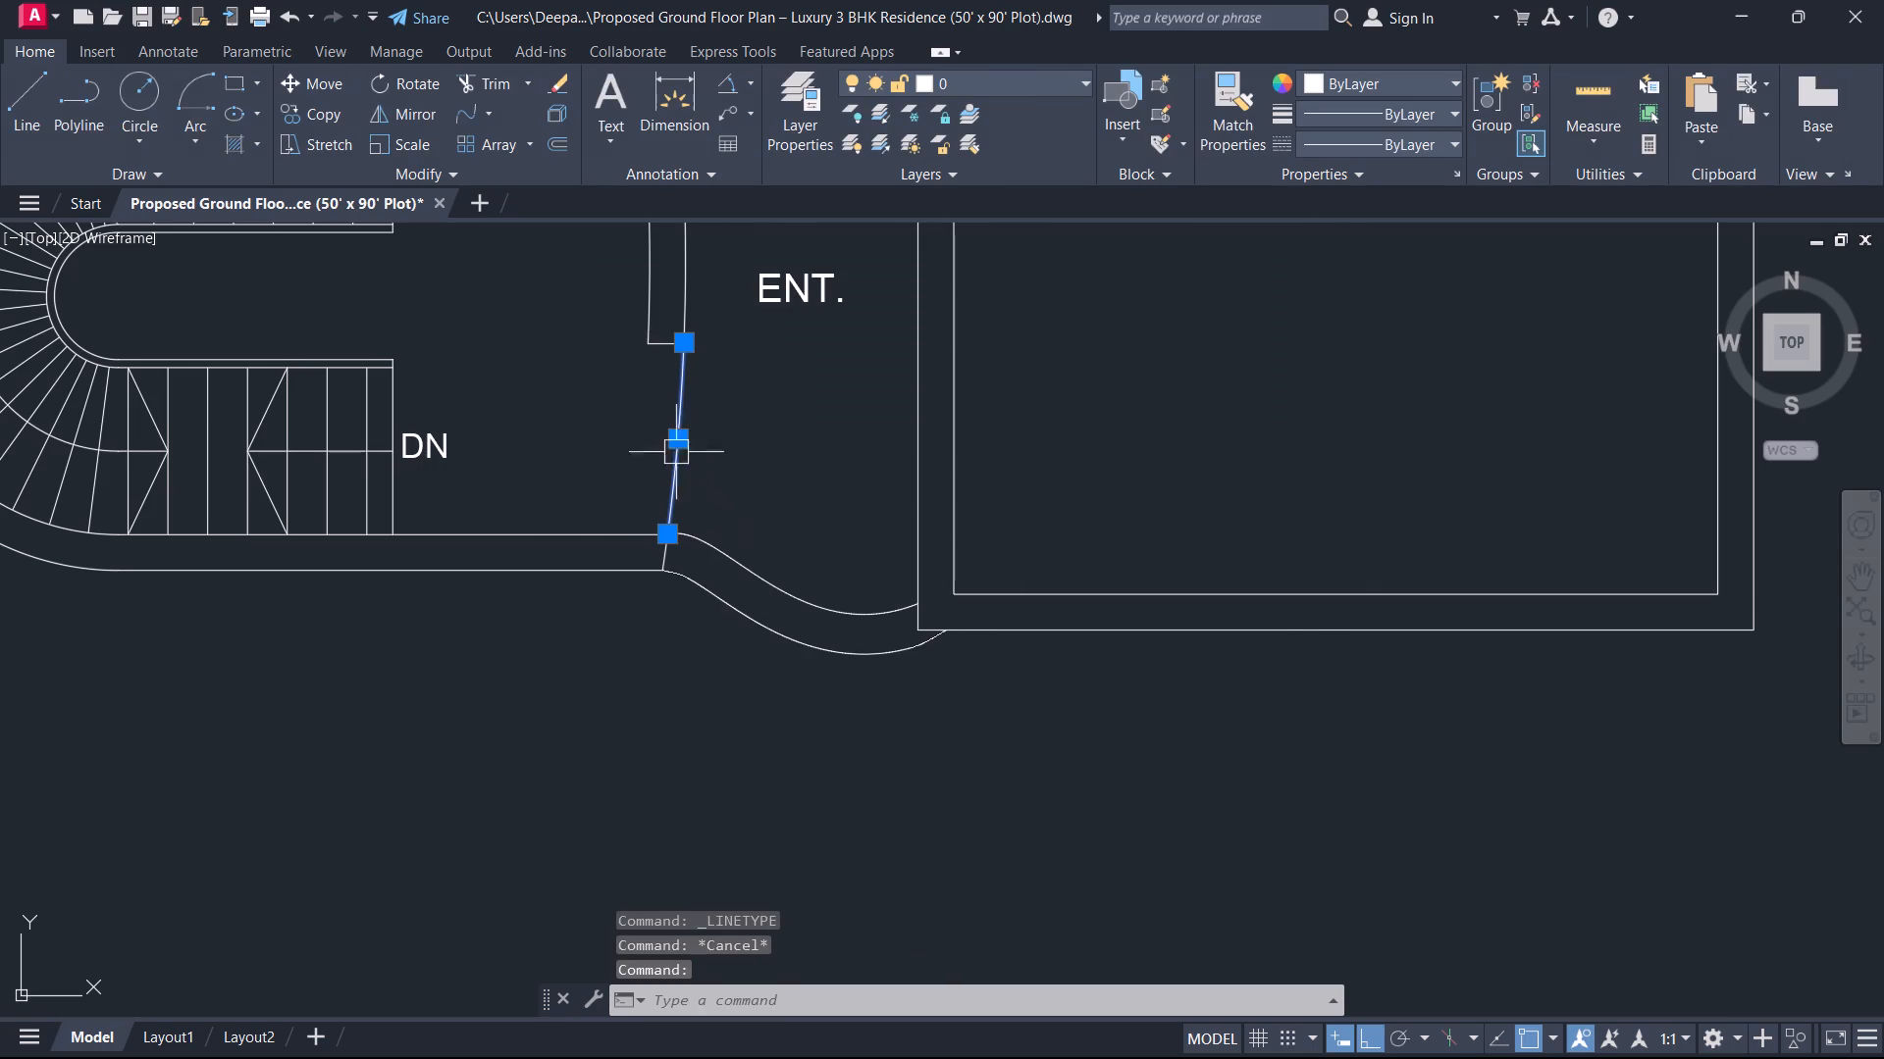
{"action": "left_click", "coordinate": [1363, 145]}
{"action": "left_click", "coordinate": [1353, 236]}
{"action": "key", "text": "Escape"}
Apply the ACAD_ISO02W100 dashed linetype to the broken-off curved segment between the stair and ENT.
{"action": "scroll", "coordinate": [824, 442], "scroll_direction": "down", "scroll_amount": 1}
{"action": "left_click", "coordinate": [738, 443]}
{"action": "scroll", "coordinate": [1010, 340], "scroll_direction": "up", "scroll_amount": 1}
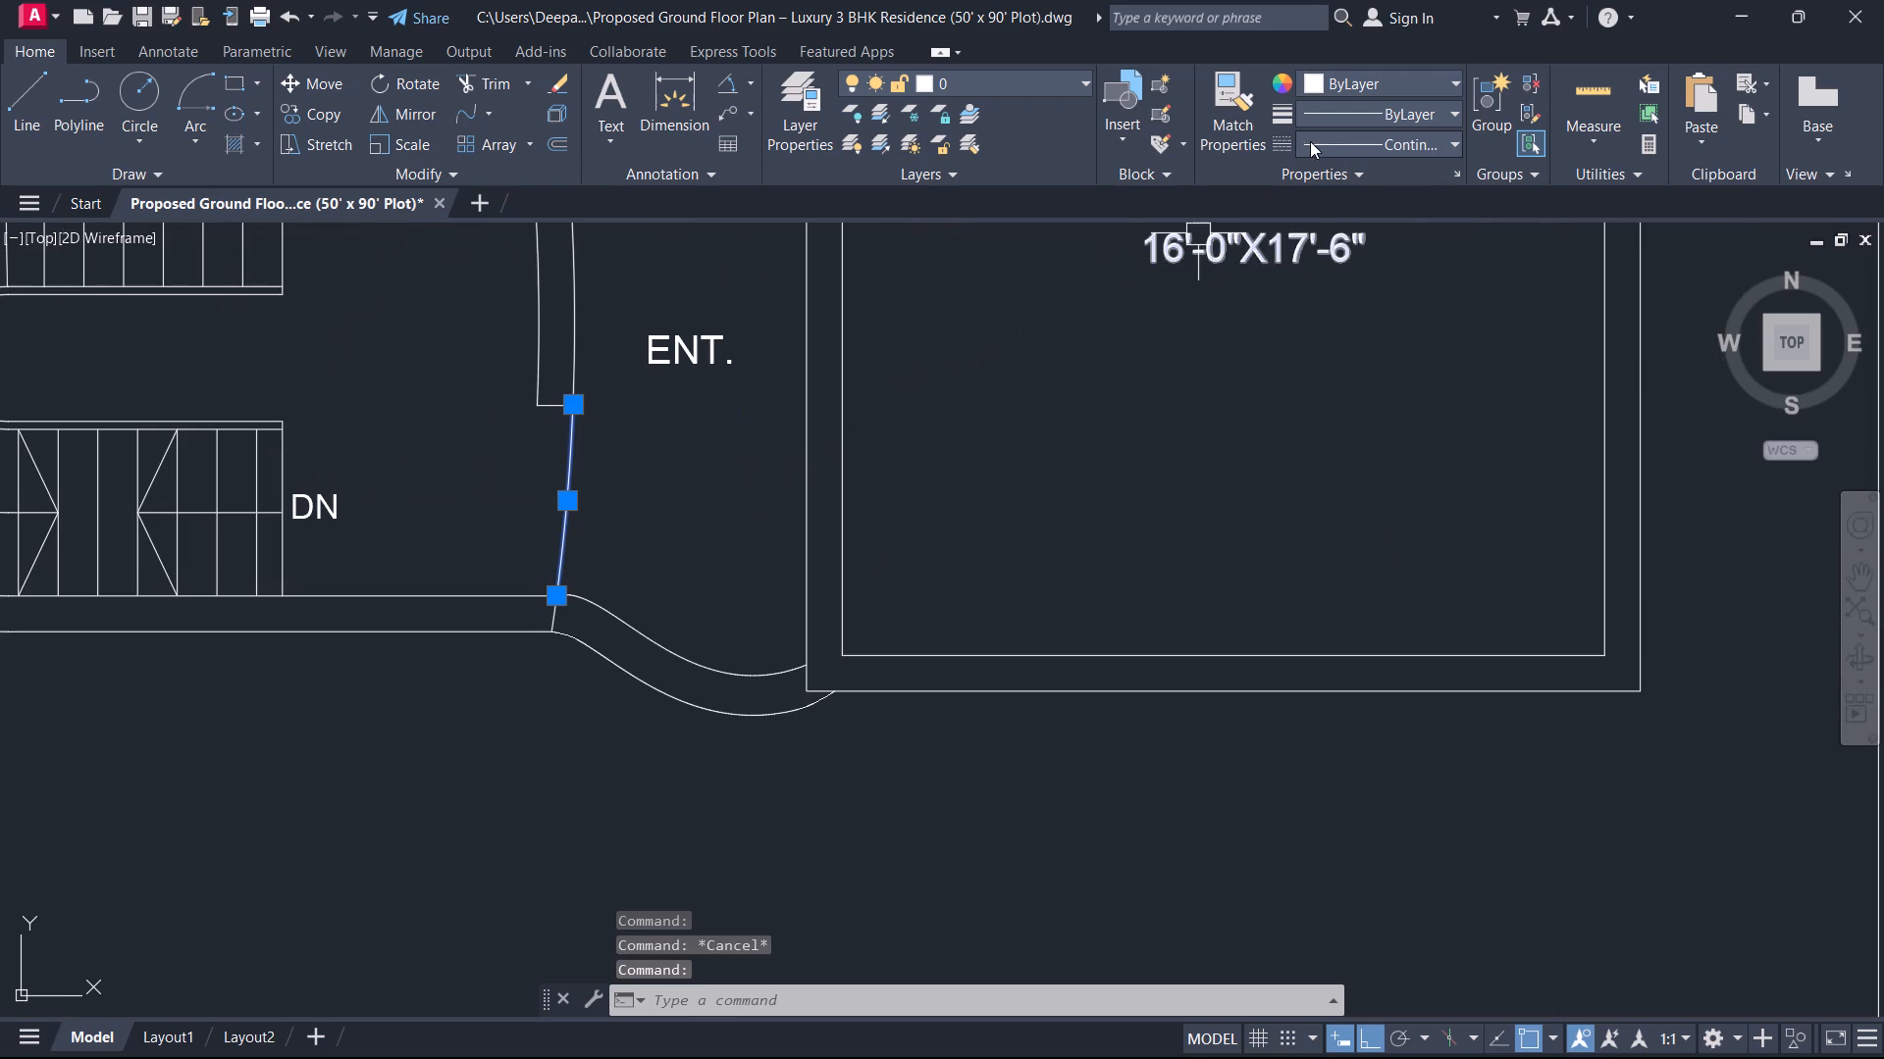
{"action": "scroll", "coordinate": [1310, 141], "scroll_direction": "up", "scroll_amount": 1}
{"action": "left_click", "coordinate": [1346, 143]}
{"action": "left_click", "coordinate": [1350, 224]}
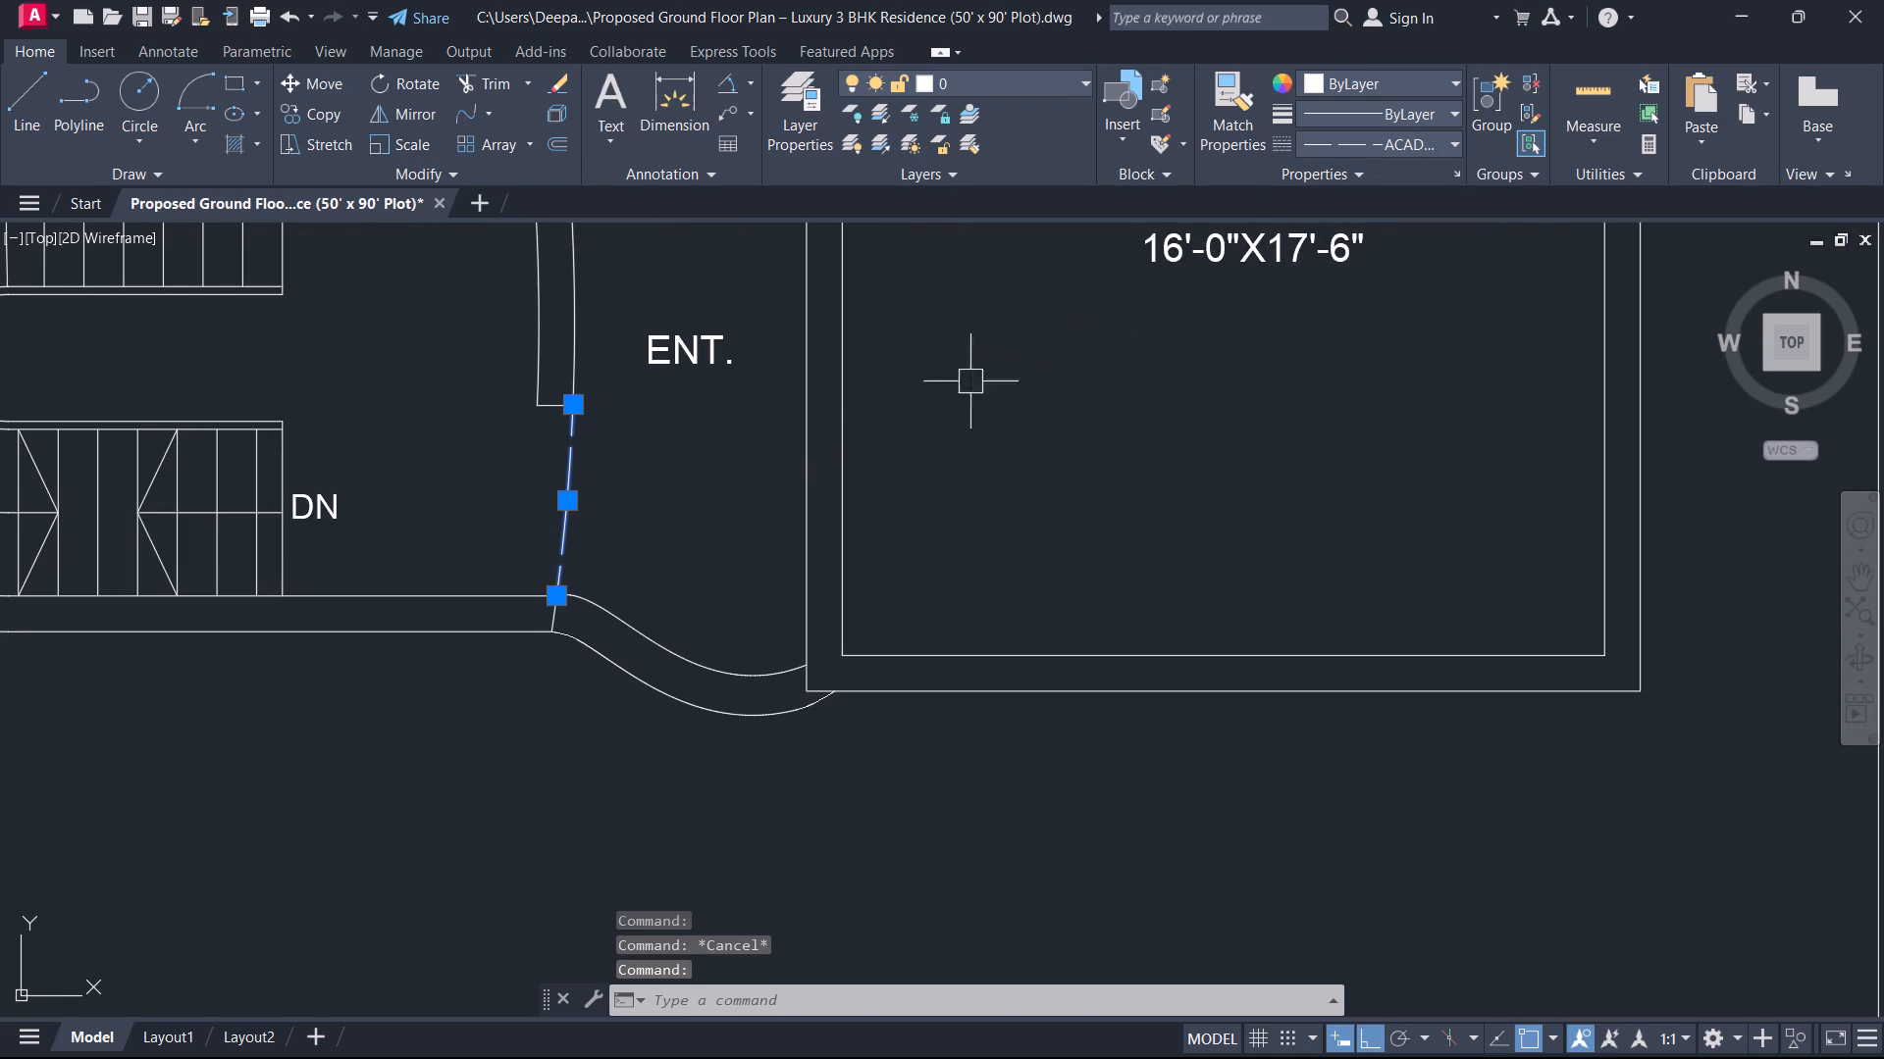
{"action": "left_click", "coordinate": [746, 444]}
{"action": "key", "text": "space"}
{"action": "key", "text": "Escape"}
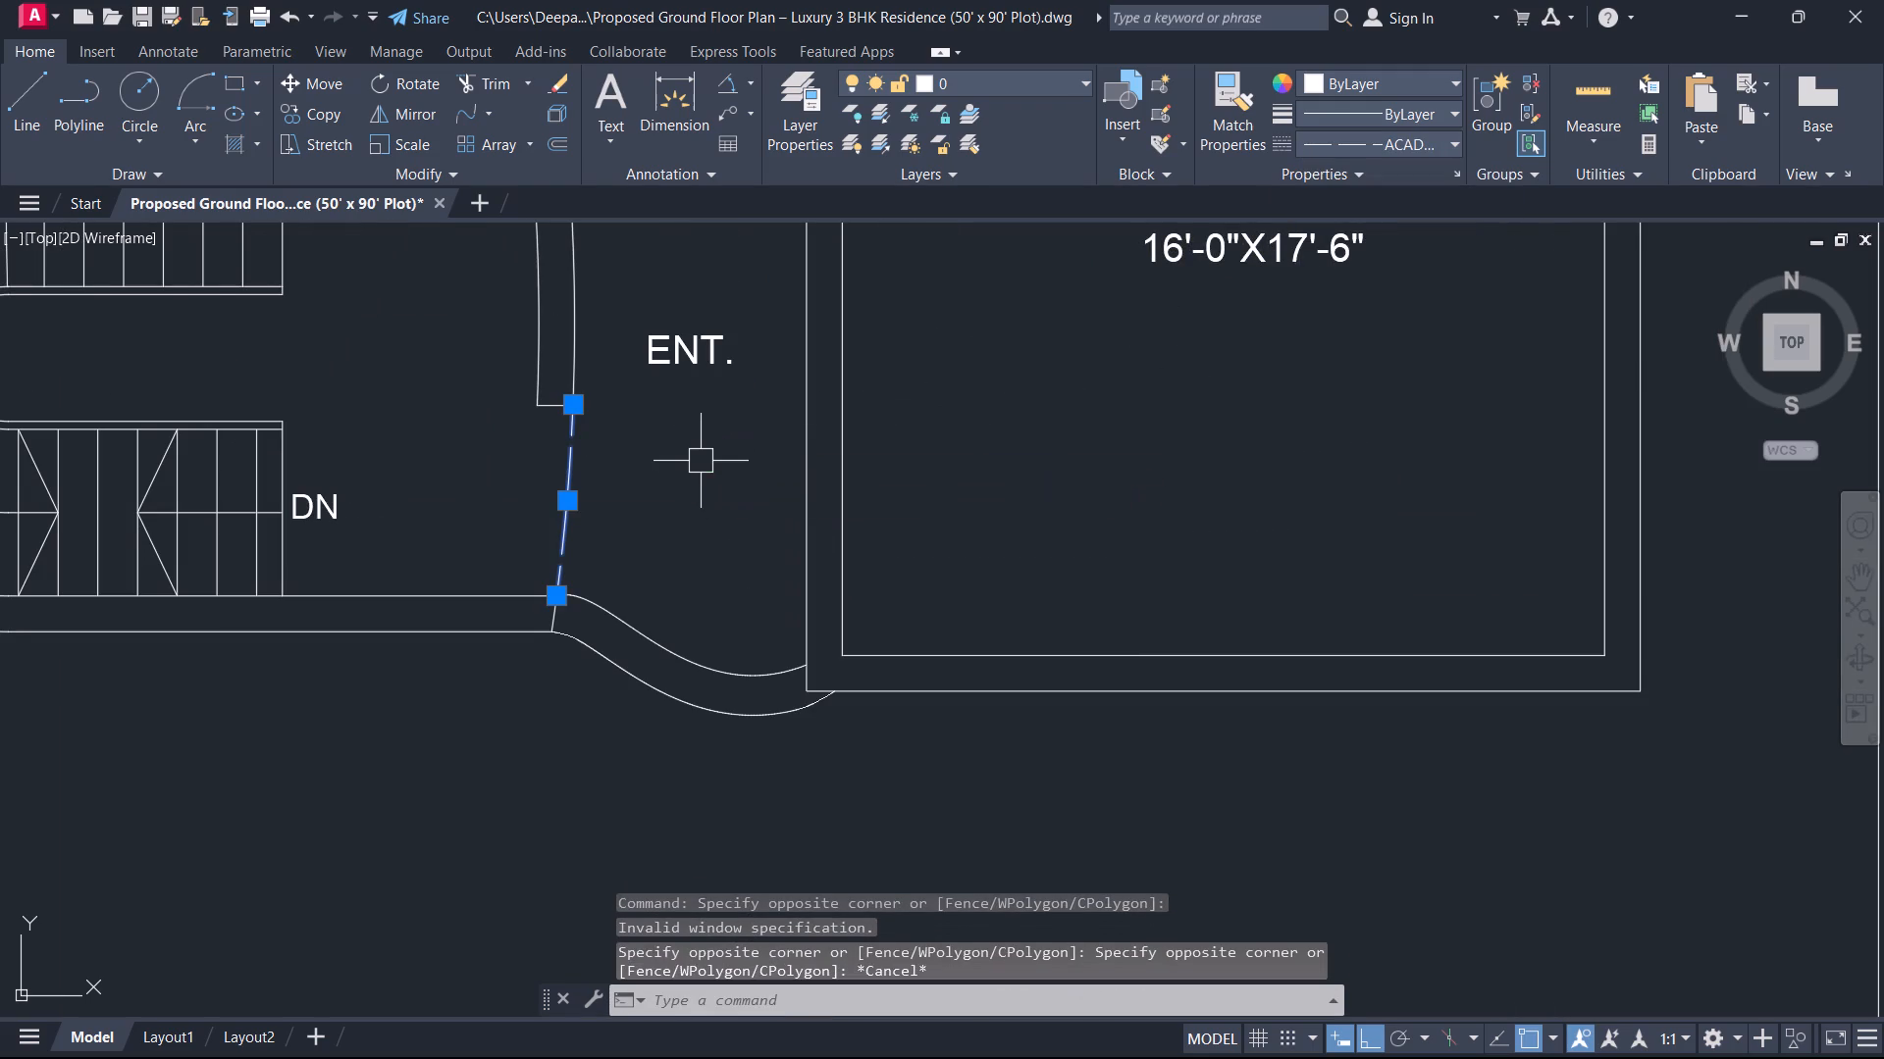
{"action": "key", "text": "Escape"}
Check distances at ENT. from the lower and upper ends of the curved wall beside the stair.
{"action": "scroll", "coordinate": [701, 461], "scroll_direction": "down", "scroll_amount": 1}
{"action": "middle_click_drag", "start_coordinate": [721, 541], "coordinate": [838, 538]}
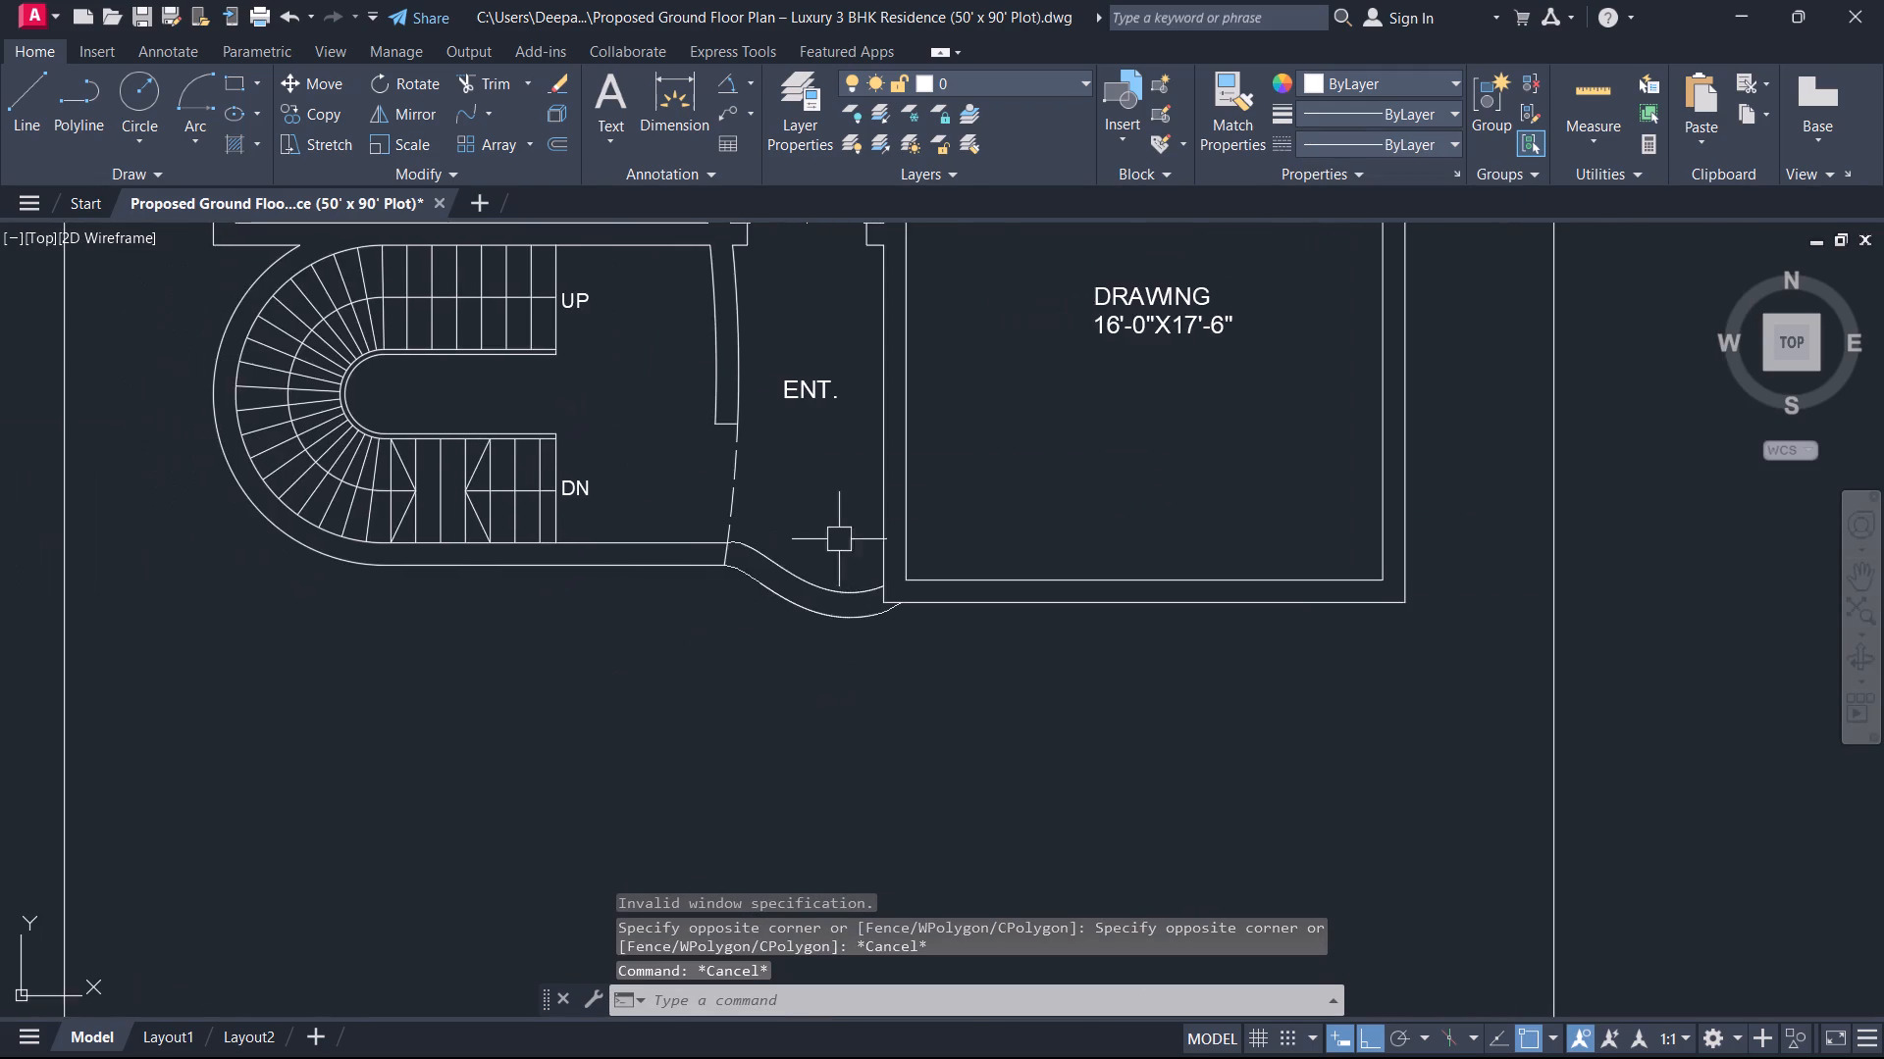
{"action": "scroll", "coordinate": [740, 591], "scroll_direction": "up", "scroll_amount": 1}
{"action": "middle_click_drag", "start_coordinate": [784, 397], "coordinate": [750, 438]}
{"action": "scroll", "coordinate": [750, 438], "scroll_direction": "down", "scroll_amount": 1}
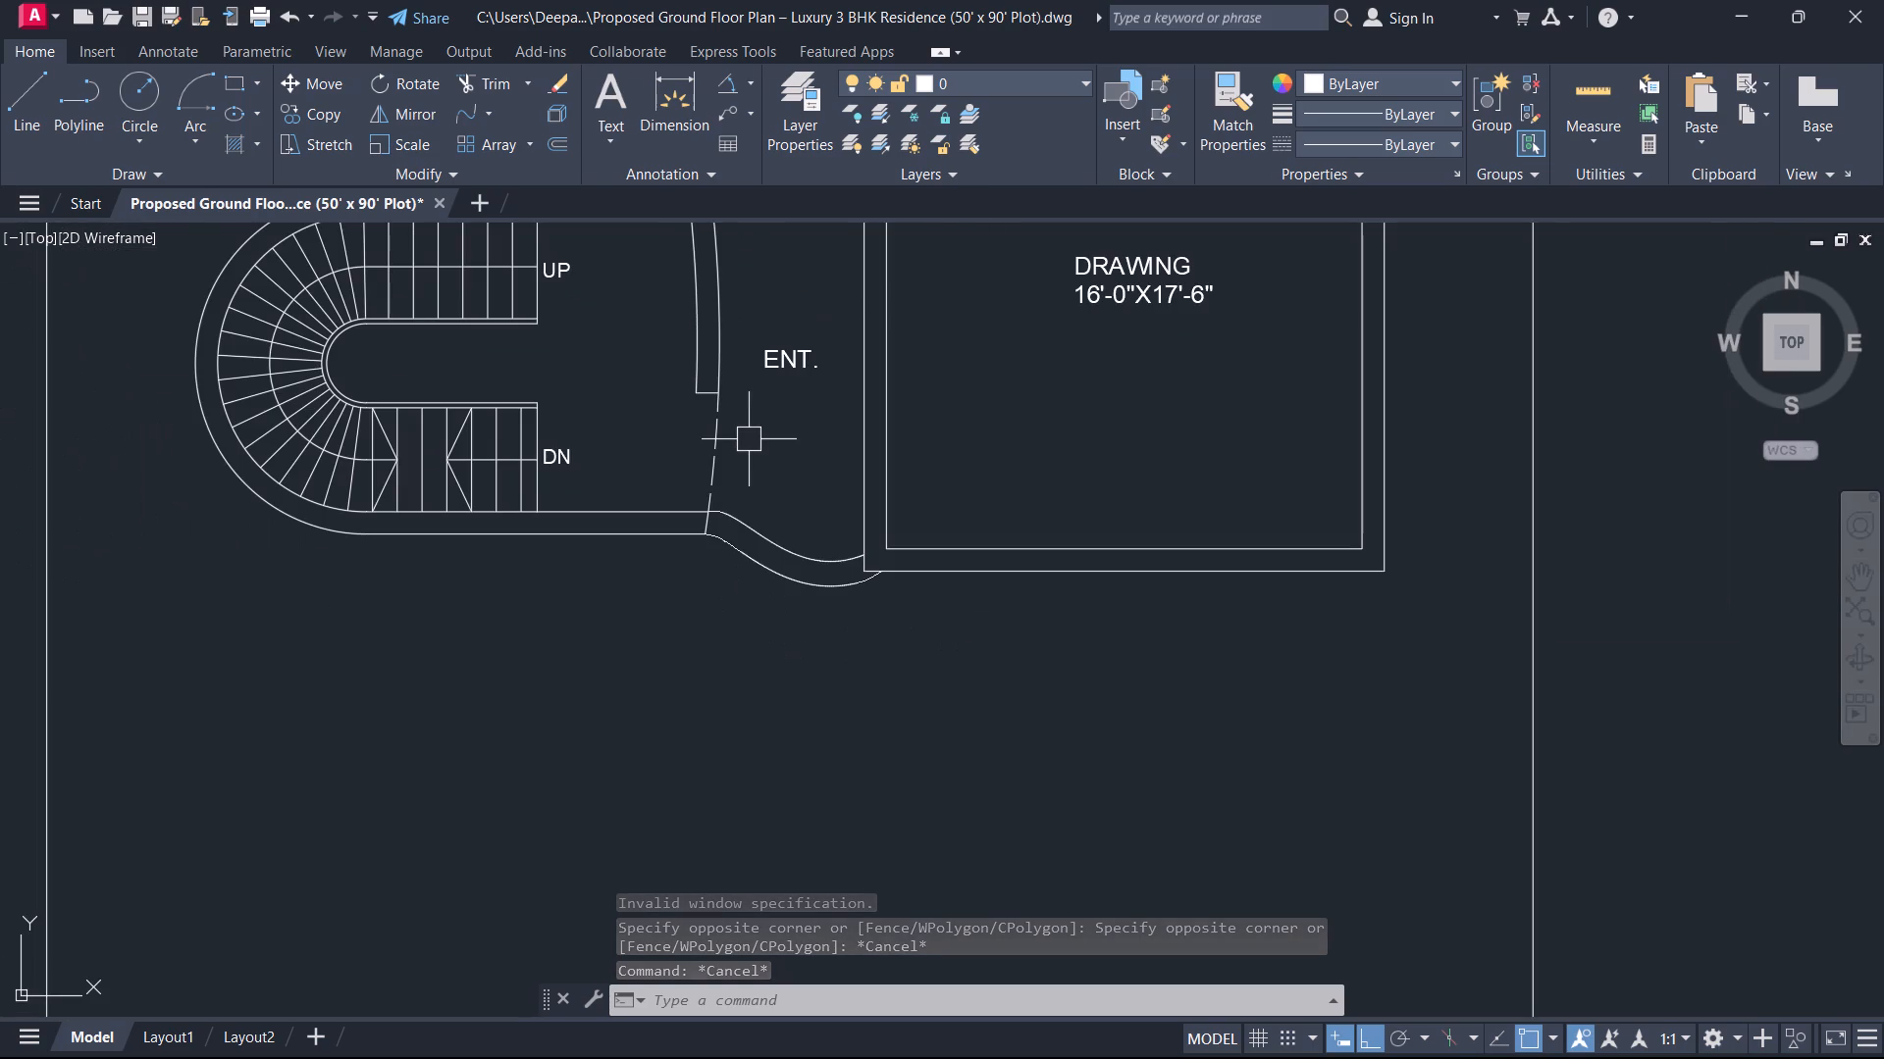
{"action": "middle_click_drag", "start_coordinate": [759, 428], "coordinate": [807, 595]}
{"action": "key", "text": "d"}
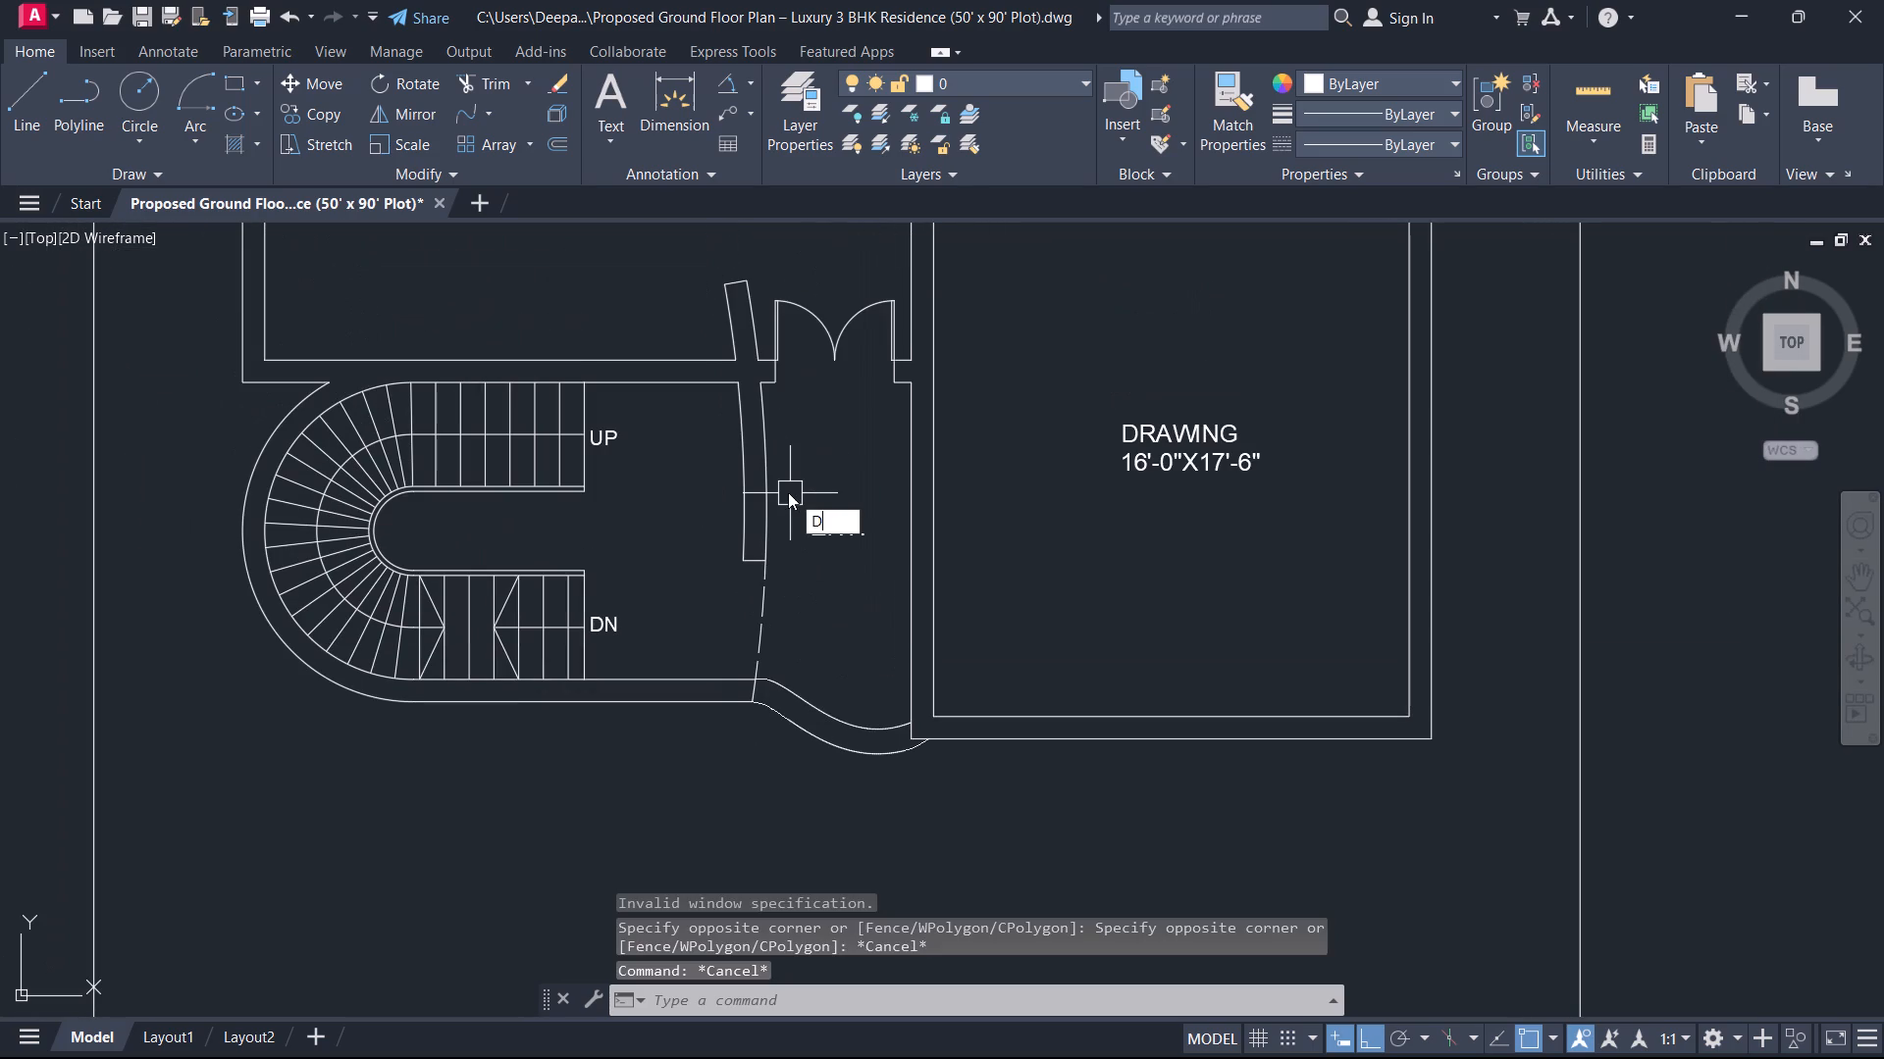
{"action": "type", "text": "I"}
{"action": "key", "text": "space"}
{"action": "left_click", "coordinate": [771, 562]}
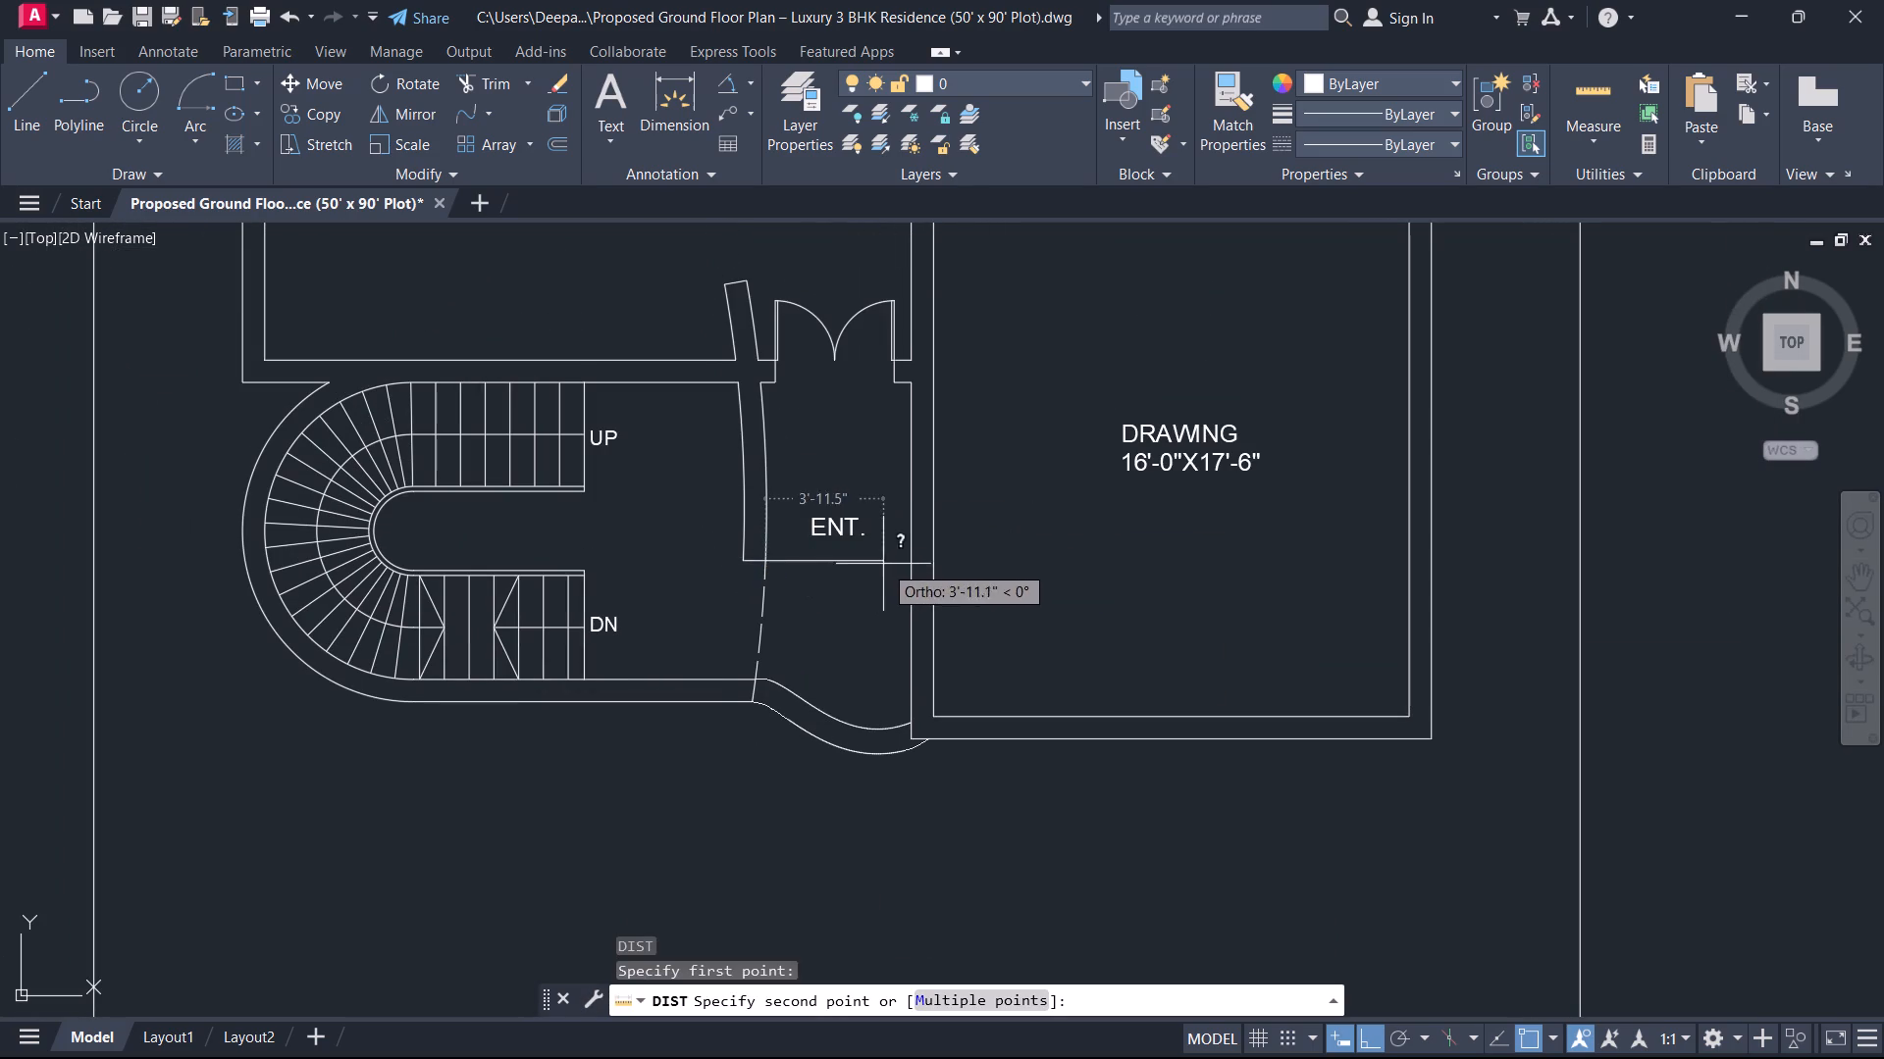
{"action": "key", "text": "Escape"}
{"action": "key", "text": "space"}
{"action": "left_click", "coordinate": [758, 394]}
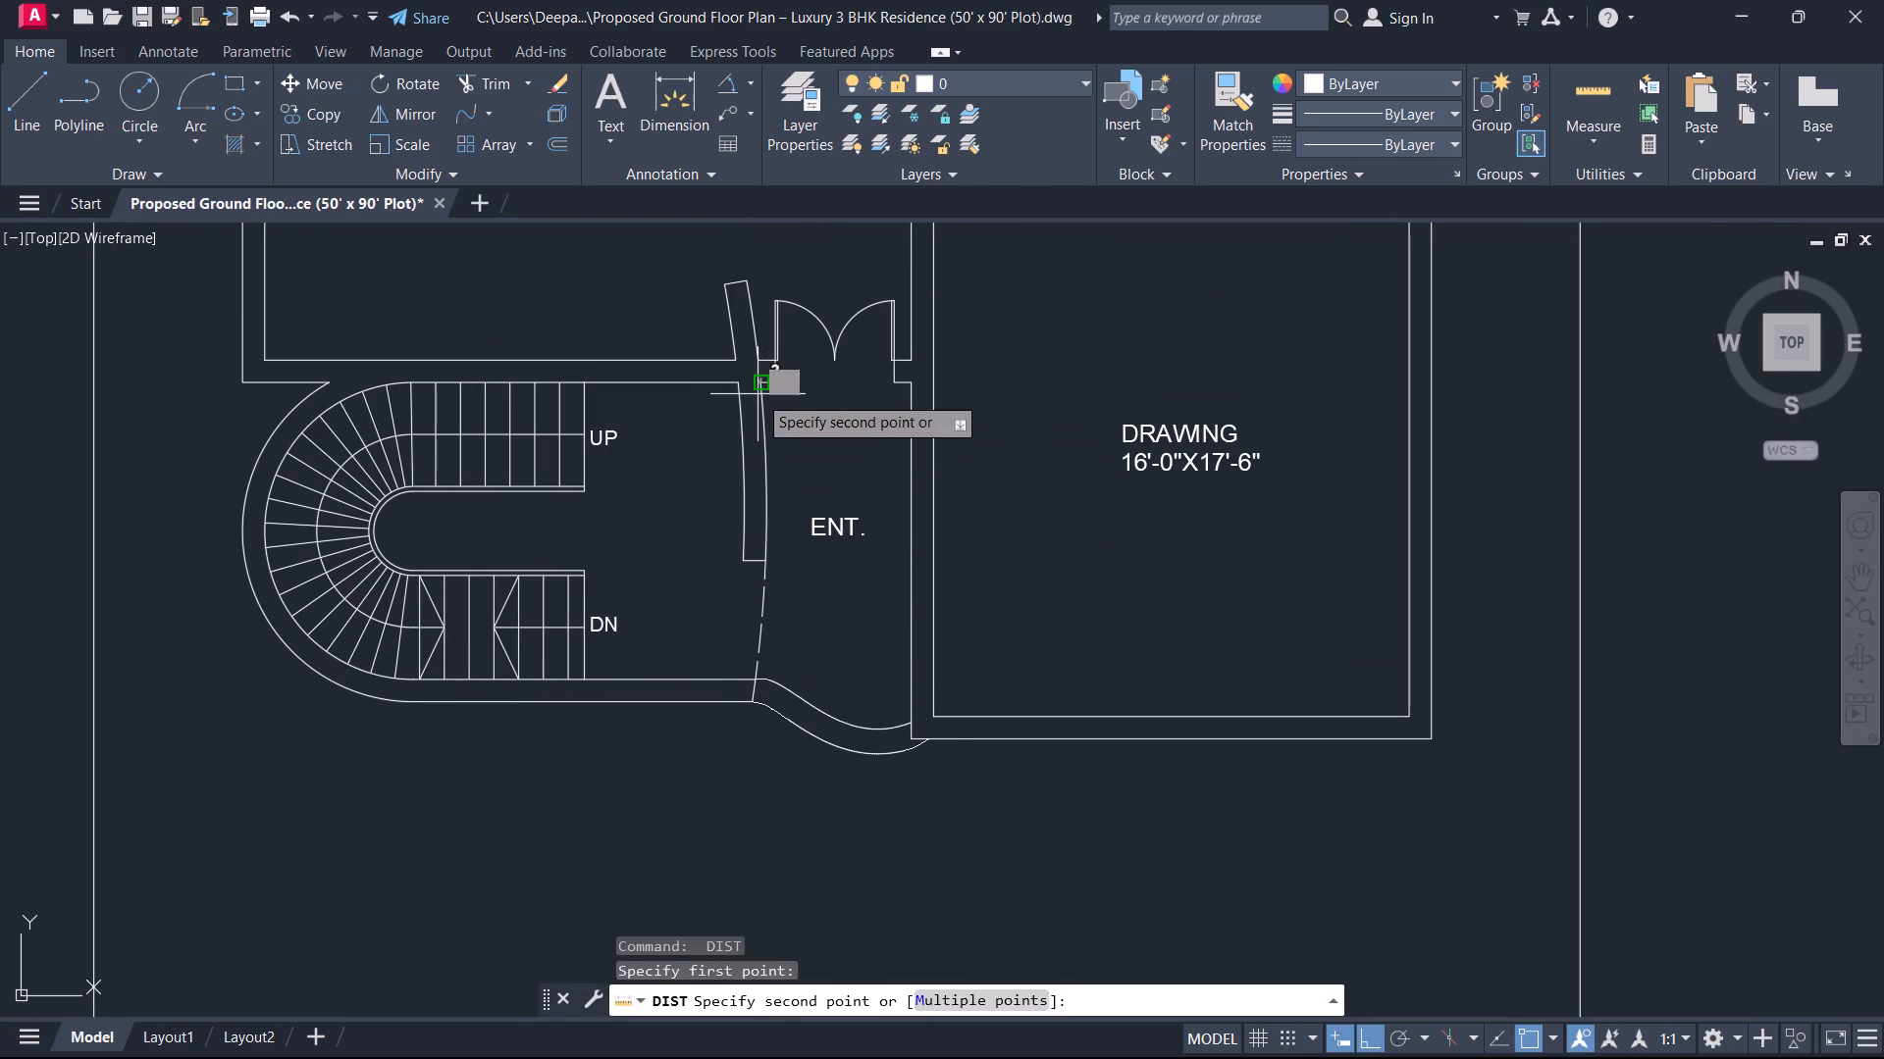
{"action": "key", "text": "Escape"}
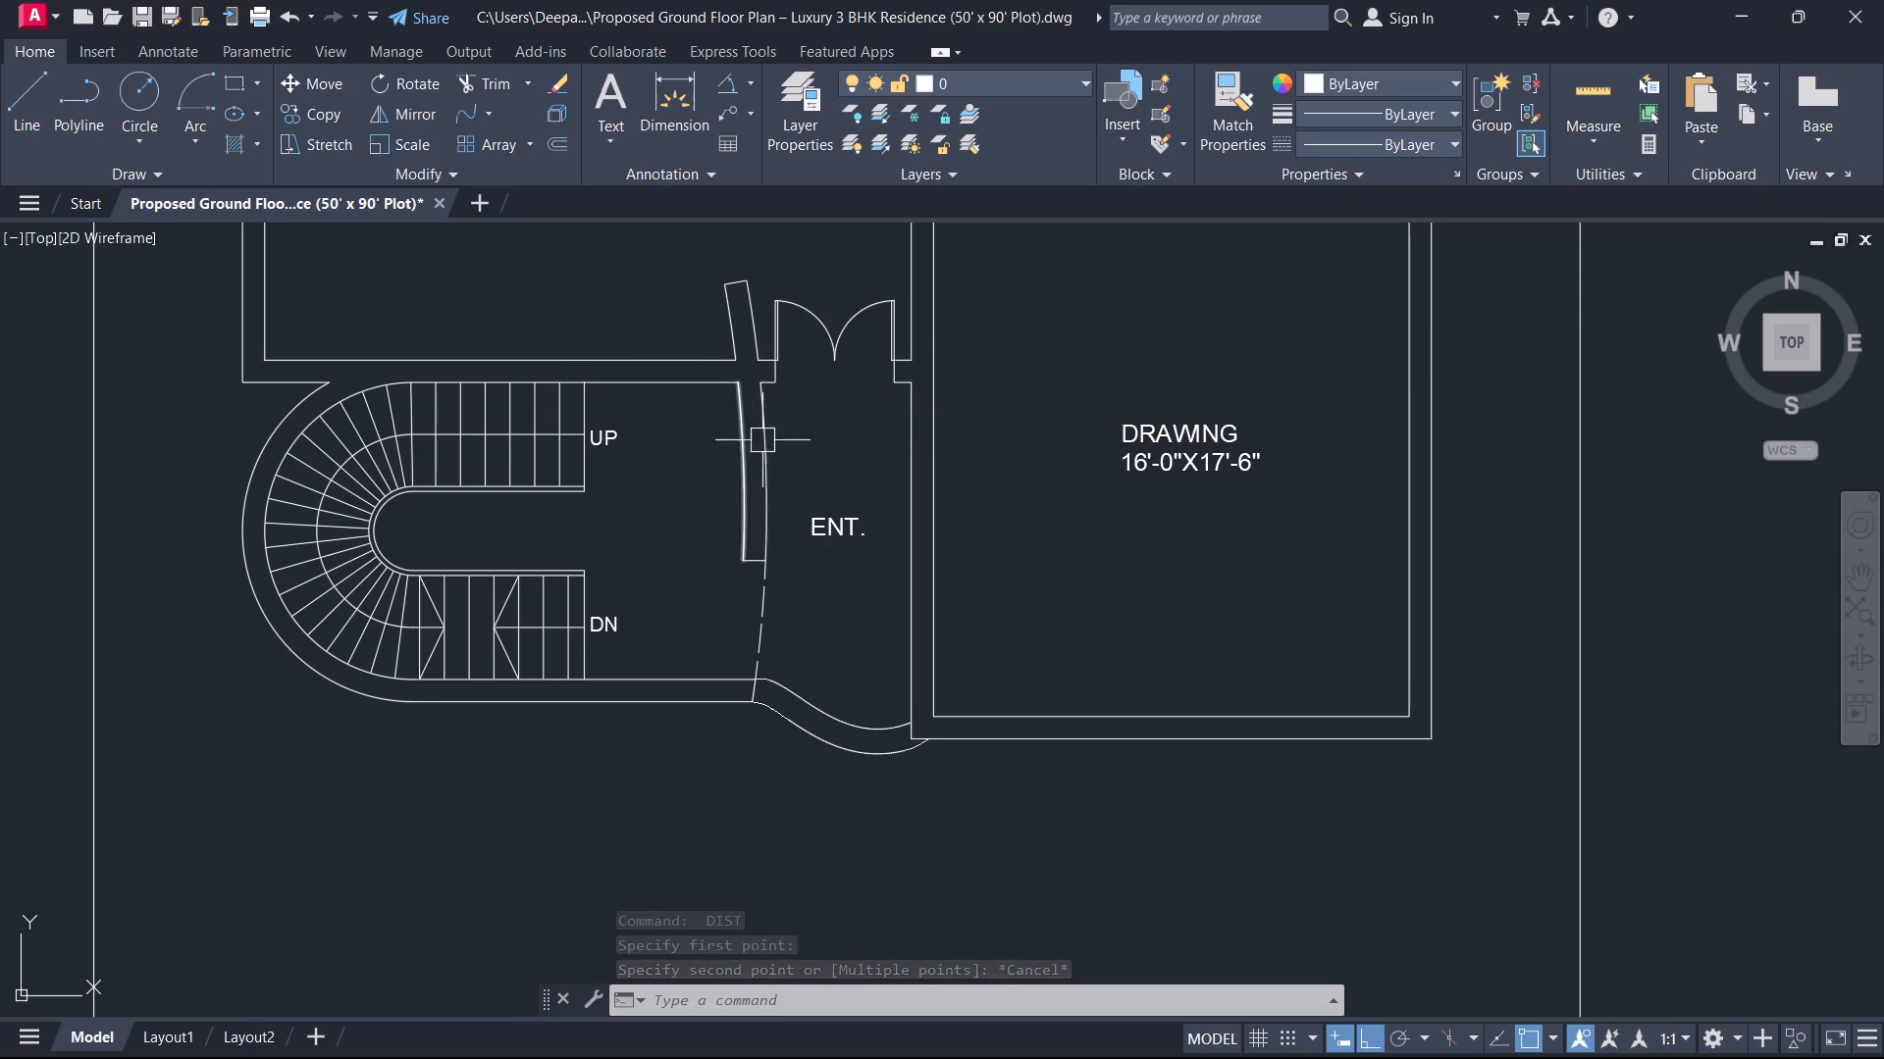
Draw a circle with a radius of about 1'-11" in the unlabelled space beside G.KIT, above the door swing.
{"action": "middle_click_drag", "start_coordinate": [531, 487], "coordinate": [683, 1002]}
{"action": "scroll", "coordinate": [543, 610], "scroll_direction": "down", "scroll_amount": 2}
{"action": "middle_click_drag", "start_coordinate": [536, 604], "coordinate": [615, 751]}
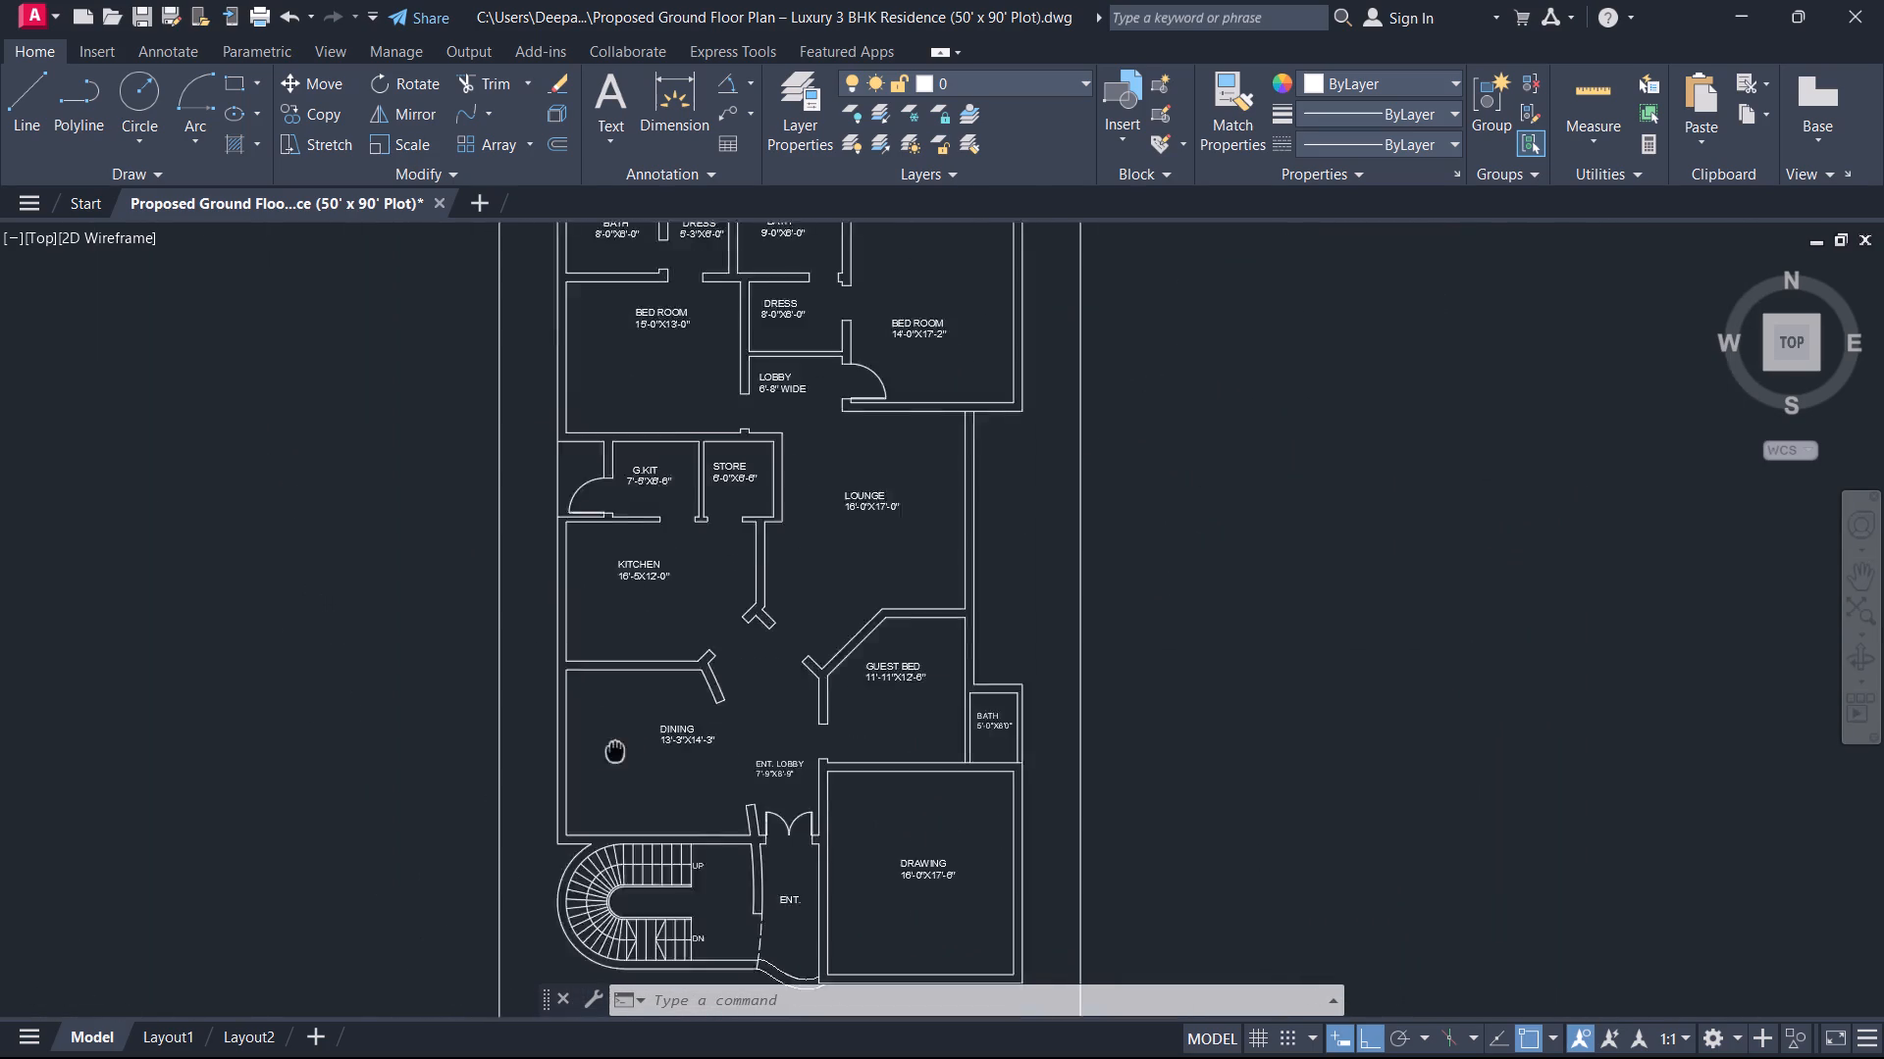
{"action": "middle_click_drag", "start_coordinate": [615, 751], "coordinate": [624, 993]}
{"action": "scroll", "coordinate": [593, 736], "scroll_direction": "up", "scroll_amount": 4}
{"action": "type", "text": "C"}
{"action": "key", "text": "space"}
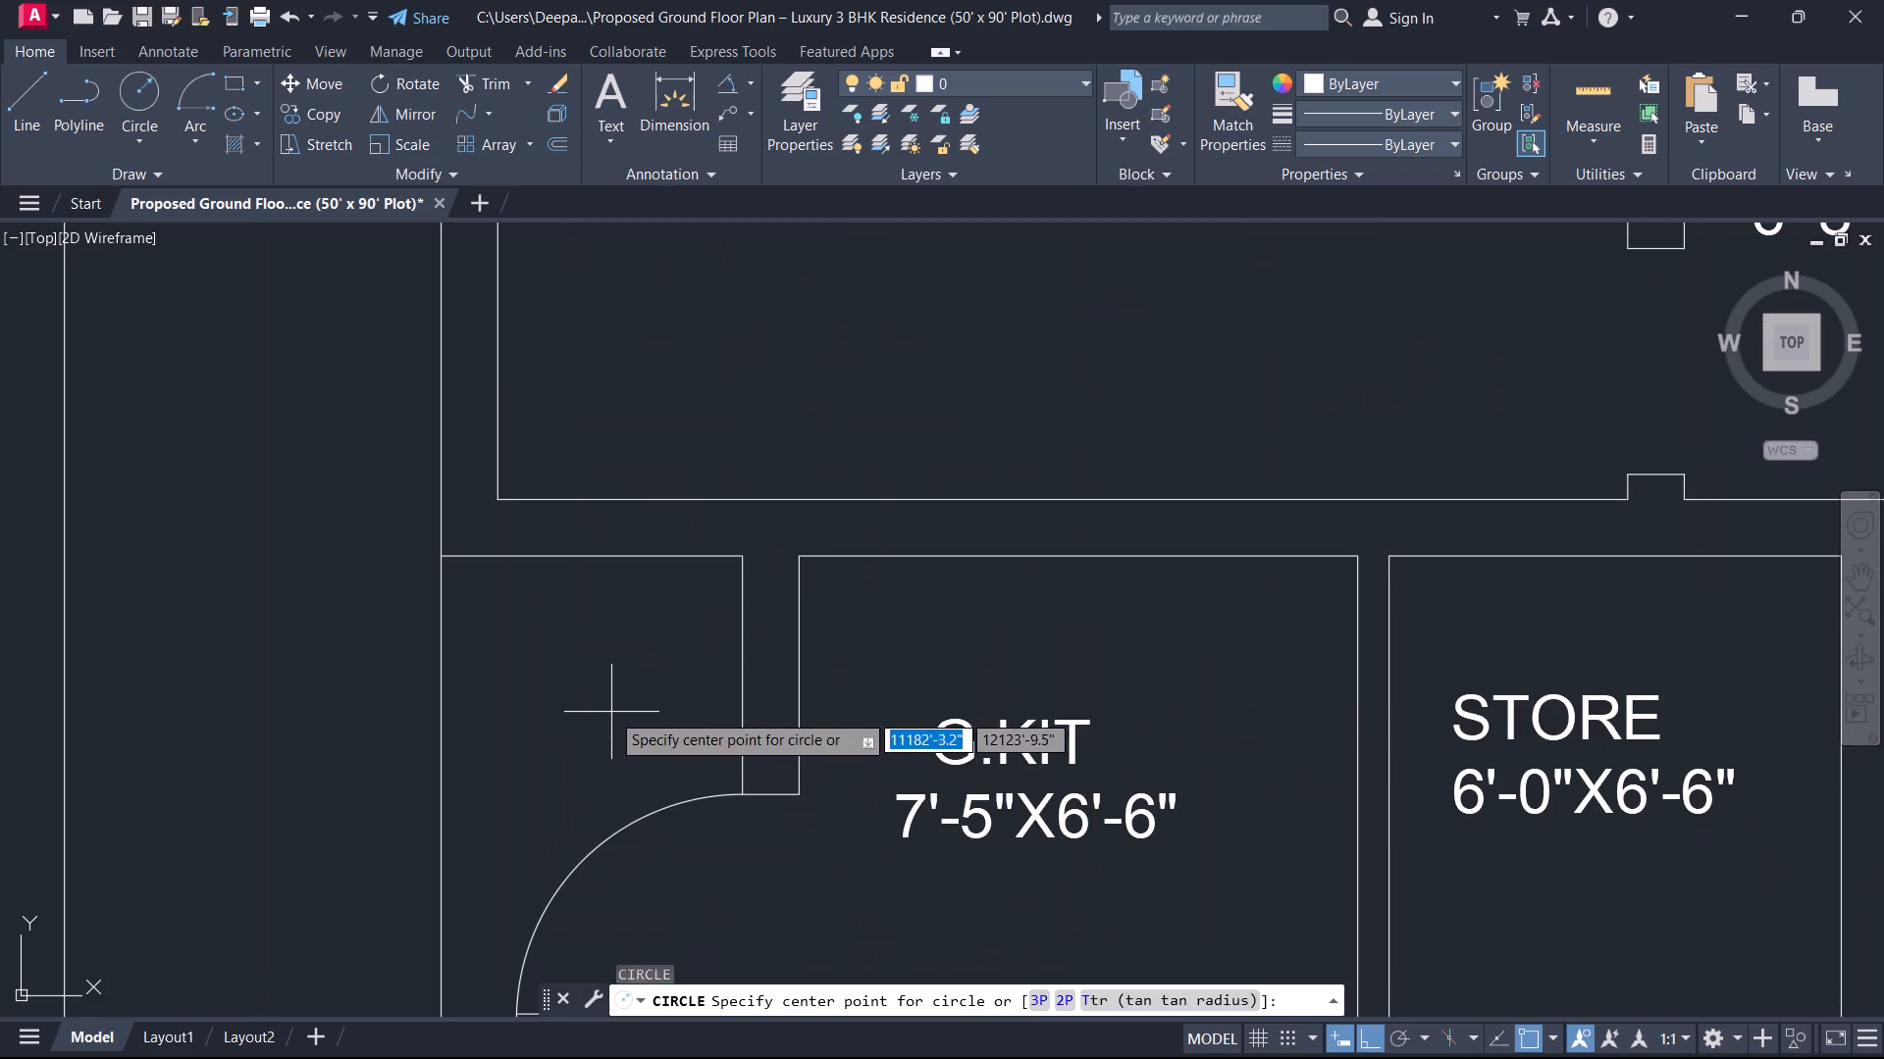
{"action": "left_click", "coordinate": [583, 665]}
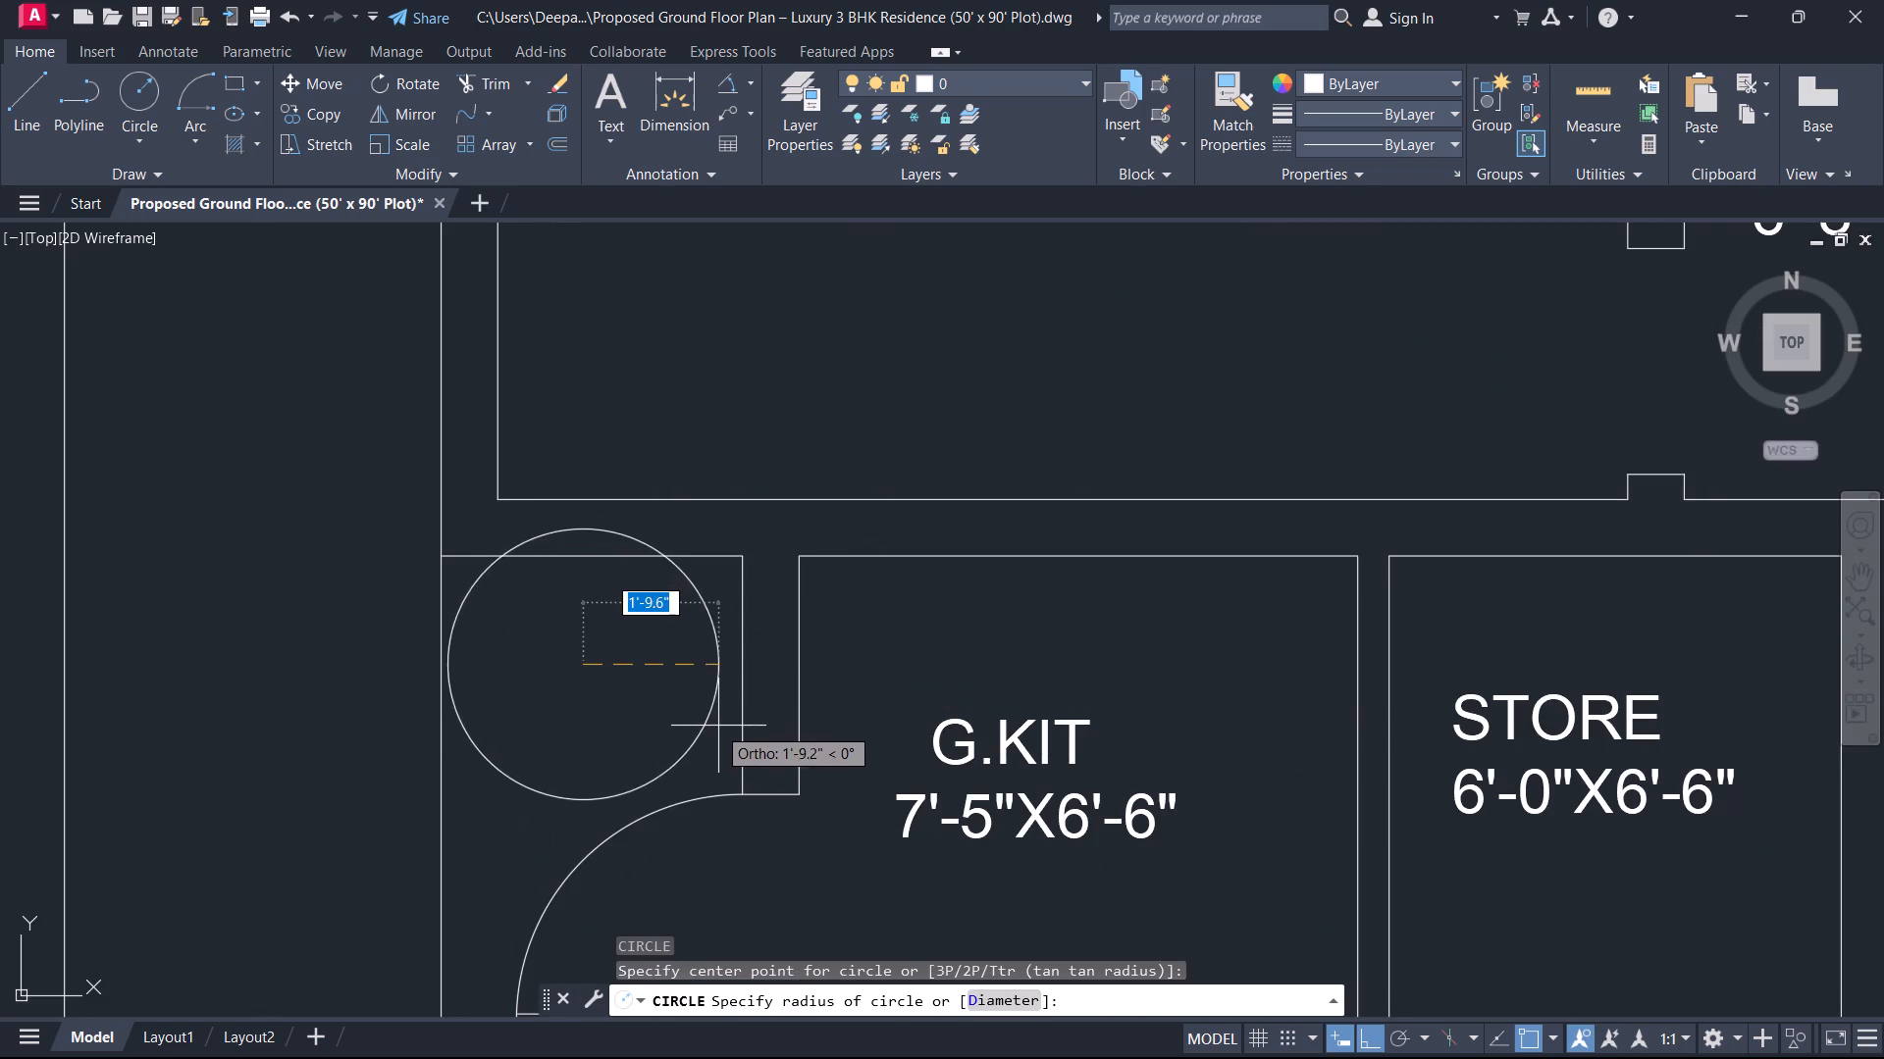
{"action": "left_click", "coordinate": [727, 725]}
{"action": "key", "text": "grave"}
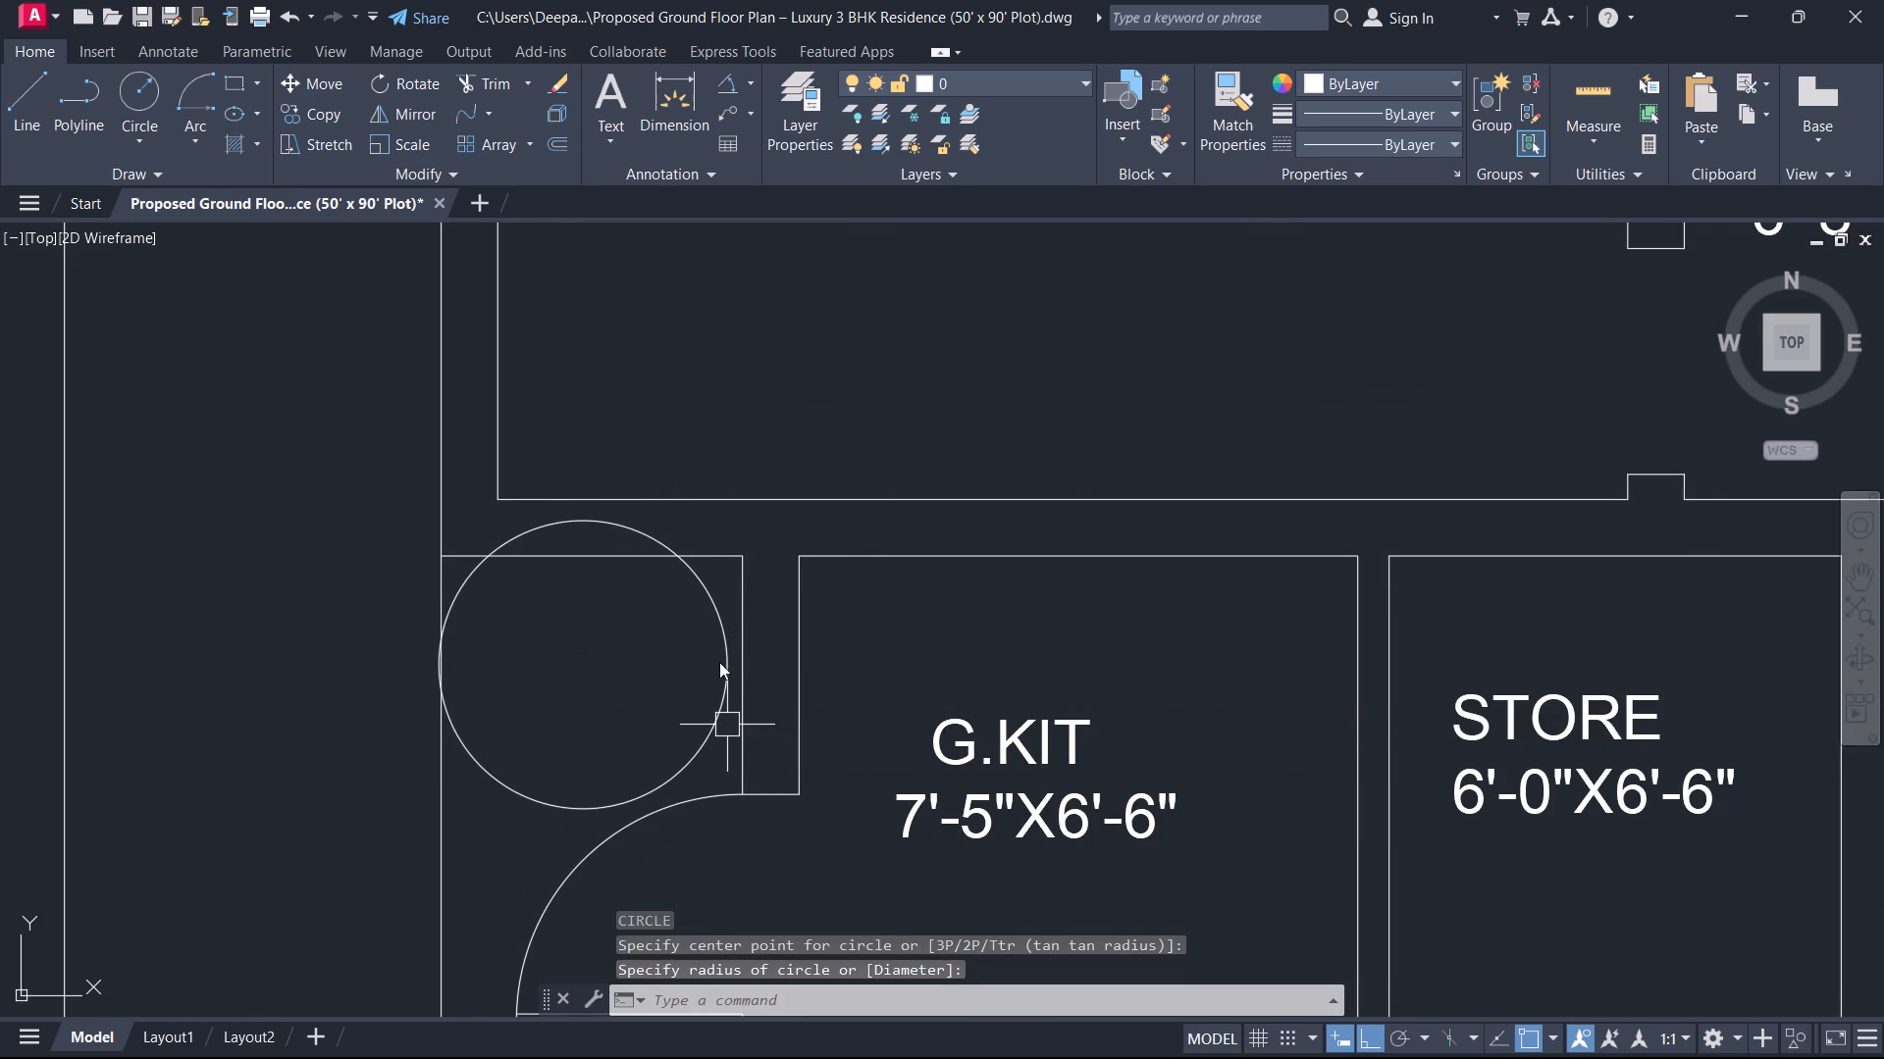
{"action": "key", "text": "Escape"}
Move the circle so it touches the upper wall line and the G.KIT-side wall line of the unlabelled space.
{"action": "left_click", "coordinate": [721, 614]}
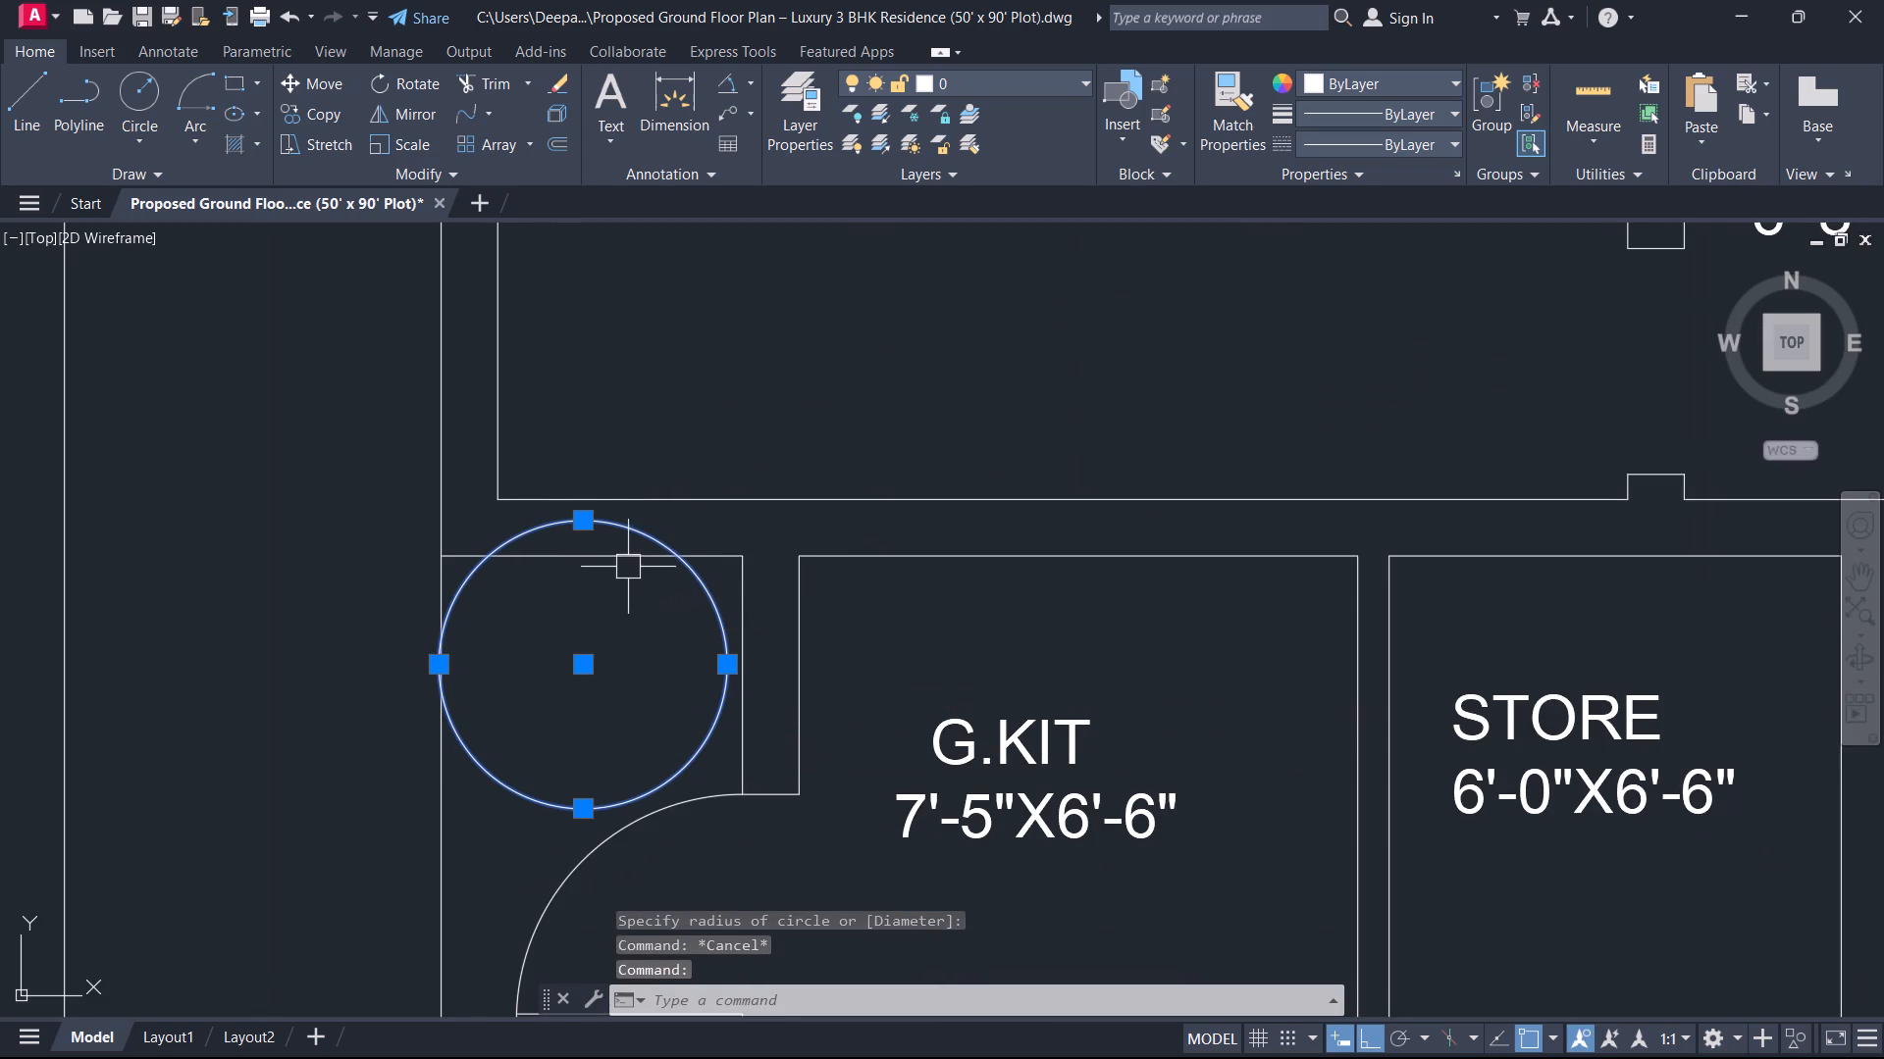
{"action": "key", "text": "m"}
{"action": "key", "text": "space"}
{"action": "left_click", "coordinate": [583, 521]}
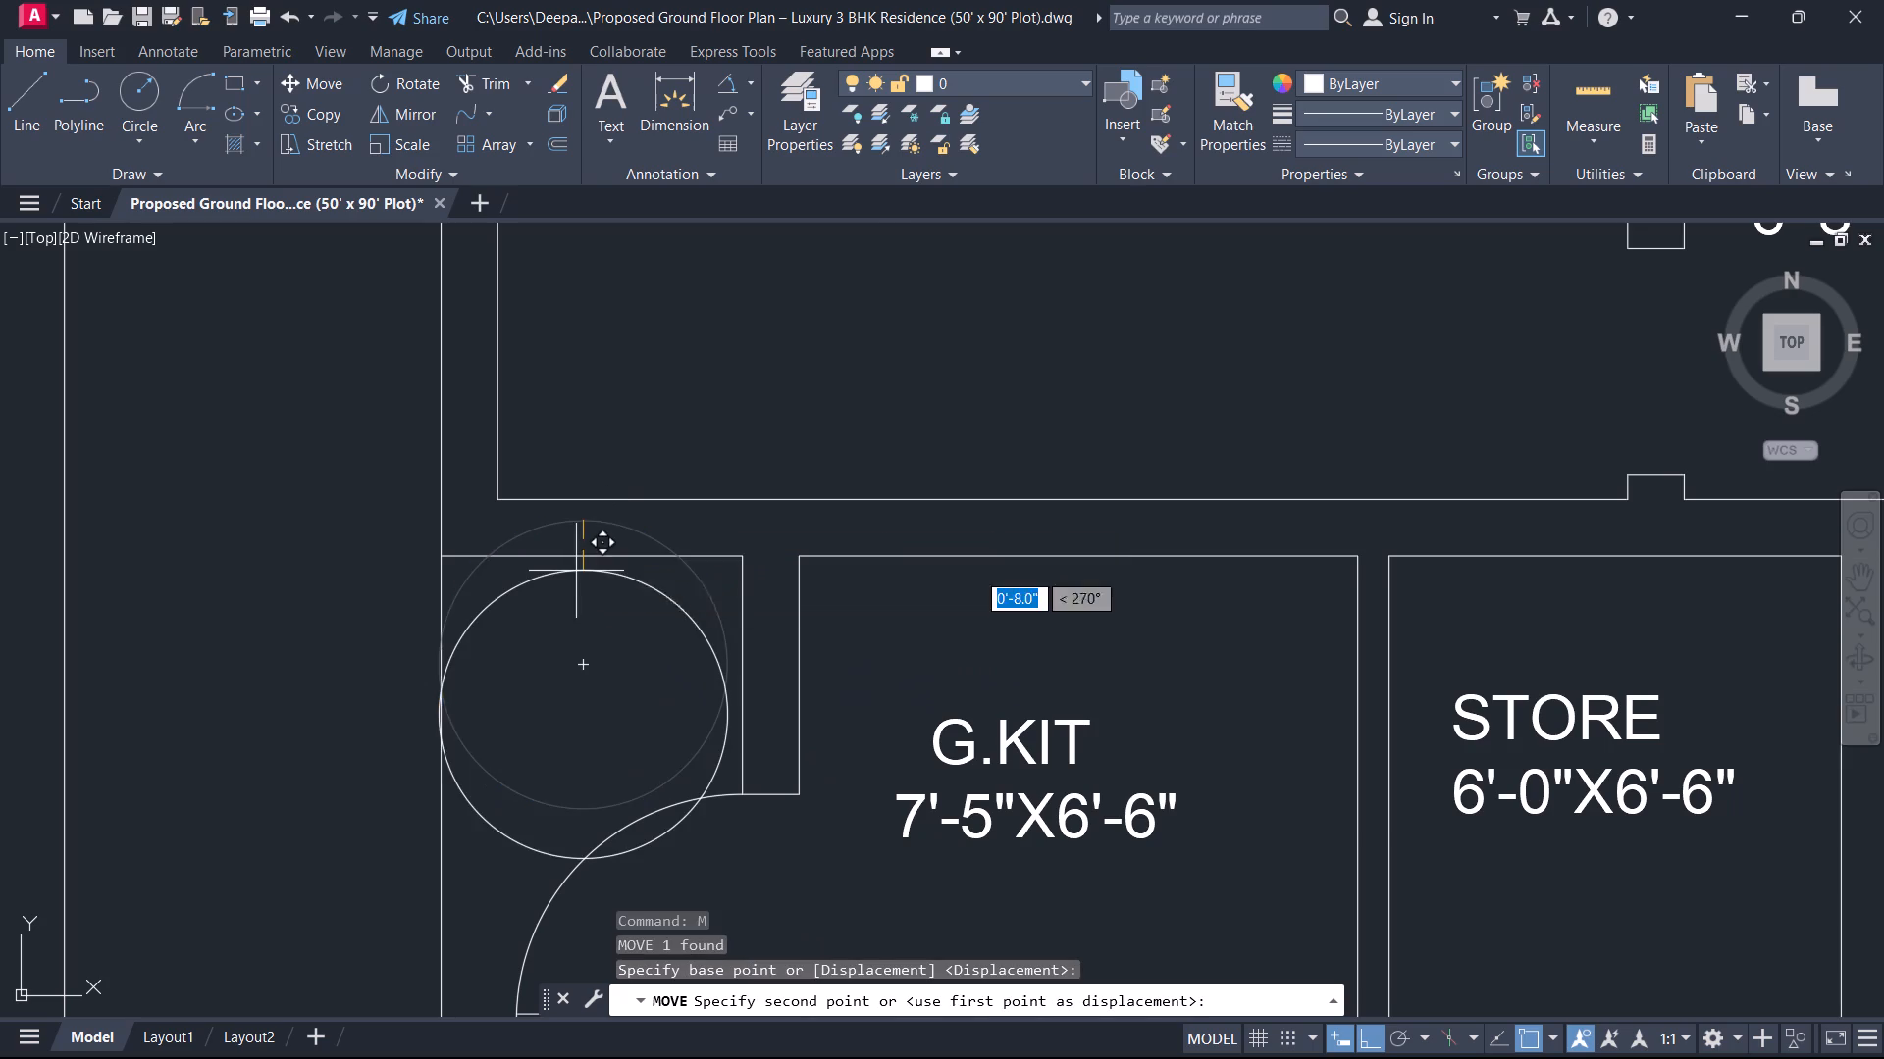
{"action": "left_click", "coordinate": [586, 557]}
{"action": "left_click", "coordinate": [717, 659]}
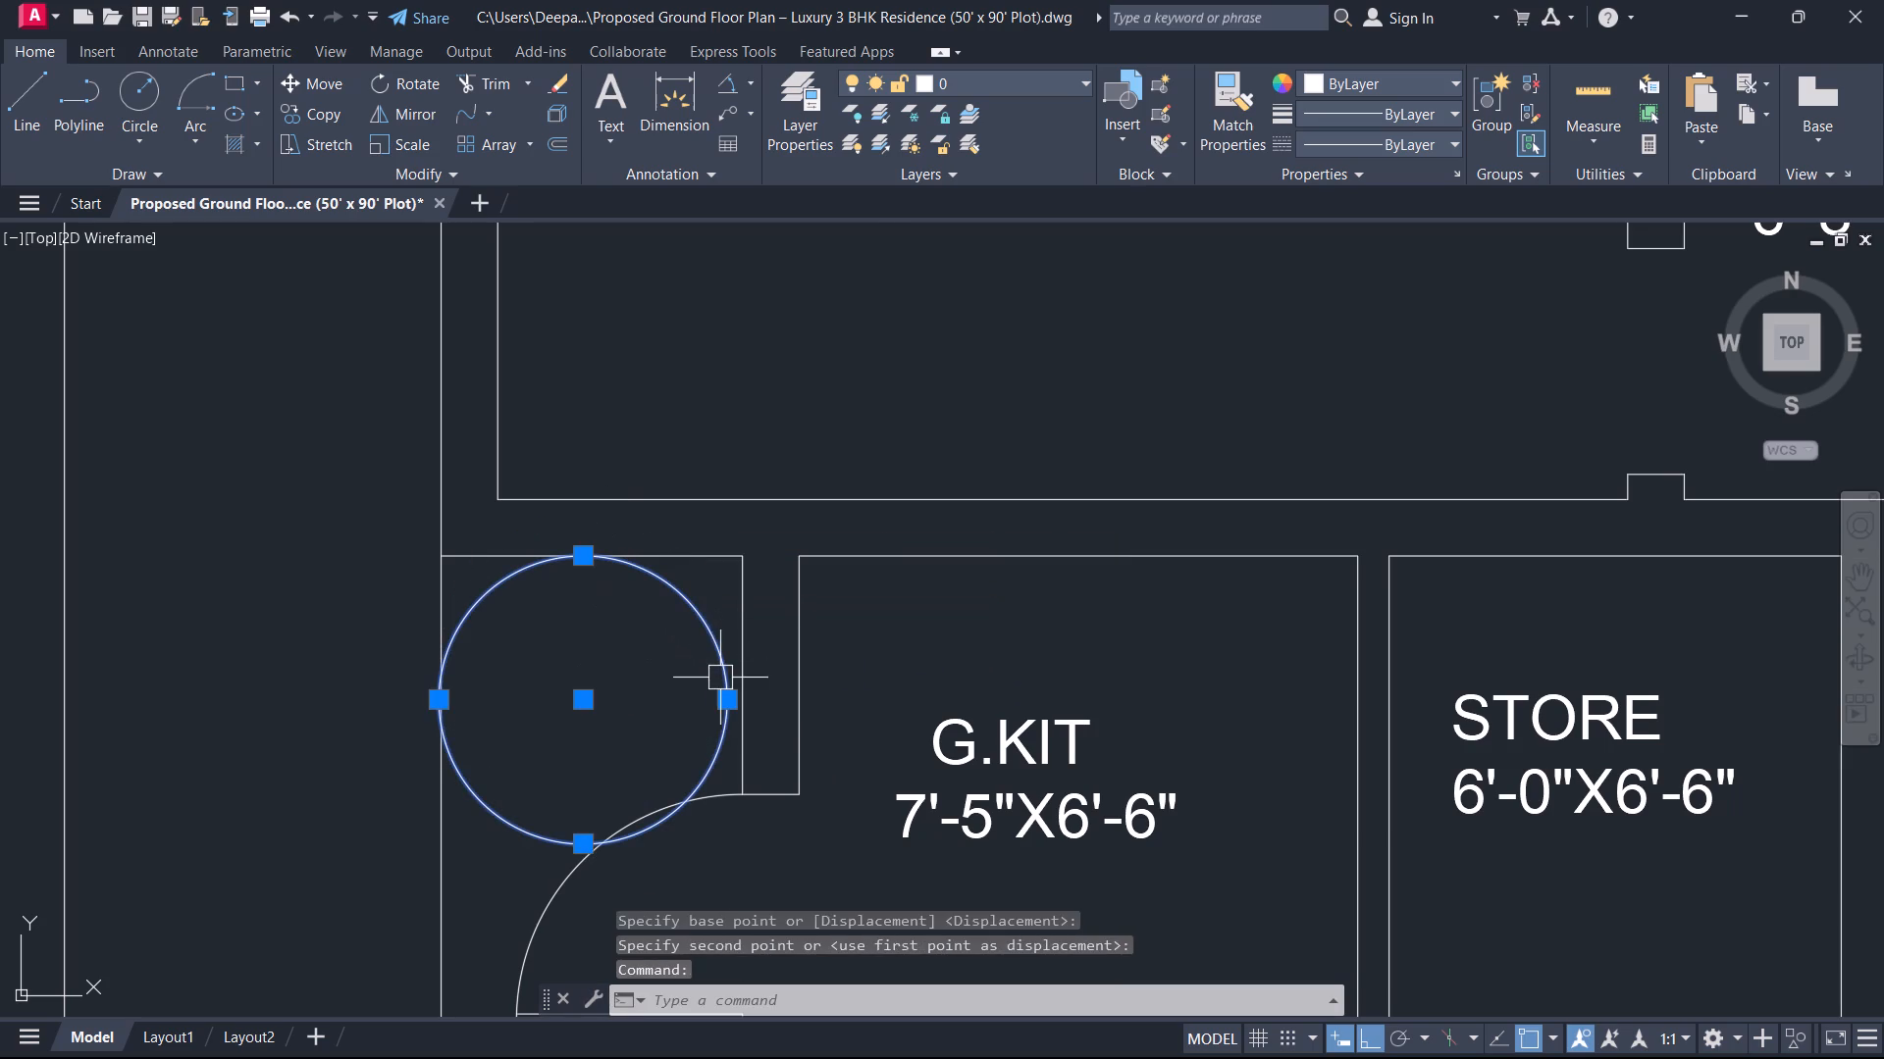
{"action": "key", "text": "space"}
{"action": "left_click", "coordinate": [729, 697]}
{"action": "left_click", "coordinate": [746, 700]}
{"action": "key", "text": "Escape"}
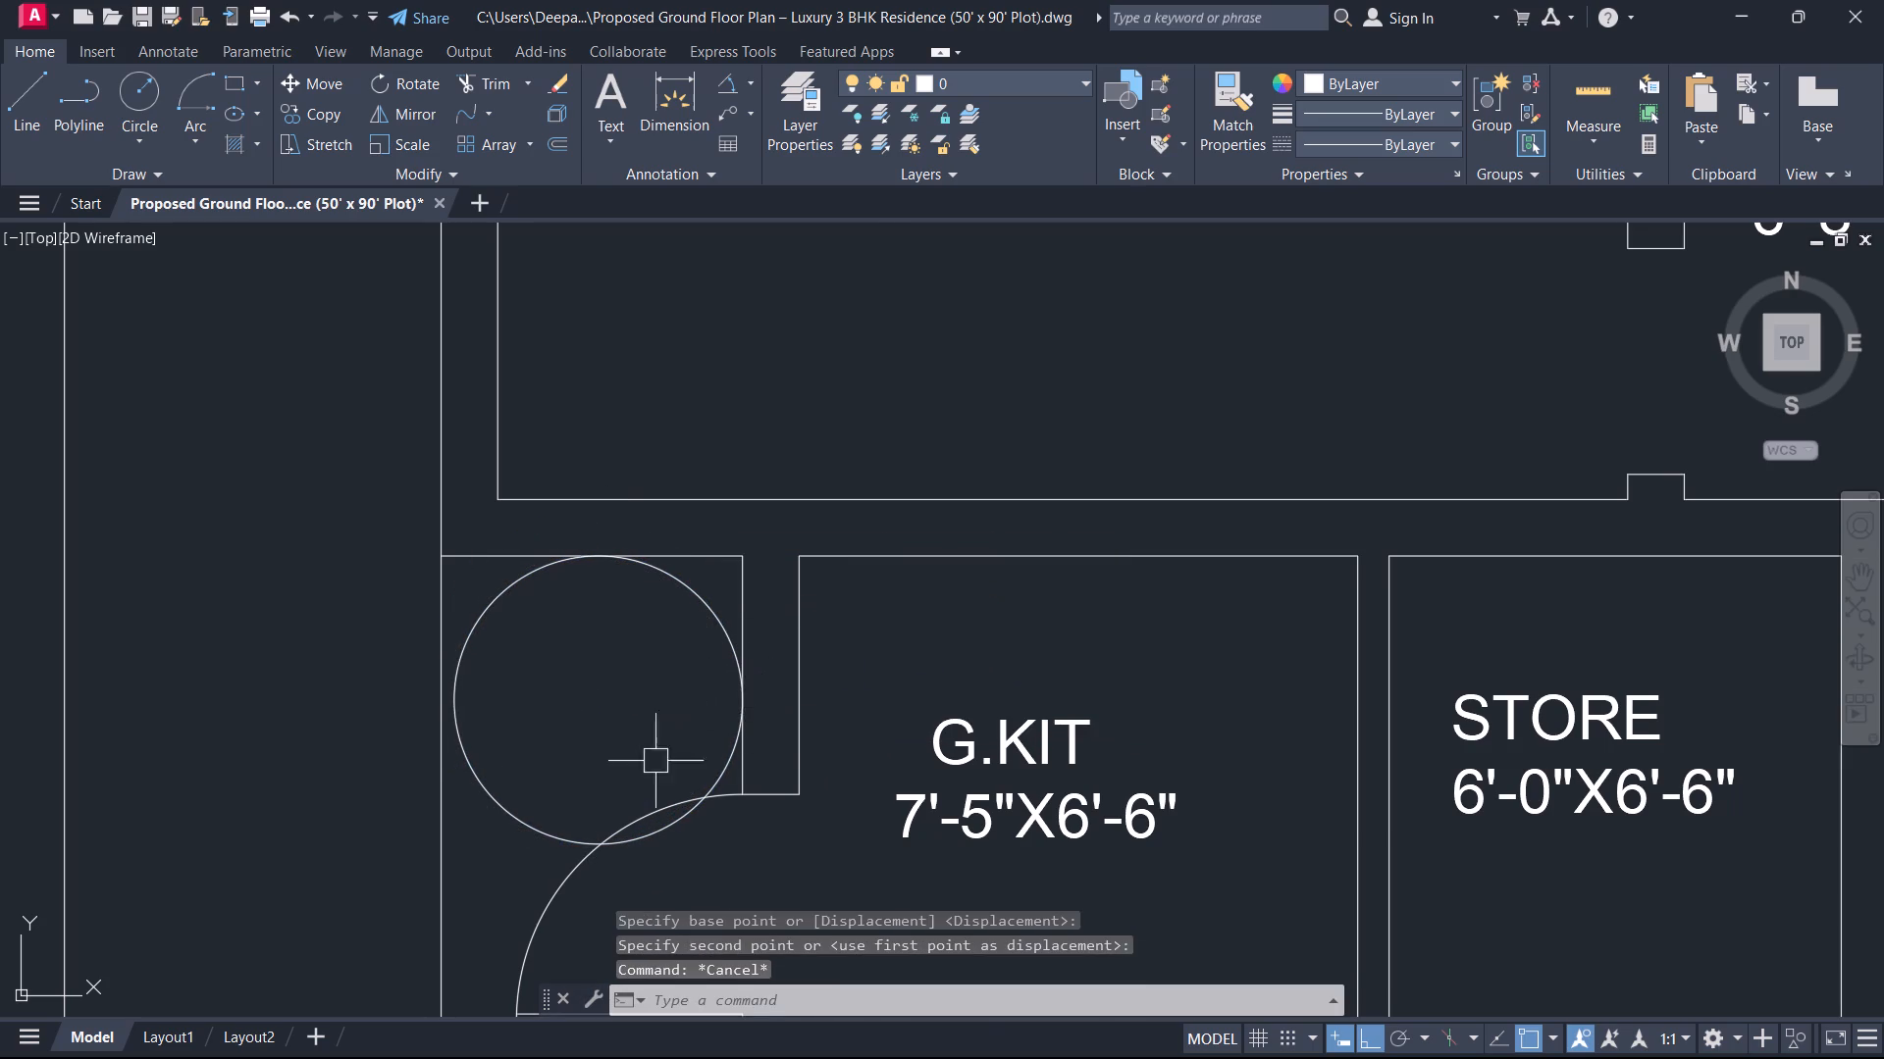
Draw a small concentric circle at the centre of the large circle beside G.KIT.
{"action": "middle_click_drag", "start_coordinate": [645, 798], "coordinate": [732, 691]}
{"action": "scroll", "coordinate": [769, 750], "scroll_direction": "up", "scroll_amount": 1}
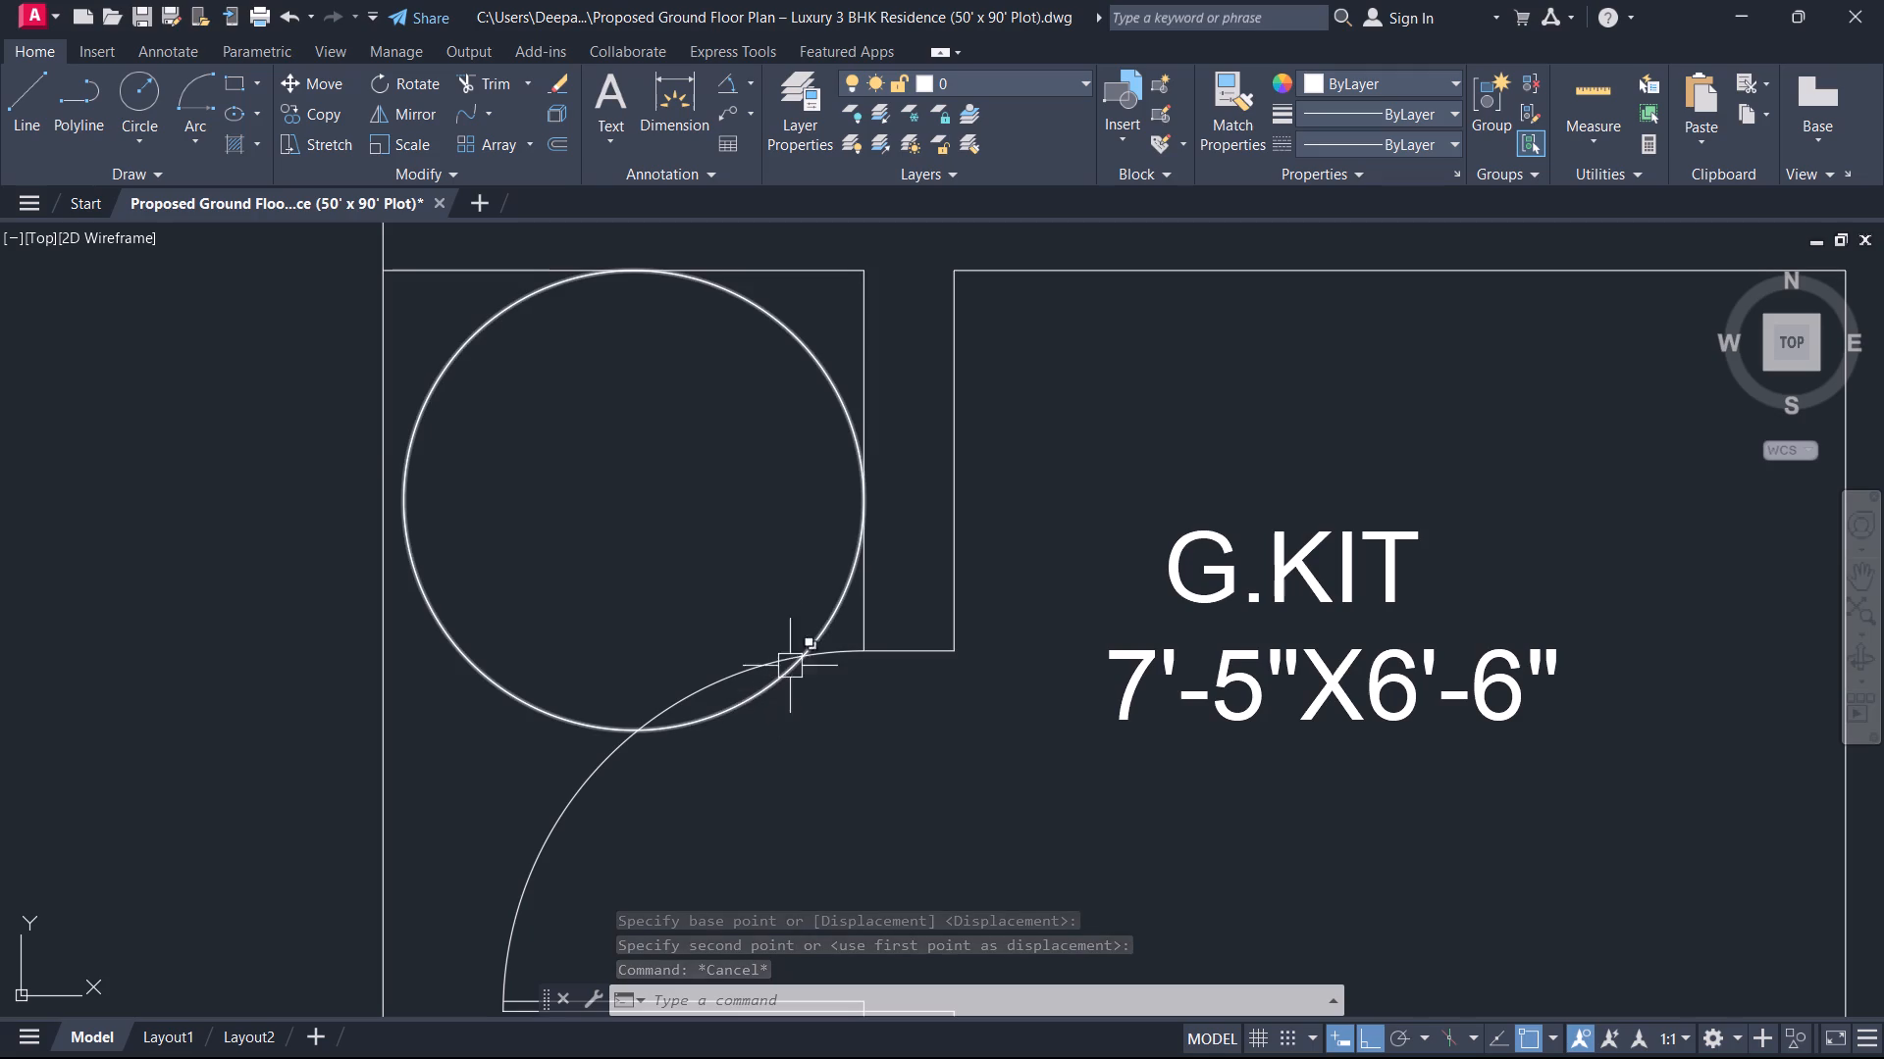
{"action": "left_click", "coordinate": [818, 625]}
{"action": "key", "text": "c"}
{"action": "key", "text": "space"}
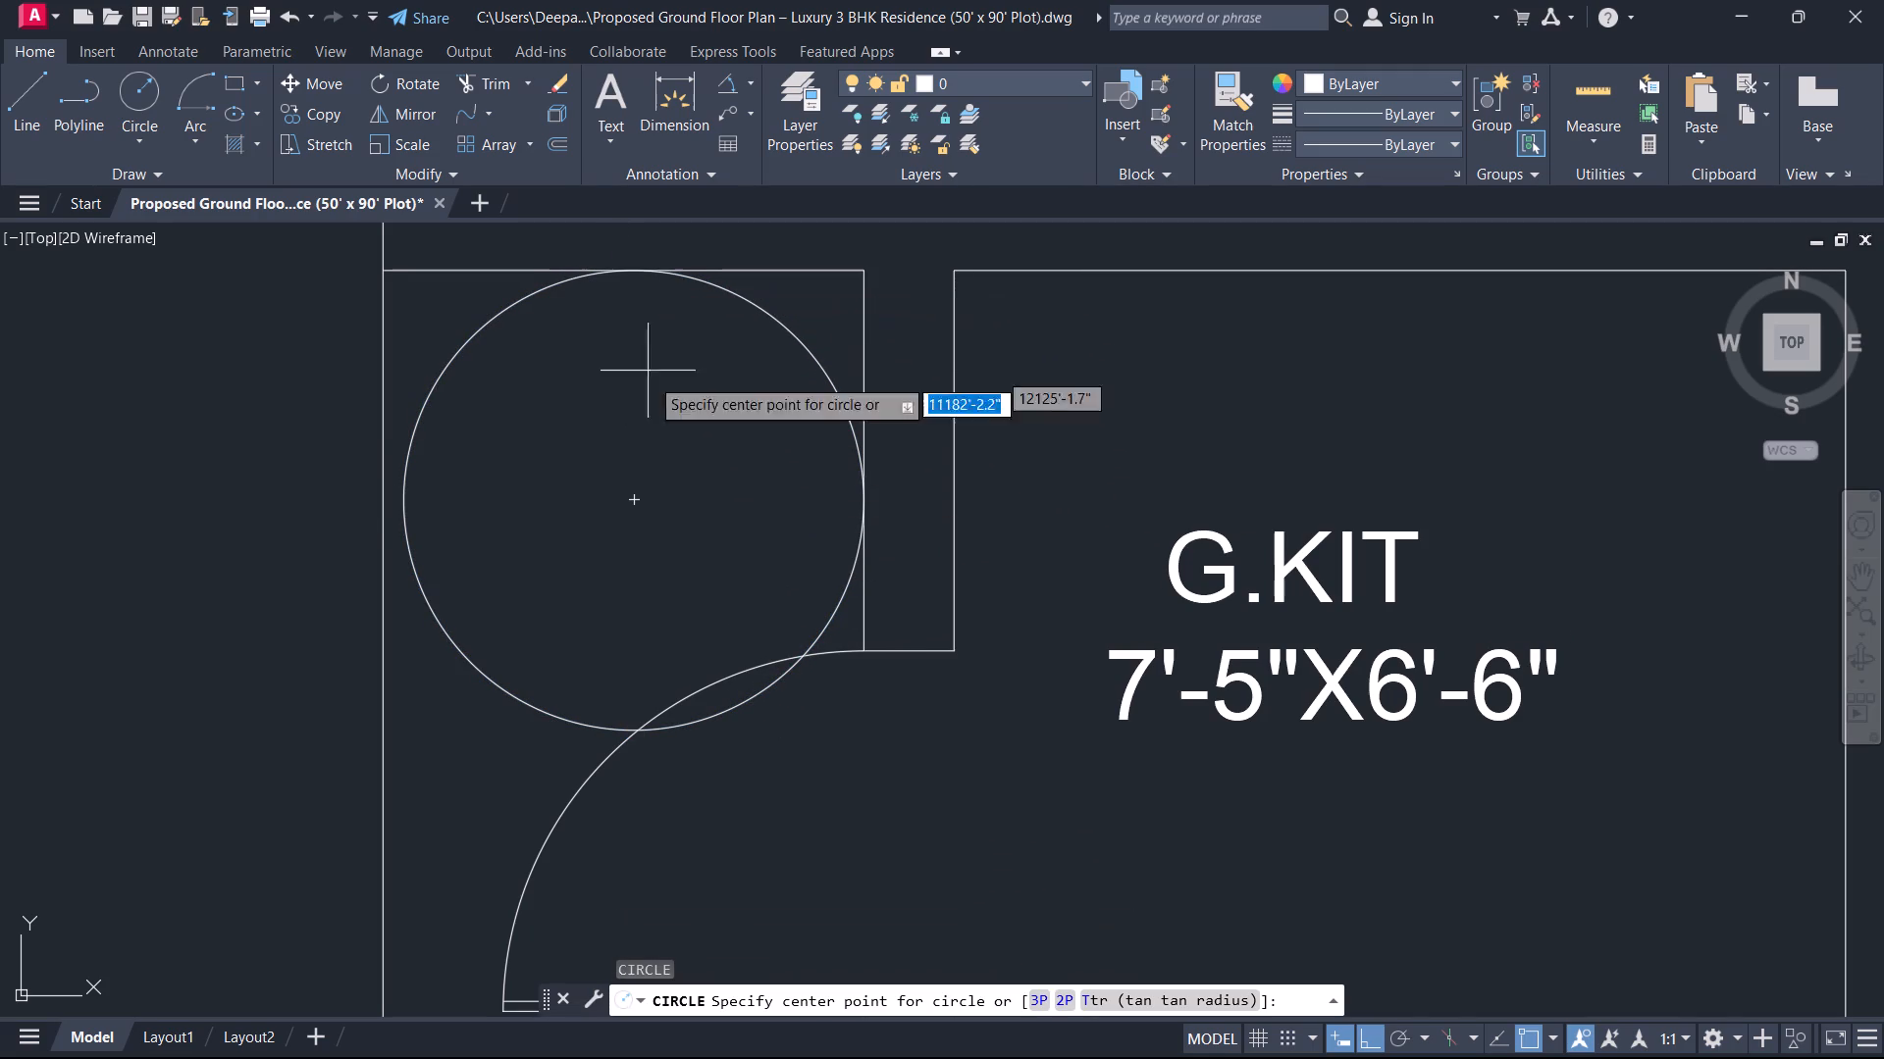
{"action": "left_click", "coordinate": [639, 496]}
{"action": "scroll", "coordinate": [664, 517], "scroll_direction": "up", "scroll_amount": 1}
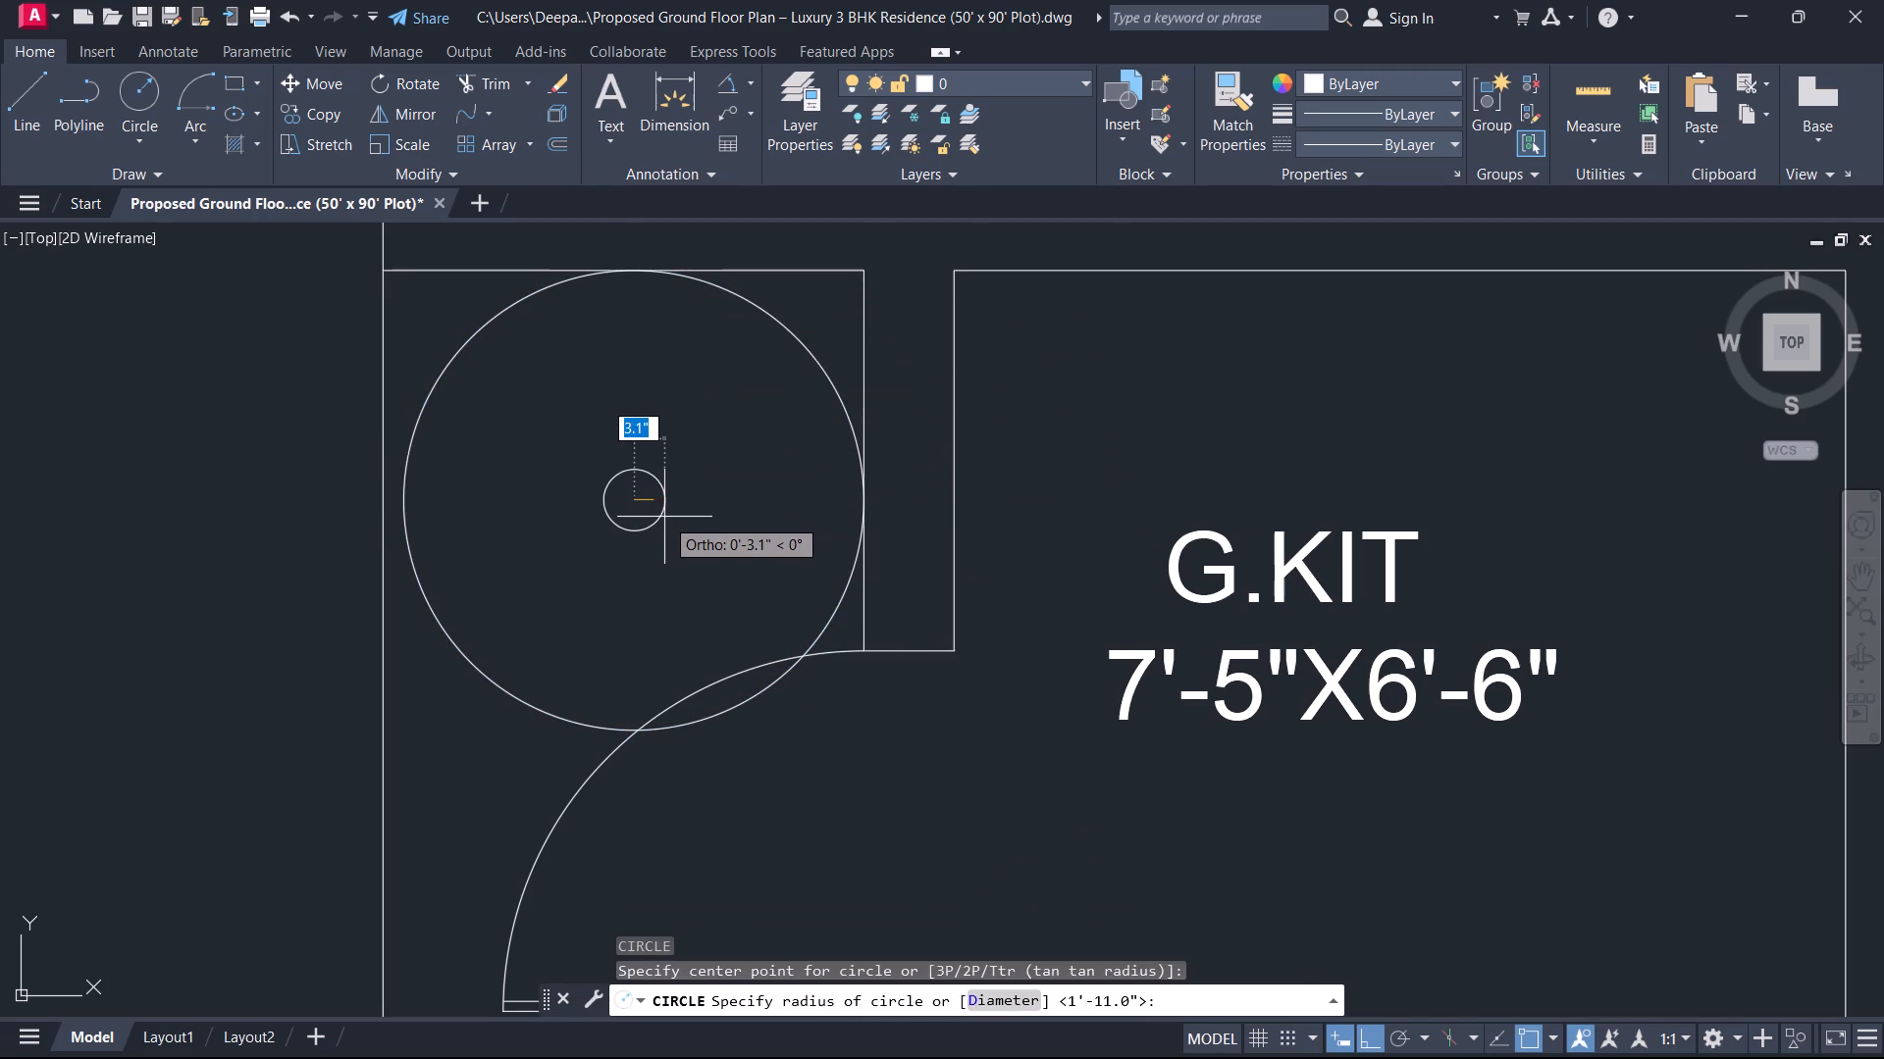
{"action": "scroll", "coordinate": [664, 517], "scroll_direction": "up", "scroll_amount": 2}
{"action": "left_click", "coordinate": [584, 460]}
{"action": "key", "text": "Escape"}
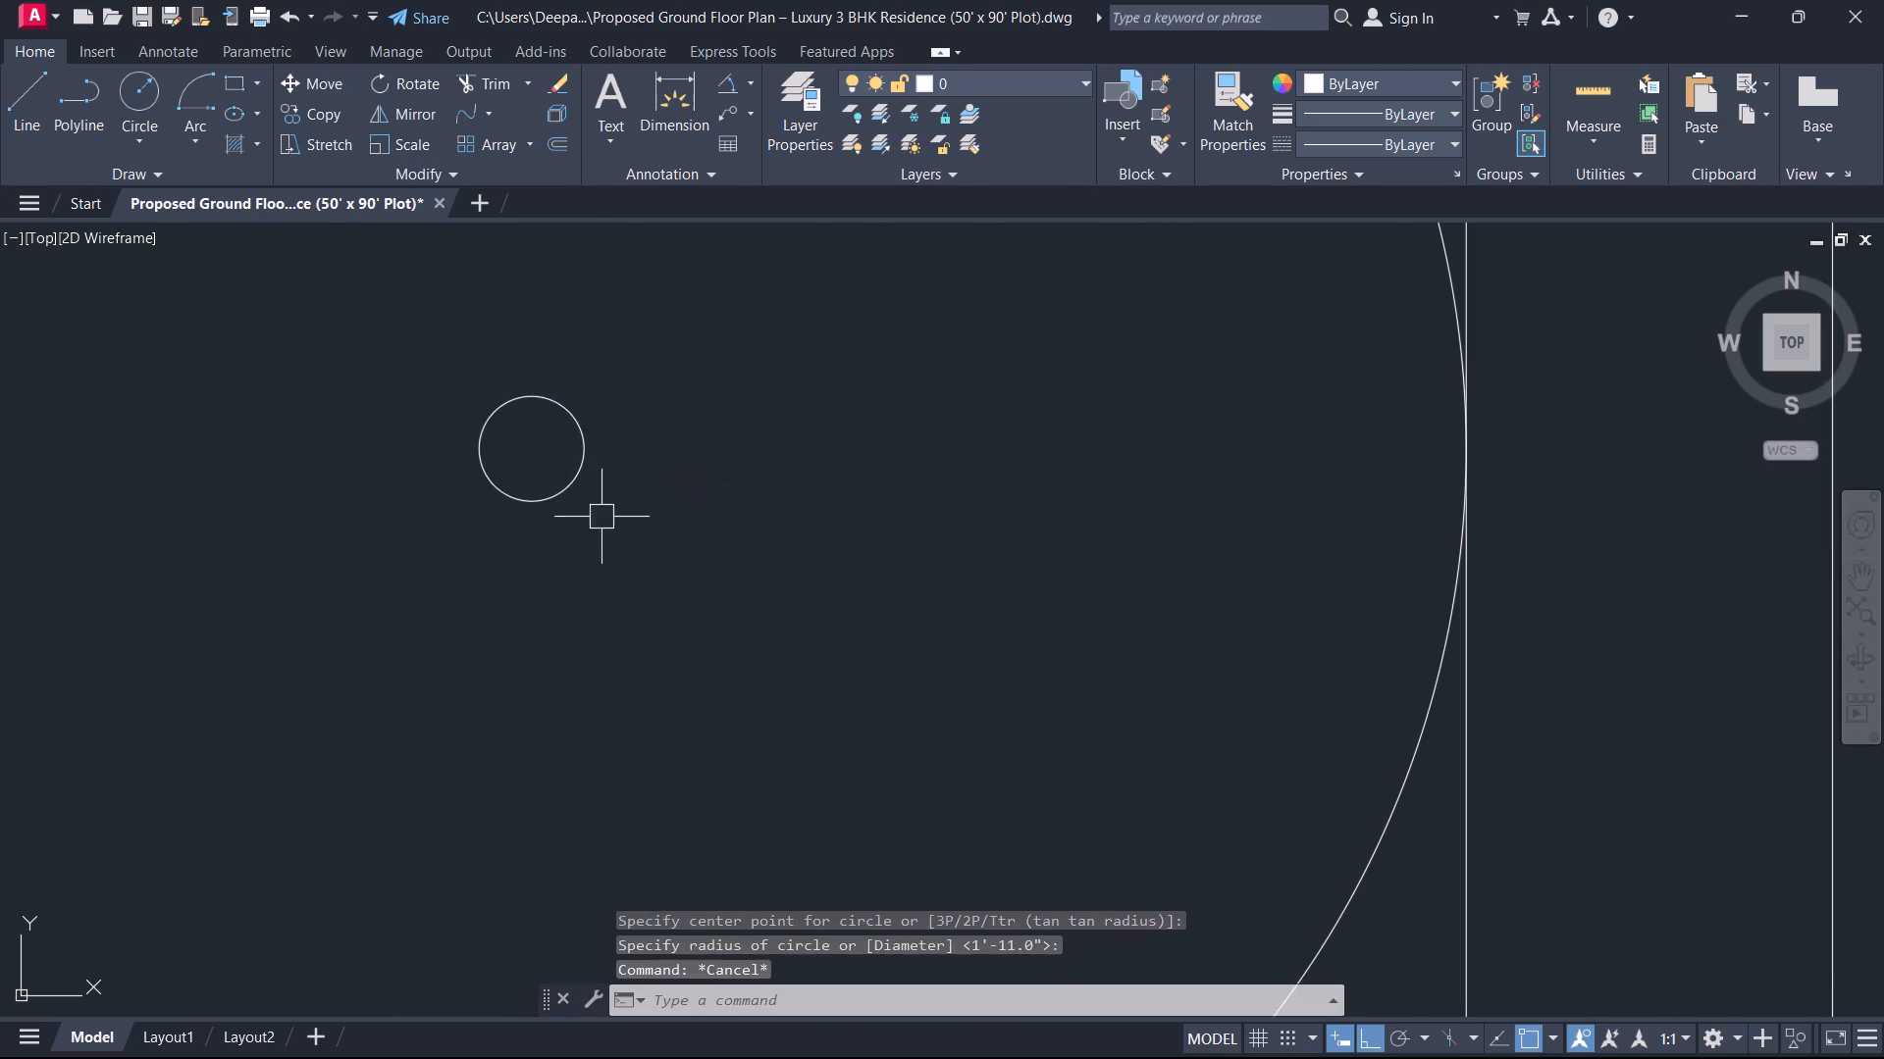
Draw a horizontal radial line from the left side of the small centre circle to the large circle.
{"action": "scroll", "coordinate": [590, 529], "scroll_direction": "down", "scroll_amount": 3}
{"action": "middle_click_drag", "start_coordinate": [589, 532], "coordinate": [682, 570]}
{"action": "scroll", "coordinate": [688, 576], "scroll_direction": "up", "scroll_amount": 2}
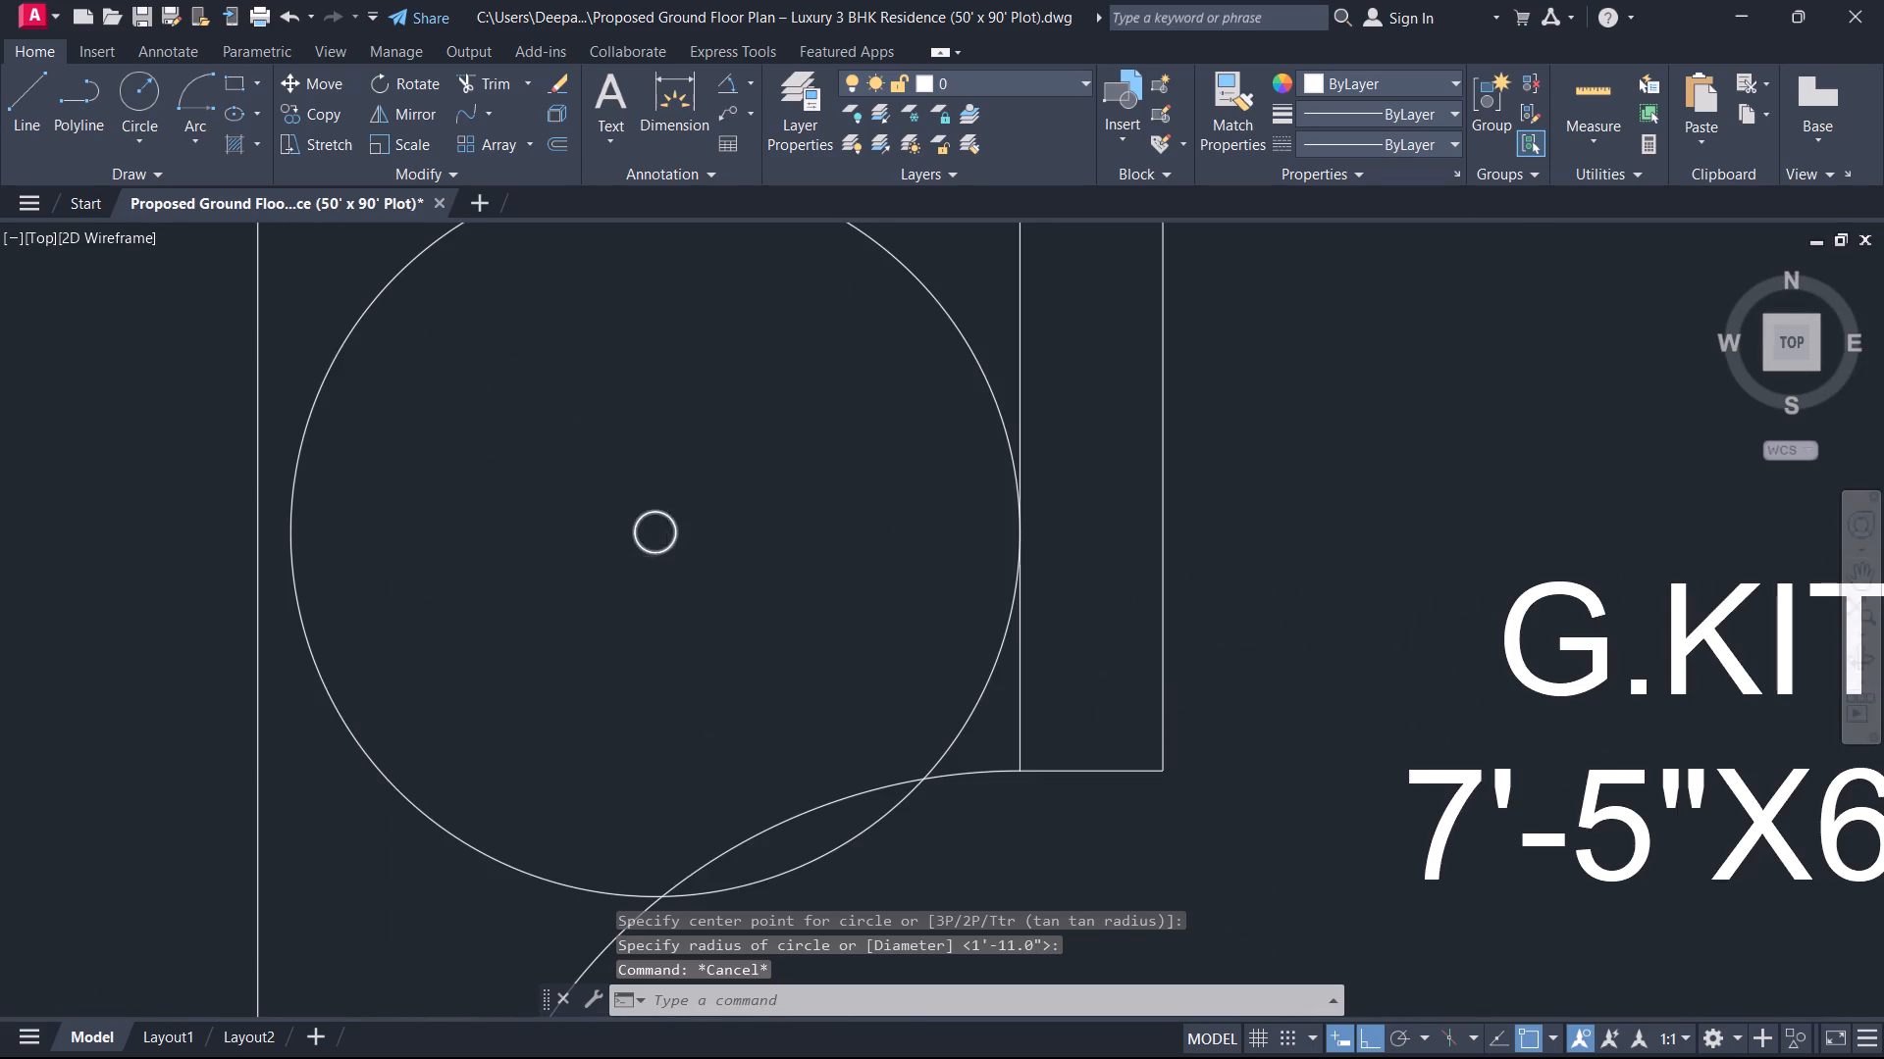
{"action": "scroll", "coordinate": [668, 558], "scroll_direction": "up", "scroll_amount": 1}
{"action": "key", "text": "l"}
{"action": "key", "text": "space"}
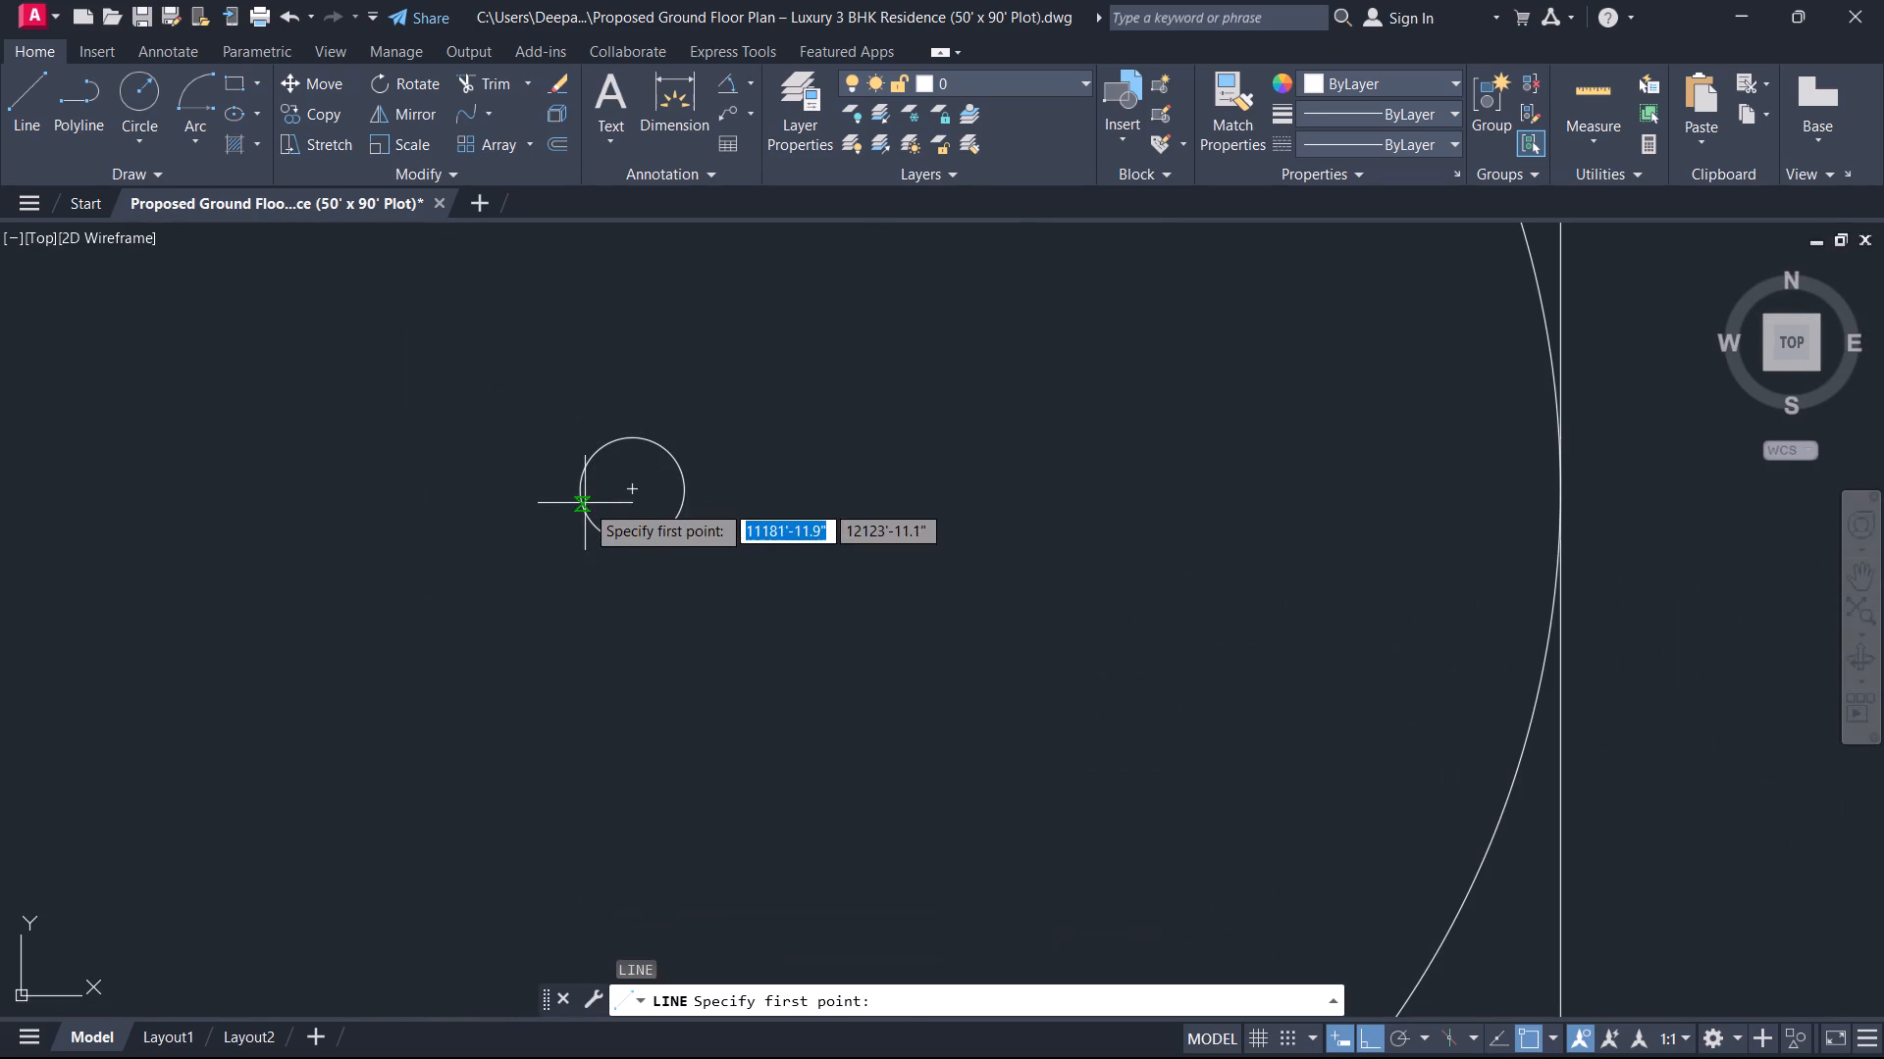
{"action": "left_click", "coordinate": [580, 495]}
{"action": "middle_click_drag", "start_coordinate": [455, 512], "coordinate": [1086, 450]}
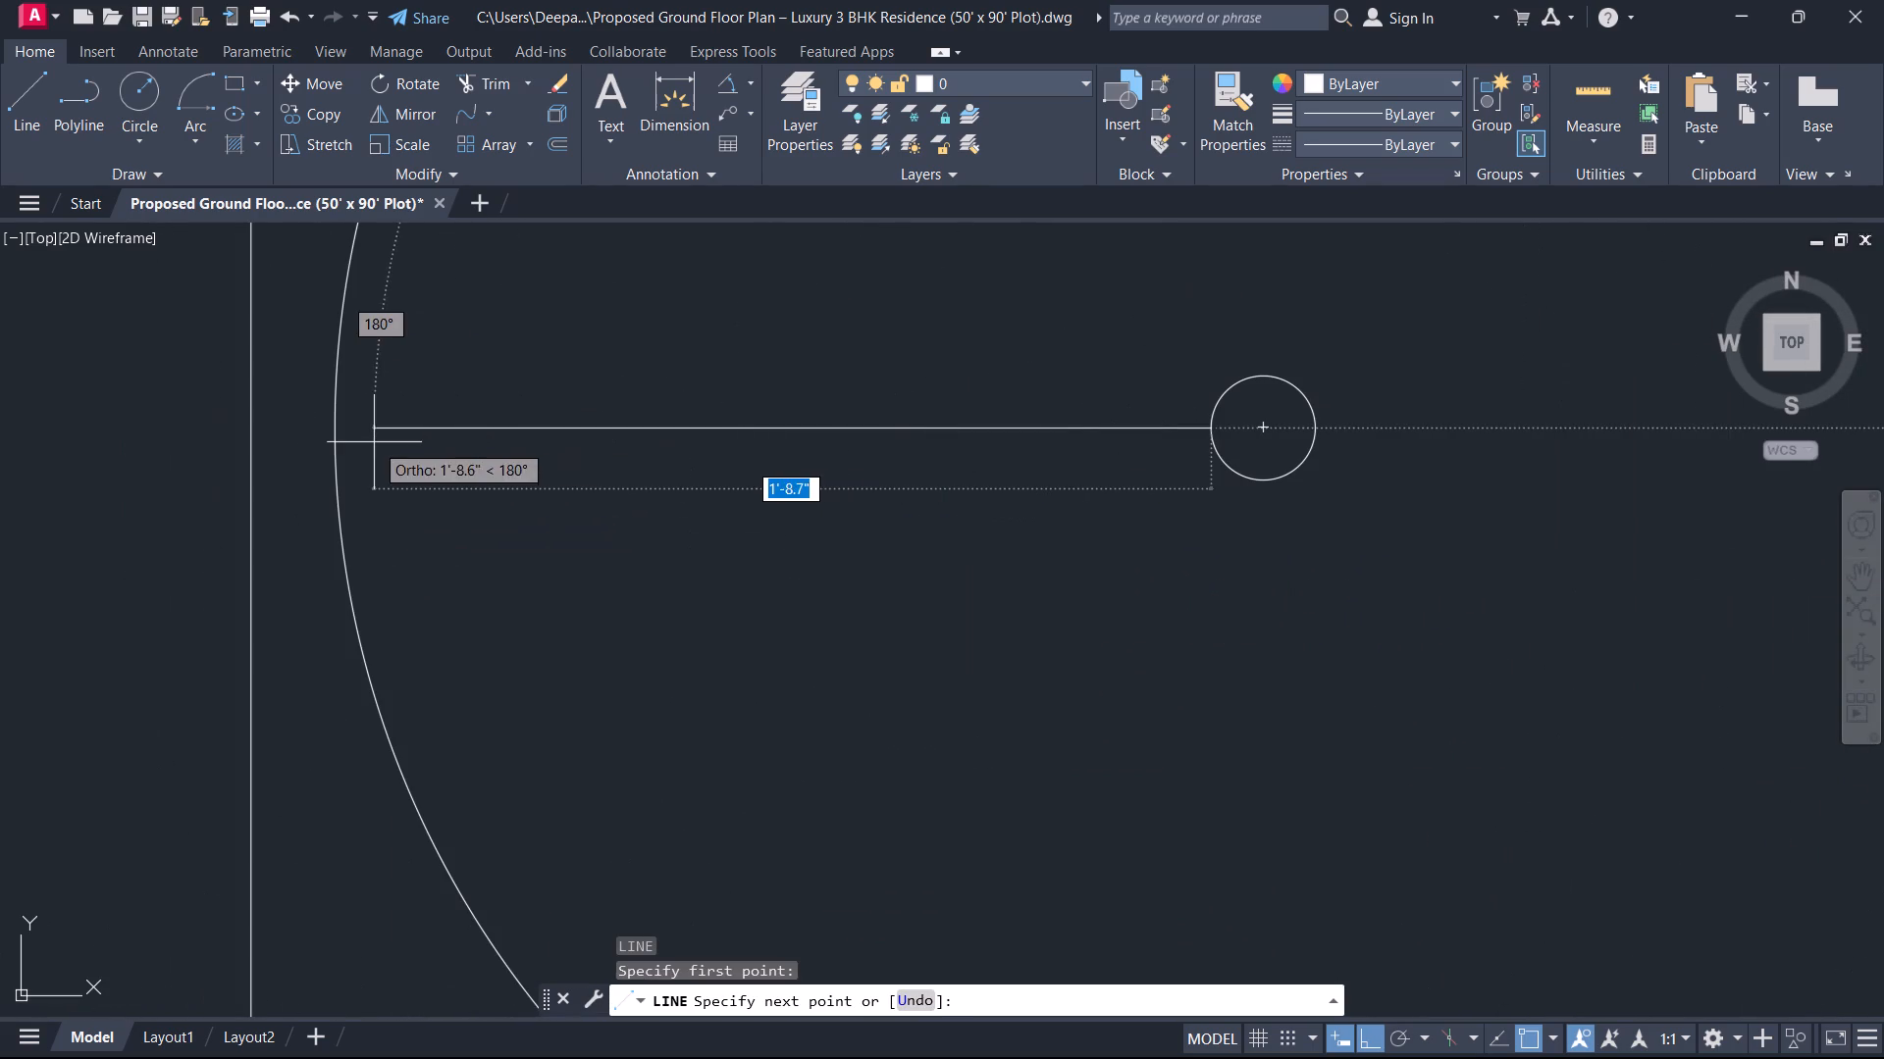
{"action": "left_click", "coordinate": [339, 426]}
{"action": "key", "text": "Escape"}
Select the horizontal radial line between the small centre circle and the large circle.
{"action": "left_click", "coordinate": [489, 430]}
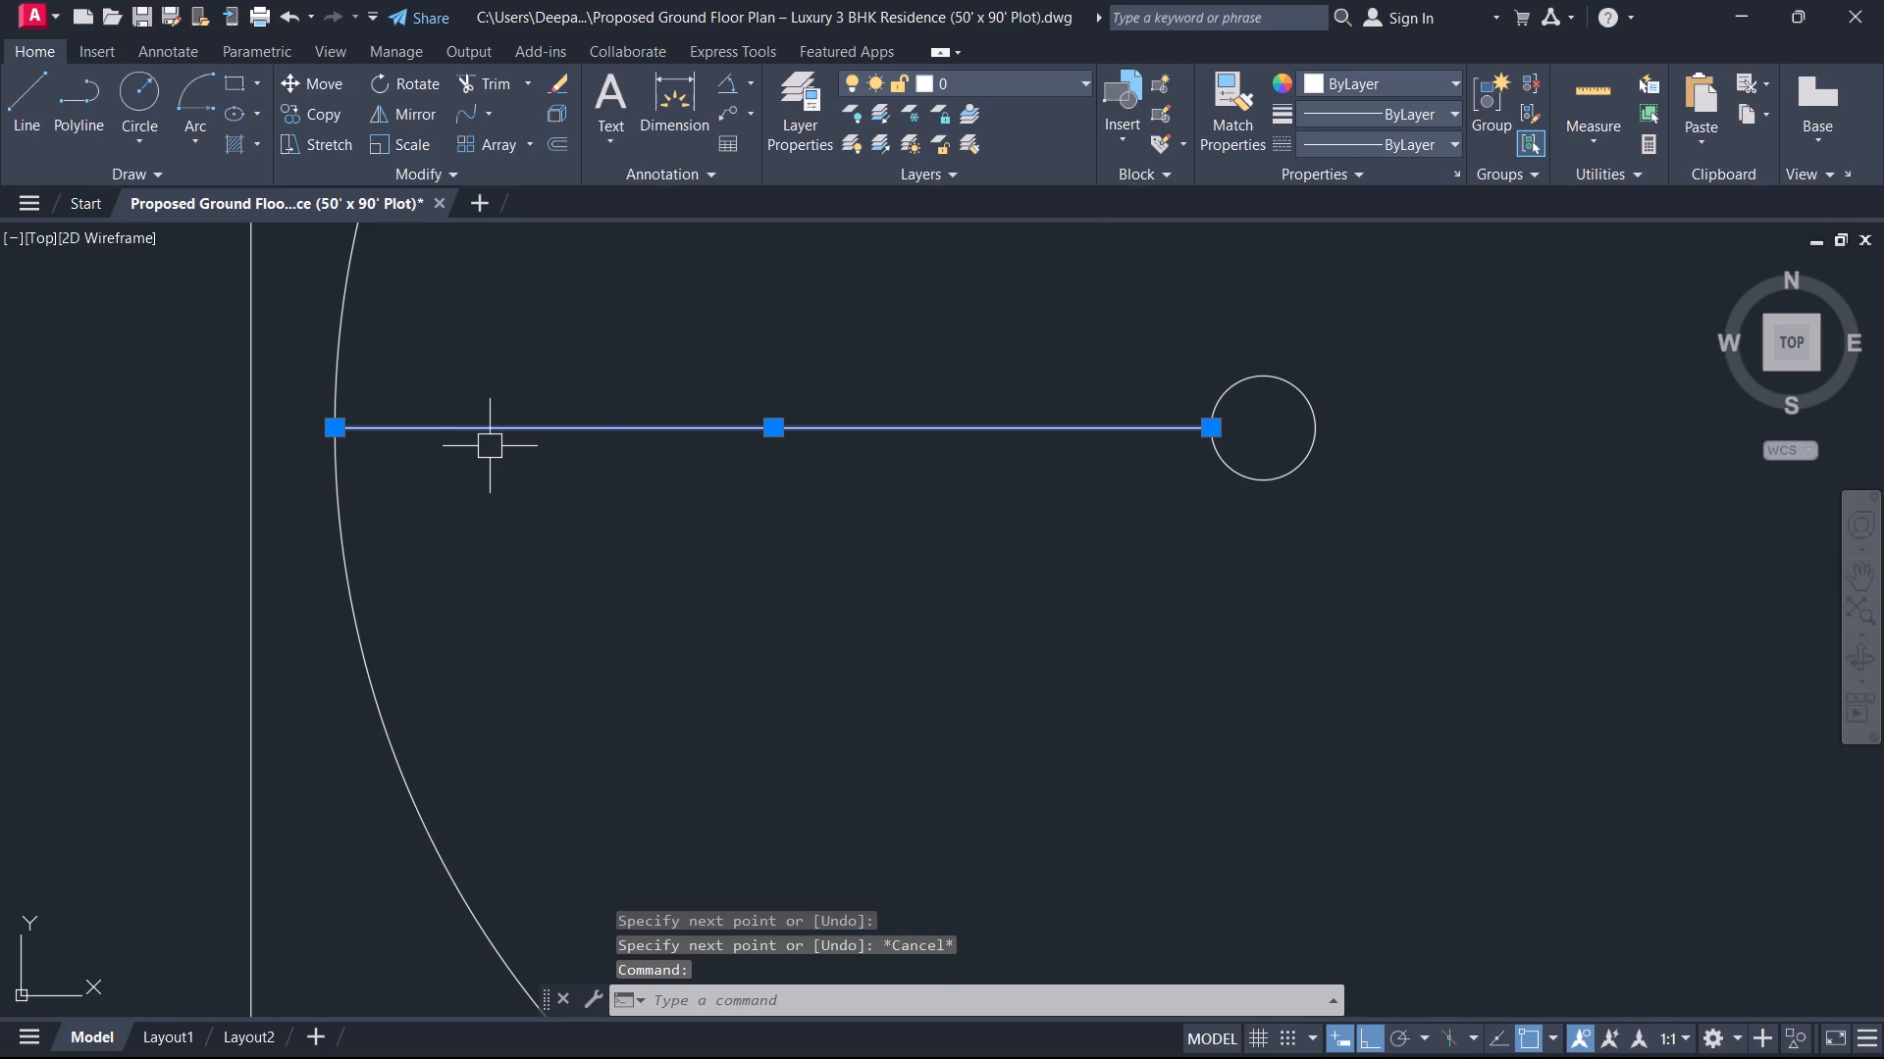
{"action": "scroll", "coordinate": [490, 446], "scroll_direction": "down", "scroll_amount": 2}
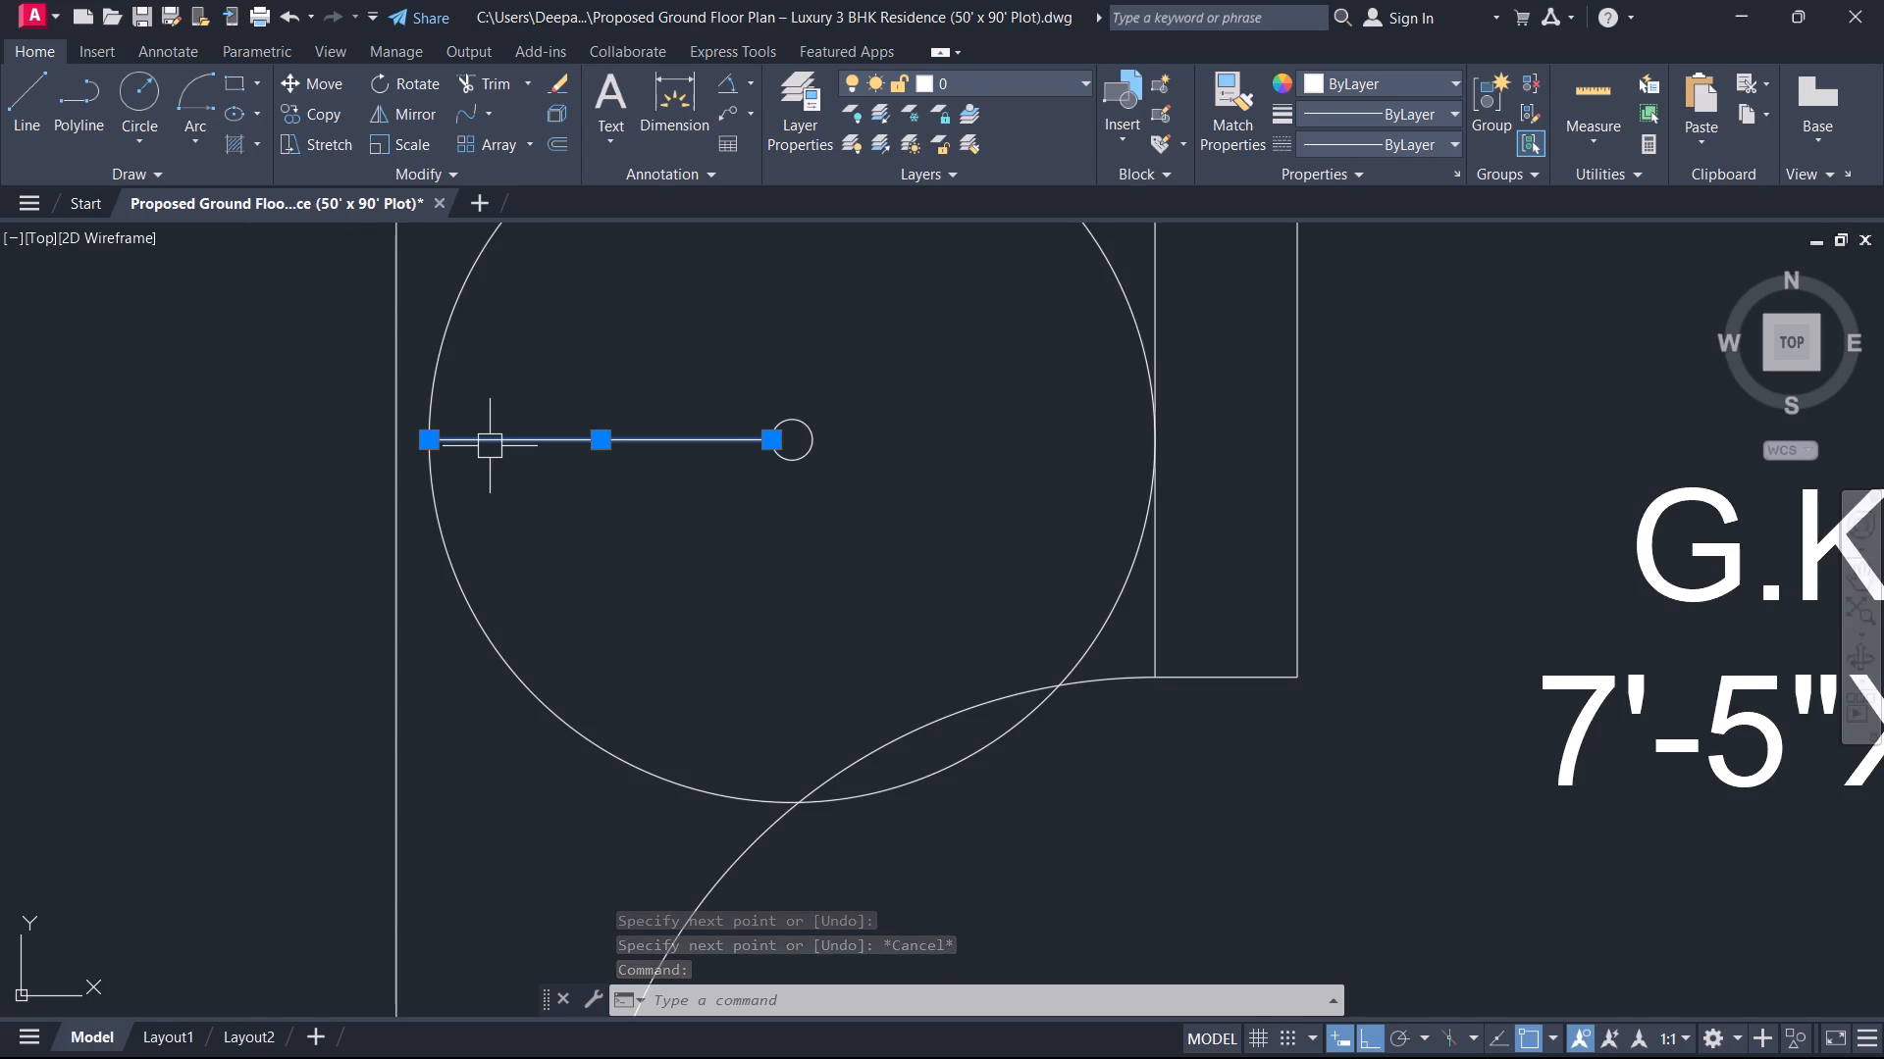
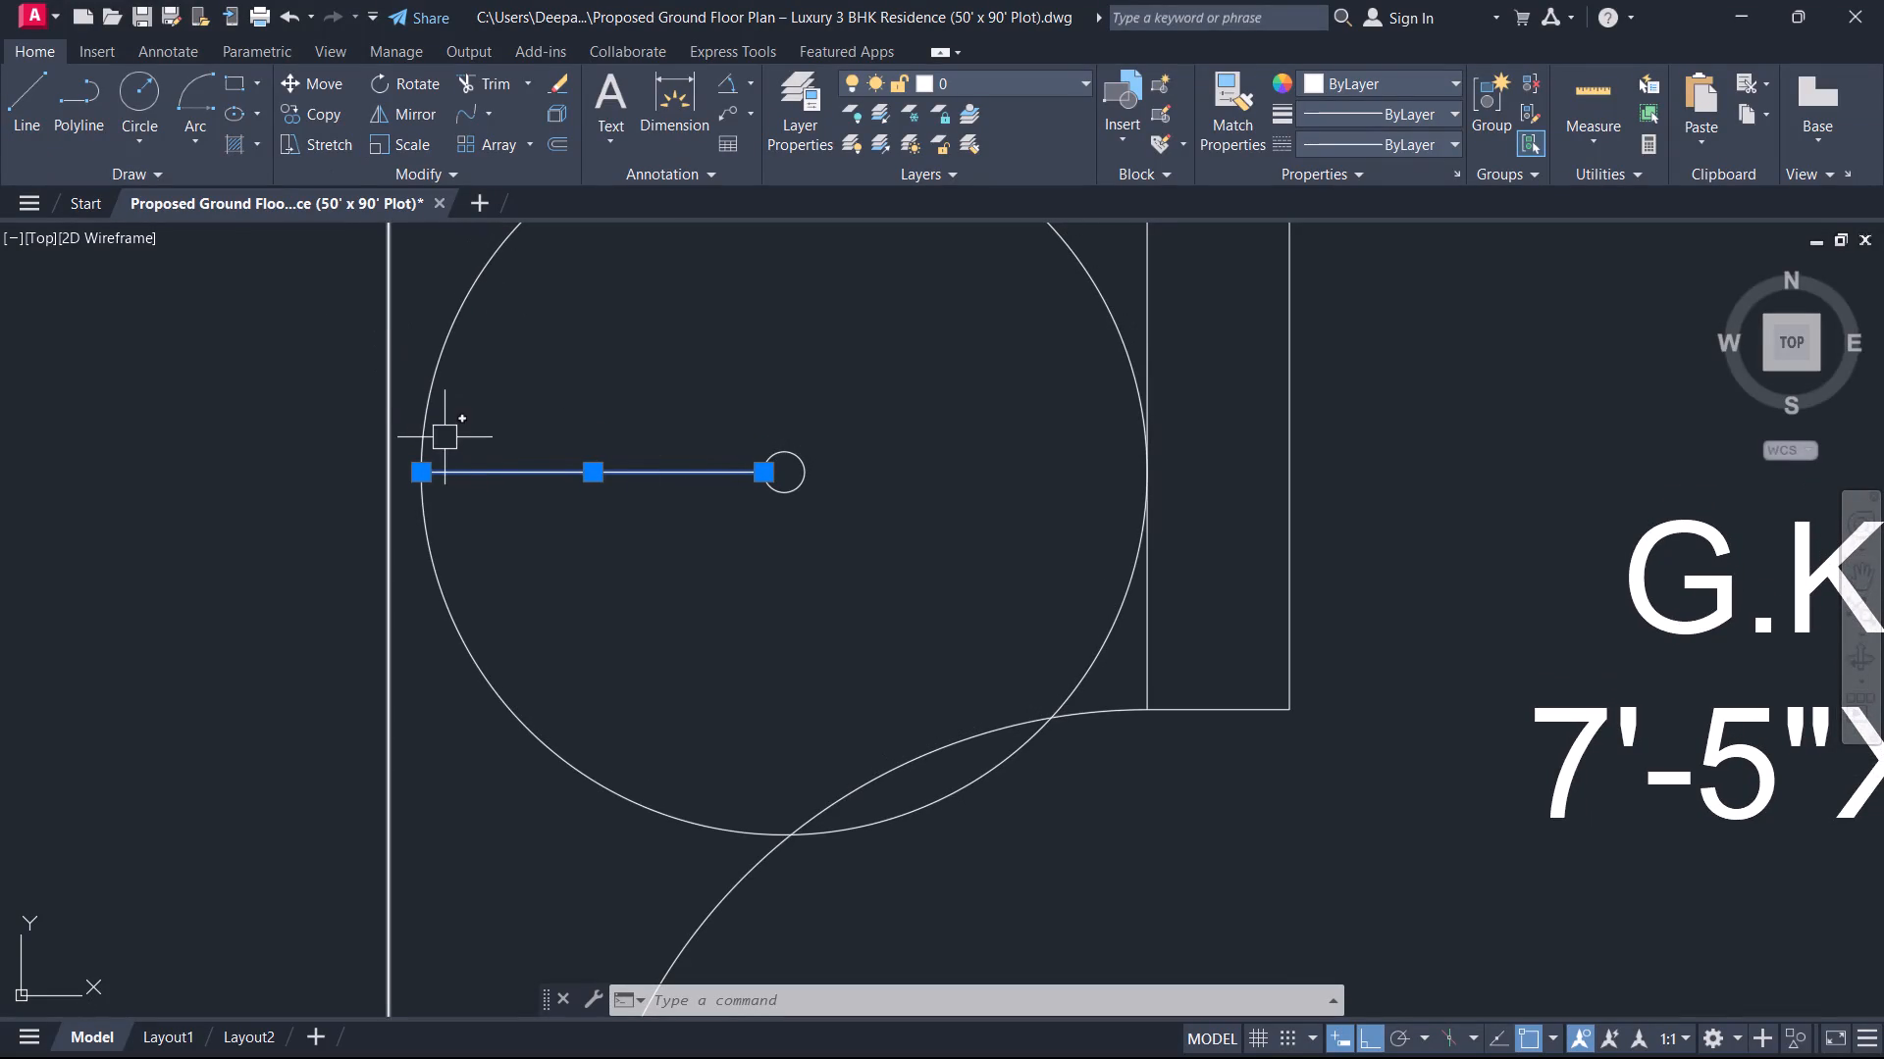
Create an associative path array of the horizontal radial line around the large circle with items spaced 9" apart.
{"action": "key", "text": "a"}
{"action": "type", "text": "R"}
{"action": "key", "text": "space"}
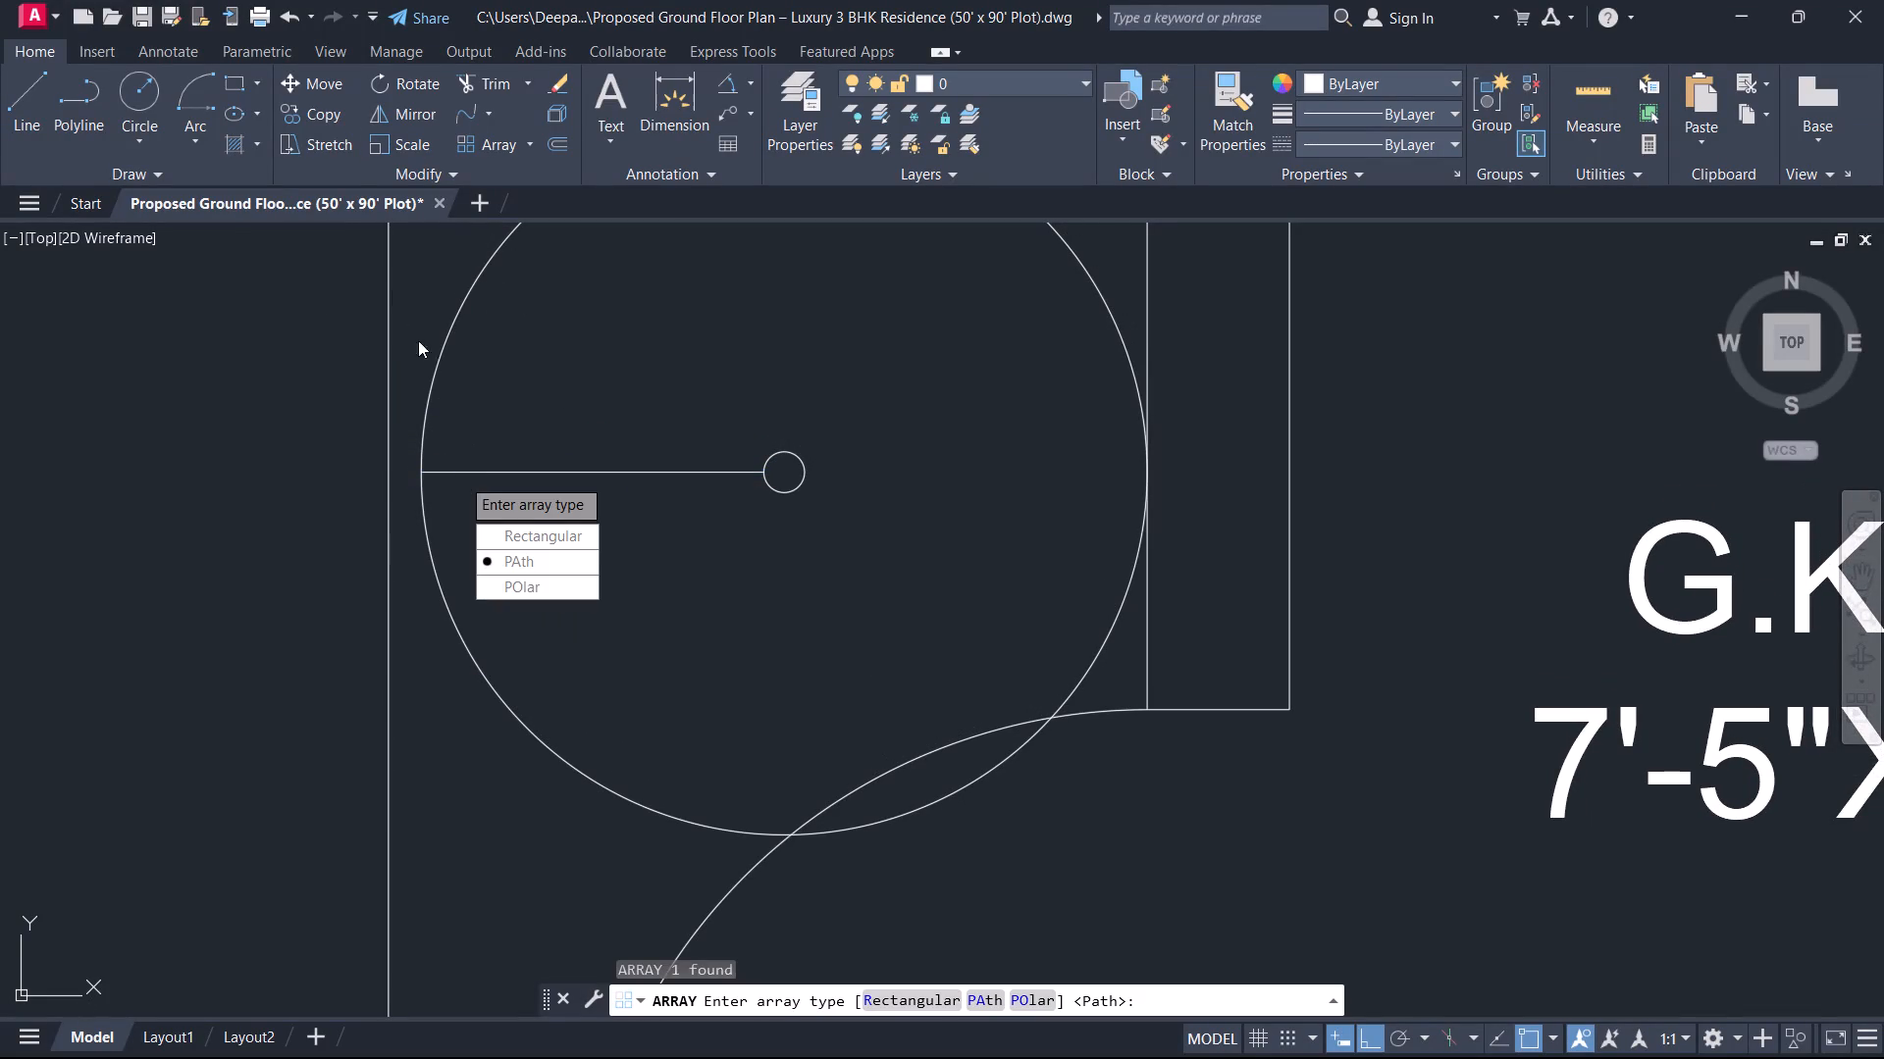
{"action": "left_click_drag", "start_coordinate": [571, 571], "coordinate": [460, 477]}
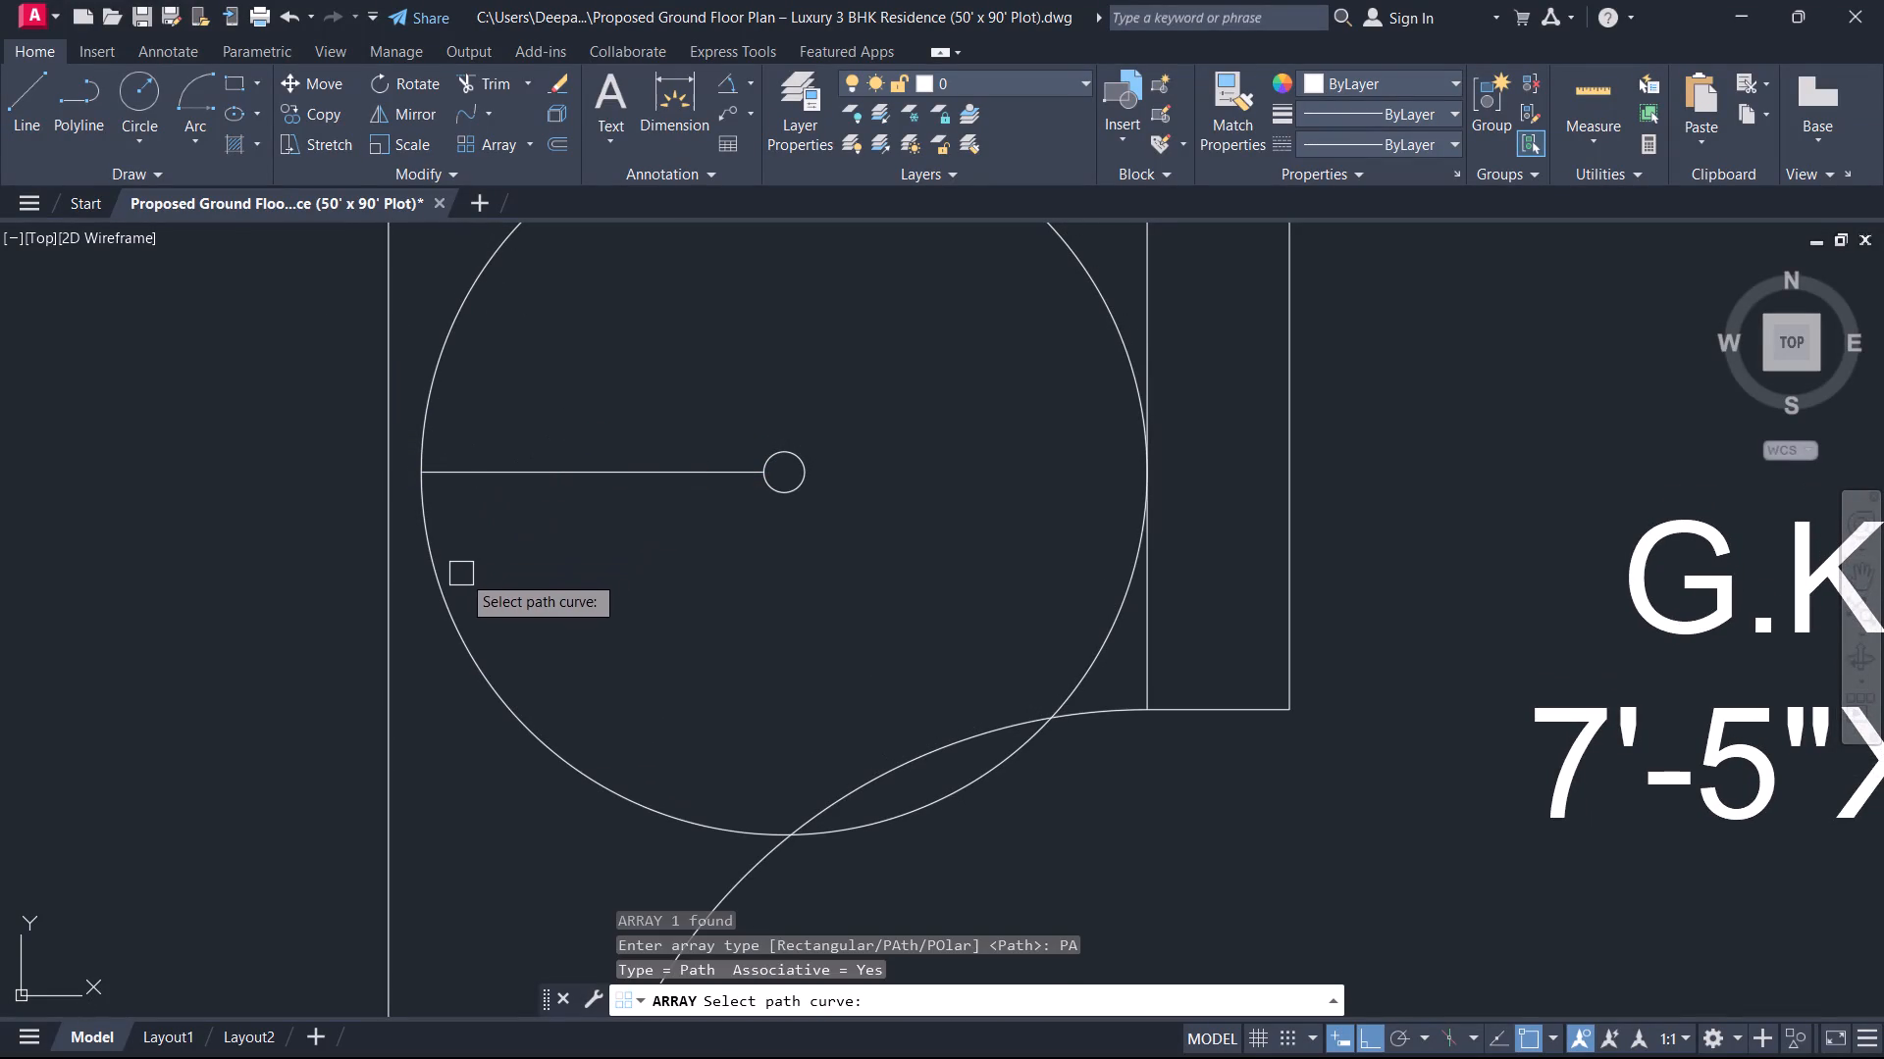
{"action": "left_click", "coordinate": [446, 602]}
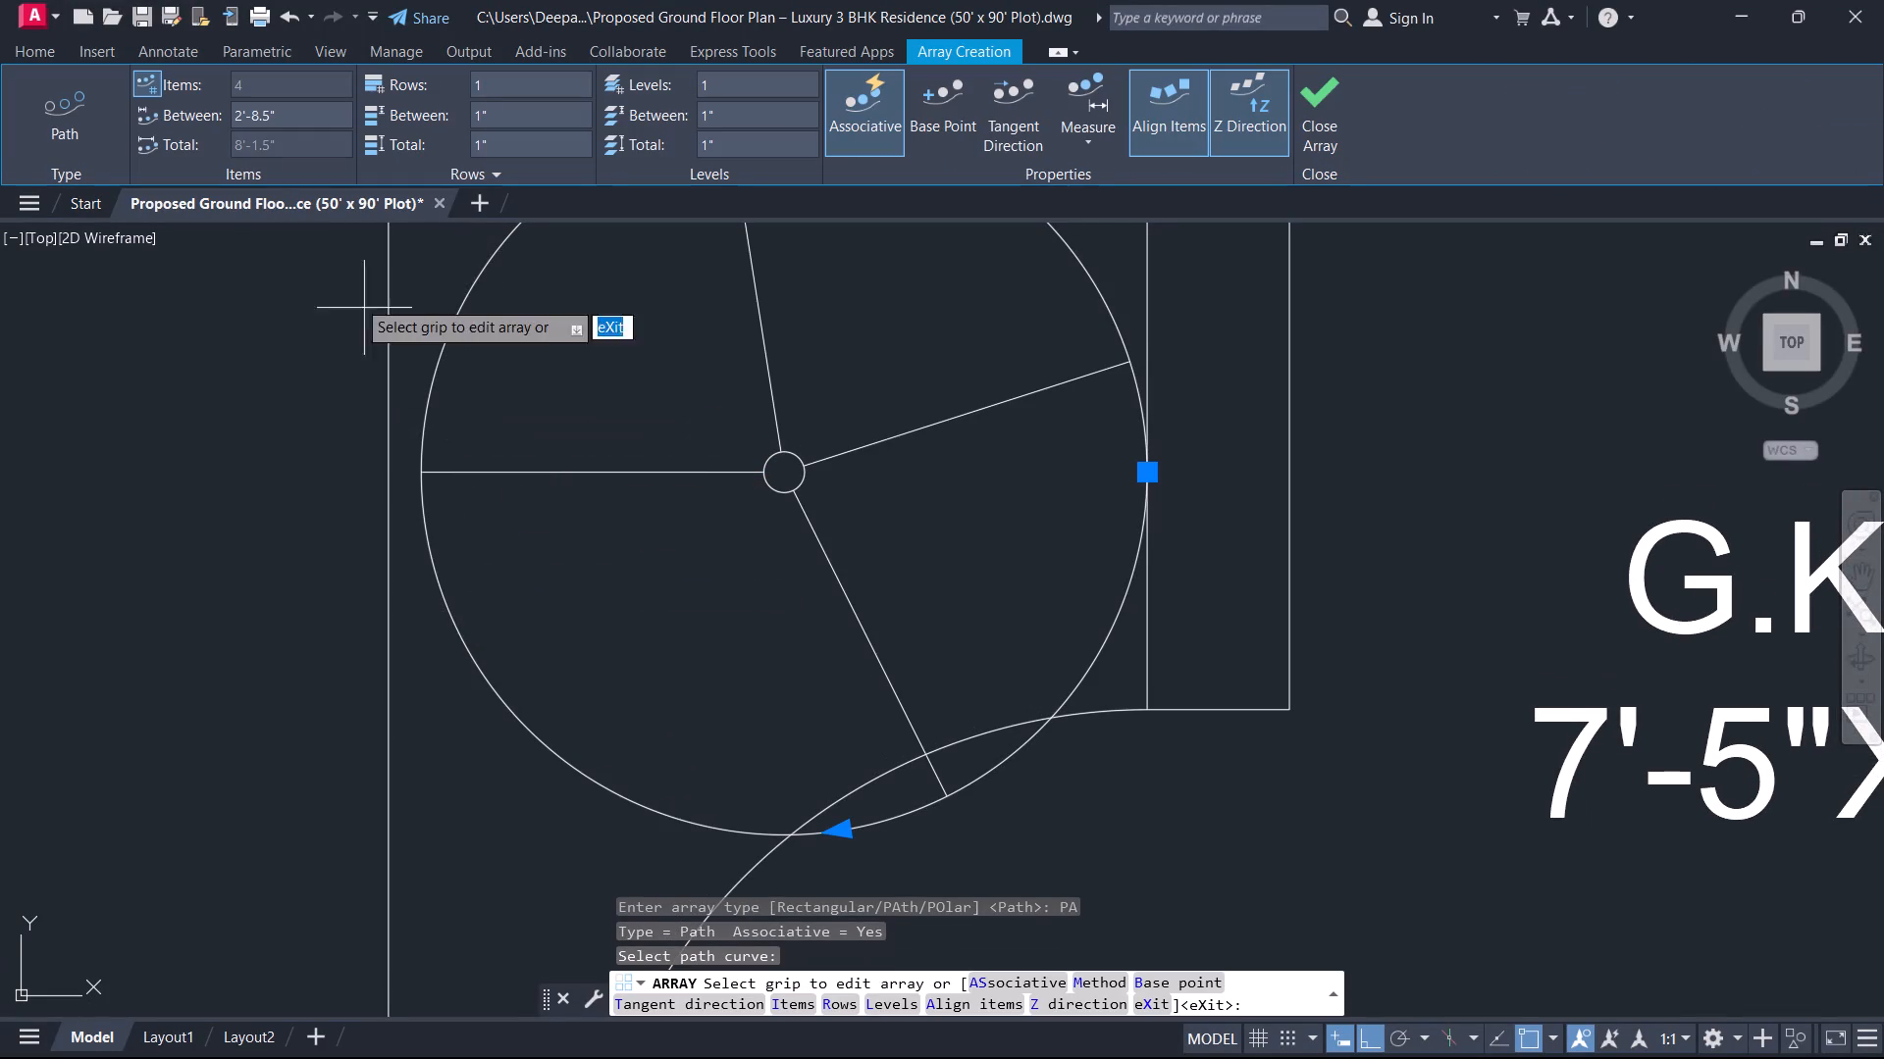
{"action": "left_click", "coordinate": [316, 120]}
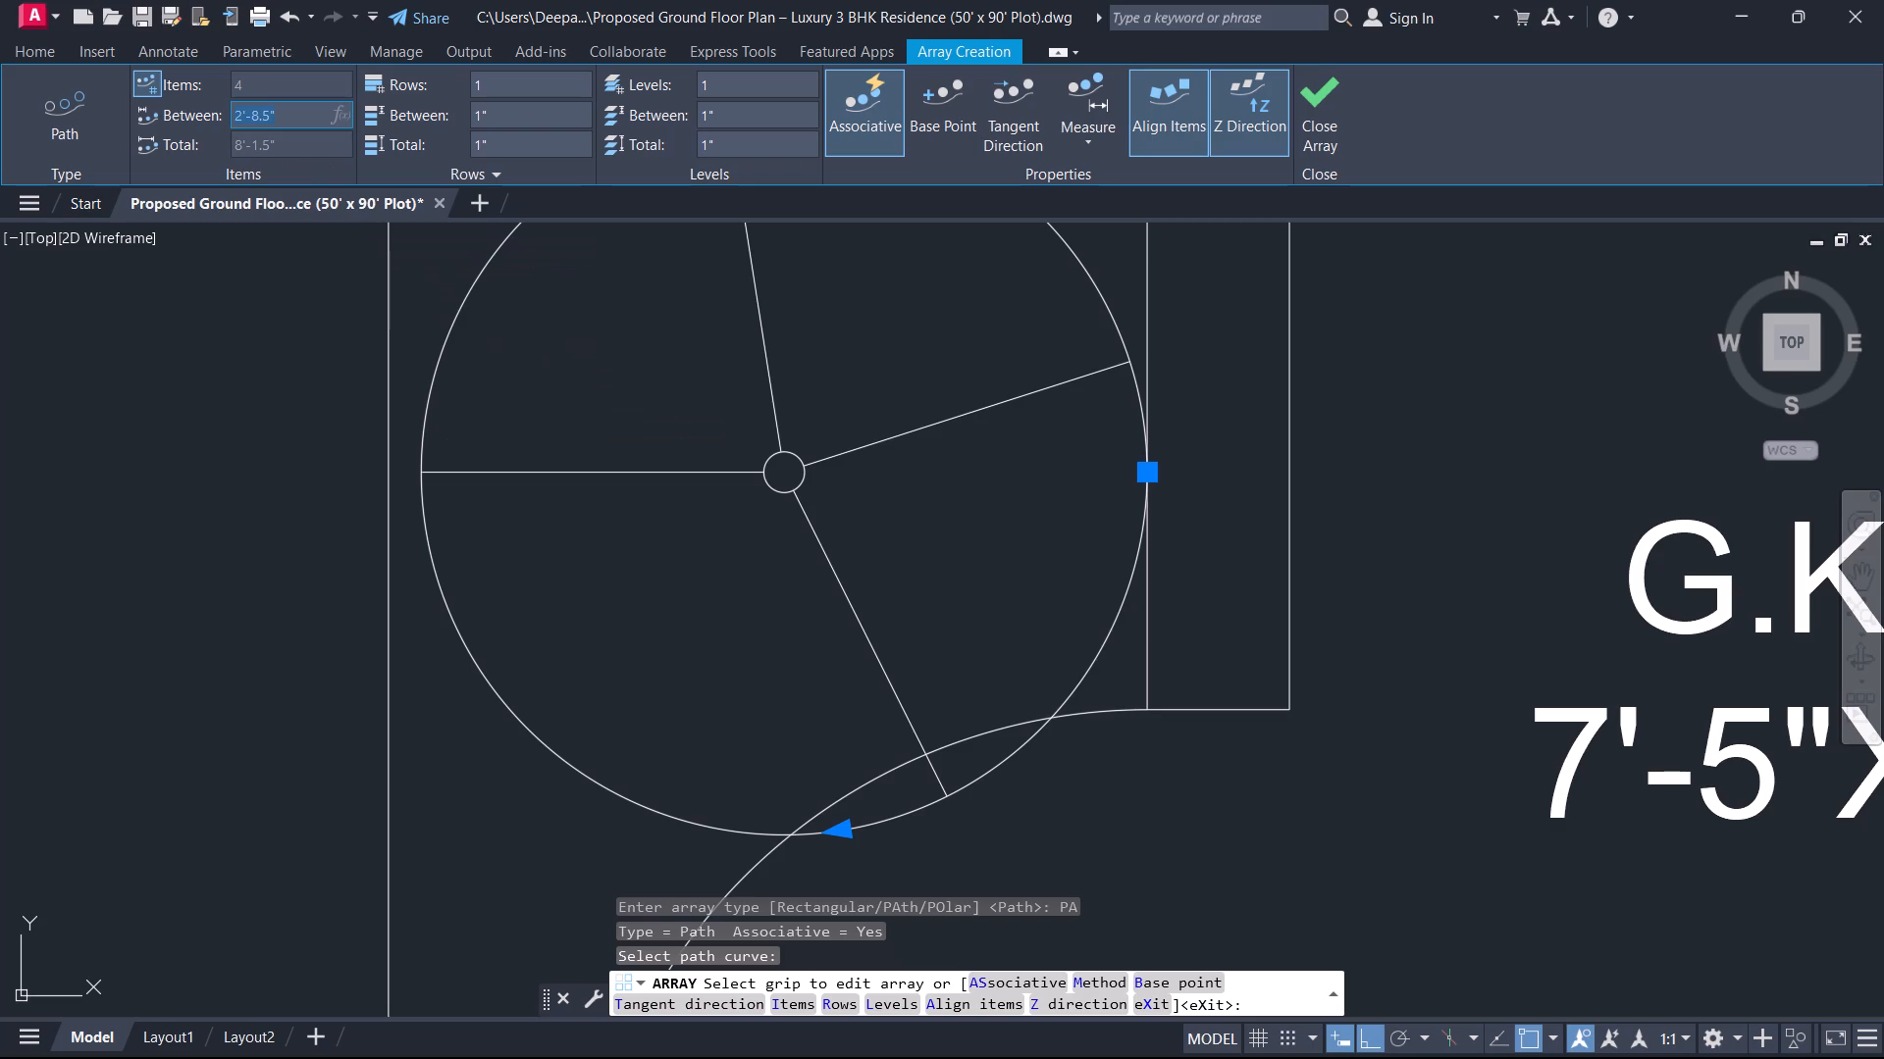
{"action": "key", "text": "9"}
{"action": "key", "text": "Return"}
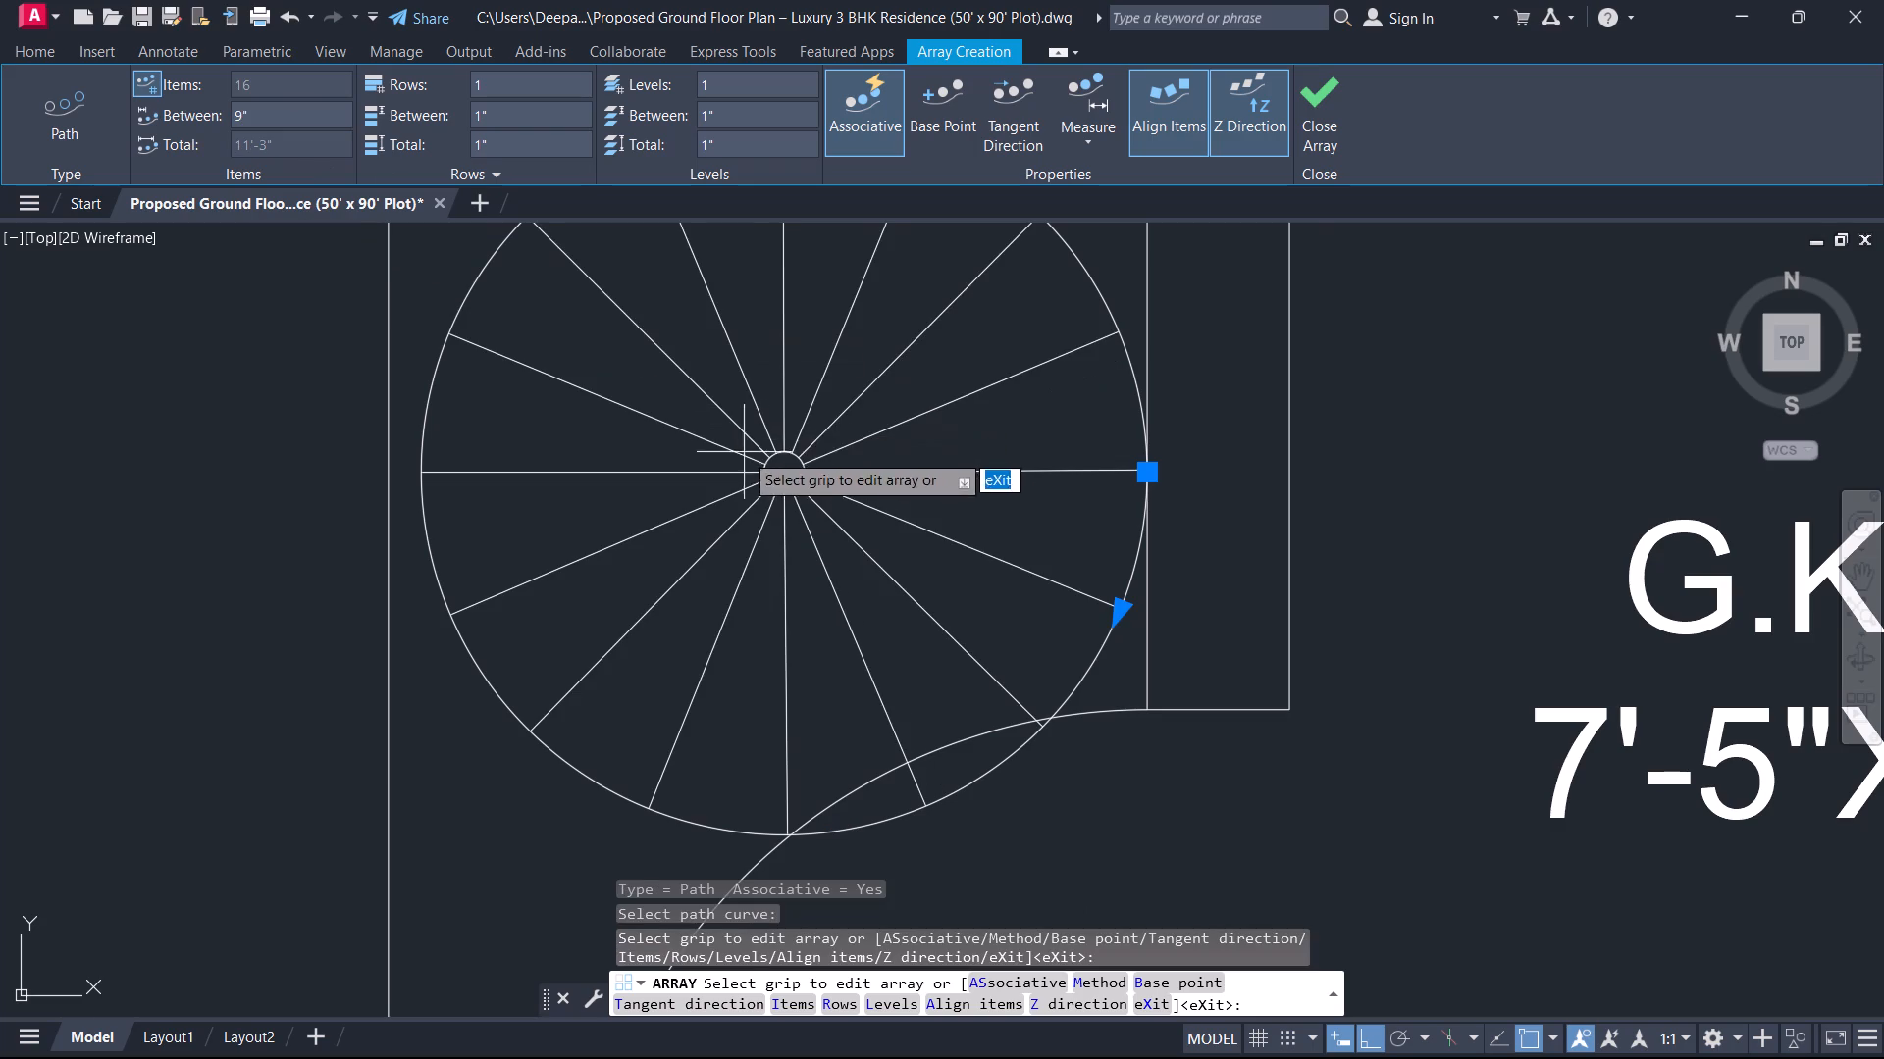
{"action": "middle_click_drag", "start_coordinate": [765, 475], "coordinate": [668, 613]}
{"action": "scroll", "coordinate": [766, 480], "scroll_direction": "up", "scroll_amount": 1}
{"action": "key", "text": "Escape"}
Explode the array of radial lines into individual lines.
{"action": "left_click_drag", "start_coordinate": [1001, 576], "coordinate": [985, 550]}
{"action": "key", "text": "Escape"}
{"action": "left_click_drag", "start_coordinate": [1135, 551], "coordinate": [1095, 497]}
{"action": "left_click", "coordinate": [923, 350]}
{"action": "key", "text": "x"}
{"action": "key", "text": "space"}
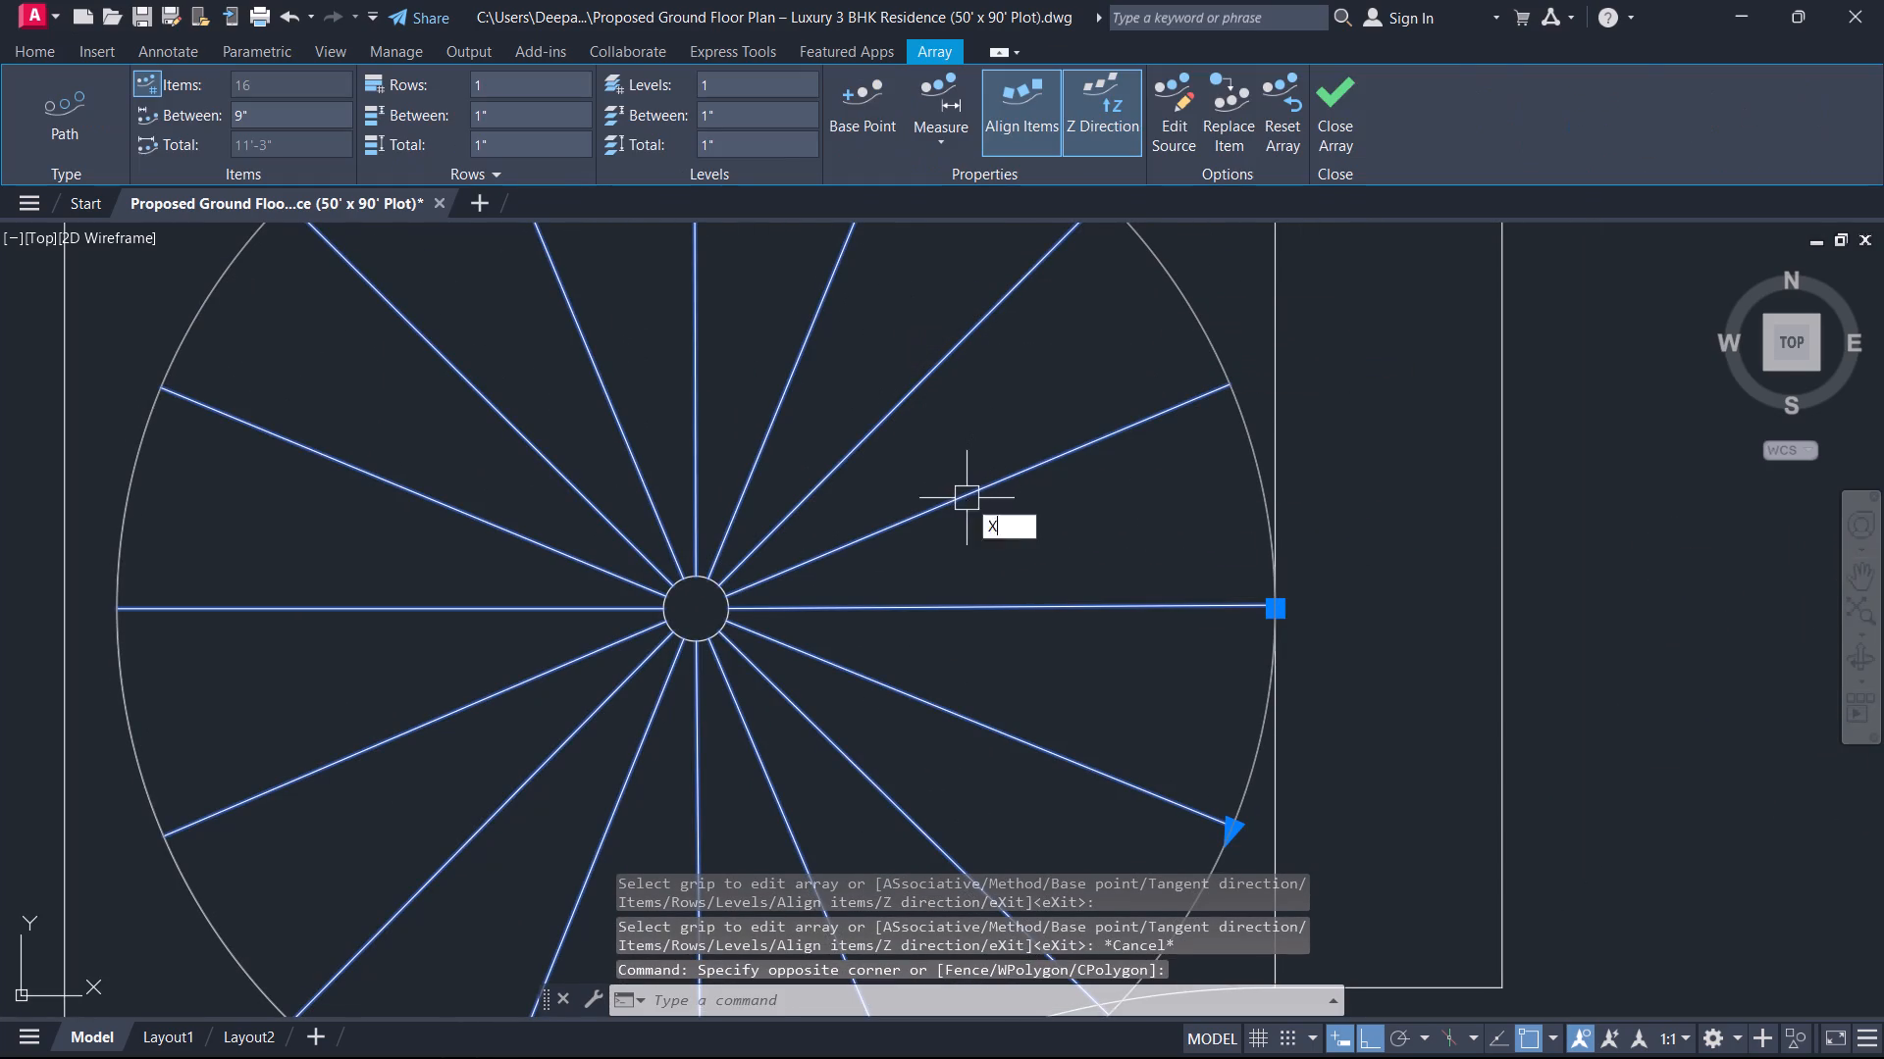
Delete the two radial lines in the circle's upper-right quadrant just above the horizontal radial line facing G.KIT.
{"action": "left_click_drag", "start_coordinate": [1001, 528], "coordinate": [971, 484]}
{"action": "left_click", "coordinate": [889, 361]}
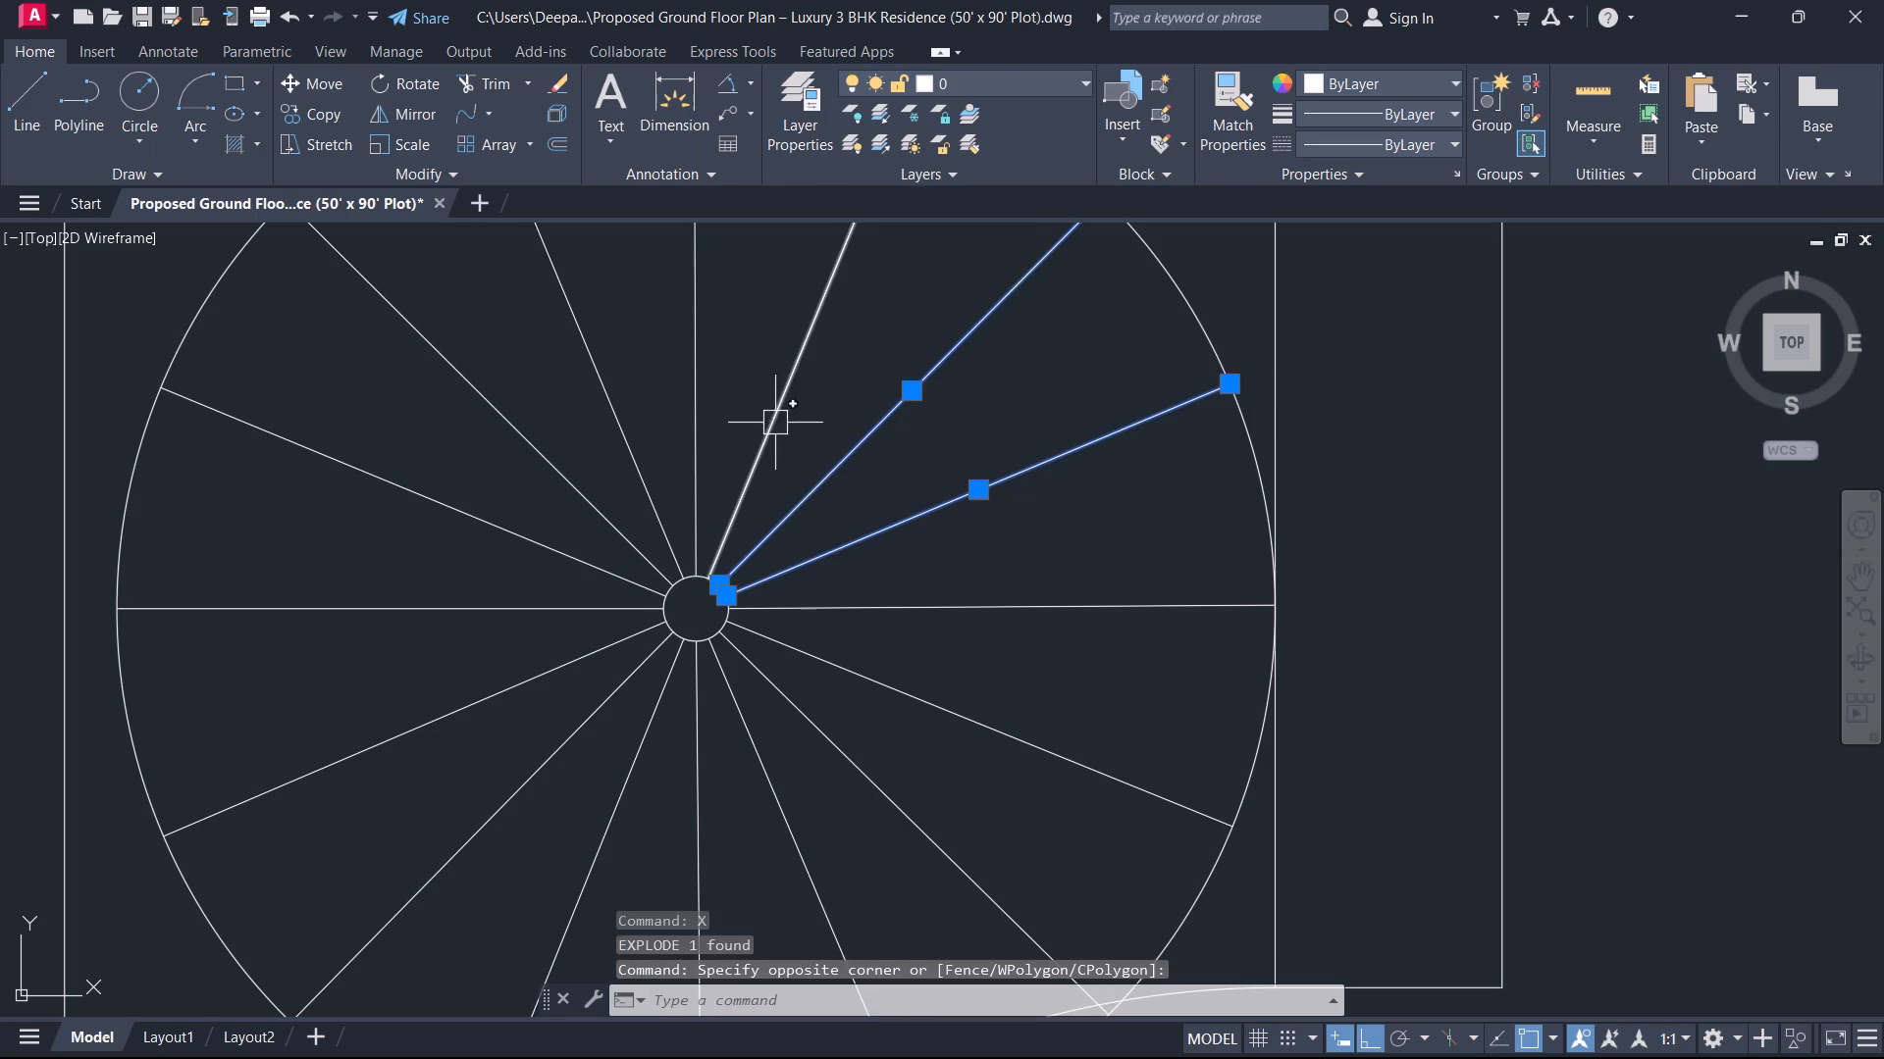
{"action": "key", "text": "Delete"}
Trim the small centre circle's arc that lies within the widened gap between the radial lines.
{"action": "type", "text": "TR"}
{"action": "key", "text": "space"}
{"action": "scroll", "coordinate": [757, 550], "scroll_direction": "up", "scroll_amount": 2}
{"action": "left_click_drag", "start_coordinate": [716, 595], "coordinate": [709, 611]}
{"action": "left_click", "coordinate": [612, 698]}
{"action": "key", "text": "Escape"}
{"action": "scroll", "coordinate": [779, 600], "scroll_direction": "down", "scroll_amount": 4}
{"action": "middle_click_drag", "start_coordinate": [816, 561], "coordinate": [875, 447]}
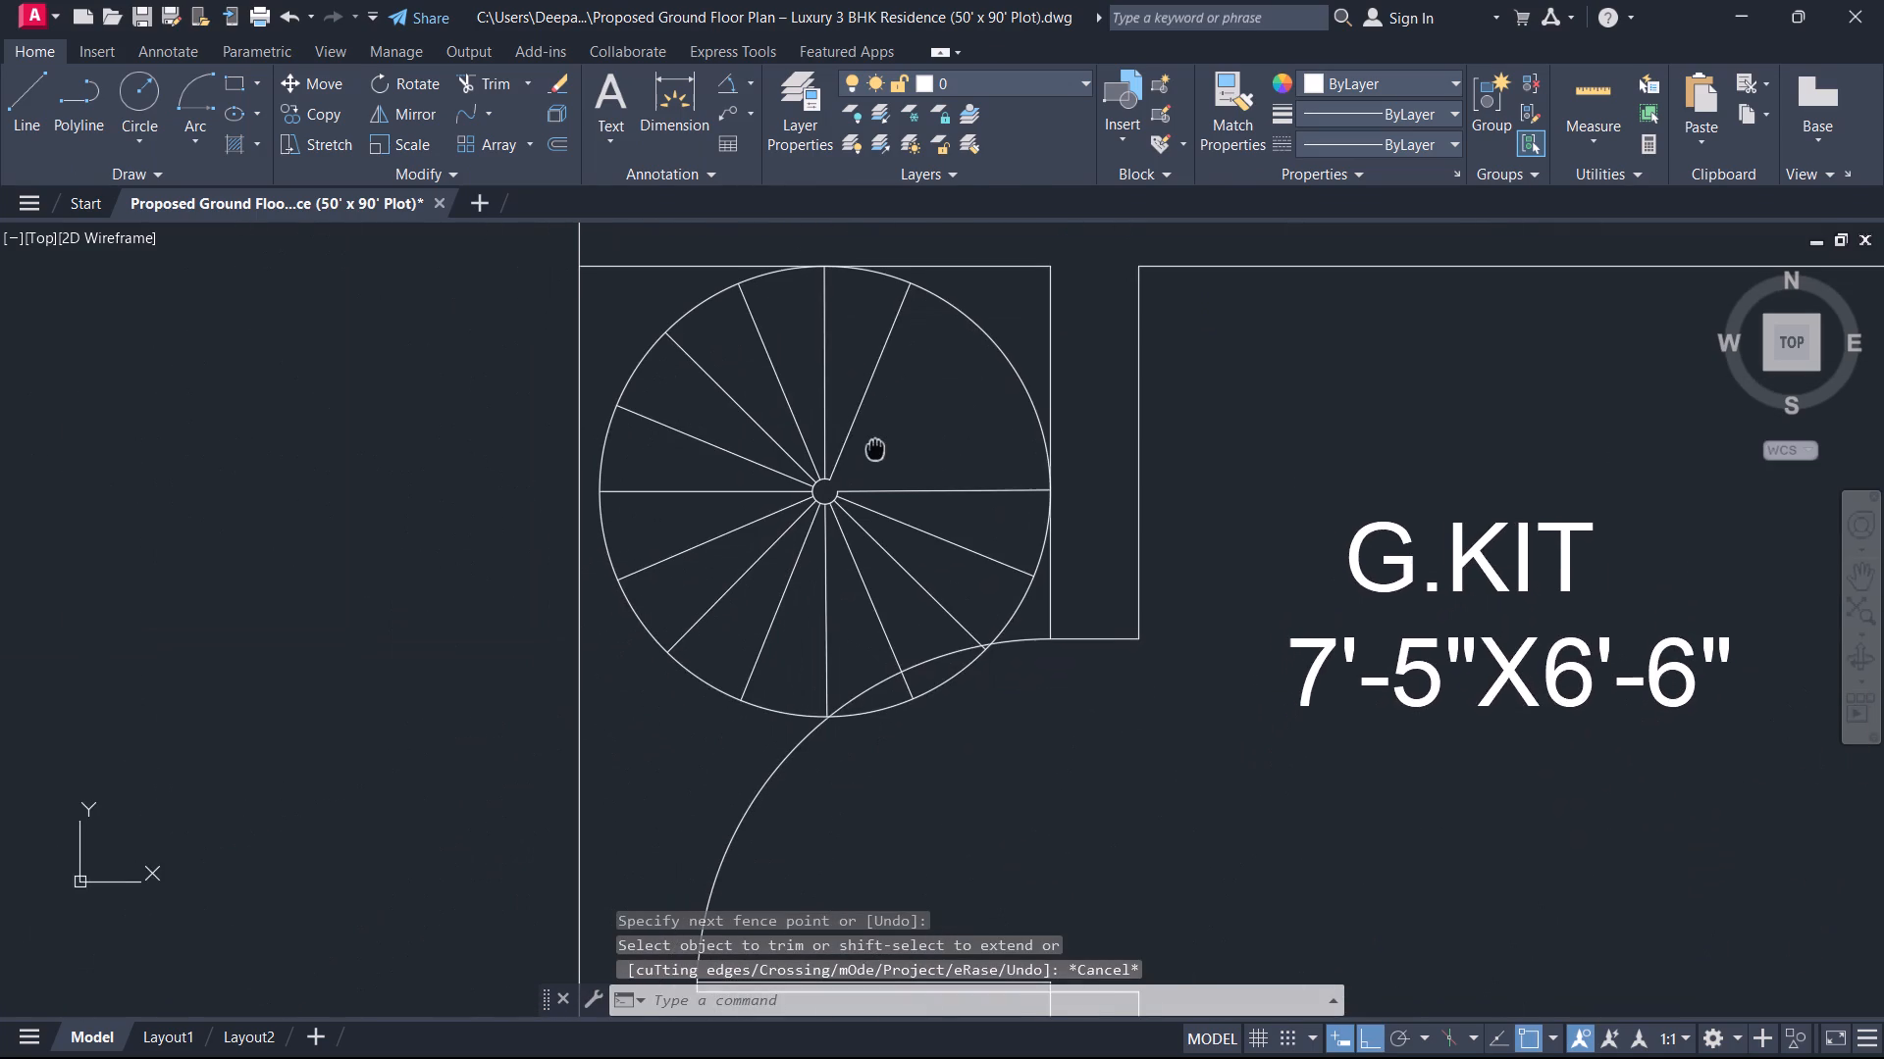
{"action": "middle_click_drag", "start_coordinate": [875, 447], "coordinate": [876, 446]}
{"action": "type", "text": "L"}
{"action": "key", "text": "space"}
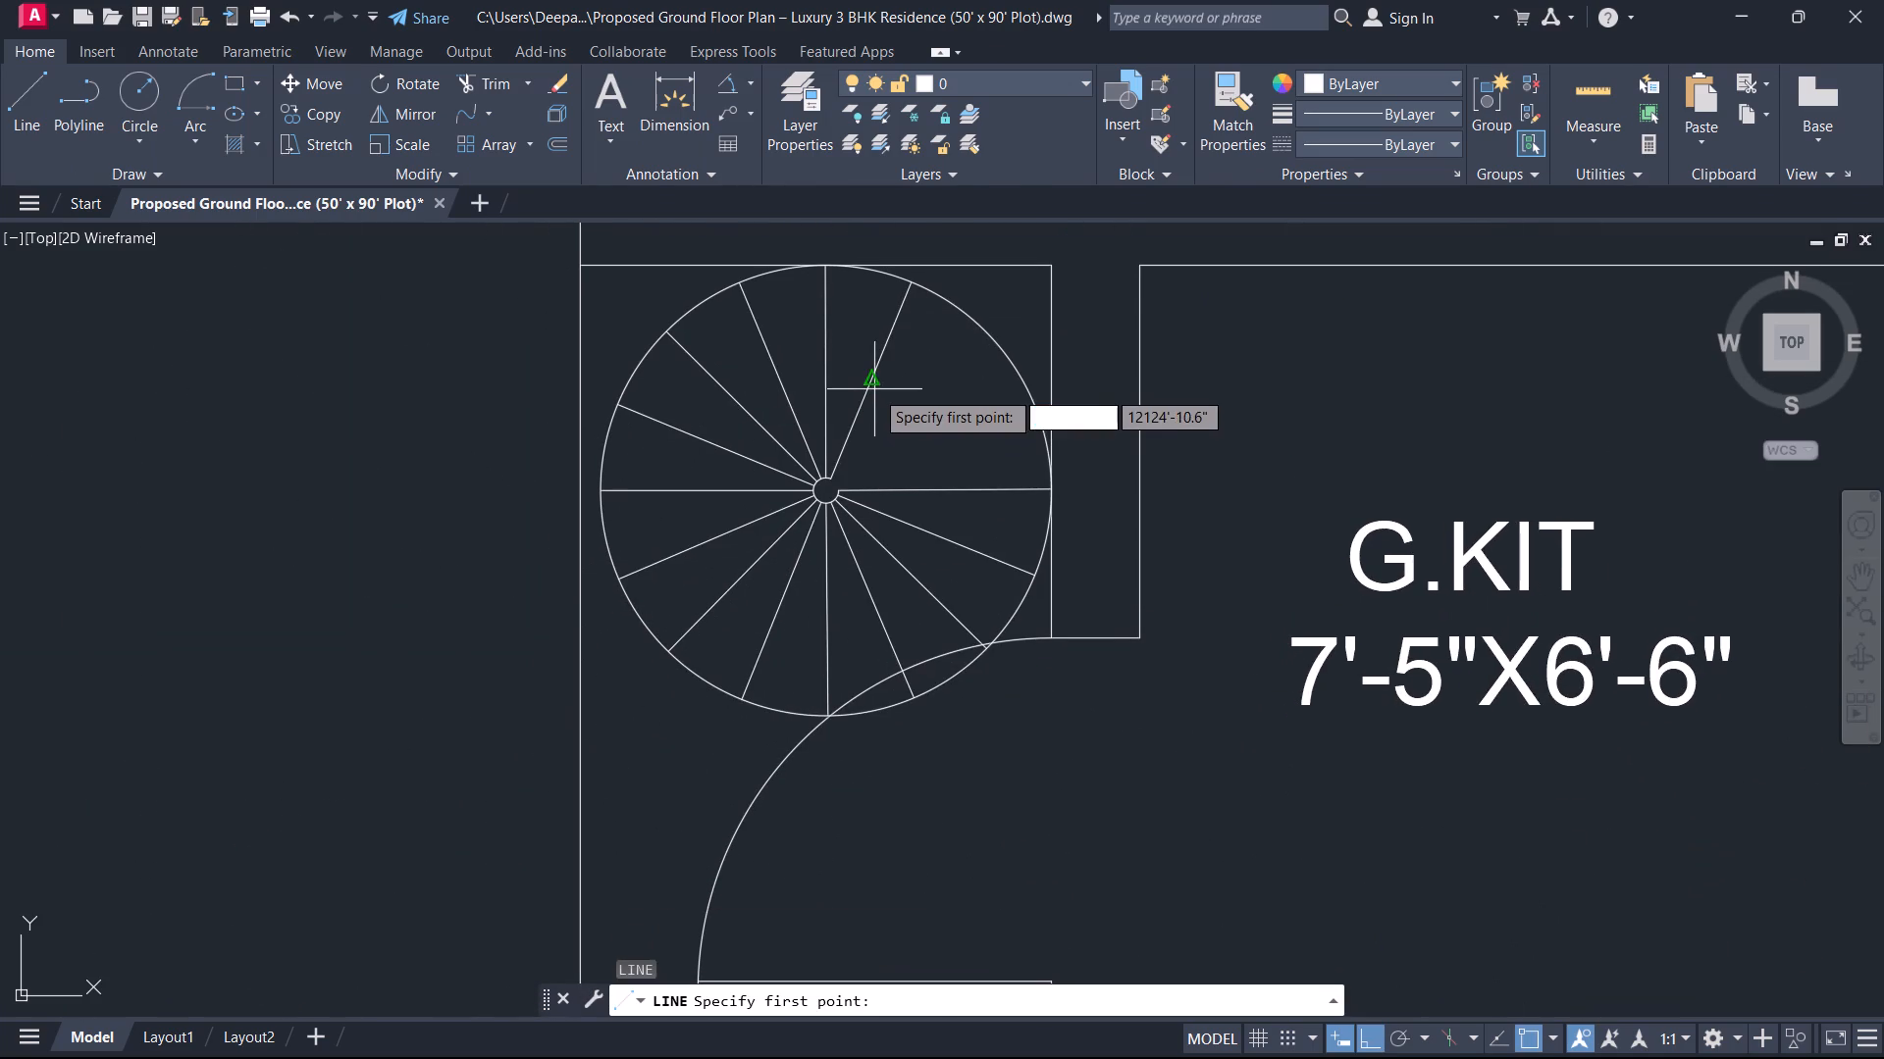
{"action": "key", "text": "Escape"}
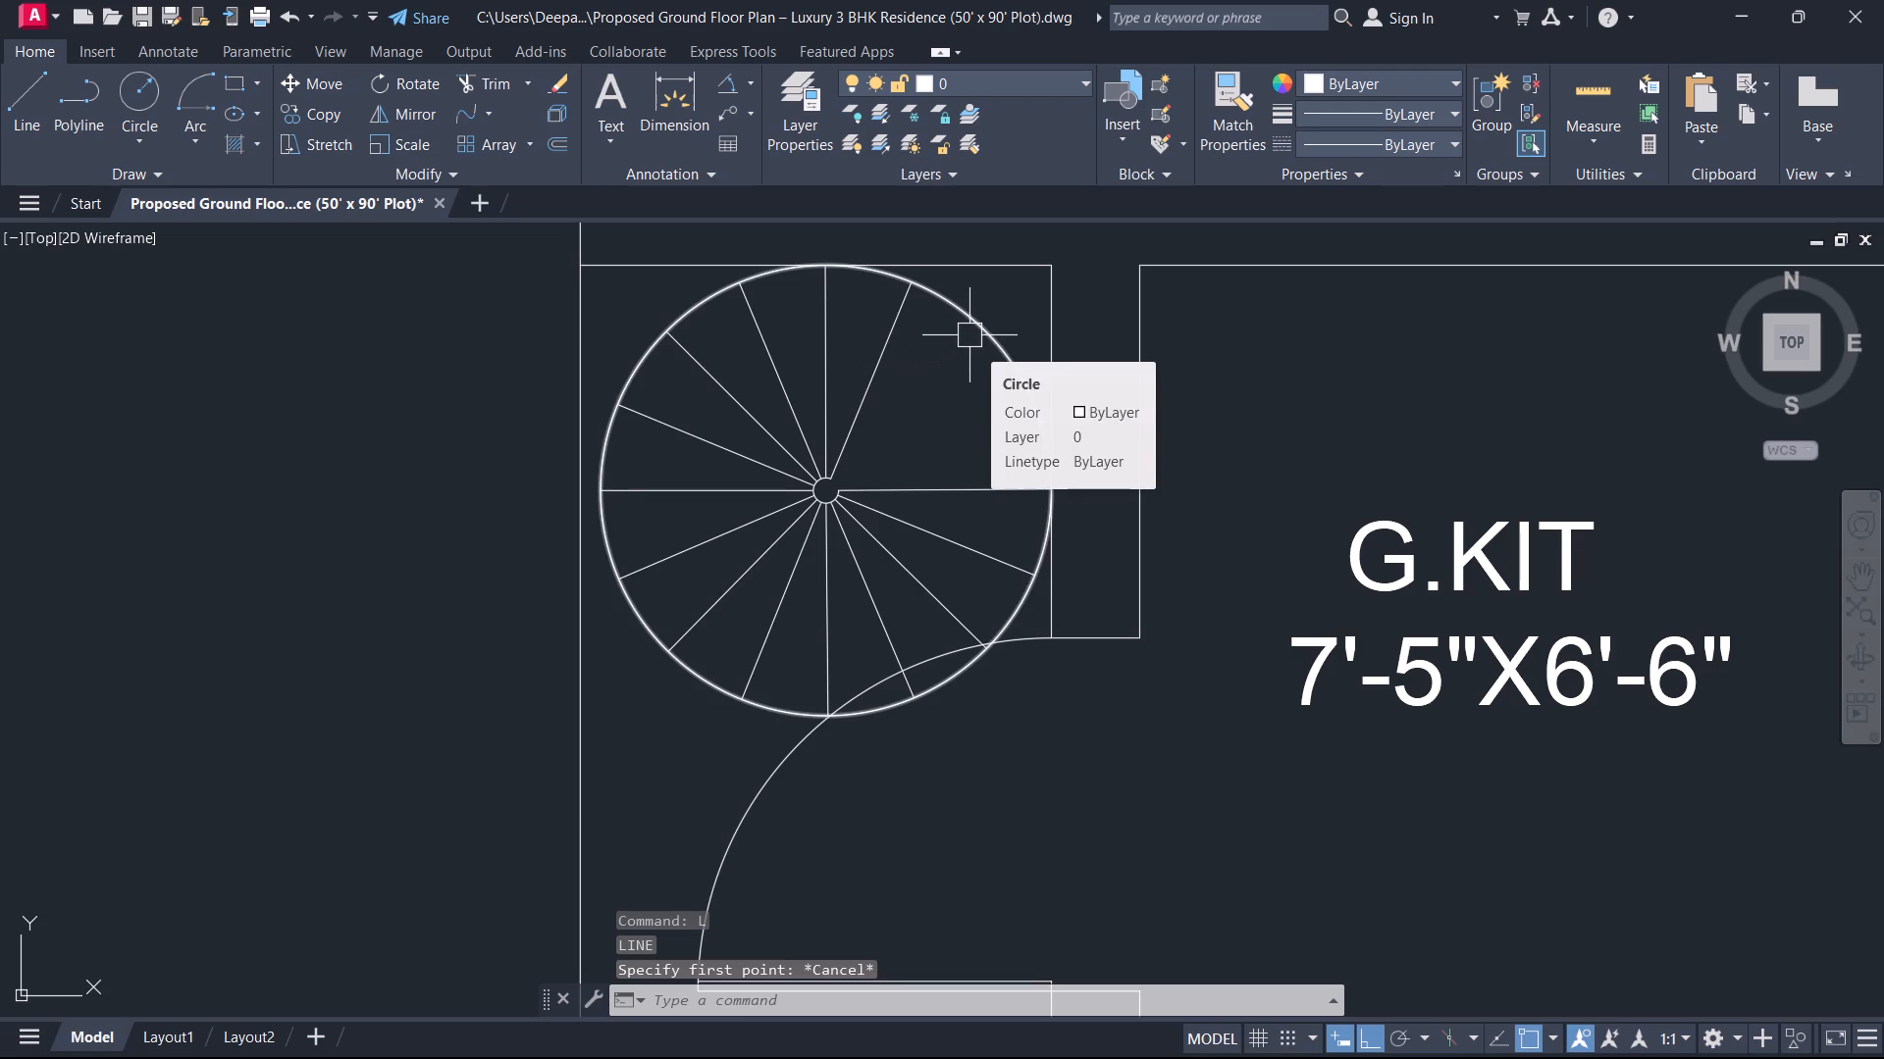
Offset the large circle inward by about 10.8", picking the distance from the outer end of a radial line to a point along it.
{"action": "type", "text": "O"}
{"action": "key", "text": "space"}
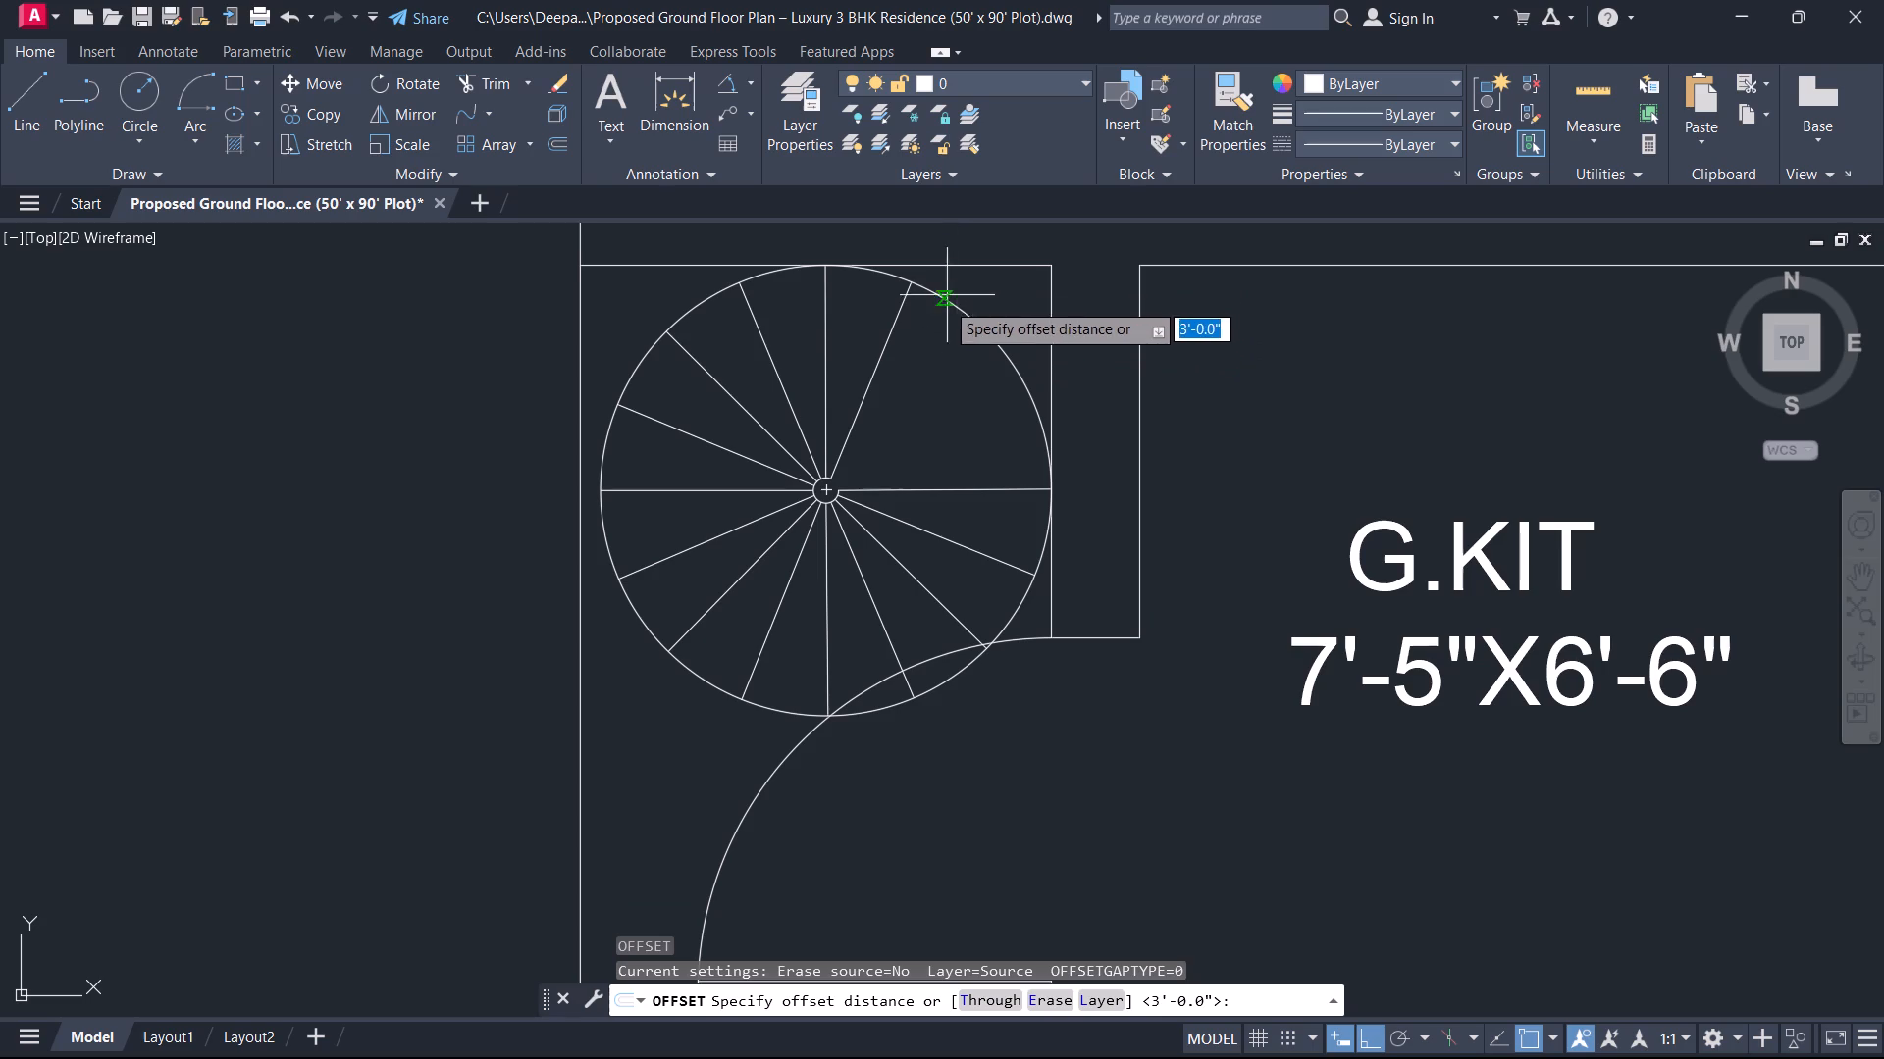
{"action": "left_click", "coordinate": [914, 285]}
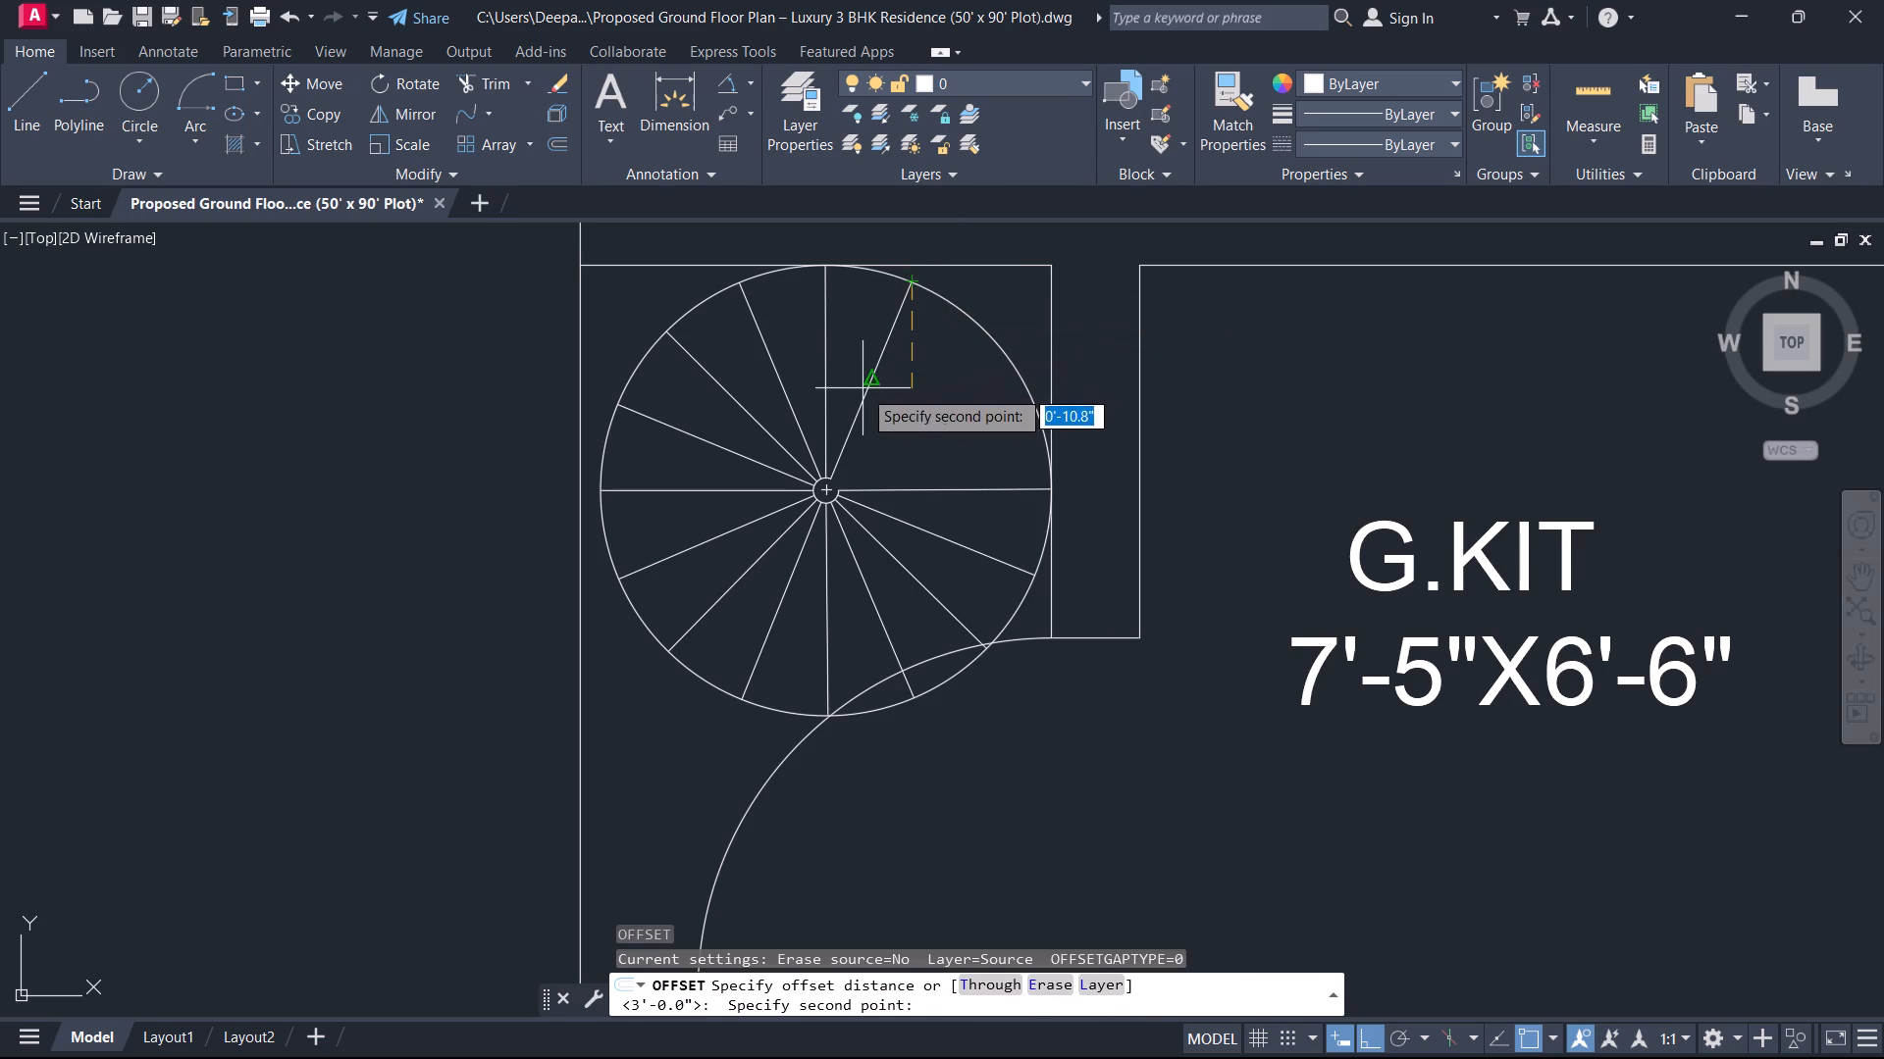
{"action": "left_click", "coordinate": [863, 388]}
{"action": "left_click", "coordinate": [959, 317]}
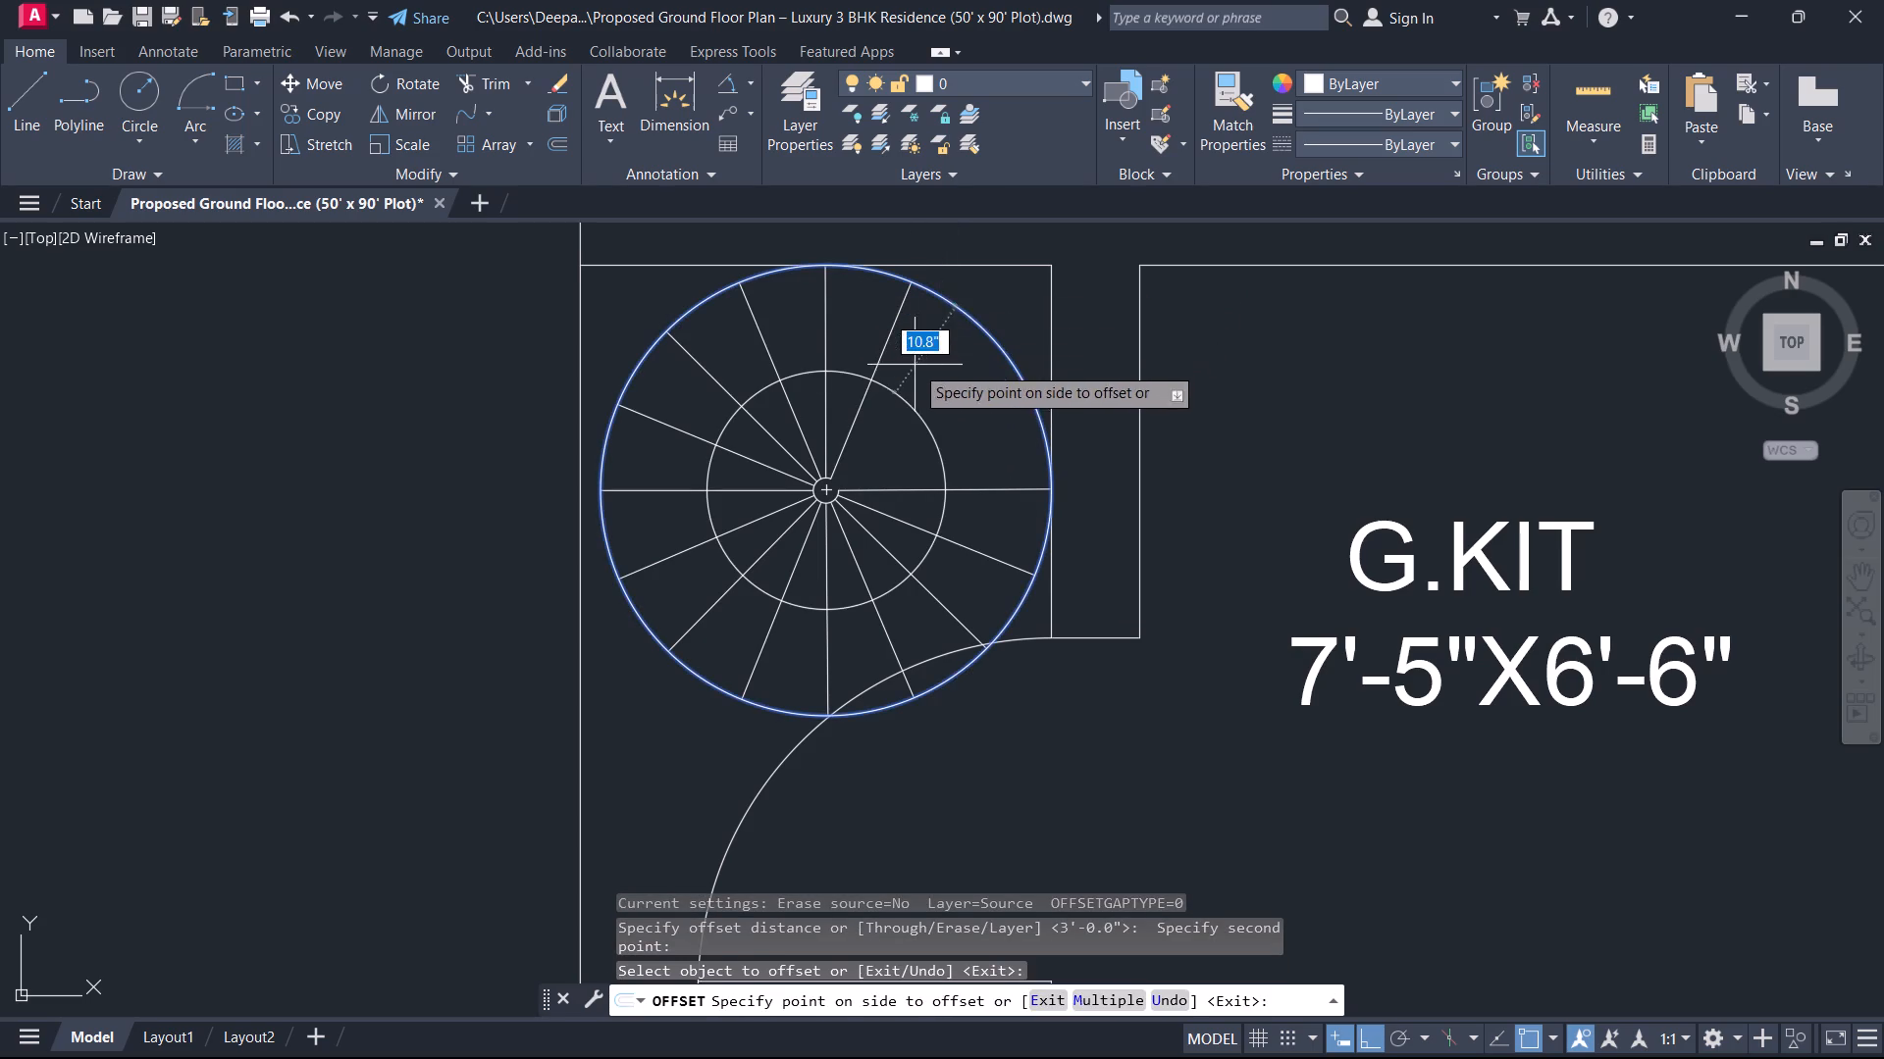
{"action": "left_click", "coordinate": [901, 379]}
{"action": "scroll", "coordinate": [885, 408], "scroll_direction": "up", "scroll_amount": 2}
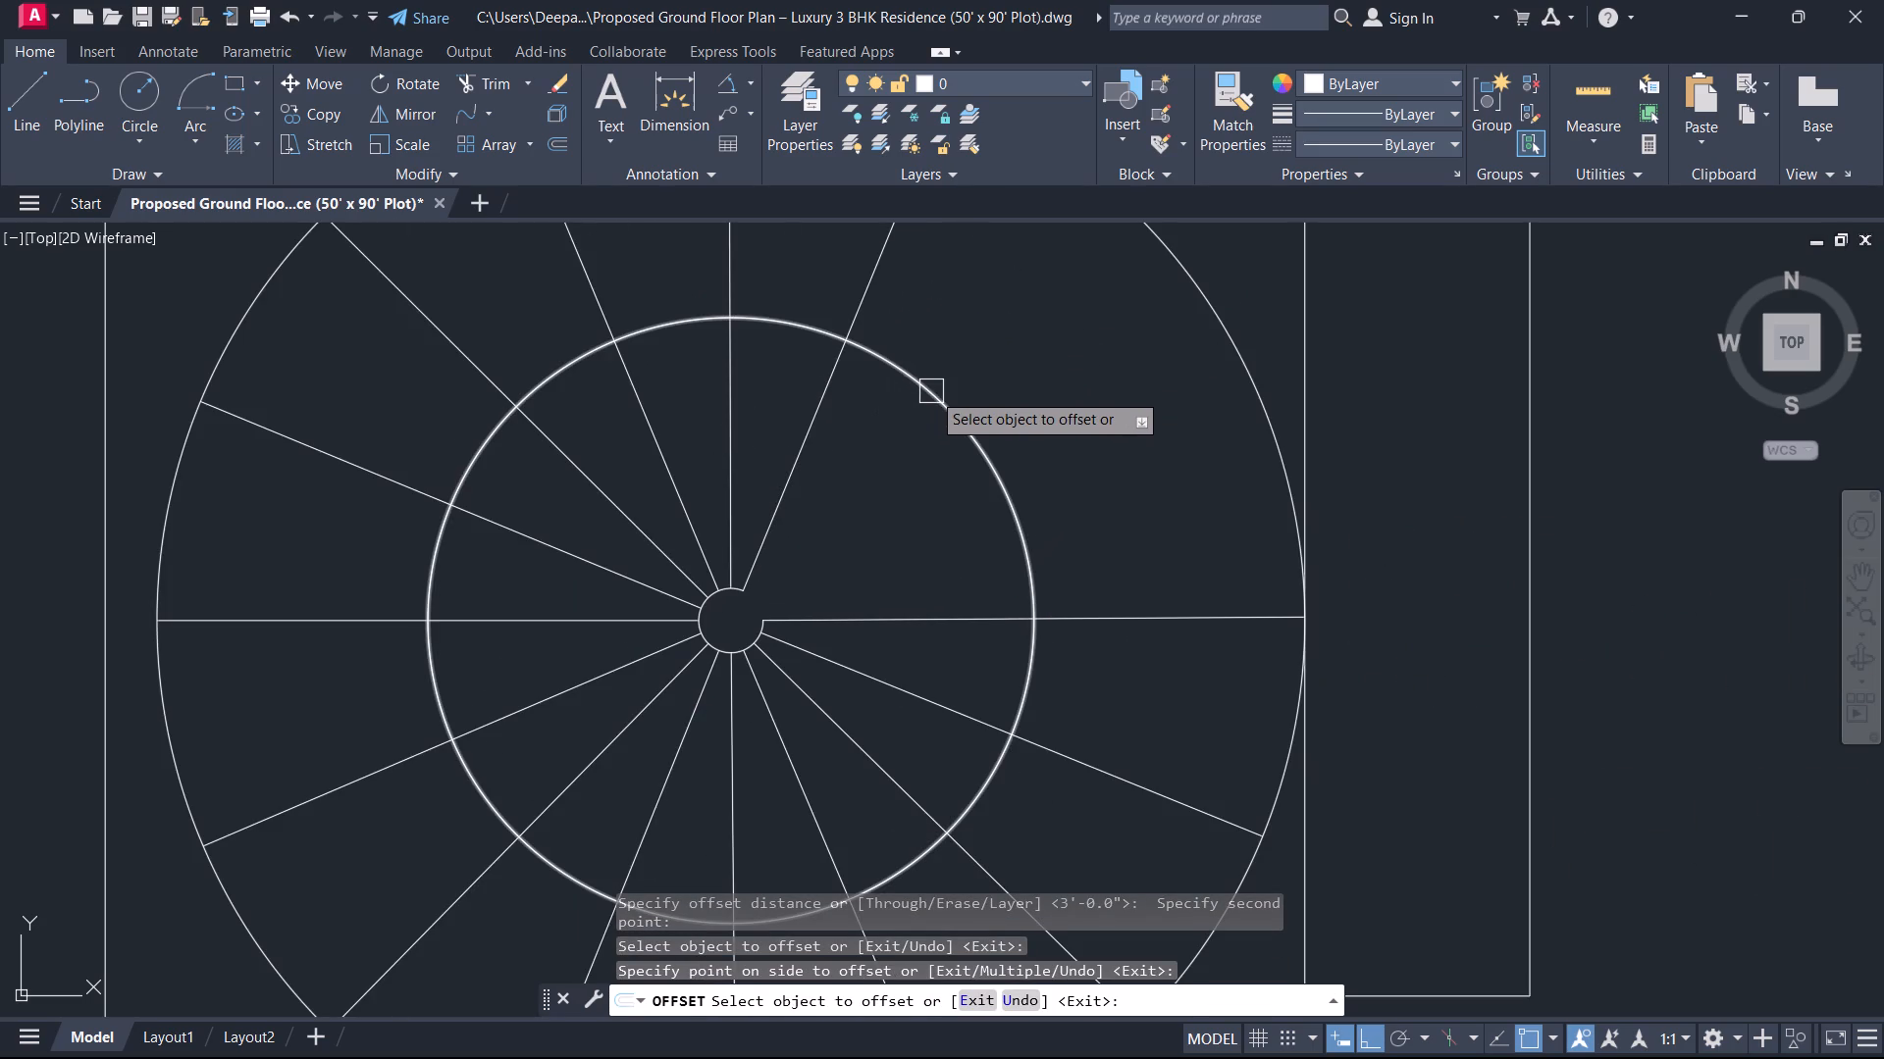
{"action": "key", "text": "Escape"}
Trim the offset circle across the open gap and the three adjoining lower-right segments, leaving an arc ending at the first radial beyond the downward vertical.
{"action": "type", "text": "TR"}
{"action": "key", "text": "space"}
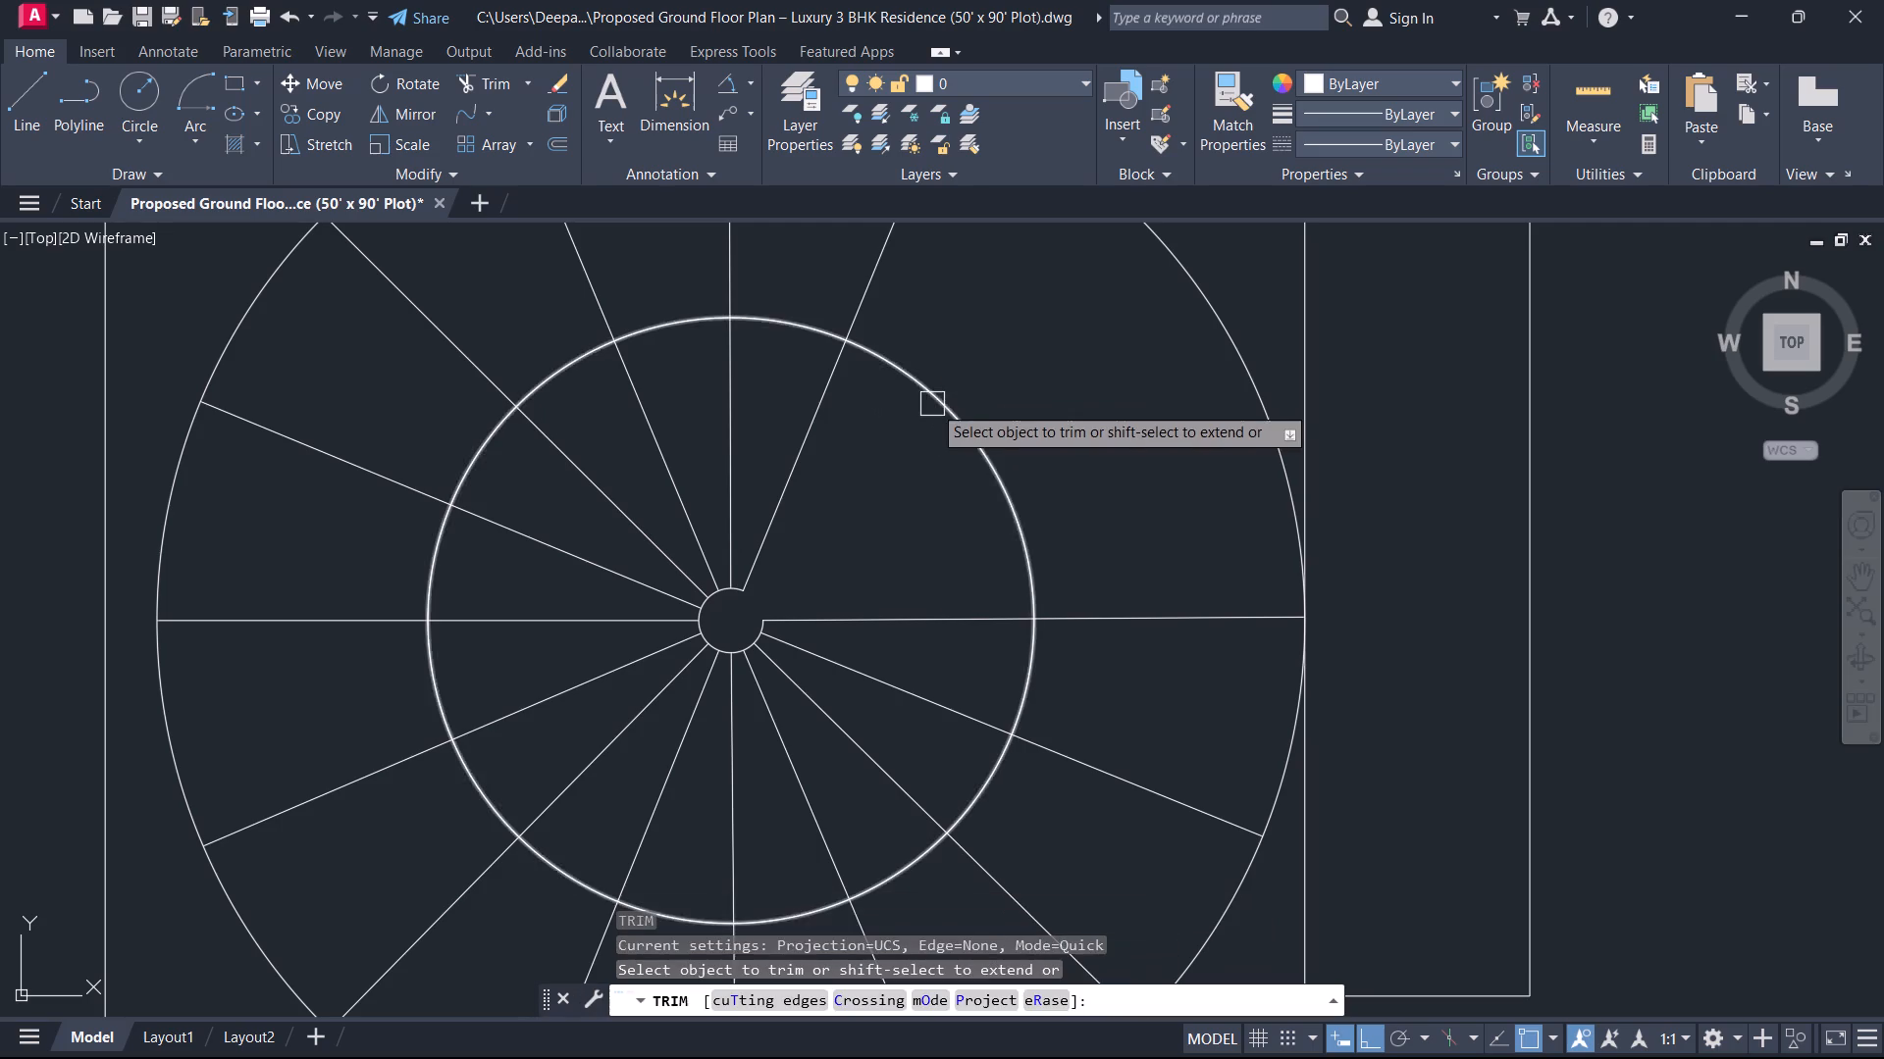
{"action": "left_click", "coordinate": [936, 406]}
{"action": "key", "text": "Escape"}
{"action": "key", "text": "space"}
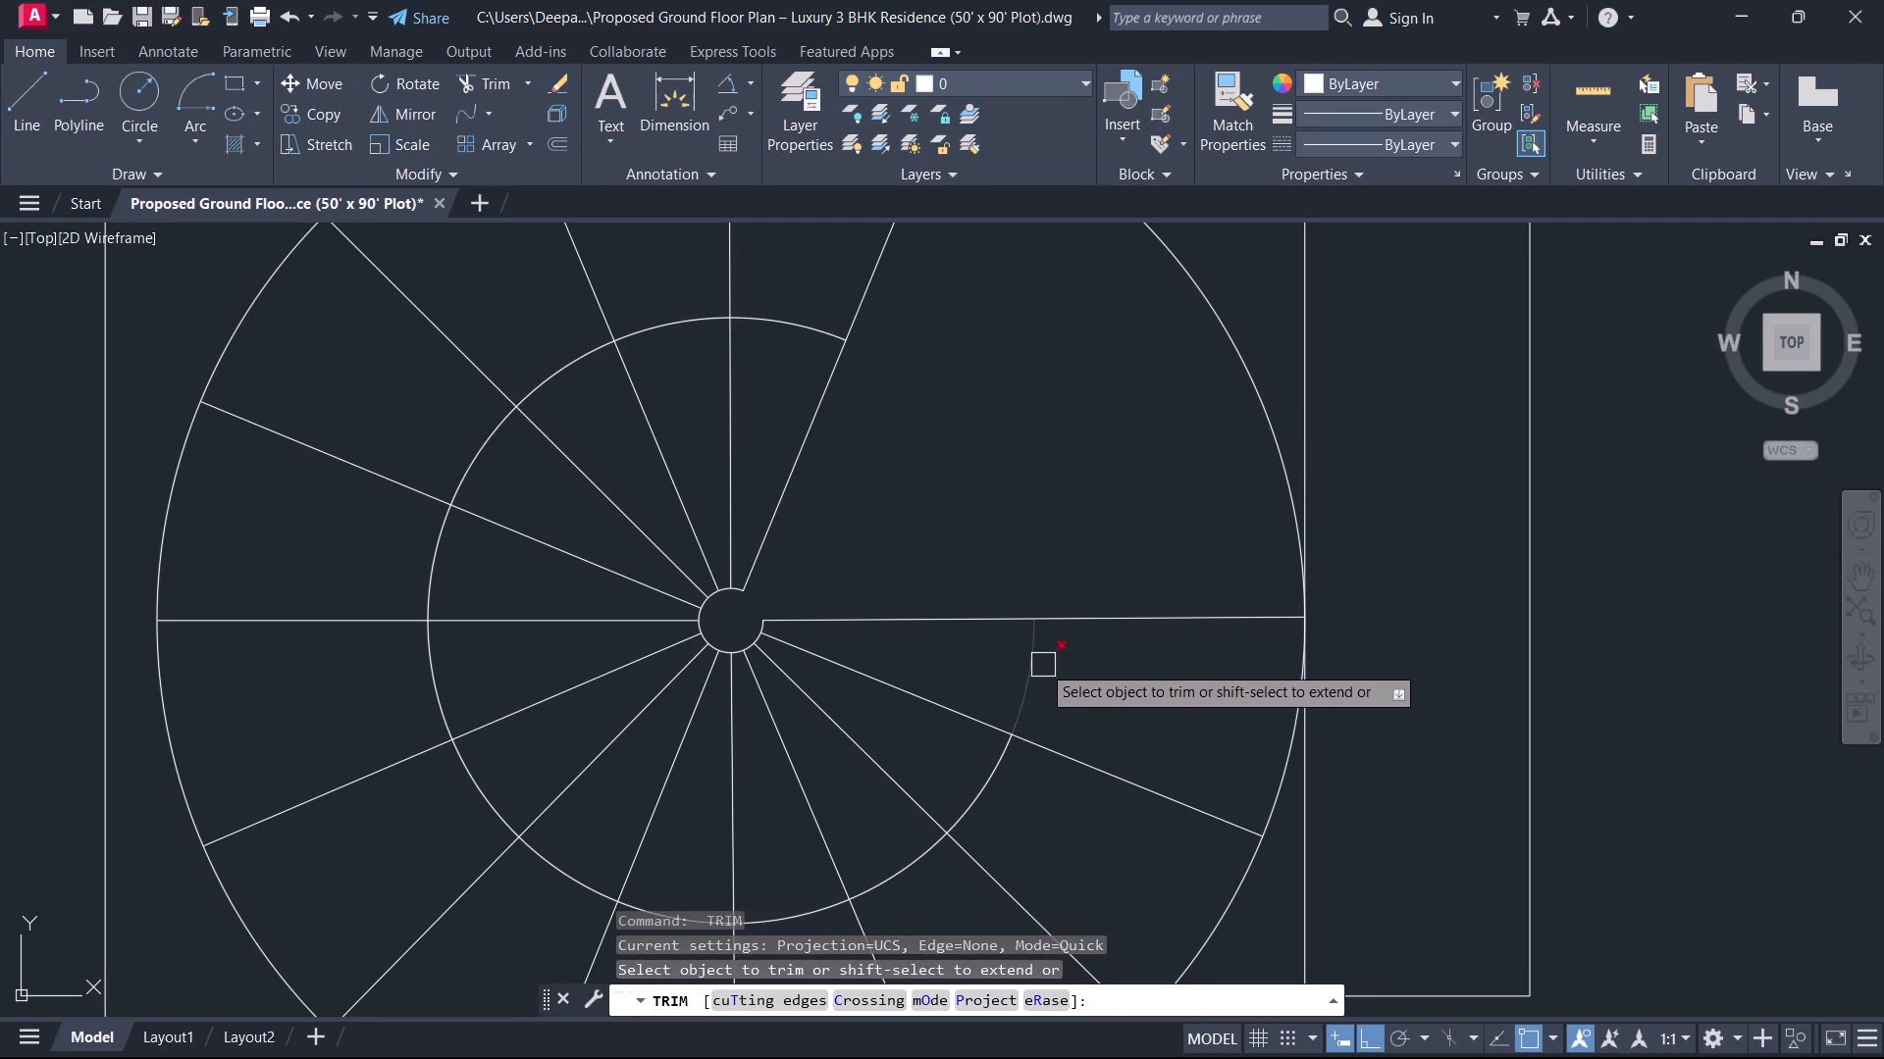
{"action": "left_click", "coordinate": [1038, 662]}
{"action": "left_click", "coordinate": [980, 778]}
{"action": "left_click", "coordinate": [899, 861]}
{"action": "key", "text": "Escape"}
Draw a 3-sided polygon inscribed in a circle, centred on the lower end of the trimmed arc.
{"action": "middle_click_drag", "start_coordinate": [935, 799], "coordinate": [993, 756]}
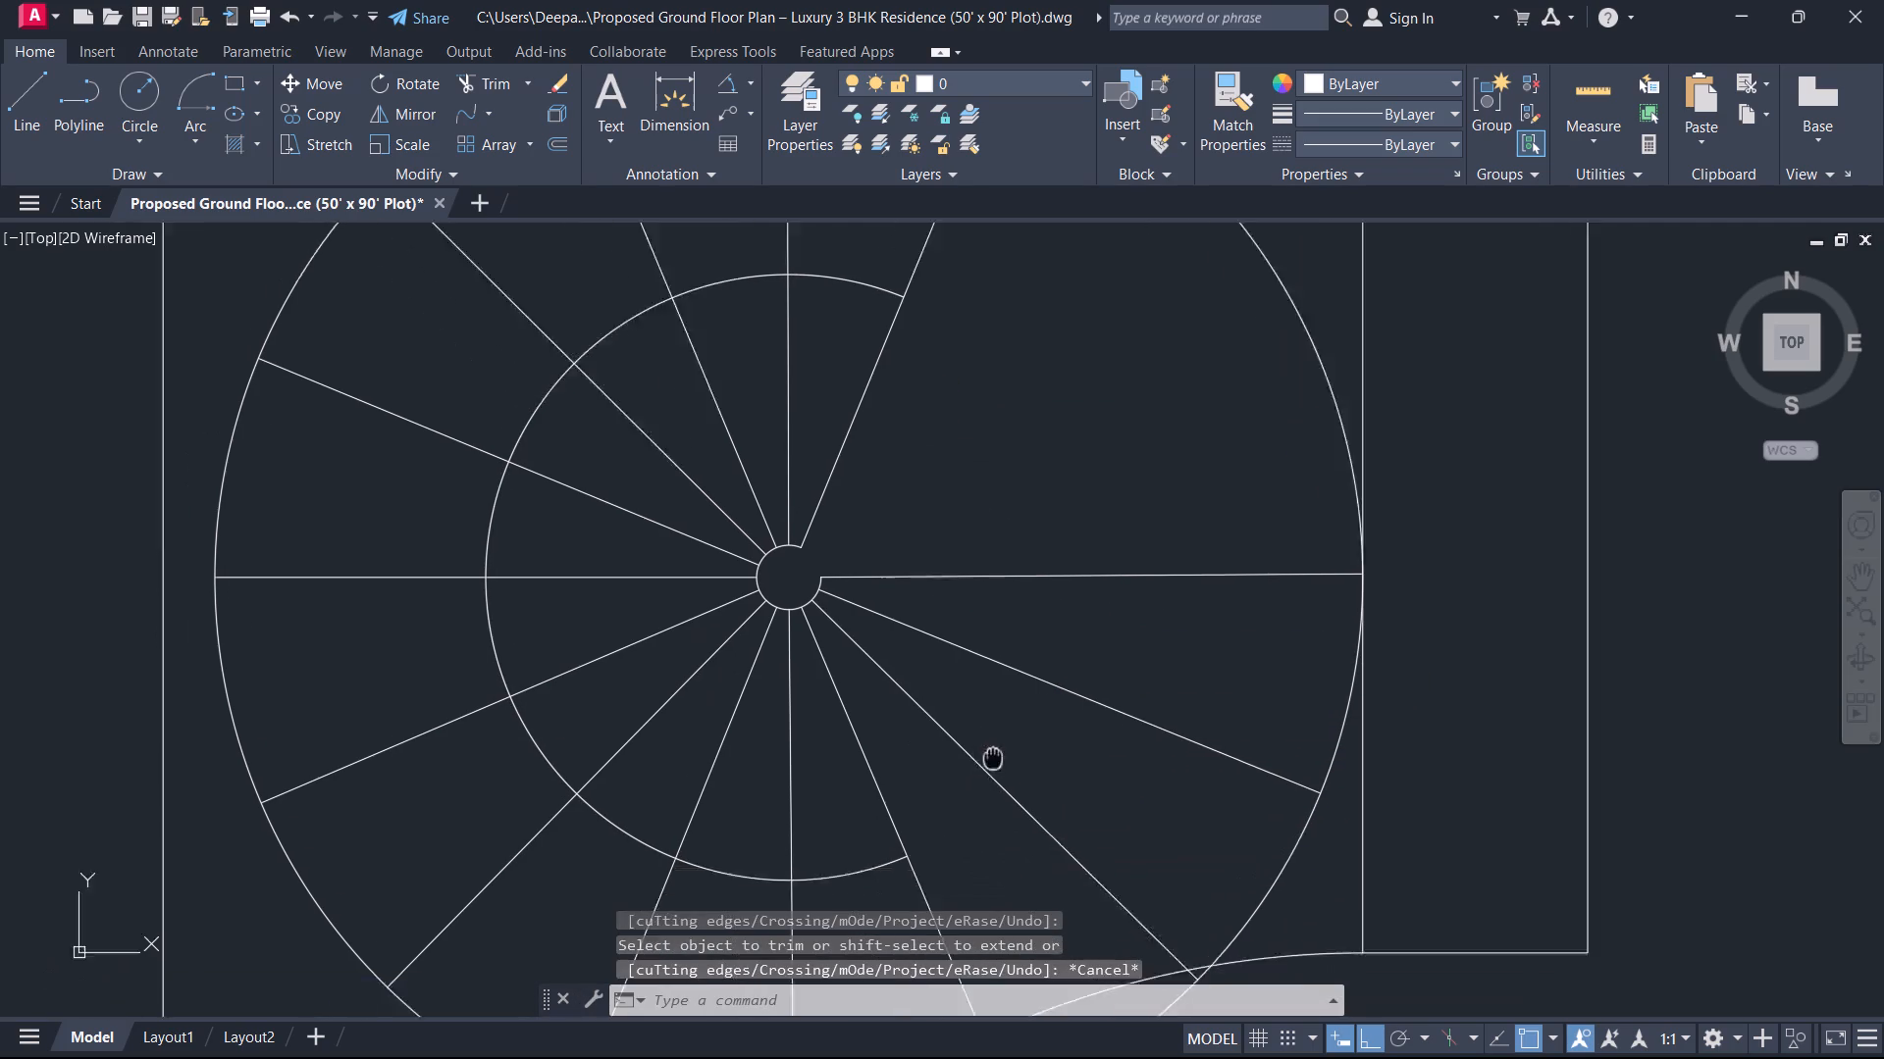
{"action": "middle_click_drag", "start_coordinate": [993, 756], "coordinate": [1186, 588]}
{"action": "key", "text": "p"}
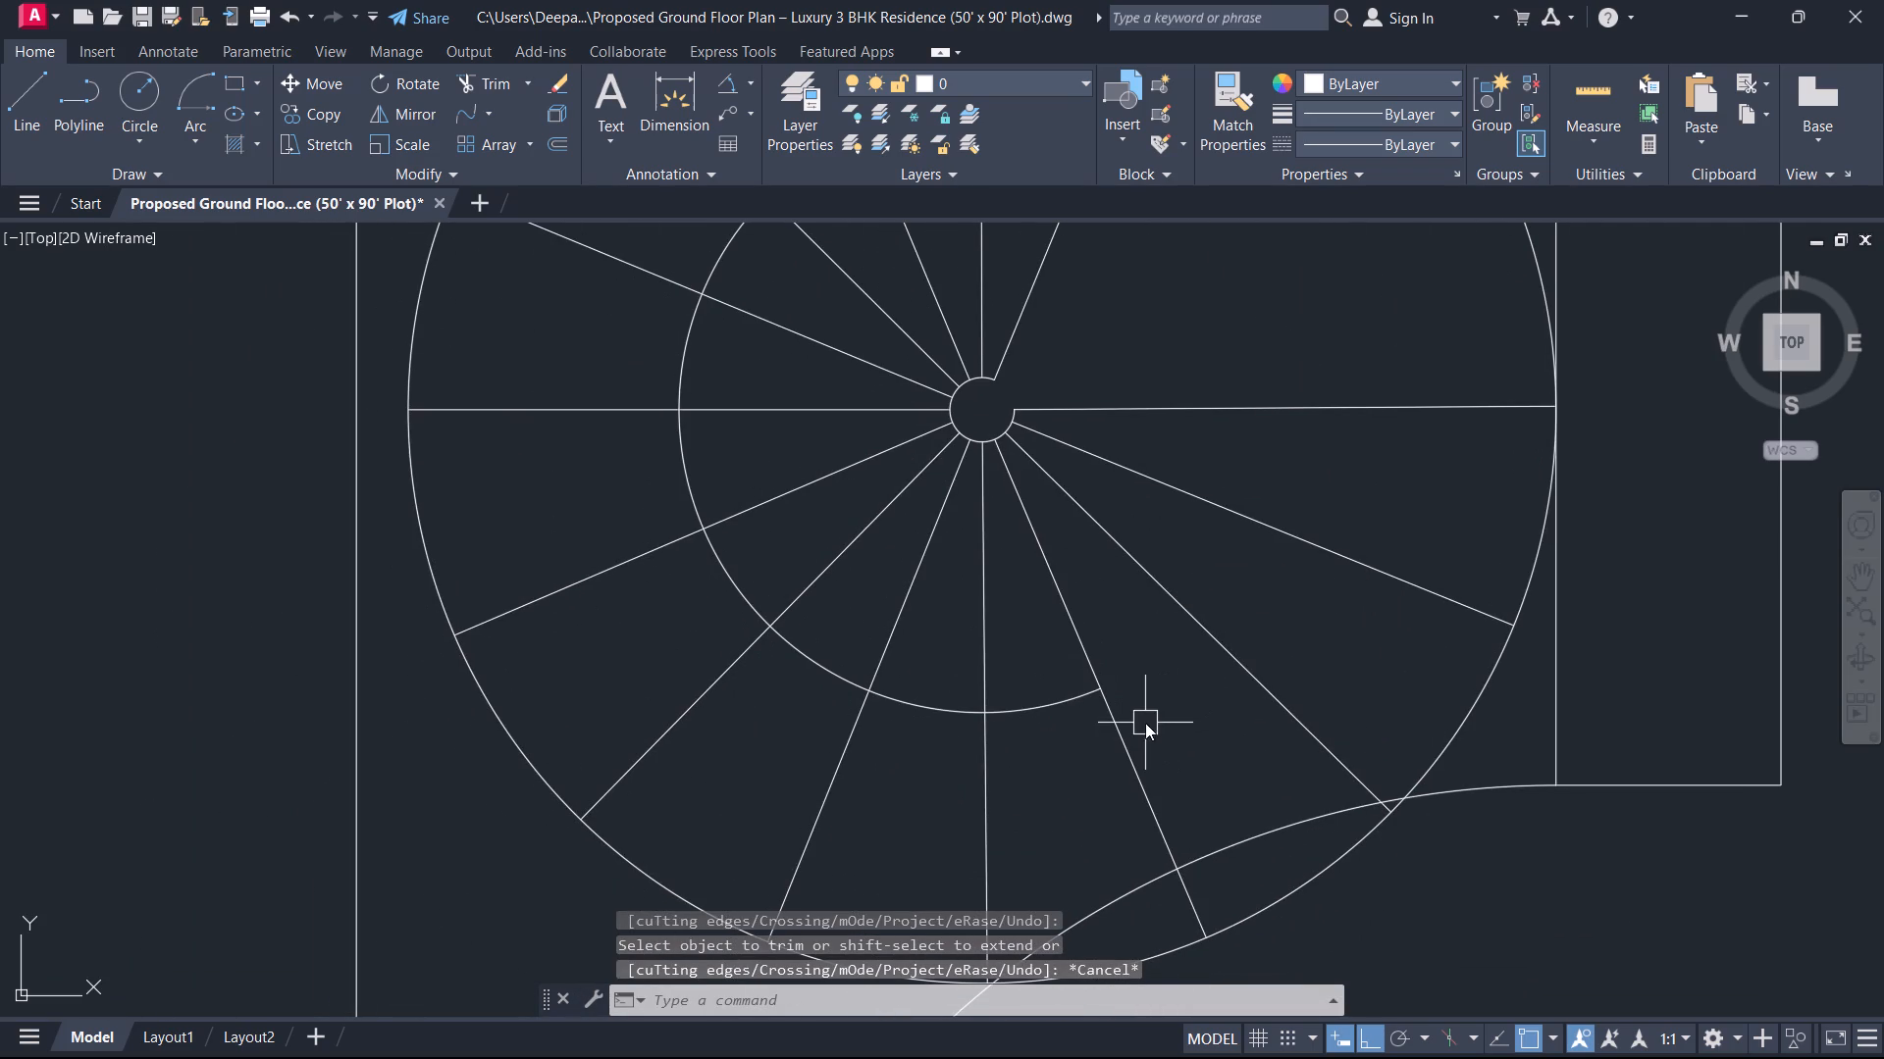
{"action": "type", "text": "OL"}
{"action": "key", "text": "space"}
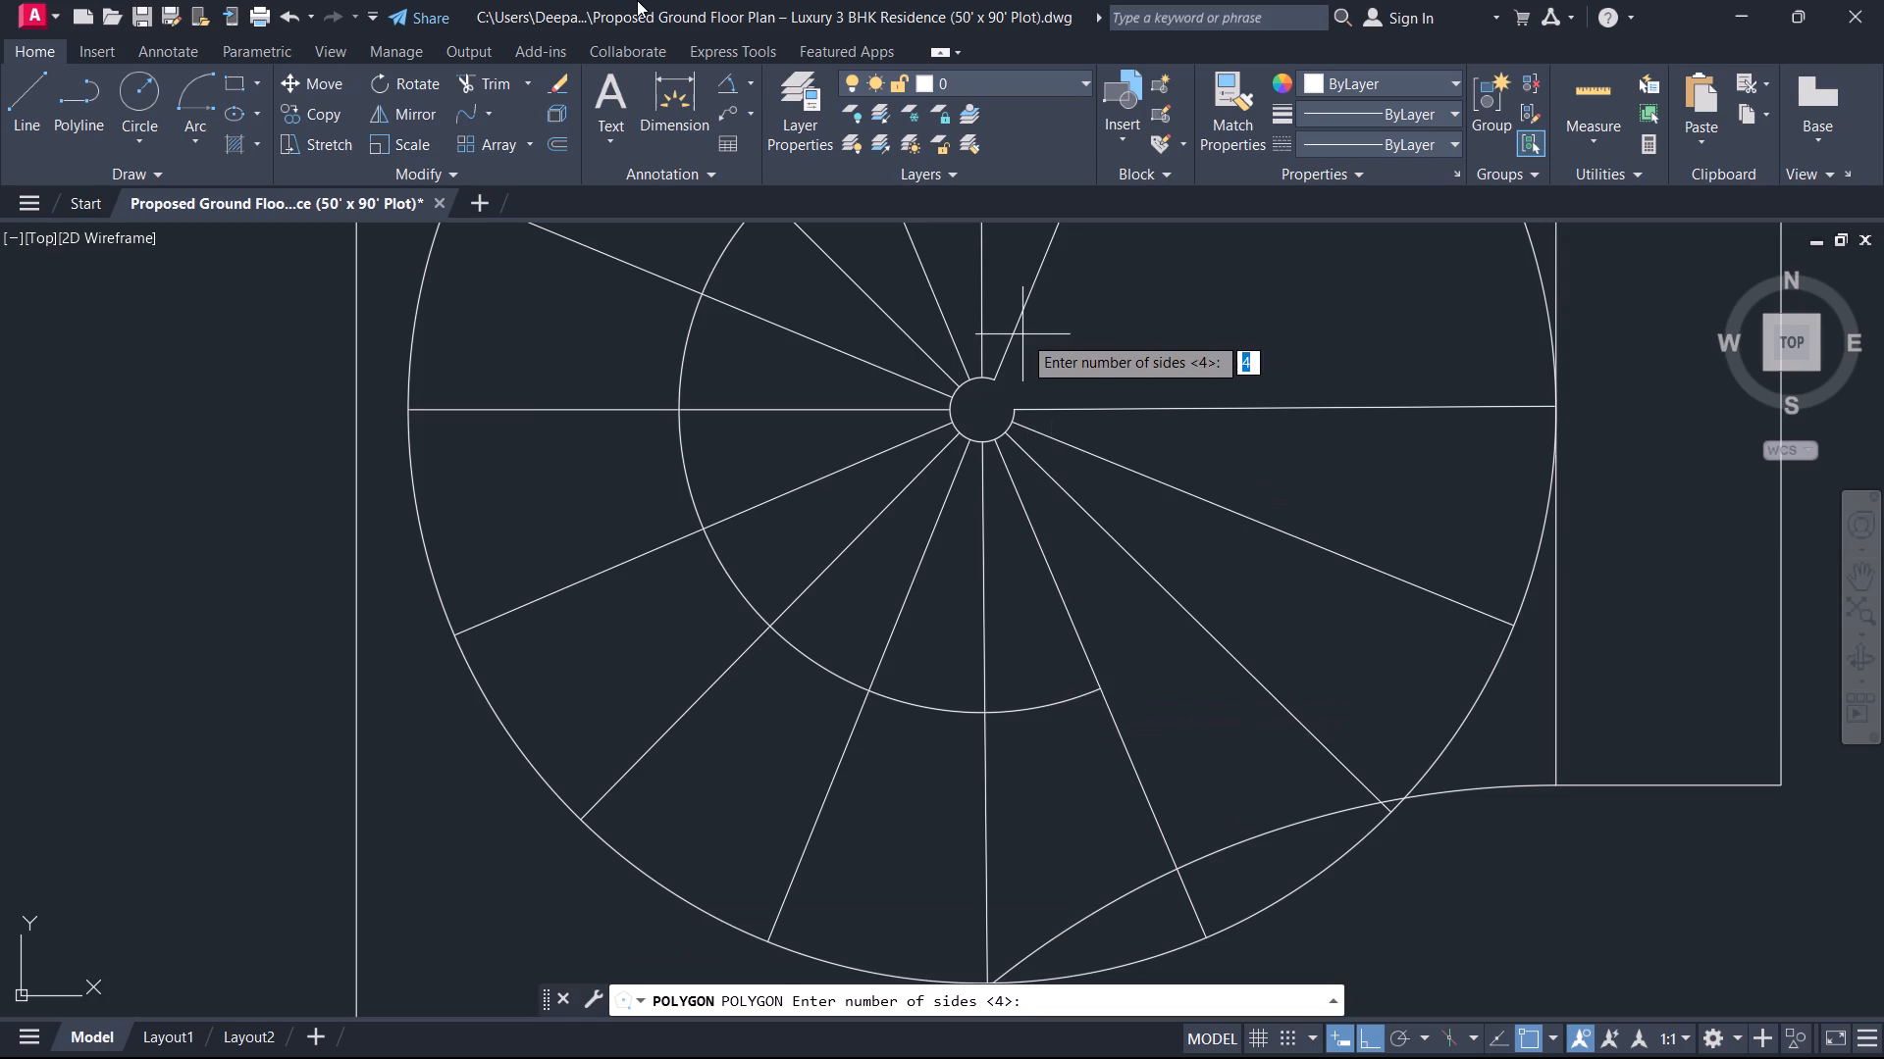
{"action": "key", "text": "3"}
{"action": "key", "text": "Return"}
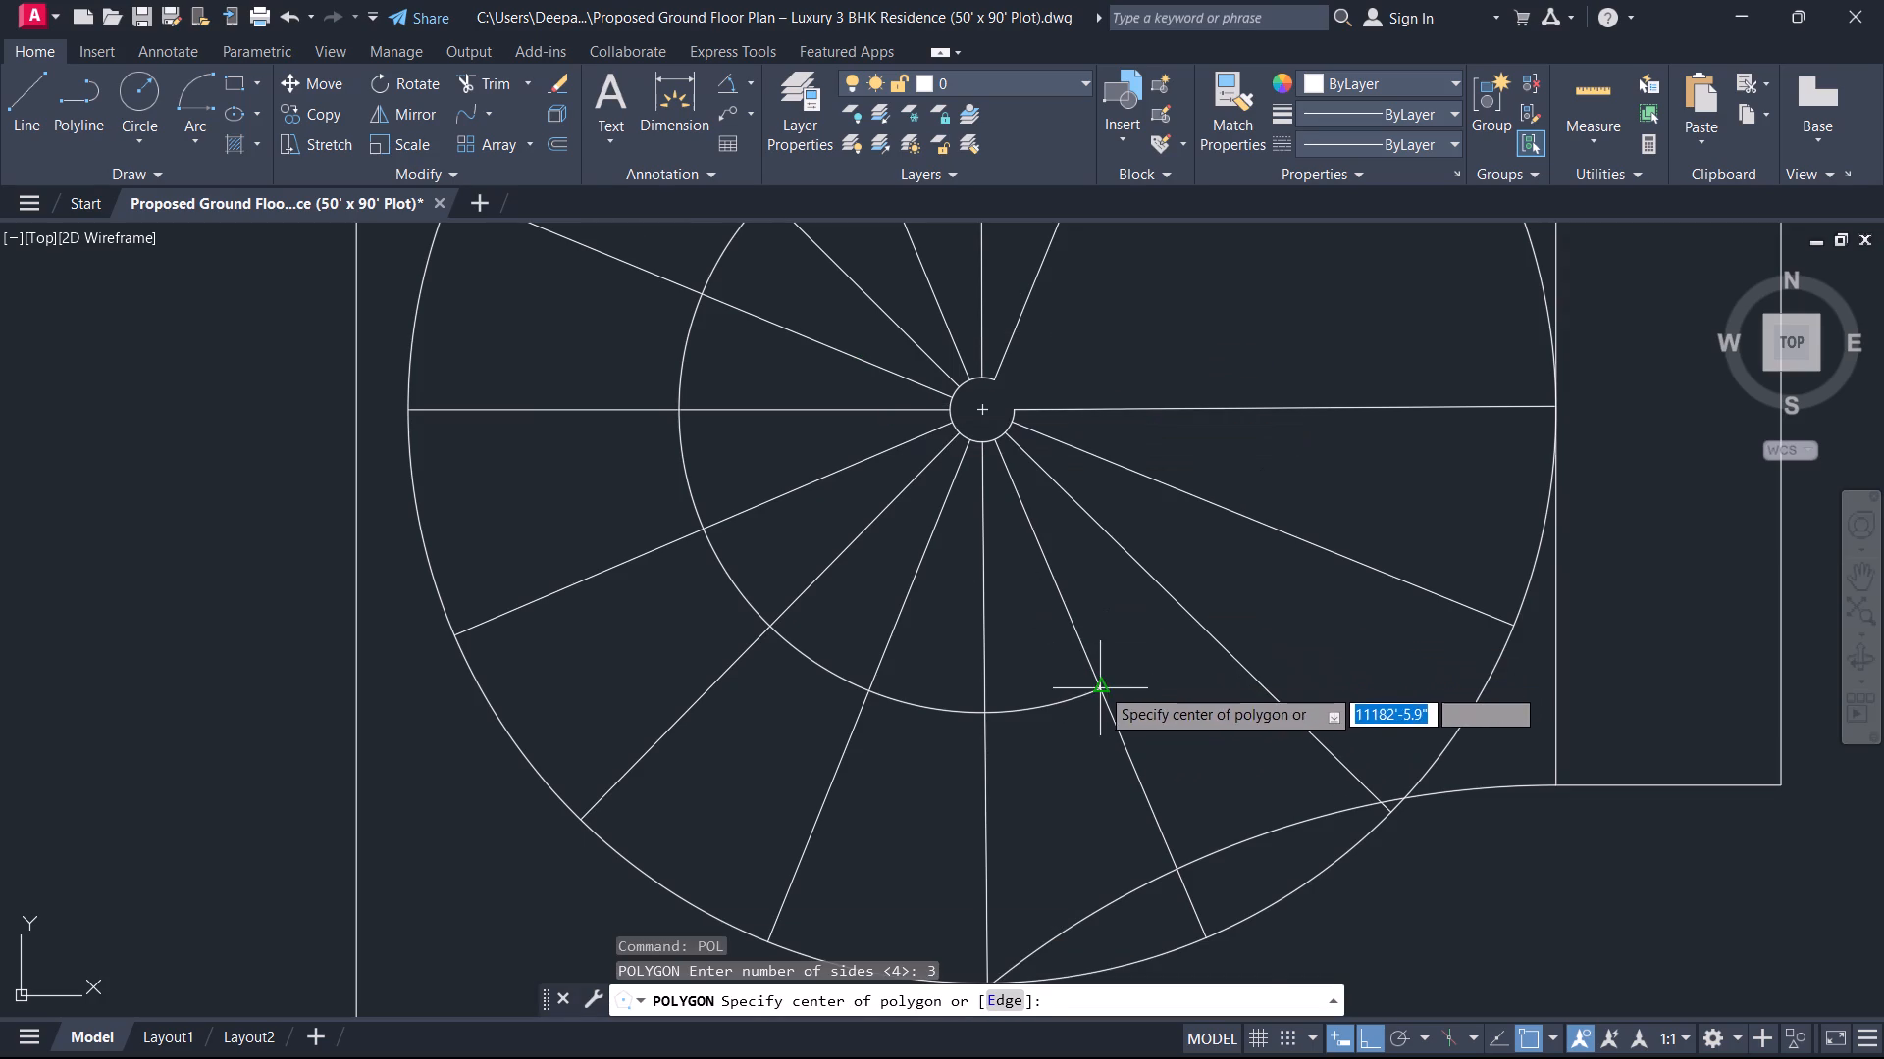
{"action": "left_click", "coordinate": [1095, 693]}
{"action": "left_click_drag", "start_coordinate": [1150, 745], "coordinate": [1096, 695]}
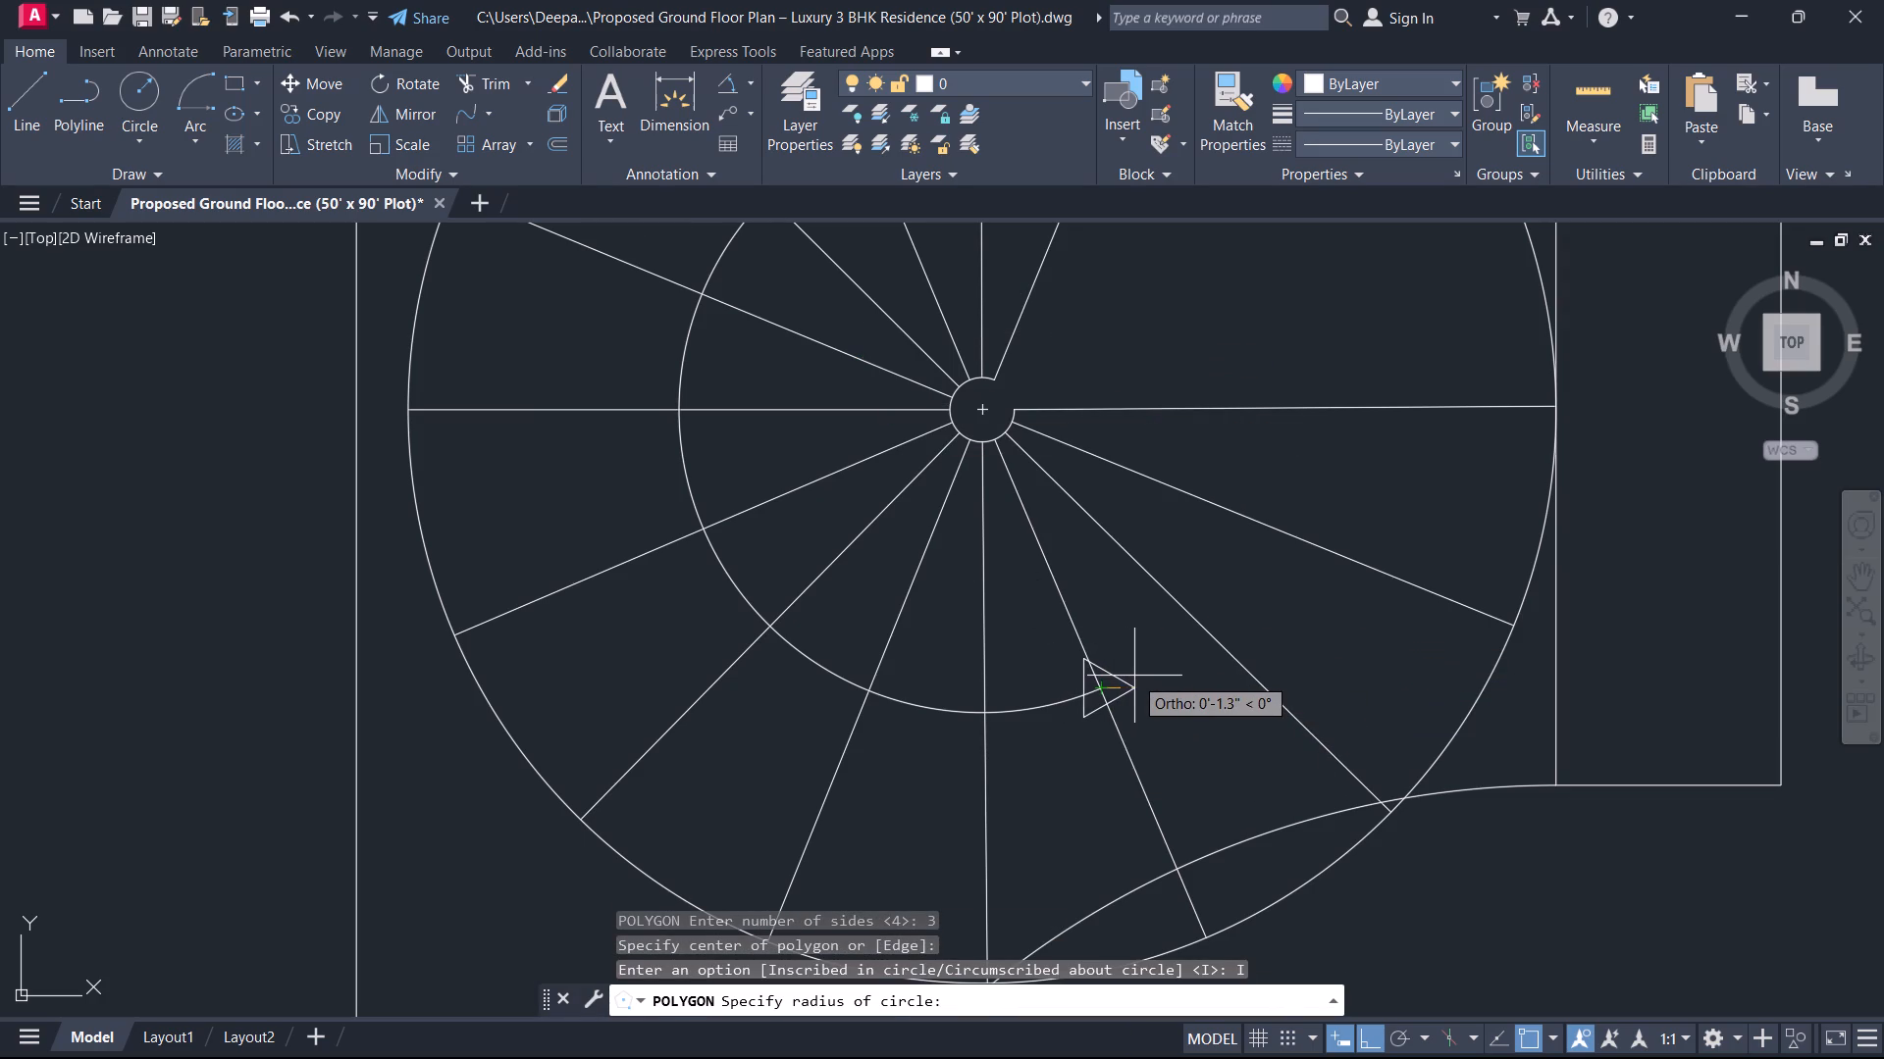
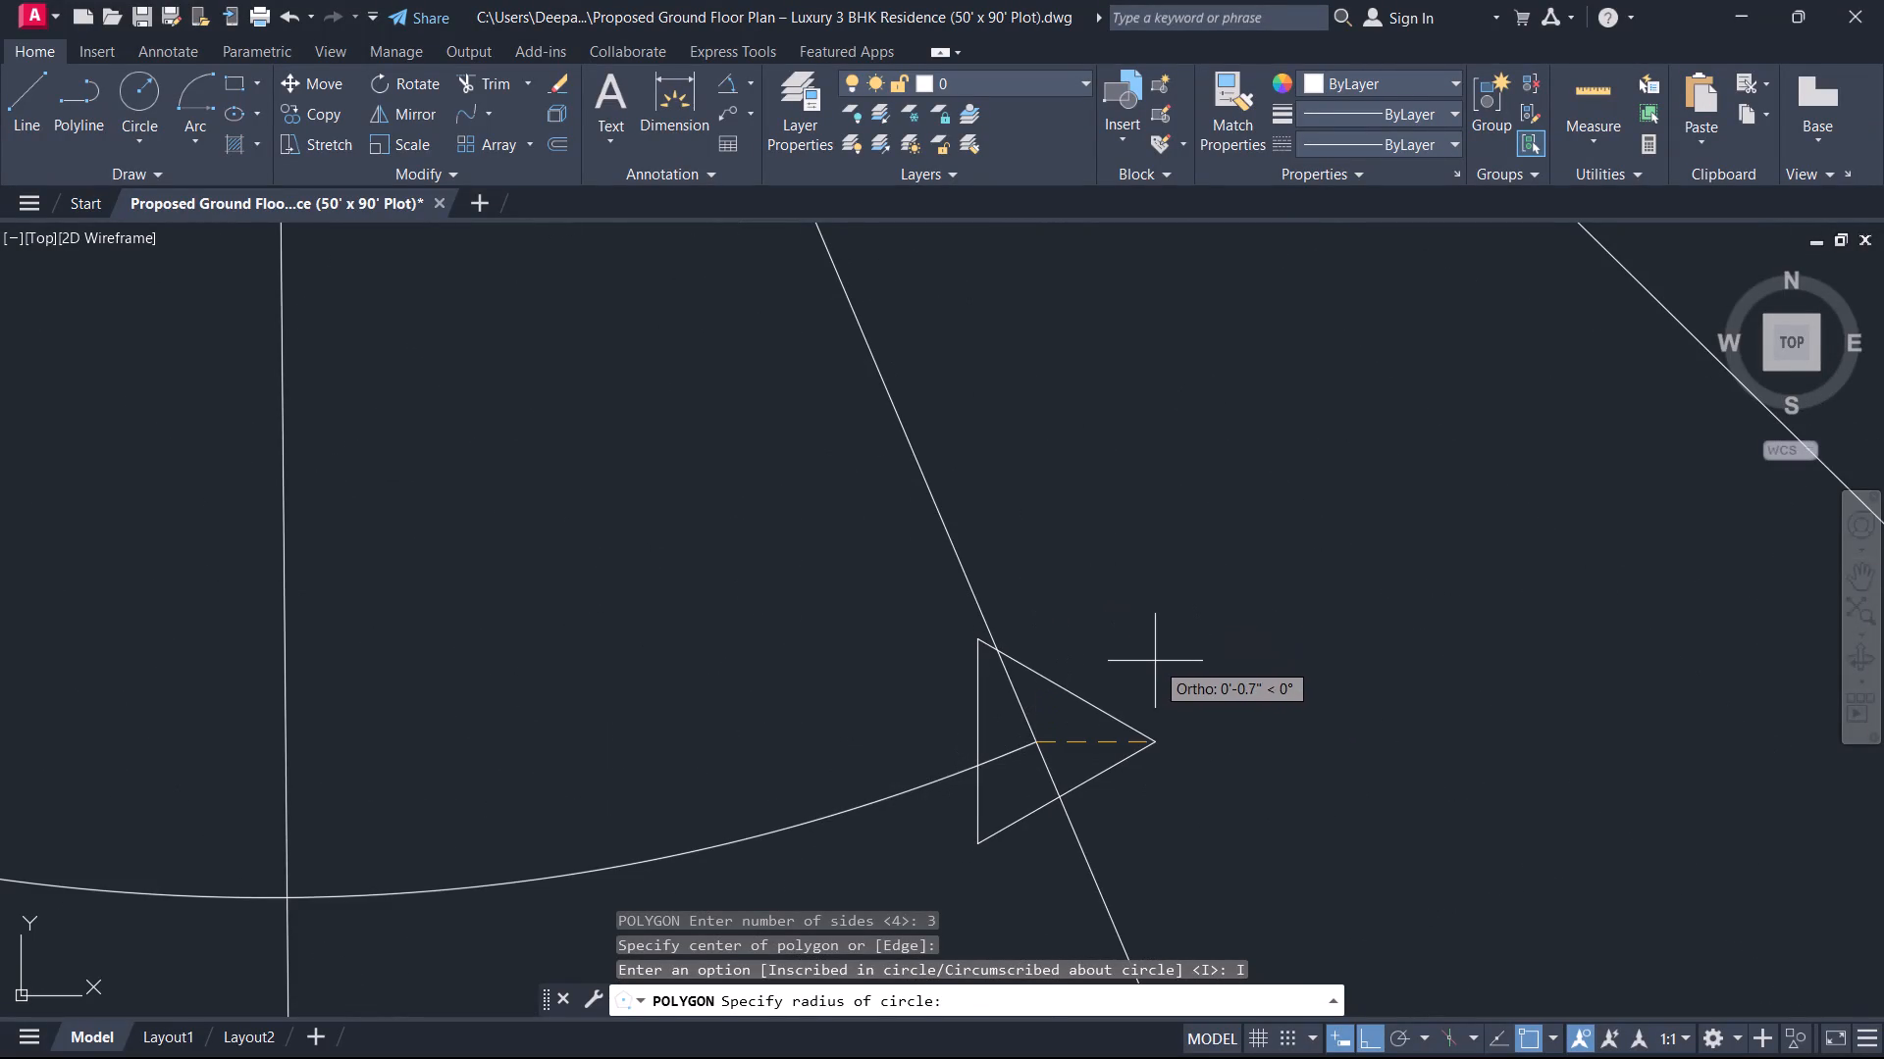
Size the triangle freehand with ortho off, tilting it into an arrowhead that points downward at the arc's lower end.
{"action": "key", "text": "F8"}
{"action": "left_click", "coordinate": [1115, 691]}
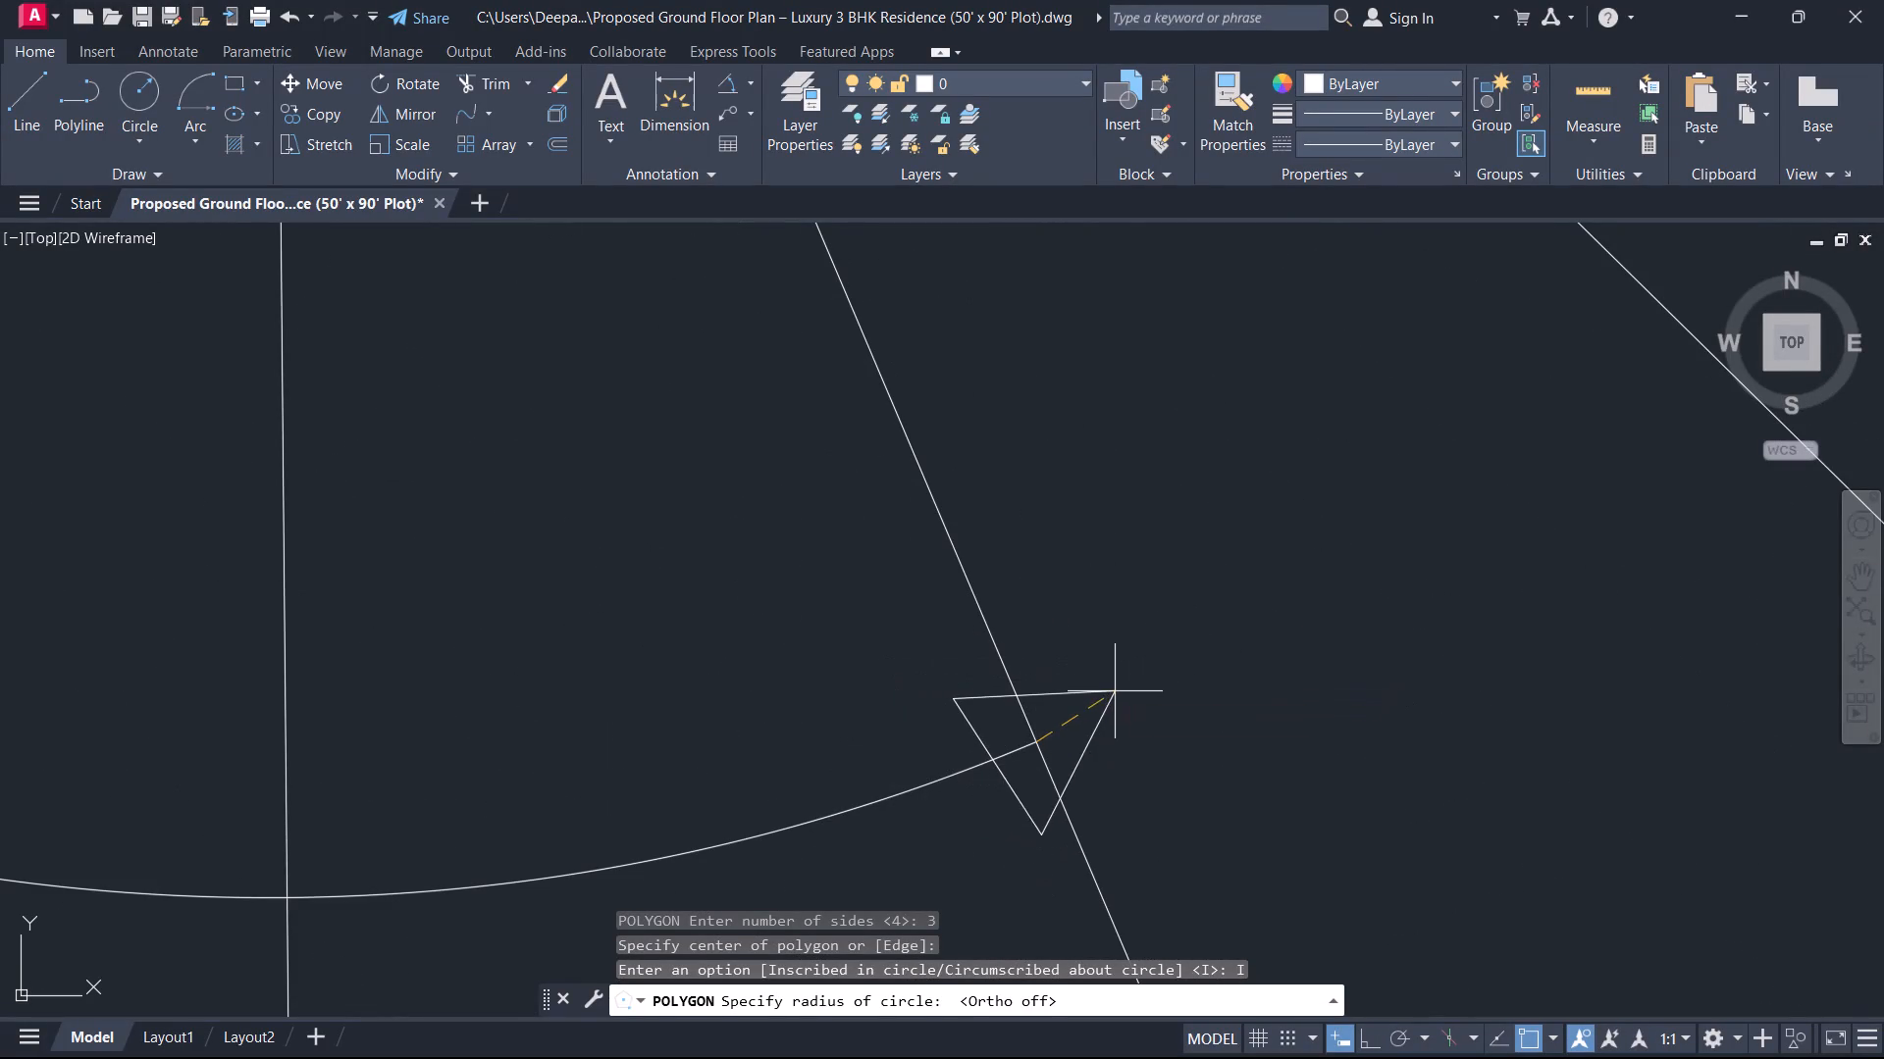
{"action": "key", "text": "Escape"}
Trim the parts of the radial line and walk-line arc that lie inside the triangular arrowhead.
{"action": "scroll", "coordinate": [1050, 758], "scroll_direction": "up", "scroll_amount": 2}
{"action": "type", "text": "TR"}
{"action": "key", "text": "space"}
{"action": "left_click_drag", "start_coordinate": [1058, 750], "coordinate": [998, 768]}
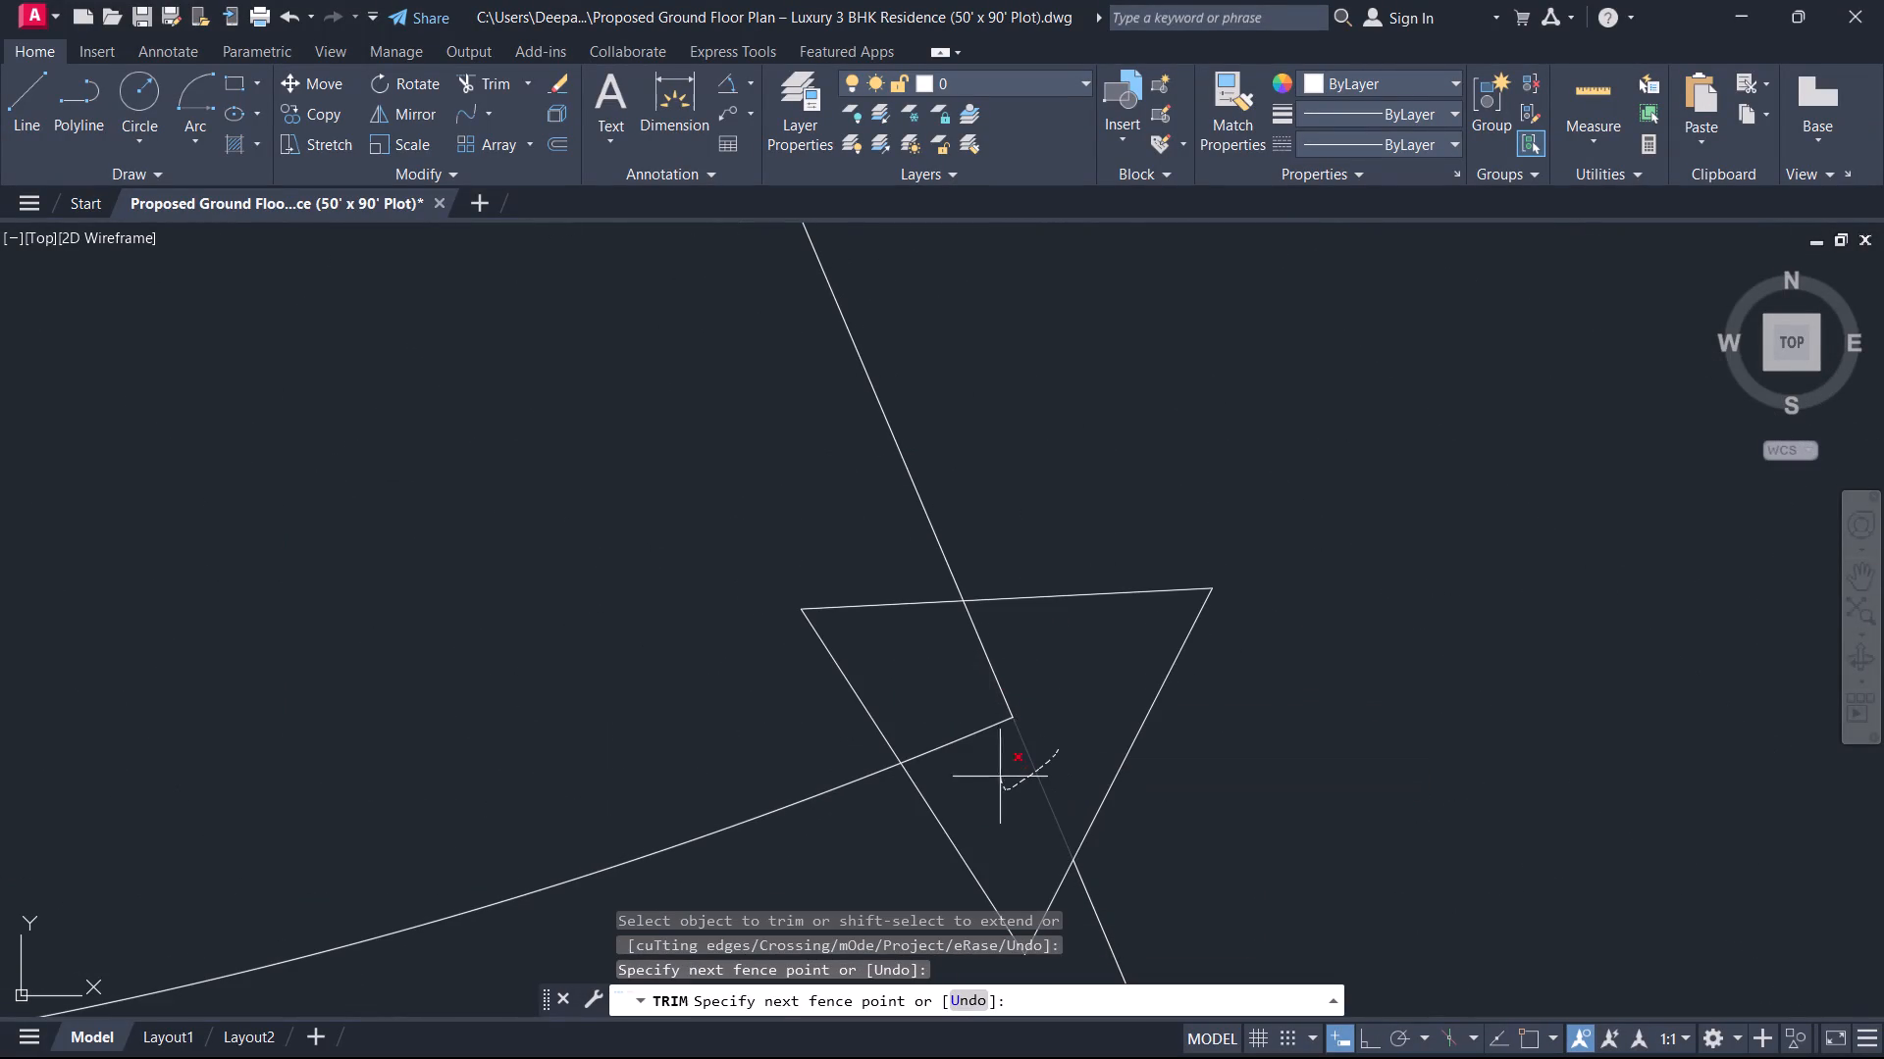
{"action": "left_click_drag", "start_coordinate": [998, 768], "coordinate": [1017, 687]}
{"action": "key", "text": "Escape"}
Fill the triangular arrowhead with a solid hatch.
{"action": "key", "text": "h"}
{"action": "key", "text": "space"}
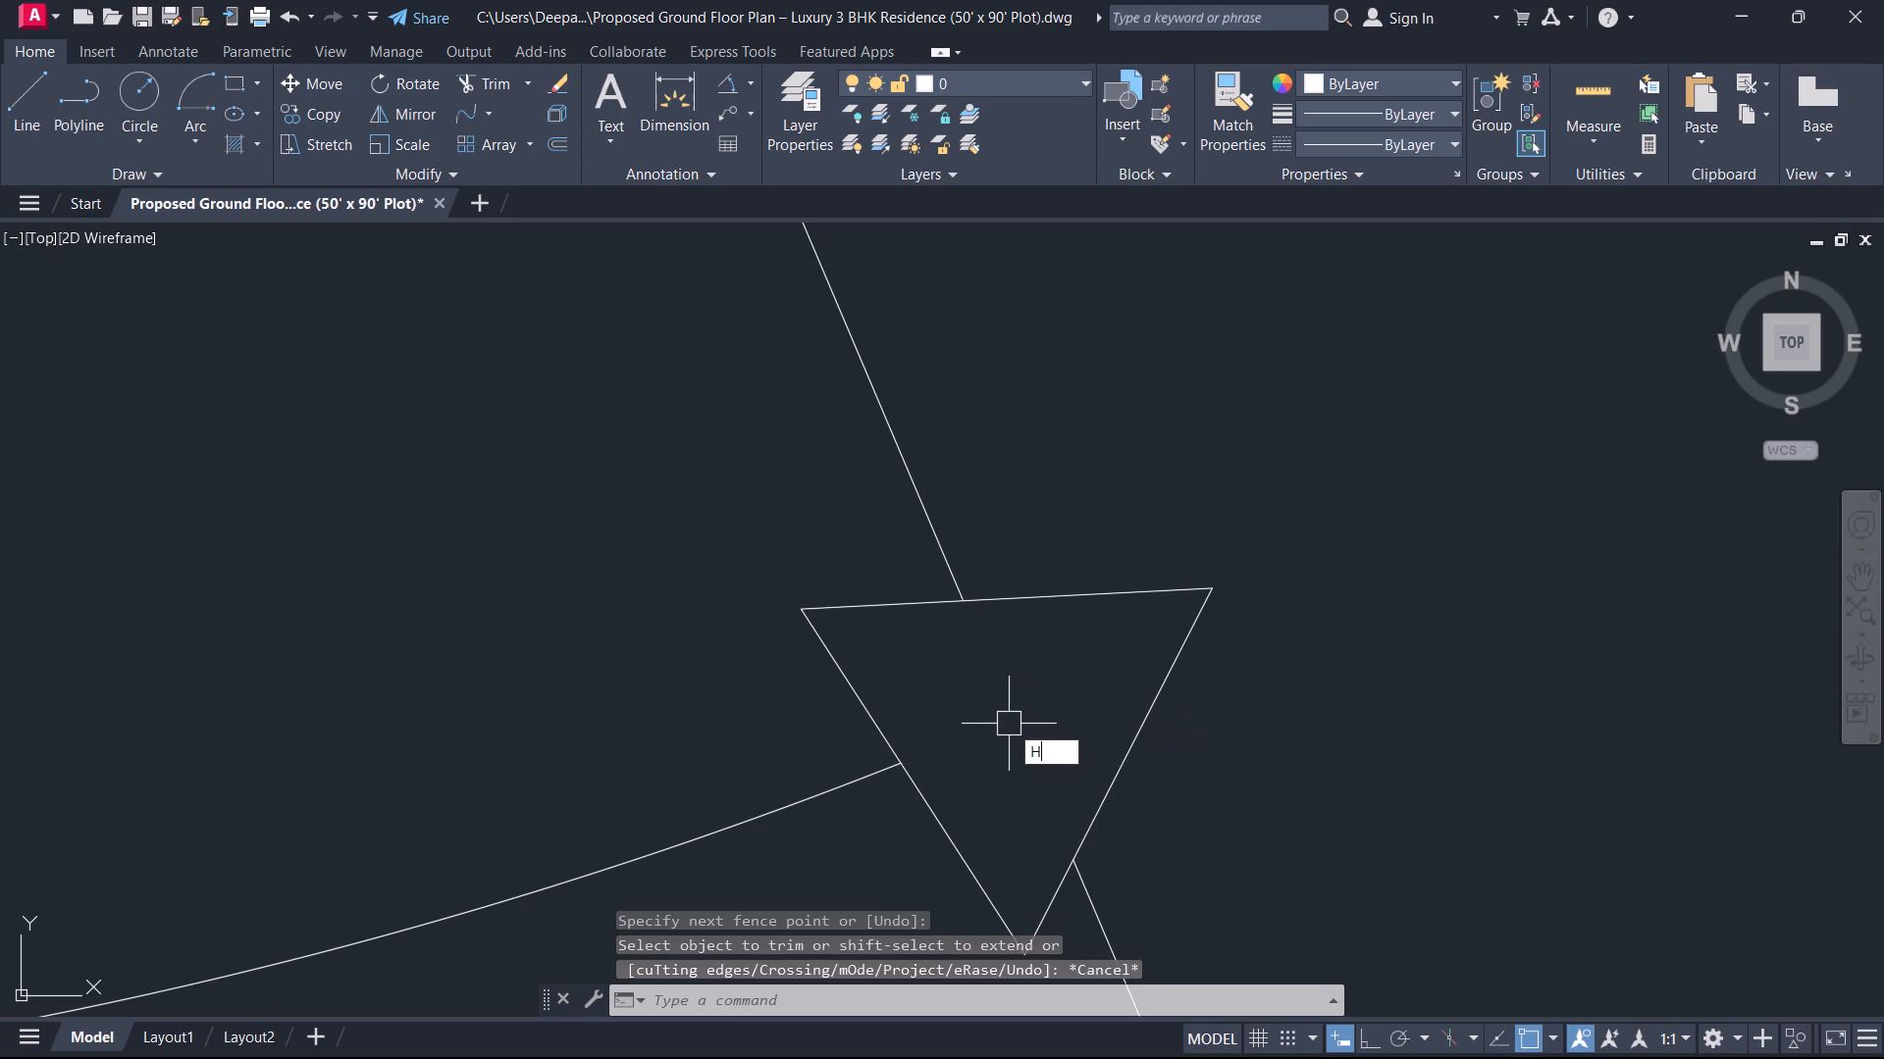
{"action": "left_click", "coordinate": [1020, 748]}
{"action": "key", "text": "Escape"}
Examine the spiral staircase's treads, walk-line arc and arrowhead, and how it sits beside G.KIT.
{"action": "scroll", "coordinate": [1015, 742], "scroll_direction": "down", "scroll_amount": 5}
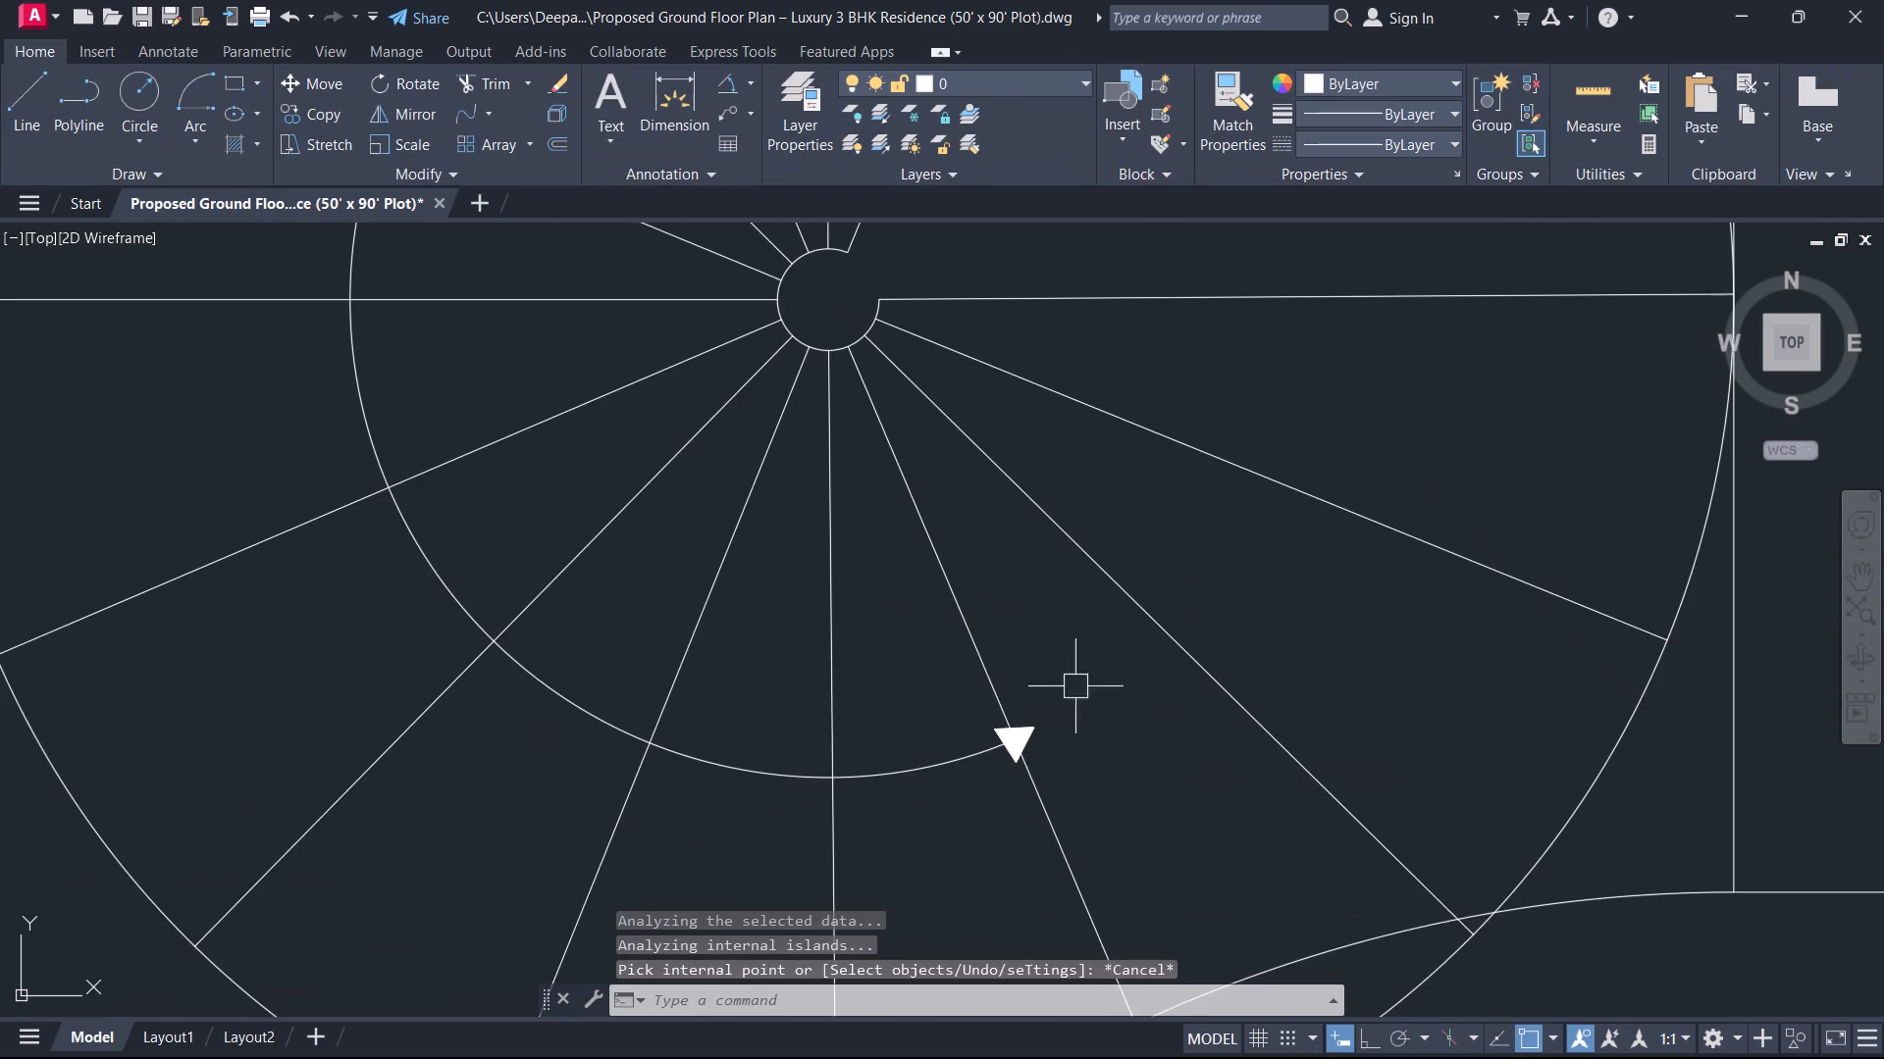
{"action": "scroll", "coordinate": [1075, 673], "scroll_direction": "down", "scroll_amount": 2}
{"action": "middle_click_drag", "start_coordinate": [1114, 576], "coordinate": [1082, 636]}
{"action": "scroll", "coordinate": [1114, 576], "scroll_direction": "up", "scroll_amount": 1}
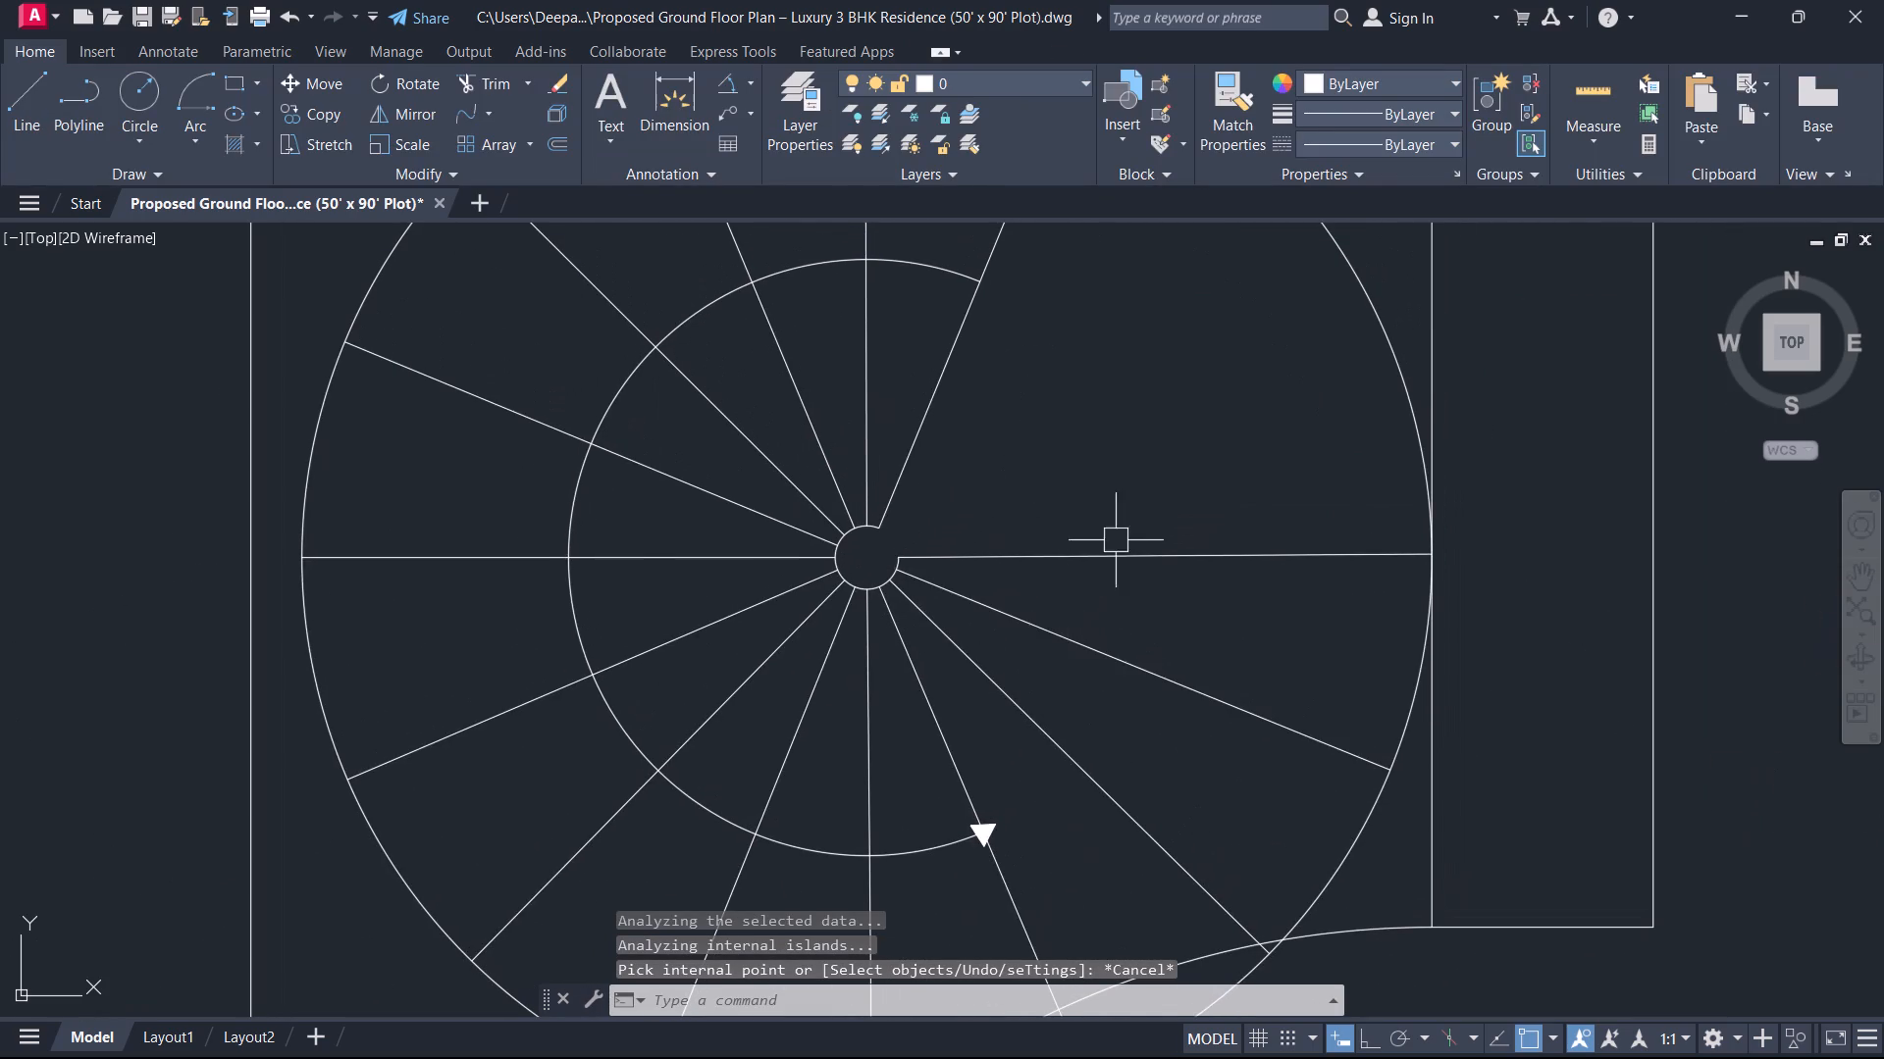
{"action": "scroll", "coordinate": [1045, 460], "scroll_direction": "down", "scroll_amount": 1}
{"action": "middle_click_drag", "start_coordinate": [1045, 460], "coordinate": [1012, 515]}
{"action": "scroll", "coordinate": [932, 567], "scroll_direction": "up", "scroll_amount": 1}
{"action": "scroll", "coordinate": [927, 571], "scroll_direction": "down", "scroll_amount": 2}
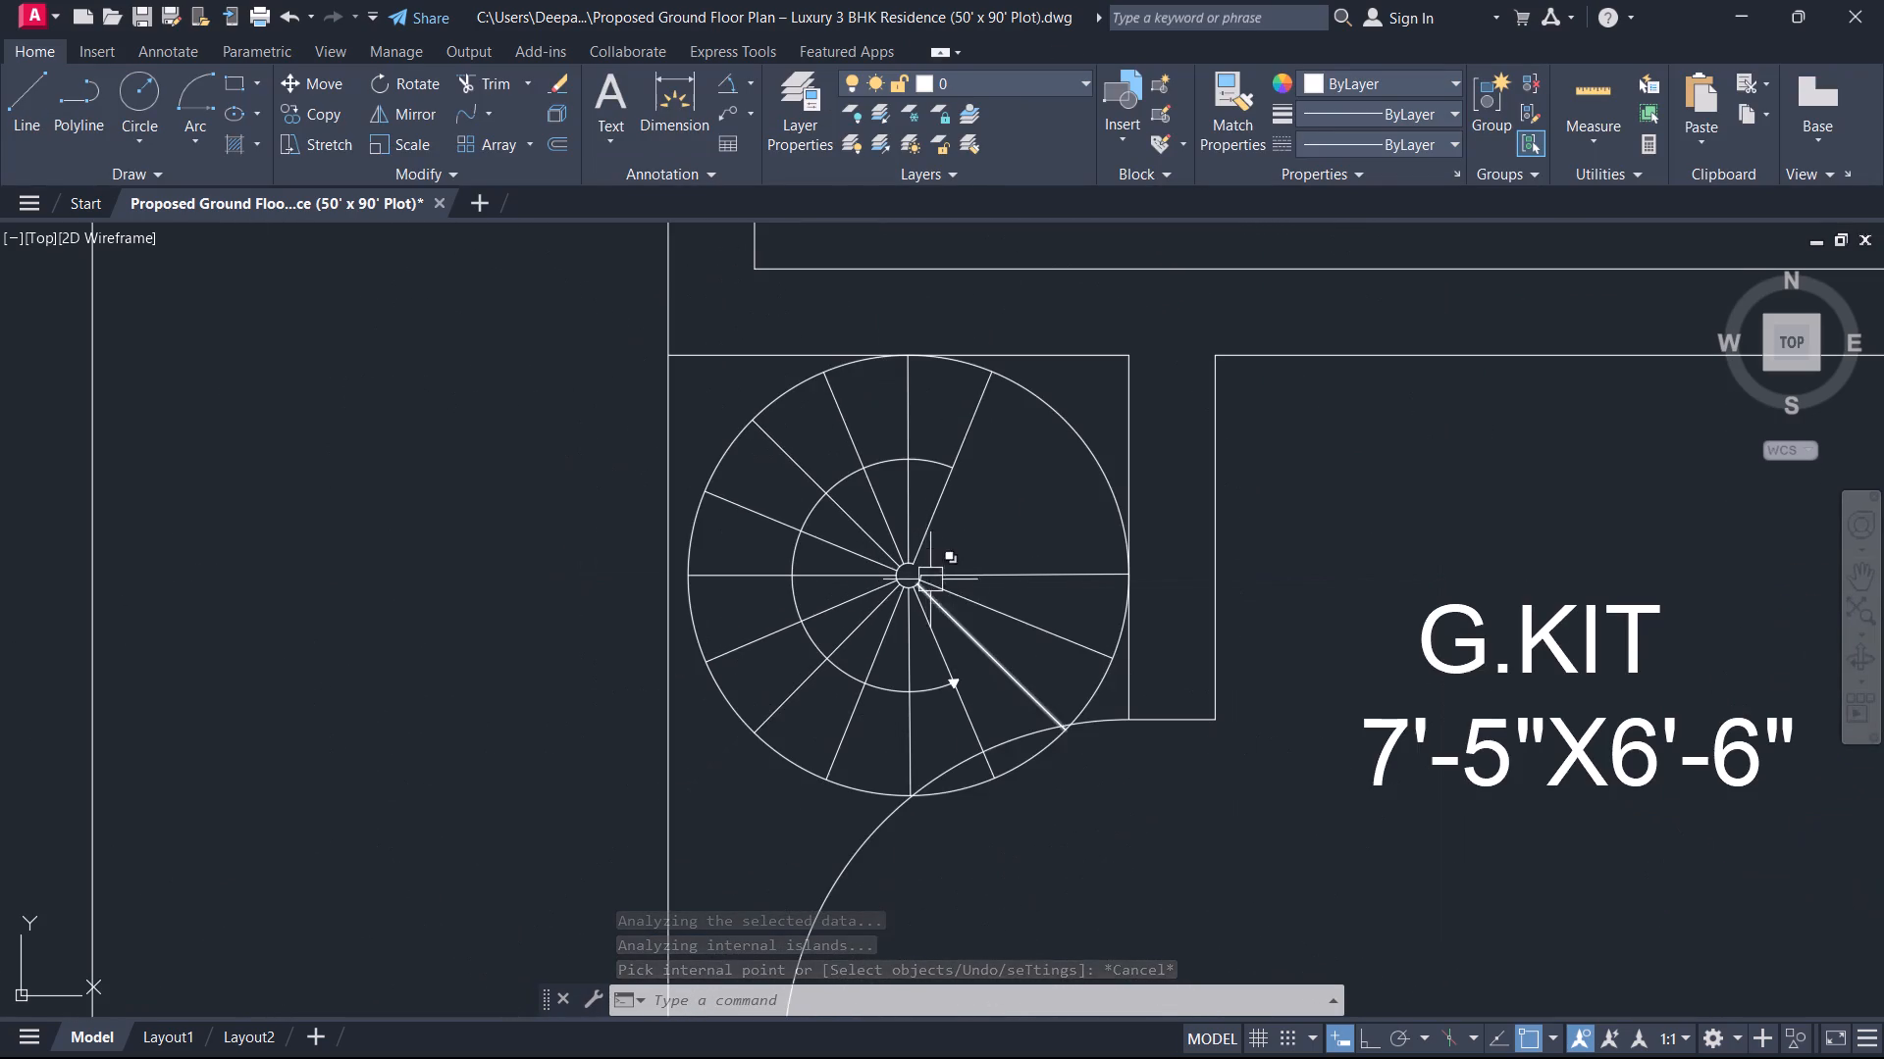
{"action": "middle_click_drag", "start_coordinate": [976, 656], "coordinate": [1003, 543]}
{"action": "scroll", "coordinate": [1076, 550], "scroll_direction": "down", "scroll_amount": 1}
{"action": "scroll", "coordinate": [1262, 569], "scroll_direction": "down", "scroll_amount": 1}
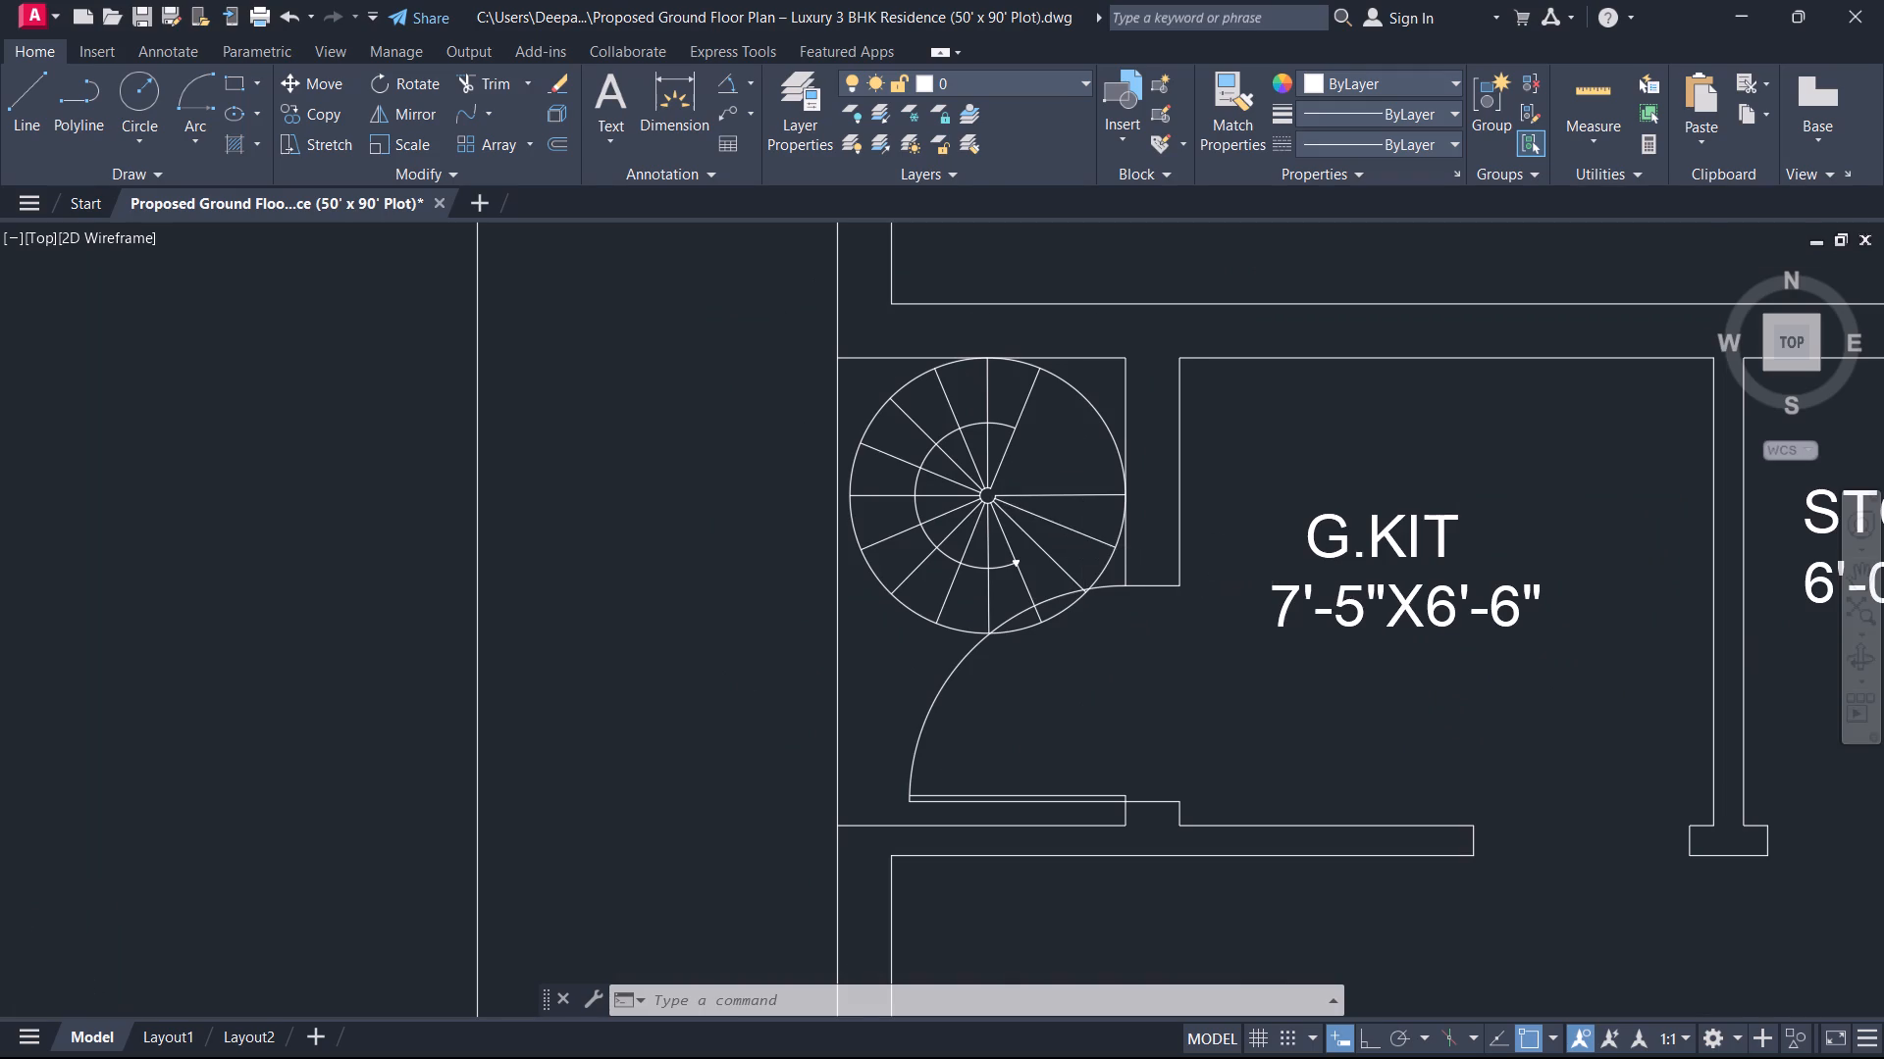
{"action": "middle_click_drag", "start_coordinate": [1258, 566], "coordinate": [1075, 616]}
{"action": "scroll", "coordinate": [948, 563], "scroll_direction": "up", "scroll_amount": 1}
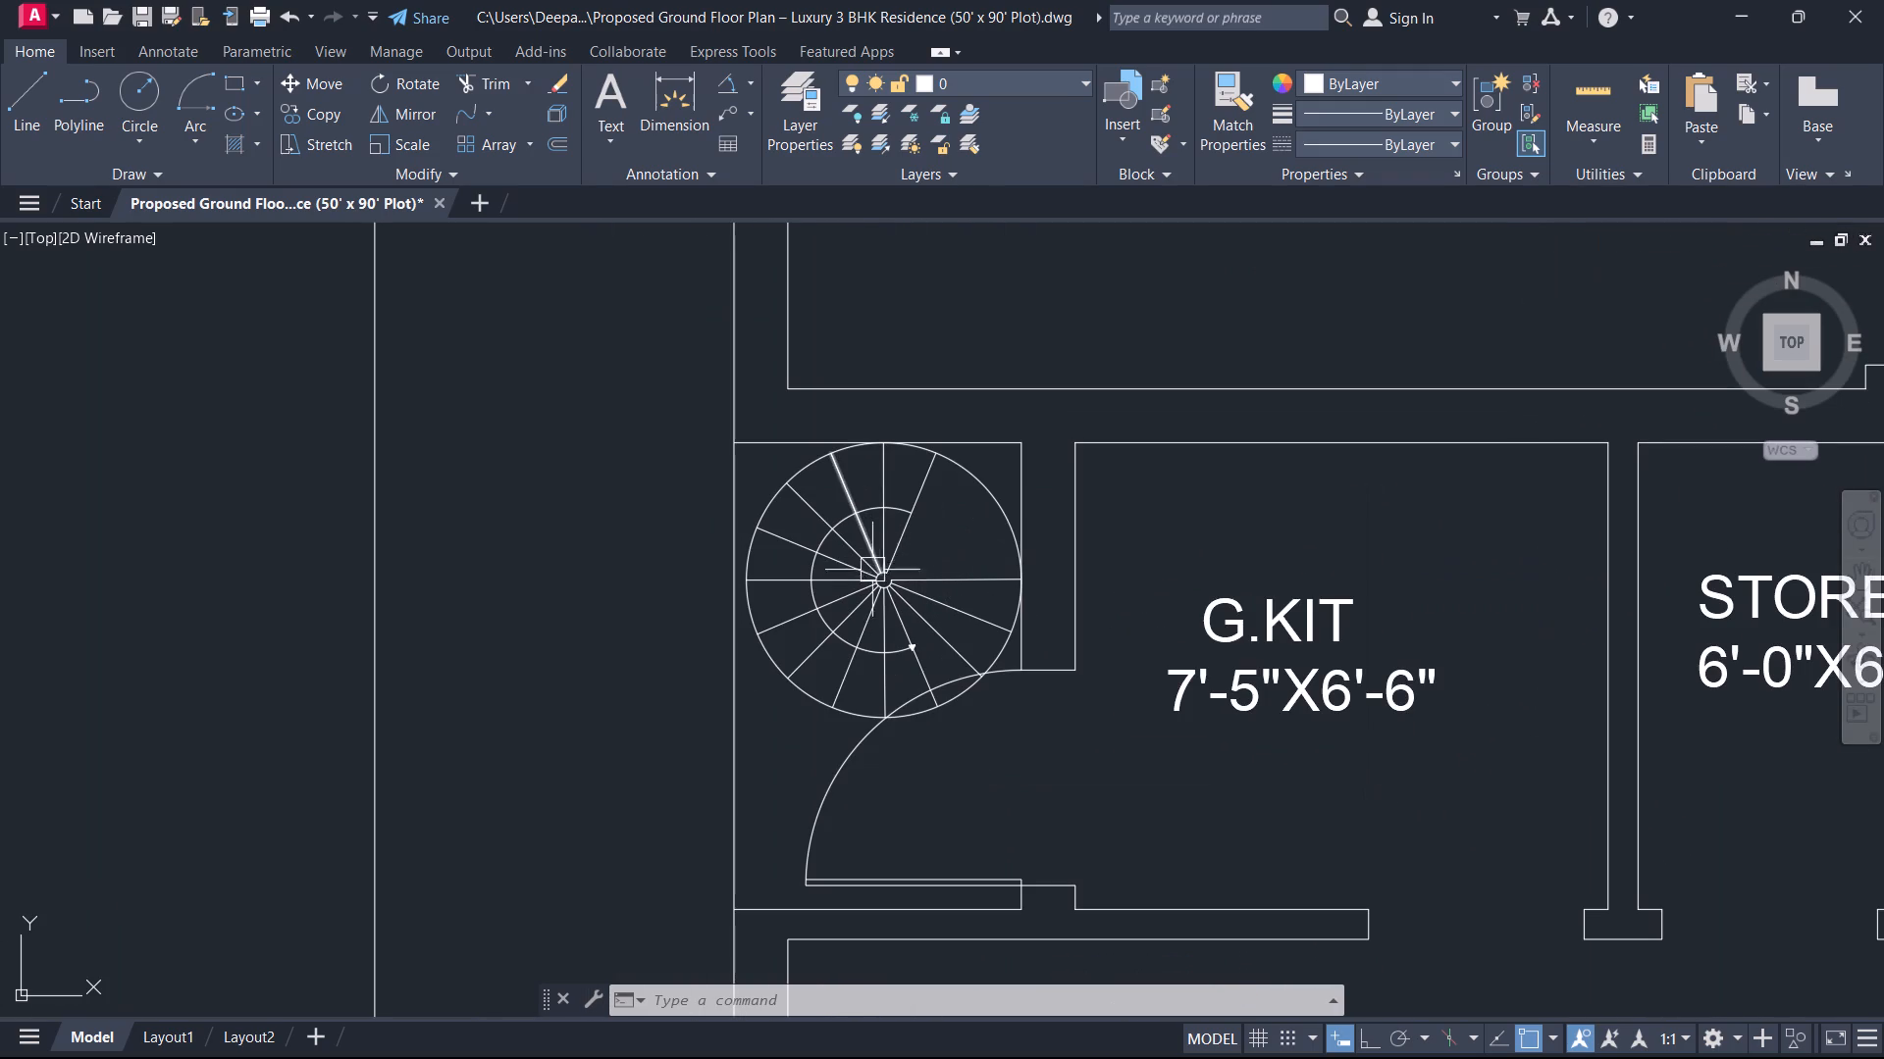
{"action": "scroll", "coordinate": [988, 601], "scroll_direction": "up", "scroll_amount": 2}
{"action": "scroll", "coordinate": [936, 634], "scroll_direction": "down", "scroll_amount": 3}
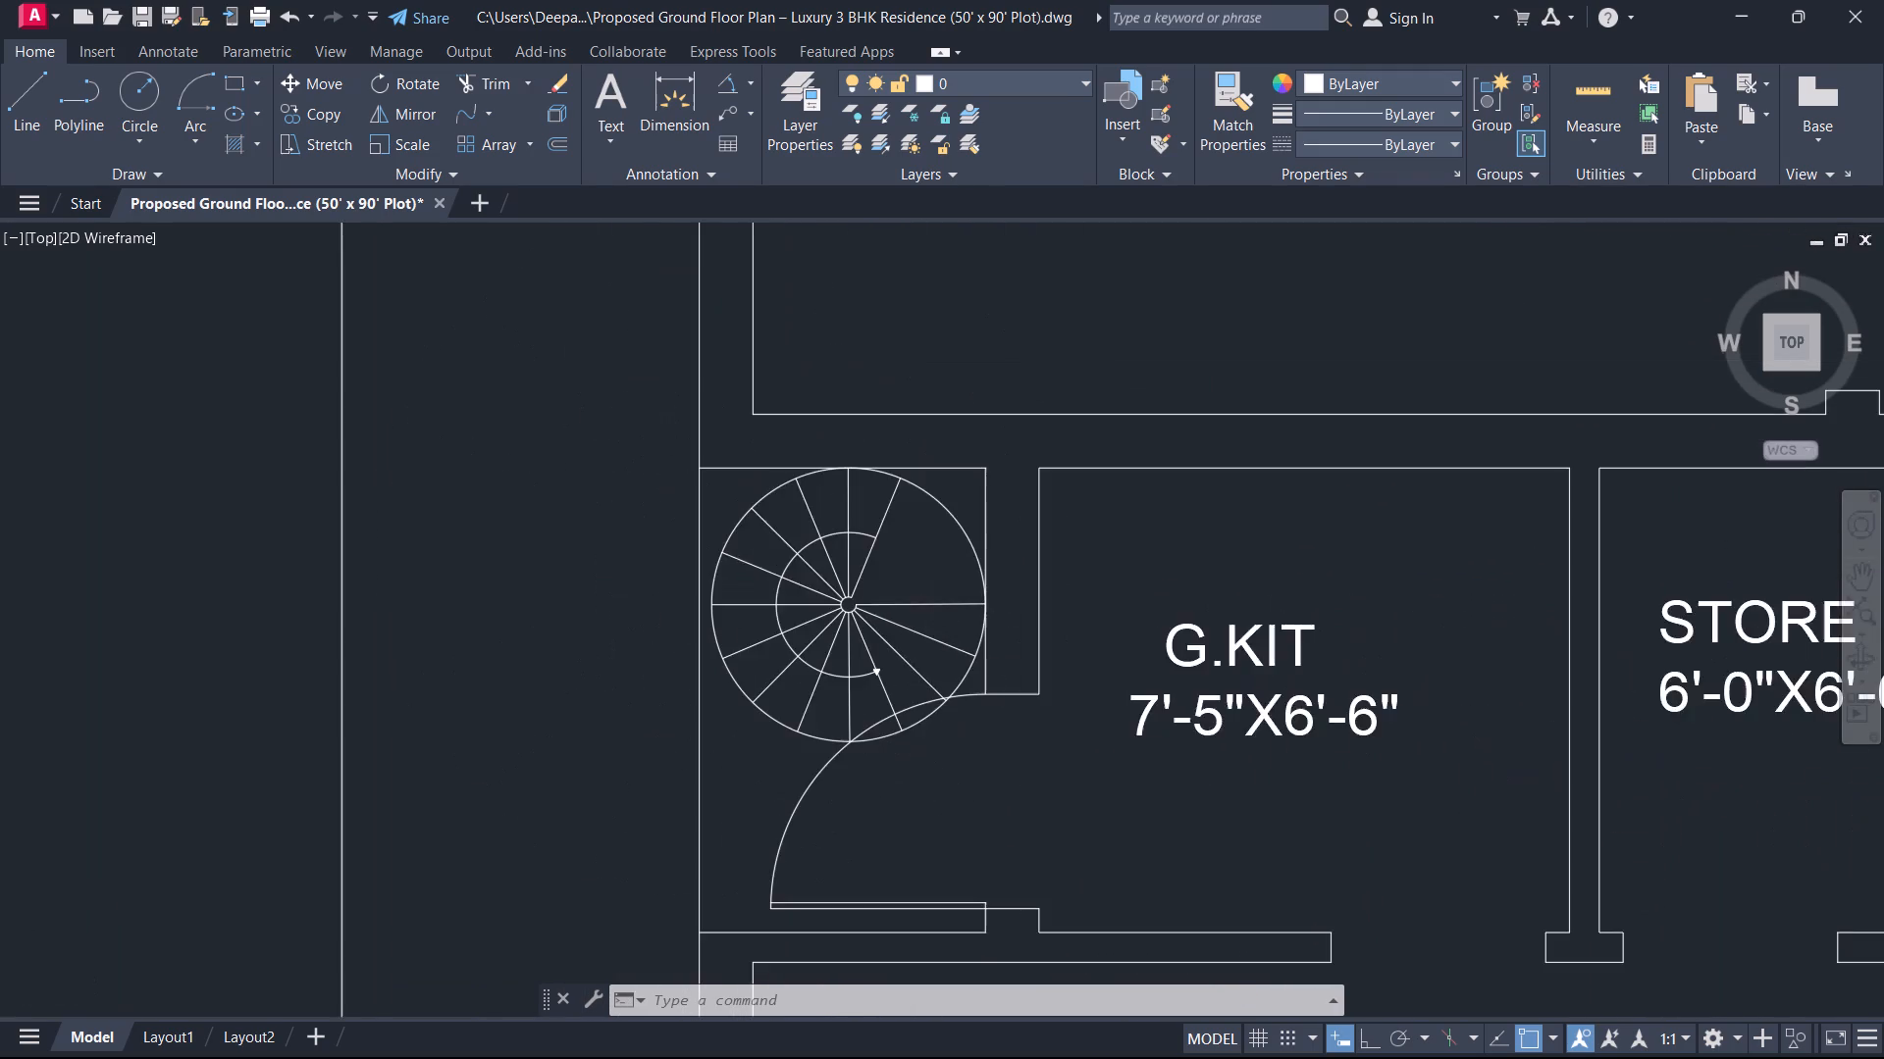
{"action": "scroll", "coordinate": [927, 650], "scroll_direction": "up", "scroll_amount": 6}
{"action": "scroll", "coordinate": [835, 747], "scroll_direction": "down", "scroll_amount": 4}
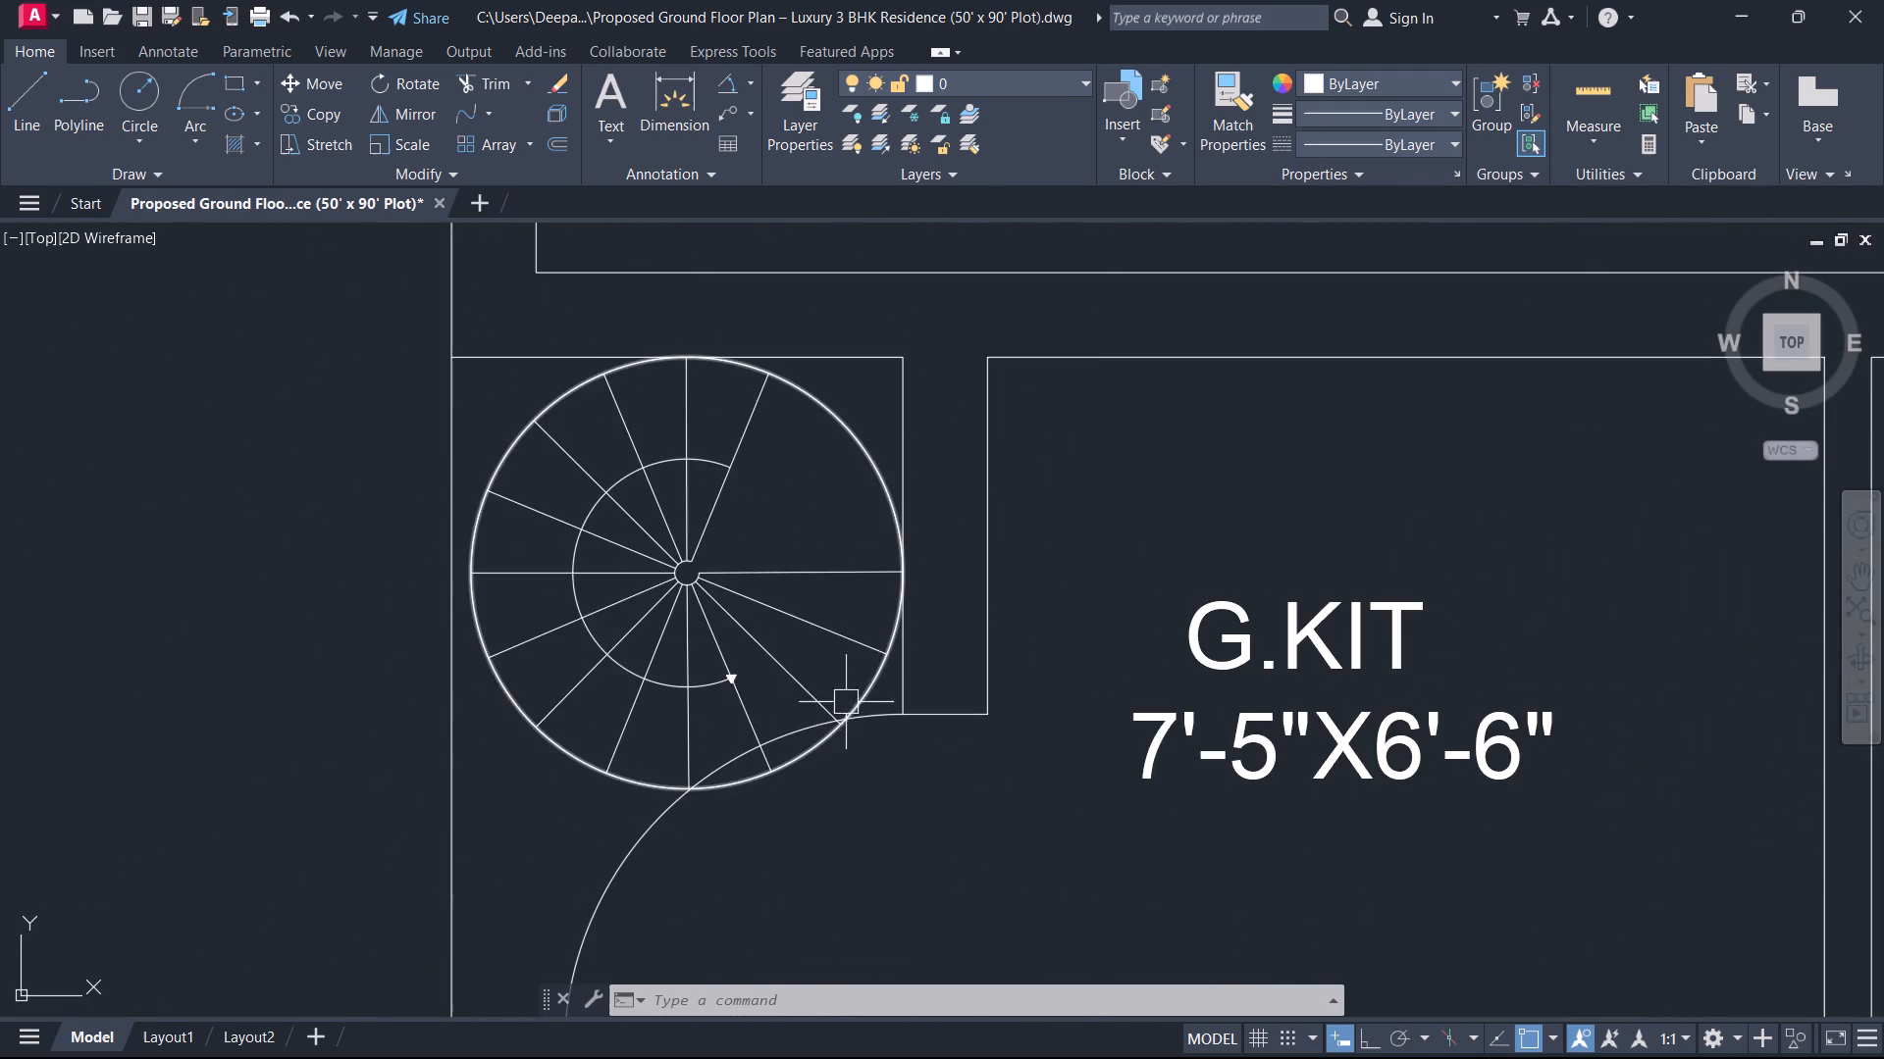
{"action": "scroll", "coordinate": [880, 658], "scroll_direction": "down", "scroll_amount": 2}
Draw a 3' horizontal line leftward from the upper-left corner of the wall stub above STORE, at the BED ROOM opening.
{"action": "middle_click_drag", "start_coordinate": [881, 657], "coordinate": [1024, 520]}
{"action": "scroll", "coordinate": [1254, 699], "scroll_direction": "down", "scroll_amount": 1}
{"action": "middle_click_drag", "start_coordinate": [1254, 699], "coordinate": [961, 699]}
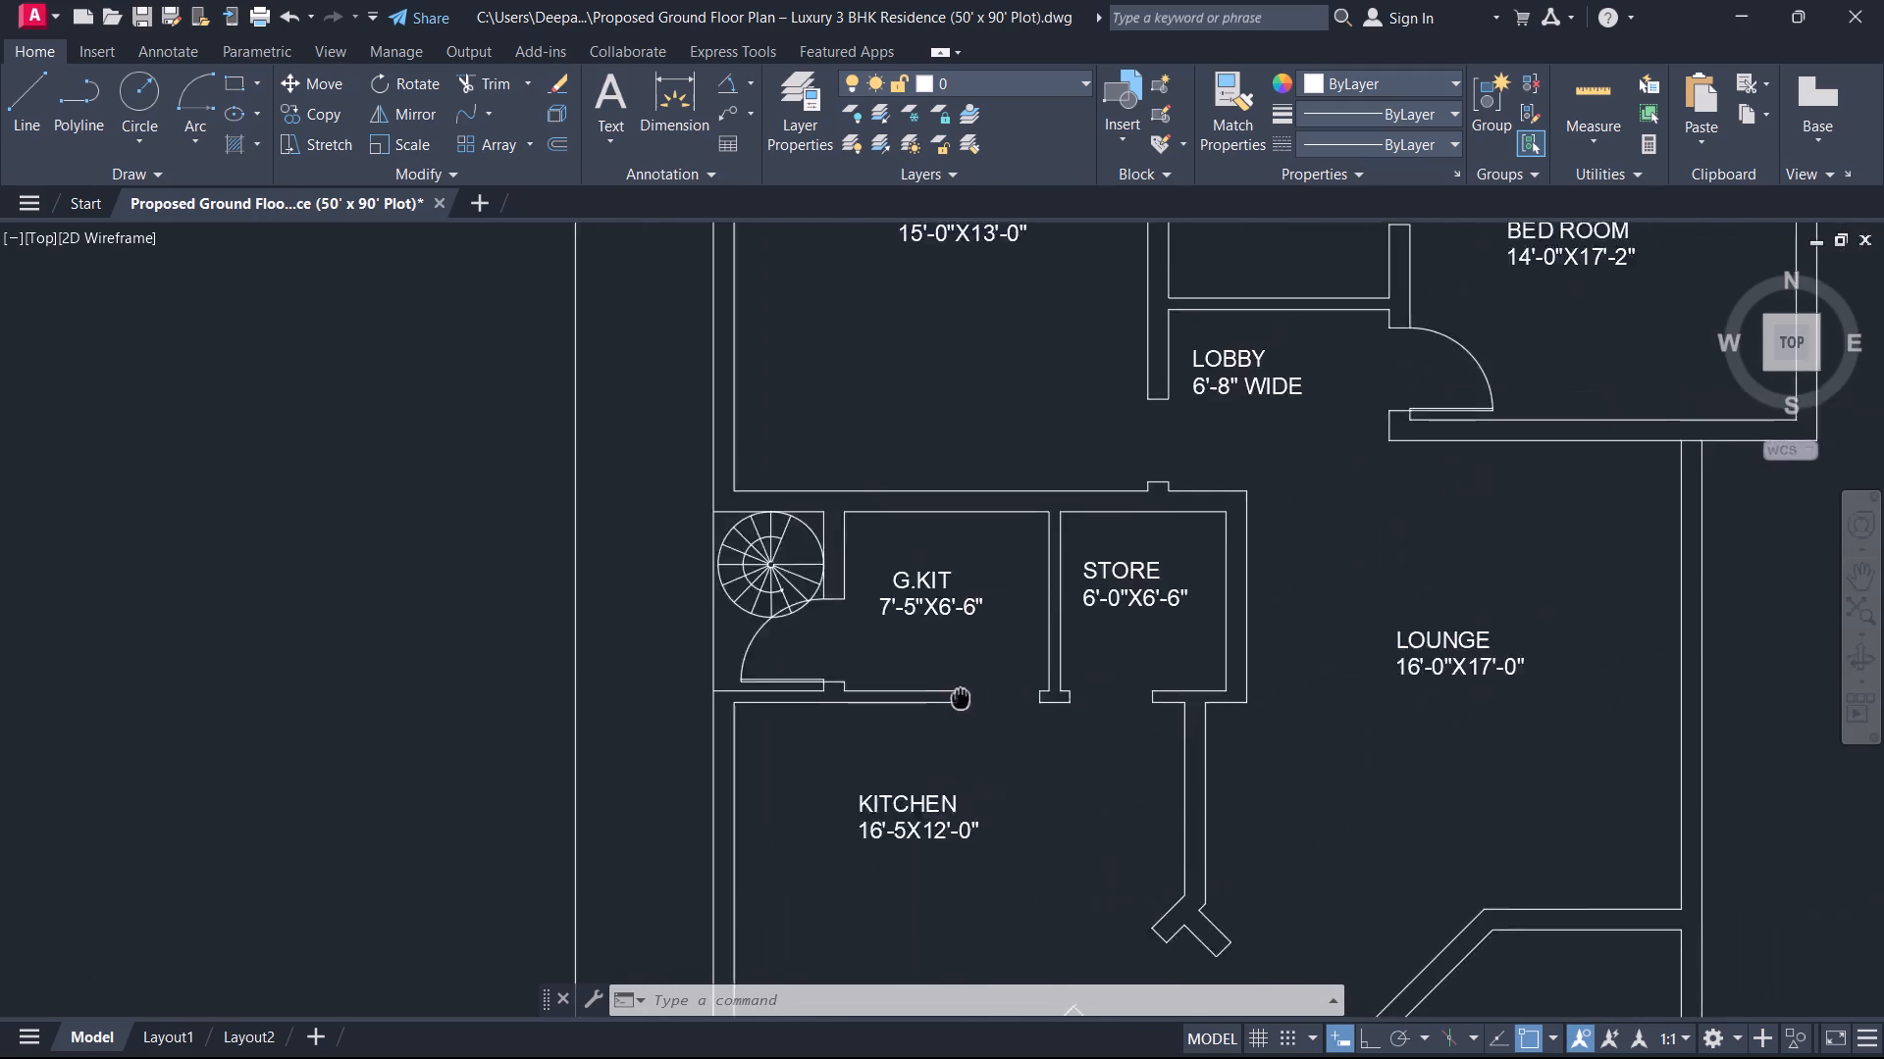
{"action": "middle_click_drag", "start_coordinate": [961, 699], "coordinate": [960, 707]}
{"action": "scroll", "coordinate": [960, 707], "scroll_direction": "down", "scroll_amount": 1}
{"action": "middle_click_drag", "start_coordinate": [985, 490], "coordinate": [879, 559]}
{"action": "scroll", "coordinate": [957, 556], "scroll_direction": "up", "scroll_amount": 1}
{"action": "key", "text": "l"}
{"action": "key", "text": "space"}
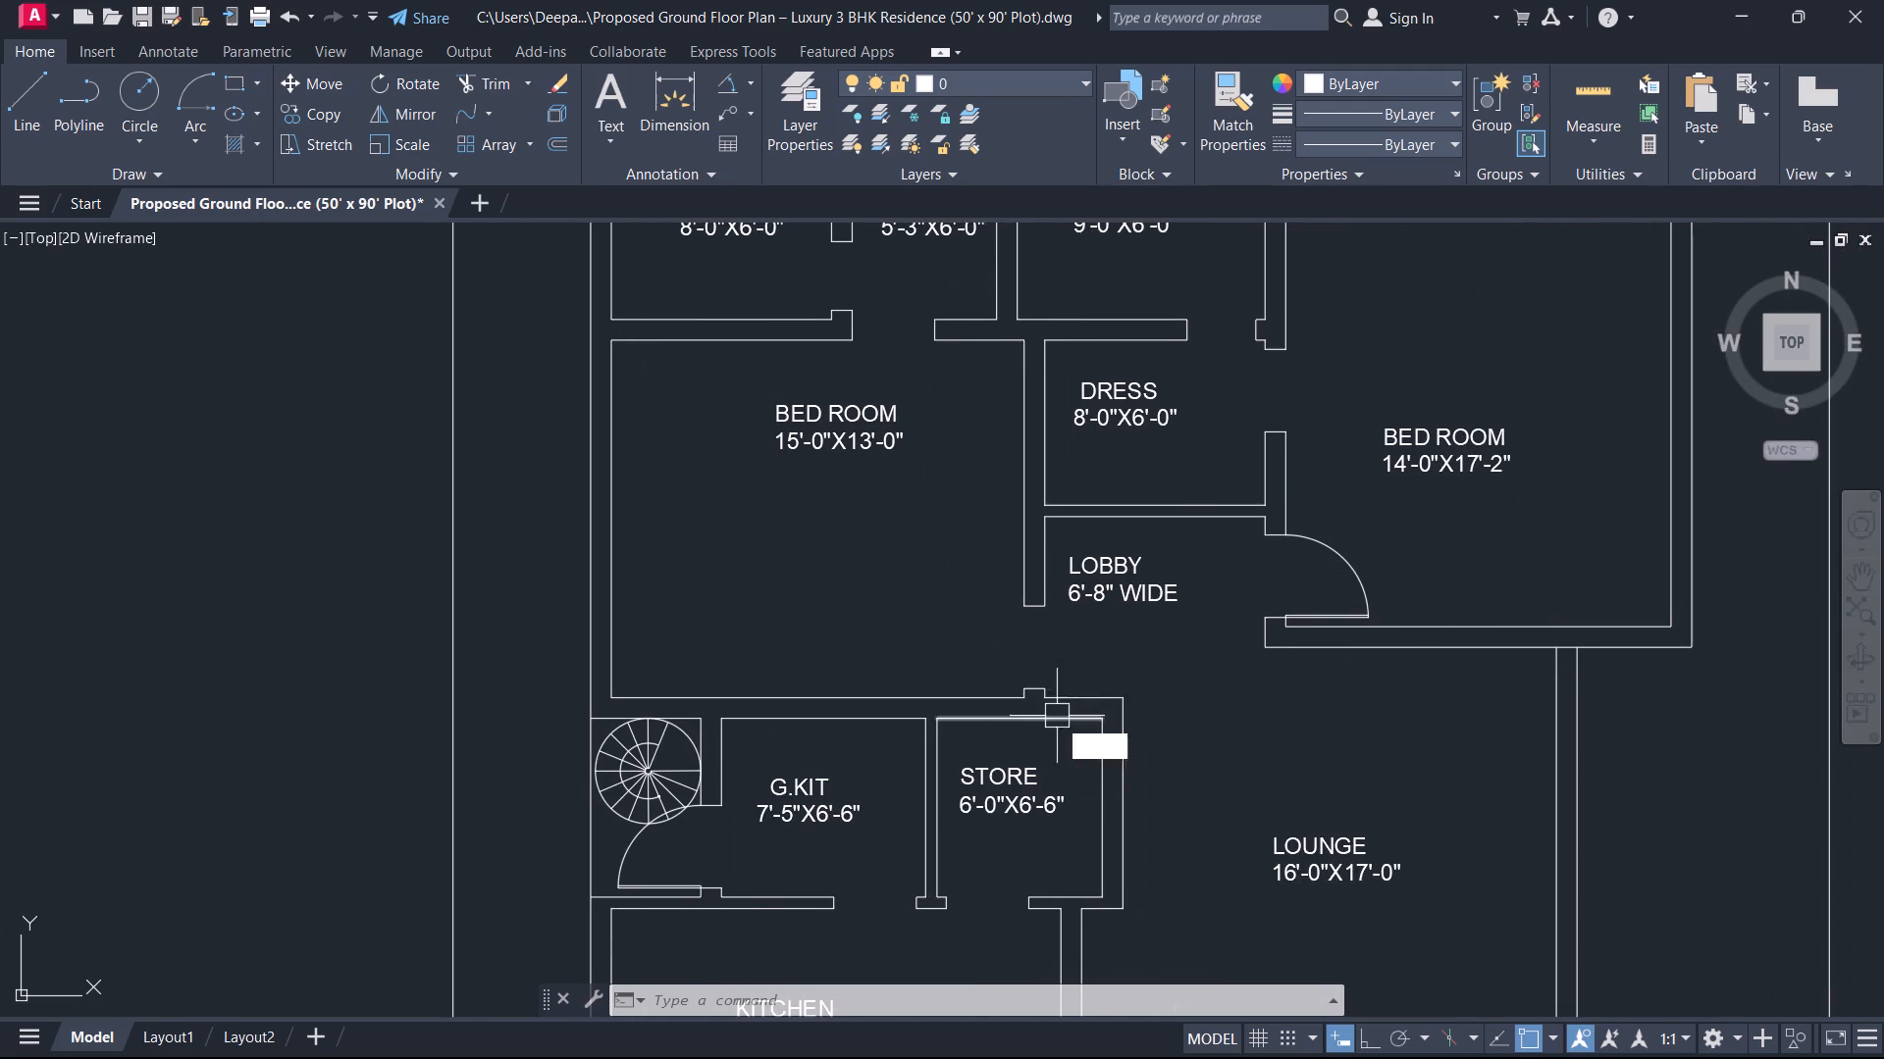
{"action": "scroll", "coordinate": [1085, 740], "scroll_direction": "up", "scroll_amount": 3}
{"action": "left_click", "coordinate": [831, 566]}
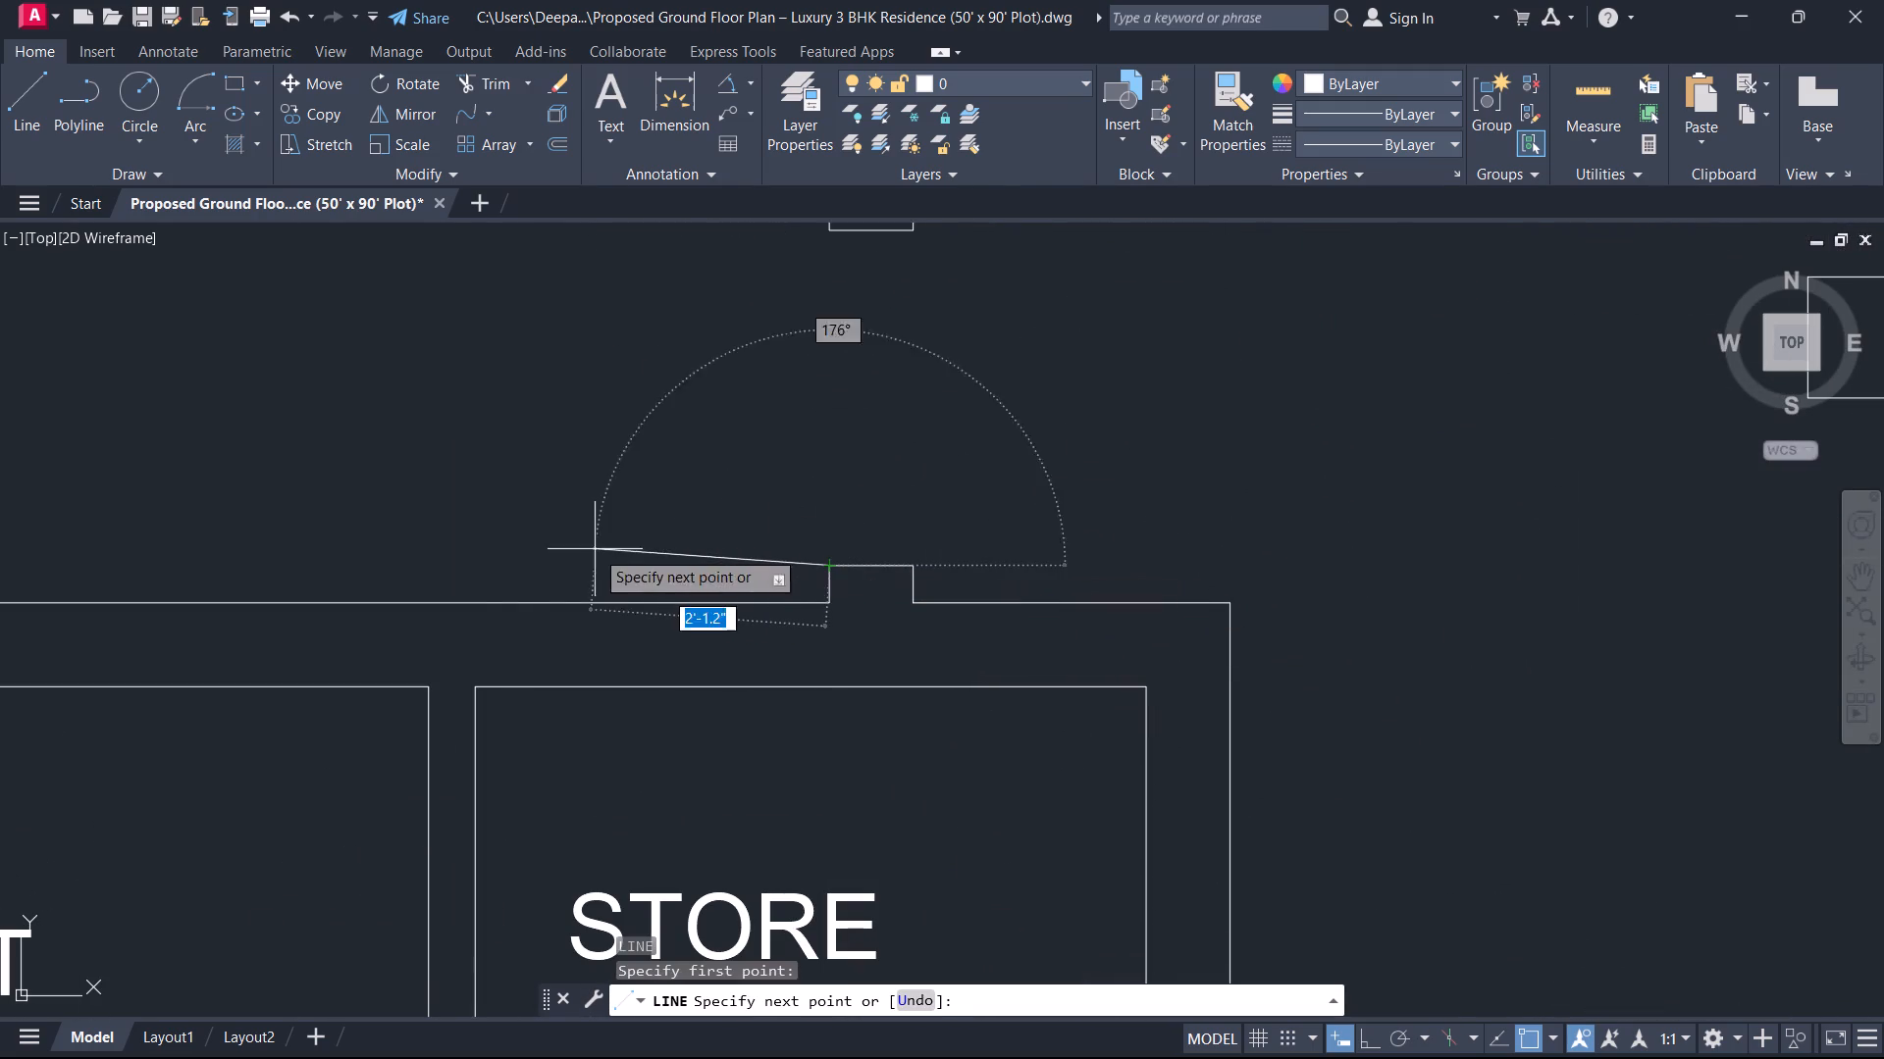
{"action": "key", "text": "F8"}
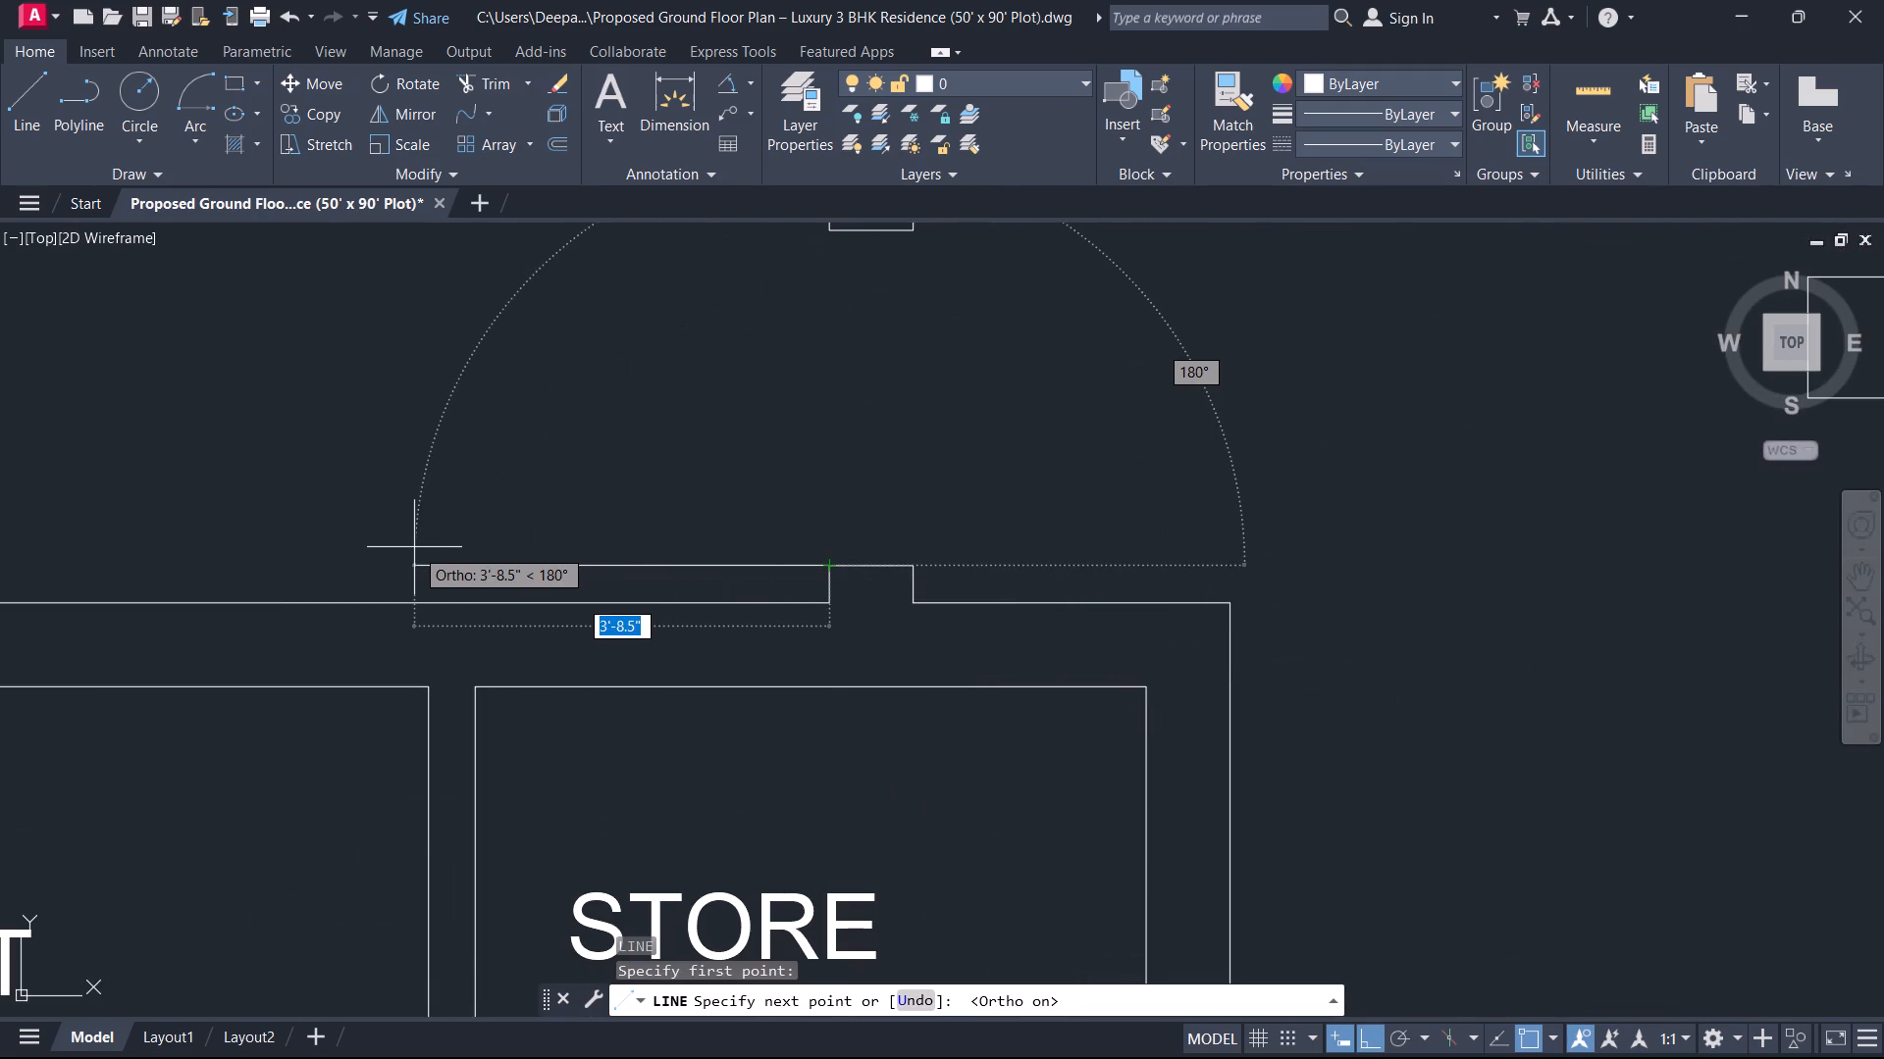
{"action": "type", "text": "3'"}
{"action": "key", "text": "Return"}
{"action": "key", "text": "Escape"}
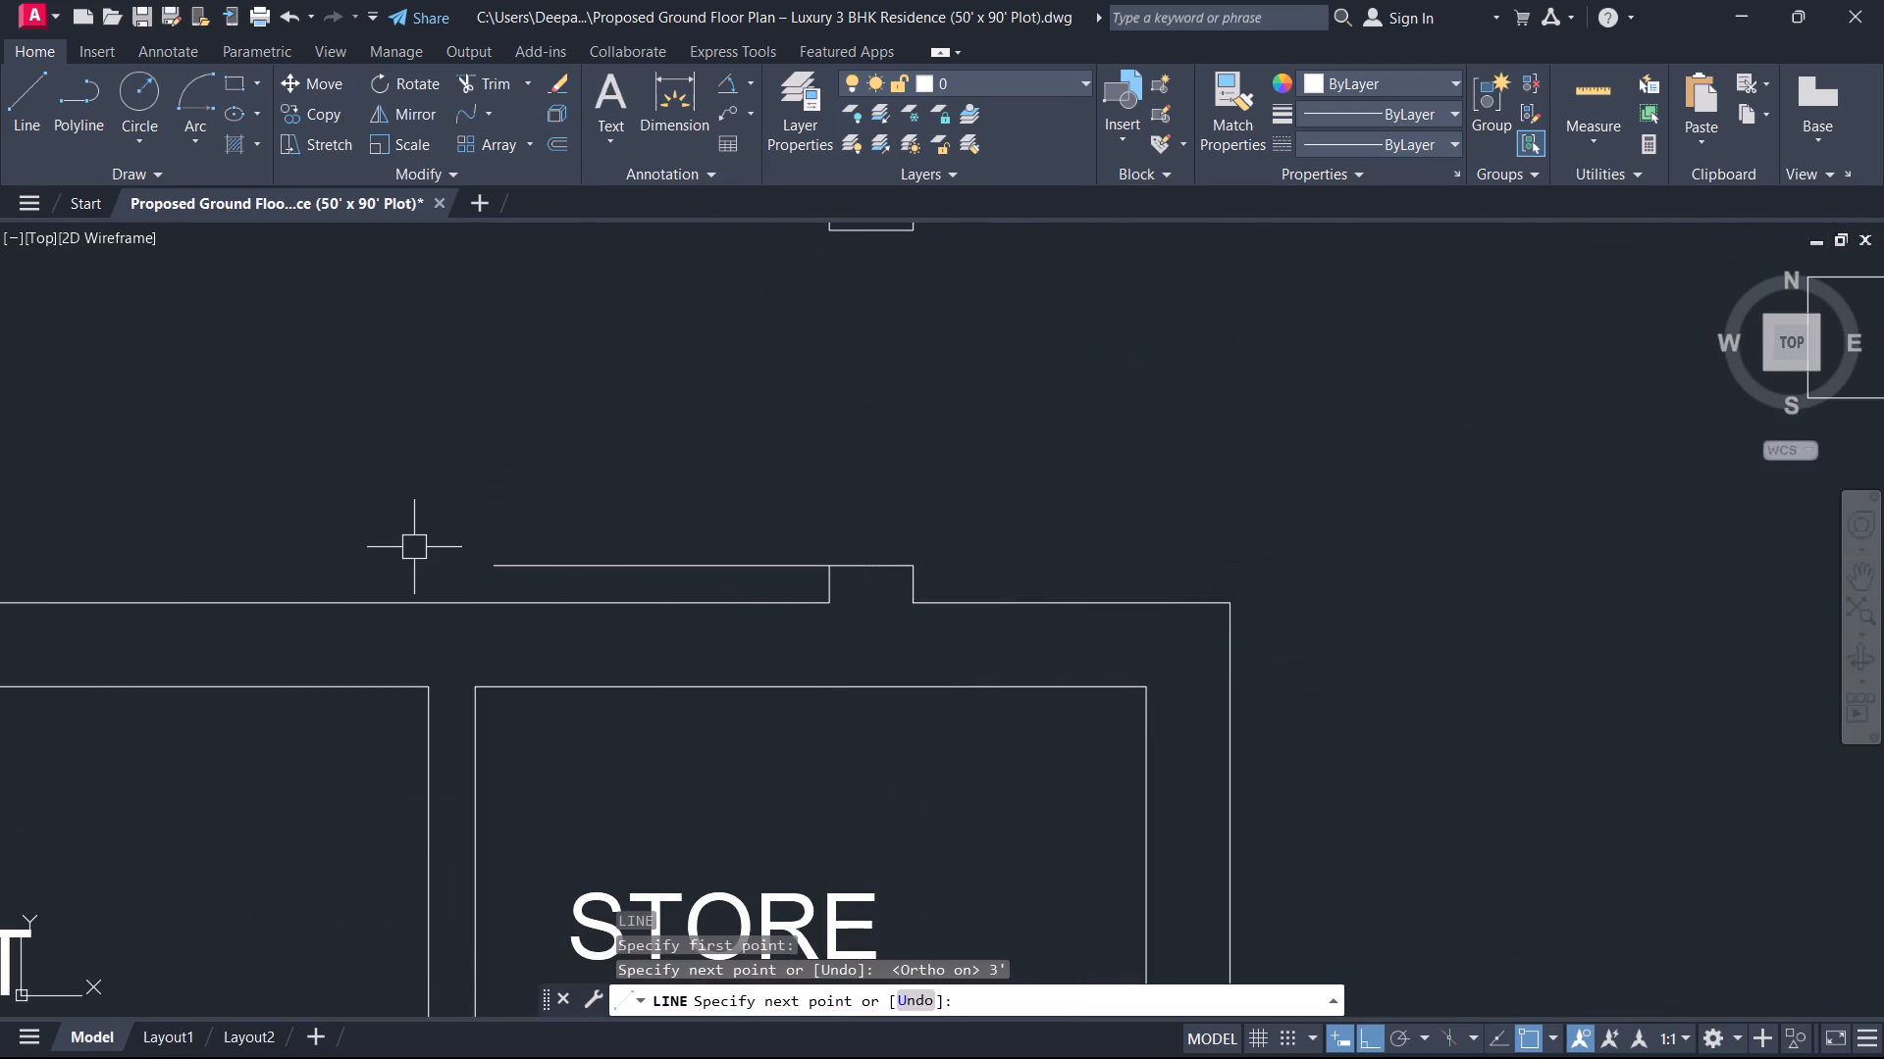
Offset the 3' door line upward by 1" to form the door leaf's thickness.
{"action": "type", "text": "O 1"}
{"action": "key", "text": "Return"}
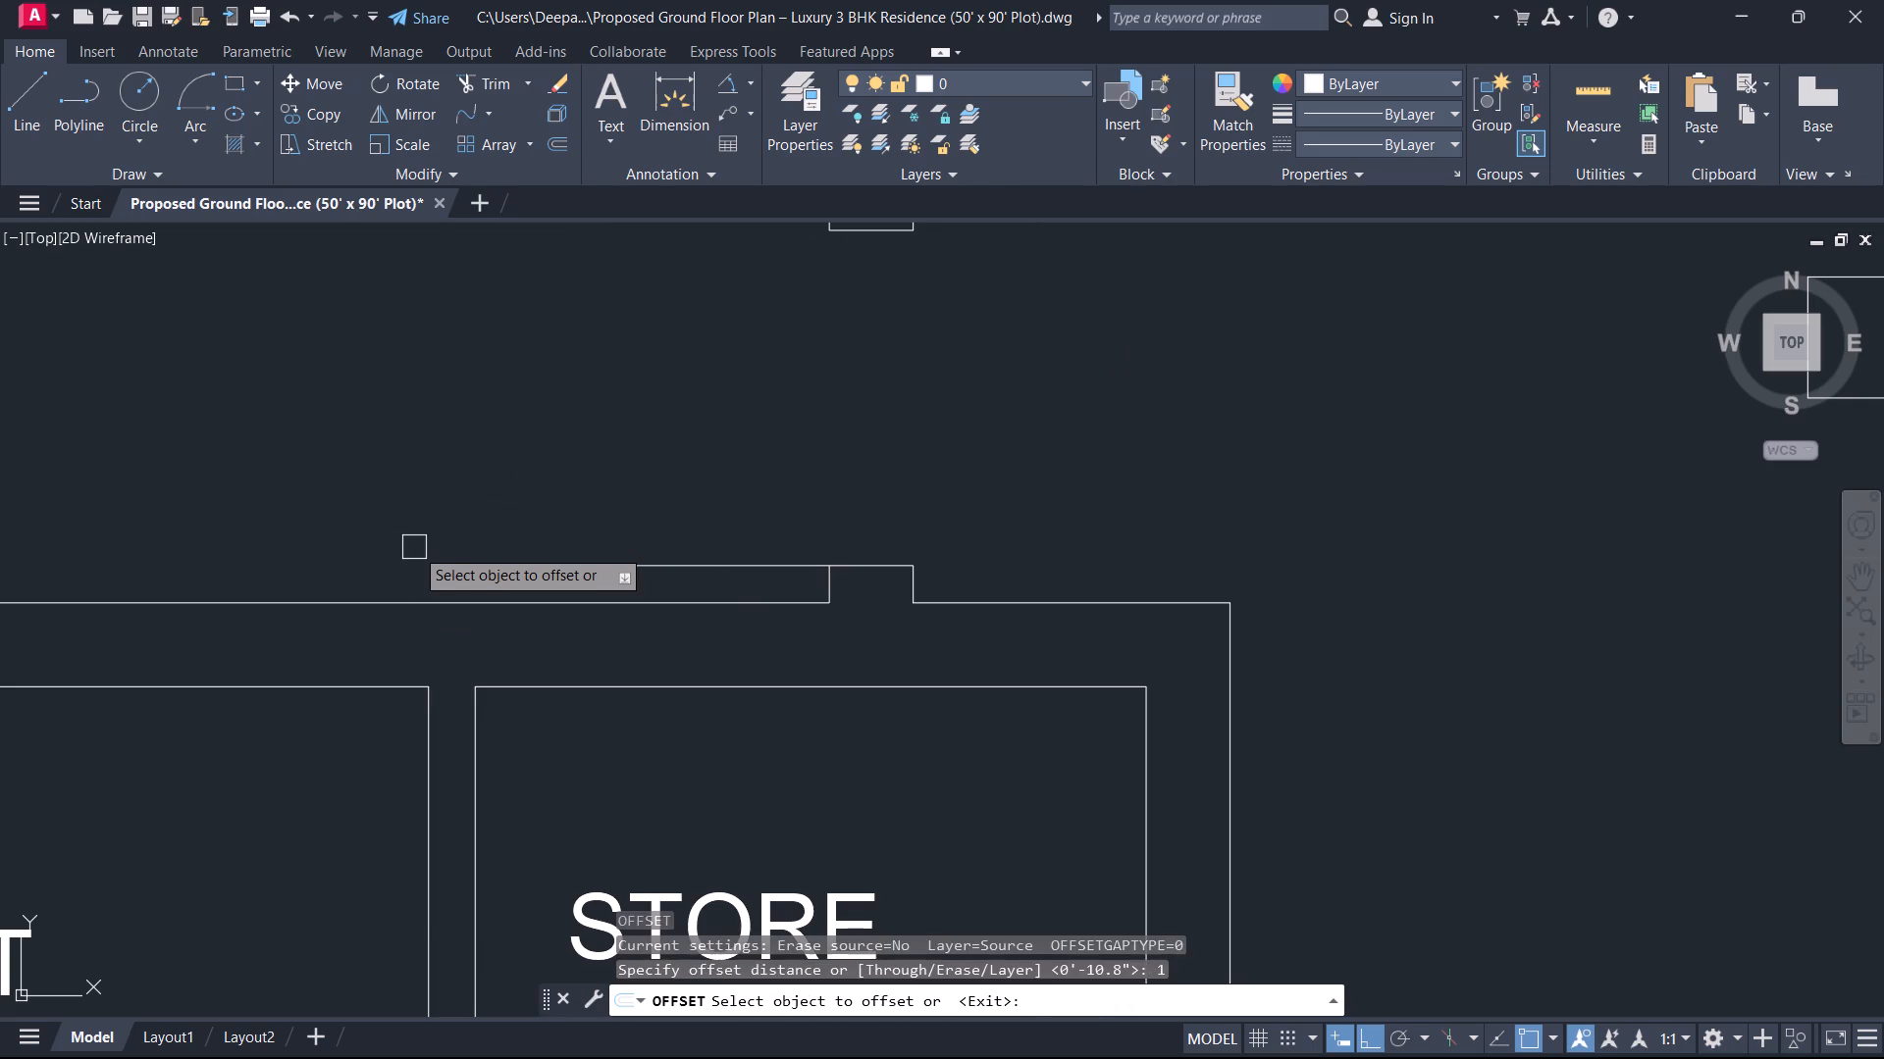
{"action": "left_click", "coordinate": [541, 565]}
{"action": "left_click", "coordinate": [577, 499]}
{"action": "key", "text": "Escape"}
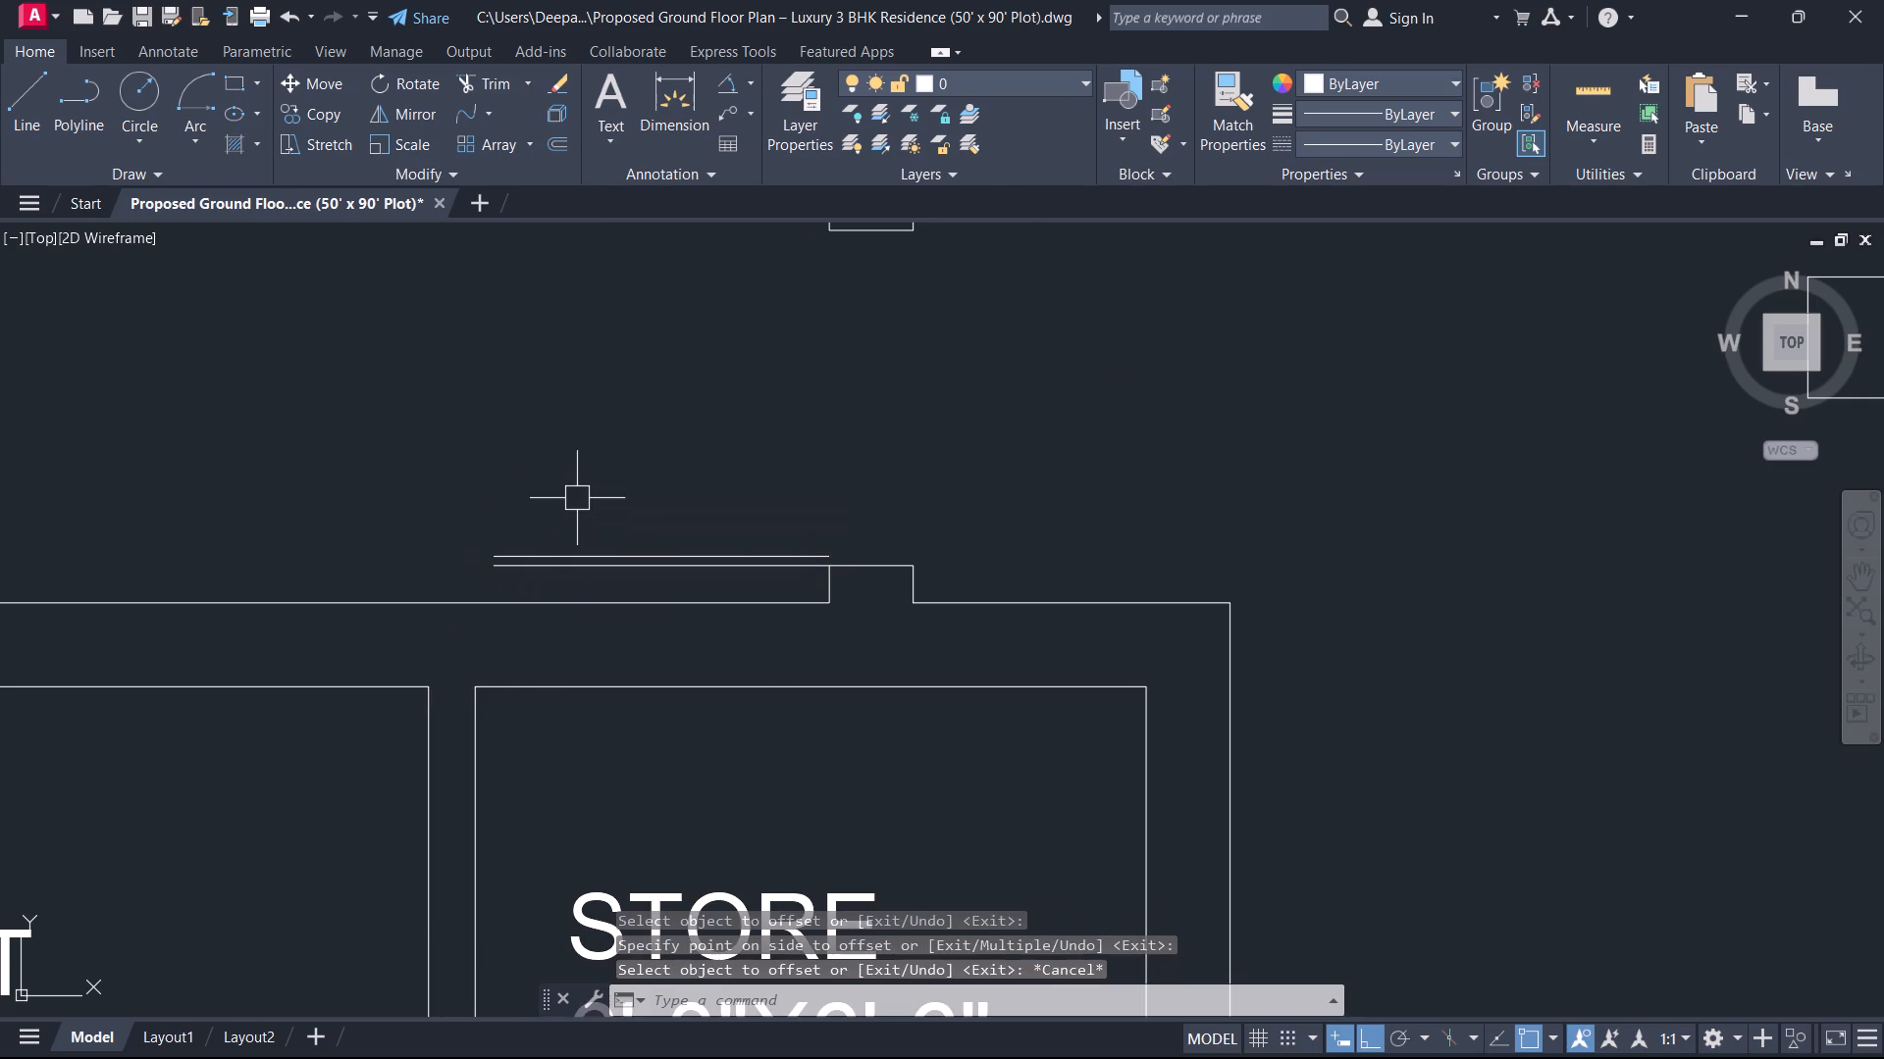
Close the door leaf's right end with a 1" vertical line at the wall stub corner.
{"action": "key", "text": "l"}
{"action": "key", "text": "space"}
{"action": "left_click", "coordinate": [841, 568]}
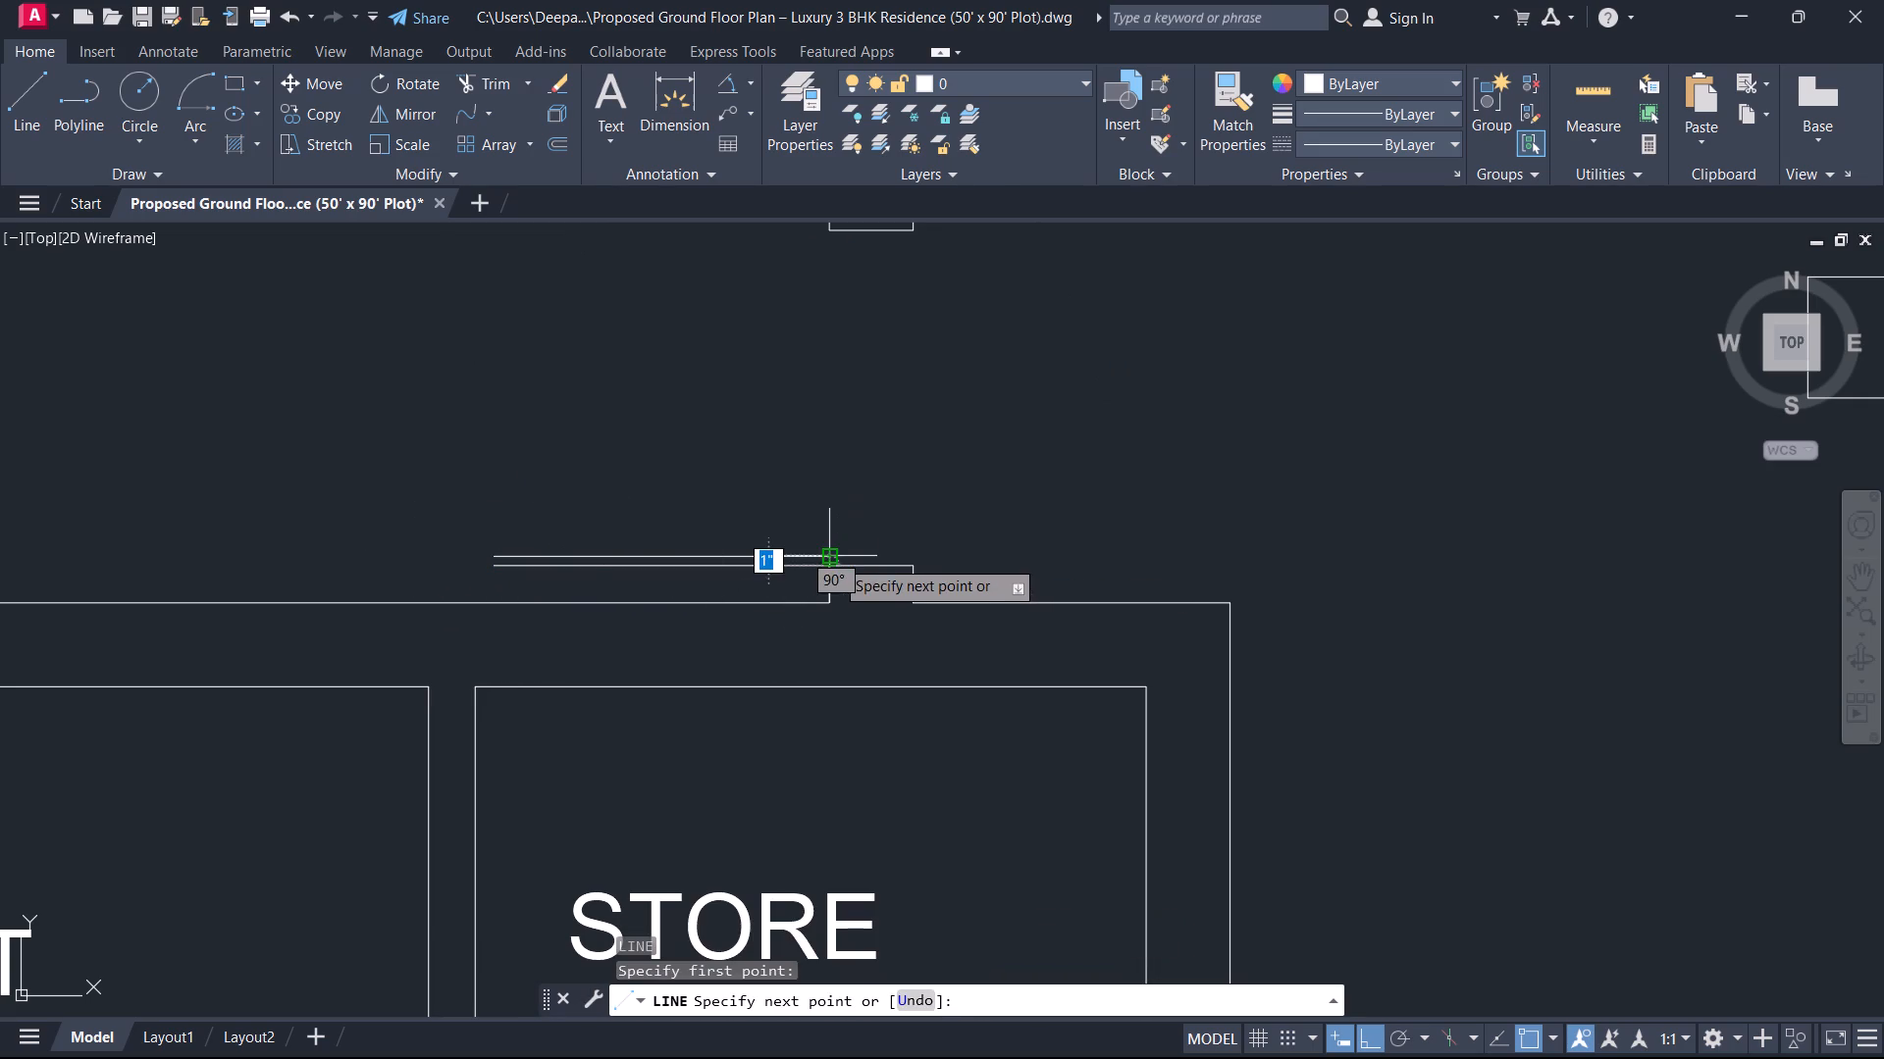
{"action": "left_click", "coordinate": [833, 557]}
{"action": "key", "text": "Escape"}
Draw the BED ROOM door's swing arc from the lobby wall's lower-left corner, centred on the wall stub corner, ending at the leaf's free end.
{"action": "scroll", "coordinate": [785, 593], "scroll_direction": "up", "scroll_amount": 2}
{"action": "middle_click_drag", "start_coordinate": [785, 593], "coordinate": [802, 621]}
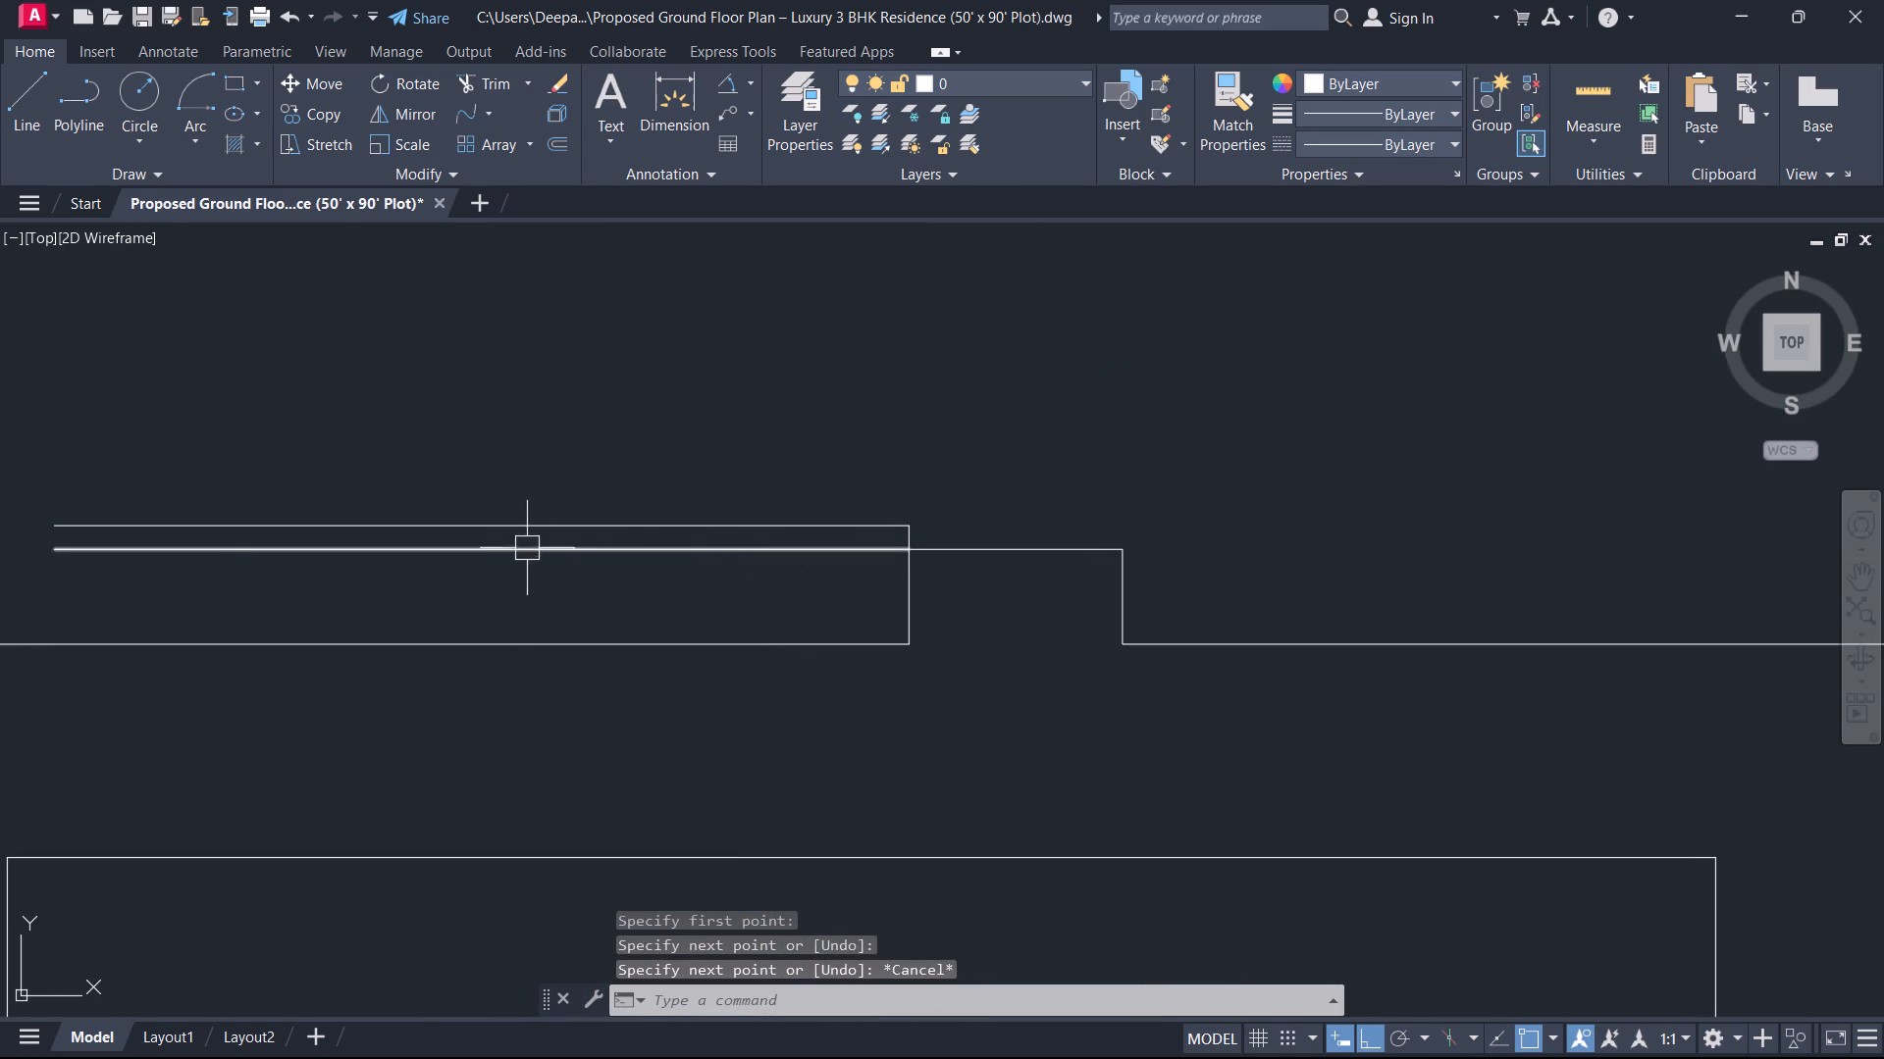
{"action": "scroll", "coordinate": [536, 545], "scroll_direction": "down", "scroll_amount": 1}
{"action": "middle_click_drag", "start_coordinate": [544, 543], "coordinate": [670, 690]}
{"action": "scroll", "coordinate": [654, 693], "scroll_direction": "down", "scroll_amount": 1}
{"action": "scroll", "coordinate": [745, 483], "scroll_direction": "down", "scroll_amount": 1}
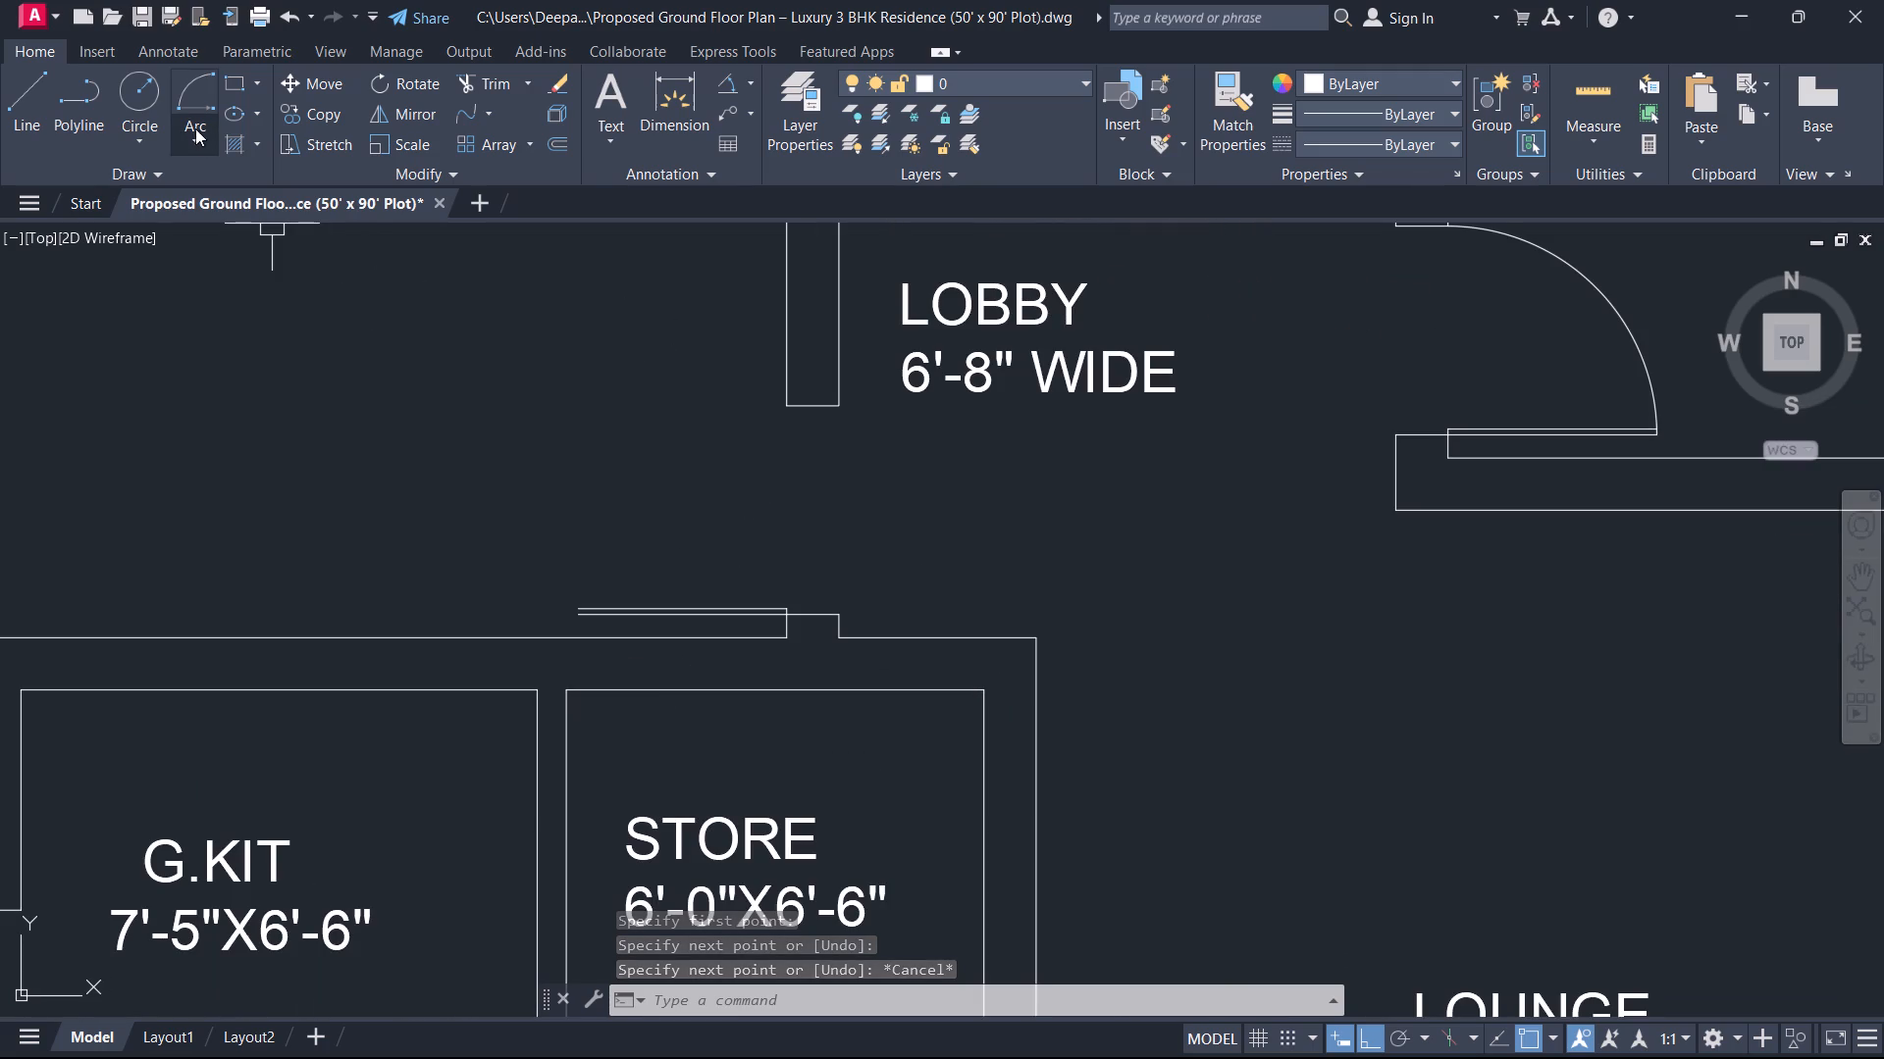
{"action": "left_click", "coordinate": [197, 133]}
{"action": "left_click", "coordinate": [226, 254]}
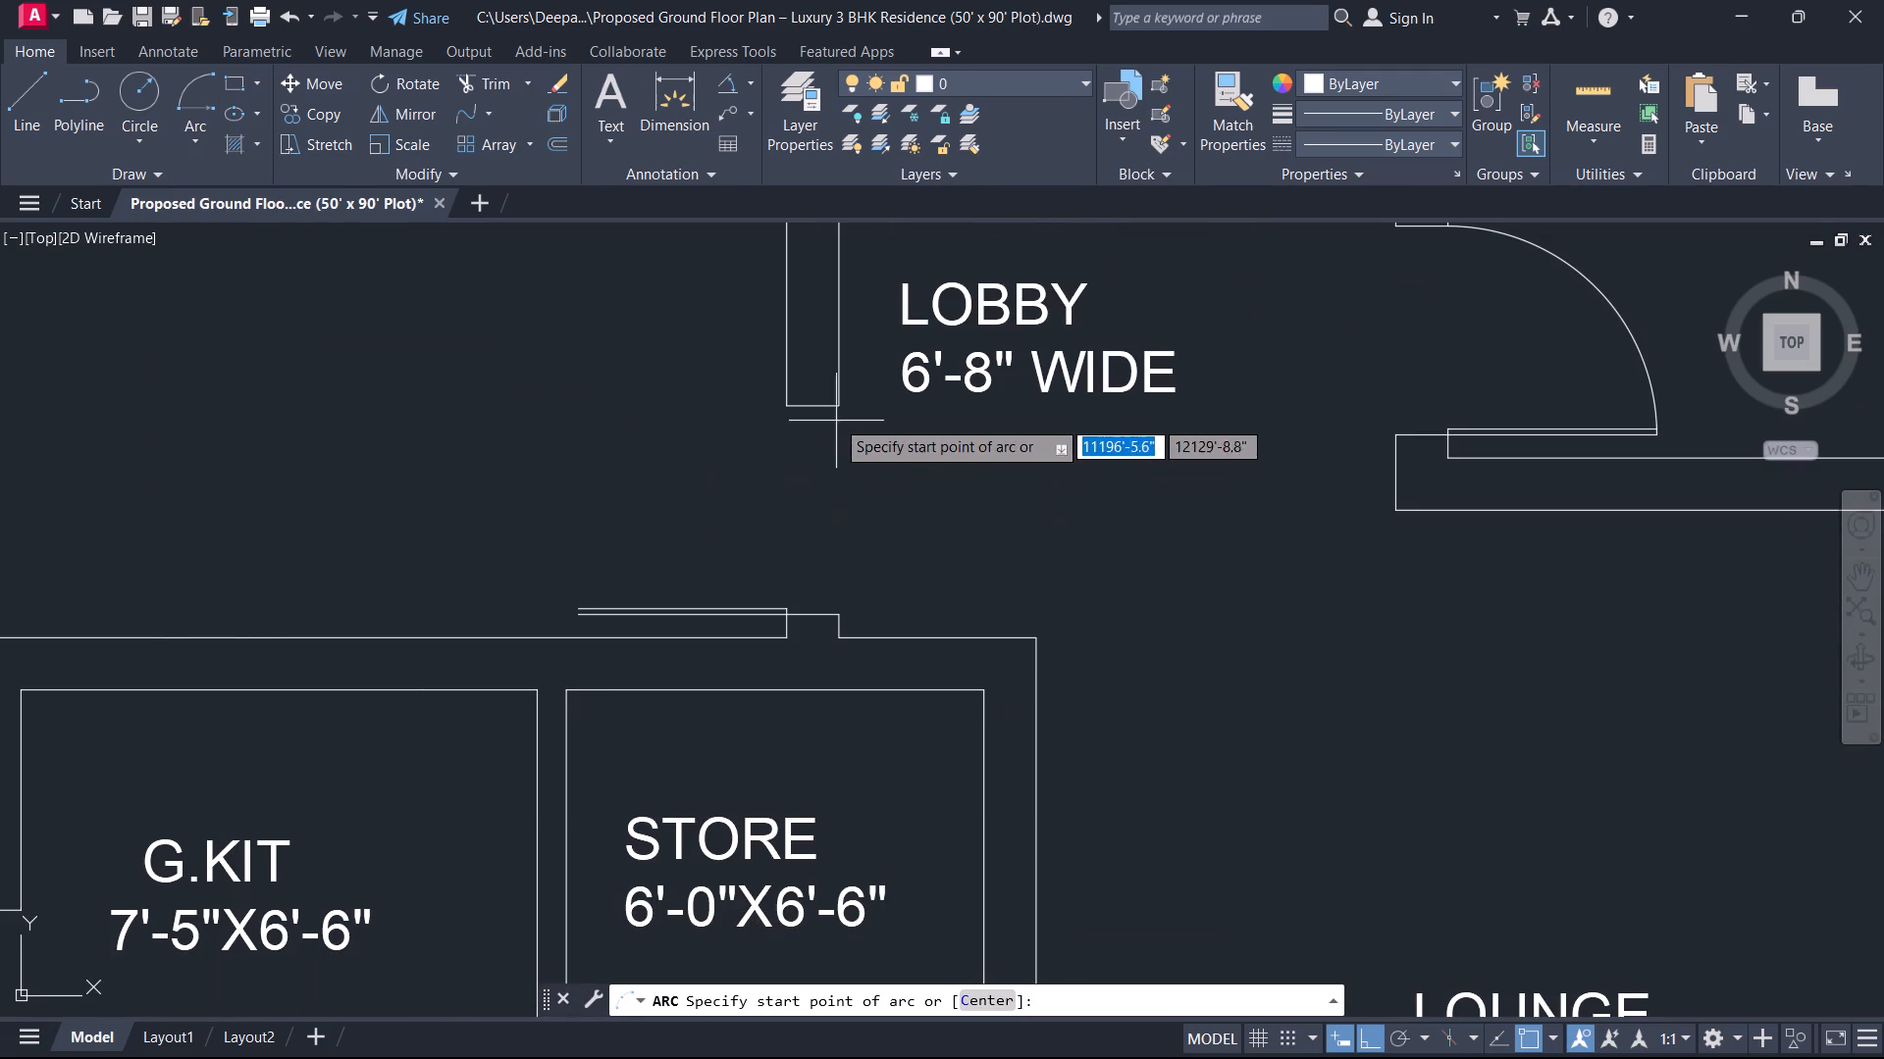
{"action": "left_click", "coordinate": [794, 415]}
{"action": "scroll", "coordinate": [783, 620], "scroll_direction": "up", "scroll_amount": 3}
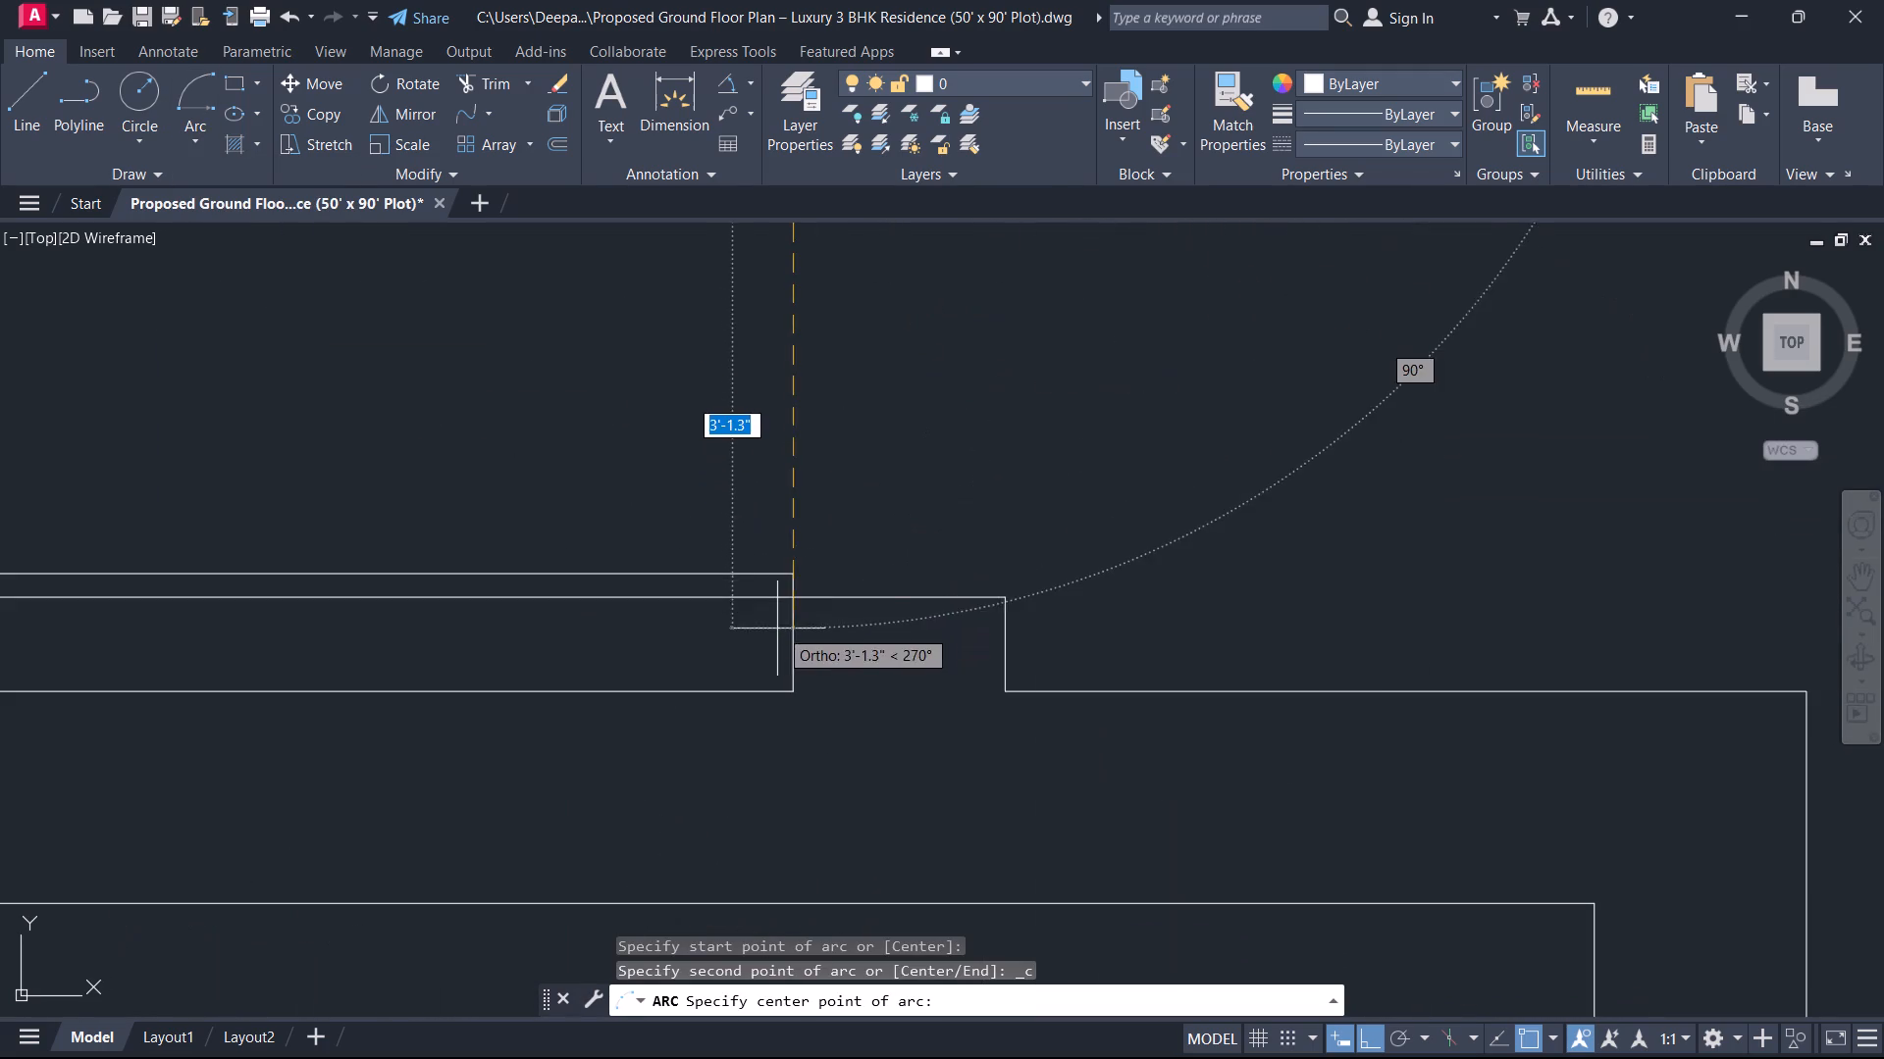
{"action": "left_click", "coordinate": [792, 598]}
{"action": "left_click", "coordinate": [631, 500]}
{"action": "scroll", "coordinate": [631, 500], "scroll_direction": "down", "scroll_amount": 3}
{"action": "middle_click_drag", "start_coordinate": [631, 500], "coordinate": [637, 497]}
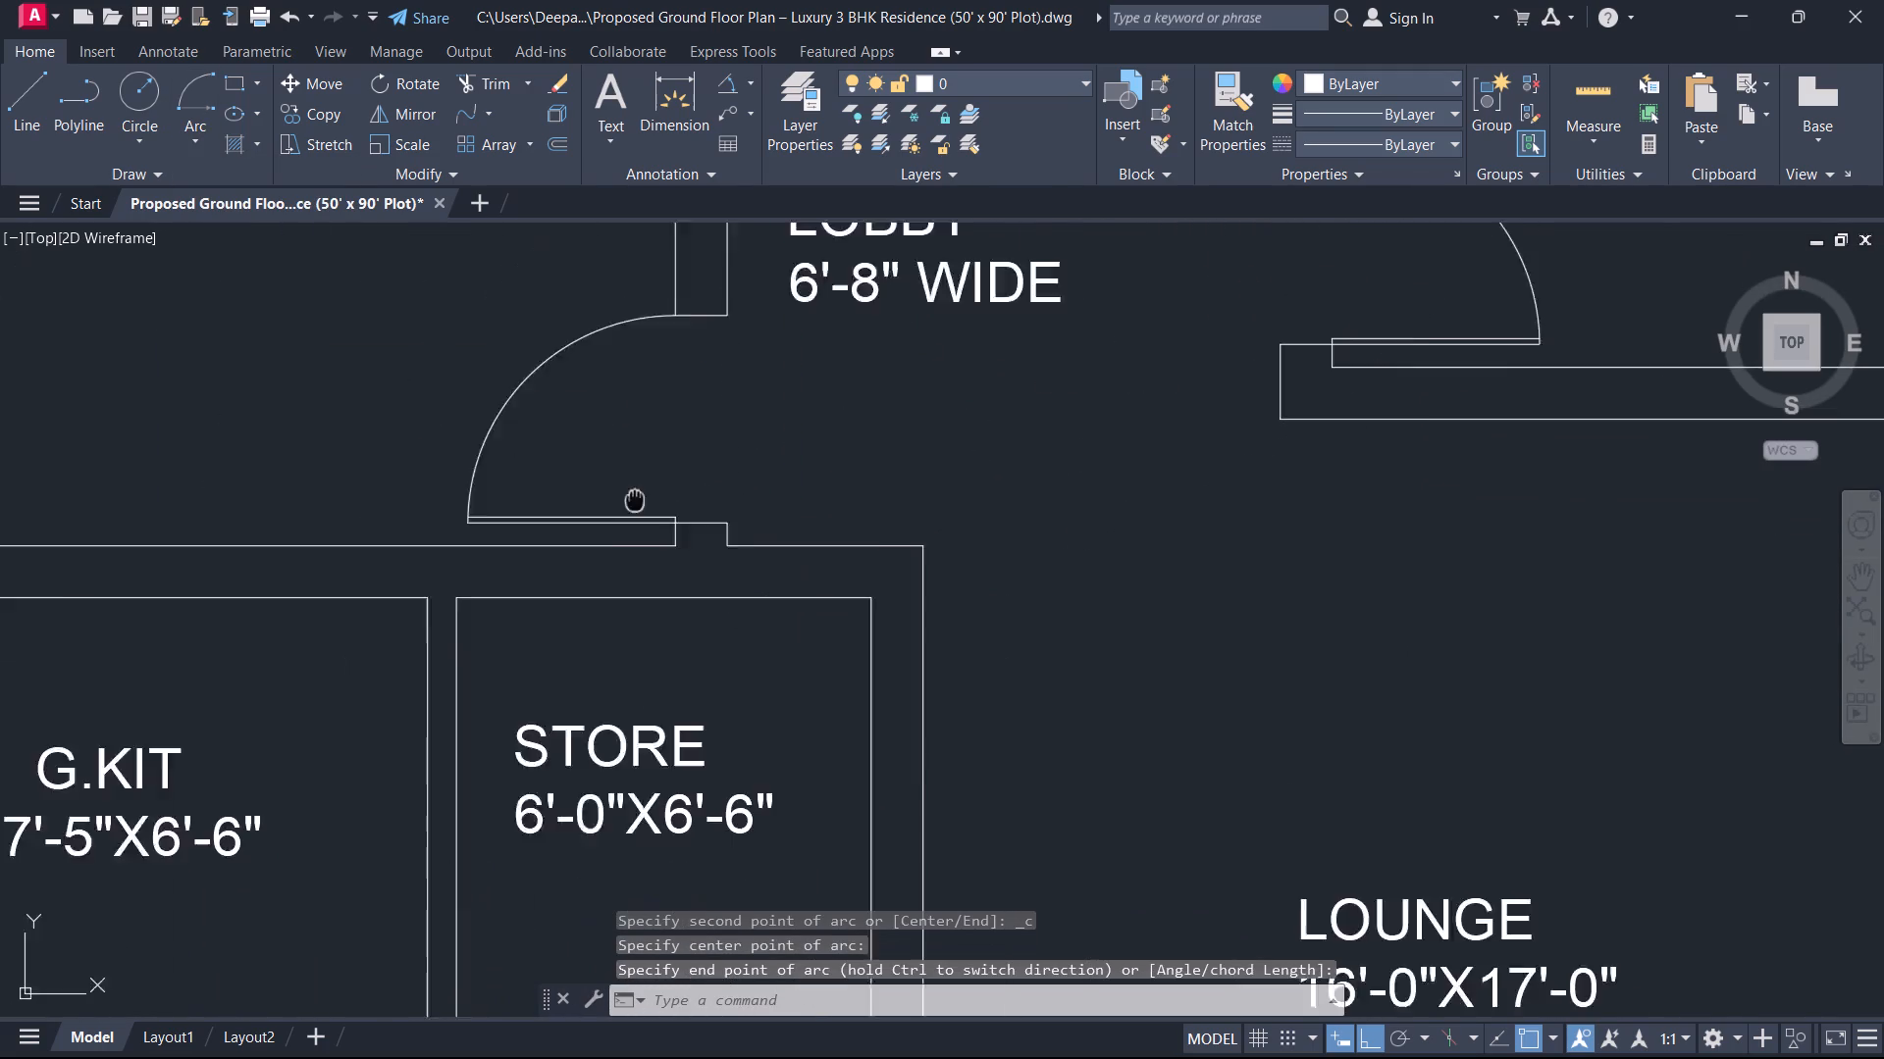
{"action": "middle_click_drag", "start_coordinate": [637, 497], "coordinate": [797, 495]}
{"action": "key", "text": "Escape"}
Trim the tip of the door leaf's upper line that projects beyond the swing arc.
{"action": "scroll", "coordinate": [666, 503], "scroll_direction": "up", "scroll_amount": 9}
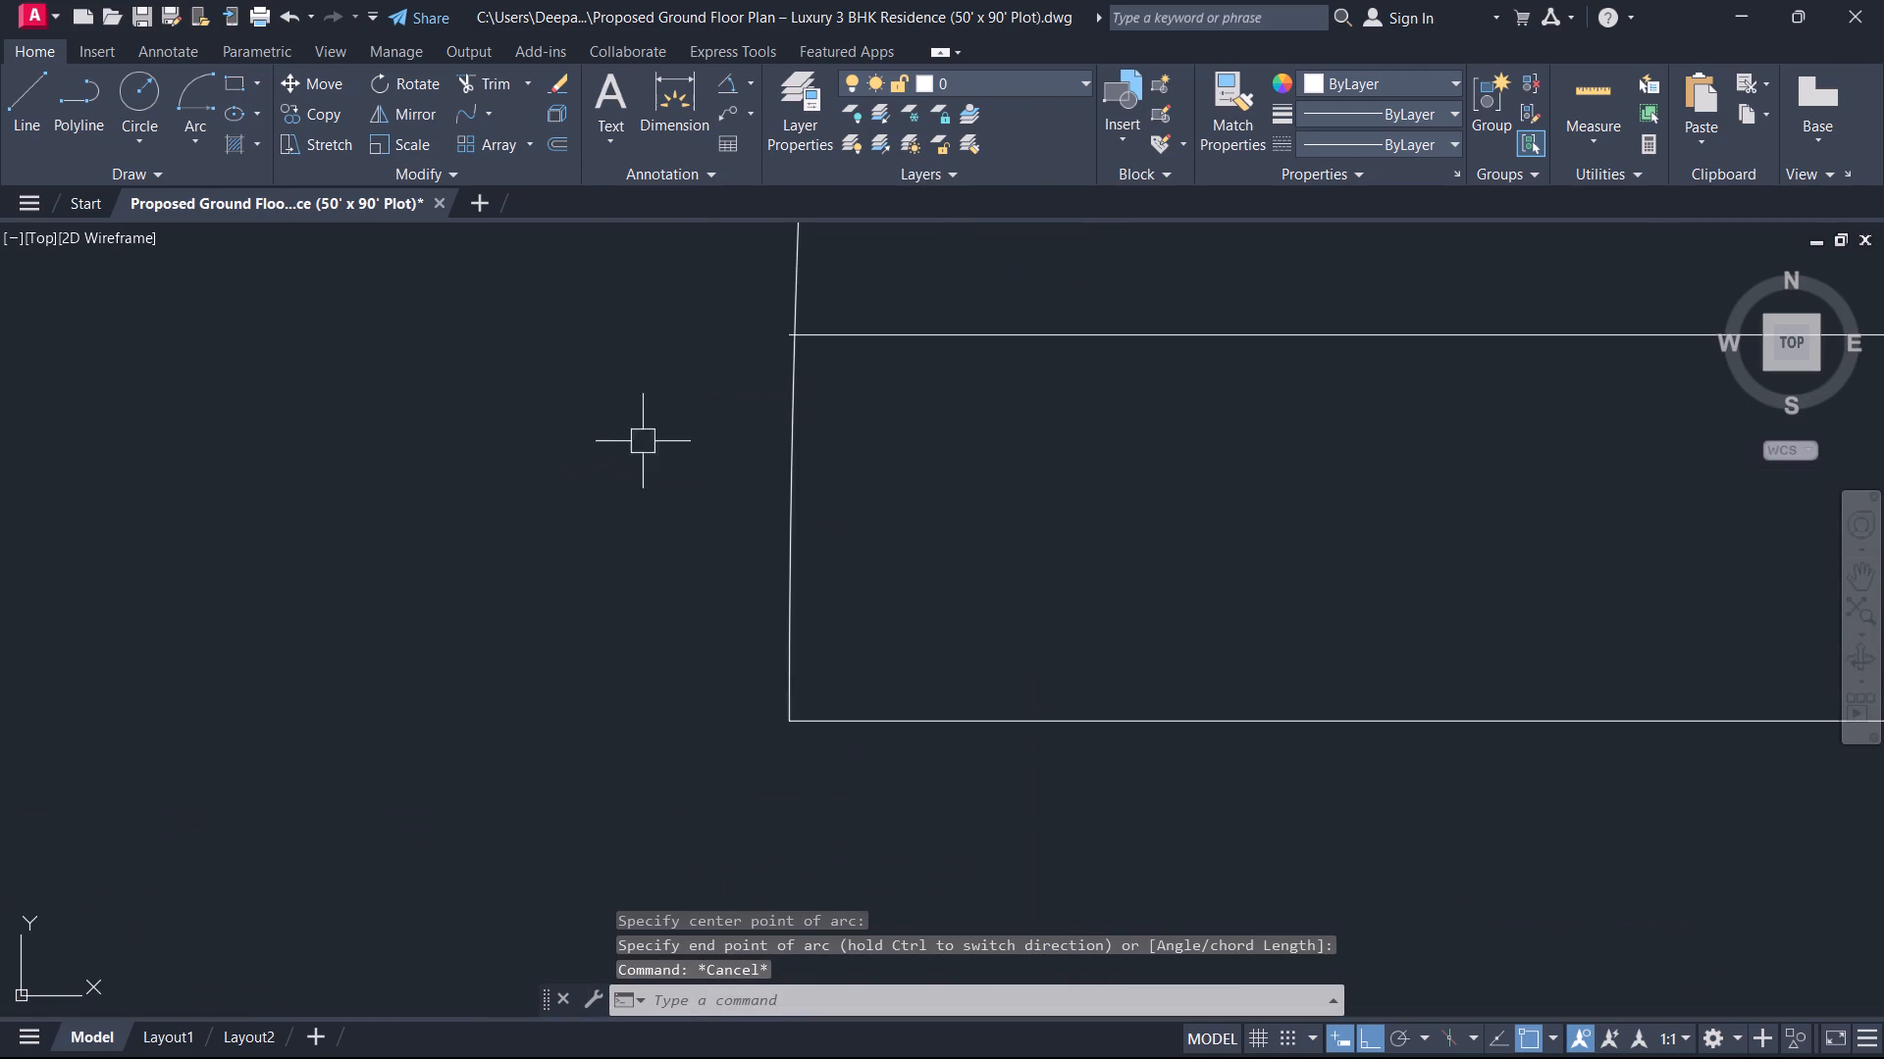
{"action": "scroll", "coordinate": [737, 372], "scroll_direction": "up", "scroll_amount": 1}
{"action": "middle_click_drag", "start_coordinate": [746, 371], "coordinate": [670, 511]}
{"action": "scroll", "coordinate": [671, 509], "scroll_direction": "up", "scroll_amount": 1}
{"action": "key", "text": "t"}
{"action": "key", "text": "r"}
{"action": "key", "text": "space"}
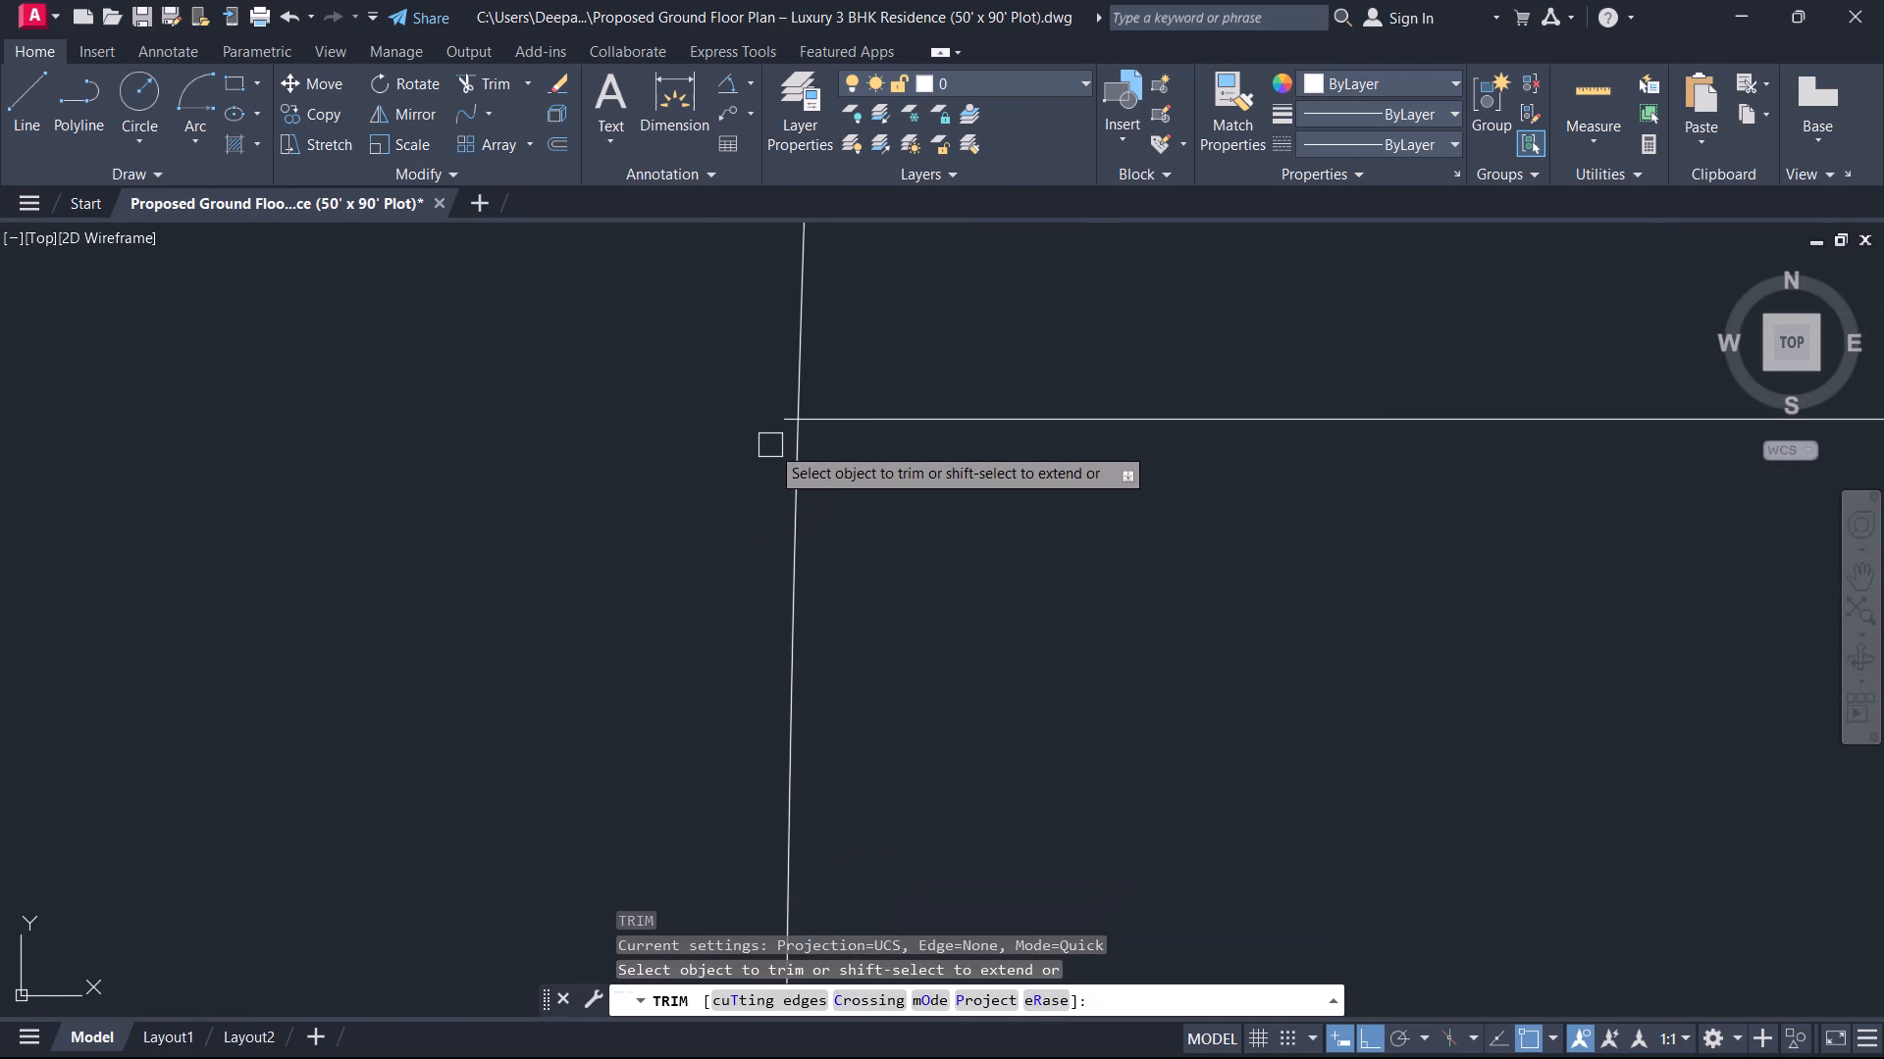
{"action": "left_click", "coordinate": [773, 422]}
{"action": "key", "text": "Escape"}
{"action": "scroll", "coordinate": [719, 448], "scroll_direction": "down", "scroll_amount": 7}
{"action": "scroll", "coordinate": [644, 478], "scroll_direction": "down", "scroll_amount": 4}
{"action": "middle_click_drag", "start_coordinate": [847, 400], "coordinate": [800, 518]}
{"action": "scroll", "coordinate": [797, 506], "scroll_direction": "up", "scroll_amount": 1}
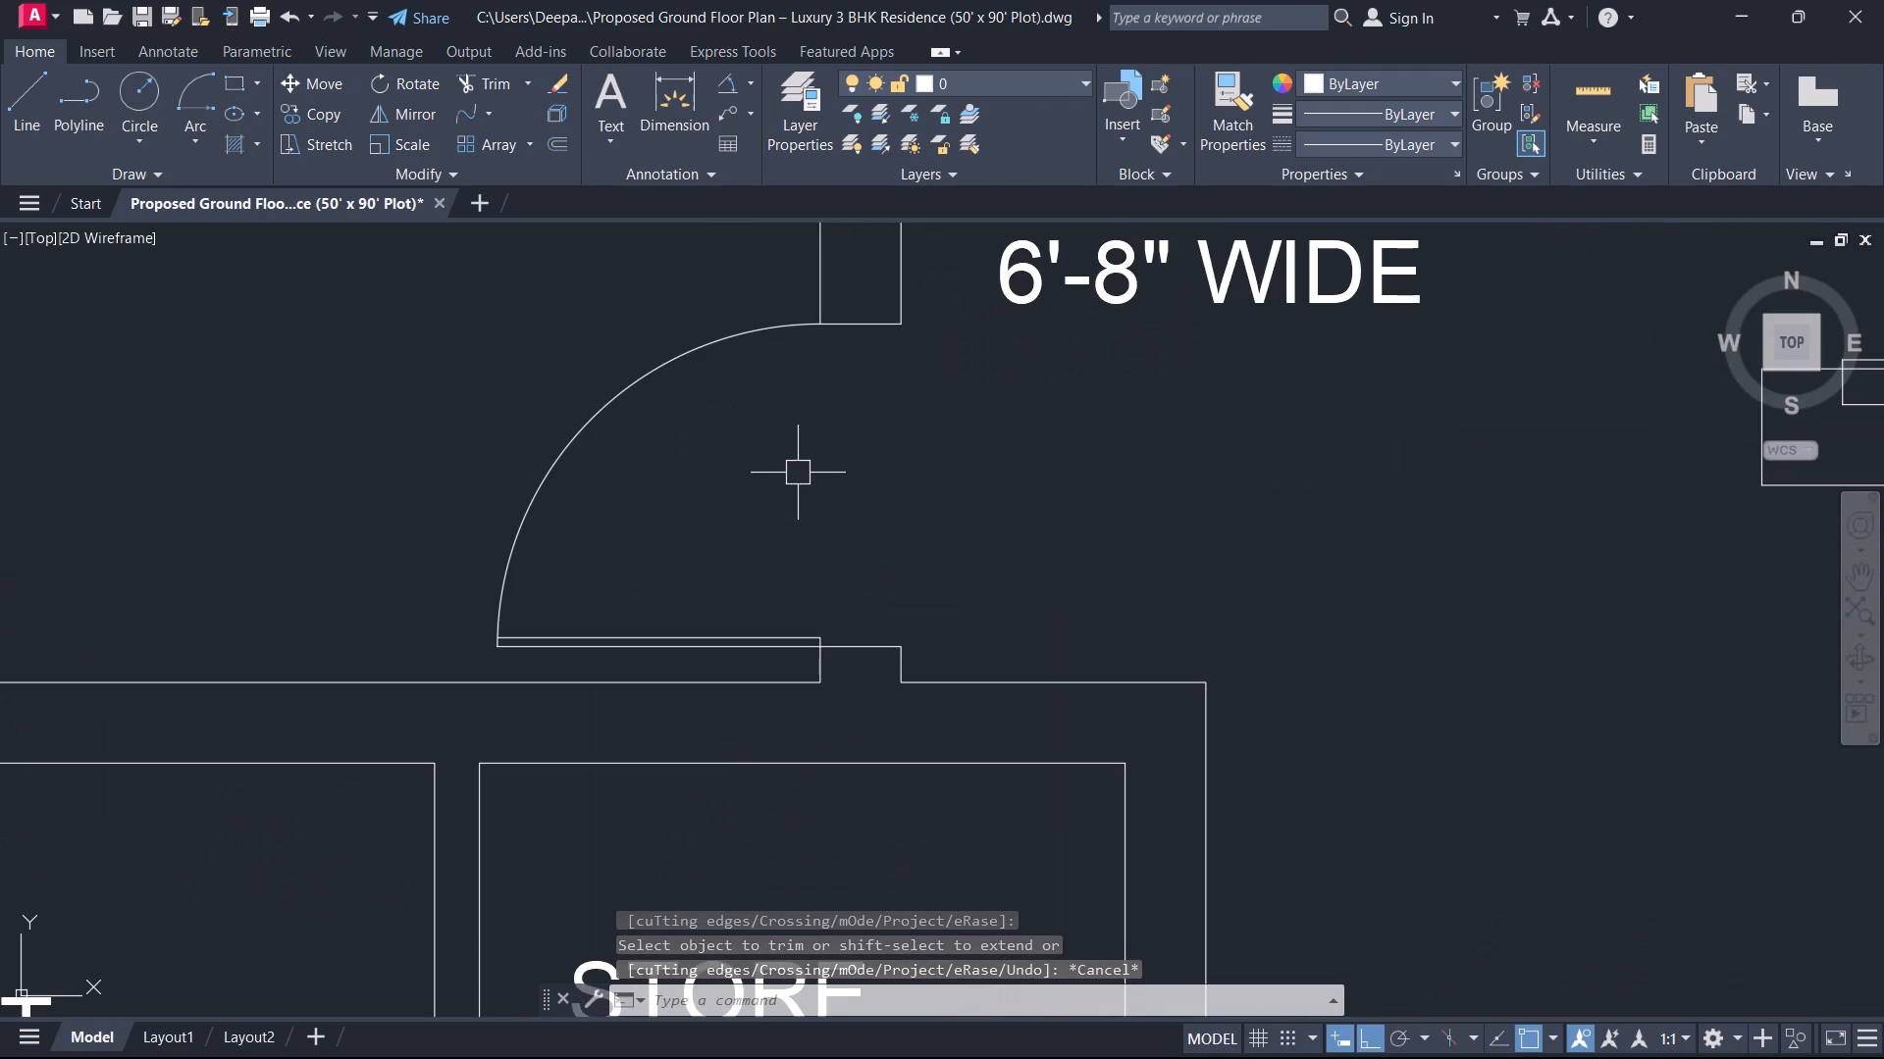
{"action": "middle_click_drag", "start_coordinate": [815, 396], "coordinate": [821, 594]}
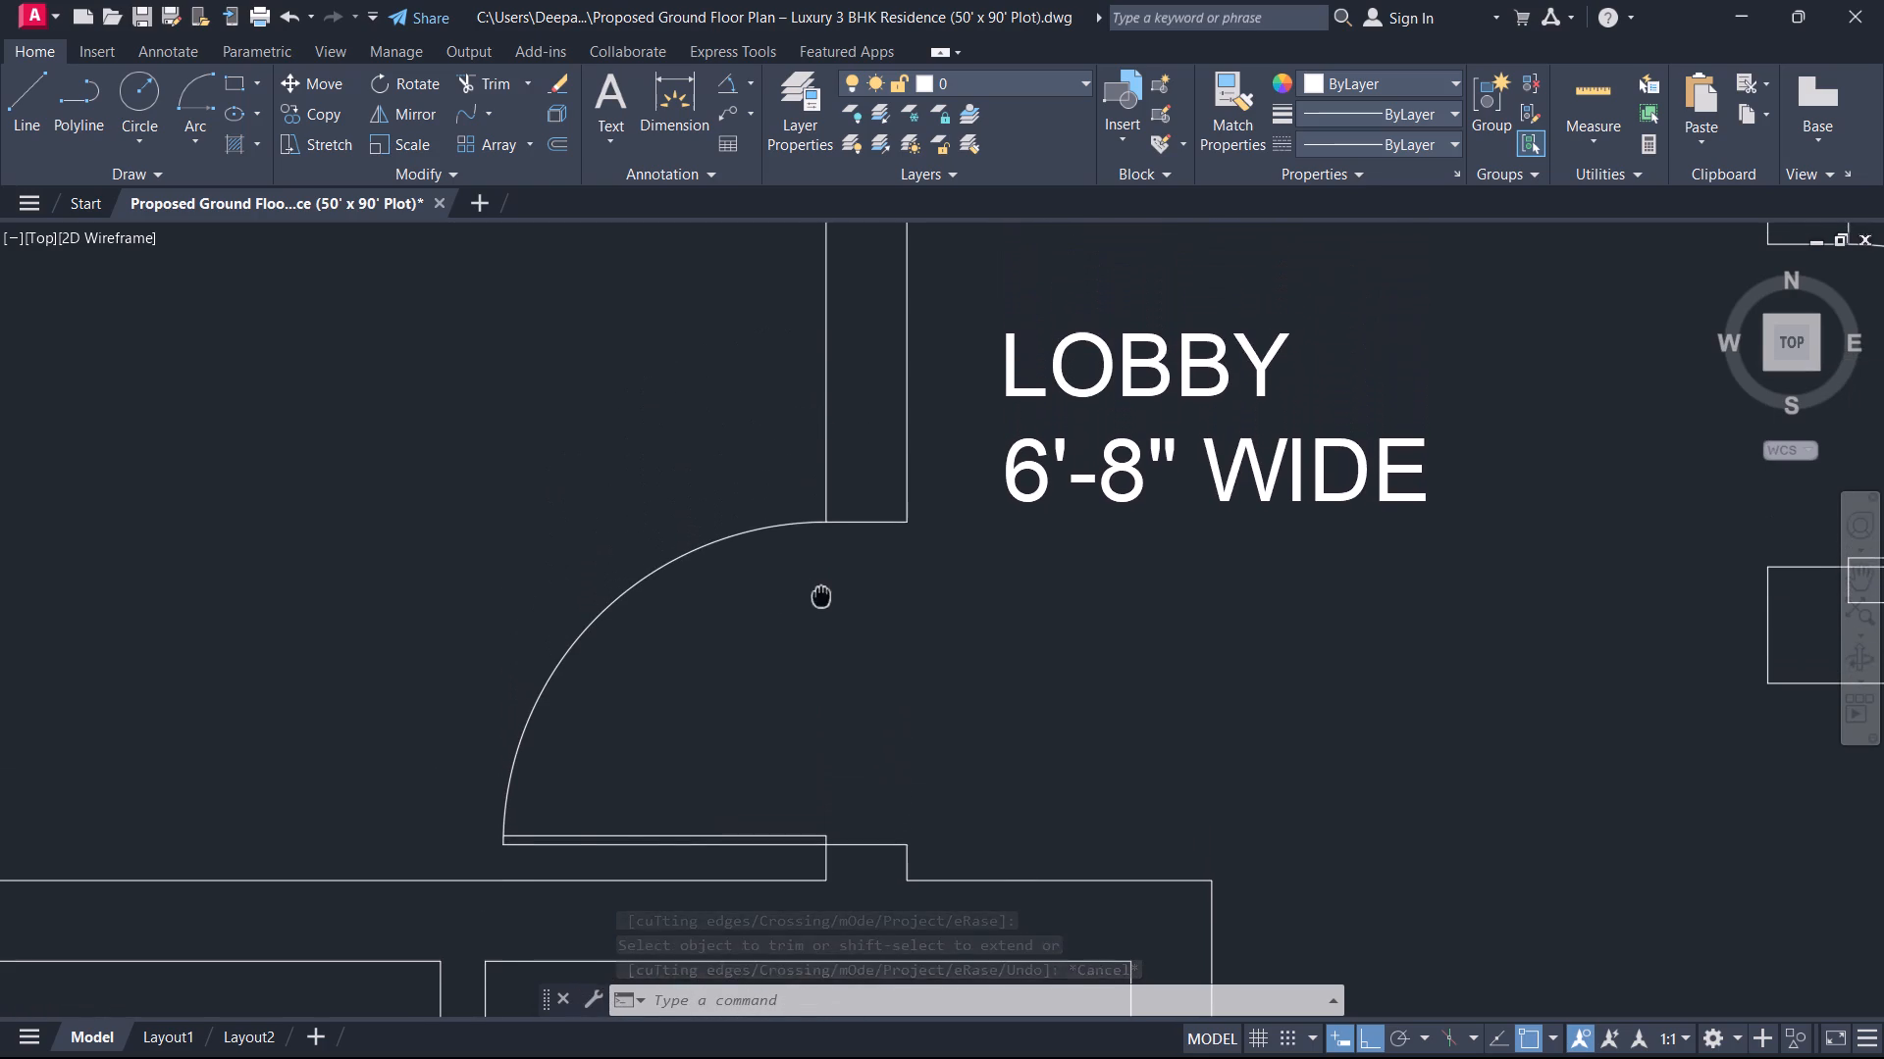
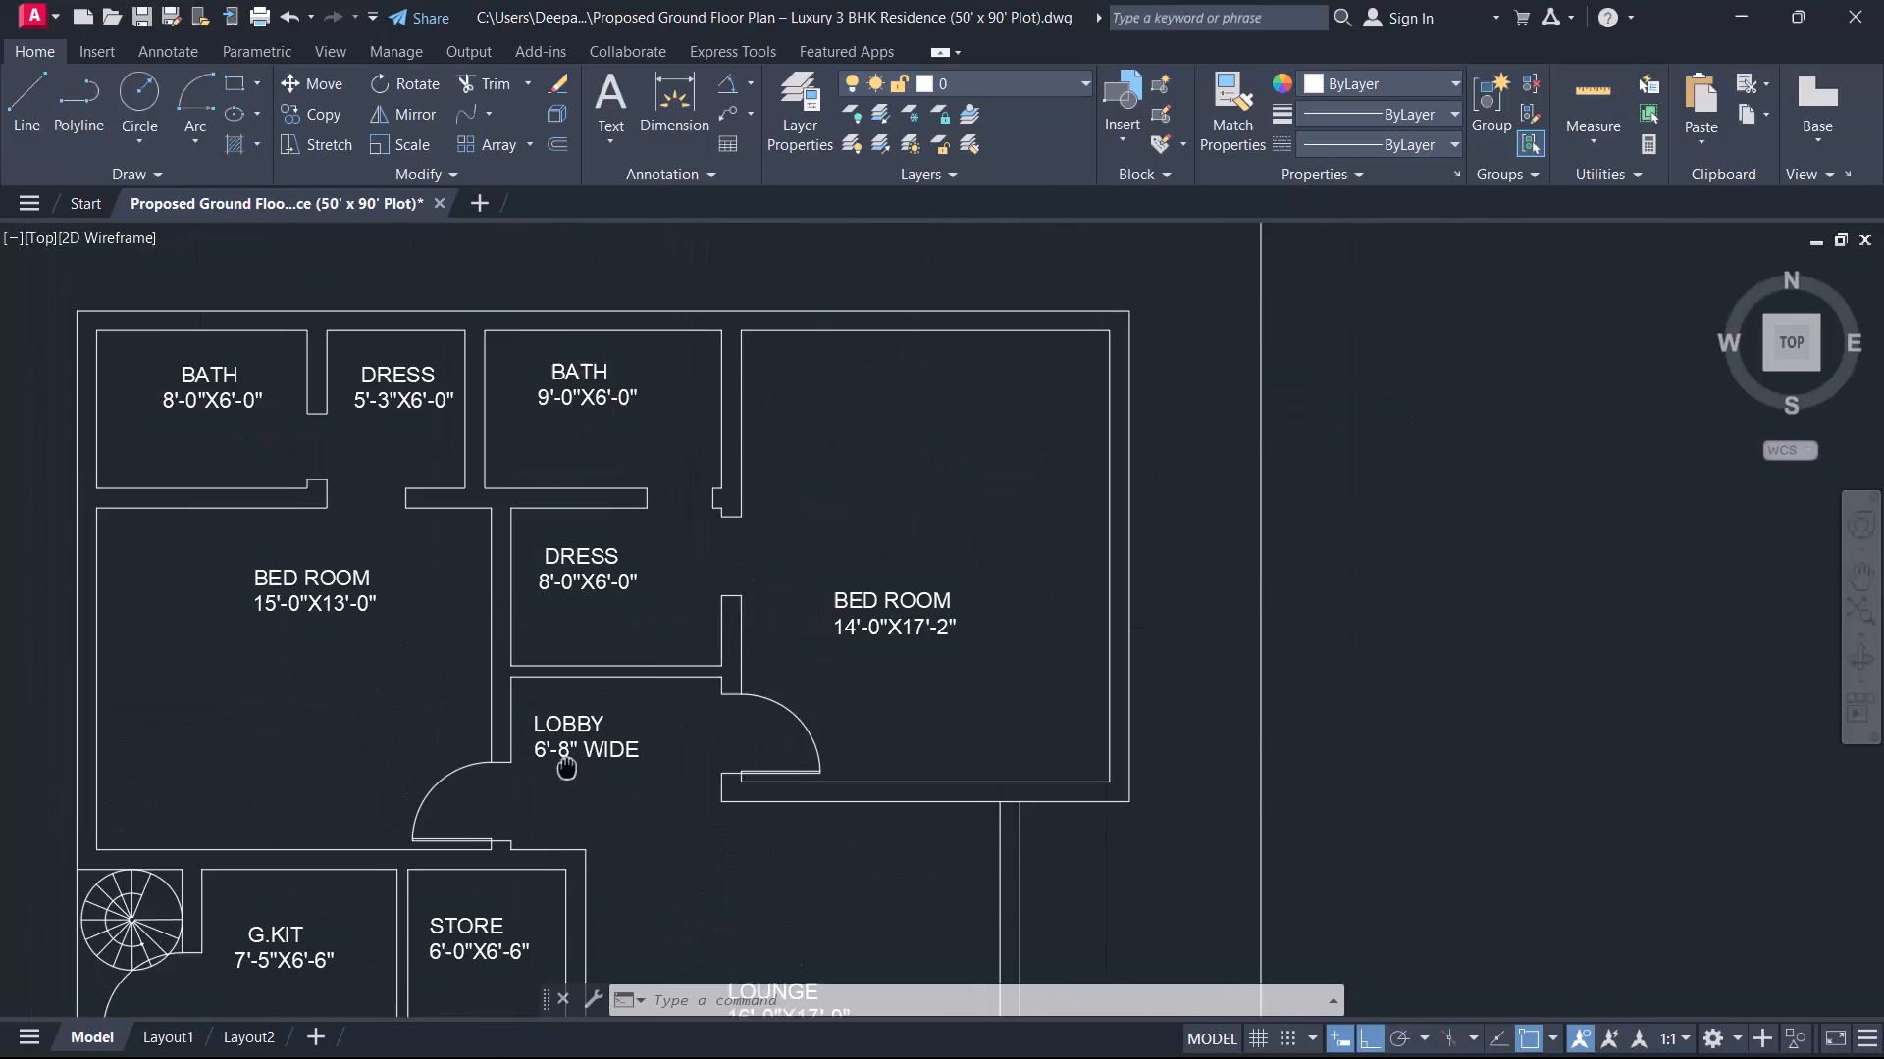
Draw a 2'6" vertical door line upward from the upper-left corner of the wall stub at the BATH 9'-0"X6'-0" opening.
{"action": "scroll", "coordinate": [708, 676], "scroll_direction": "up", "scroll_amount": 1}
{"action": "middle_click_drag", "start_coordinate": [728, 665], "coordinate": [829, 538]}
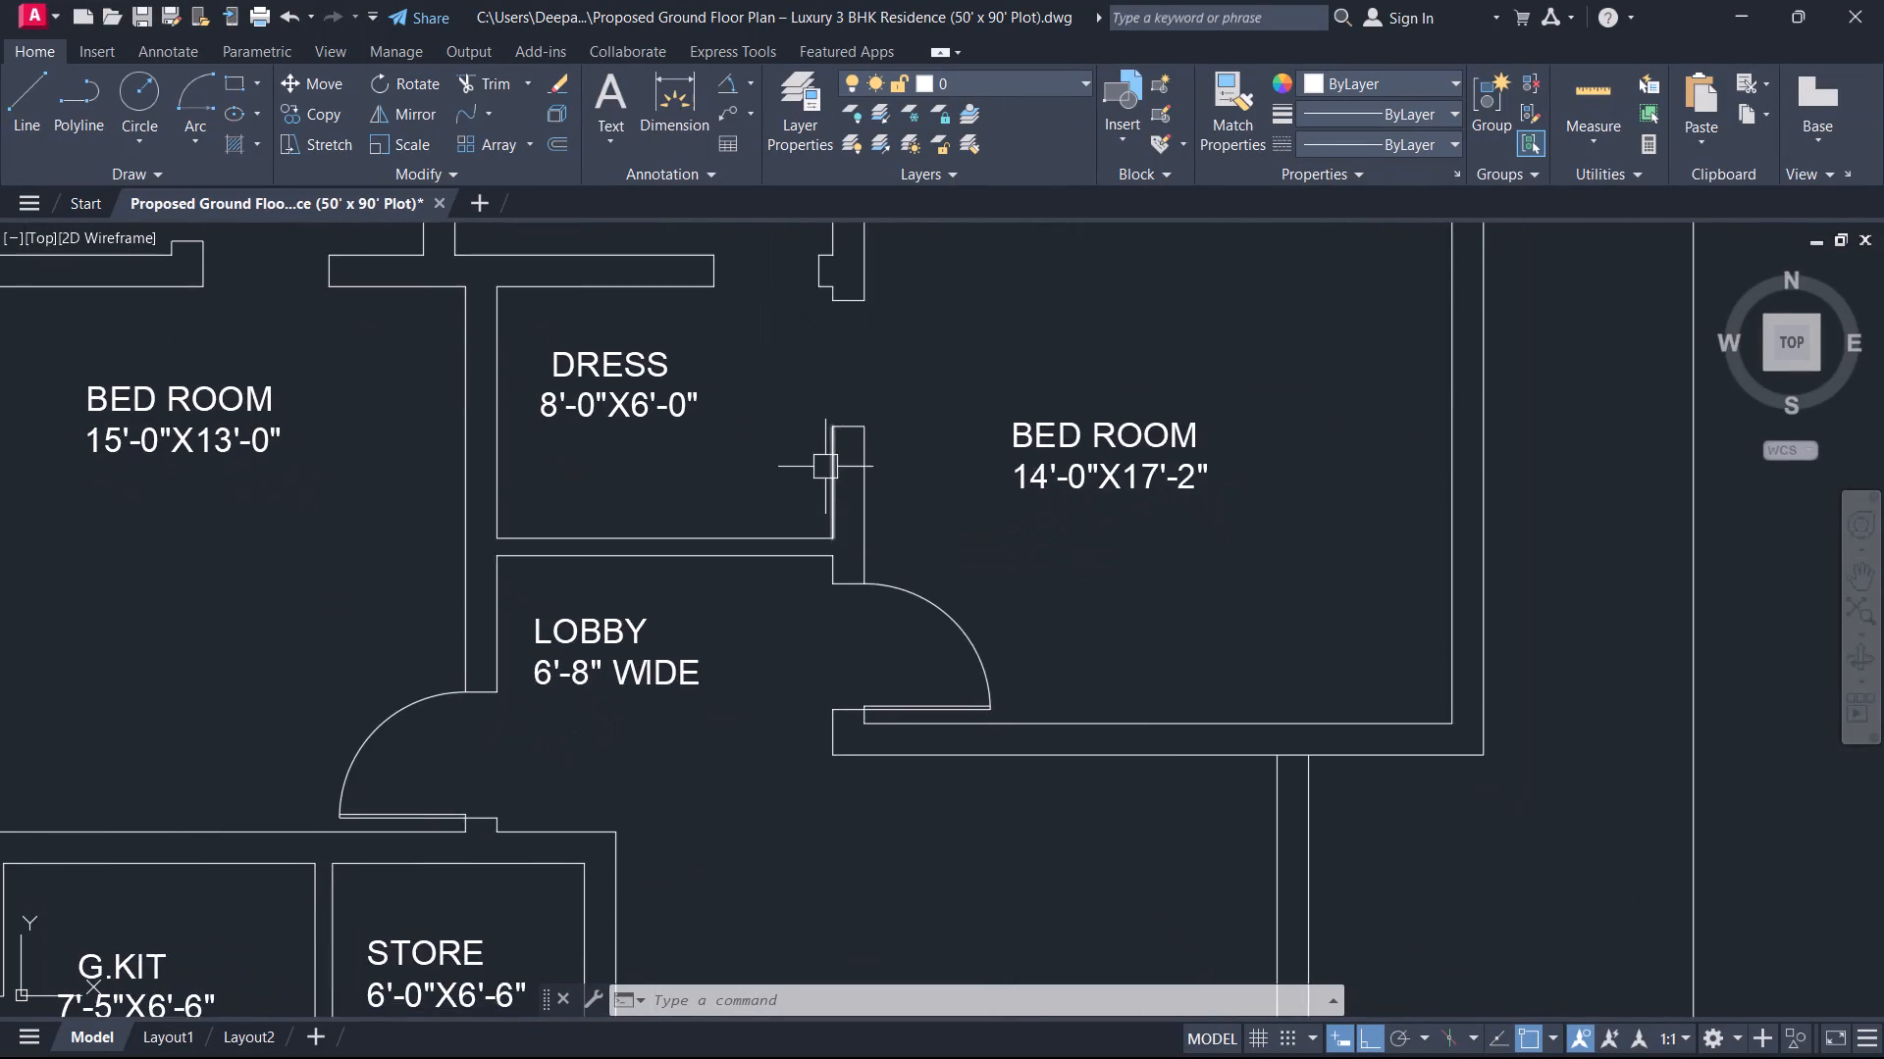
{"action": "scroll", "coordinate": [822, 463], "scroll_direction": "up", "scroll_amount": 1}
{"action": "middle_click_drag", "start_coordinate": [819, 459], "coordinate": [780, 701]}
{"action": "middle_click_drag", "start_coordinate": [746, 541], "coordinate": [774, 752]}
{"action": "scroll", "coordinate": [748, 580], "scroll_direction": "up", "scroll_amount": 1}
{"action": "type", "text": "L"}
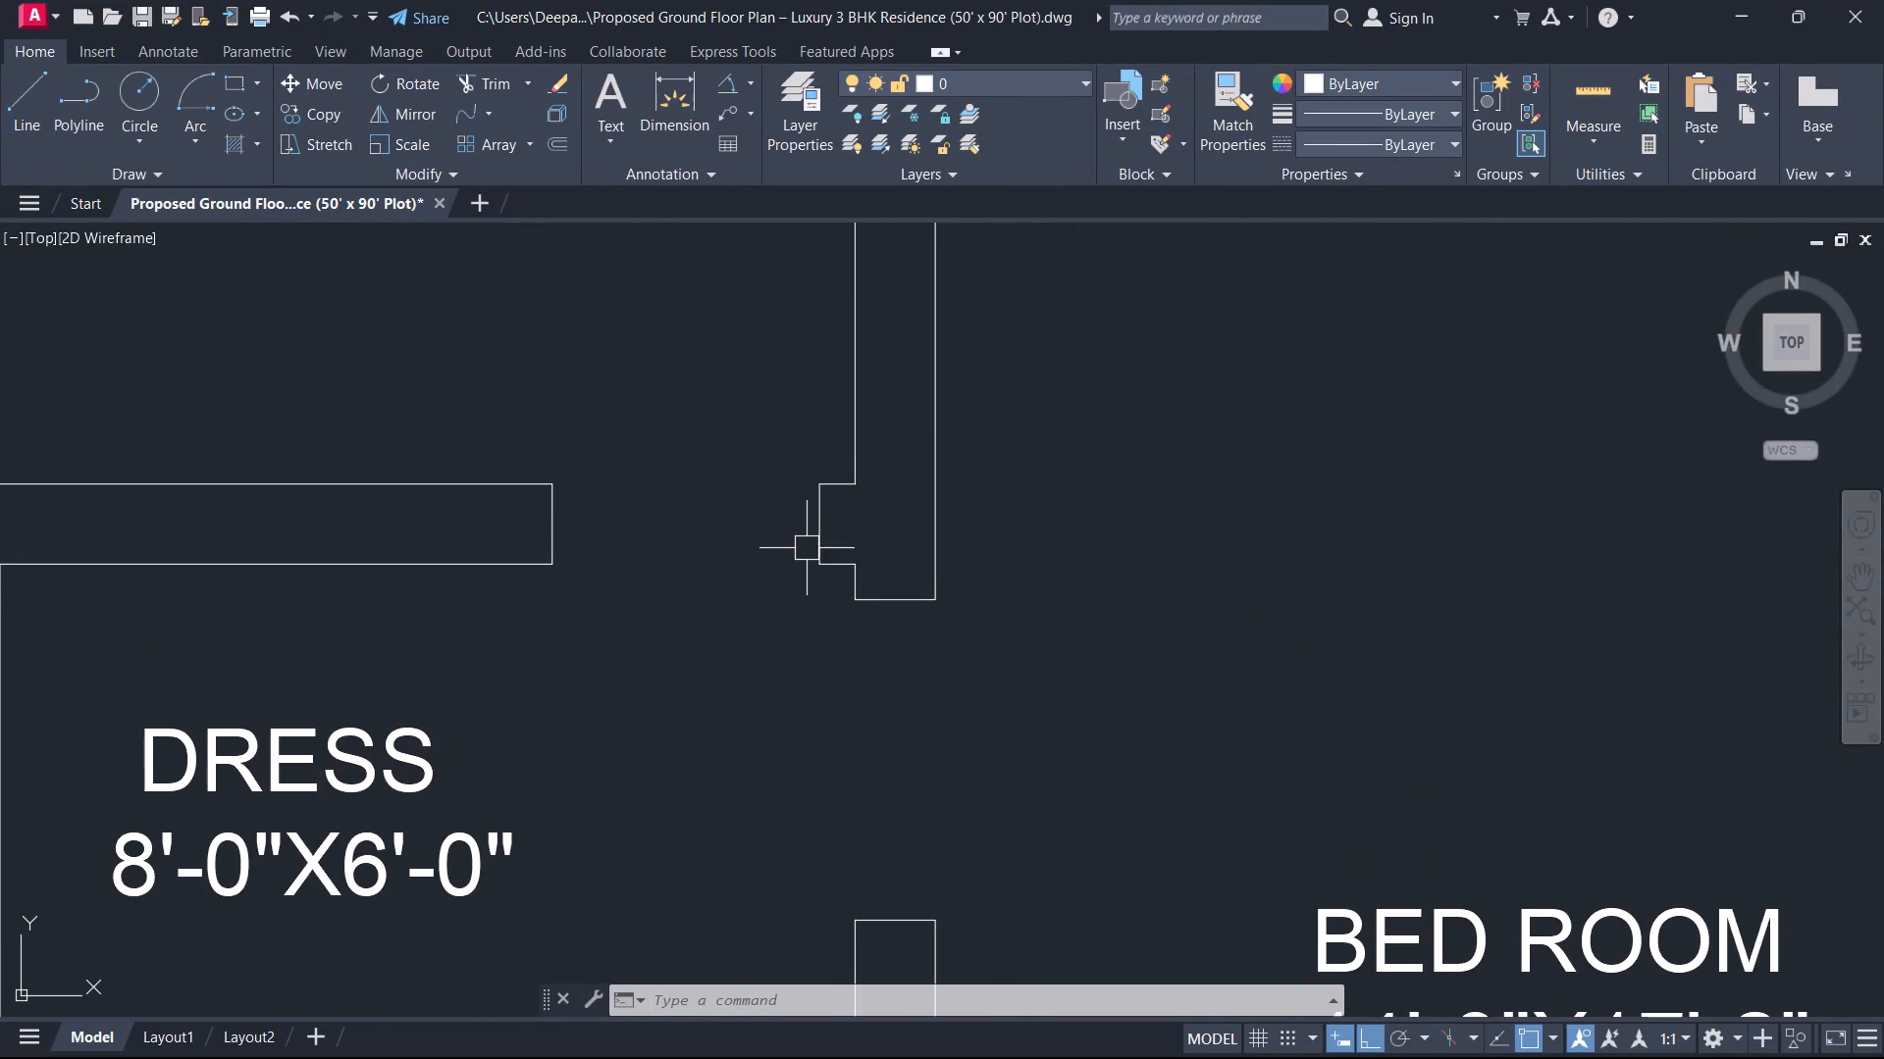
{"action": "key", "text": "space"}
{"action": "left_click", "coordinate": [814, 492]}
{"action": "middle_click_drag", "start_coordinate": [843, 329], "coordinate": [827, 523]}
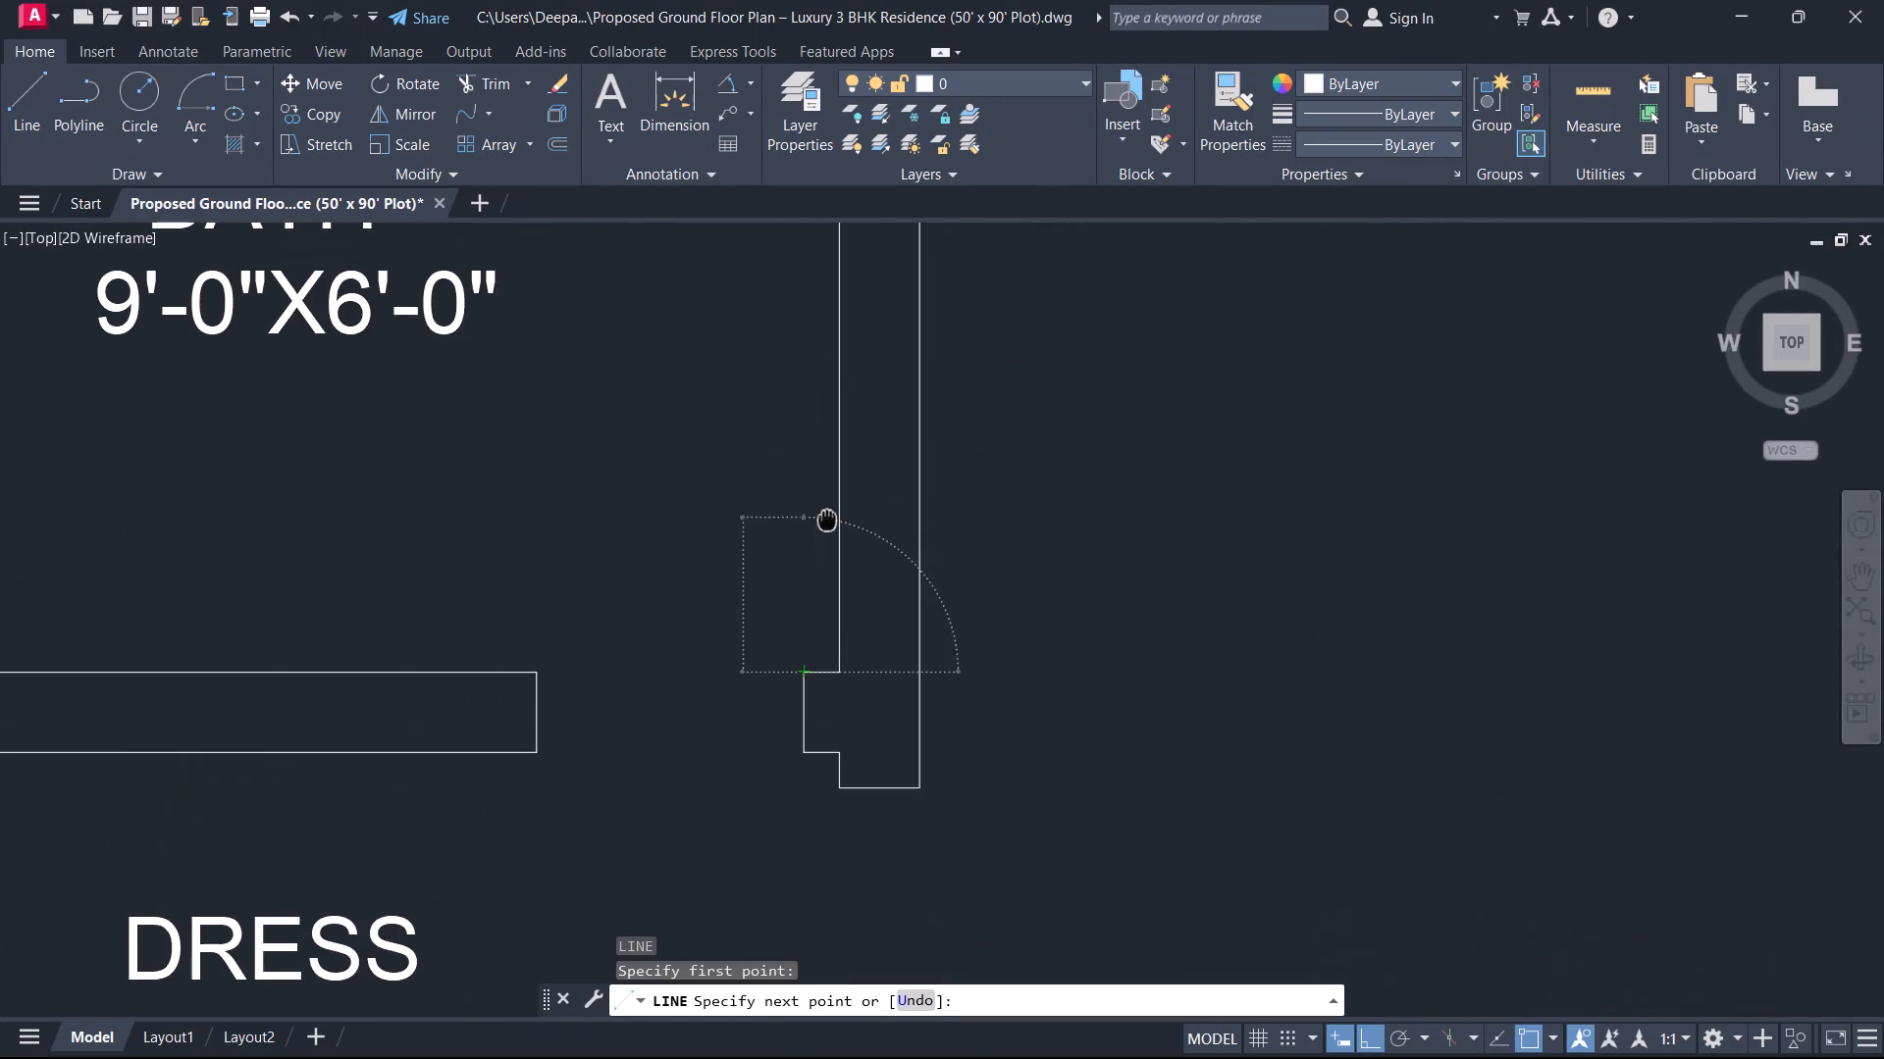
{"action": "middle_click_drag", "start_coordinate": [827, 523], "coordinate": [827, 528]}
{"action": "key", "text": "2"}
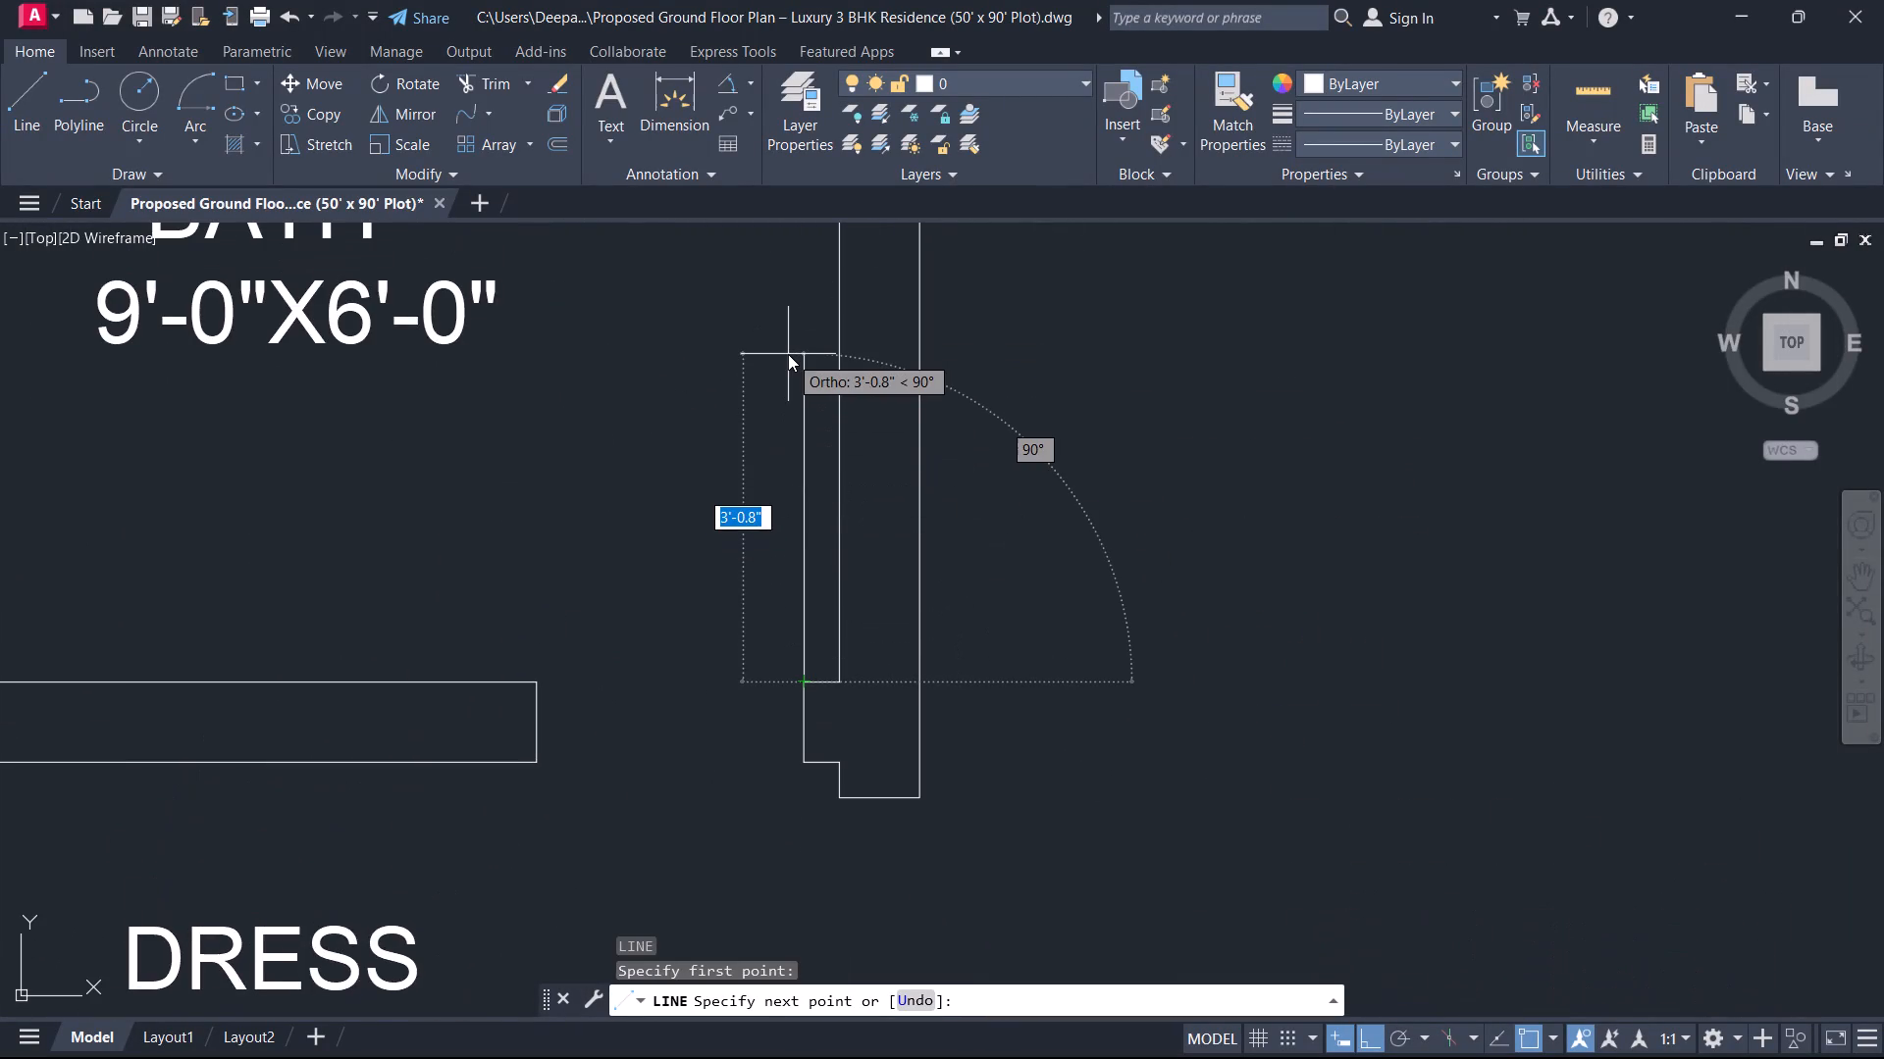
{"action": "type", "text": "'6"}
{"action": "key", "text": "Return"}
{"action": "key", "text": "Escape"}
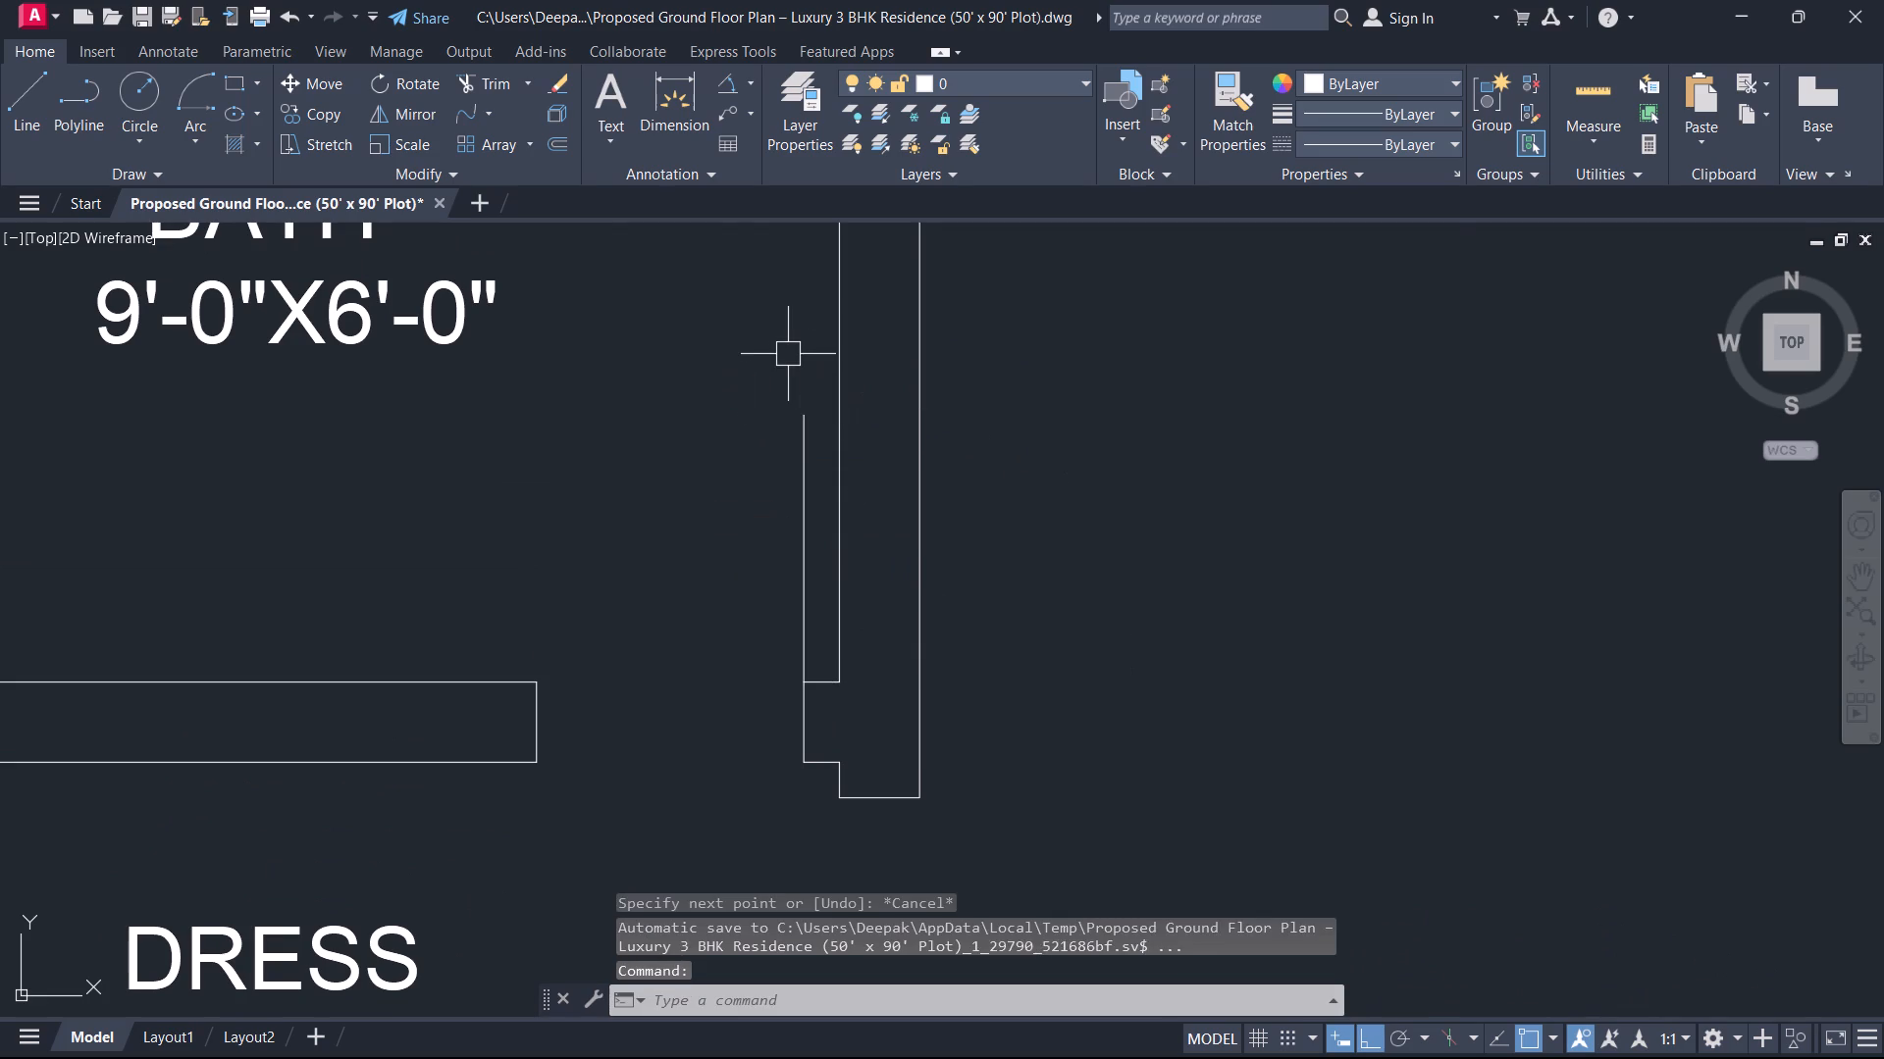
Offset the 2'6" door line 1" to the left, into the BATH, to form the leaf's thickness.
{"action": "scroll", "coordinate": [781, 374], "scroll_direction": "down", "scroll_amount": 3}
{"action": "middle_click_drag", "start_coordinate": [827, 419], "coordinate": [919, 544]}
{"action": "scroll", "coordinate": [830, 423], "scroll_direction": "up", "scroll_amount": 2}
{"action": "type", "text": "O"}
{"action": "key", "text": "space"}
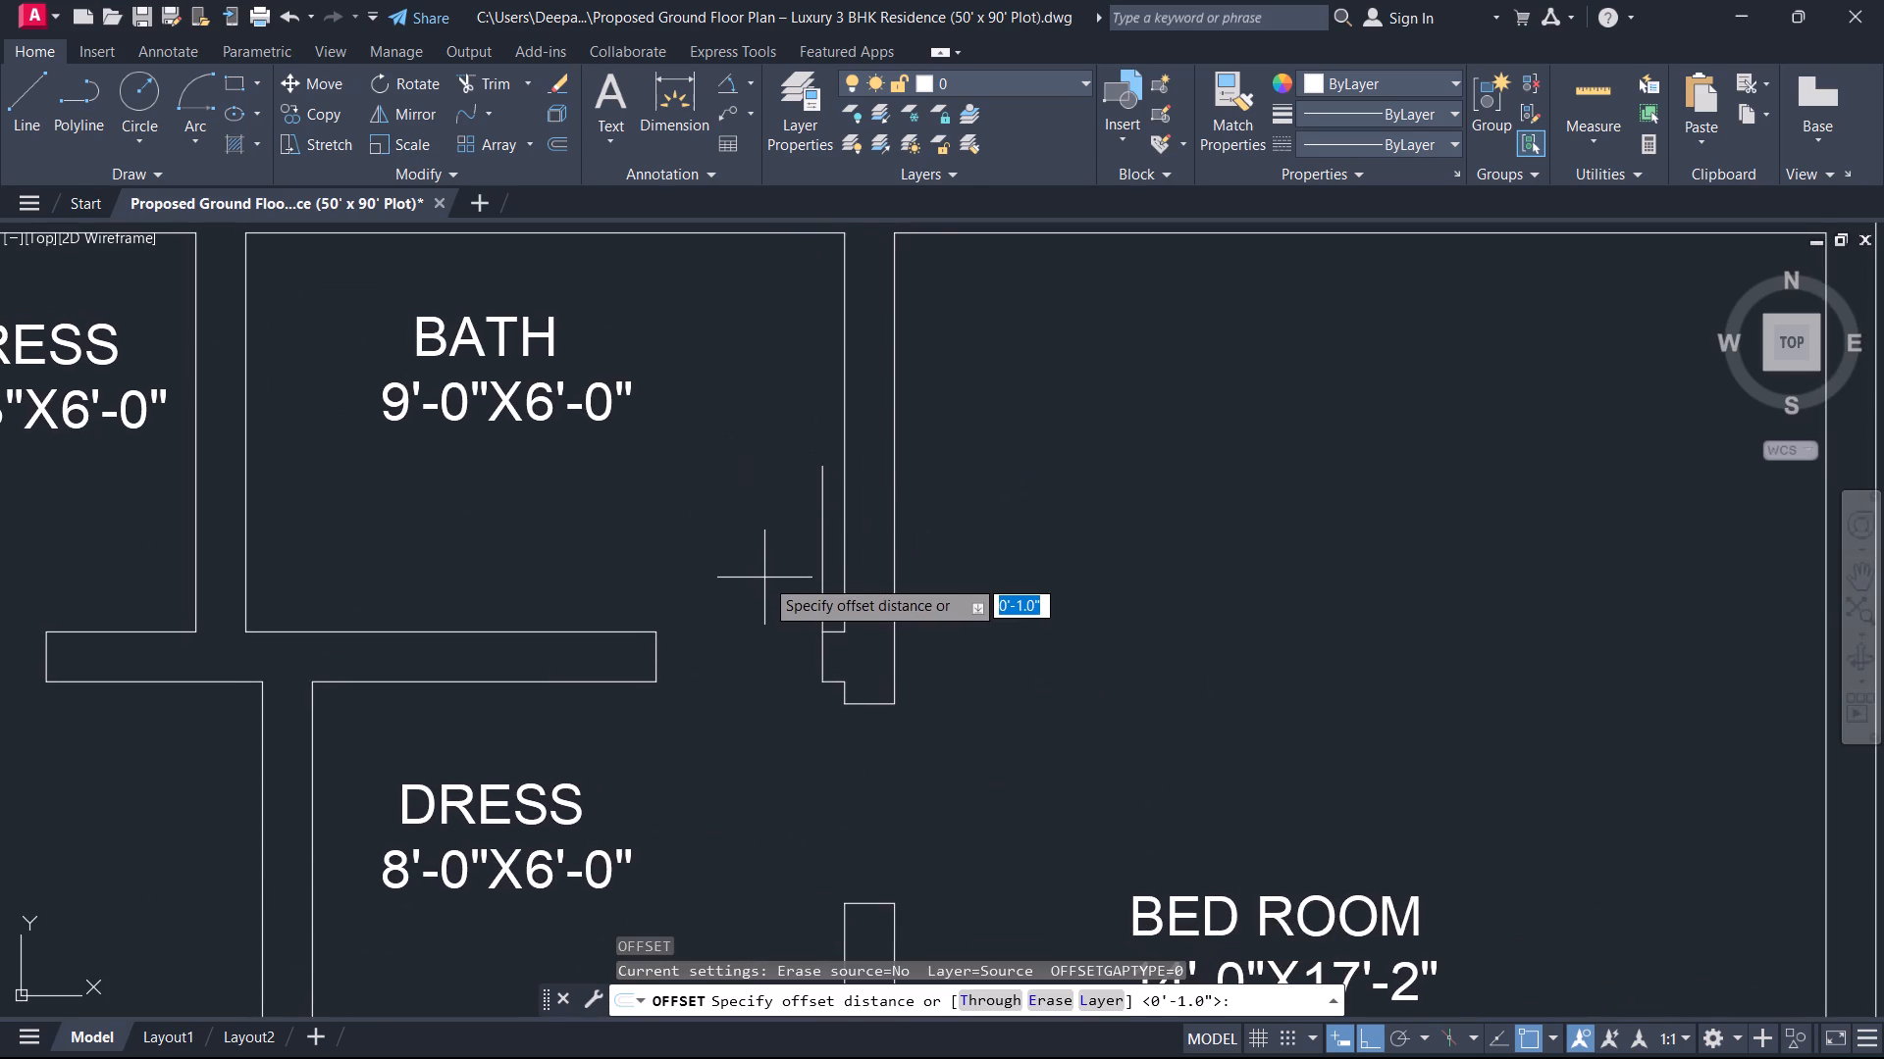
{"action": "key", "text": "1"}
{"action": "key", "text": "Return"}
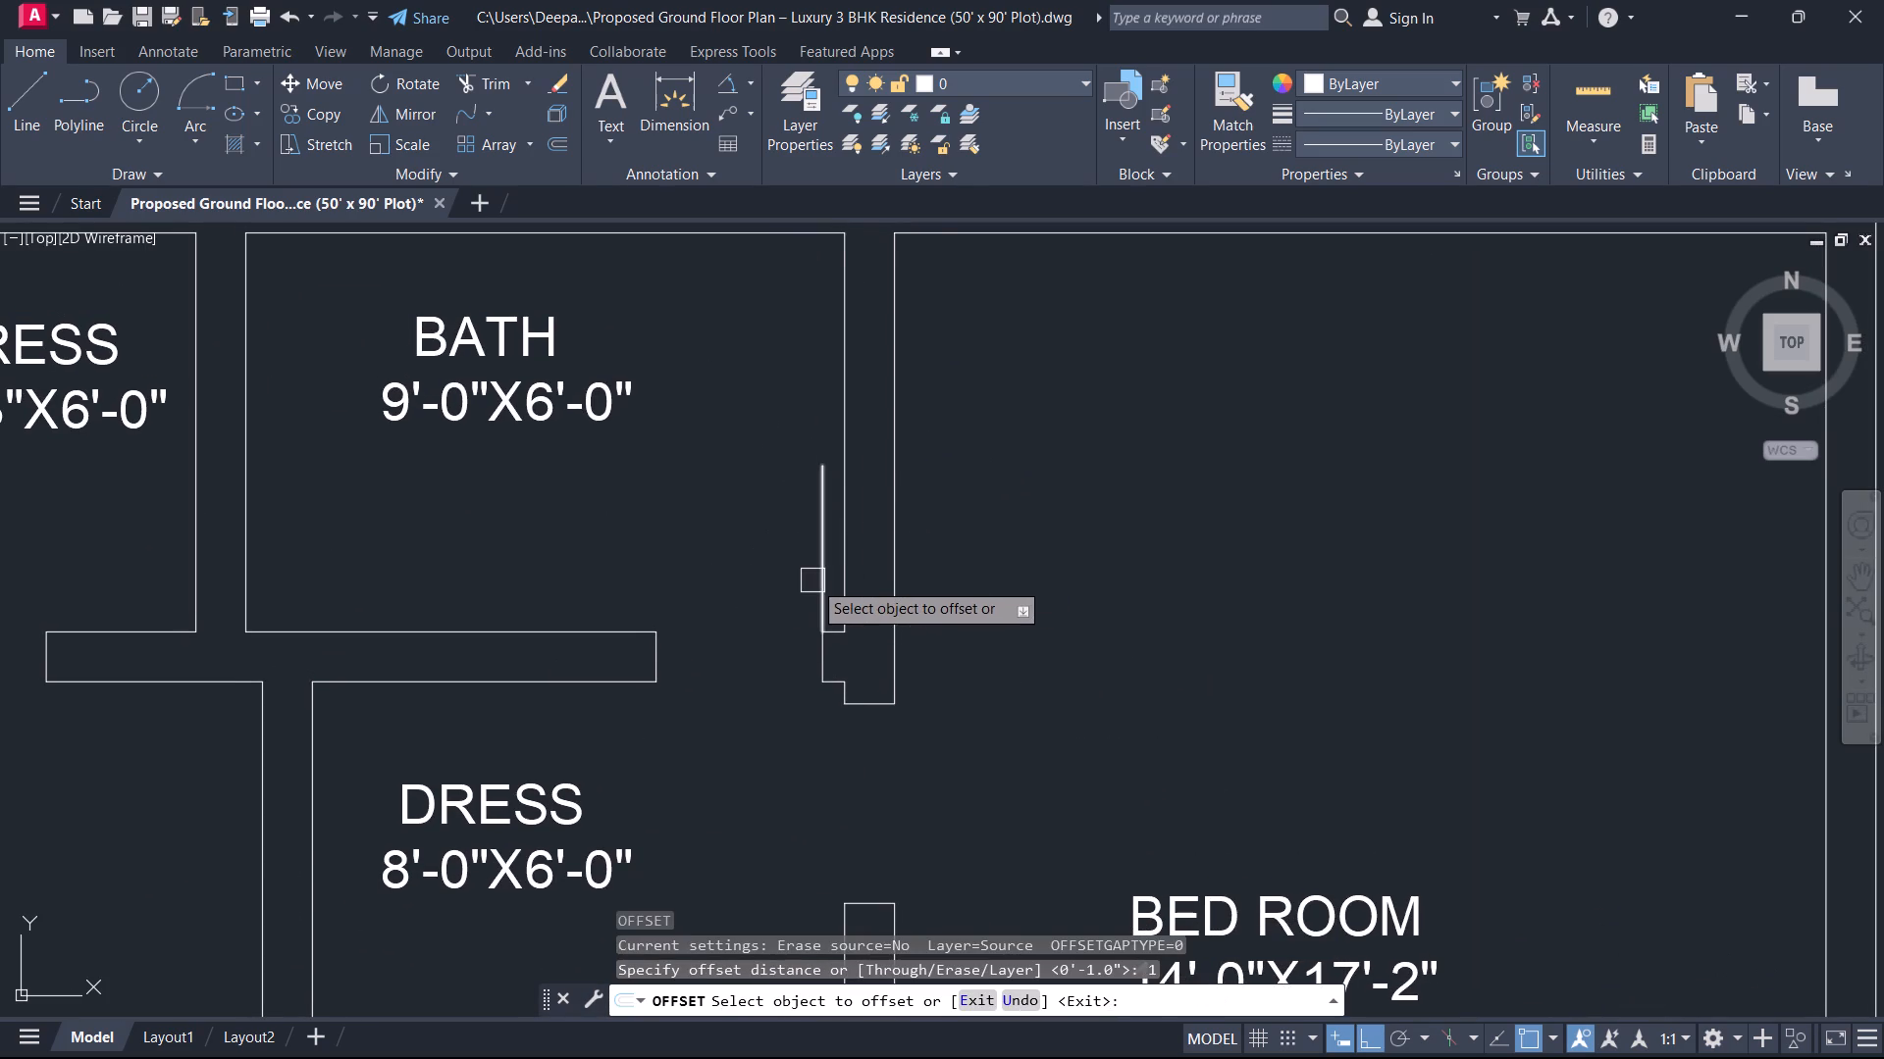
{"action": "left_click_drag", "start_coordinate": [817, 576], "coordinate": [806, 570]}
{"action": "left_click", "coordinate": [737, 547]}
{"action": "key", "text": "Escape"}
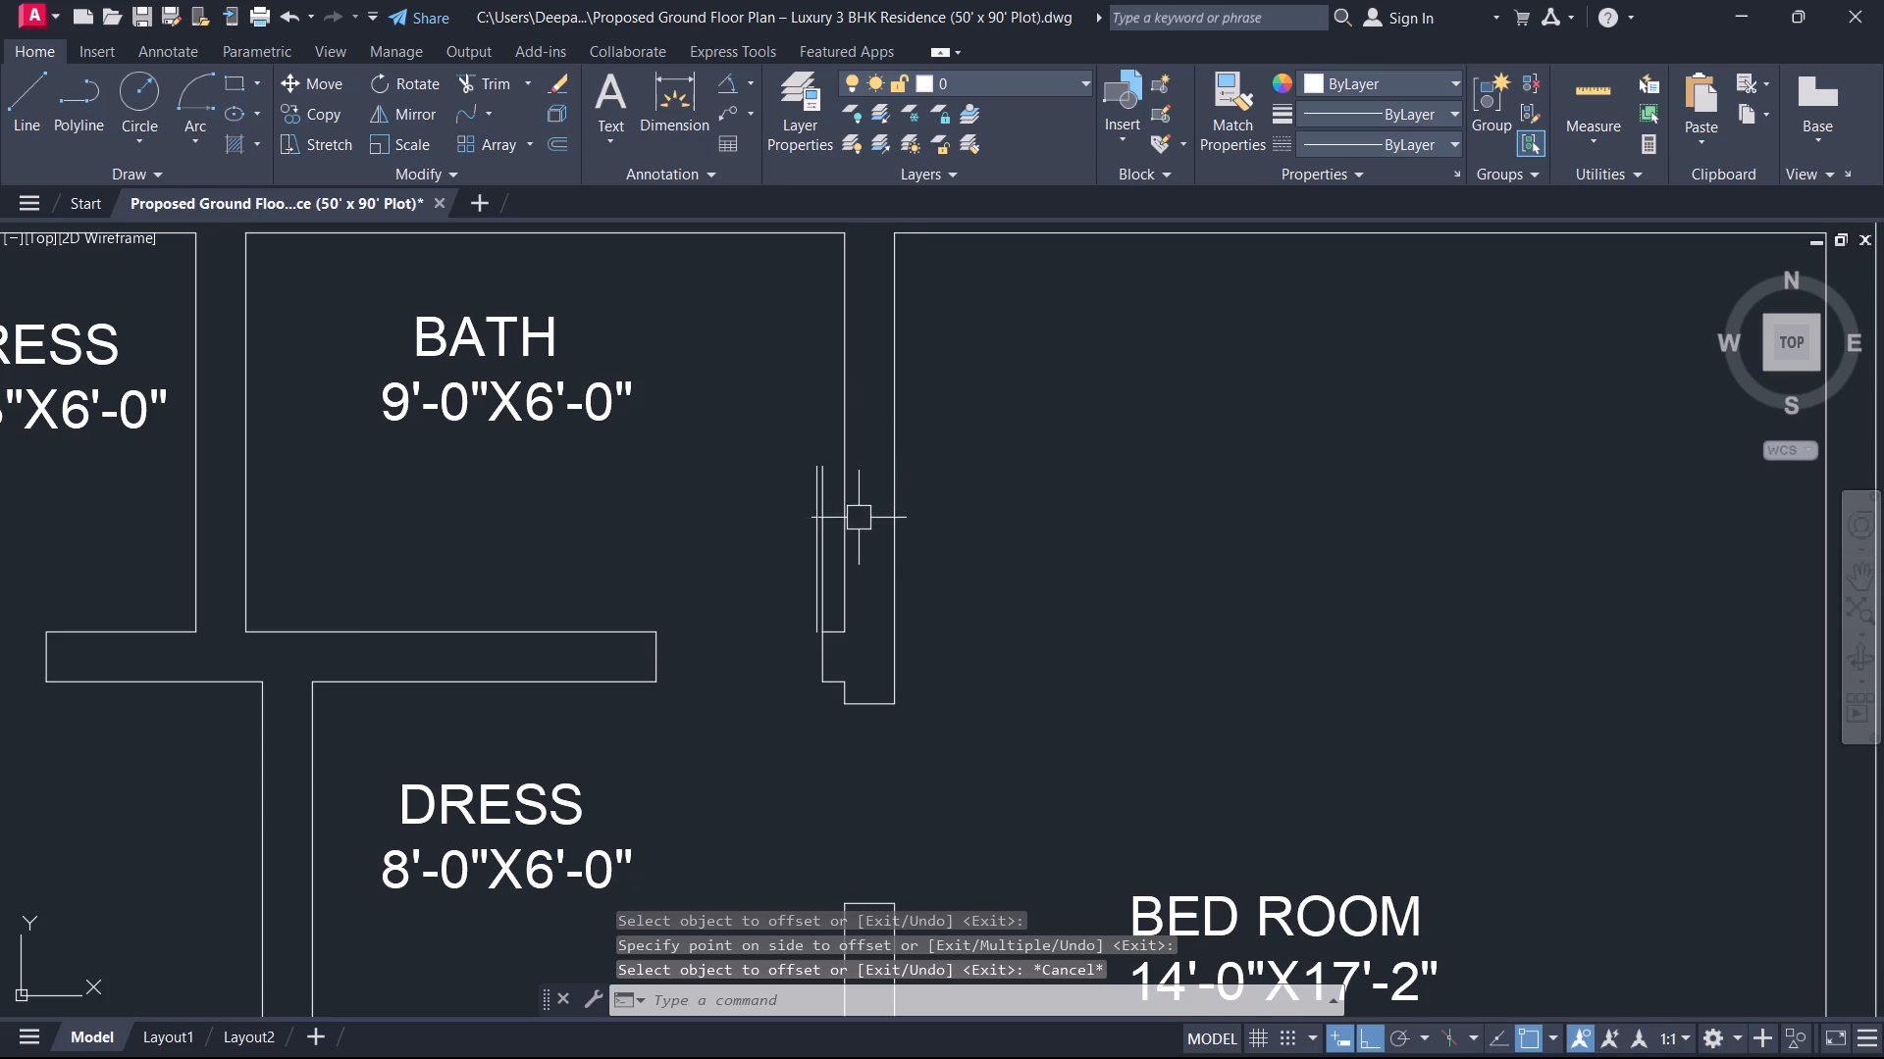
Close the door leaf's lower end with a short horizontal line from the wall stub corner to the offset line.
{"action": "scroll", "coordinate": [808, 640], "scroll_direction": "up", "scroll_amount": 2}
{"action": "type", "text": "L"}
{"action": "key", "text": "space"}
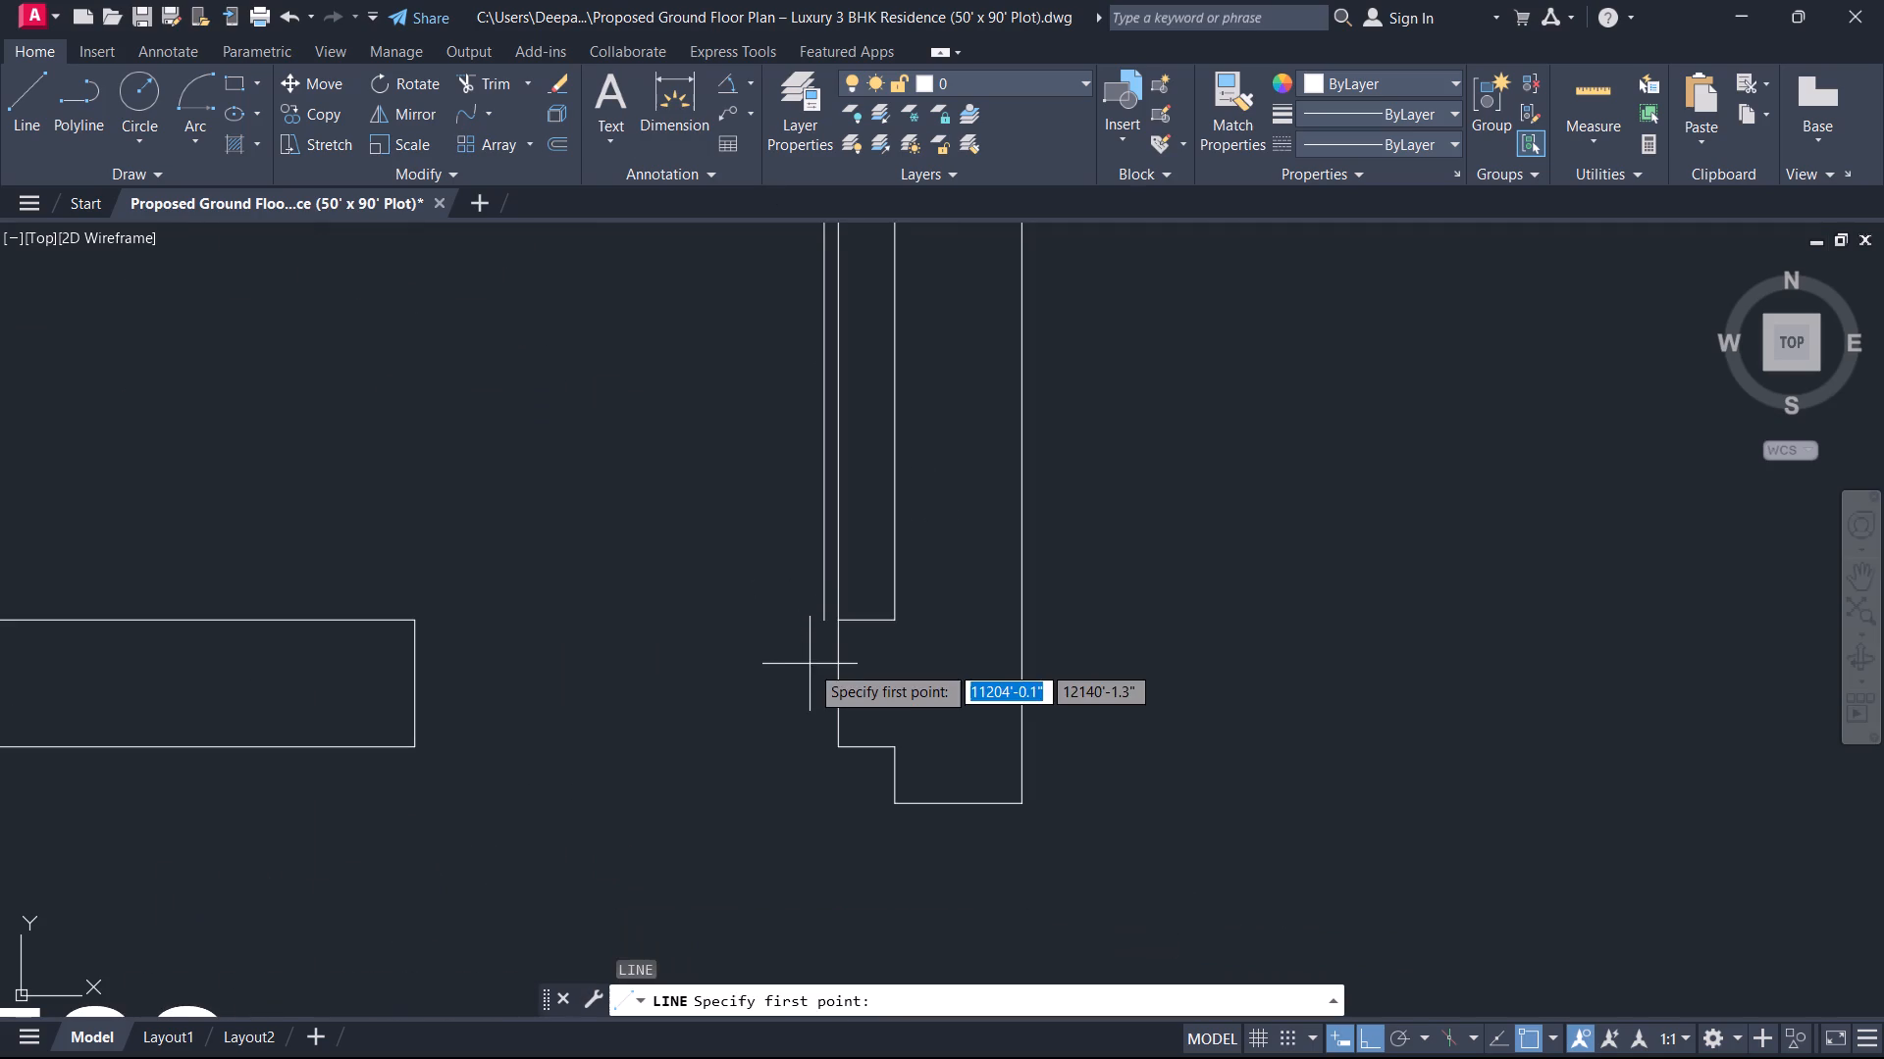
{"action": "scroll", "coordinate": [830, 648], "scroll_direction": "up", "scroll_amount": 1}
{"action": "left_click", "coordinate": [843, 599]}
{"action": "left_click", "coordinate": [823, 596]}
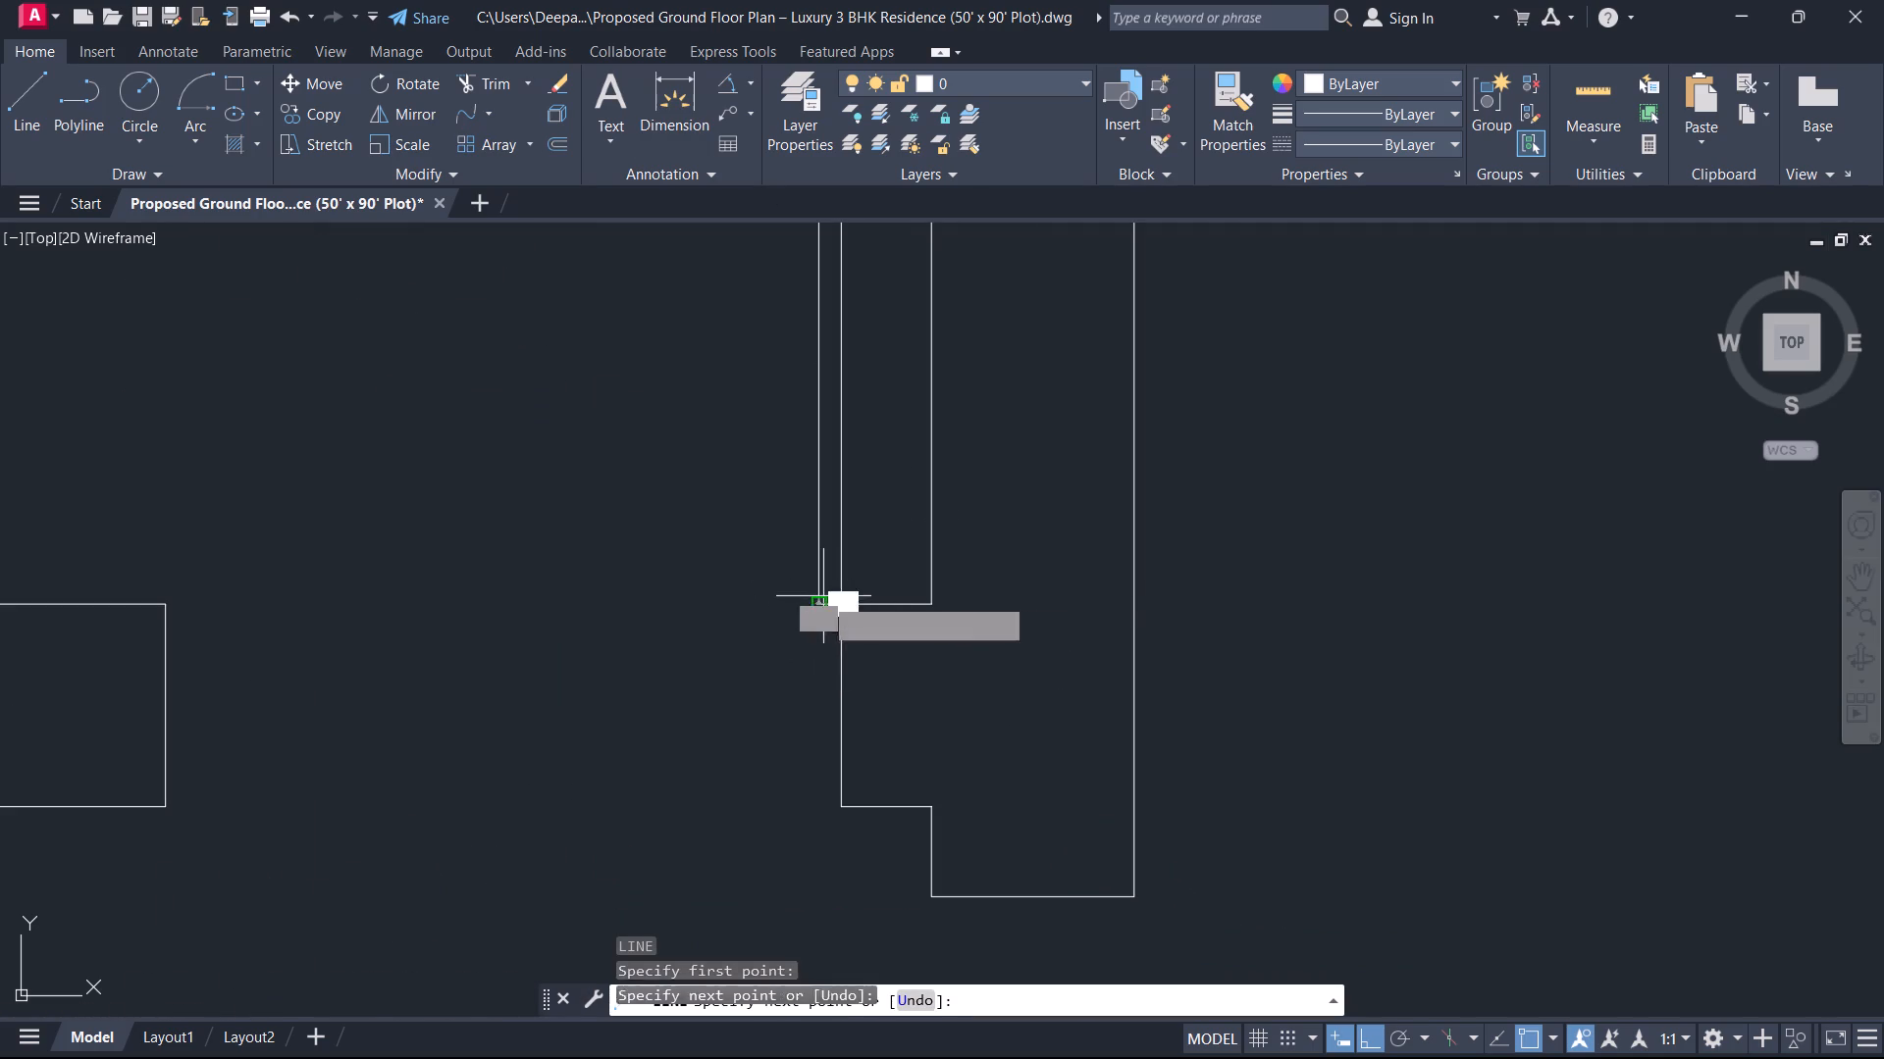
{"action": "key", "text": "Escape"}
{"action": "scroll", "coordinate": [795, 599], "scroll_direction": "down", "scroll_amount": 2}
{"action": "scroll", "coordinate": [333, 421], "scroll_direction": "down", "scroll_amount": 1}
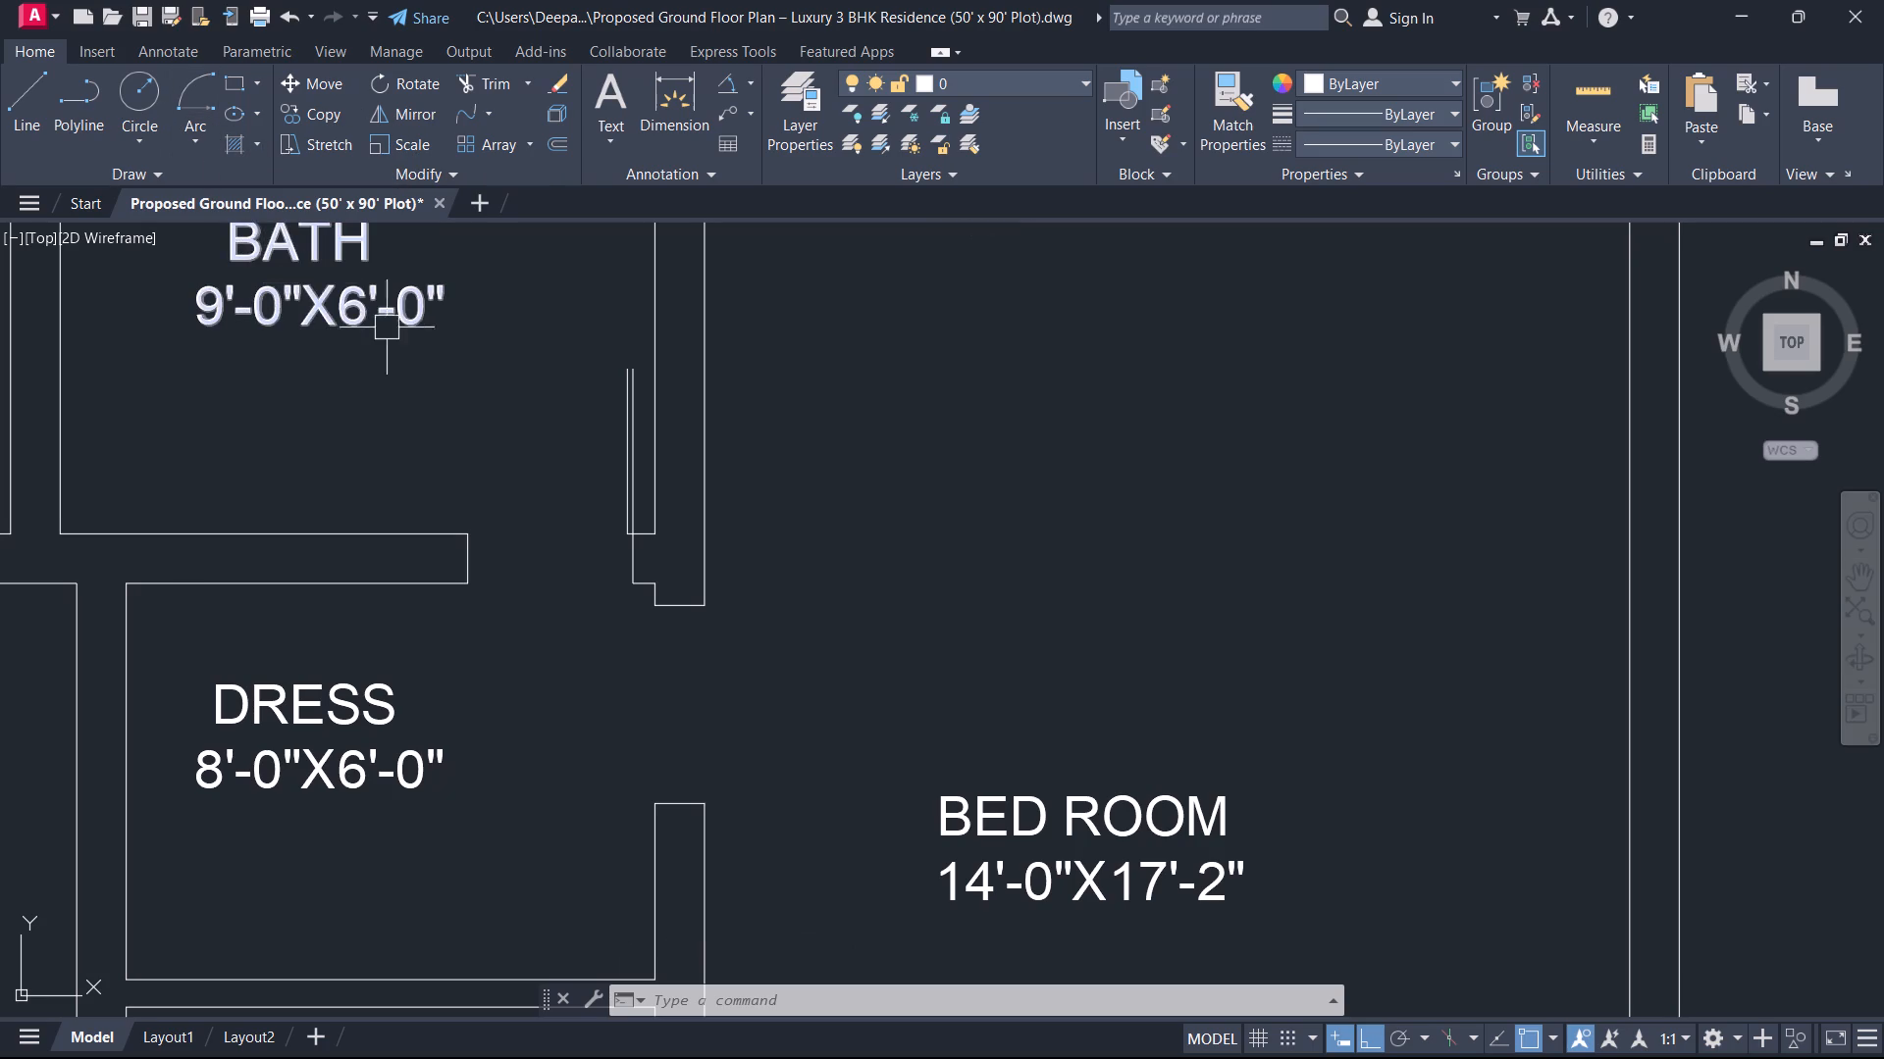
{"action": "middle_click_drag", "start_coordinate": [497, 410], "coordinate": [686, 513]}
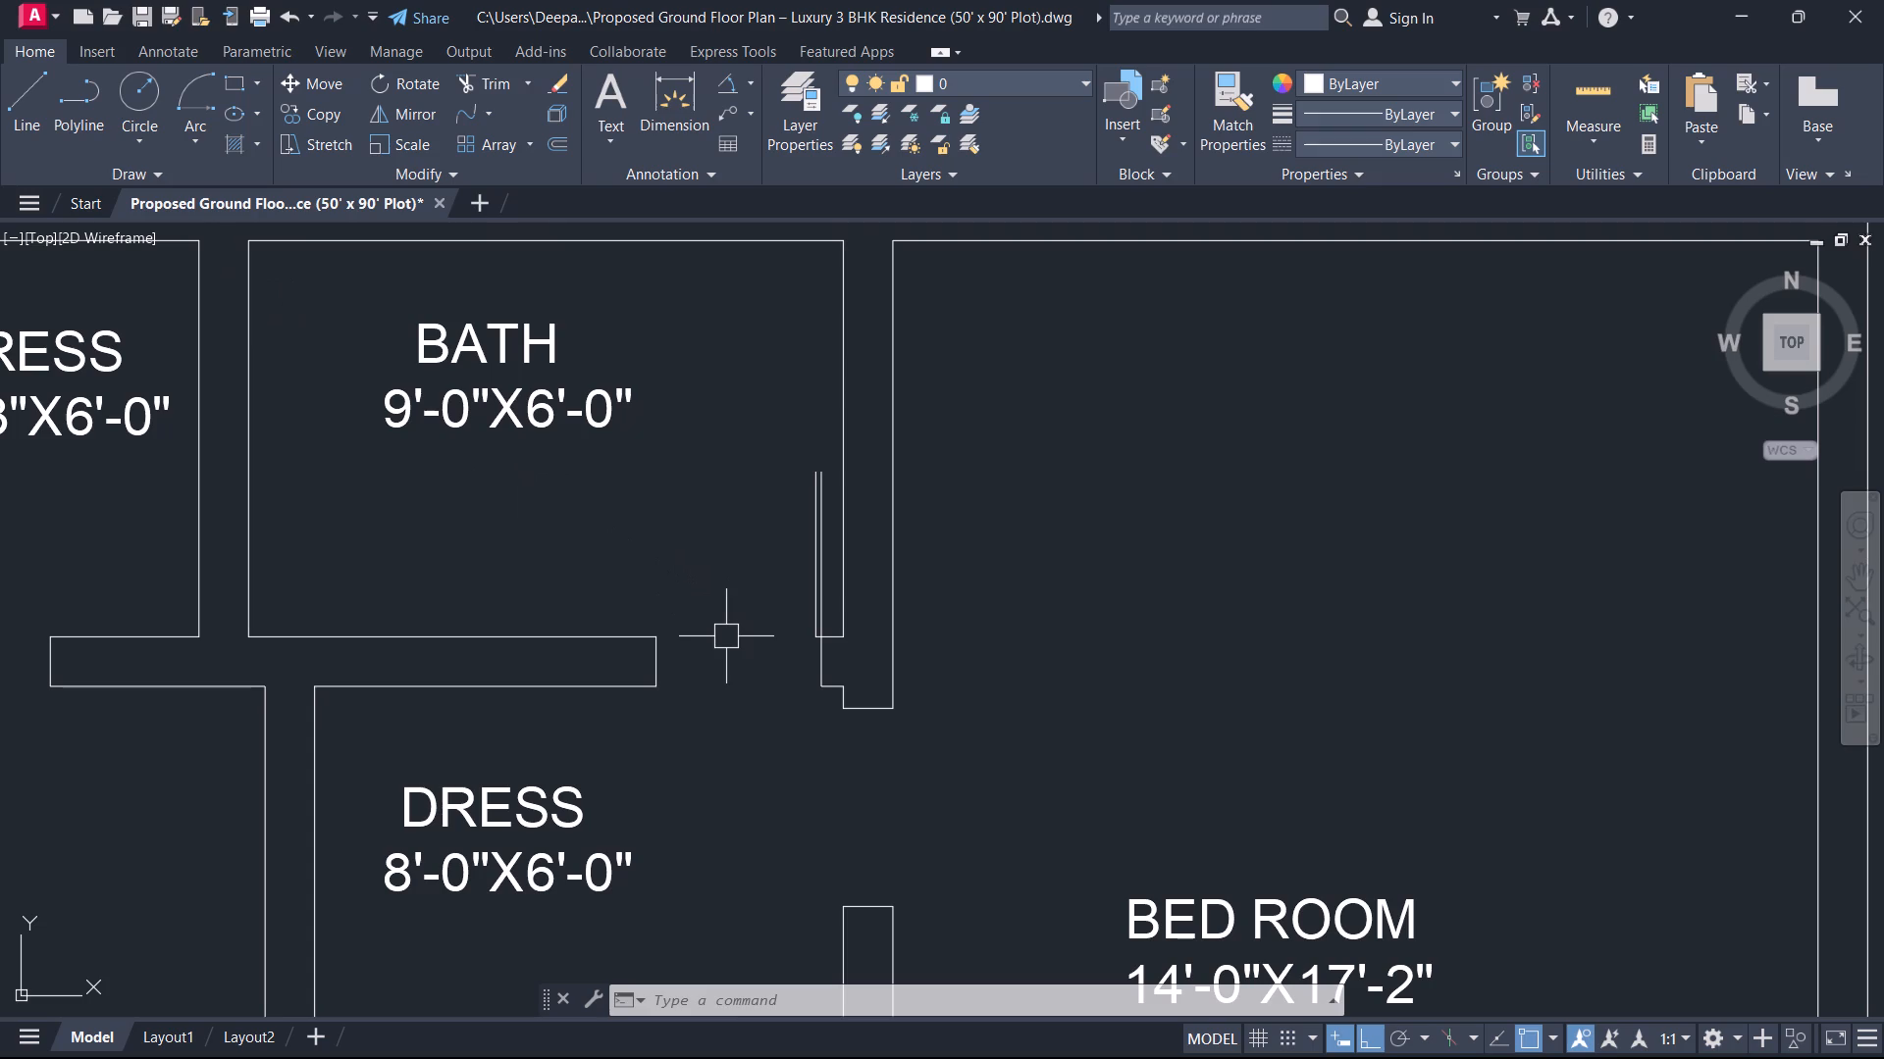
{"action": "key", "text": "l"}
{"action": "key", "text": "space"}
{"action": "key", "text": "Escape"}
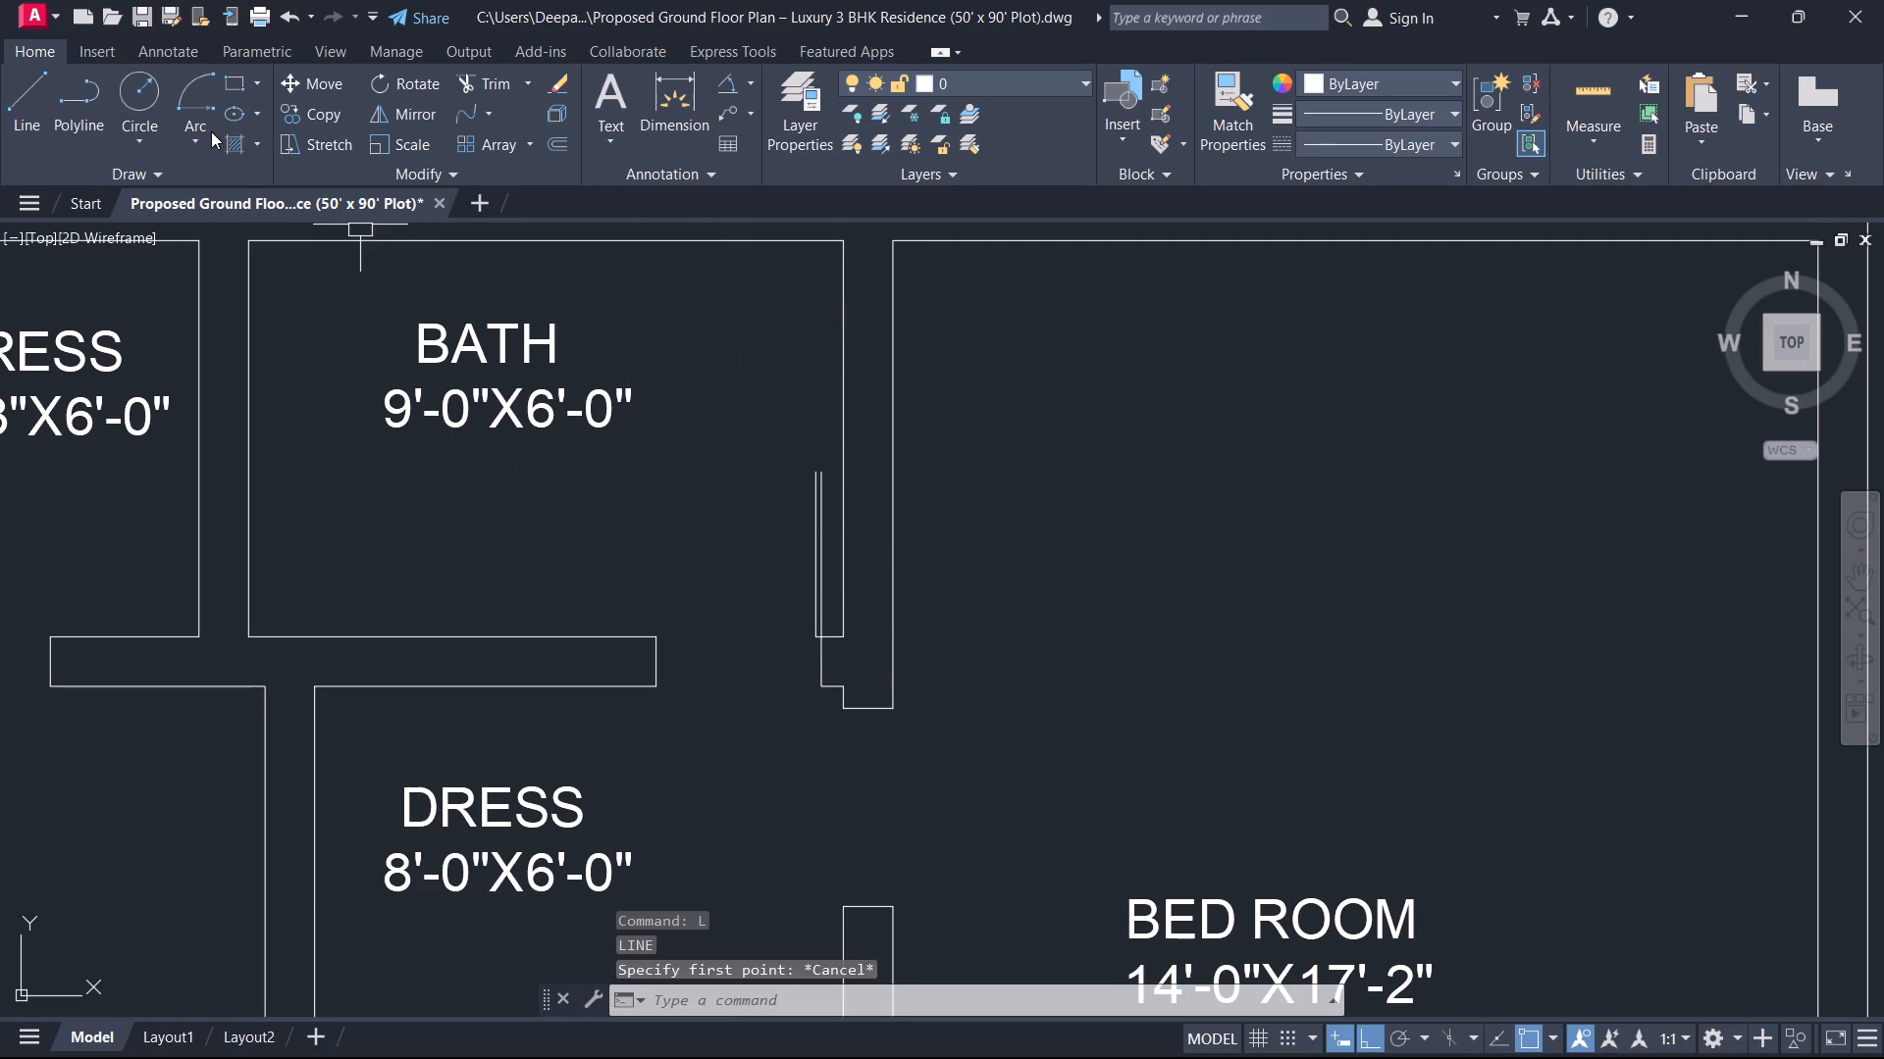
Draw the BATH 9'-0"X6'-0" door's swing arc from the leaf's upper end, centred on the wall stub corner, ending at the opposite jamb.
{"action": "left_click", "coordinate": [204, 110]}
{"action": "scroll", "coordinate": [829, 487], "scroll_direction": "up", "scroll_amount": 2}
{"action": "left_click", "coordinate": [810, 443]}
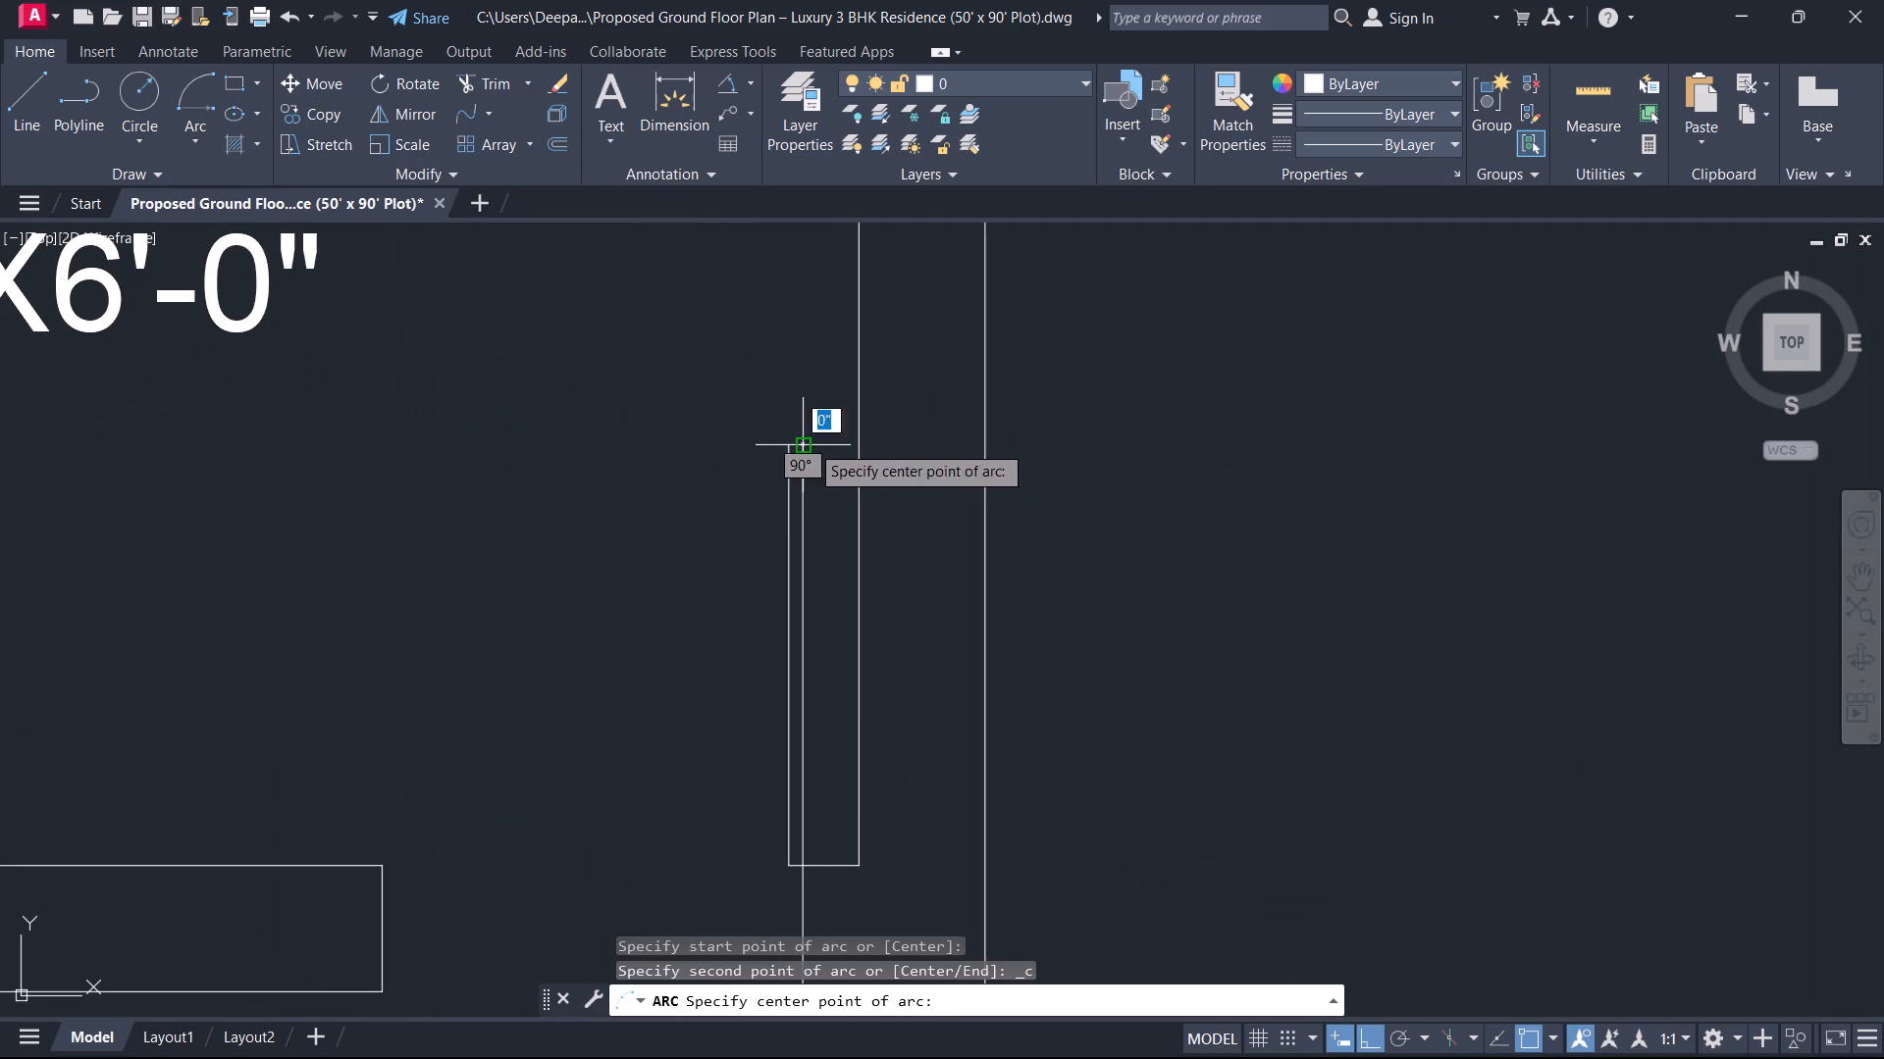
{"action": "middle_click_drag", "start_coordinate": [874, 758], "coordinate": [918, 537]}
{"action": "scroll", "coordinate": [910, 541], "scroll_direction": "up", "scroll_amount": 1}
{"action": "left_click", "coordinate": [800, 711]}
{"action": "left_click", "coordinate": [560, 696]}
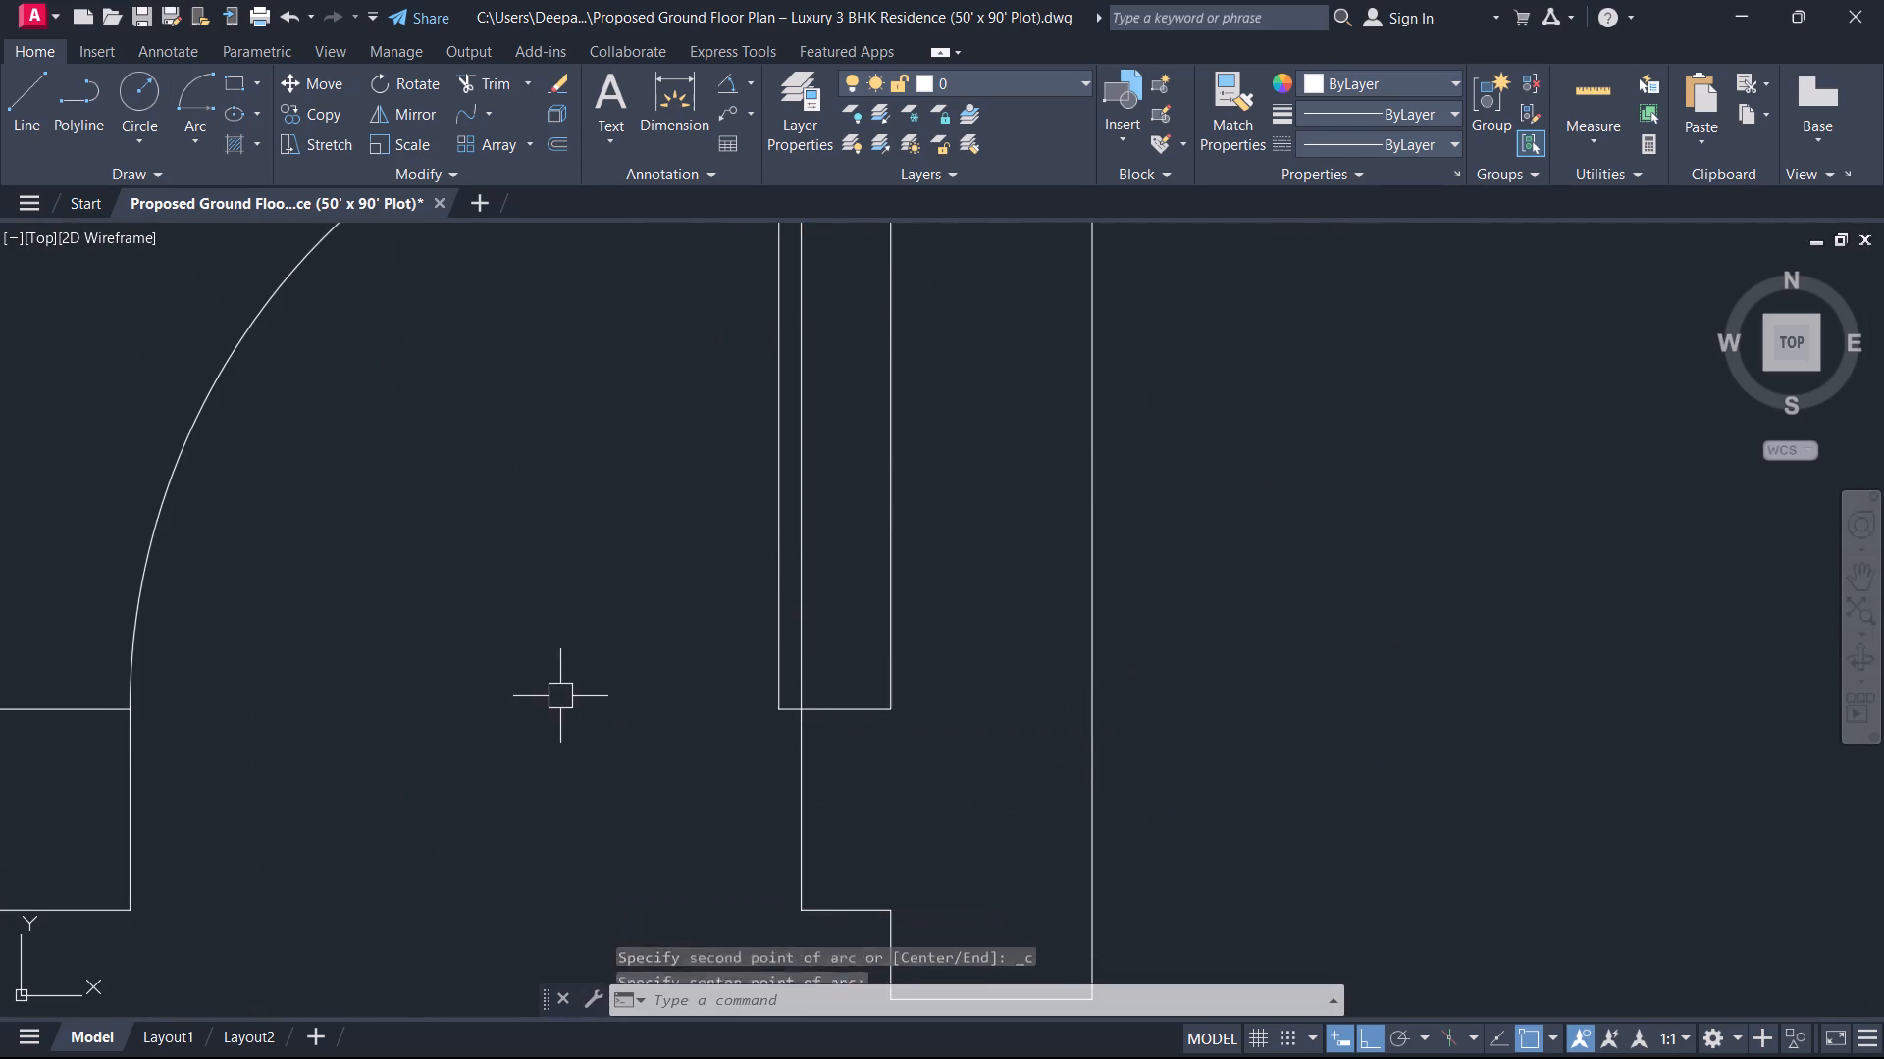
{"action": "key", "text": "Escape"}
Trim the tip of the door leaf's offset line that projects above the swing arc.
{"action": "scroll", "coordinate": [575, 678], "scroll_direction": "down", "scroll_amount": 2}
{"action": "middle_click_drag", "start_coordinate": [582, 662], "coordinate": [617, 856]}
{"action": "scroll", "coordinate": [582, 662], "scroll_direction": "up", "scroll_amount": 1}
{"action": "scroll", "coordinate": [698, 543], "scroll_direction": "up", "scroll_amount": 6}
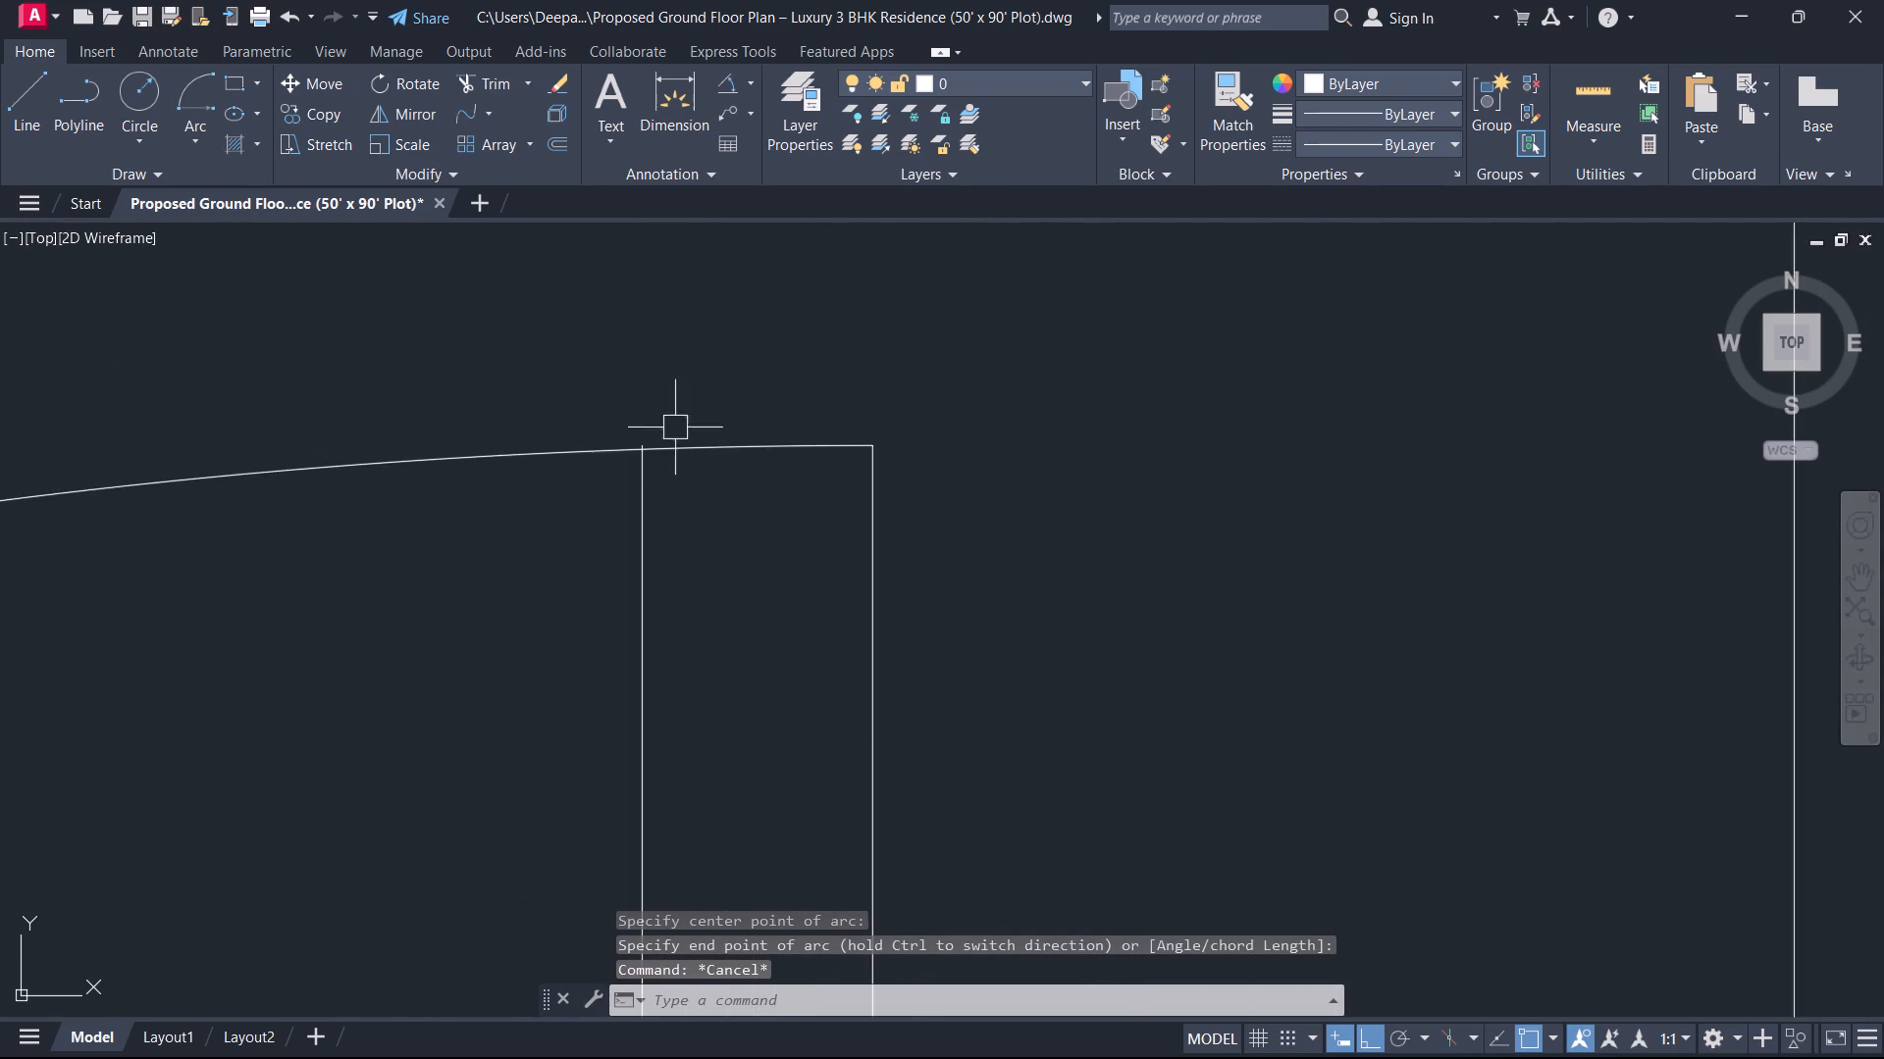
{"action": "scroll", "coordinate": [663, 465], "scroll_direction": "up", "scroll_amount": 5}
{"action": "middle_click_drag", "start_coordinate": [525, 340], "coordinate": [582, 626]}
{"action": "type", "text": "TR"}
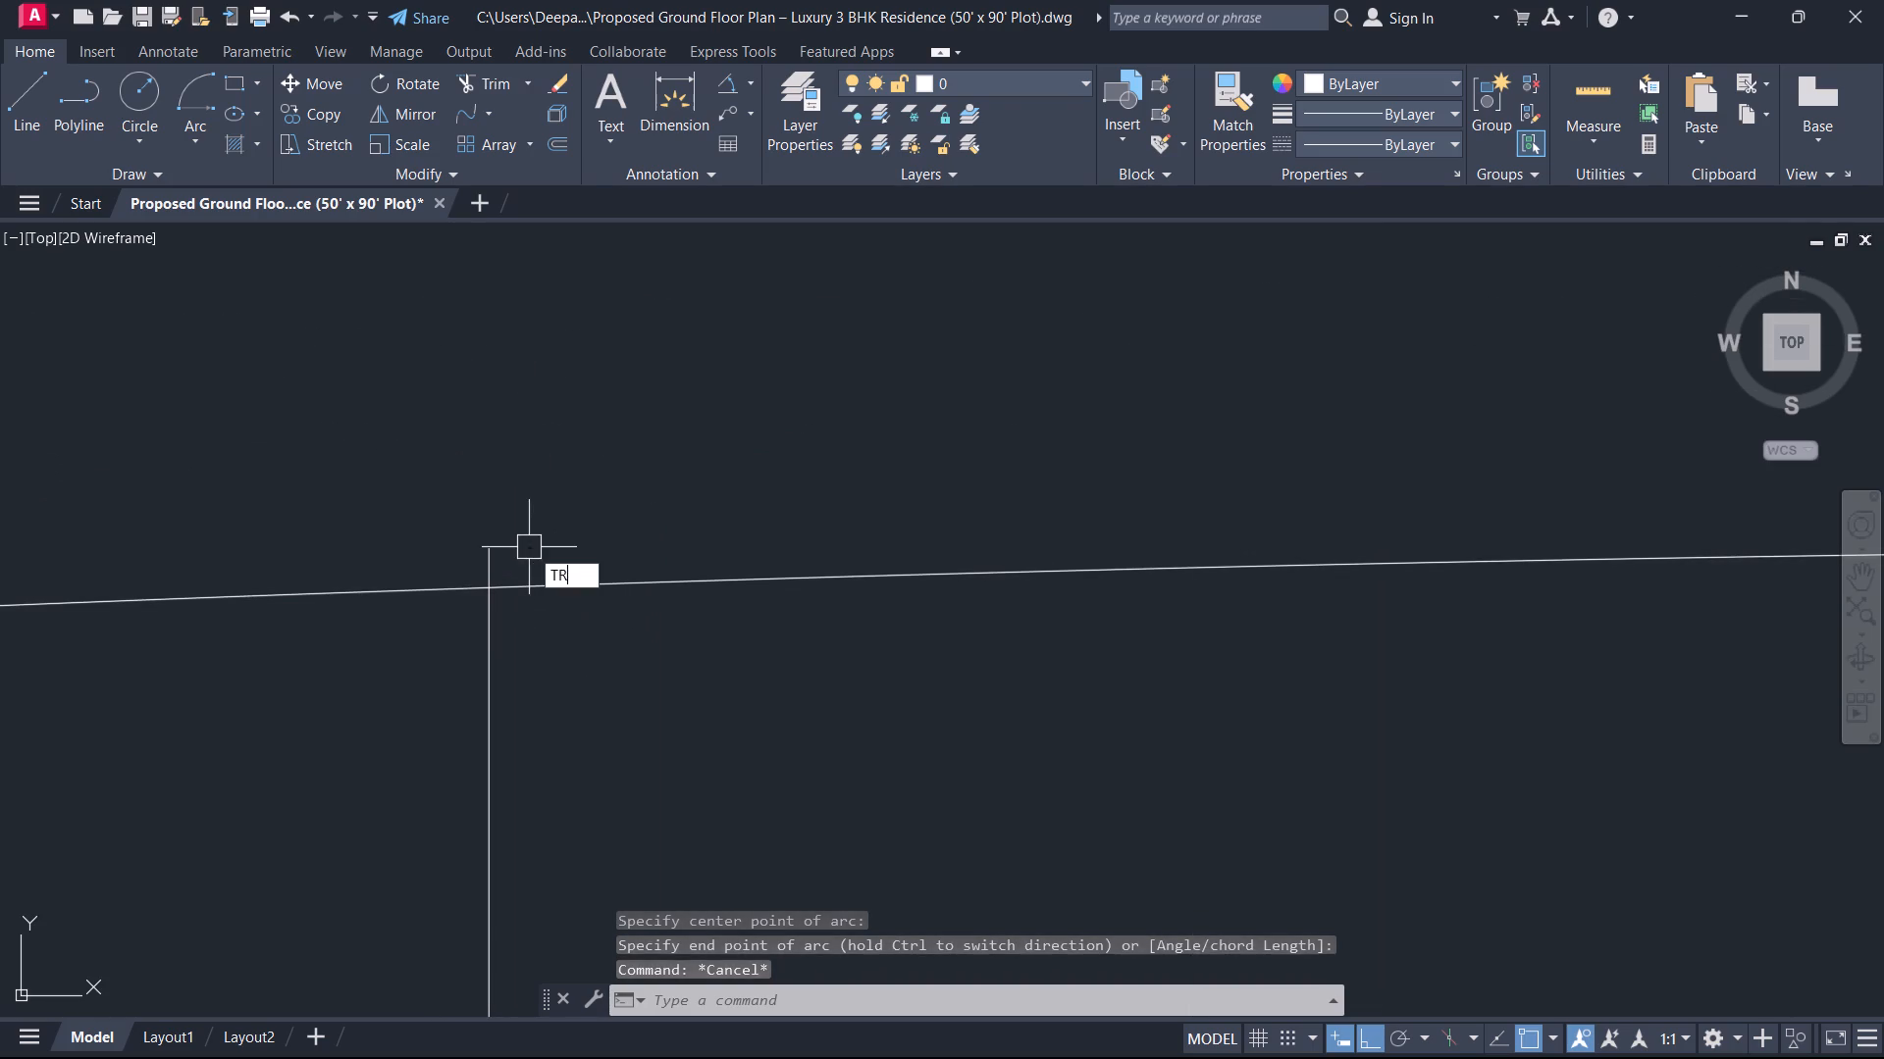
{"action": "key", "text": "space"}
{"action": "left_click", "coordinate": [522, 546]}
{"action": "left_click", "coordinate": [445, 561]}
{"action": "key", "text": "Escape"}
Draw a 2'6" horizontal door line leftward from the stub's upper-left corner at the BATH 8'-0"X6'-0" opening.
{"action": "scroll", "coordinate": [445, 561], "scroll_direction": "up", "scroll_amount": 1}
{"action": "scroll", "coordinate": [445, 560], "scroll_direction": "down", "scroll_amount": 5}
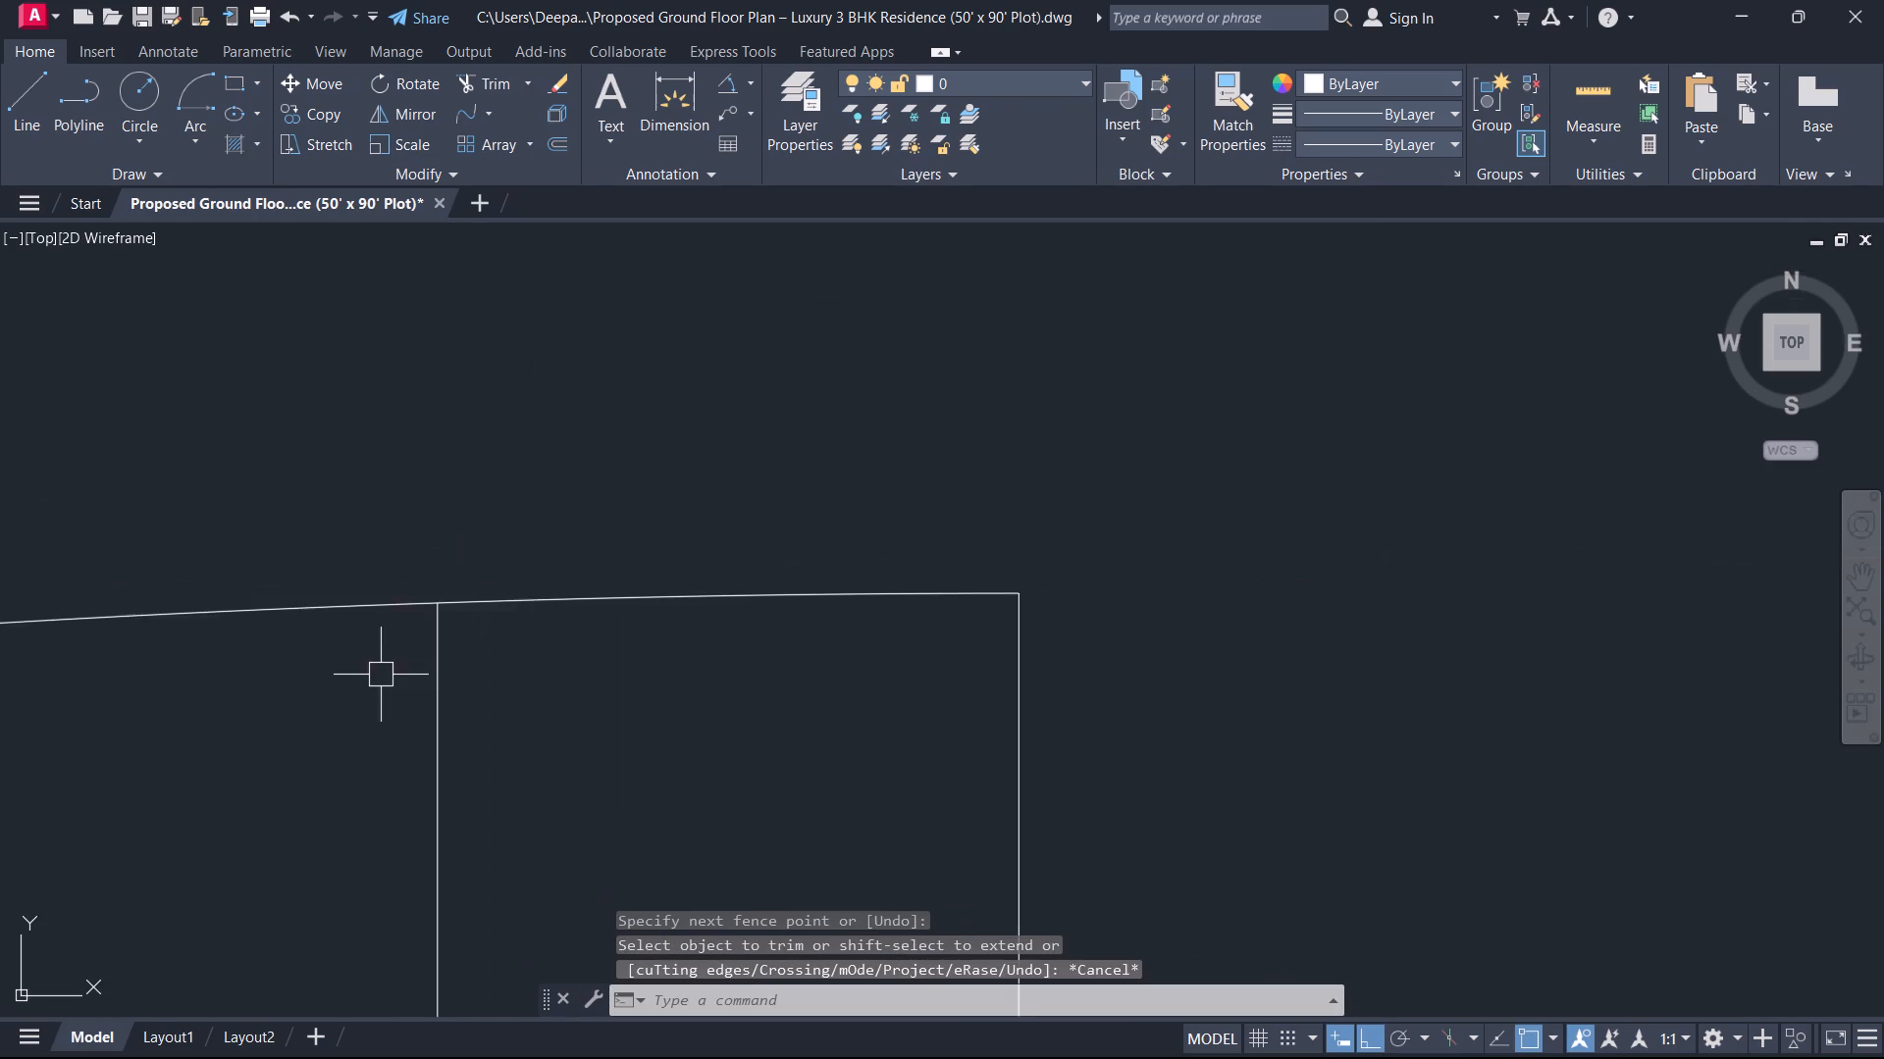
{"action": "scroll", "coordinate": [355, 691], "scroll_direction": "down", "scroll_amount": 5}
{"action": "middle_click_drag", "start_coordinate": [336, 740], "coordinate": [773, 529]}
{"action": "scroll", "coordinate": [715, 598], "scroll_direction": "down", "scroll_amount": 4}
{"action": "middle_click_drag", "start_coordinate": [691, 653], "coordinate": [685, 619]}
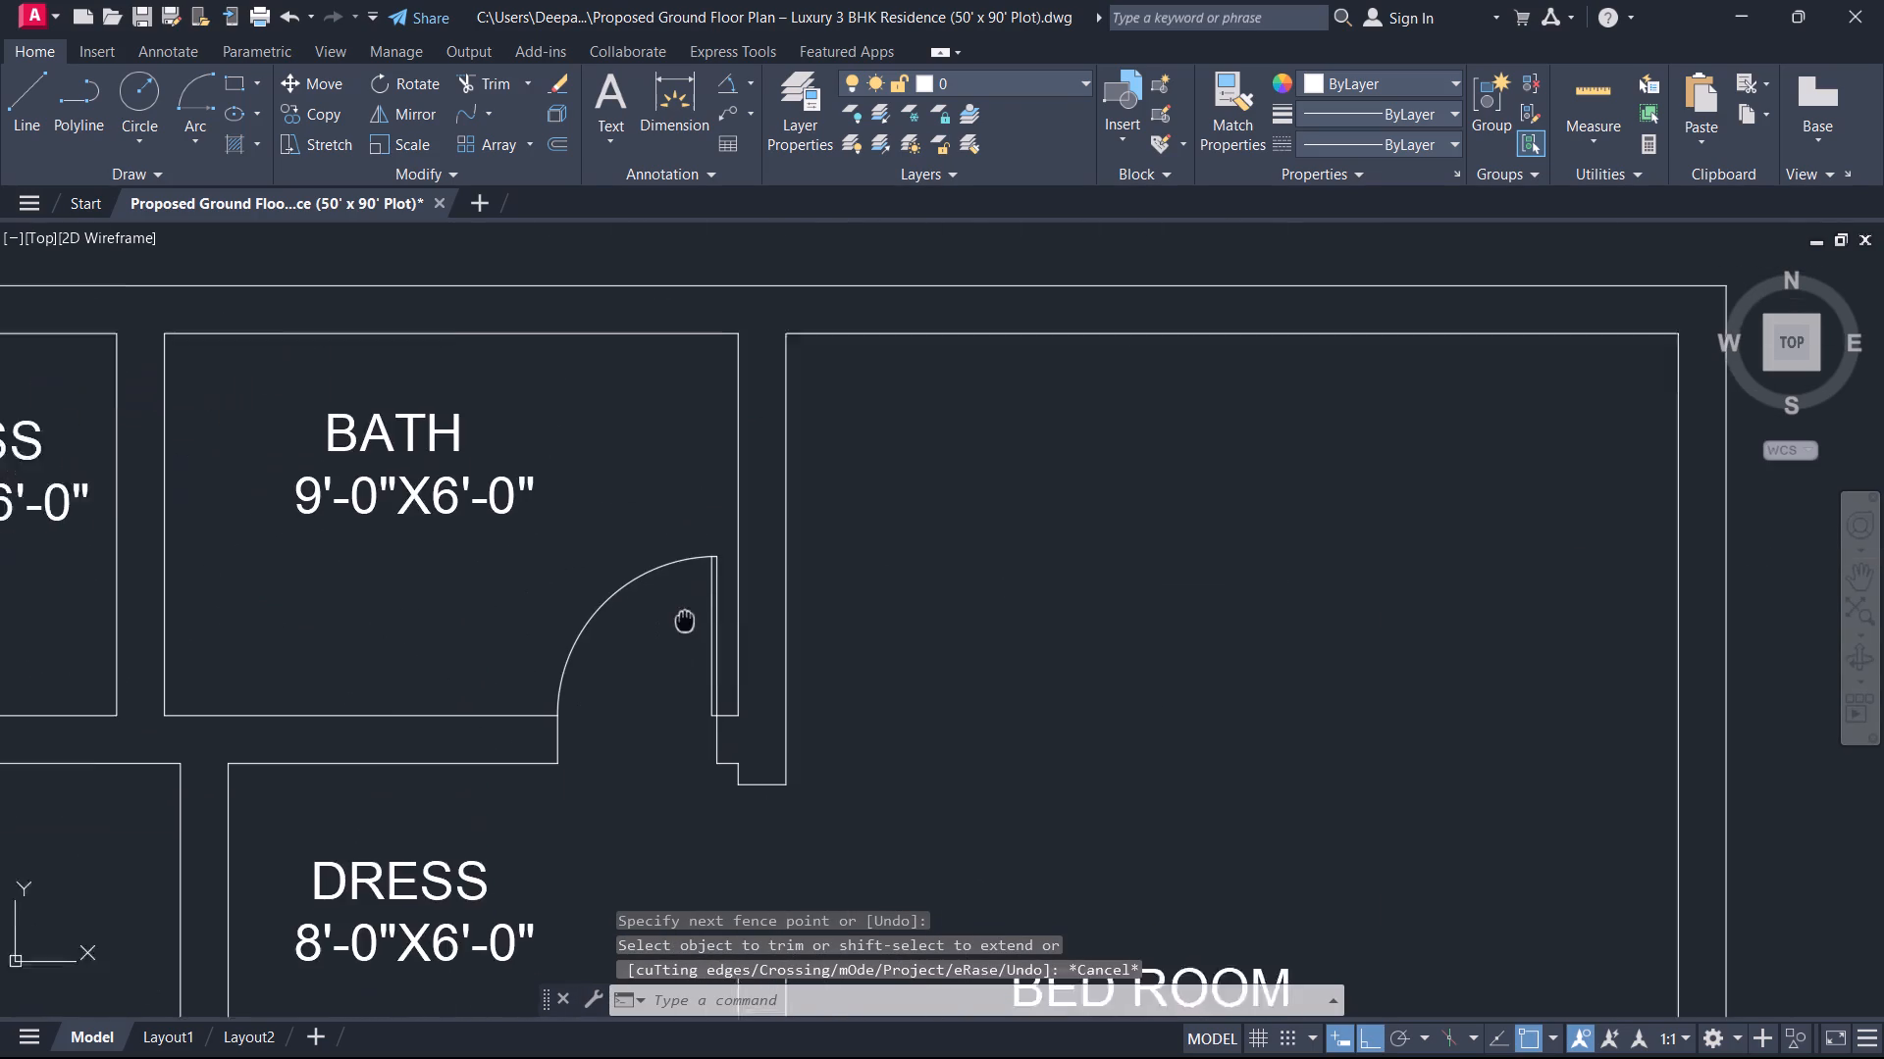
{"action": "middle_click_drag", "start_coordinate": [685, 619], "coordinate": [709, 452]}
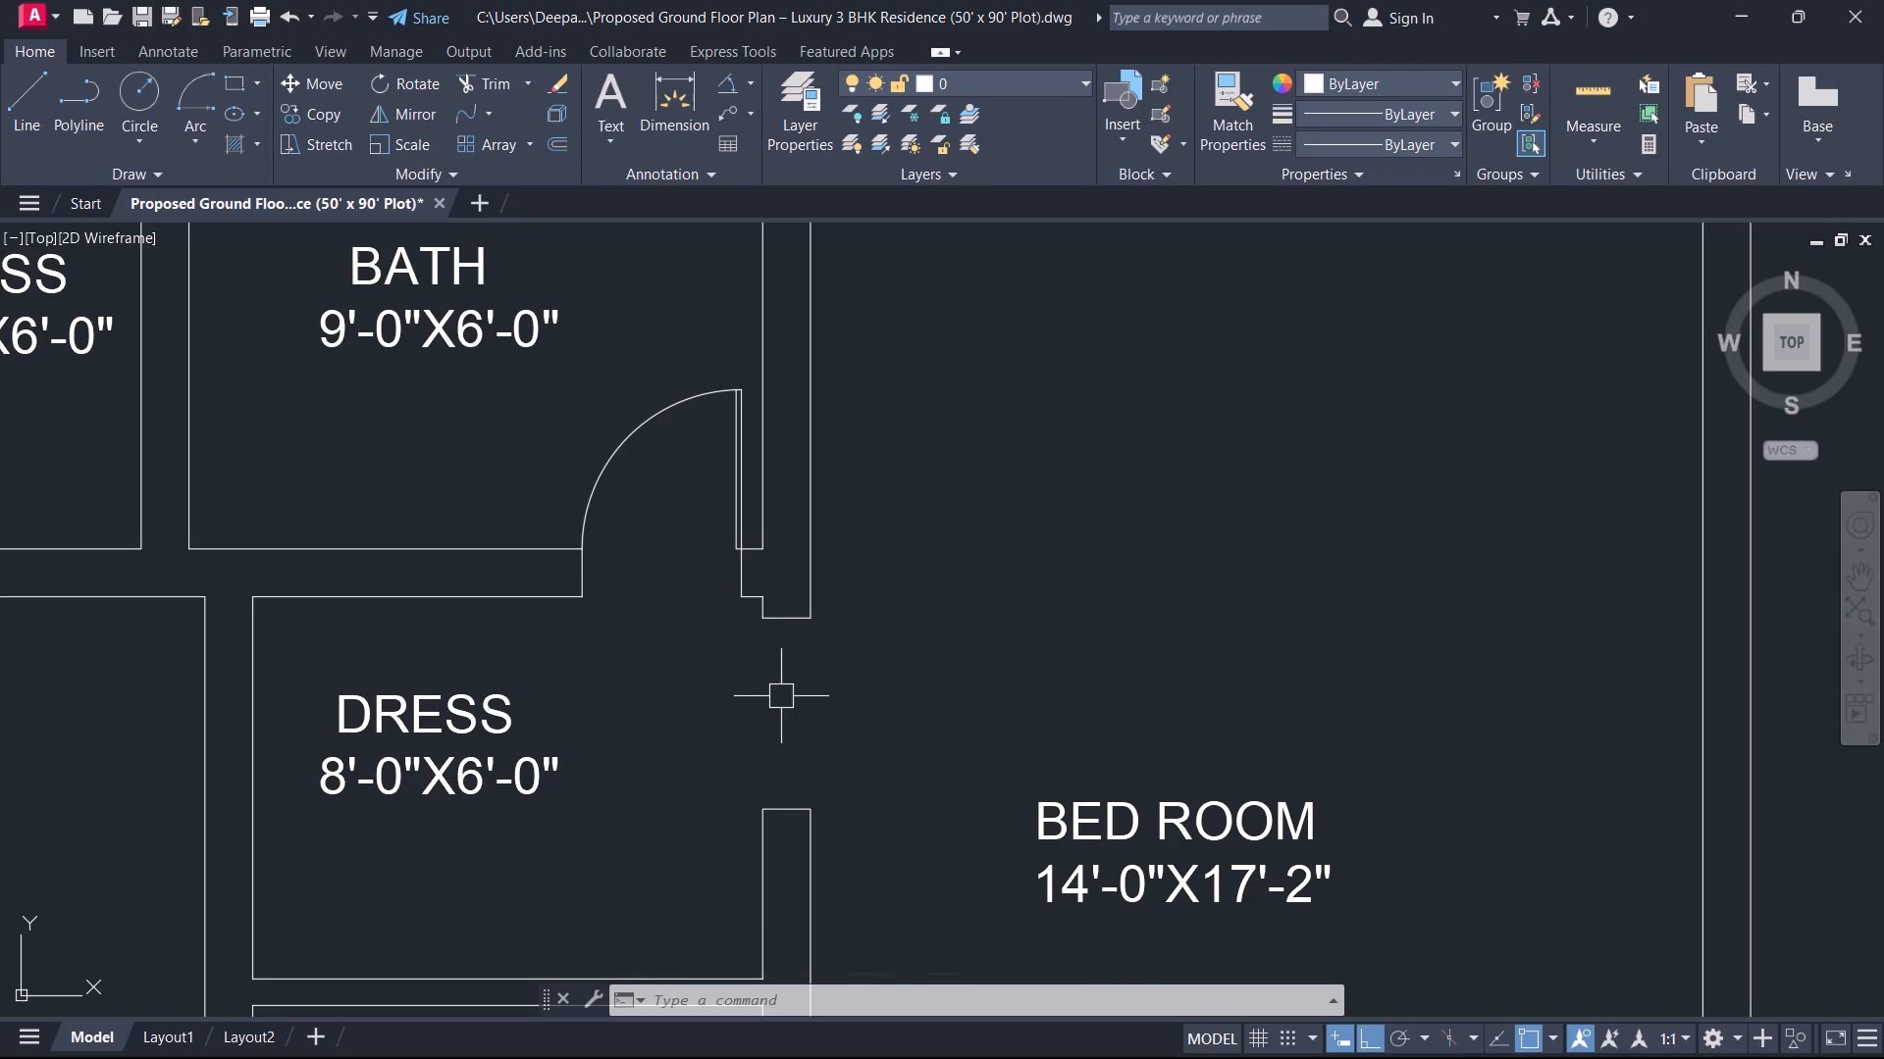
{"action": "scroll", "coordinate": [691, 647], "scroll_direction": "down", "scroll_amount": 1}
{"action": "middle_click_drag", "start_coordinate": [691, 650], "coordinate": [1239, 637]}
{"action": "scroll", "coordinate": [767, 611], "scroll_direction": "up", "scroll_amount": 2}
{"action": "middle_click_drag", "start_coordinate": [732, 532], "coordinate": [1015, 662]}
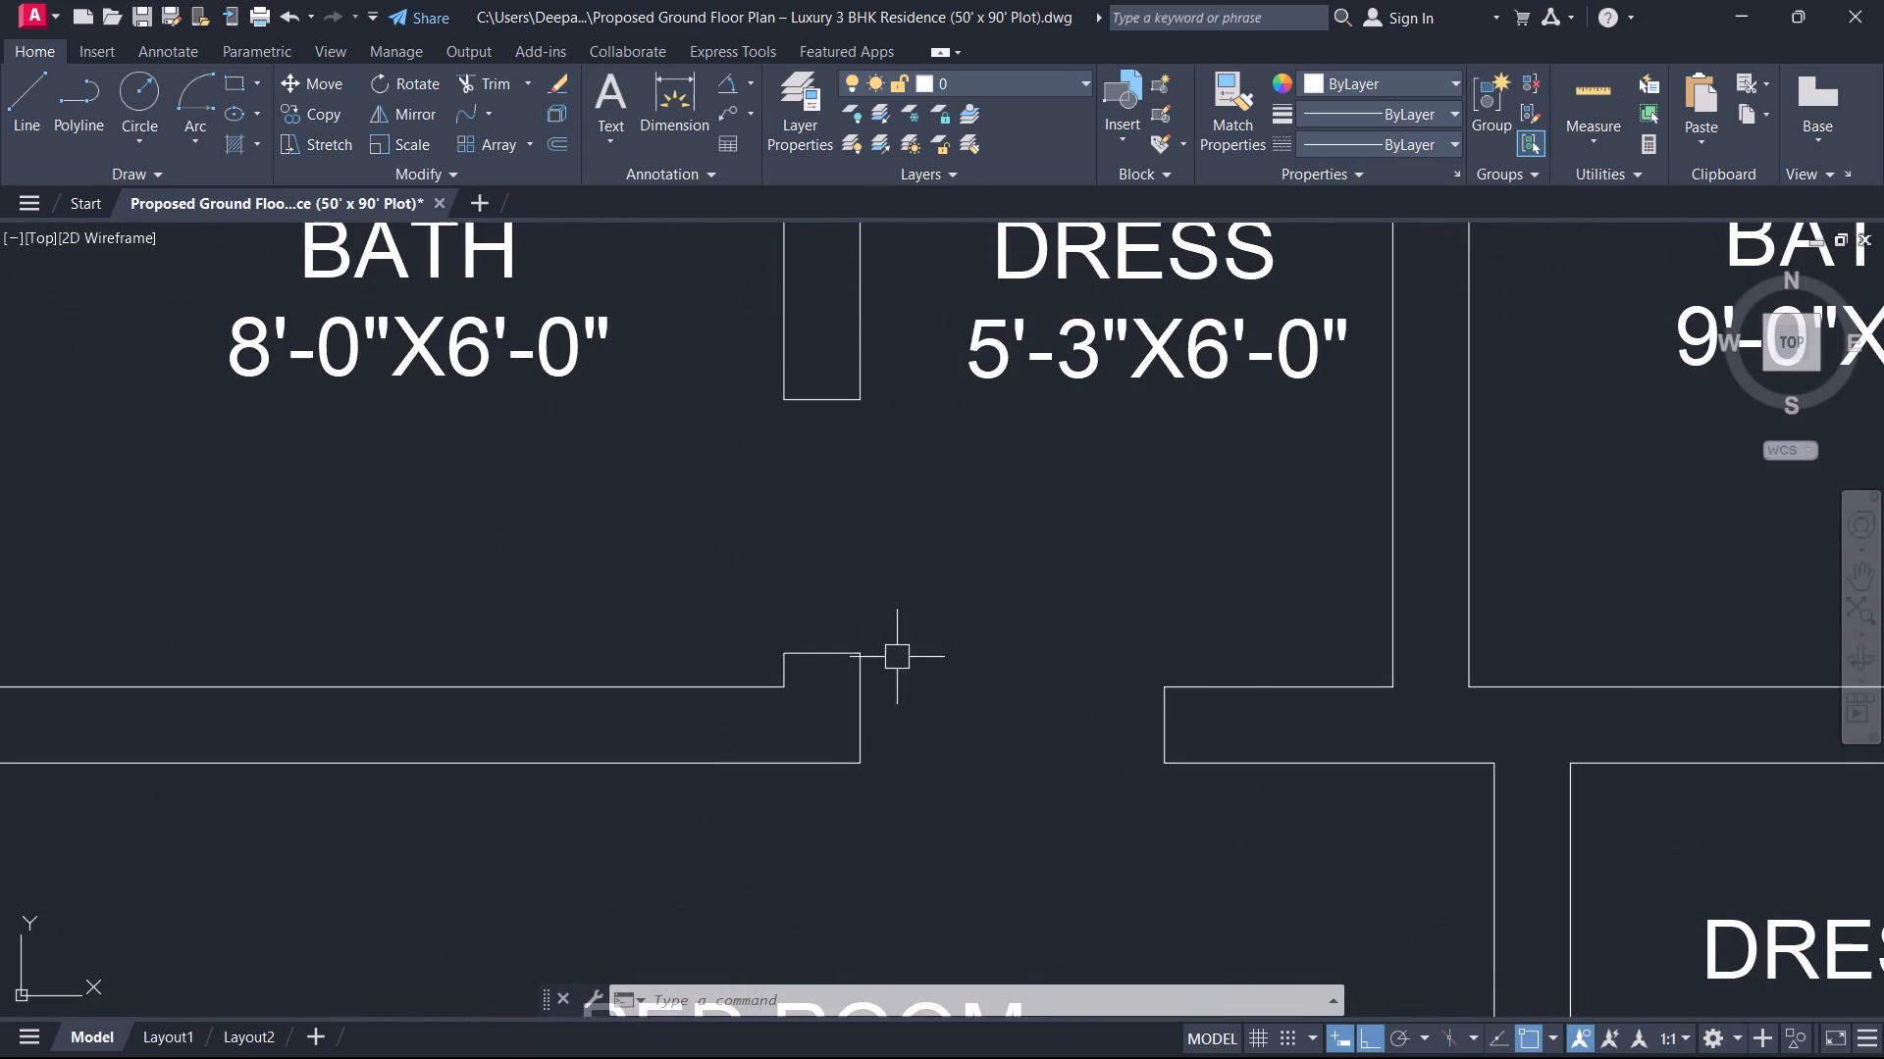
{"action": "type", "text": "L"}
{"action": "key", "text": "space"}
{"action": "left_click", "coordinate": [780, 649]}
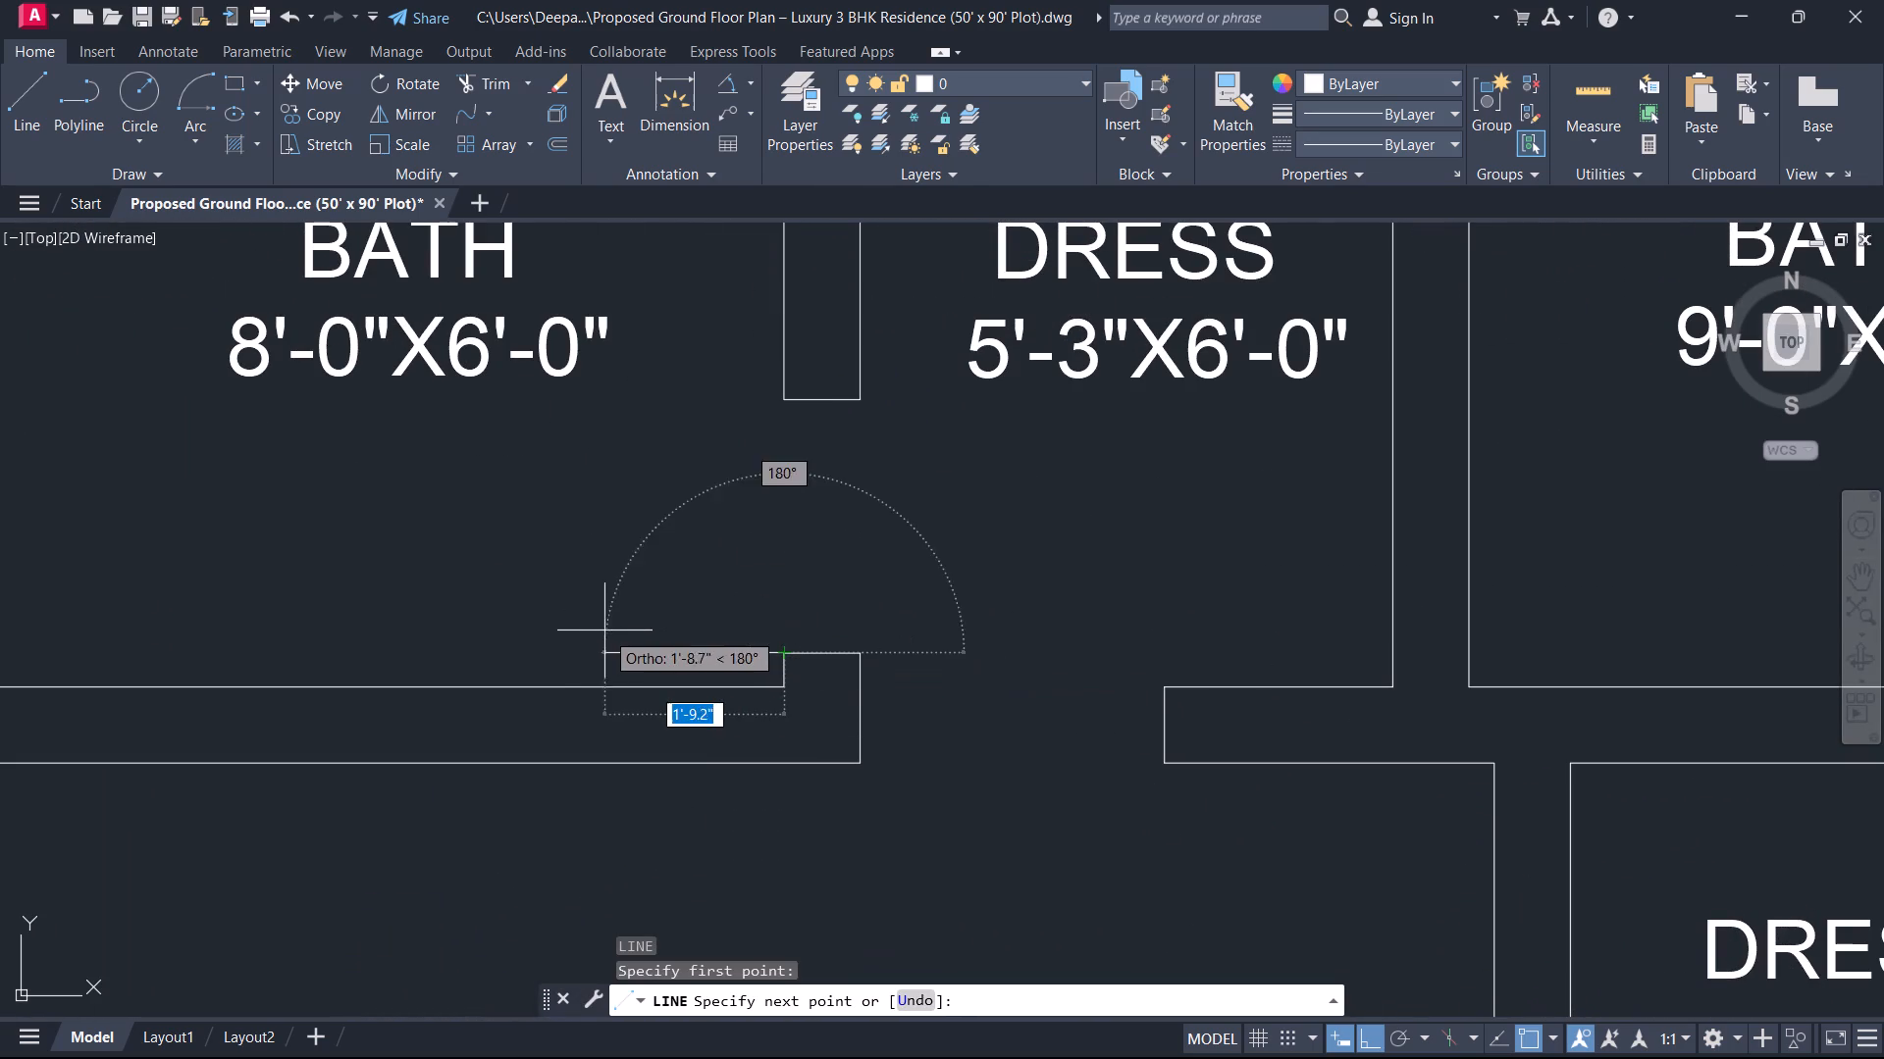
{"action": "type", "text": "2'6"}
{"action": "key", "text": "Return"}
{"action": "key", "text": "Escape"}
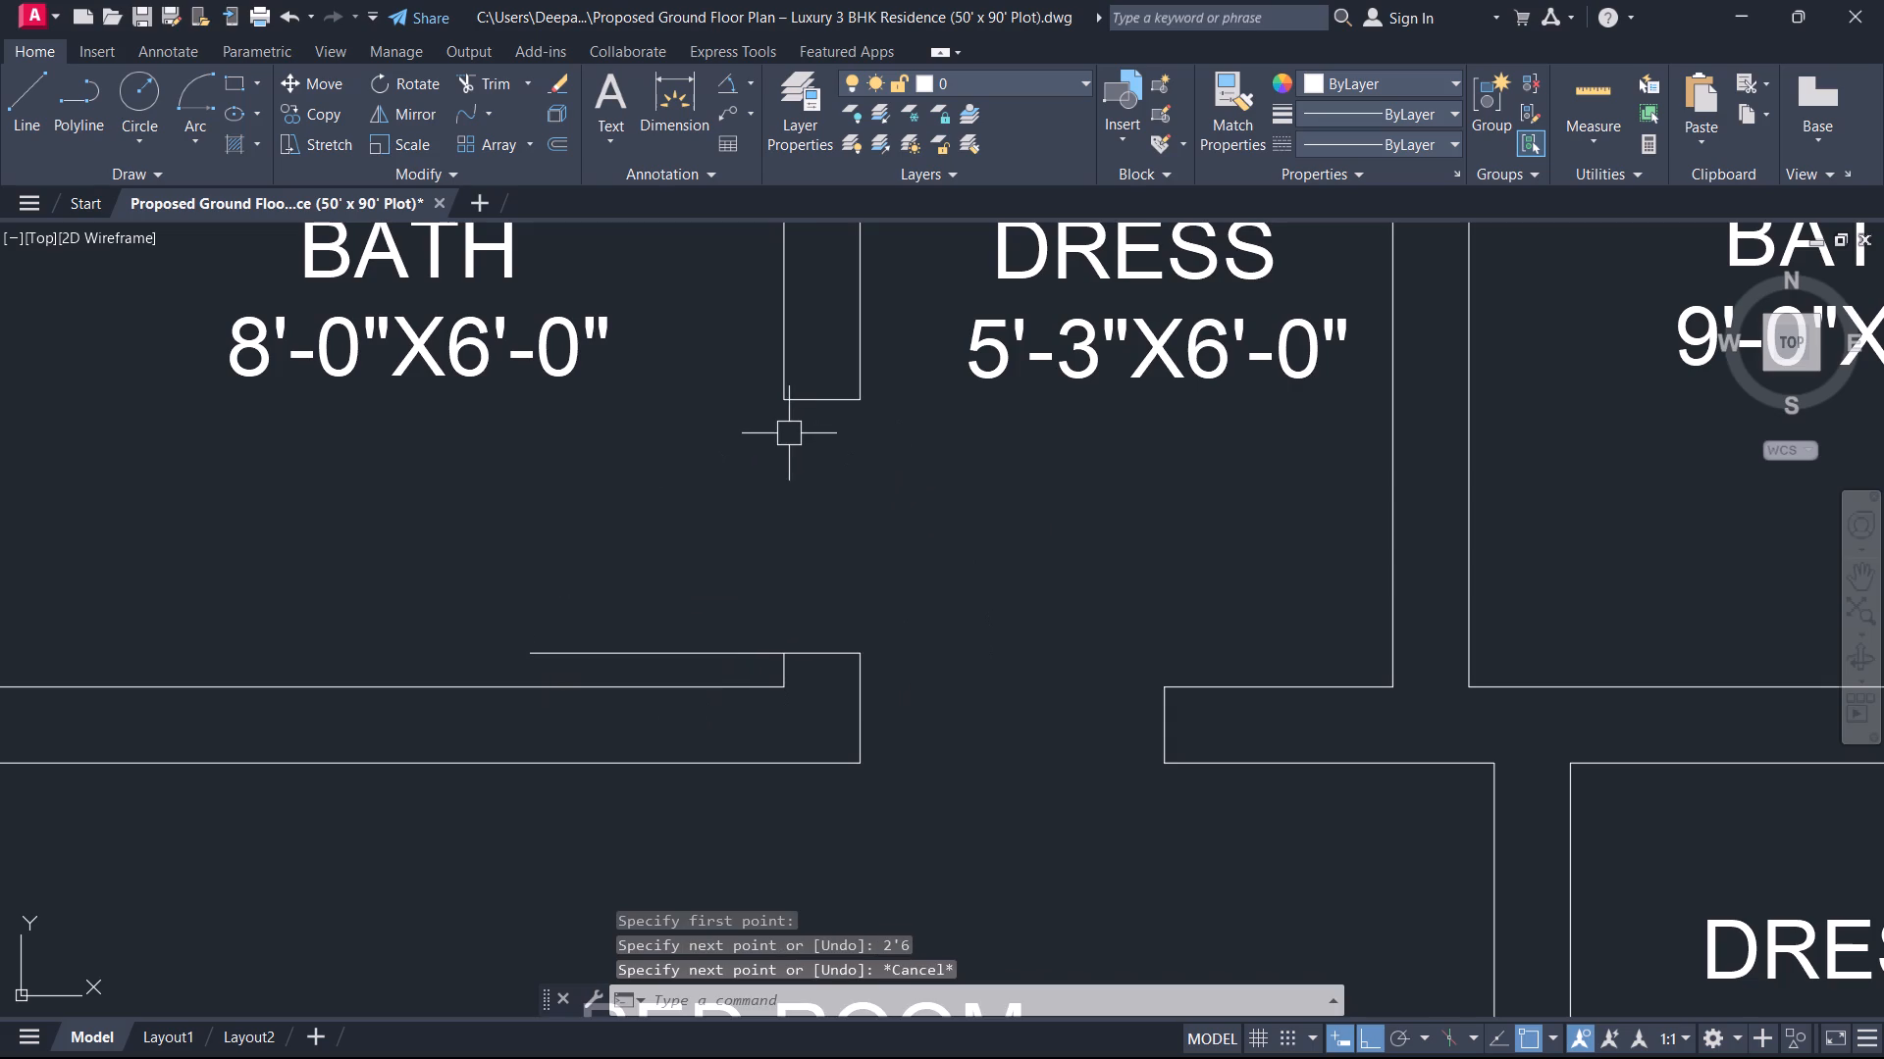
Offset the BATH 8'-0"X6'-0" door line 1" upward to form the leaf's thickness.
{"action": "type", "text": "O"}
{"action": "key", "text": "space"}
{"action": "key", "text": "1"}
{"action": "key", "text": "Return"}
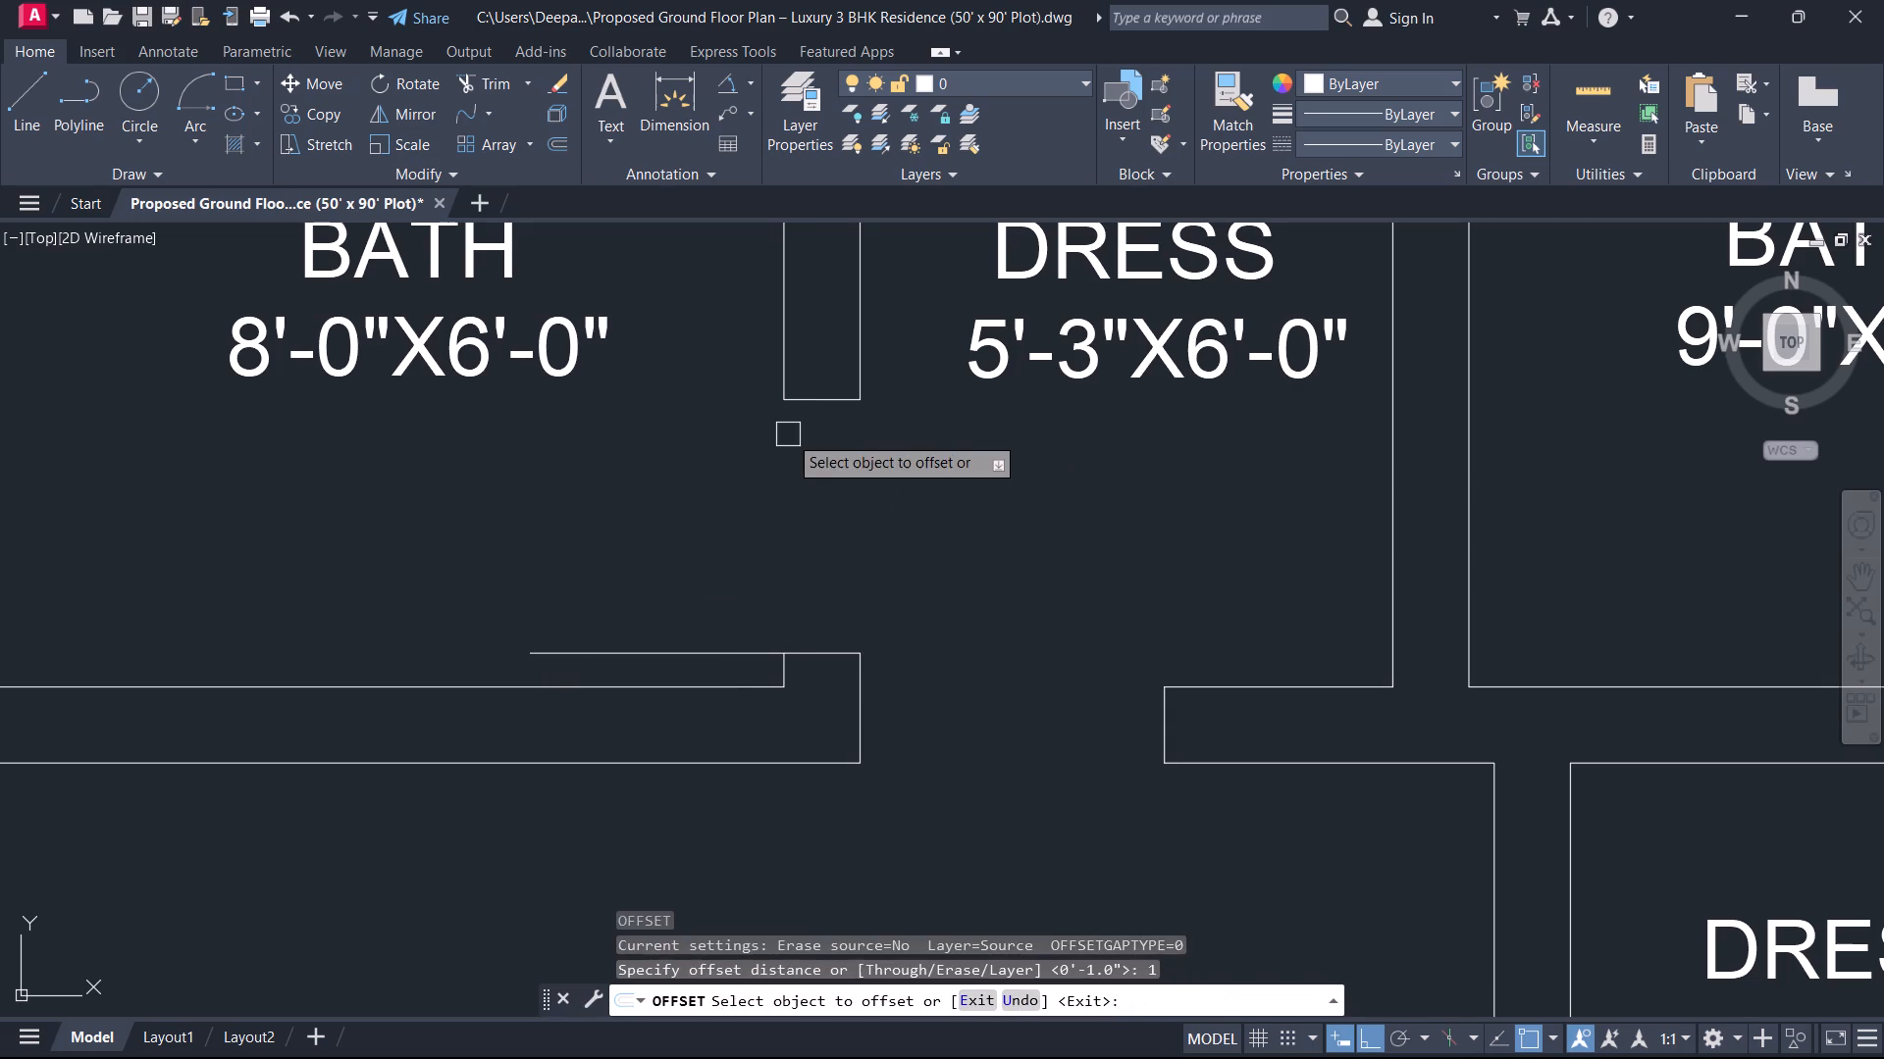
{"action": "left_click", "coordinate": [713, 644]}
{"action": "left_click", "coordinate": [705, 604]}
{"action": "key", "text": "Escape"}
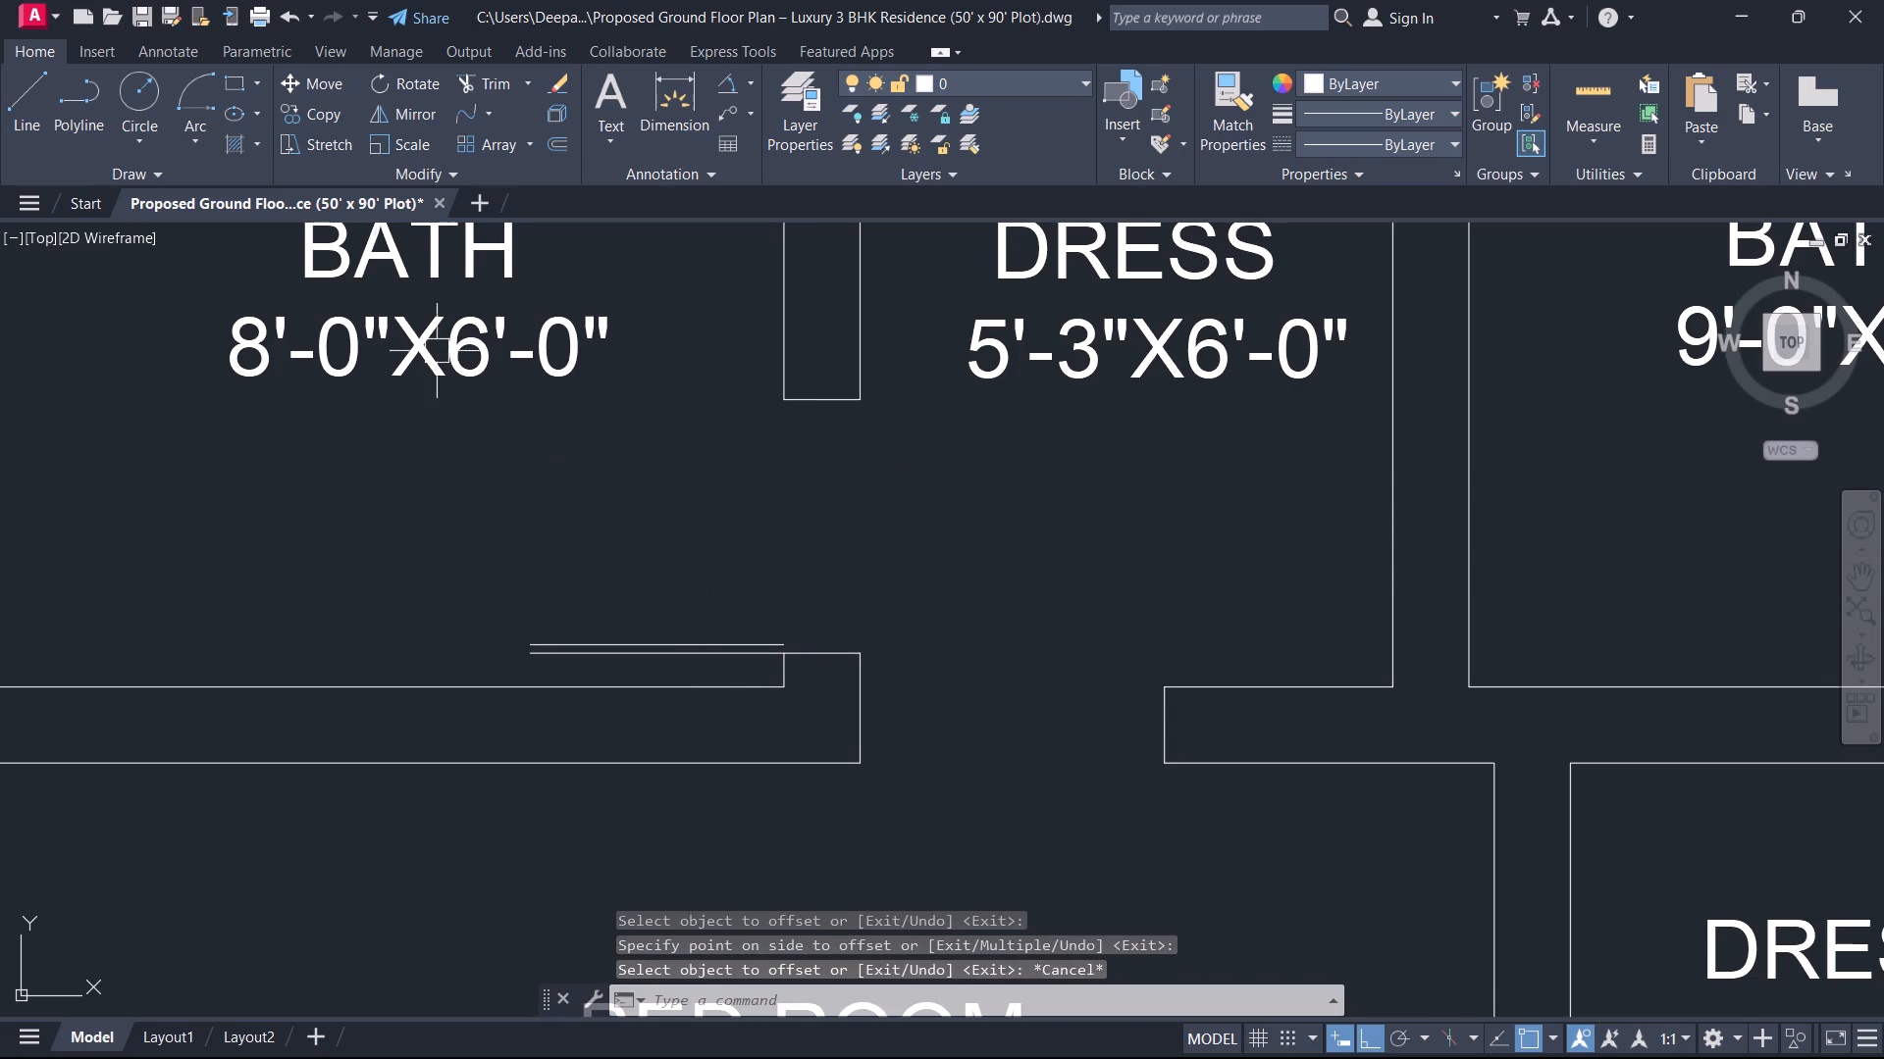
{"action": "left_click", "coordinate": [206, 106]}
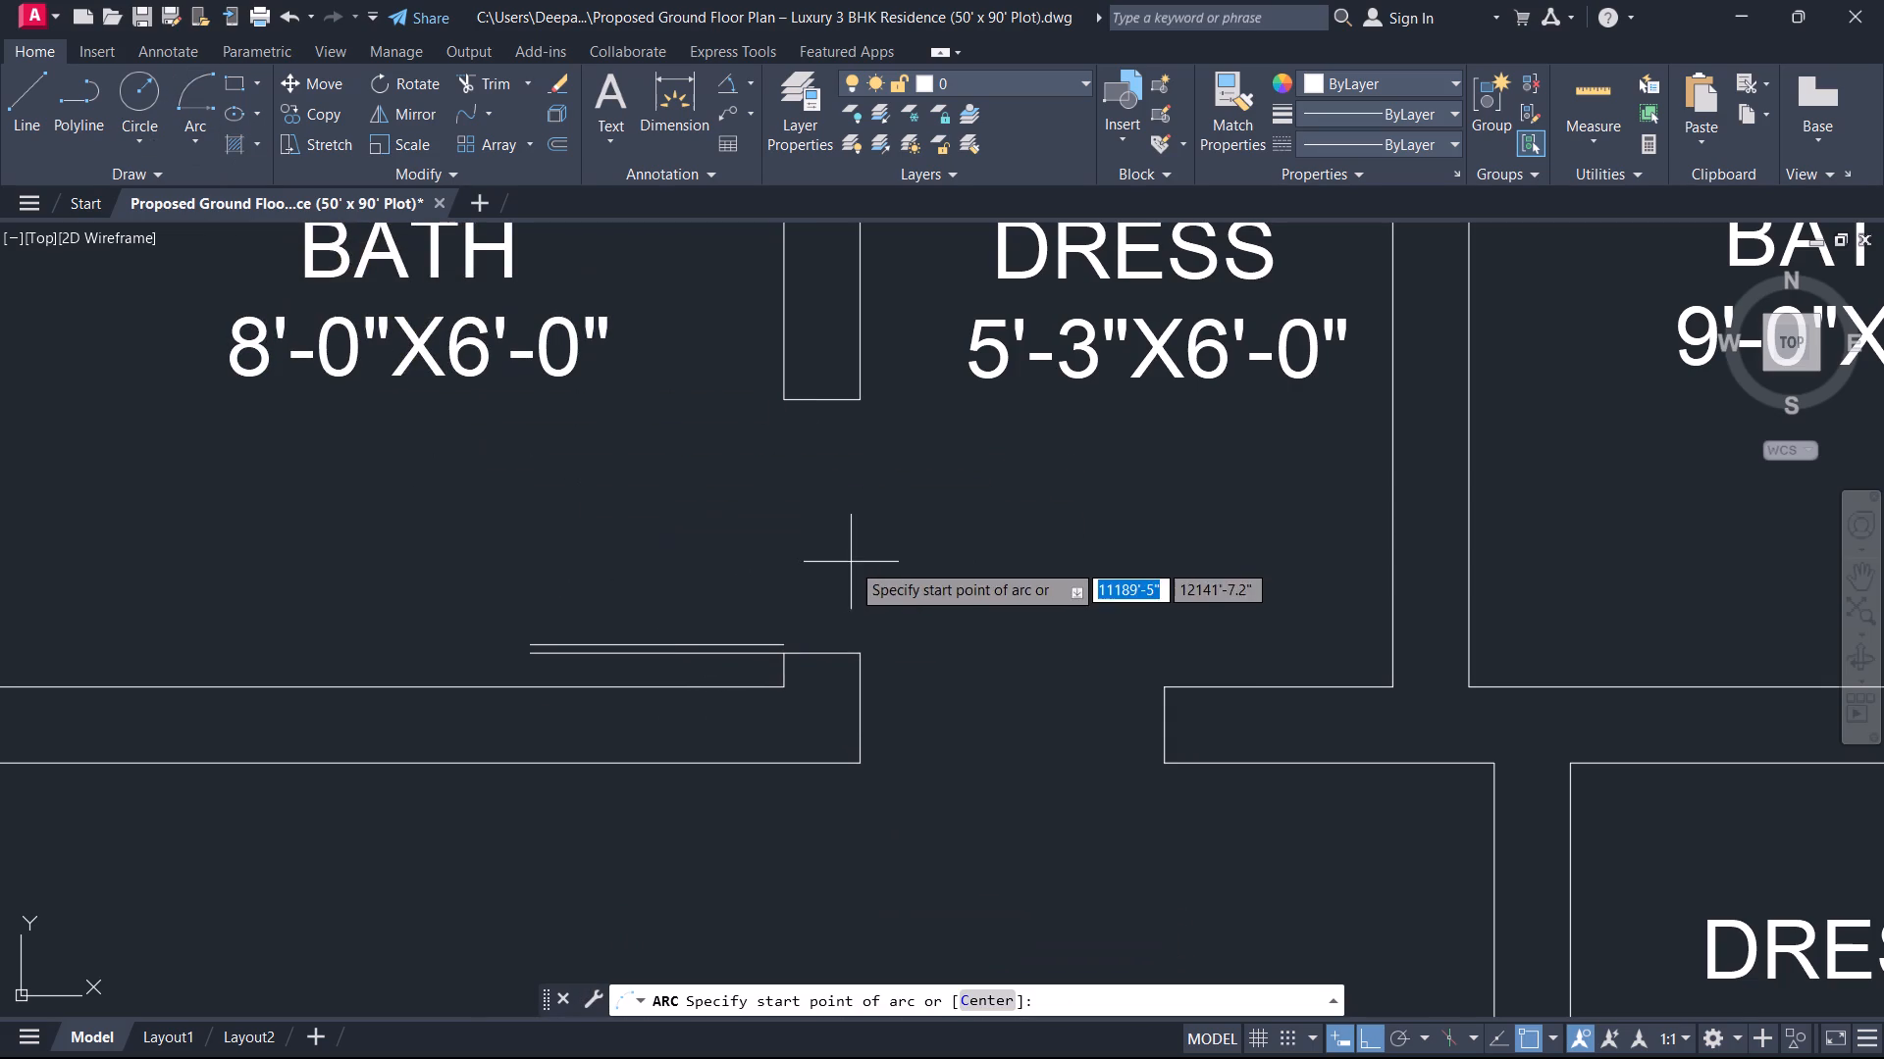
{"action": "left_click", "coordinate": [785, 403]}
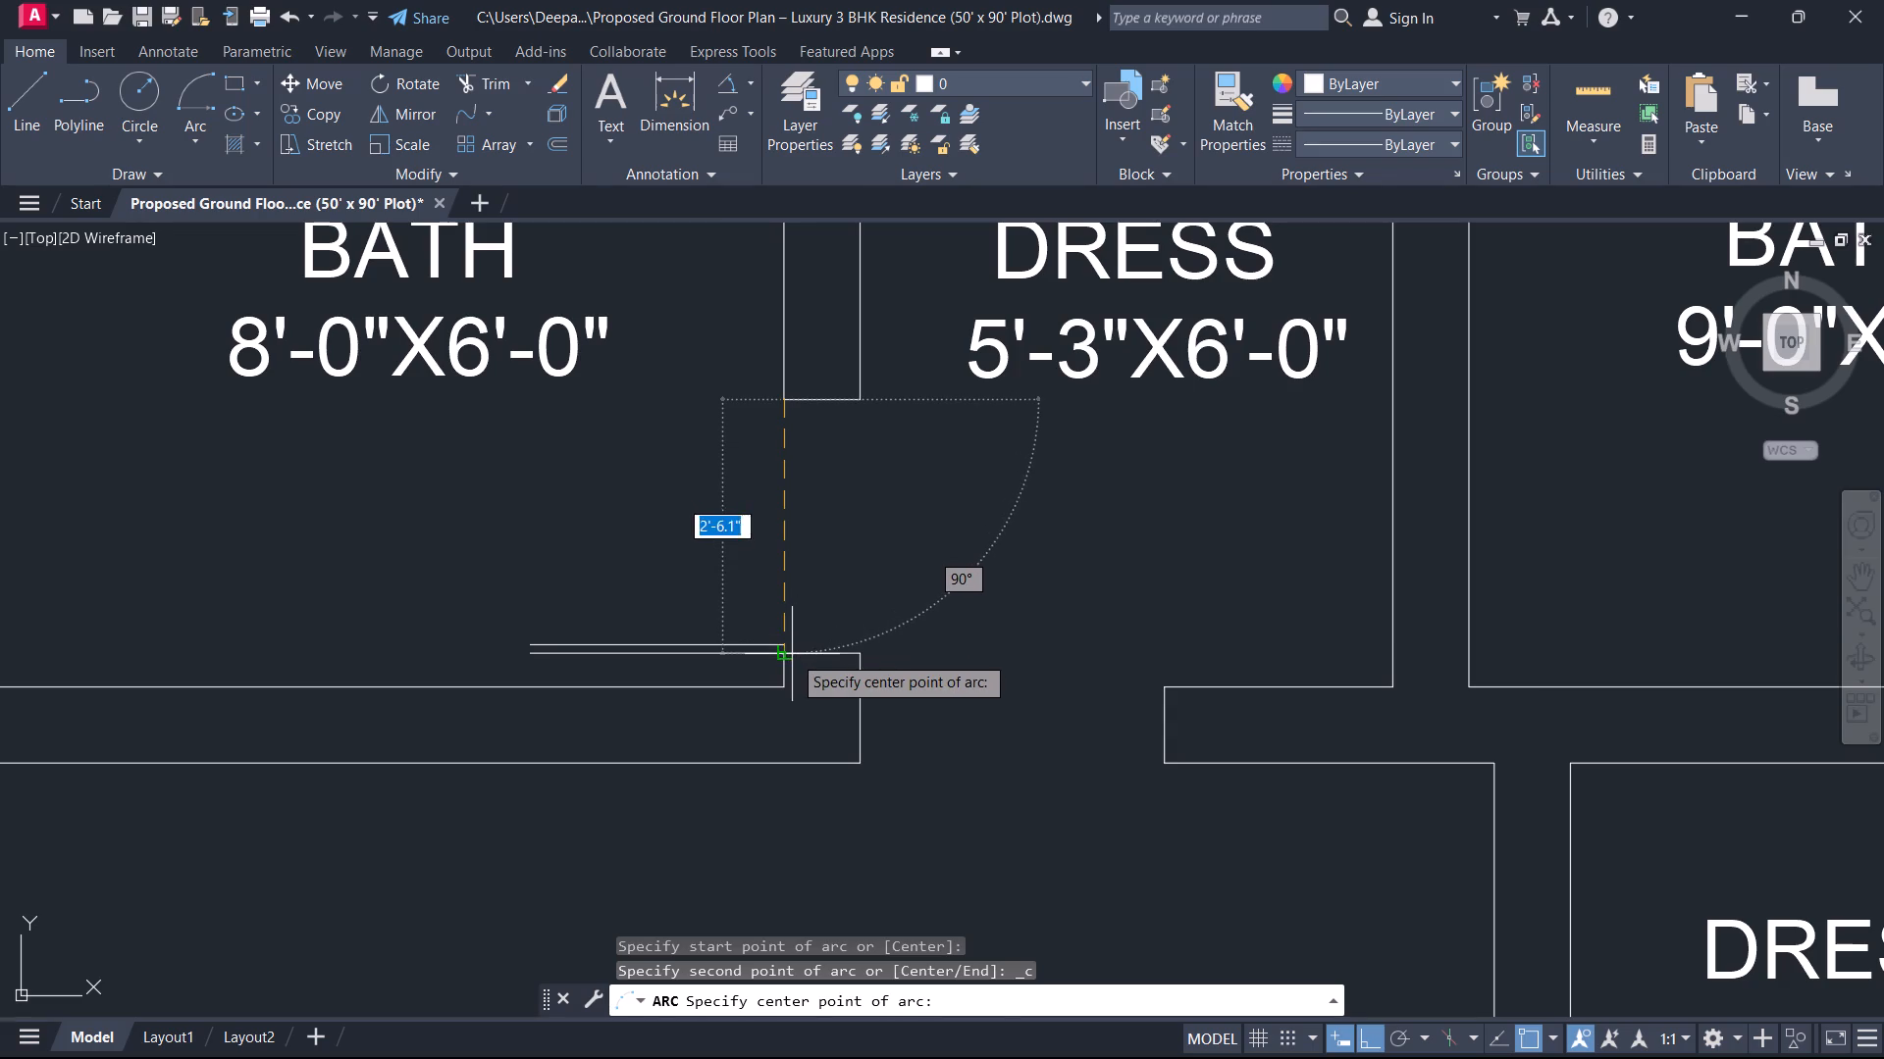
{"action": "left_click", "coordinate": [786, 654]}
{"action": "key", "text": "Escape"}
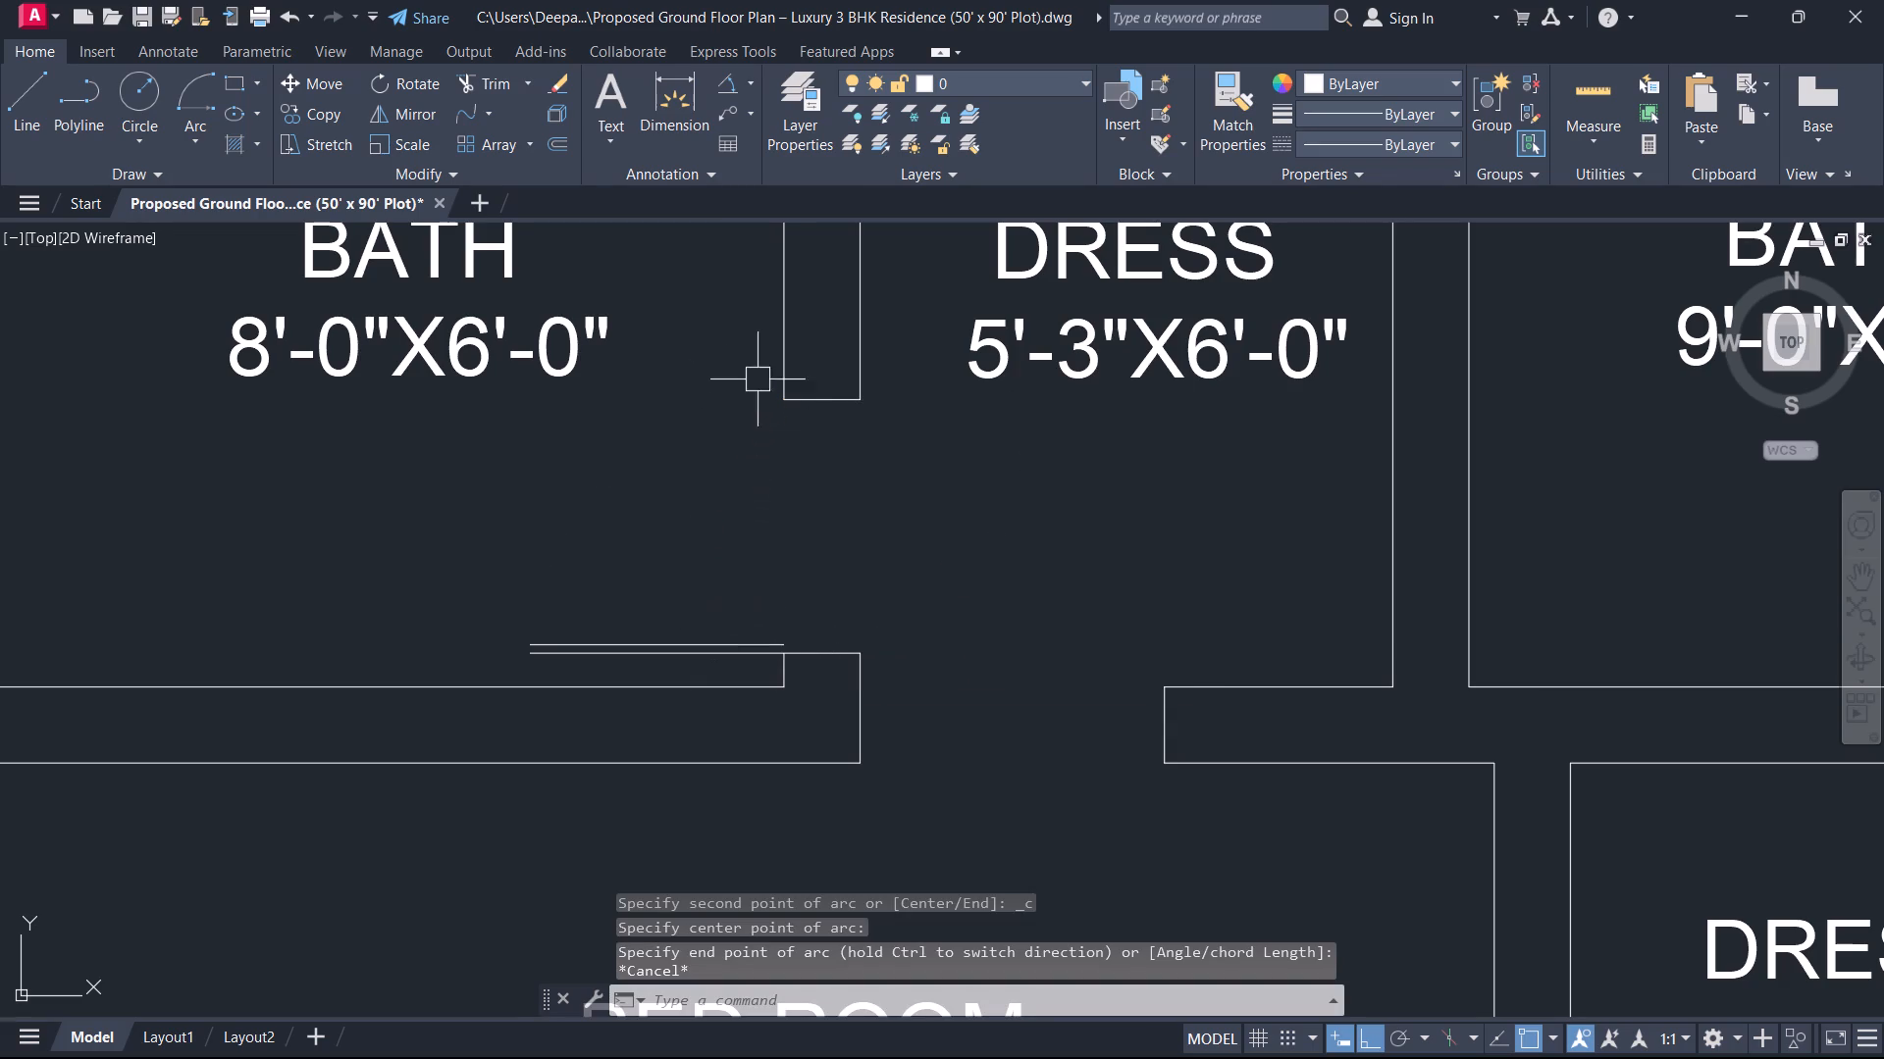
Draw the BATH 8'-0"X6'-0" door's swing arc from the upper jamb's lower-left corner, centred on the lower stub corner, towards the leaf's free end.
{"action": "left_click", "coordinate": [184, 90]}
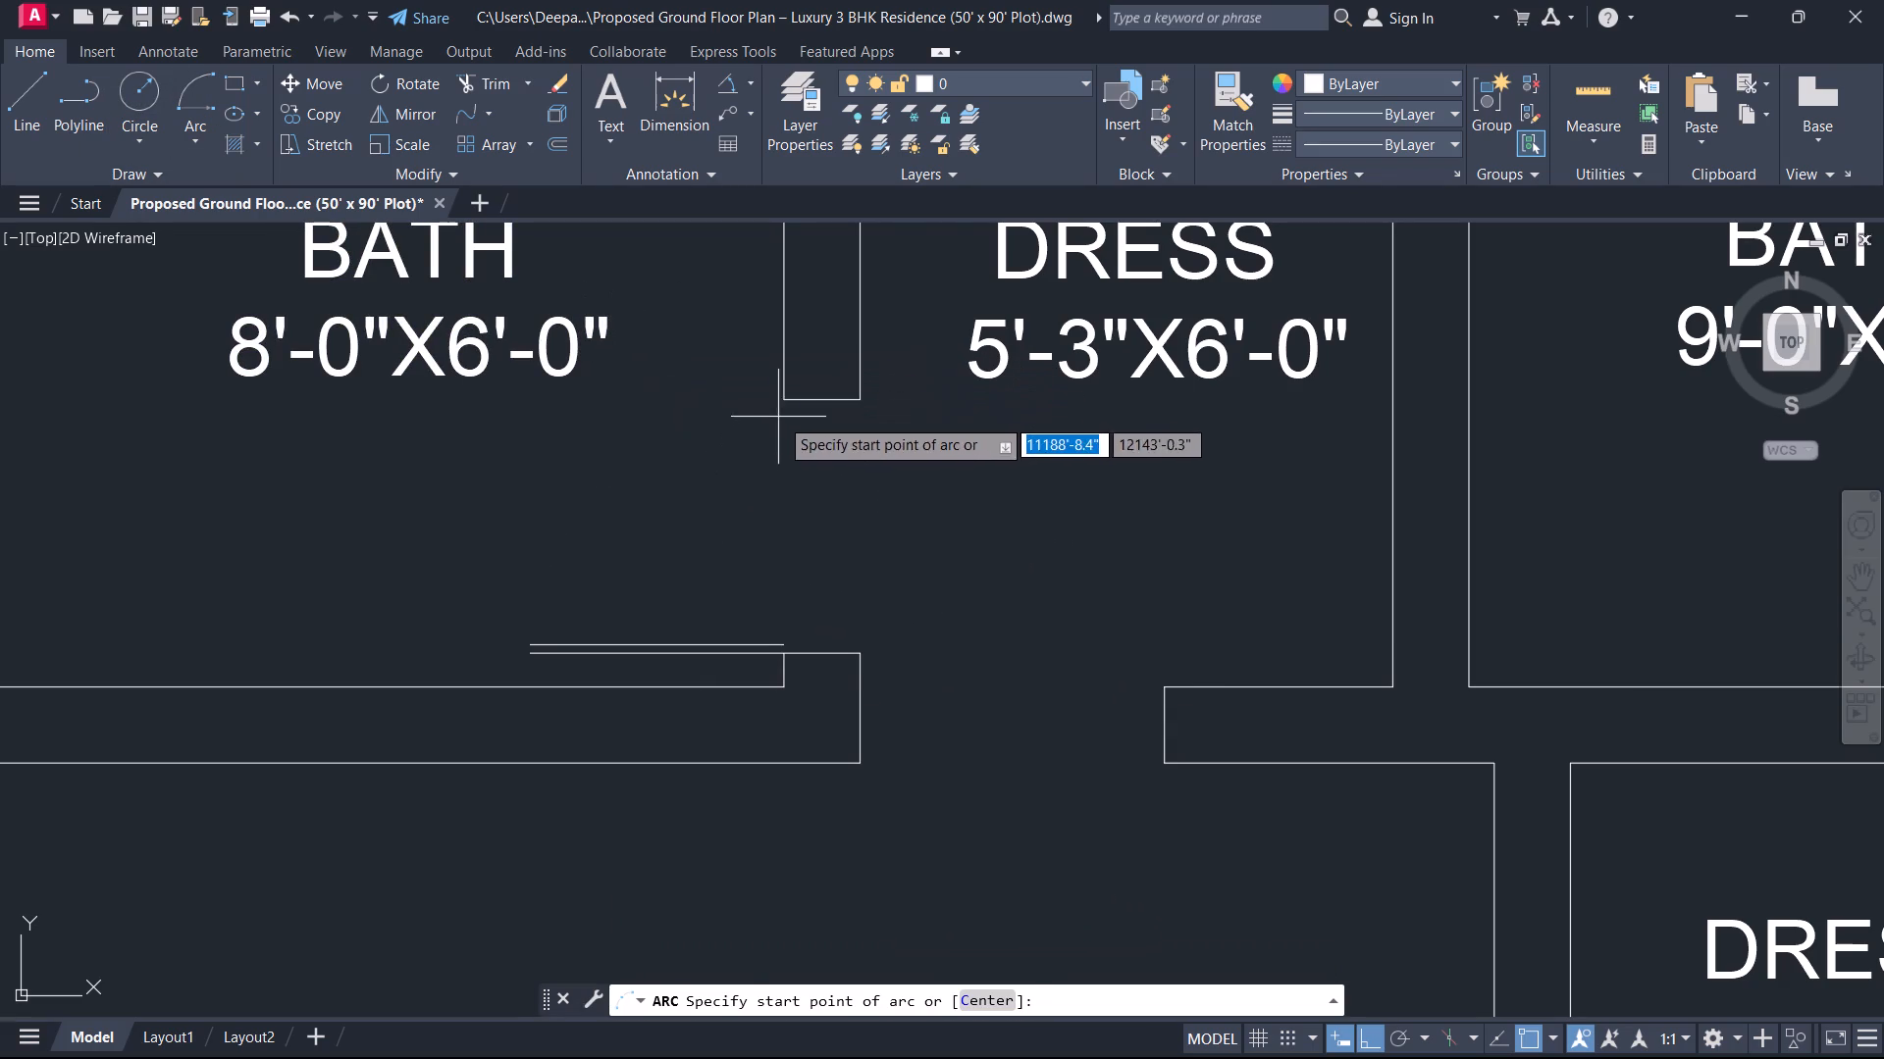
{"action": "left_click", "coordinate": [781, 398]}
{"action": "left_click", "coordinate": [781, 655]}
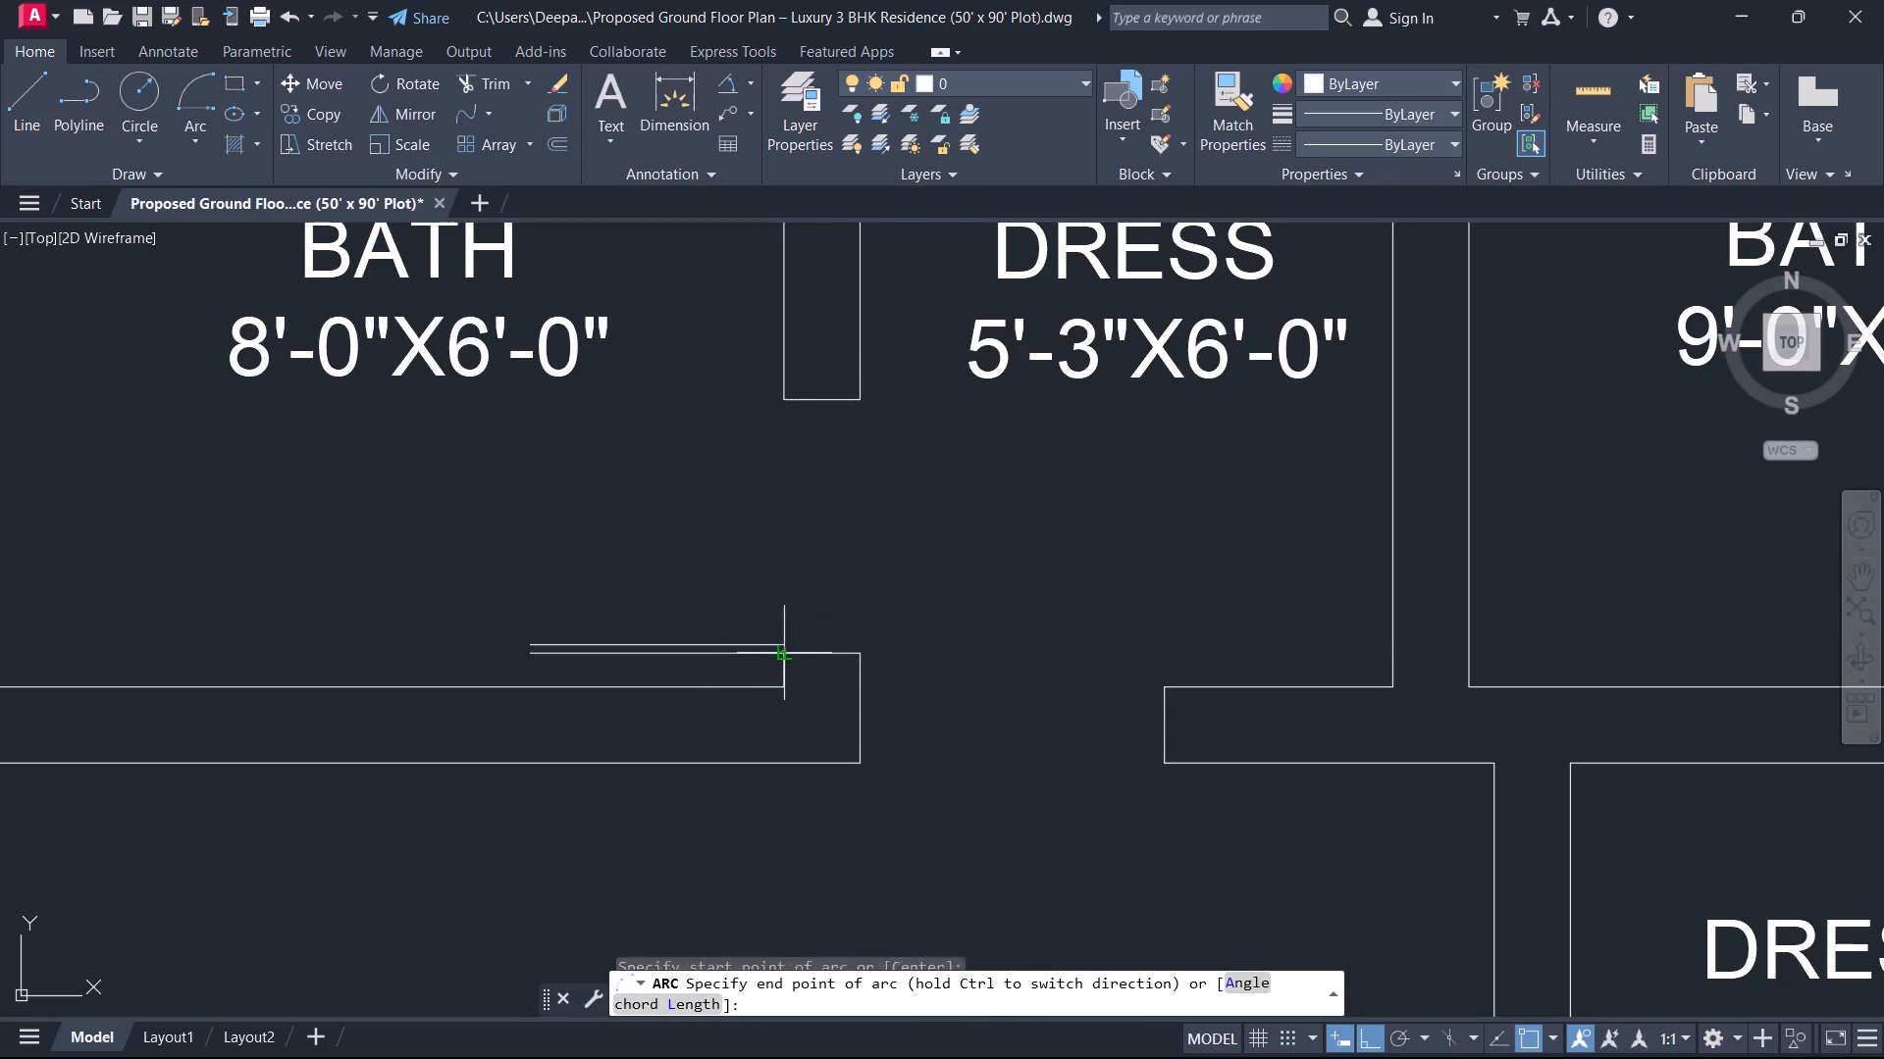
{"action": "left_click", "coordinate": [684, 632]}
{"action": "key", "text": "Escape"}
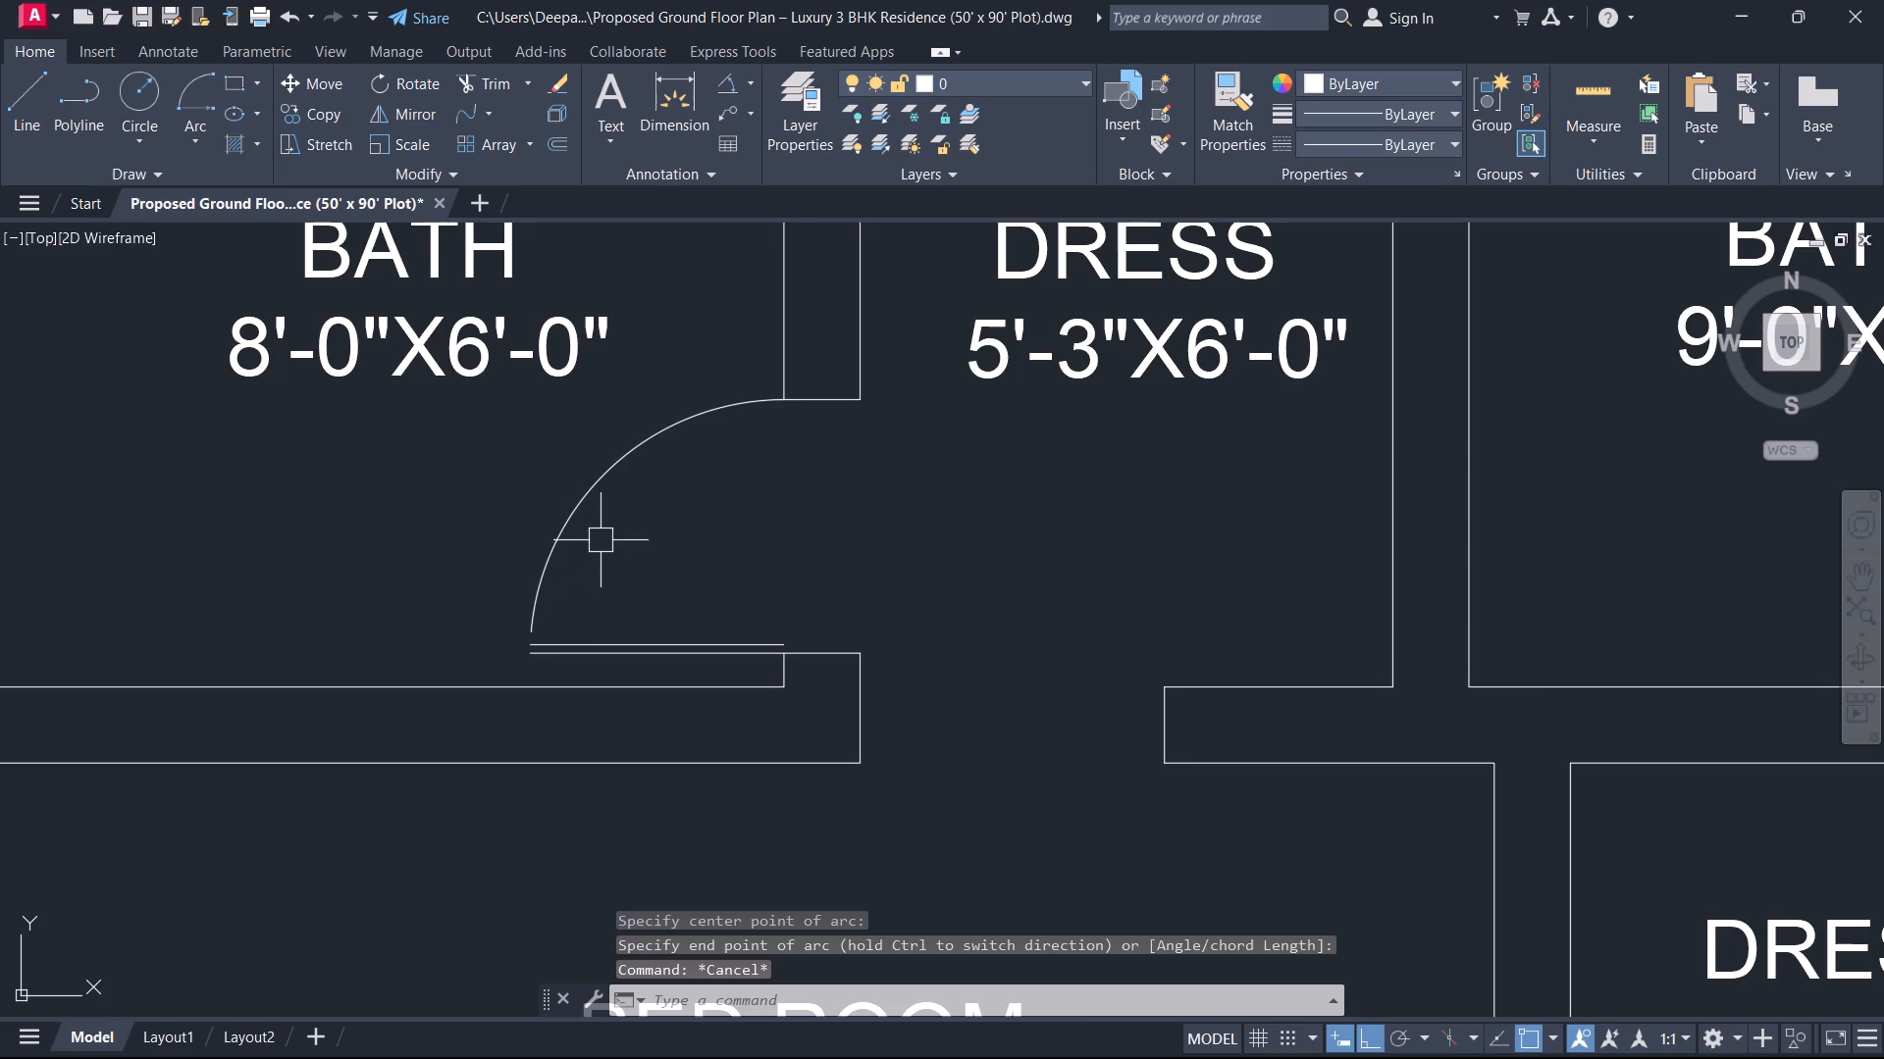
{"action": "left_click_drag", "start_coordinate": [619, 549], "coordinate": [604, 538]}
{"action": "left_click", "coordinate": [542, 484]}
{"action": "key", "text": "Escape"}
Extend the BATH 8'-0"X6'-0" door's swing arc down to the lower line of the door leaf.
{"action": "type", "text": "EX"}
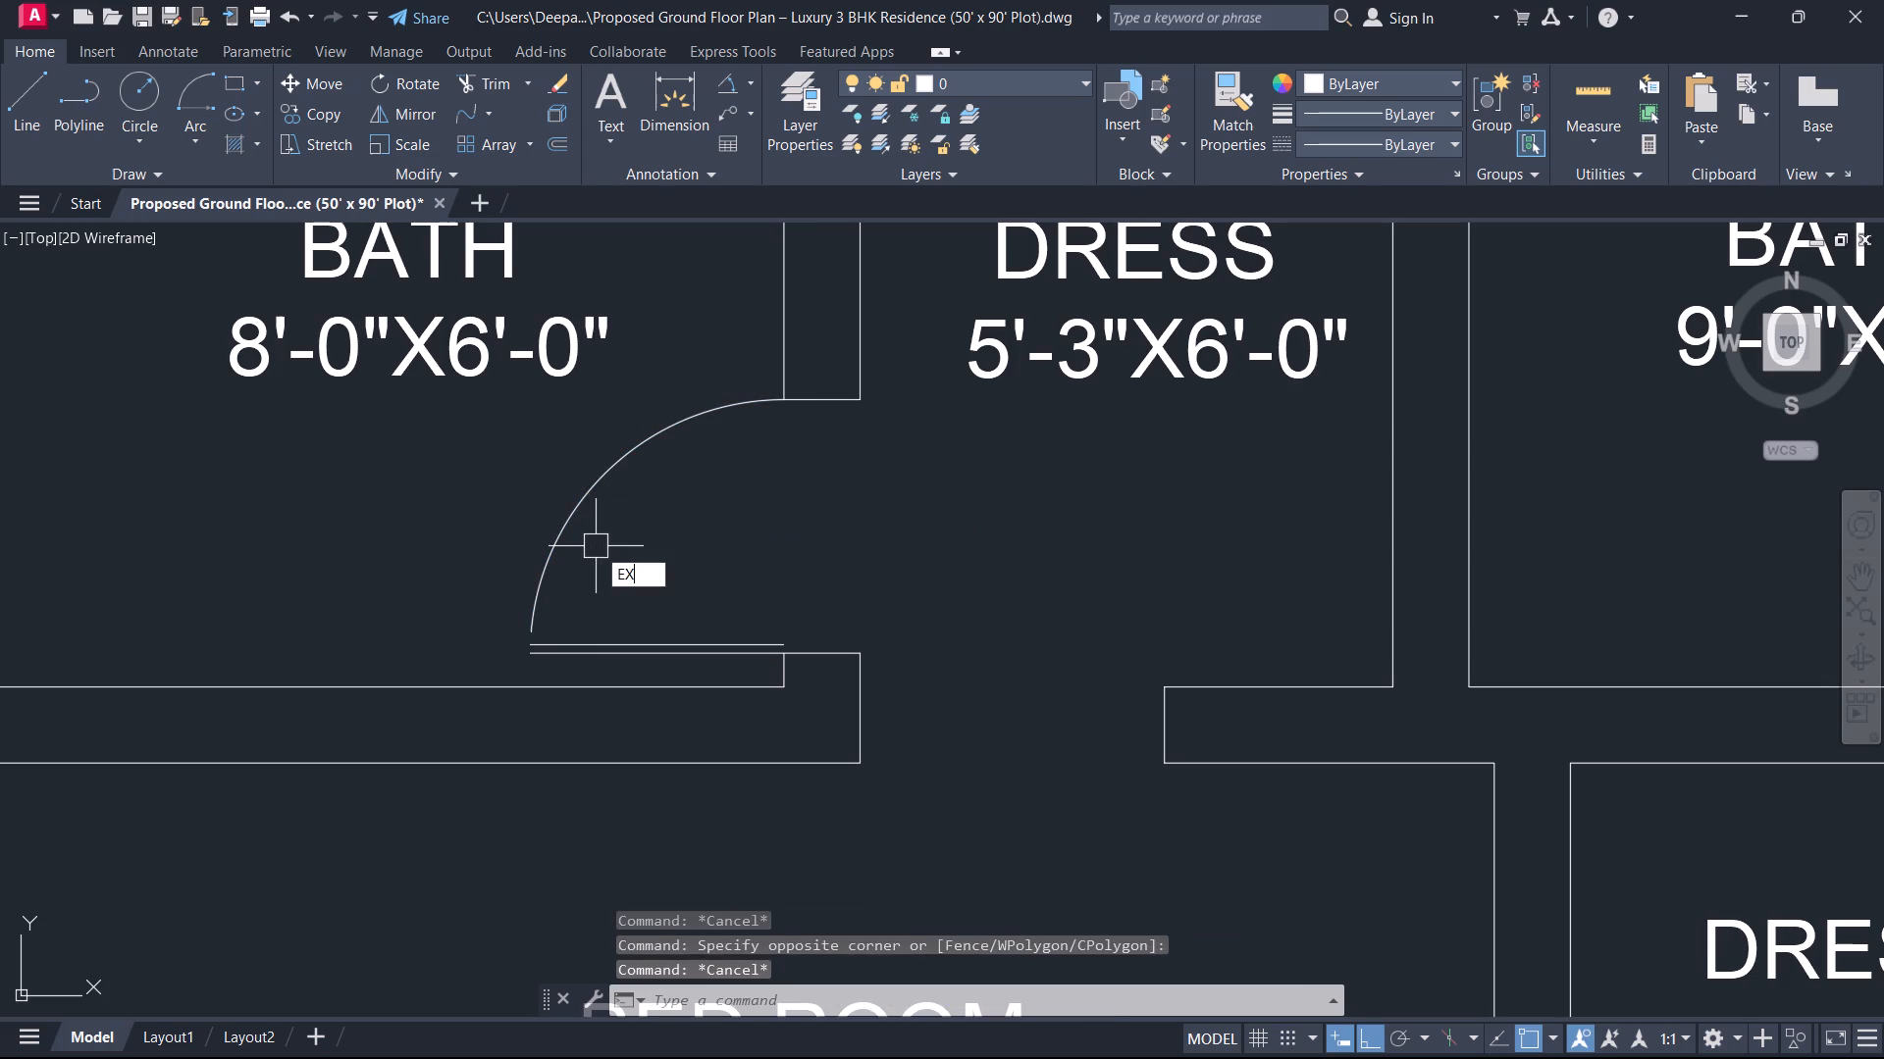
{"action": "key", "text": "space"}
{"action": "left_click", "coordinate": [504, 515]}
{"action": "left_click", "coordinate": [615, 549]}
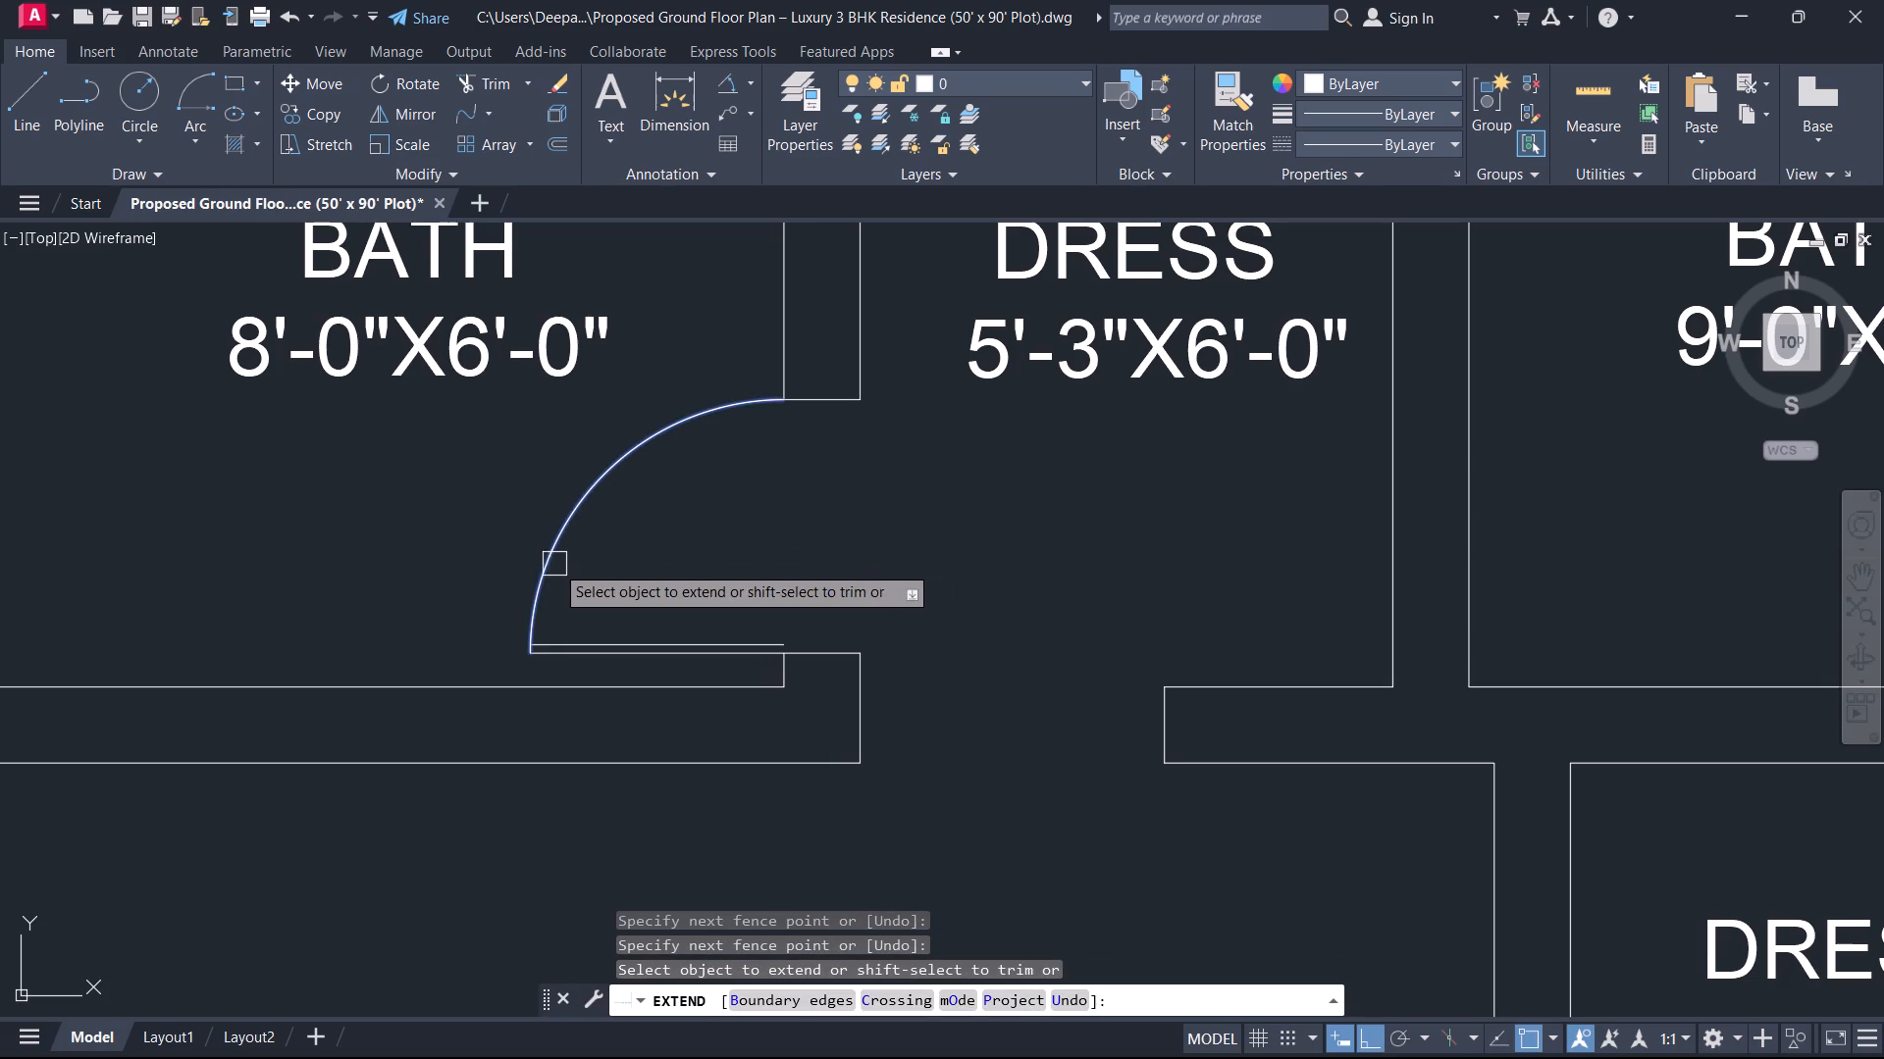
{"action": "left_click", "coordinate": [551, 565]}
{"action": "key", "text": "Escape"}
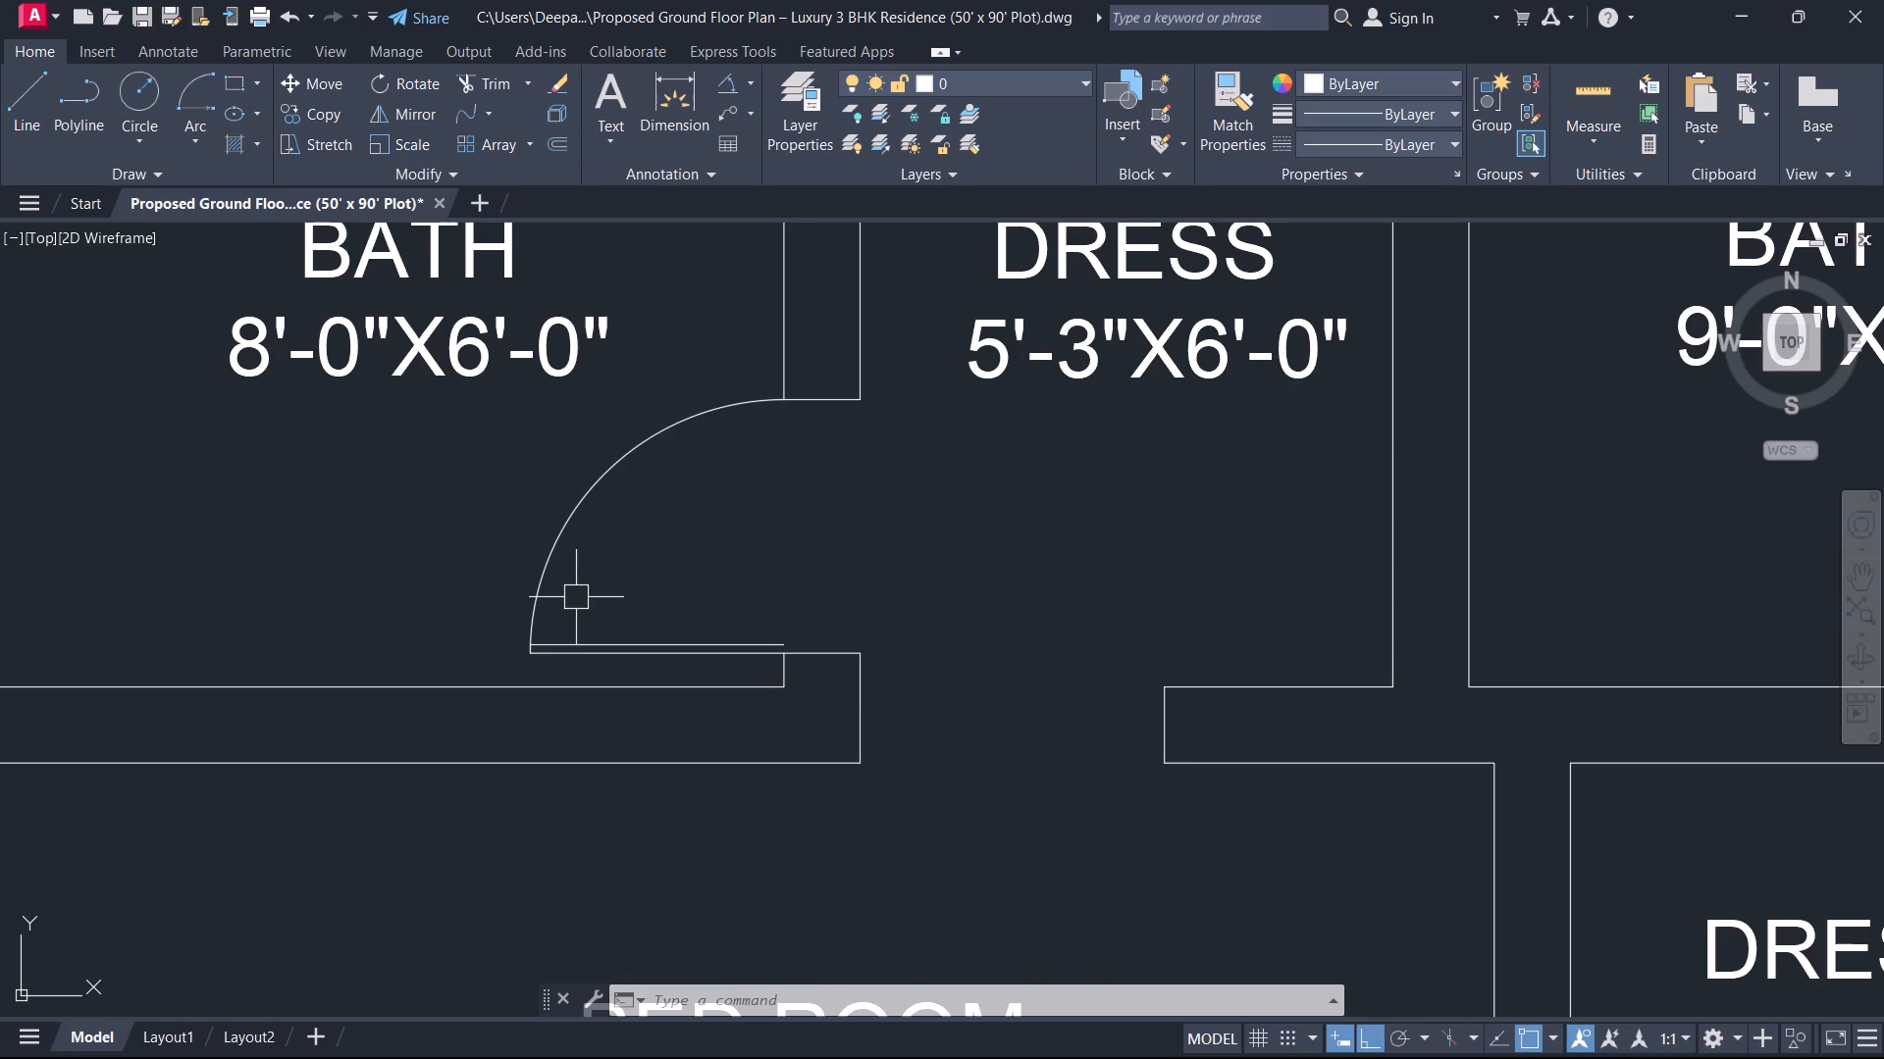
Examine the floor plan from the bath and bedroom doors through the kitchen and lobby to the entrance for openings still lacking doors.
{"action": "scroll", "coordinate": [634, 671], "scroll_direction": "down", "scroll_amount": 1}
{"action": "scroll", "coordinate": [711, 654], "scroll_direction": "down", "scroll_amount": 1}
{"action": "middle_click_drag", "start_coordinate": [744, 636], "coordinate": [788, 488]}
{"action": "scroll", "coordinate": [823, 690], "scroll_direction": "up", "scroll_amount": 1}
{"action": "scroll", "coordinate": [826, 695], "scroll_direction": "down", "scroll_amount": 1}
{"action": "middle_click_drag", "start_coordinate": [846, 720], "coordinate": [792, 419]}
{"action": "scroll", "coordinate": [909, 581], "scroll_direction": "down", "scroll_amount": 1}
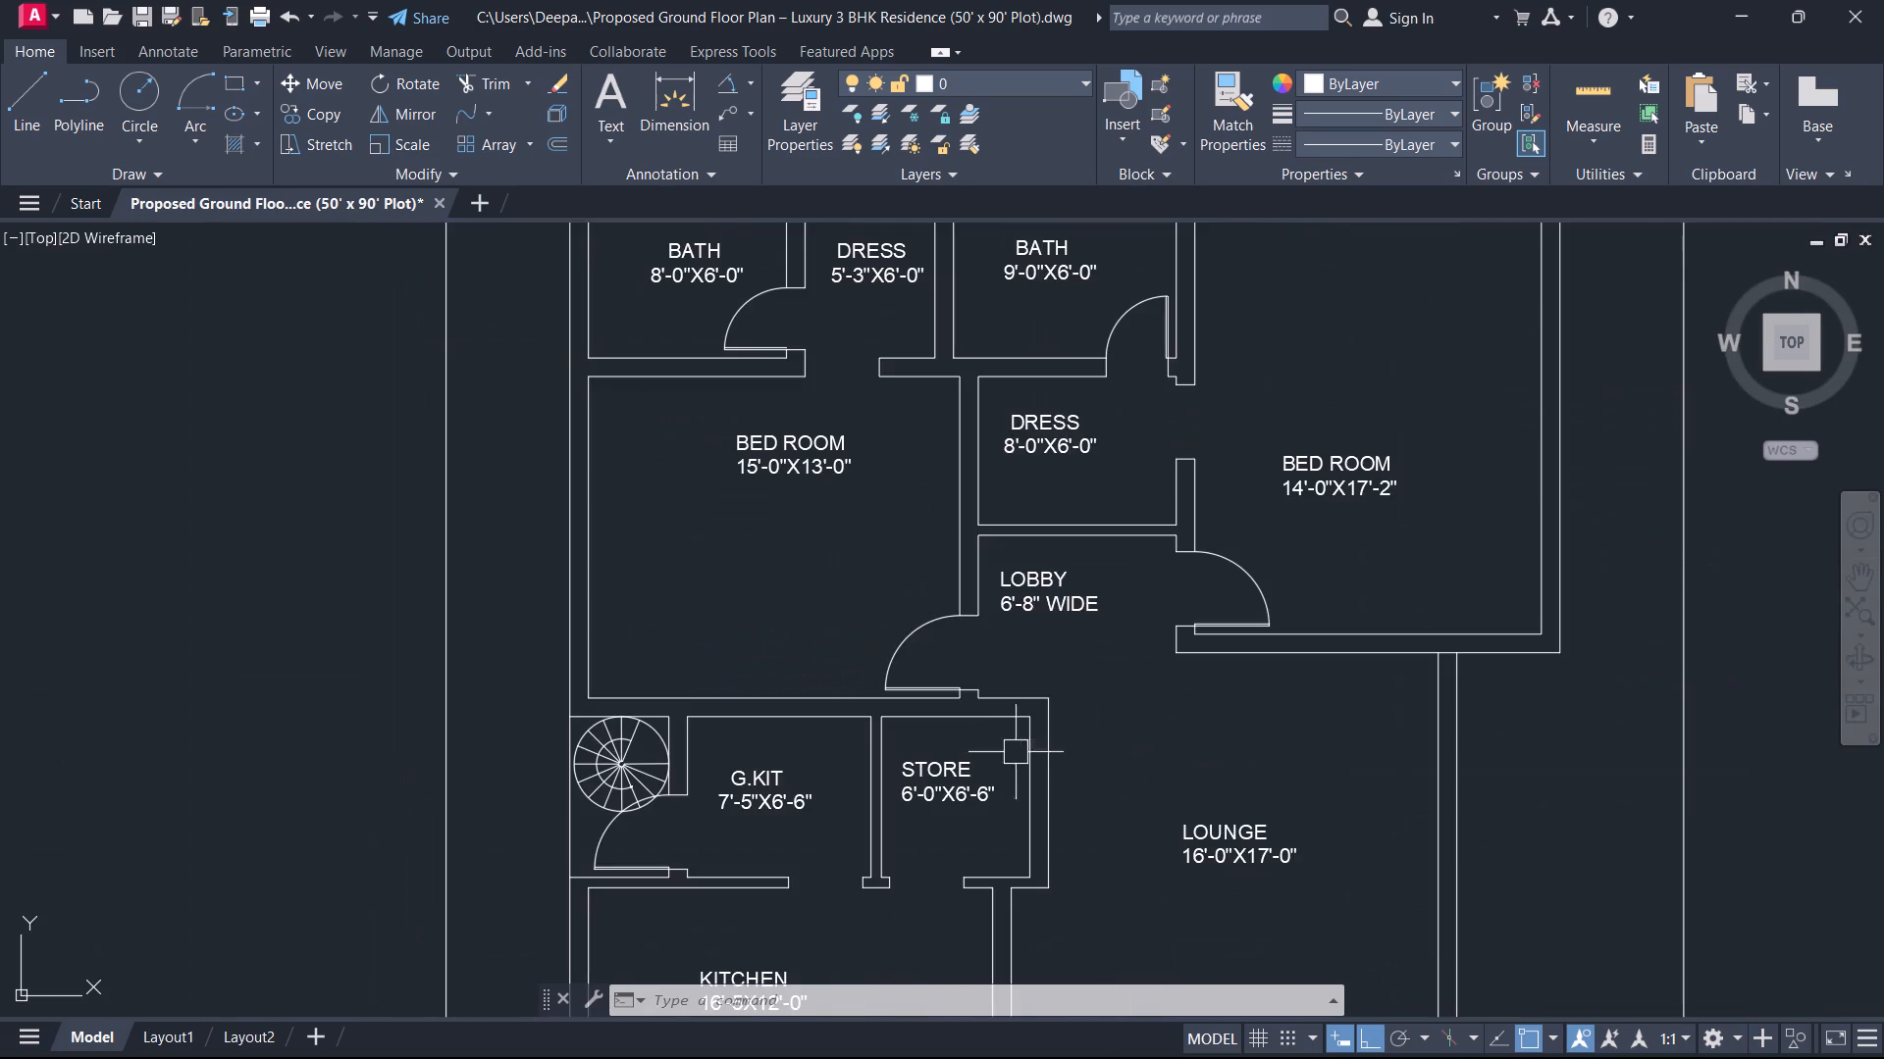
{"action": "middle_click_drag", "start_coordinate": [1028, 792], "coordinate": [1033, 561]}
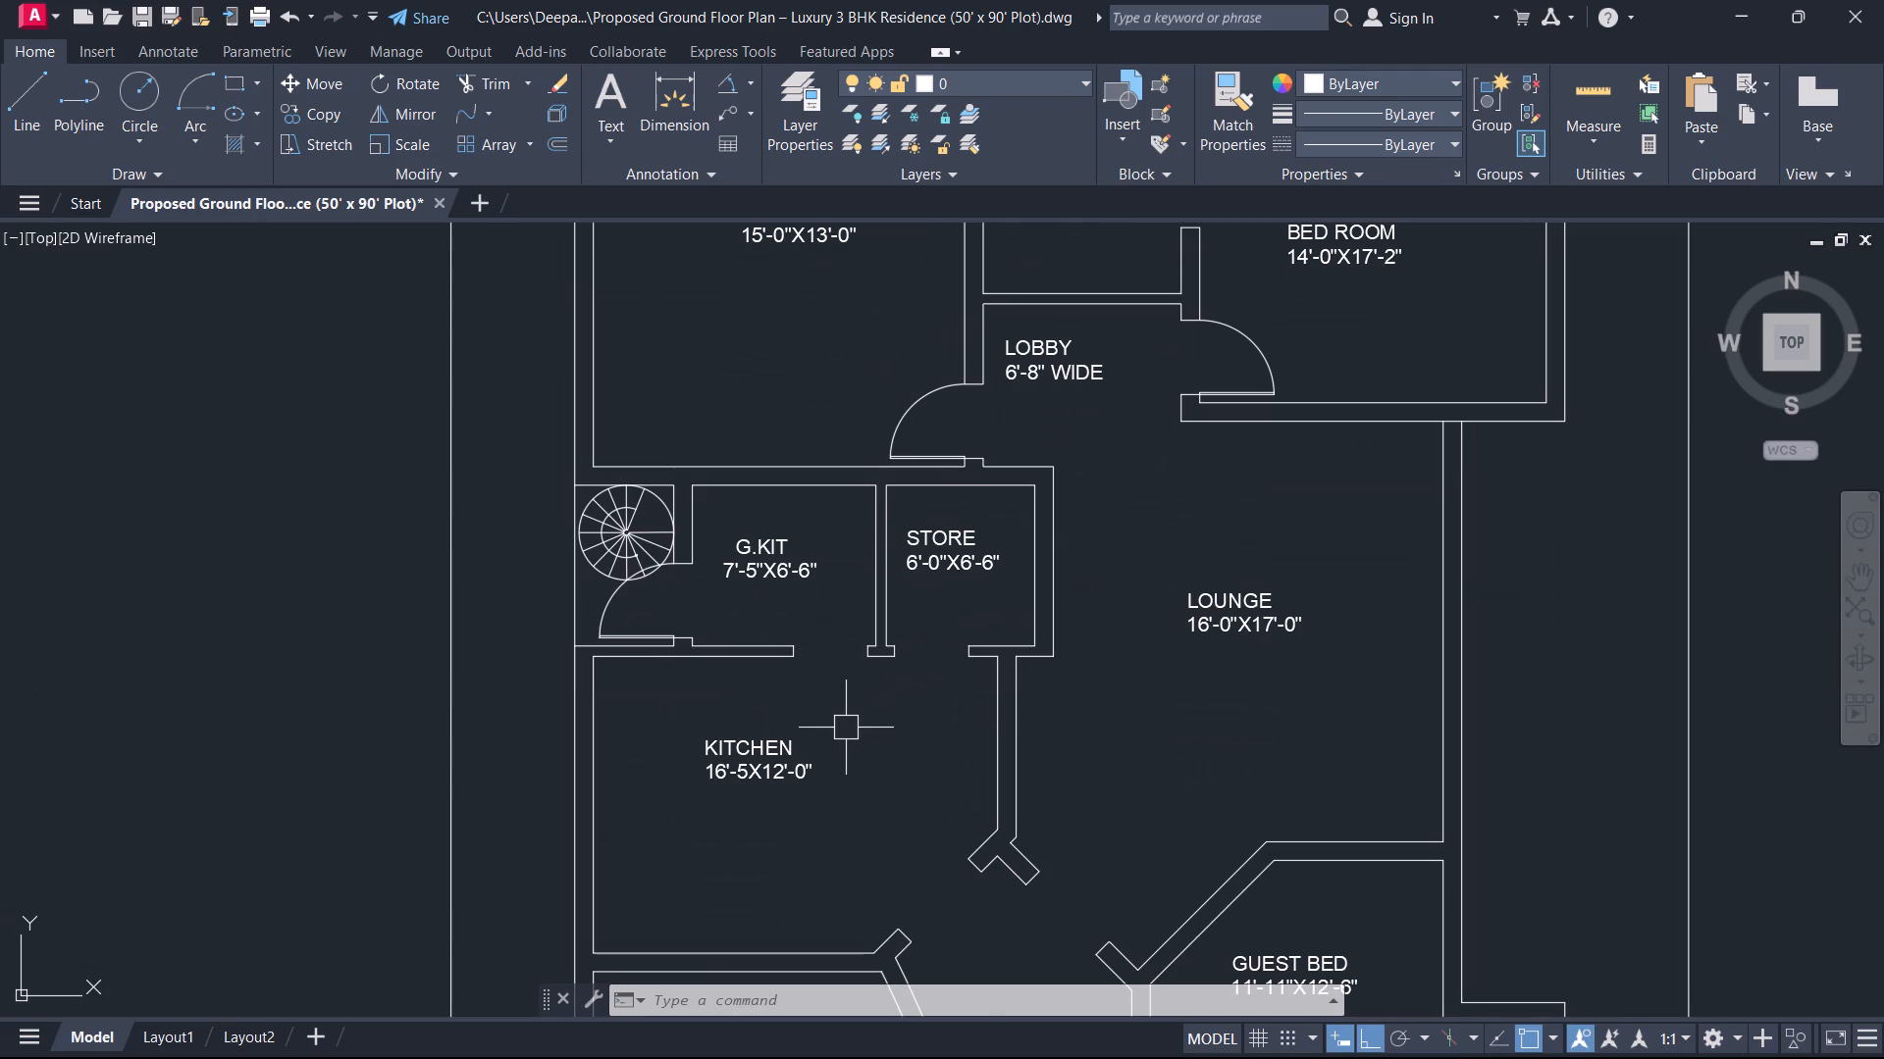
{"action": "middle_click_drag", "start_coordinate": [844, 724], "coordinate": [858, 555]}
{"action": "middle_click_drag", "start_coordinate": [1020, 784], "coordinate": [967, 580]}
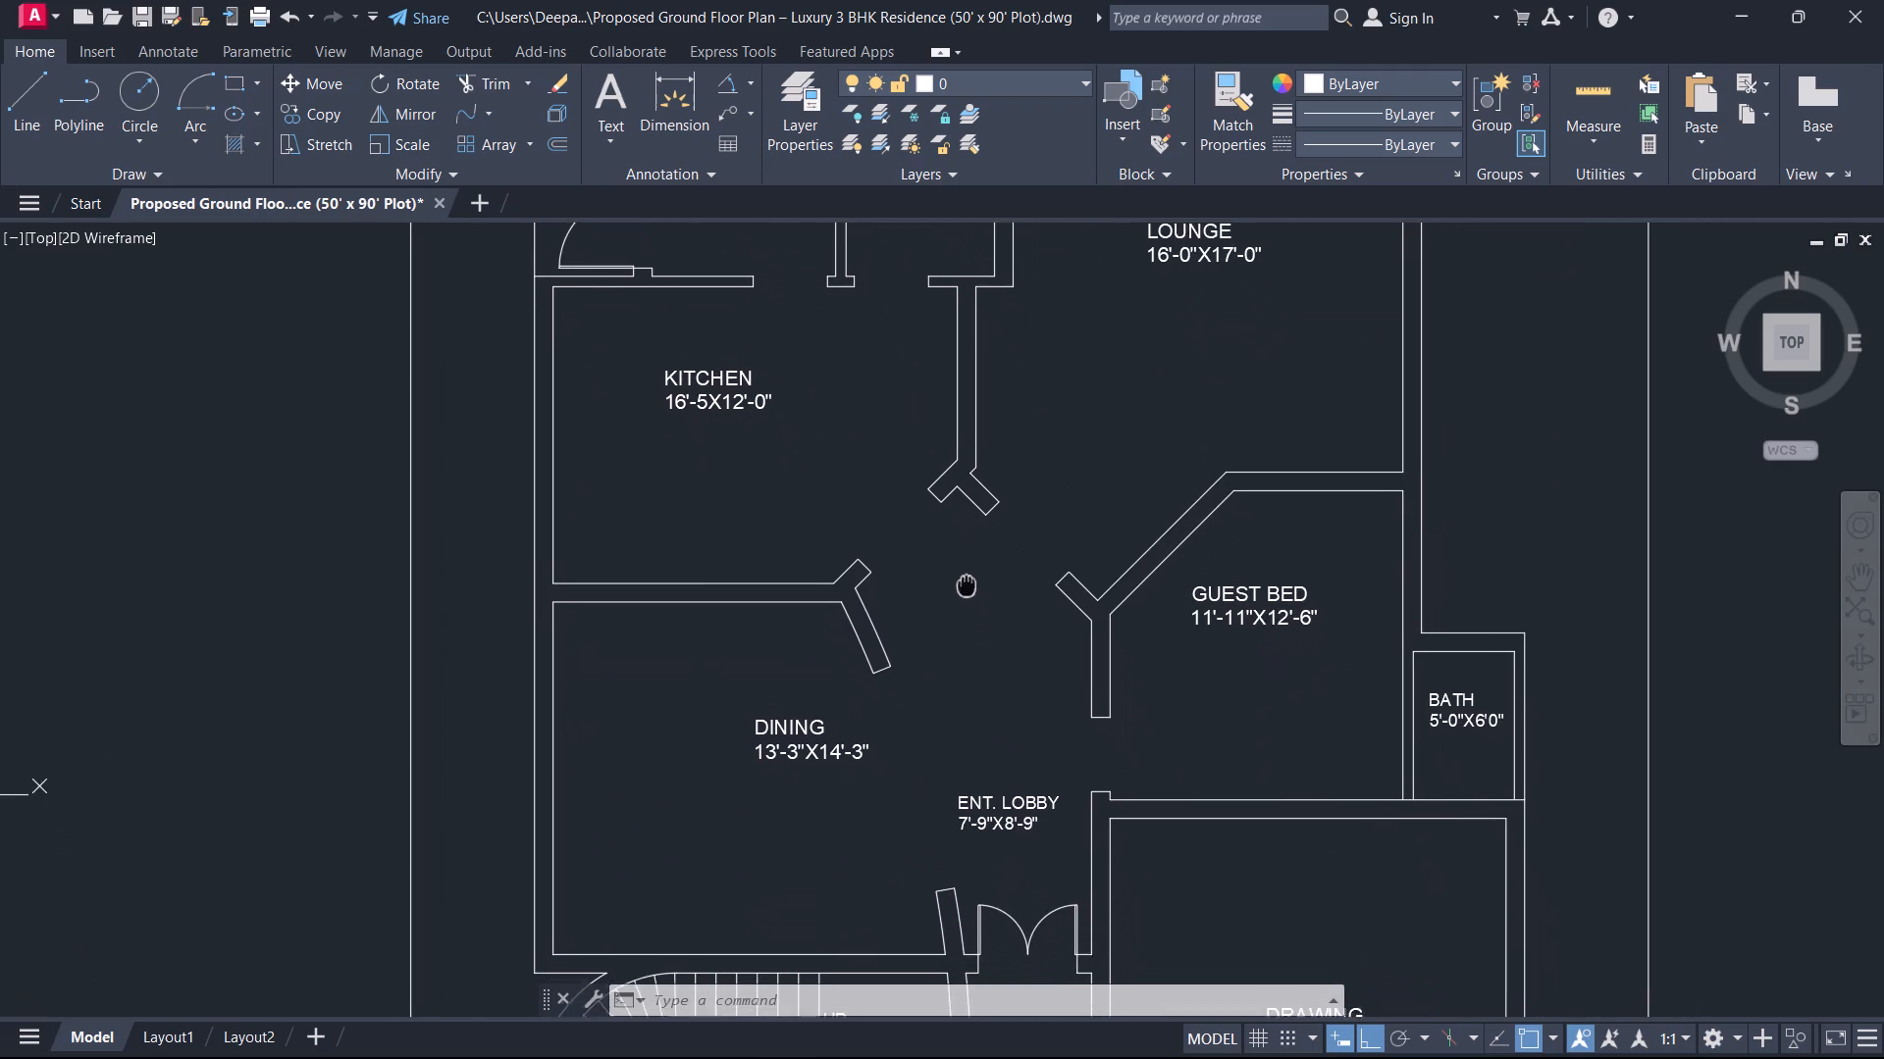
{"action": "middle_click_drag", "start_coordinate": [967, 580], "coordinate": [962, 571]}
{"action": "scroll", "coordinate": [998, 858], "scroll_direction": "up", "scroll_amount": 1}
{"action": "middle_click_drag", "start_coordinate": [996, 854], "coordinate": [973, 628]}
{"action": "scroll", "coordinate": [973, 628], "scroll_direction": "down", "scroll_amount": 1}
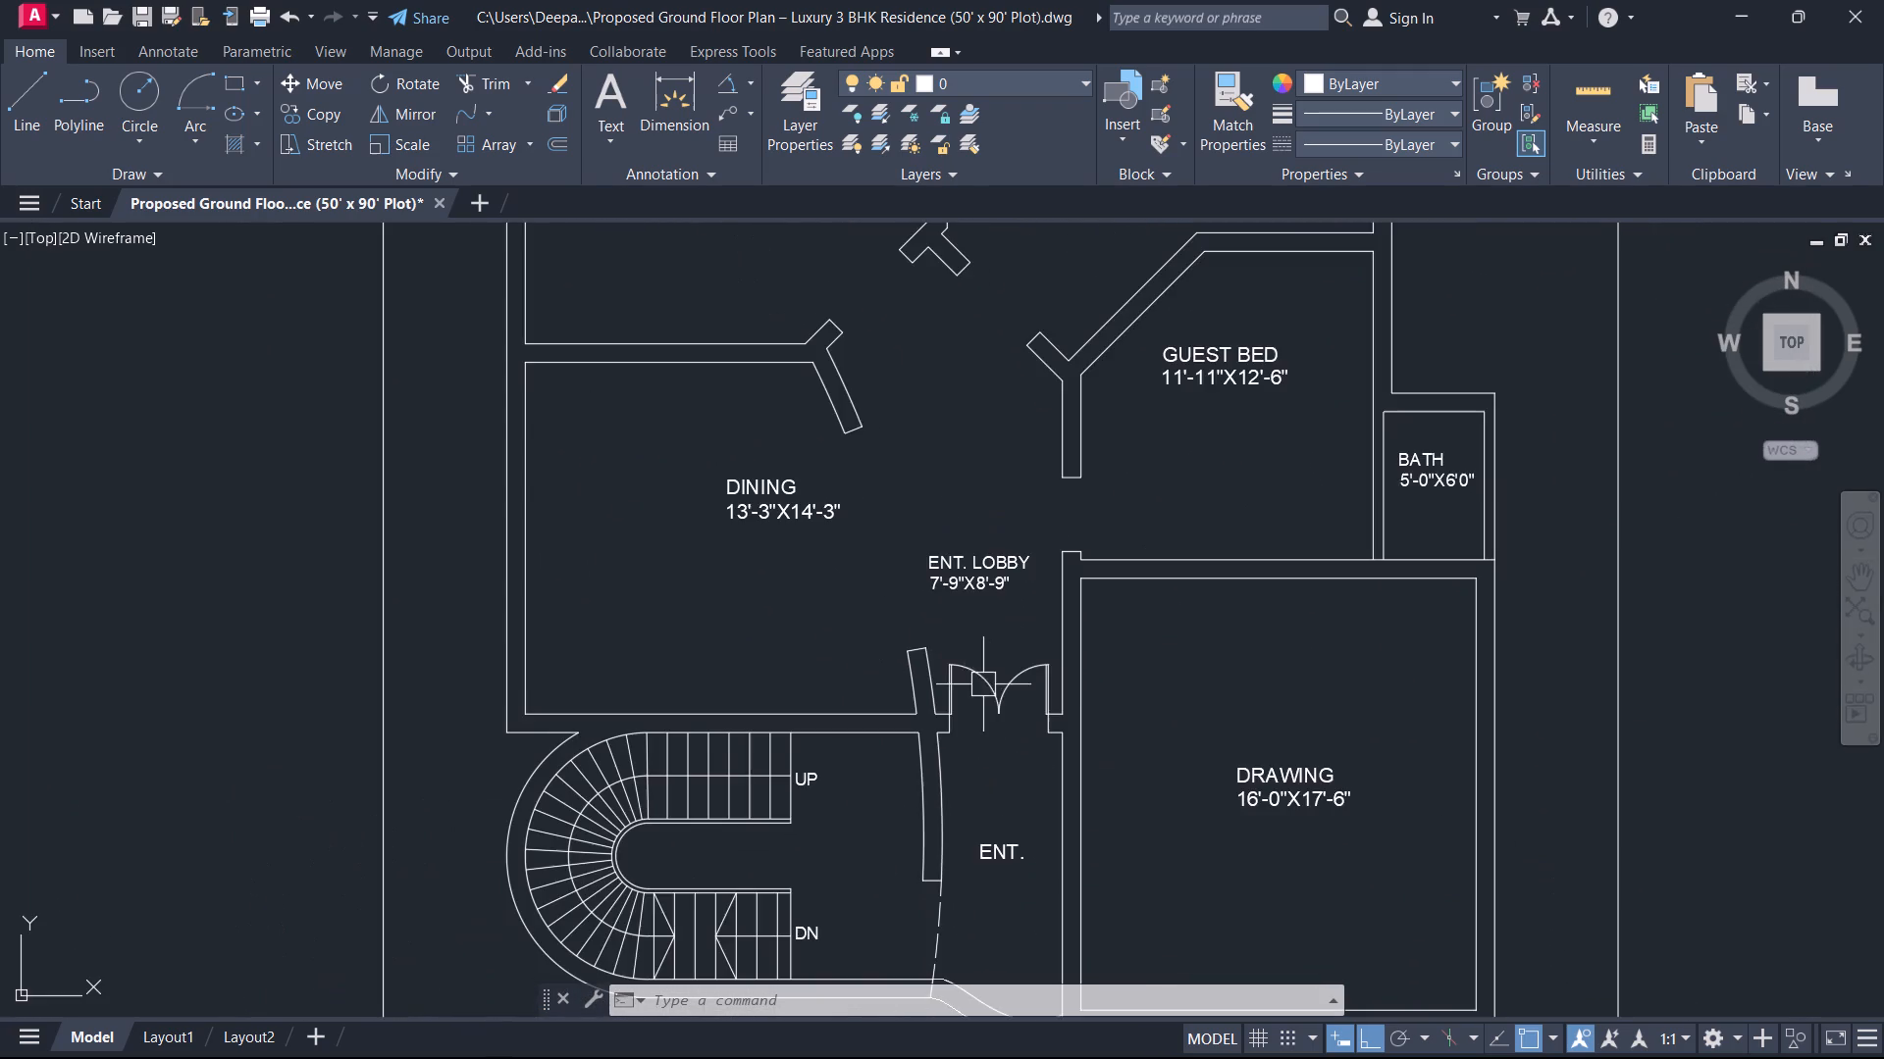
{"action": "middle_click_drag", "start_coordinate": [1014, 810], "coordinate": [1108, 416]}
{"action": "scroll", "coordinate": [1057, 573], "scroll_direction": "up", "scroll_amount": 1}
{"action": "scroll", "coordinate": [1121, 495], "scroll_direction": "down", "scroll_amount": 2}
{"action": "middle_click_drag", "start_coordinate": [1134, 513], "coordinate": [984, 742]}
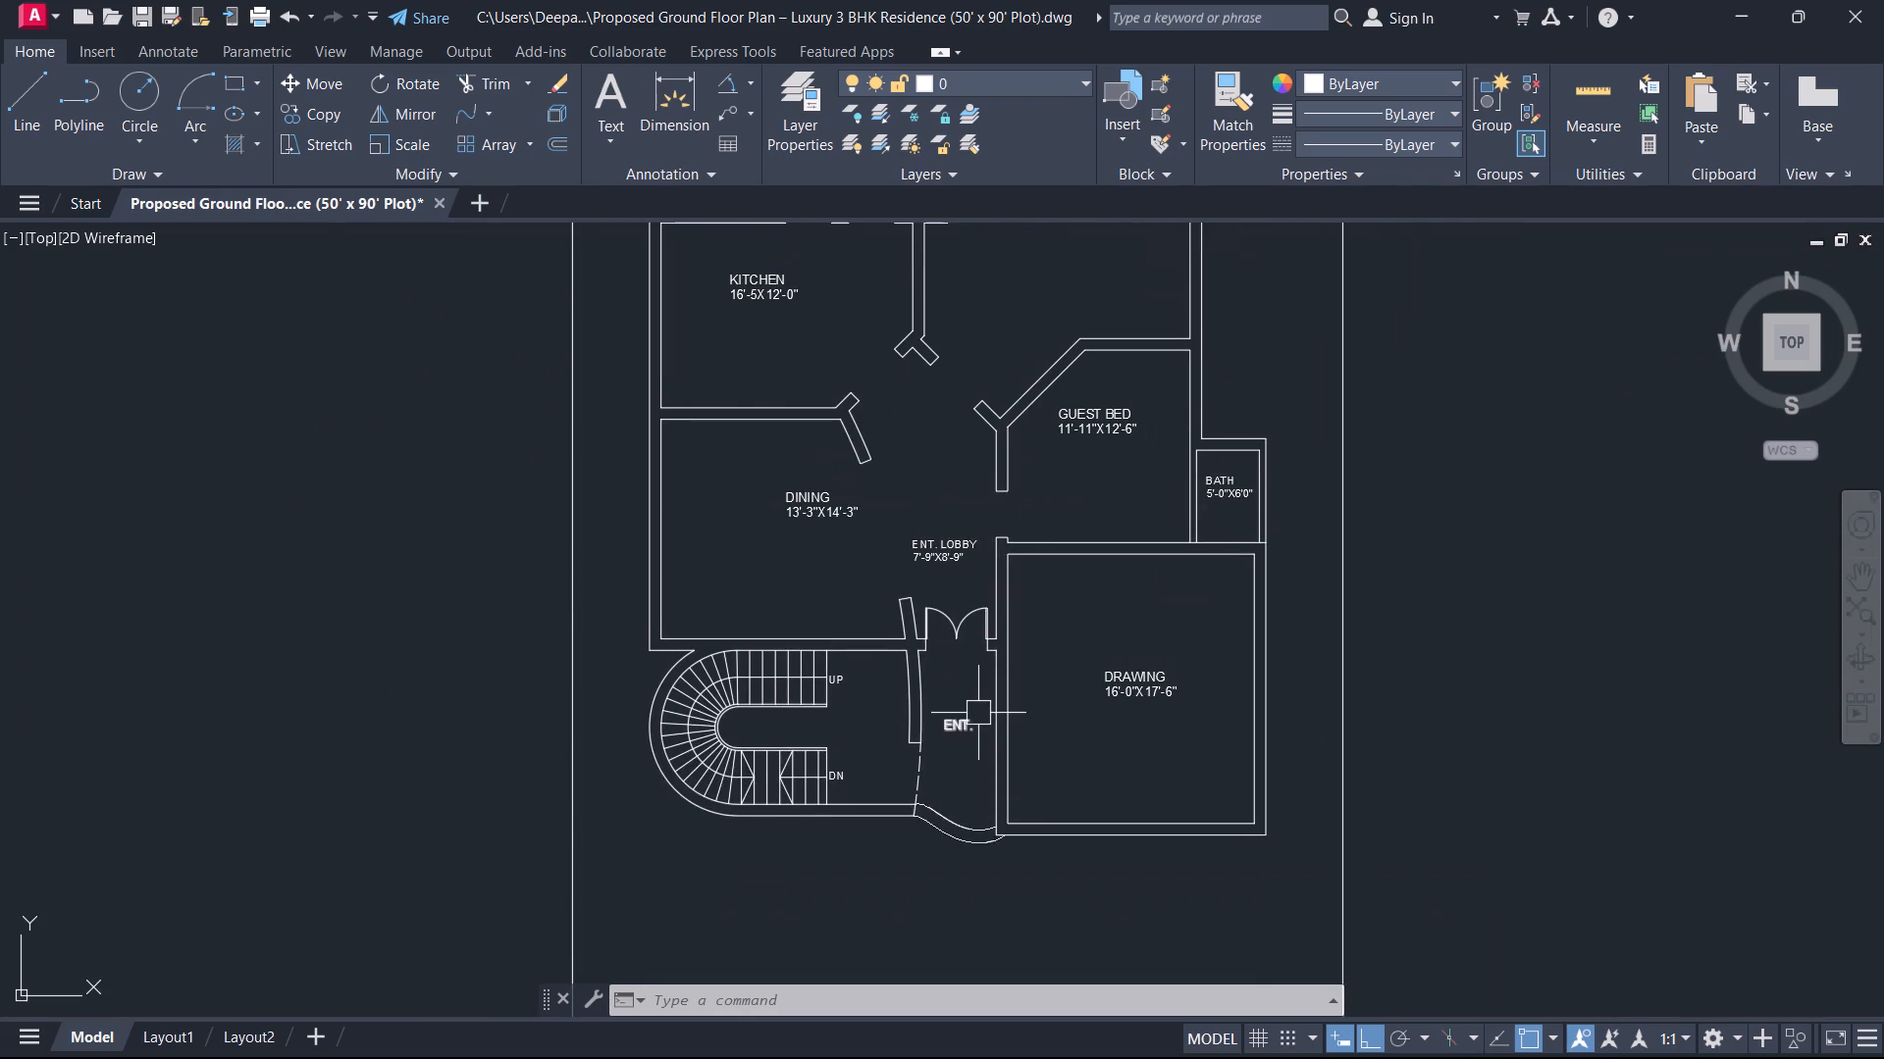
Draw a 3' horizontal door line into GUEST BED from the lower jamb's upper-right corner at the ENT. LOBBY opening.
{"action": "scroll", "coordinate": [978, 711], "scroll_direction": "up", "scroll_amount": 1}
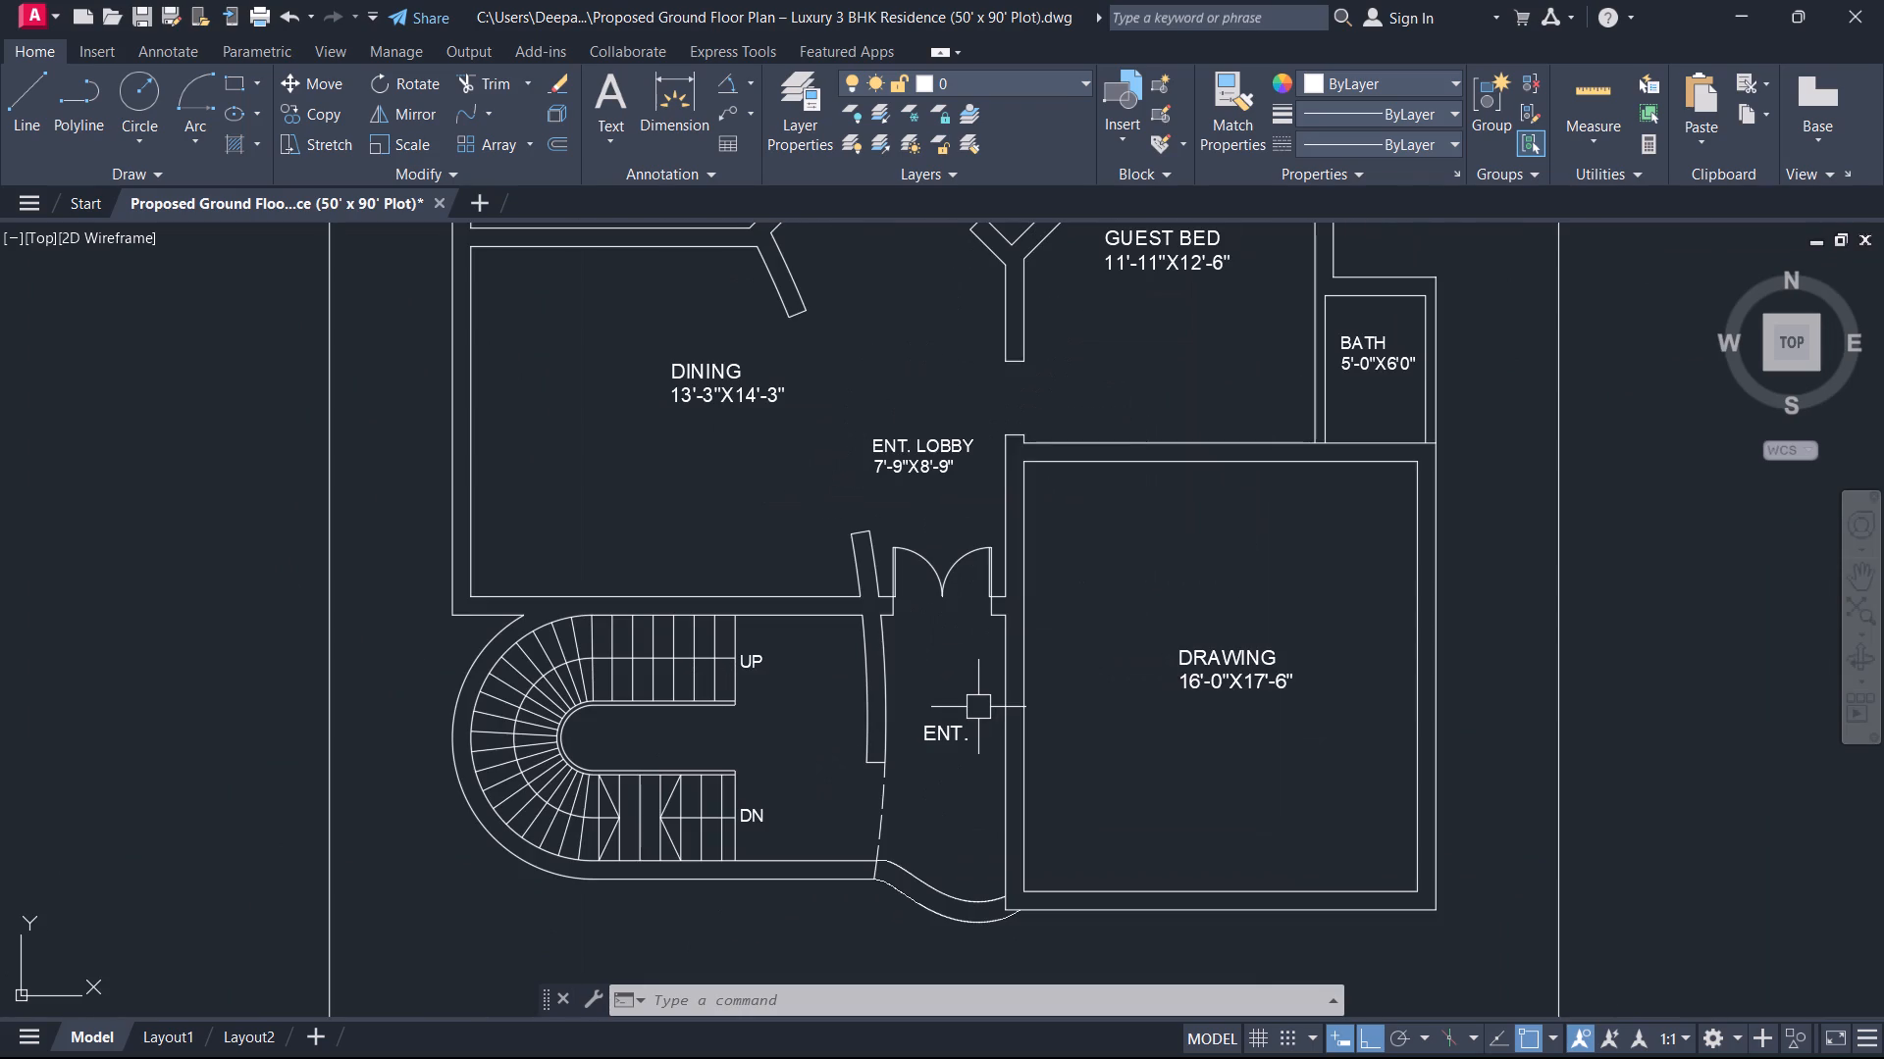
{"action": "middle_click_drag", "start_coordinate": [1053, 405], "coordinate": [987, 519]}
{"action": "scroll", "coordinate": [1058, 406], "scroll_direction": "up", "scroll_amount": 1}
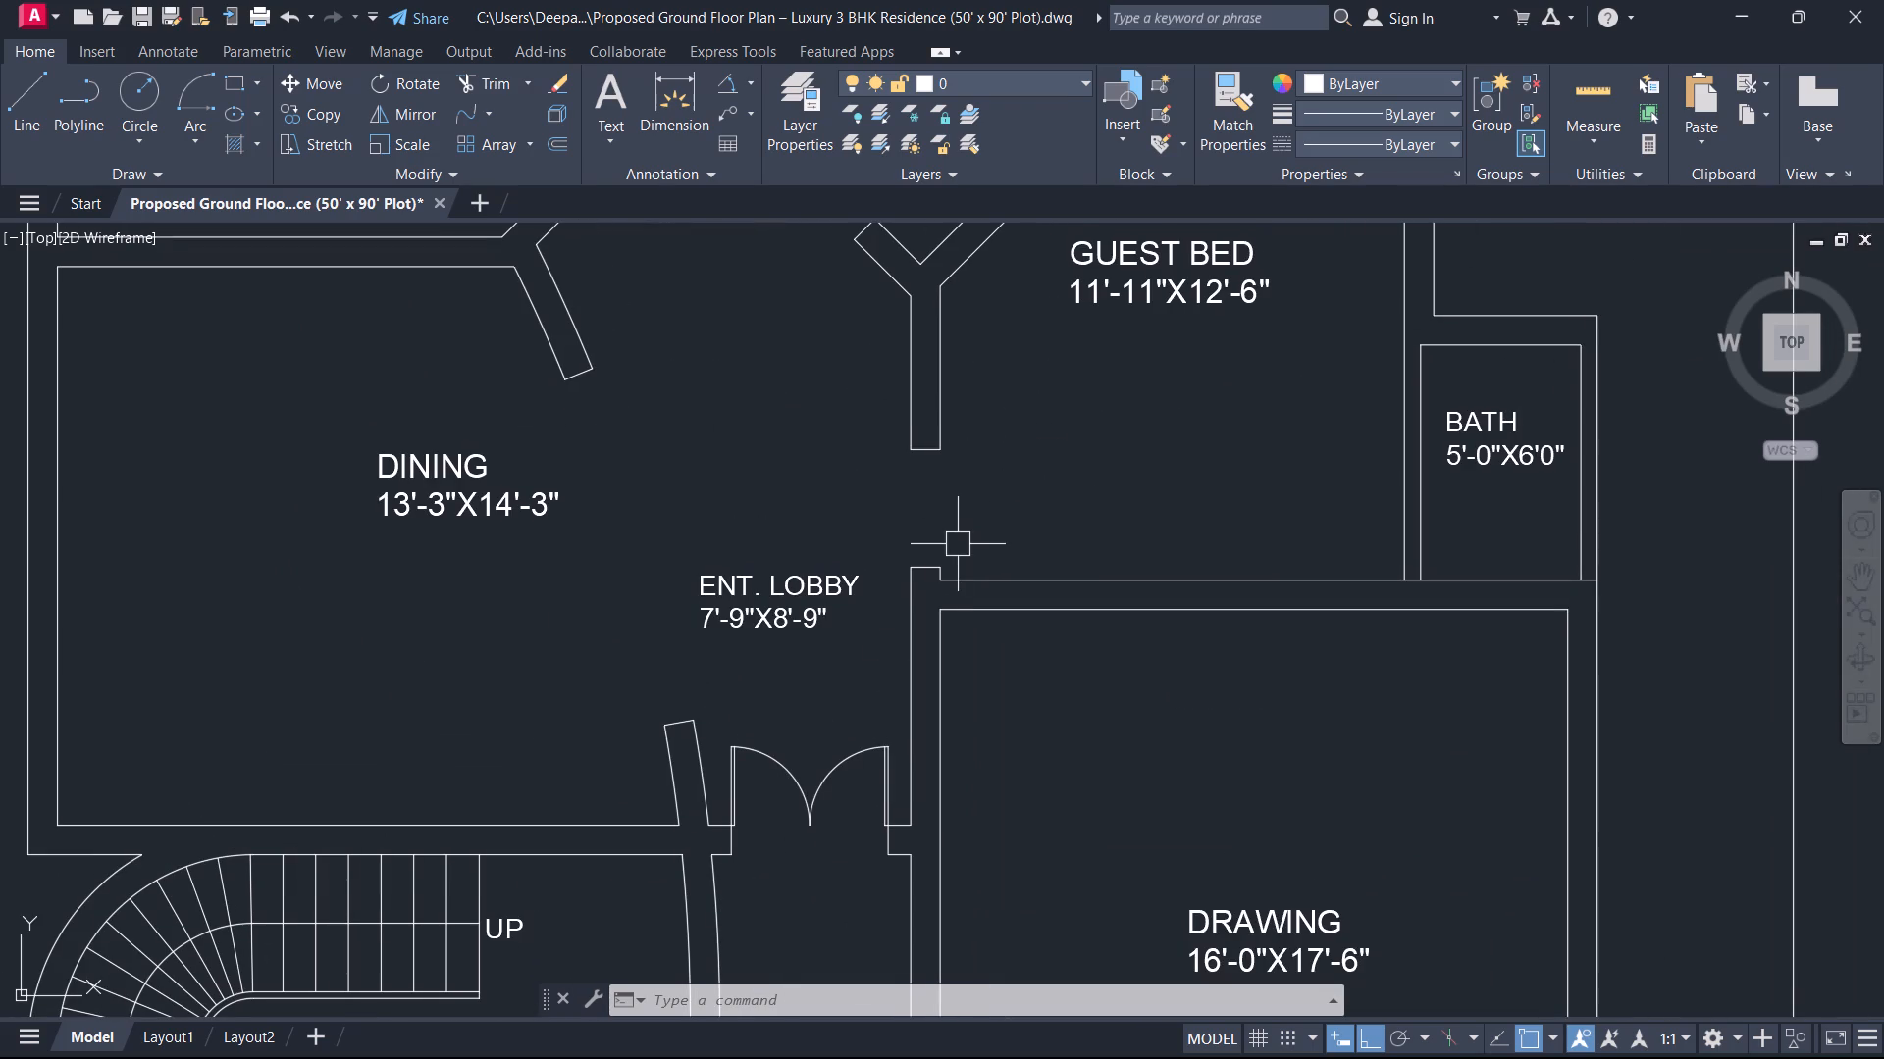
{"action": "key", "text": "l"}
{"action": "key", "text": "space"}
{"action": "scroll", "coordinate": [935, 570], "scroll_direction": "up", "scroll_amount": 1}
{"action": "left_click", "coordinate": [938, 568]}
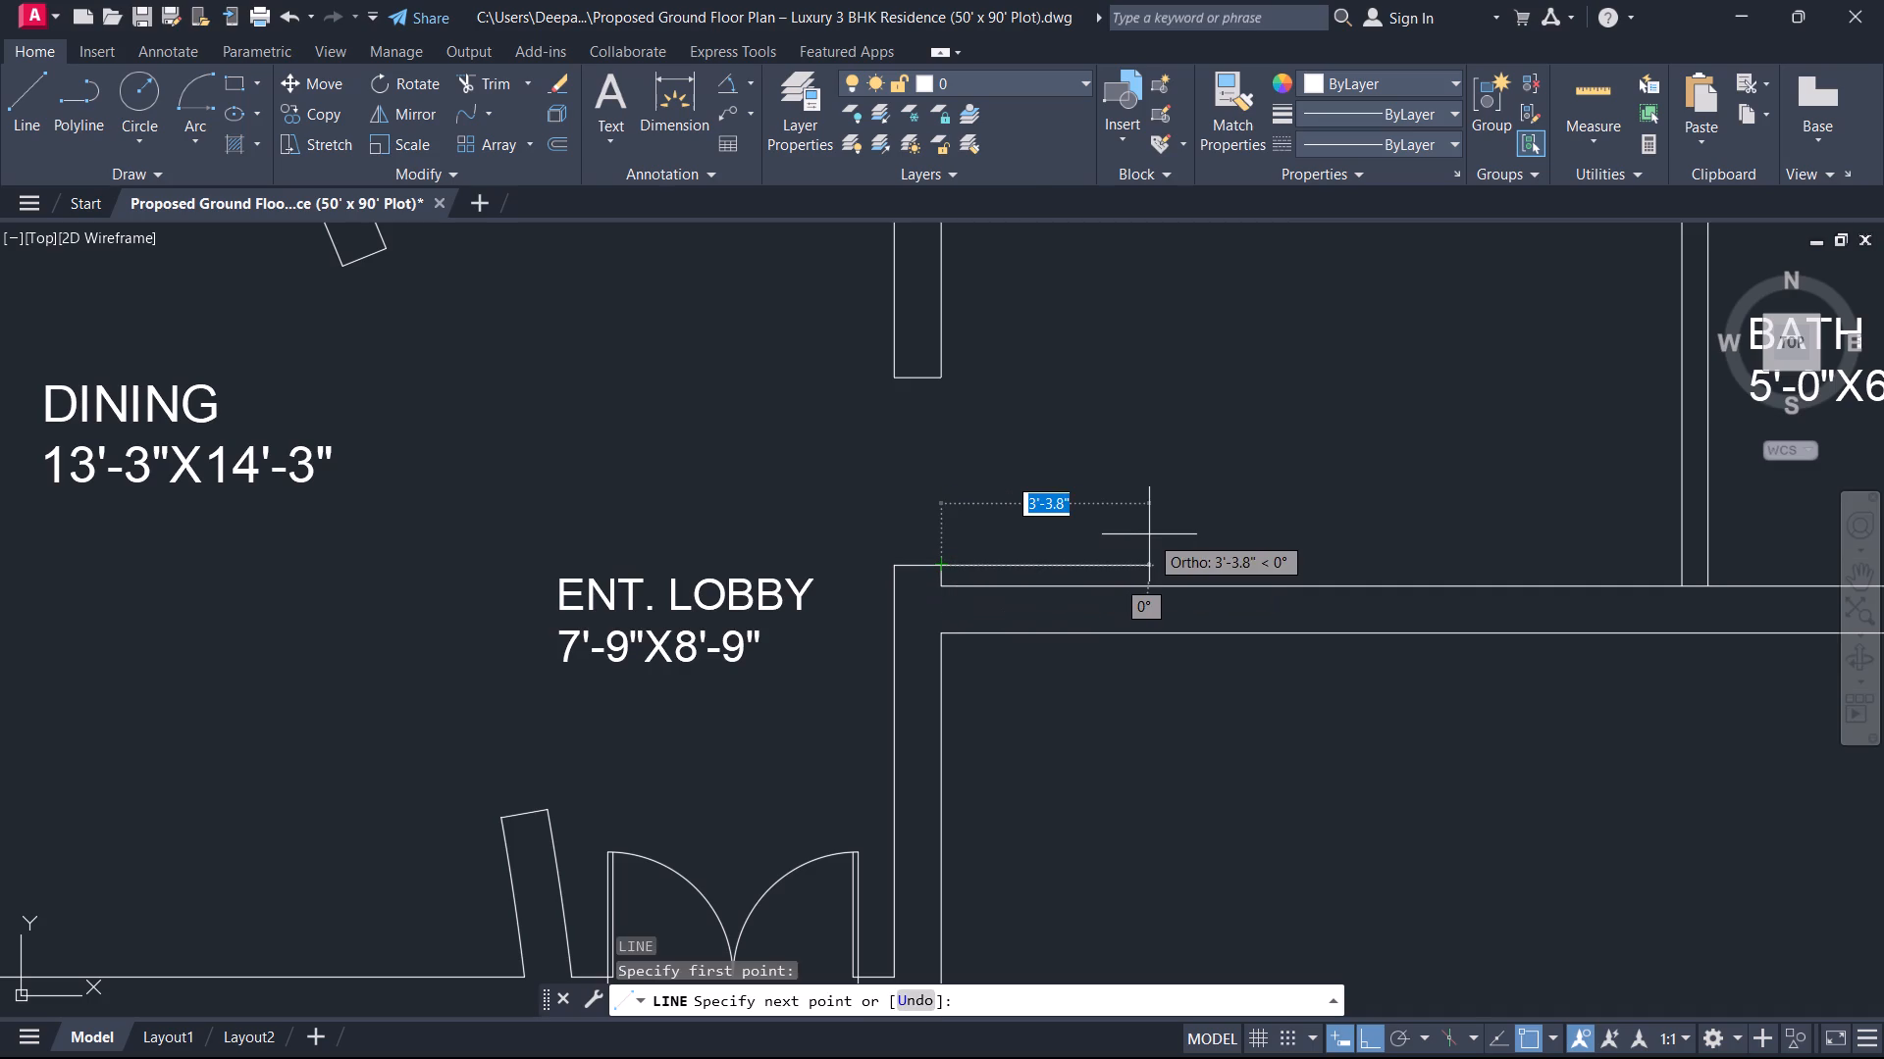
{"action": "key", "text": "3"}
{"action": "key", "text": "apostrophe"}
{"action": "key", "text": "Return"}
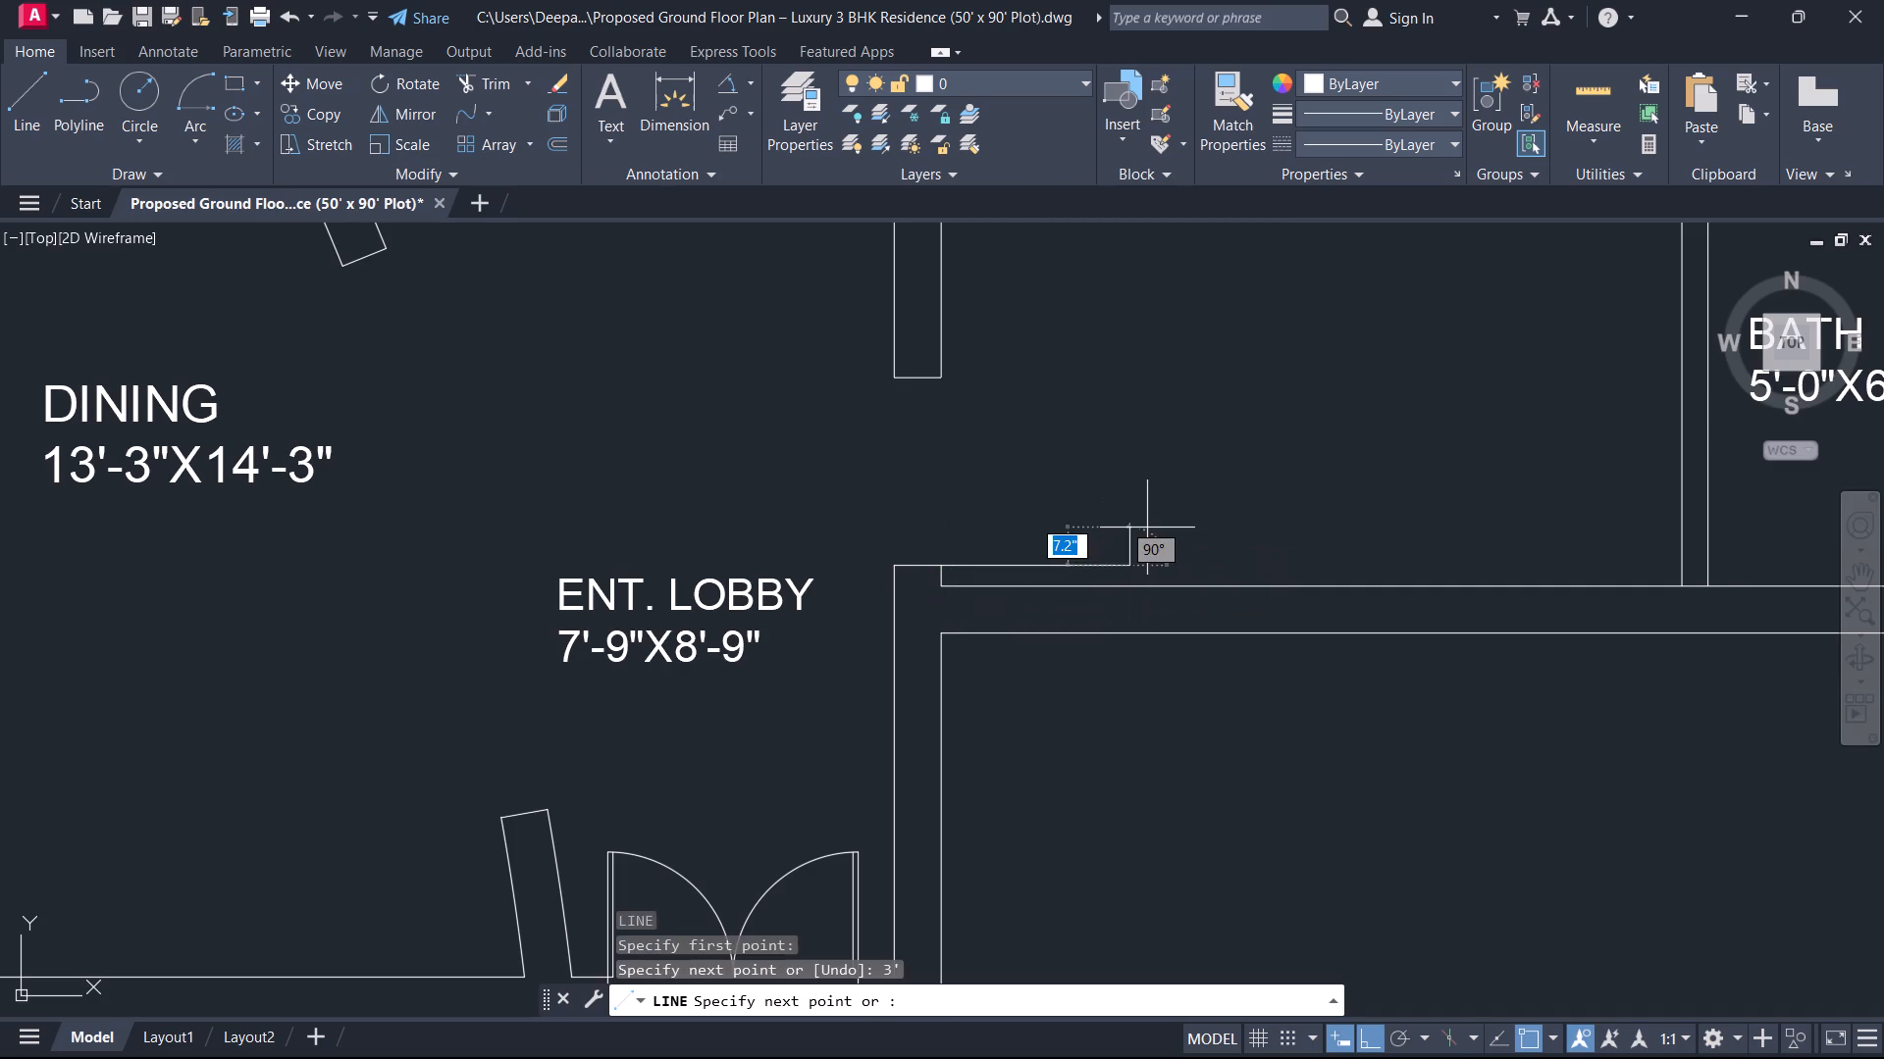
{"action": "key", "text": "Escape"}
Offset the GUEST BED door line 1" upward to form the leaf's thickness.
{"action": "key", "text": "o"}
{"action": "key", "text": "space"}
{"action": "type", "text": "1"}
{"action": "key", "text": "Return"}
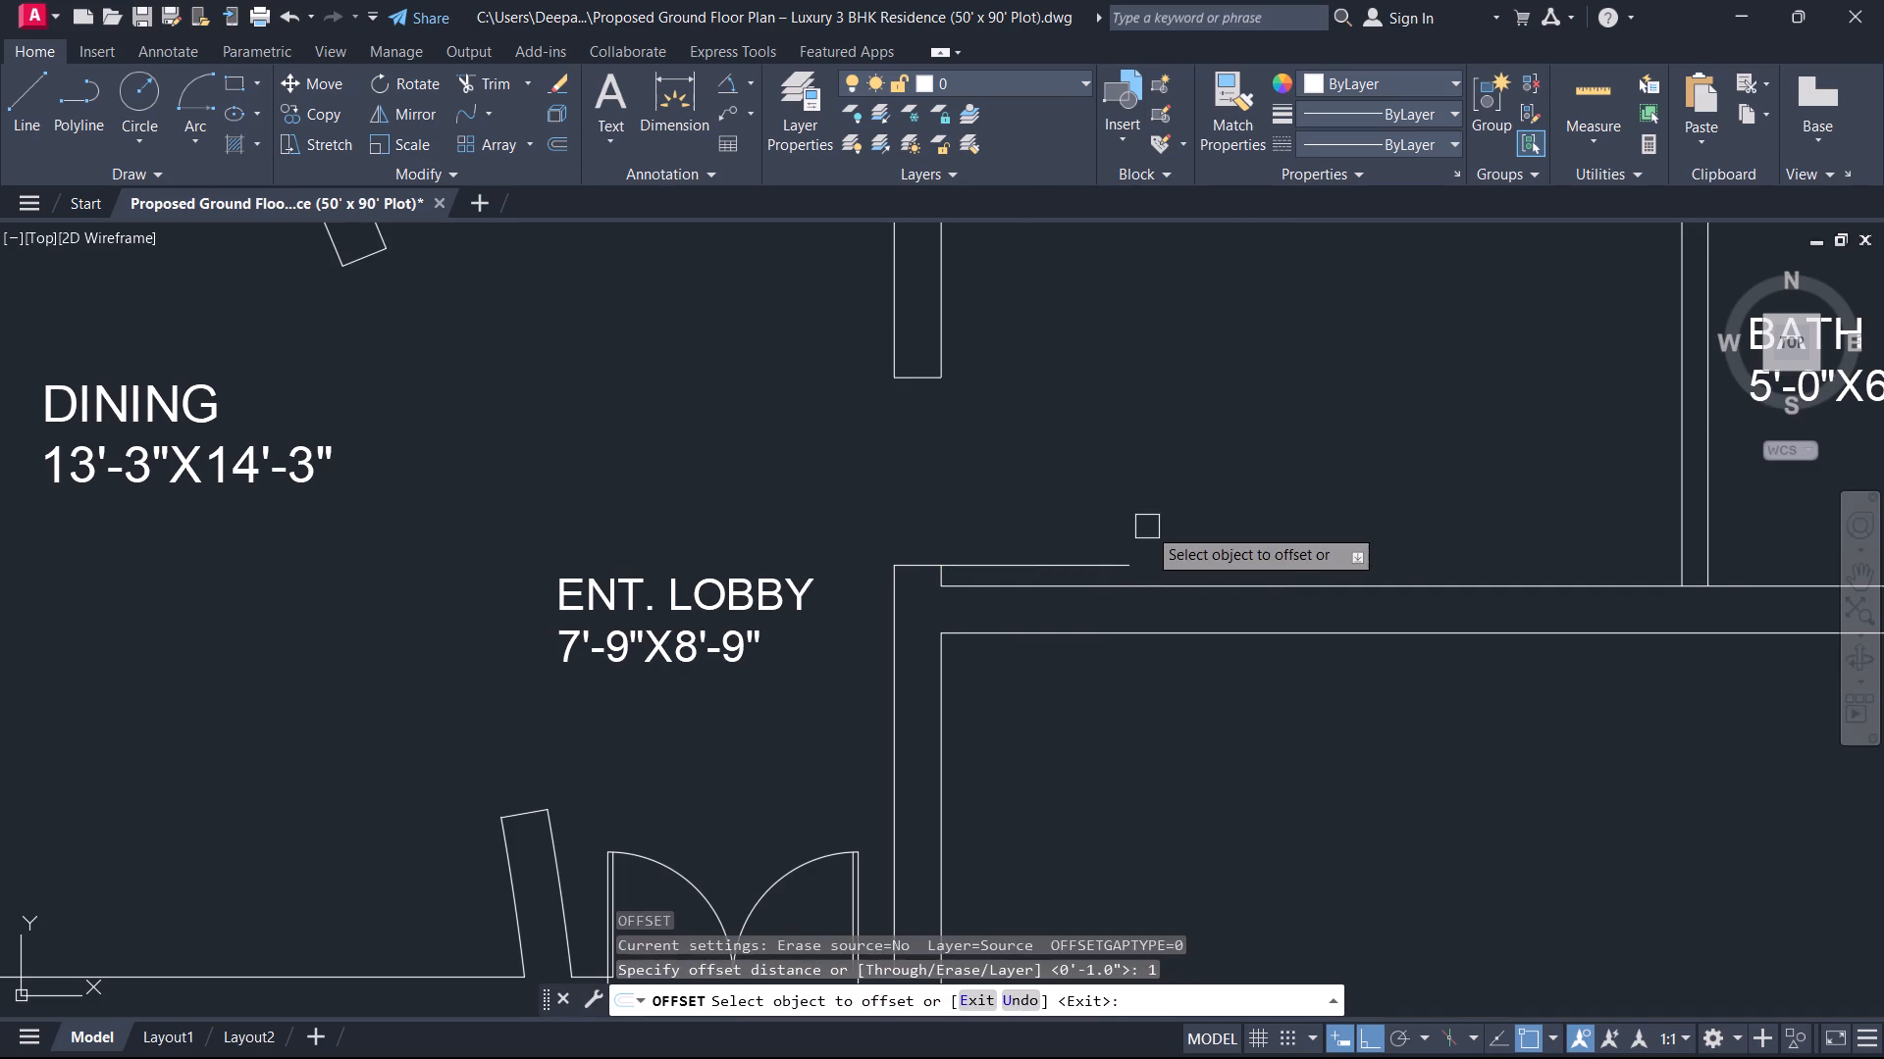
{"action": "scroll", "coordinate": [1097, 597], "scroll_direction": "up", "scroll_amount": 2}
{"action": "left_click_drag", "start_coordinate": [1084, 518], "coordinate": [1086, 503]}
{"action": "left_click", "coordinate": [1081, 479]}
{"action": "key", "text": "Escape"}
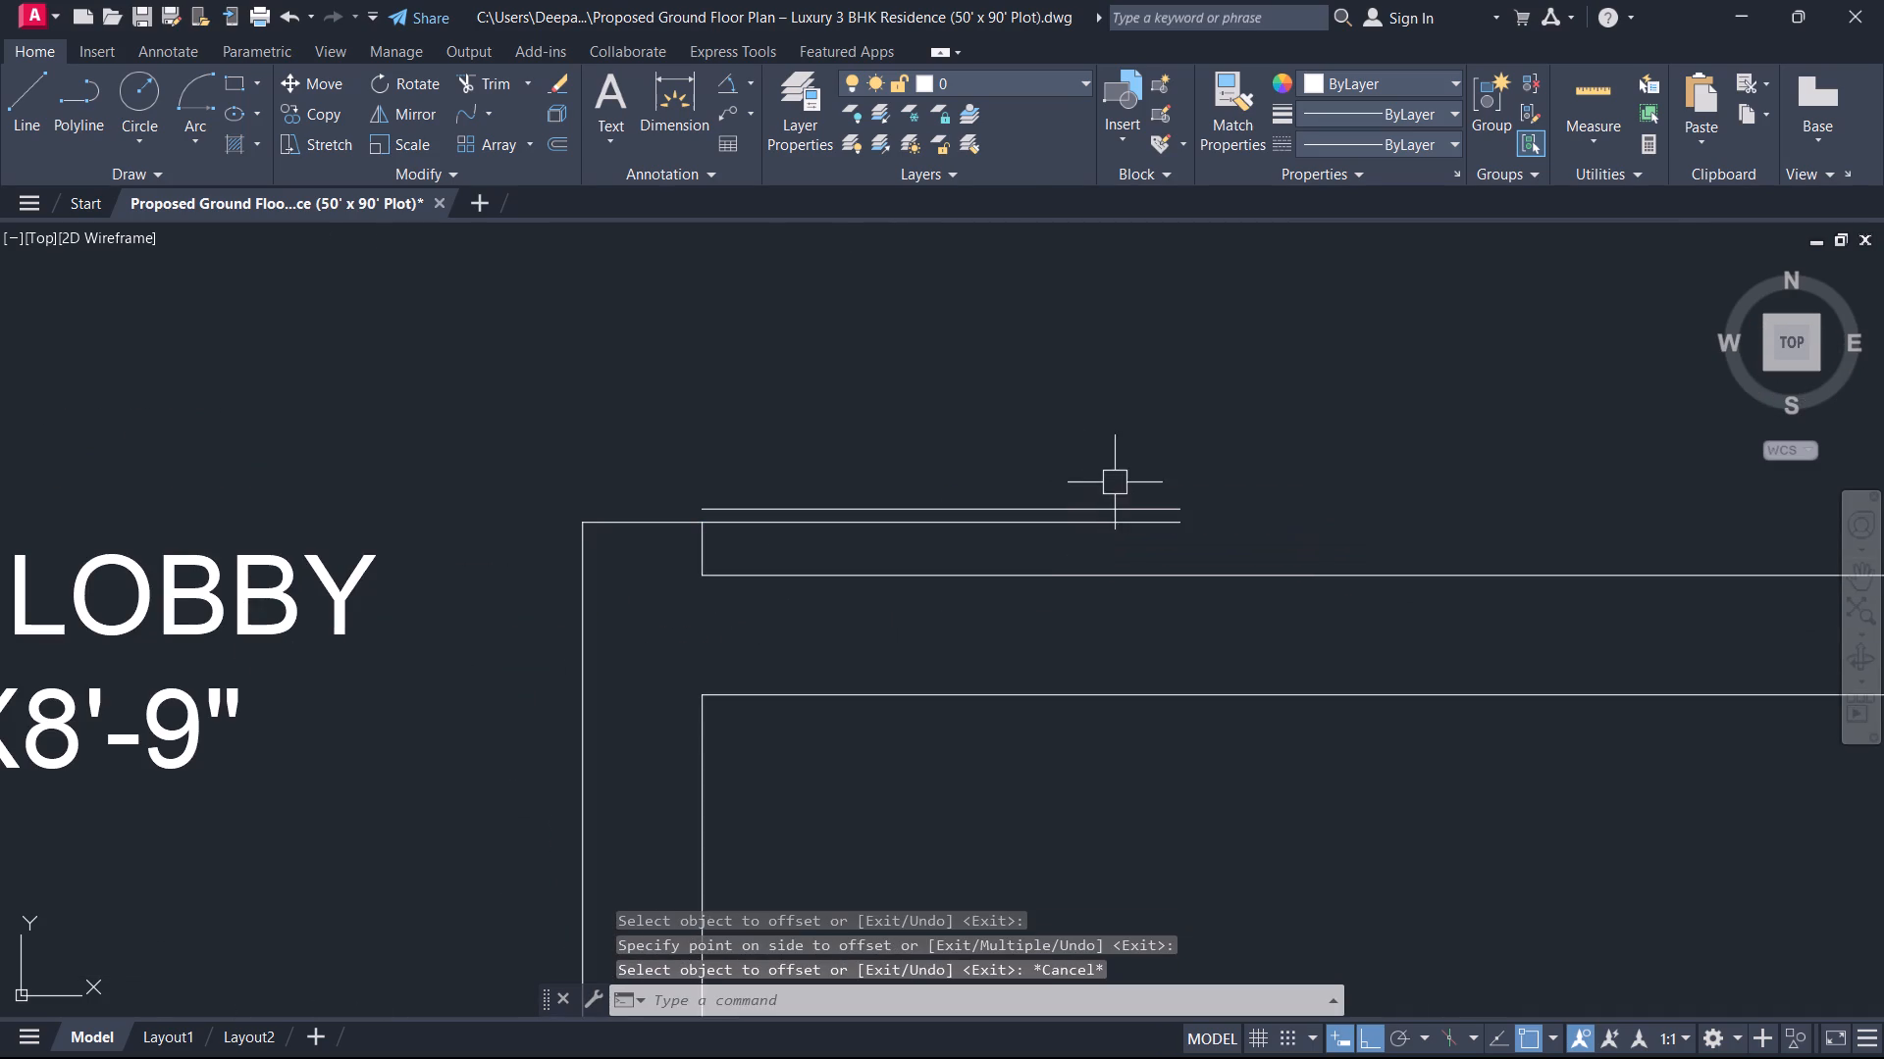
Close the hinge end of the GUEST BED door leaf with a short vertical line joining its two long lines.
{"action": "scroll", "coordinate": [1044, 505], "scroll_direction": "up", "scroll_amount": 1}
{"action": "scroll", "coordinate": [1018, 494], "scroll_direction": "down", "scroll_amount": 1}
{"action": "middle_click_drag", "start_coordinate": [1017, 493], "coordinate": [1015, 669]}
{"action": "key", "text": "l"}
{"action": "key", "text": "space"}
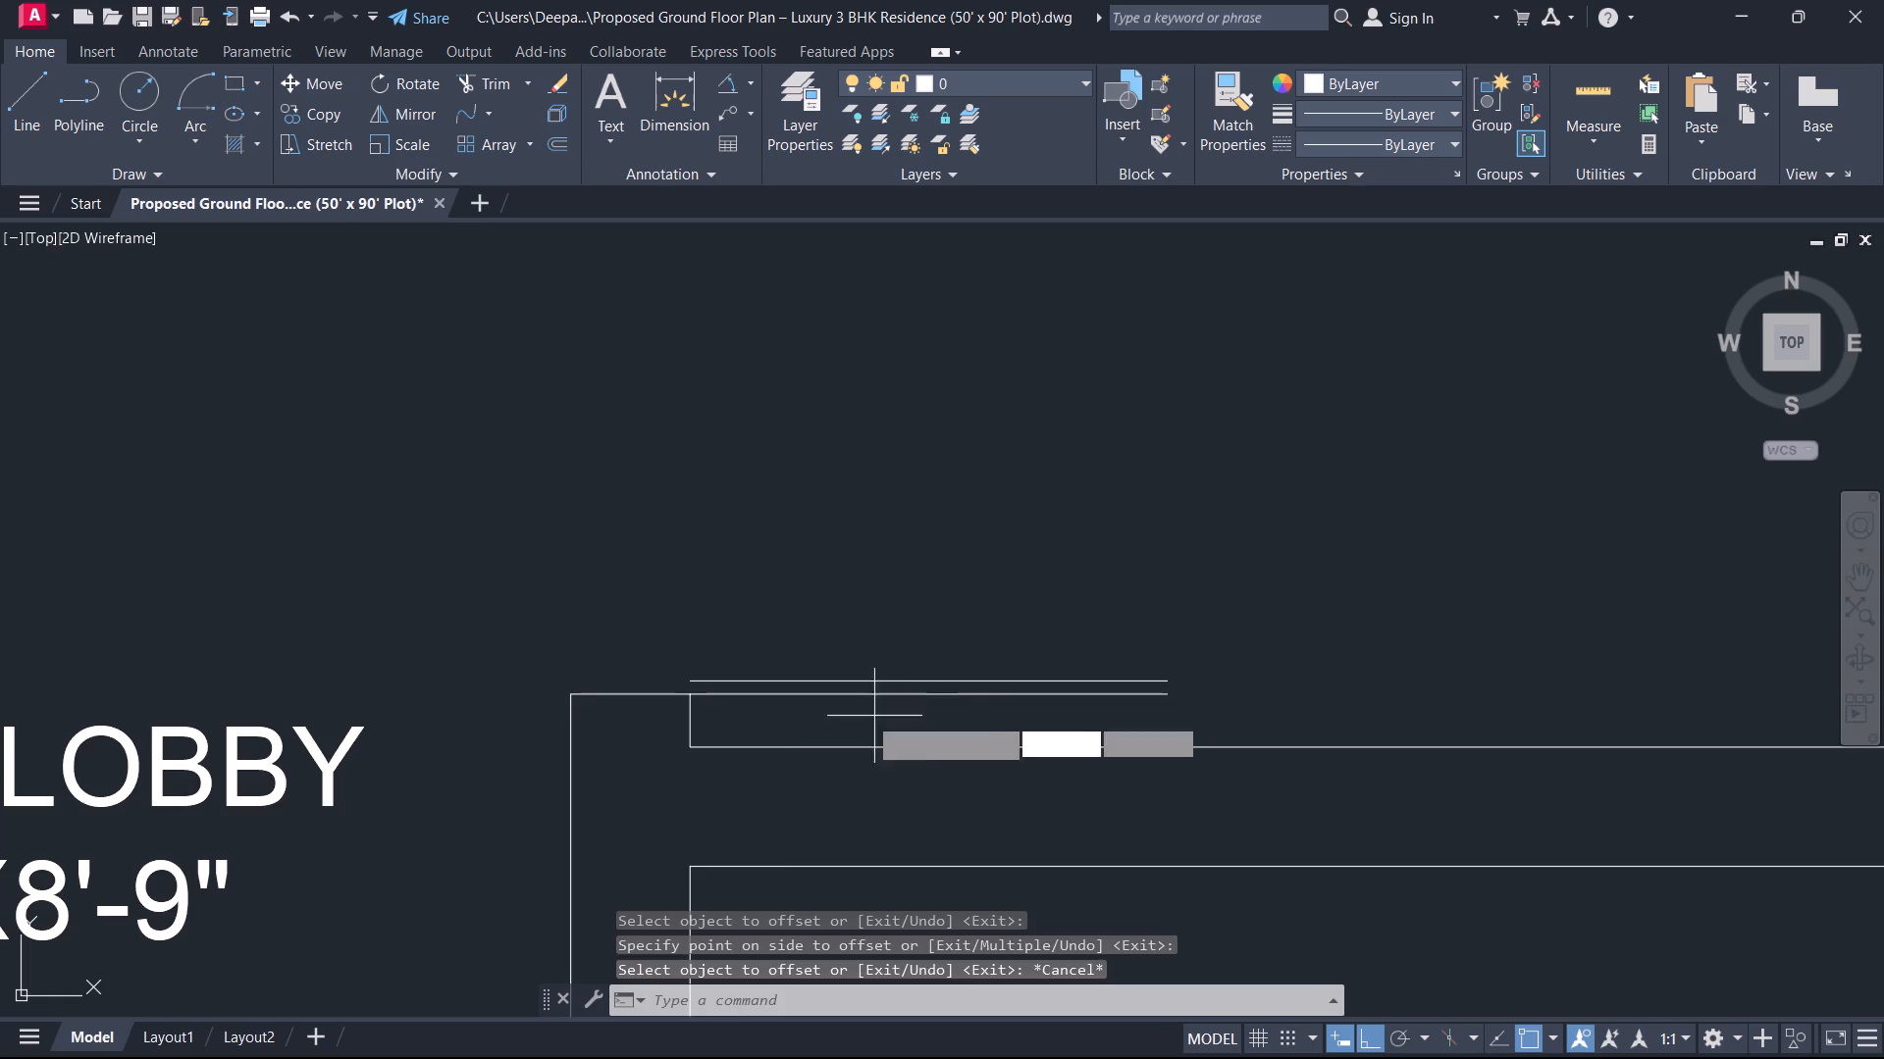
{"action": "scroll", "coordinate": [684, 681], "scroll_direction": "up", "scroll_amount": 2}
{"action": "left_click", "coordinate": [702, 715]}
{"action": "left_click", "coordinate": [699, 690]}
{"action": "key", "text": "Escape"}
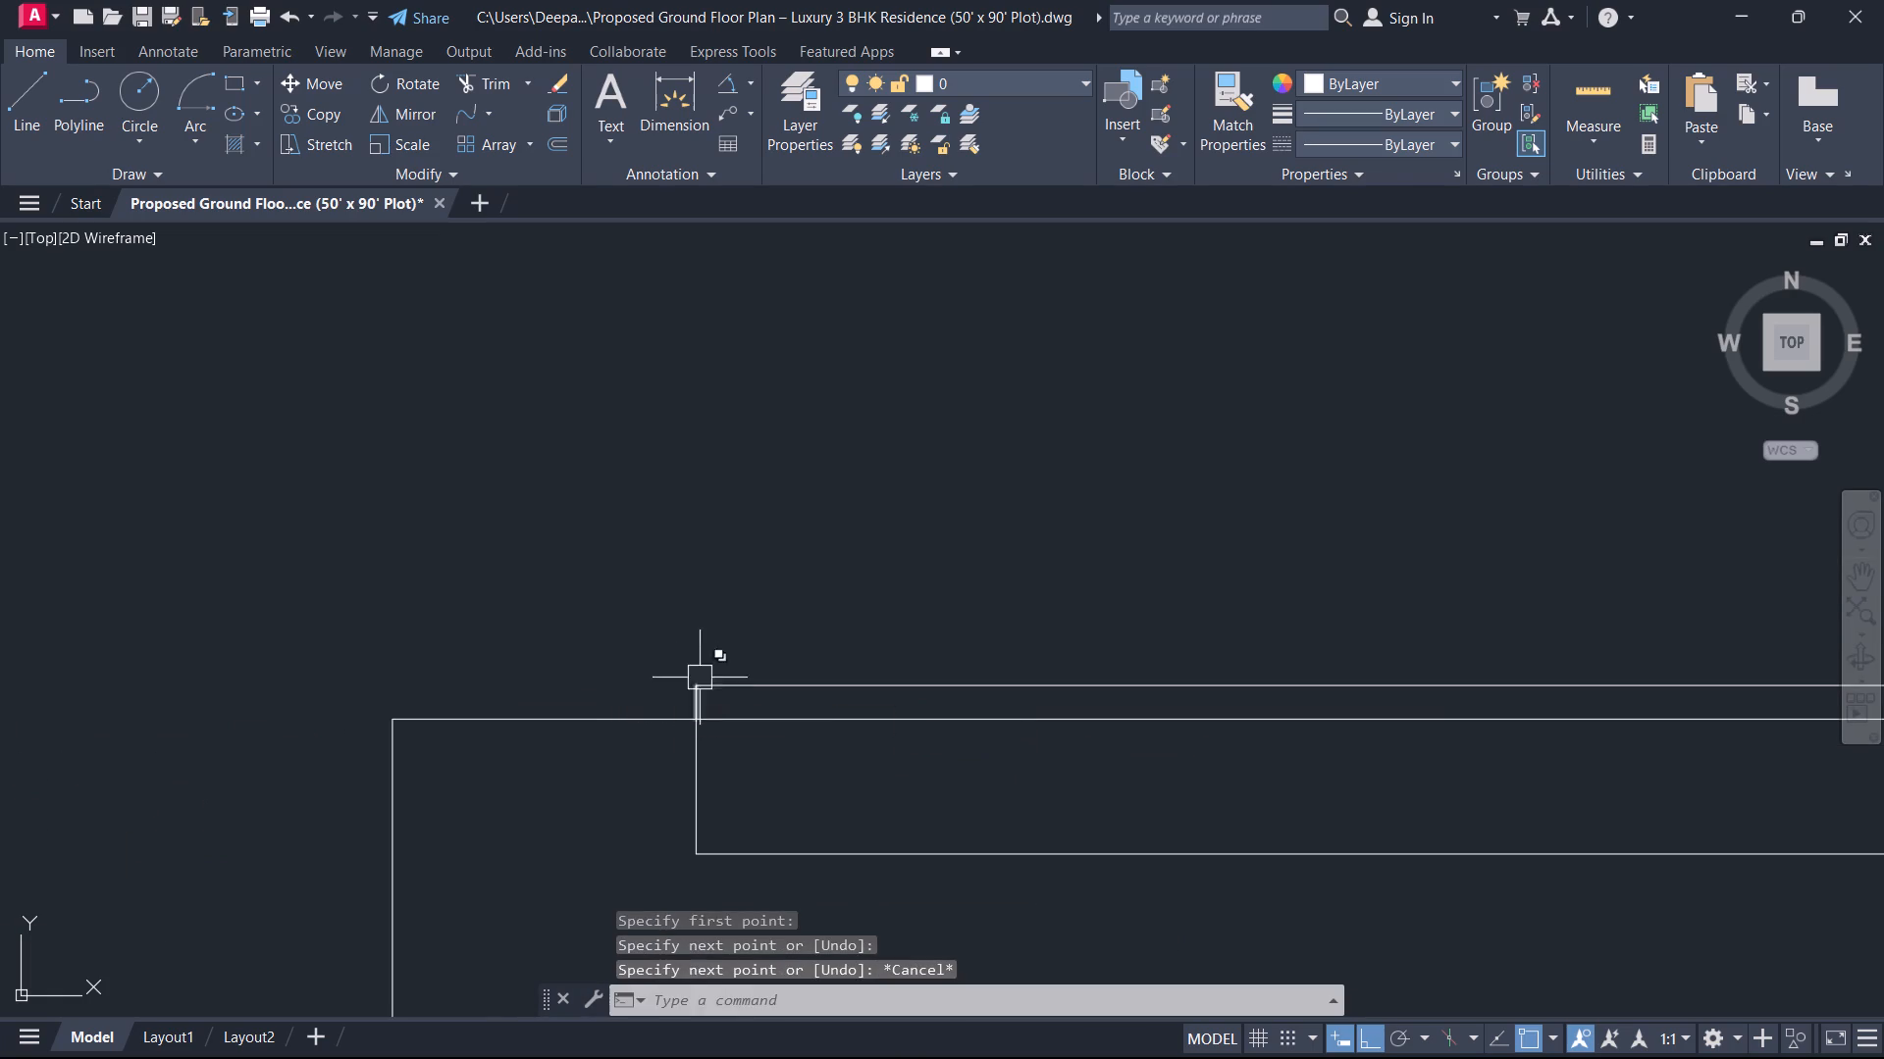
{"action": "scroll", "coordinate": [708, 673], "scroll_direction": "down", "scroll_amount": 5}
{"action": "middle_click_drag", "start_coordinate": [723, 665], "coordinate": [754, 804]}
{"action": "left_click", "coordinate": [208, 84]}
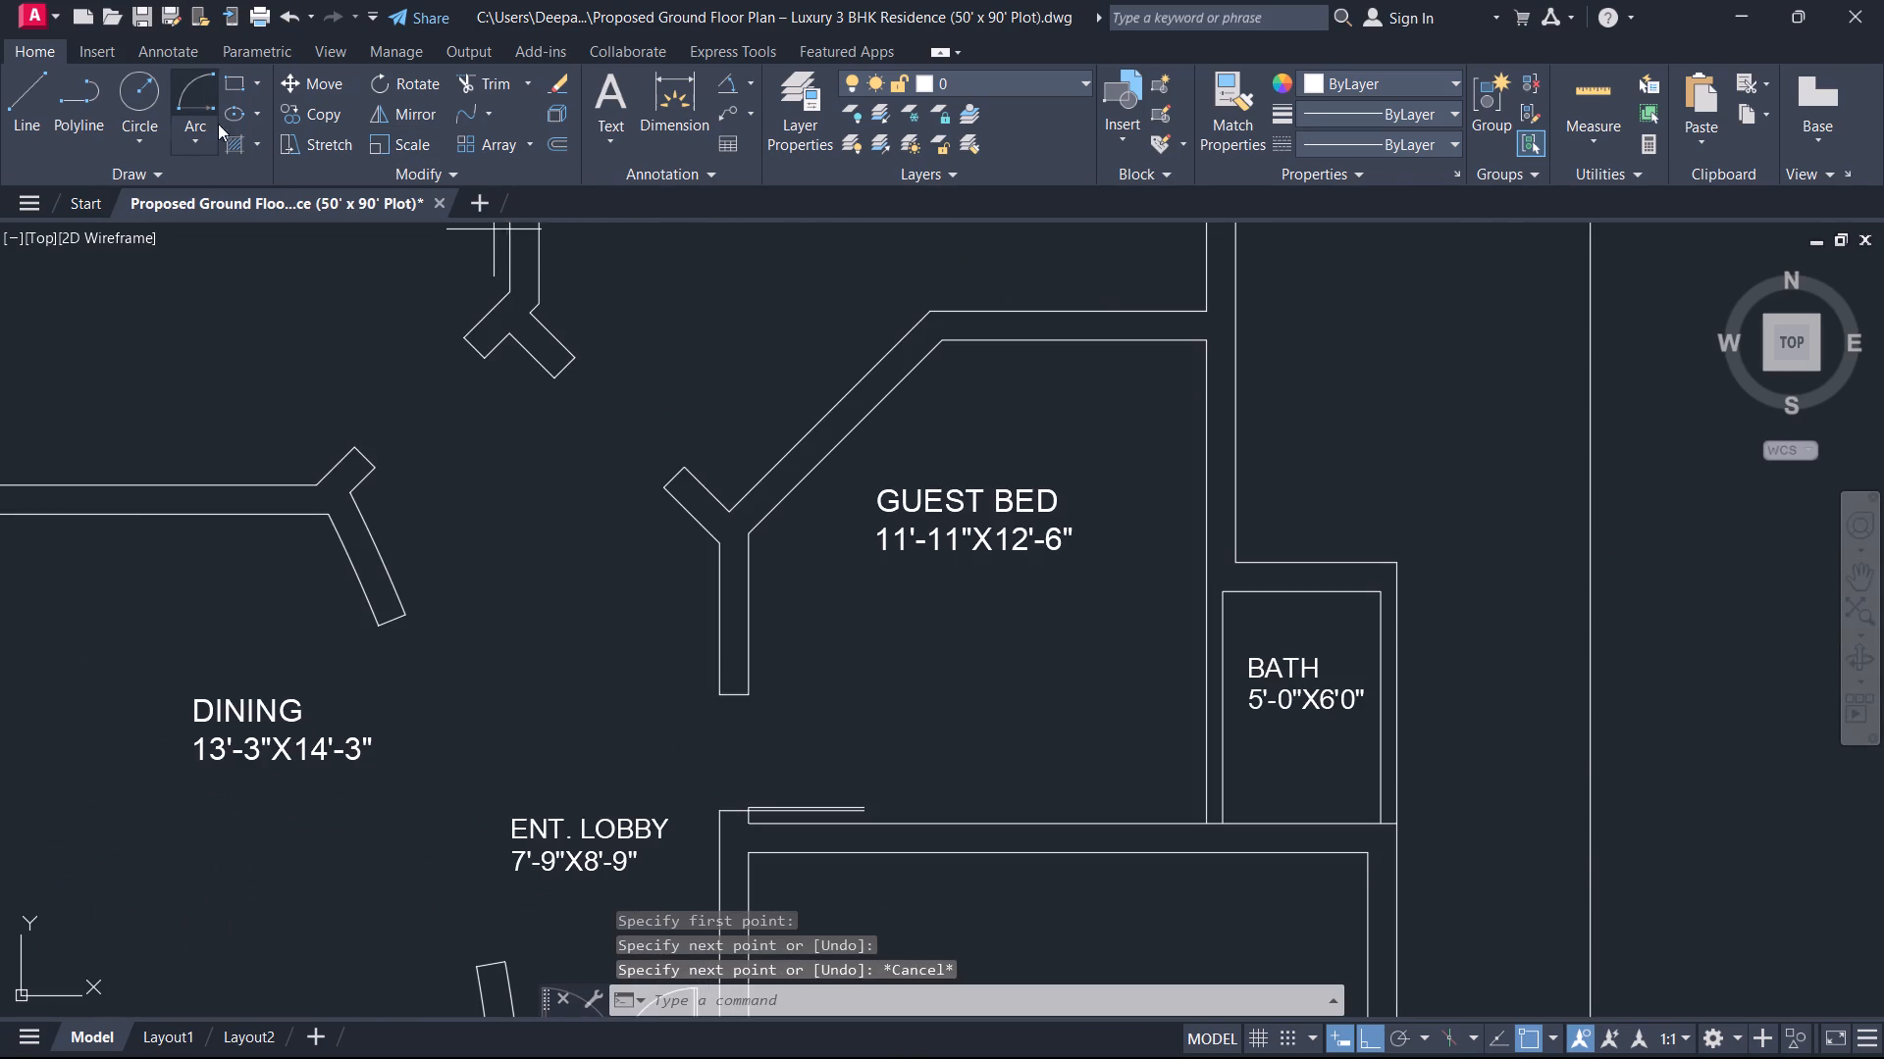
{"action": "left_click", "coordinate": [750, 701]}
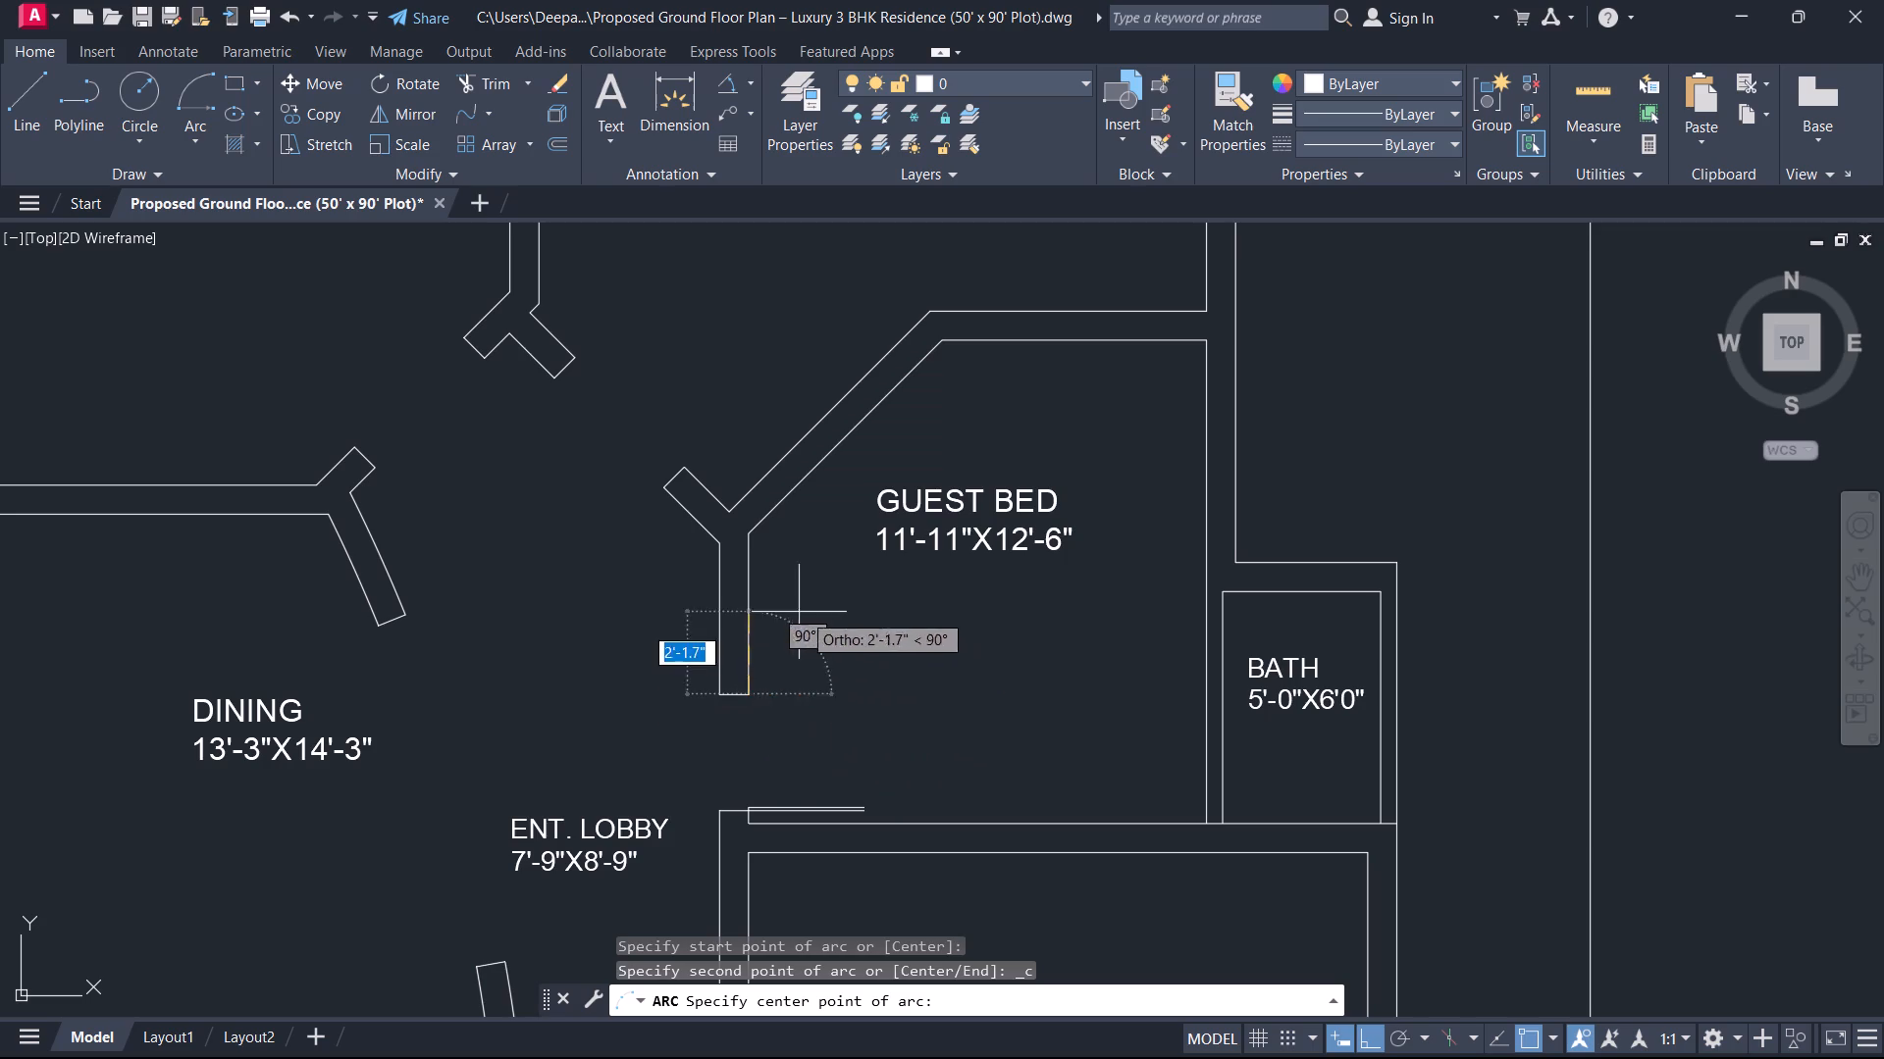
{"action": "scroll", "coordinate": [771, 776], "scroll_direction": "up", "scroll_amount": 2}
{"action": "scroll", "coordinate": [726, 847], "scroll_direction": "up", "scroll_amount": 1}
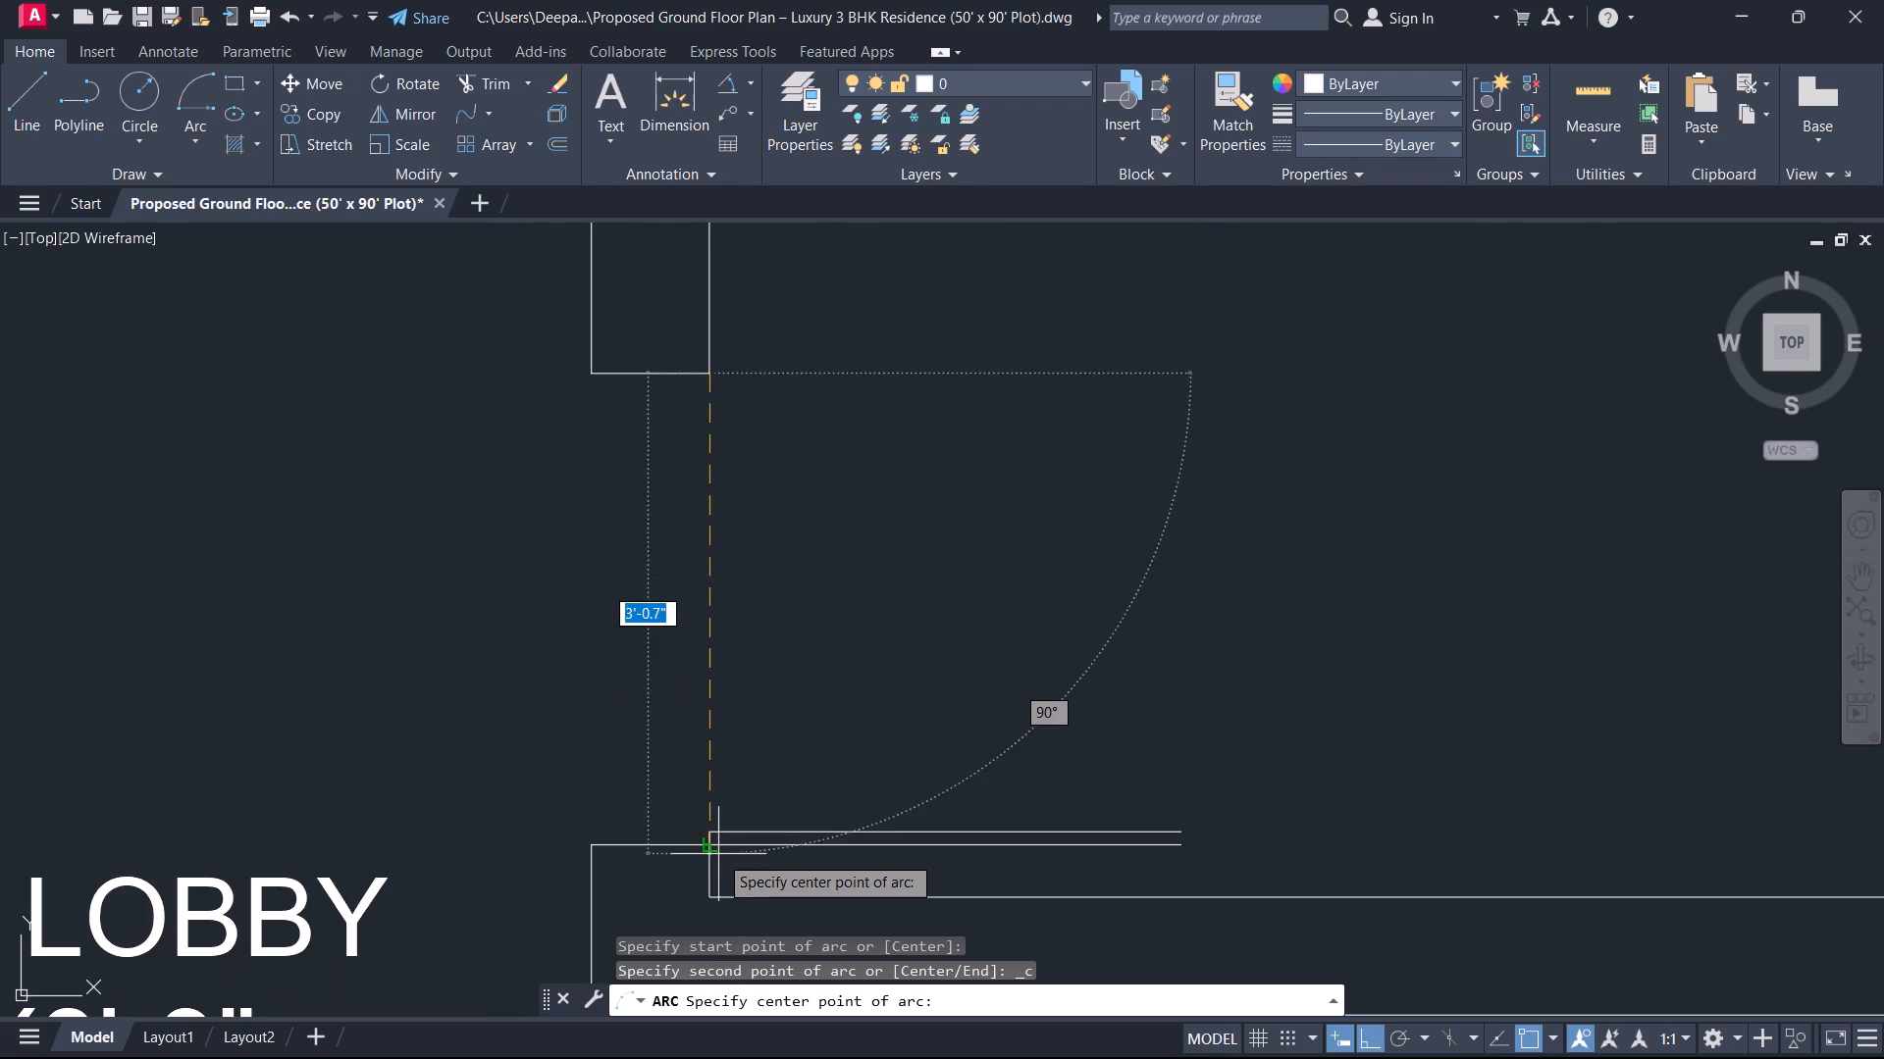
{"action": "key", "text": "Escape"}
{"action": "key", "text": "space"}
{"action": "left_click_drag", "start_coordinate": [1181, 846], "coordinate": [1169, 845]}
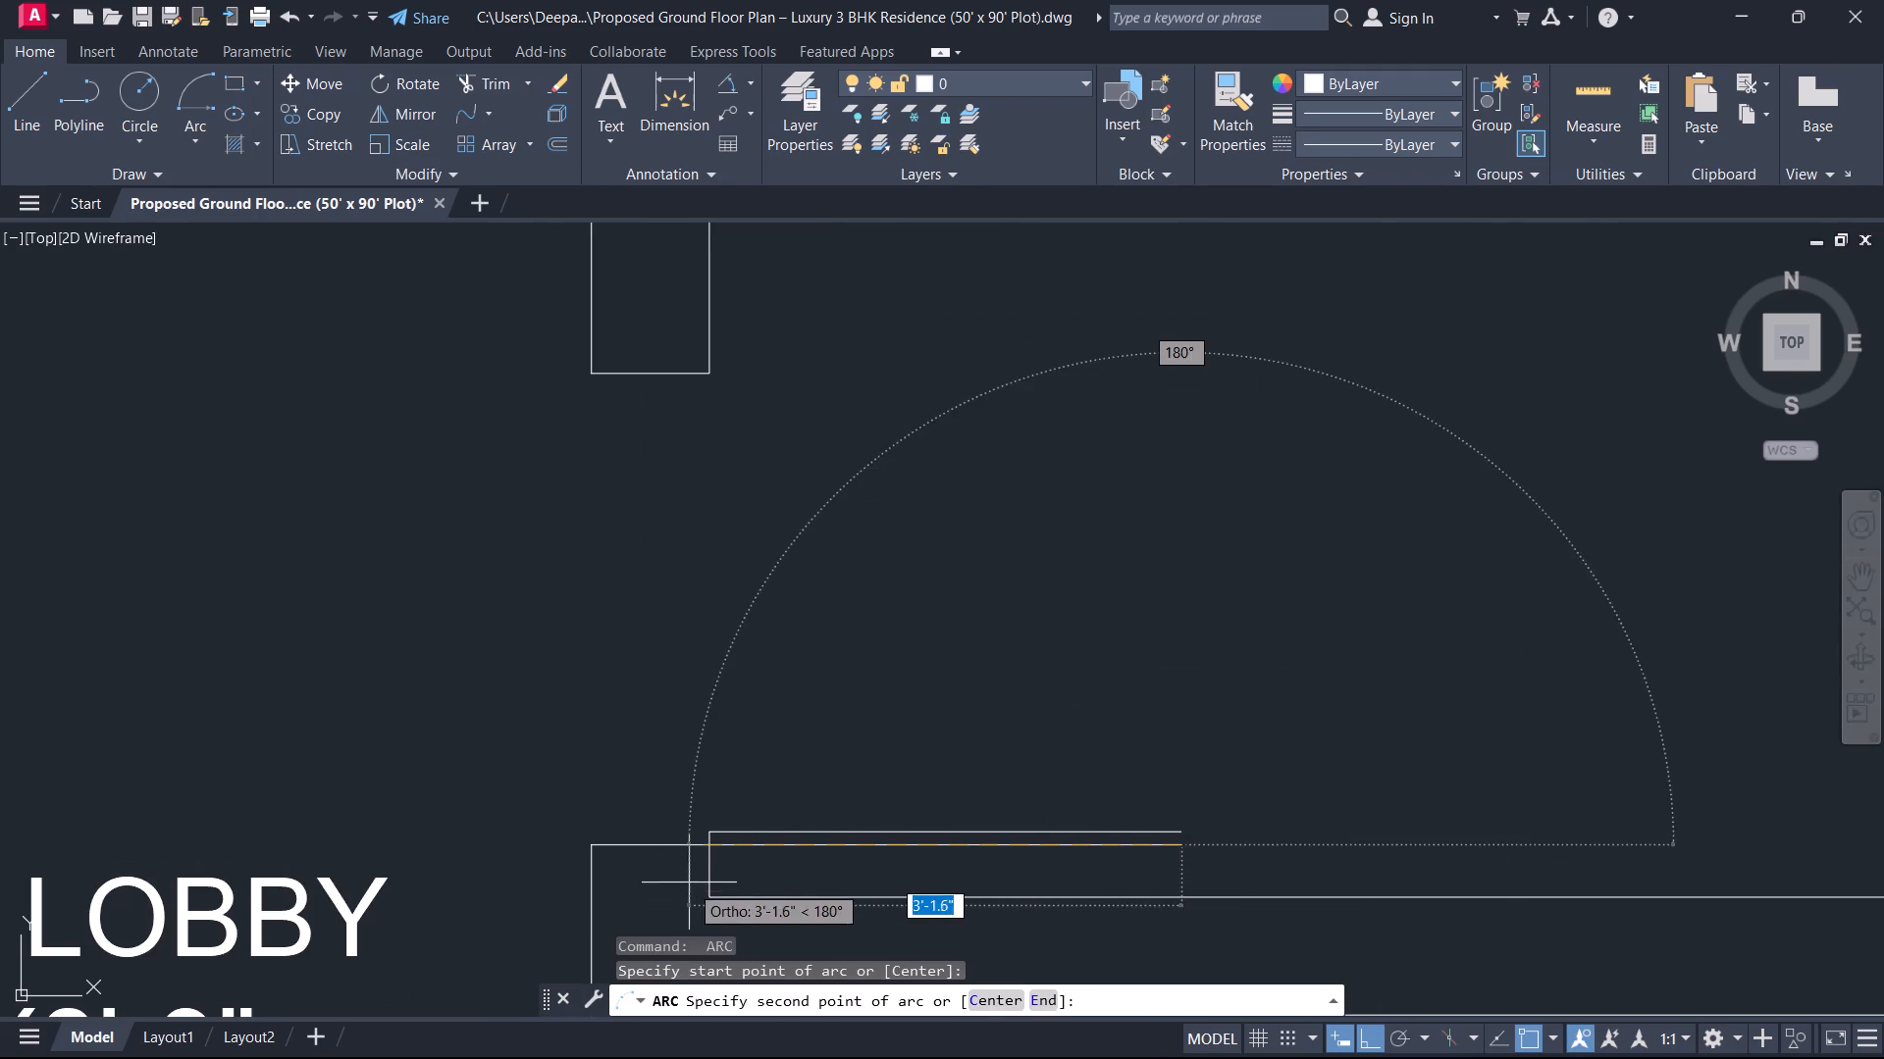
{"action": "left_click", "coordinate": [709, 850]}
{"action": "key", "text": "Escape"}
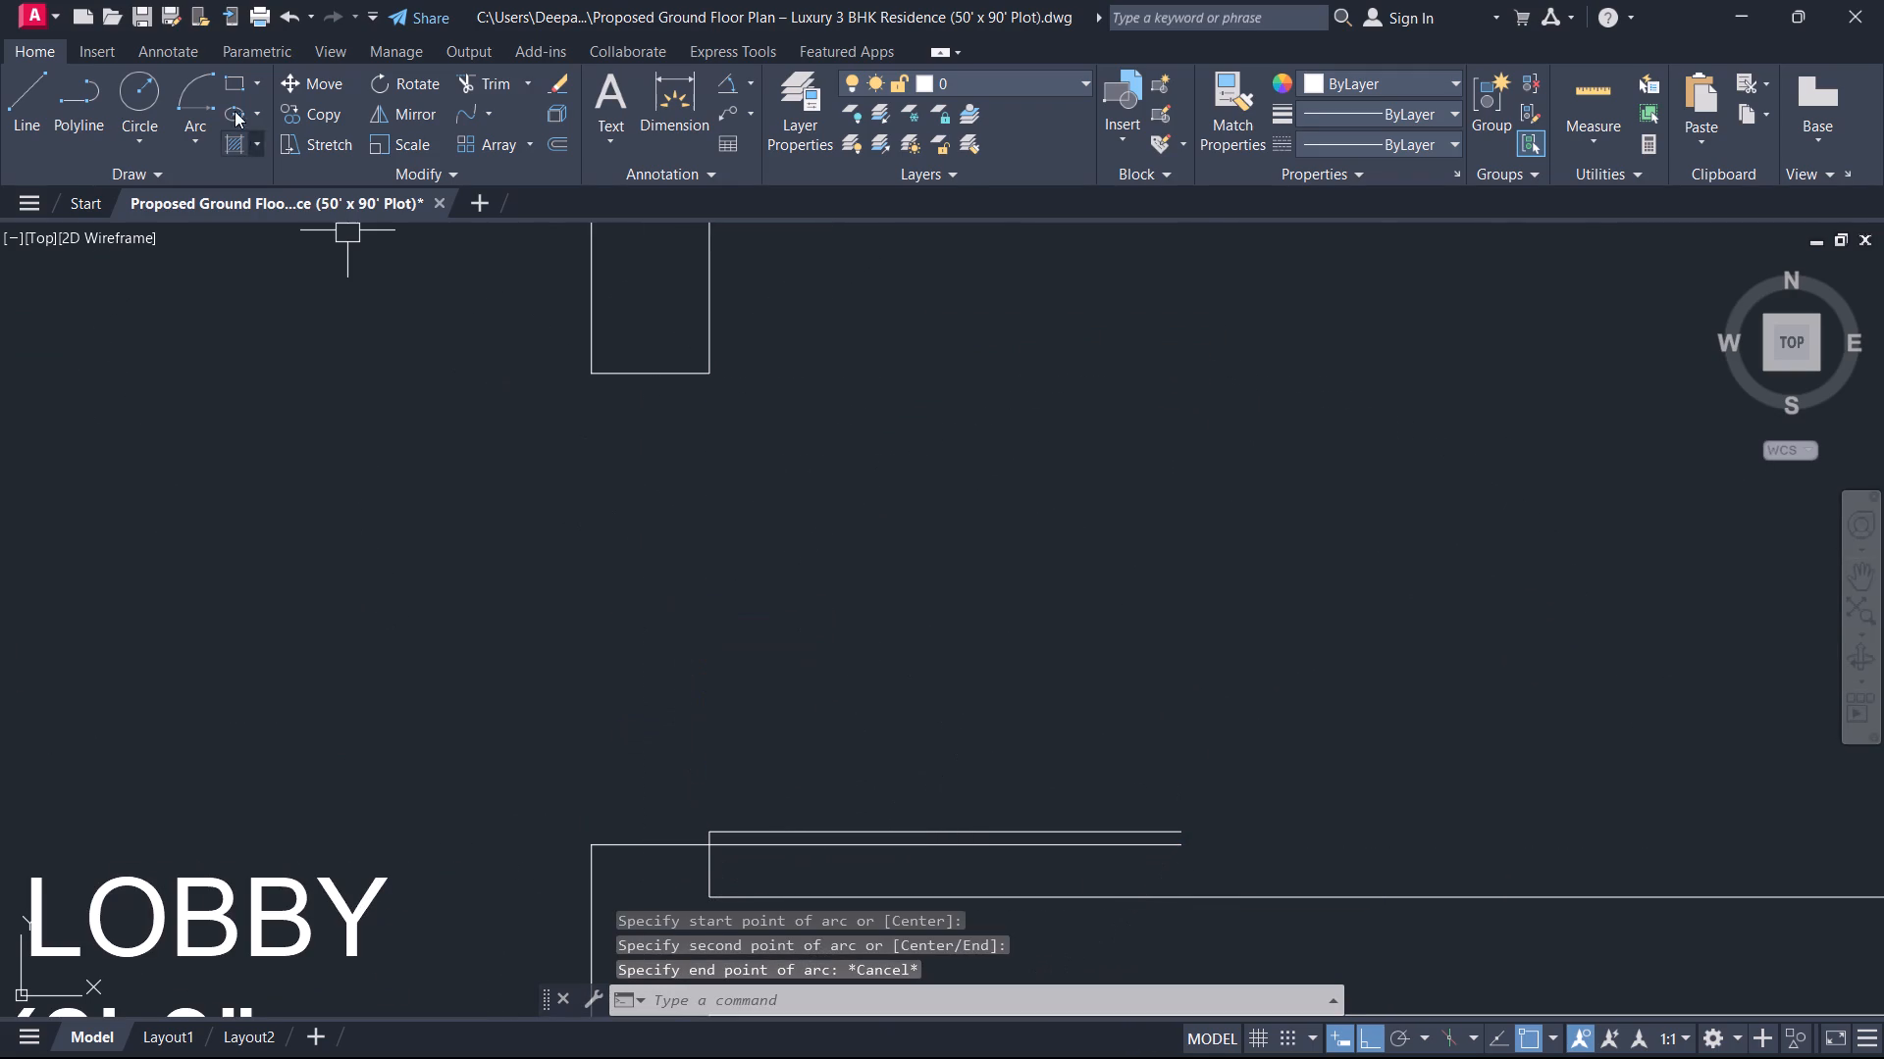
Draw the GUEST BED door's swing arc from the leaf's lower free-end corner, centred on the lower jamb corner, up to the upper jamb.
{"action": "left_click", "coordinate": [180, 86]}
{"action": "scroll", "coordinate": [1193, 852], "scroll_direction": "up", "scroll_amount": 1}
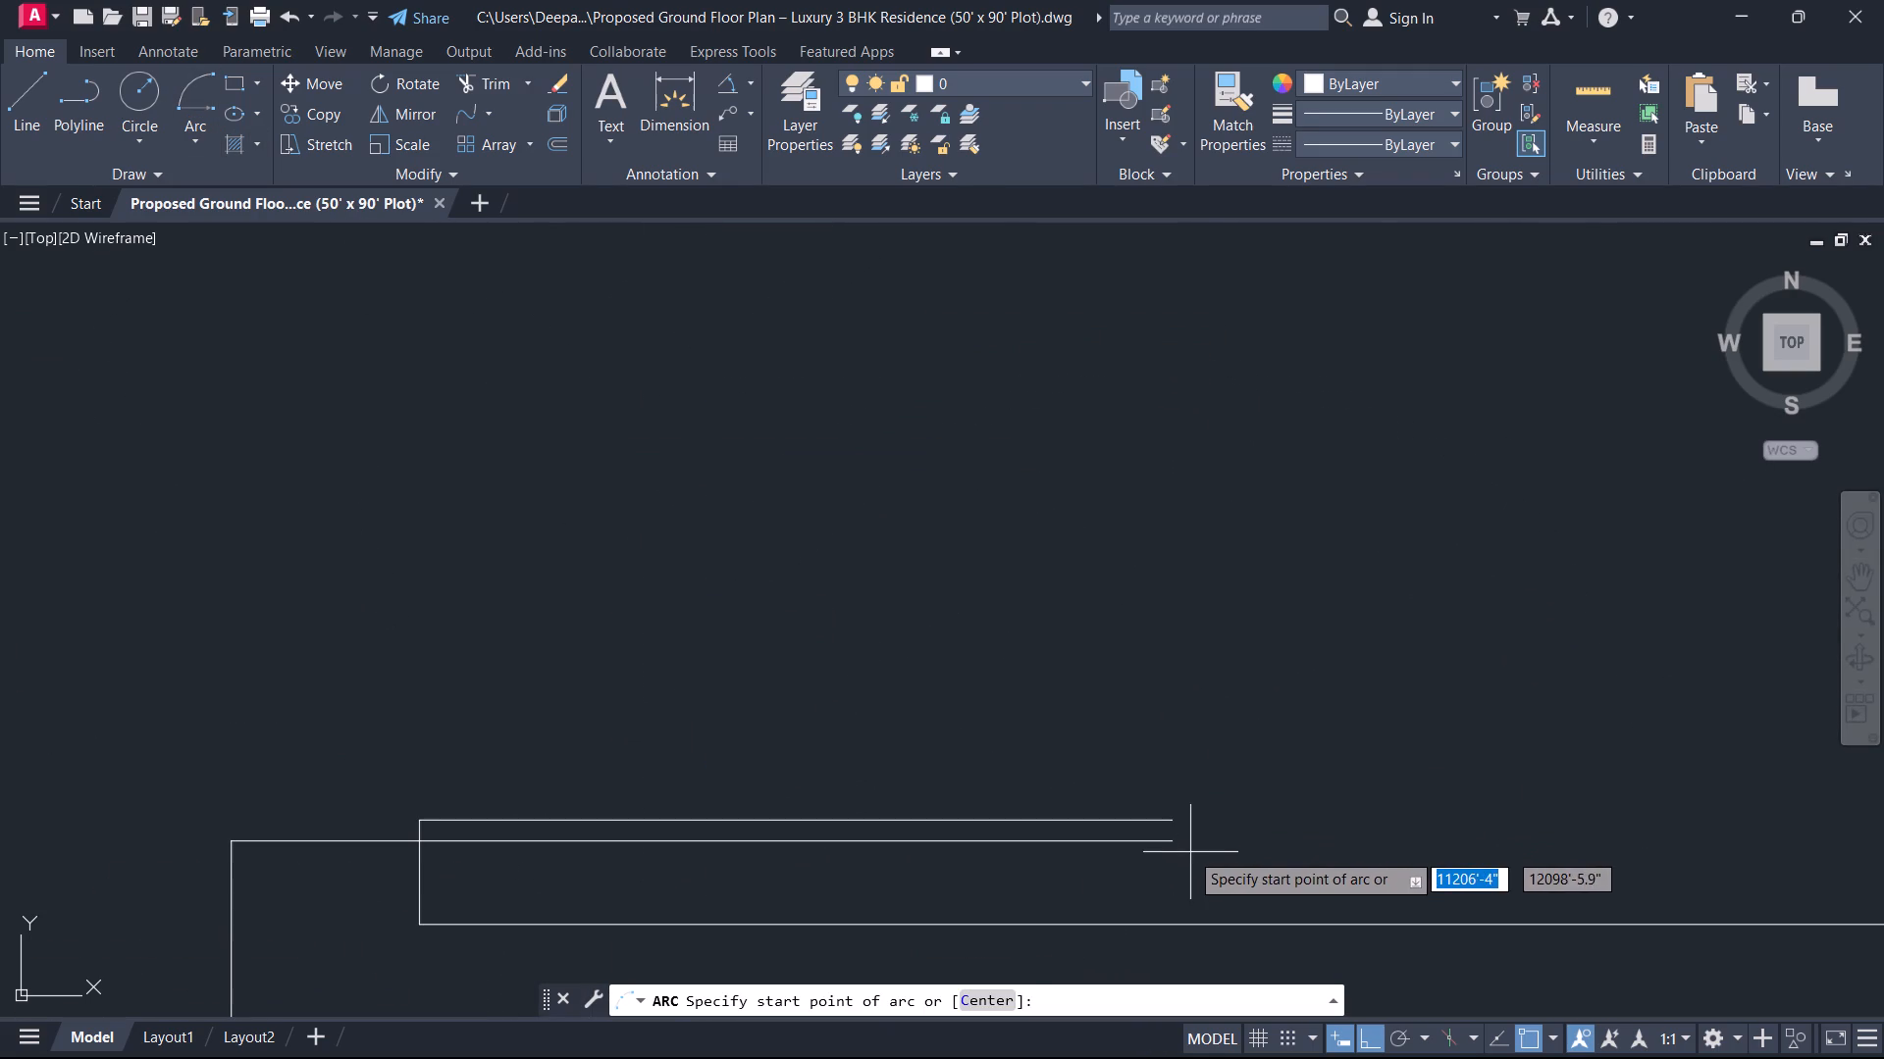
{"action": "left_click", "coordinate": [1182, 846]}
{"action": "left_click", "coordinate": [415, 841]}
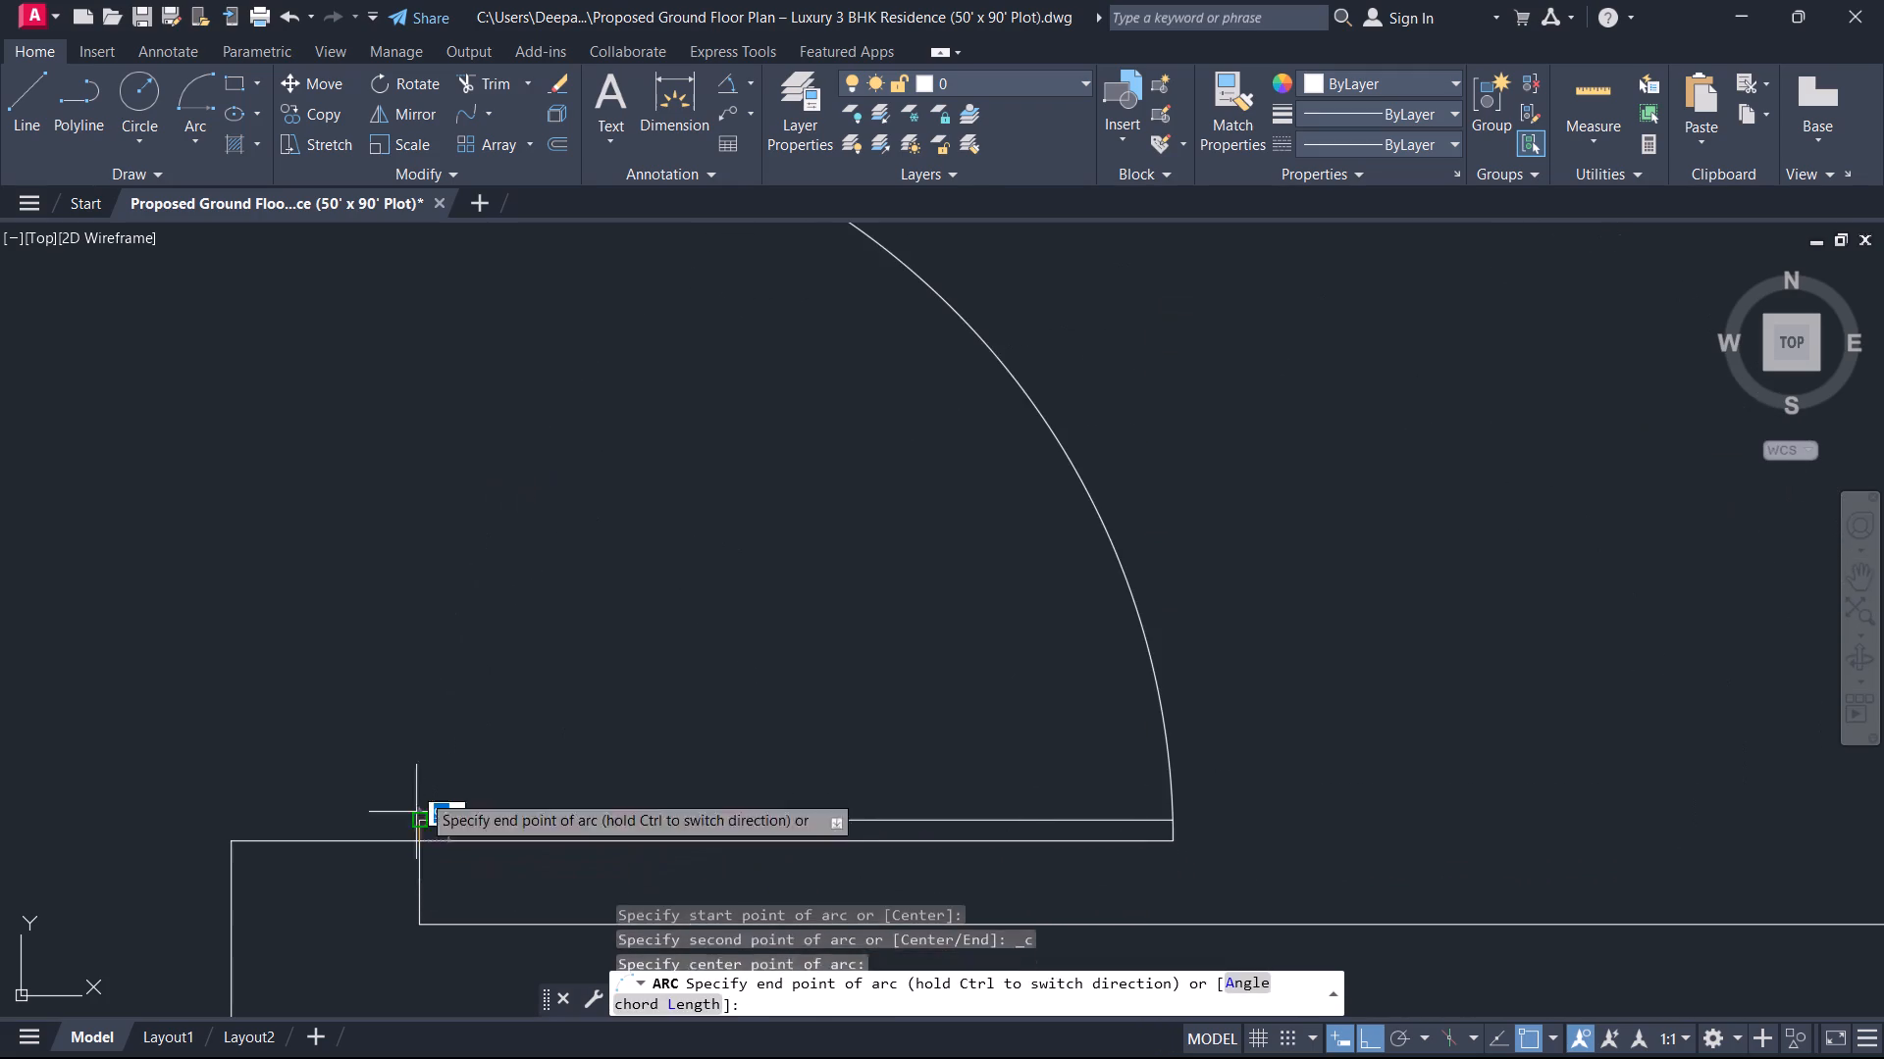
{"action": "left_click", "coordinate": [458, 663]}
{"action": "scroll", "coordinate": [614, 563], "scroll_direction": "down", "scroll_amount": 1}
{"action": "middle_click_drag", "start_coordinate": [641, 563], "coordinate": [797, 595]}
{"action": "key", "text": "Escape"}
Trim the upper line of the GUEST BED door leaf where it overshoots the swing arc.
{"action": "scroll", "coordinate": [1158, 743], "scroll_direction": "up", "scroll_amount": 3}
{"action": "scroll", "coordinate": [1049, 795], "scroll_direction": "up", "scroll_amount": 2}
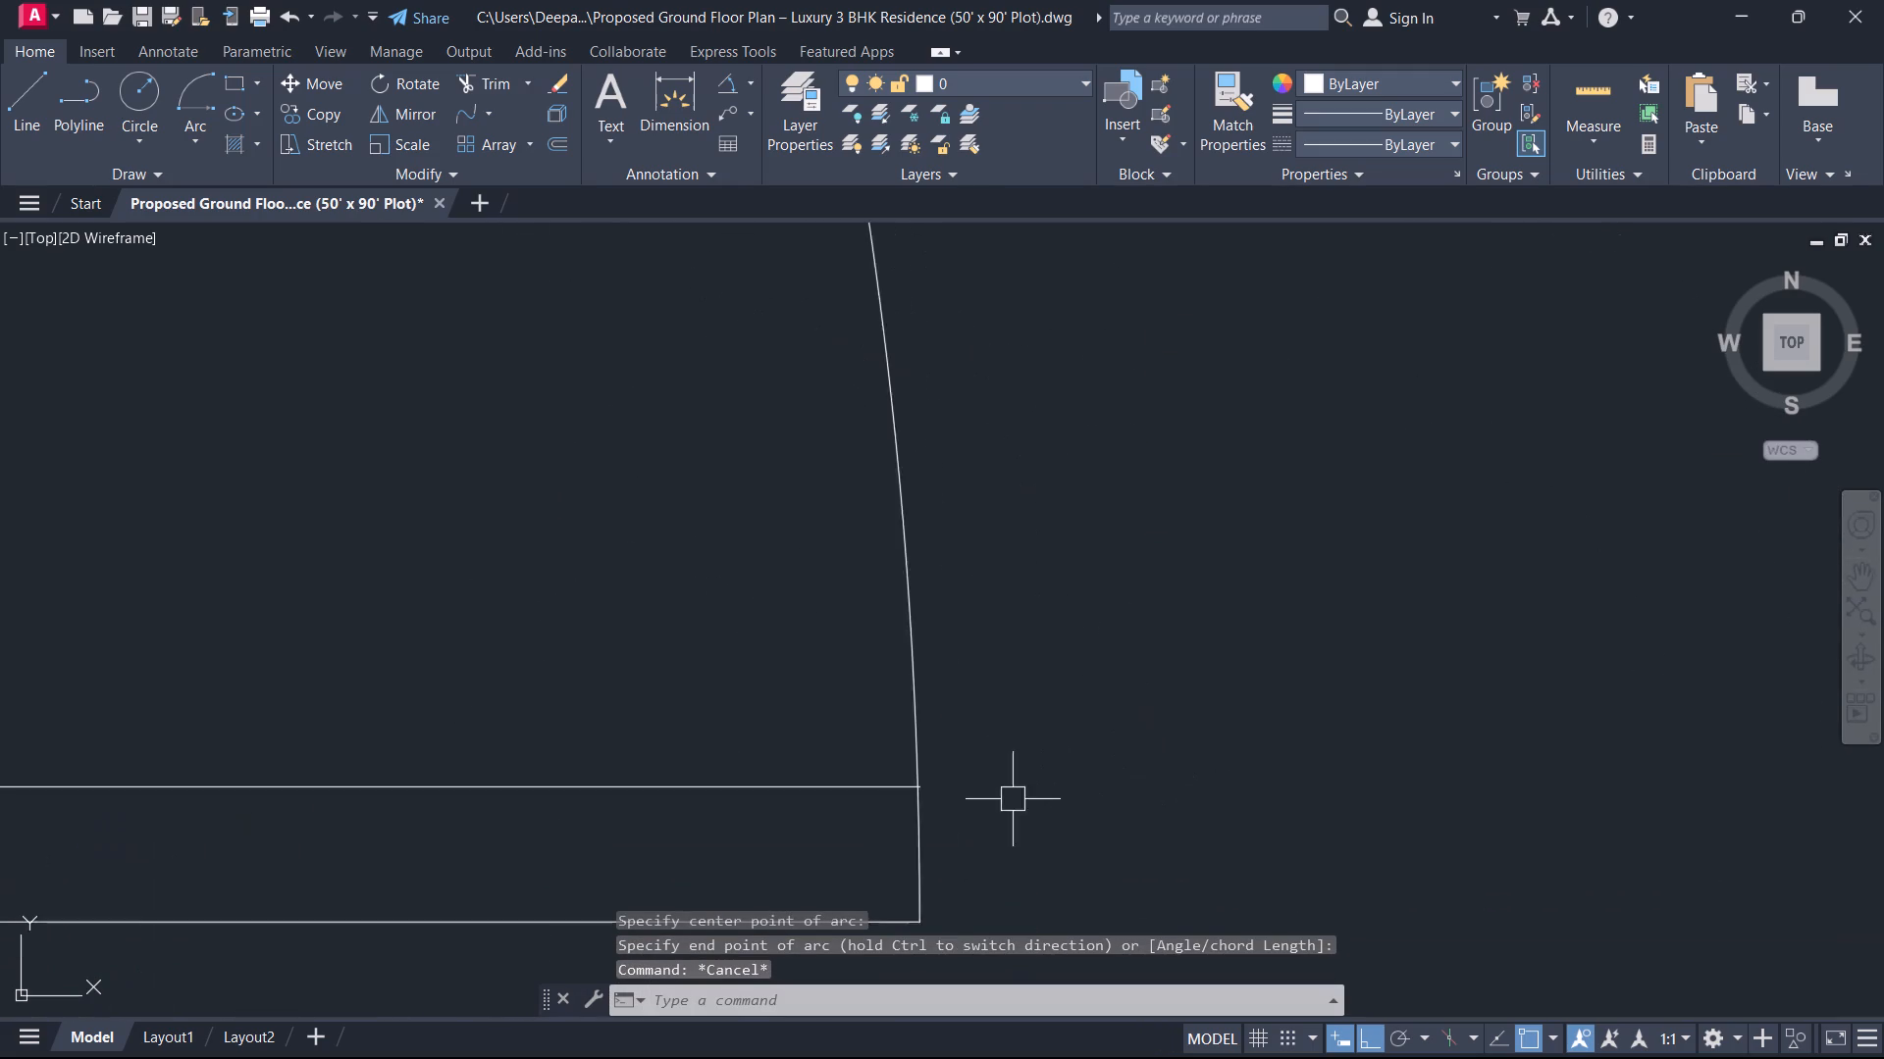
{"action": "scroll", "coordinate": [1010, 799], "scroll_direction": "up", "scroll_amount": 1}
{"action": "scroll", "coordinate": [889, 801], "scroll_direction": "up", "scroll_amount": 4}
{"action": "scroll", "coordinate": [740, 747], "scroll_direction": "up", "scroll_amount": 1}
{"action": "key", "text": "t"}
{"action": "key", "text": "r"}
{"action": "key", "text": "space"}
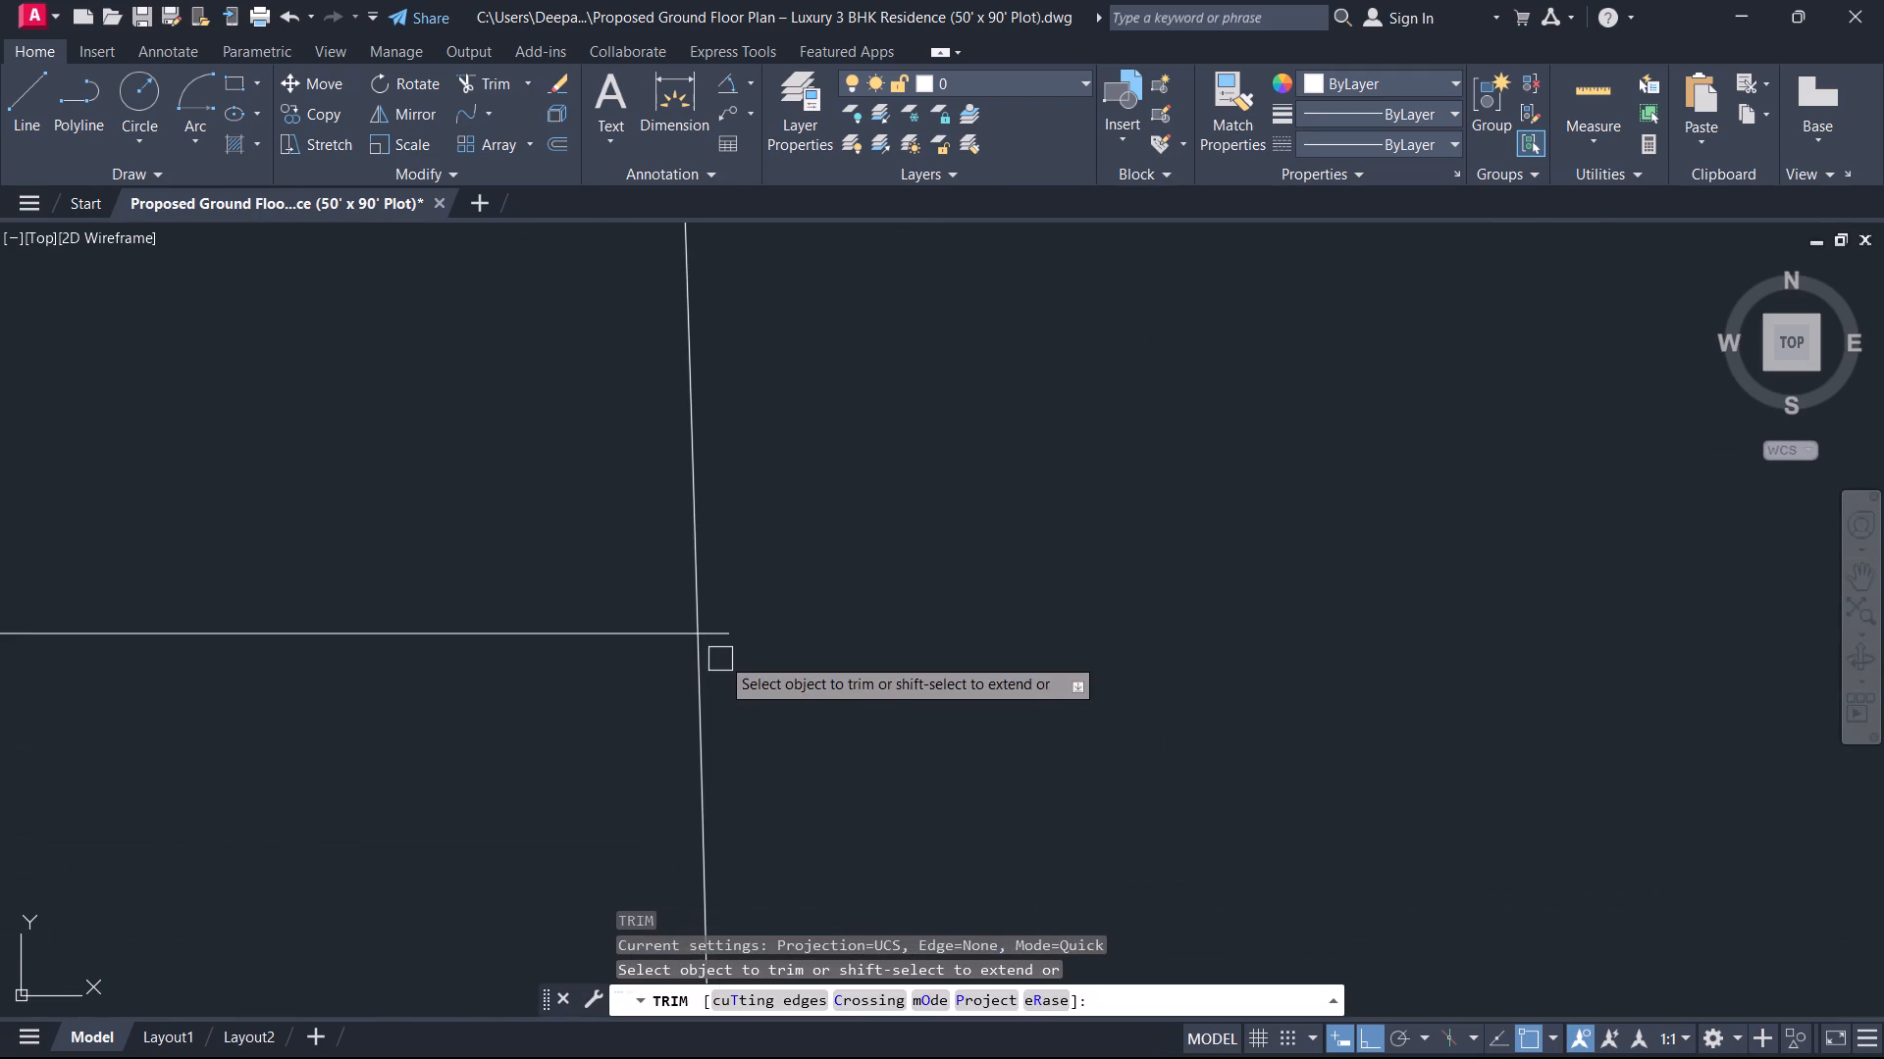
{"action": "left_click", "coordinate": [715, 637]}
{"action": "key", "text": "Escape"}
Inspect the finished GUEST BED door and the openings around the dining, kitchen, store, lounge, dress and bedroom areas.
{"action": "scroll", "coordinate": [720, 636], "scroll_direction": "down", "scroll_amount": 7}
{"action": "scroll", "coordinate": [568, 731], "scroll_direction": "down", "scroll_amount": 2}
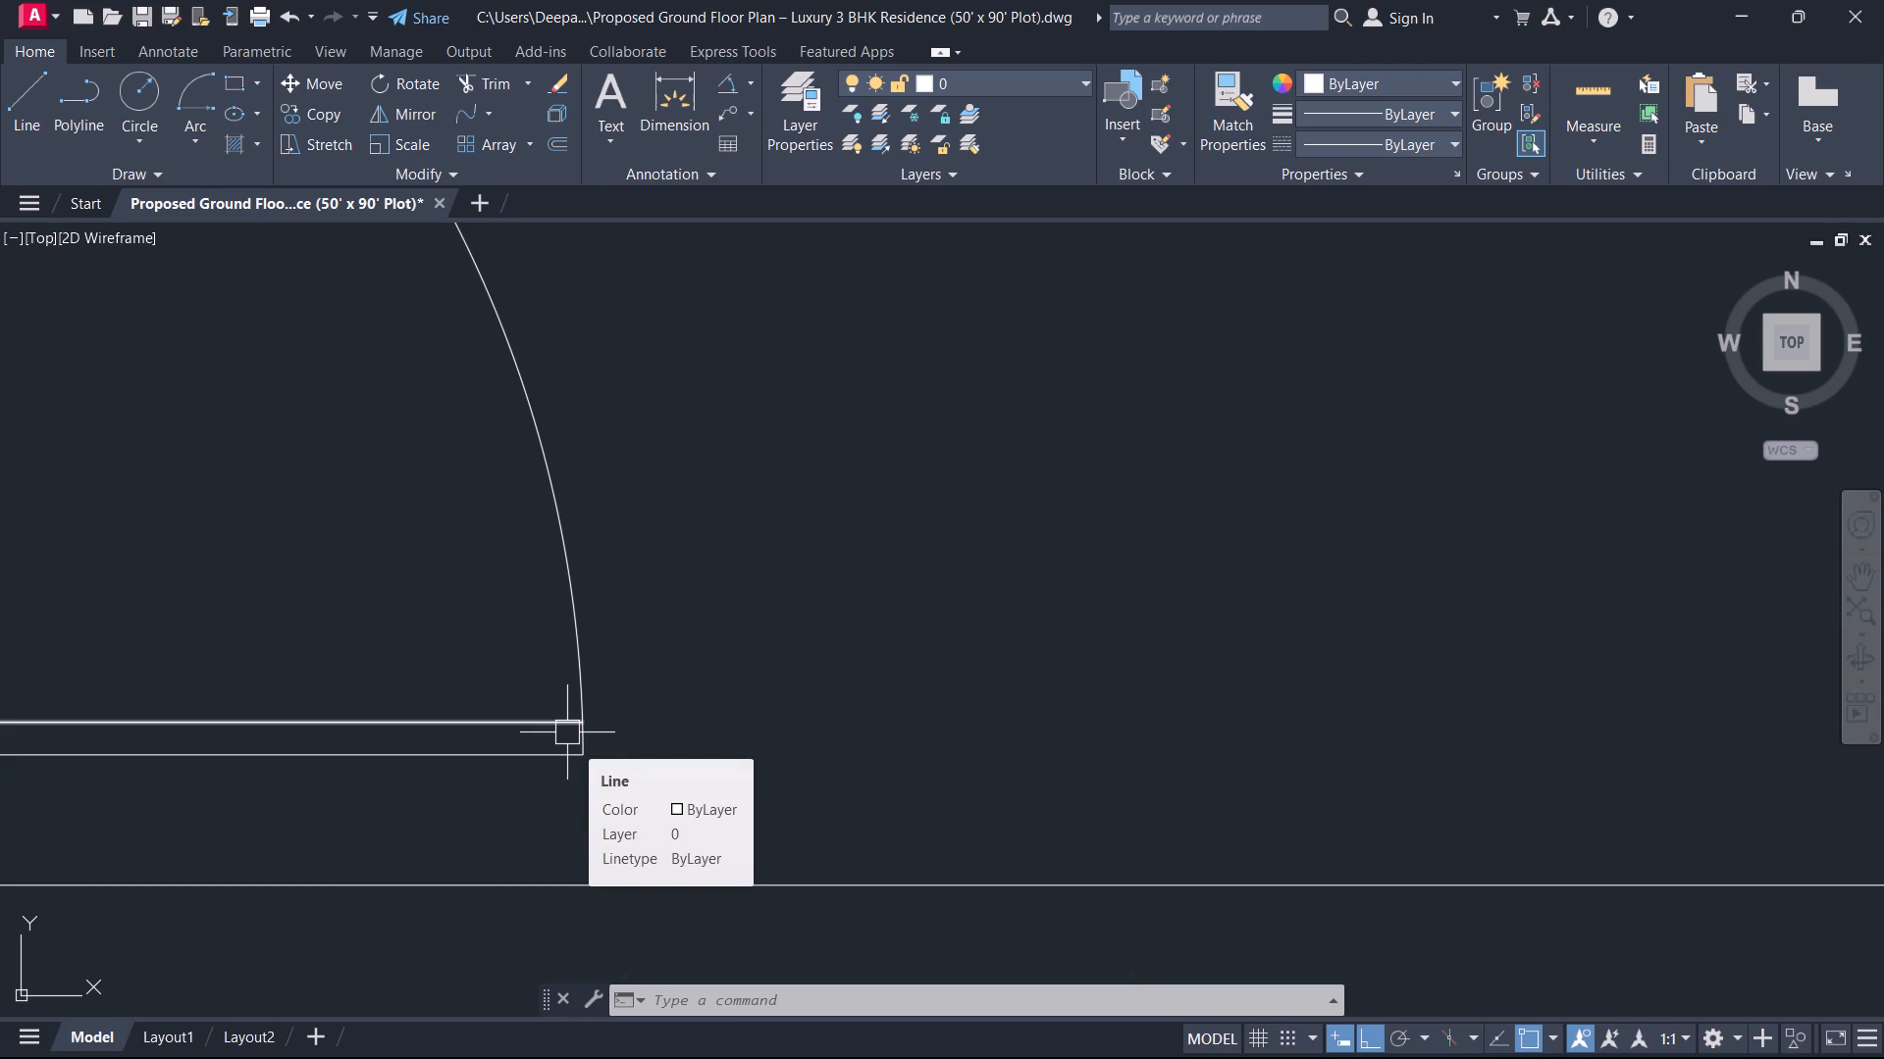
{"action": "scroll", "coordinate": [620, 729], "scroll_direction": "down", "scroll_amount": 3}
{"action": "middle_click_drag", "start_coordinate": [630, 698], "coordinate": [1245, 612]}
{"action": "scroll", "coordinate": [1245, 612], "scroll_direction": "down", "scroll_amount": 1}
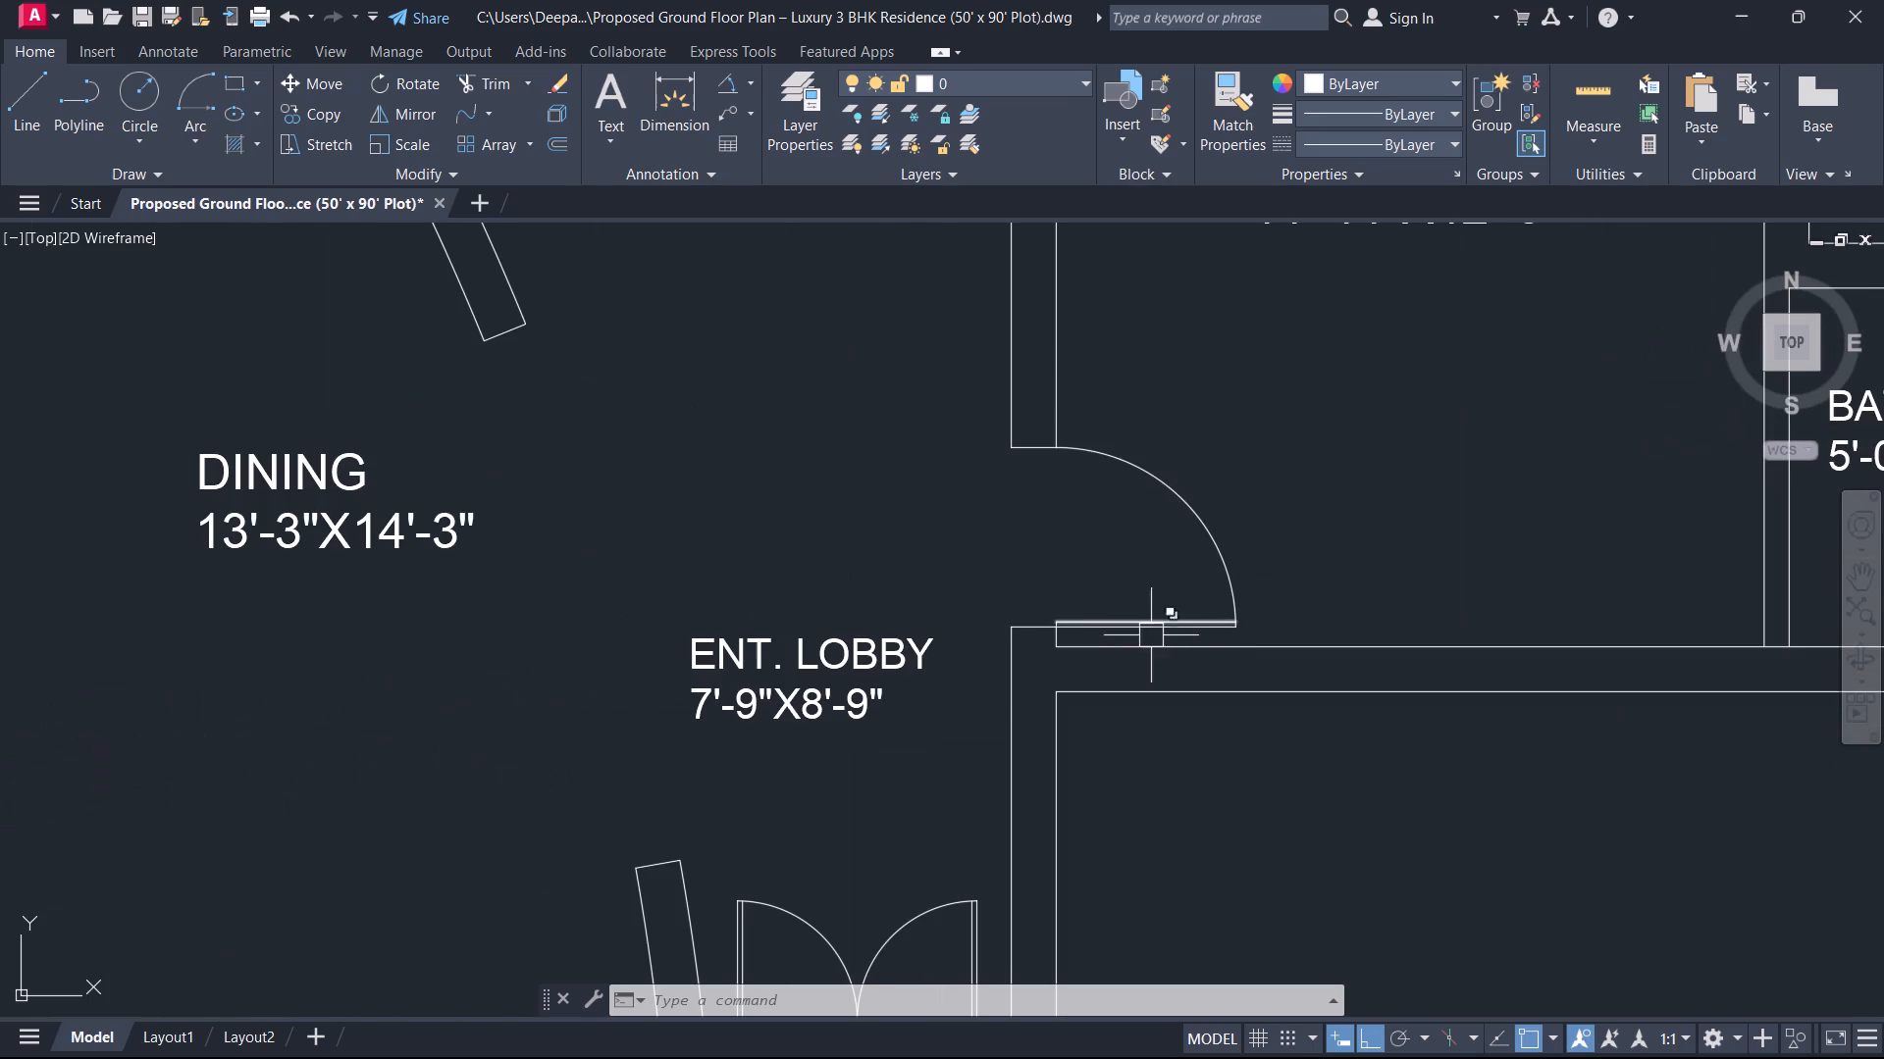
{"action": "scroll", "coordinate": [1077, 617], "scroll_direction": "down", "scroll_amount": 1}
{"action": "scroll", "coordinate": [997, 571], "scroll_direction": "up", "scroll_amount": 1}
{"action": "middle_click_drag", "start_coordinate": [999, 571], "coordinate": [1010, 597]}
{"action": "scroll", "coordinate": [1008, 594], "scroll_direction": "down", "scroll_amount": 2}
{"action": "middle_click_drag", "start_coordinate": [1013, 565], "coordinate": [927, 642]}
{"action": "scroll", "coordinate": [1017, 568], "scroll_direction": "up", "scroll_amount": 1}
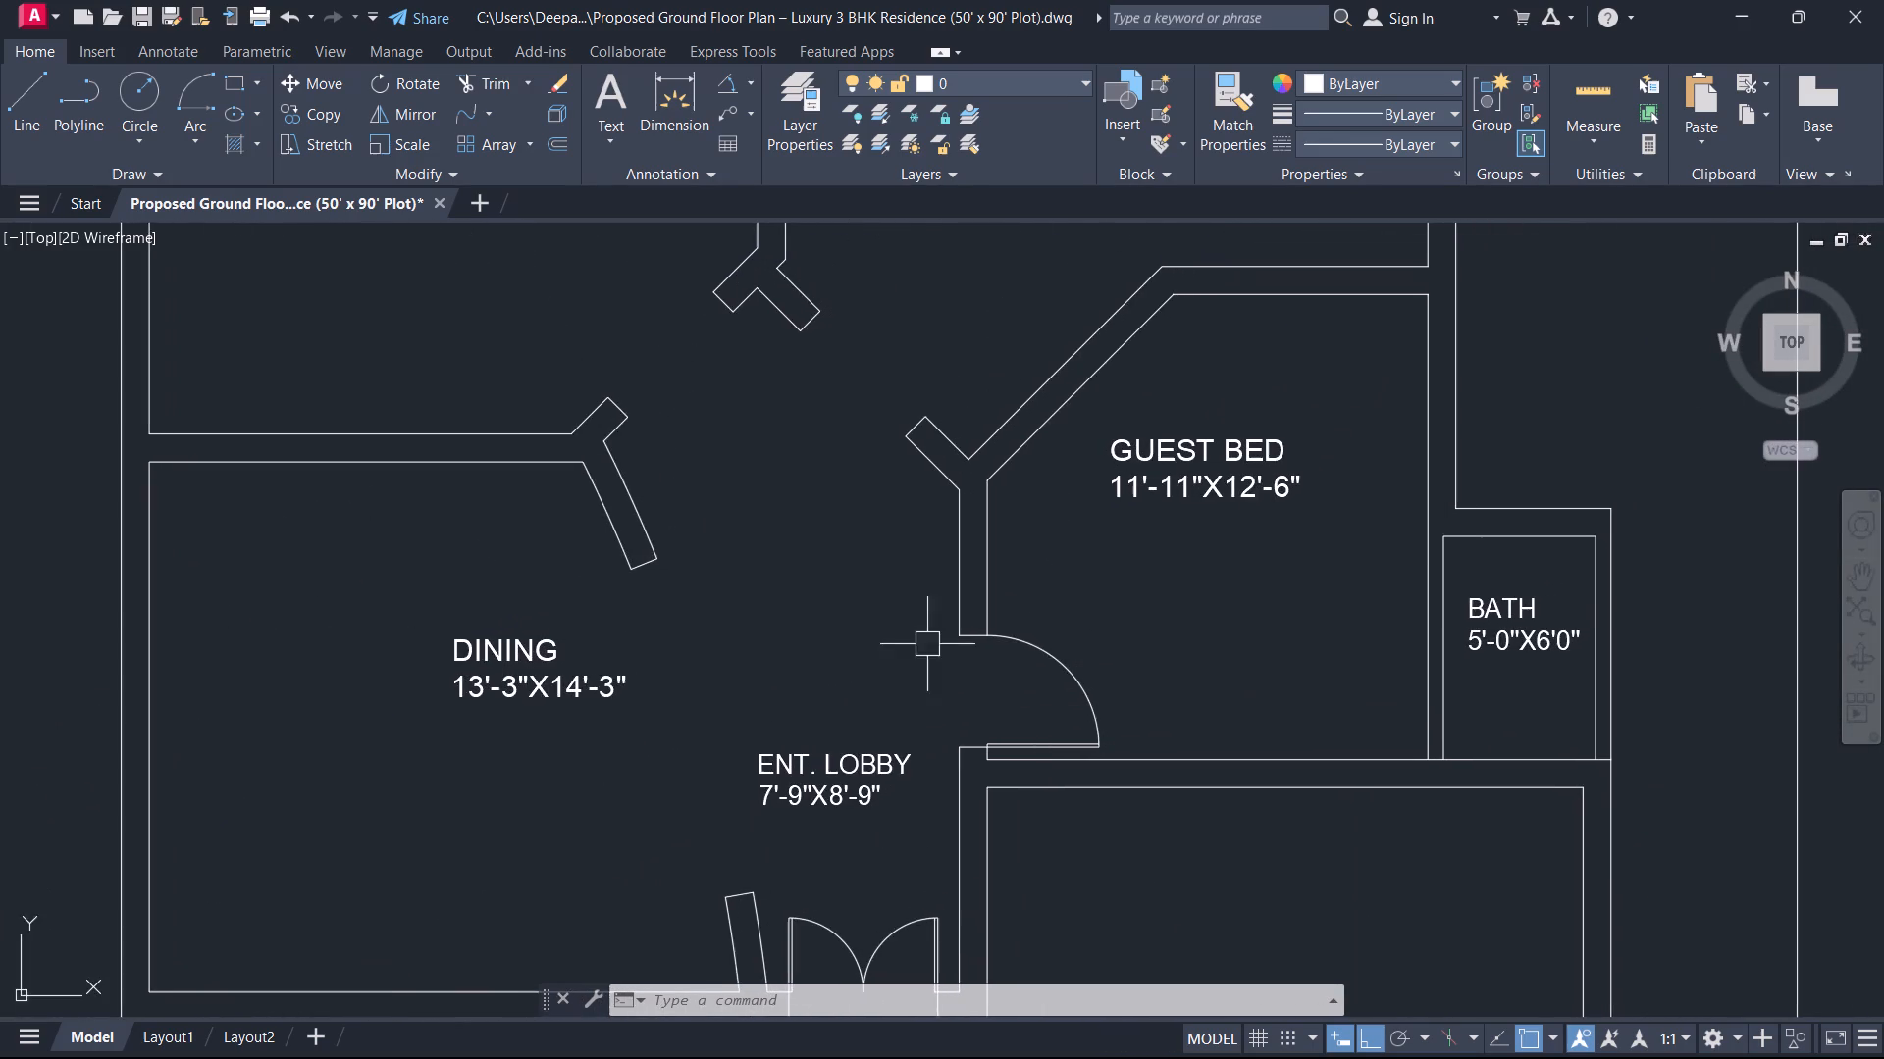
{"action": "scroll", "coordinate": [929, 644], "scroll_direction": "down", "scroll_amount": 1}
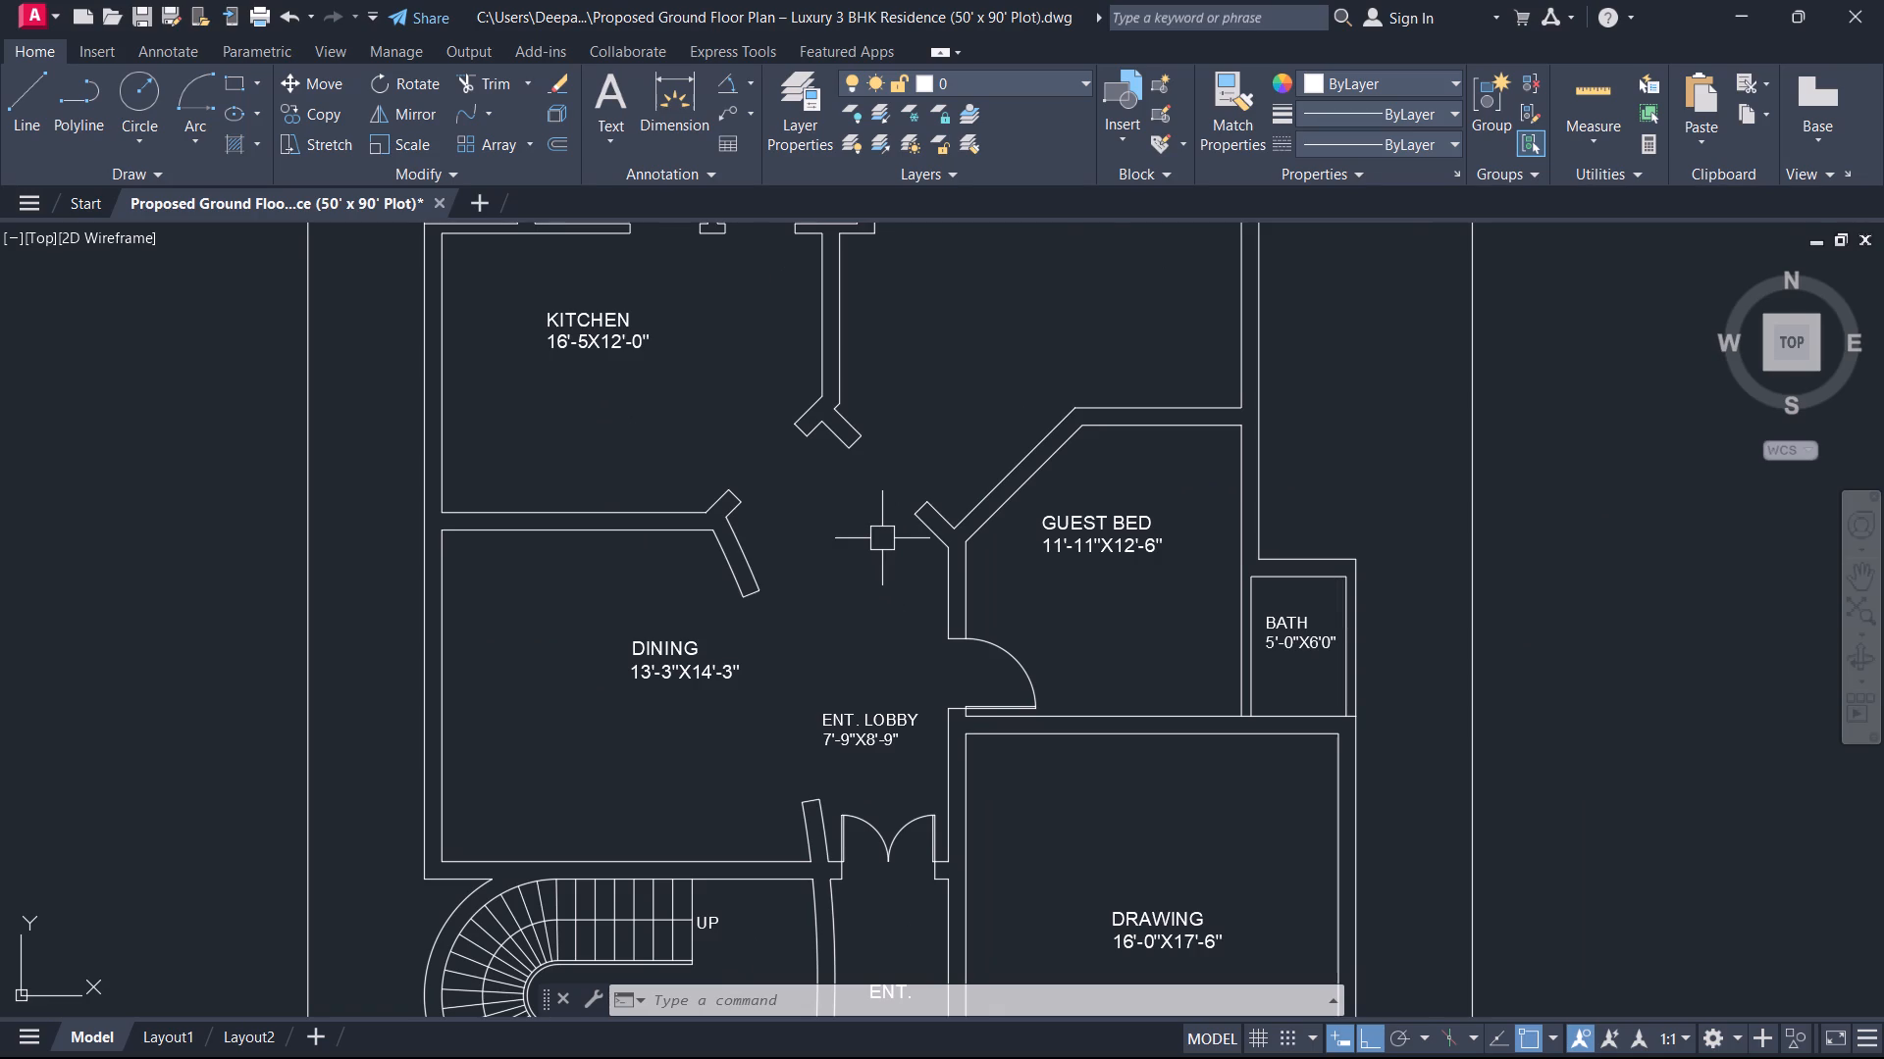
{"action": "scroll", "coordinate": [881, 538], "scroll_direction": "down", "scroll_amount": 2}
{"action": "scroll", "coordinate": [799, 636], "scroll_direction": "up", "scroll_amount": 2}
{"action": "middle_click_drag", "start_coordinate": [798, 636], "coordinate": [801, 662]}
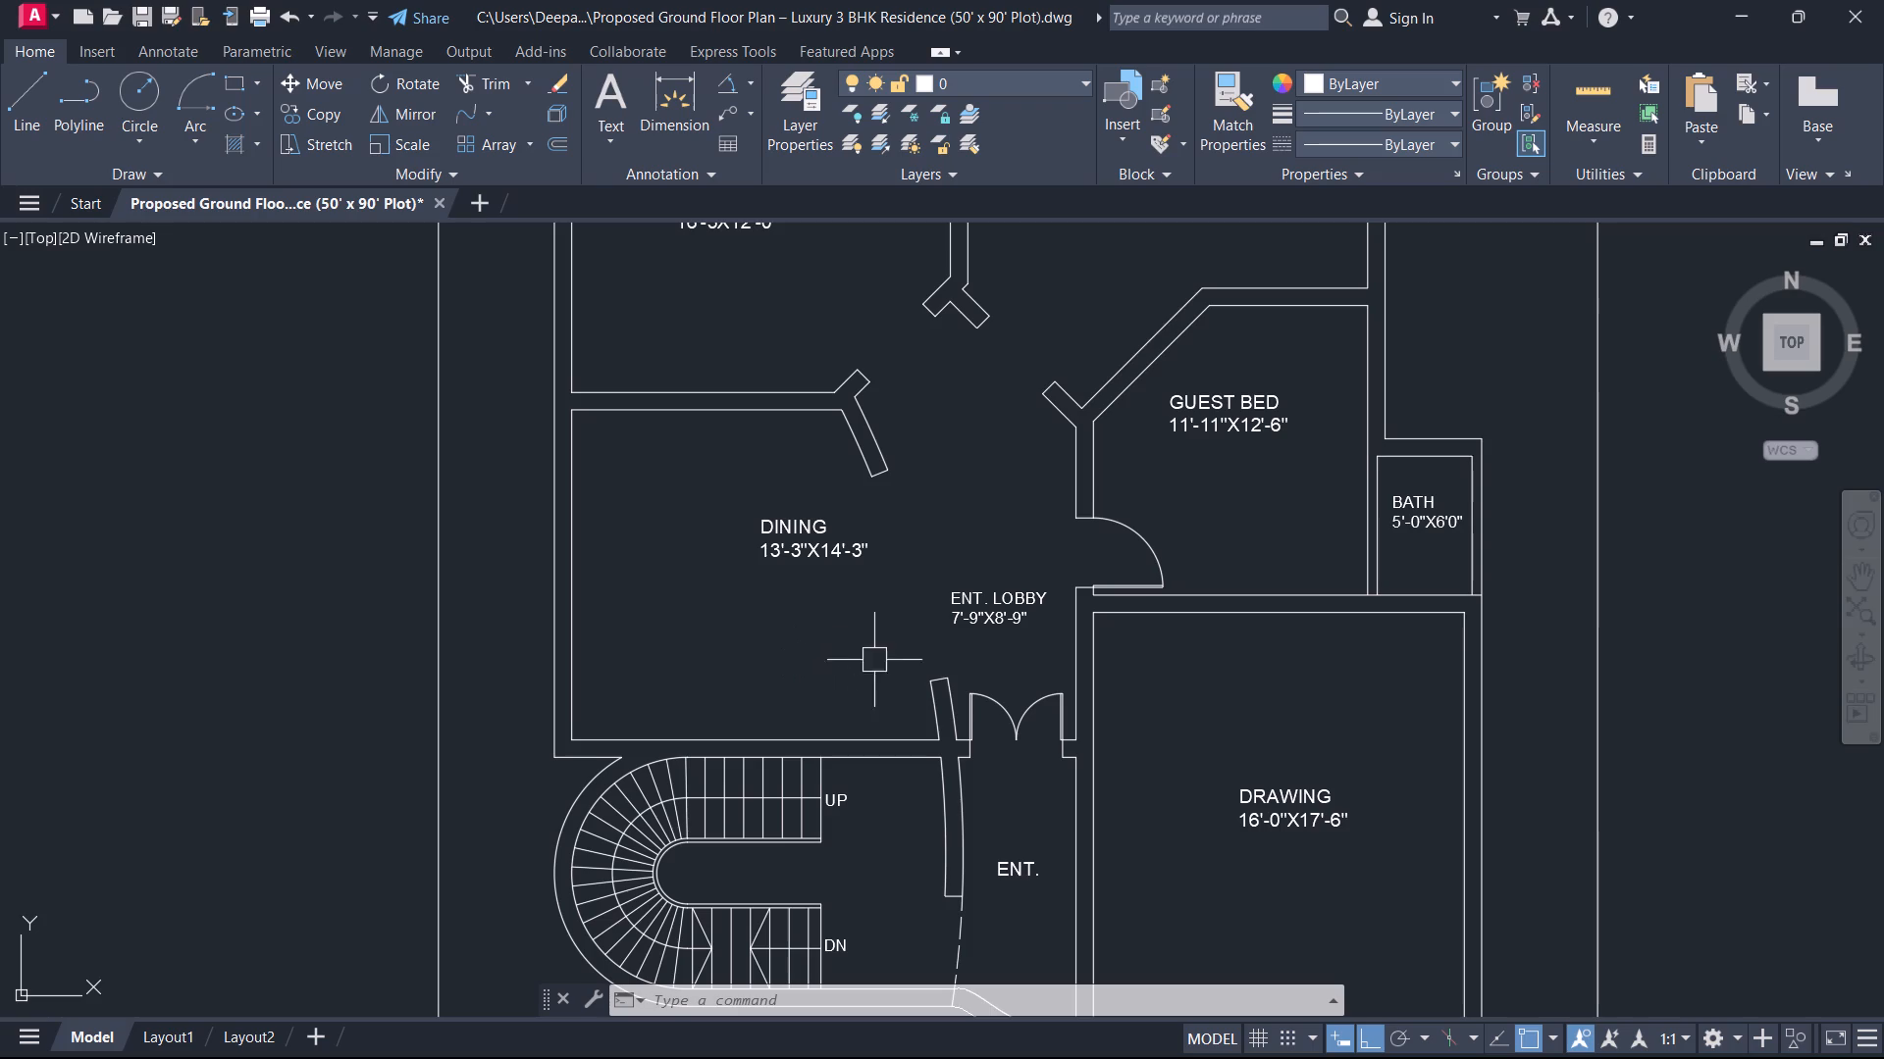
{"action": "scroll", "coordinate": [930, 649], "scroll_direction": "up", "scroll_amount": 1}
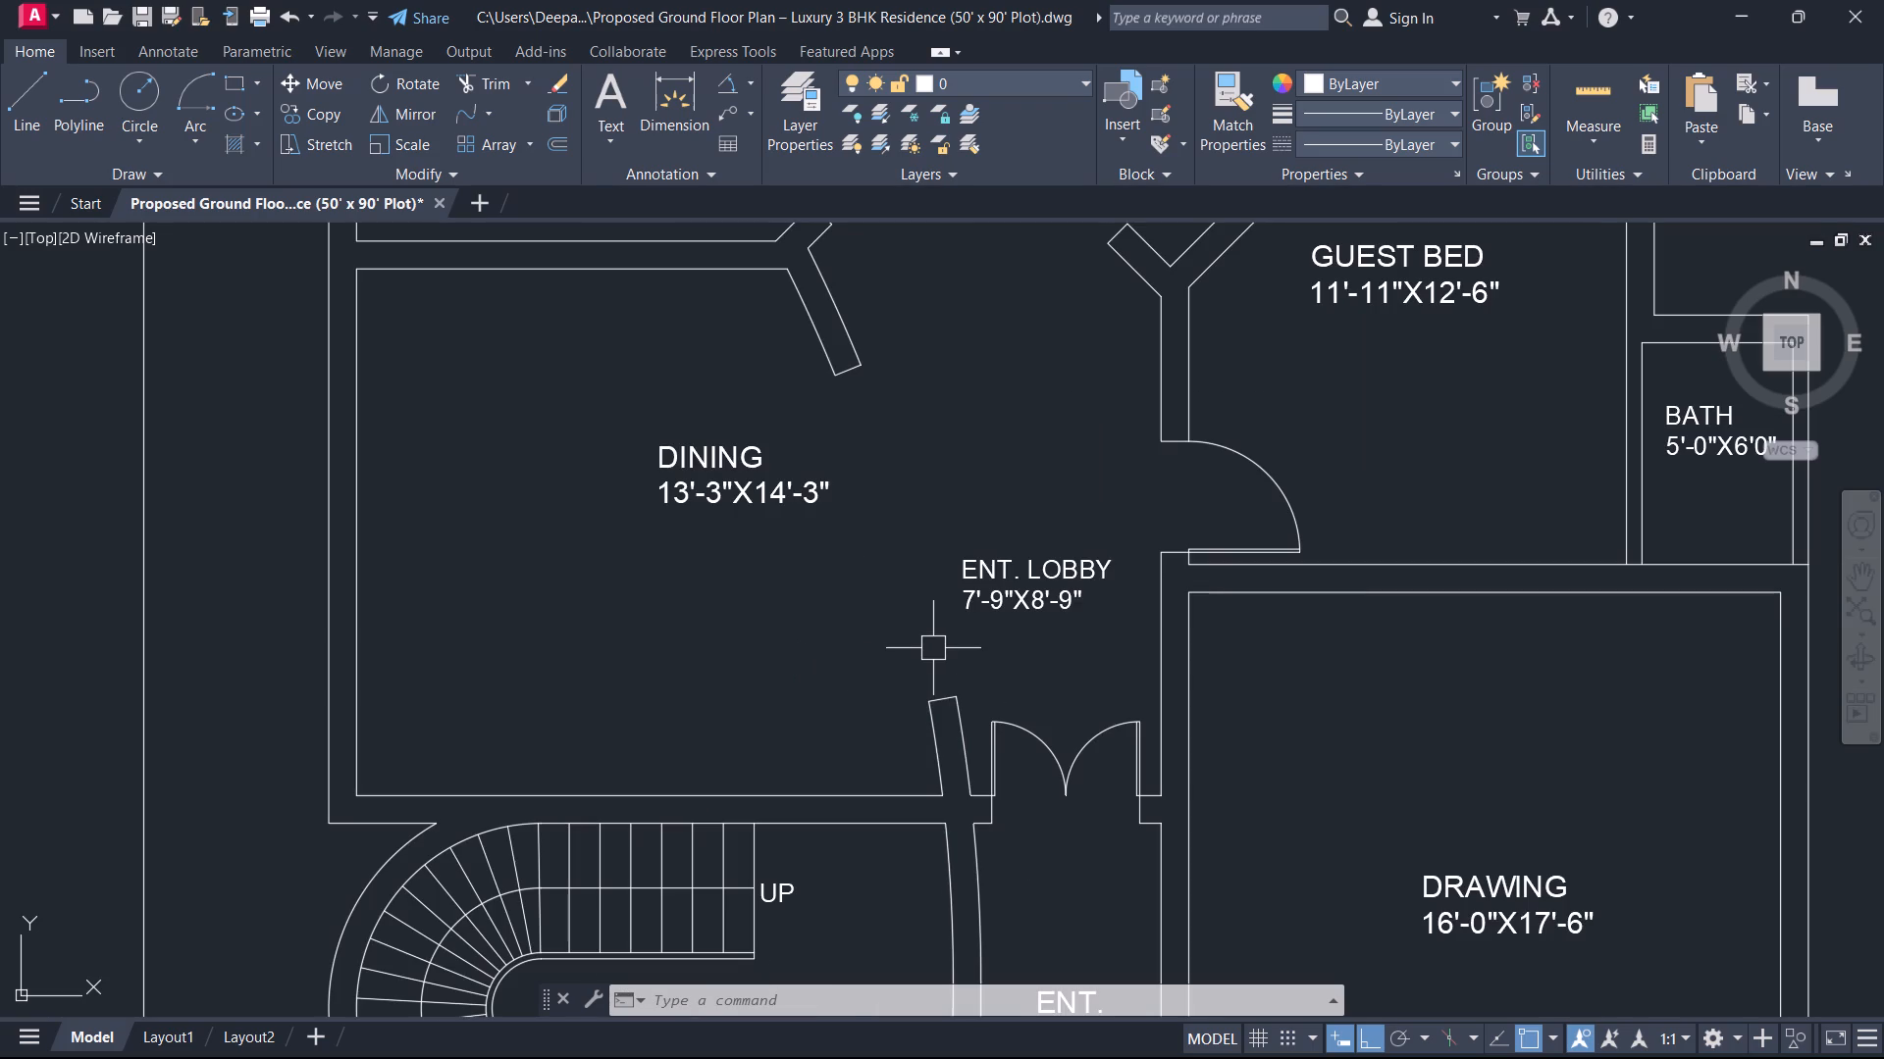
{"action": "scroll", "coordinate": [935, 646], "scroll_direction": "down", "scroll_amount": 1}
{"action": "scroll", "coordinate": [928, 645], "scroll_direction": "up", "scroll_amount": 1}
{"action": "scroll", "coordinate": [869, 529], "scroll_direction": "down", "scroll_amount": 1}
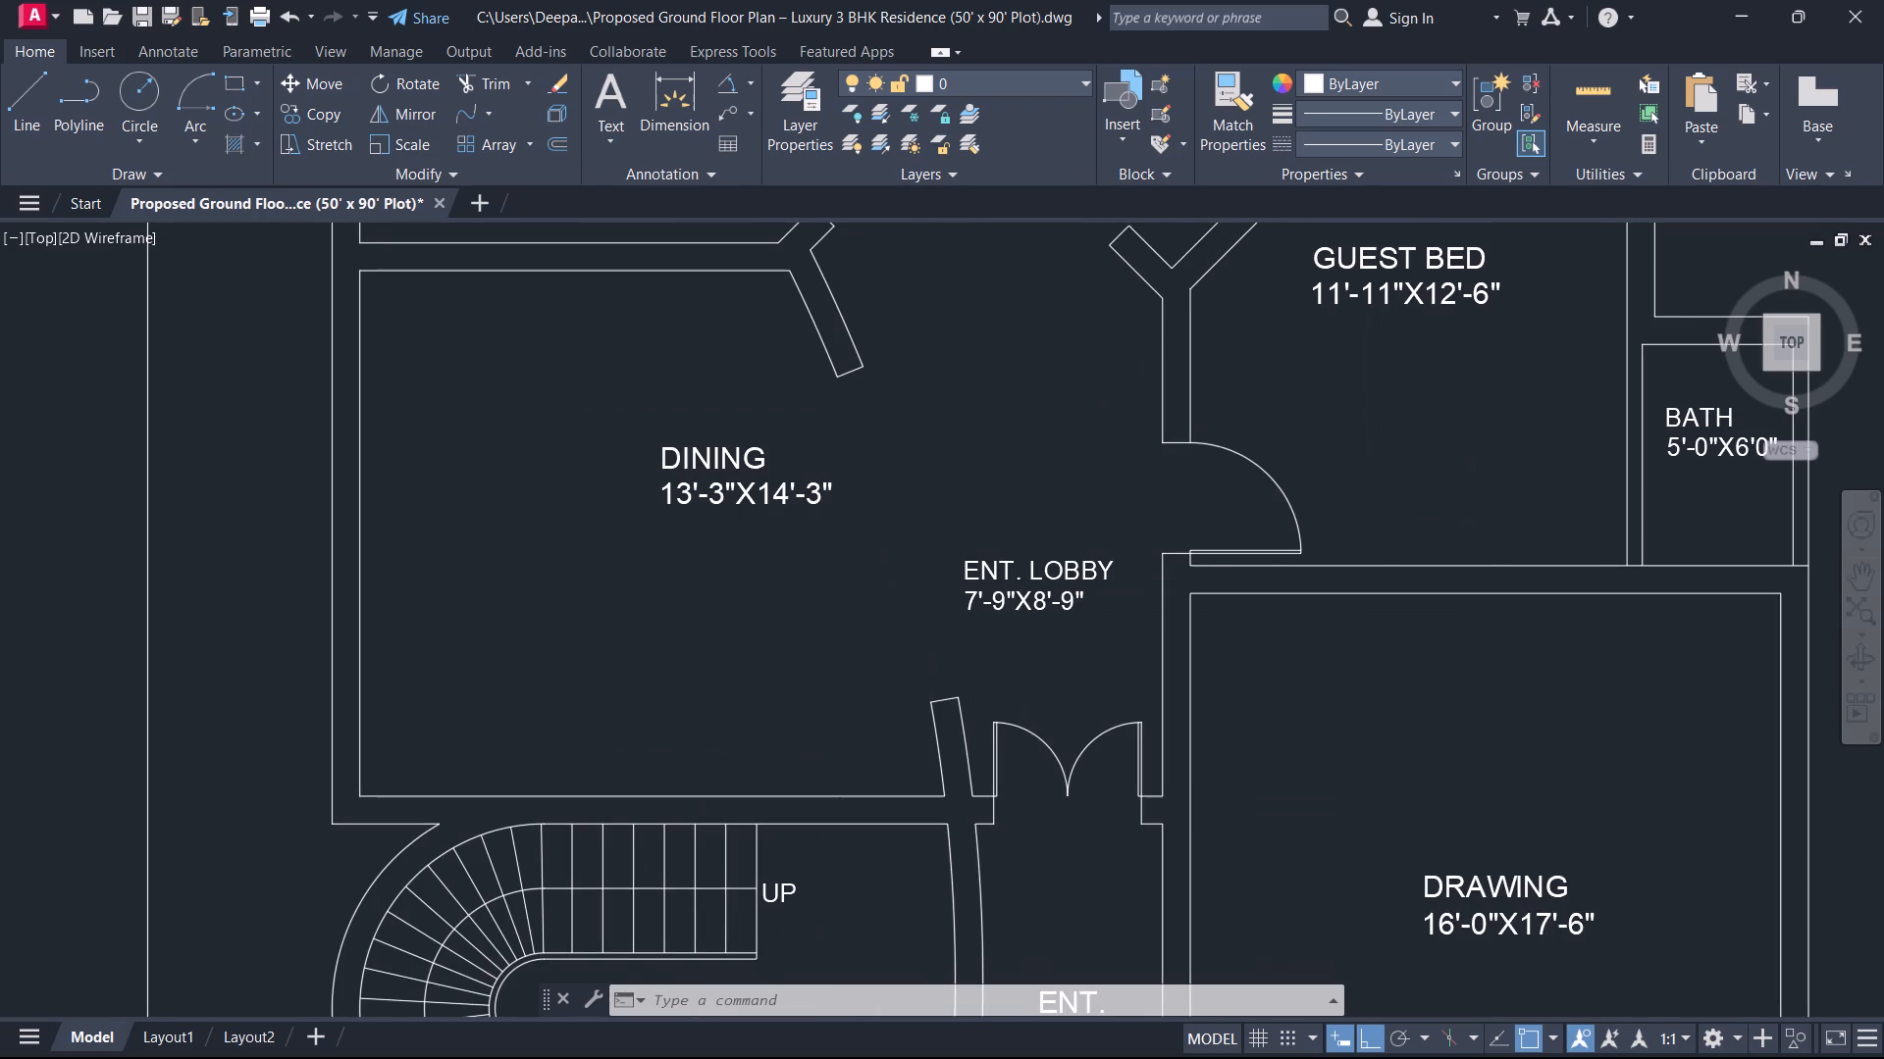
{"action": "middle_click_drag", "start_coordinate": [839, 512], "coordinate": [610, 632]}
{"action": "middle_click_drag", "start_coordinate": [644, 435], "coordinate": [609, 643]}
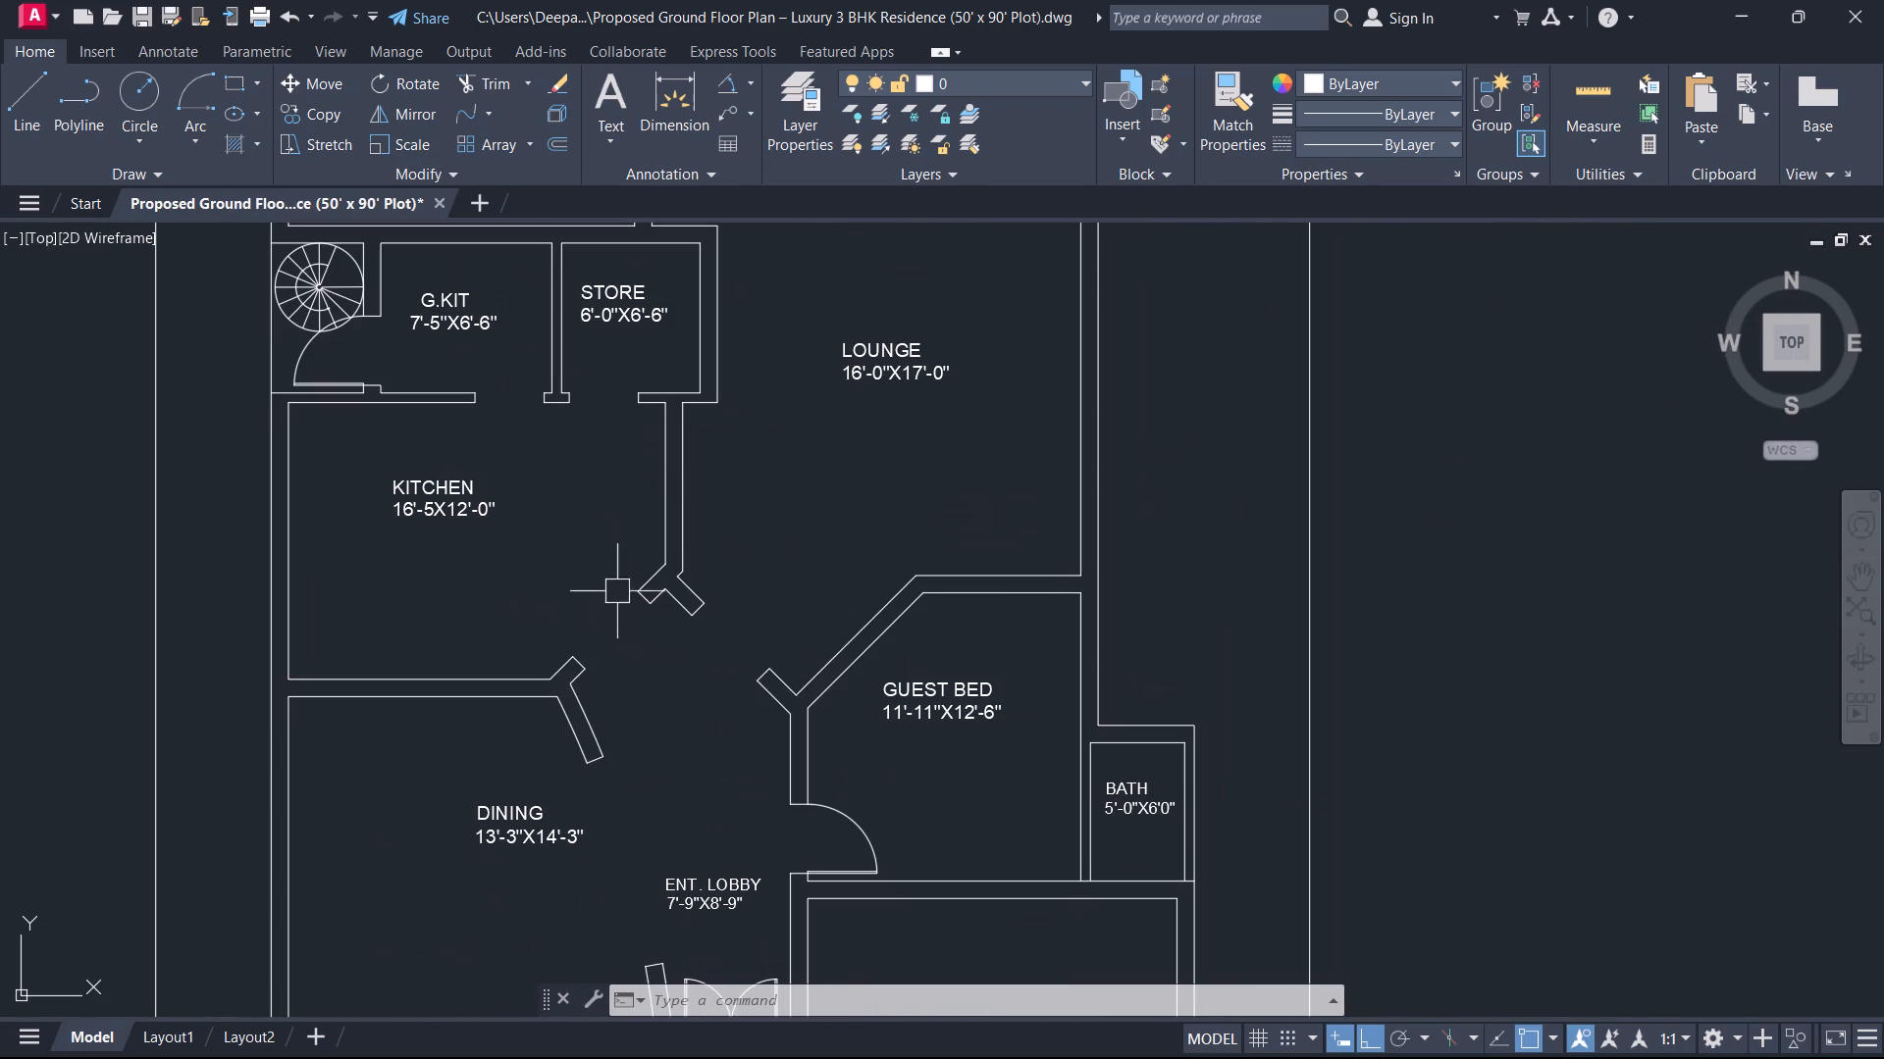
{"action": "scroll", "coordinate": [736, 619], "scroll_direction": "up", "scroll_amount": 1}
{"action": "scroll", "coordinate": [735, 619], "scroll_direction": "down", "scroll_amount": 2}
{"action": "middle_click_drag", "start_coordinate": [598, 701], "coordinate": [546, 723]}
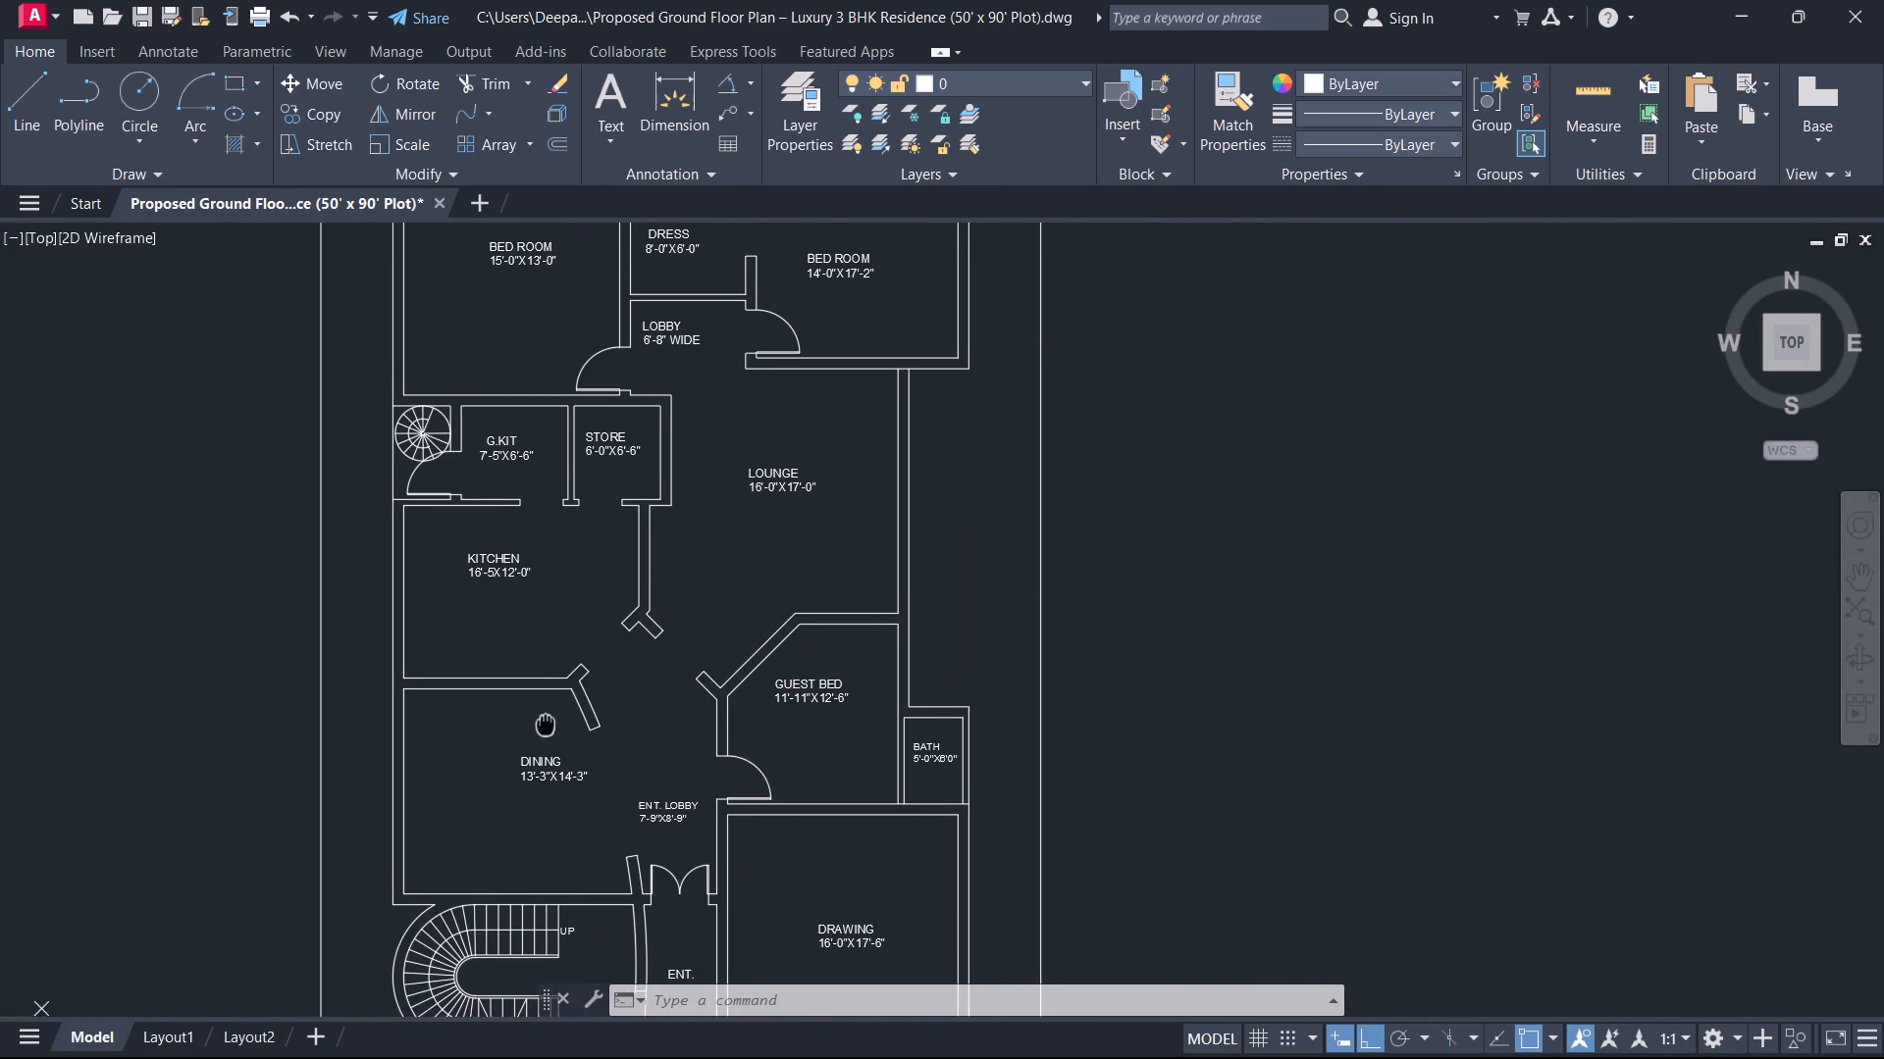
{"action": "middle_click_drag", "start_coordinate": [546, 723], "coordinate": [546, 725]}
{"action": "scroll", "coordinate": [657, 634], "scroll_direction": "up", "scroll_amount": 3}
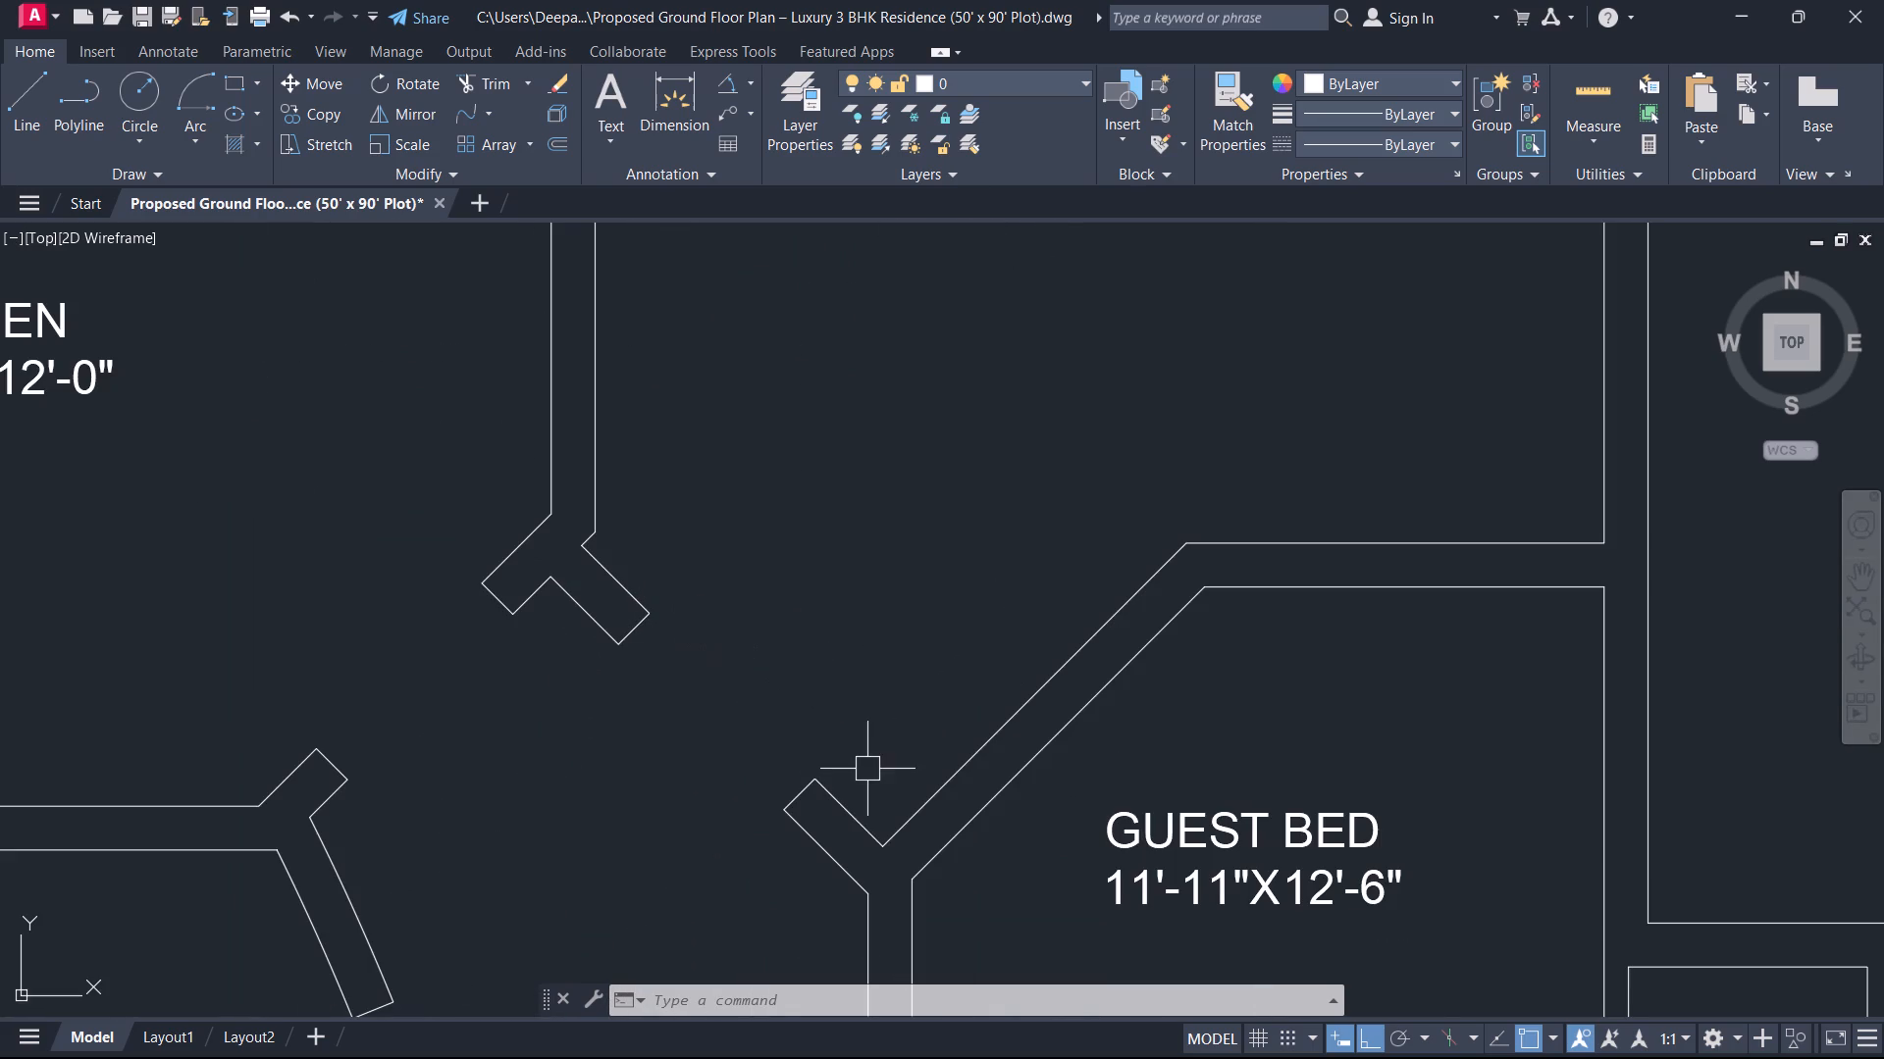
{"action": "left_click", "coordinate": [869, 772]}
{"action": "key", "text": "Escape"}
{"action": "middle_click_drag", "start_coordinate": [866, 576], "coordinate": [764, 700]}
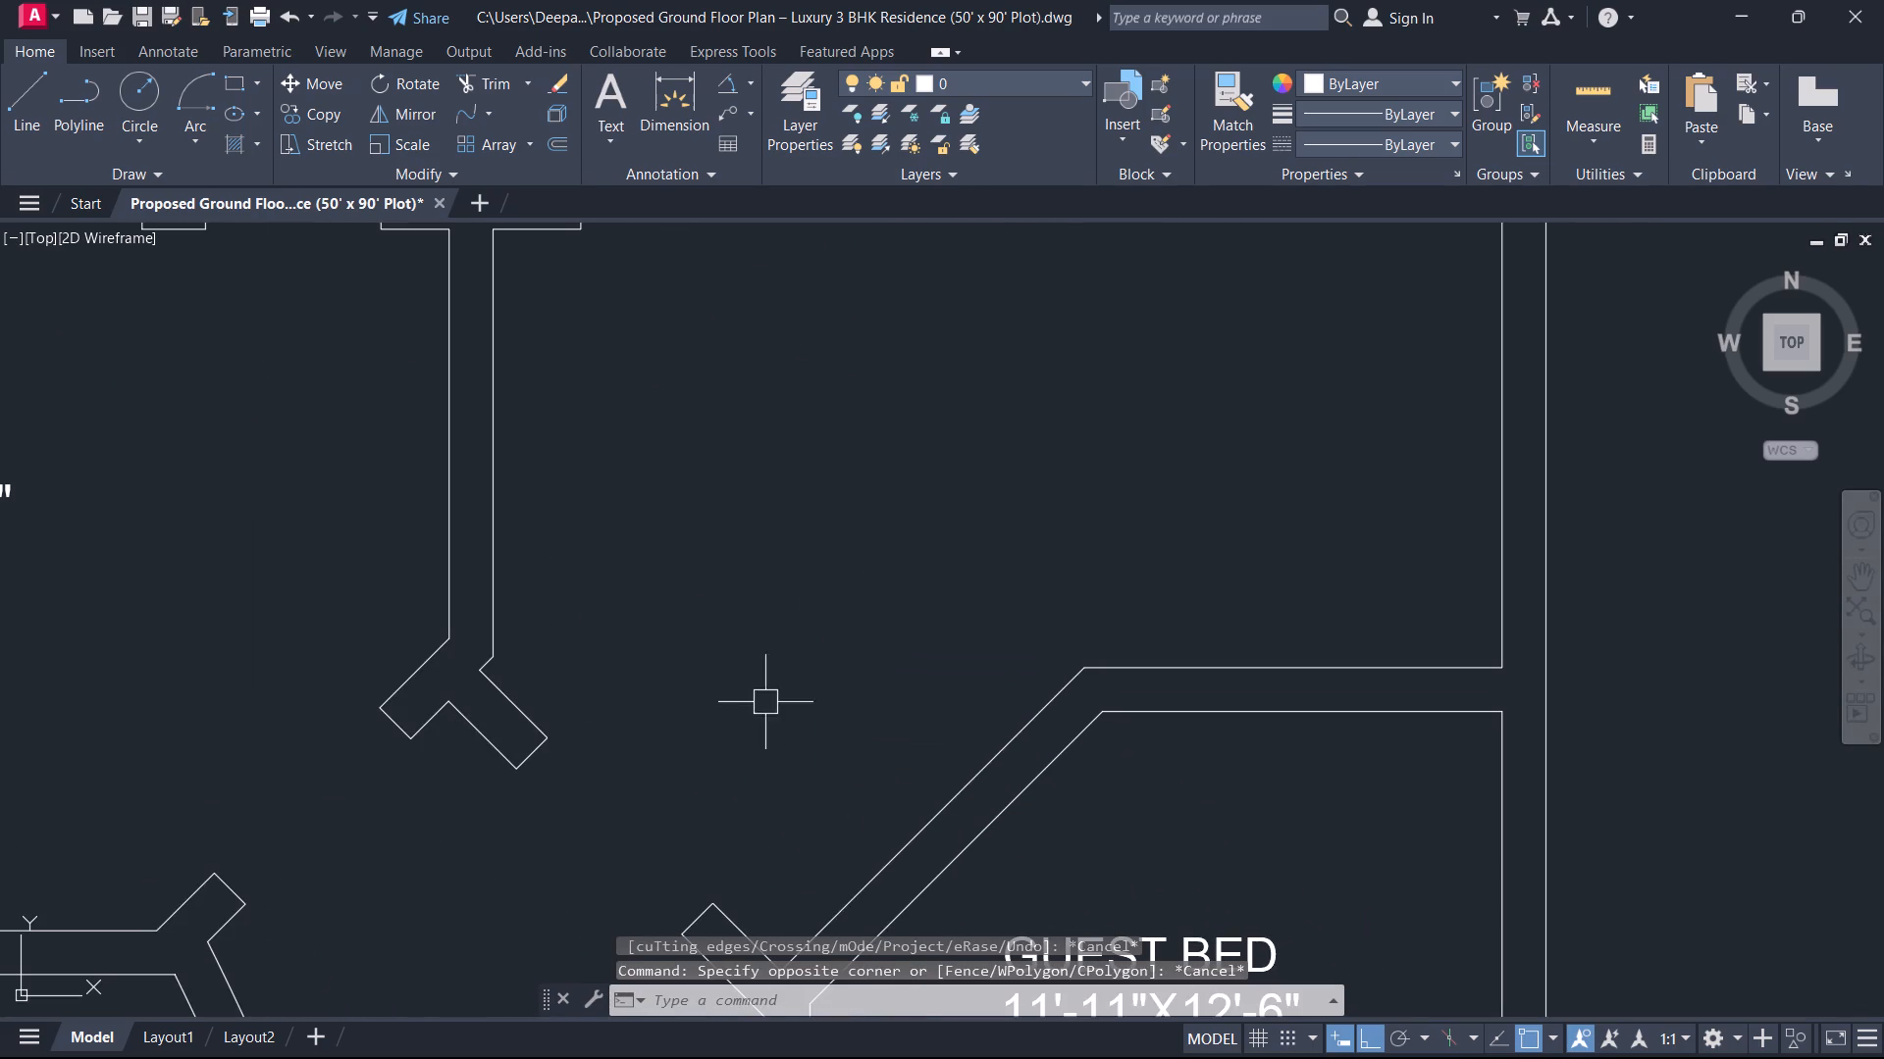
{"action": "scroll", "coordinate": [1000, 726], "scroll_direction": "down", "scroll_amount": 5}
{"action": "middle_click_drag", "start_coordinate": [985, 715], "coordinate": [945, 836]}
{"action": "scroll", "coordinate": [932, 724], "scroll_direction": "up", "scroll_amount": 3}
{"action": "middle_click_drag", "start_coordinate": [936, 704], "coordinate": [936, 703]}
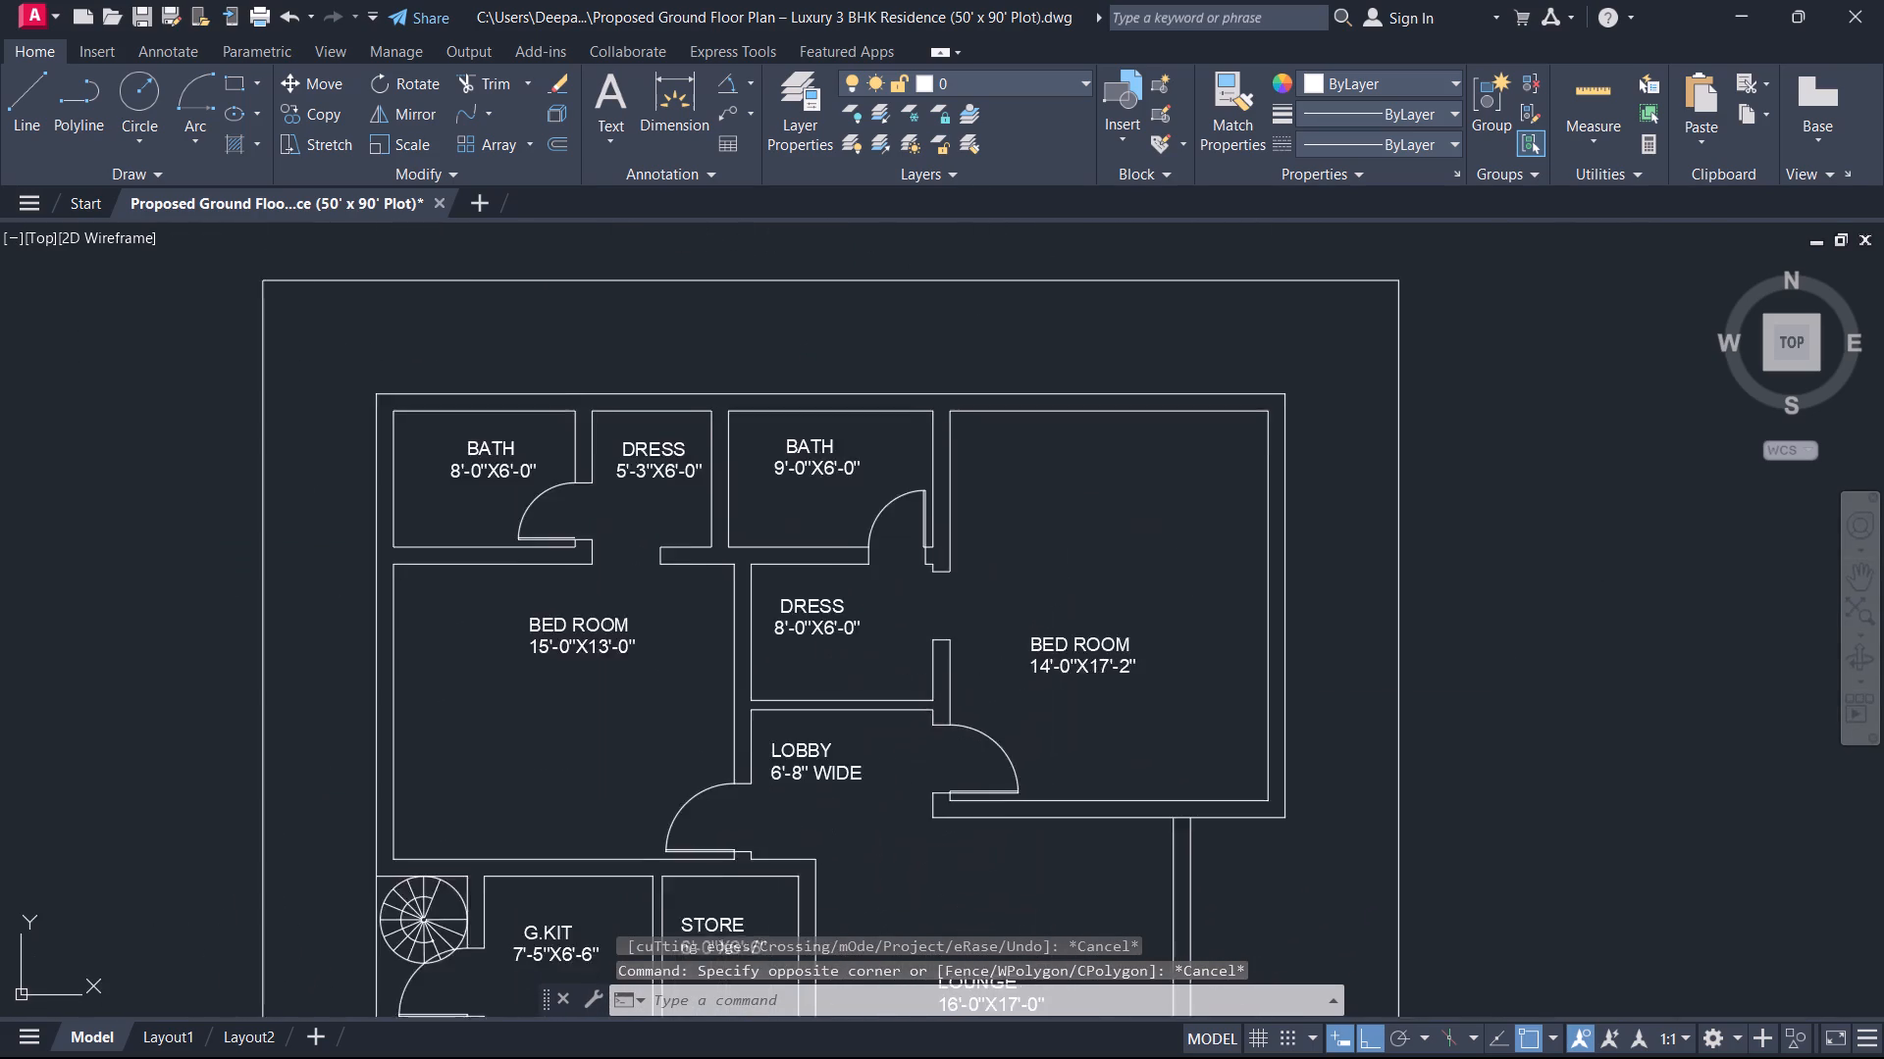
{"action": "scroll", "coordinate": [936, 703], "scroll_direction": "up", "scroll_amount": 1}
{"action": "middle_click_drag", "start_coordinate": [936, 703], "coordinate": [1001, 670]}
{"action": "middle_click_drag", "start_coordinate": [912, 789], "coordinate": [861, 461]}
{"action": "middle_click_drag", "start_coordinate": [952, 746], "coordinate": [910, 456]}
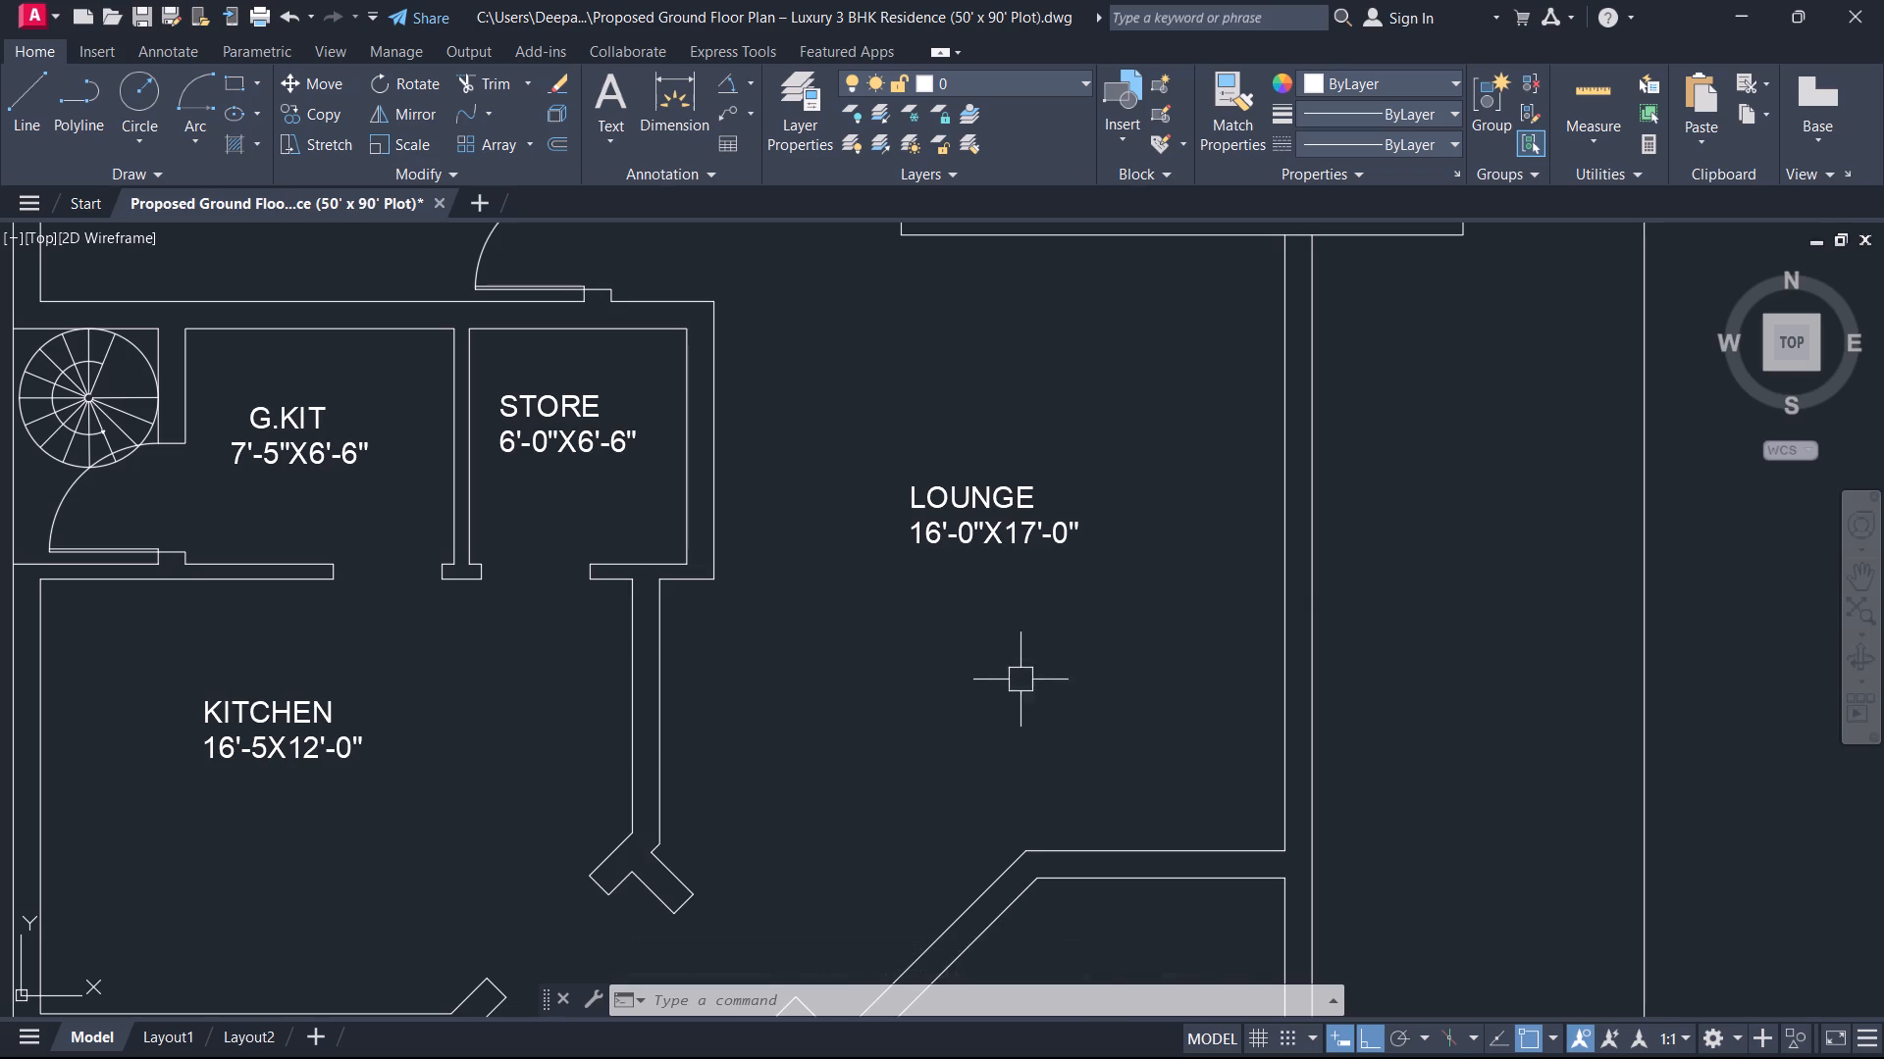
Extend the DRAWING room's inner top wall line across the wall to the outer line beside the entrance lobby.
{"action": "middle_click_drag", "start_coordinate": [1020, 682], "coordinate": [968, 533]}
{"action": "scroll", "coordinate": [975, 558], "scroll_direction": "down", "scroll_amount": 2}
{"action": "middle_click_drag", "start_coordinate": [1003, 710], "coordinate": [929, 441]}
{"action": "scroll", "coordinate": [997, 706], "scroll_direction": "up", "scroll_amount": 1}
{"action": "middle_click_drag", "start_coordinate": [960, 664], "coordinate": [1048, 520]}
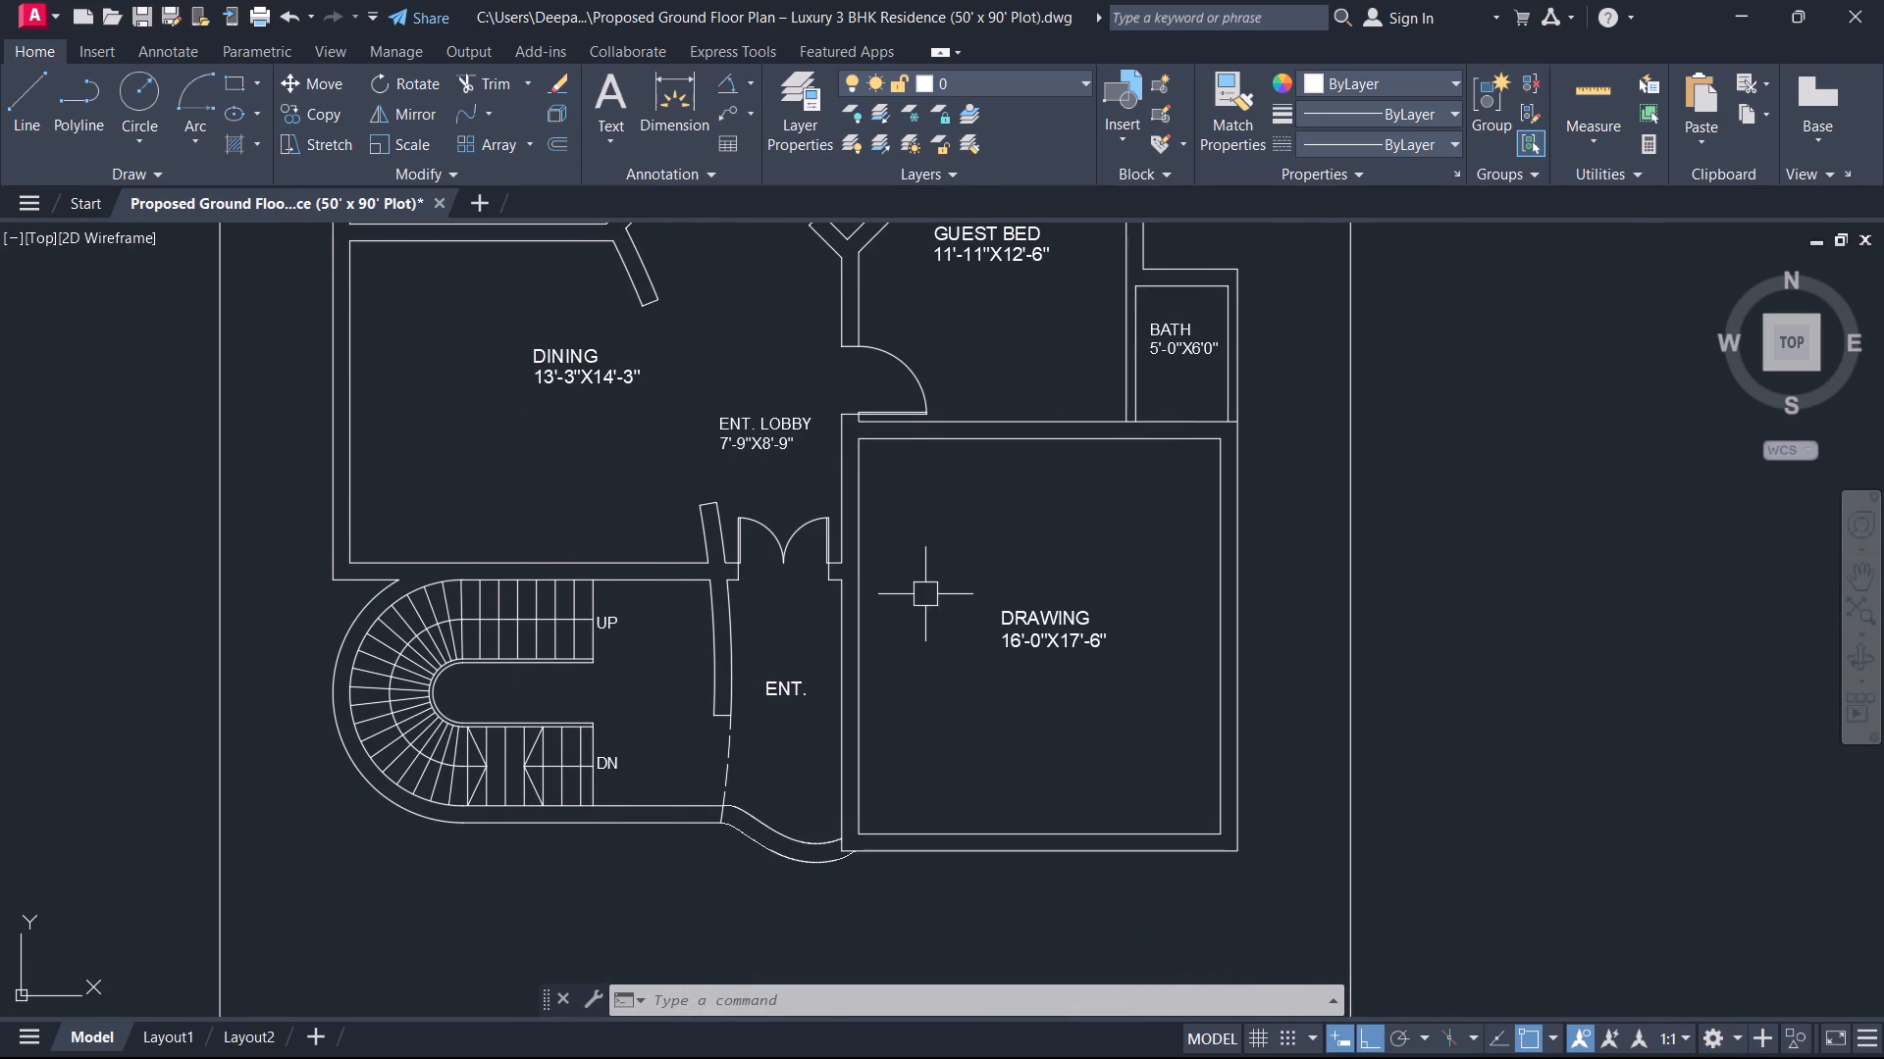
{"action": "scroll", "coordinate": [923, 486], "scroll_direction": "up", "scroll_amount": 2}
{"action": "type", "text": "EX"}
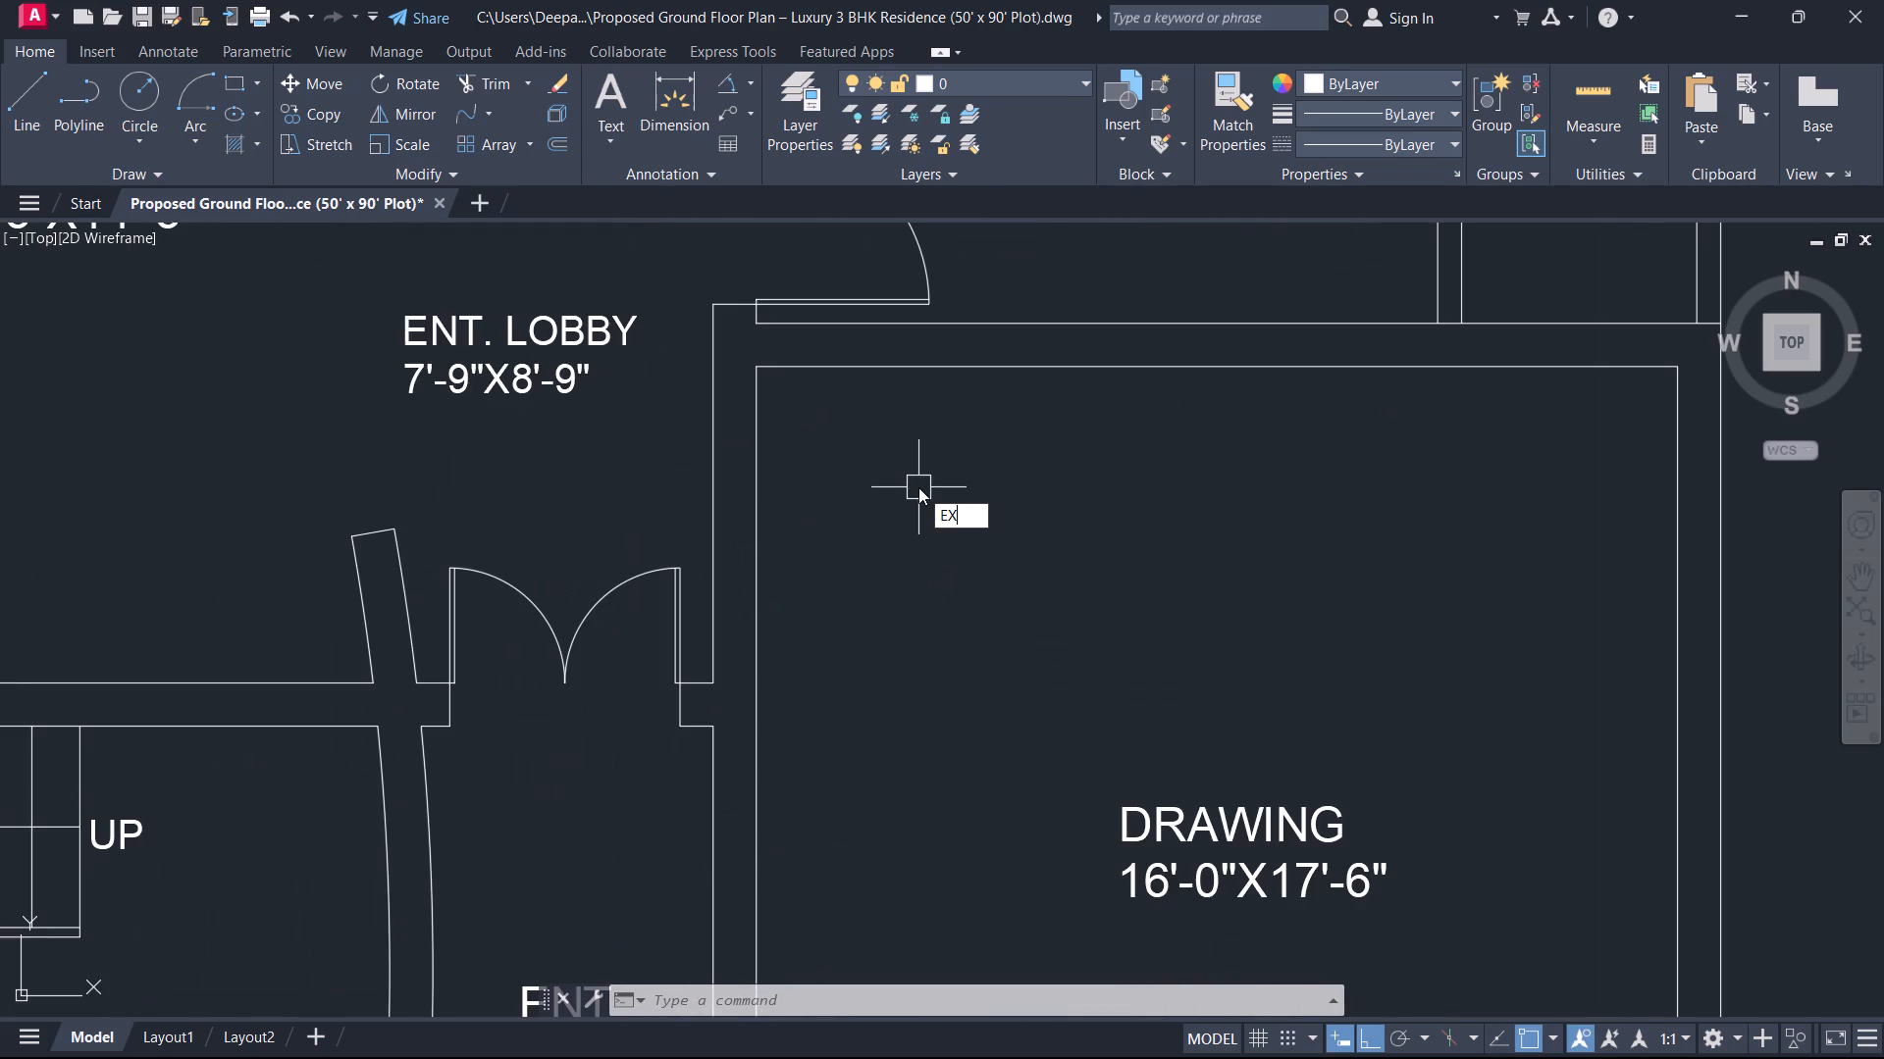
{"action": "key", "text": "space"}
{"action": "left_click", "coordinate": [888, 371]}
{"action": "key", "text": "Escape"}
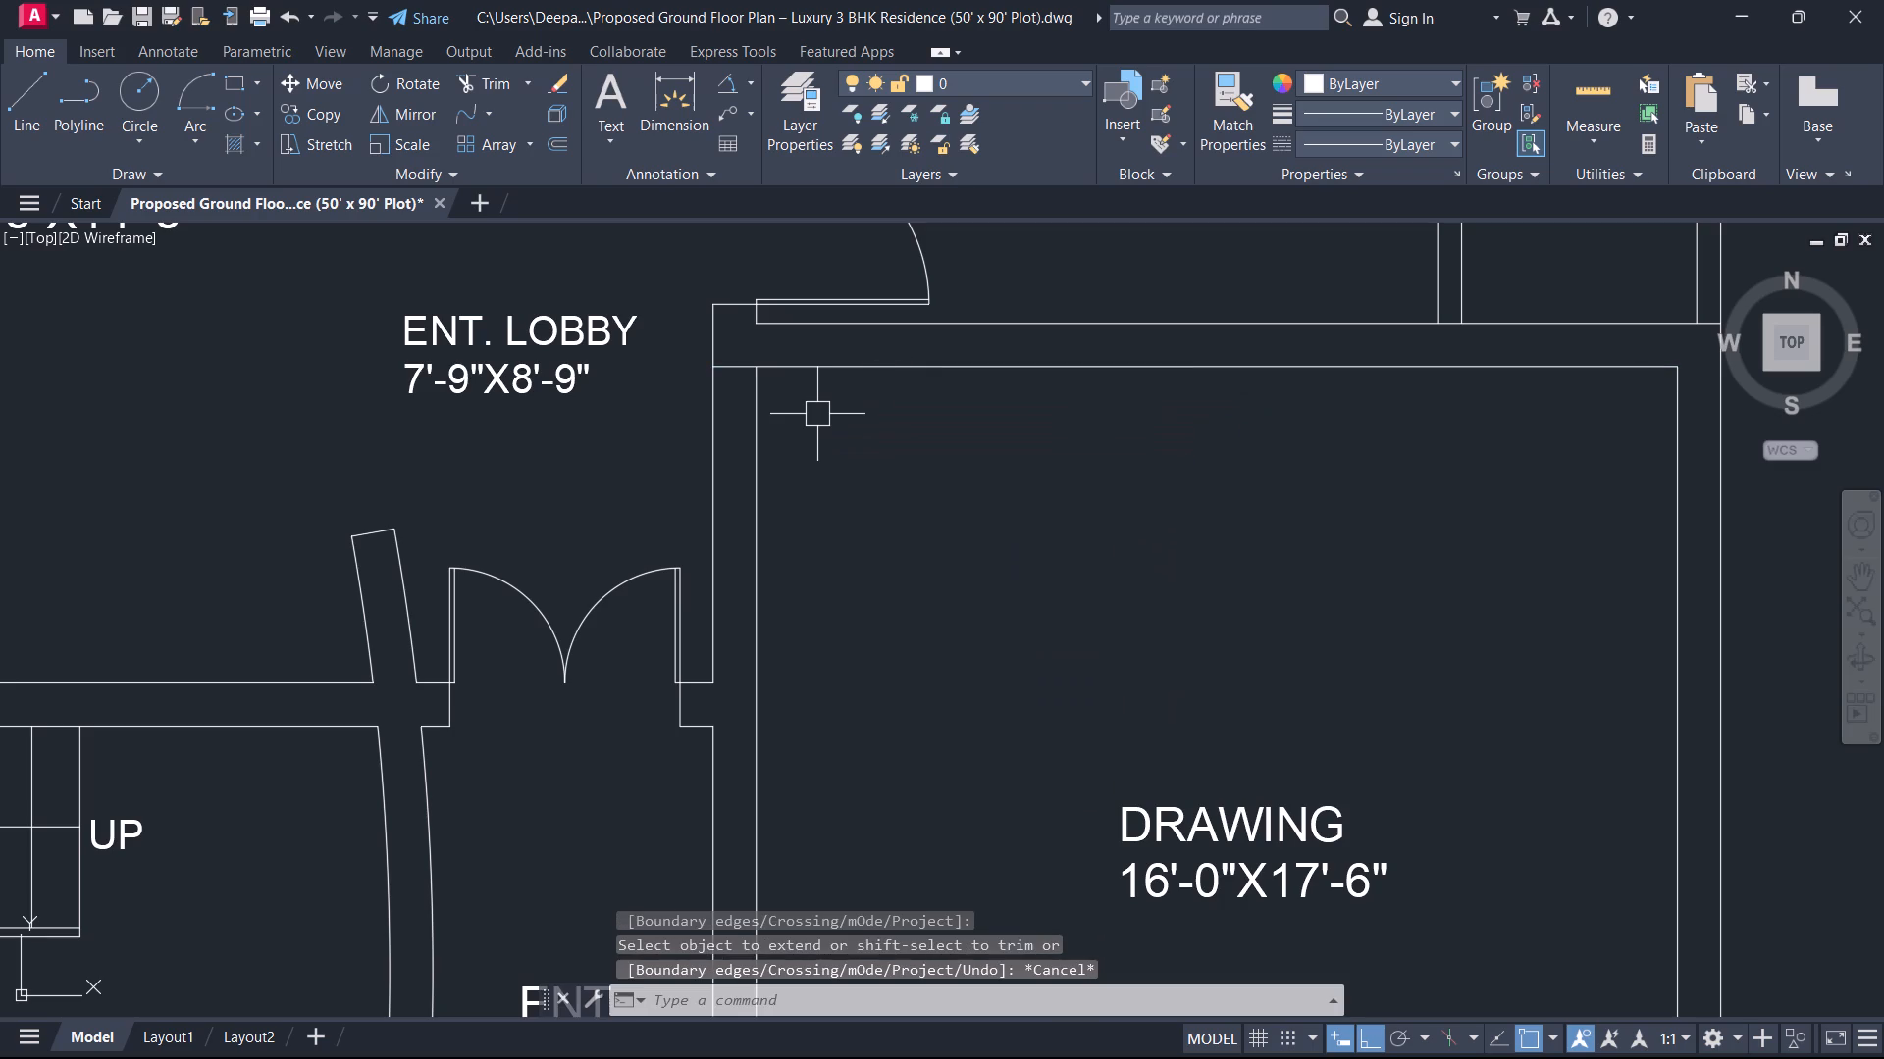
Offset the extended DRAWING room wall line 4" downward into the room to mark the upper door jamb.
{"action": "type", "text": "O"}
{"action": "key", "text": "space"}
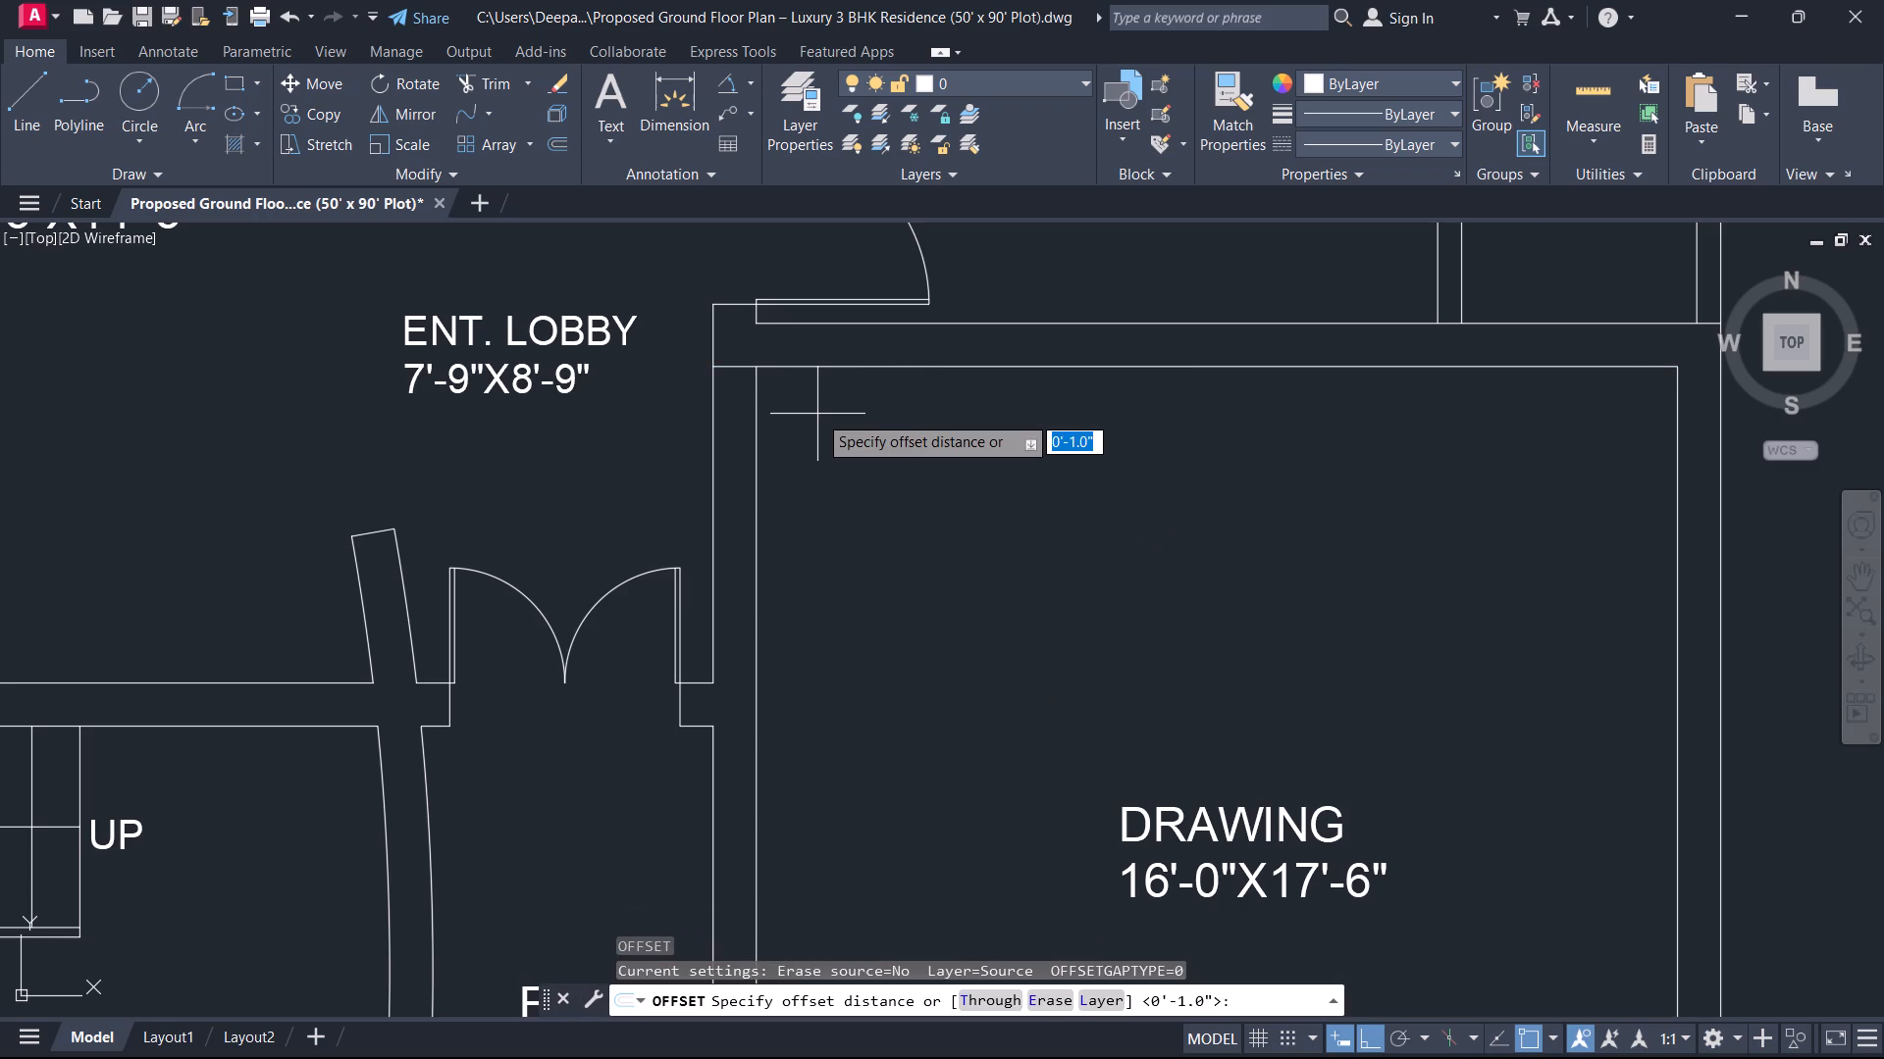
{"action": "key", "text": "4"}
{"action": "key", "text": "Return"}
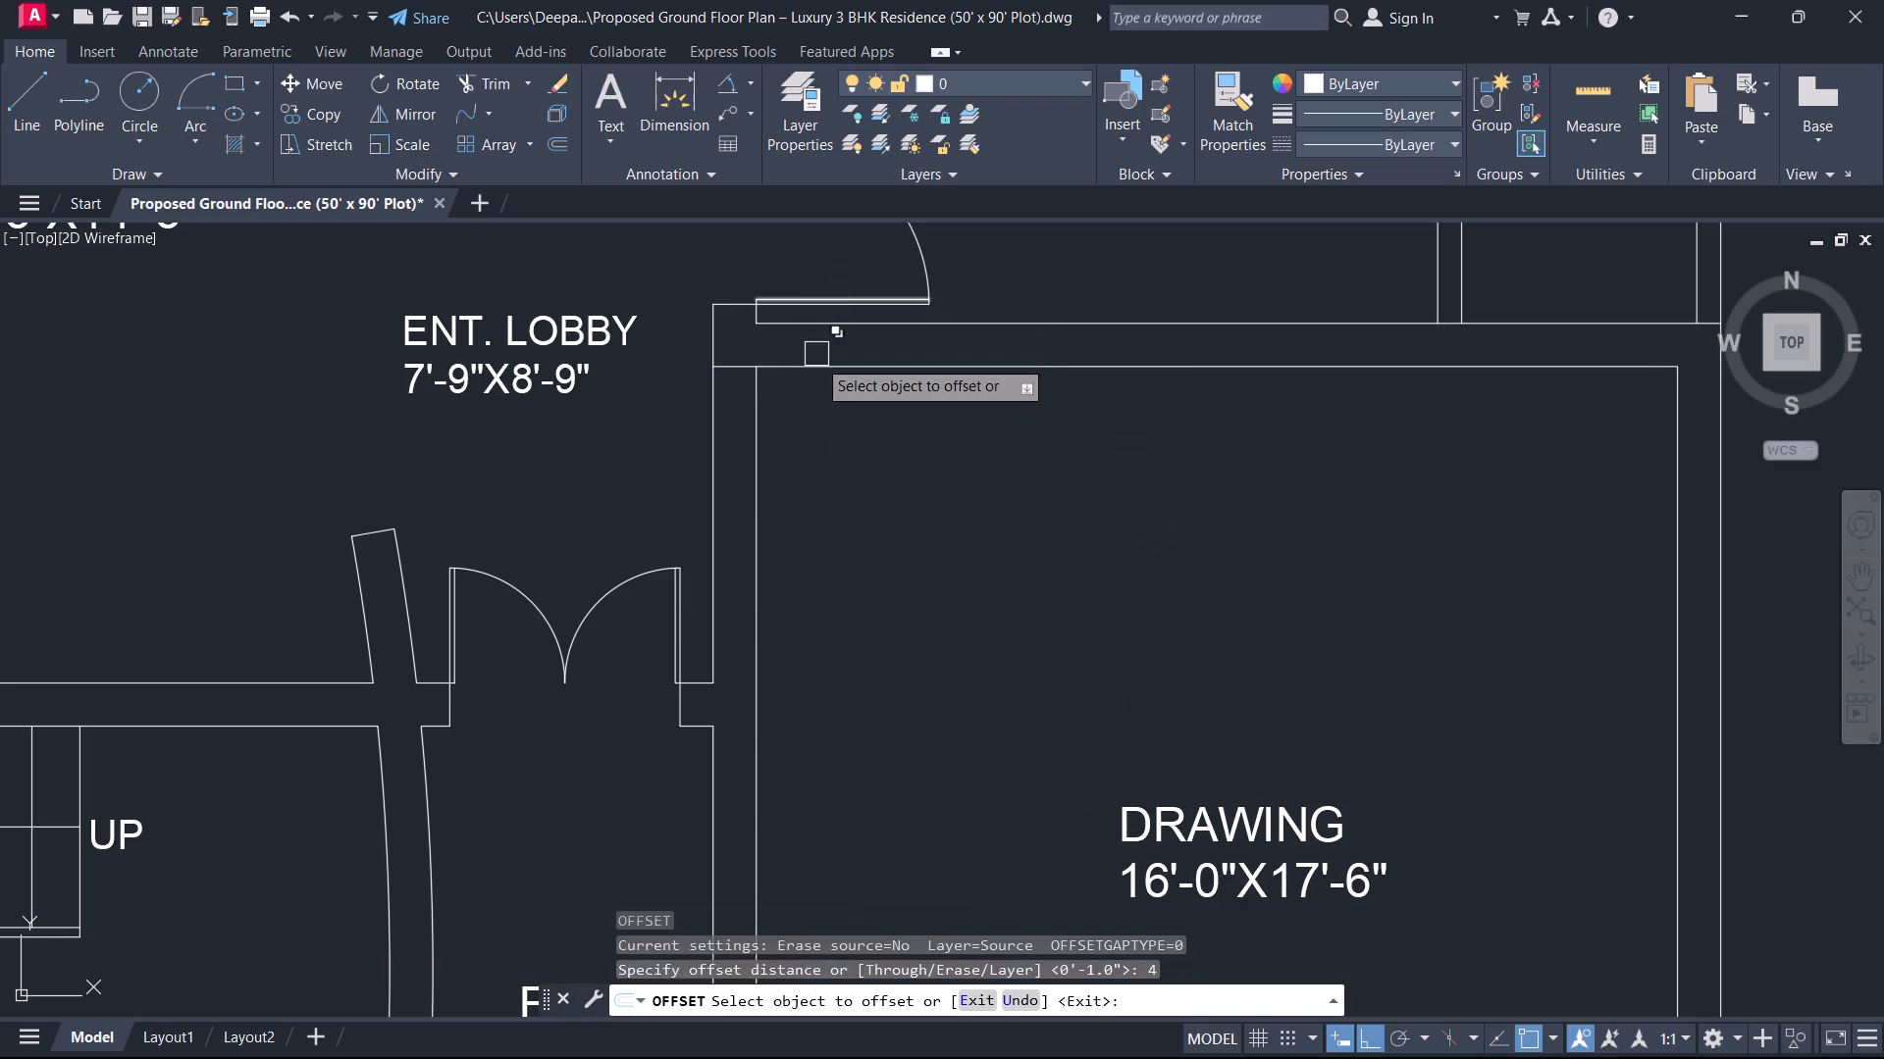
{"action": "left_click_drag", "start_coordinate": [816, 358], "coordinate": [834, 392]}
{"action": "left_click", "coordinate": [858, 439]}
{"action": "key", "text": "Escape"}
Trim the jamb line to the lobby-side wall thickness and remove the extended wall line's piece inside the wall.
{"action": "key", "text": "t"}
{"action": "key", "text": "r"}
{"action": "key", "text": "space"}
{"action": "left_click", "coordinate": [867, 386]}
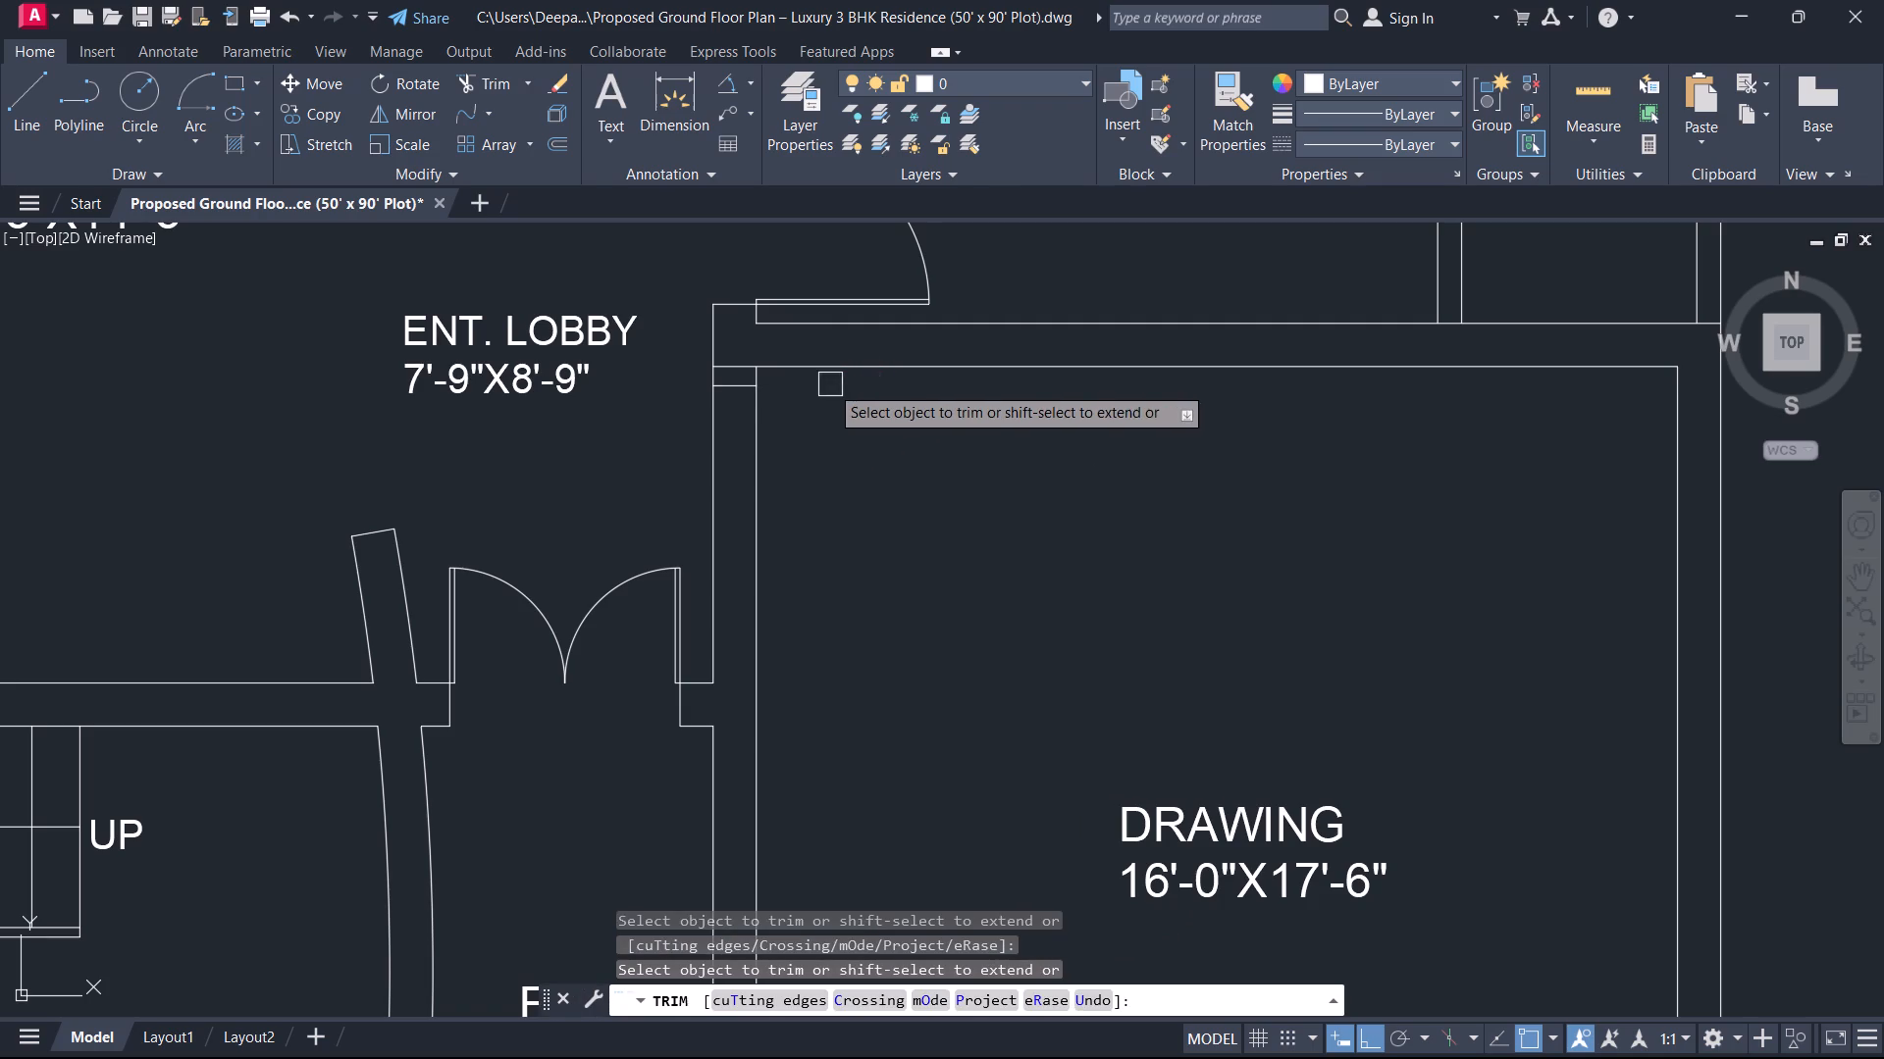
{"action": "scroll", "coordinate": [738, 369], "scroll_direction": "up", "scroll_amount": 4}
{"action": "left_click", "coordinate": [738, 369]}
{"action": "key", "text": "Escape"}
Offset the DRAWING room's upper jamb line 3' downward to mark the lower door jamb.
{"action": "scroll", "coordinate": [746, 428], "scroll_direction": "down", "scroll_amount": 4}
{"action": "middle_click_drag", "start_coordinate": [751, 524], "coordinate": [852, 439]}
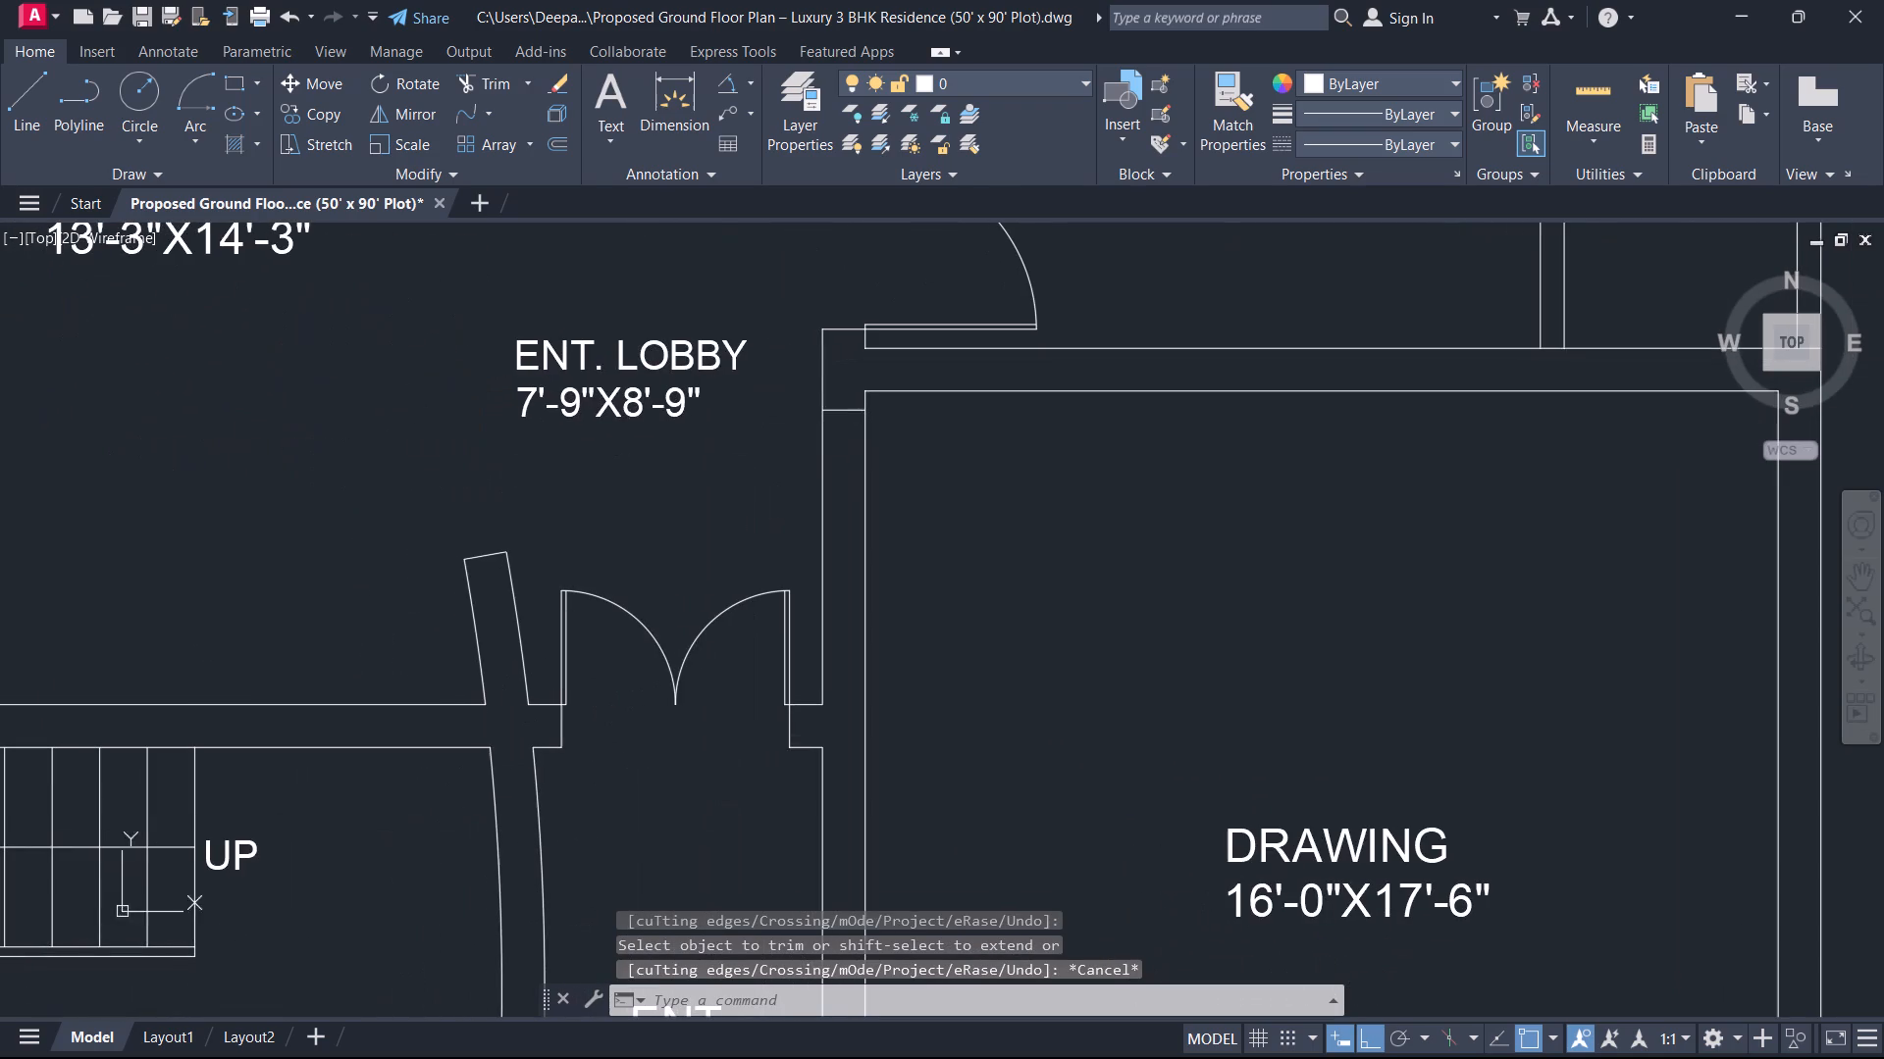
{"action": "type", "text": "O"}
{"action": "key", "text": "space"}
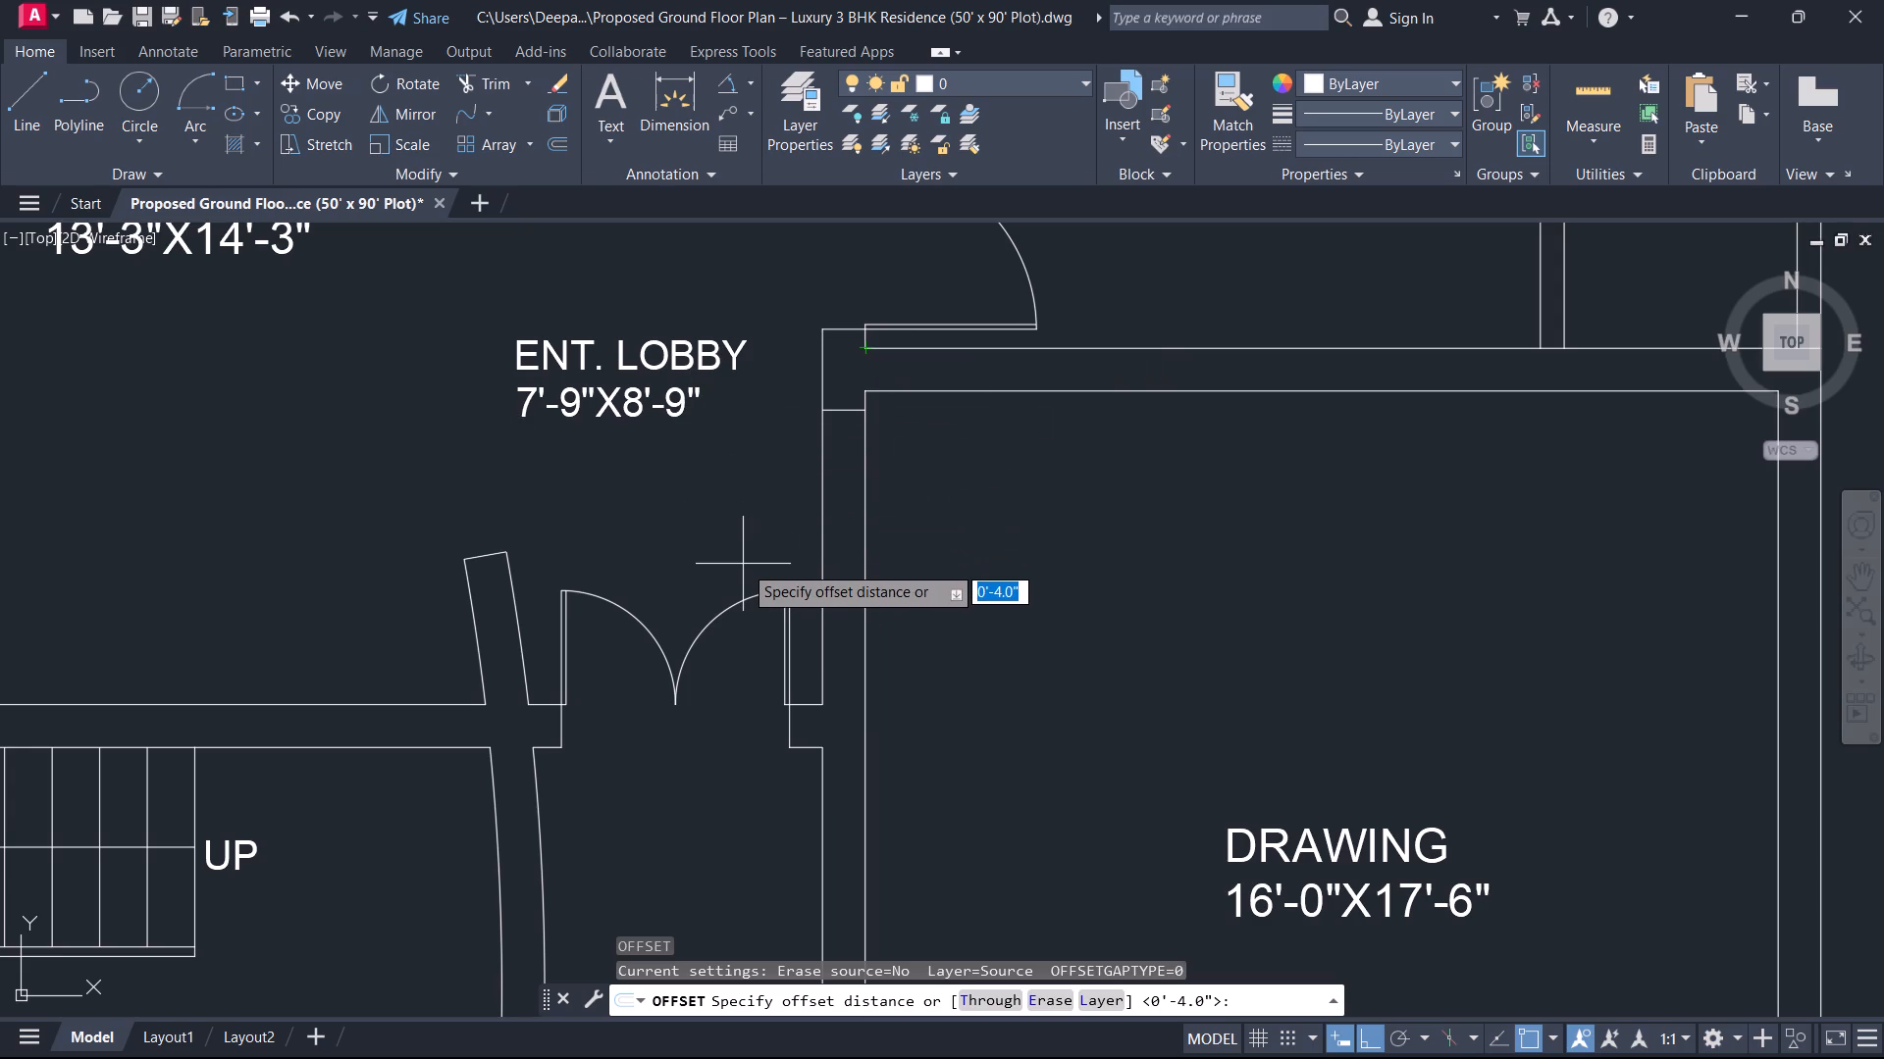
{"action": "middle_click_drag", "start_coordinate": [741, 680], "coordinate": [734, 657]}
{"action": "scroll", "coordinate": [738, 676], "scroll_direction": "up", "scroll_amount": 1}
{"action": "scroll", "coordinate": [663, 811], "scroll_direction": "down", "scroll_amount": 1}
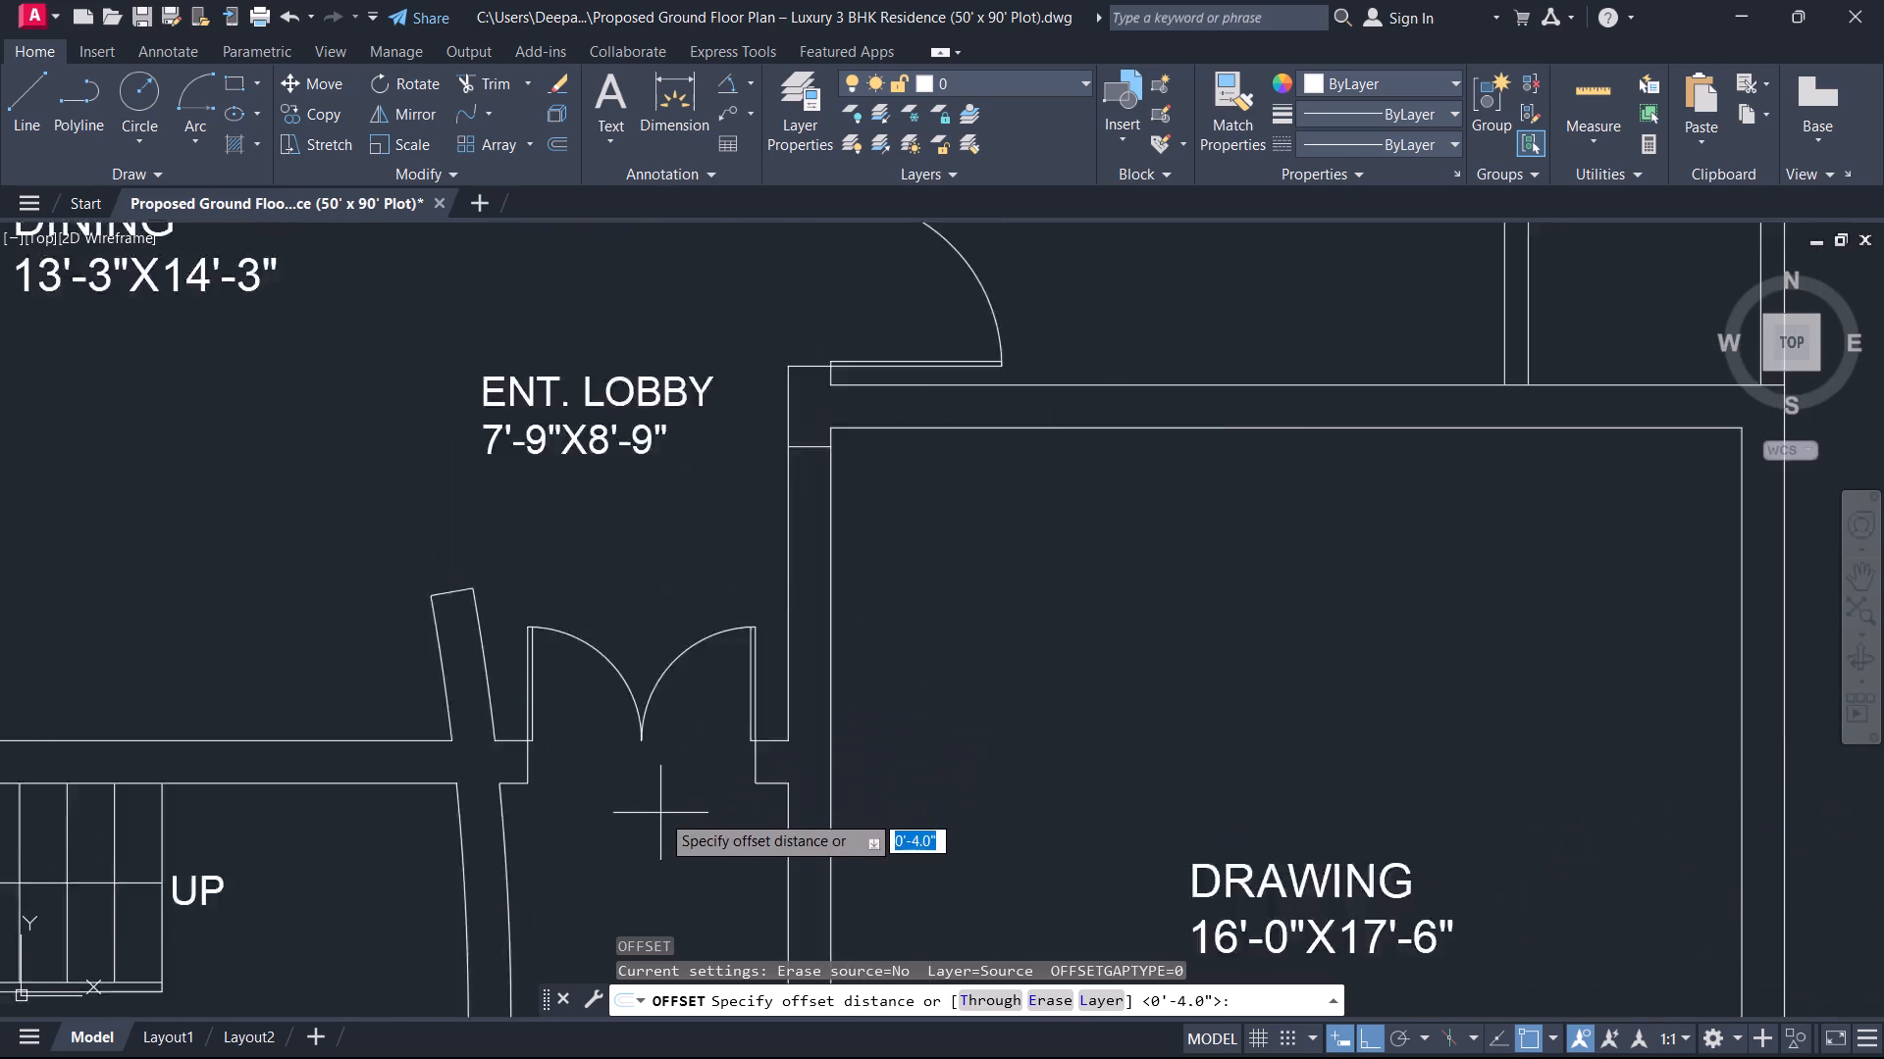
{"action": "scroll", "coordinate": [660, 813], "scroll_direction": "down", "scroll_amount": 1}
{"action": "scroll", "coordinate": [742, 608], "scroll_direction": "up", "scroll_amount": 2}
{"action": "key", "text": "Escape"}
{"action": "type", "text": "O 3'"}
{"action": "key", "text": "Return"}
{"action": "scroll", "coordinate": [765, 621], "scroll_direction": "up", "scroll_amount": 2}
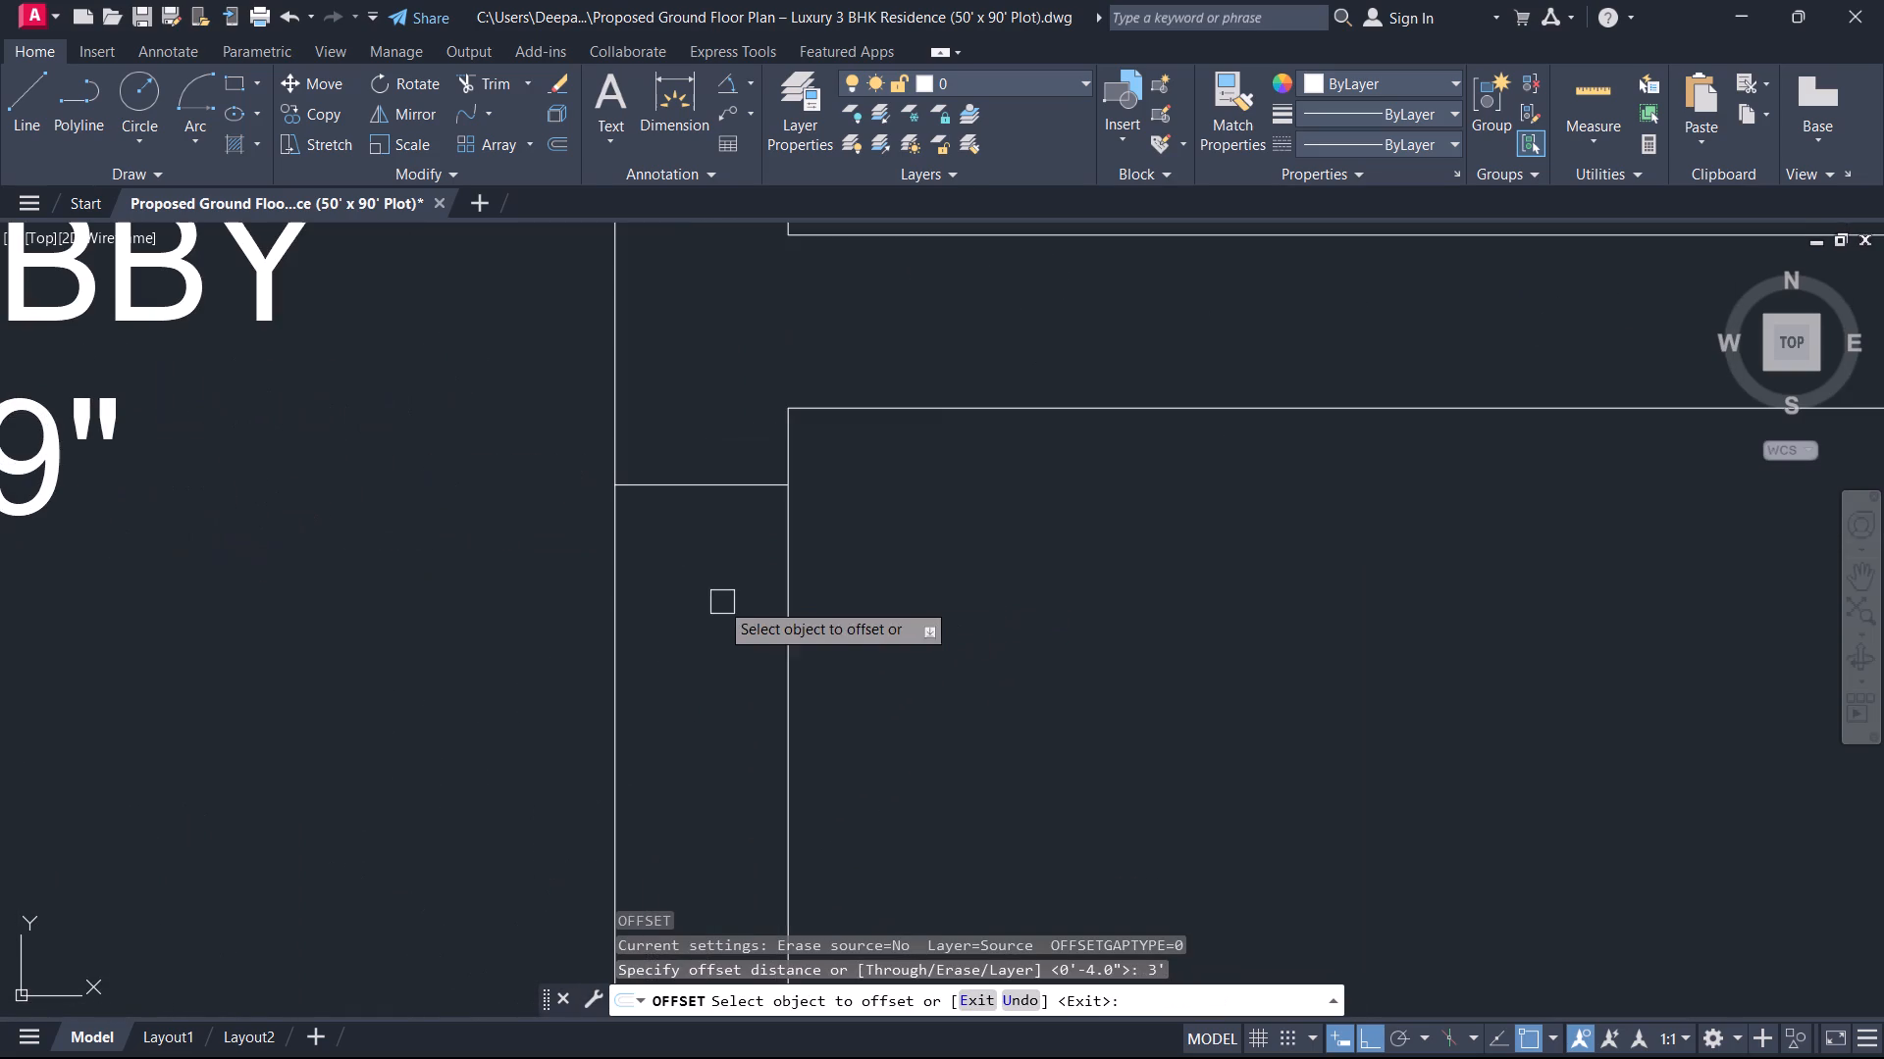
{"action": "left_click", "coordinate": [722, 487]}
{"action": "left_click", "coordinate": [714, 550]}
{"action": "key", "text": "Escape"}
Trim both wall lines between the two jamb lines to open the DRAWING room doorway from the lobby.
{"action": "scroll", "coordinate": [715, 620], "scroll_direction": "down", "scroll_amount": 1}
{"action": "scroll", "coordinate": [716, 624], "scroll_direction": "up", "scroll_amount": 1}
{"action": "scroll", "coordinate": [716, 624], "scroll_direction": "down", "scroll_amount": 3}
{"action": "middle_click_drag", "start_coordinate": [716, 625], "coordinate": [823, 530]}
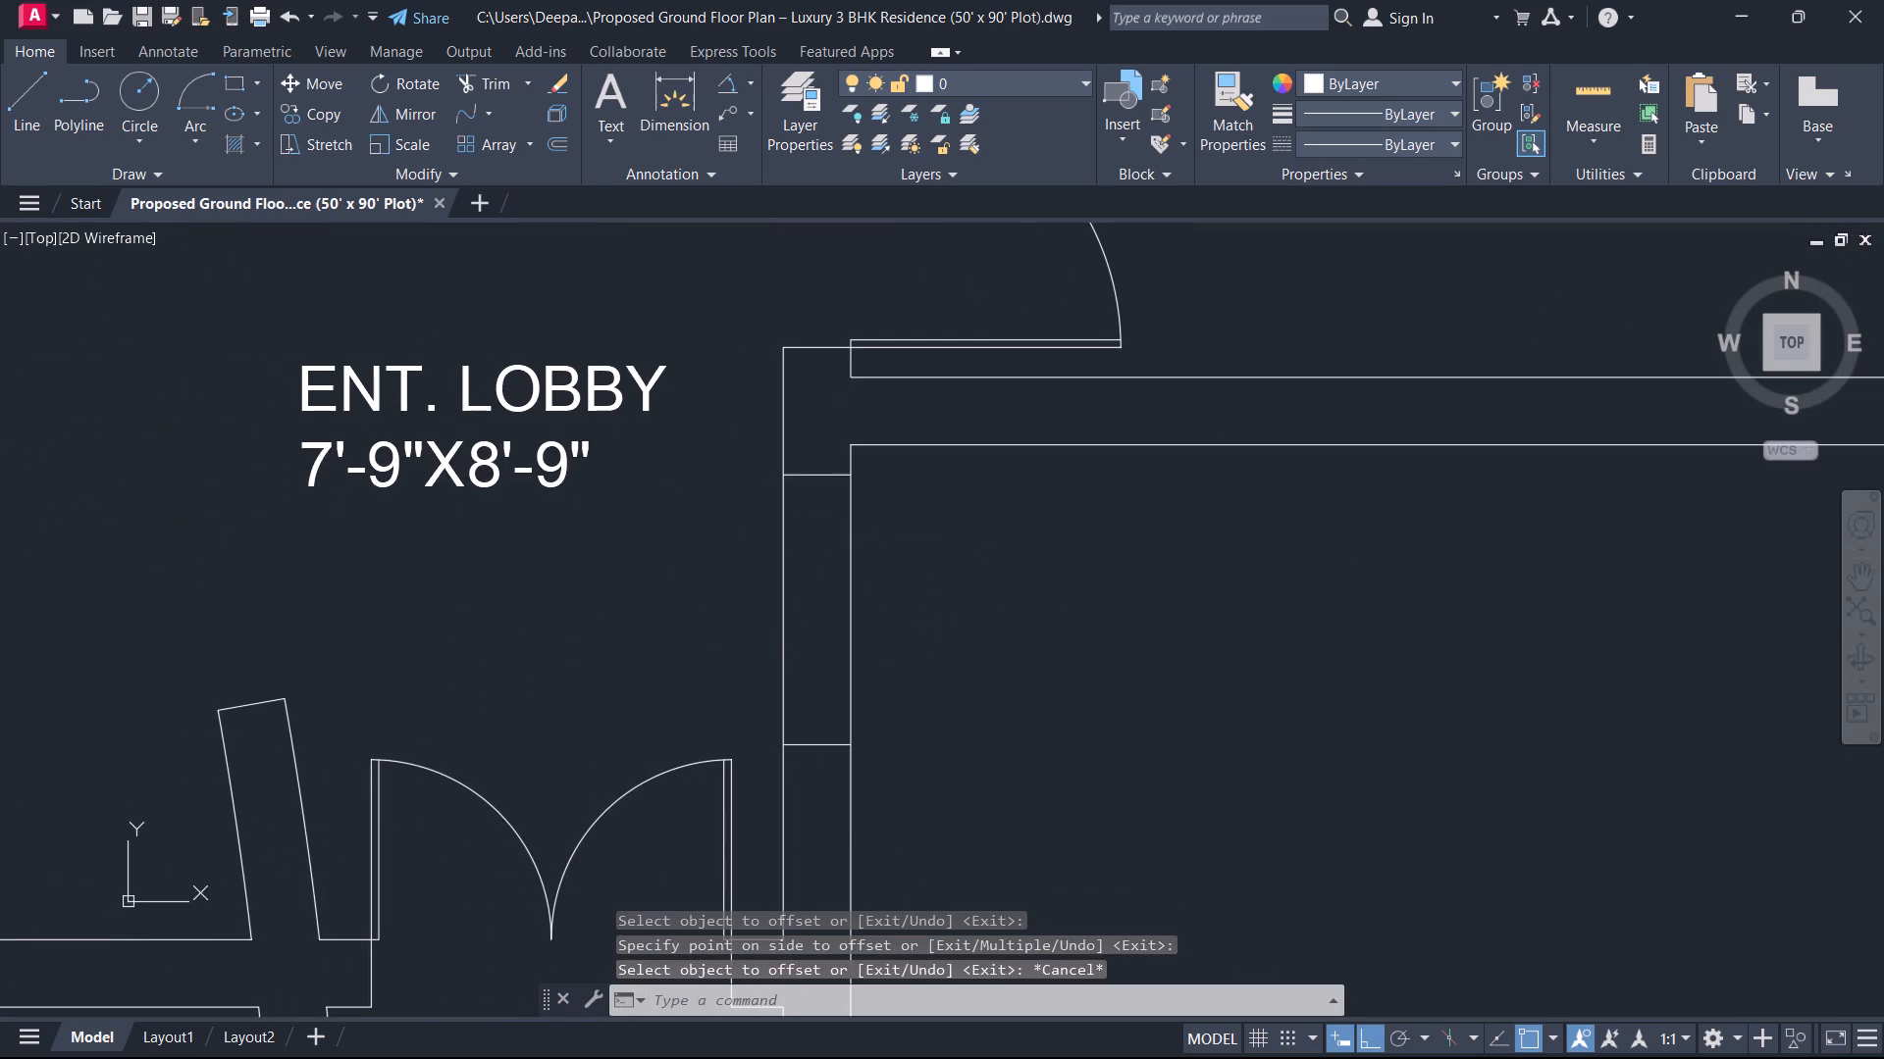
{"action": "type", "text": "TR"}
{"action": "key", "text": "space"}
{"action": "left_click", "coordinate": [729, 630]}
{"action": "left_click", "coordinate": [966, 583]}
{"action": "key", "text": "Escape"}
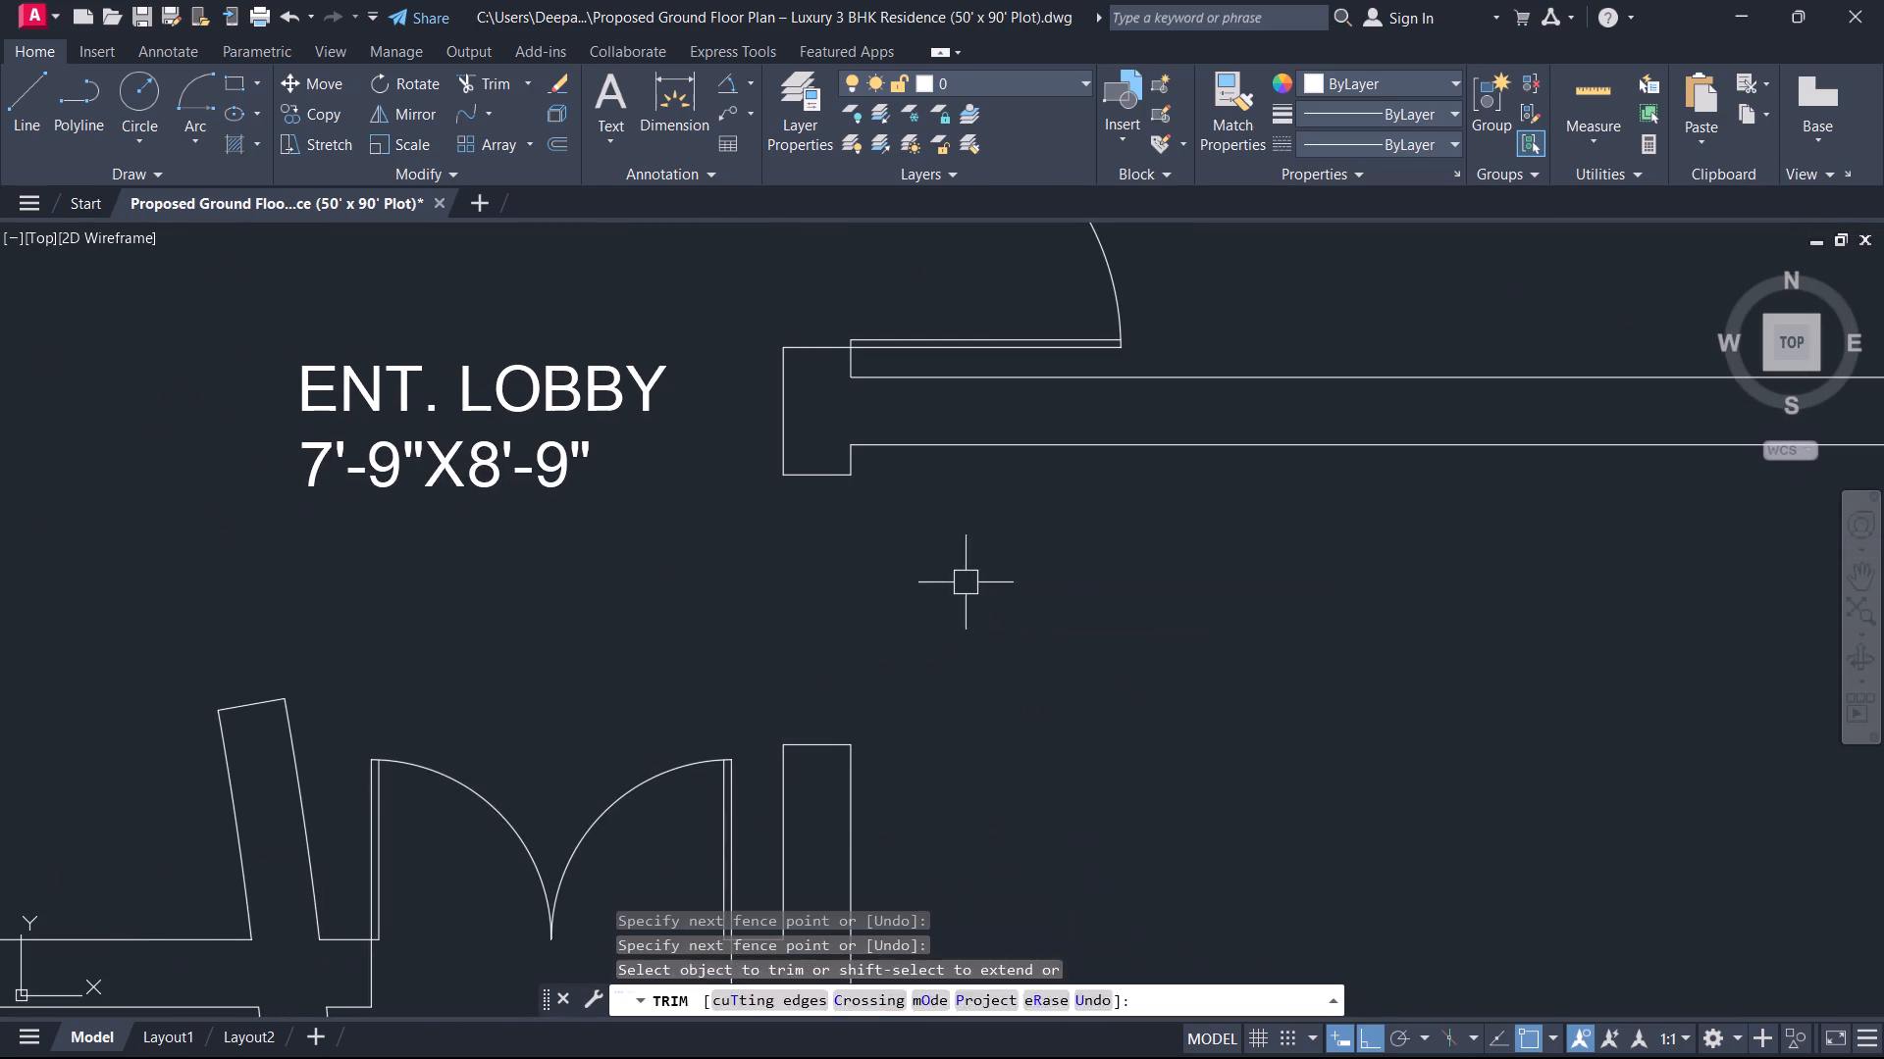
Draw a 3' horizontal door leaf line into the DRAWING room from the upper jamb's room-side corner.
{"action": "key", "text": "l"}
{"action": "key", "text": "space"}
{"action": "left_click", "coordinate": [849, 476]}
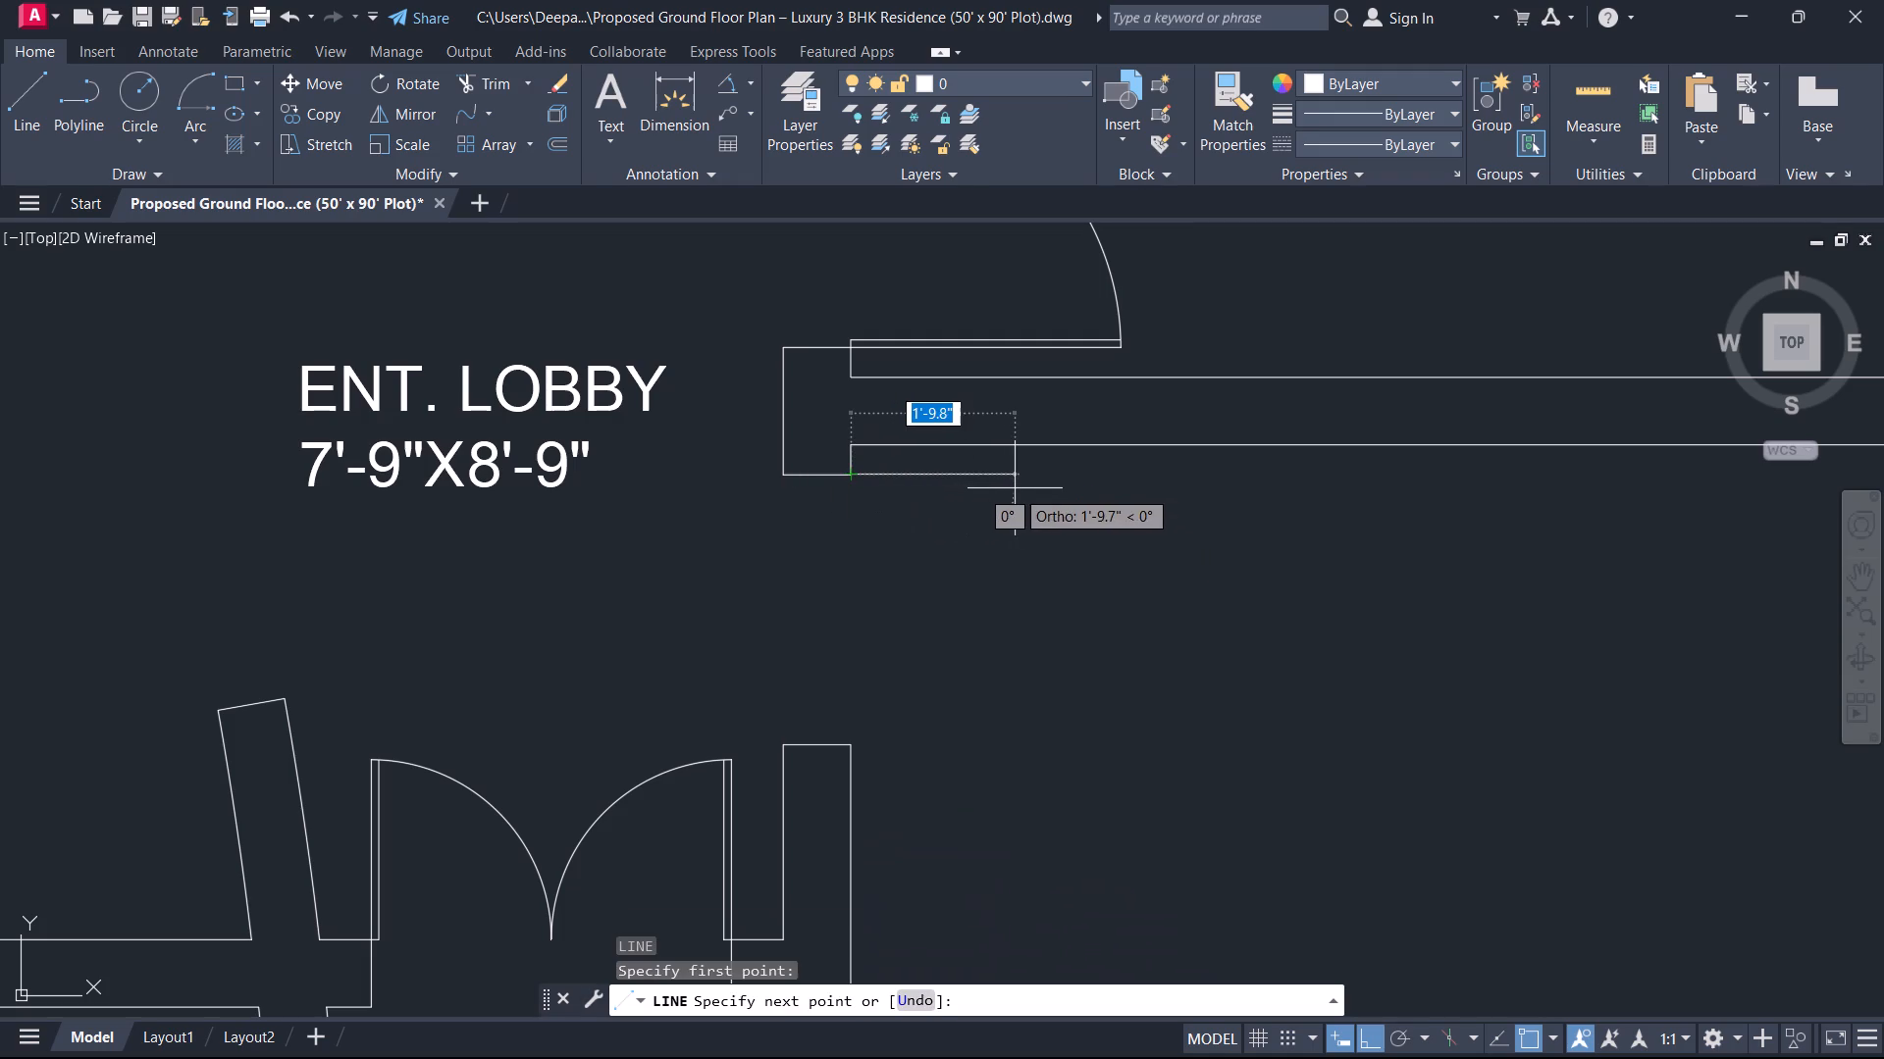
{"action": "type", "text": "3'"}
{"action": "key", "text": "Return"}
{"action": "key", "text": "Escape"}
Offset the DRAWING room door leaf line 1" downward to give the leaf its thickness.
{"action": "type", "text": "O 1"}
{"action": "key", "text": "Return"}
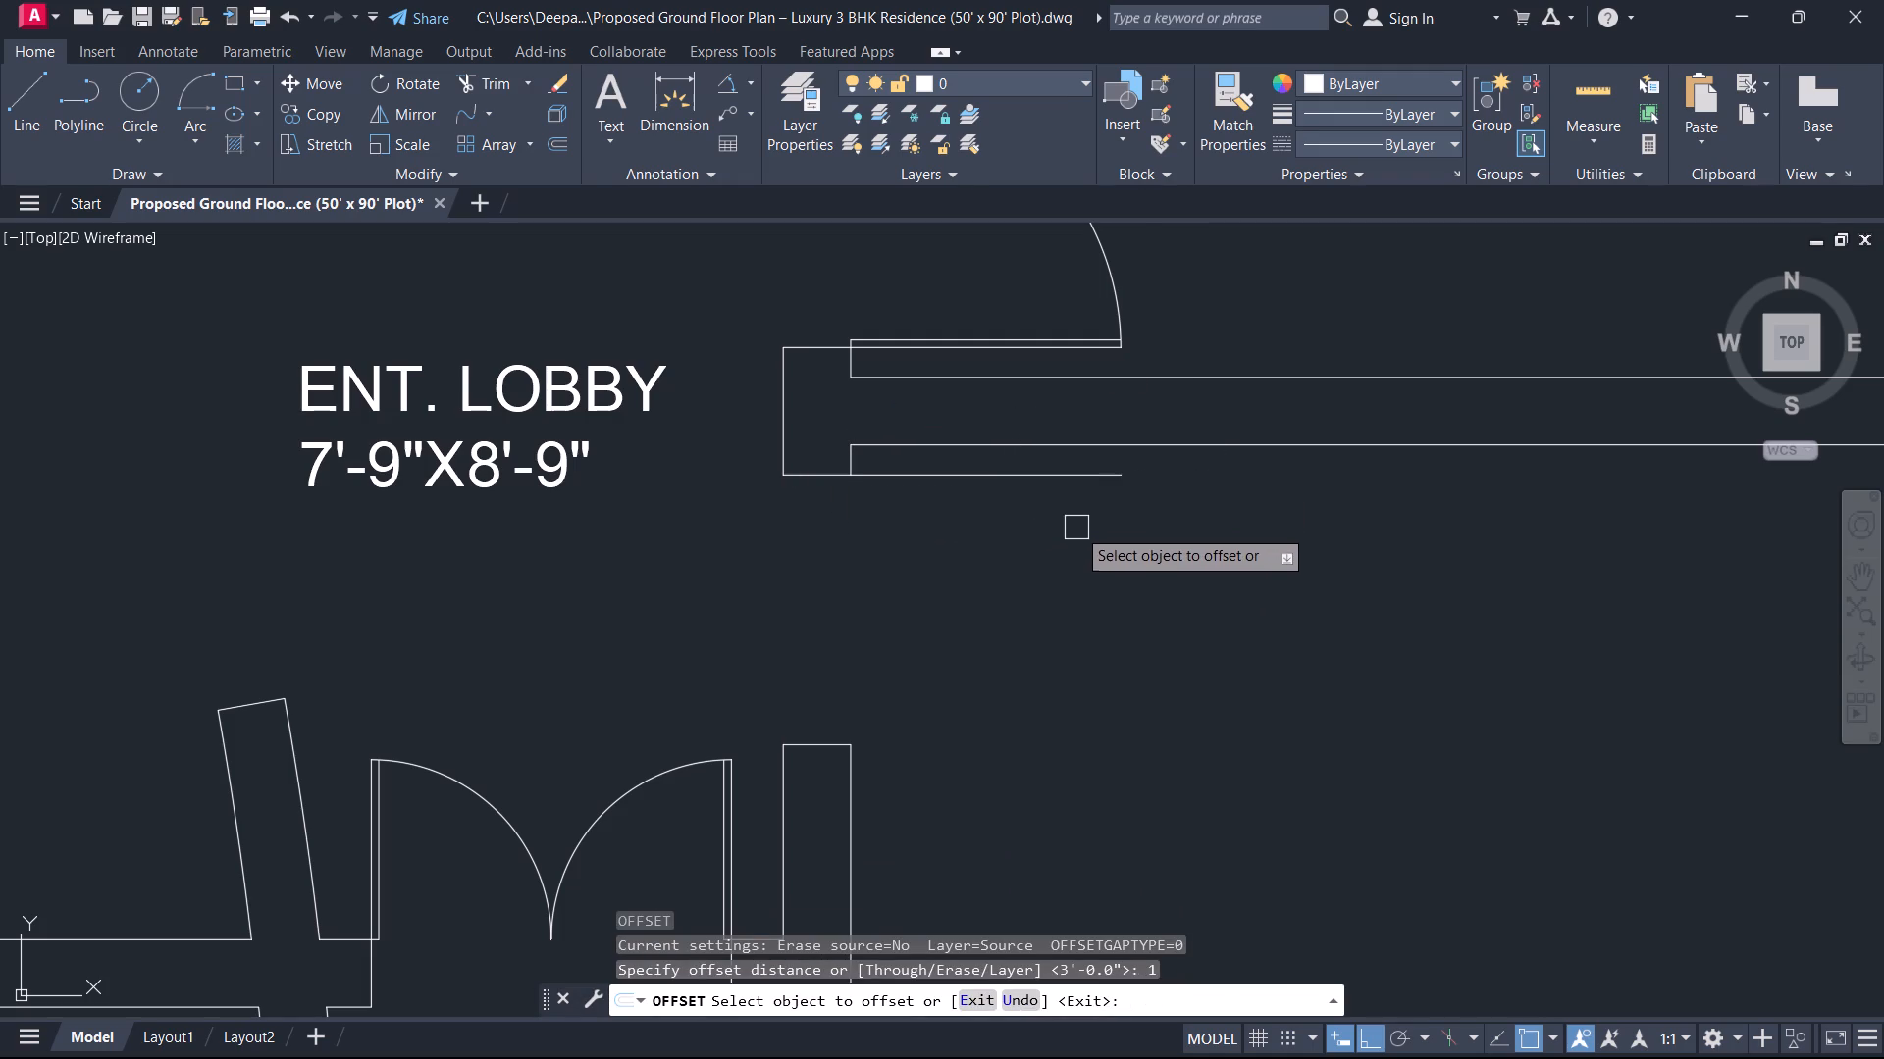
{"action": "scroll", "coordinate": [1079, 529], "scroll_direction": "up", "scroll_amount": 1}
{"action": "left_click", "coordinate": [1057, 442]}
{"action": "left_click", "coordinate": [1043, 472]}
{"action": "key", "text": "Escape"}
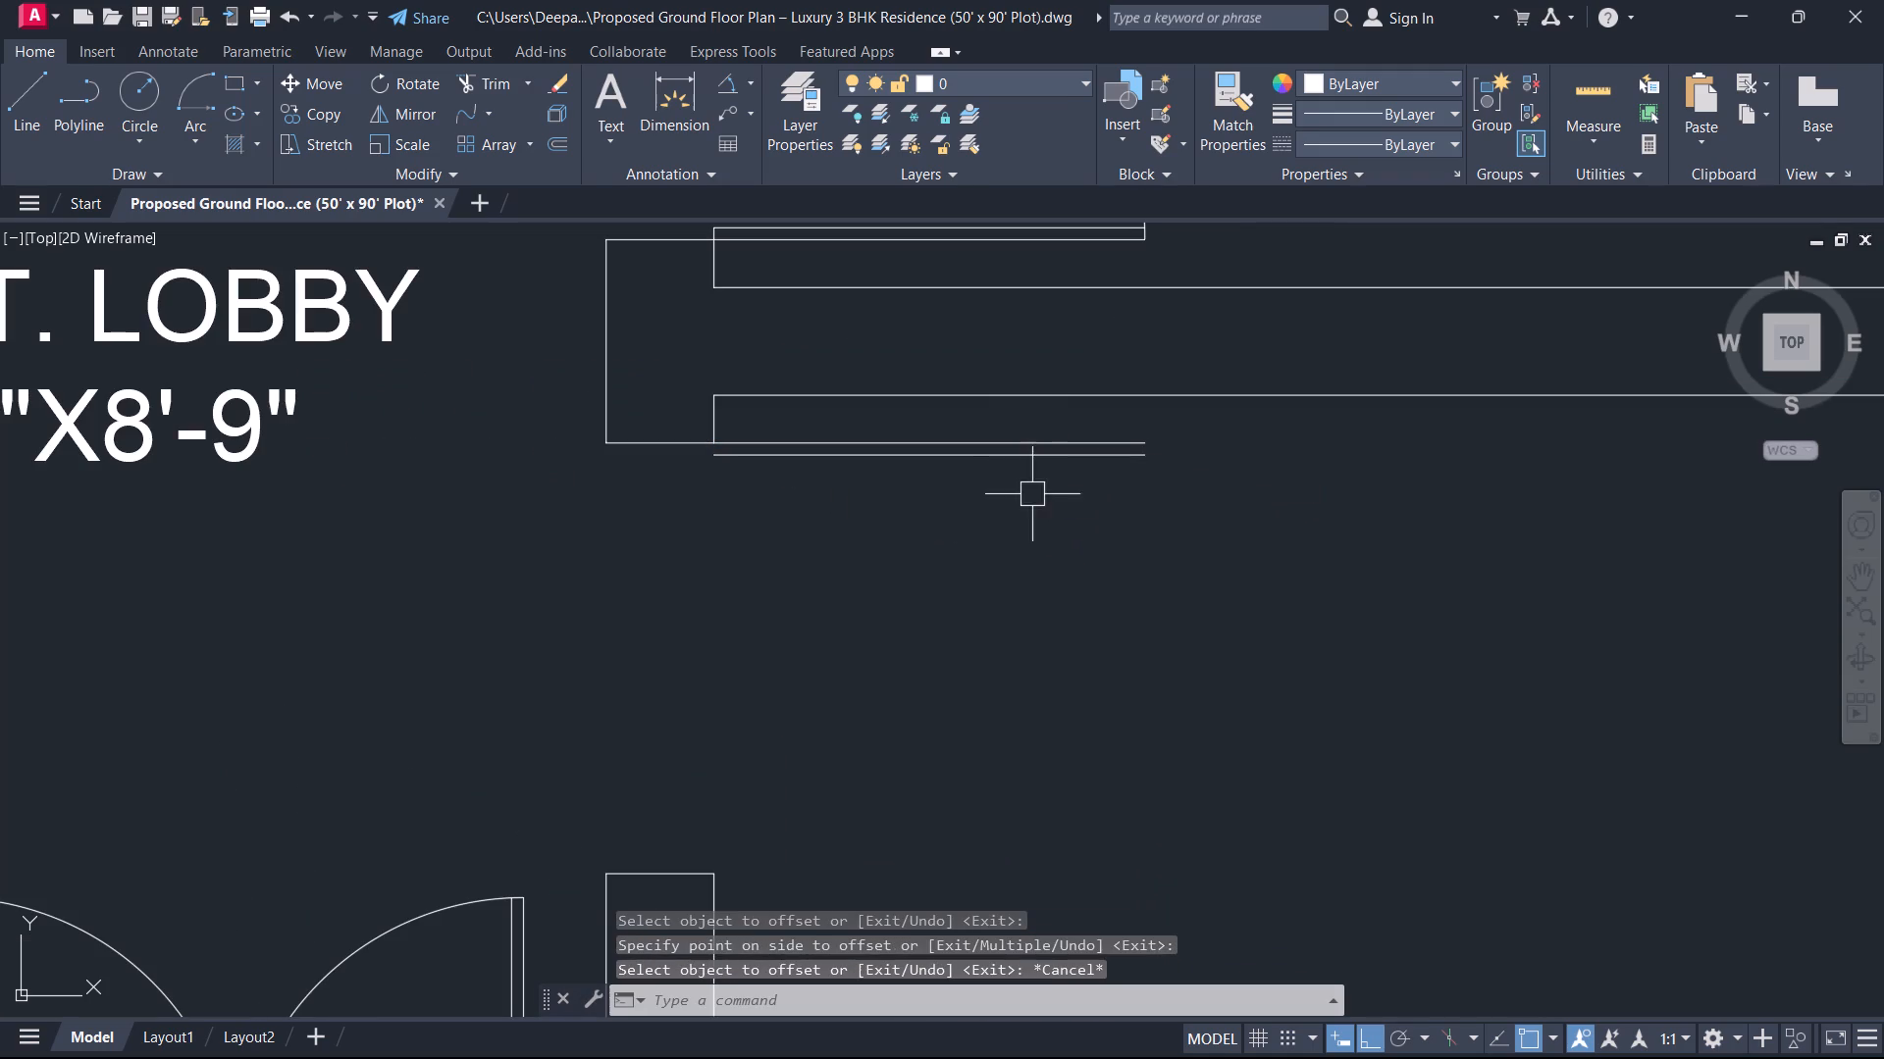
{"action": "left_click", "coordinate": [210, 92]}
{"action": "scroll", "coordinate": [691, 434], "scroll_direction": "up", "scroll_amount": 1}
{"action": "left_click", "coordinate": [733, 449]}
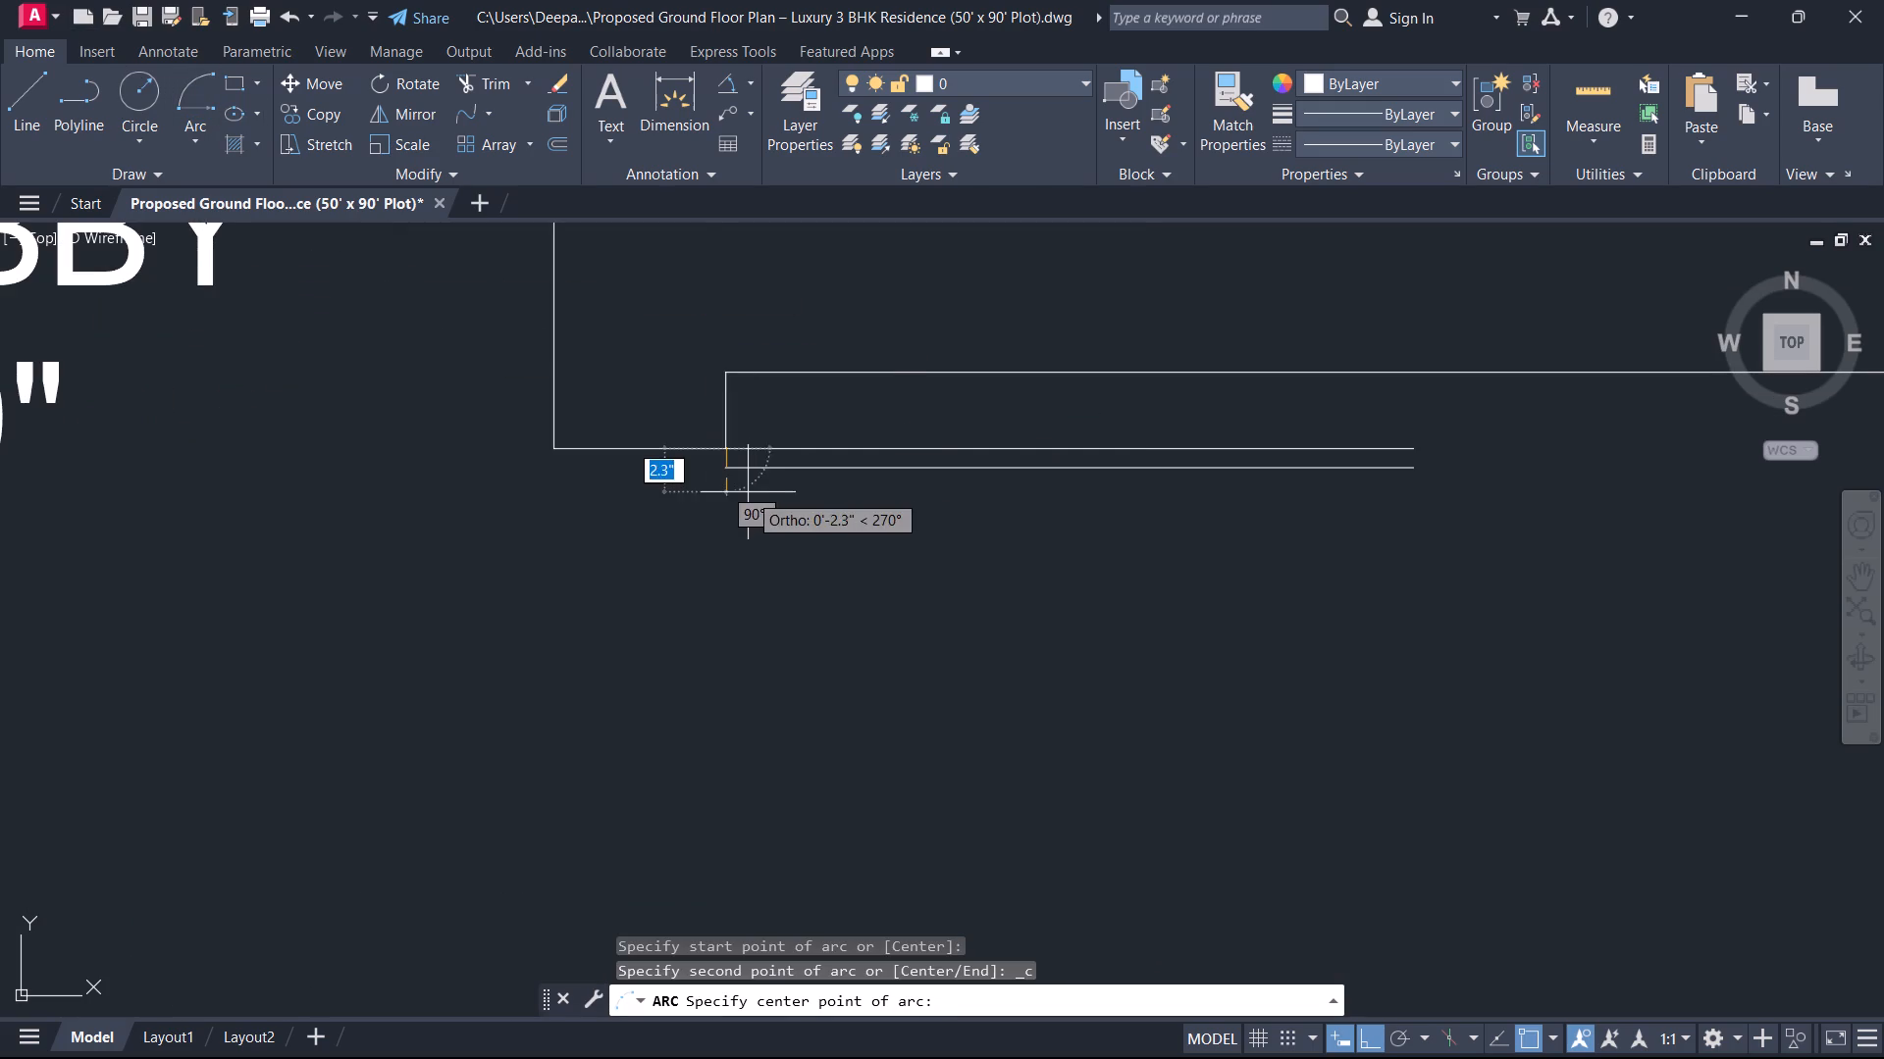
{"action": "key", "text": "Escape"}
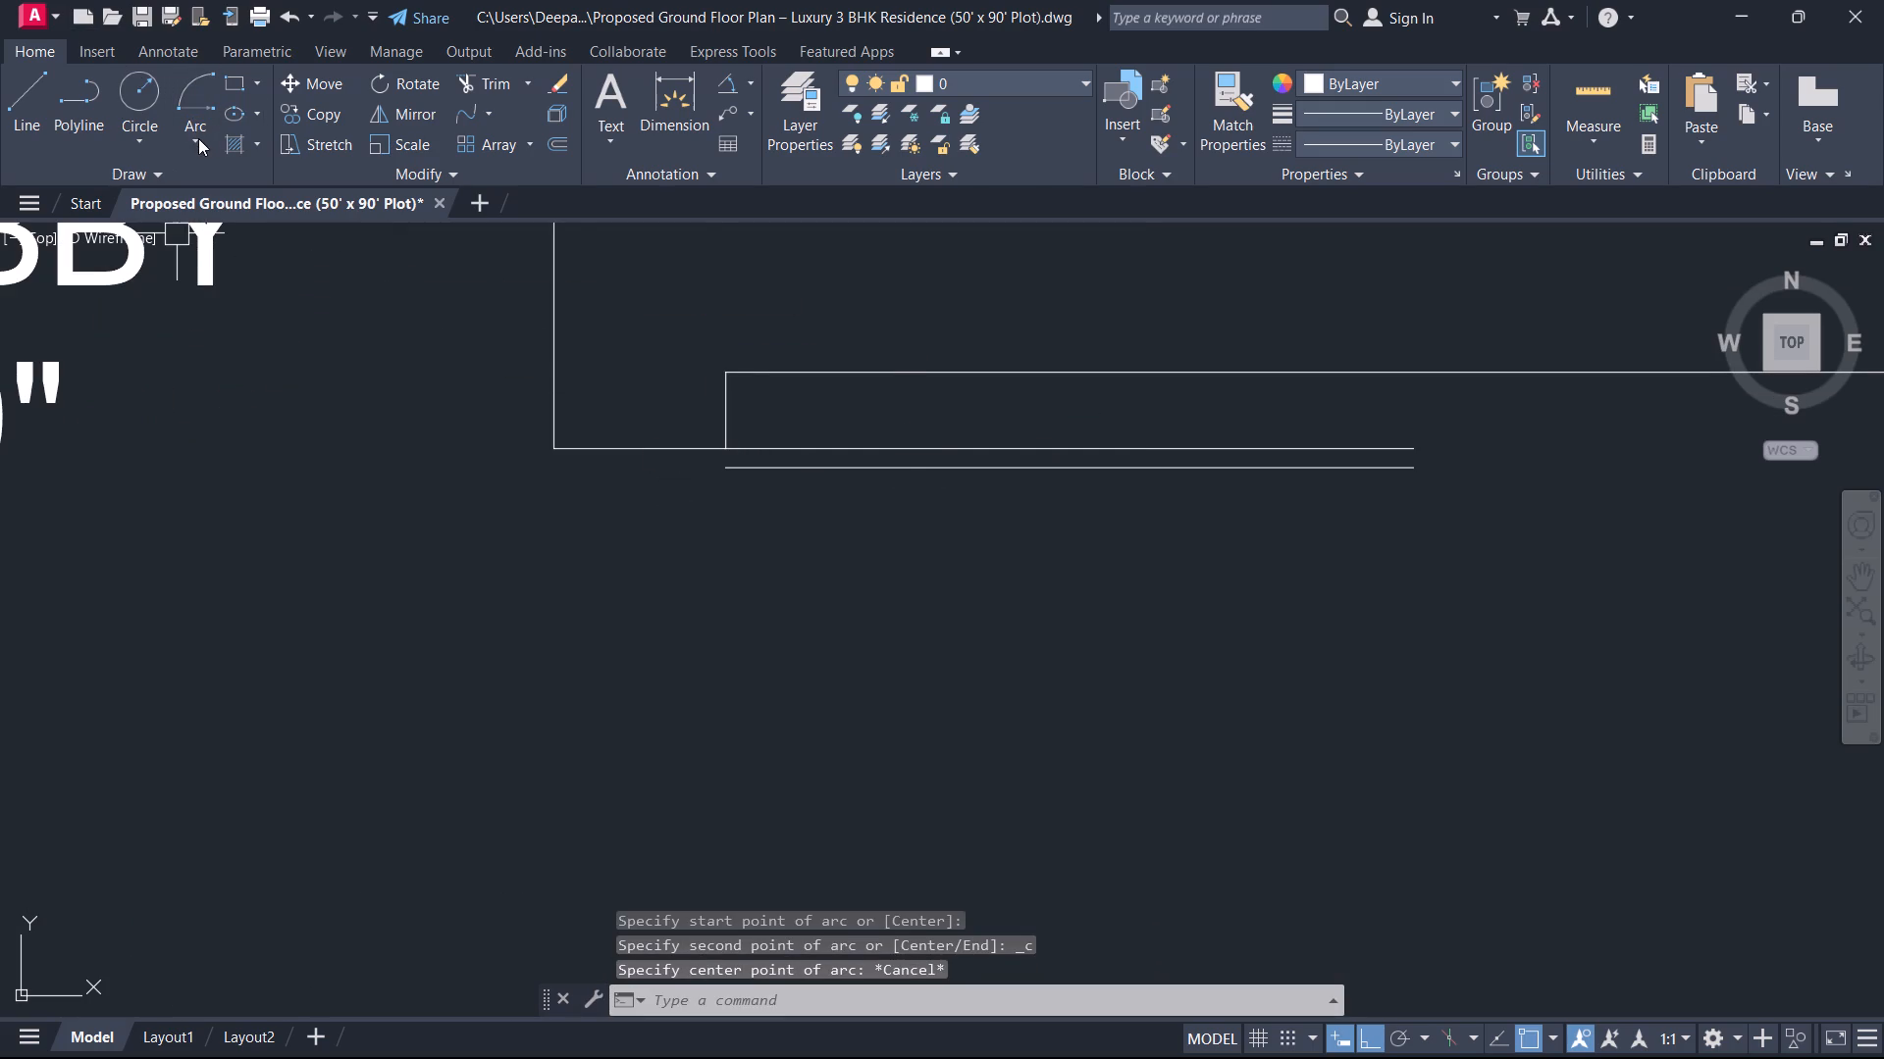
Close the hinge end of the DRAWING room door leaf with a short vertical line joining its two long lines.
{"action": "left_click", "coordinate": [22, 109]}
{"action": "scroll", "coordinate": [810, 523], "scroll_direction": "up", "scroll_amount": 1}
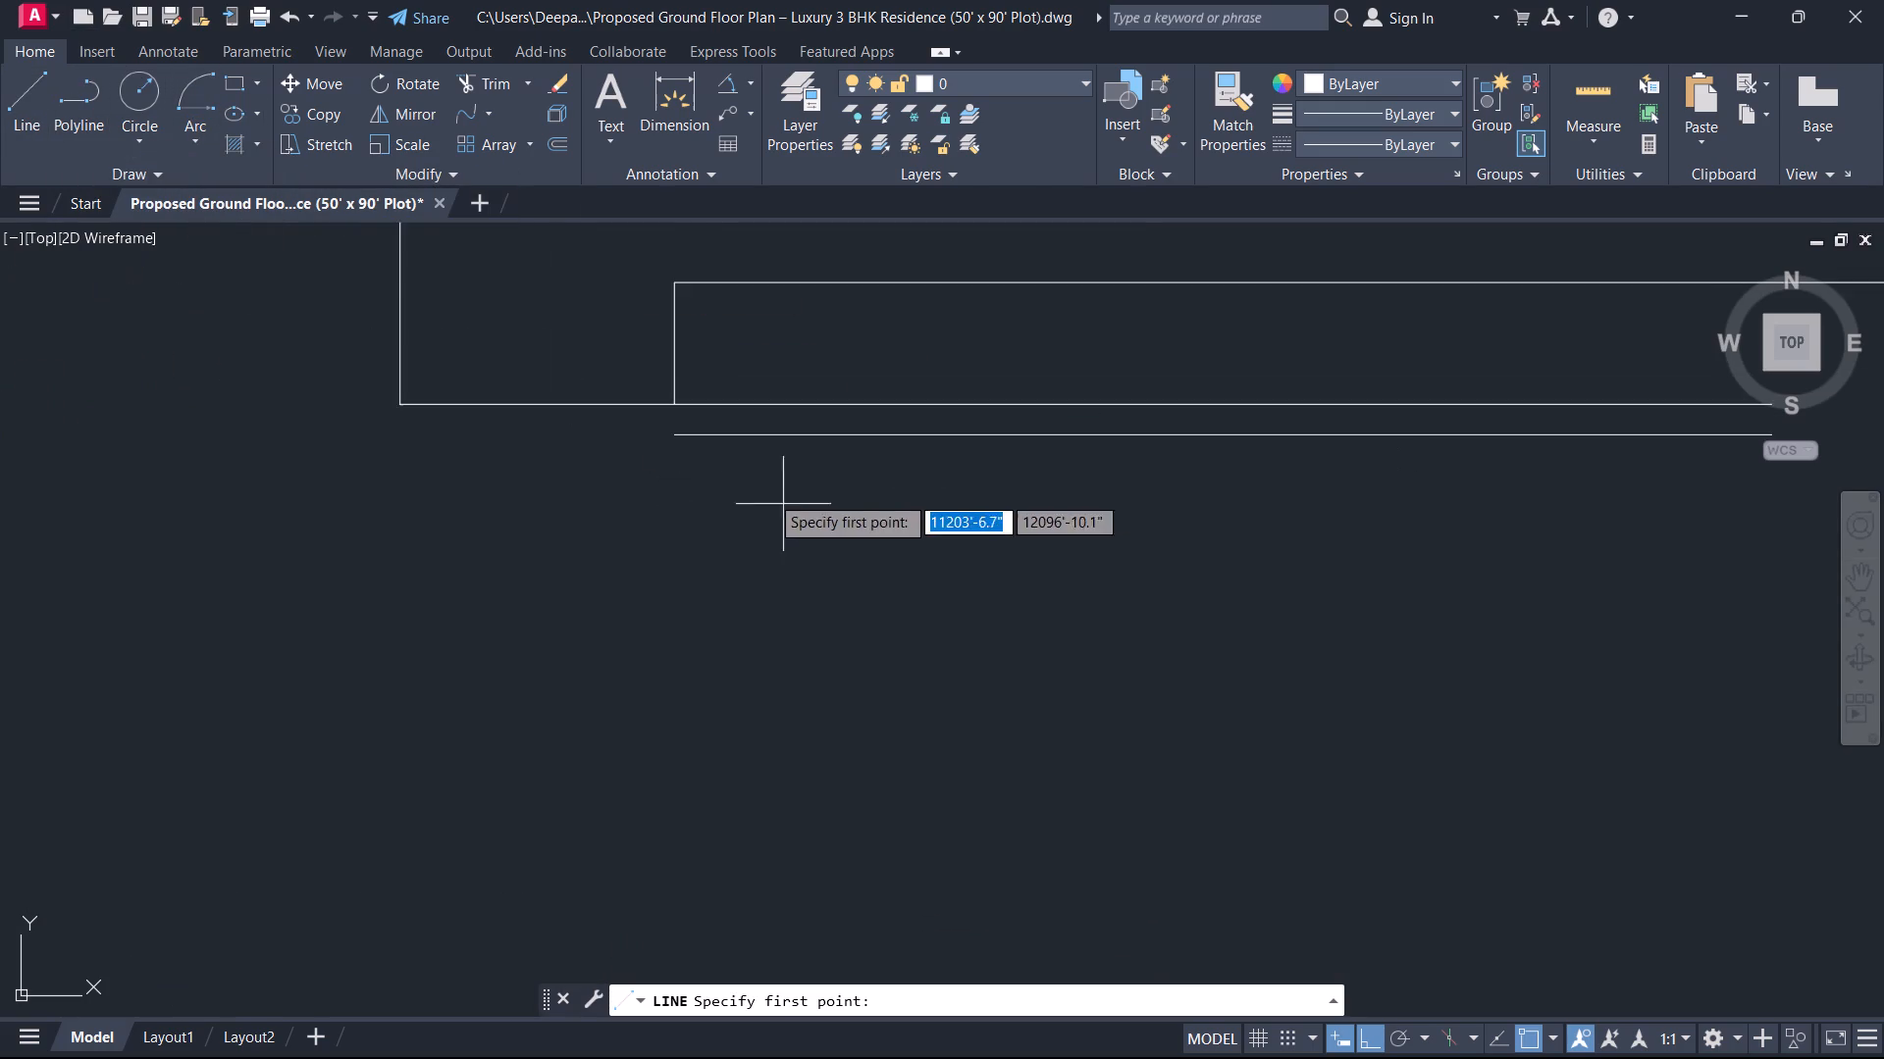
{"action": "scroll", "coordinate": [766, 490], "scroll_direction": "up", "scroll_amount": 1}
{"action": "left_click", "coordinate": [614, 353]}
{"action": "left_click", "coordinate": [623, 401]}
{"action": "key", "text": "Escape"}
Draw the DRAWING room door's swing arc from the lower jamb corner, centred on the upper jamb corner, to the leaf's upper free-end corner.
{"action": "scroll", "coordinate": [615, 428], "scroll_direction": "down", "scroll_amount": 2}
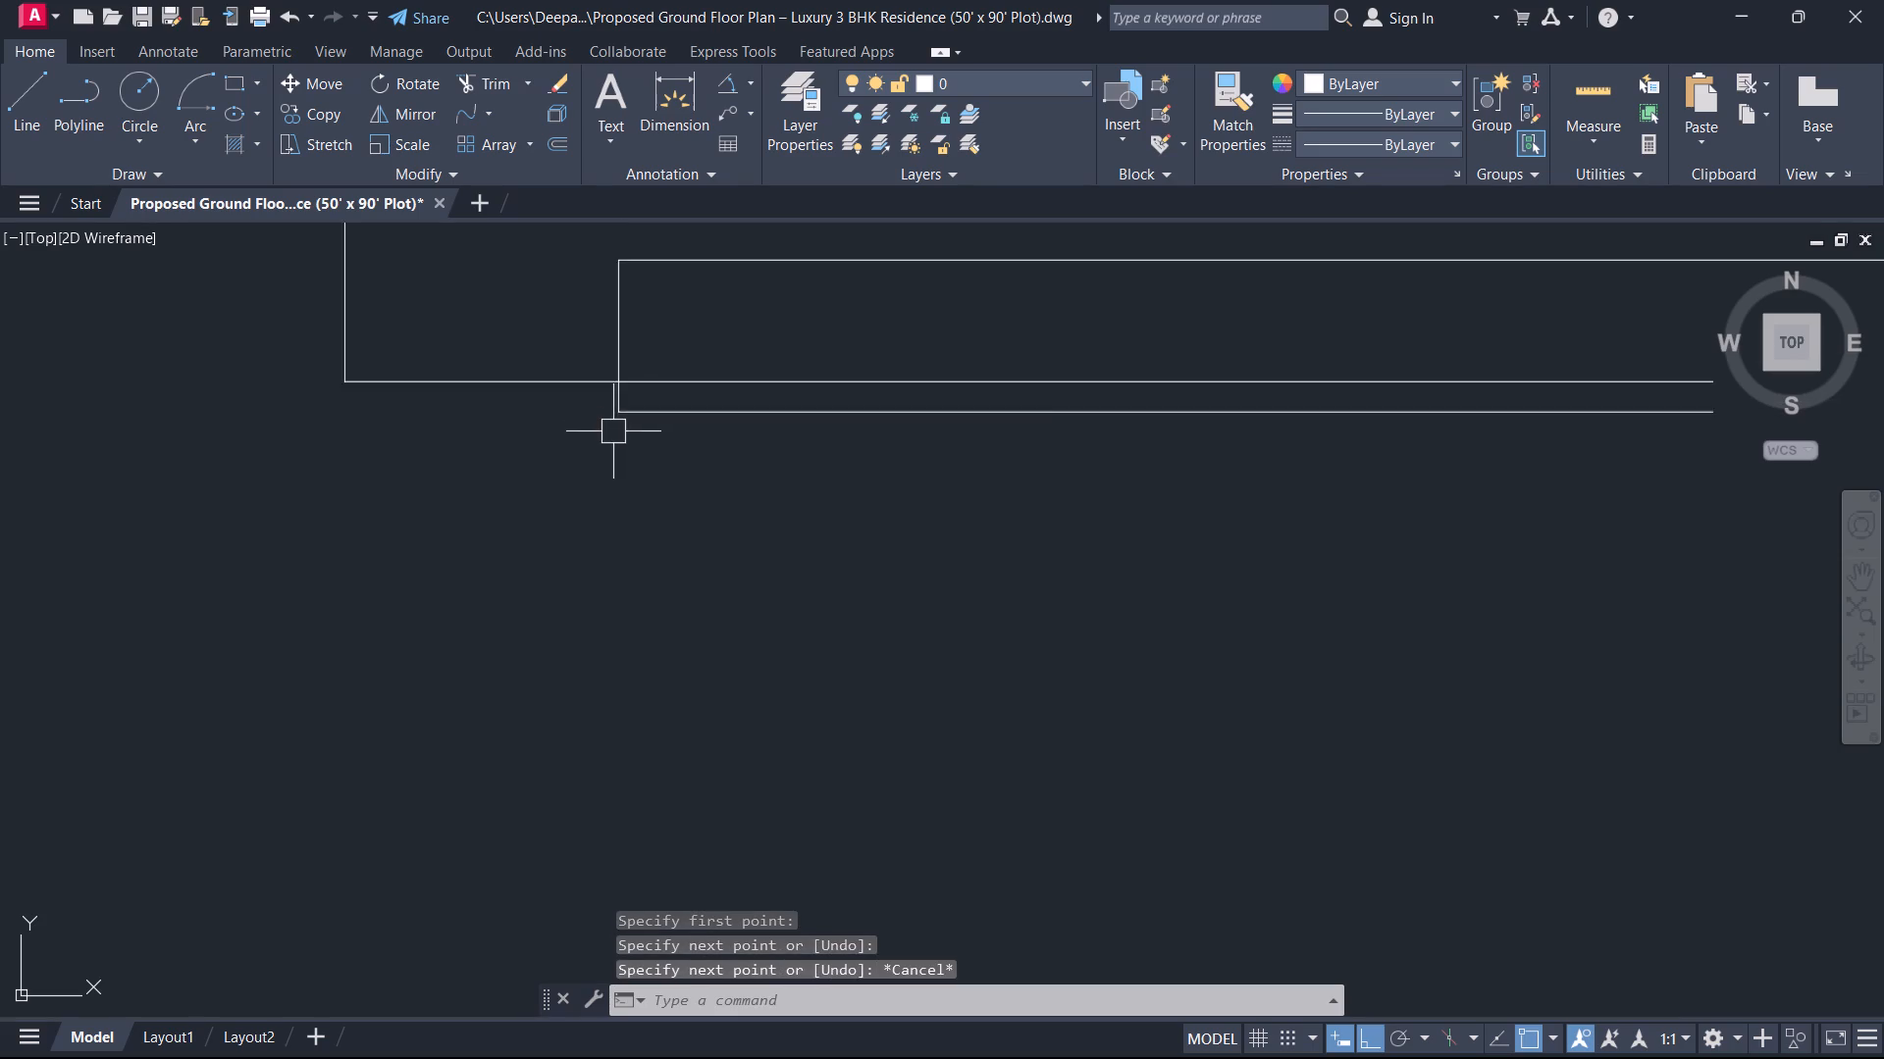
{"action": "scroll", "coordinate": [613, 431], "scroll_direction": "down", "scroll_amount": 2}
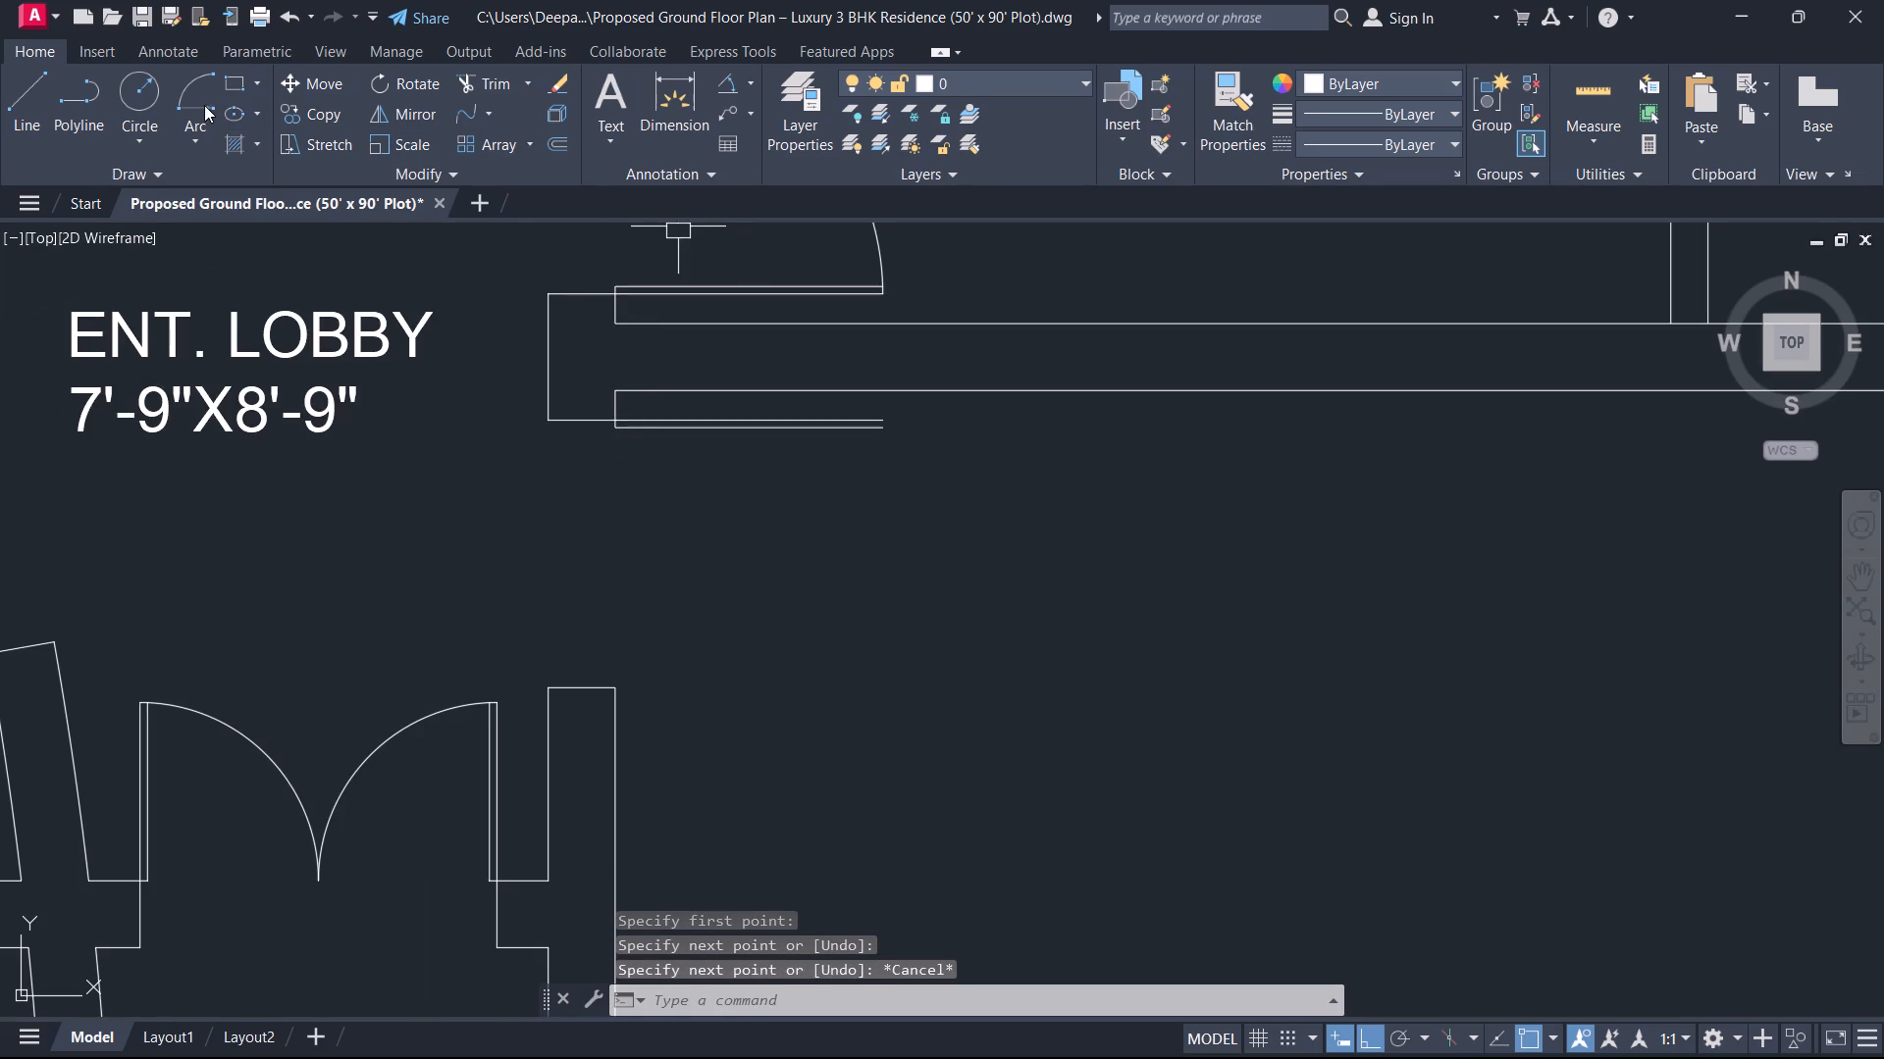
{"action": "left_click", "coordinate": [204, 105]}
{"action": "scroll", "coordinate": [598, 668], "scroll_direction": "up", "scroll_amount": 1}
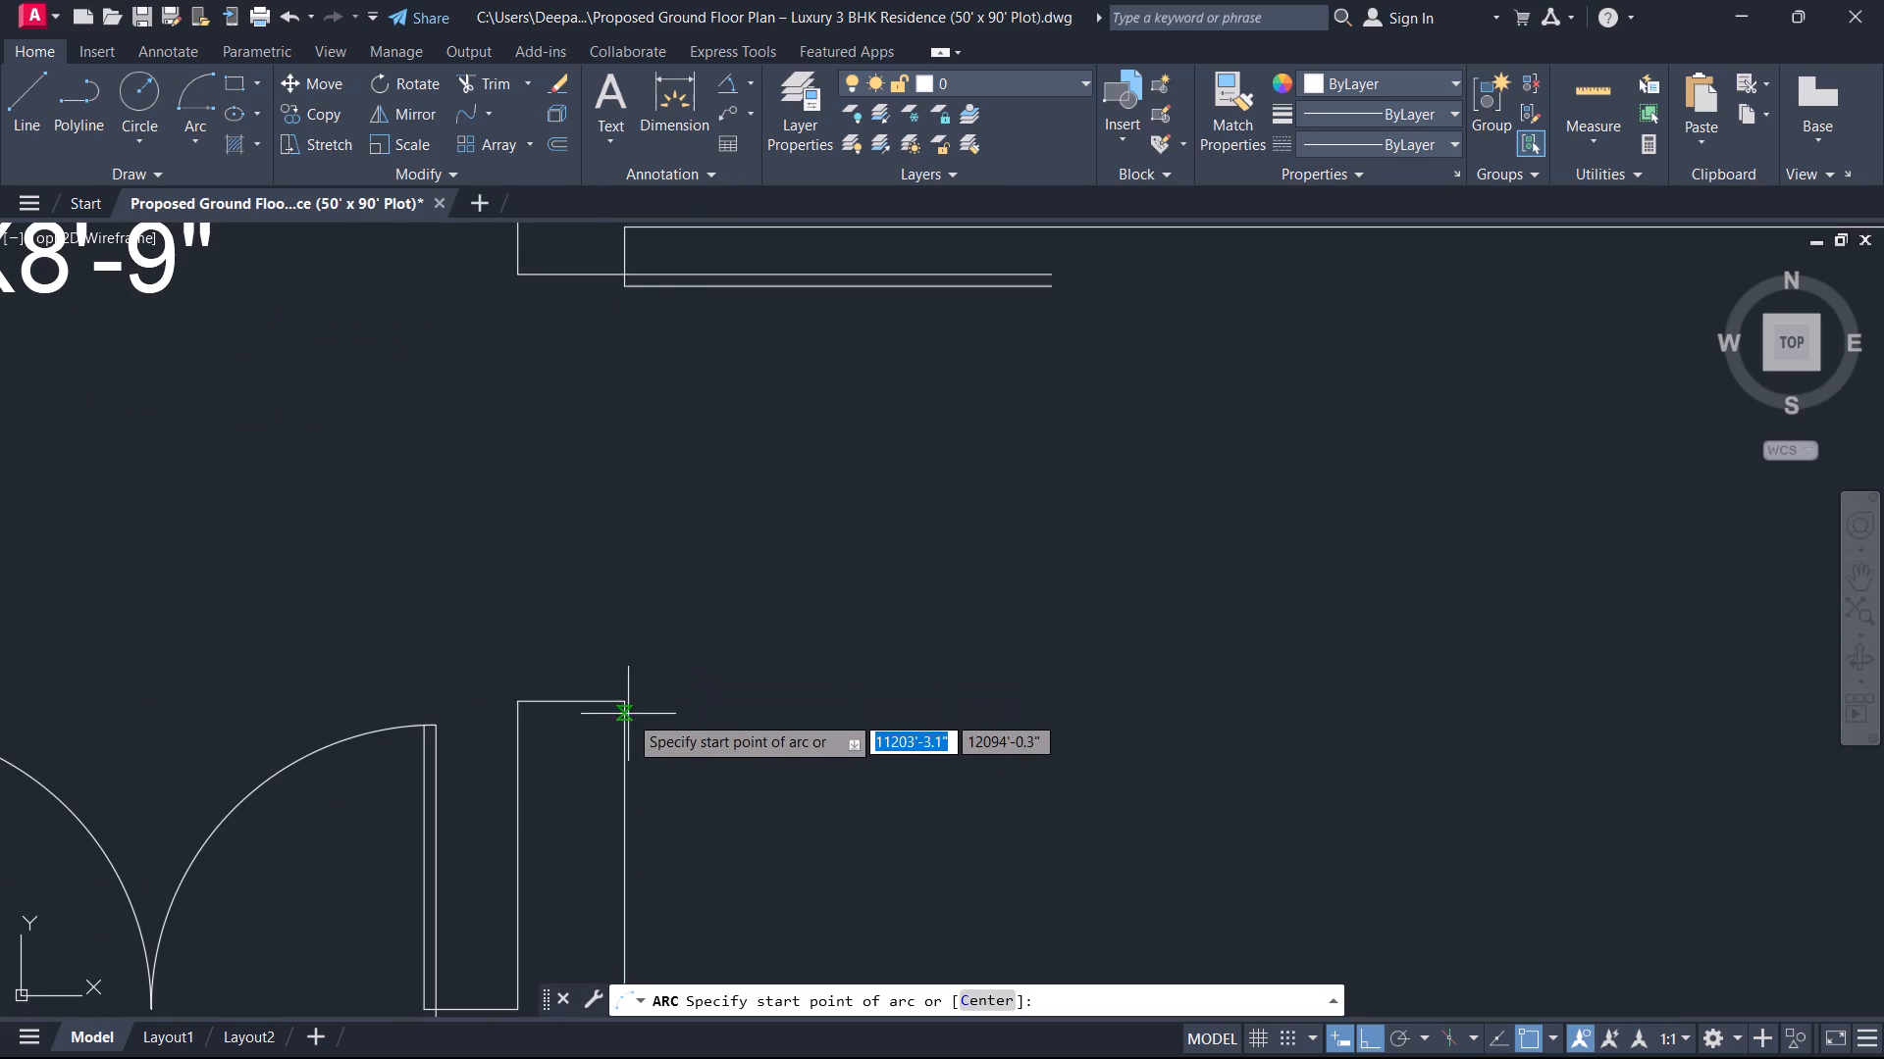
{"action": "left_click", "coordinate": [626, 705]}
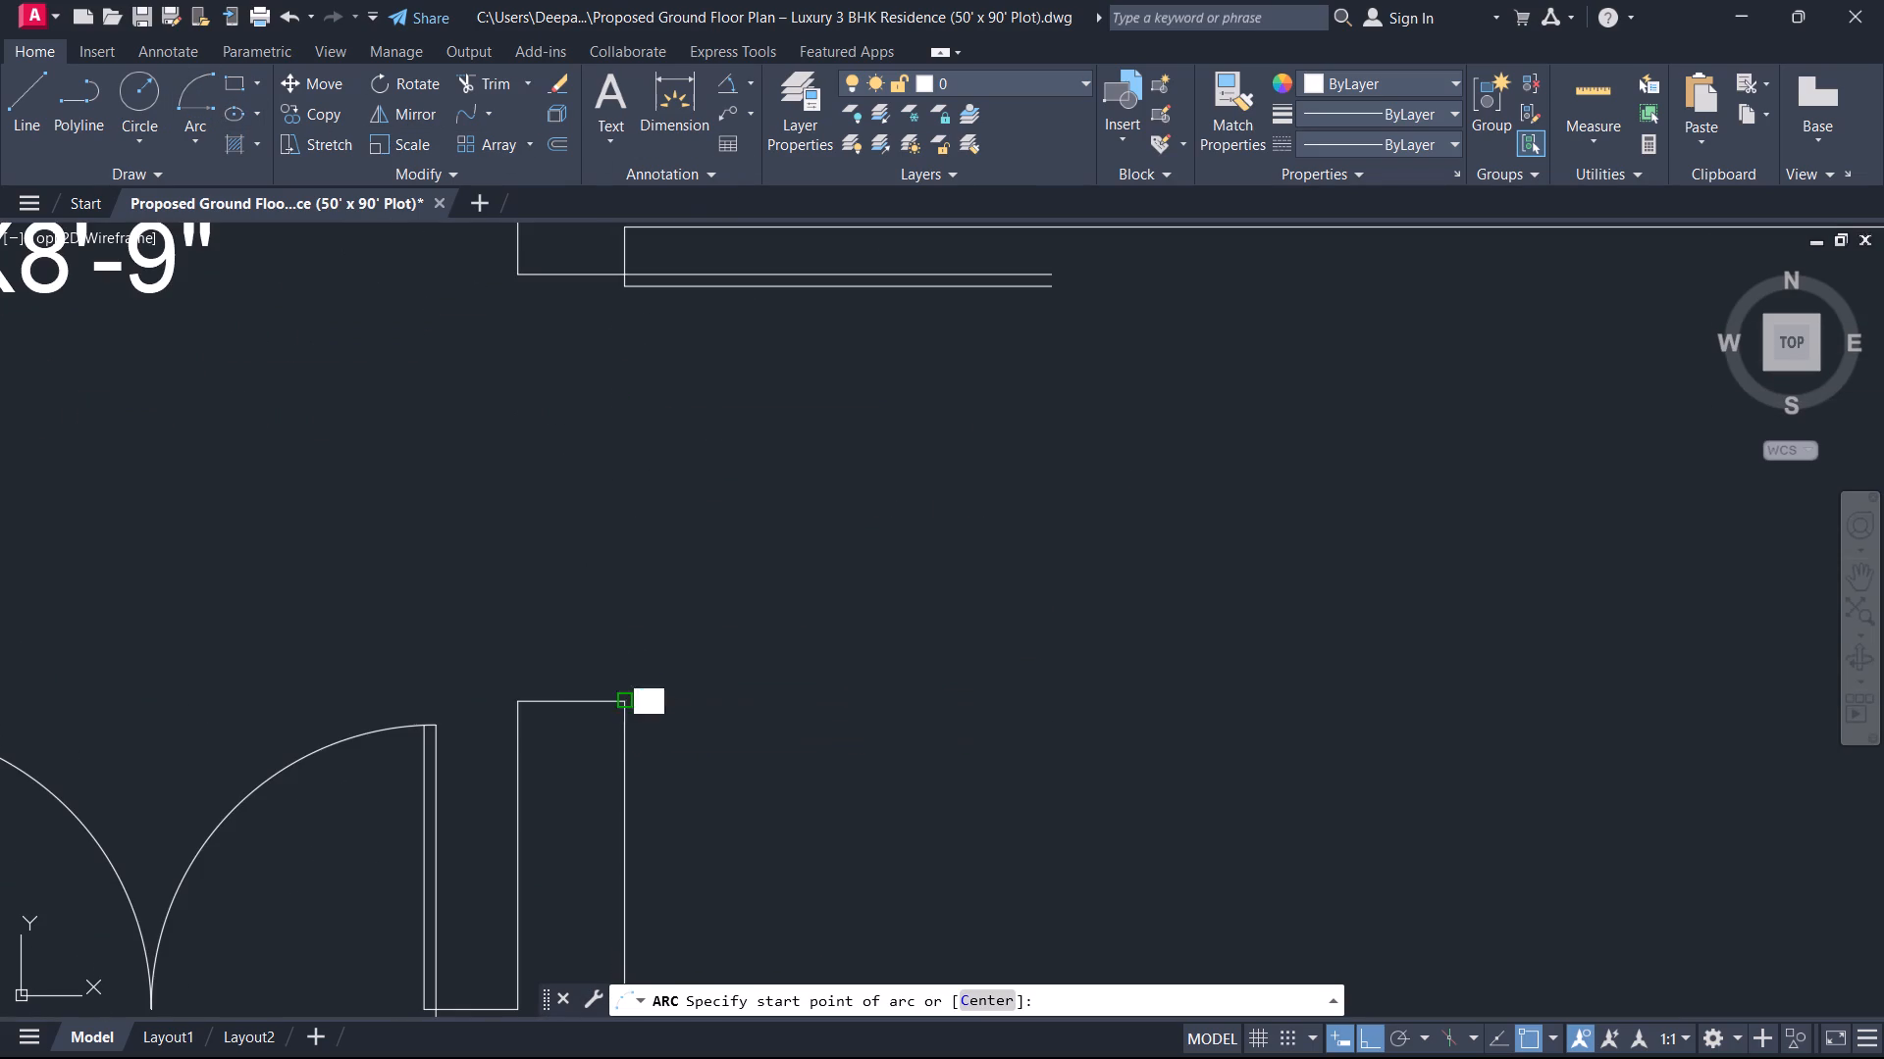
{"action": "left_click", "coordinate": [624, 270]}
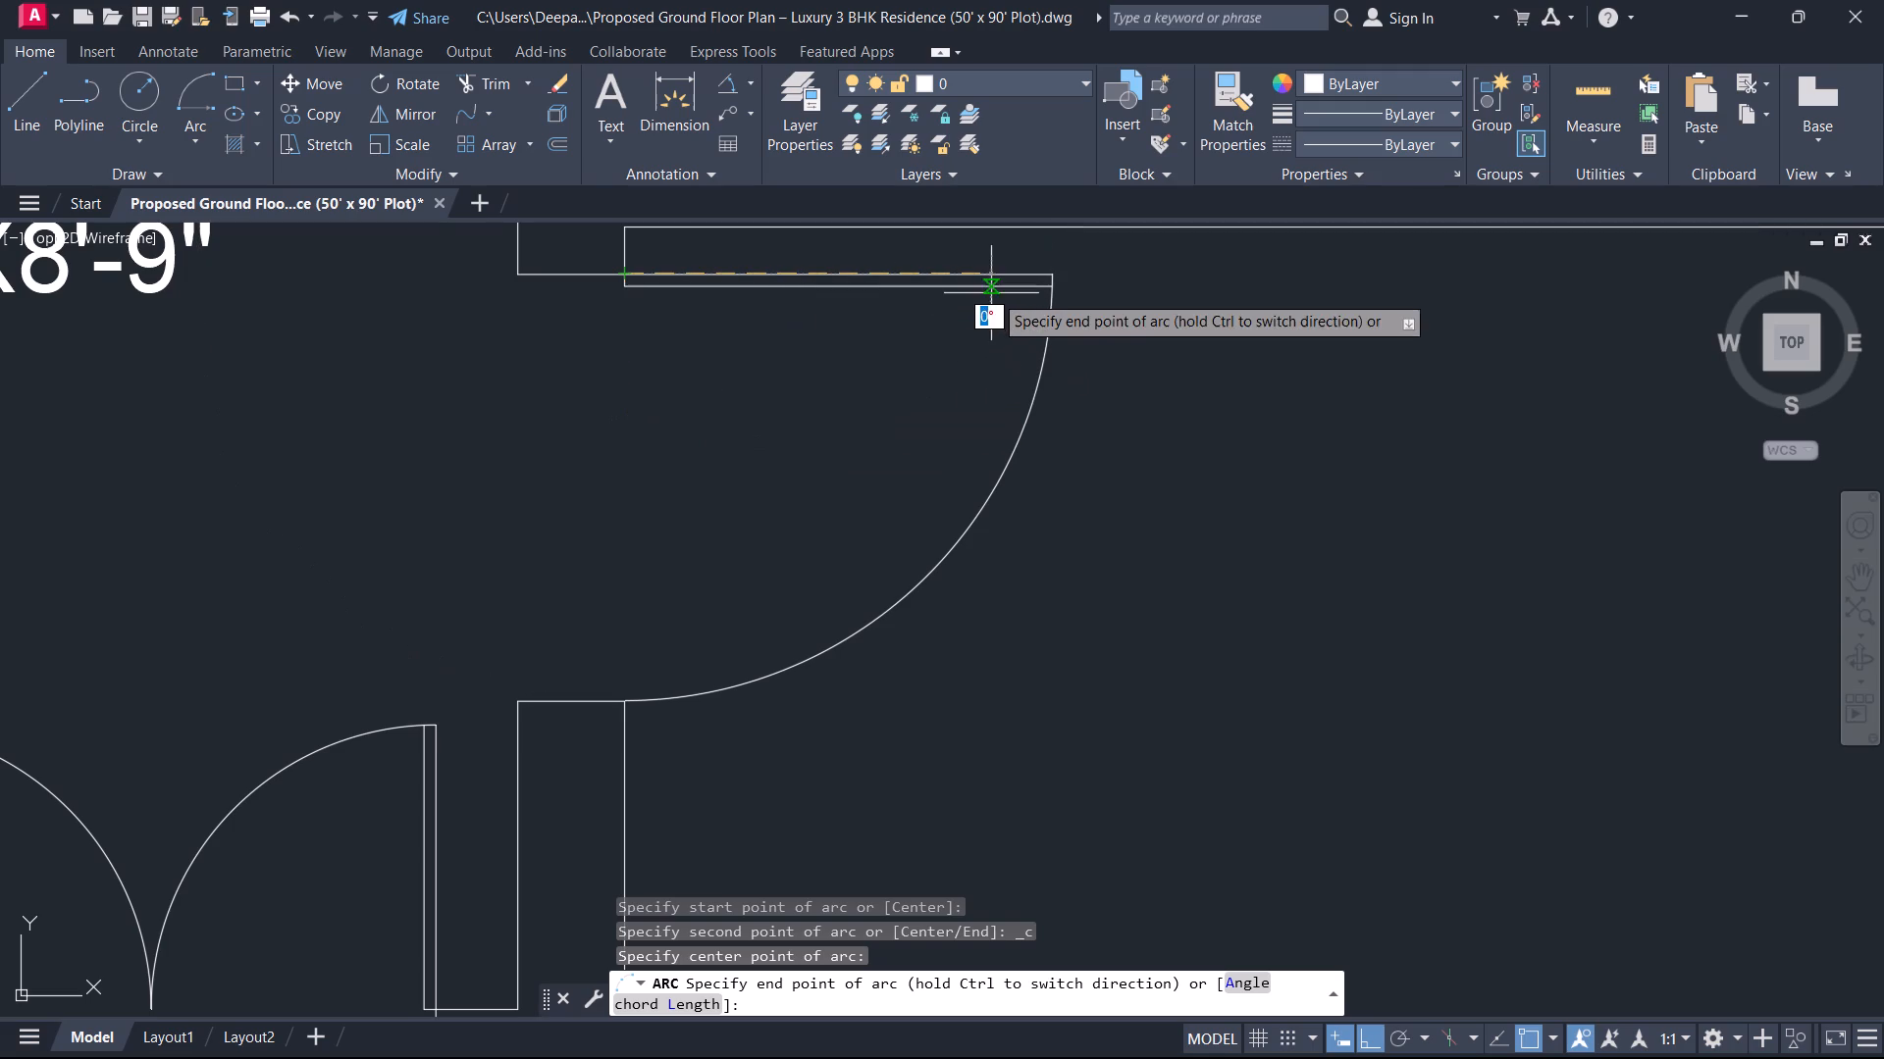
{"action": "left_click", "coordinate": [1070, 262]}
Trim the lower line of the DRAWING room door leaf where it overshoots the swing arc.
{"action": "scroll", "coordinate": [1044, 304], "scroll_direction": "up", "scroll_amount": 4}
{"action": "middle_click_drag", "start_coordinate": [1079, 317], "coordinate": [925, 639]}
{"action": "scroll", "coordinate": [924, 644], "scroll_direction": "up", "scroll_amount": 1}
{"action": "middle_click_drag", "start_coordinate": [925, 639], "coordinate": [924, 644]}
{"action": "scroll", "coordinate": [912, 479], "scroll_direction": "up", "scroll_amount": 9}
{"action": "middle_click_drag", "start_coordinate": [872, 416], "coordinate": [904, 470]}
{"action": "scroll", "coordinate": [891, 449], "scroll_direction": "up", "scroll_amount": 1}
{"action": "middle_click_drag", "start_coordinate": [904, 470], "coordinate": [935, 512]}
{"action": "key", "text": "t"}
{"action": "key", "text": "r"}
{"action": "key", "text": "space"}
{"action": "left_click", "coordinate": [789, 394]}
{"action": "left_click", "coordinate": [797, 515]}
{"action": "key", "text": "Escape"}
Inspect the finished DRAWING room door and the surrounding entrance lobby, dining, guest bed and stair areas.
{"action": "scroll", "coordinate": [797, 515], "scroll_direction": "down", "scroll_amount": 5}
{"action": "scroll", "coordinate": [649, 596], "scroll_direction": "down", "scroll_amount": 2}
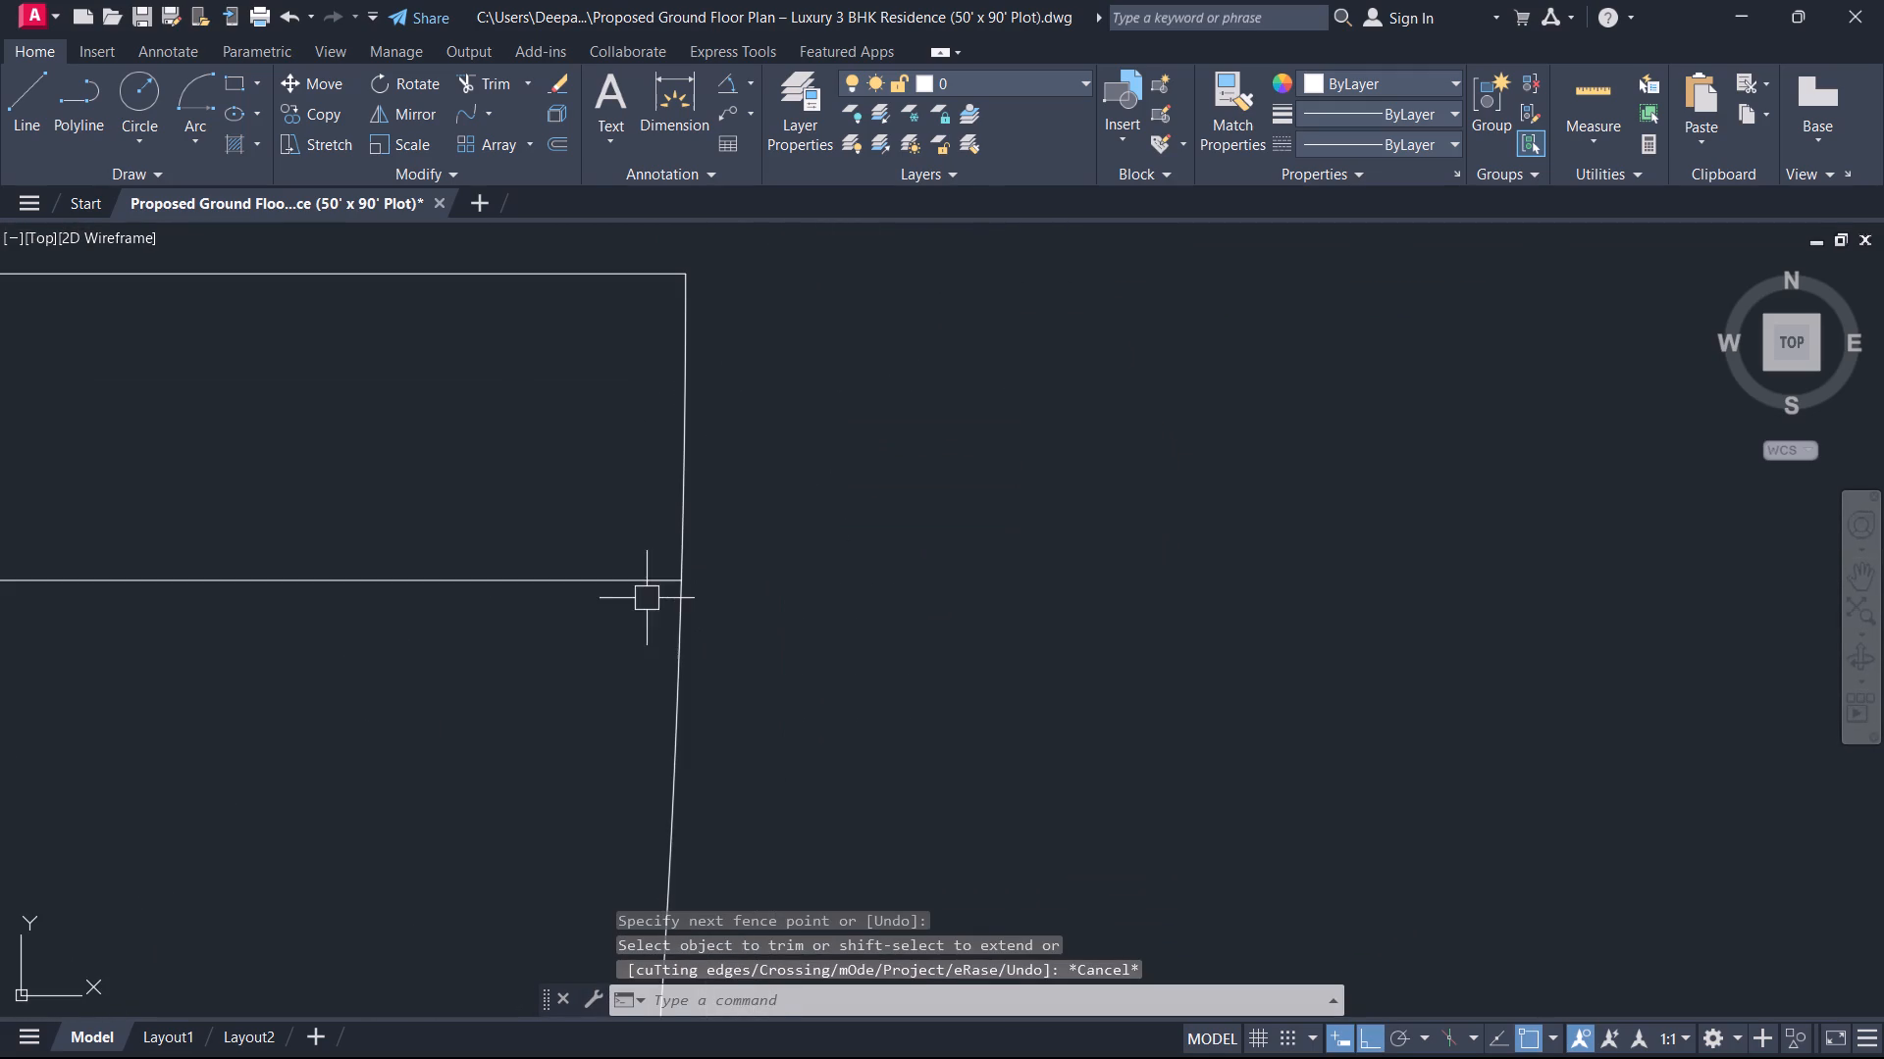
{"action": "scroll", "coordinate": [647, 598], "scroll_direction": "down", "scroll_amount": 1}
{"action": "middle_click_drag", "start_coordinate": [556, 684], "coordinate": [797, 650]}
{"action": "scroll", "coordinate": [771, 665], "scroll_direction": "down", "scroll_amount": 3}
{"action": "scroll", "coordinate": [657, 737], "scroll_direction": "down", "scroll_amount": 1}
{"action": "middle_click_drag", "start_coordinate": [656, 737], "coordinate": [1156, 544]}
{"action": "scroll", "coordinate": [974, 610], "scroll_direction": "down", "scroll_amount": 3}
{"action": "scroll", "coordinate": [855, 695], "scroll_direction": "down", "scroll_amount": 1}
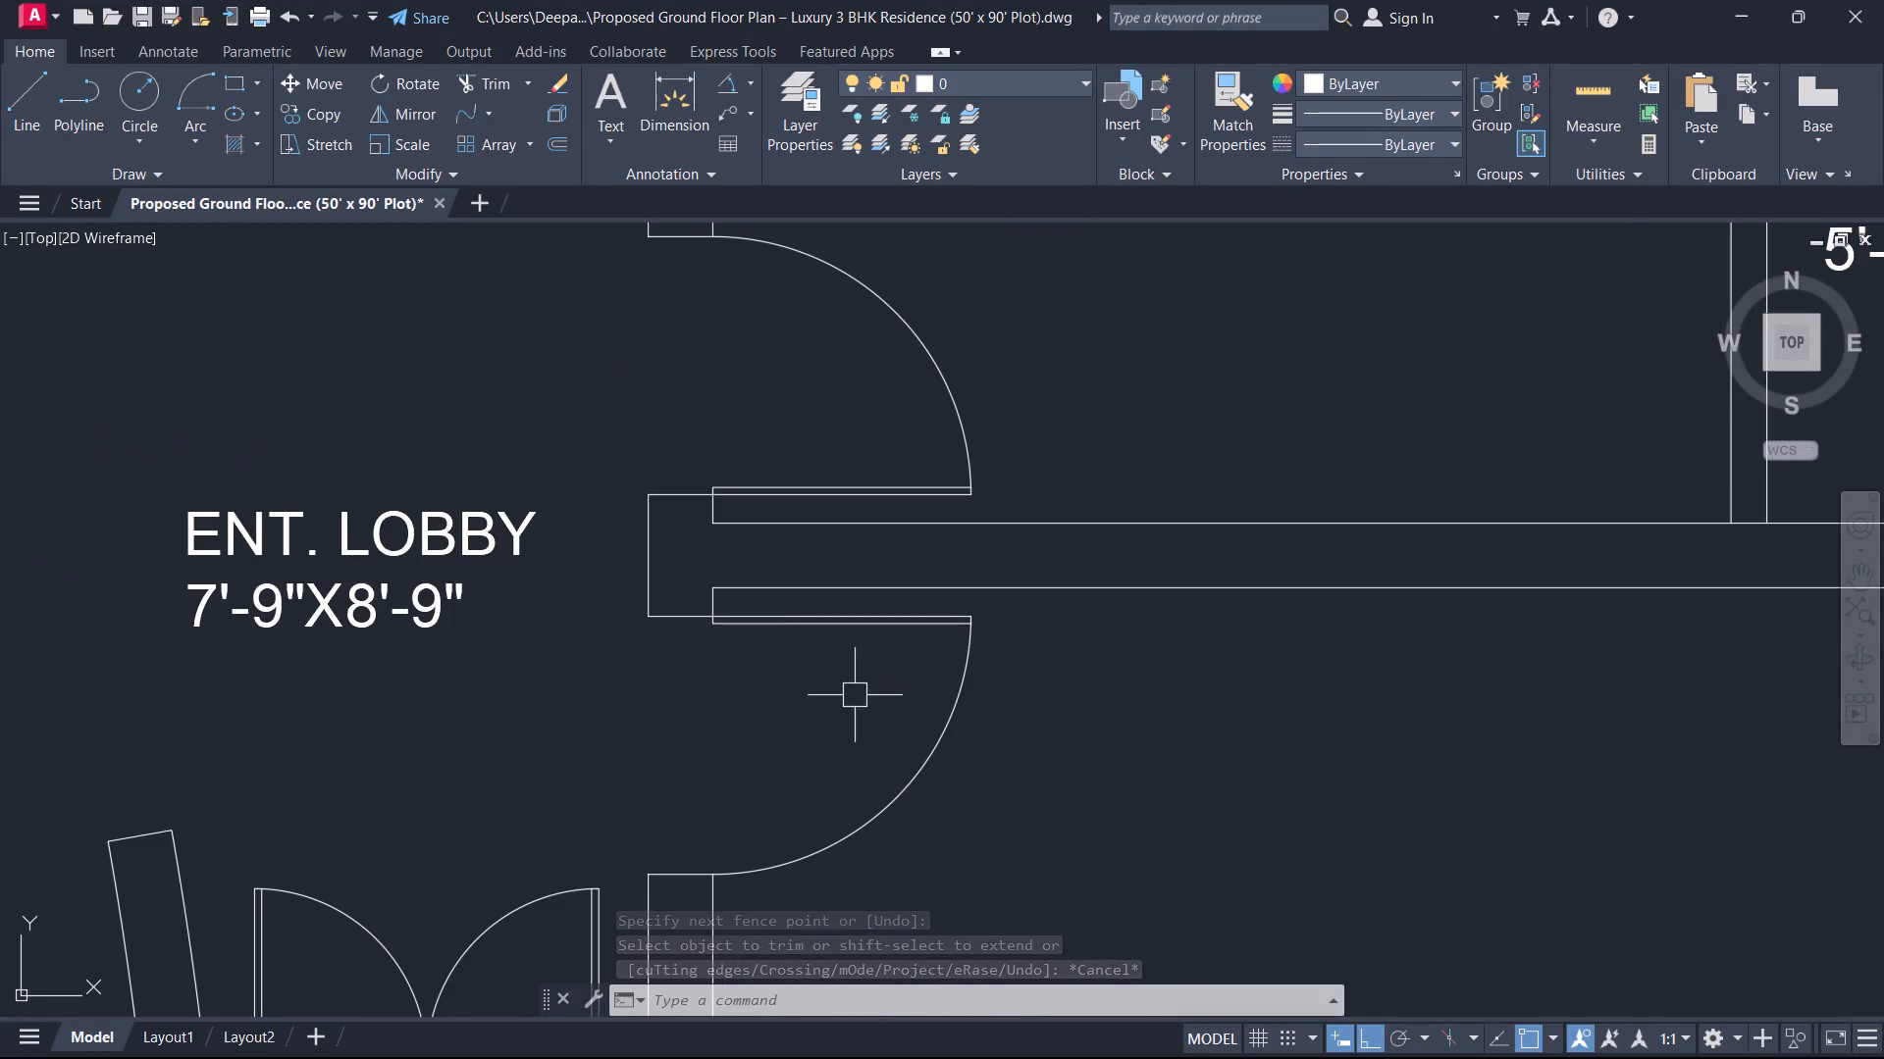
{"action": "scroll", "coordinate": [760, 657], "scroll_direction": "down", "scroll_amount": 2}
{"action": "middle_click_drag", "start_coordinate": [727, 688], "coordinate": [900, 704]}
{"action": "scroll", "coordinate": [864, 702], "scroll_direction": "up", "scroll_amount": 1}
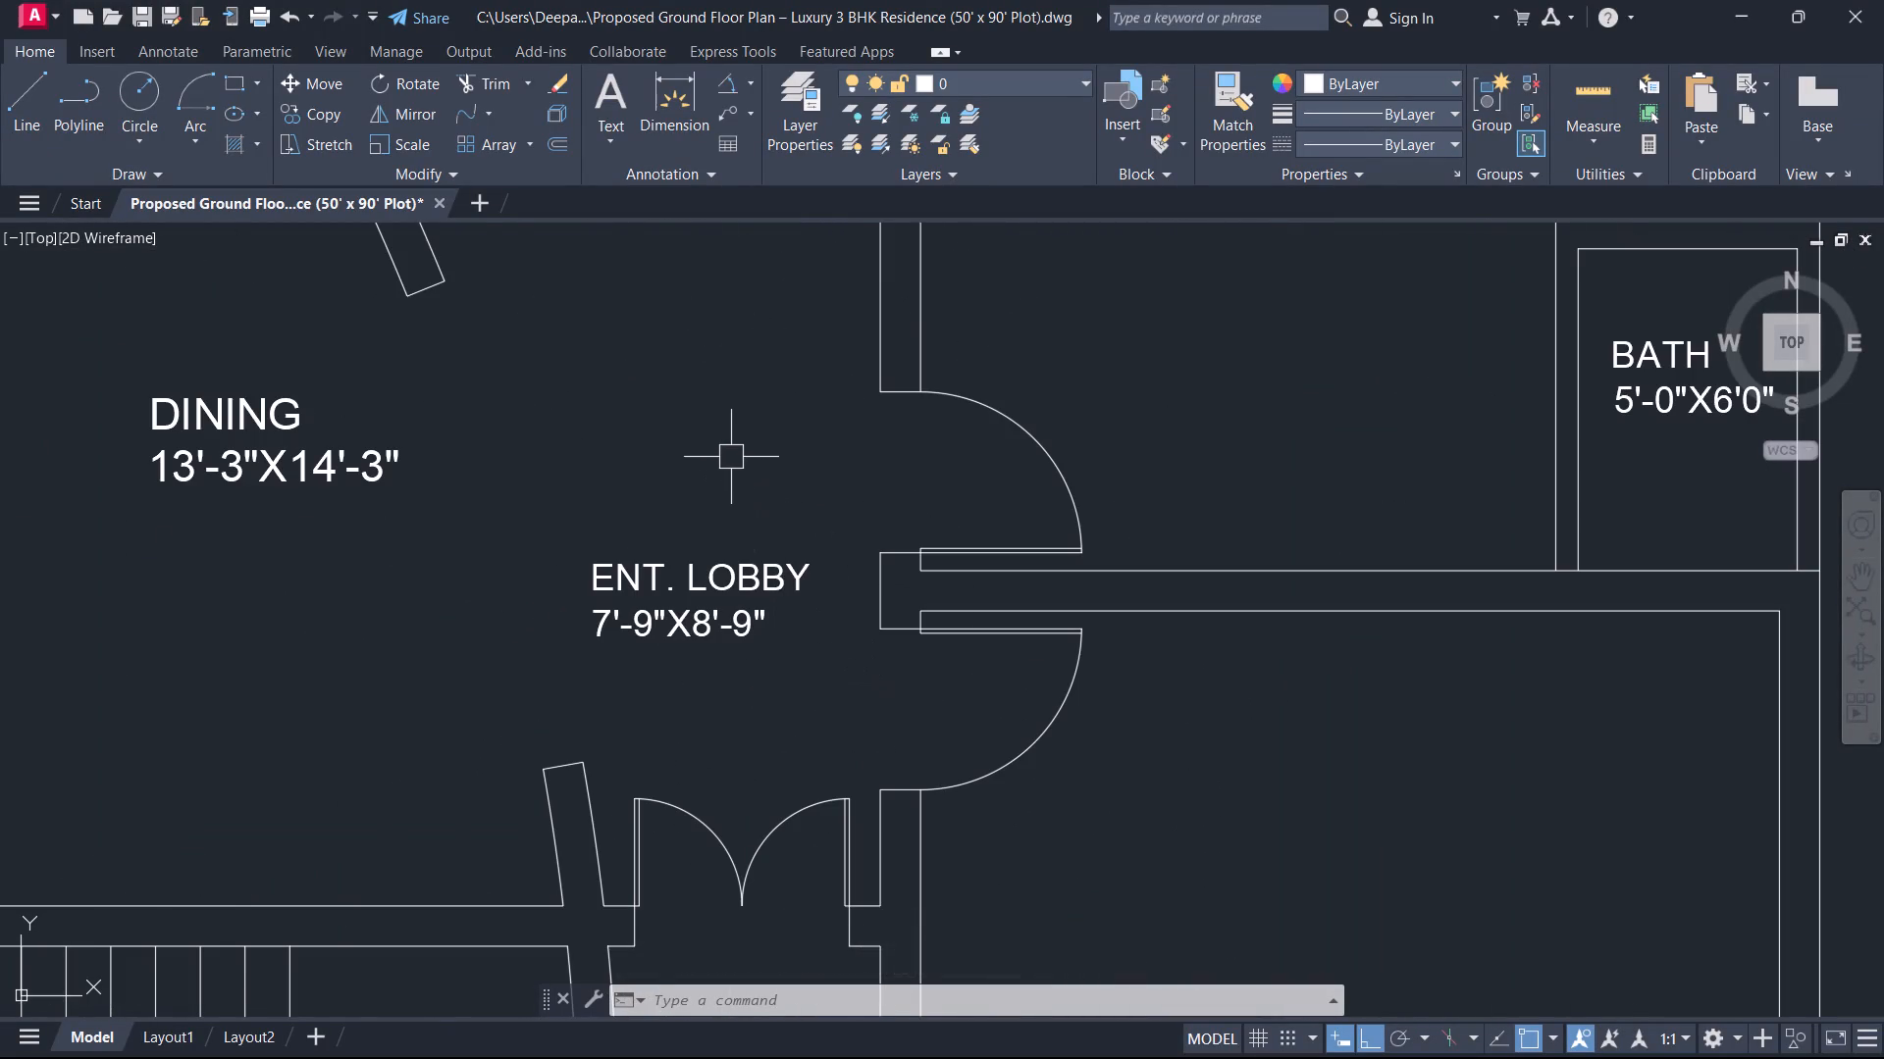
{"action": "scroll", "coordinate": [728, 453], "scroll_direction": "down", "scroll_amount": 1}
{"action": "scroll", "coordinate": [746, 465], "scroll_direction": "up", "scroll_amount": 1}
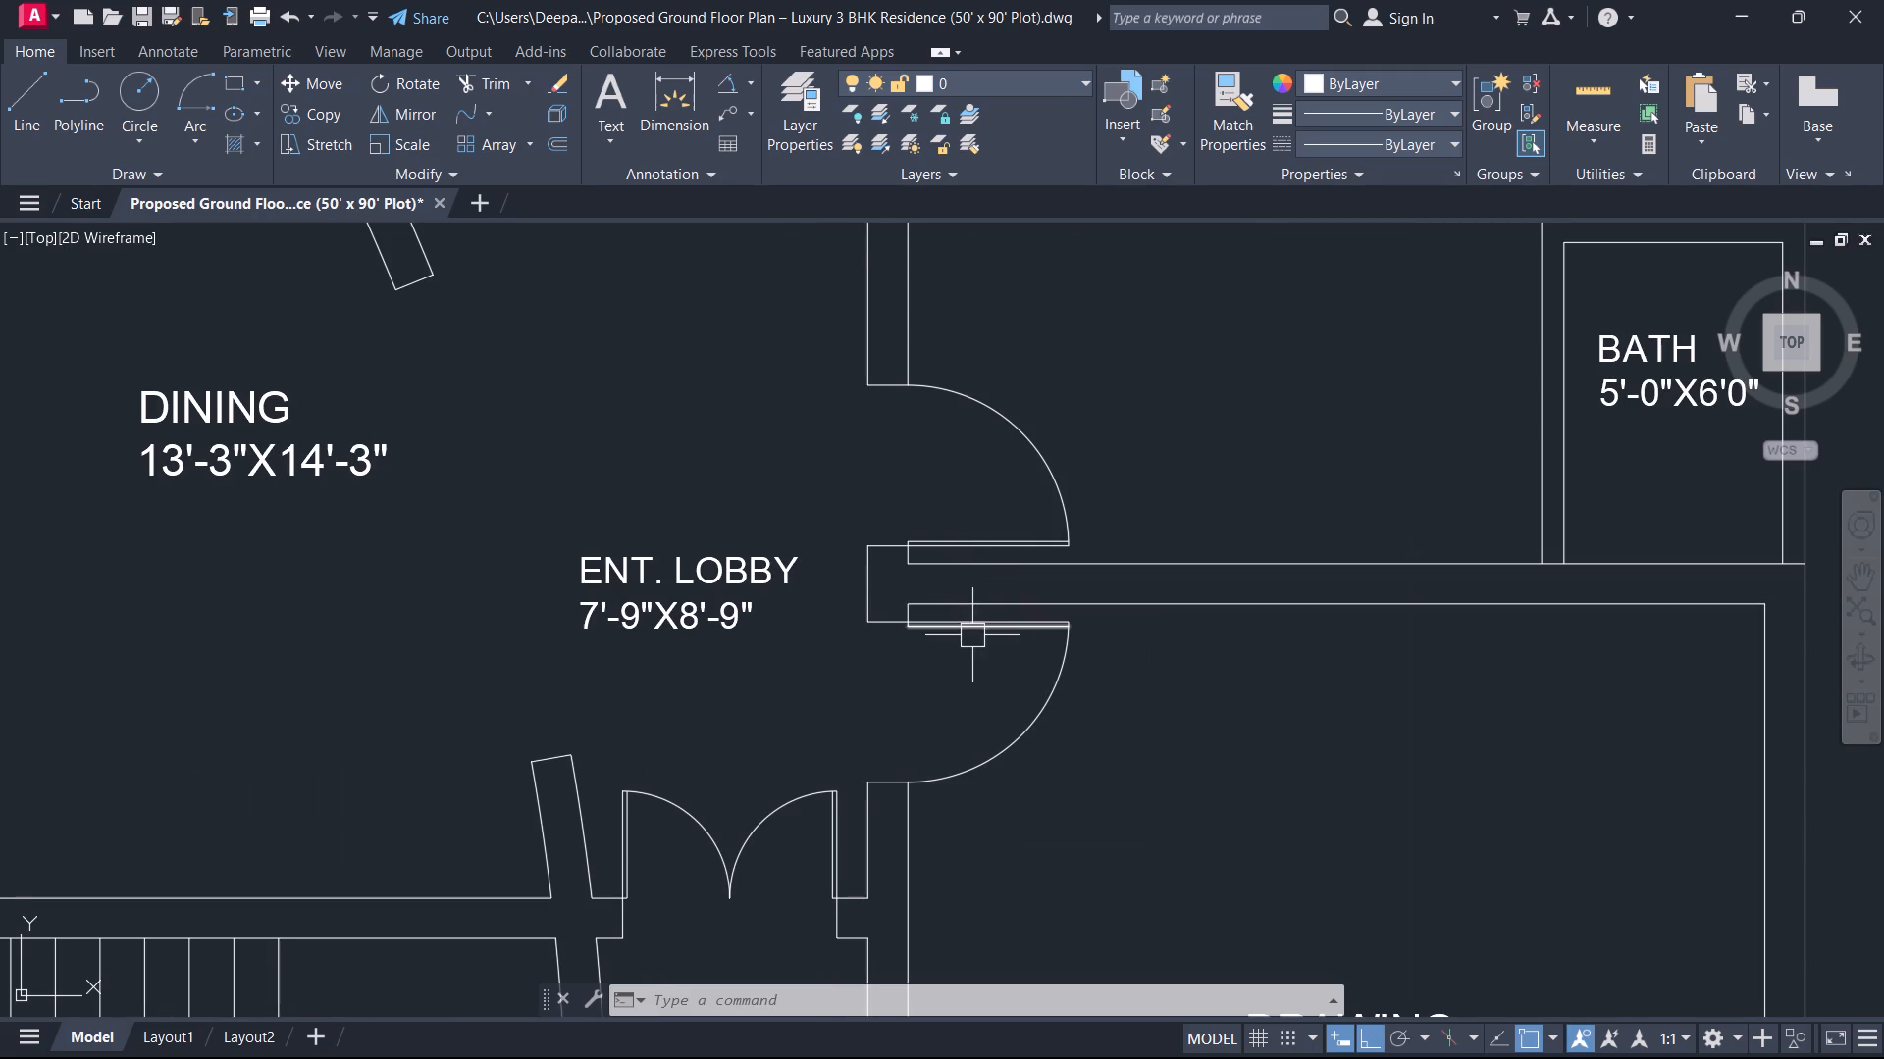
{"action": "scroll", "coordinate": [980, 625], "scroll_direction": "down", "scroll_amount": 2}
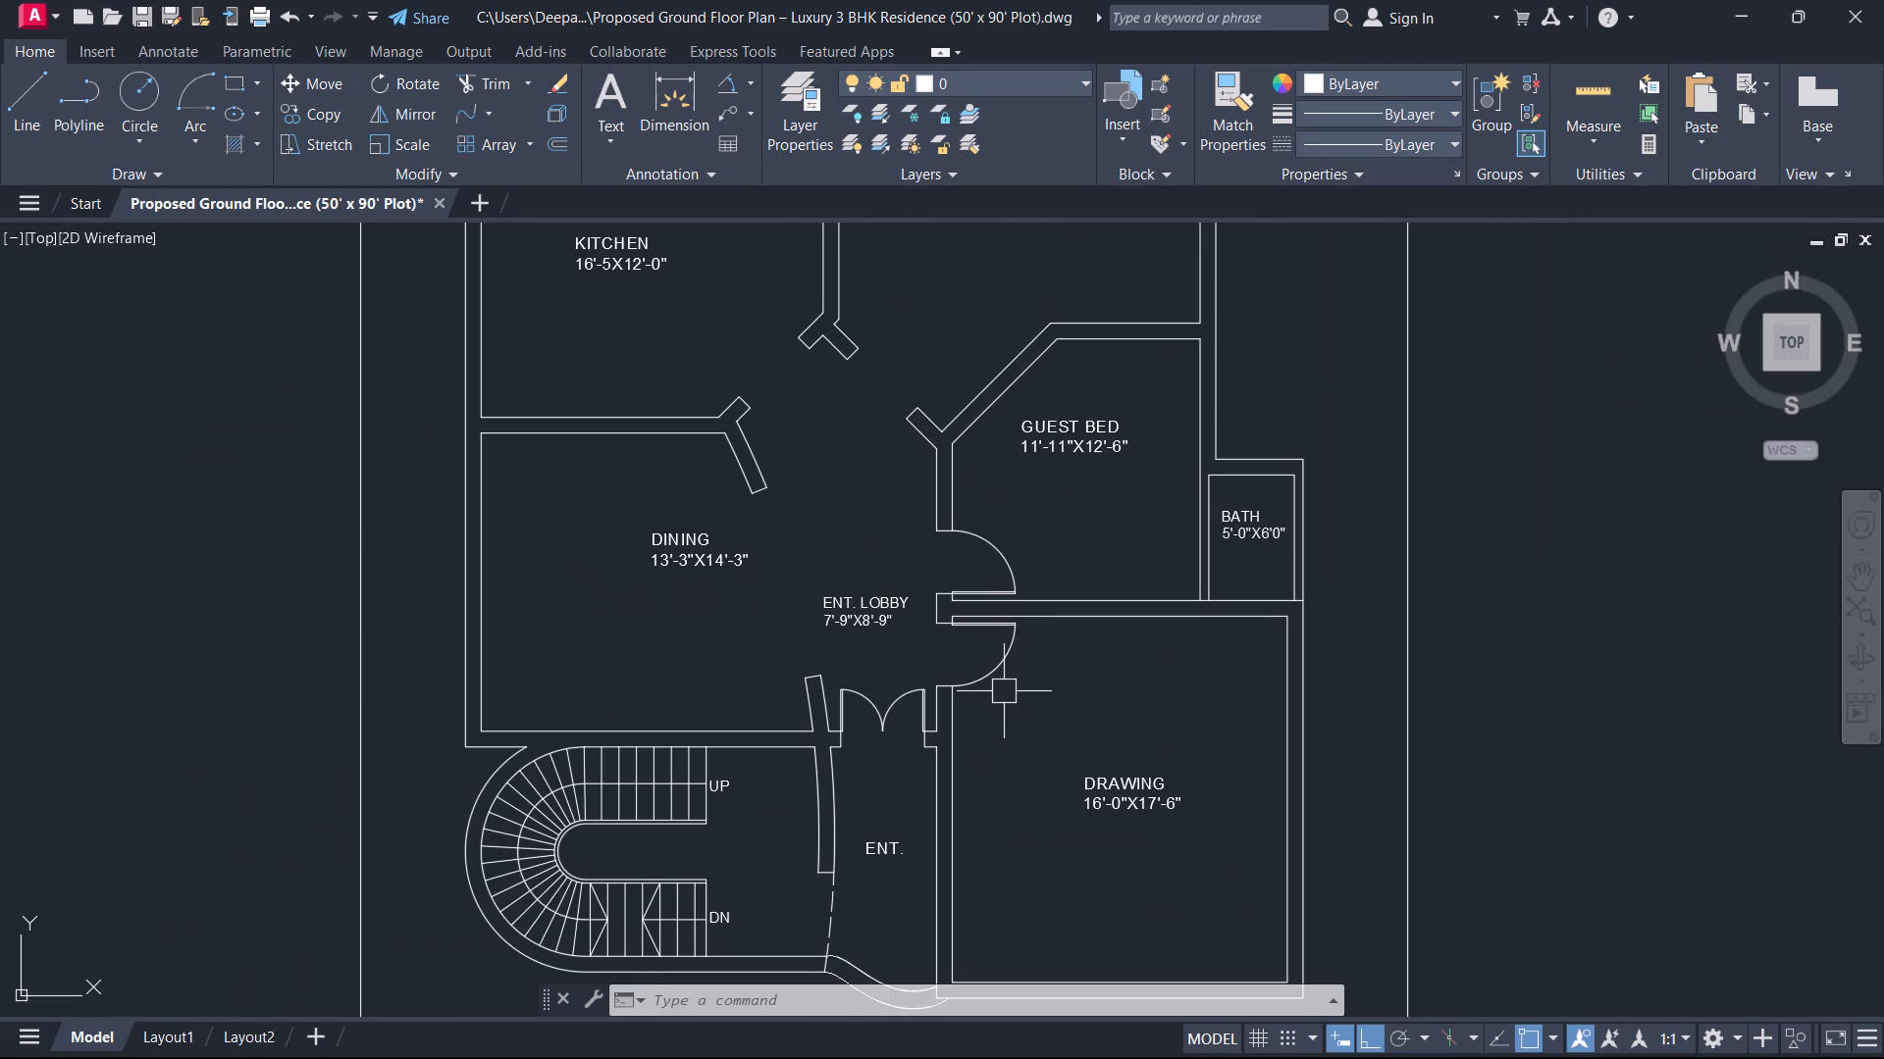
{"action": "scroll", "coordinate": [1015, 680], "scroll_direction": "down", "scroll_amount": 1}
{"action": "middle_click_drag", "start_coordinate": [1015, 680], "coordinate": [1030, 616]}
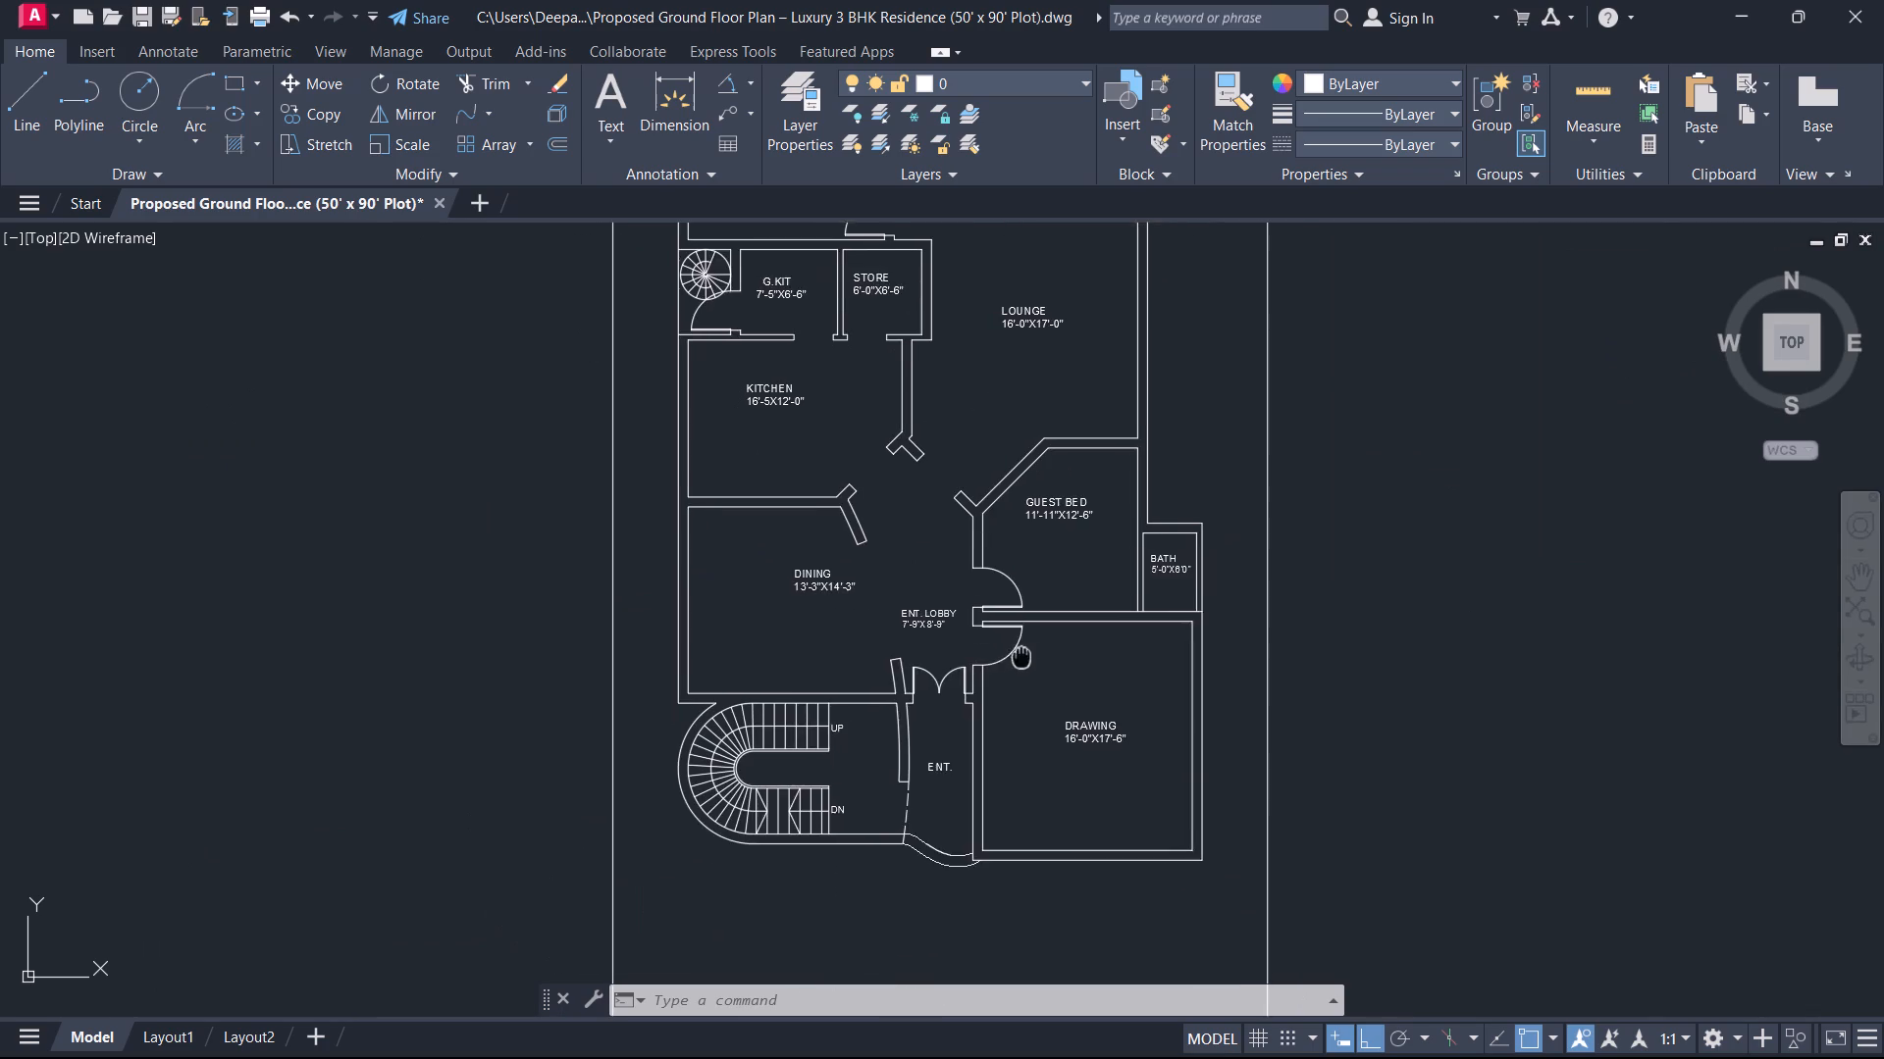
{"action": "middle_click_drag", "start_coordinate": [1030, 616], "coordinate": [1064, 559]}
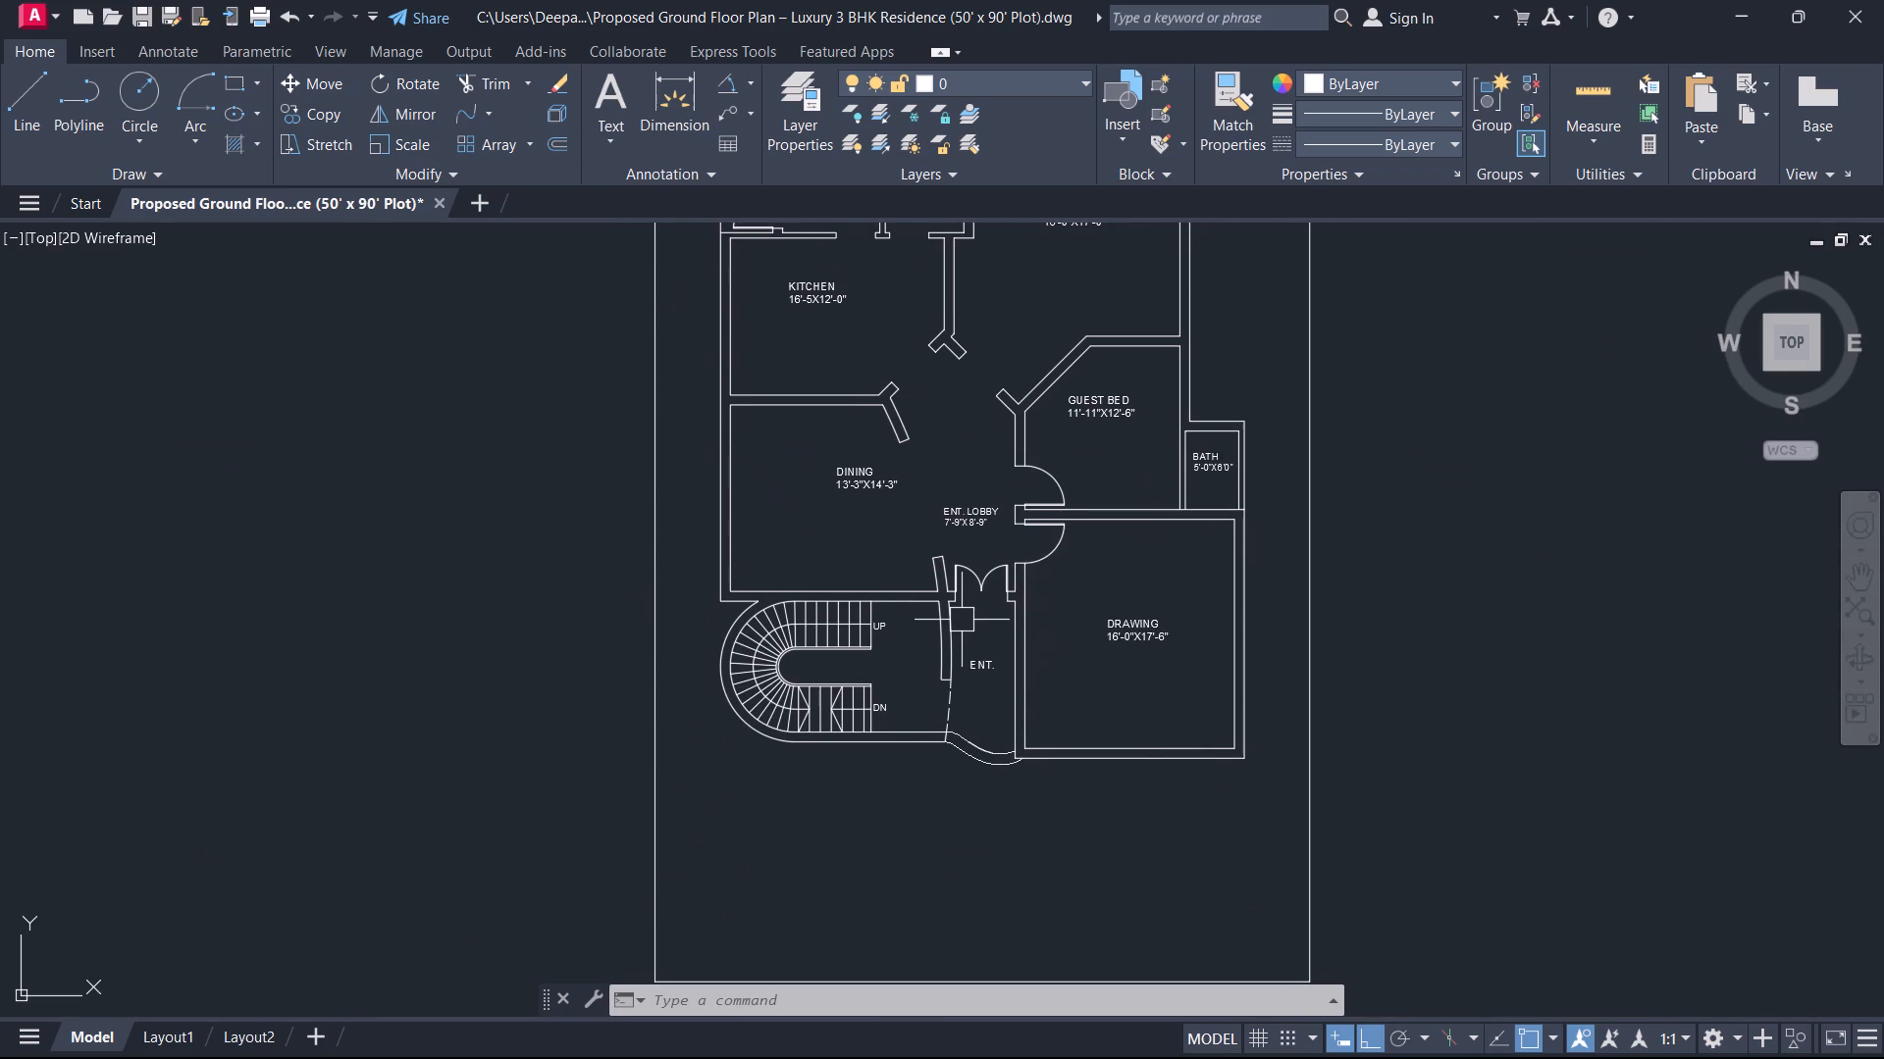
{"action": "middle_click_drag", "start_coordinate": [1043, 636], "coordinate": [905, 630]}
{"action": "scroll", "coordinate": [1043, 636], "scroll_direction": "up", "scroll_amount": 1}
{"action": "scroll", "coordinate": [834, 444], "scroll_direction": "up", "scroll_amount": 3}
{"action": "middle_click_drag", "start_coordinate": [834, 461], "coordinate": [749, 558]}
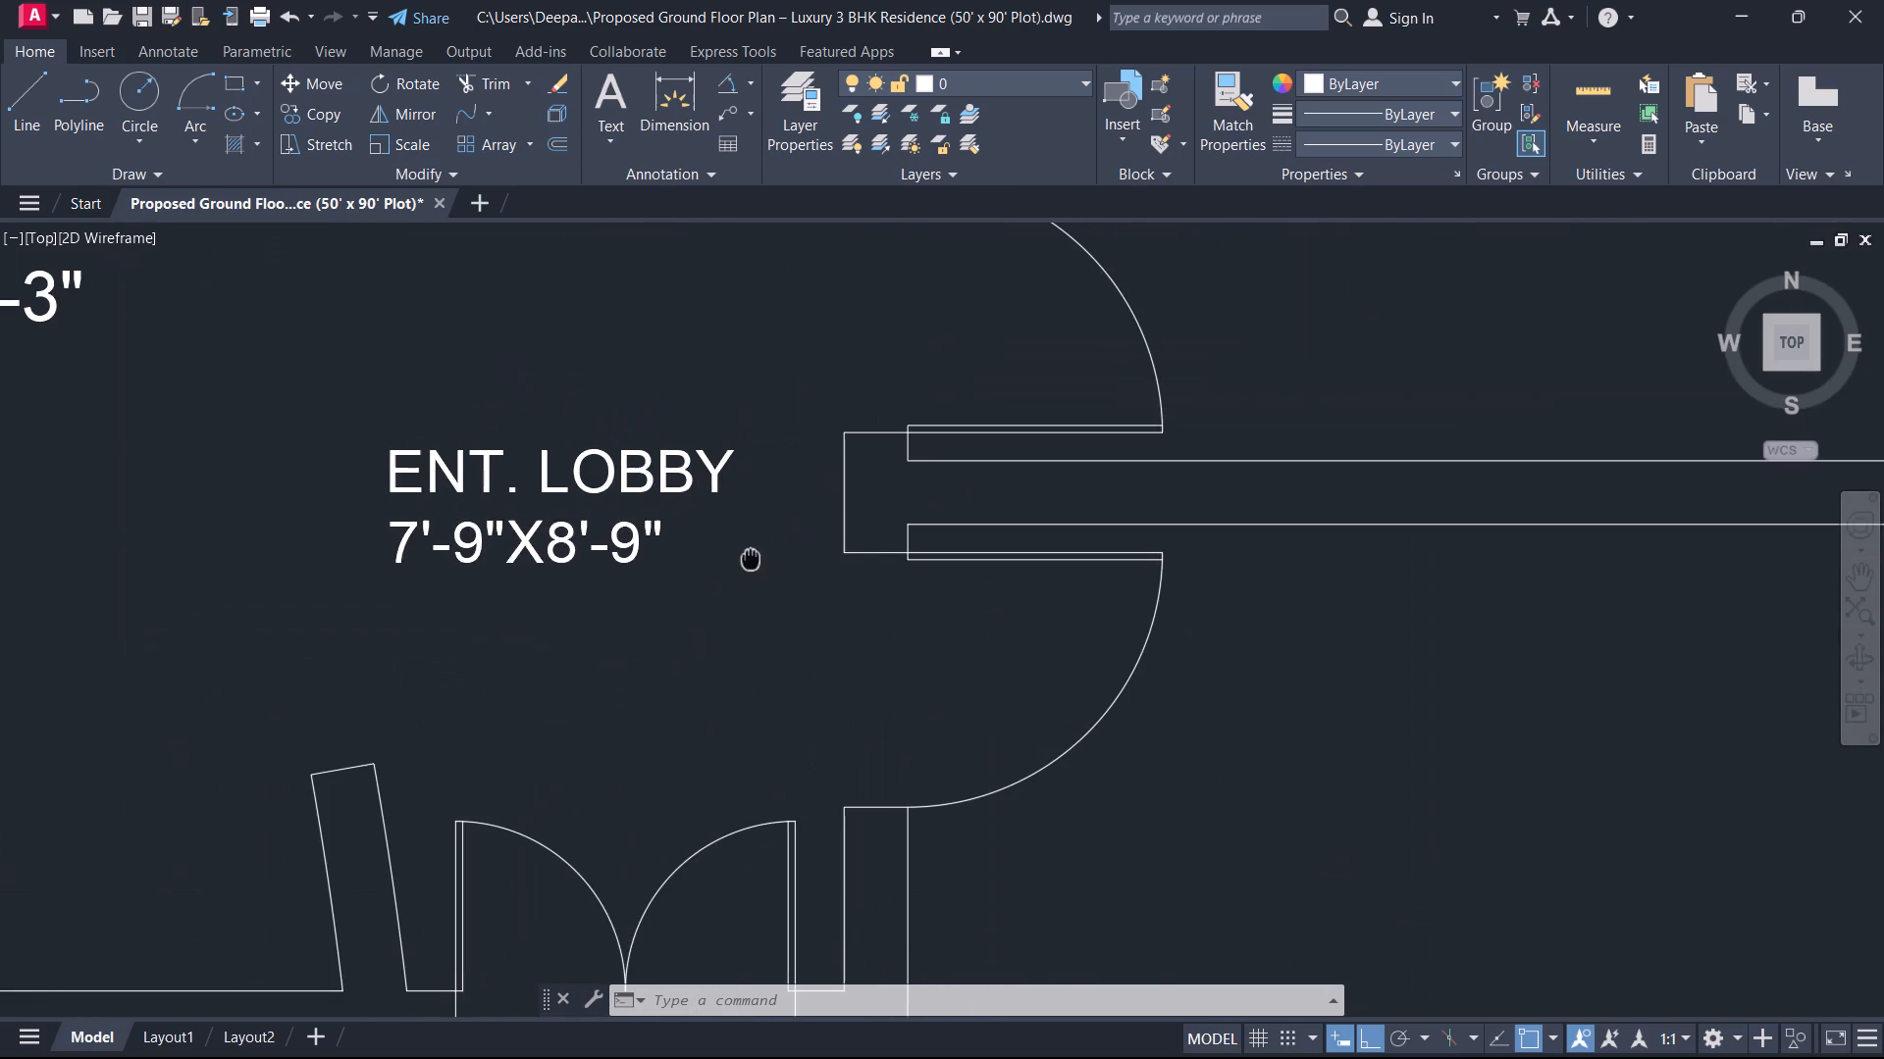
{"action": "middle_click_drag", "start_coordinate": [749, 558], "coordinate": [748, 559]}
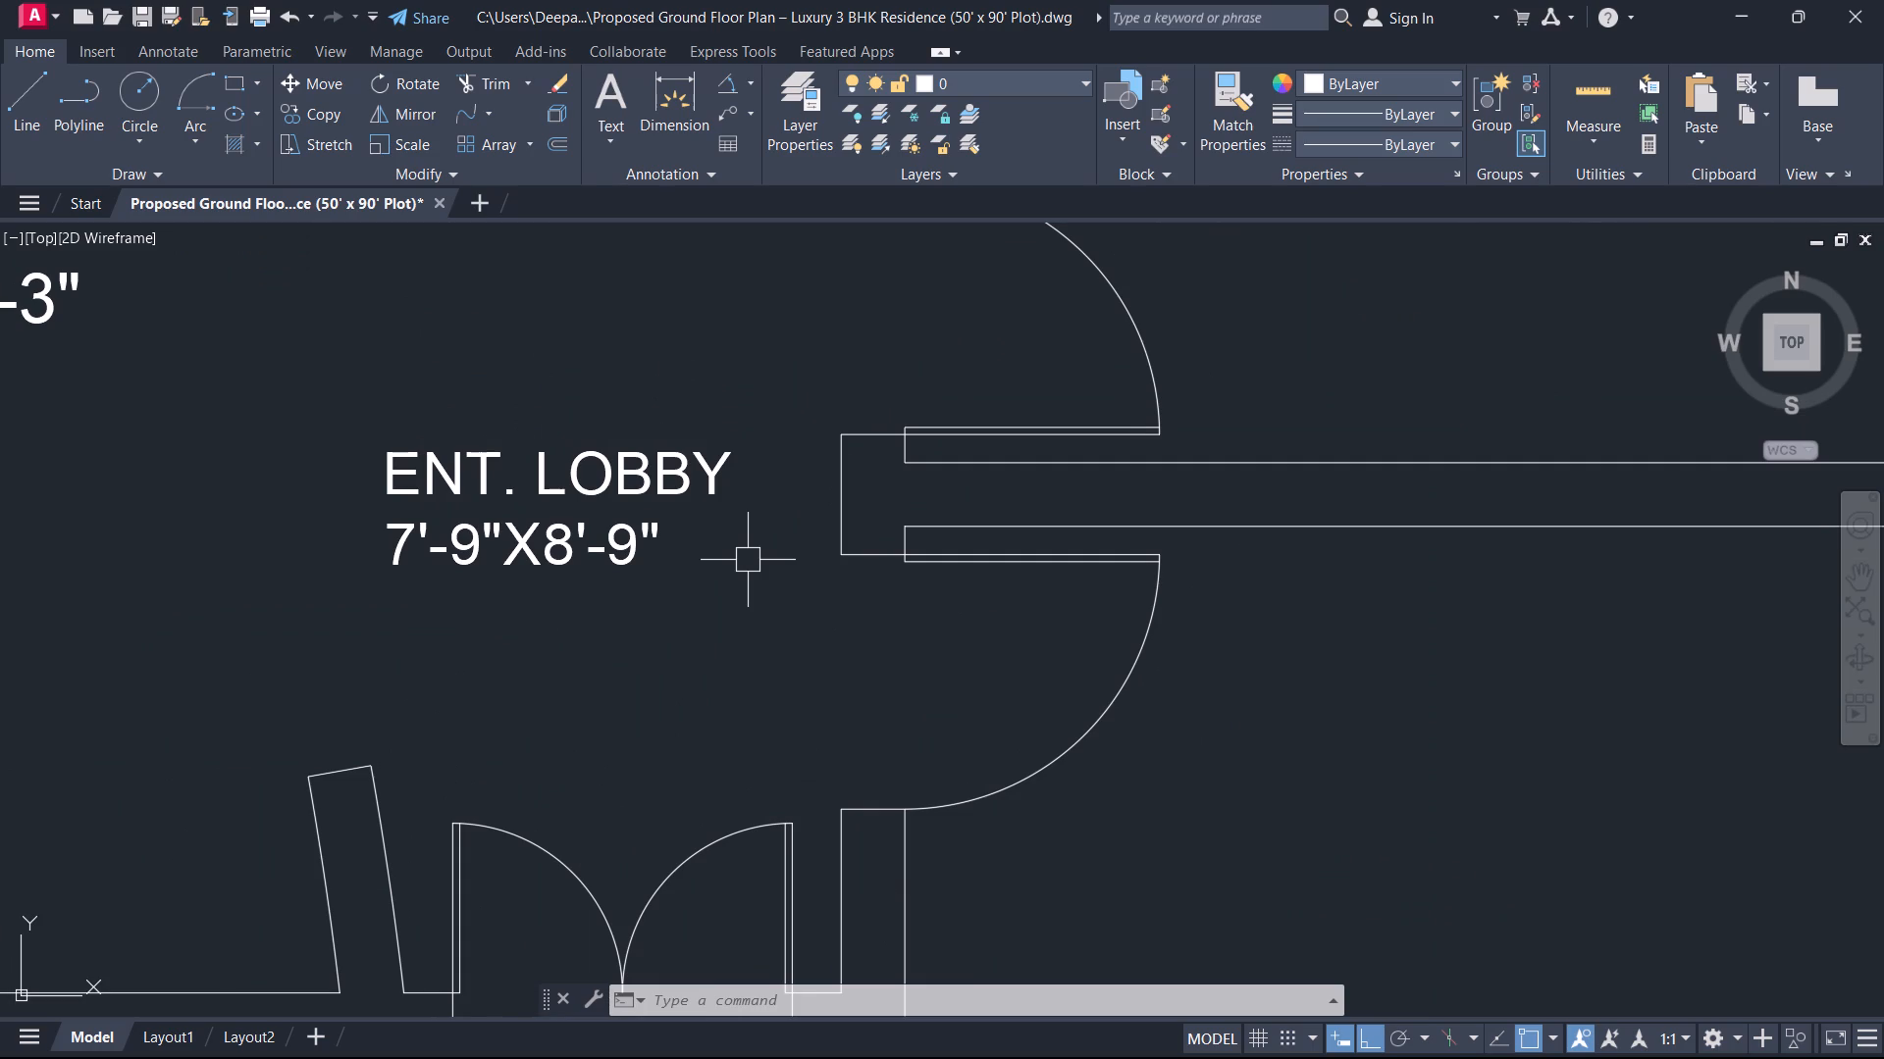
{"action": "scroll", "coordinate": [948, 700], "scroll_direction": "down", "scroll_amount": 1}
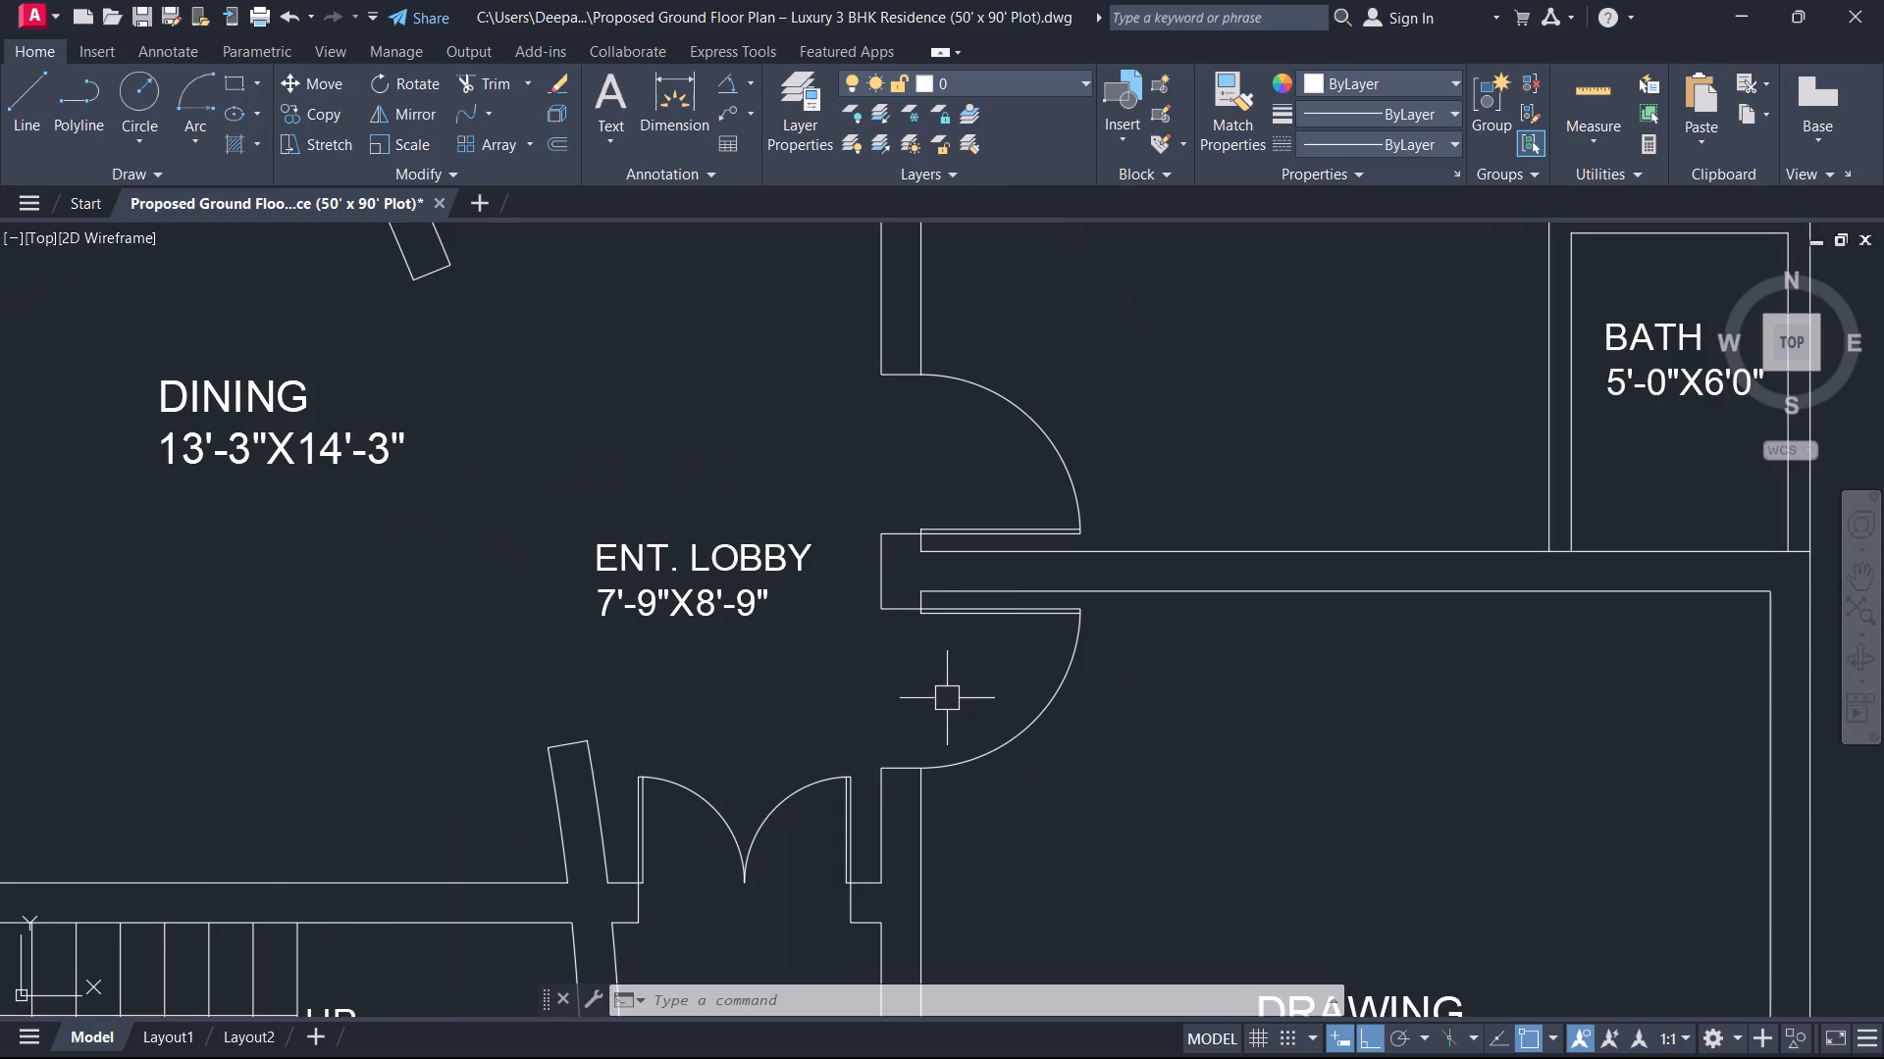
{"action": "scroll", "coordinate": [918, 614], "scroll_direction": "down", "scroll_amount": 1}
{"action": "middle_click_drag", "start_coordinate": [907, 578], "coordinate": [885, 473]}
{"action": "middle_click_drag", "start_coordinate": [982, 714], "coordinate": [1032, 561]}
{"action": "scroll", "coordinate": [978, 682], "scroll_direction": "down", "scroll_amount": 1}
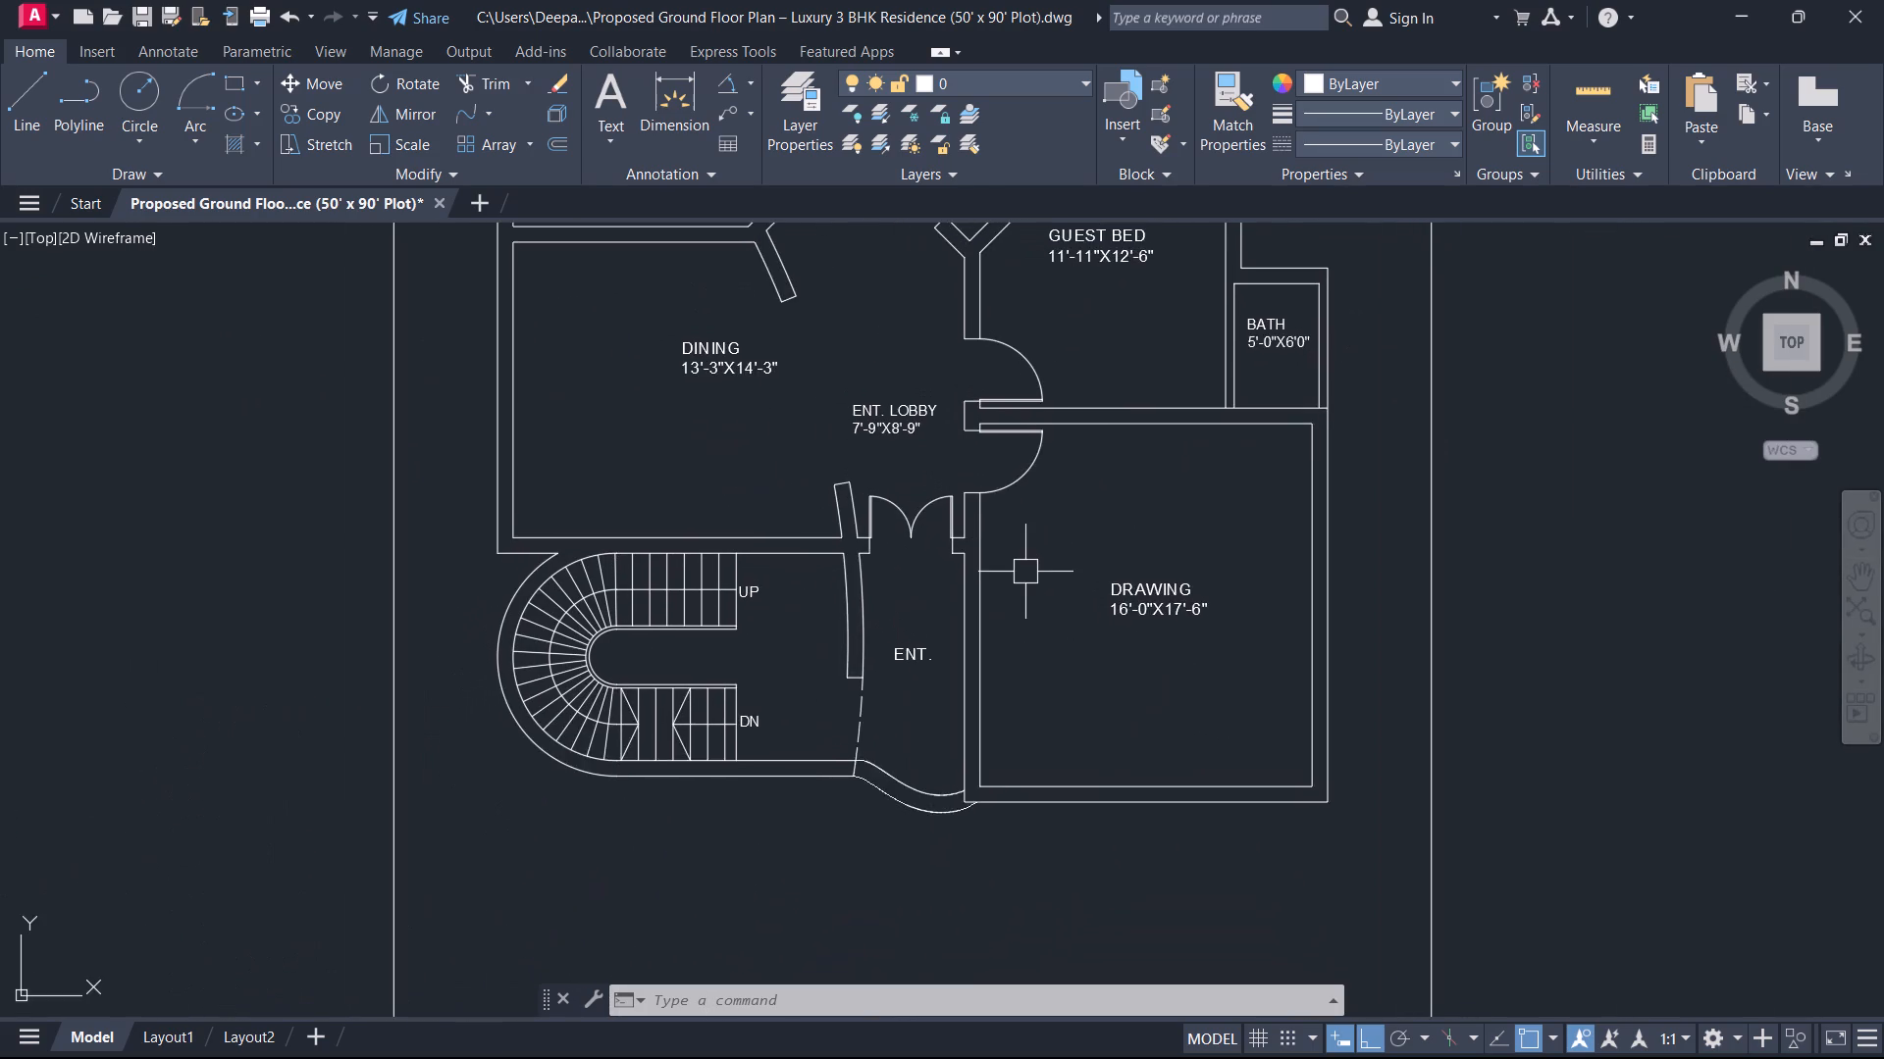
Look over the plan from the entrance up to the bedrooms and back to the guest BATH for the next door location.
{"action": "middle_click_drag", "start_coordinate": [1020, 575], "coordinate": [832, 917]}
{"action": "middle_click_drag", "start_coordinate": [842, 504], "coordinate": [858, 791]}
{"action": "scroll", "coordinate": [799, 584], "scroll_direction": "down", "scroll_amount": 2}
{"action": "middle_click_drag", "start_coordinate": [798, 581], "coordinate": [795, 574]}
{"action": "scroll", "coordinate": [795, 576], "scroll_direction": "up", "scroll_amount": 2}
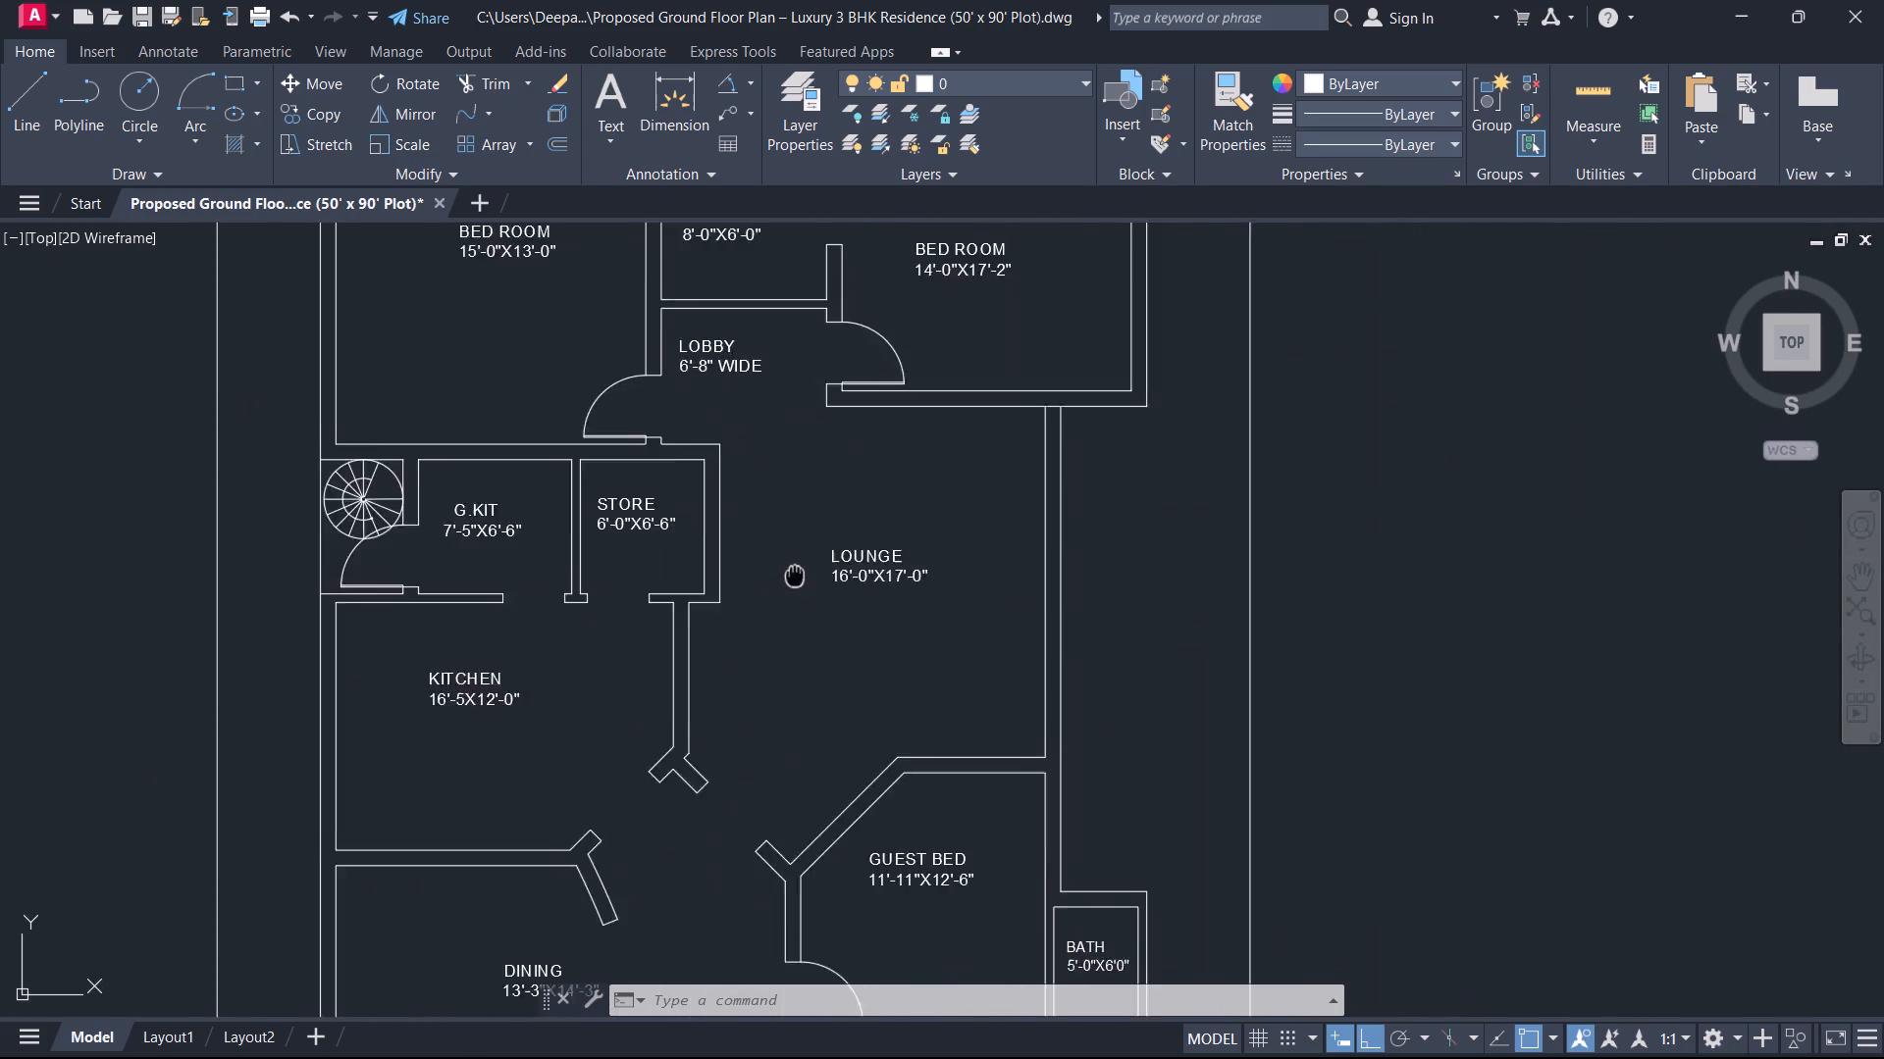
{"action": "middle_click_drag", "start_coordinate": [795, 574], "coordinate": [823, 712]}
{"action": "scroll", "coordinate": [673, 726], "scroll_direction": "down", "scroll_amount": 1}
{"action": "middle_click_drag", "start_coordinate": [665, 720], "coordinate": [625, 495]}
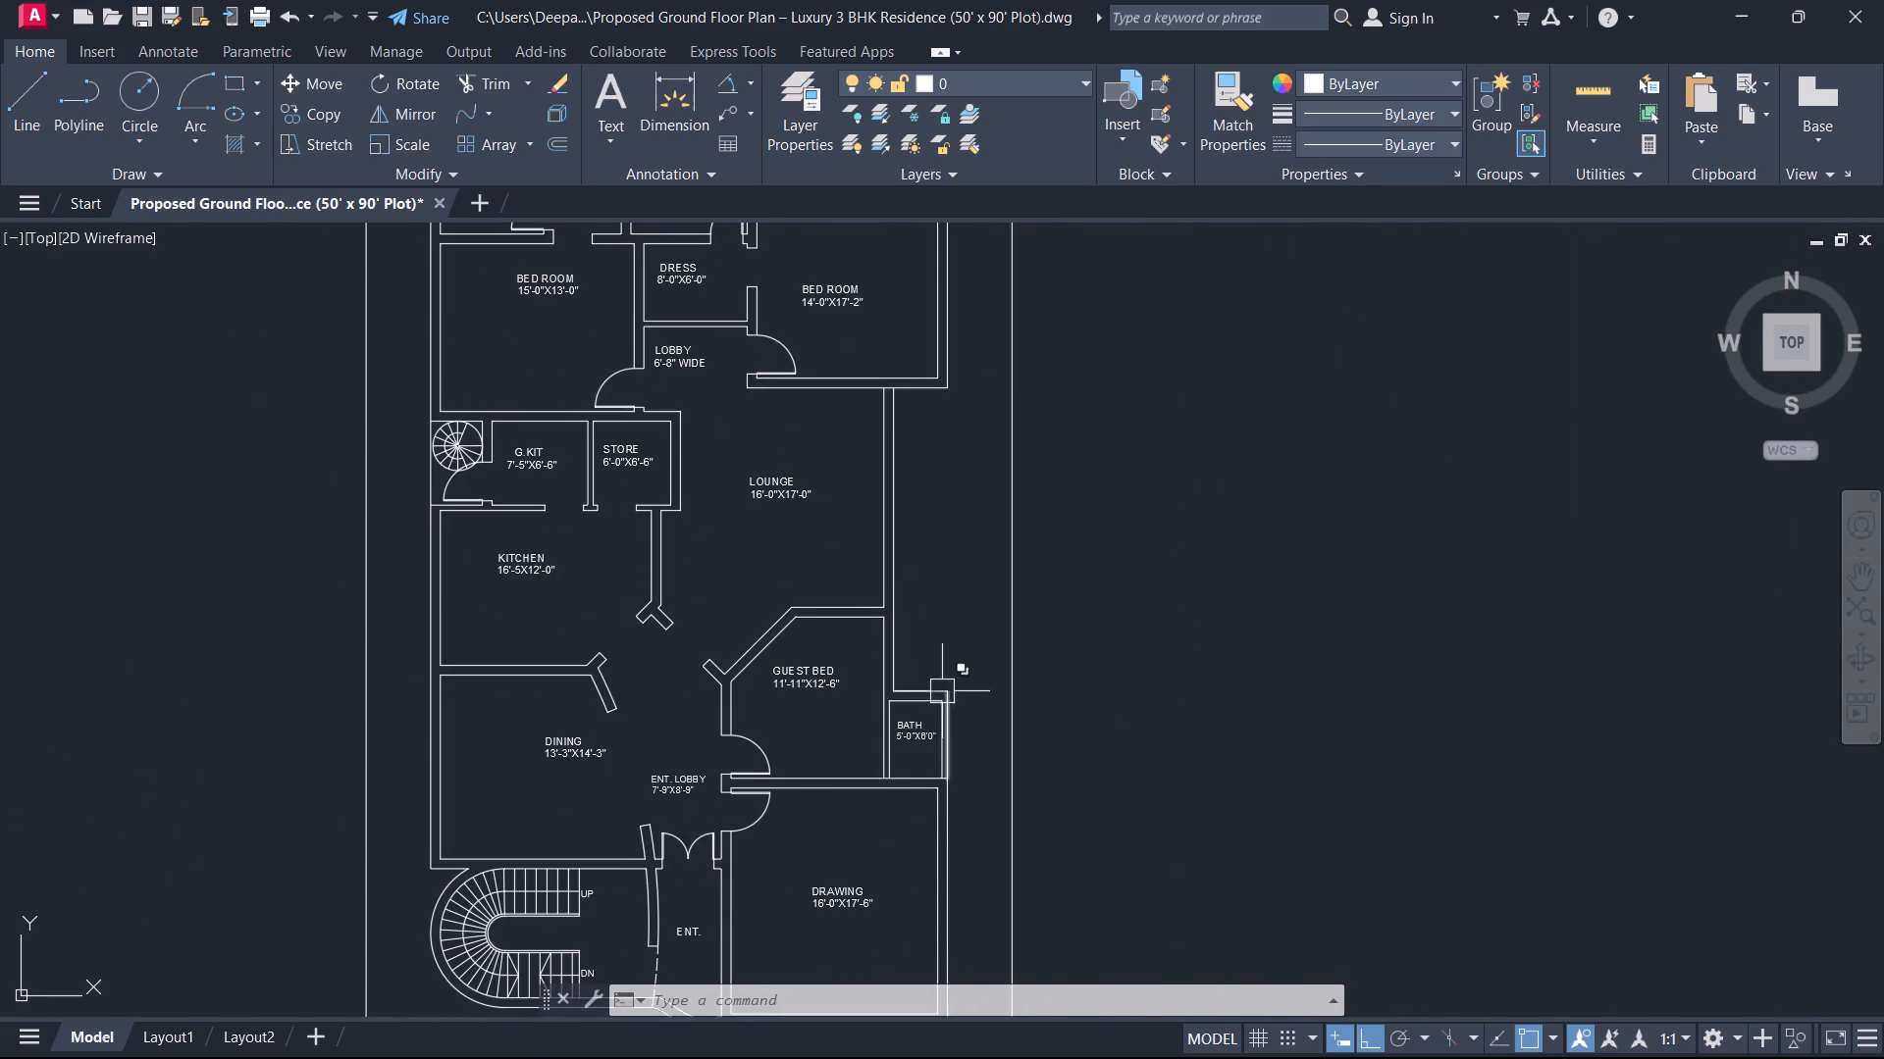
{"action": "middle_click_drag", "start_coordinate": [937, 692], "coordinate": [924, 554]}
{"action": "scroll", "coordinate": [889, 606], "scroll_direction": "up", "scroll_amount": 6}
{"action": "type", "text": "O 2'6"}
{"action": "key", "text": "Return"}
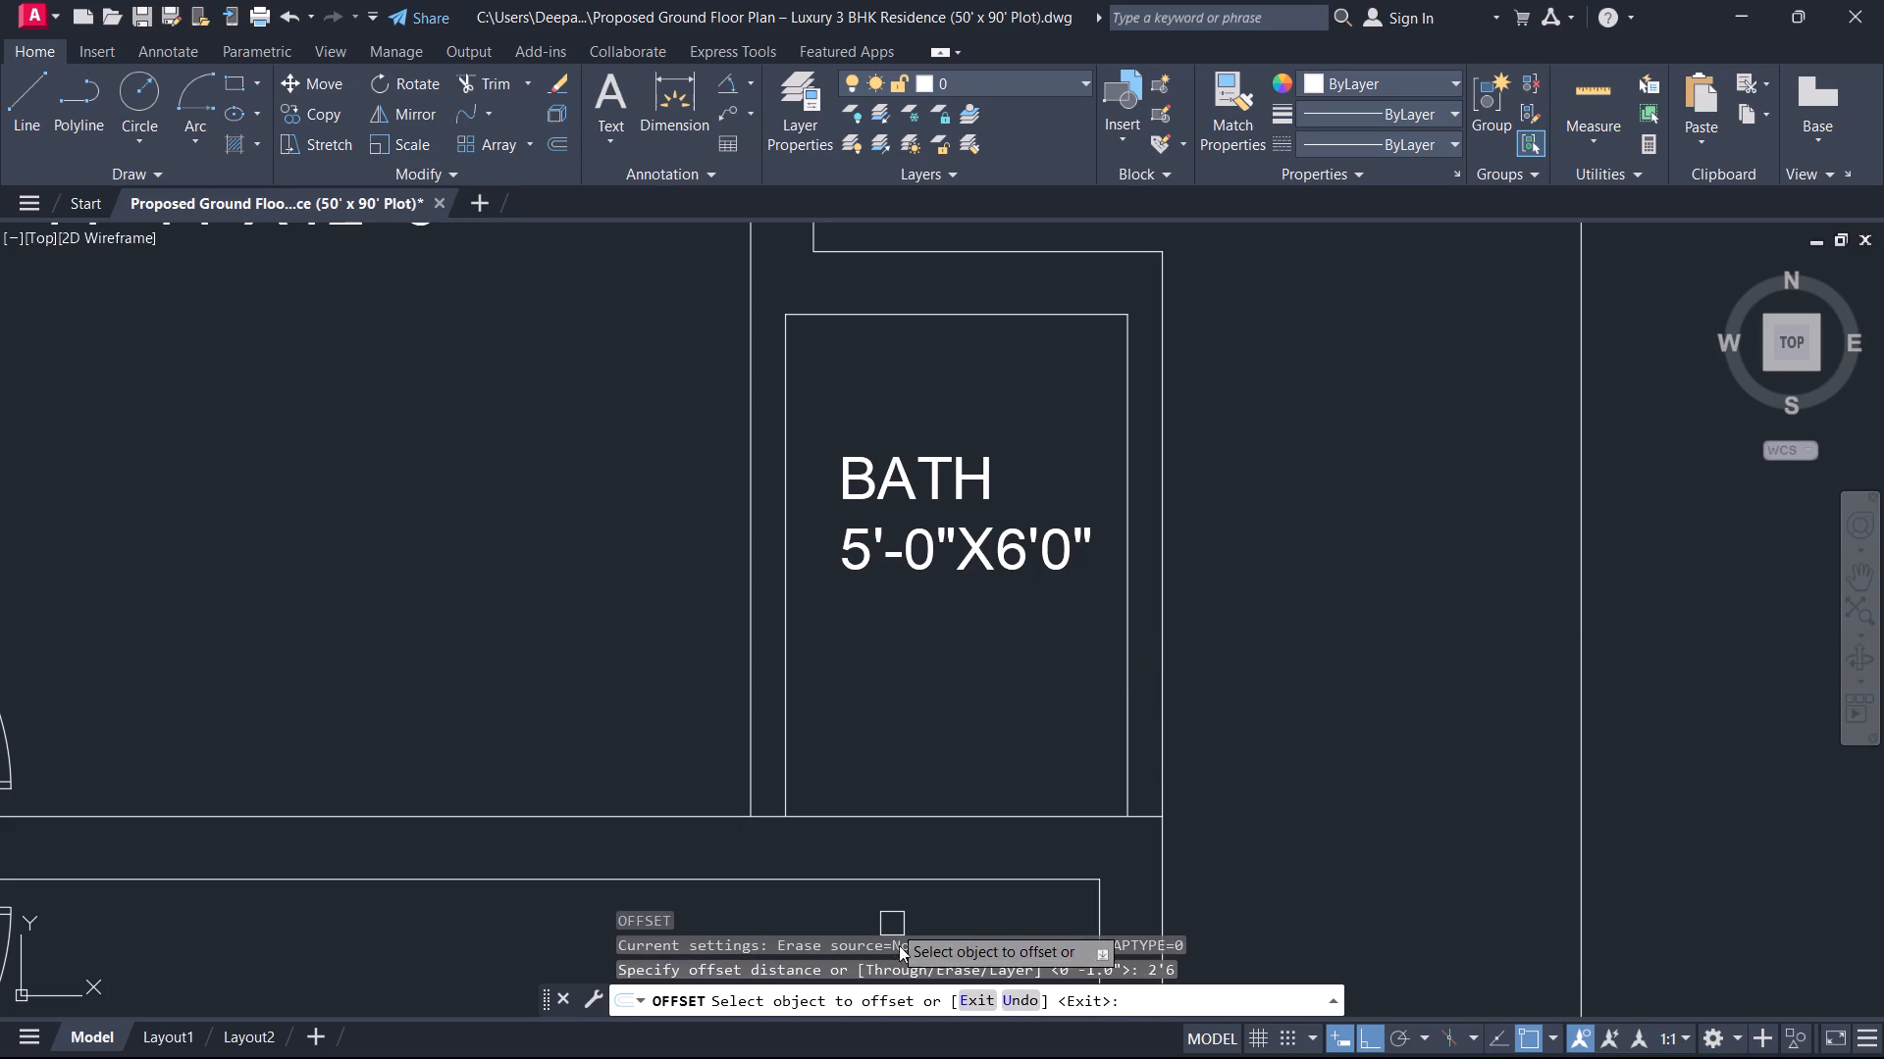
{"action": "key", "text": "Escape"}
Offset the bottom wall line of the guest BATH upward by 4 inches.
{"action": "type", "text": "O"}
{"action": "key", "text": "space"}
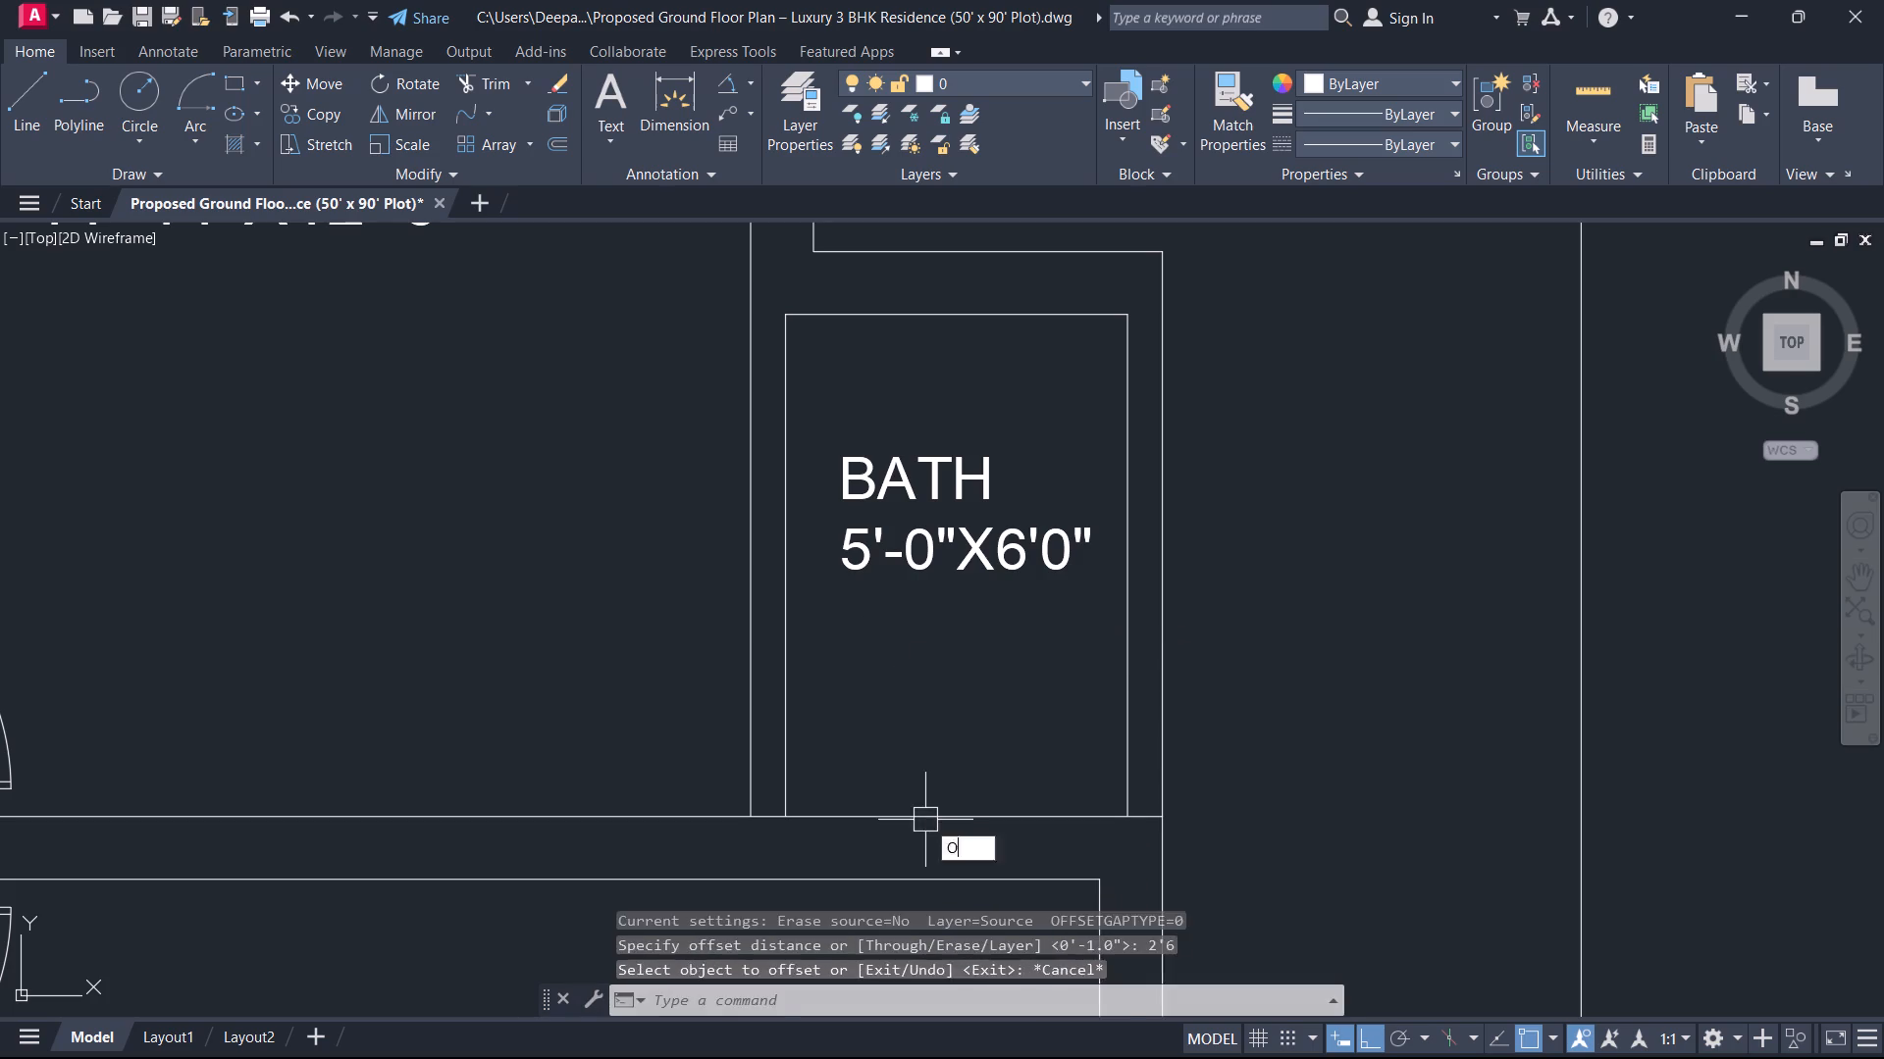
{"action": "key", "text": "4"}
{"action": "key", "text": "Return"}
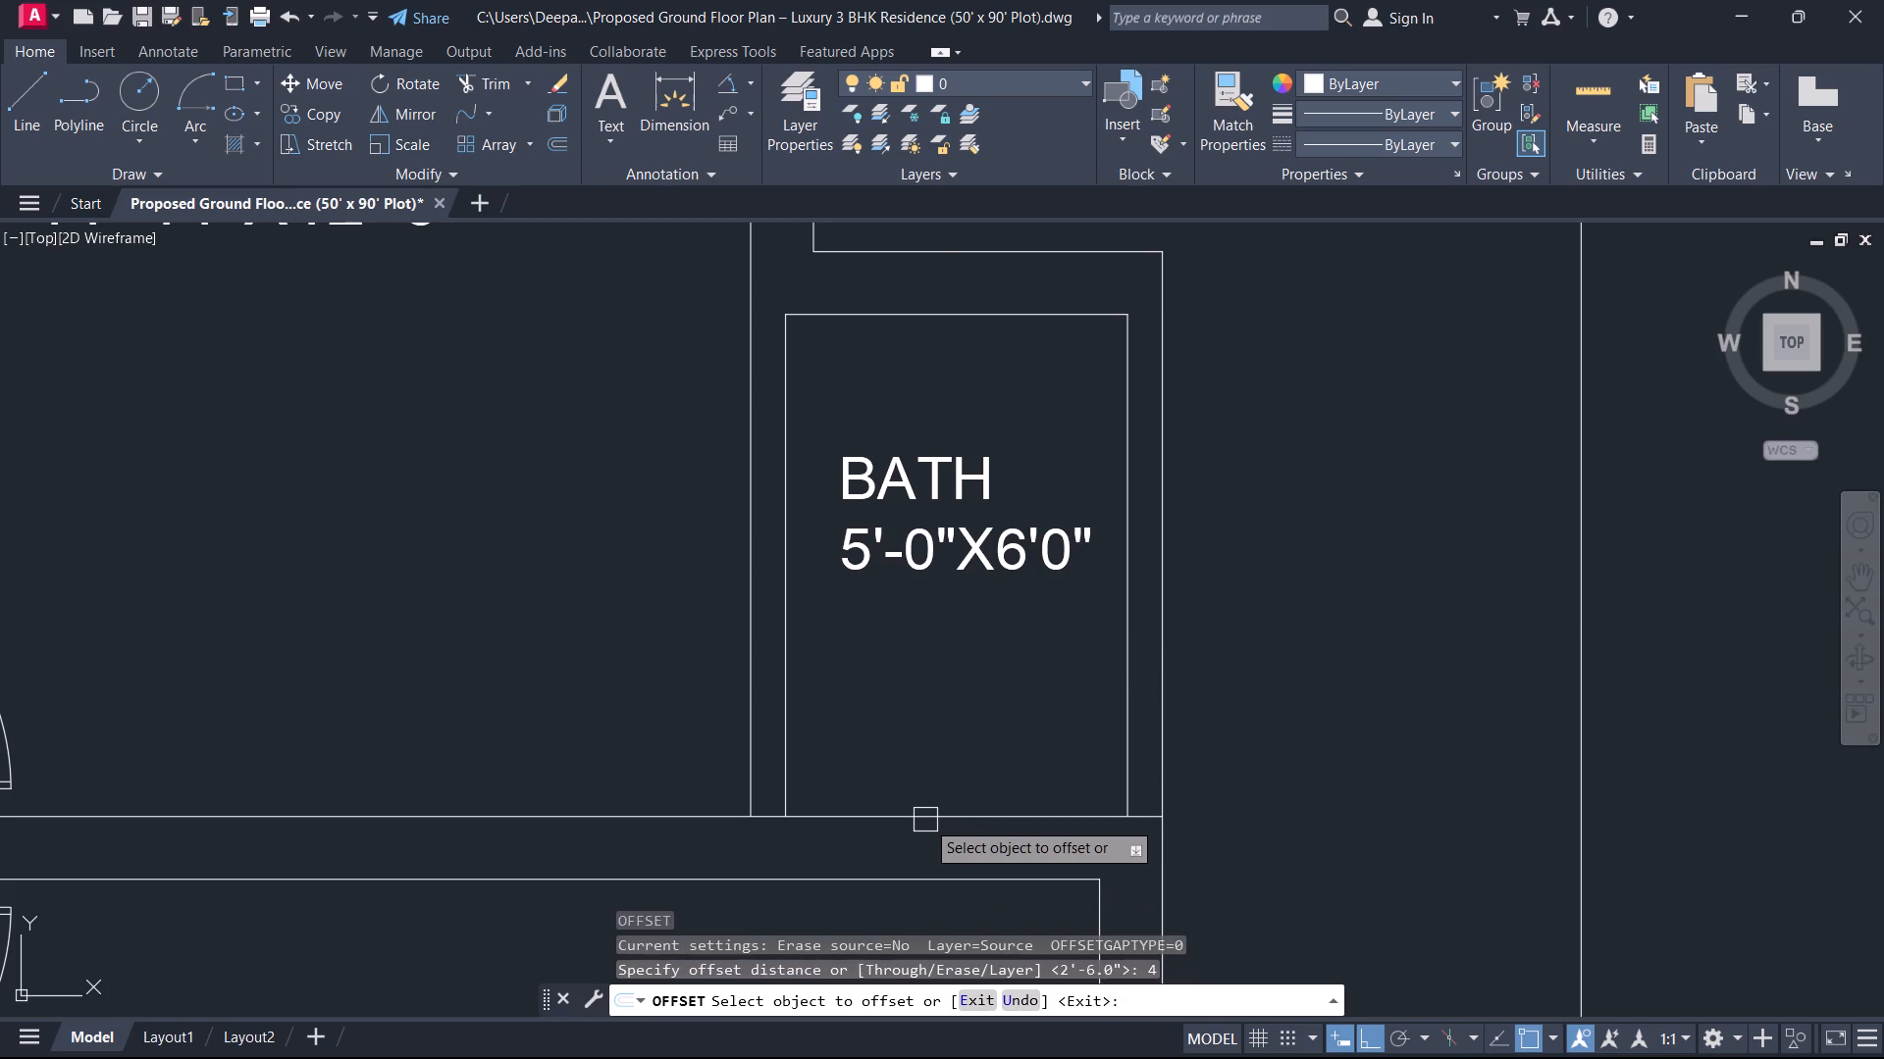
{"action": "scroll", "coordinate": [925, 820], "scroll_direction": "up", "scroll_amount": 1}
{"action": "left_click", "coordinate": [935, 802]}
{"action": "left_click", "coordinate": [904, 801]}
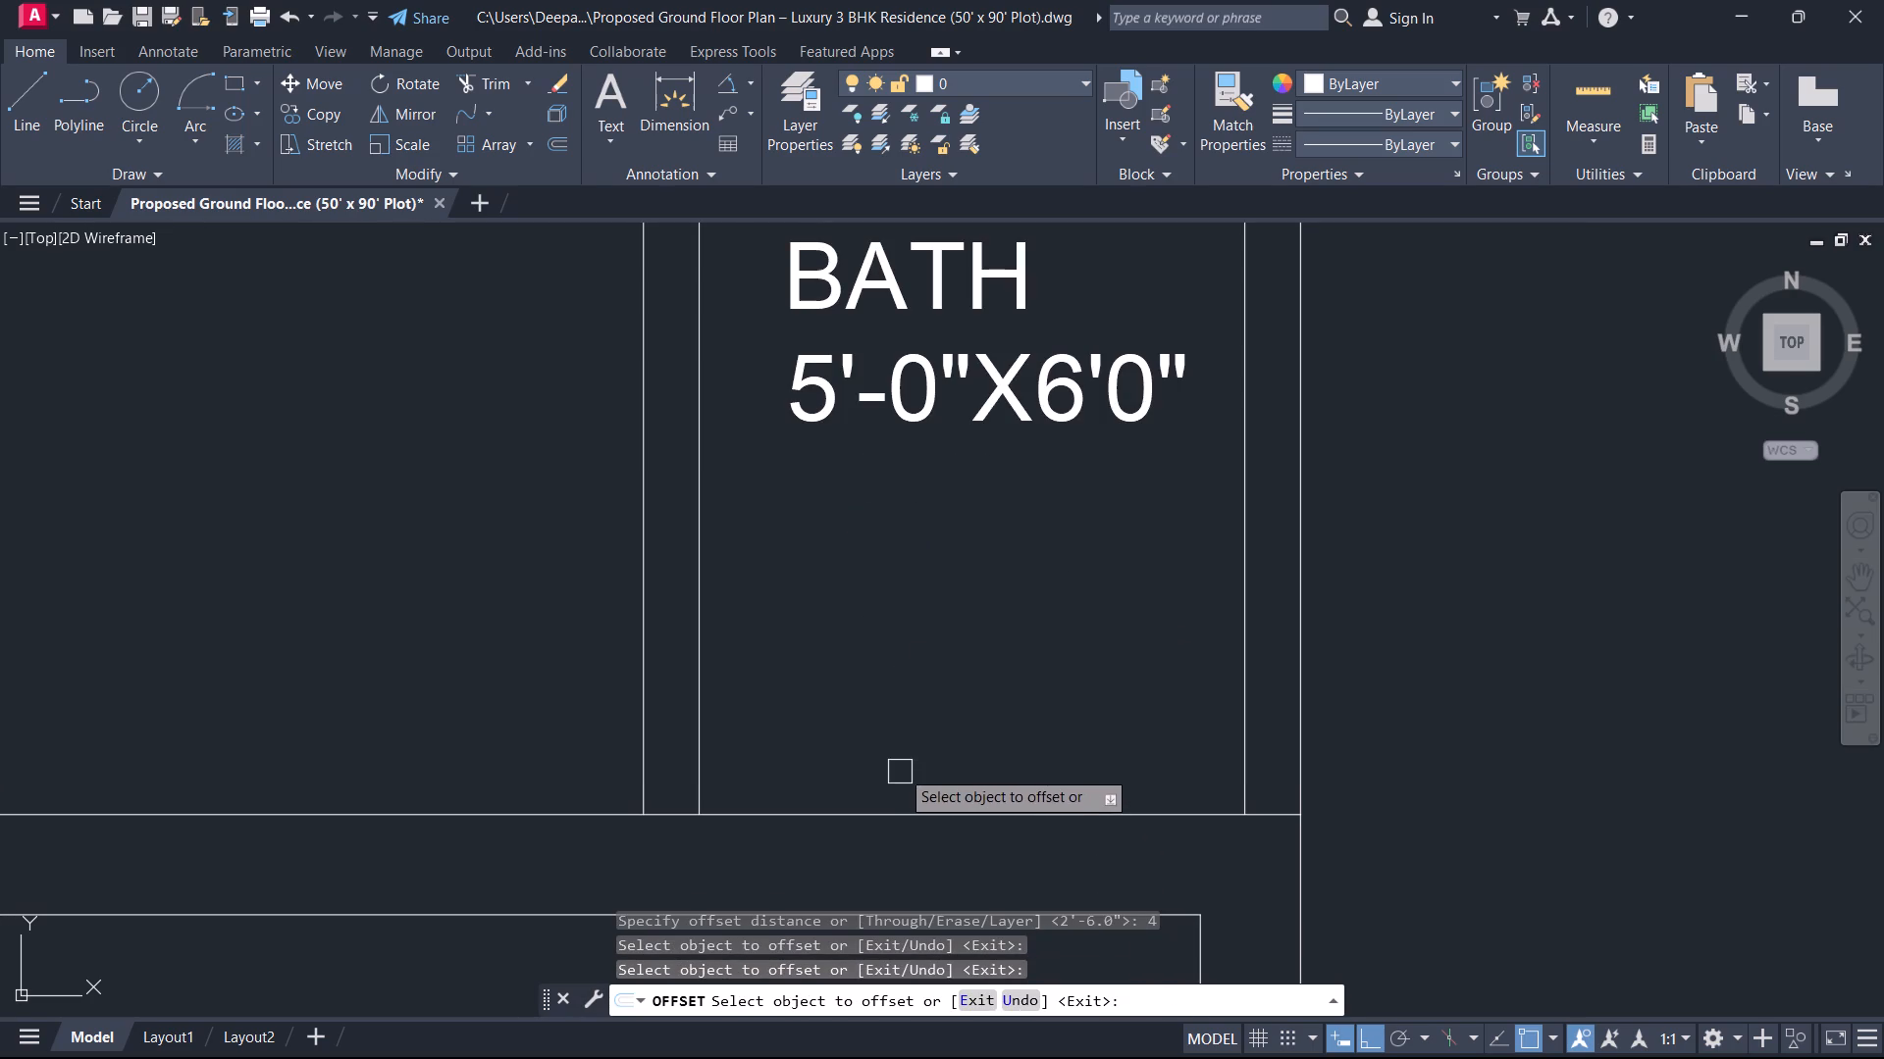
{"action": "left_click_drag", "start_coordinate": [859, 811], "coordinate": [863, 798]}
{"action": "left_click", "coordinate": [877, 723]}
{"action": "key", "text": "Escape"}
Trim the offset line inside the BATH, its outer wall and the GUEST BED, keeping only the piece across the wall between both rooms.
{"action": "type", "text": "TR"}
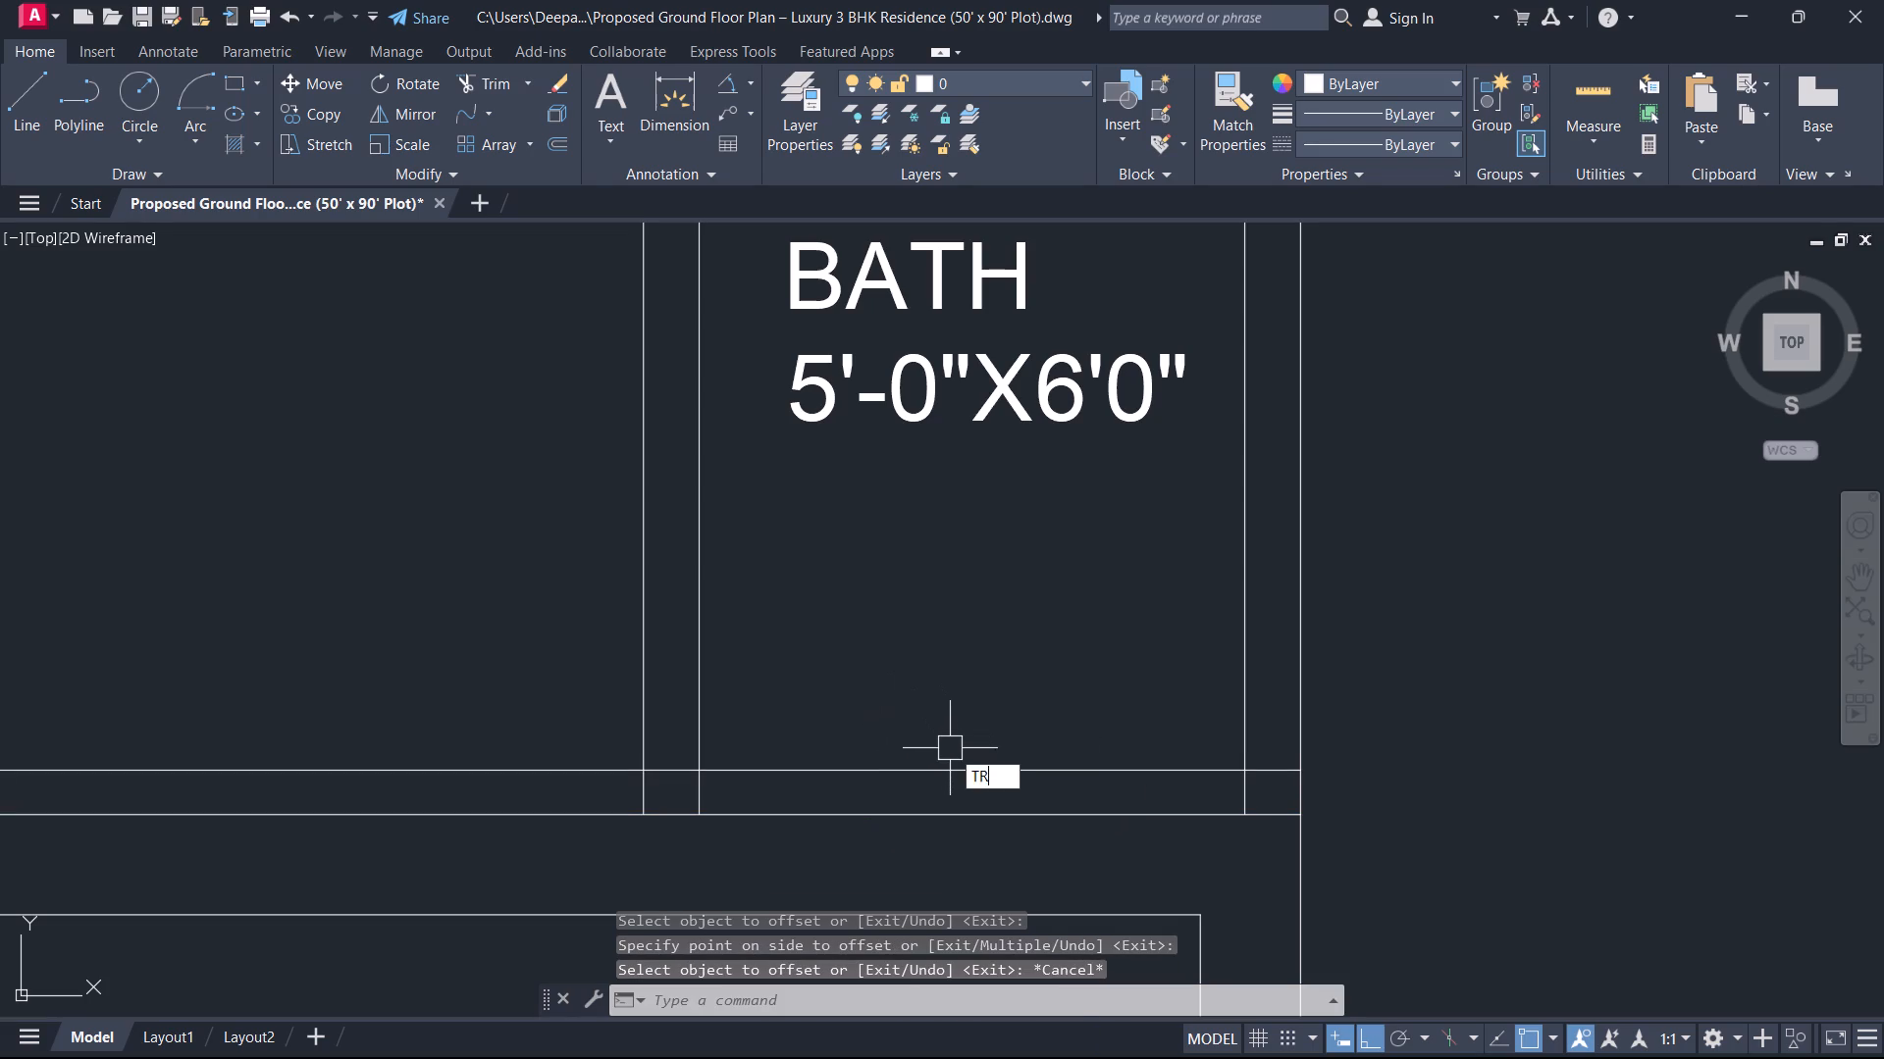
{"action": "key", "text": "space"}
{"action": "left_click", "coordinate": [945, 773]}
{"action": "scroll", "coordinate": [1157, 794], "scroll_direction": "up", "scroll_amount": 3}
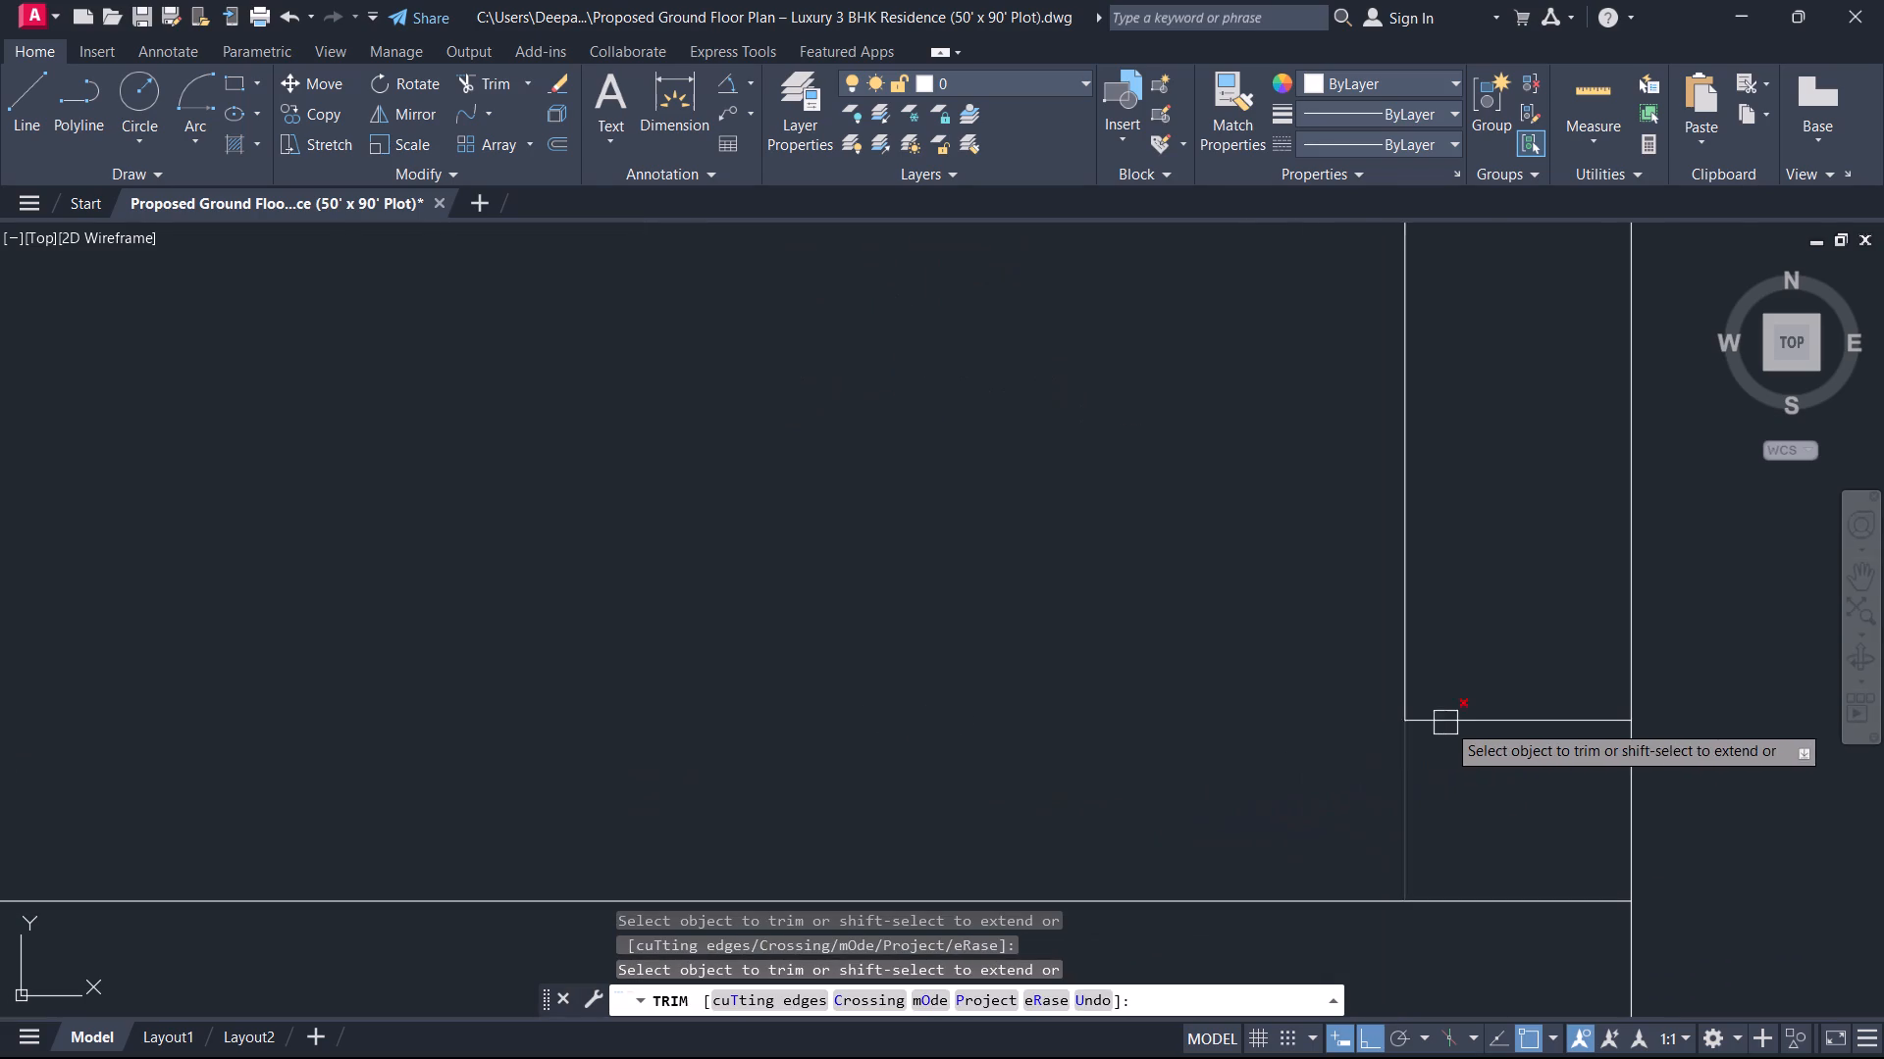
{"action": "left_click", "coordinate": [1461, 723]}
{"action": "scroll", "coordinate": [908, 778], "scroll_direction": "down", "scroll_amount": 4}
{"action": "middle_click_drag", "start_coordinate": [893, 782], "coordinate": [1810, 817]}
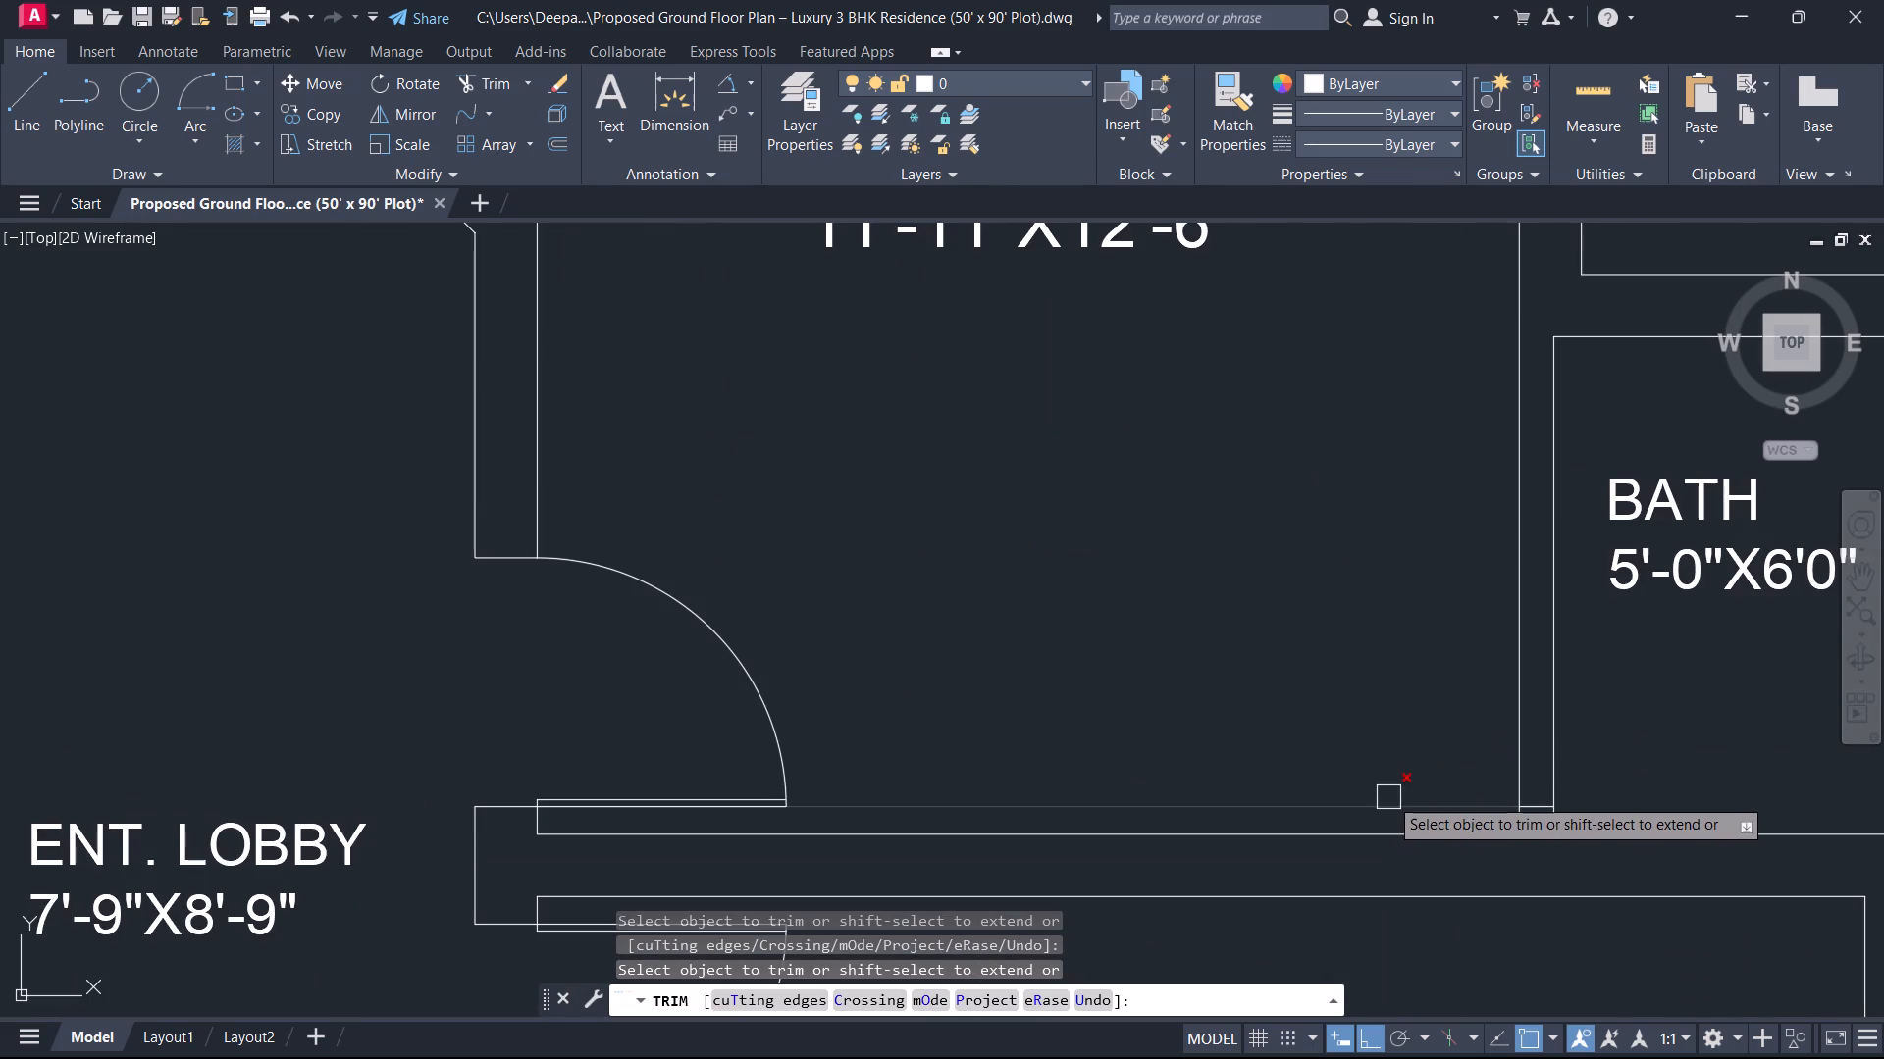
{"action": "left_click", "coordinate": [1388, 795]}
{"action": "key", "text": "Escape"}
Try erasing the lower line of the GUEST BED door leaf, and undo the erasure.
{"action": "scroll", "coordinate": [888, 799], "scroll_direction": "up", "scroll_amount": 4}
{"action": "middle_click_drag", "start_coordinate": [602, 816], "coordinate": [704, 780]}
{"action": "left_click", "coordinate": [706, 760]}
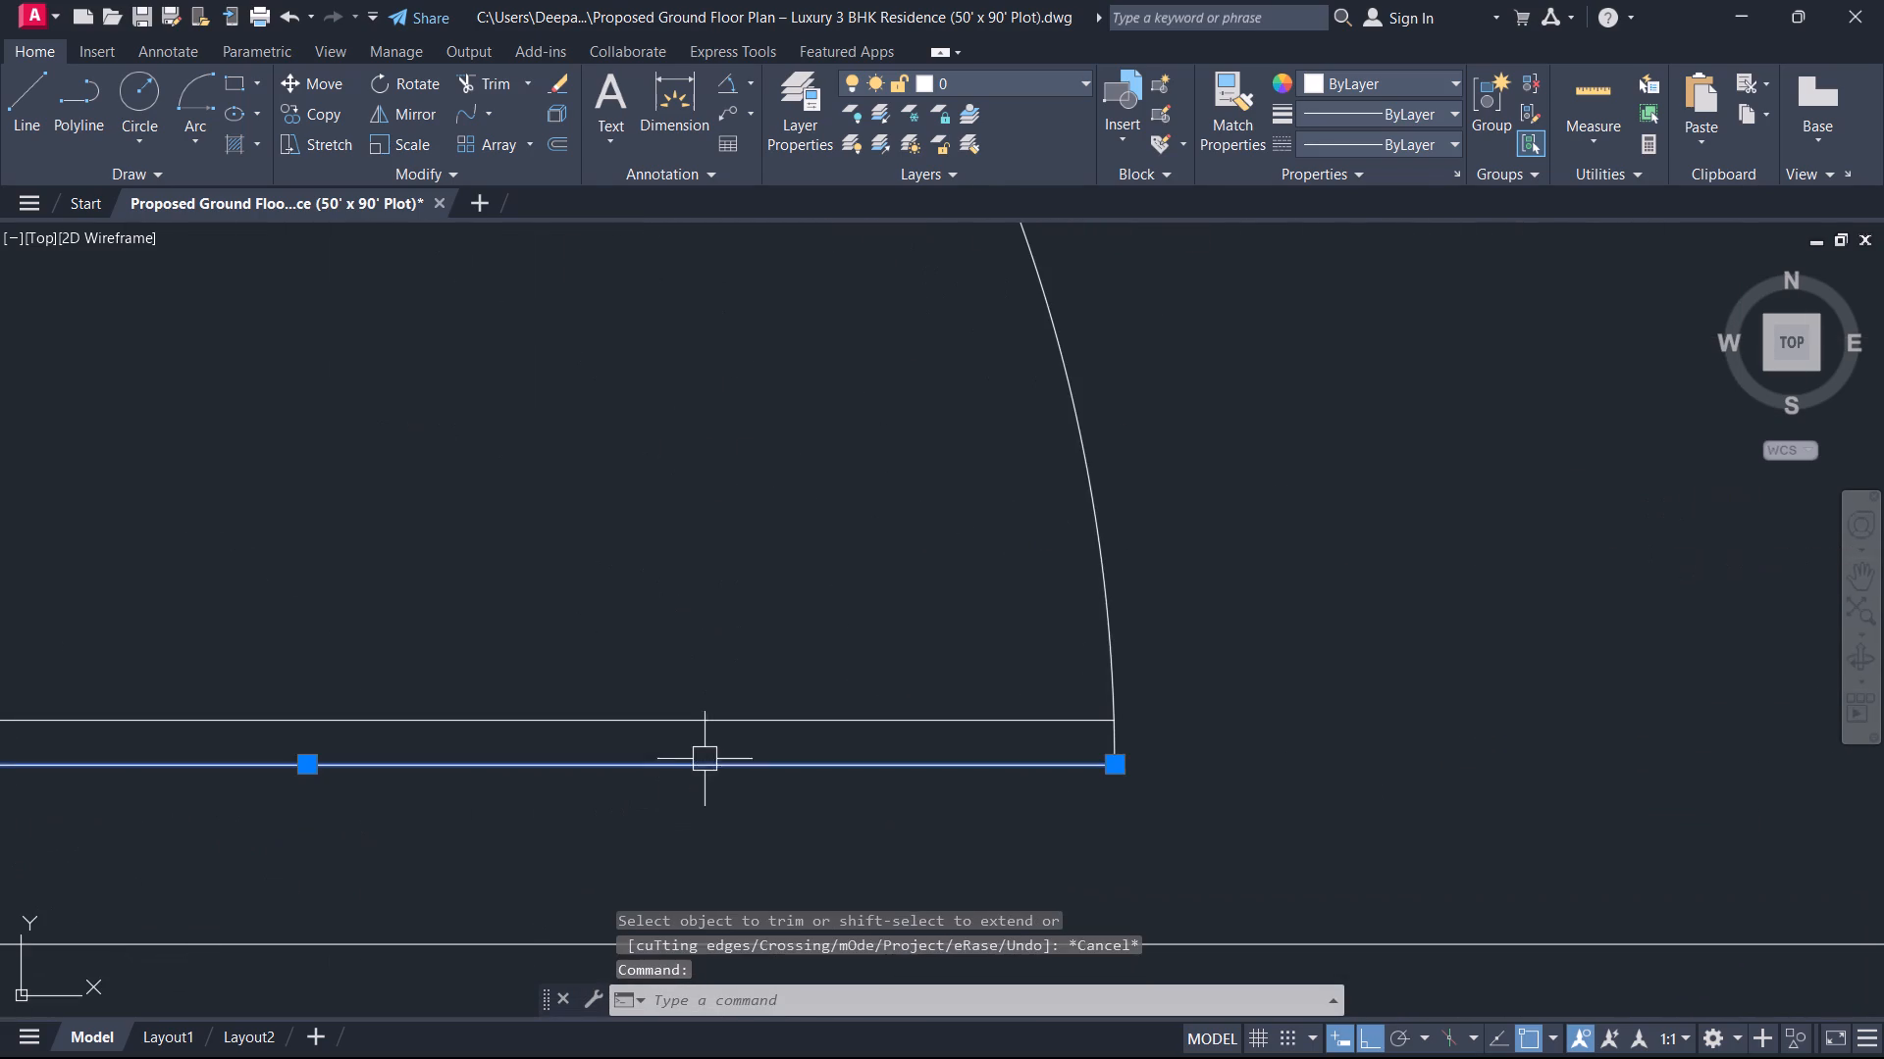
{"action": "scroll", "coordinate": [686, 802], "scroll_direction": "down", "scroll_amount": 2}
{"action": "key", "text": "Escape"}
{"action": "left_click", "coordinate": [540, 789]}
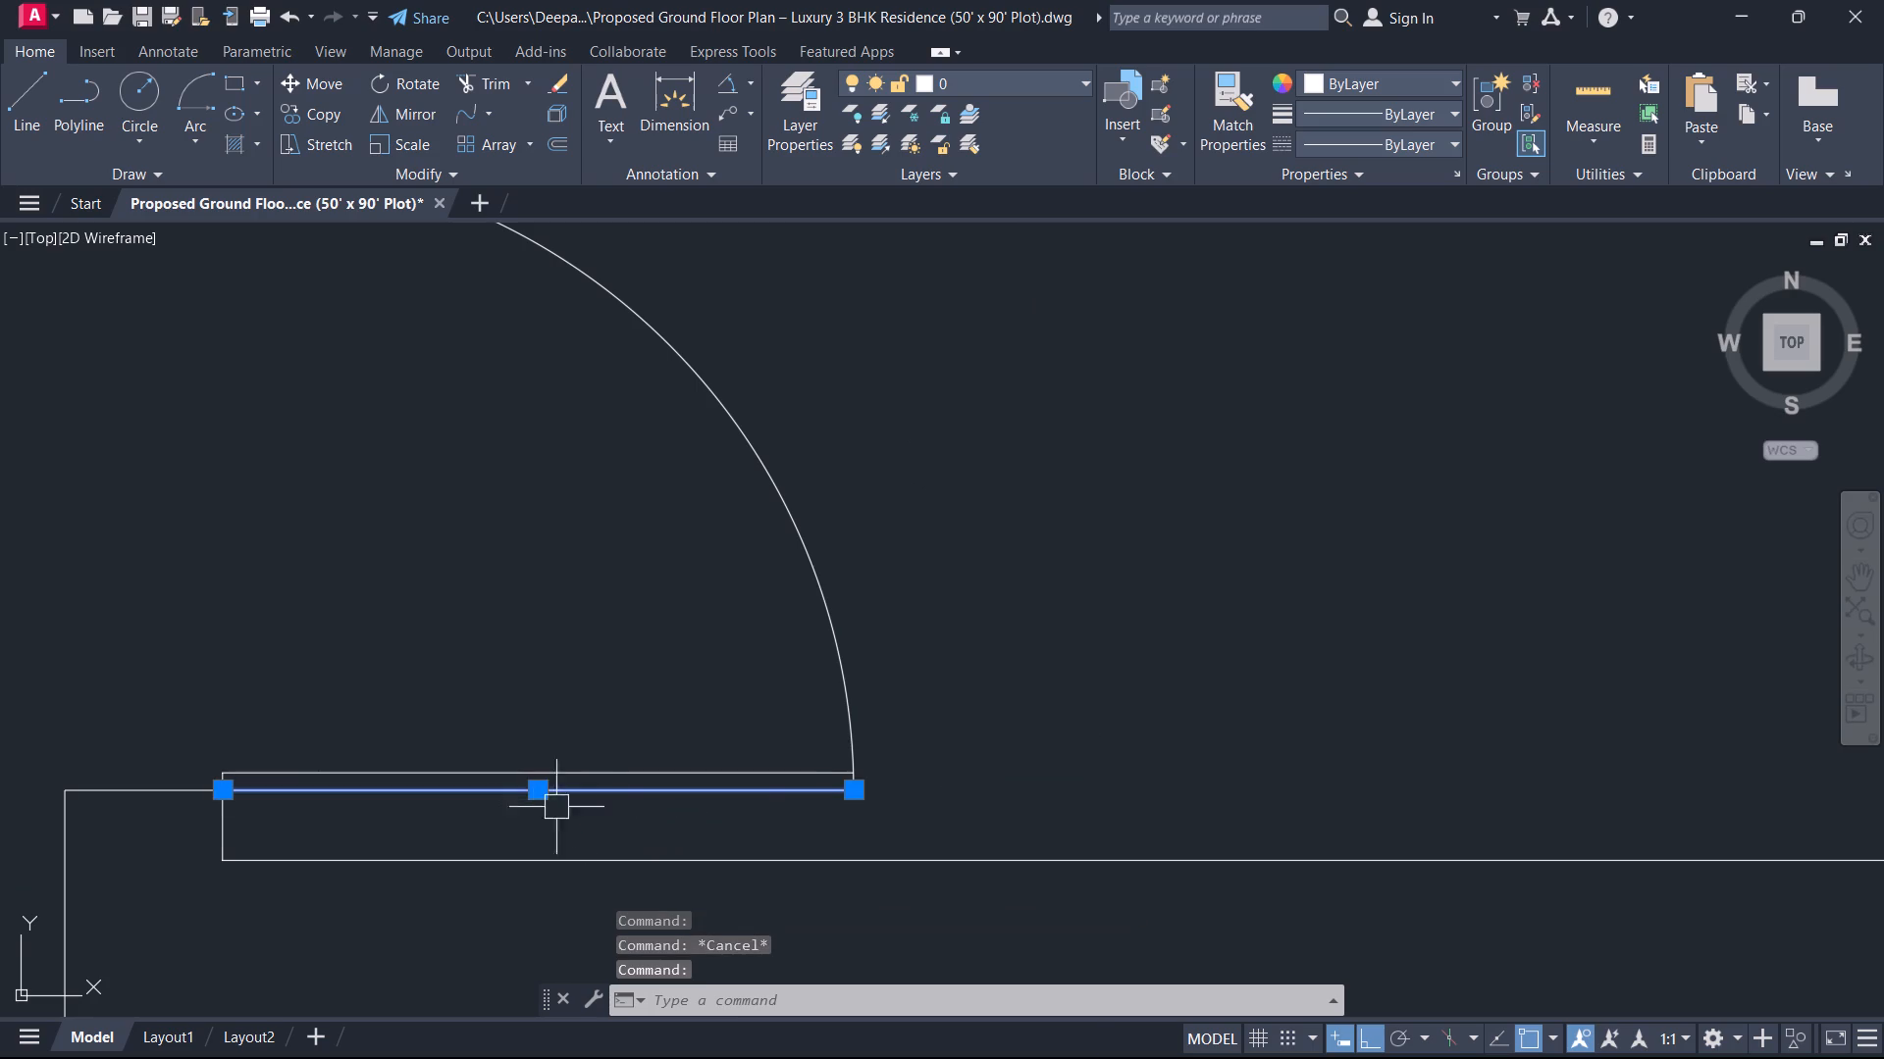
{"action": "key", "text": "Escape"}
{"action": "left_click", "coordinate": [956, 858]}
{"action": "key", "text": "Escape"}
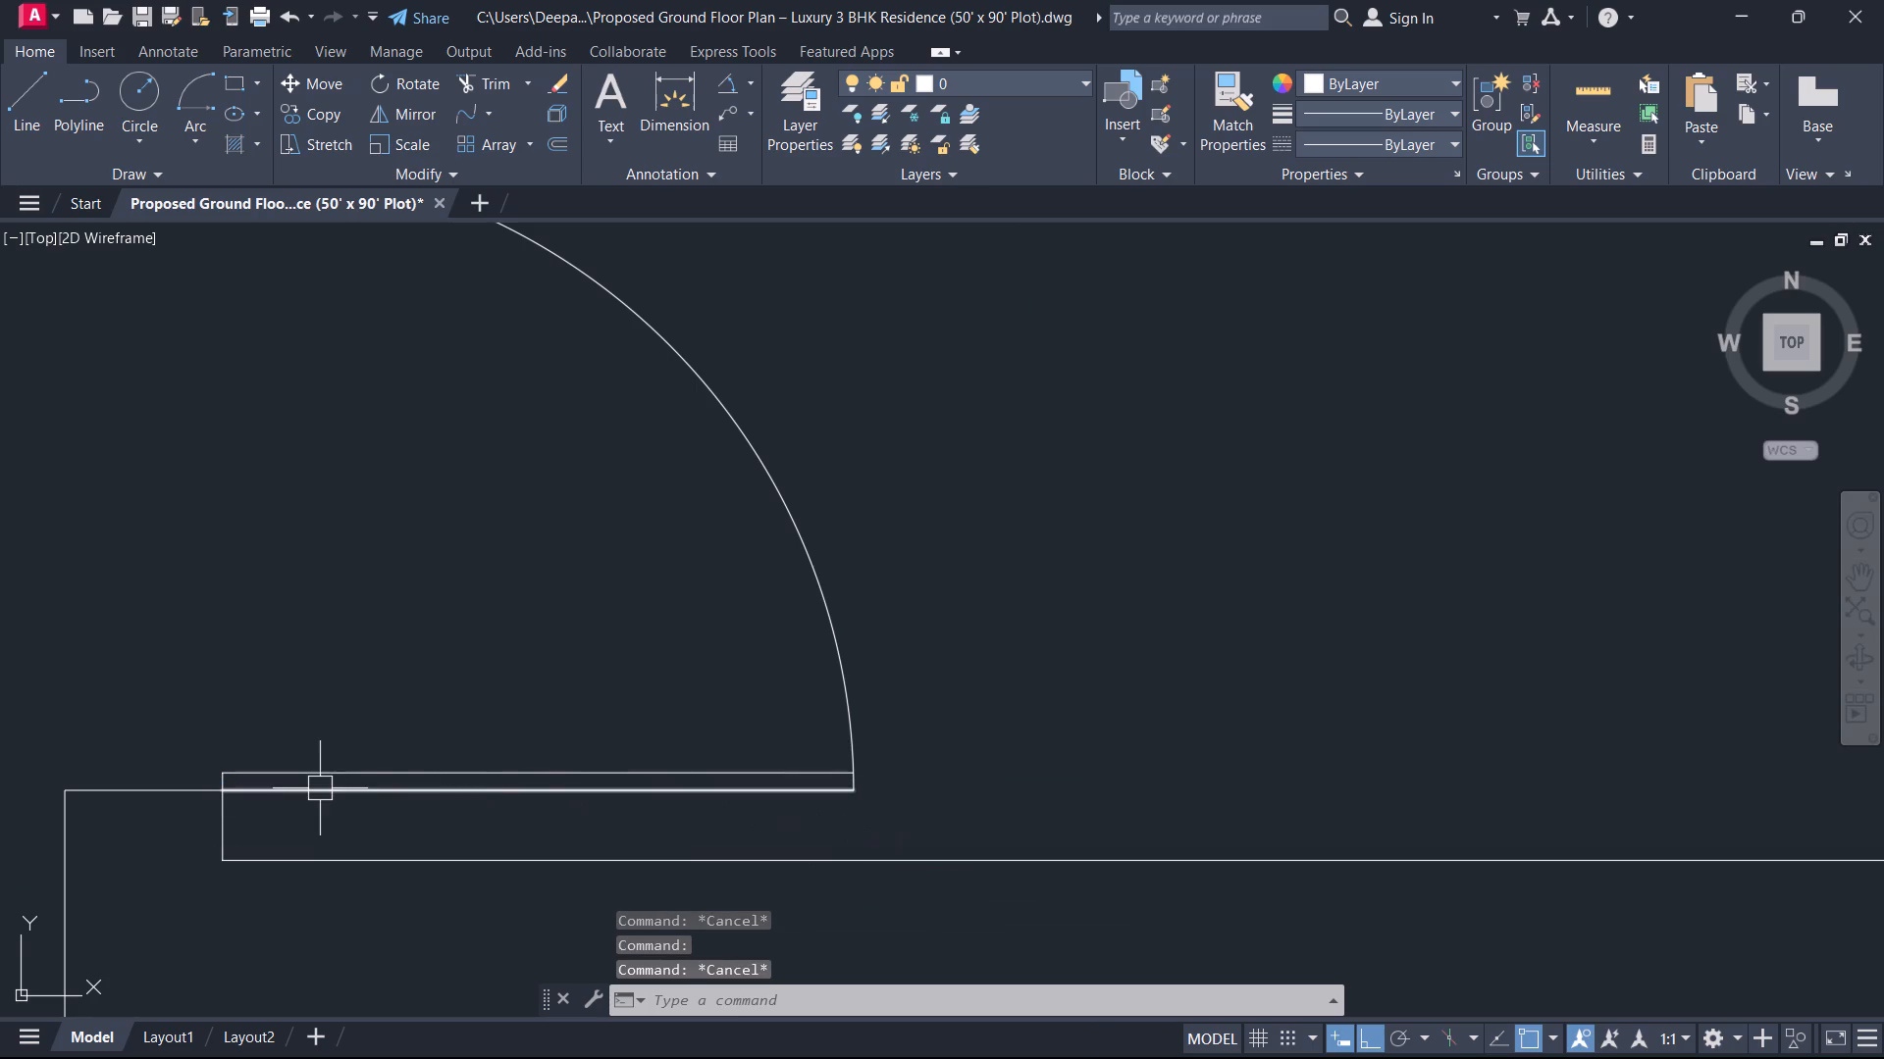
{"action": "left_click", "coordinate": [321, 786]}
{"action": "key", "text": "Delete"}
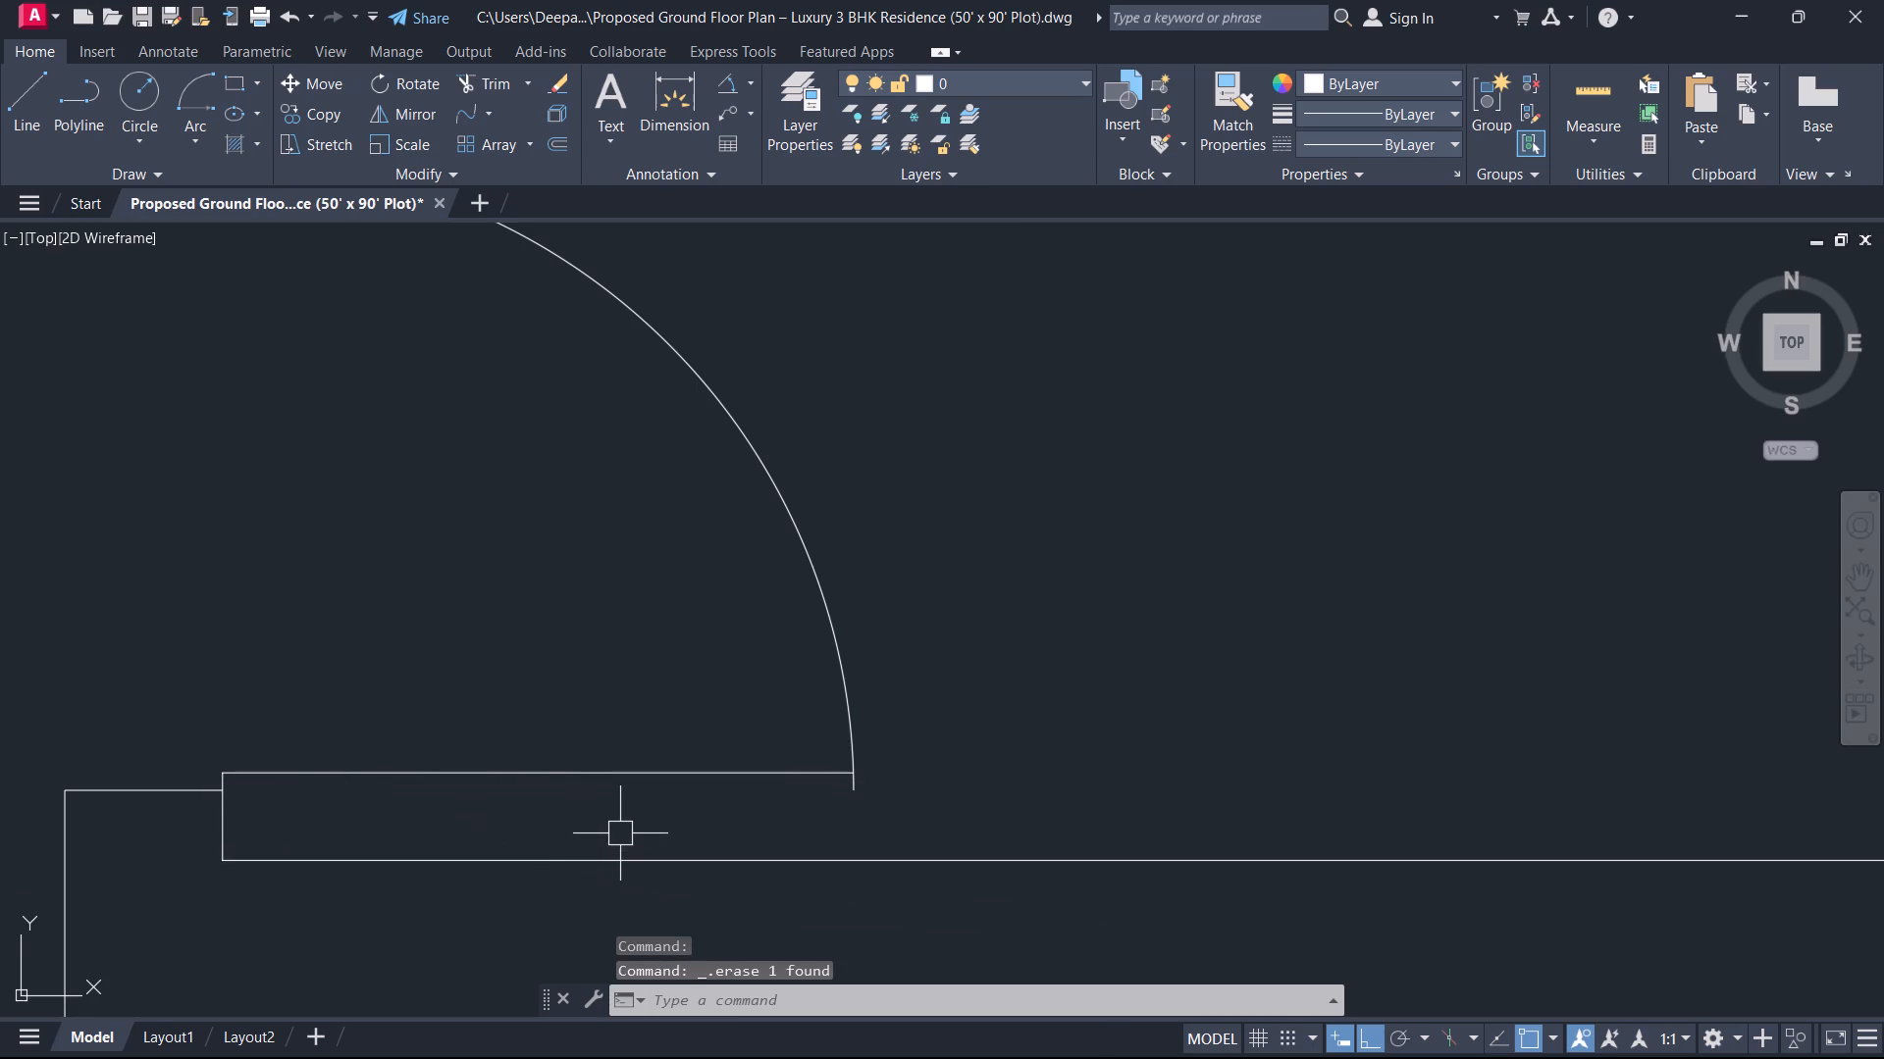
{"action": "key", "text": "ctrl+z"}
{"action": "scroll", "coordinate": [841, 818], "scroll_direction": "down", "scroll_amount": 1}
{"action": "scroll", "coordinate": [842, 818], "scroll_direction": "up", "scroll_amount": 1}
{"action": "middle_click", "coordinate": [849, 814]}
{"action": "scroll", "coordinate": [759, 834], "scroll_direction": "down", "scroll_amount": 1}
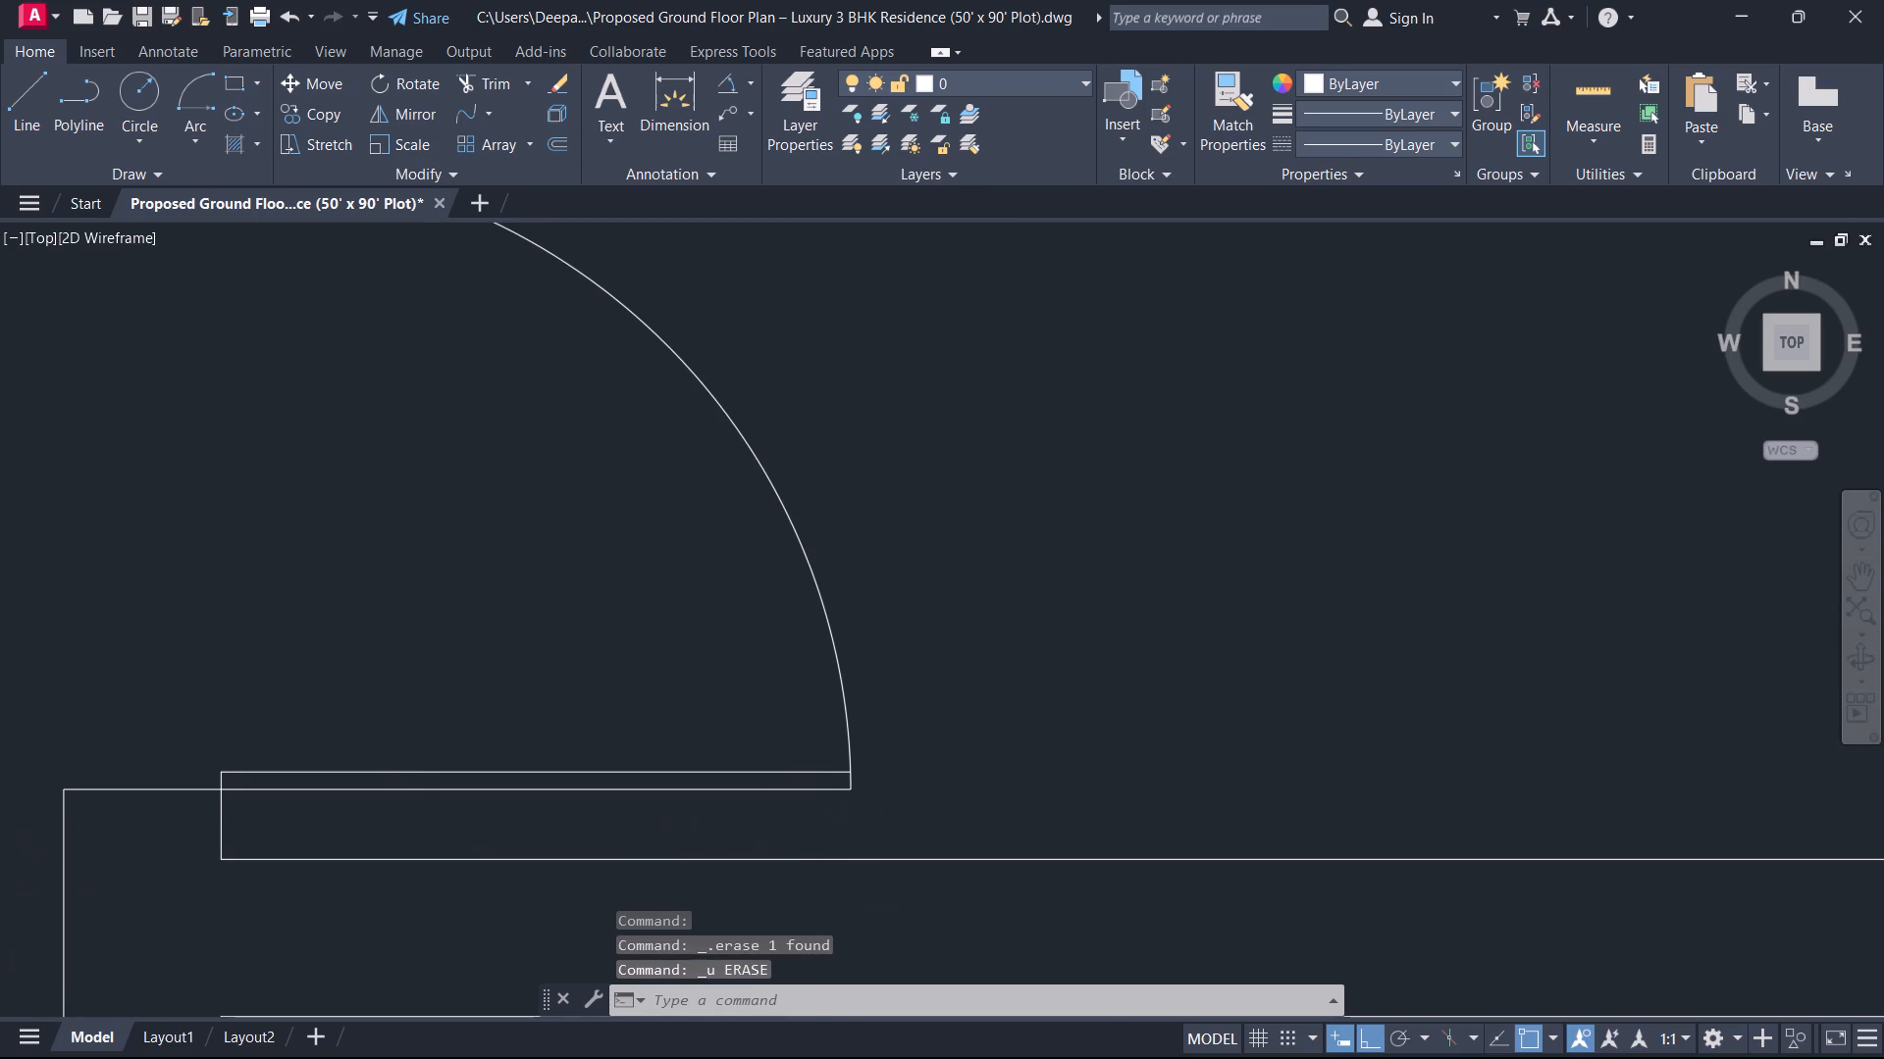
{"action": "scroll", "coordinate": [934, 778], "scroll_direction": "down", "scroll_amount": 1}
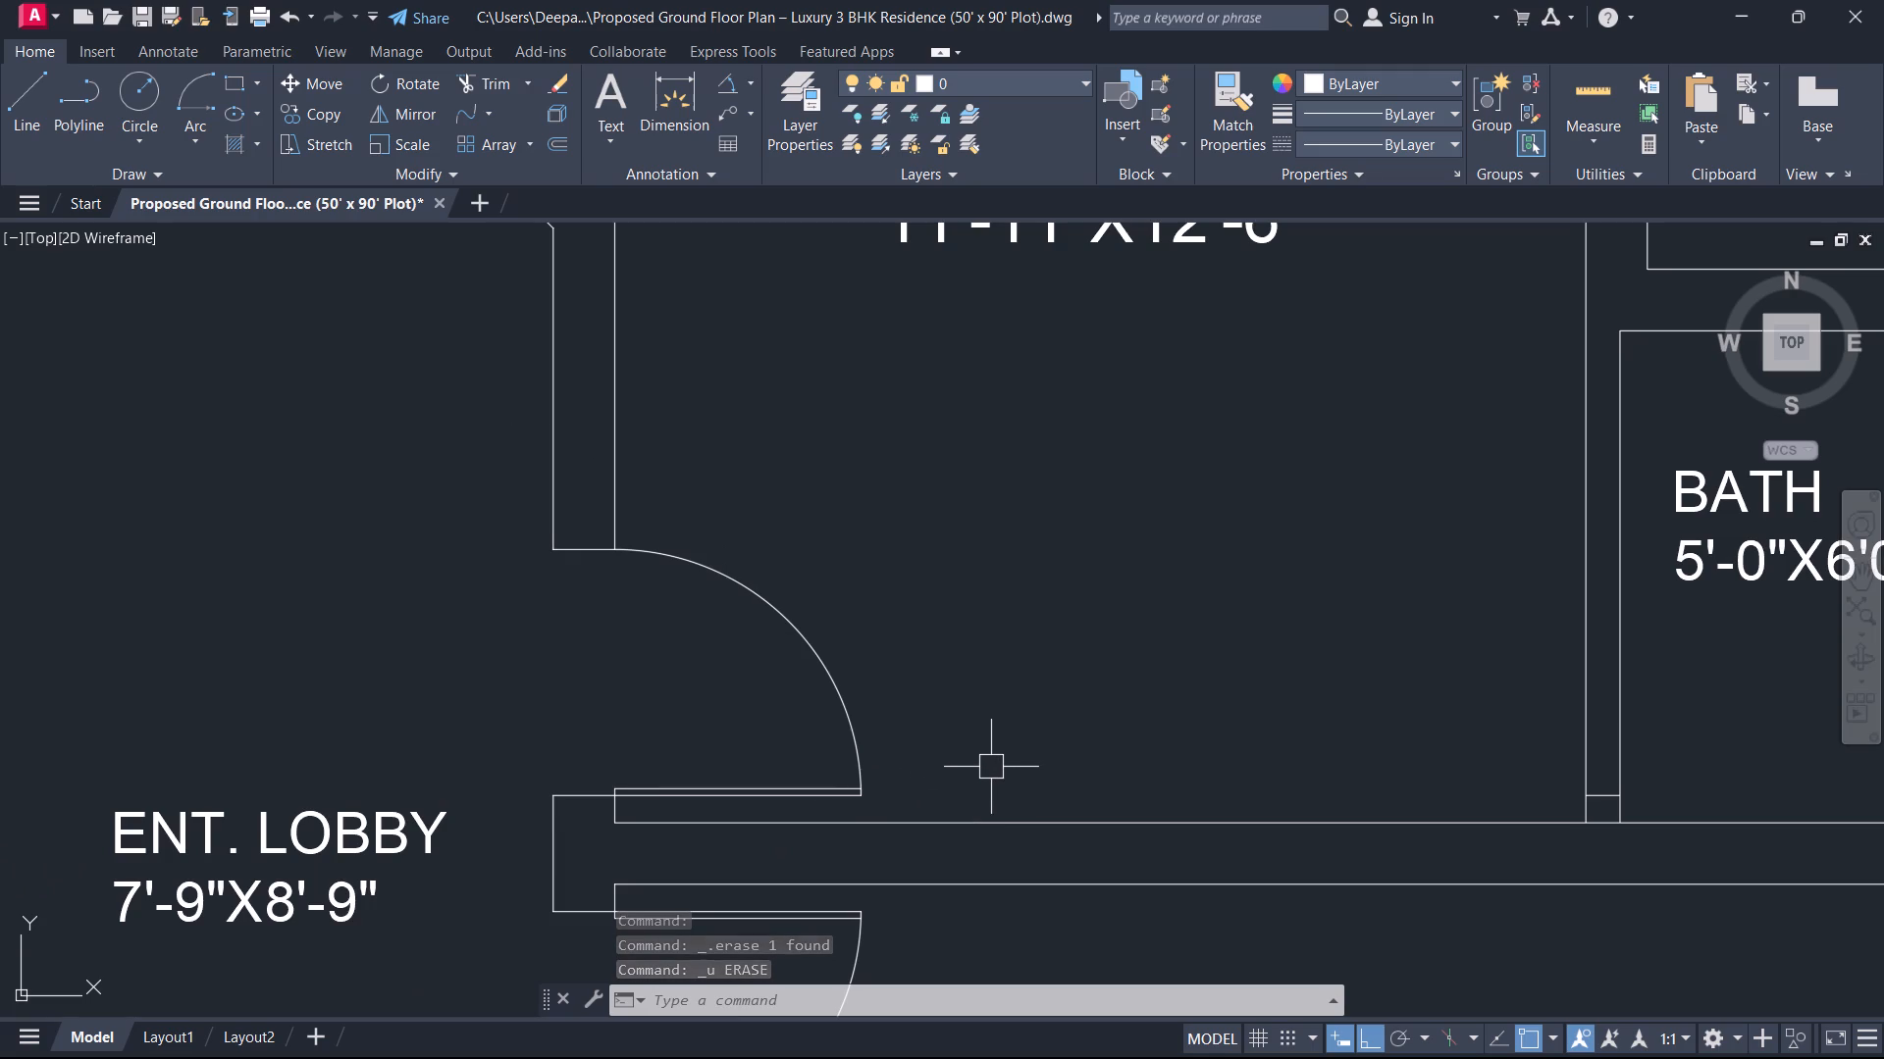
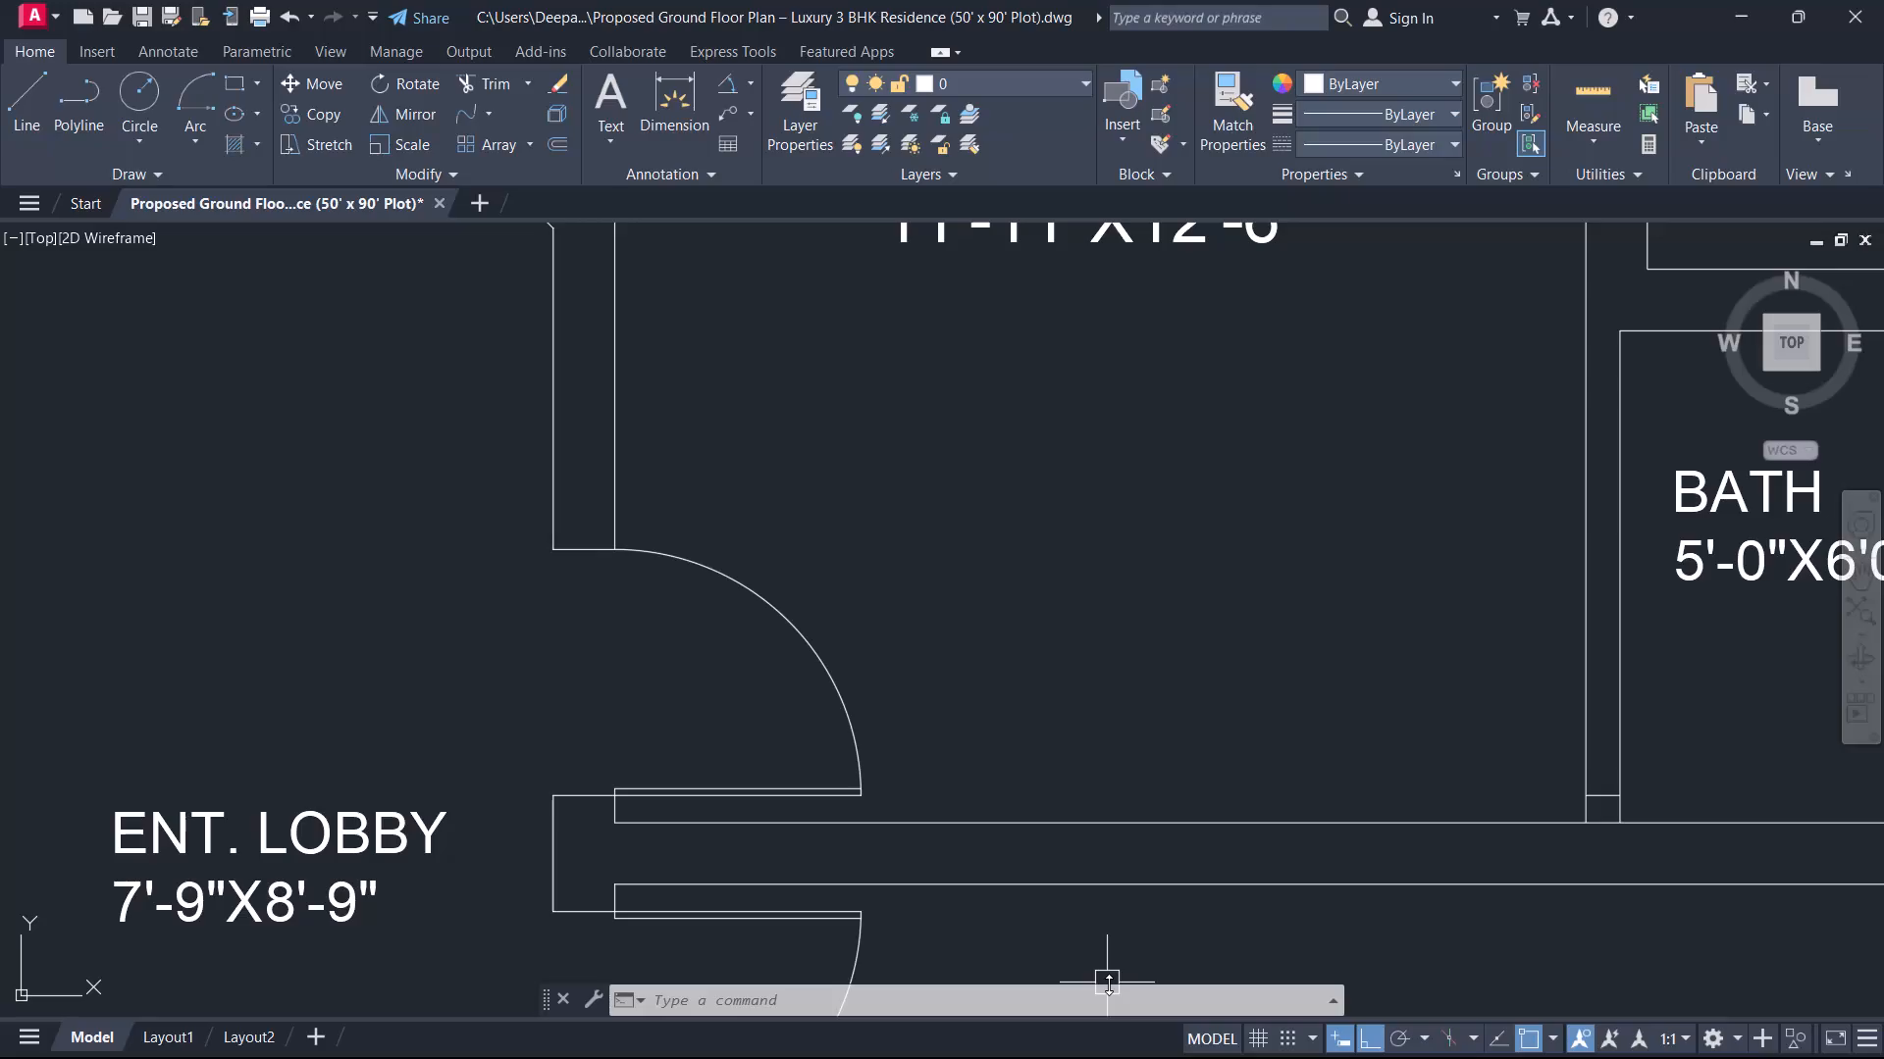
Look over the plan from the GUEST BED and entrance lobby up to the KITCHEN and LOUNGE to choose where furniture goes.
{"action": "scroll", "coordinate": [978, 808], "scroll_direction": "down", "scroll_amount": 3}
{"action": "middle_click_drag", "start_coordinate": [976, 802], "coordinate": [895, 584]}
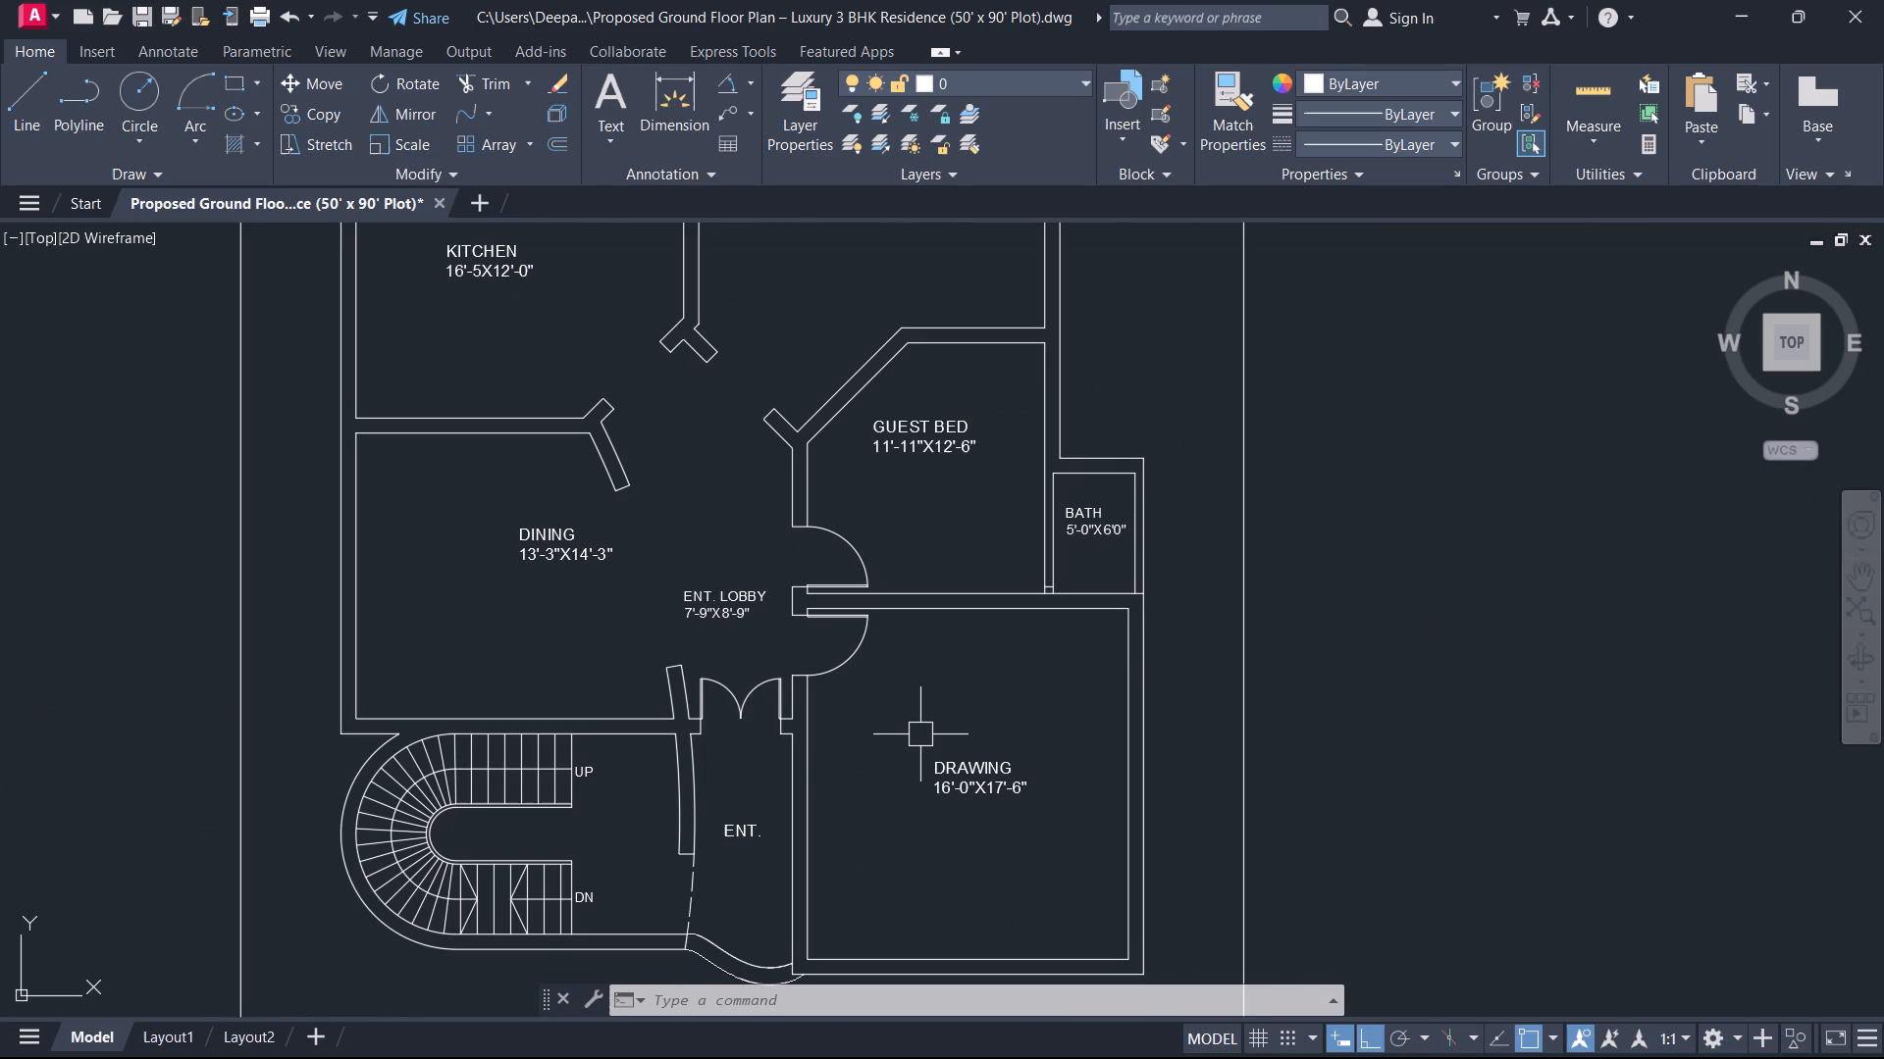
{"action": "middle_click_drag", "start_coordinate": [686, 506], "coordinate": [788, 579]}
{"action": "scroll", "coordinate": [686, 506], "scroll_direction": "up", "scroll_amount": 1}
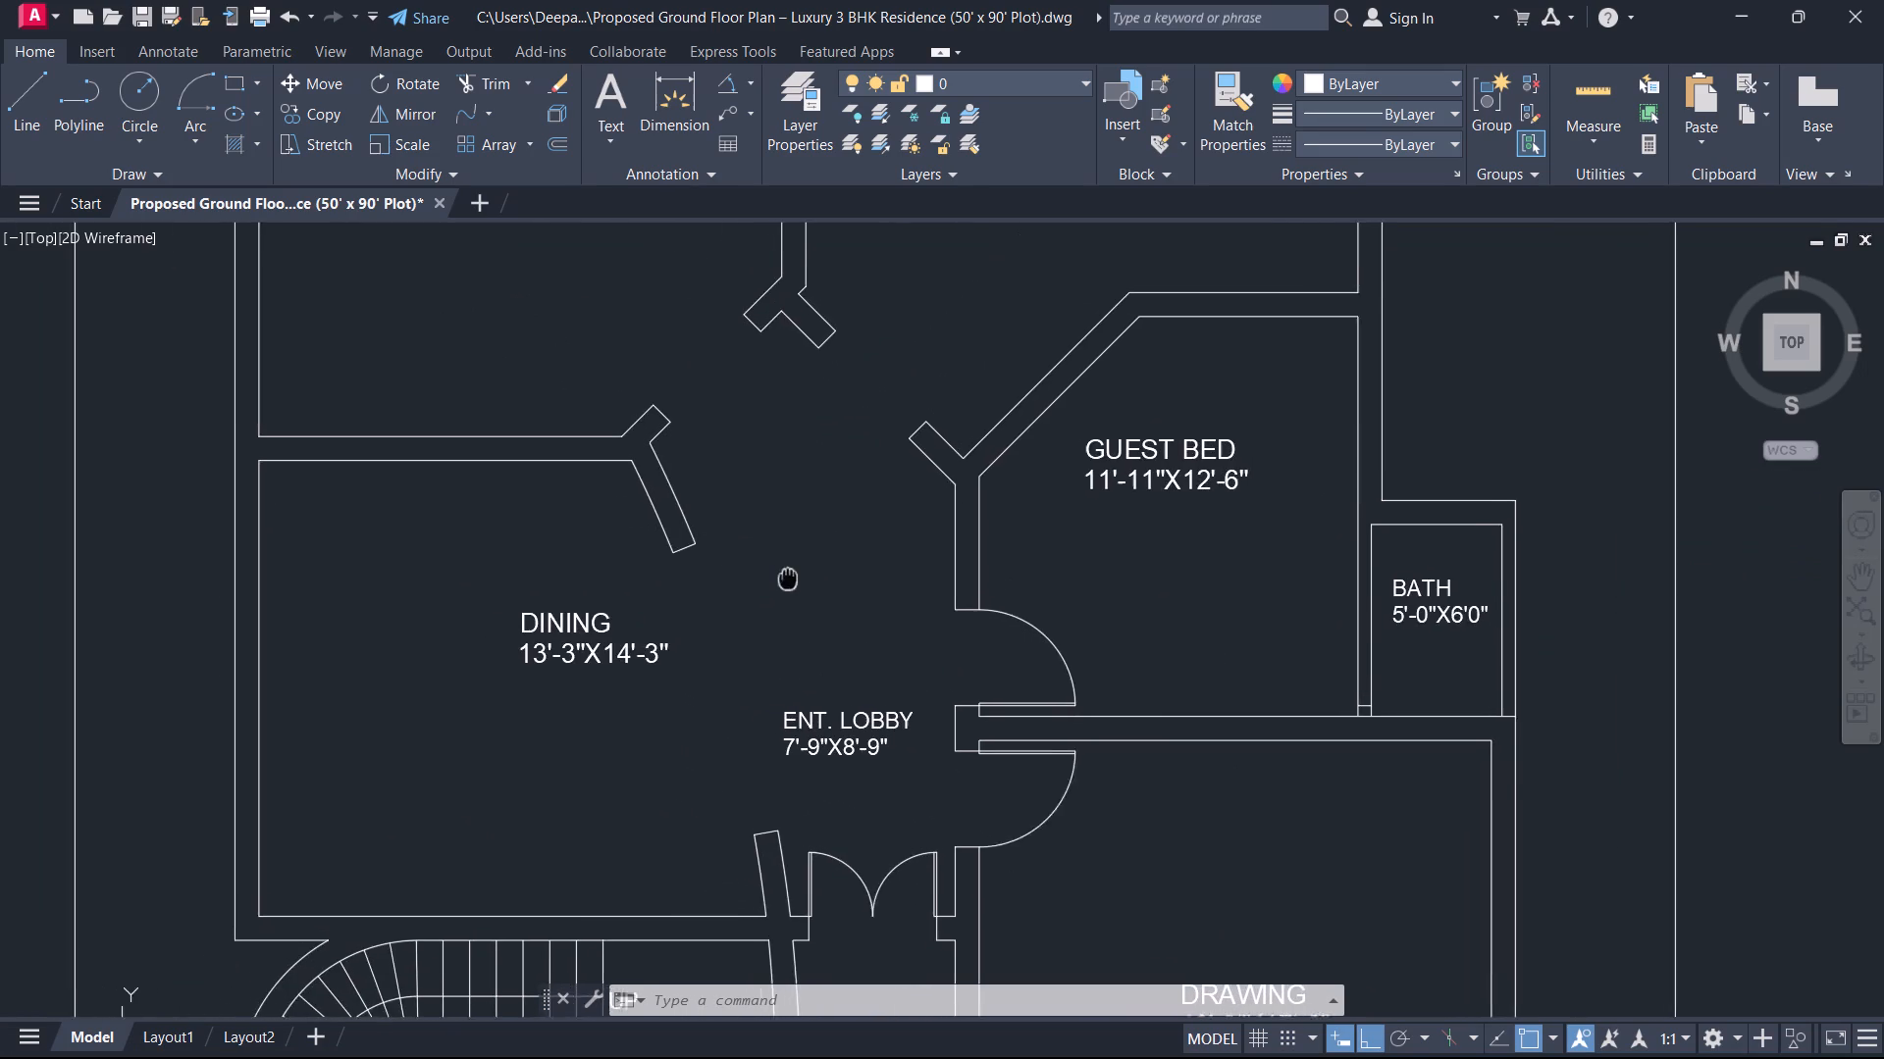
{"action": "middle_click_drag", "start_coordinate": [788, 579], "coordinate": [798, 582]}
{"action": "scroll", "coordinate": [920, 505], "scroll_direction": "down", "scroll_amount": 2}
{"action": "middle_click_drag", "start_coordinate": [1017, 393], "coordinate": [992, 534]}
{"action": "scroll", "coordinate": [1014, 479], "scroll_direction": "up", "scroll_amount": 1}
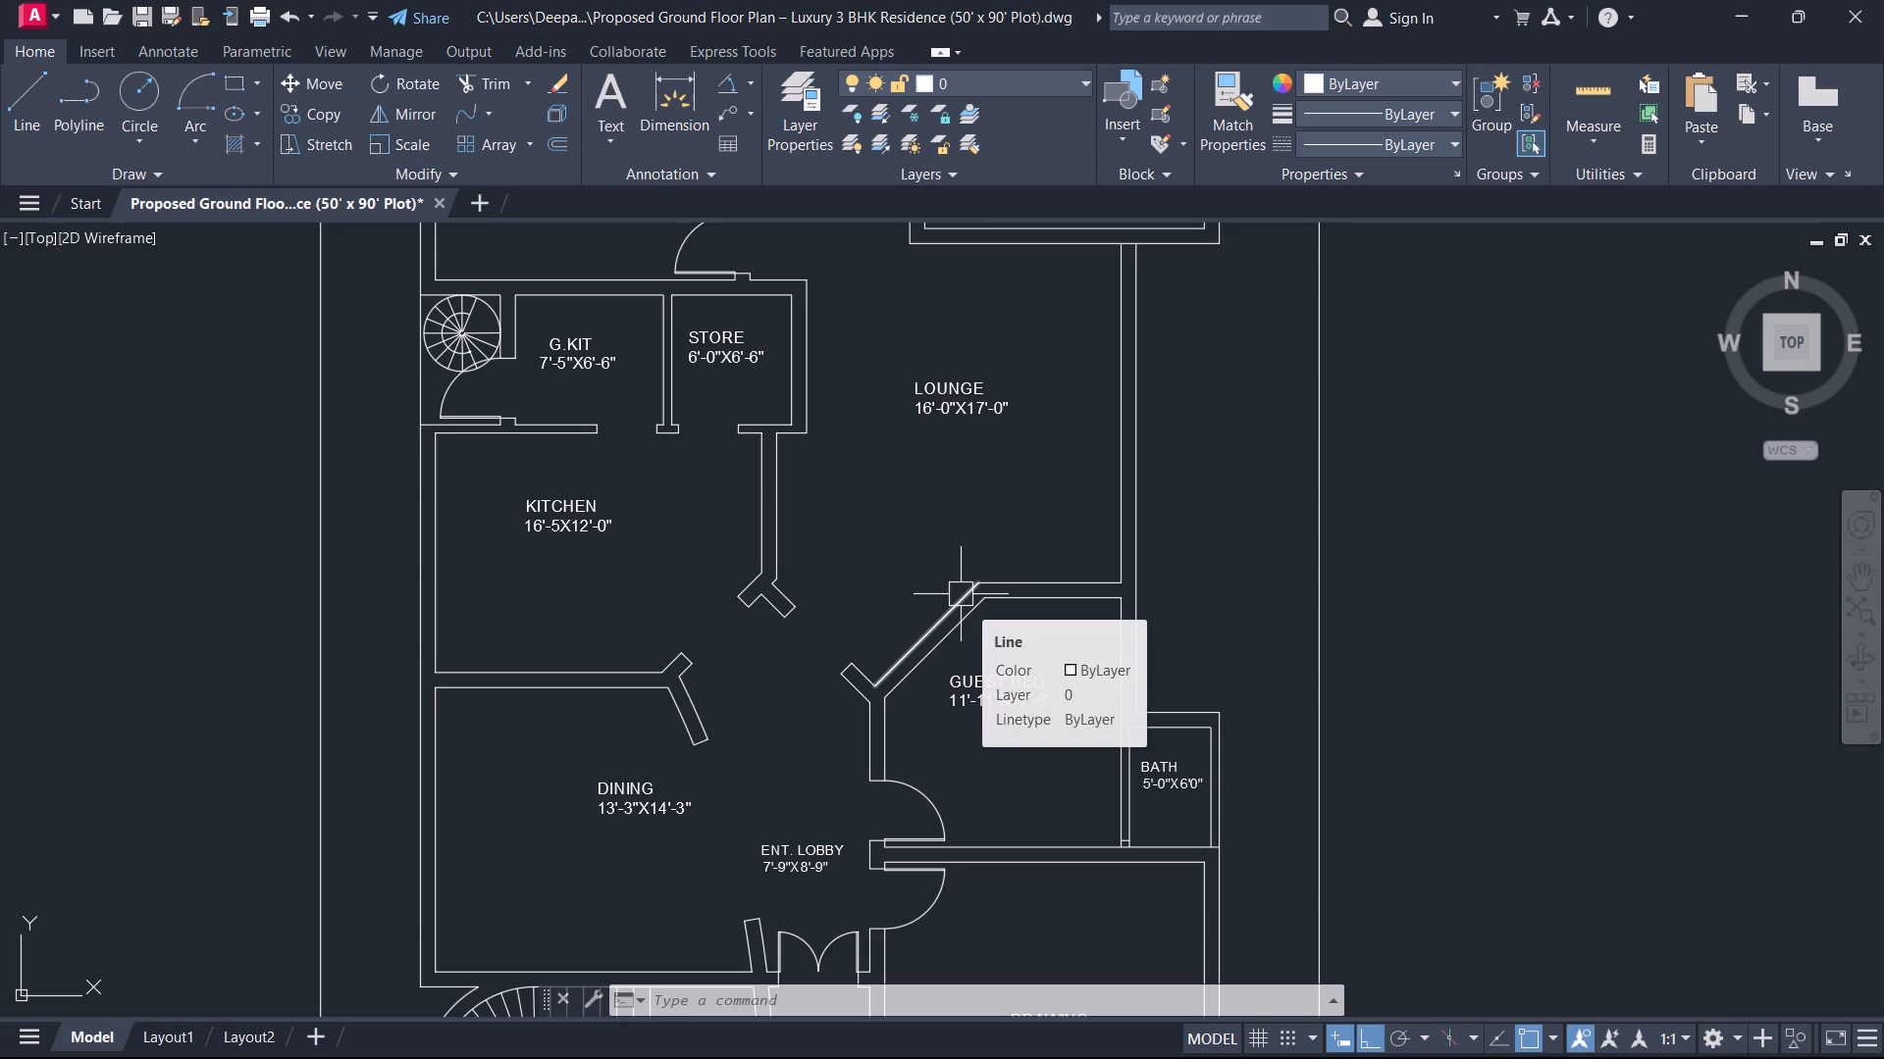
{"action": "scroll", "coordinate": [775, 524], "scroll_direction": "up", "scroll_amount": 2}
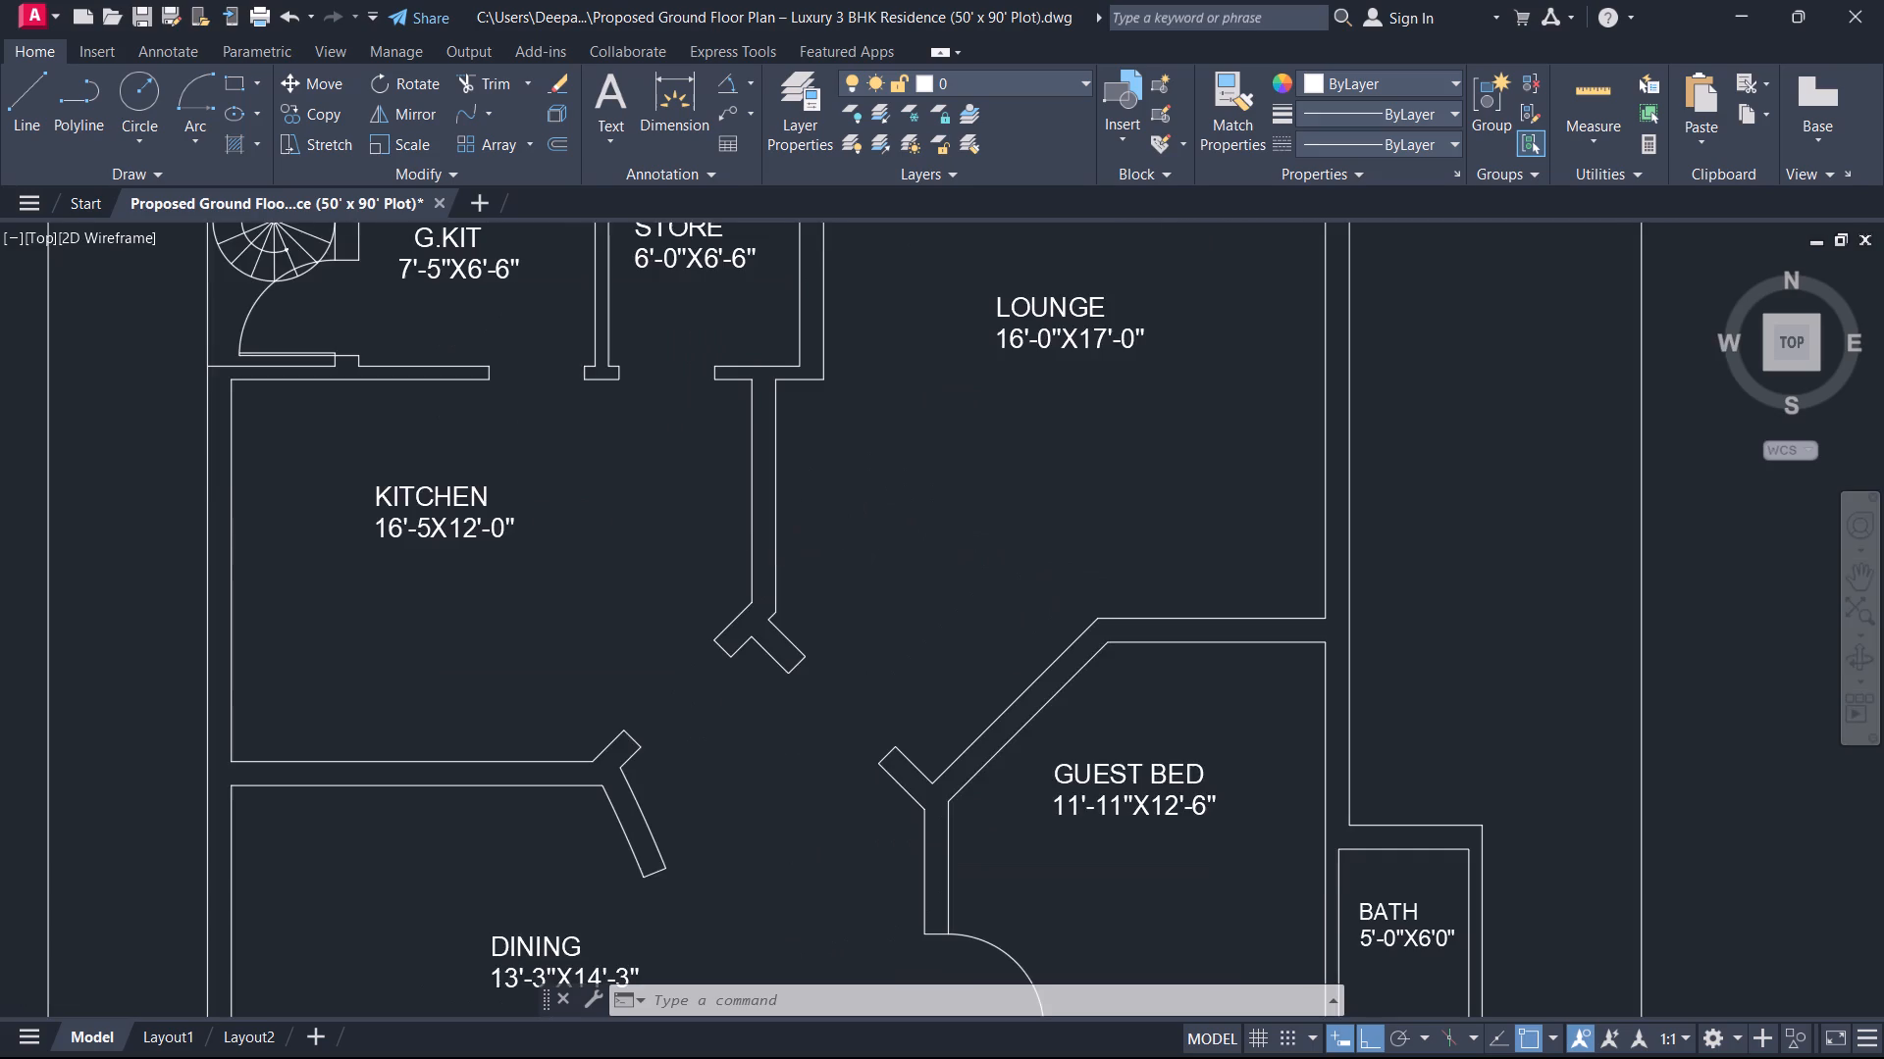
{"action": "middle_click_drag", "start_coordinate": [809, 556], "coordinate": [863, 633]}
{"action": "scroll", "coordinate": [863, 633], "scroll_direction": "down", "scroll_amount": 2}
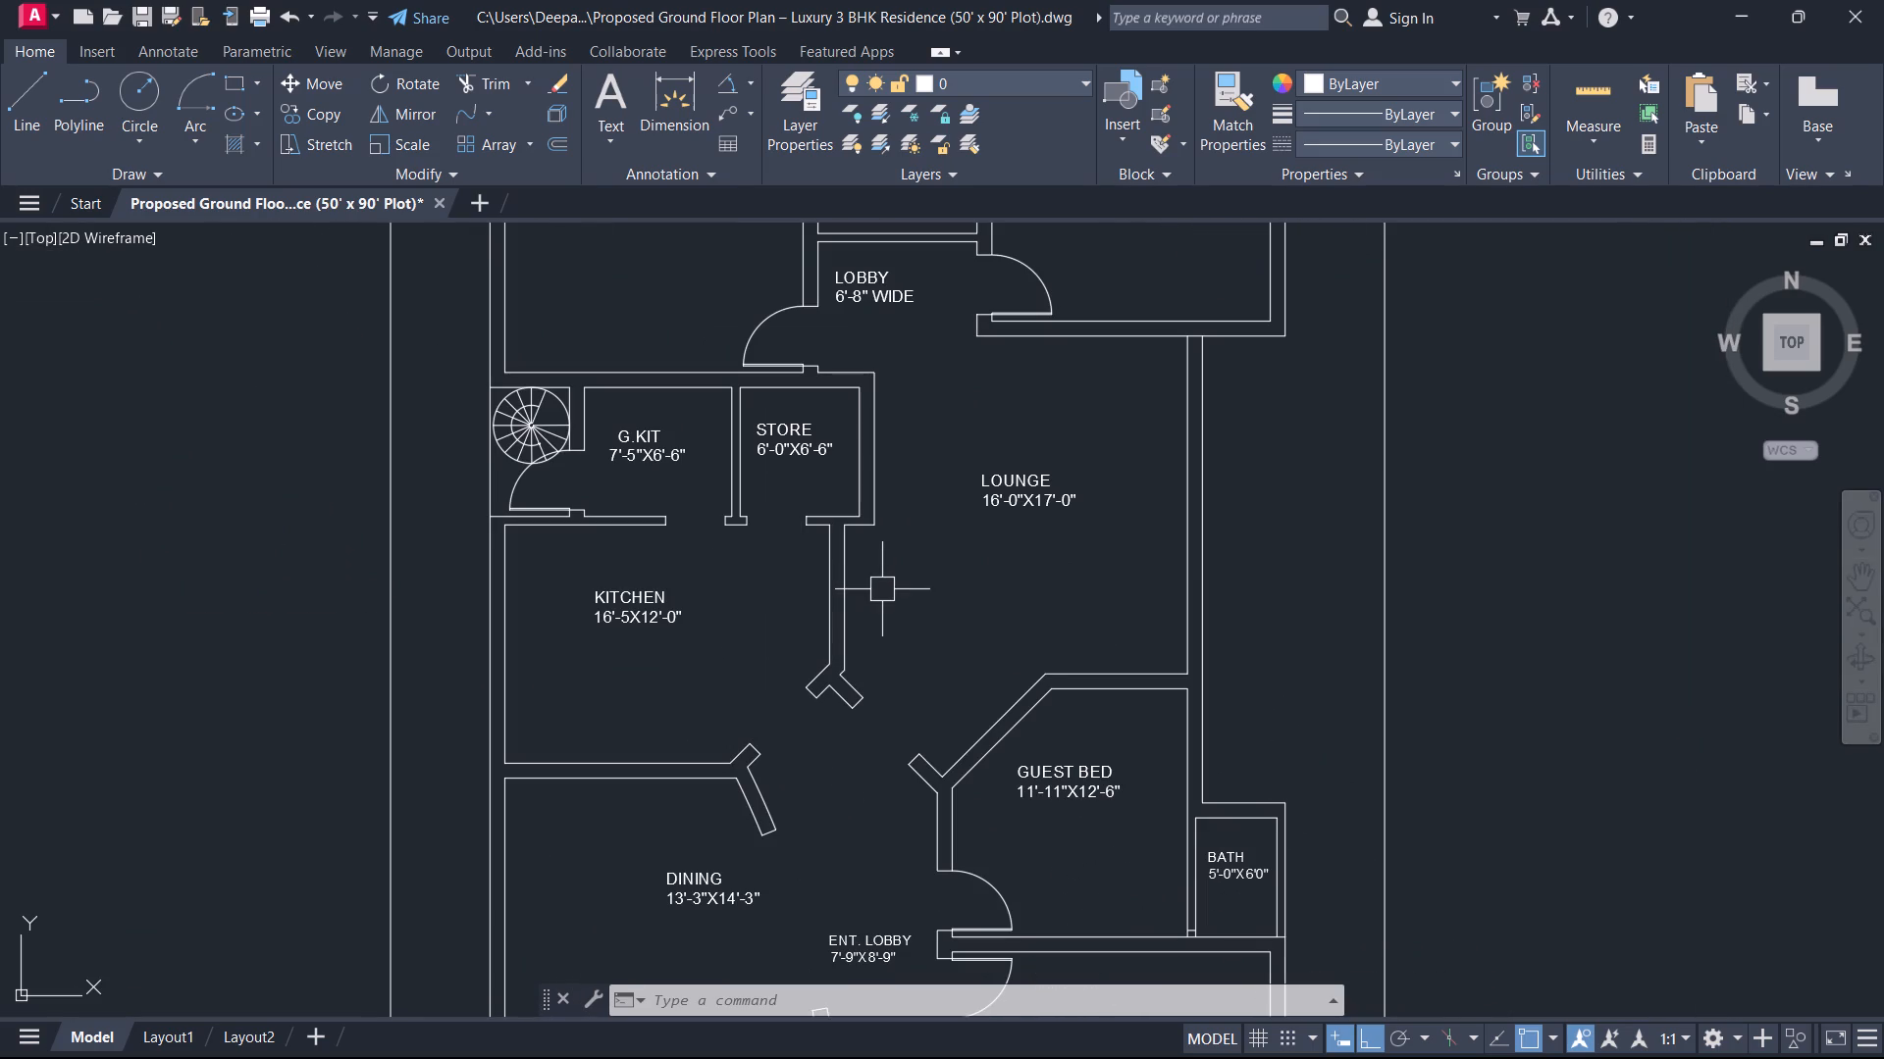
Insert the recent sofa set block with armchairs, side tables and coffee table in the empty space east of the plan.
{"action": "type", "text": "I"}
{"action": "key", "text": "space"}
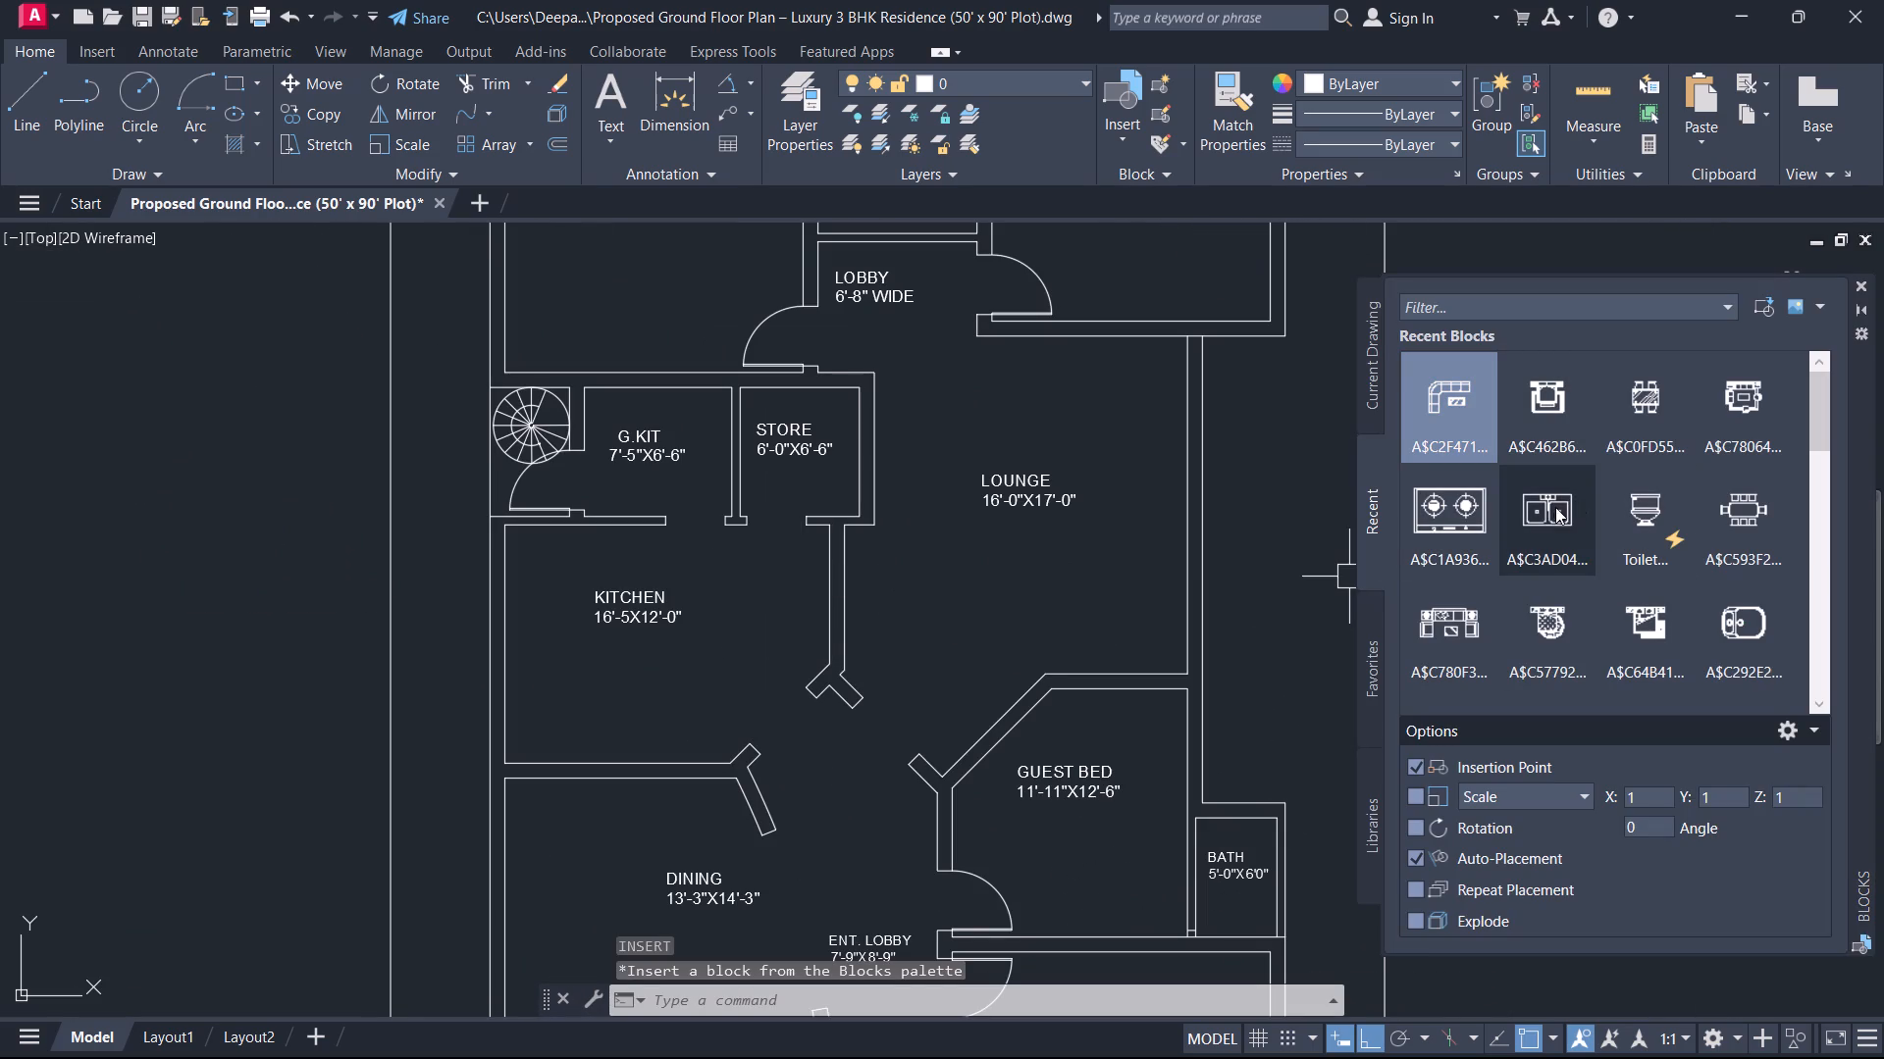
{"action": "left_click", "coordinate": [1444, 630]}
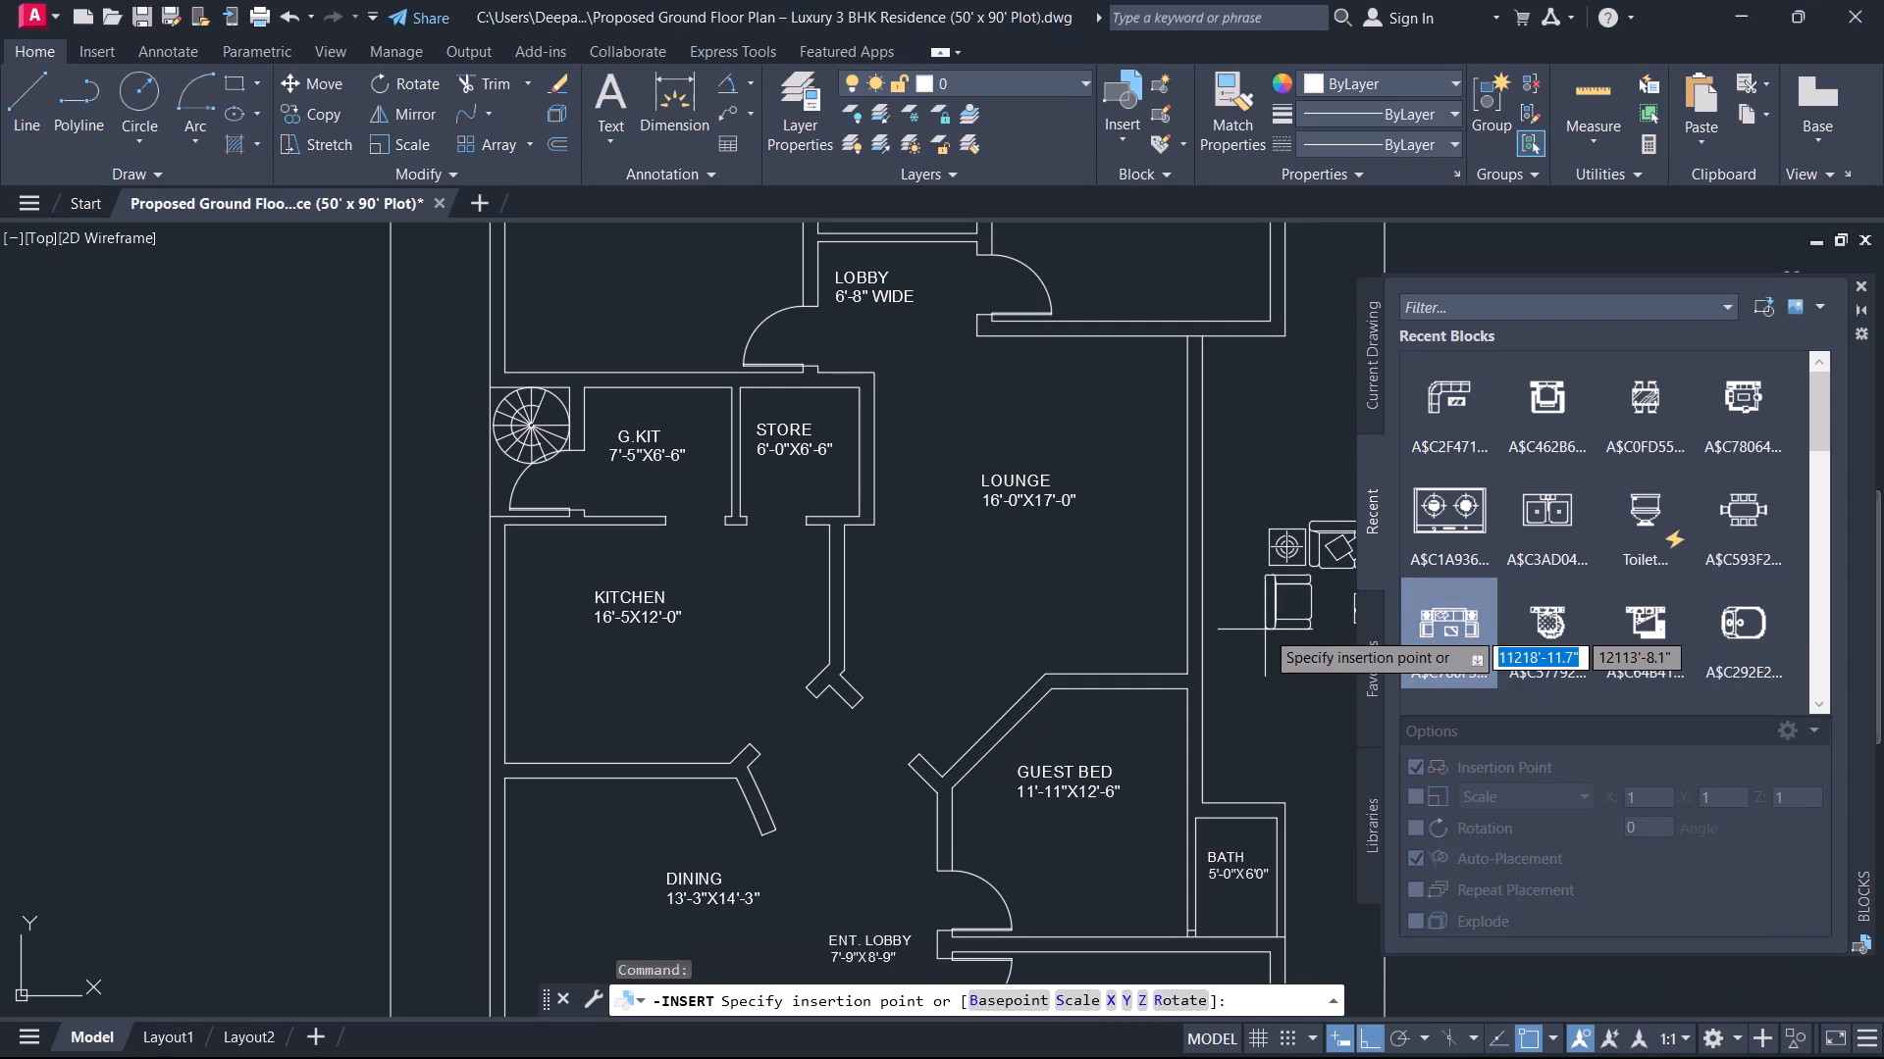
{"action": "key", "text": "Escape"}
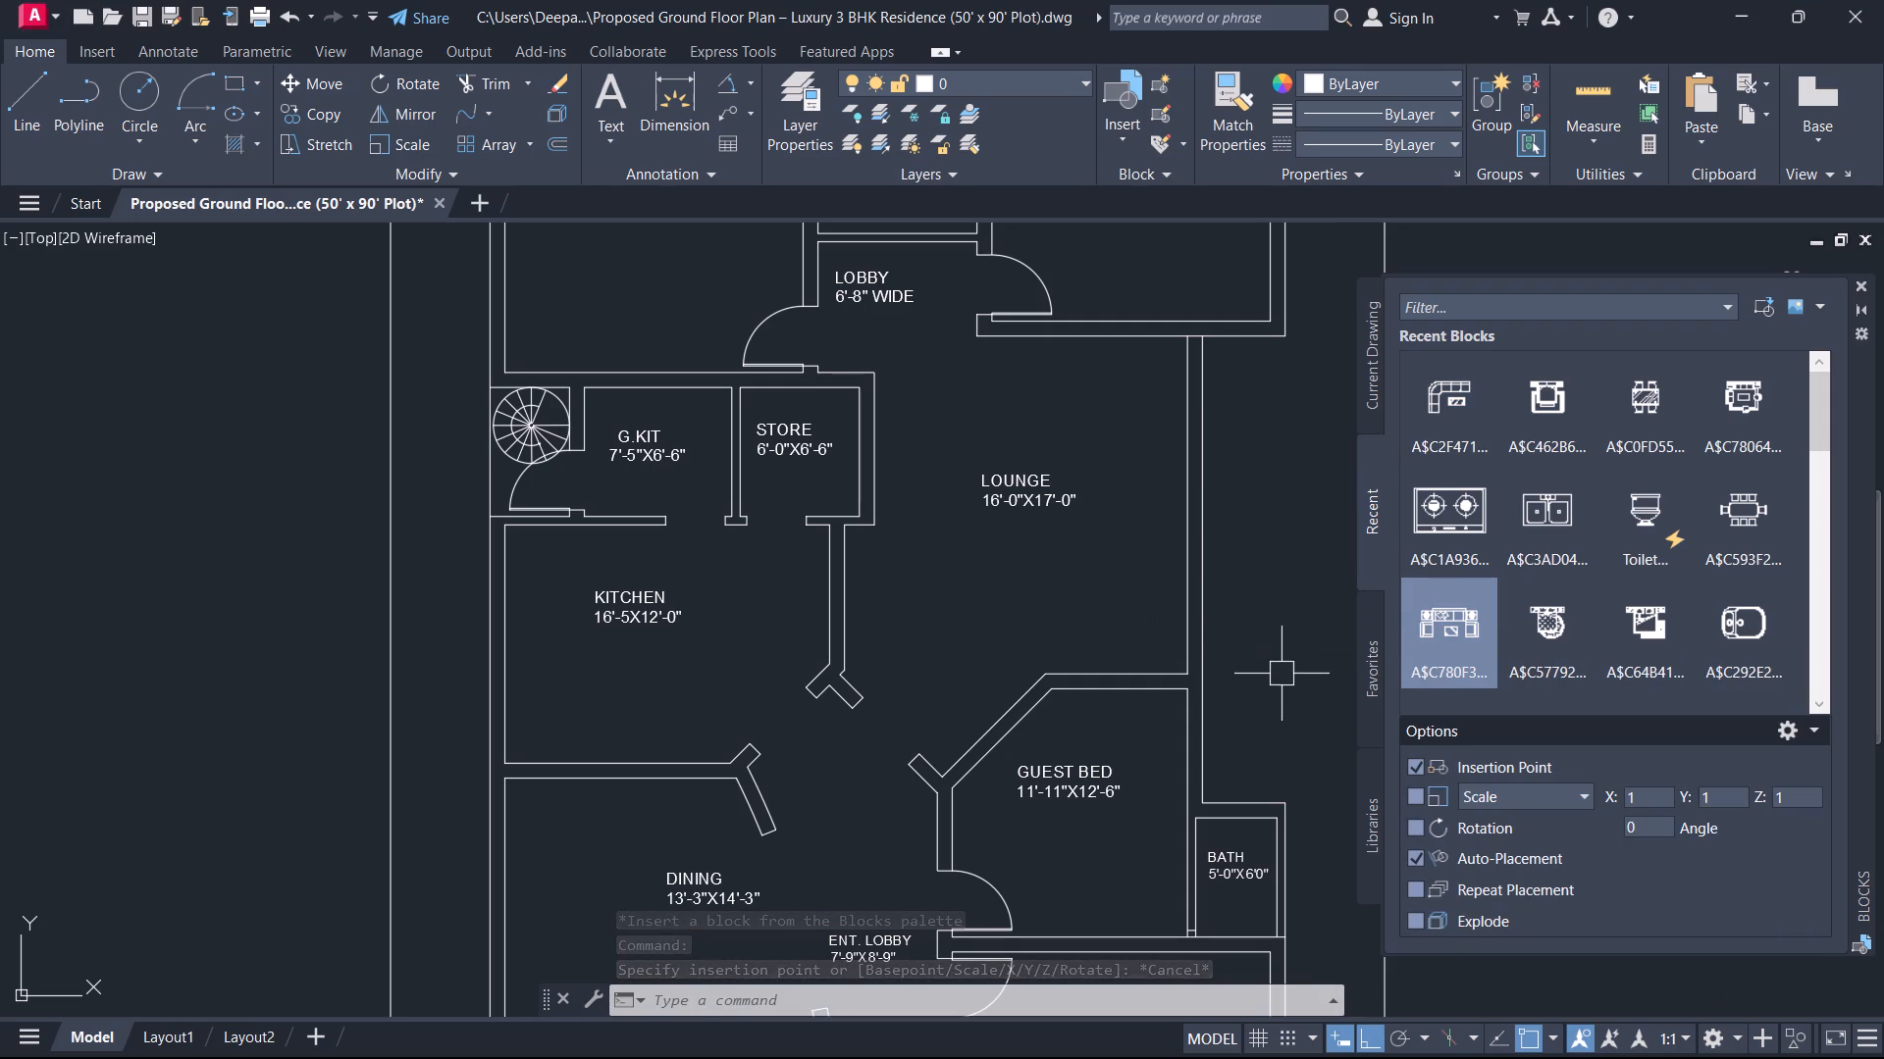
{"action": "left_click", "coordinate": [1439, 630]}
{"action": "middle_click_drag", "start_coordinate": [1309, 566], "coordinate": [1141, 681]}
{"action": "scroll", "coordinate": [1139, 681], "scroll_direction": "down", "scroll_amount": 3}
{"action": "left_click", "coordinate": [1213, 622]}
{"action": "key", "text": "Escape"}
{"action": "scroll", "coordinate": [1242, 638], "scroll_direction": "up", "scroll_amount": 3}
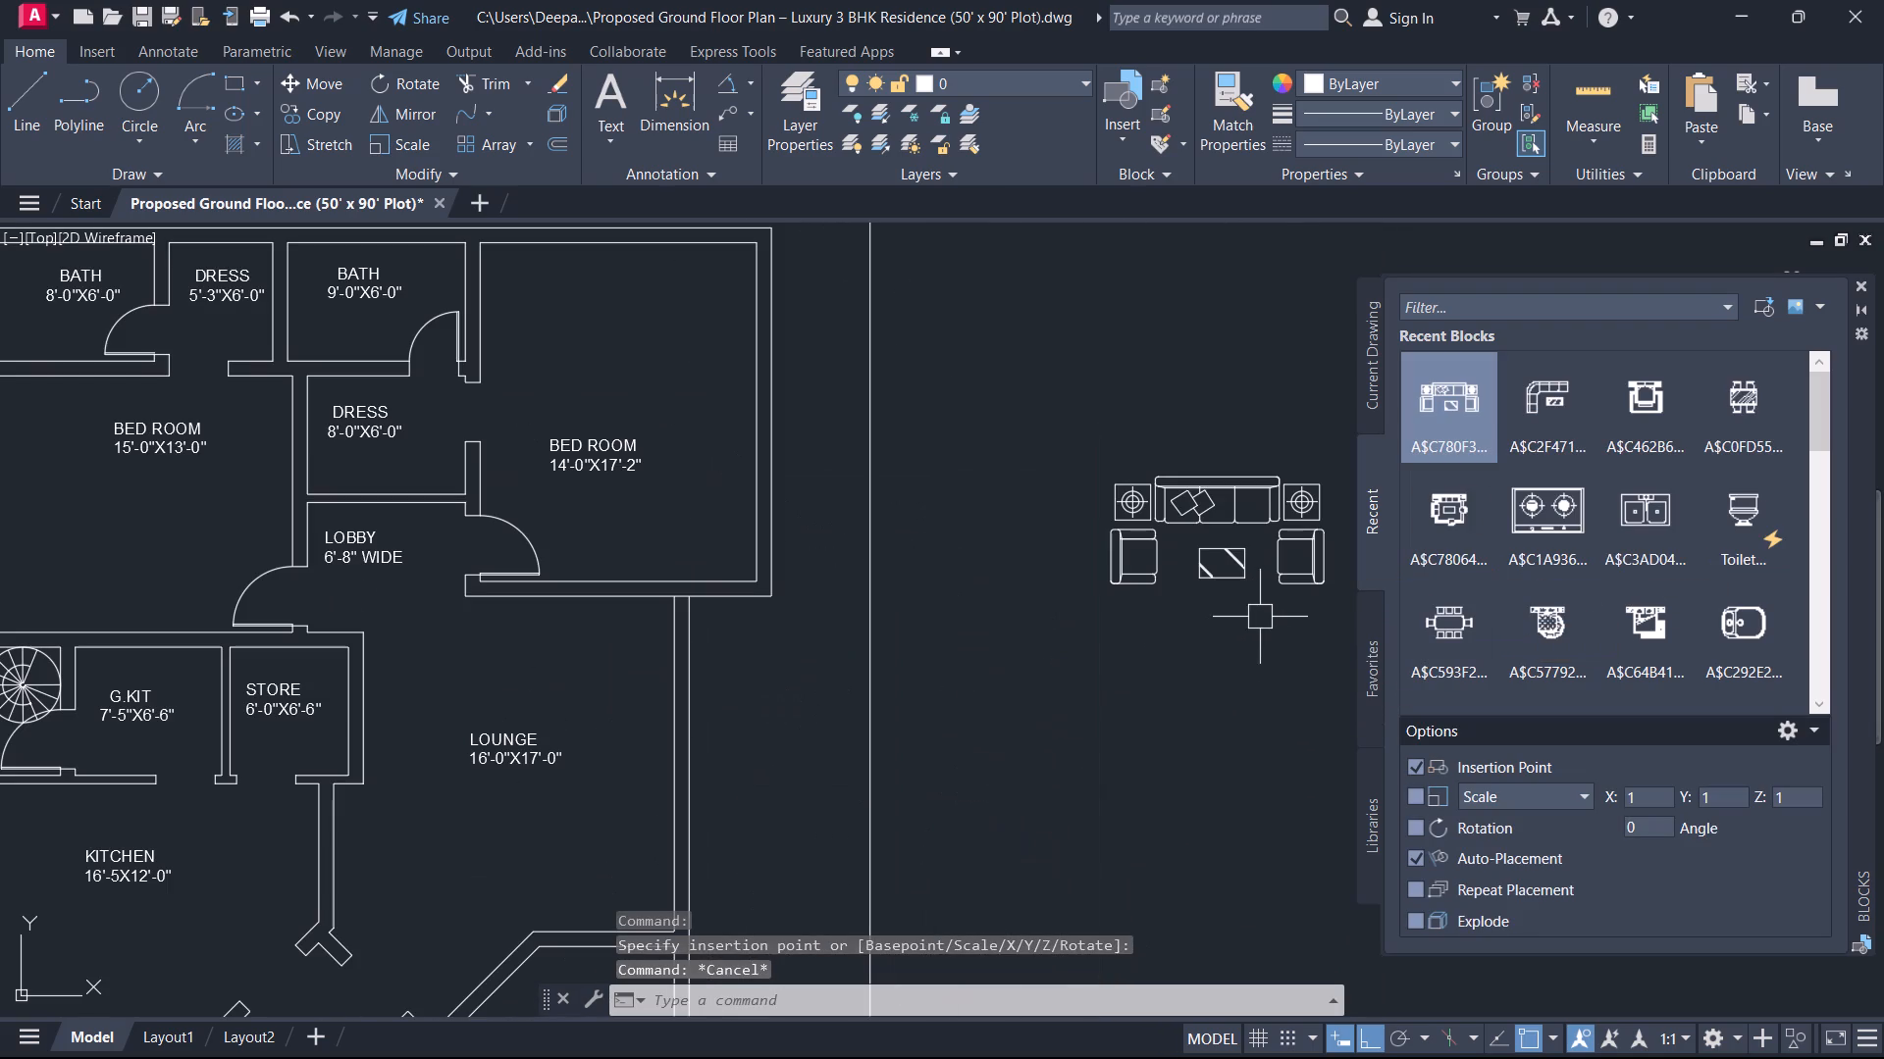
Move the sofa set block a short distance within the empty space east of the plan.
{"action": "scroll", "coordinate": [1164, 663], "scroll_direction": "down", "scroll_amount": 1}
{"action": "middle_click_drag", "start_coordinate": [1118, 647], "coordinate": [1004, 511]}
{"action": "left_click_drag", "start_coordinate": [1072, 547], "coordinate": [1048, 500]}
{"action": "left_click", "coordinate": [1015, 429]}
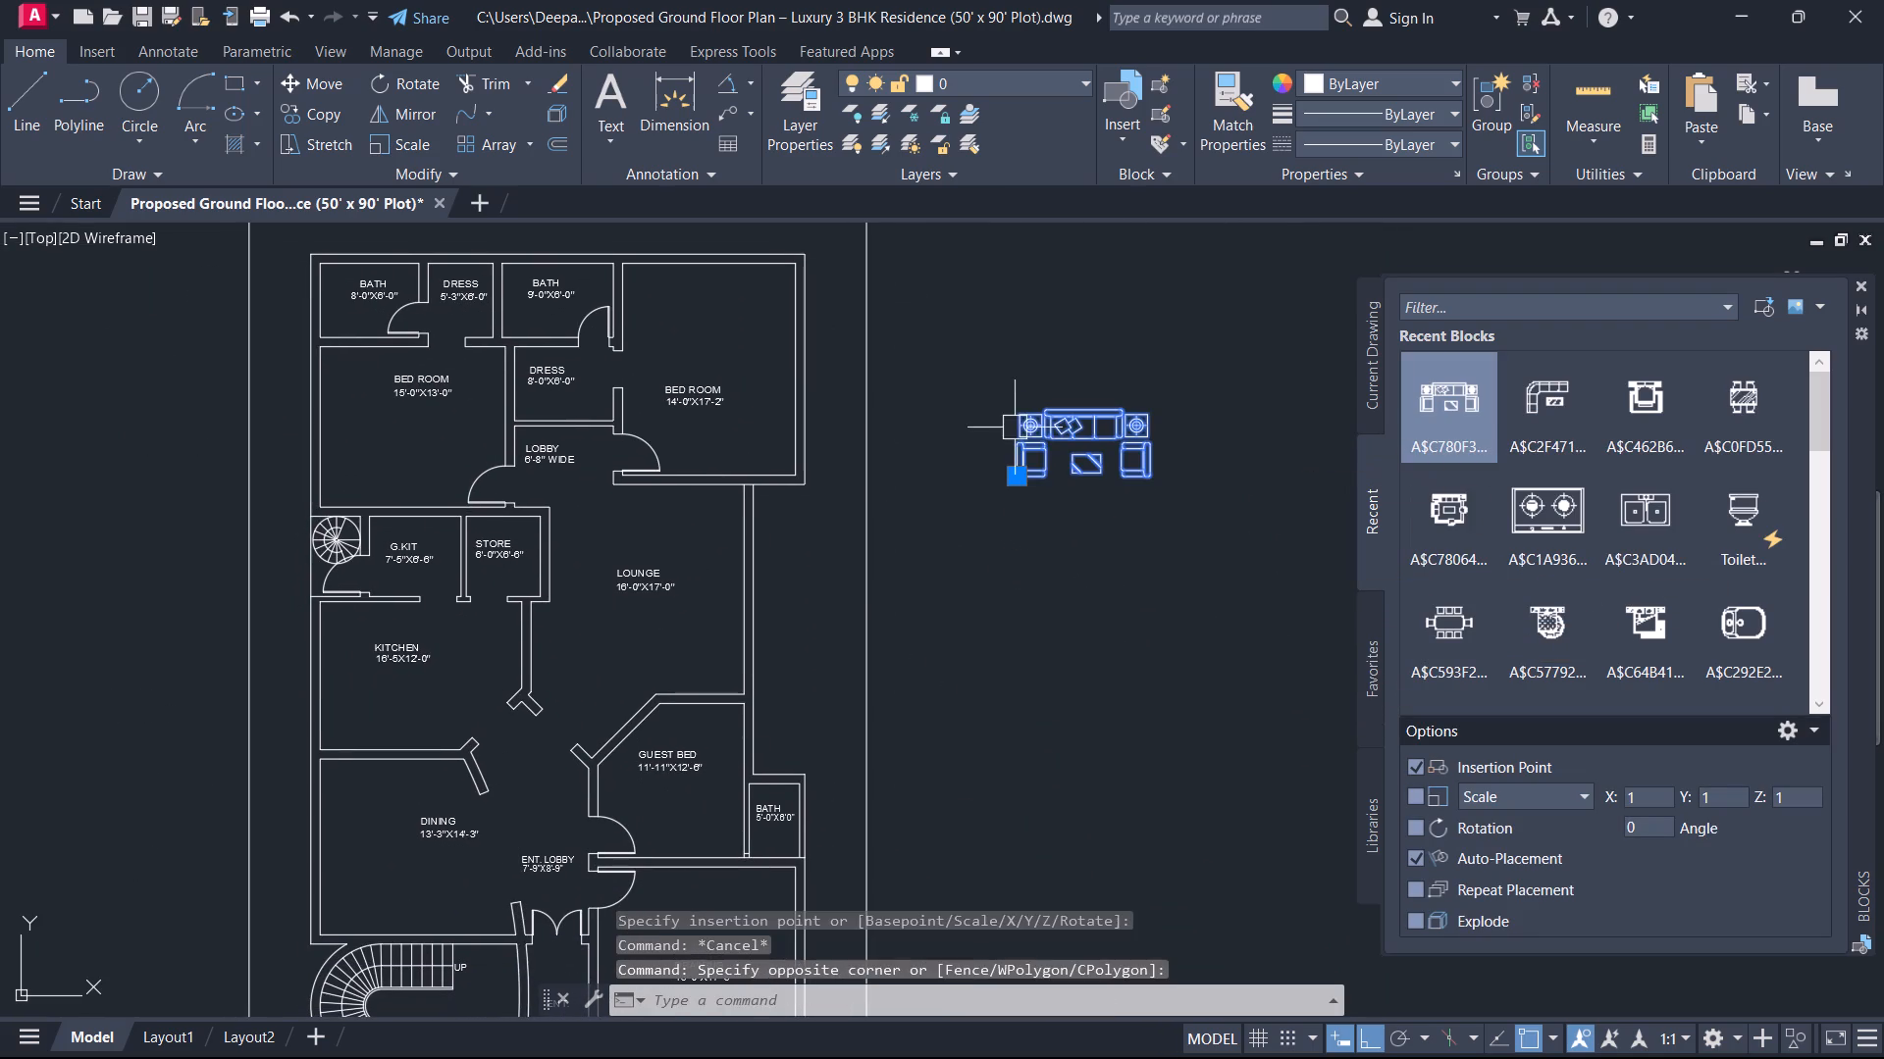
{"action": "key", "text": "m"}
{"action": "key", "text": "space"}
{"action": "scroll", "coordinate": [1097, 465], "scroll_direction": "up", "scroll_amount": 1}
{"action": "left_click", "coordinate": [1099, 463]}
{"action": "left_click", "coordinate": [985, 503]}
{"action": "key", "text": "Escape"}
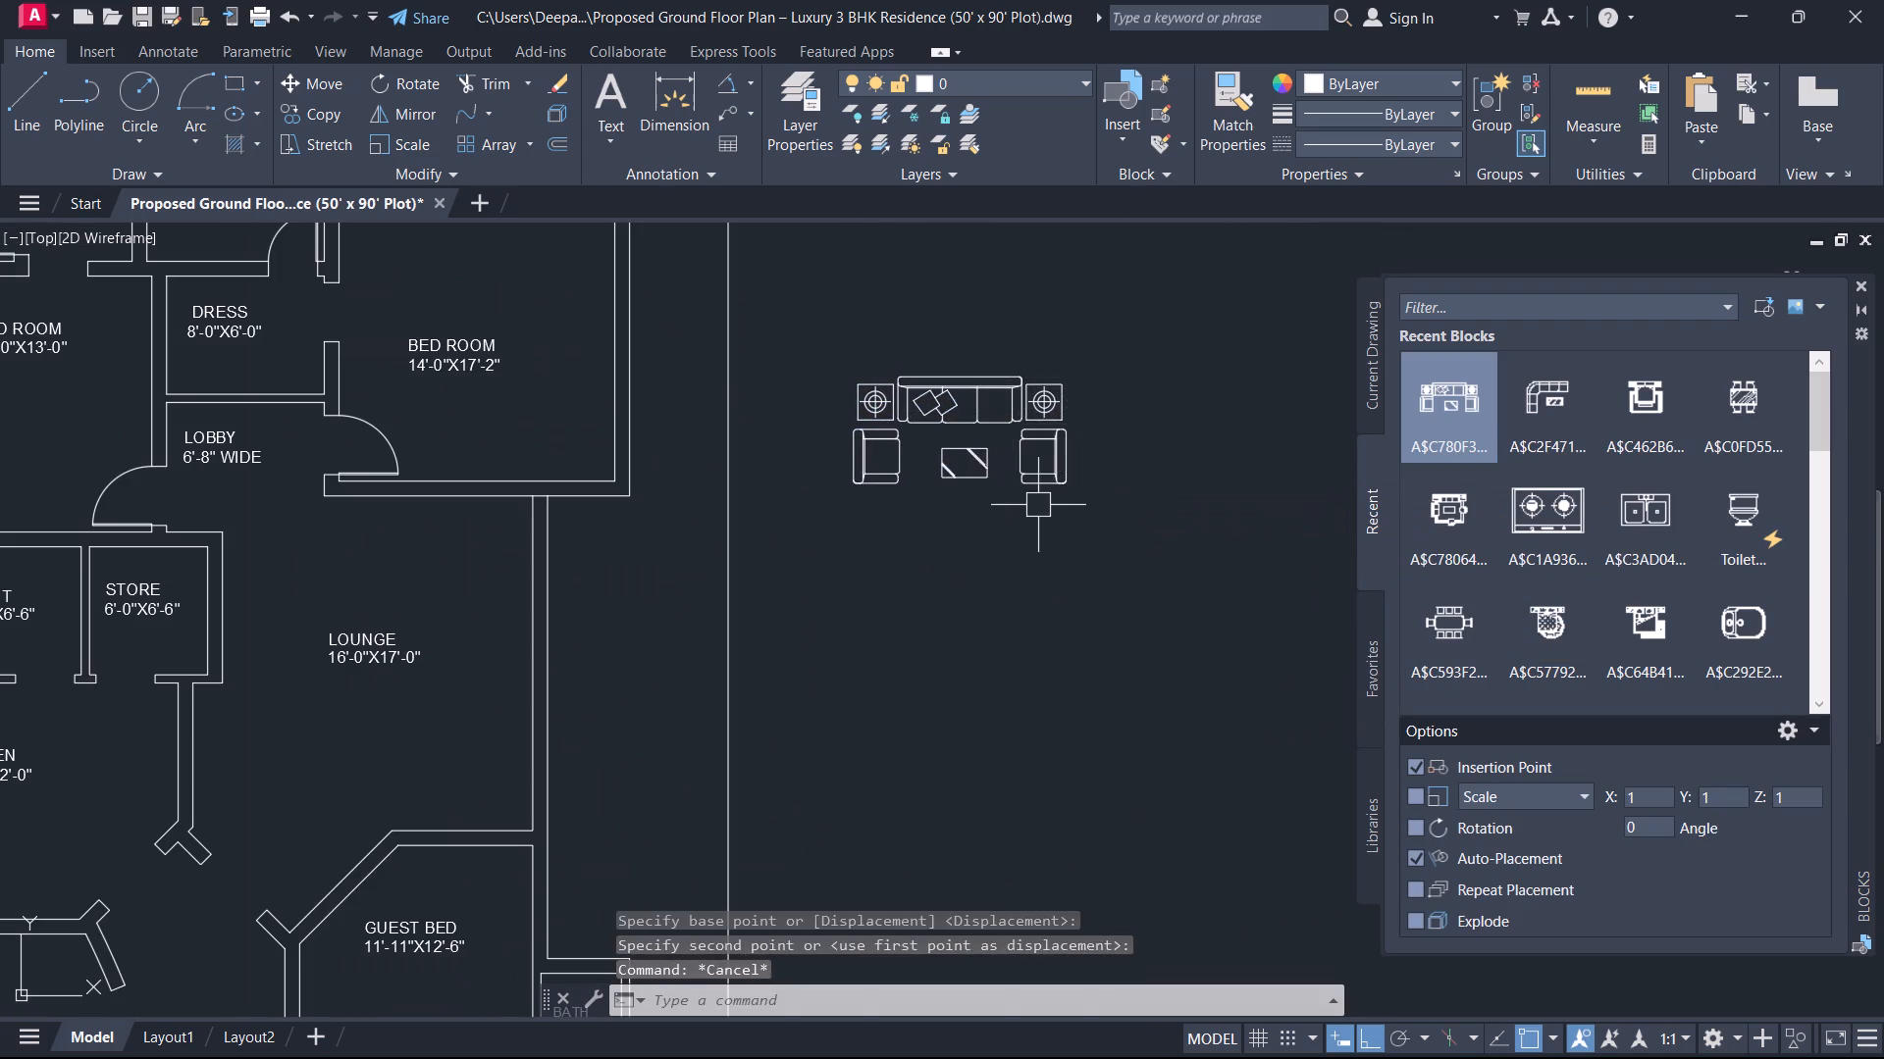
Rotate the sofa set block 90 degrees clockwise so the sofa's back faces east.
{"action": "left_click_drag", "start_coordinate": [1038, 505], "coordinate": [1016, 484]}
{"action": "left_click", "coordinate": [916, 379]}
{"action": "key", "text": "r"}
{"action": "type", "text": "O"}
{"action": "key", "text": "space"}
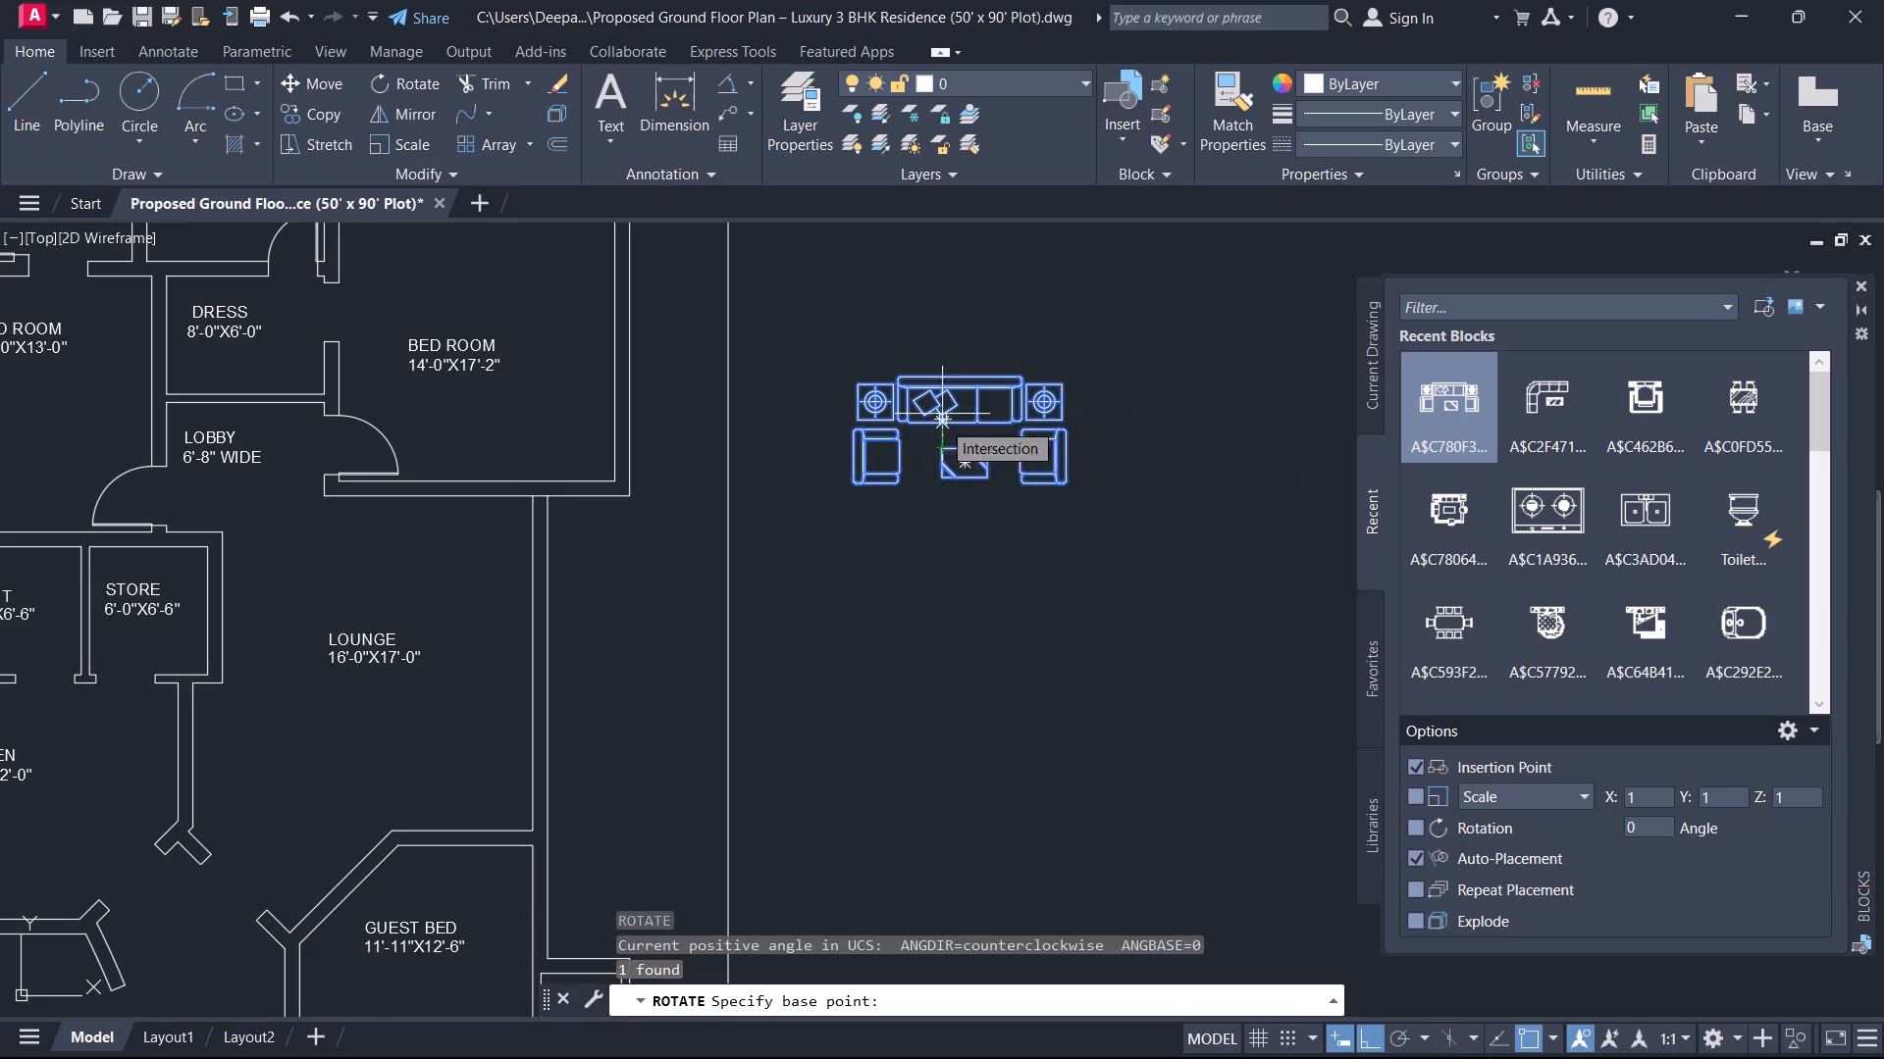
{"action": "scroll", "coordinate": [953, 393], "scroll_direction": "up", "scroll_amount": 2}
{"action": "left_click", "coordinate": [952, 330]}
{"action": "left_click", "coordinate": [968, 563]}
{"action": "scroll", "coordinate": [950, 503], "scroll_direction": "down", "scroll_amount": 2}
{"action": "middle_click_drag", "start_coordinate": [948, 502], "coordinate": [1071, 566]}
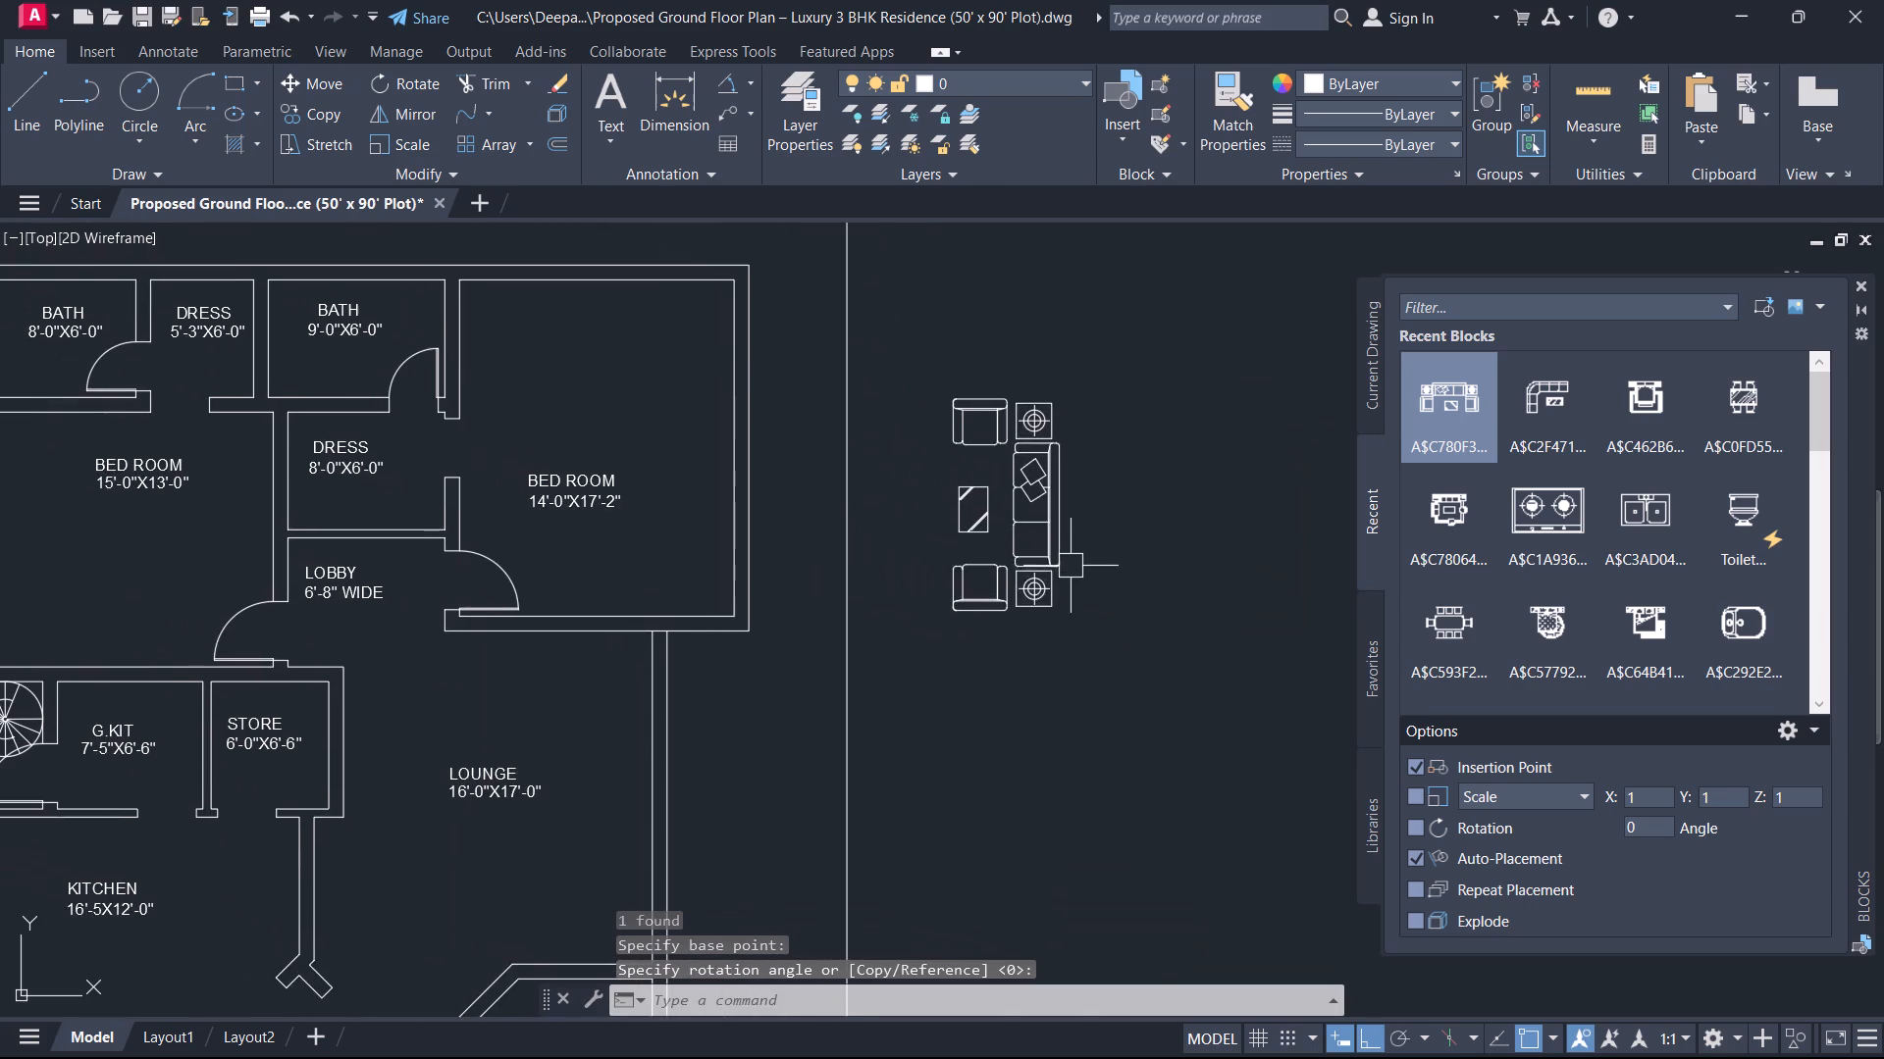
Move the rotated sofa set block into the LOUNGE, with the sofa's back near the room's east wall.
{"action": "middle_click_drag", "start_coordinate": [1071, 566], "coordinate": [1070, 566]}
{"action": "left_click_drag", "start_coordinate": [1073, 561], "coordinate": [1062, 553]}
{"action": "left_click", "coordinate": [978, 498]}
{"action": "key", "text": "m"}
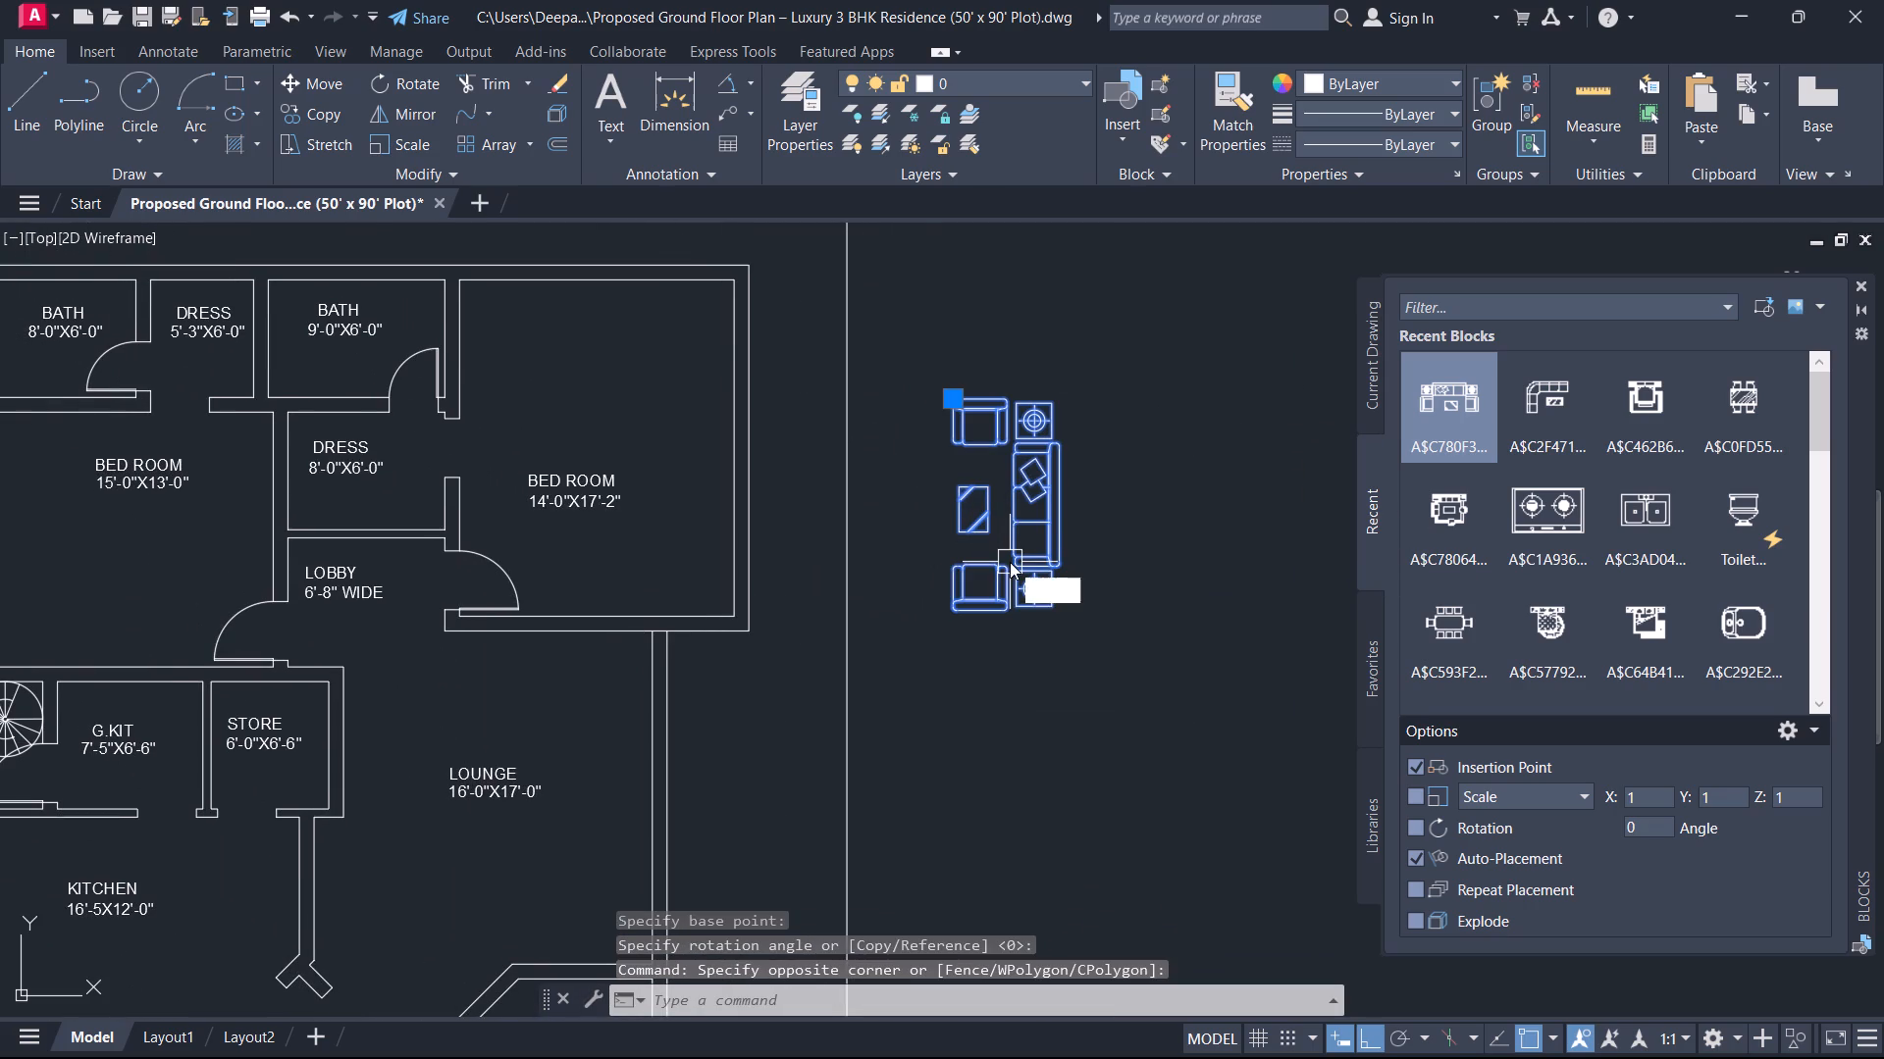
{"action": "key", "text": "space"}
{"action": "scroll", "coordinate": [1057, 502], "scroll_direction": "up", "scroll_amount": 1}
{"action": "left_click", "coordinate": [1073, 509]}
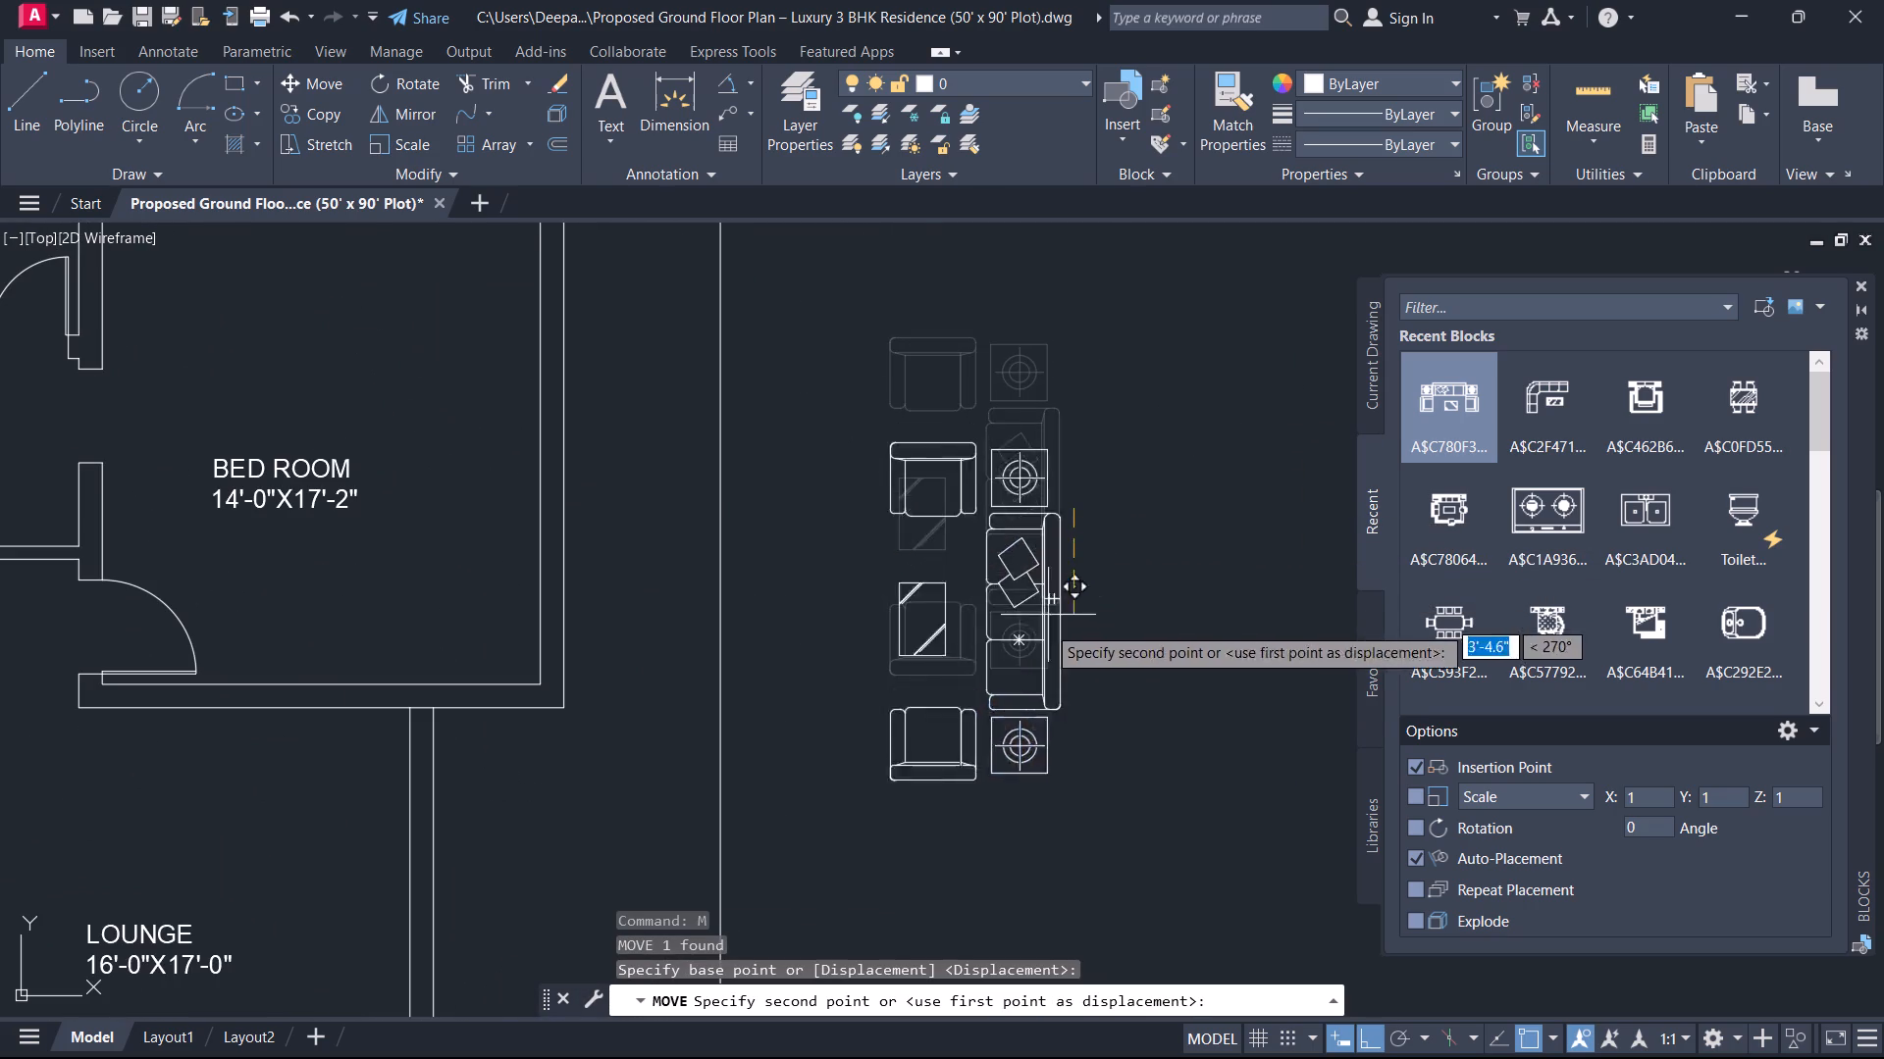
{"action": "middle_click_drag", "start_coordinate": [721, 766], "coordinate": [1012, 654]}
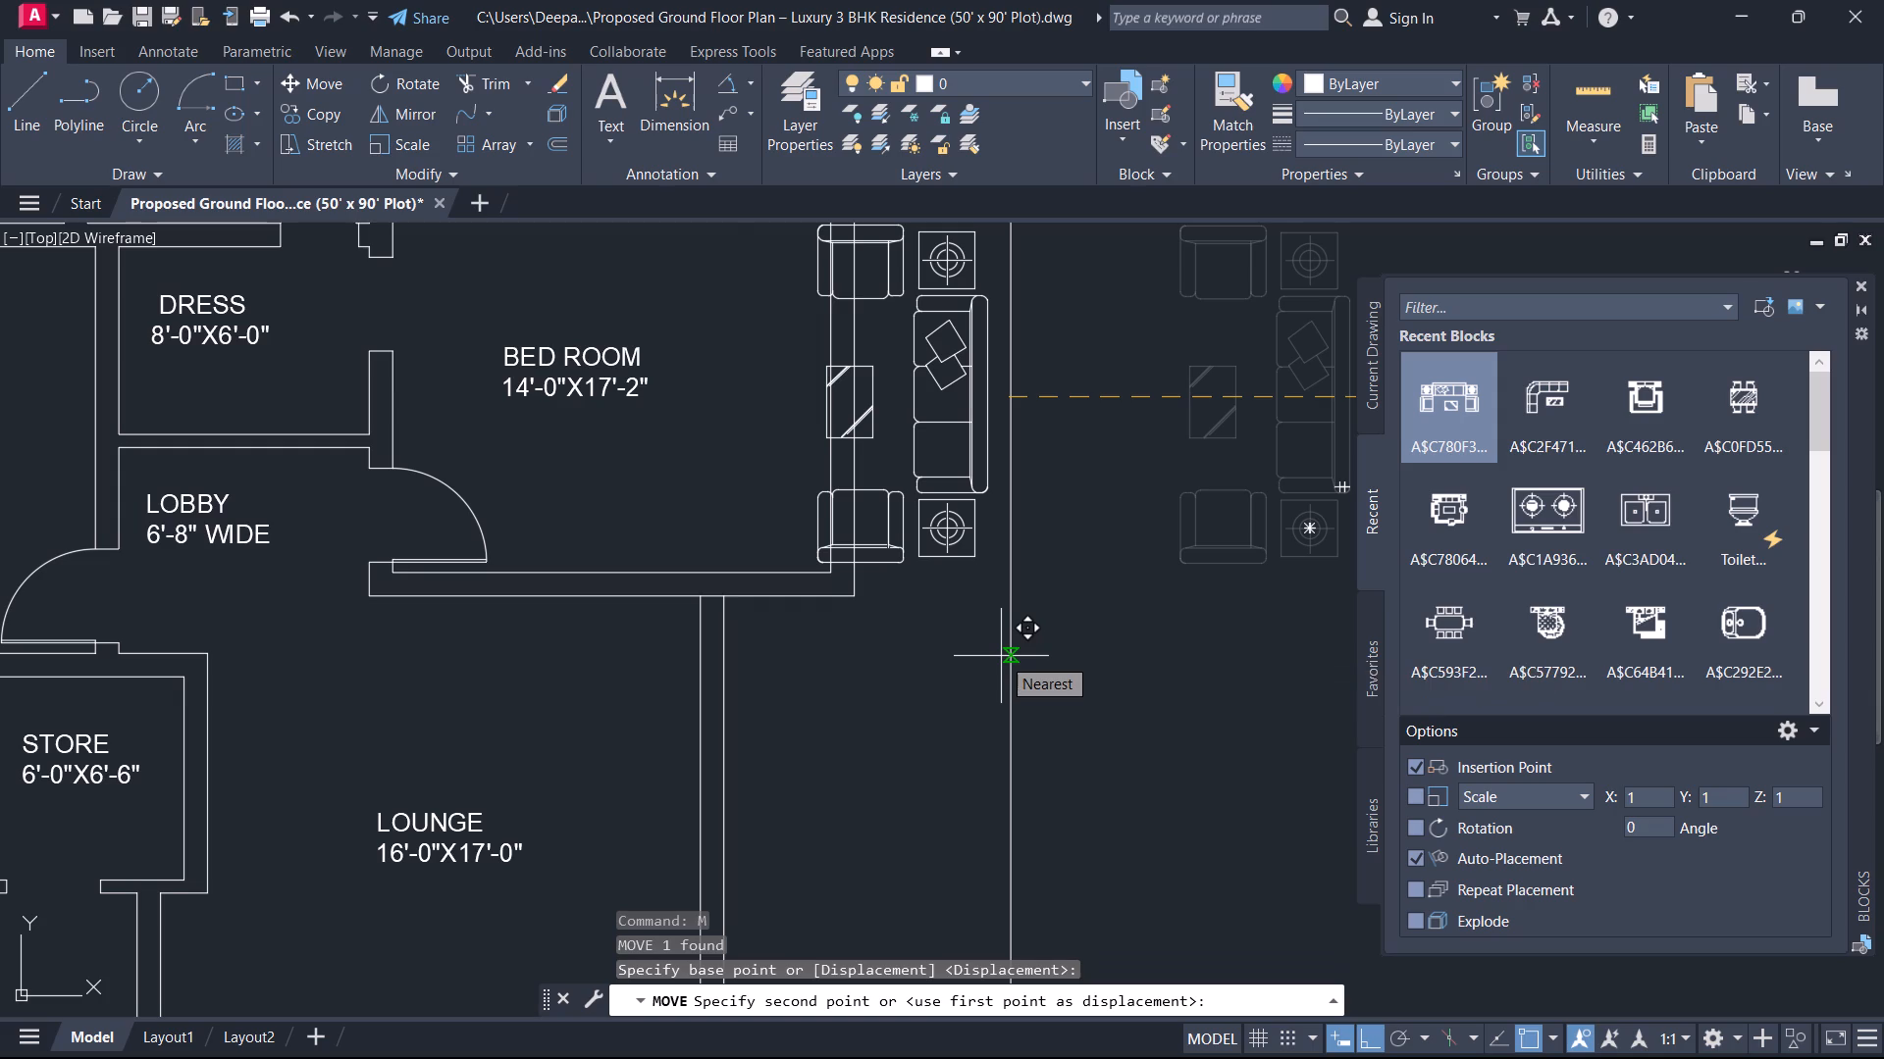
{"action": "middle_click", "coordinate": [912, 525]}
{"action": "scroll", "coordinate": [912, 525], "scroll_direction": "down", "scroll_amount": 2}
{"action": "middle_click_drag", "start_coordinate": [912, 525], "coordinate": [955, 734]}
{"action": "scroll", "coordinate": [957, 620], "scroll_direction": "up", "scroll_amount": 1}
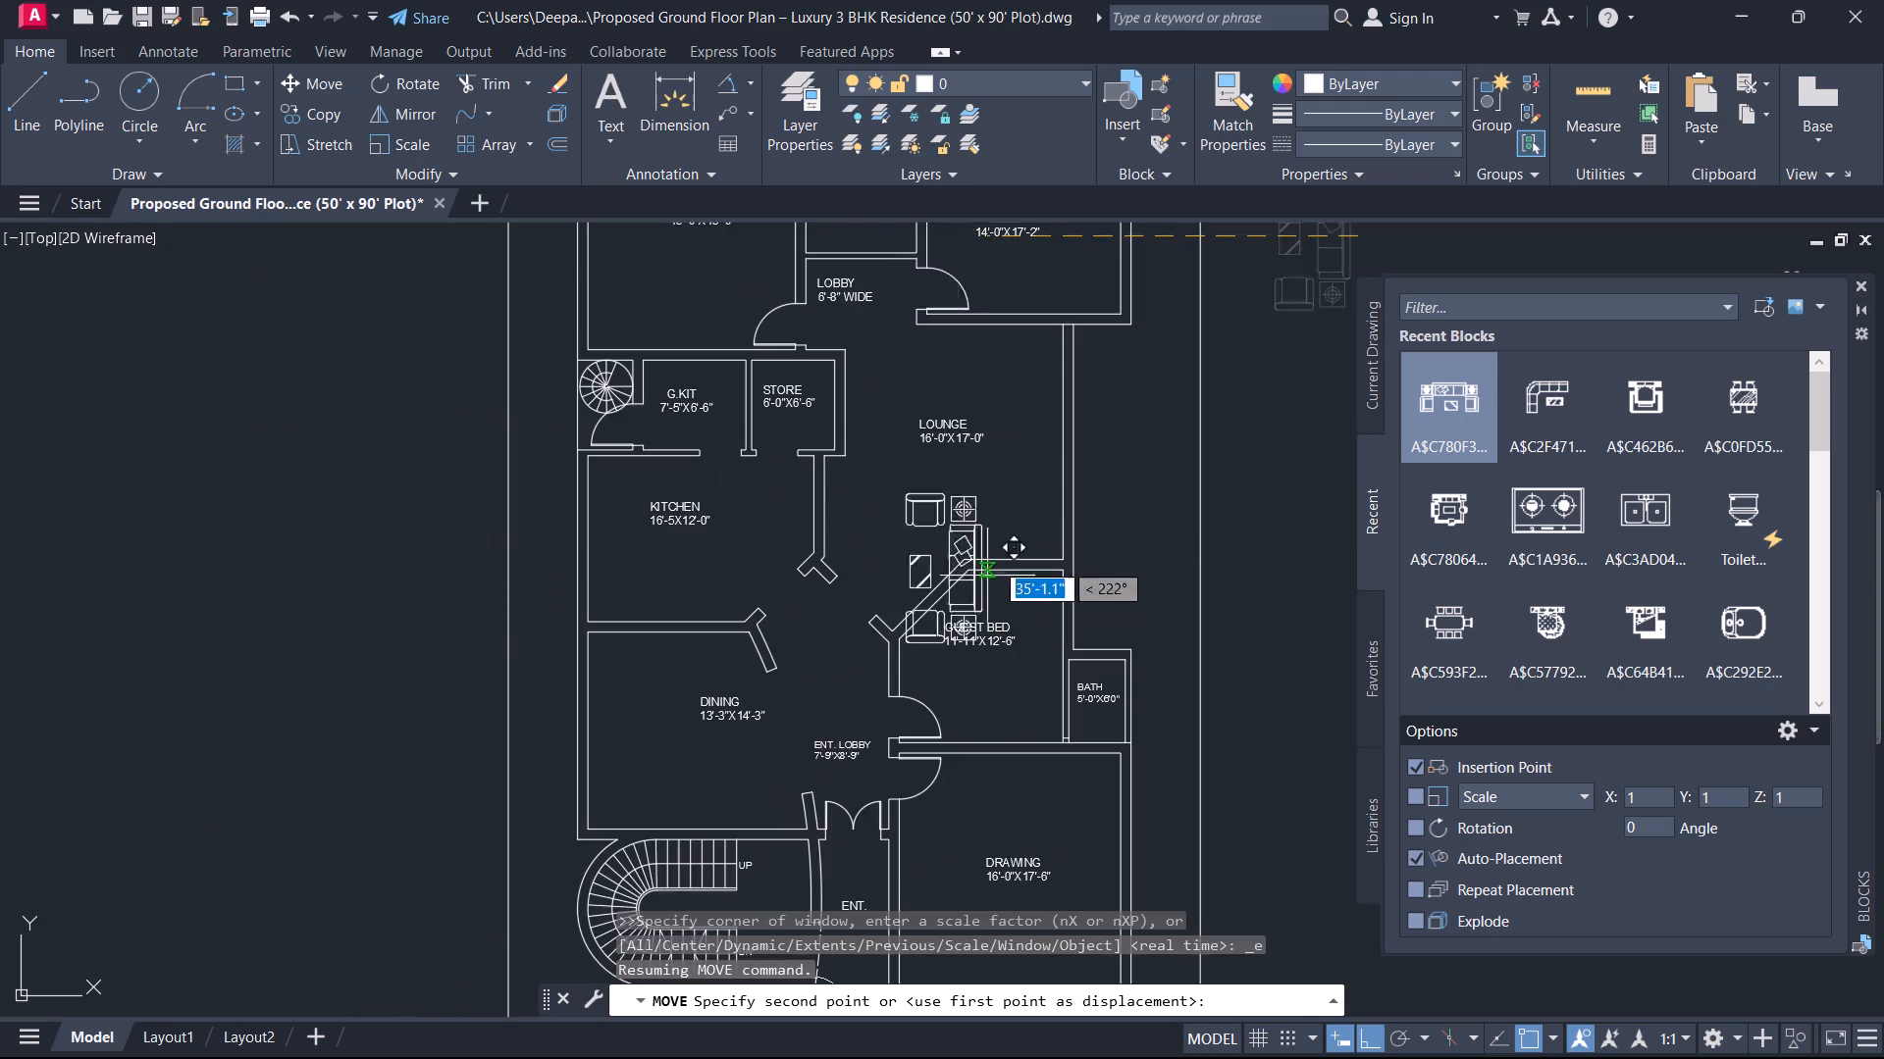
{"action": "scroll", "coordinate": [1043, 483], "scroll_direction": "up", "scroll_amount": 2}
{"action": "left_click", "coordinate": [1082, 428]}
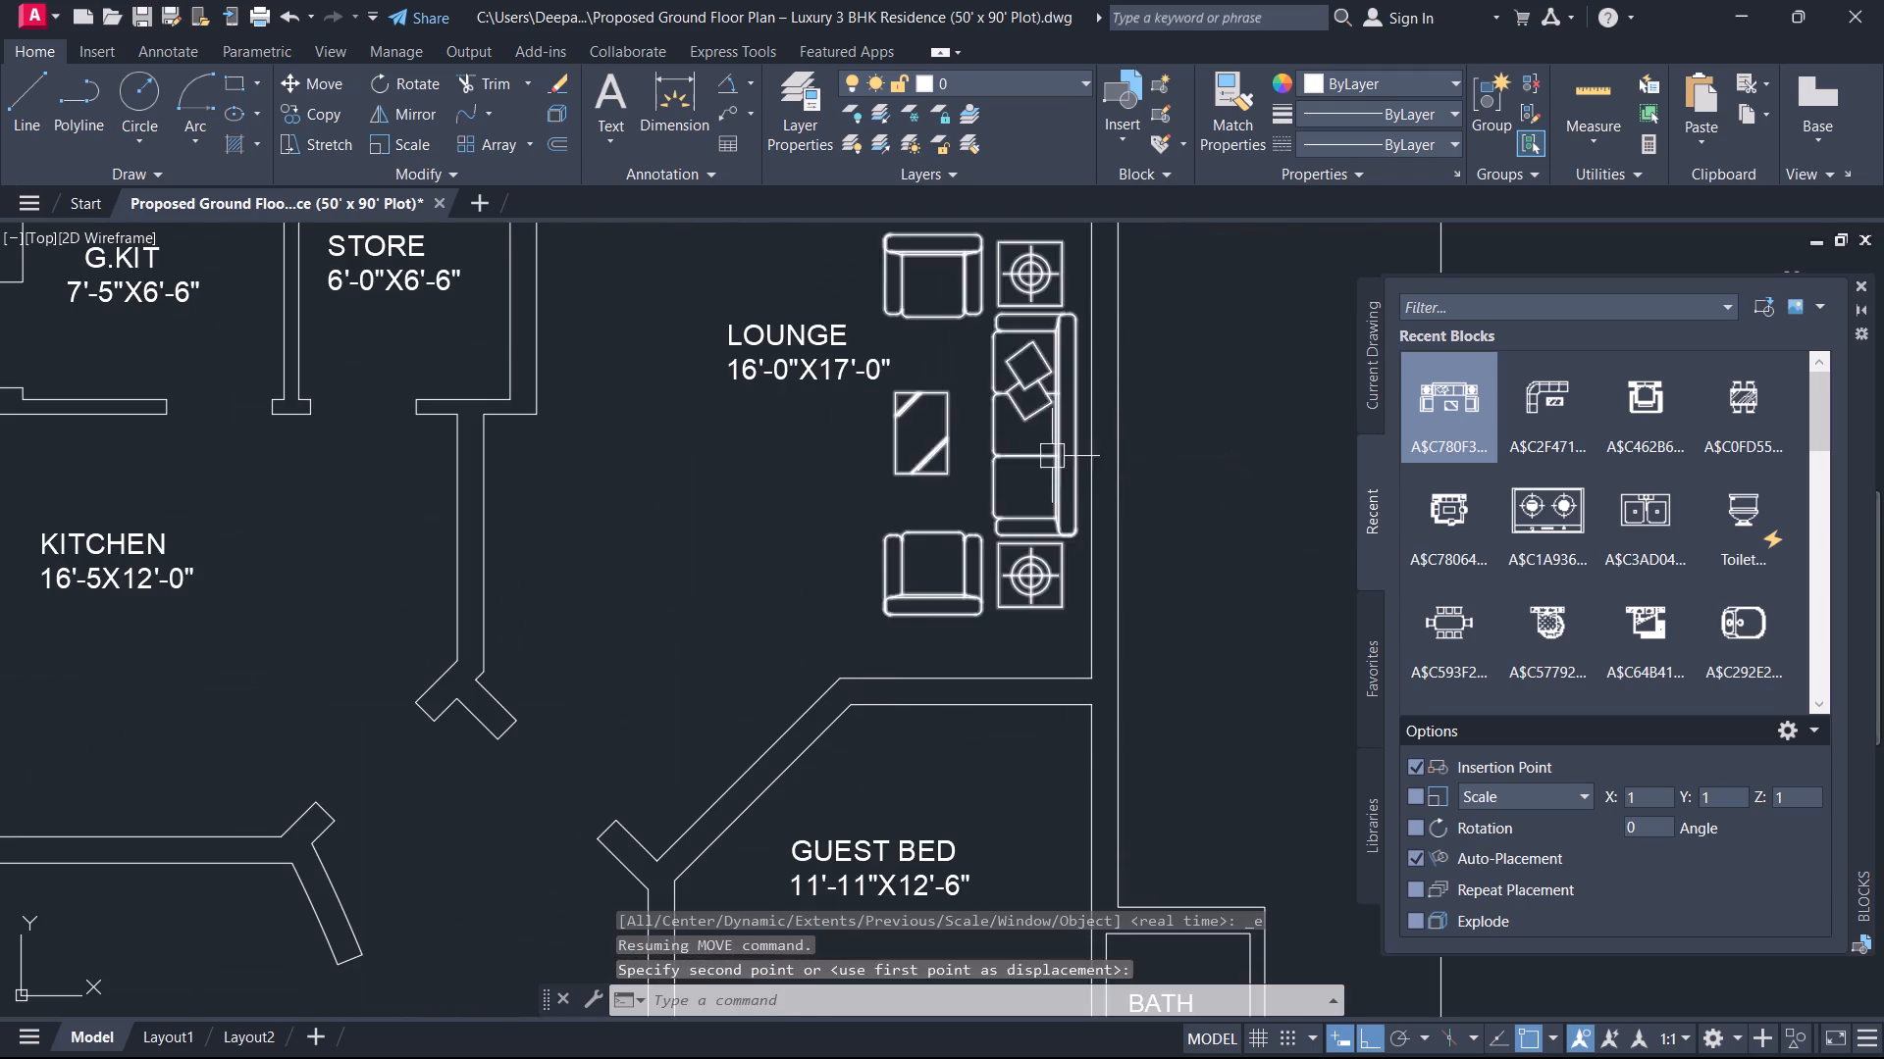
{"action": "scroll", "coordinate": [1048, 458], "scroll_direction": "down", "scroll_amount": 1}
{"action": "key", "text": "Escape"}
Shift the sofa set slightly north along the east wall of the LOUNGE.
{"action": "middle_click_drag", "start_coordinate": [1045, 459], "coordinate": [1027, 631]}
{"action": "scroll", "coordinate": [1003, 599], "scroll_direction": "up", "scroll_amount": 1}
{"action": "left_click", "coordinate": [1005, 618]}
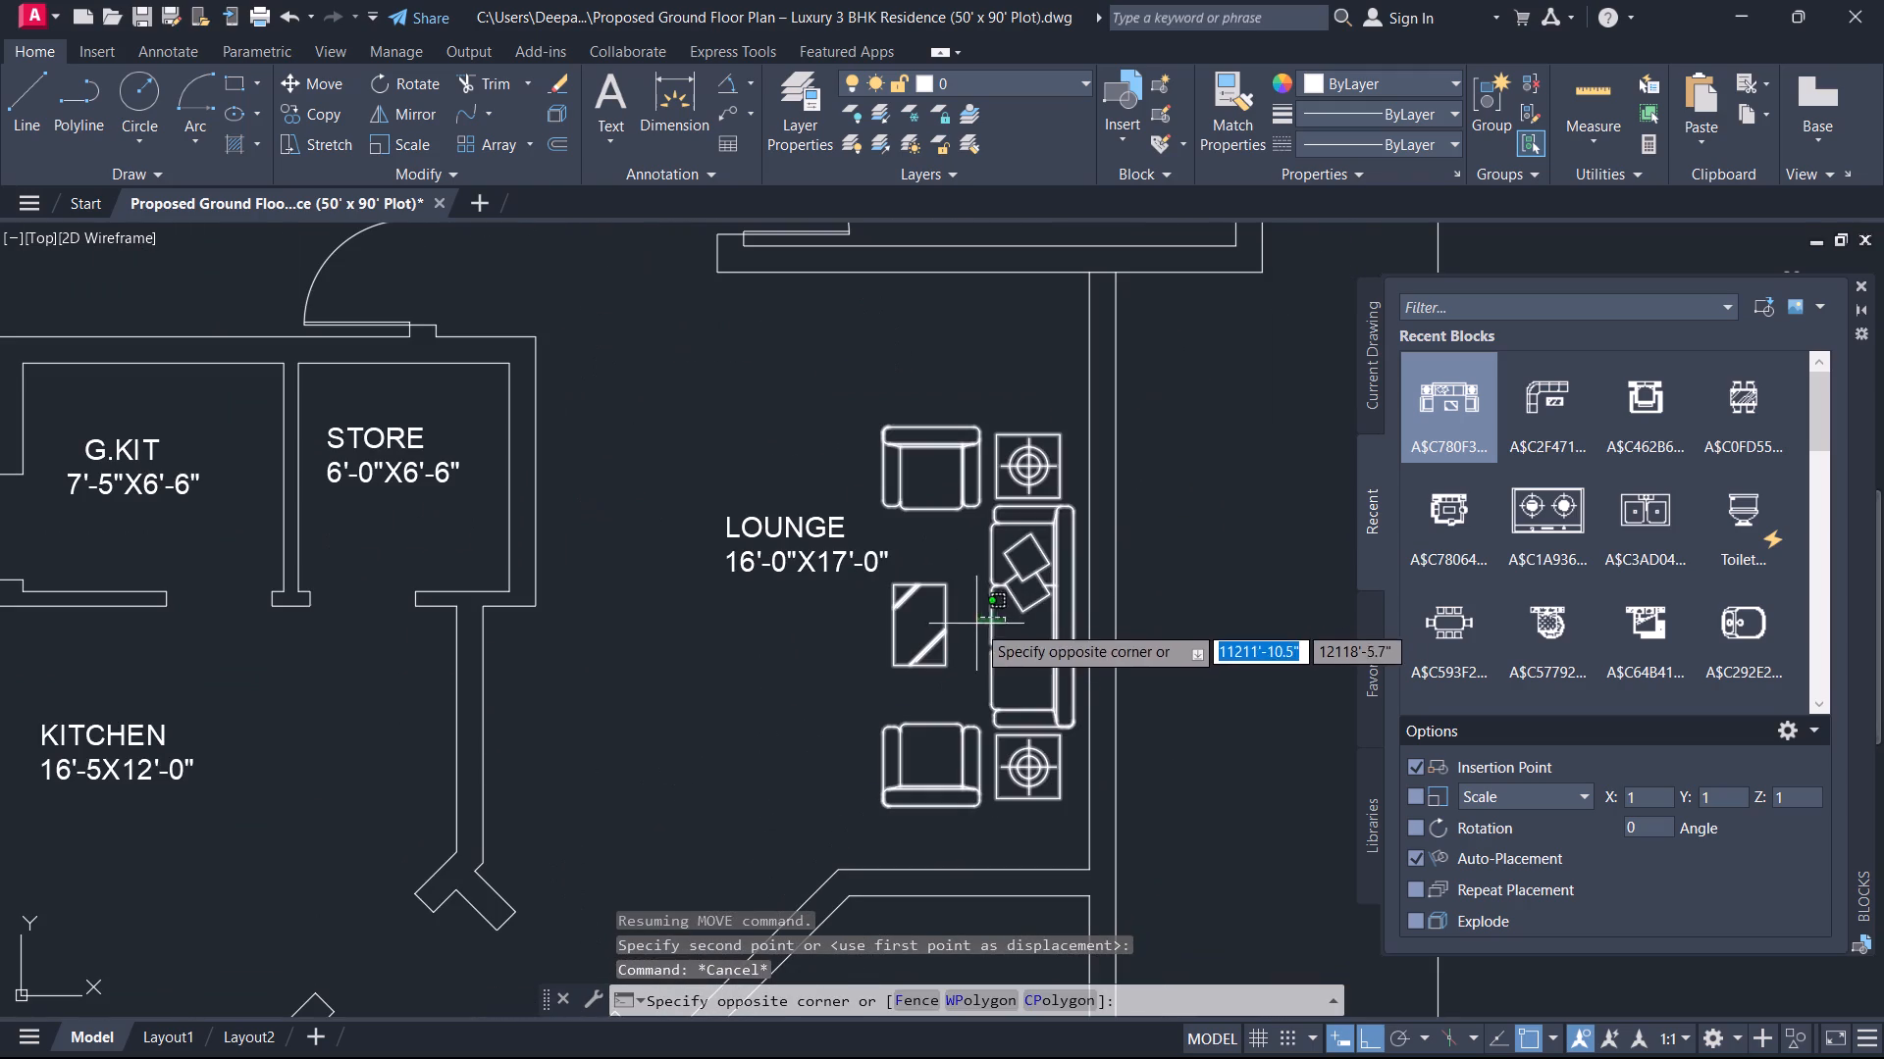
{"action": "left_click", "coordinate": [967, 643]}
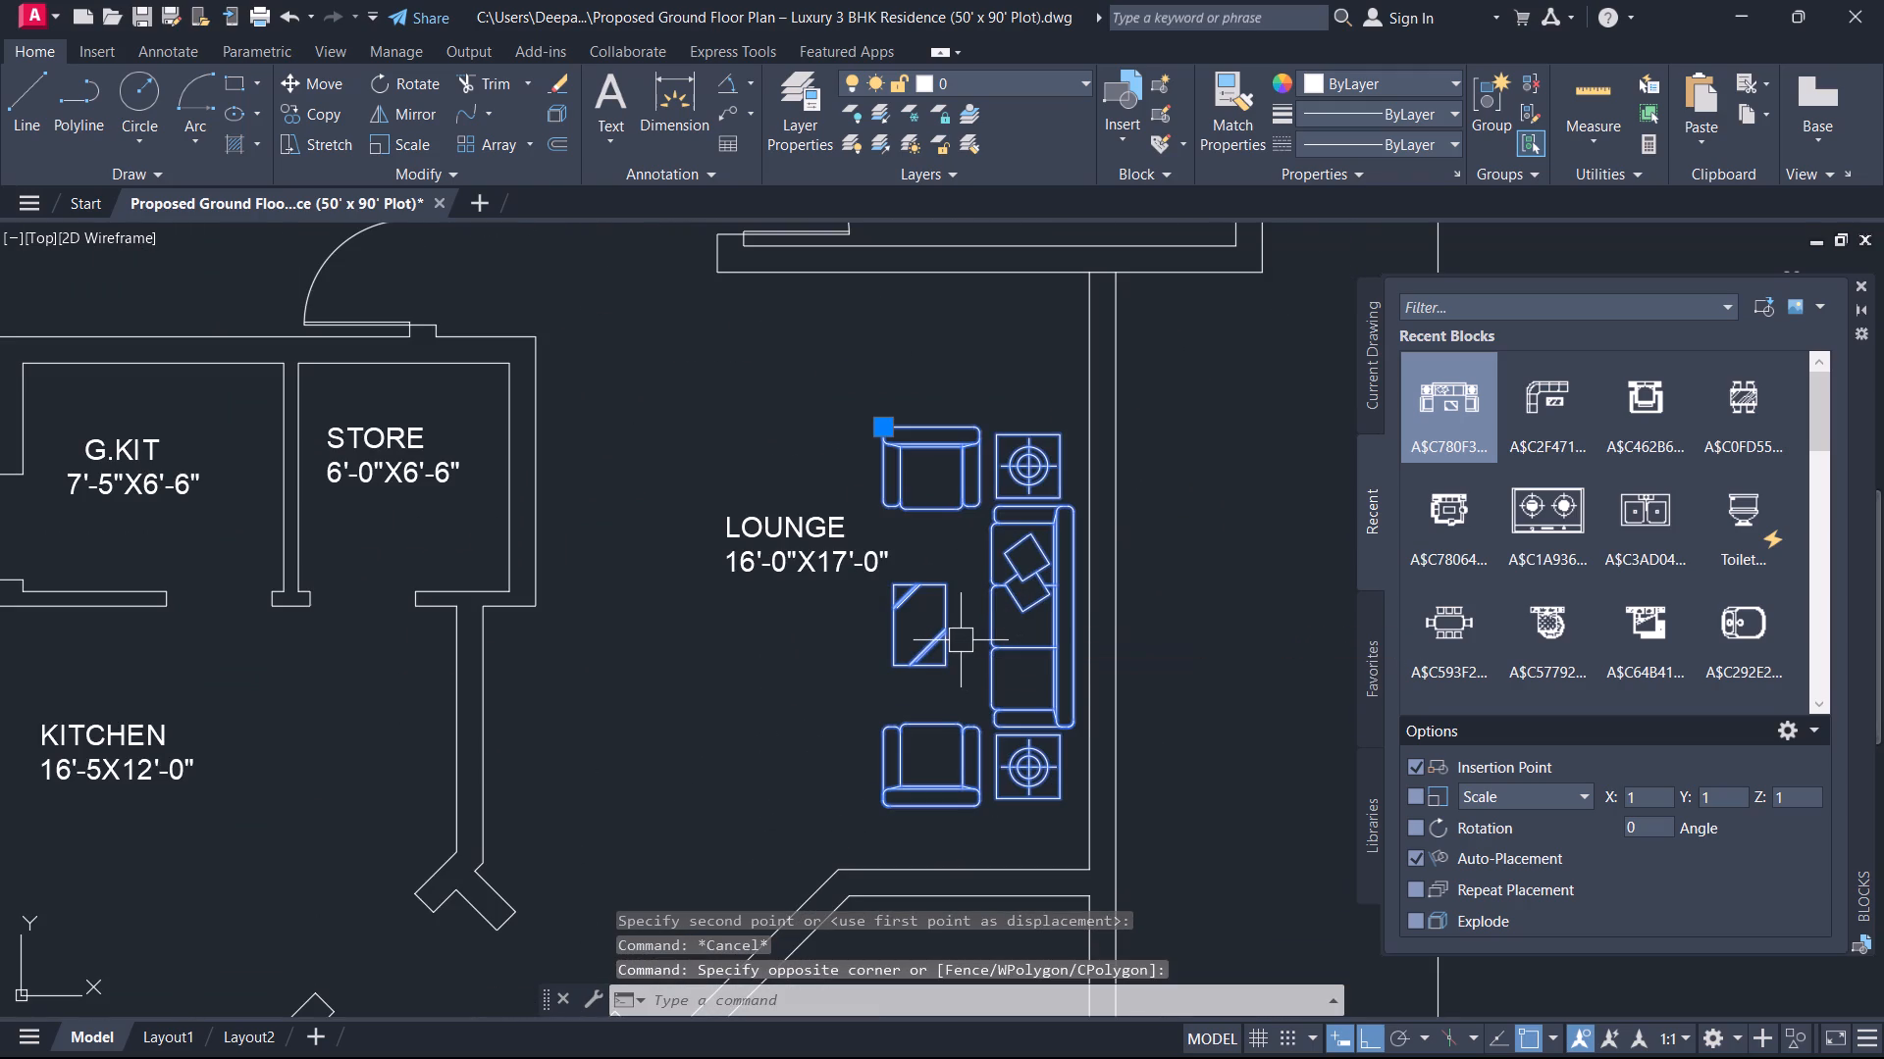
{"action": "type", "text": "M"}
{"action": "key", "text": "space"}
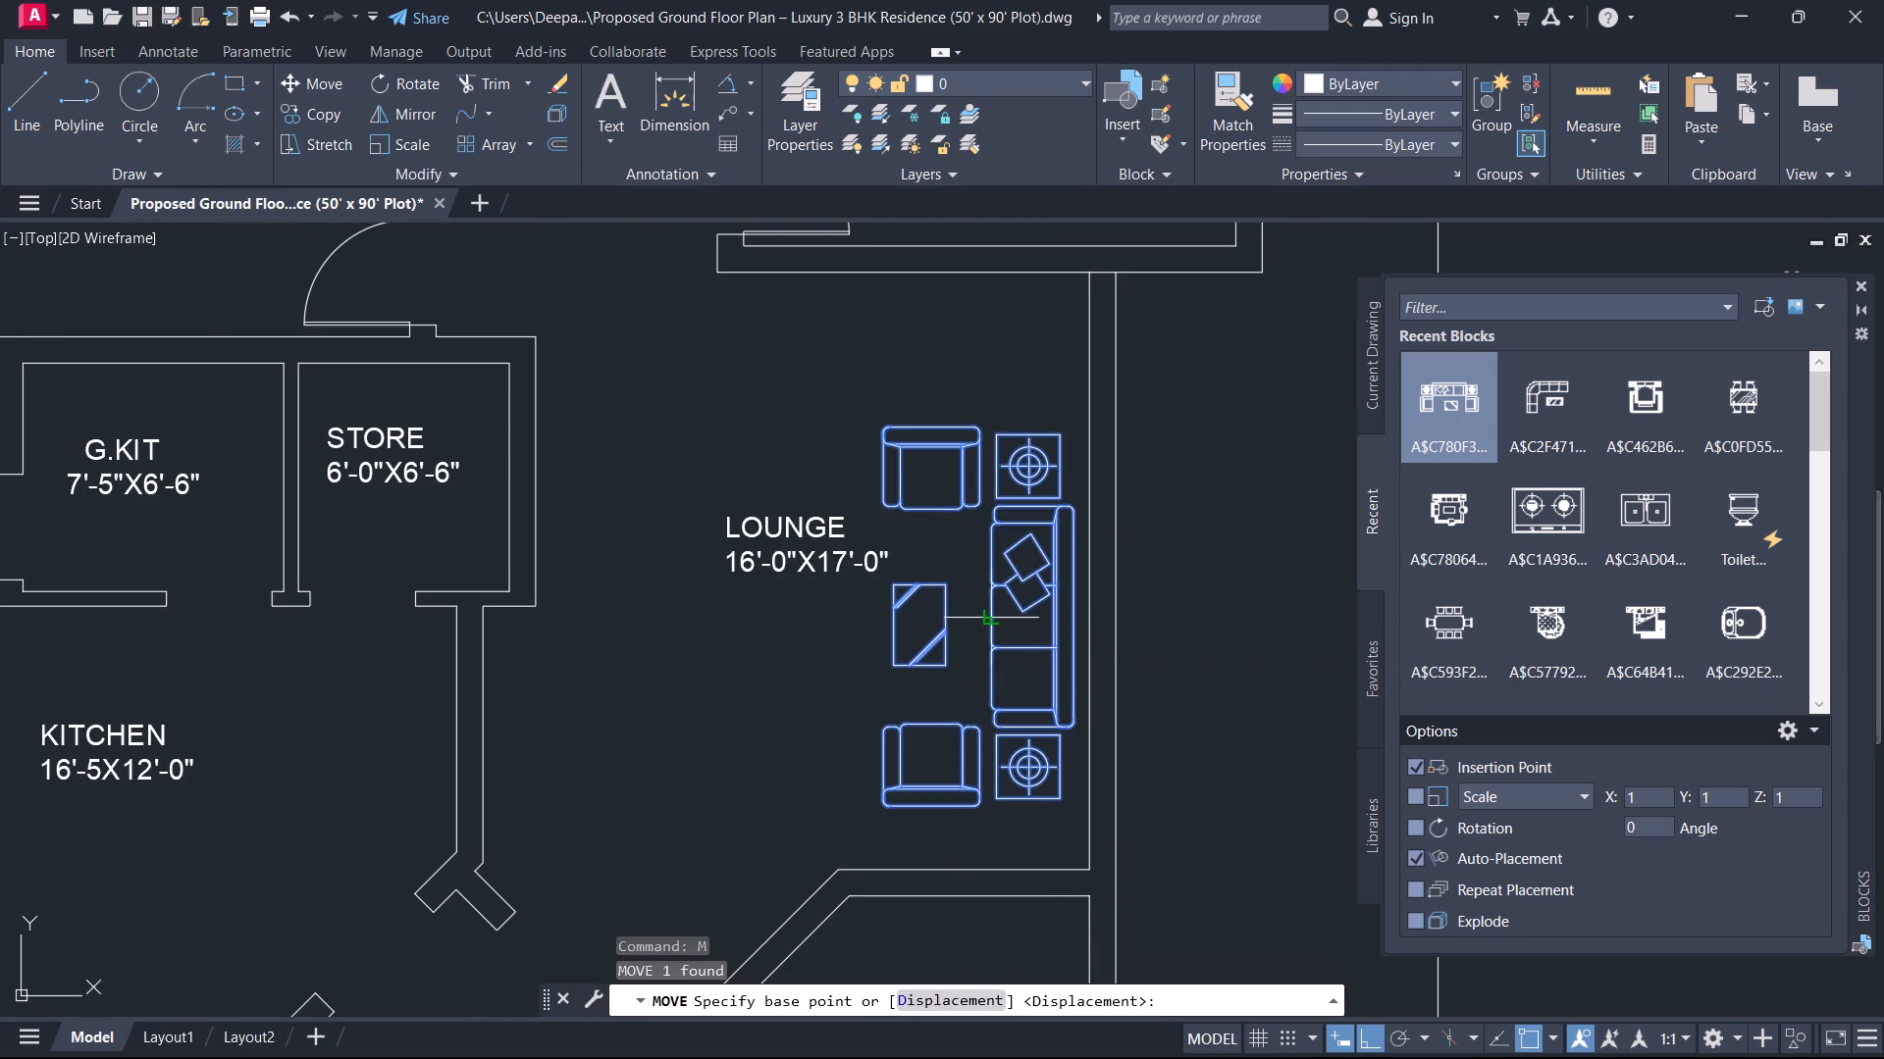
{"action": "scroll", "coordinate": [993, 623], "scroll_direction": "up", "scroll_amount": 2}
{"action": "left_click_drag", "start_coordinate": [1003, 630], "coordinate": [999, 618]}
{"action": "left_click", "coordinate": [1002, 571]}
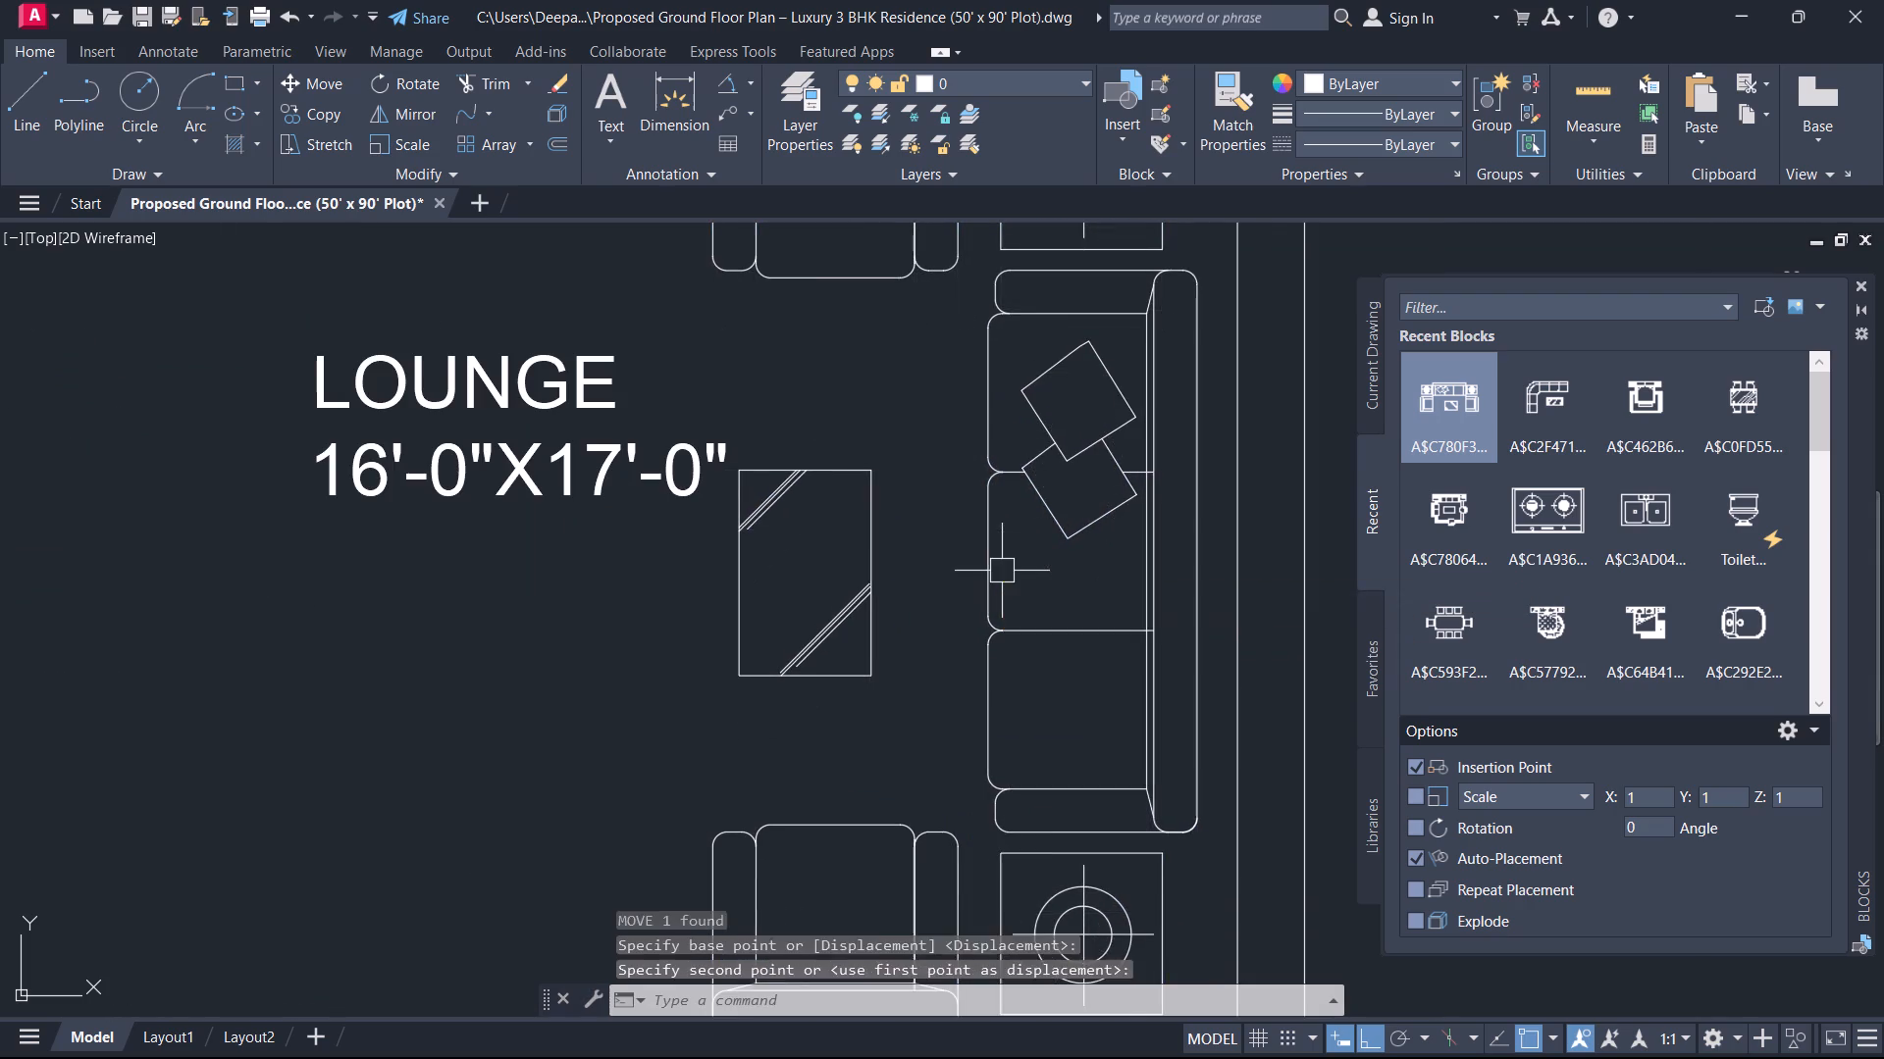
{"action": "key", "text": "Escape"}
Move the LOUNGE 16'-0"X17'-0" label west so it clears the coffee table.
{"action": "scroll", "coordinate": [996, 590], "scroll_direction": "down", "scroll_amount": 2}
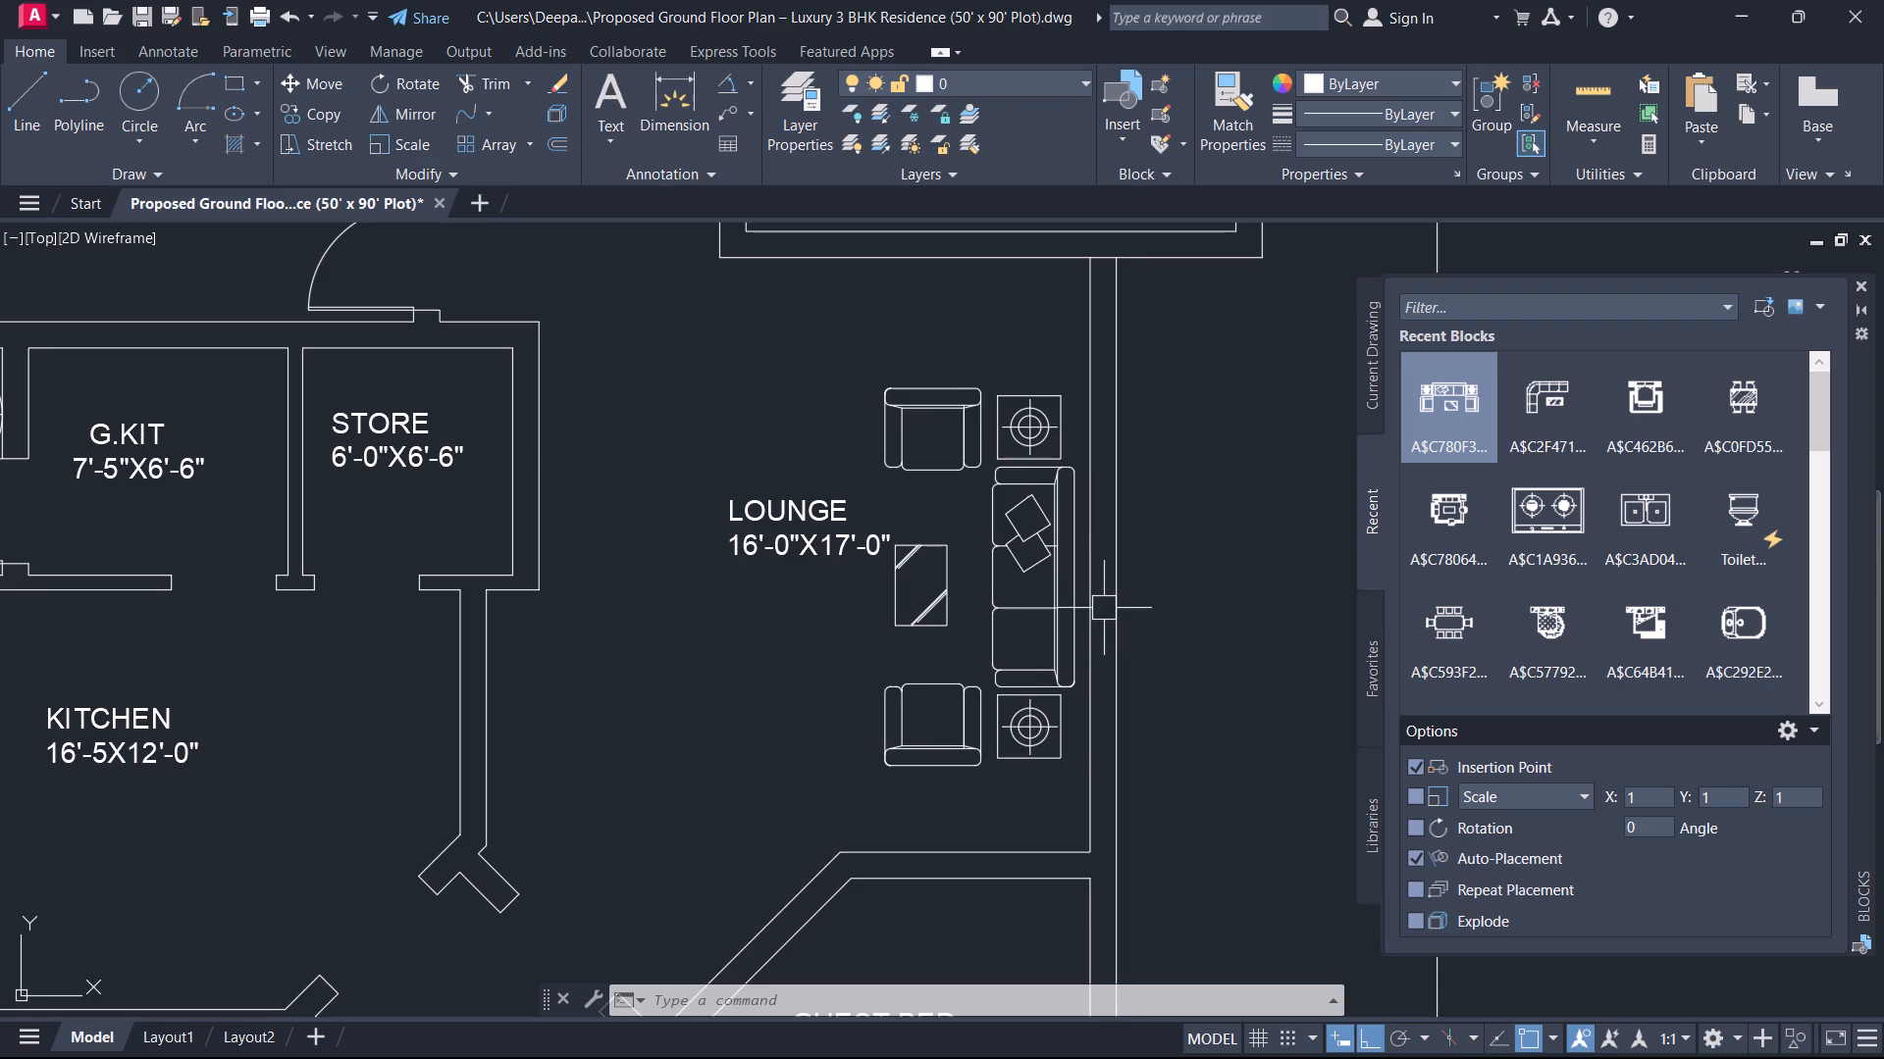
{"action": "scroll", "coordinate": [930, 589], "scroll_direction": "down", "scroll_amount": 1}
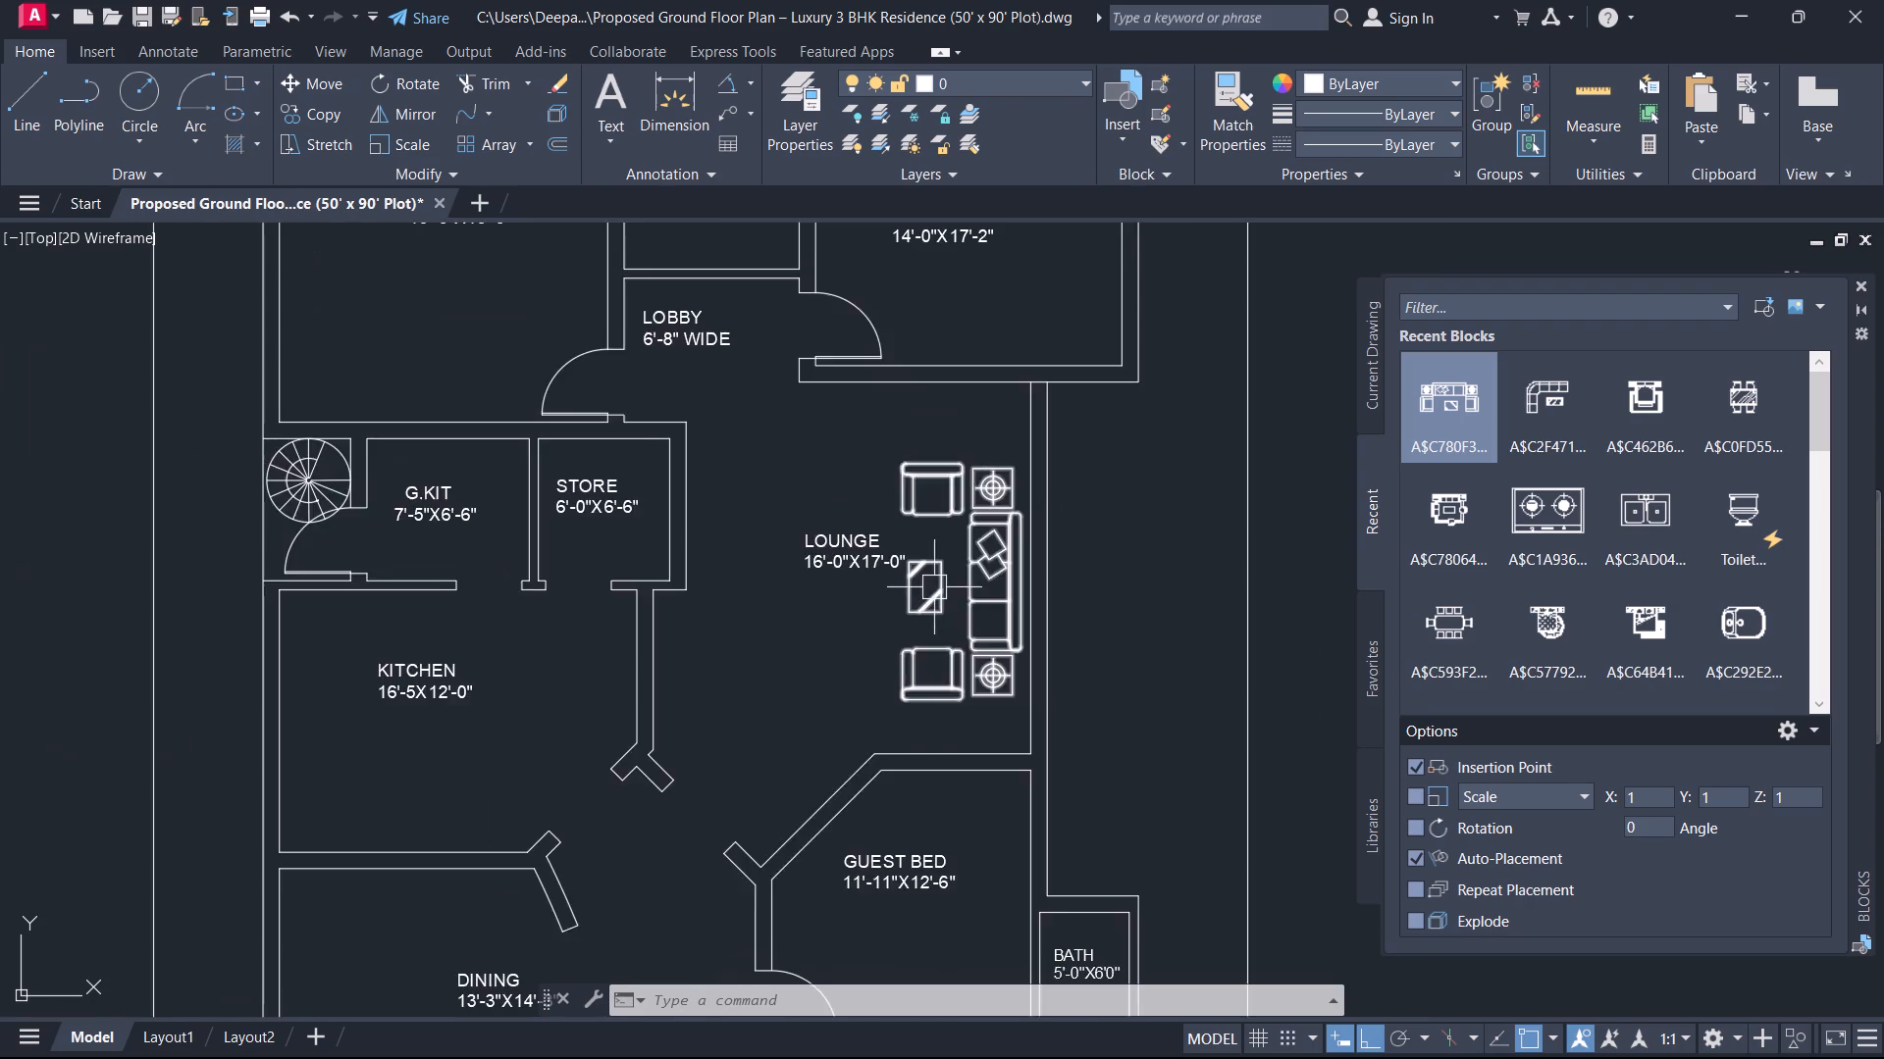
{"action": "middle_click_drag", "start_coordinate": [947, 592], "coordinate": [1000, 688]}
{"action": "scroll", "coordinate": [939, 681], "scroll_direction": "up", "scroll_amount": 2}
{"action": "middle_click_drag", "start_coordinate": [936, 682], "coordinate": [1020, 660]}
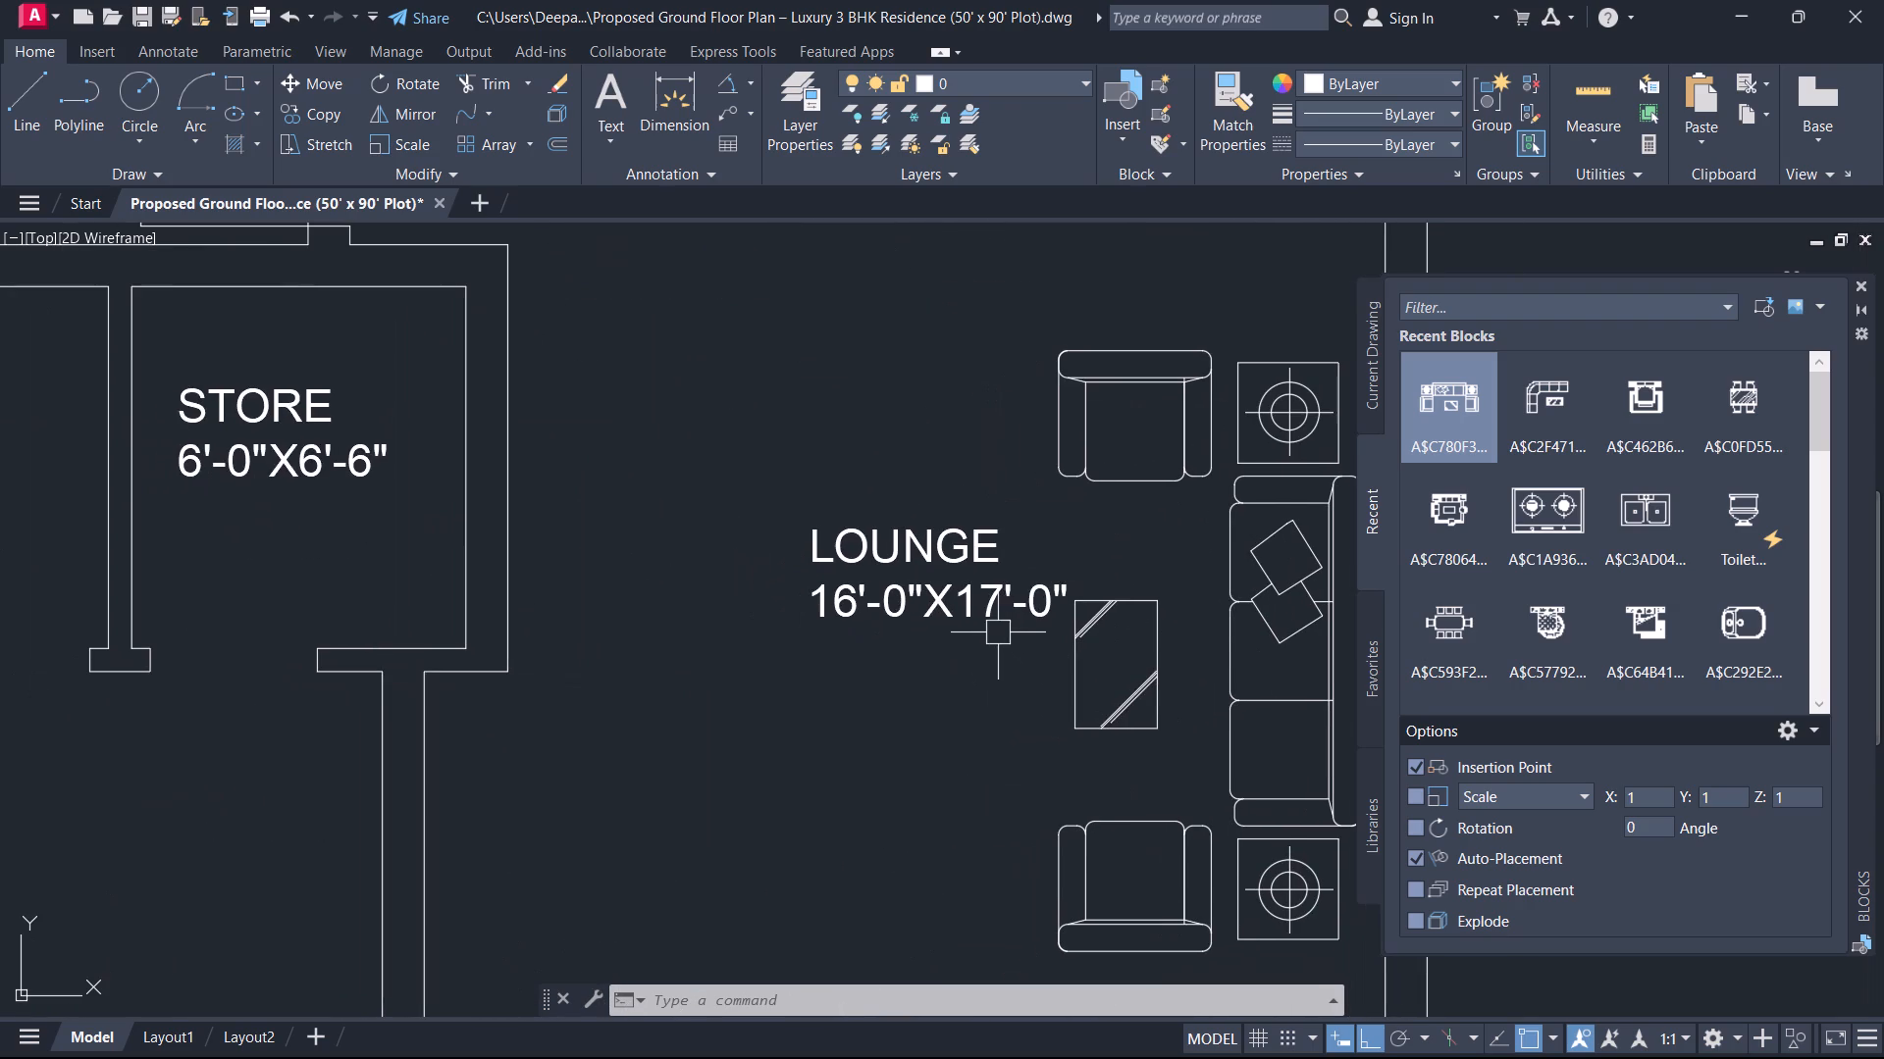
{"action": "left_click", "coordinate": [974, 605]}
{"action": "type", "text": "M"}
{"action": "key", "text": "space"}
{"action": "left_click", "coordinate": [894, 613]}
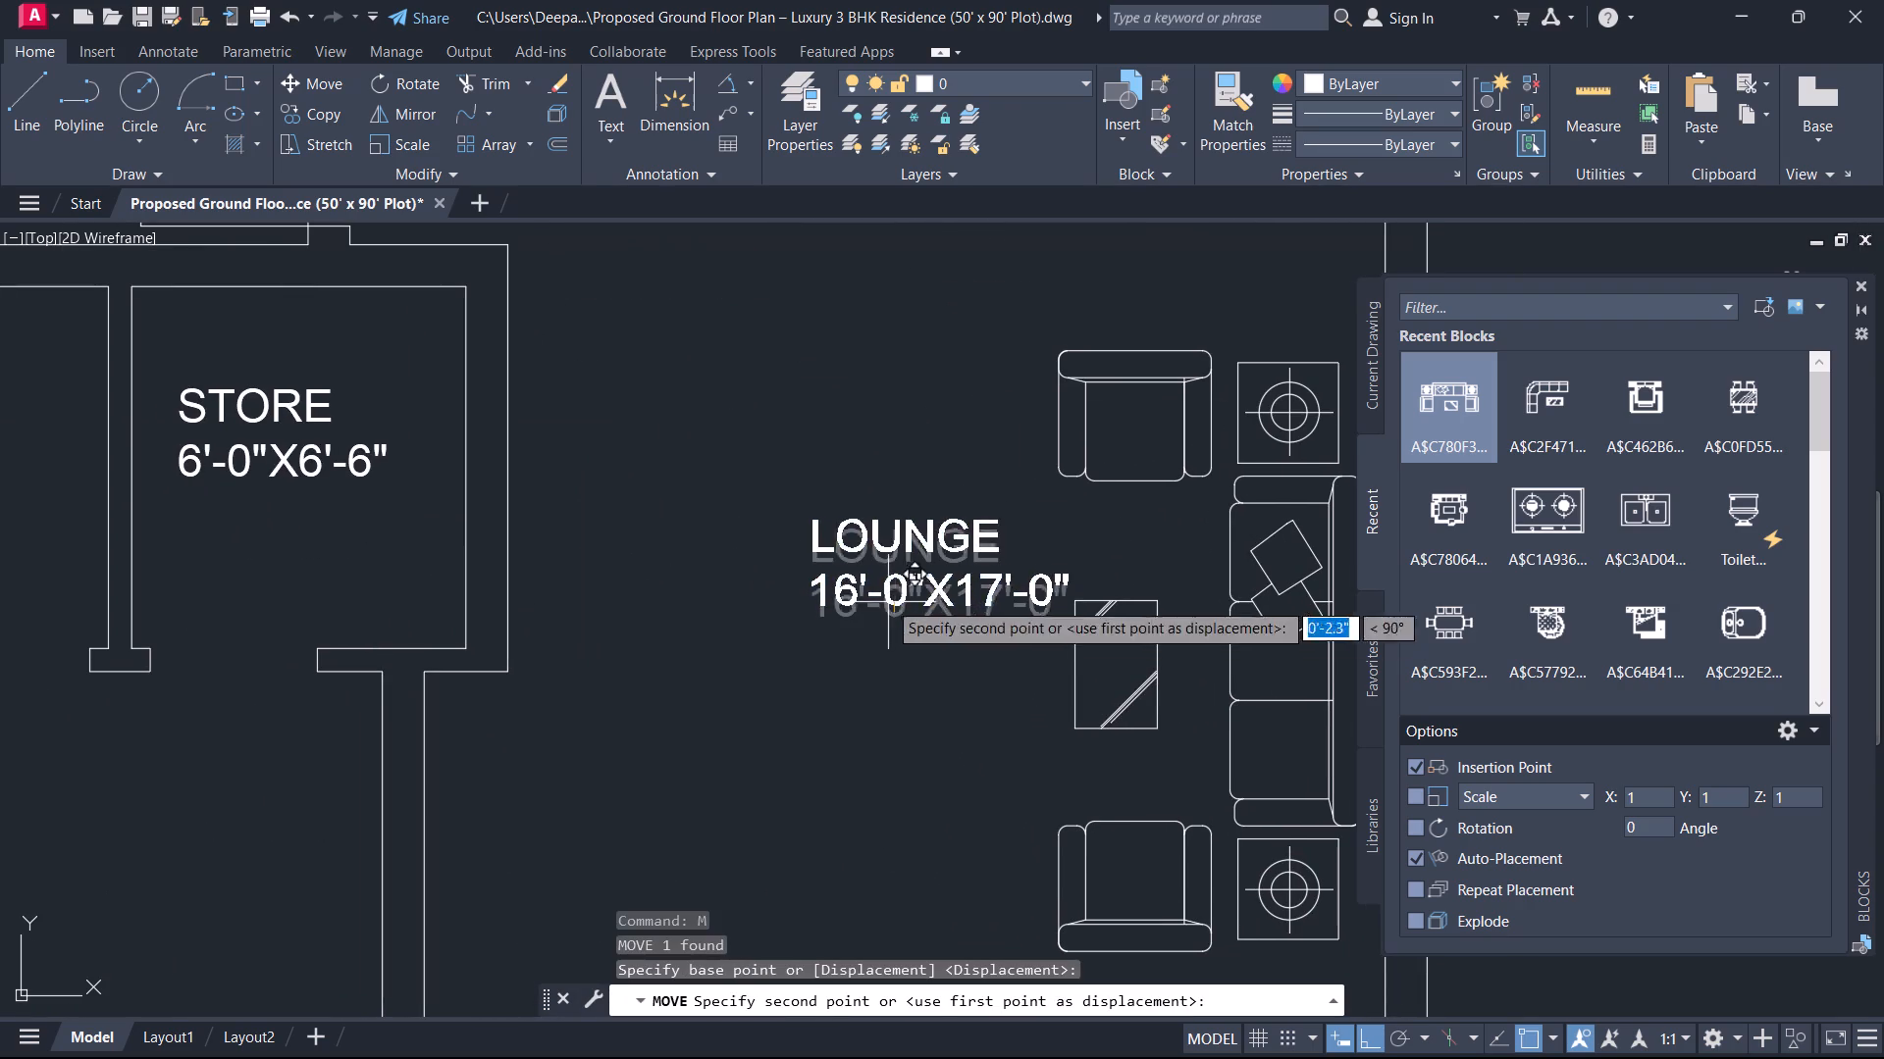
{"action": "left_click", "coordinate": [885, 582]}
{"action": "key", "text": "Escape"}
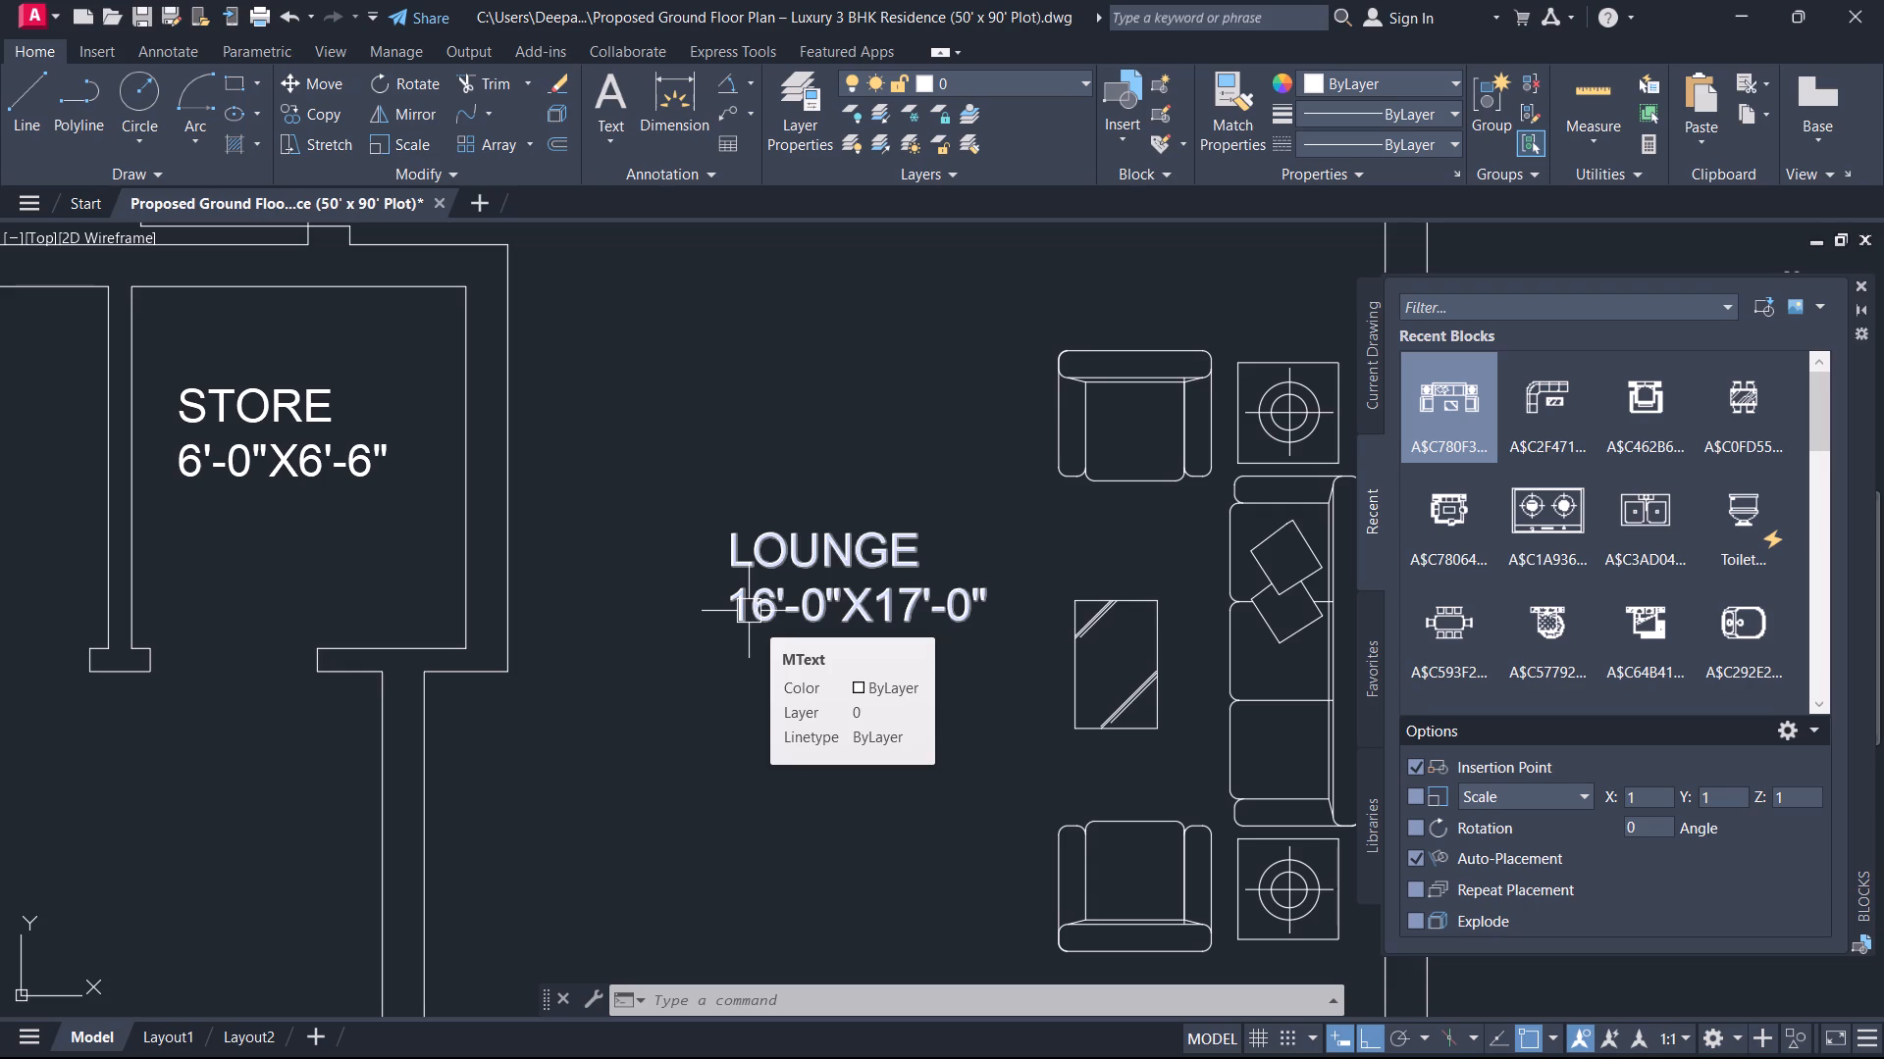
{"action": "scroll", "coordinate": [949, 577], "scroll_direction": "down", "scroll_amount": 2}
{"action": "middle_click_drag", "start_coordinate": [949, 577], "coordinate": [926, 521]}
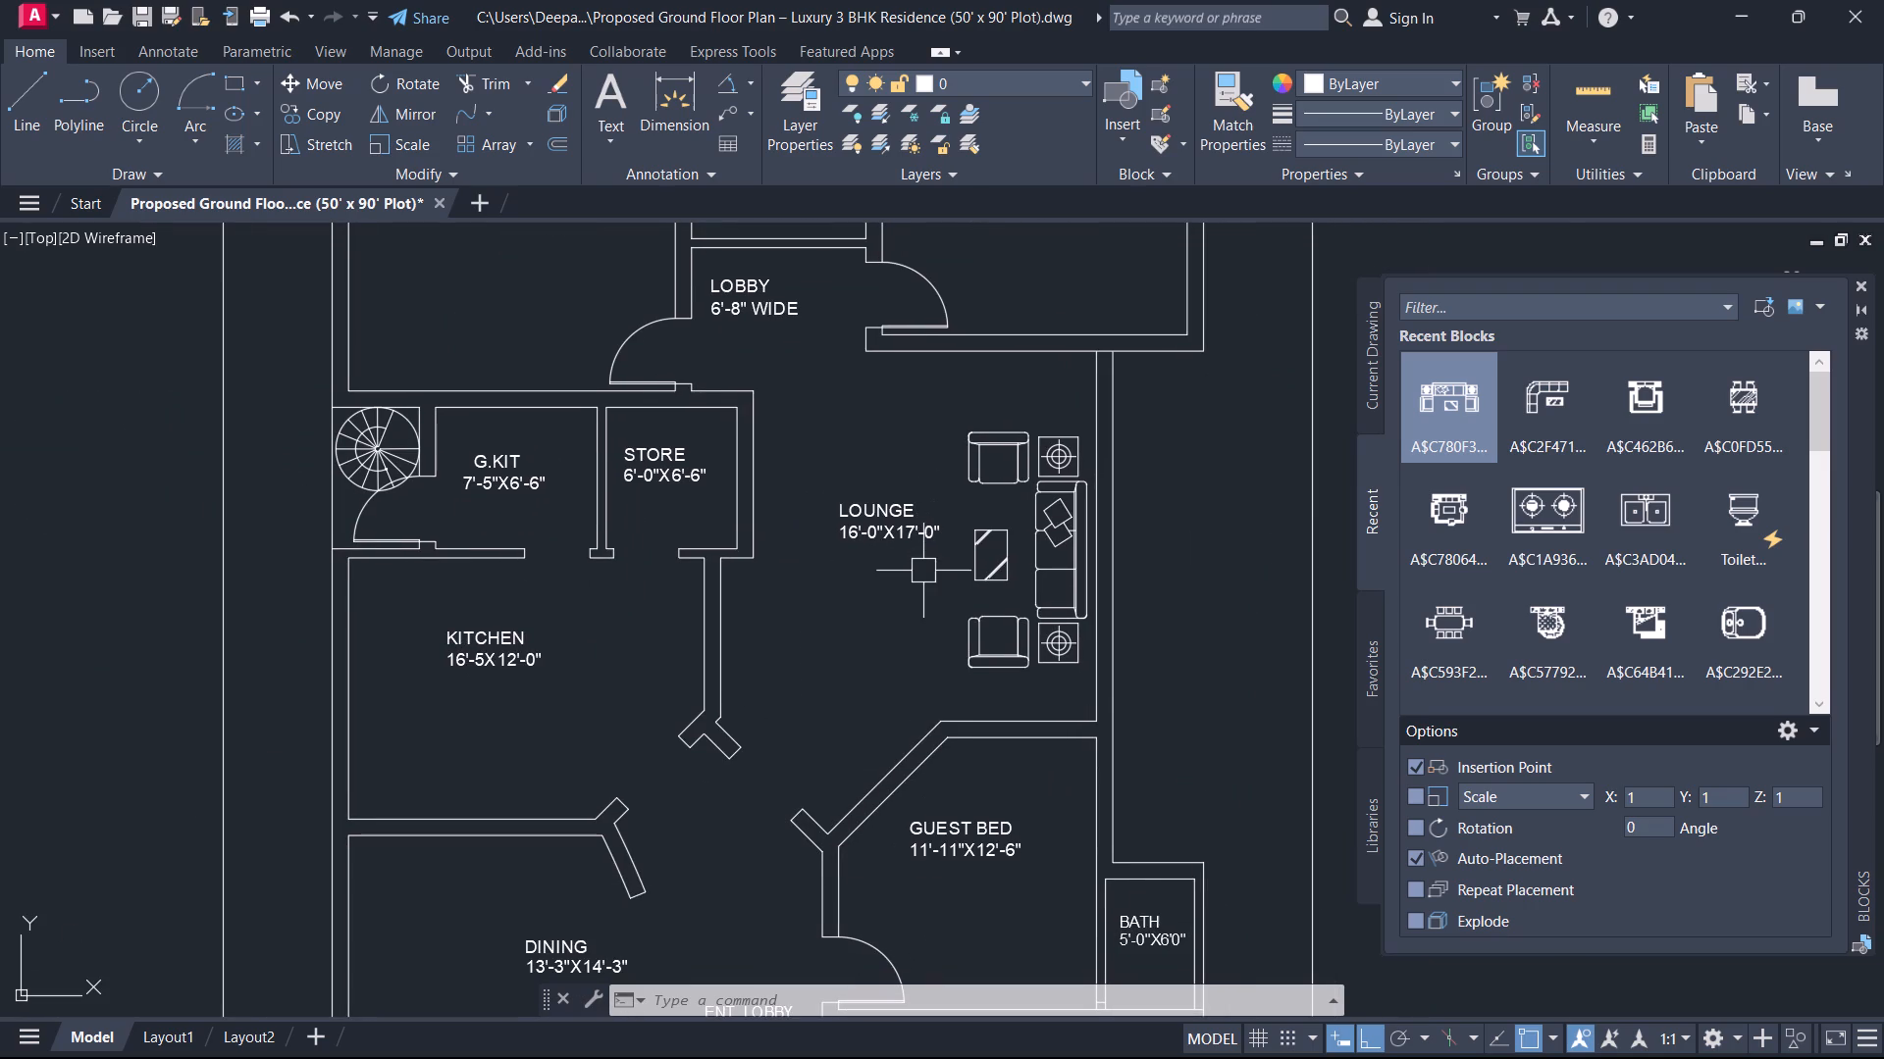
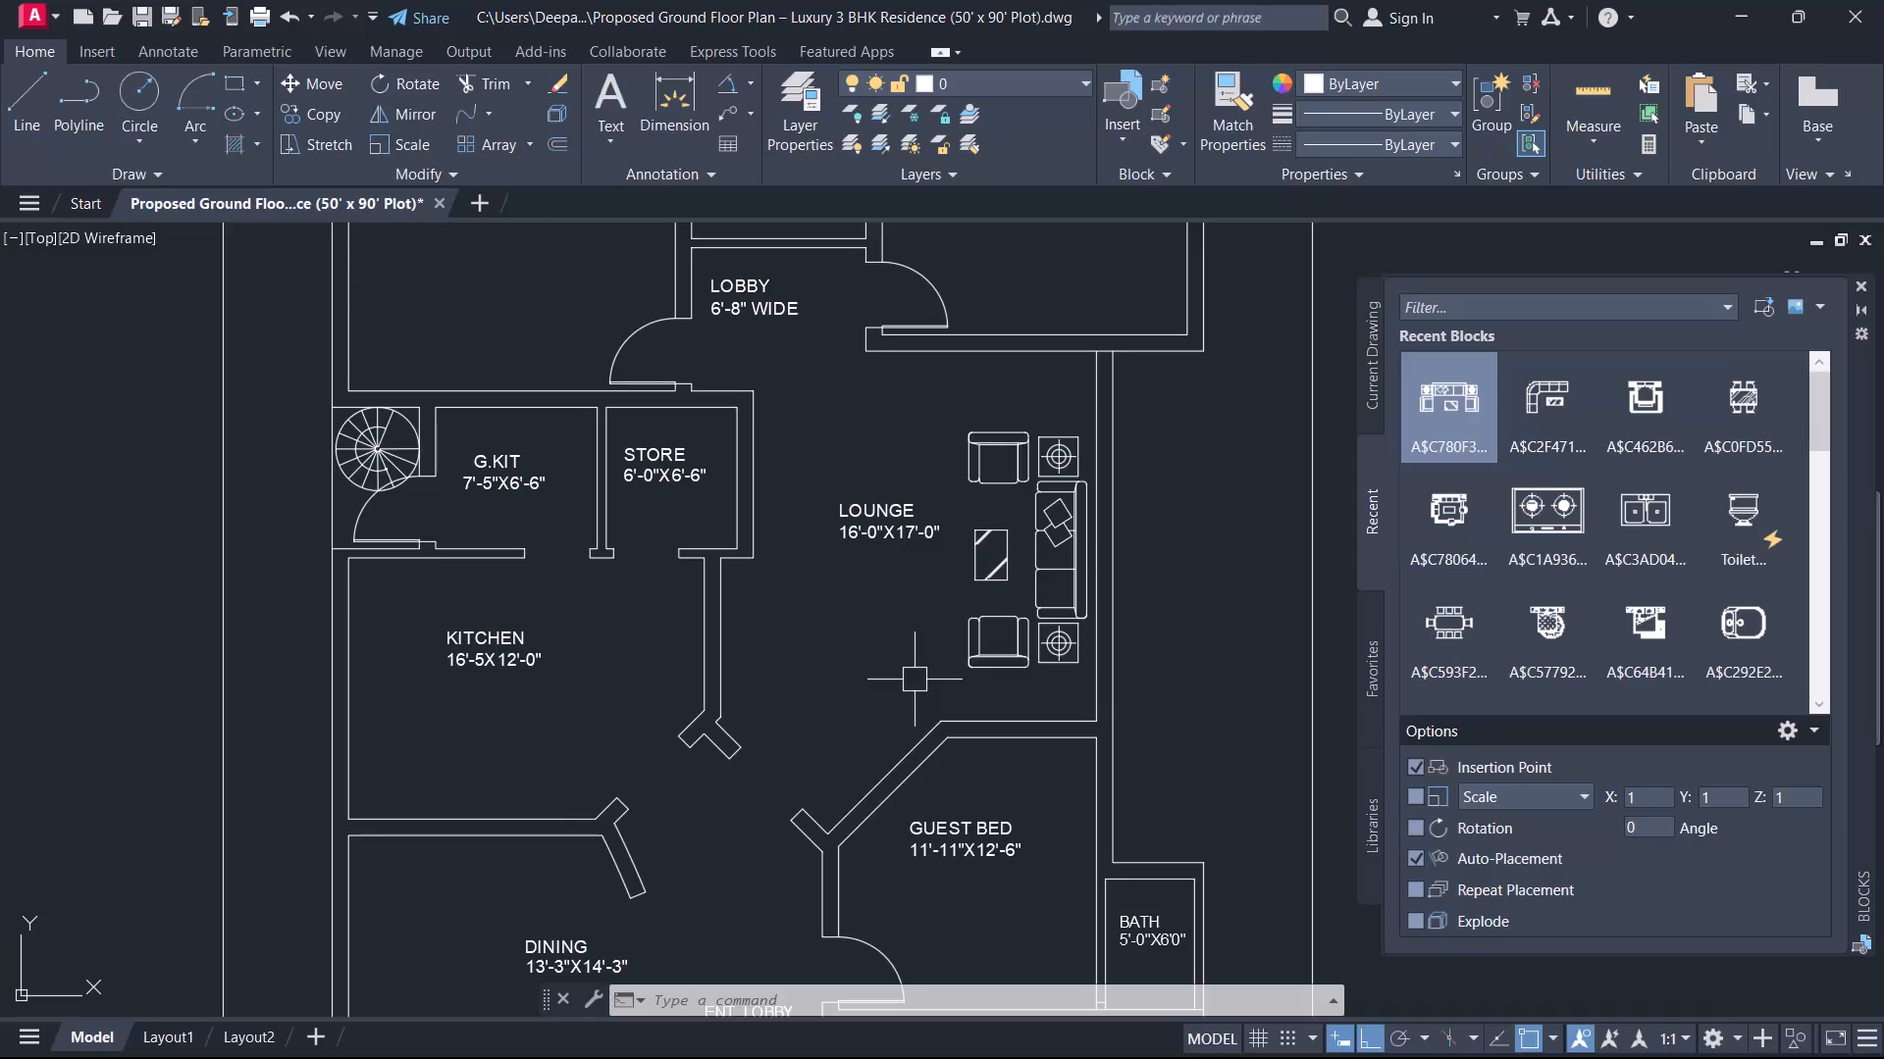
Look through the recently used blocks for the next furniture block to place in the ground floor plan.
{"action": "scroll", "coordinate": [1455, 324], "scroll_direction": "down", "scroll_amount": 1}
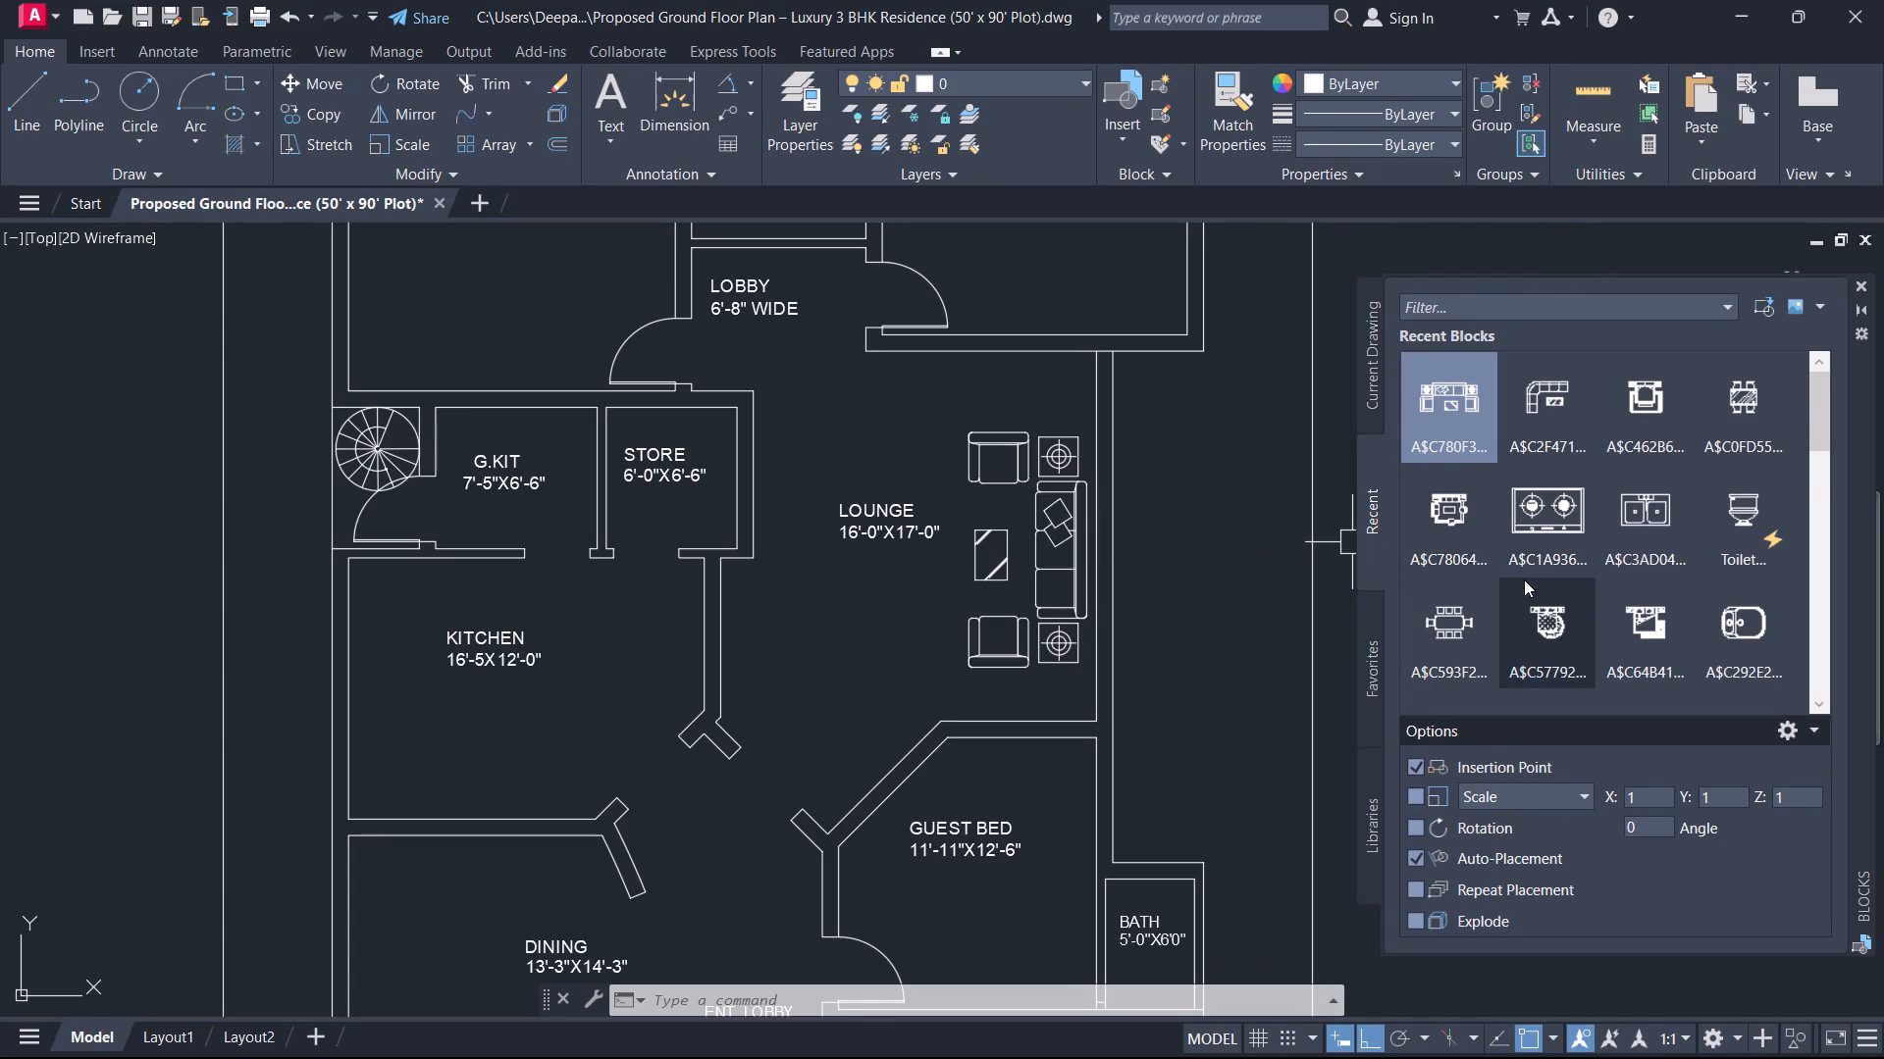
{"action": "scroll", "coordinate": [1525, 595], "scroll_direction": "down", "scroll_amount": 3}
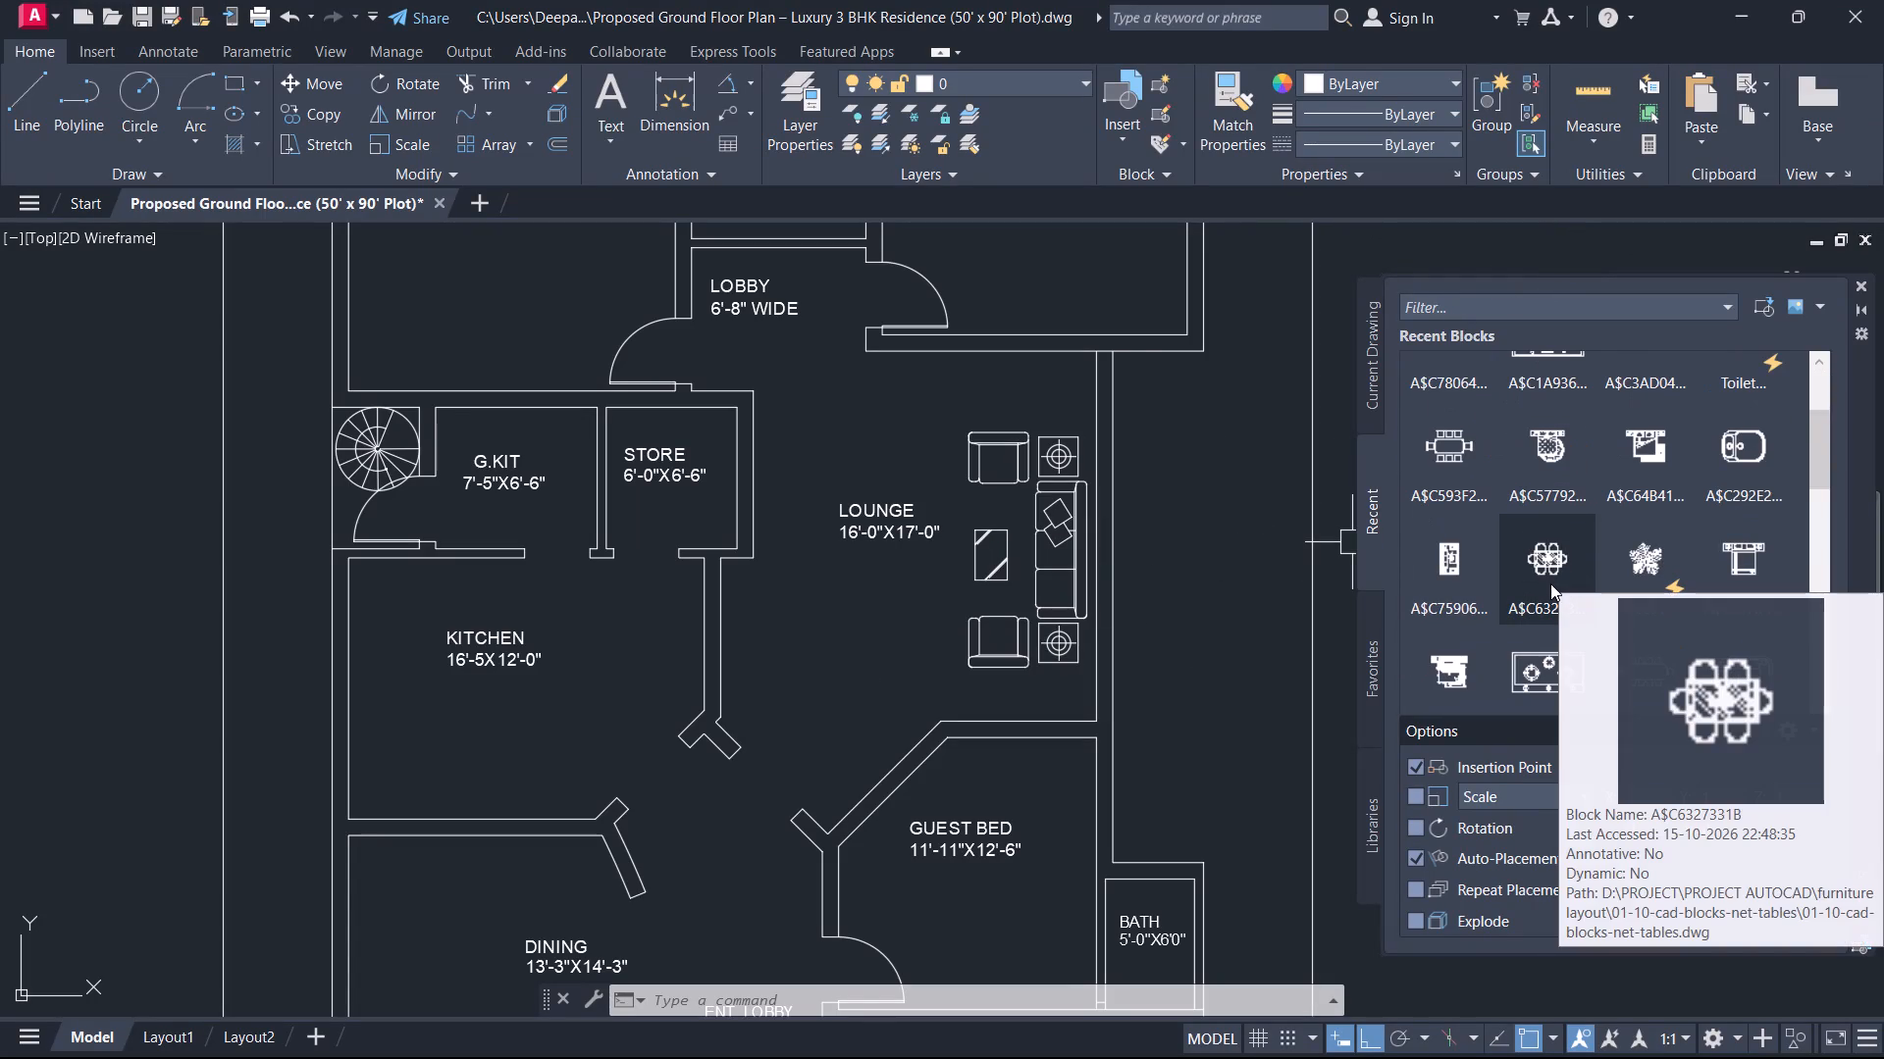
{"action": "scroll", "coordinate": [1501, 678], "scroll_direction": "down", "scroll_amount": 4}
{"action": "scroll", "coordinate": [1563, 605], "scroll_direction": "down", "scroll_amount": 3}
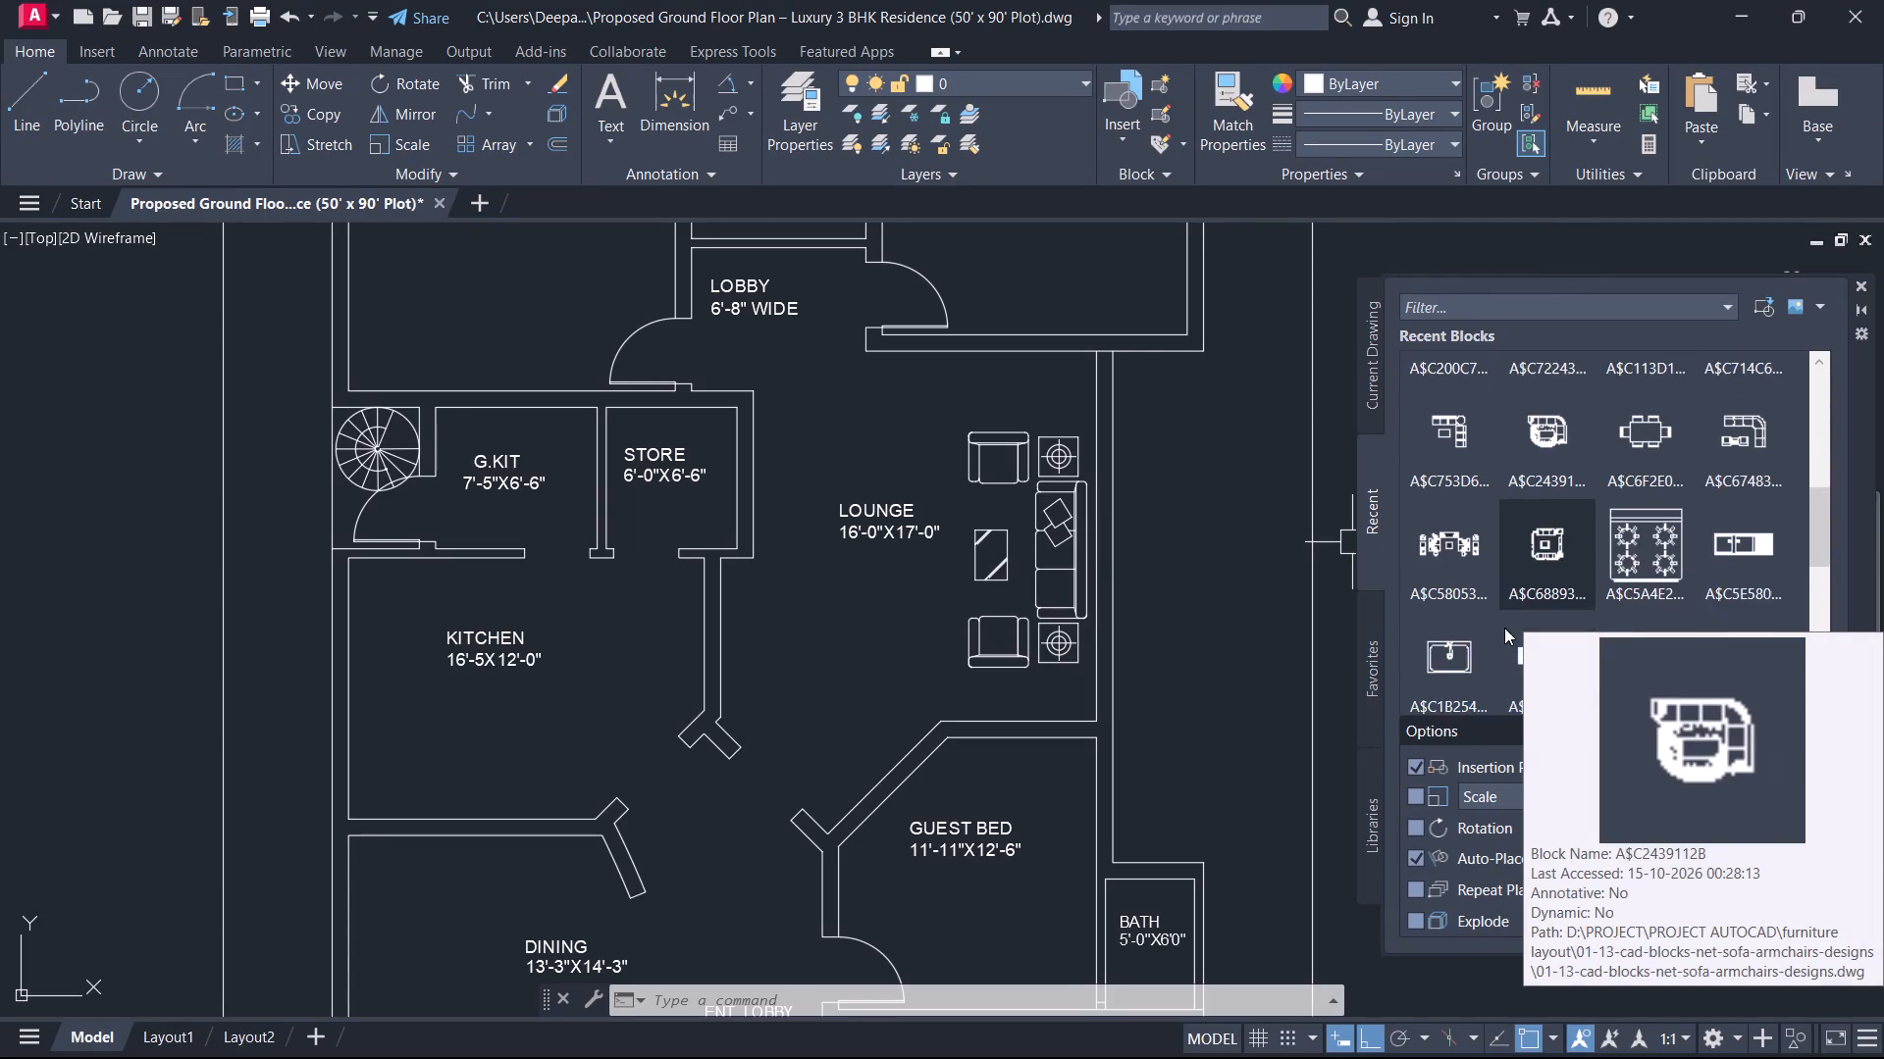
{"action": "scroll", "coordinate": [1427, 472], "scroll_direction": "up", "scroll_amount": 1}
{"action": "scroll", "coordinate": [1449, 432], "scroll_direction": "down", "scroll_amount": 1}
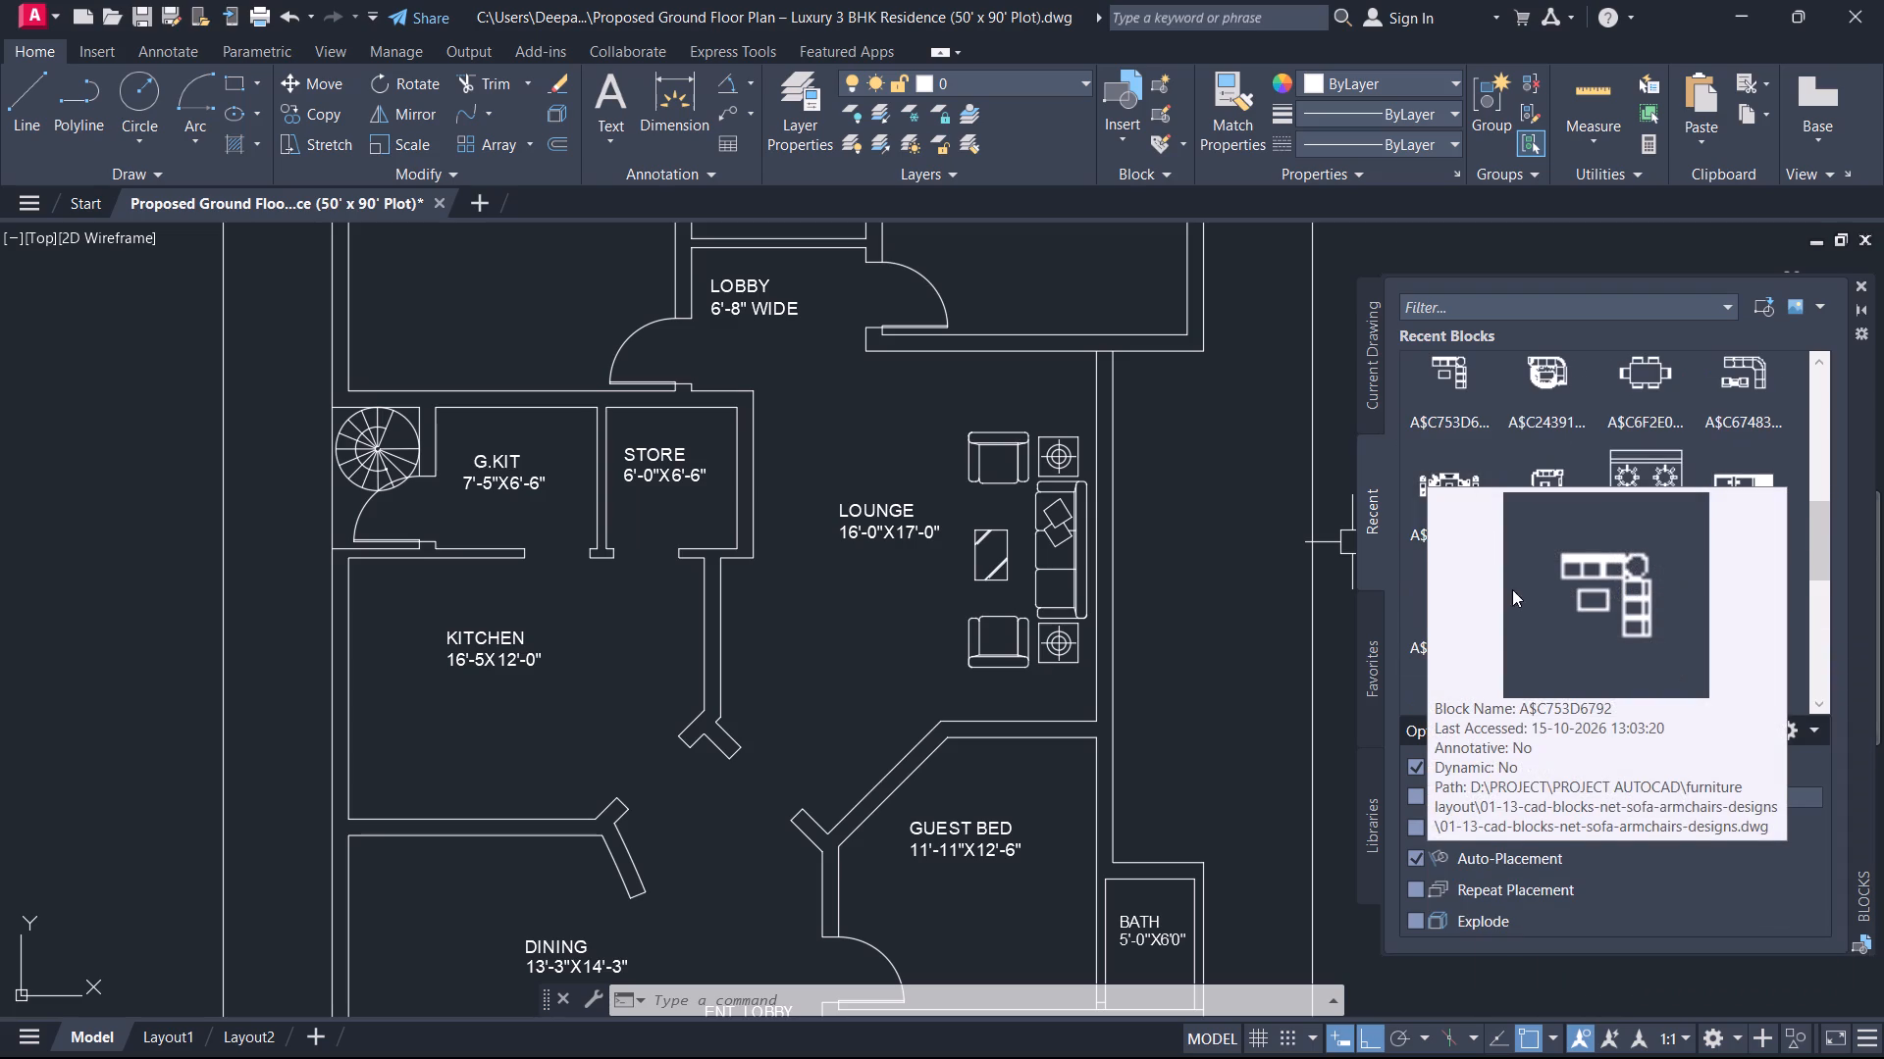
{"action": "scroll", "coordinate": [1490, 630], "scroll_direction": "down", "scroll_amount": 2}
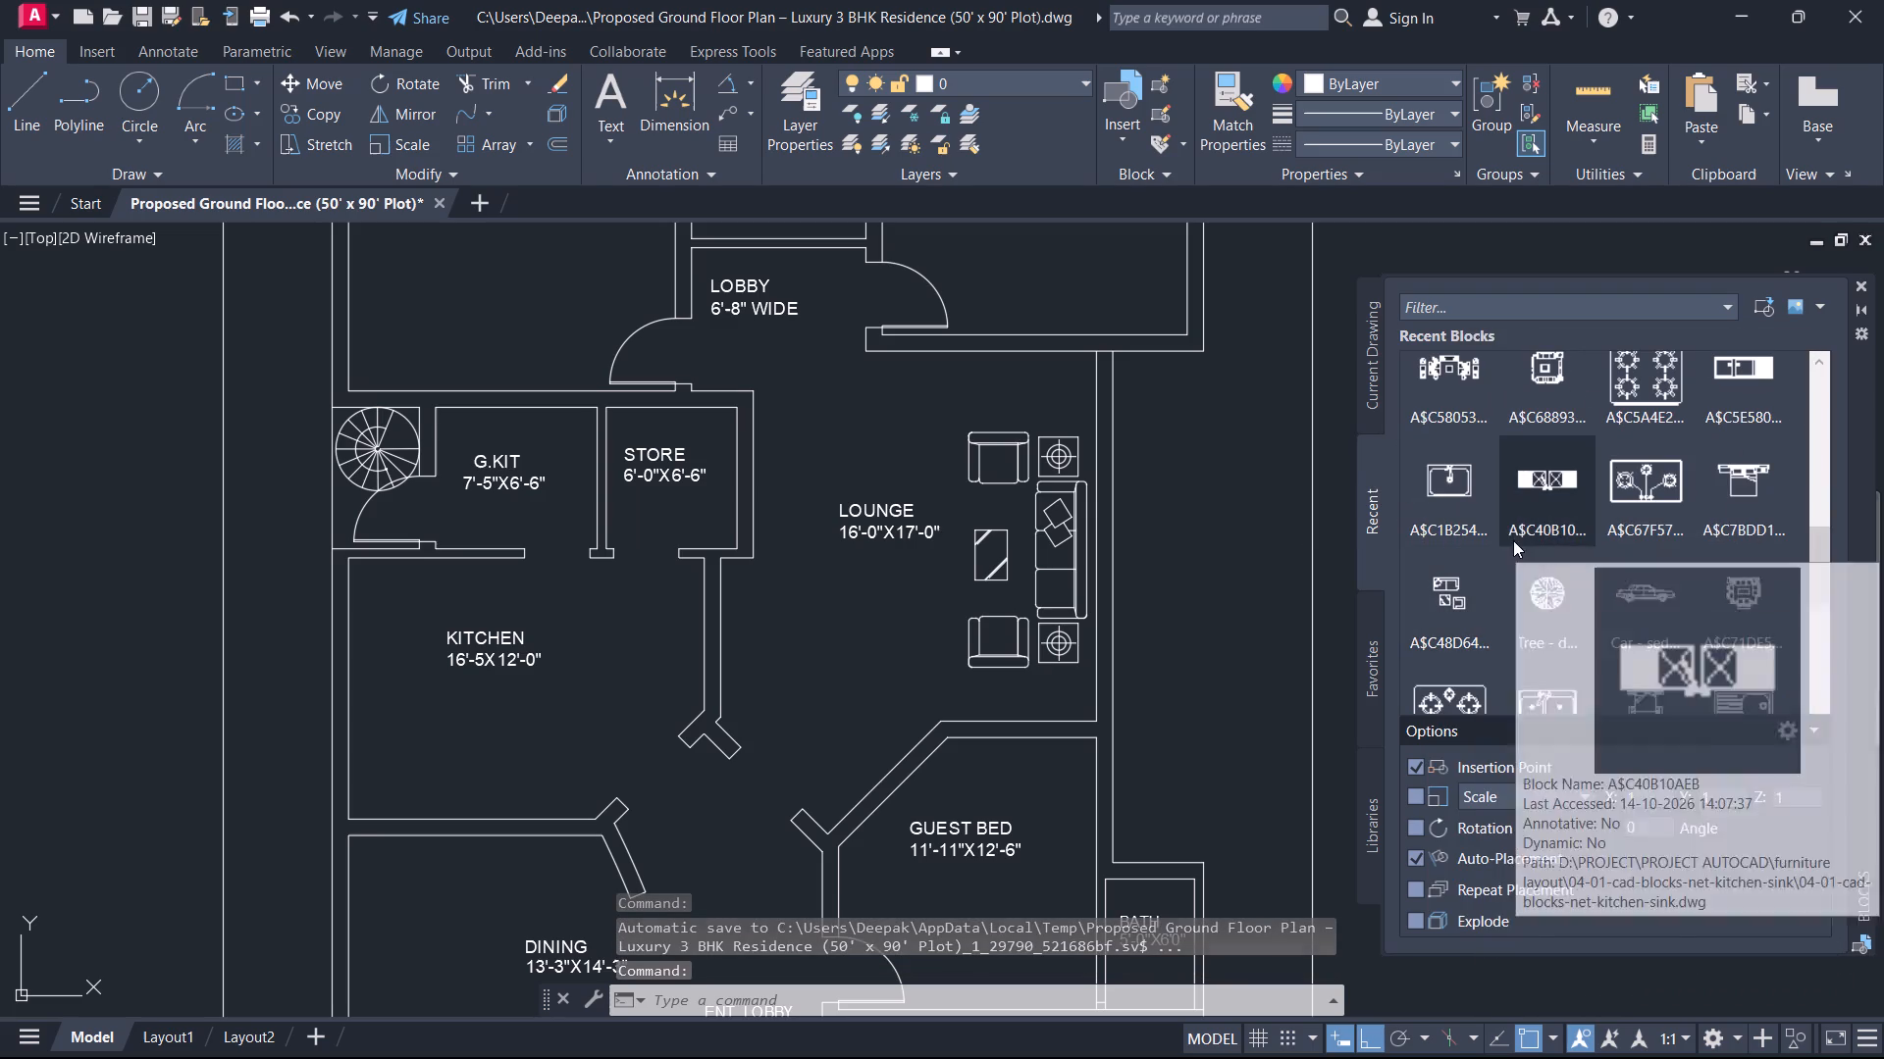
{"action": "scroll", "coordinate": [1480, 586], "scroll_direction": "down", "scroll_amount": 4}
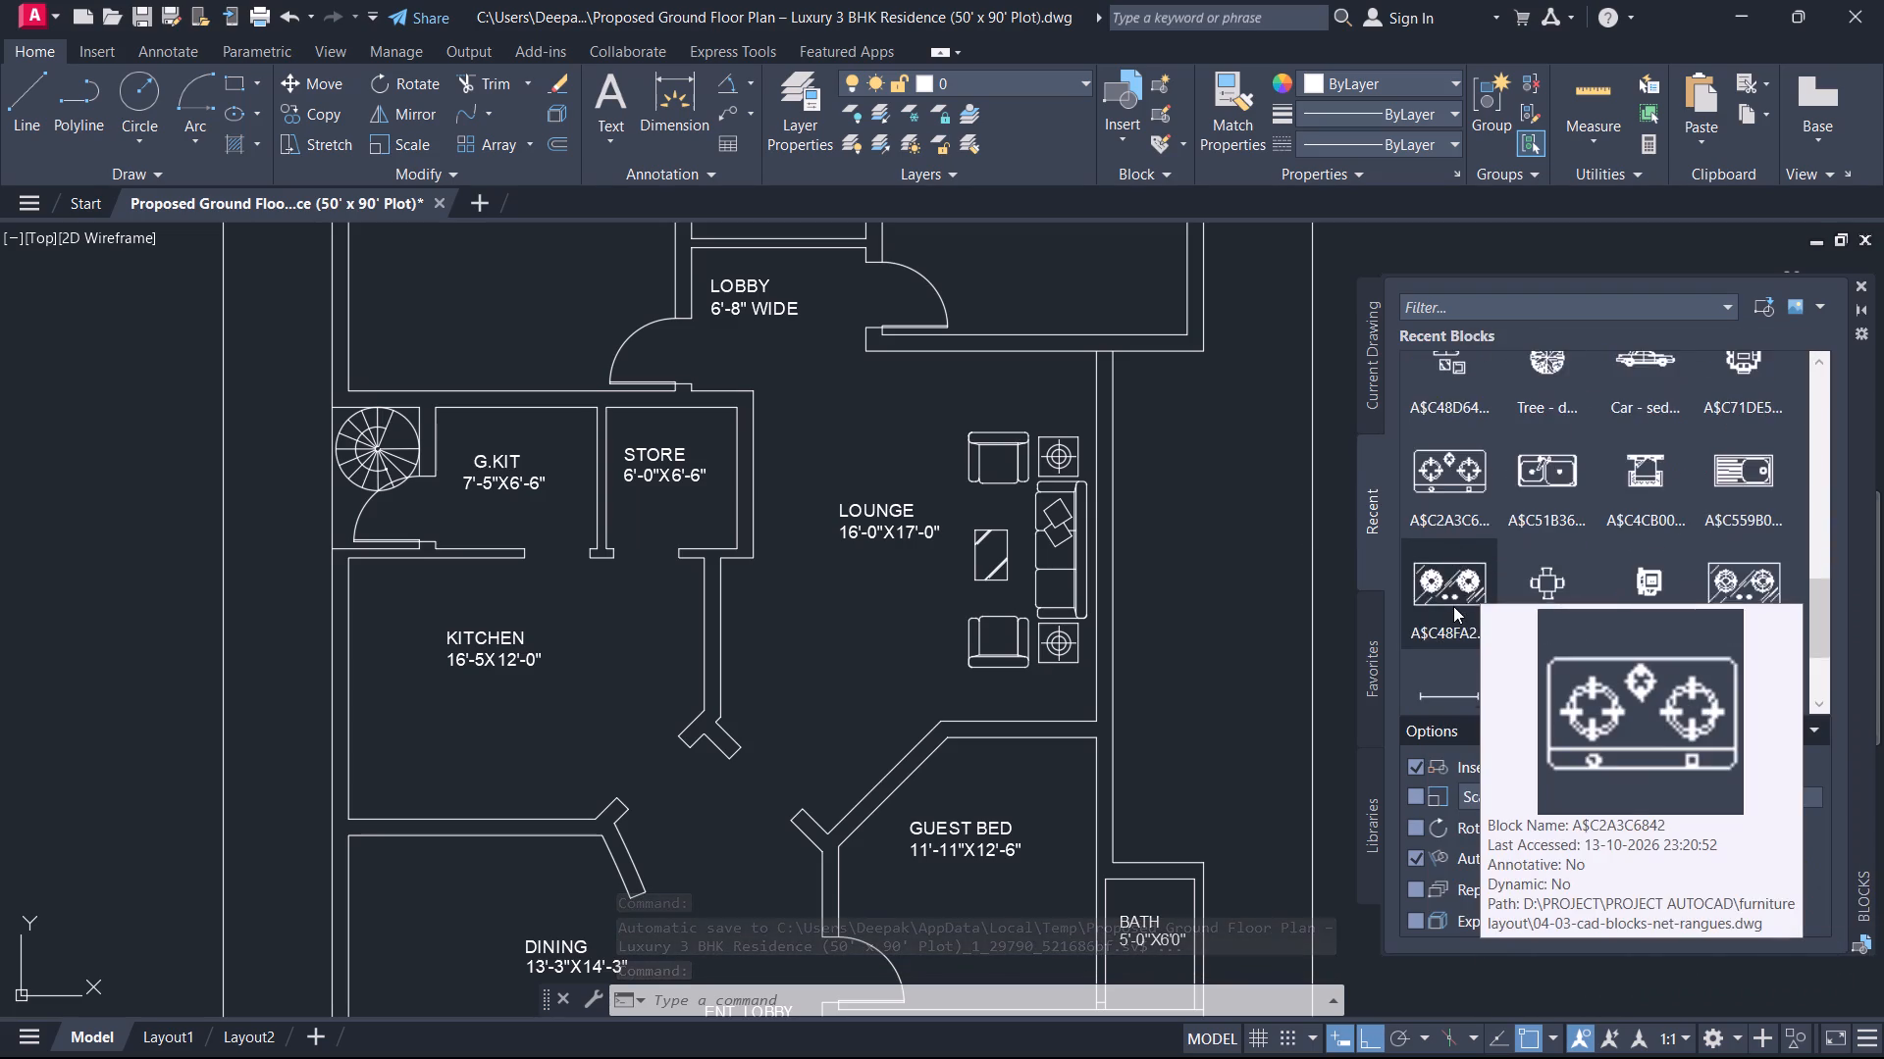
{"action": "scroll", "coordinate": [1453, 606], "scroll_direction": "down", "scroll_amount": 4}
{"action": "scroll", "coordinate": [1515, 524], "scroll_direction": "down", "scroll_amount": 2}
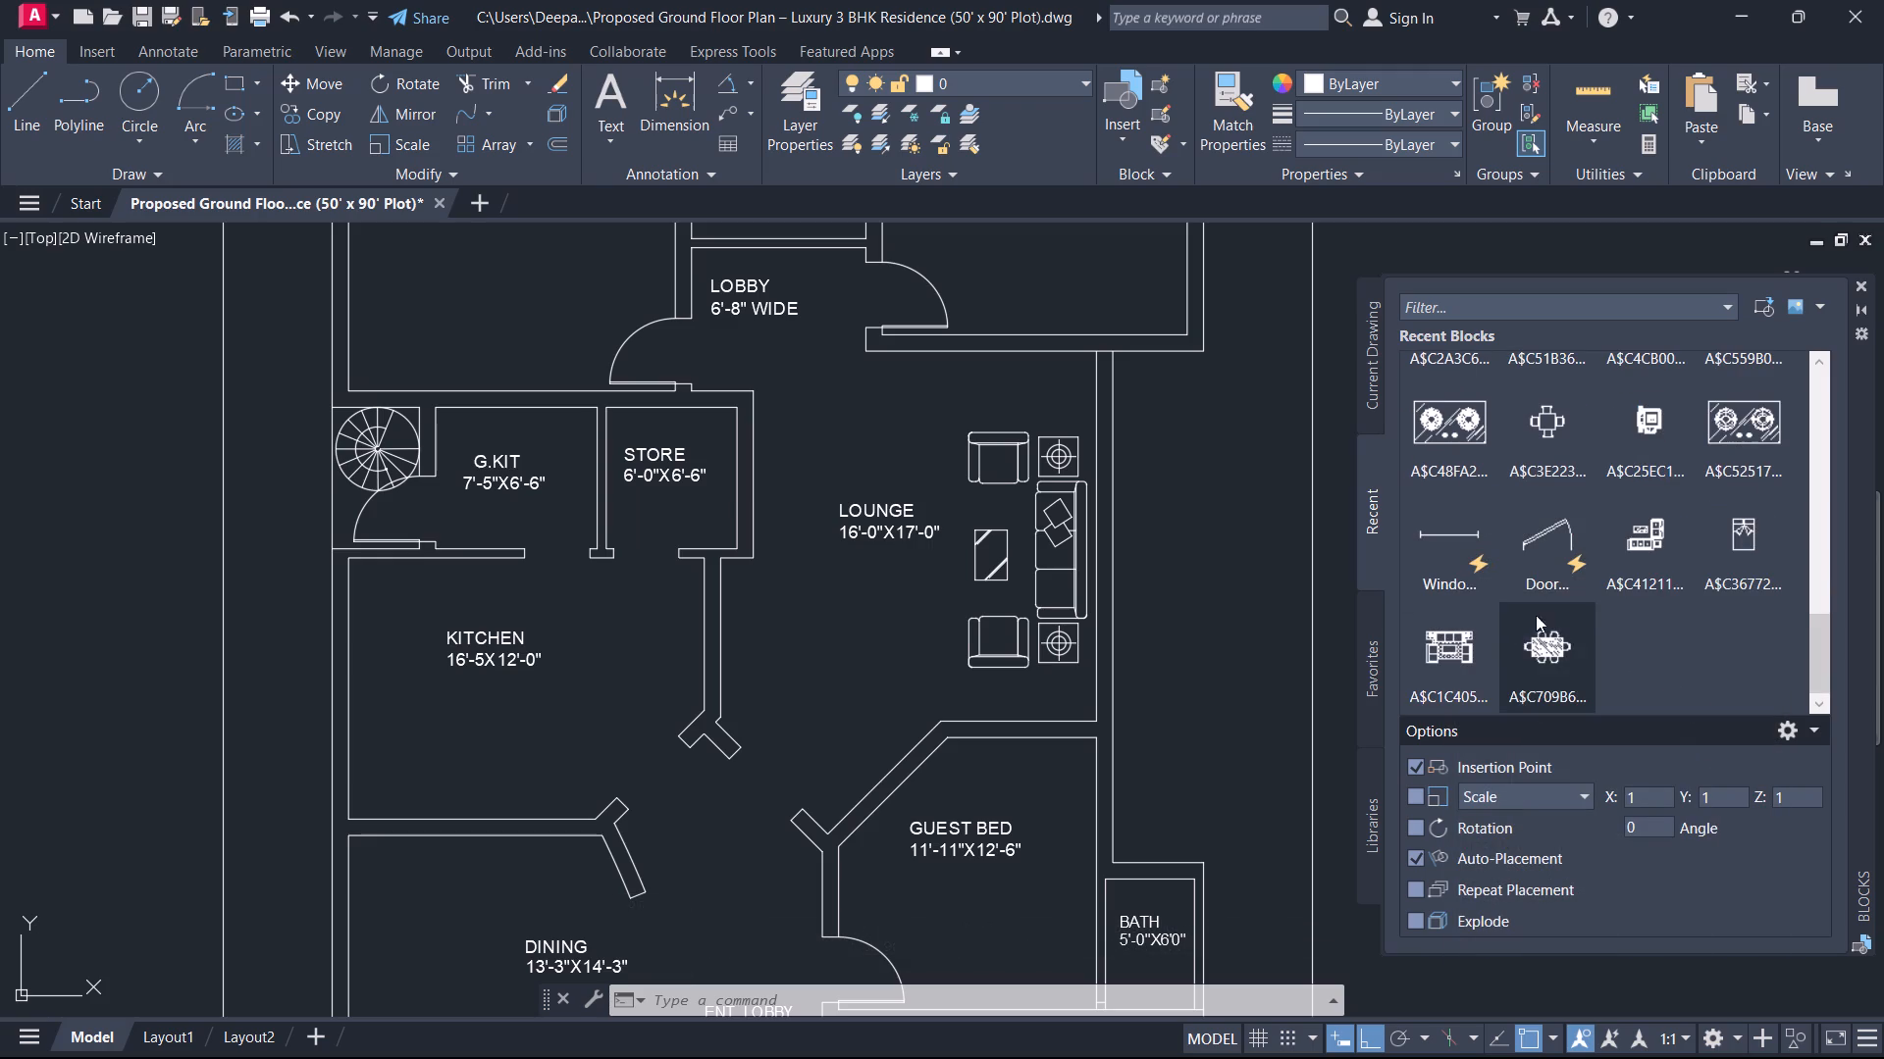
{"action": "scroll", "coordinate": [1651, 534], "scroll_direction": "up", "scroll_amount": 5}
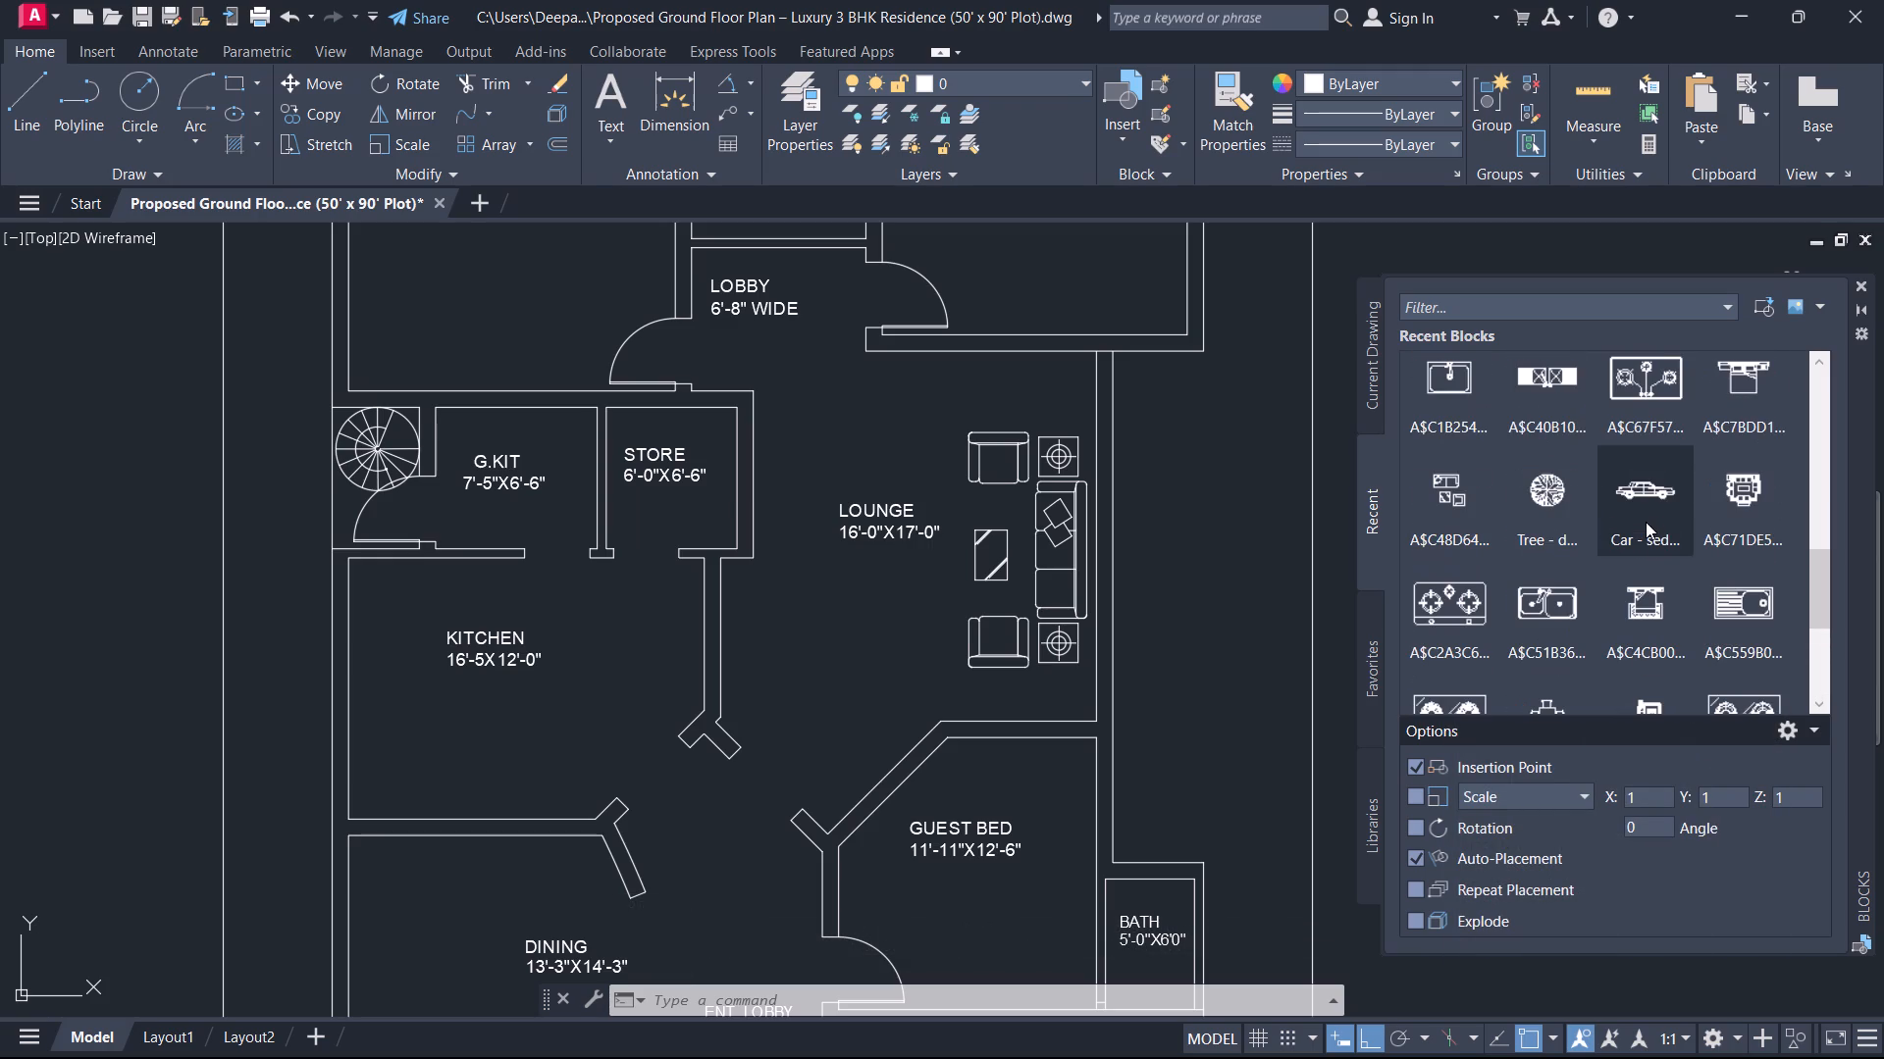
{"action": "scroll", "coordinate": [1646, 524], "scroll_direction": "up", "scroll_amount": 2}
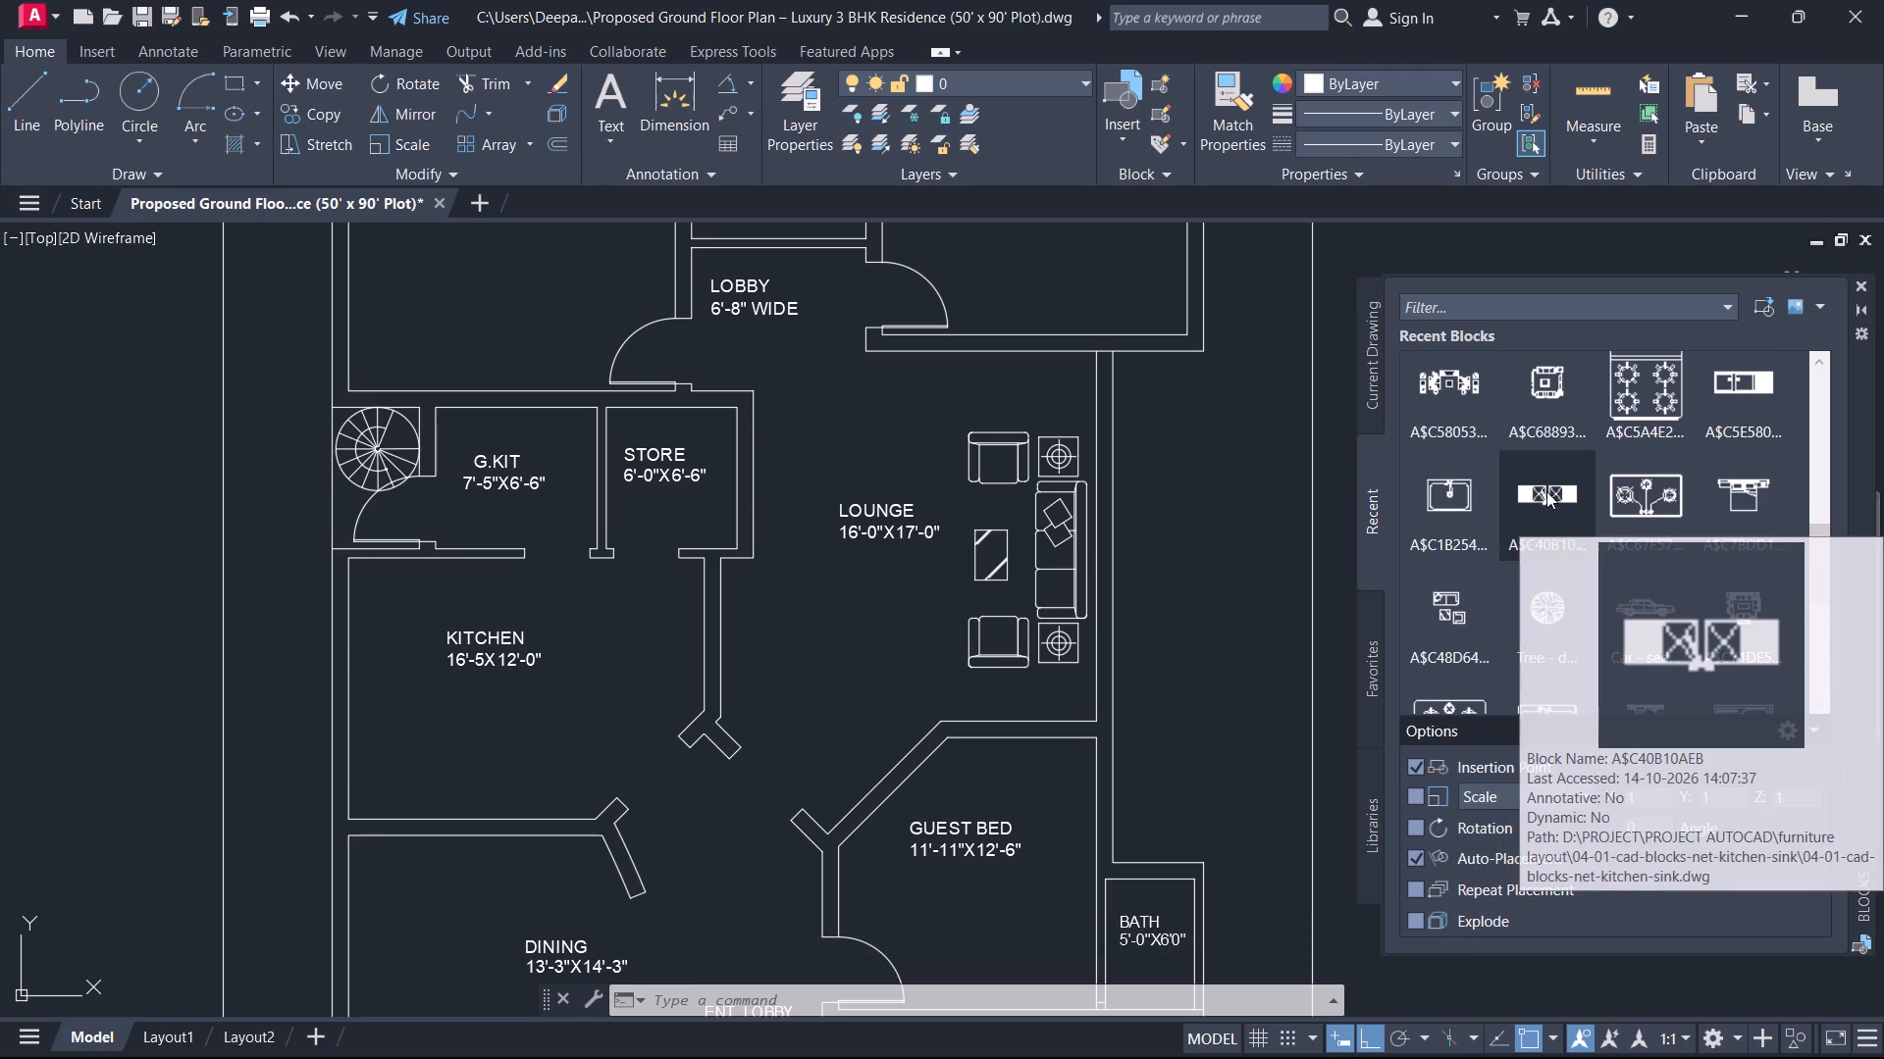
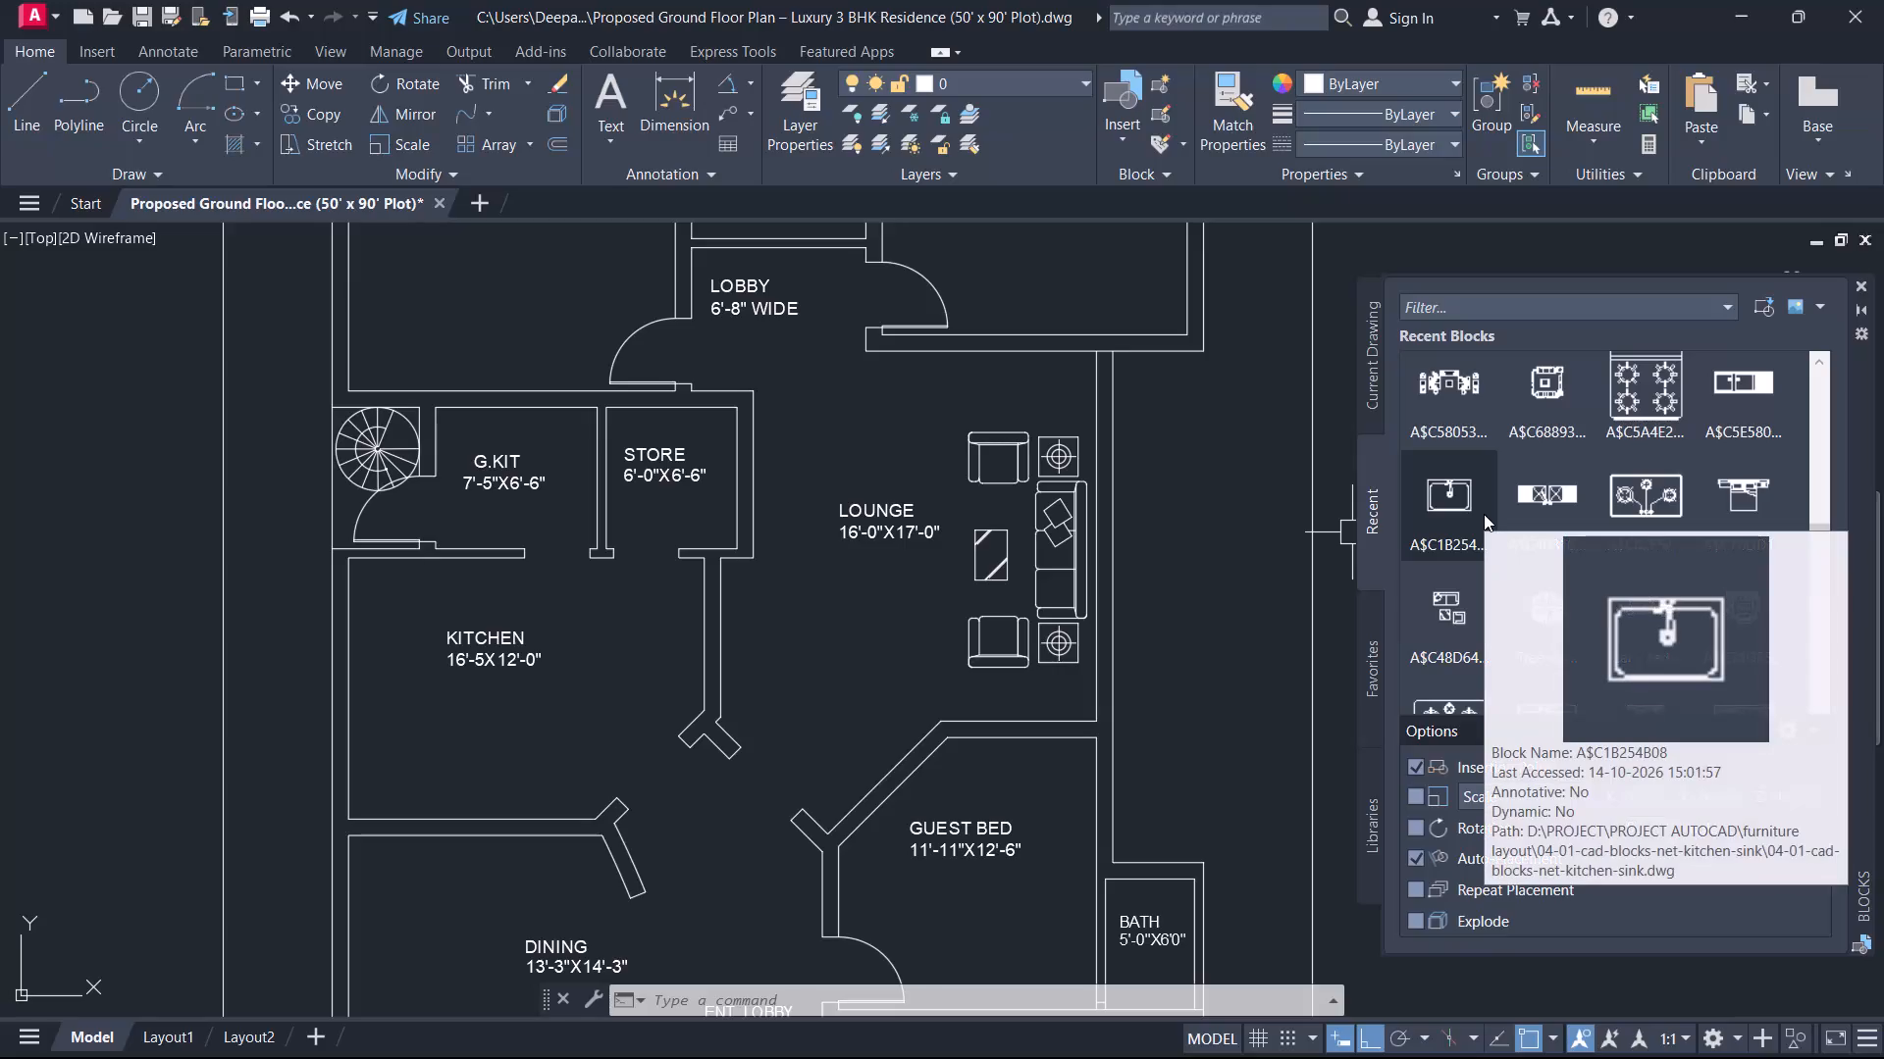
Look through the recently used blocks for the next furniture block to place in the plan.
{"action": "scroll", "coordinate": [1688, 542], "scroll_direction": "down", "scroll_amount": 2}
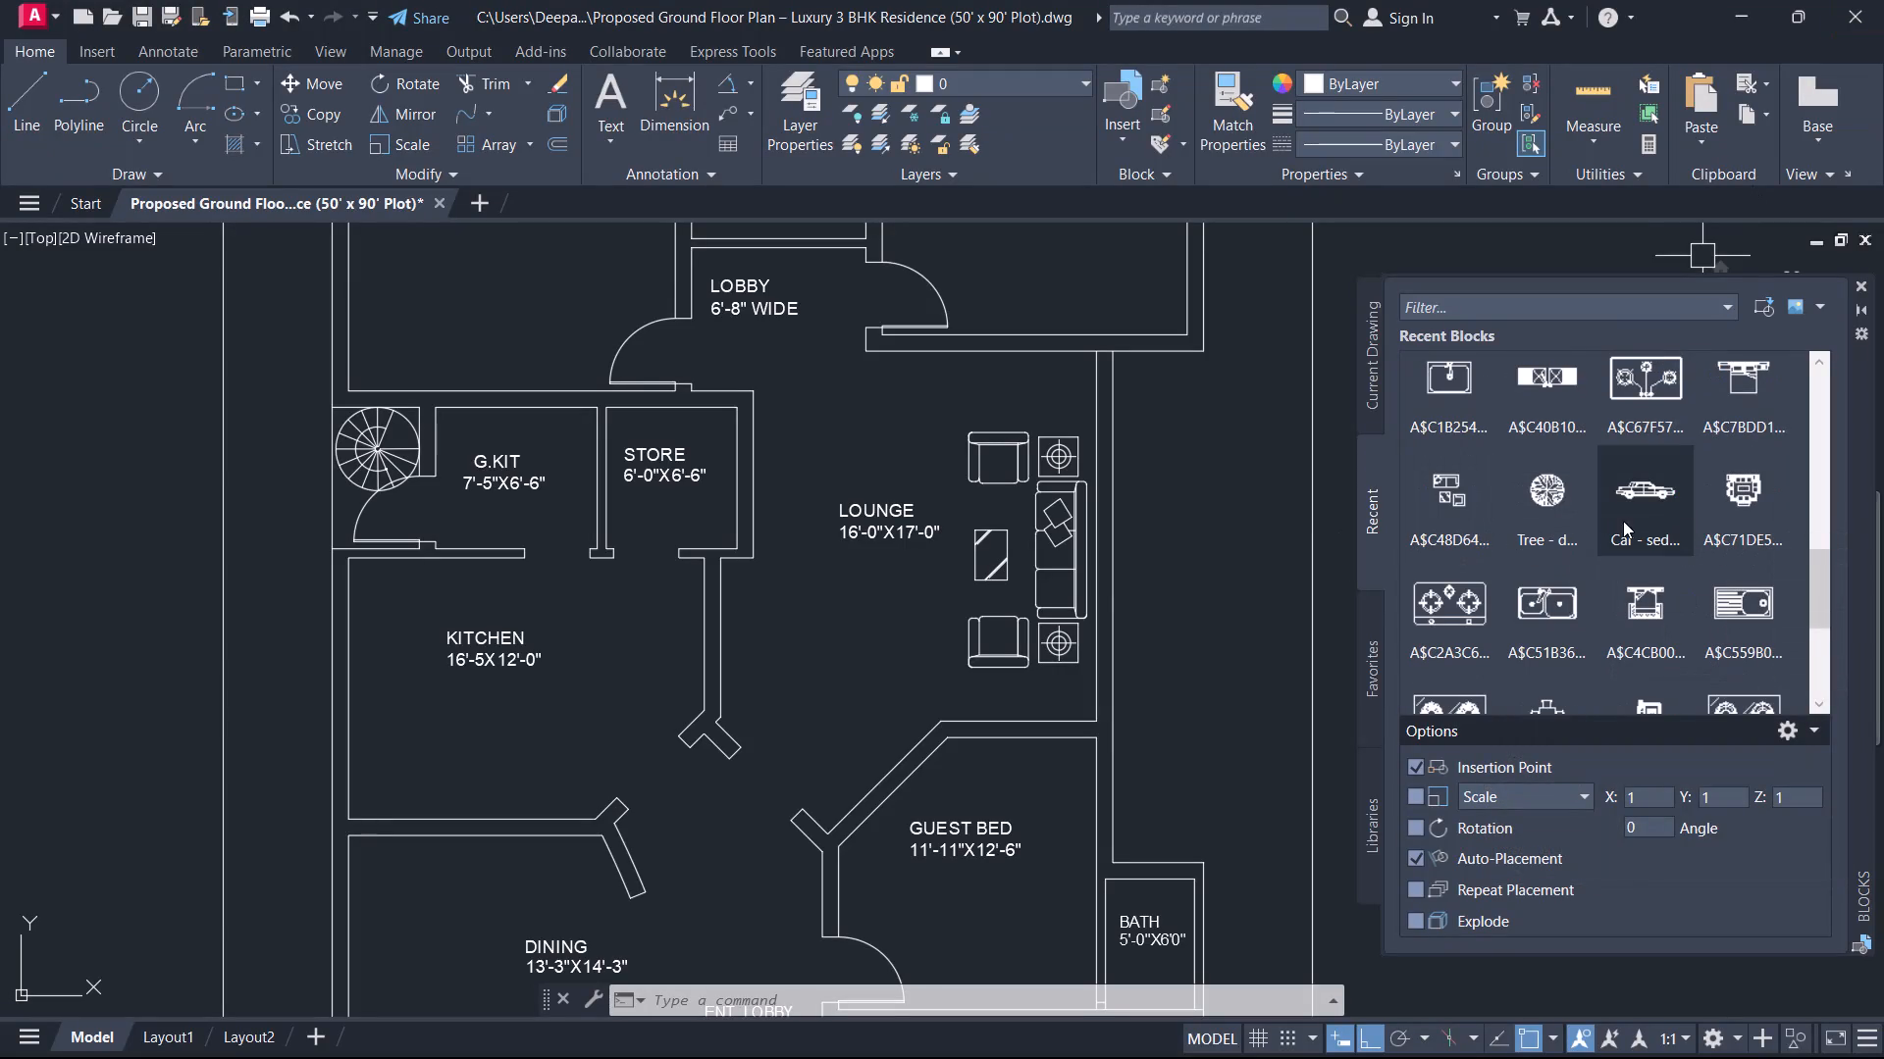
{"action": "scroll", "coordinate": [1482, 595], "scroll_direction": "down", "scroll_amount": 3}
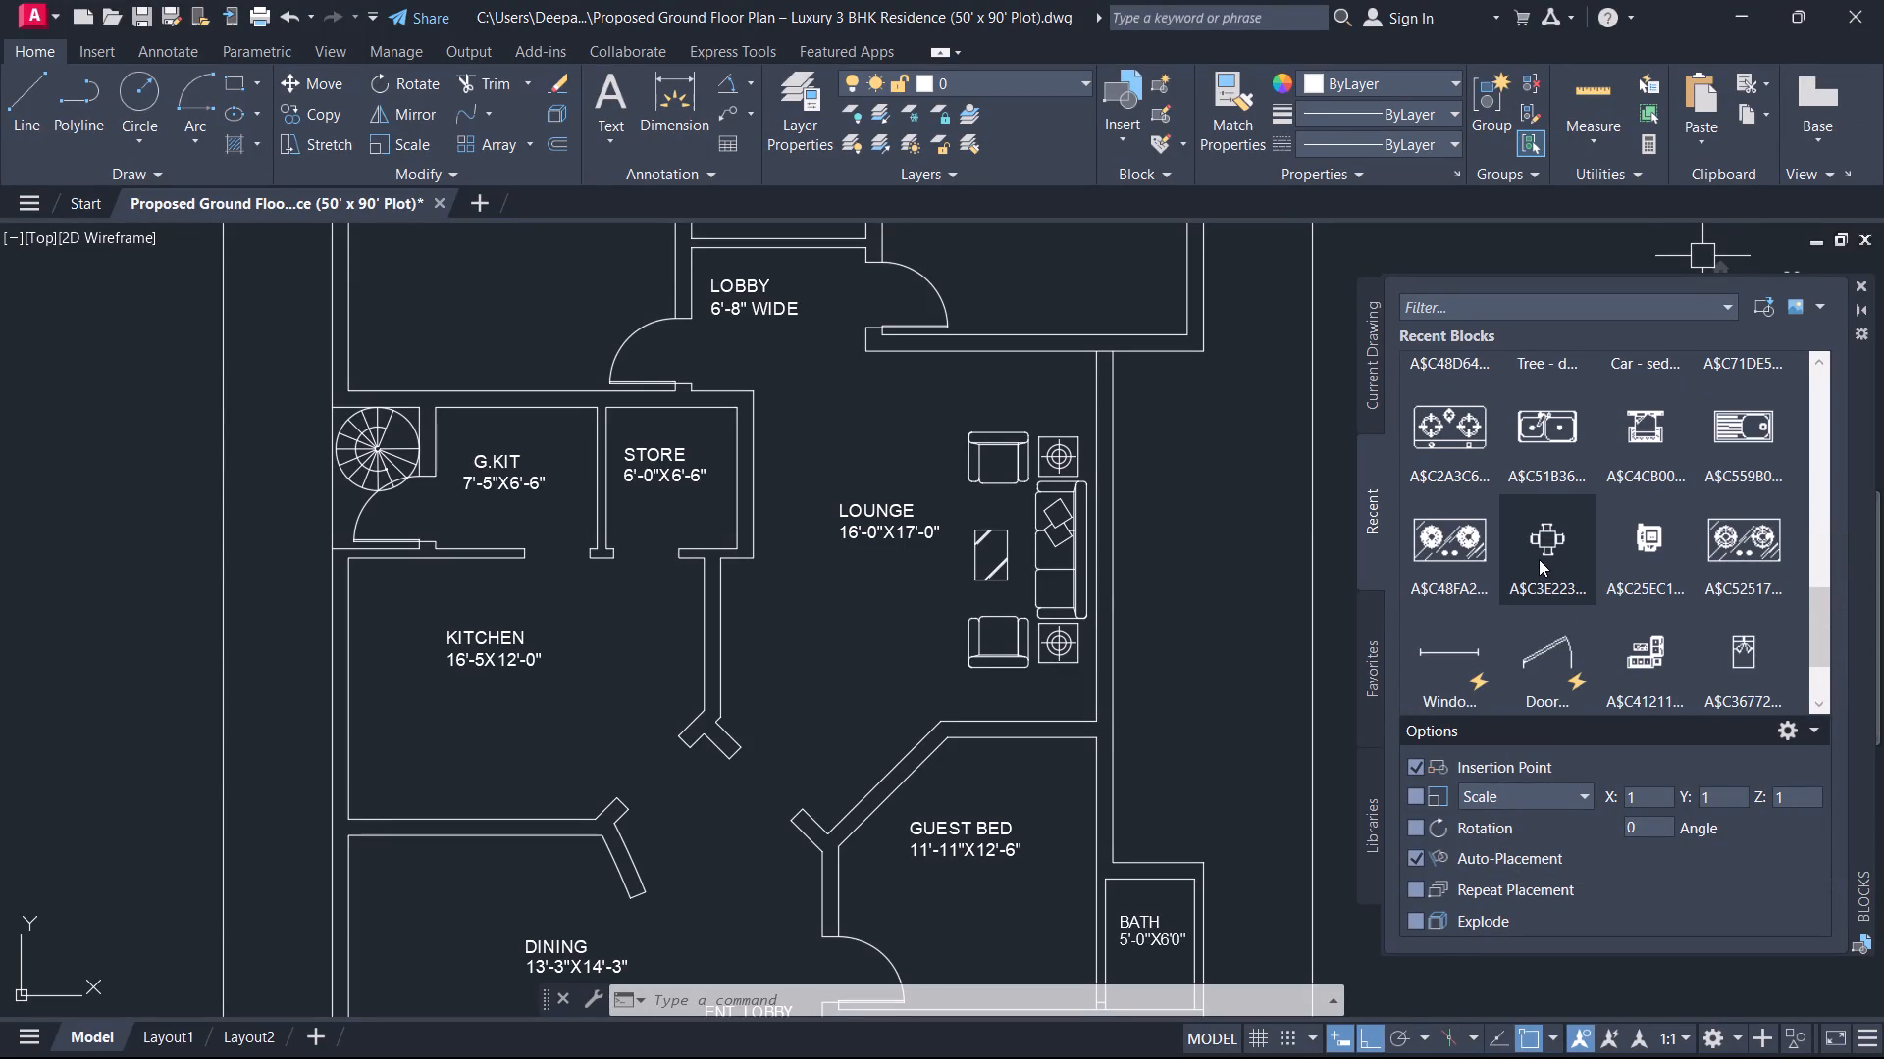
{"action": "scroll", "coordinate": [1539, 559], "scroll_direction": "down", "scroll_amount": 2}
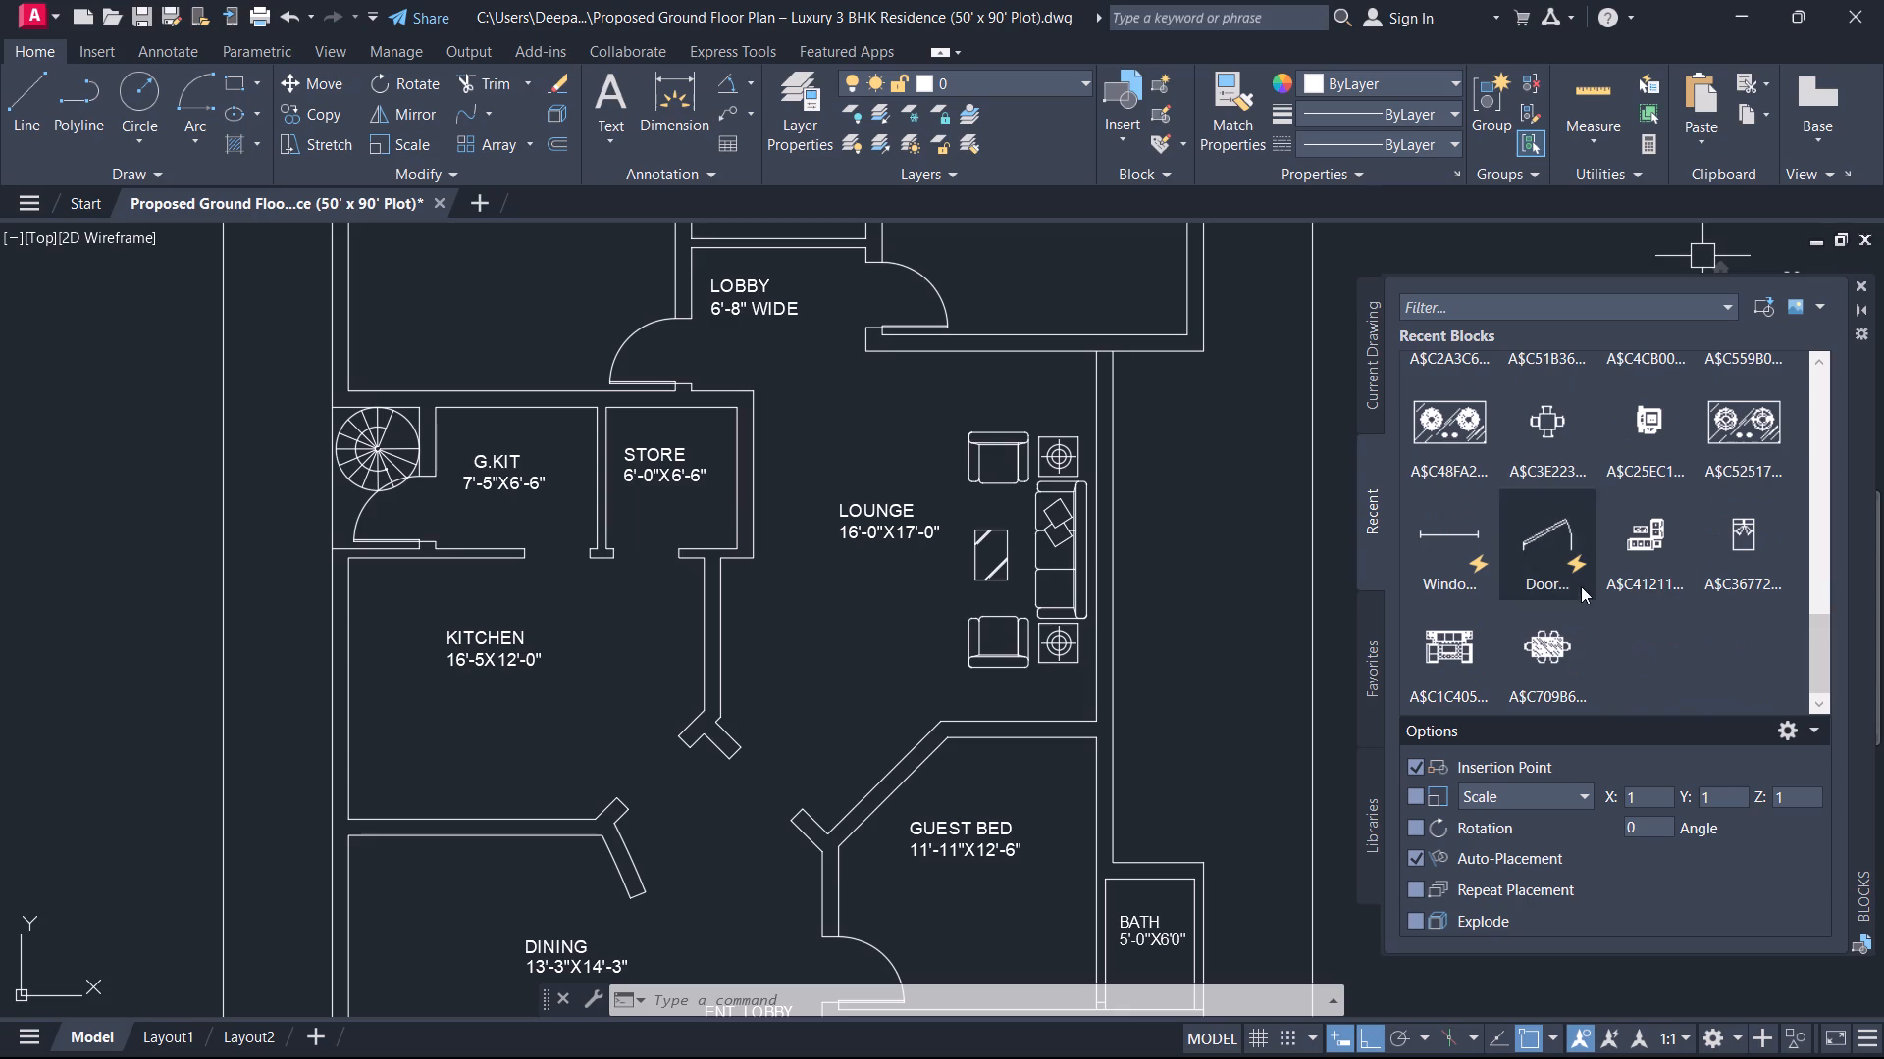
{"action": "scroll", "coordinate": [1741, 544], "scroll_direction": "up", "scroll_amount": 3}
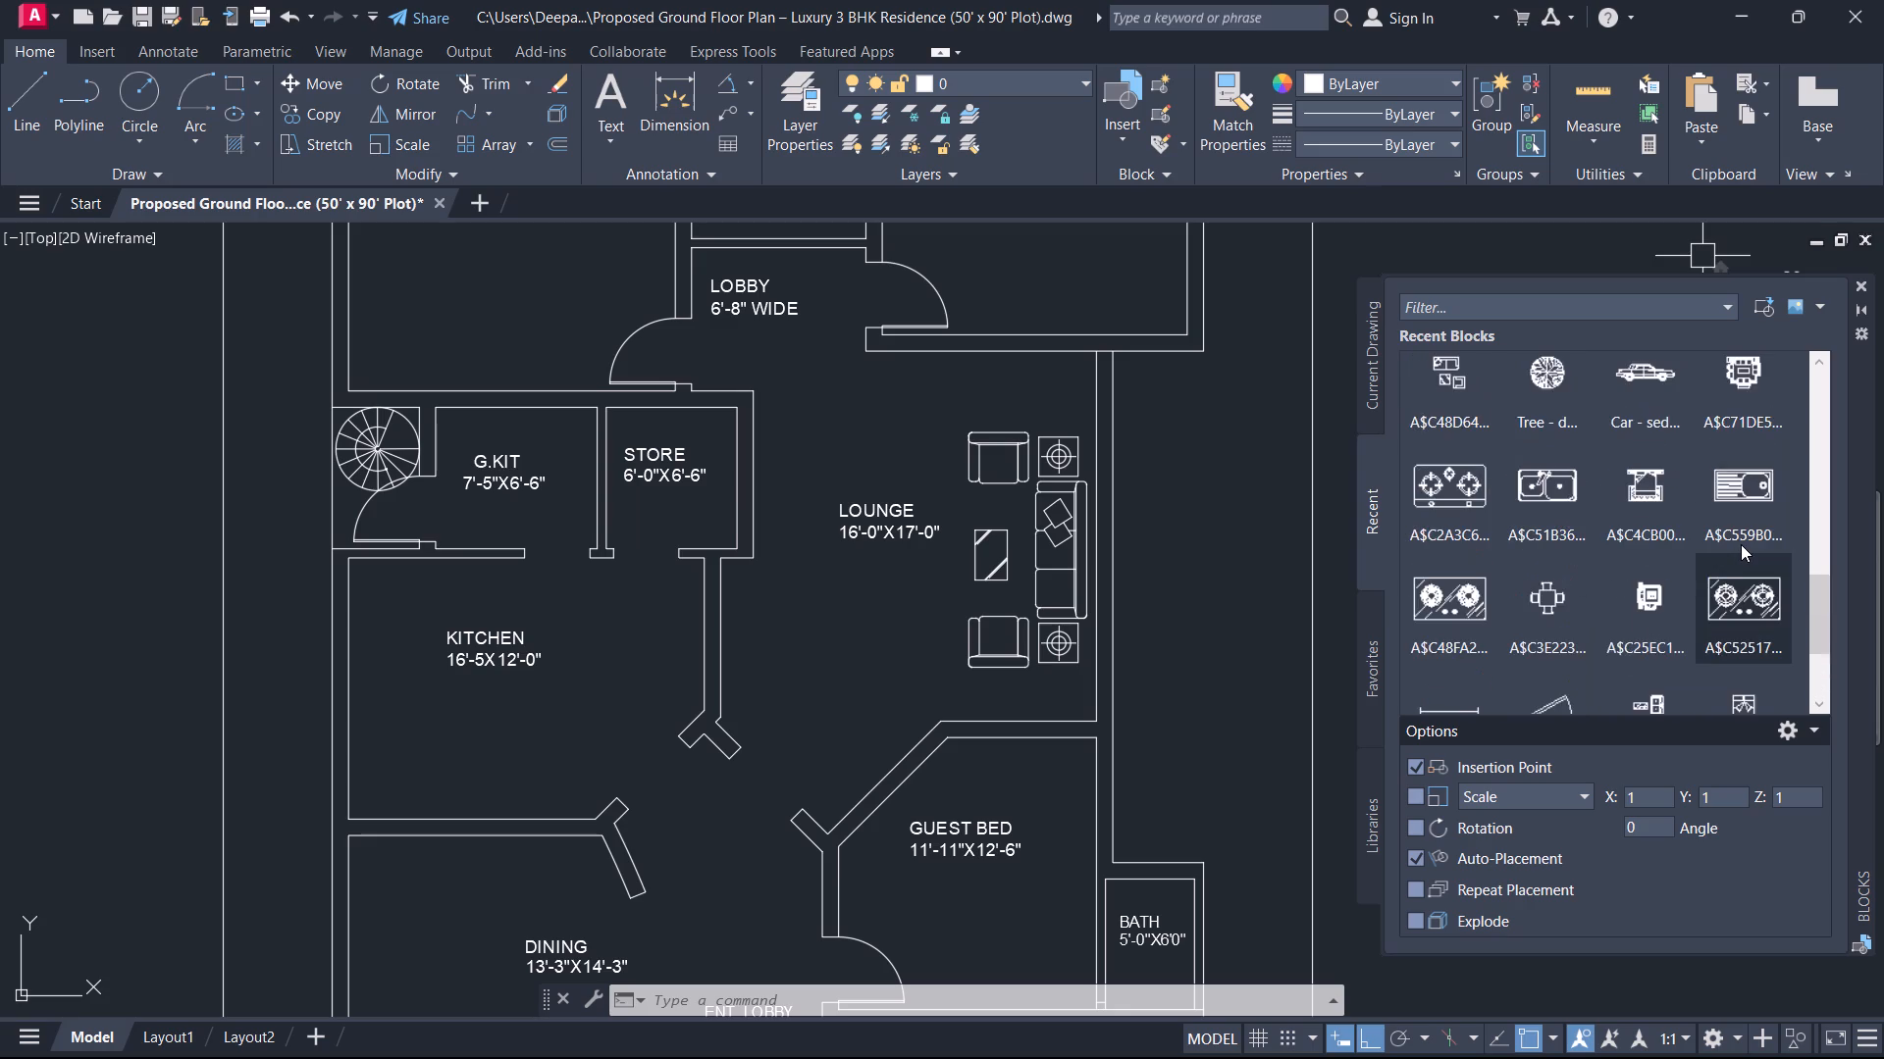
{"action": "scroll", "coordinate": [1741, 544], "scroll_direction": "up", "scroll_amount": 12}
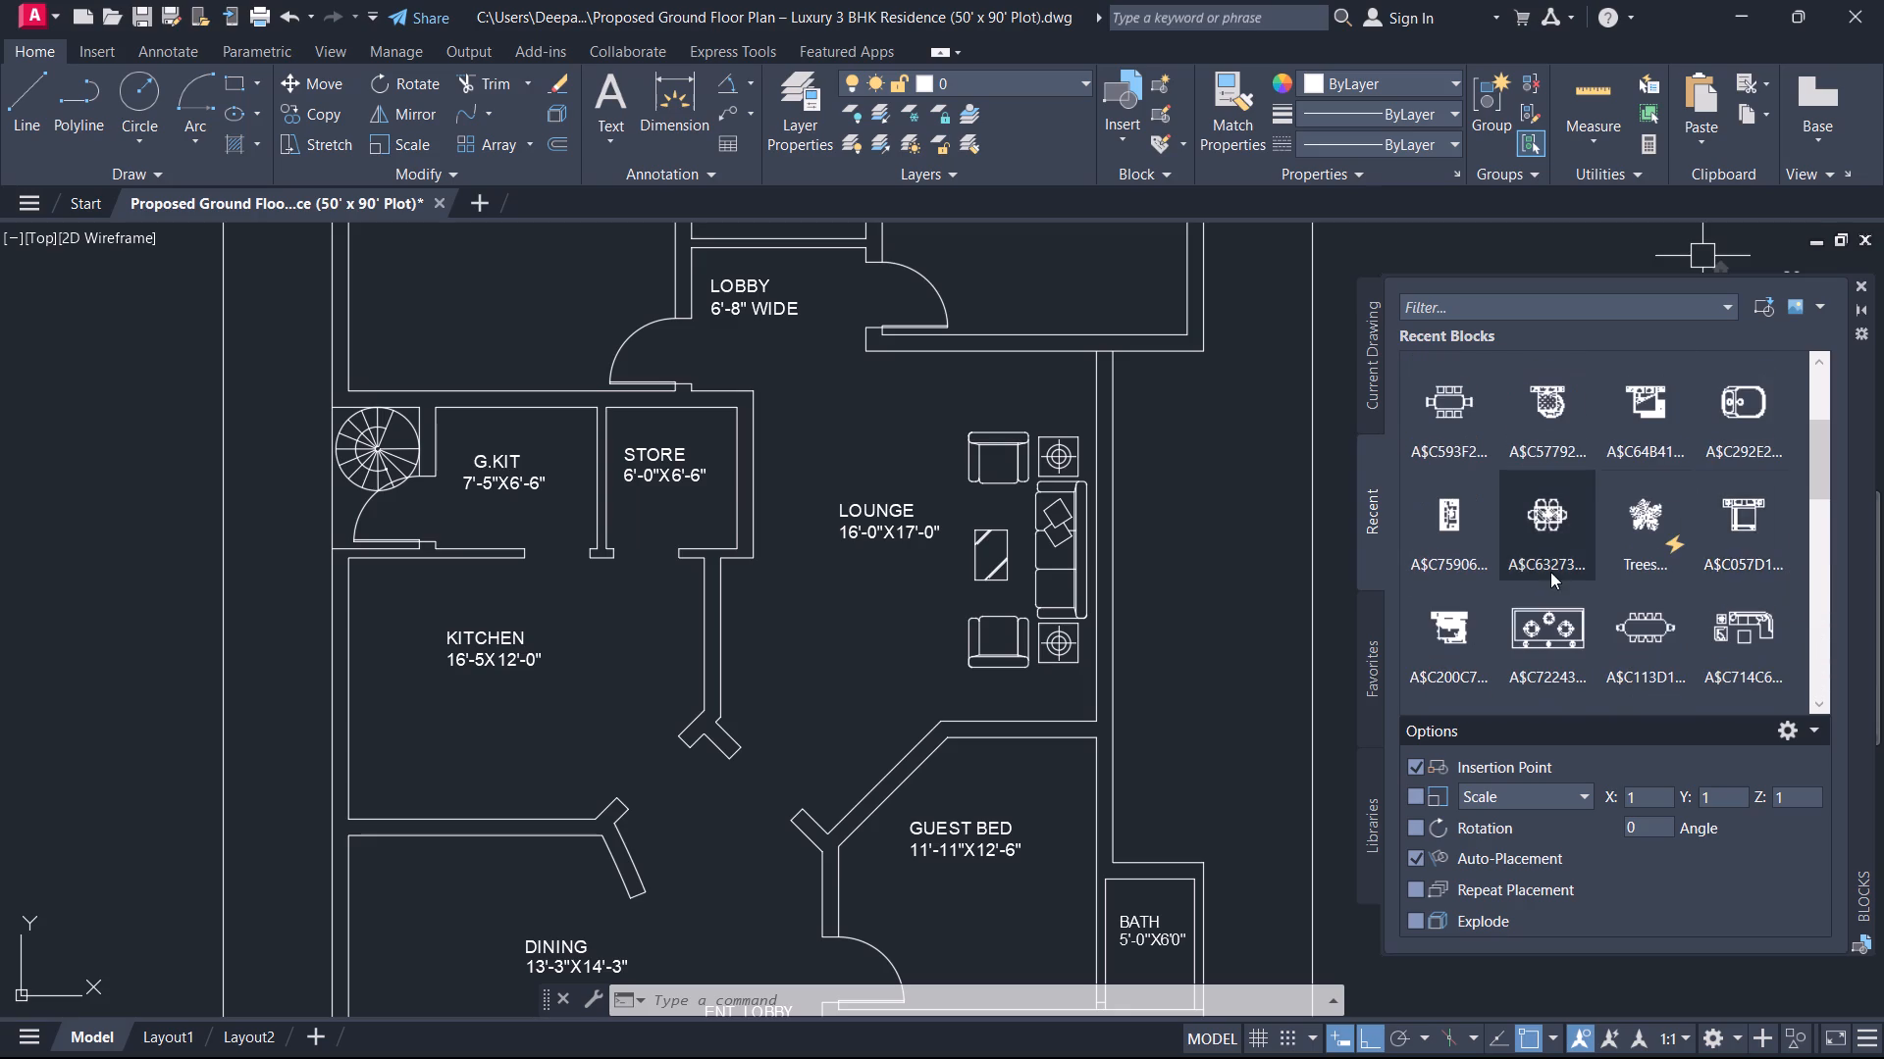
{"action": "scroll", "coordinate": [1550, 572], "scroll_direction": "up", "scroll_amount": 6}
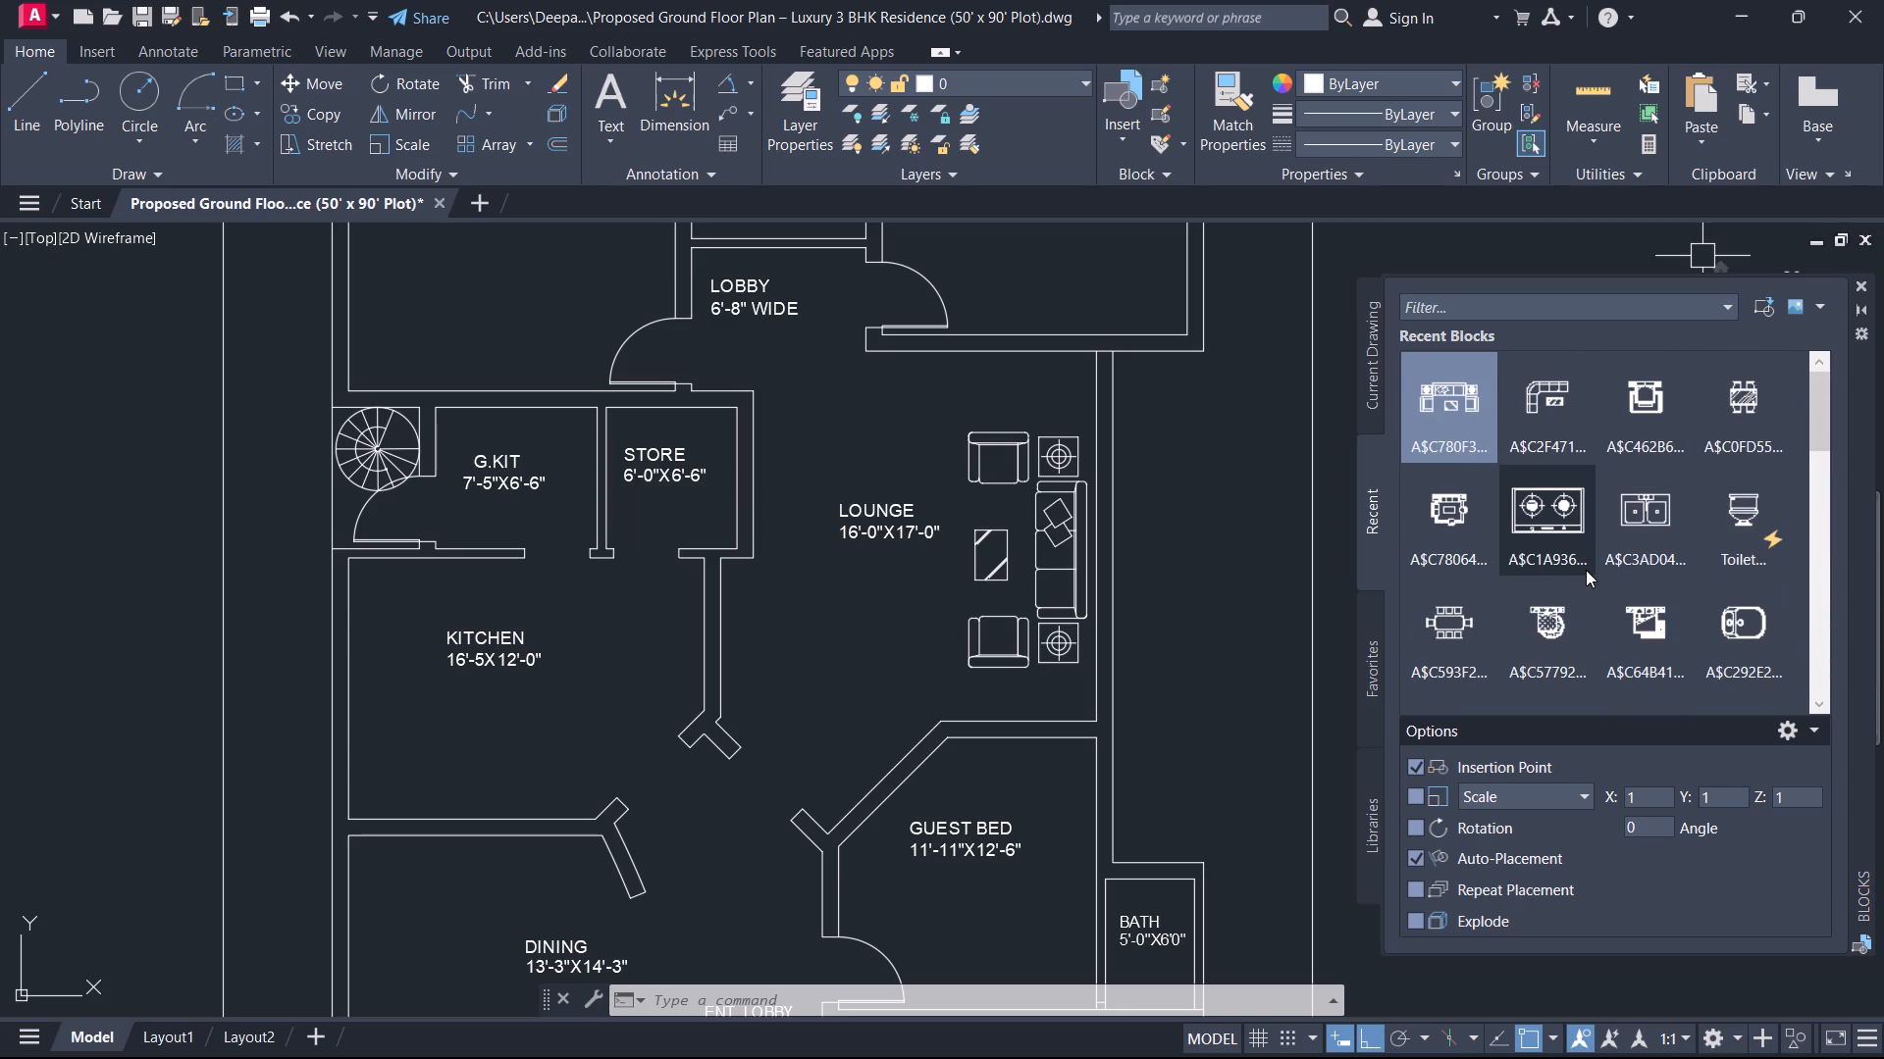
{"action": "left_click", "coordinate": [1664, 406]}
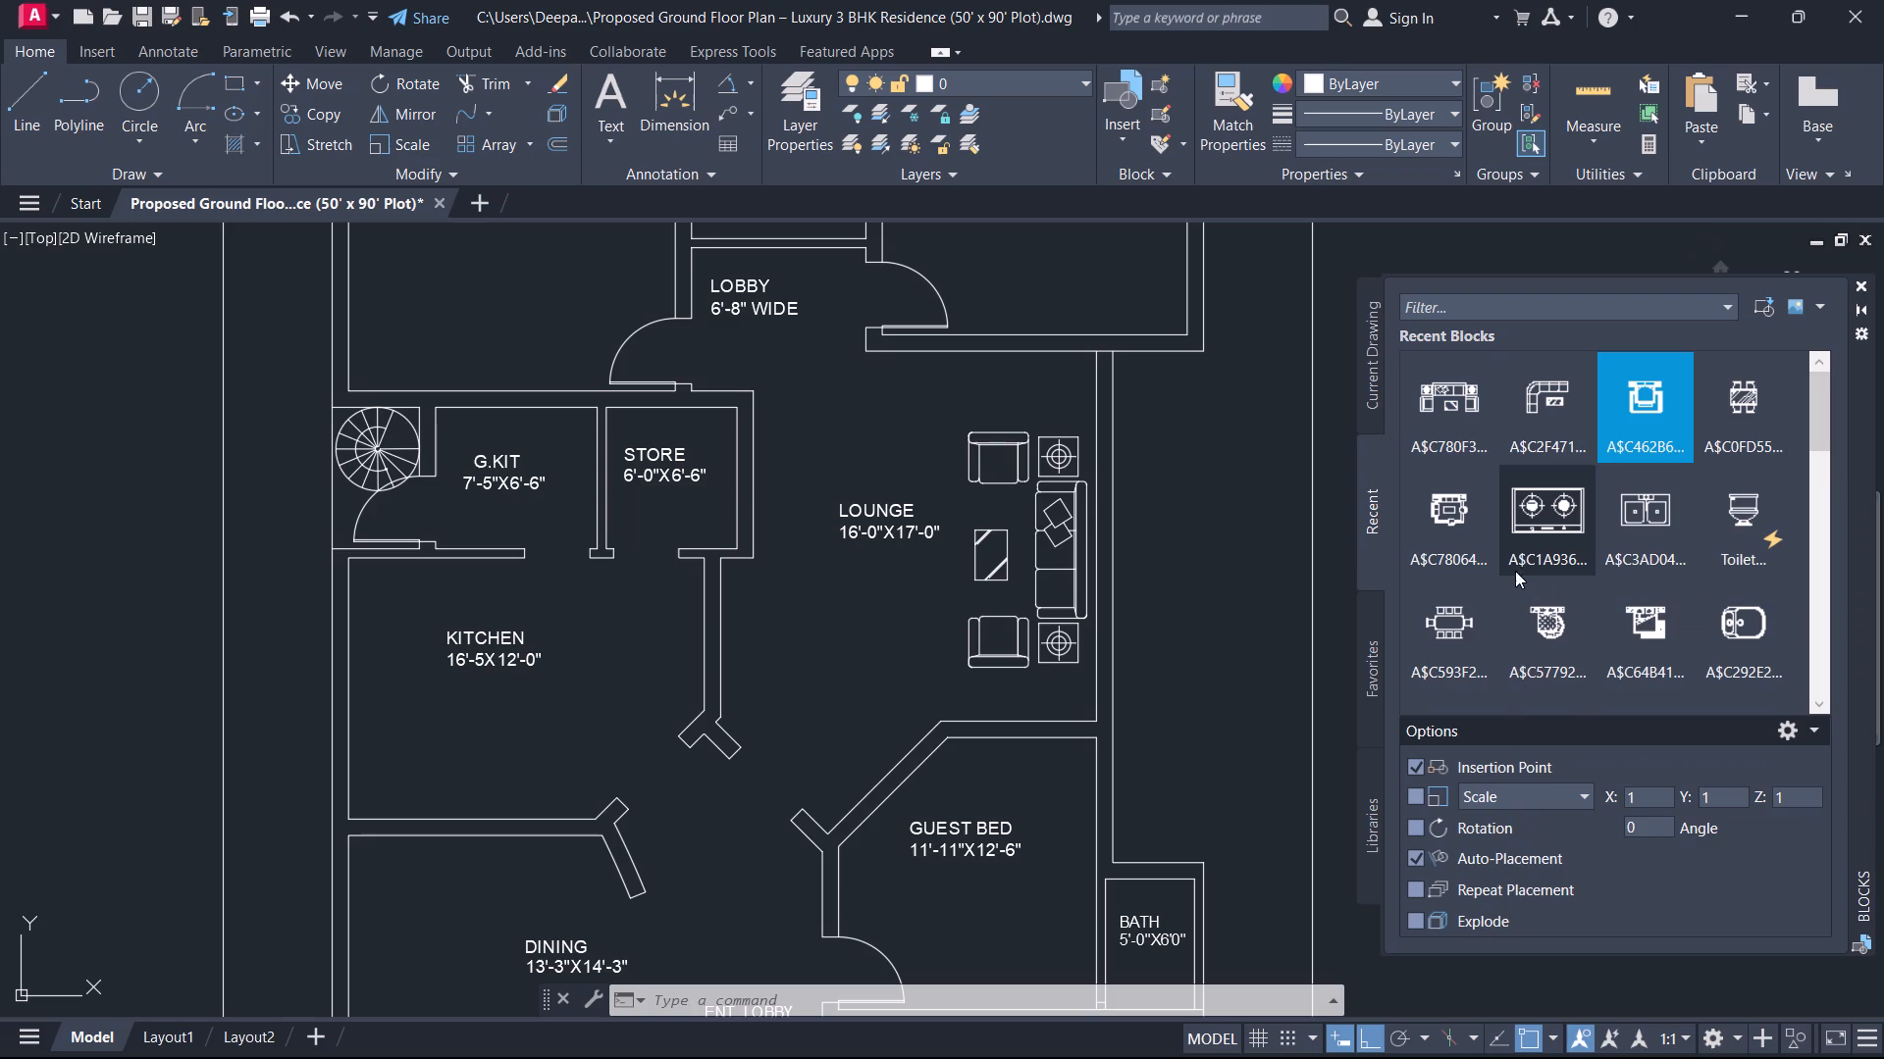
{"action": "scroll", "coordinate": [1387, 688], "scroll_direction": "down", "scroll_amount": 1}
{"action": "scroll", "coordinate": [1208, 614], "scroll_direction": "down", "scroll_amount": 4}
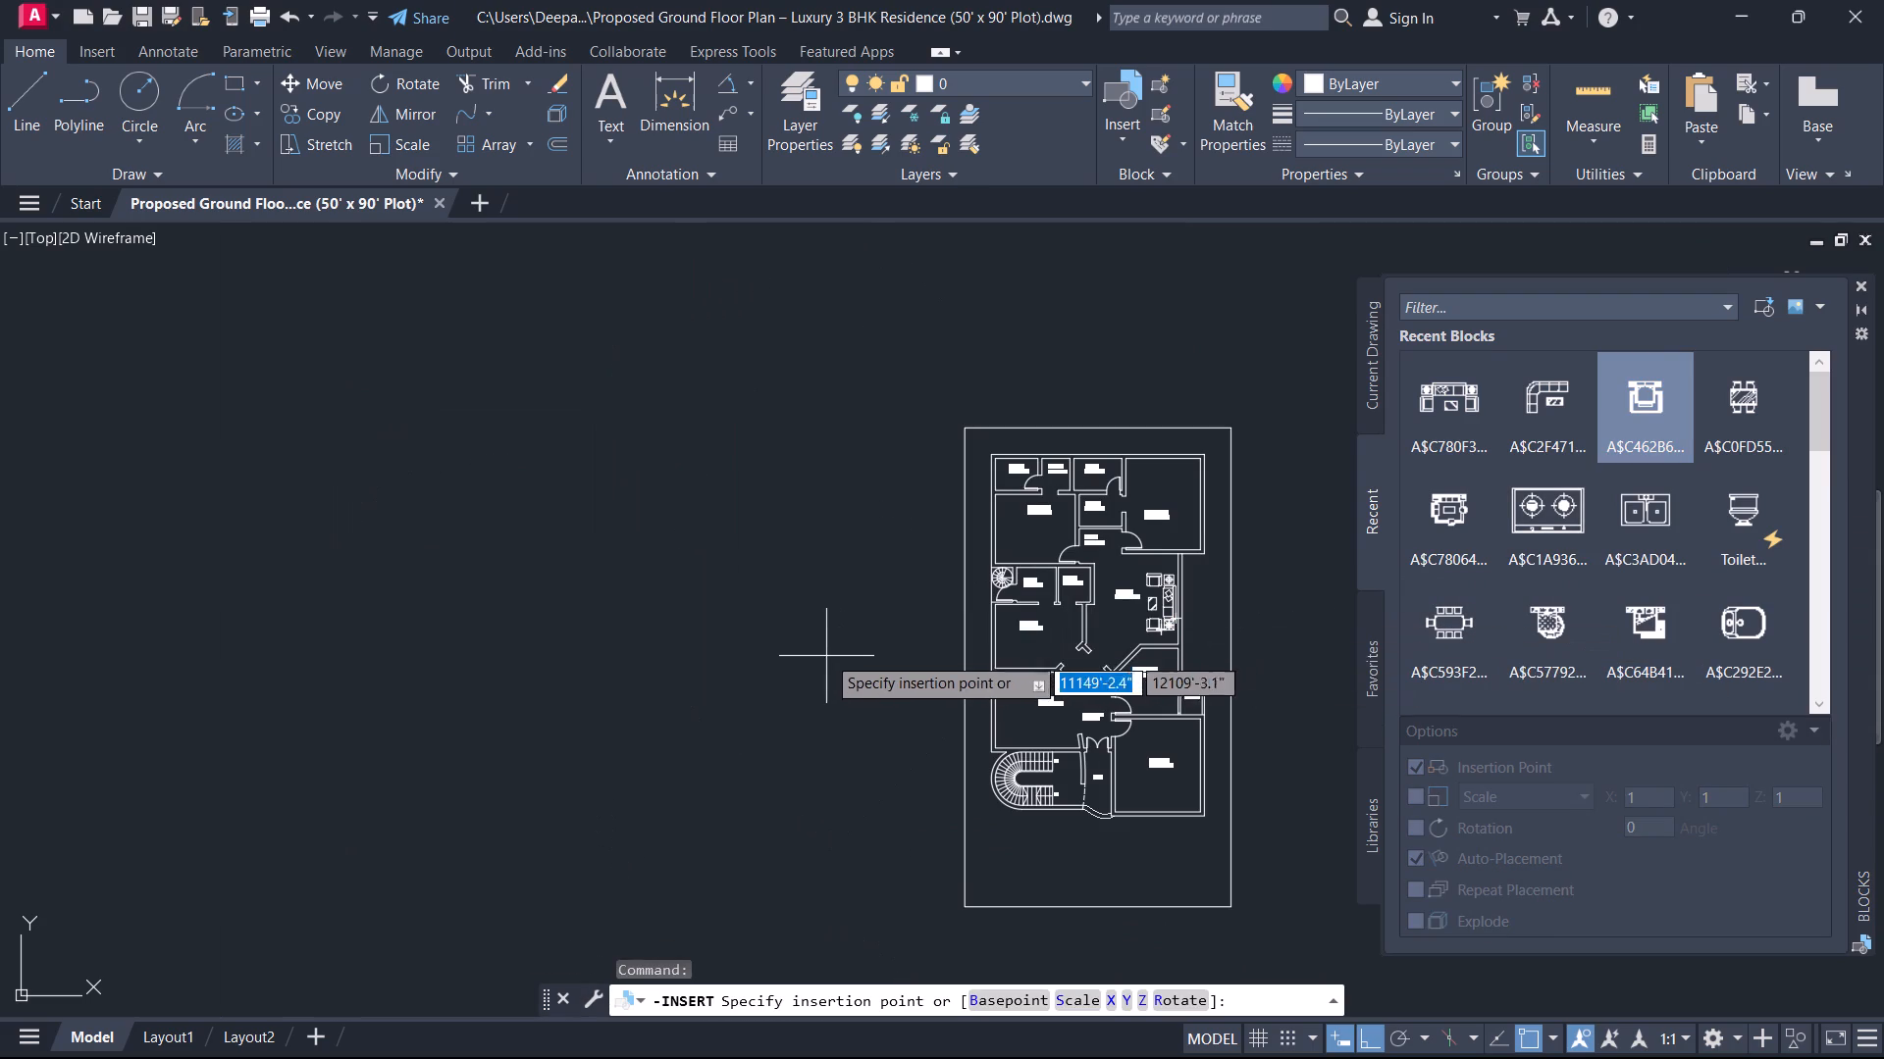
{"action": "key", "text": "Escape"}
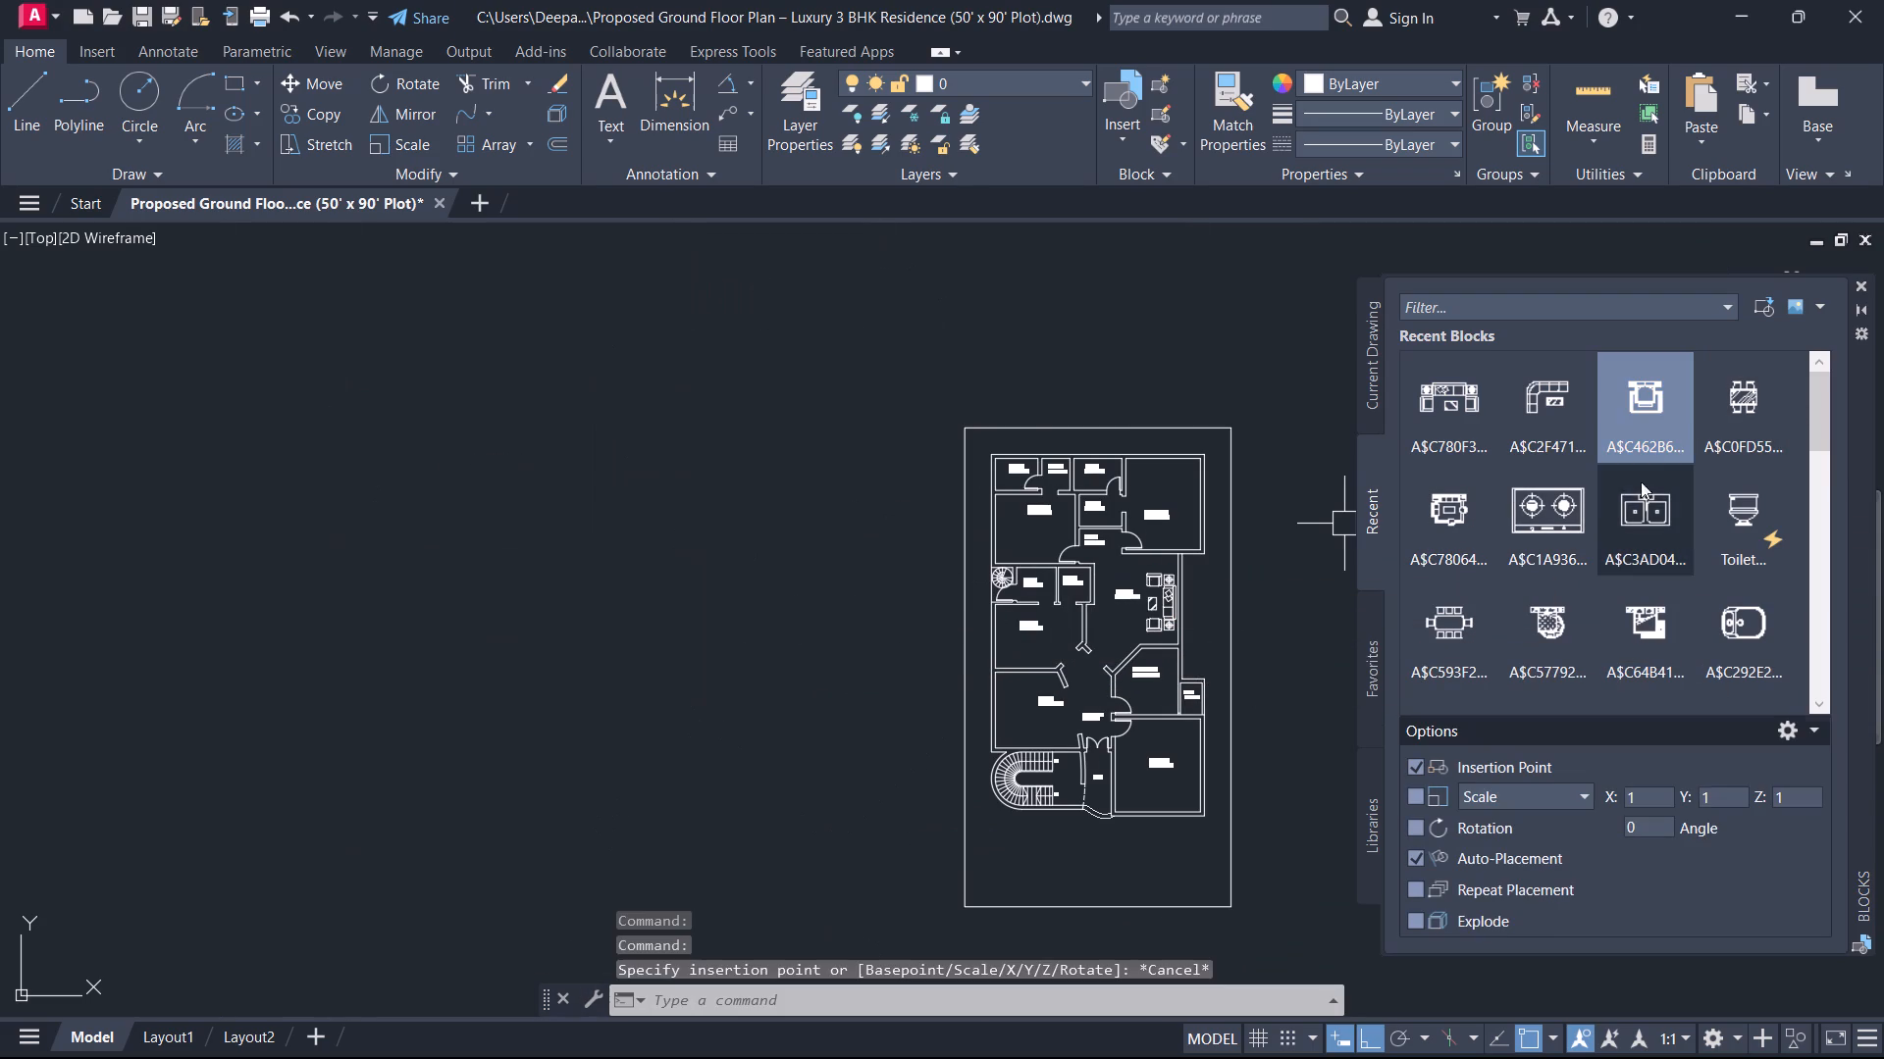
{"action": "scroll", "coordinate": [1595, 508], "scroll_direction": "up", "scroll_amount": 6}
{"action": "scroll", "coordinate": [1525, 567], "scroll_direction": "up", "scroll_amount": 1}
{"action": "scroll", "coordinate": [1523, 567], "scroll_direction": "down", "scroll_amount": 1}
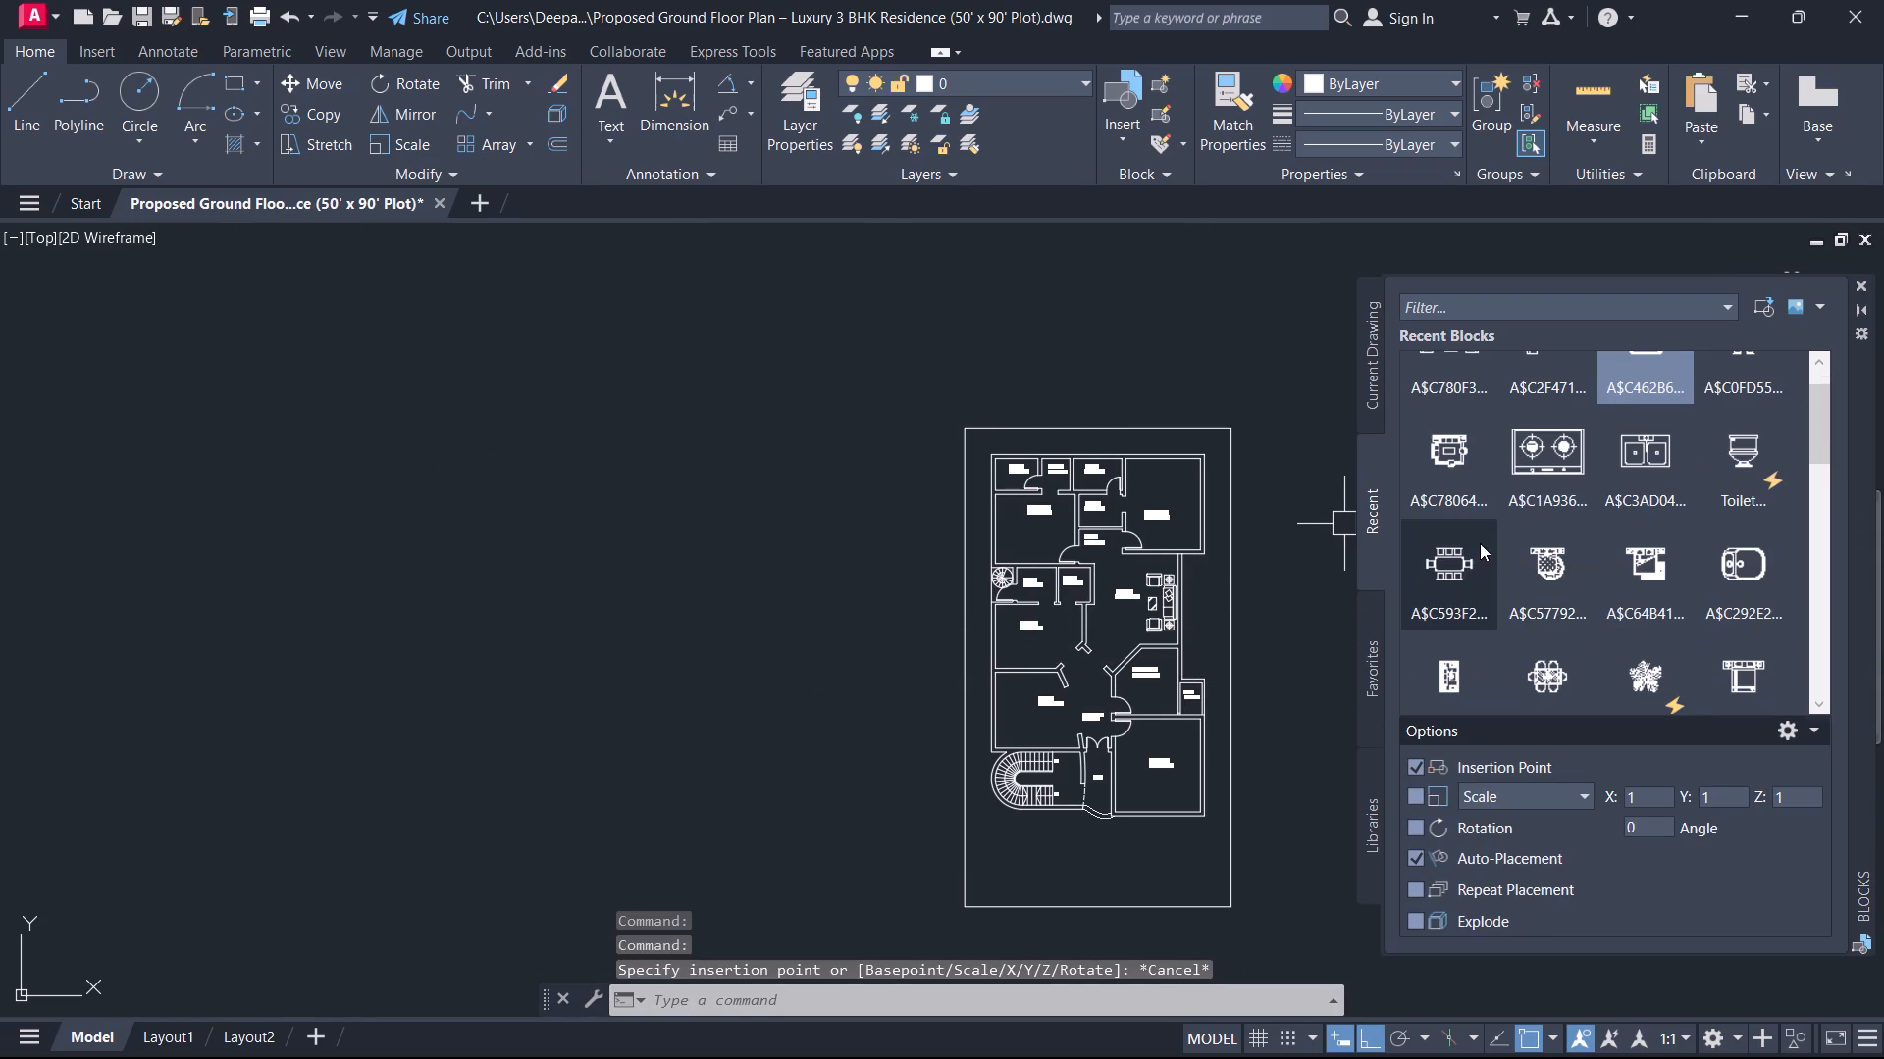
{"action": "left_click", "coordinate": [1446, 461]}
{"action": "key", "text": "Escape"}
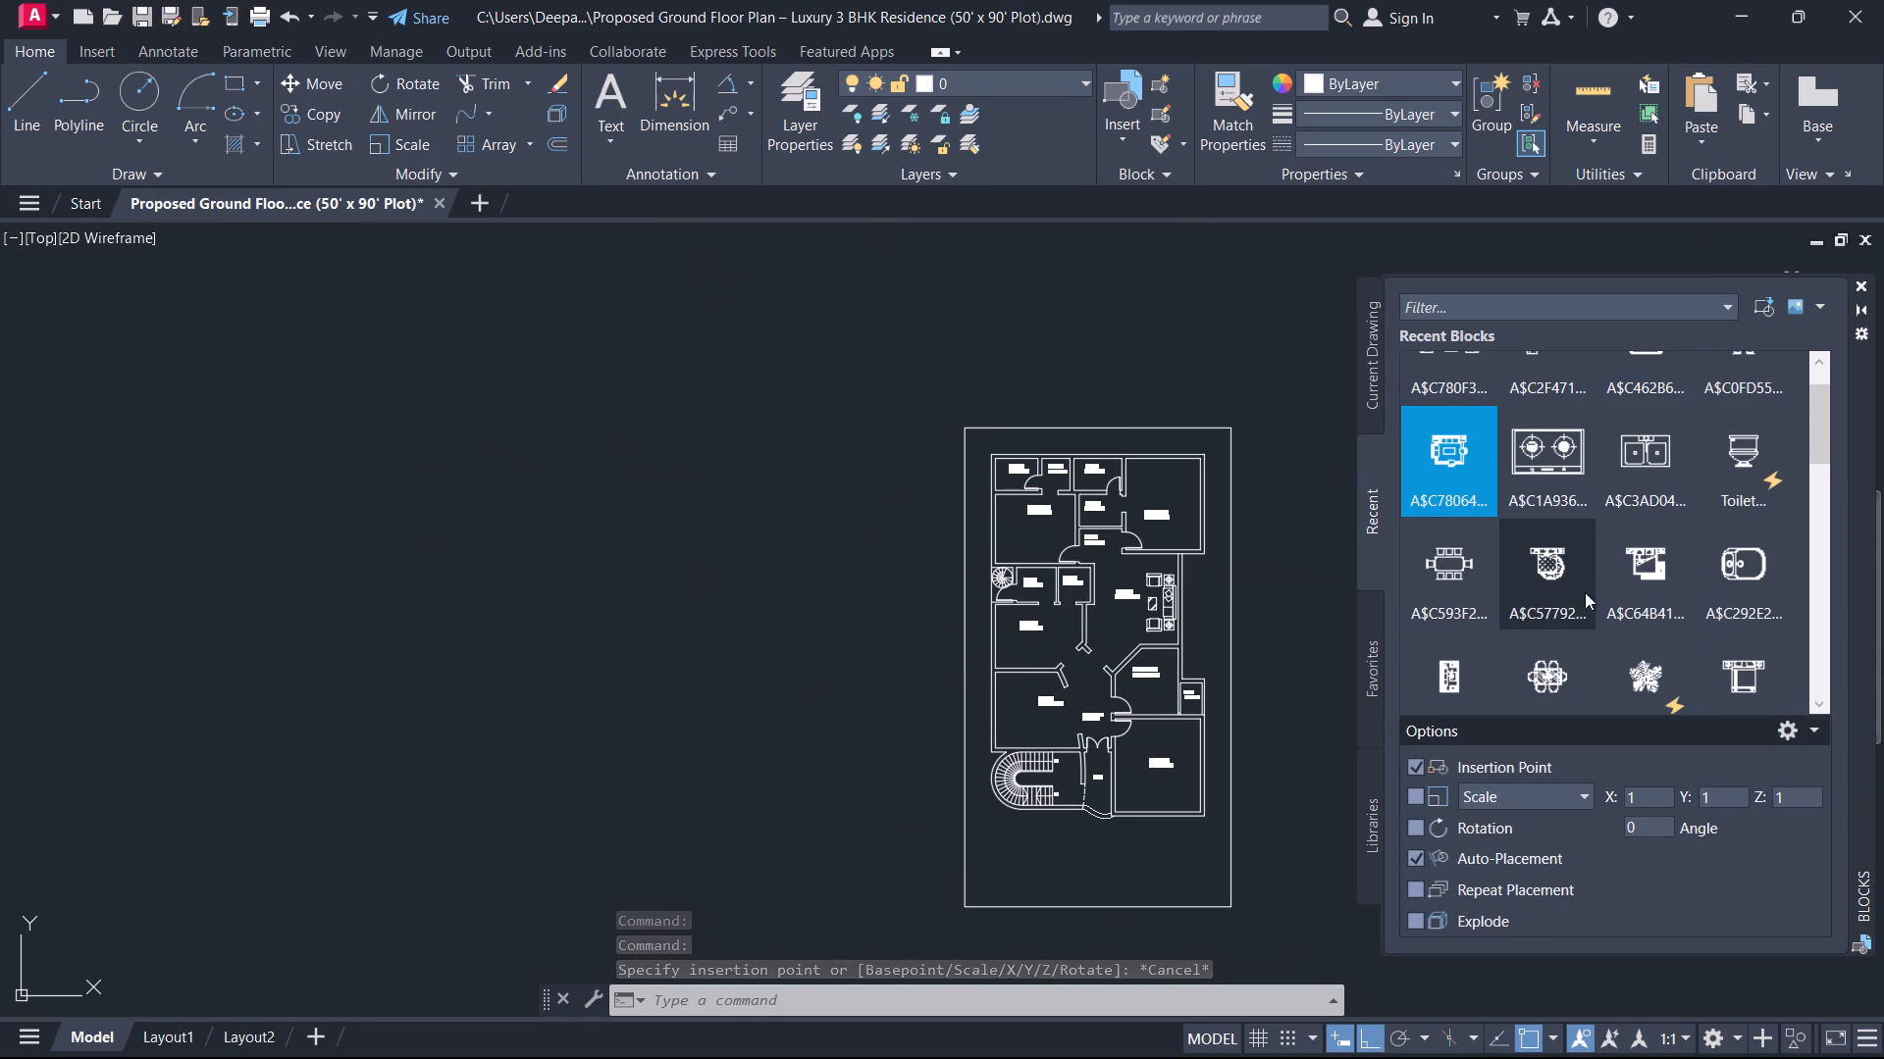
Insert the double bed block with side tables and rug in the empty space beside the floor plan.
{"action": "left_click", "coordinate": [1643, 566]}
{"action": "left_click", "coordinate": [740, 640]}
Scale up the inserted bed block freehand to suit the size of the plan's rooms.
{"action": "scroll", "coordinate": [803, 675], "scroll_direction": "up", "scroll_amount": 2}
{"action": "left_click_drag", "start_coordinate": [558, 542], "coordinate": [601, 569]}
{"action": "left_click", "coordinate": [1010, 706]}
{"action": "key", "text": "s"}
{"action": "key", "text": "c"}
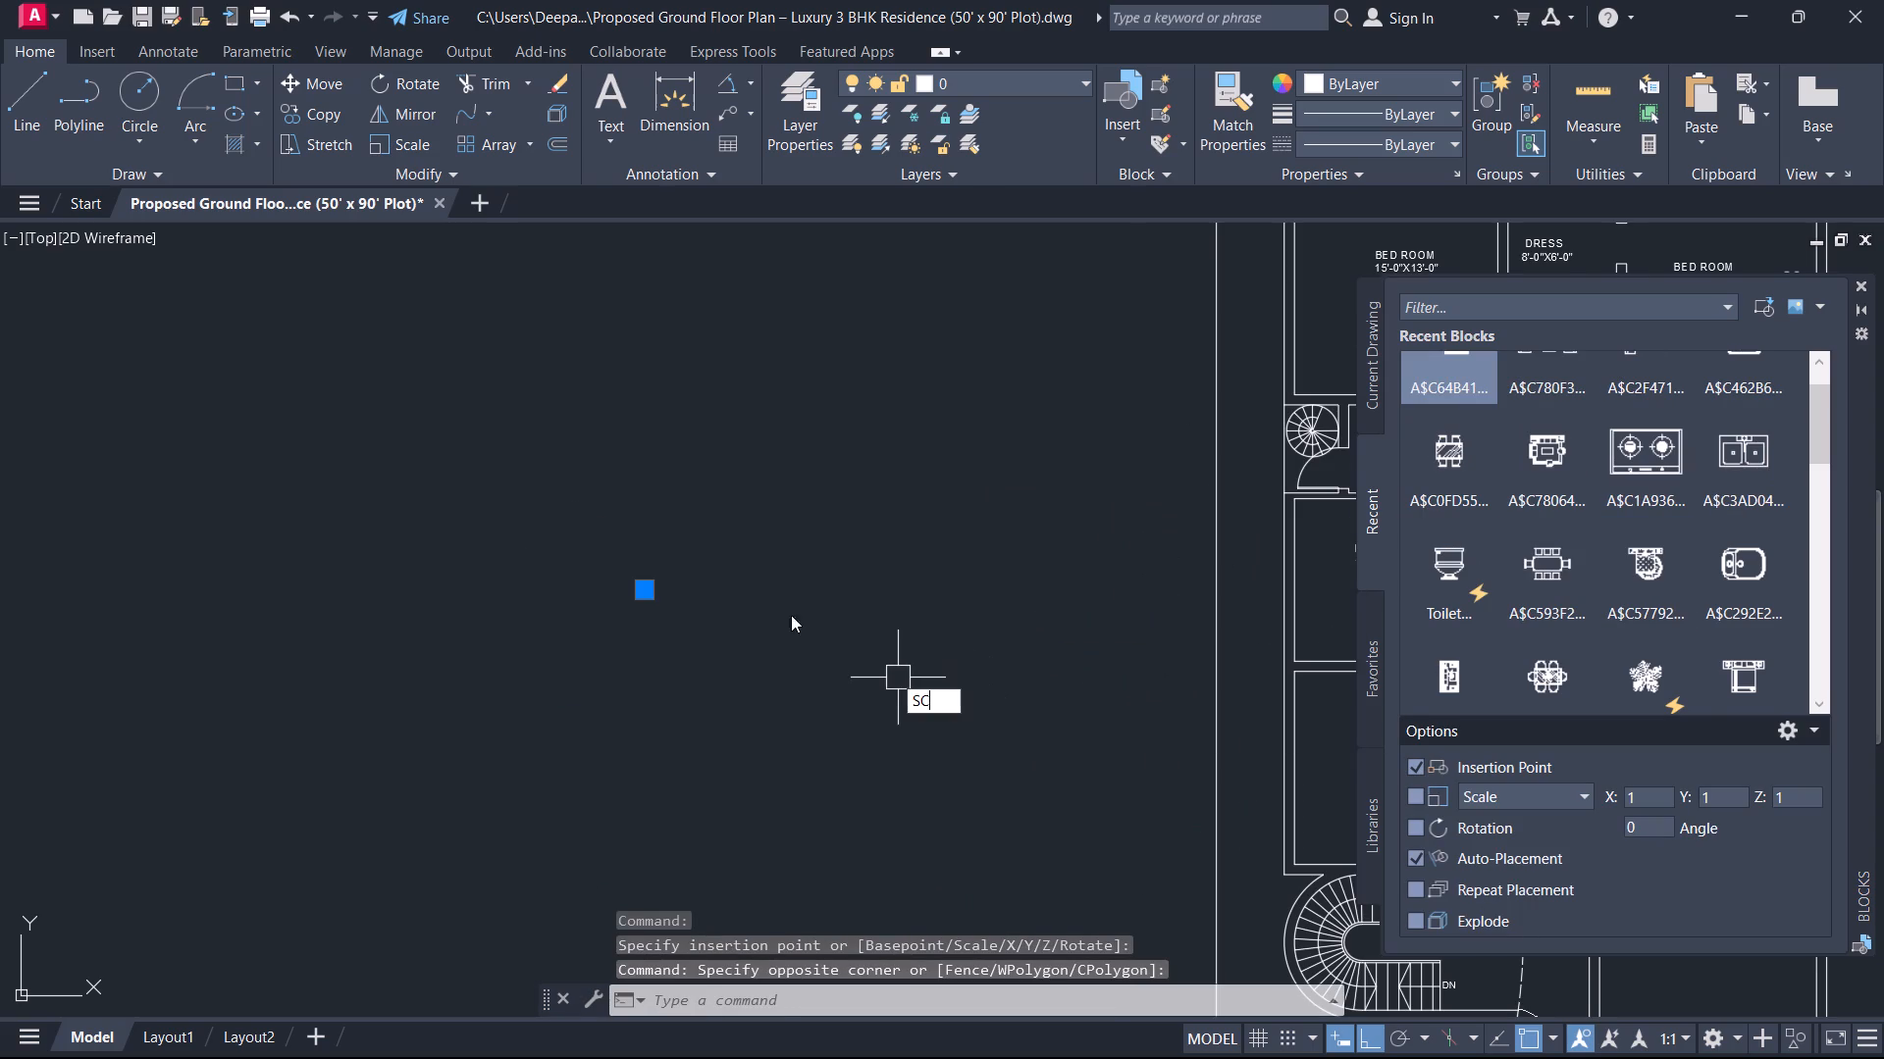
{"action": "scroll", "coordinate": [624, 612], "scroll_direction": "up", "scroll_amount": 4}
{"action": "scroll", "coordinate": [704, 557], "scroll_direction": "up", "scroll_amount": 8}
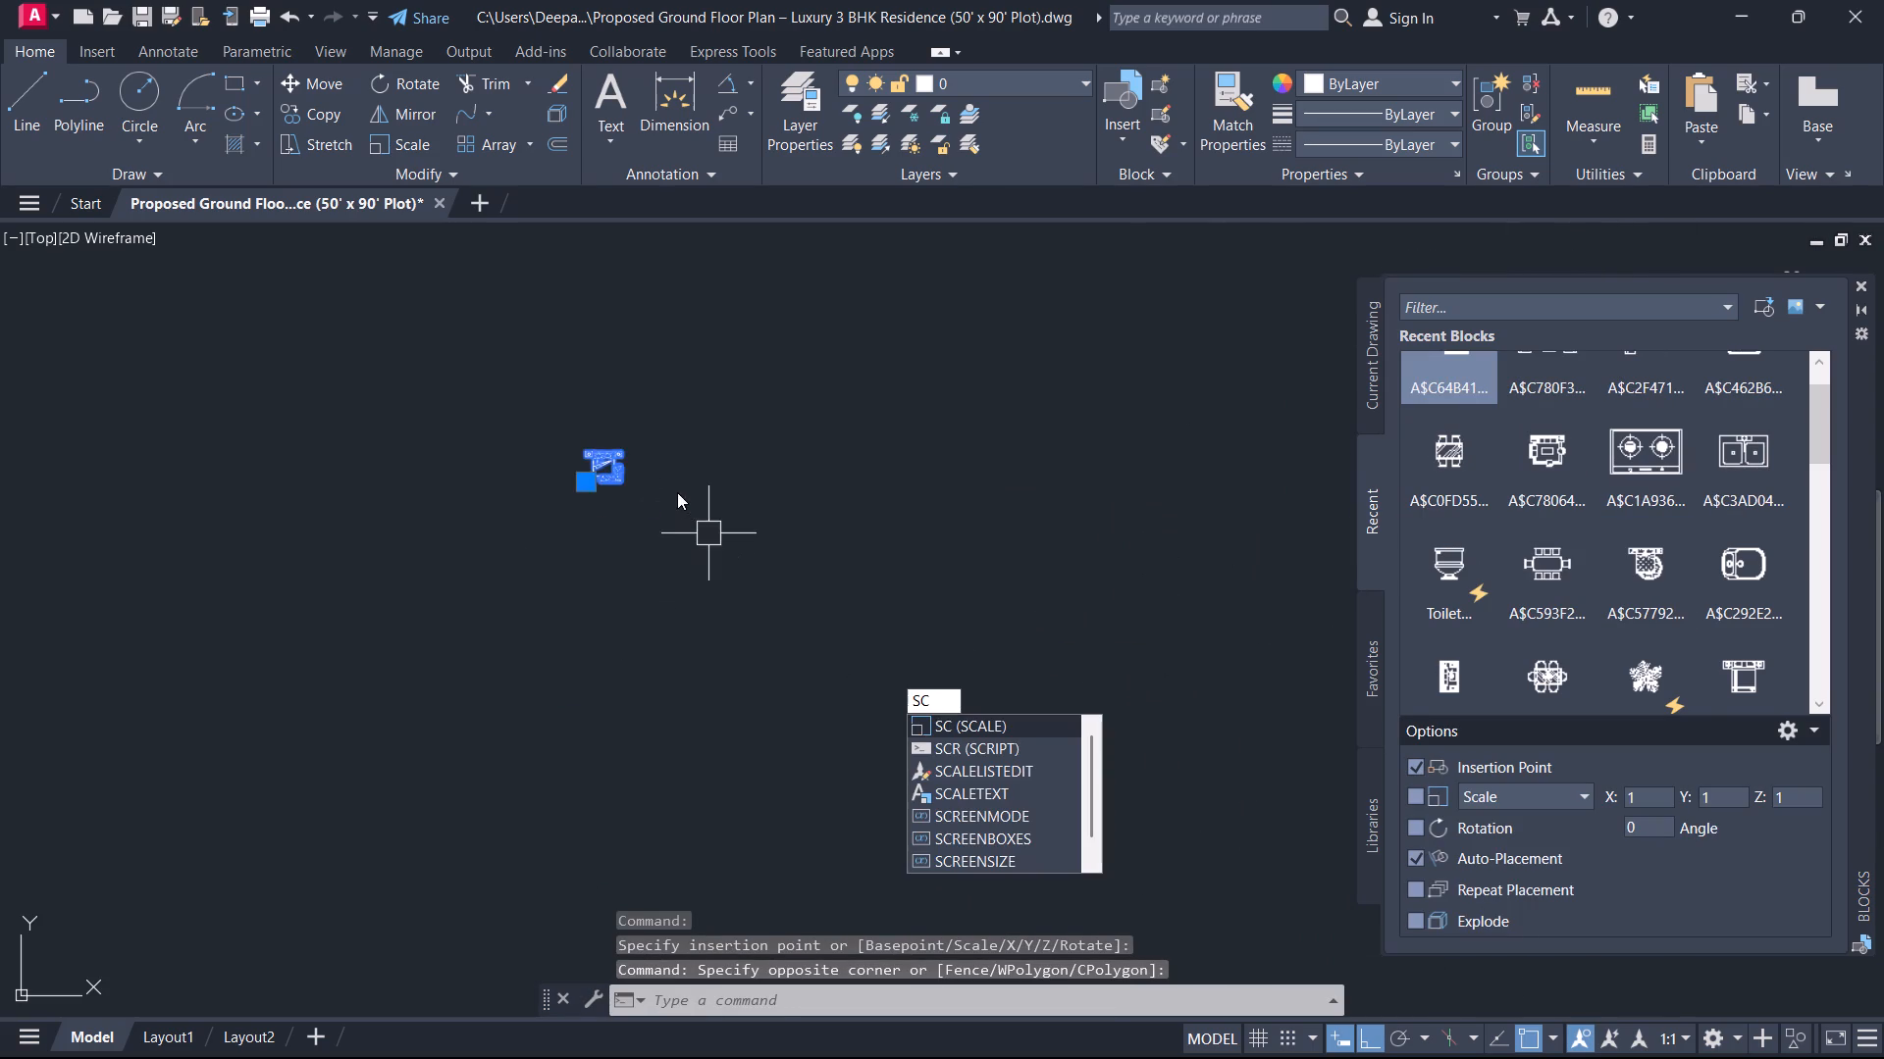
{"action": "key", "text": "space"}
{"action": "scroll", "coordinate": [576, 437], "scroll_direction": "up", "scroll_amount": 2}
{"action": "left_click", "coordinate": [647, 533]}
{"action": "scroll", "coordinate": [826, 647], "scroll_direction": "down", "scroll_amount": 10}
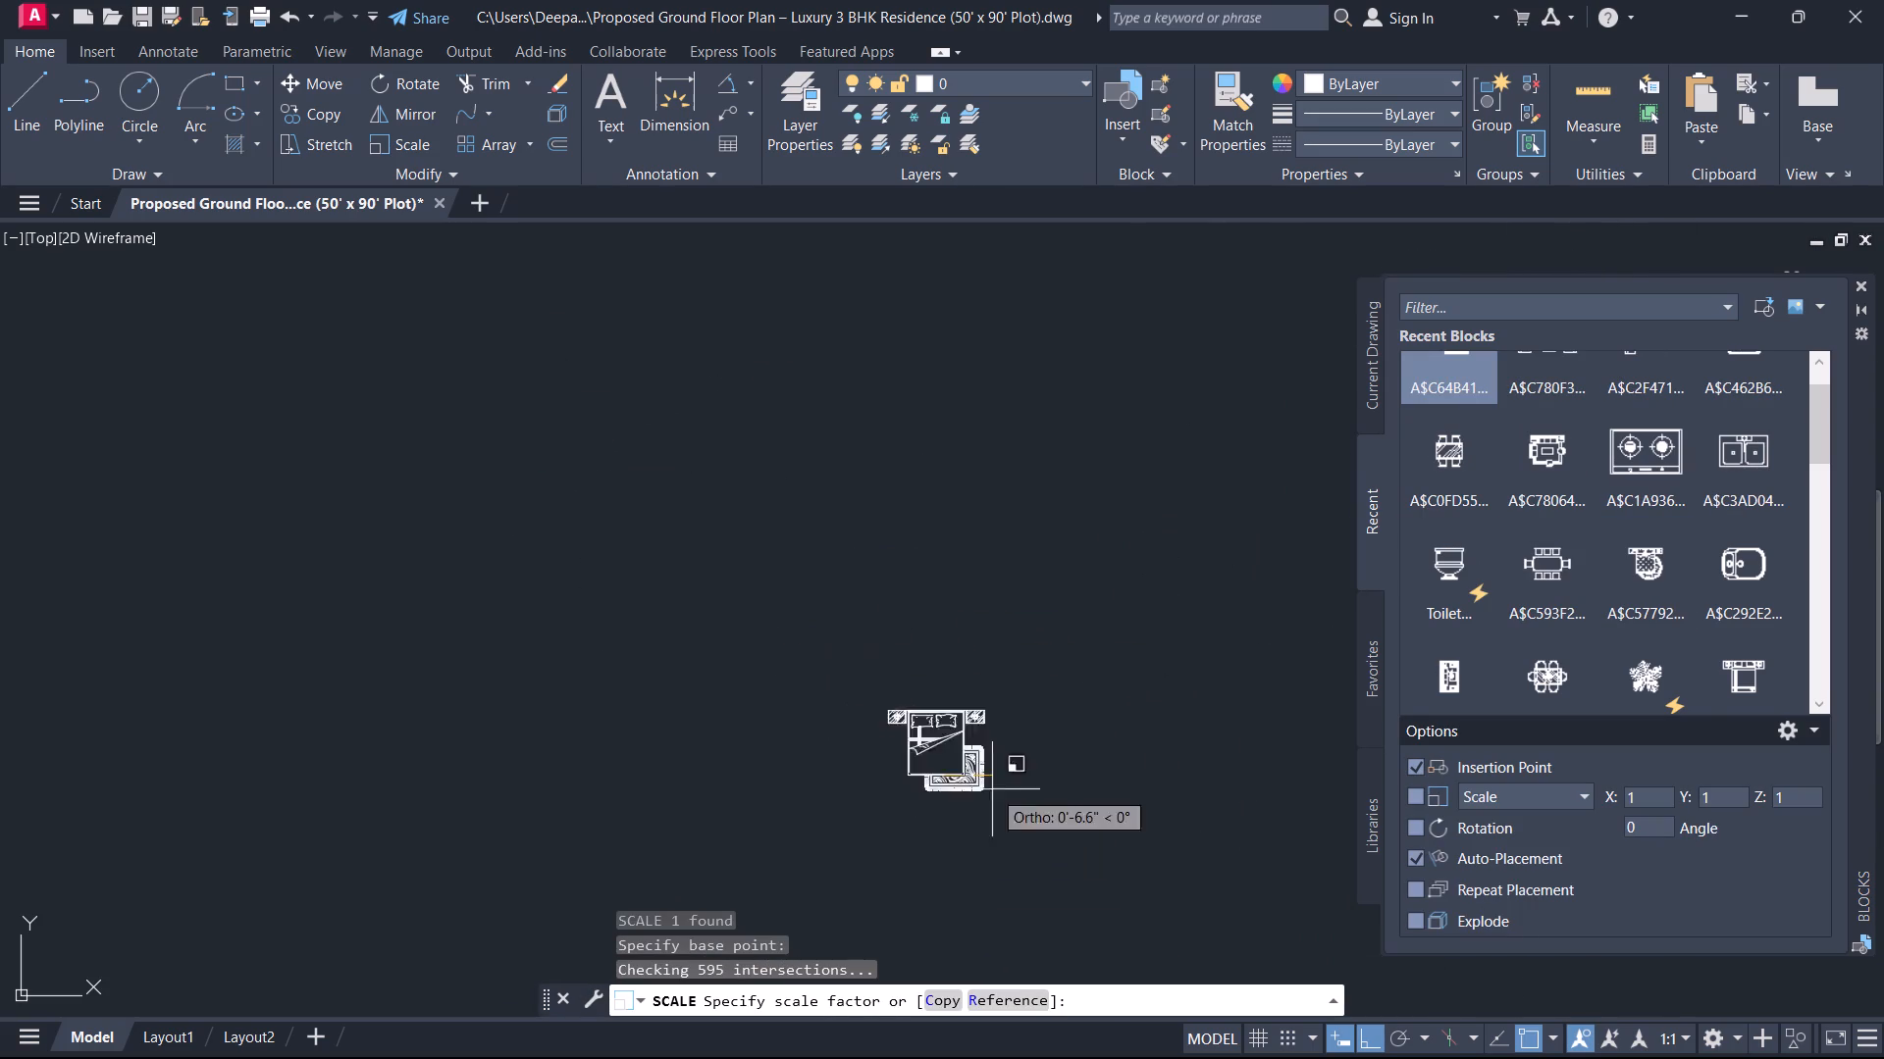
{"action": "scroll", "coordinate": [1039, 788], "scroll_direction": "up", "scroll_amount": 1}
{"action": "scroll", "coordinate": [1039, 788], "scroll_direction": "down", "scroll_amount": 3}
{"action": "middle_click_drag", "start_coordinate": [1031, 783], "coordinate": [758, 517]}
{"action": "scroll", "coordinate": [786, 529], "scroll_direction": "down", "scroll_amount": 5}
{"action": "scroll", "coordinate": [825, 559], "scroll_direction": "up", "scroll_amount": 1}
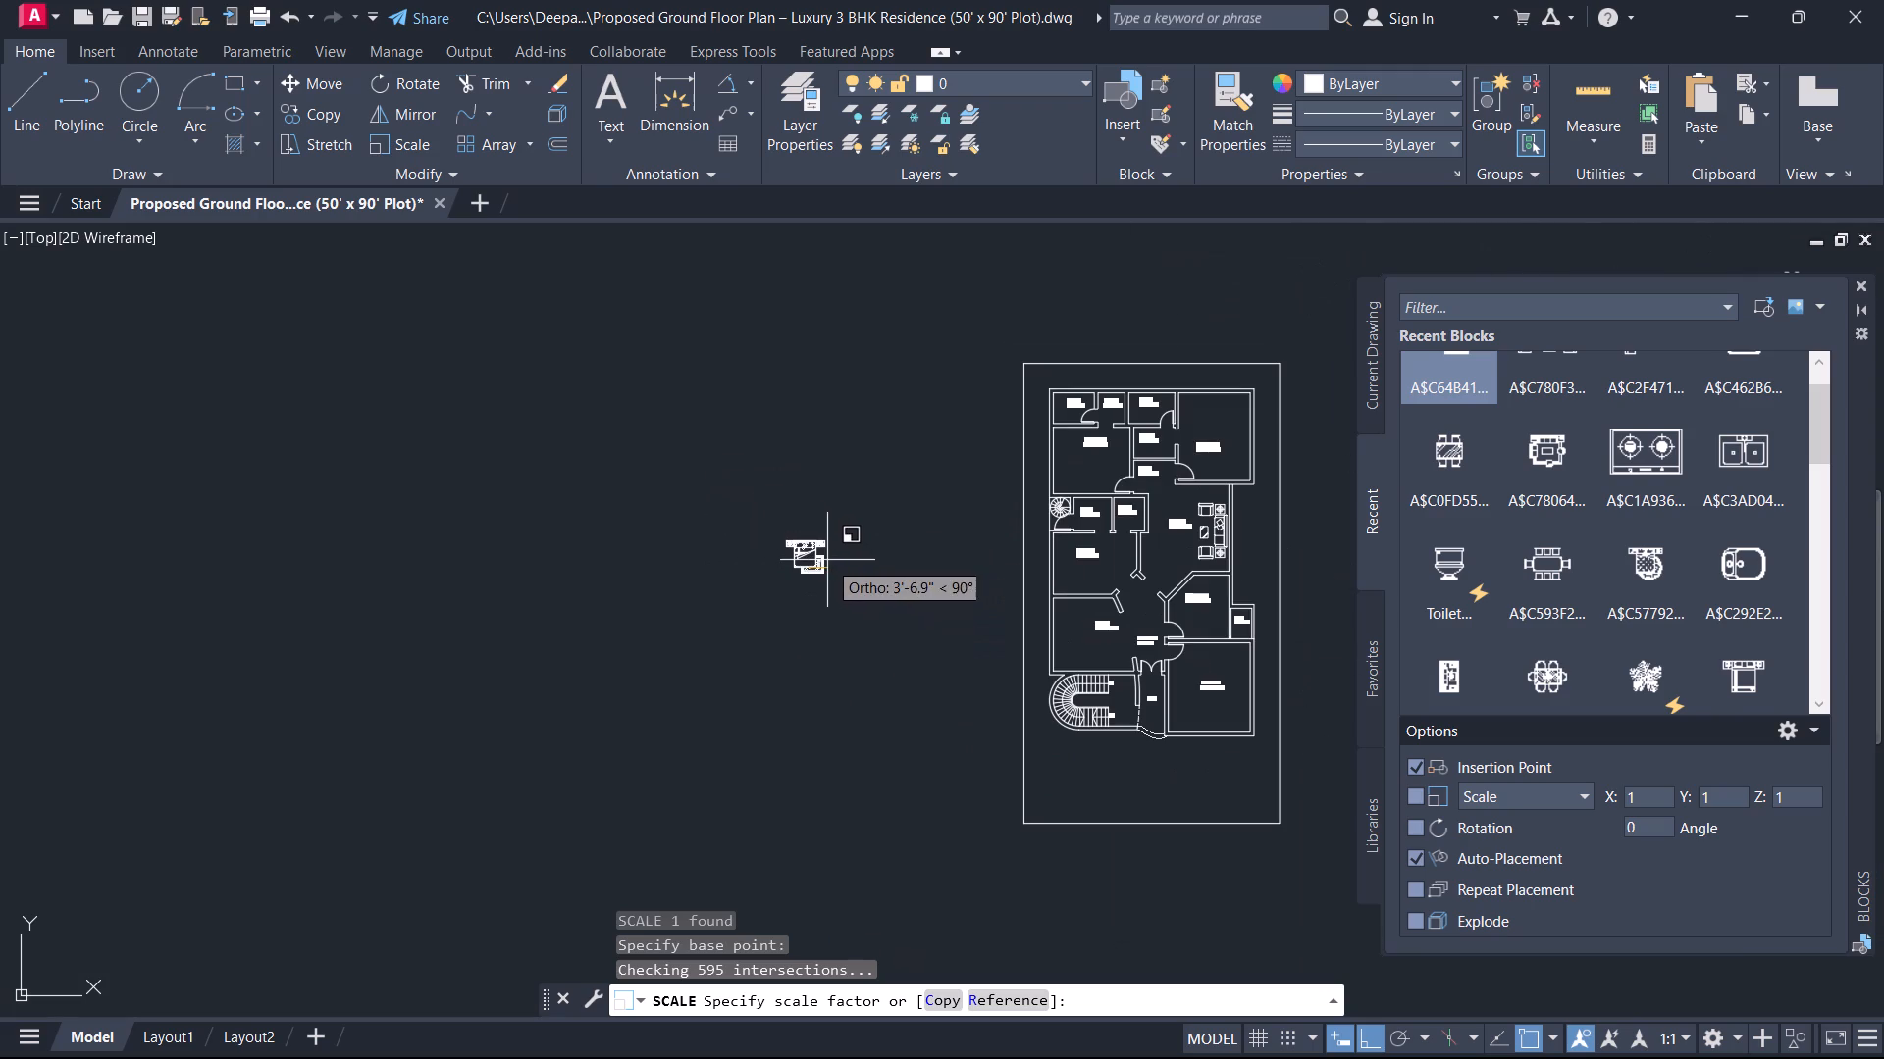
{"action": "left_click", "coordinate": [827, 561]}
{"action": "key", "text": "Escape"}
Copy the bed set by the middle of its headboard to the upper wall of the 15'-0"X13'-0" bedroom.
{"action": "scroll", "coordinate": [829, 564], "scroll_direction": "up", "scroll_amount": 3}
{"action": "middle_click_drag", "start_coordinate": [829, 566], "coordinate": [843, 580]}
{"action": "left_click_drag", "start_coordinate": [843, 585], "coordinate": [786, 560]}
{"action": "left_click", "coordinate": [692, 506]}
{"action": "scroll", "coordinate": [1069, 480], "scroll_direction": "down", "scroll_amount": 2}
{"action": "middle_click_drag", "start_coordinate": [1073, 487], "coordinate": [448, 530]}
{"action": "key", "text": "c"}
{"action": "type", "text": "O"}
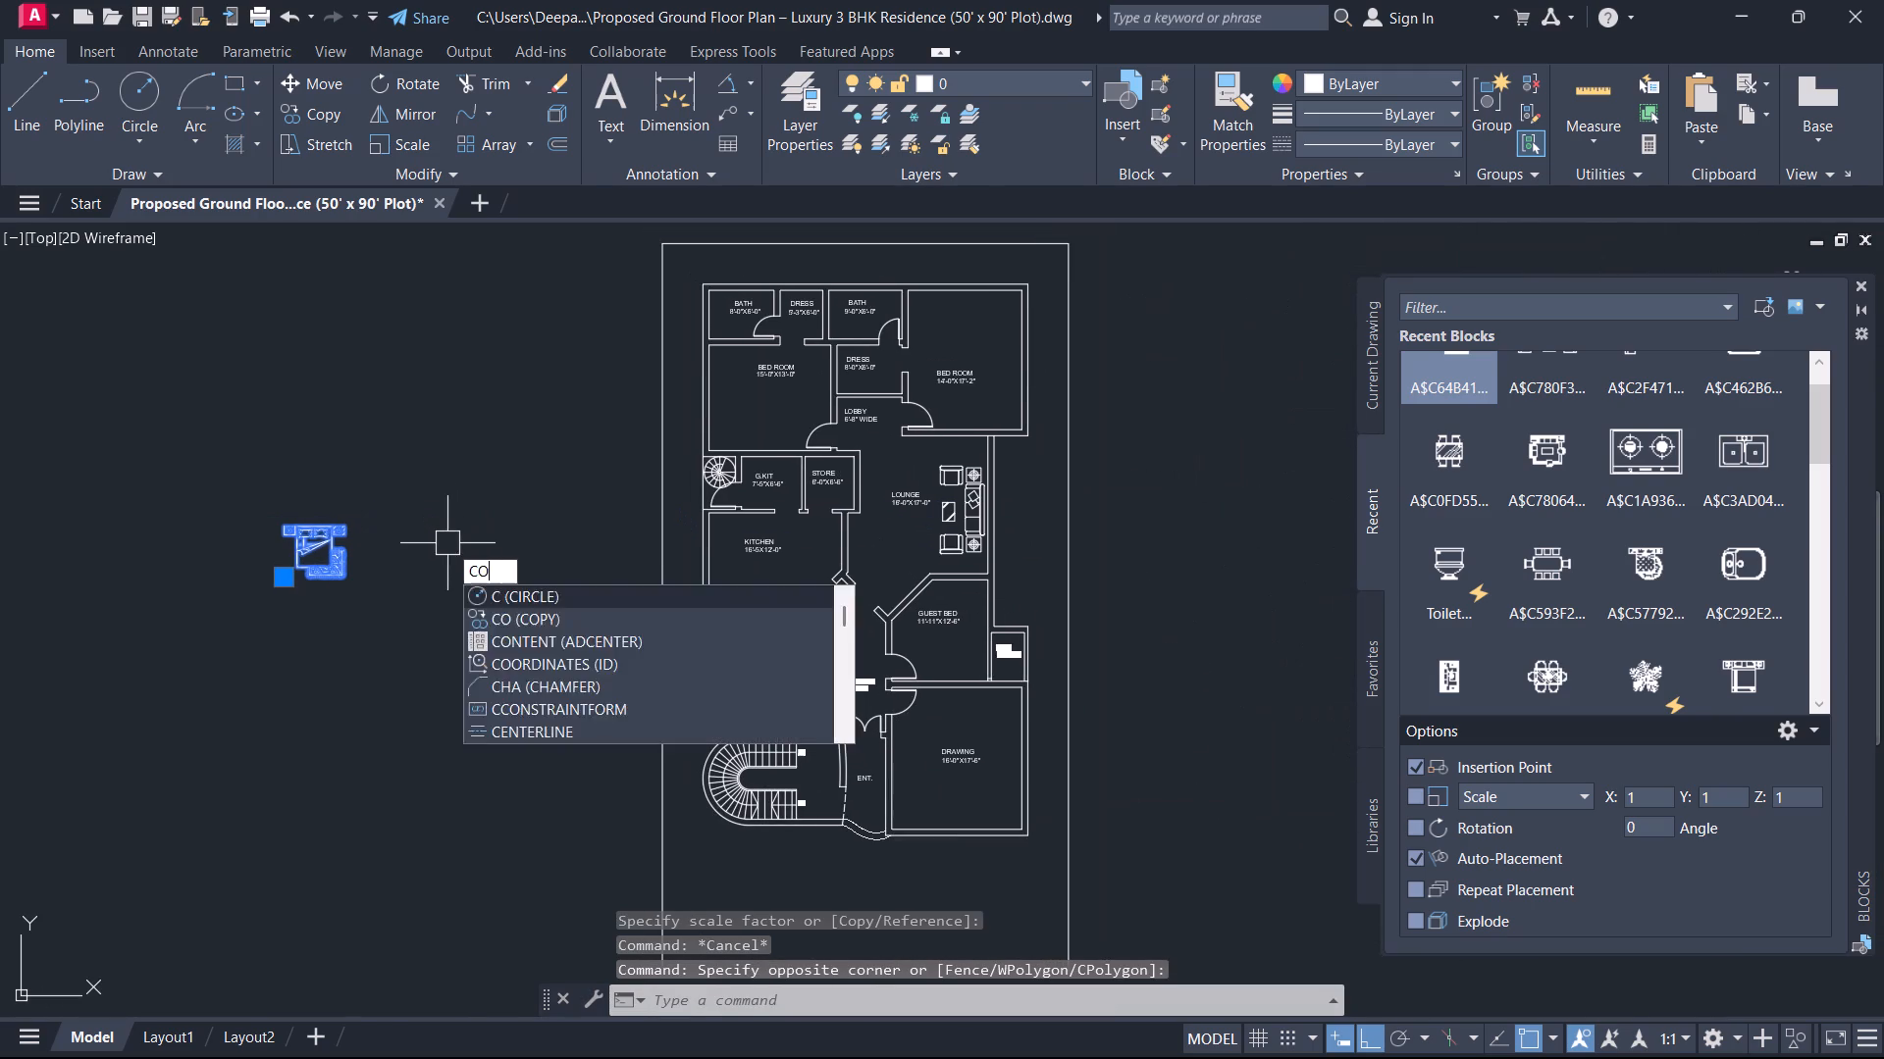
{"action": "key", "text": "space"}
{"action": "scroll", "coordinate": [358, 534], "scroll_direction": "up", "scroll_amount": 3}
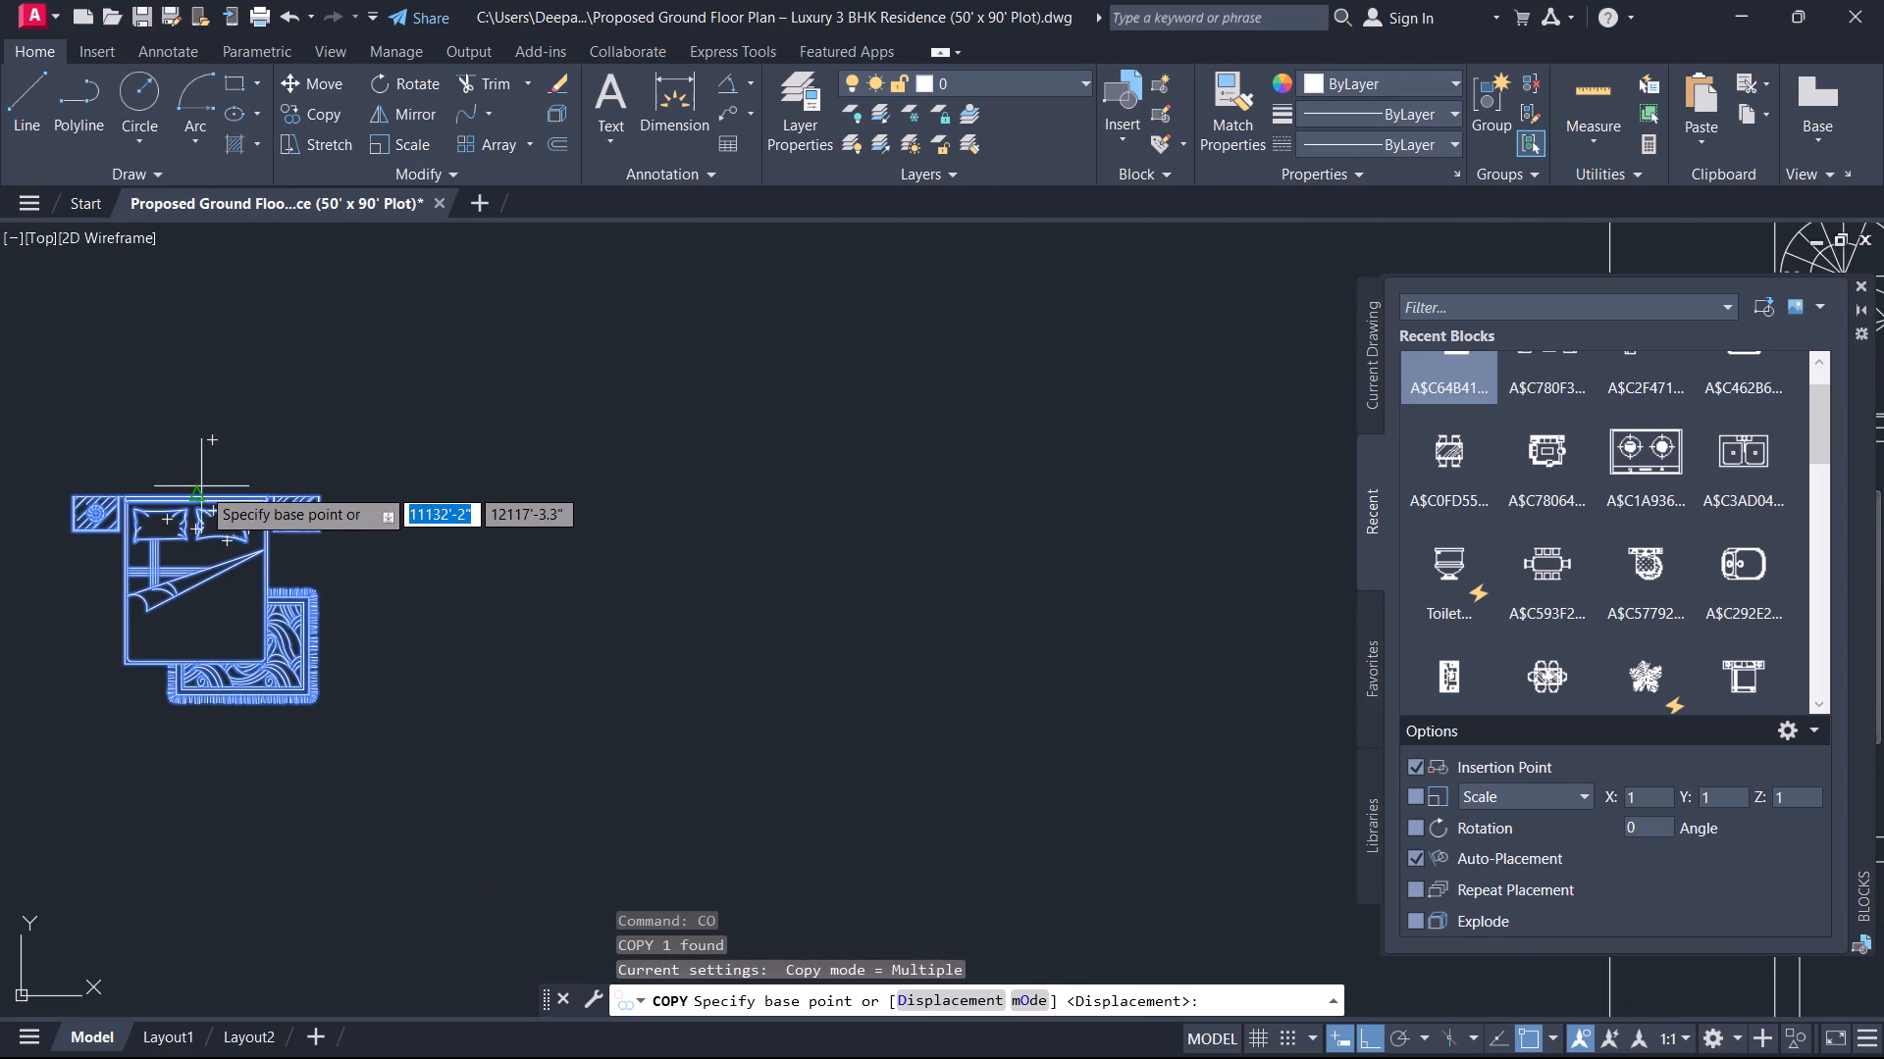
{"action": "left_click", "coordinate": [201, 486]}
{"action": "scroll", "coordinate": [371, 544], "scroll_direction": "down", "scroll_amount": 3}
{"action": "middle_click_drag", "start_coordinate": [512, 574], "coordinate": [164, 648]}
{"action": "scroll", "coordinate": [570, 590], "scroll_direction": "up", "scroll_amount": 2}
{"action": "scroll", "coordinate": [238, 346], "scroll_direction": "up", "scroll_amount": 1}
{"action": "middle_click_drag", "start_coordinate": [248, 353], "coordinate": [298, 405]}
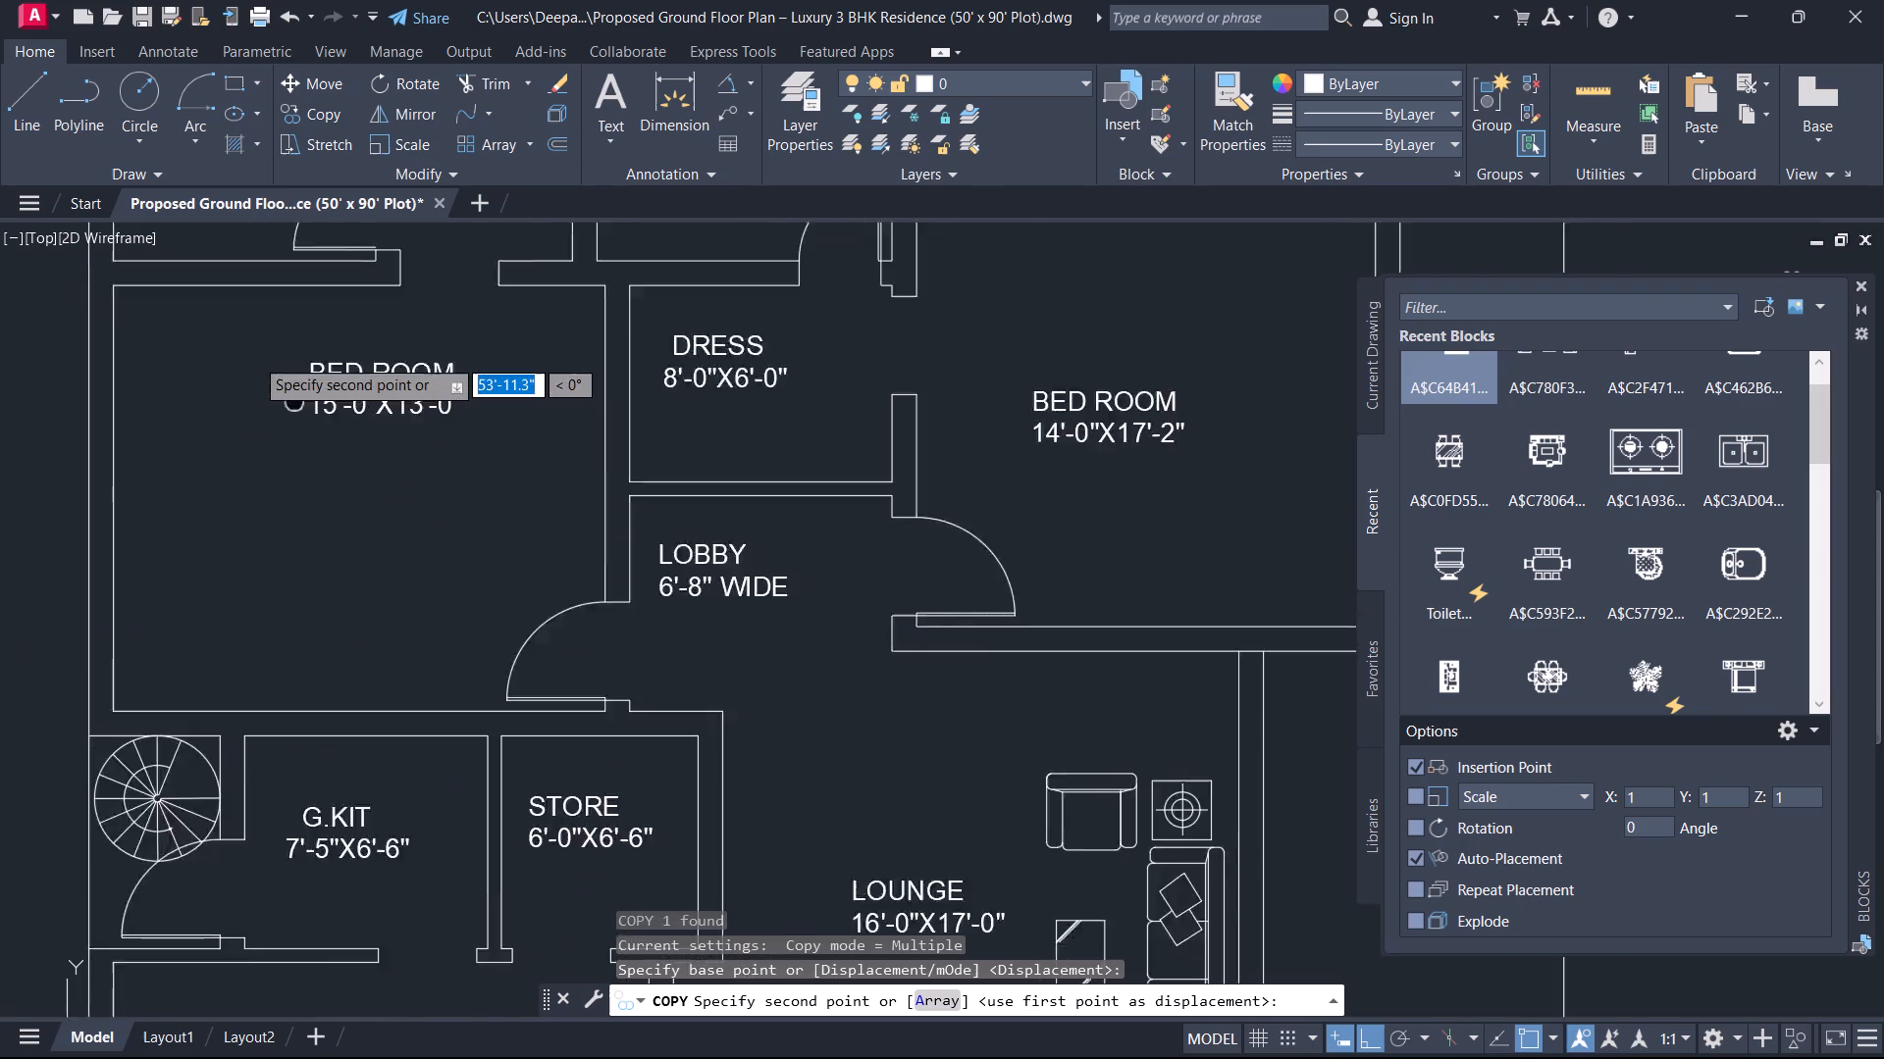
{"action": "middle_click_drag", "start_coordinate": [298, 405], "coordinate": [376, 638]}
{"action": "scroll", "coordinate": [355, 600], "scroll_direction": "up", "scroll_amount": 1}
{"action": "left_click", "coordinate": [328, 490]}
{"action": "key", "text": "Escape"}
Move the copied bed set slightly down, away from the bedroom's upper wall.
{"action": "left_click", "coordinate": [339, 513]}
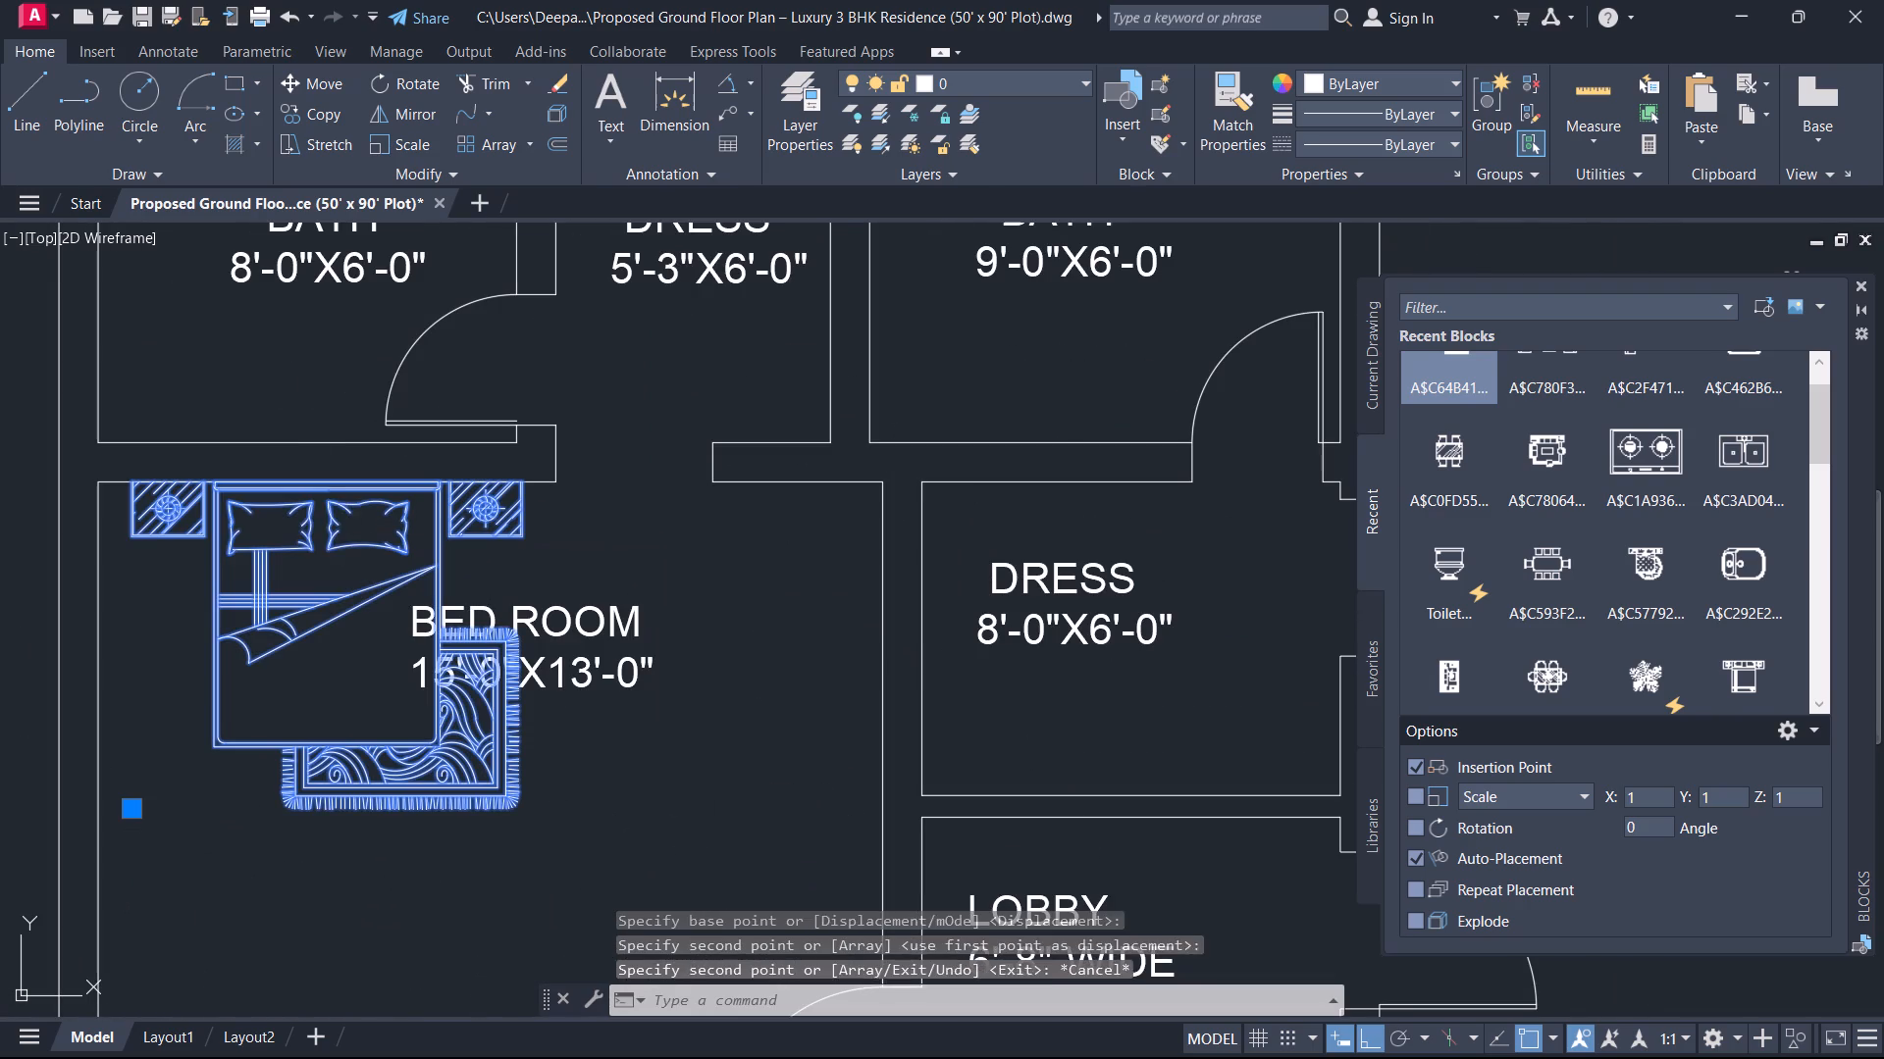
{"action": "type", "text": "M"}
{"action": "key", "text": "space"}
{"action": "left_click", "coordinate": [345, 558]}
{"action": "left_click", "coordinate": [342, 573]}
{"action": "key", "text": "Escape"}
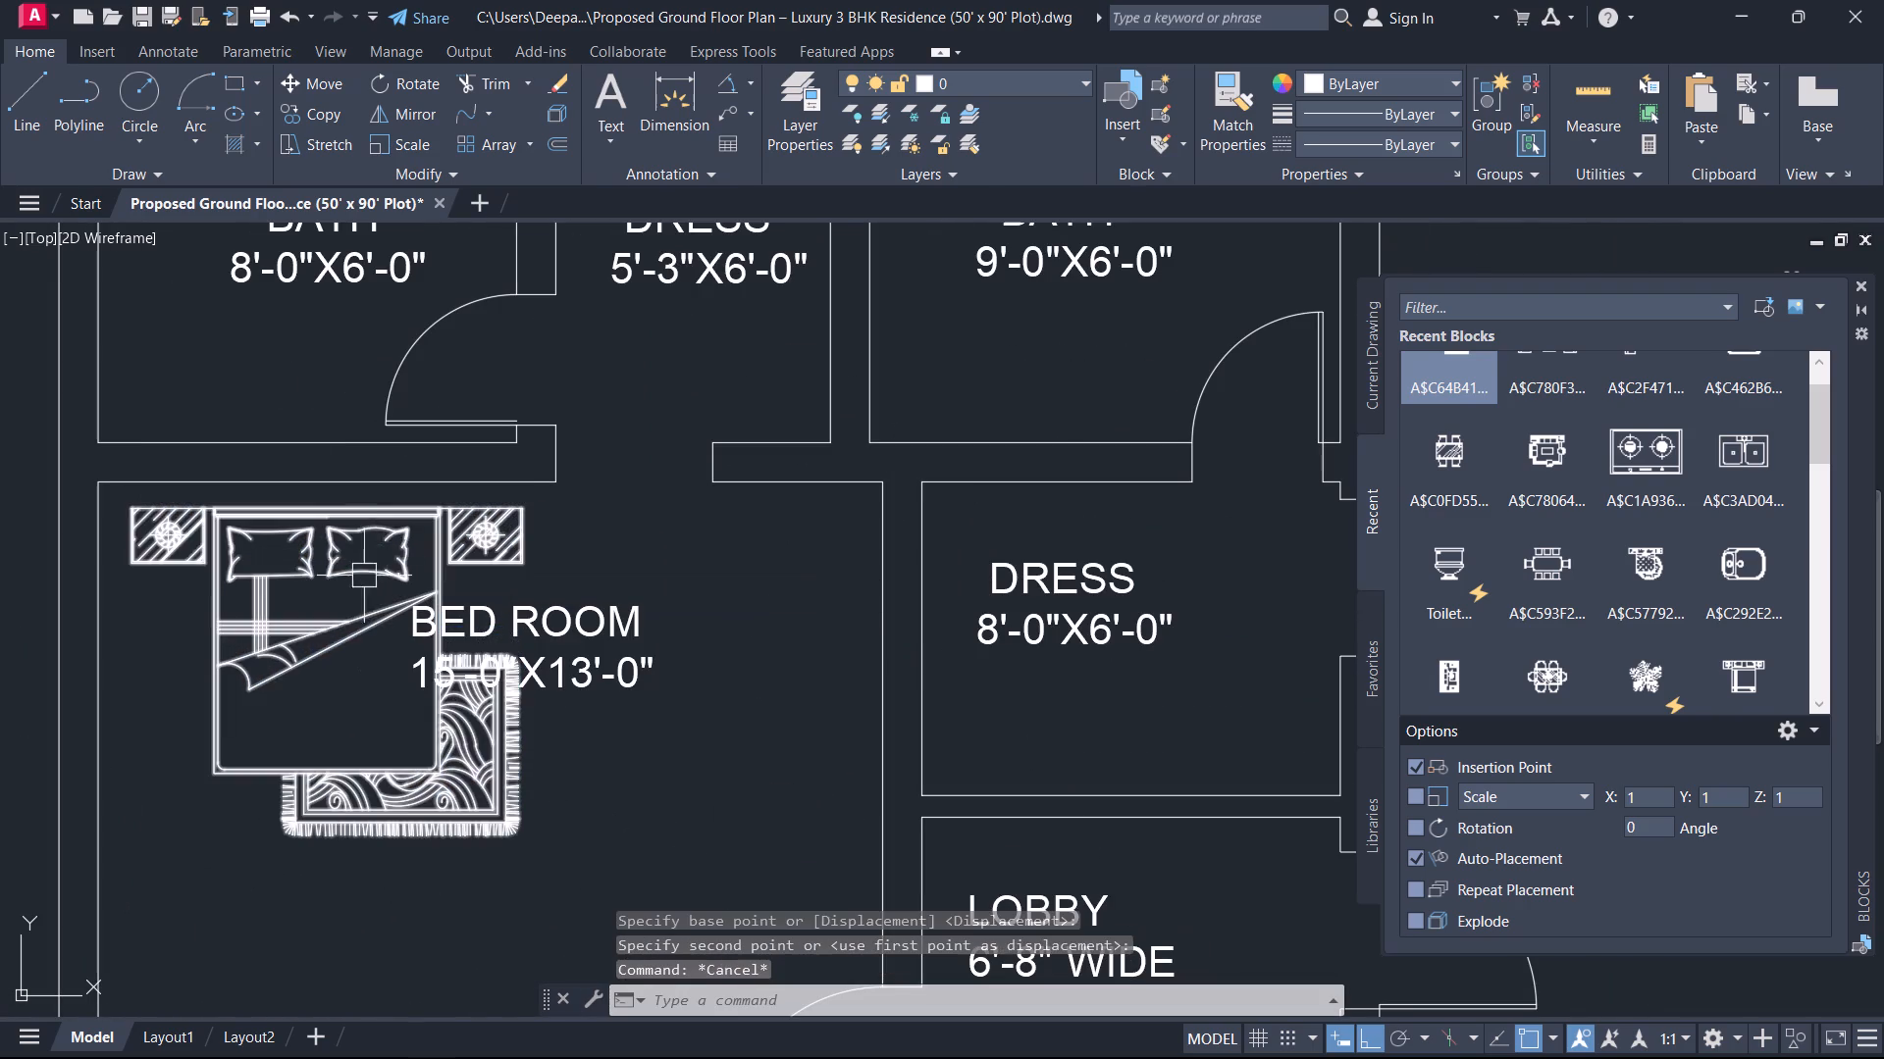
Scale up the bedroom's bed set freehand, using a base point on the upper wall line above the bed.
{"action": "left_click", "coordinate": [374, 529]}
{"action": "type", "text": "SC"}
{"action": "key", "text": "space"}
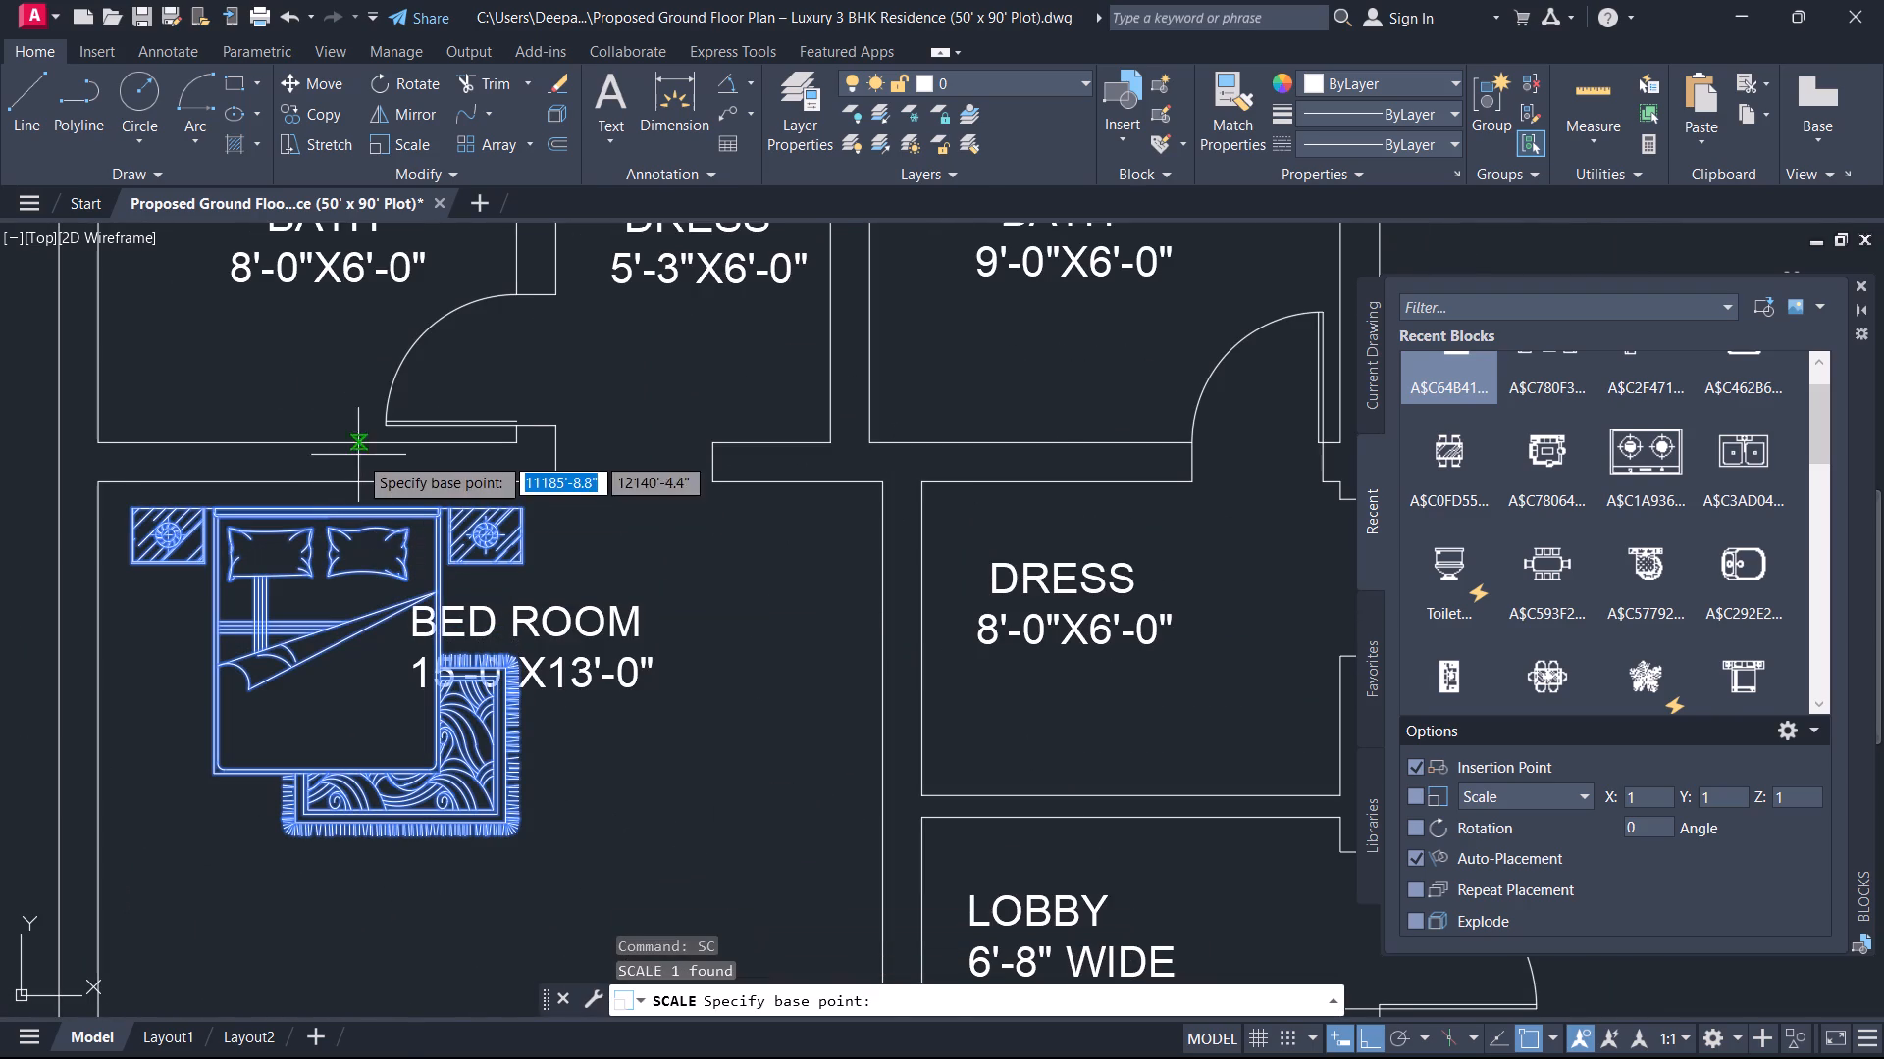
{"action": "left_click", "coordinate": [342, 477]}
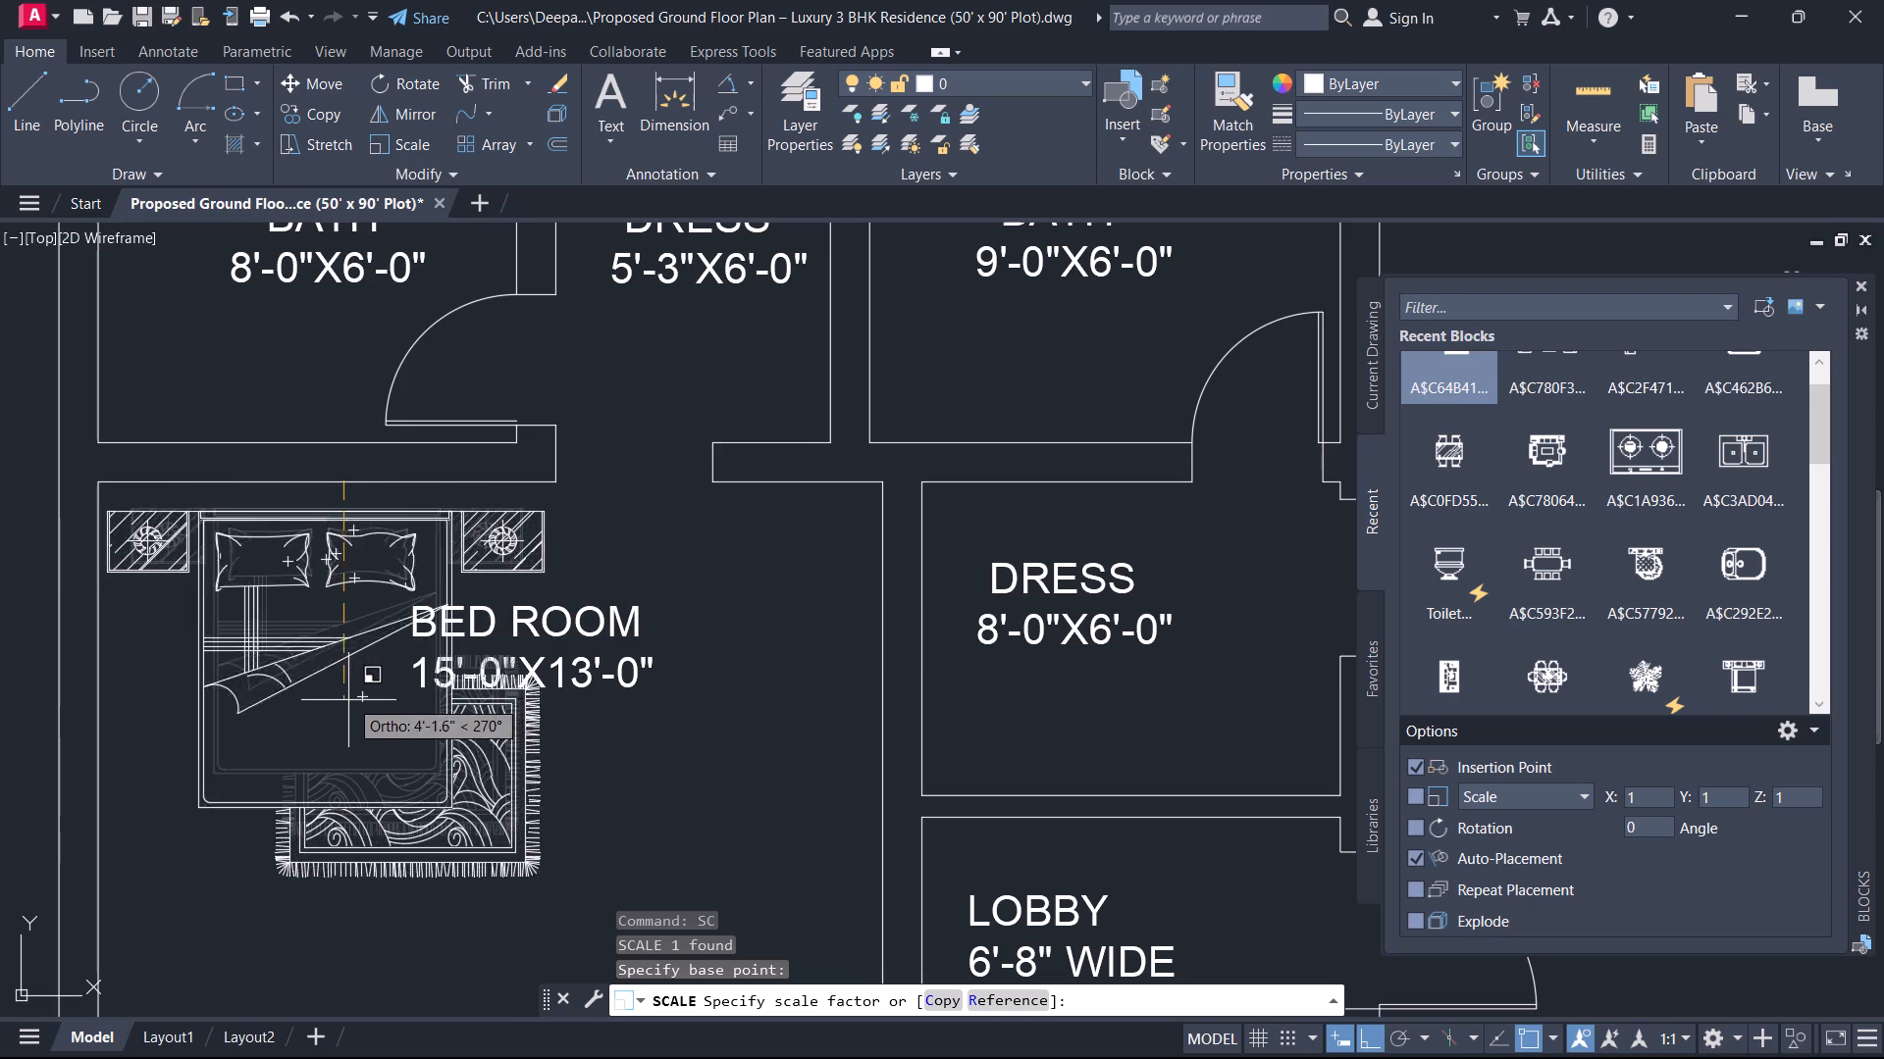
{"action": "left_click", "coordinate": [358, 740]}
{"action": "key", "text": "Escape"}
Rotate the bed set 90 degrees counterclockwise so its headboard faces the bedroom's left wall.
{"action": "scroll", "coordinate": [305, 689], "scroll_direction": "down", "scroll_amount": 1}
{"action": "middle_click_drag", "start_coordinate": [305, 689], "coordinate": [323, 693]}
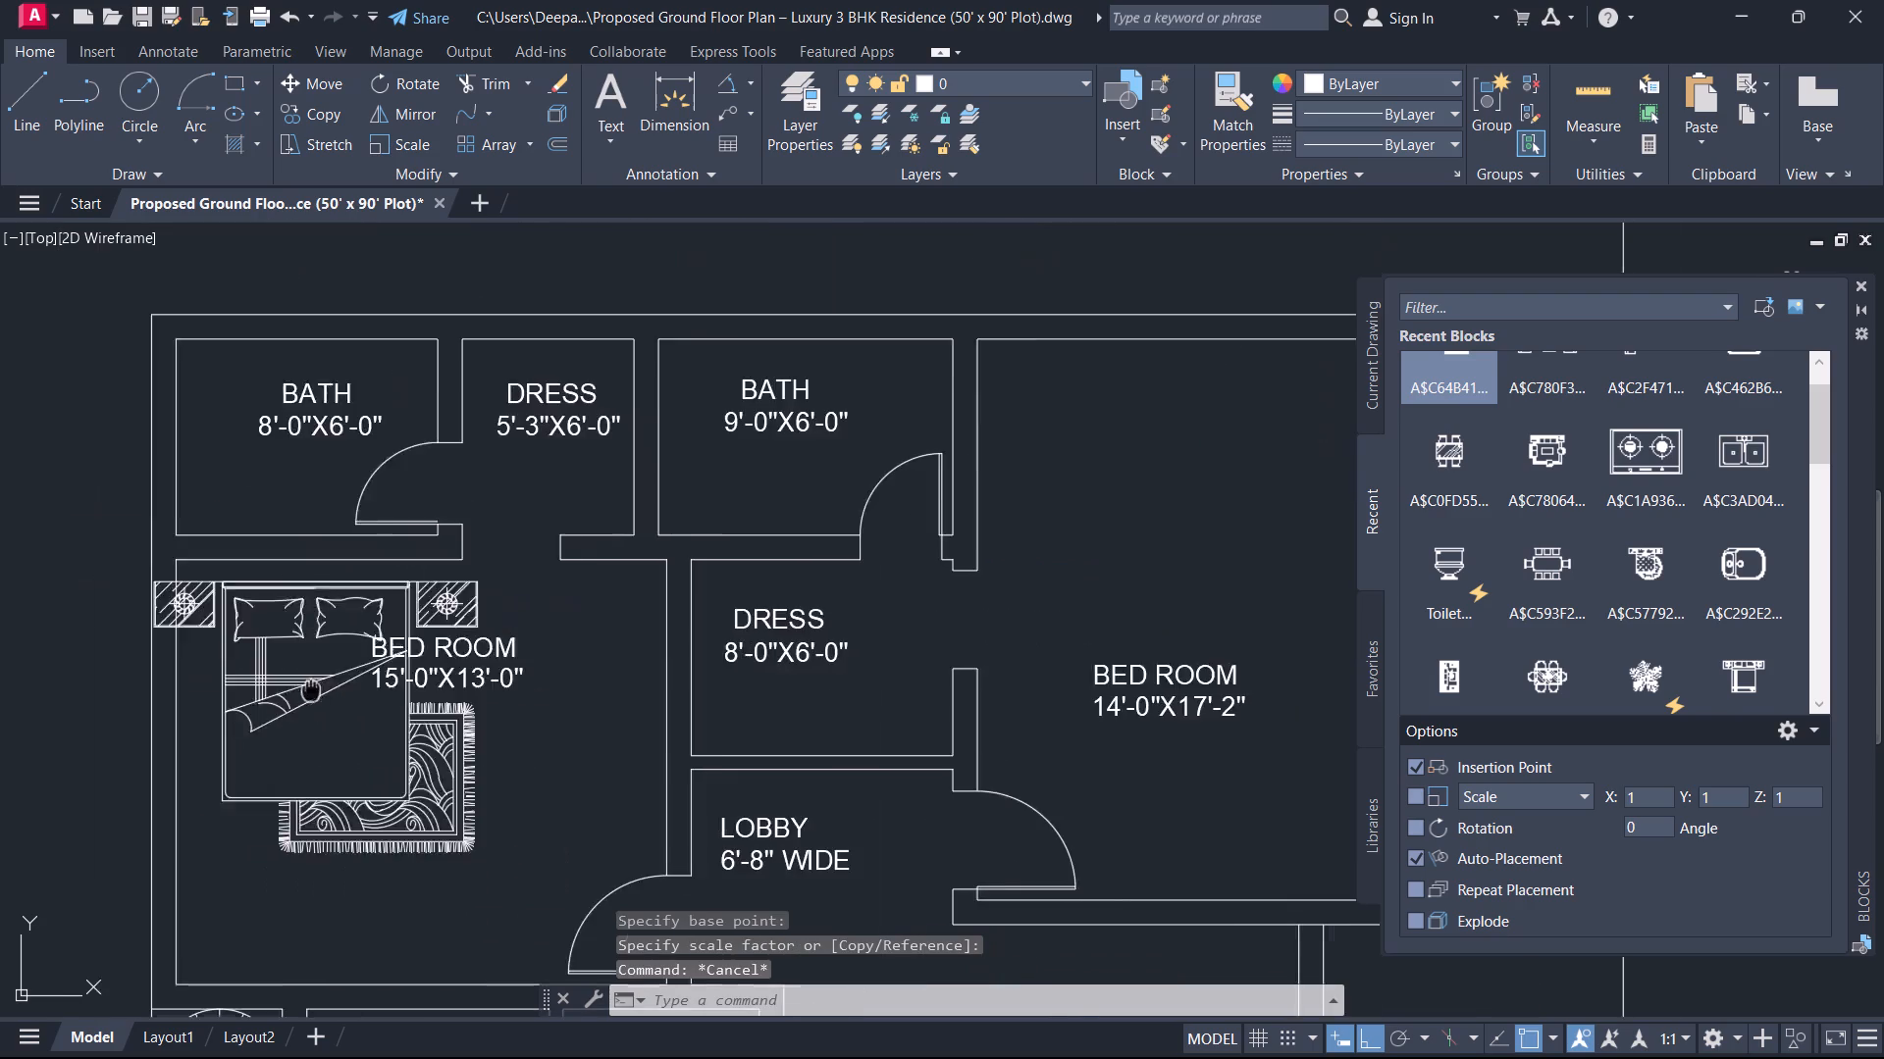
{"action": "middle_click_drag", "start_coordinate": [323, 693], "coordinate": [602, 644]}
{"action": "left_click", "coordinate": [587, 657]}
{"action": "key", "text": "r"}
{"action": "type", "text": "O"}
{"action": "key", "text": "space"}
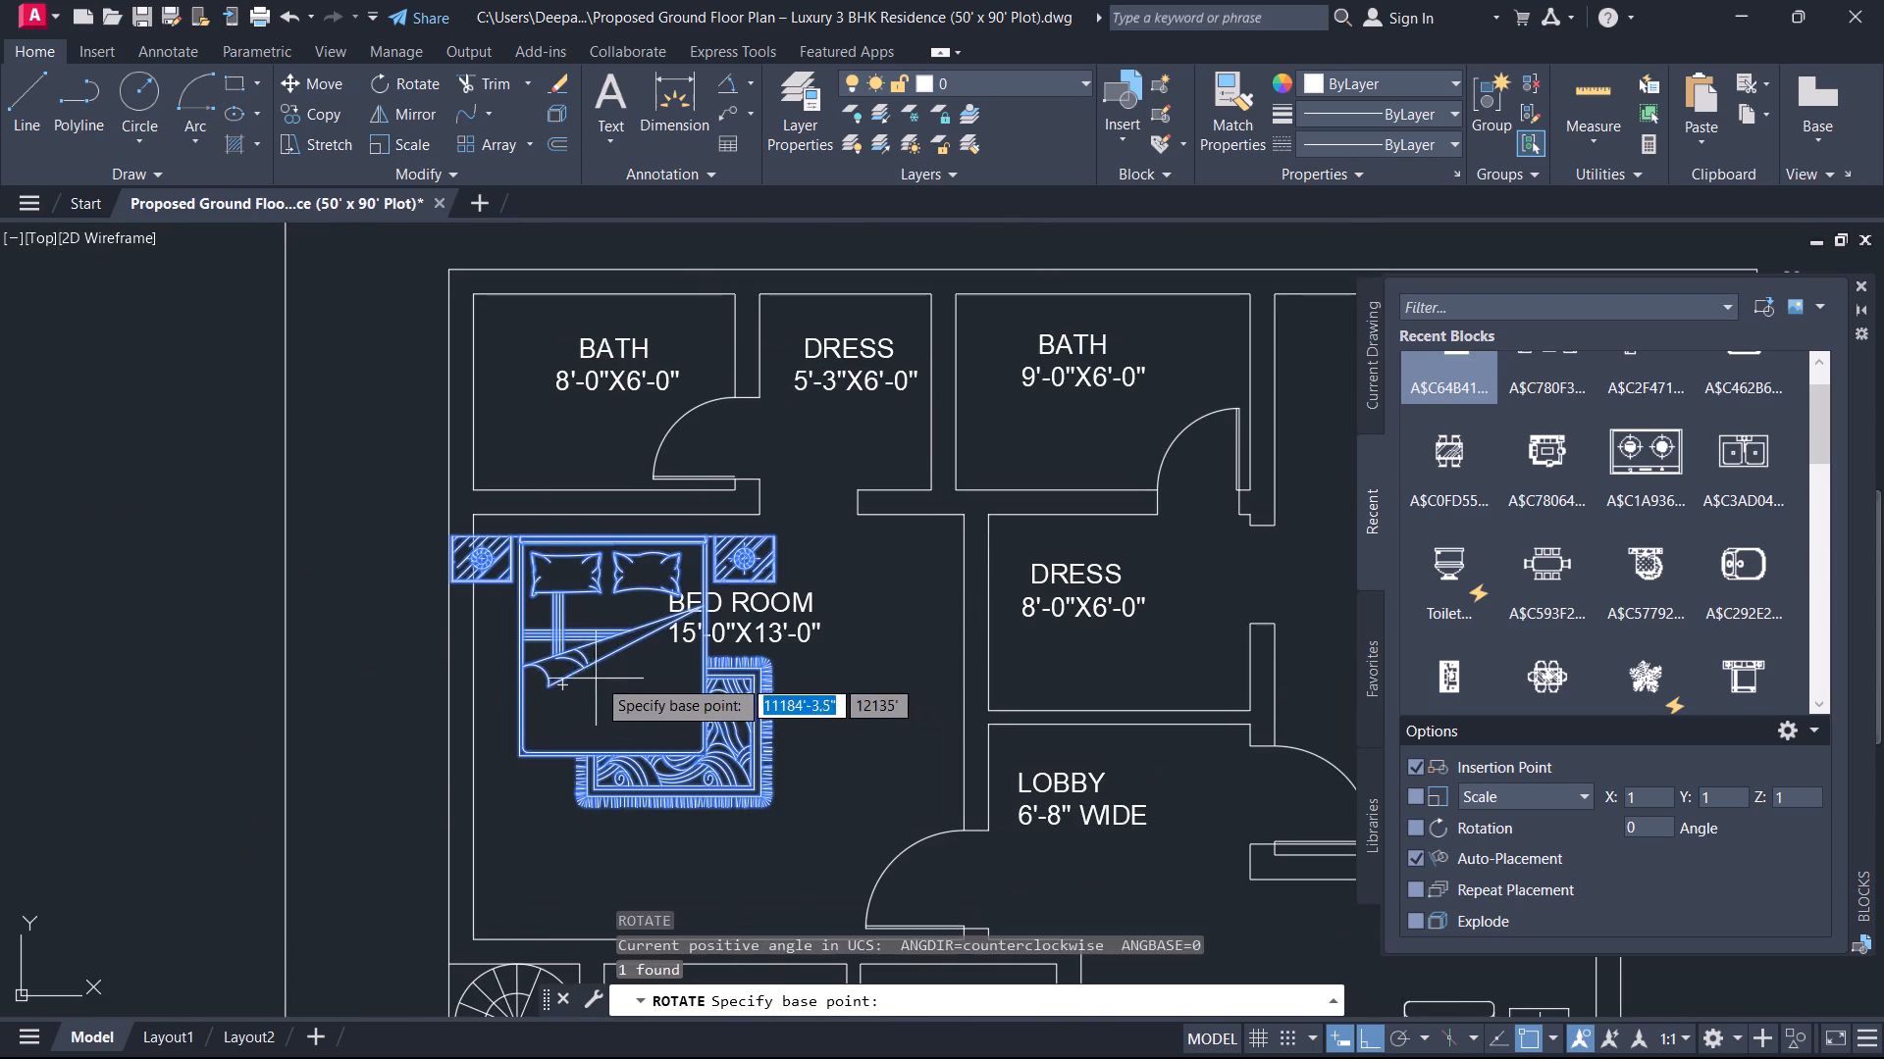
{"action": "left_click", "coordinate": [617, 650]}
{"action": "left_click", "coordinate": [610, 413]}
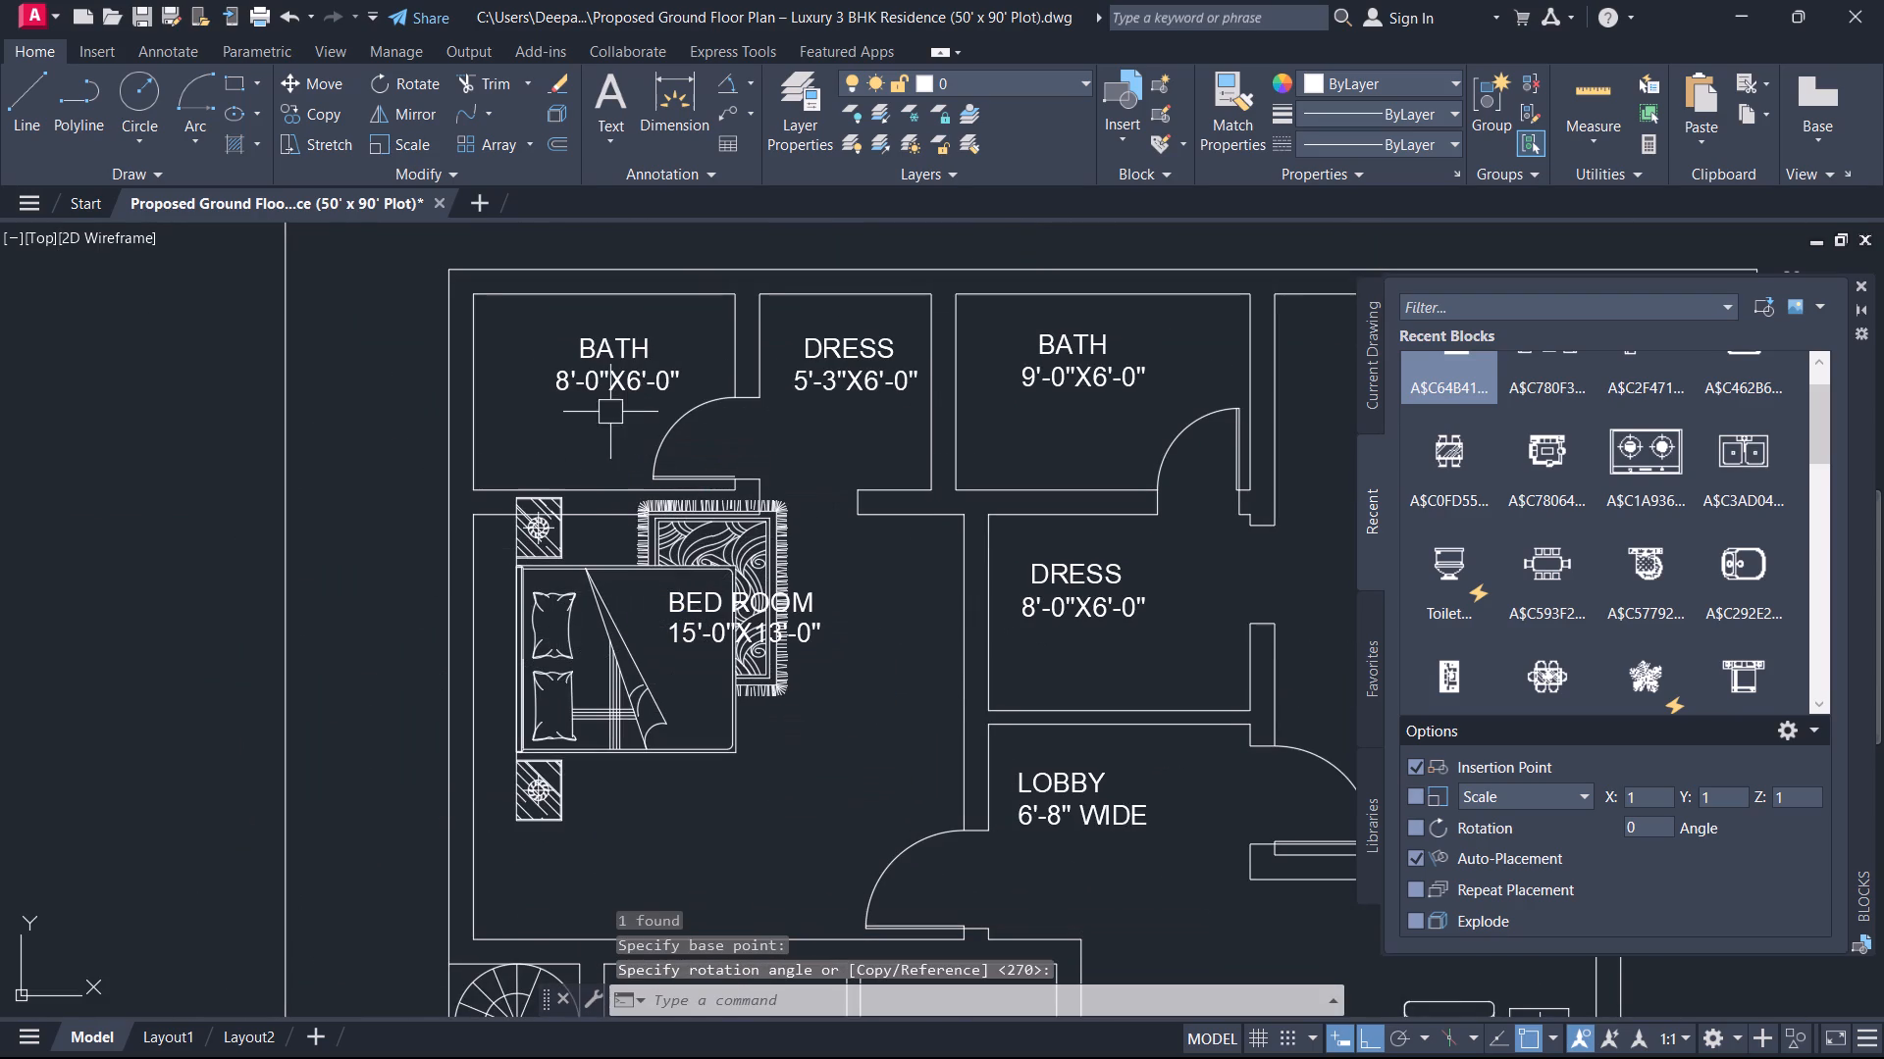
Move the rotated bed set about 2'-7" down and about 11" left, close to the bedroom's left wall.
{"action": "left_click", "coordinate": [639, 614]}
{"action": "left_click", "coordinate": [565, 611]}
{"action": "type", "text": "M"}
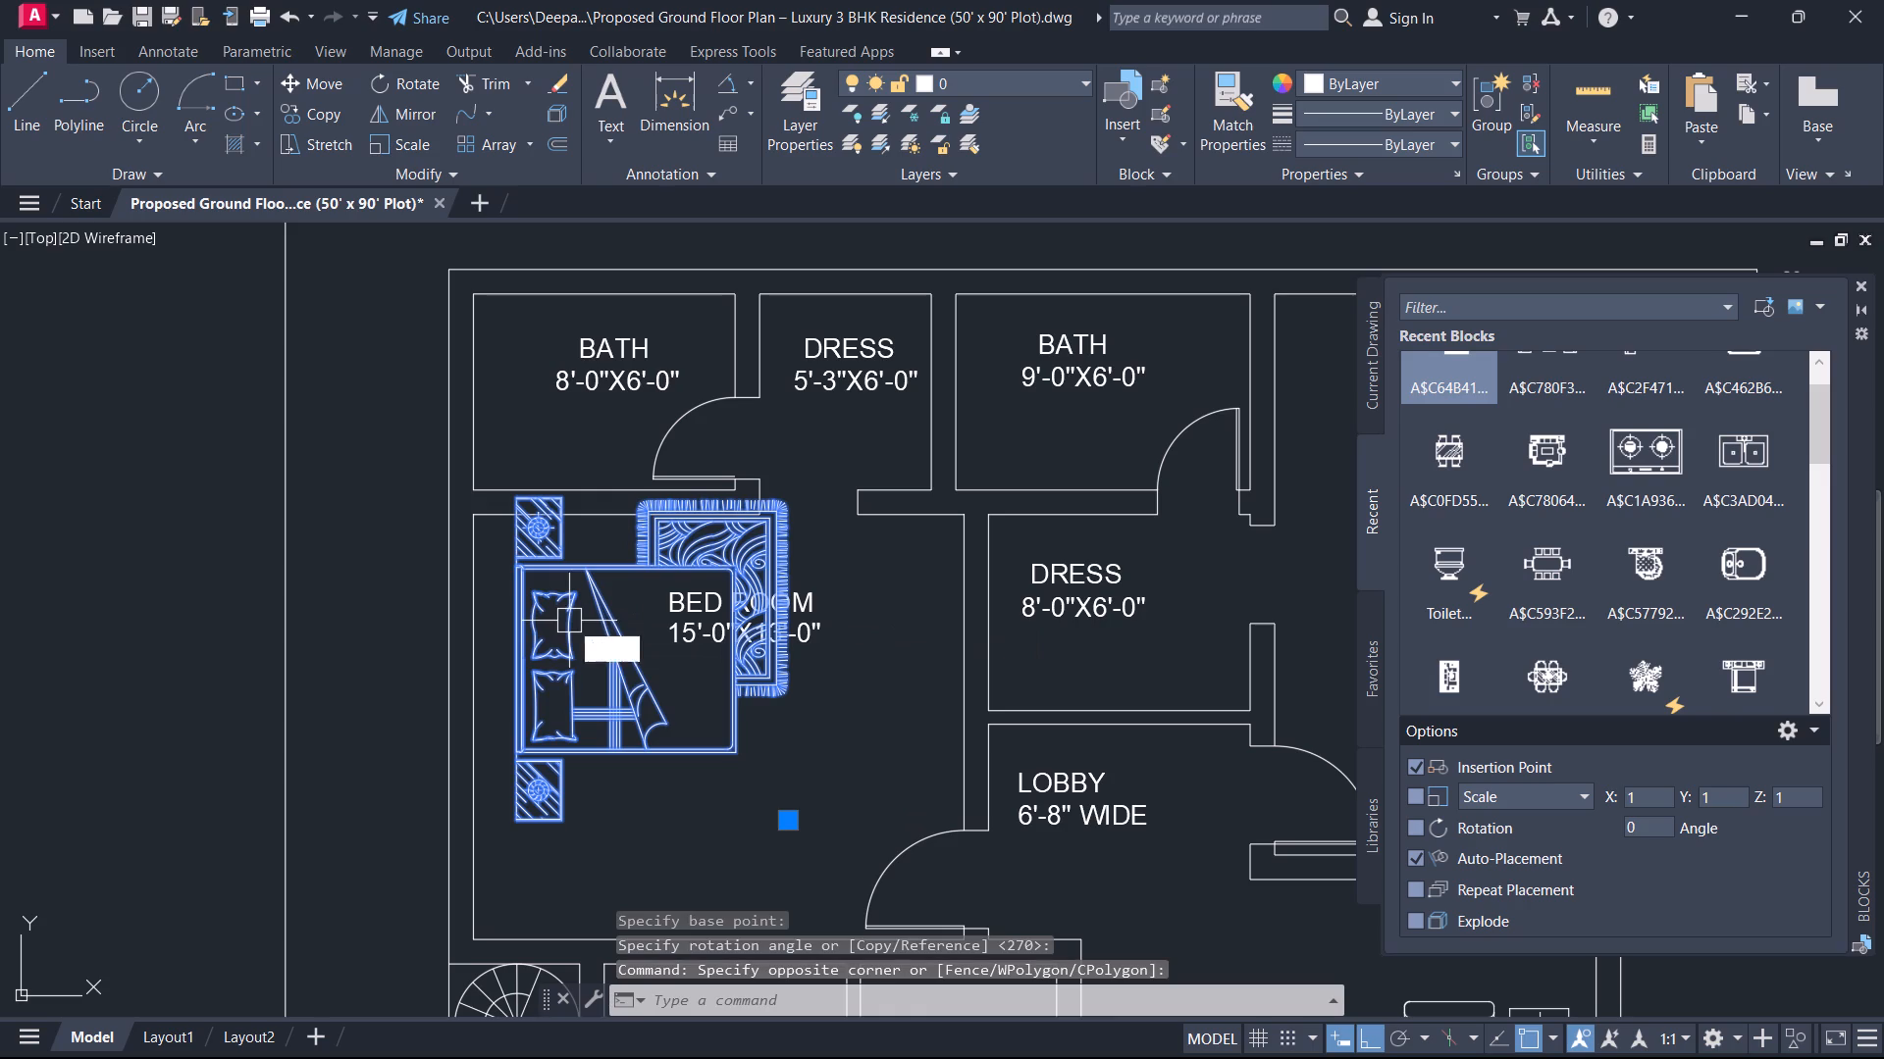
{"action": "key", "text": "space"}
{"action": "left_click", "coordinate": [574, 635]}
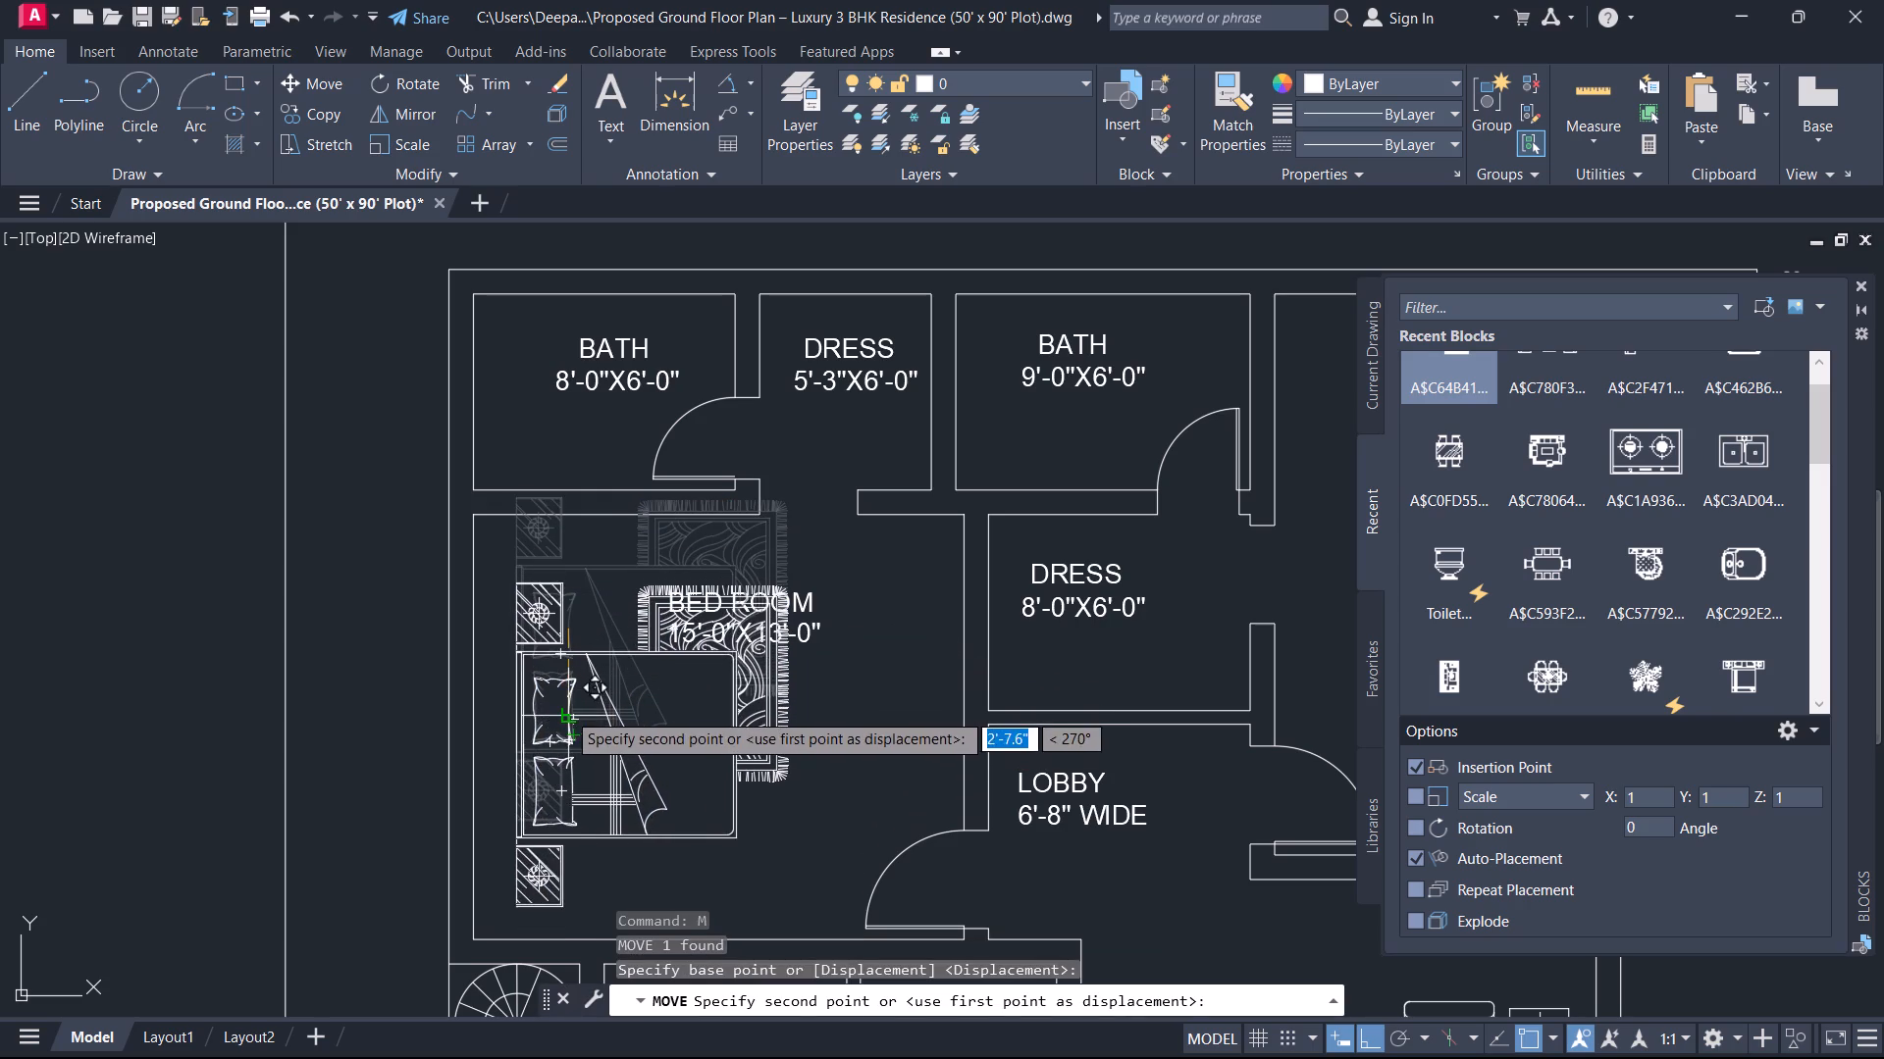
{"action": "left_click", "coordinate": [566, 711]}
{"action": "scroll", "coordinate": [566, 710], "scroll_direction": "up", "scroll_amount": 1}
{"action": "left_click", "coordinate": [575, 731]}
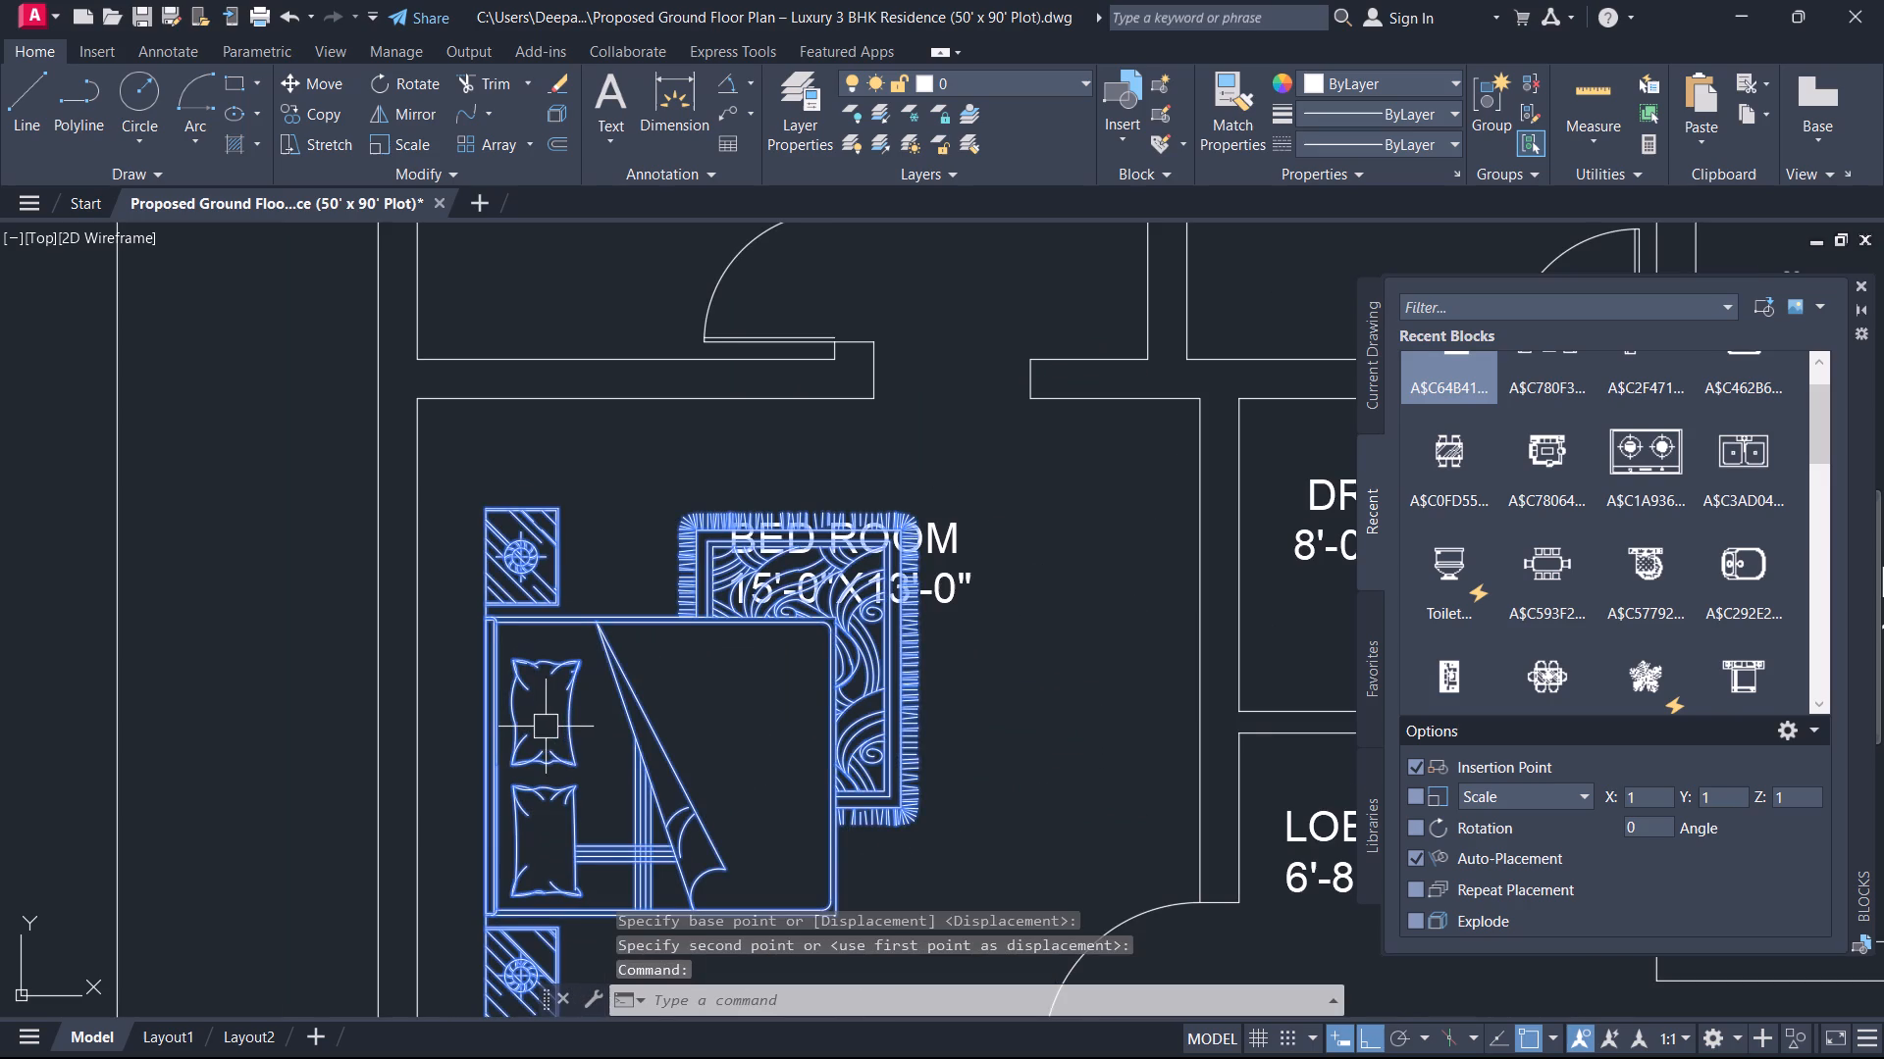
{"action": "type", "text": "M"}
{"action": "key", "text": "space"}
{"action": "left_click", "coordinate": [545, 727]}
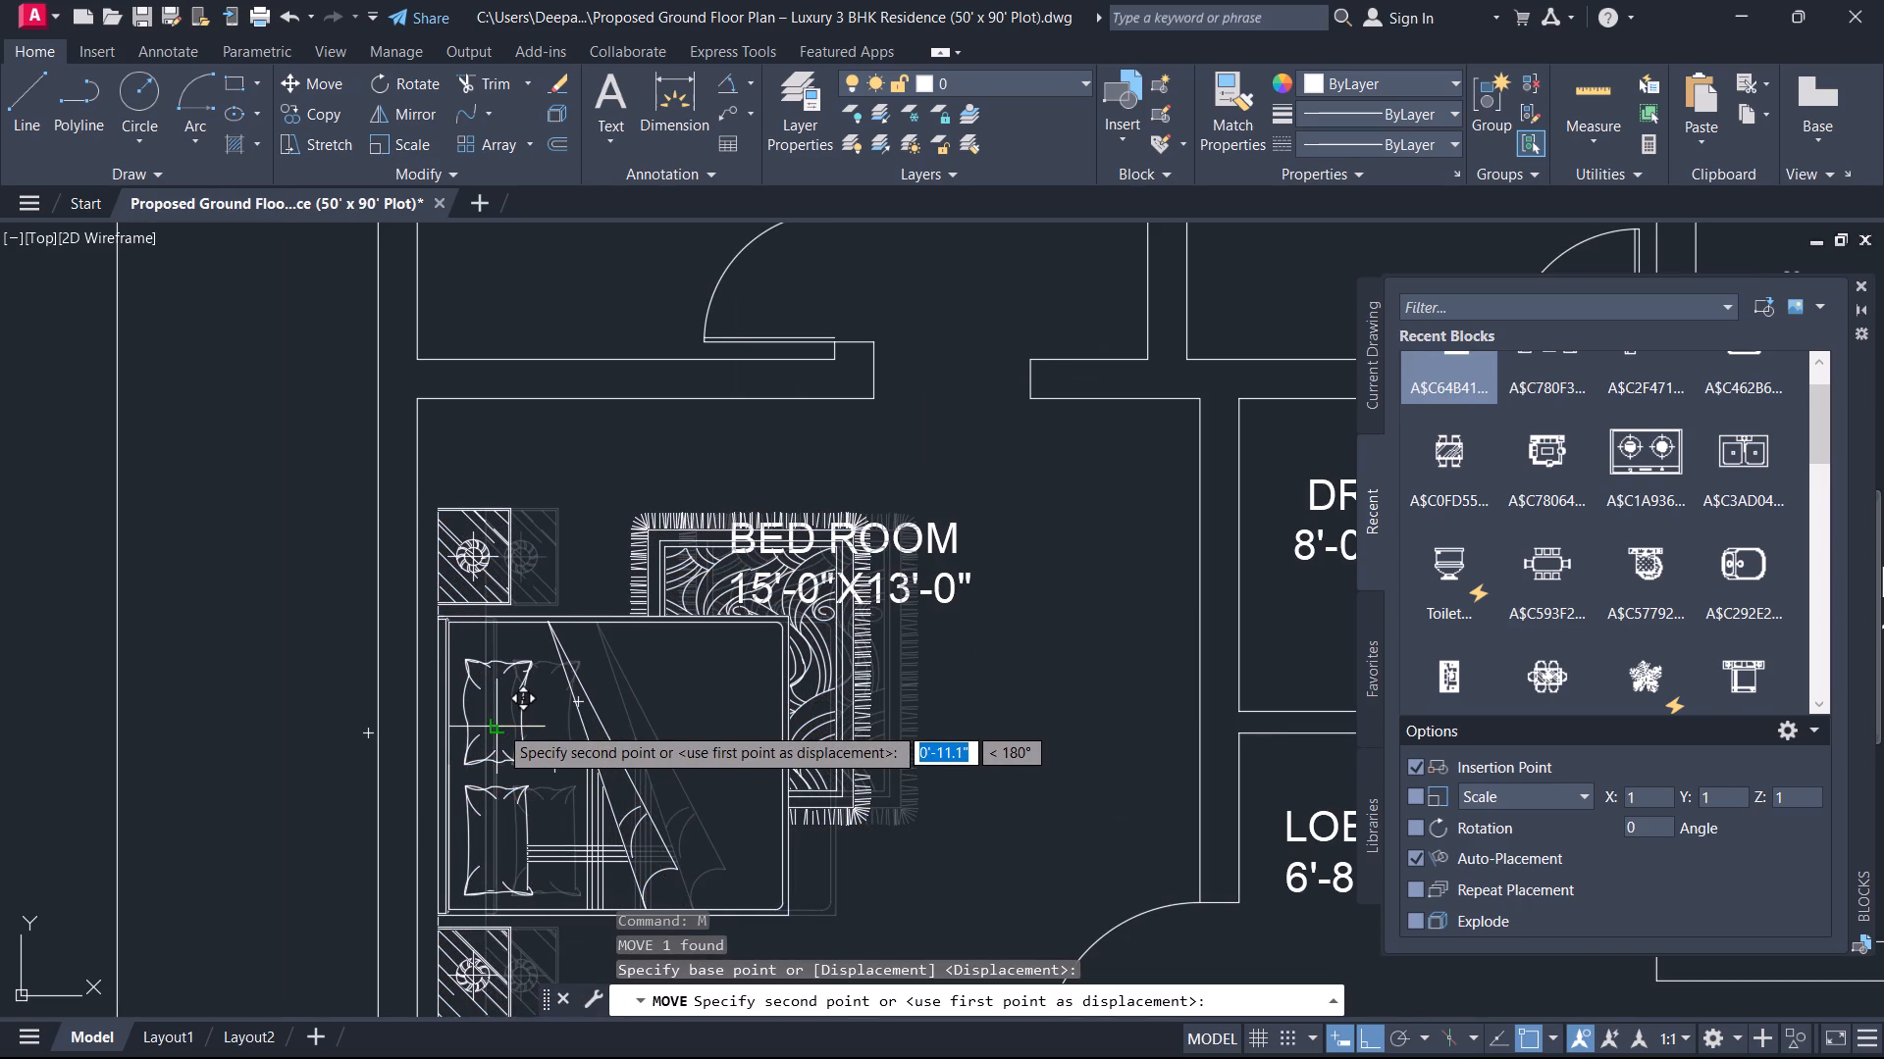
{"action": "left_click", "coordinate": [498, 725]}
Move the BED ROOM 15'-0"X13'-0" label about 3'-4" to the right, clear of the rug.
{"action": "left_click", "coordinate": [893, 561]}
{"action": "type", "text": "M"}
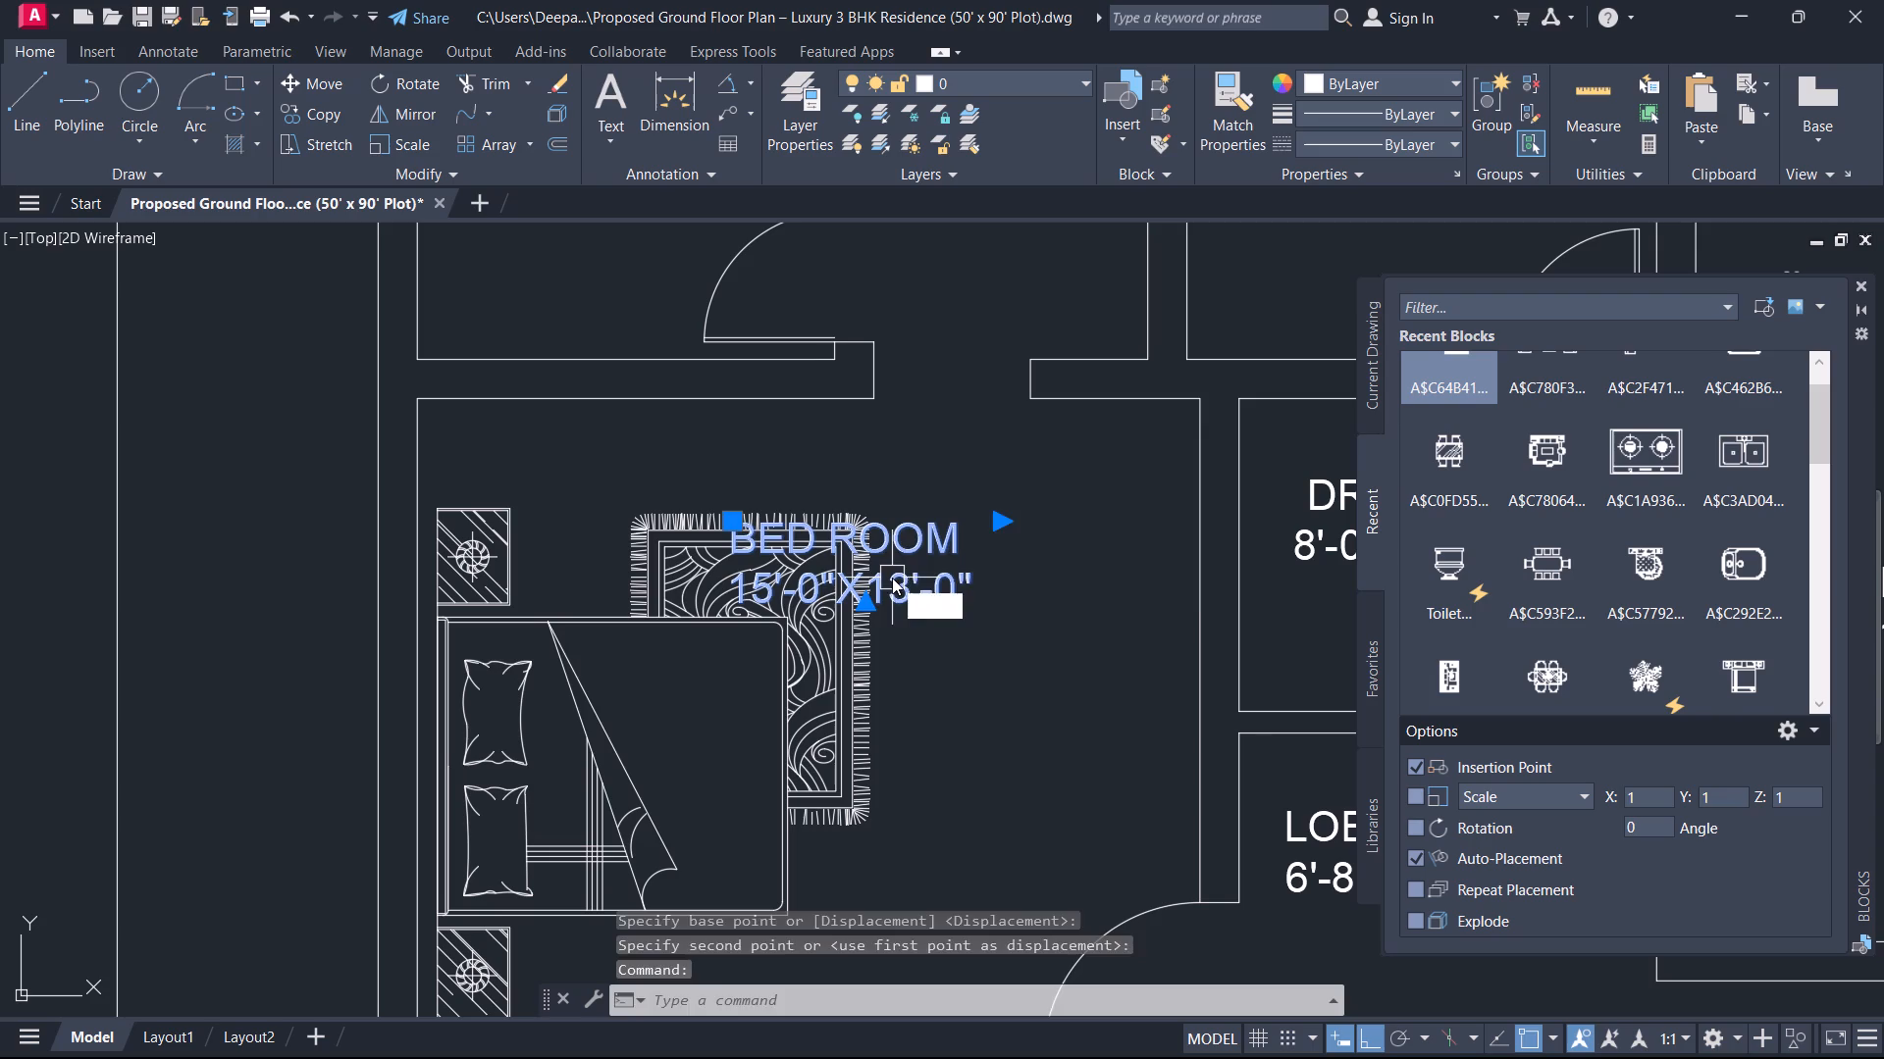
{"action": "key", "text": "space"}
{"action": "left_click", "coordinate": [905, 563]}
{"action": "left_click", "coordinate": [1176, 582]}
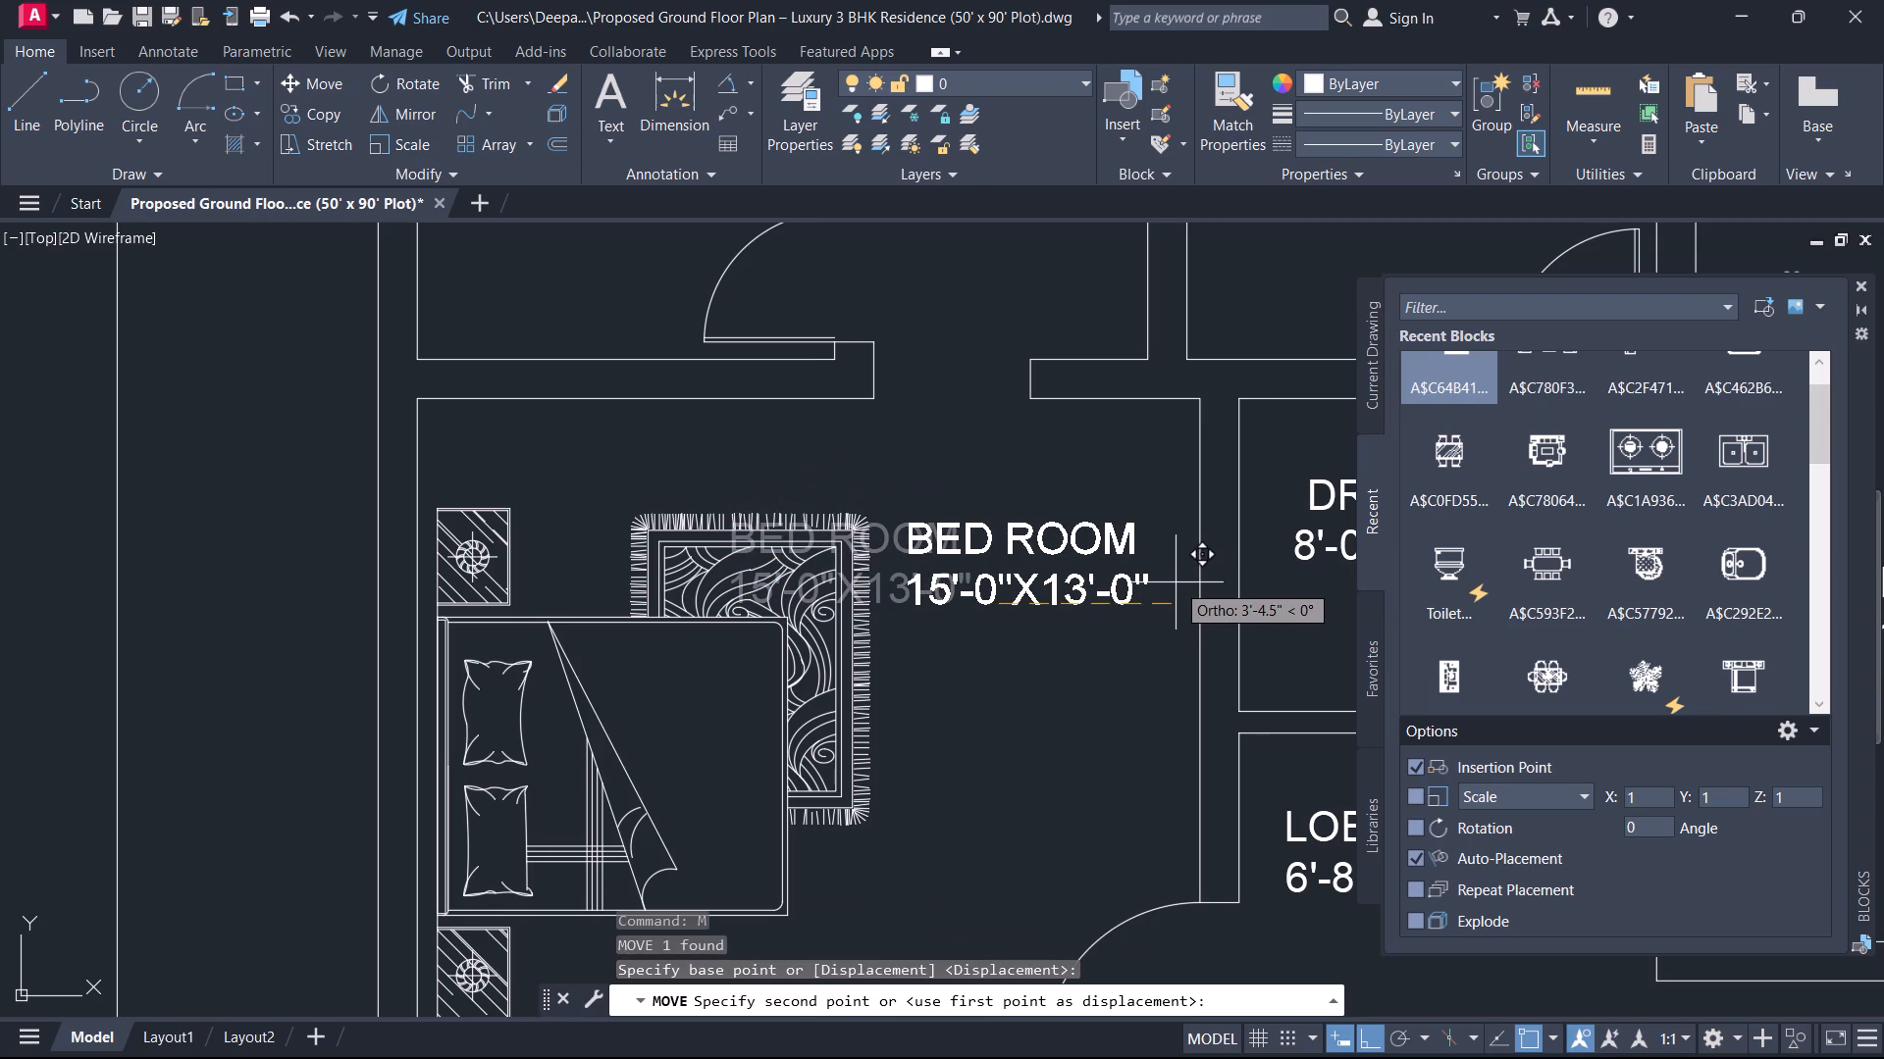
{"action": "scroll", "coordinate": [1071, 622], "scroll_direction": "down", "scroll_amount": 2}
{"action": "middle_click_drag", "start_coordinate": [1036, 662], "coordinate": [996, 534]}
{"action": "key", "text": "Escape"}
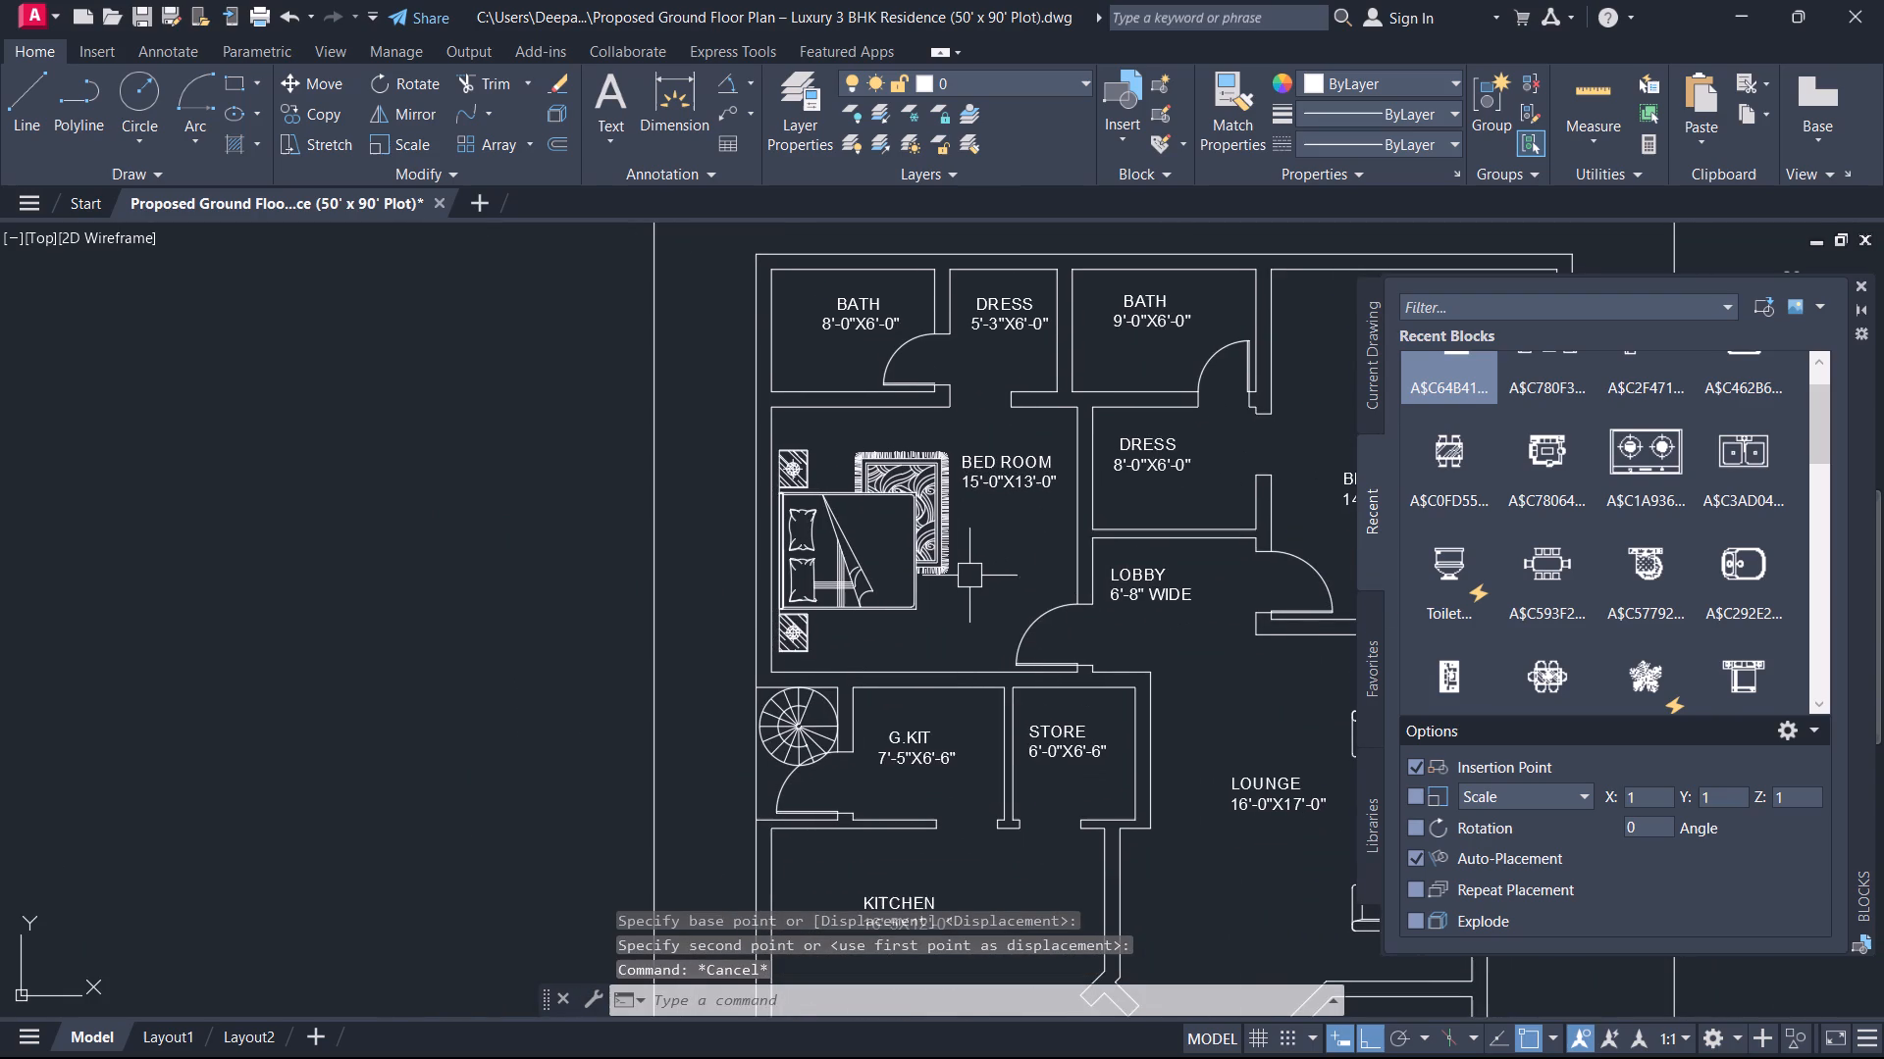
Examine the kitchen, dining, lounge, guest bed and drawing rooms of the plan for further furniture placement.
{"action": "scroll", "coordinate": [1078, 292], "scroll_direction": "down", "scroll_amount": 1}
{"action": "middle_click_drag", "start_coordinate": [1037, 536], "coordinate": [987, 482]}
{"action": "scroll", "coordinate": [1037, 536], "scroll_direction": "up", "scroll_amount": 1}
{"action": "scroll", "coordinate": [907, 728], "scroll_direction": "down", "scroll_amount": 2}
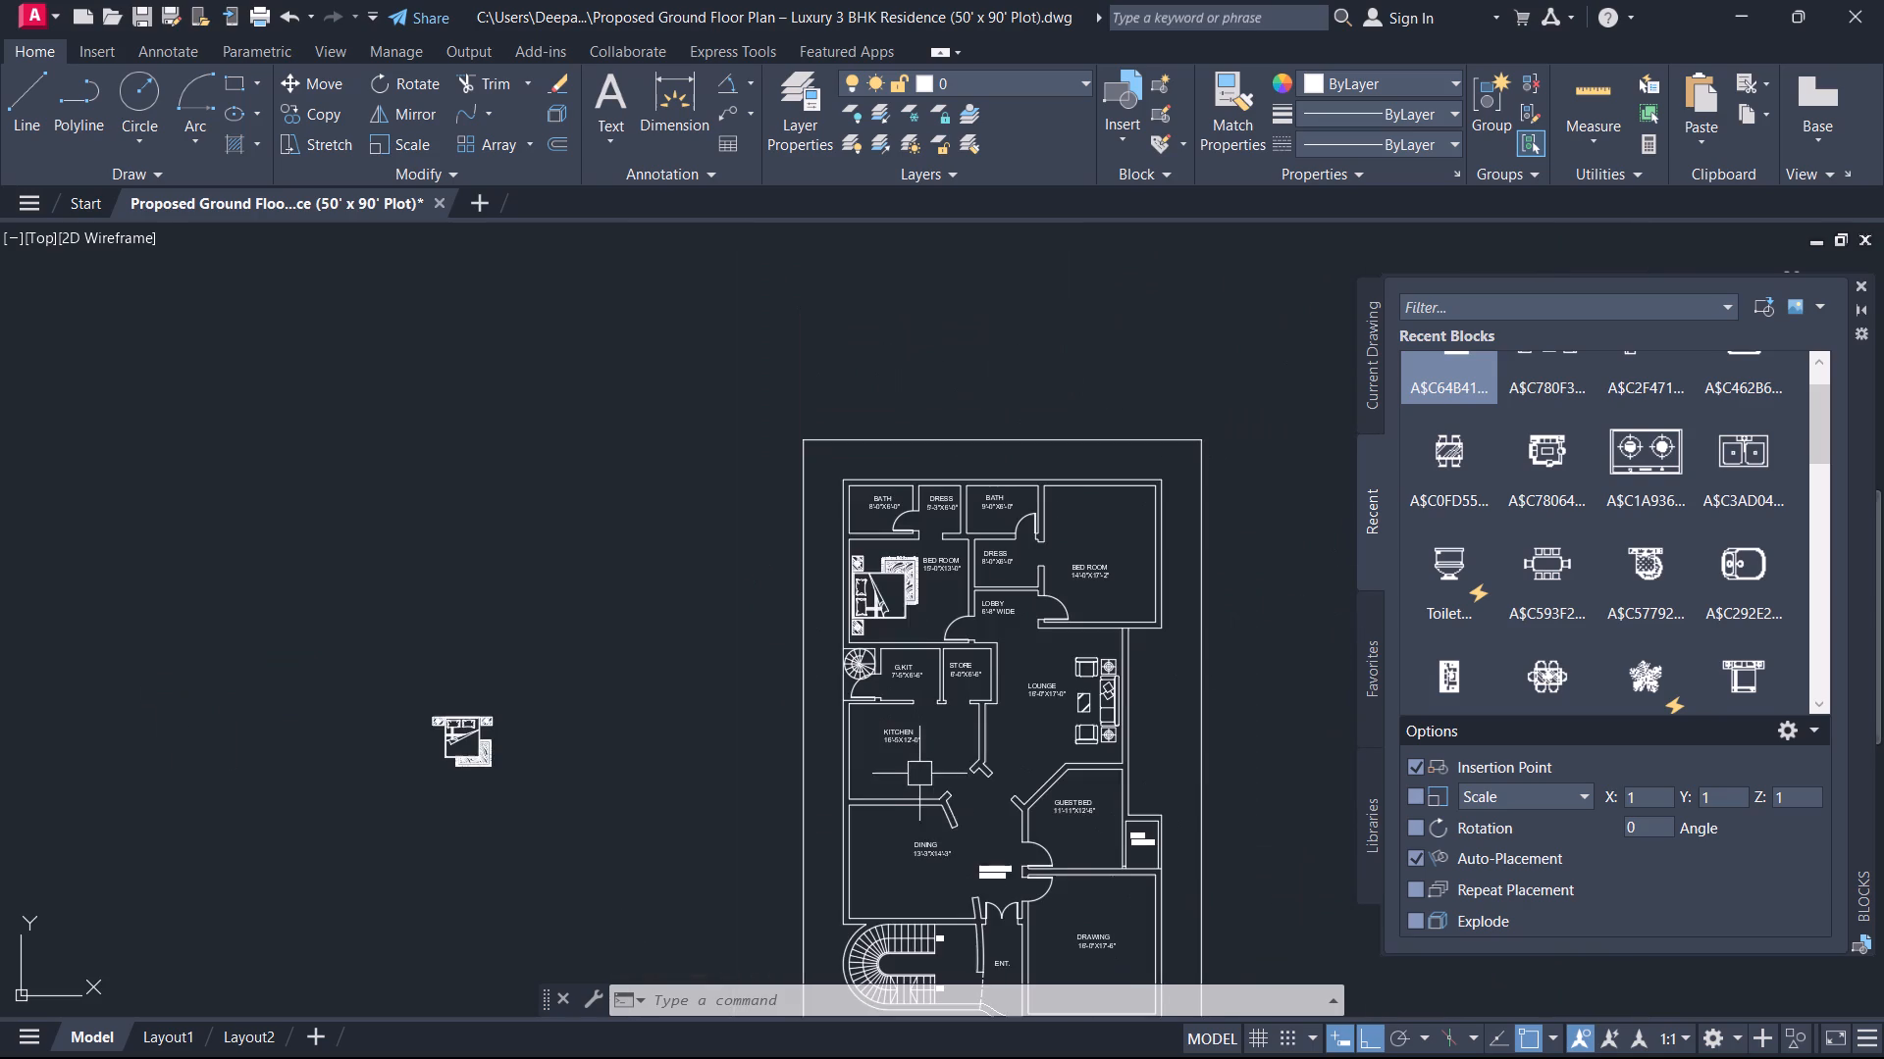
{"action": "middle_click_drag", "start_coordinate": [956, 832], "coordinate": [741, 702]}
{"action": "scroll", "coordinate": [956, 832], "scroll_direction": "up", "scroll_amount": 2}
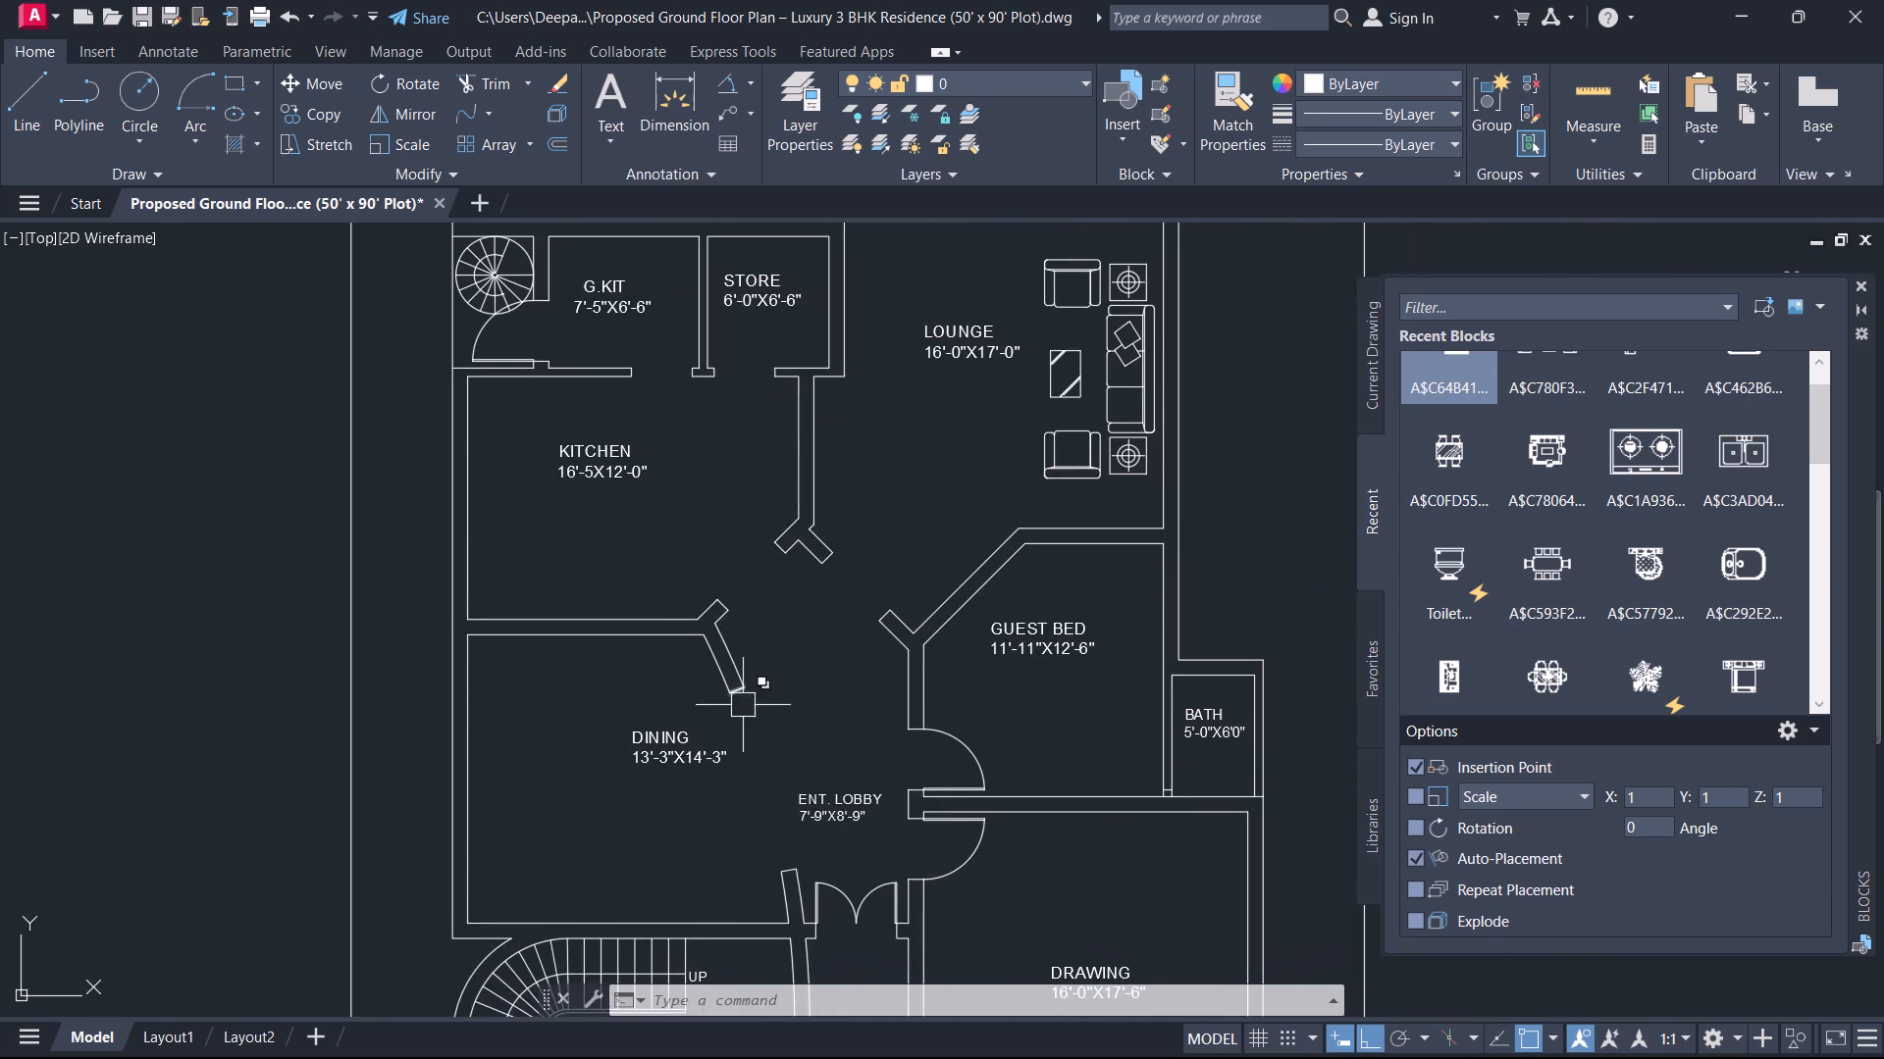
{"action": "scroll", "coordinate": [965, 666], "scroll_direction": "down", "scroll_amount": 1}
{"action": "middle_click_drag", "start_coordinate": [1009, 681], "coordinate": [989, 669]}
{"action": "scroll", "coordinate": [1010, 681], "scroll_direction": "up", "scroll_amount": 1}
{"action": "scroll", "coordinate": [988, 668], "scroll_direction": "down", "scroll_amount": 1}
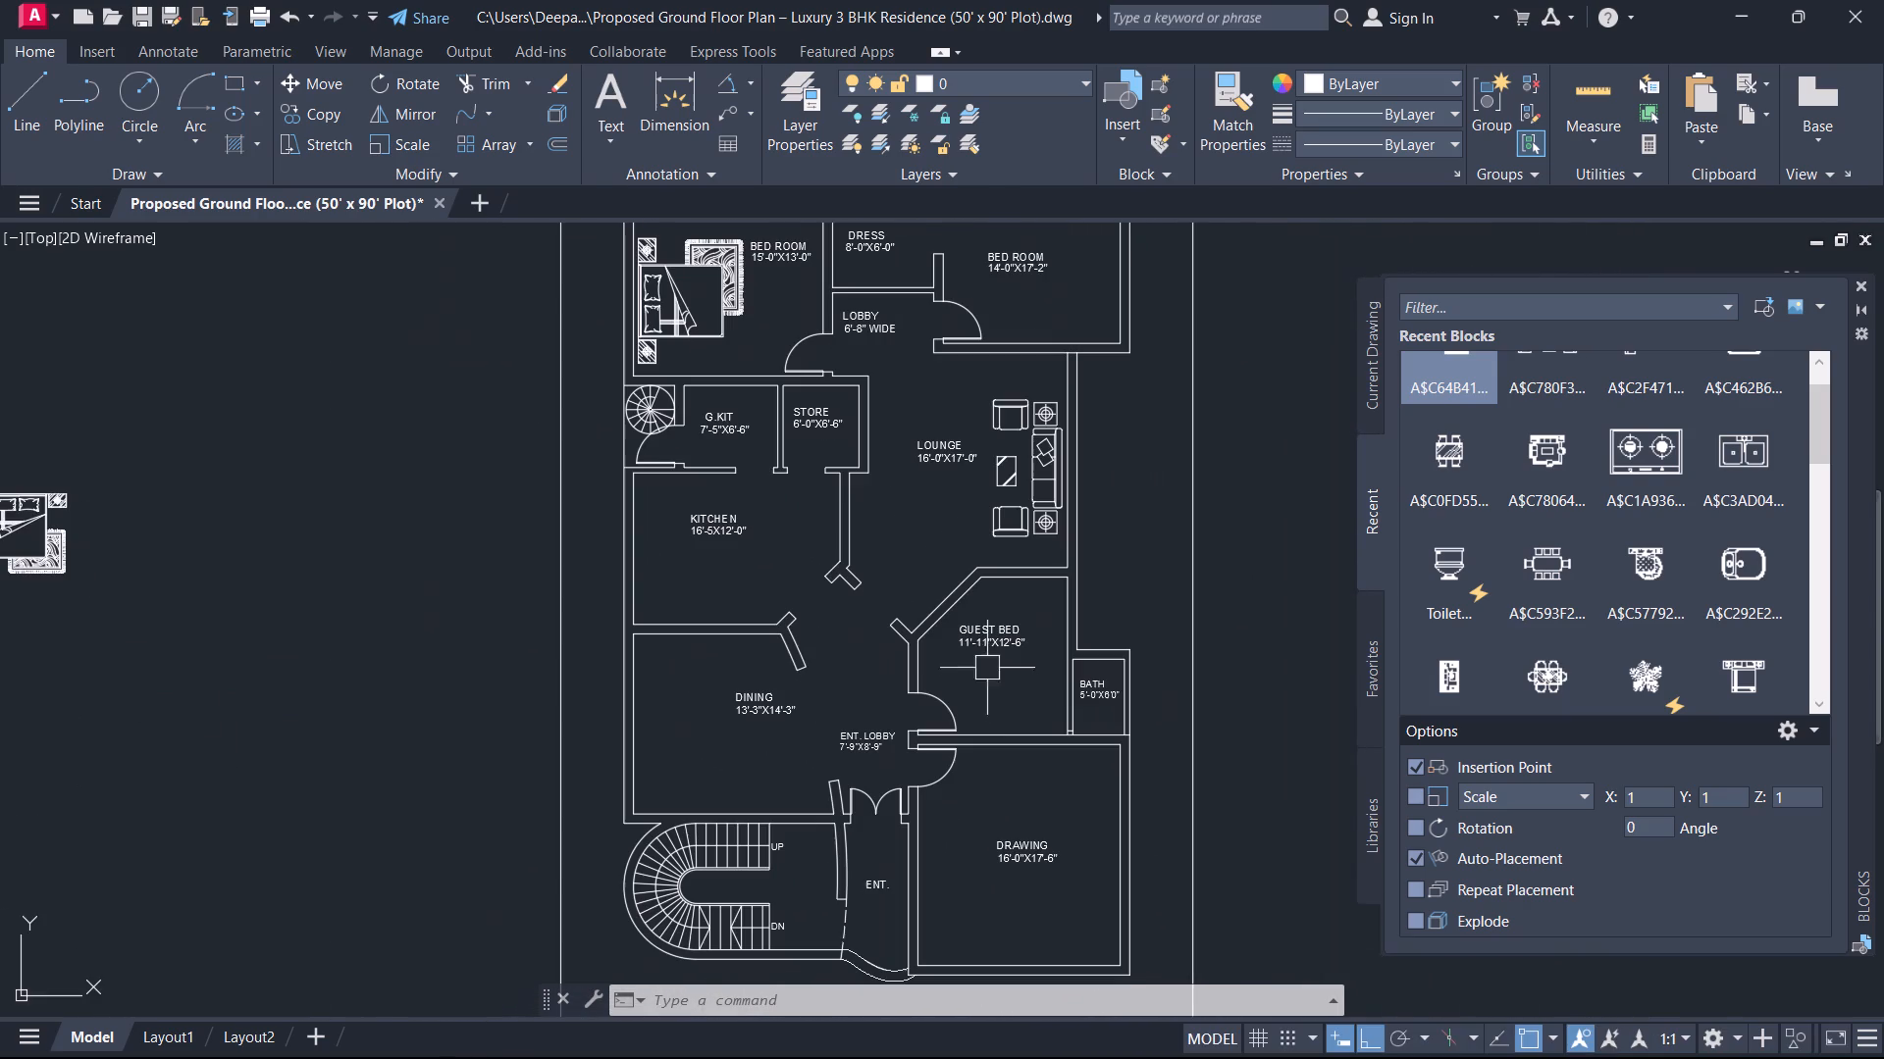
Insert the double-bed block with two side tables, A$C057D1..., in the empty space to the right of the plan.
{"action": "scroll", "coordinate": [1000, 684], "scroll_direction": "up", "scroll_amount": 1}
{"action": "middle_click_drag", "start_coordinate": [877, 588], "coordinate": [911, 648]}
{"action": "scroll", "coordinate": [884, 591], "scroll_direction": "down", "scroll_amount": 2}
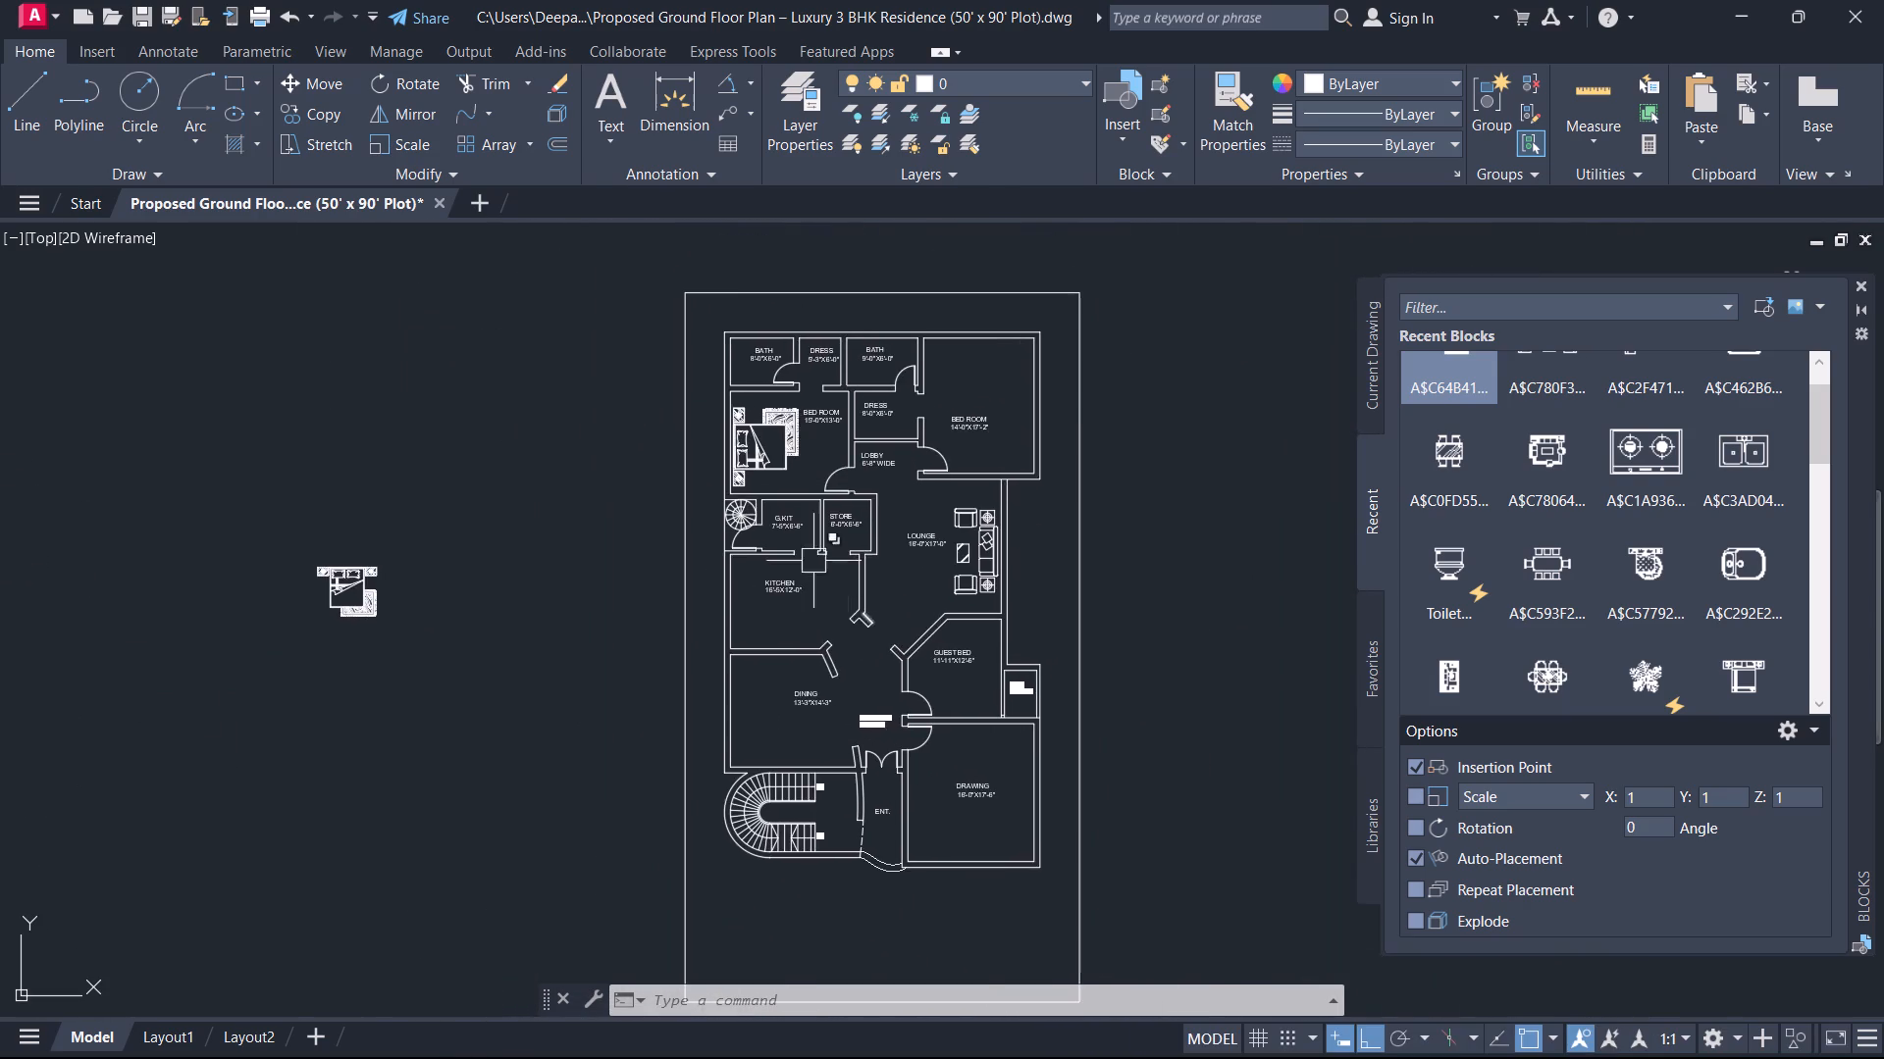
{"action": "scroll", "coordinate": [709, 523], "scroll_direction": "up", "scroll_amount": 1}
{"action": "middle_click_drag", "start_coordinate": [647, 516], "coordinate": [199, 576]}
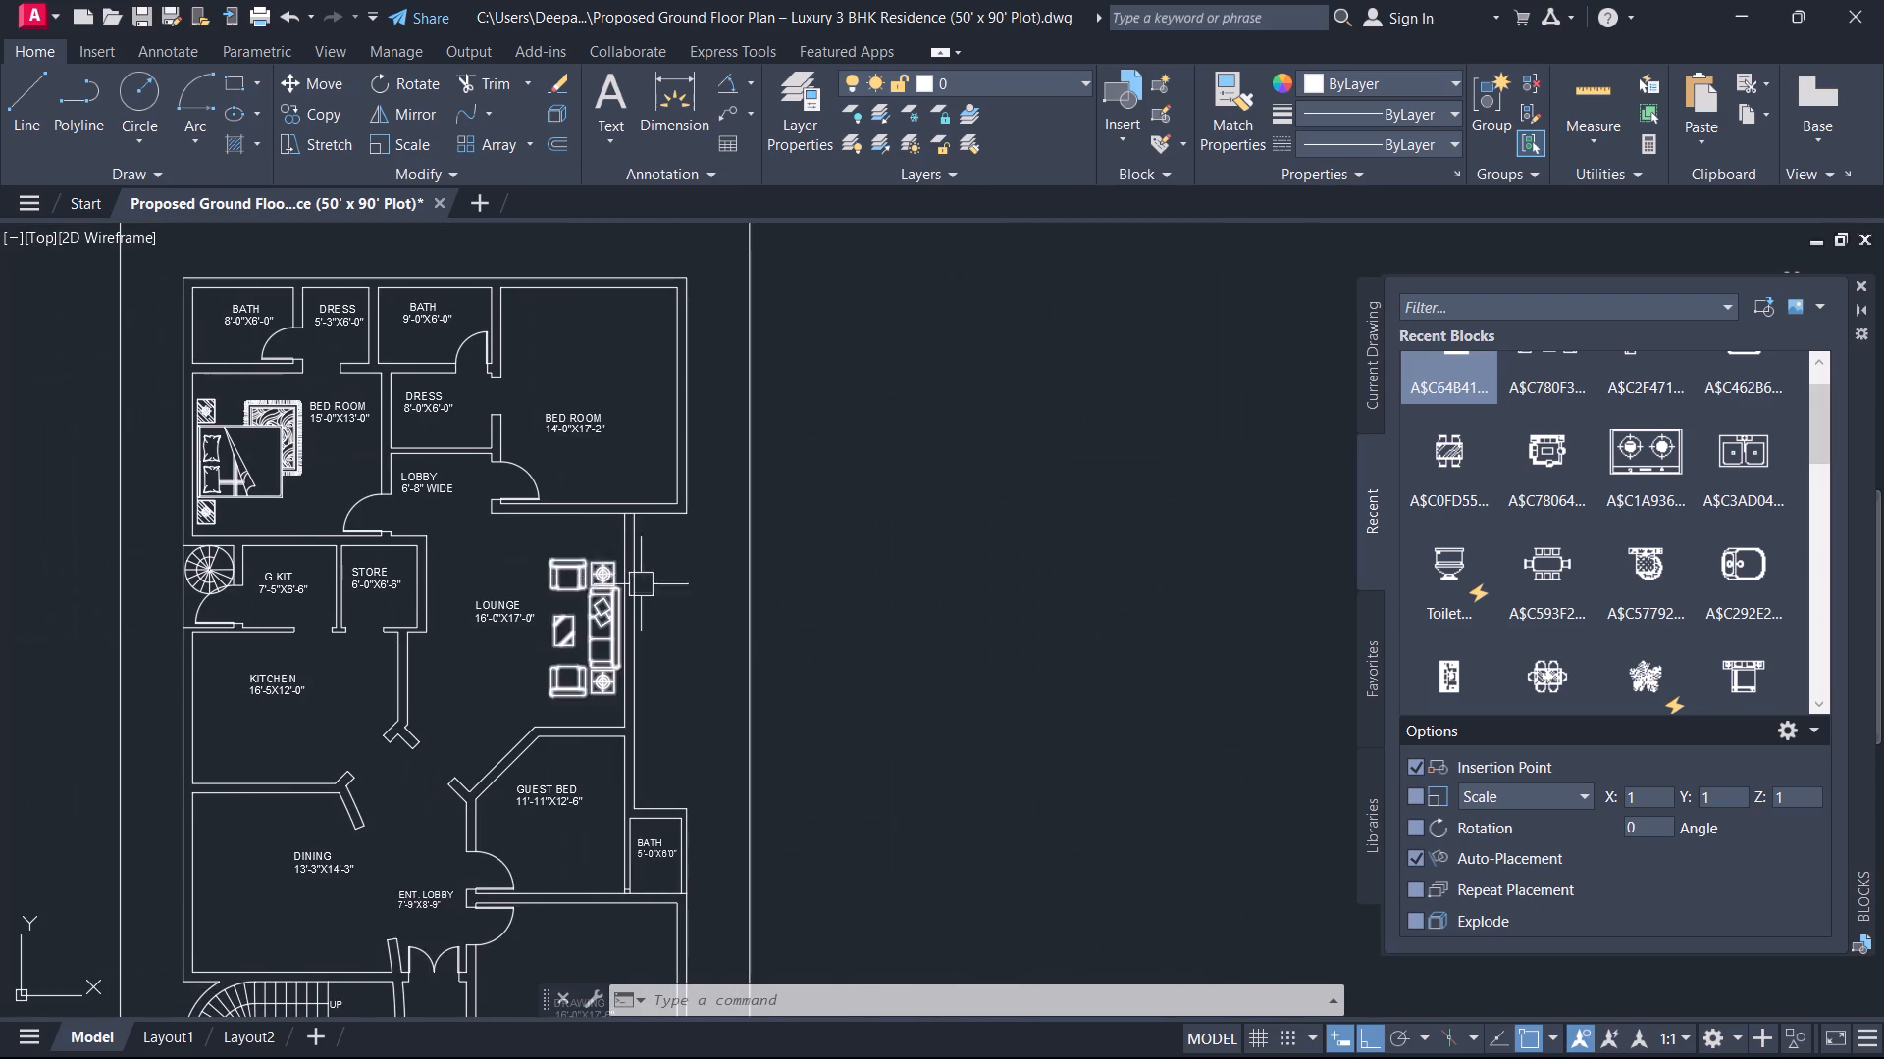
{"action": "scroll", "coordinate": [1491, 607], "scroll_direction": "down", "scroll_amount": 2}
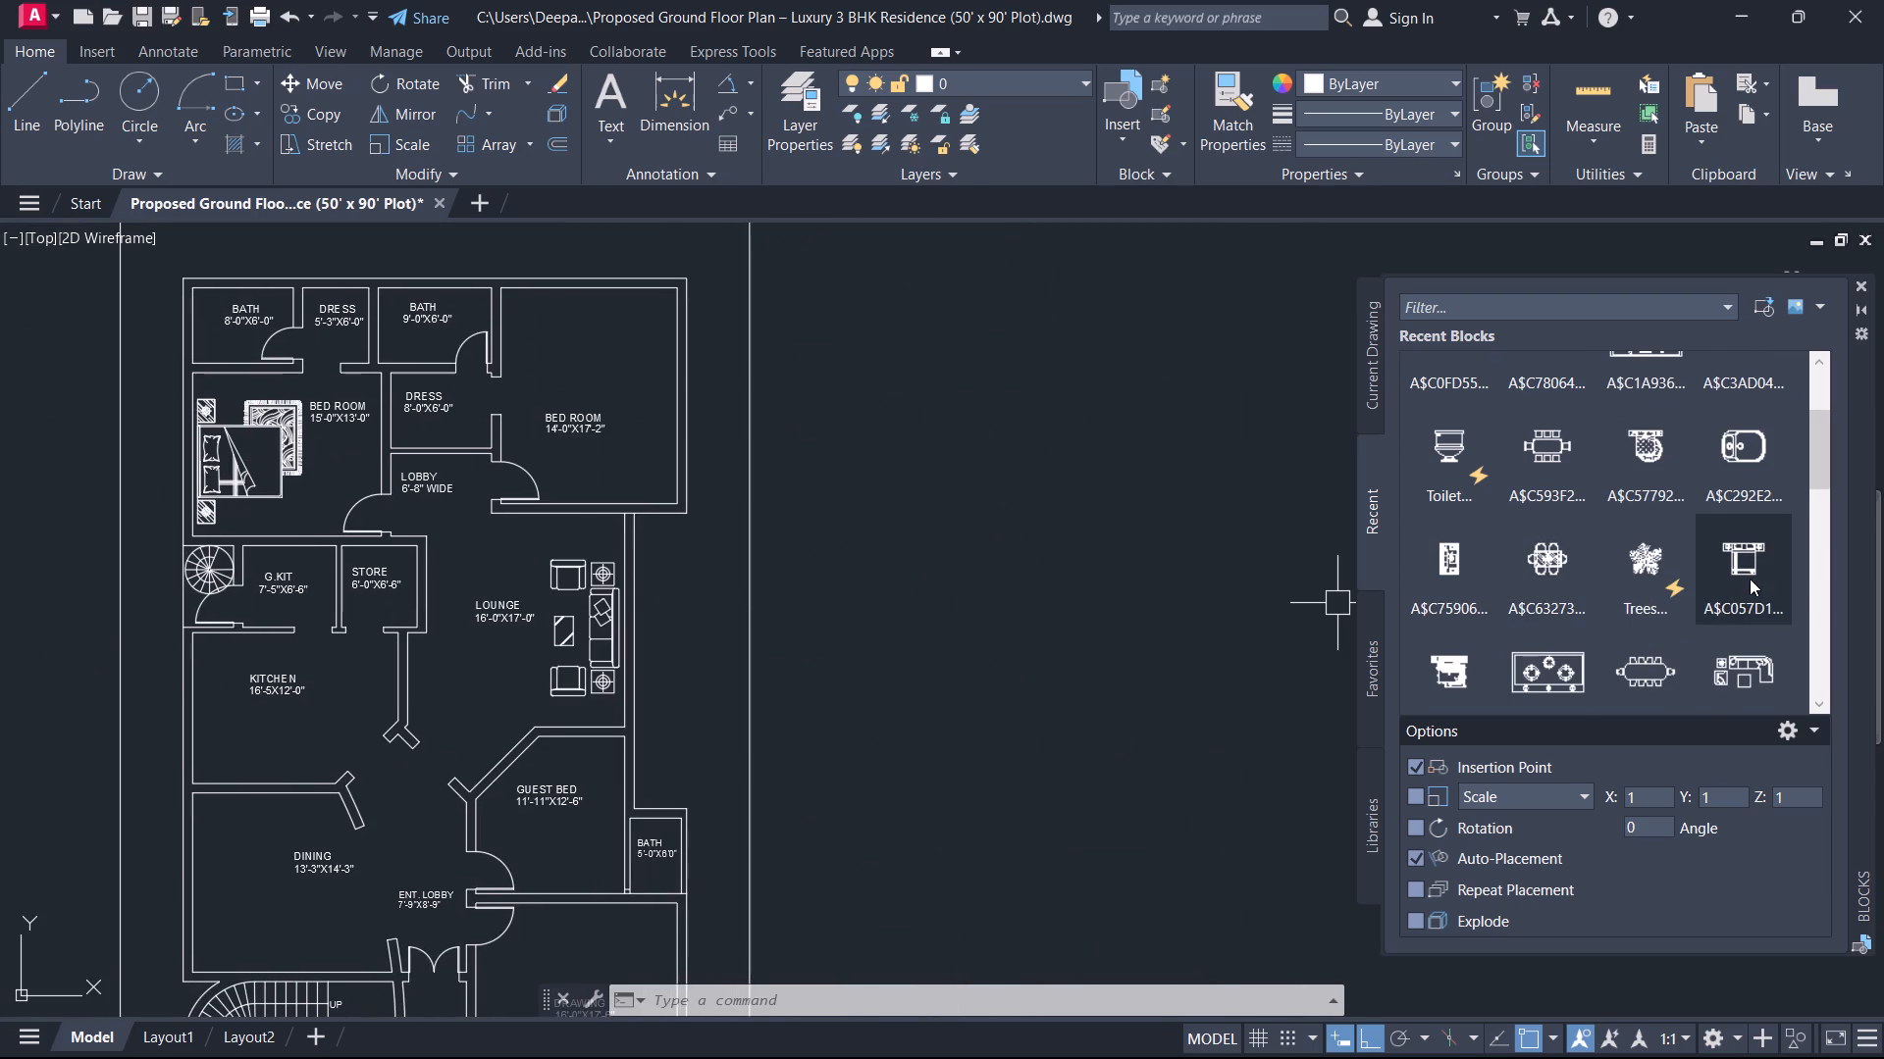
{"action": "left_click", "coordinate": [1750, 579]}
{"action": "left_click", "coordinate": [1071, 618]}
{"action": "scroll", "coordinate": [1084, 631], "scroll_direction": "up", "scroll_amount": 2}
{"action": "key", "text": "Escape"}
{"action": "scroll", "coordinate": [1010, 589], "scroll_direction": "up", "scroll_amount": 2}
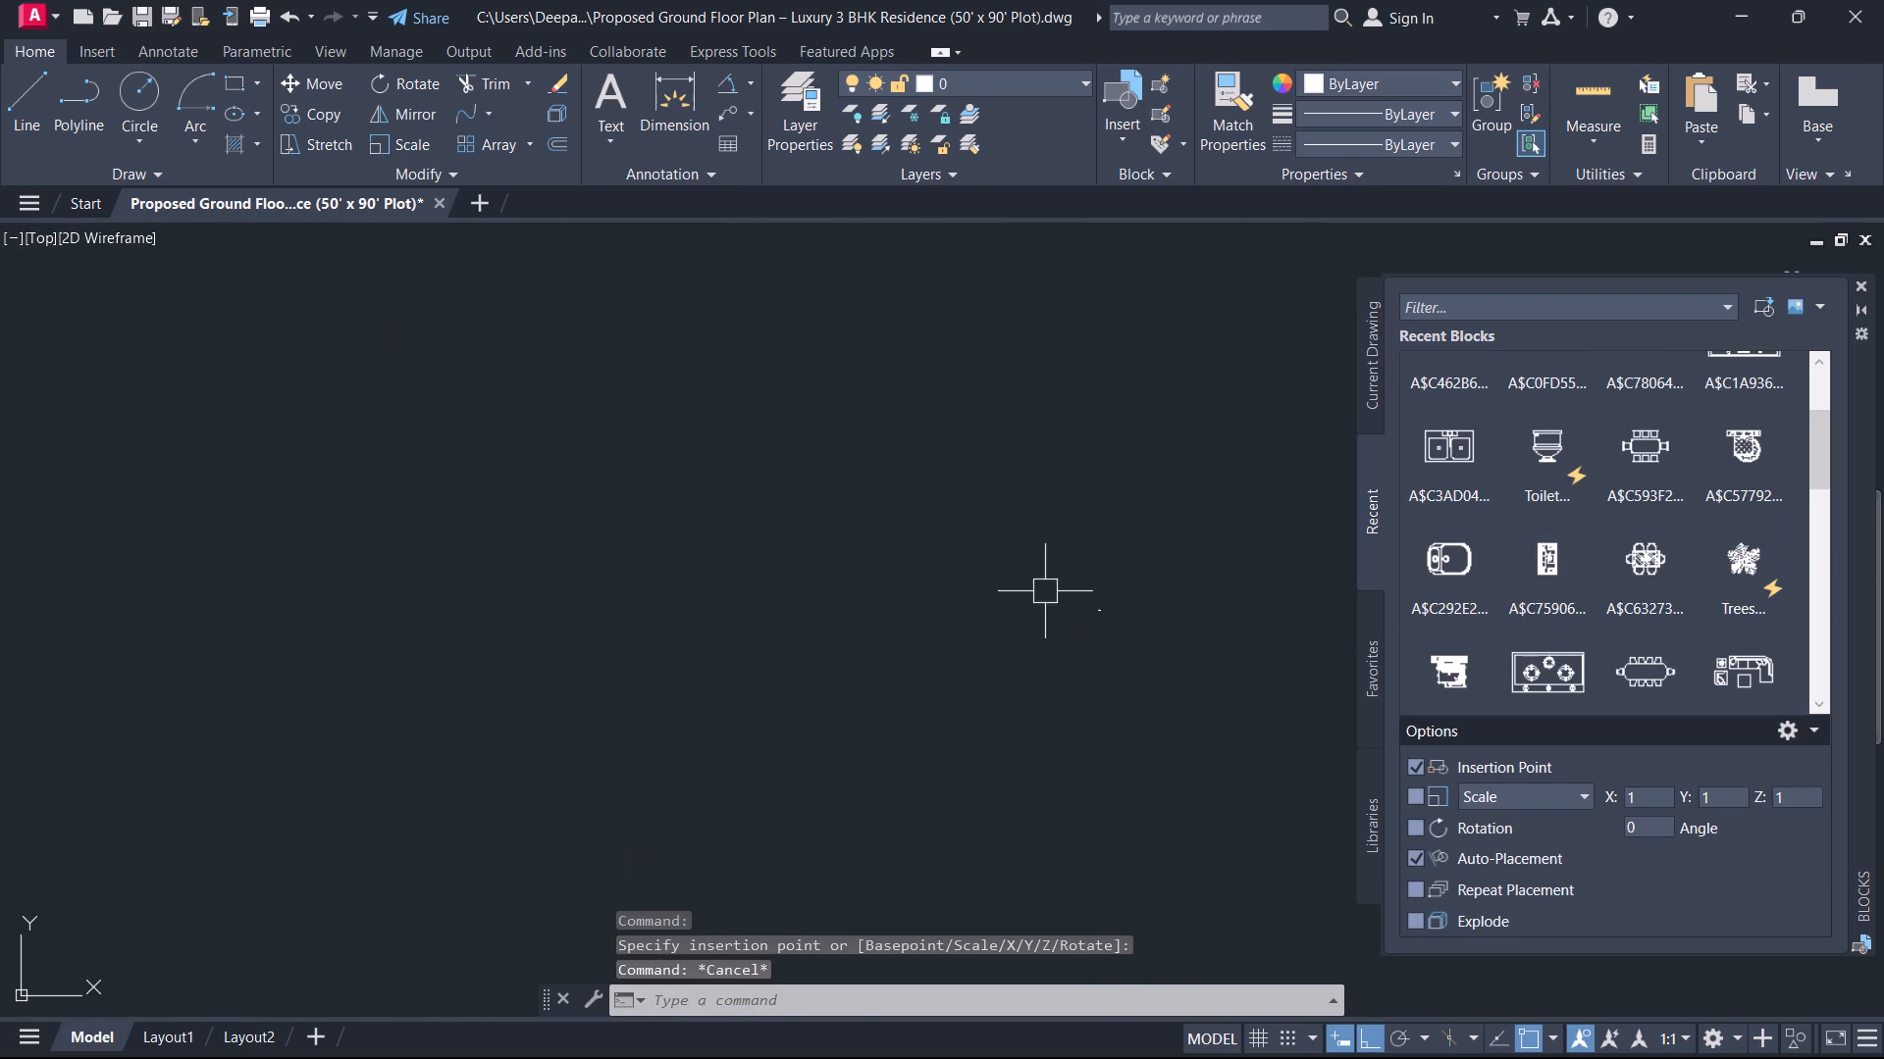
Scale up the tiny inserted bed block from a point on the bed to a size suited to the plan's rooms.
{"action": "left_click", "coordinate": [1085, 567]}
{"action": "left_click", "coordinate": [1153, 660]}
{"action": "scroll", "coordinate": [1106, 626], "scroll_direction": "up", "scroll_amount": 8}
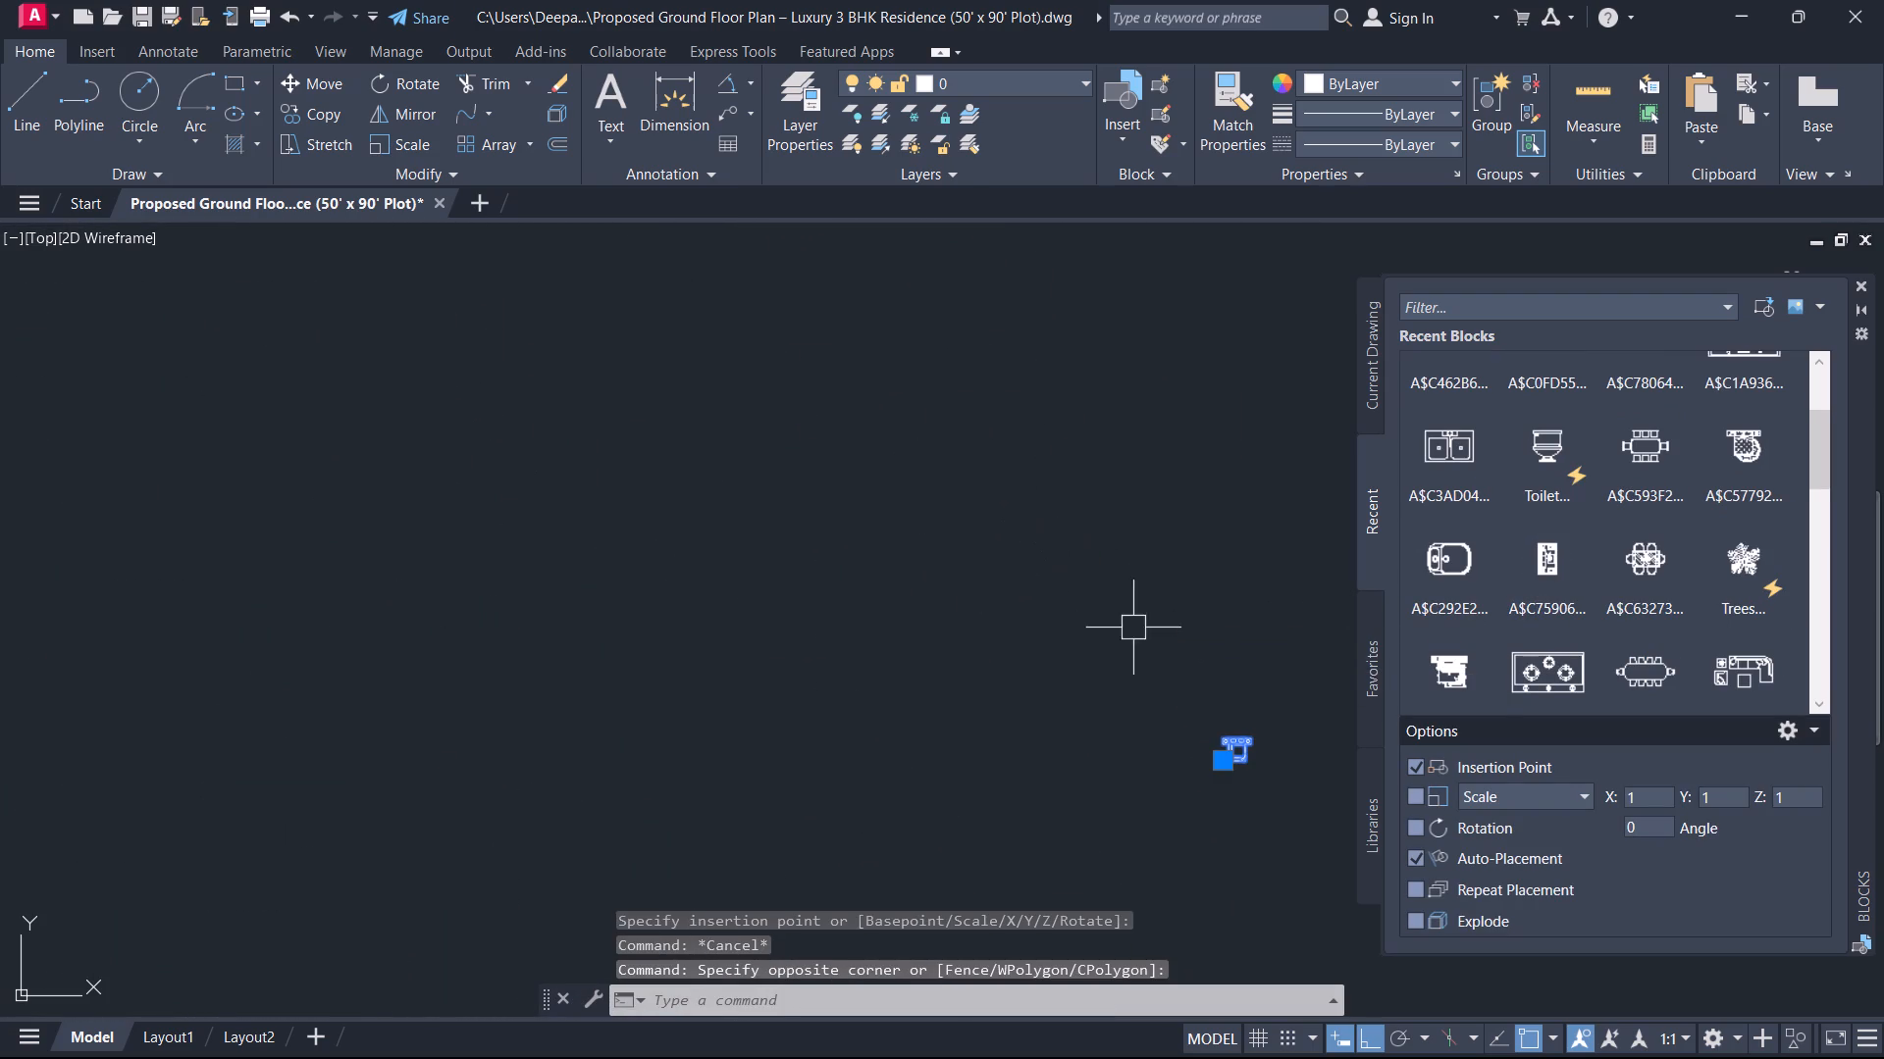
{"action": "scroll", "coordinate": [1202, 719], "scroll_direction": "up", "scroll_amount": 5}
{"action": "middle_click_drag", "start_coordinate": [1291, 761], "coordinate": [1168, 541]}
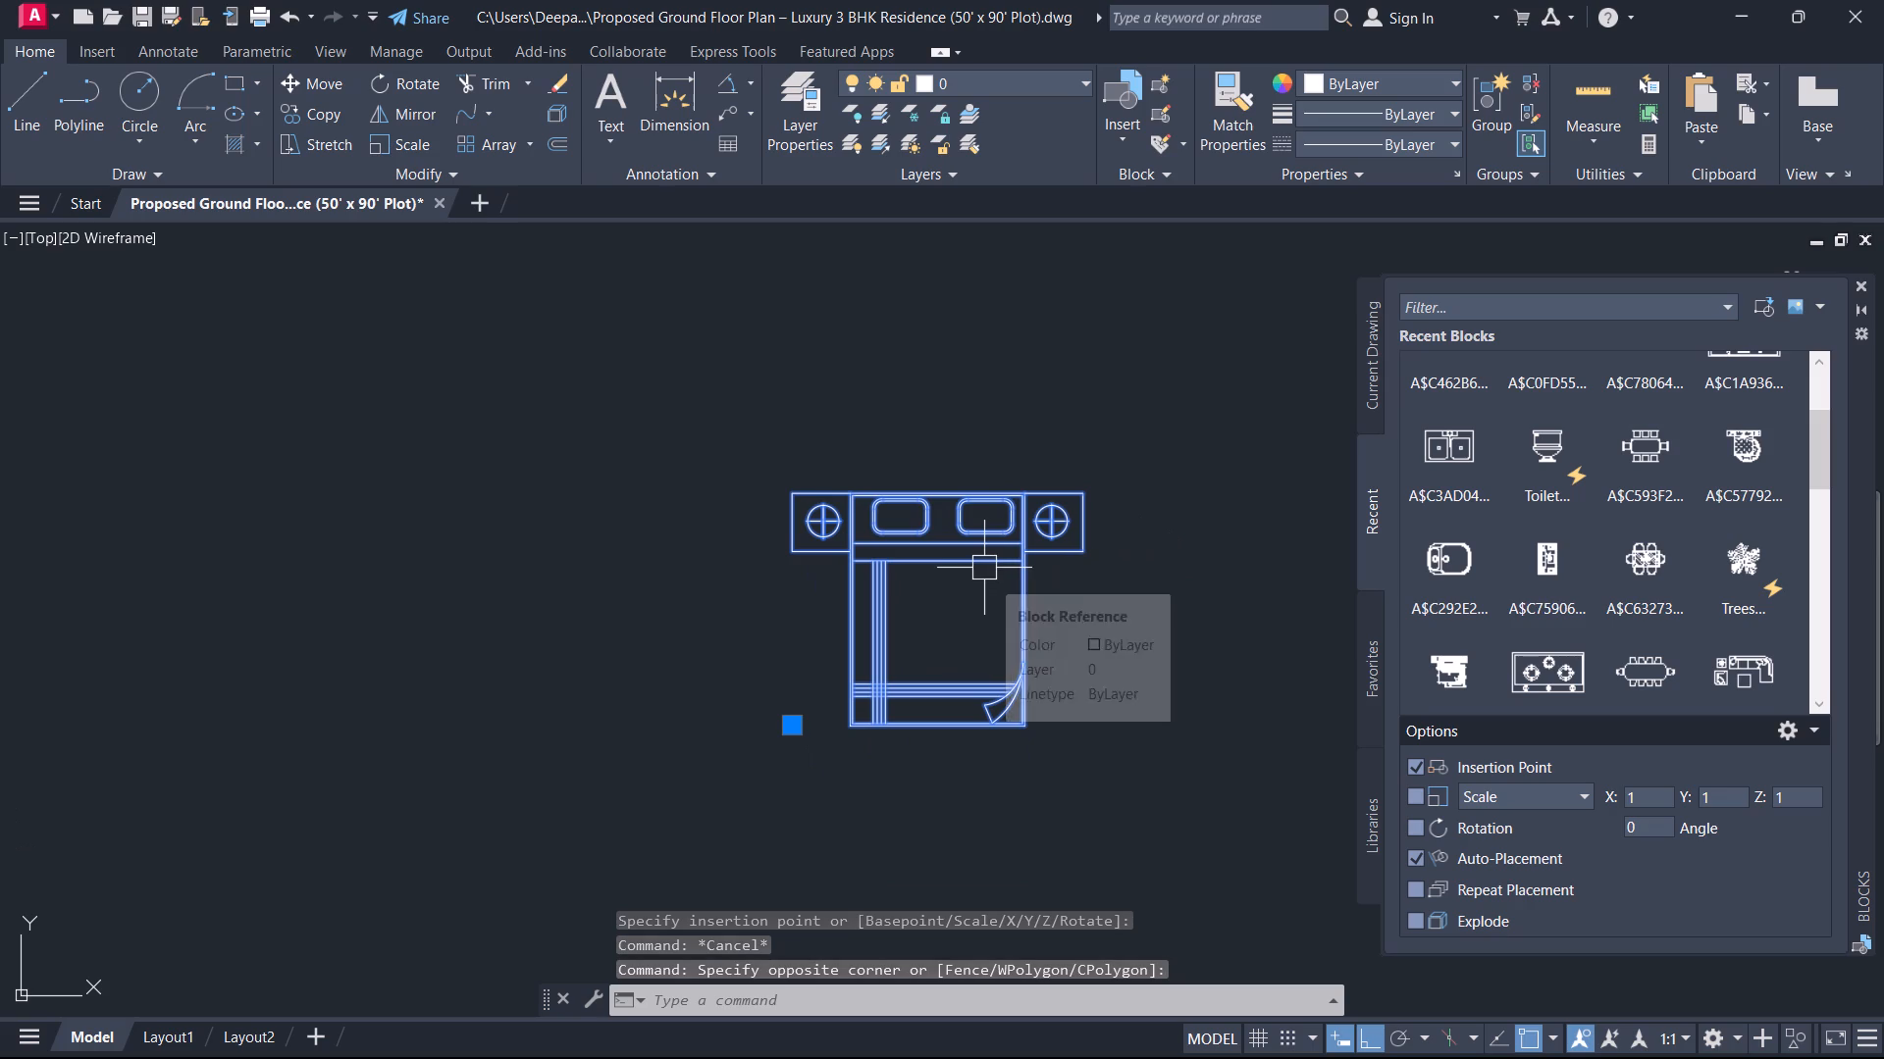
{"action": "type", "text": "SC"}
{"action": "key", "text": "space"}
{"action": "left_click", "coordinate": [930, 580]}
{"action": "scroll", "coordinate": [1052, 623], "scroll_direction": "down", "scroll_amount": 9}
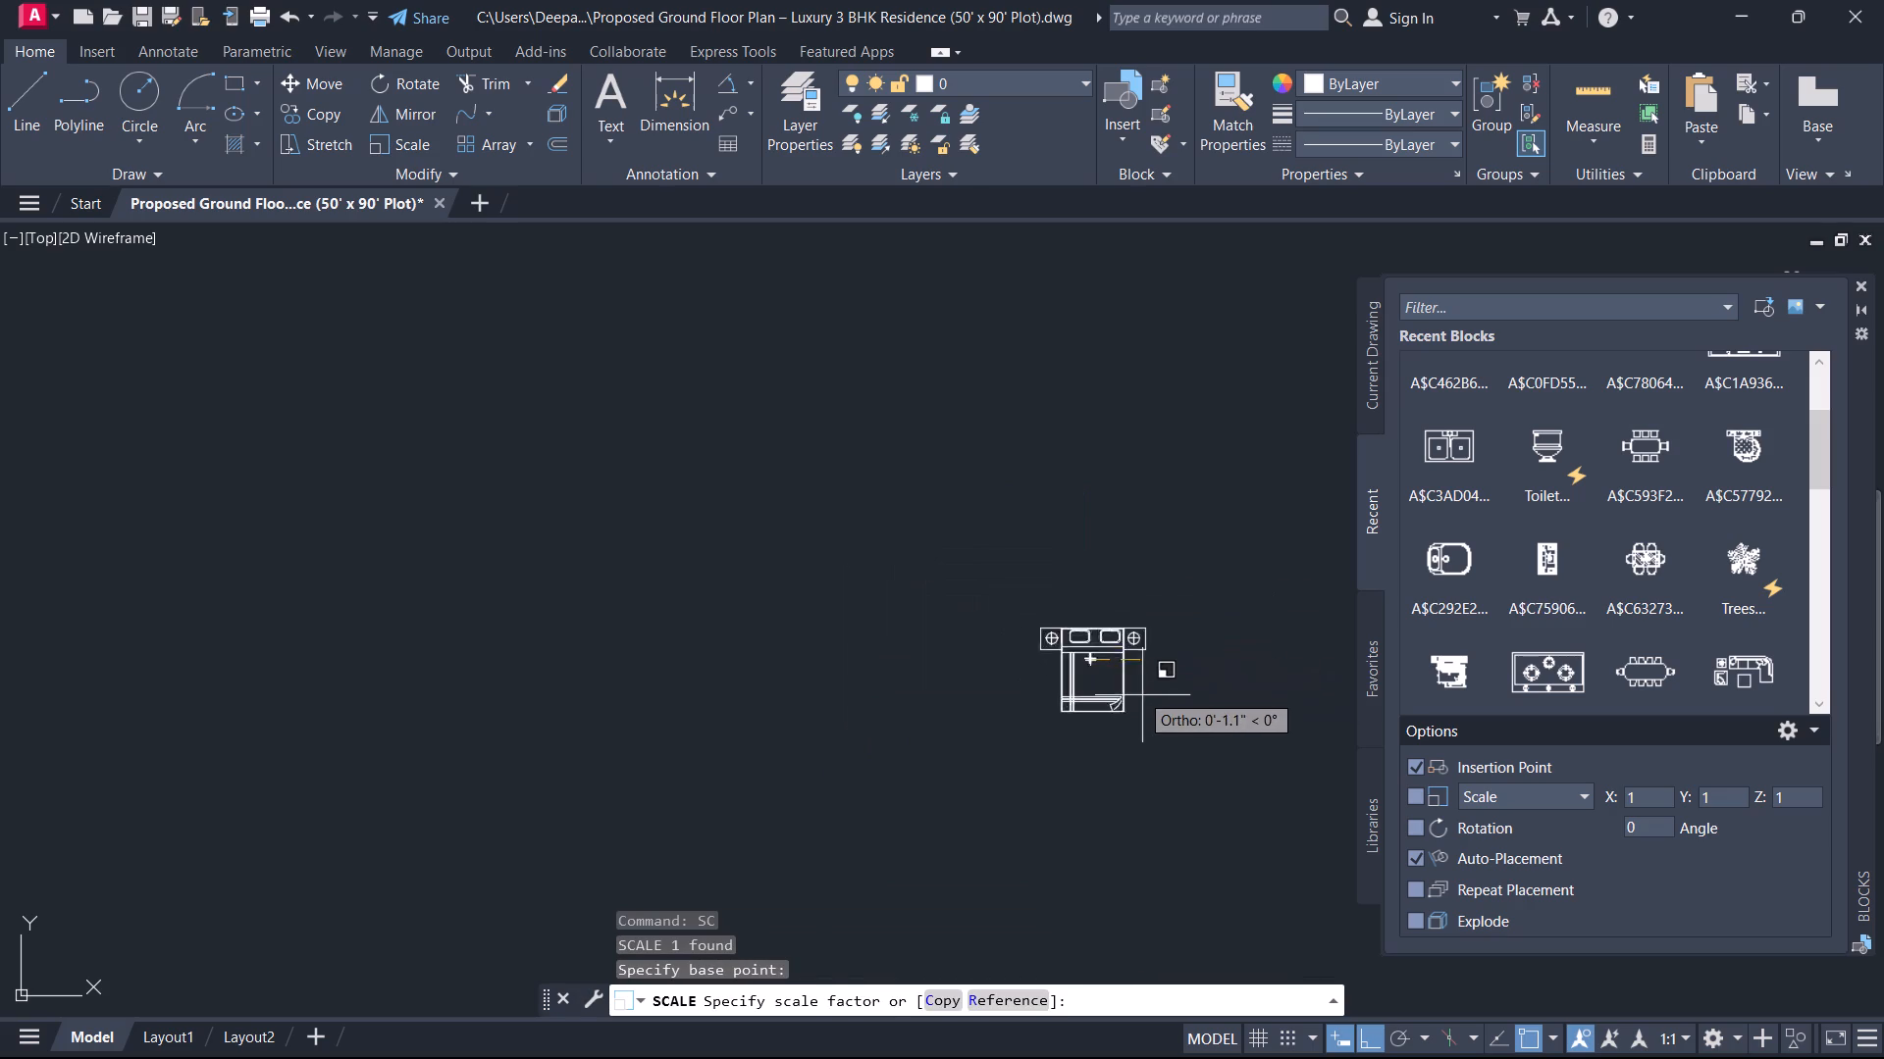
{"action": "scroll", "coordinate": [1162, 707], "scroll_direction": "up", "scroll_amount": 2}
{"action": "scroll", "coordinate": [1162, 707], "scroll_direction": "down", "scroll_amount": 2}
{"action": "middle_click_drag", "start_coordinate": [1150, 696], "coordinate": [786, 430]}
{"action": "scroll", "coordinate": [786, 430], "scroll_direction": "down", "scroll_amount": 8}
{"action": "middle_click", "coordinate": [783, 501]}
{"action": "scroll", "coordinate": [751, 532], "scroll_direction": "down", "scroll_amount": 4}
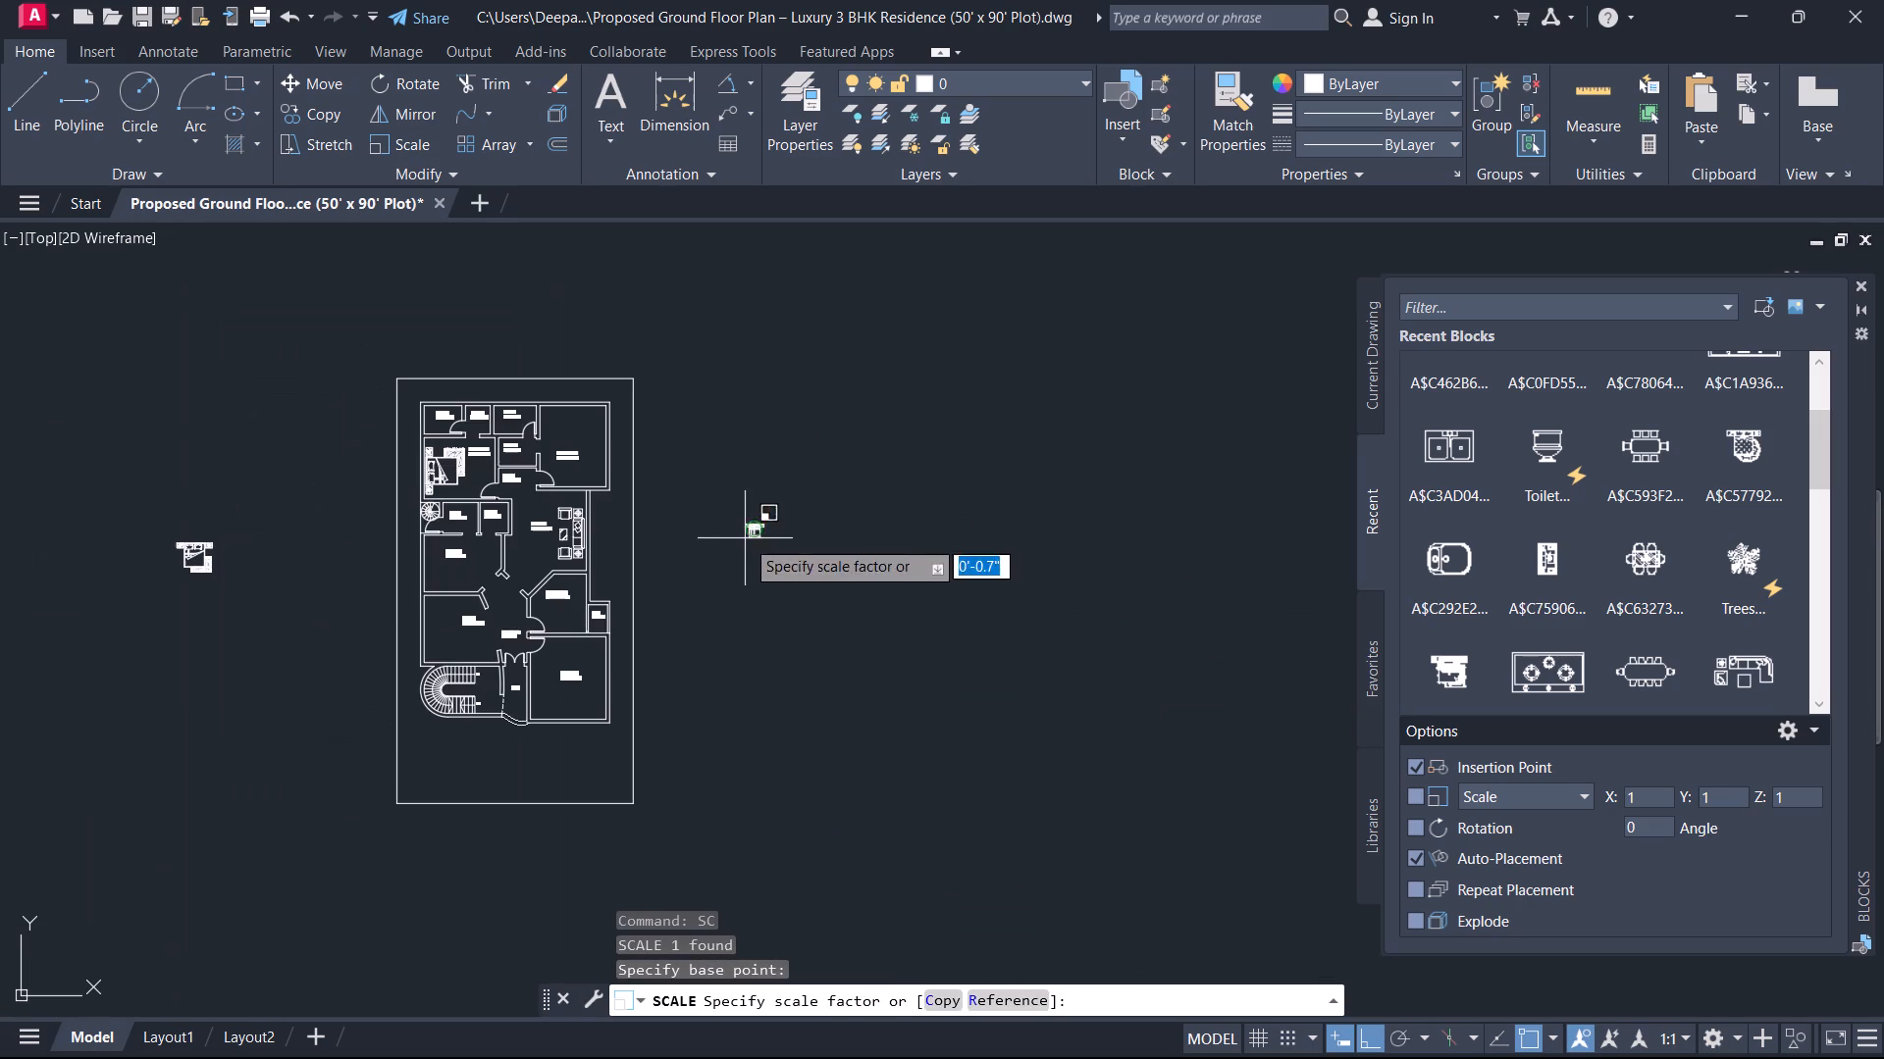
{"action": "left_click", "coordinate": [761, 550]}
{"action": "scroll", "coordinate": [755, 539], "scroll_direction": "up", "scroll_amount": 4}
{"action": "key", "text": "Escape"}
Rotate the enlarged bed block 90 degrees clockwise so its headboard faces right.
{"action": "left_click_drag", "start_coordinate": [715, 550], "coordinate": [703, 549]}
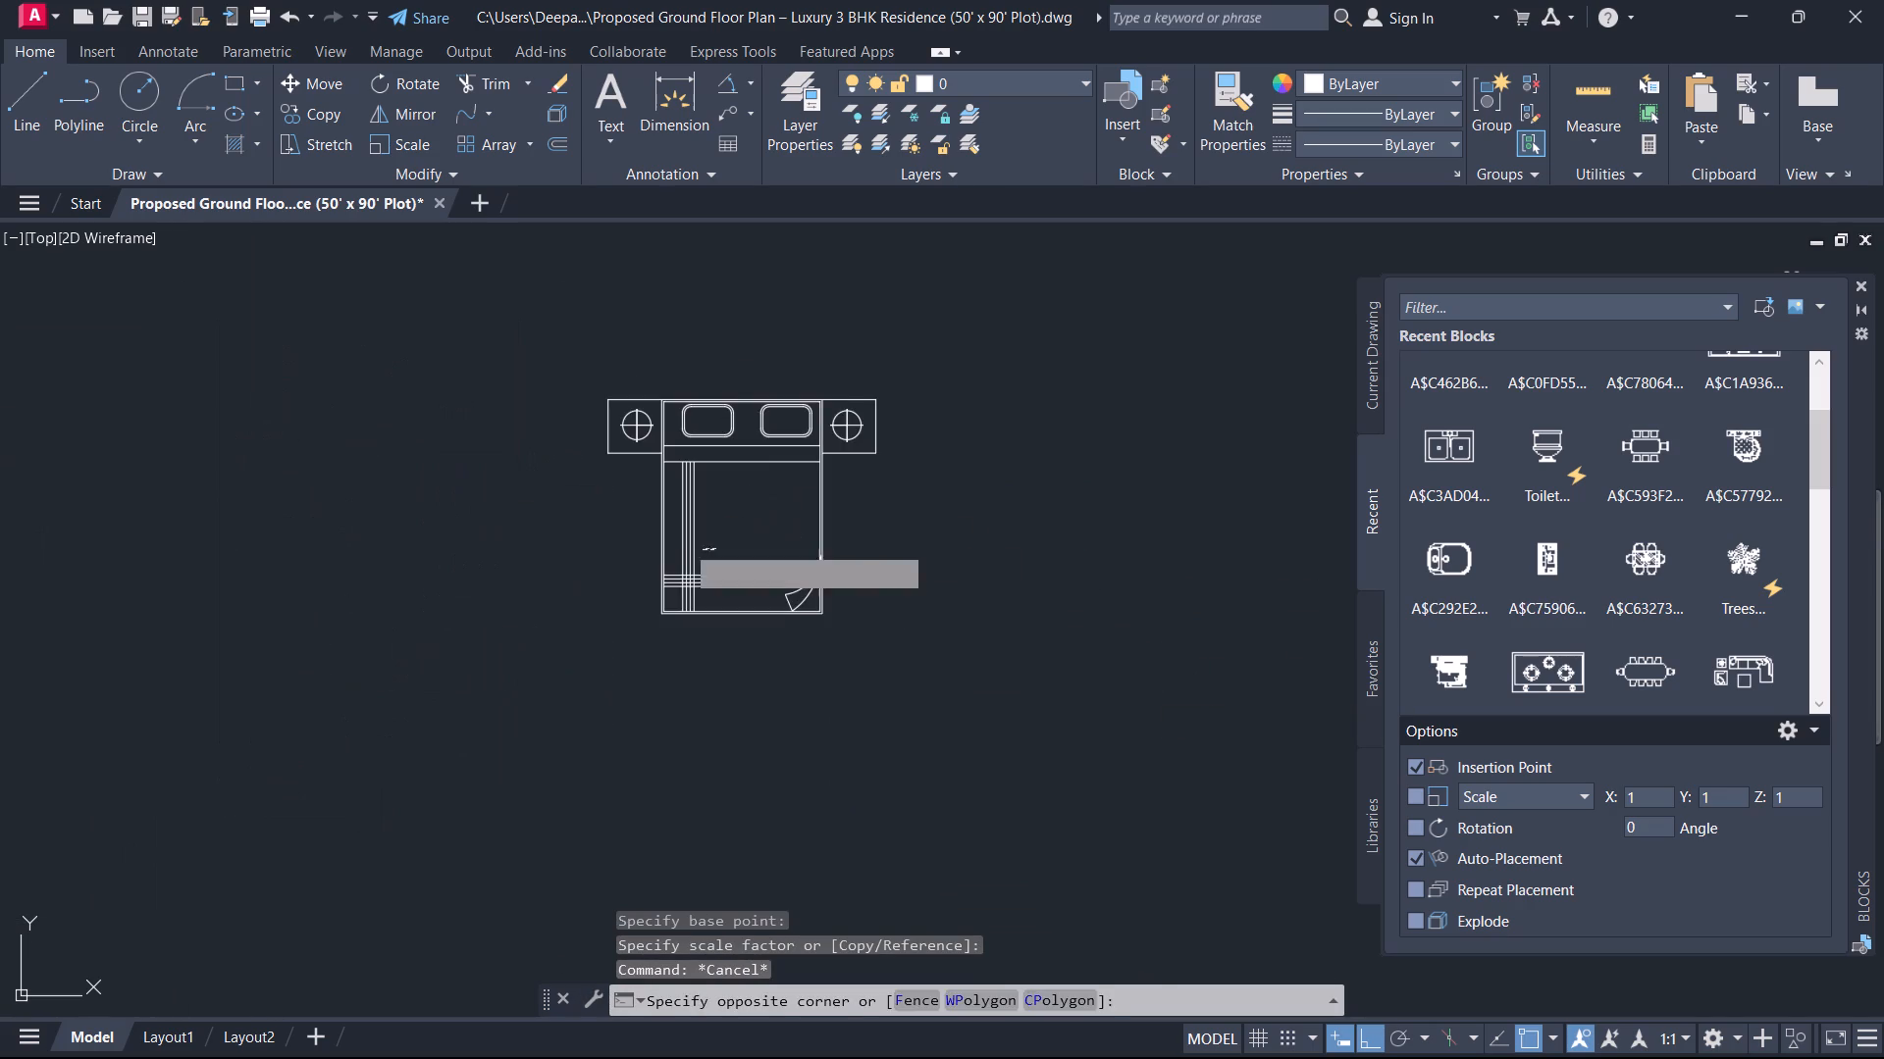
{"action": "left_click", "coordinate": [623, 527]}
{"action": "type", "text": "RO"}
{"action": "key", "text": "space"}
{"action": "left_click", "coordinate": [767, 343]}
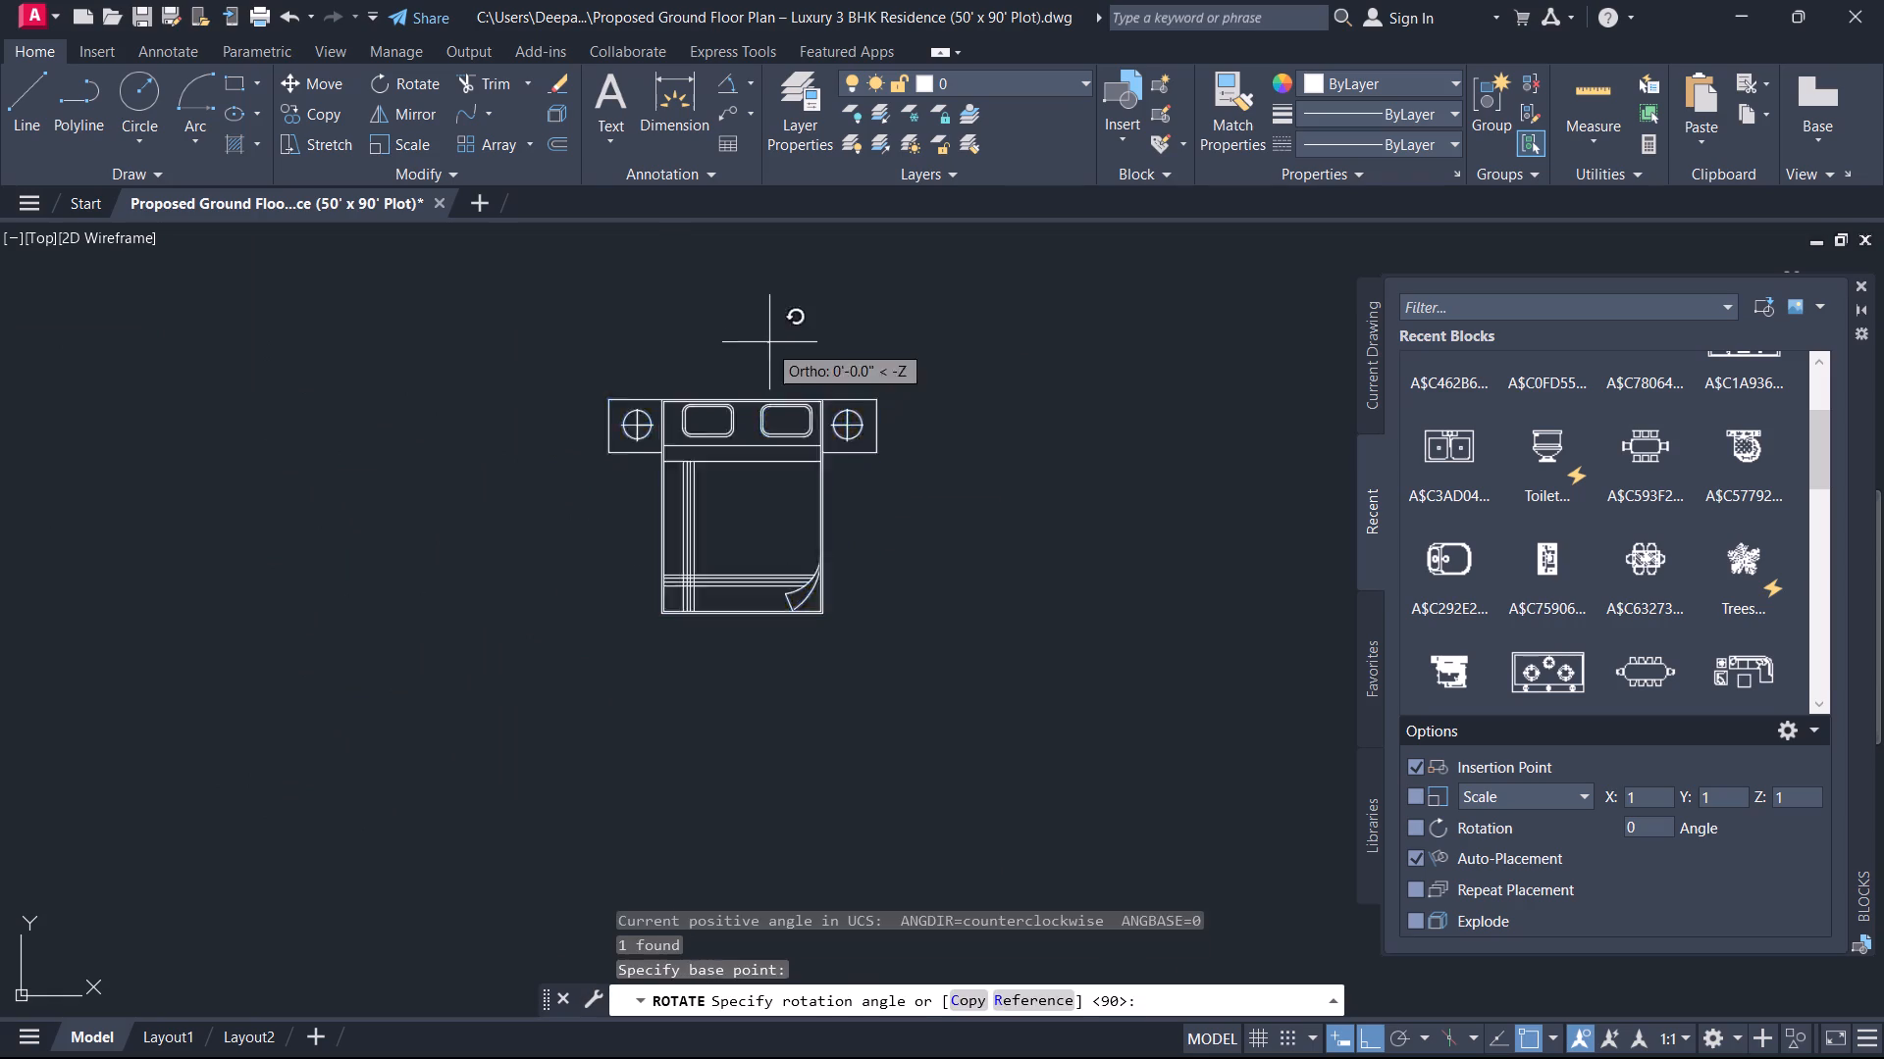
{"action": "left_click", "coordinate": [735, 543]}
Move the rotated bed into the GUEST BED room, with its headboard against the right wall near the attached bath.
{"action": "scroll", "coordinate": [723, 537], "scroll_direction": "down", "scroll_amount": 3}
{"action": "middle_click_drag", "start_coordinate": [719, 533], "coordinate": [807, 647]}
{"action": "left_click", "coordinate": [790, 600]}
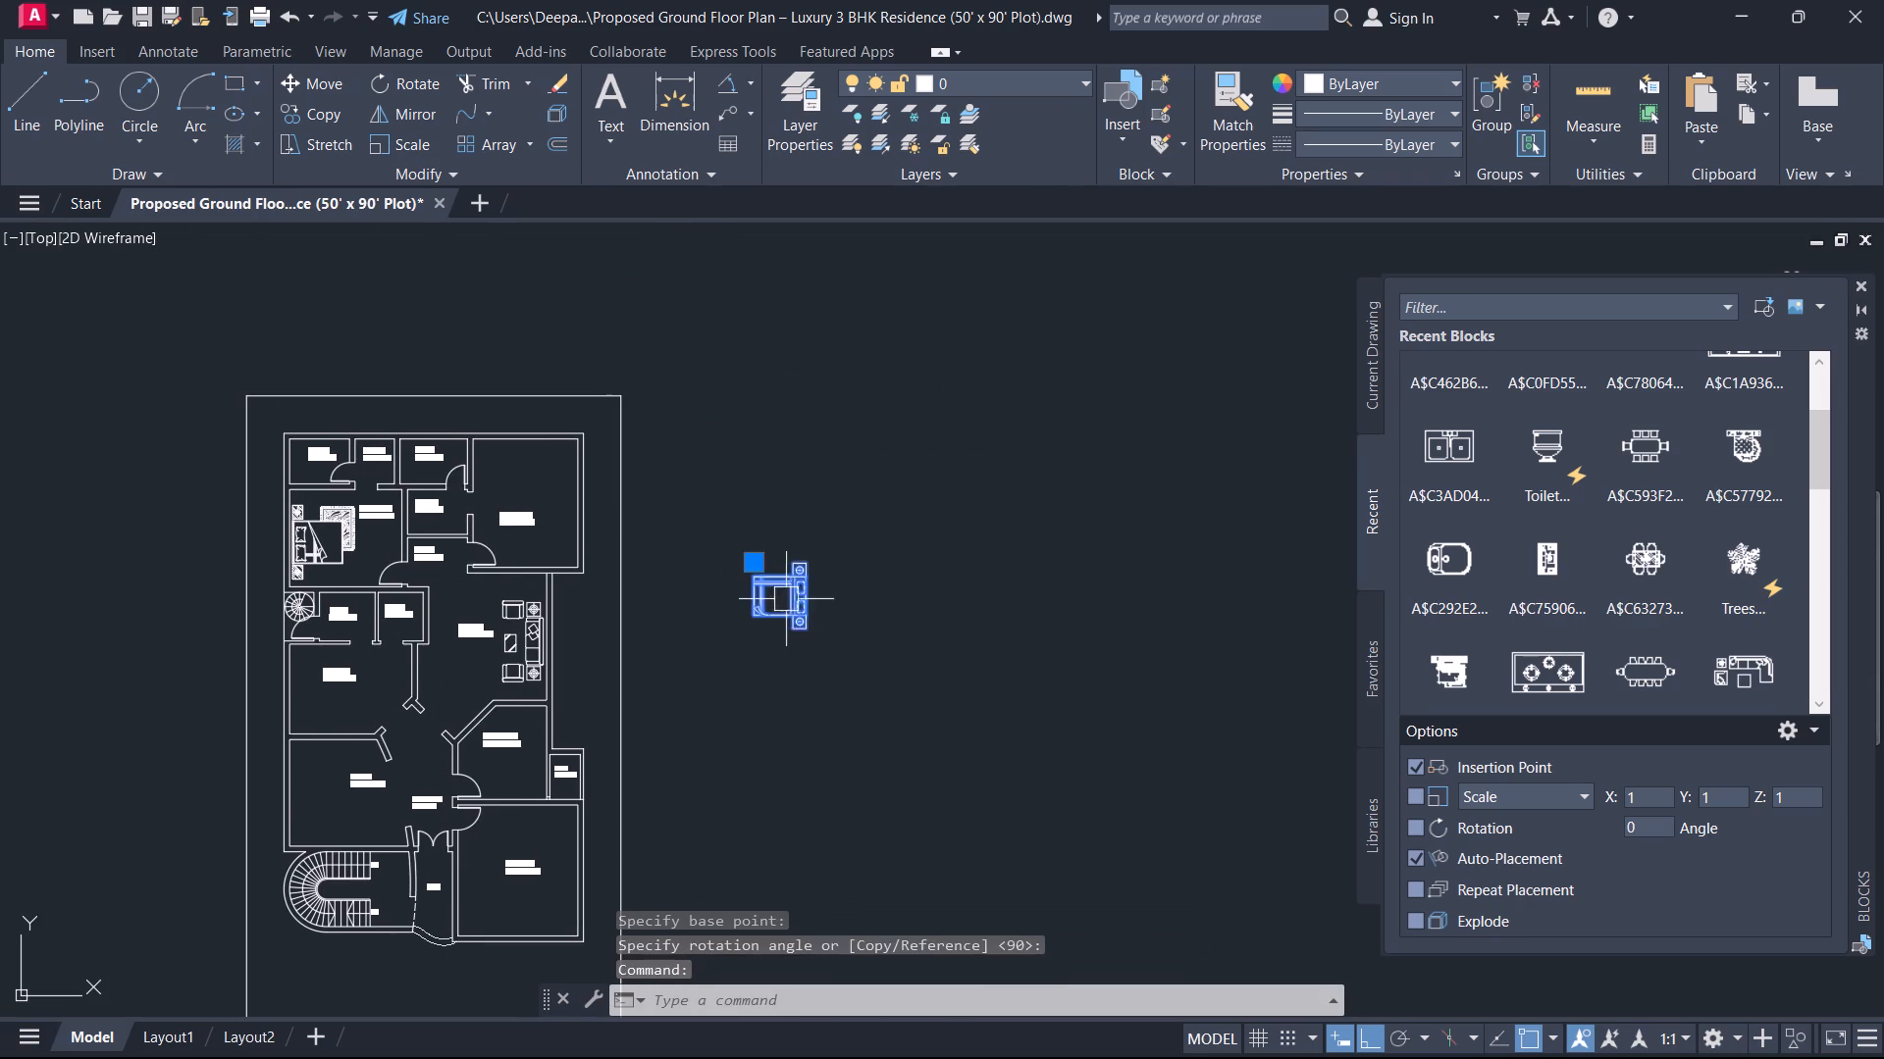
{"action": "scroll", "coordinate": [711, 635], "scroll_direction": "up", "scroll_amount": 3}
{"action": "middle_click_drag", "start_coordinate": [710, 636], "coordinate": [1111, 467]}
{"action": "key", "text": "m"}
{"action": "key", "text": "space"}
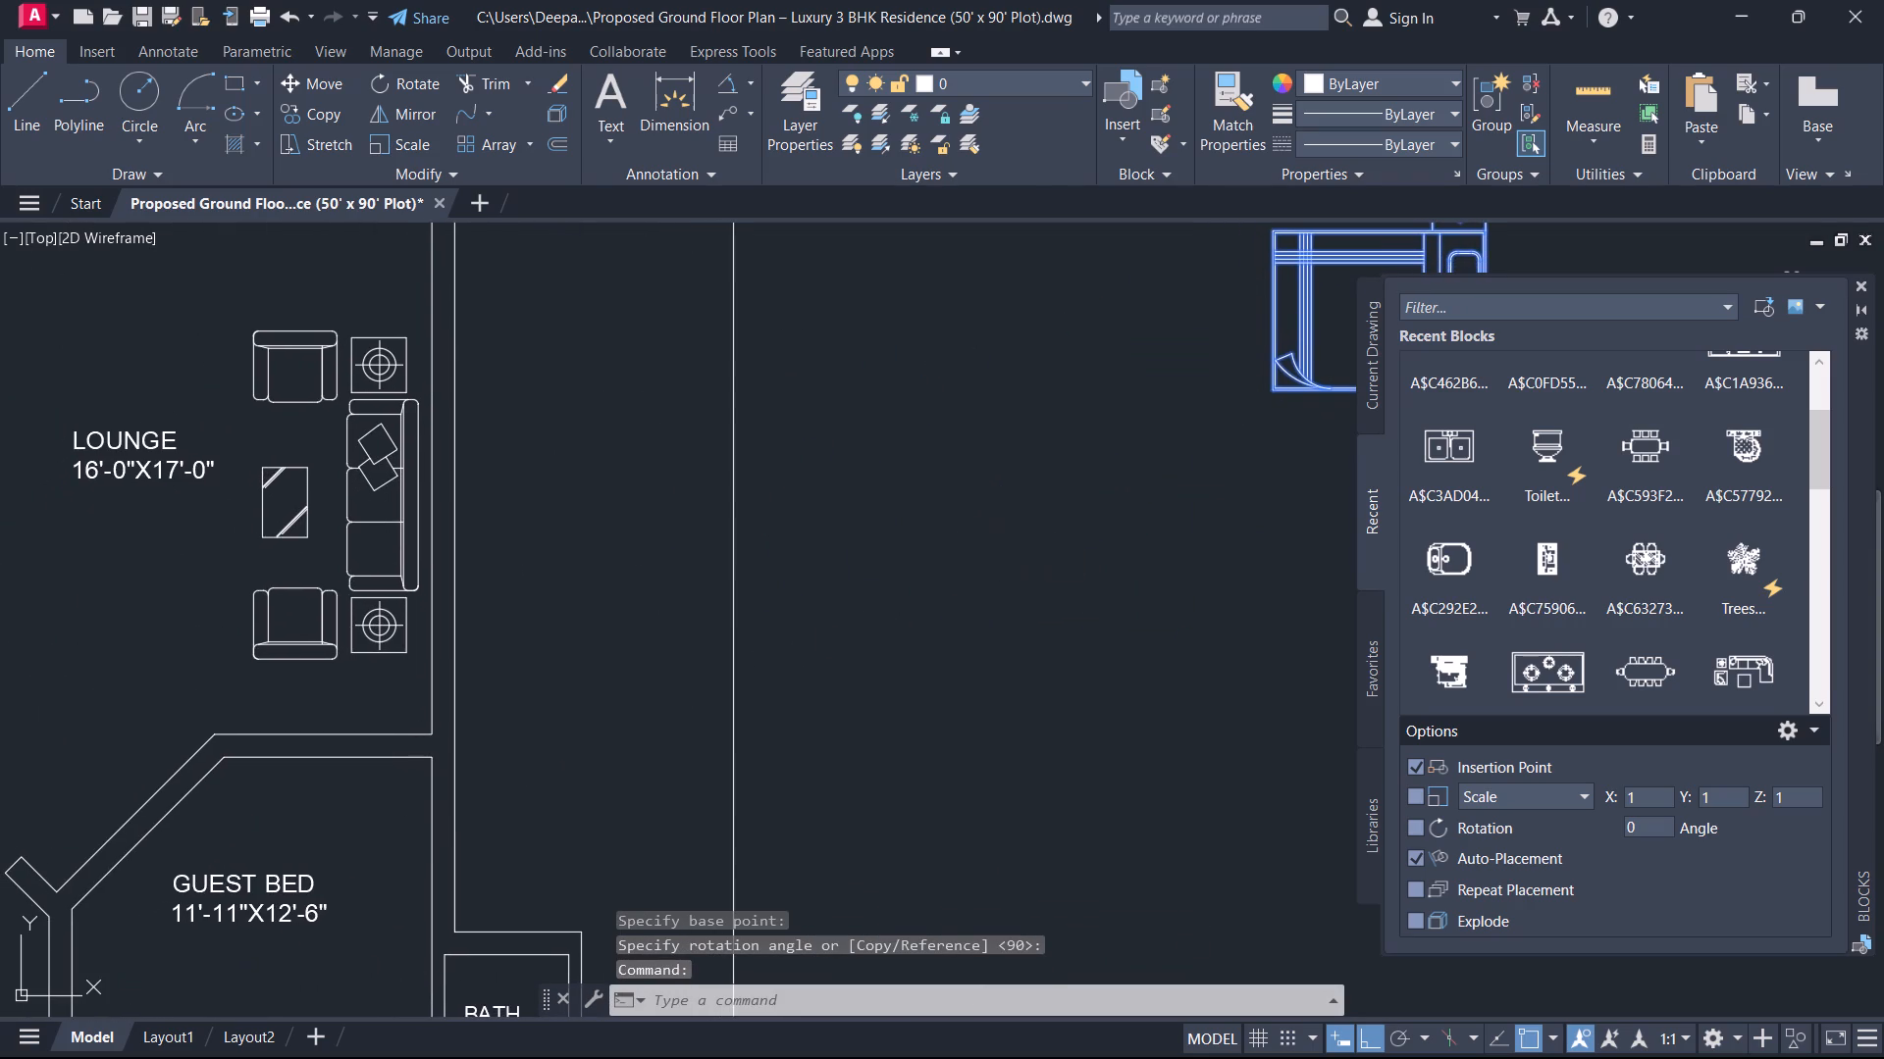
{"action": "middle_click_drag", "start_coordinate": [1035, 529], "coordinate": [711, 637]}
{"action": "scroll", "coordinate": [1030, 533], "scroll_direction": "down", "scroll_amount": 1}
{"action": "scroll", "coordinate": [987, 518], "scroll_direction": "up", "scroll_amount": 2}
{"action": "left_click", "coordinate": [1016, 476]}
{"action": "scroll", "coordinate": [910, 561], "scroll_direction": "down", "scroll_amount": 3}
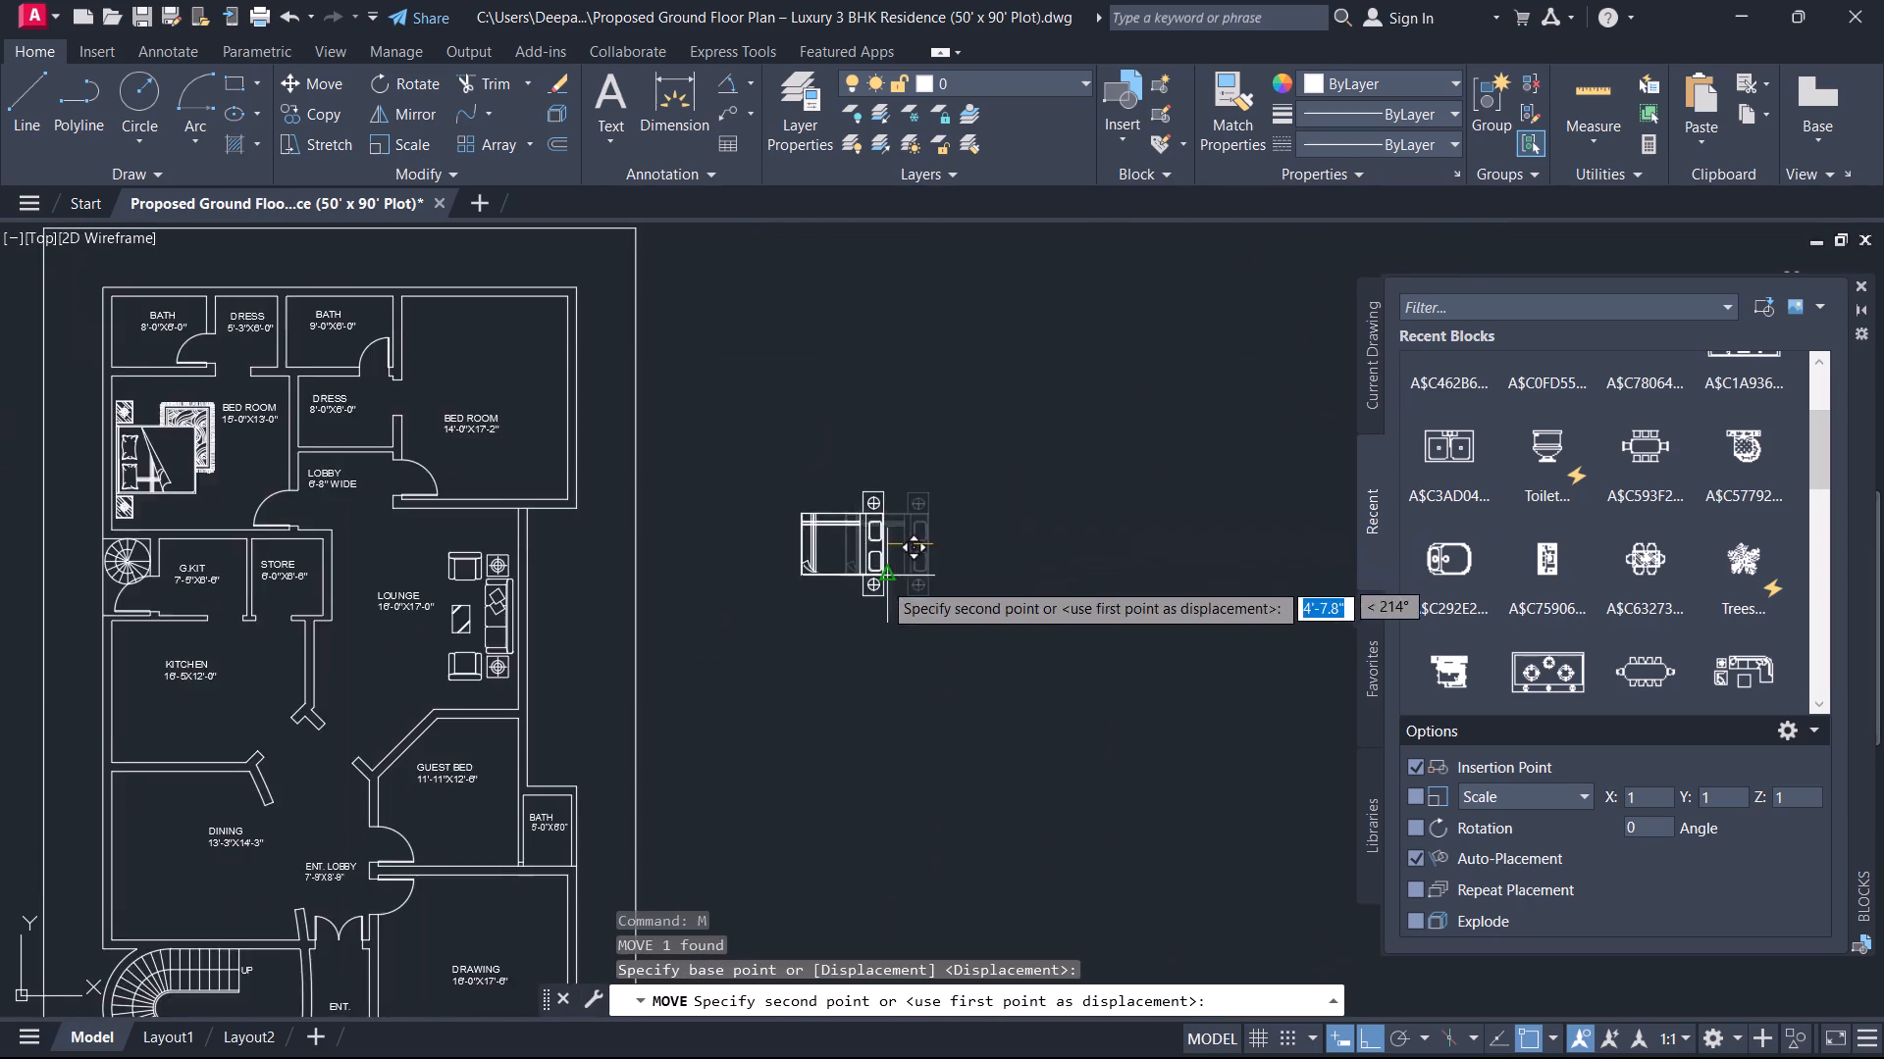
{"action": "middle_click_drag", "start_coordinate": [881, 580], "coordinate": [1108, 412]}
{"action": "scroll", "coordinate": [720, 640], "scroll_direction": "up", "scroll_amount": 4}
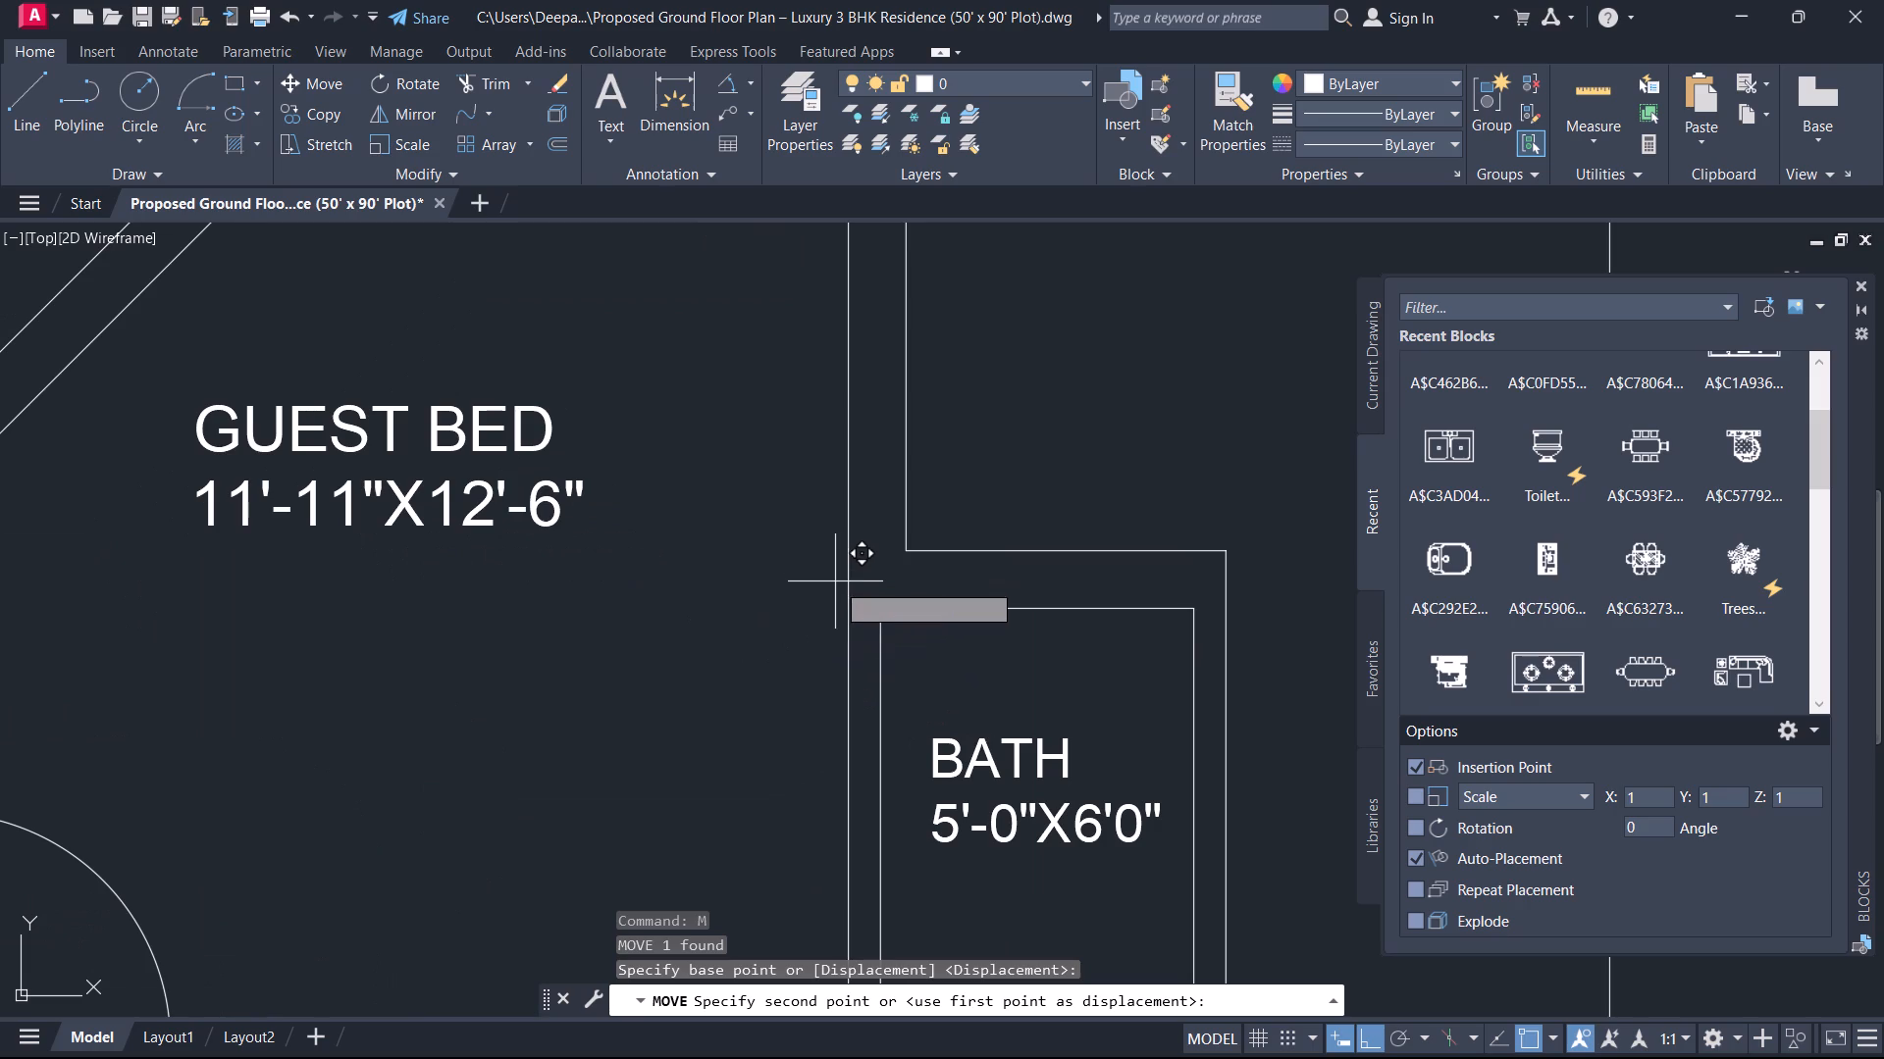
{"action": "left_click", "coordinate": [843, 597]}
{"action": "key", "text": "Escape"}
{"action": "scroll", "coordinate": [817, 623], "scroll_direction": "down", "scroll_amount": 3}
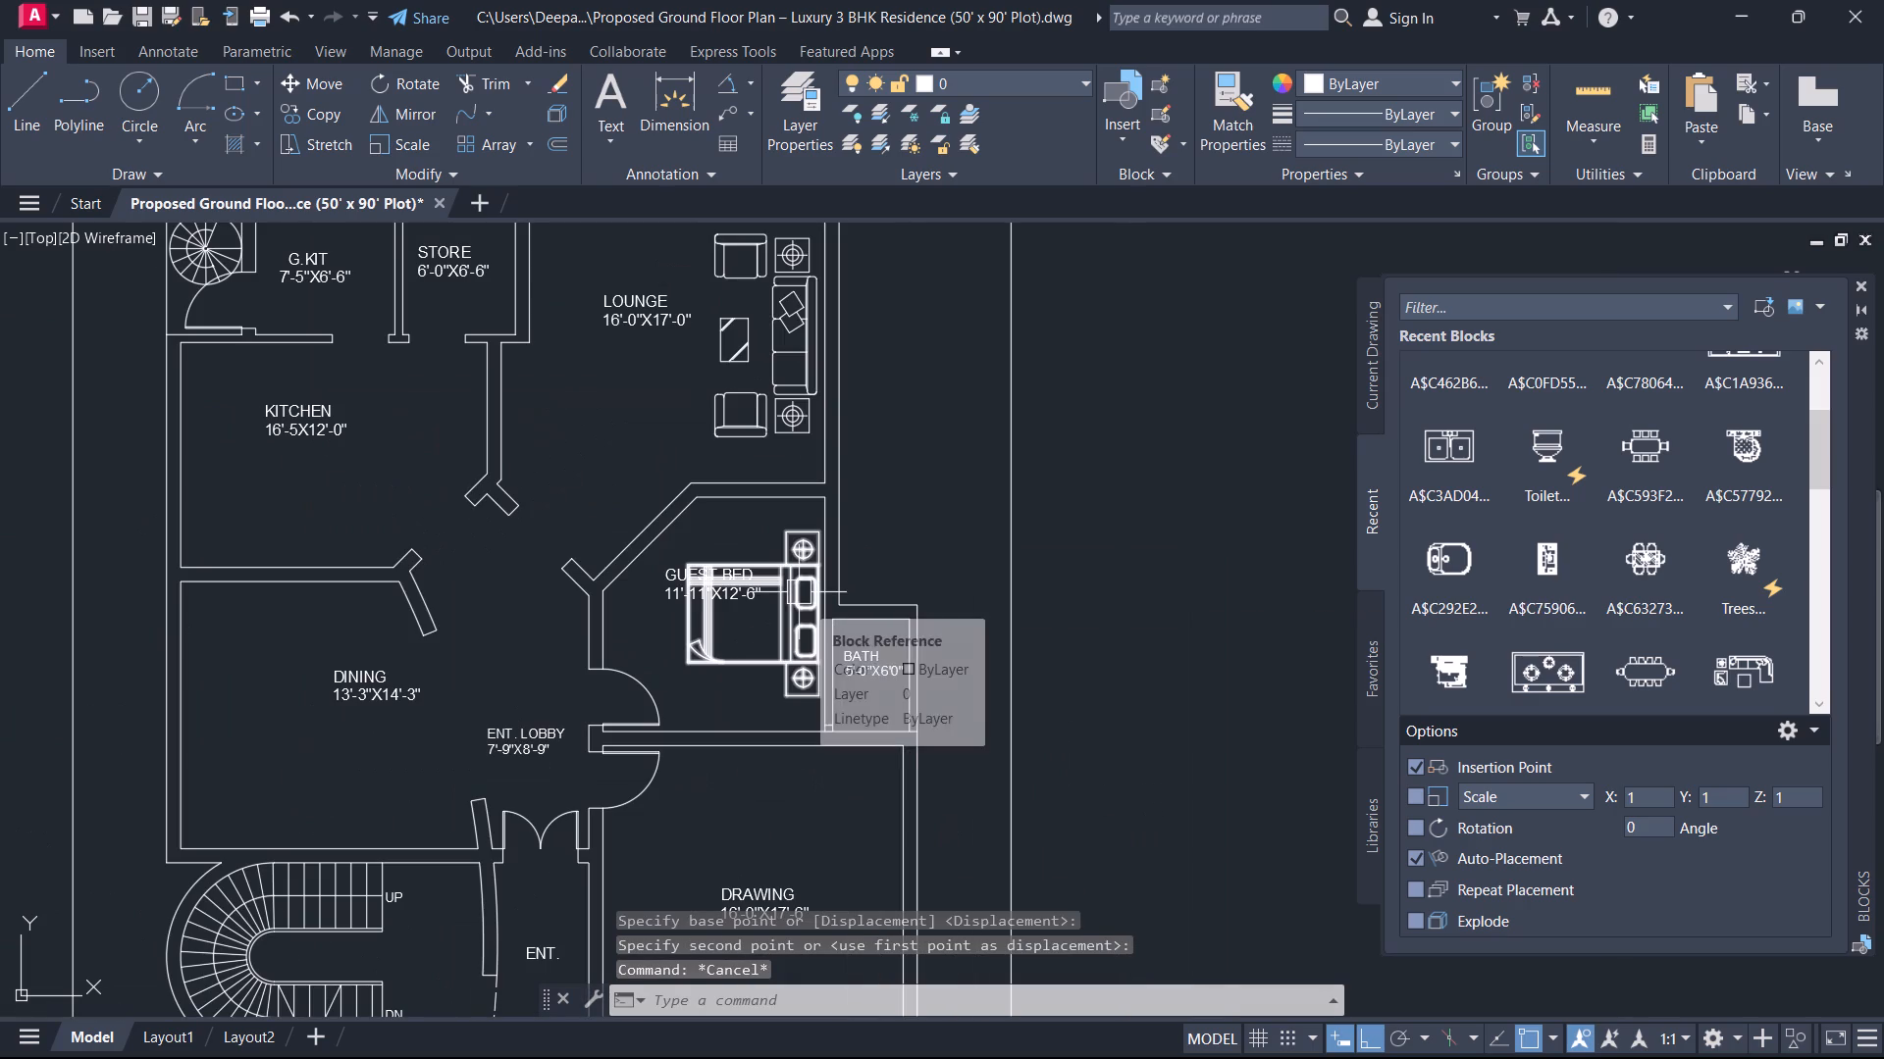
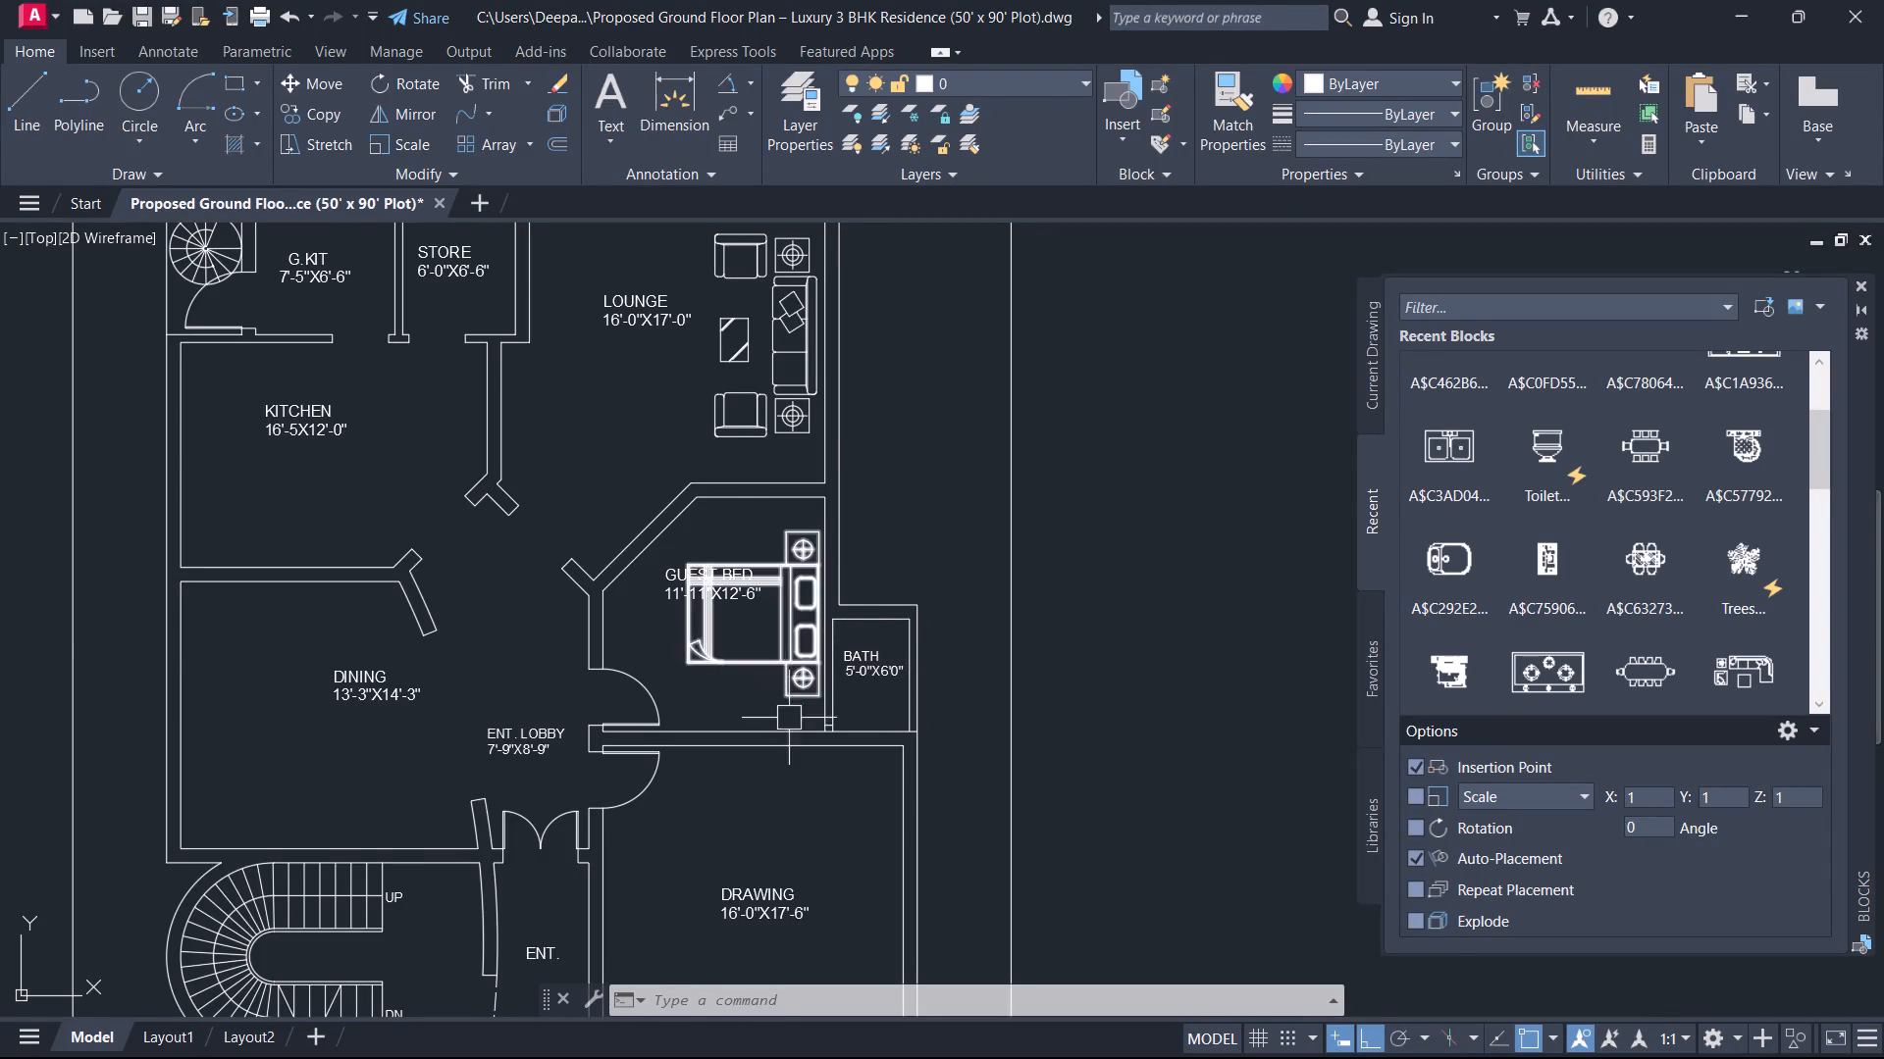
Move the GUEST BED room label straight down, clear of the bed block.
{"action": "scroll", "coordinate": [790, 725], "scroll_direction": "up", "scroll_amount": 2}
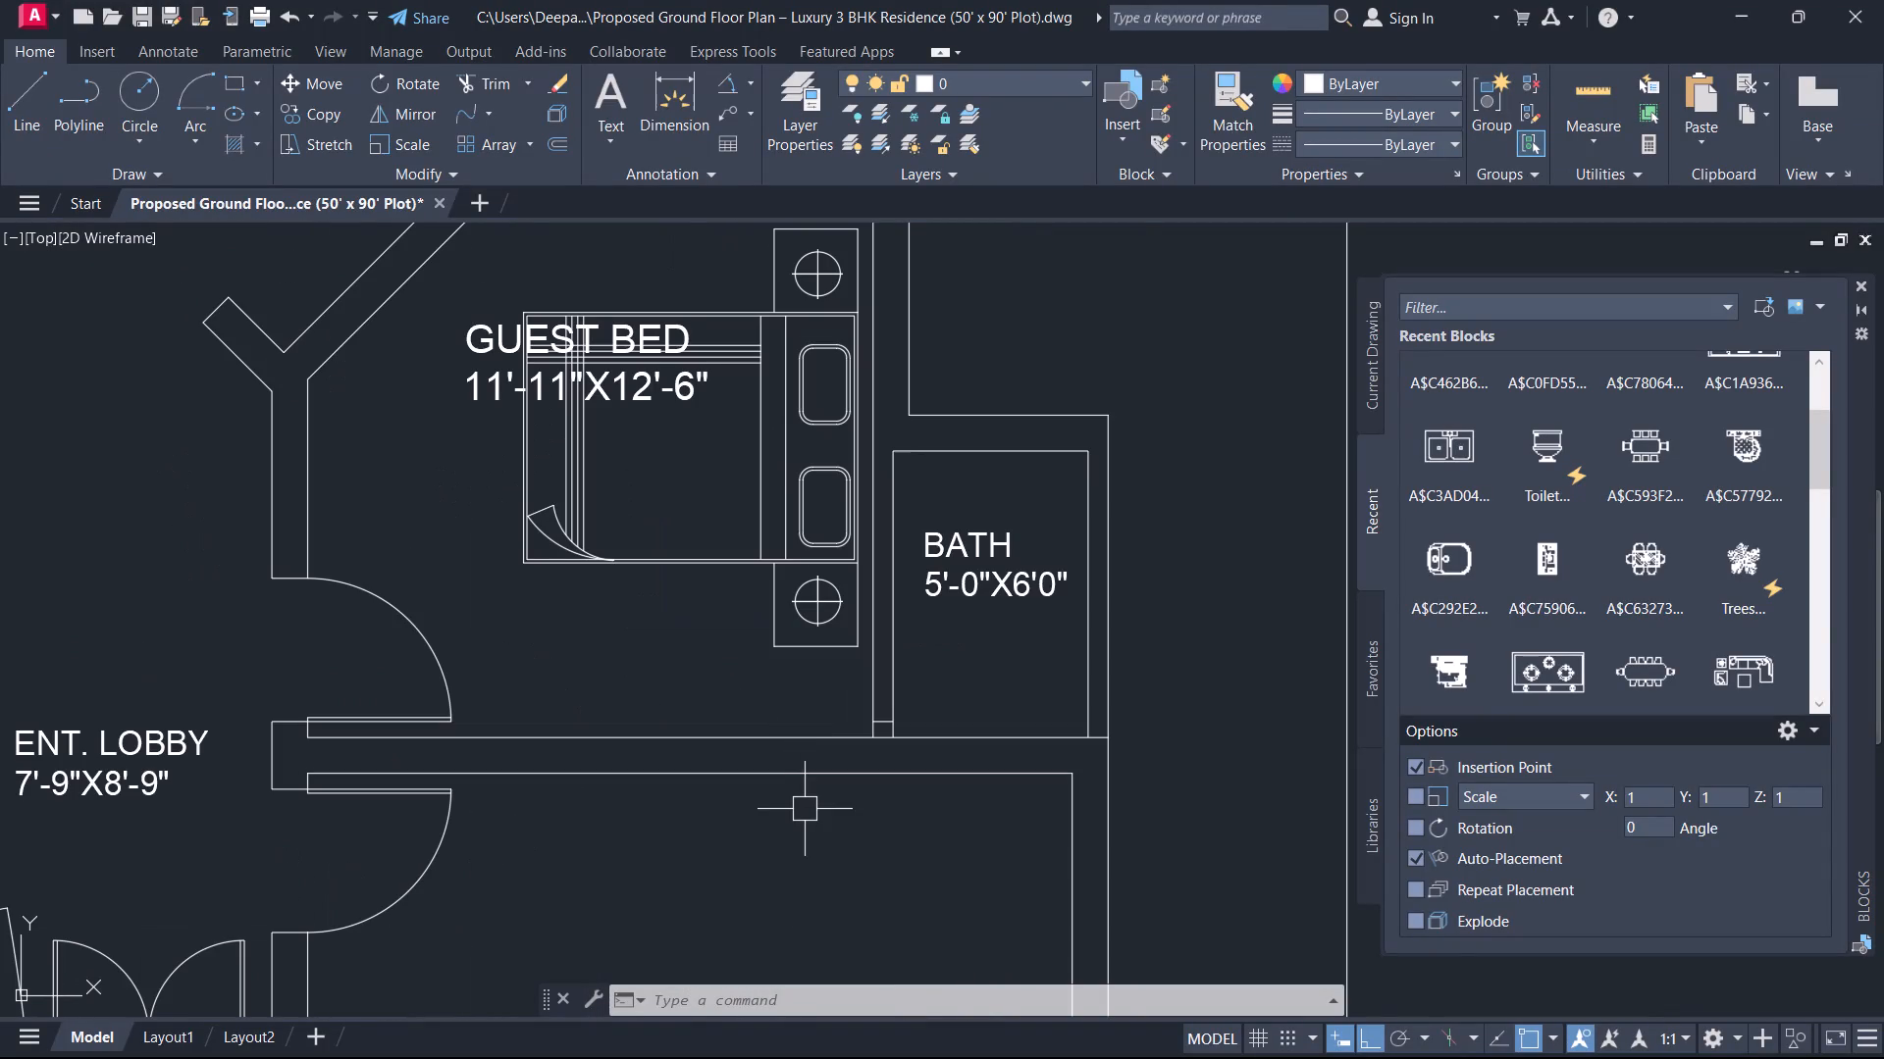
{"action": "scroll", "coordinate": [736, 607], "scroll_direction": "down", "scroll_amount": 1}
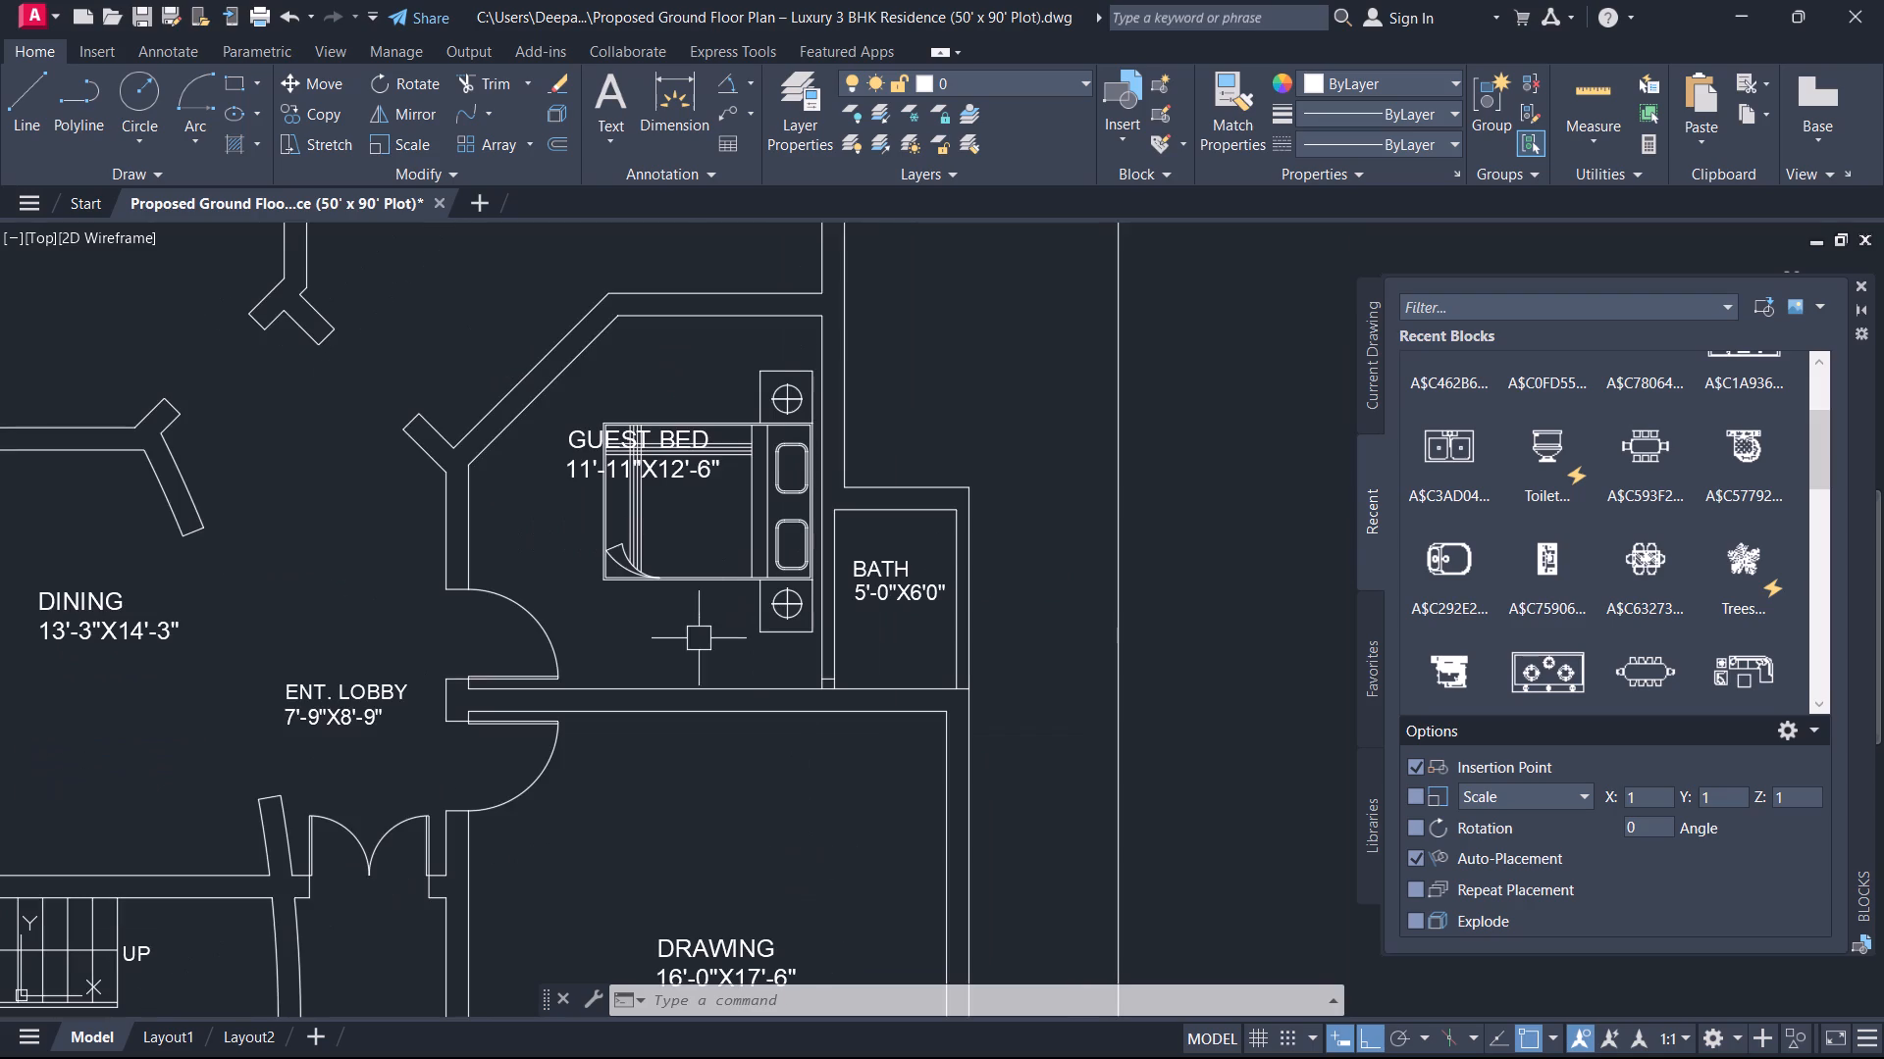
{"action": "middle_click_drag", "start_coordinate": [699, 638], "coordinate": [816, 645]}
{"action": "scroll", "coordinate": [778, 503], "scroll_direction": "up", "scroll_amount": 3}
{"action": "middle_click_drag", "start_coordinate": [765, 469], "coordinate": [773, 524]}
{"action": "left_click", "coordinate": [812, 492]}
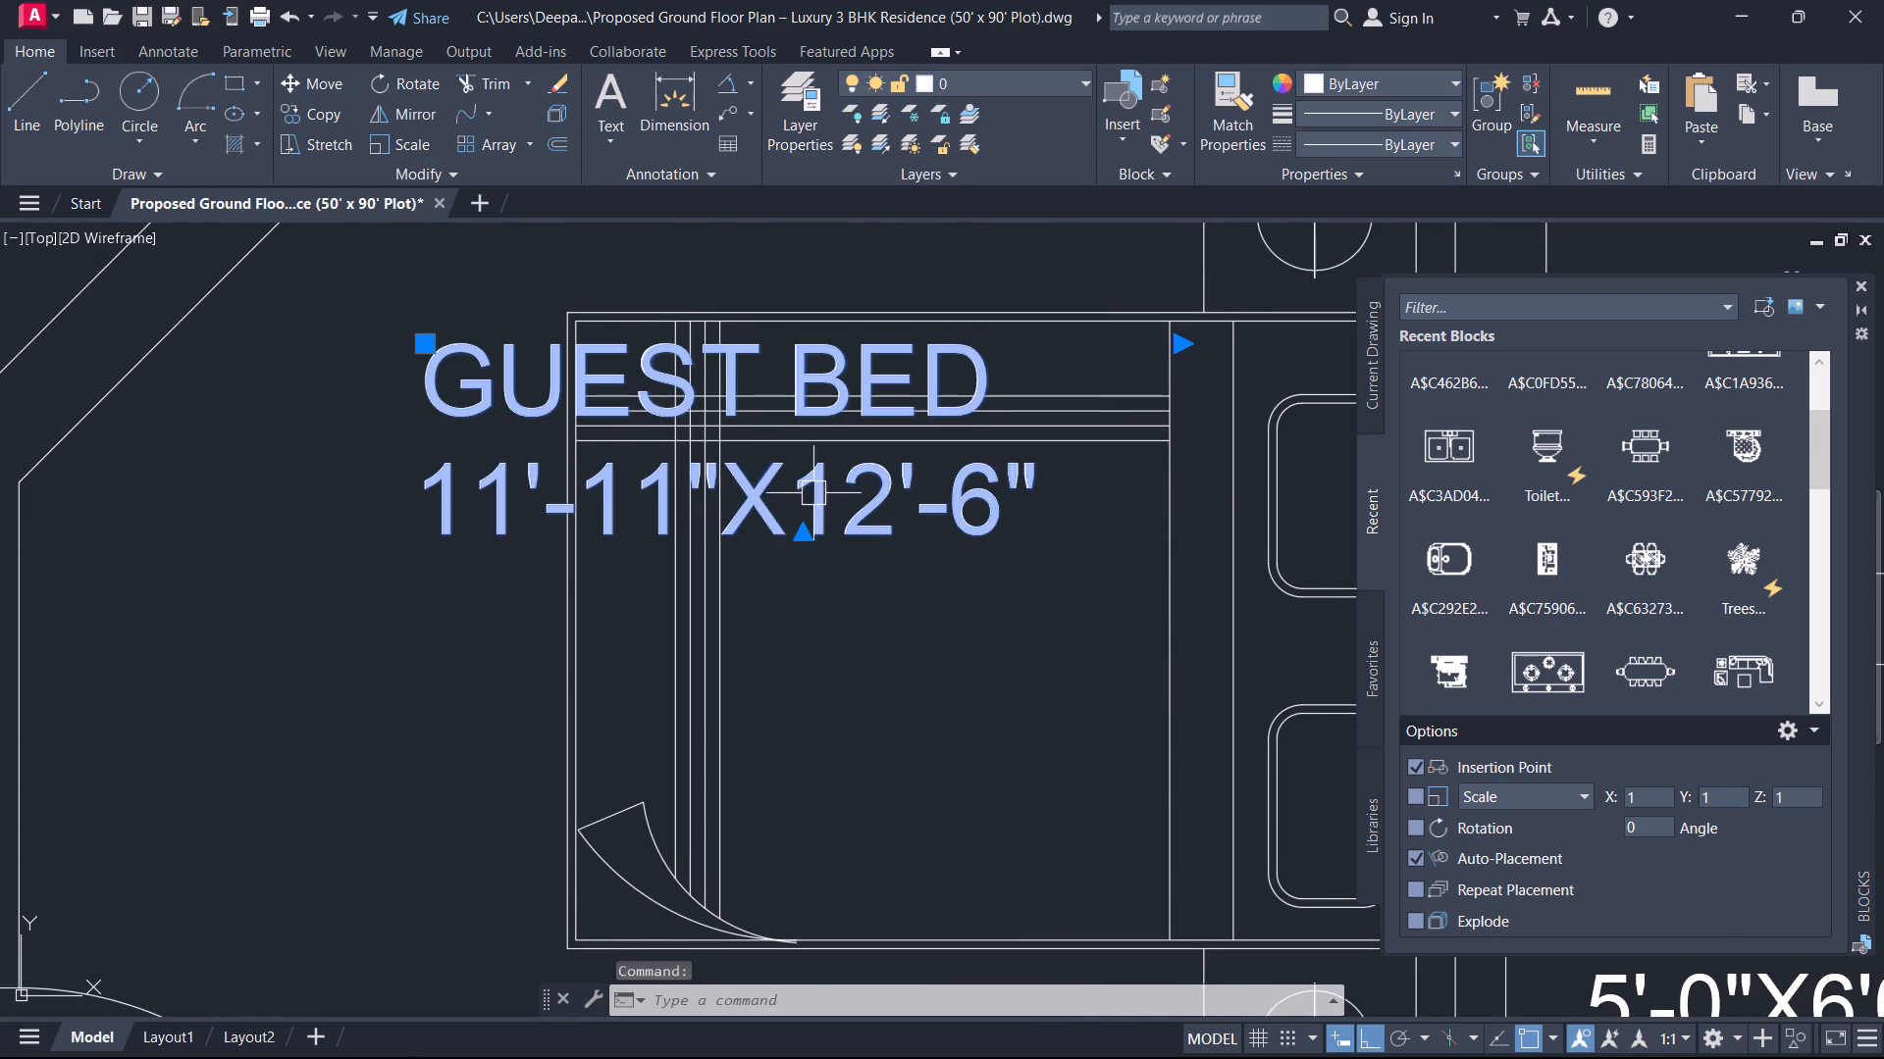
{"action": "key", "text": "m"}
{"action": "key", "text": "space"}
{"action": "left_click", "coordinate": [822, 539]}
{"action": "scroll", "coordinate": [802, 680], "scroll_direction": "down", "scroll_amount": 2}
{"action": "middle_click_drag", "start_coordinate": [798, 698], "coordinate": [787, 512]}
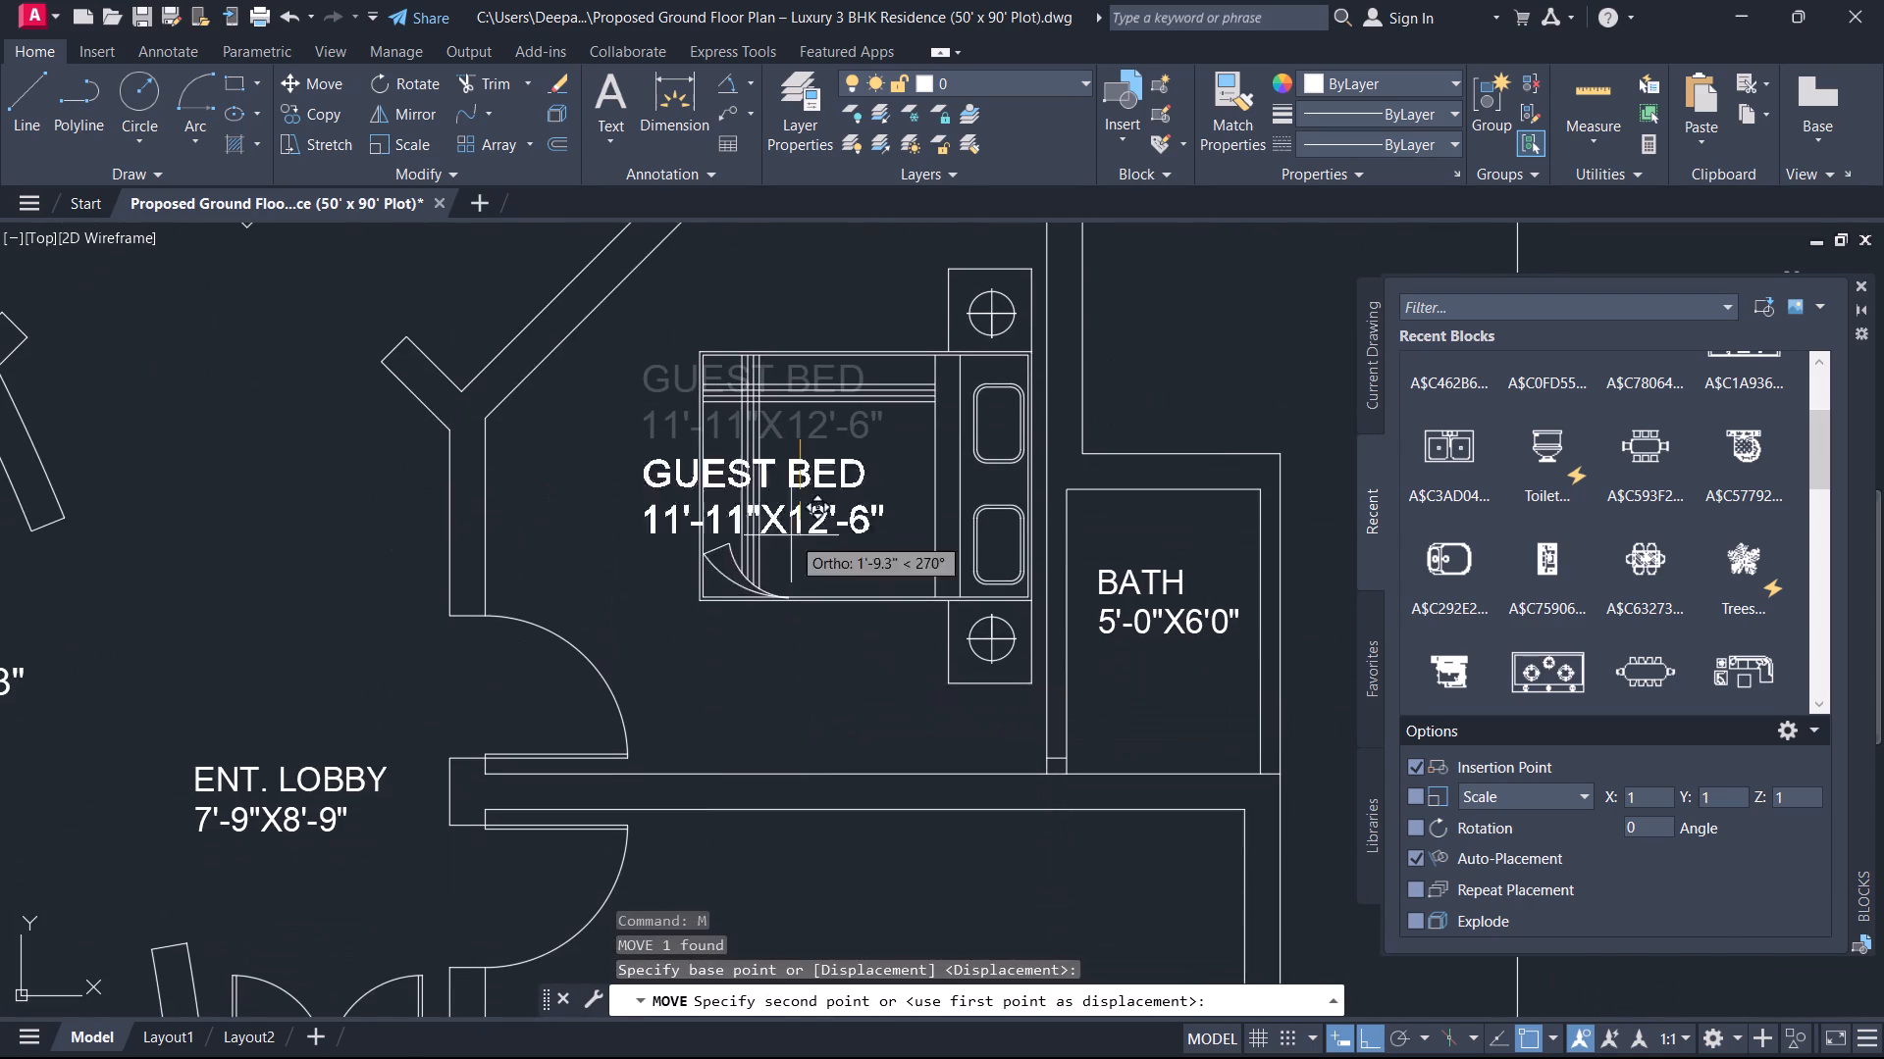
{"action": "left_click", "coordinate": [822, 720]}
{"action": "key", "text": "Escape"}
{"action": "scroll", "coordinate": [871, 548], "scroll_direction": "down", "scroll_amount": 1}
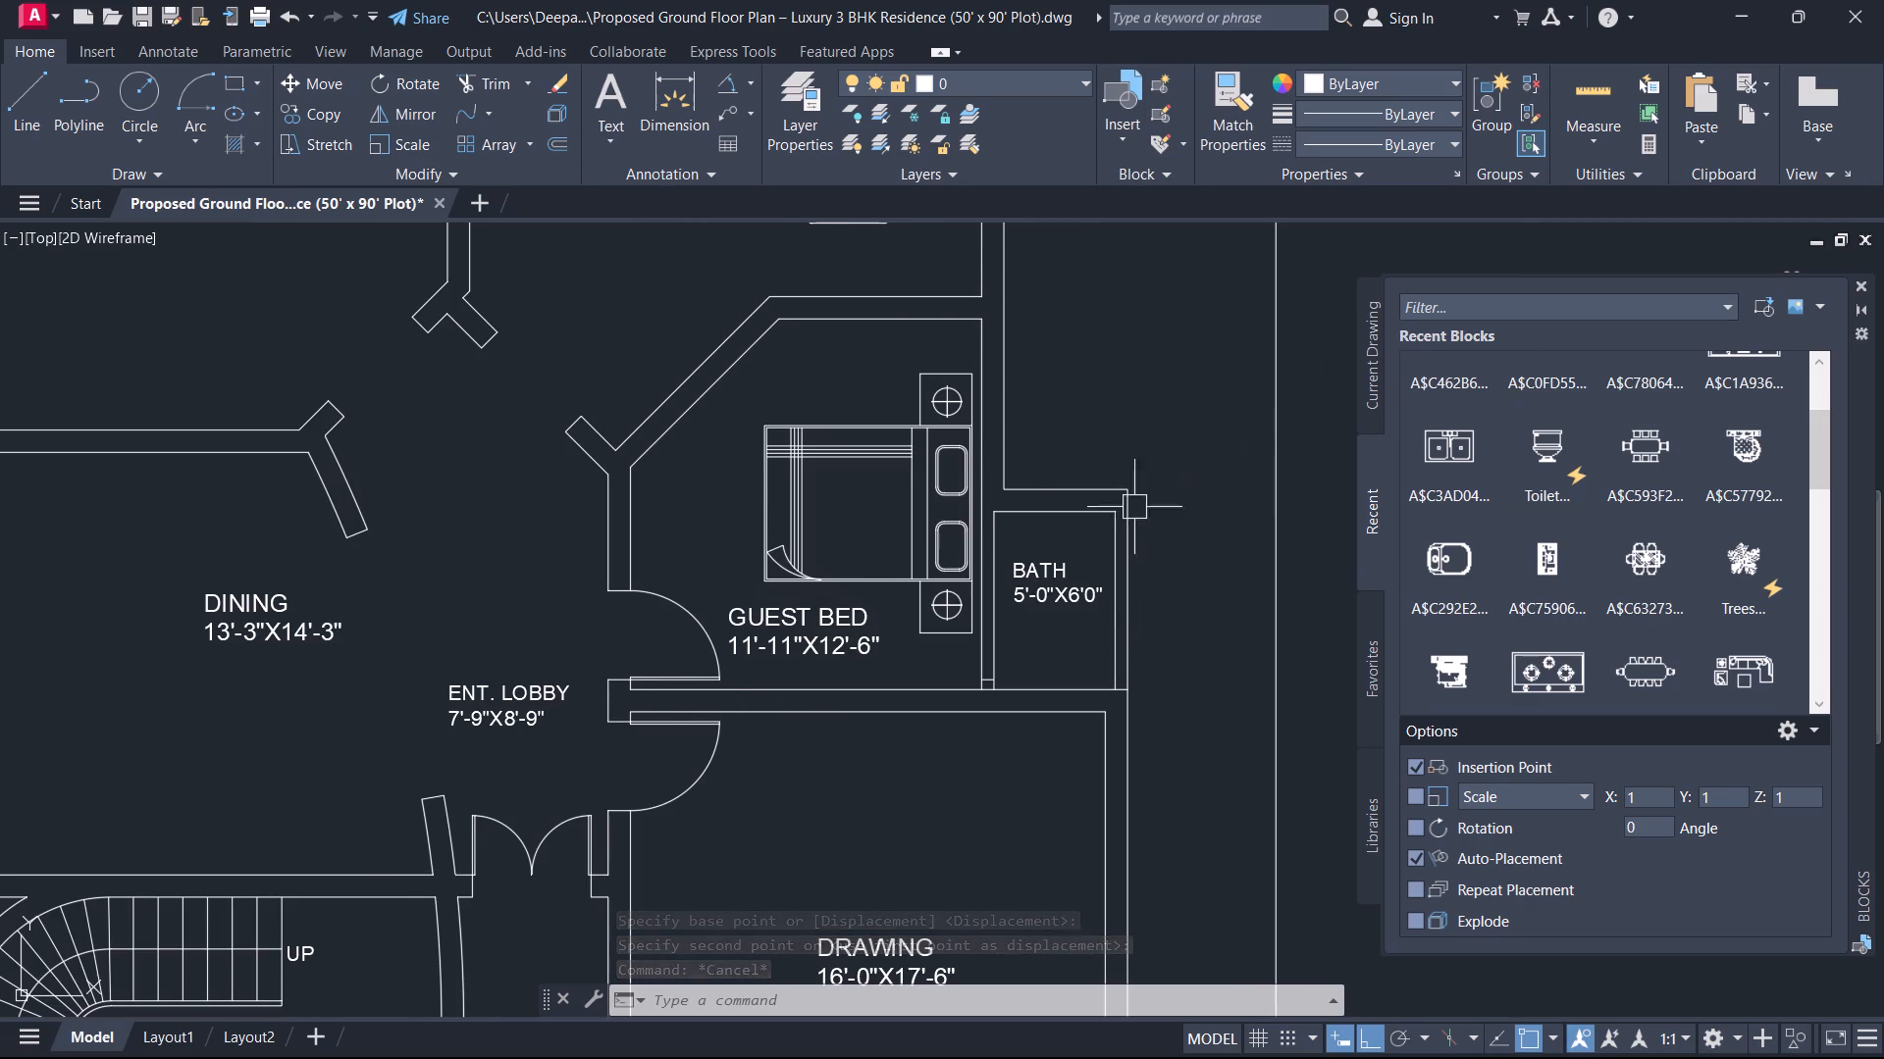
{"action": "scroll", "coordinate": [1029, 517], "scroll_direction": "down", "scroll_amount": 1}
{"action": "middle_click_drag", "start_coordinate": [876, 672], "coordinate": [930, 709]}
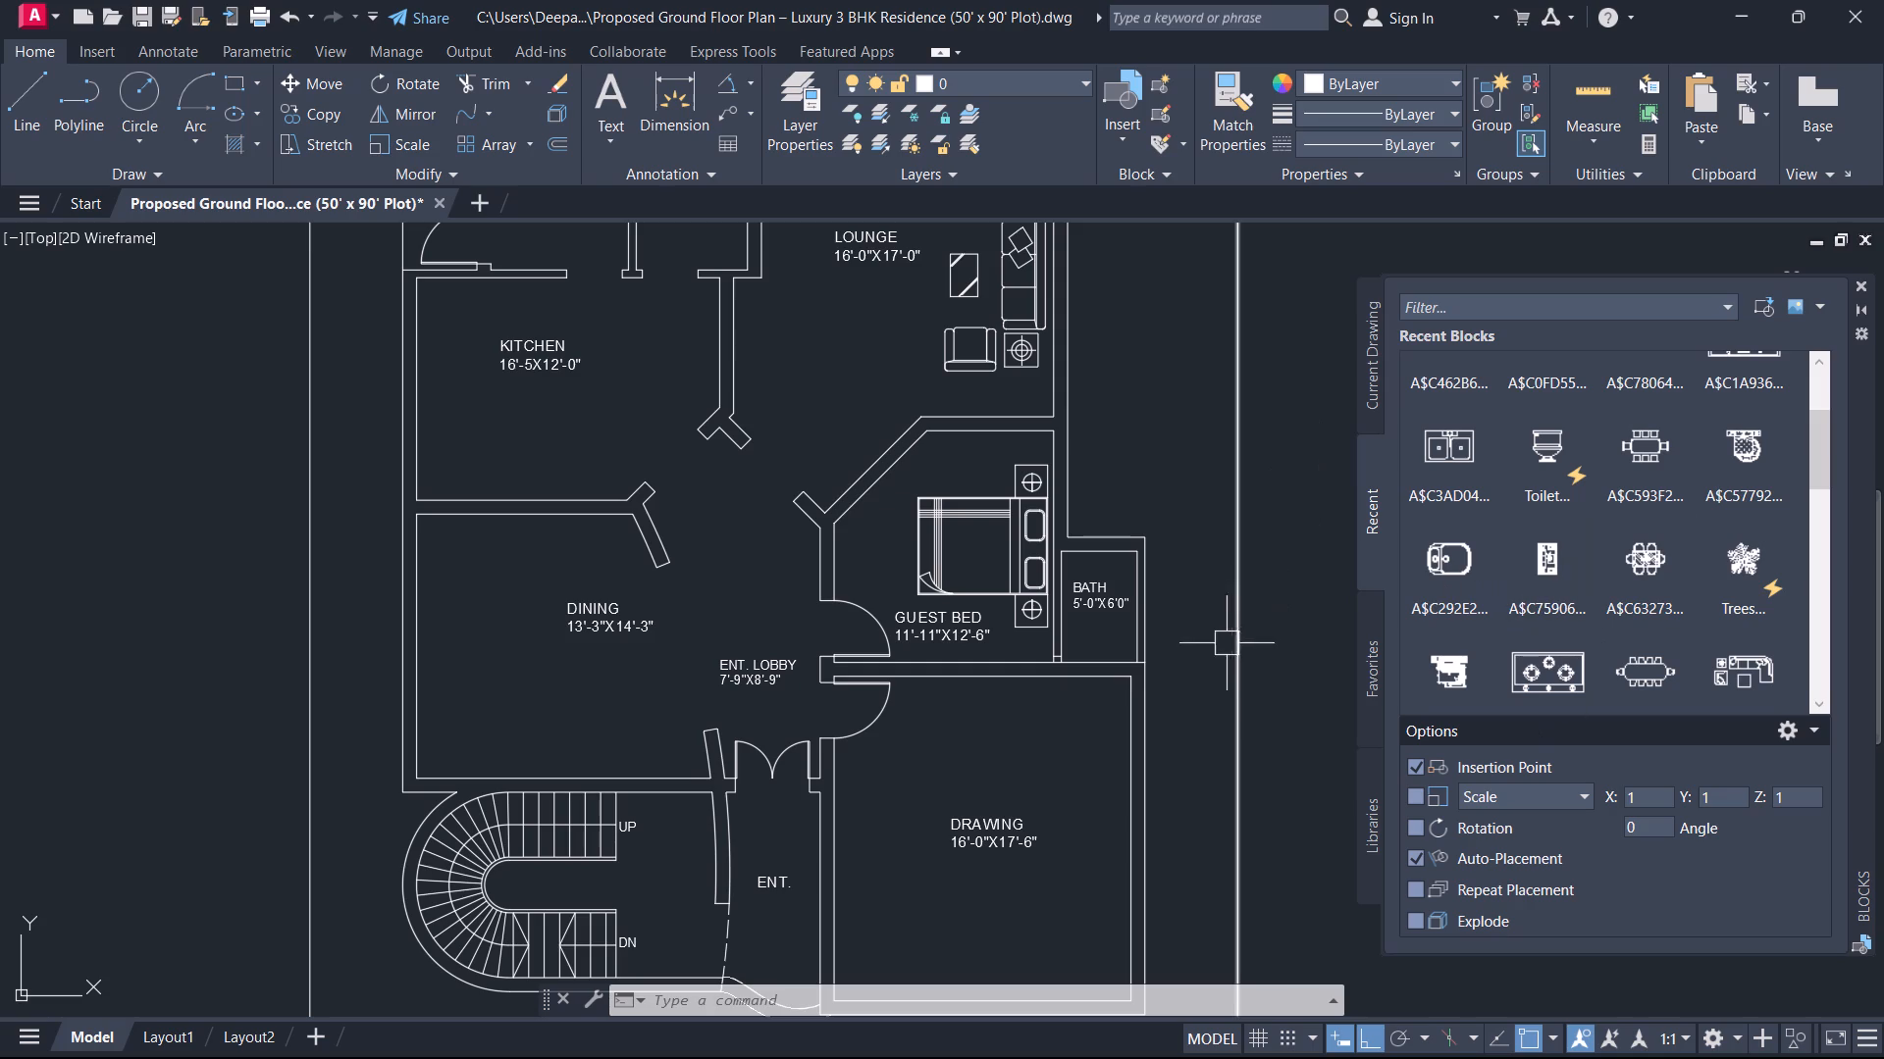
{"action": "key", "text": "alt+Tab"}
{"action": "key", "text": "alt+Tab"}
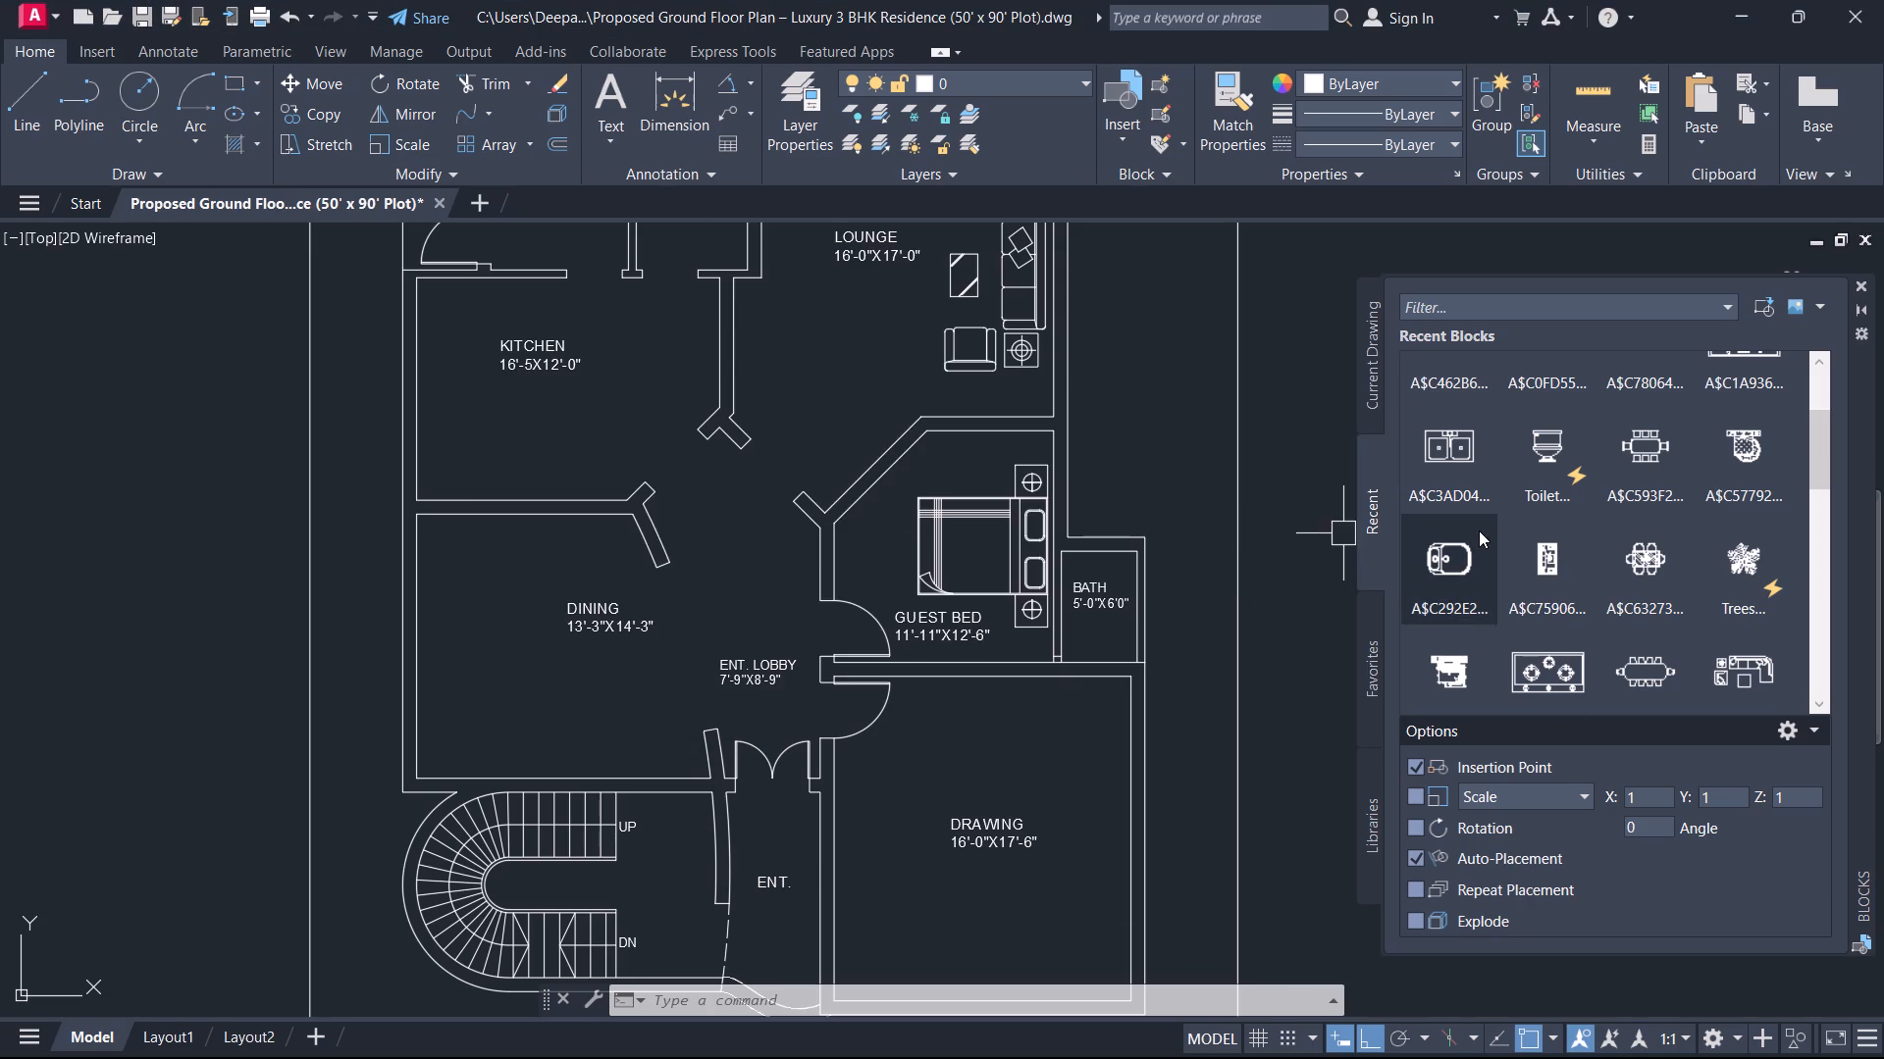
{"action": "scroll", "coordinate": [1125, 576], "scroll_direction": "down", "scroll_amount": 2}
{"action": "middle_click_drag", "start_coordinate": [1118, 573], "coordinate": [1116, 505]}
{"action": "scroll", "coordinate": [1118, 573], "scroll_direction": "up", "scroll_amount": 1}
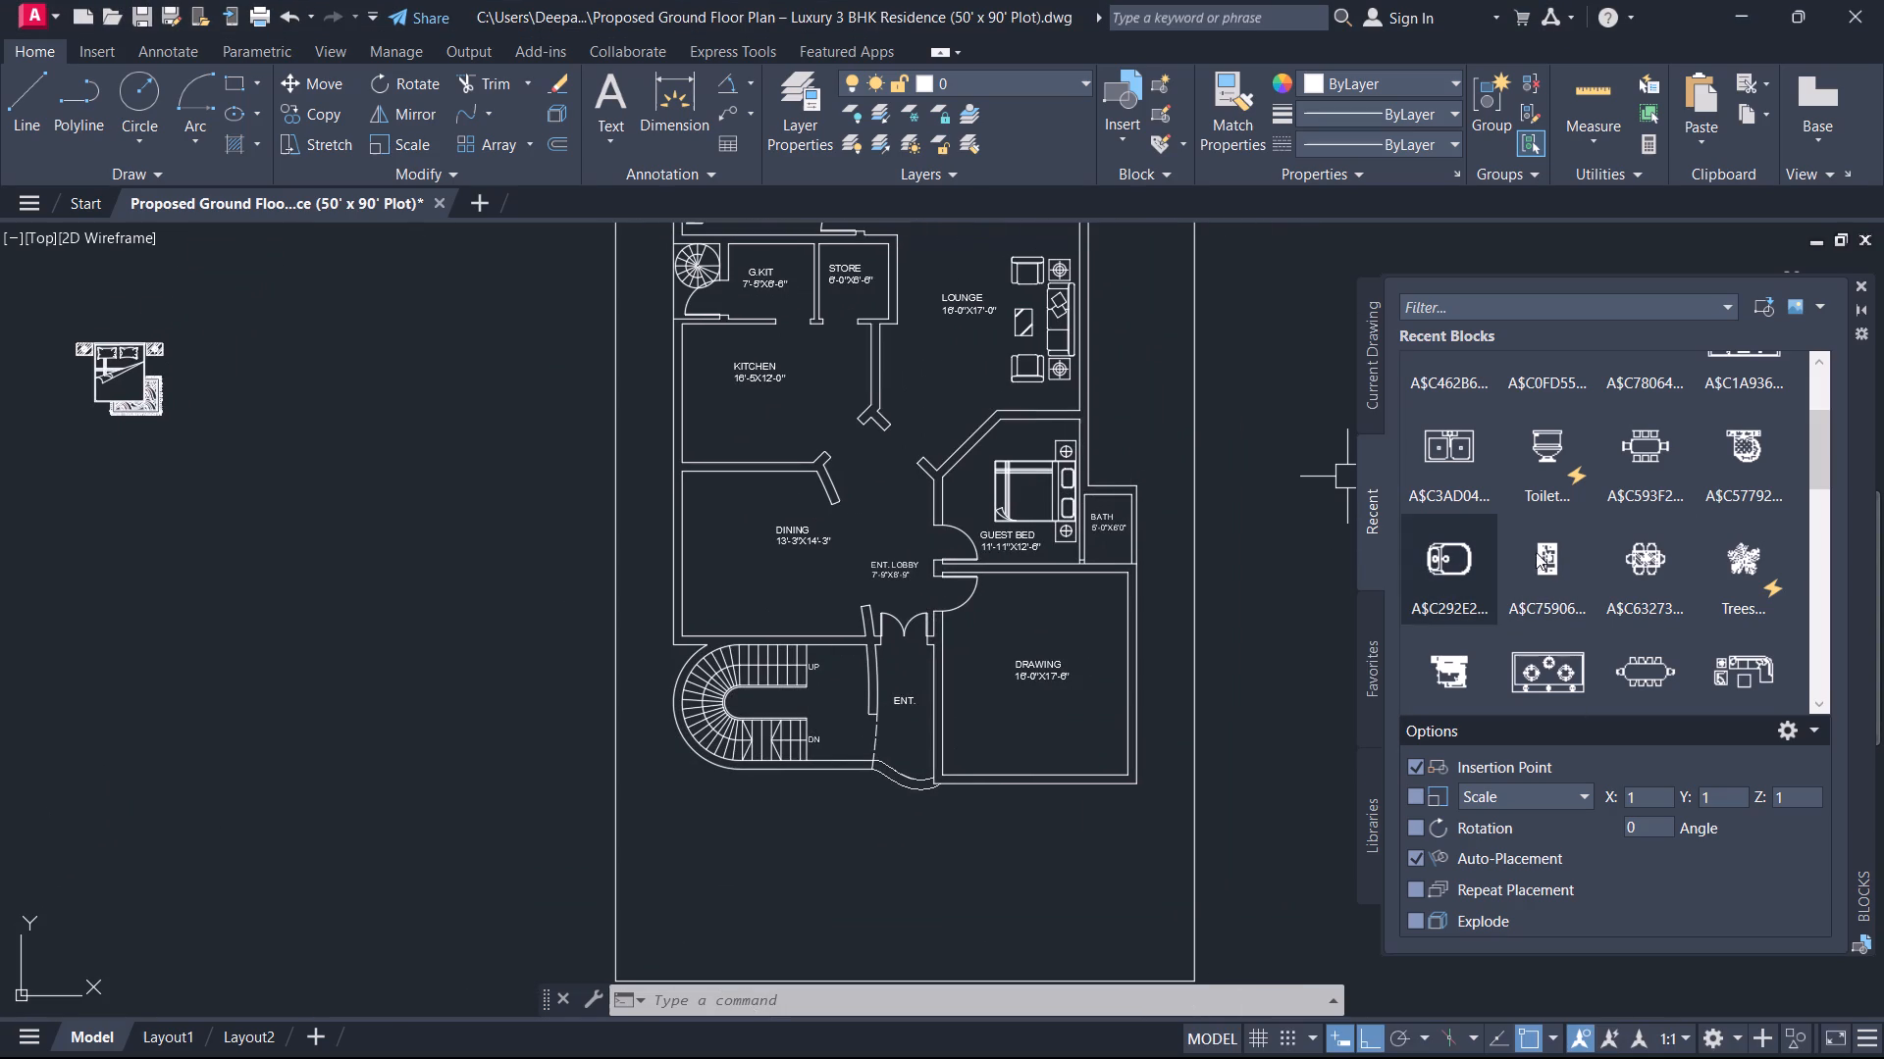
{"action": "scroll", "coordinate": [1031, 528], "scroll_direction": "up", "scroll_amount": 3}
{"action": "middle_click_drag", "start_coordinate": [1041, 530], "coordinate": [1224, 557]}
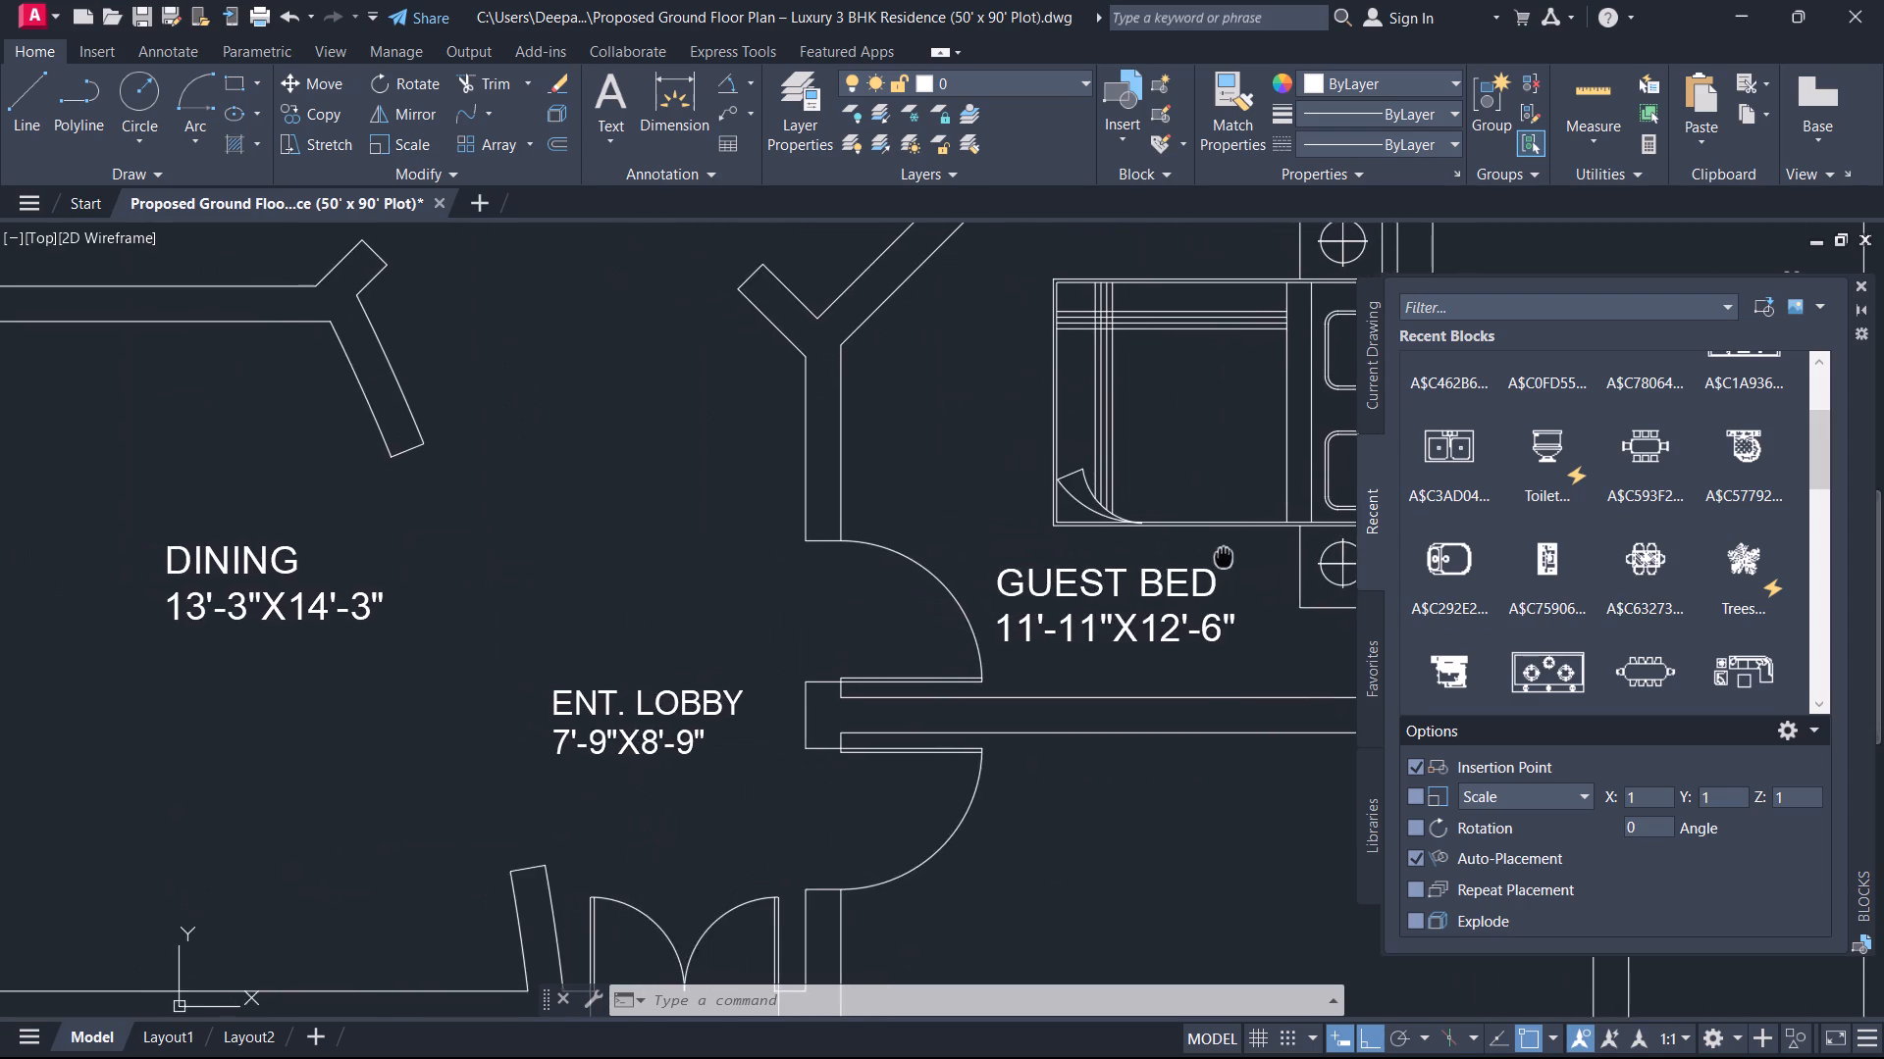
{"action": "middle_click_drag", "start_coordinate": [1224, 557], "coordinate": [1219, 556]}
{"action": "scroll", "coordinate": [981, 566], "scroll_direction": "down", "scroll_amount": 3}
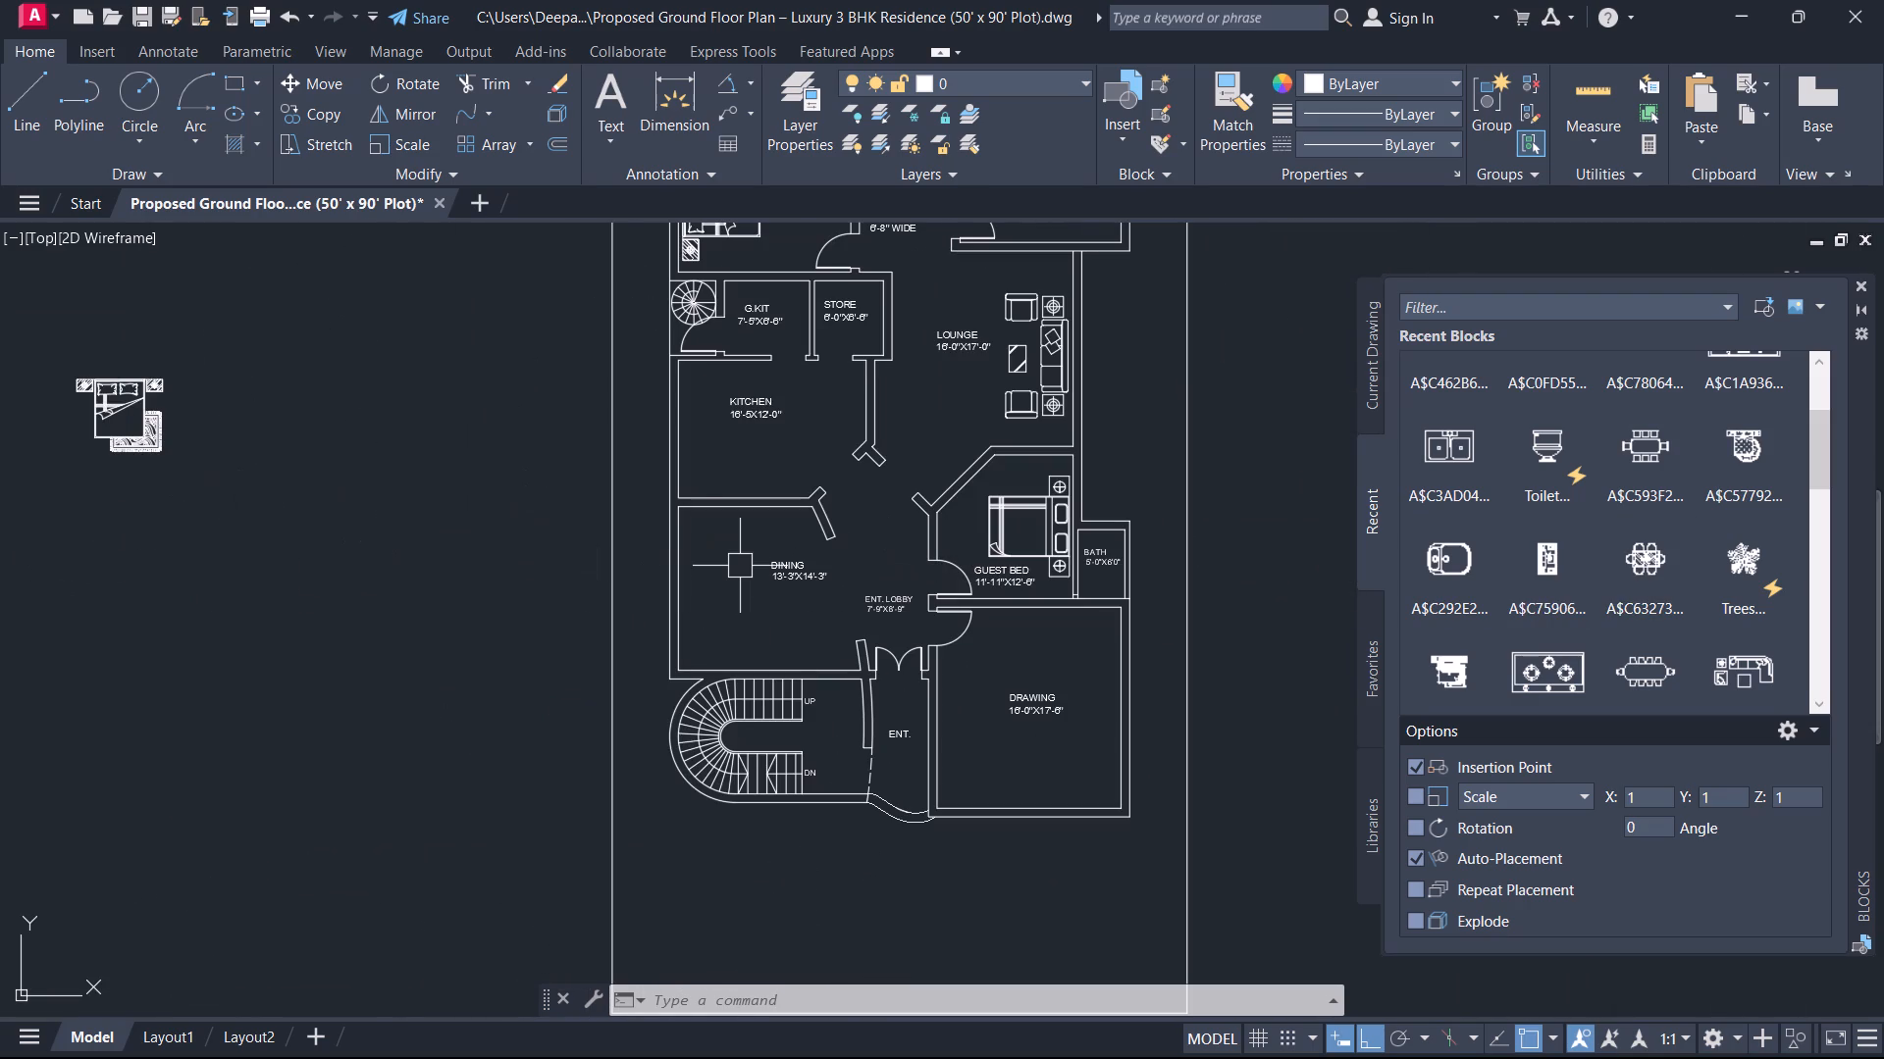
Insert the dynamic Toilet block in the empty space to the left of the plan, level with the dining room.
{"action": "left_click", "coordinate": [1548, 456]}
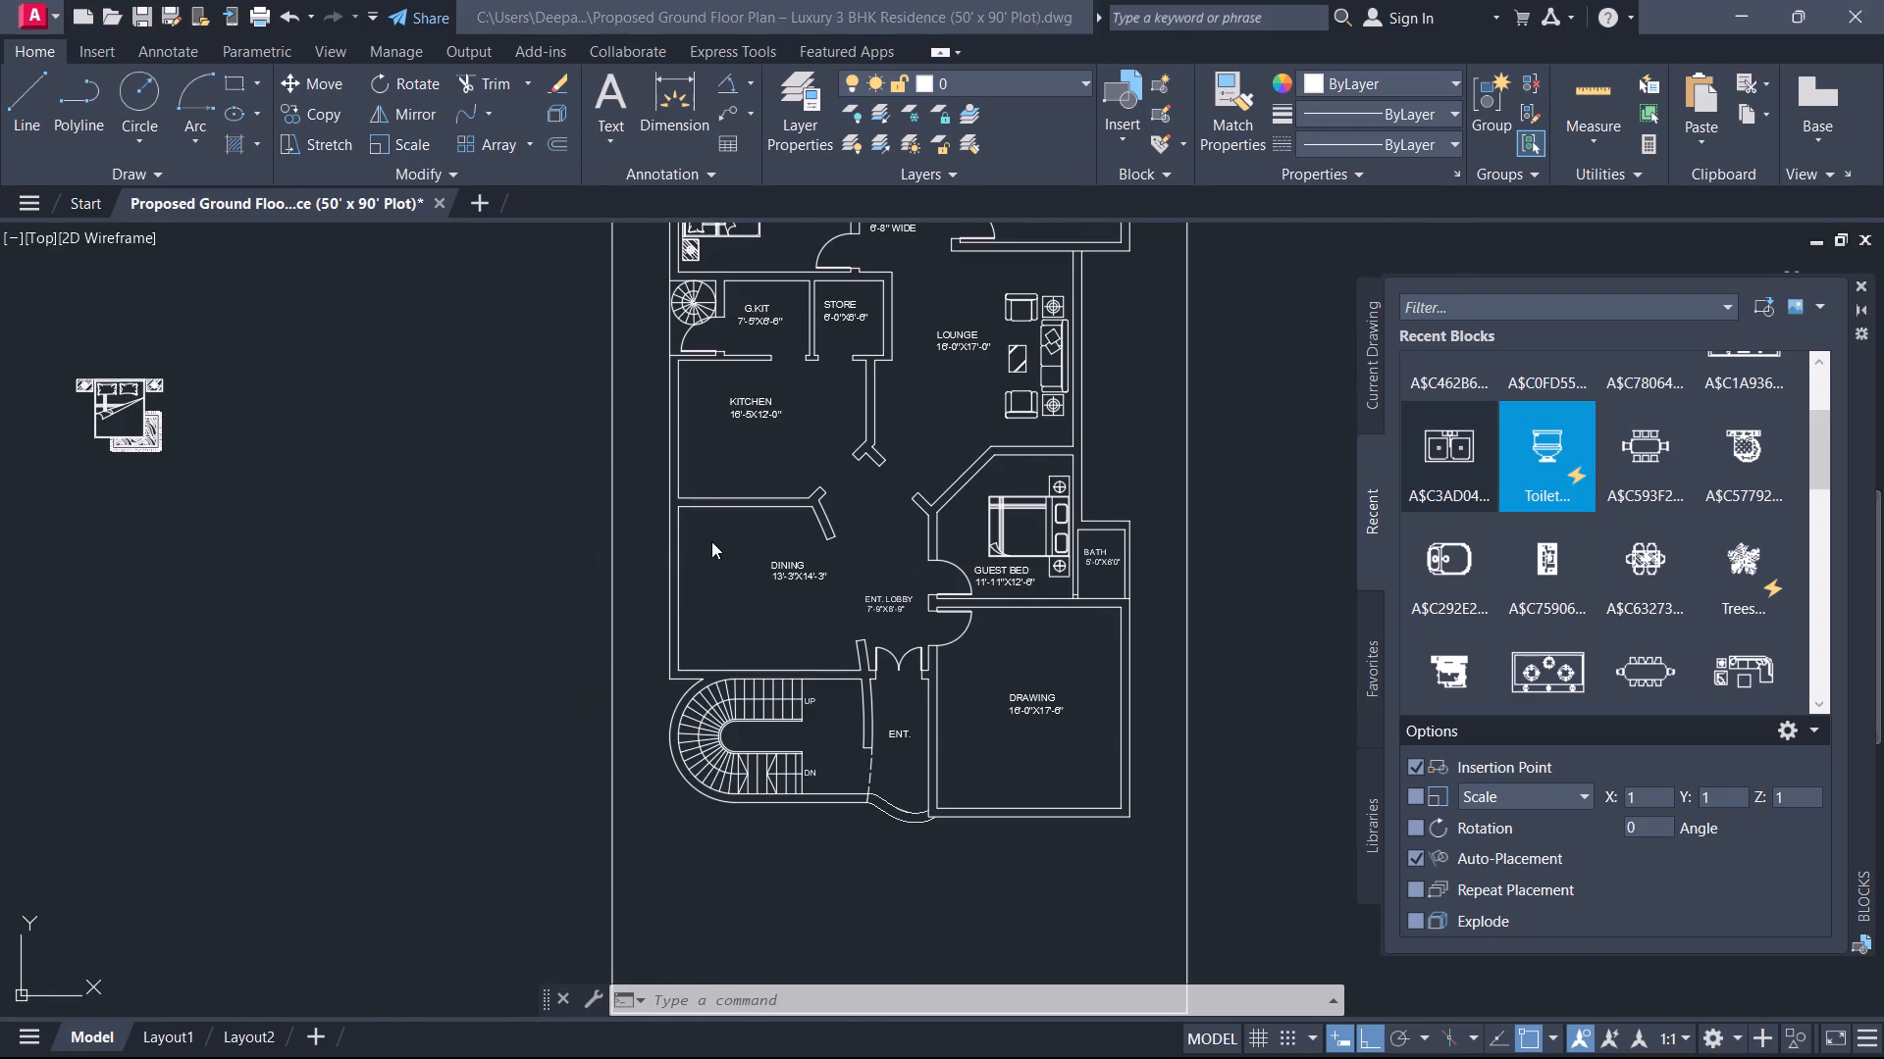
{"action": "left_click", "coordinate": [473, 574]}
{"action": "key", "text": "Escape"}
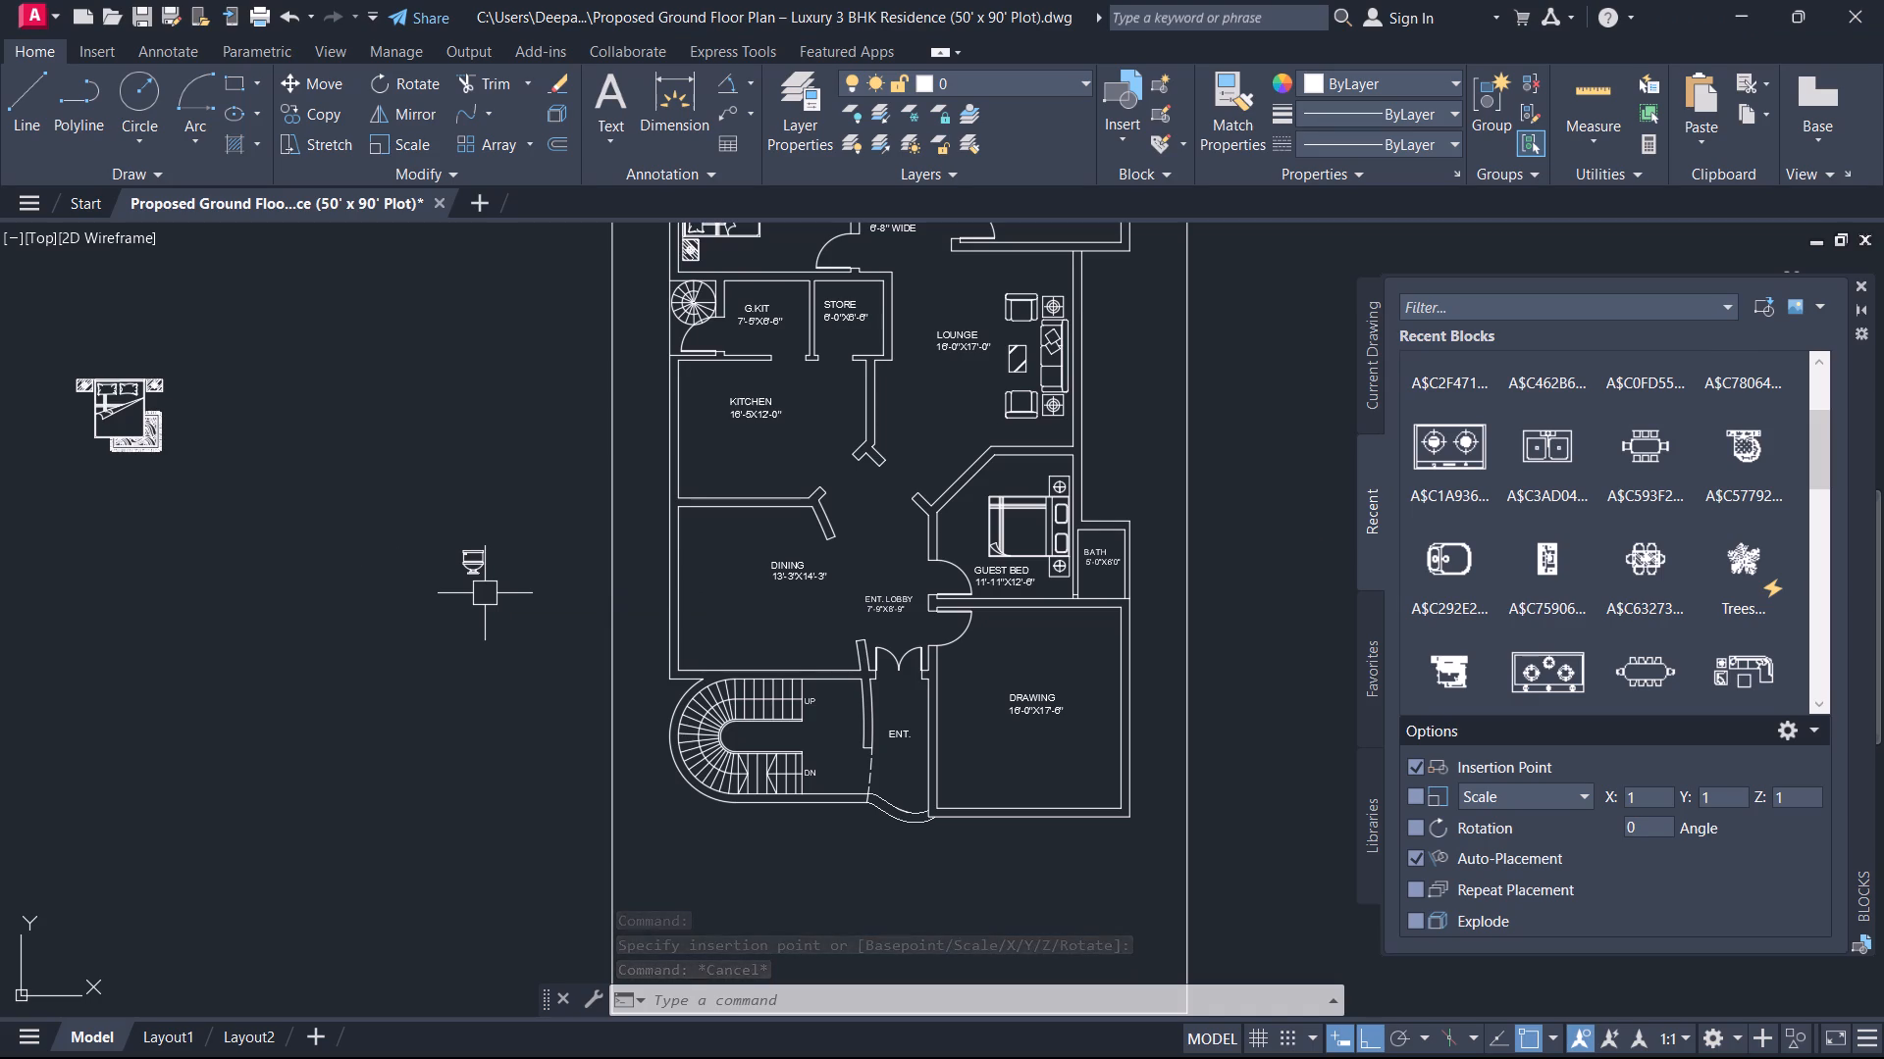
Try the Elongated (Plan) and Round (Side) views on the toilet block, settling on Pullchain (Plan).
{"action": "scroll", "coordinate": [451, 602], "scroll_direction": "up", "scroll_amount": 2}
{"action": "left_click", "coordinate": [492, 508]}
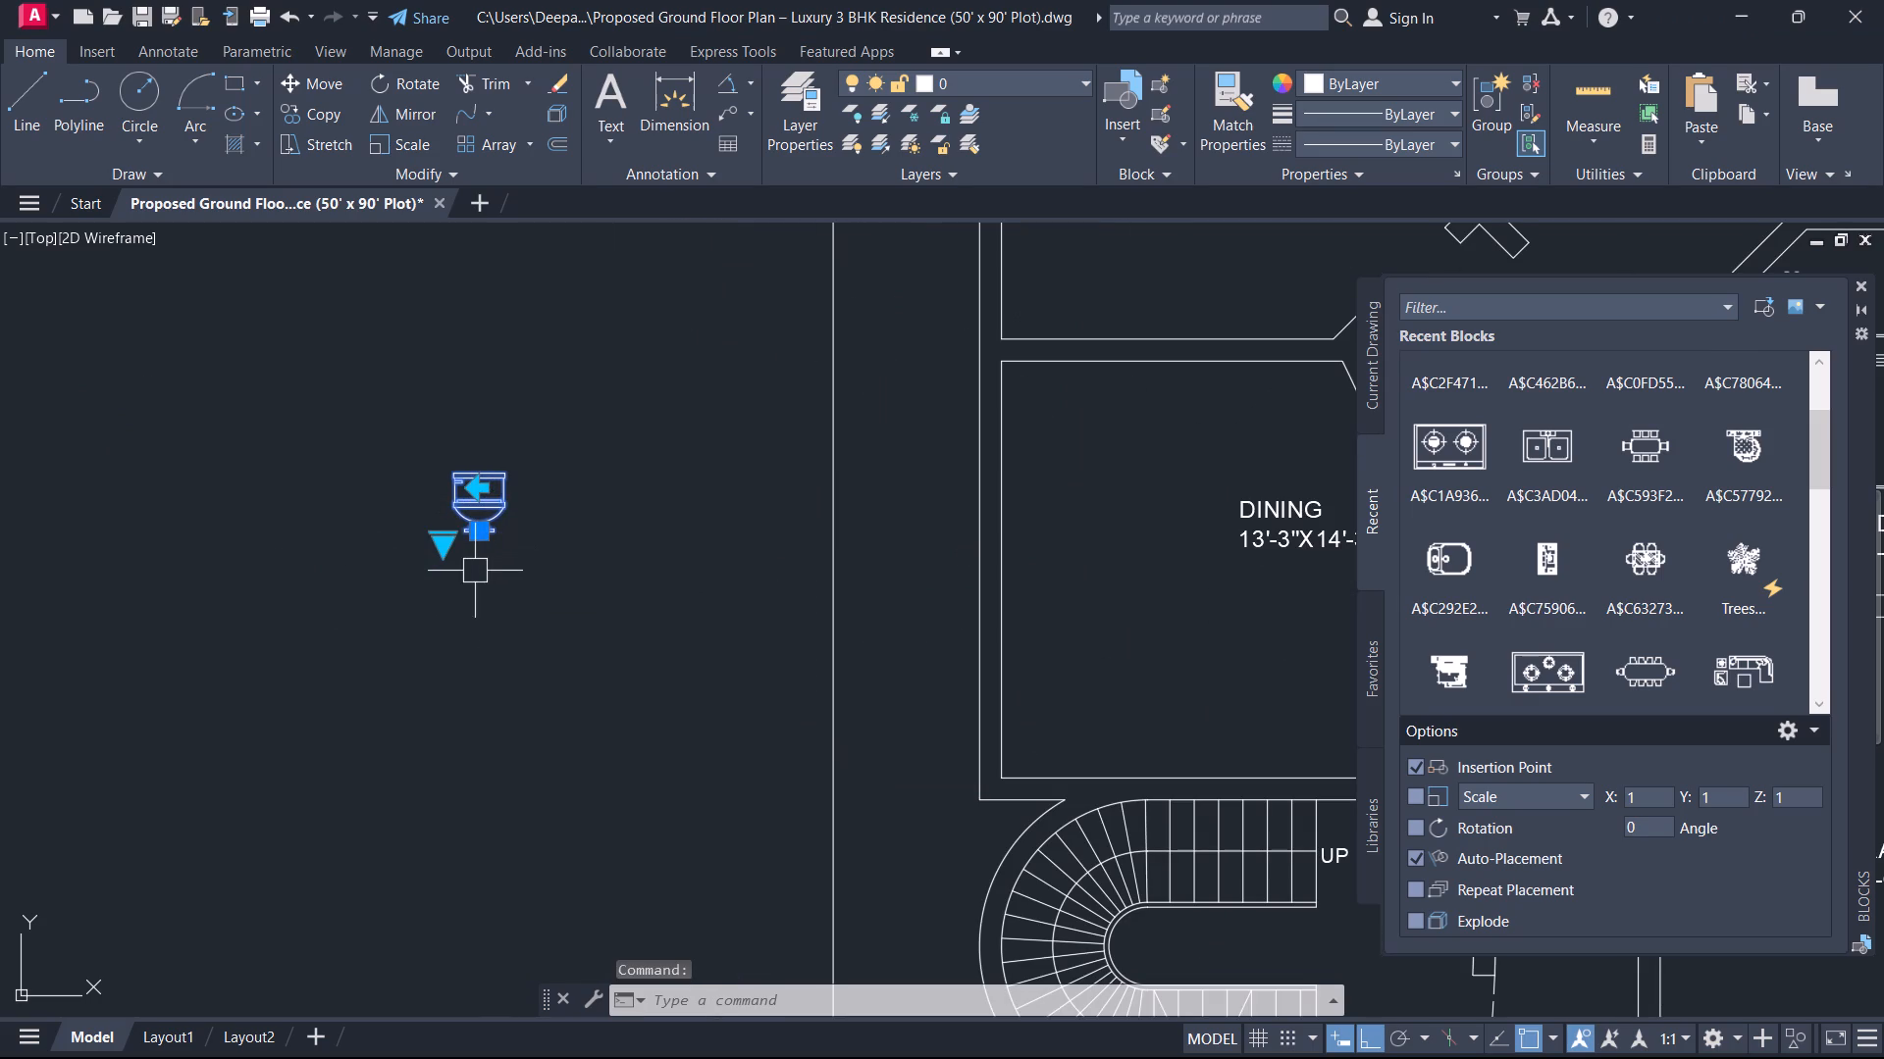
{"action": "left_click", "coordinate": [442, 544]}
{"action": "left_click", "coordinate": [550, 588]}
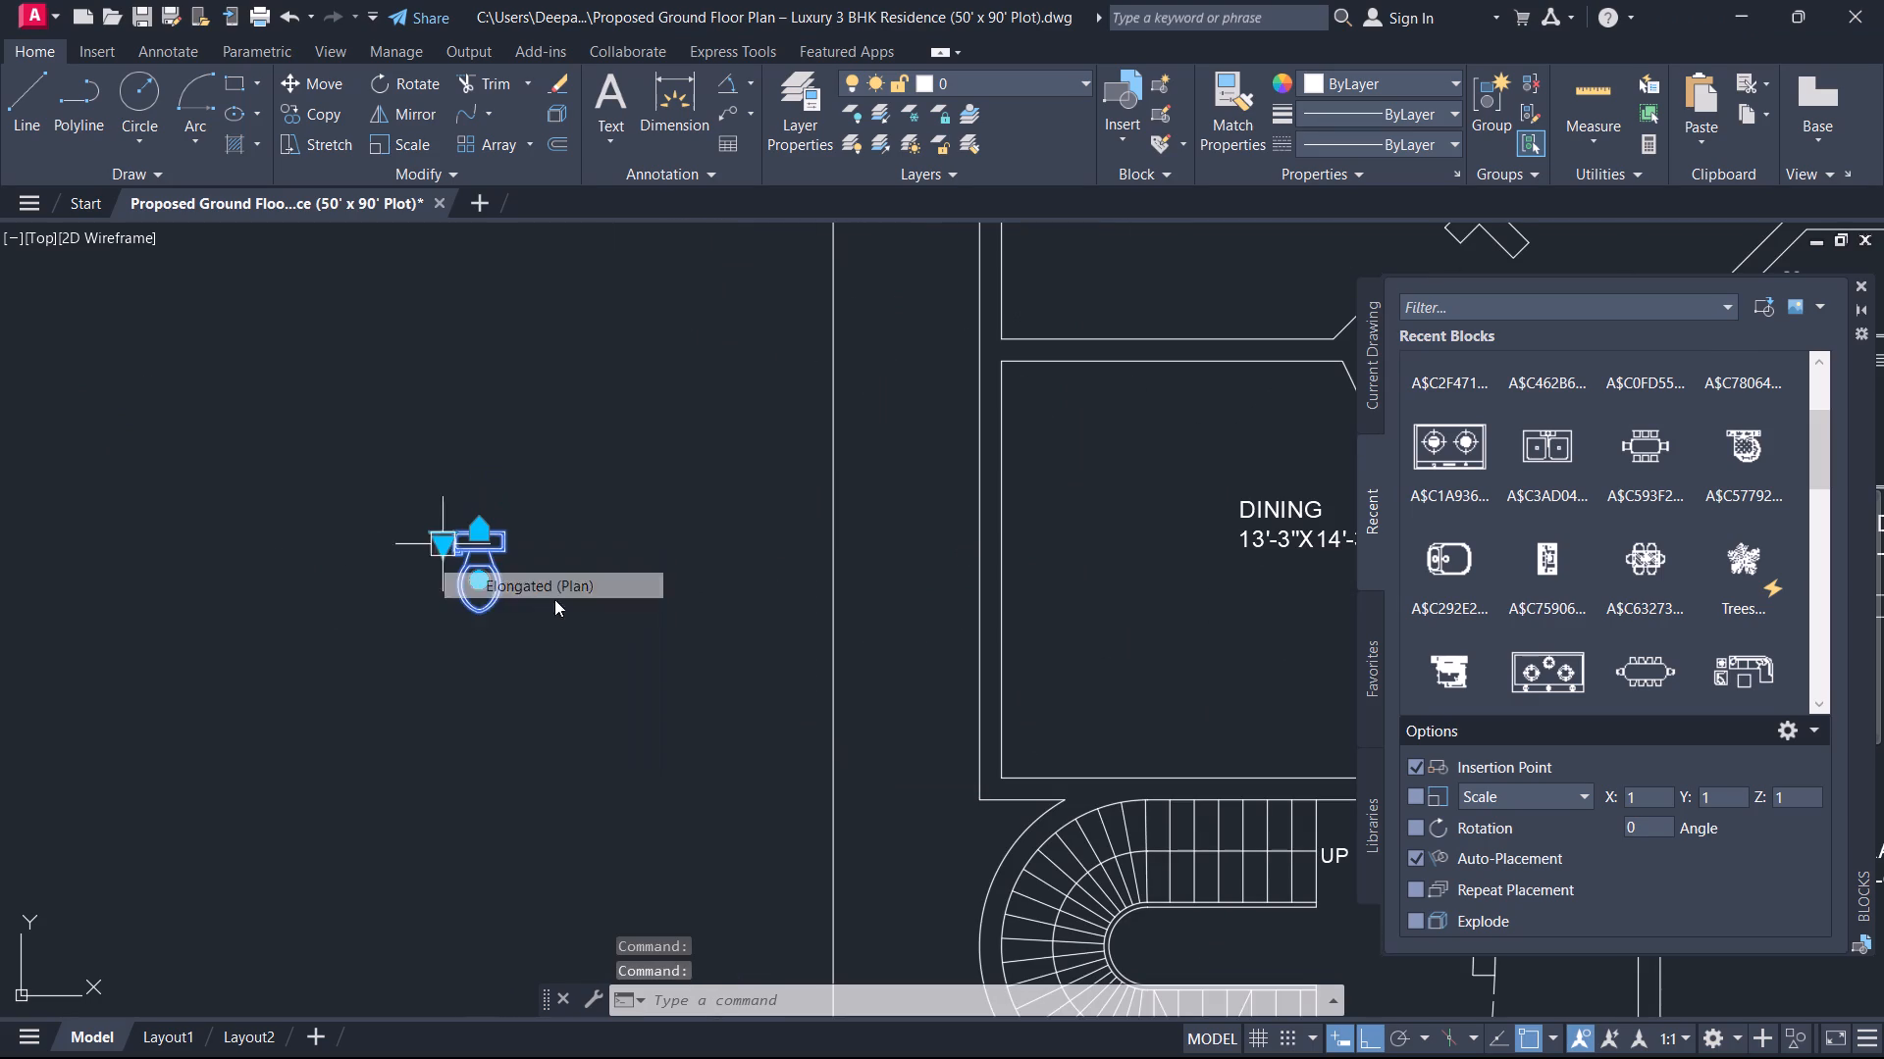
{"action": "left_click", "coordinate": [445, 543]}
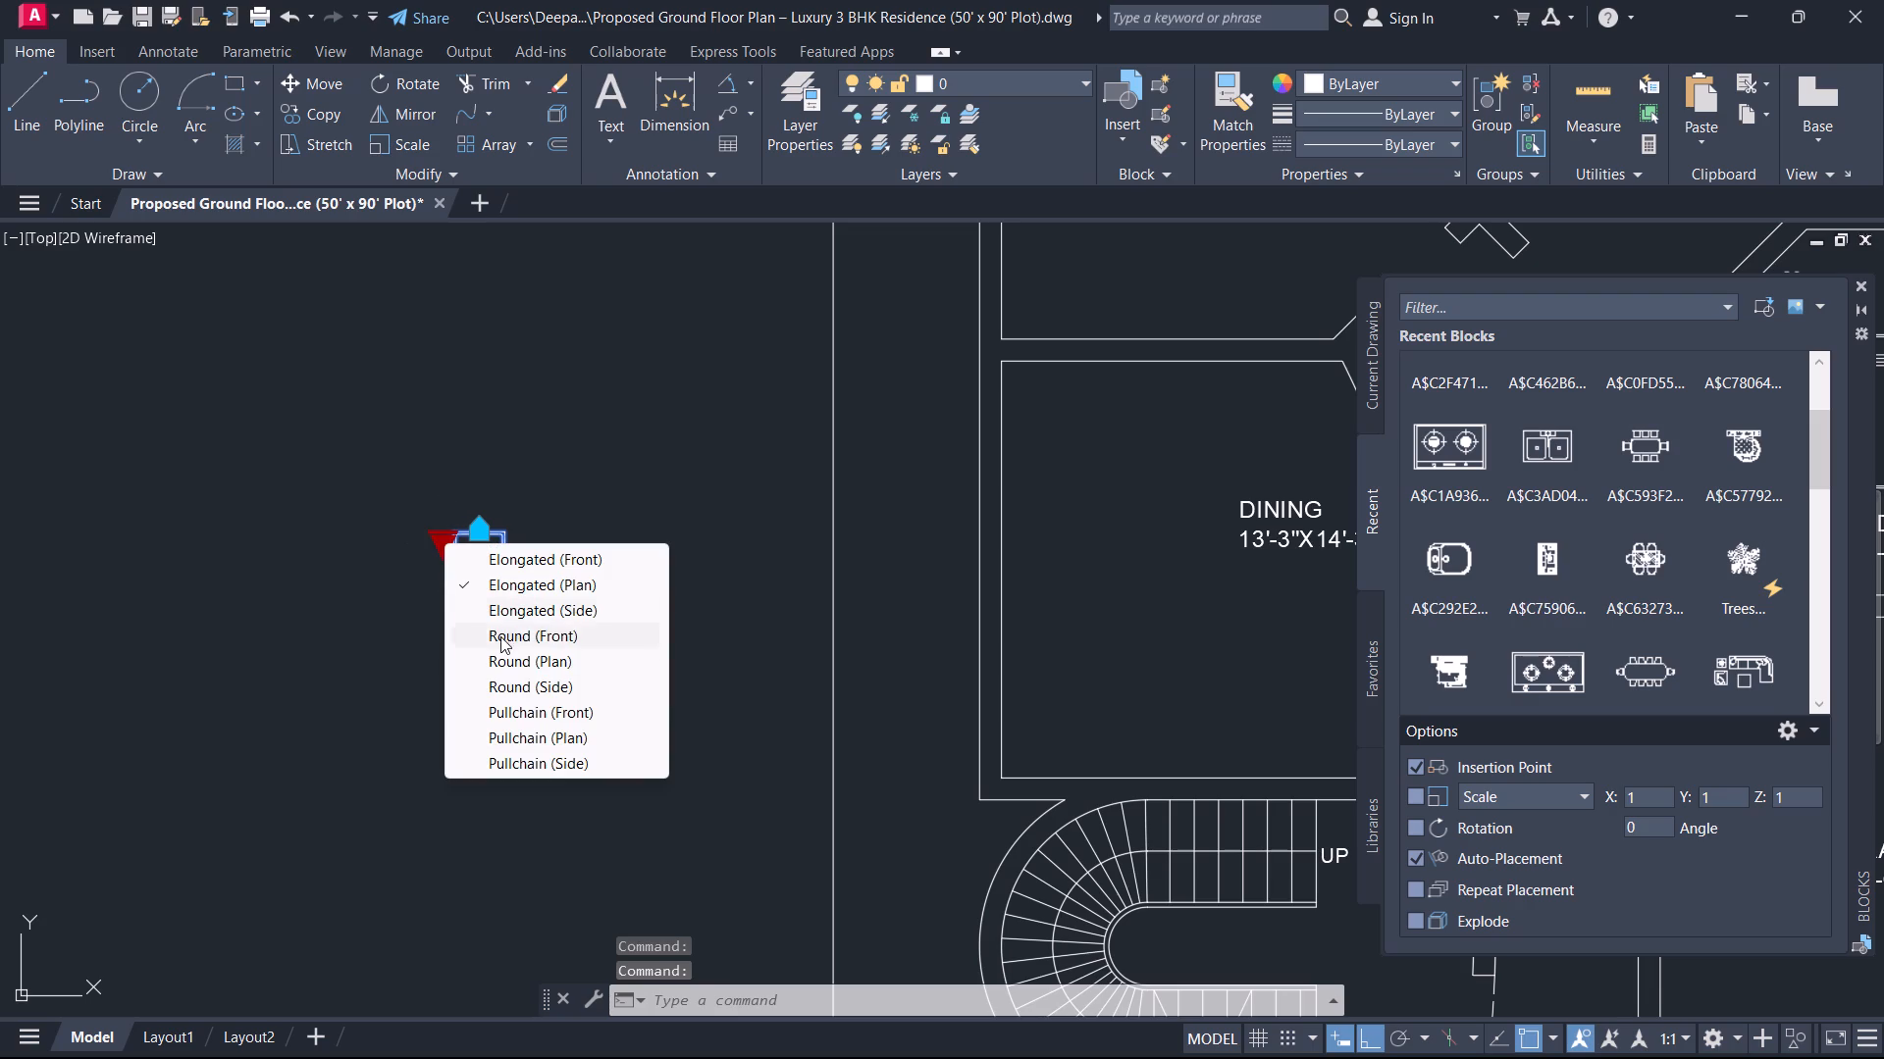
{"action": "left_click", "coordinate": [527, 681]}
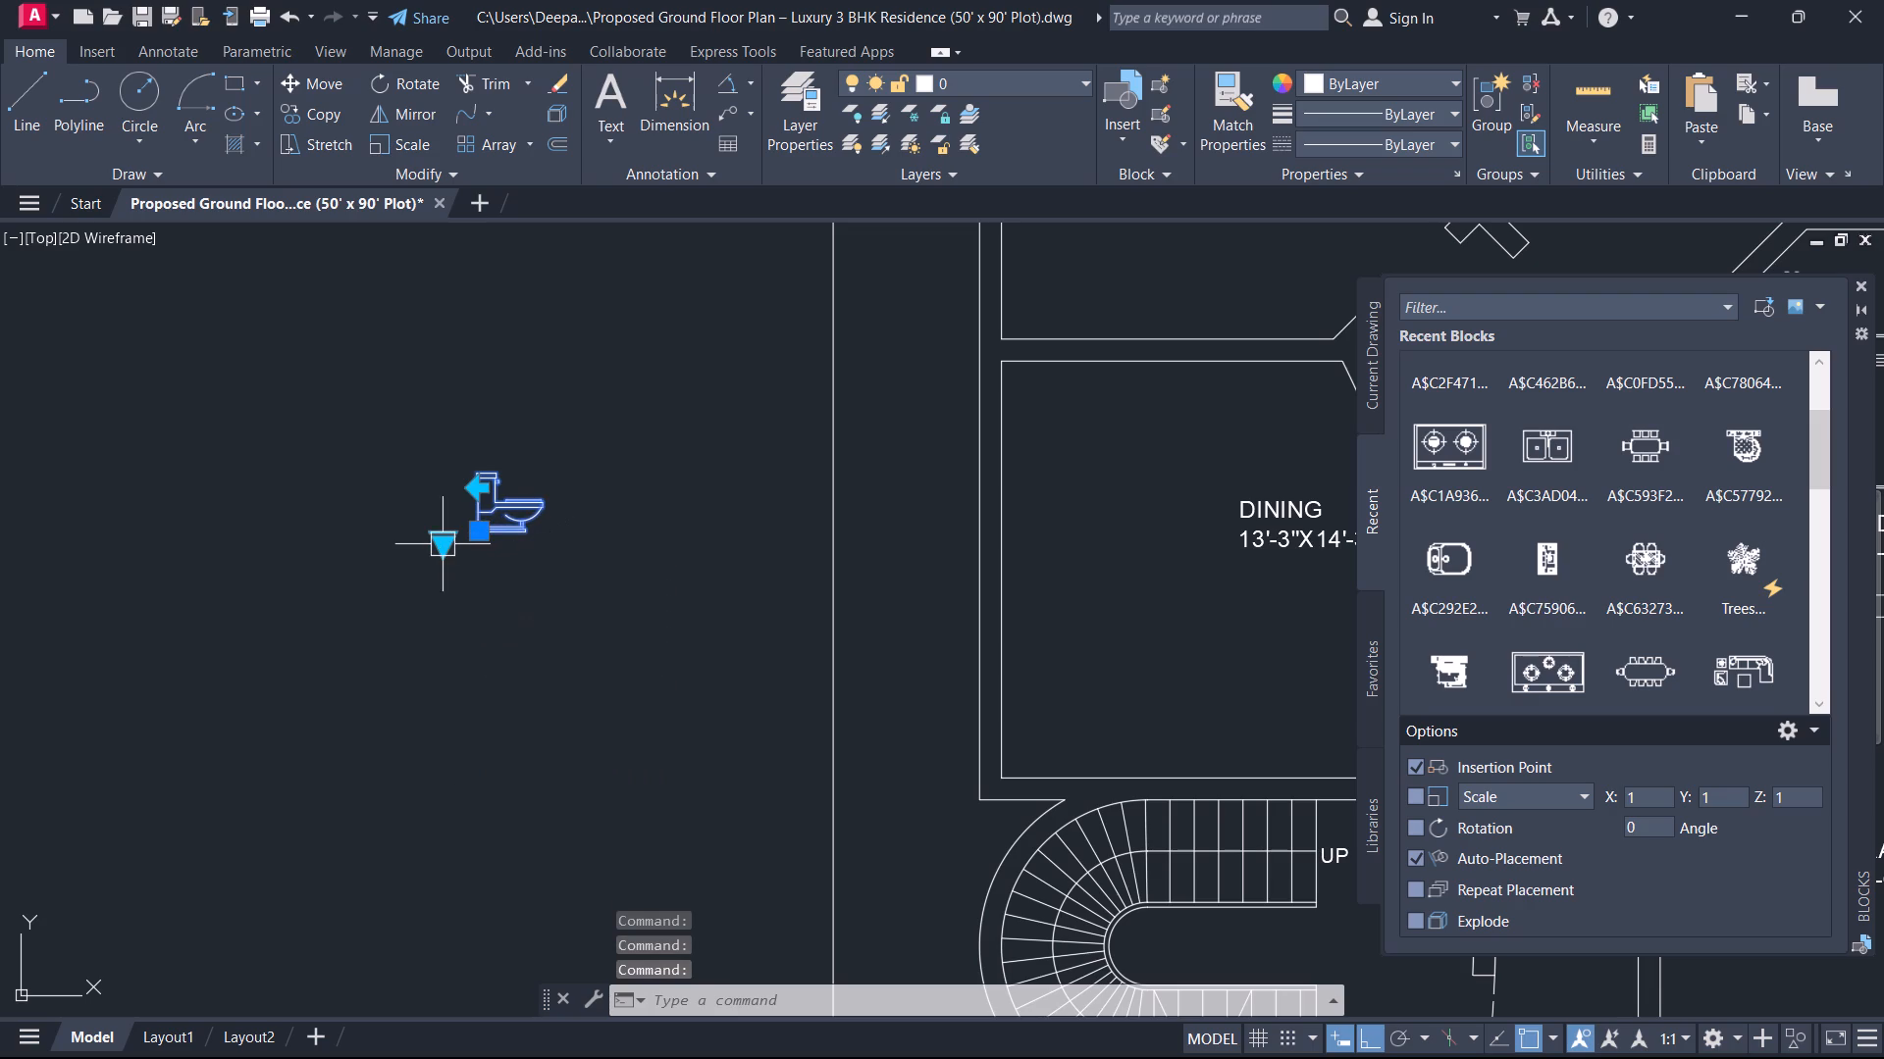
{"action": "left_click", "coordinate": [449, 543]}
{"action": "left_click", "coordinate": [559, 735]}
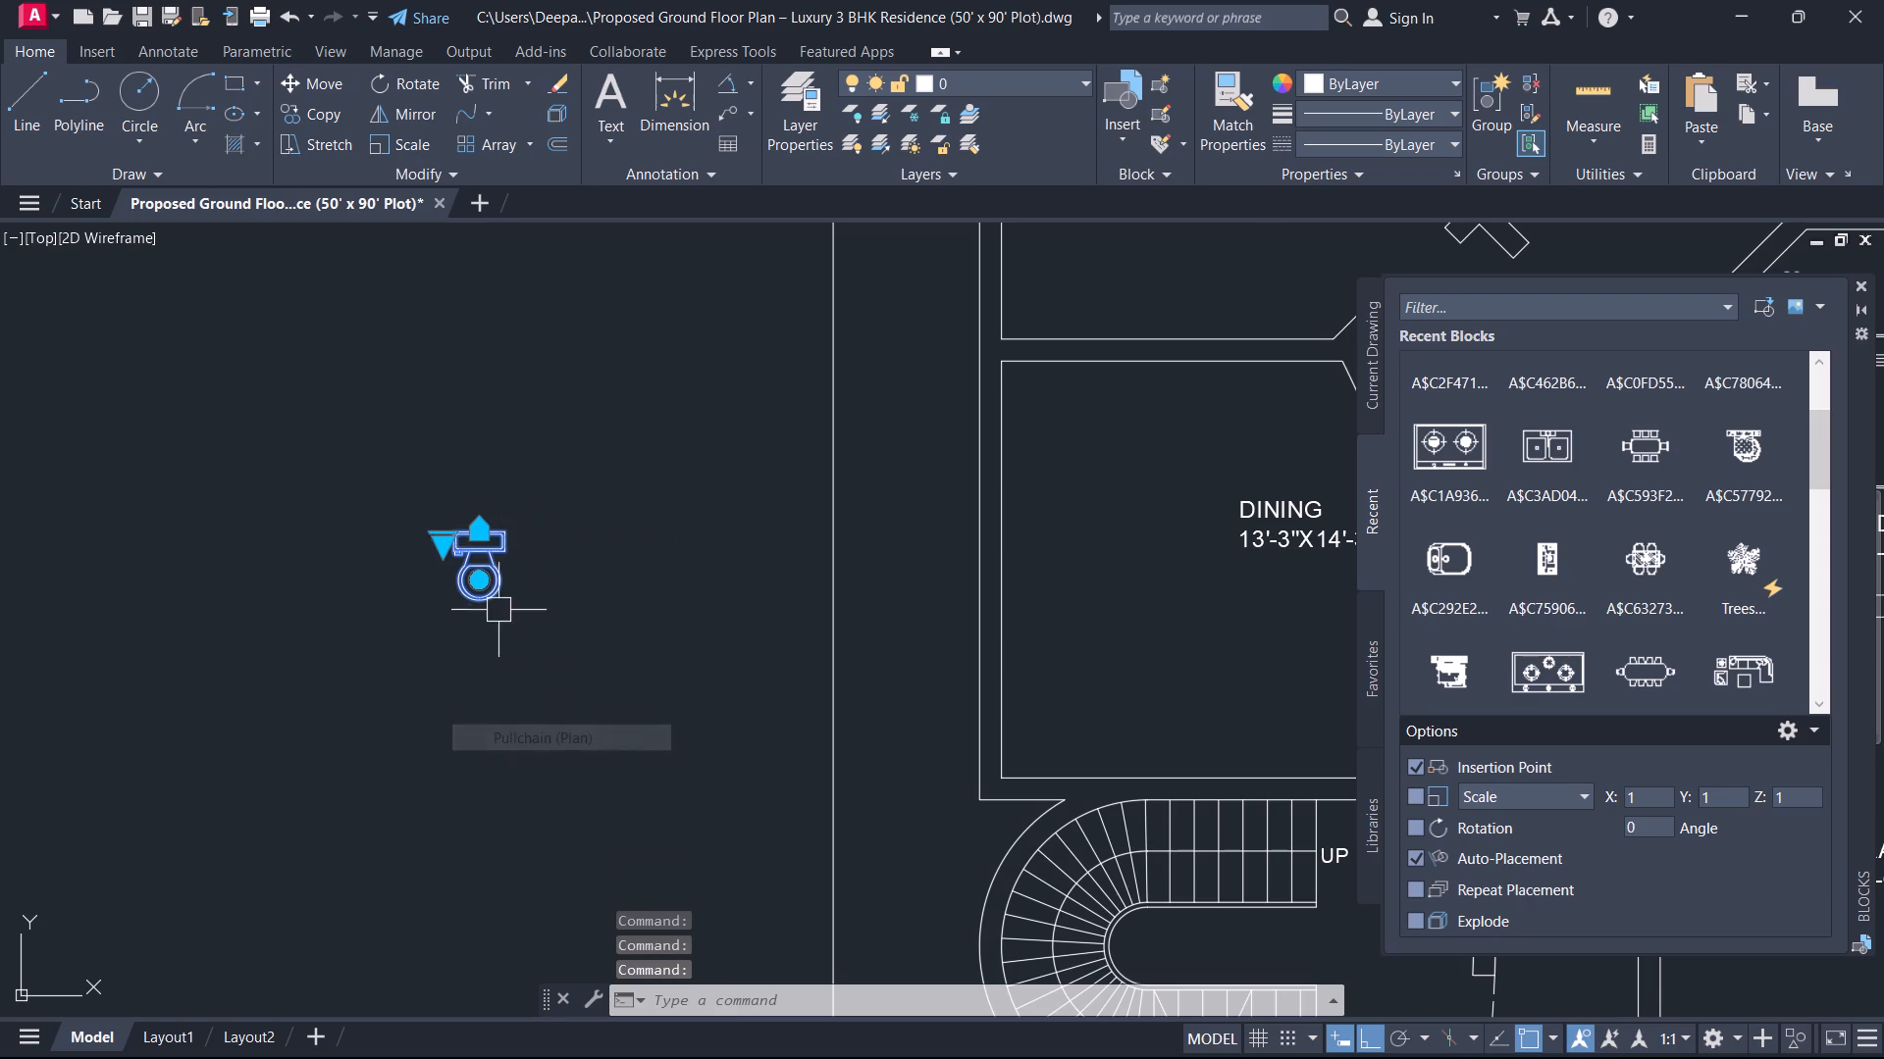
{"action": "scroll", "coordinate": [490, 584], "scroll_direction": "up", "scroll_amount": 2}
{"action": "key", "text": "Escape"}
Copy the toilet from the middle of its tank's back edge to the guest BATH's upper wall, near its midpoint.
{"action": "left_click_drag", "start_coordinate": [529, 609], "coordinate": [504, 580]}
{"action": "left_click", "coordinate": [466, 543]}
{"action": "type", "text": "CO"}
{"action": "key", "text": "space"}
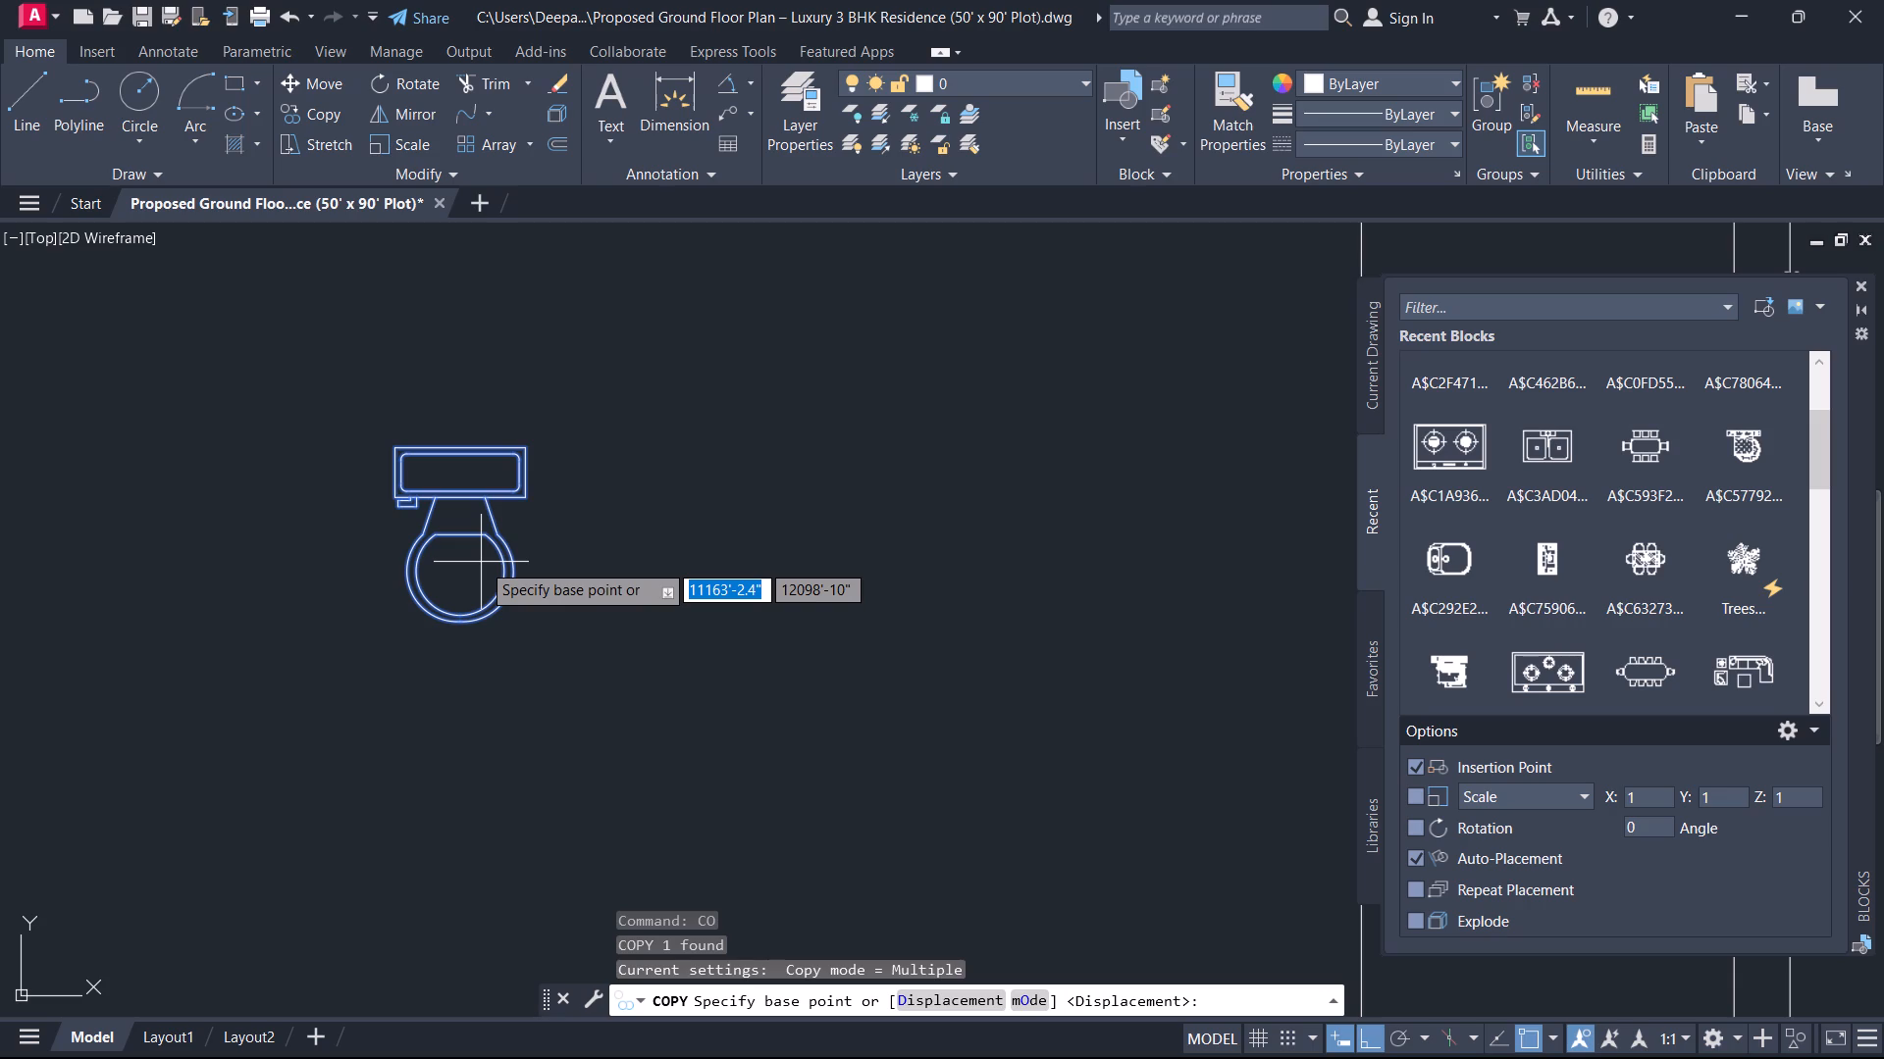
{"action": "scroll", "coordinate": [833, 539], "scroll_direction": "down", "scroll_amount": 4}
{"action": "scroll", "coordinate": [941, 584], "scroll_direction": "down", "scroll_amount": 2}
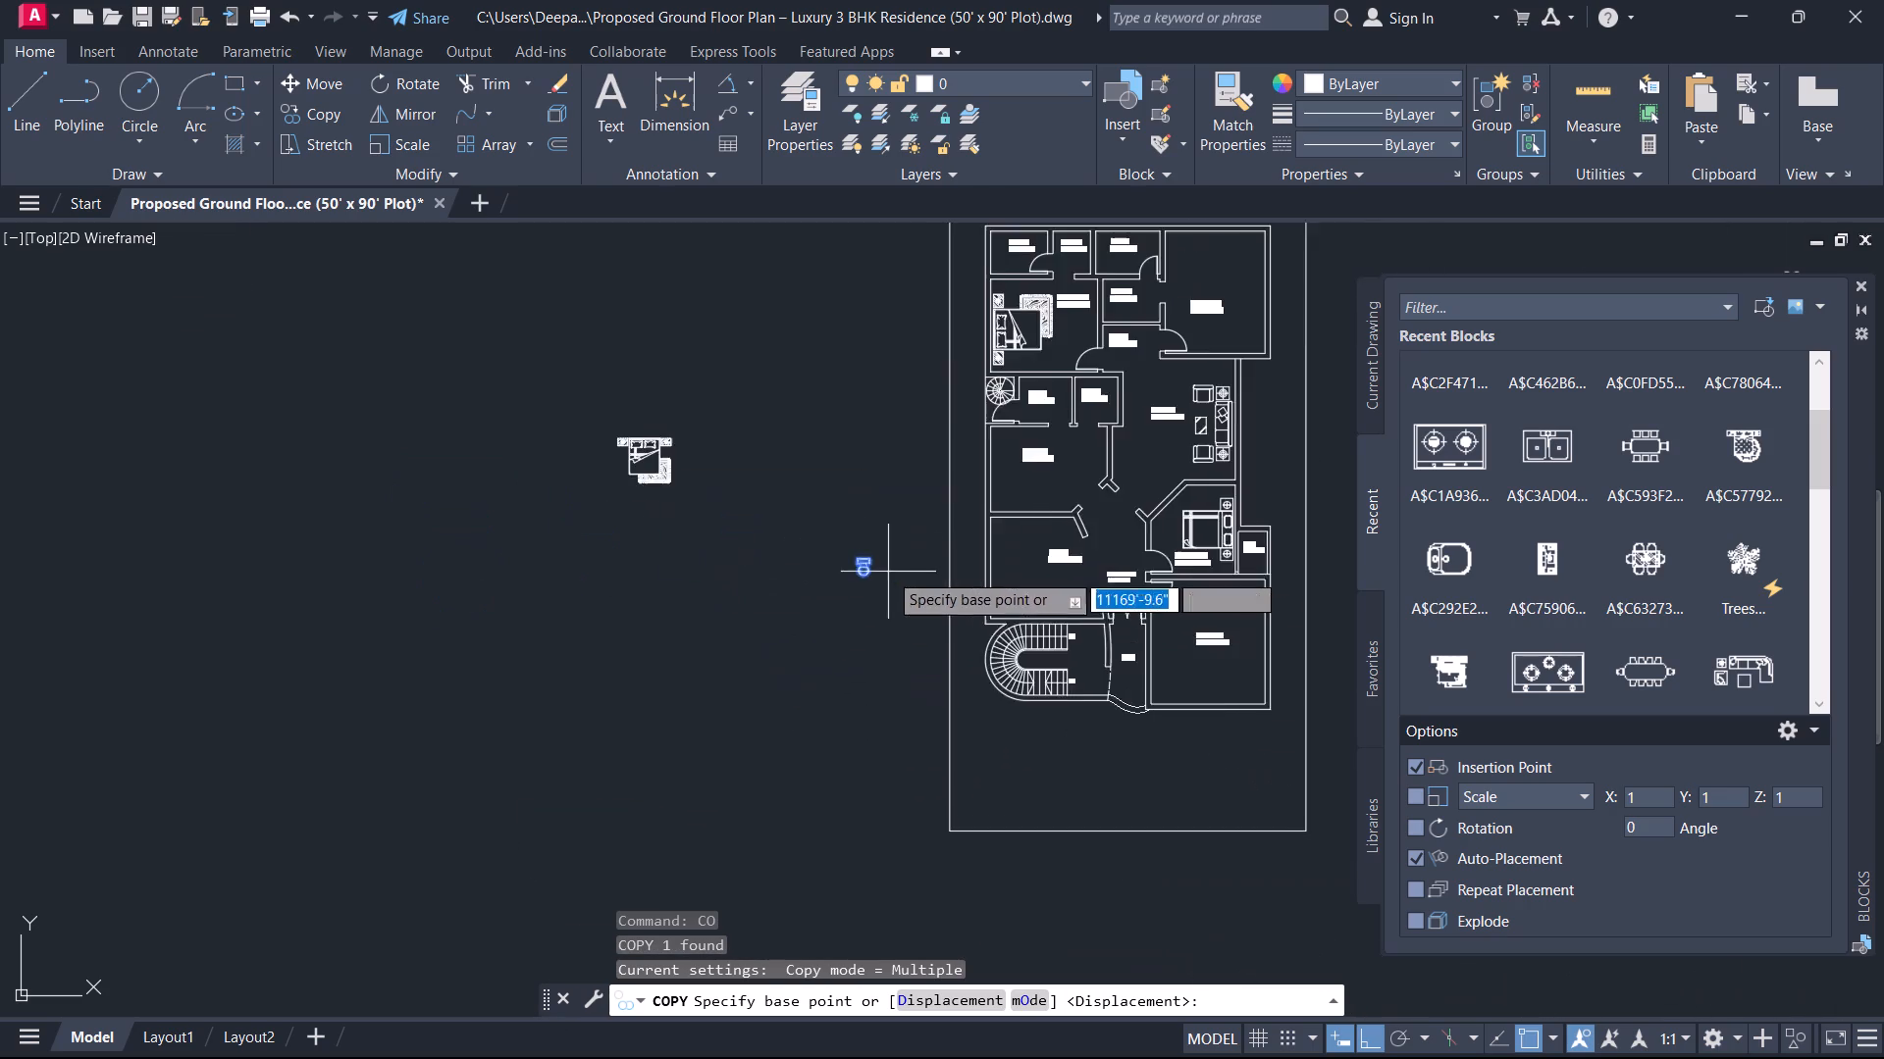
{"action": "middle_click_drag", "start_coordinate": [860, 565], "coordinate": [508, 615]}
{"action": "scroll", "coordinate": [517, 613], "scroll_direction": "up", "scroll_amount": 5}
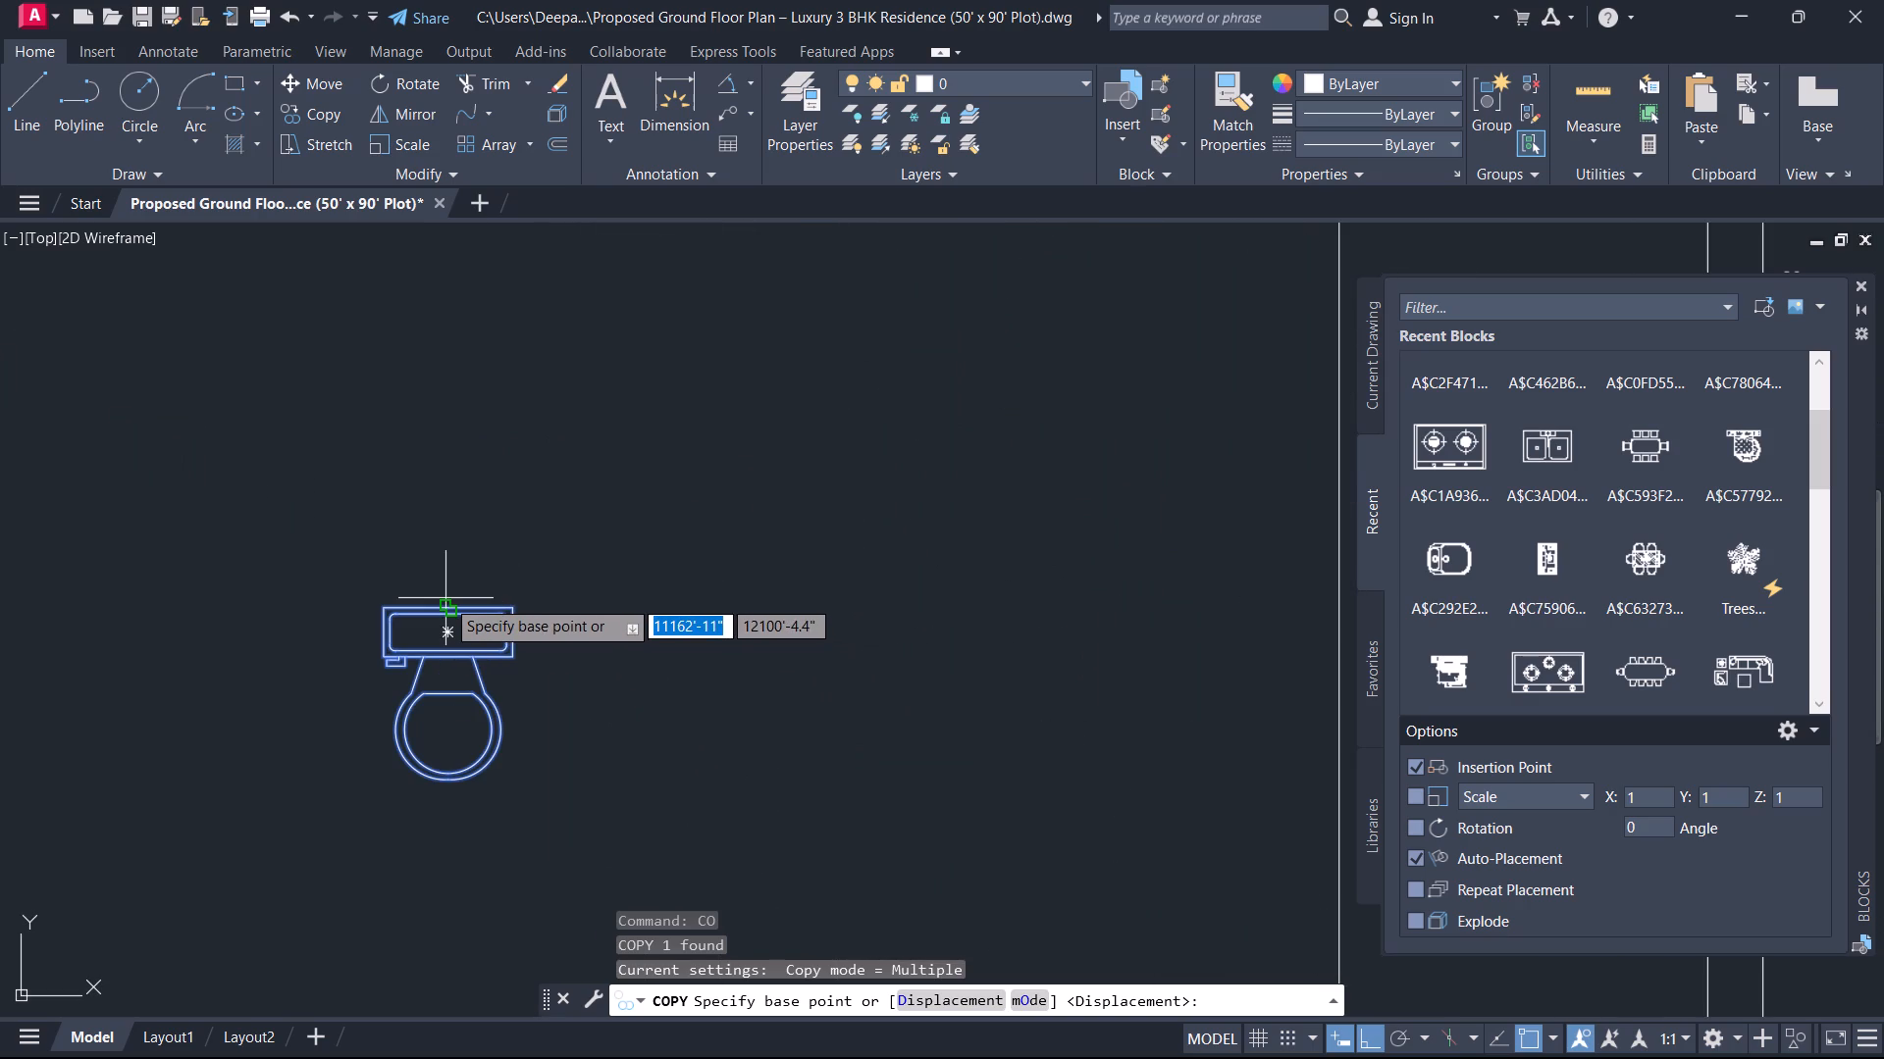
{"action": "left_click", "coordinate": [448, 589]}
{"action": "scroll", "coordinate": [546, 732], "scroll_direction": "down", "scroll_amount": 5}
{"action": "scroll", "coordinate": [970, 682], "scroll_direction": "up", "scroll_amount": 3}
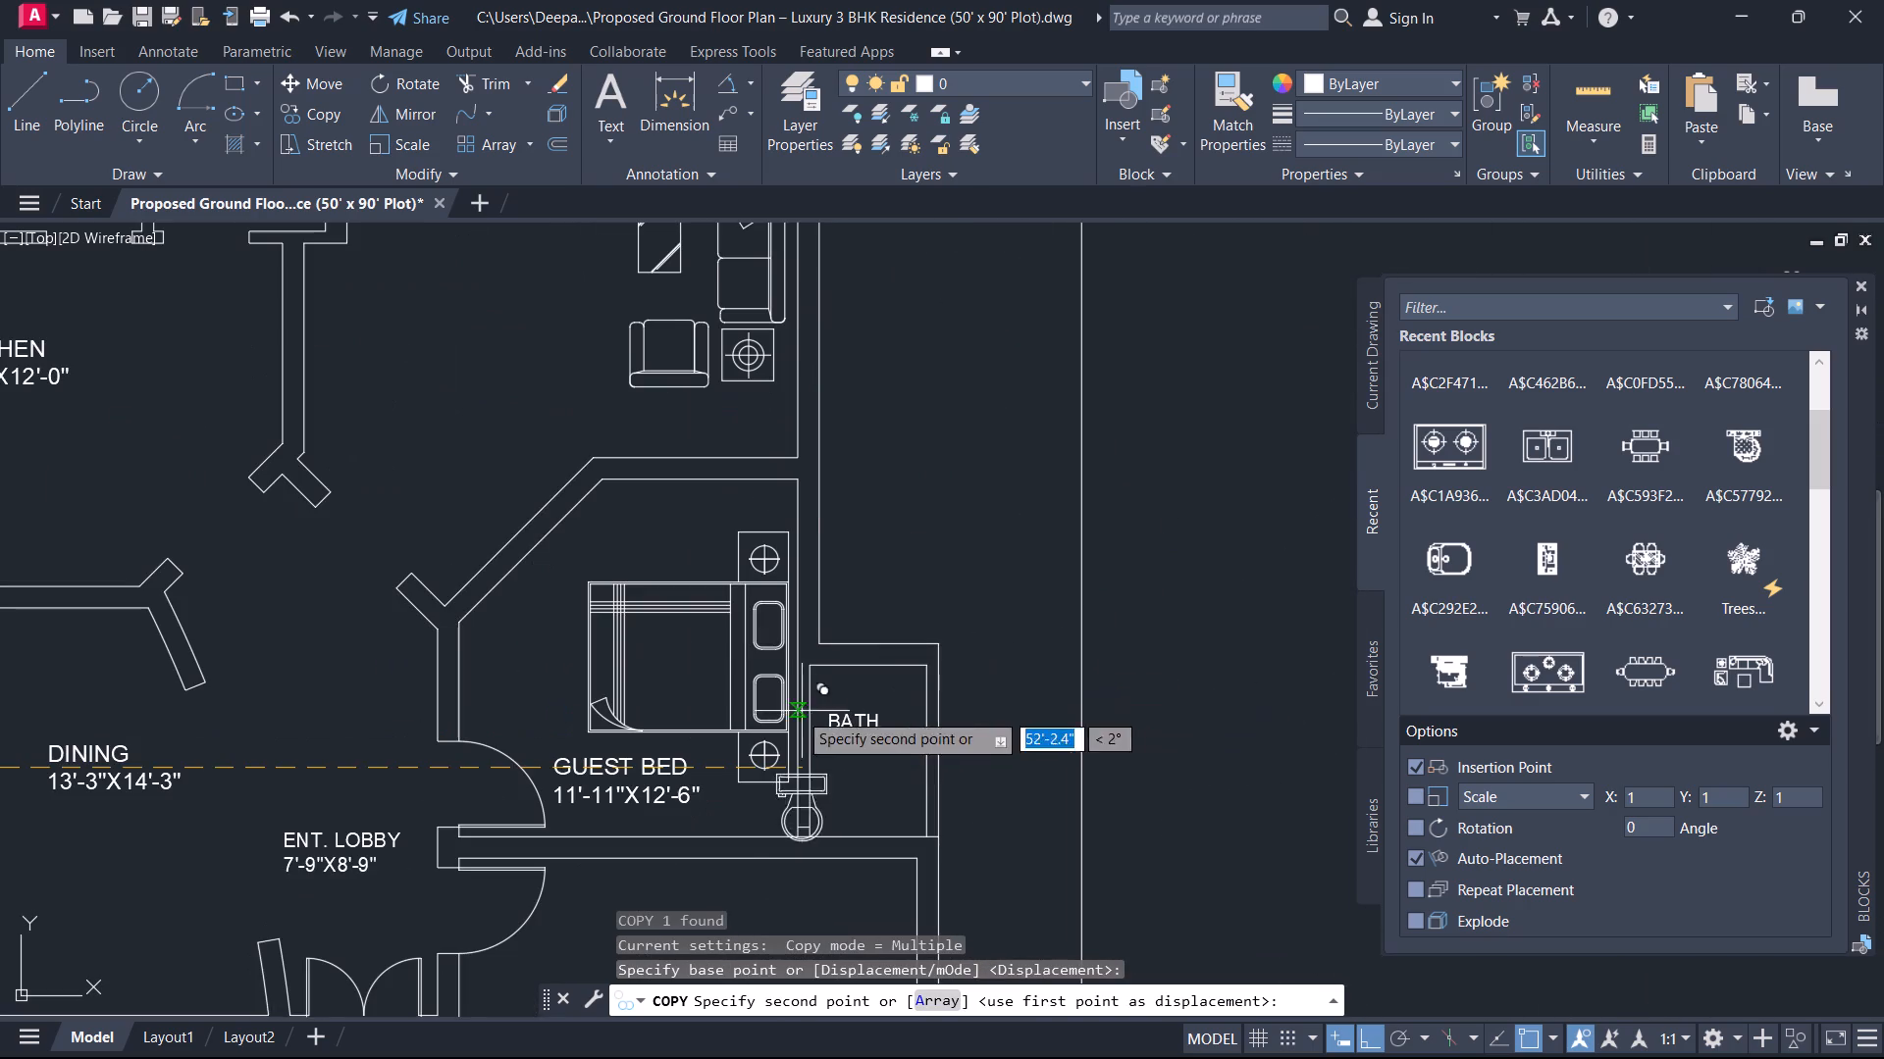
{"action": "scroll", "coordinate": [782, 884], "scroll_direction": "up", "scroll_amount": 1}
{"action": "middle_click_drag", "start_coordinate": [806, 861], "coordinate": [744, 978]}
{"action": "scroll", "coordinate": [858, 692], "scroll_direction": "up", "scroll_amount": 2}
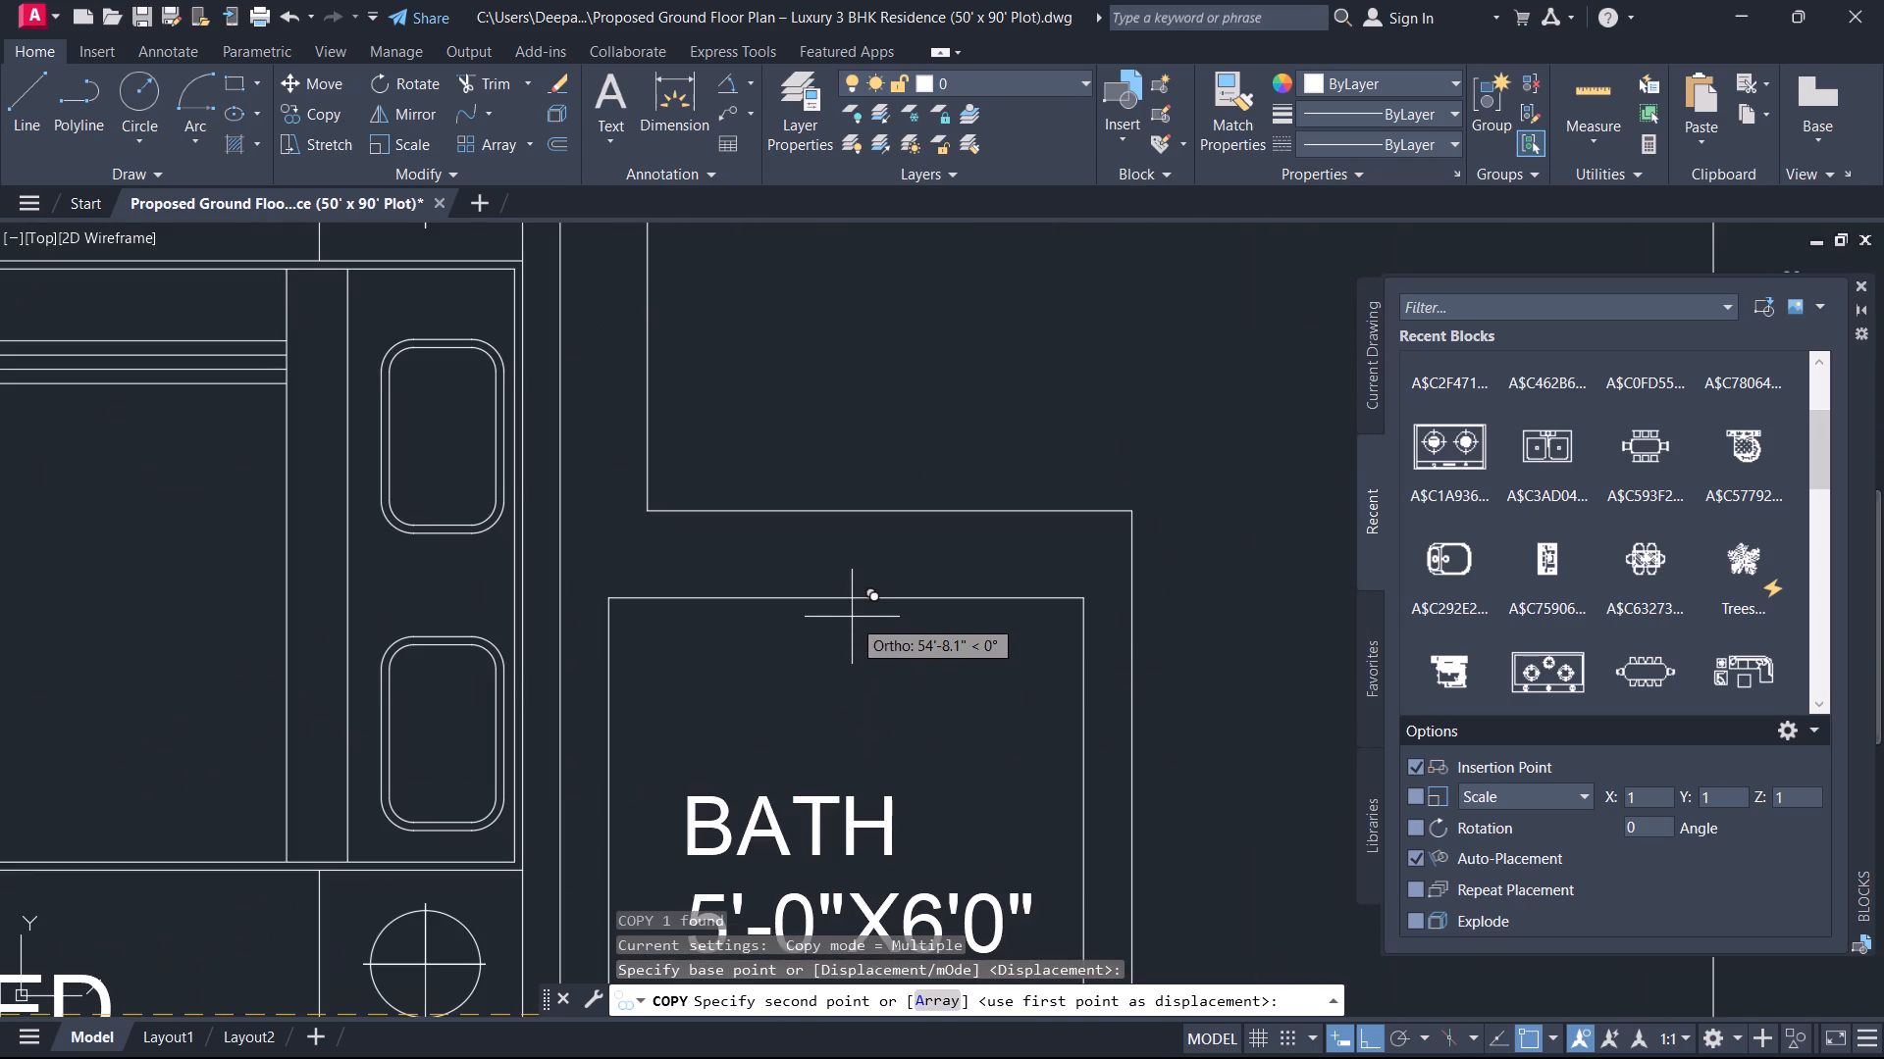
{"action": "left_click", "coordinate": [853, 603]}
{"action": "scroll", "coordinate": [839, 634], "scroll_direction": "down", "scroll_amount": 1}
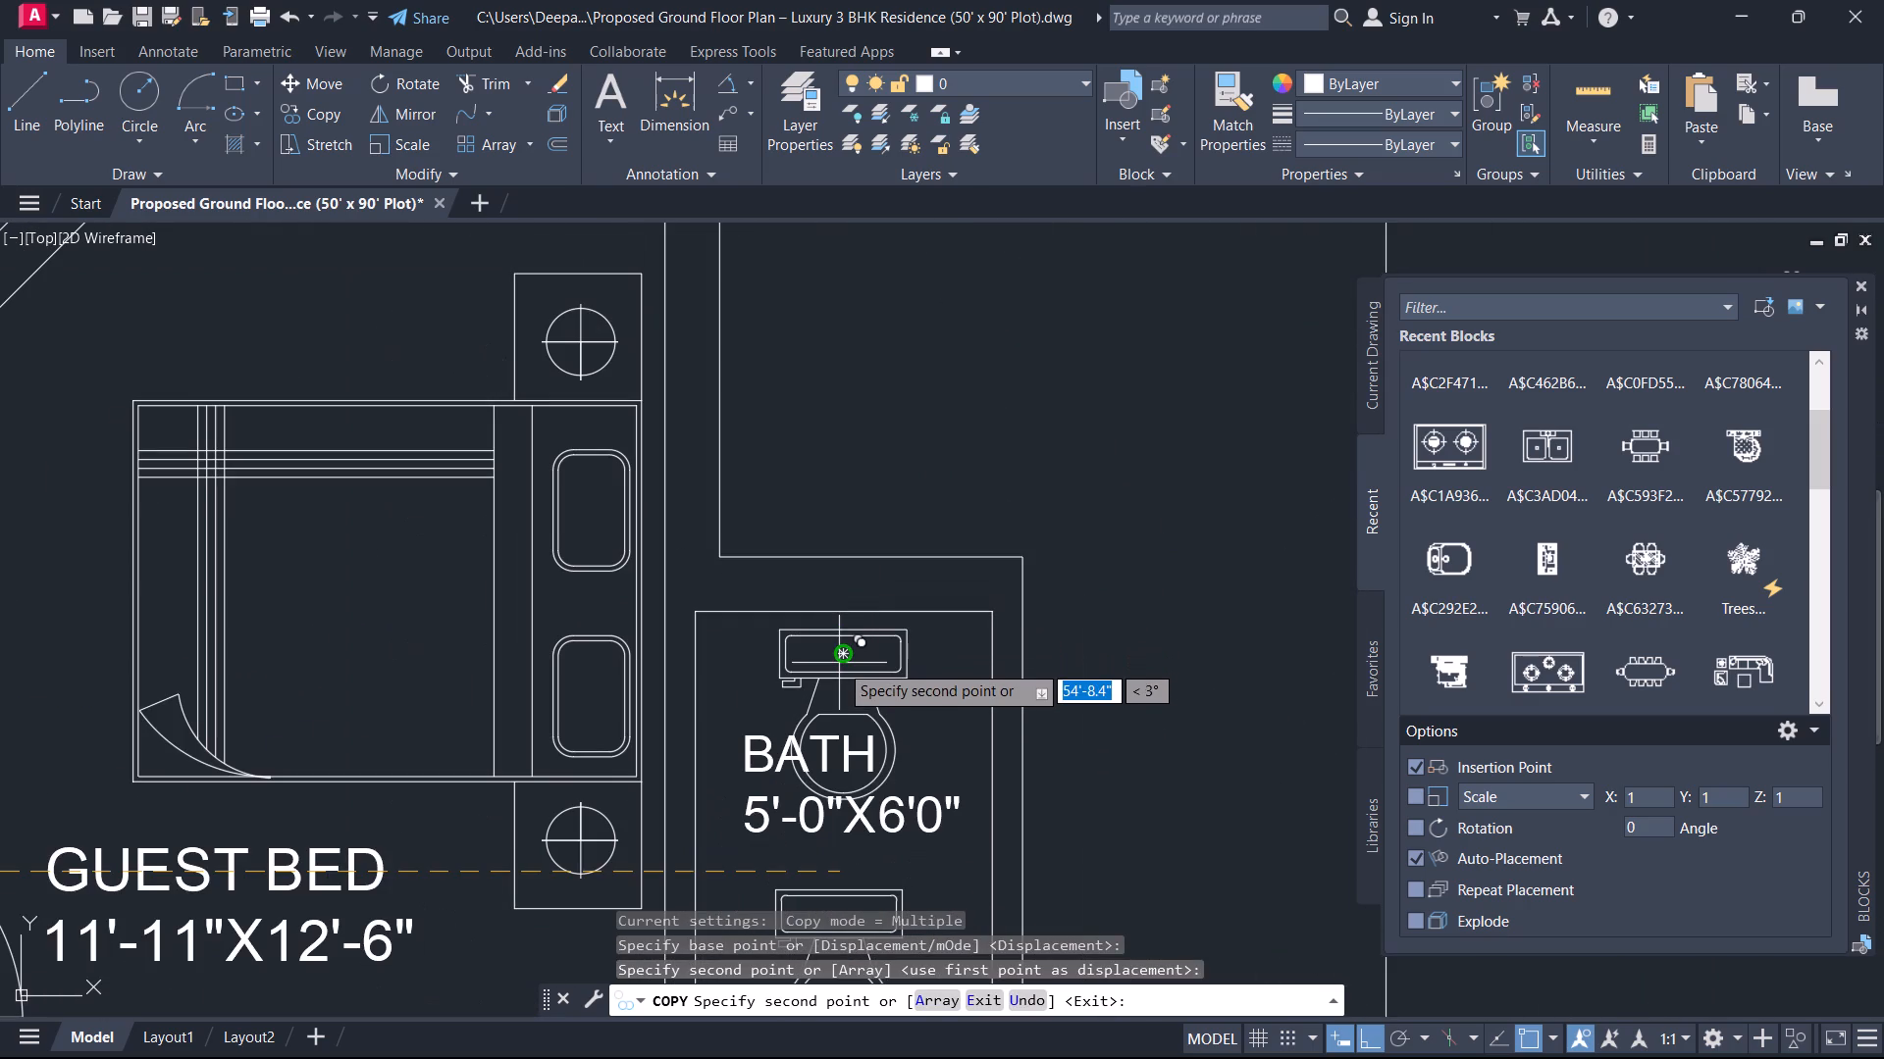
{"action": "key", "text": "Escape"}
Move the BATH label straight down so it sits below the toilet.
{"action": "scroll", "coordinate": [812, 823], "scroll_direction": "up", "scroll_amount": 2}
{"action": "middle_click_drag", "start_coordinate": [804, 833], "coordinate": [909, 601]}
{"action": "scroll", "coordinate": [909, 599], "scroll_direction": "down", "scroll_amount": 2}
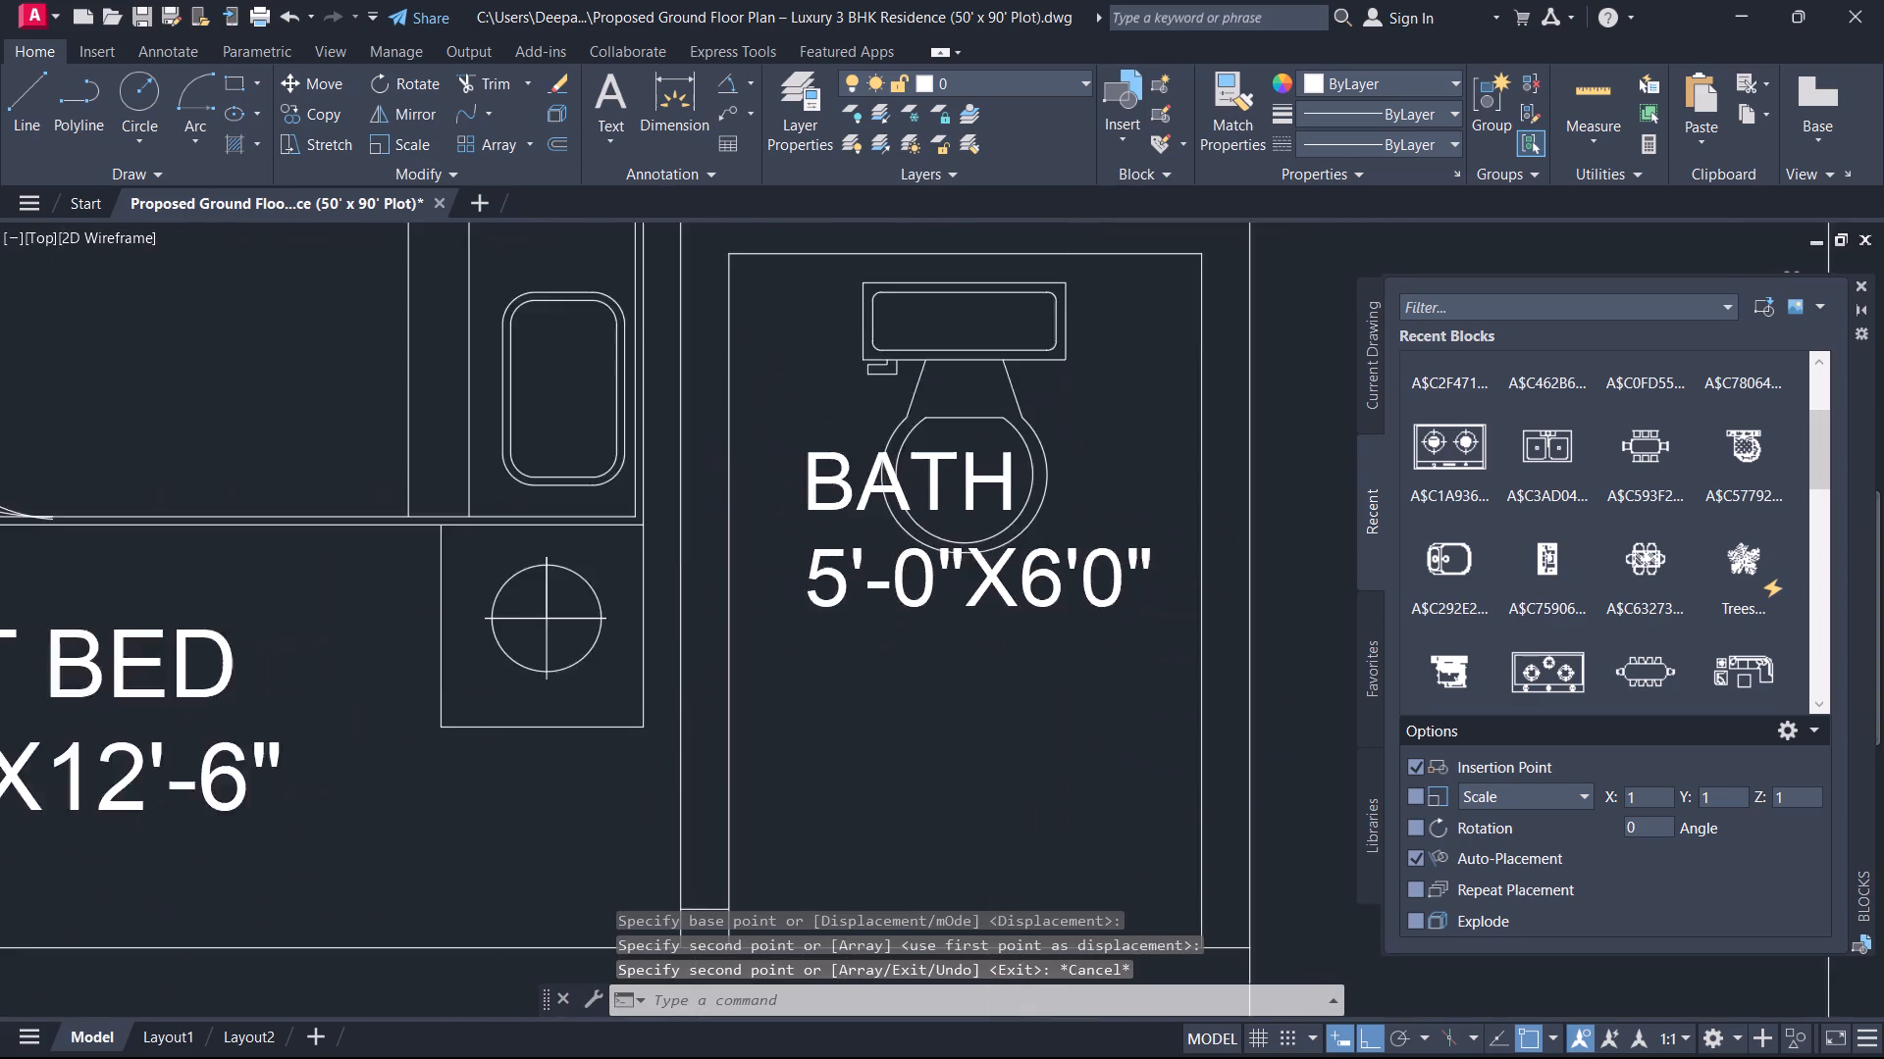
{"action": "left_click", "coordinate": [913, 597]}
{"action": "type", "text": "M"}
{"action": "key", "text": "space"}
{"action": "left_click", "coordinate": [915, 620]}
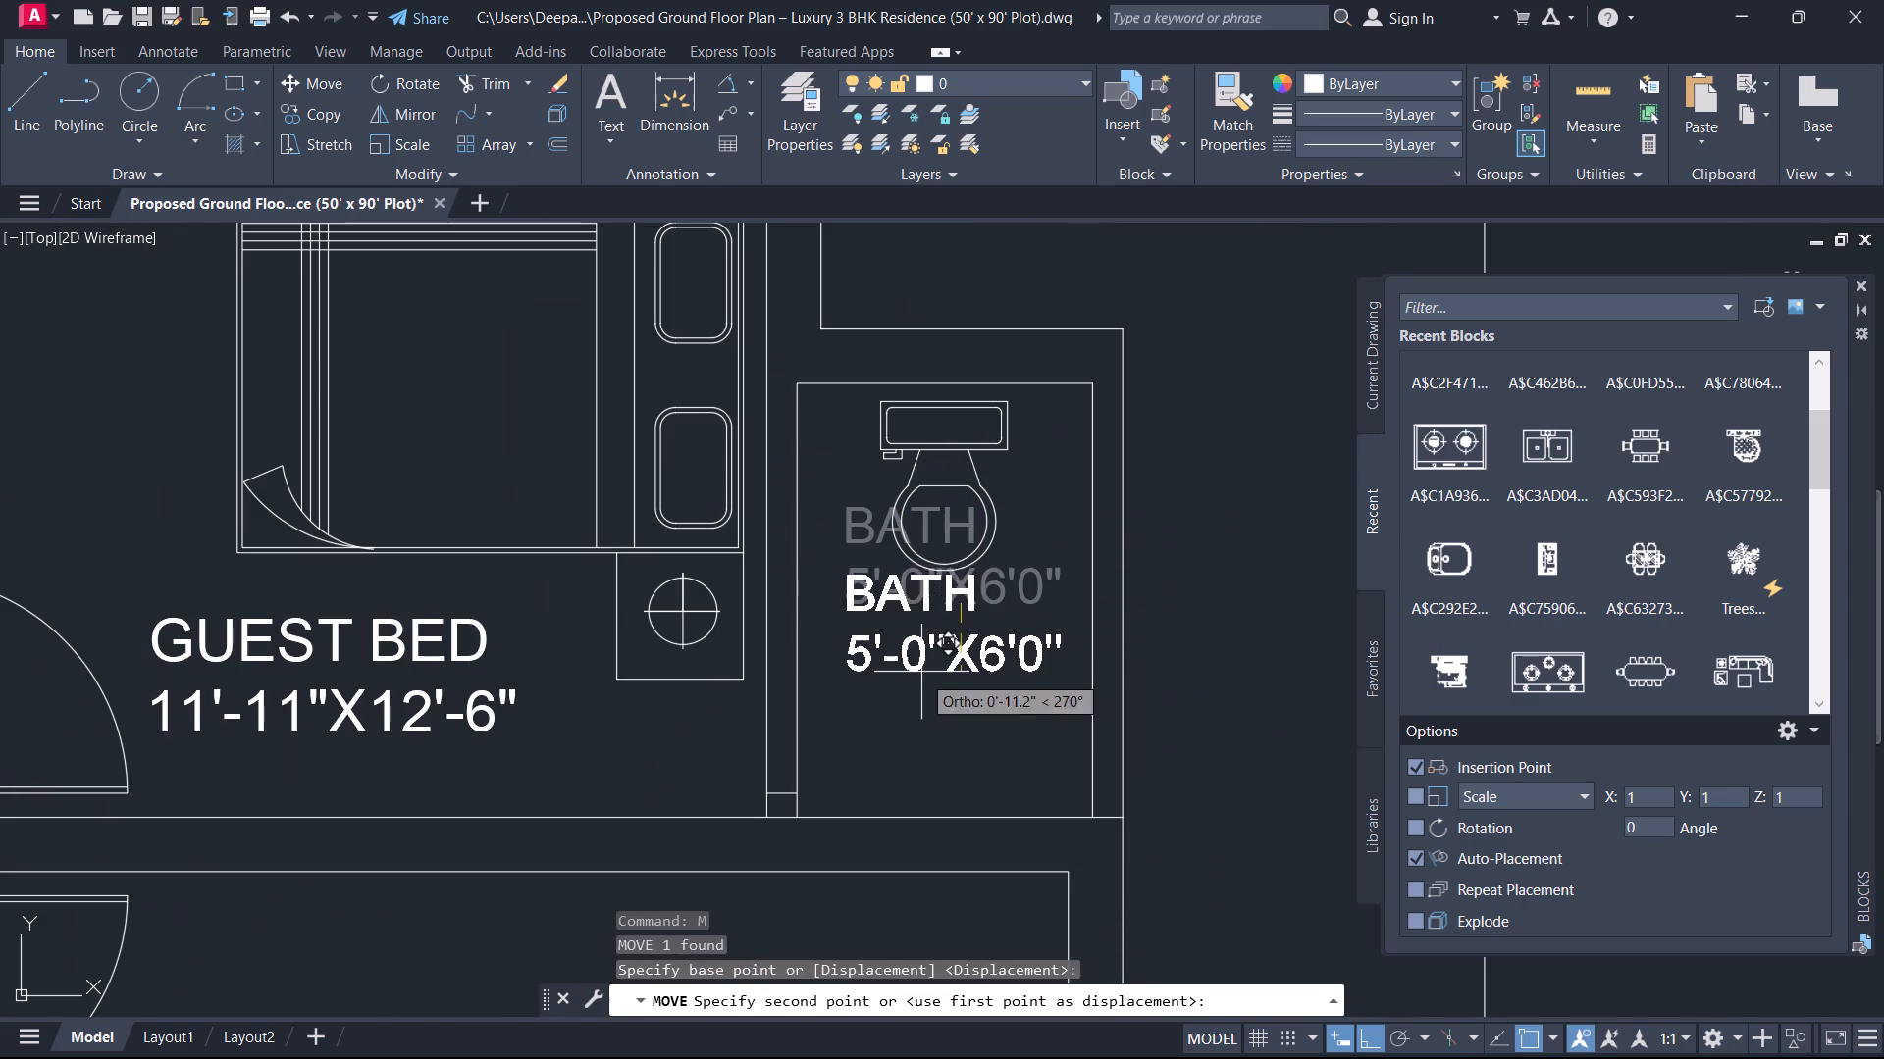
{"action": "left_click", "coordinate": [937, 701]}
{"action": "key", "text": "Escape"}
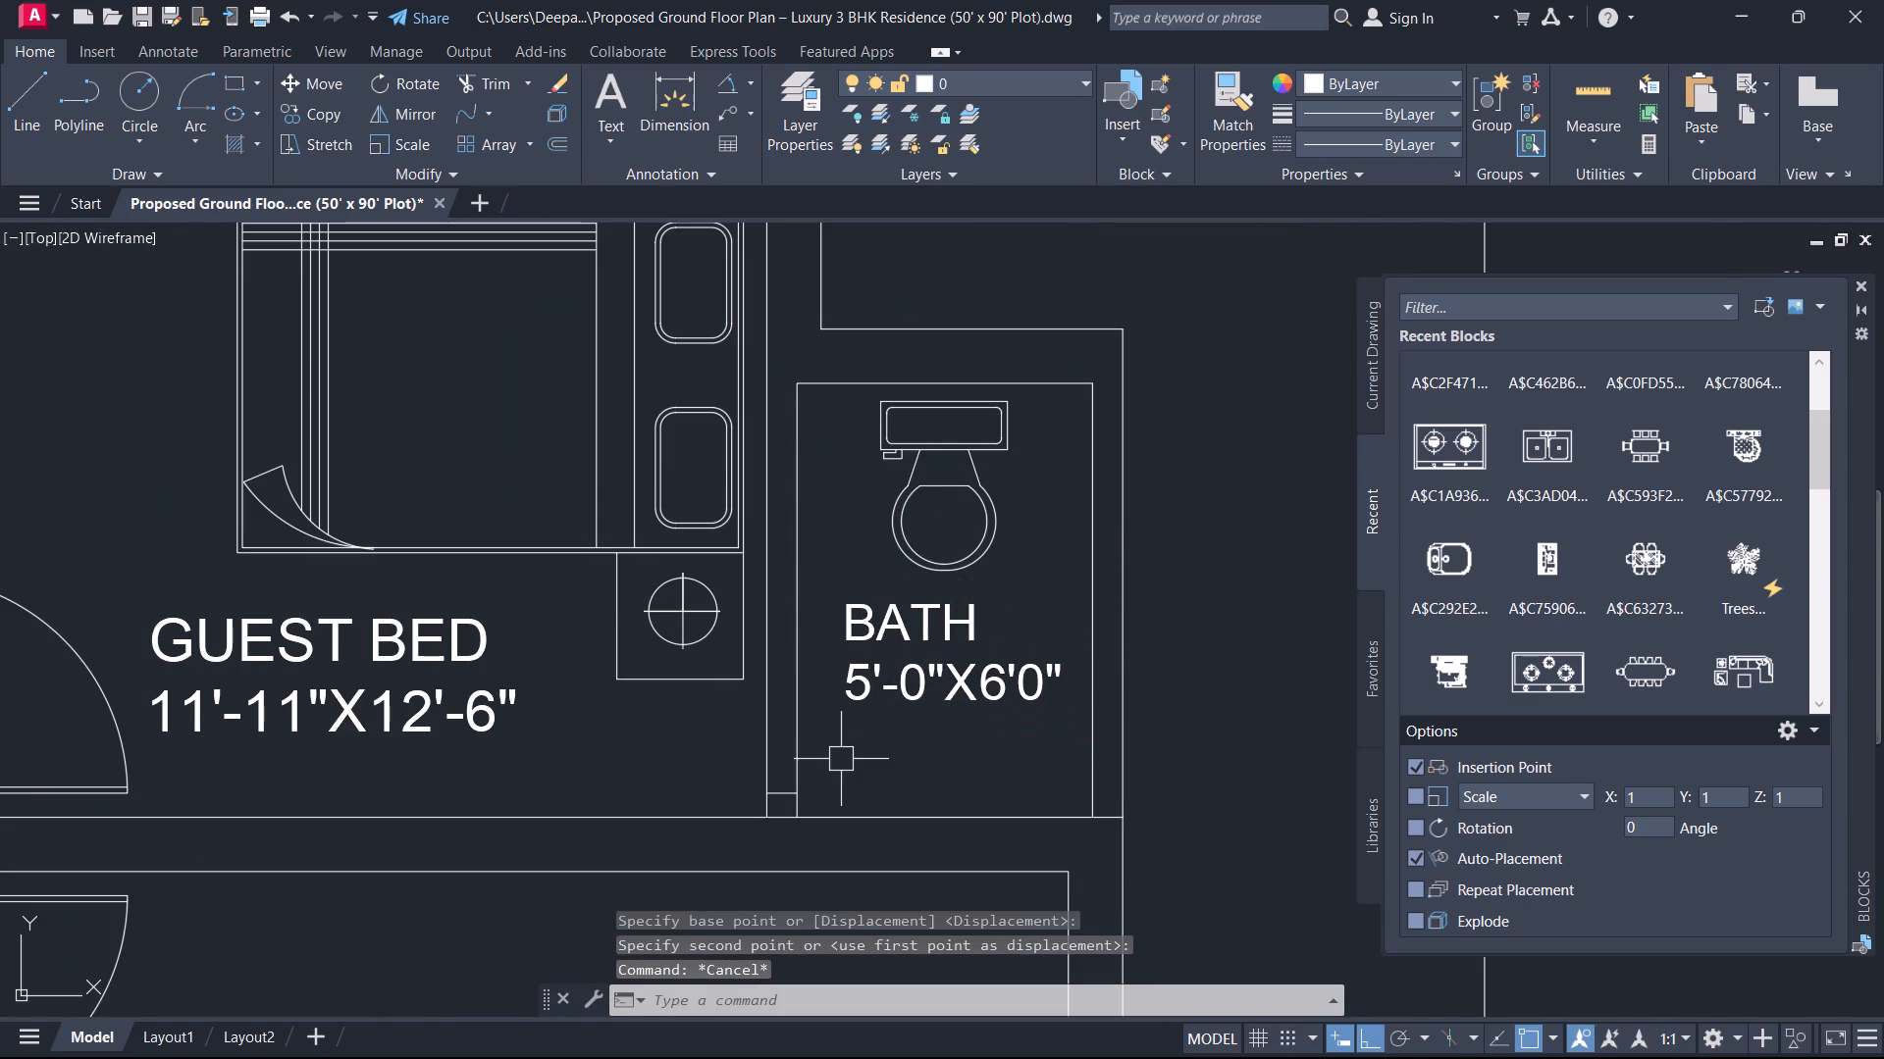
Offset the short jamb line across the wall between GUEST BED and BATH upward by 2'6" to mark the door opening.
{"action": "type", "text": "O"}
{"action": "key", "text": "space"}
{"action": "type", "text": "2'6"}
{"action": "key", "text": "Return"}
{"action": "scroll", "coordinate": [860, 778], "scroll_direction": "up", "scroll_amount": 2}
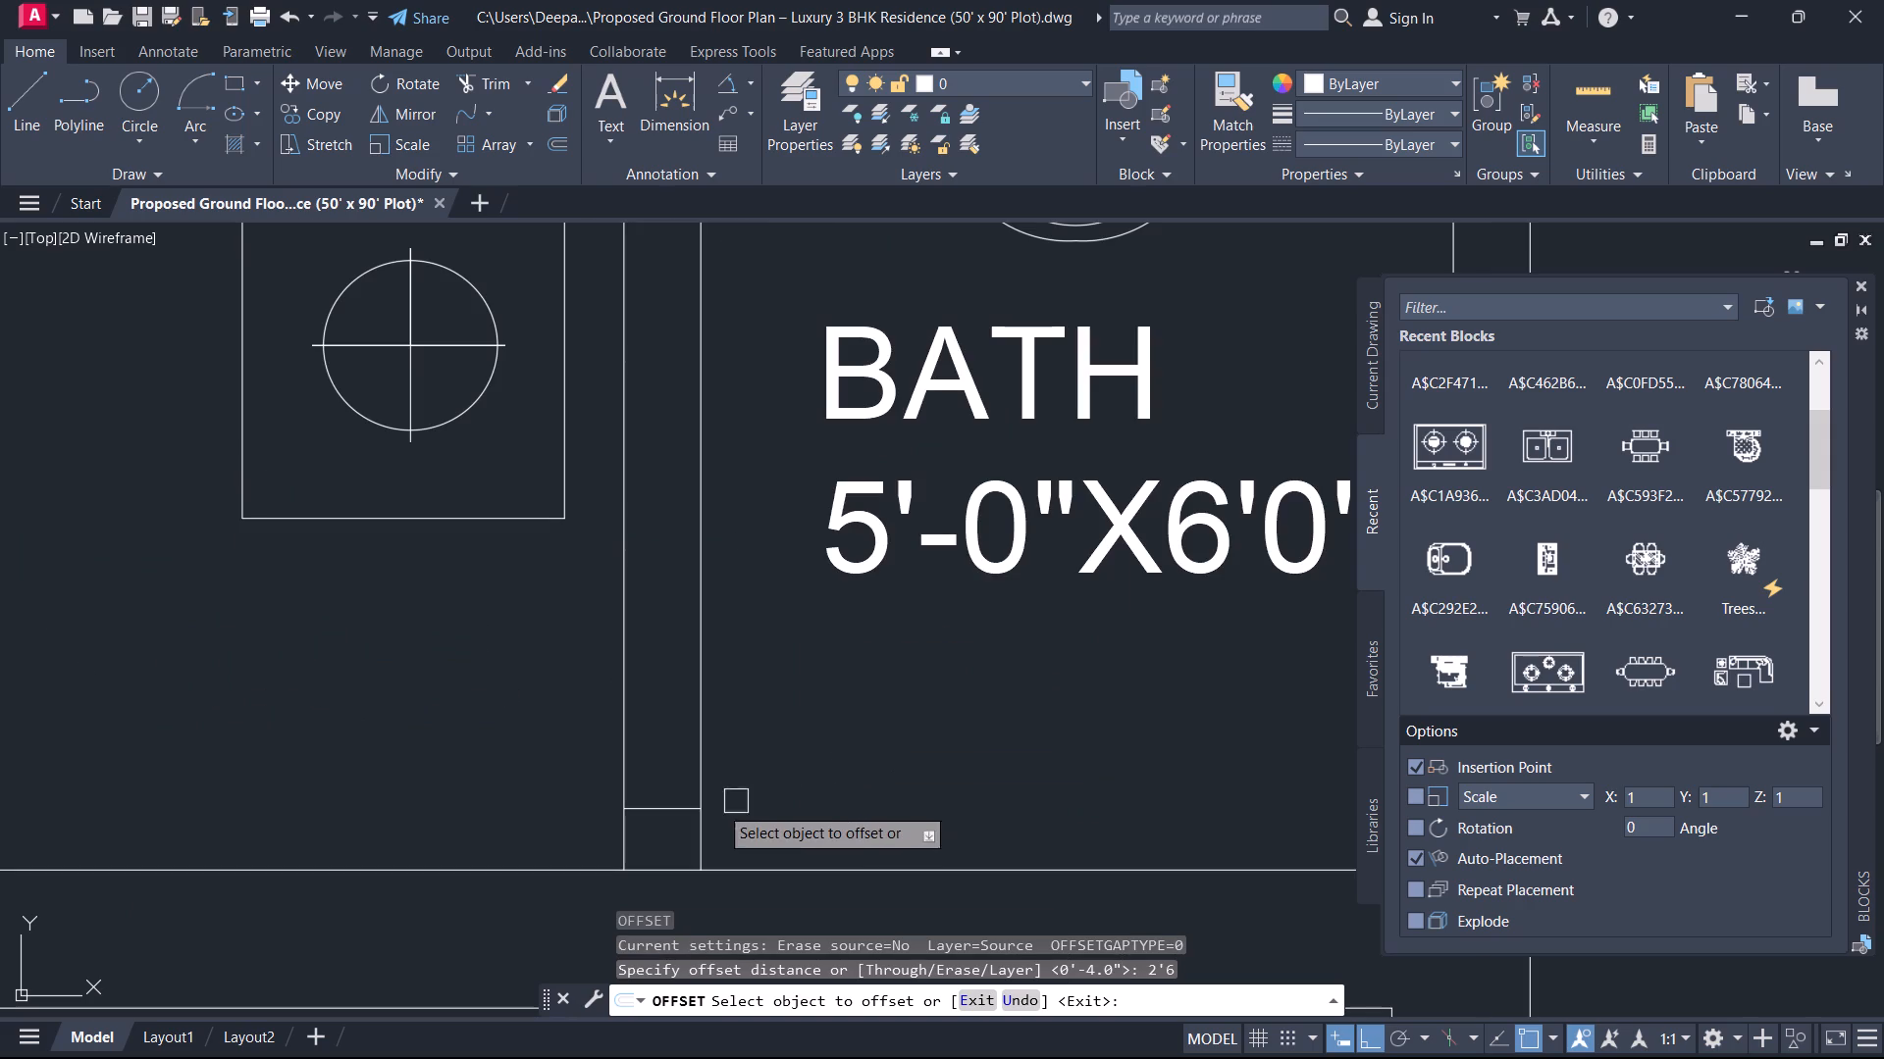
{"action": "left_click", "coordinate": [675, 809]}
{"action": "left_click", "coordinate": [675, 754]}
{"action": "key", "text": "Escape"}
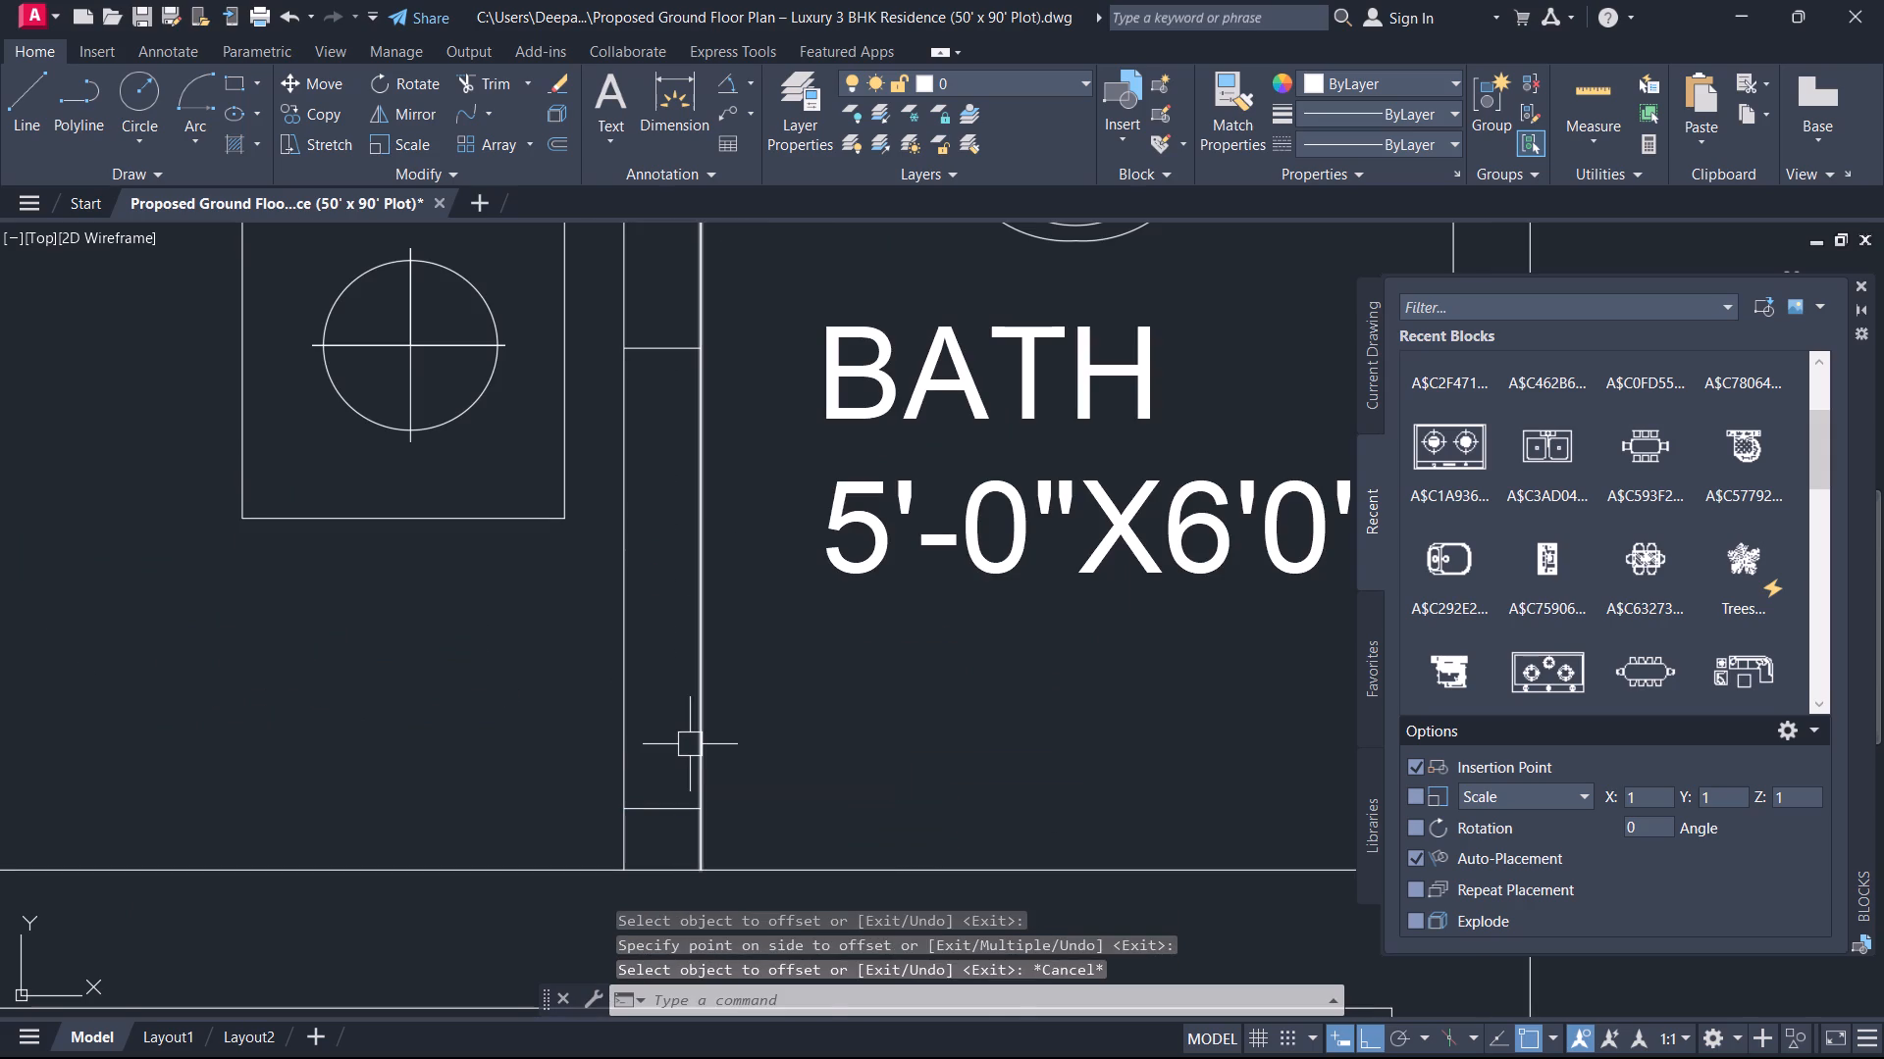
Trim both wall lines between the jambs to open the bath doorway, plus the wall line segment below the lower jamb.
{"action": "key", "text": "t"}
{"action": "key", "text": "r"}
{"action": "key", "text": "space"}
{"action": "left_click", "coordinate": [737, 698]}
{"action": "left_click", "coordinate": [535, 689]}
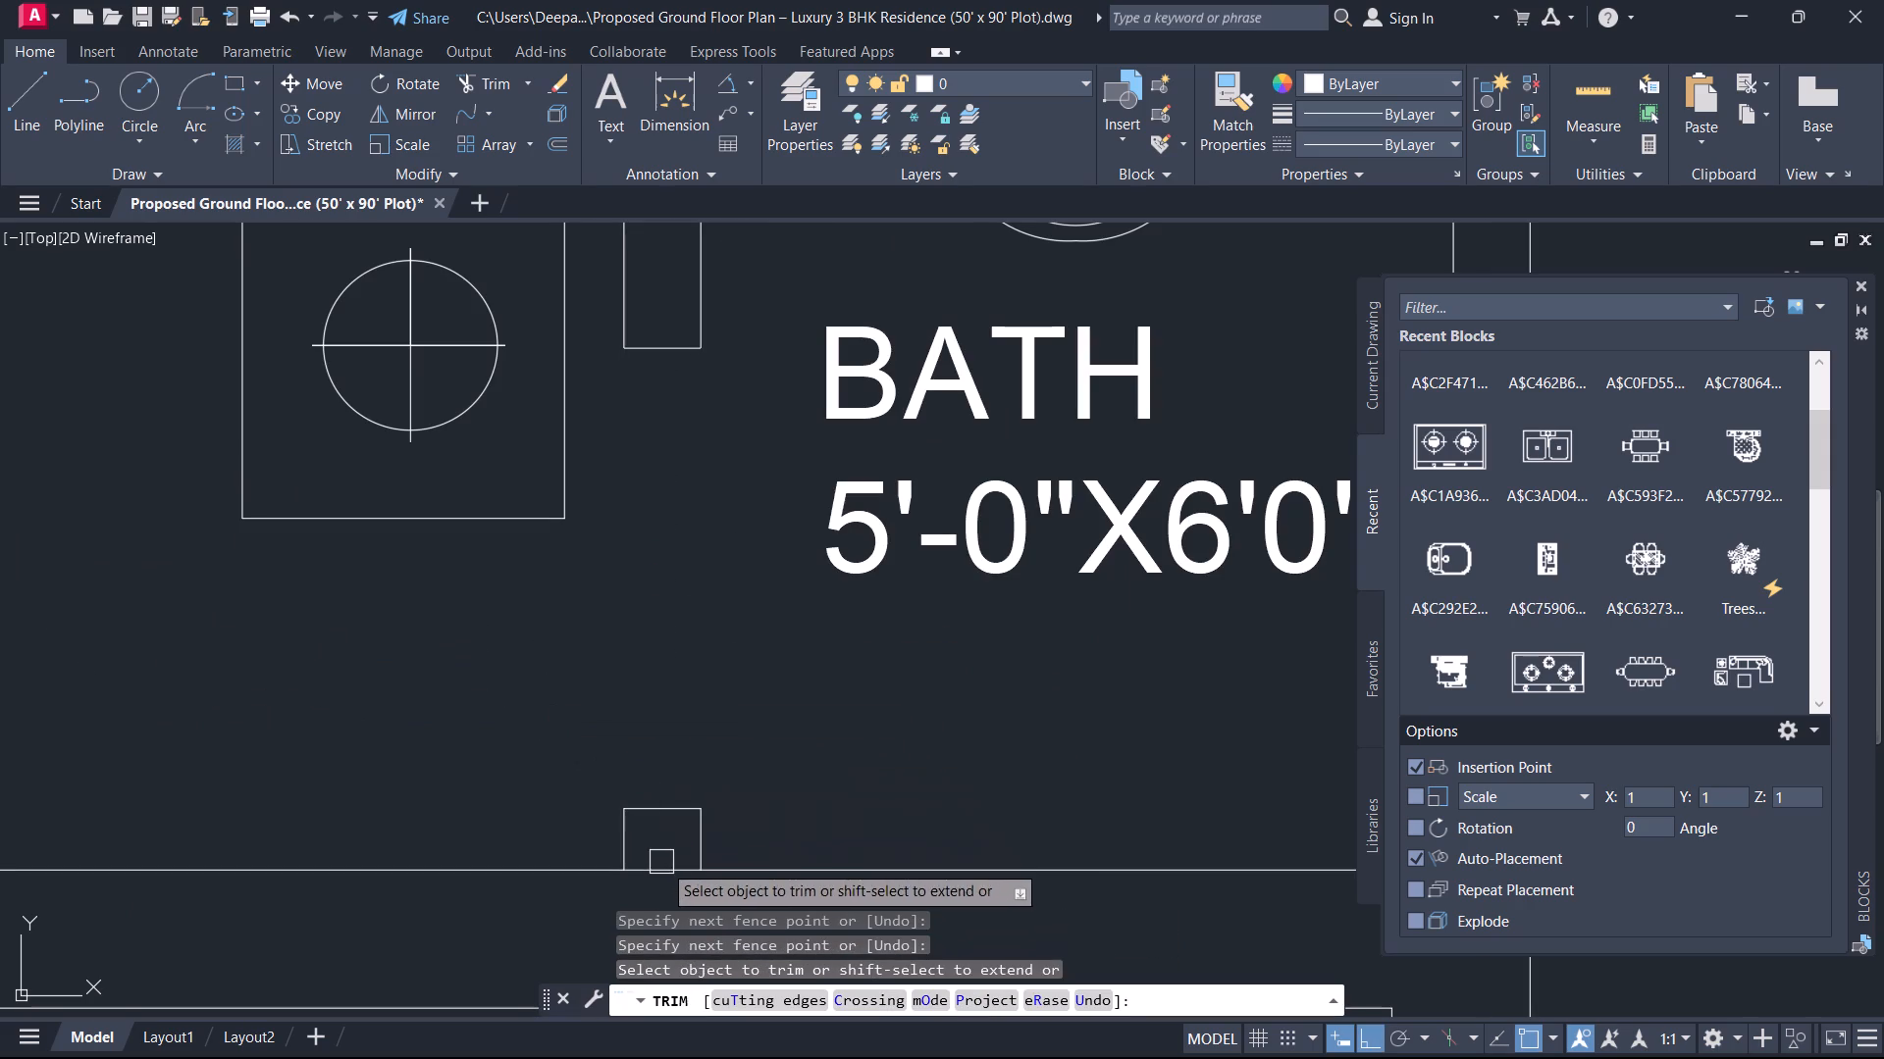
{"action": "left_click", "coordinate": [665, 866]}
{"action": "key", "text": "Escape"}
Move the guest room bed block straight up a little along its wall, away from the bath doorway.
{"action": "scroll", "coordinate": [594, 755], "scroll_direction": "down", "scroll_amount": 3}
{"action": "middle_click_drag", "start_coordinate": [594, 755], "coordinate": [823, 859]}
{"action": "left_click", "coordinate": [729, 703]}
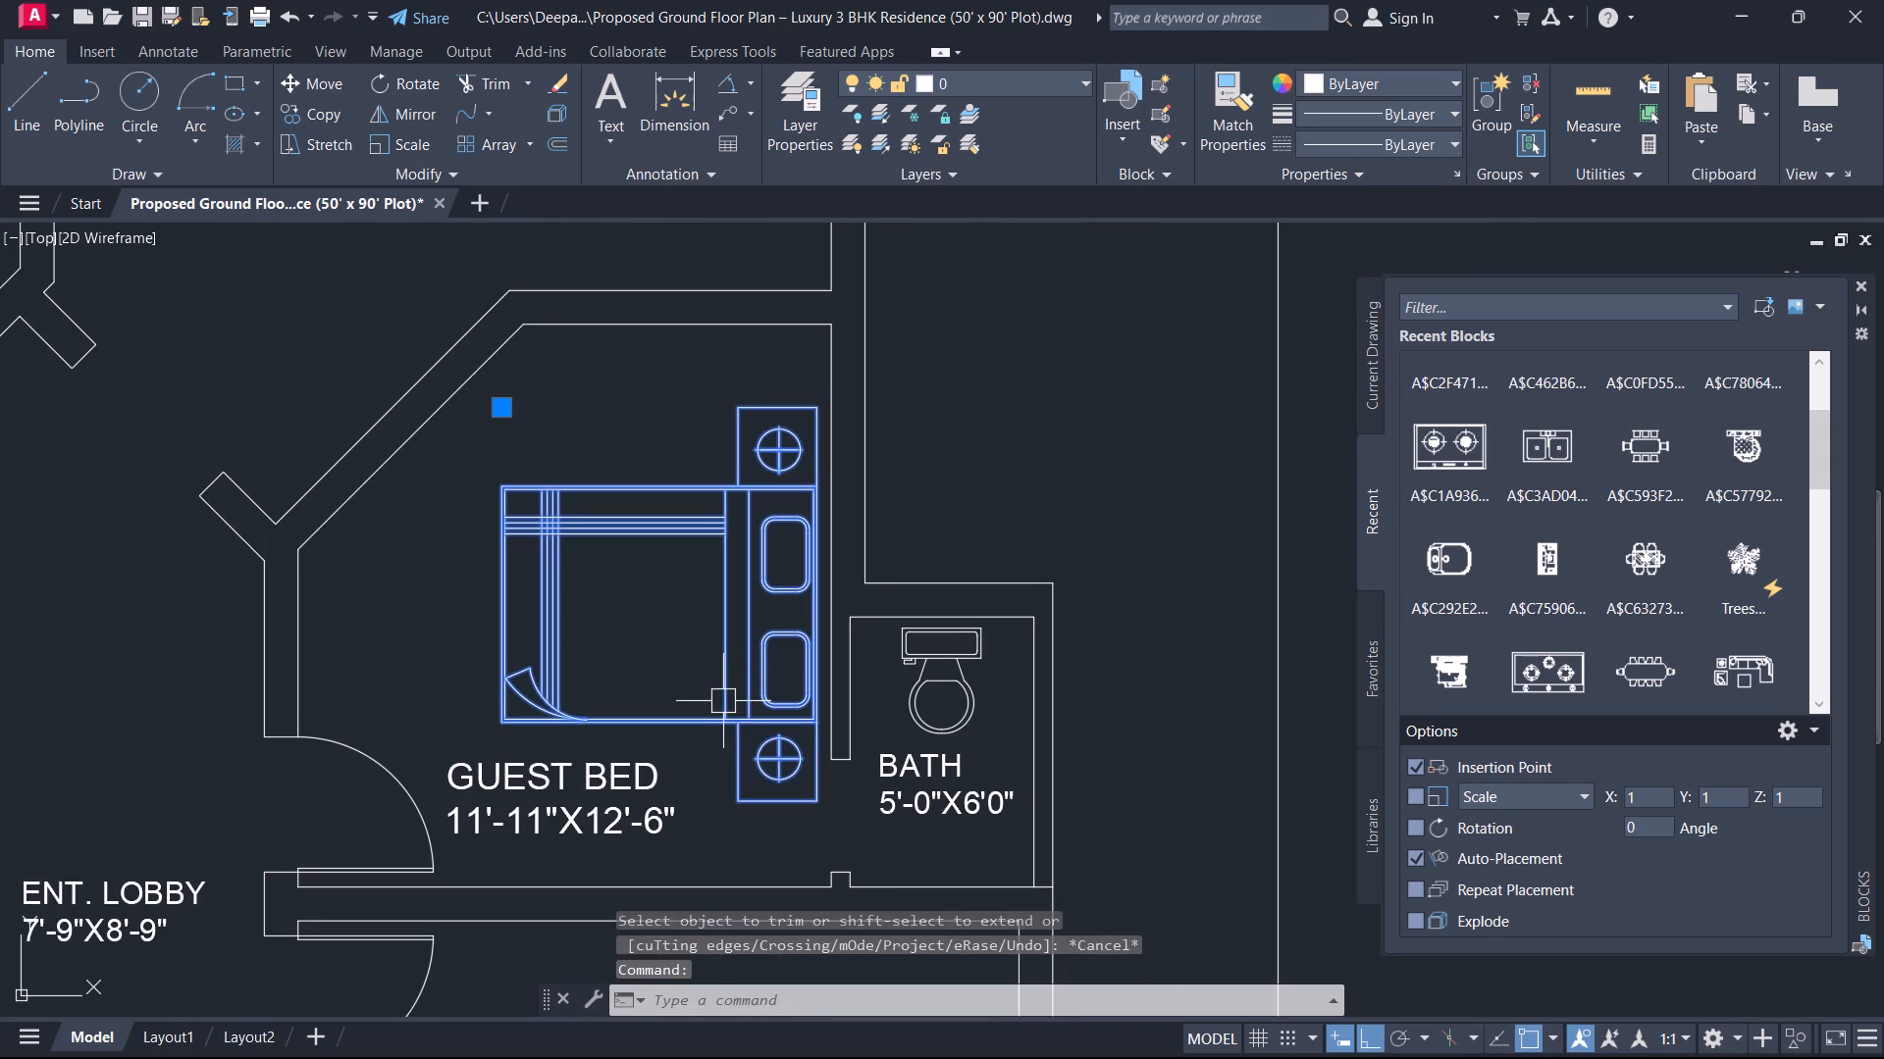
{"action": "type", "text": "M"}
{"action": "key", "text": "space"}
{"action": "left_click", "coordinate": [721, 698]}
{"action": "left_click", "coordinate": [723, 630]}
{"action": "key", "text": "Escape"}
Insert the large symmetrical sofa-set block with its centre table (A$C58053...) in the empty space beside the floor plan.
{"action": "scroll", "coordinate": [728, 683], "scroll_direction": "down", "scroll_amount": 2}
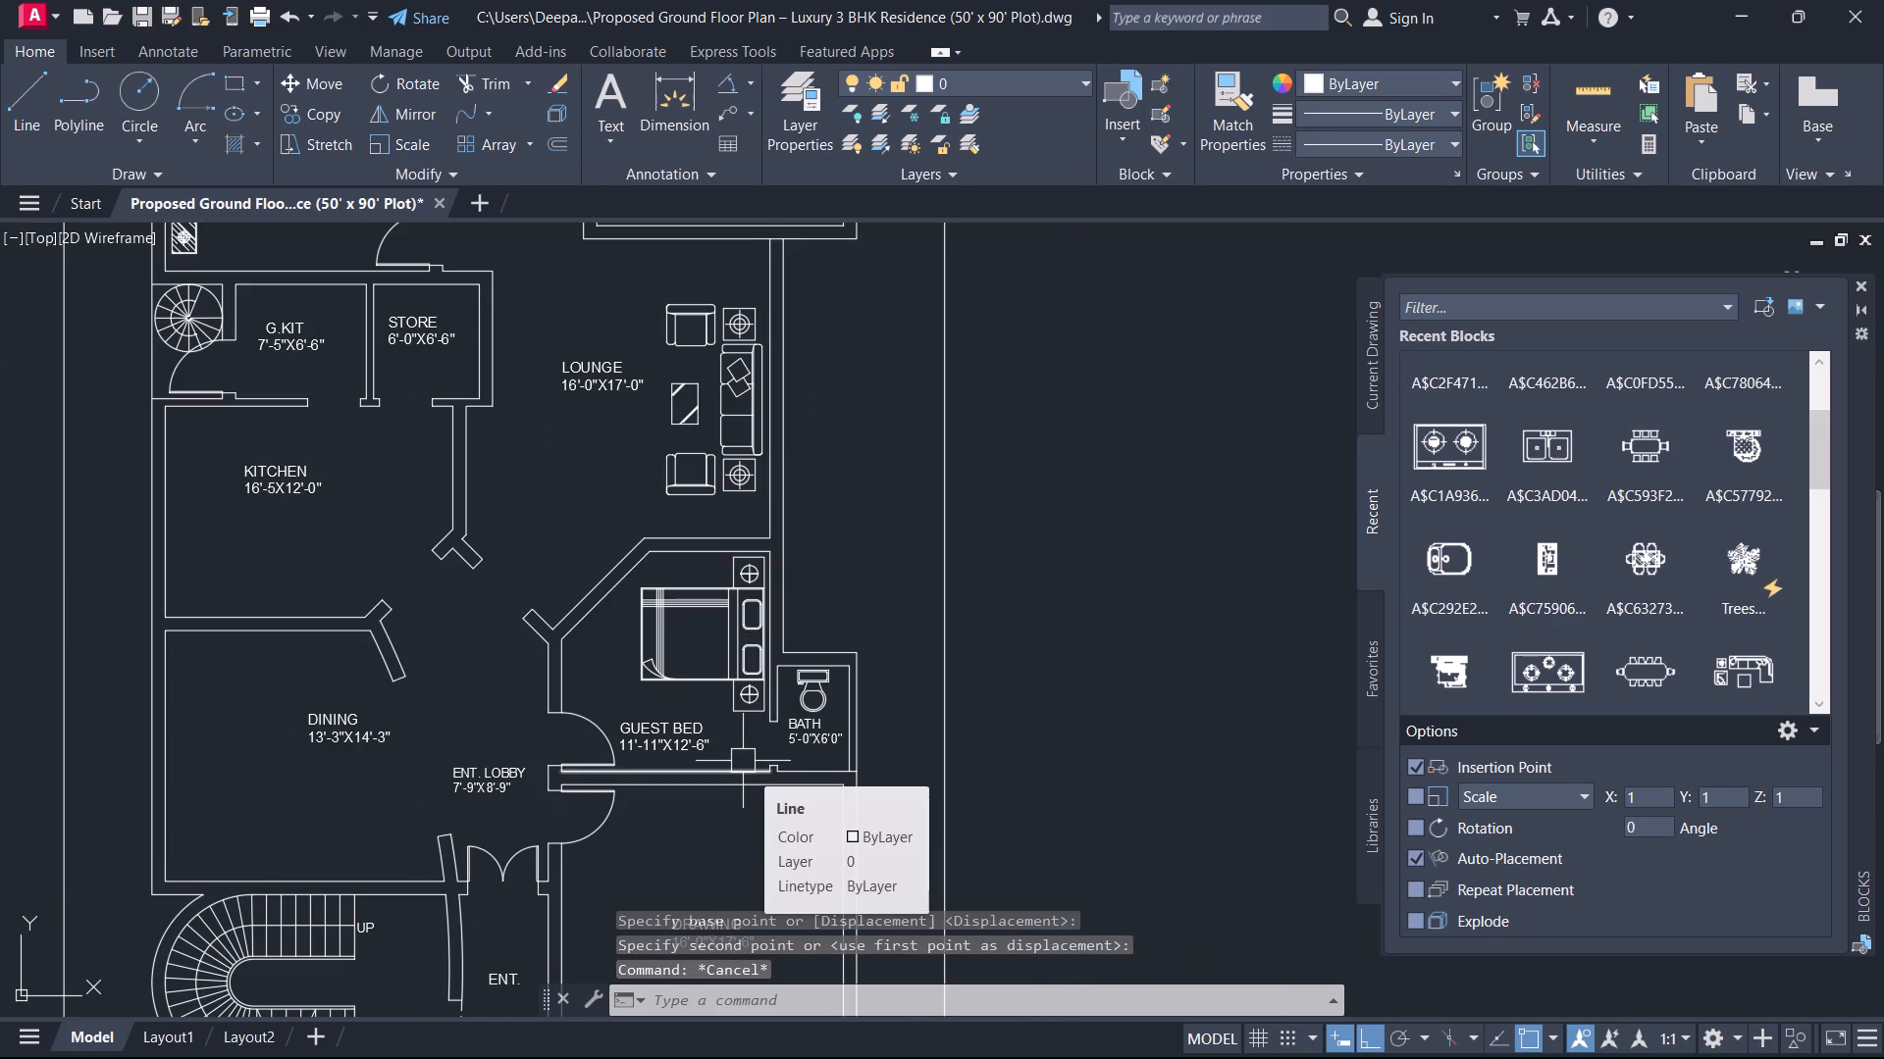
{"action": "middle_click_drag", "start_coordinate": [689, 877], "coordinate": [765, 784]}
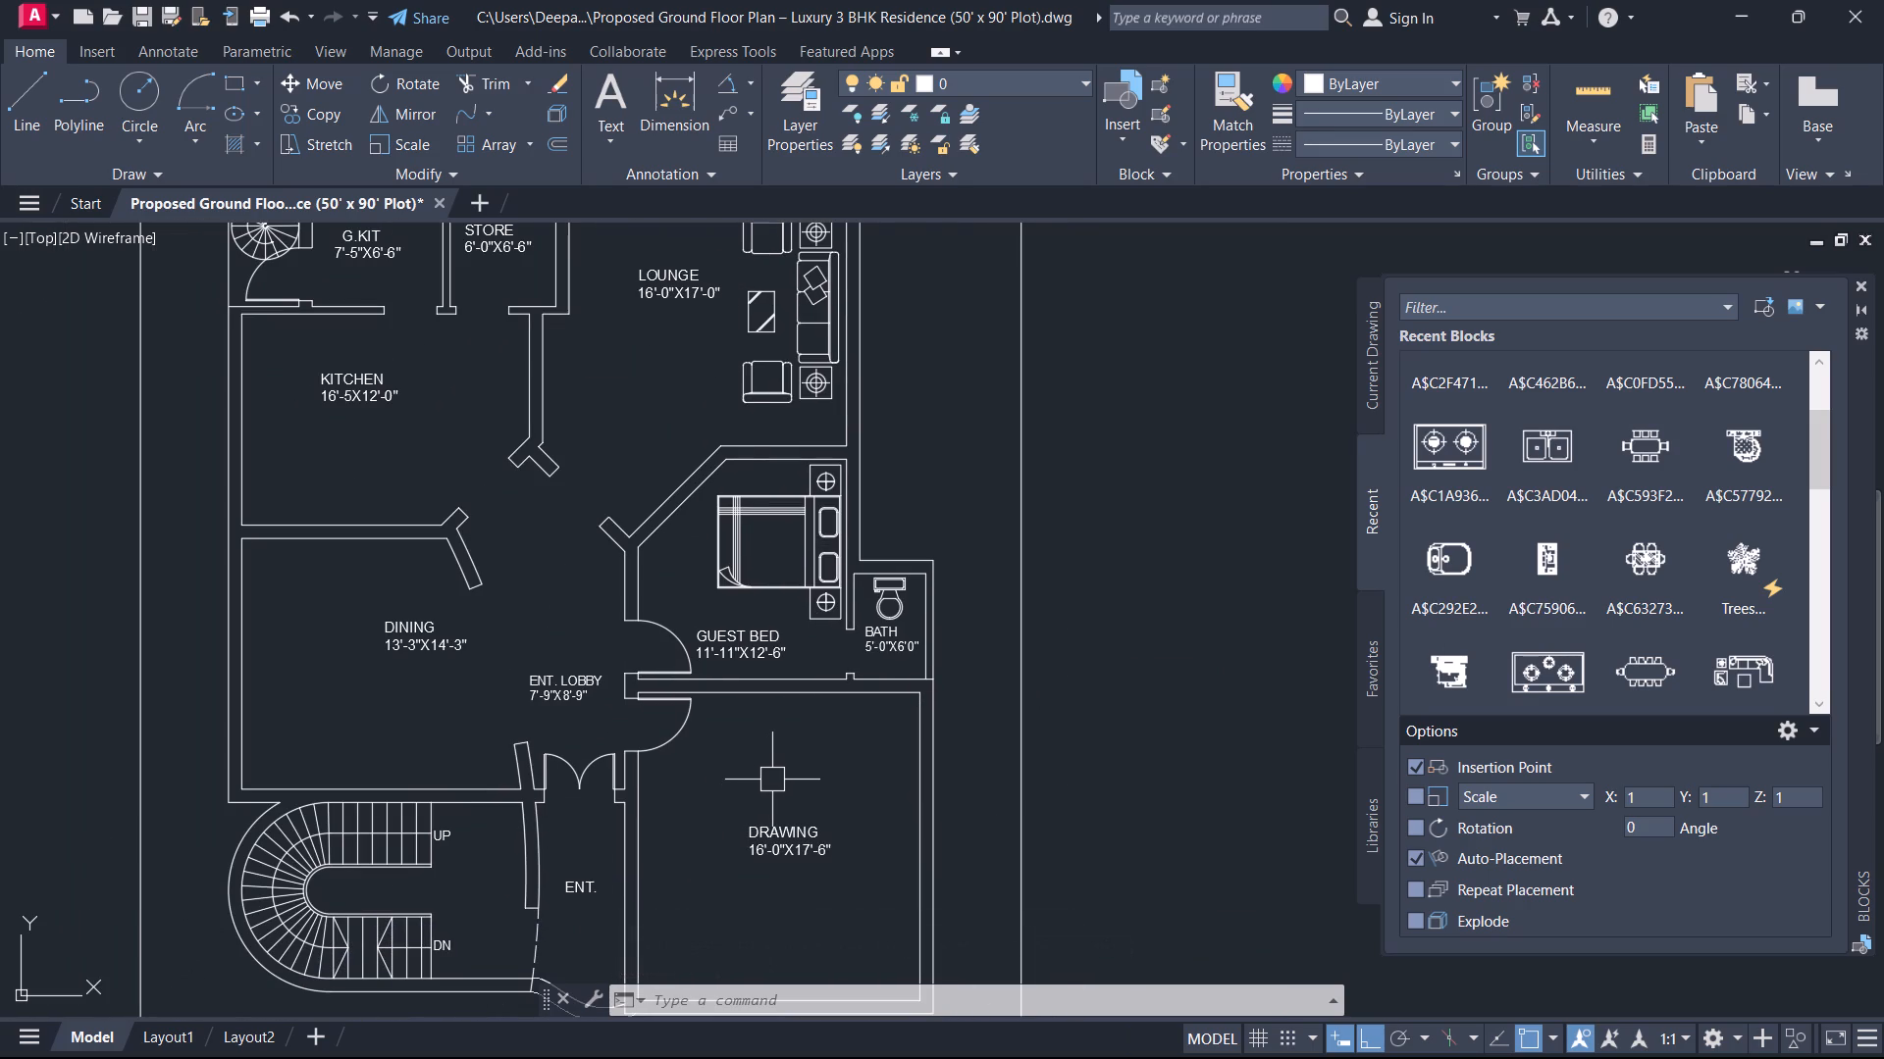
{"action": "scroll", "coordinate": [1597, 586], "scroll_direction": "up", "scroll_amount": 1}
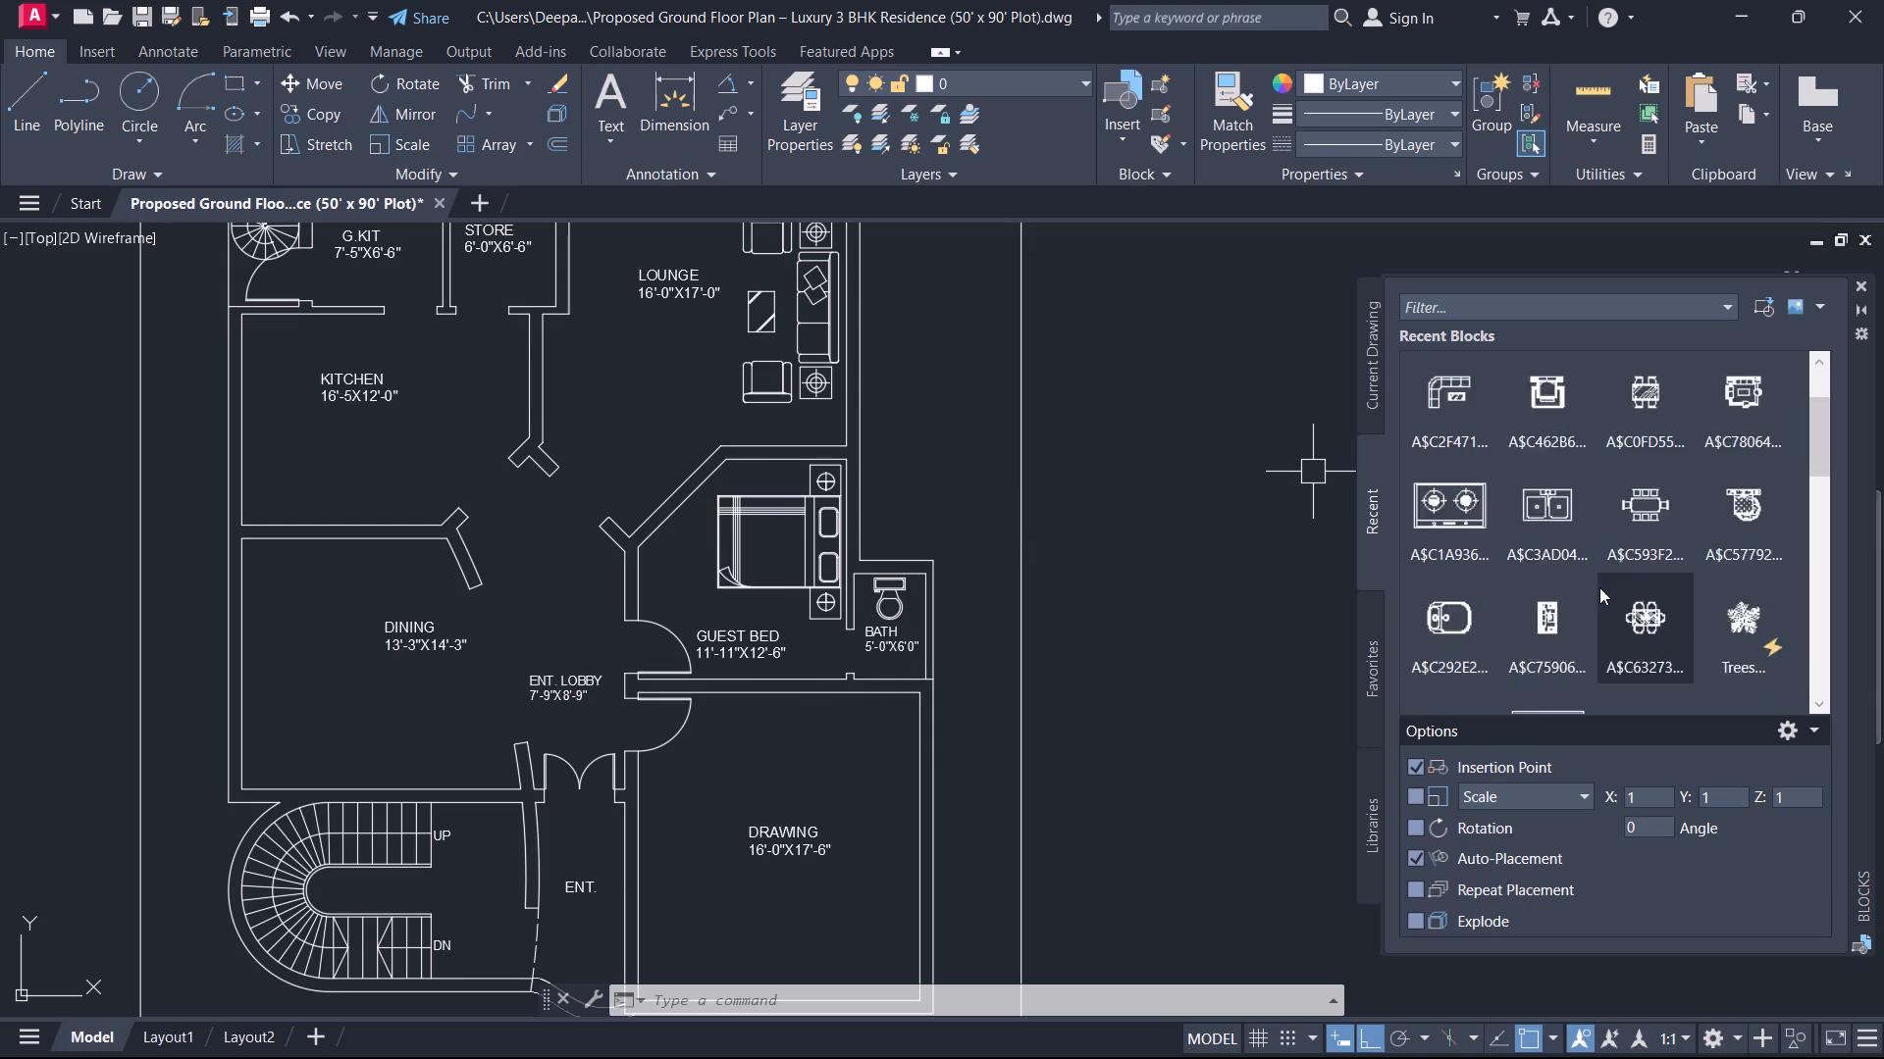
{"action": "scroll", "coordinate": [1599, 587], "scroll_direction": "up", "scroll_amount": 2}
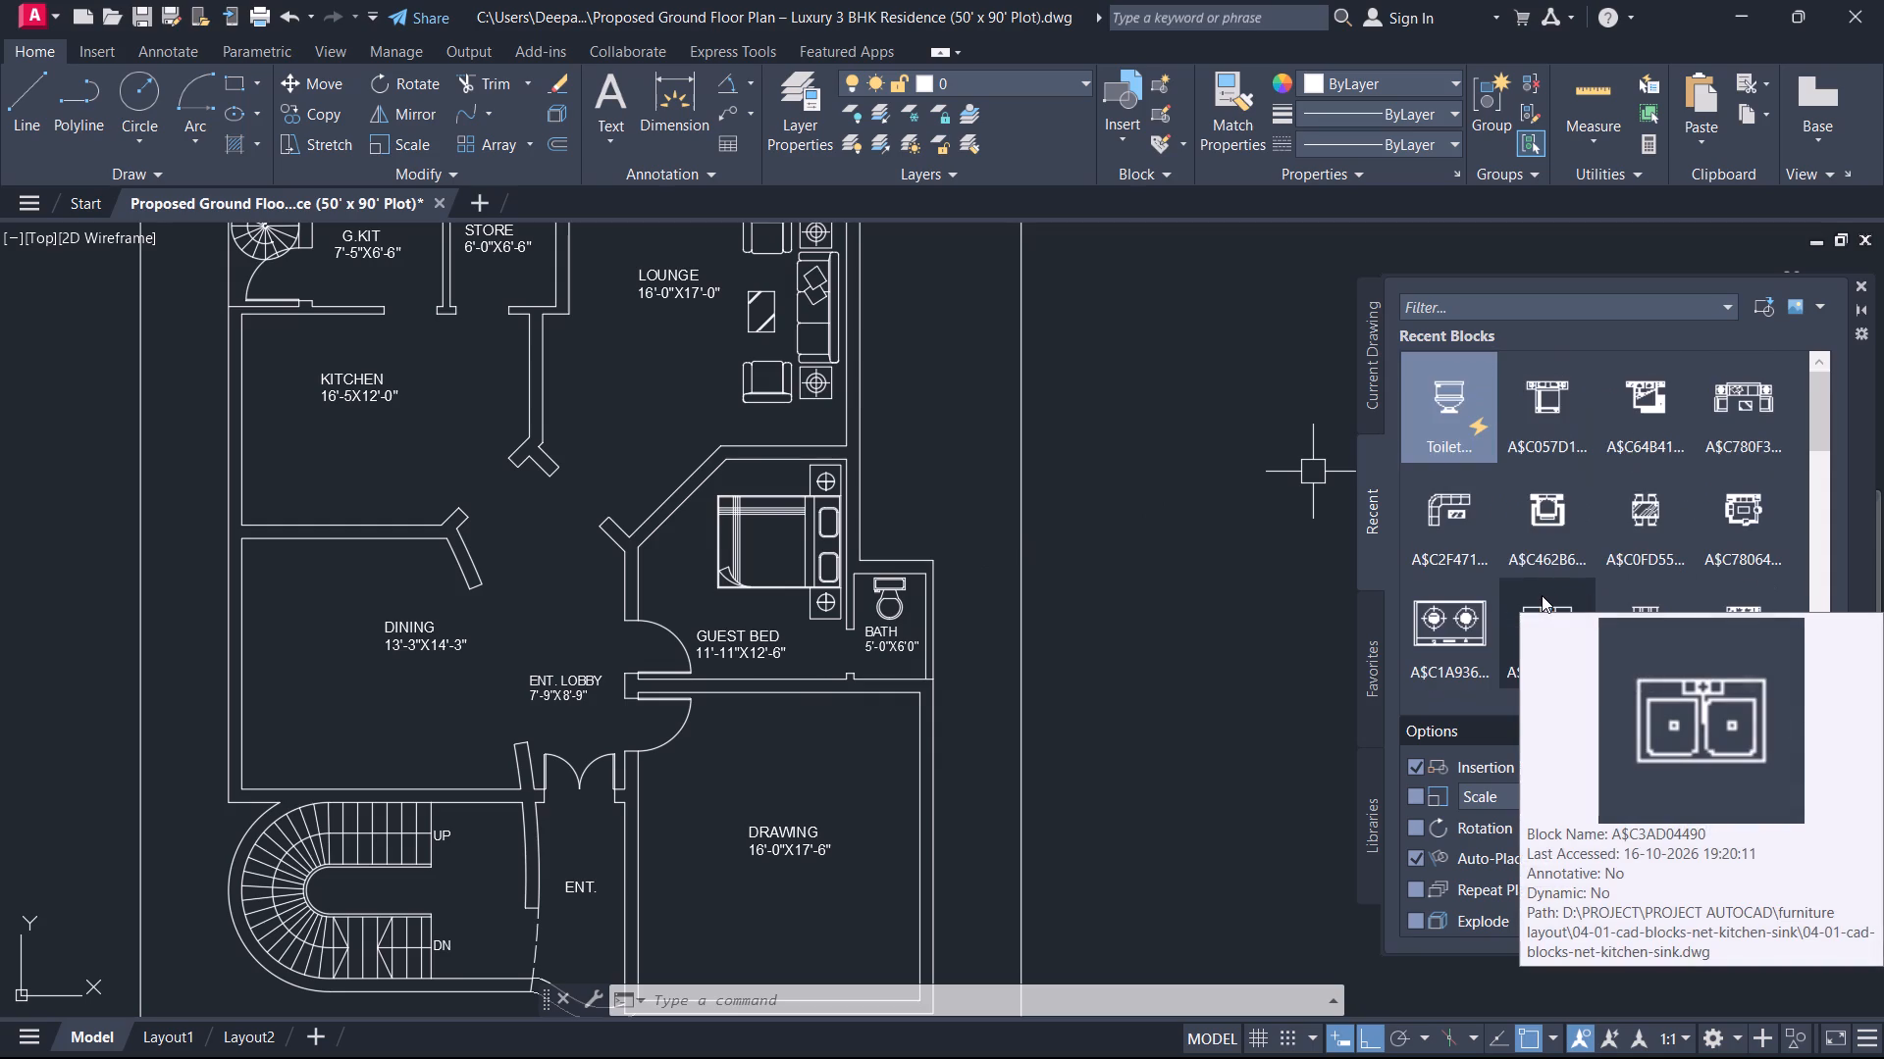
{"action": "scroll", "coordinate": [1671, 464], "scroll_direction": "up", "scroll_amount": 1}
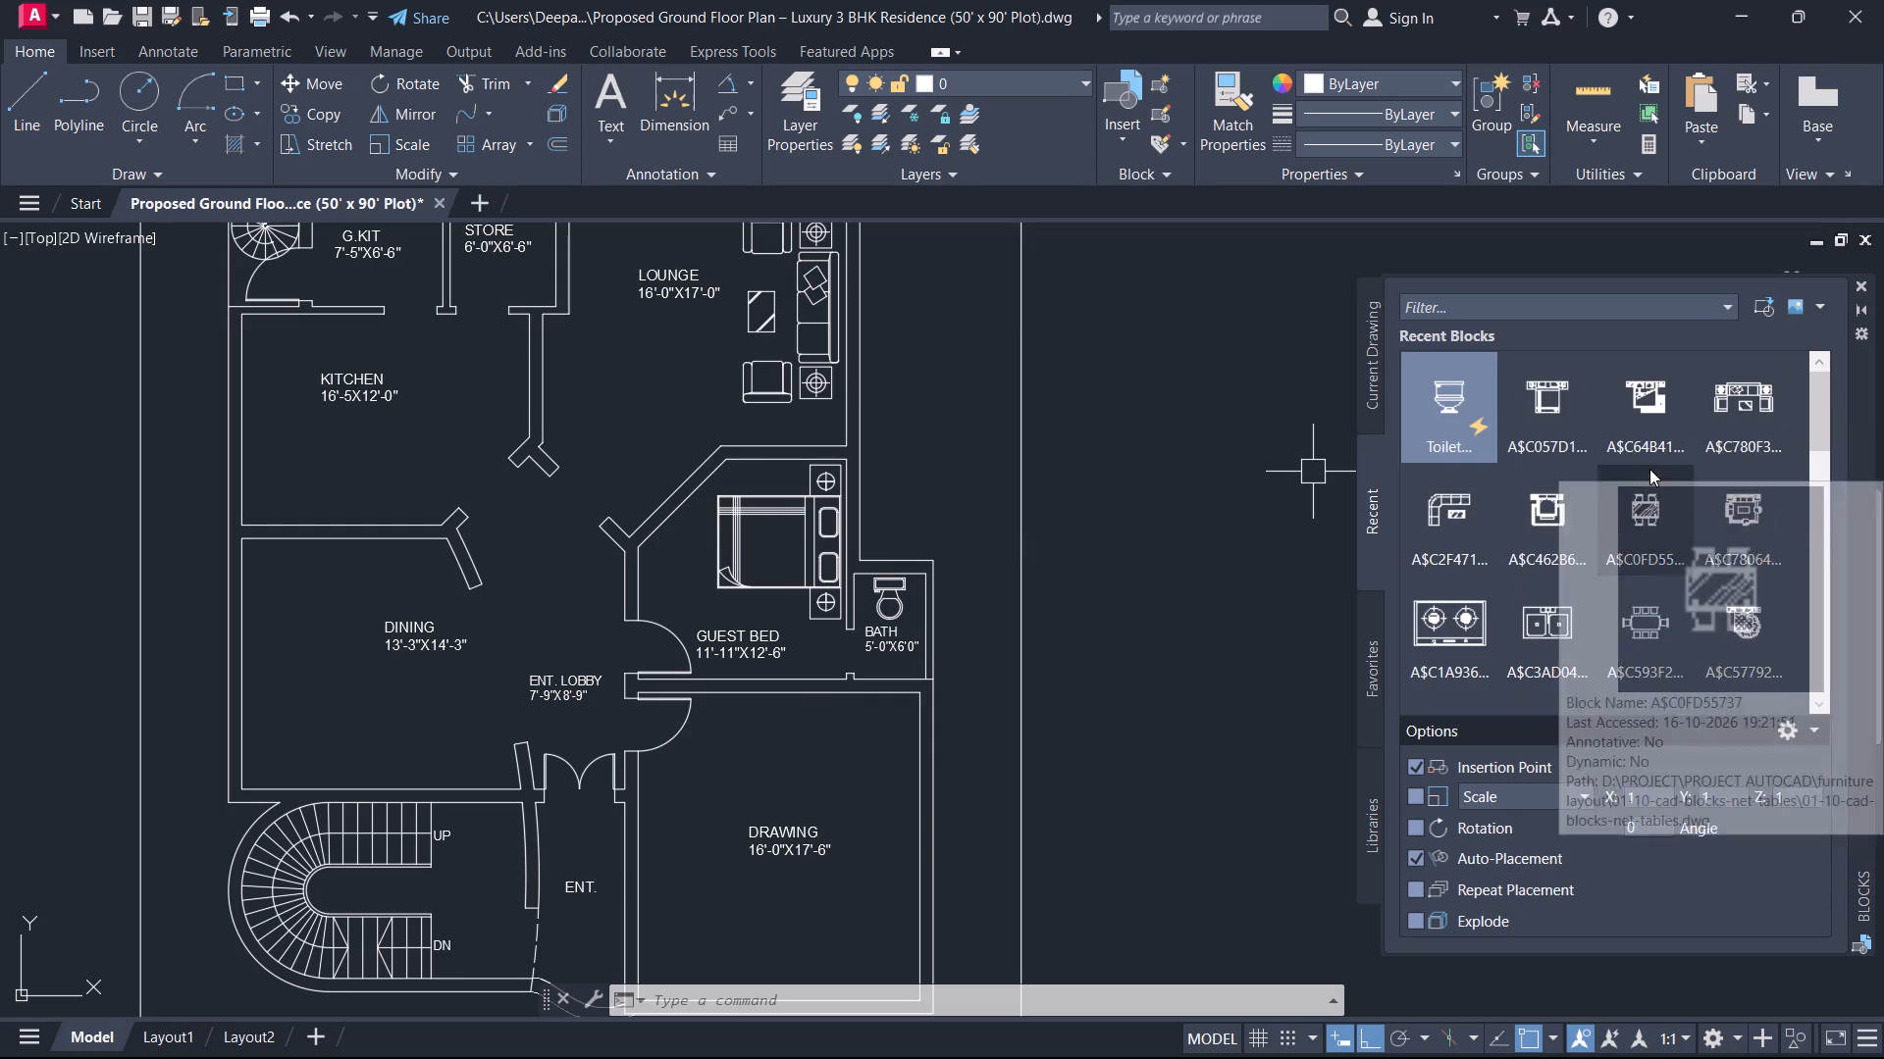
{"action": "scroll", "coordinate": [1649, 469], "scroll_direction": "up", "scroll_amount": 1}
{"action": "scroll", "coordinate": [1511, 477], "scroll_direction": "down", "scroll_amount": 2}
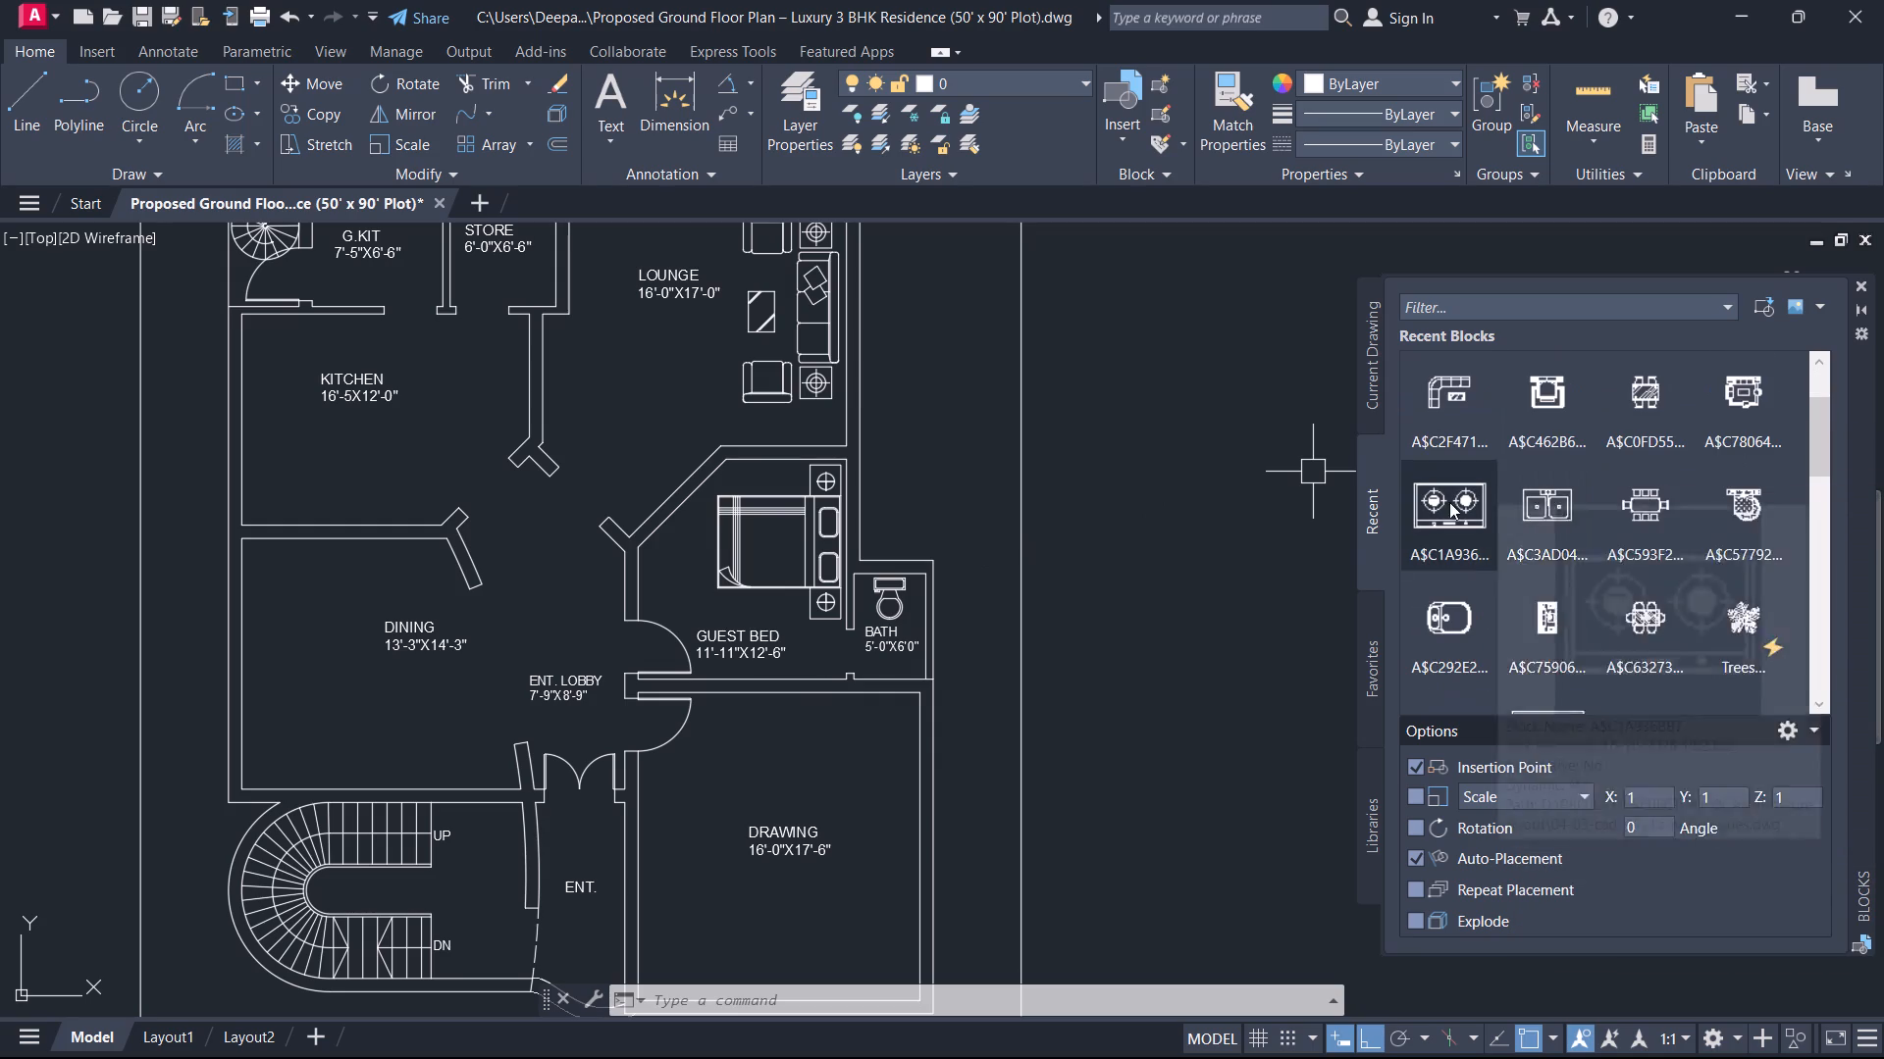
{"action": "scroll", "coordinate": [1301, 625], "scroll_direction": "down", "scroll_amount": 1}
{"action": "scroll", "coordinate": [1502, 550], "scroll_direction": "down", "scroll_amount": 2}
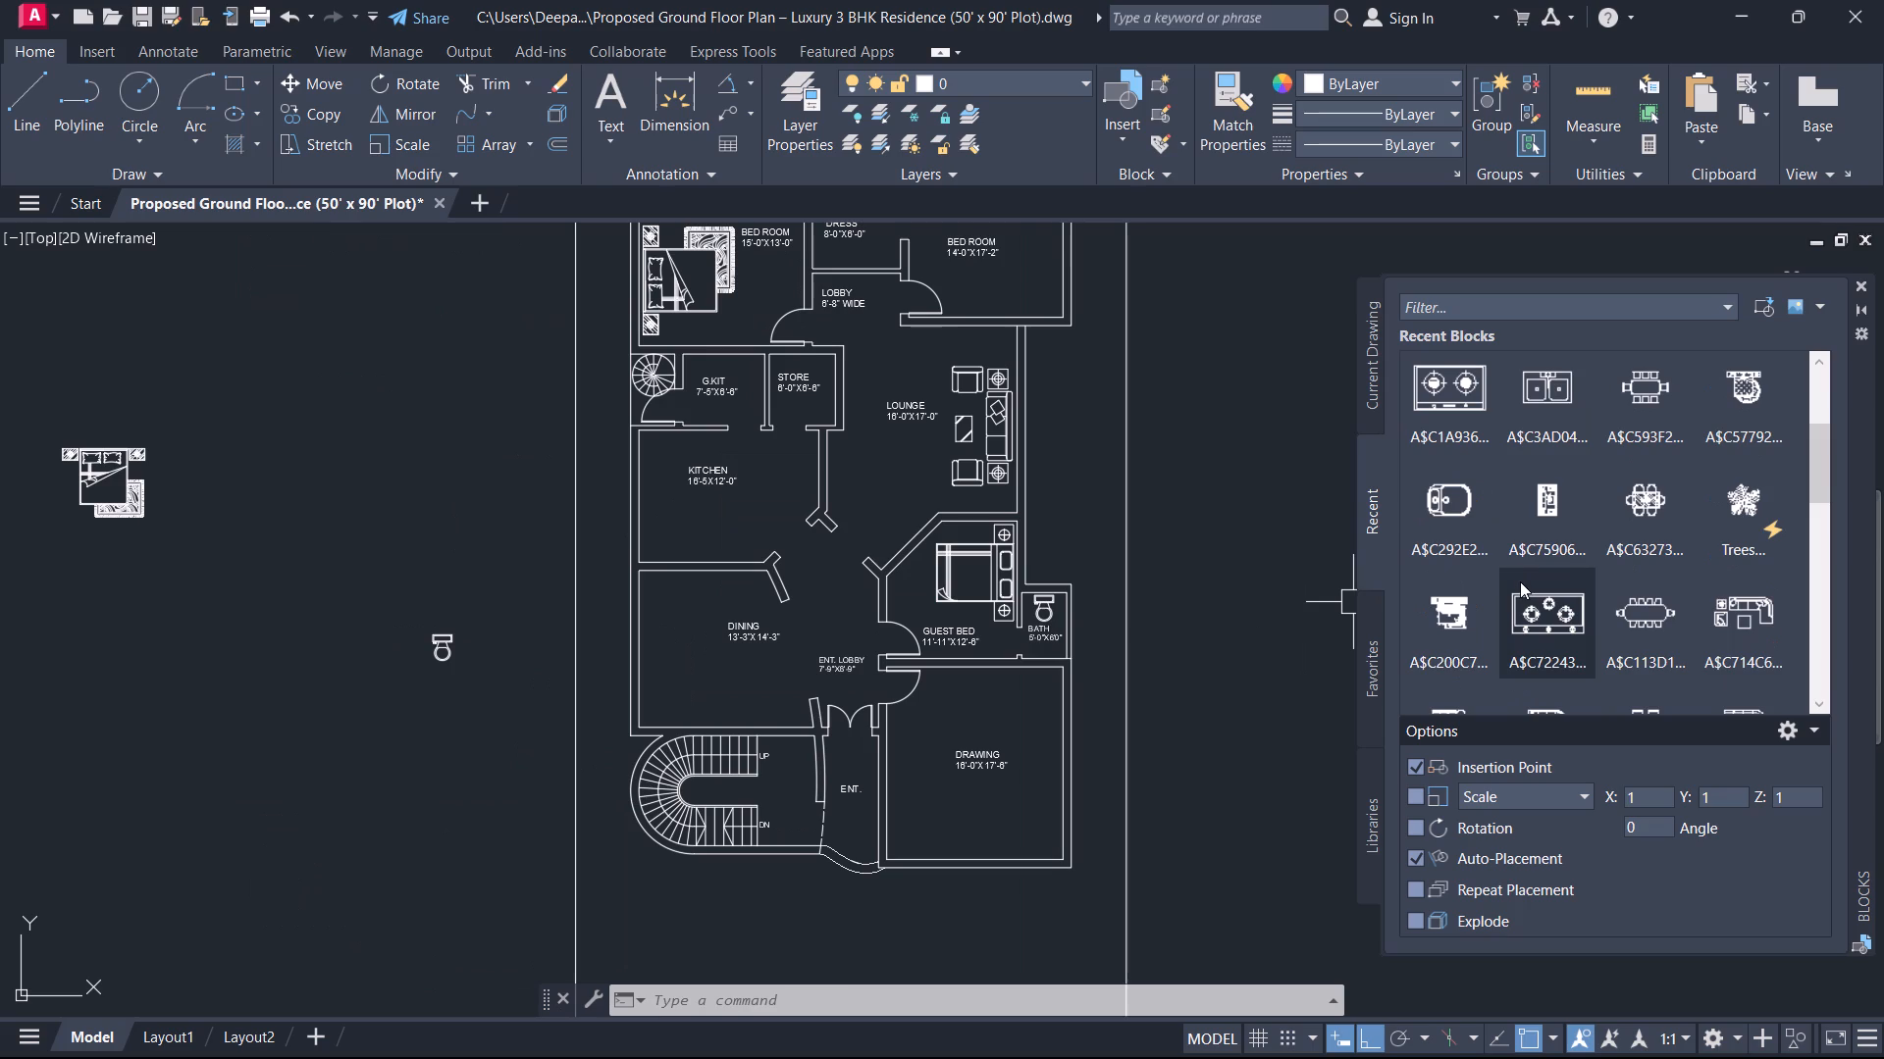
{"action": "scroll", "coordinate": [1520, 586], "scroll_direction": "down", "scroll_amount": 3}
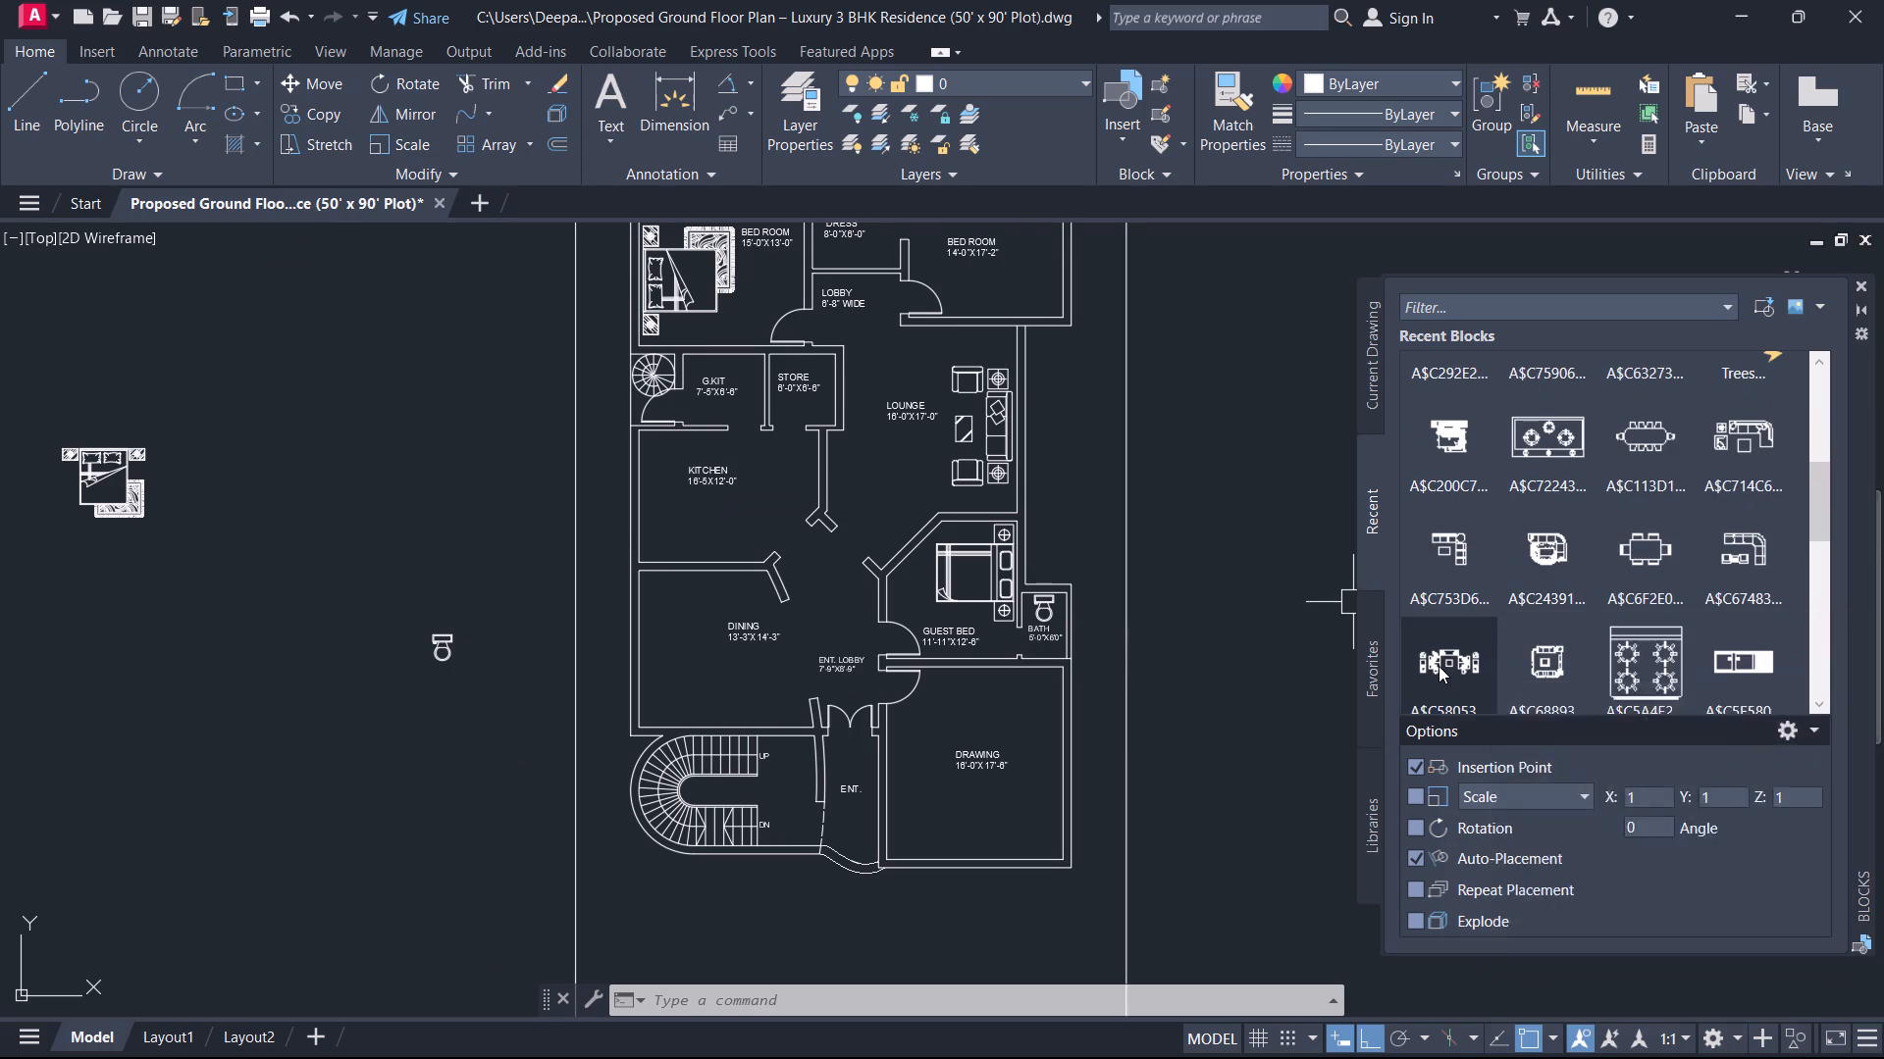
{"action": "left_click", "coordinate": [1447, 643]}
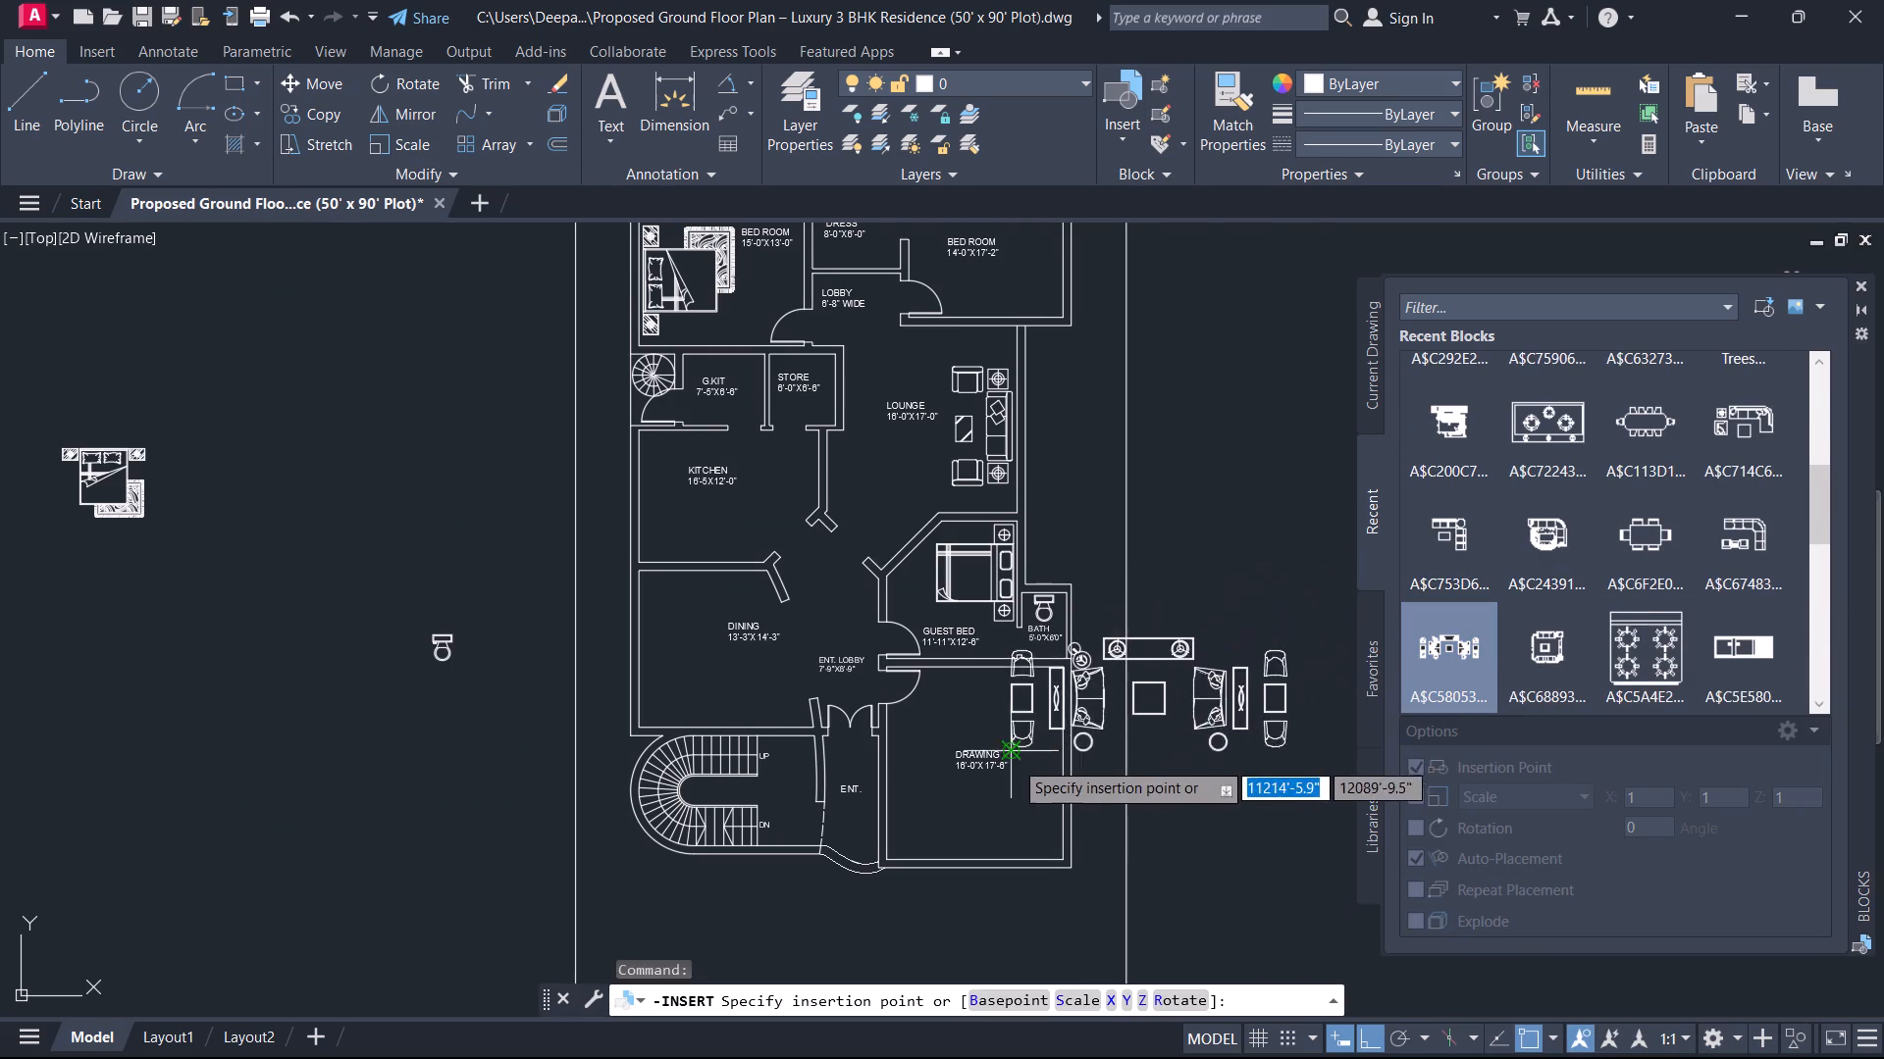
{"action": "middle_click_drag", "start_coordinate": [1095, 727], "coordinate": [517, 632]}
{"action": "left_click", "coordinate": [672, 622]}
{"action": "key", "text": "Escape"}
Rotate the inserted sofa-set block by 270° so its long console runs vertically on the side away from the plan.
{"action": "left_click", "coordinate": [765, 570]}
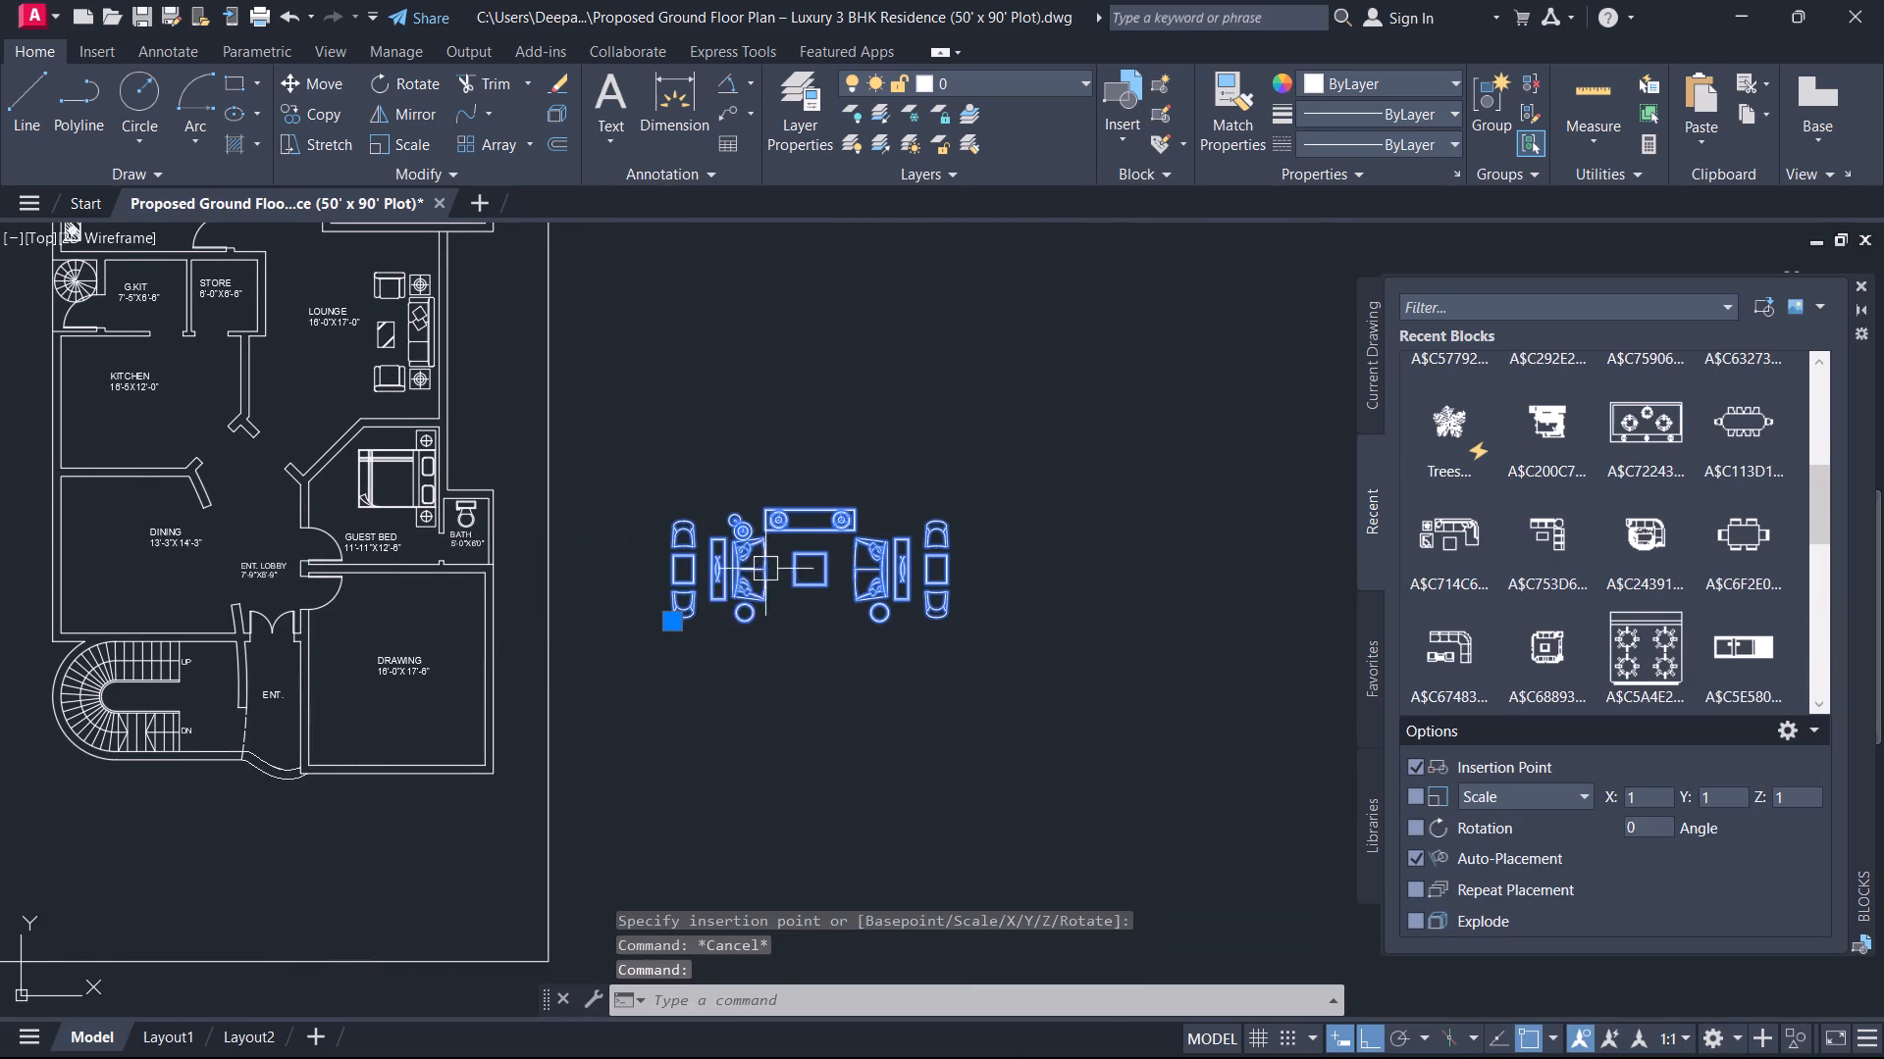
{"action": "key", "text": "r"}
{"action": "type", "text": "O"}
{"action": "key", "text": "space"}
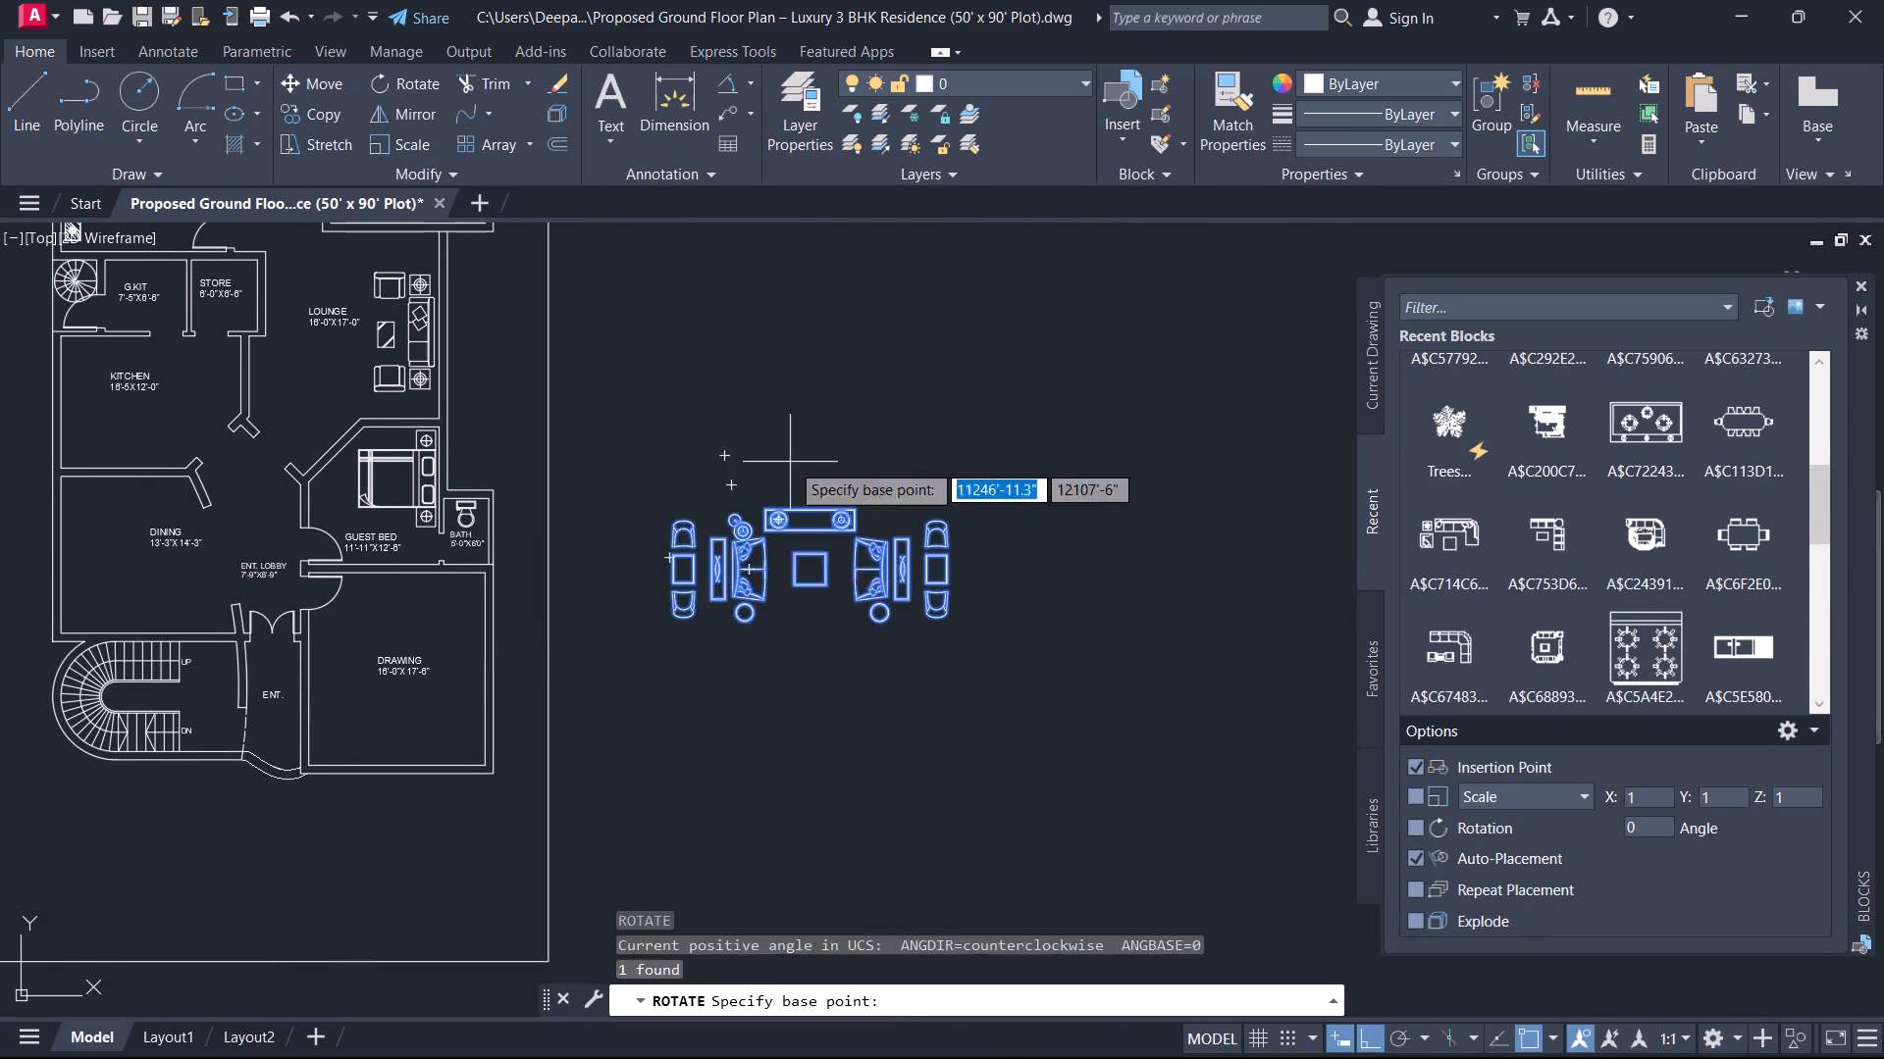
{"action": "left_click", "coordinate": [790, 462]}
{"action": "left_click", "coordinate": [835, 796]}
Scale the rotated sofa-set block down freehand so that it fits within the DRAWING room.
{"action": "left_click", "coordinate": [739, 536]}
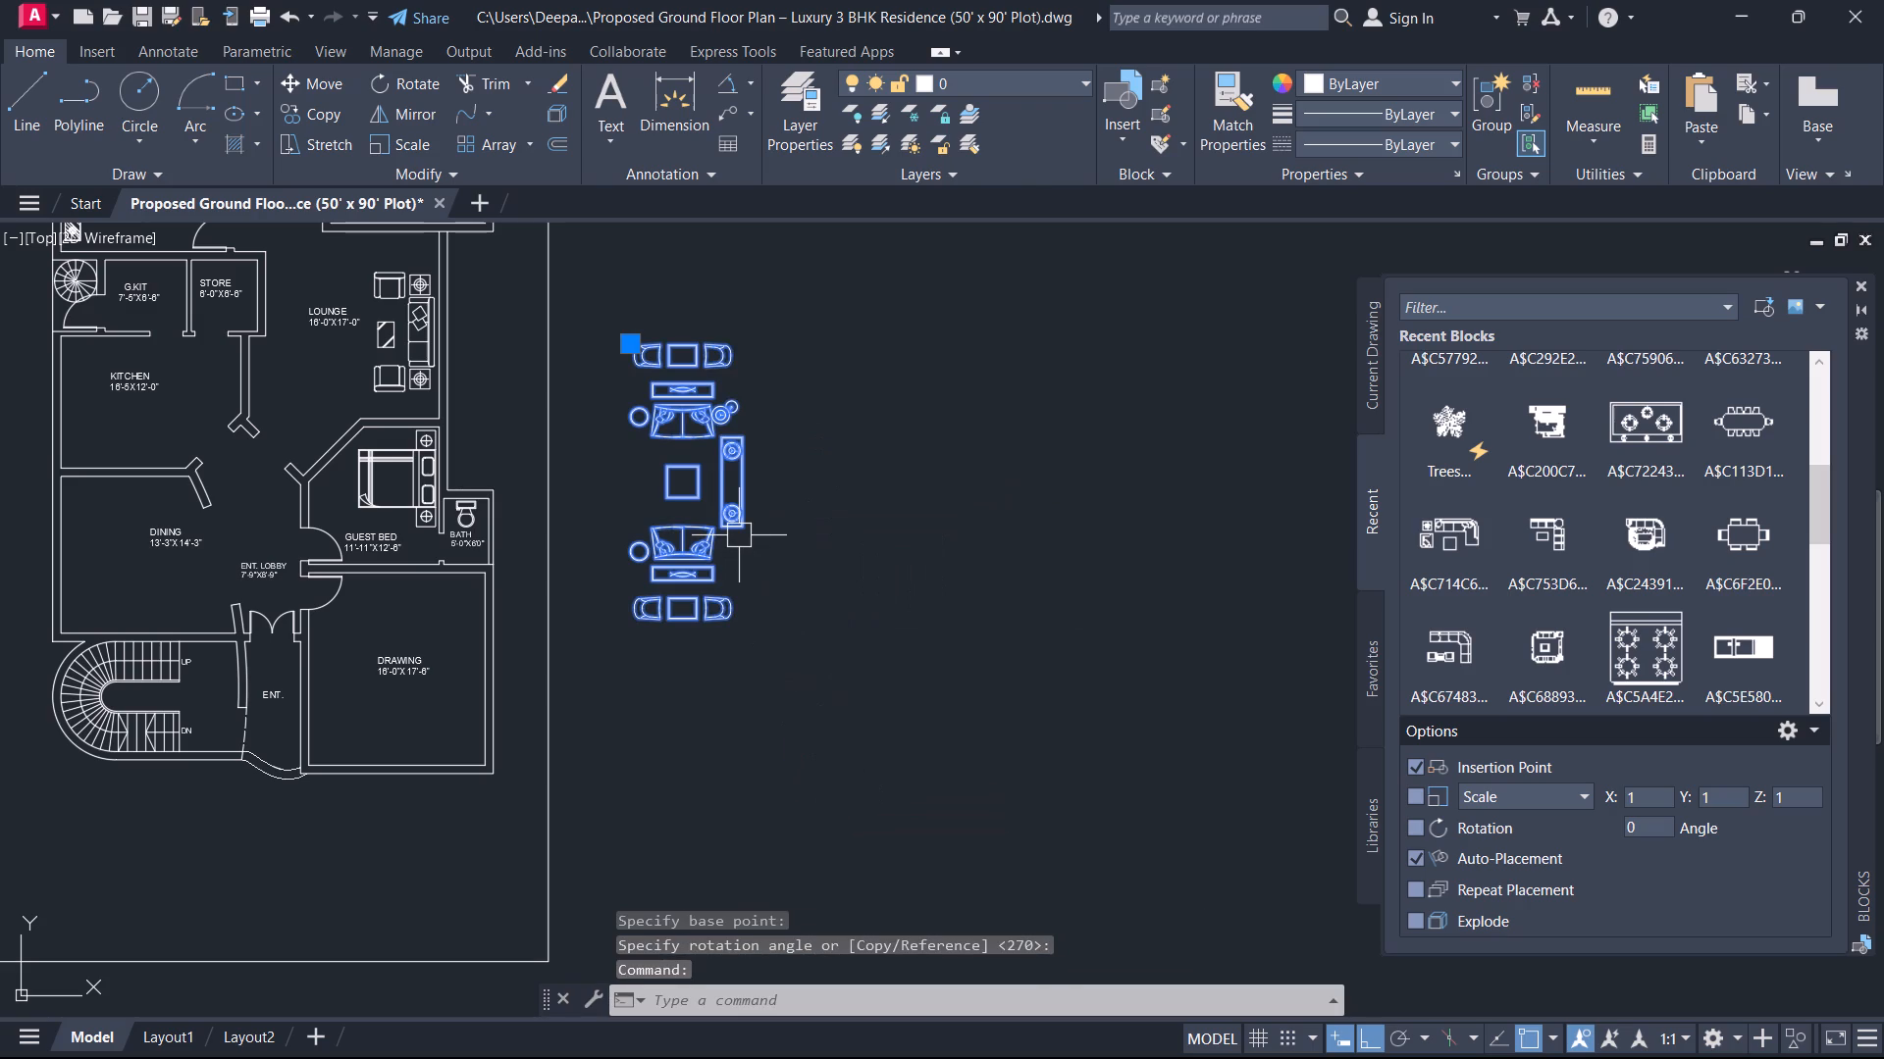
{"action": "type", "text": "SC"}
{"action": "key", "text": "space"}
{"action": "scroll", "coordinate": [738, 535], "scroll_direction": "up", "scroll_amount": 2}
{"action": "left_click", "coordinate": [820, 465]}
{"action": "scroll", "coordinate": [756, 469], "scroll_direction": "down", "scroll_amount": 2}
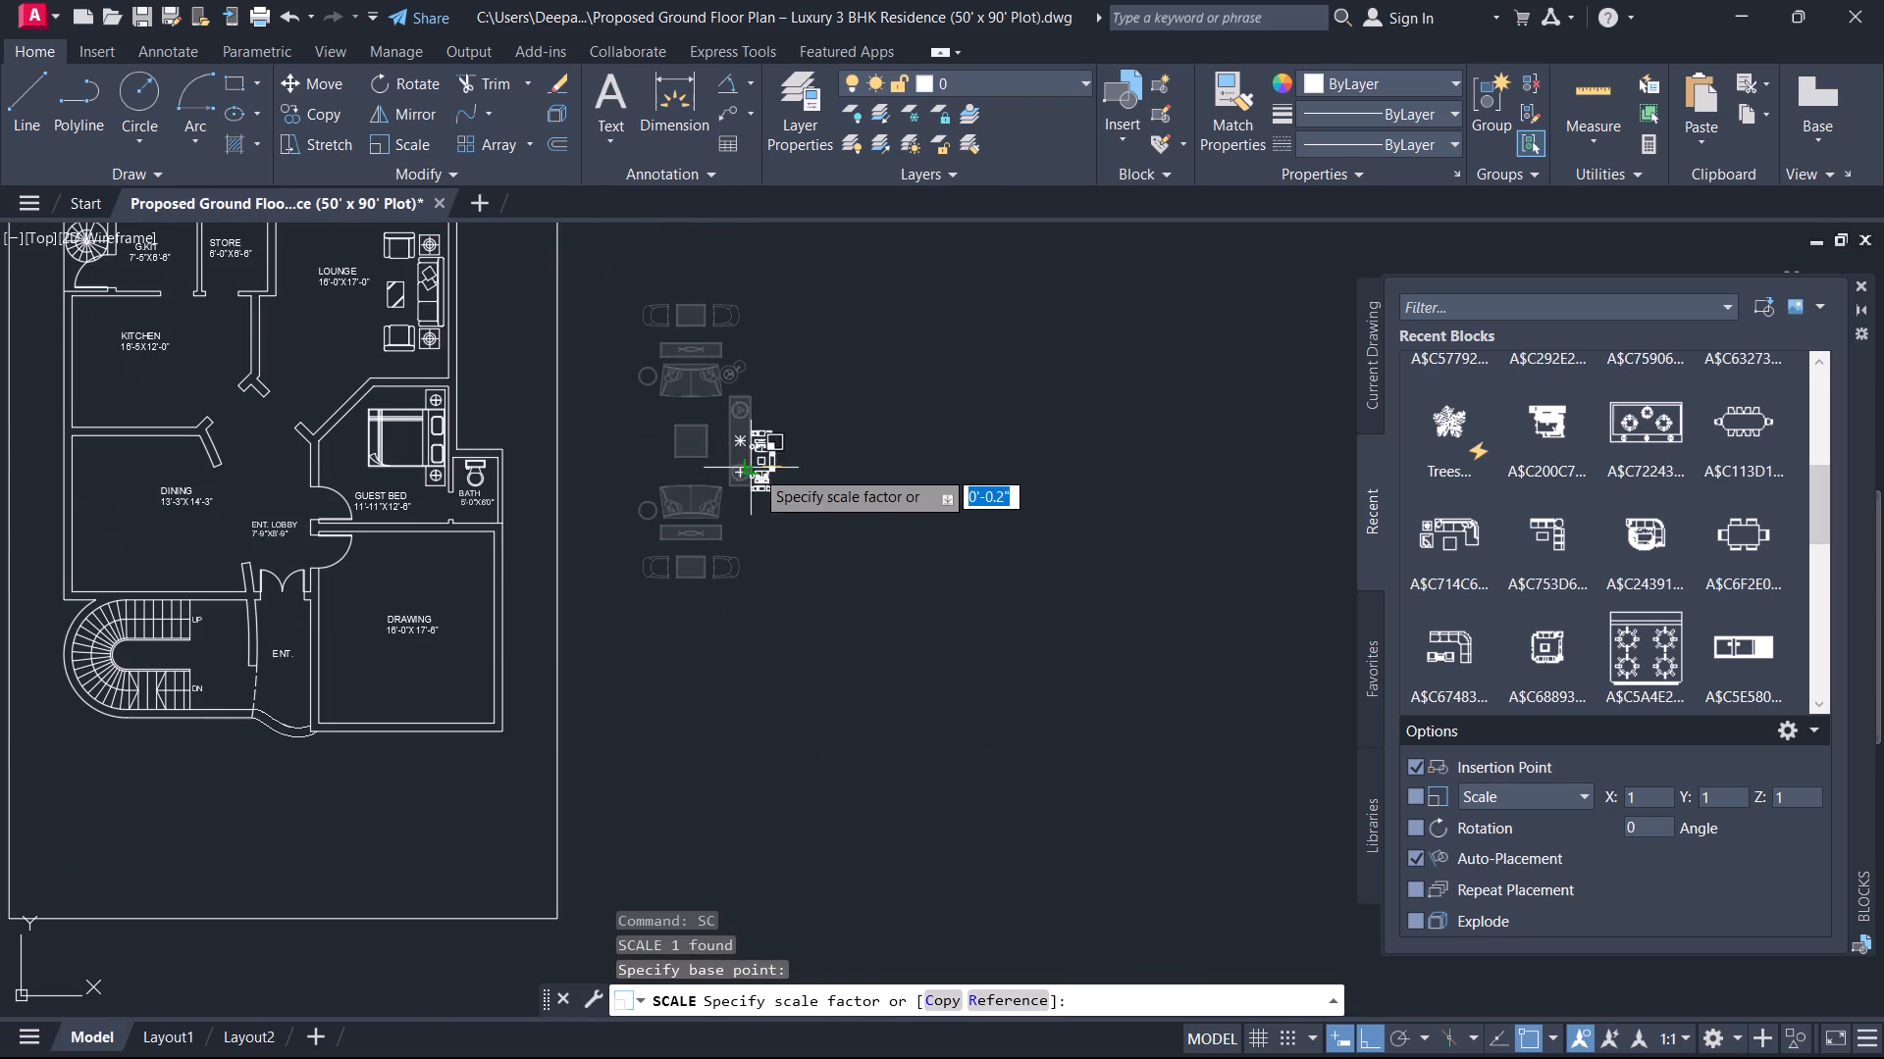
{"action": "left_click", "coordinate": [695, 472]}
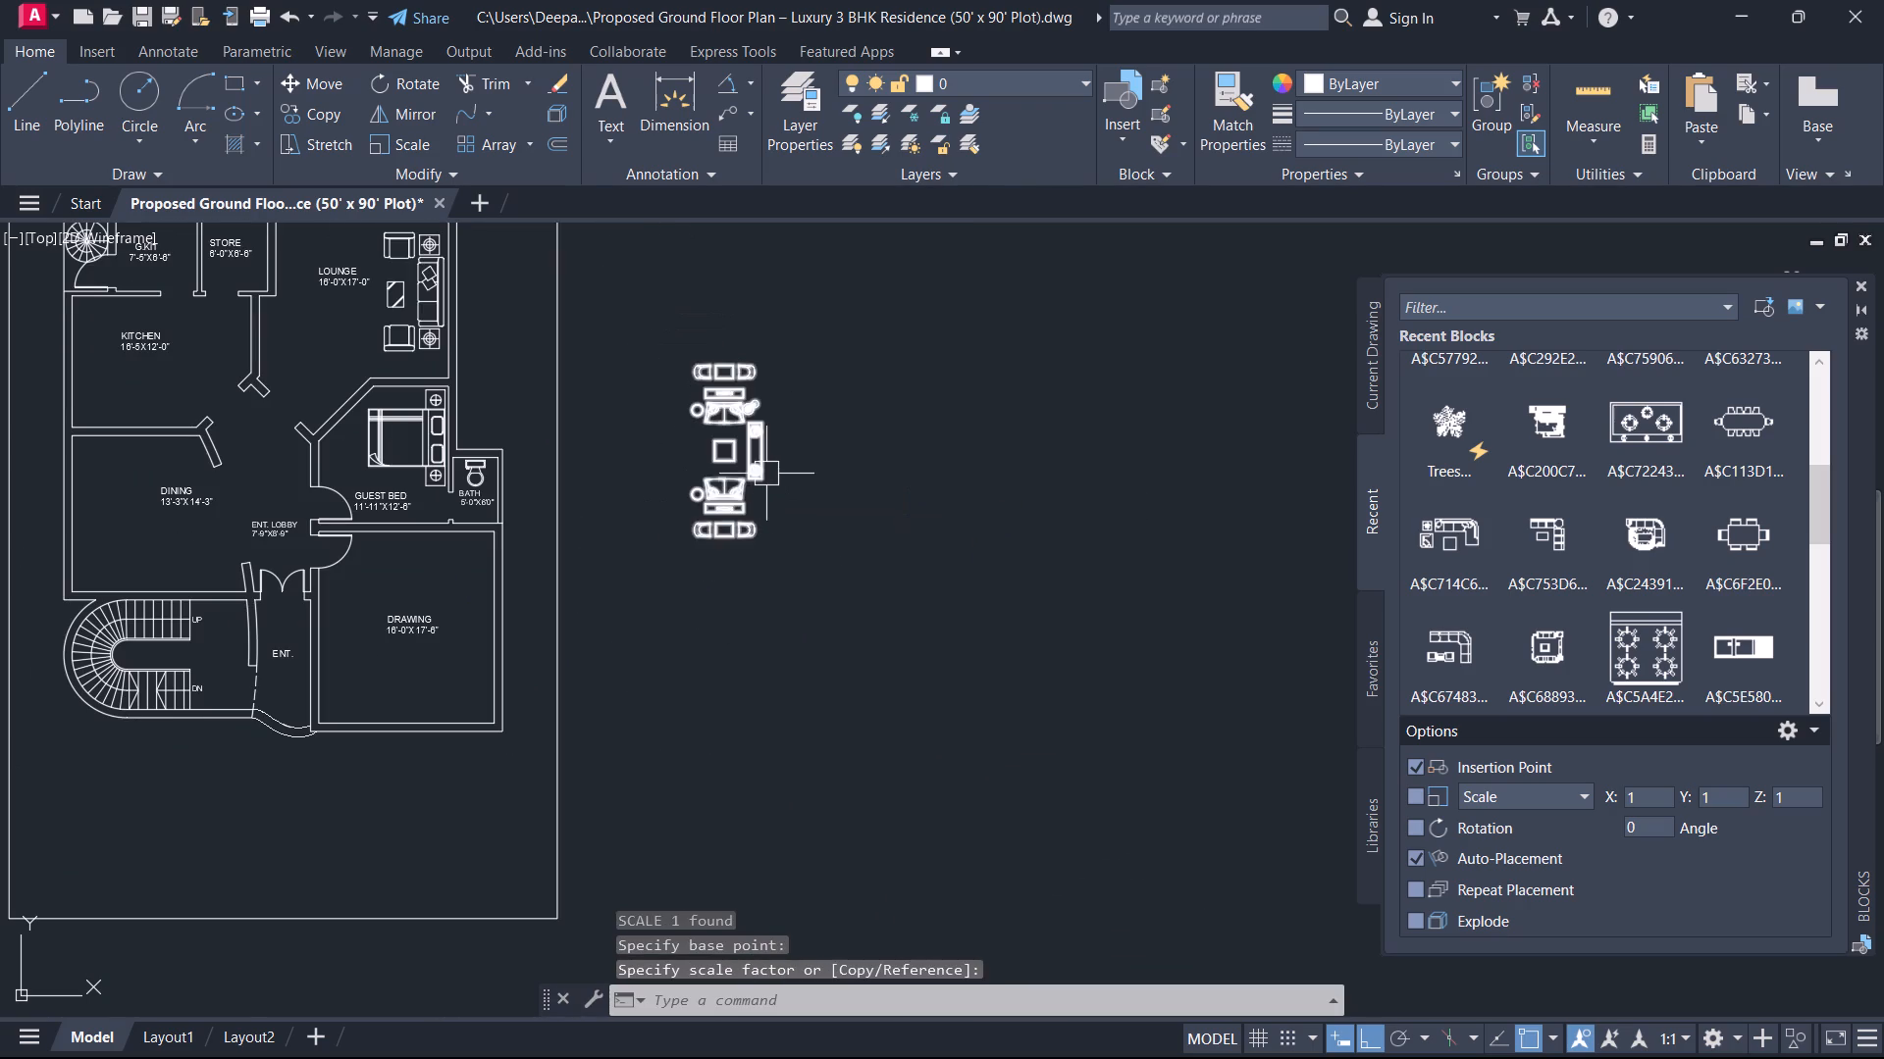
Move the sofa-set block into the DRAWING room with Ortho off, setting its console near the outer side wall.
{"action": "left_click", "coordinate": [759, 465]}
{"action": "key", "text": "m"}
{"action": "key", "text": "space"}
{"action": "scroll", "coordinate": [801, 449], "scroll_direction": "up", "scroll_amount": 1}
{"action": "left_click", "coordinate": [775, 458]}
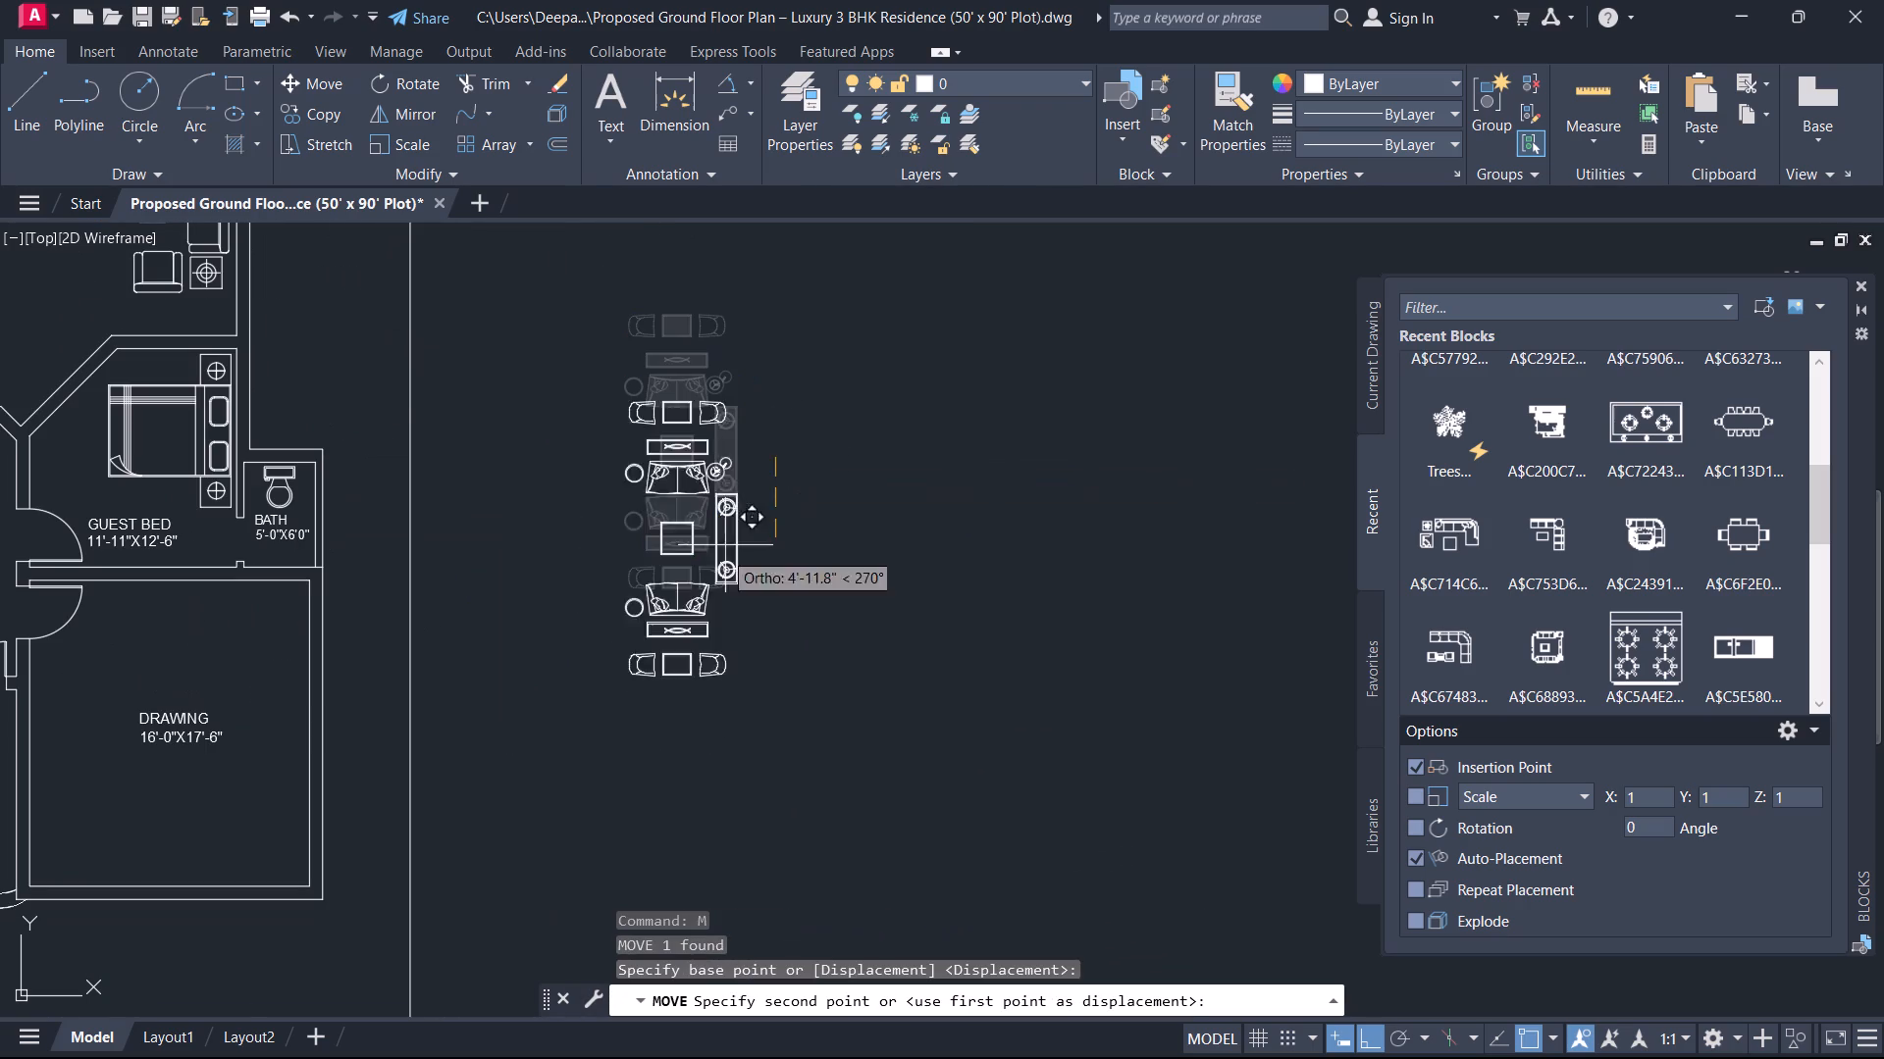
{"action": "key", "text": "F8"}
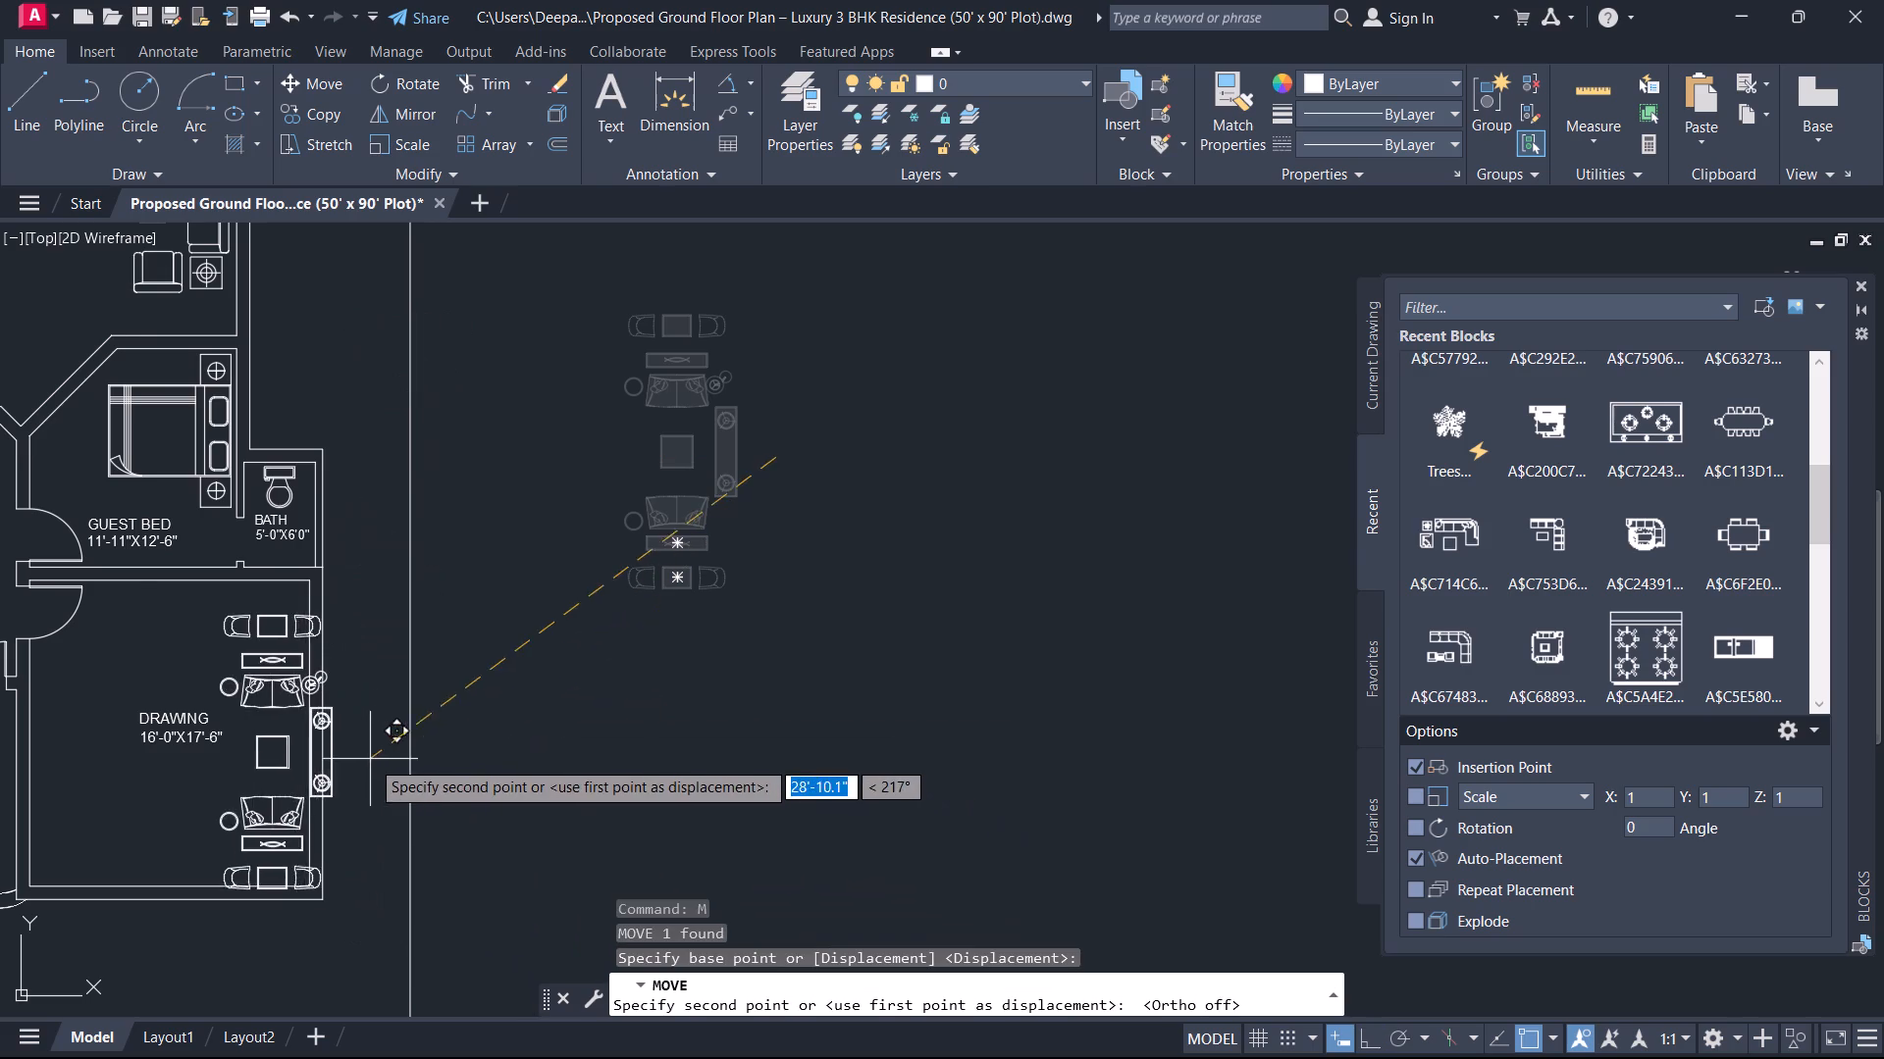
{"action": "scroll", "coordinate": [347, 750], "scroll_direction": "up", "scroll_amount": 1}
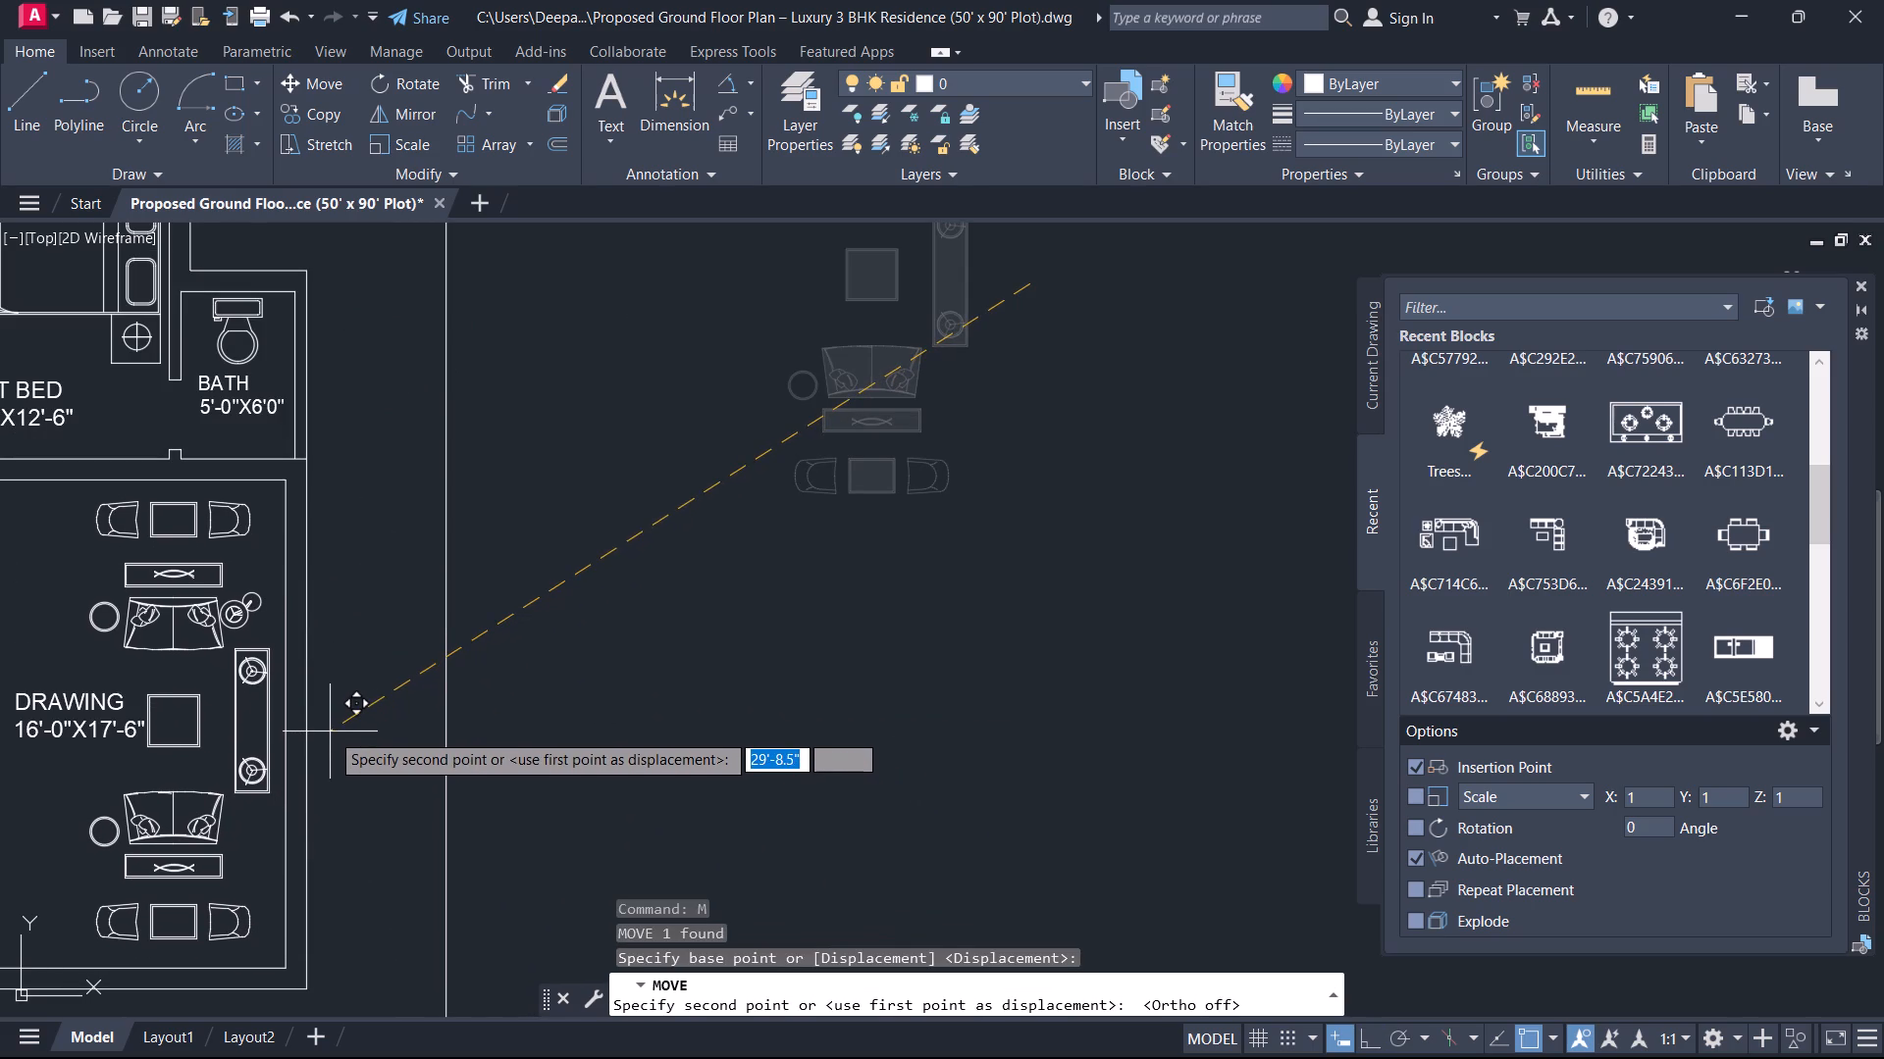
{"action": "left_click", "coordinate": [336, 735]}
{"action": "key", "text": "Escape"}
Review the floor plan, examining the furnished drawing room, the entrance and dining area, and the rooms still without furniture.
{"action": "scroll", "coordinate": [340, 744], "scroll_direction": "down", "scroll_amount": 2}
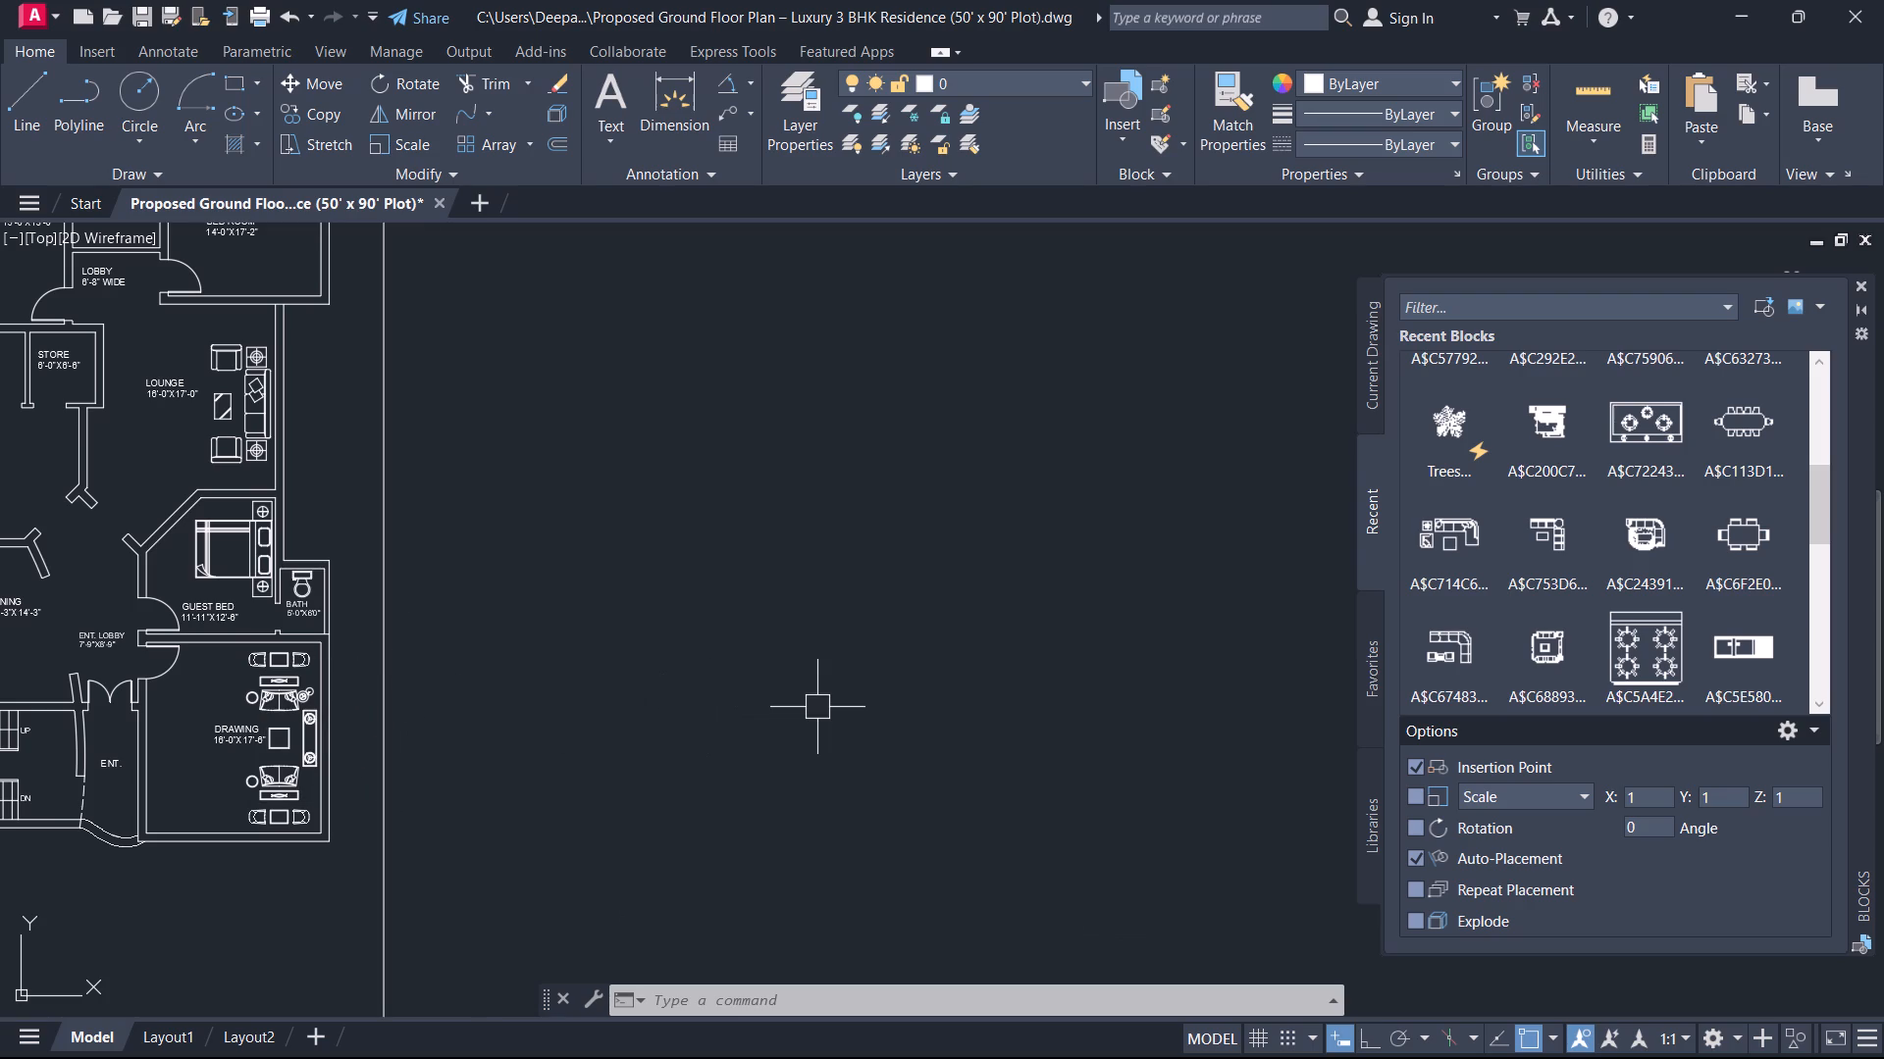
{"action": "scroll", "coordinate": [374, 558], "scroll_direction": "down", "scroll_amount": 1}
{"action": "middle_click_drag", "start_coordinate": [359, 550], "coordinate": [574, 637]}
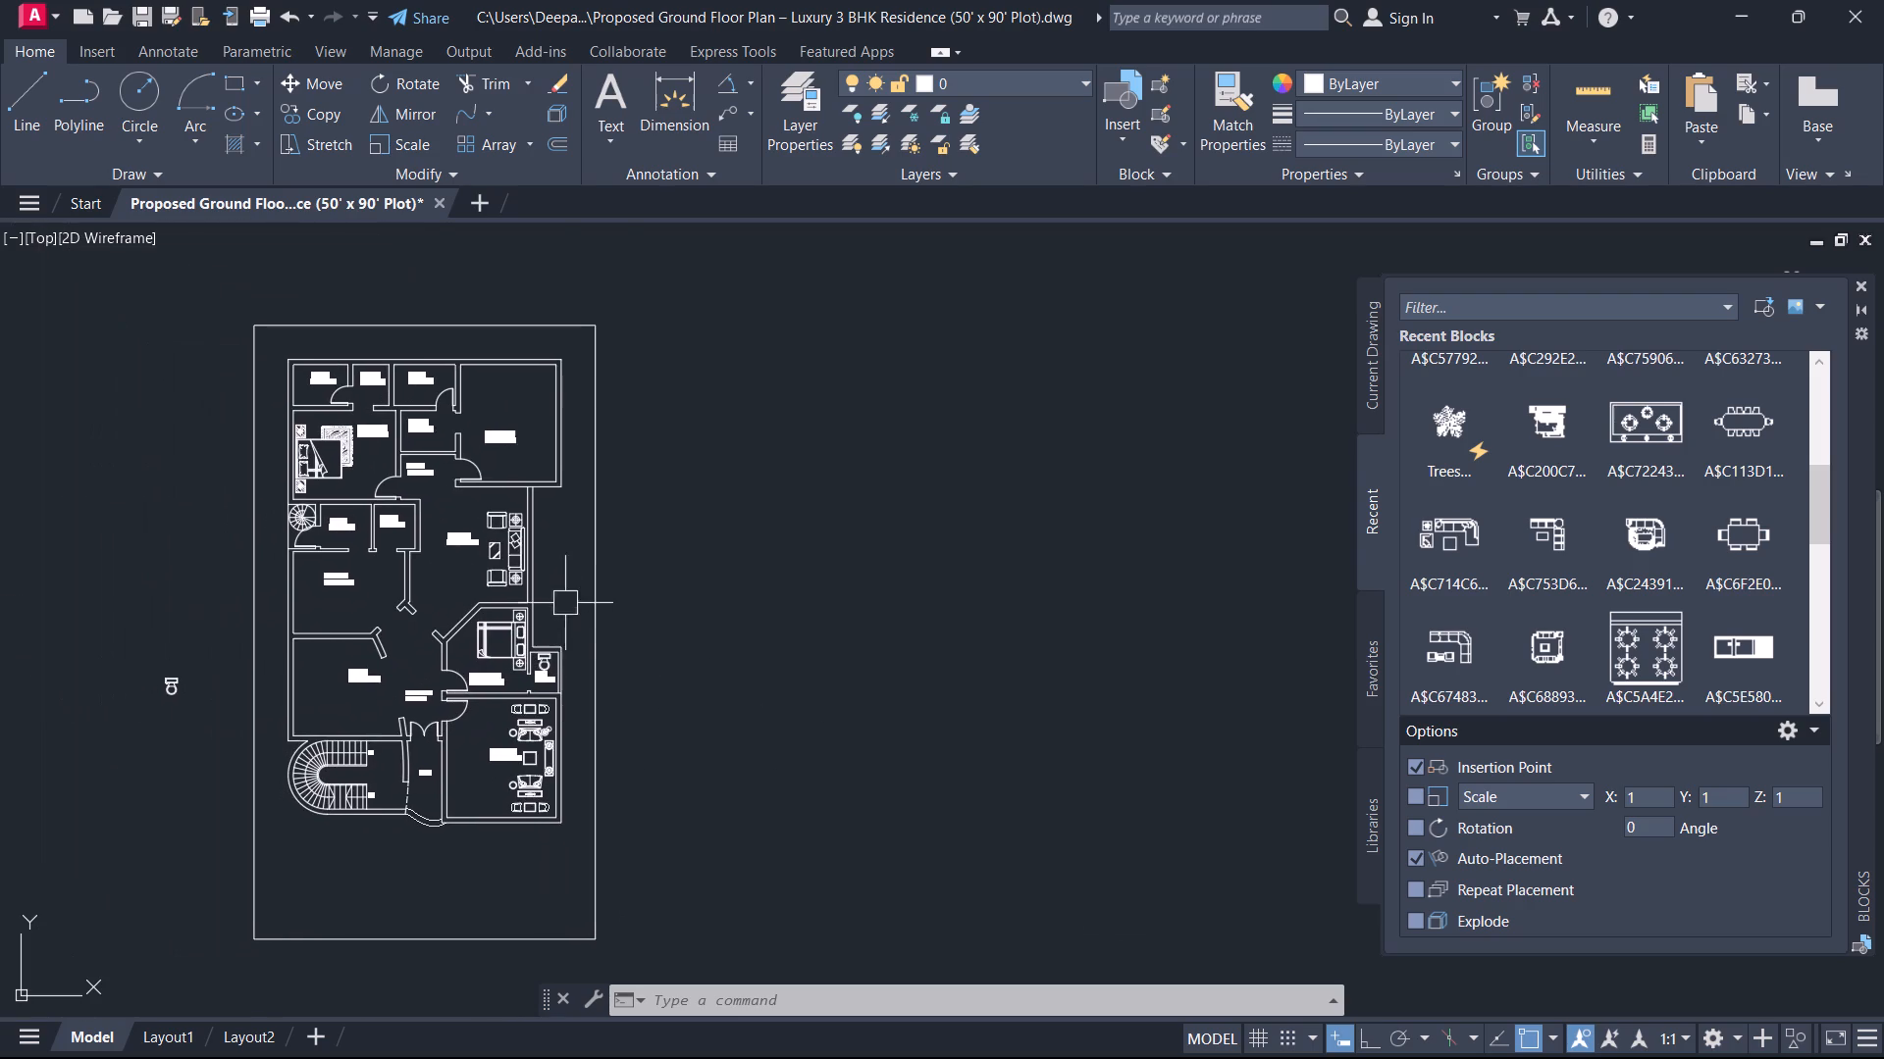
{"action": "scroll", "coordinate": [100, 753], "scroll_direction": "up", "scroll_amount": 1}
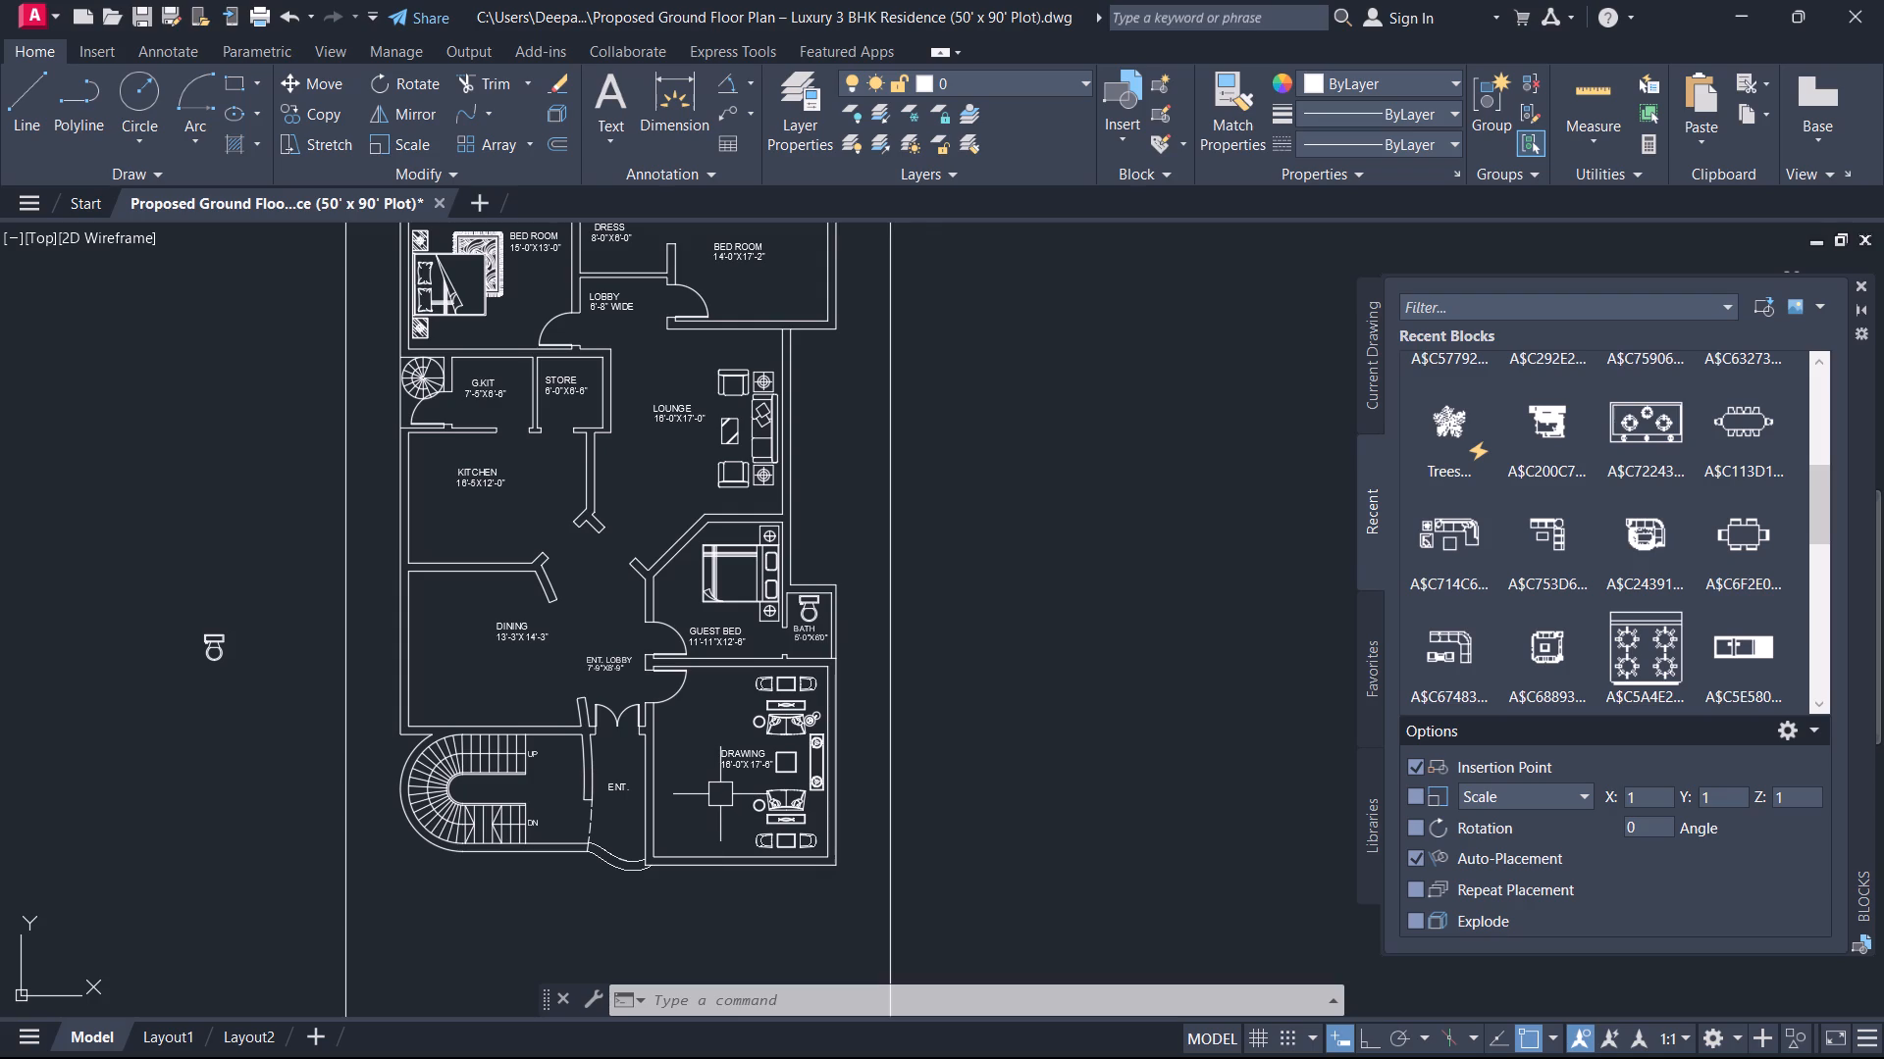
{"action": "scroll", "coordinate": [561, 648], "scroll_direction": "up", "scroll_amount": 3}
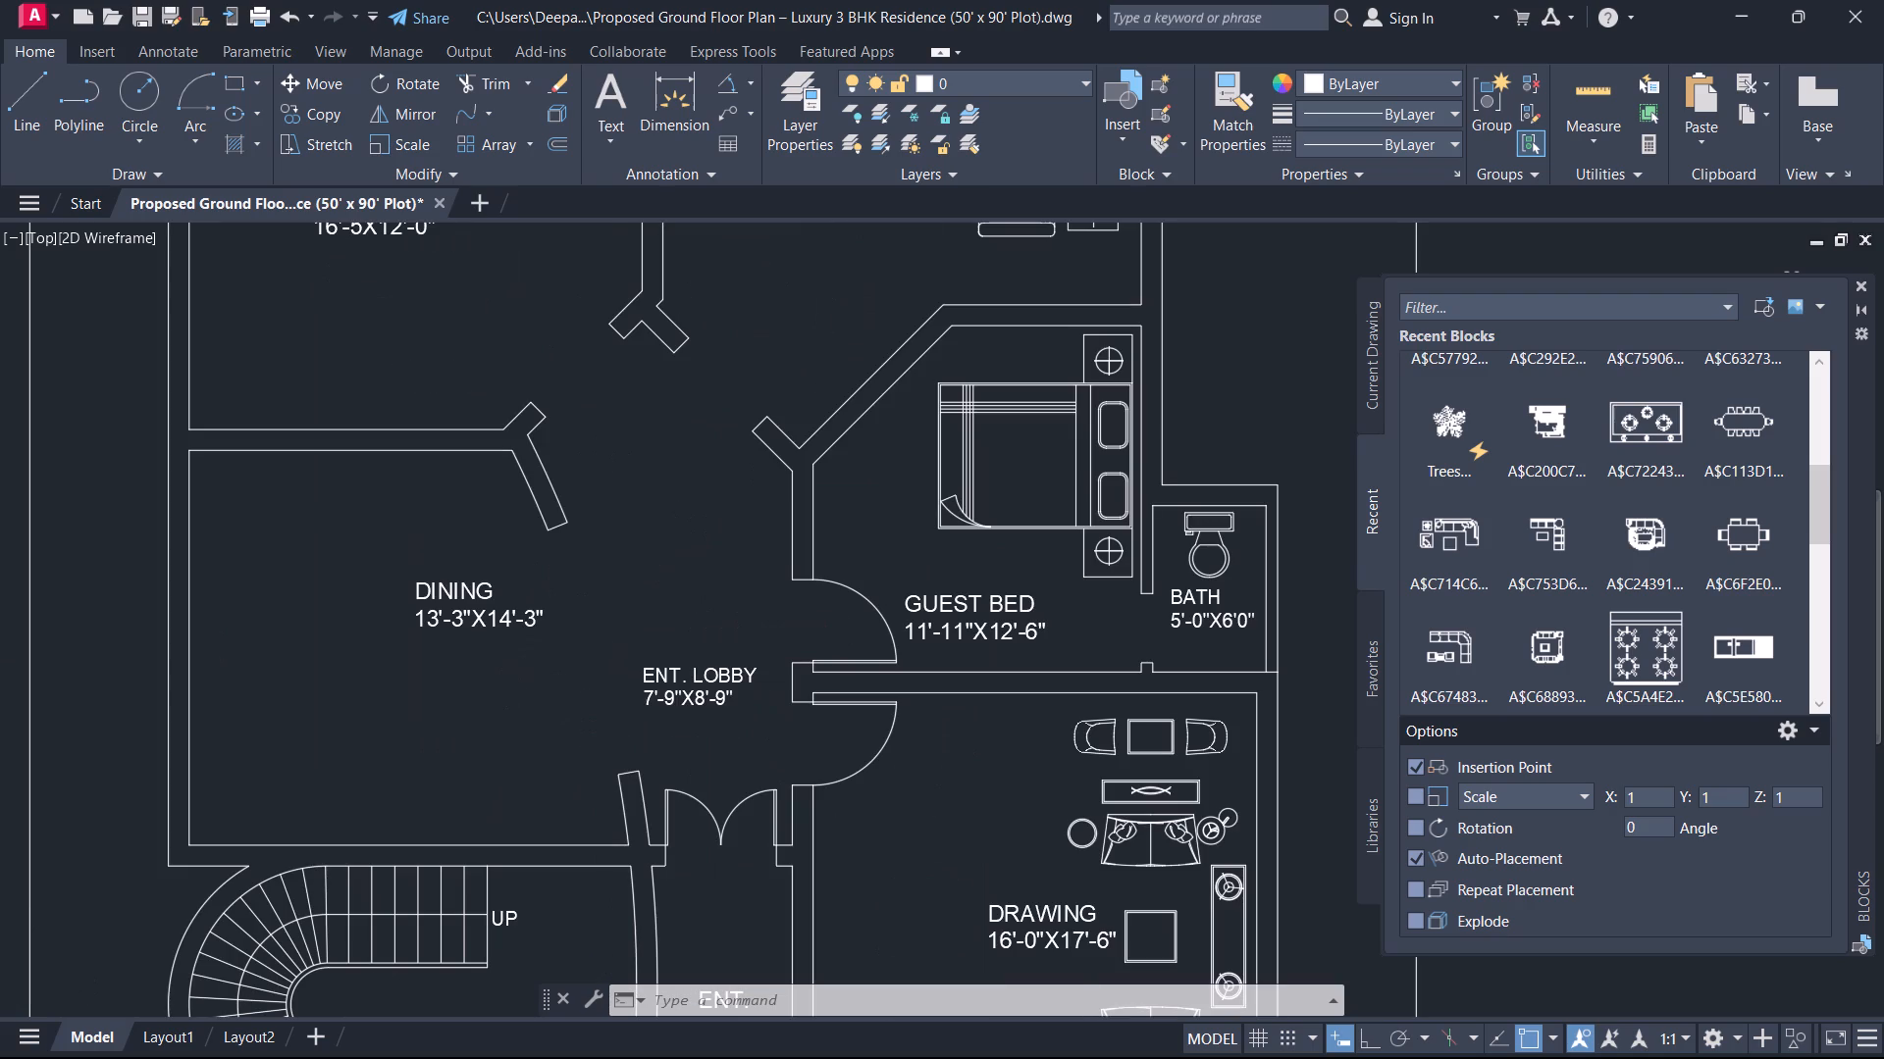
{"action": "scroll", "coordinate": [510, 677], "scroll_direction": "down", "scroll_amount": 3}
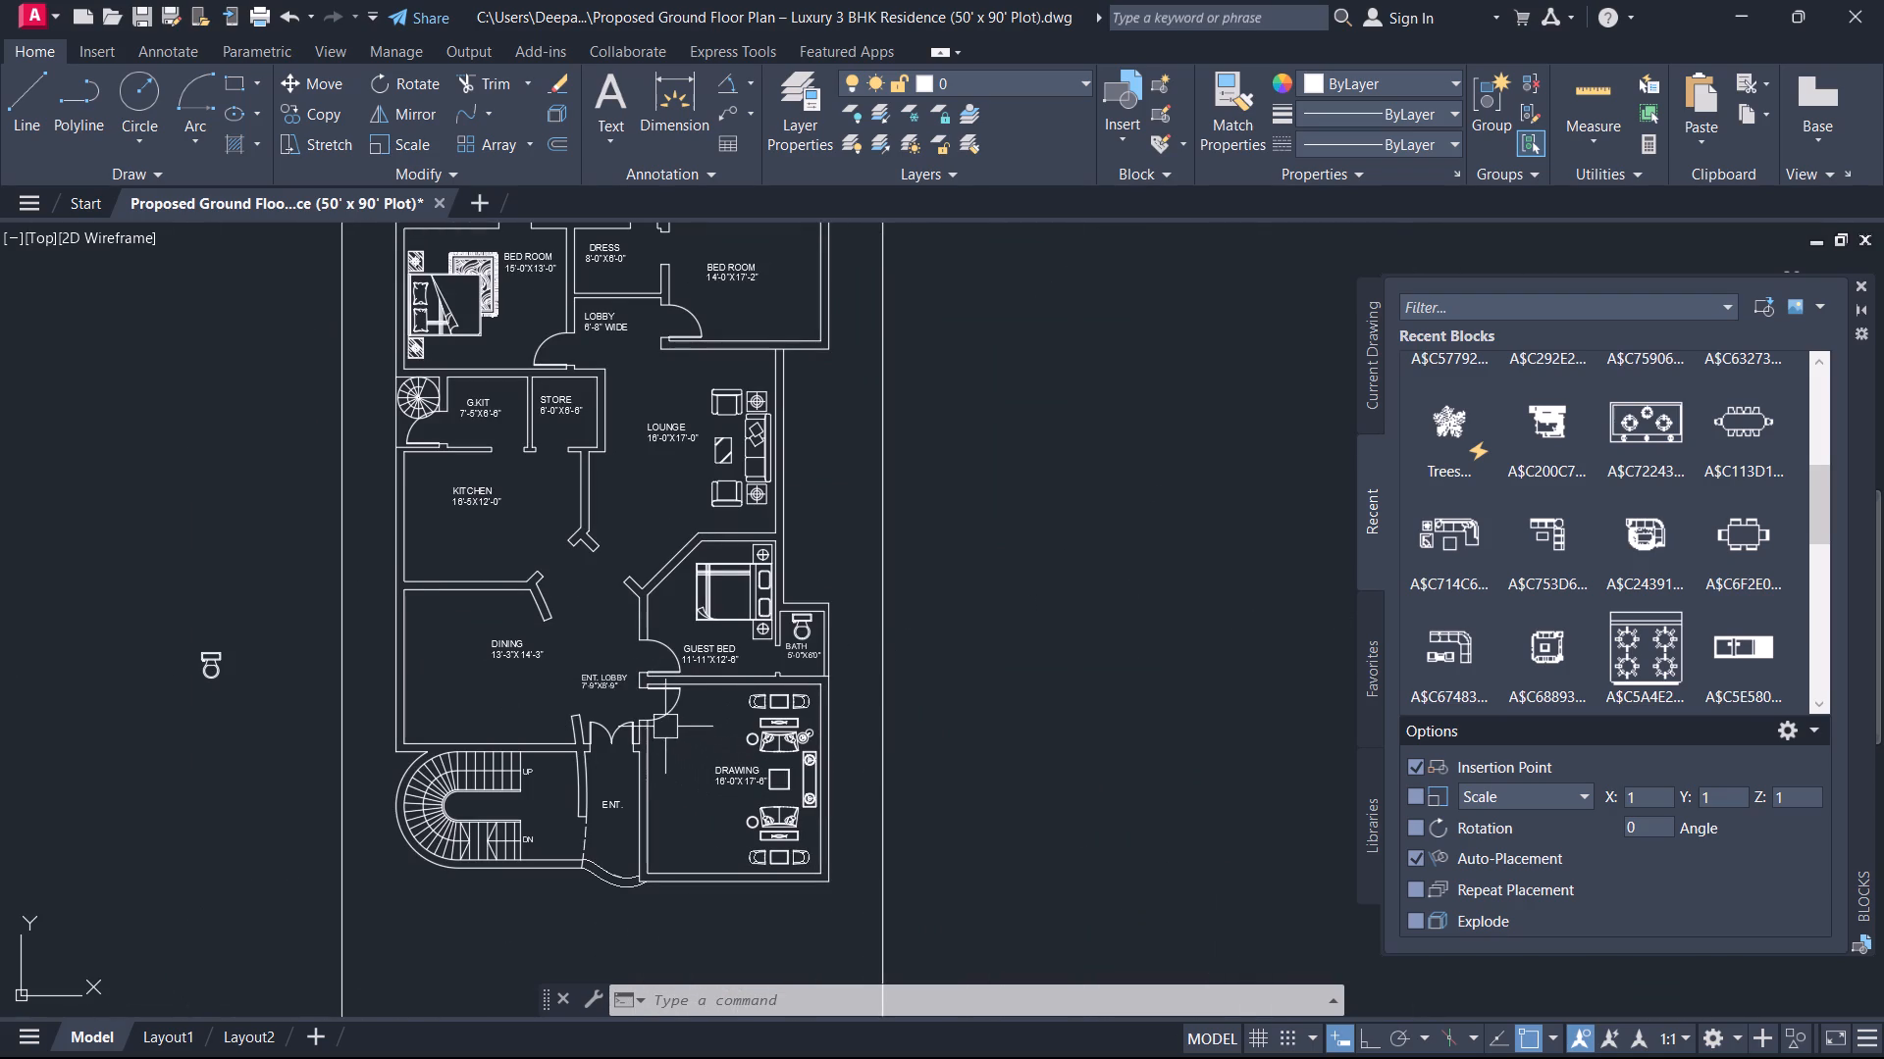
{"action": "middle_click_drag", "start_coordinate": [538, 691], "coordinate": [282, 641]}
{"action": "scroll", "coordinate": [540, 691], "scroll_direction": "up", "scroll_amount": 1}
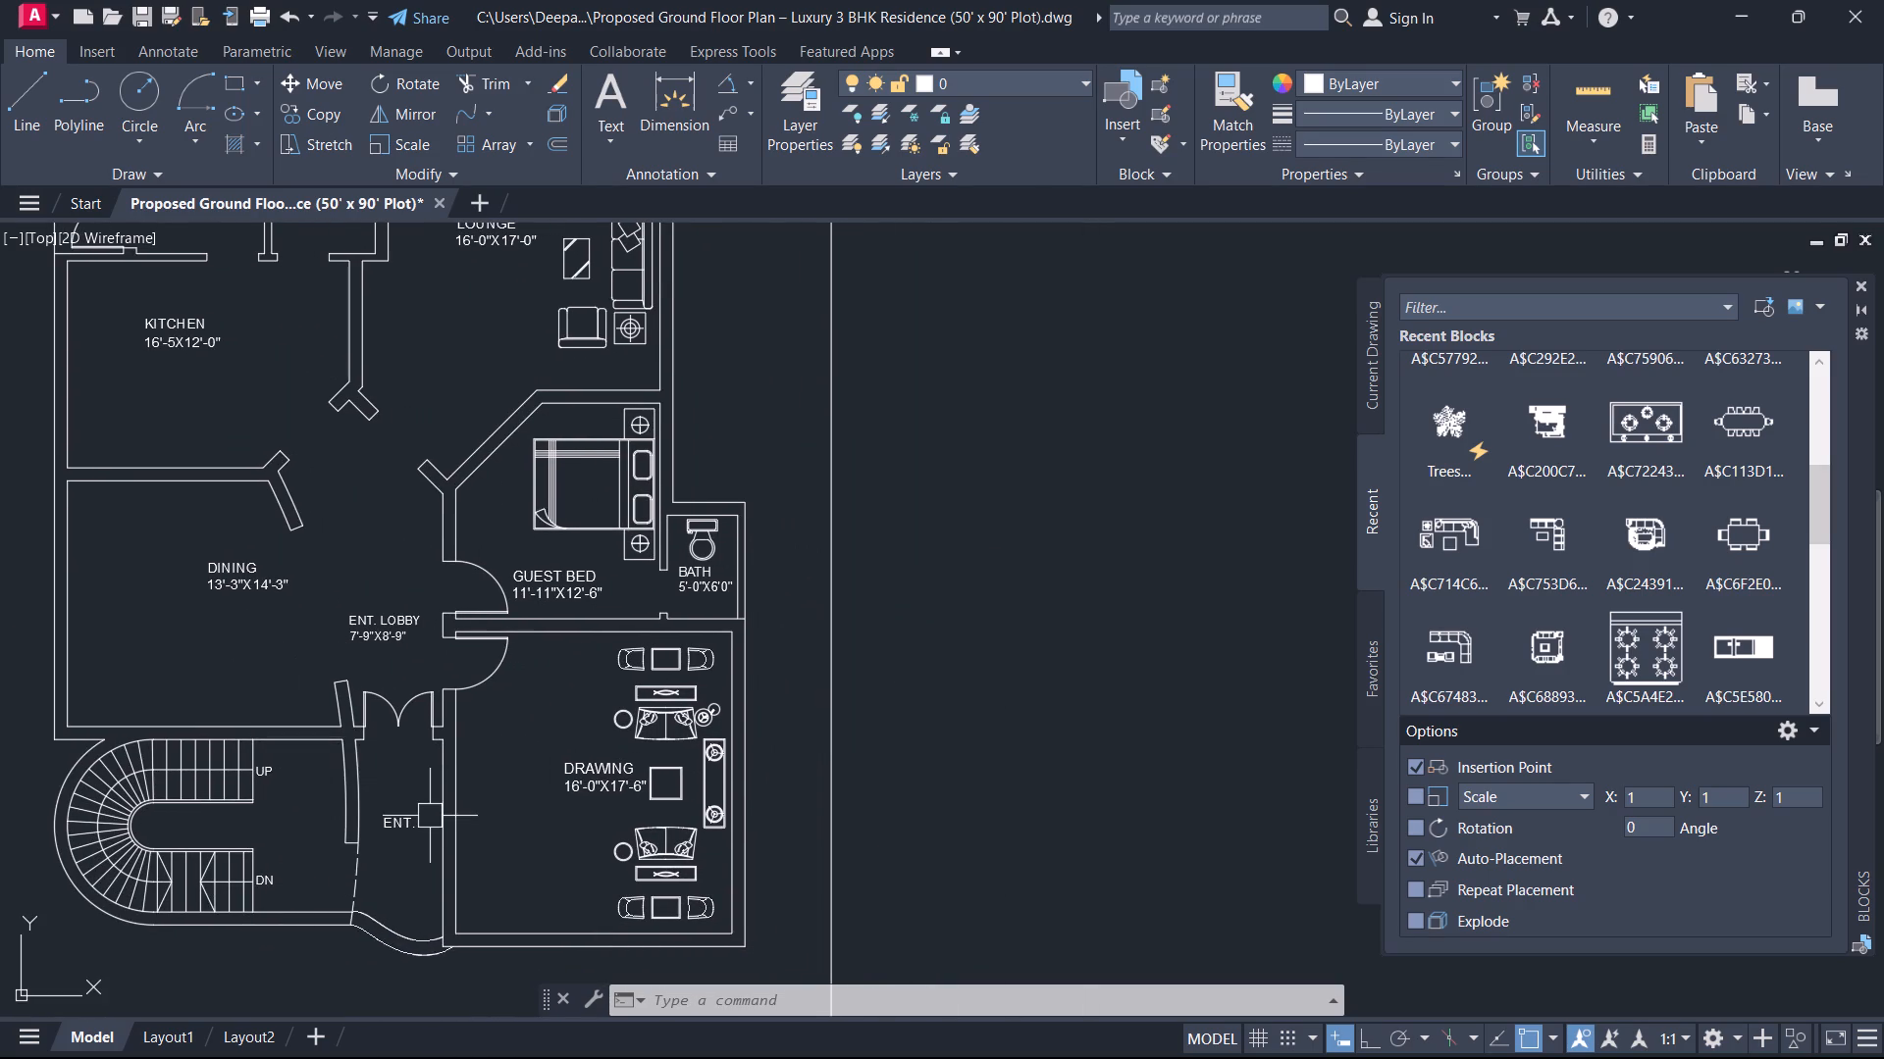
{"action": "middle_click_drag", "start_coordinate": [430, 816], "coordinate": [504, 684]}
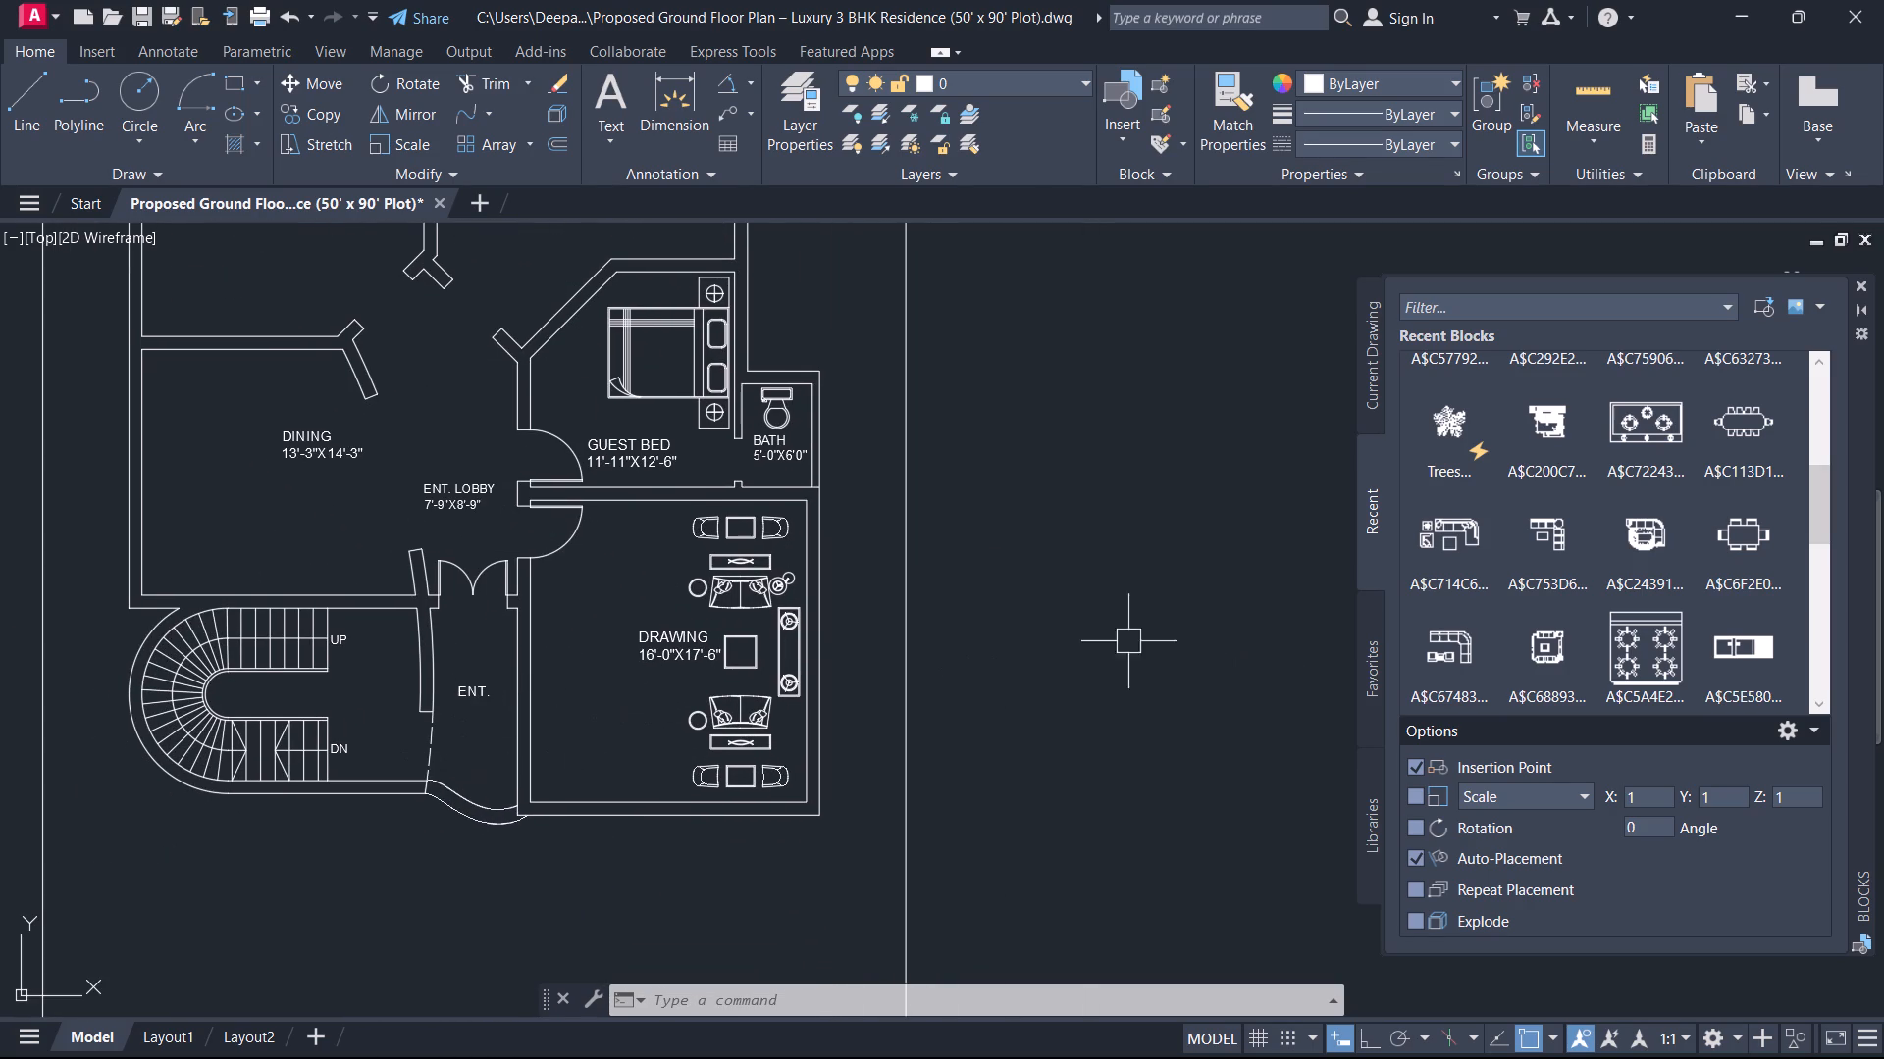
{"action": "scroll", "coordinate": [1002, 620], "scroll_direction": "down", "scroll_amount": 1}
{"action": "middle_click_drag", "start_coordinate": [706, 628], "coordinate": [726, 841]}
{"action": "scroll", "coordinate": [651, 705], "scroll_direction": "up", "scroll_amount": 1}
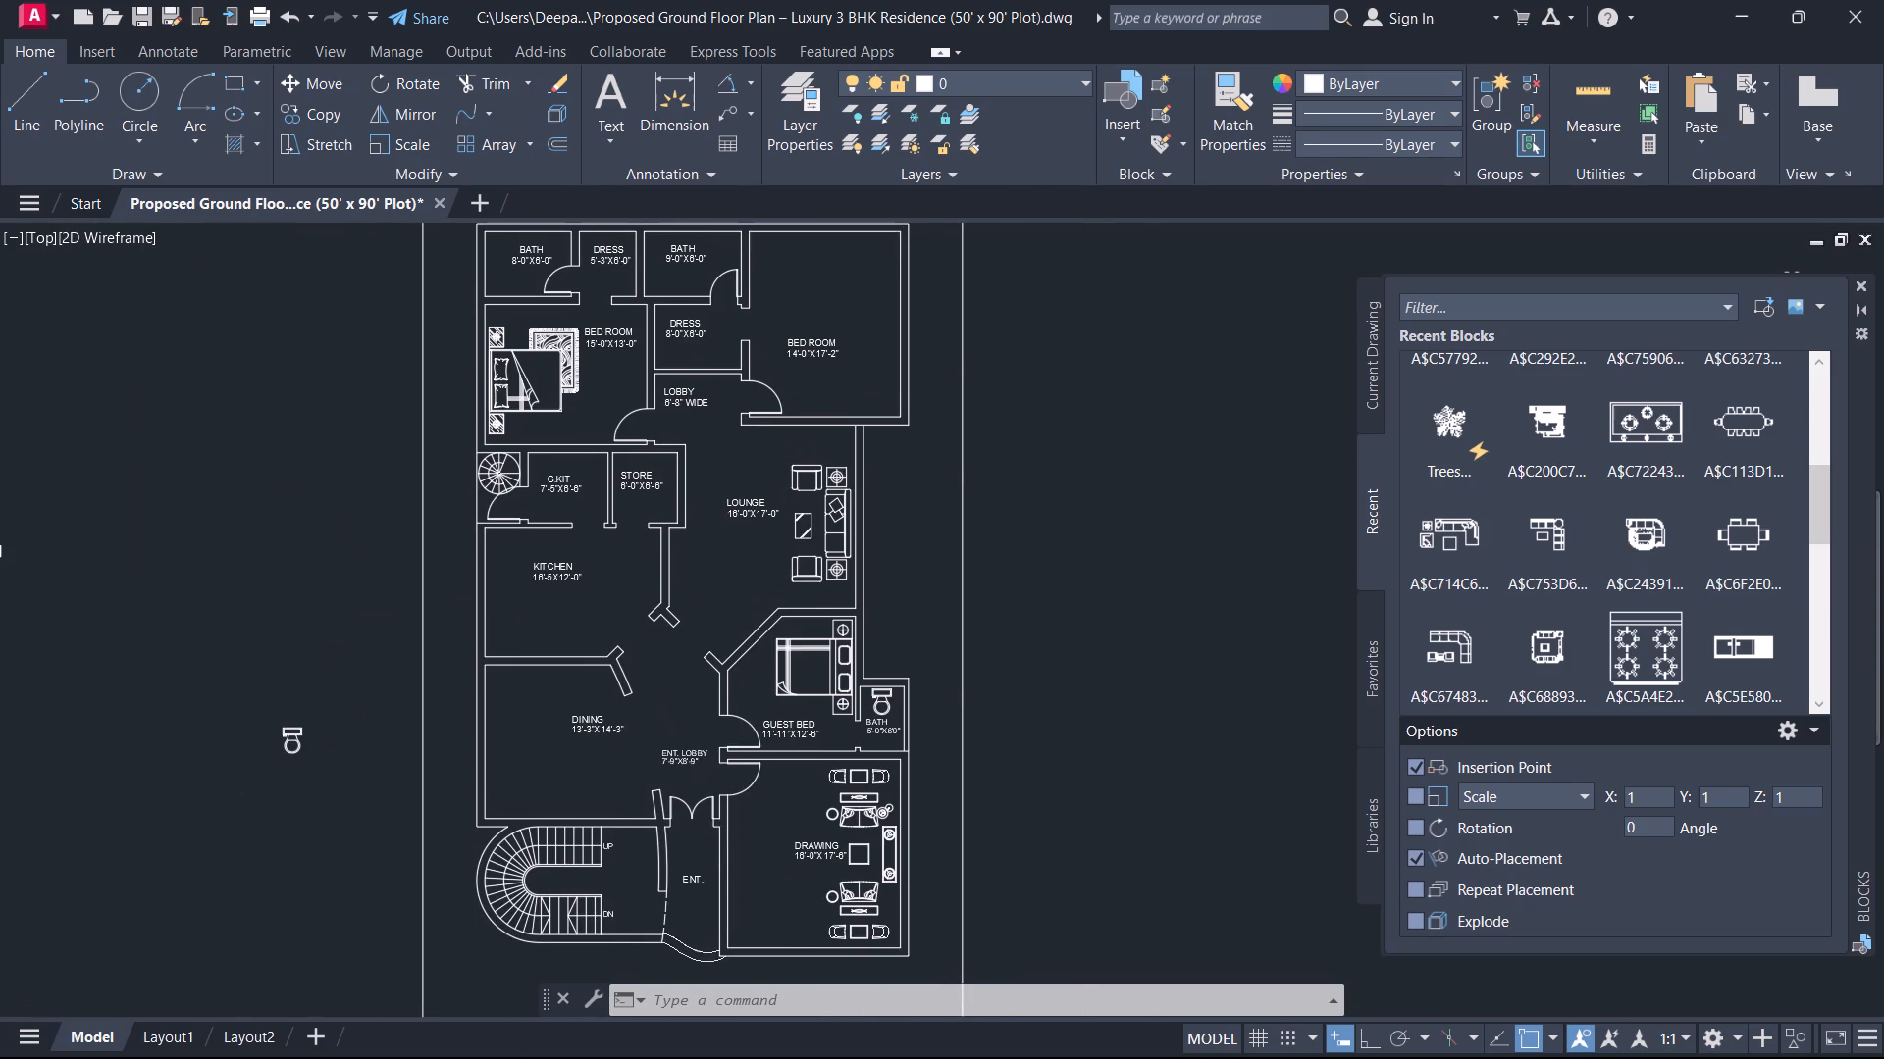
Offset the KITCHEN's inner wall lines on the dining side and the outer left side 2' into the room.
{"action": "scroll", "coordinate": [641, 700], "scroll_direction": "up", "scroll_amount": 1}
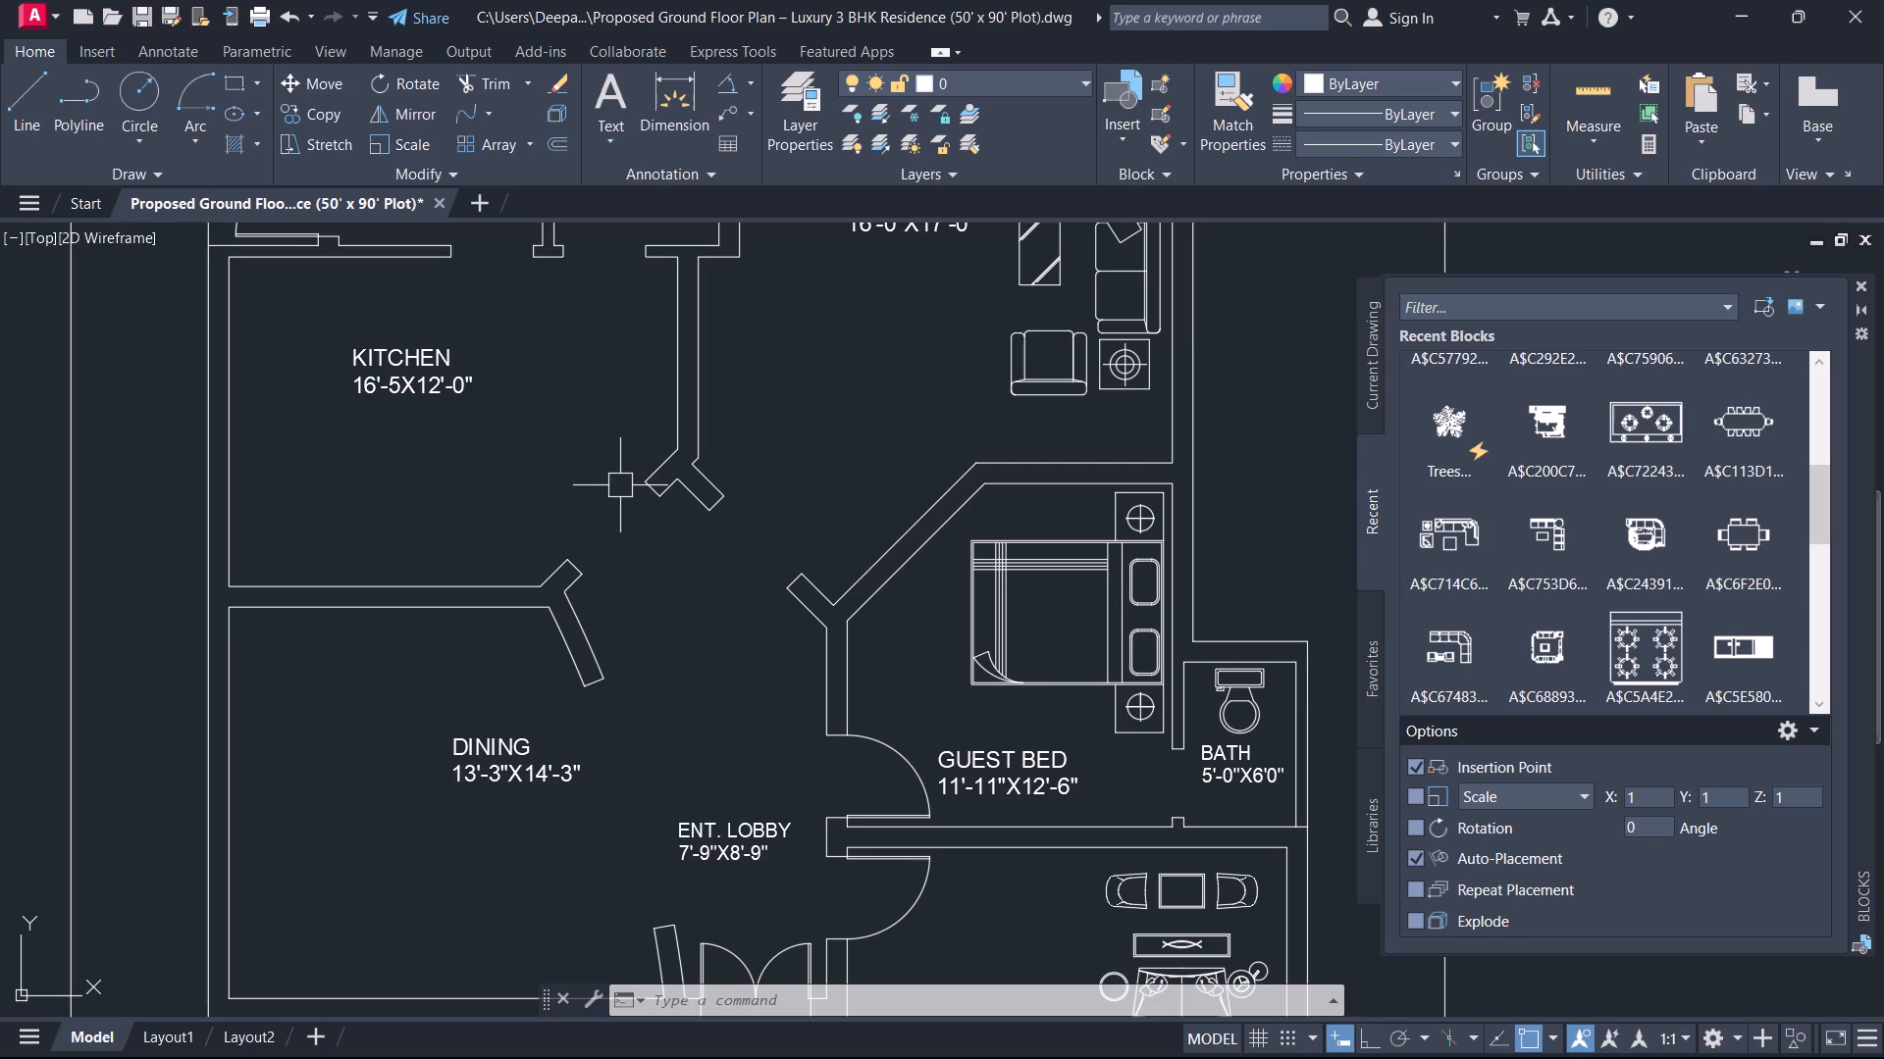
{"action": "type", "text": "O"}
{"action": "key", "text": "space"}
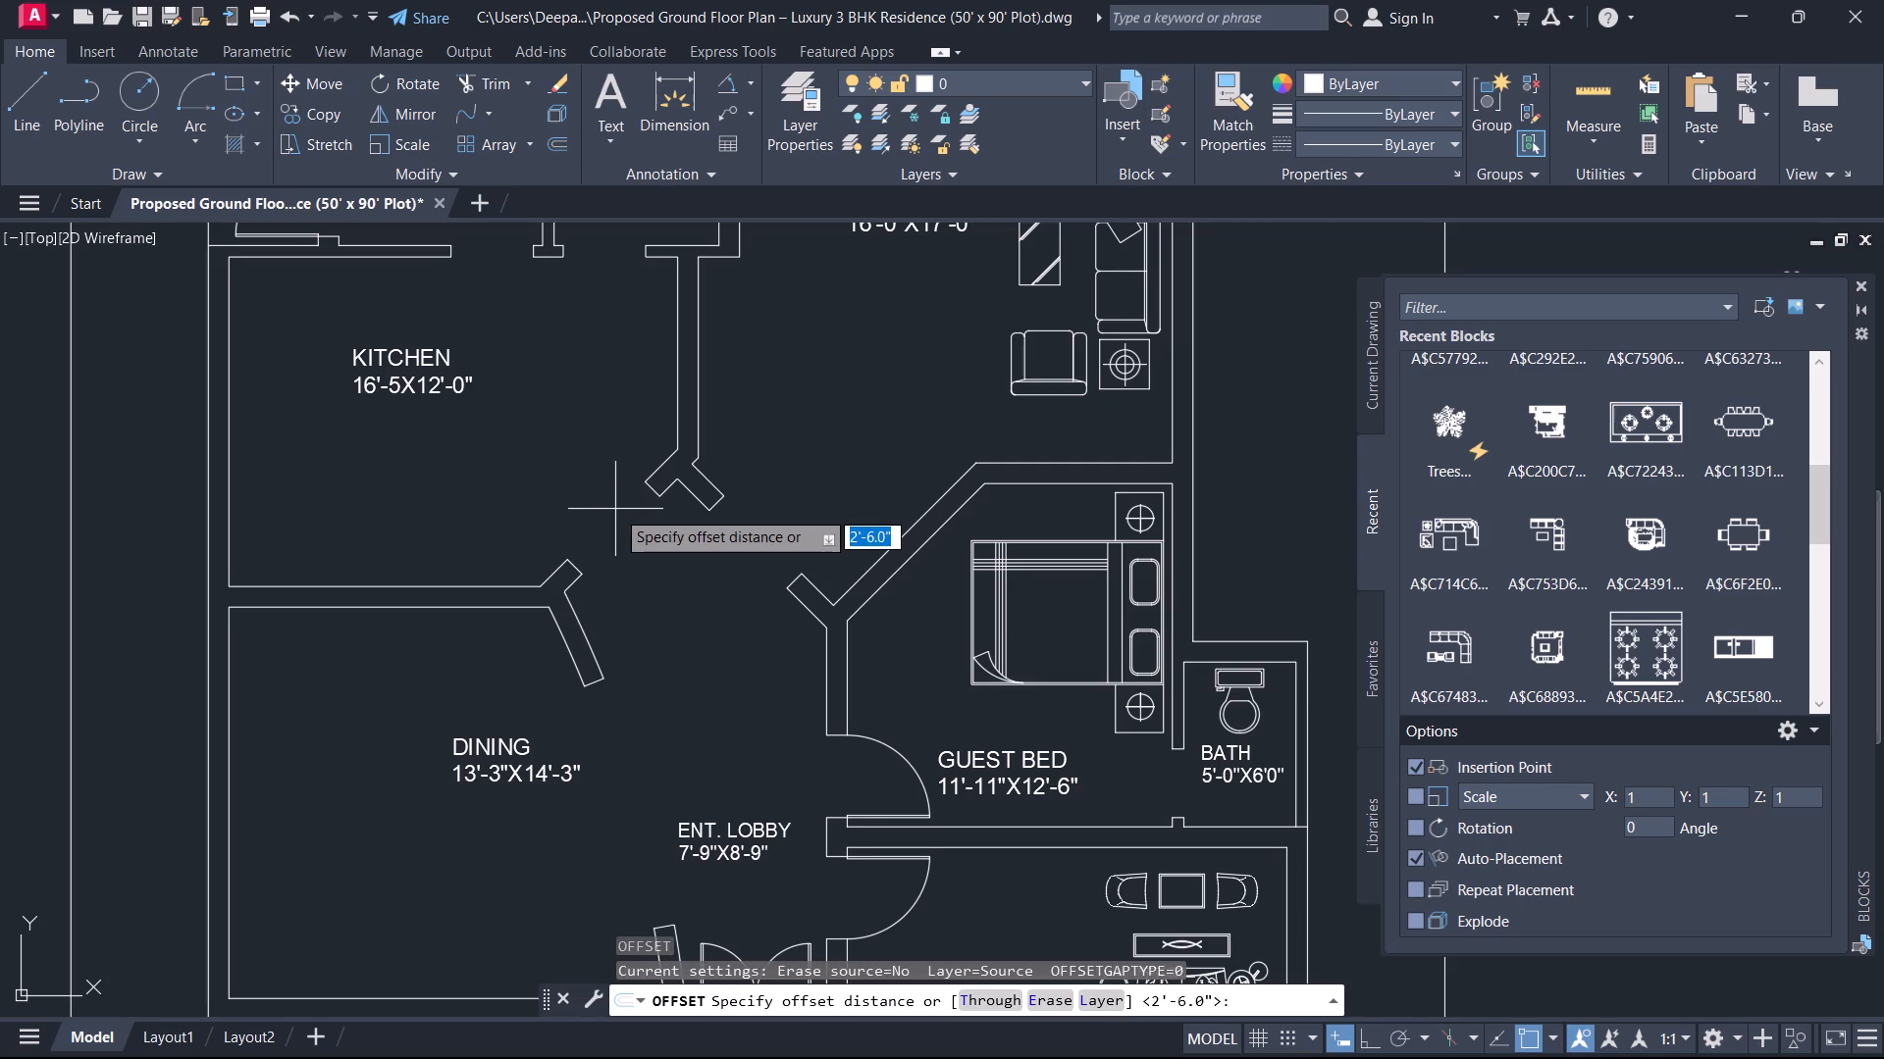
{"action": "type", "text": "2'"}
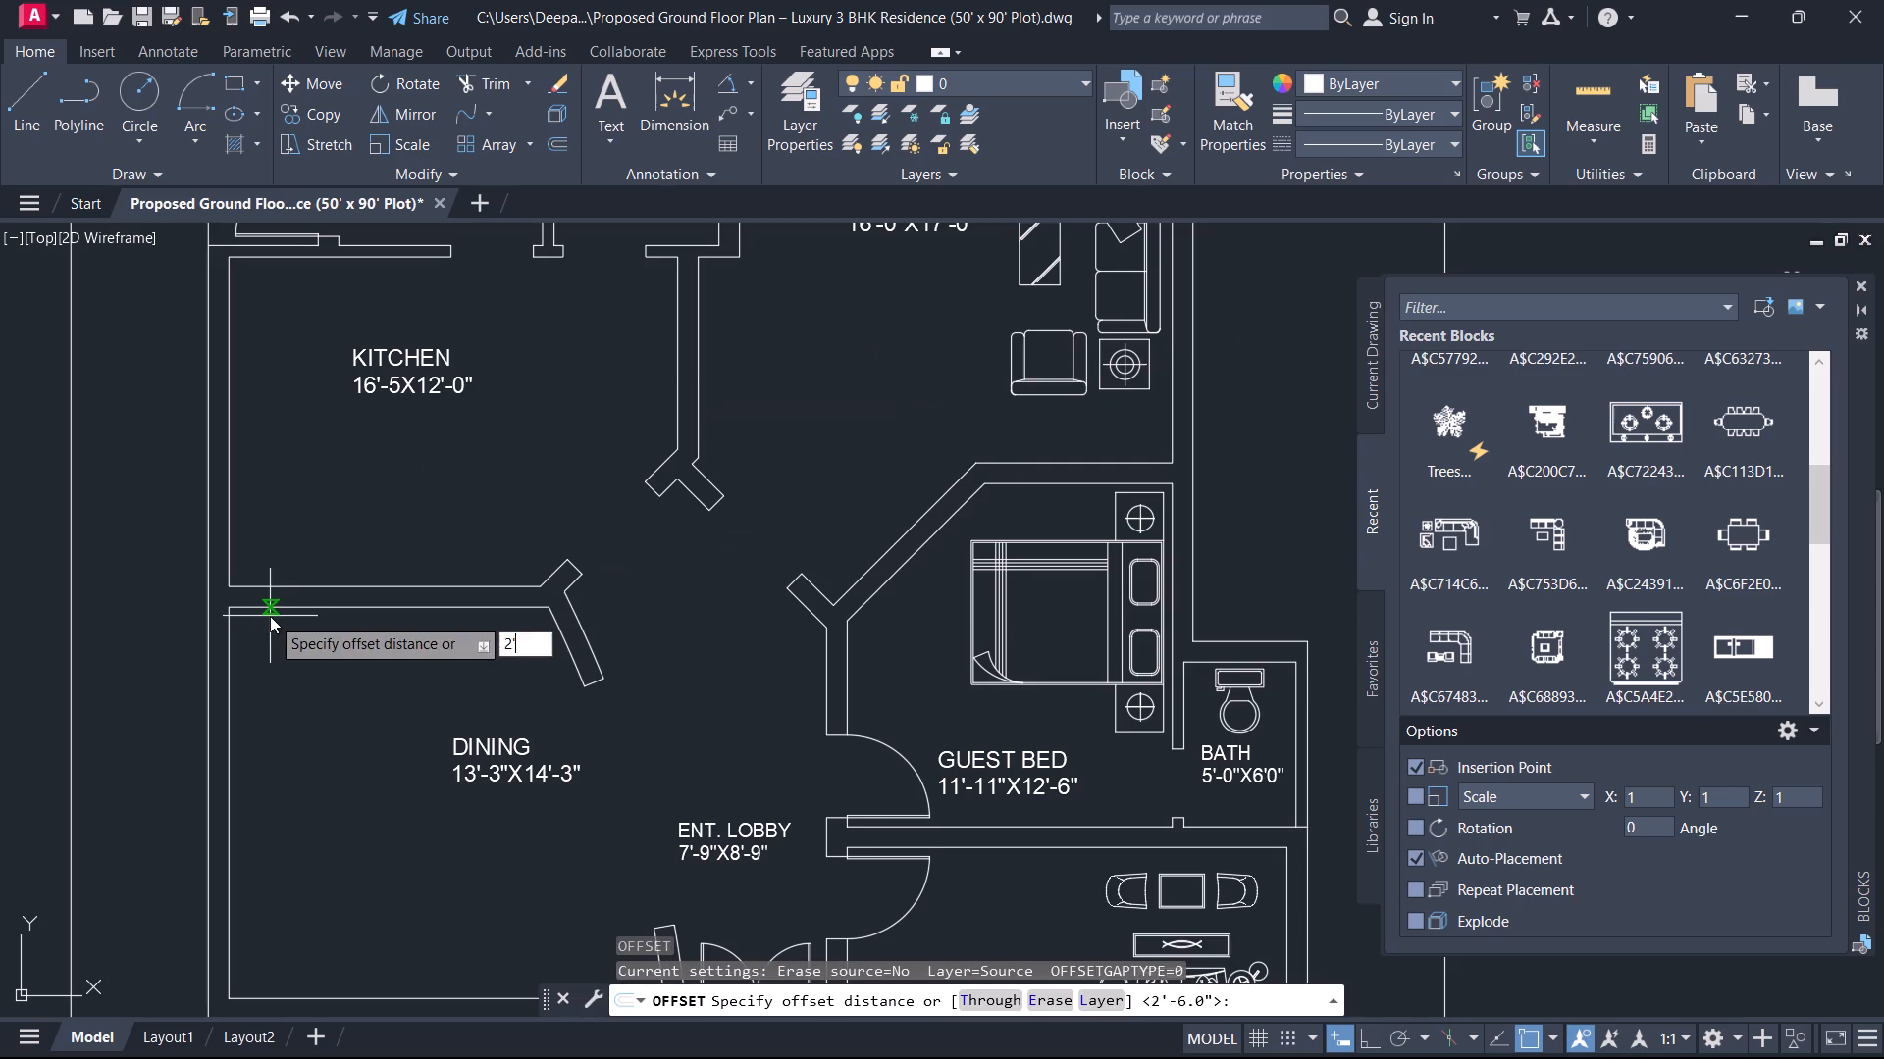
{"action": "key", "text": "Return"}
{"action": "scroll", "coordinate": [286, 580], "scroll_direction": "up", "scroll_amount": 1}
{"action": "left_click", "coordinate": [289, 579]}
{"action": "left_click", "coordinate": [305, 476]}
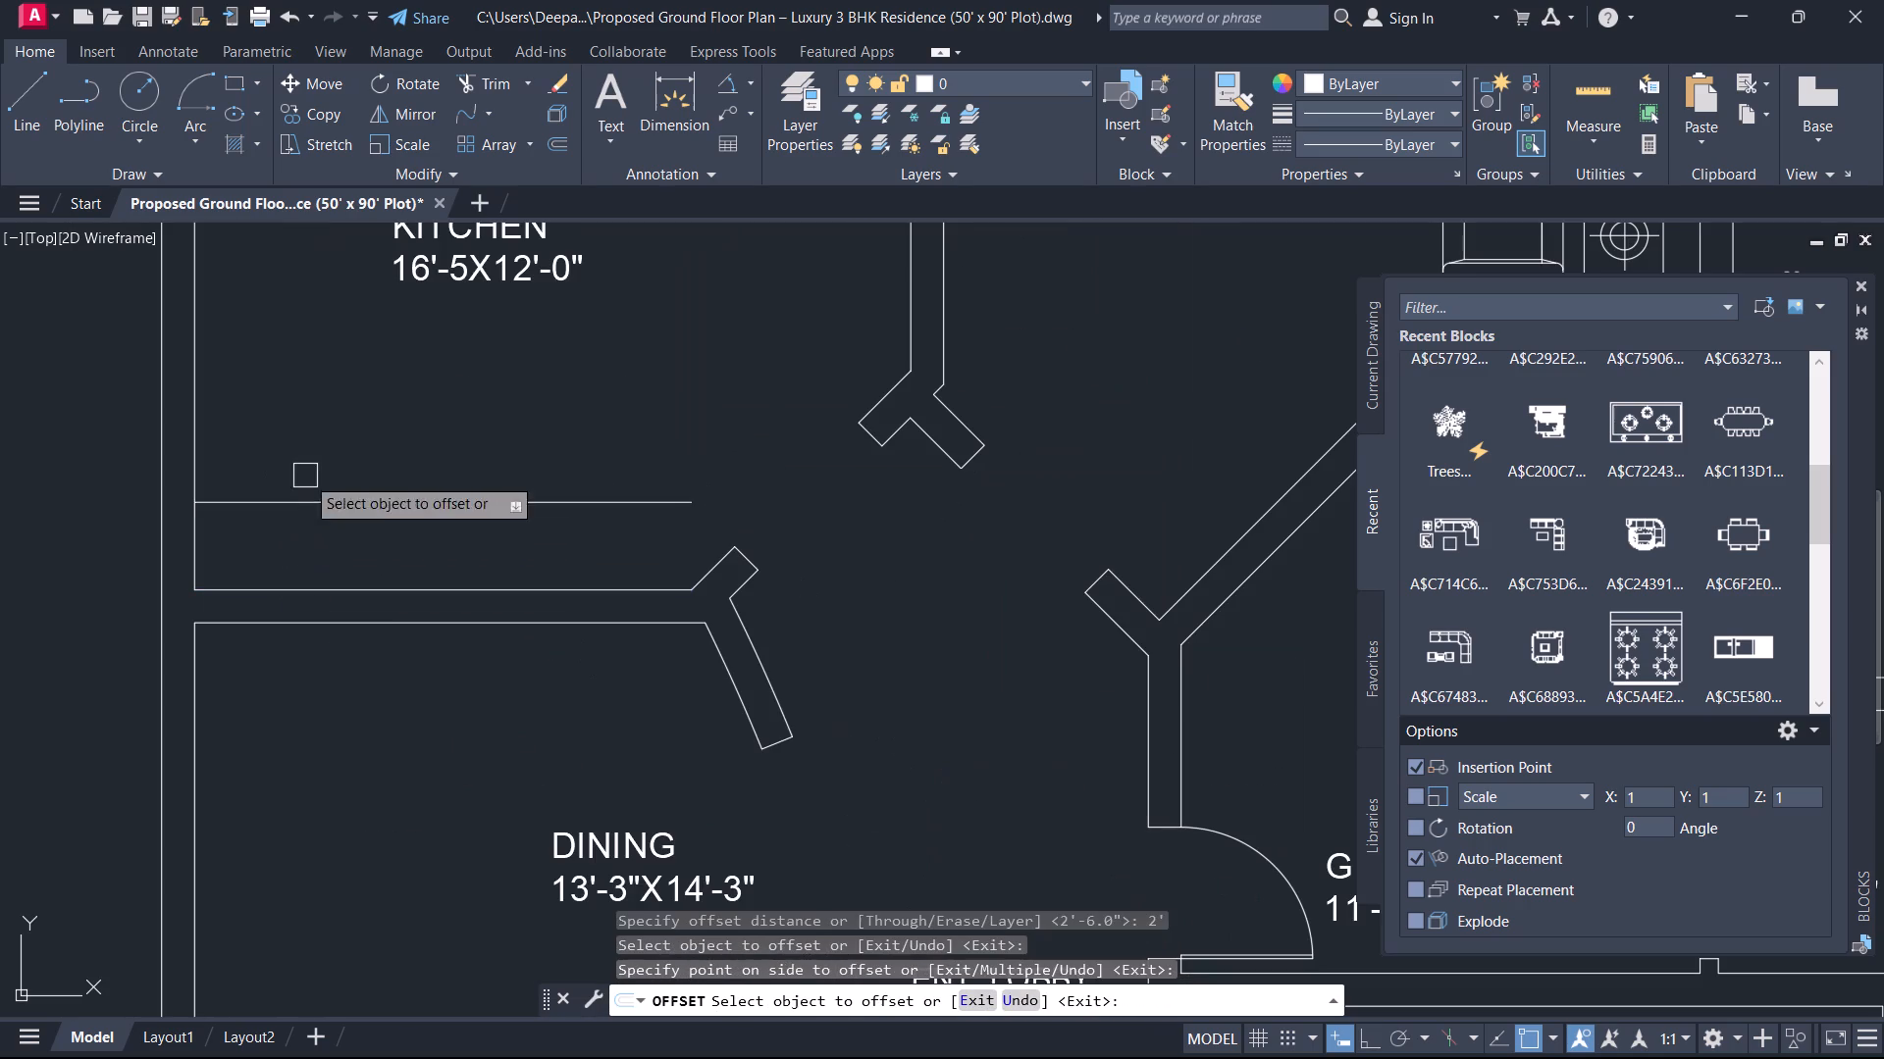
{"action": "left_click", "coordinate": [207, 374]}
{"action": "left_click", "coordinate": [194, 388]}
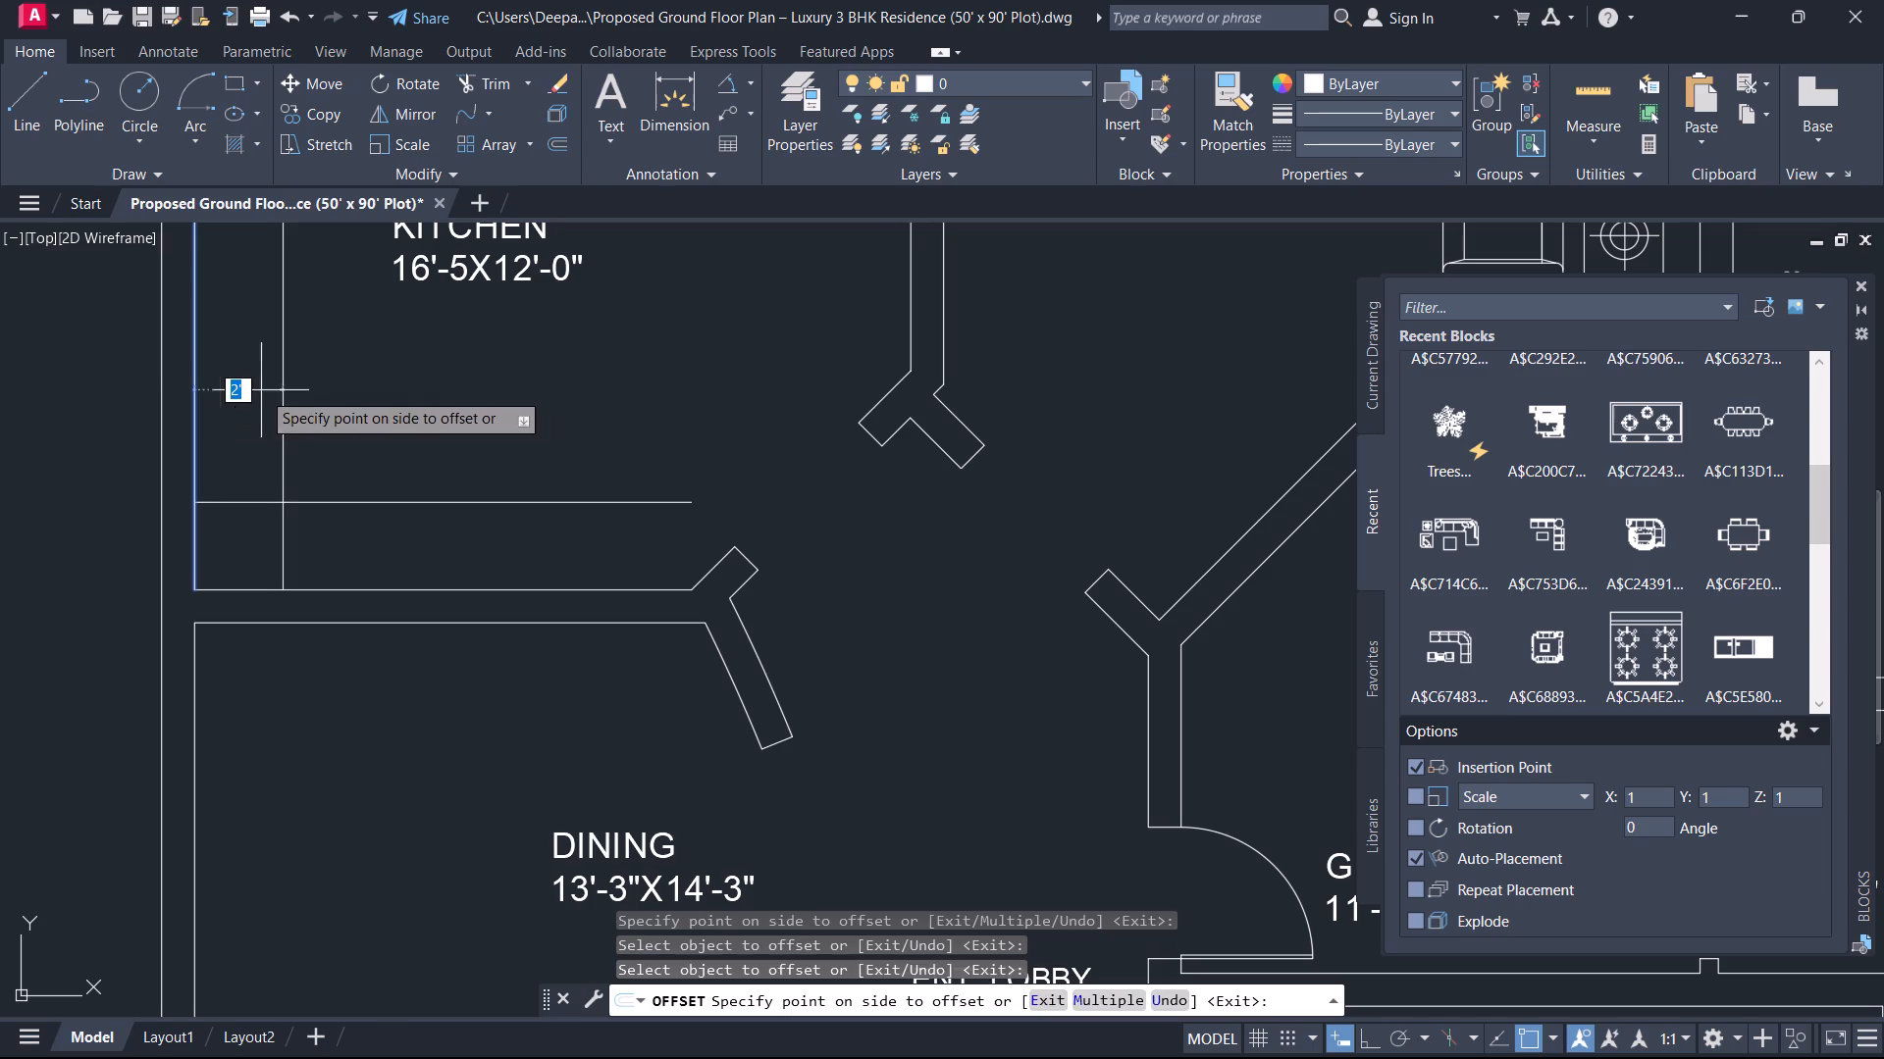
{"action": "left_click", "coordinate": [269, 390]}
{"action": "key", "text": "Escape"}
Fillet the two offset kitchen counter lines so they meet in a clean corner.
{"action": "key", "text": "f"}
{"action": "key", "text": "space"}
{"action": "left_click_drag", "start_coordinate": [279, 439], "coordinate": [299, 456]}
{"action": "left_click", "coordinate": [370, 506]}
{"action": "key", "text": "Escape"}
Draw a 2' line closing the open end of the kitchen counter down to the dining-side wall.
{"action": "scroll", "coordinate": [394, 478], "scroll_direction": "down", "scroll_amount": 2}
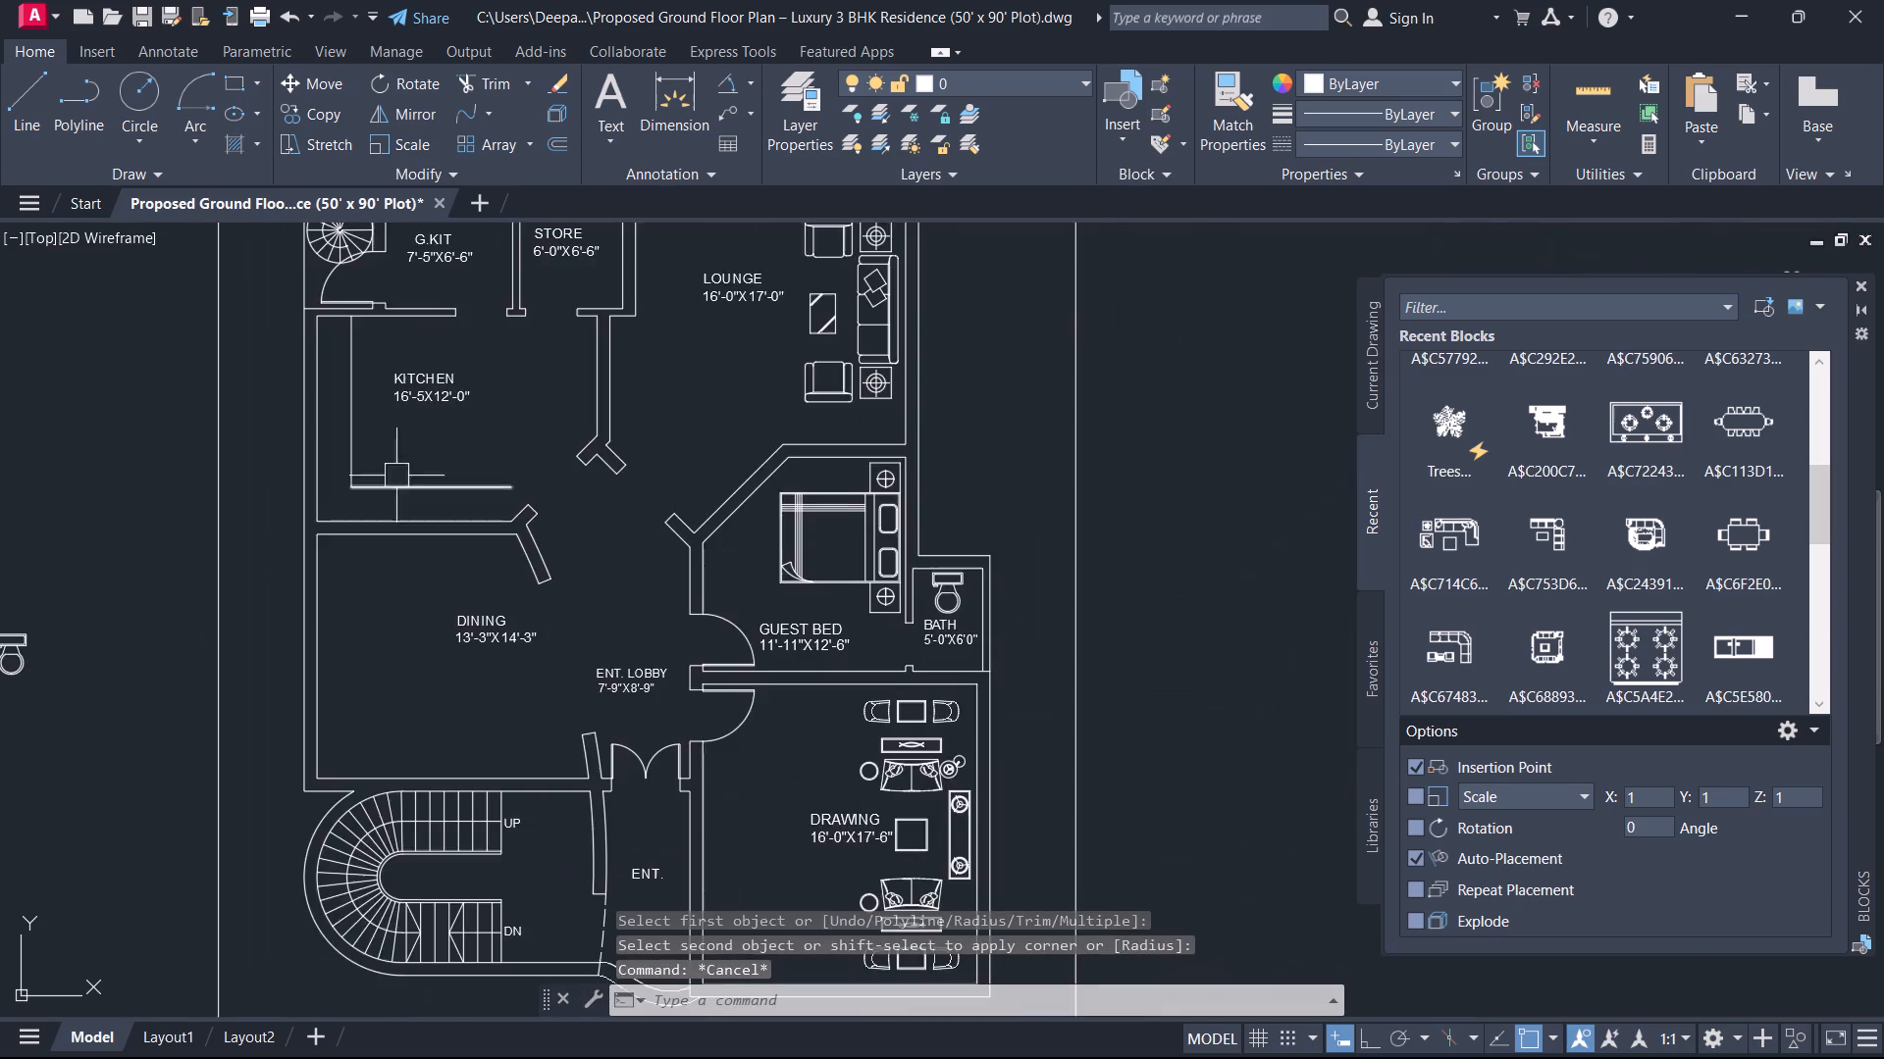
{"action": "middle_click_drag", "start_coordinate": [396, 476], "coordinate": [334, 591]}
{"action": "scroll", "coordinate": [351, 590], "scroll_direction": "up", "scroll_amount": 2}
{"action": "scroll", "coordinate": [480, 603], "scroll_direction": "up", "scroll_amount": 1}
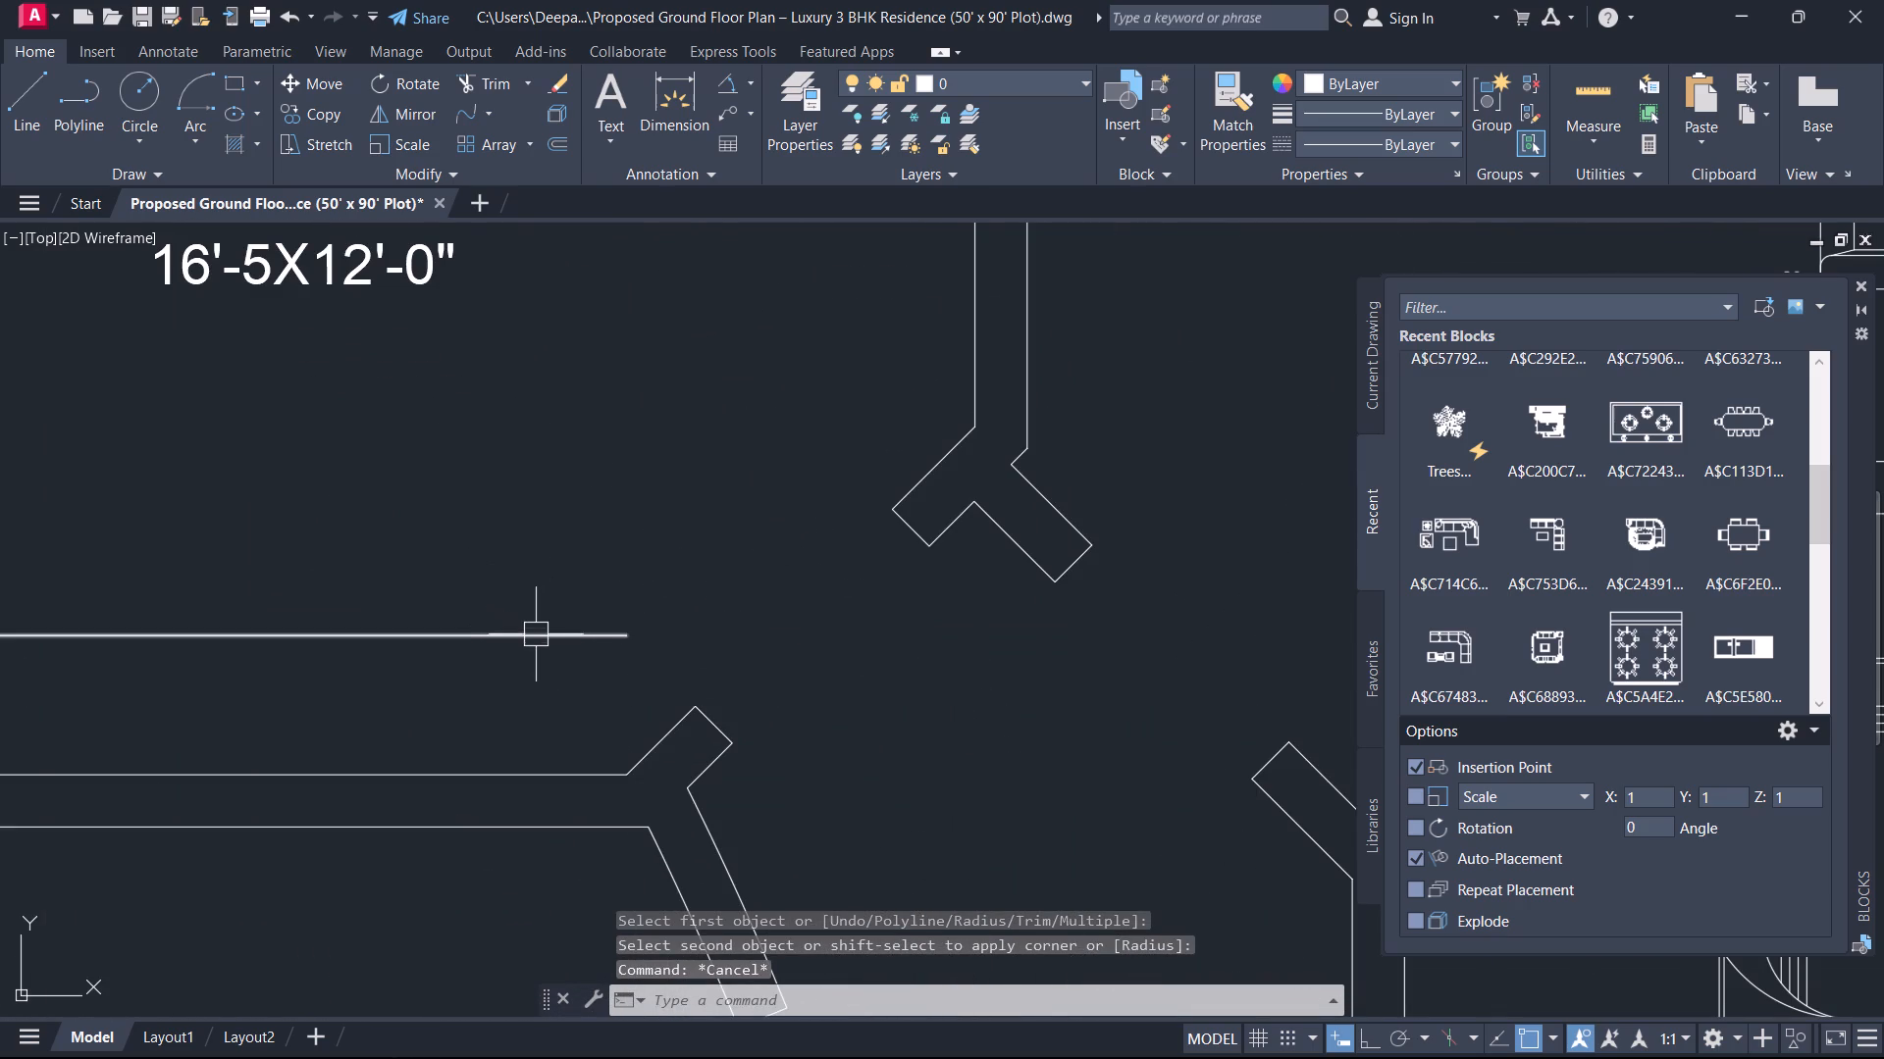
{"action": "key", "text": "l"}
{"action": "key", "text": "space"}
{"action": "left_click_drag", "start_coordinate": [629, 632], "coordinate": [633, 644]}
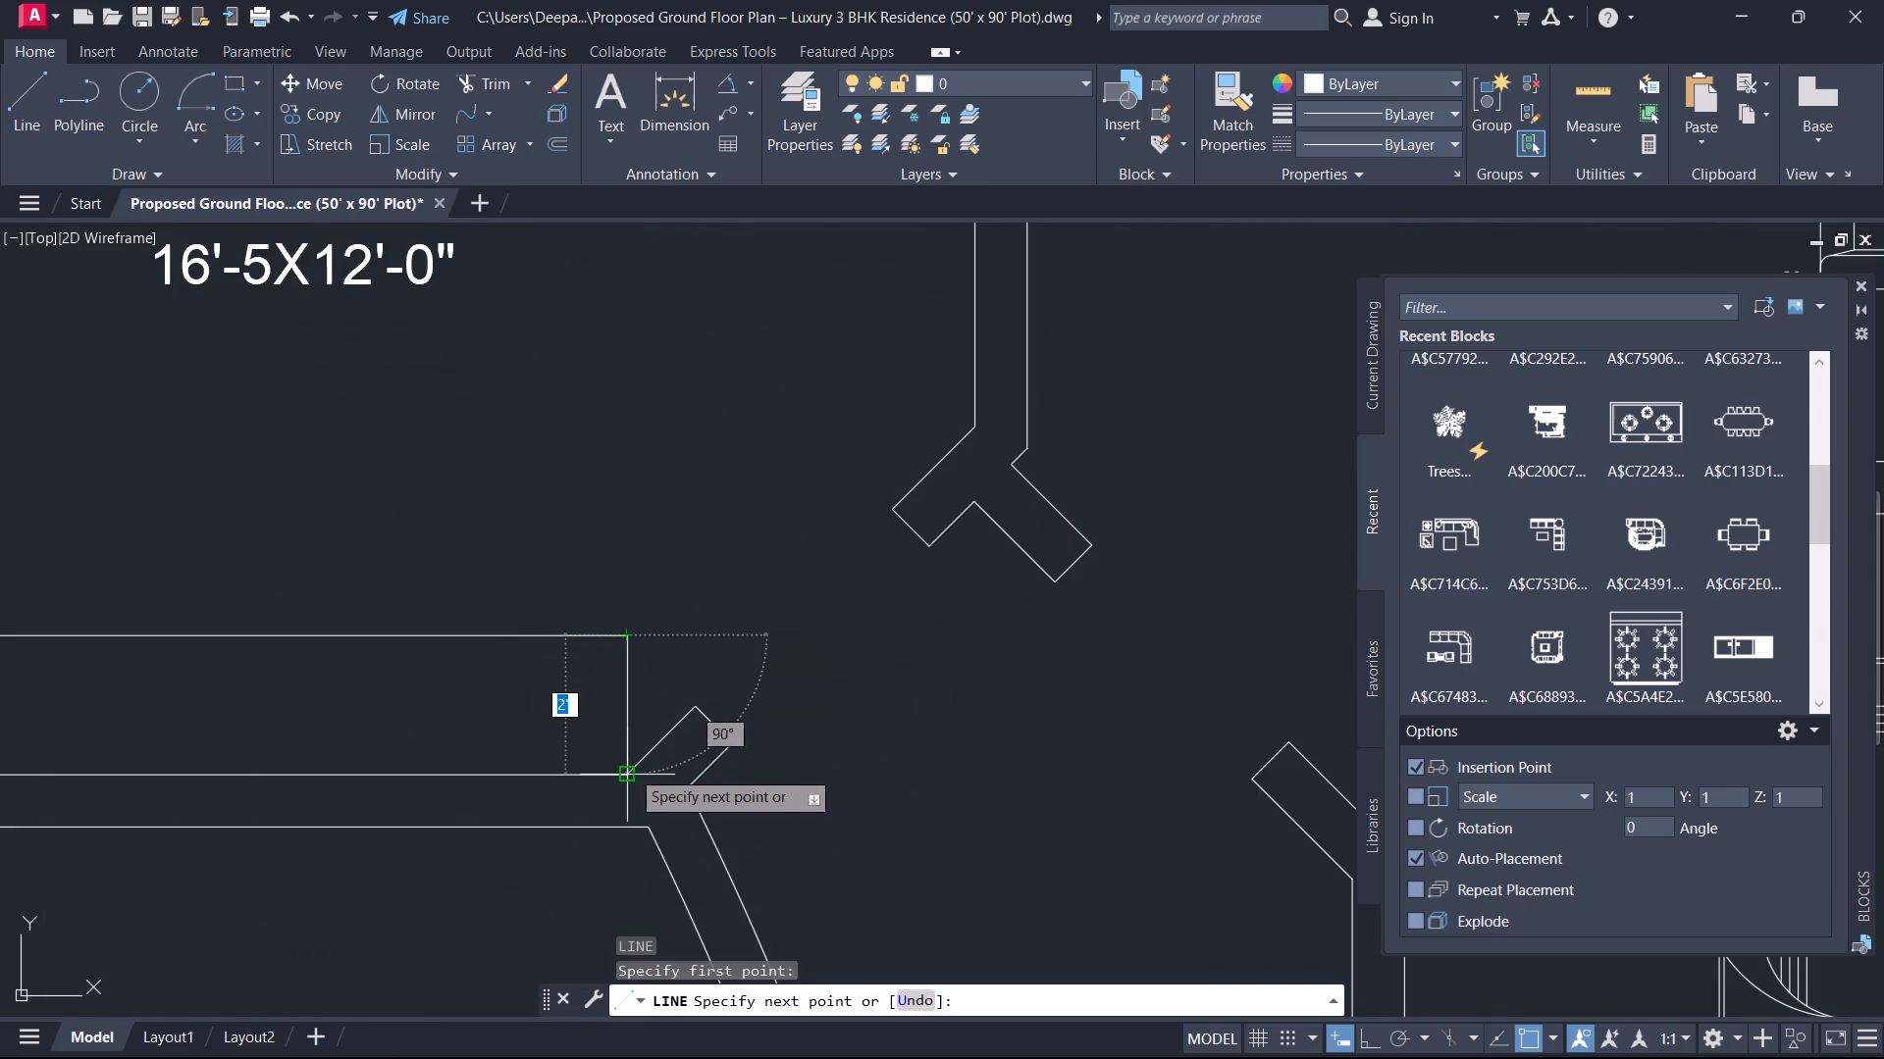
{"action": "left_click", "coordinate": [630, 776]}
{"action": "key", "text": "Escape"}
Insert the ten-seat dining table block in the empty area outside the floor plan, on the dining room's side.
{"action": "scroll", "coordinate": [498, 630], "scroll_direction": "down", "scroll_amount": 4}
{"action": "middle_click_drag", "start_coordinate": [489, 628], "coordinate": [664, 786]}
{"action": "scroll", "coordinate": [600, 709], "scroll_direction": "up", "scroll_amount": 3}
{"action": "middle_click_drag", "start_coordinate": [584, 701], "coordinate": [606, 553]}
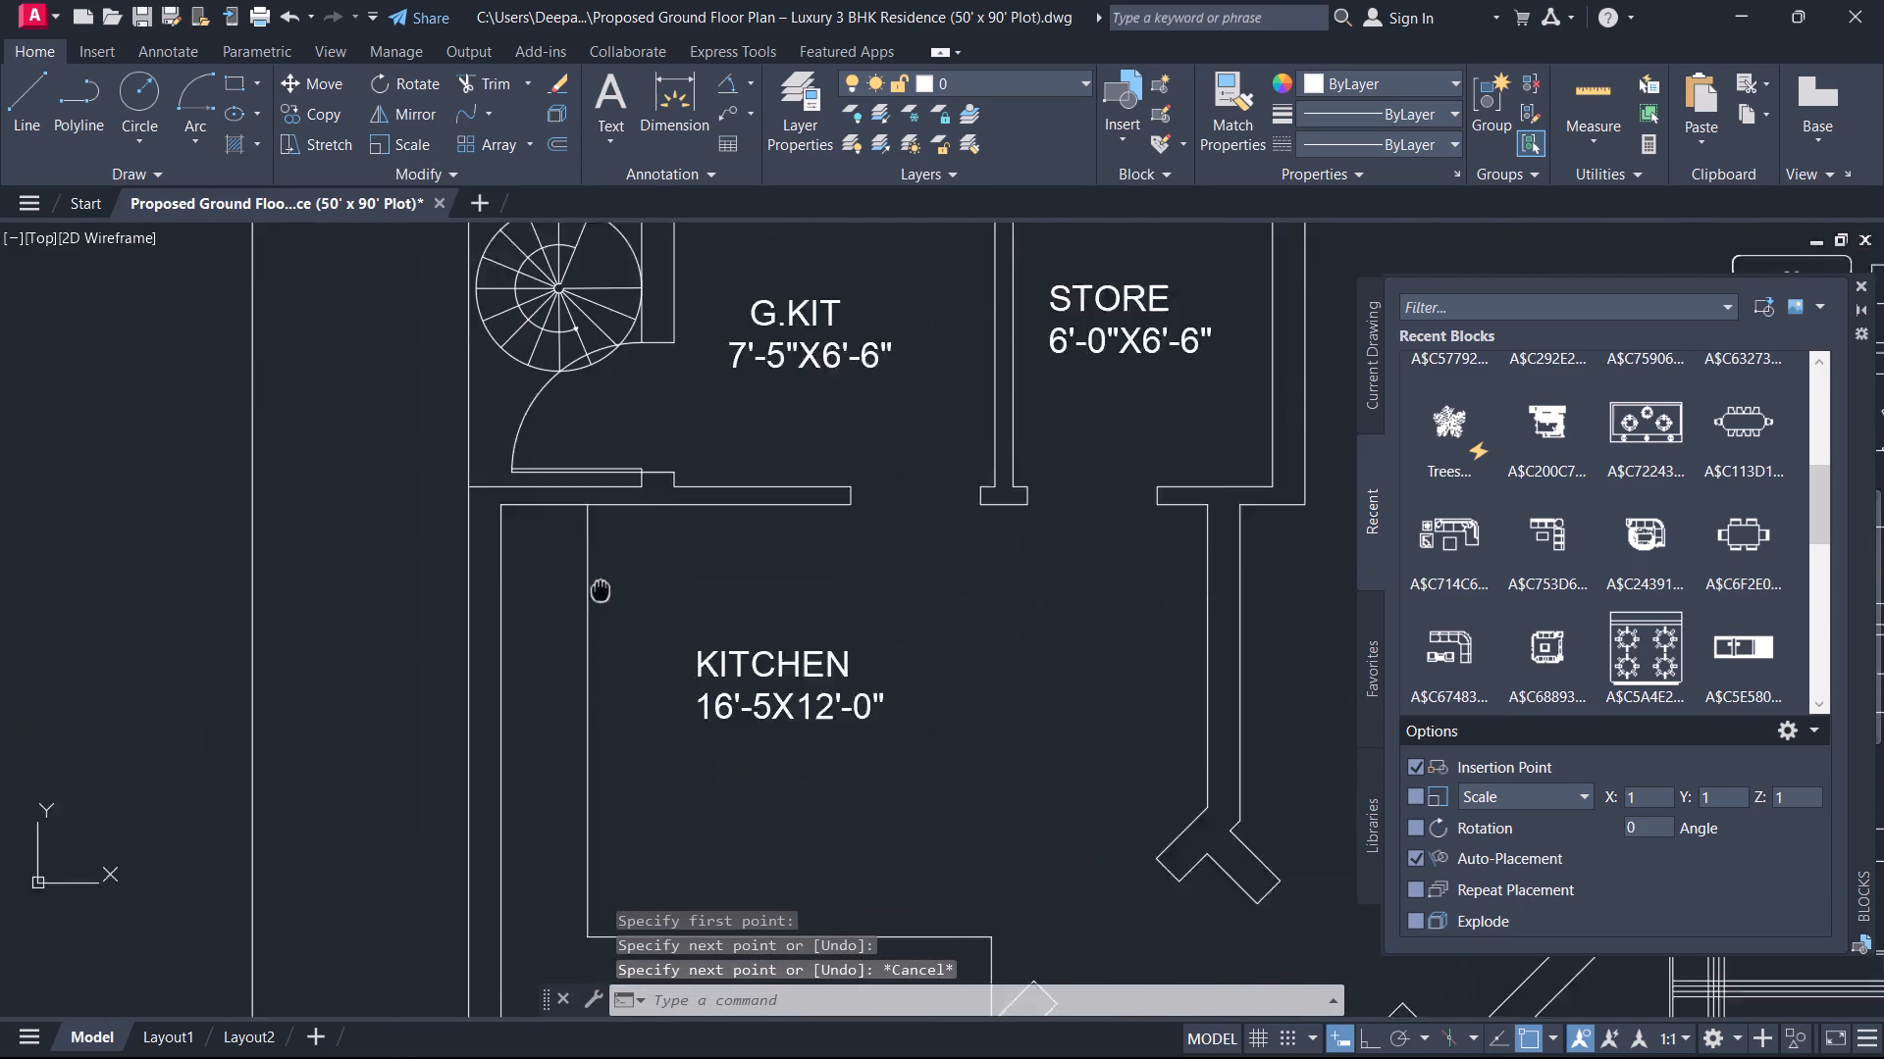
{"action": "middle_click_drag", "start_coordinate": [606, 553], "coordinate": [607, 515]}
{"action": "scroll", "coordinate": [607, 515], "scroll_direction": "down", "scroll_amount": 1}
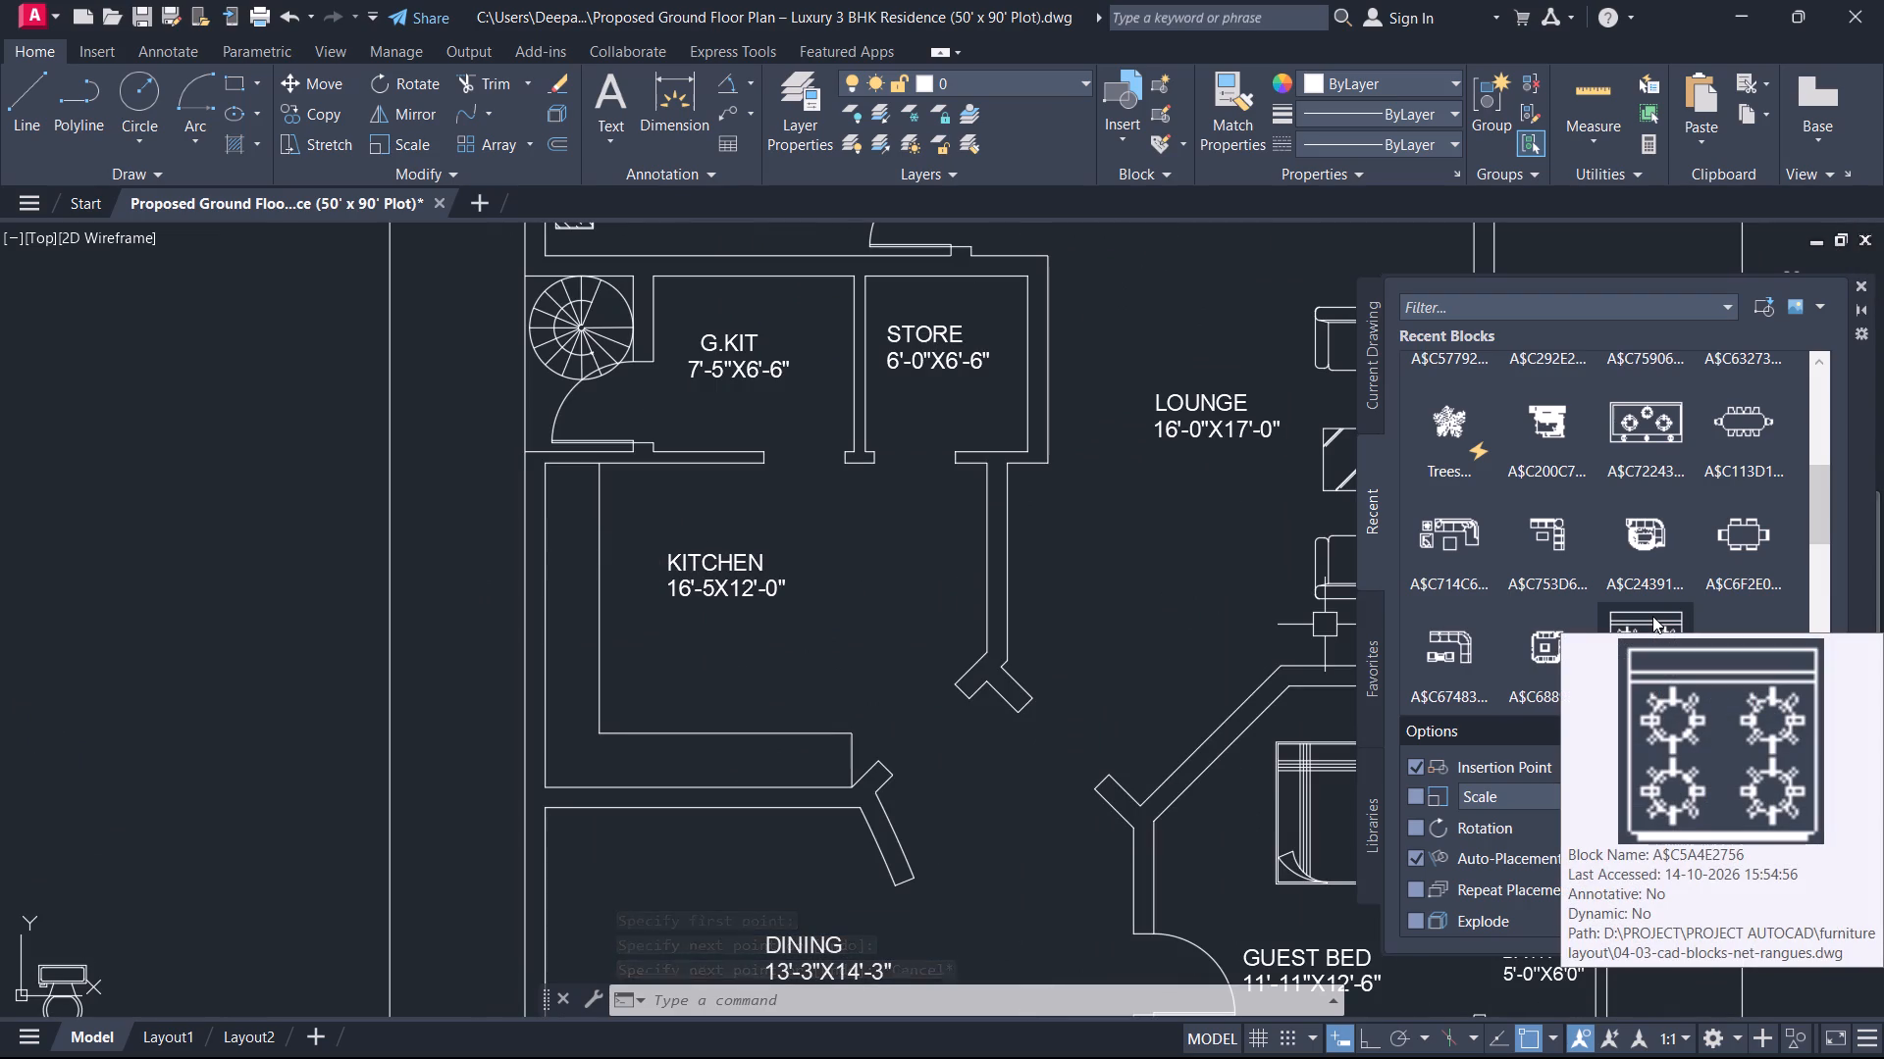
{"action": "scroll", "coordinate": [1614, 686], "scroll_direction": "up", "scroll_amount": 1}
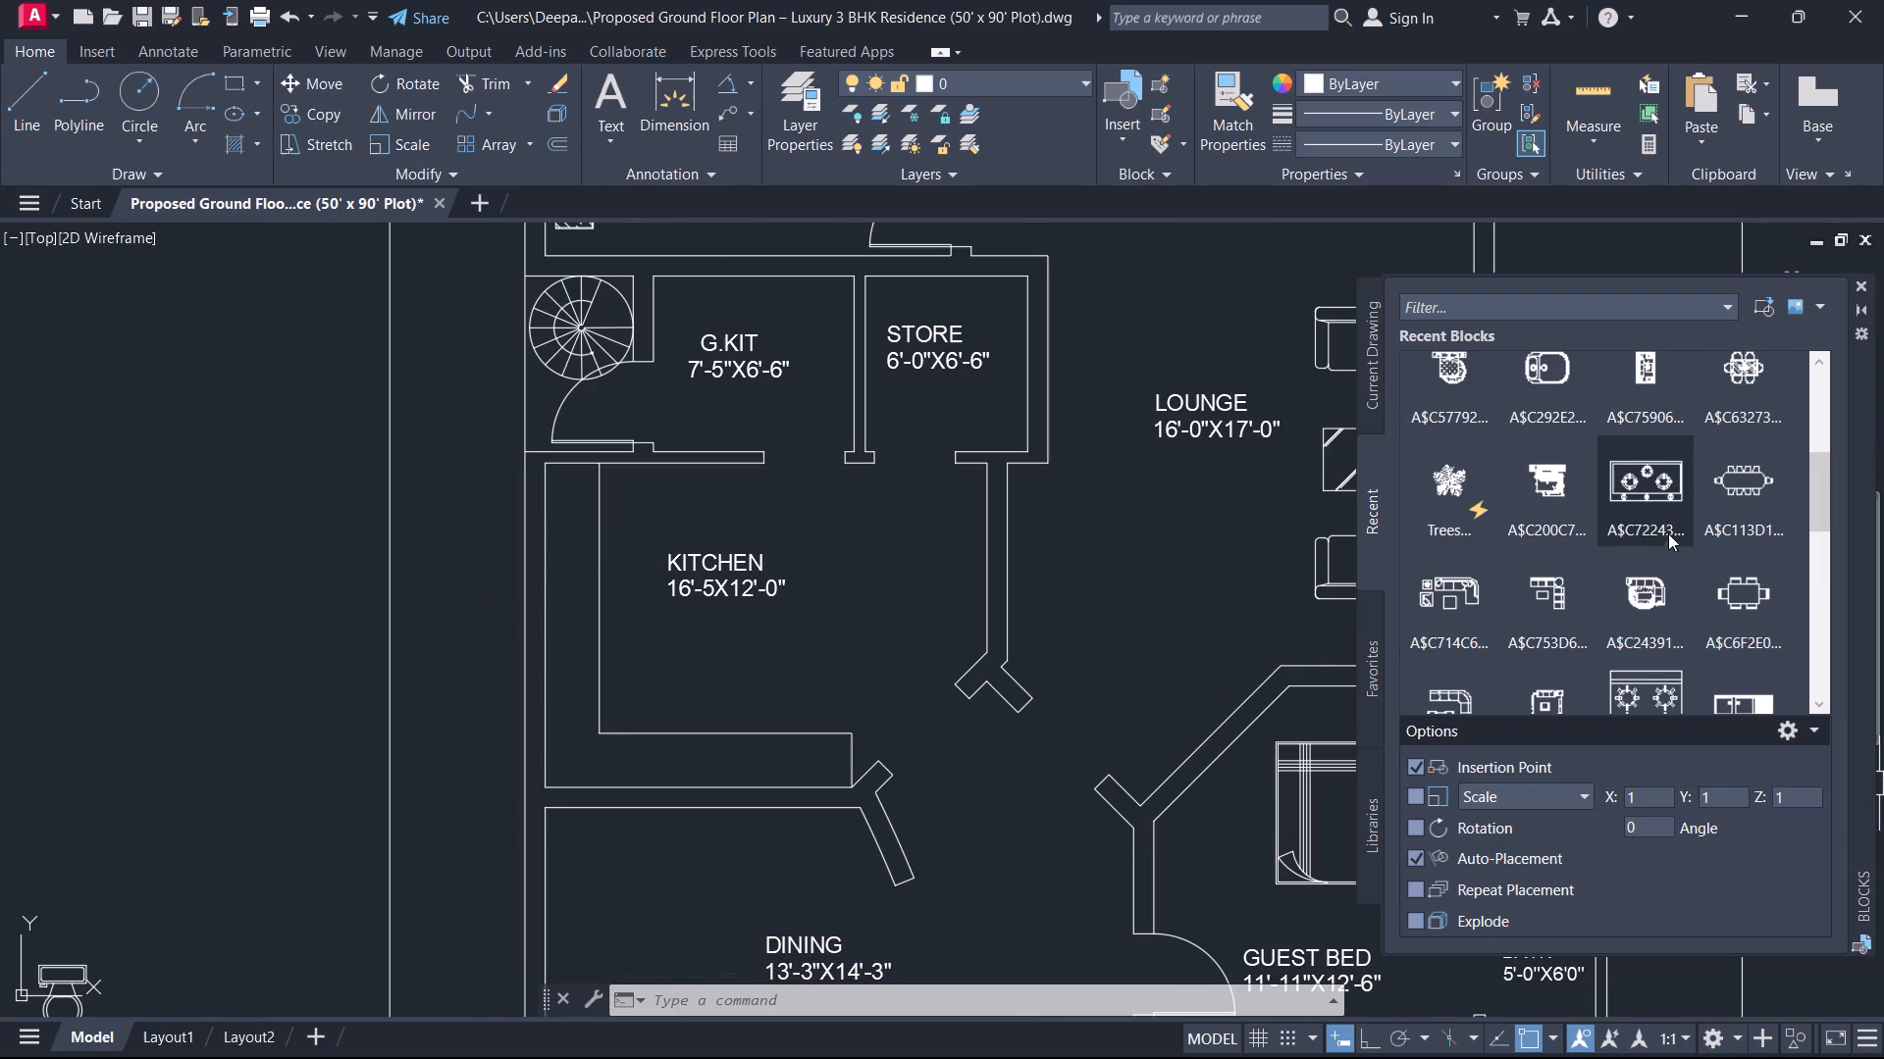
{"action": "left_click", "coordinate": [1740, 499]}
{"action": "scroll", "coordinate": [943, 794], "scroll_direction": "down", "scroll_amount": 2}
{"action": "middle_click_drag", "start_coordinate": [941, 794], "coordinate": [1137, 402]}
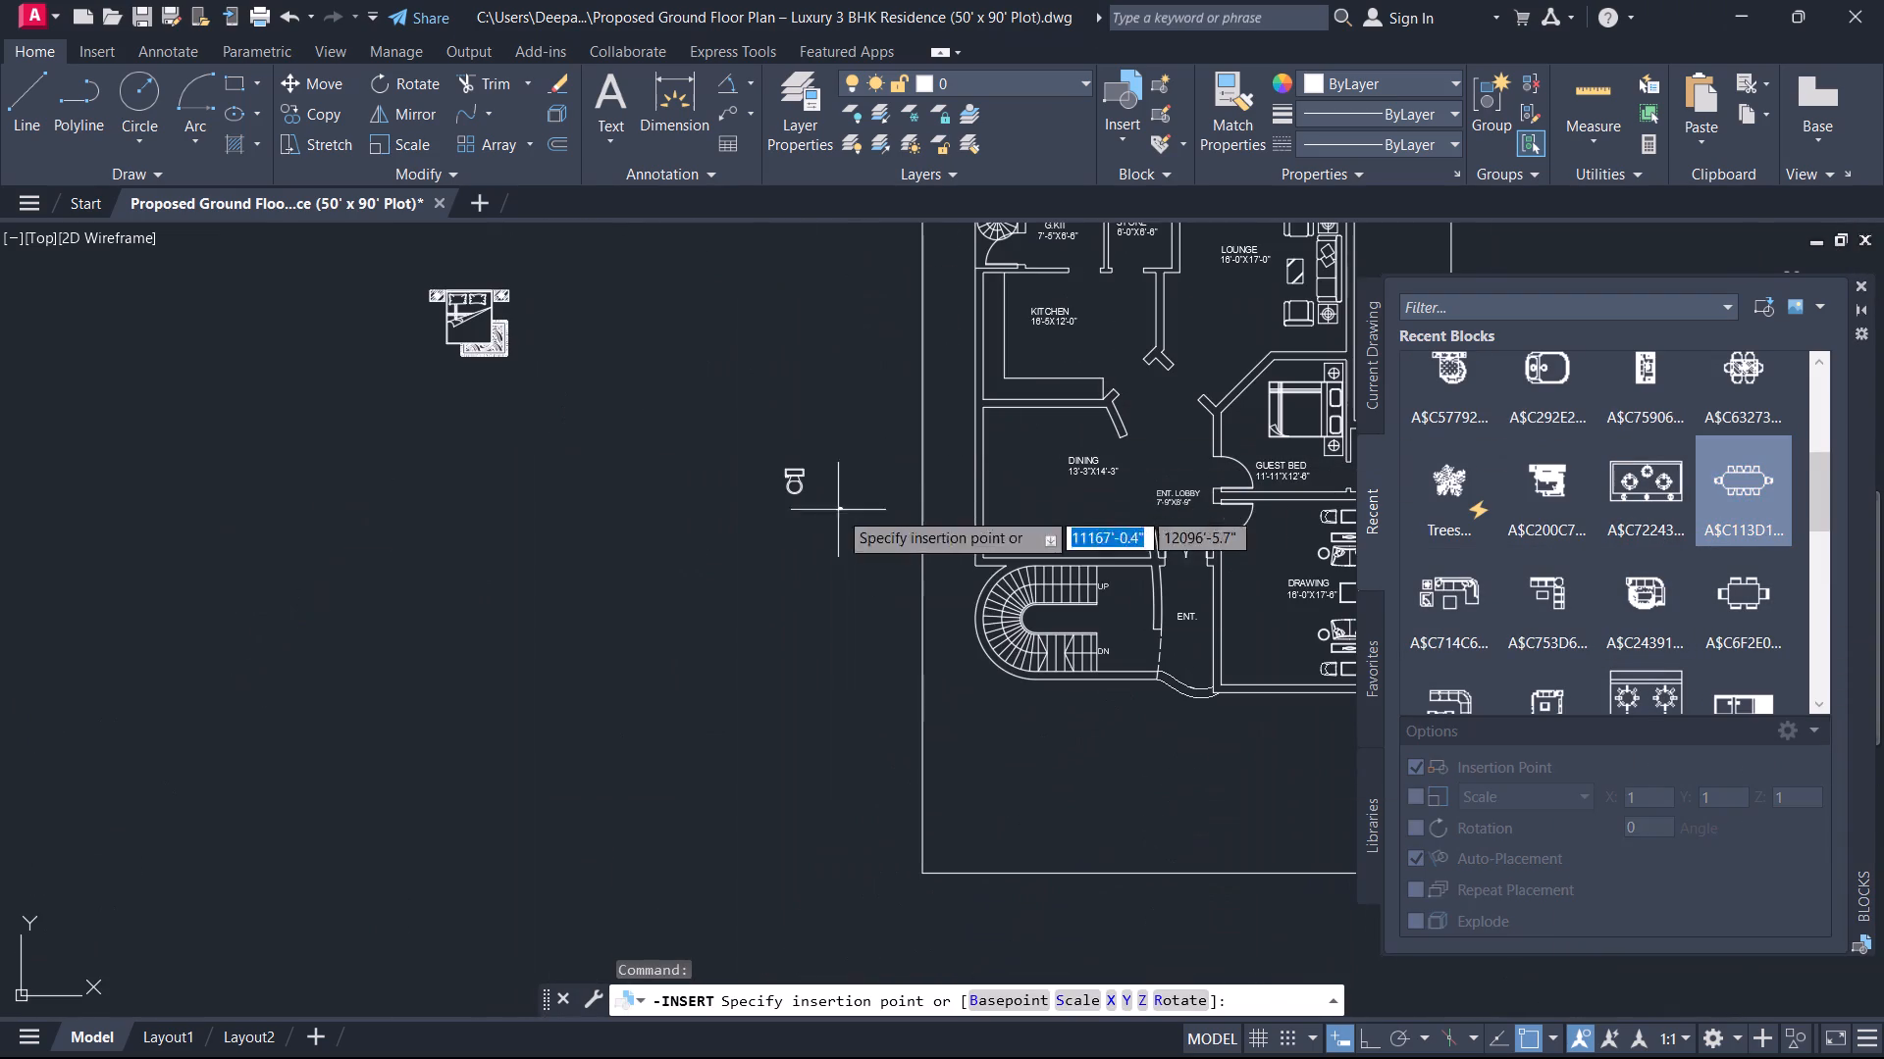
{"action": "left_click", "coordinate": [704, 644]}
{"action": "scroll", "coordinate": [706, 648], "scroll_direction": "up", "scroll_amount": 4}
{"action": "key", "text": "Escape"}
{"action": "scroll", "coordinate": [692, 635], "scroll_direction": "up", "scroll_amount": 5}
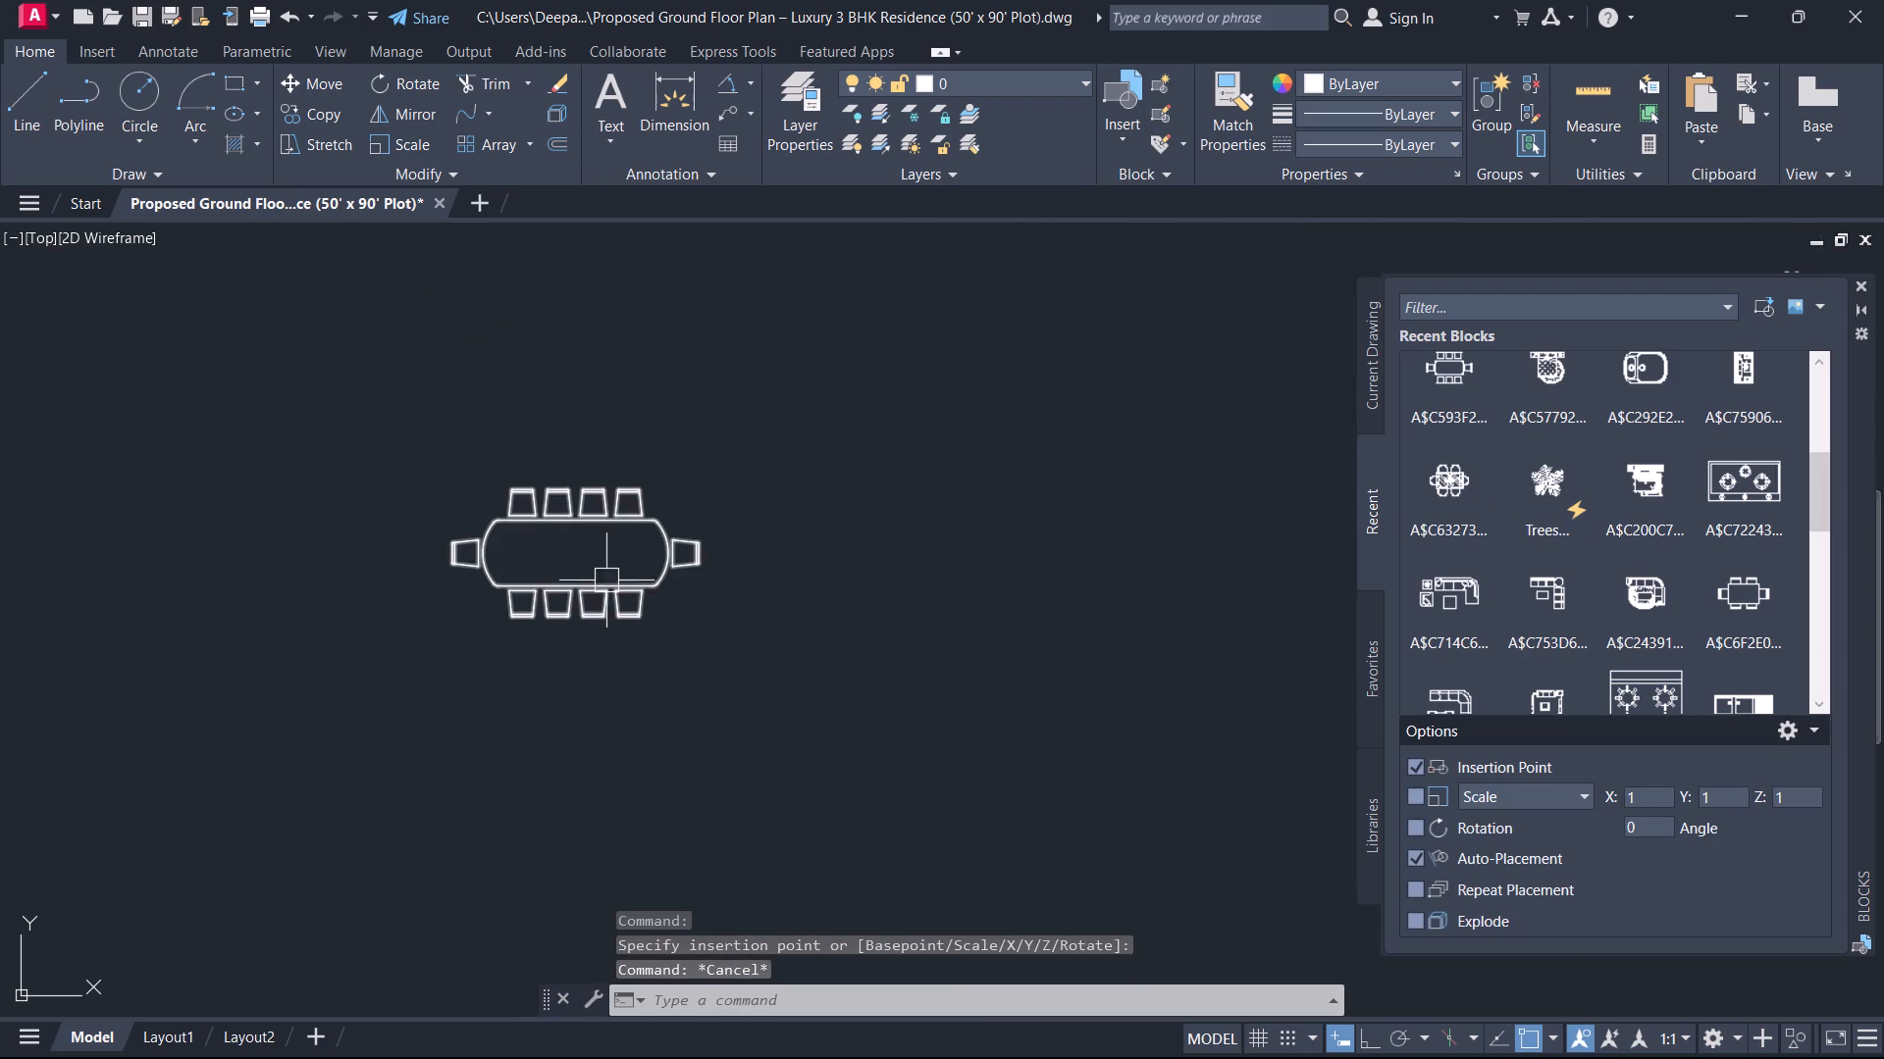
Scale up the inserted dining table block freehand to suit the dining room.
{"action": "left_click", "coordinate": [586, 598]}
{"action": "type", "text": "SC"}
{"action": "key", "text": "space"}
{"action": "left_click", "coordinate": [583, 578]}
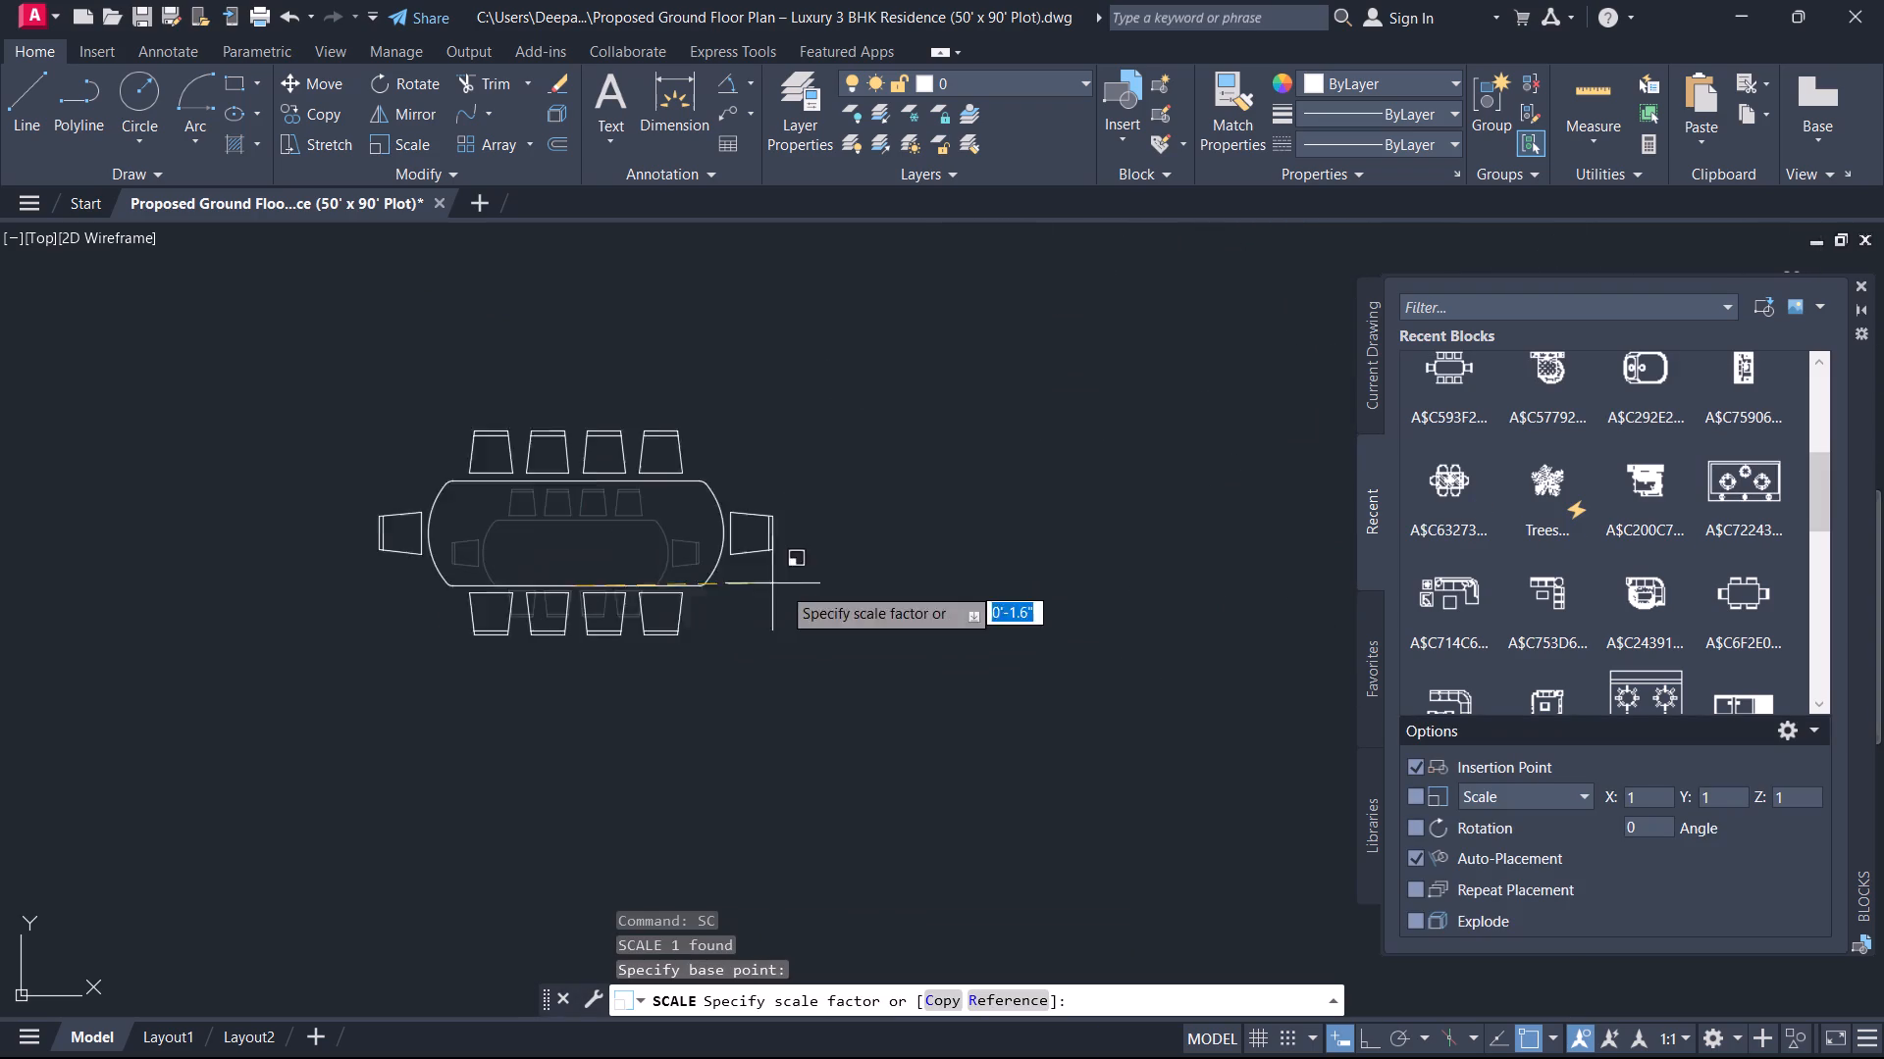
{"action": "scroll", "coordinate": [808, 615], "scroll_direction": "down", "scroll_amount": 6}
{"action": "scroll", "coordinate": [960, 644], "scroll_direction": "down", "scroll_amount": 2}
{"action": "scroll", "coordinate": [960, 644], "scroll_direction": "up", "scroll_amount": 1}
{"action": "middle_click_drag", "start_coordinate": [960, 645], "coordinate": [150, 452]}
{"action": "scroll", "coordinate": [924, 637], "scroll_direction": "down", "scroll_amount": 4}
{"action": "middle_click_drag", "start_coordinate": [235, 474], "coordinate": [965, 714]}
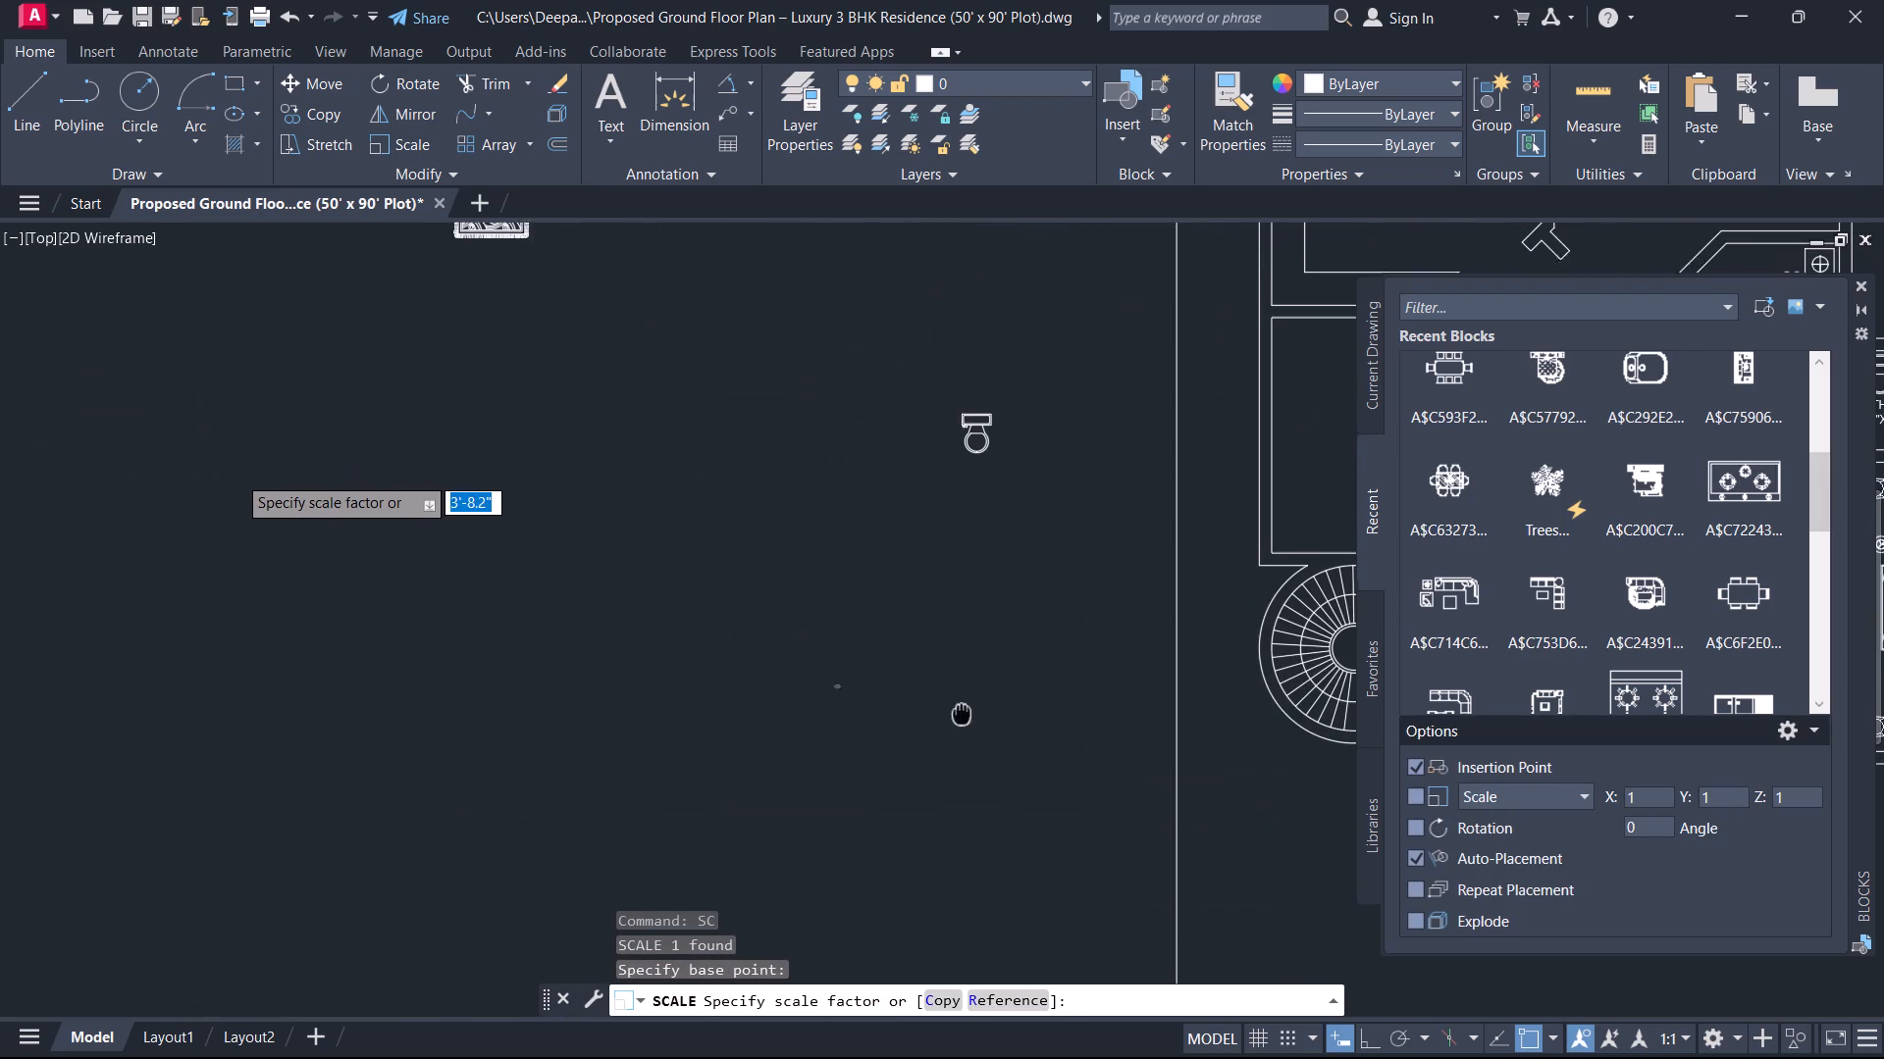
{"action": "middle_click_drag", "start_coordinate": [965, 714], "coordinate": [967, 714]}
{"action": "left_click", "coordinate": [946, 700]}
{"action": "key", "text": "Escape"}
Rotate the dining table block 270° so its long side runs vertically.
{"action": "left_click", "coordinate": [880, 635]}
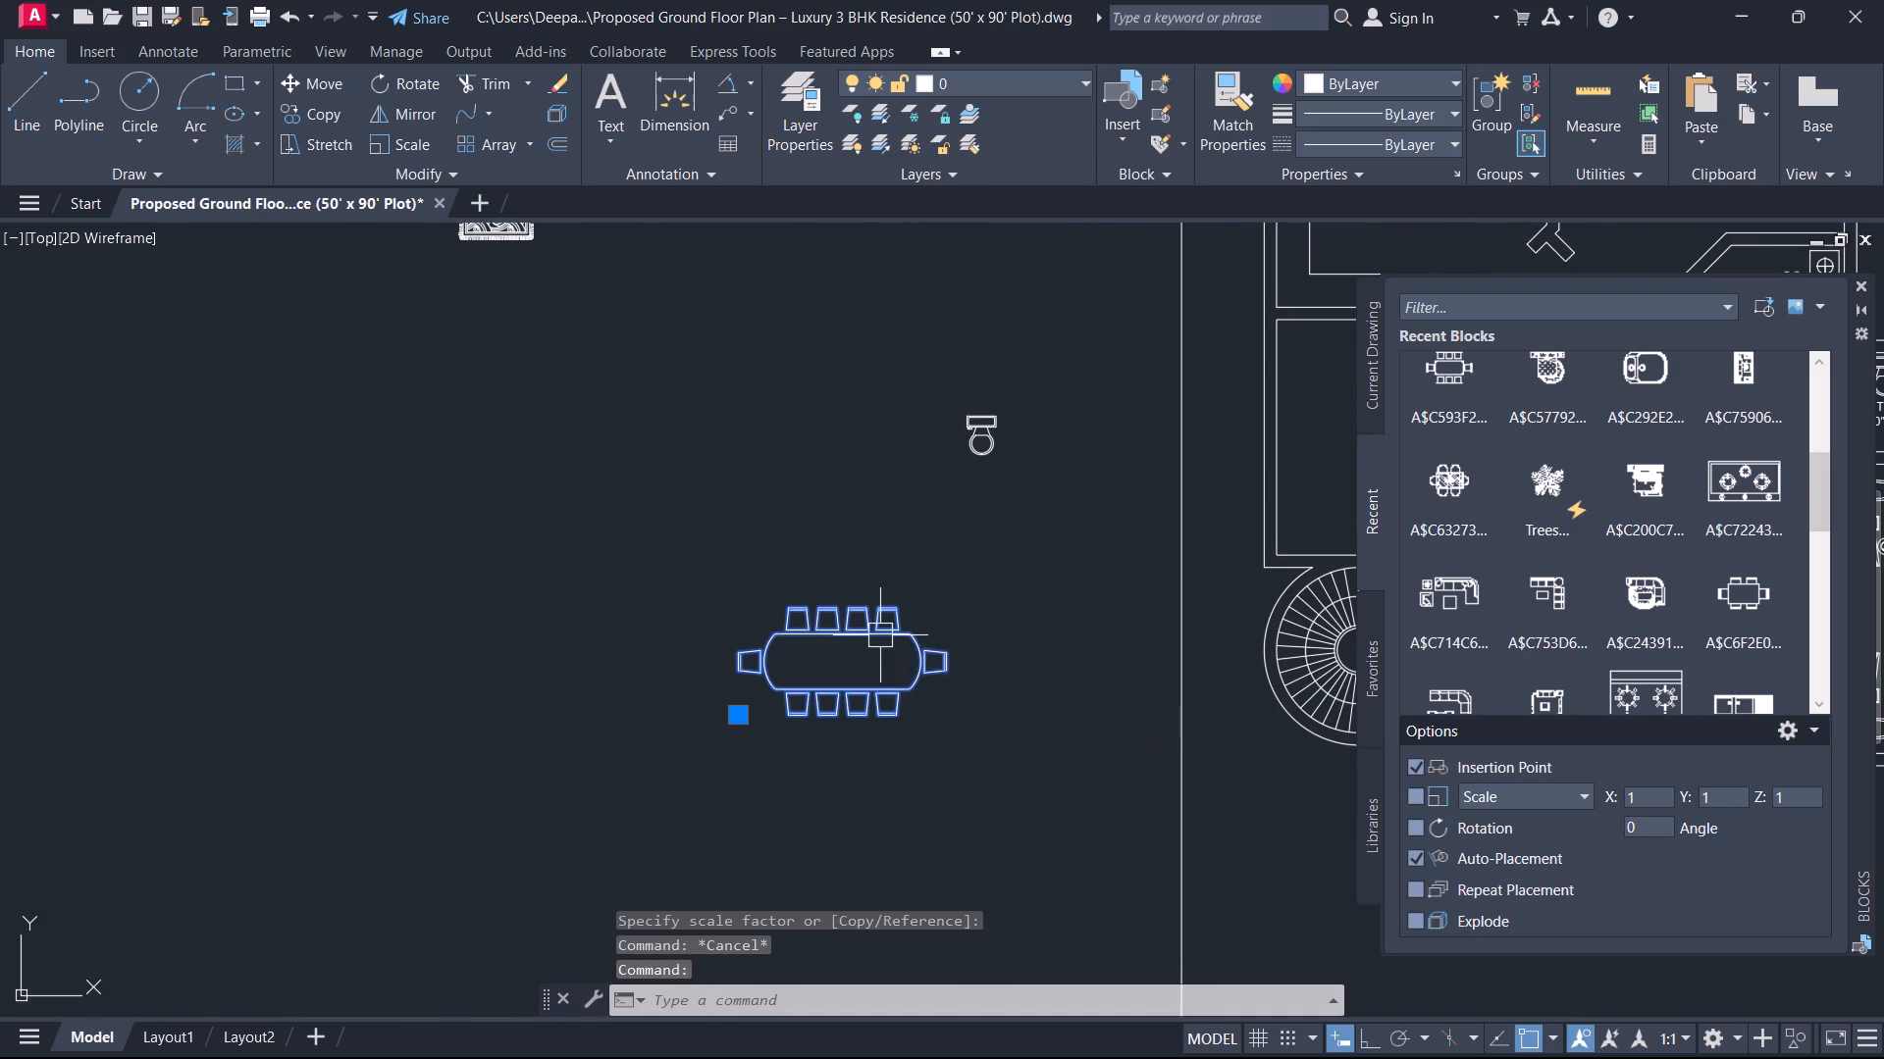
{"action": "key", "text": "e"}
{"action": "key", "text": "BackSpace"}
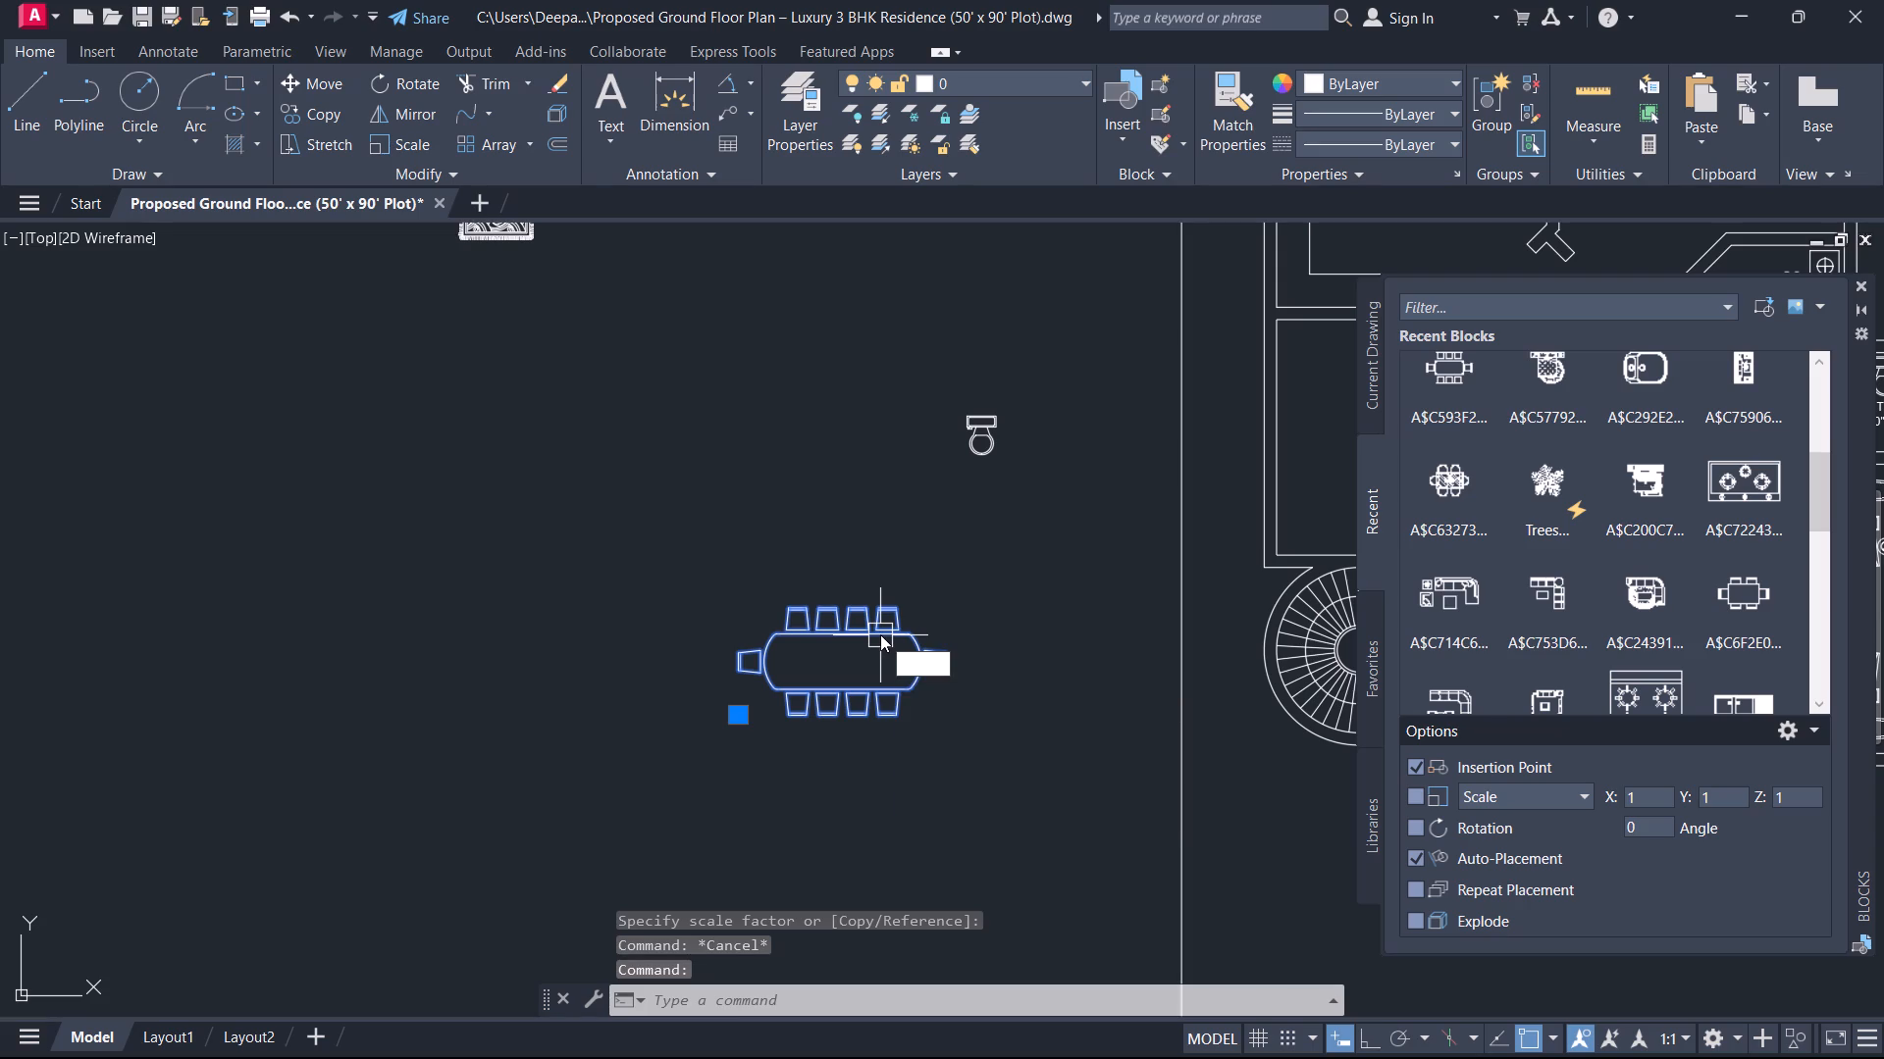
{"action": "type", "text": "RO"}
{"action": "key", "text": "space"}
{"action": "left_click", "coordinate": [864, 639]}
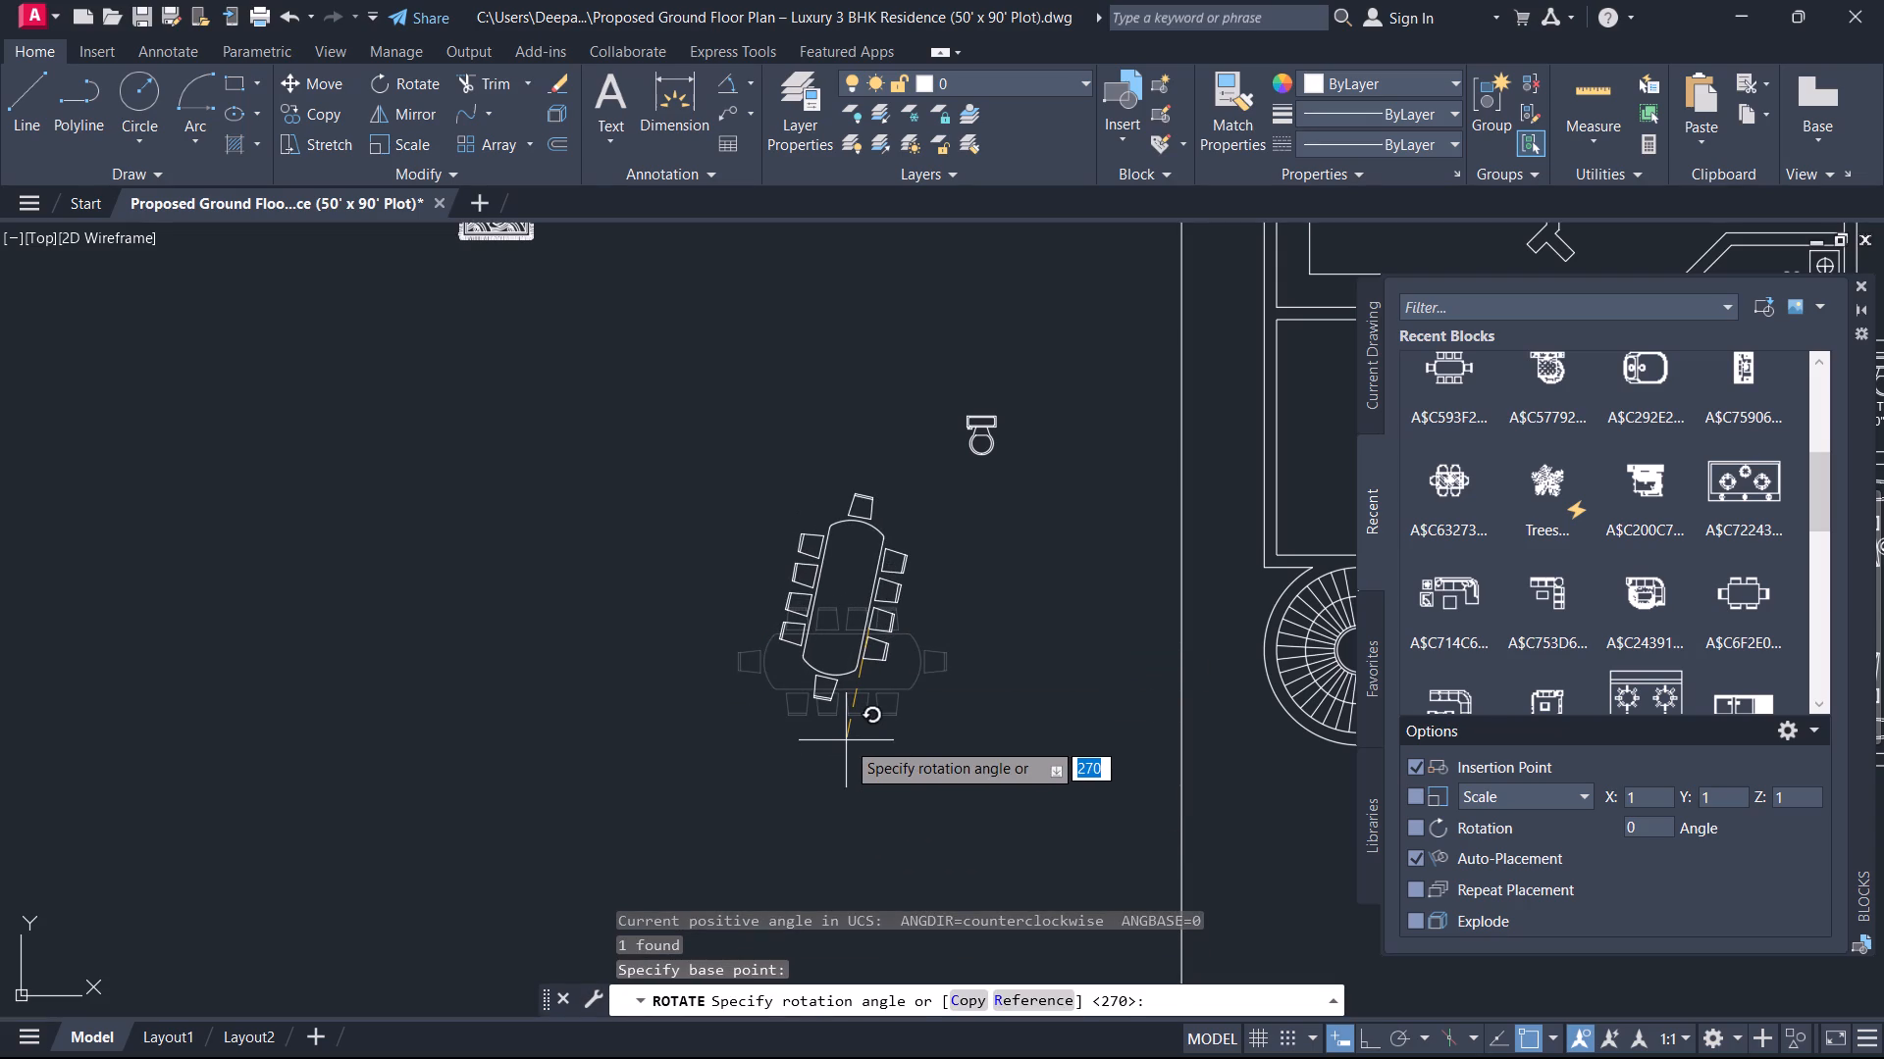
{"action": "key", "text": "F8"}
{"action": "left_click", "coordinate": [847, 751]}
{"action": "key", "text": "Escape"}
Copy the dining table from its centre into the DINING room, beside the room label.
{"action": "left_click", "coordinate": [879, 668]}
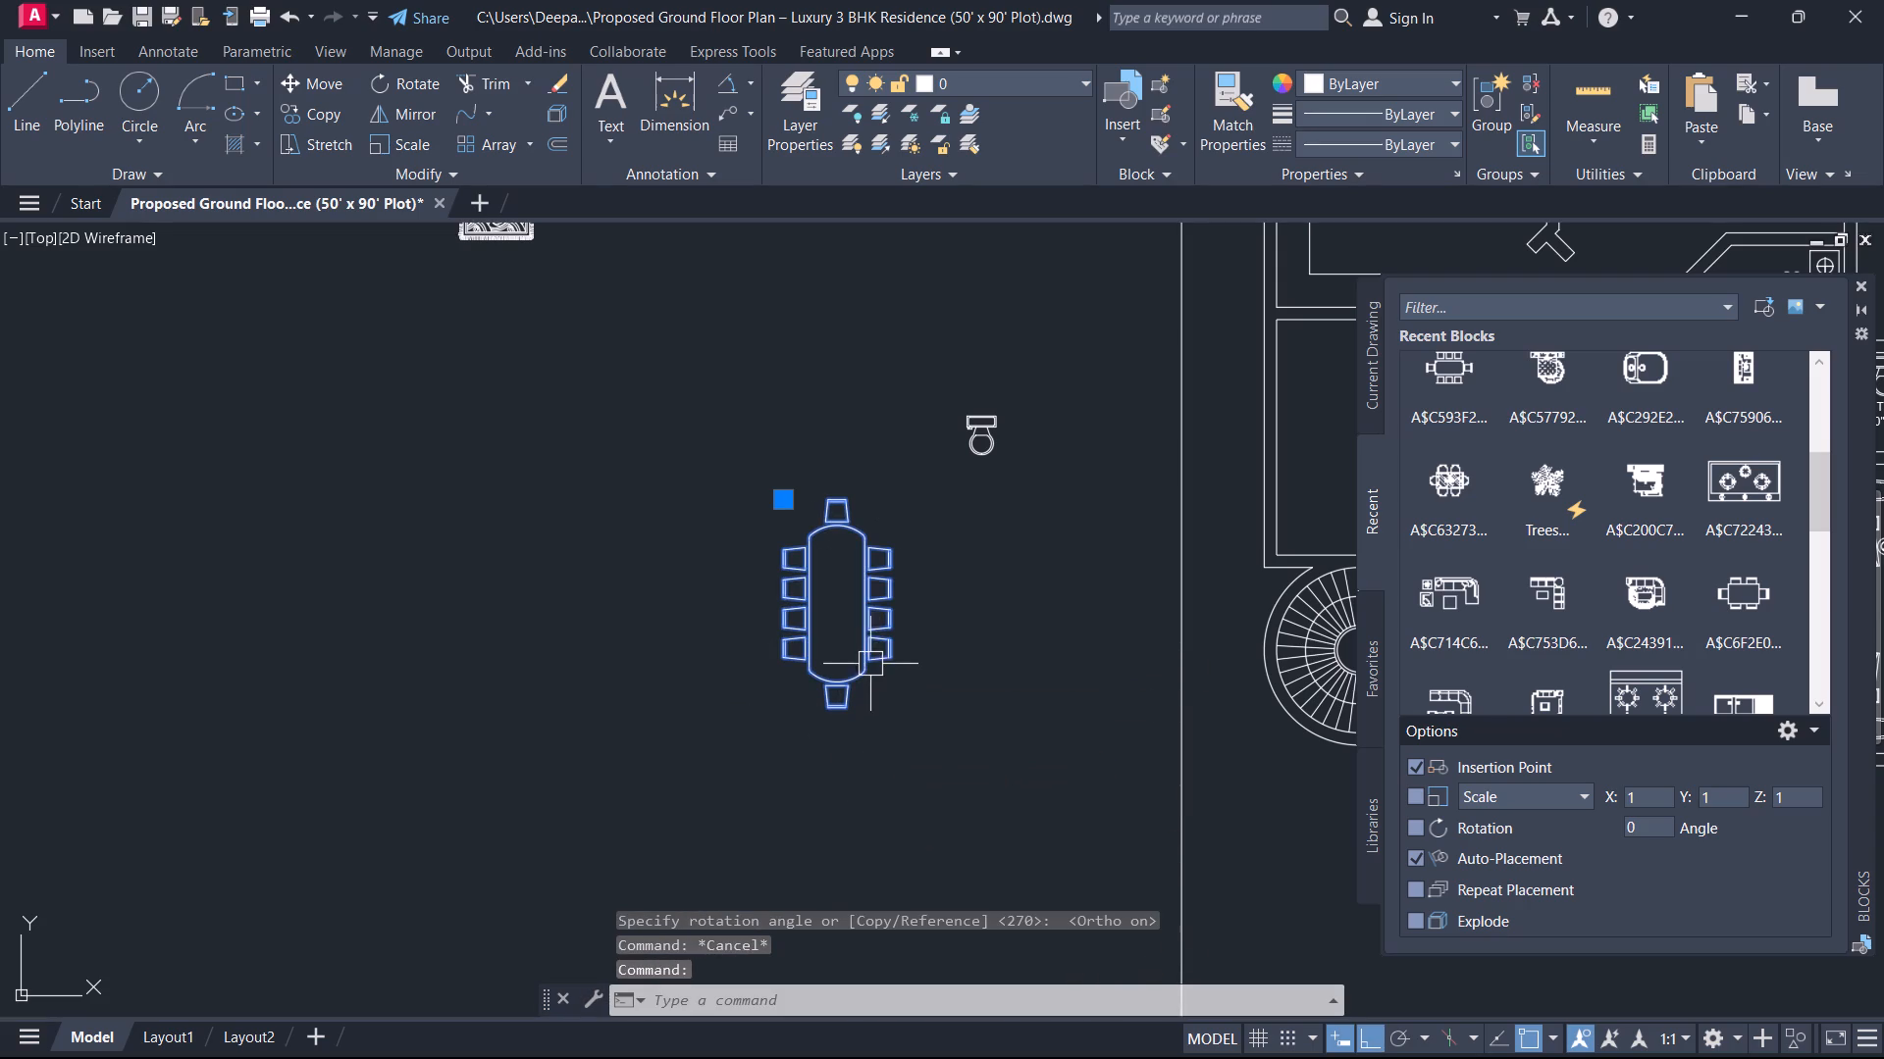
{"action": "key", "text": "c"}
{"action": "key", "text": "o"}
{"action": "key", "text": "space"}
{"action": "scroll", "coordinate": [804, 592], "scroll_direction": "up", "scroll_amount": 2}
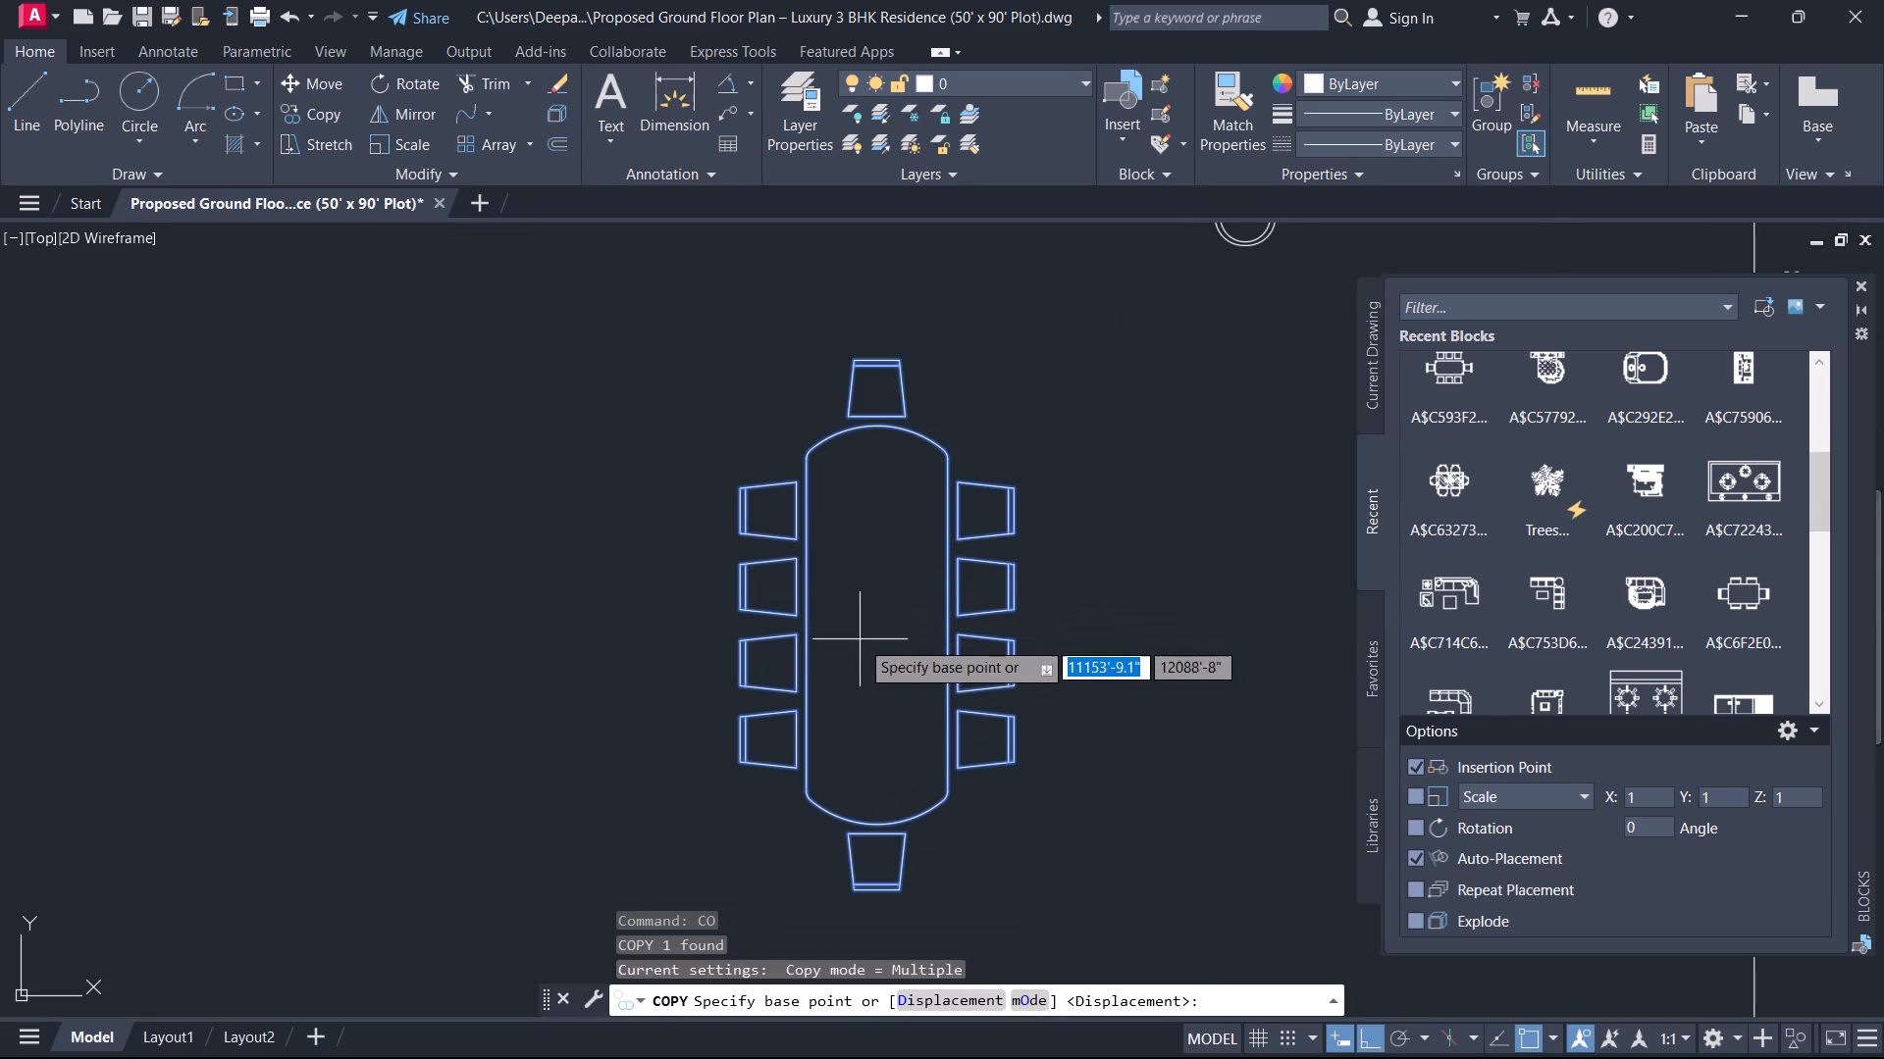
{"action": "left_click", "coordinate": [871, 632]}
{"action": "scroll", "coordinate": [902, 644], "scroll_direction": "down", "scroll_amount": 3}
{"action": "middle_click_drag", "start_coordinate": [977, 632], "coordinate": [765, 739]}
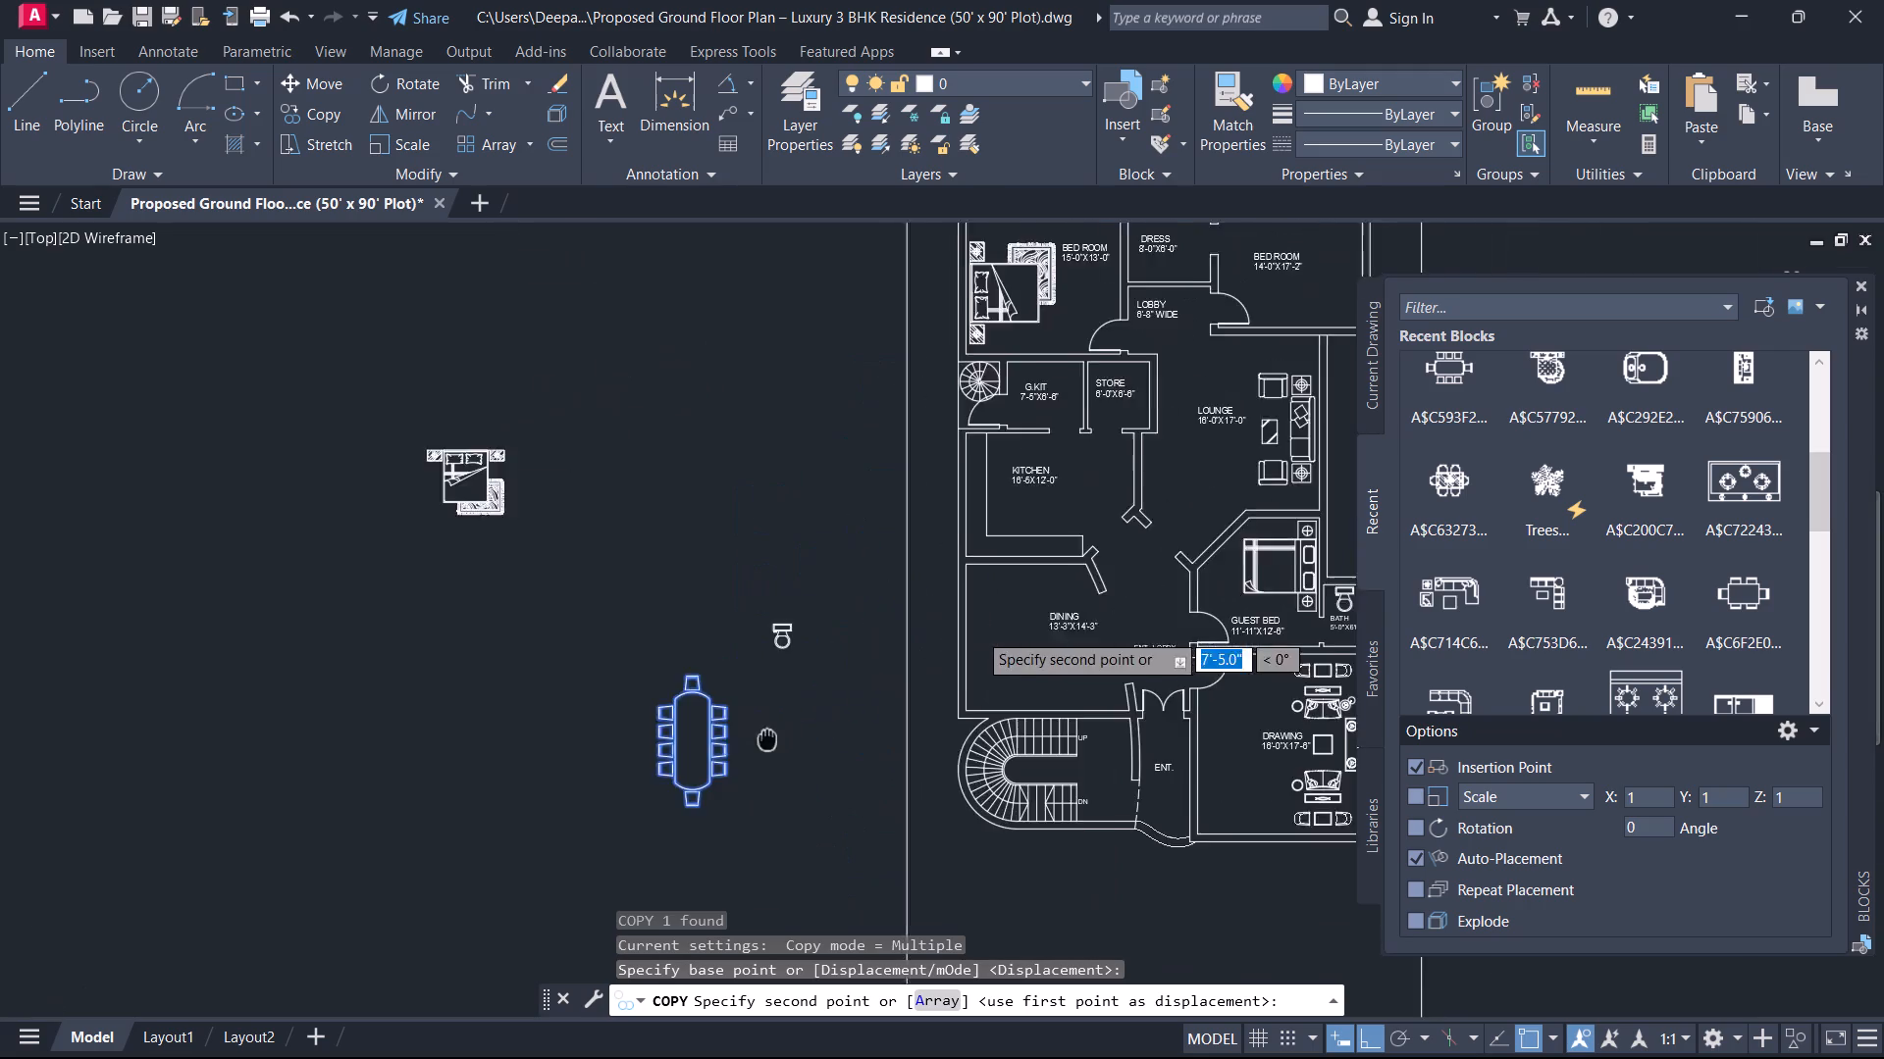
{"action": "middle_click_drag", "start_coordinate": [765, 739], "coordinate": [761, 745]}
{"action": "scroll", "coordinate": [860, 680], "scroll_direction": "up", "scroll_amount": 2}
{"action": "scroll", "coordinate": [1034, 619], "scroll_direction": "up", "scroll_amount": 1}
{"action": "middle_click_drag", "start_coordinate": [1125, 592], "coordinate": [866, 628]}
{"action": "scroll", "coordinate": [1125, 592], "scroll_direction": "up", "scroll_amount": 1}
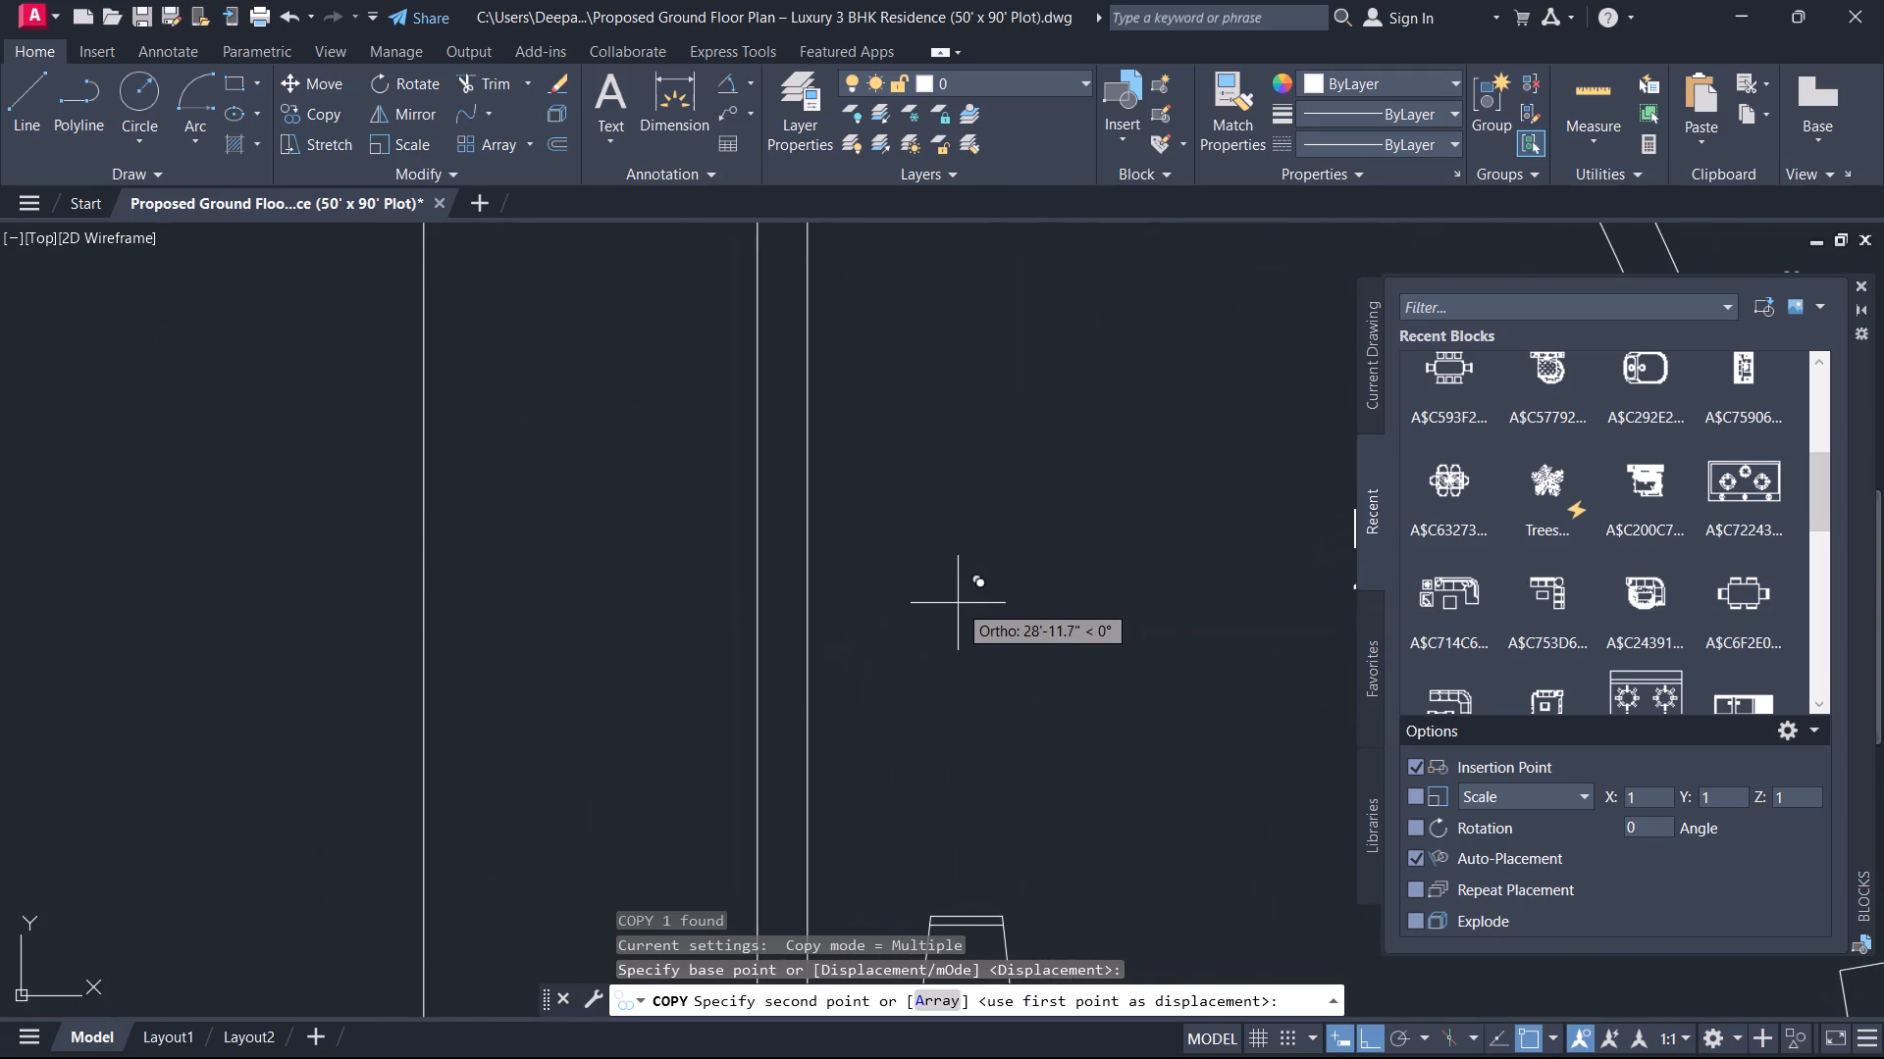
{"action": "key", "text": "F8"}
{"action": "scroll", "coordinate": [975, 568], "scroll_direction": "down", "scroll_amount": 4}
{"action": "scroll", "coordinate": [1019, 573], "scroll_direction": "up", "scroll_amount": 3}
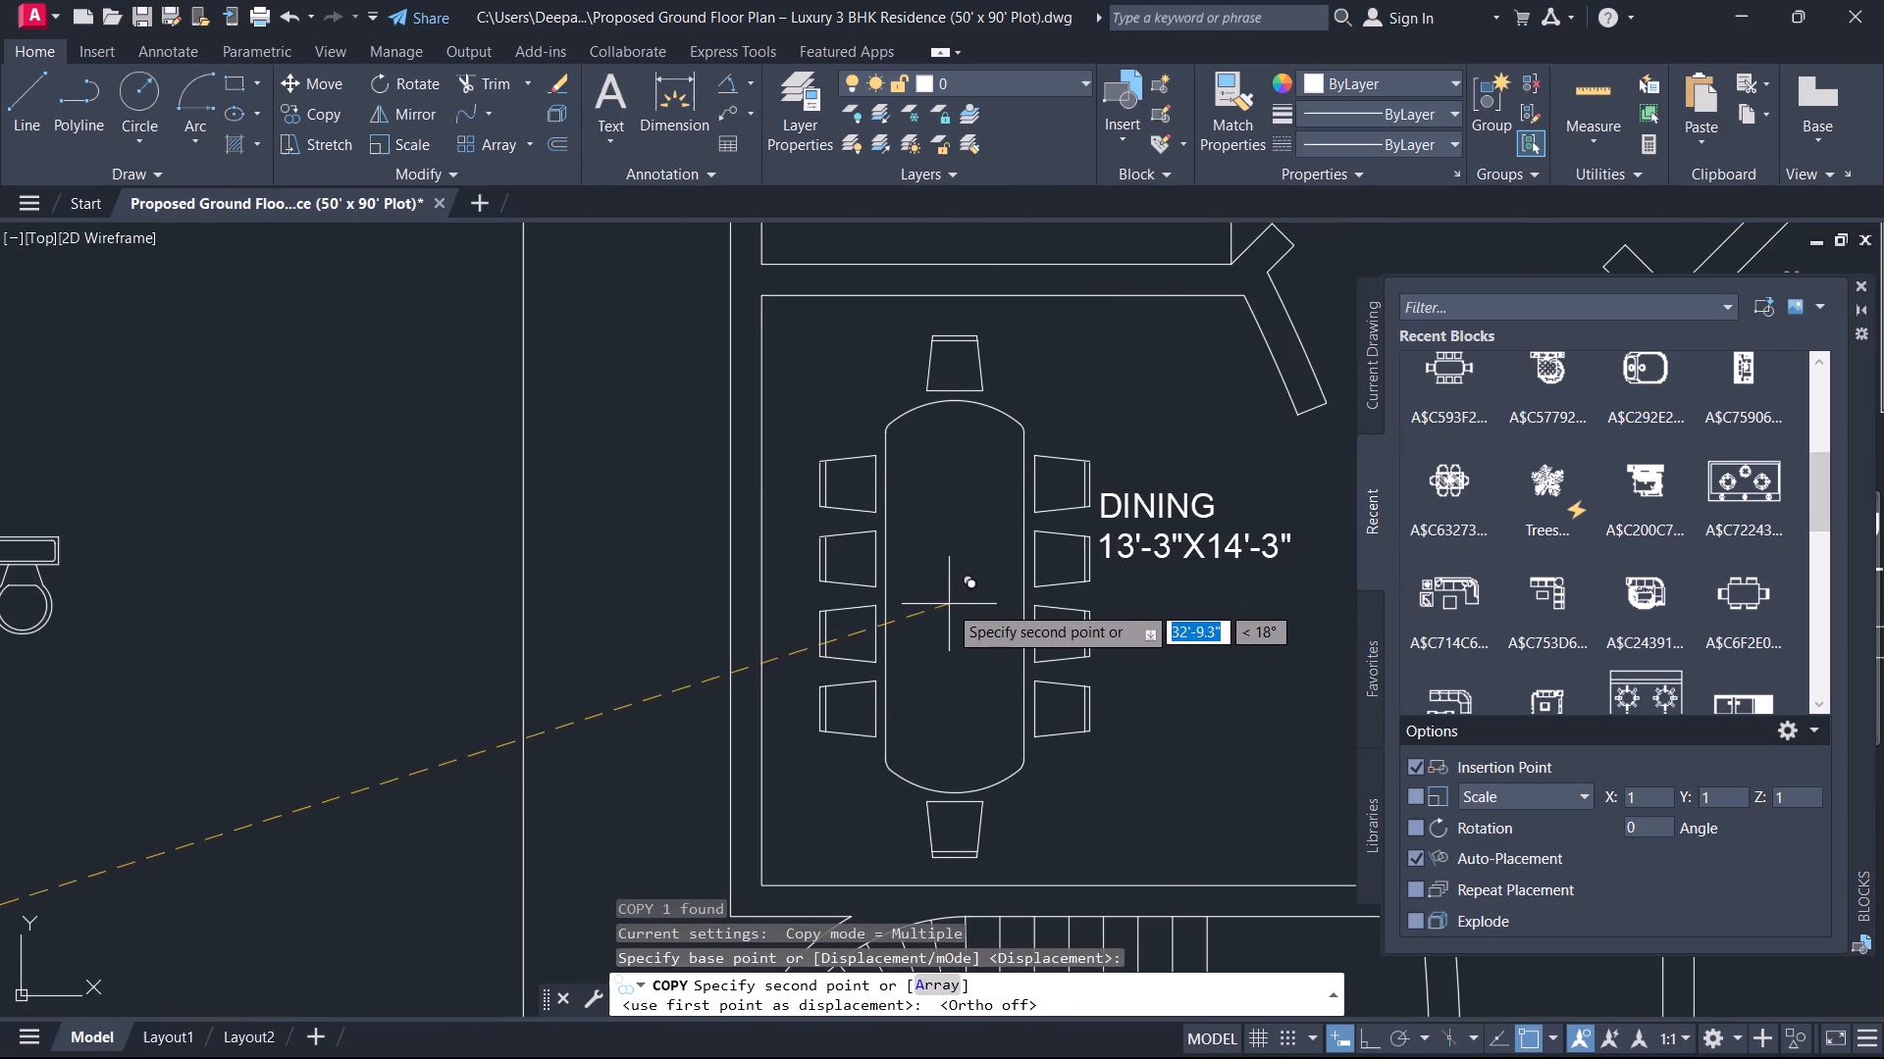
{"action": "left_click", "coordinate": [939, 601]}
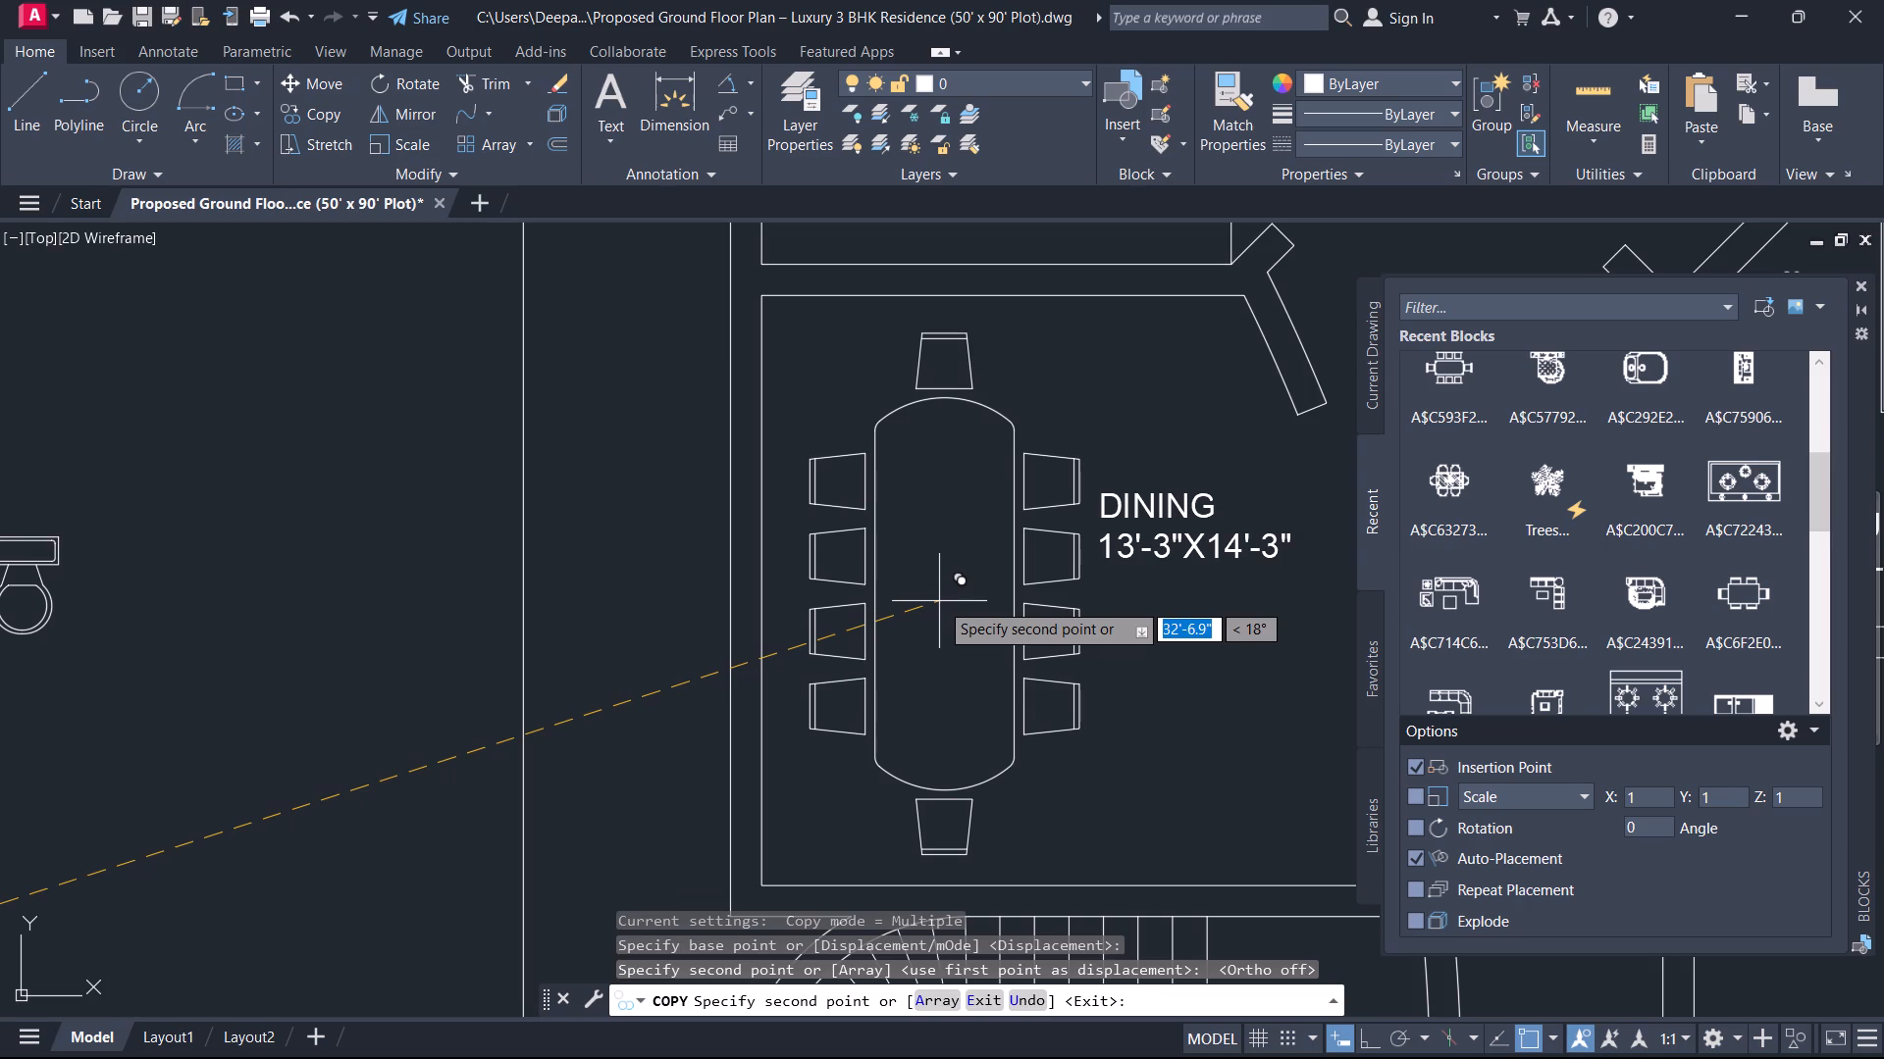
{"action": "key", "text": "Escape"}
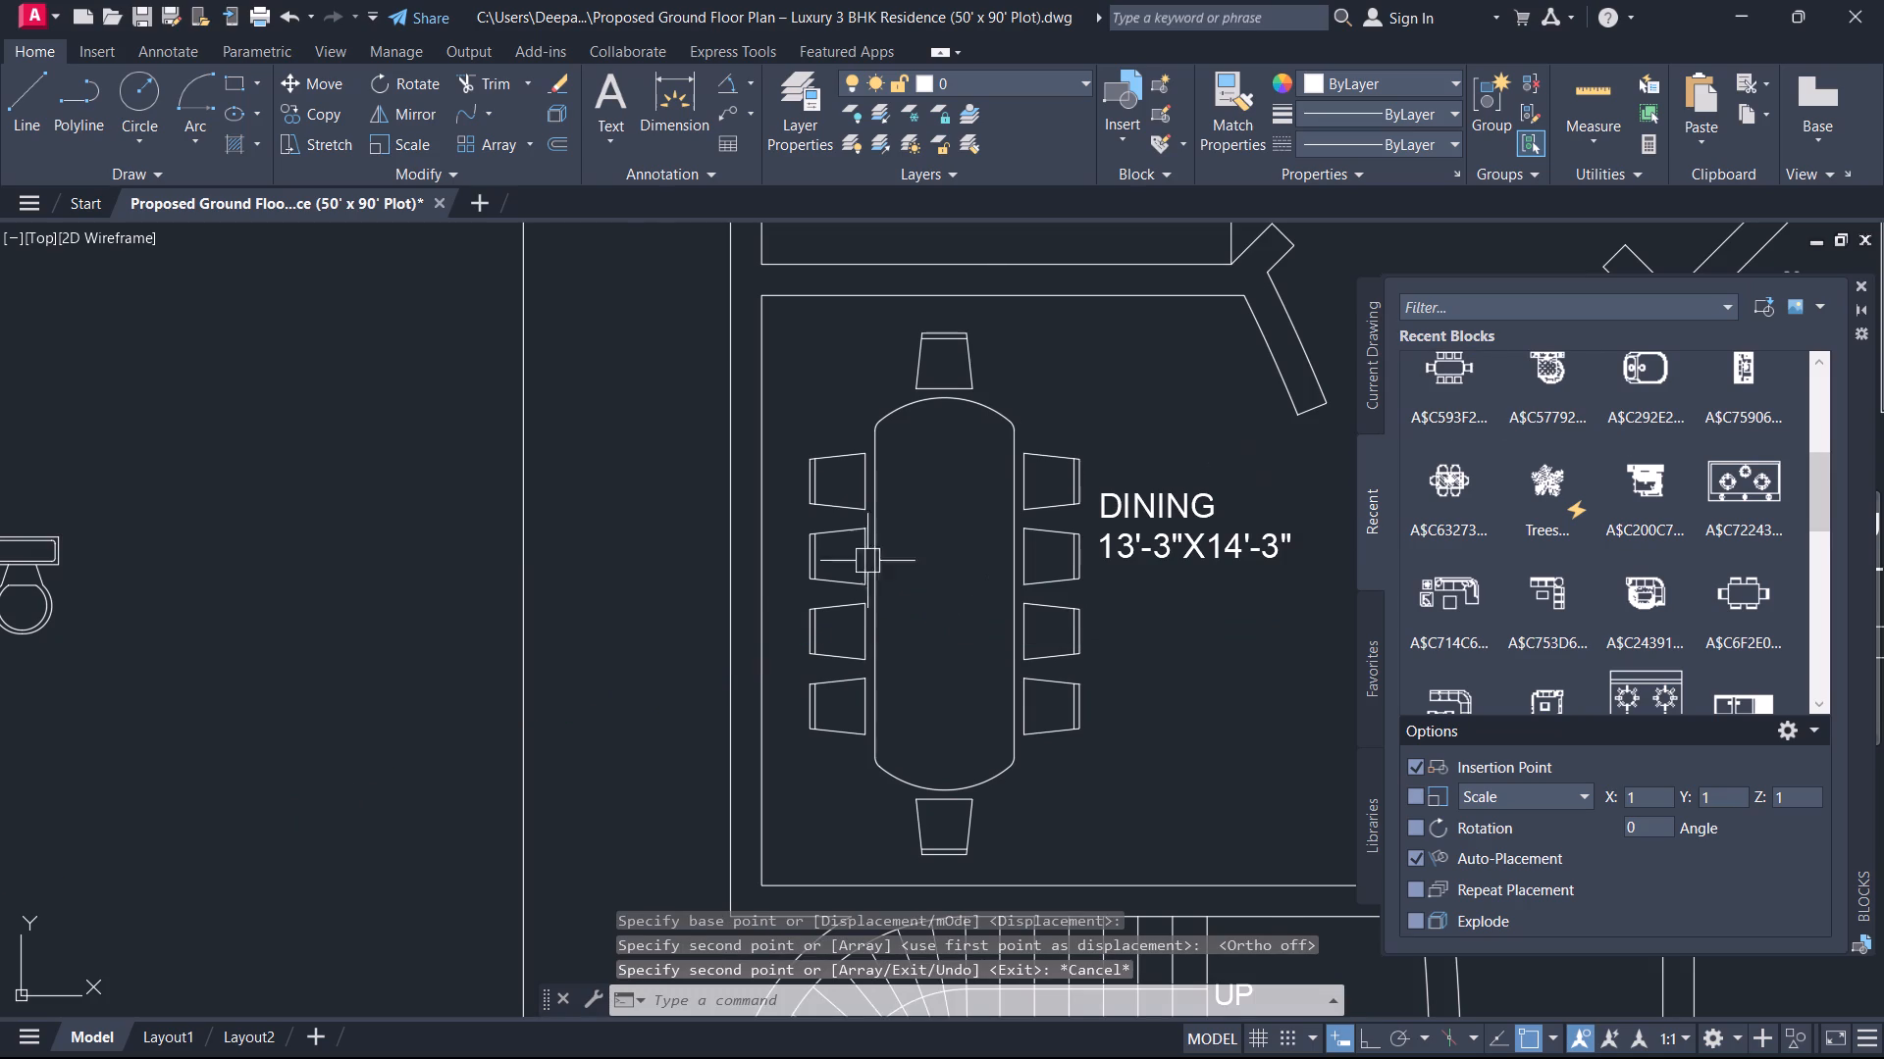
Delete the spare bed, toilet and dining table blocks left outside the floor plan.
{"action": "scroll", "coordinate": [739, 596], "scroll_direction": "down", "scroll_amount": 3}
{"action": "left_click_drag", "start_coordinate": [582, 779], "coordinate": [552, 759]}
{"action": "left_click", "coordinate": [123, 436]}
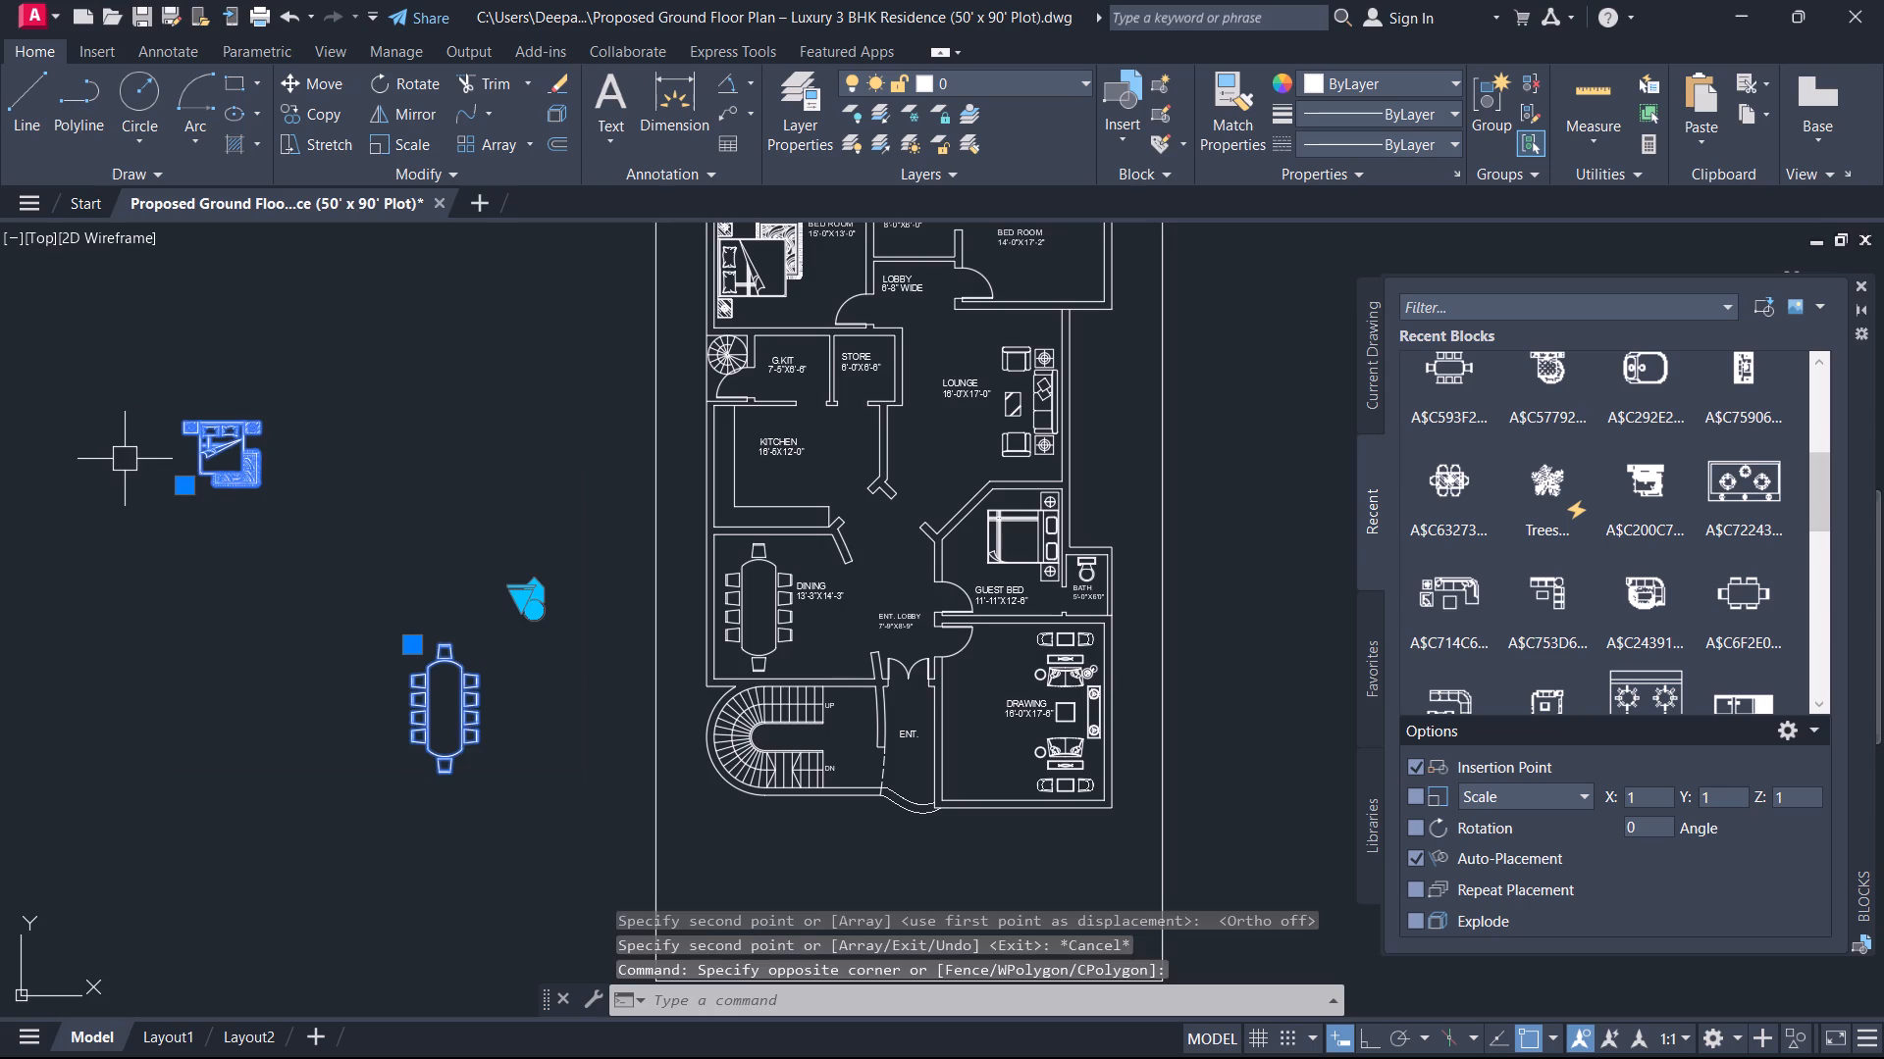
{"action": "key", "text": "Delete"}
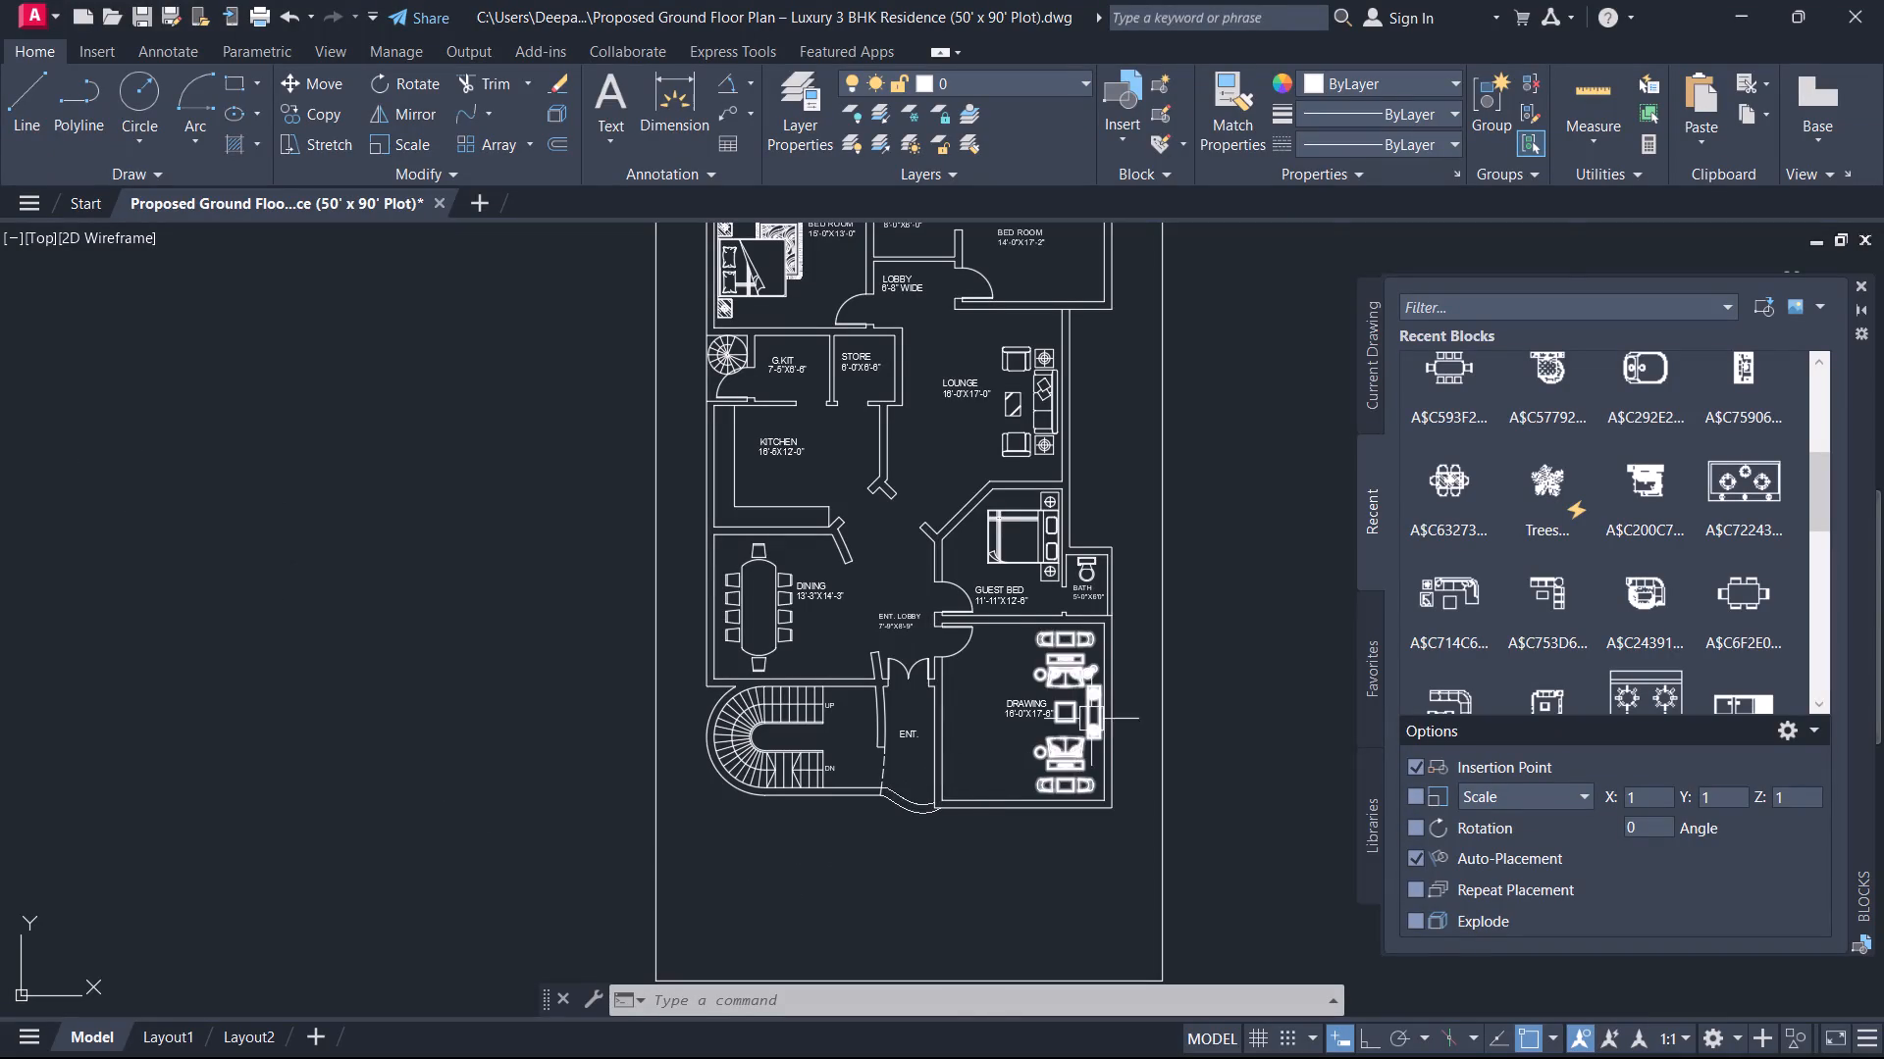
Insert the single-bowl sink block in the empty area outside the kitchen's outer wall.
{"action": "scroll", "coordinate": [896, 584], "scroll_direction": "up", "scroll_amount": 2}
{"action": "middle_click_drag", "start_coordinate": [902, 584], "coordinate": [887, 629]}
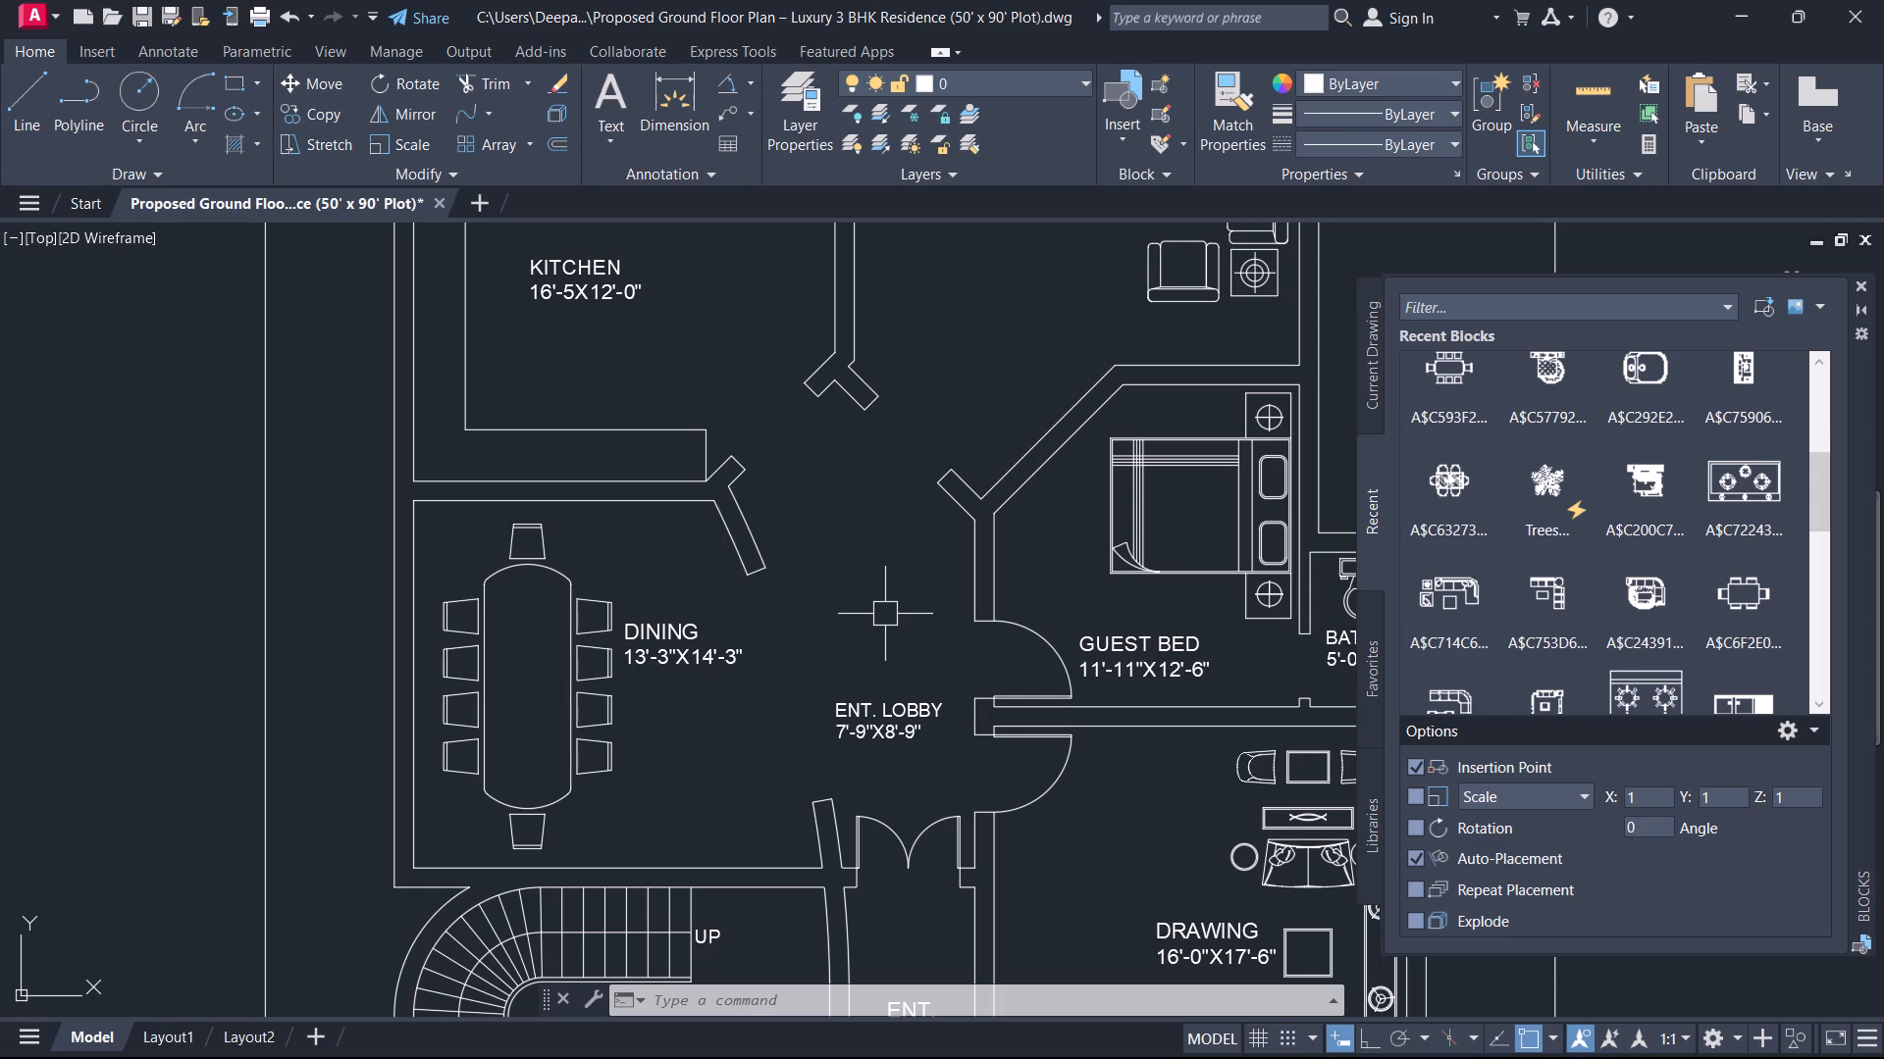
{"action": "scroll", "coordinate": [801, 587], "scroll_direction": "down", "scroll_amount": 2}
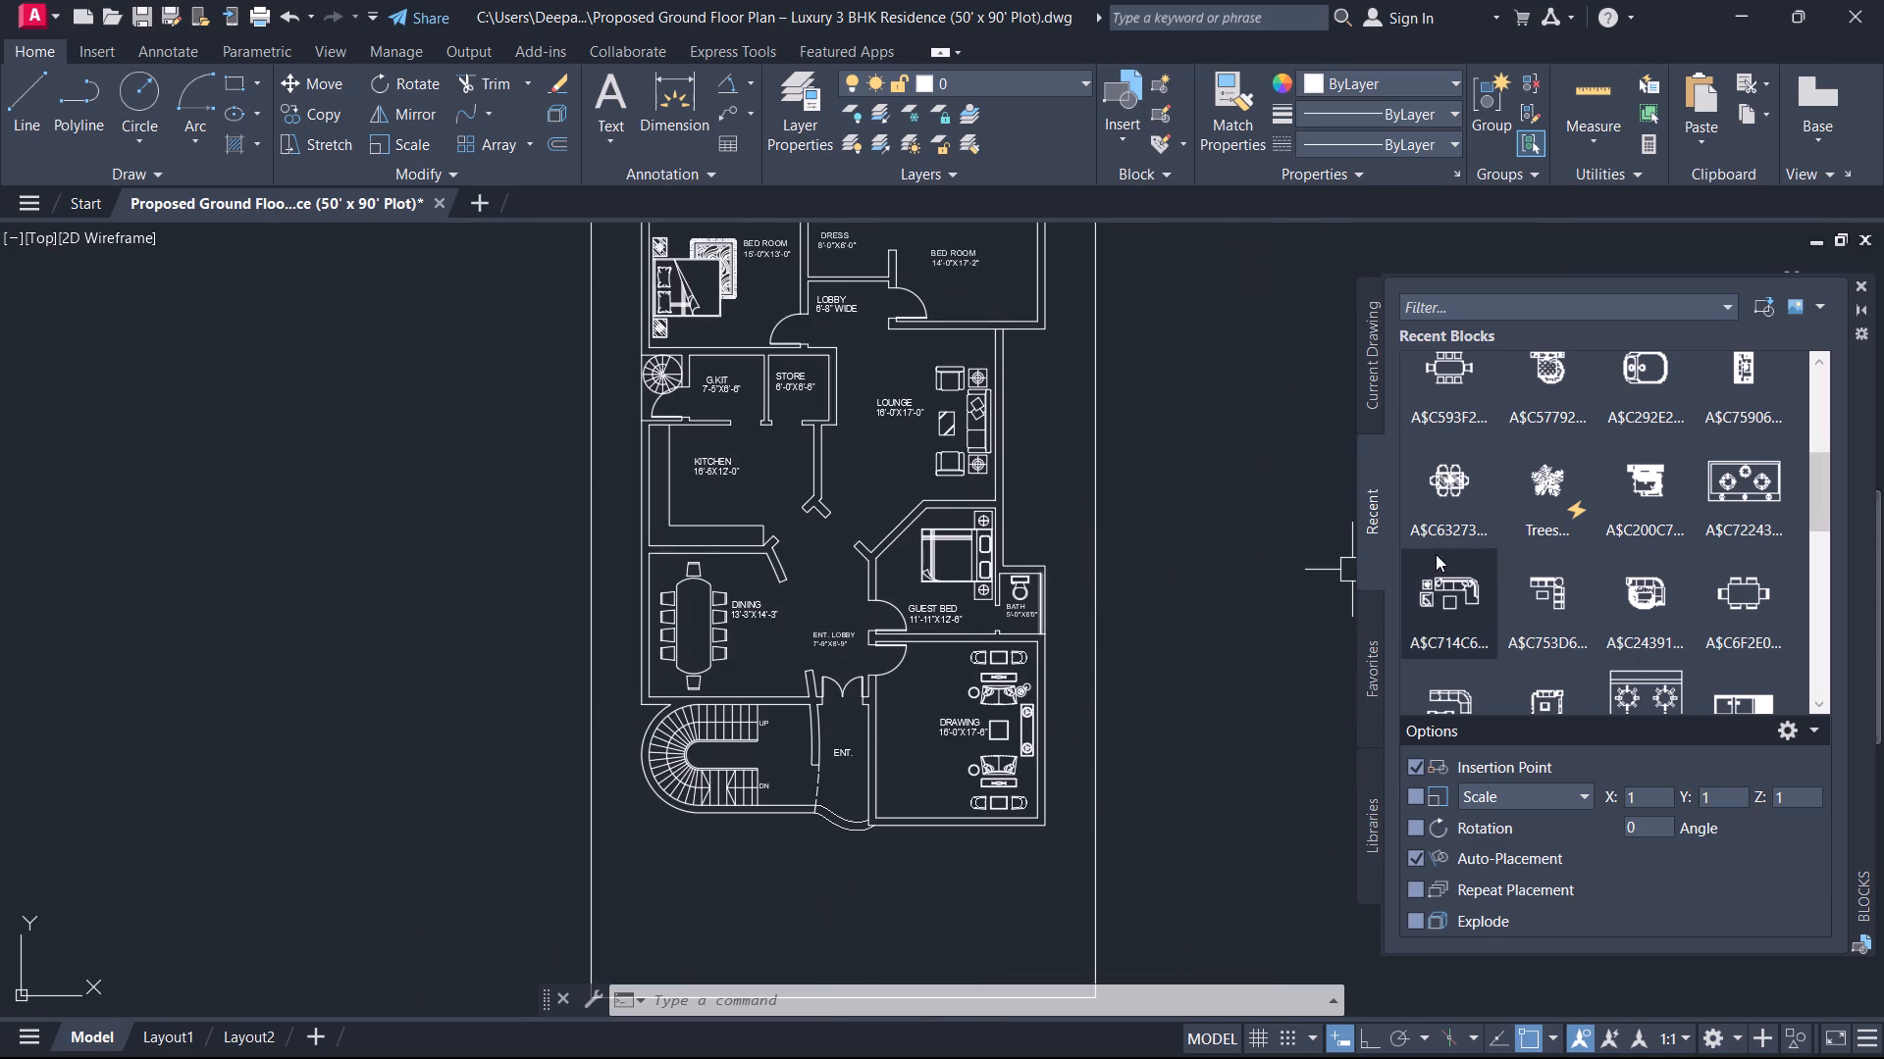
{"action": "scroll", "coordinate": [1532, 707], "scroll_direction": "down", "scroll_amount": 4}
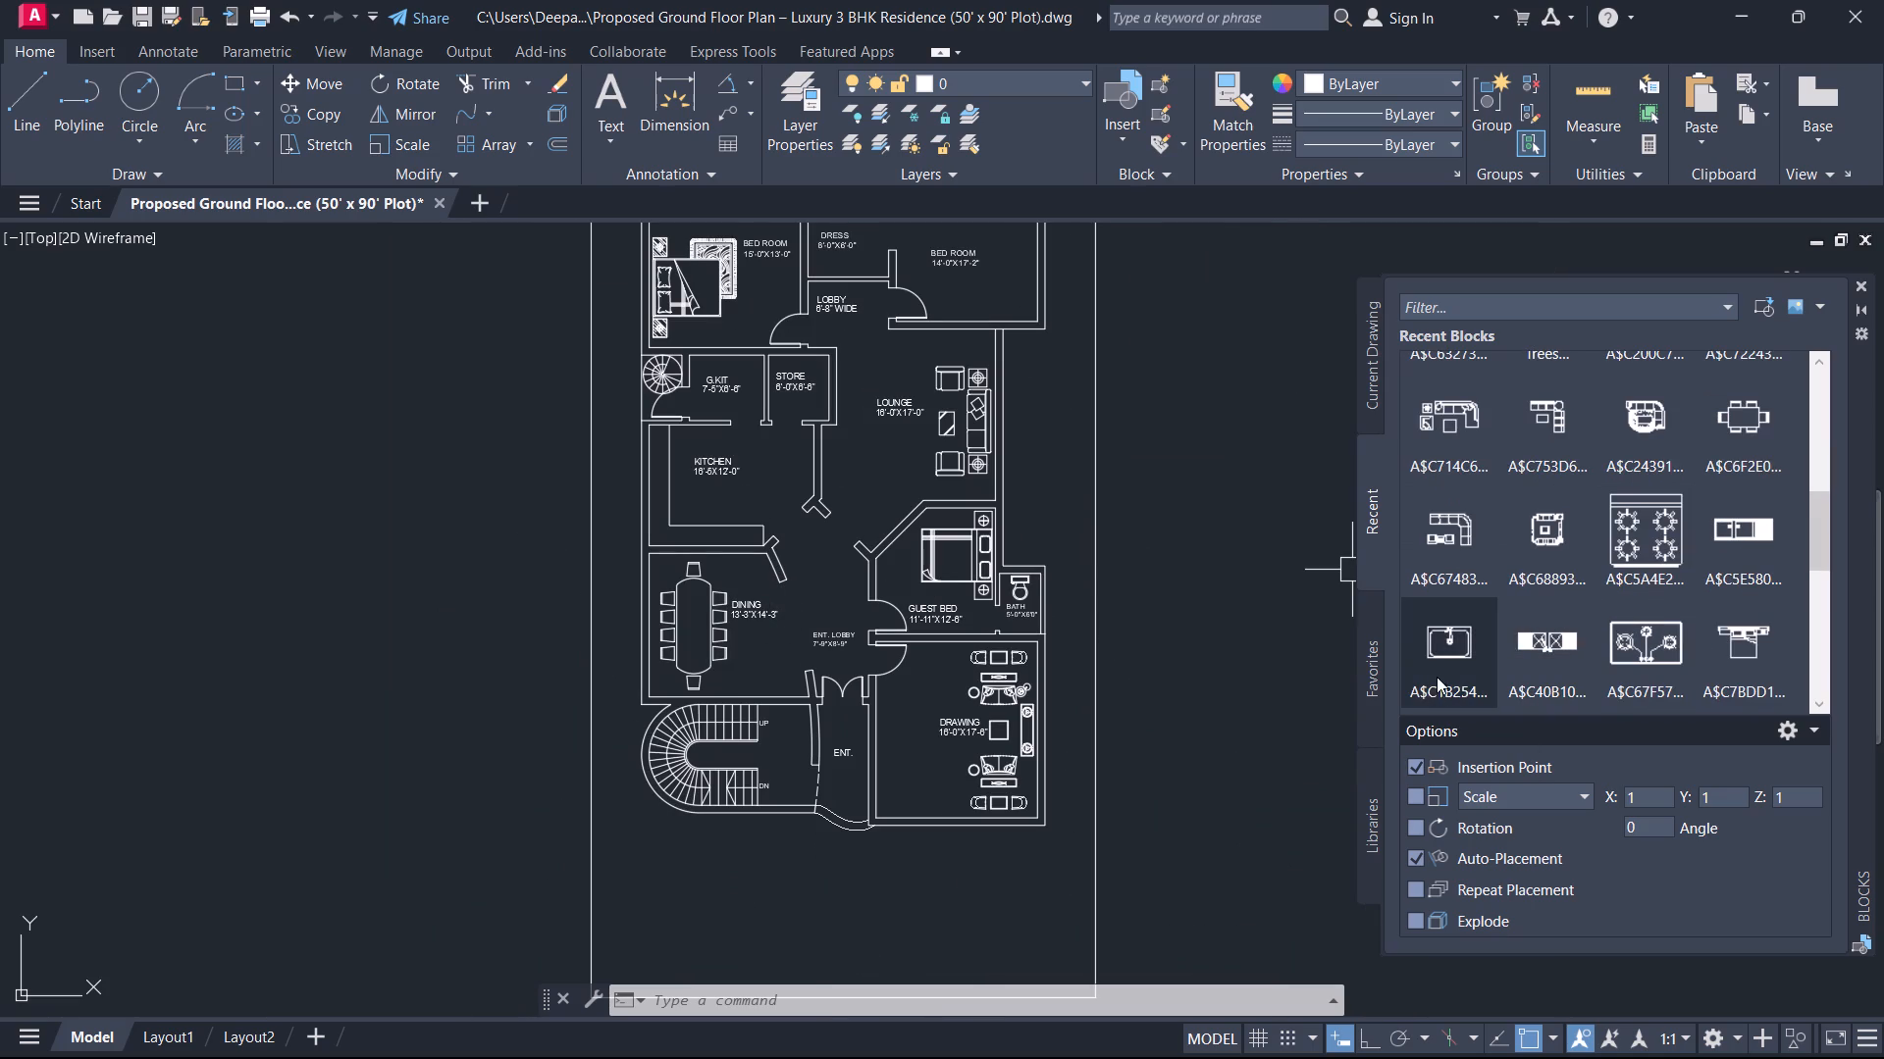
{"action": "left_click", "coordinate": [1439, 659]}
{"action": "scroll", "coordinate": [602, 530], "scroll_direction": "up", "scroll_amount": 3}
{"action": "left_click", "coordinate": [462, 547]}
{"action": "key", "text": "Escape"}
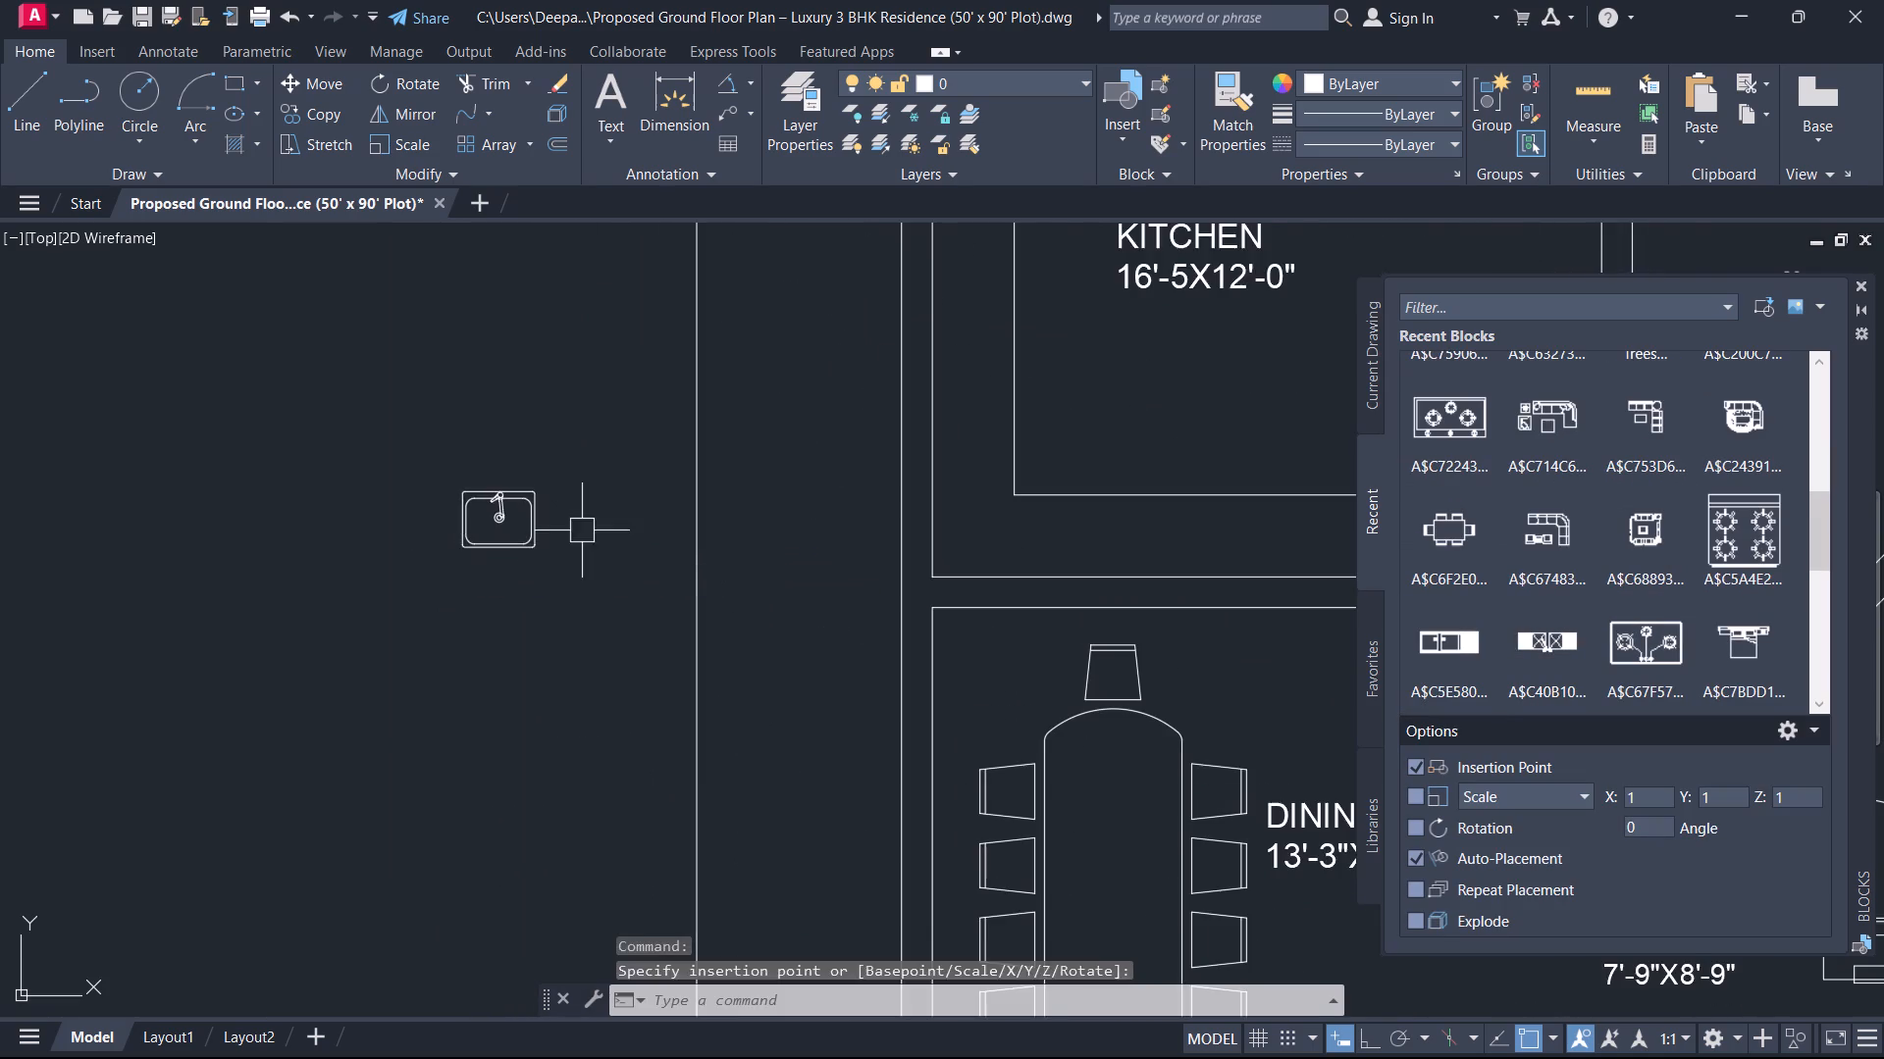
Rotate the sink block 90° so its tap lies on the side away from the kitchen.
{"action": "scroll", "coordinate": [582, 530], "scroll_direction": "up", "scroll_amount": 2}
{"action": "middle_click_drag", "start_coordinate": [582, 530], "coordinate": [623, 595]}
{"action": "left_click_drag", "start_coordinate": [561, 628], "coordinate": [552, 623]}
{"action": "left_click", "coordinate": [417, 529]}
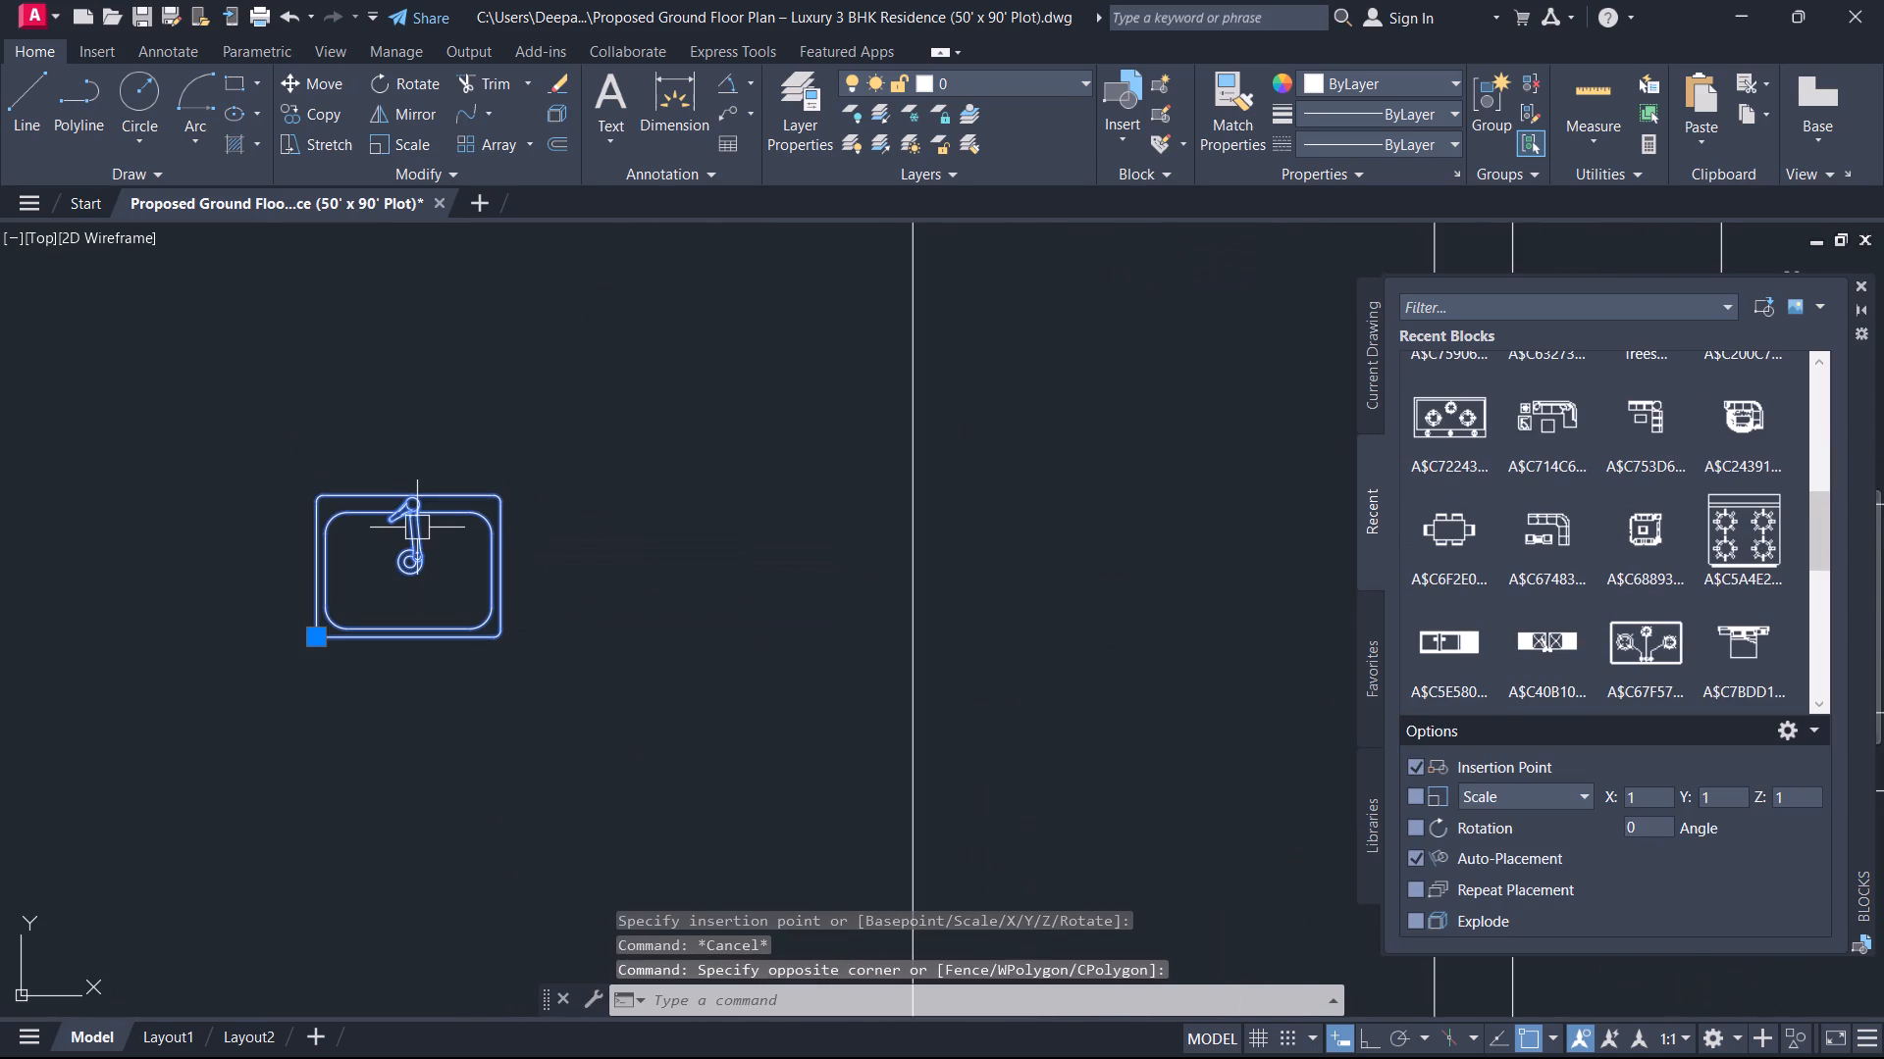
{"action": "type", "text": "RO"}
{"action": "key", "text": "space"}
{"action": "scroll", "coordinate": [412, 525], "scroll_direction": "up", "scroll_amount": 2}
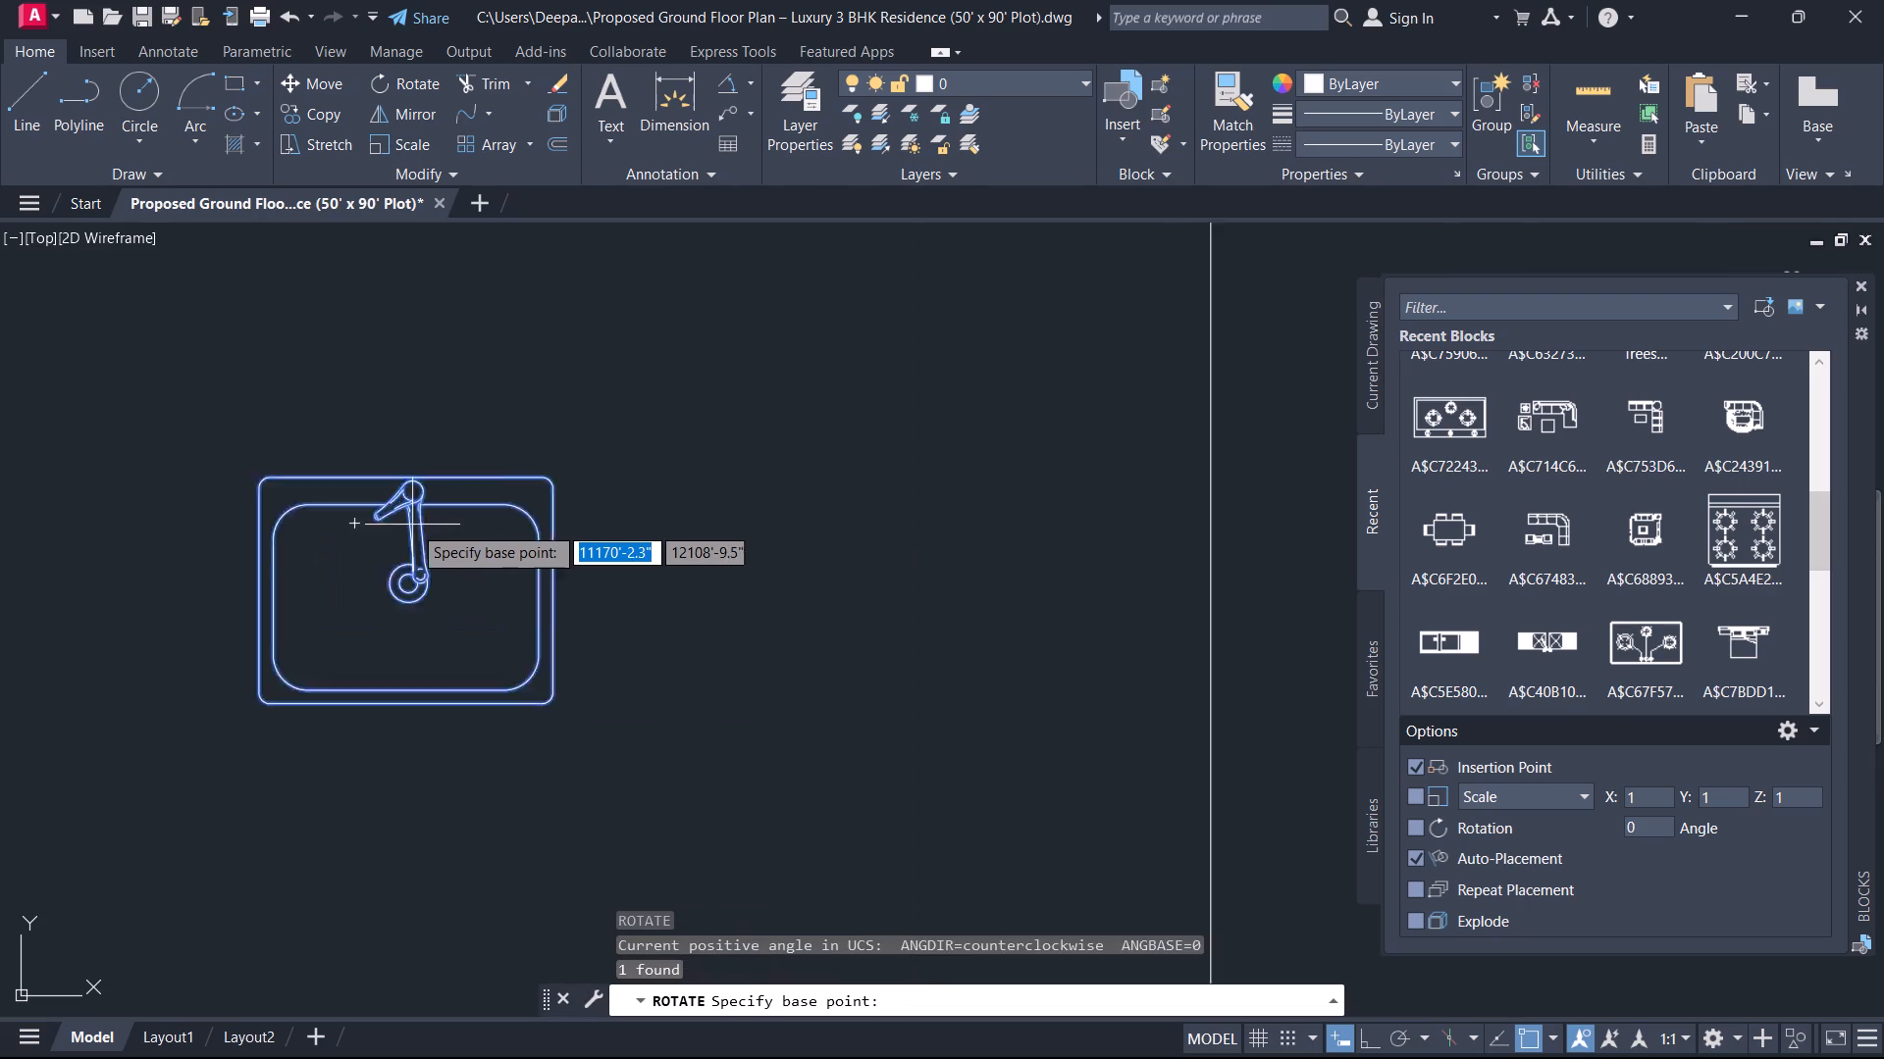
{"action": "scroll", "coordinate": [412, 525], "scroll_direction": "up", "scroll_amount": 1}
{"action": "left_click", "coordinate": [395, 378]}
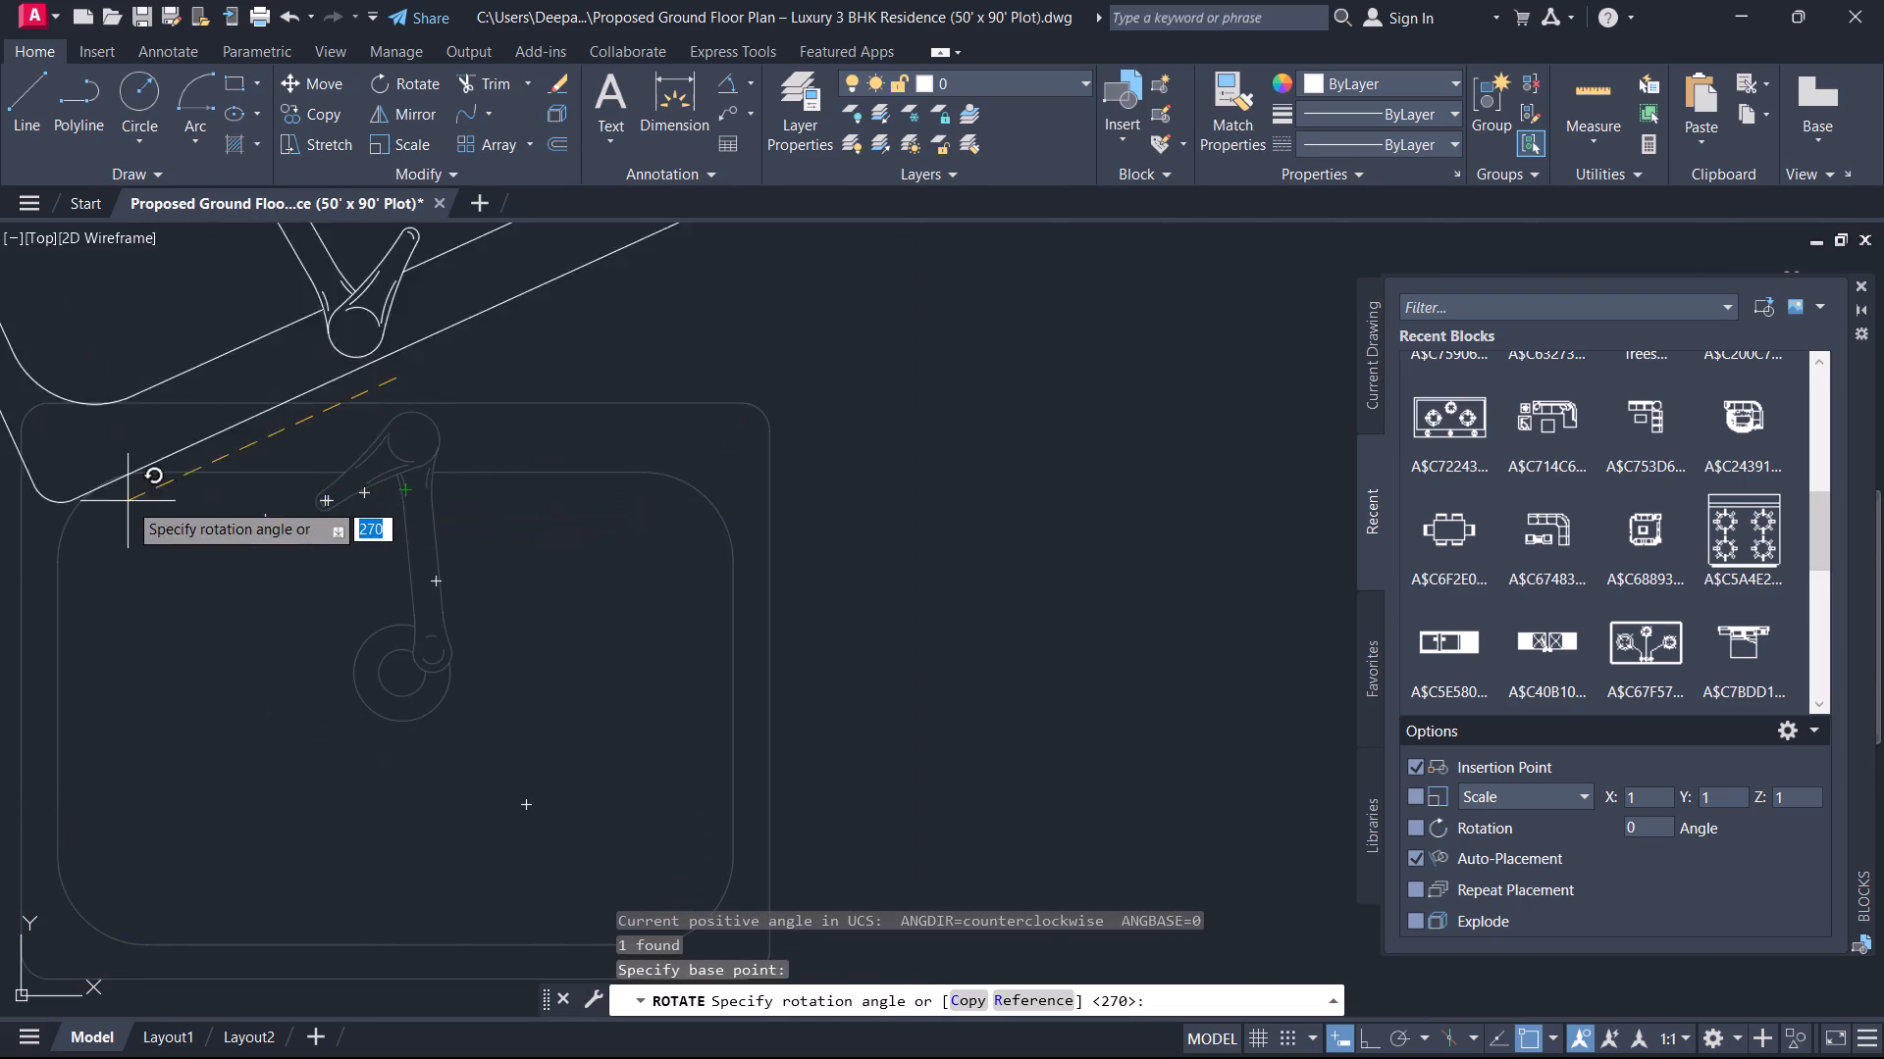
{"action": "scroll", "coordinate": [119, 492], "scroll_direction": "down", "scroll_amount": 4}
{"action": "middle_click_drag", "start_coordinate": [231, 434], "coordinate": [288, 698]}
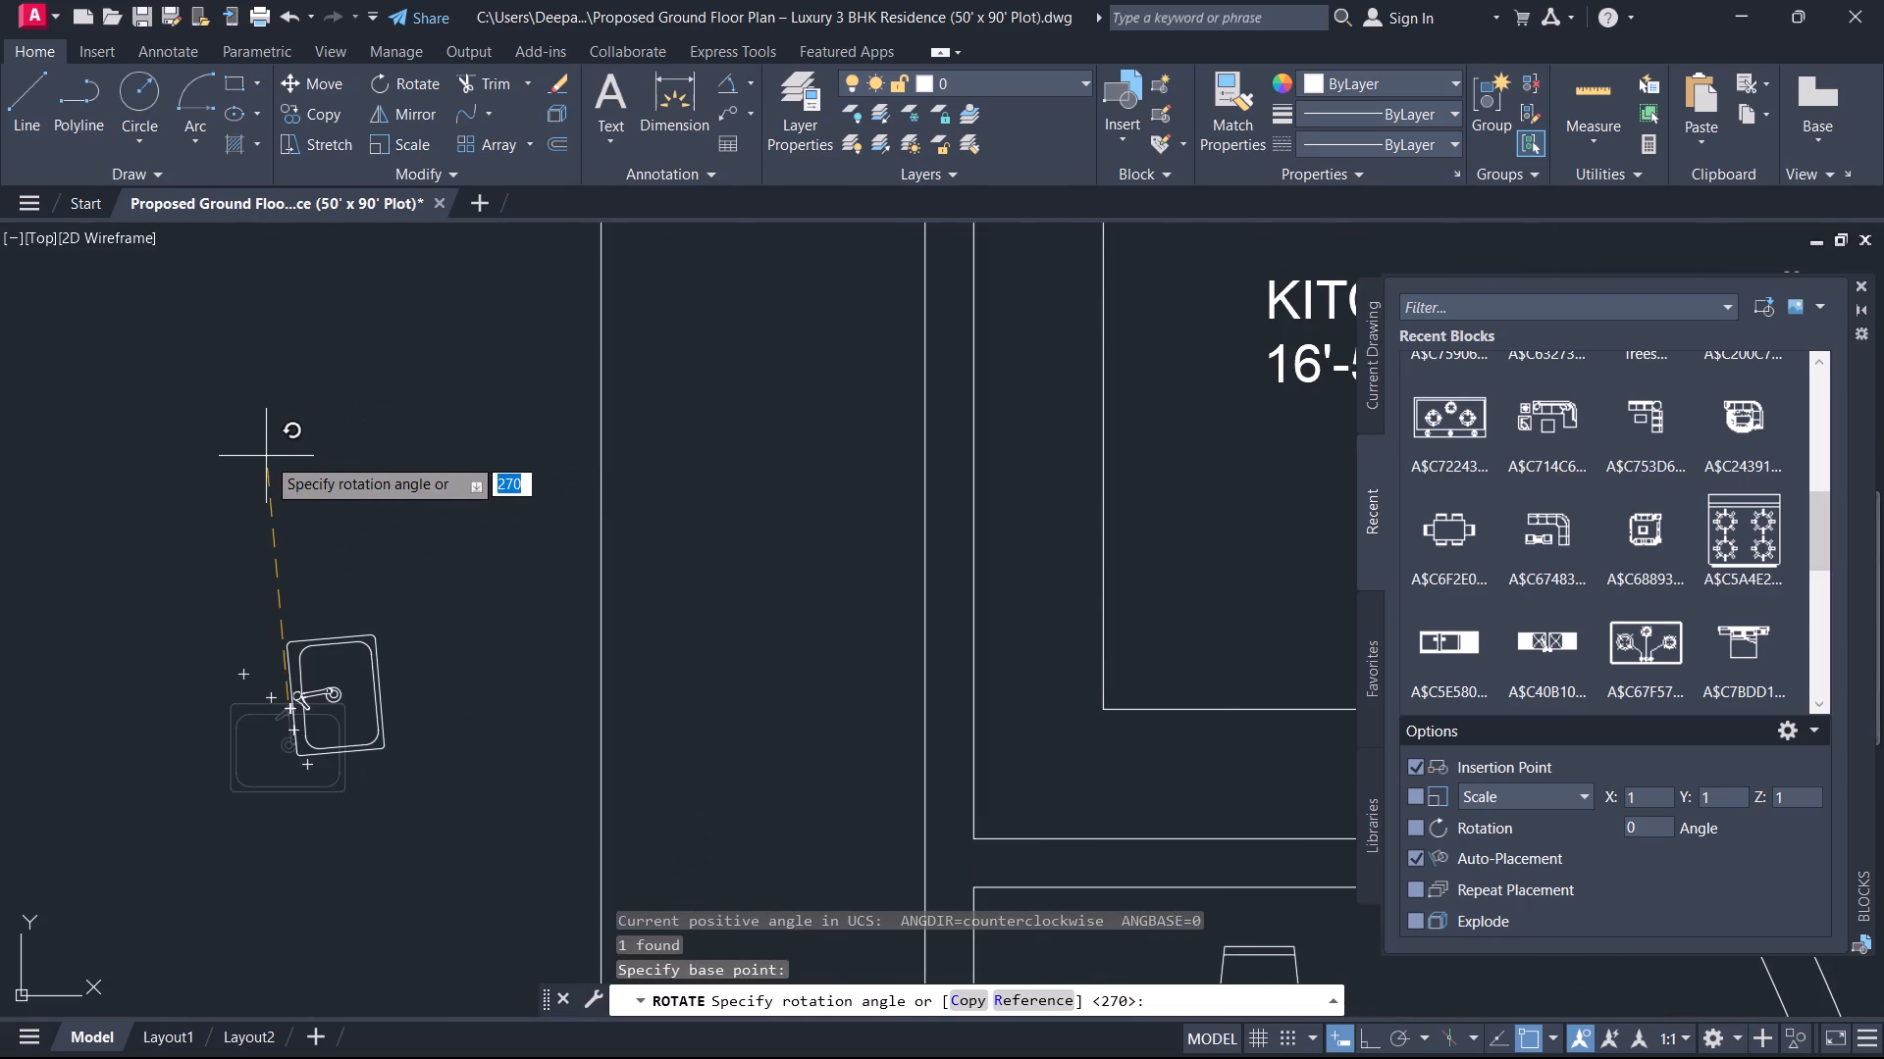
{"action": "key", "text": "F8"}
{"action": "left_click", "coordinate": [258, 479]}
{"action": "key", "text": "Escape"}
Copy the rotated sink onto the KITCHEN counter along the outer wall, with its tap side against the wall.
{"action": "left_click", "coordinate": [341, 668]}
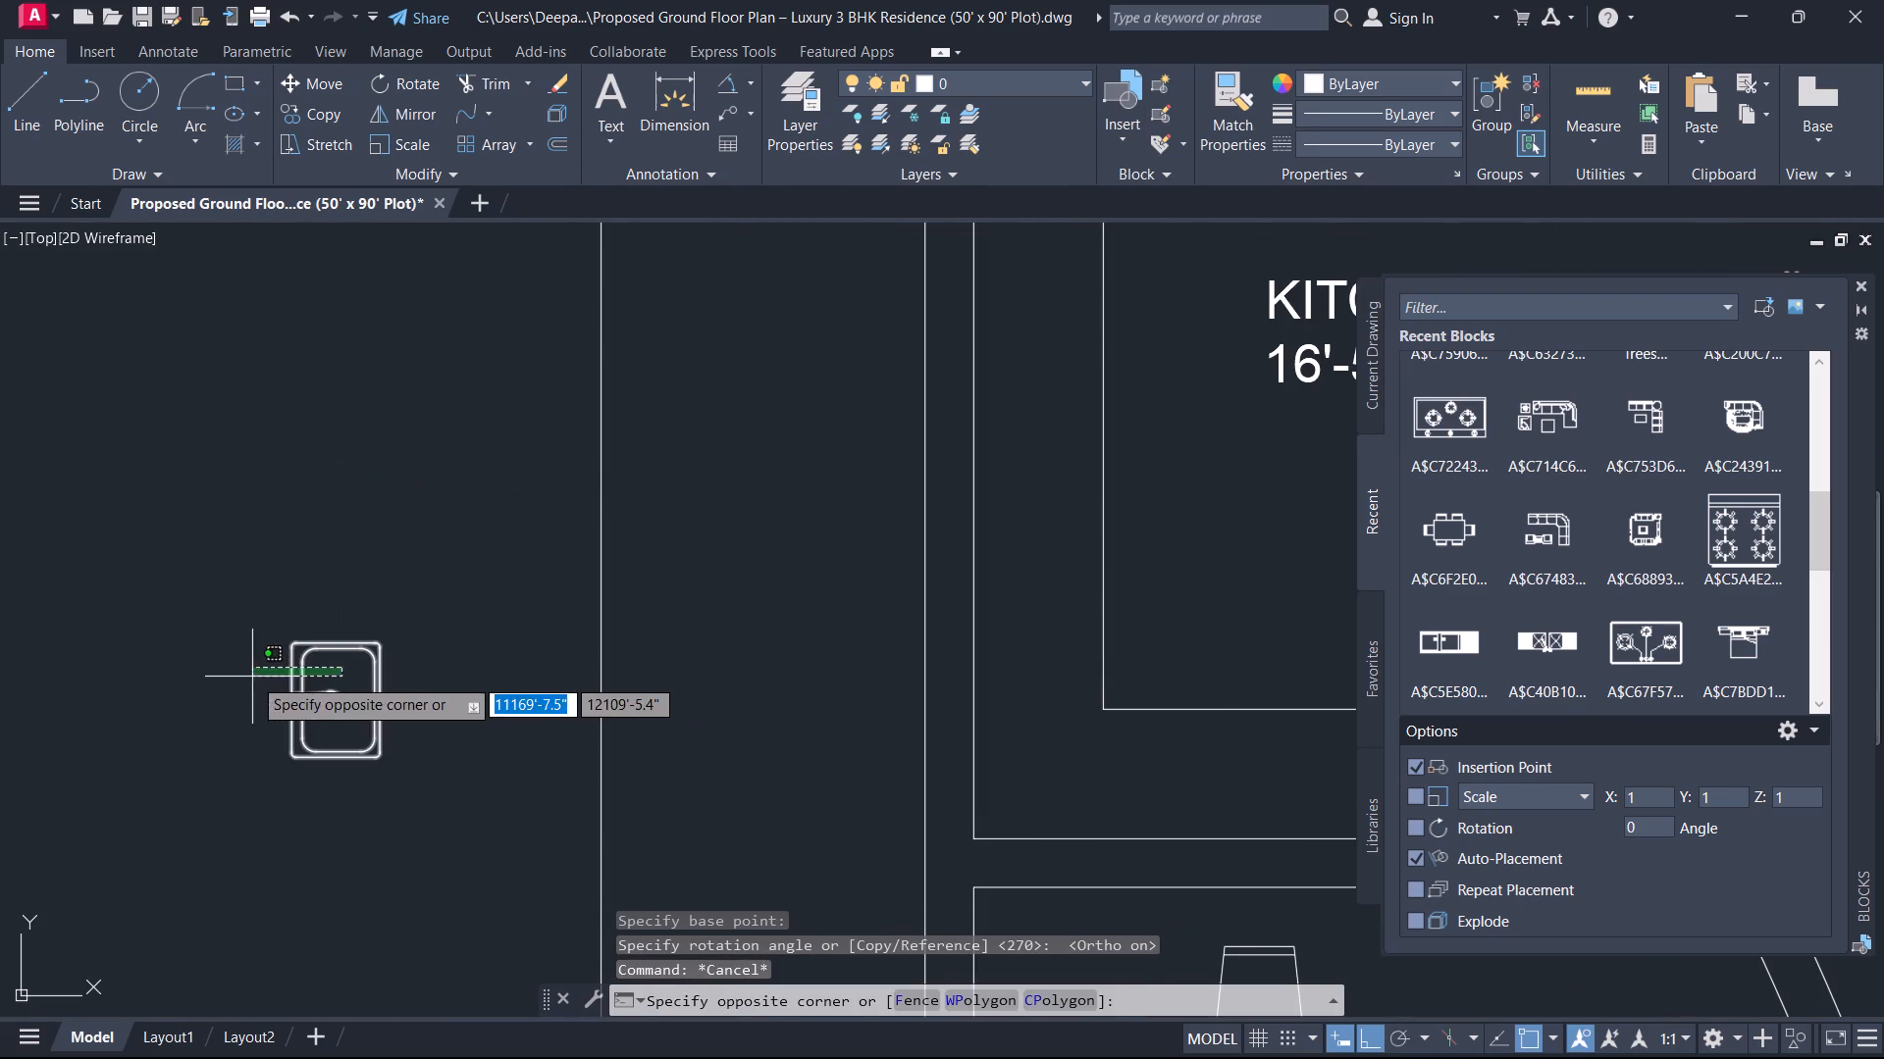
{"action": "left_click", "coordinate": [252, 677]}
{"action": "key", "text": "c"}
{"action": "type", "text": "O"}
{"action": "key", "text": "space"}
{"action": "scroll", "coordinate": [297, 710], "scroll_direction": "up", "scroll_amount": 1}
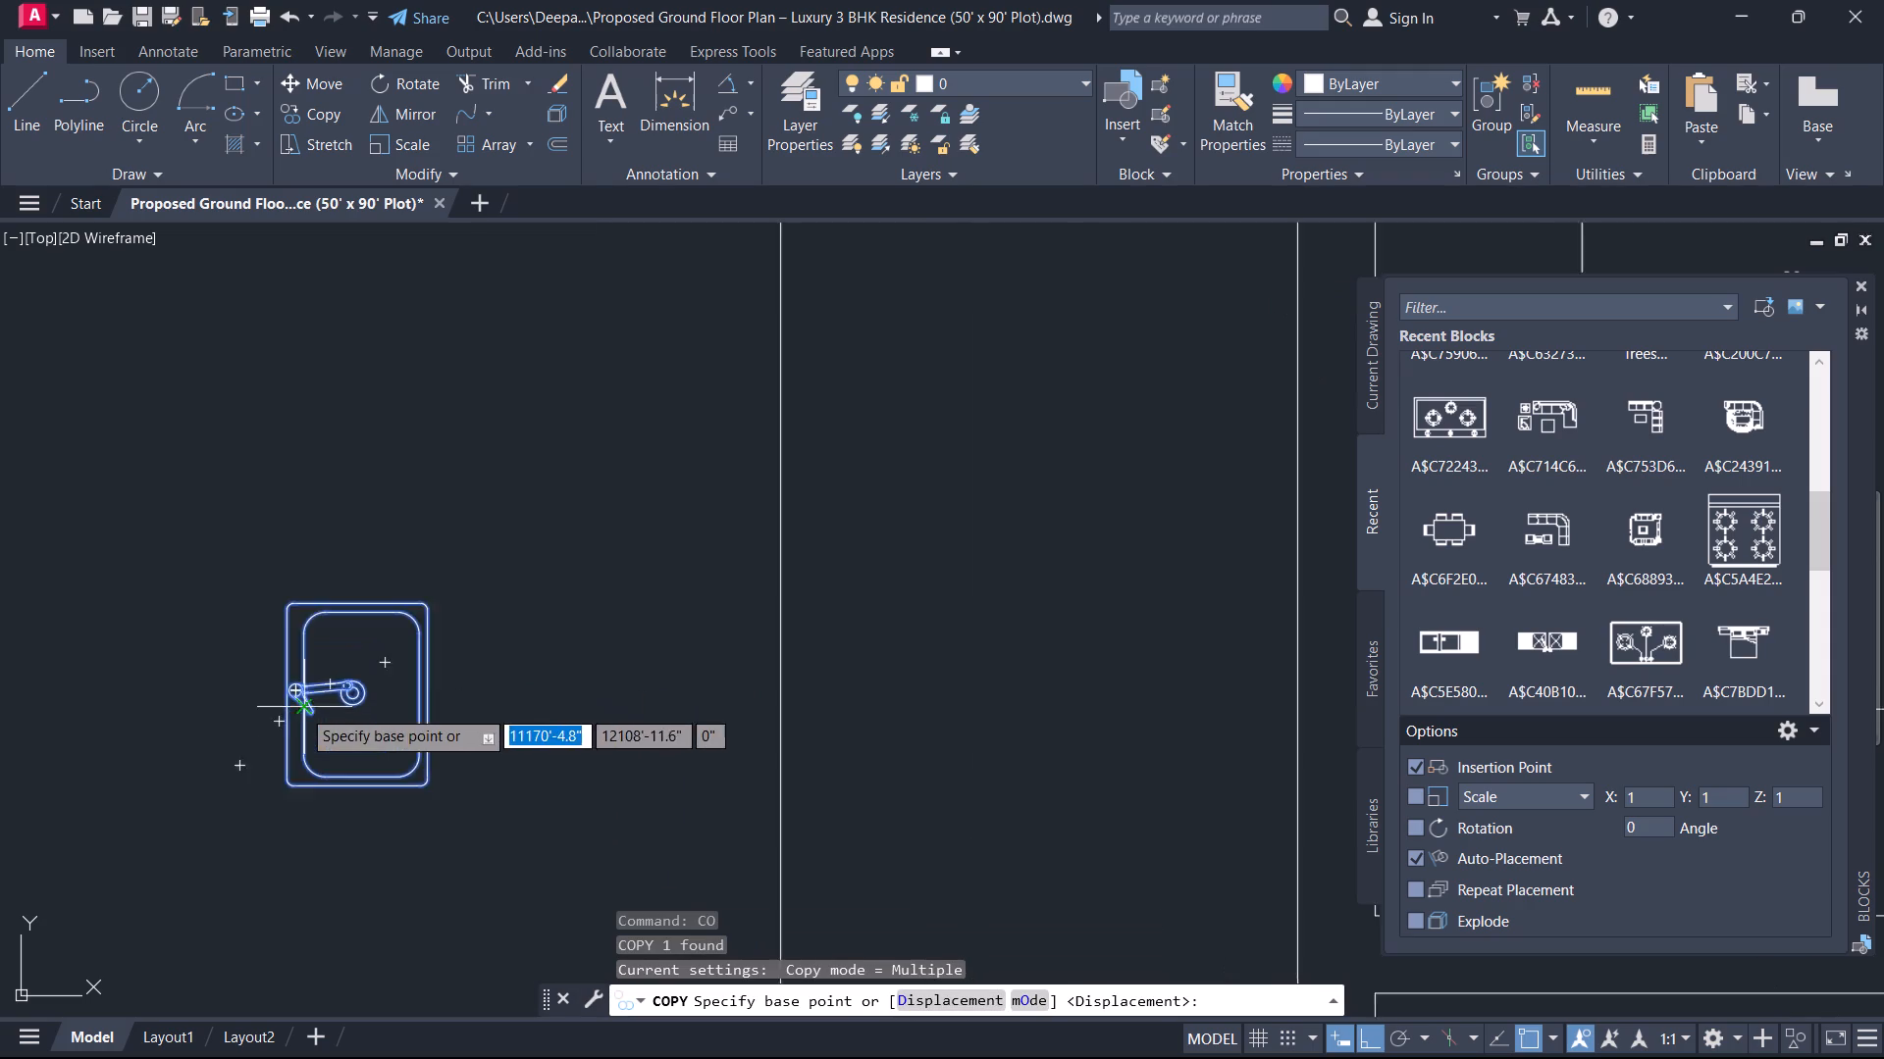
{"action": "scroll", "coordinate": [302, 707], "scroll_direction": "up", "scroll_amount": 2}
{"action": "left_click", "coordinate": [261, 681]}
{"action": "scroll", "coordinate": [495, 584], "scroll_direction": "down", "scroll_amount": 6}
{"action": "scroll", "coordinate": [712, 529], "scroll_direction": "up", "scroll_amount": 2}
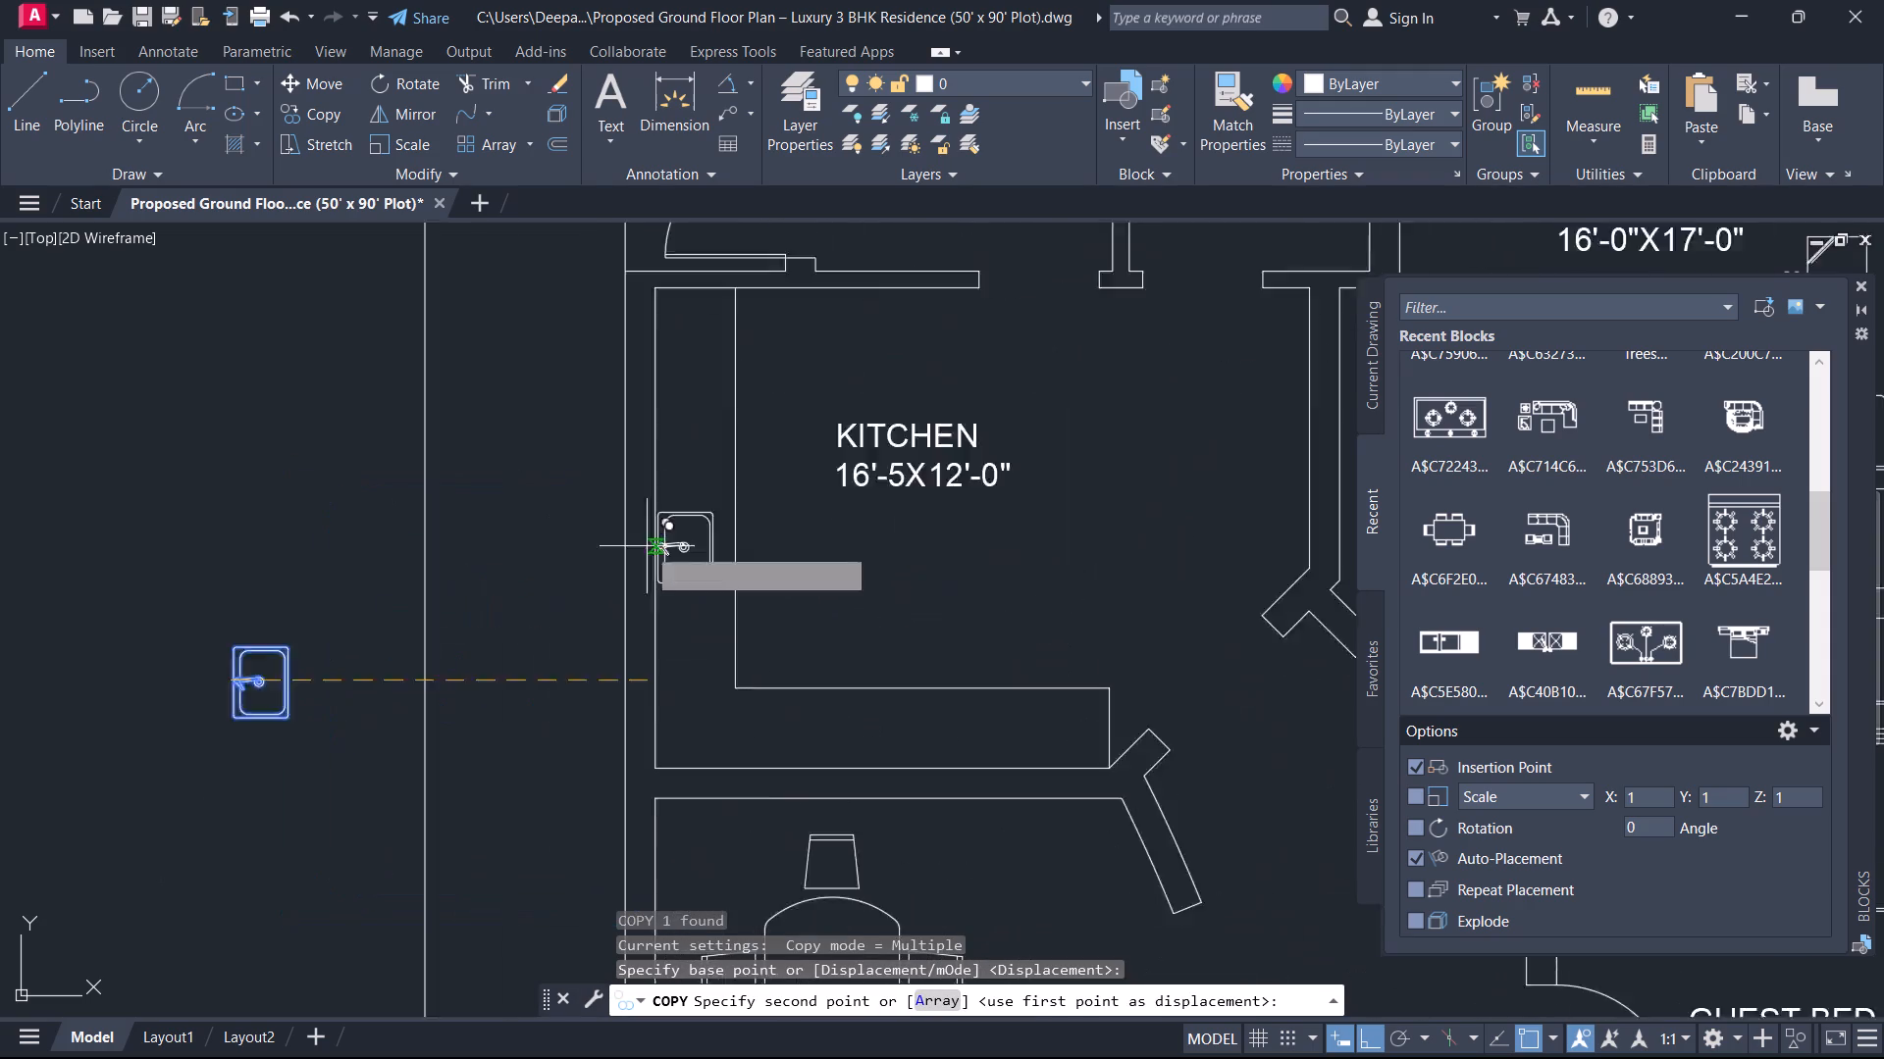
{"action": "scroll", "coordinate": [647, 546], "scroll_direction": "up", "scroll_amount": 2}
{"action": "left_click", "coordinate": [662, 452]}
{"action": "key", "text": "Escape"}
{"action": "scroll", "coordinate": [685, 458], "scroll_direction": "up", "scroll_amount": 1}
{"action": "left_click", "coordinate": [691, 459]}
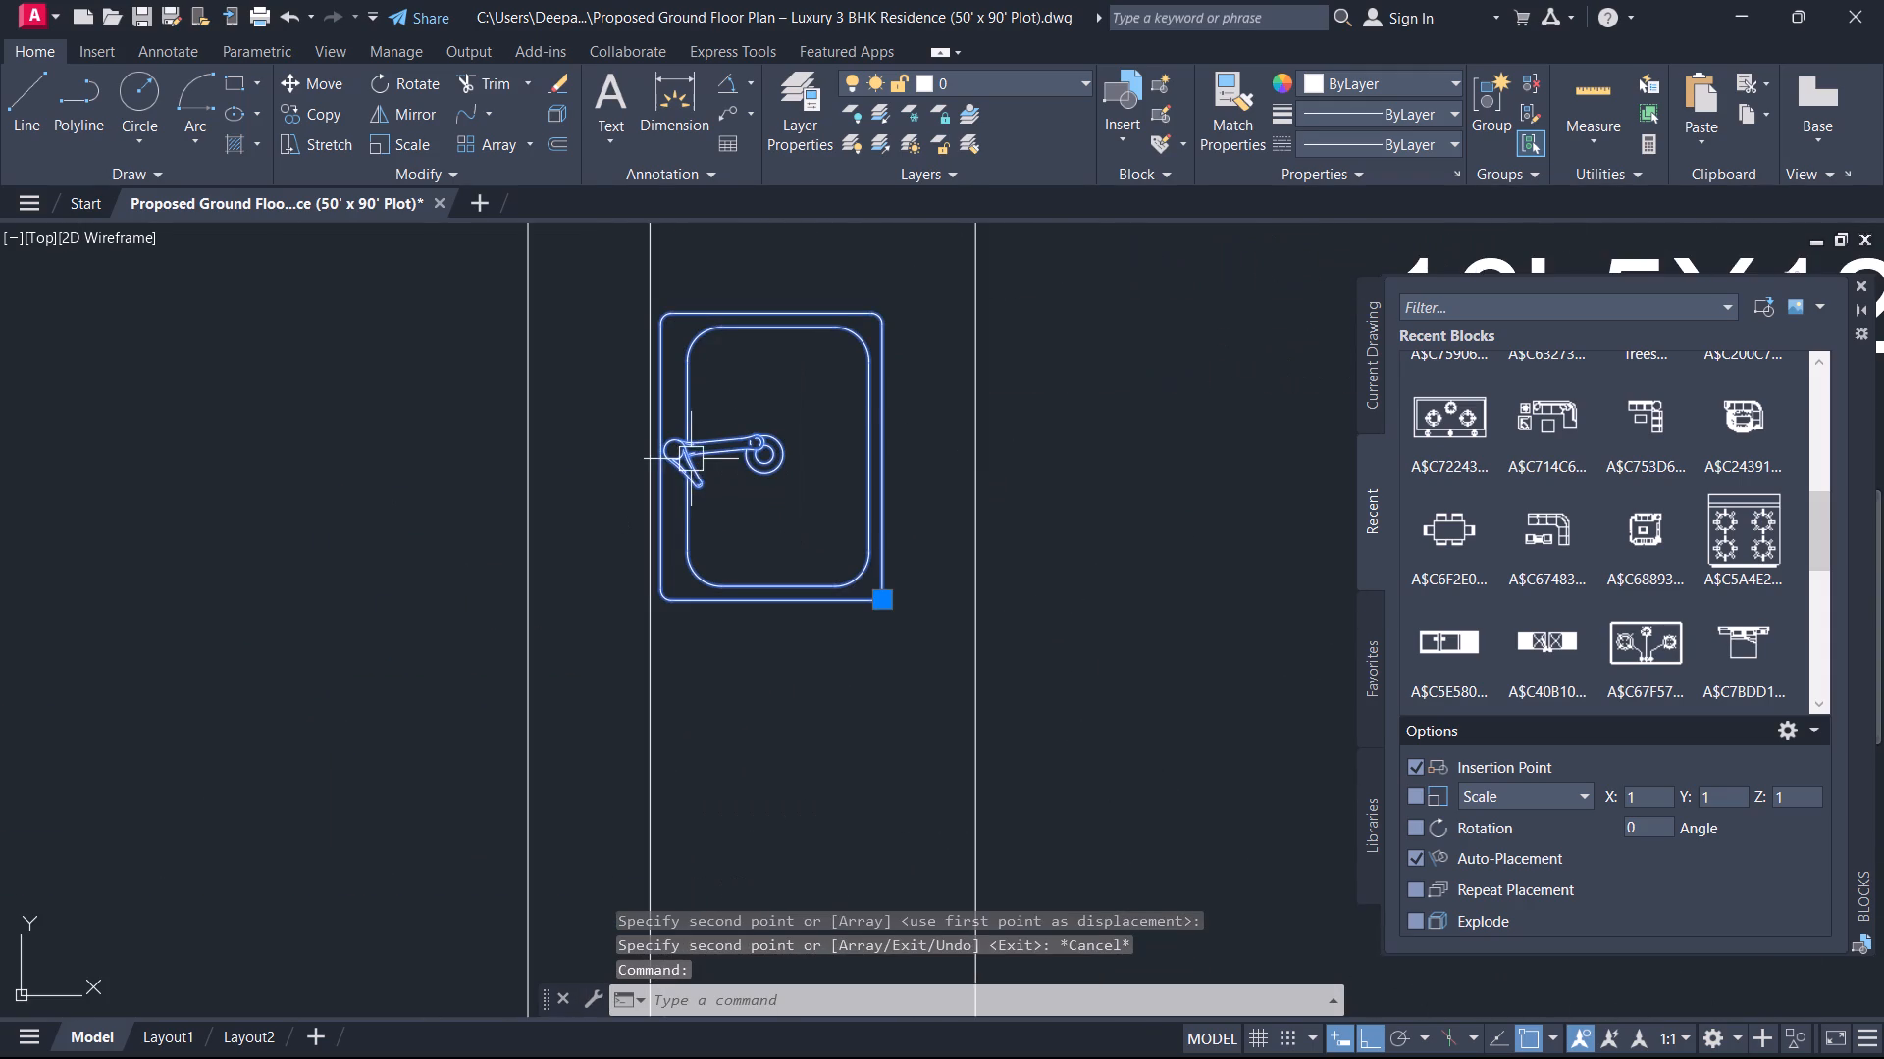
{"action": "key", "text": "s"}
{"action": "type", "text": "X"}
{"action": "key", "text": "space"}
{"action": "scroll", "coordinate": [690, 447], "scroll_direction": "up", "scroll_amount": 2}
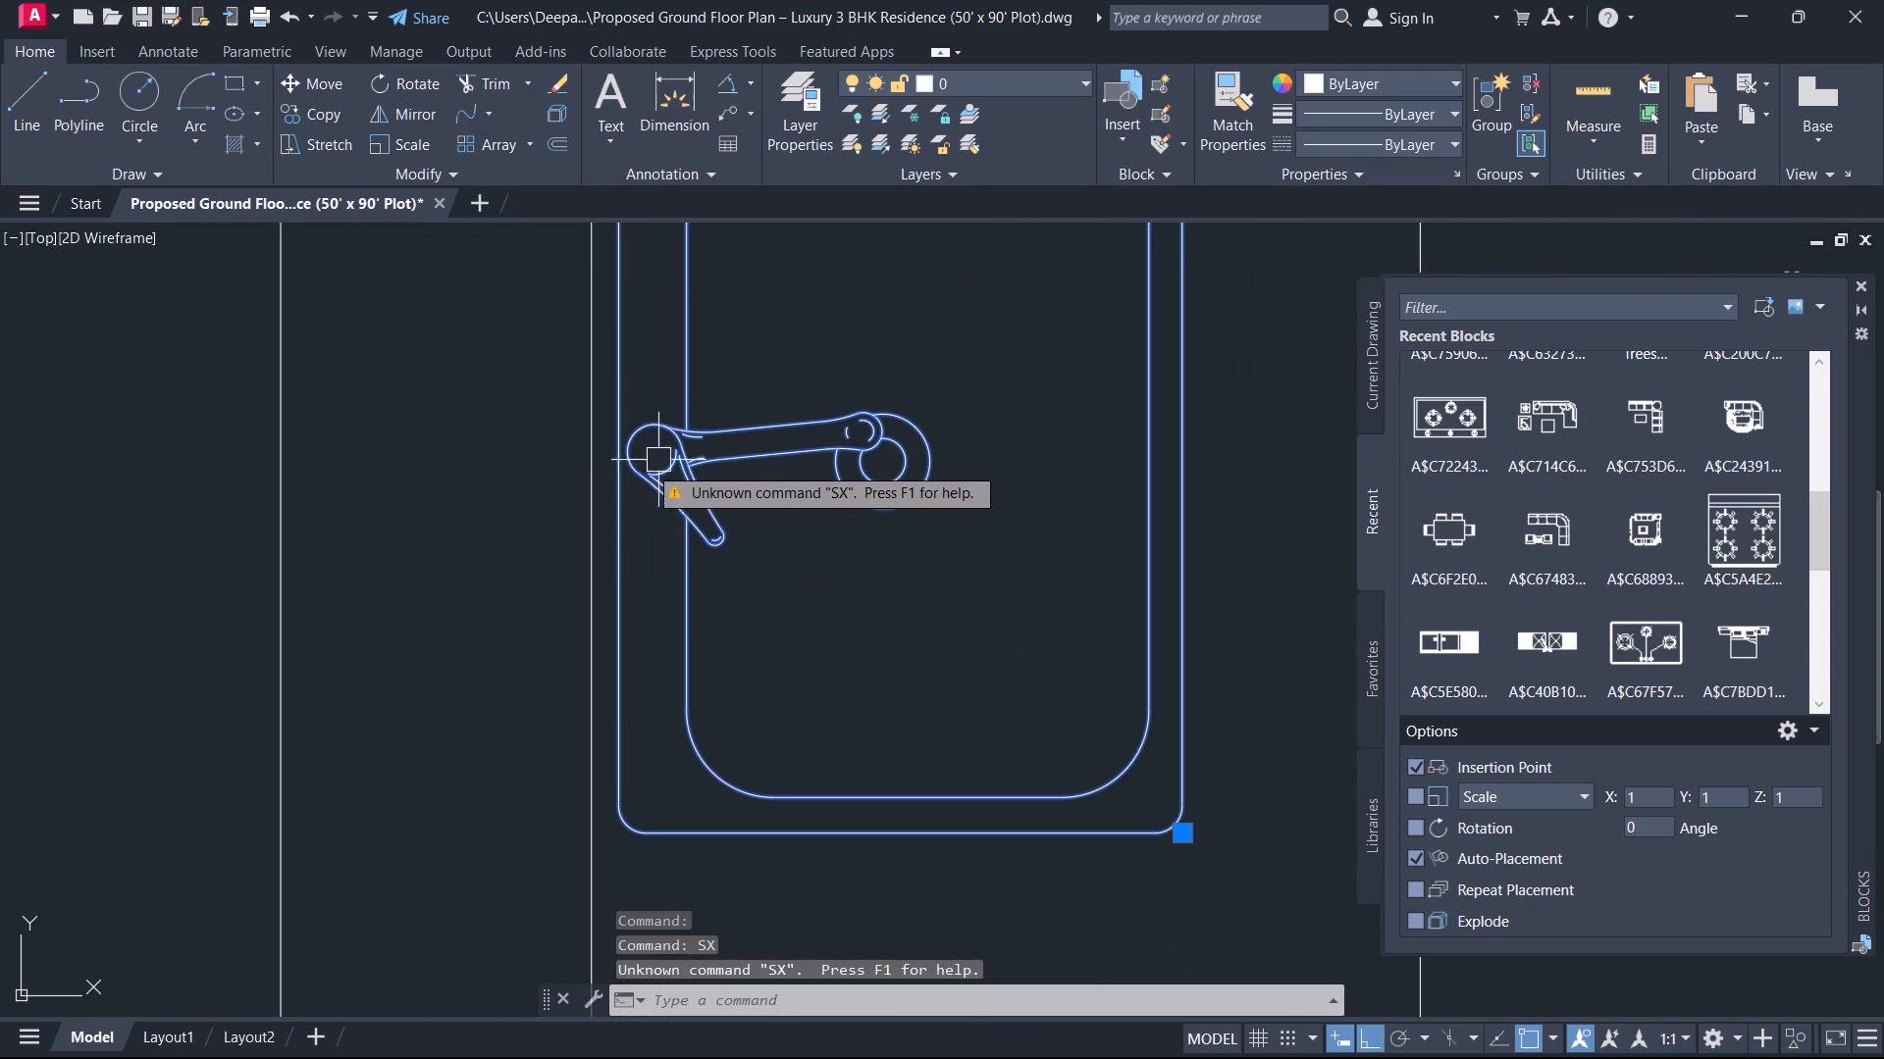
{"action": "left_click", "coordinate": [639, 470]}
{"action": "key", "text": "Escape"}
Scale up the sink on the KITCHEN counter from a point on the outer wall until it nearly fills the counter's depth.
{"action": "left_click", "coordinate": [616, 486]}
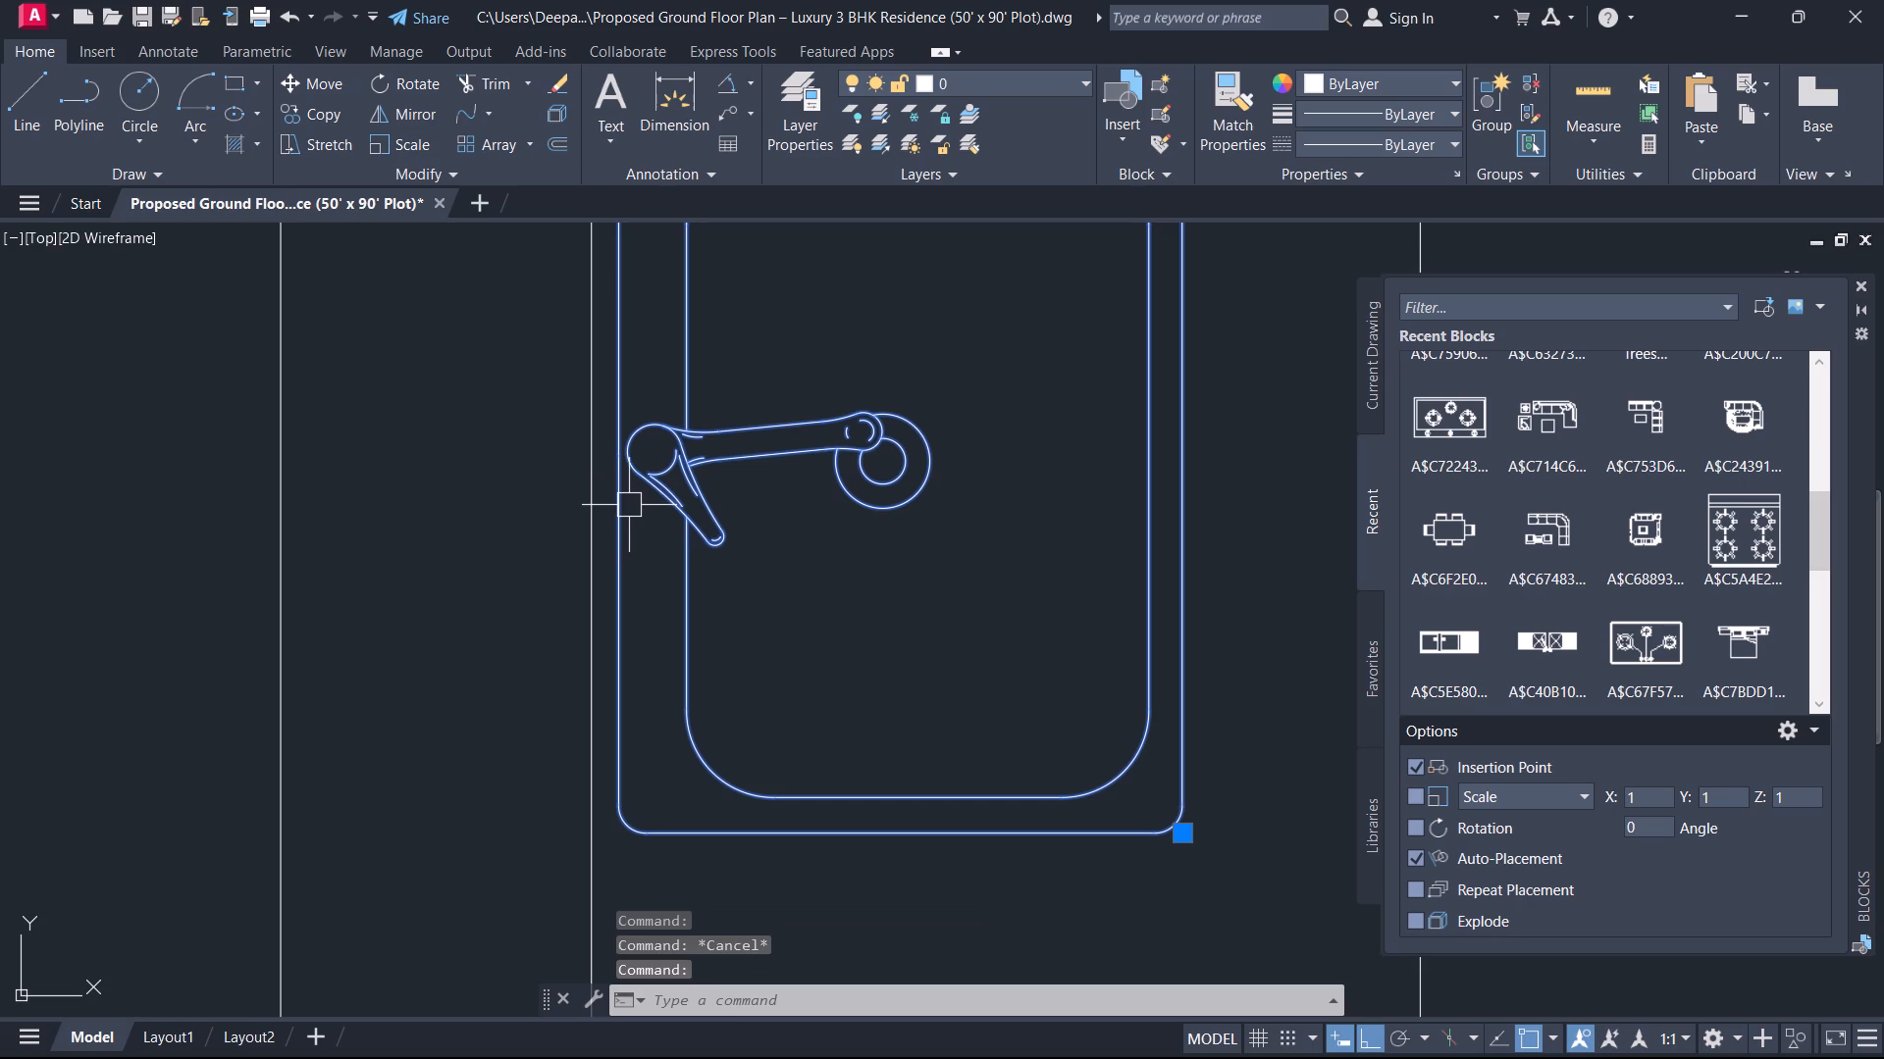
{"action": "type", "text": "SC"}
{"action": "key", "text": "space"}
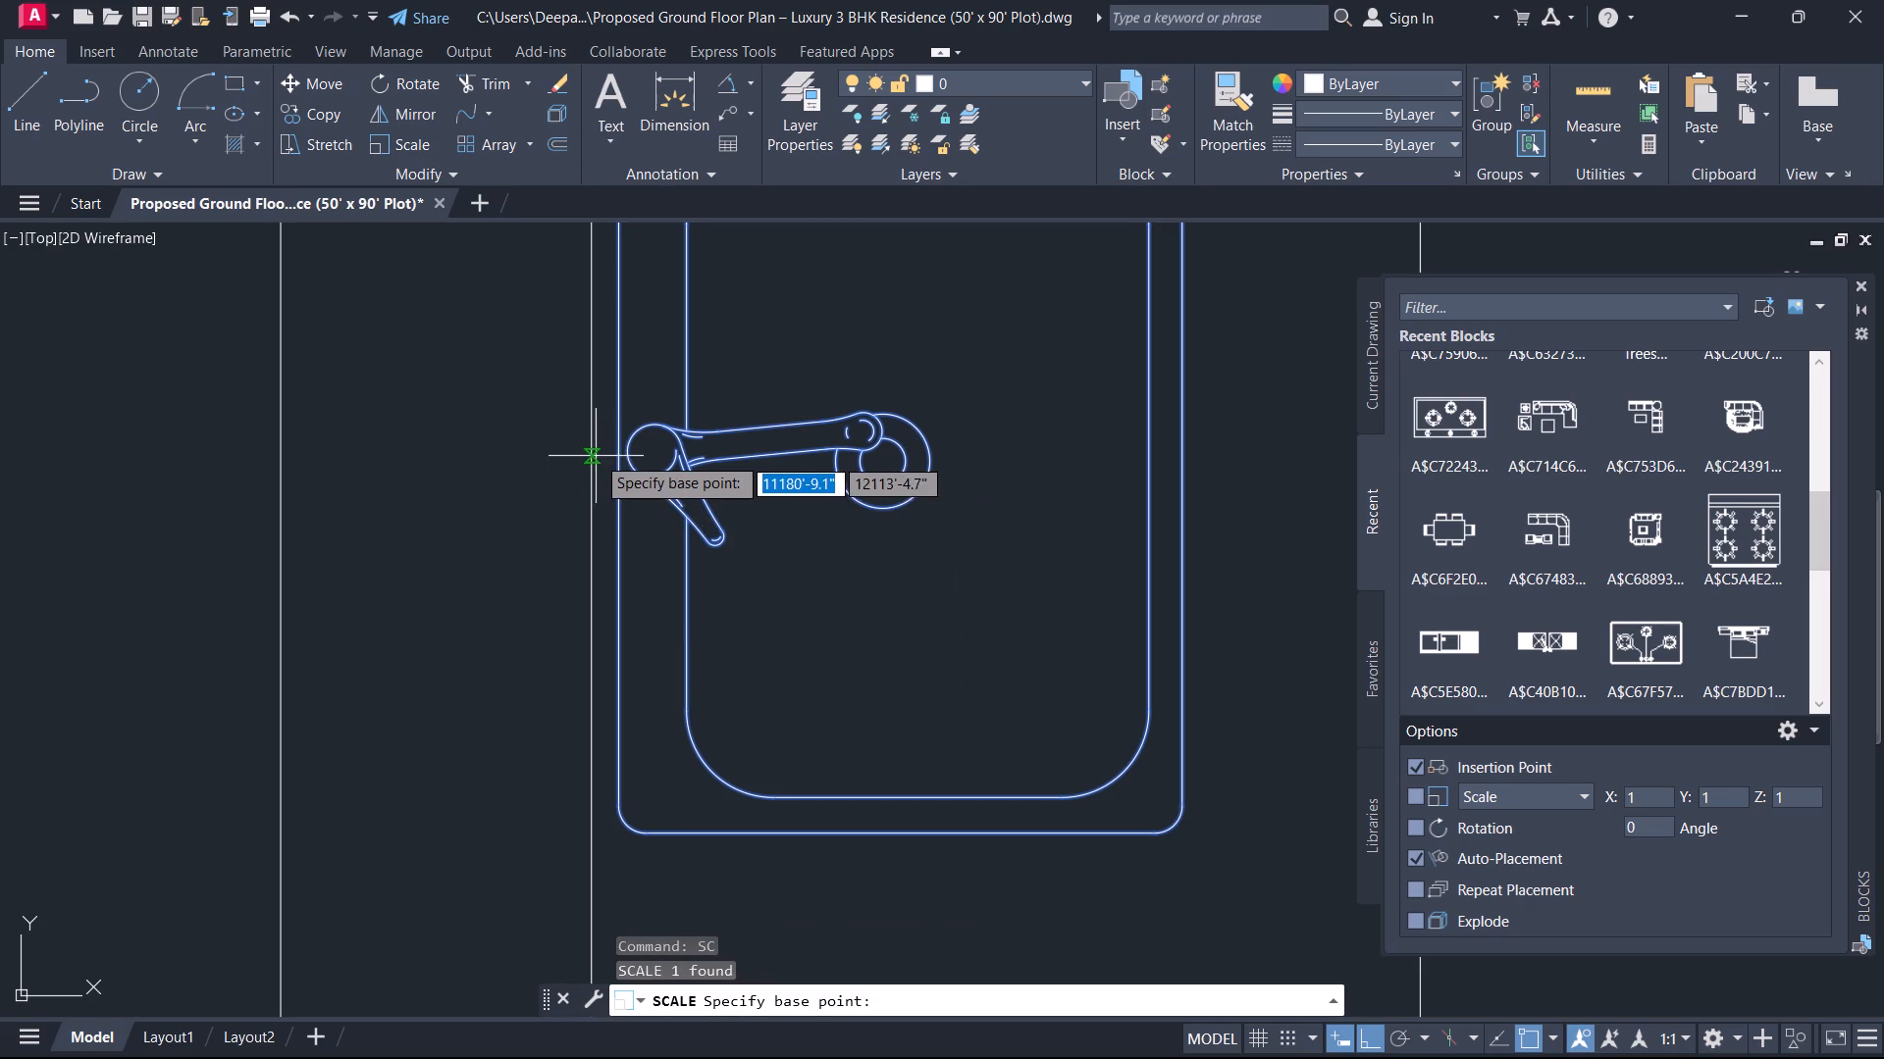
{"action": "left_click", "coordinate": [594, 438]}
{"action": "scroll", "coordinate": [740, 462], "scroll_direction": "down", "scroll_amount": 4}
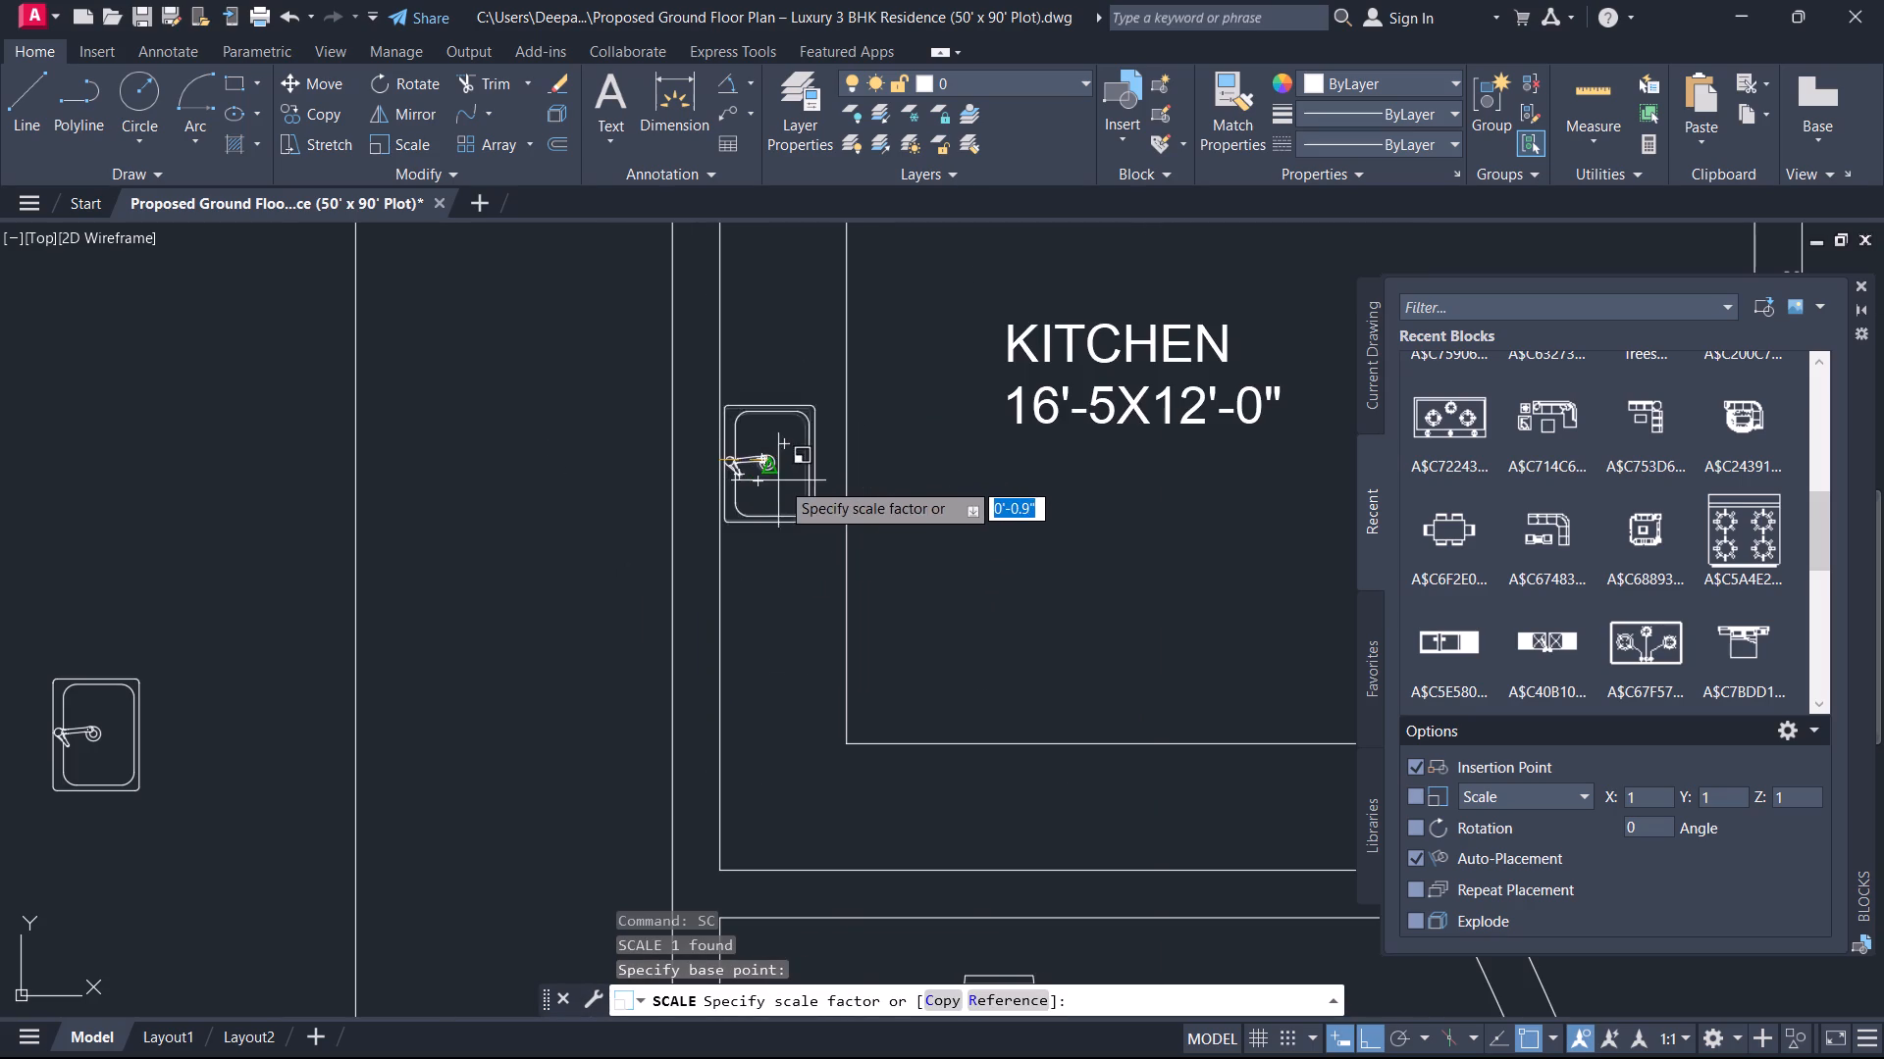
{"action": "left_click", "coordinate": [791, 476]}
{"action": "key", "text": "Escape"}
Delete the spare sink block left outside the kitchen's outer wall.
{"action": "scroll", "coordinate": [747, 514], "scroll_direction": "down", "scroll_amount": 3}
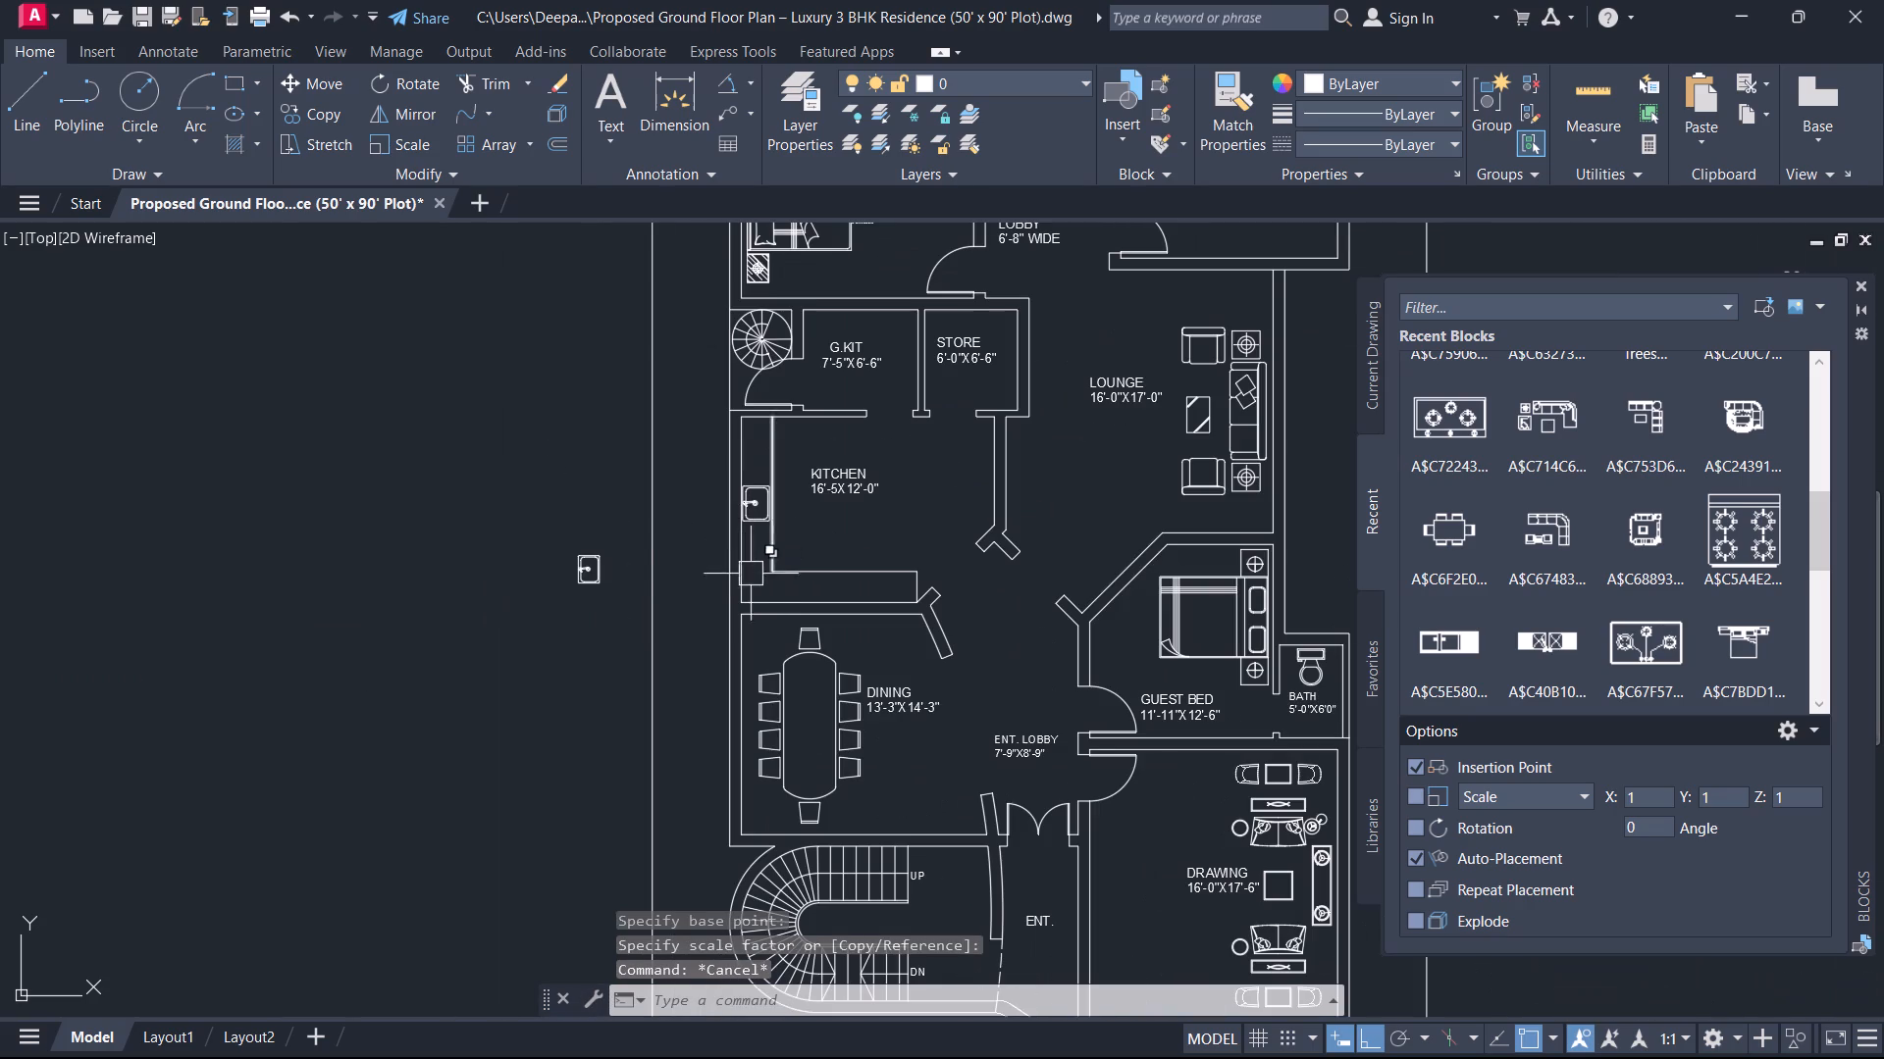
{"action": "left_click", "coordinate": [610, 580]}
{"action": "left_click", "coordinate": [577, 540]}
{"action": "left_click", "coordinate": [517, 514]}
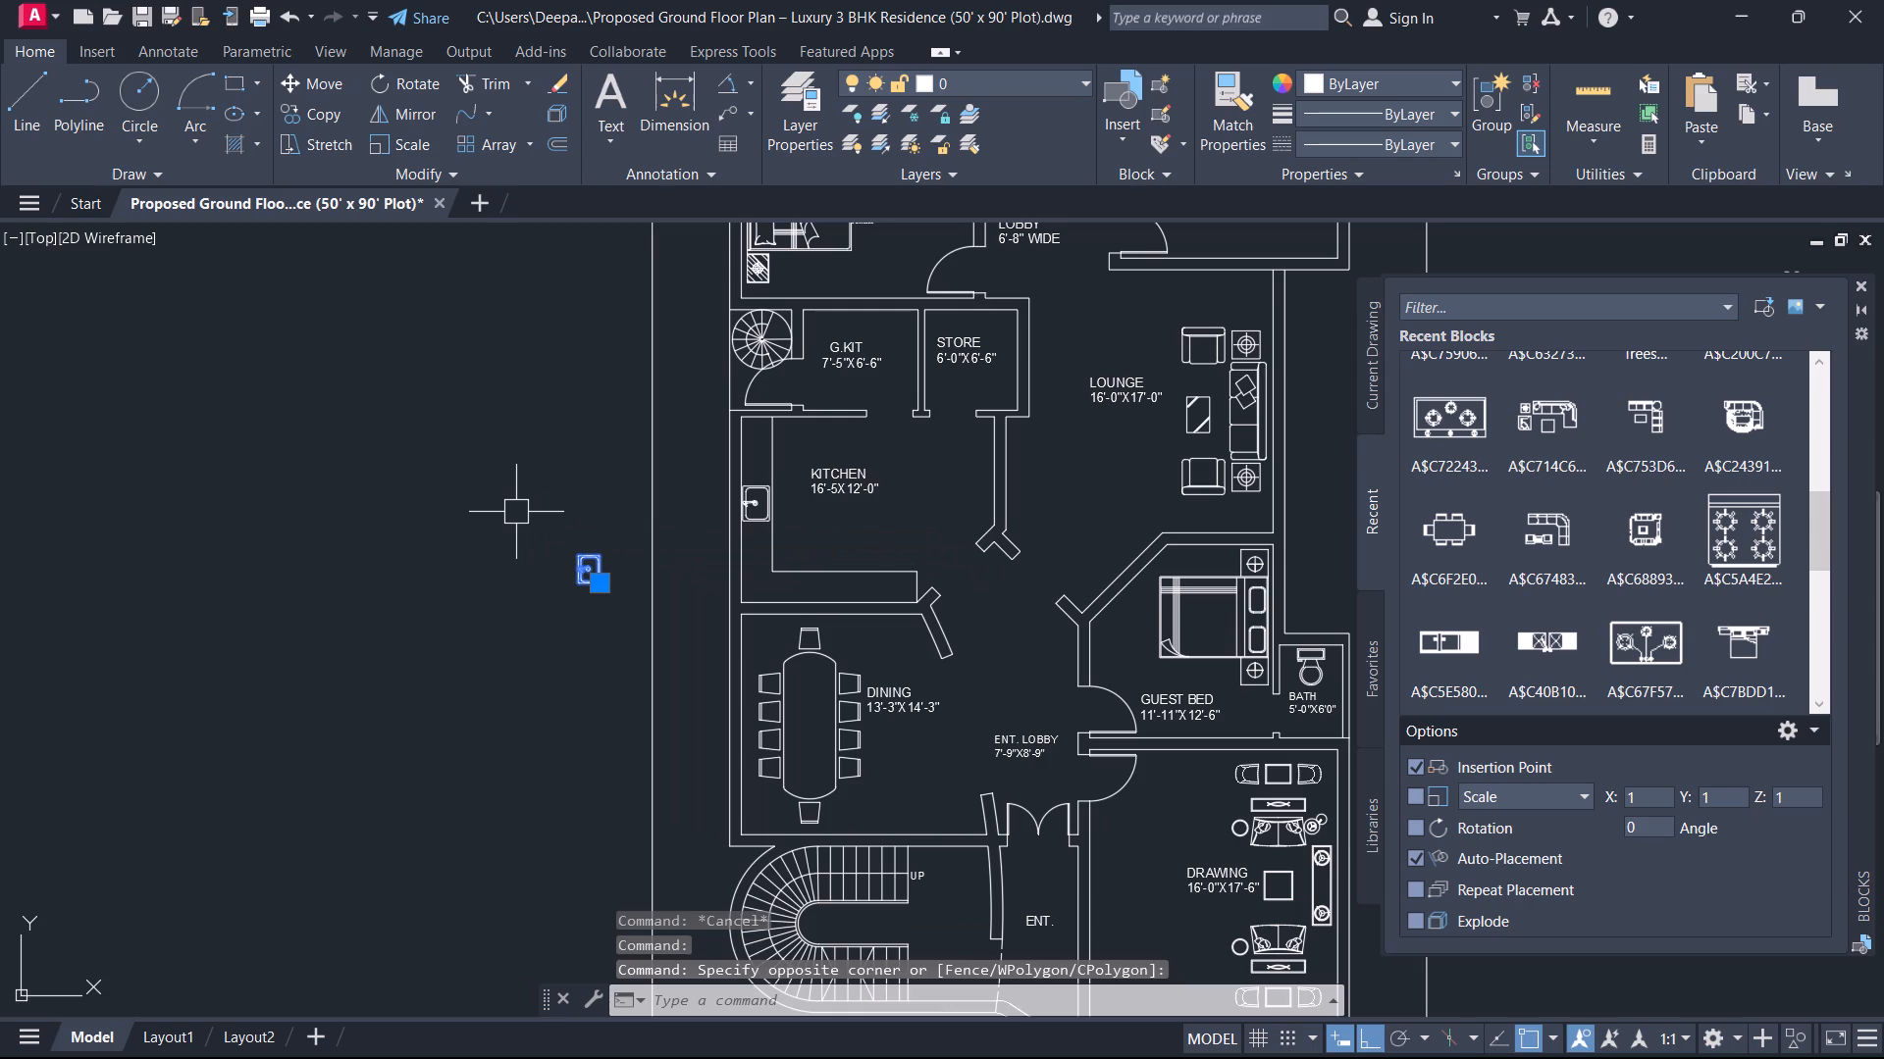
{"action": "key", "text": "Delete"}
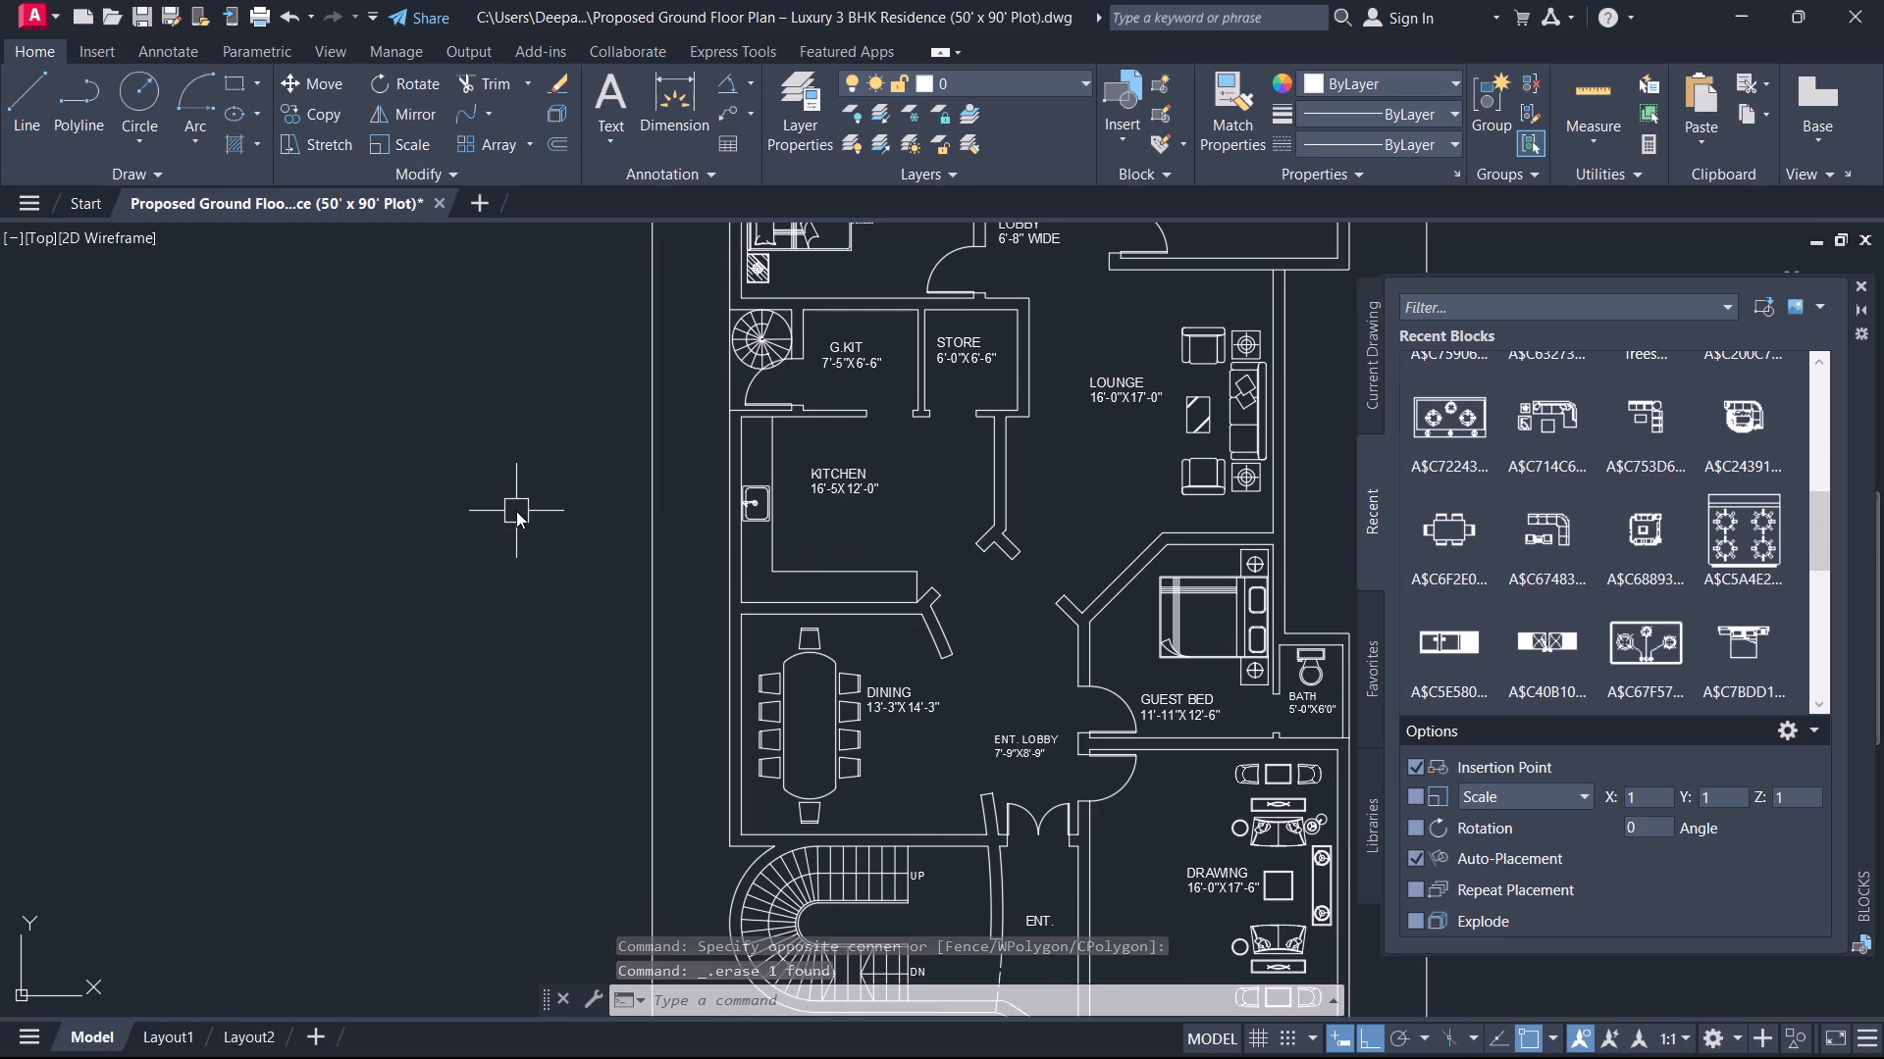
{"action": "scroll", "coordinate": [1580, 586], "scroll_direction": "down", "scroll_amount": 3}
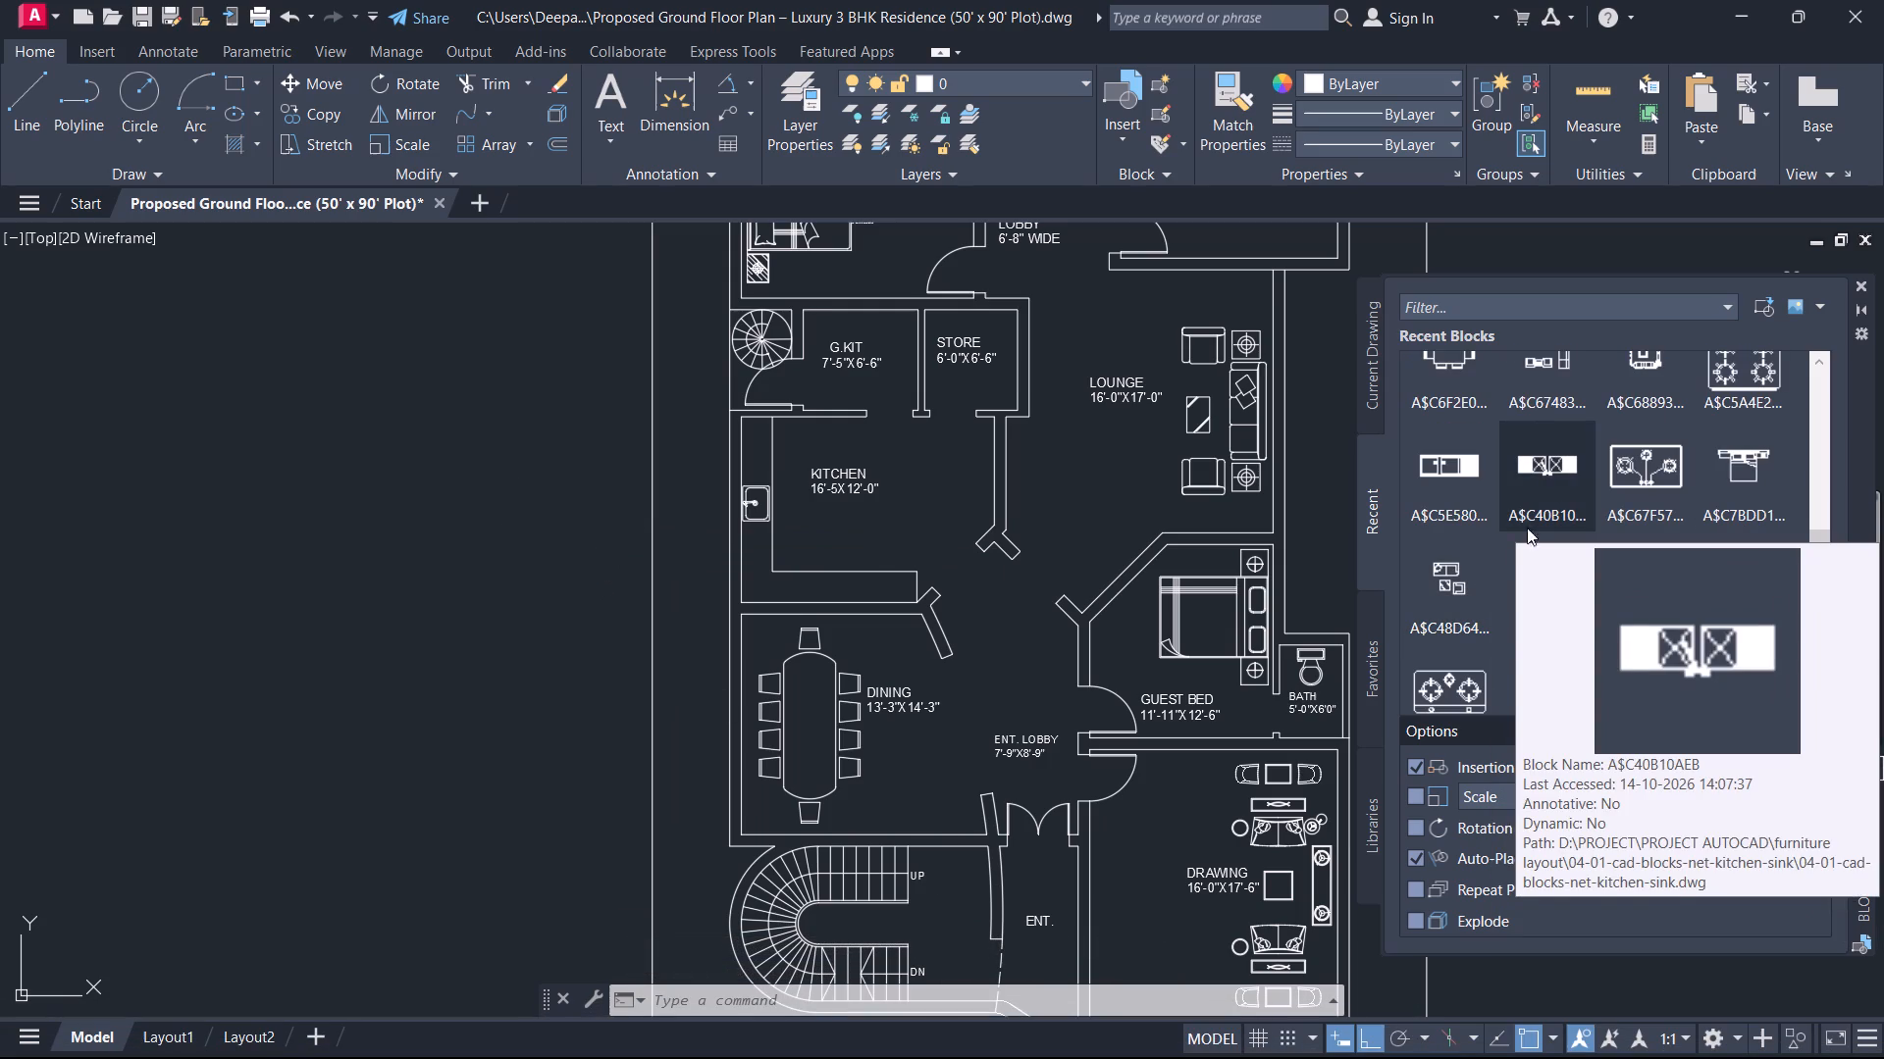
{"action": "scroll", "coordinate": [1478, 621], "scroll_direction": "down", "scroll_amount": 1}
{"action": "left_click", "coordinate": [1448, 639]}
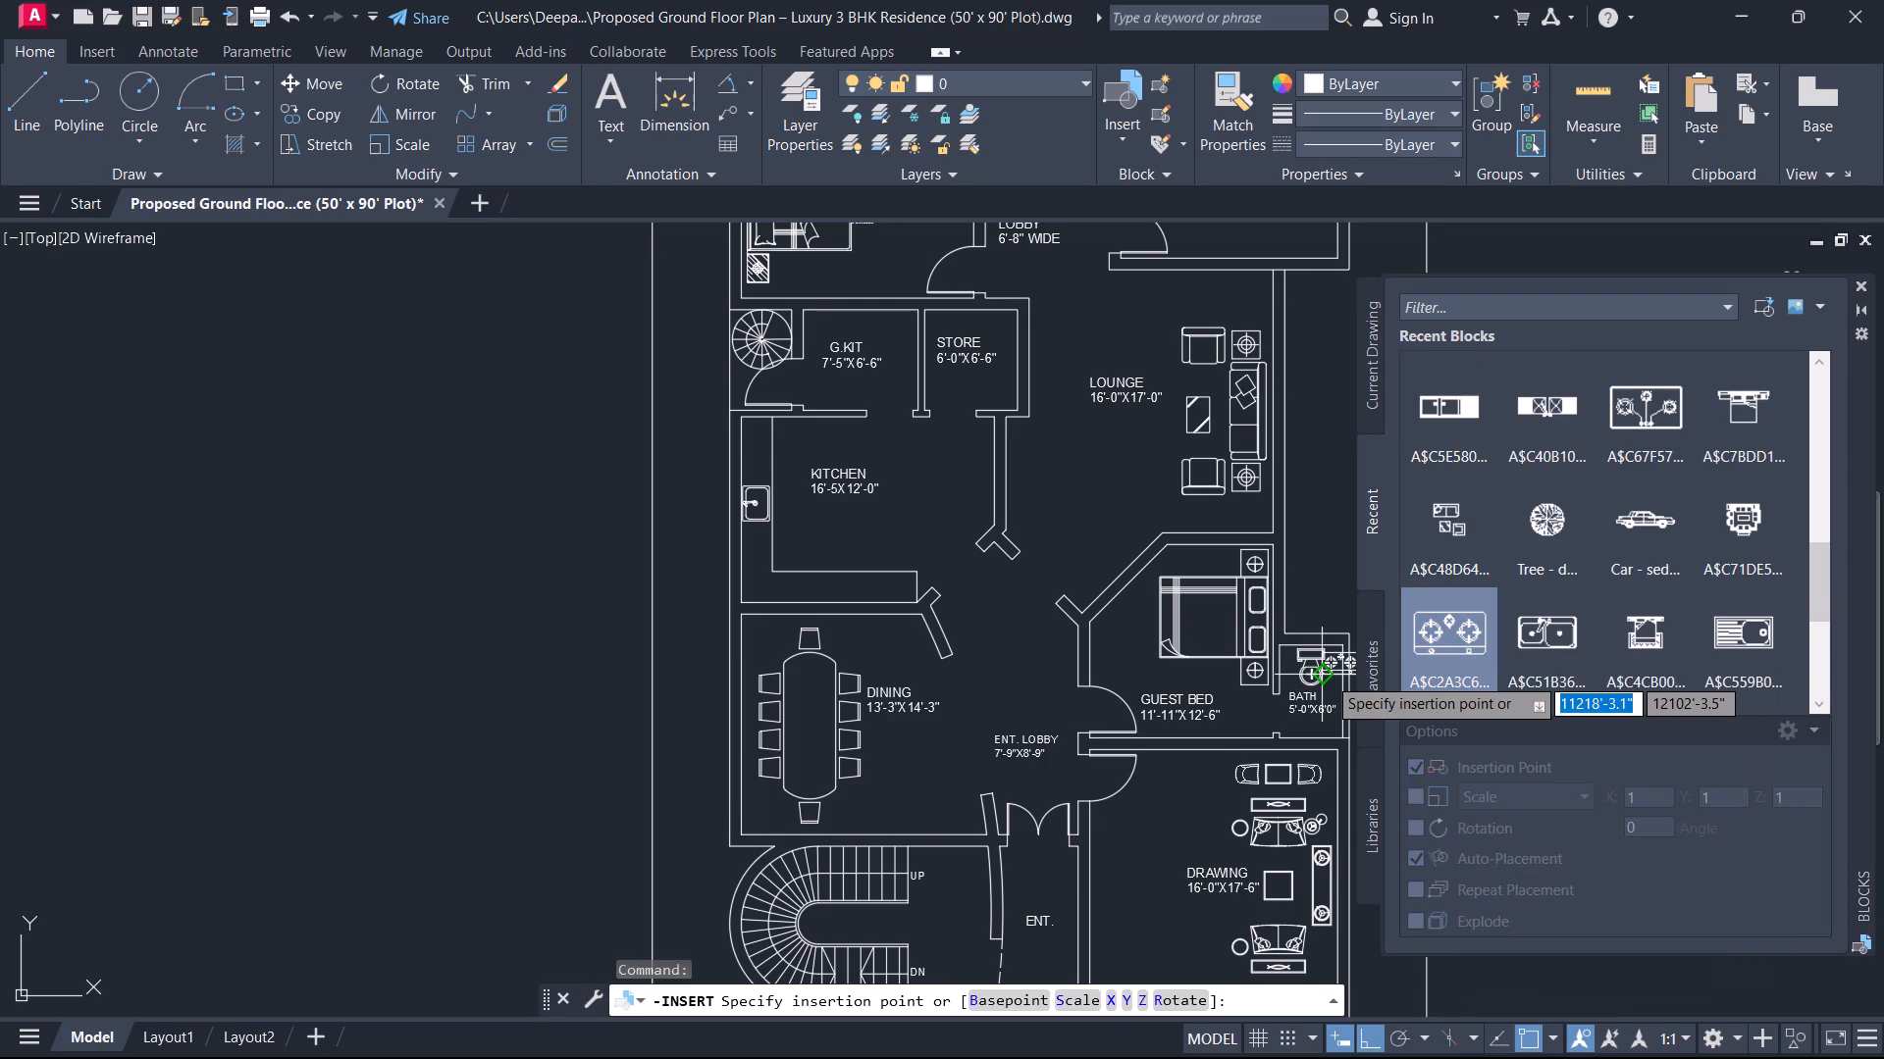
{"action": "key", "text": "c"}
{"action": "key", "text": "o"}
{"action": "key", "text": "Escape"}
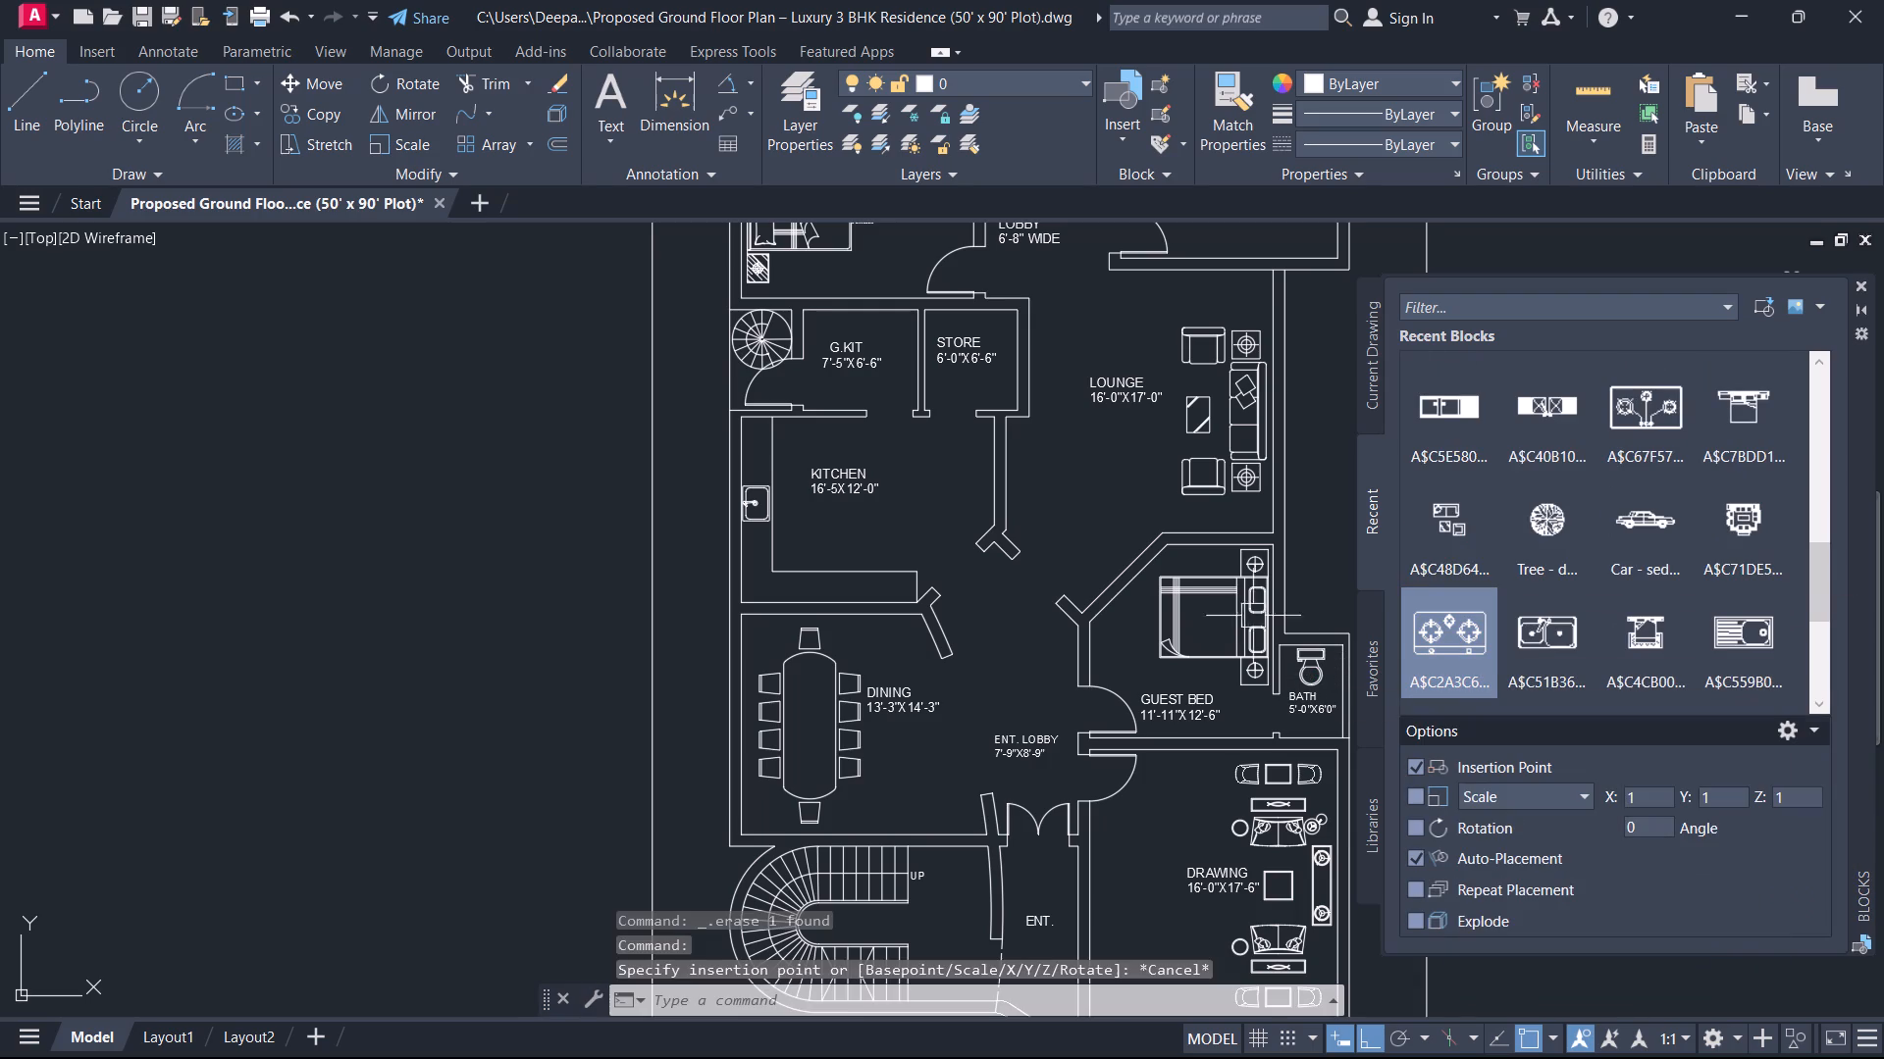
Insert the three-burner cooktop block in the empty area outside the kitchen's outer wall.
{"action": "left_click", "coordinate": [1437, 633]}
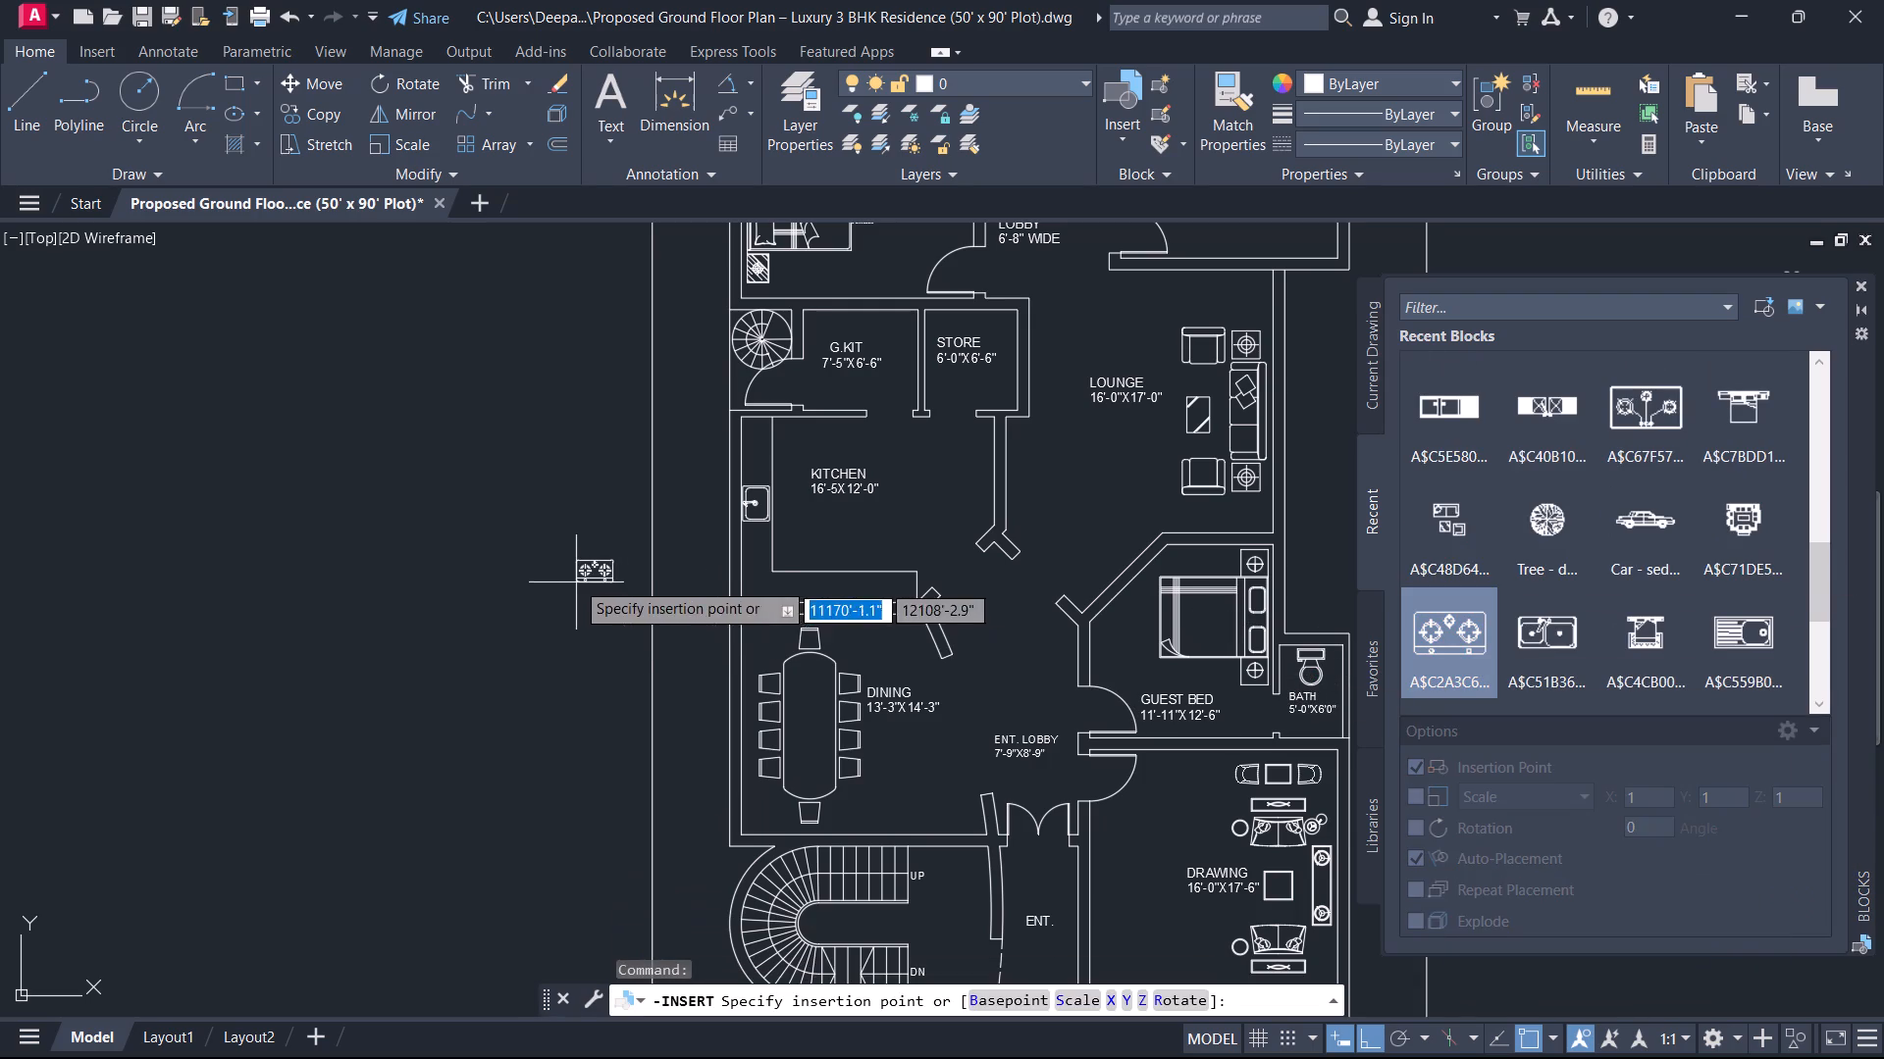
{"action": "left_click", "coordinate": [537, 581]}
{"action": "key", "text": "Escape"}
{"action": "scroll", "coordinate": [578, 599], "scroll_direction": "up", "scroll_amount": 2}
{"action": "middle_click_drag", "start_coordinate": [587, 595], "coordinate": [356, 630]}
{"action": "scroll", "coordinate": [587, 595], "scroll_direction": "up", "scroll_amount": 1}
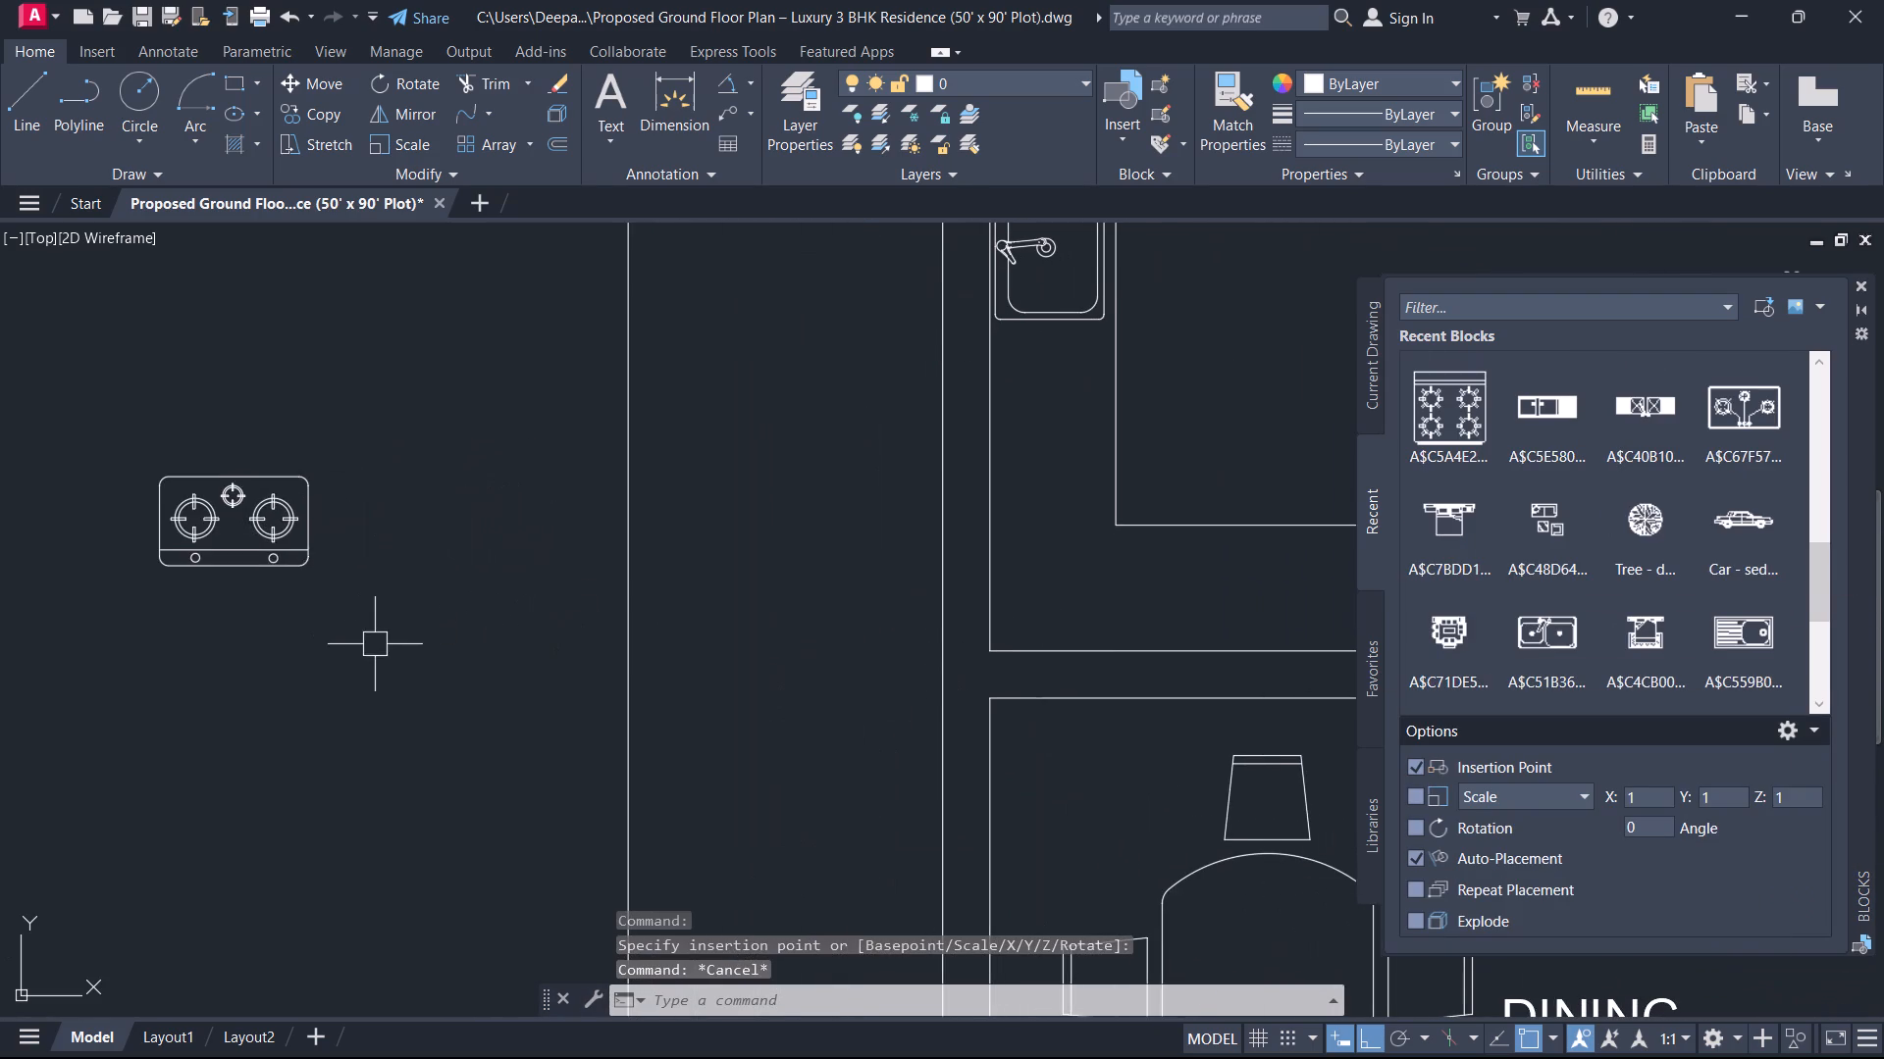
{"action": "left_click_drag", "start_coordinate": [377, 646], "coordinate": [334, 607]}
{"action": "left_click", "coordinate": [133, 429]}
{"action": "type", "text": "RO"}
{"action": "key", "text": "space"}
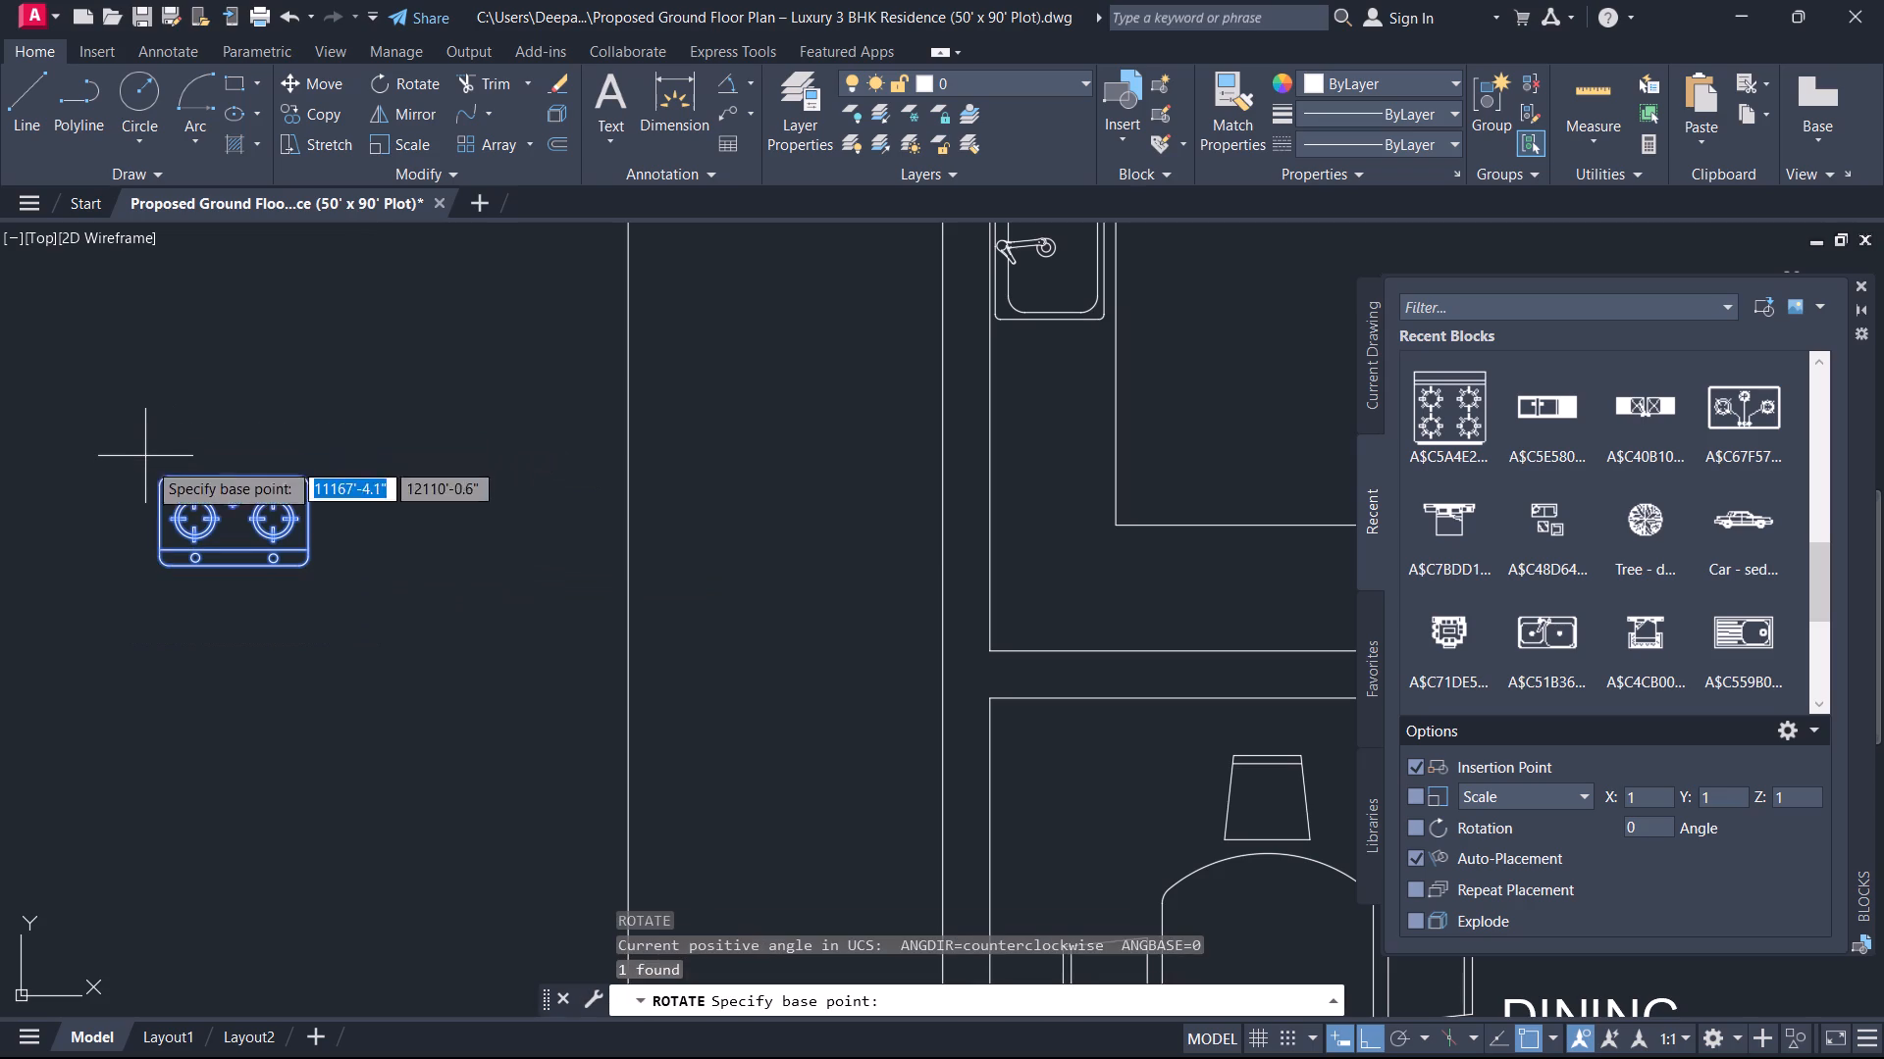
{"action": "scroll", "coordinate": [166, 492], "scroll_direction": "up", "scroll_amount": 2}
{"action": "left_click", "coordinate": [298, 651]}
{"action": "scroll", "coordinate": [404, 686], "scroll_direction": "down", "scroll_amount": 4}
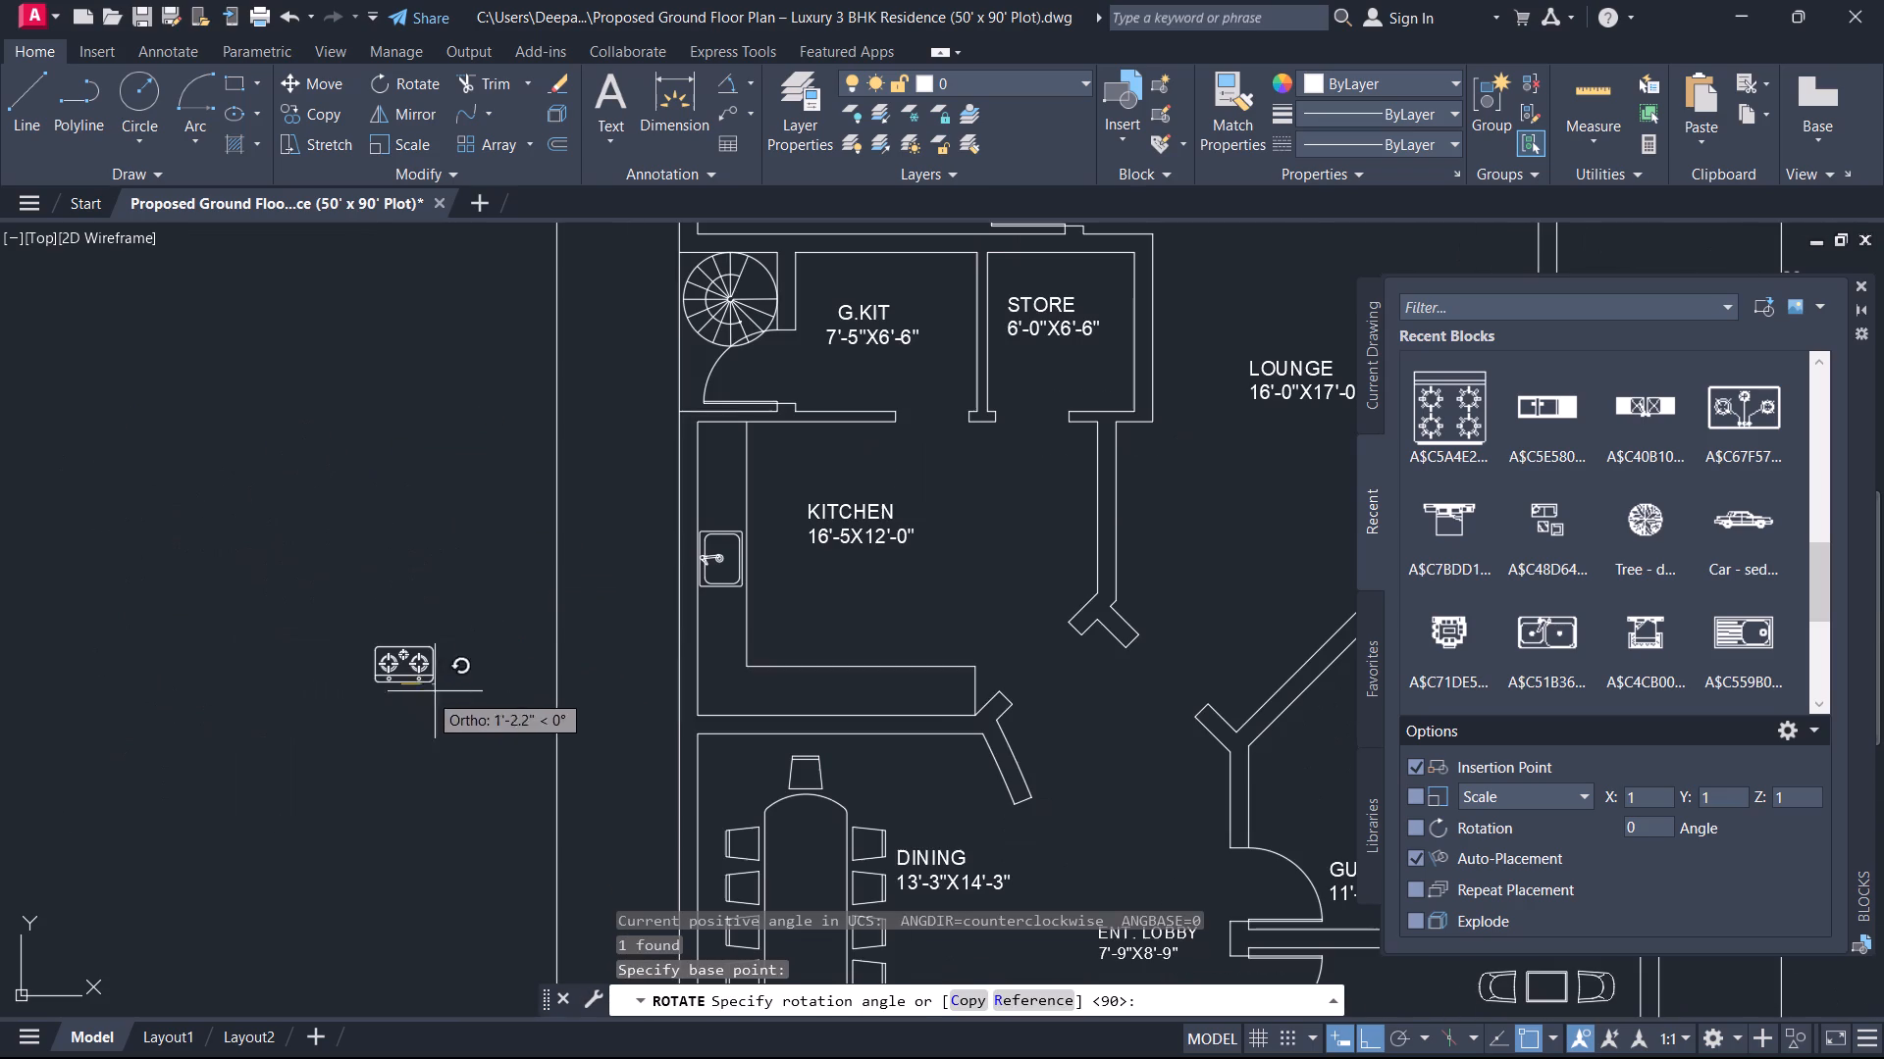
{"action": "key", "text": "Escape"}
Copy the cooktop from the midpoint of its knob-side edge onto the KITCHEN counter along the wall shared with DINING.
{"action": "left_click_drag", "start_coordinate": [510, 684], "coordinate": [494, 678]}
{"action": "left_click", "coordinate": [362, 594]}
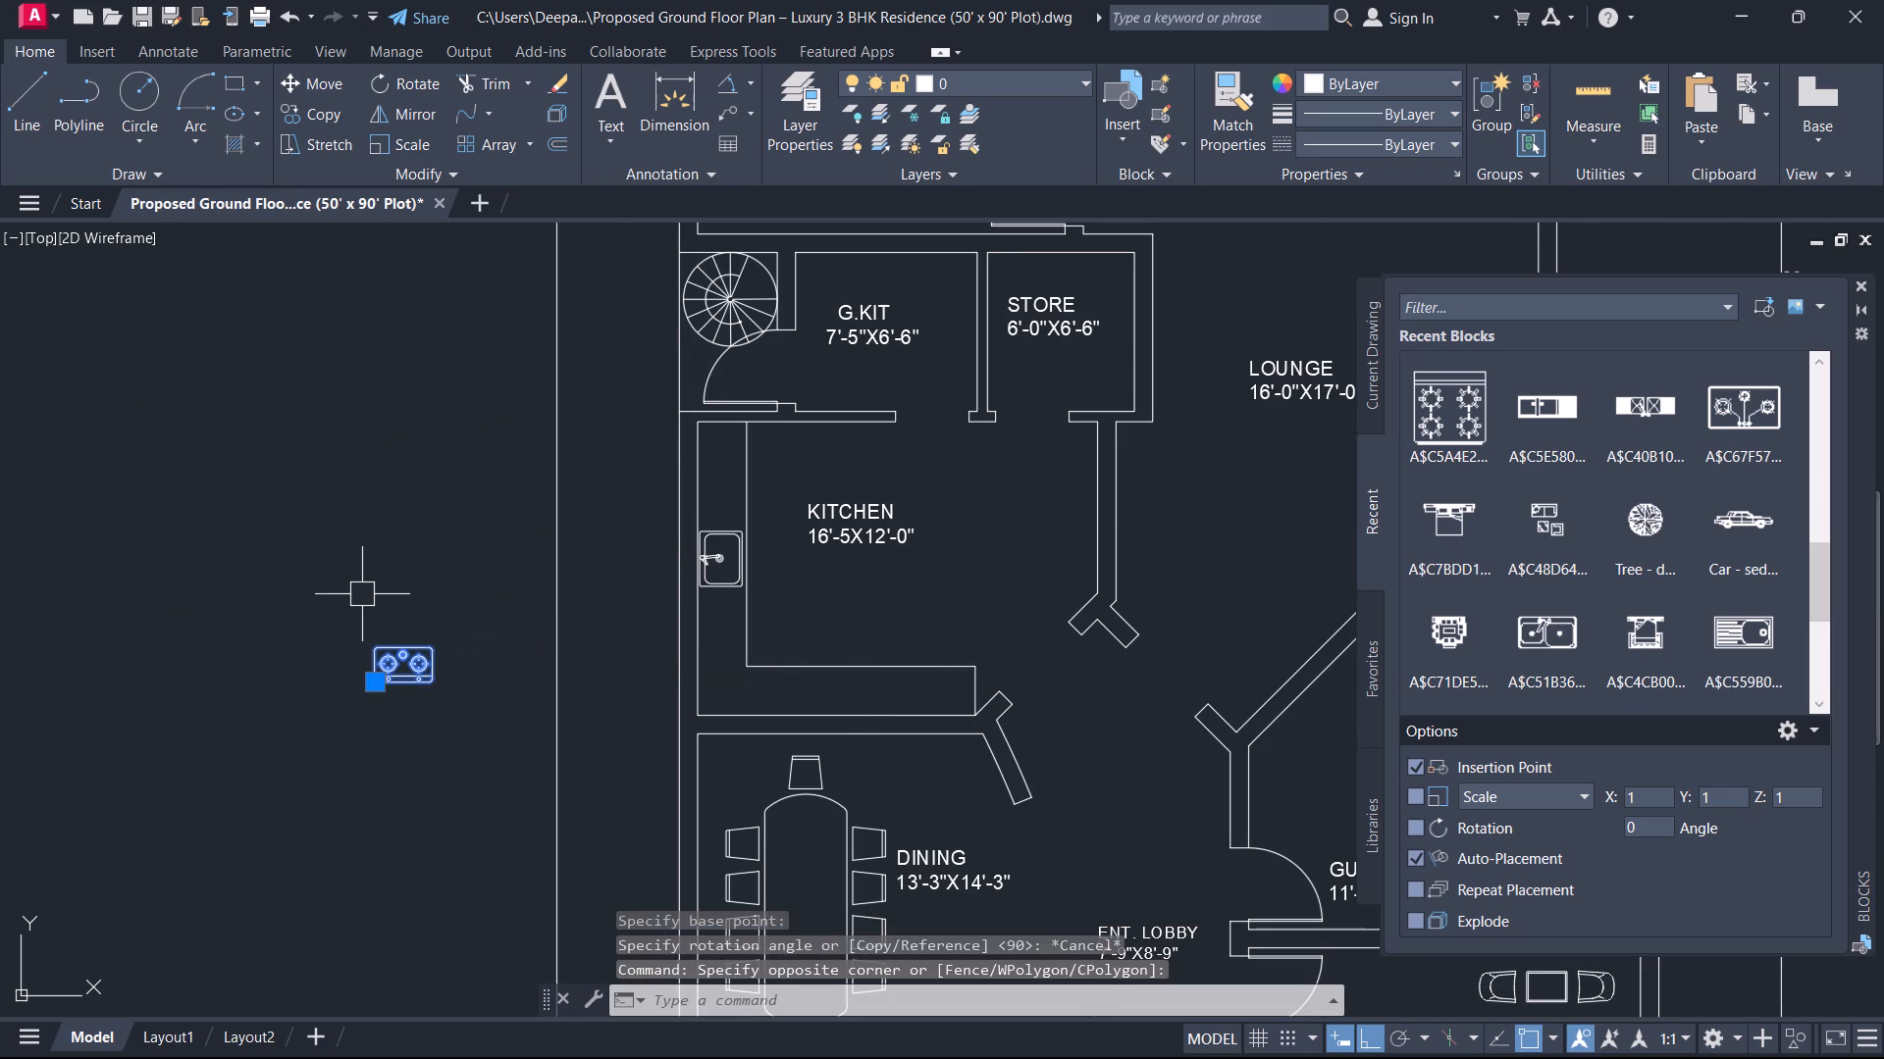
{"action": "key", "text": "c"}
{"action": "key", "text": "o"}
{"action": "key", "text": "space"}
{"action": "scroll", "coordinate": [400, 667], "scroll_direction": "up", "scroll_amount": 5}
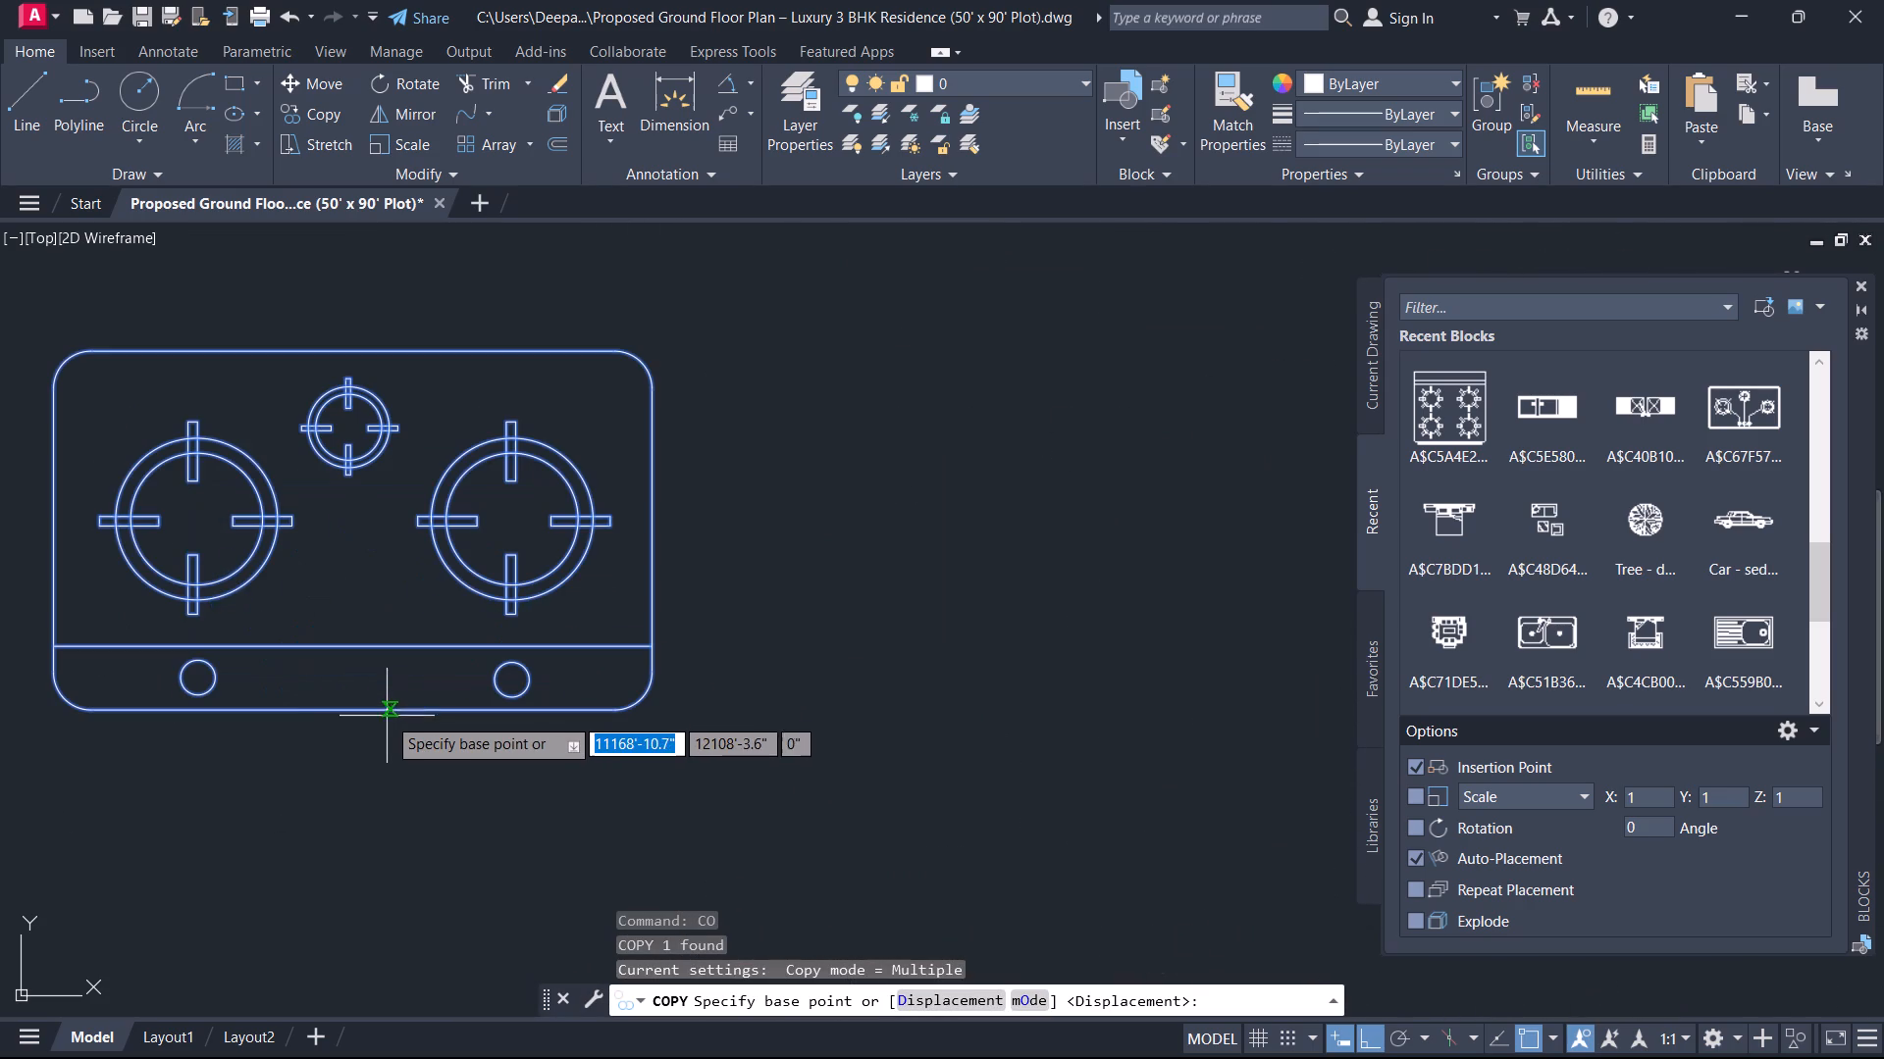
{"action": "left_click", "coordinate": [354, 728]}
{"action": "scroll", "coordinate": [409, 715], "scroll_direction": "down", "scroll_amount": 4}
{"action": "middle_click_drag", "start_coordinate": [655, 707], "coordinate": [440, 656]}
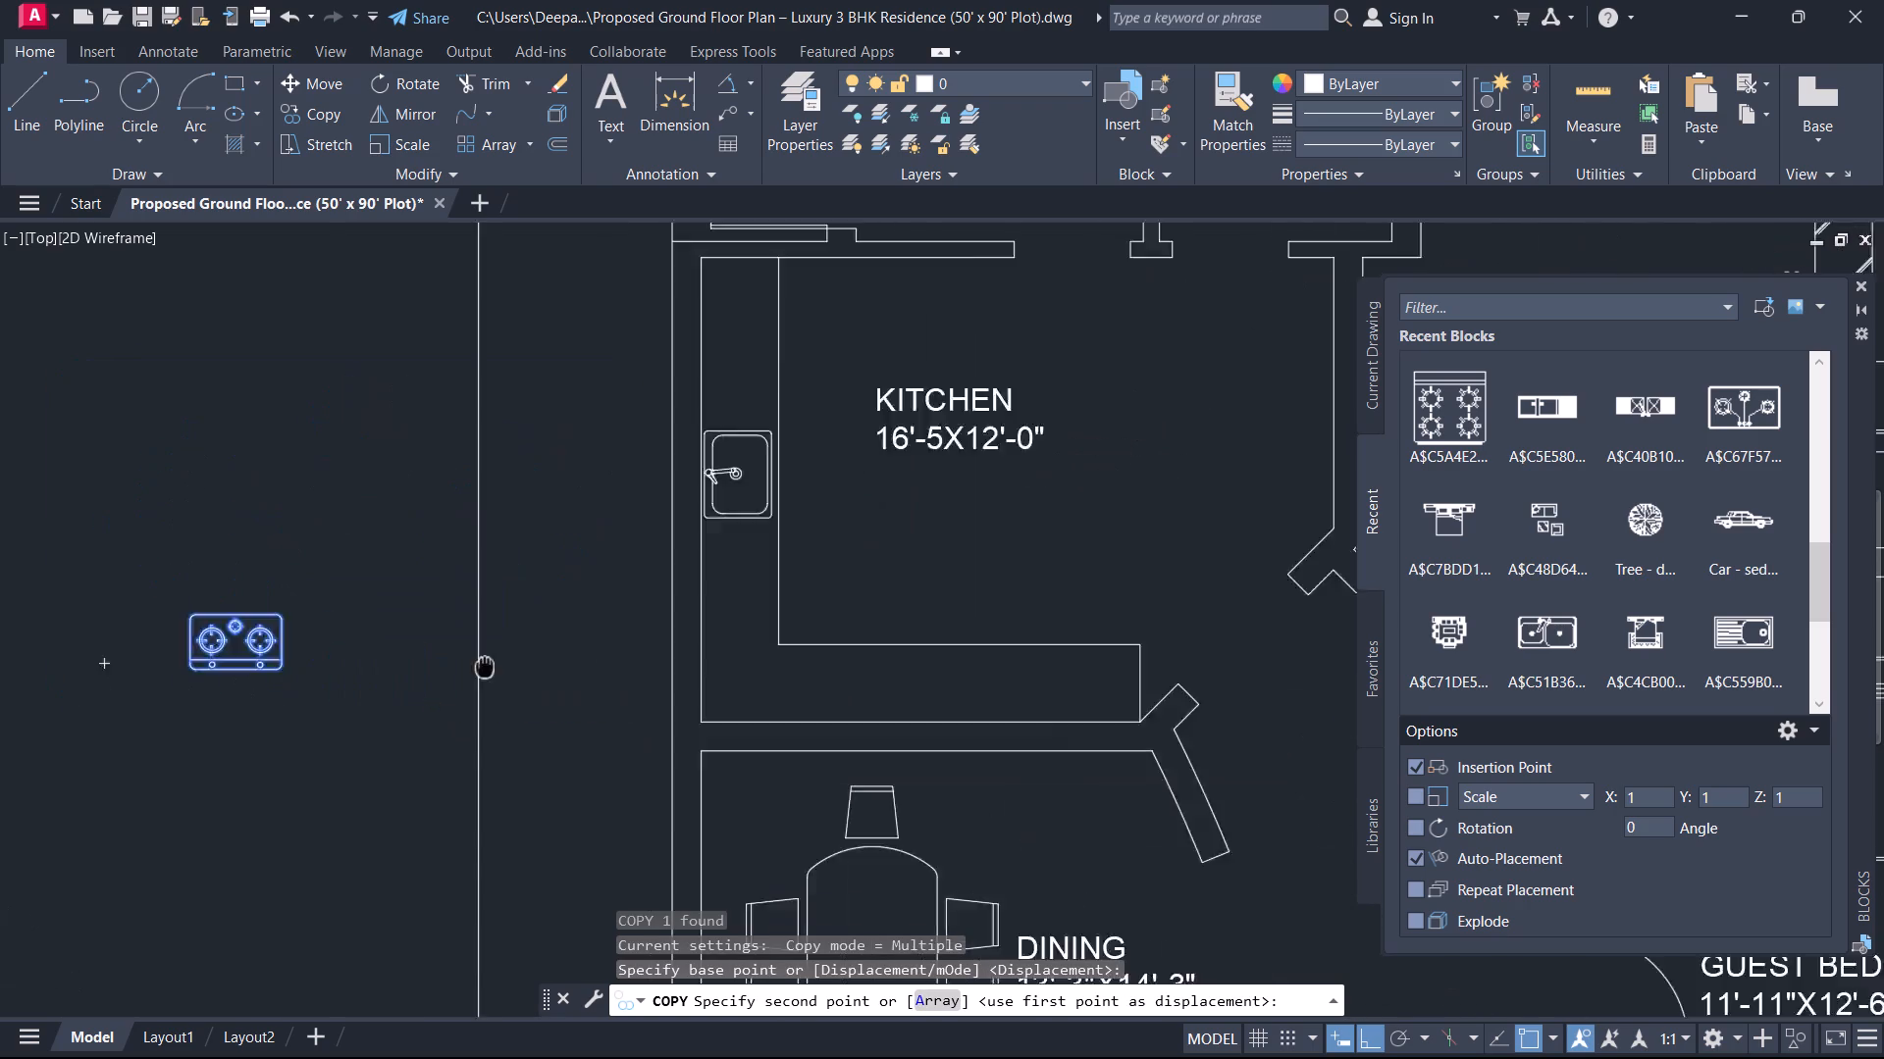
{"action": "middle_click_drag", "start_coordinate": [440, 656], "coordinate": [291, 628]}
{"action": "scroll", "coordinate": [549, 652], "scroll_direction": "up", "scroll_amount": 1}
{"action": "left_click", "coordinate": [874, 709]}
{"action": "key", "text": "Escape"}
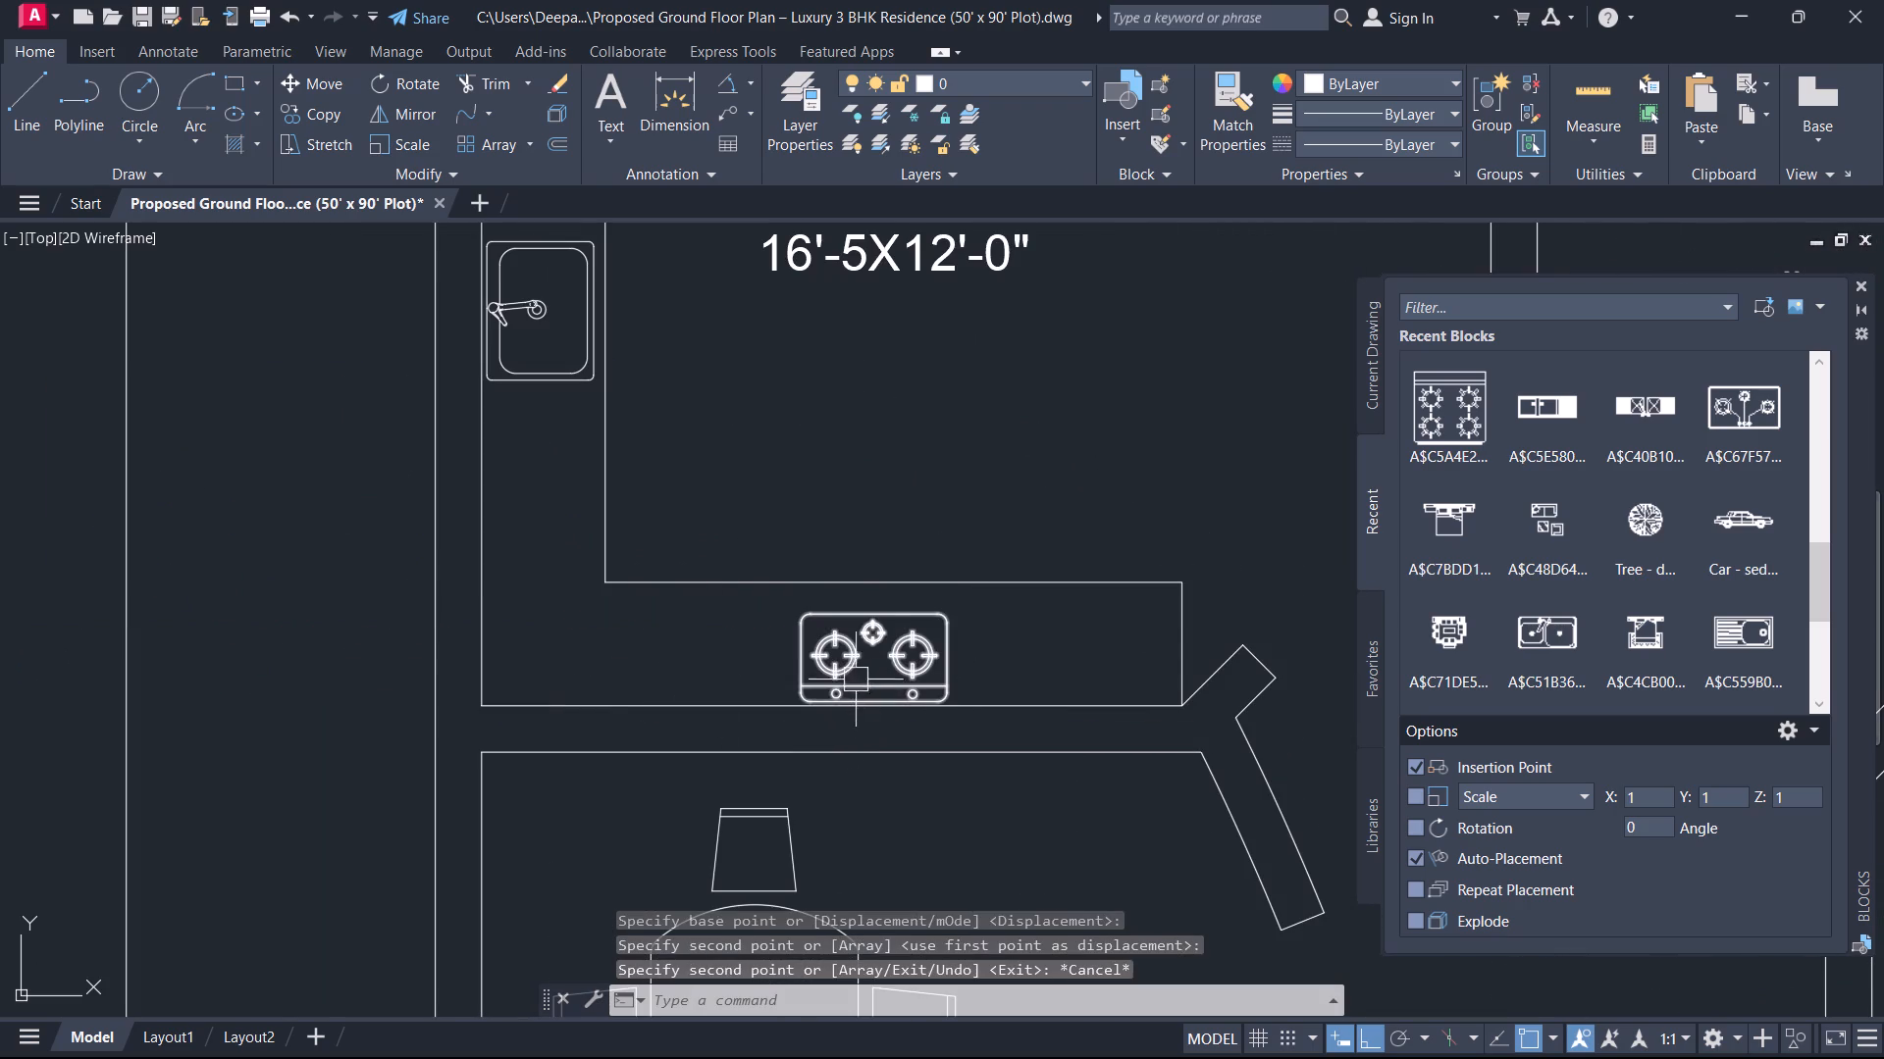
Scale up the cooktop on the counter from its knob-side edge until it nearly fills the counter's depth.
{"action": "left_click", "coordinate": [849, 661]}
{"action": "type", "text": "SC"}
{"action": "key", "text": "space"}
{"action": "scroll", "coordinate": [850, 705], "scroll_direction": "up", "scroll_amount": 1}
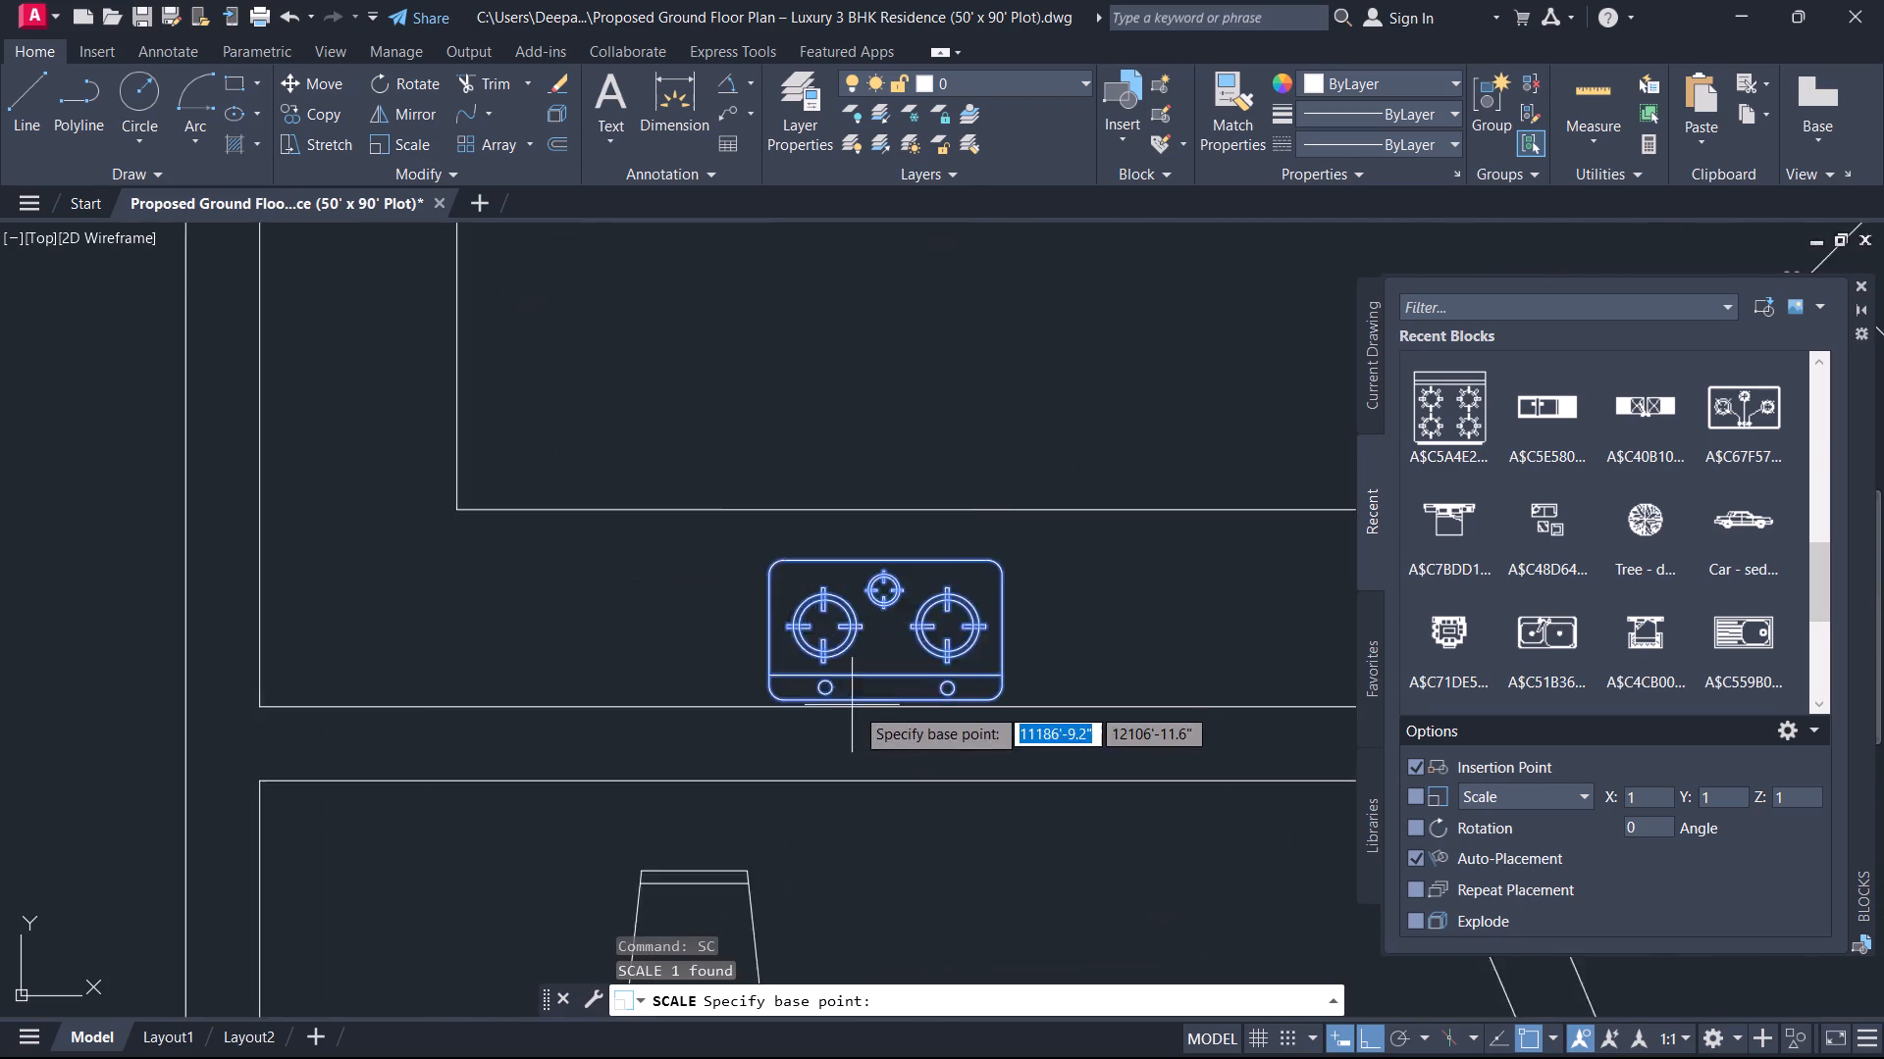
{"action": "scroll", "coordinate": [855, 706], "scroll_direction": "up", "scroll_amount": 2}
{"action": "left_click", "coordinate": [921, 713]}
{"action": "scroll", "coordinate": [908, 619], "scroll_direction": "down", "scroll_amount": 4}
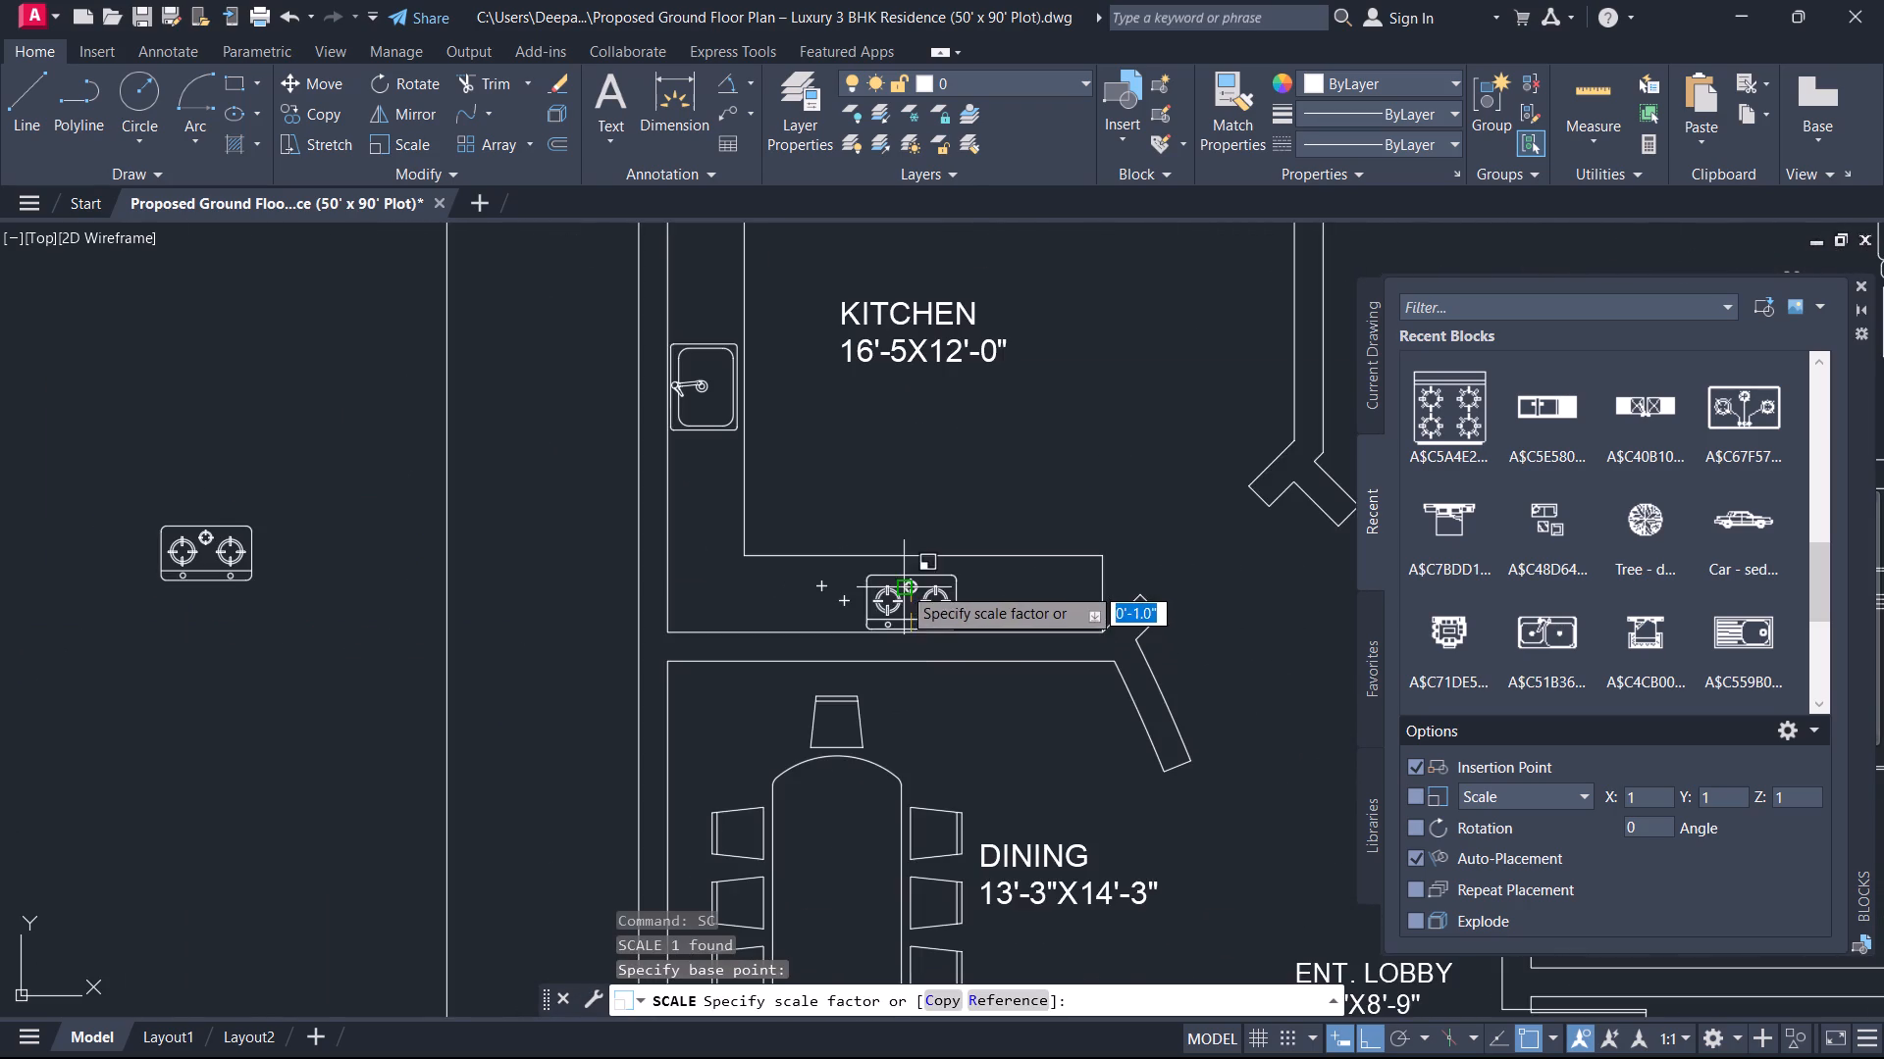
{"action": "scroll", "coordinate": [906, 572], "scroll_direction": "up", "scroll_amount": 3}
{"action": "left_click", "coordinate": [895, 568]}
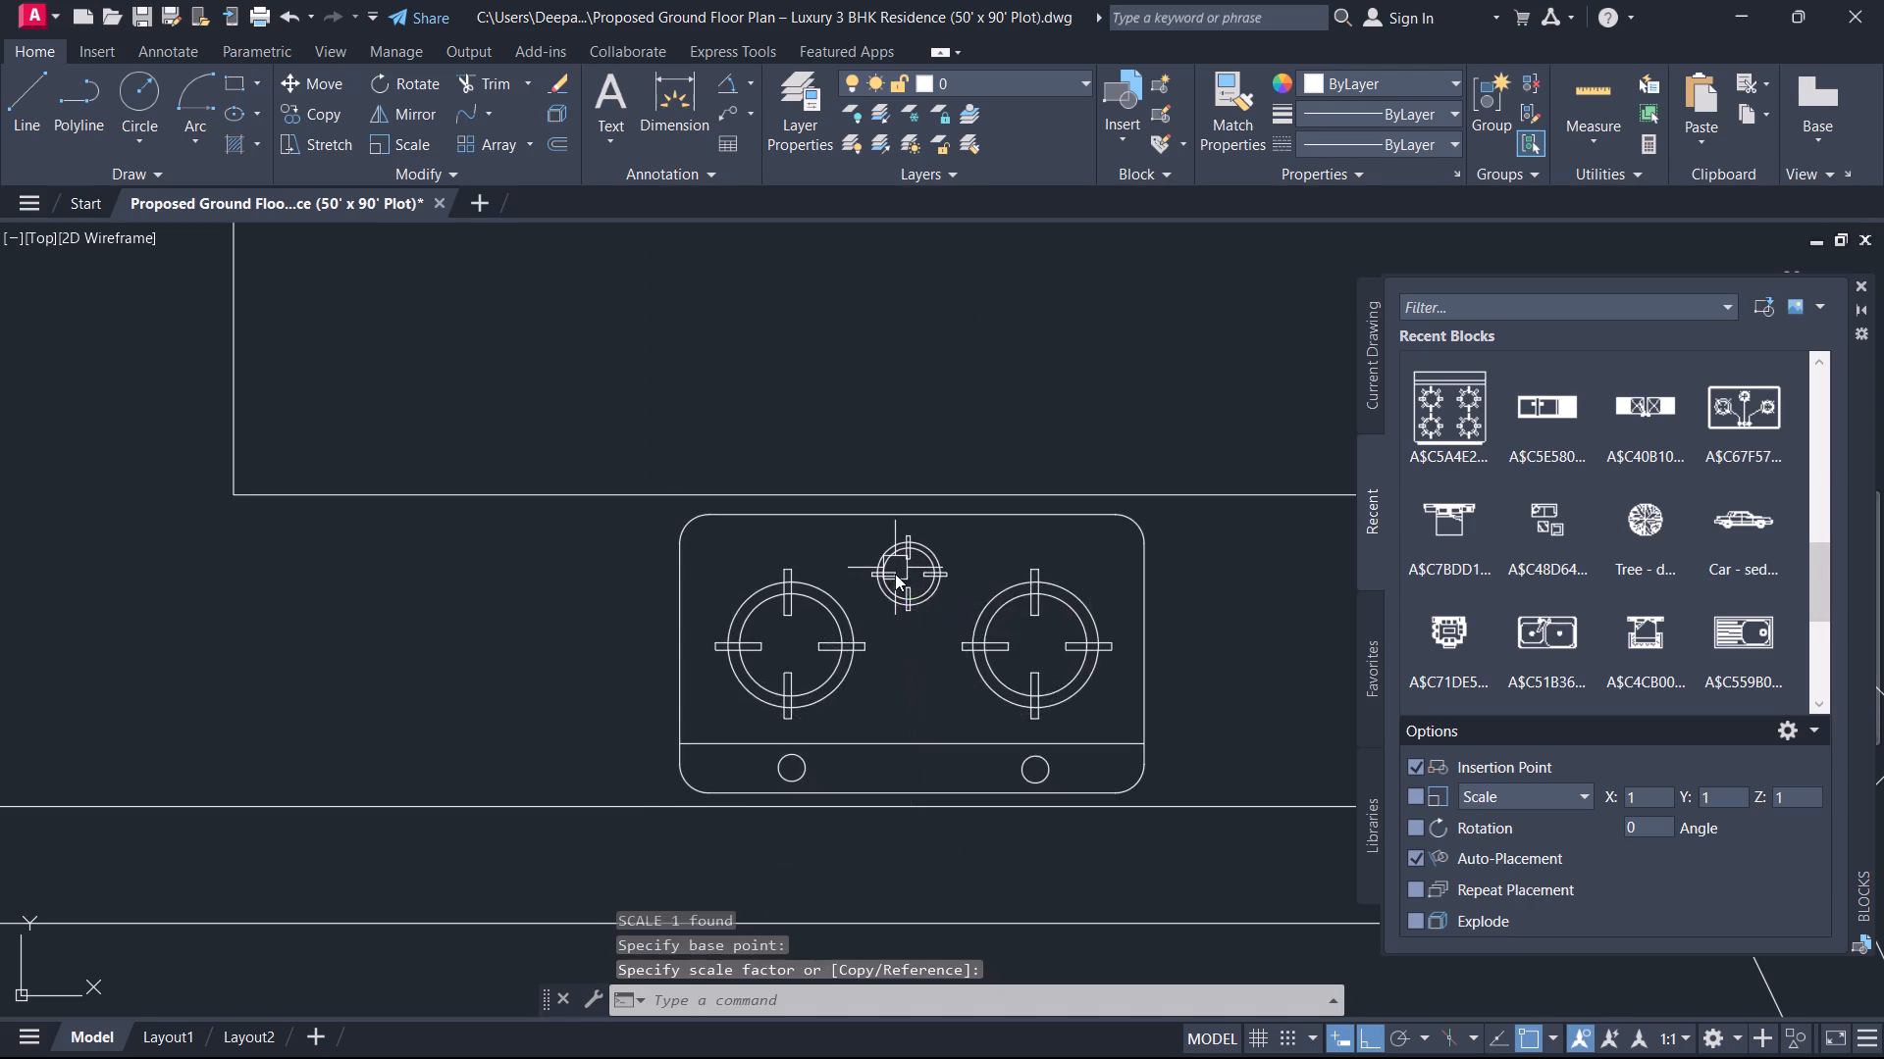
{"action": "scroll", "coordinate": [899, 613], "scroll_direction": "down", "scroll_amount": 4}
{"action": "key", "text": "Escape"}
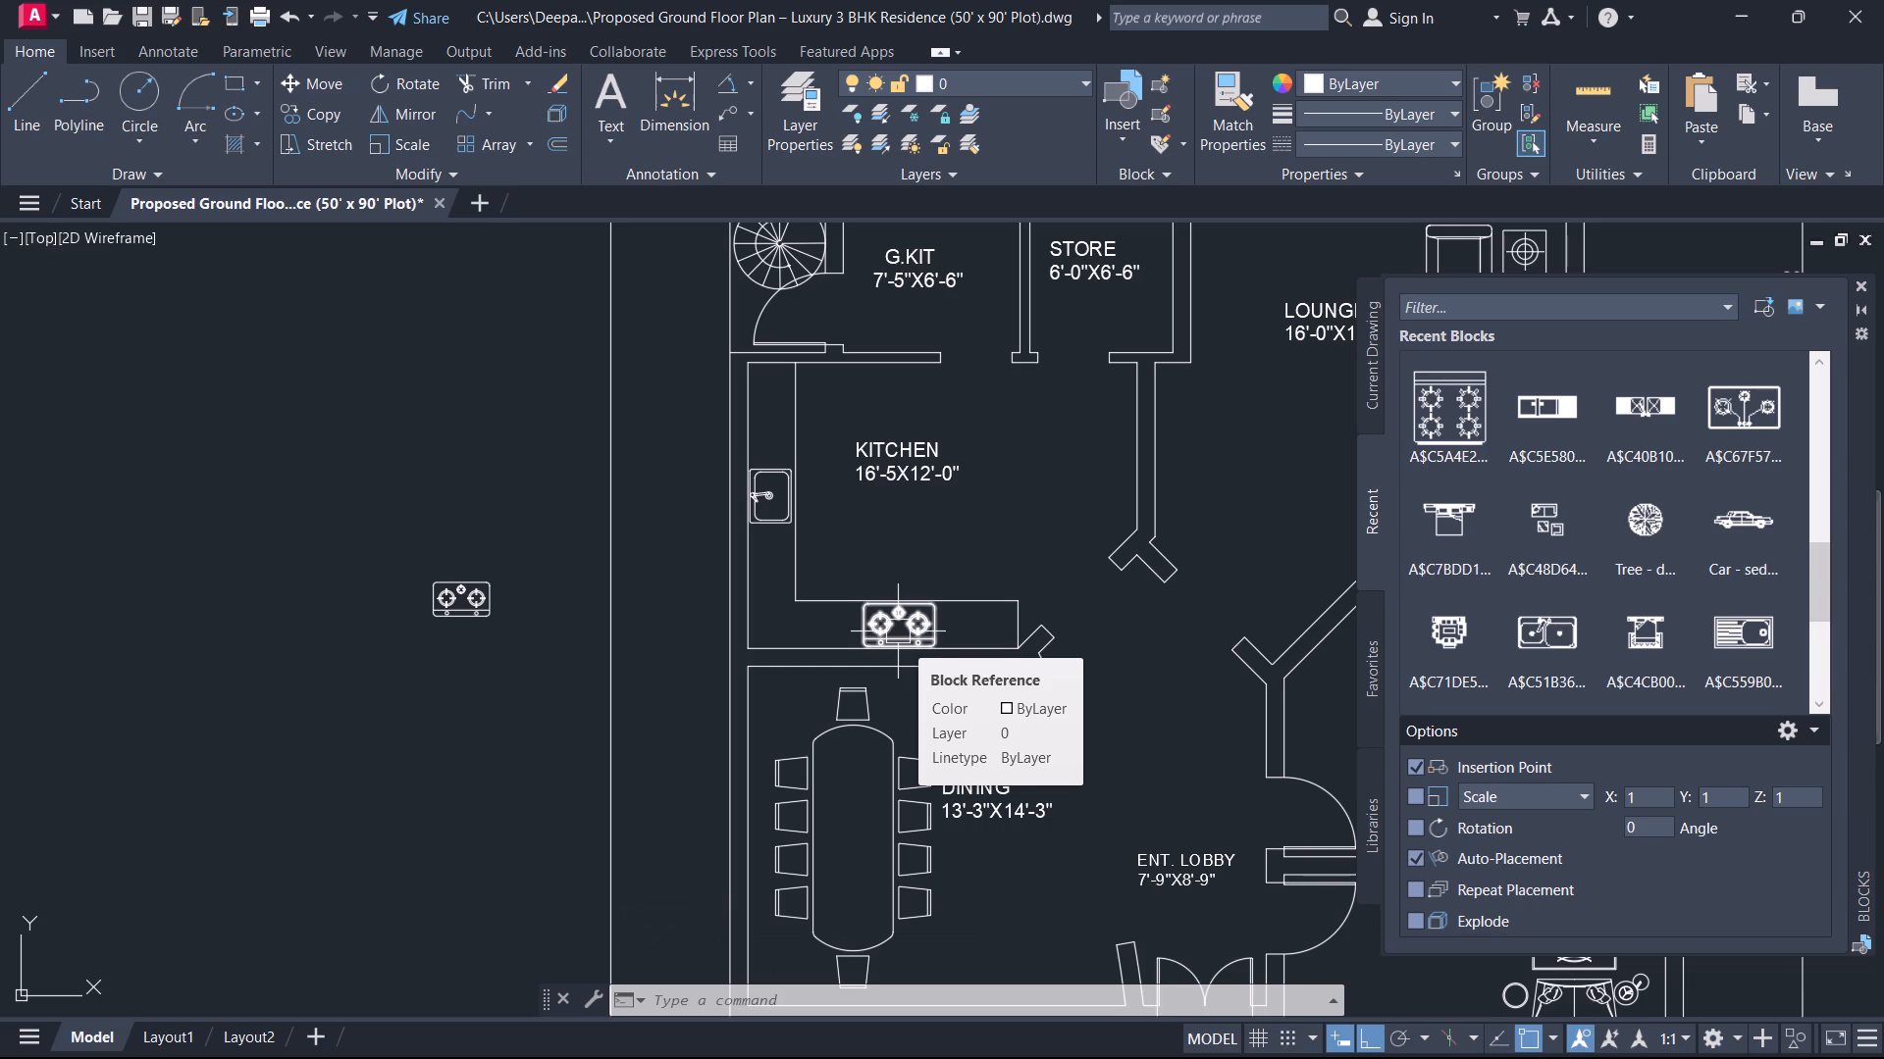
Delete the spare cooktop block left outside the kitchen's outer wall.
{"action": "left_click", "coordinate": [395, 673]}
{"action": "left_click", "coordinate": [477, 647]}
{"action": "left_click_drag", "start_coordinate": [544, 639], "coordinate": [519, 623]}
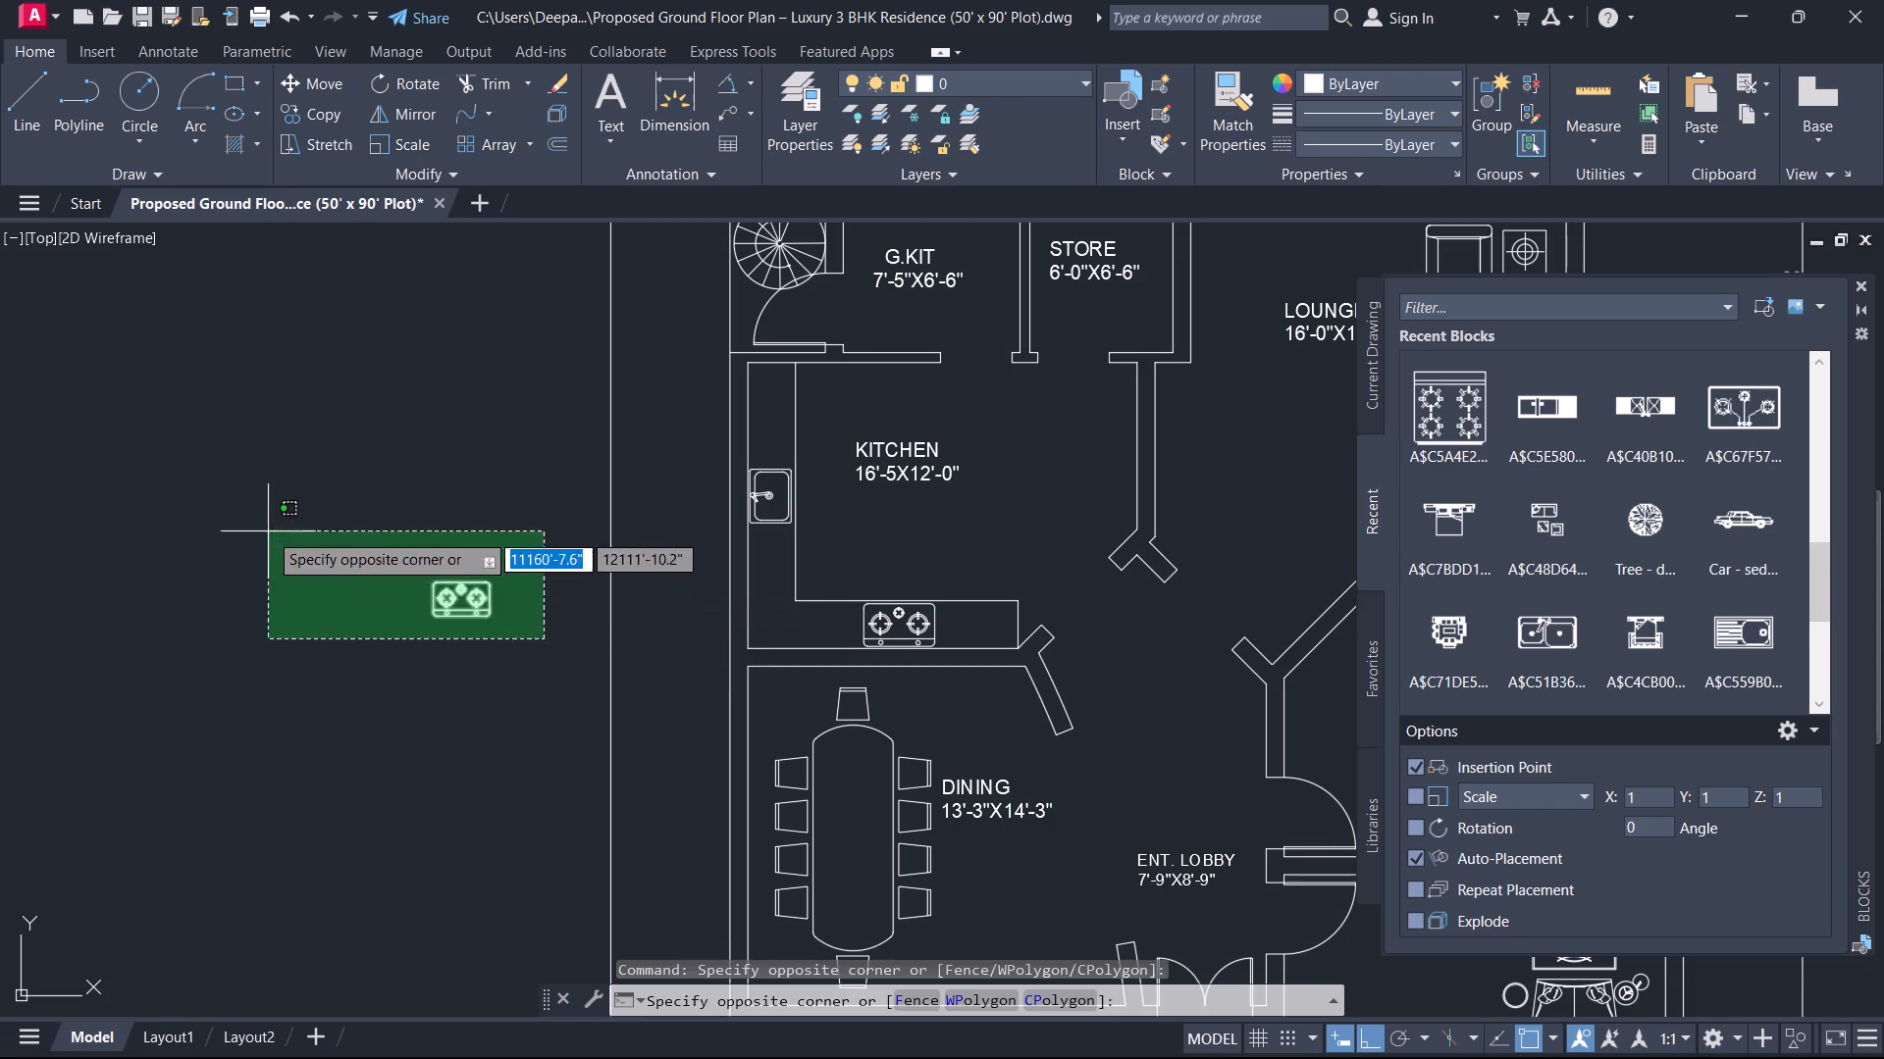
{"action": "left_click", "coordinate": [268, 531]}
{"action": "scroll", "coordinate": [349, 567], "scroll_direction": "down", "scroll_amount": 1}
{"action": "middle_click_drag", "start_coordinate": [345, 575], "coordinate": [254, 633]}
{"action": "key", "text": "Delete"}
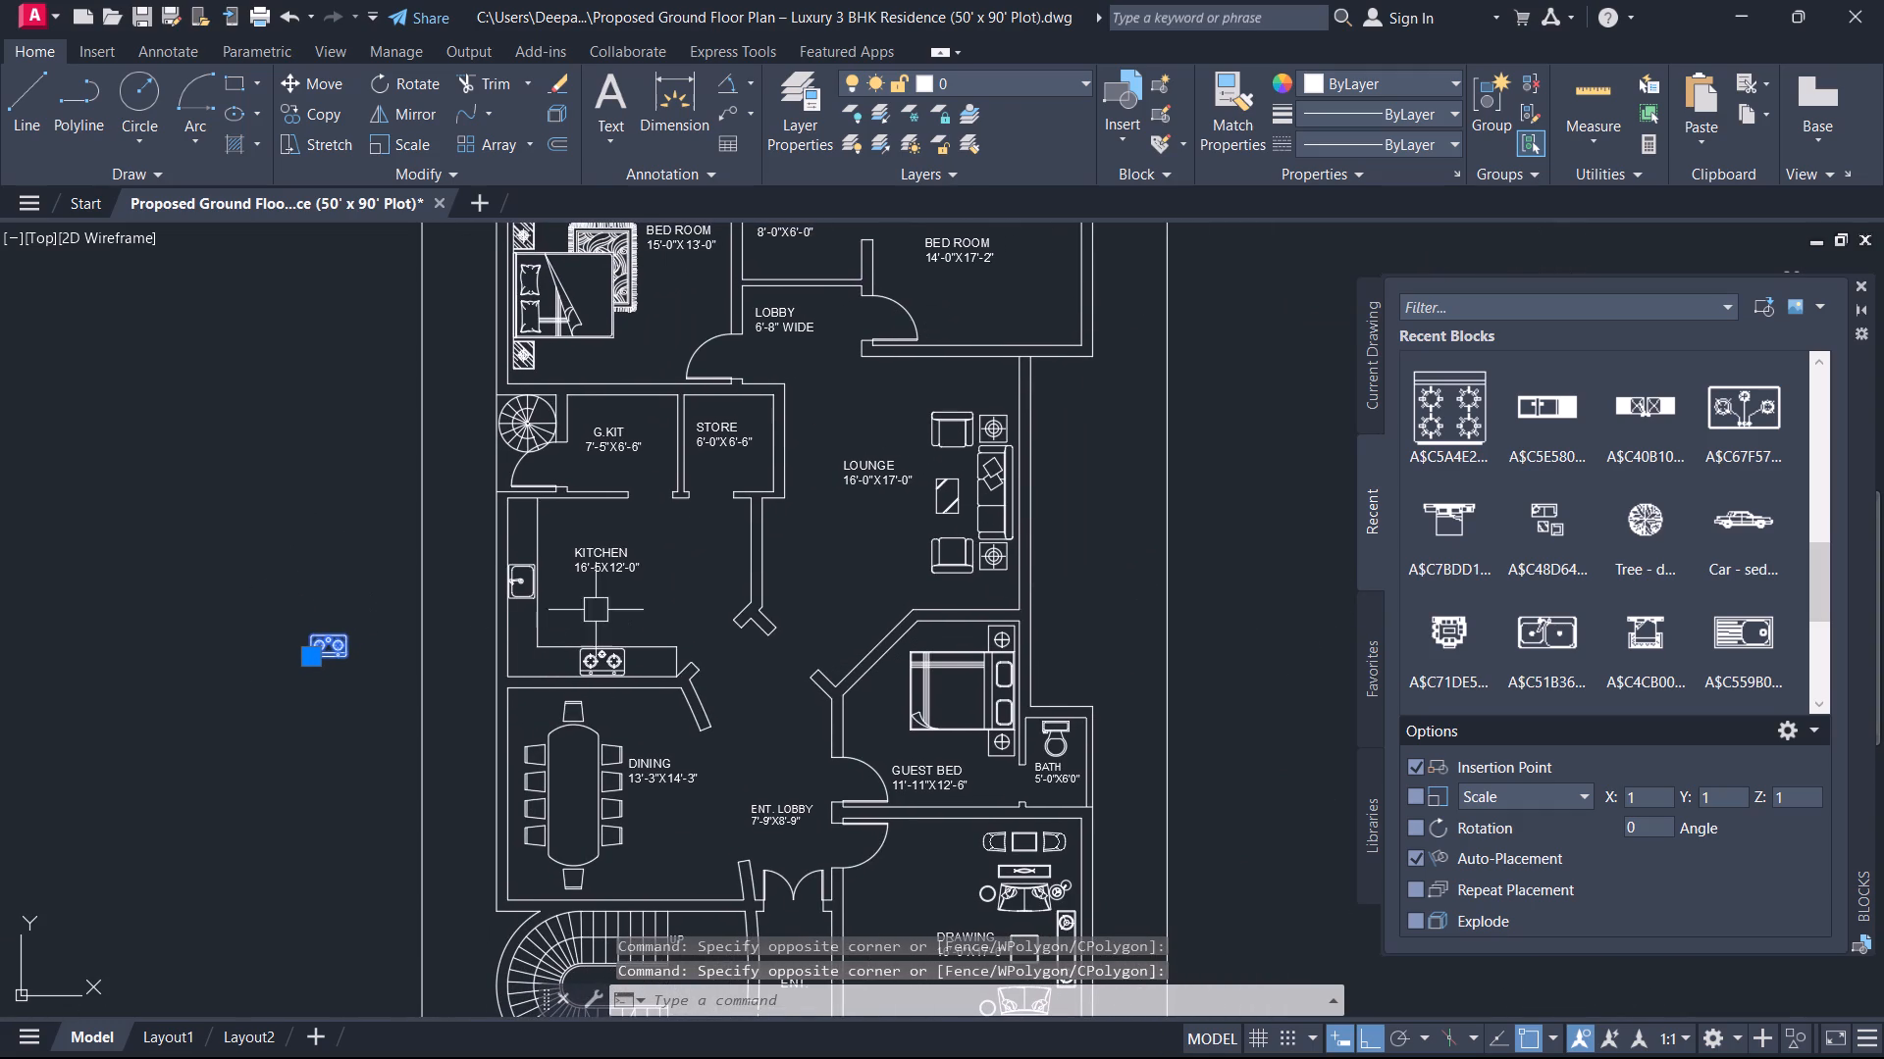
{"action": "key", "text": "Delete"}
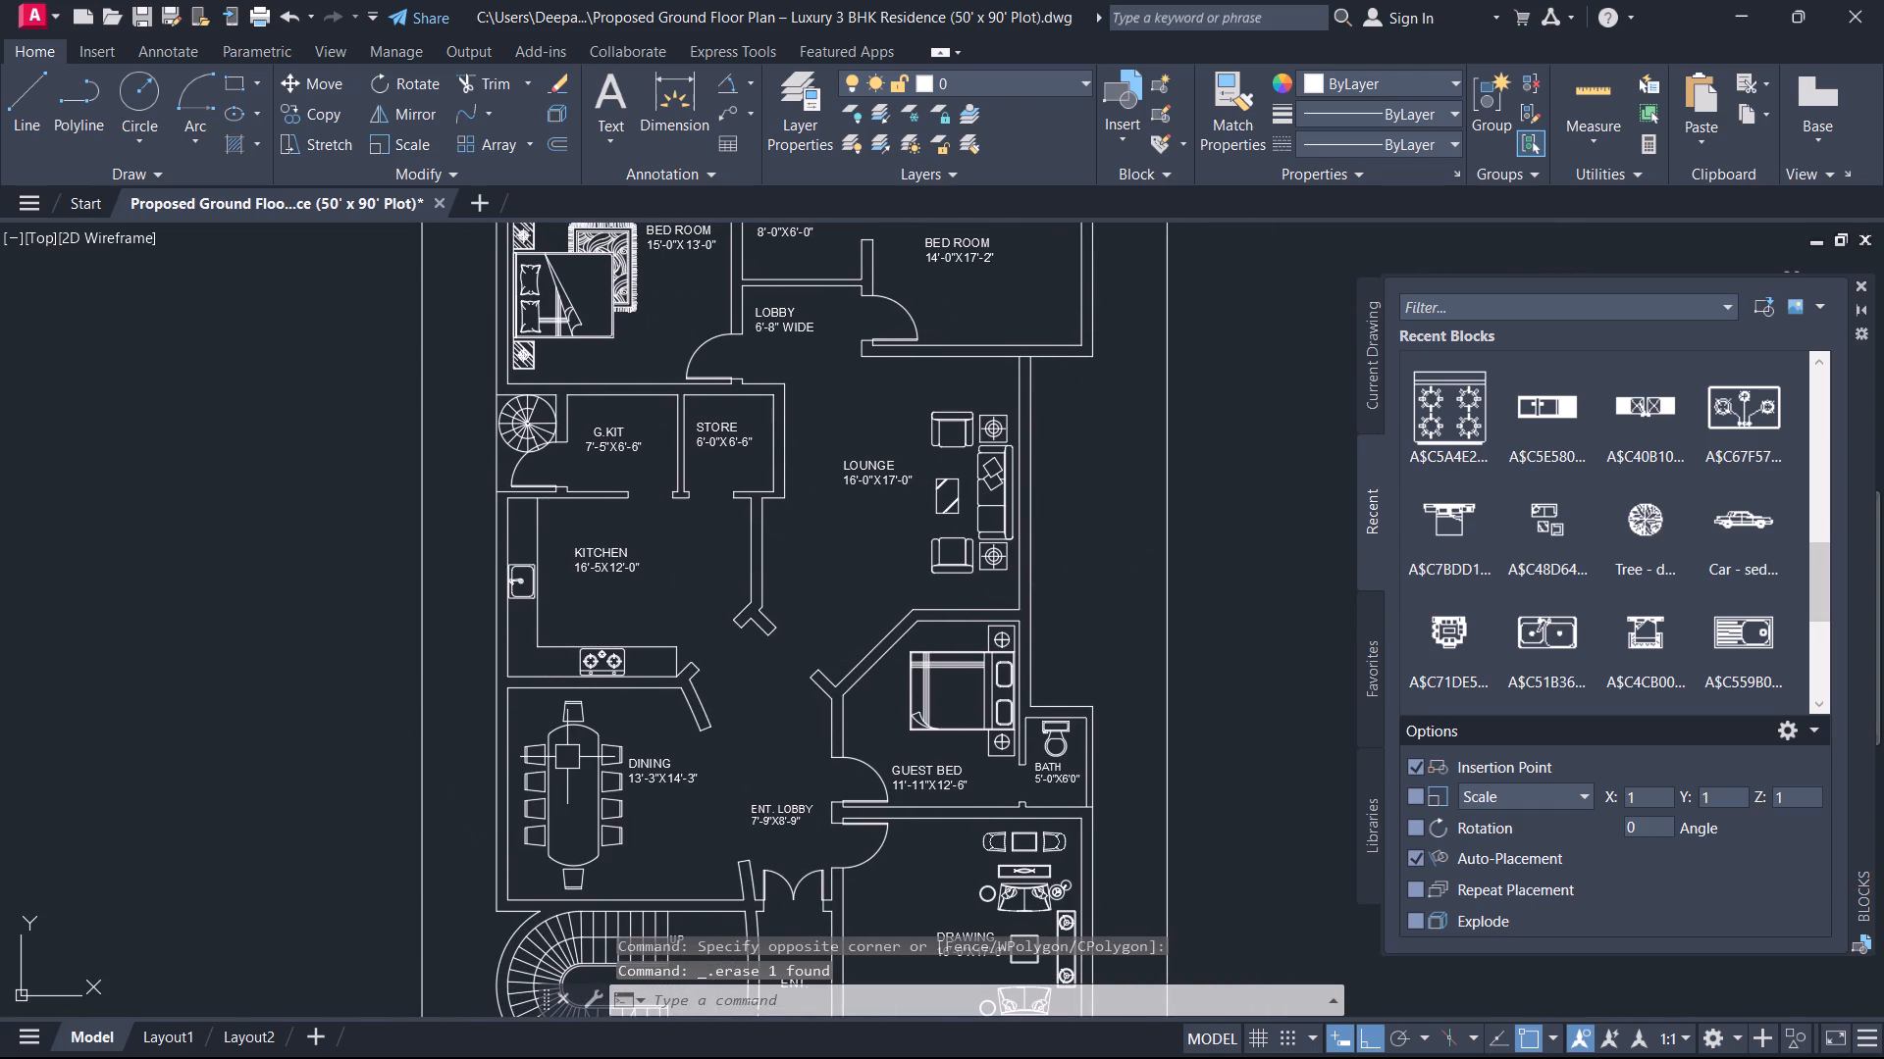
Look over the furnished floor plan, from the kitchen and dining through the lounge, bedrooms and baths to the entrance.
{"action": "scroll", "coordinate": [671, 809], "scroll_direction": "up", "scroll_amount": 1}
{"action": "middle_click_drag", "start_coordinate": [671, 809], "coordinate": [684, 834]}
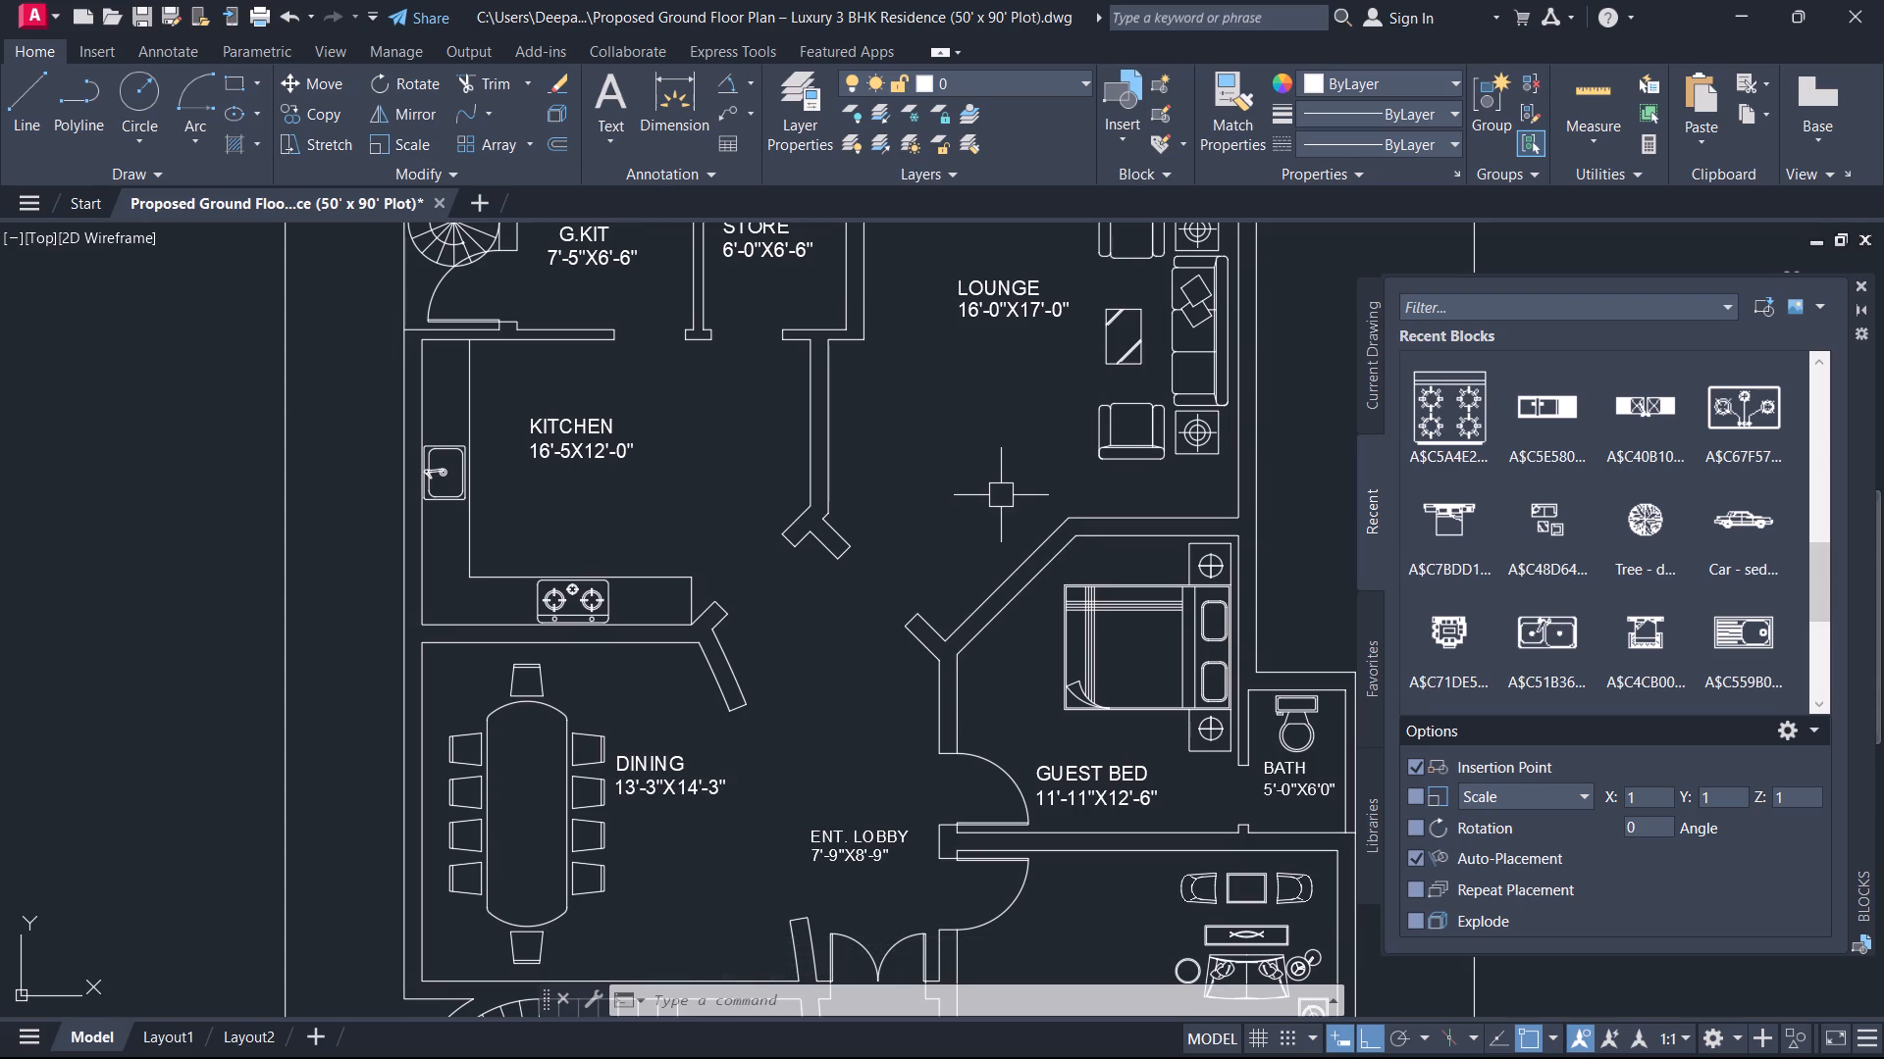
{"action": "middle_click_drag", "start_coordinate": [975, 524], "coordinate": [942, 792]}
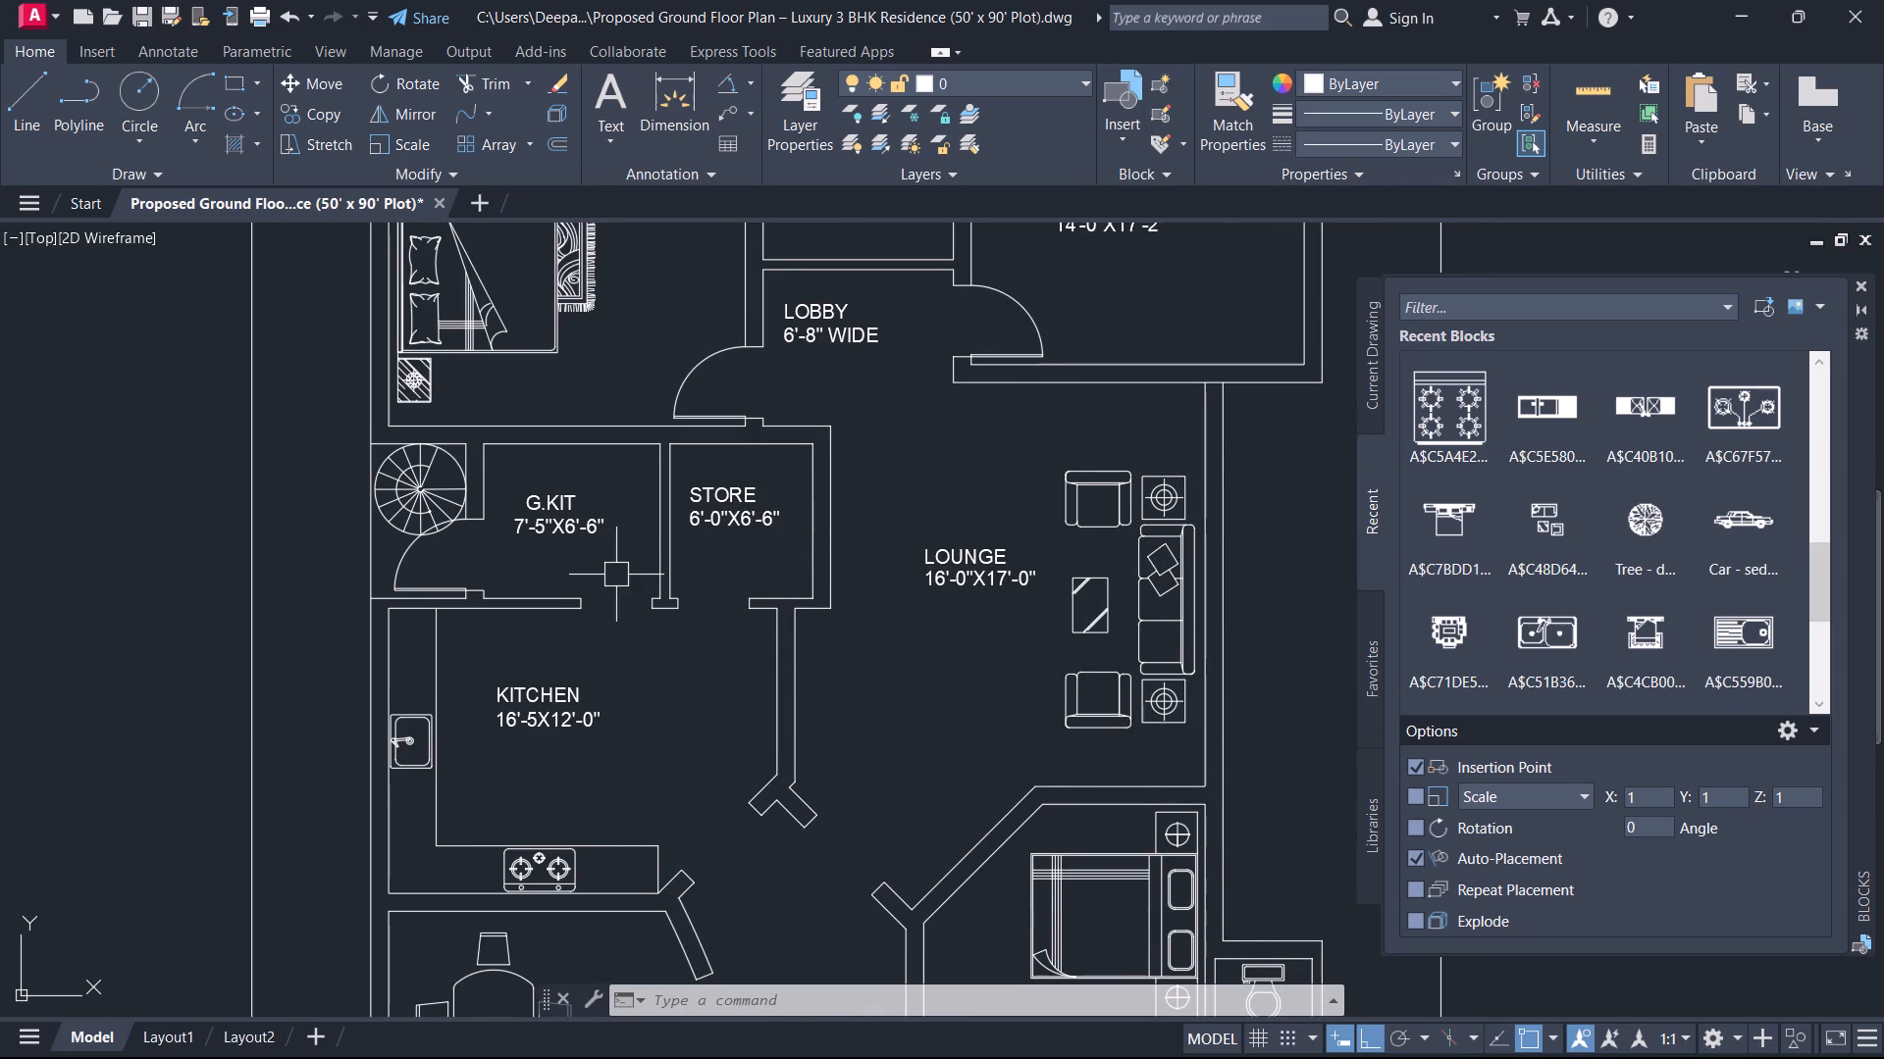
{"action": "middle_click_drag", "start_coordinate": [600, 531], "coordinate": [653, 815]}
{"action": "scroll", "coordinate": [653, 815], "scroll_direction": "down", "scroll_amount": 1}
{"action": "scroll", "coordinate": [615, 532], "scroll_direction": "up", "scroll_amount": 1}
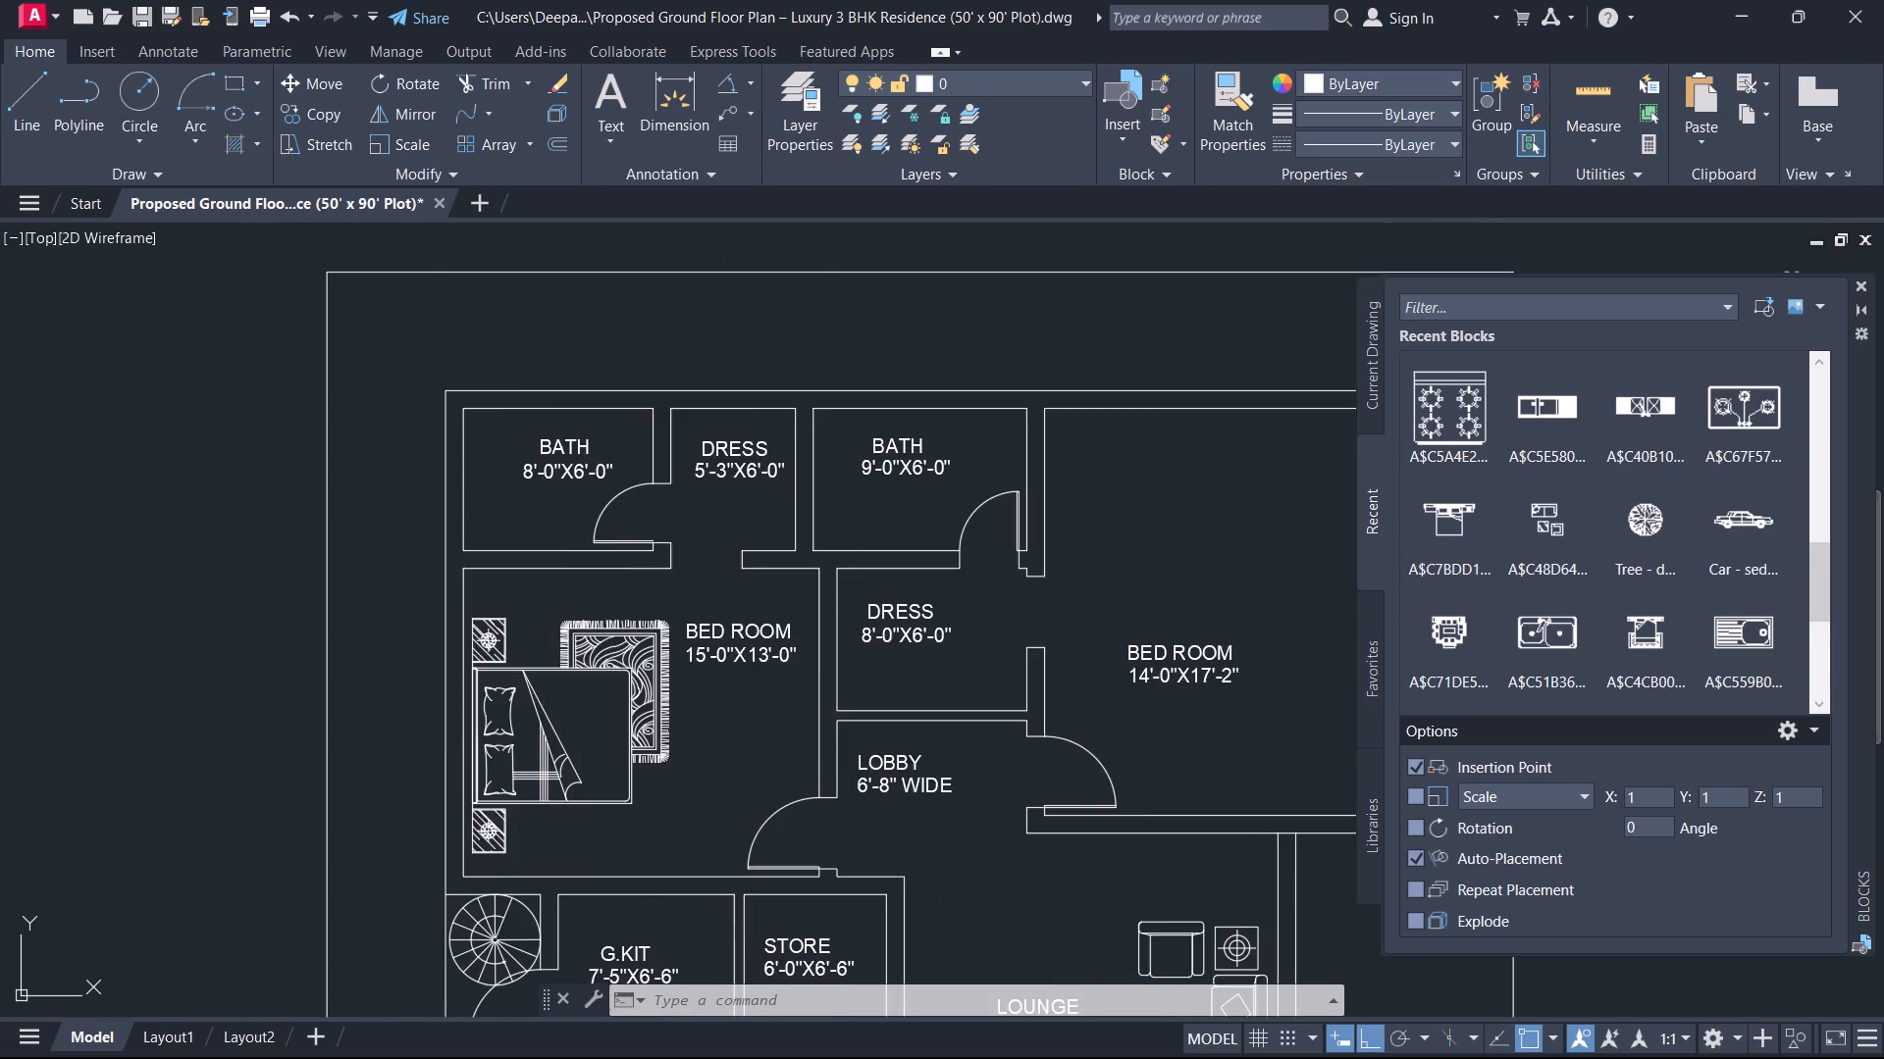
{"action": "scroll", "coordinate": [615, 532], "scroll_direction": "up", "scroll_amount": 1}
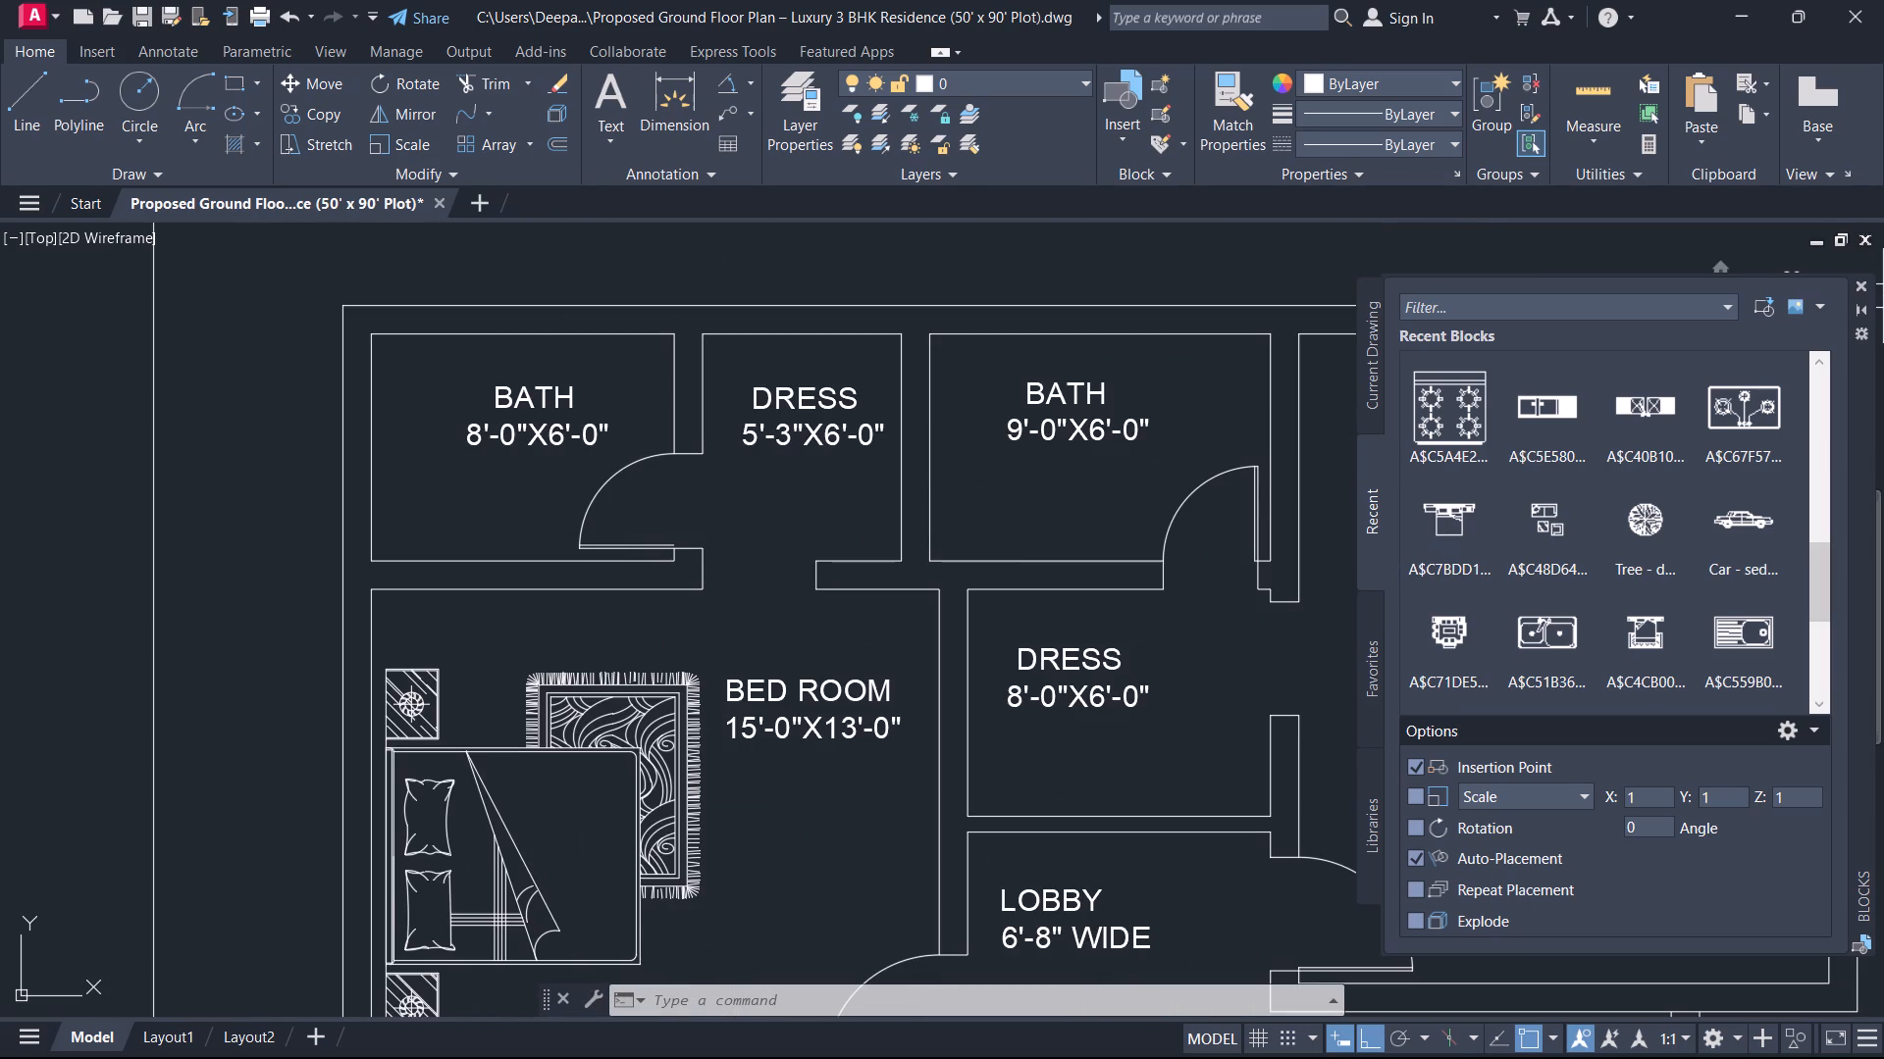
{"action": "middle_click_drag", "start_coordinate": [1234, 690], "coordinate": [1208, 623]}
{"action": "scroll", "coordinate": [812, 421], "scroll_direction": "down", "scroll_amount": 2}
{"action": "middle_click_drag", "start_coordinate": [967, 706], "coordinate": [867, 488]}
{"action": "middle_click_drag", "start_coordinate": [818, 769], "coordinate": [866, 506]}
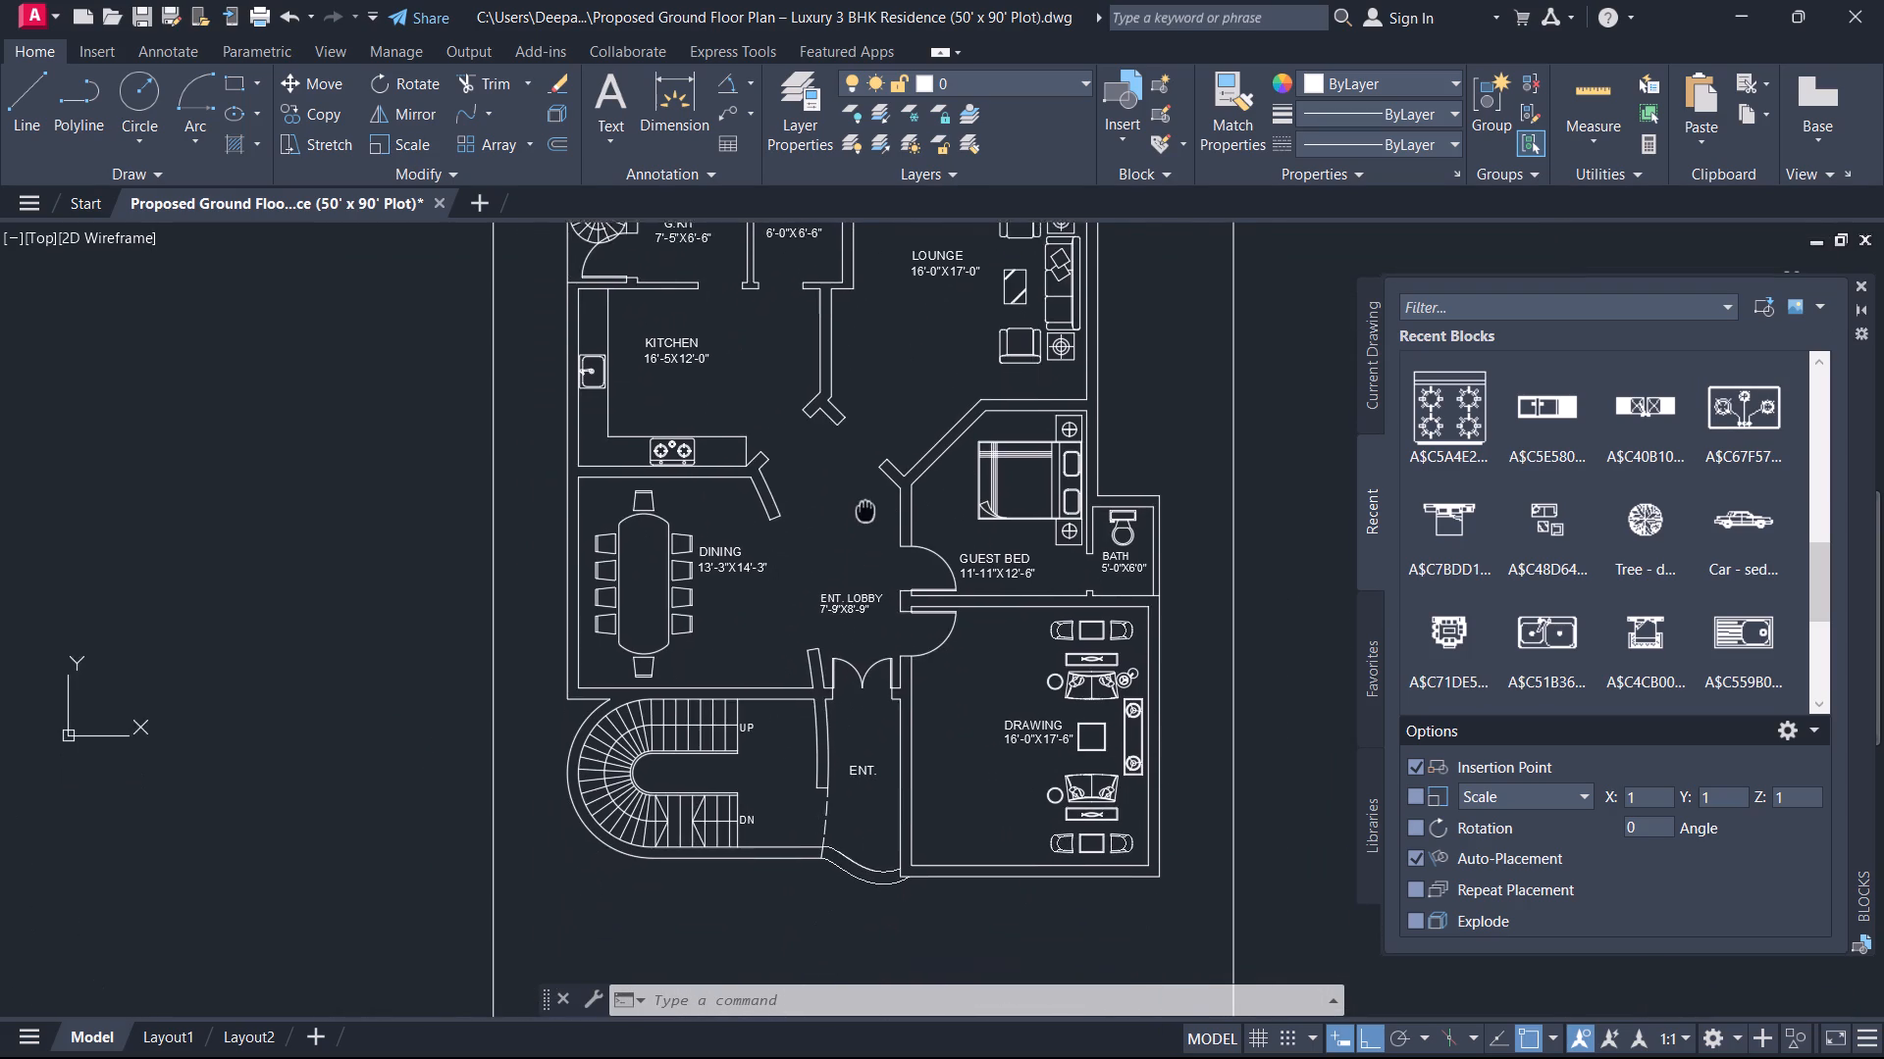
{"action": "middle_click_drag", "start_coordinate": [866, 506], "coordinate": [873, 481]}
{"action": "middle_click_drag", "start_coordinate": [696, 563], "coordinate": [785, 764]}
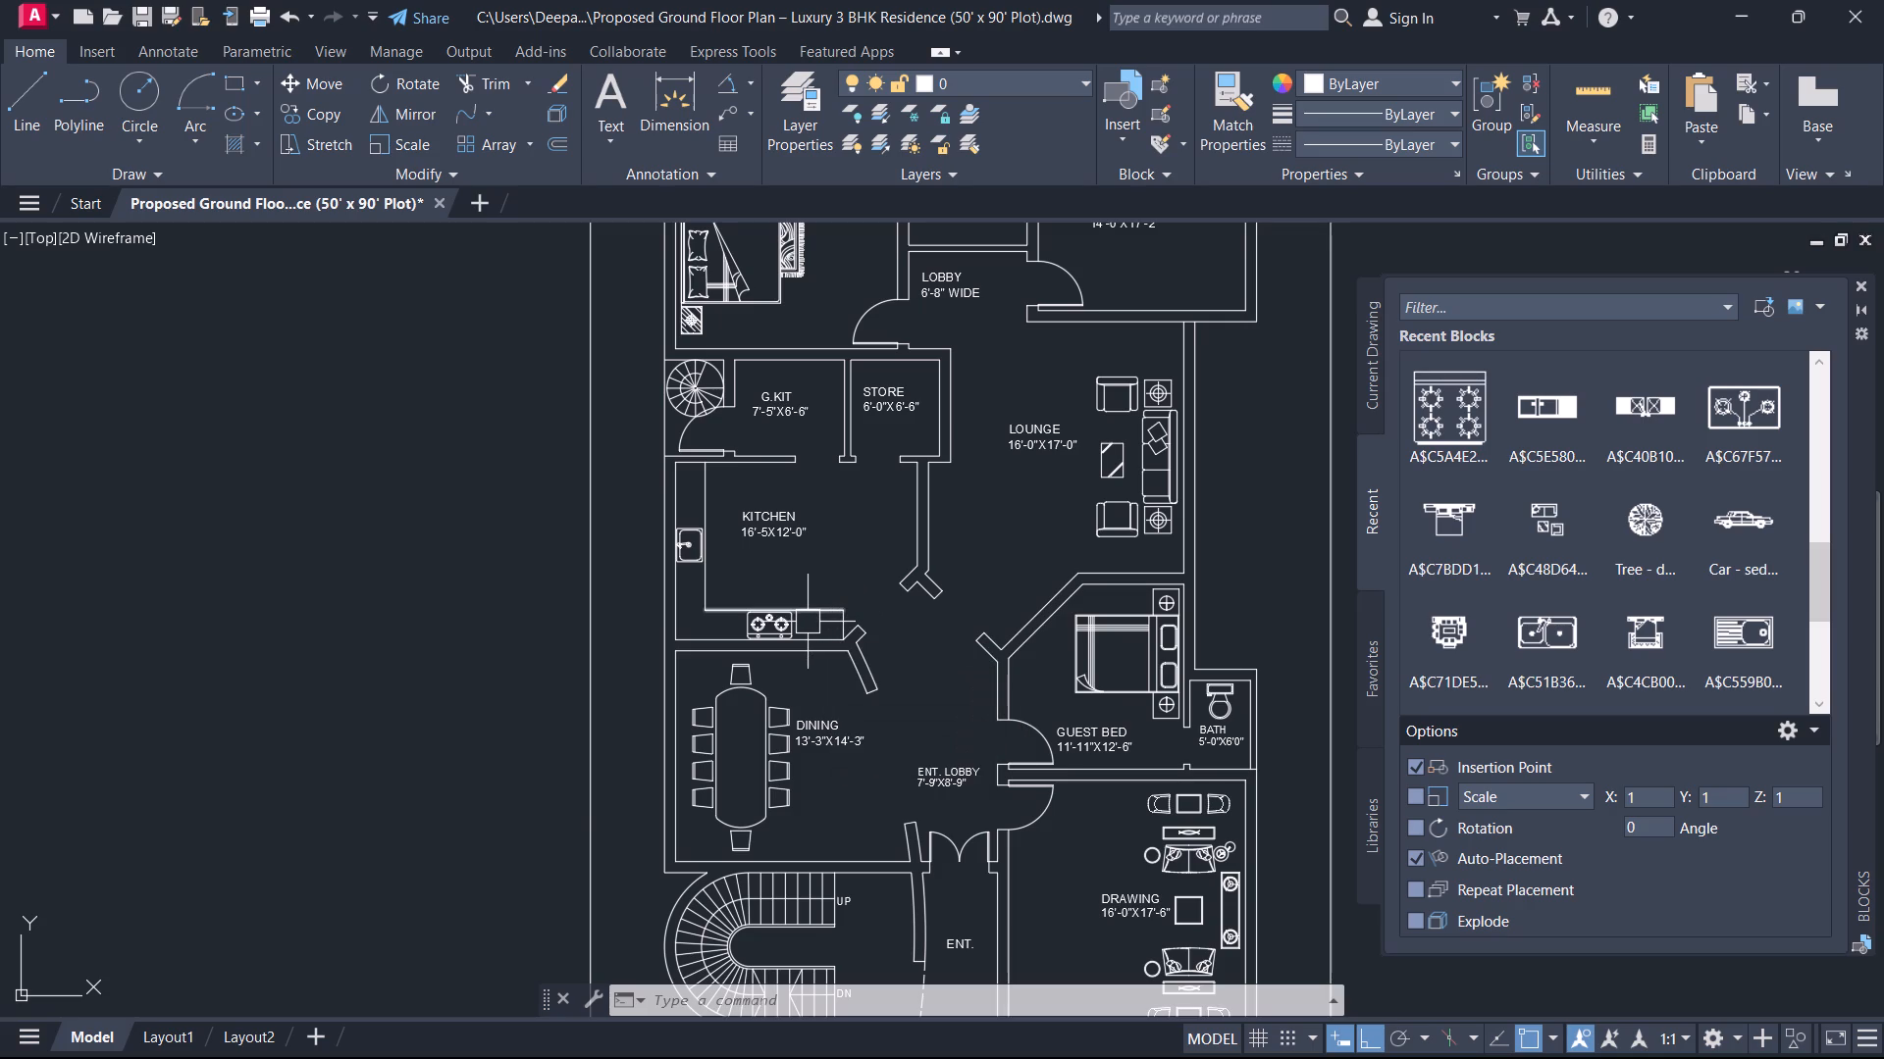
Draw a short horizontal line across the thickness of the DINING room's outer wall, beside the dining table's middle.
{"action": "scroll", "coordinate": [618, 789], "scroll_direction": "up", "scroll_amount": 1}
{"action": "type", "text": "L"}
{"action": "key", "text": "space"}
{"action": "scroll", "coordinate": [657, 755], "scroll_direction": "up", "scroll_amount": 1}
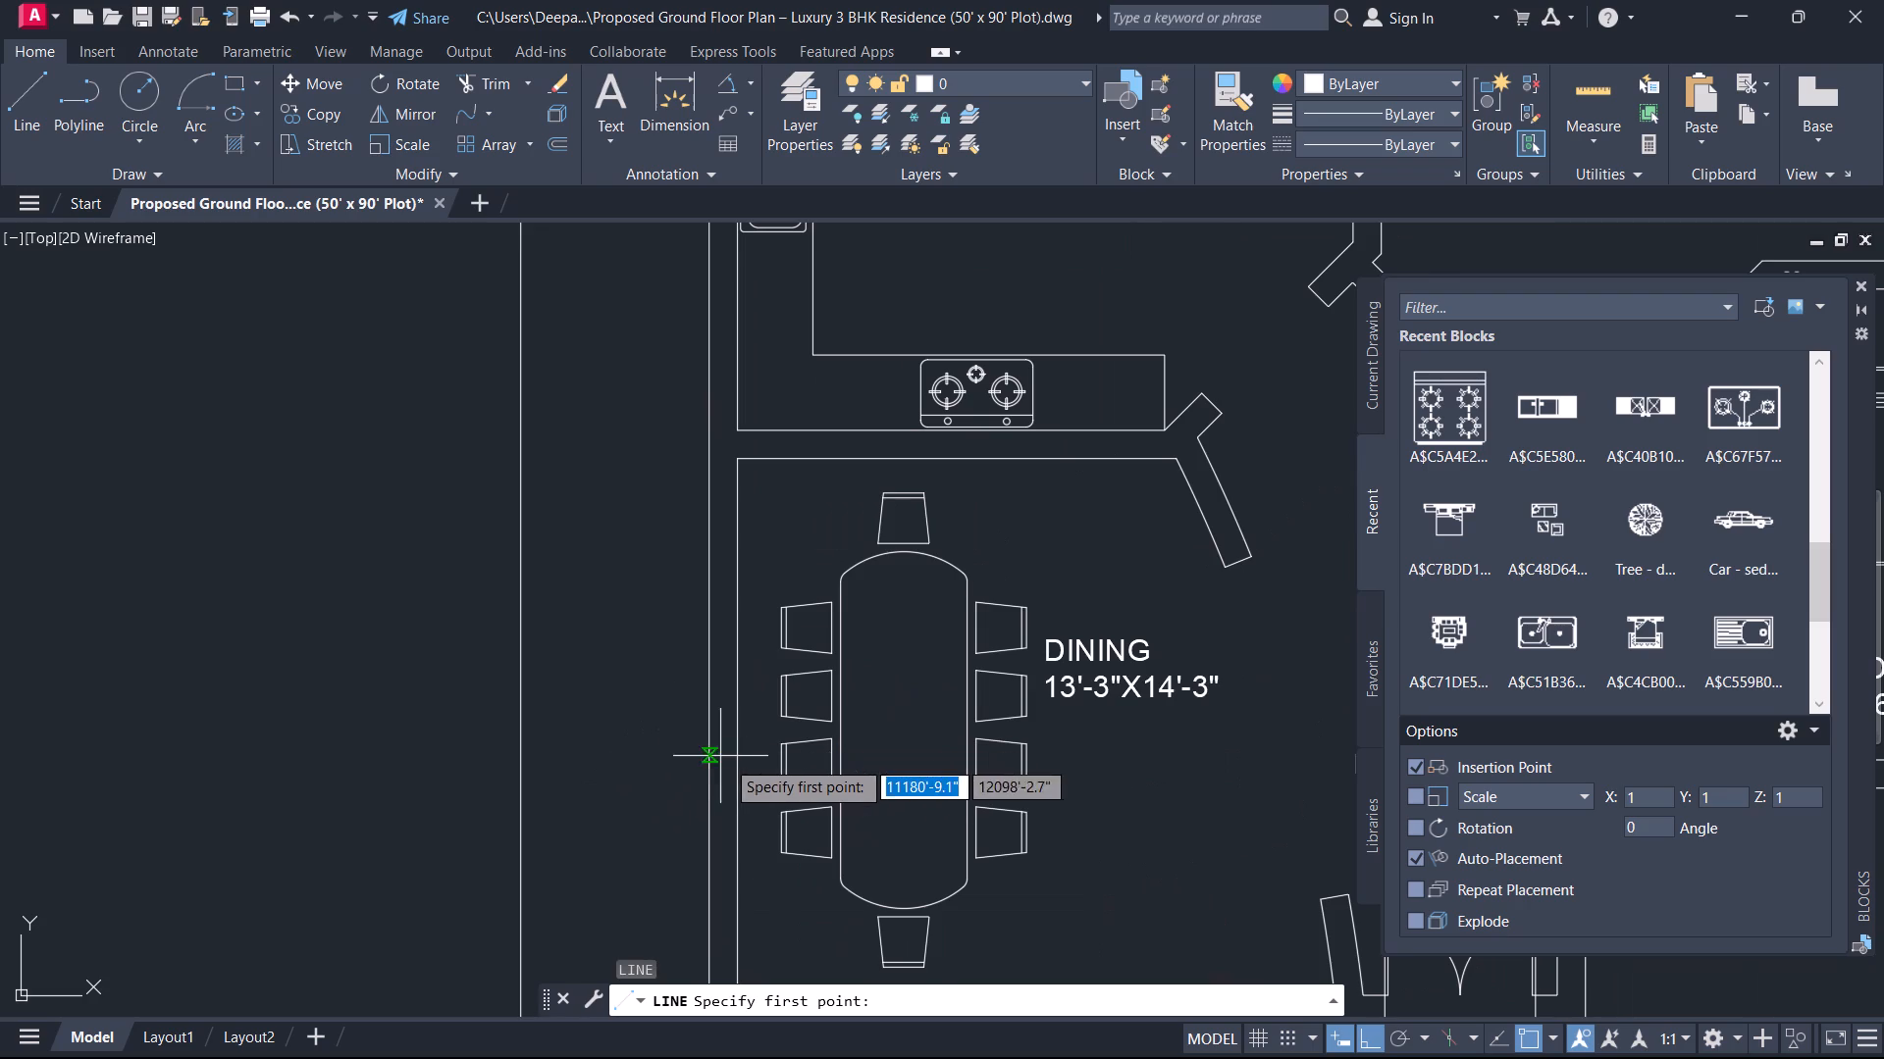
{"action": "middle_click_drag", "start_coordinate": [749, 751], "coordinate": [760, 585]}
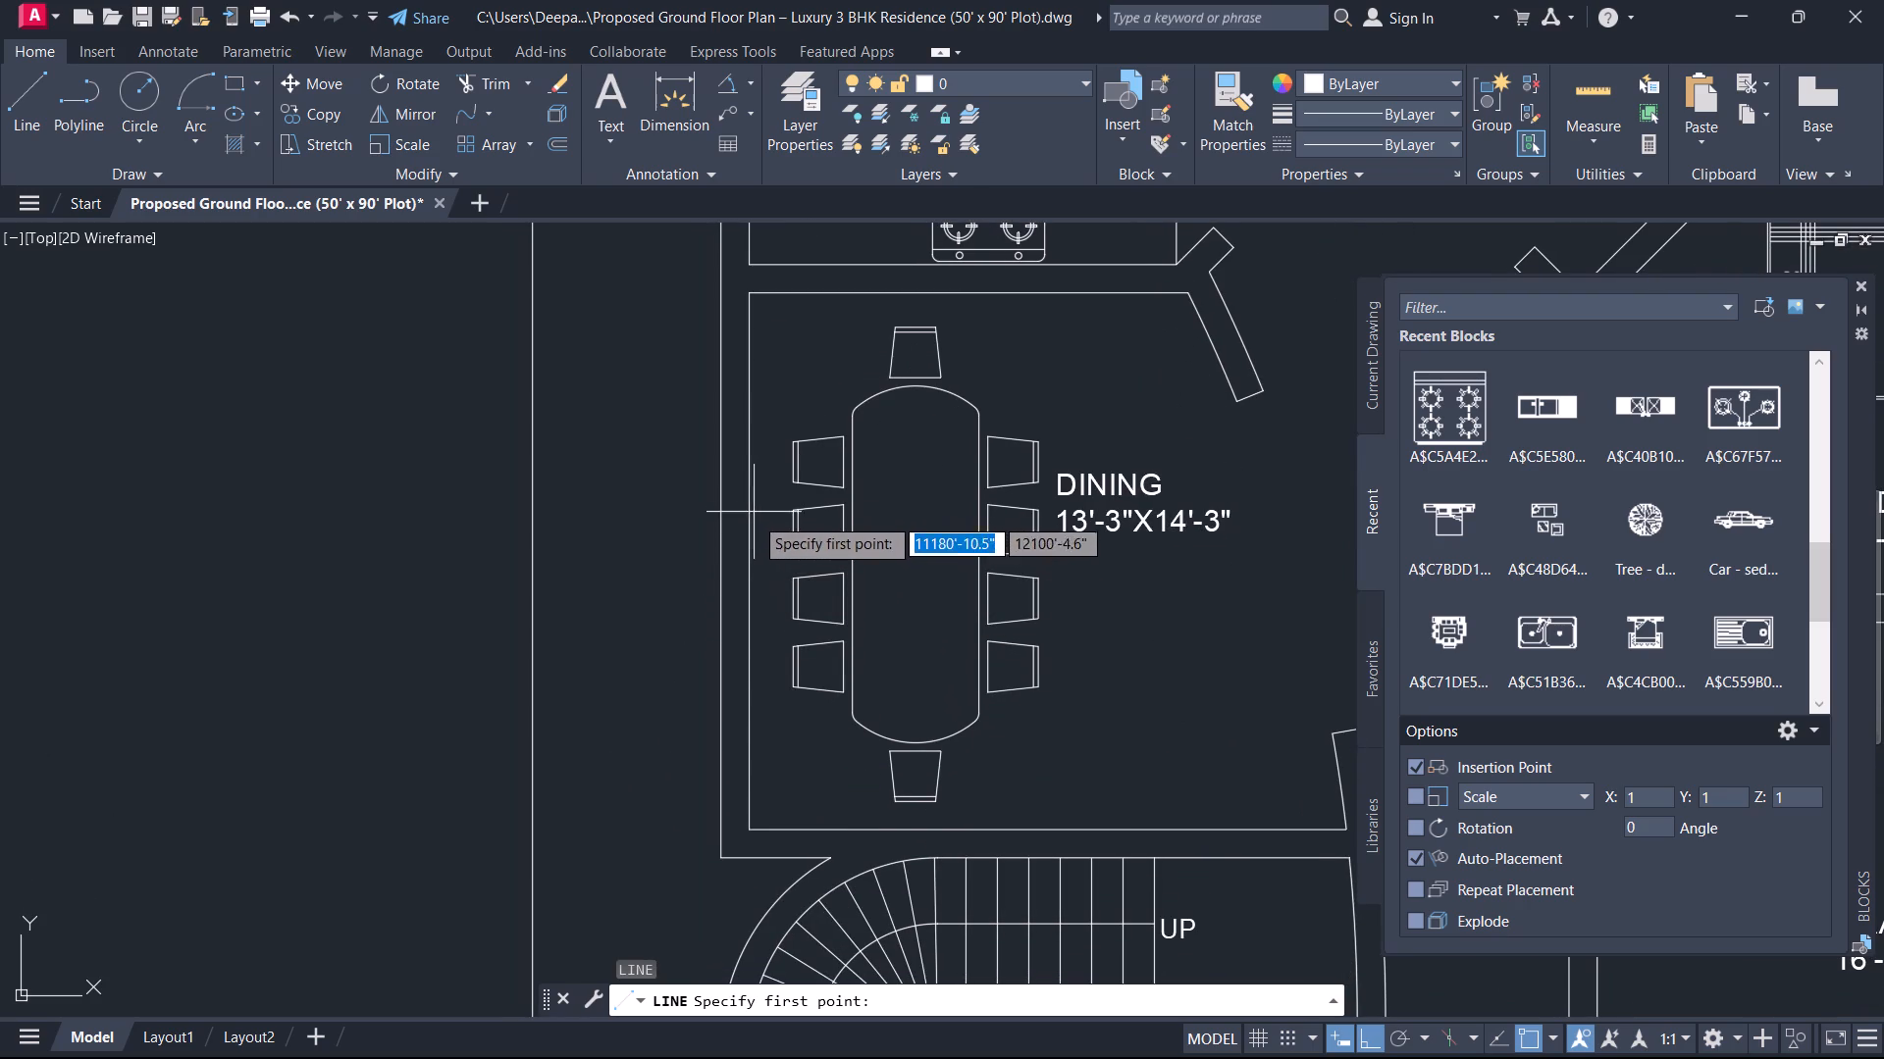
{"action": "left_click", "coordinate": [753, 561]}
{"action": "left_click", "coordinate": [716, 559]}
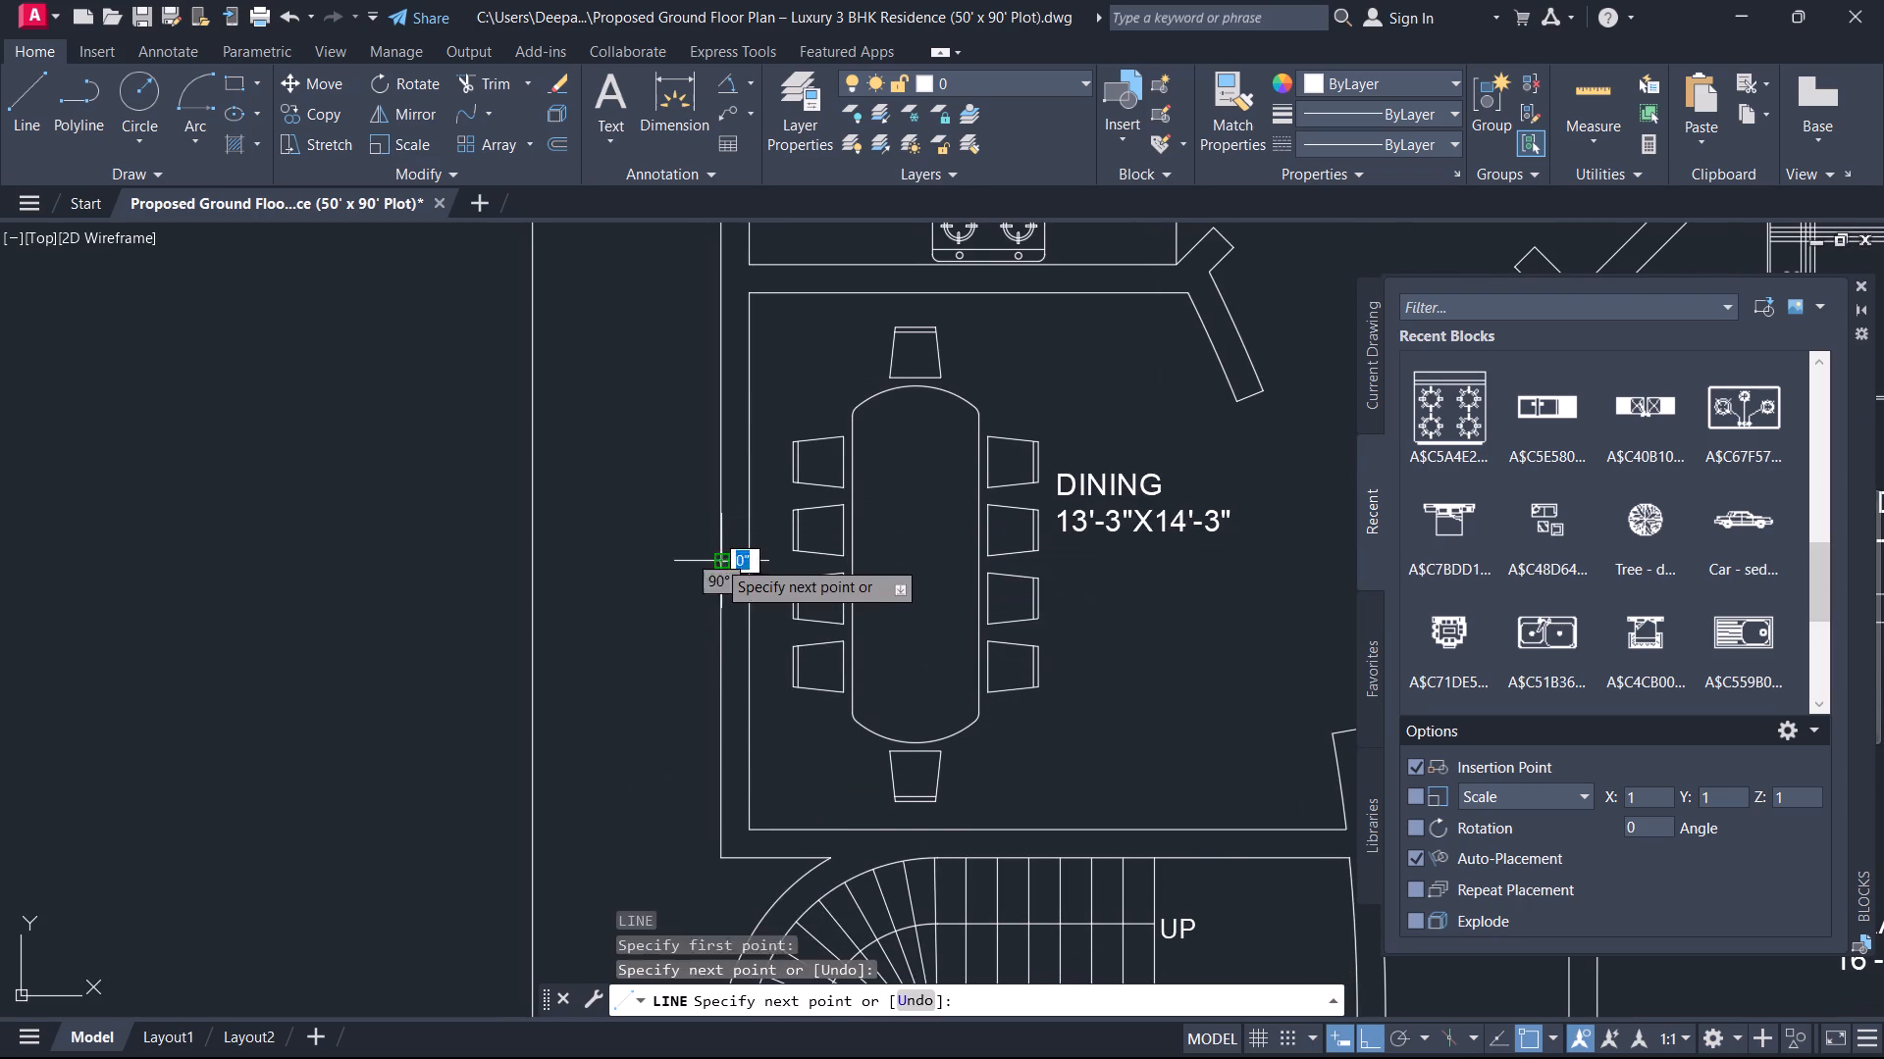
{"action": "key", "text": "Escape"}
Offset the short line across the DINING room's outer wall by 4' to both sides.
{"action": "type", "text": "O"}
{"action": "key", "text": "space"}
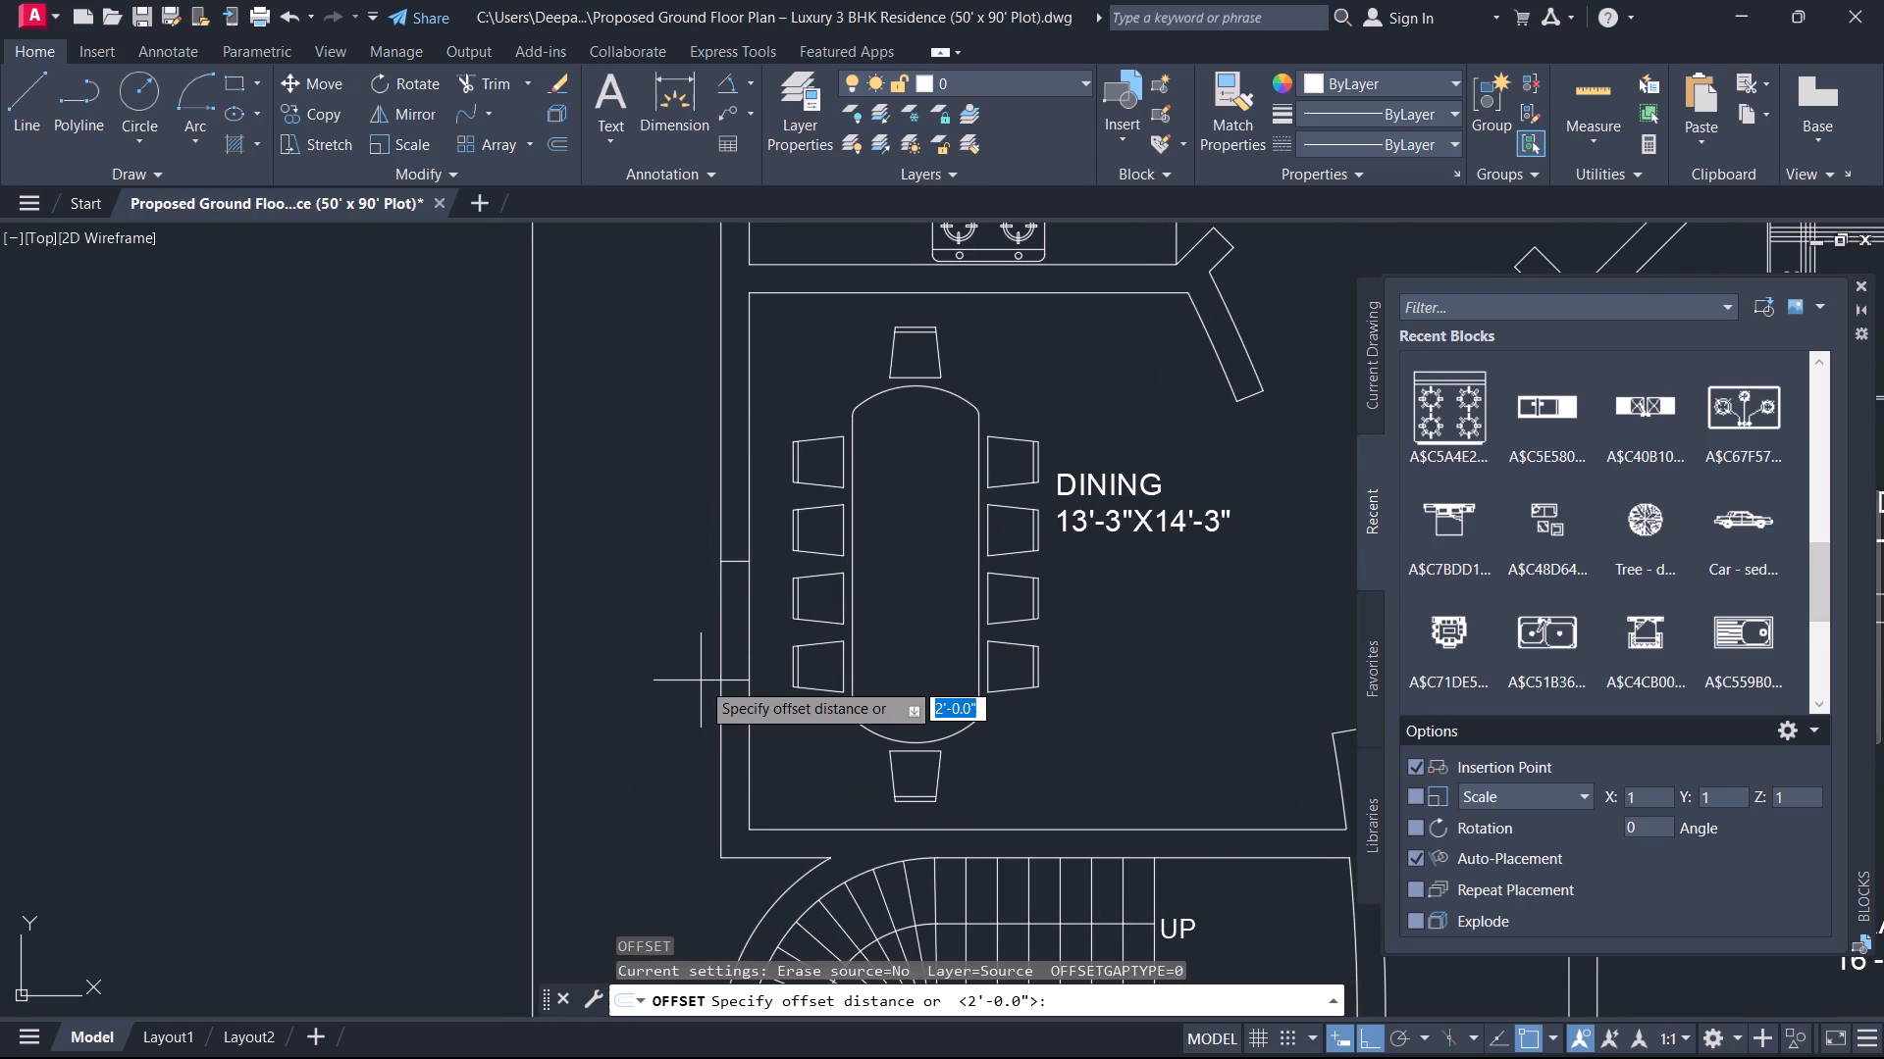
{"action": "key", "text": "3"}
{"action": "key", "text": "BackSpace"}
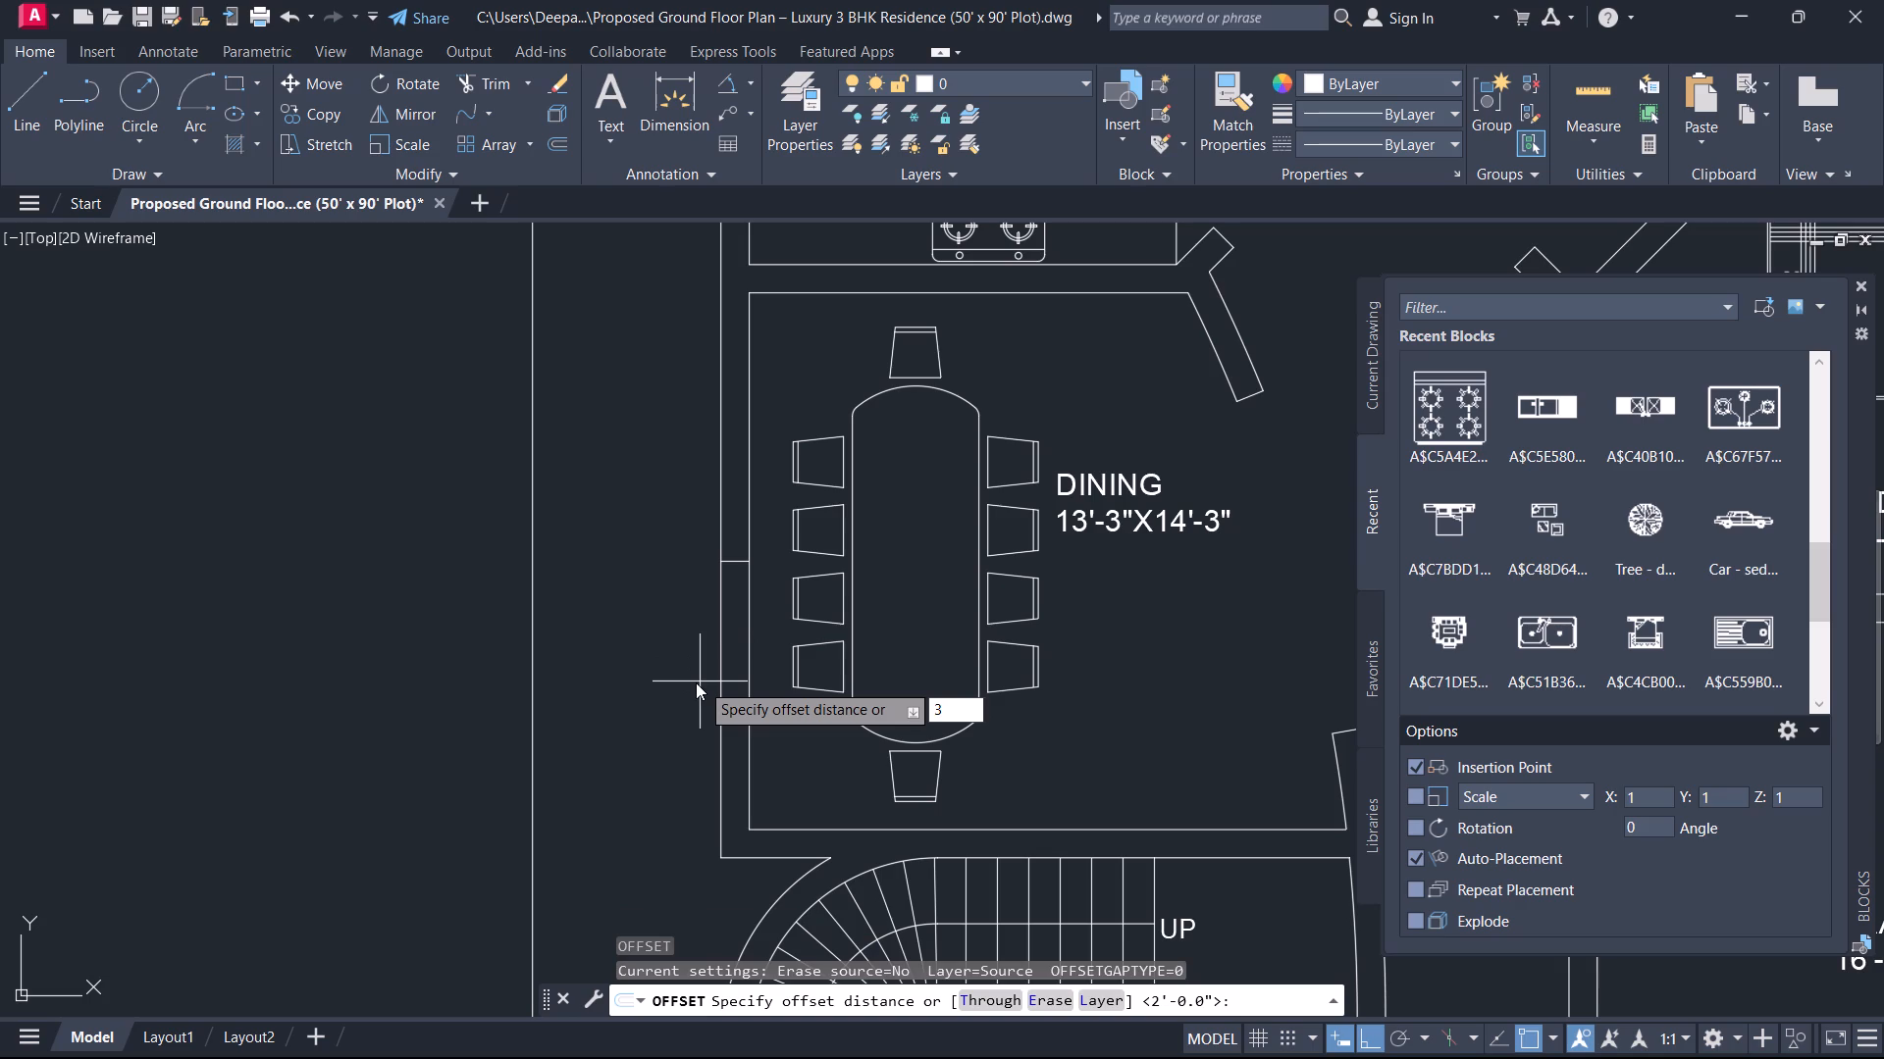
{"action": "type", "text": "4'"}
{"action": "key", "text": "Return"}
{"action": "scroll", "coordinate": [727, 591], "scroll_direction": "up", "scroll_amount": 2}
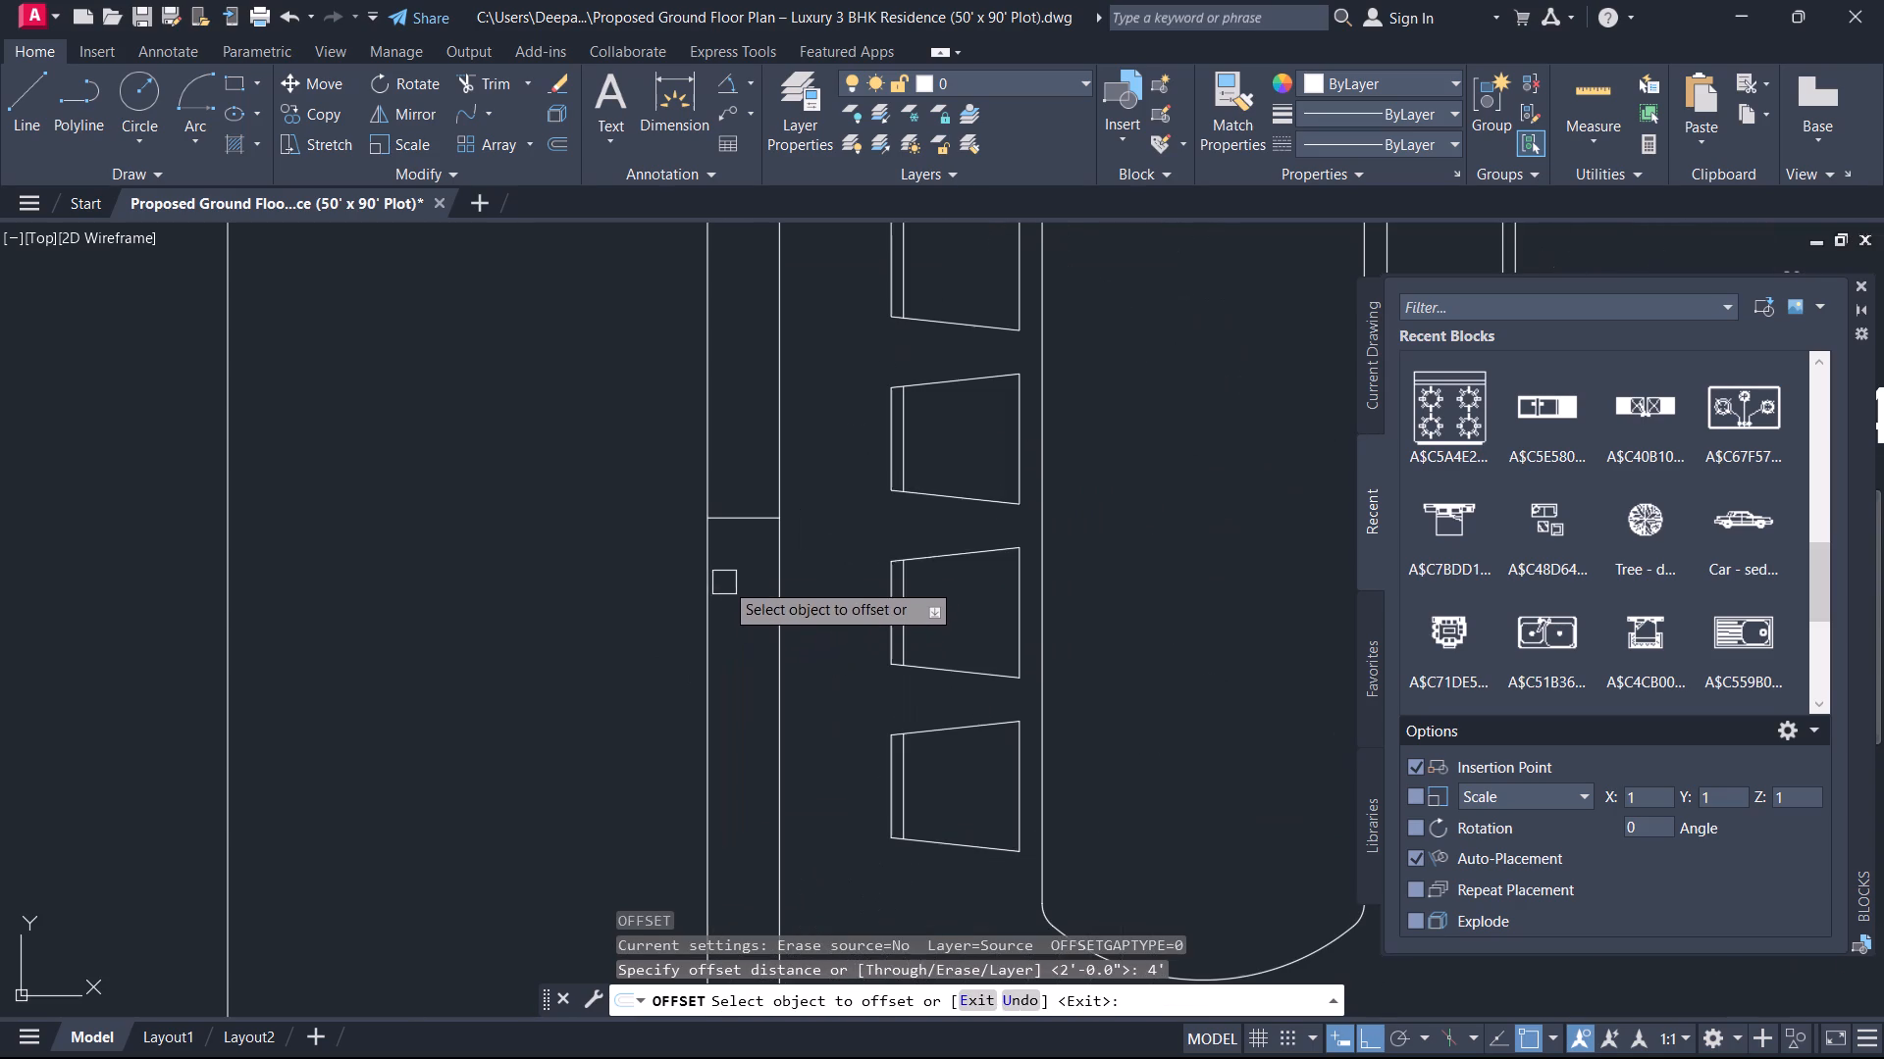
{"action": "left_click", "coordinate": [751, 509]}
{"action": "left_click", "coordinate": [750, 477]}
{"action": "left_click", "coordinate": [745, 527]}
{"action": "left_click", "coordinate": [739, 561]}
{"action": "key", "text": "Escape"}
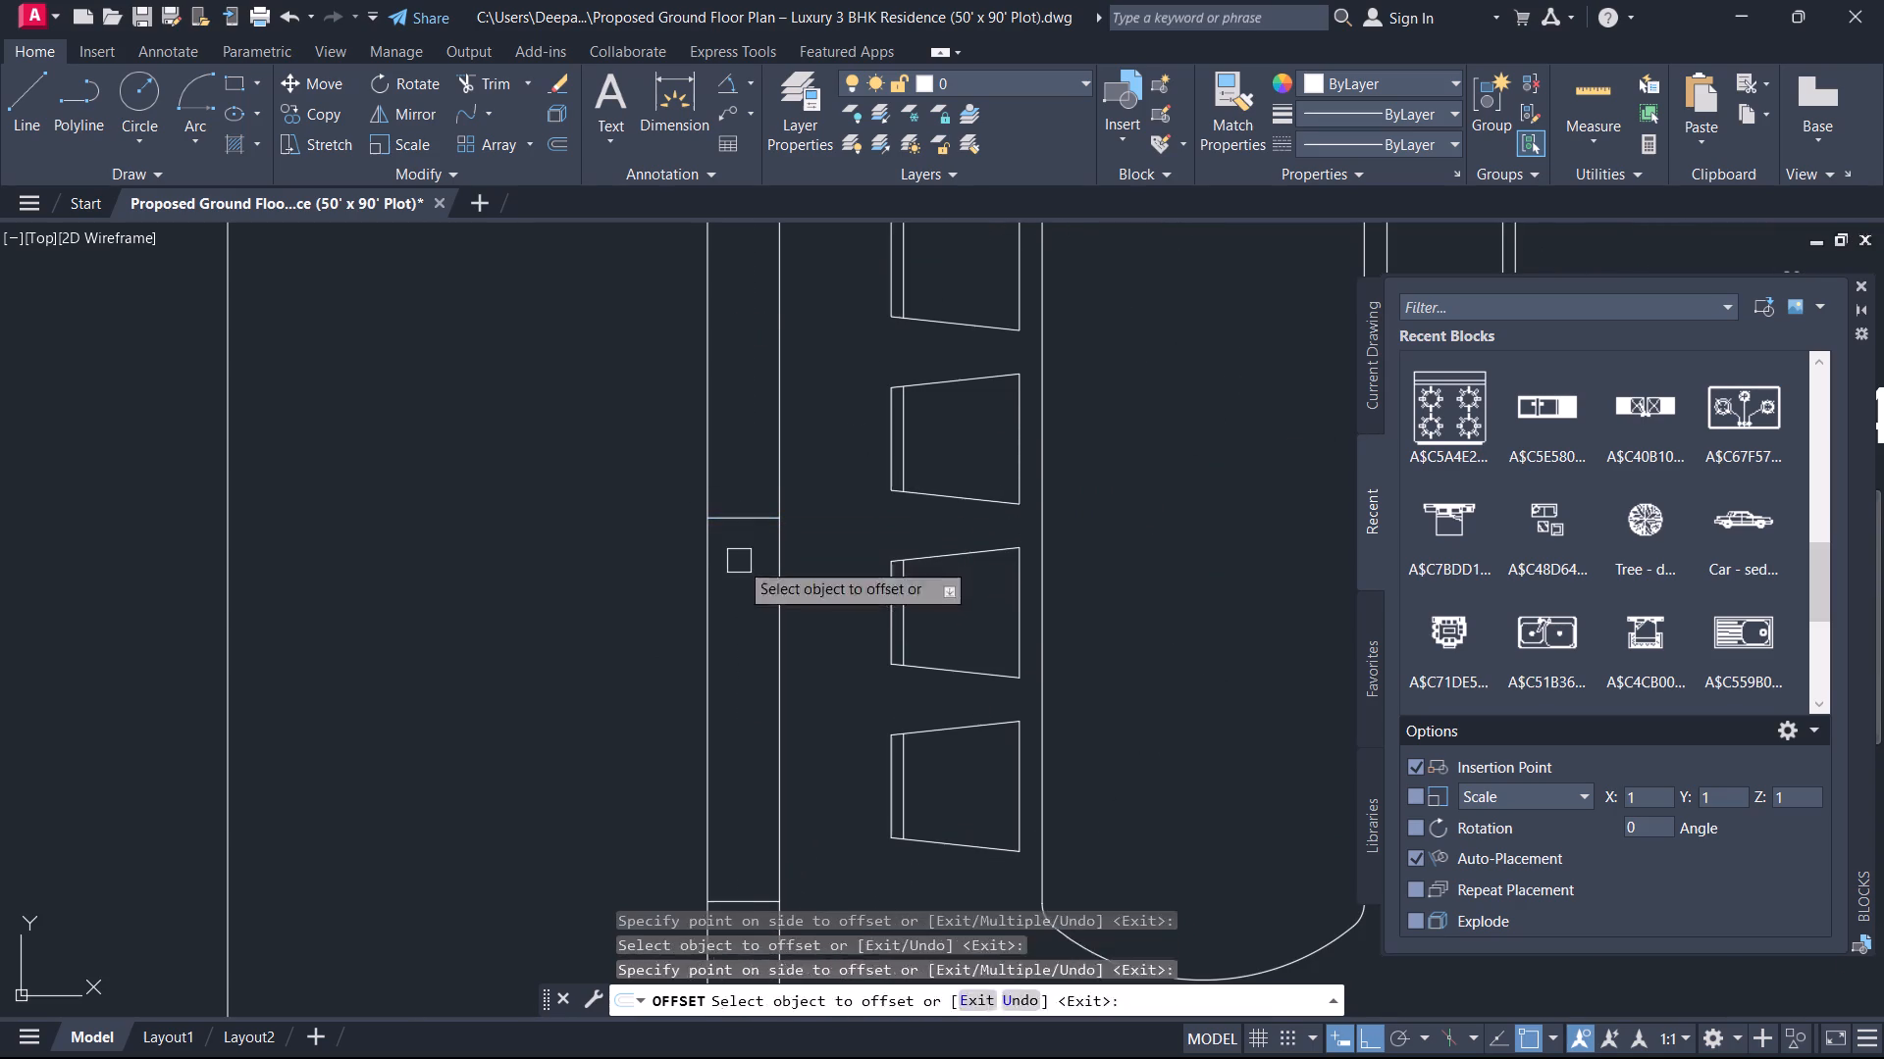
Delete the original middle line between the two offset lines in the DINING room's outer wall.
{"action": "left_click_drag", "start_coordinate": [739, 561], "coordinate": [740, 546]}
{"action": "left_click", "coordinate": [739, 503]}
{"action": "key", "text": "Escape"}
{"action": "left_click", "coordinate": [739, 528]}
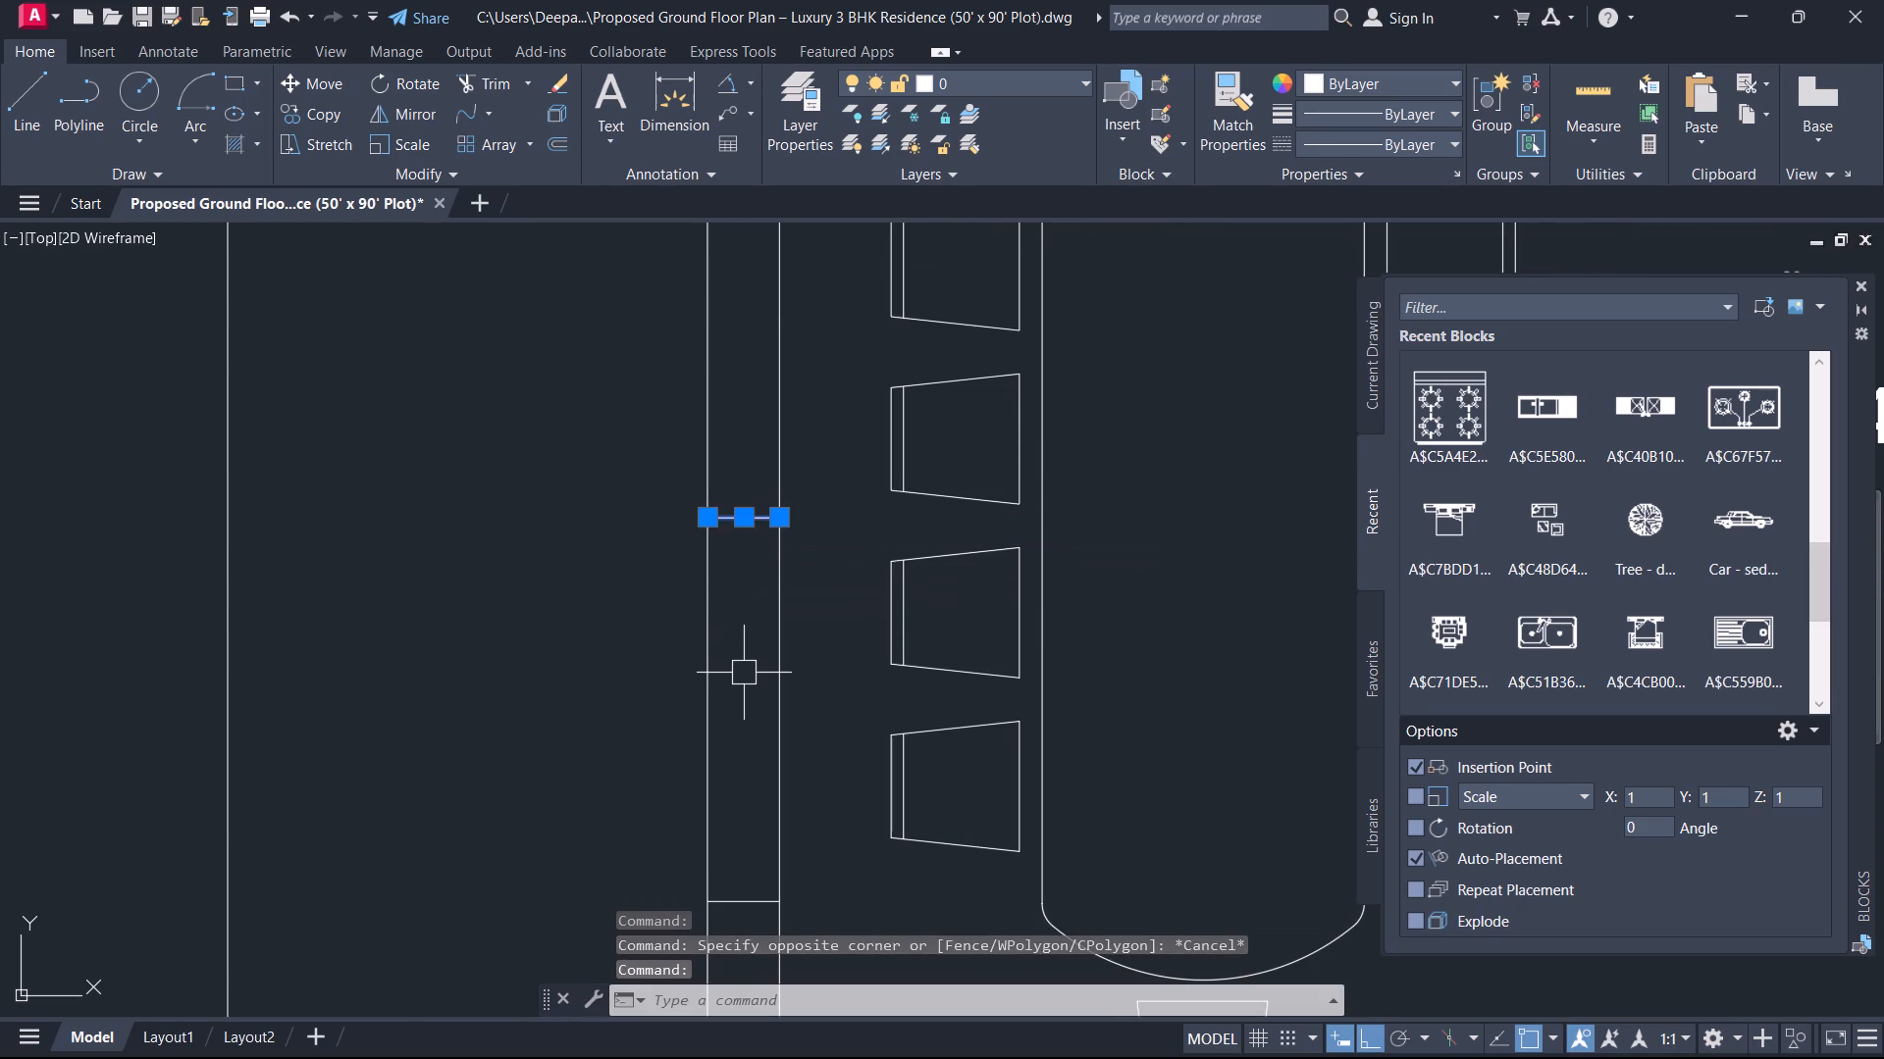
{"action": "key", "text": "Delete"}
Draw a vertical line midway in the DINING room's outer wall, joining the midpoints of the two opening end lines.
{"action": "scroll", "coordinate": [744, 679], "scroll_direction": "down", "scroll_amount": 2}
{"action": "key", "text": "l"}
{"action": "key", "text": "space"}
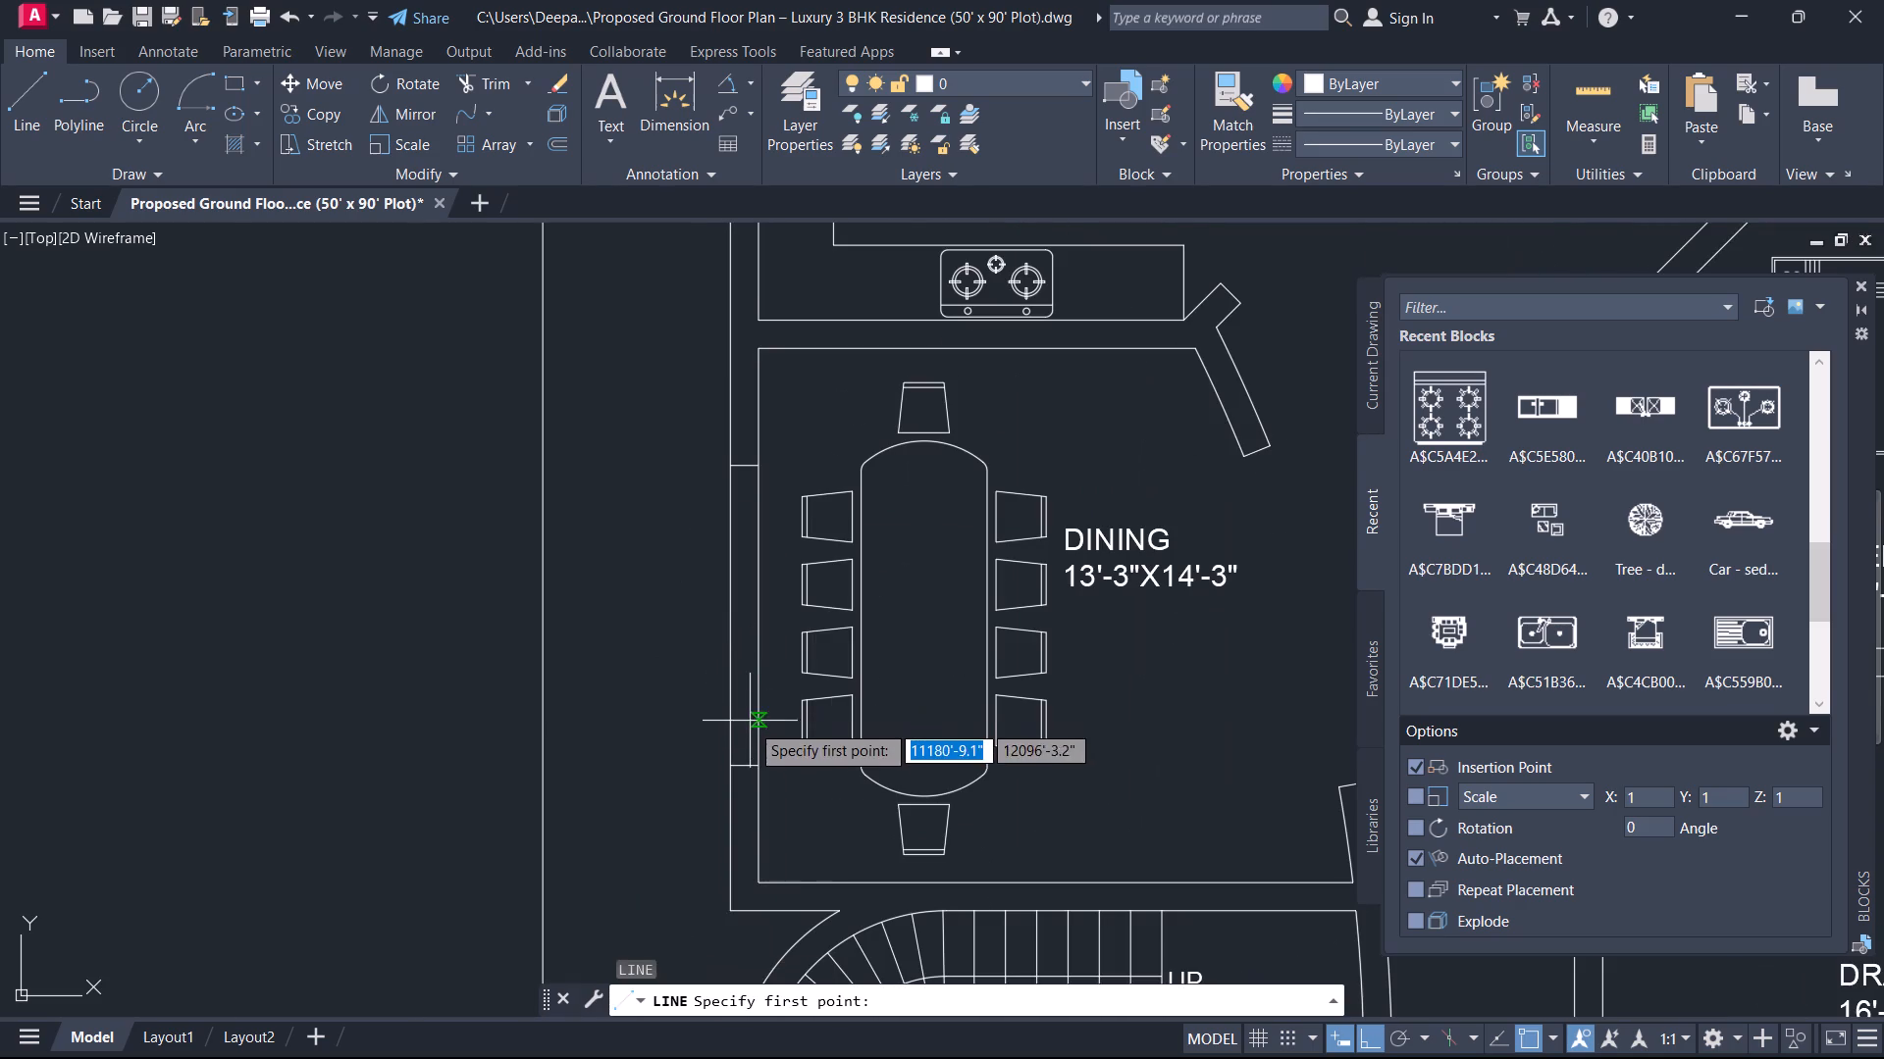
{"action": "scroll", "coordinate": [750, 749], "scroll_direction": "up", "scroll_amount": 2}
{"action": "left_click", "coordinate": [727, 792]}
{"action": "middle_click_drag", "start_coordinate": [756, 529], "coordinate": [704, 892]}
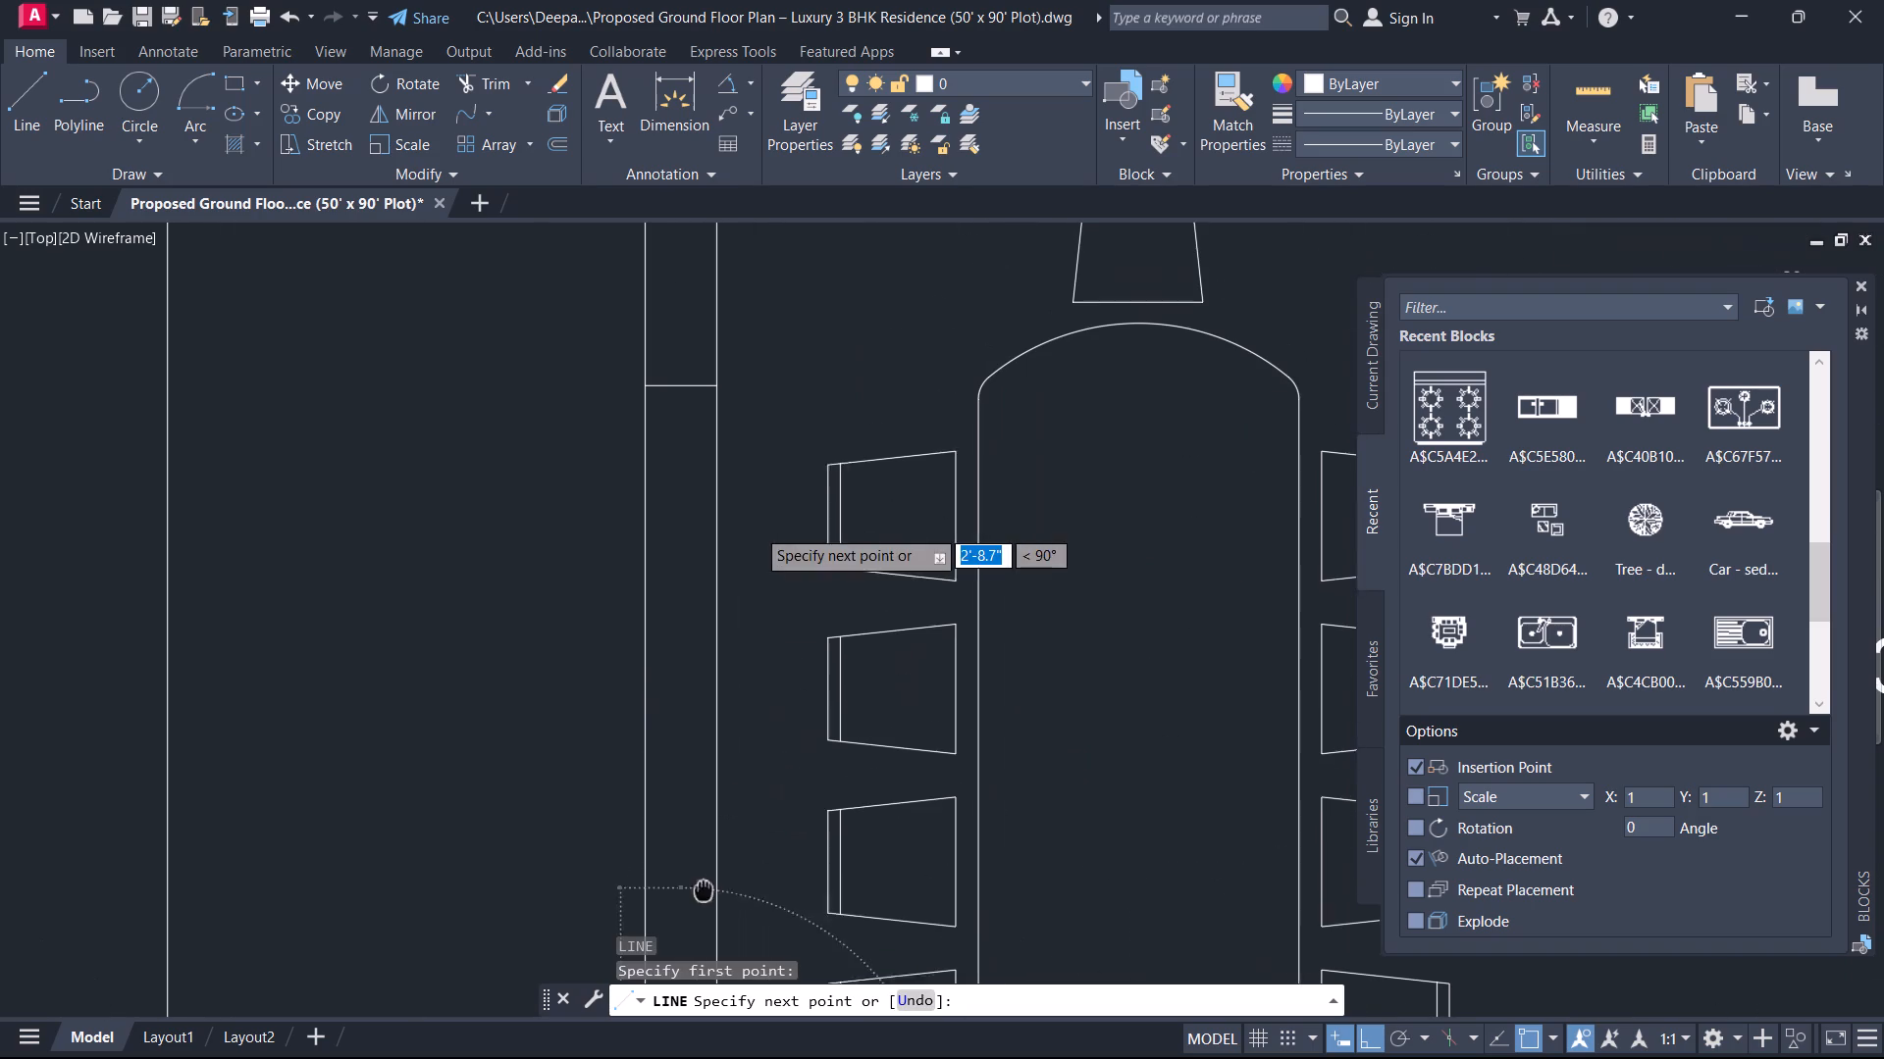
{"action": "middle_click_drag", "start_coordinate": [704, 892], "coordinate": [704, 893]}
{"action": "left_click", "coordinate": [685, 395]}
{"action": "key", "text": "Escape"}
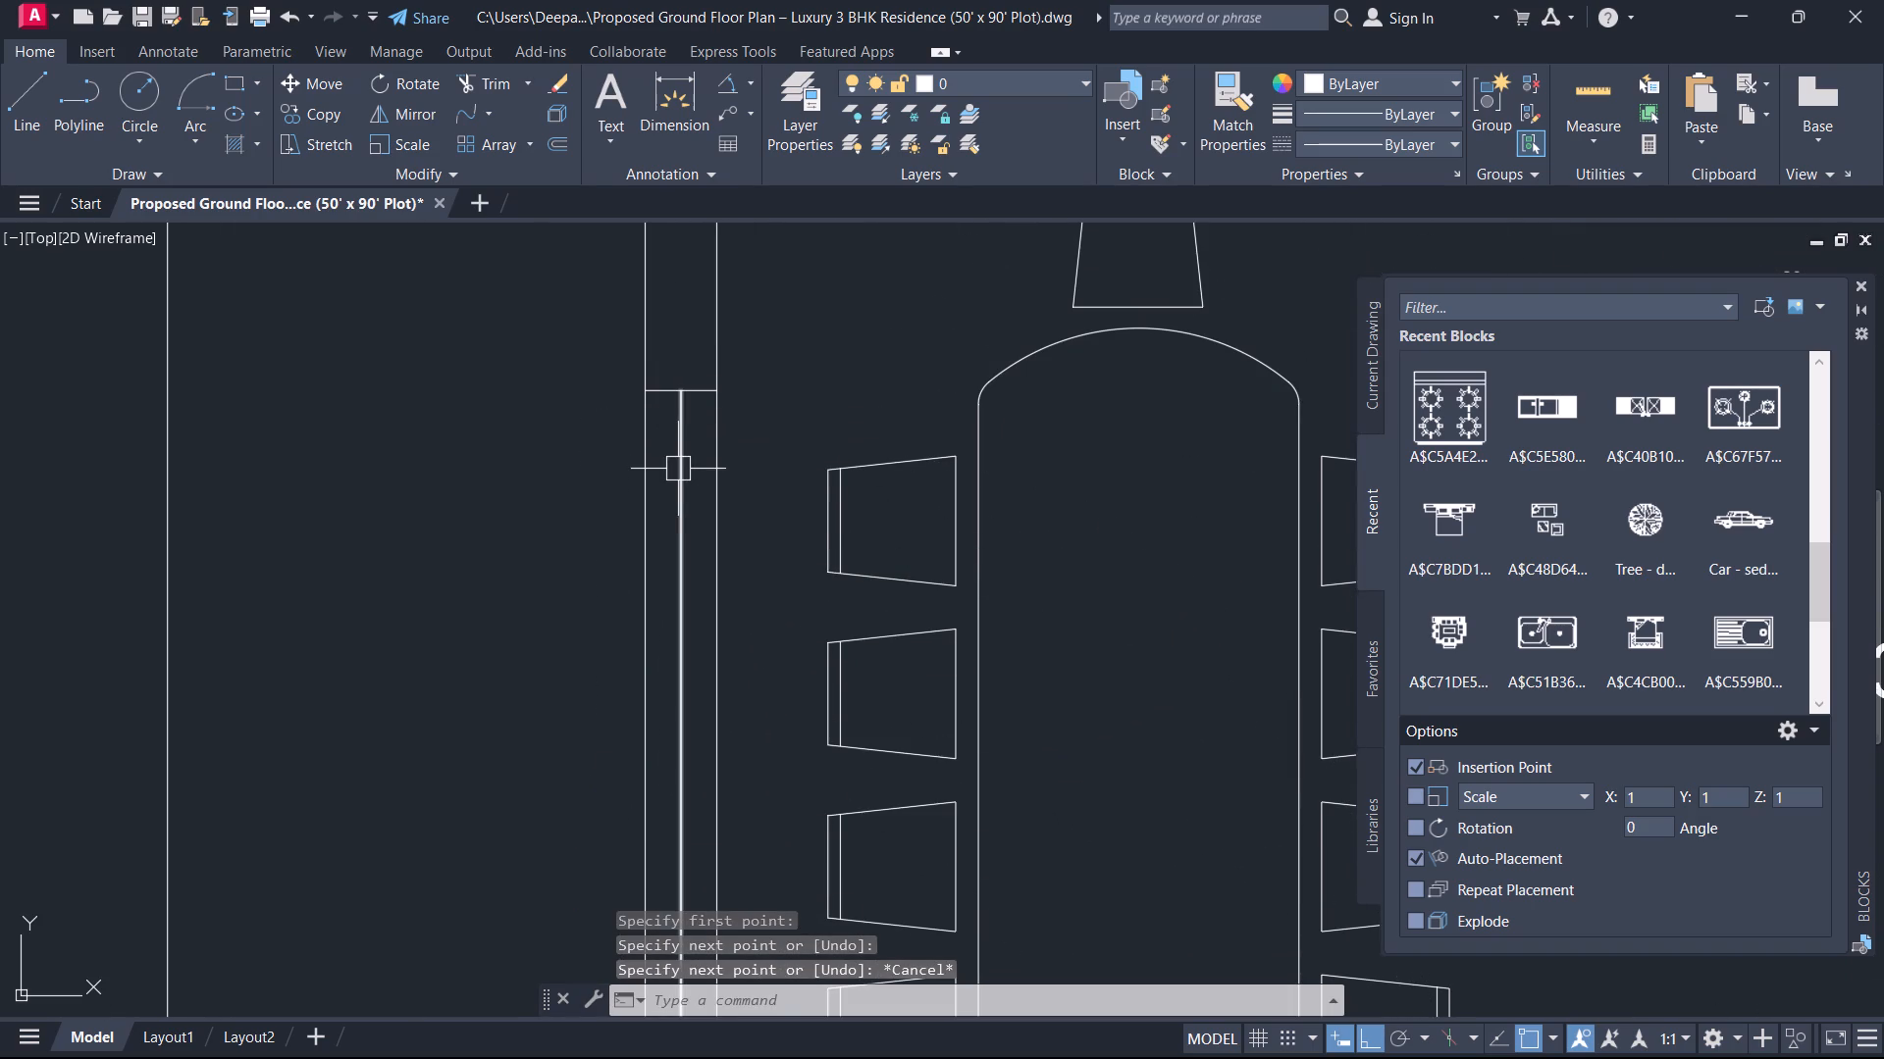
Offset the DINING window's vertical centre line by 1" to both sides.
{"action": "type", "text": "O"}
{"action": "key", "text": "space"}
{"action": "key", "text": "1"}
{"action": "key", "text": "Return"}
{"action": "scroll", "coordinate": [662, 524], "scroll_direction": "up", "scroll_amount": 2}
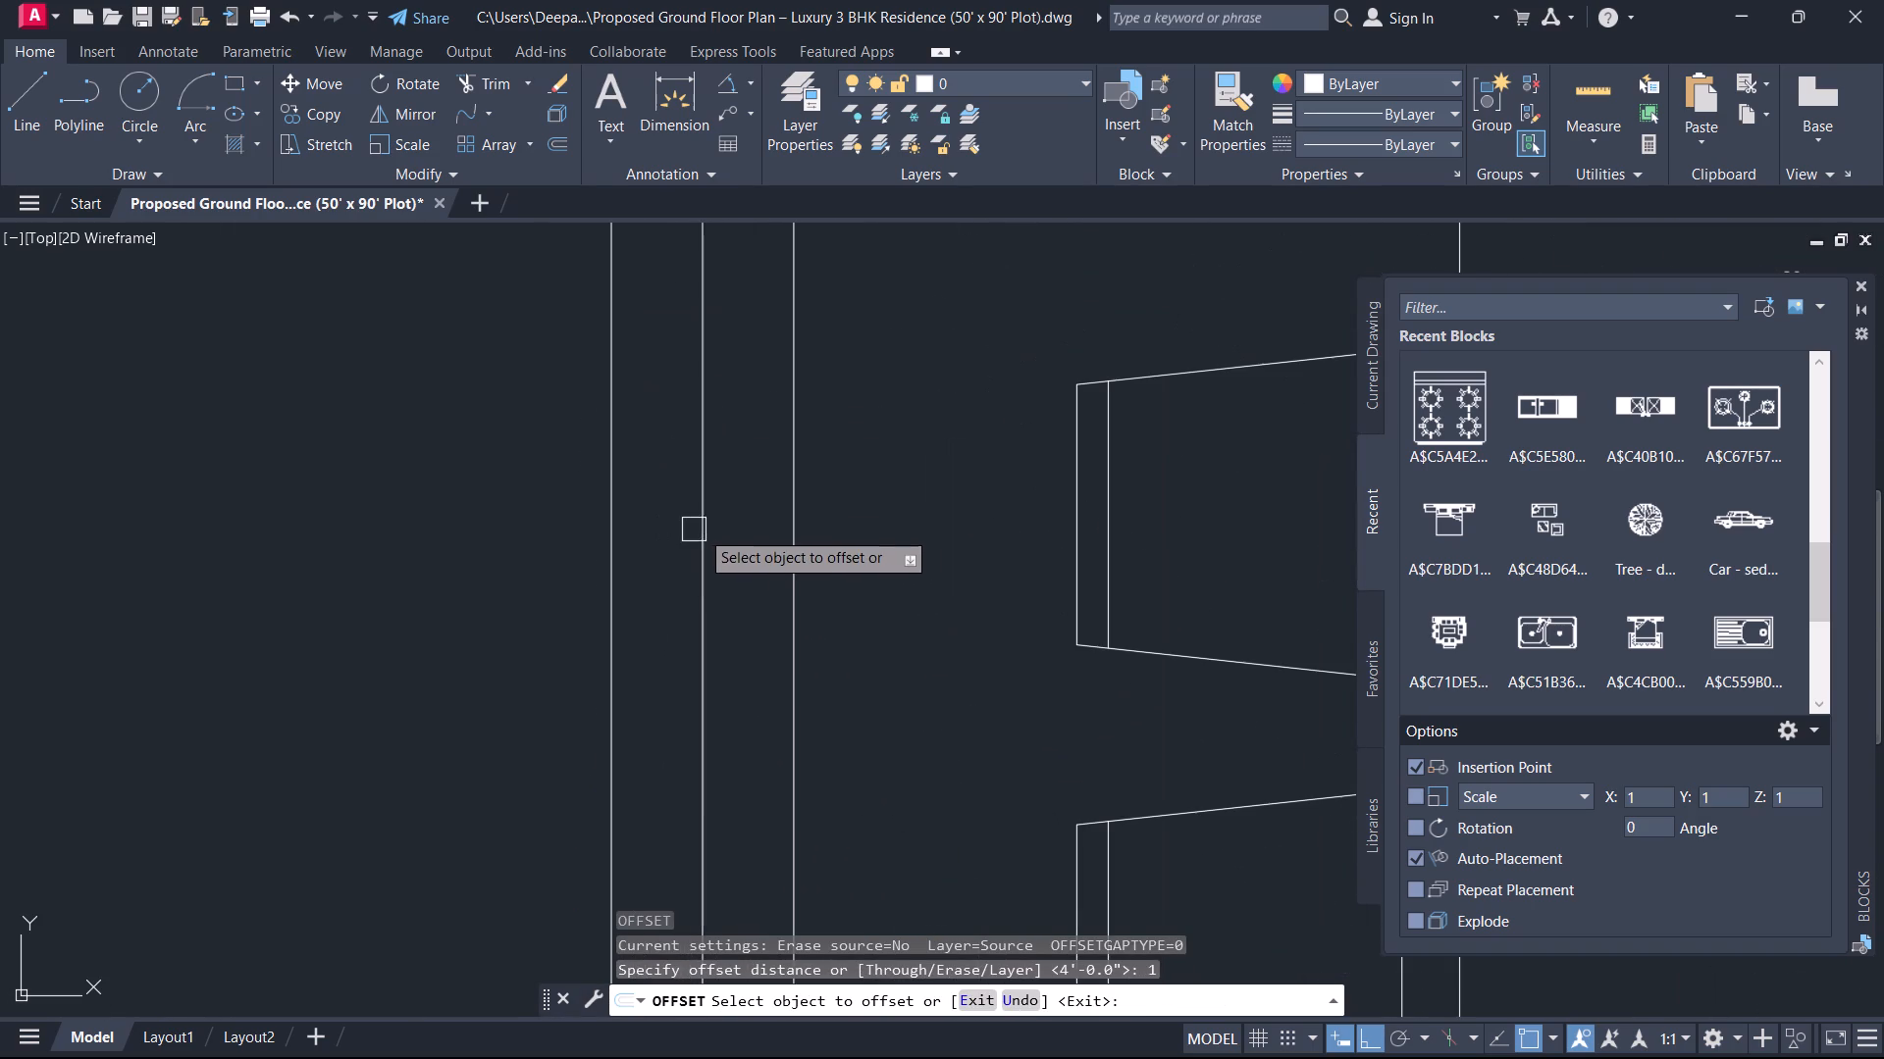
{"action": "left_click", "coordinate": [720, 528]}
{"action": "left_click", "coordinate": [705, 521]}
{"action": "left_click", "coordinate": [663, 518]}
{"action": "left_click", "coordinate": [706, 541]}
{"action": "left_click", "coordinate": [753, 545]}
{"action": "key", "text": "Escape"}
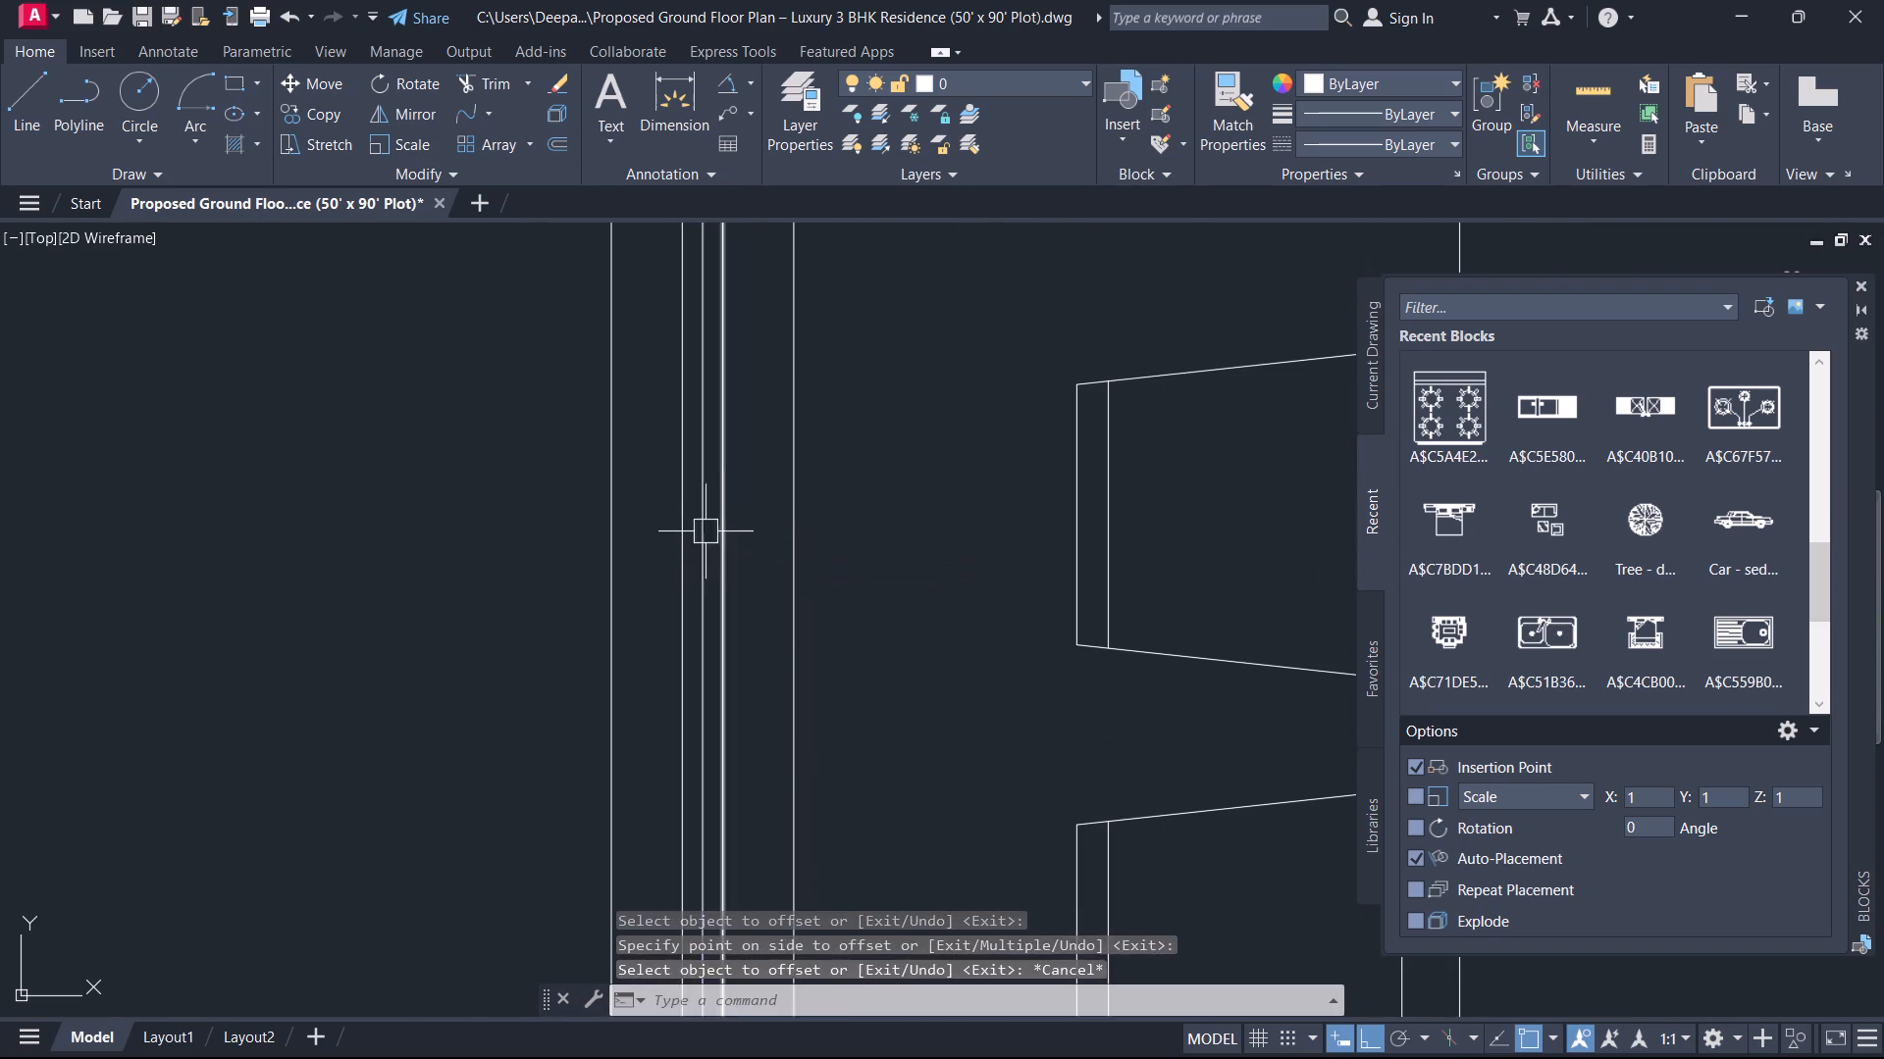
Delete the centre line of the DINING window, keeping the two offset glazing lines.
{"action": "scroll", "coordinate": [701, 534], "scroll_direction": "up", "scroll_amount": 2}
{"action": "left_click", "coordinate": [699, 536]}
{"action": "scroll", "coordinate": [851, 619], "scroll_direction": "down", "scroll_amount": 3}
{"action": "key", "text": "Delete"}
{"action": "scroll", "coordinate": [829, 629], "scroll_direction": "down", "scroll_amount": 3}
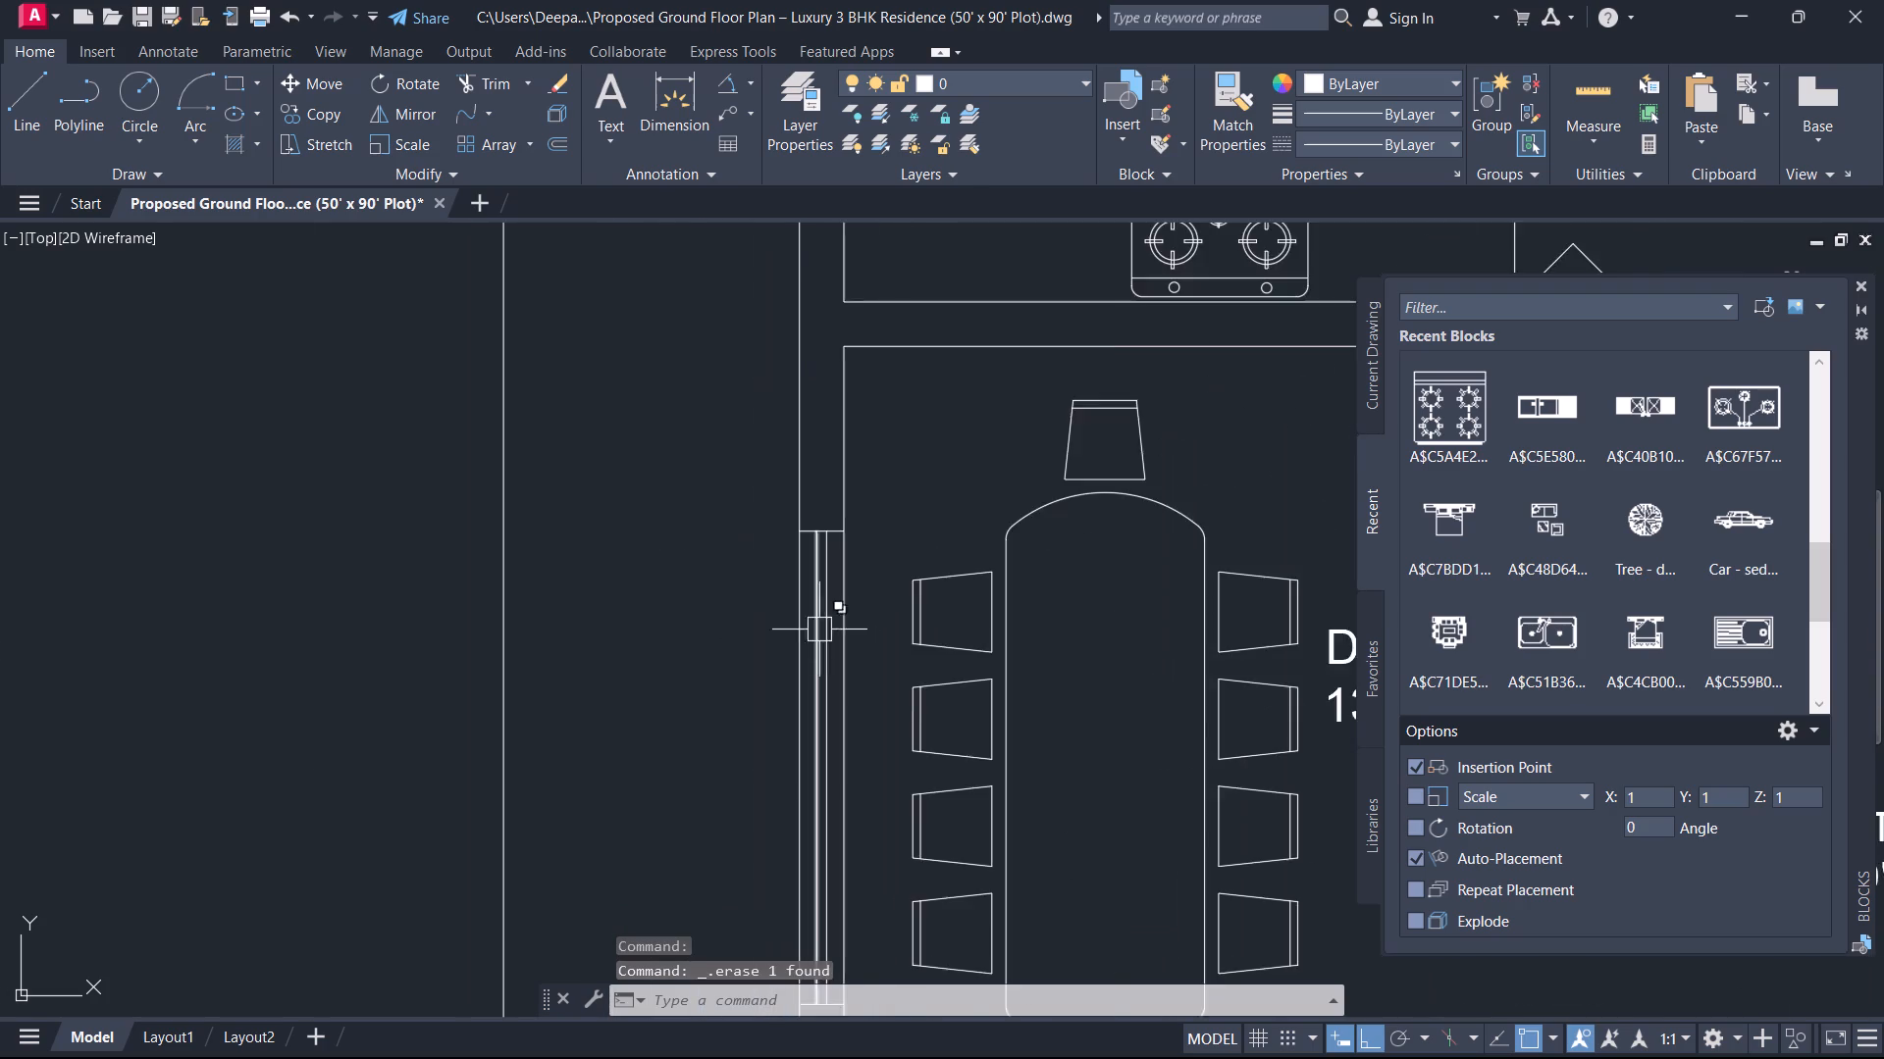
Draw a short horizontal line across the 9" thickness of the KITCHEN's outer wall, near the counter corner on the cooktop side.
{"action": "scroll", "coordinate": [818, 629], "scroll_direction": "down", "scroll_amount": 1}
{"action": "middle_click_drag", "start_coordinate": [797, 576], "coordinate": [809, 503]}
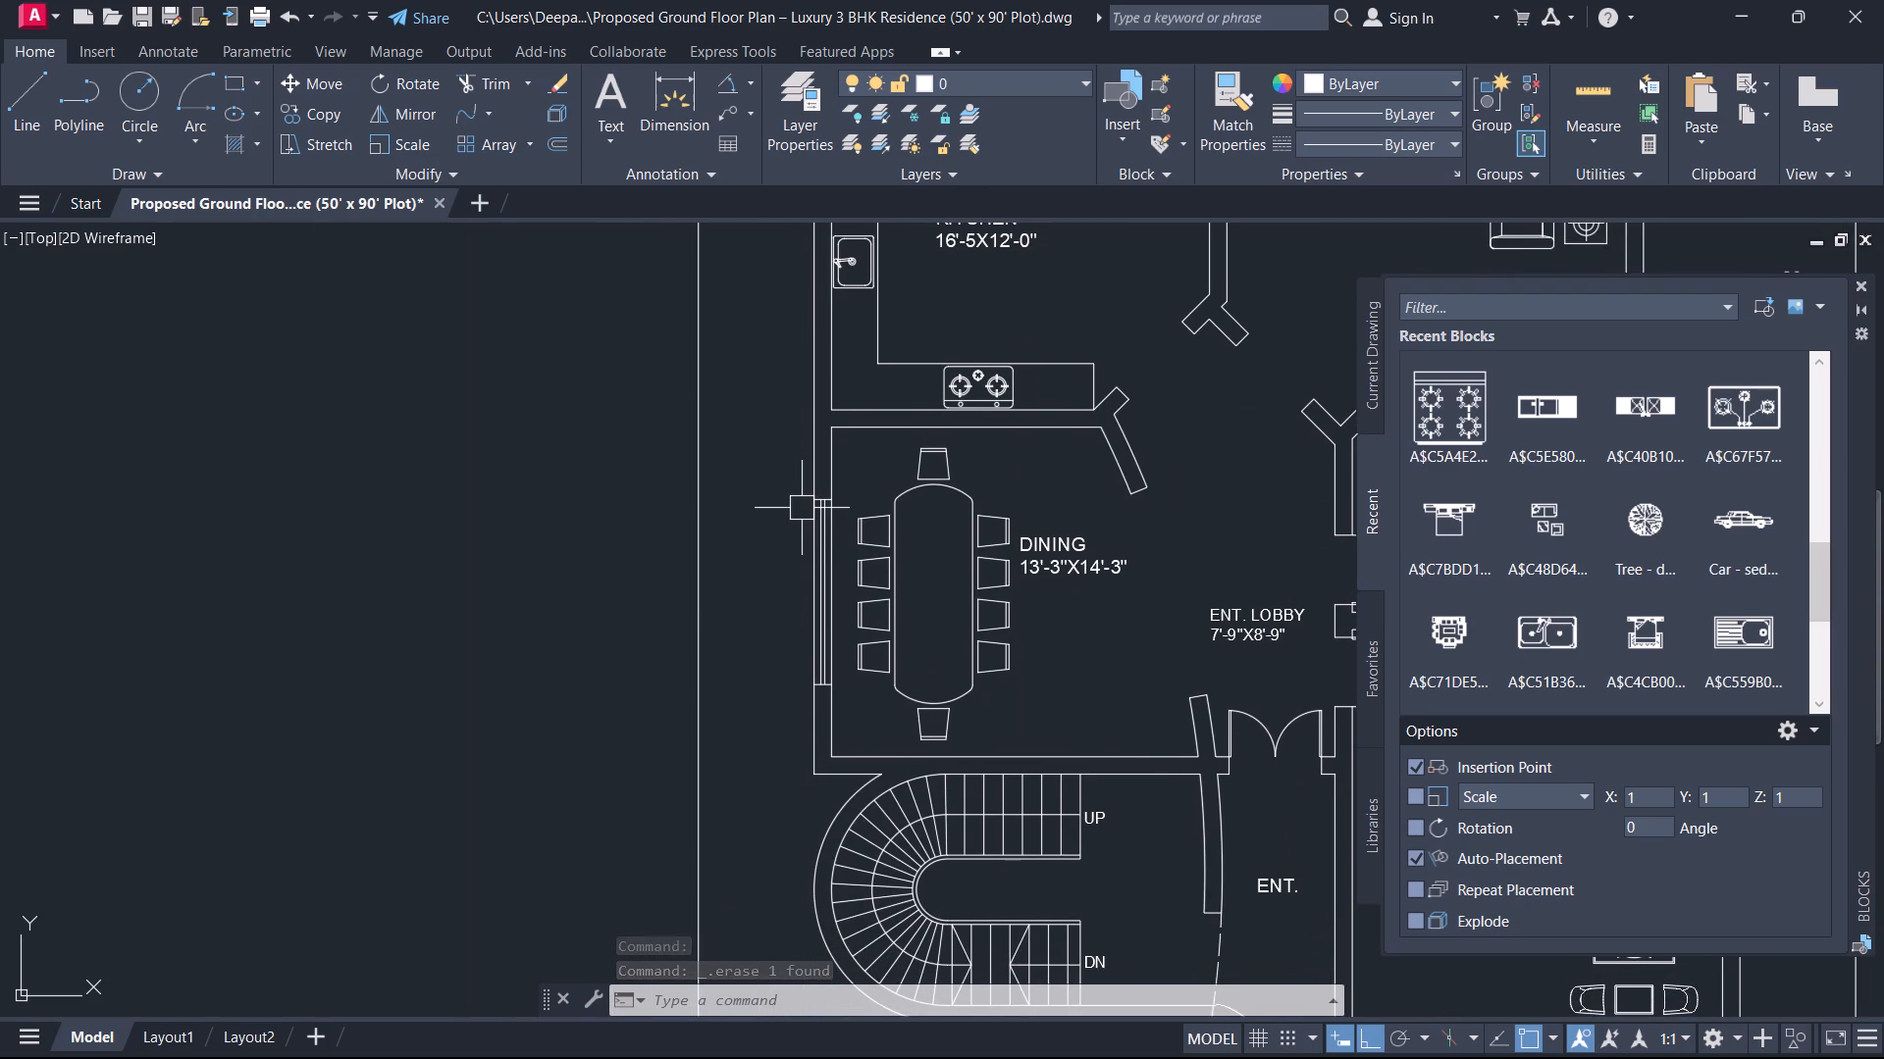
{"action": "type", "text": "L"}
{"action": "key", "text": "space"}
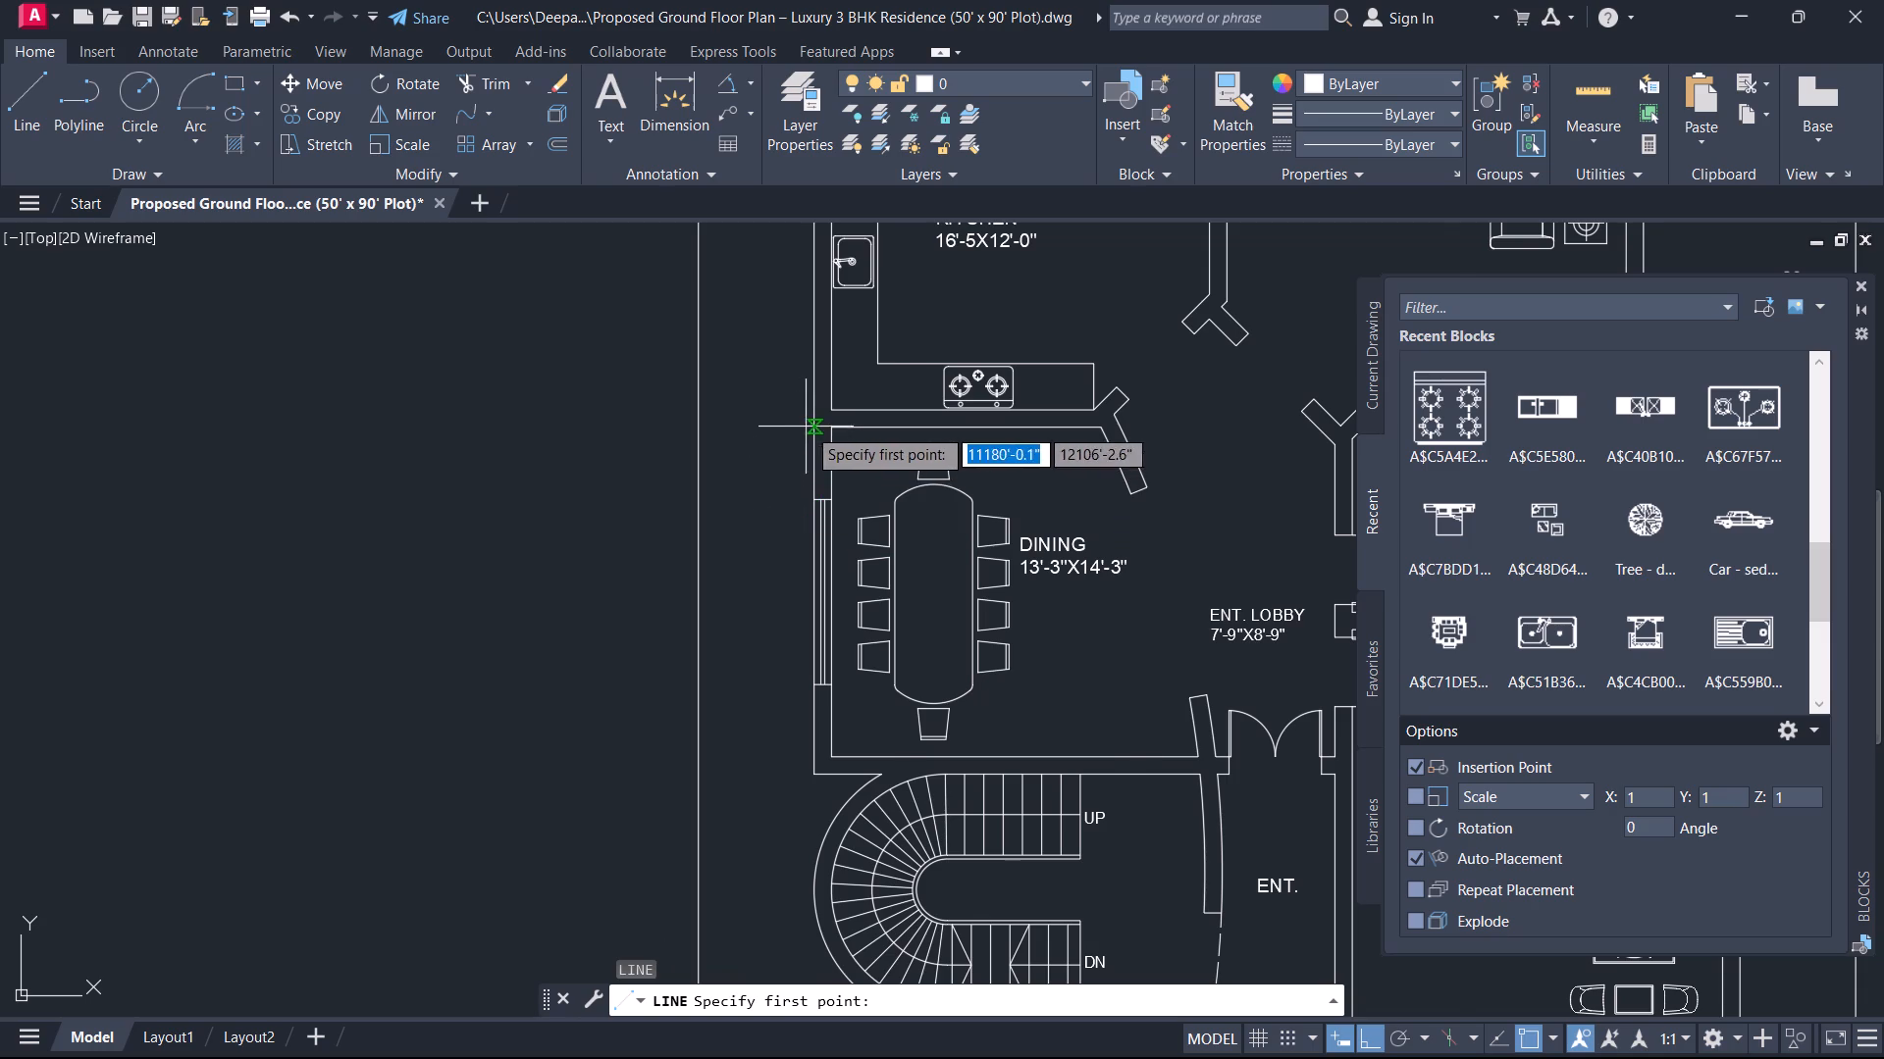
{"action": "scroll", "coordinate": [811, 421], "scroll_direction": "up", "scroll_amount": 1}
{"action": "scroll", "coordinate": [833, 375], "scroll_direction": "down", "scroll_amount": 1}
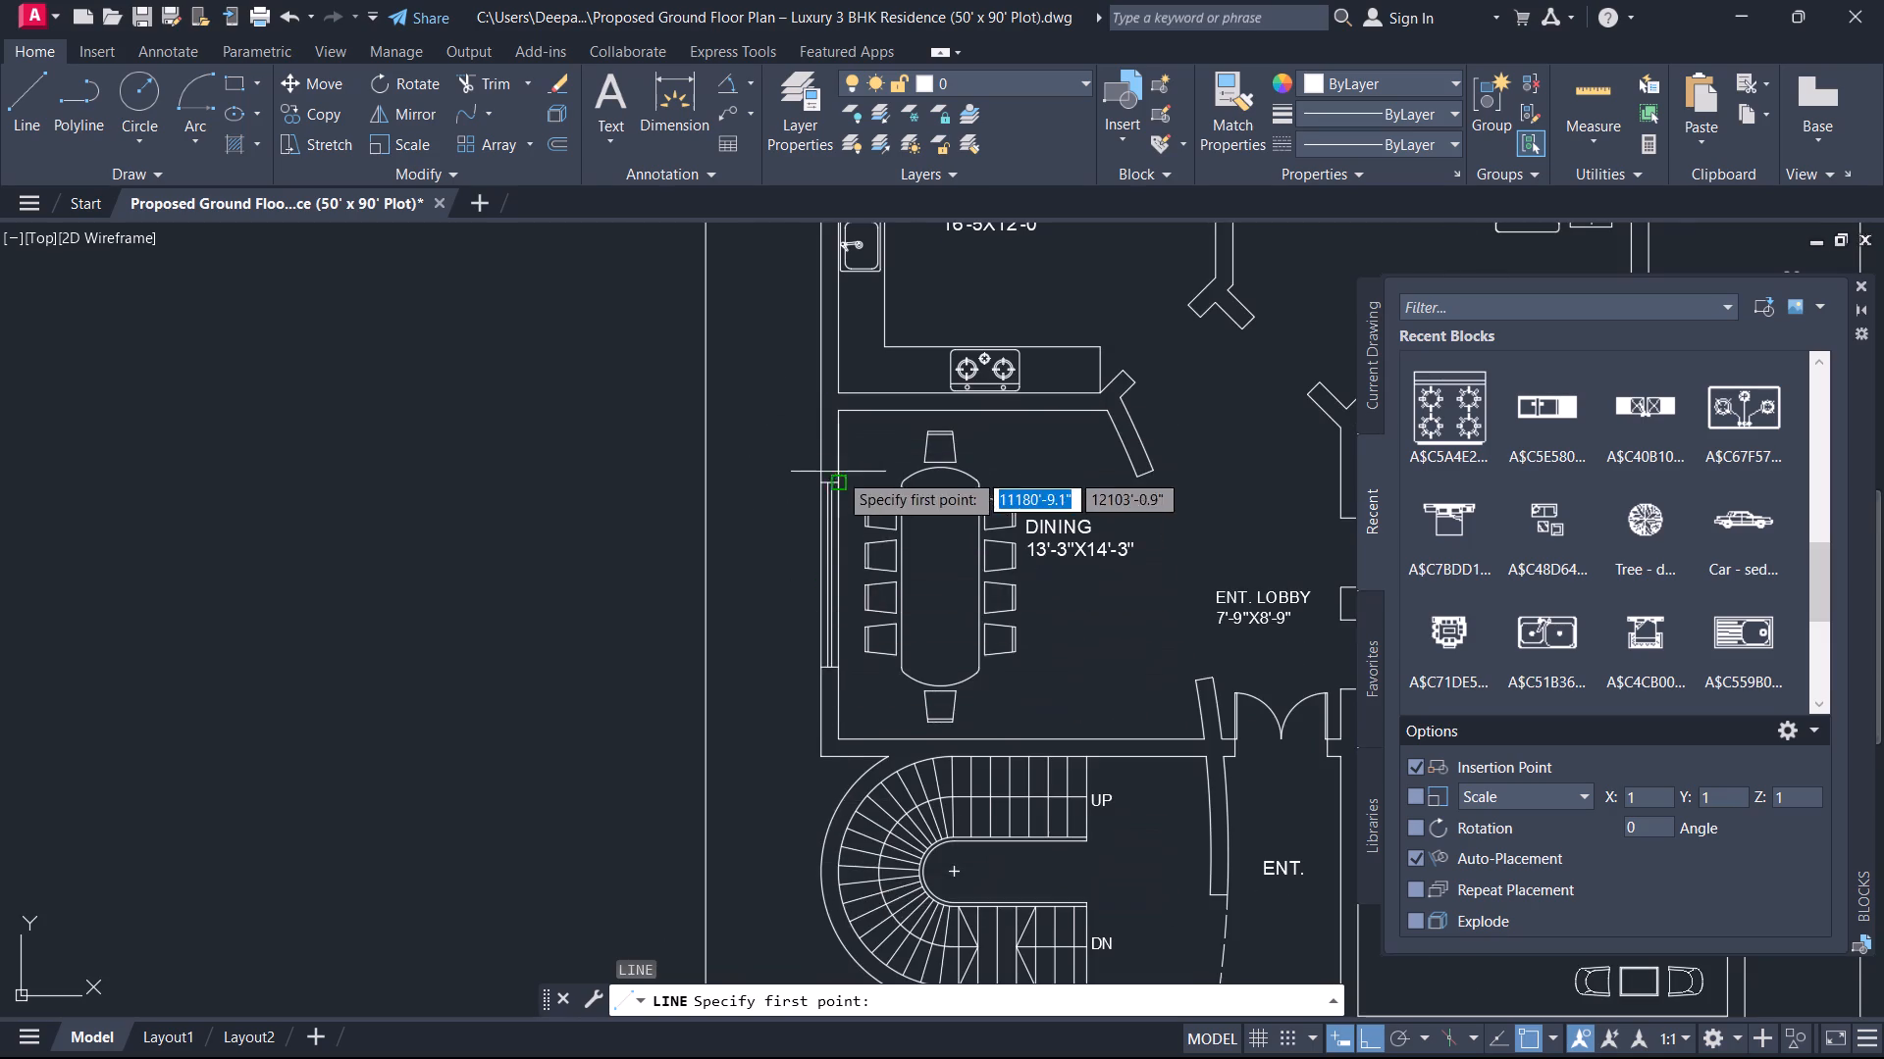
{"action": "middle_click_drag", "start_coordinate": [838, 465], "coordinate": [843, 810]}
{"action": "scroll", "coordinate": [829, 753], "scroll_direction": "up", "scroll_amount": 2}
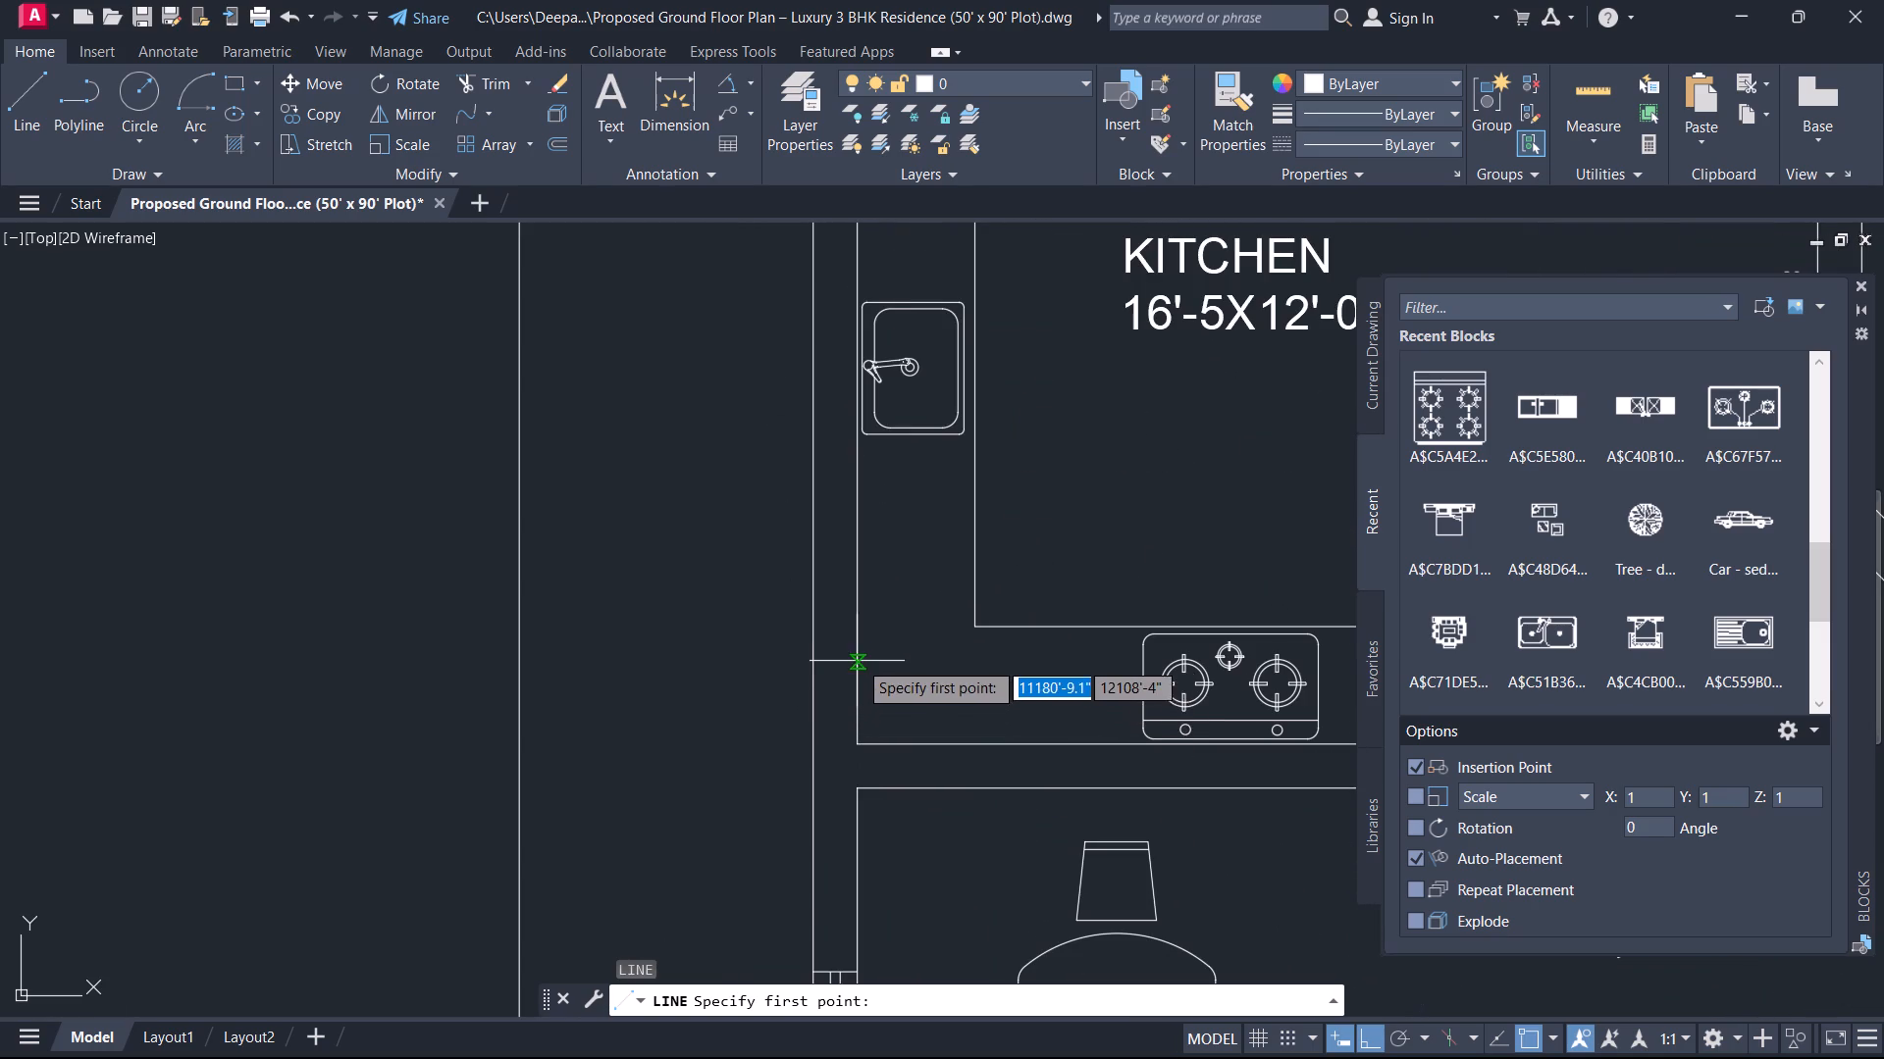
{"action": "middle_click_drag", "start_coordinate": [860, 632], "coordinate": [840, 805]}
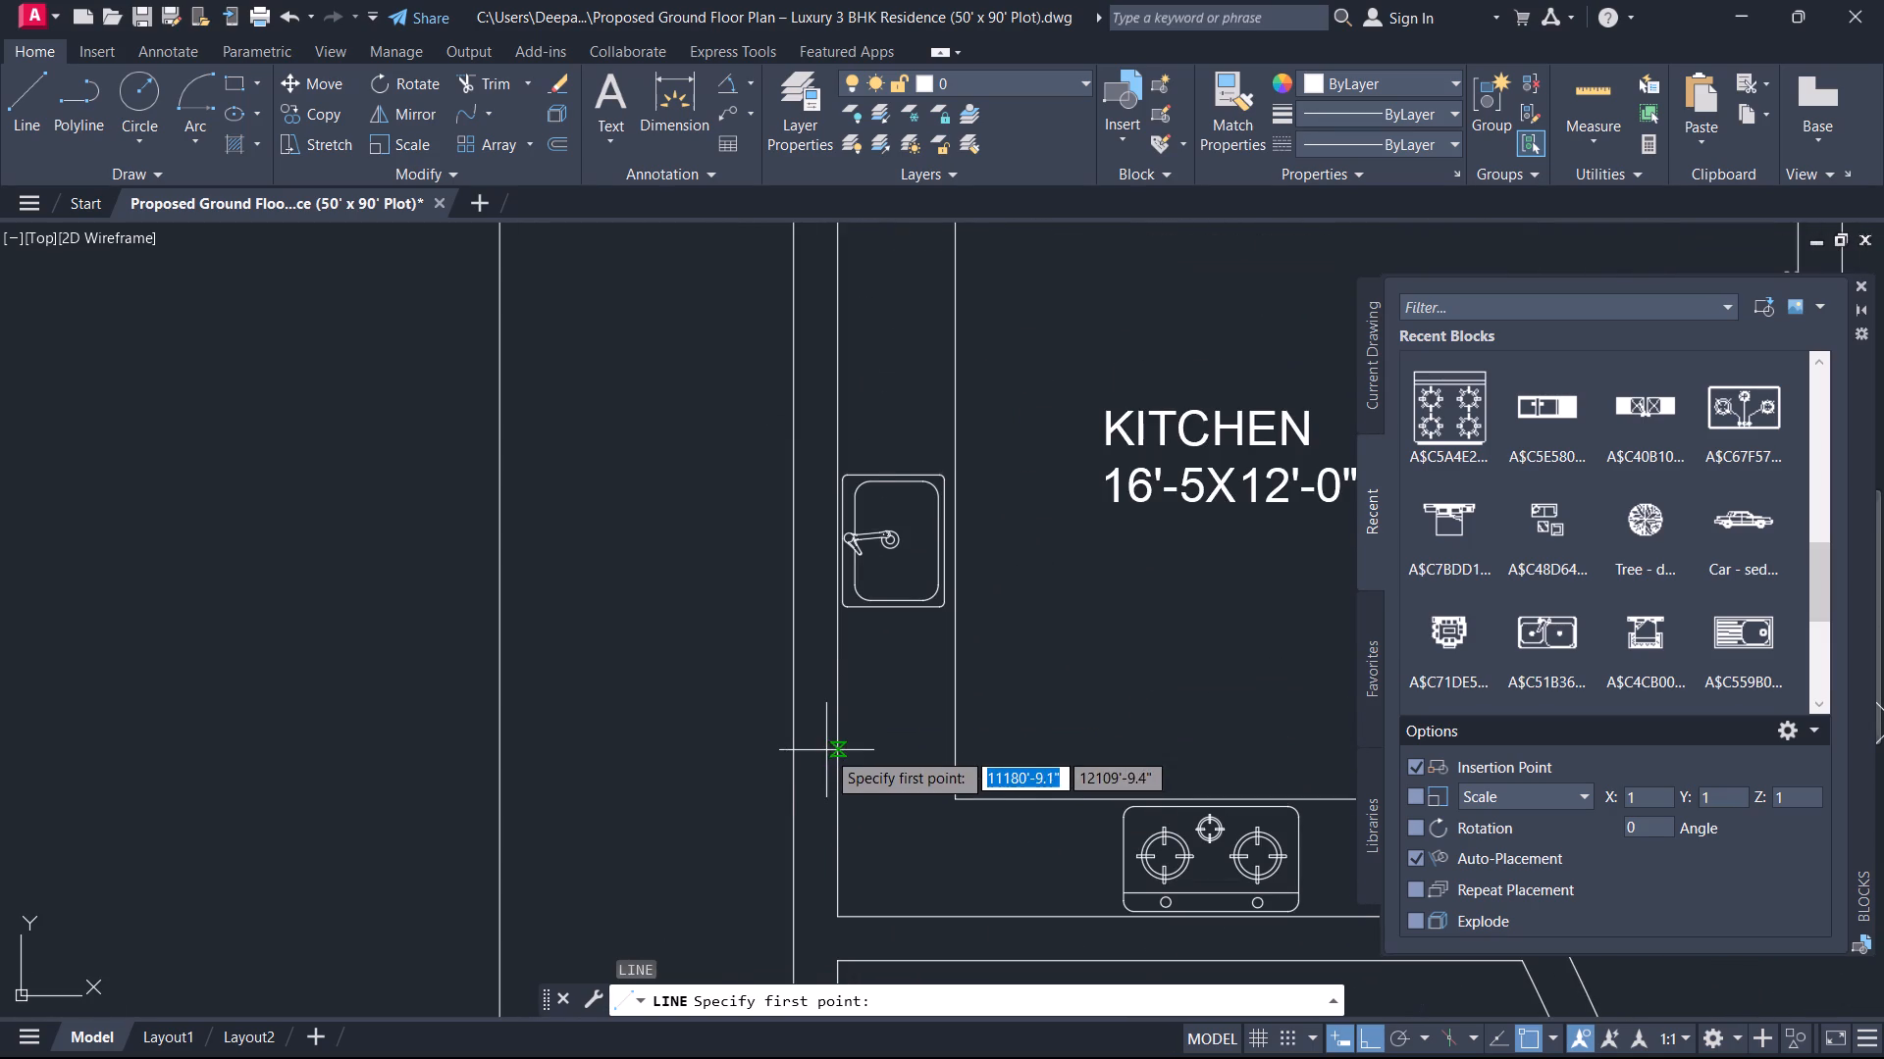
{"action": "left_click", "coordinate": [834, 824]}
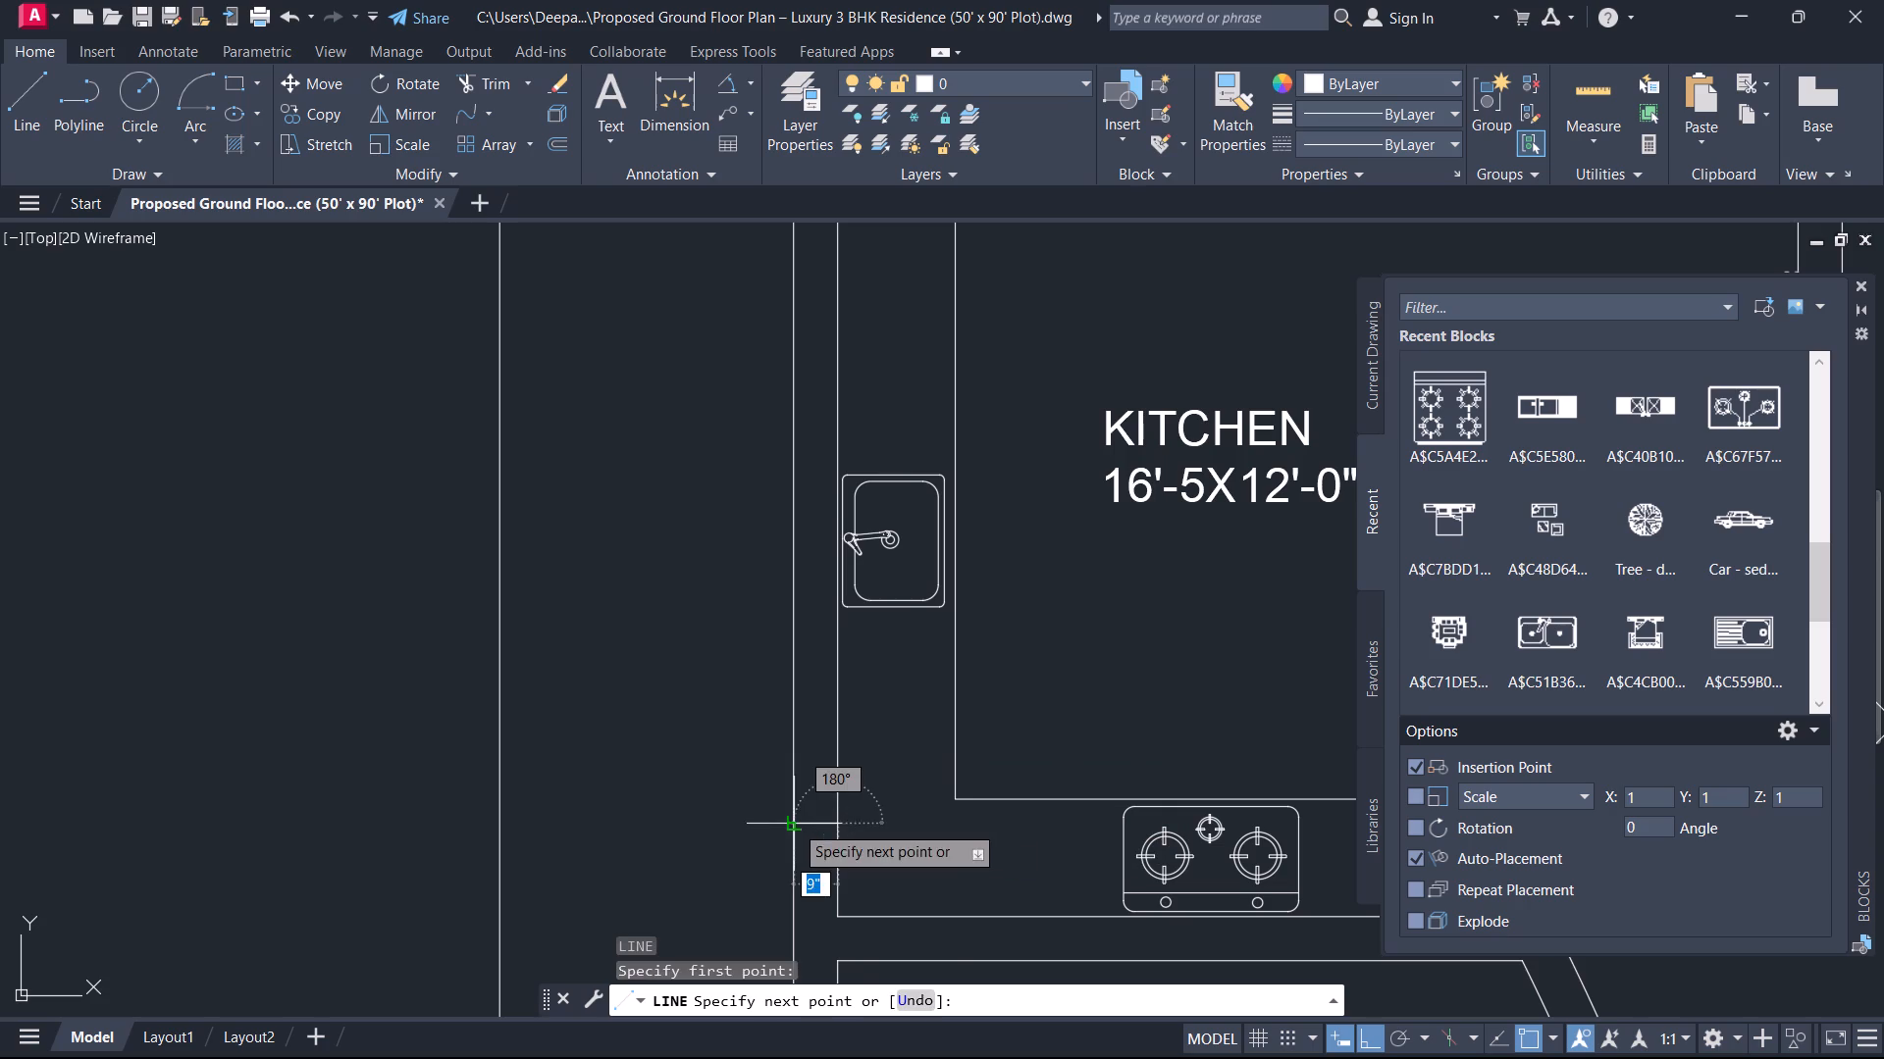
{"action": "left_click", "coordinate": [793, 824]}
{"action": "key", "text": "Escape"}
Offset the KITCHEN wall's short line by 6' towards the far side of the sink.
{"action": "type", "text": "O"}
{"action": "key", "text": "space"}
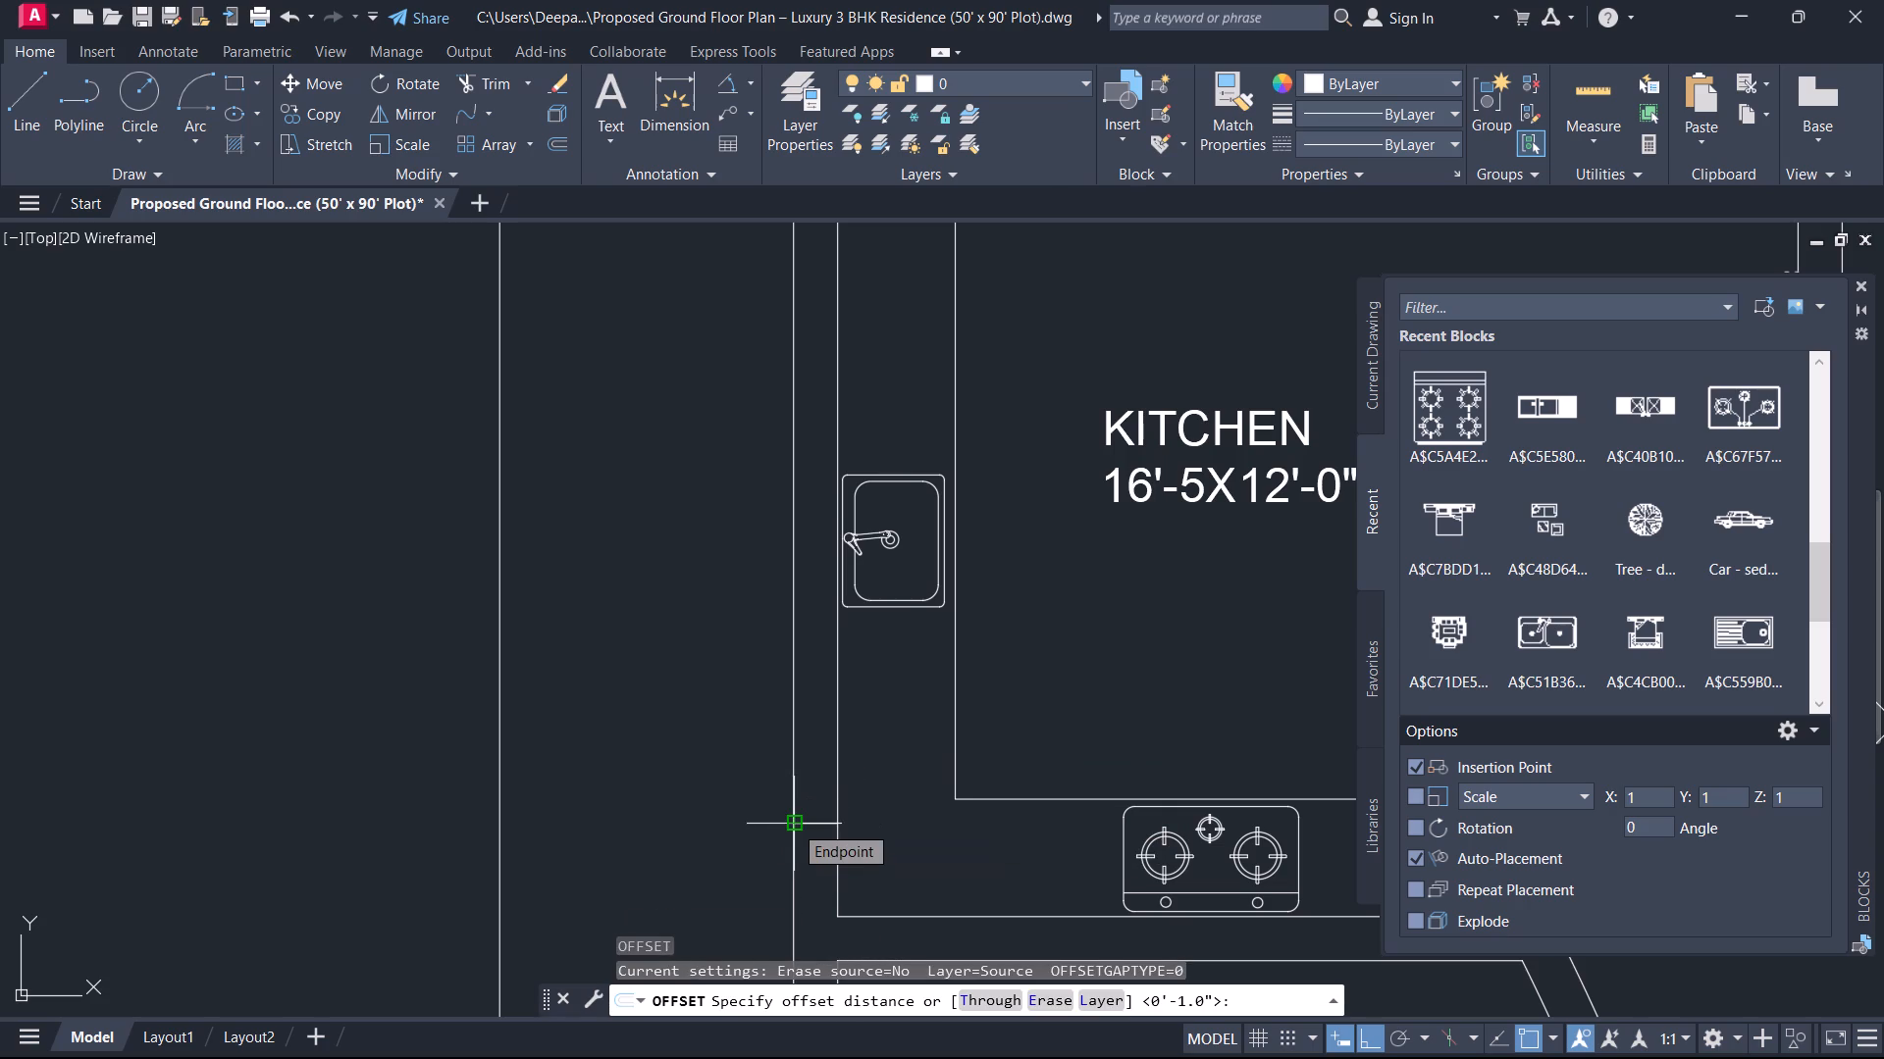
{"action": "type", "text": "6'"}
{"action": "key", "text": "Return"}
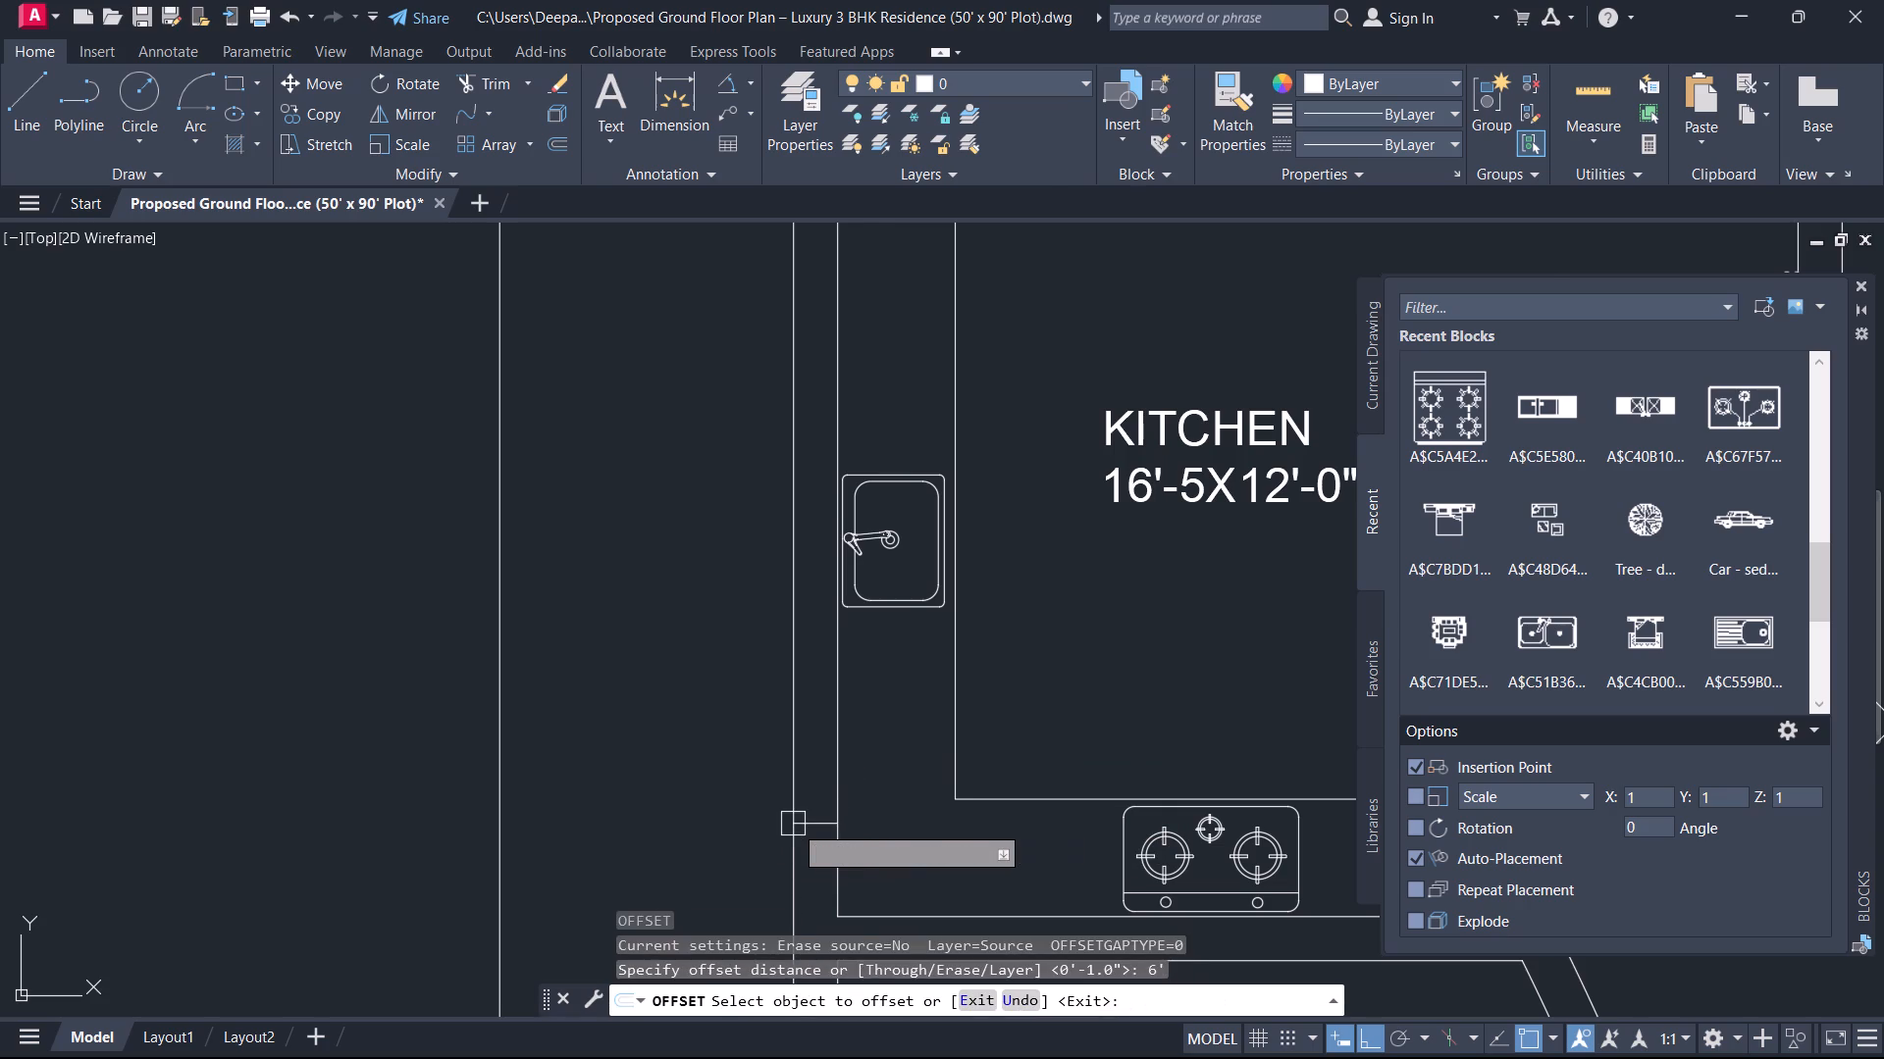
{"action": "scroll", "coordinate": [793, 824], "scroll_direction": "up", "scroll_amount": 3}
{"action": "left_click", "coordinate": [823, 829]}
{"action": "left_click", "coordinate": [811, 660]}
{"action": "key", "text": "Escape"}
Draw a vertical line between the midpoints of the two end lines of the KITCHEN wall opening.
{"action": "scroll", "coordinate": [865, 643], "scroll_direction": "down", "scroll_amount": 5}
{"action": "middle_click_drag", "start_coordinate": [866, 648], "coordinate": [818, 783]}
{"action": "type", "text": "L"}
{"action": "key", "text": "space"}
{"action": "scroll", "coordinate": [822, 623], "scroll_direction": "up", "scroll_amount": 3}
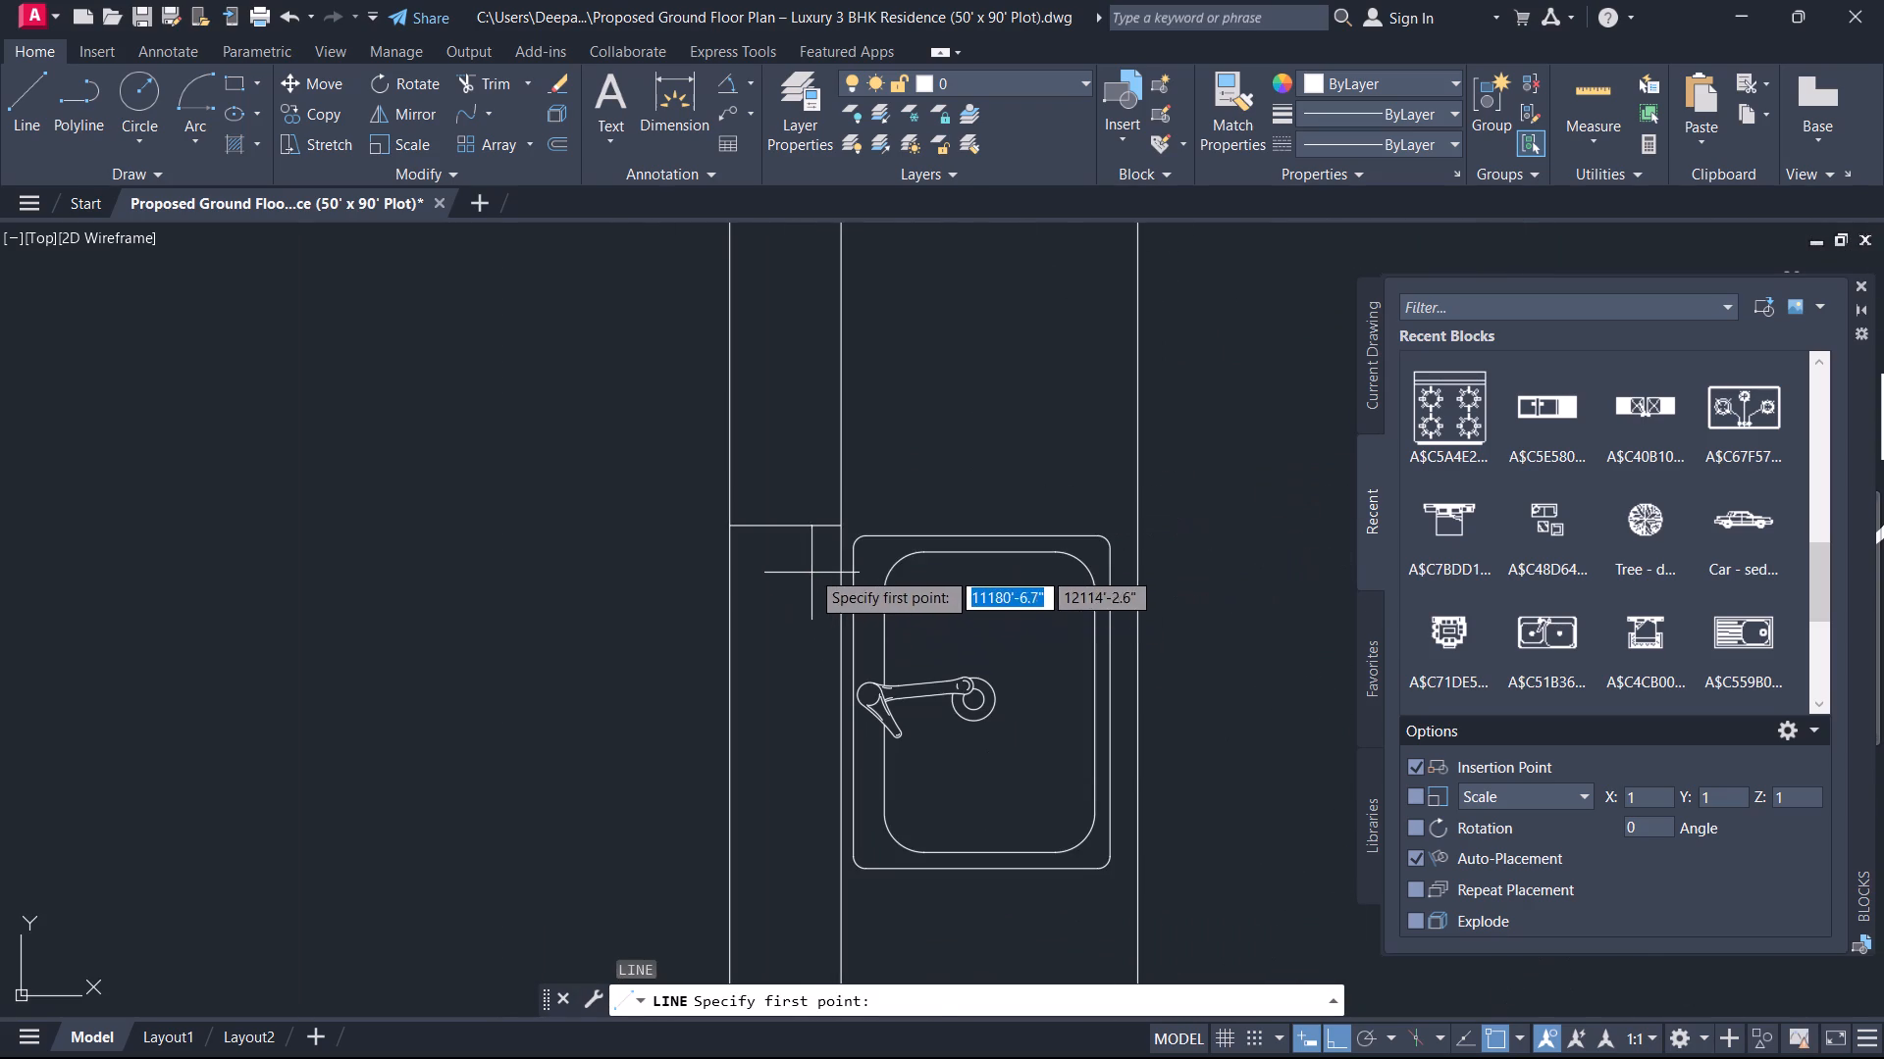
{"action": "left_click", "coordinate": [790, 524]}
{"action": "scroll", "coordinate": [776, 649], "scroll_direction": "down", "scroll_amount": 1}
{"action": "middle_click_drag", "start_coordinate": [782, 848], "coordinate": [801, 400]}
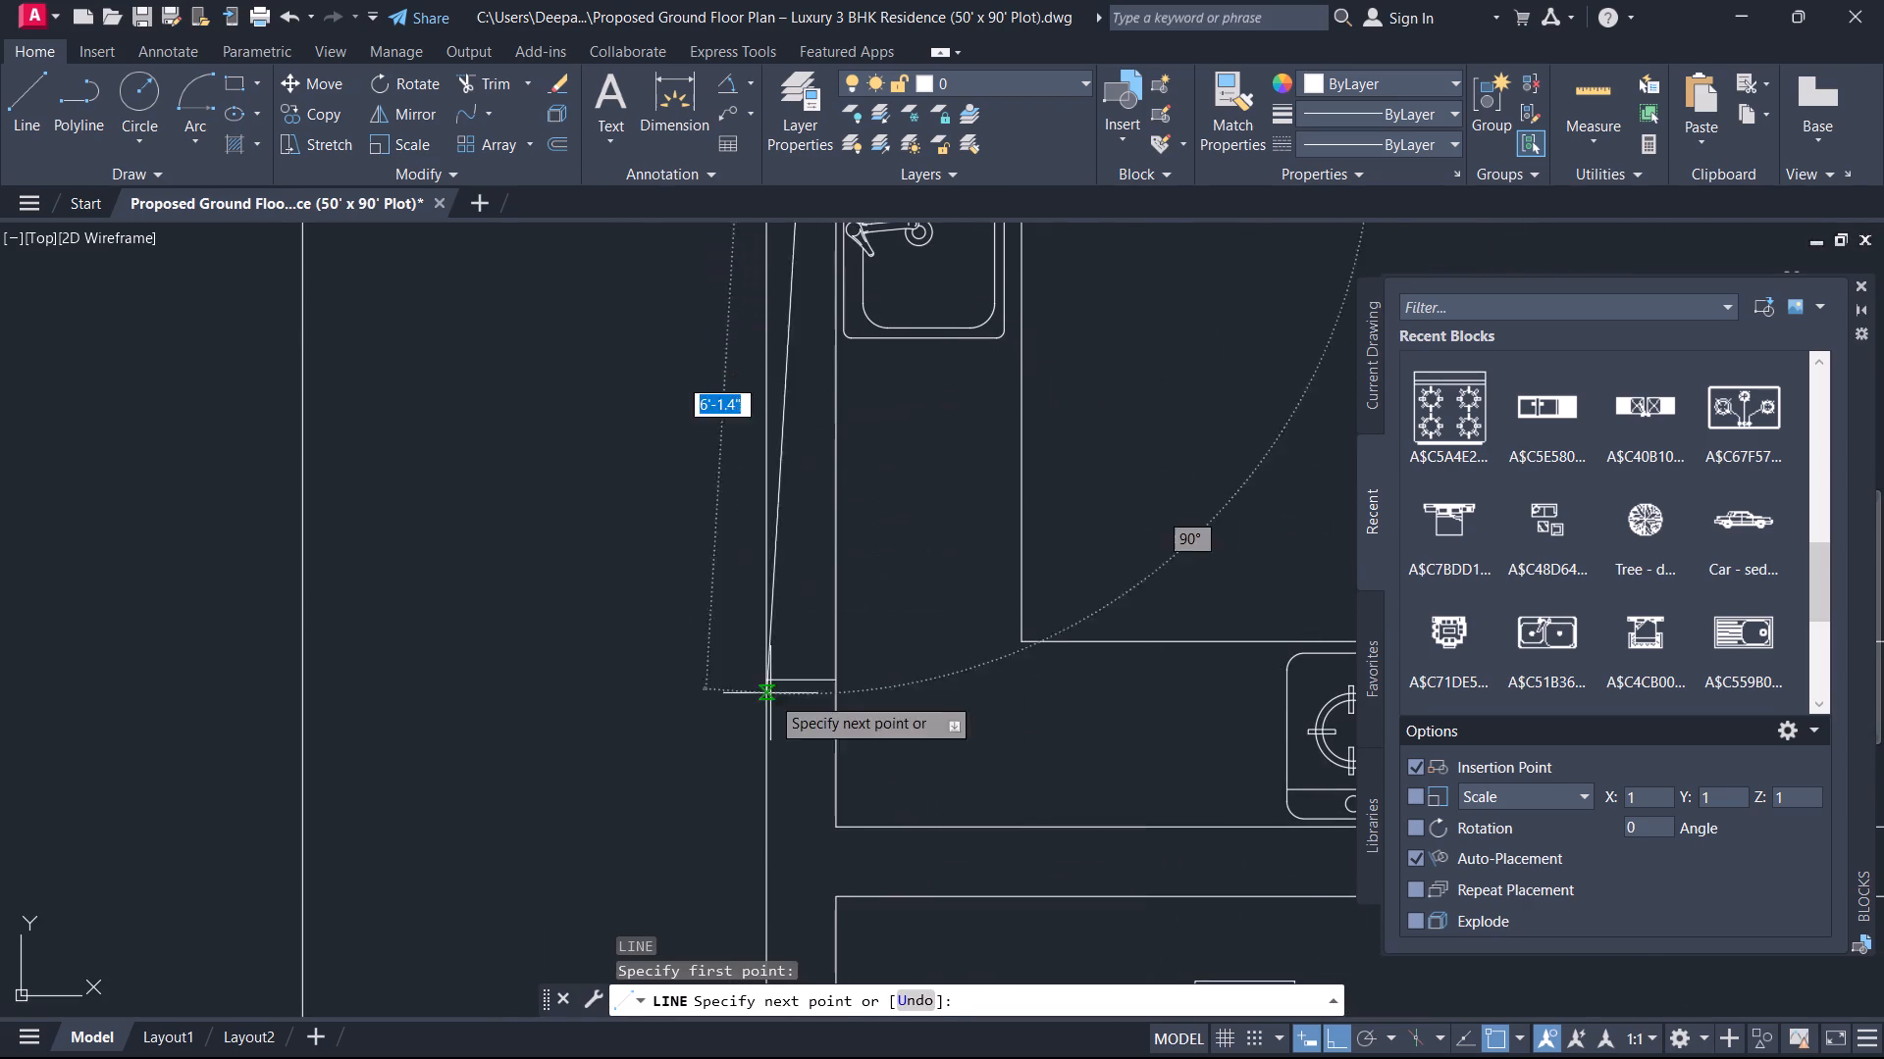
{"action": "left_click", "coordinate": [799, 679]}
{"action": "key", "text": "Escape"}
Offset the KITCHEN window's vertical centre line by 1" to both sides.
{"action": "key", "text": "o"}
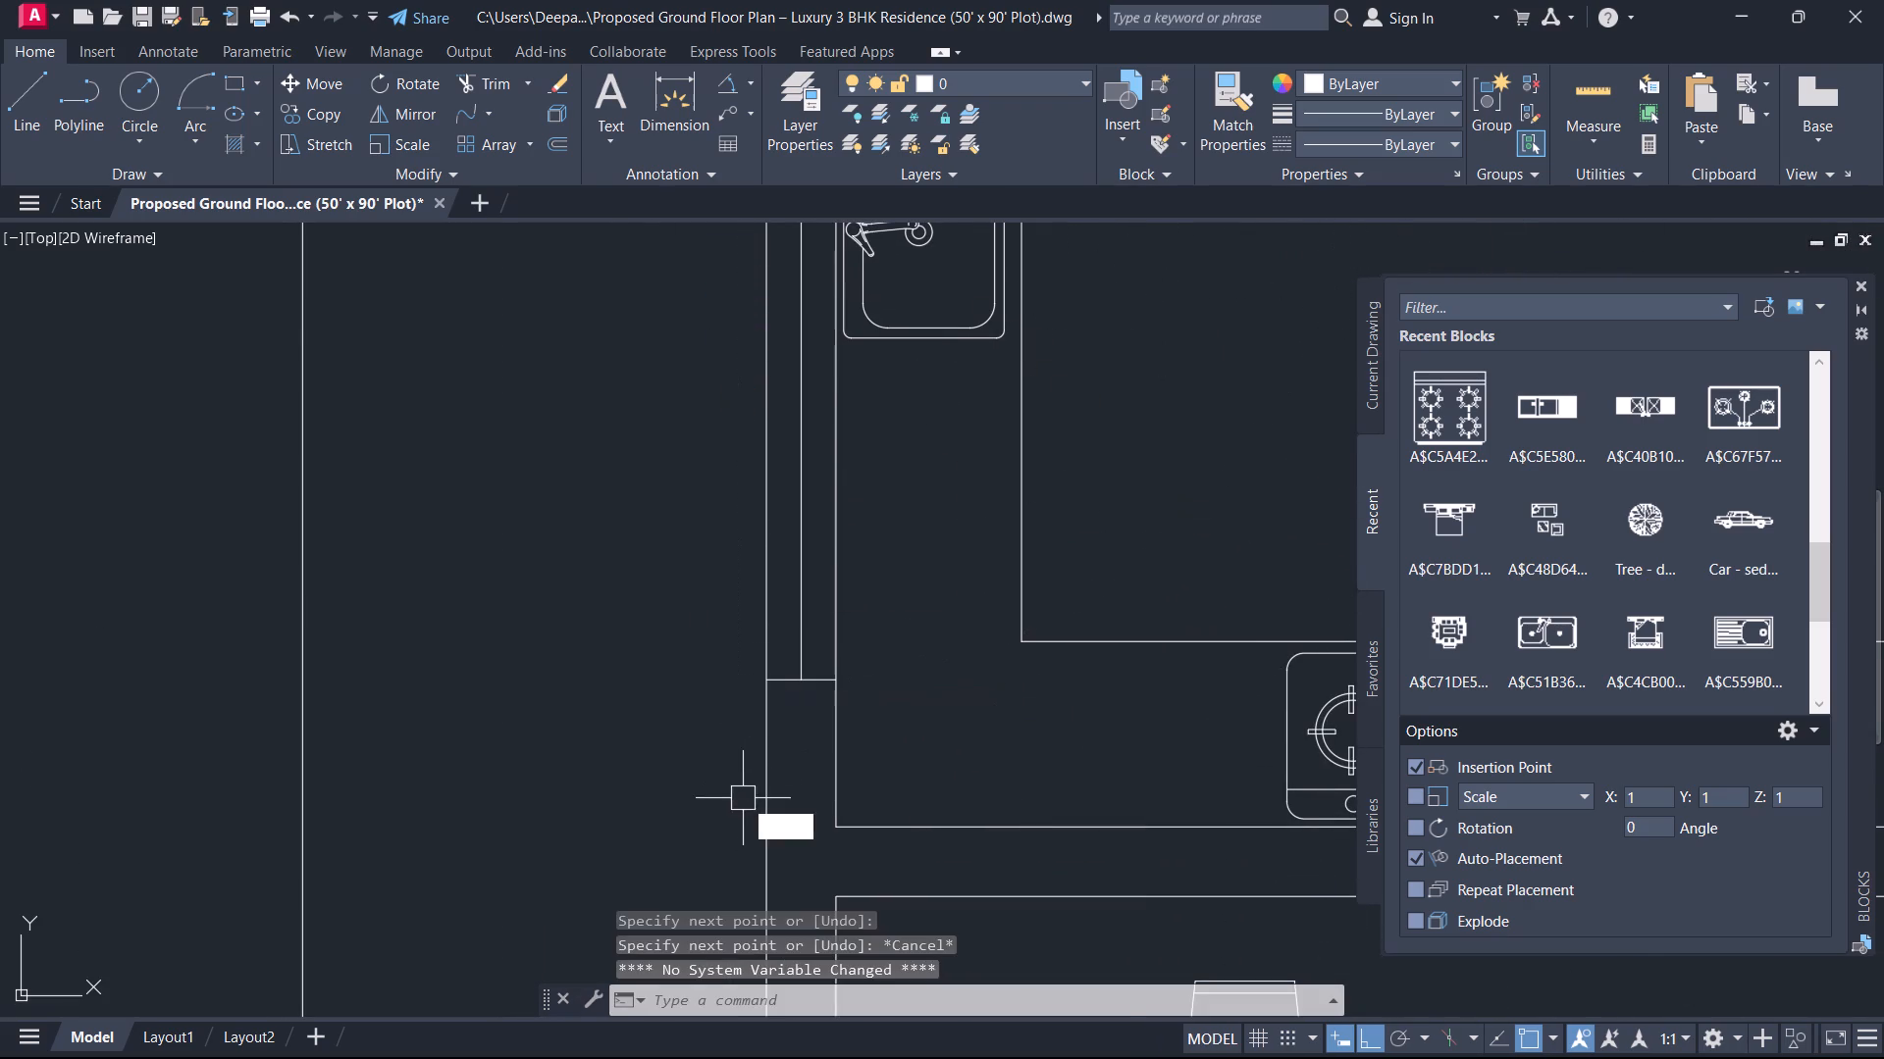
{"action": "key", "text": "space"}
{"action": "key", "text": "1"}
{"action": "key", "text": "Return"}
{"action": "scroll", "coordinate": [798, 650], "scroll_direction": "up", "scroll_amount": 2}
{"action": "left_click_drag", "start_coordinate": [798, 647], "coordinate": [794, 647]}
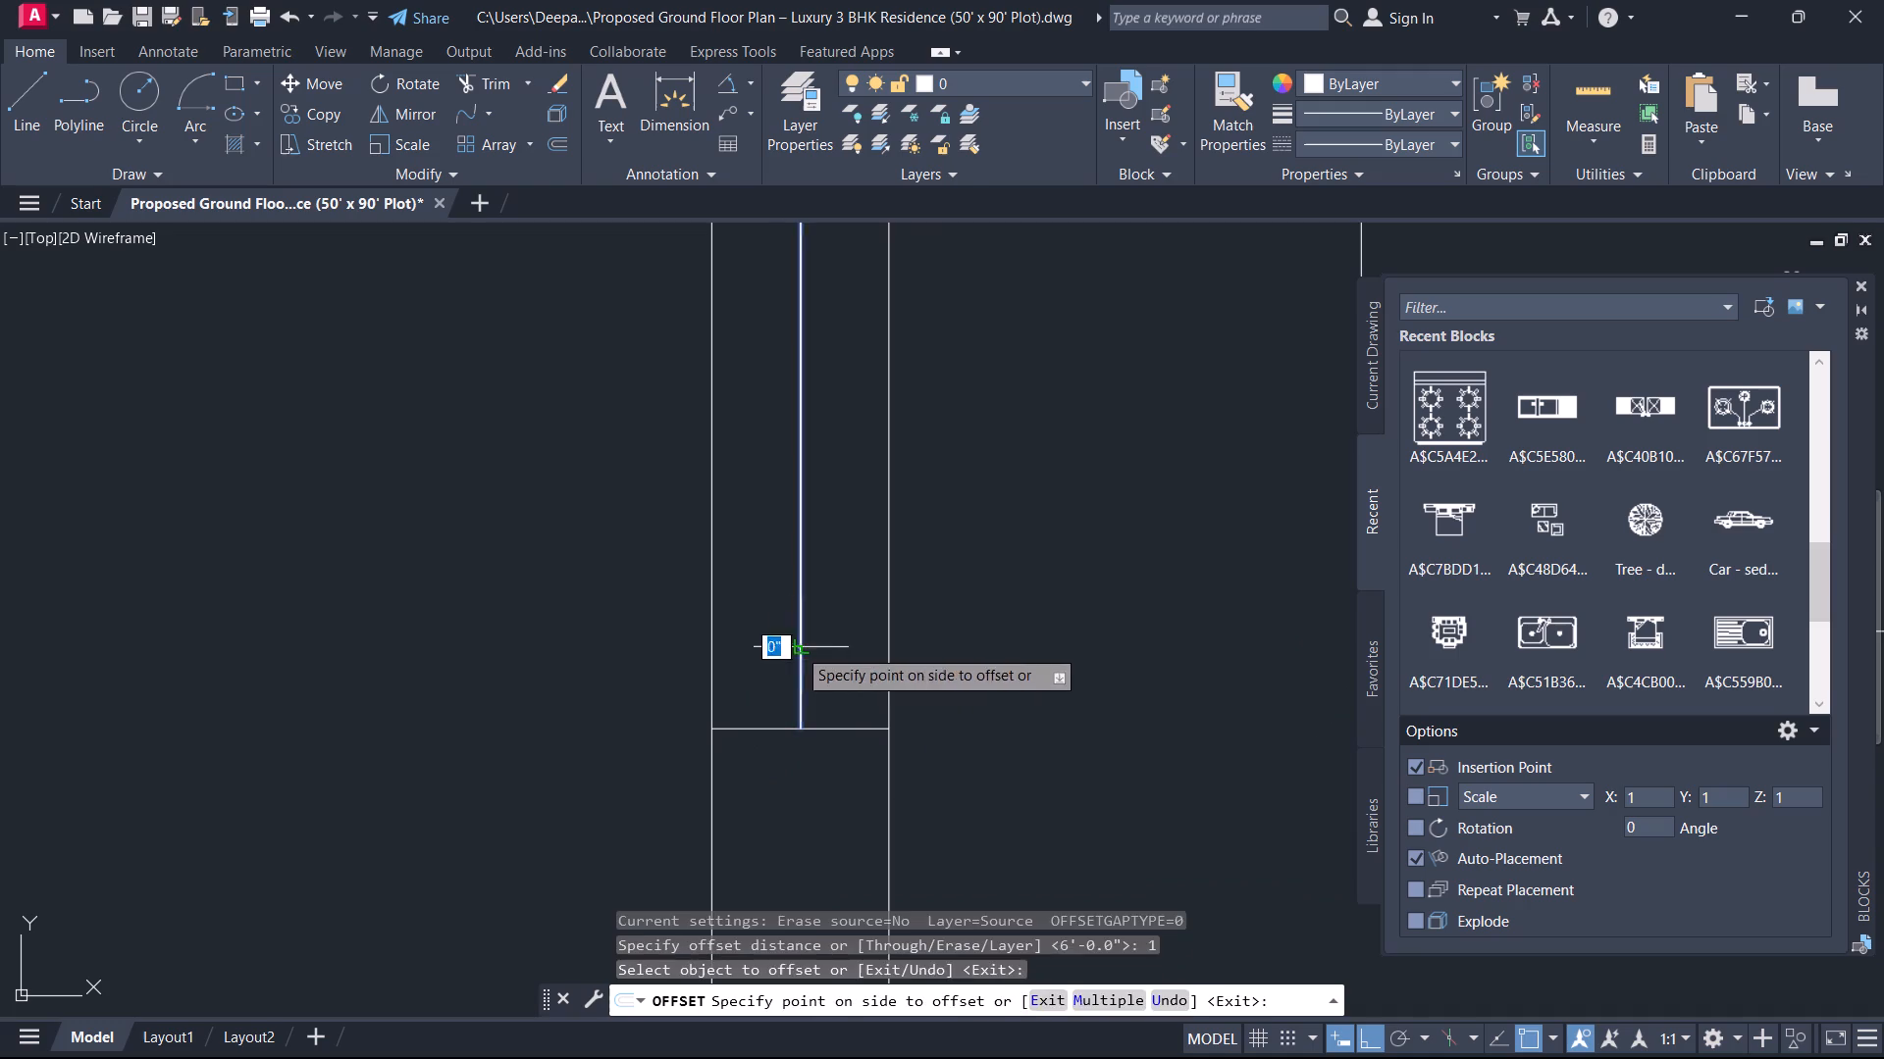
{"action": "left_click_drag", "start_coordinate": [794, 647], "coordinate": [789, 647]}
{"action": "left_click", "coordinate": [771, 638]}
{"action": "left_click", "coordinate": [806, 645]}
{"action": "left_click", "coordinate": [835, 644]}
{"action": "key", "text": "Escape"}
Delete the centre line of the KITCHEN window, keeping the two offset glazing lines.
{"action": "scroll", "coordinate": [812, 647], "scroll_direction": "up", "scroll_amount": 1}
{"action": "left_click", "coordinate": [798, 647]}
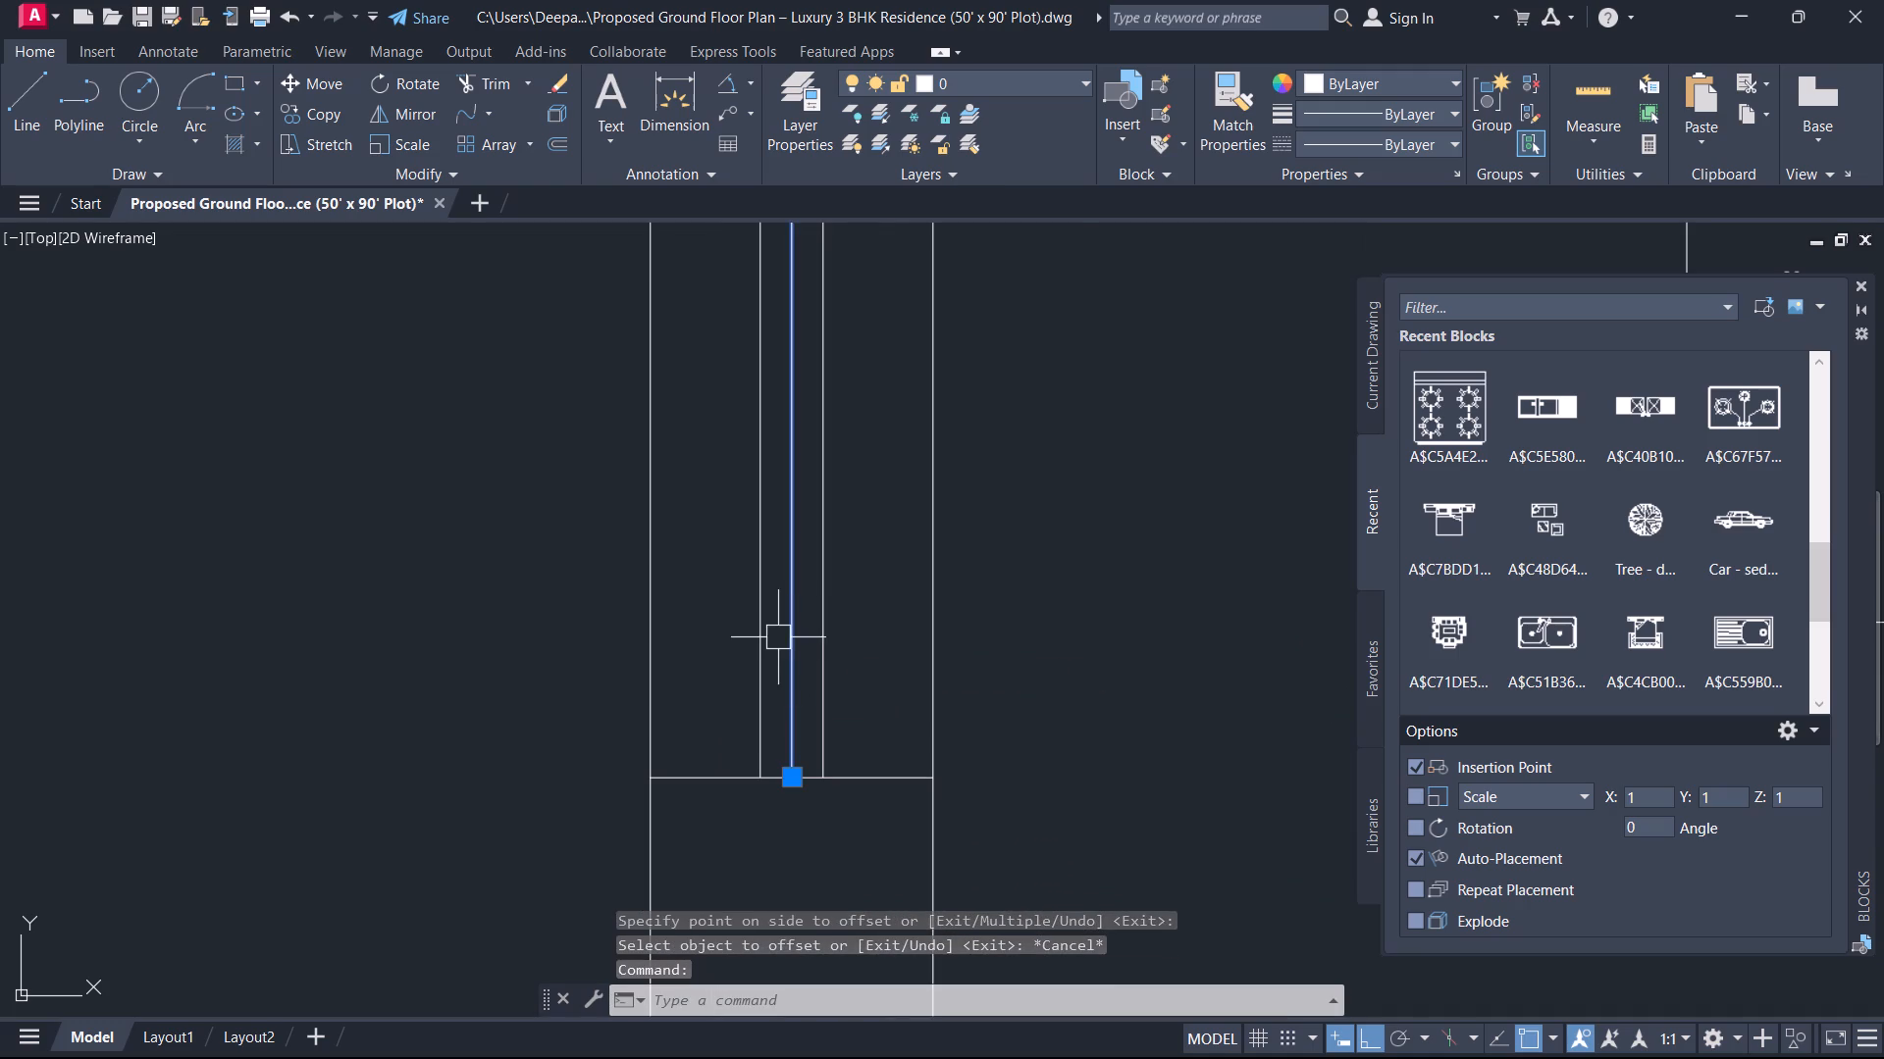
{"action": "scroll", "coordinate": [880, 674], "scroll_direction": "down", "scroll_amount": 3}
{"action": "key", "text": "Delete"}
Draw a short horizontal line across the wall between the spiral staircase and G.KIT, at the midpoint of the wall's G.KIT face.
{"action": "scroll", "coordinate": [902, 692], "scroll_direction": "down", "scroll_amount": 1}
{"action": "scroll", "coordinate": [902, 693], "scroll_direction": "up", "scroll_amount": 1}
{"action": "scroll", "coordinate": [902, 693], "scroll_direction": "down", "scroll_amount": 1}
{"action": "scroll", "coordinate": [982, 661], "scroll_direction": "down", "scroll_amount": 2}
{"action": "middle_click_drag", "start_coordinate": [968, 676], "coordinate": [737, 617]}
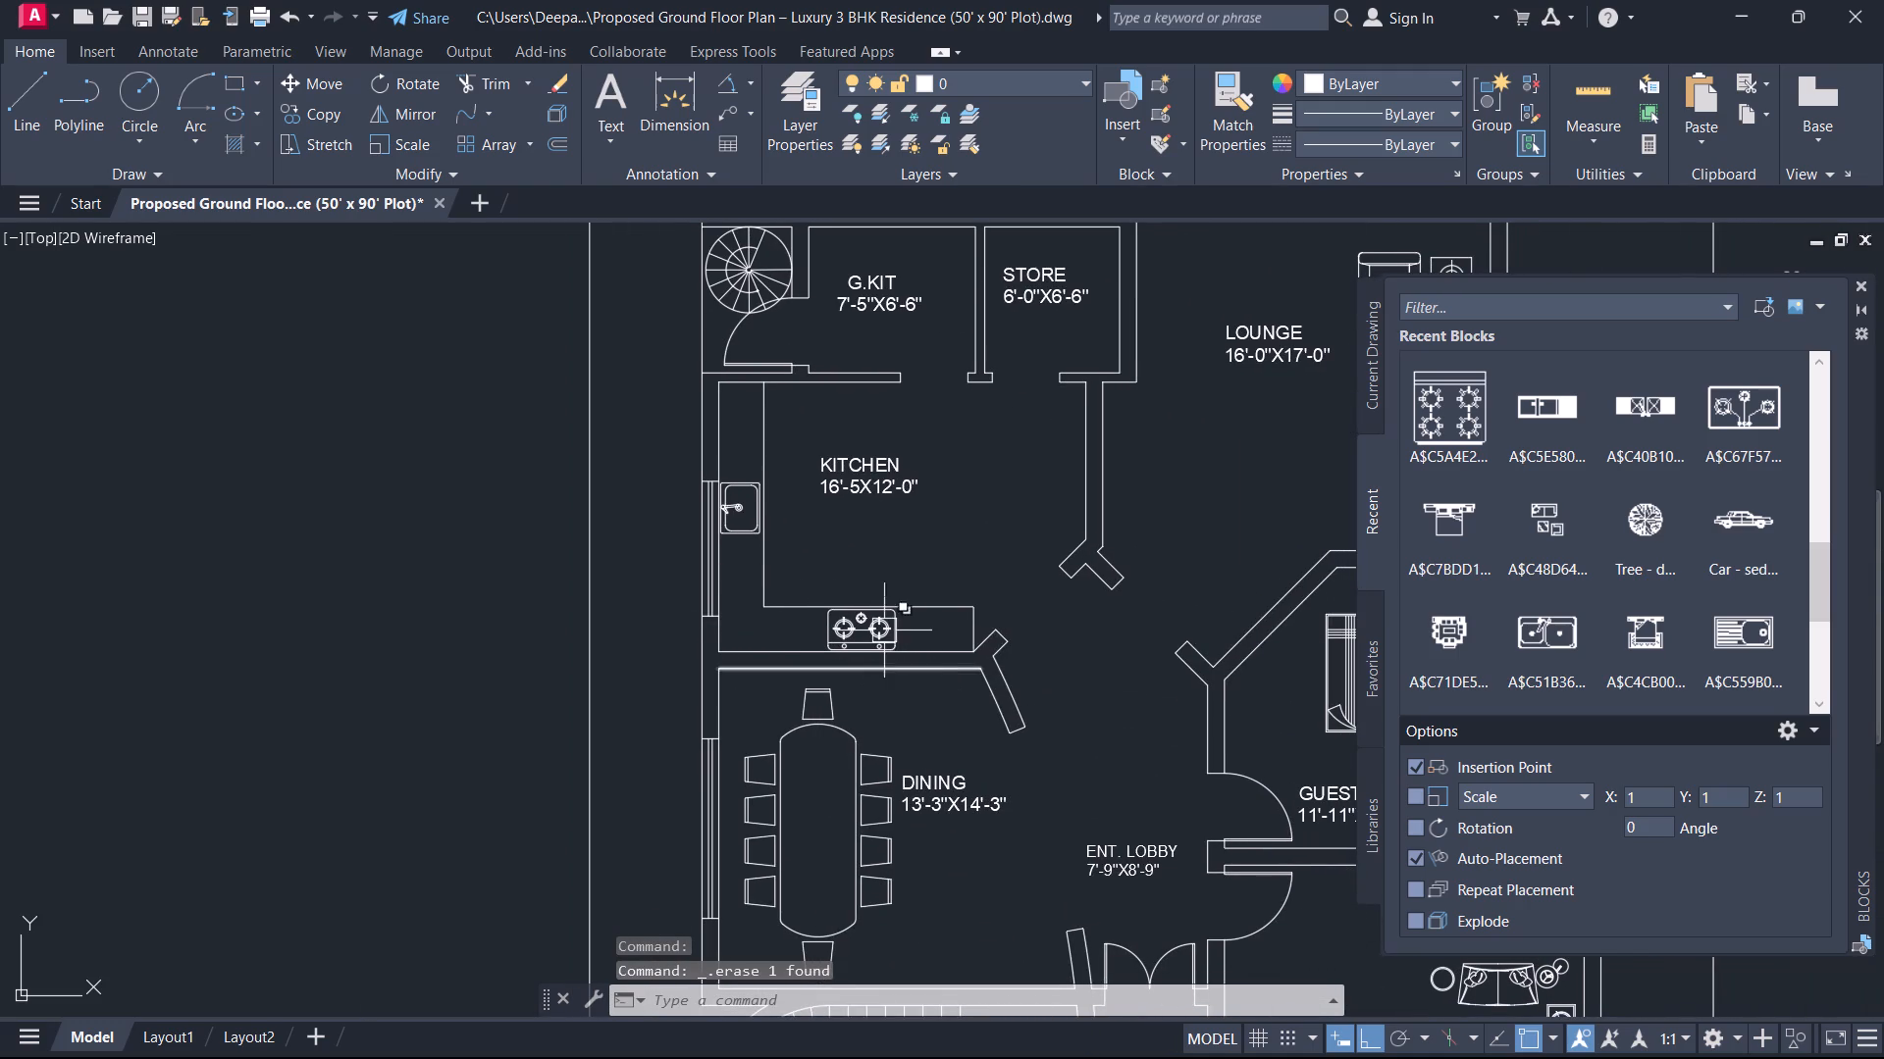
{"action": "middle_click_drag", "start_coordinate": [761, 430], "coordinate": [750, 719]}
{"action": "scroll", "coordinate": [745, 597], "scroll_direction": "up", "scroll_amount": 3}
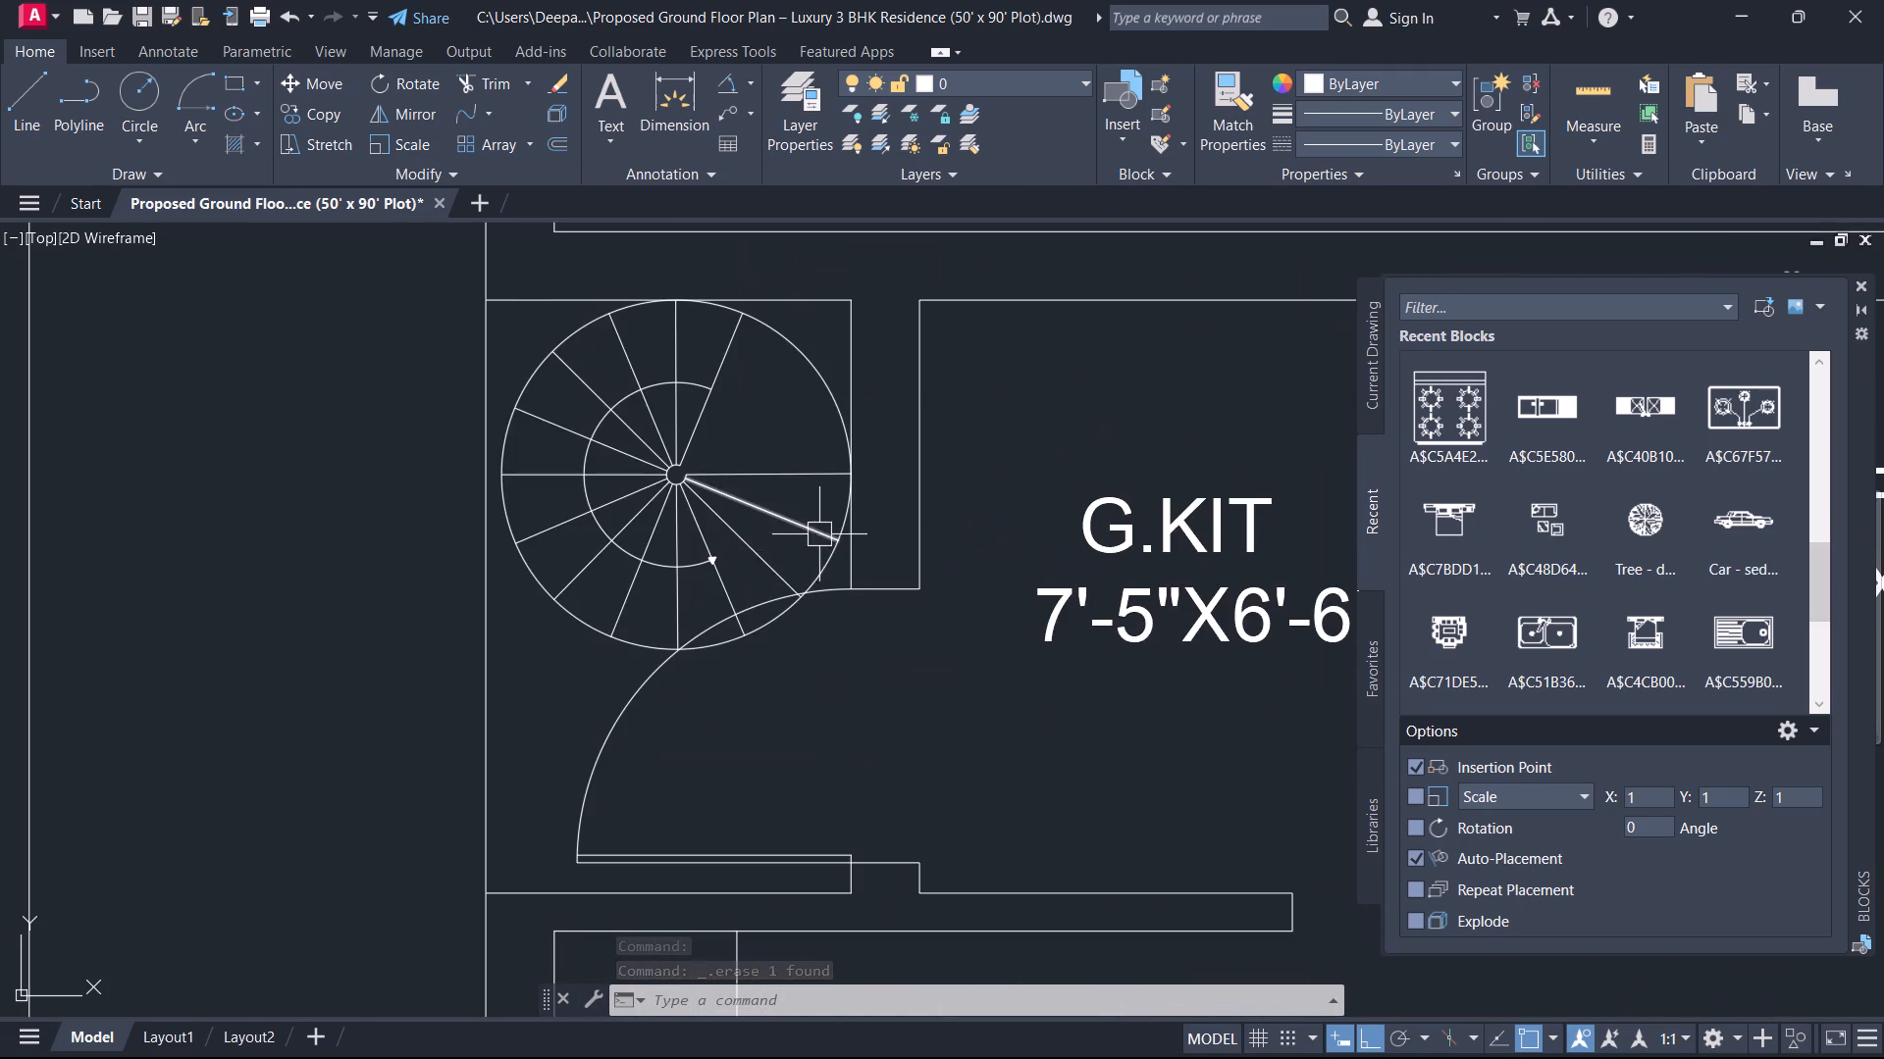
{"action": "scroll", "coordinate": [821, 533], "scroll_direction": "up", "scroll_amount": 2}
{"action": "middle_click_drag", "start_coordinate": [821, 533], "coordinate": [803, 613]}
{"action": "scroll", "coordinate": [883, 474], "scroll_direction": "up", "scroll_amount": 4}
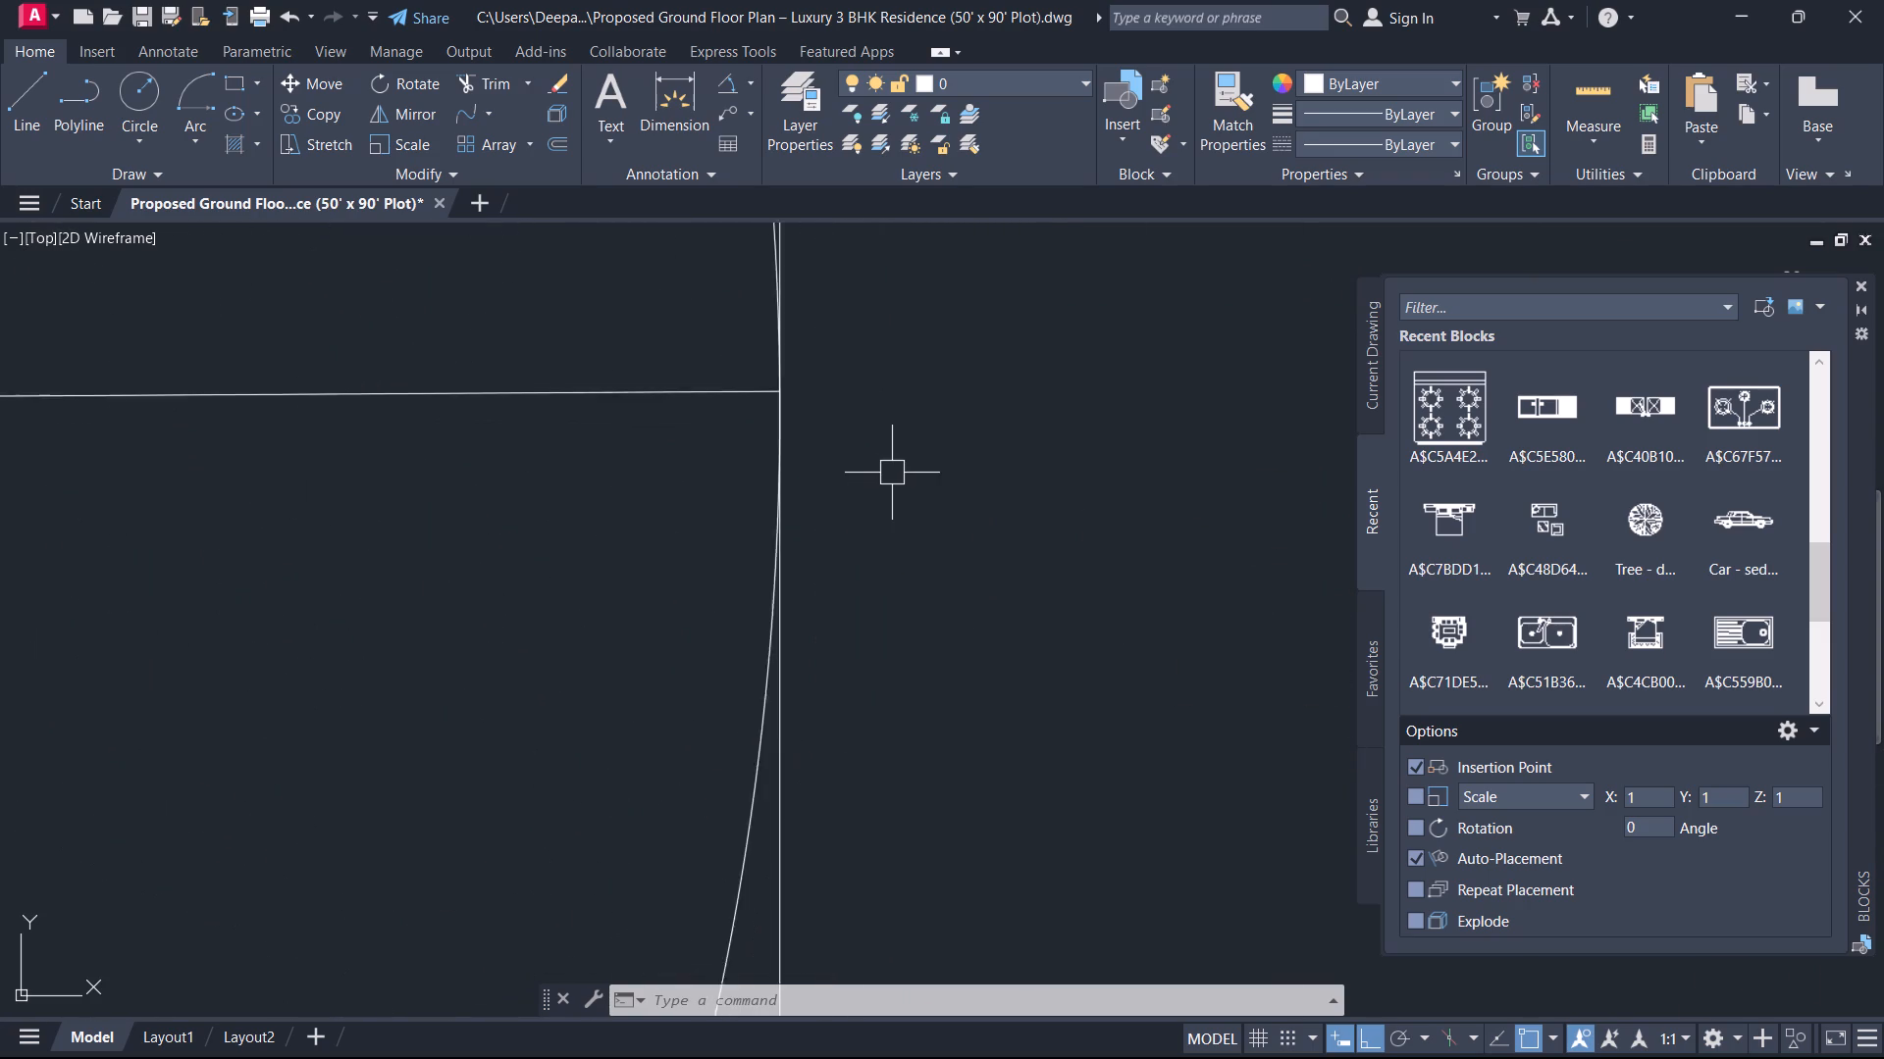
{"action": "scroll", "coordinate": [892, 473], "scroll_direction": "up", "scroll_amount": 2}
{"action": "scroll", "coordinate": [744, 520], "scroll_direction": "down", "scroll_amount": 8}
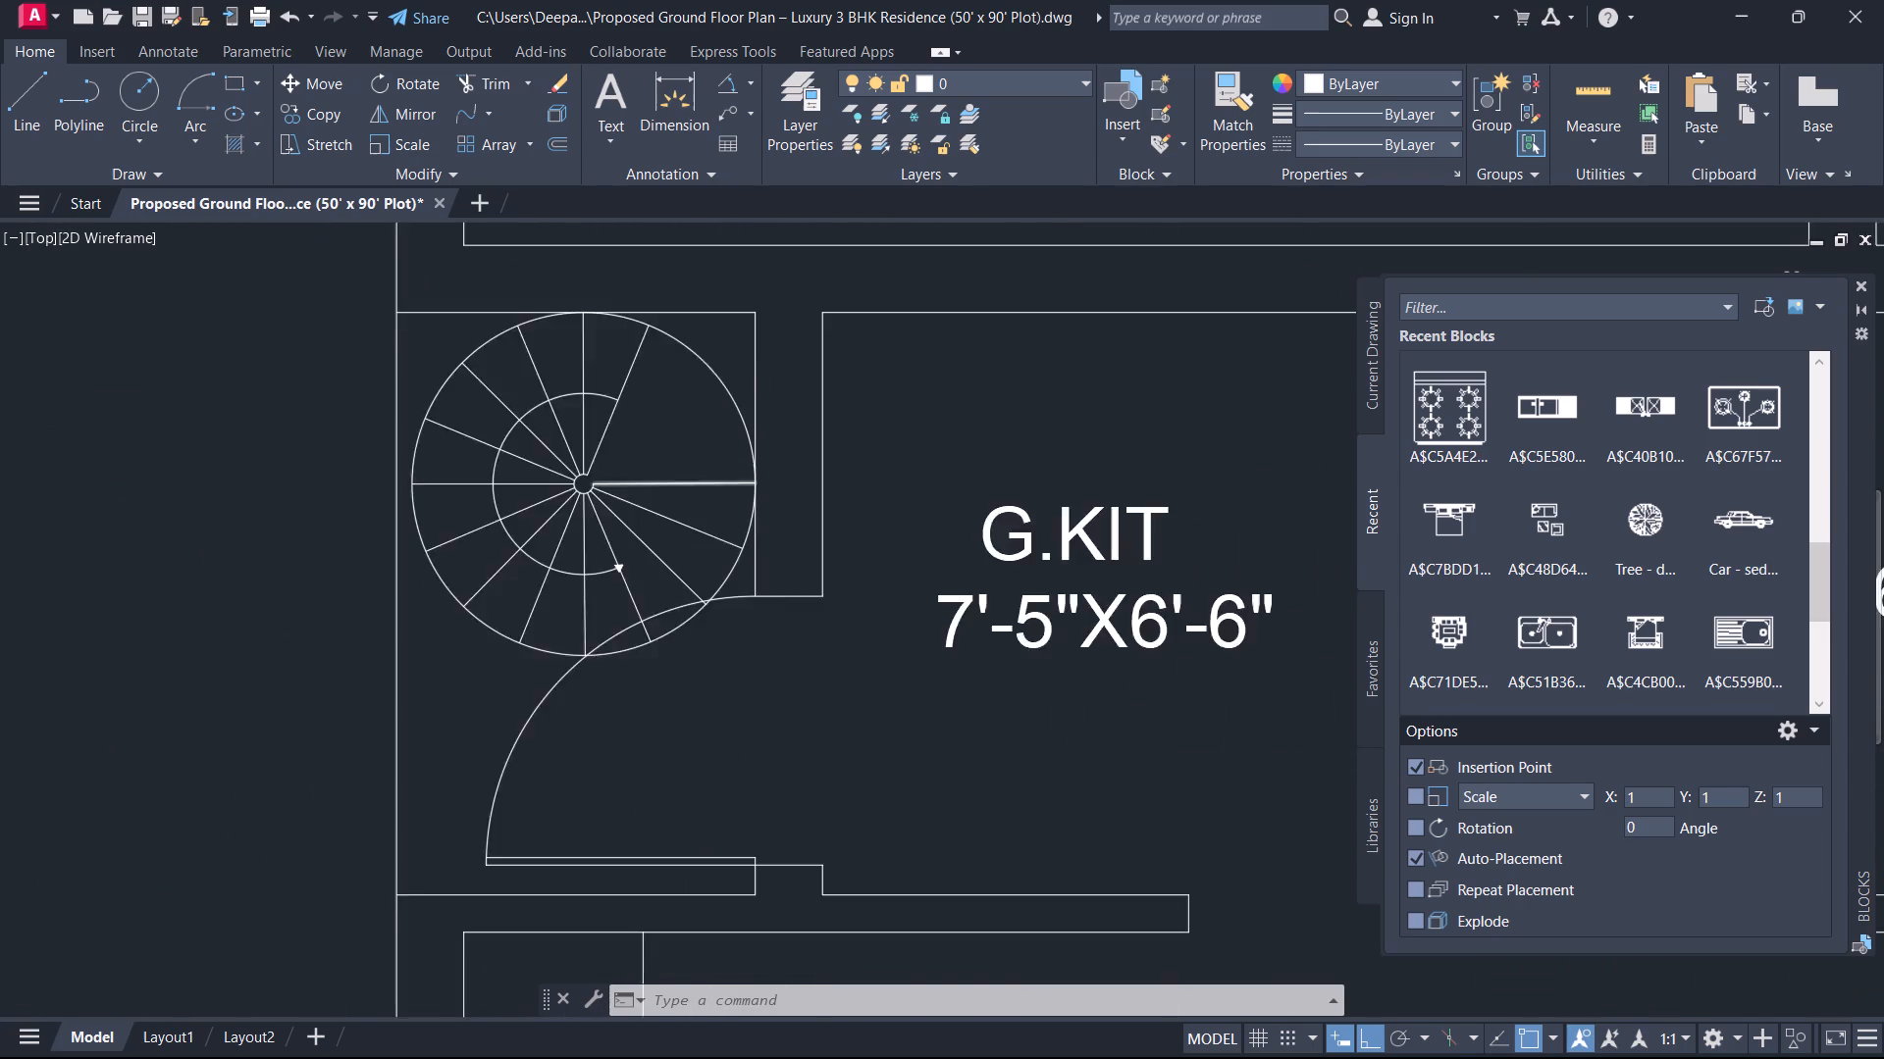
{"action": "scroll", "coordinate": [763, 477], "scroll_direction": "down", "scroll_amount": 1}
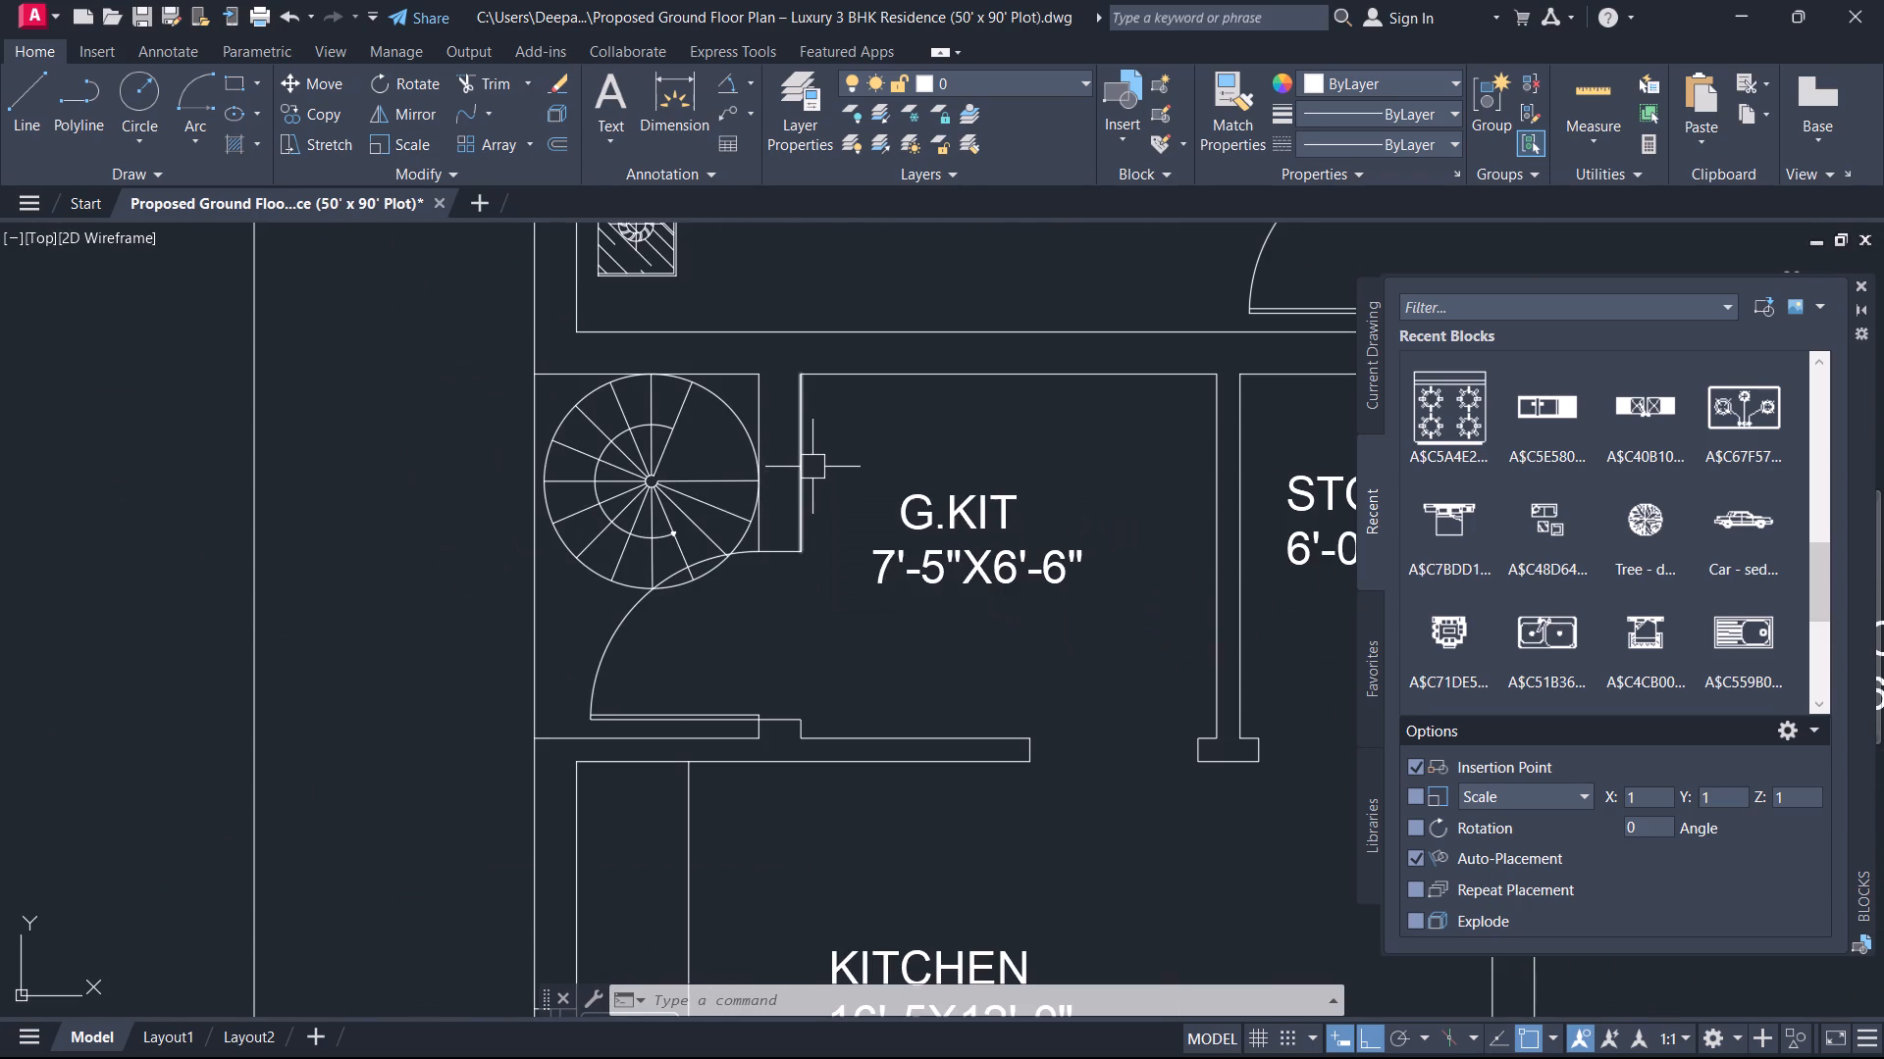
{"action": "scroll", "coordinate": [811, 471], "scroll_direction": "up", "scroll_amount": 1}
{"action": "middle_click_drag", "start_coordinate": [811, 471], "coordinate": [801, 535]}
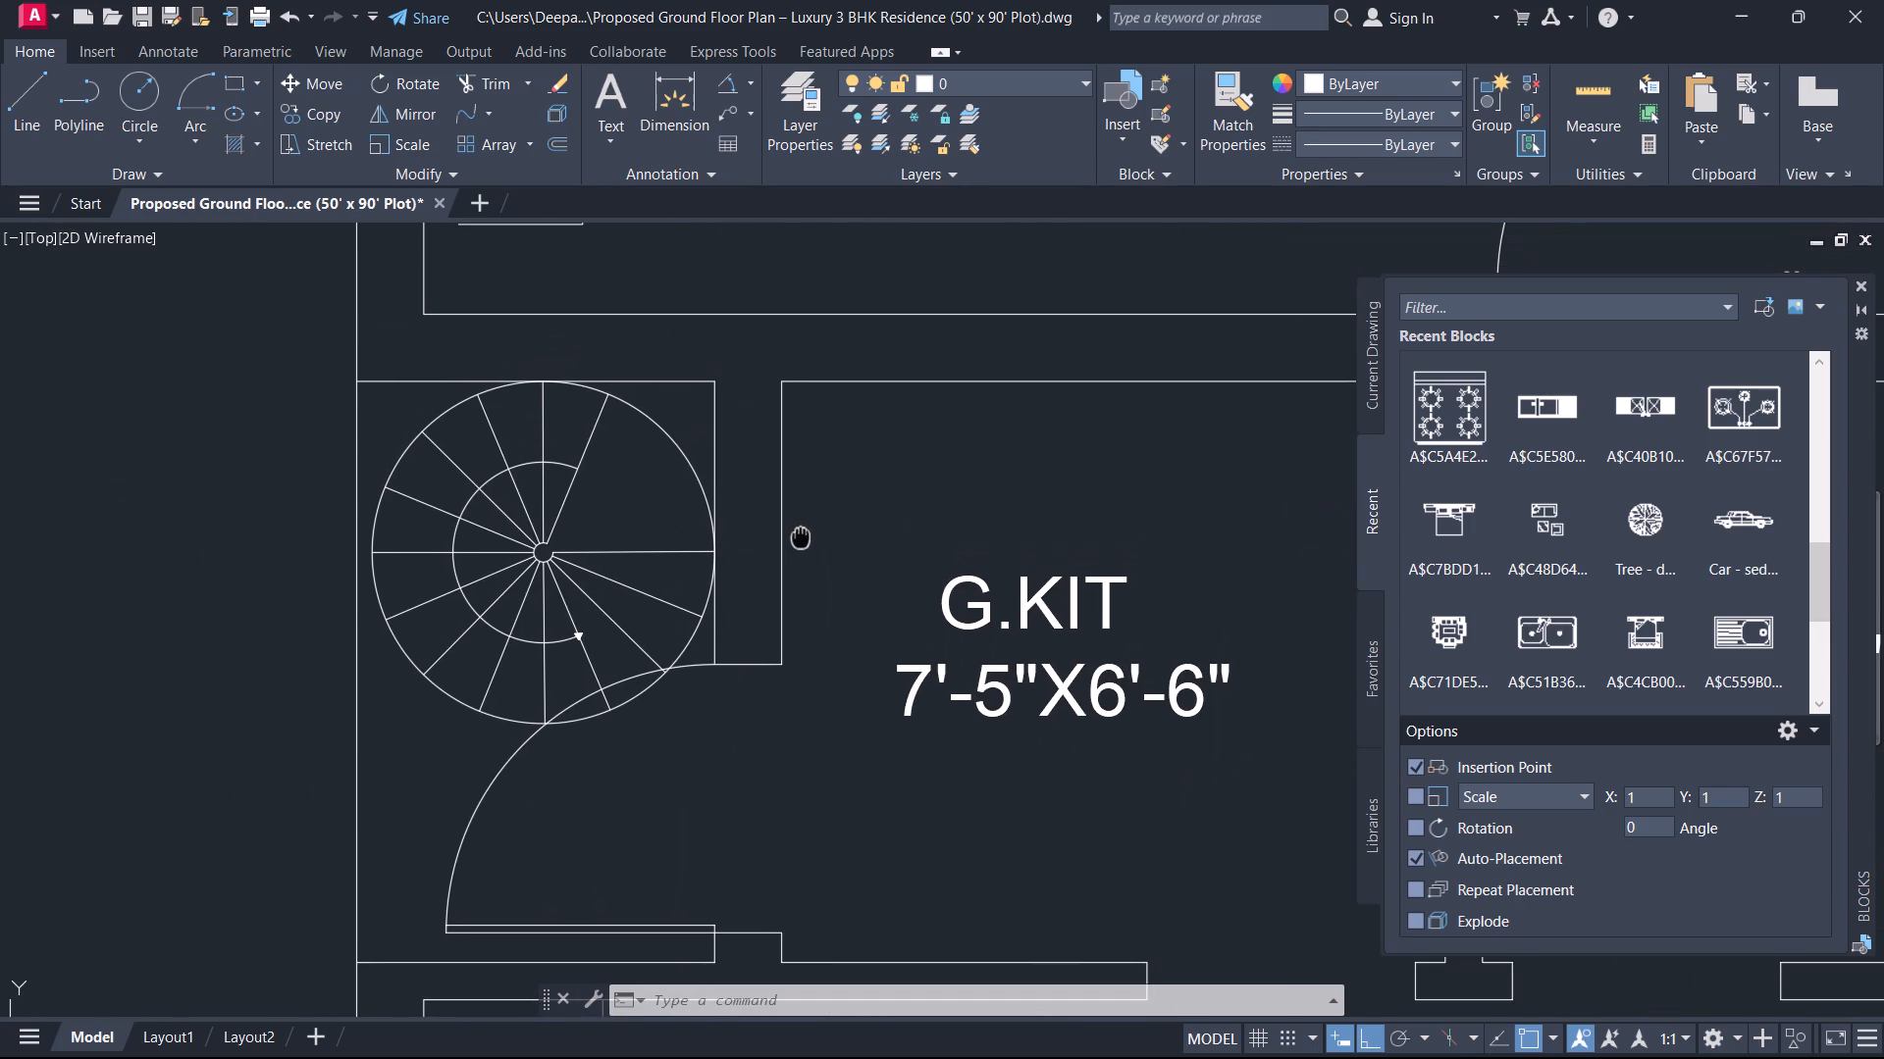
{"action": "type", "text": "L"}
{"action": "key", "text": "space"}
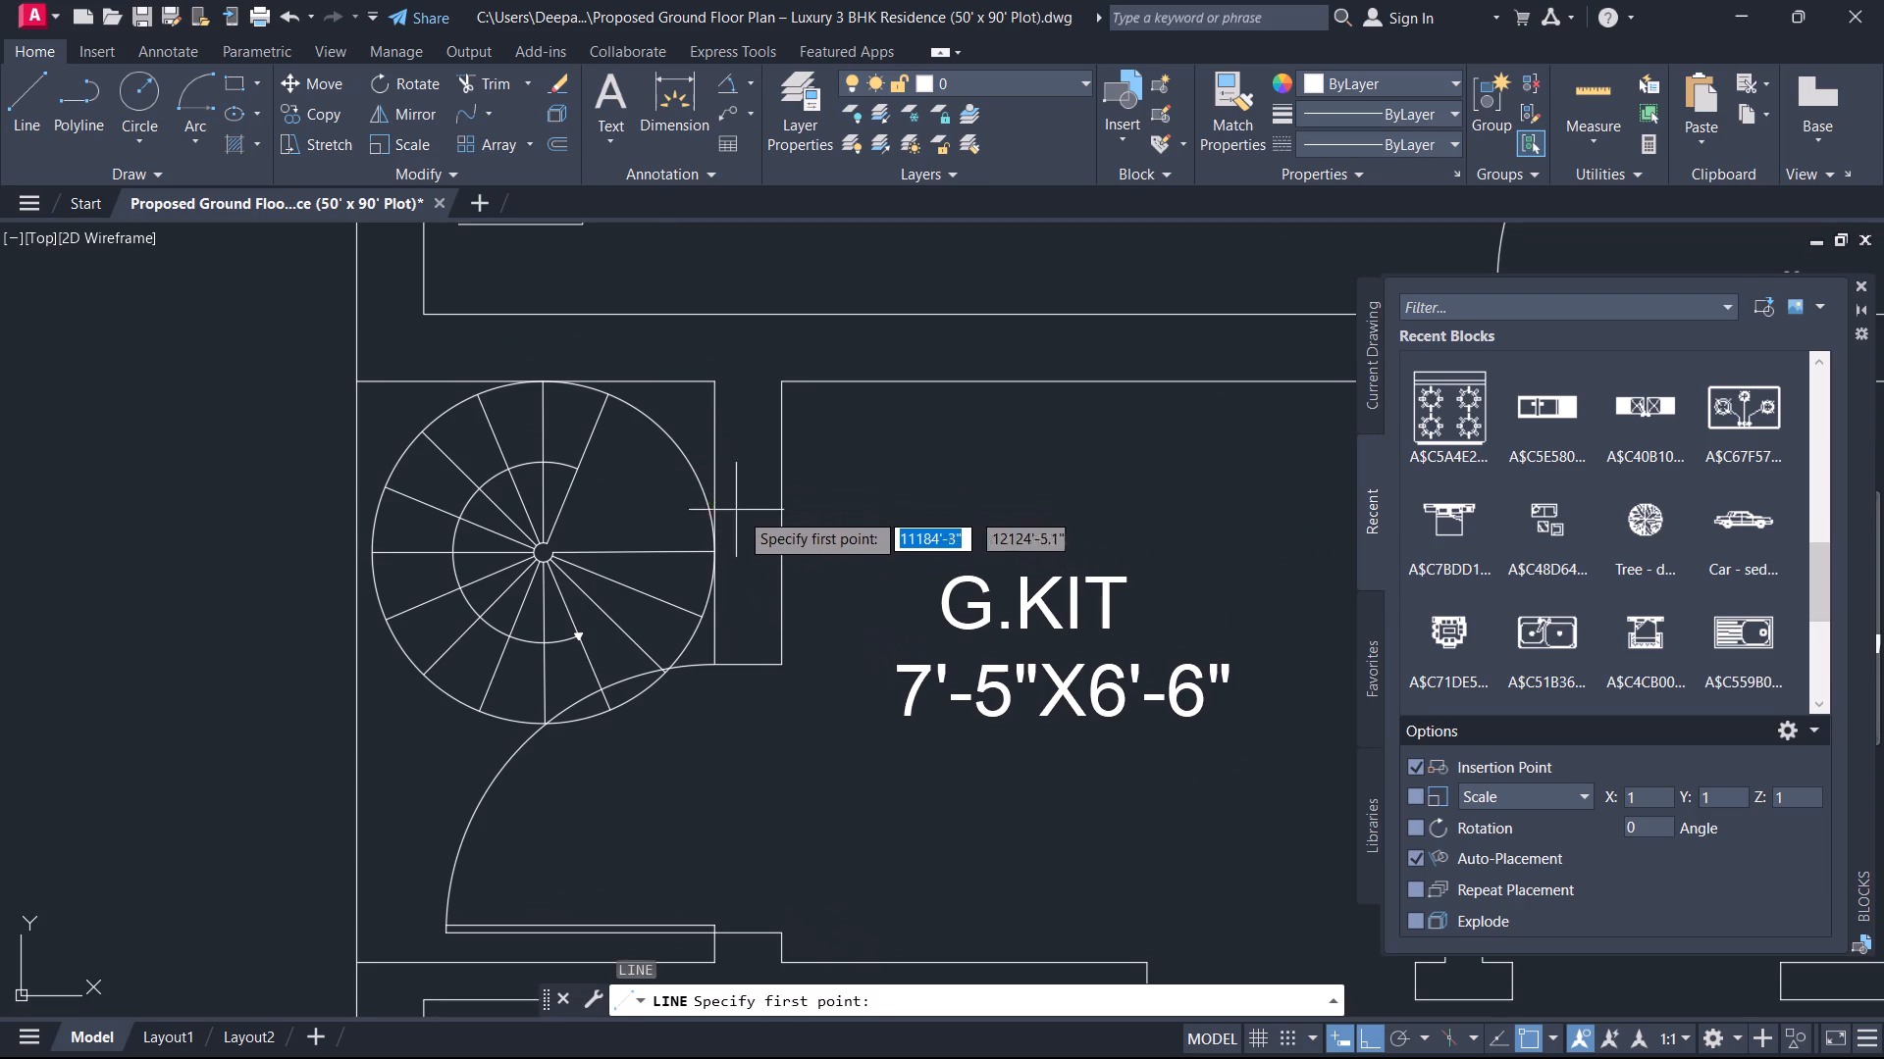
{"action": "left_click", "coordinate": [791, 527]}
{"action": "scroll", "coordinate": [733, 522], "scroll_direction": "up", "scroll_amount": 3}
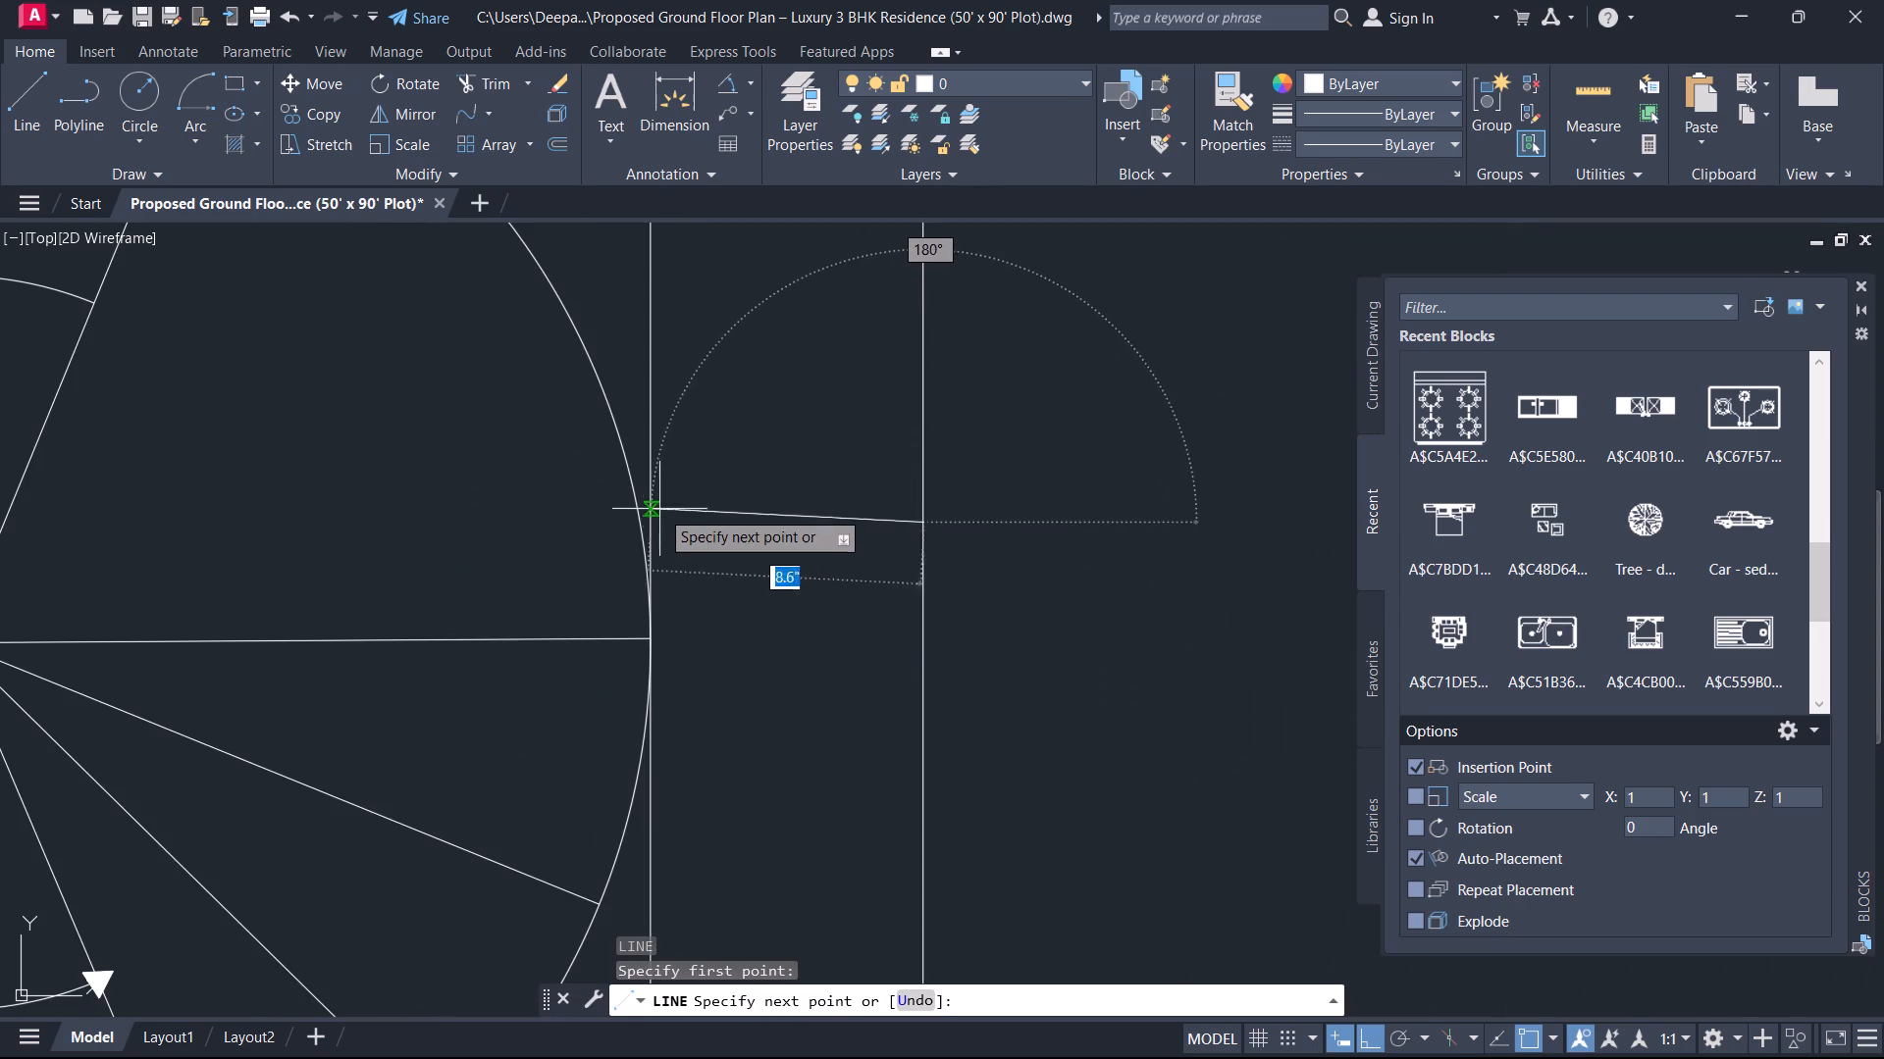
{"action": "left_click", "coordinate": [657, 522]}
{"action": "key", "text": "Escape"}
Offset the short line across the G.KIT wall beside the spiral staircase by 1' to both sides.
{"action": "key", "text": "o"}
{"action": "key", "text": "space"}
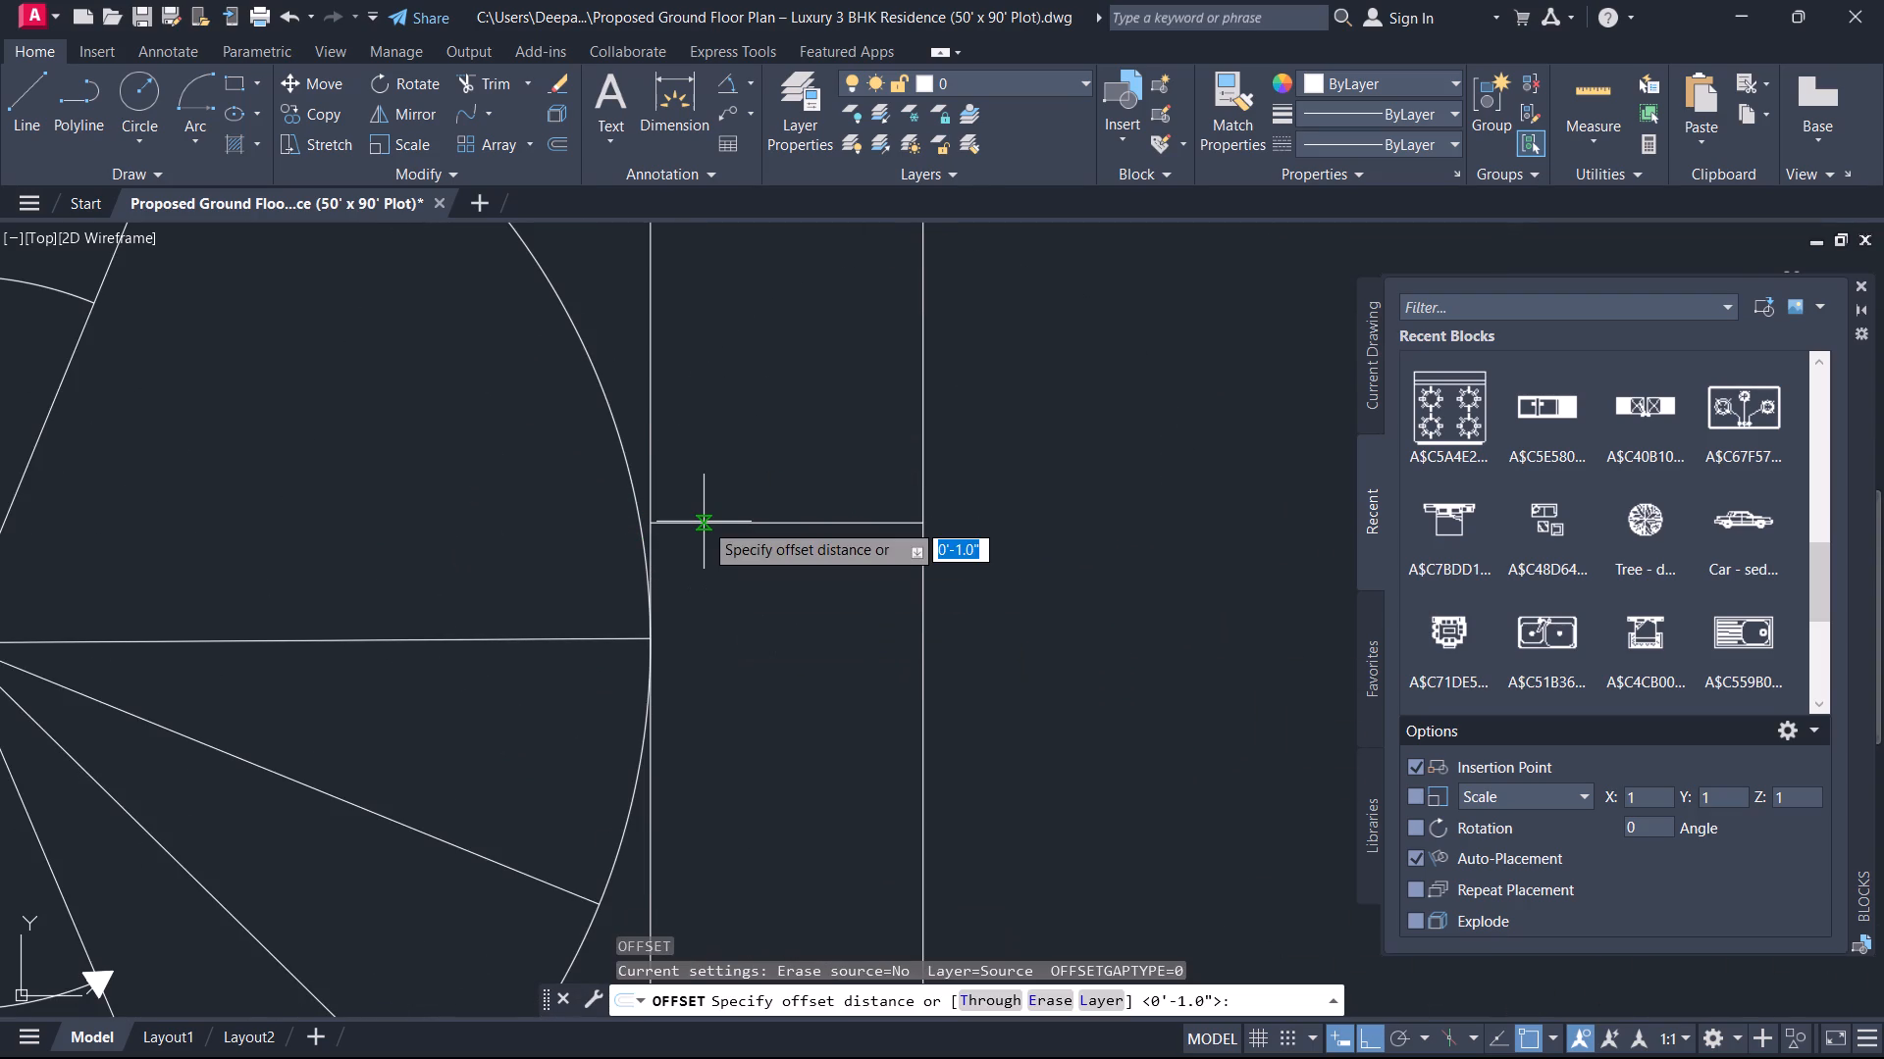
{"action": "type", "text": "1'"}
{"action": "key", "text": "Return"}
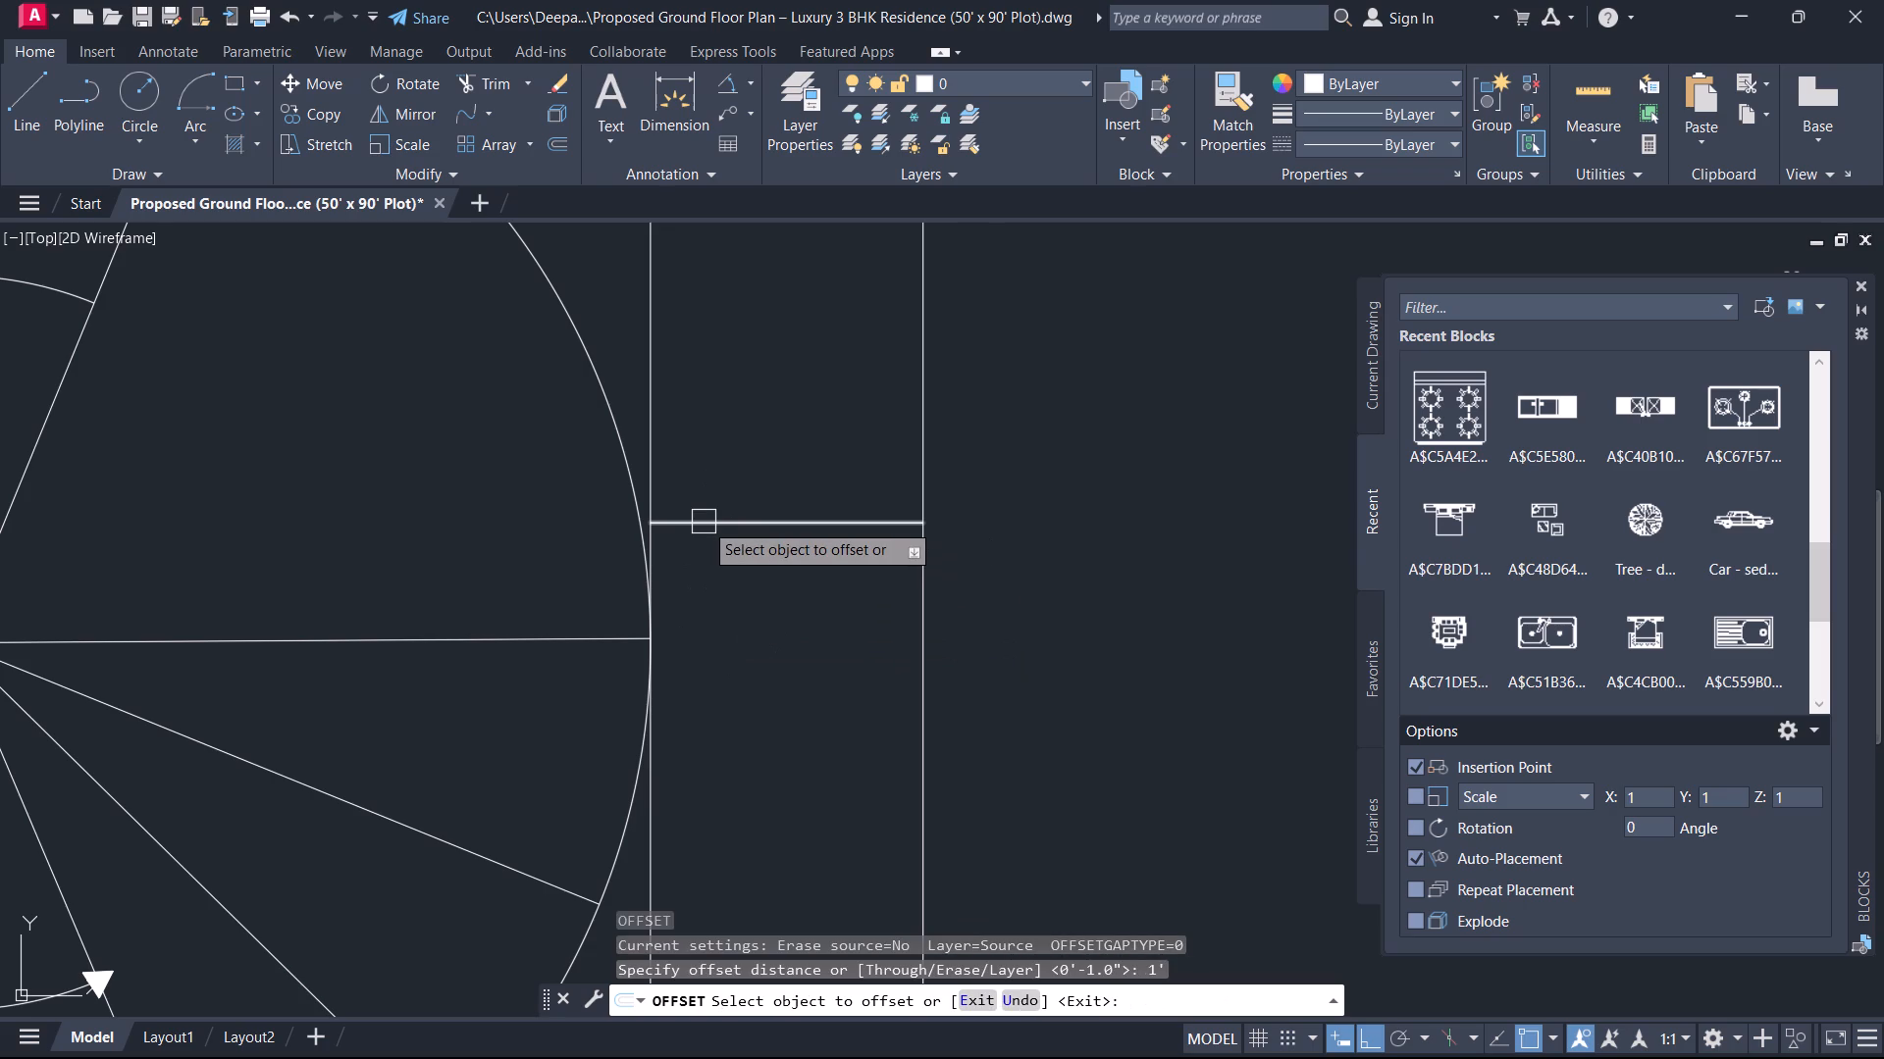
{"action": "left_click", "coordinate": [704, 522]}
{"action": "left_click", "coordinate": [703, 458]}
{"action": "left_click", "coordinate": [726, 528]}
{"action": "left_click", "coordinate": [736, 598]}
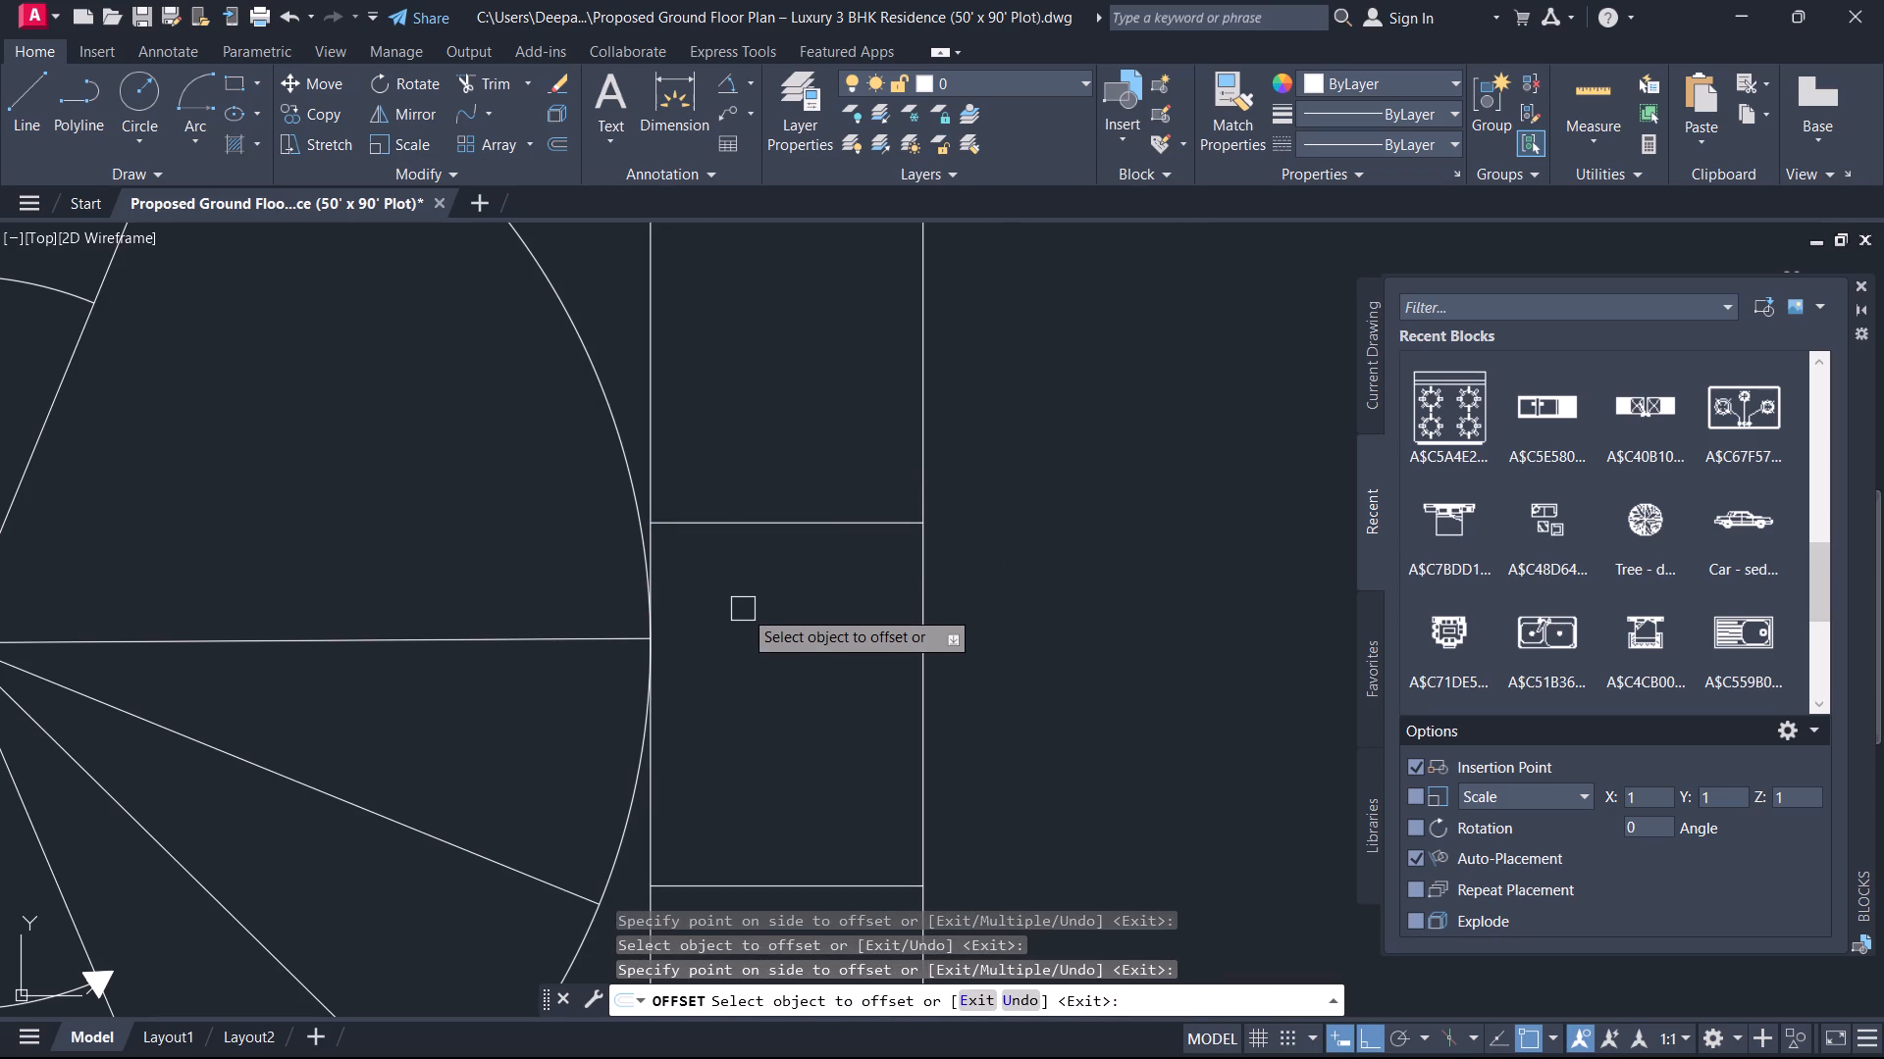
Delete the middle short line across the G.KIT wall beside the spiral staircase, keeping the two offset jamb lines.
{"action": "key", "text": "Escape"}
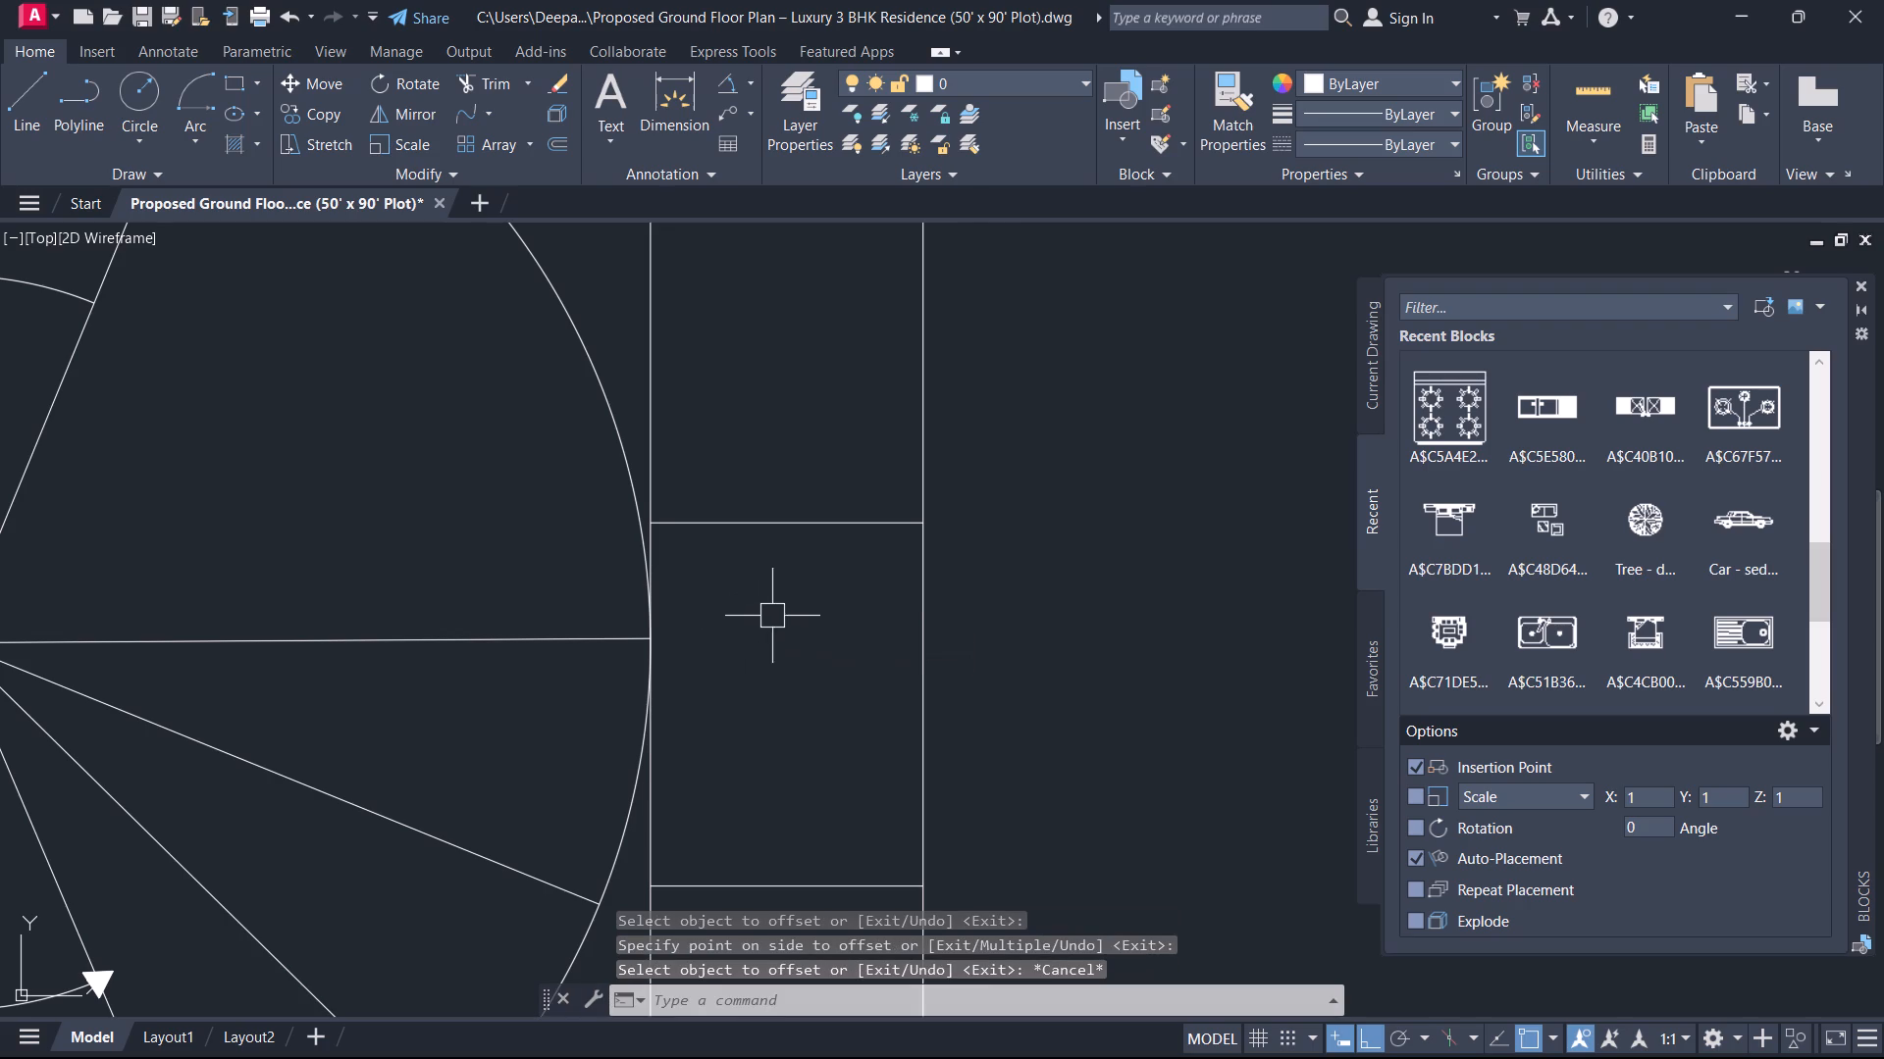
{"action": "middle_click_drag", "start_coordinate": [774, 616], "coordinate": [851, 520]}
{"action": "scroll", "coordinate": [851, 520], "scroll_direction": "down", "scroll_amount": 1}
{"action": "scroll", "coordinate": [852, 520], "scroll_direction": "up", "scroll_amount": 1}
{"action": "scroll", "coordinate": [864, 538], "scroll_direction": "down", "scroll_amount": 1}
{"action": "left_click", "coordinate": [863, 549]}
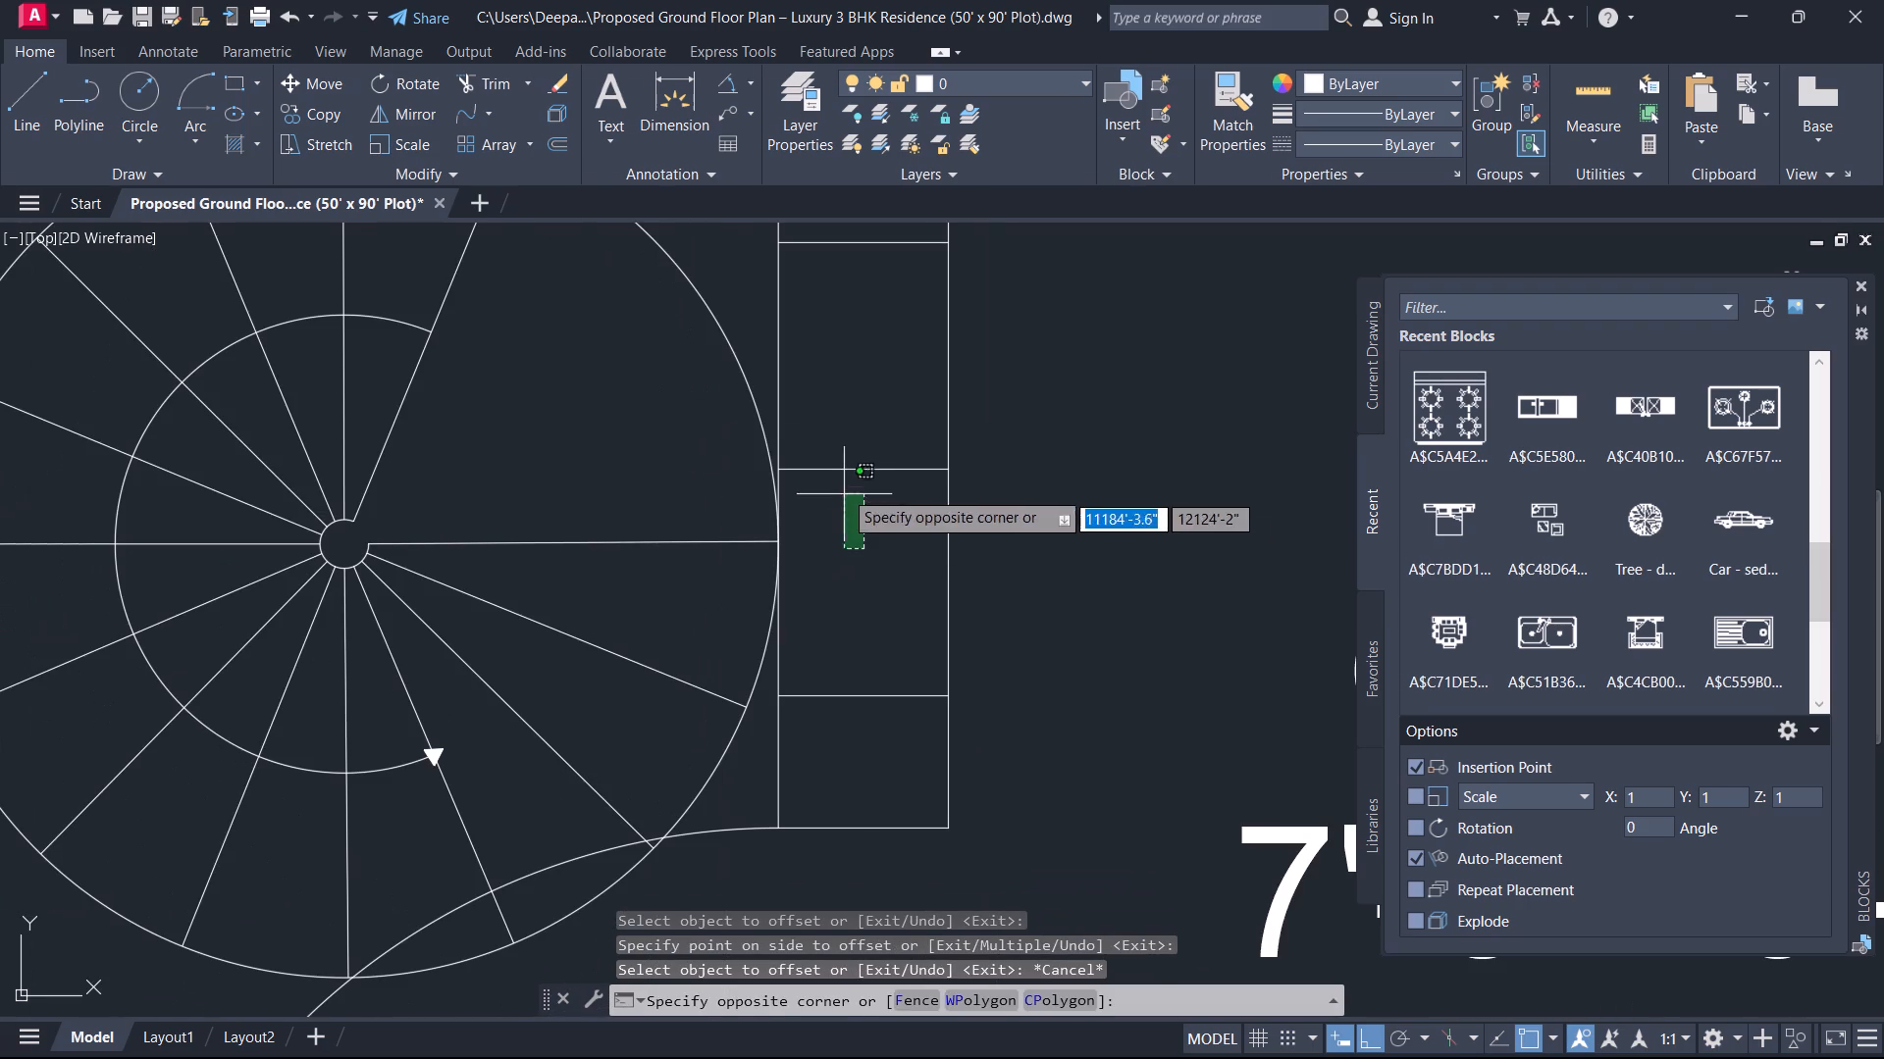
{"action": "left_click", "coordinate": [828, 453]}
{"action": "key", "text": "Delete"}
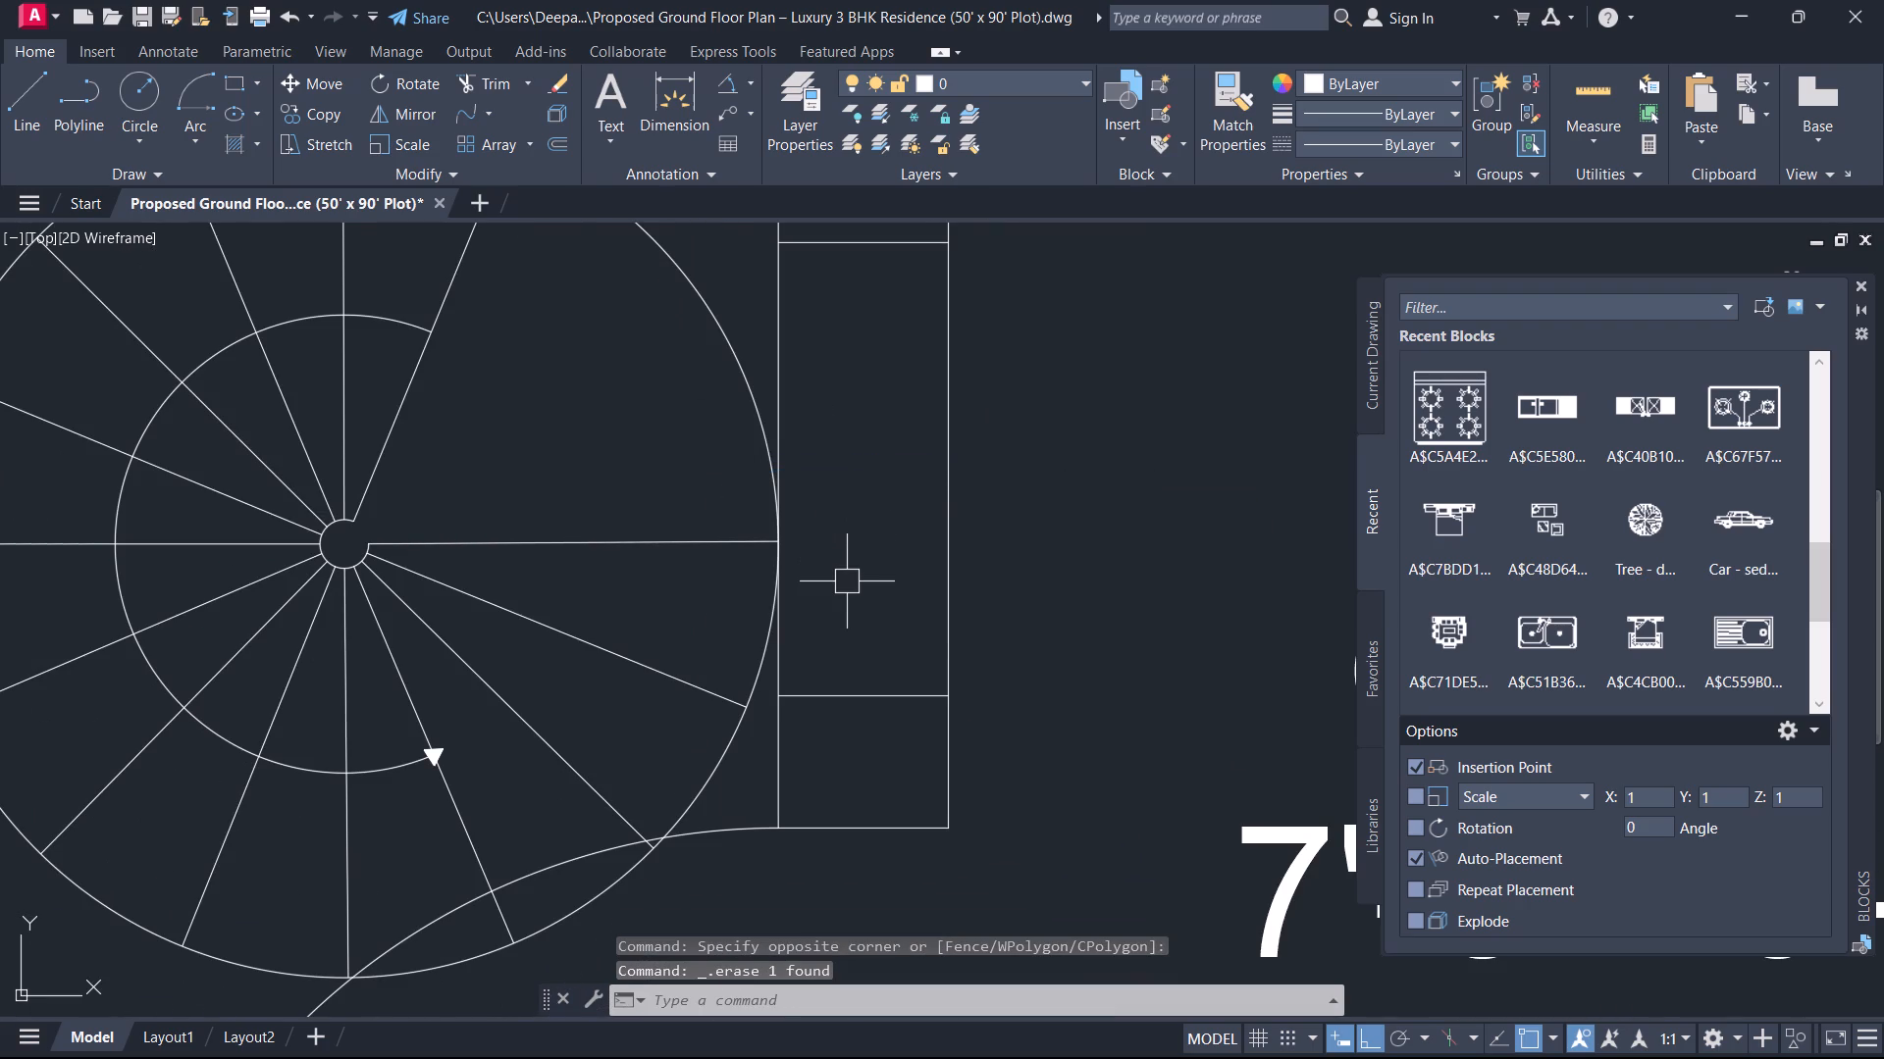
Draw a vertical centre line between the midpoints of the two jamb lines of the G.KIT window.
{"action": "type", "text": "L"}
{"action": "key", "text": "space"}
{"action": "left_click", "coordinate": [863, 698]}
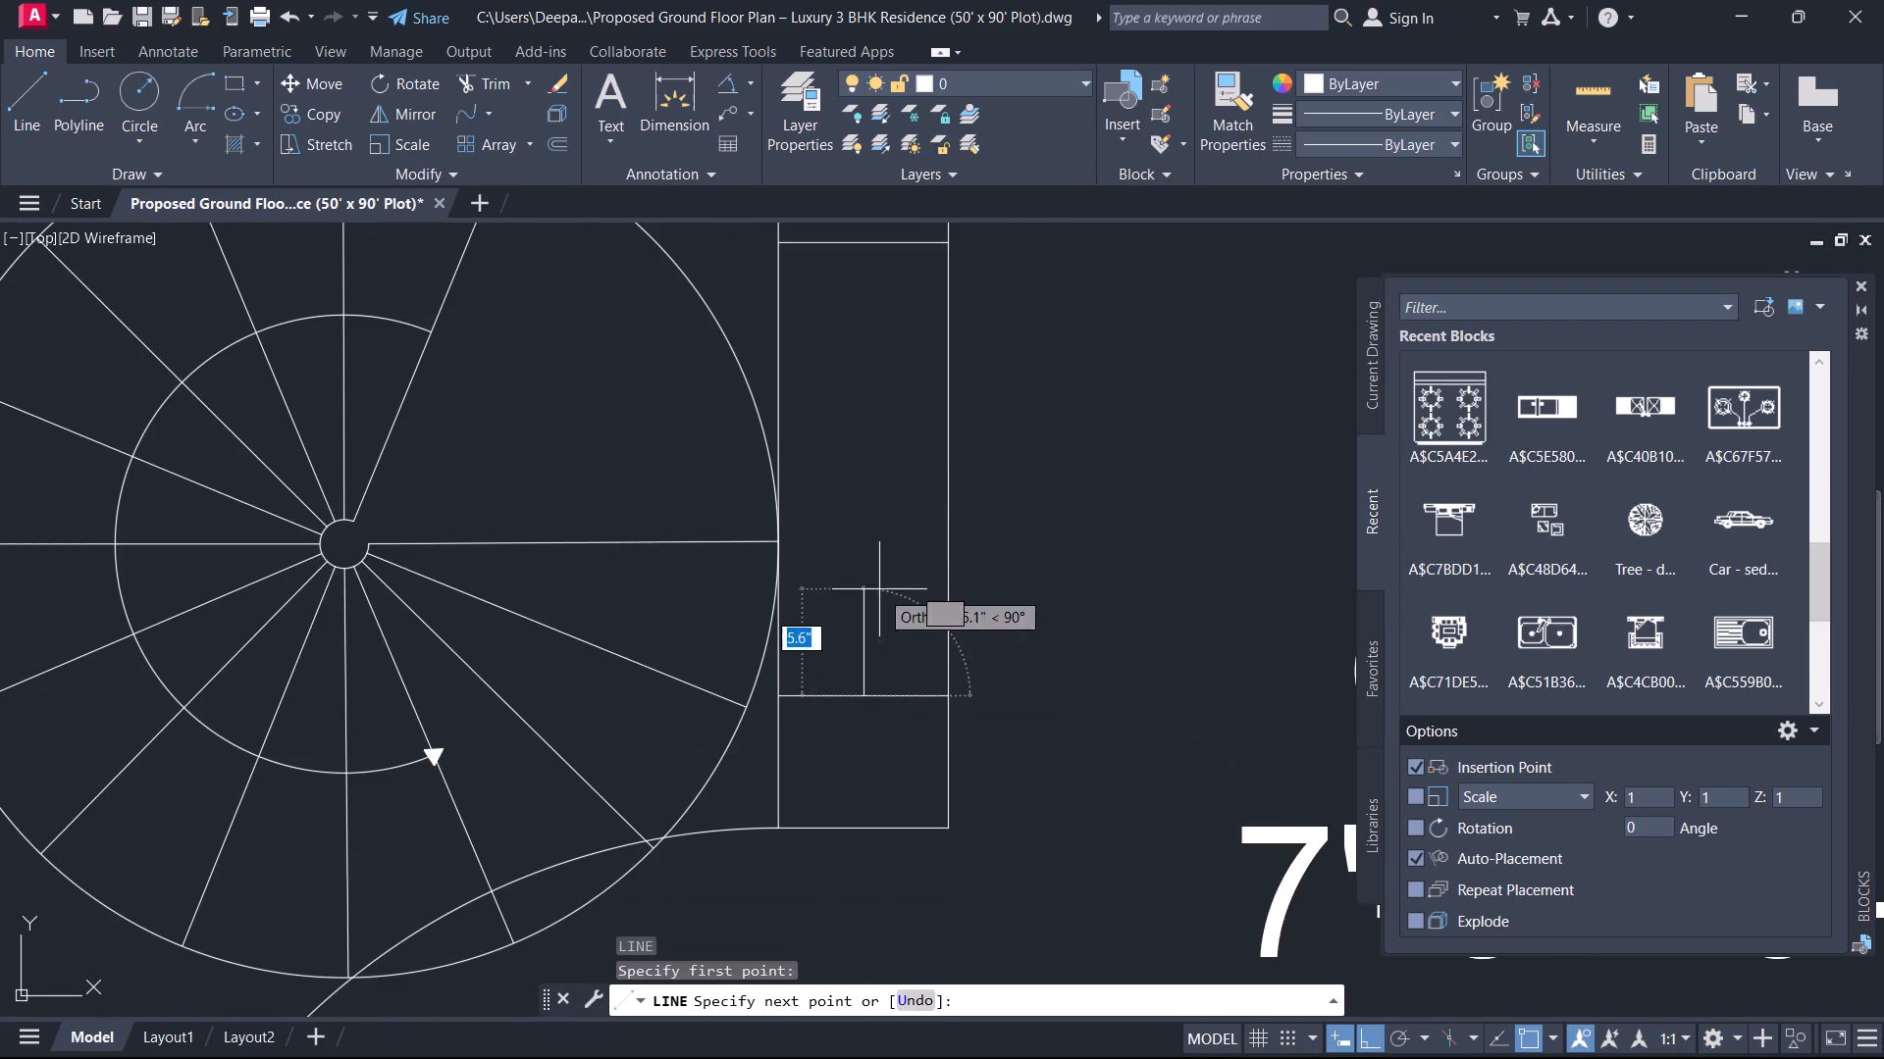
{"action": "middle_click_drag", "start_coordinate": [884, 522], "coordinate": [898, 670]}
{"action": "left_click", "coordinate": [881, 393]}
{"action": "key", "text": "Escape"}
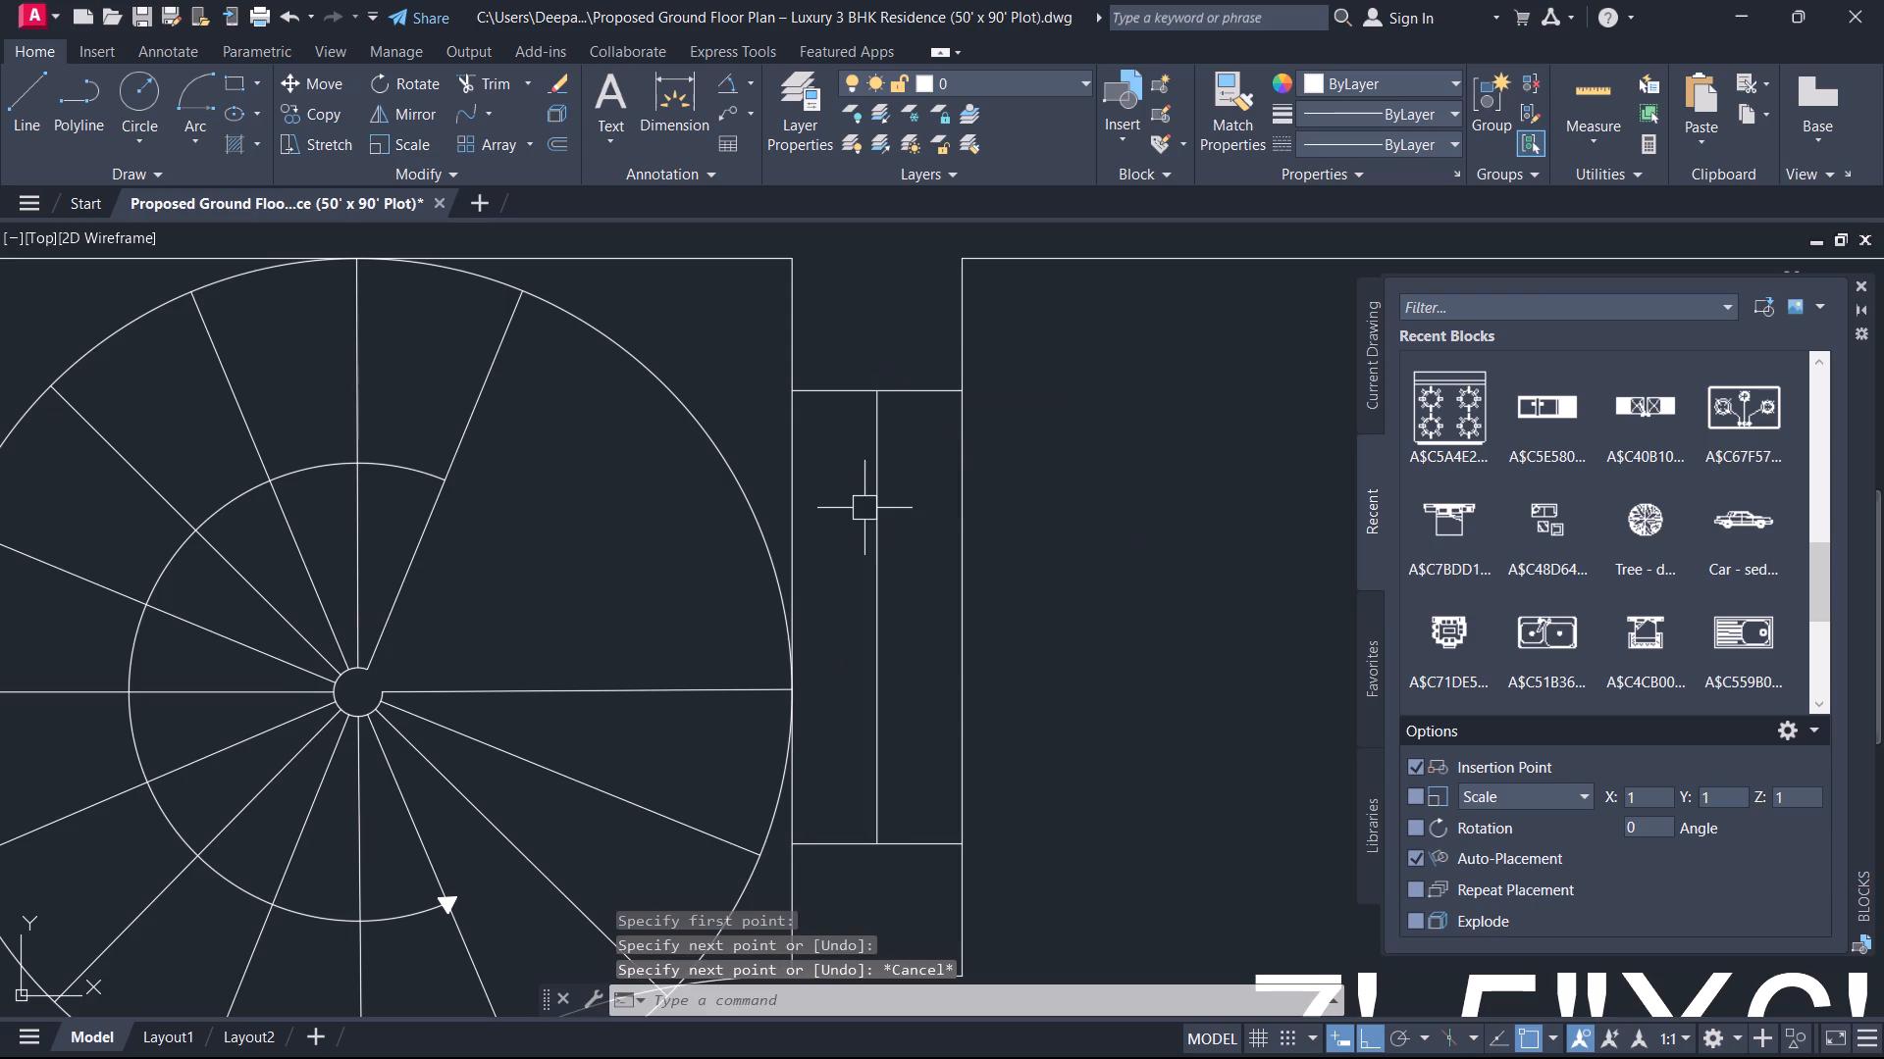
Offset the G.KIT window's vertical centre line by 1" to both sides.
{"action": "type", "text": "O"}
{"action": "key", "text": "space"}
{"action": "key", "text": "1"}
{"action": "key", "text": "Return"}
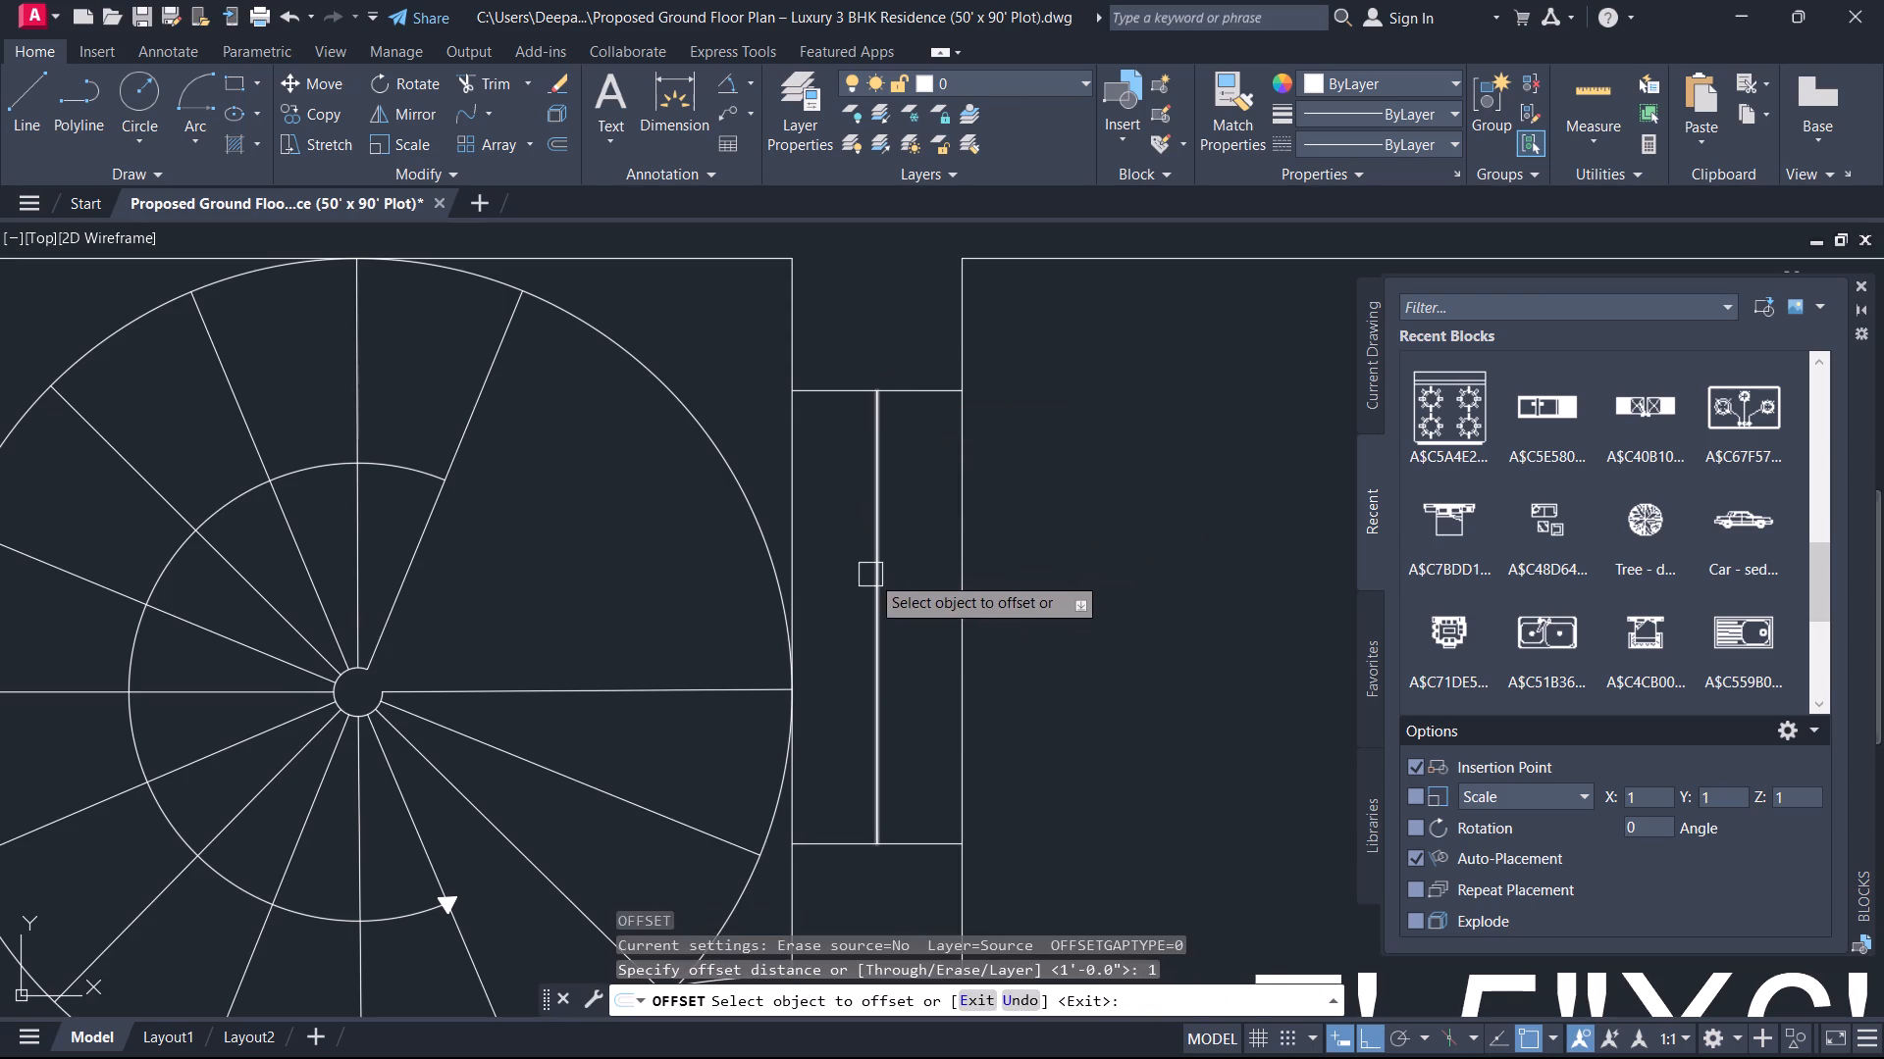
{"action": "left_click", "coordinate": [872, 575]}
{"action": "left_click", "coordinate": [843, 573]}
{"action": "left_click", "coordinate": [881, 584]}
{"action": "left_click", "coordinate": [964, 580]}
{"action": "key", "text": "Escape"}
Delete the centre line of the G.KIT window, keeping the two offset glazing lines.
{"action": "scroll", "coordinate": [892, 565], "scroll_direction": "up", "scroll_amount": 2}
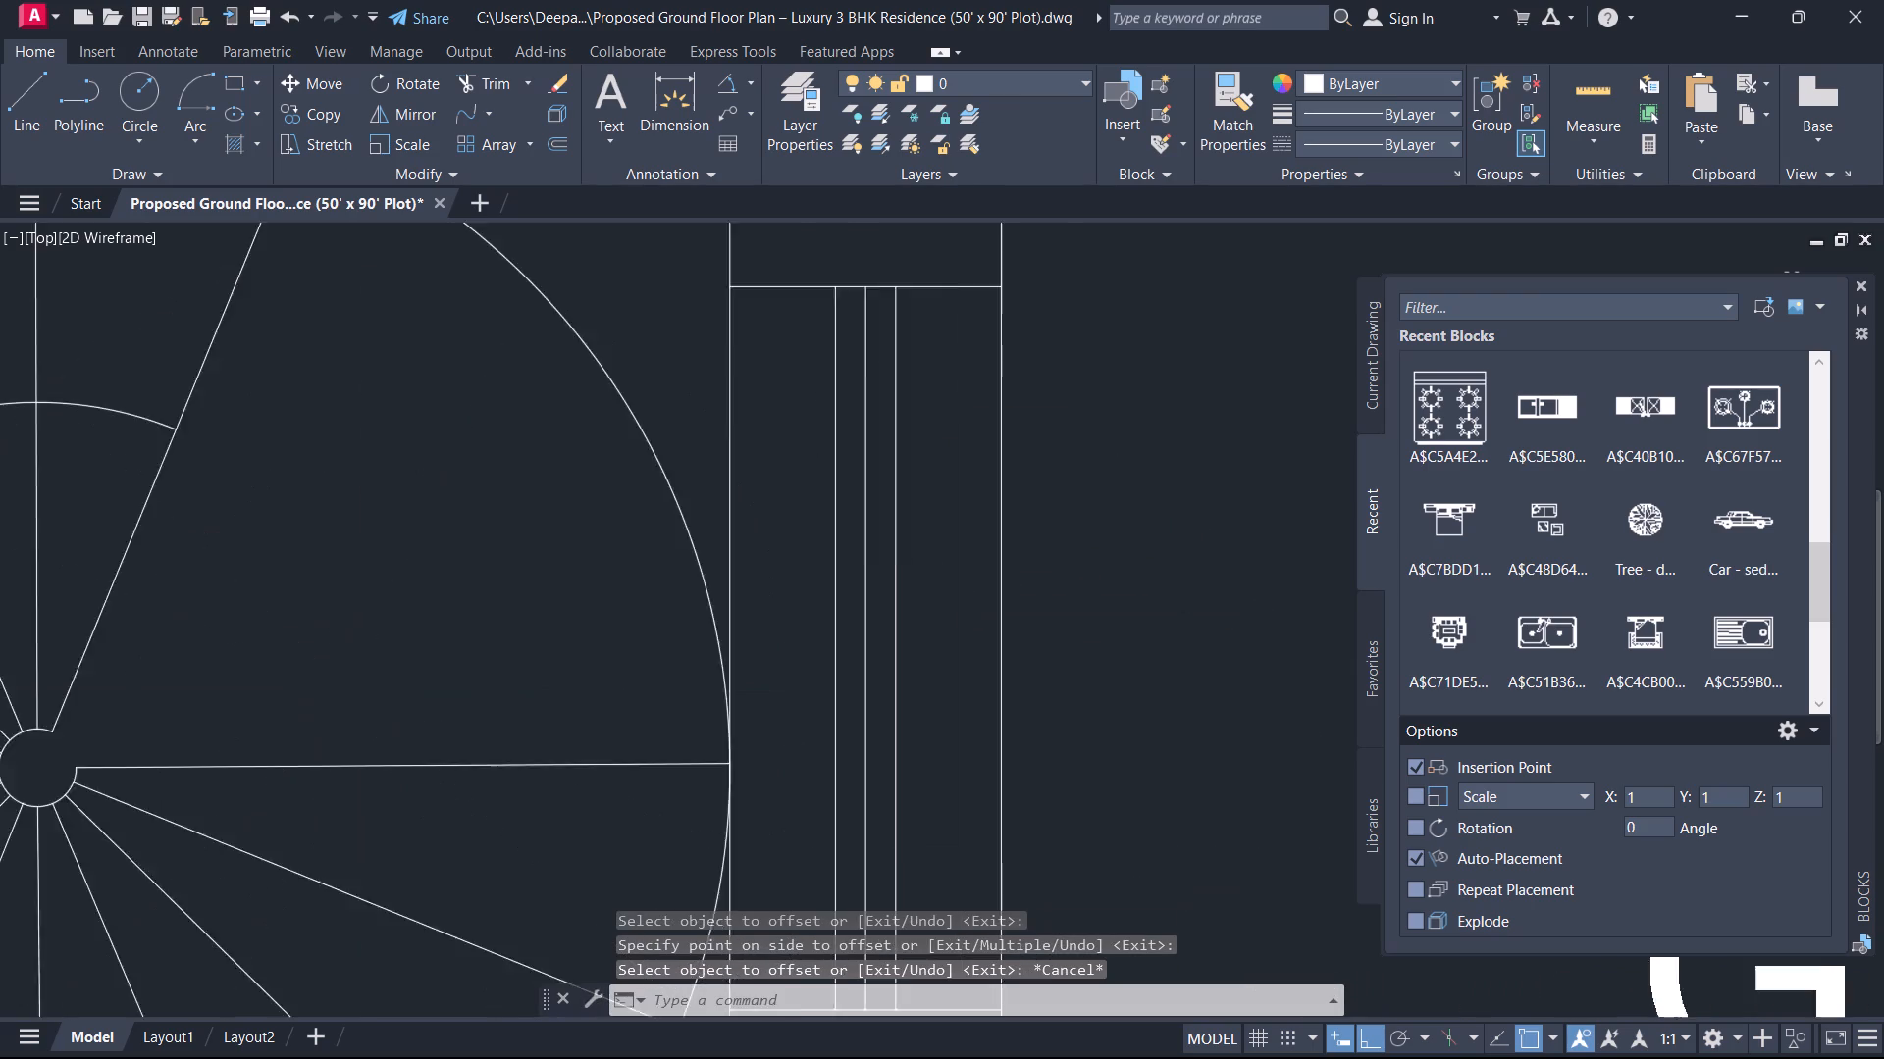
{"action": "left_click", "coordinate": [864, 555]}
{"action": "left_click", "coordinate": [838, 543]}
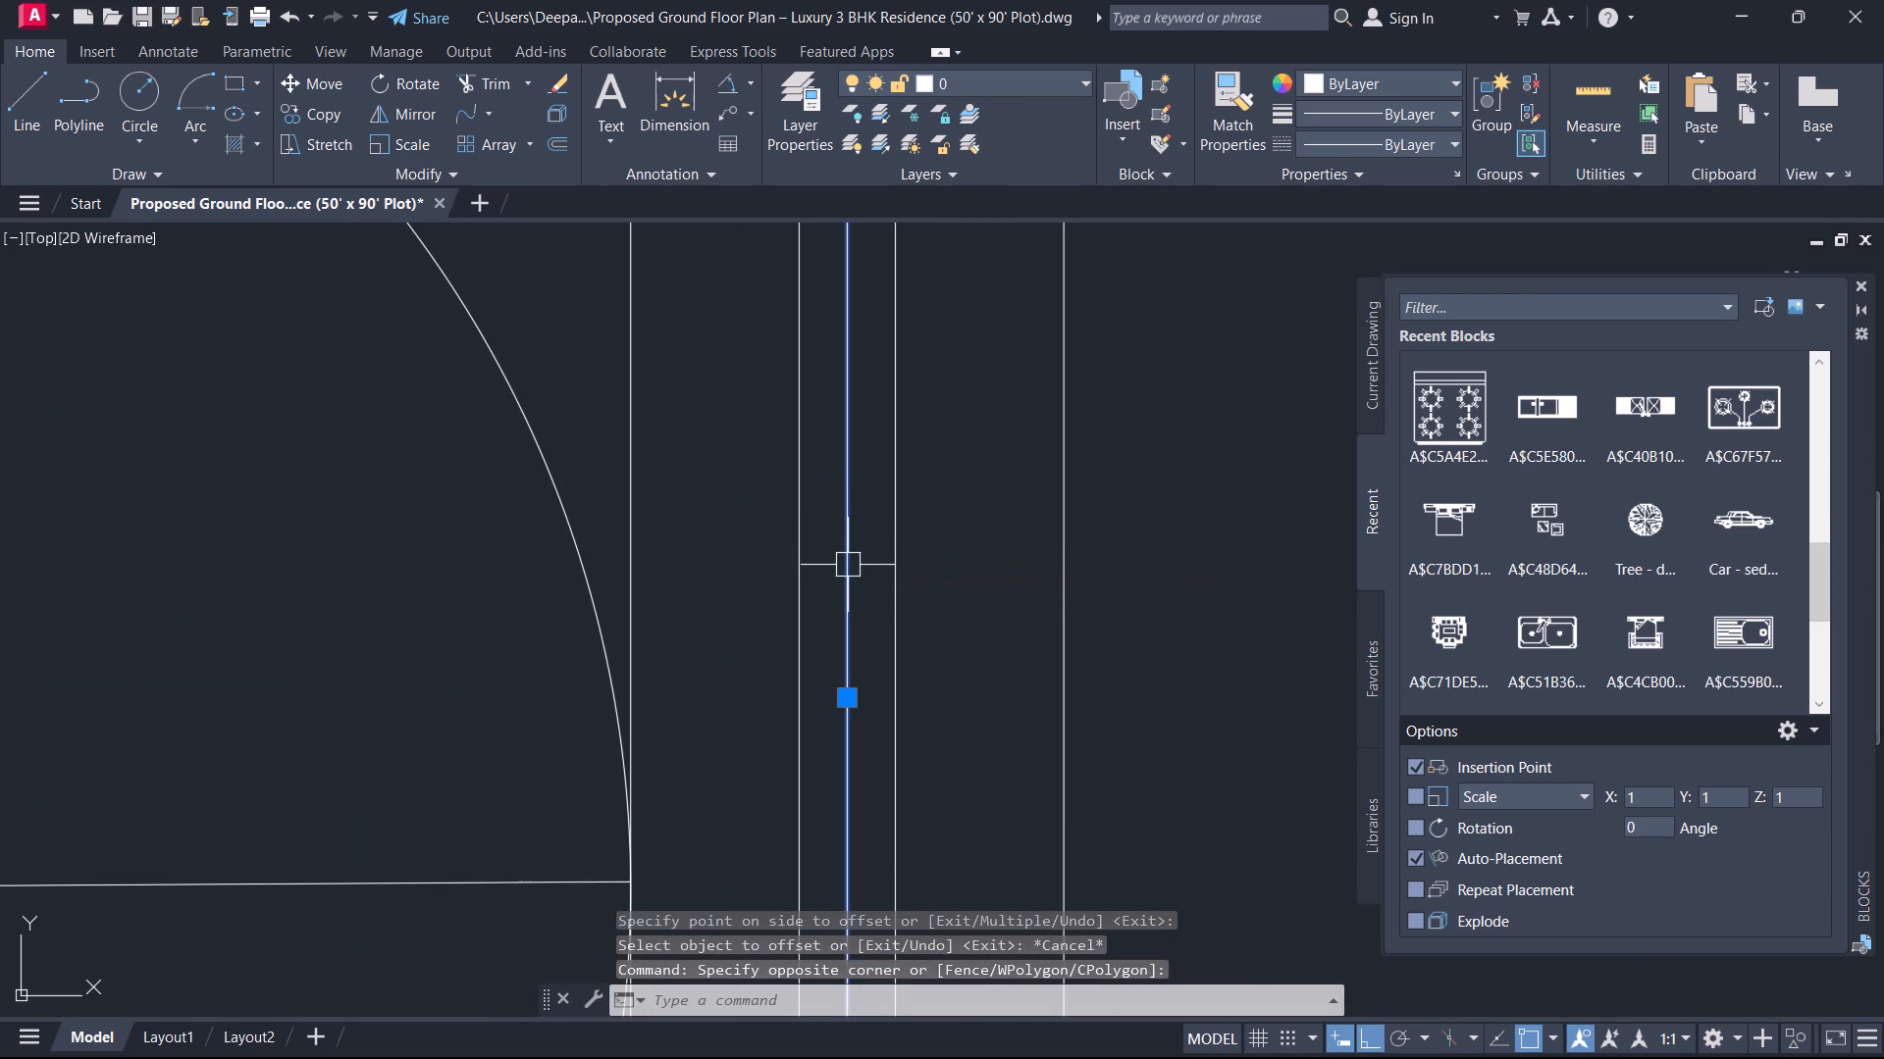
{"action": "key", "text": "Delete"}
{"action": "scroll", "coordinate": [849, 568], "scroll_direction": "down", "scroll_amount": 4}
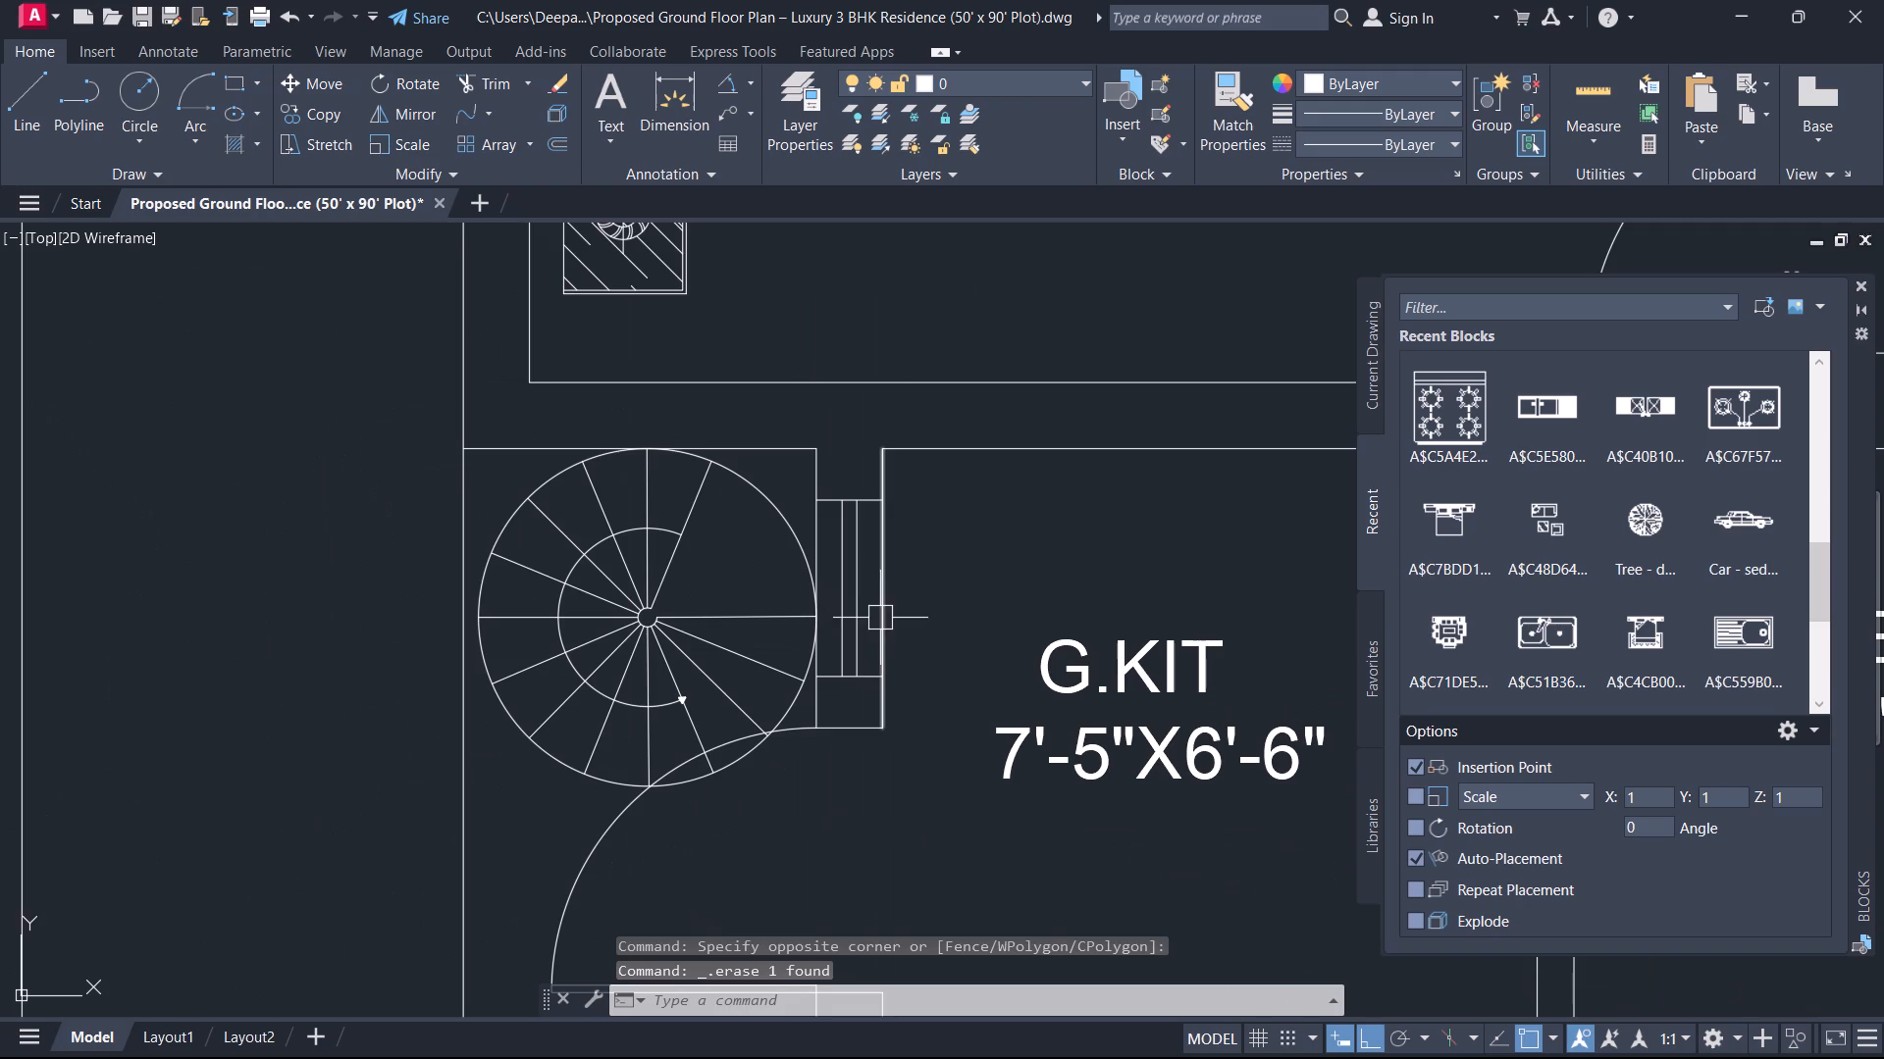
Look over the walls around G.KIT, STORE, KITCHEN and the adjoining bedroom for the next window location.
{"action": "middle_click_drag", "start_coordinate": [976, 636], "coordinate": [681, 557]}
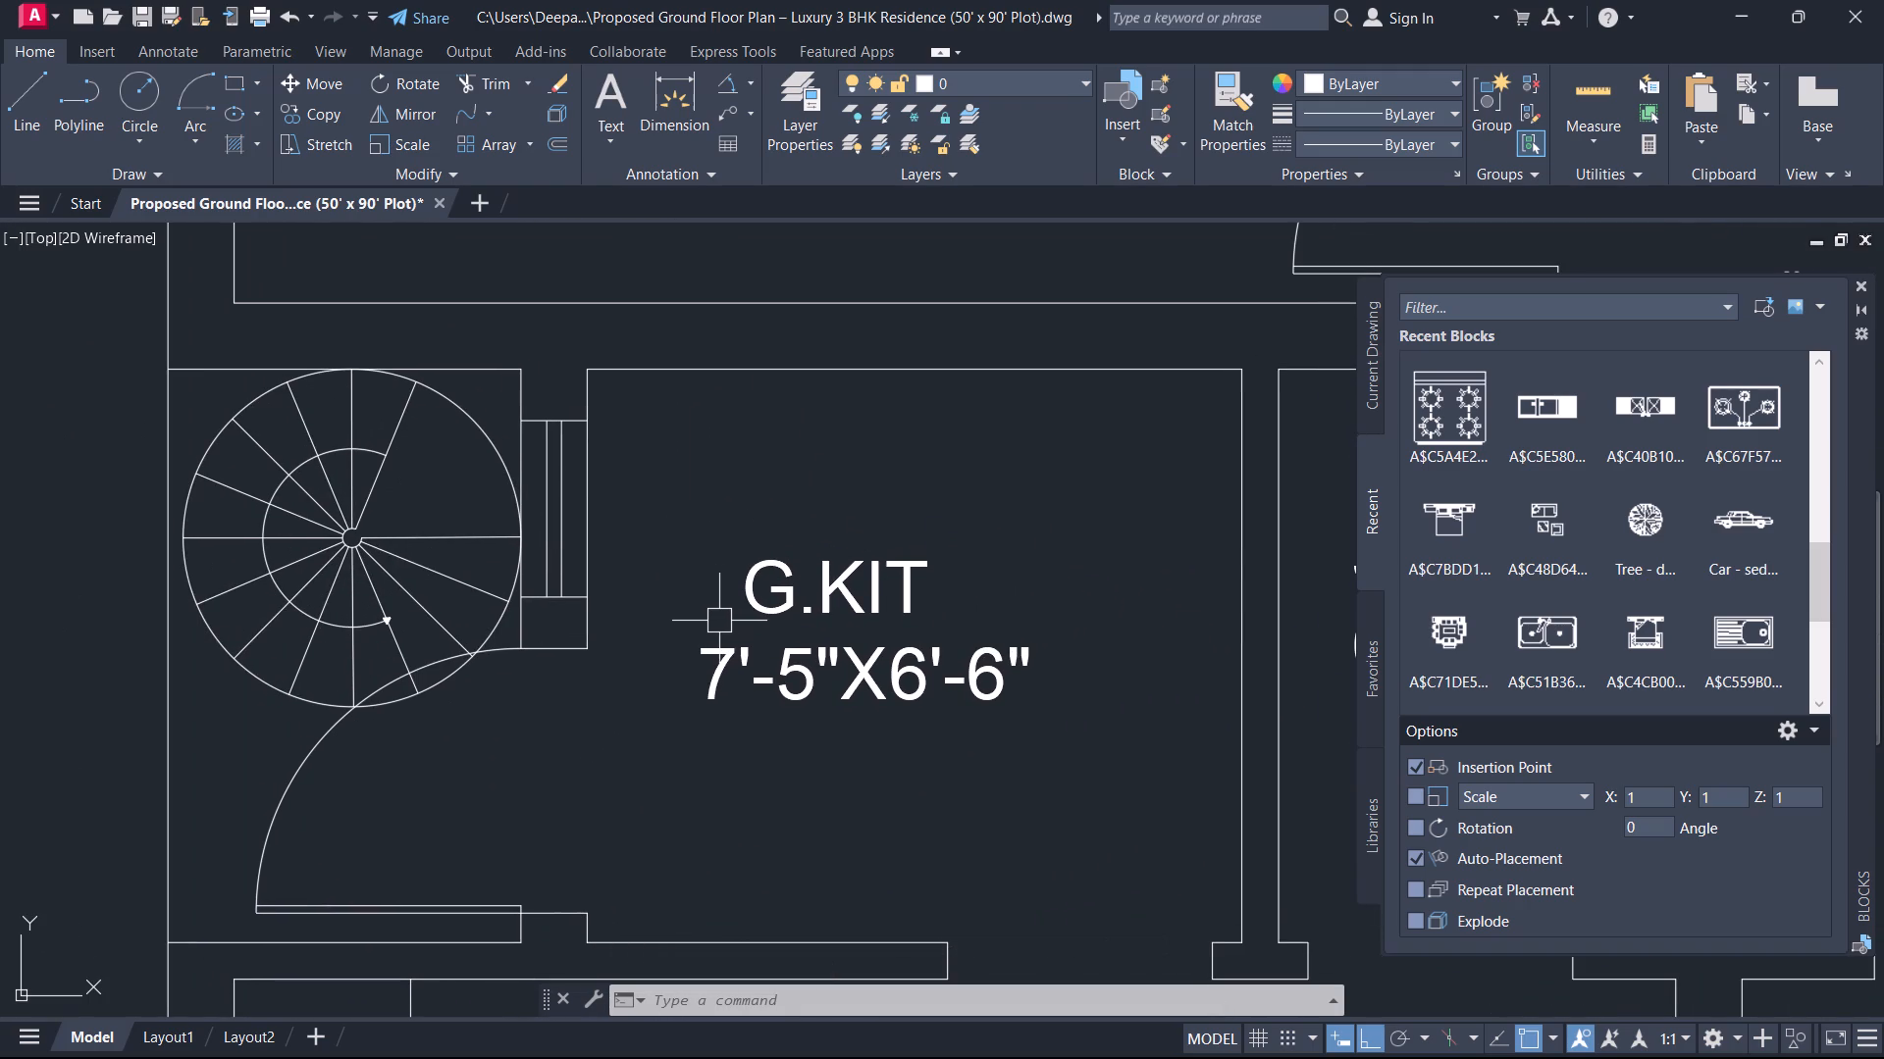
{"action": "scroll", "coordinate": [892, 581], "scroll_direction": "down", "scroll_amount": 1}
{"action": "middle_click_drag", "start_coordinate": [892, 581], "coordinate": [776, 561]}
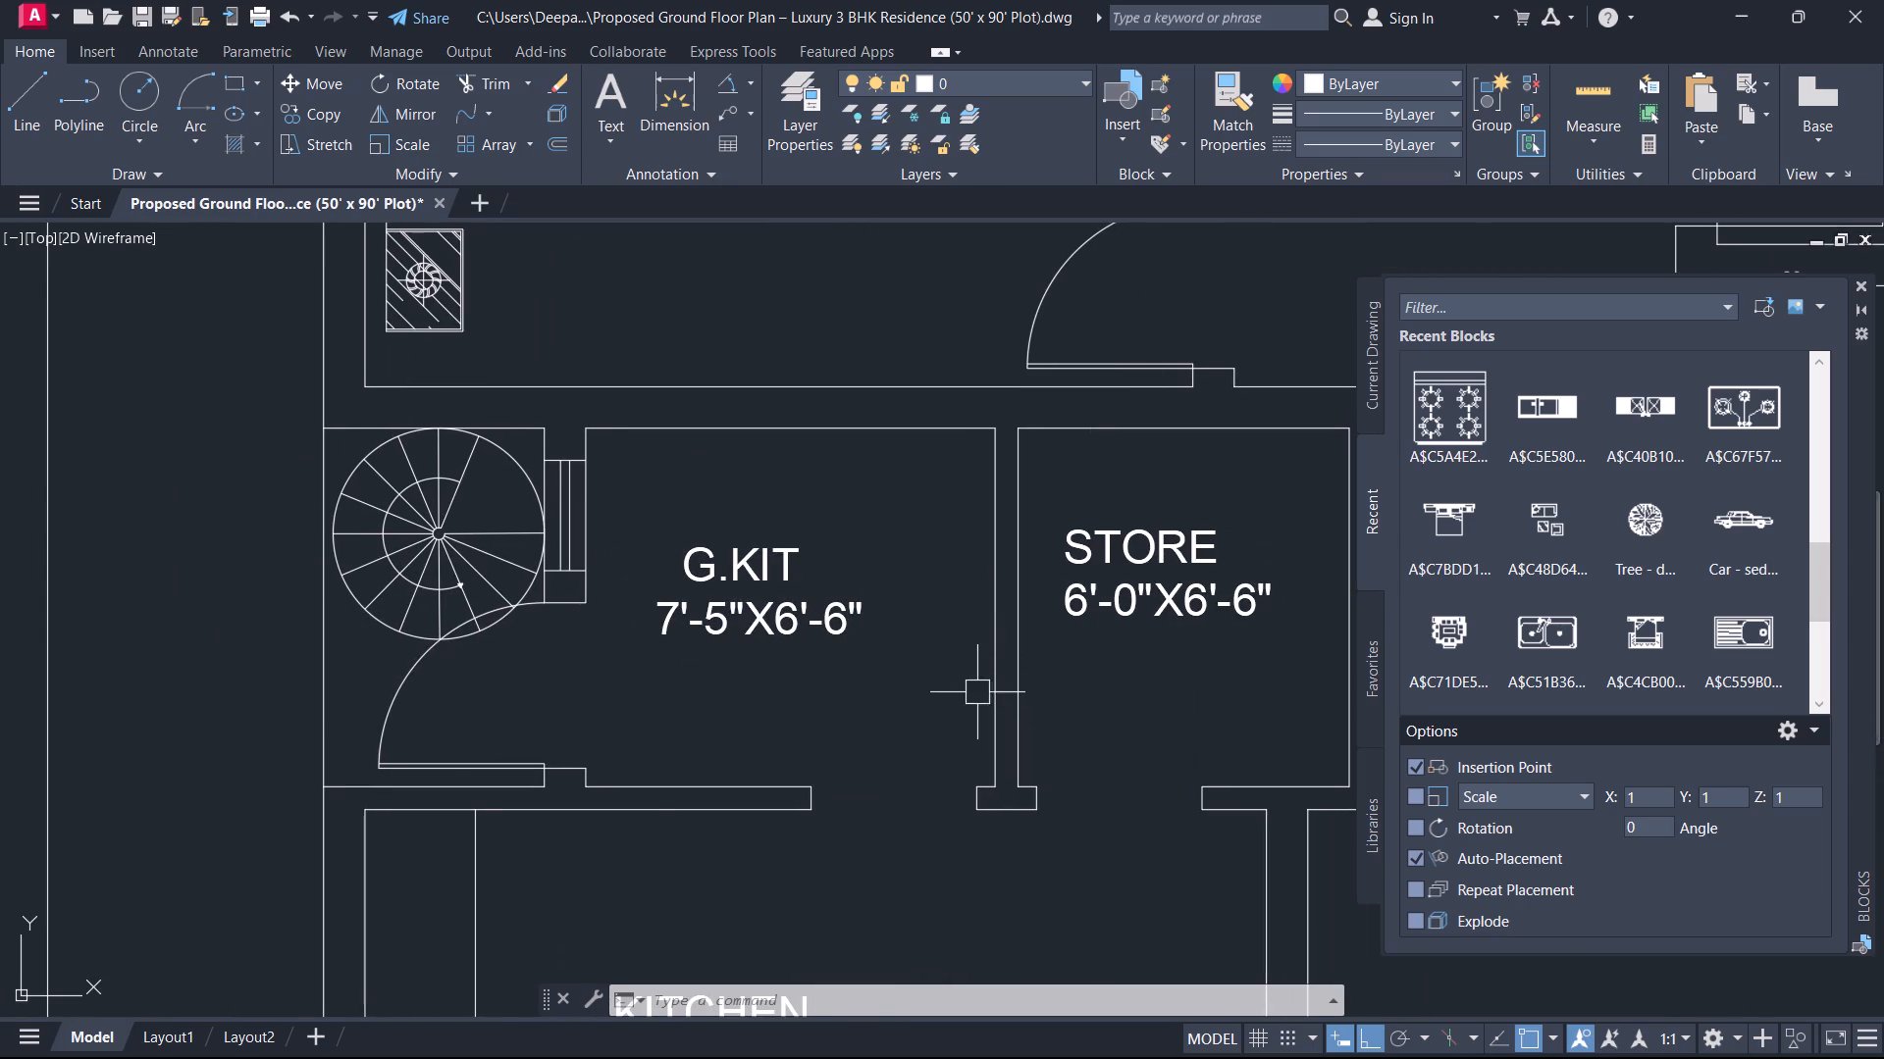
{"action": "middle_click_drag", "start_coordinate": [1044, 690], "coordinate": [836, 669]}
{"action": "scroll", "coordinate": [890, 579], "scroll_direction": "down", "scroll_amount": 3}
{"action": "middle_click_drag", "start_coordinate": [890, 579], "coordinate": [849, 722]}
{"action": "scroll", "coordinate": [886, 654], "scroll_direction": "up", "scroll_amount": 1}
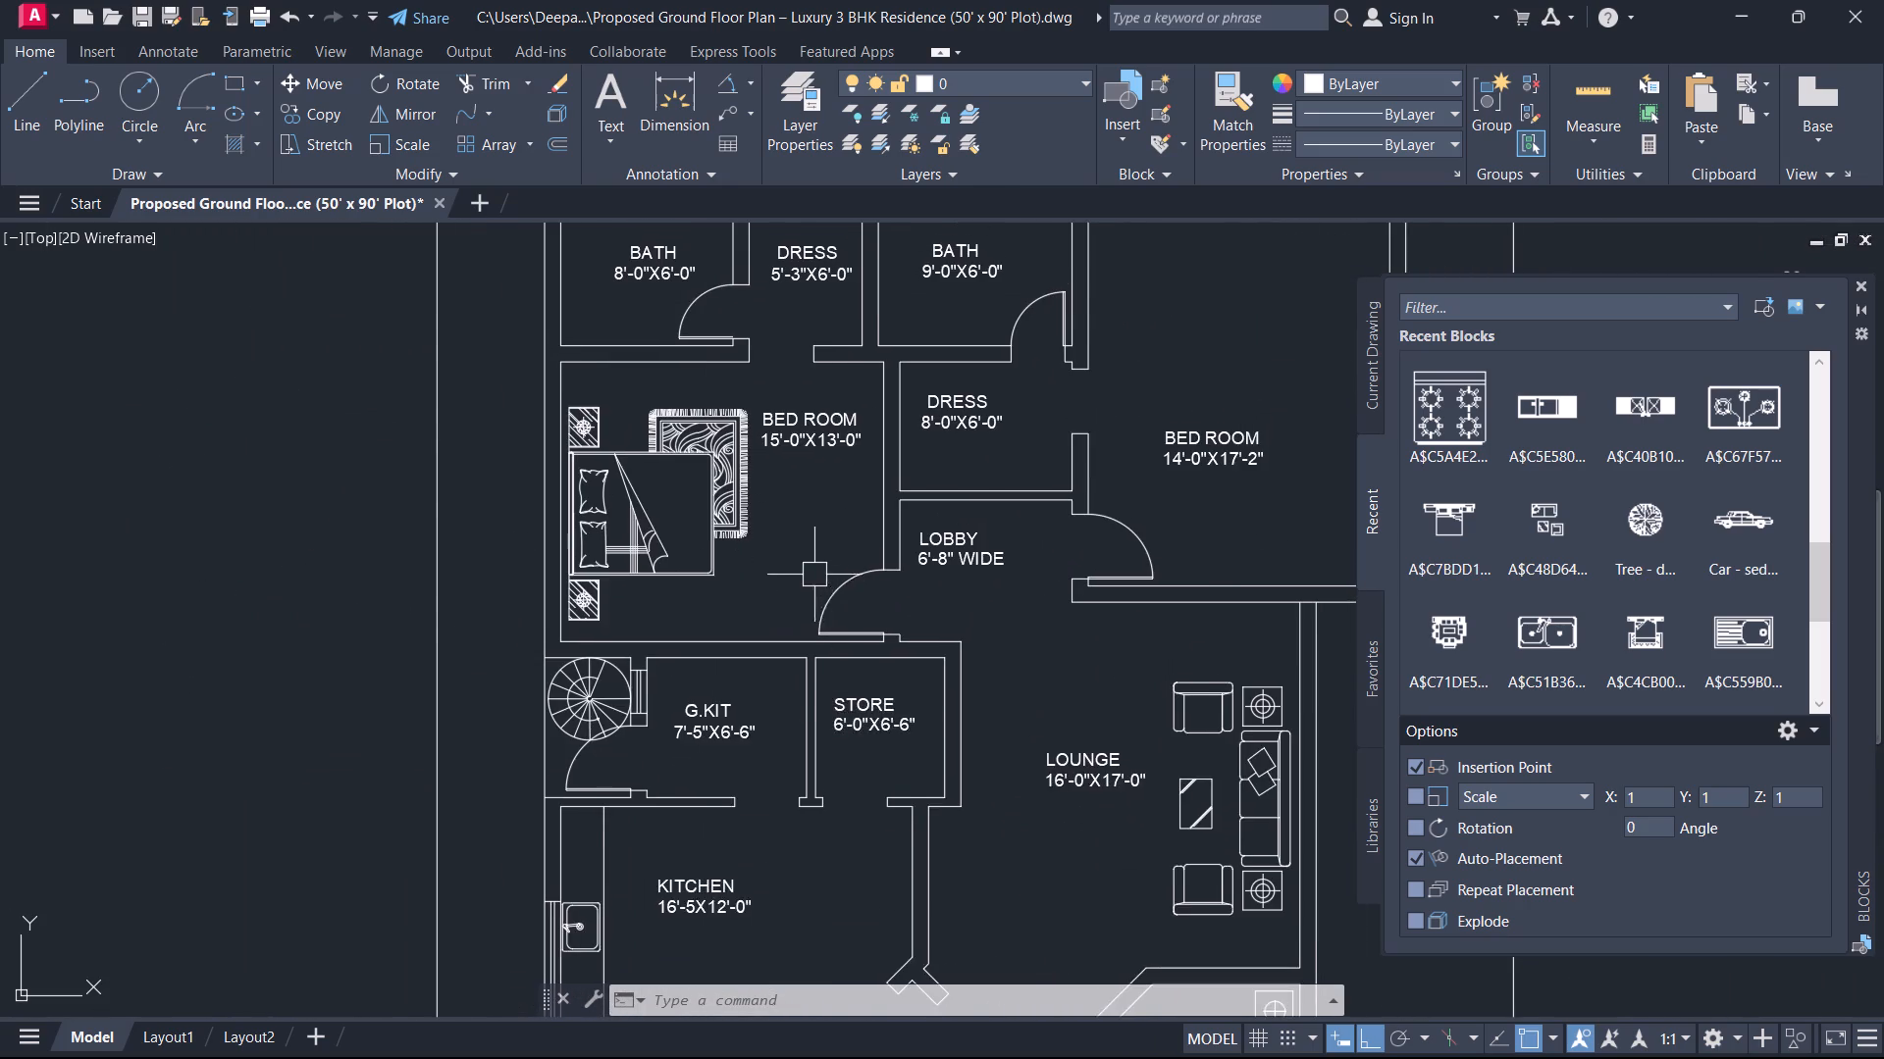
{"action": "scroll", "coordinate": [811, 571], "scroll_direction": "up", "scroll_amount": 1}
{"action": "middle_click_drag", "start_coordinate": [560, 556], "coordinate": [752, 692]}
{"action": "scroll", "coordinate": [690, 819], "scroll_direction": "up", "scroll_amount": 1}
{"action": "middle_click_drag", "start_coordinate": [686, 817], "coordinate": [817, 938]}
{"action": "scroll", "coordinate": [754, 672], "scroll_direction": "down", "scroll_amount": 3}
{"action": "scroll", "coordinate": [784, 801], "scroll_direction": "up", "scroll_amount": 2}
{"action": "middle_click_drag", "start_coordinate": [783, 797], "coordinate": [869, 495]}
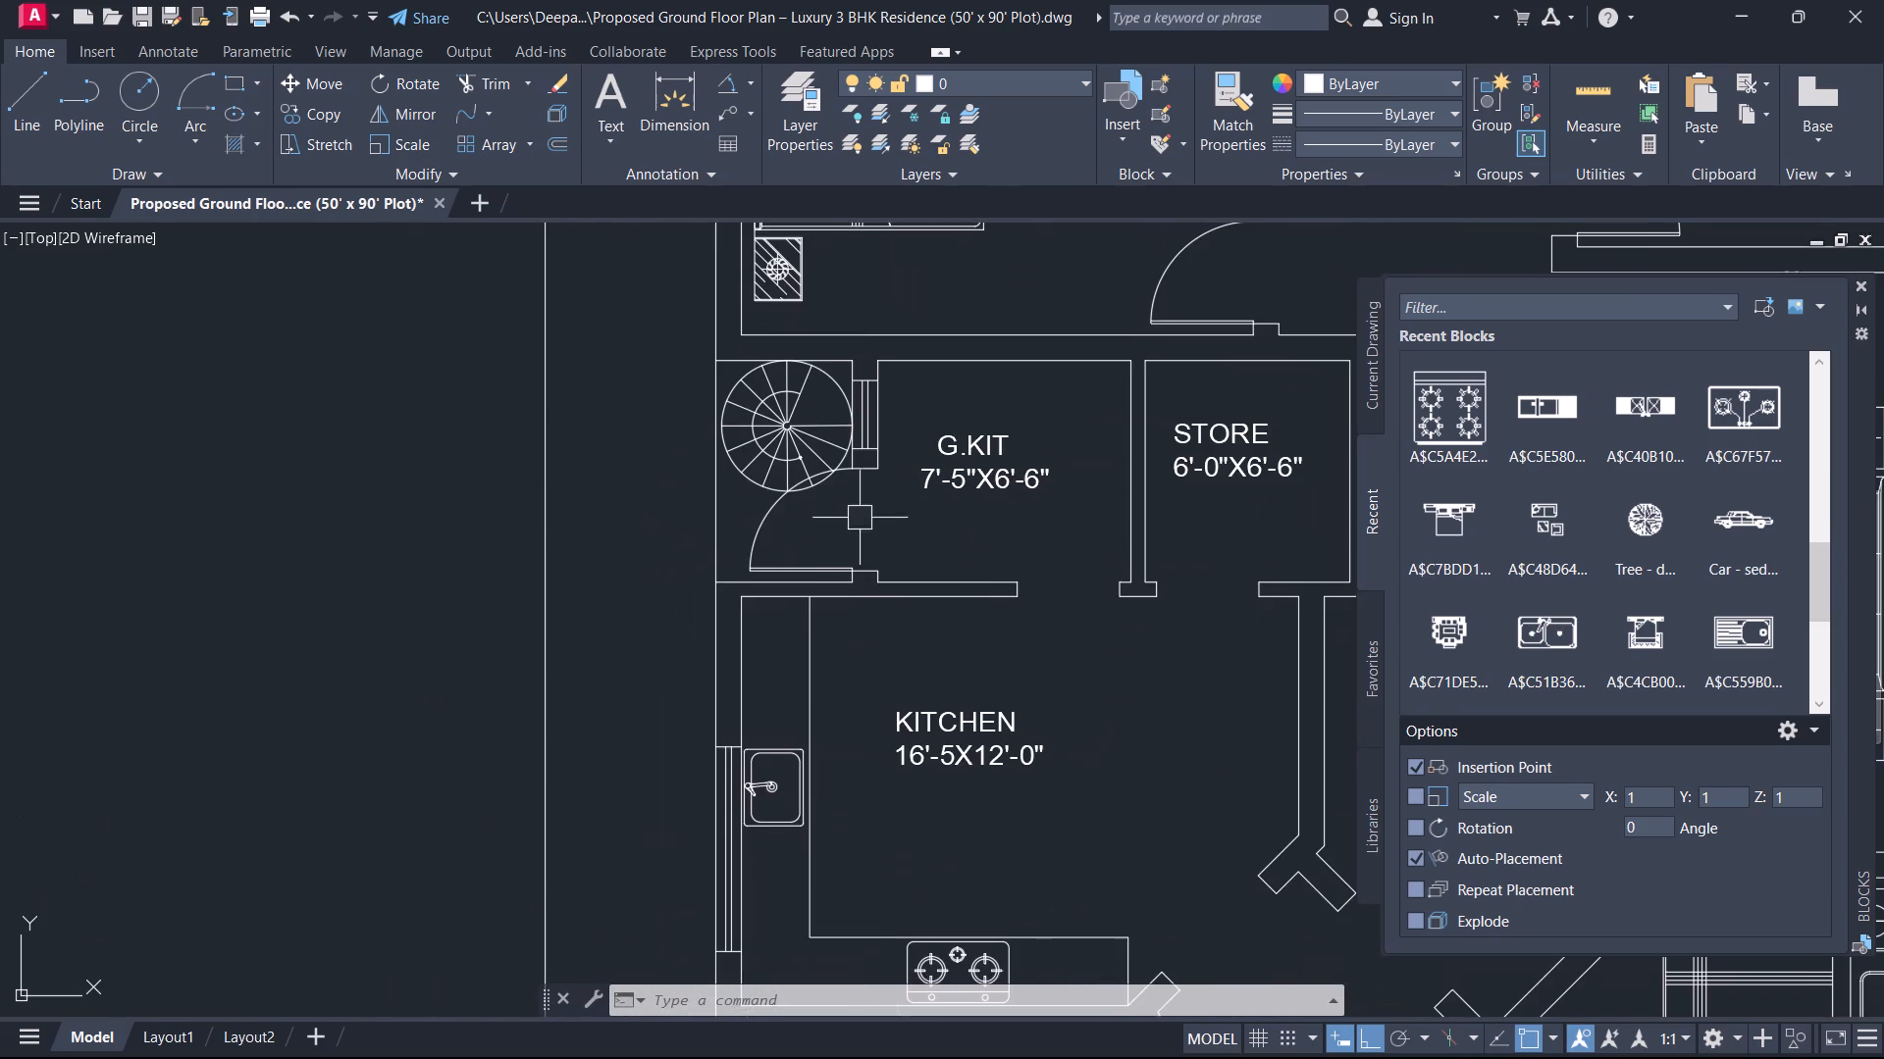
Draw a short horizontal line across the outer wall of the 15'-0"X13'-0" BED ROOM, at the midpoint of the wall's inner face.
{"action": "middle_click_drag", "start_coordinate": [800, 535], "coordinate": [864, 791]}
{"action": "scroll", "coordinate": [862, 781], "scroll_direction": "down", "scroll_amount": 2}
{"action": "scroll", "coordinate": [835, 599], "scroll_direction": "up", "scroll_amount": 2}
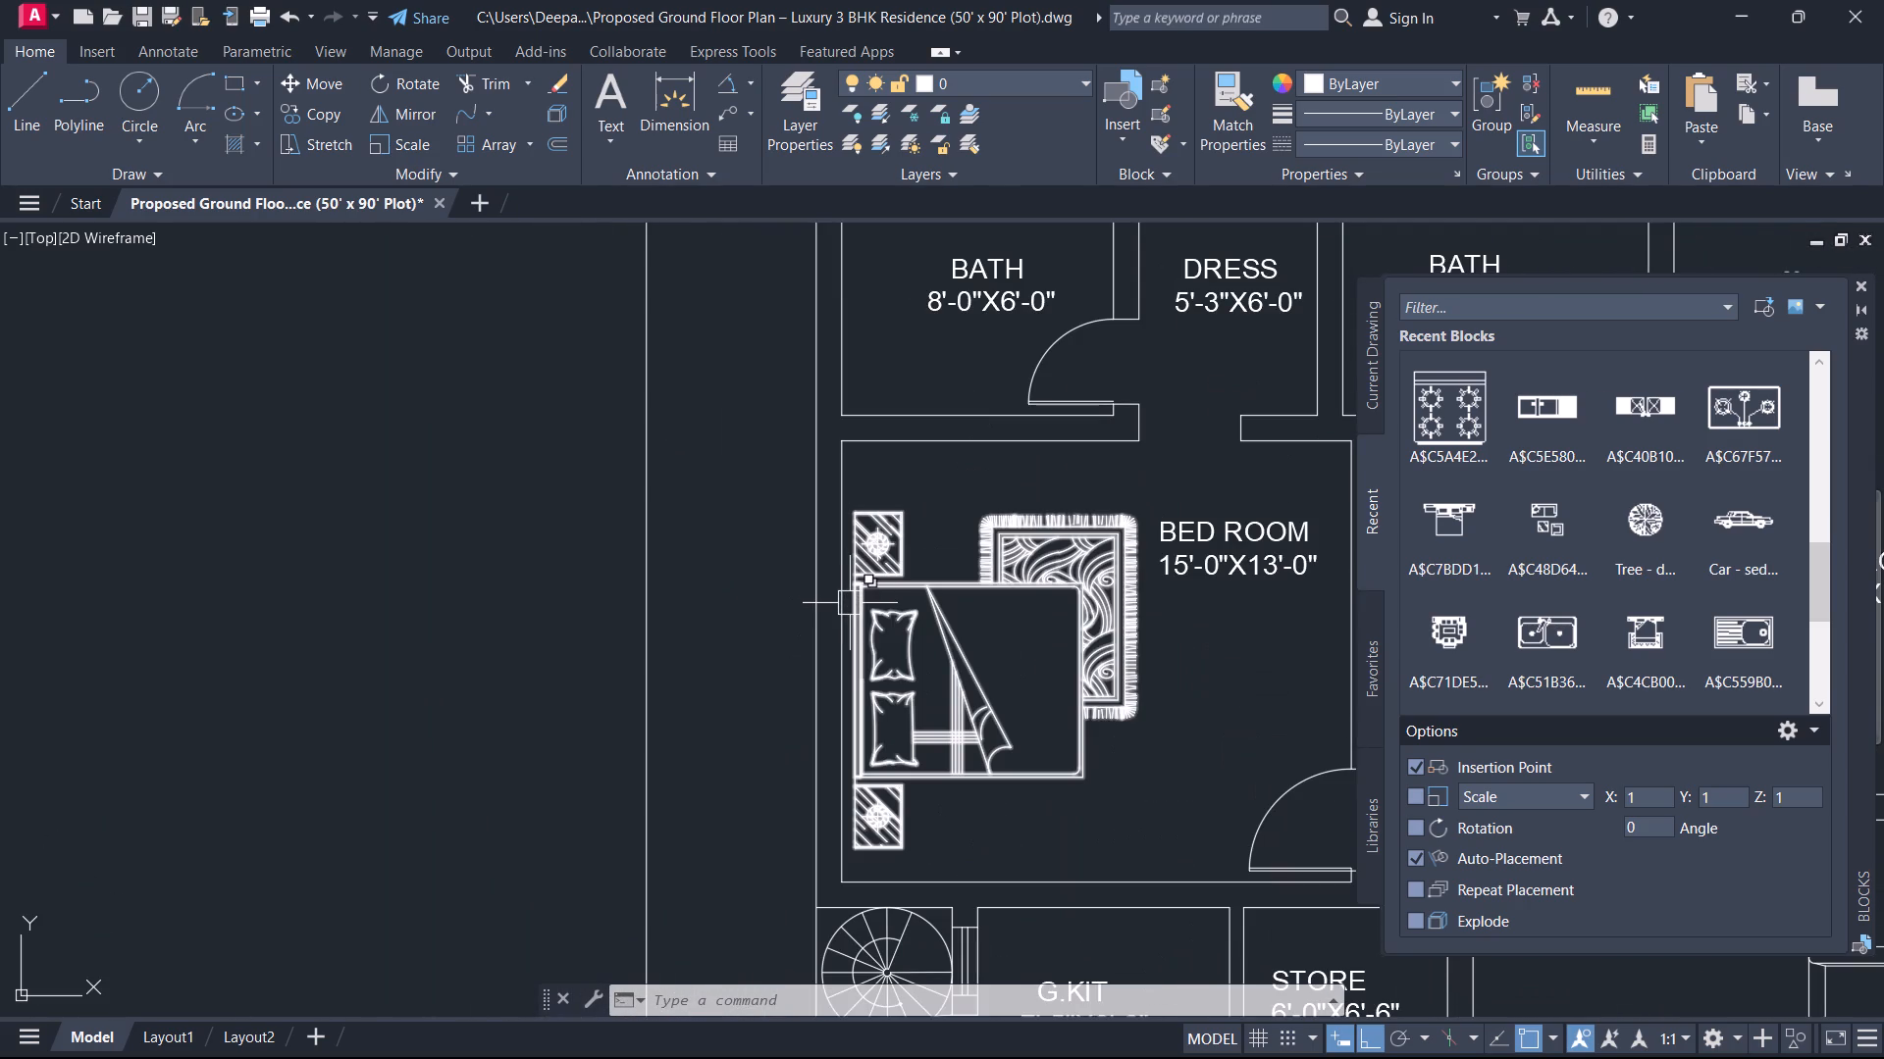
{"action": "key", "text": "l"}
{"action": "key", "text": "space"}
{"action": "scroll", "coordinate": [851, 672], "scroll_direction": "up", "scroll_amount": 2}
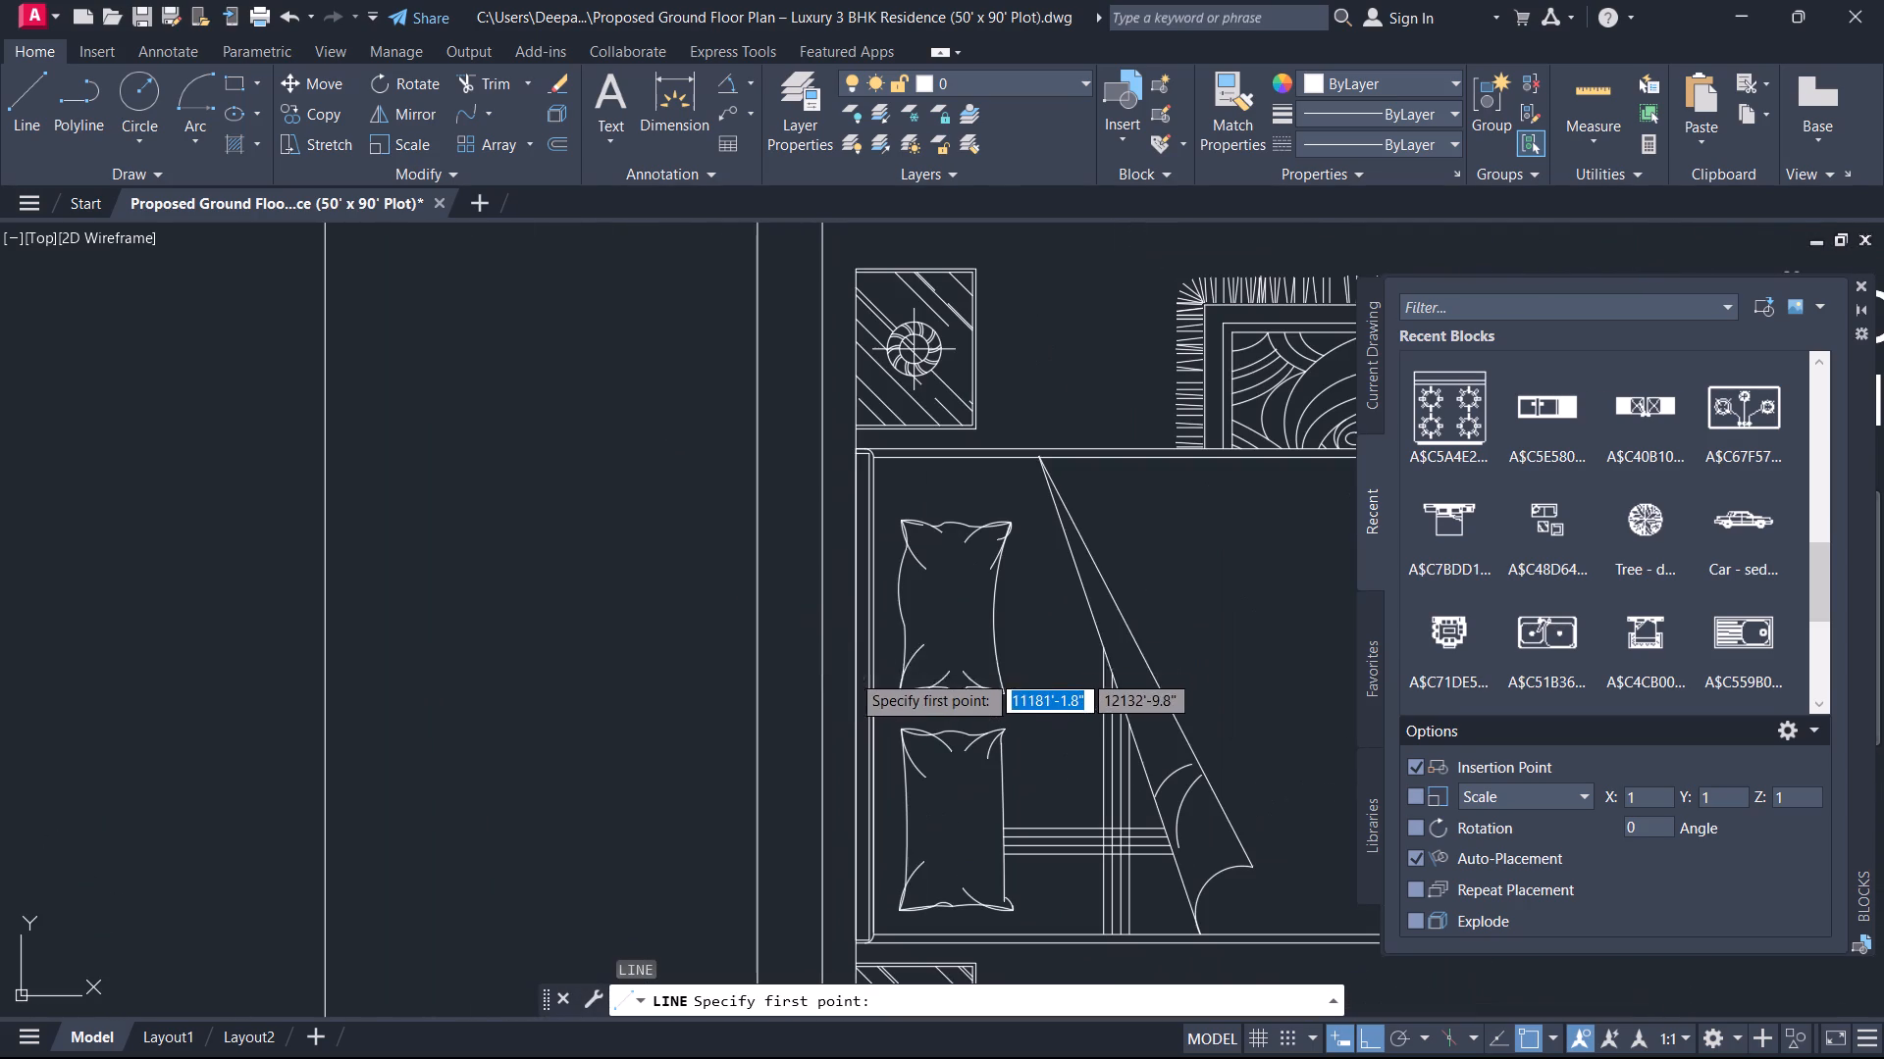
{"action": "scroll", "coordinate": [814, 653], "scroll_direction": "down", "scroll_amount": 2}
{"action": "left_click", "coordinate": [815, 655]}
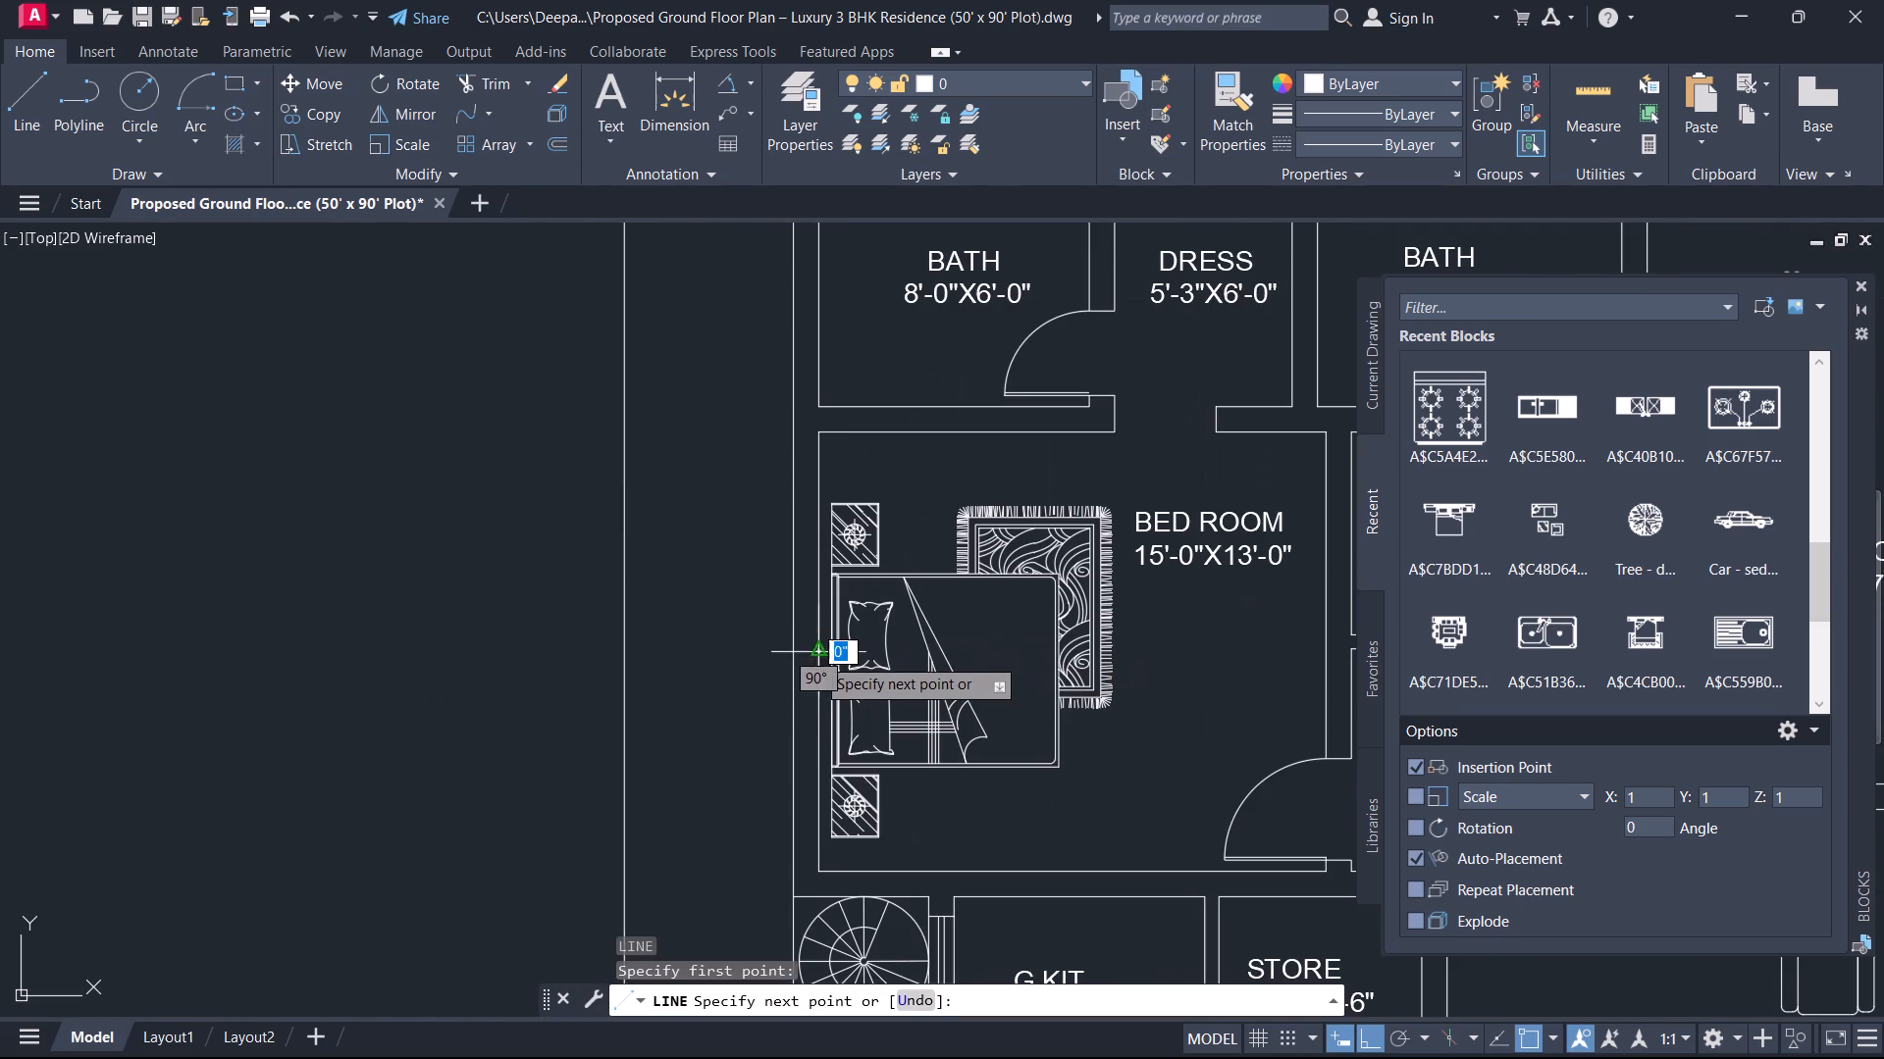
{"action": "left_click", "coordinate": [796, 652]}
{"action": "key", "text": "Escape"}
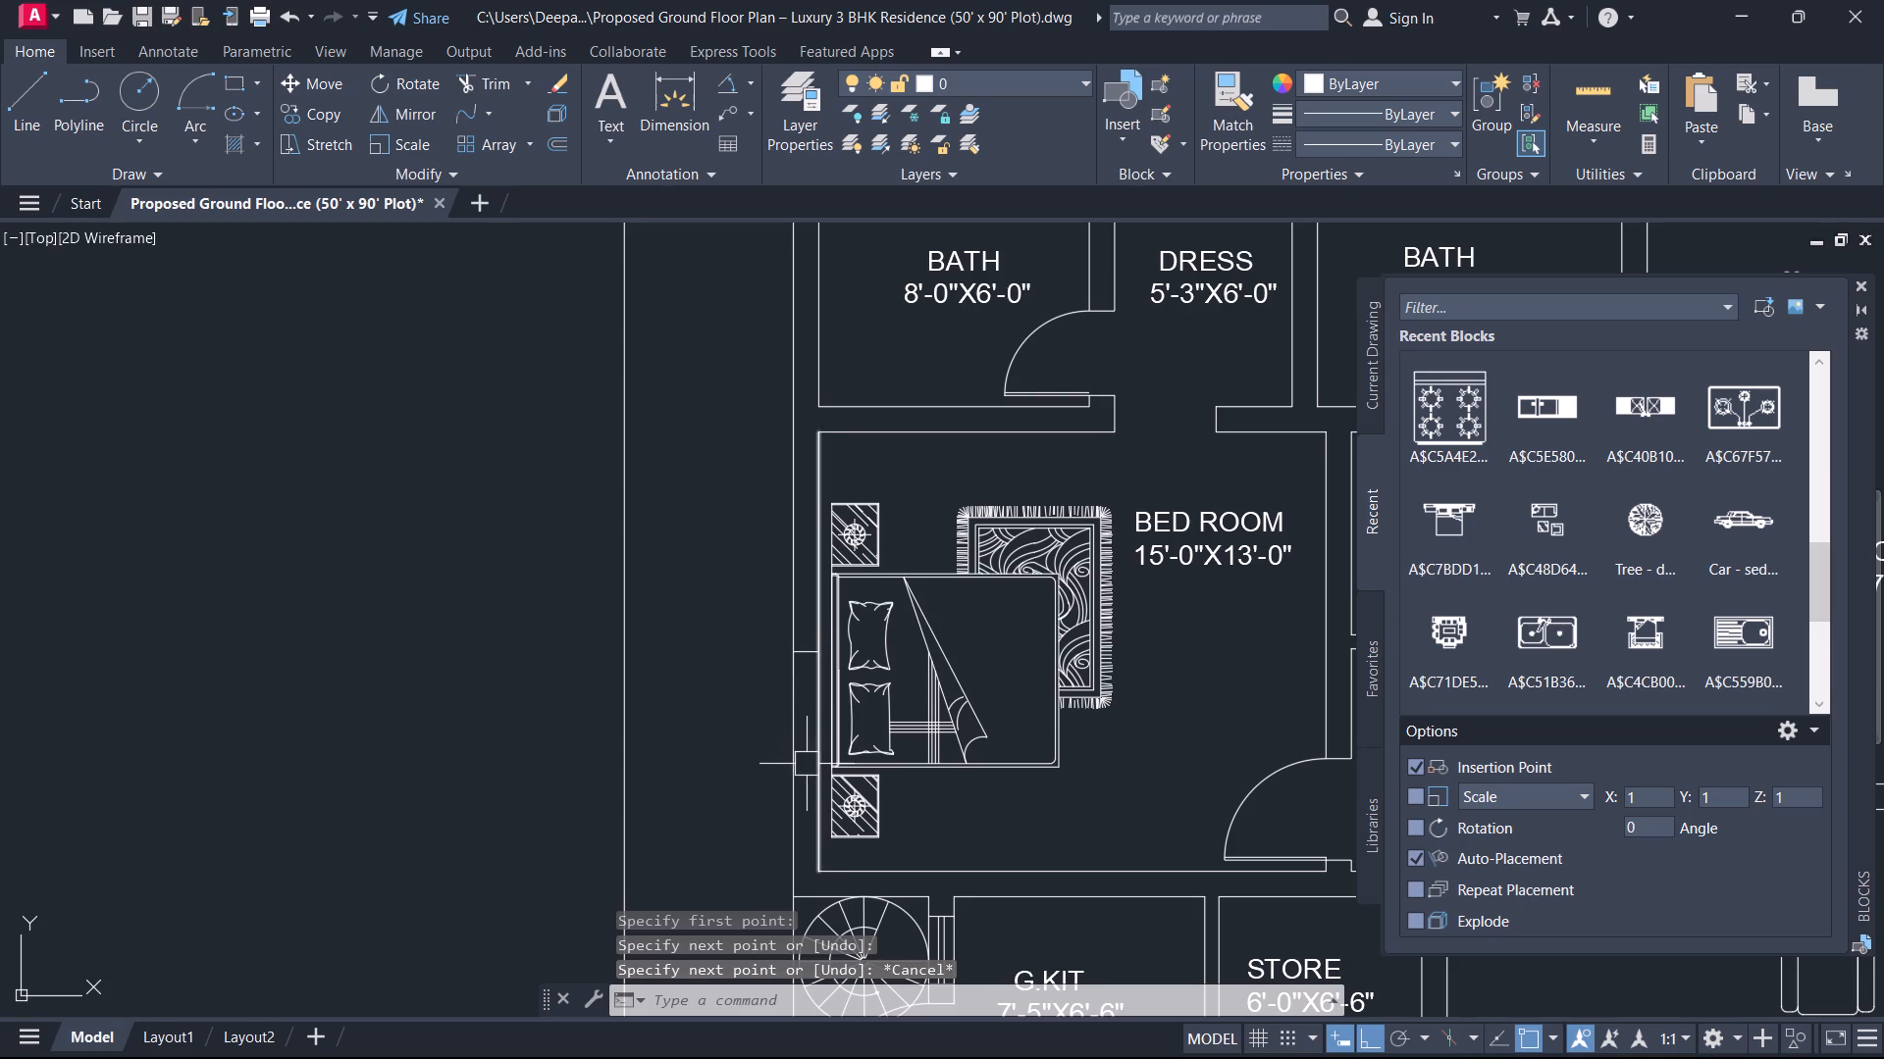
Offset the short line across the 15'-0"X13'-0" BED ROOM's outer wall by 4' to both sides.
{"action": "key", "text": "o"}
{"action": "key", "text": "space"}
{"action": "key", "text": "4"}
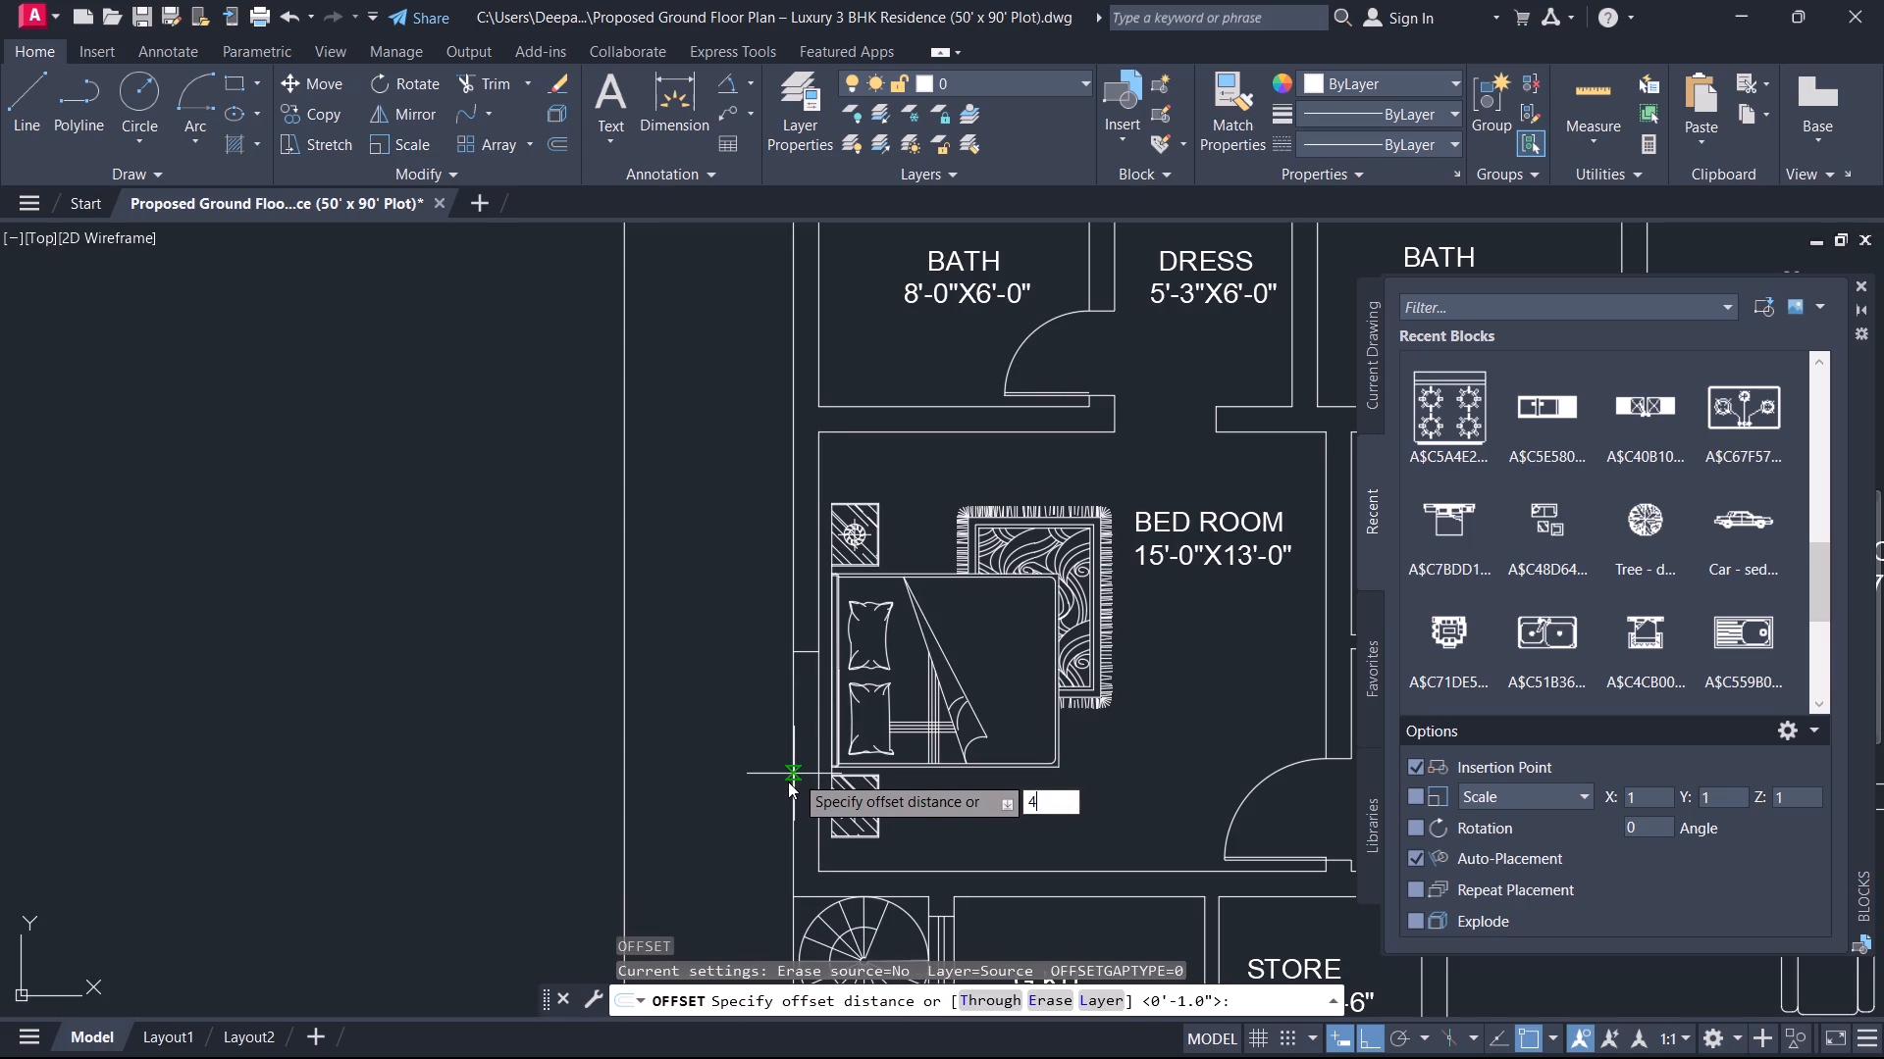
{"action": "key", "text": "apostrophe"}
{"action": "key", "text": "Return"}
{"action": "scroll", "coordinate": [779, 710], "scroll_direction": "up", "scroll_amount": 2}
{"action": "left_click", "coordinate": [841, 593]}
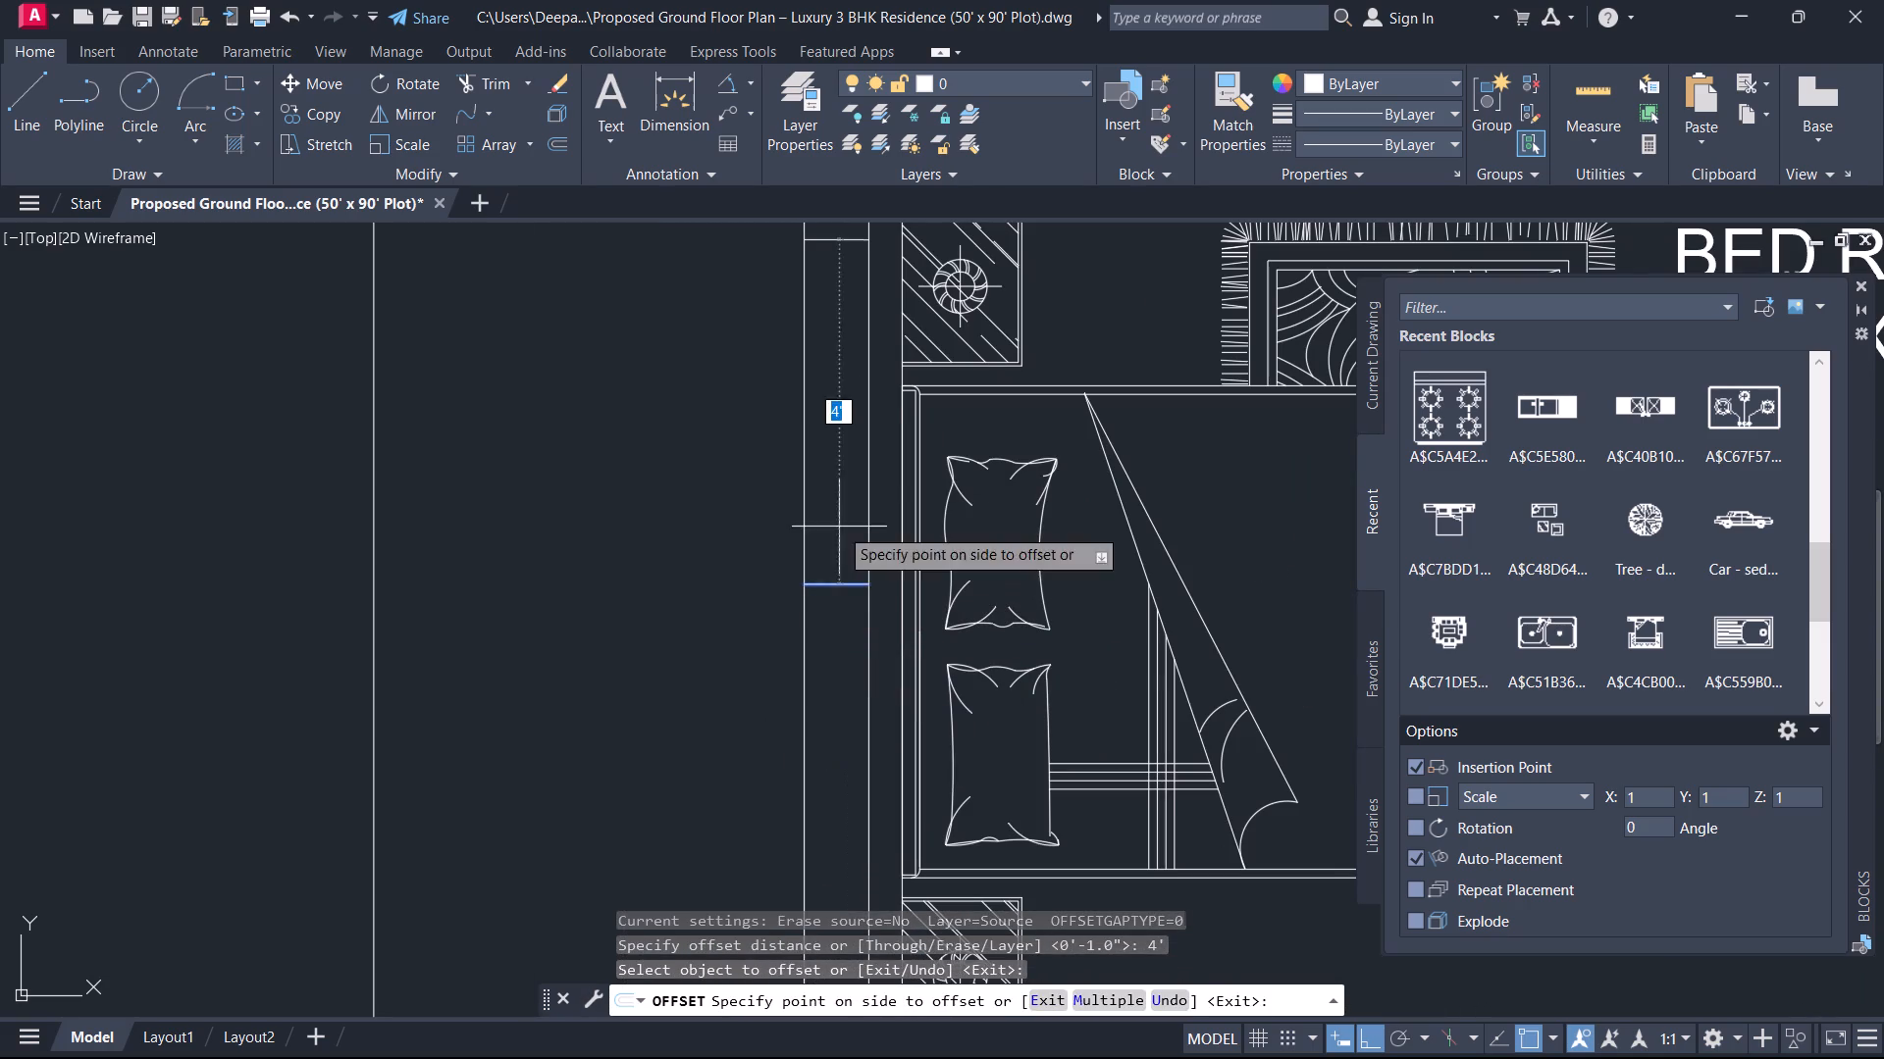
{"action": "left_click", "coordinate": [839, 527]}
{"action": "left_click", "coordinate": [844, 585]}
{"action": "left_click", "coordinate": [841, 627]}
{"action": "key", "text": "Escape"}
Delete the middle short line across the BED ROOM's outer wall, keeping the two offset jamb lines.
{"action": "scroll", "coordinate": [839, 616], "scroll_direction": "down", "scroll_amount": 2}
{"action": "middle_click", "coordinate": [839, 616]}
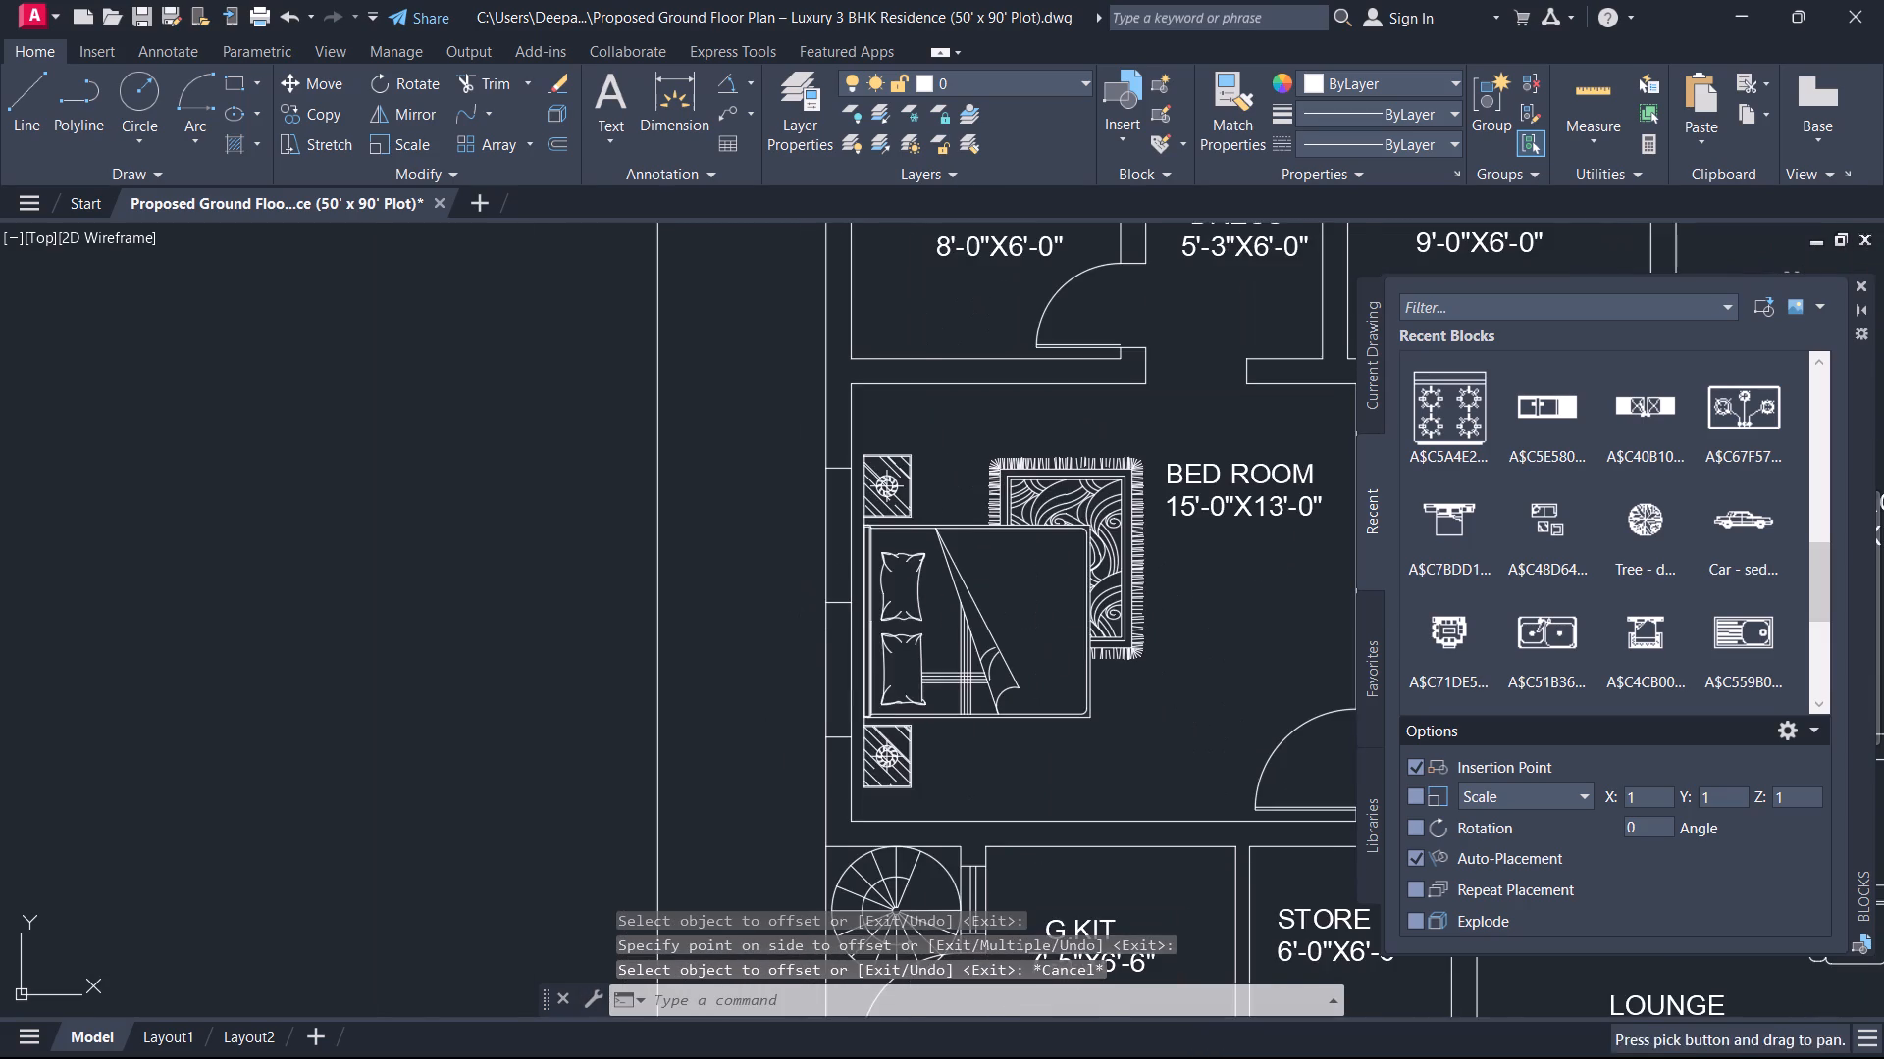
{"action": "scroll", "coordinate": [839, 615], "scroll_direction": "up", "scroll_amount": 2}
{"action": "left_click_drag", "start_coordinate": [840, 613], "coordinate": [834, 580]}
{"action": "left_click", "coordinate": [820, 525]}
{"action": "key", "text": "Delete"}
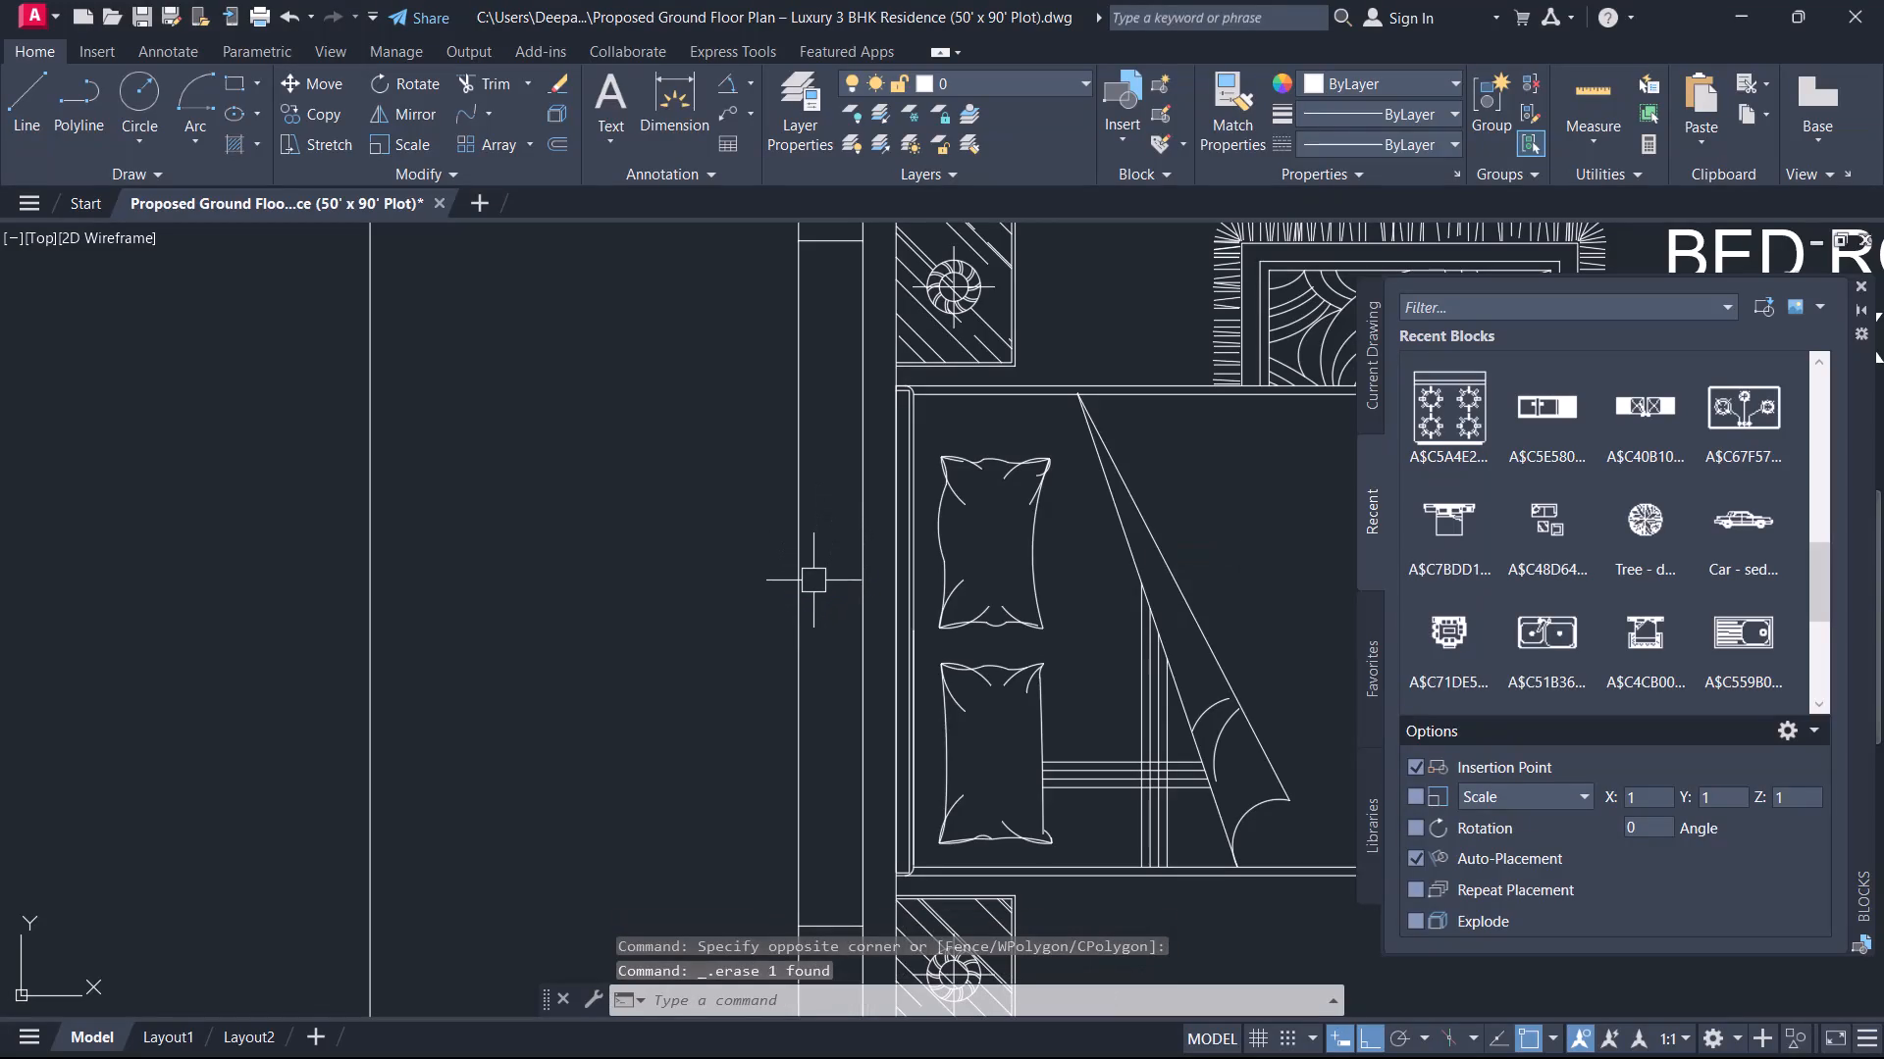
Draw a vertical centre line between the midpoints of the two jamb lines of the BED ROOM window.
{"action": "type", "text": "L"}
{"action": "key", "text": "space"}
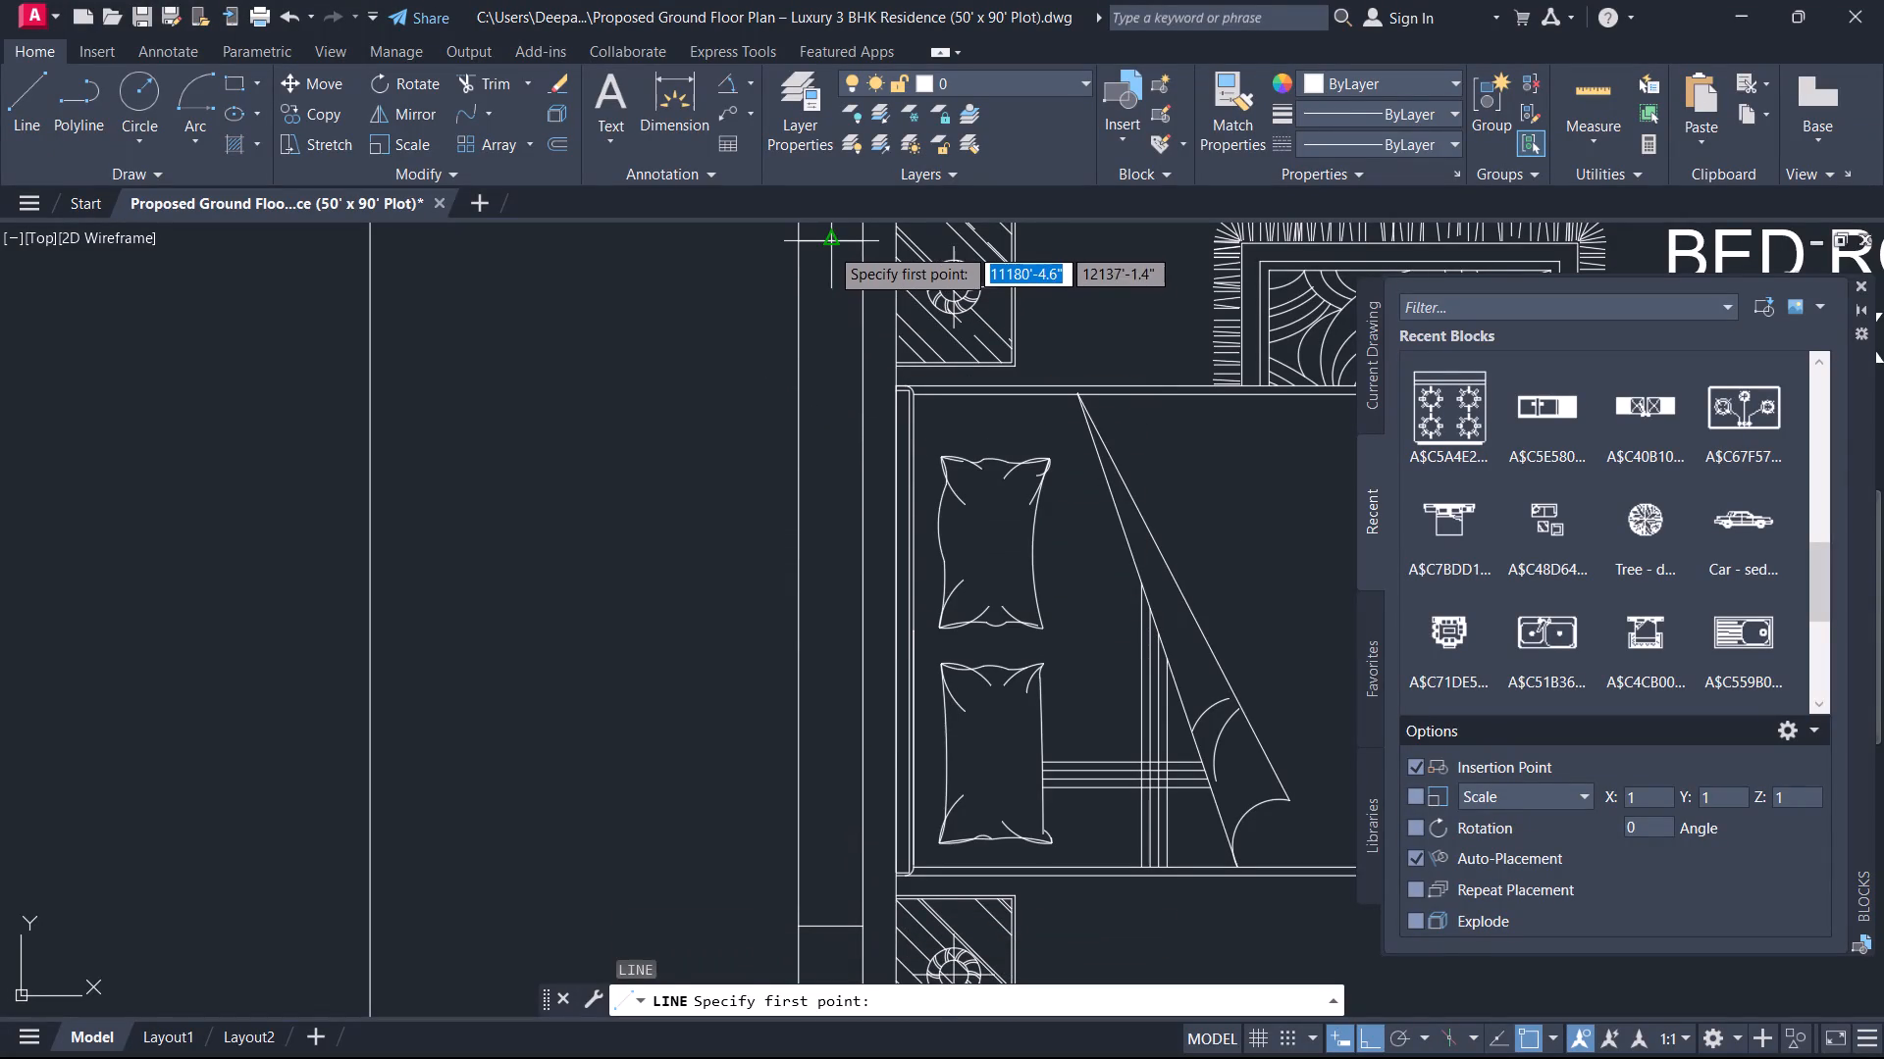
{"action": "left_click", "coordinate": [829, 245]}
{"action": "left_click", "coordinate": [824, 923]}
{"action": "key", "text": "Escape"}
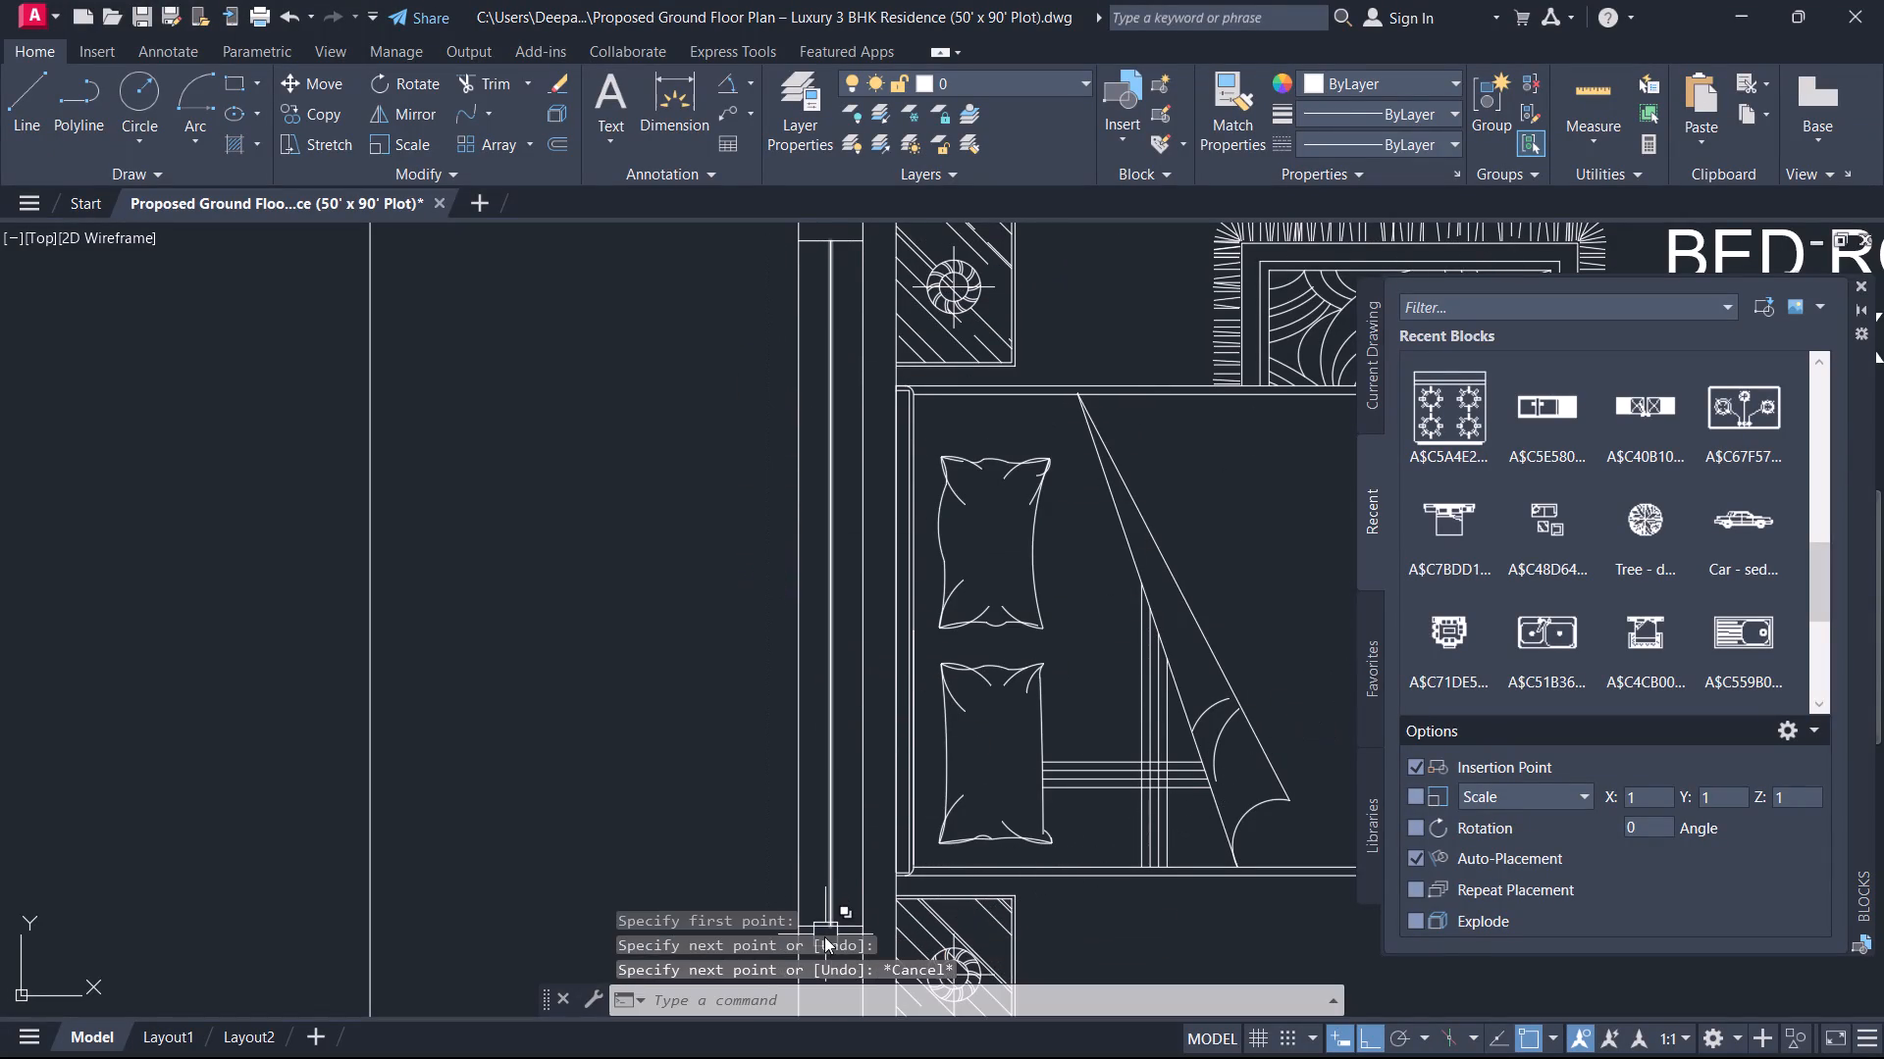
Offset the BED ROOM window's vertical centre line by 1" to both sides.
{"action": "key", "text": "o"}
{"action": "key", "text": "space"}
{"action": "key", "text": "1"}
{"action": "key", "text": "Return"}
{"action": "scroll", "coordinate": [802, 938], "scroll_direction": "up", "scroll_amount": 1}
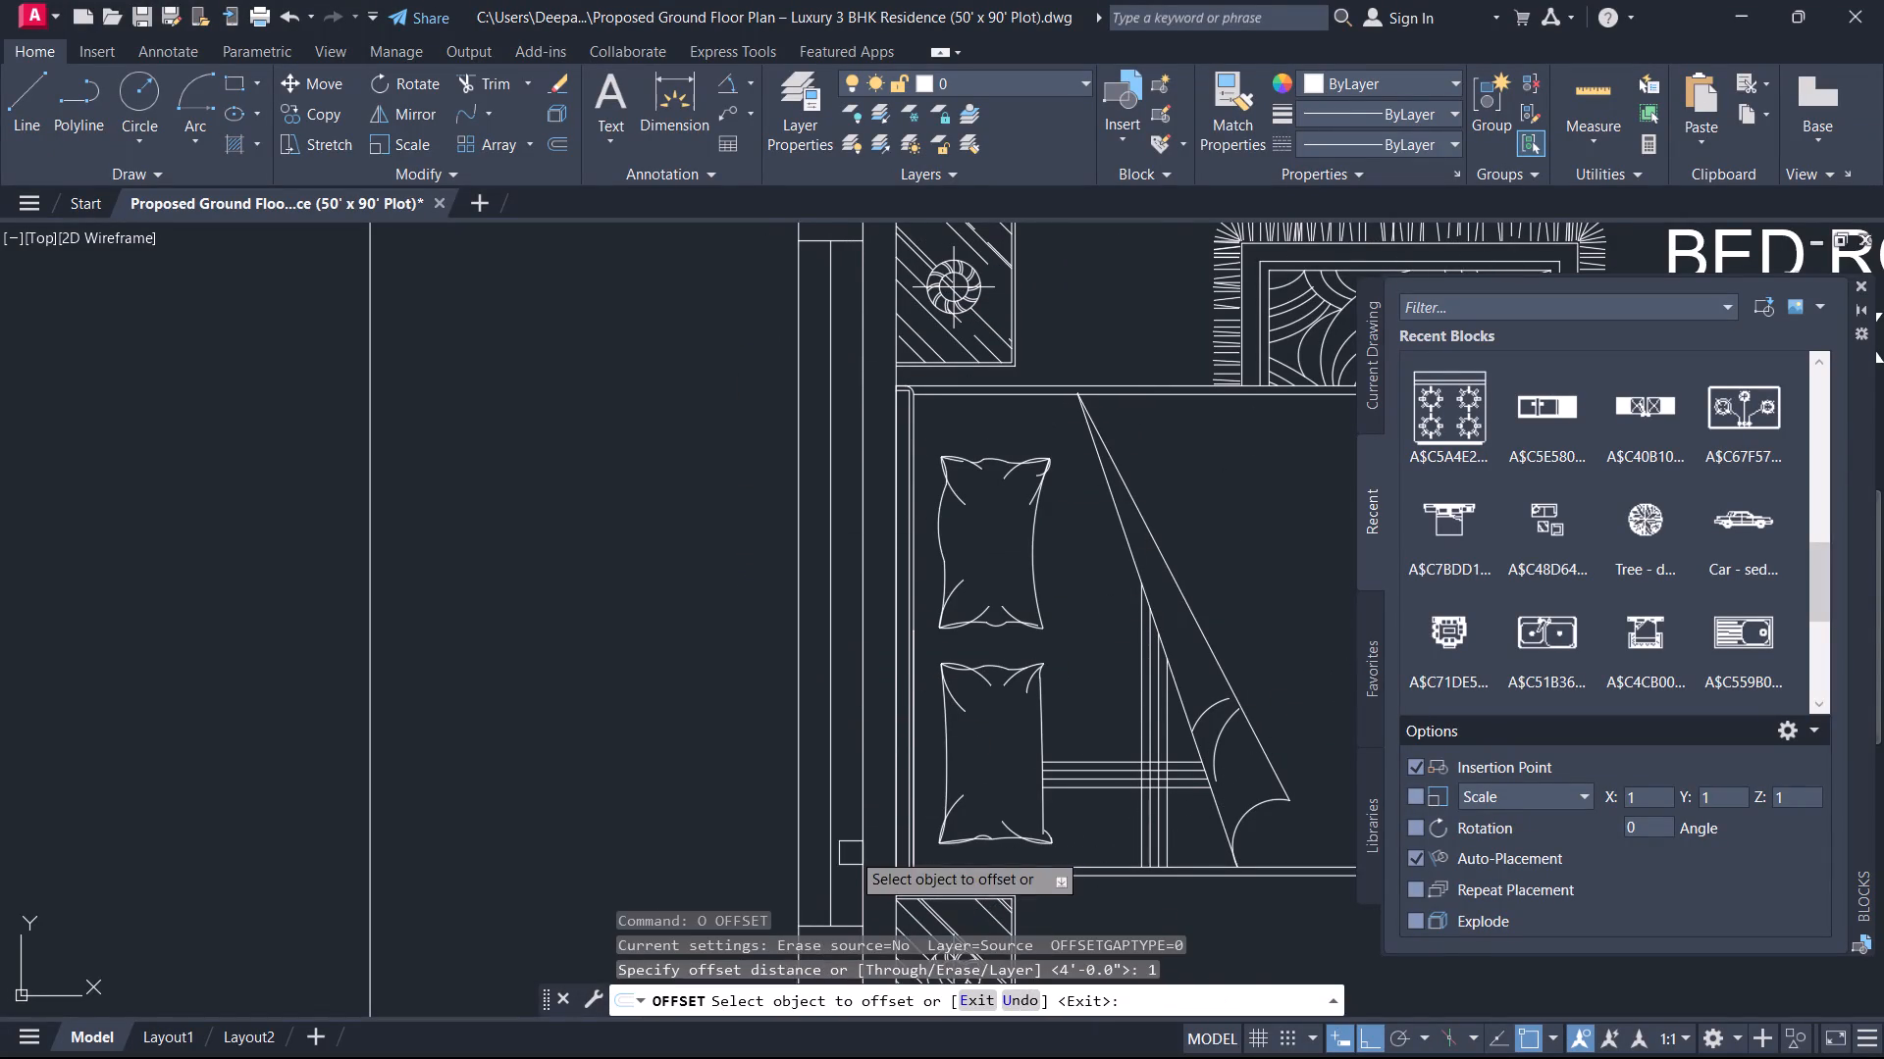
{"action": "scroll", "coordinate": [851, 851], "scroll_direction": "up", "scroll_amount": 1}
{"action": "middle_click_drag", "start_coordinate": [851, 846], "coordinate": [960, 620]}
{"action": "scroll", "coordinate": [851, 844], "scroll_direction": "up", "scroll_amount": 1}
{"action": "left_click", "coordinate": [905, 659]}
{"action": "left_click", "coordinate": [882, 649]}
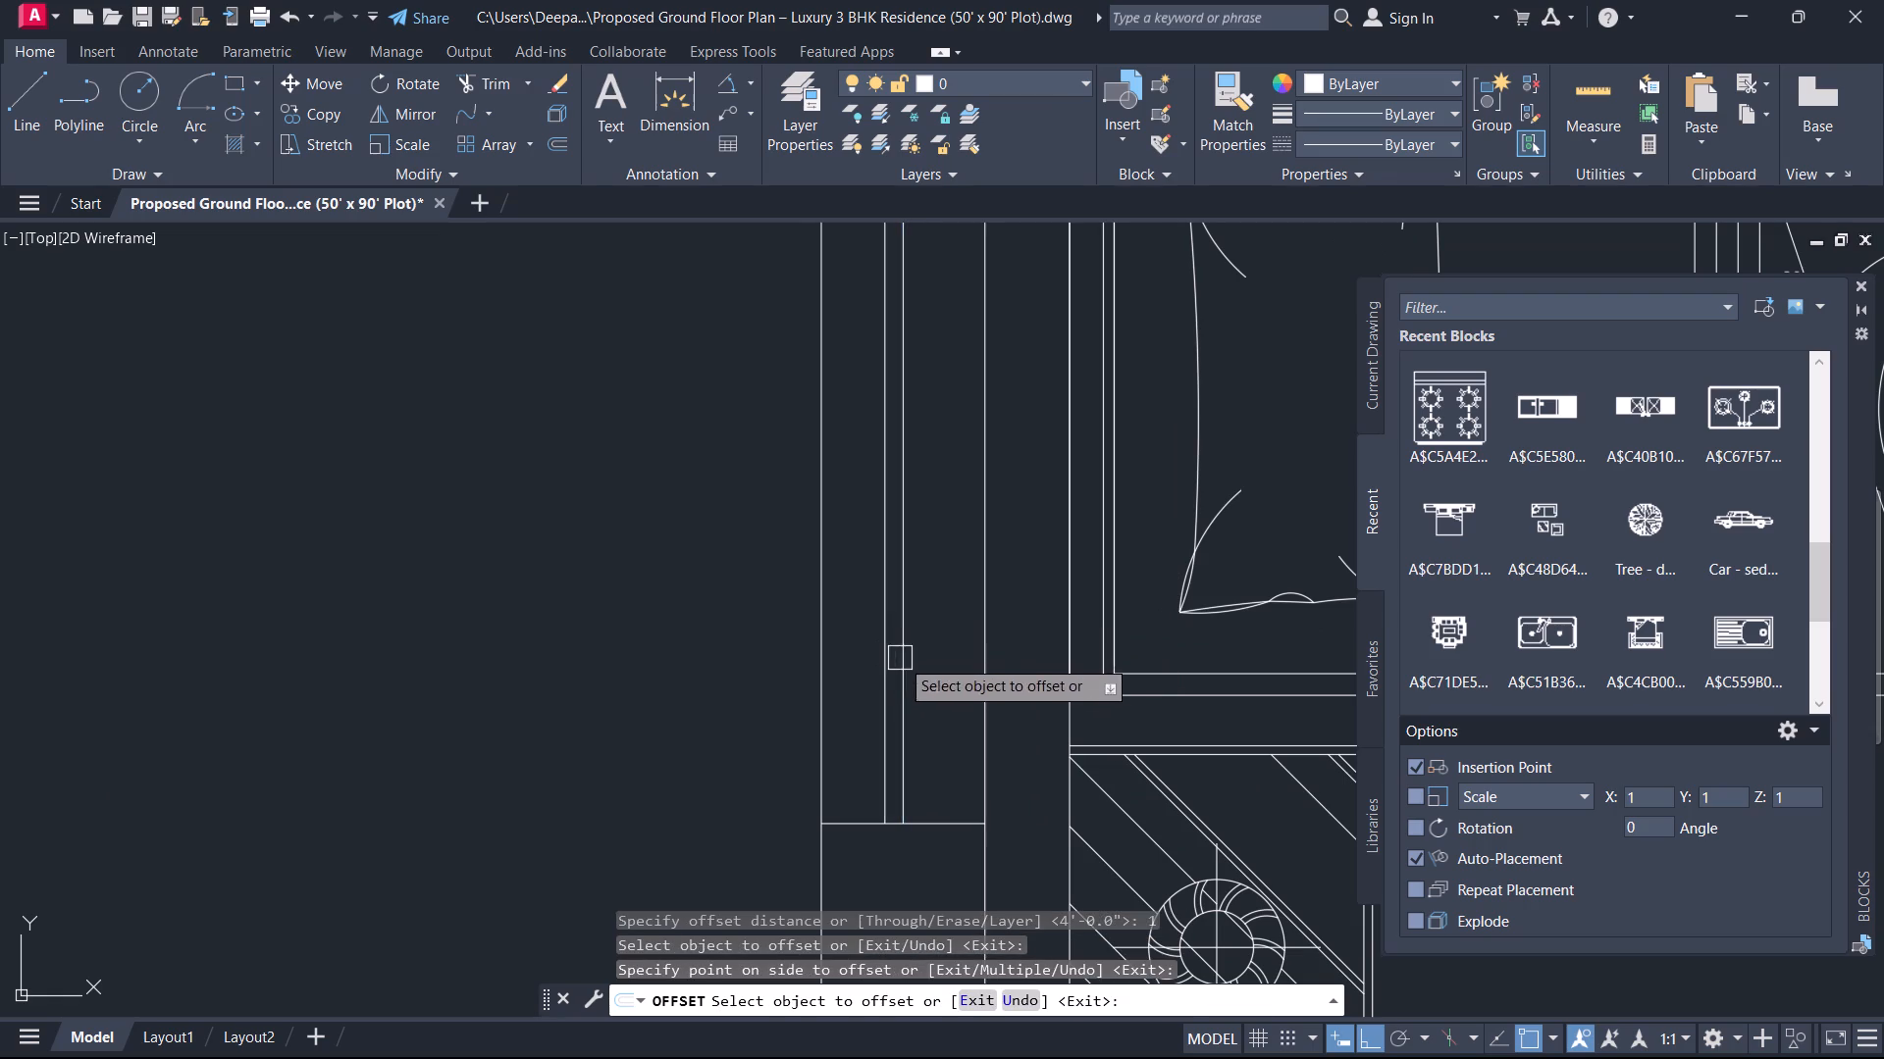
{"action": "left_click", "coordinate": [910, 665]}
{"action": "left_click", "coordinate": [950, 680]}
{"action": "key", "text": "Escape"}
Delete the centre line of the BED ROOM window, keeping the two offset glazing lines.
{"action": "scroll", "coordinate": [906, 698], "scroll_direction": "up", "scroll_amount": 2}
{"action": "left_click", "coordinate": [900, 699]}
{"action": "left_click", "coordinate": [876, 674]}
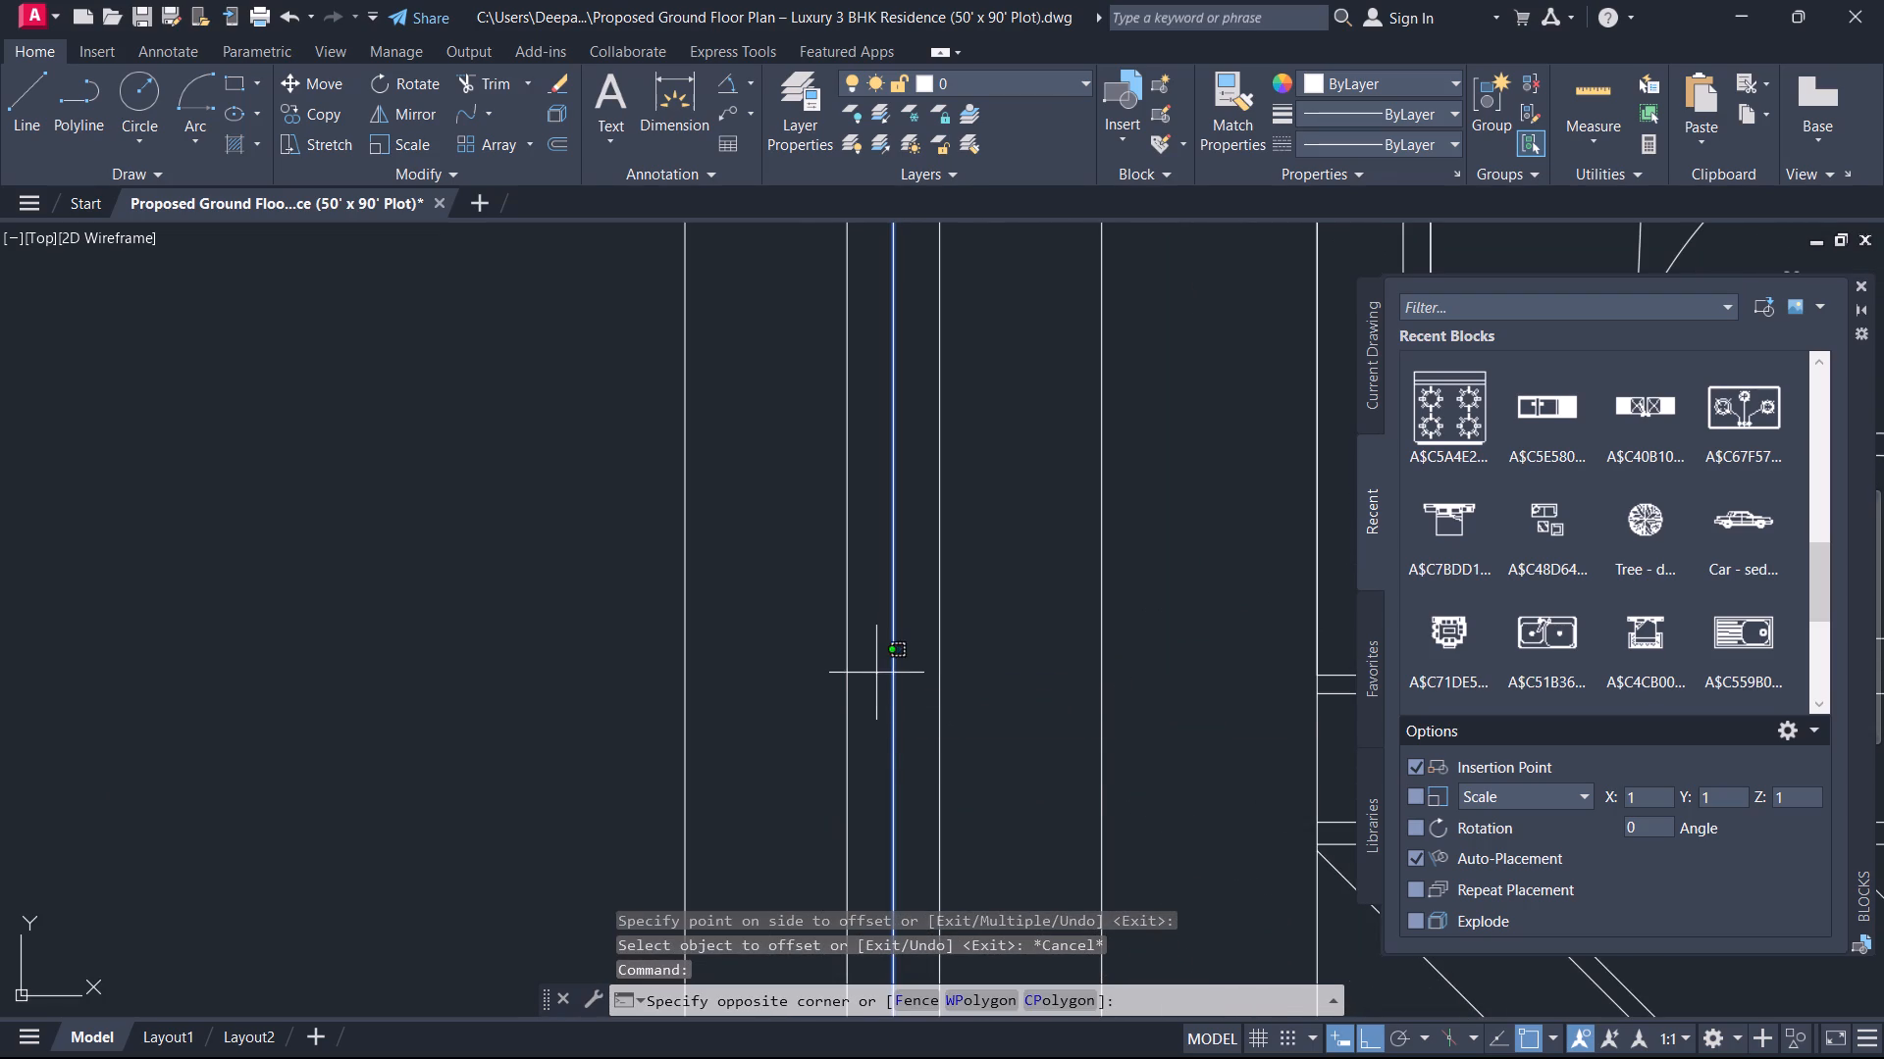
{"action": "key", "text": "Delete"}
{"action": "left_click", "coordinate": [918, 729]}
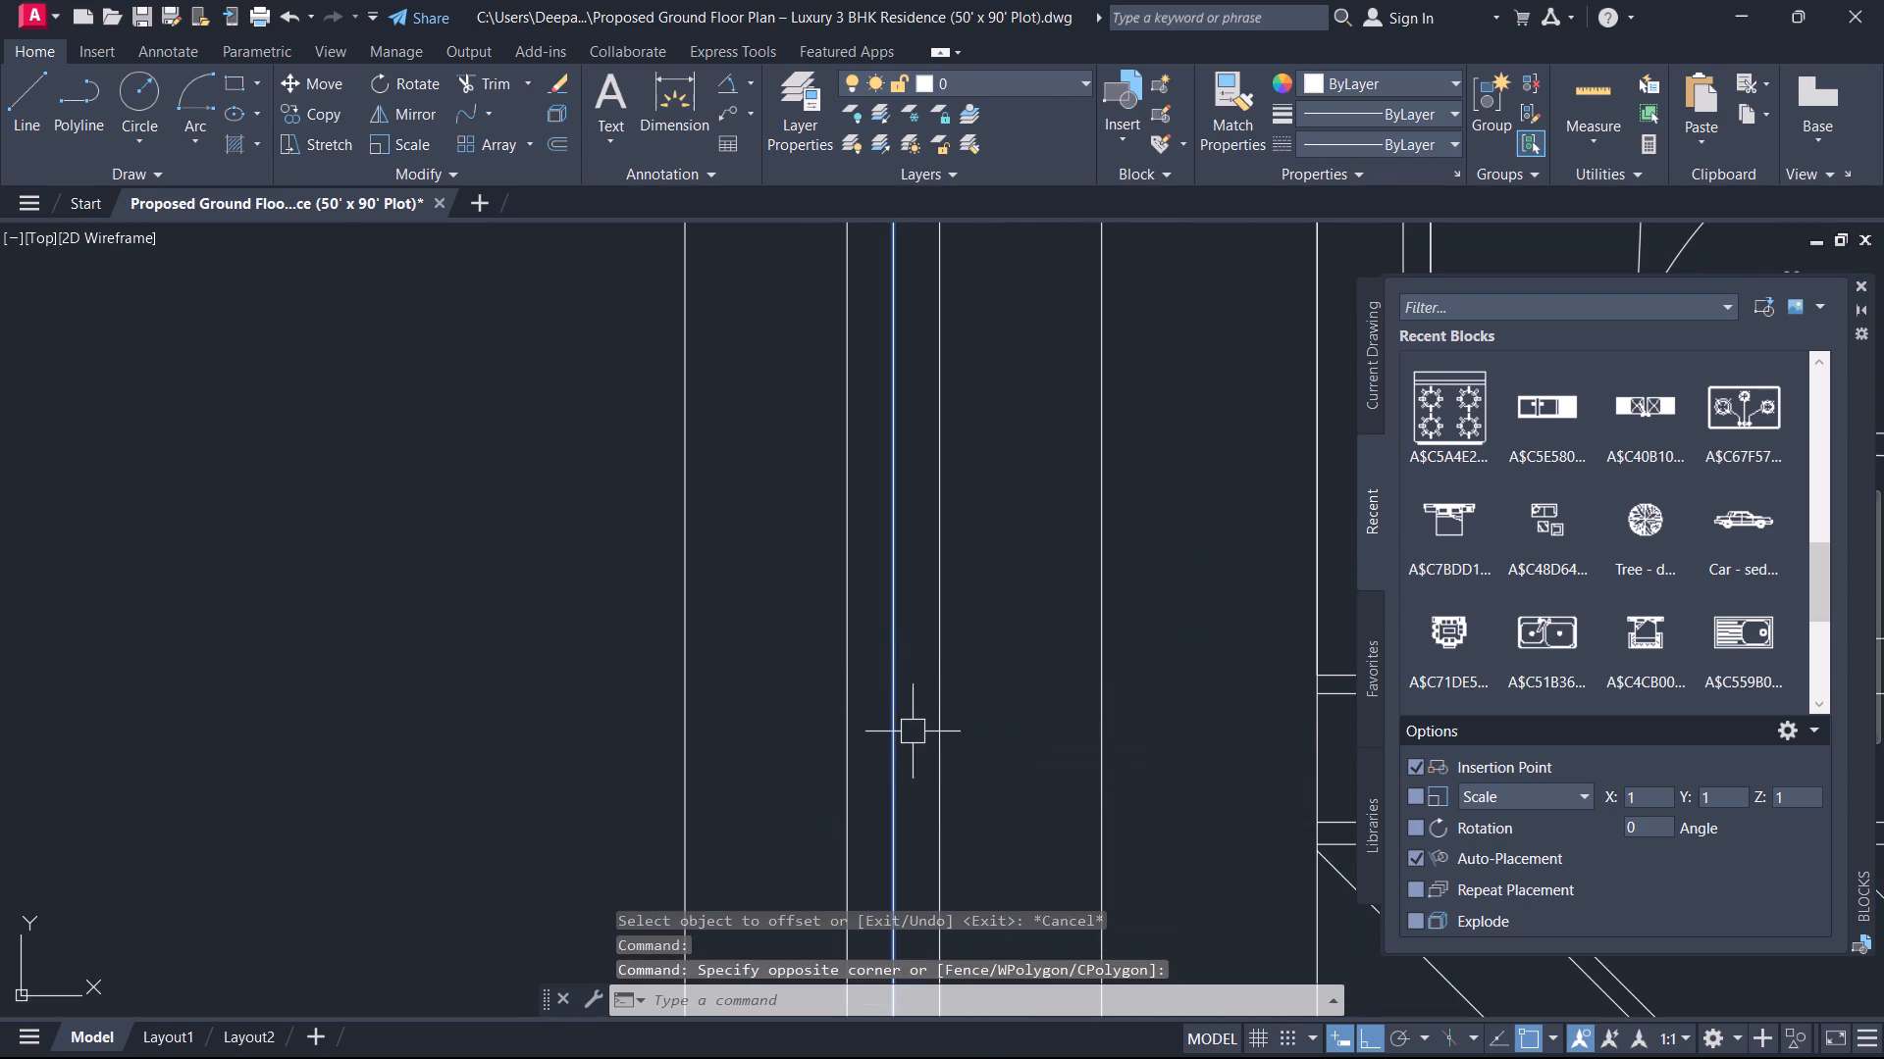
{"action": "key", "text": "Delete"}
Draw a short horizontal line across the outer side wall of the 8'-0"X6'-0" BATH, at the midpoint of the wall's inner face.
{"action": "scroll", "coordinate": [904, 744], "scroll_direction": "down", "scroll_amount": 6}
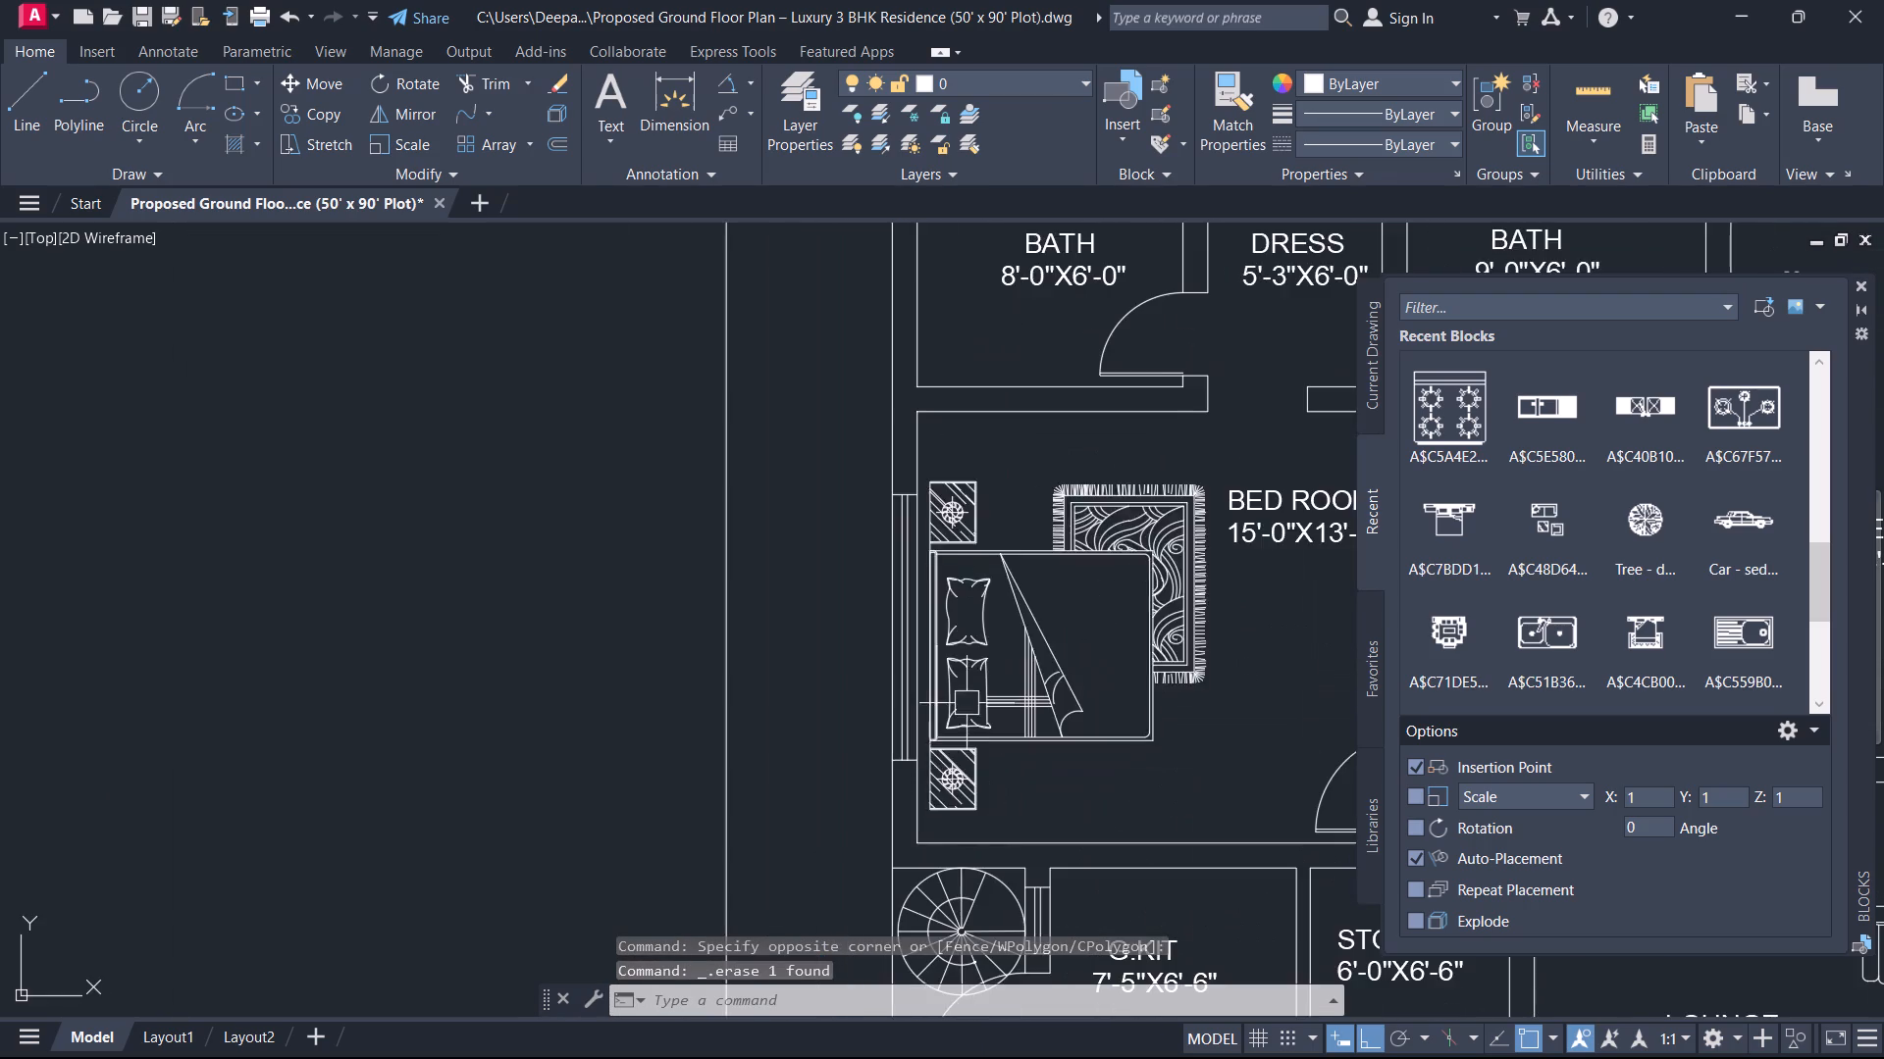
{"action": "scroll", "coordinate": [1014, 582], "scroll_direction": "down", "scroll_amount": 2}
{"action": "middle_click_drag", "start_coordinate": [1005, 575], "coordinate": [878, 758]}
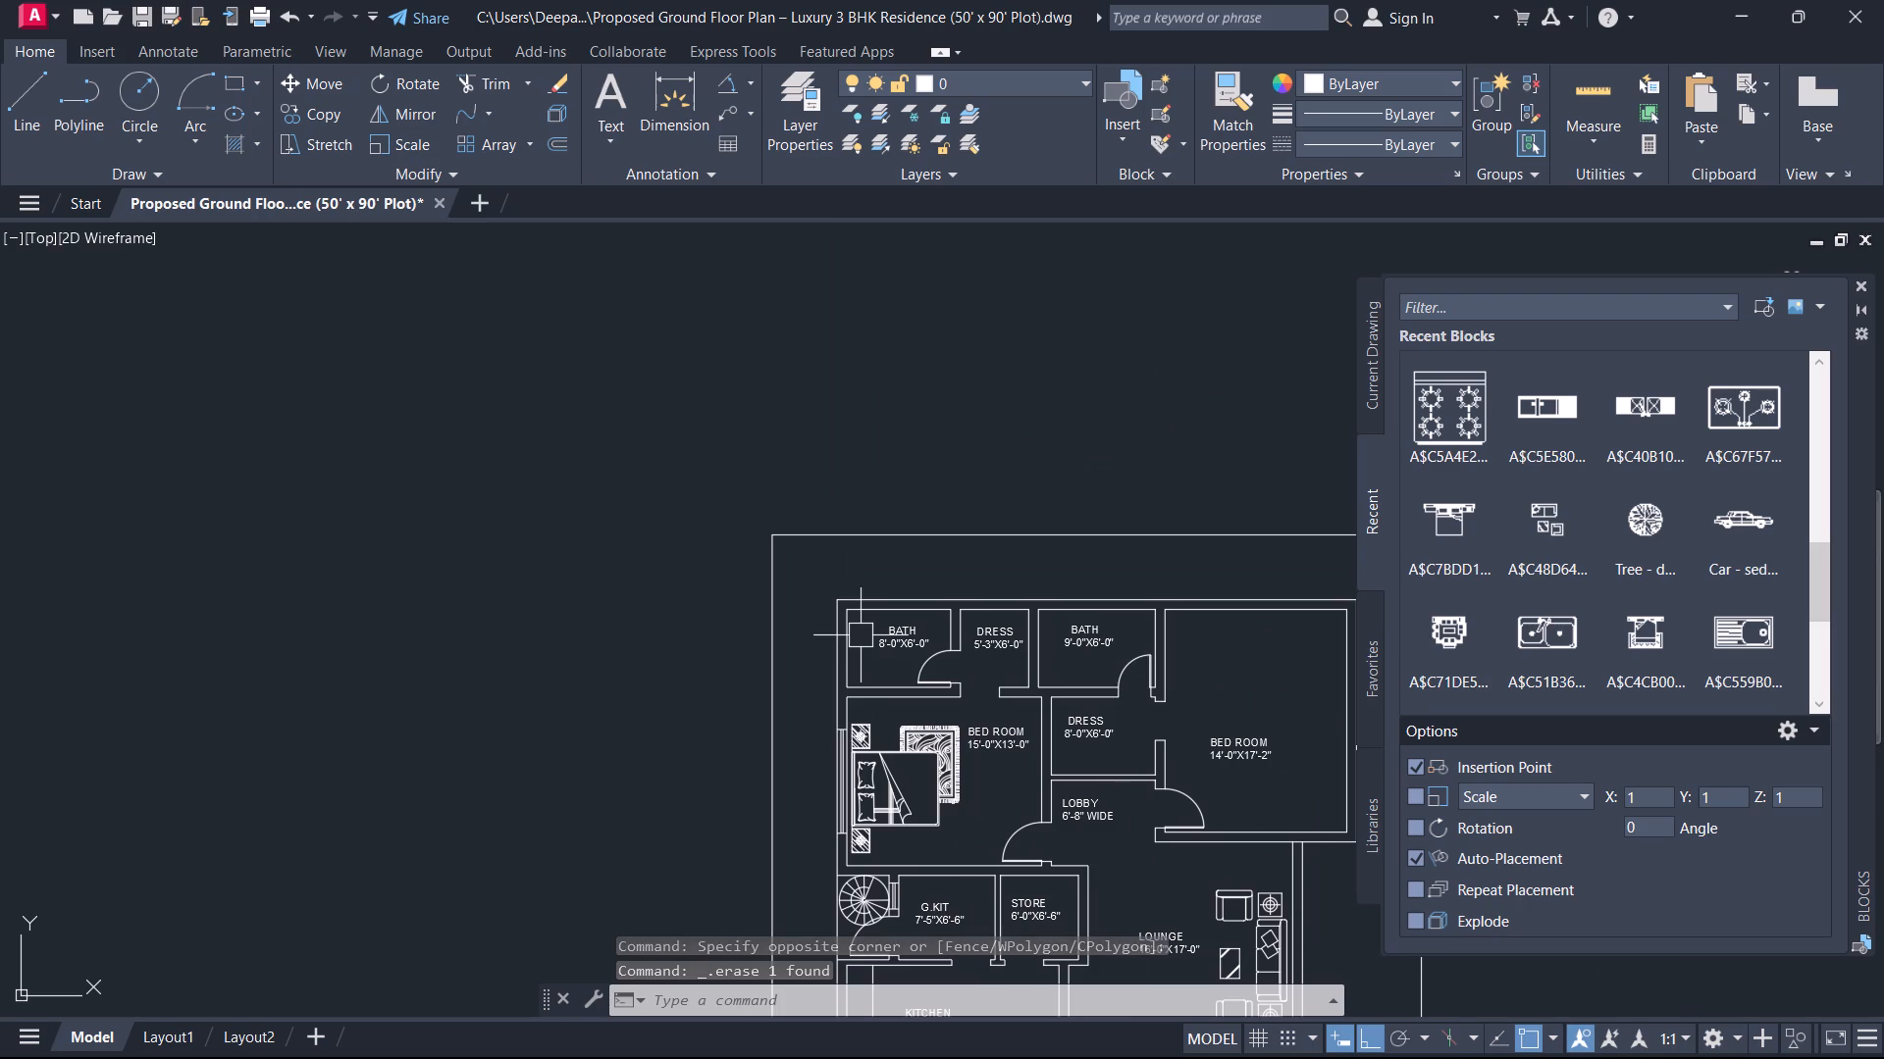
{"action": "type", "text": "L"}
{"action": "key", "text": "space"}
{"action": "scroll", "coordinate": [853, 630], "scroll_direction": "up", "scroll_amount": 4}
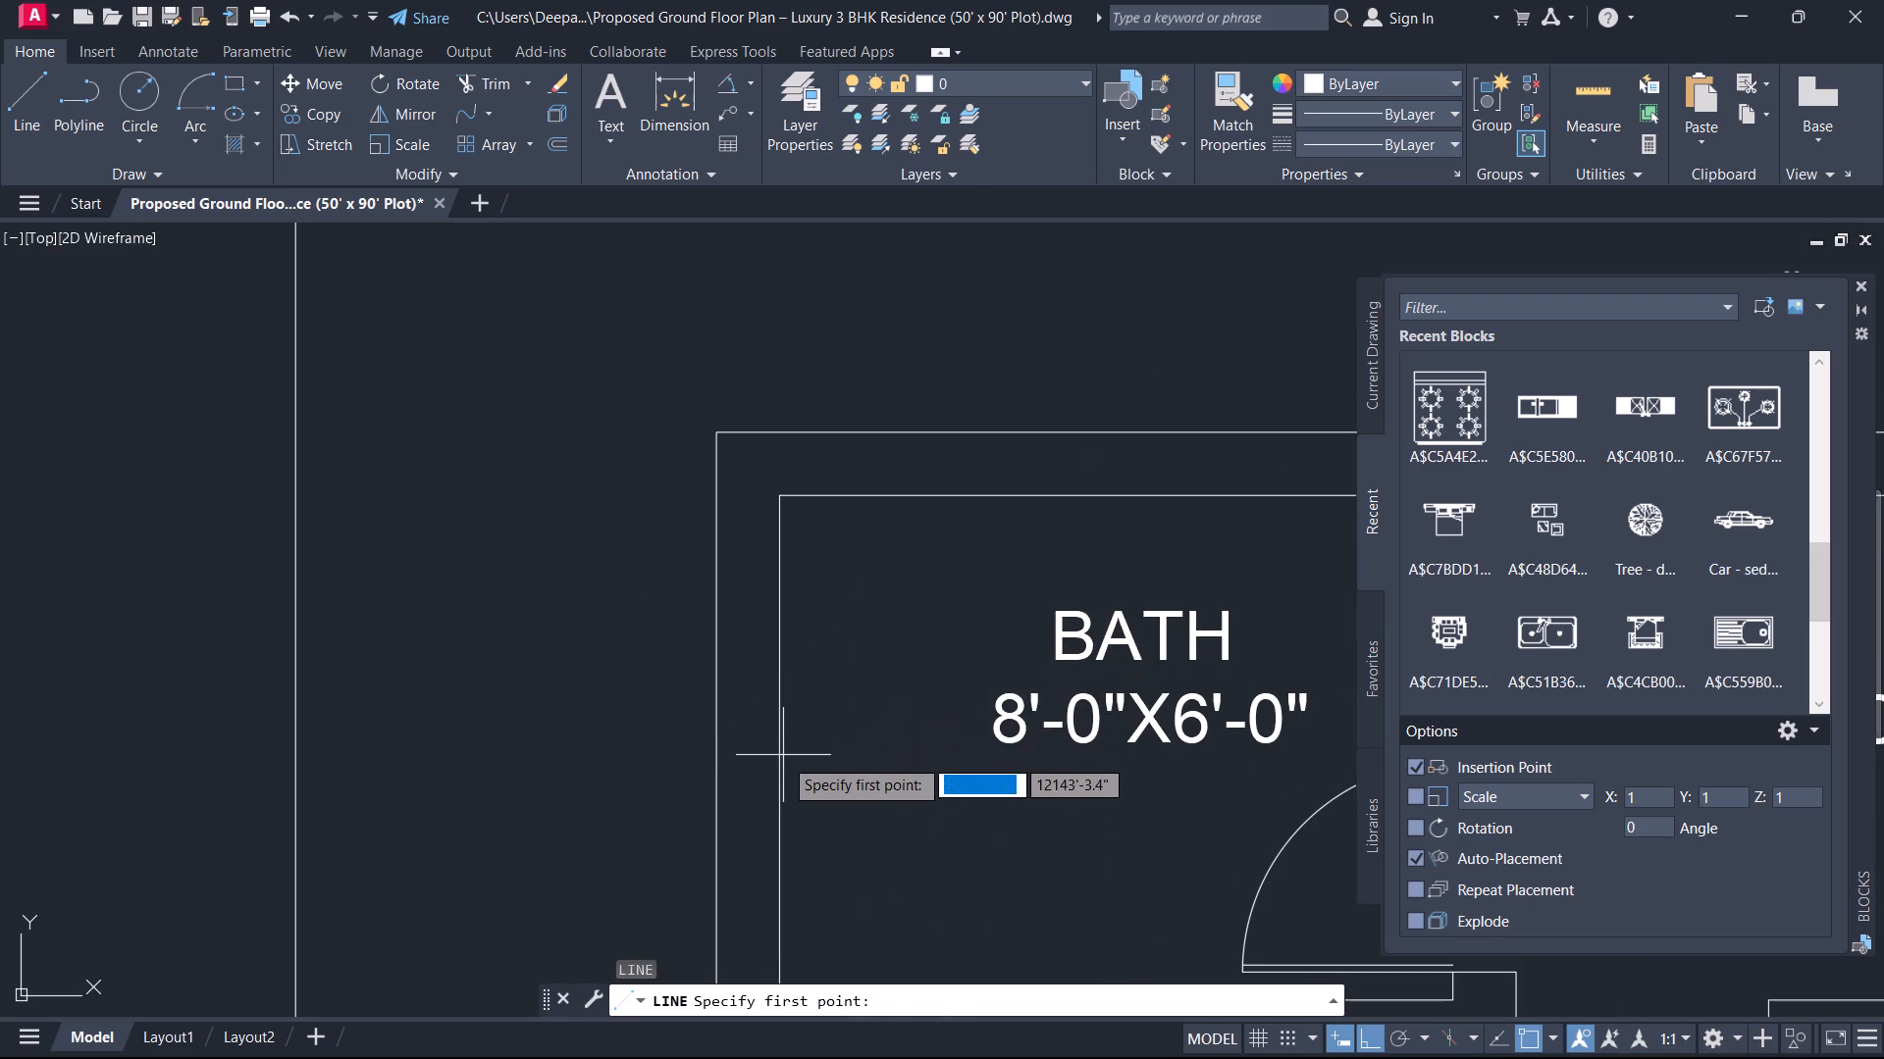
{"action": "left_click", "coordinate": [783, 759]}
{"action": "left_click", "coordinate": [713, 739]}
{"action": "key", "text": "Escape"}
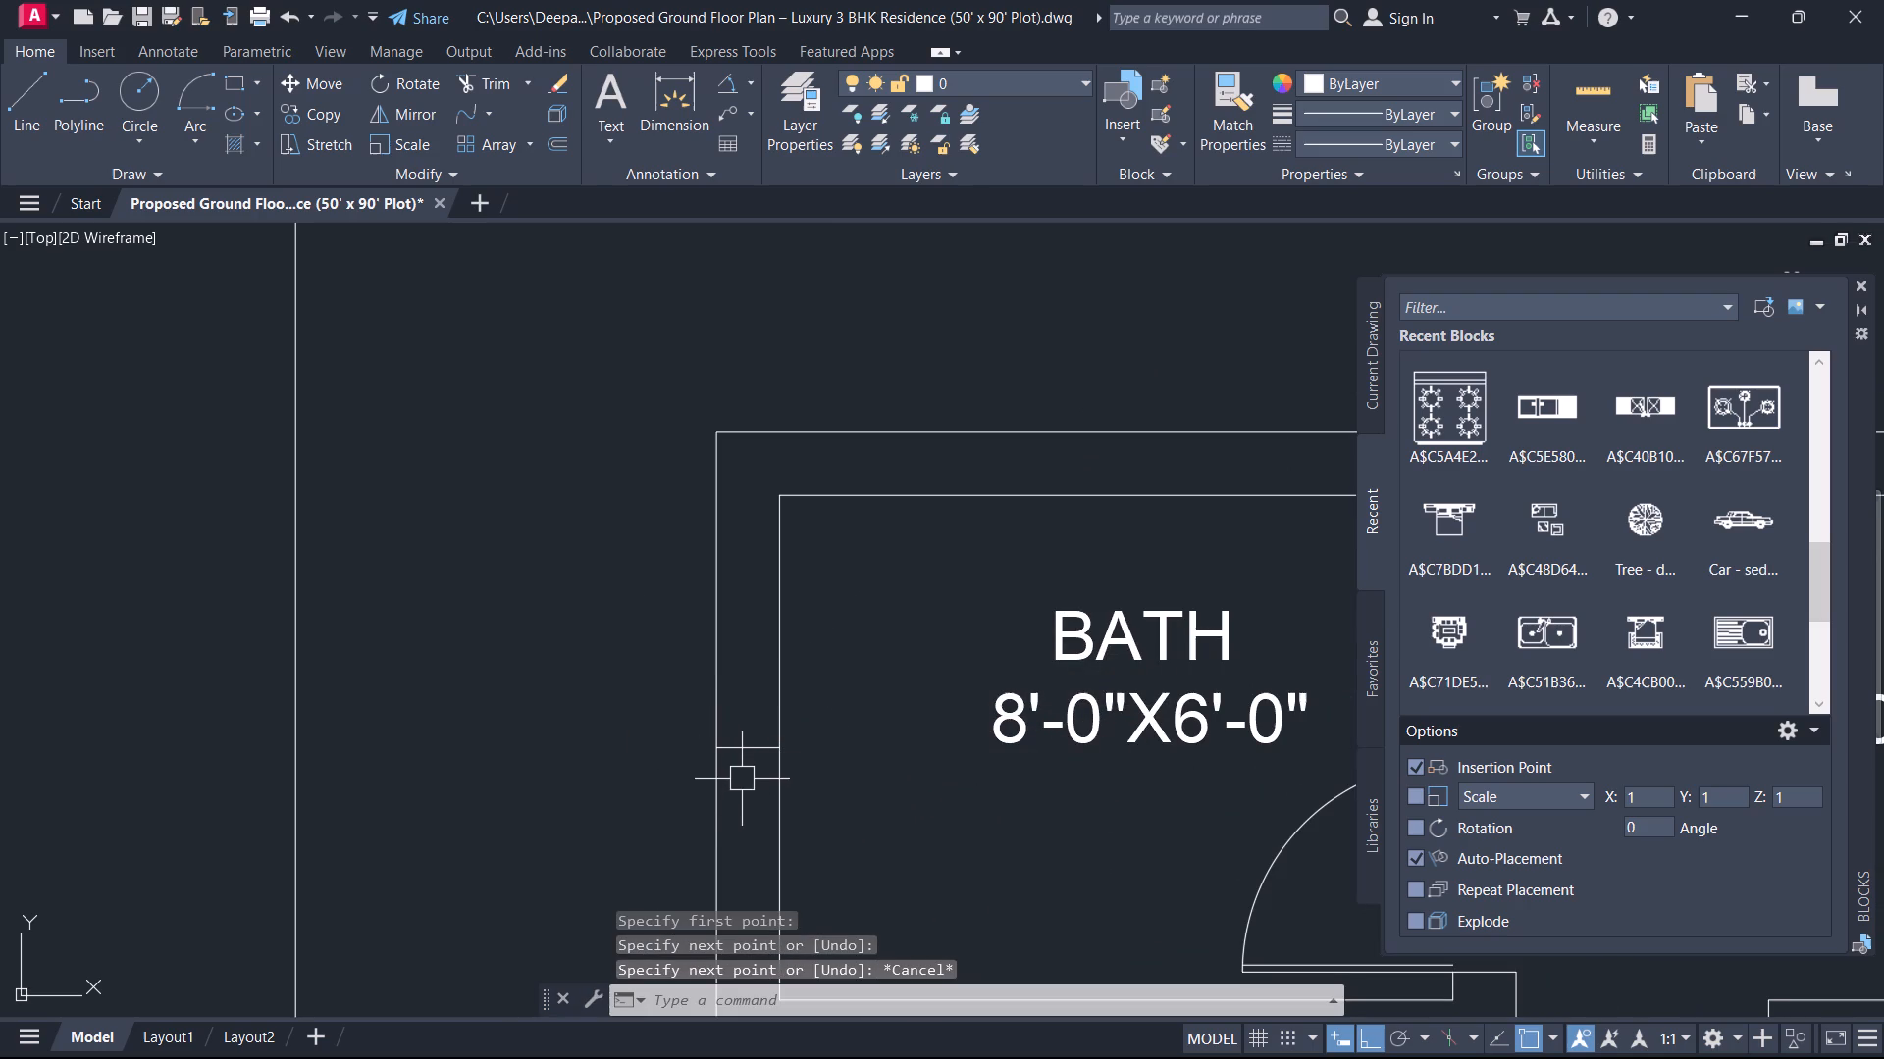
Offset the short line across the 8'-0"X6'-0" BATH's outer wall by 1' to both sides.
{"action": "key", "text": "o"}
{"action": "key", "text": "space"}
{"action": "type", "text": "1'"}
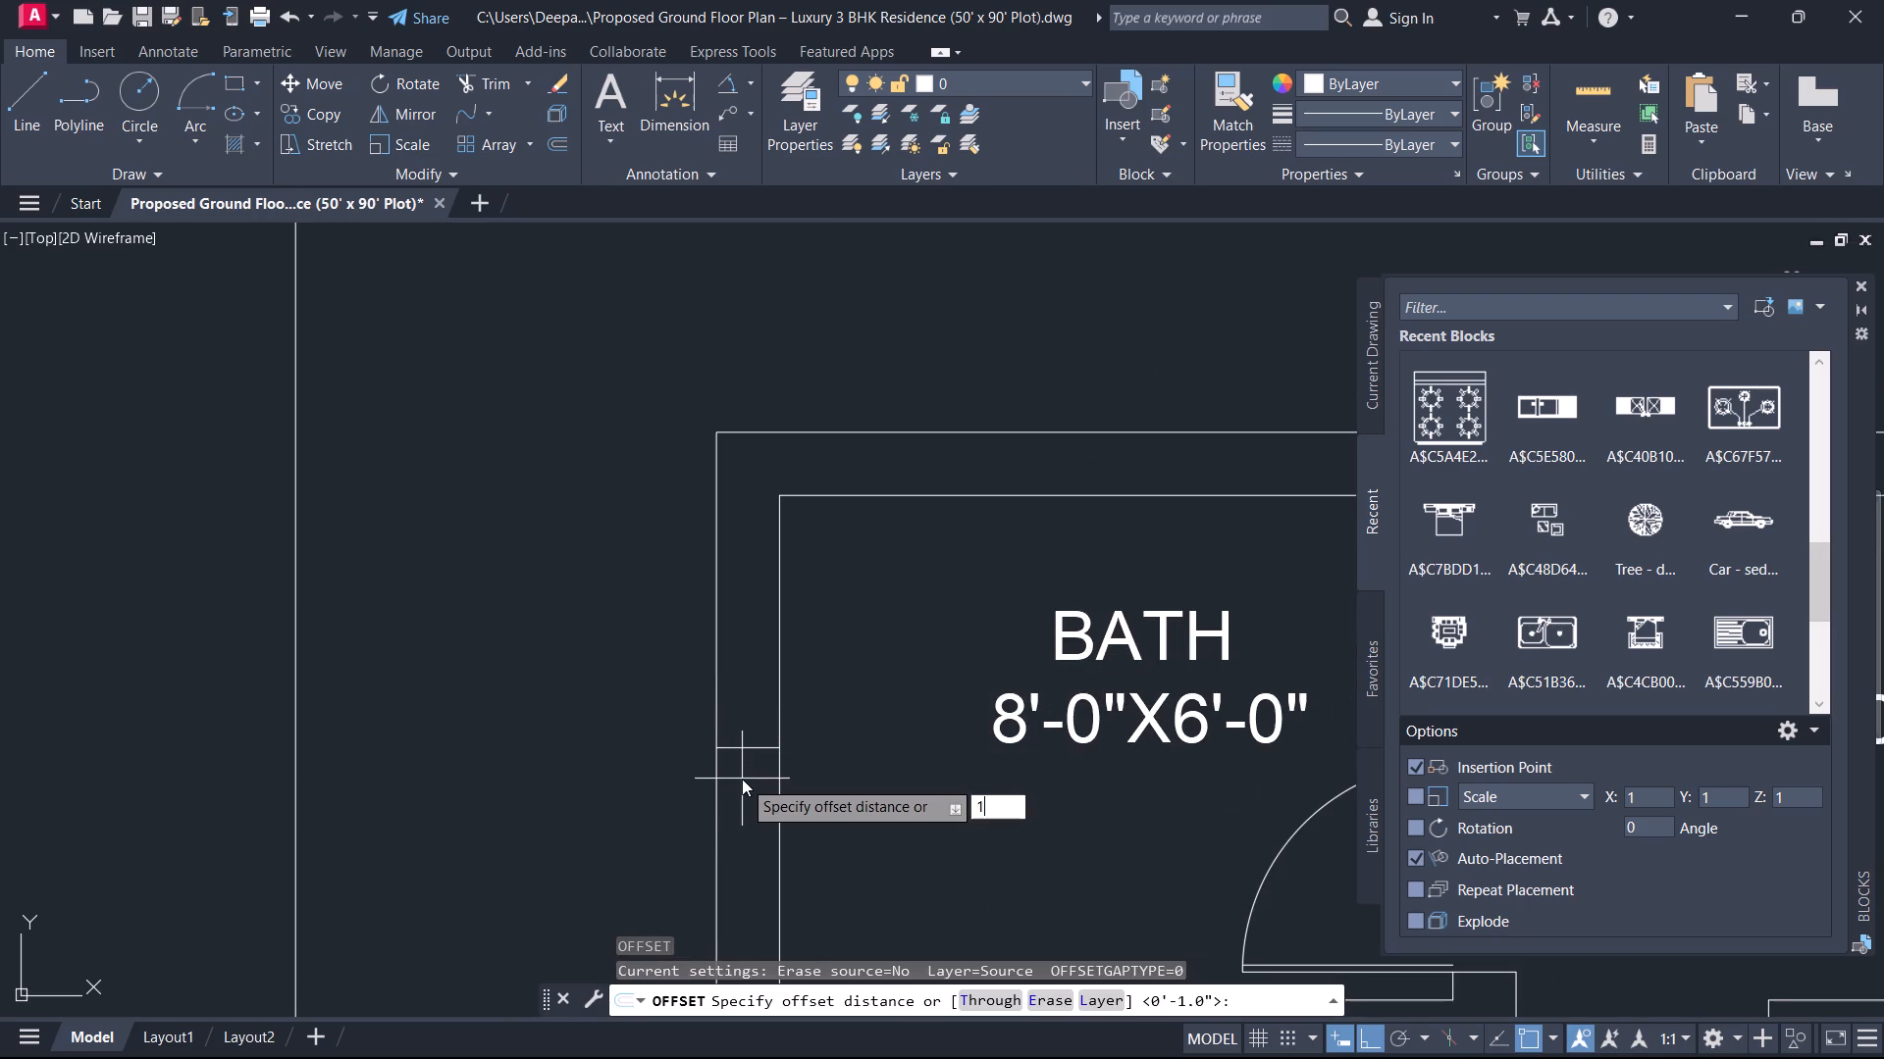
{"action": "key", "text": "Return"}
{"action": "left_click", "coordinate": [758, 751]}
{"action": "left_click", "coordinate": [739, 674]}
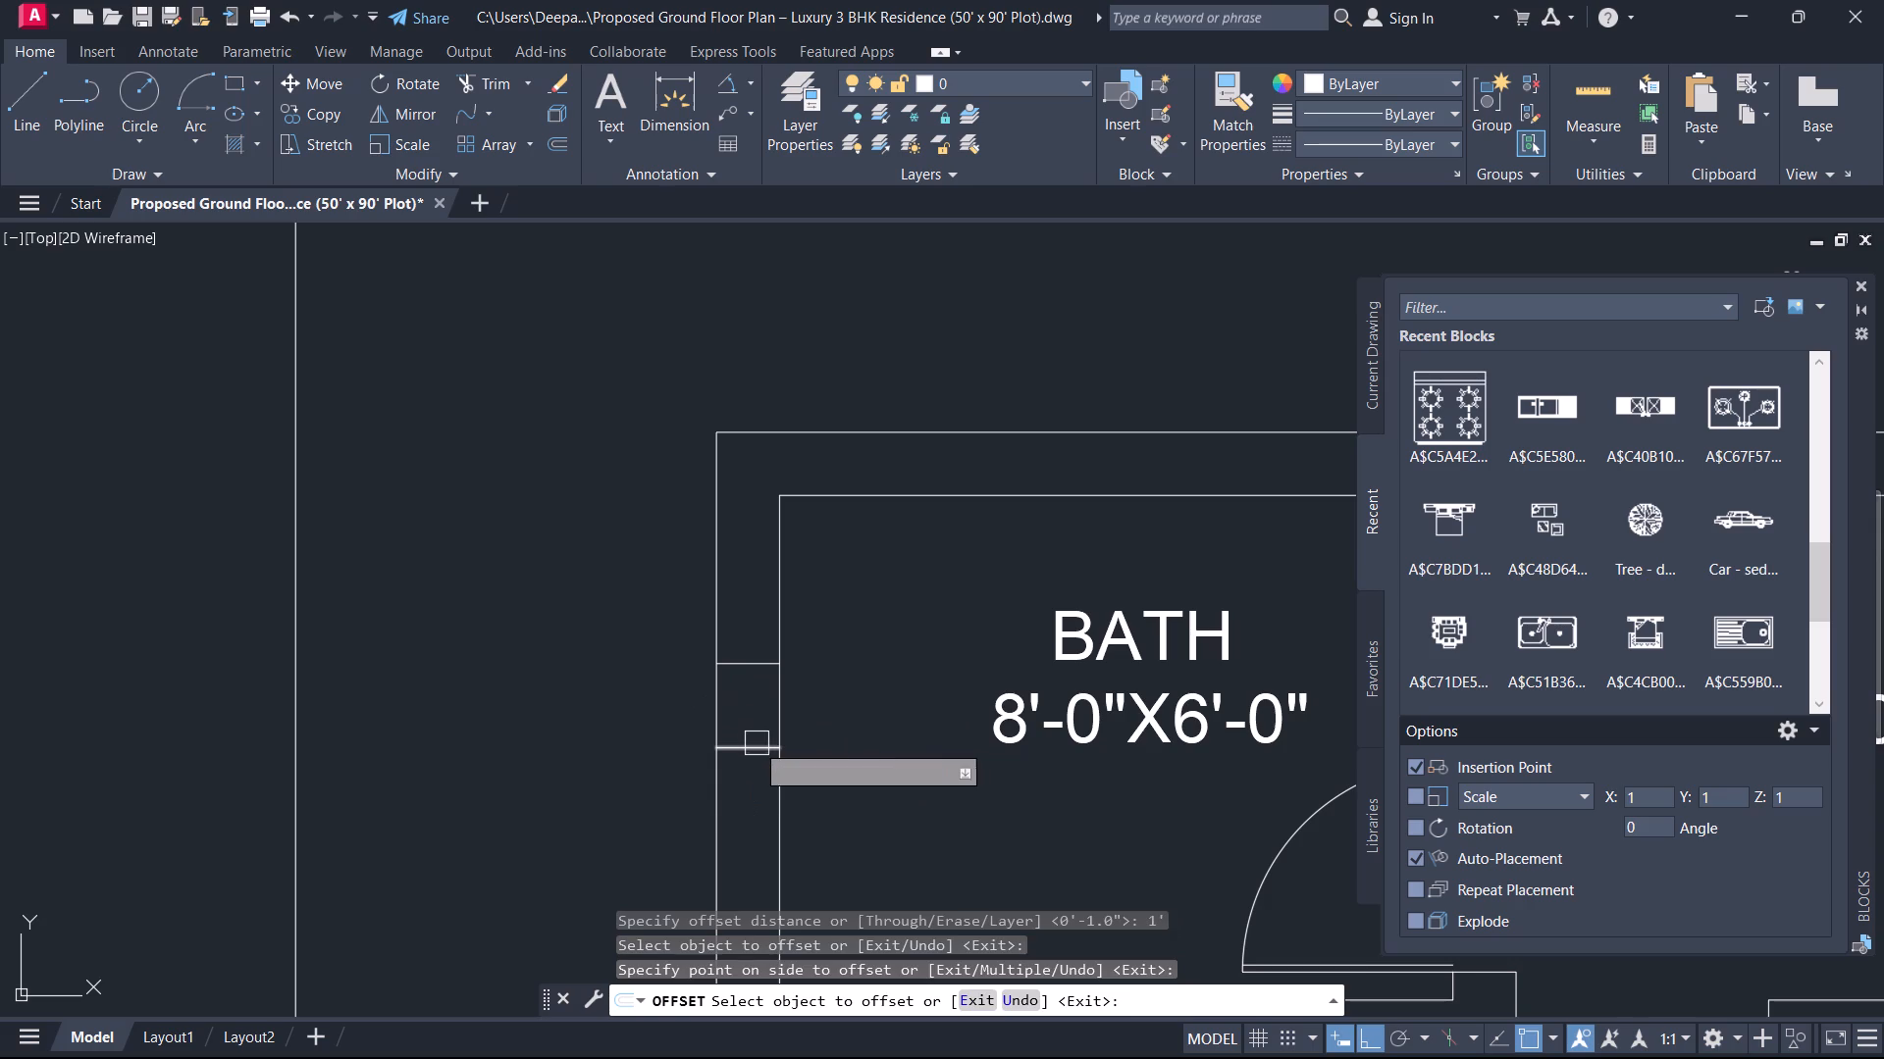
{"action": "left_click", "coordinate": [755, 742]}
{"action": "left_click", "coordinate": [756, 778]}
{"action": "key", "text": "Escape"}
Delete the middle short line across the BATH's outer wall, keeping the two offset jamb lines.
{"action": "left_click", "coordinate": [749, 752]}
{"action": "key", "text": "Delete"}
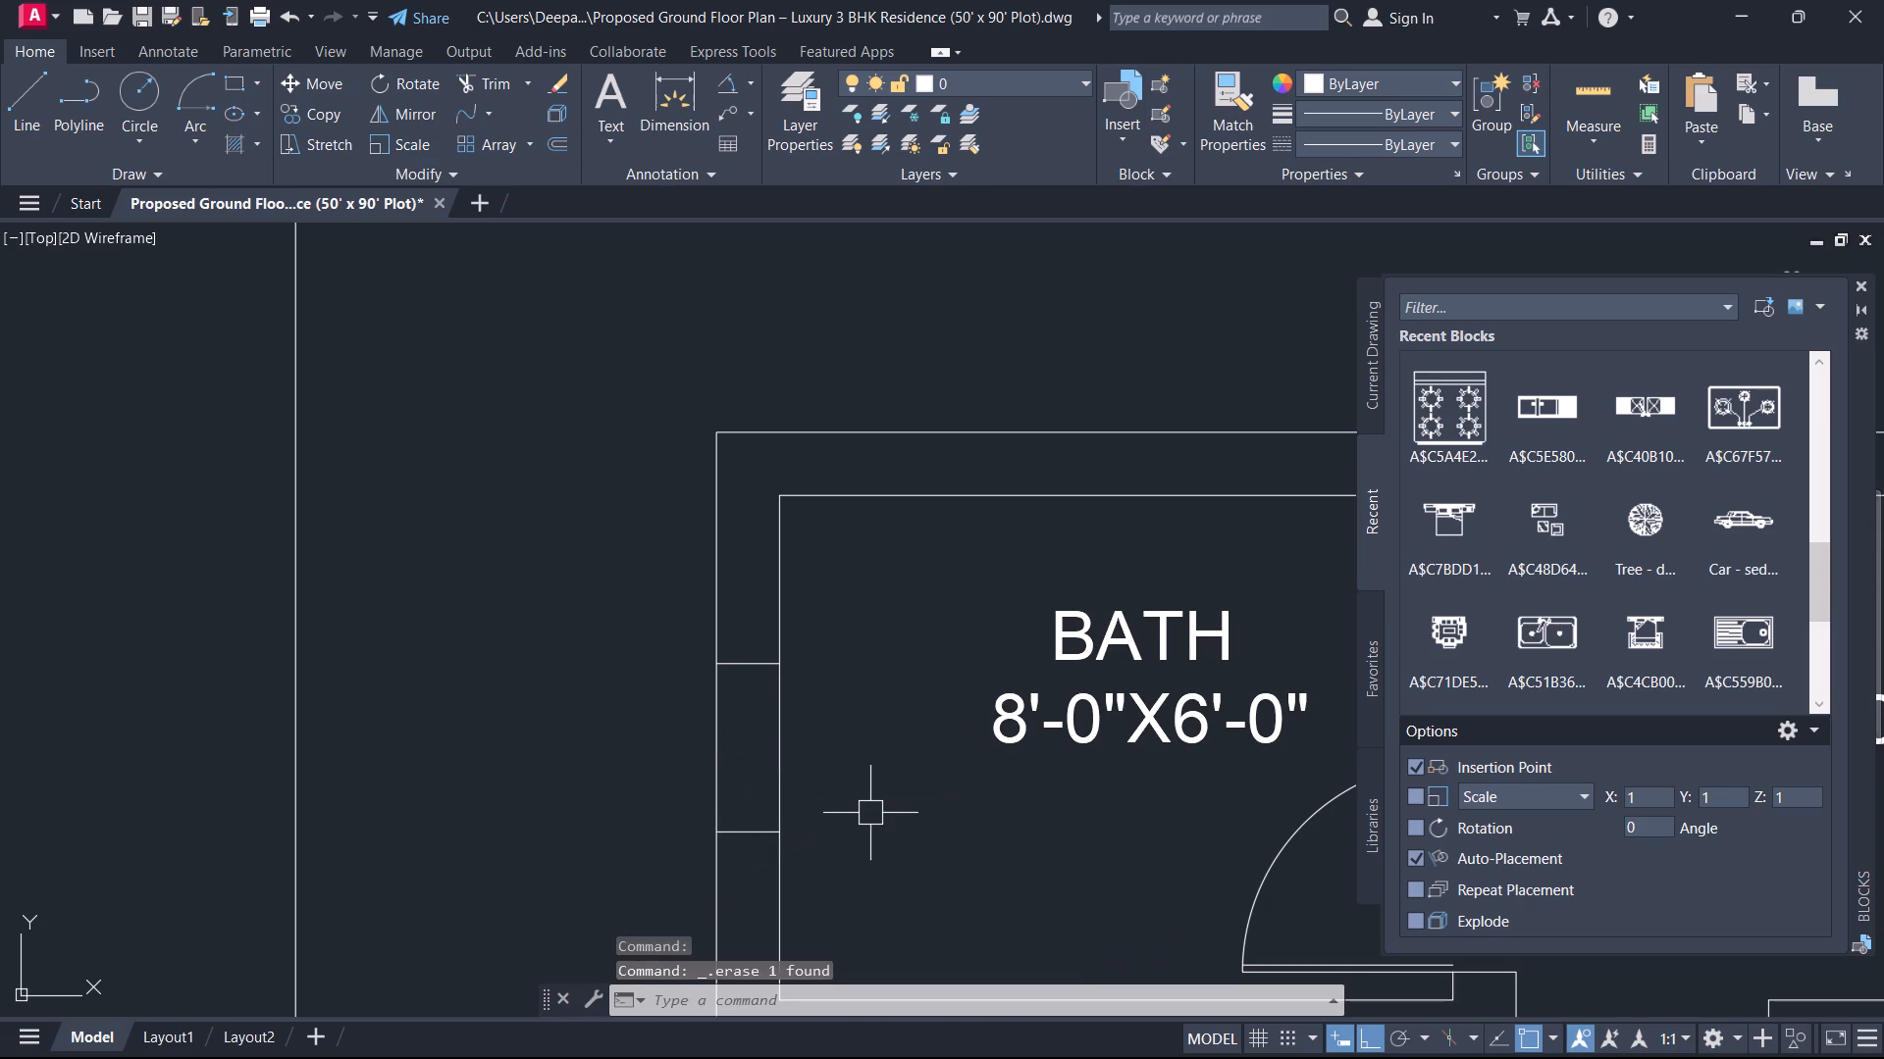
Draw a centre line between the midpoints of the two jamb lines in the 8'-0"X6'-0" BATH window opening.
{"action": "type", "text": "L"}
{"action": "key", "text": "space"}
{"action": "left_click", "coordinate": [750, 660]}
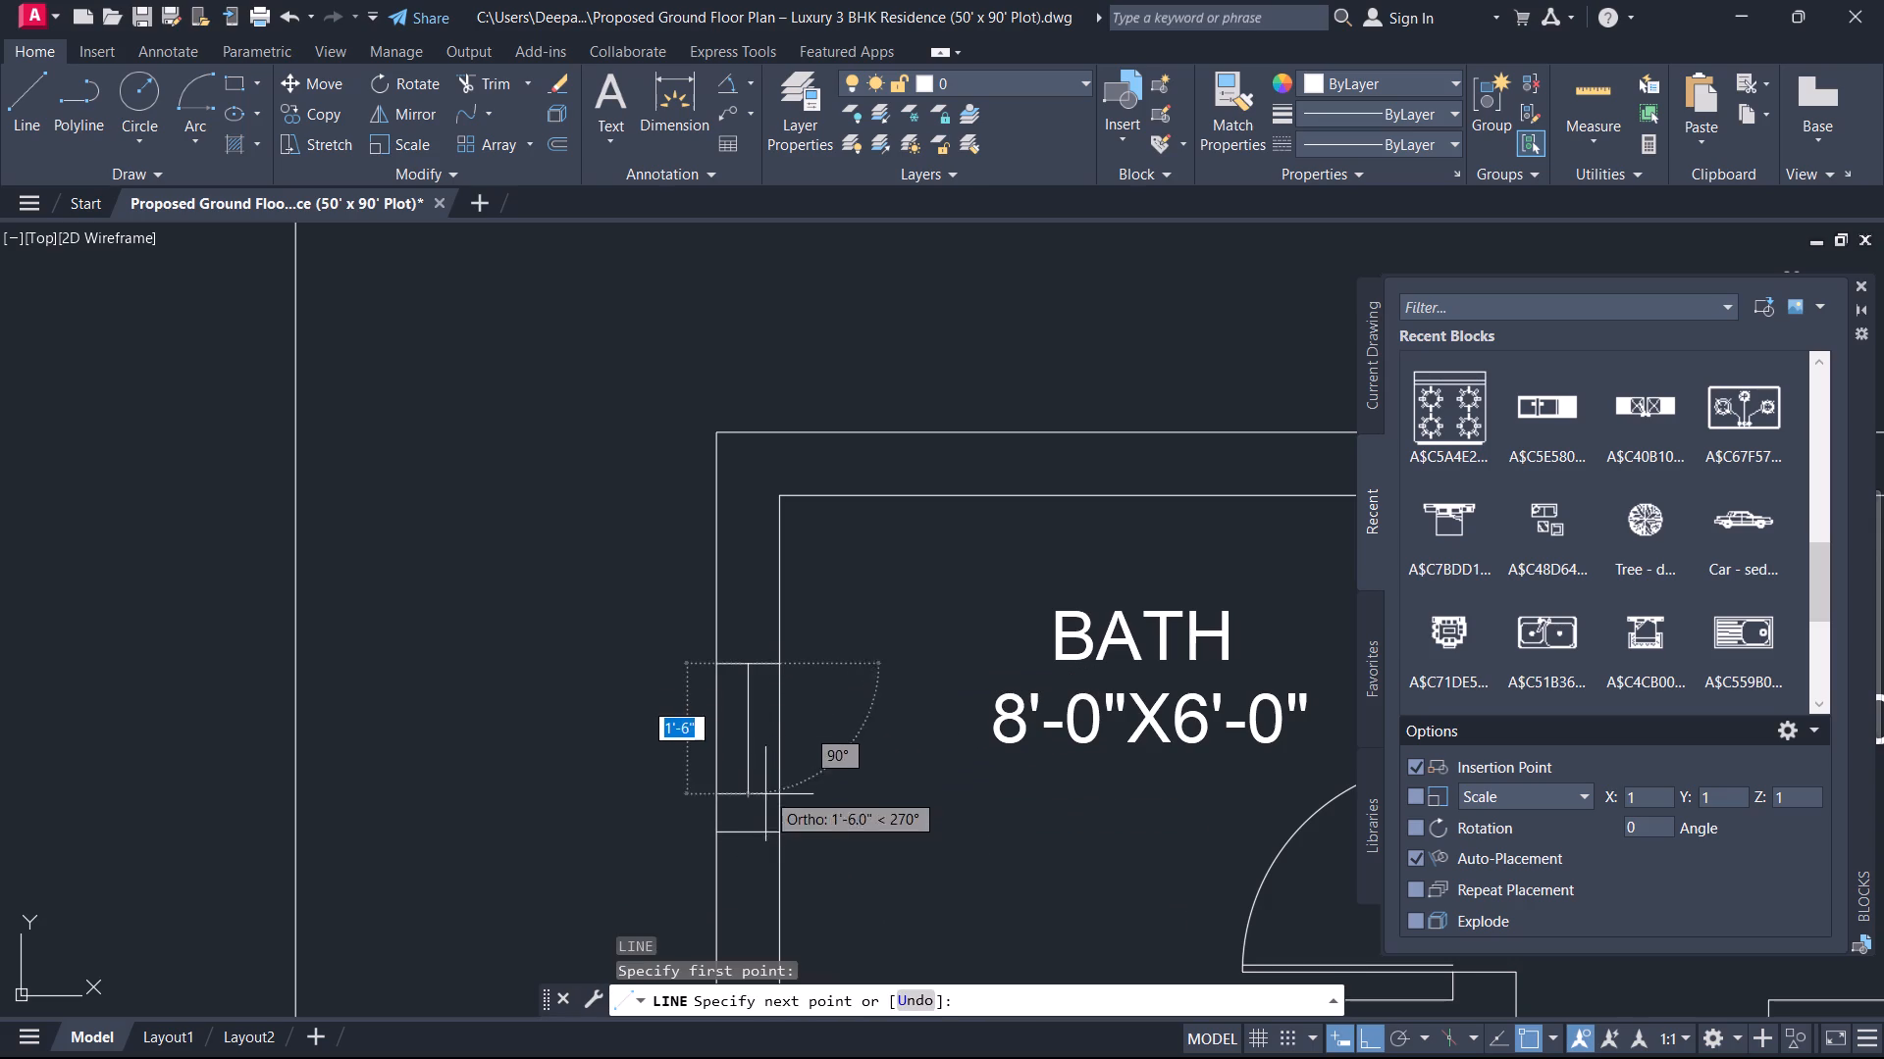
{"action": "left_click", "coordinate": [748, 831]}
{"action": "key", "text": "Escape"}
Offset the 8'-0"X6'-0" BATH window's centre line by 1" to both sides.
{"action": "type", "text": "O"}
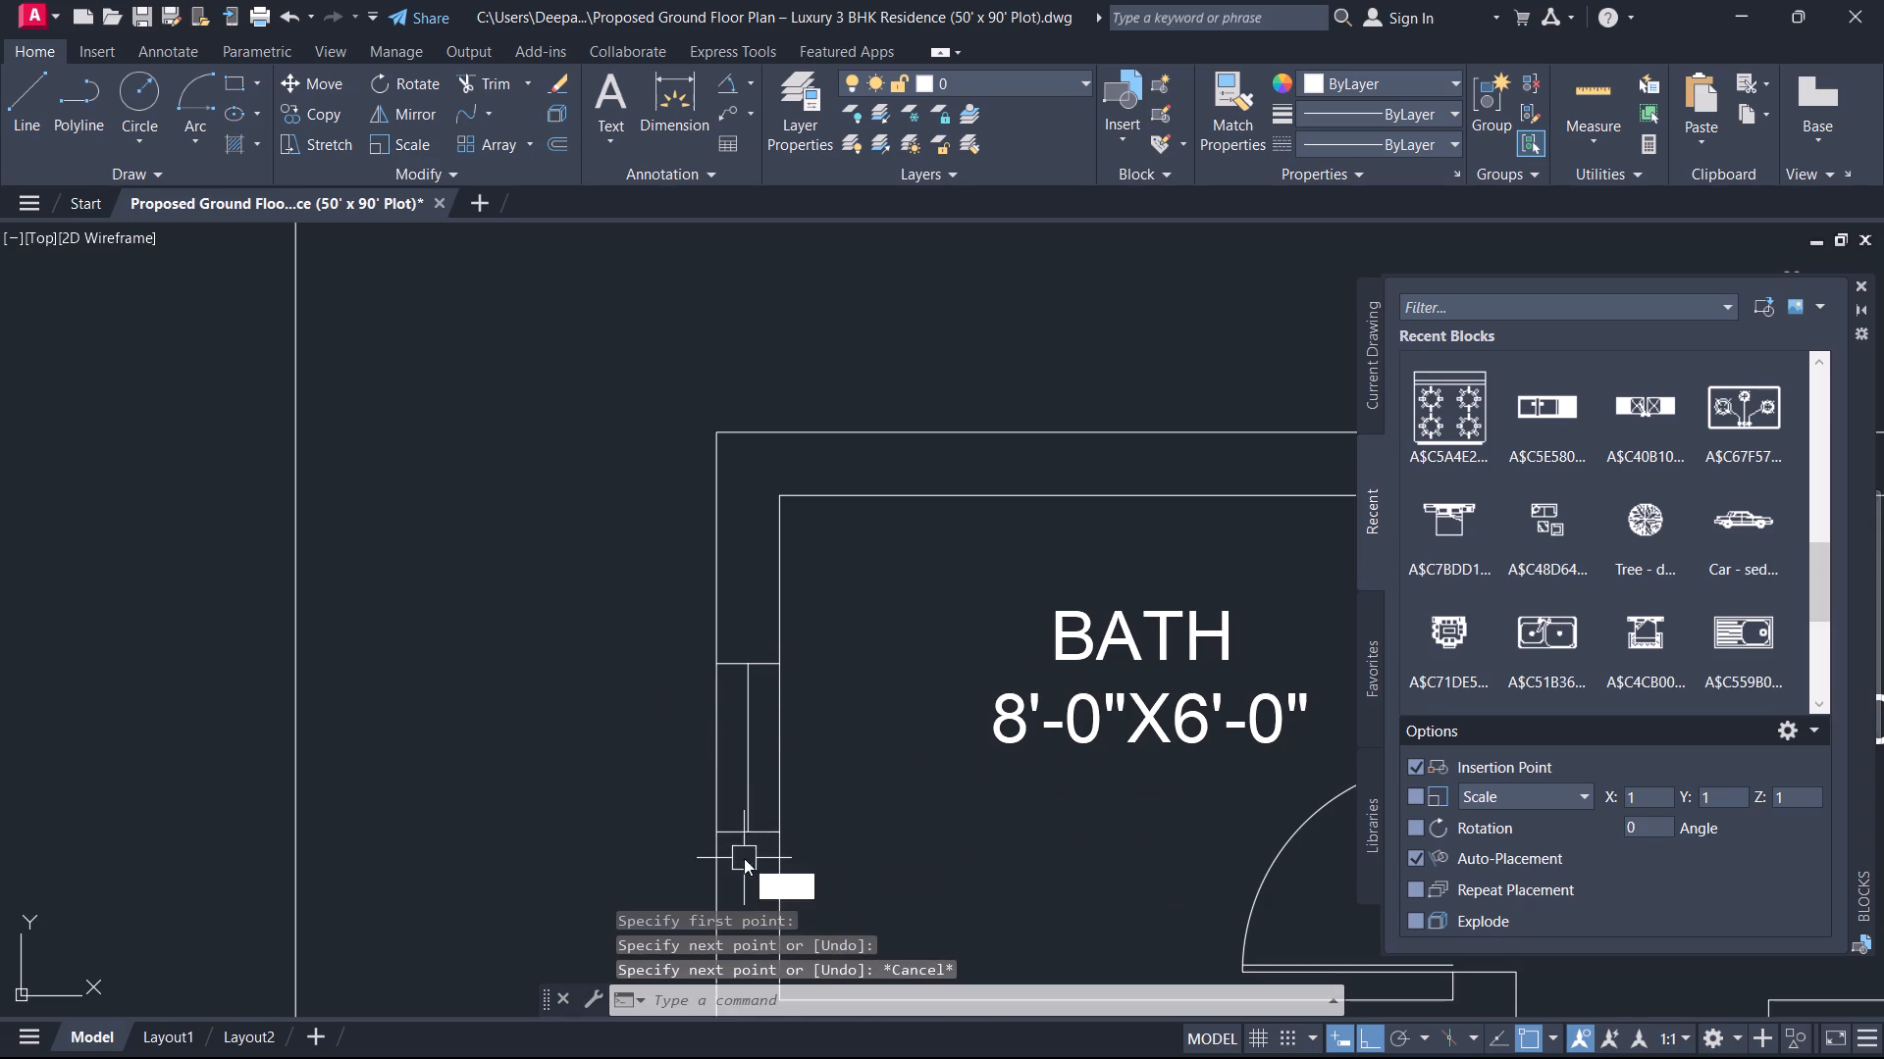
{"action": "key", "text": "space"}
{"action": "key", "text": "1"}
{"action": "key", "text": "Return"}
{"action": "scroll", "coordinate": [734, 821], "scroll_direction": "up", "scroll_amount": 1}
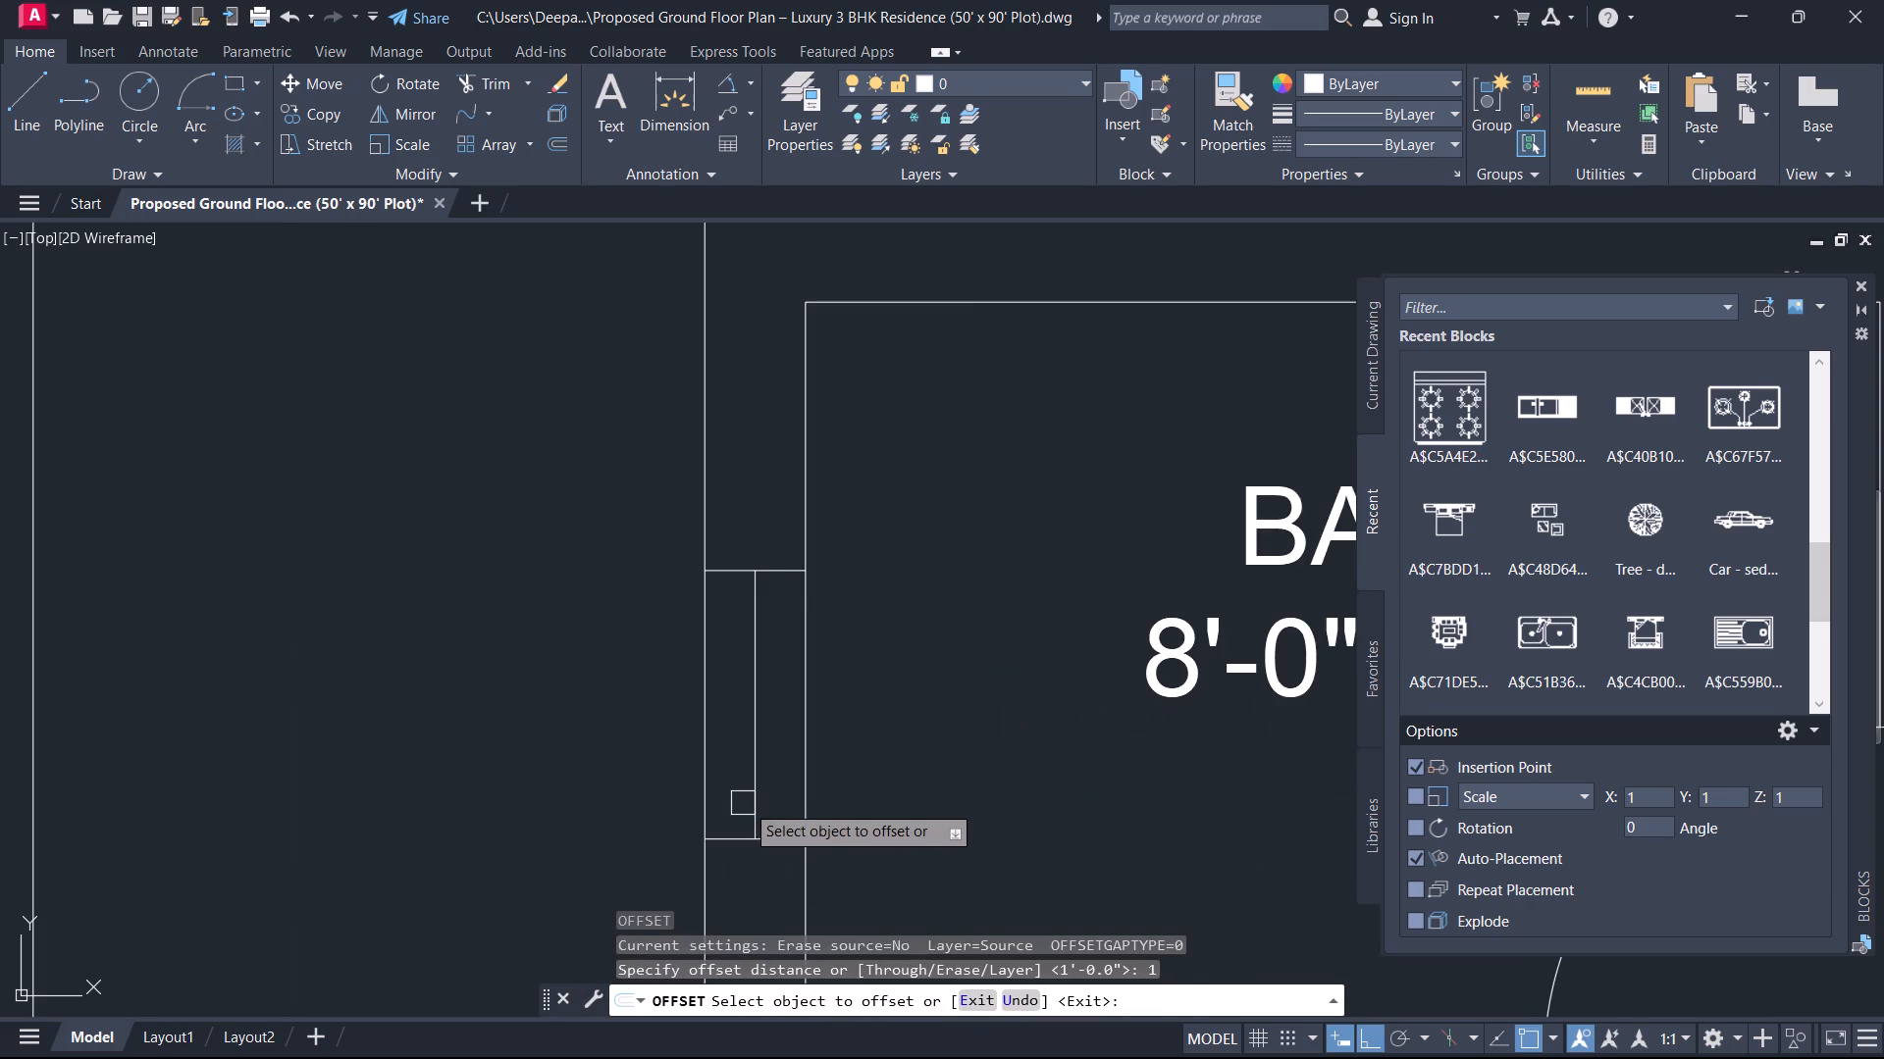
{"action": "left_click", "coordinate": [745, 803]}
{"action": "left_click", "coordinate": [727, 791]}
{"action": "left_click", "coordinate": [760, 804]}
{"action": "left_click", "coordinate": [799, 785]}
{"action": "key", "text": "Escape"}
Delete the centre line of the 8'-0"X6'-0" BATH window, keeping the two offset glazing lines.
{"action": "scroll", "coordinate": [767, 773], "scroll_direction": "up", "scroll_amount": 1}
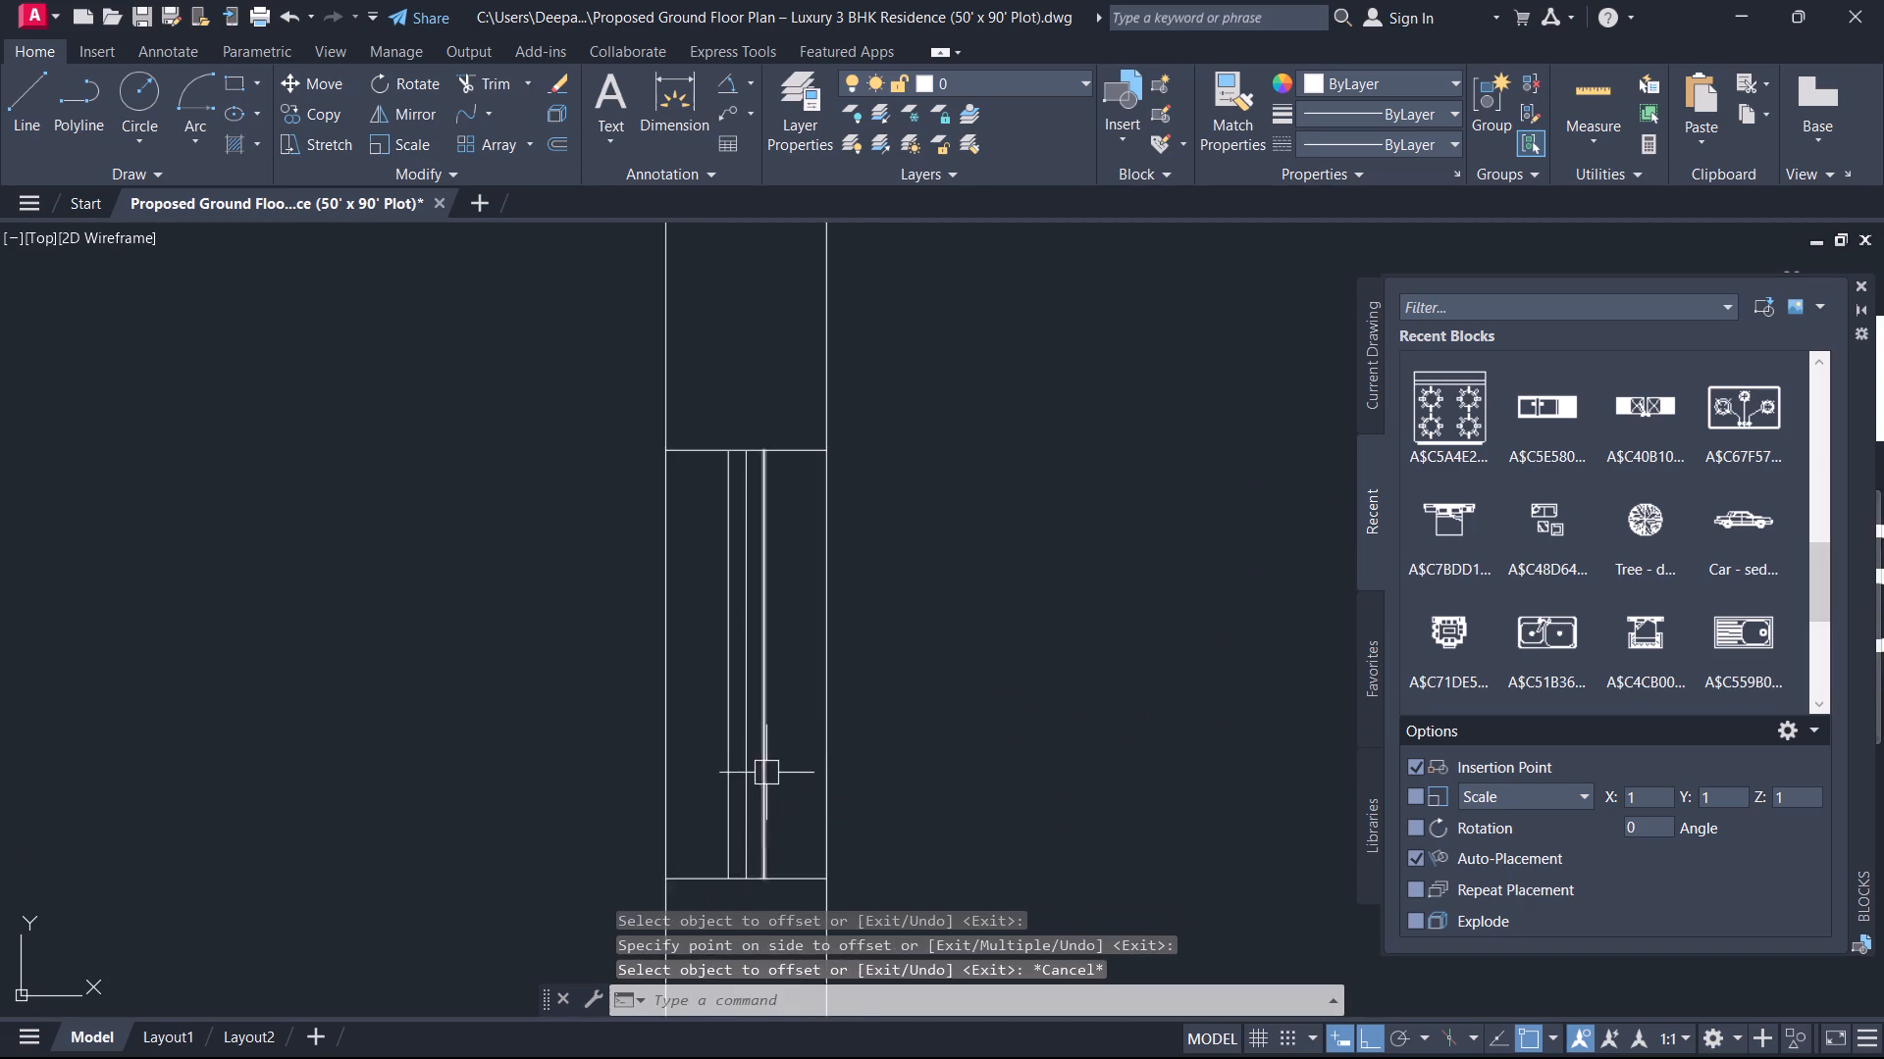
{"action": "scroll", "coordinate": [766, 773], "scroll_direction": "up", "scroll_amount": 2}
{"action": "left_click", "coordinate": [715, 789]}
{"action": "scroll", "coordinate": [898, 799], "scroll_direction": "down", "scroll_amount": 3}
{"action": "key", "text": "Delete"}
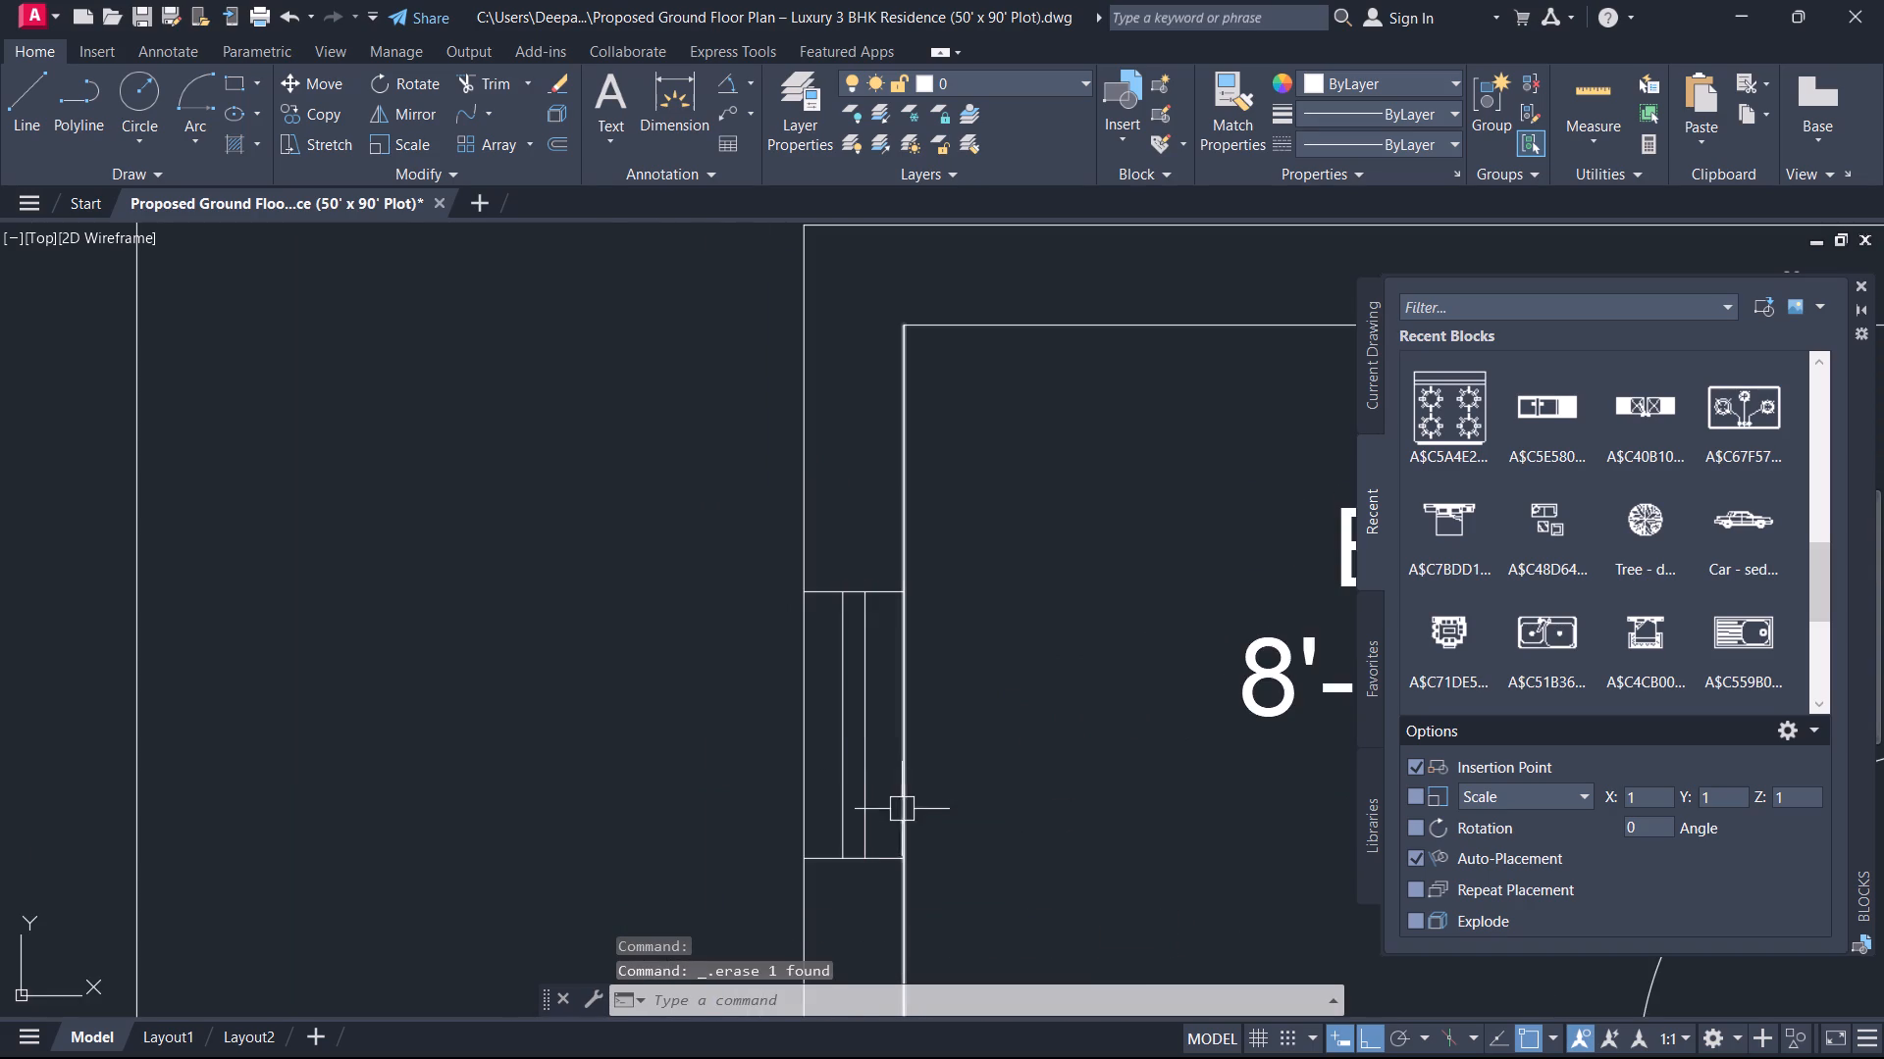
Draw a short vertical line across the upper outer wall of the 9'-0"X6'-0" BATH, at the midpoint of the wall's inner face.
{"action": "scroll", "coordinate": [905, 814], "scroll_direction": "down", "scroll_amount": 1}
{"action": "middle_click_drag", "start_coordinate": [905, 814], "coordinate": [888, 573]}
{"action": "scroll", "coordinate": [870, 569], "scroll_direction": "down", "scroll_amount": 3}
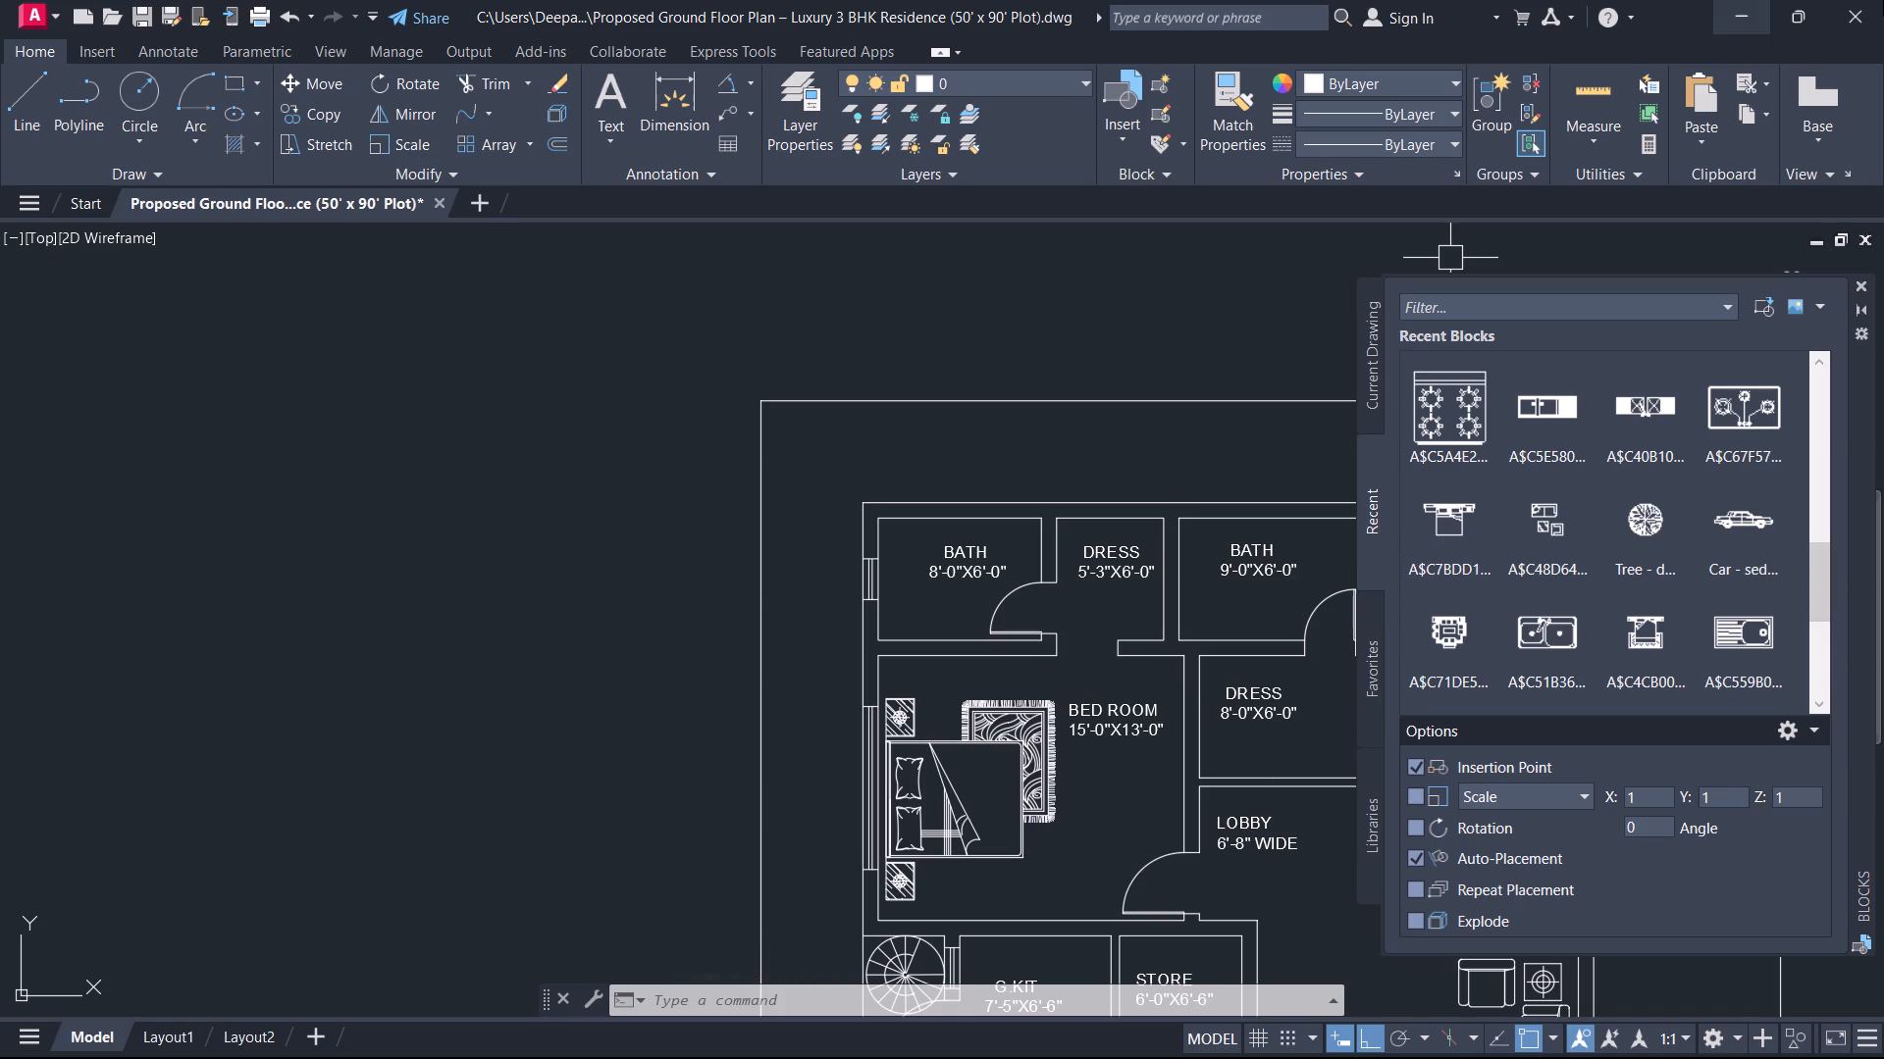
{"action": "scroll", "coordinate": [904, 441], "scroll_direction": "down", "scroll_amount": 2}
{"action": "middle_click_drag", "start_coordinate": [900, 448], "coordinate": [759, 333]}
{"action": "scroll", "coordinate": [776, 315], "scroll_direction": "up", "scroll_amount": 2}
{"action": "scroll", "coordinate": [982, 447], "scroll_direction": "up", "scroll_amount": 1}
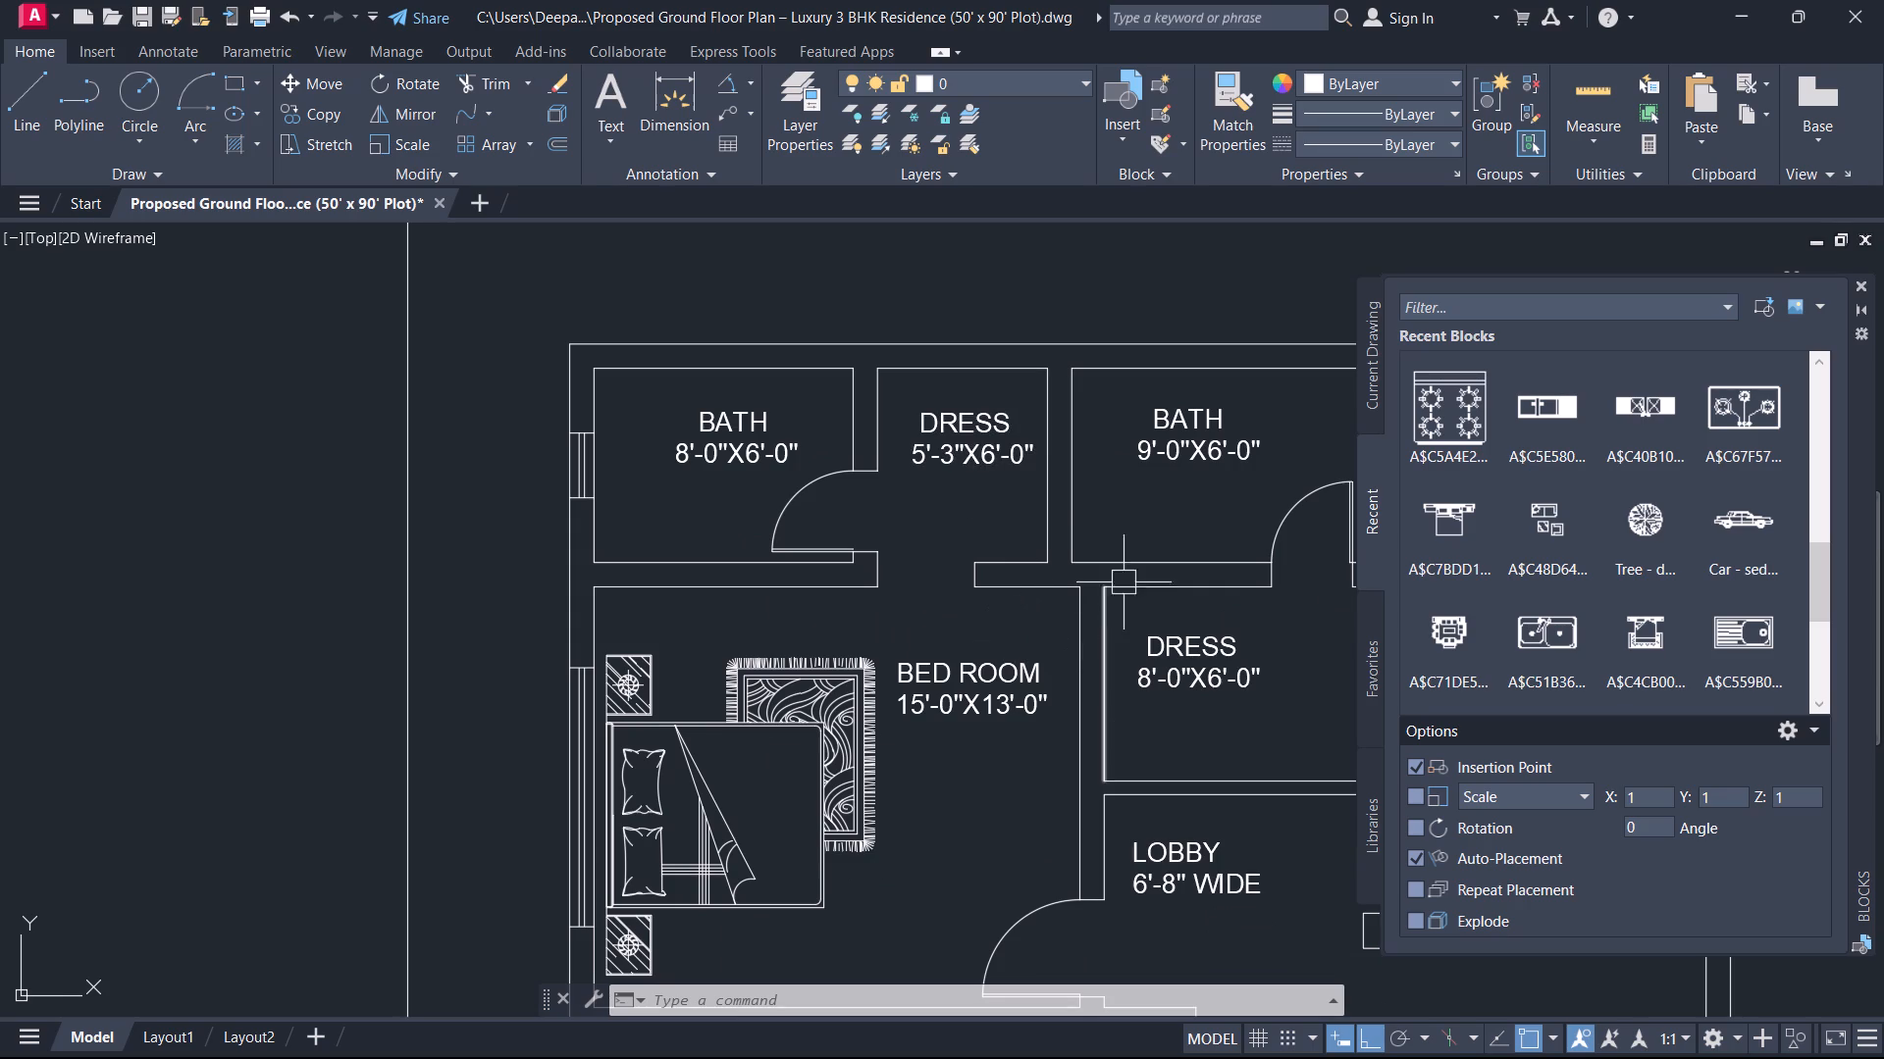
{"action": "middle_click_drag", "start_coordinate": [1131, 567], "coordinate": [765, 814]}
{"action": "type", "text": "L"}
{"action": "key", "text": "space"}
{"action": "scroll", "coordinate": [840, 605], "scroll_direction": "up", "scroll_amount": 1}
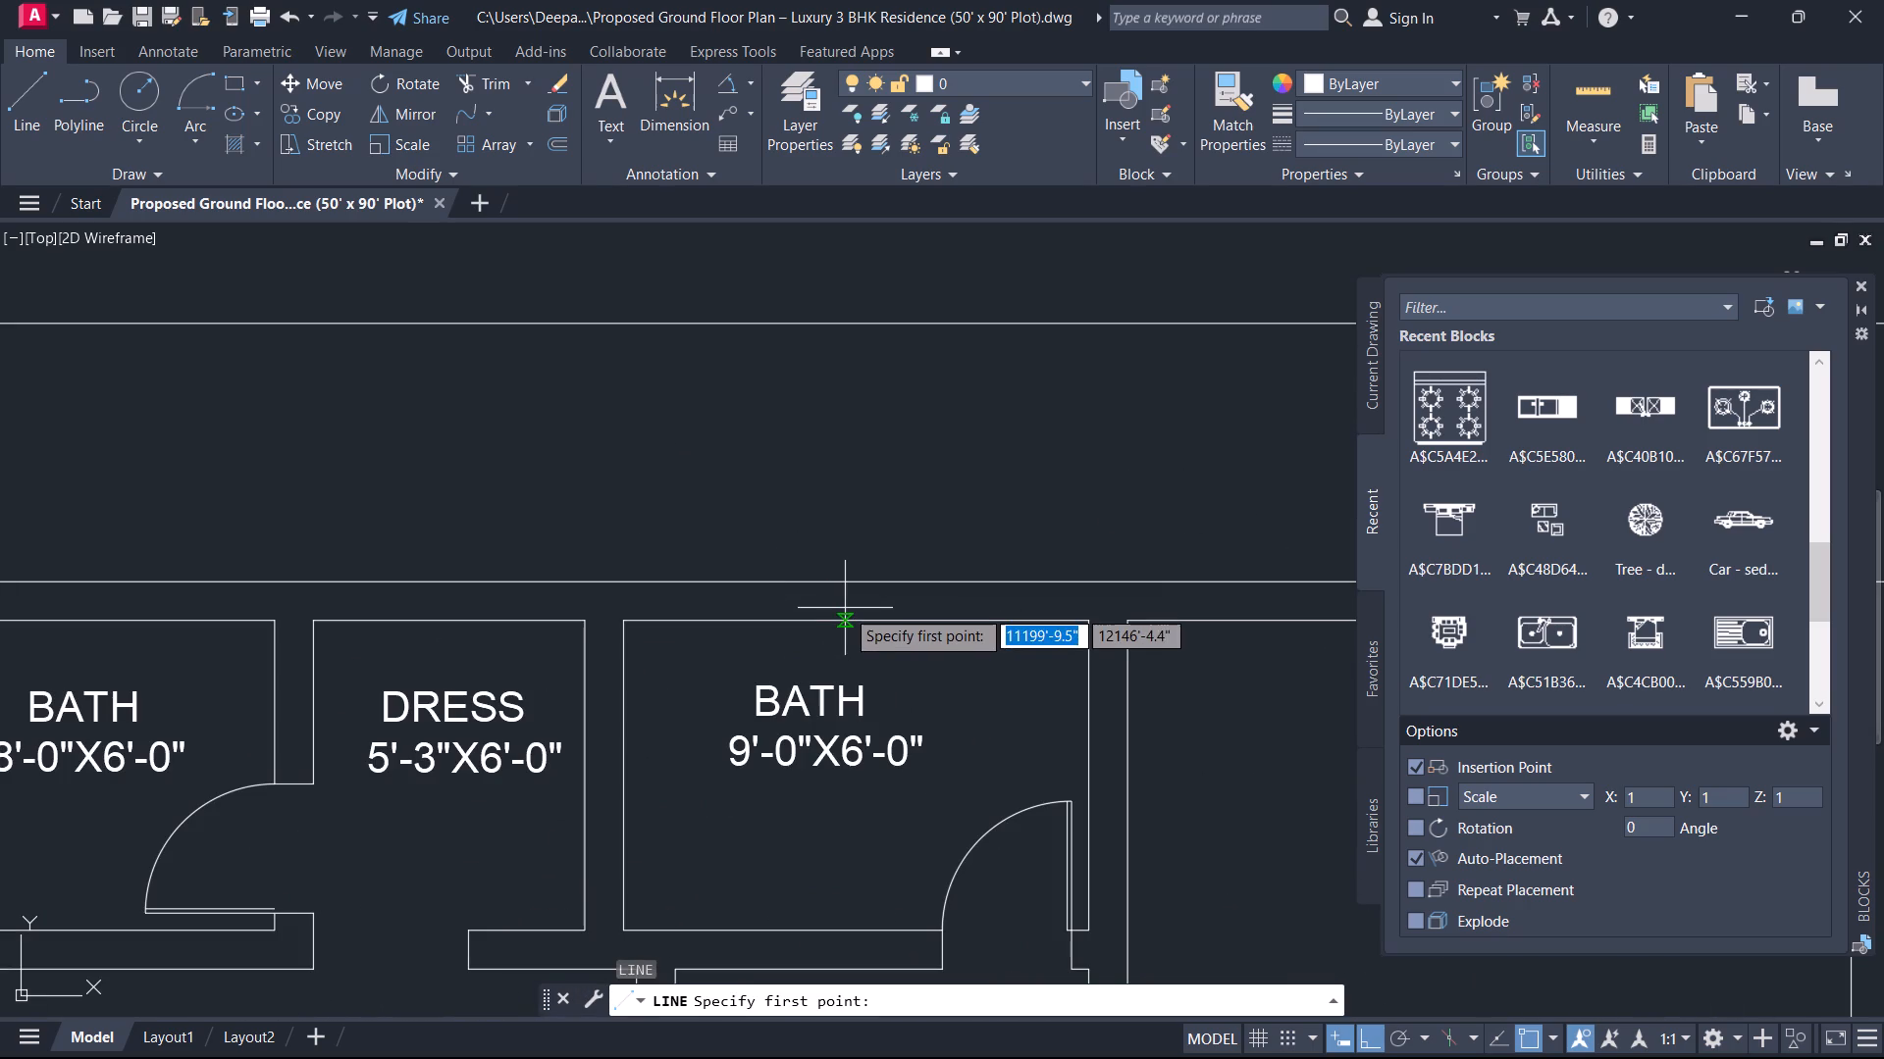
{"action": "left_click", "coordinate": [859, 621]}
{"action": "left_click", "coordinate": [859, 582]}
{"action": "key", "text": "Escape"}
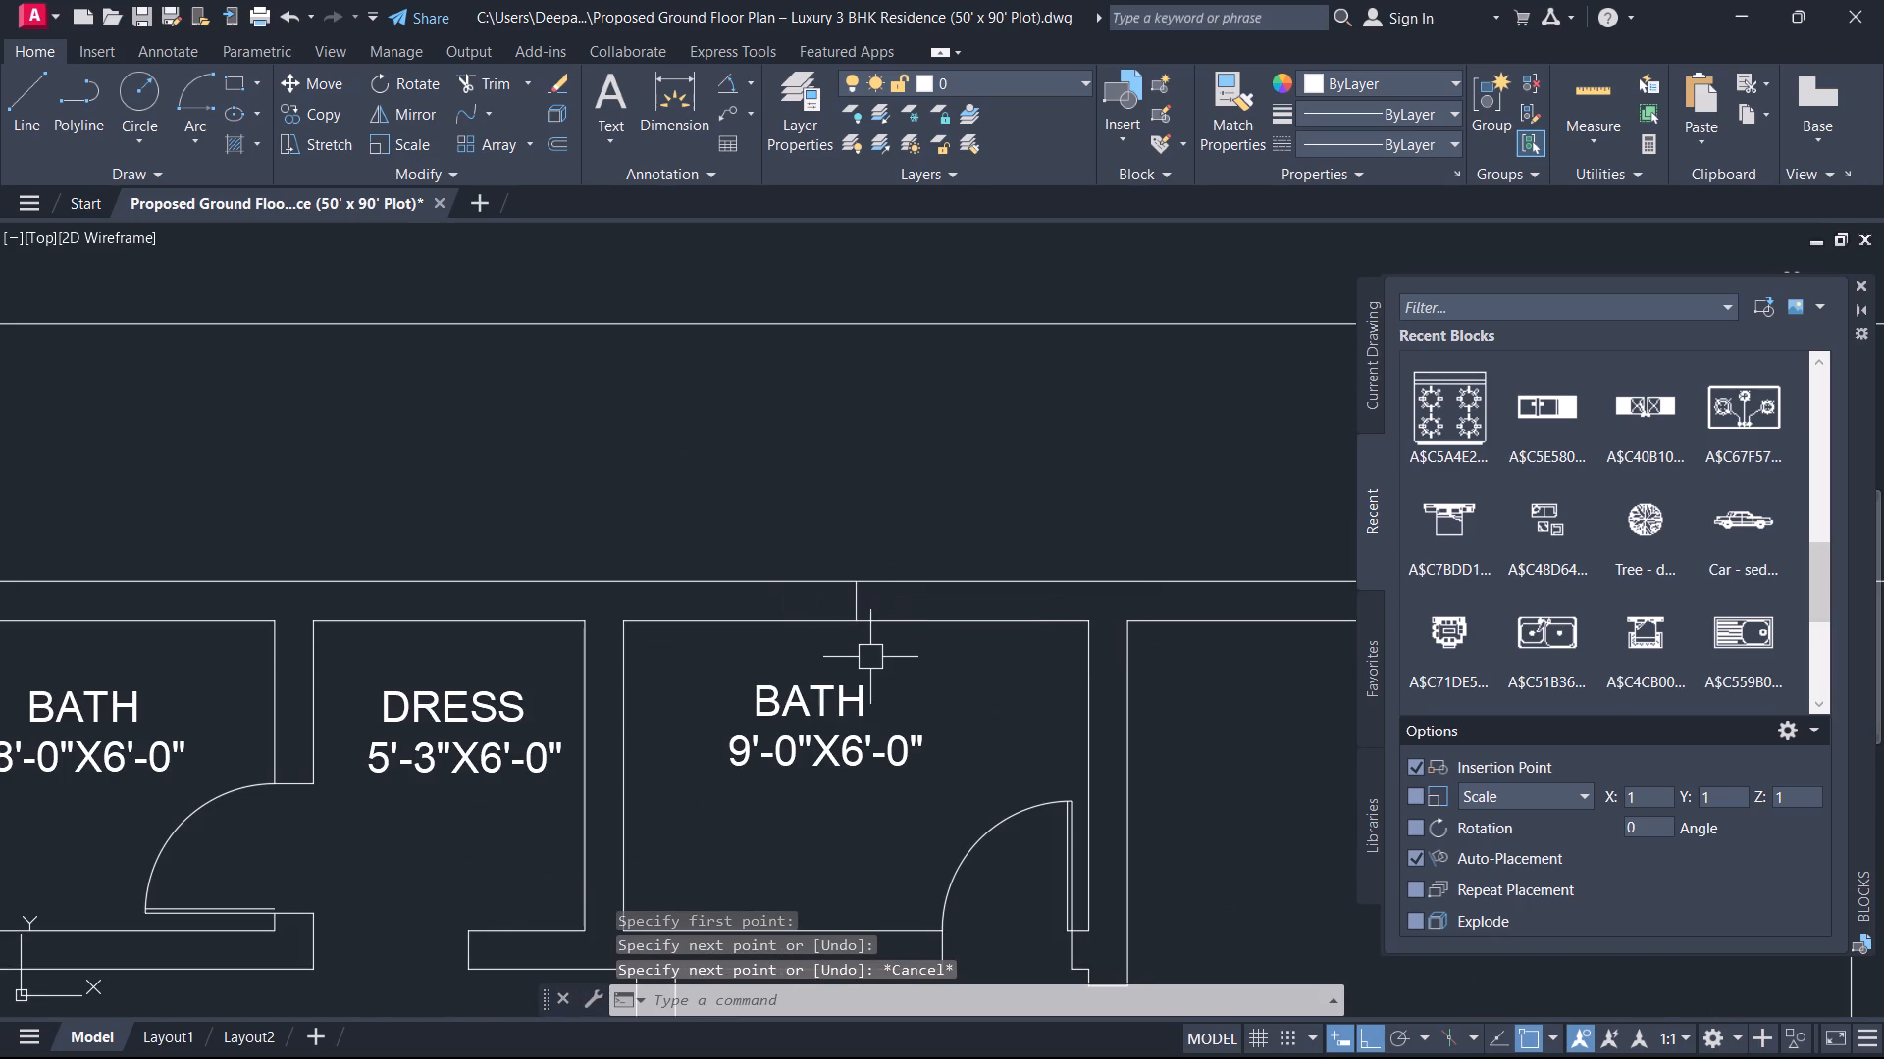
Offset the short line across the 9'-0"X6'-0" BATH's outer wall by 1' to both sides.
{"action": "type", "text": "O"}
{"action": "key", "text": "space"}
{"action": "key", "text": "2"}
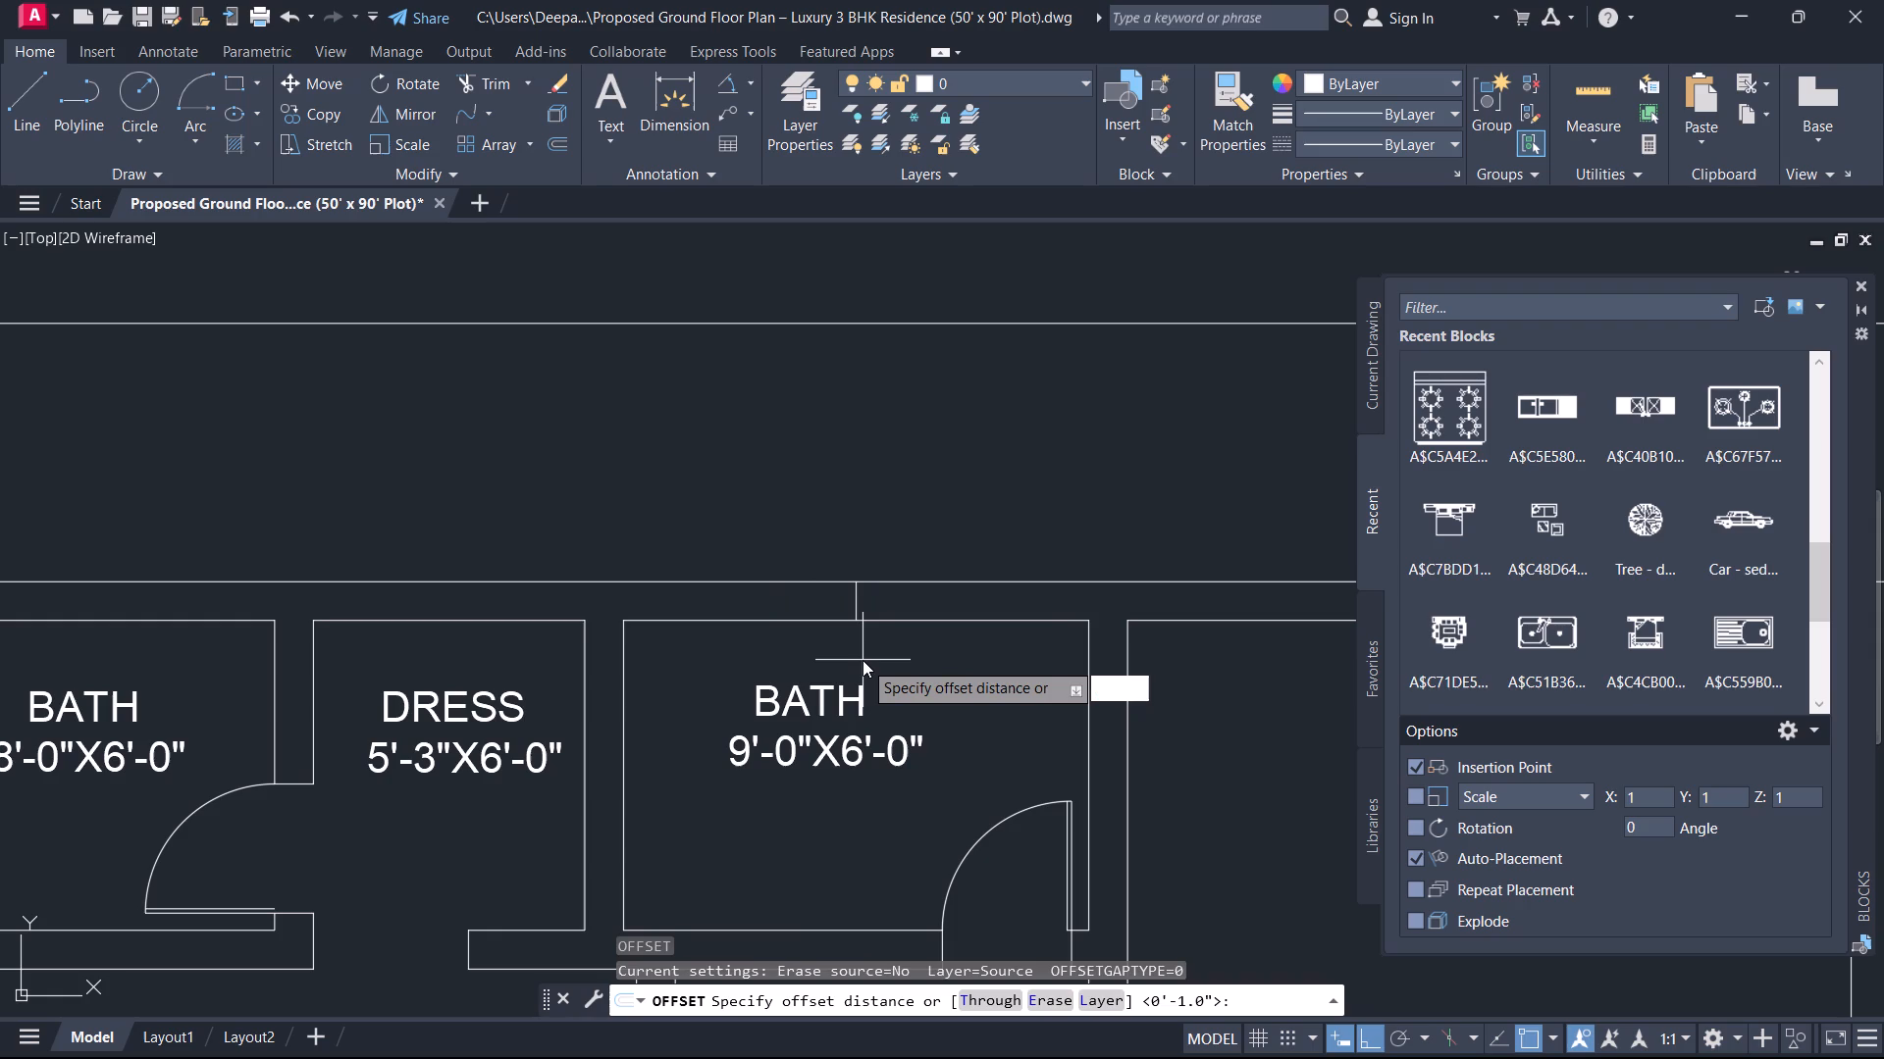
{"action": "key", "text": "BackSpace"}
{"action": "type", "text": "1'"}
{"action": "key", "text": "Return"}
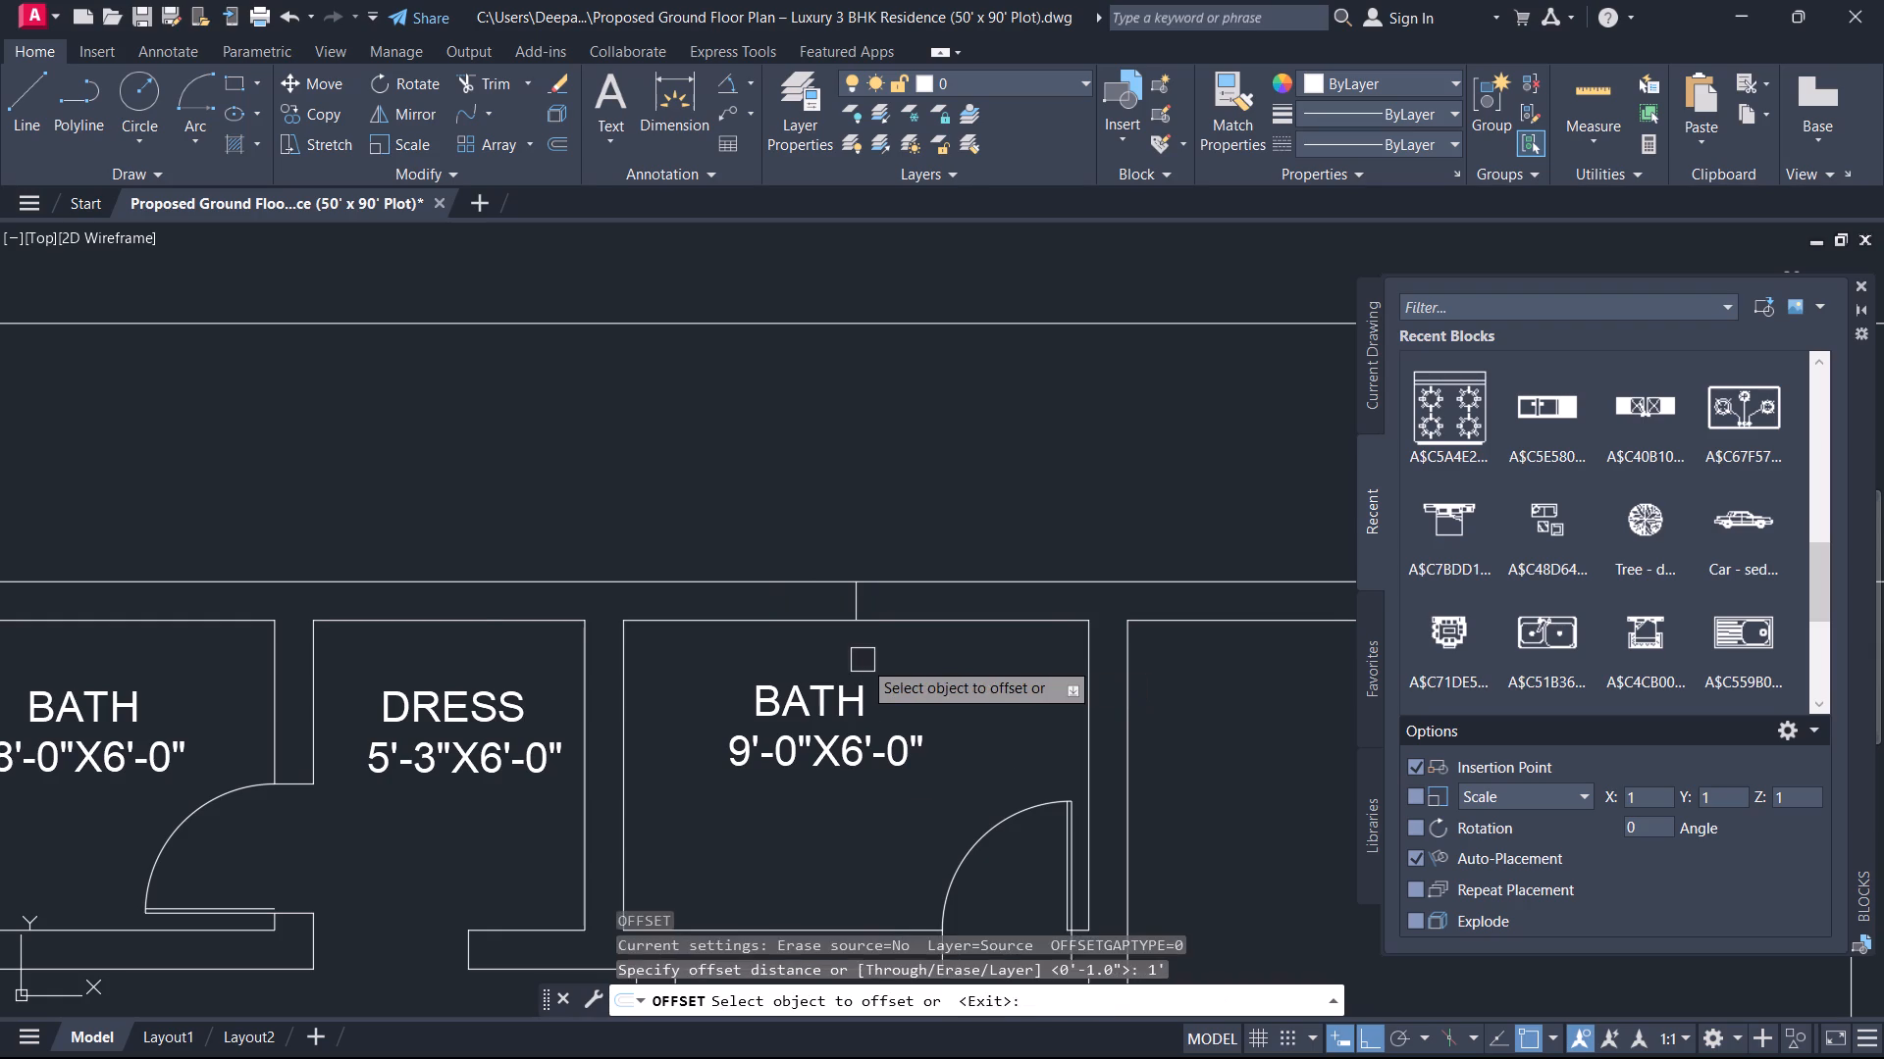
{"action": "scroll", "coordinate": [848, 629], "scroll_direction": "up", "scroll_amount": 2}
{"action": "left_click", "coordinate": [862, 581]}
{"action": "left_click", "coordinate": [829, 573]}
{"action": "left_click_drag", "start_coordinate": [863, 588], "coordinate": [872, 588]}
{"action": "left_click", "coordinate": [914, 574]}
{"action": "key", "text": "Escape"}
Delete the middle short line across the 9'-0"X6'-0" BATH's outer wall, keeping the two offset jamb lines.
{"action": "left_click_drag", "start_coordinate": [895, 568], "coordinate": [888, 568]}
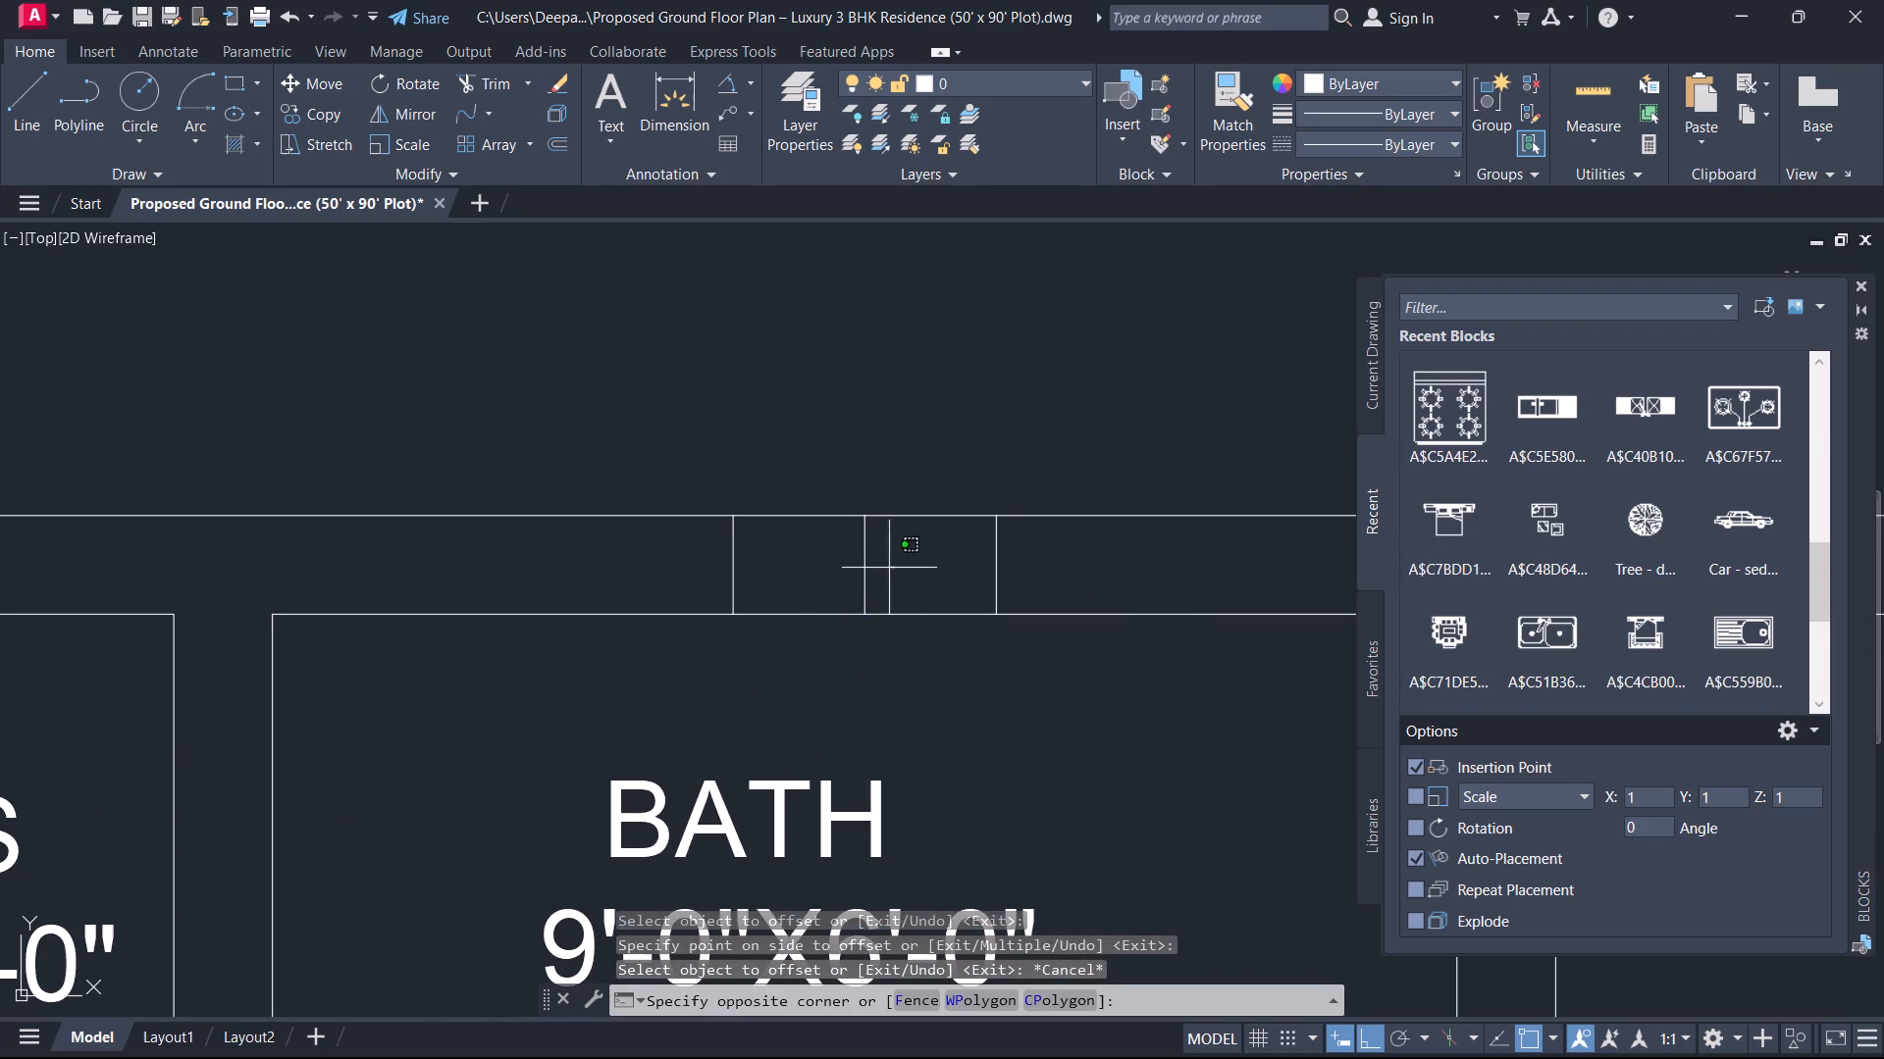
{"action": "left_click_drag", "start_coordinate": [888, 568], "coordinate": [883, 567]}
{"action": "left_click", "coordinate": [847, 566]}
{"action": "key", "text": "Delete"}
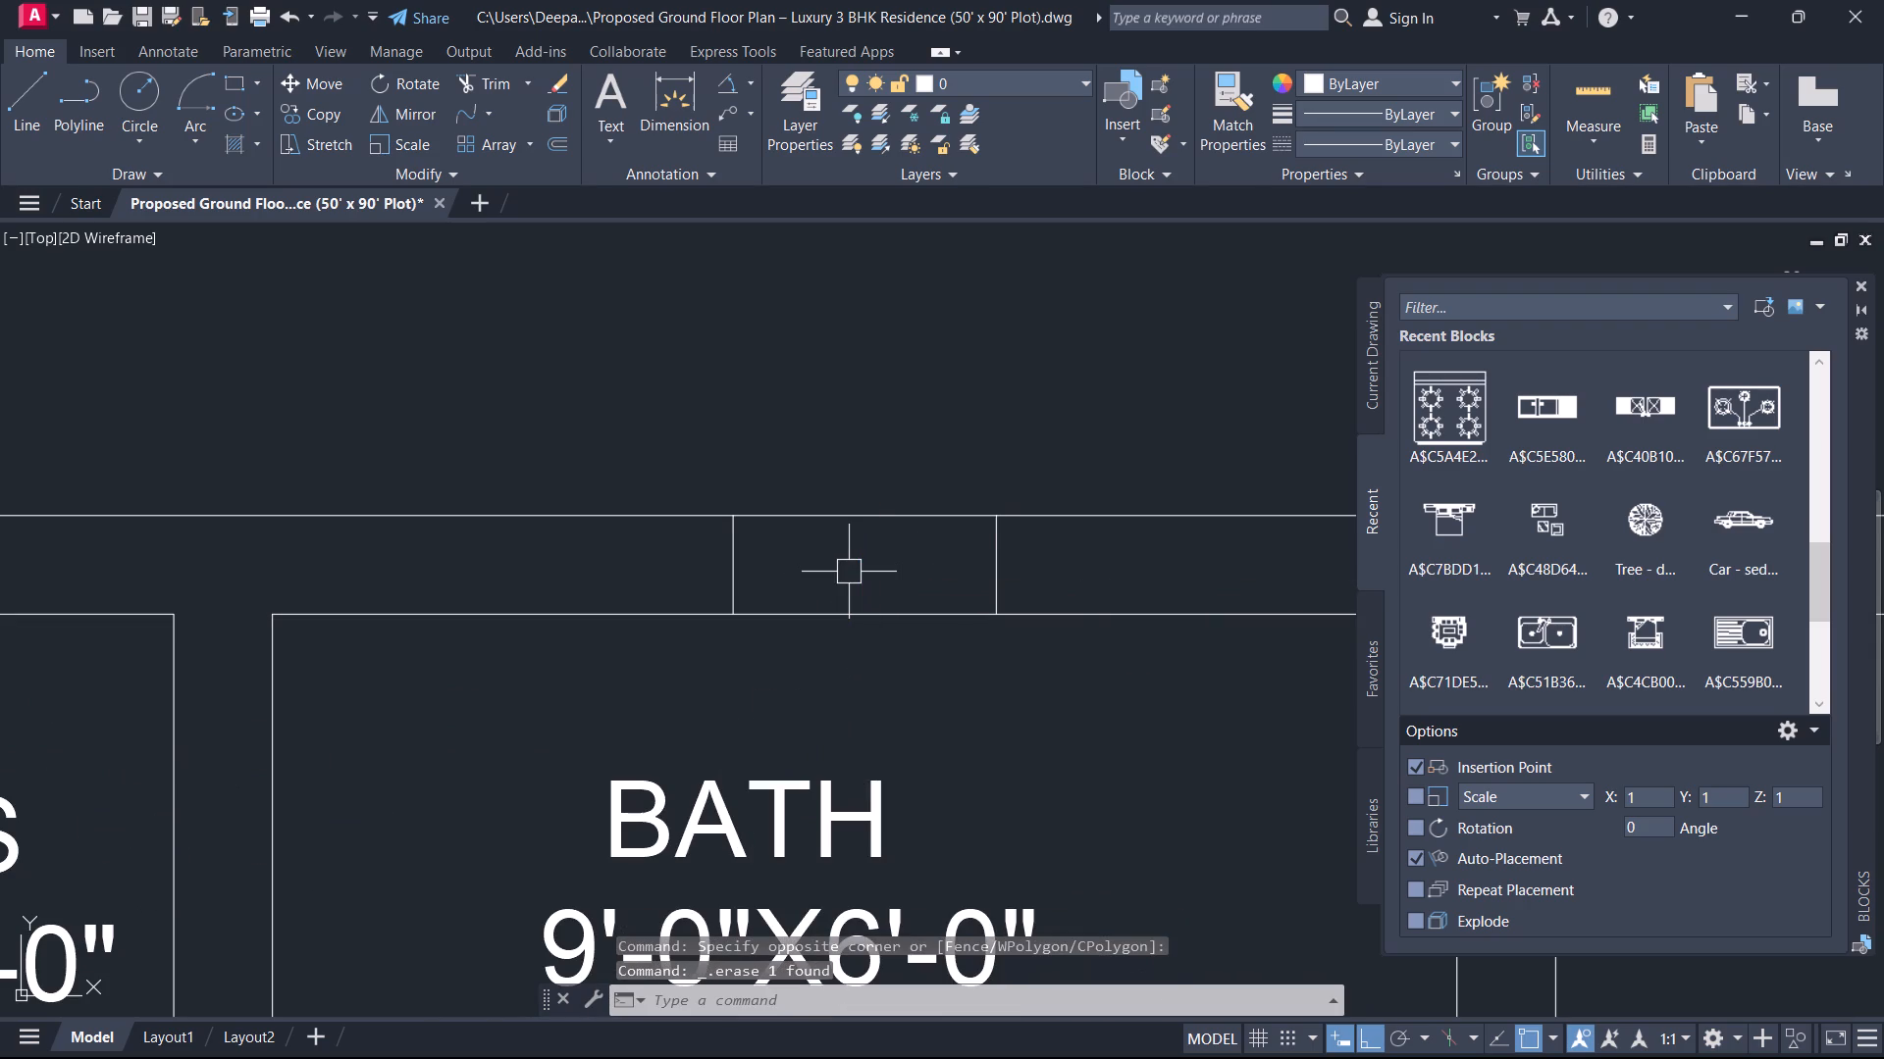
Draw a horizontal centre line between the midpoints of the 9'-0"X6'-0" BATH window's two jamb lines.
{"action": "type", "text": "L"}
{"action": "key", "text": "space"}
{"action": "left_click", "coordinate": [989, 564]}
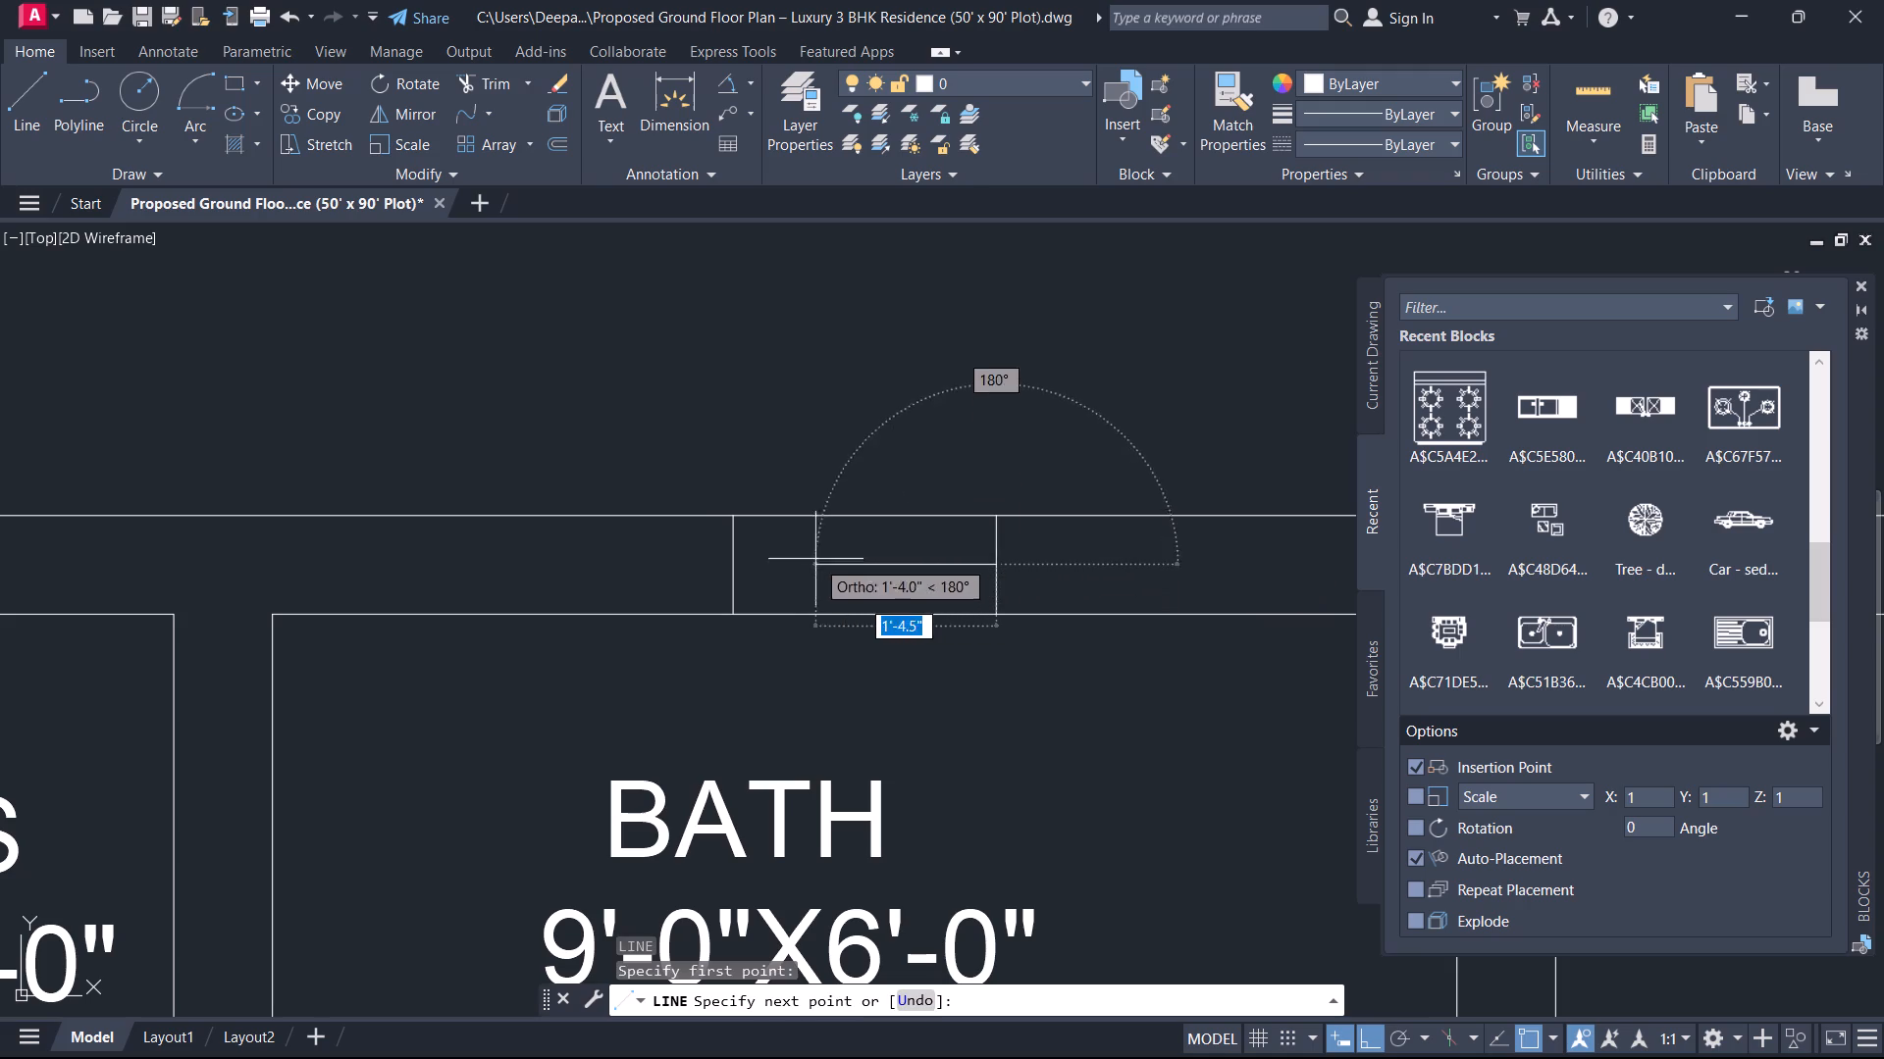
{"action": "left_click", "coordinate": [742, 563]}
{"action": "key", "text": "Escape"}
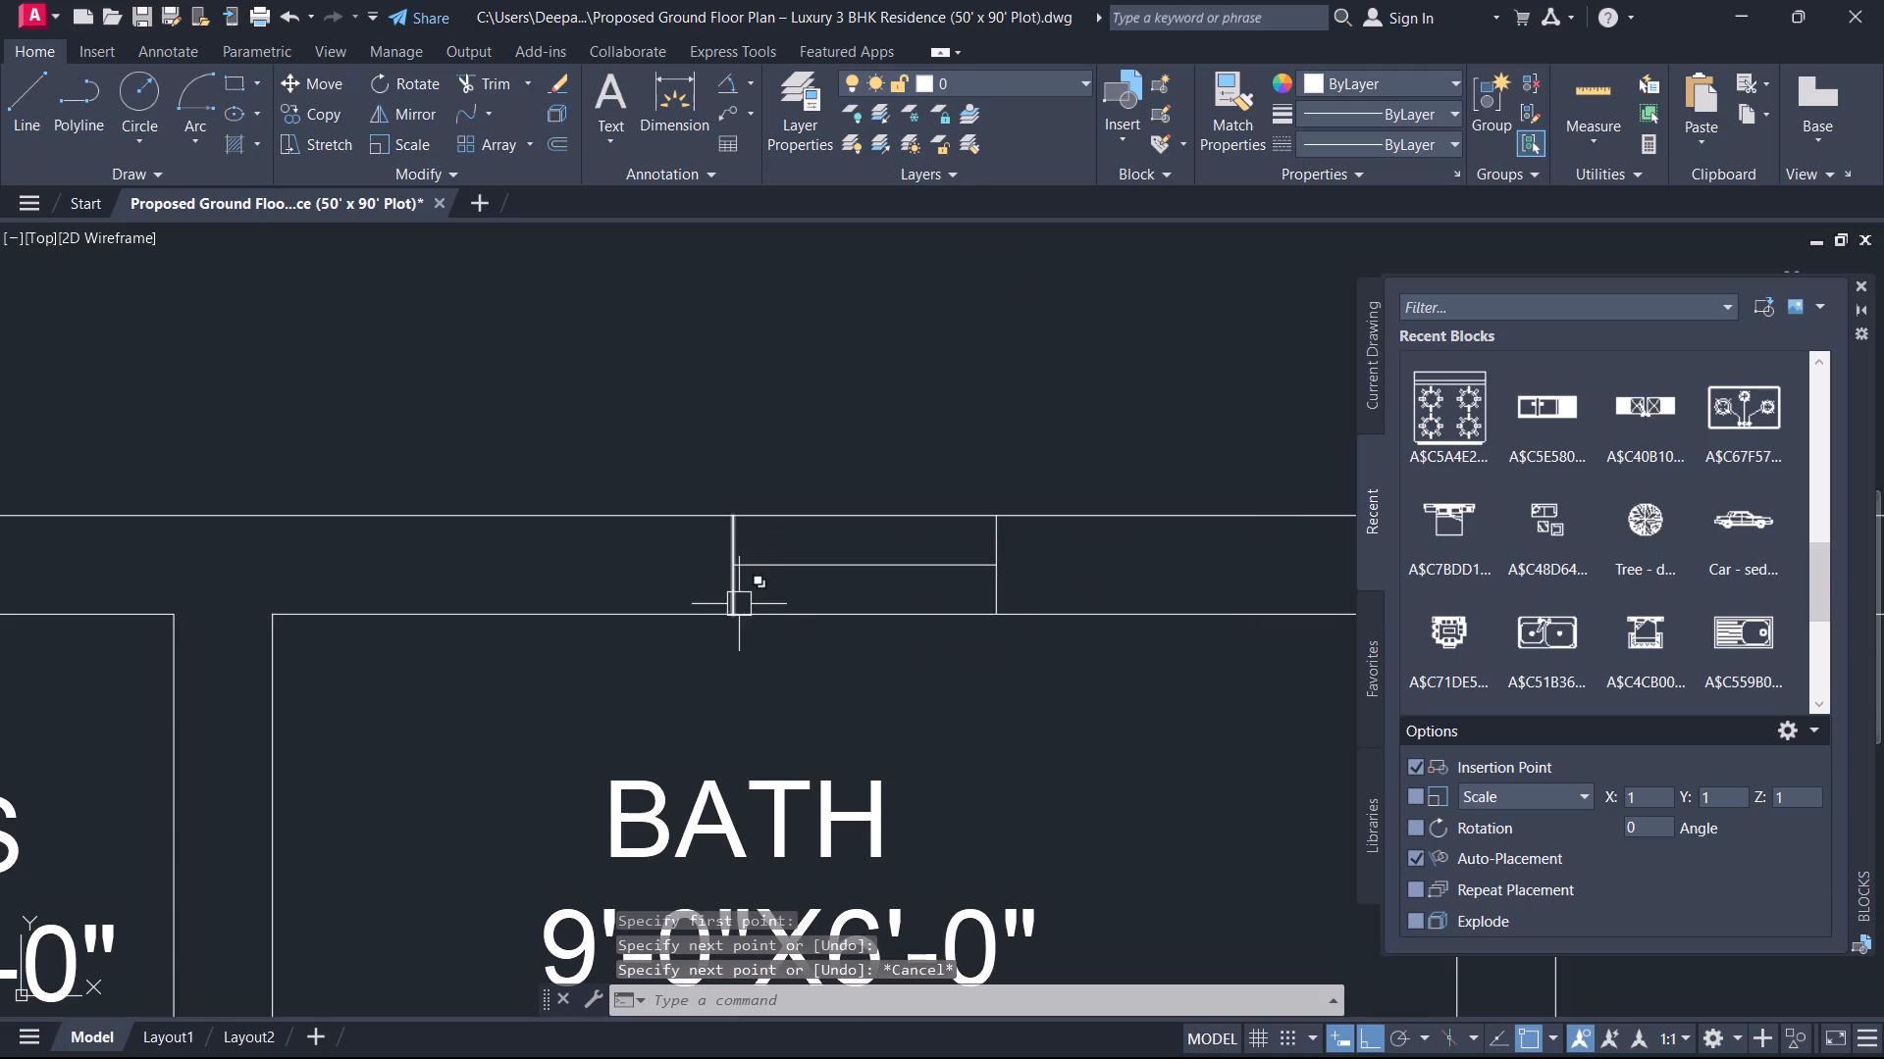
Offset the 9'-0"X6'-0" BATH window's centre line by 1" to both sides.
{"action": "type", "text": "O"}
{"action": "key", "text": "space"}
{"action": "key", "text": "1"}
{"action": "key", "text": "Return"}
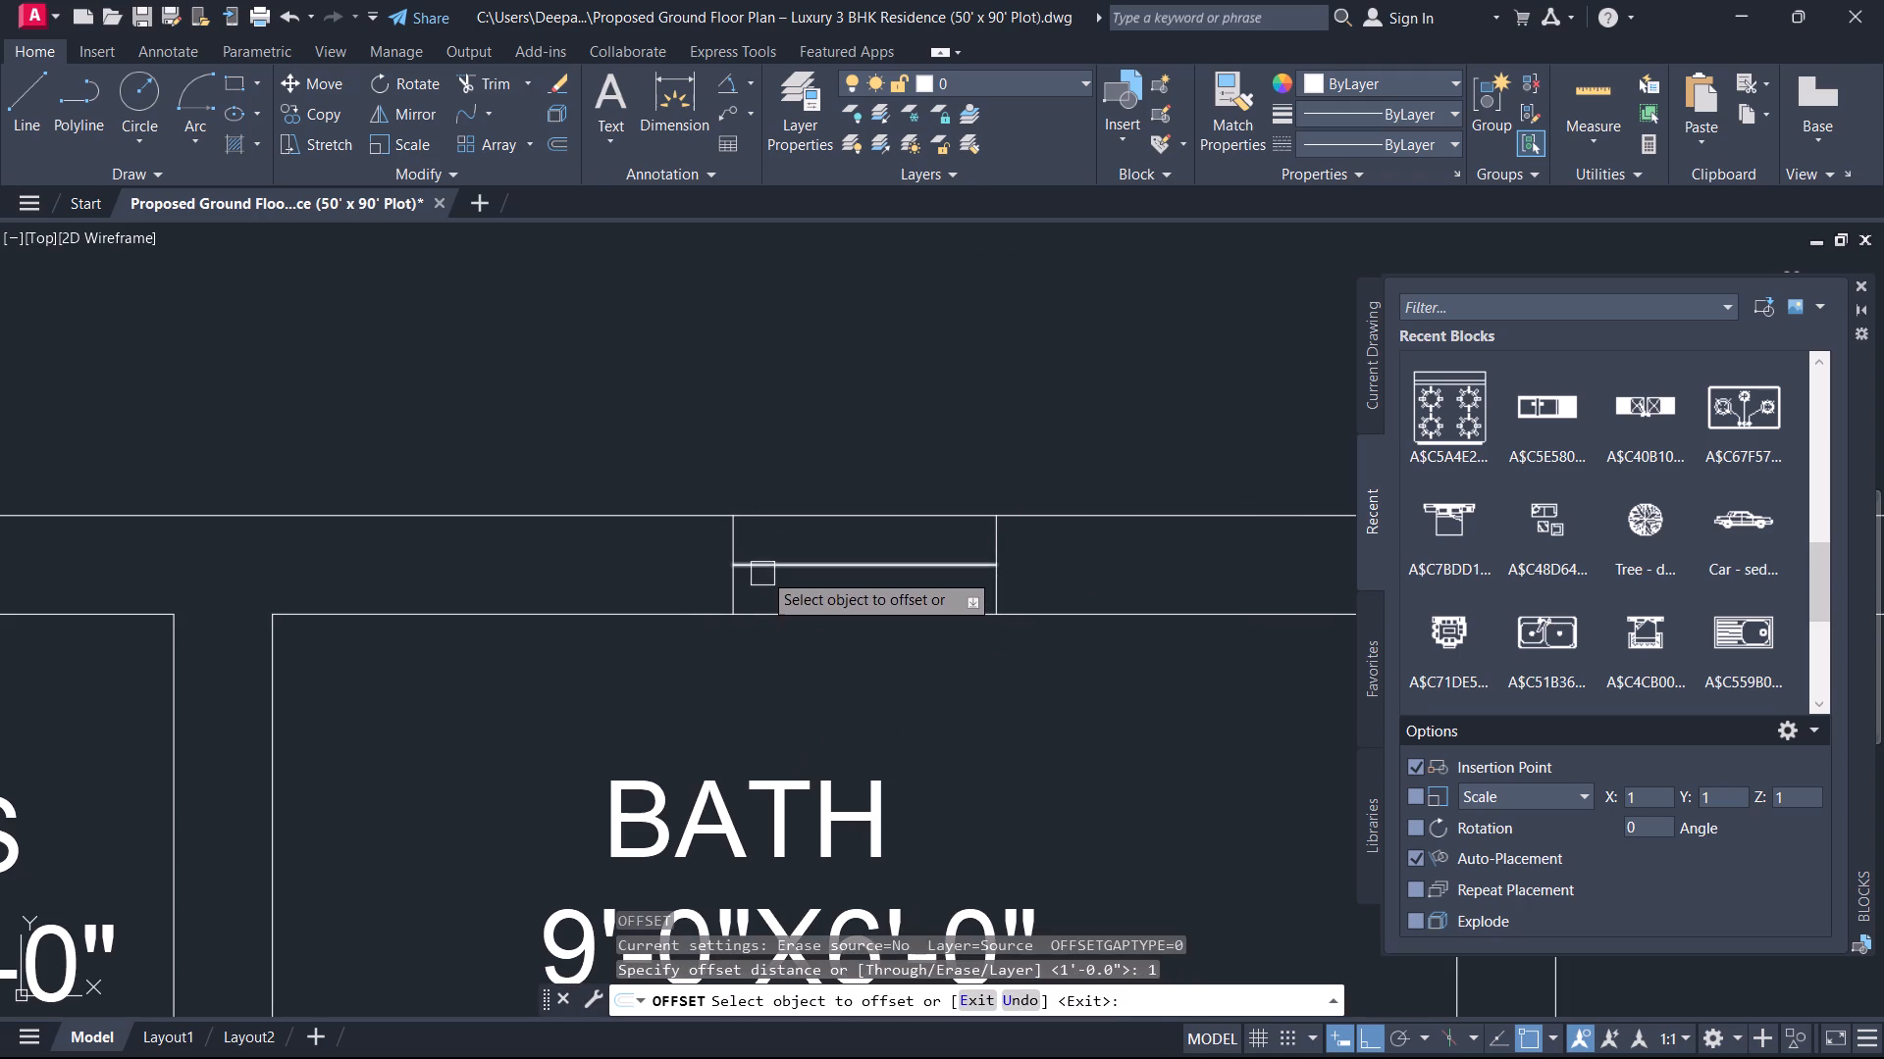
{"action": "left_click", "coordinate": [764, 570]}
{"action": "scroll", "coordinate": [764, 570], "scroll_direction": "up", "scroll_amount": 1}
{"action": "left_click", "coordinate": [781, 527]}
{"action": "left_click_drag", "start_coordinate": [786, 566], "coordinate": [784, 592]}
{"action": "left_click", "coordinate": [784, 606]}
{"action": "key", "text": "Escape"}
Delete the centre line of the 9'-0"X6'-0" BATH window, keeping the two offset glazing lines.
{"action": "left_click", "coordinate": [785, 560]}
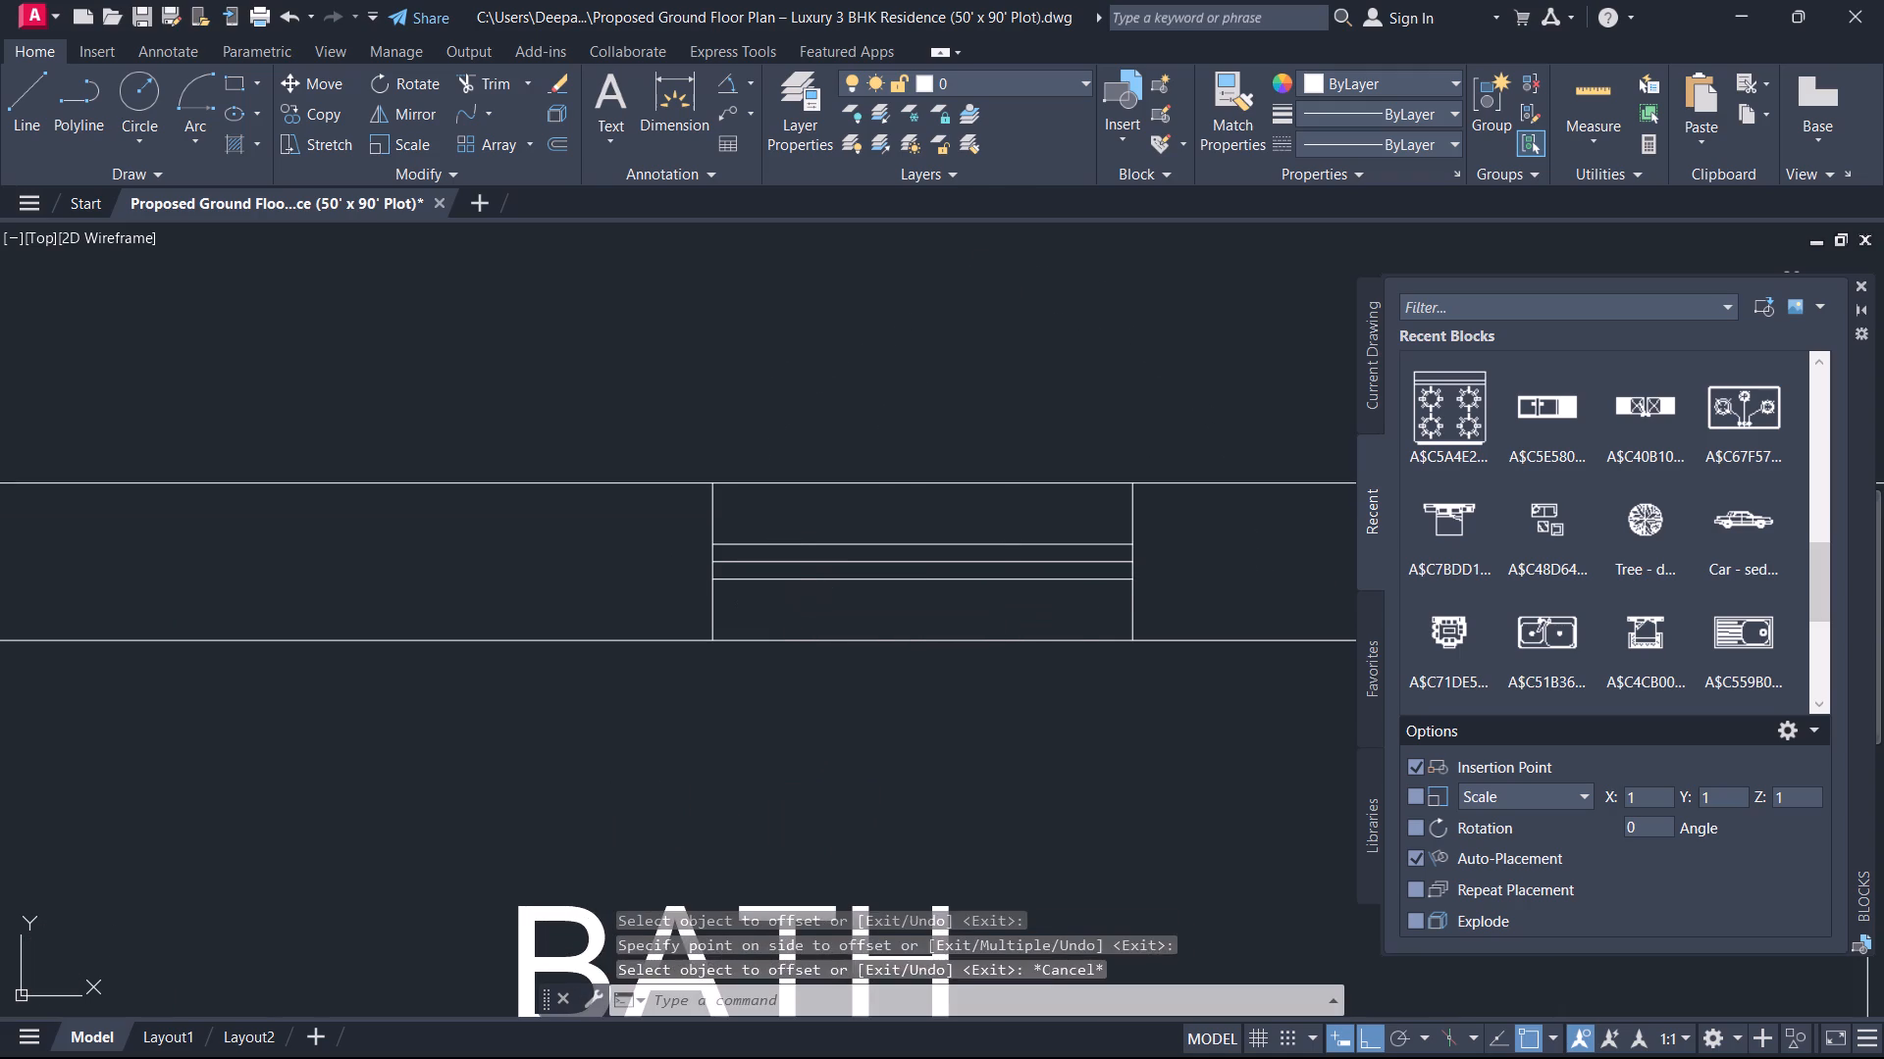
{"action": "key", "text": "Delete"}
Draw a short vertical line across the upper outer wall of the 14'-0"X17'-2" BED ROOM, at the midpoint of the wall's inner face.
{"action": "scroll", "coordinate": [746, 624], "scroll_direction": "down", "scroll_amount": 4}
{"action": "middle_click_drag", "start_coordinate": [708, 527], "coordinate": [717, 482]}
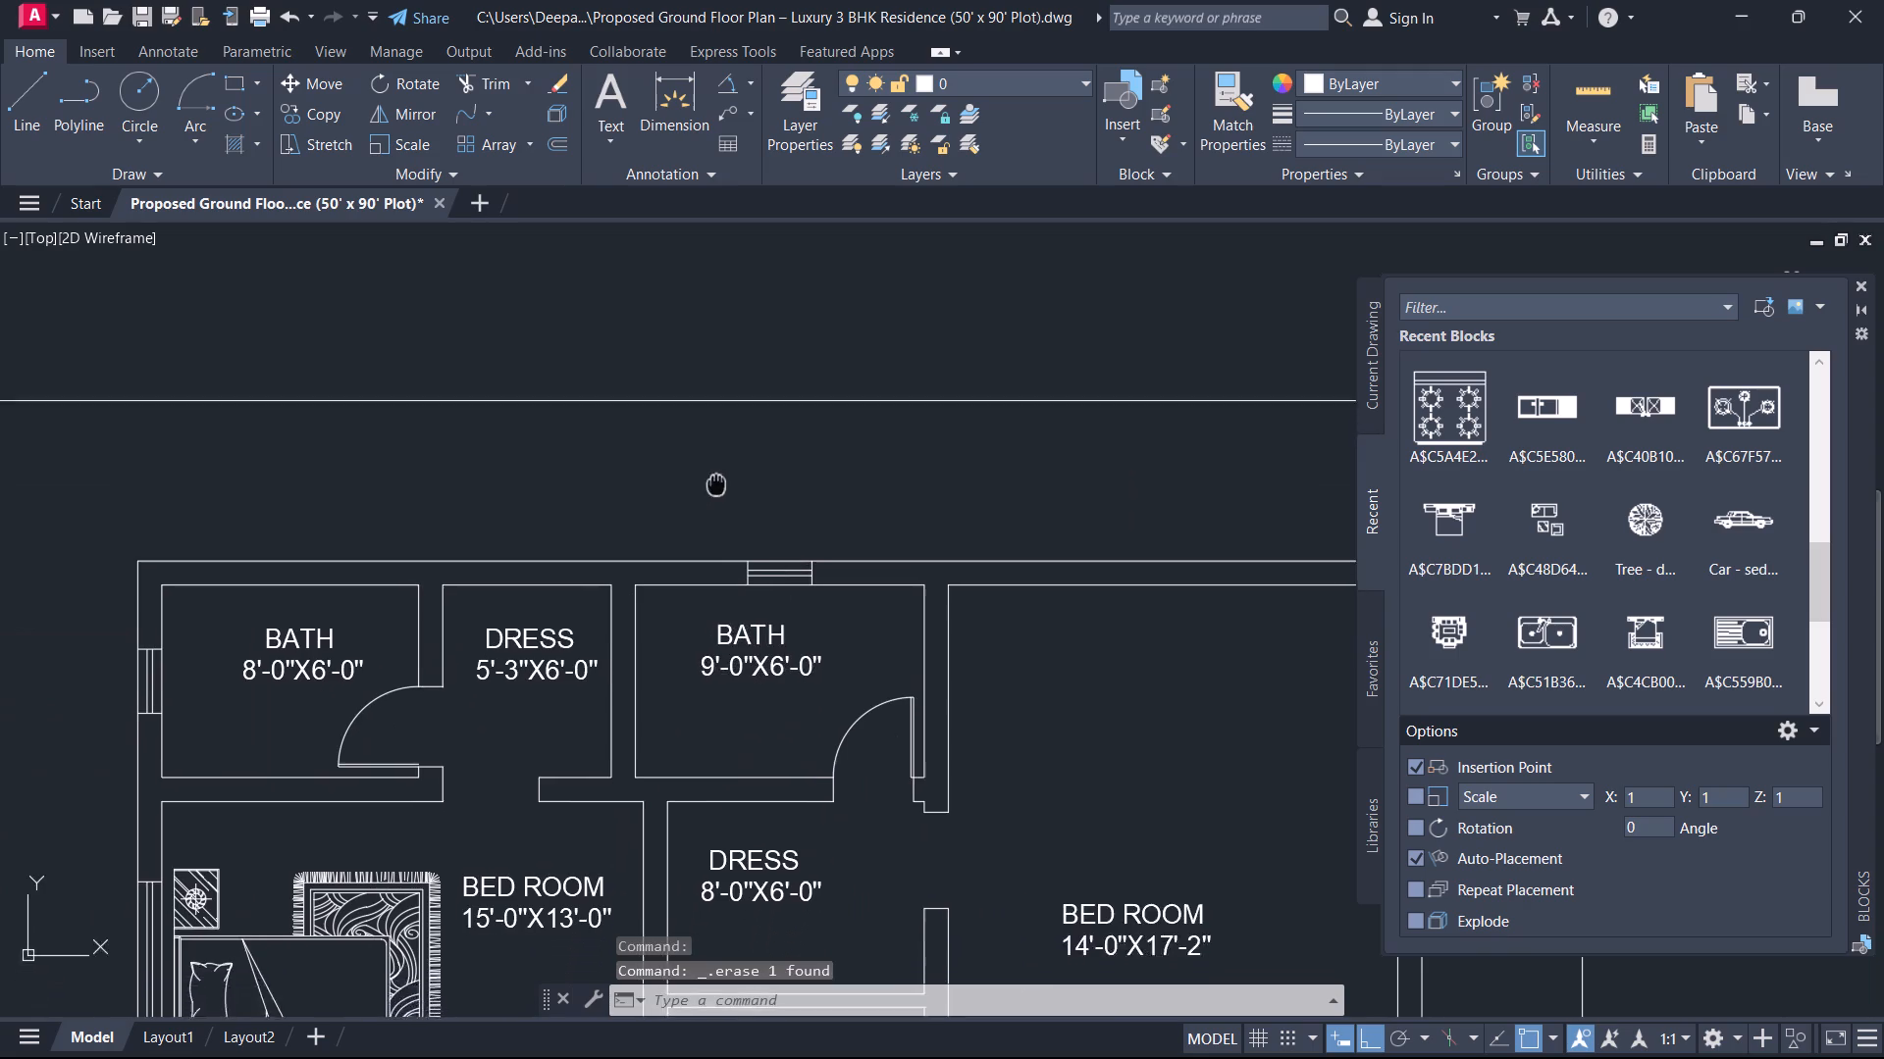
{"action": "middle_click_drag", "start_coordinate": [717, 482], "coordinate": [788, 402]}
{"action": "scroll", "coordinate": [768, 559], "scroll_direction": "down", "scroll_amount": 2}
{"action": "middle_click_drag", "start_coordinate": [808, 774], "coordinate": [796, 603]}
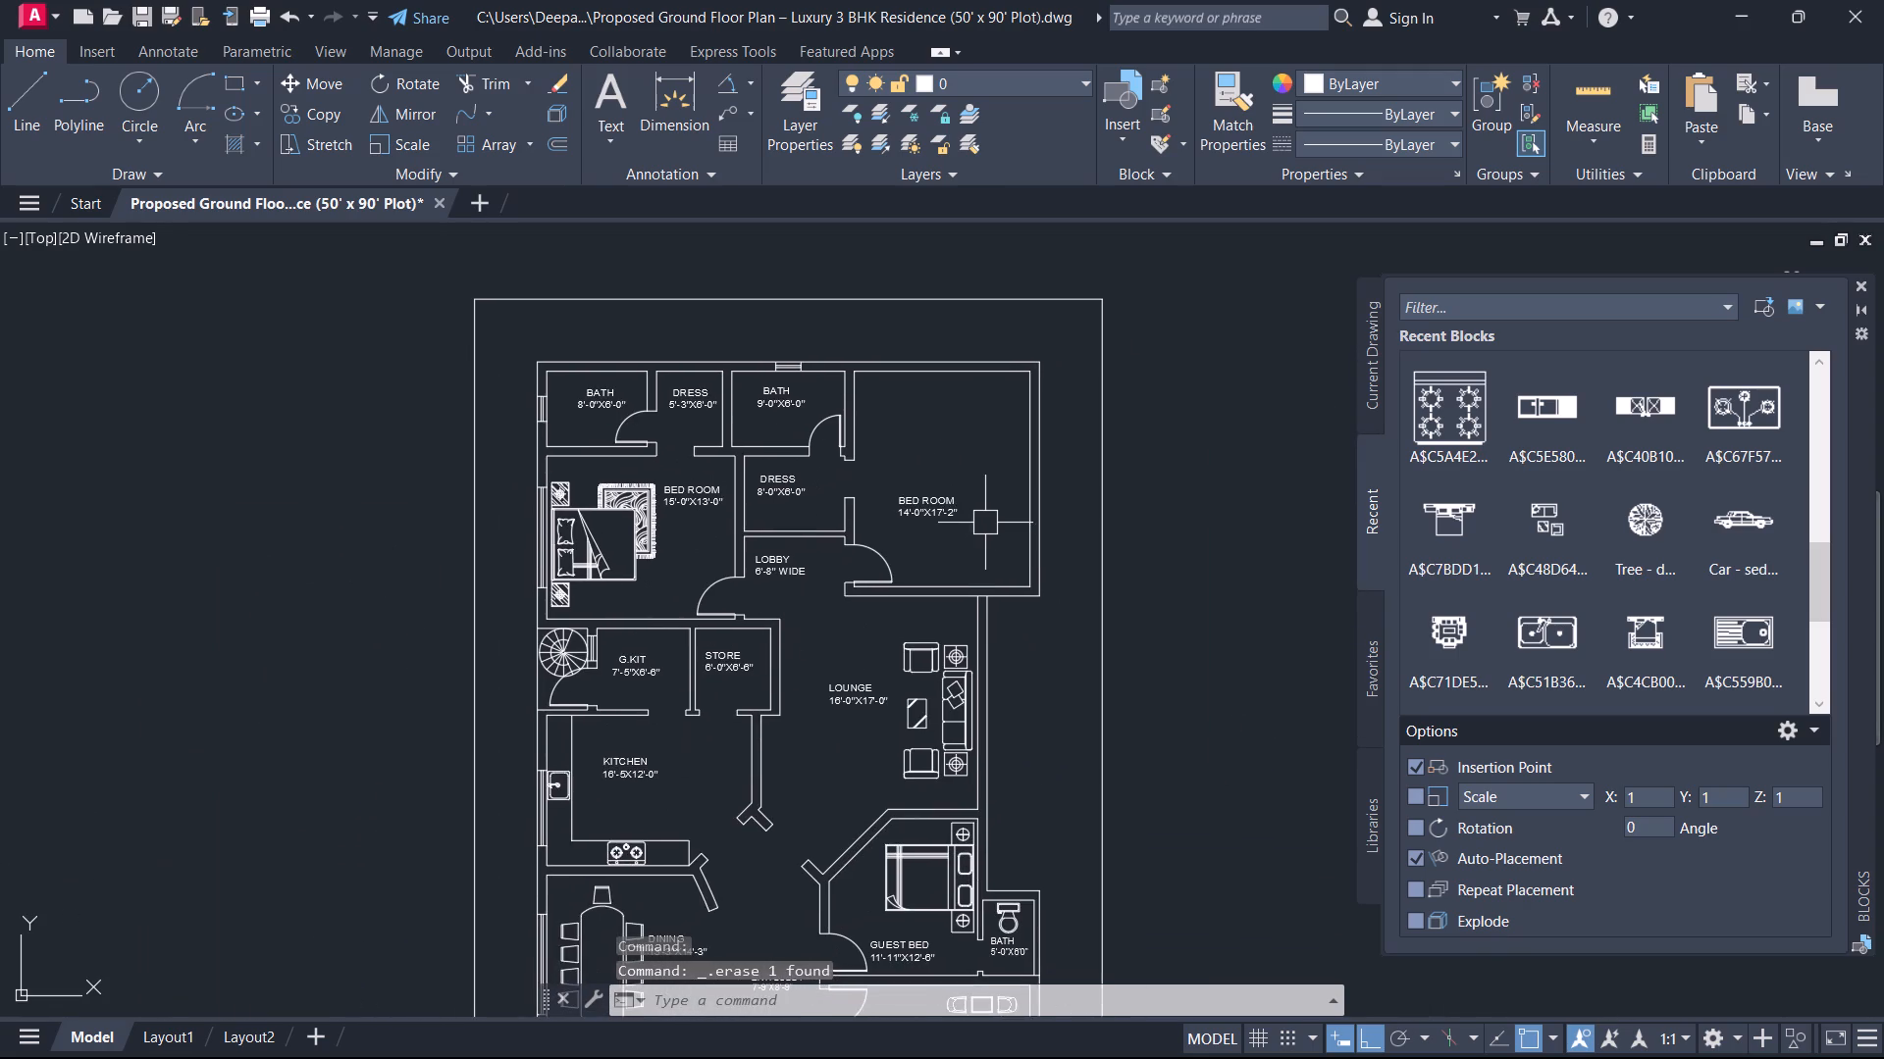
{"action": "scroll", "coordinate": [985, 523], "scroll_direction": "up", "scroll_amount": 1}
{"action": "middle_click_drag", "start_coordinate": [962, 532], "coordinate": [789, 564]}
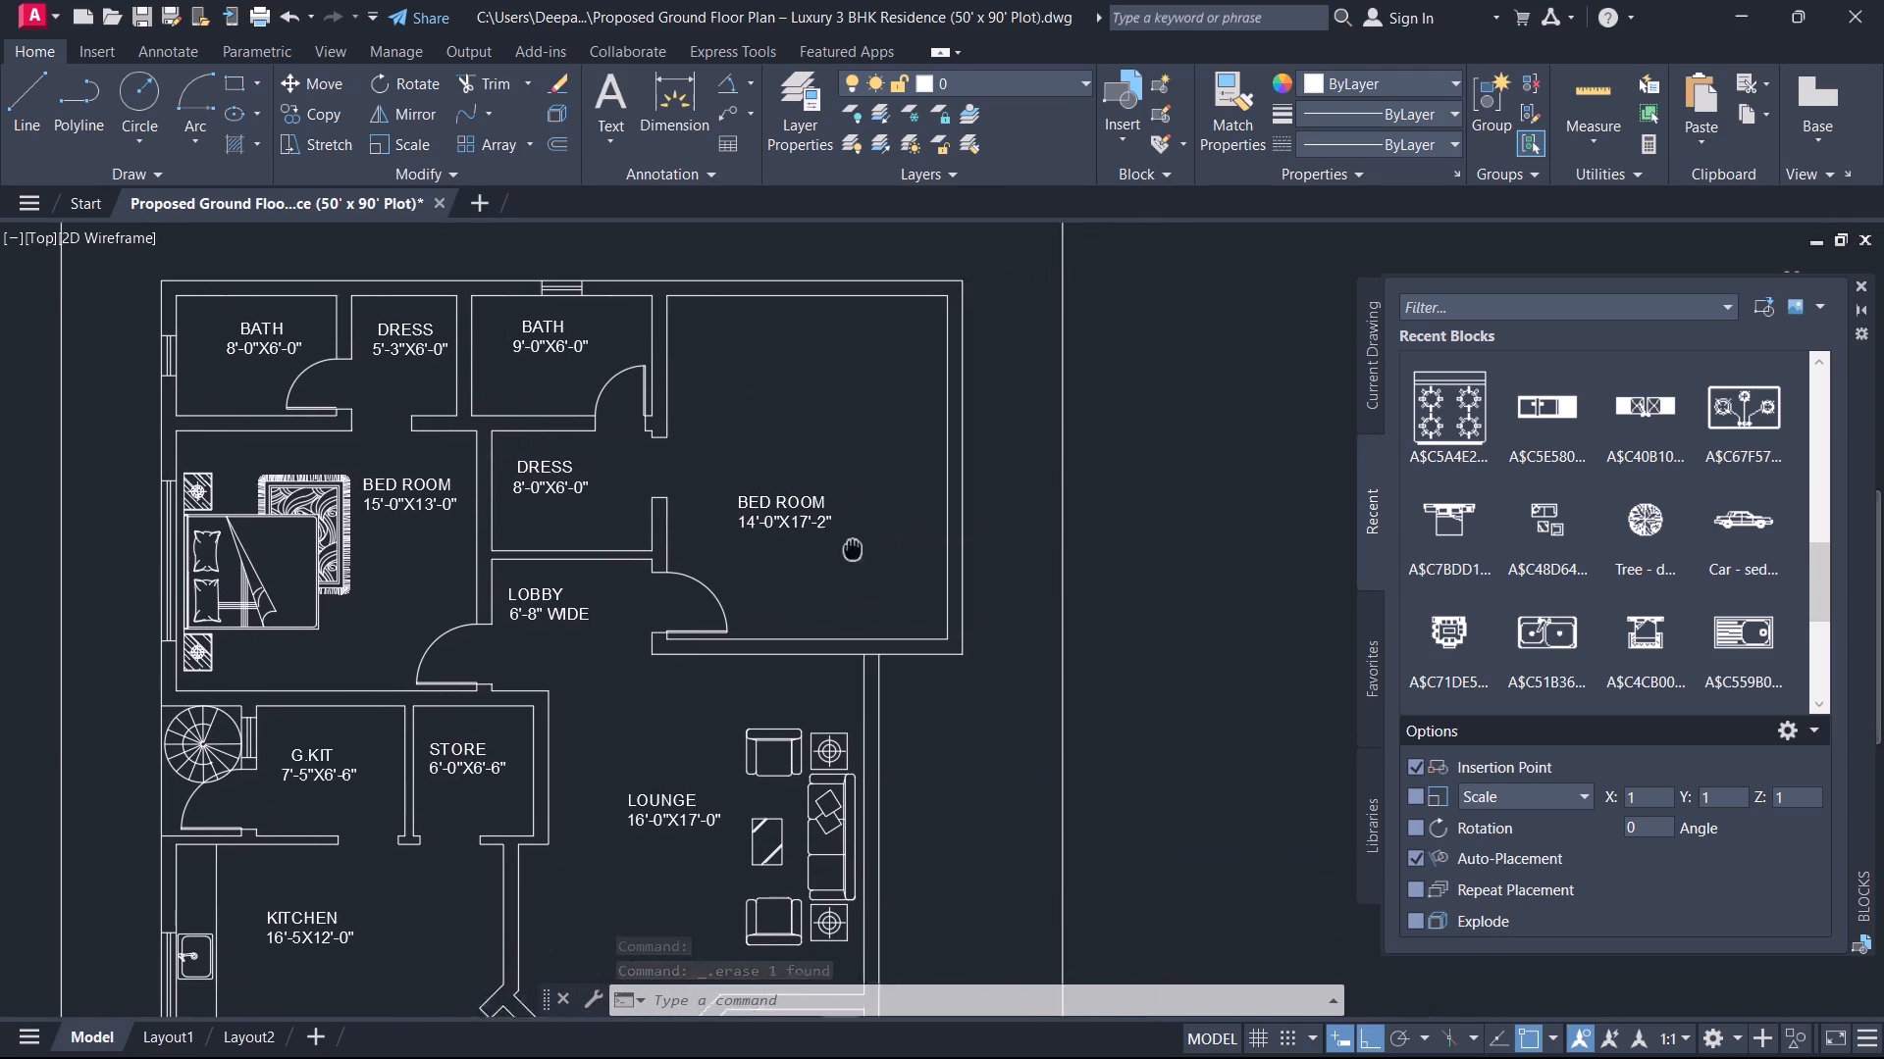
{"action": "middle_click_drag", "start_coordinate": [789, 564], "coordinate": [698, 611]}
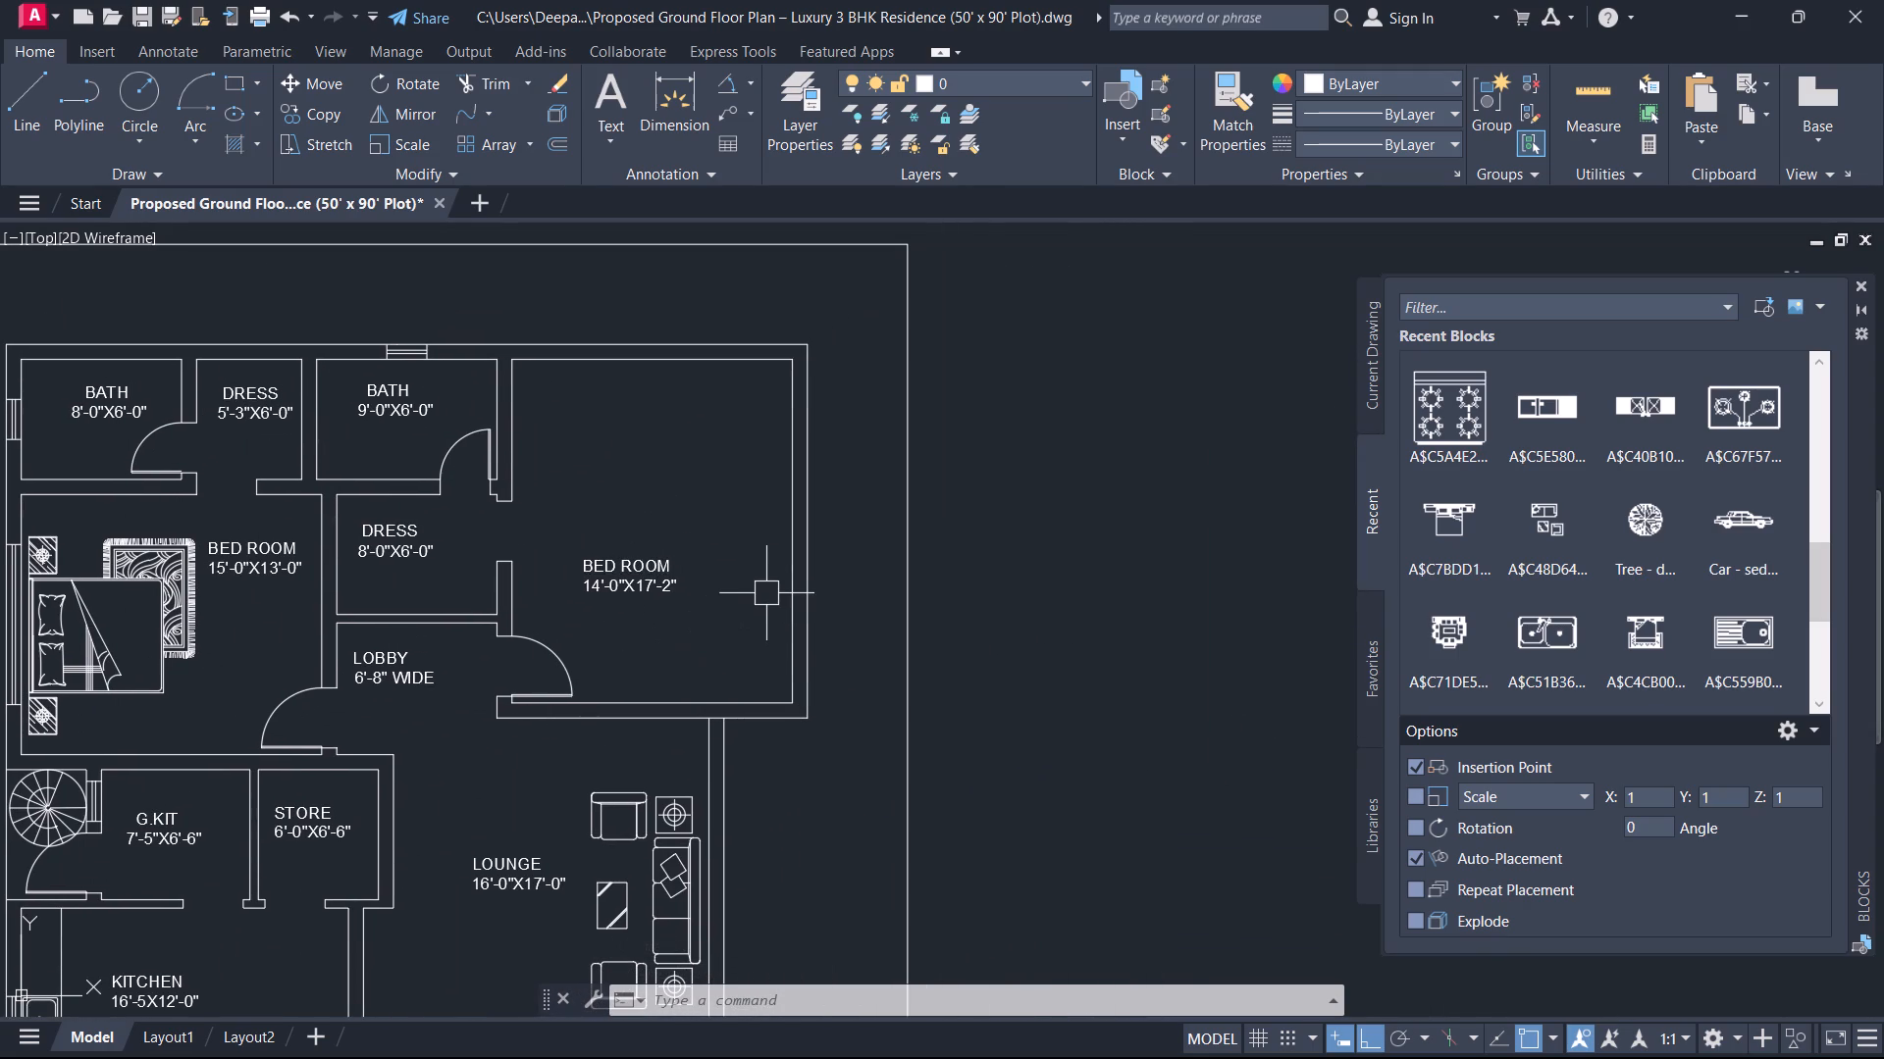
{"action": "type", "text": "L"}
{"action": "key", "text": "space"}
{"action": "left_click", "coordinate": [652, 358]}
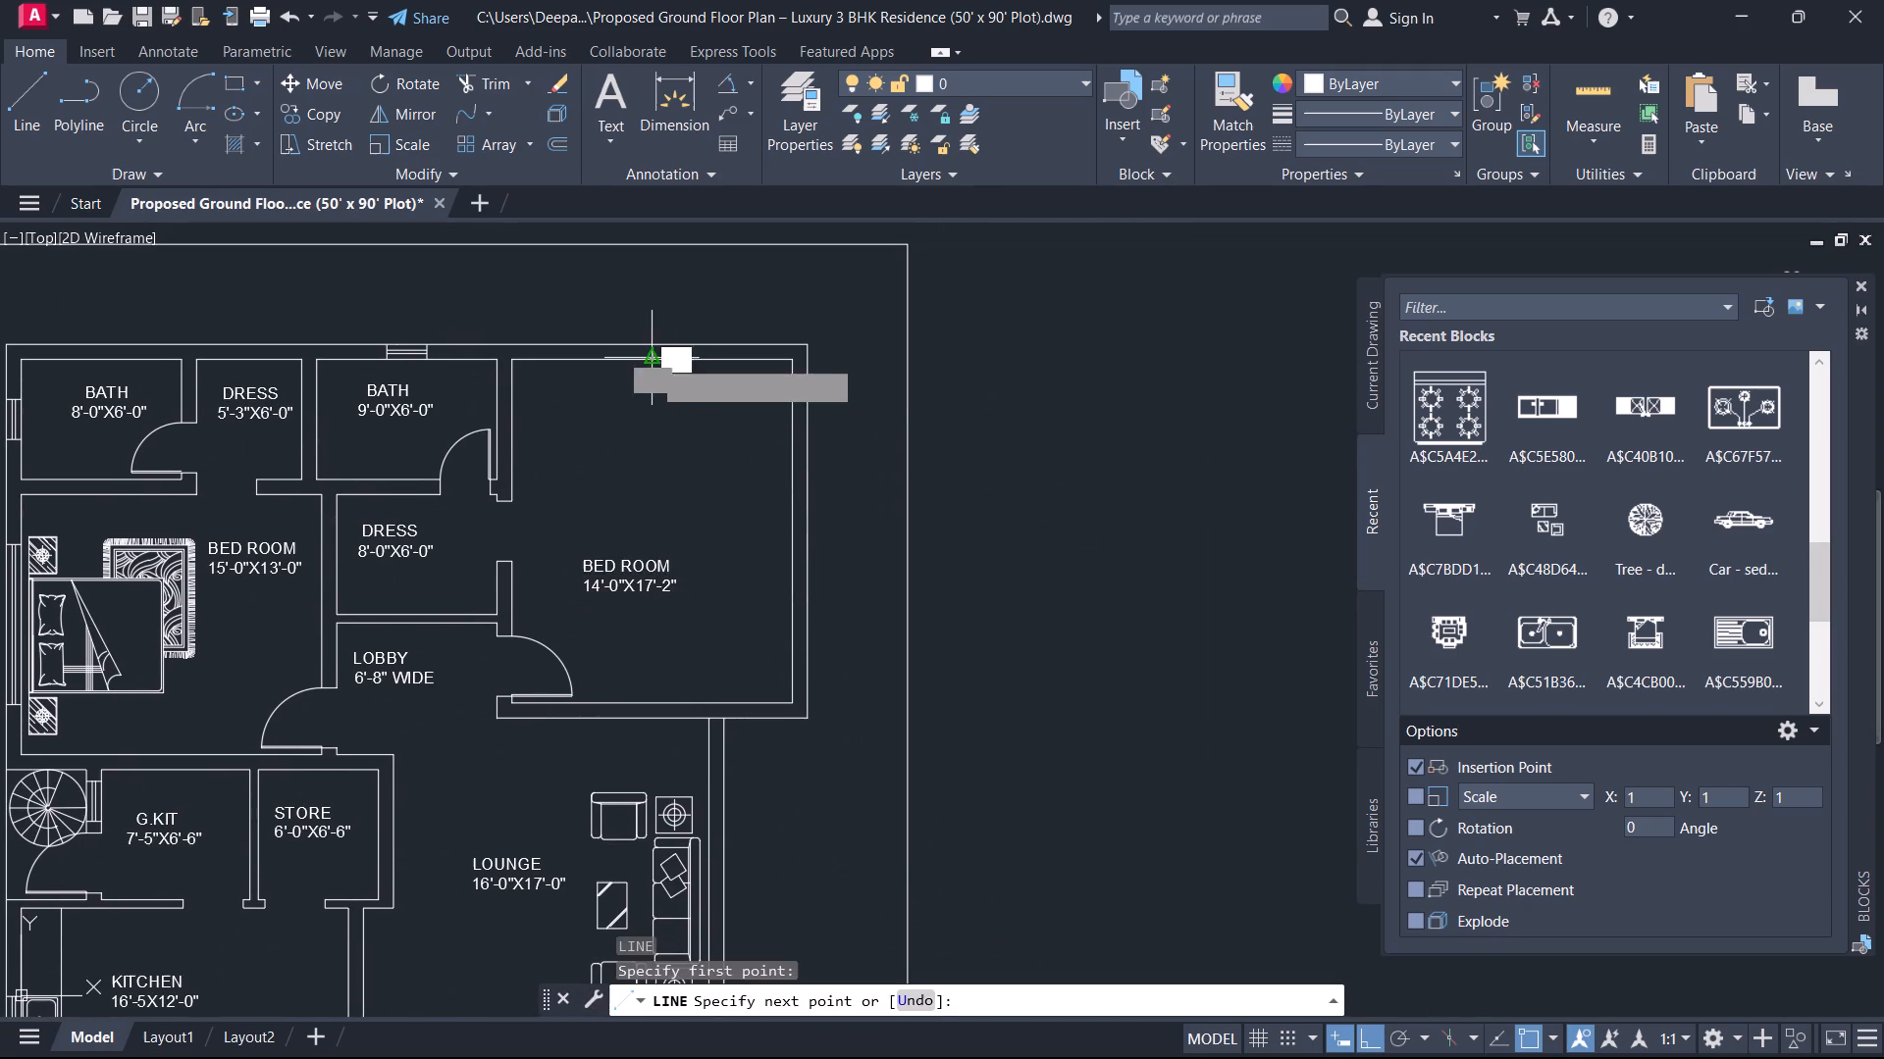
{"action": "left_click", "coordinate": [649, 336]}
{"action": "key", "text": "Escape"}
Offset the short line across the 14'-0"X17'-2" BED ROOM's upper wall by 3' to both sides.
{"action": "scroll", "coordinate": [649, 372], "scroll_direction": "up", "scroll_amount": 3}
{"action": "middle_click_drag", "start_coordinate": [649, 372], "coordinate": [658, 579]}
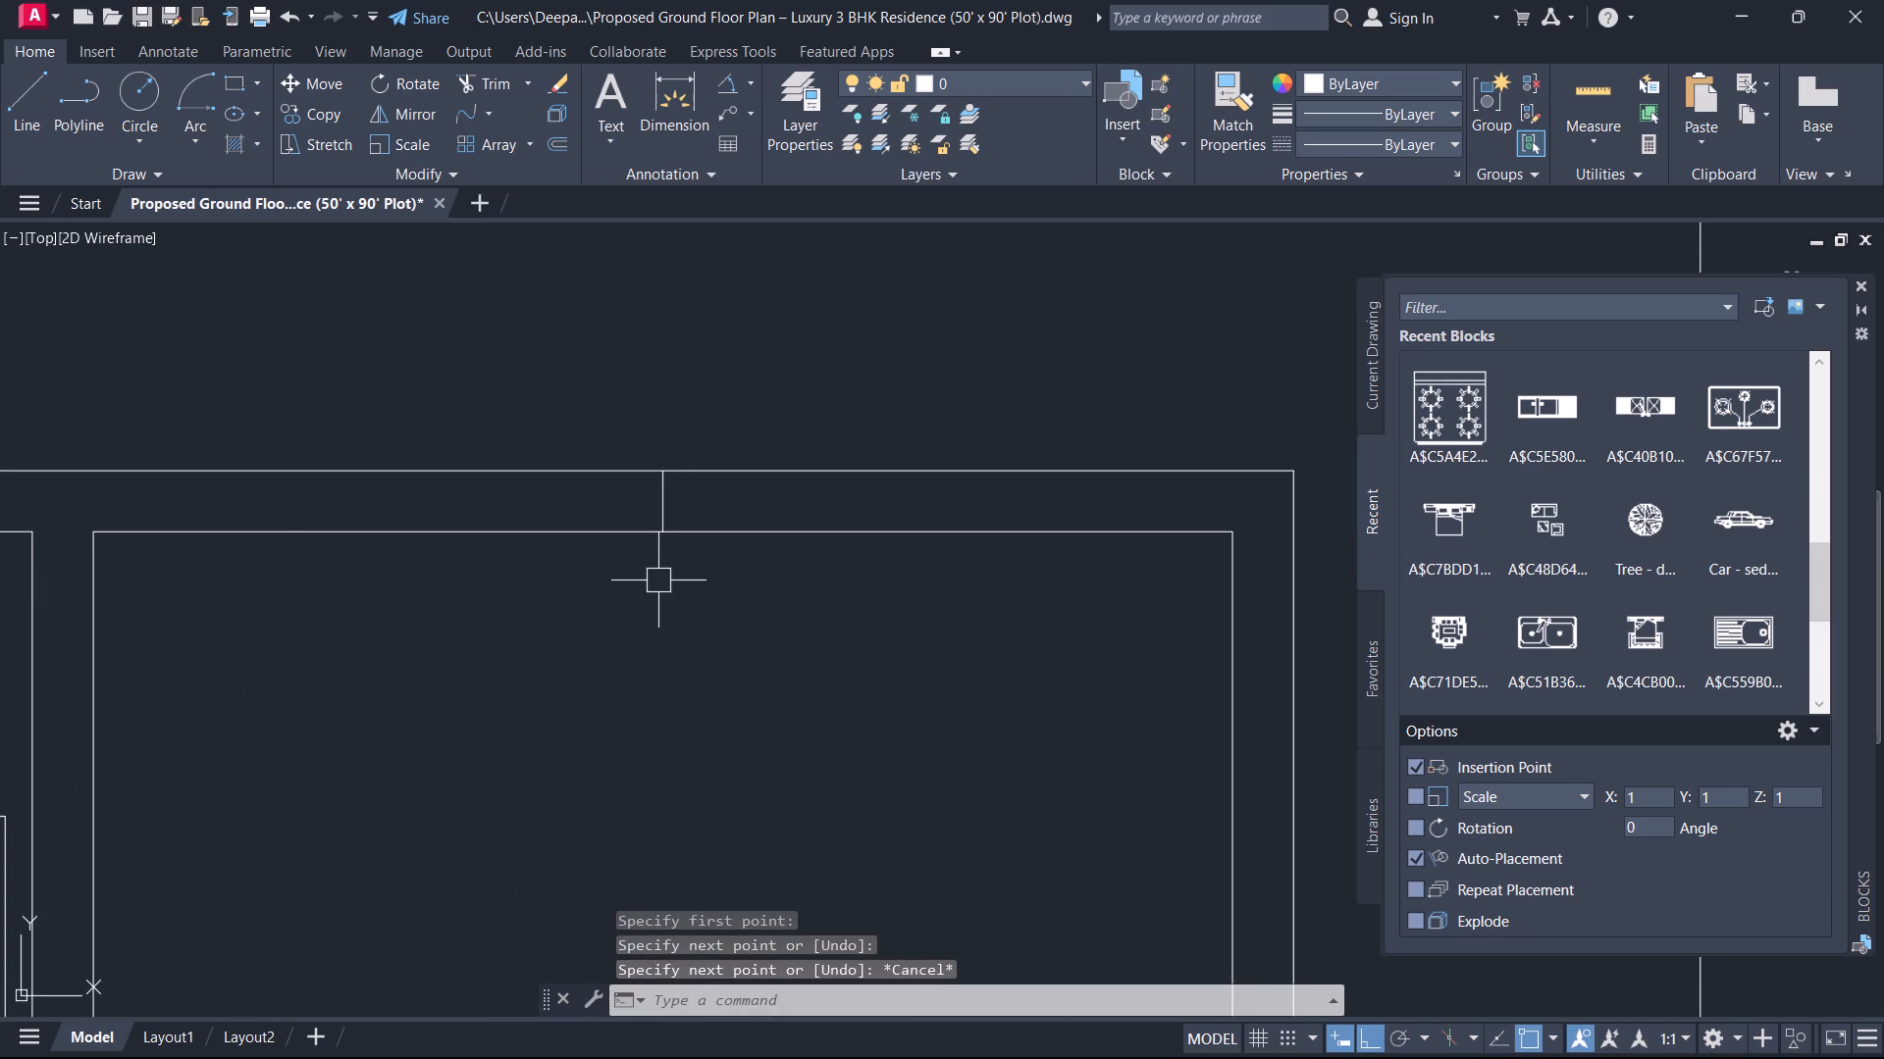
{"action": "type", "text": "O"}
{"action": "key", "text": "space"}
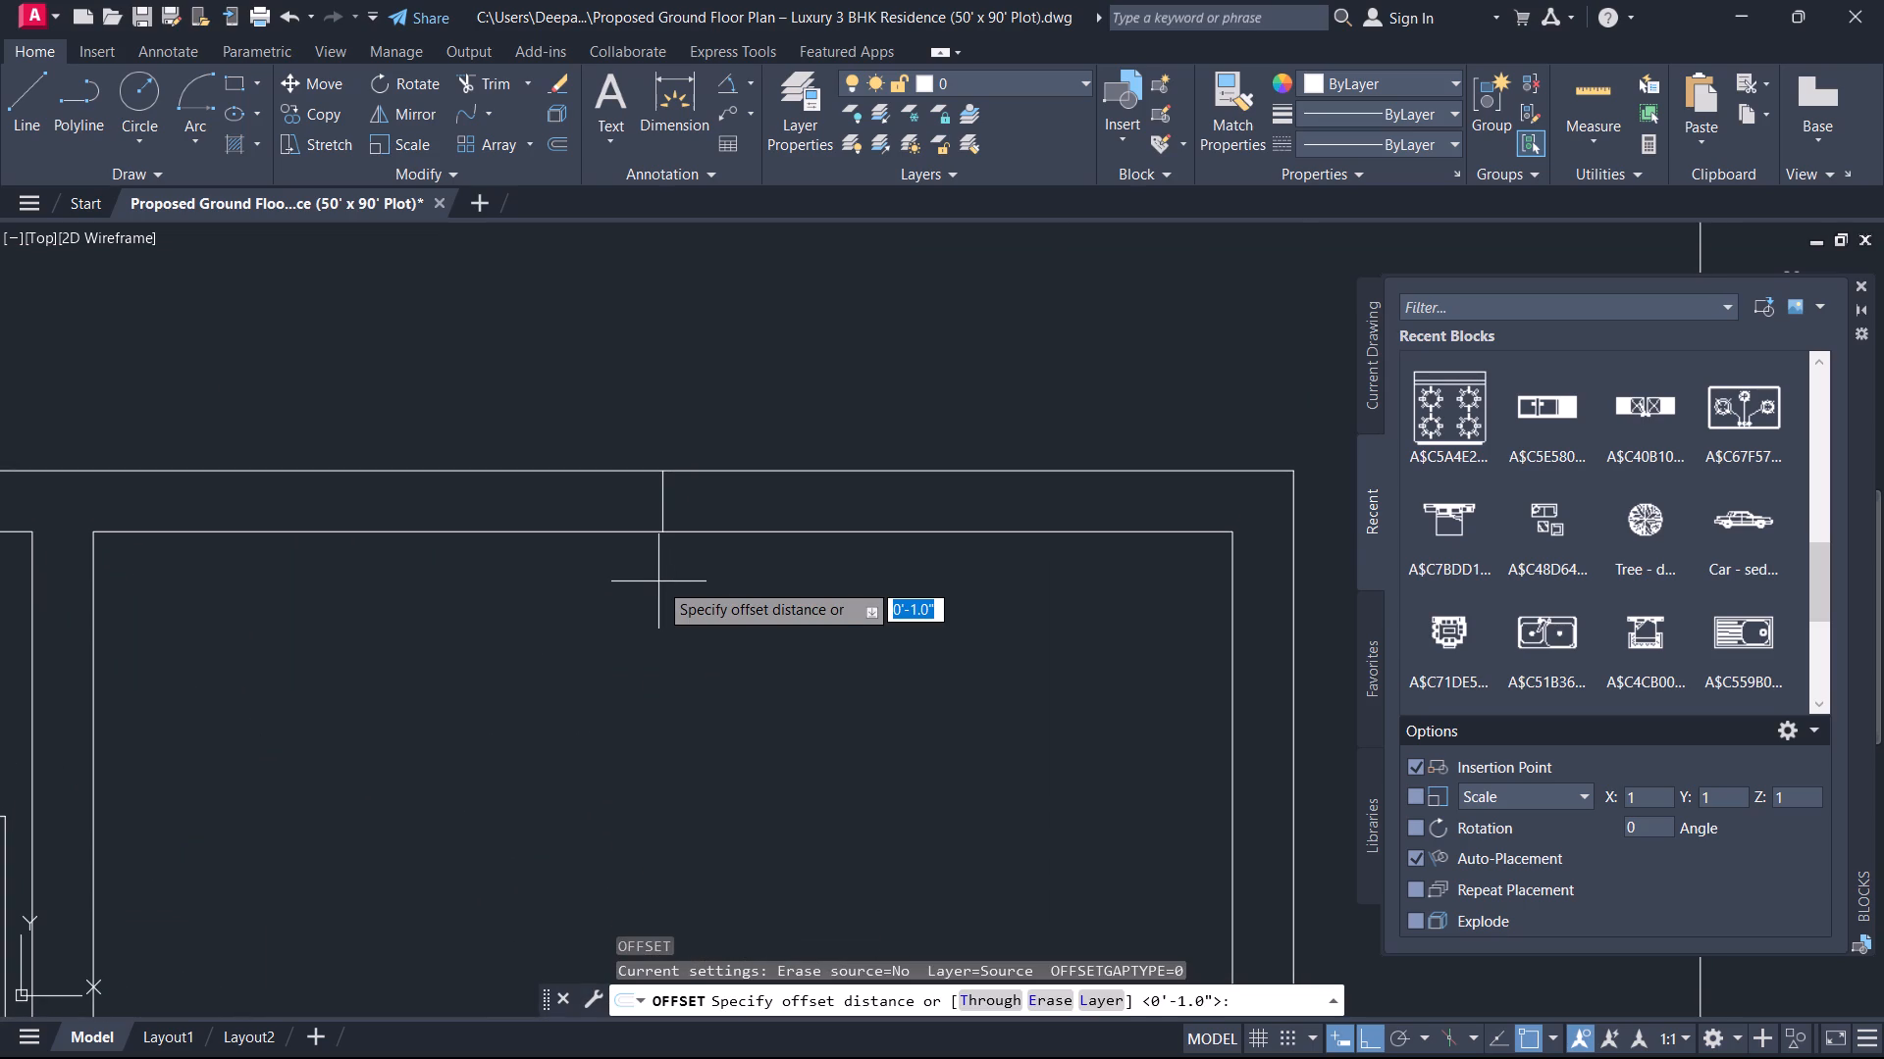
{"action": "key", "text": "3"}
{"action": "key", "text": "apostrophe"}
{"action": "key", "text": "Return"}
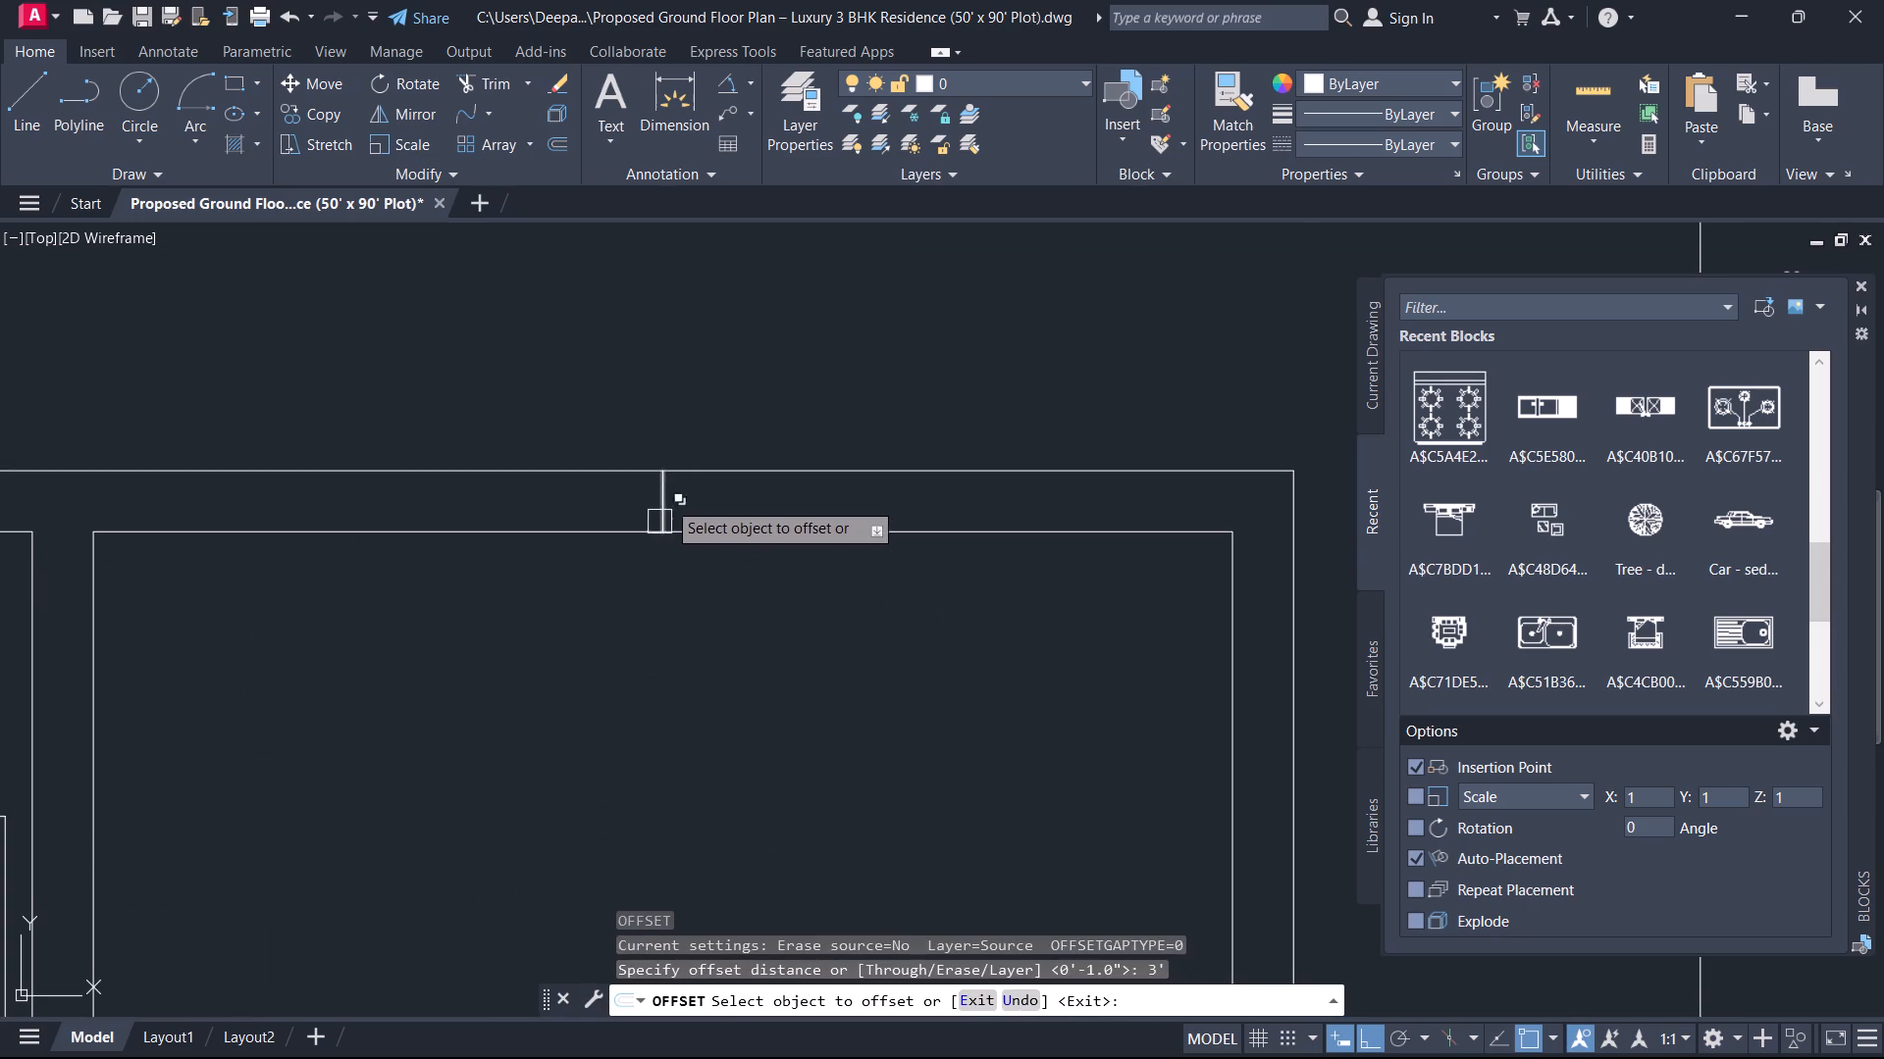
{"action": "scroll", "coordinate": [667, 496], "scroll_direction": "up", "scroll_amount": 2}
{"action": "left_click", "coordinate": [678, 496]}
{"action": "left_click", "coordinate": [667, 495]}
{"action": "left_click", "coordinate": [660, 494]}
{"action": "left_click", "coordinate": [638, 495]}
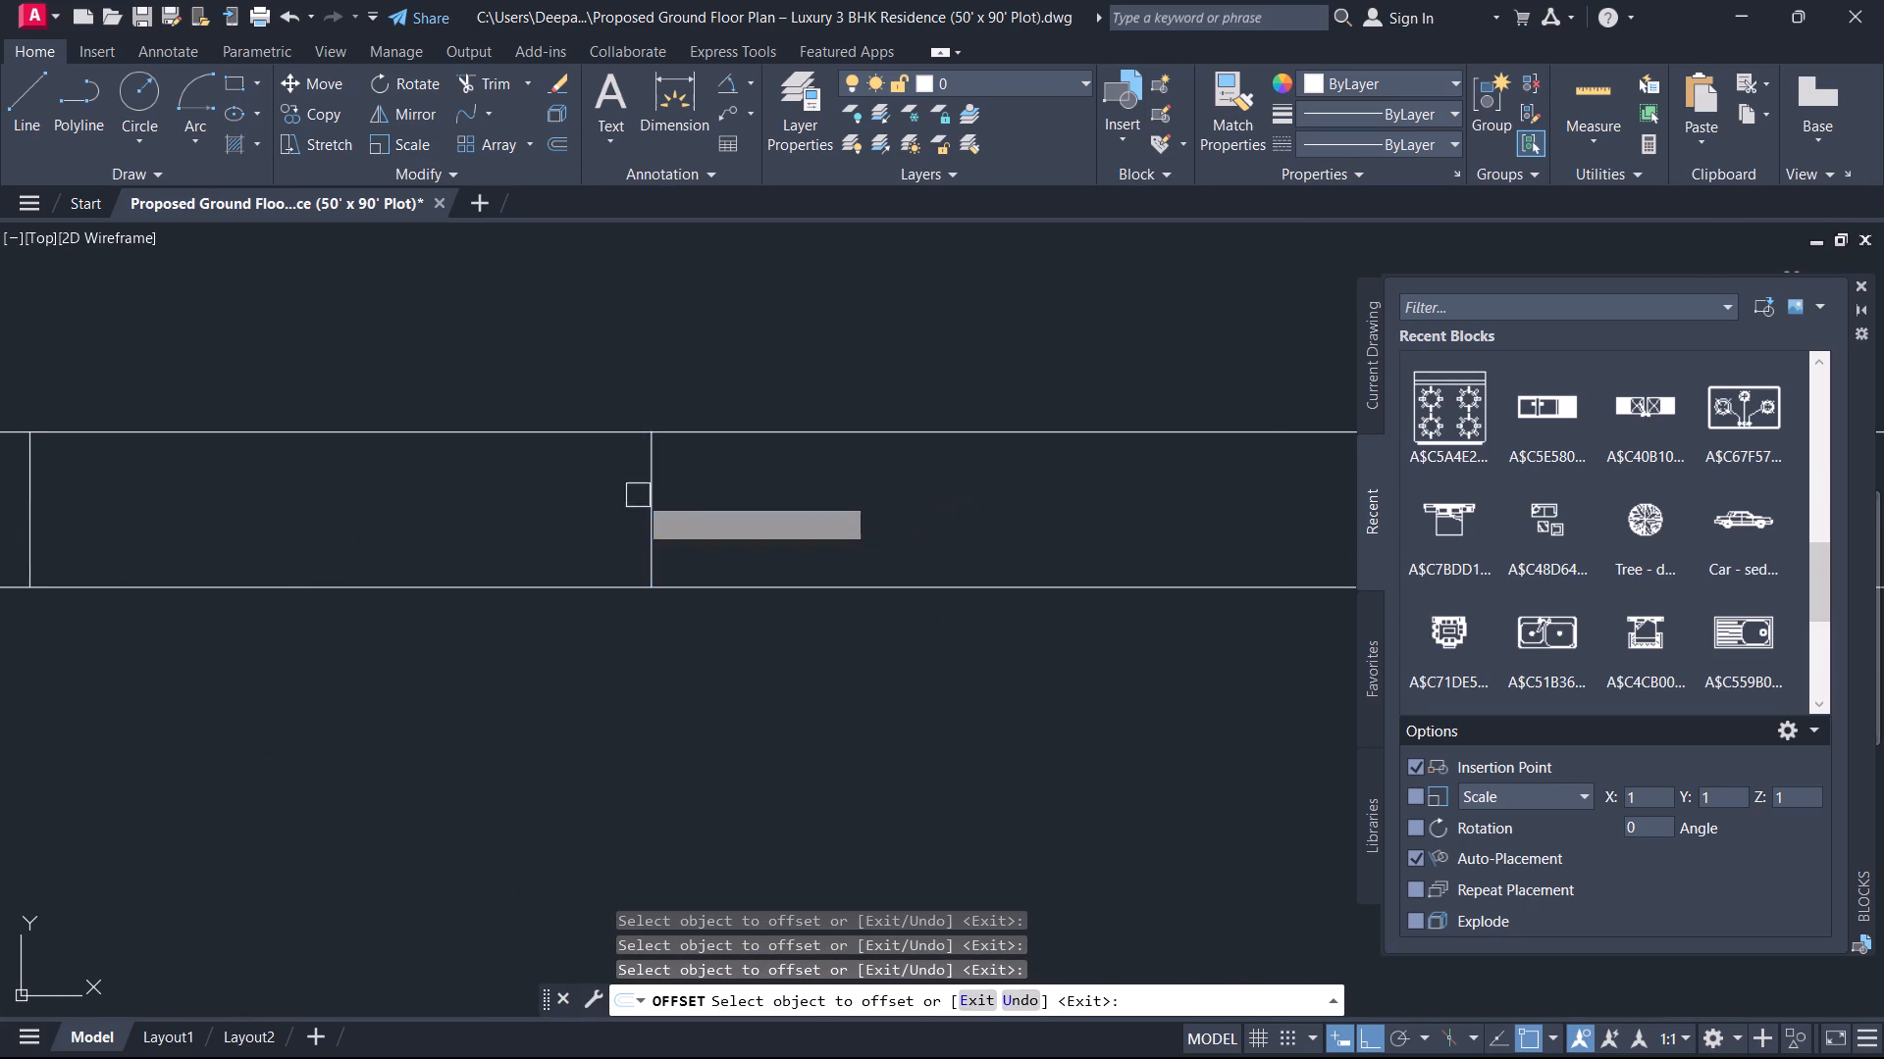
{"action": "left_click", "coordinate": [648, 502]}
{"action": "left_click", "coordinate": [687, 519]}
{"action": "key", "text": "Escape"}
Delete the middle short line across the 14'-0"X17'-2" BED ROOM's upper wall, keeping the two offset jamb lines.
{"action": "left_click_drag", "start_coordinate": [687, 519], "coordinate": [667, 509]}
{"action": "left_click", "coordinate": [561, 489]}
{"action": "left_click", "coordinate": [705, 515]}
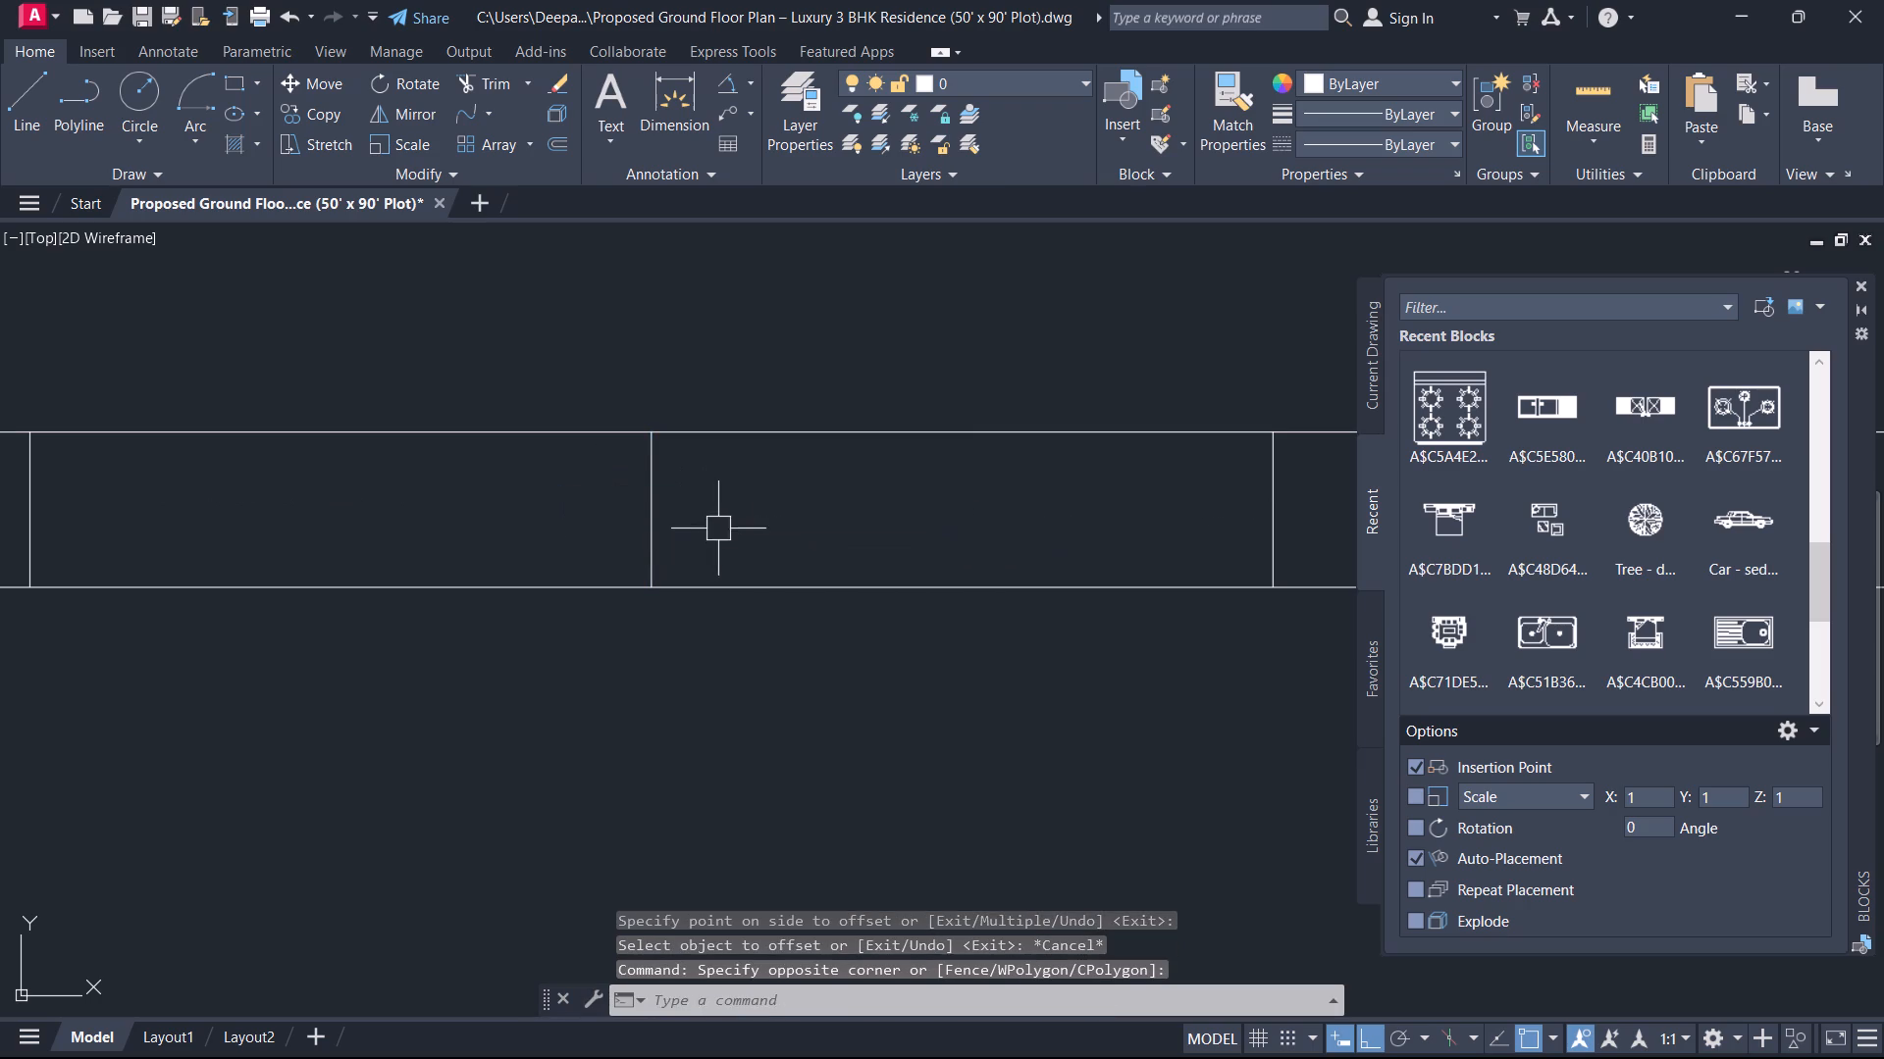
{"action": "left_click_drag", "start_coordinate": [718, 529], "coordinate": [706, 527]}
{"action": "left_click", "coordinate": [564, 506]}
{"action": "key", "text": "Delete"}
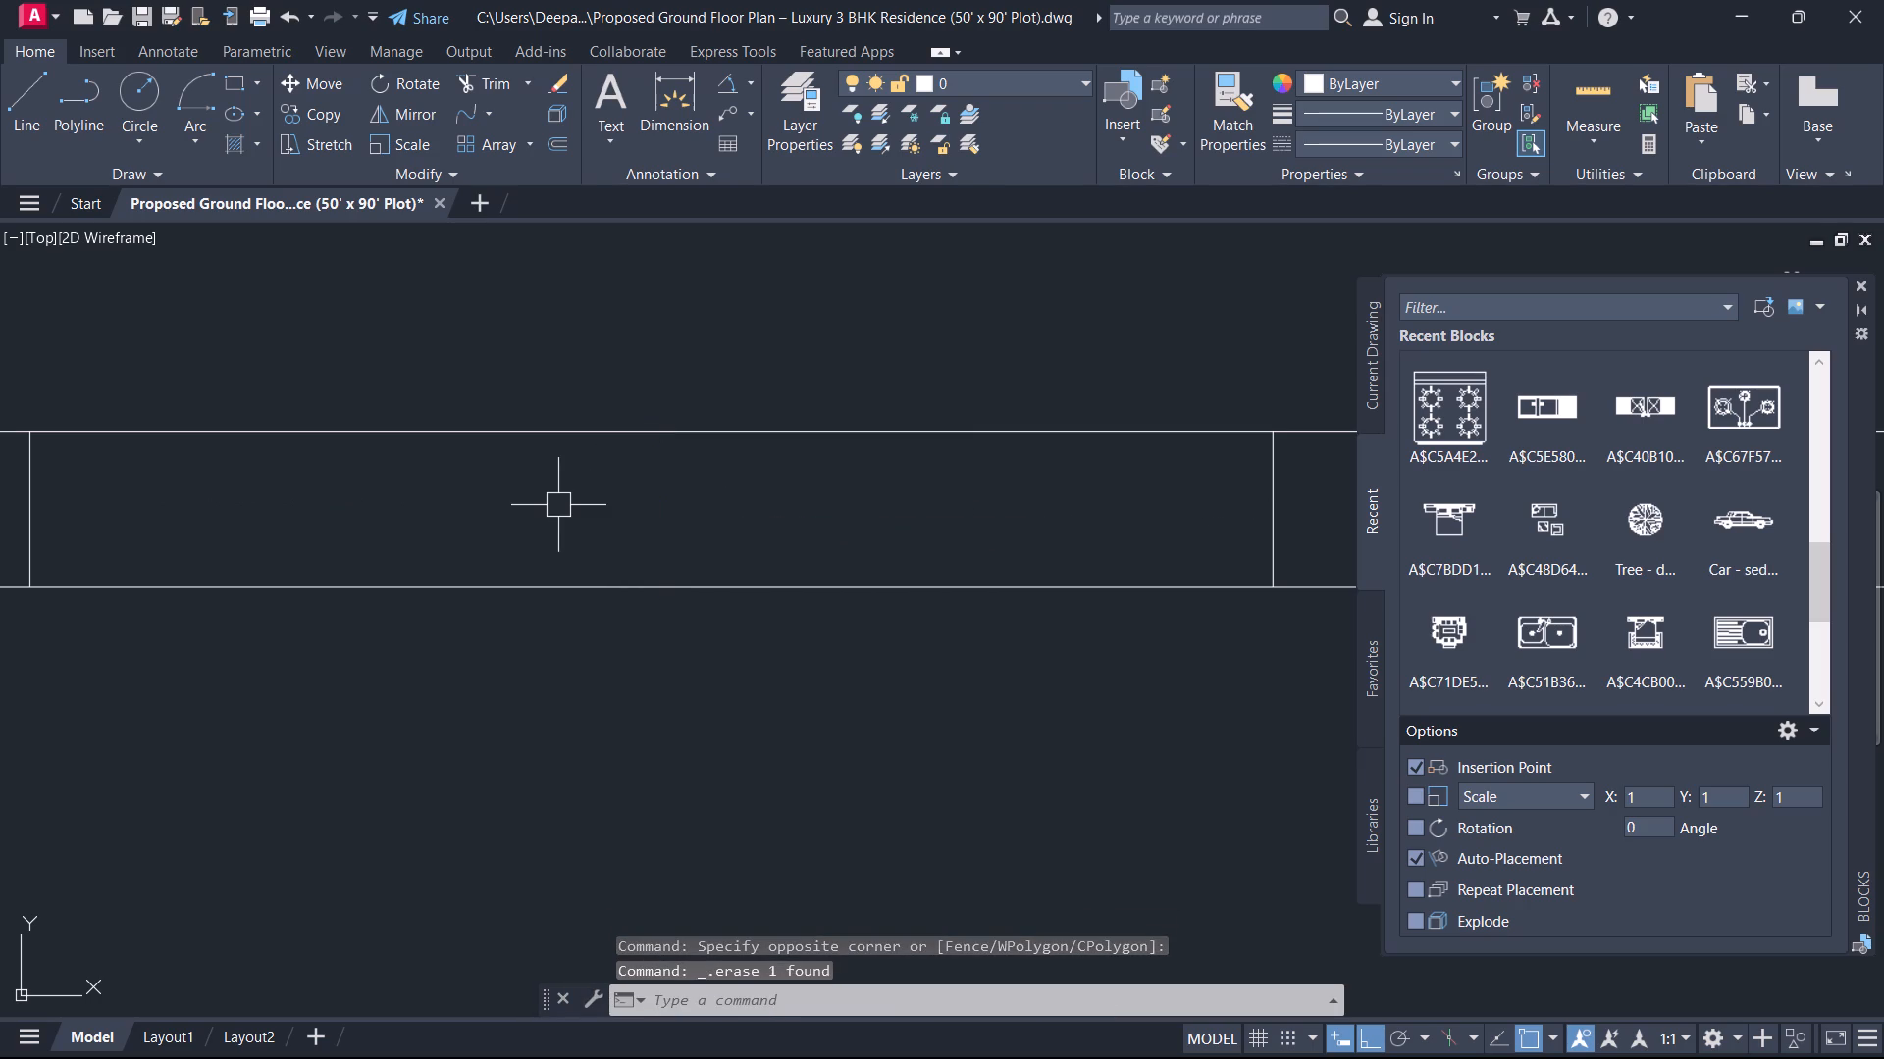
Draw a horizontal centre line between the midpoints of the 14'-0"X17'-2" BED ROOM window's two jamb lines.
{"action": "type", "text": "L"}
{"action": "key", "text": "space"}
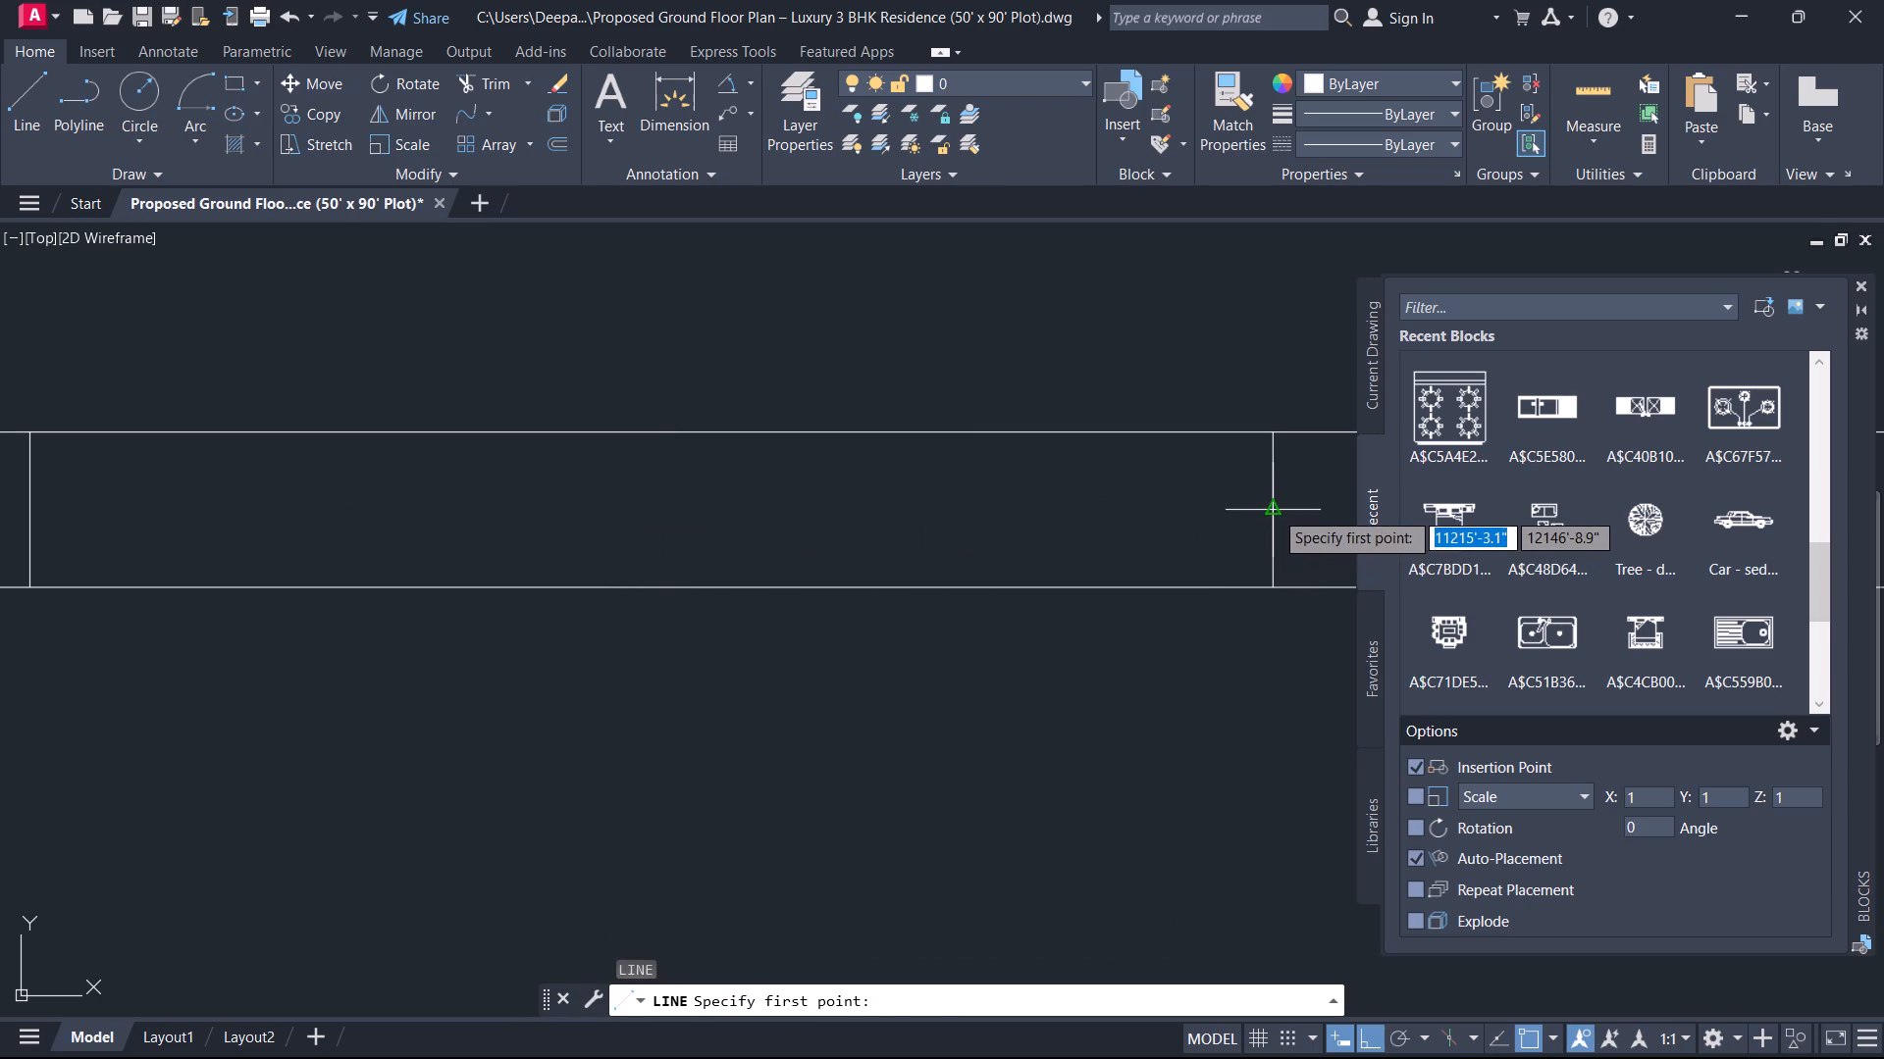
{"action": "left_click", "coordinate": [1274, 509]}
{"action": "middle_click_drag", "start_coordinate": [454, 554], "coordinate": [986, 582]}
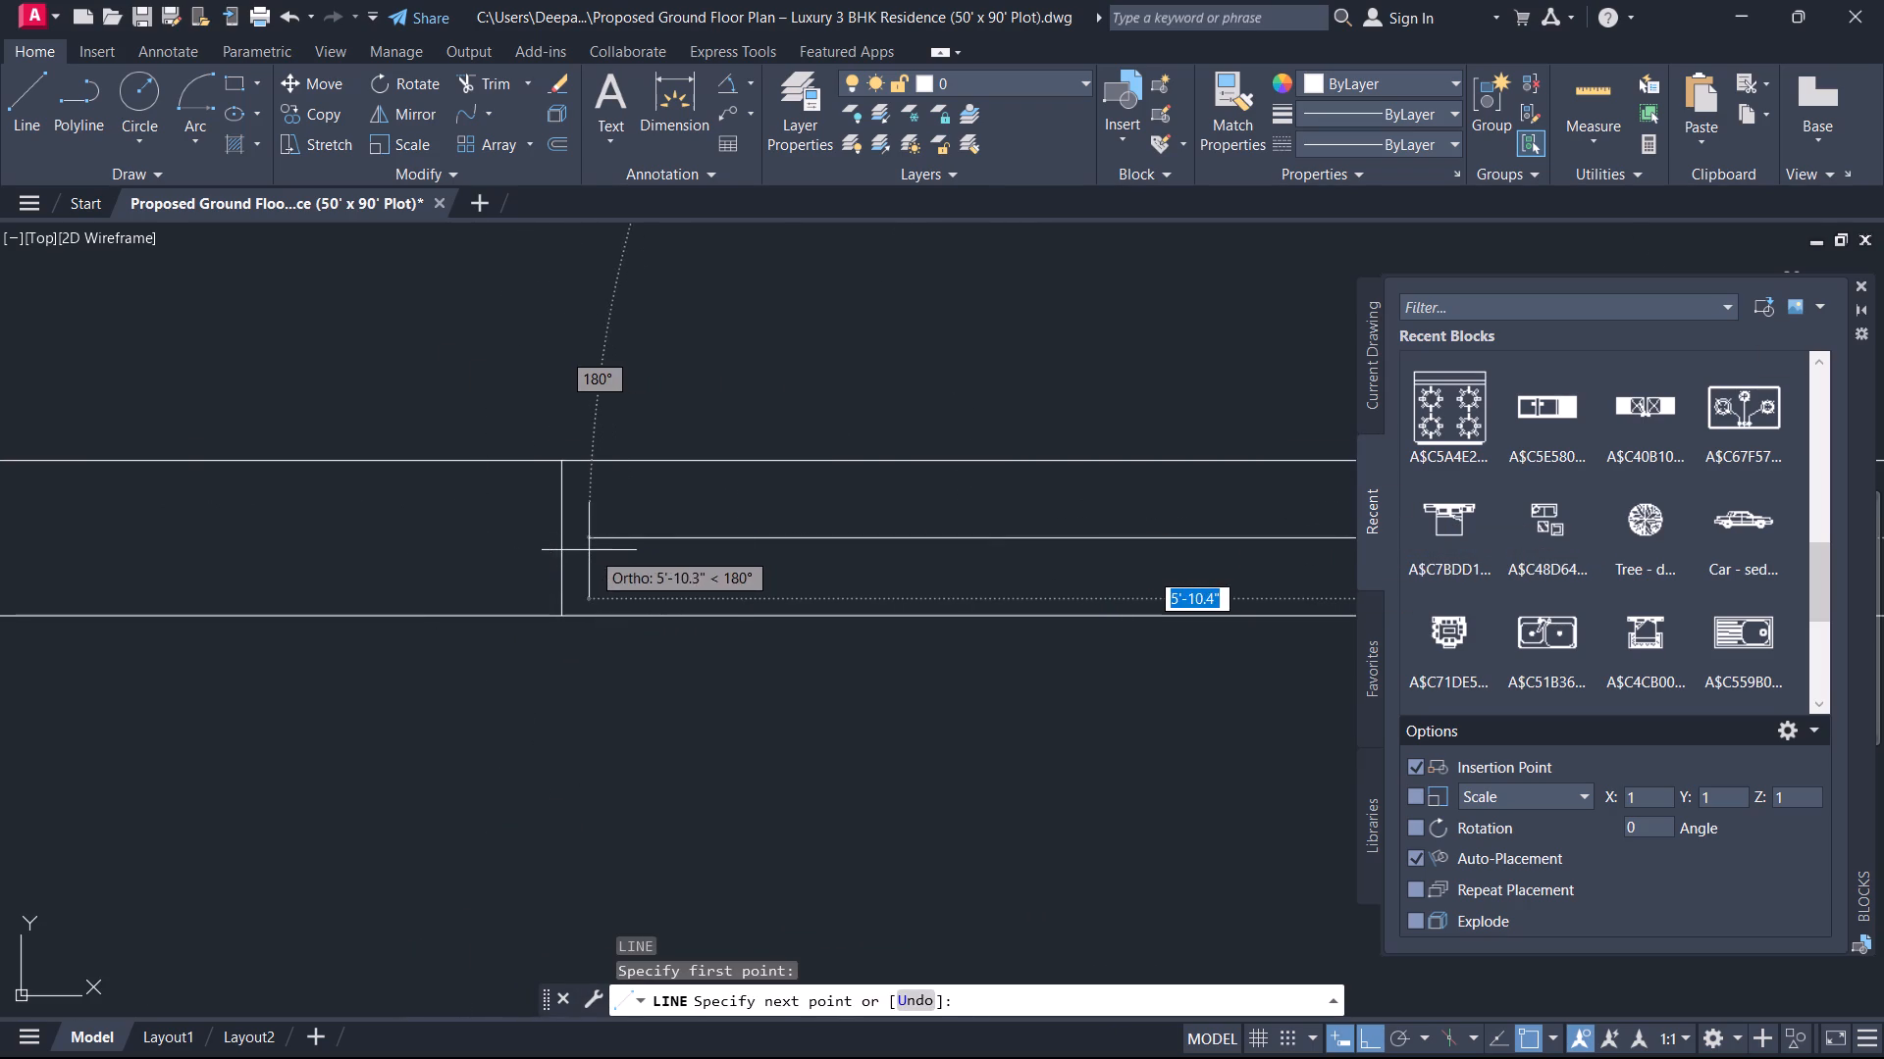
{"action": "left_click", "coordinate": [562, 534]}
{"action": "key", "text": "Escape"}
Offset the 14'-0"X17'-2" BED ROOM window's centre line by 1" to both sides.
{"action": "middle_click_drag", "start_coordinate": [729, 536], "coordinate": [625, 541]}
{"action": "scroll", "coordinate": [573, 541], "scroll_direction": "down", "scroll_amount": 1}
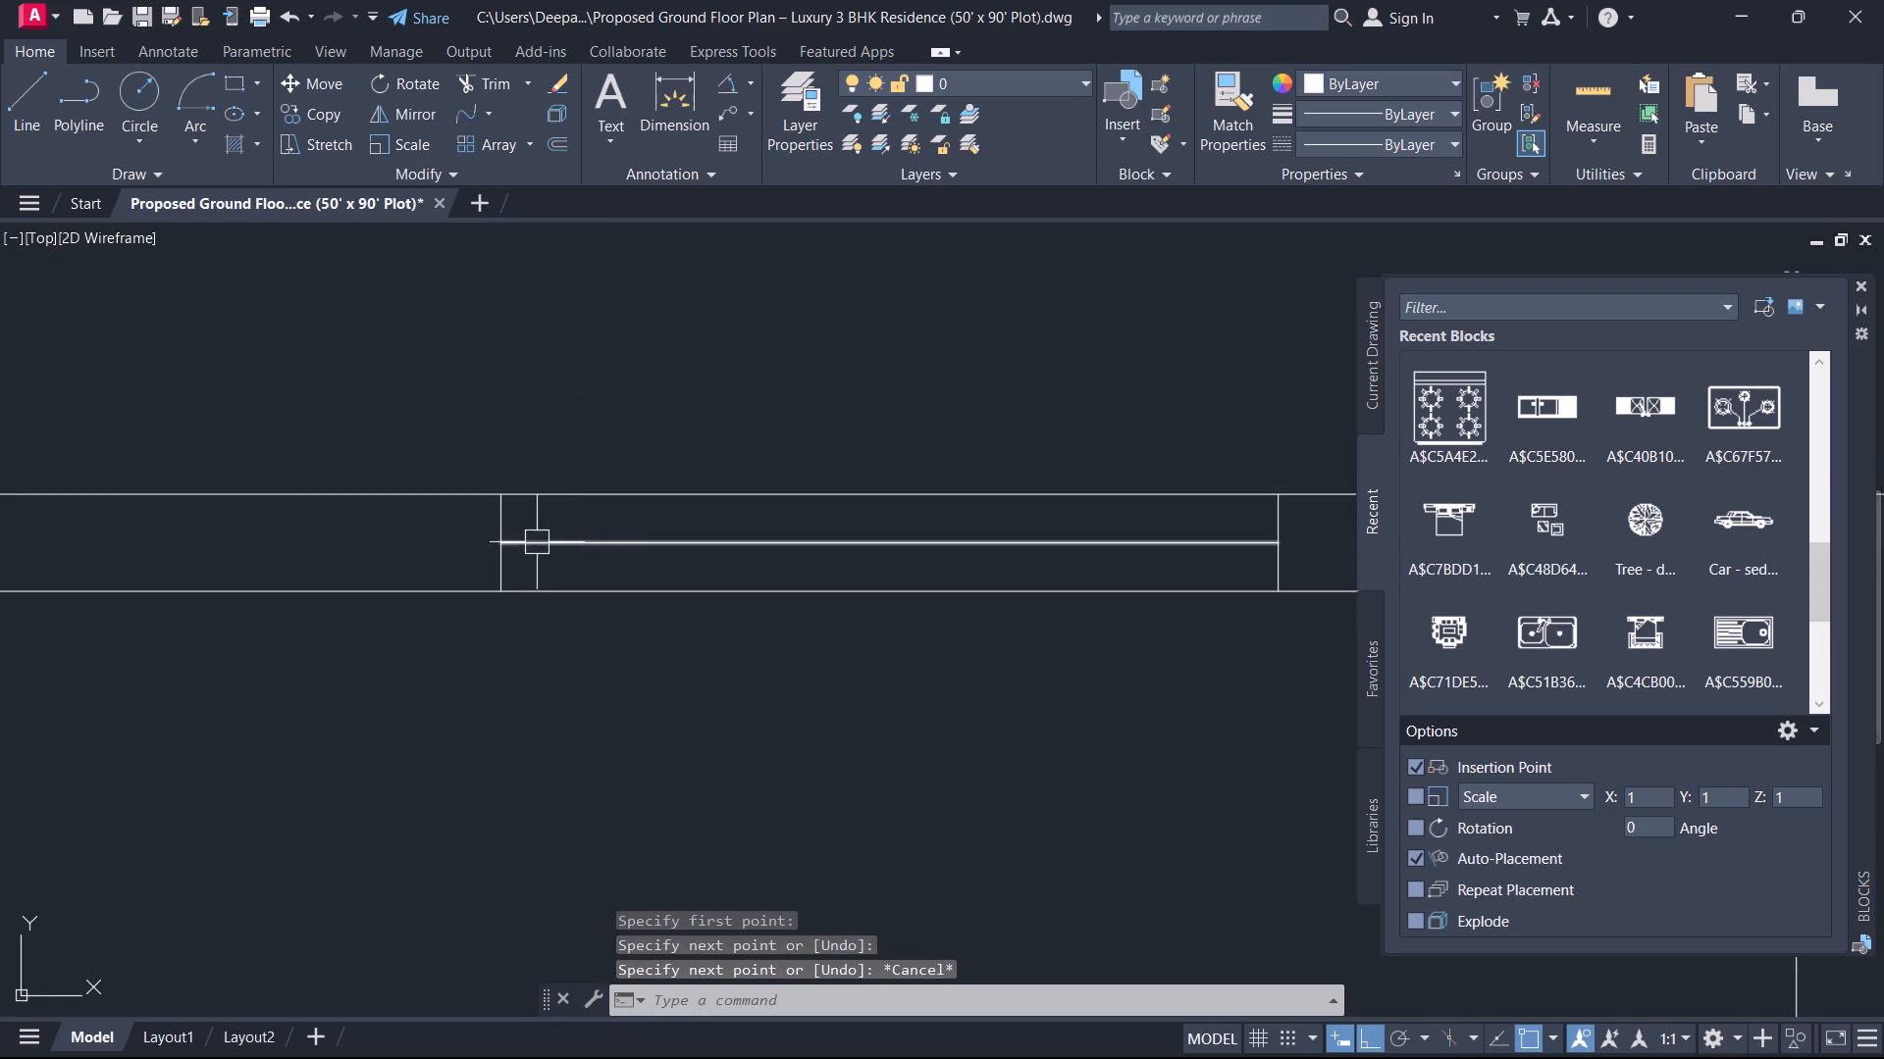
{"action": "type", "text": "O"}
{"action": "key", "text": "space"}
{"action": "key", "text": "1"}
{"action": "key", "text": "Return"}
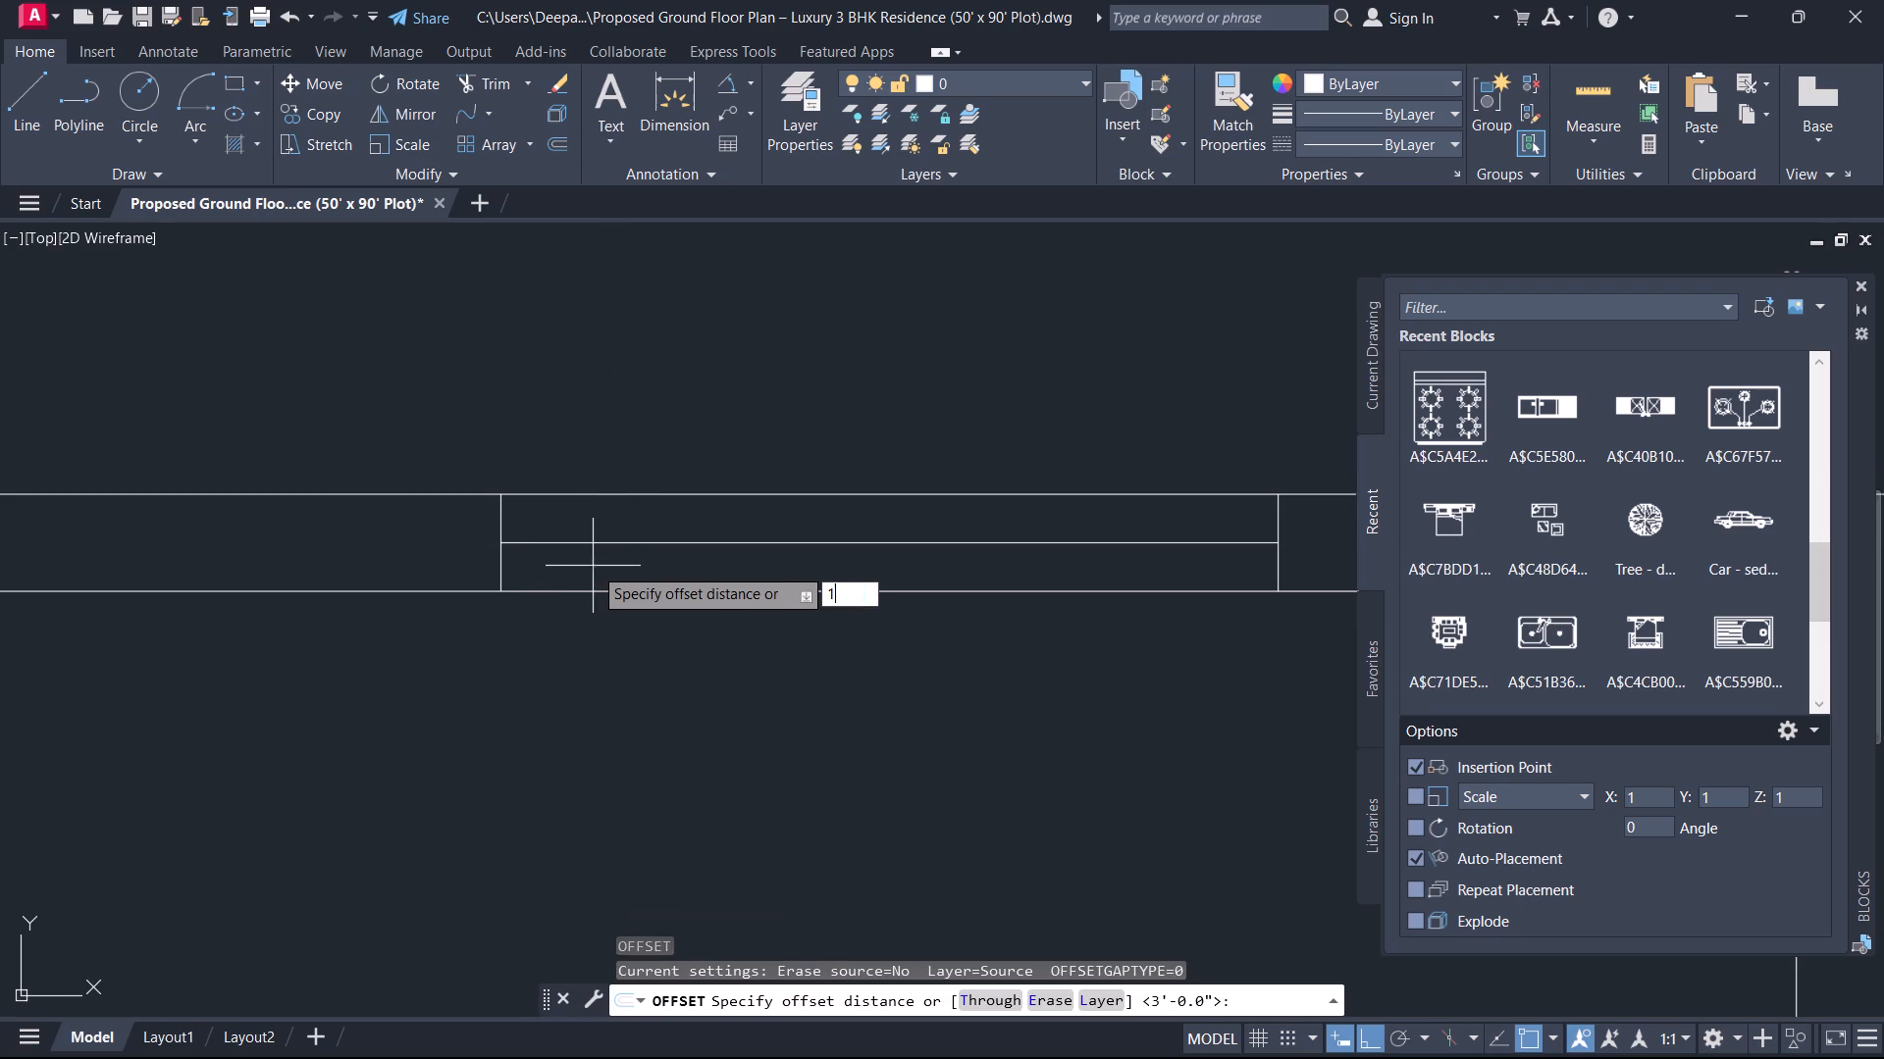
{"action": "left_click", "coordinate": [635, 549]}
{"action": "left_click", "coordinate": [643, 520]}
{"action": "left_click", "coordinate": [643, 545]}
{"action": "left_click_drag", "start_coordinate": [643, 550], "coordinate": [642, 554]}
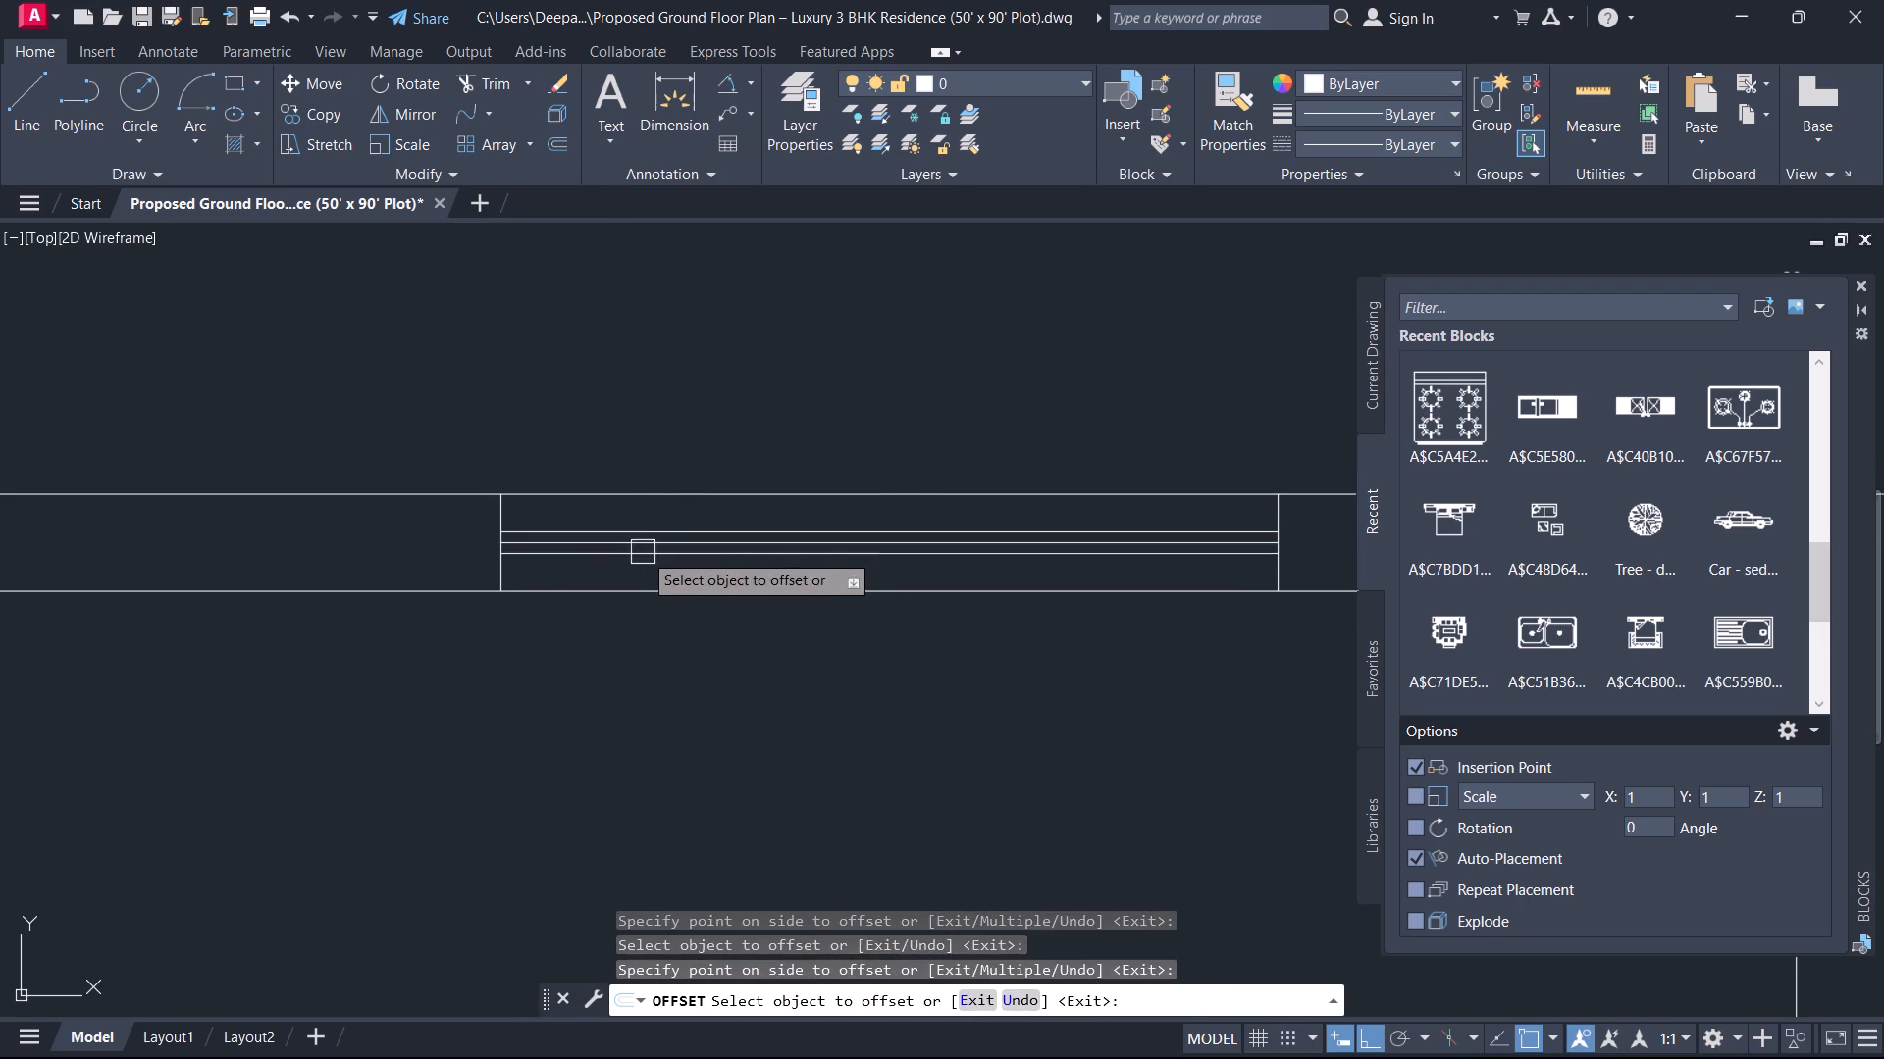
{"action": "left_click_drag", "start_coordinate": [642, 554], "coordinate": [639, 560]}
{"action": "key", "text": "Escape"}
Delete the centre line of the 14'-0"X17'-2" BED ROOM window, keeping the two offset glazing lines.
{"action": "scroll", "coordinate": [631, 554], "scroll_direction": "up", "scroll_amount": 2}
{"action": "left_click", "coordinate": [626, 528]}
{"action": "key", "text": "Delete"}
{"action": "scroll", "coordinate": [518, 617], "scroll_direction": "down", "scroll_amount": 2}
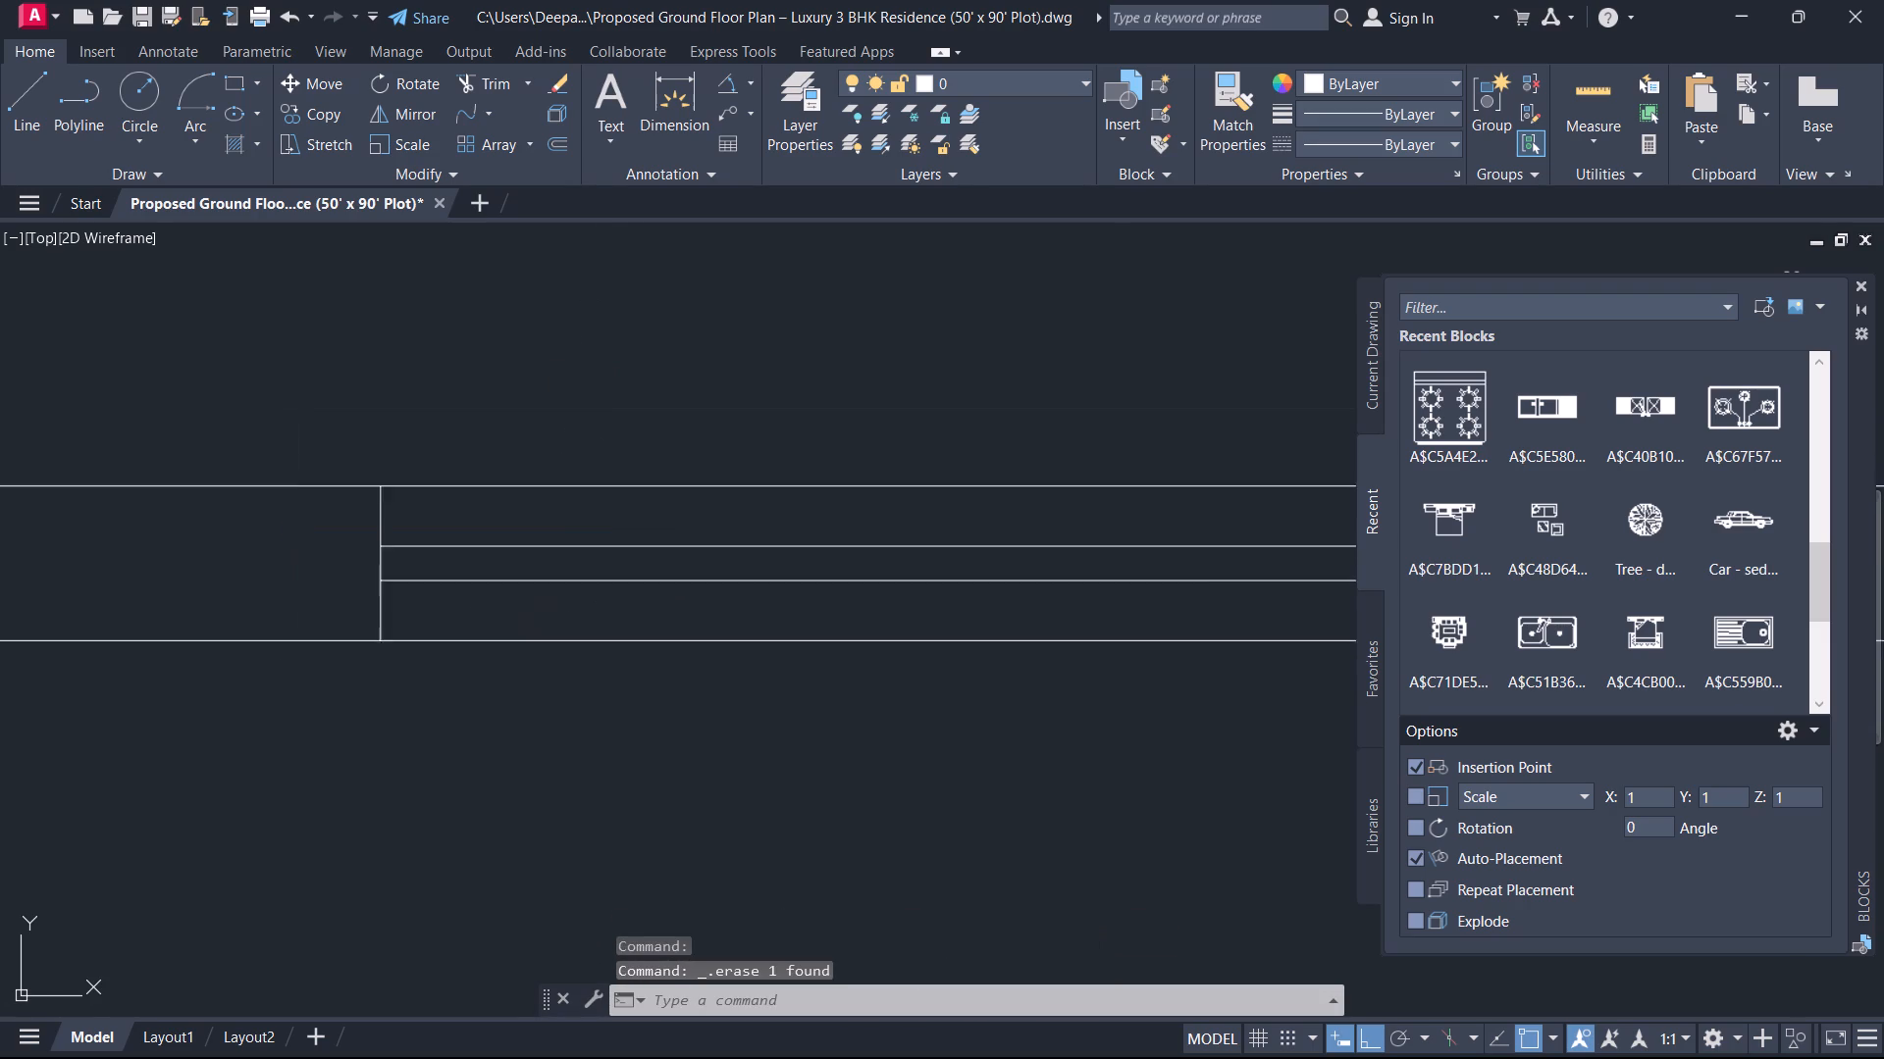
{"action": "scroll", "coordinate": [517, 618], "scroll_direction": "down", "scroll_amount": 3}
{"action": "middle_click_drag", "start_coordinate": [524, 689], "coordinate": [736, 495]}
{"action": "scroll", "coordinate": [708, 629], "scroll_direction": "down", "scroll_amount": 3}
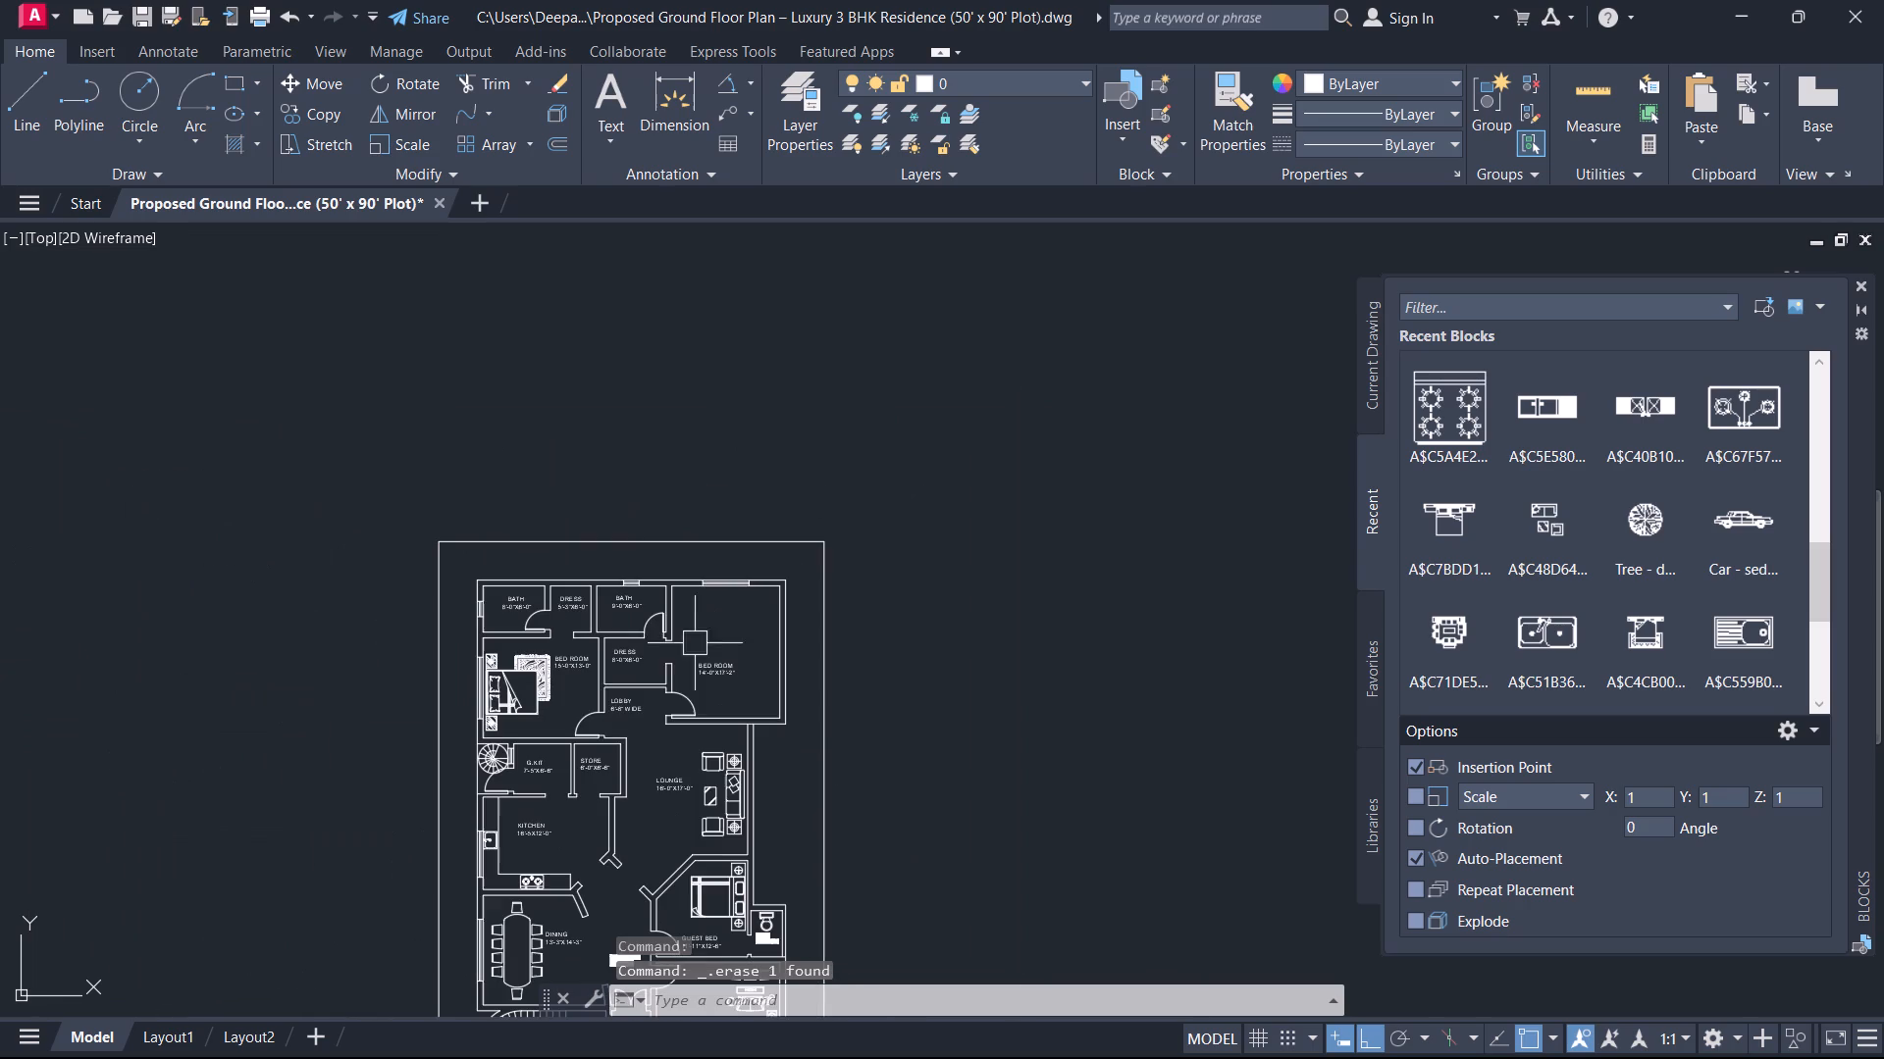
Copy the bed set with rug from the 15'-0"X13'-0" BED ROOM to the empty space outside the plot boundary, beside the 14'-0"X17'-2" BED ROOM.
{"action": "scroll", "coordinate": [545, 727], "scroll_direction": "up", "scroll_amount": 1}
{"action": "middle_click_drag", "start_coordinate": [541, 725], "coordinate": [642, 533]}
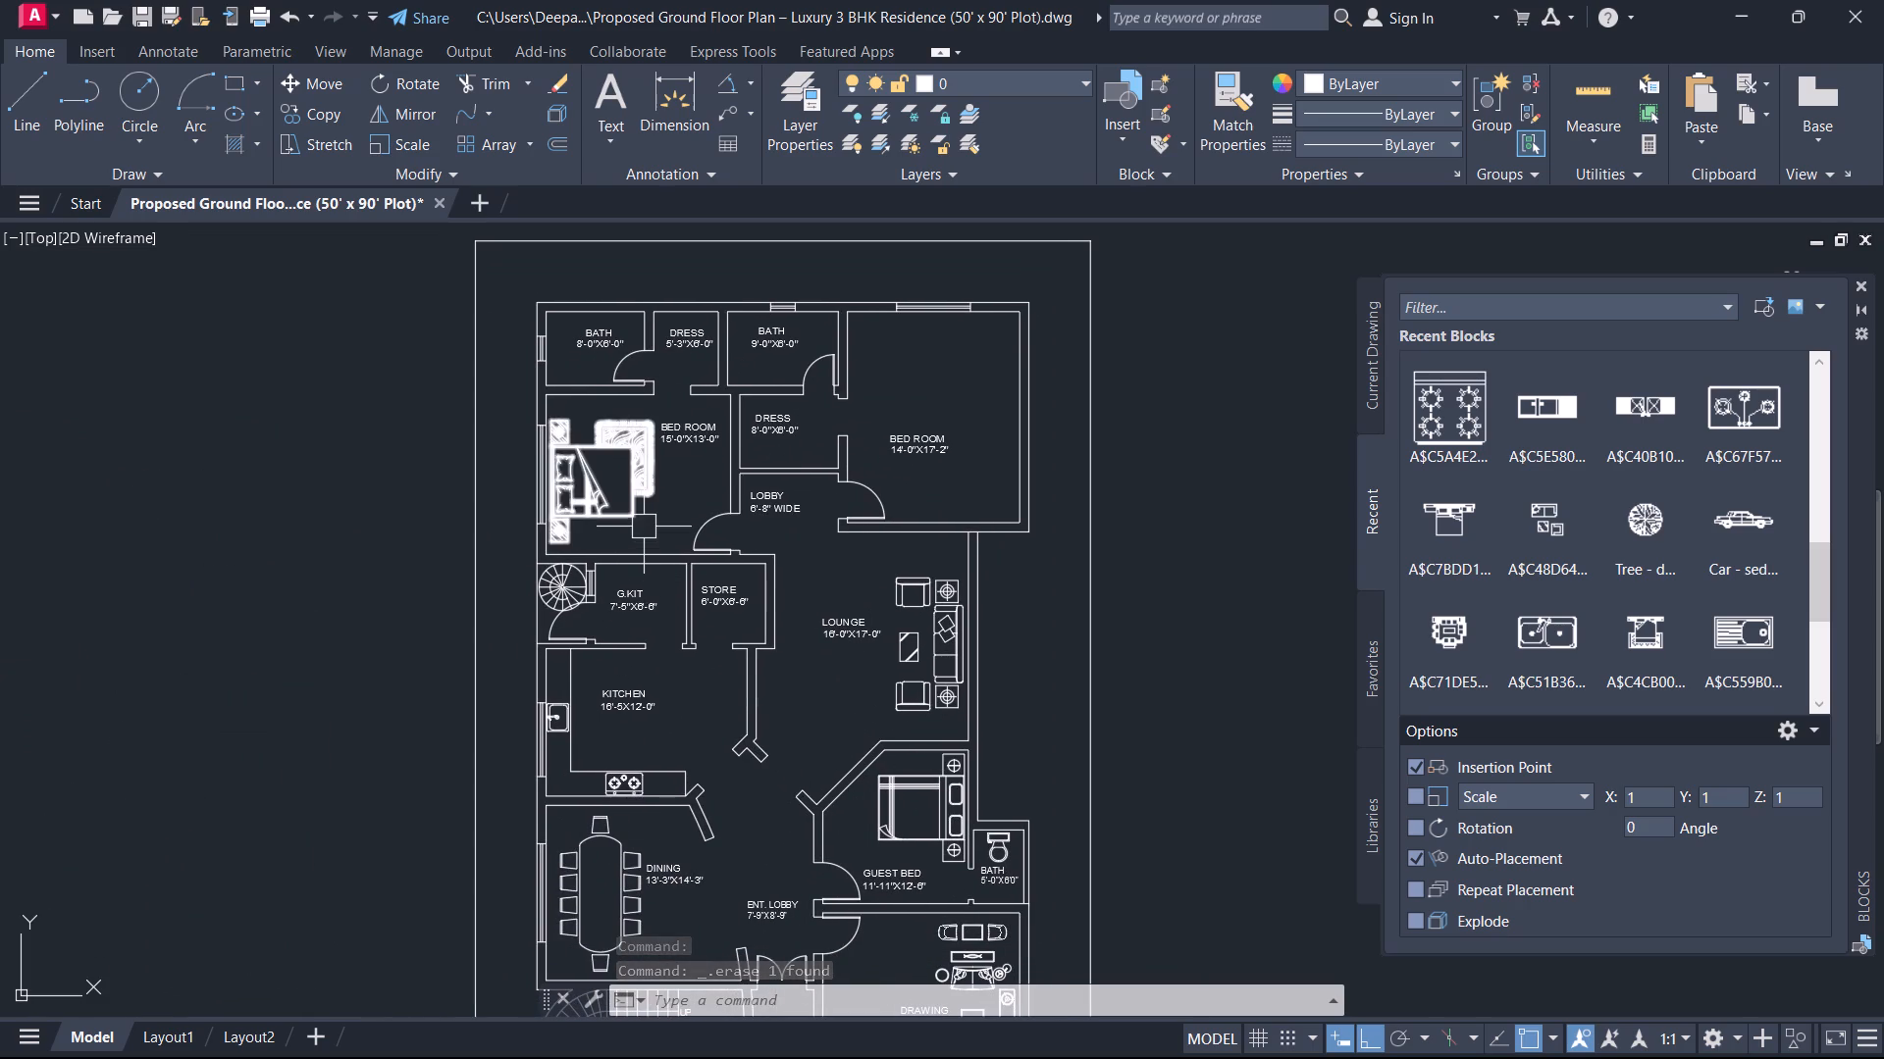
{"action": "left_click", "coordinate": [644, 516]}
{"action": "key", "text": "c"}
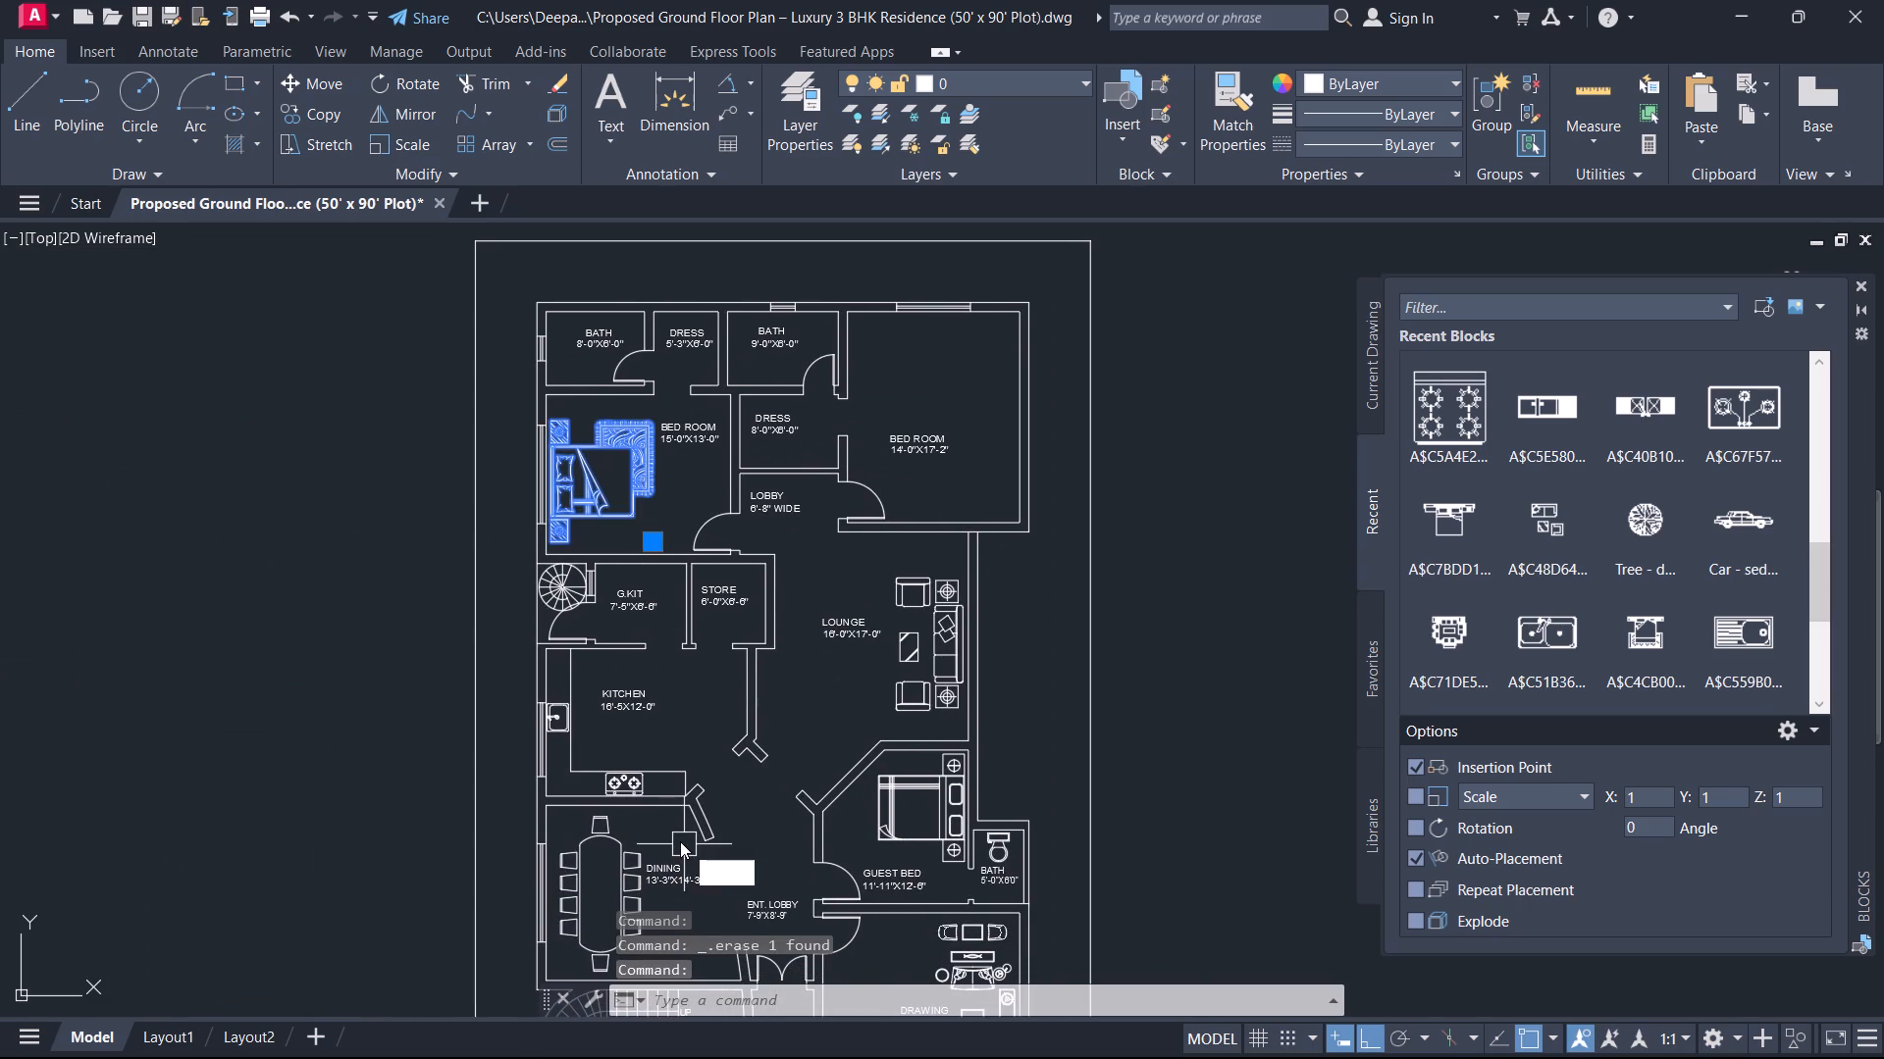
{"action": "key", "text": "o"}
{"action": "key", "text": "space"}
{"action": "left_click", "coordinate": [617, 502]}
{"action": "middle_click_drag", "start_coordinate": [1125, 514], "coordinate": [889, 577]}
{"action": "left_click", "coordinate": [1031, 552]}
{"action": "key", "text": "Escape"}
Rotate the copied bed set 90° clockwise so its headboard faces the top of the plan.
{"action": "left_click", "coordinate": [1051, 543]}
{"action": "key", "text": "r"}
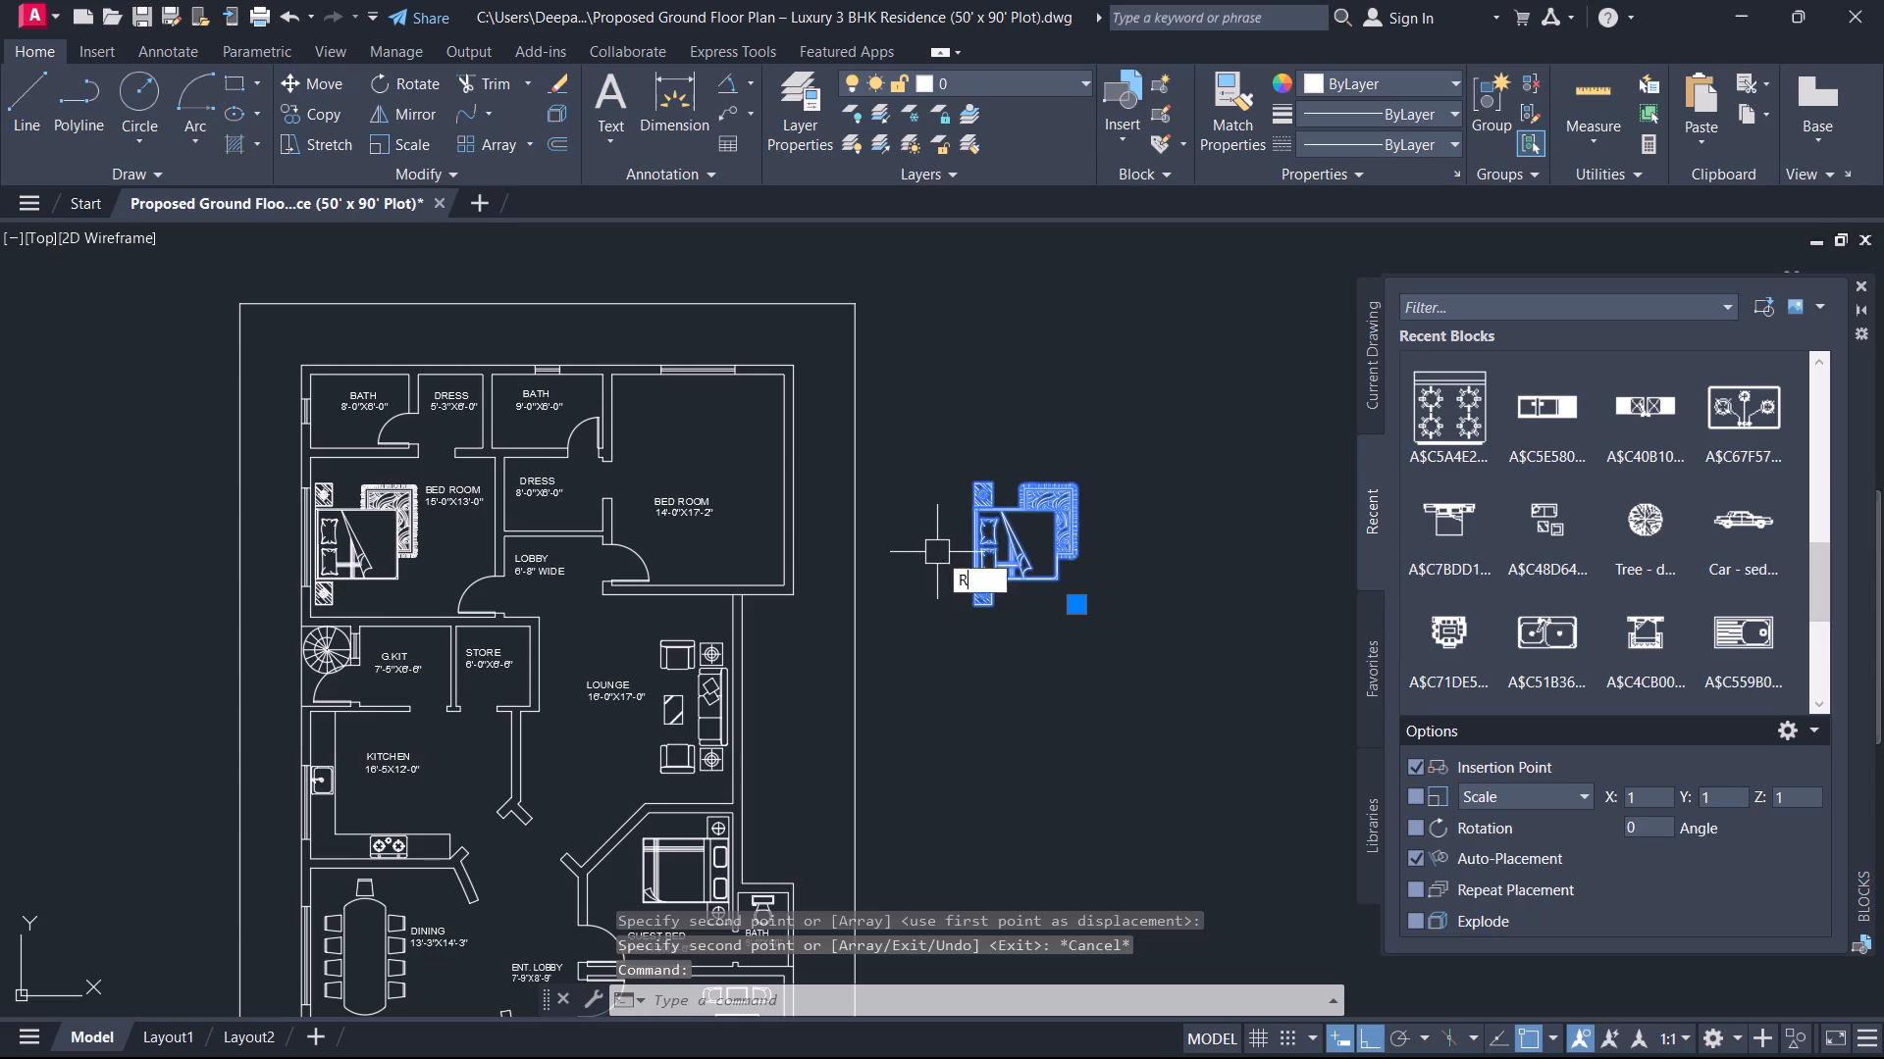
{"action": "type", "text": "O"}
{"action": "key", "text": "space"}
{"action": "left_click_drag", "start_coordinate": [990, 429], "coordinate": [991, 441]}
{"action": "left_click", "coordinate": [996, 660]}
Move the rotated bed set by its headboard into the 14'-0"X17'-2" BED ROOM, below the upper-wall window.
{"action": "left_click", "coordinate": [921, 484]}
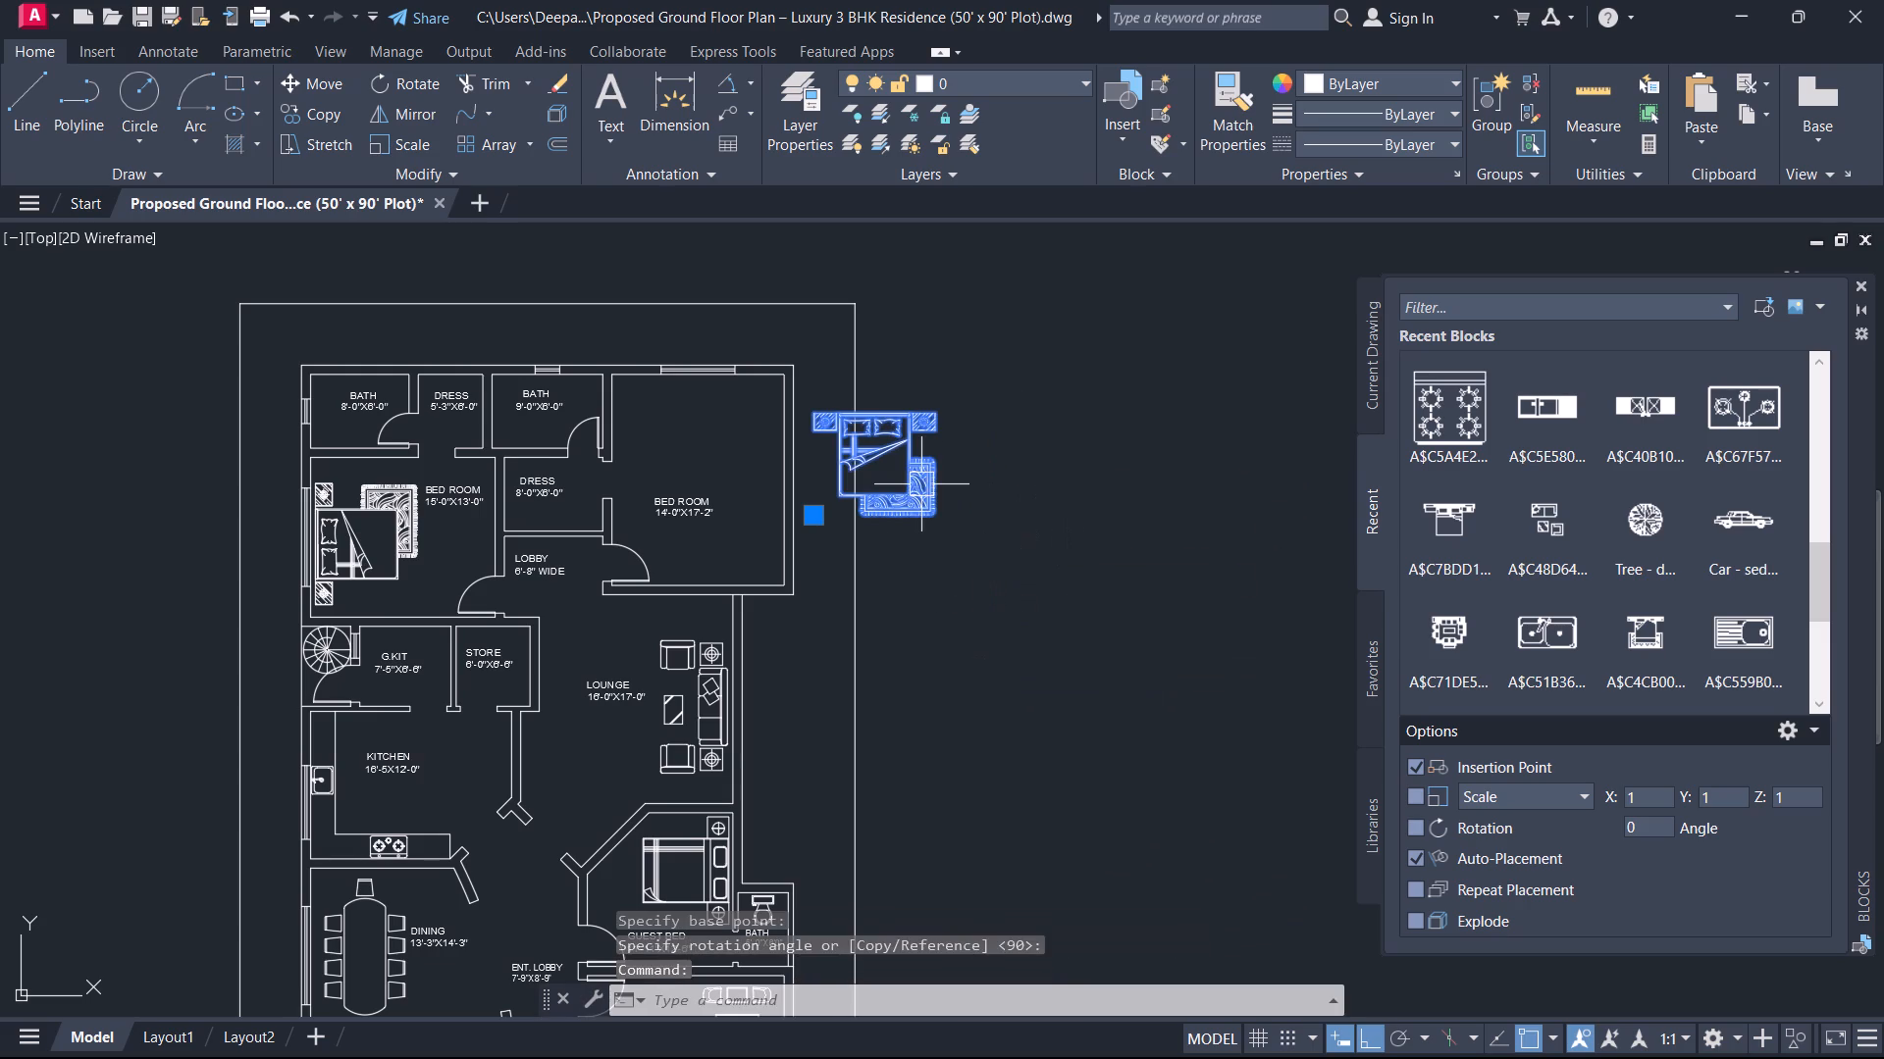
{"action": "type", "text": "M"}
{"action": "key", "text": "space"}
{"action": "scroll", "coordinate": [858, 388], "scroll_direction": "up", "scroll_amount": 3}
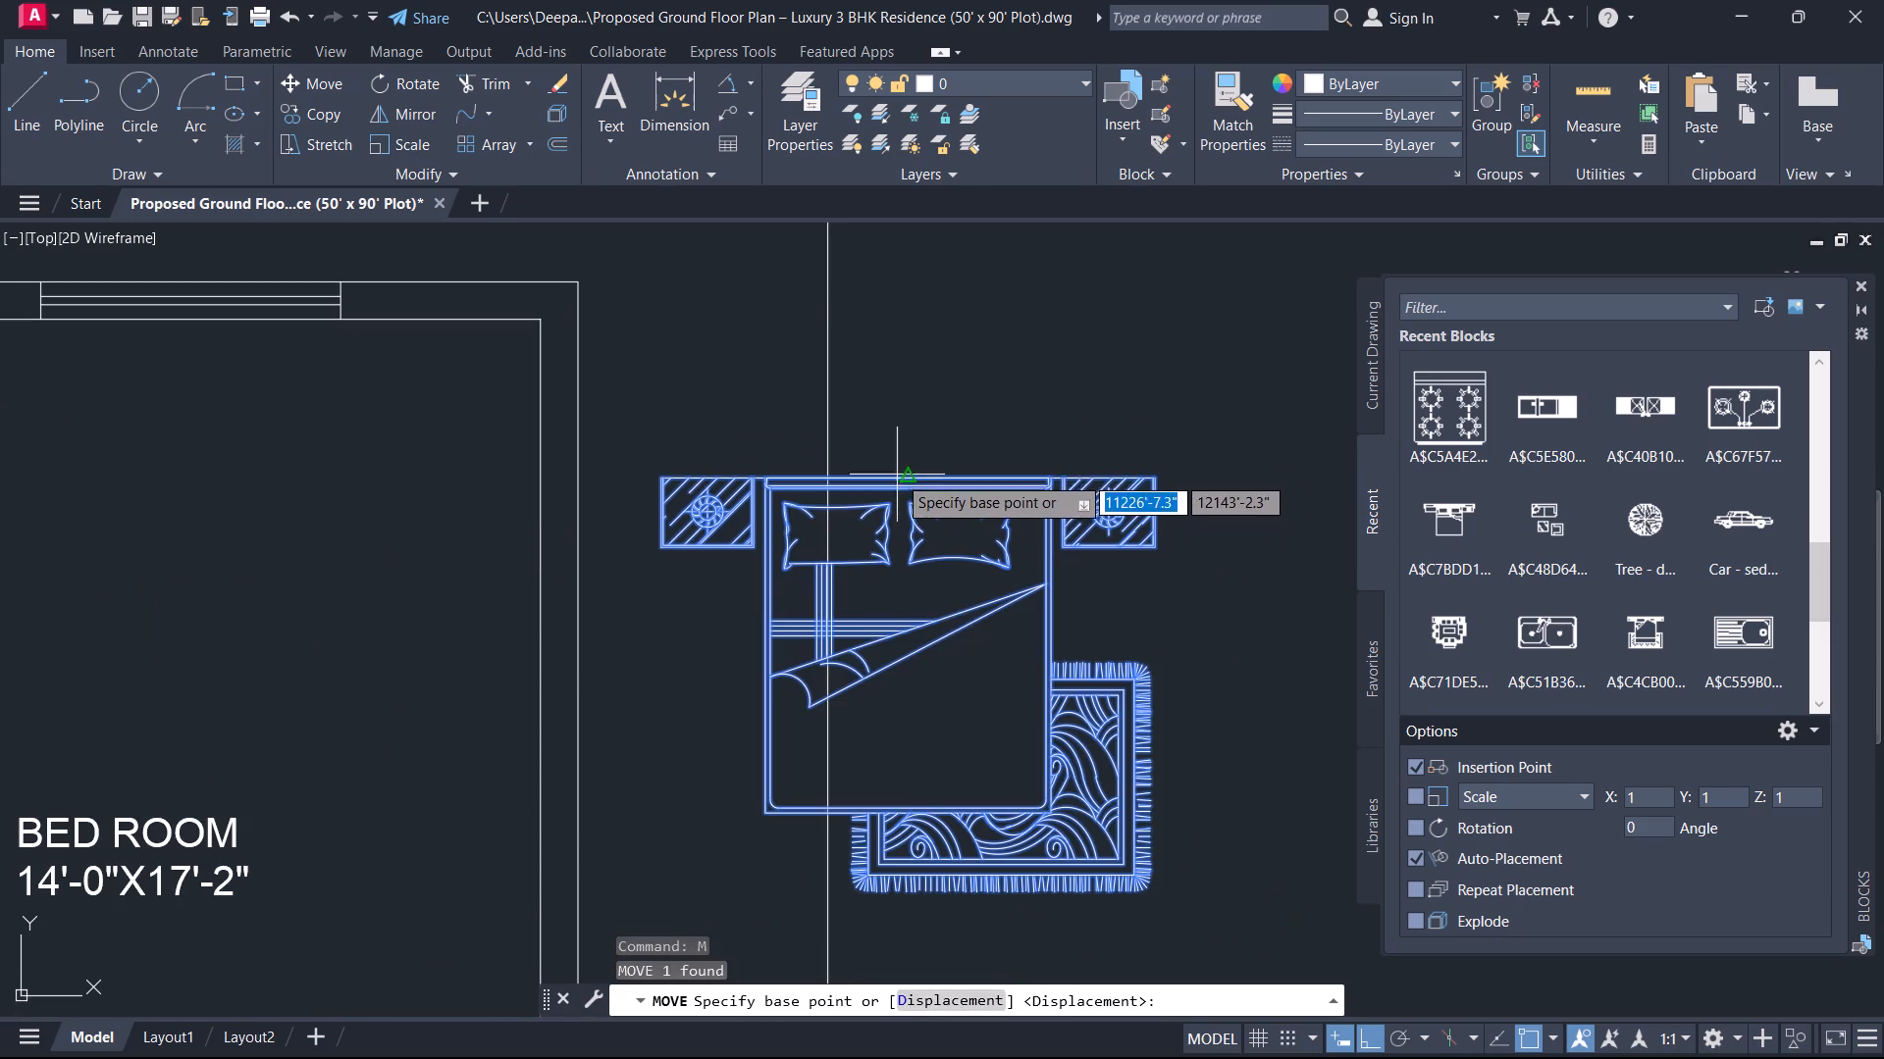
{"action": "left_click", "coordinate": [897, 475]}
{"action": "middle_click_drag", "start_coordinate": [436, 475], "coordinate": [838, 563]}
{"action": "left_click", "coordinate": [570, 491]}
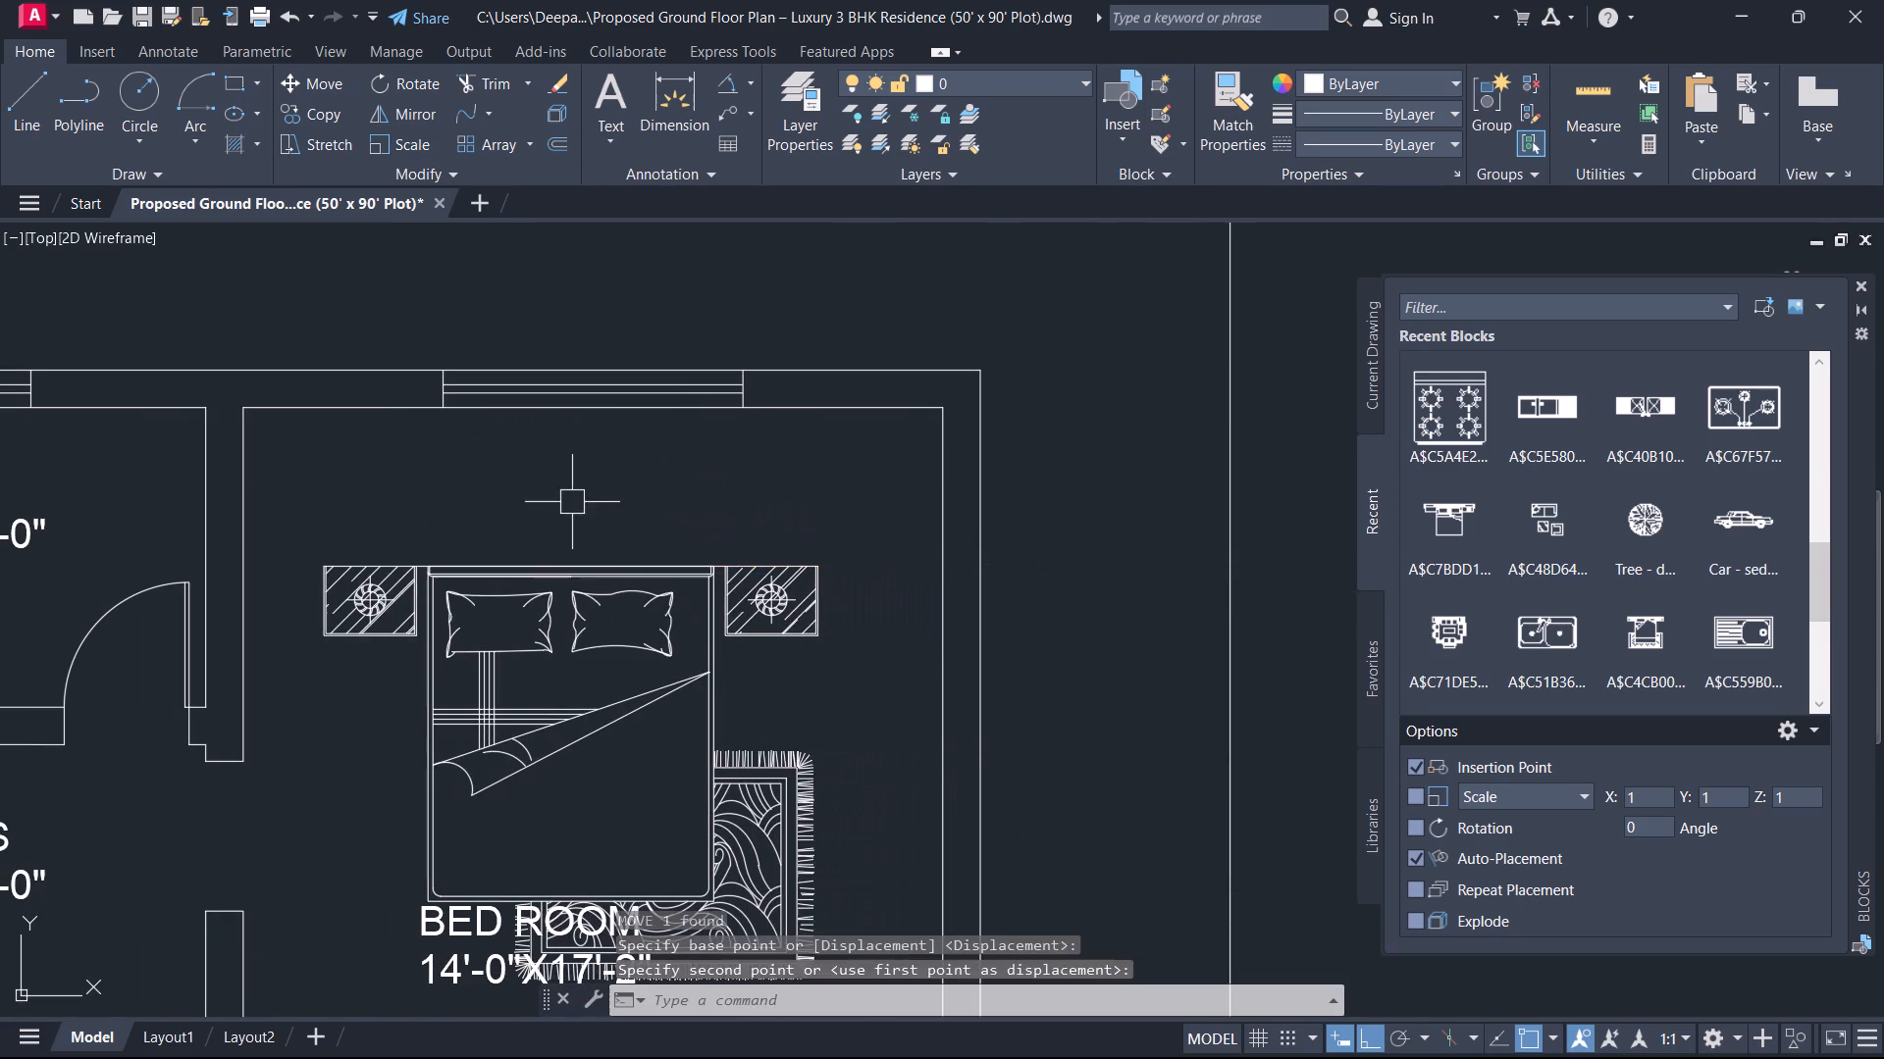
Move the bed set up in the 14'-0"X17'-2" BED ROOM until its headboard sits just below the window wall.
{"action": "left_click", "coordinate": [592, 623]}
{"action": "key", "text": "space"}
{"action": "left_click", "coordinate": [585, 561]}
{"action": "left_click", "coordinate": [596, 469]}
{"action": "key", "text": "space"}
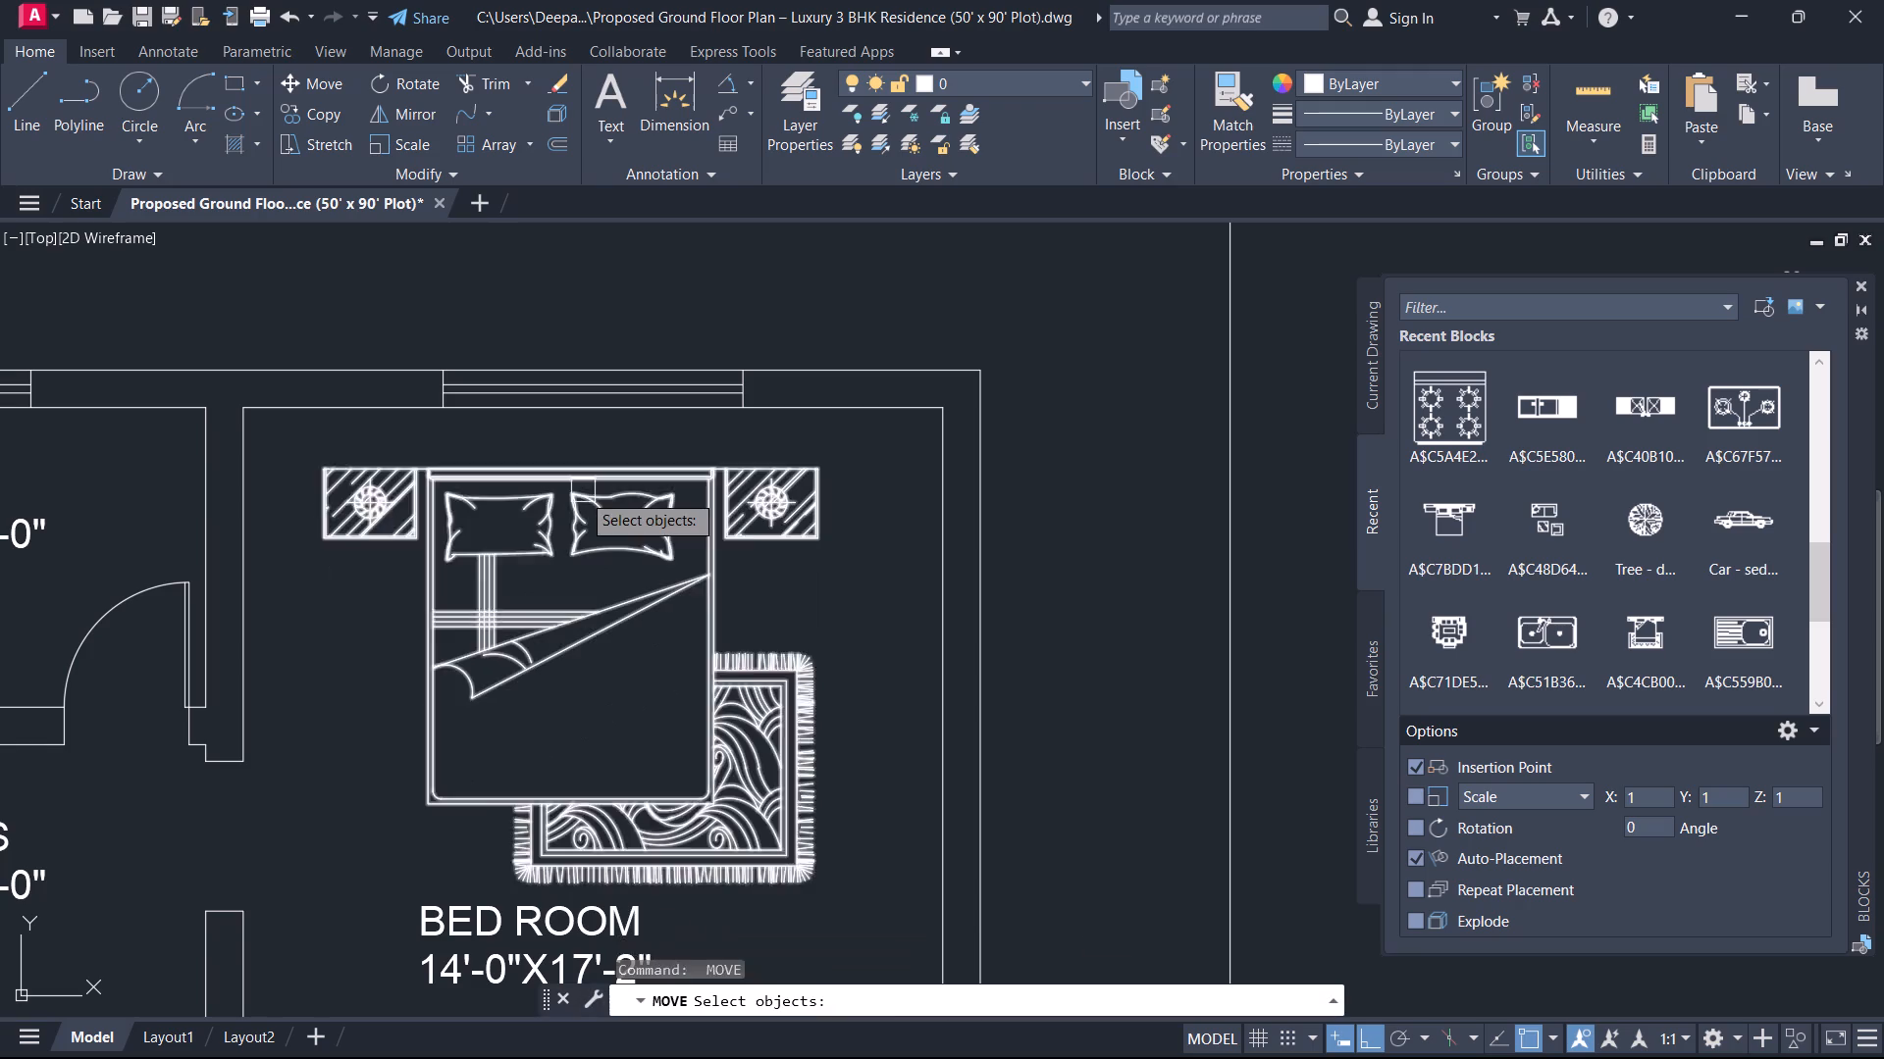
{"action": "left_click", "coordinate": [581, 492]}
{"action": "key", "text": "space"}
{"action": "left_click", "coordinate": [576, 479]}
{"action": "left_click", "coordinate": [581, 450]}
Shift the bed set slightly to the right so it is roughly centred under the 14'-0"X17'-2" BED ROOM window.
{"action": "key", "text": "space"}
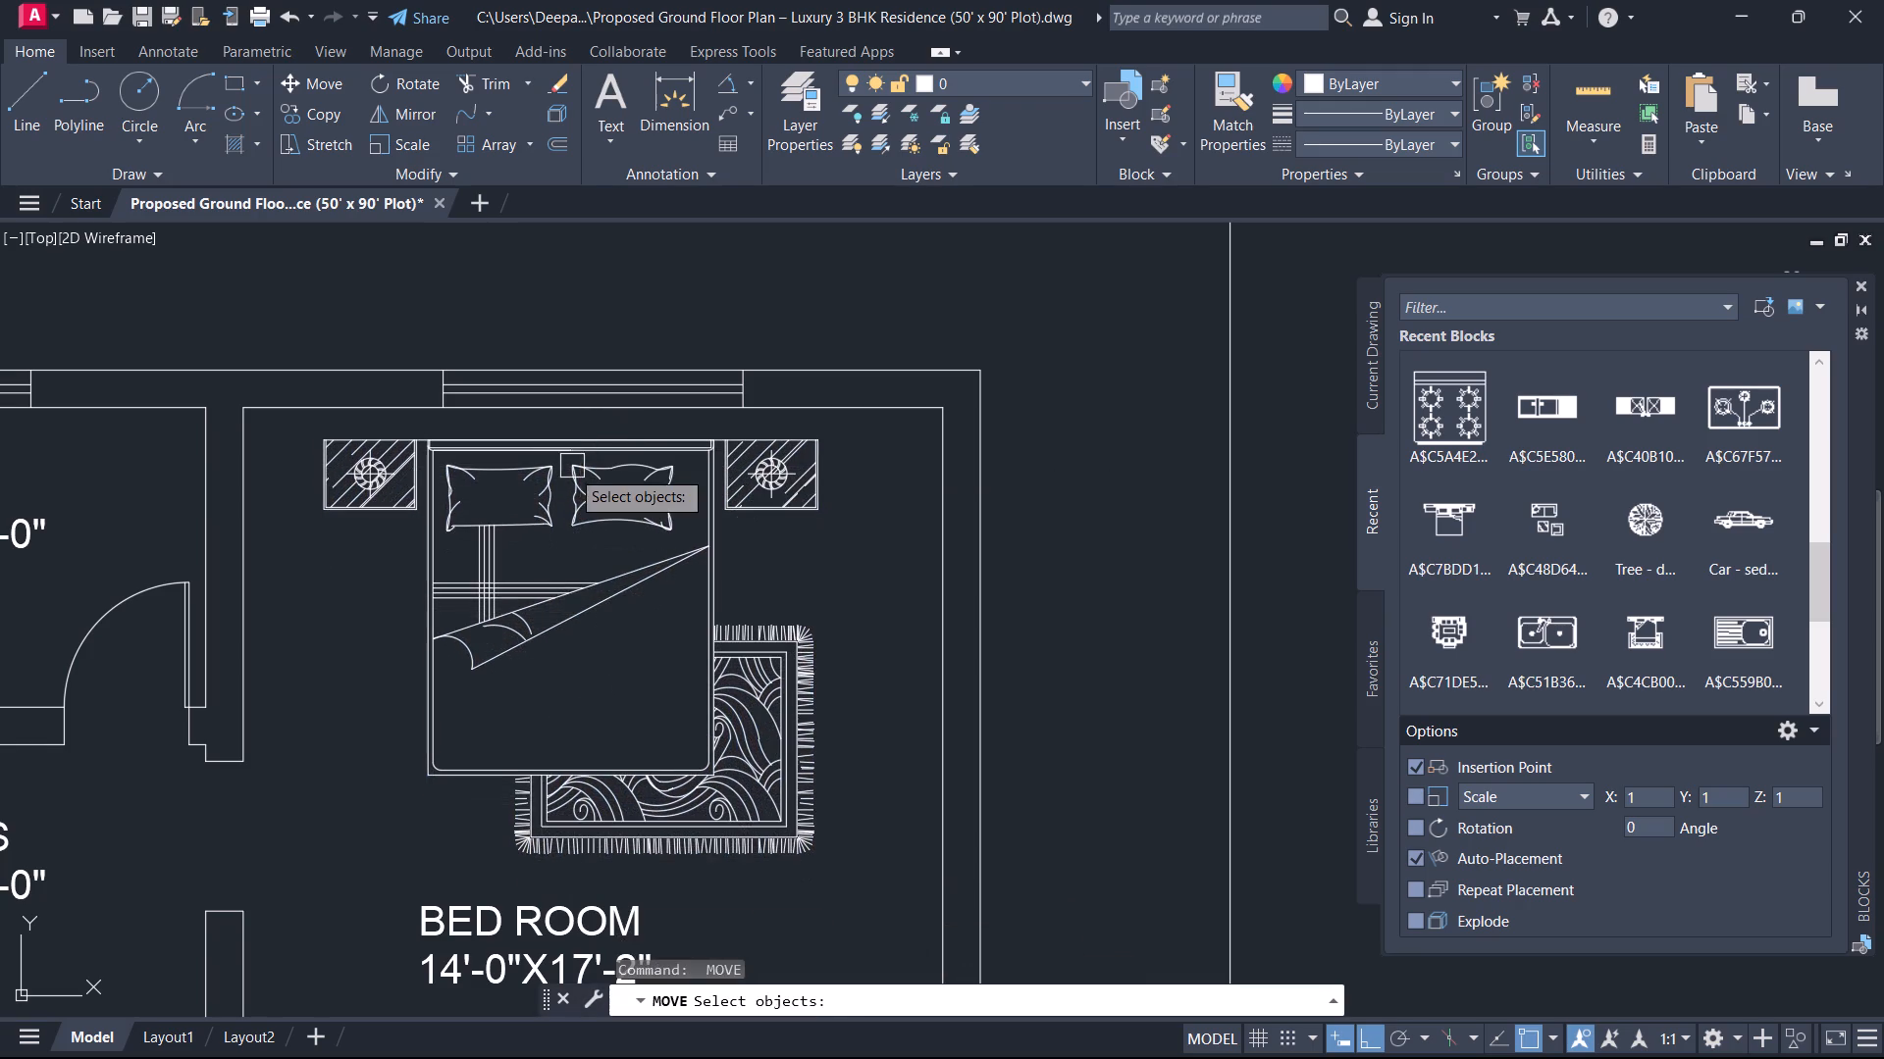
{"action": "left_click", "coordinate": [570, 469]}
{"action": "key", "text": "space"}
{"action": "left_click", "coordinate": [574, 492]}
{"action": "left_click", "coordinate": [604, 498]}
{"action": "key", "text": "Escape"}
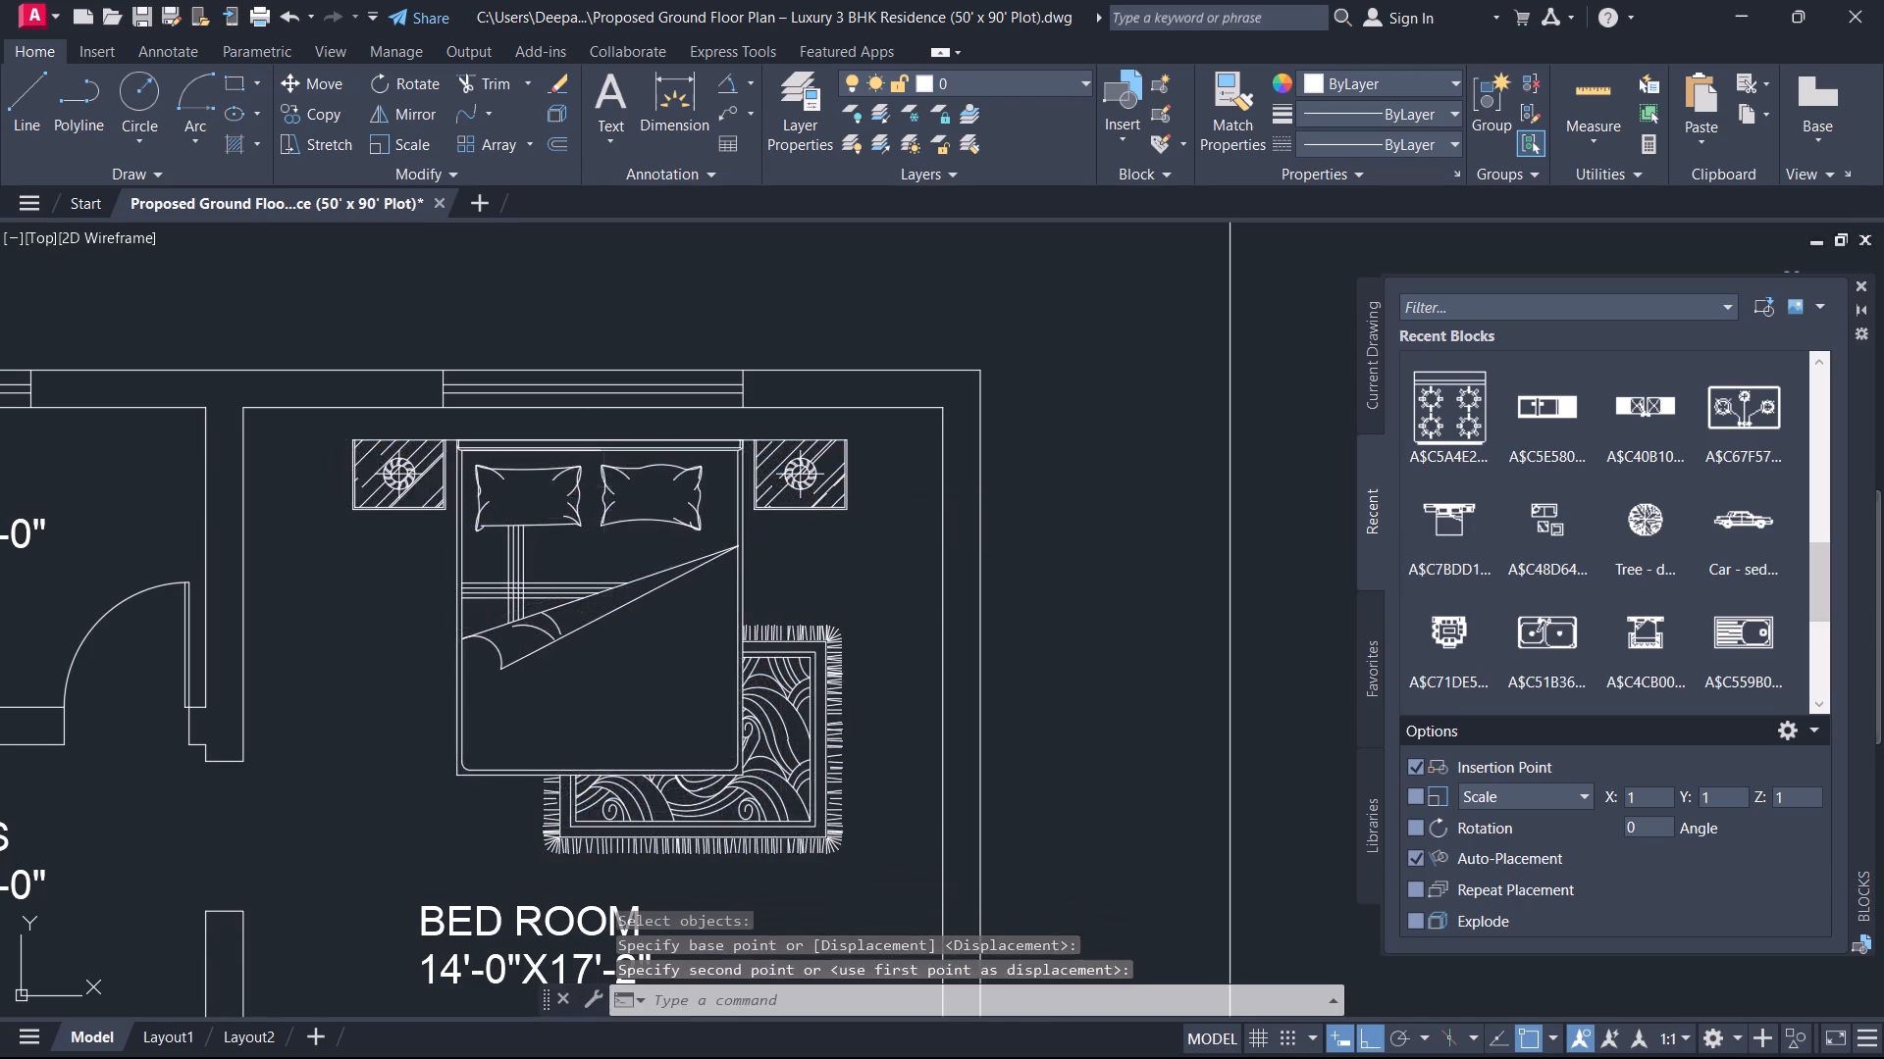
Examine the lounge, kitchen, dining, entrance lobby and guest bed areas of the plan for walls that still need windows.
{"action": "scroll", "coordinate": [597, 529], "scroll_direction": "down", "scroll_amount": 4}
{"action": "middle_click_drag", "start_coordinate": [620, 634], "coordinate": [820, 545]}
{"action": "scroll", "coordinate": [620, 634], "scroll_direction": "up", "scroll_amount": 2}
{"action": "middle_click_drag", "start_coordinate": [641, 696], "coordinate": [794, 600]}
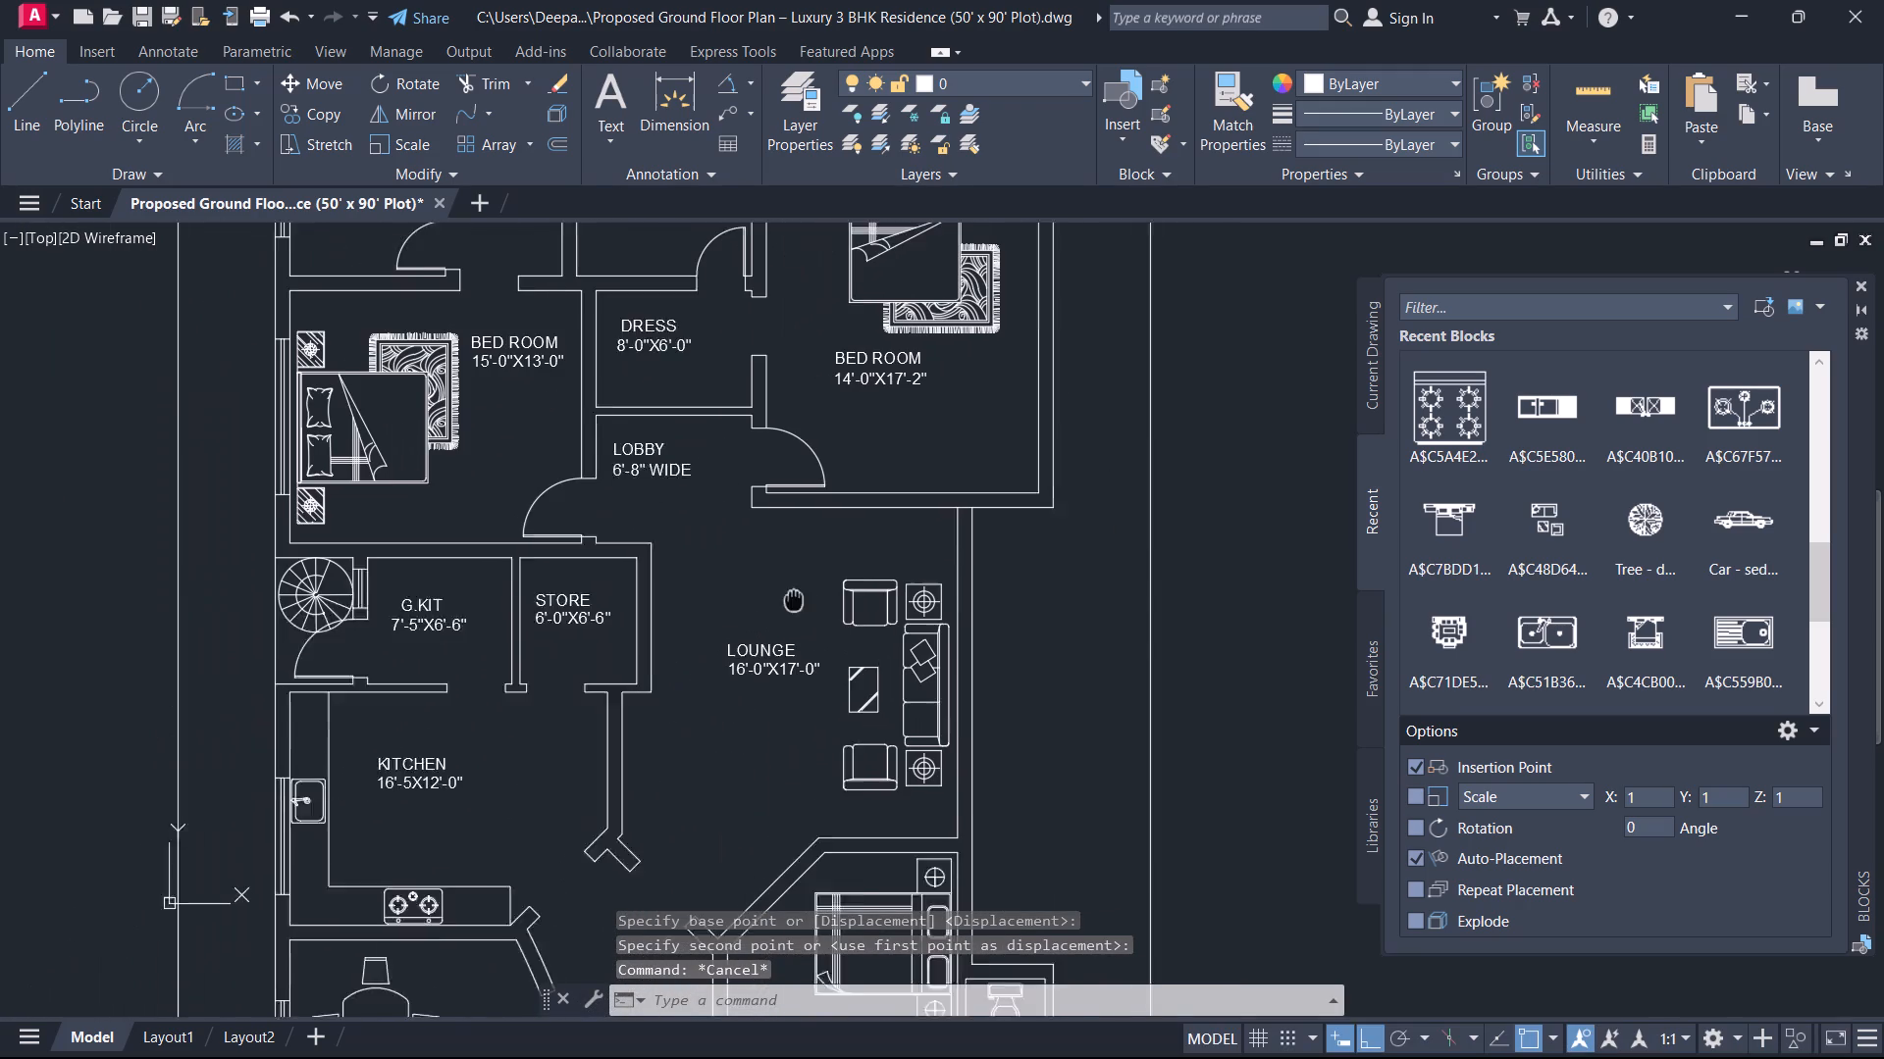
{"action": "middle_click_drag", "start_coordinate": [794, 600], "coordinate": [810, 594]}
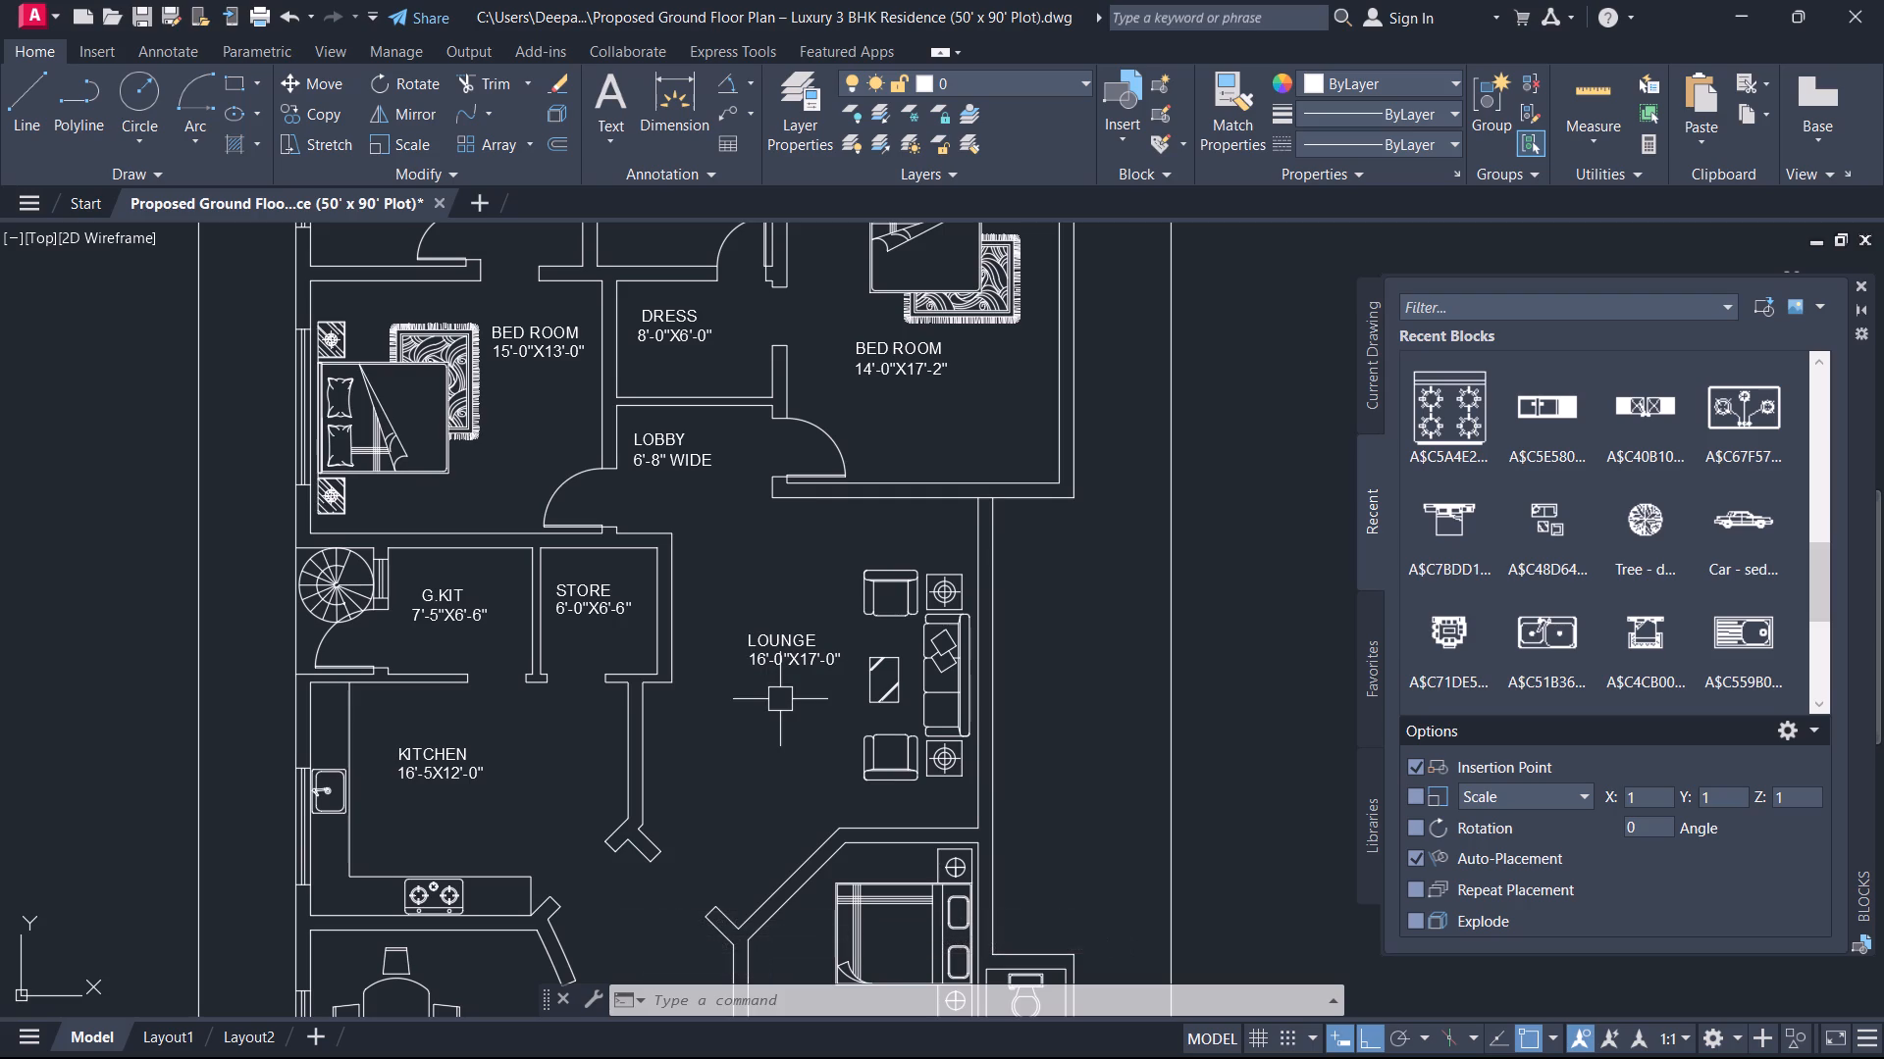
{"action": "scroll", "coordinate": [769, 729], "scroll_direction": "down", "scroll_amount": 2}
{"action": "middle_click_drag", "start_coordinate": [776, 793], "coordinate": [791, 648]}
{"action": "scroll", "coordinate": [776, 795], "scroll_direction": "up", "scroll_amount": 2}
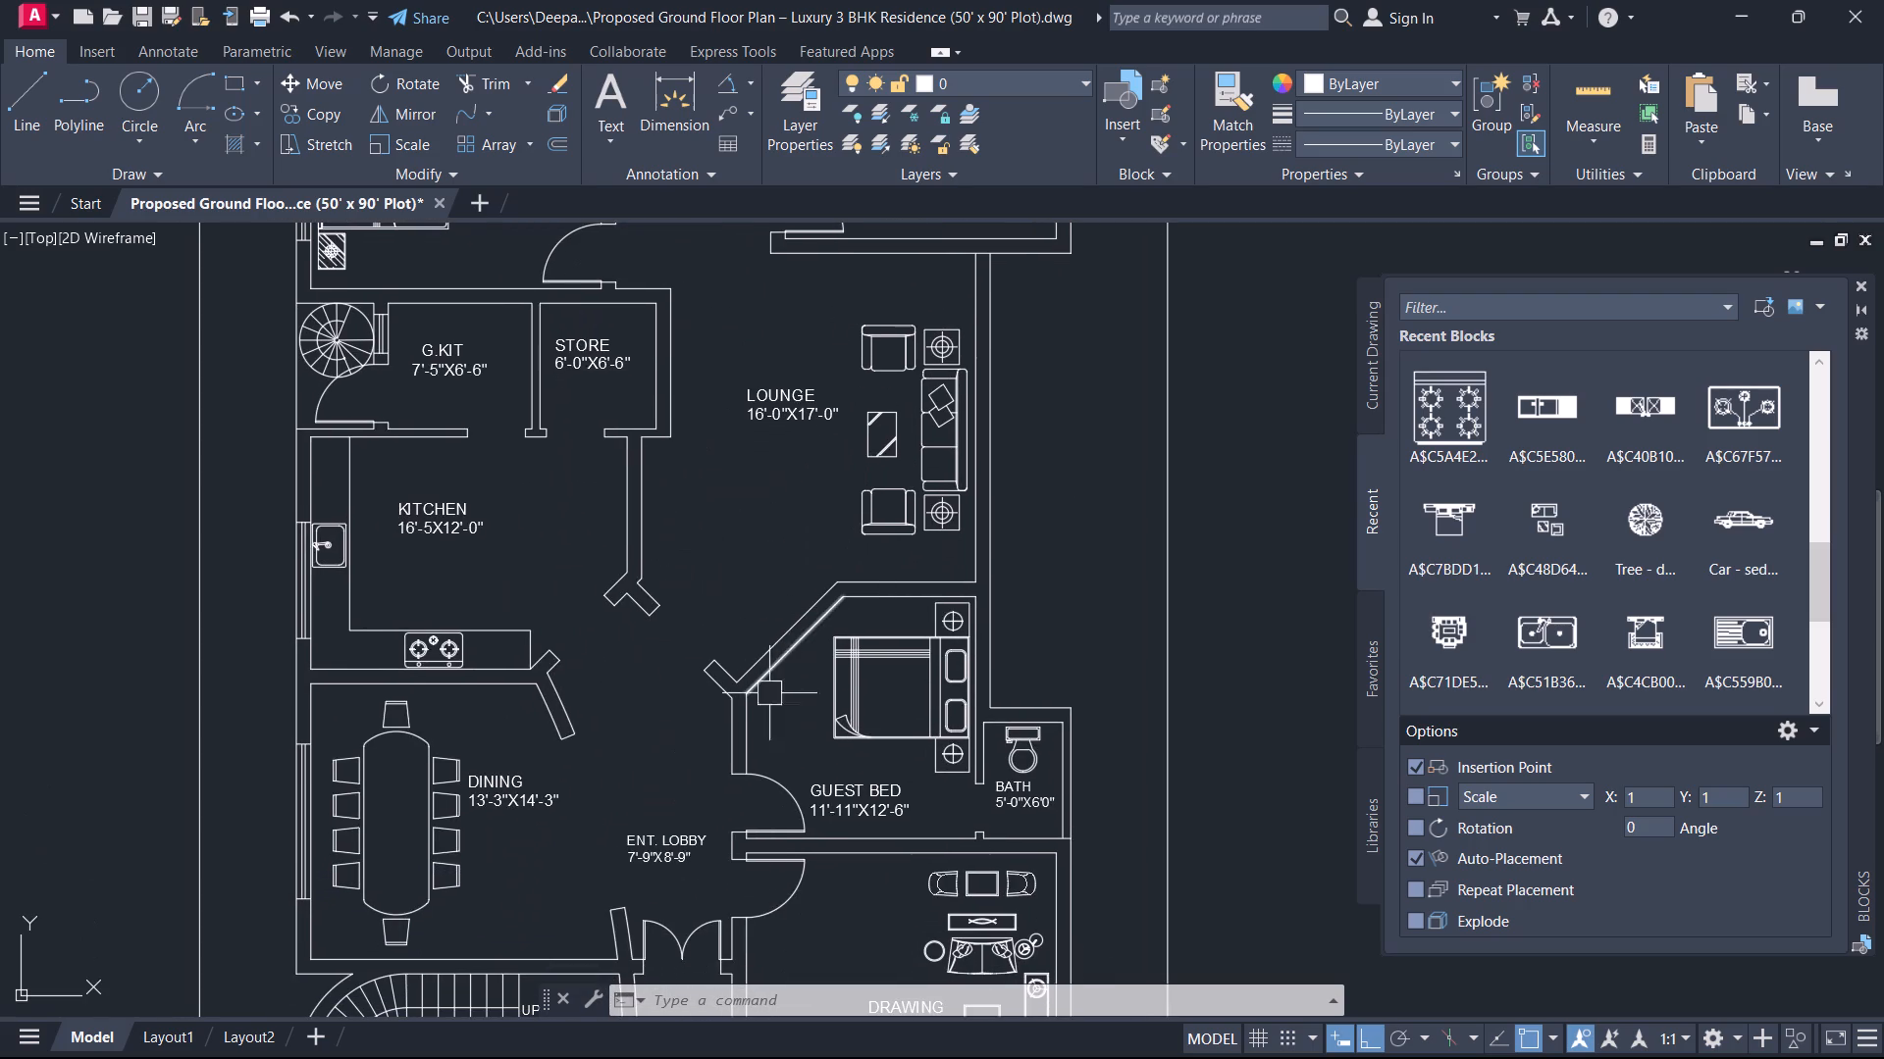
{"action": "middle_click_drag", "start_coordinate": [679, 840], "coordinate": [709, 747]}
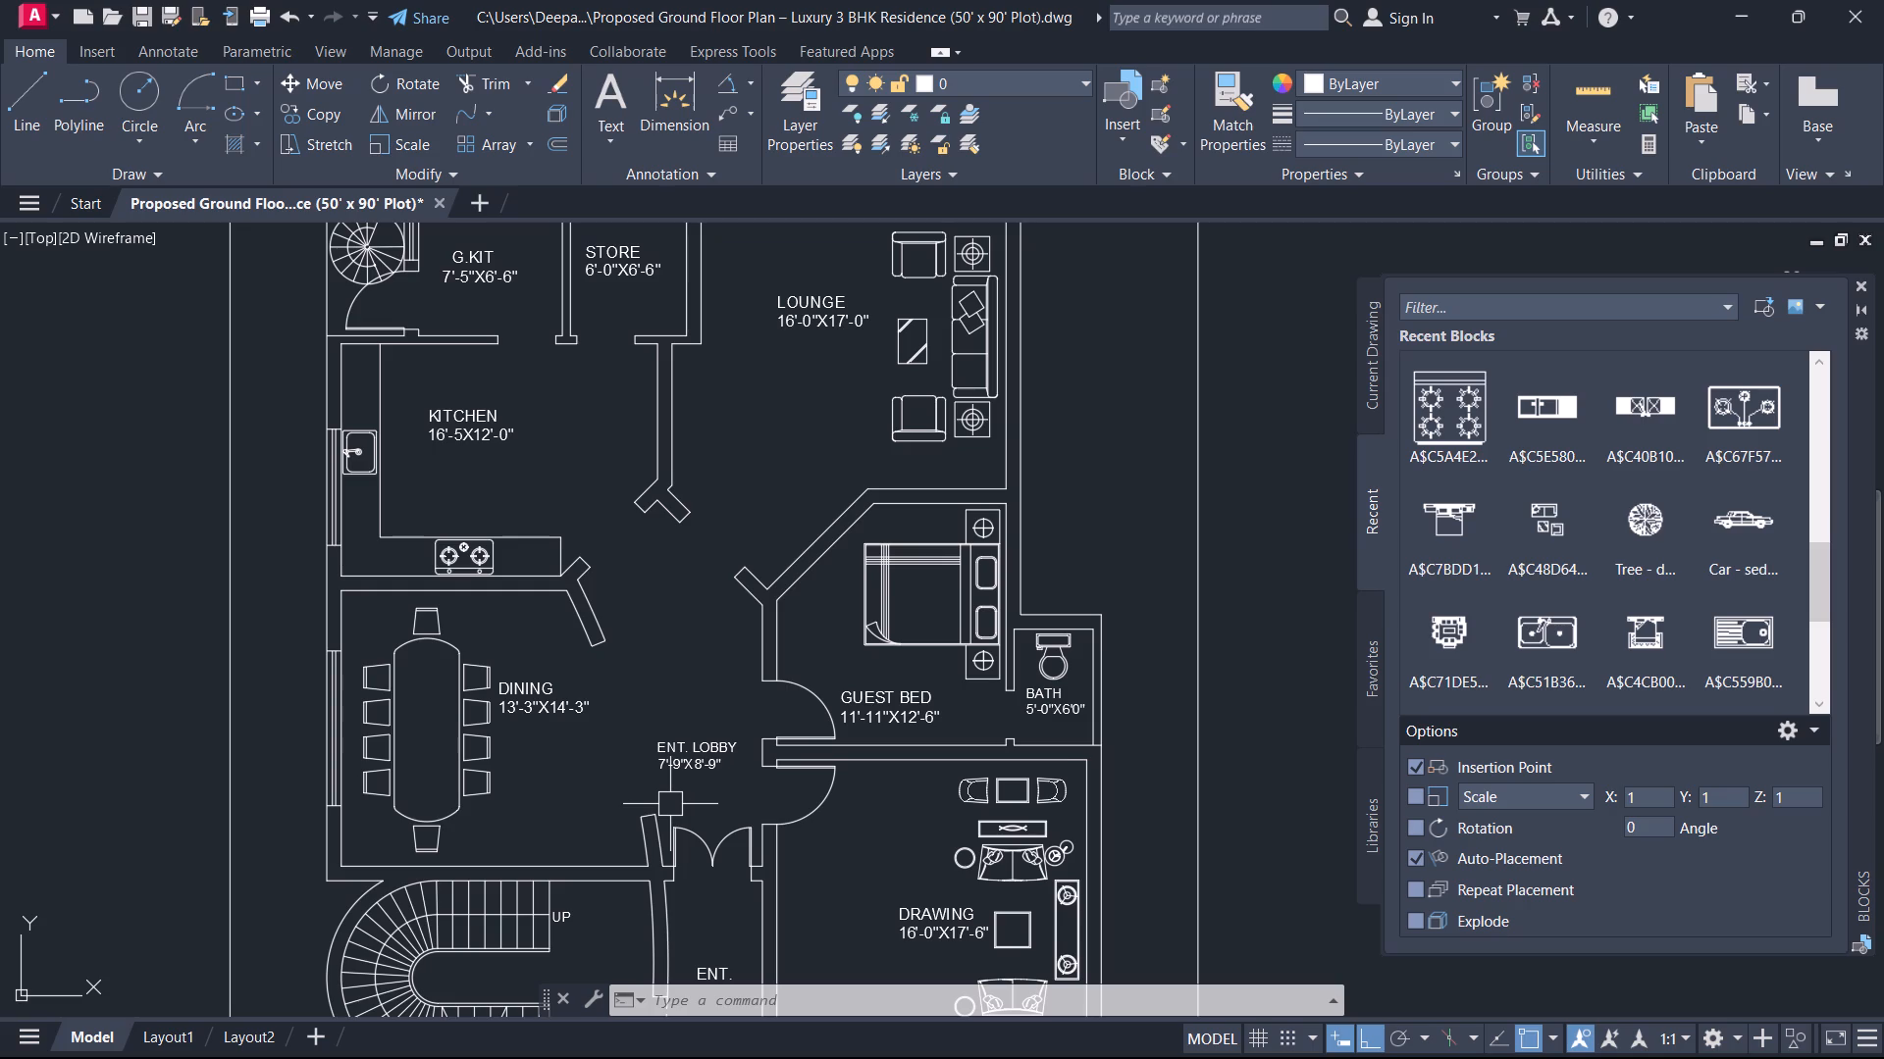
{"action": "middle_click_drag", "start_coordinate": [760, 689], "coordinate": [734, 747]}
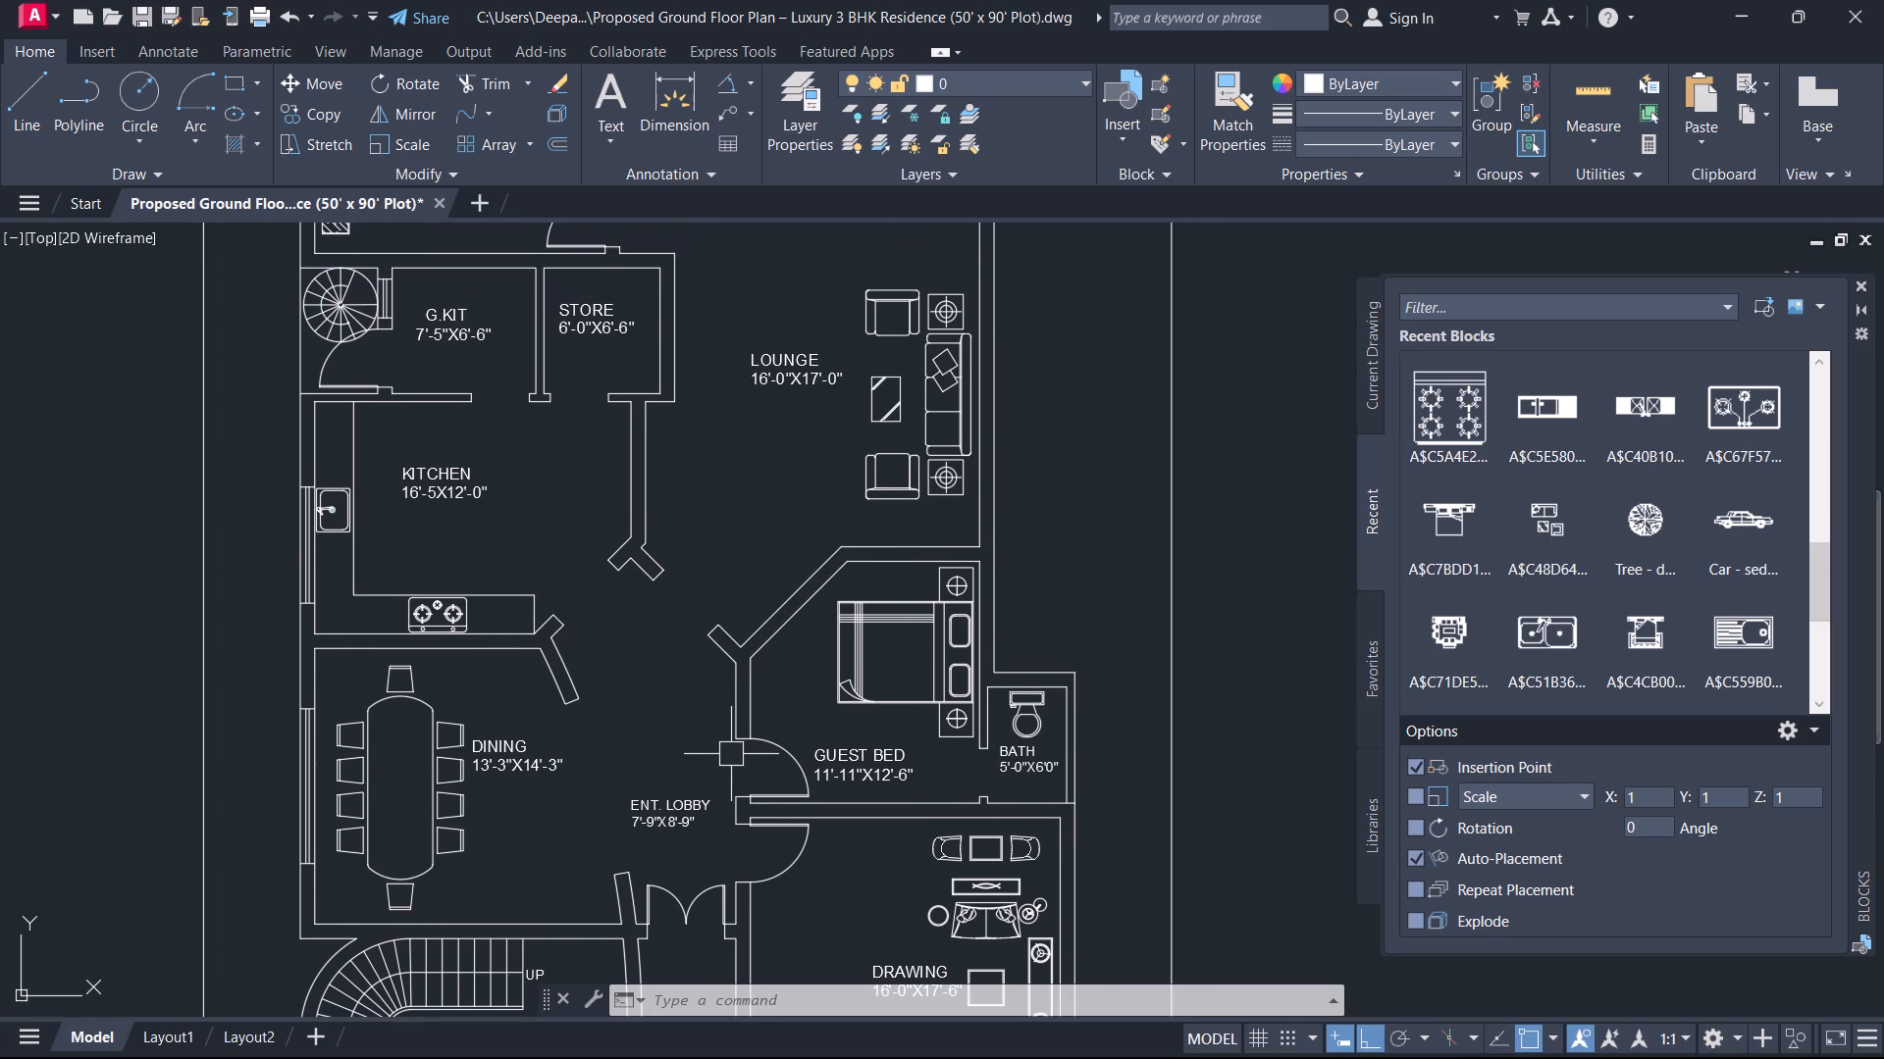
{"action": "middle_click_drag", "start_coordinate": [748, 618], "coordinate": [649, 649]}
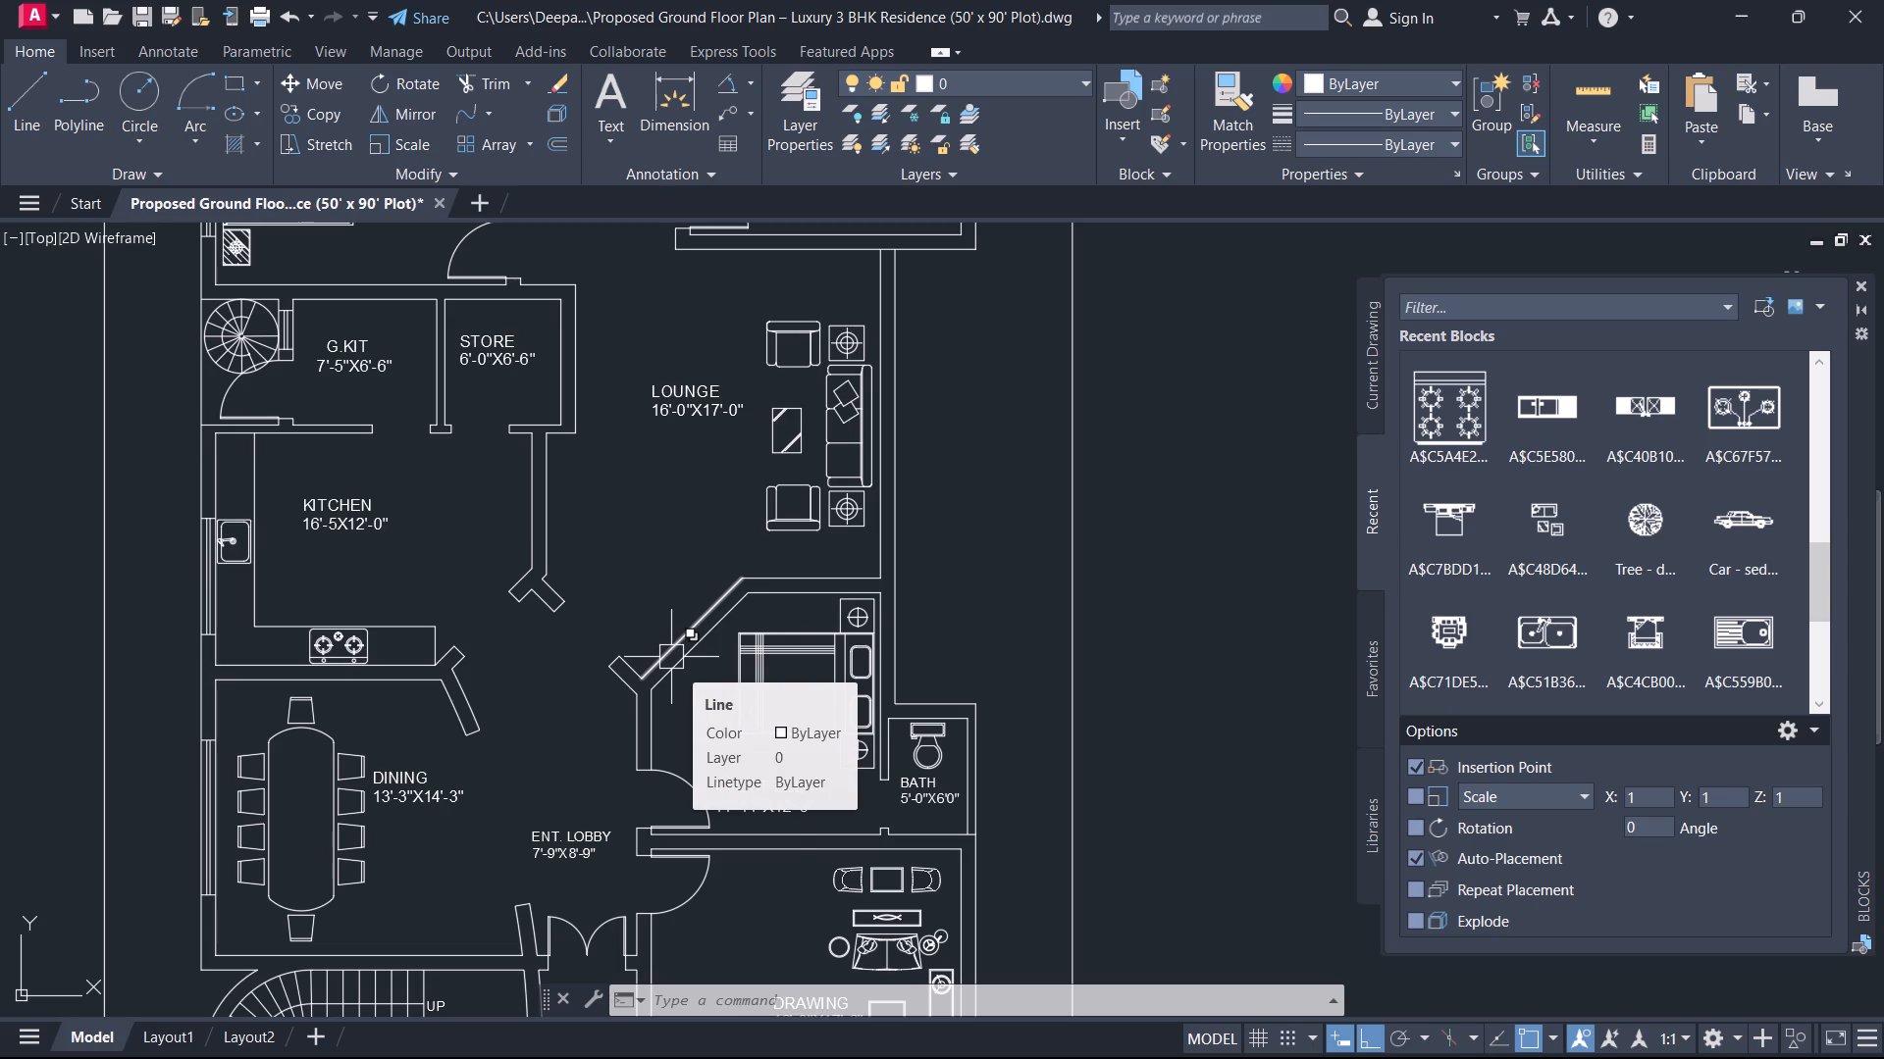
{"action": "scroll", "coordinate": [796, 652], "scroll_direction": "down", "scroll_amount": 2}
{"action": "scroll", "coordinate": [821, 650], "scroll_direction": "up", "scroll_amount": 2}
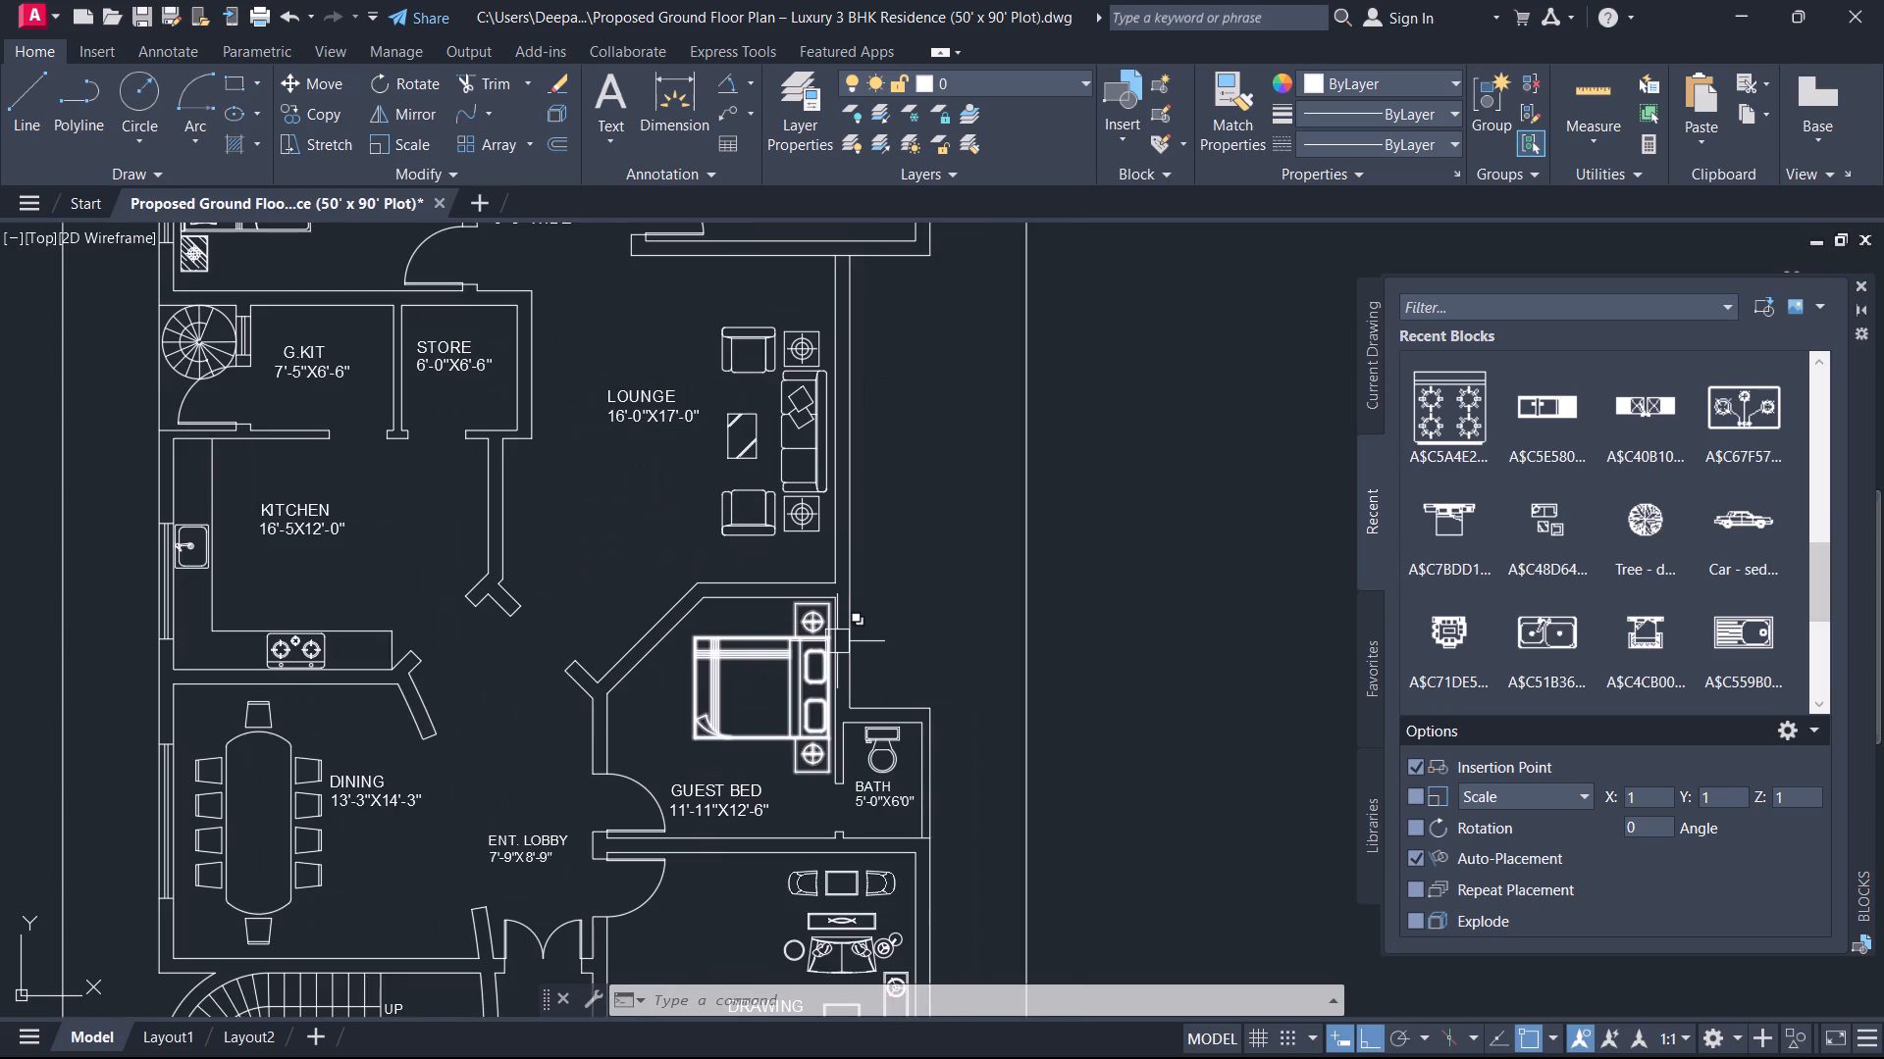
Draw a short horizontal line across the LOUNGE's exterior wall, behind the sofa.
{"action": "middle_click_drag", "start_coordinate": [873, 615], "coordinate": [916, 800]}
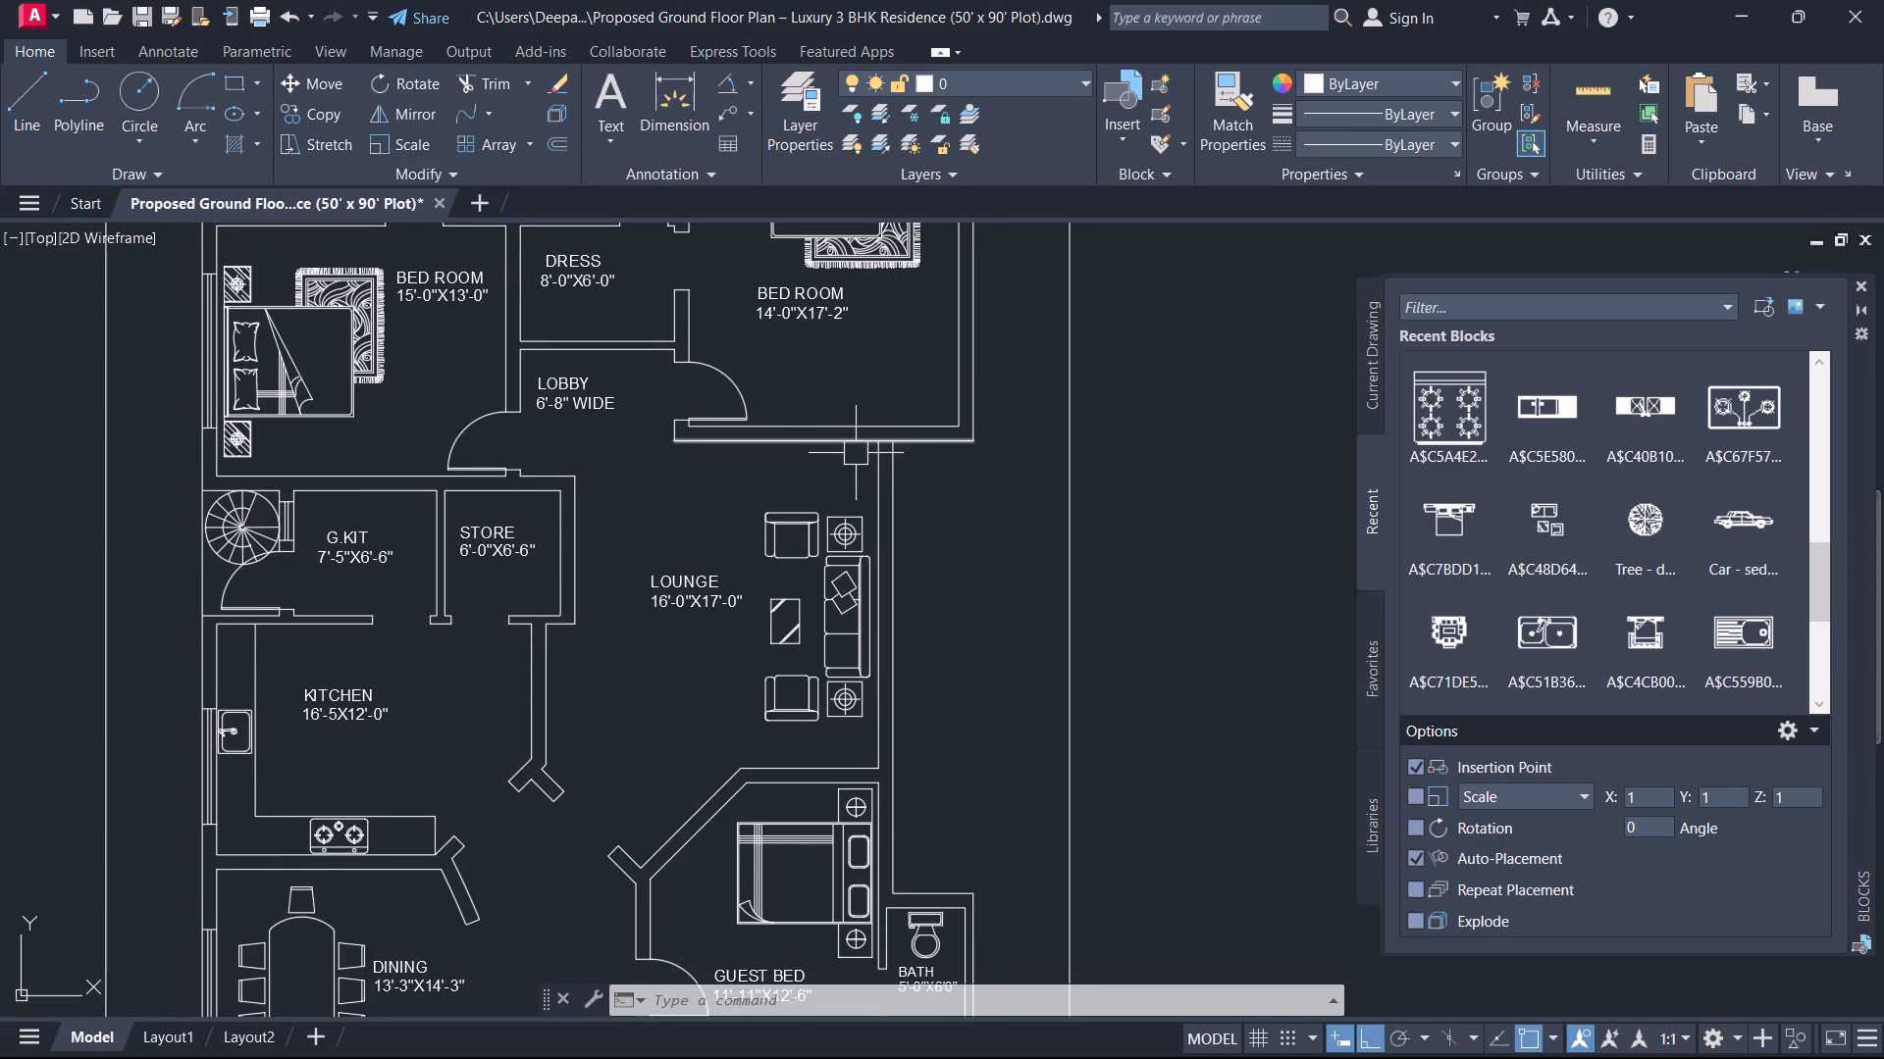
{"action": "key", "text": "l"}
{"action": "key", "text": "space"}
{"action": "scroll", "coordinate": [847, 611], "scroll_direction": "up", "scroll_amount": 3}
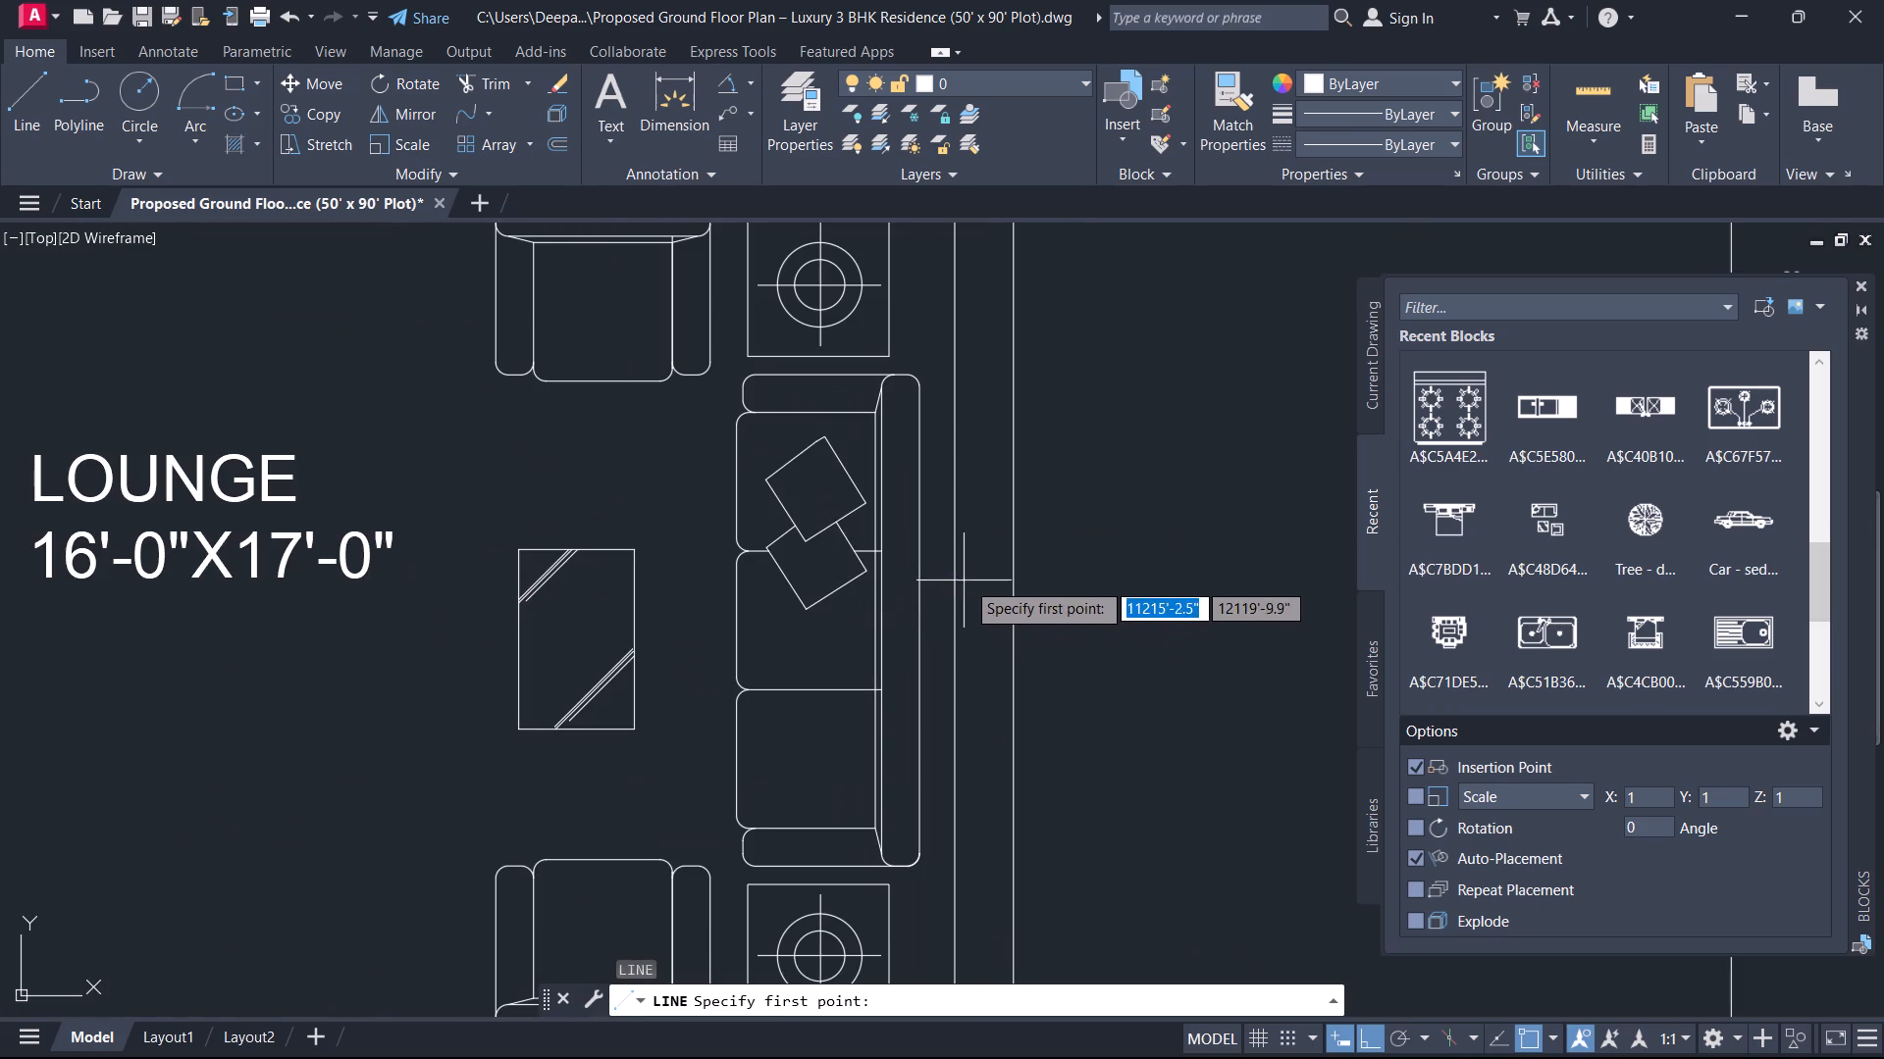
{"action": "left_click", "coordinate": [957, 580]}
{"action": "left_click", "coordinate": [1022, 574]}
{"action": "key", "text": "Escape"}
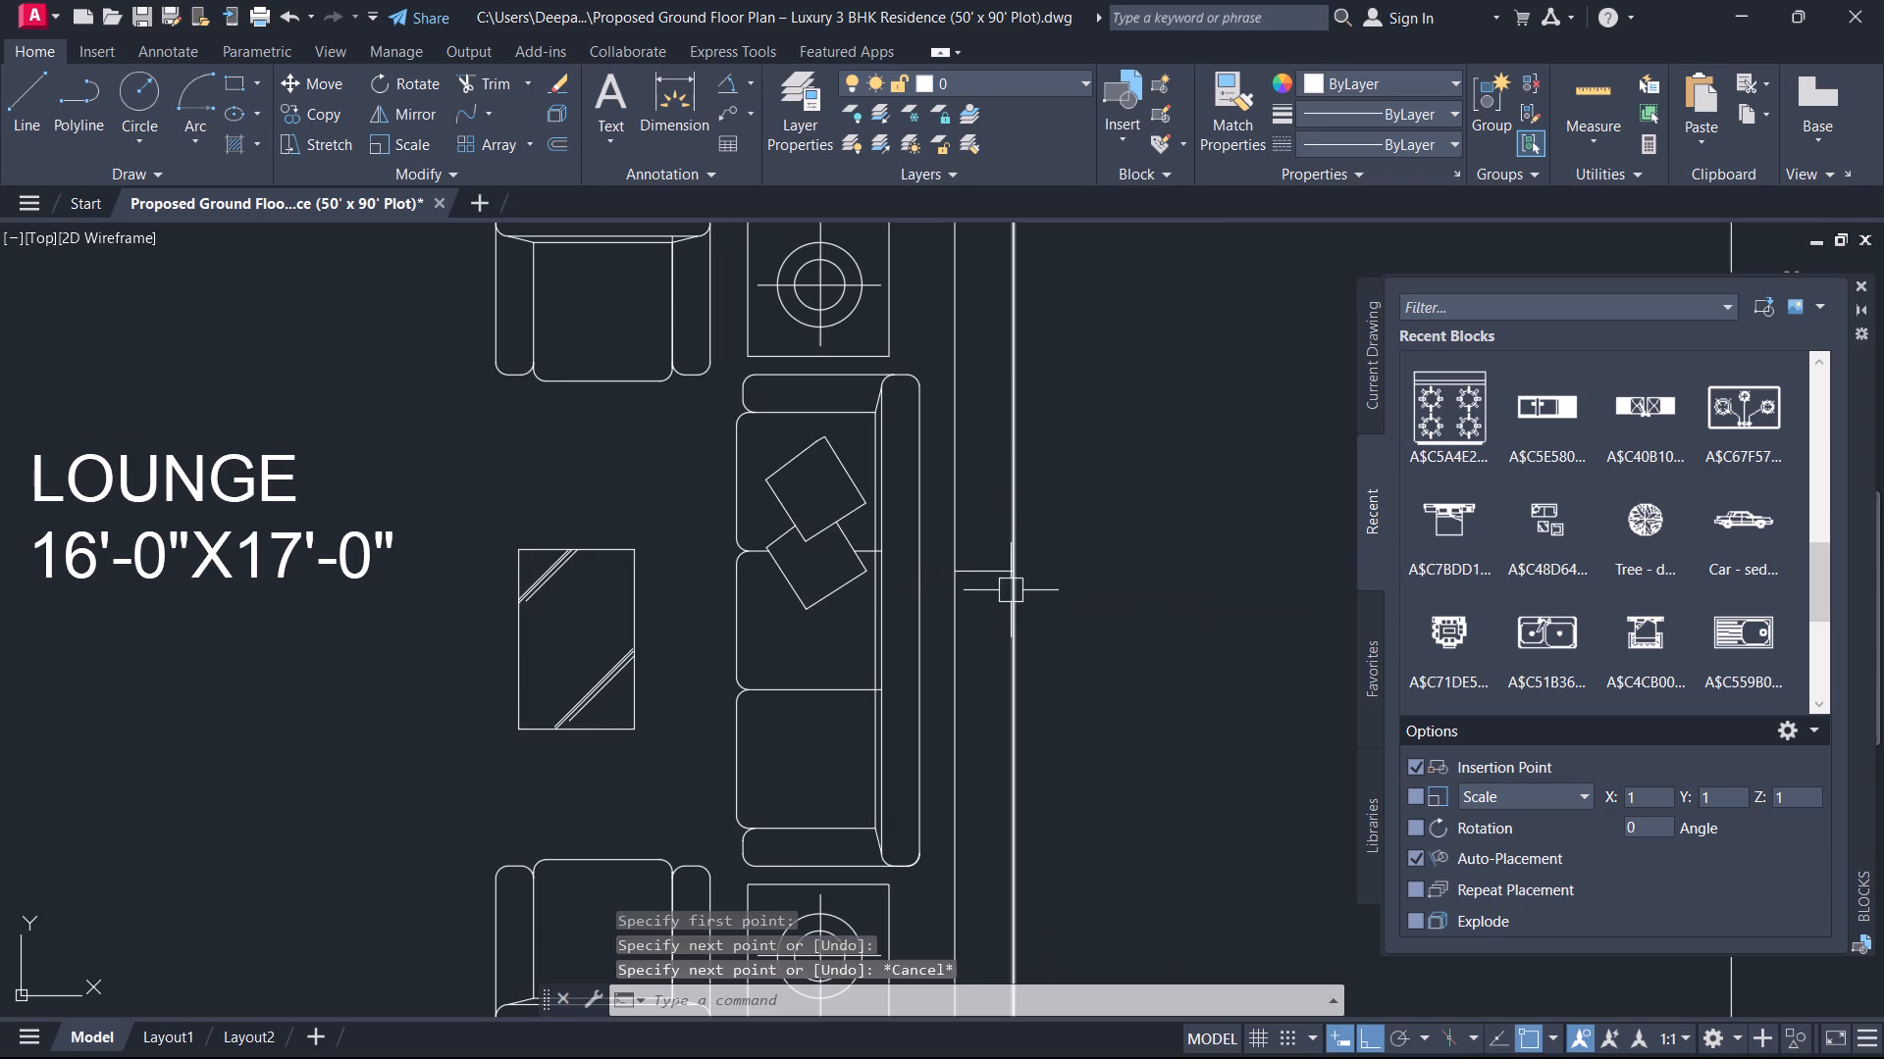
Offset the short line across the LOUNGE wall by 4' to both sides to form the window's jamb lines.
{"action": "type", "text": "O"}
{"action": "key", "text": "space"}
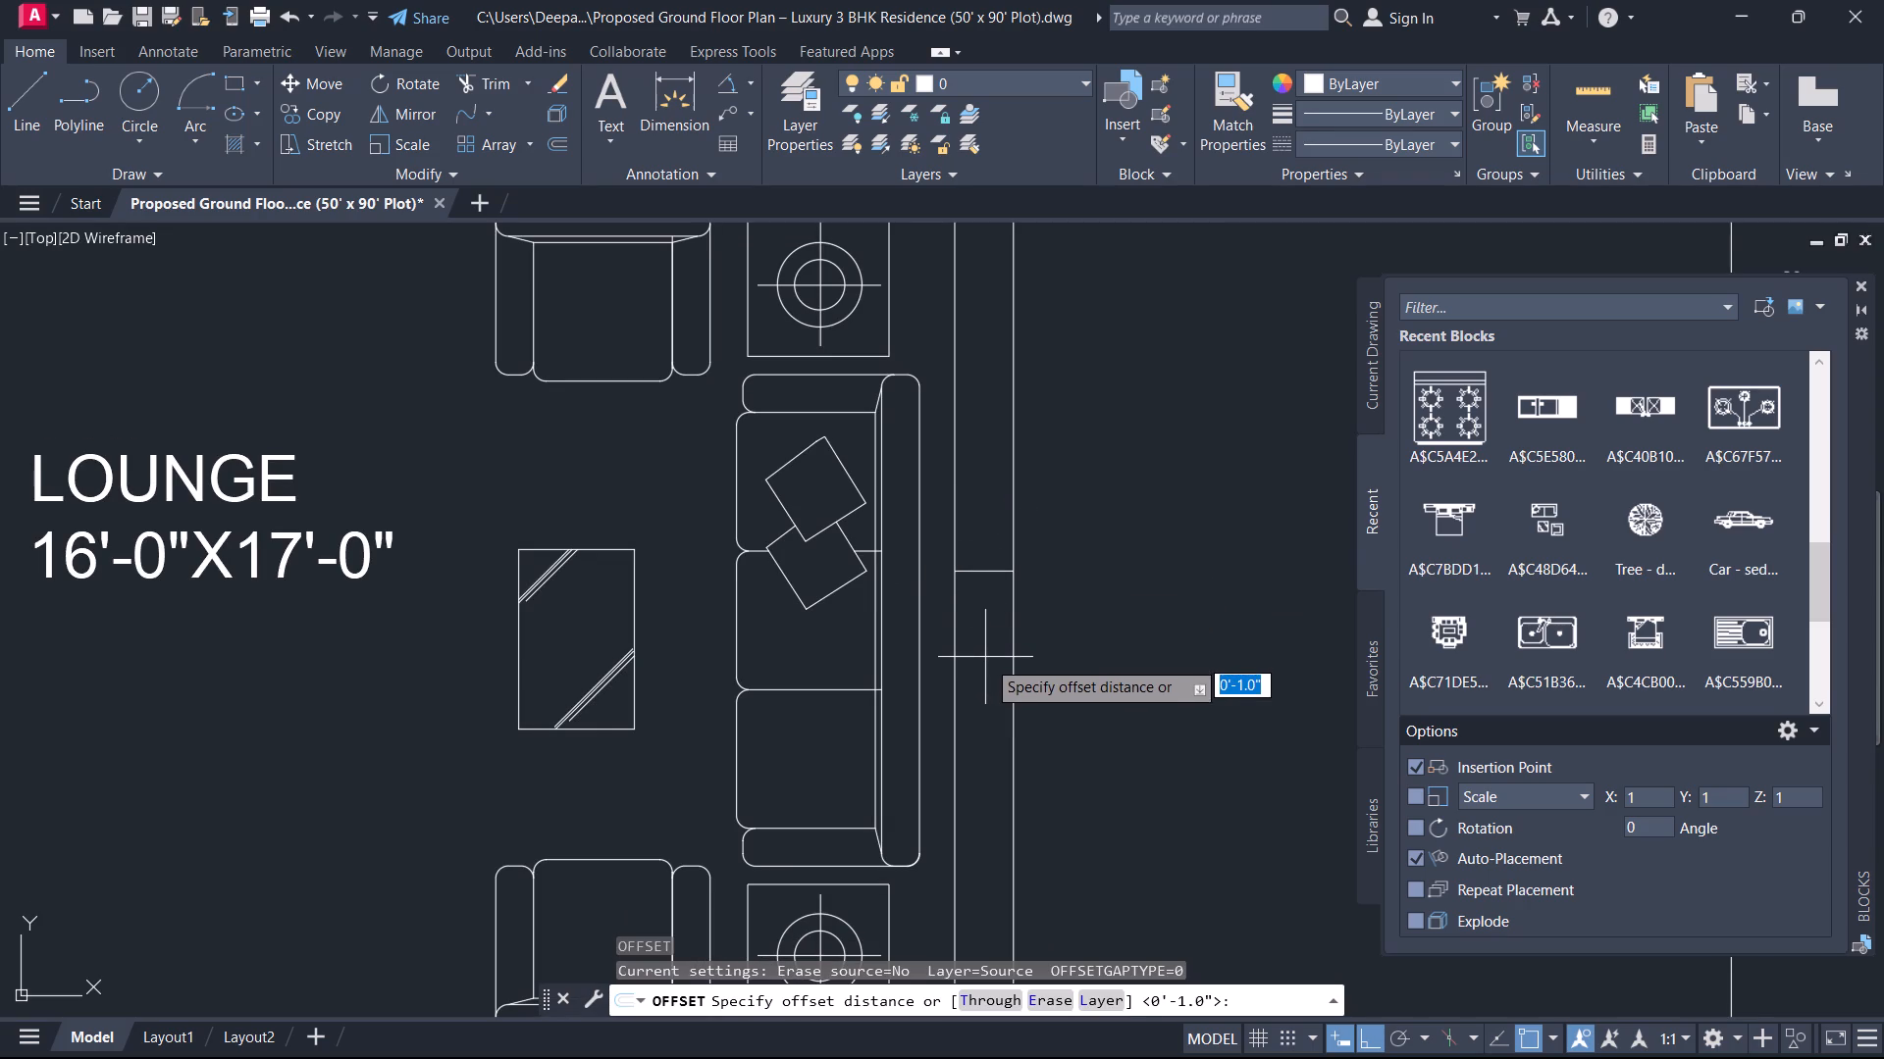
{"action": "key", "text": "4"}
{"action": "key", "text": "apostrophe"}
{"action": "key", "text": "Return"}
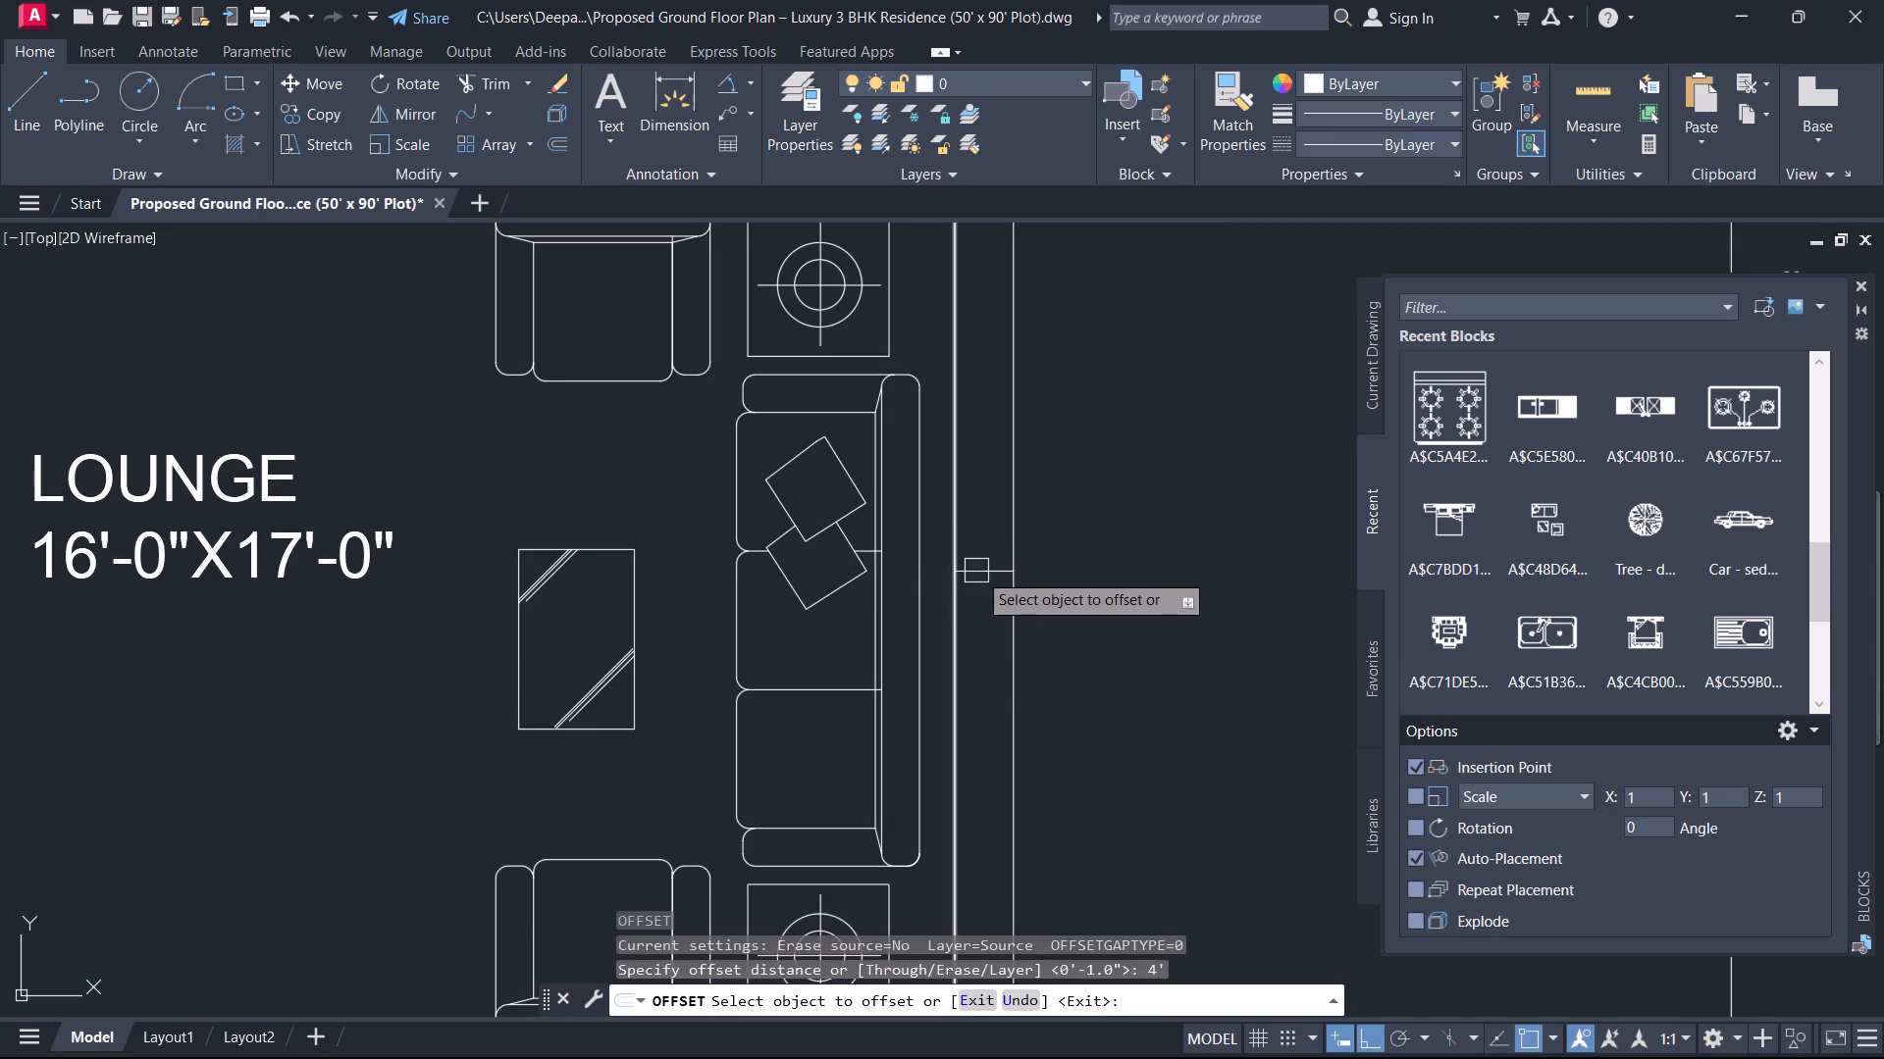
{"action": "left_click", "coordinate": [980, 572]}
{"action": "left_click", "coordinate": [977, 534]}
{"action": "left_click", "coordinate": [988, 577]}
{"action": "left_click", "coordinate": [986, 596]}
{"action": "key", "text": "Escape"}
Delete the middle short line across the LOUNGE wall, keeping the two offset jamb lines.
{"action": "left_click", "coordinate": [985, 563]}
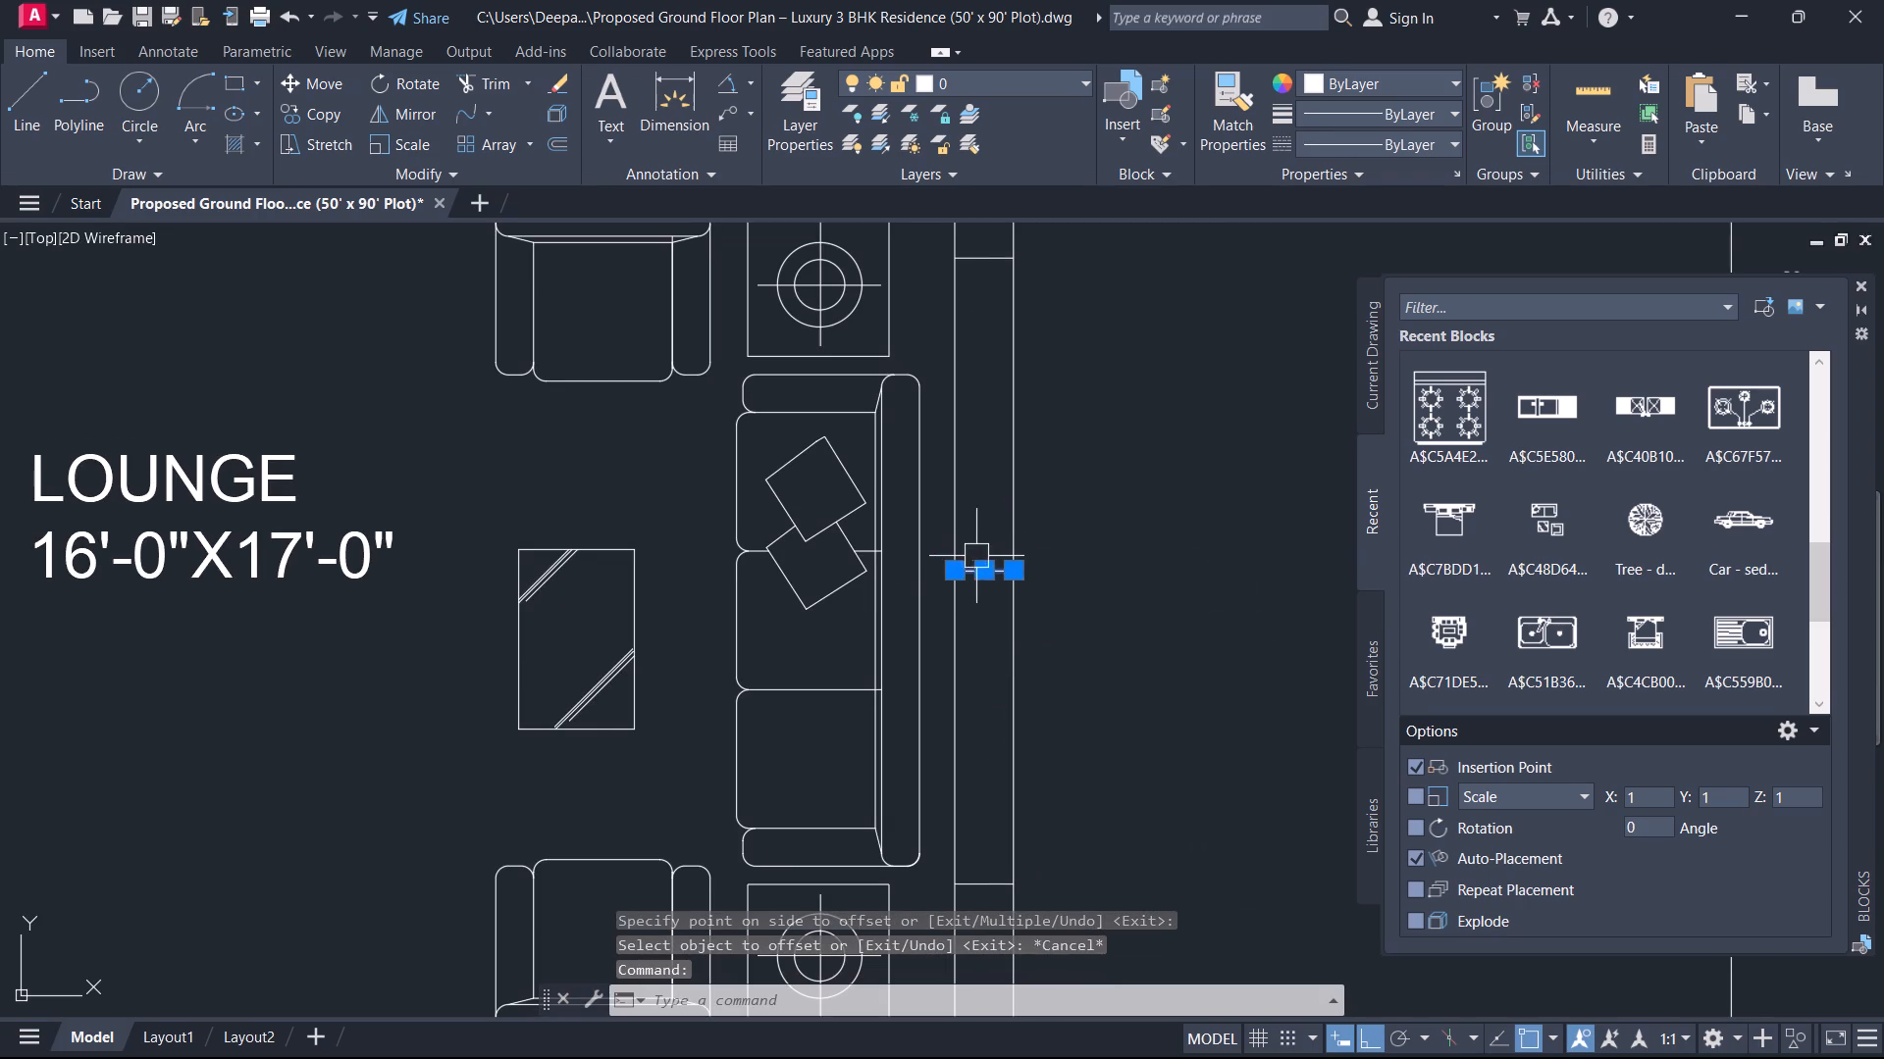
{"action": "key", "text": "Delete"}
Draw a vertical centre line between the midpoints of the LOUNGE window's two jamb lines.
{"action": "key", "text": "l"}
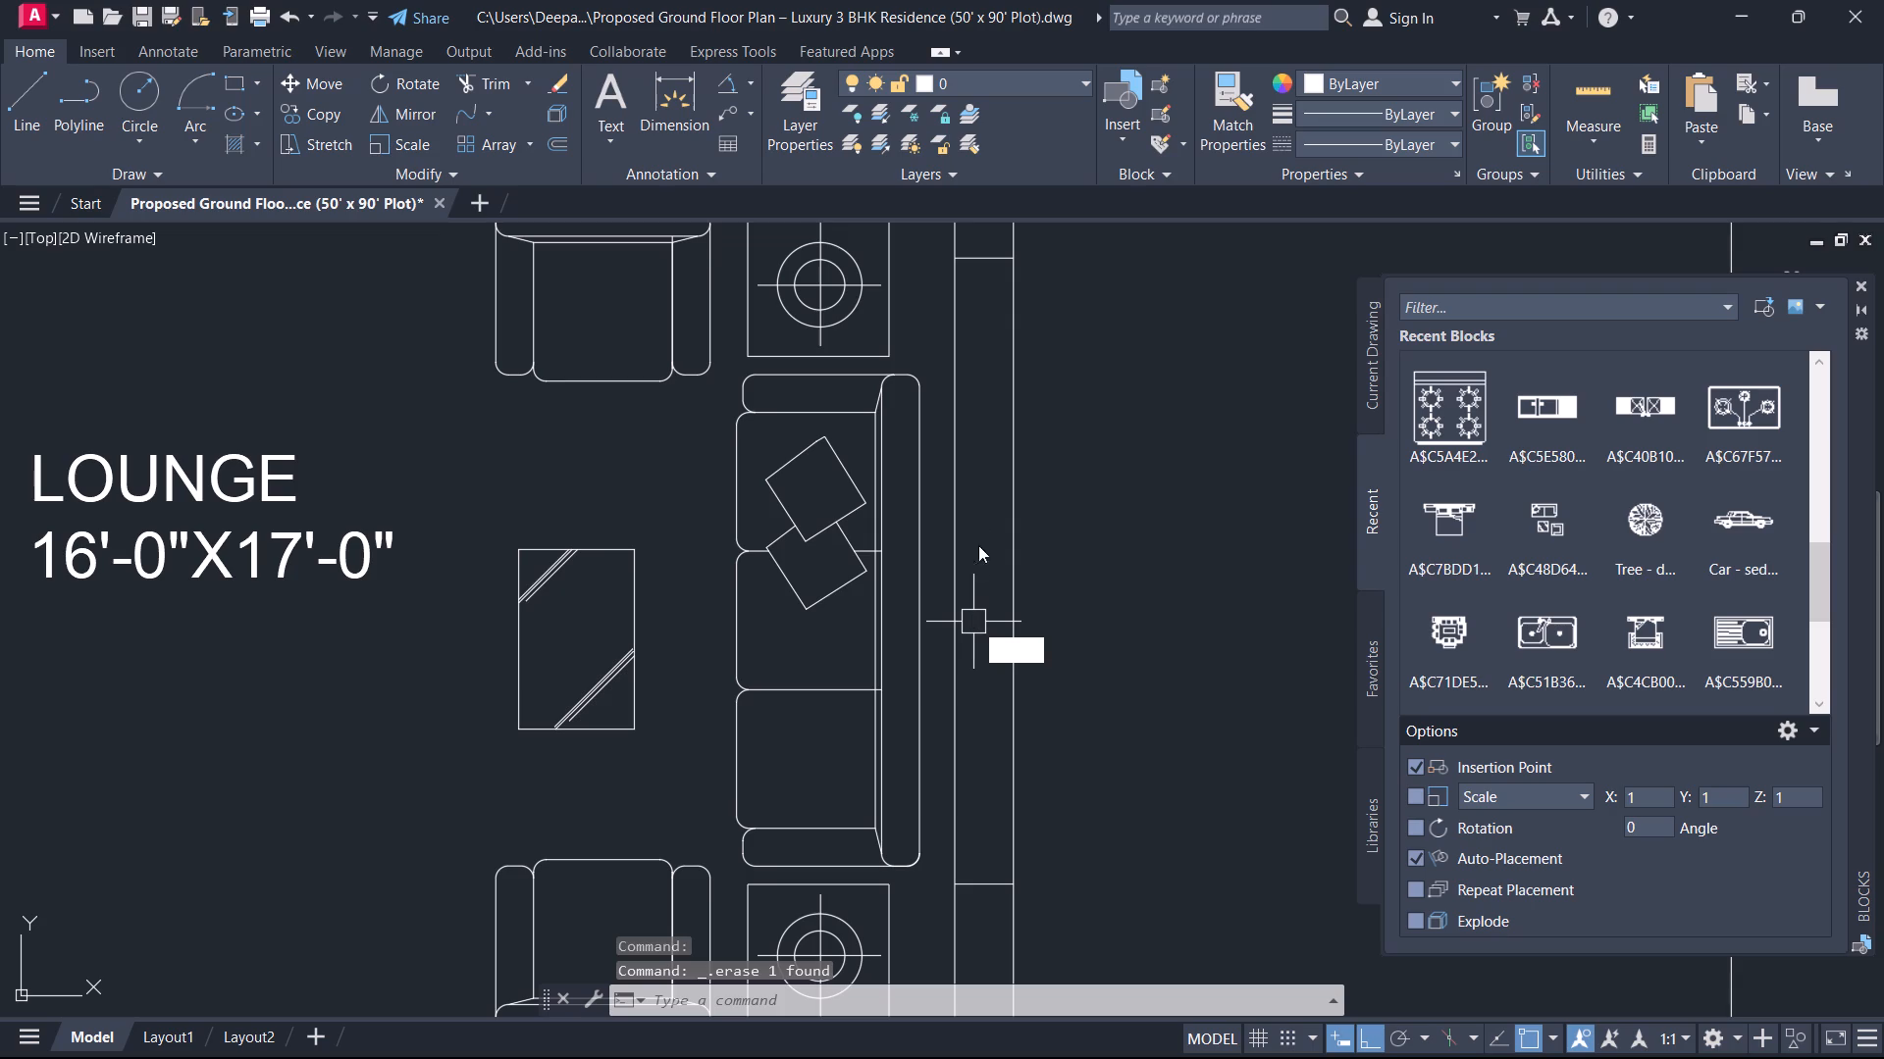
{"action": "key", "text": "space"}
{"action": "left_click", "coordinate": [979, 265]}
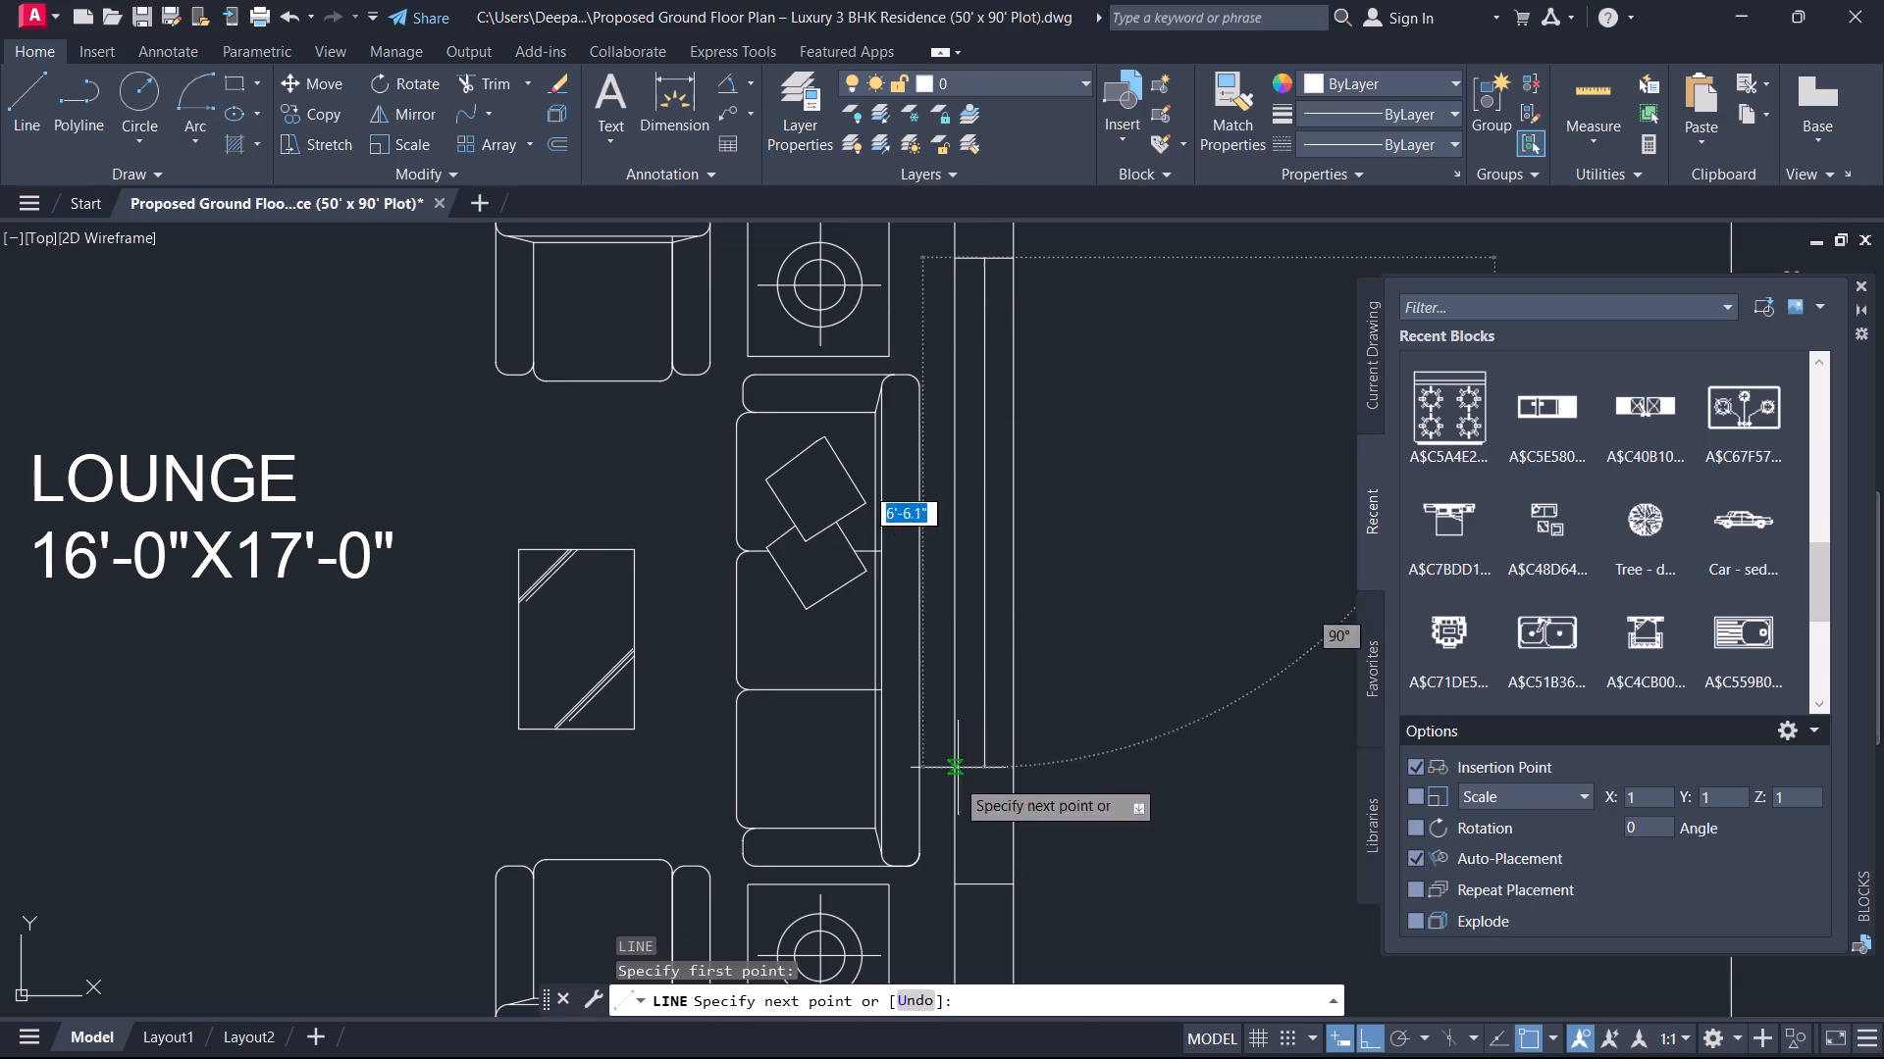
{"action": "left_click", "coordinate": [978, 889]}
{"action": "key", "text": "Escape"}
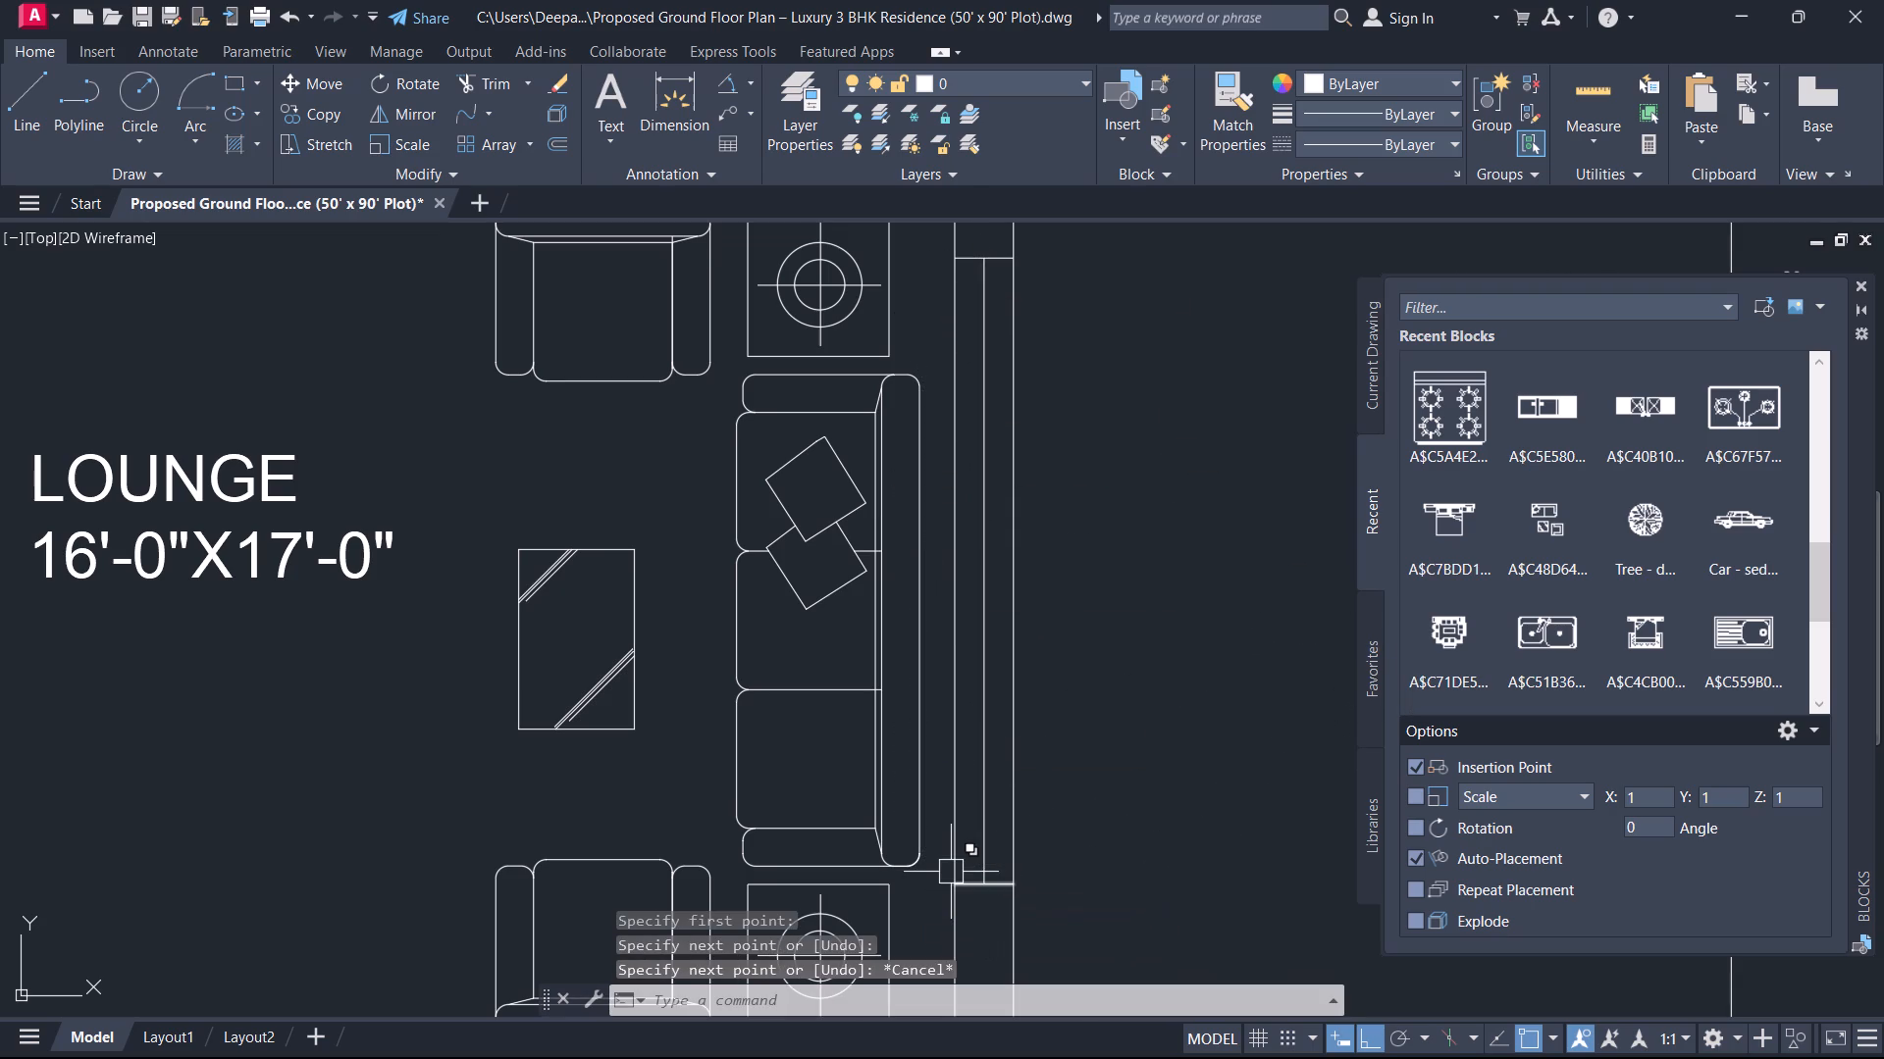
Offset the LOUNGE window's centre line by 1" to both sides.
{"action": "key", "text": "o"}
{"action": "key", "text": "space"}
{"action": "key", "text": "1"}
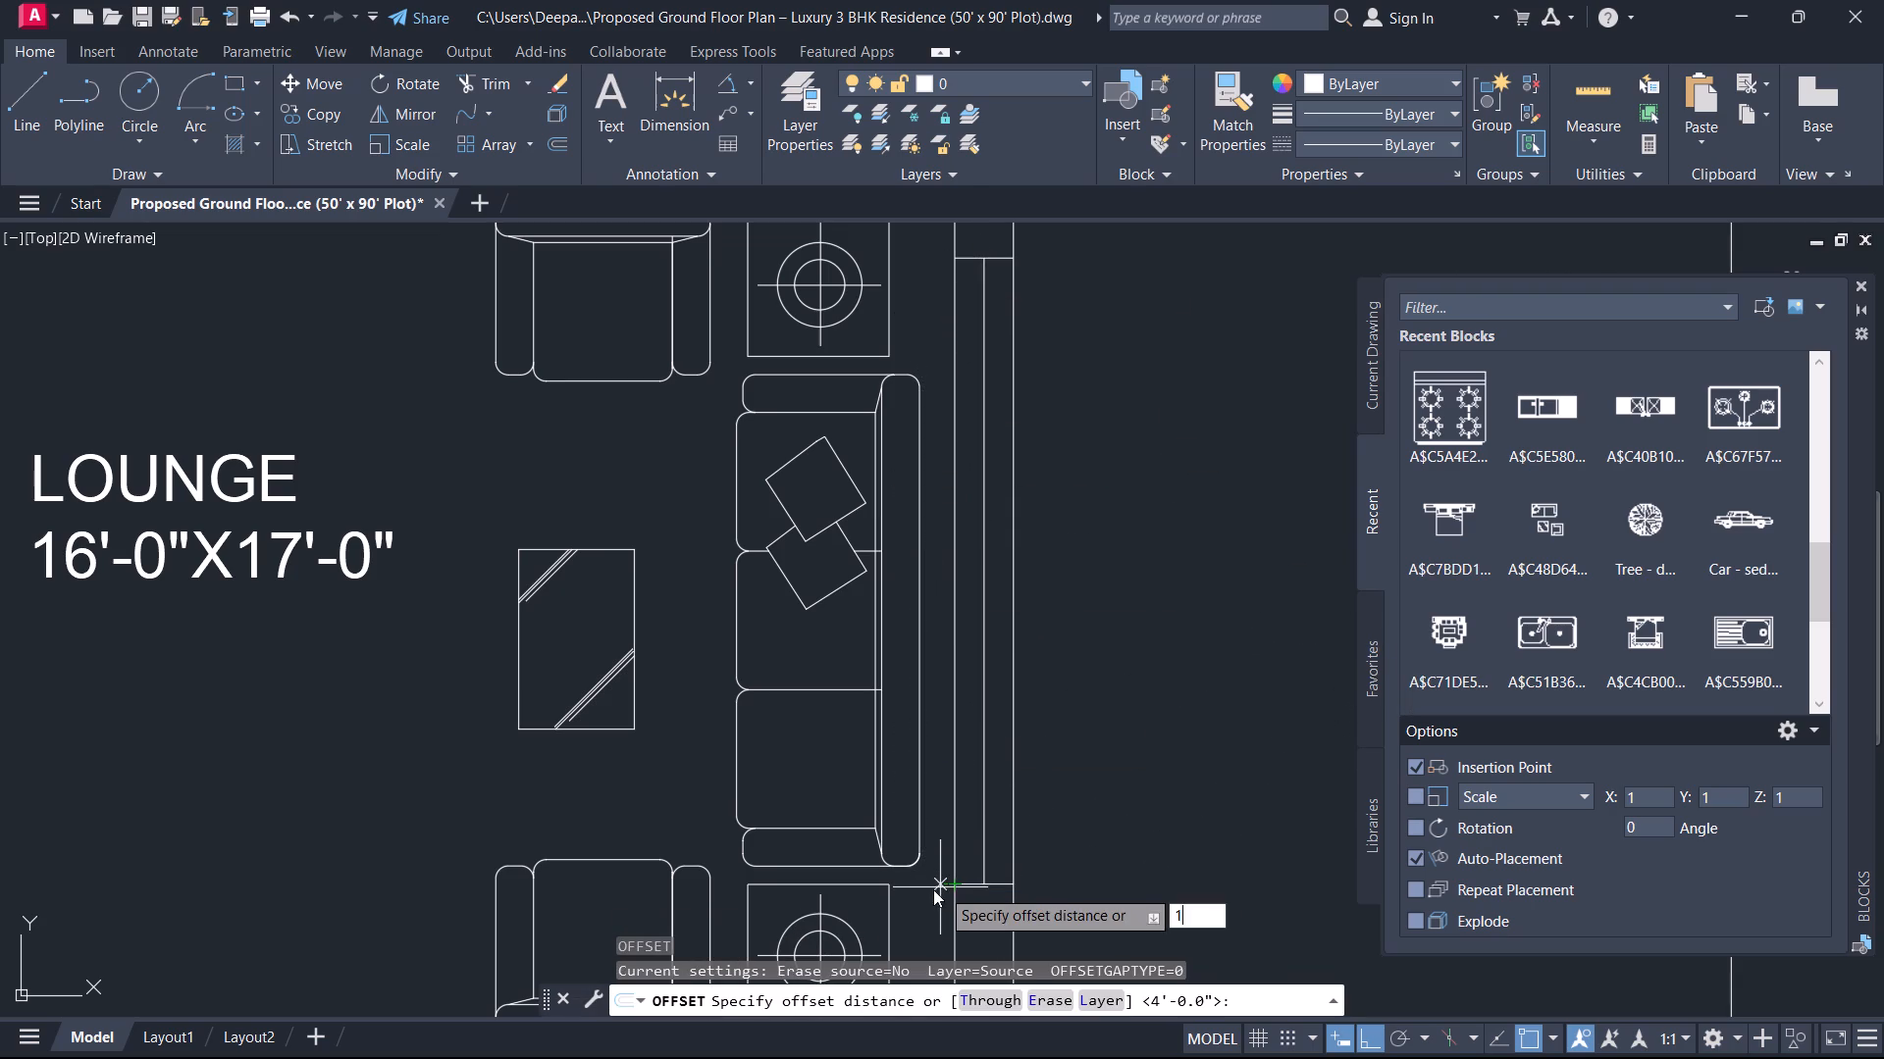
{"action": "key", "text": "Return"}
{"action": "scroll", "coordinate": [972, 825], "scroll_direction": "up", "scroll_amount": 1}
{"action": "left_click", "coordinate": [992, 813]}
{"action": "left_click", "coordinate": [965, 833]}
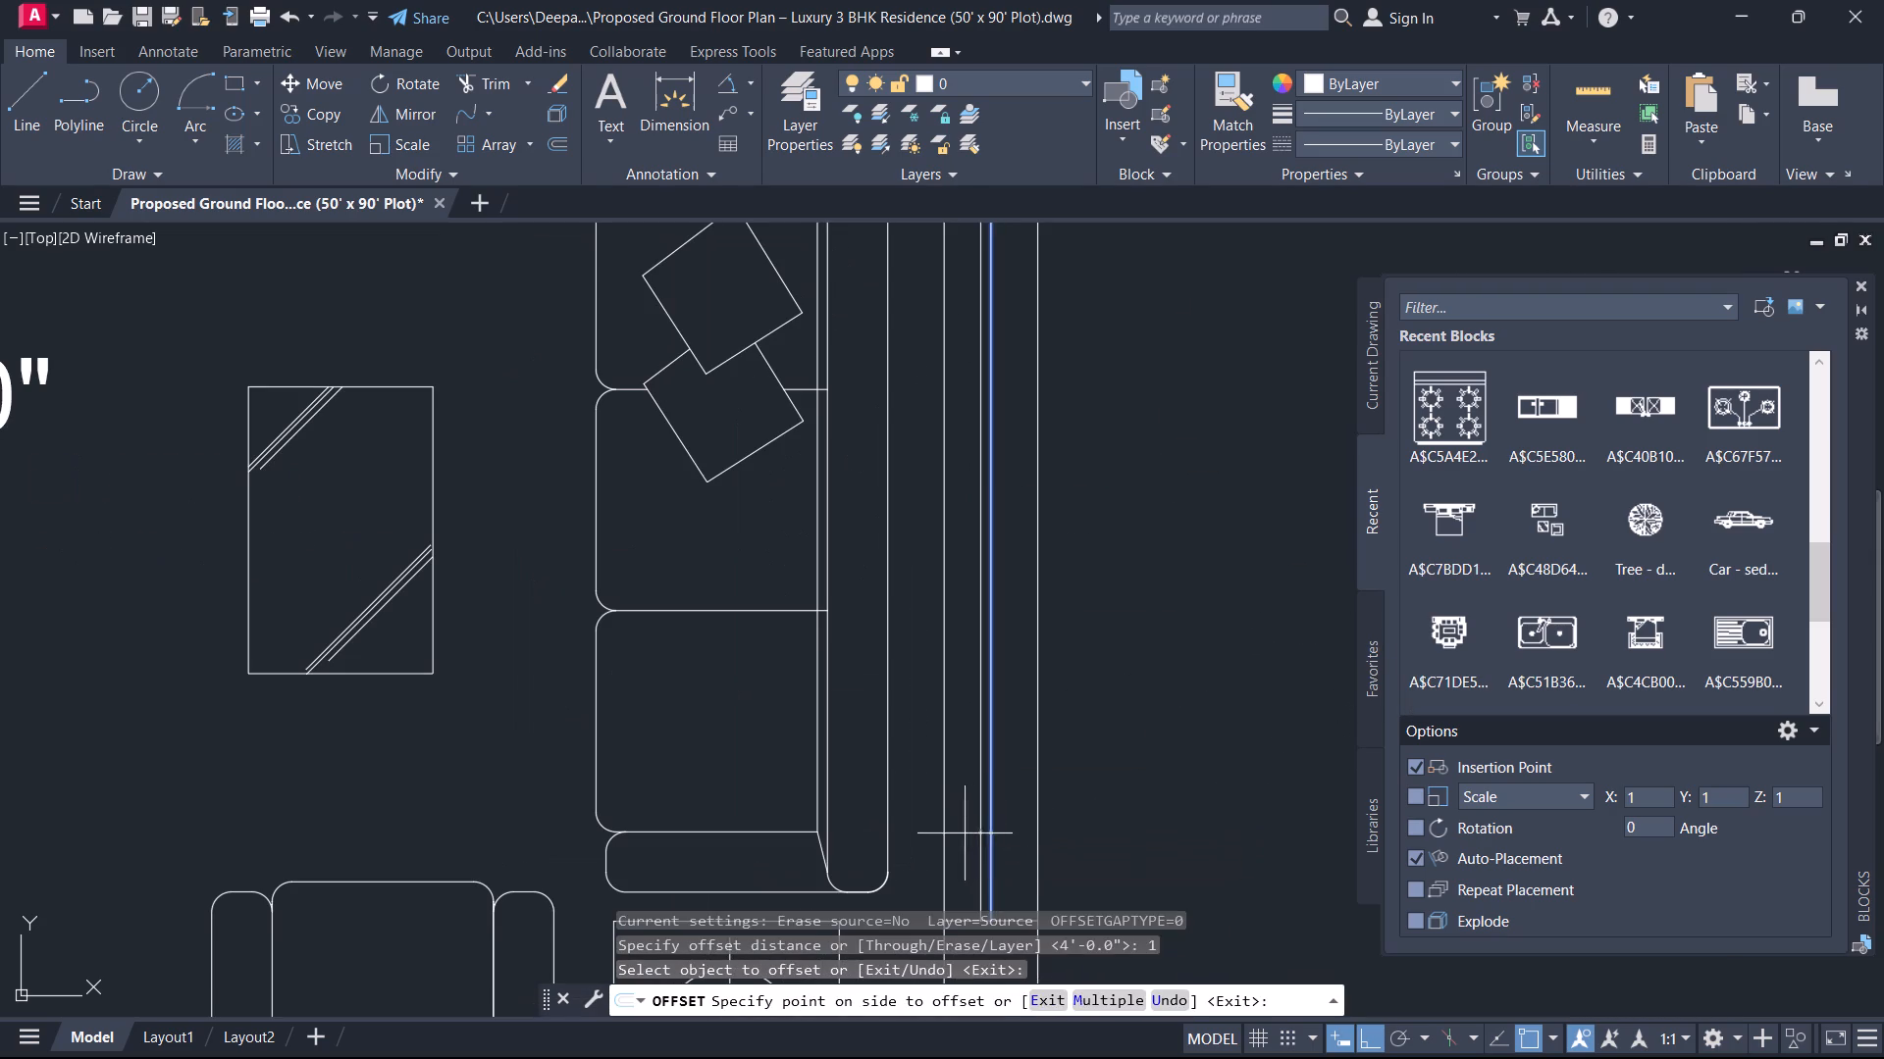
{"action": "scroll", "coordinate": [990, 830], "scroll_direction": "up", "scroll_amount": 2}
{"action": "left_click", "coordinate": [990, 830]}
{"action": "left_click", "coordinate": [1046, 824]}
{"action": "key", "text": "Escape"}
Delete the centre line of the LOUNGE window, keeping the two offset glazing lines.
{"action": "left_click_drag", "start_coordinate": [992, 811], "coordinate": [997, 823]}
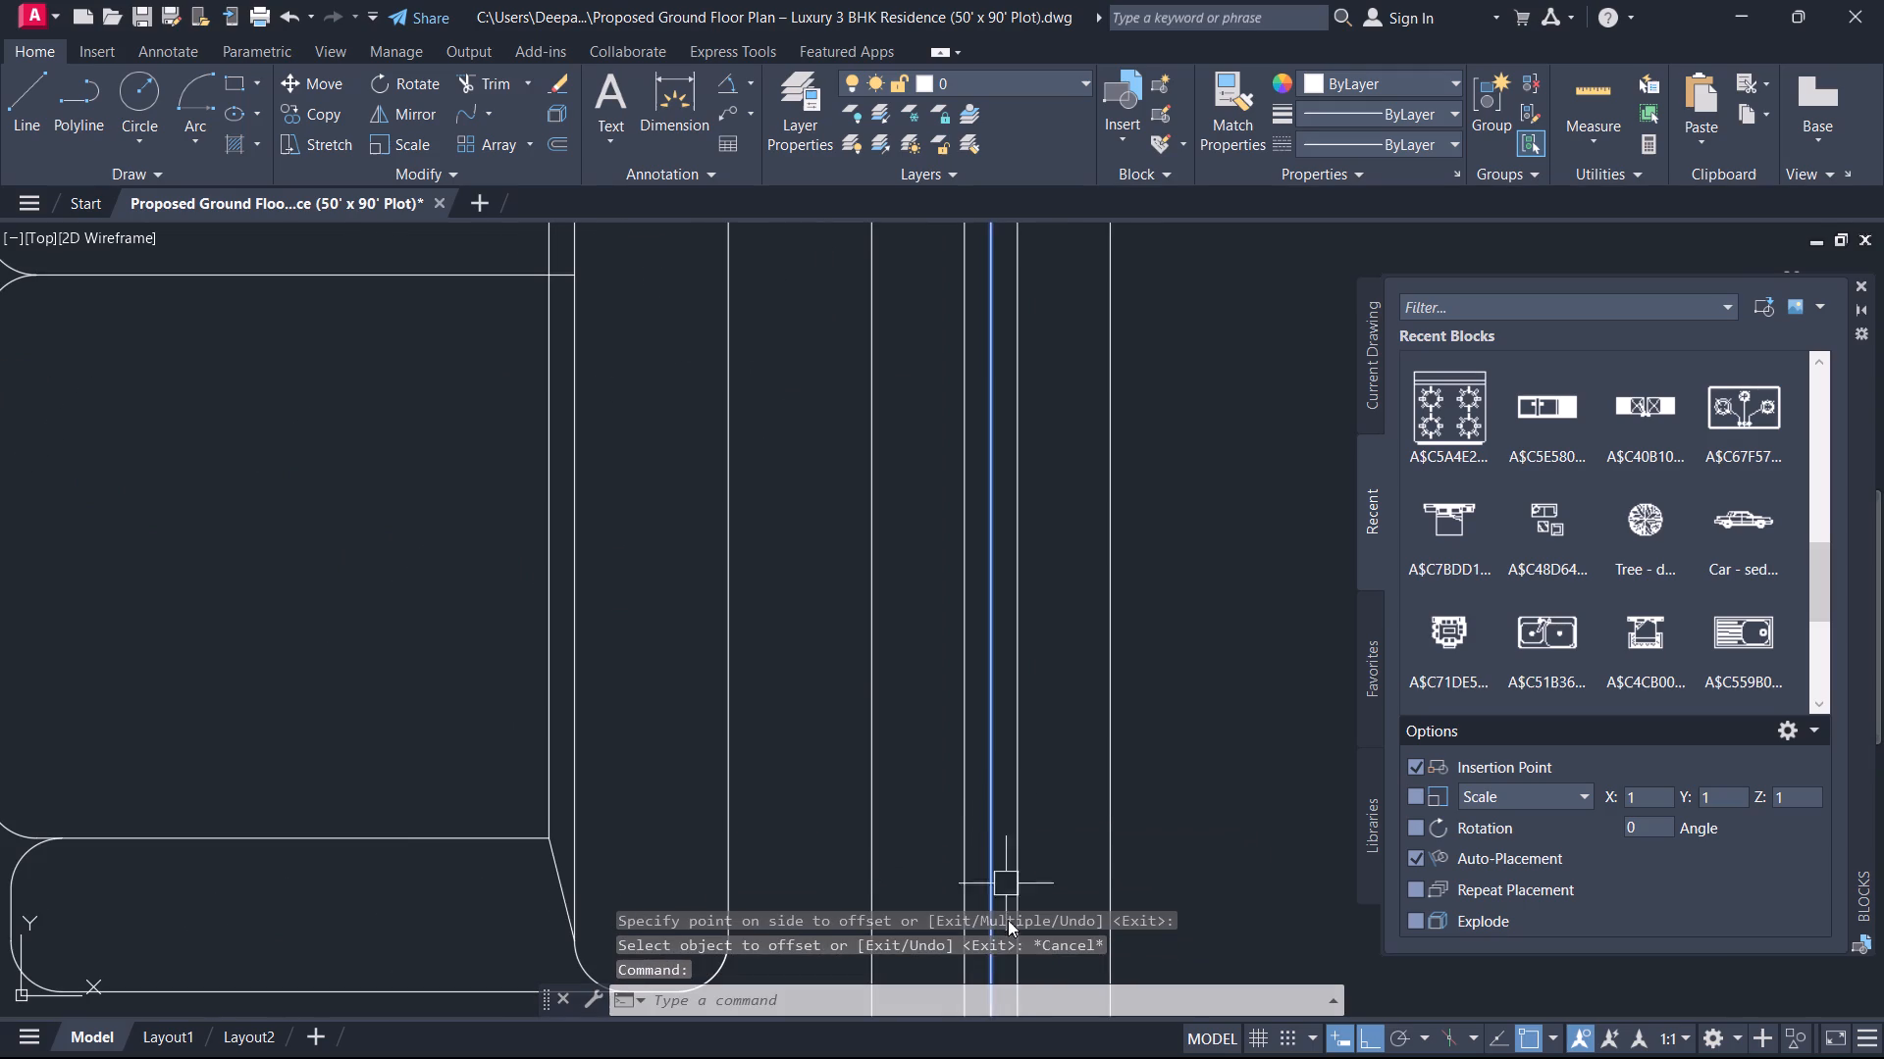
{"action": "key", "text": "Delete"}
Trim the bedroom wall's outer line between the two LOUNGE wall lines where the exterior walls meet.
{"action": "scroll", "coordinate": [1002, 941], "scroll_direction": "down", "scroll_amount": 4}
{"action": "middle_click_drag", "start_coordinate": [1008, 865], "coordinate": [1048, 688]}
{"action": "scroll", "coordinate": [1048, 688], "scroll_direction": "down", "scroll_amount": 1}
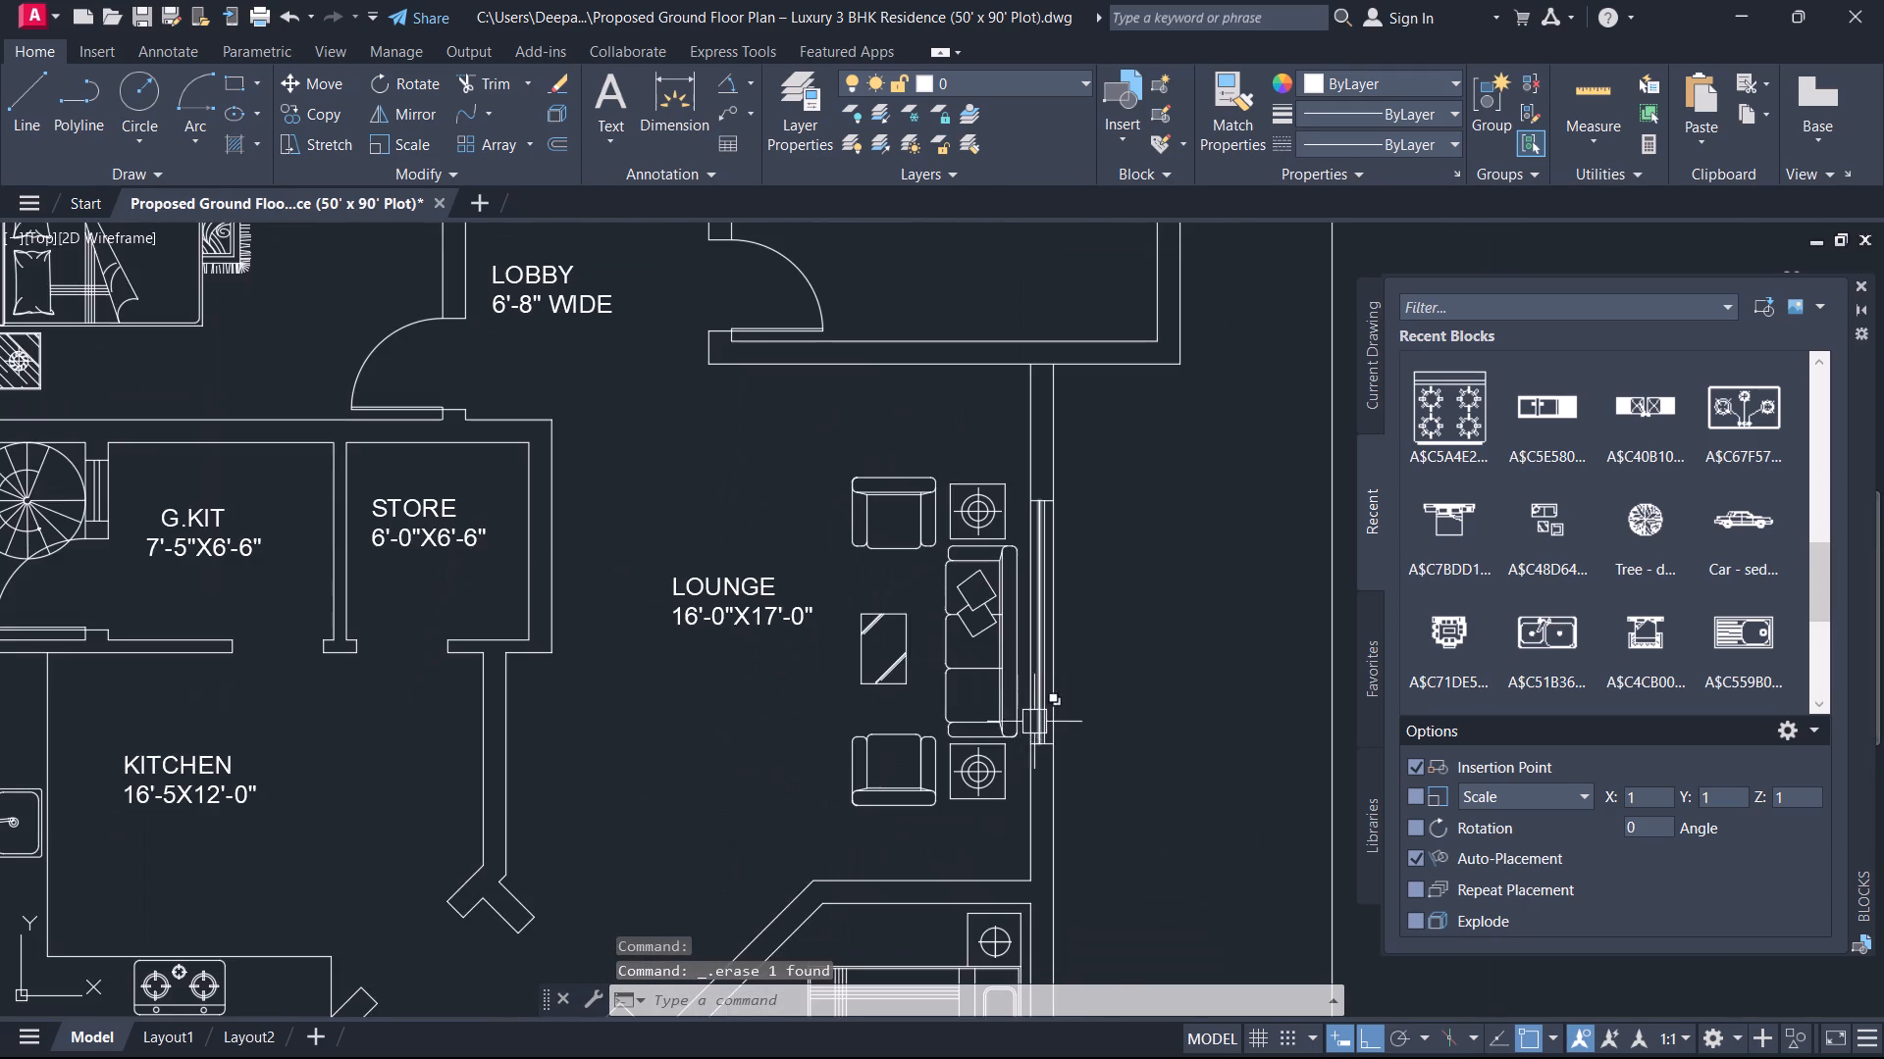
{"action": "scroll", "coordinate": [1026, 440], "scroll_direction": "up", "scroll_amount": 2}
{"action": "type", "text": "TR"}
{"action": "key", "text": "space"}
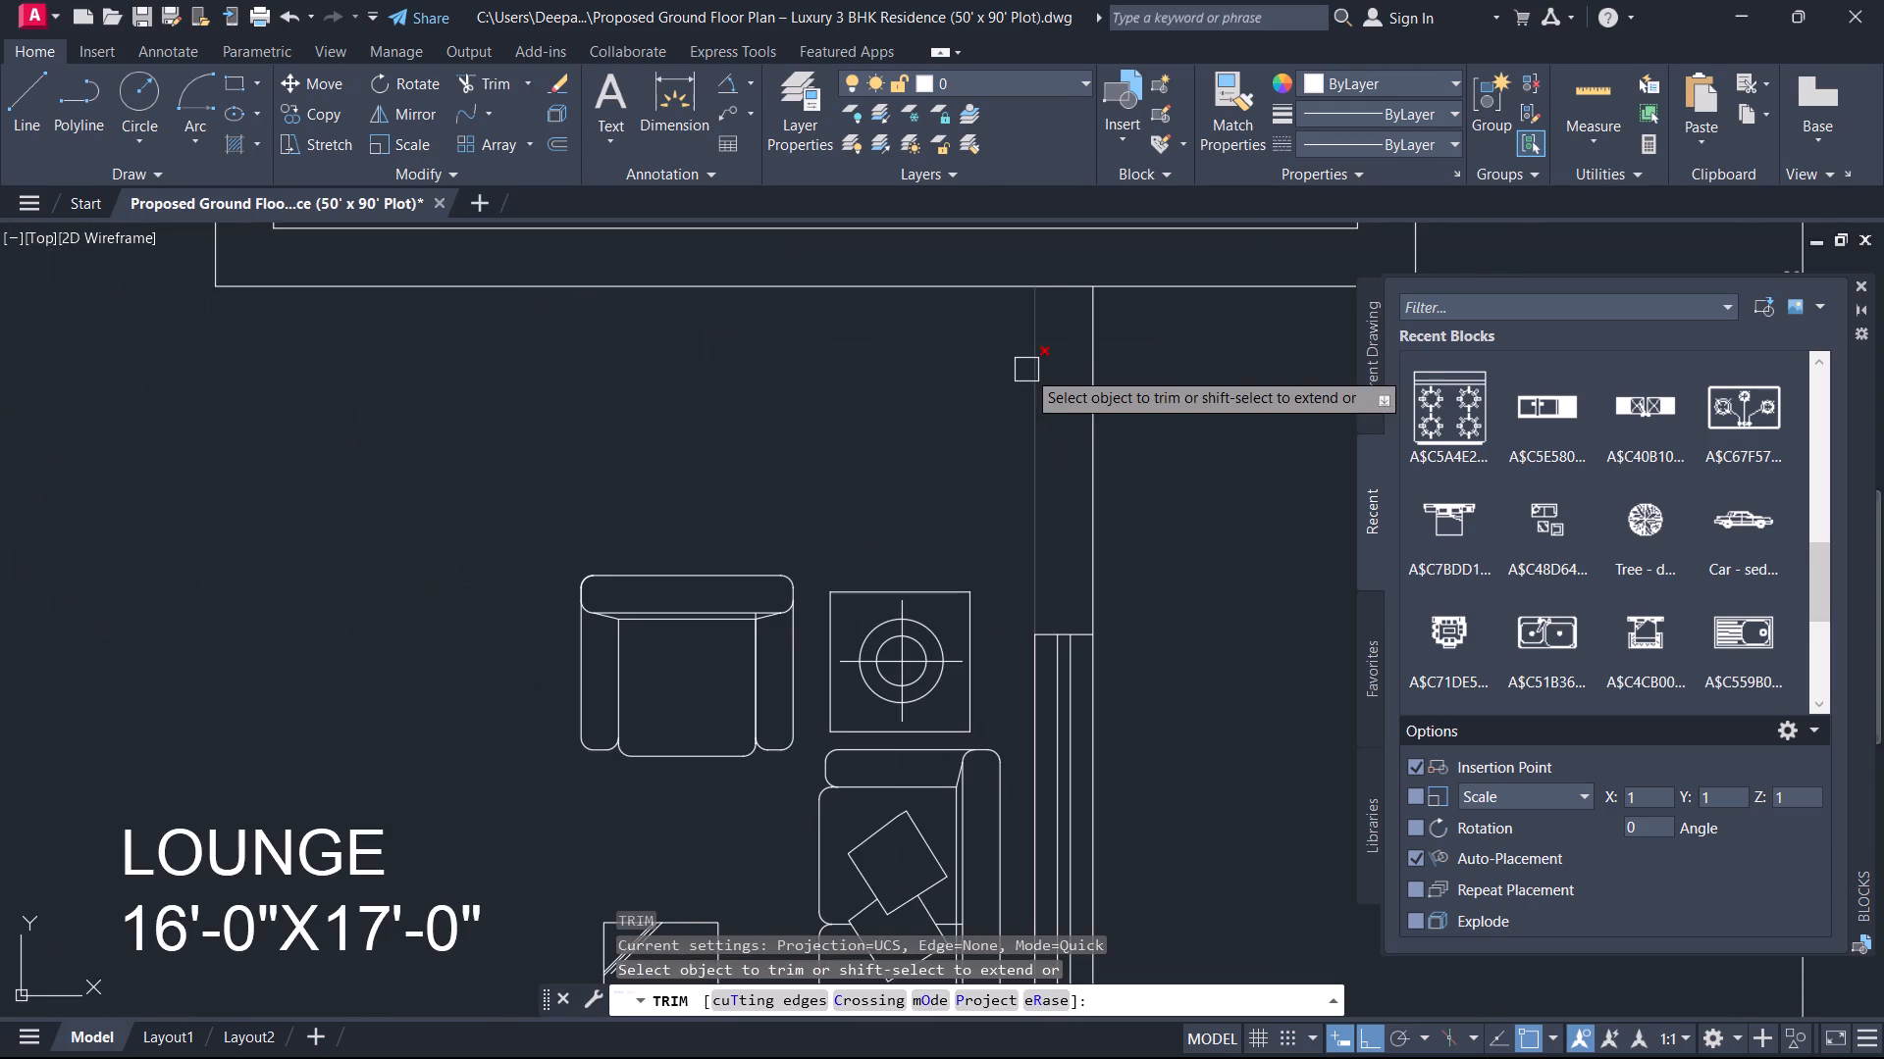
{"action": "left_click", "coordinate": [1072, 282]}
{"action": "key", "text": "Escape"}
Review the floor plan from the upper bedrooms down to the DRAWING room and entrance for remaining window locations.
{"action": "scroll", "coordinate": [1152, 606], "scroll_direction": "down", "scroll_amount": 2}
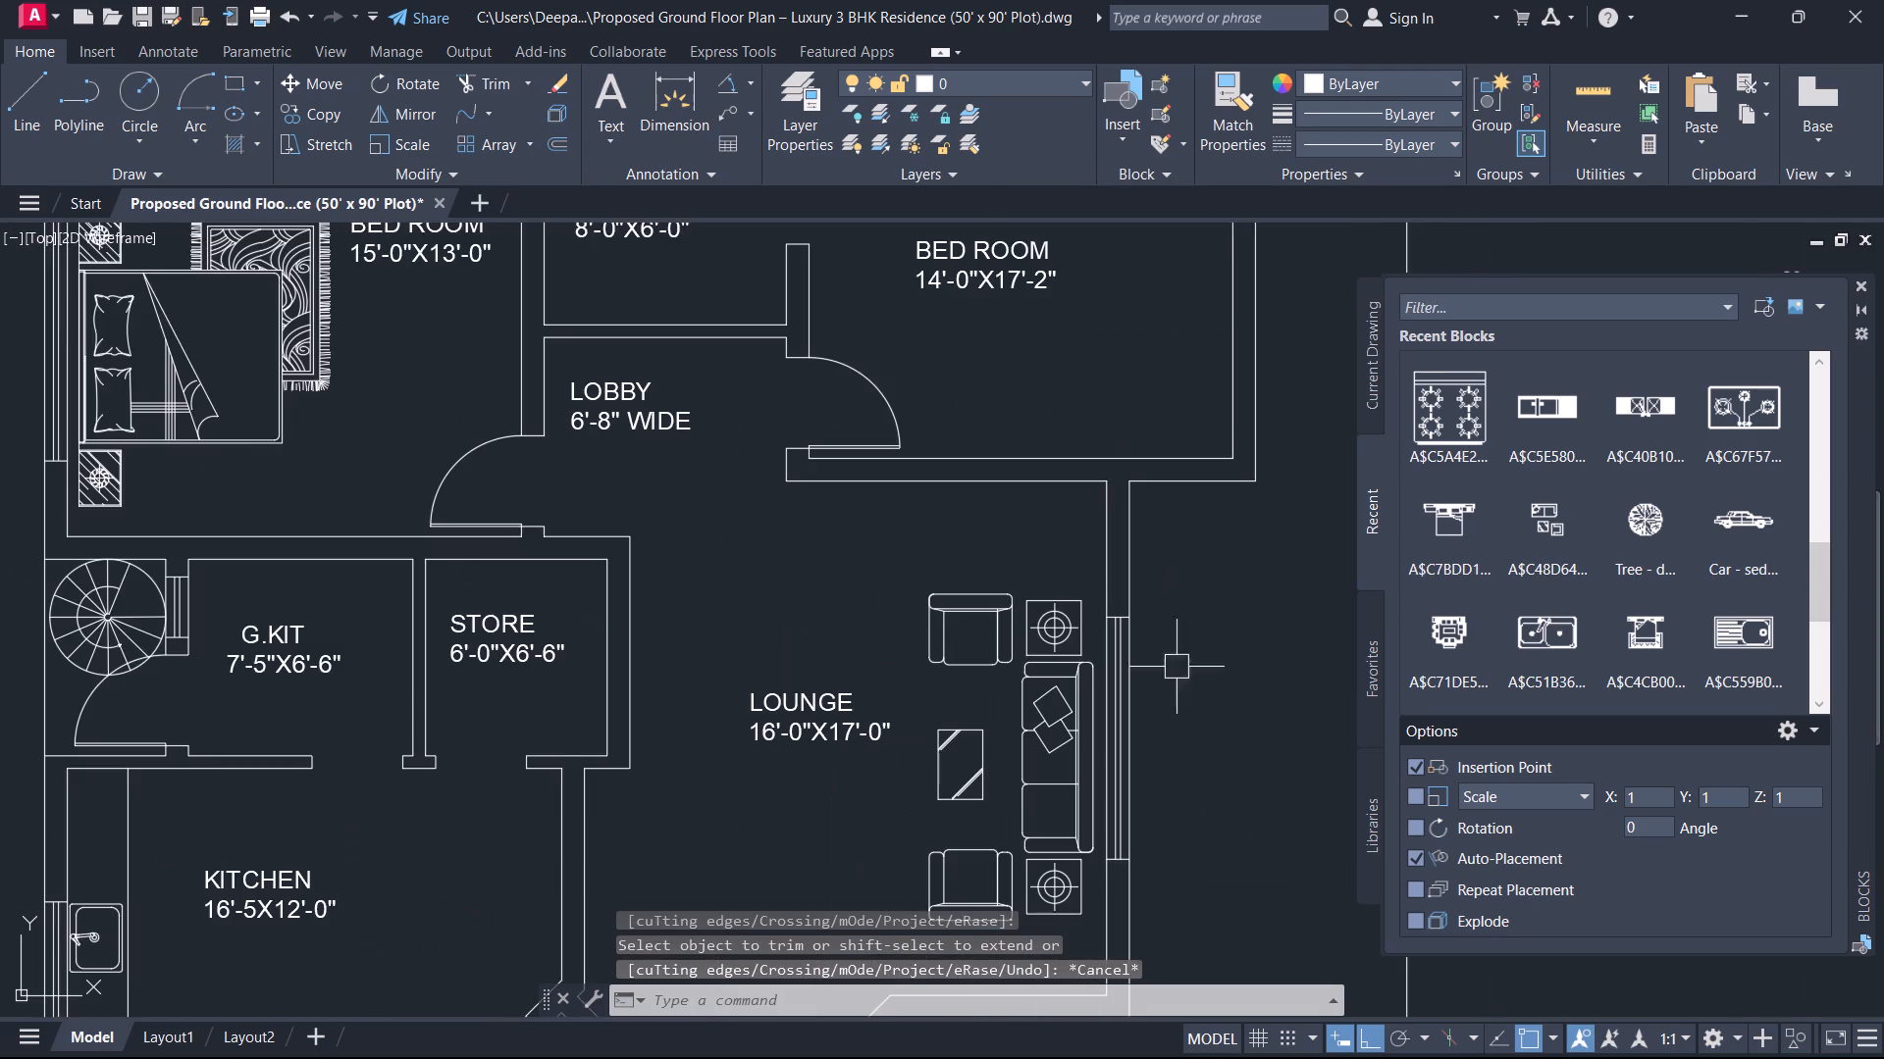
{"action": "middle_click_drag", "start_coordinate": [1202, 692], "coordinate": [1068, 770]}
{"action": "middle_click_drag", "start_coordinate": [1057, 812], "coordinate": [1036, 890]}
{"action": "scroll", "coordinate": [1006, 659], "scroll_direction": "down", "scroll_amount": 3}
{"action": "middle_click", "coordinate": [1006, 659]}
{"action": "scroll", "coordinate": [1006, 659], "scroll_direction": "up", "scroll_amount": 1}
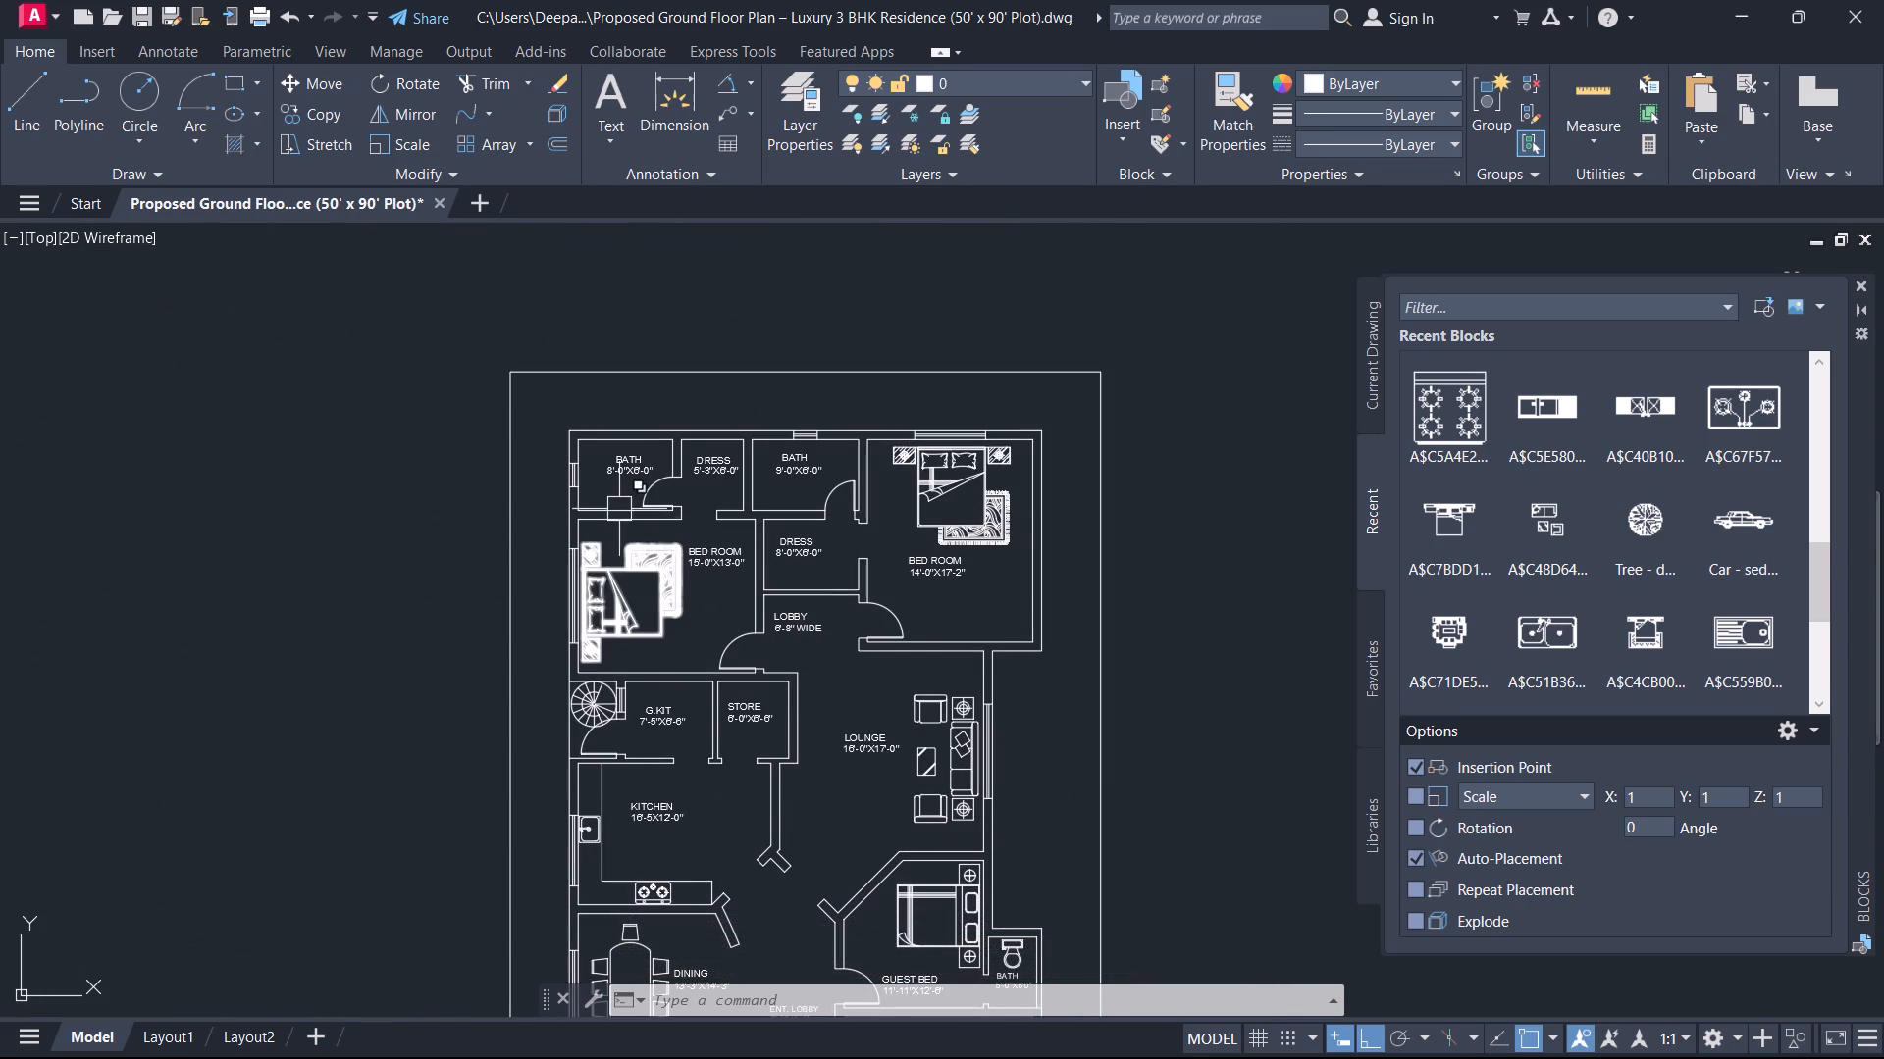
{"action": "scroll", "coordinate": [688, 815], "scroll_direction": "down", "scroll_amount": 1}
{"action": "middle_click_drag", "start_coordinate": [688, 815], "coordinate": [679, 547]}
{"action": "scroll", "coordinate": [694, 587], "scroll_direction": "up", "scroll_amount": 1}
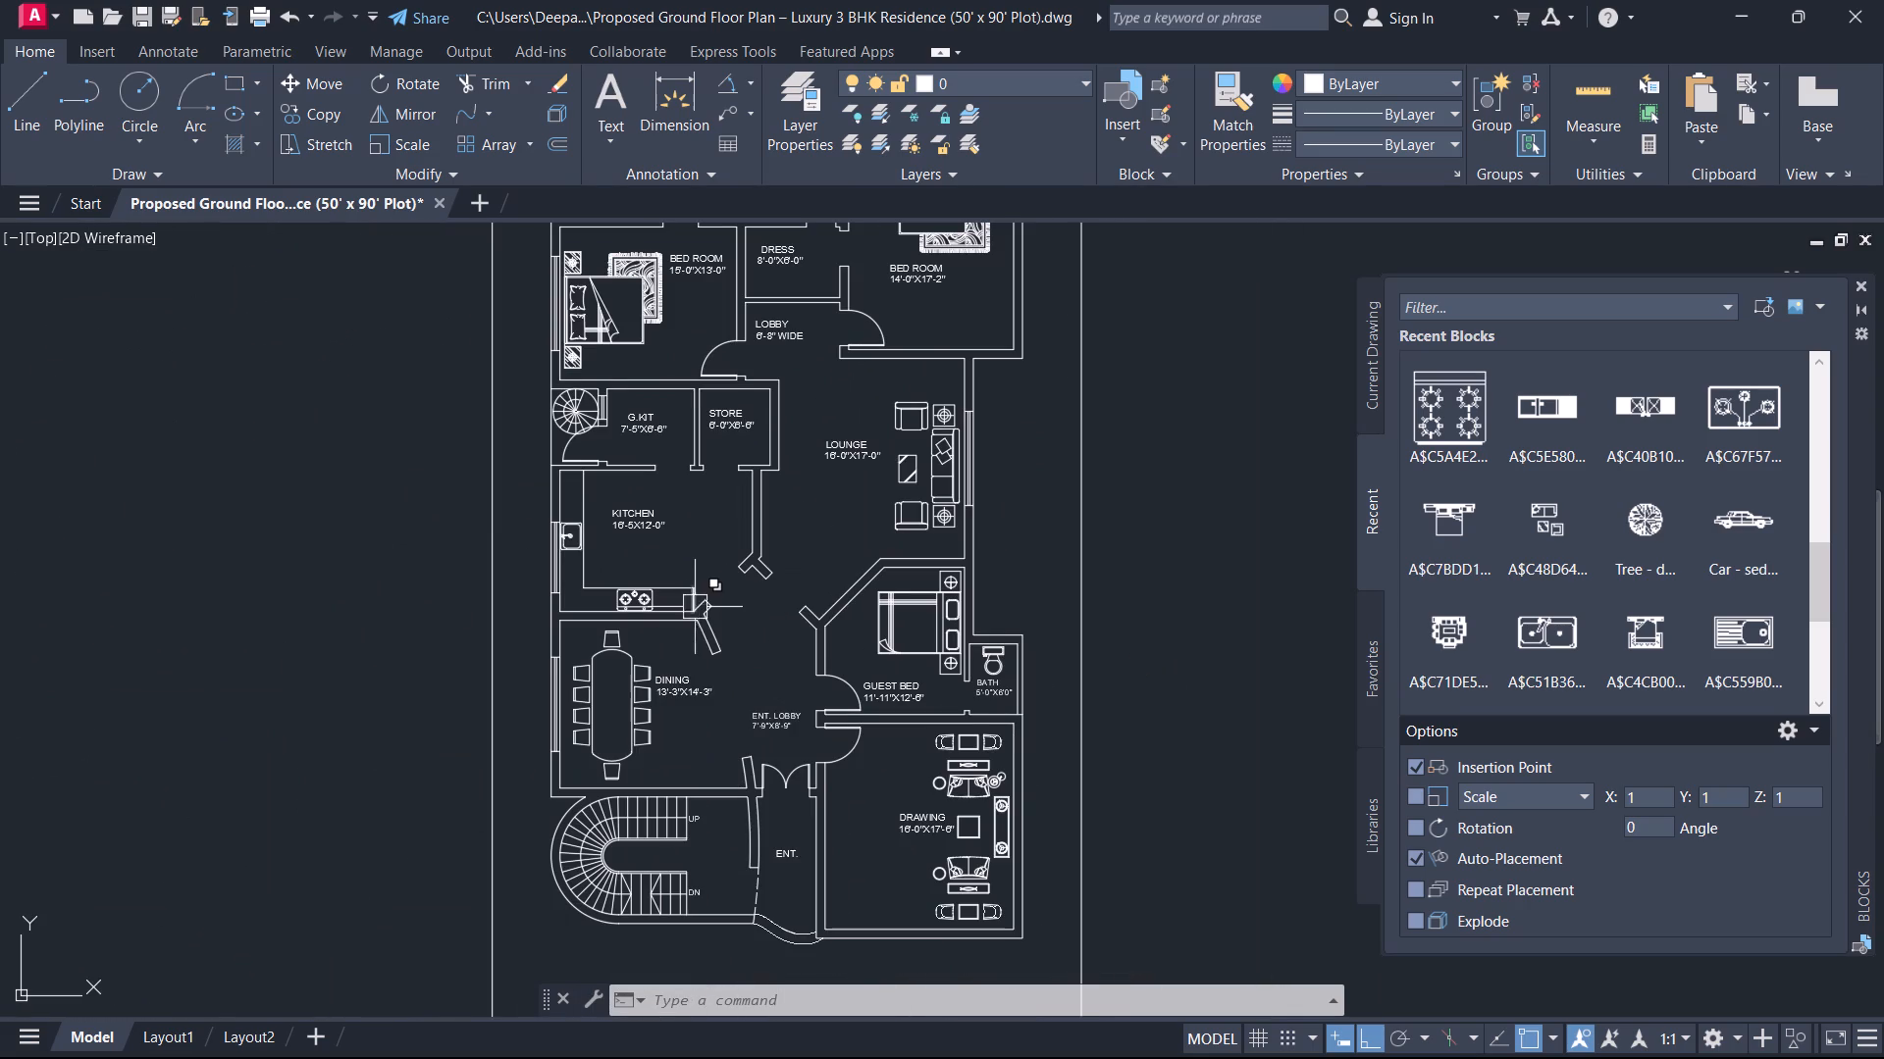
{"action": "middle_click_drag", "start_coordinate": [691, 645], "coordinate": [778, 498]}
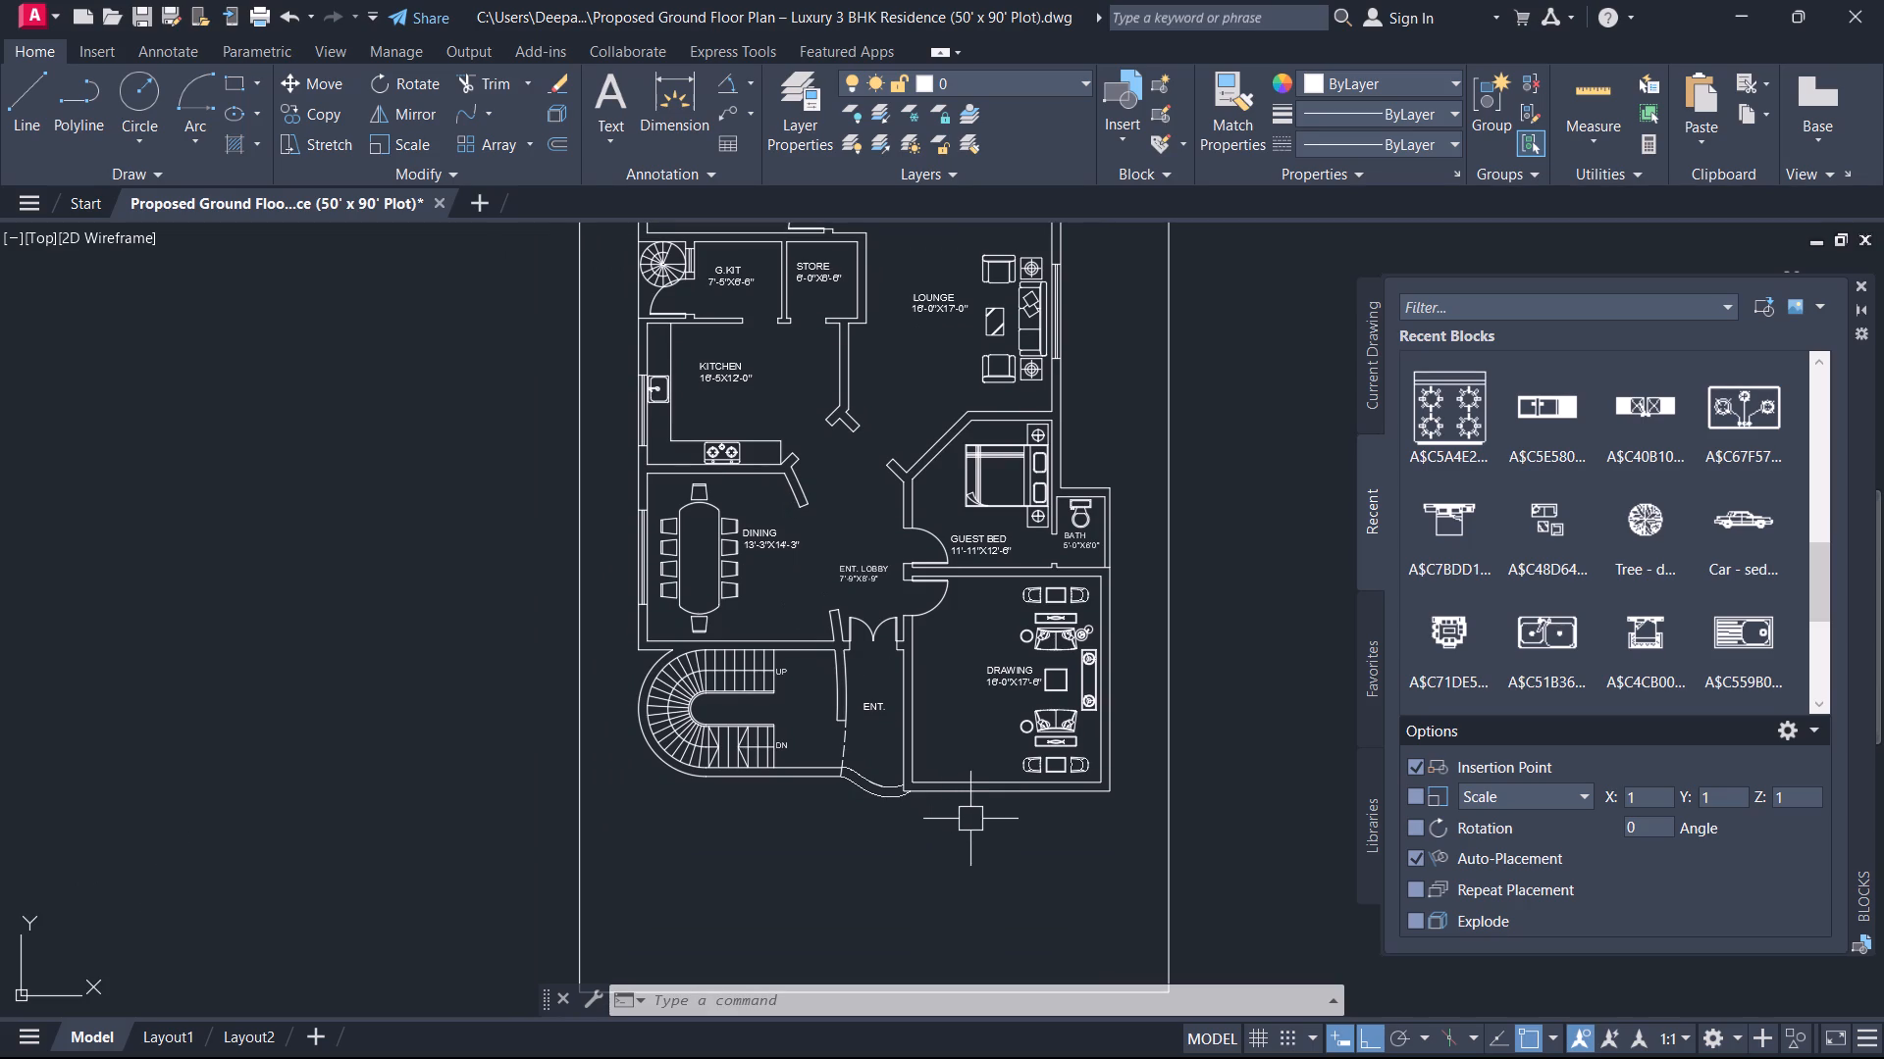
{"action": "middle_click_drag", "start_coordinate": [986, 821], "coordinate": [935, 872]}
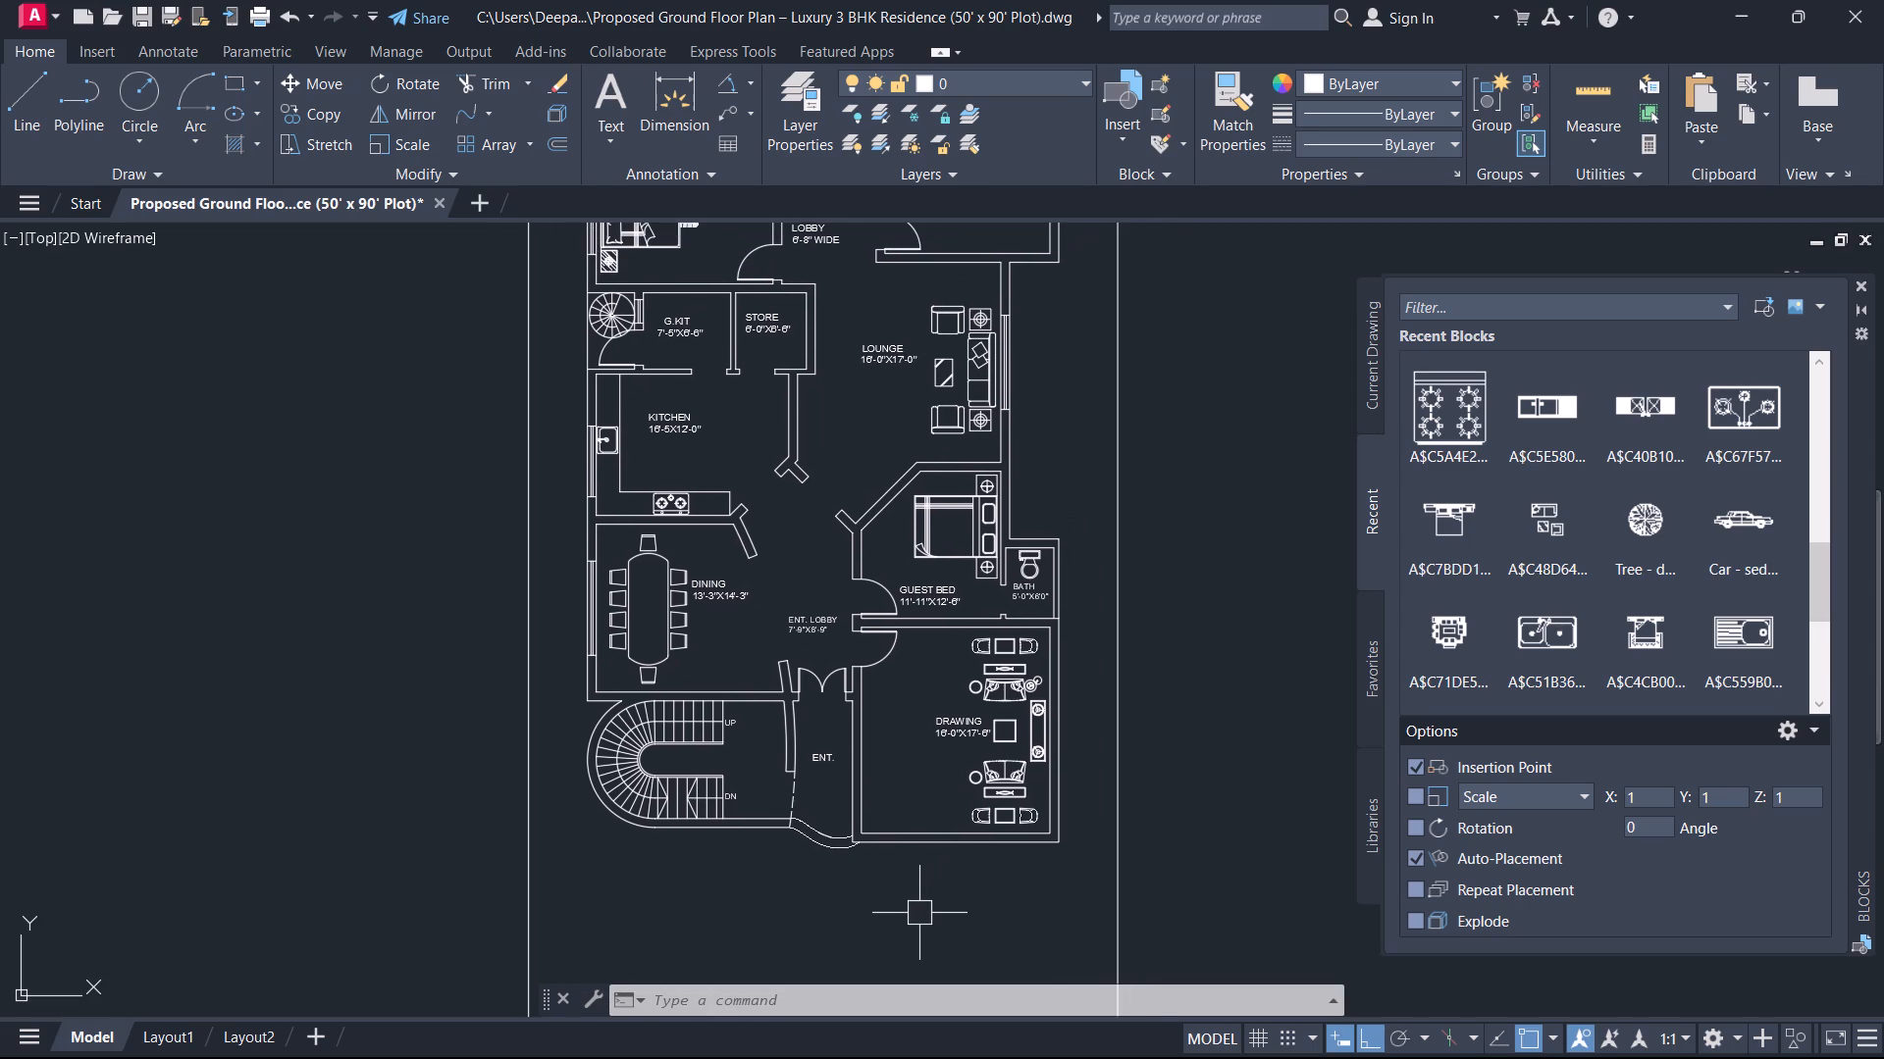
Draw window end lines across the DRAWING room's lower exterior wall and across its wall facing ENT.
{"action": "scroll", "coordinate": [917, 951], "scroll_direction": "up", "scroll_amount": 2}
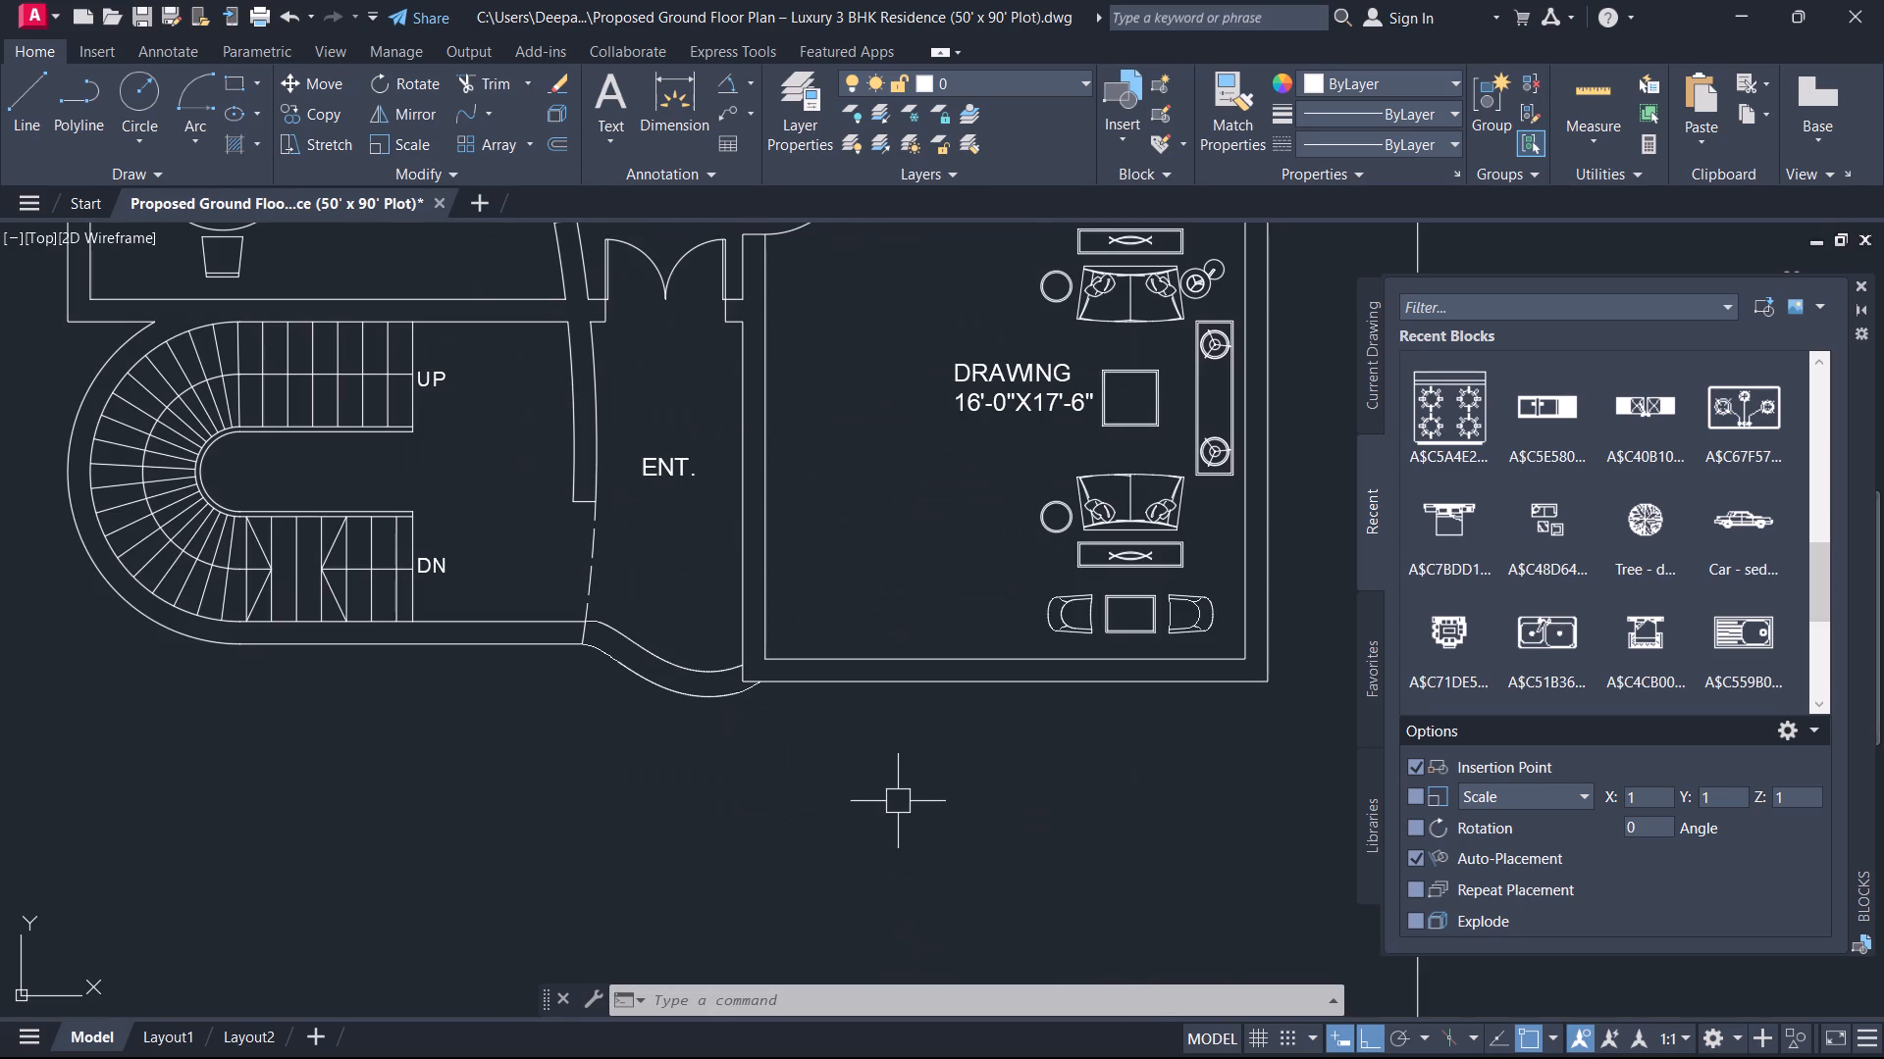
{"action": "key", "text": "l"}
{"action": "key", "text": "space"}
{"action": "left_click", "coordinate": [960, 662]}
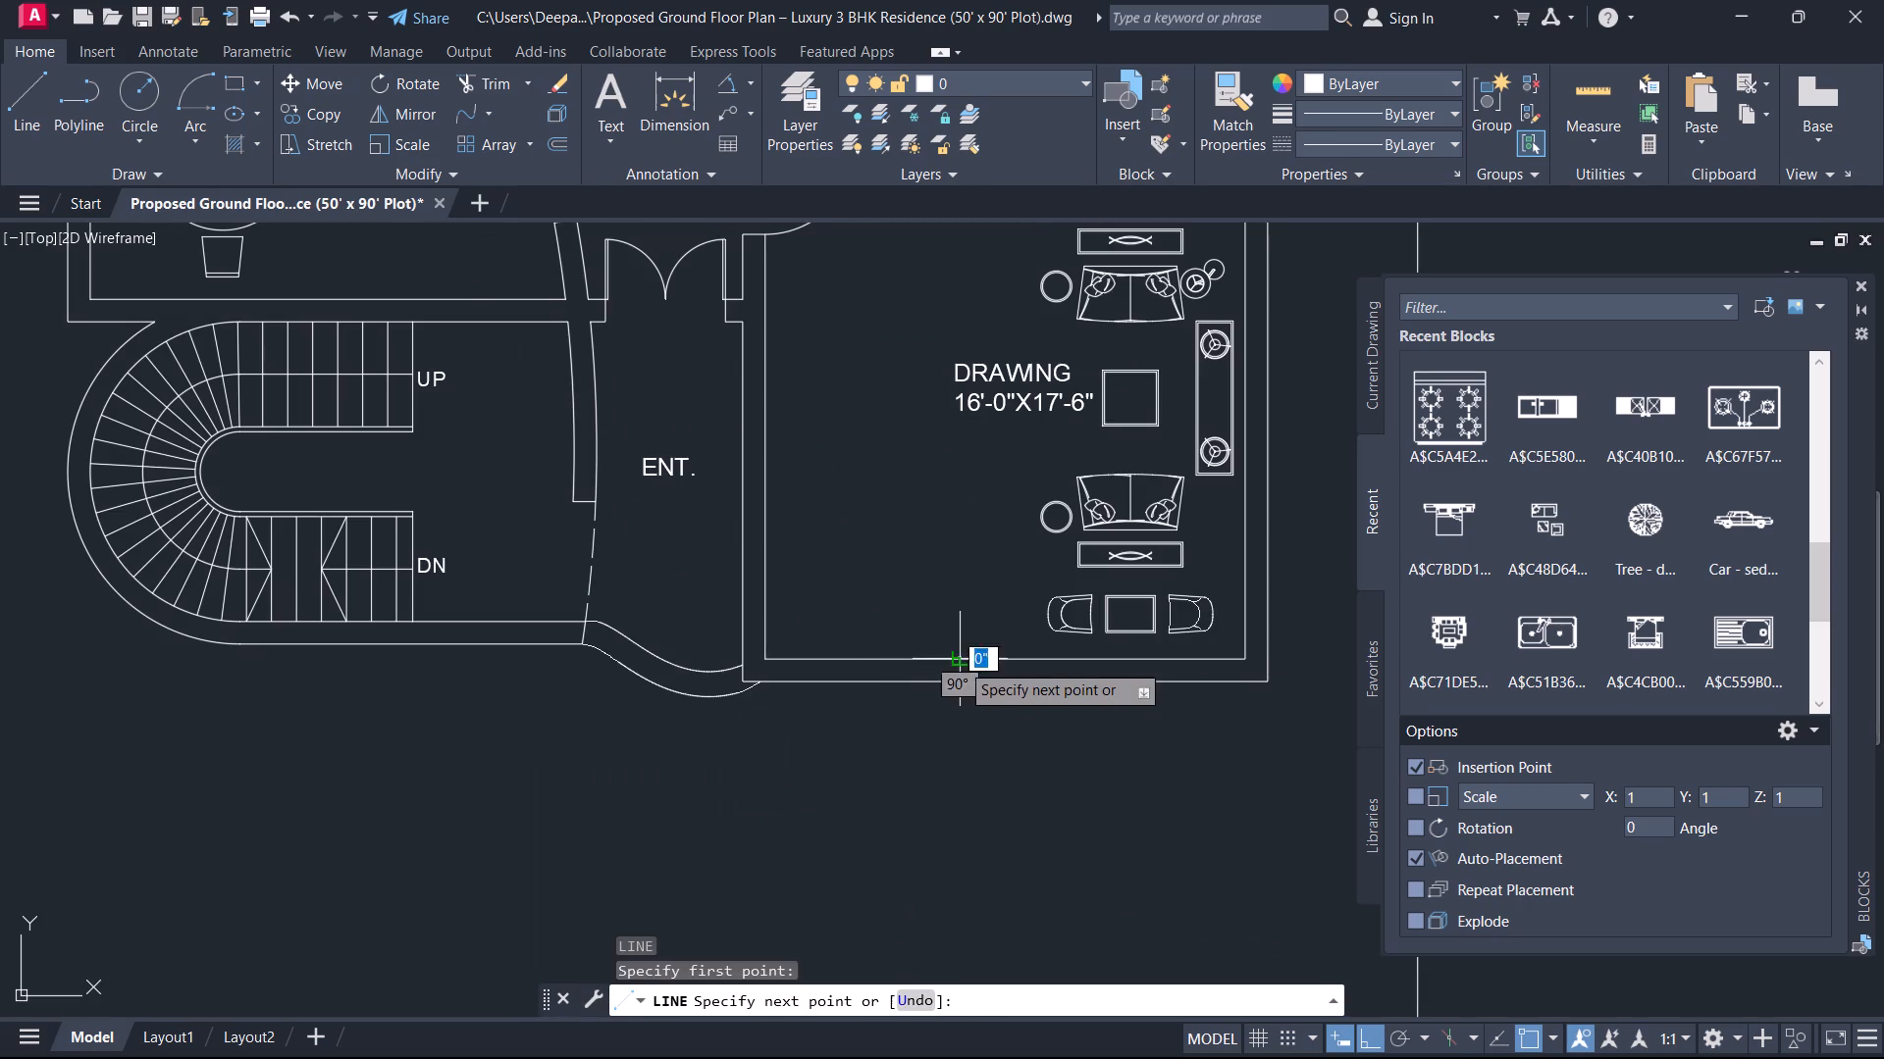
{"action": "left_click", "coordinate": [961, 690]}
{"action": "key", "text": "Escape"}
{"action": "key", "text": "space"}
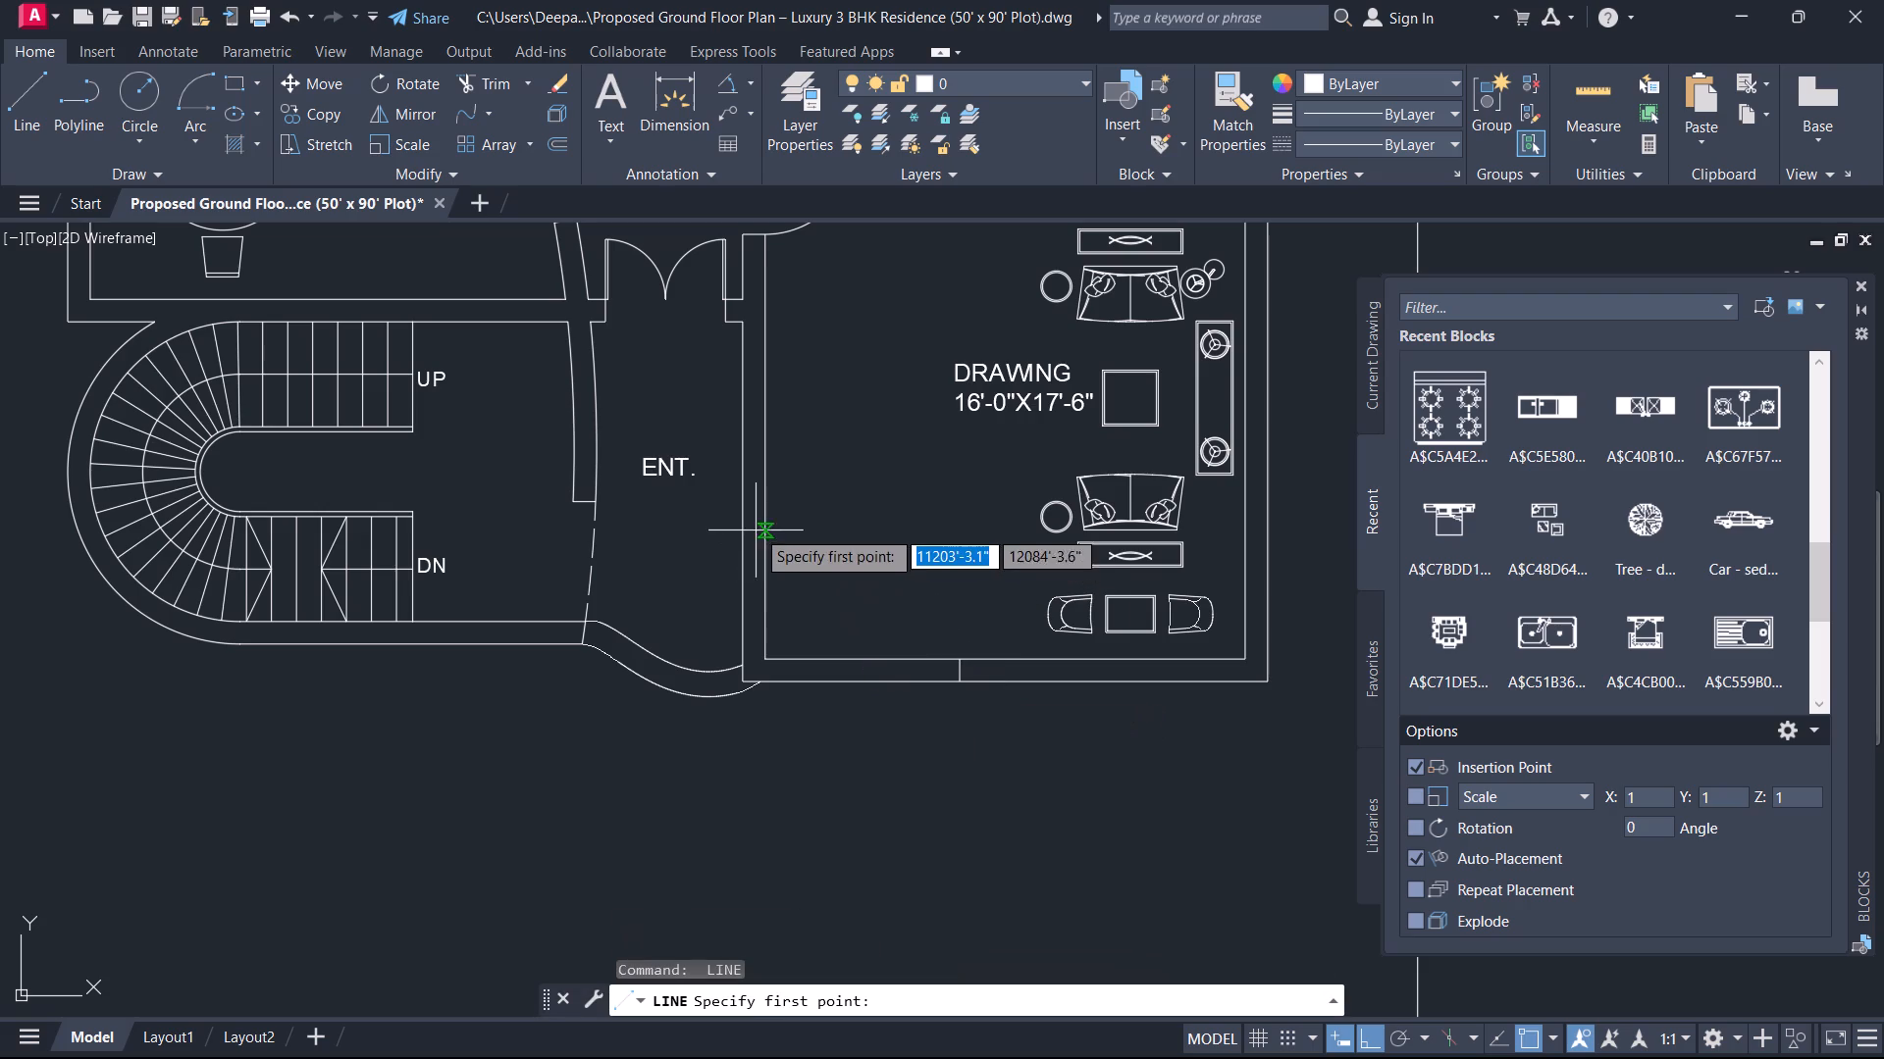
{"action": "left_click", "coordinate": [750, 487]}
{"action": "left_click", "coordinate": [767, 494]}
{"action": "key", "text": "Escape"}
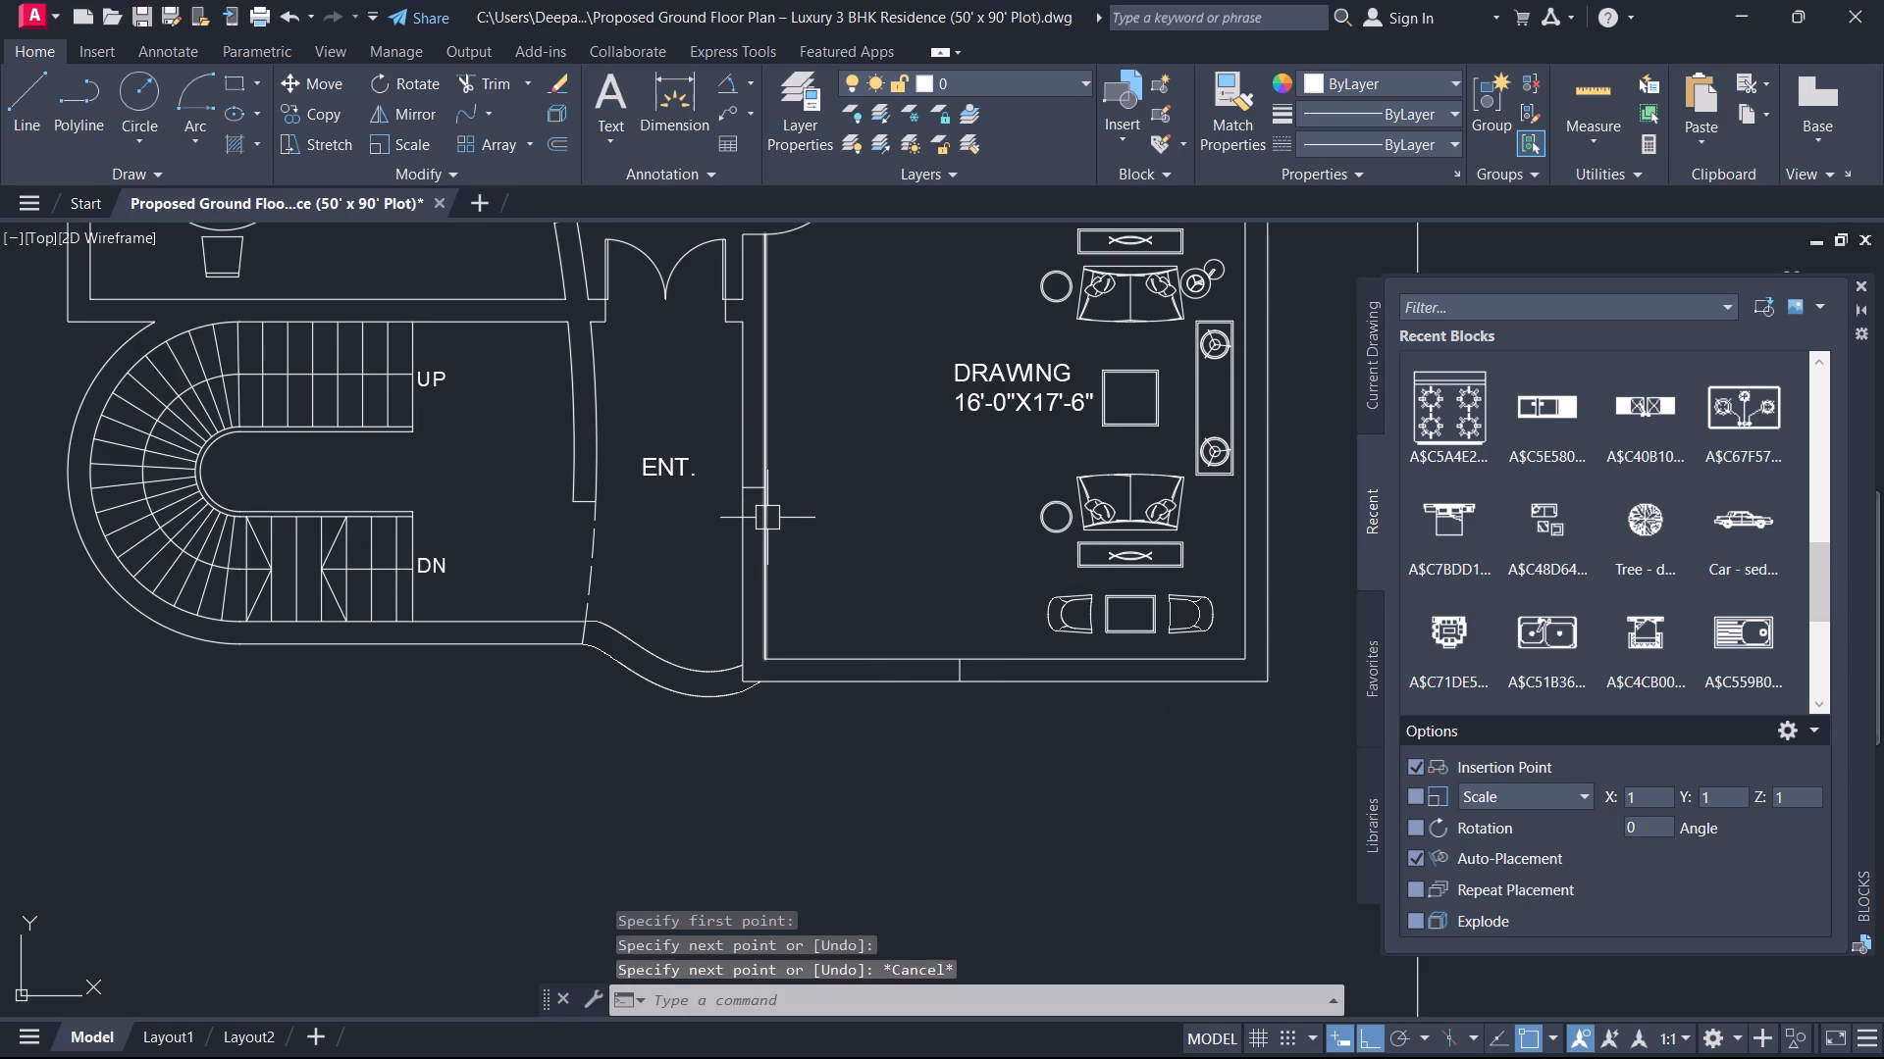
Draw centre lines inside both DRAWING room walls, from the window end lines to the corner near the entrance.
{"action": "type", "text": "L"}
{"action": "key", "text": "space"}
{"action": "scroll", "coordinate": [745, 509], "scroll_direction": "up", "scroll_amount": 2}
{"action": "left_click", "coordinate": [760, 451]}
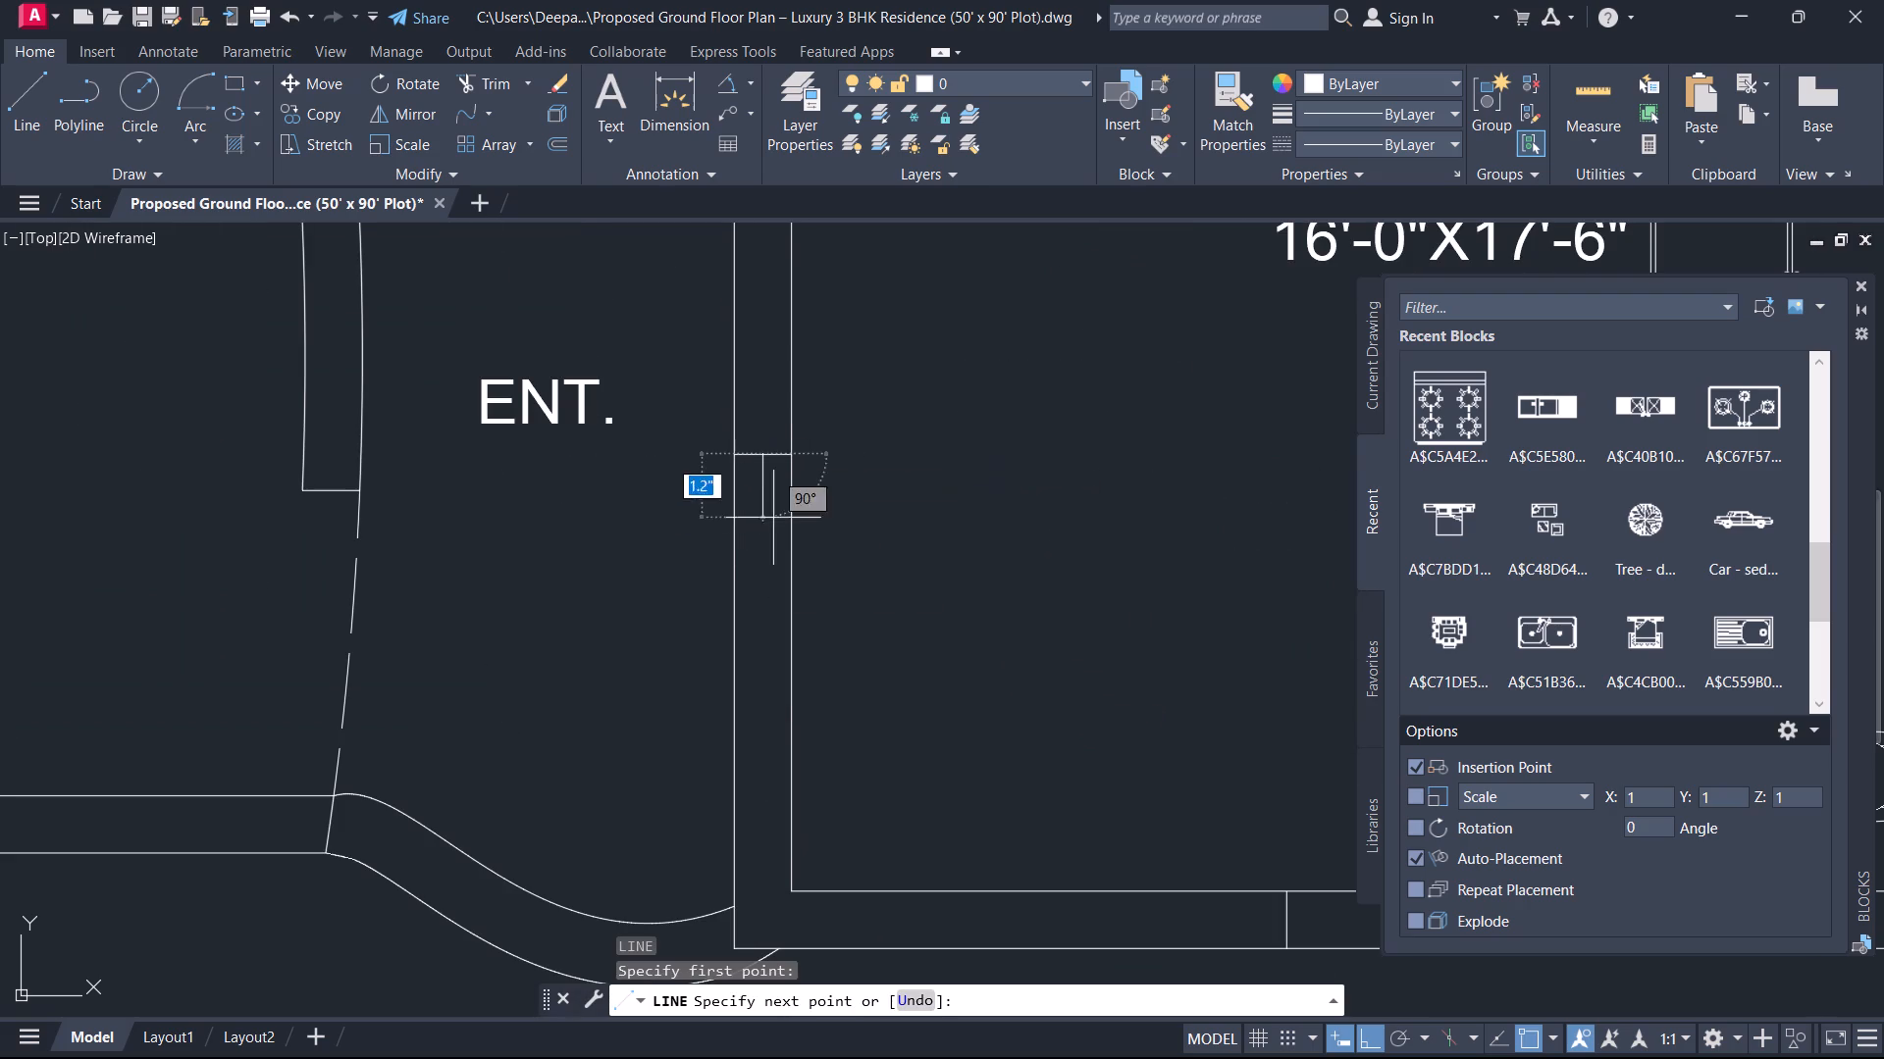
{"action": "middle_click_drag", "start_coordinate": [787, 658], "coordinate": [710, 317]}
{"action": "scroll", "coordinate": [701, 567], "scroll_direction": "up", "scroll_amount": 2}
{"action": "left_click", "coordinate": [686, 611]}
{"action": "key", "text": "Escape"}
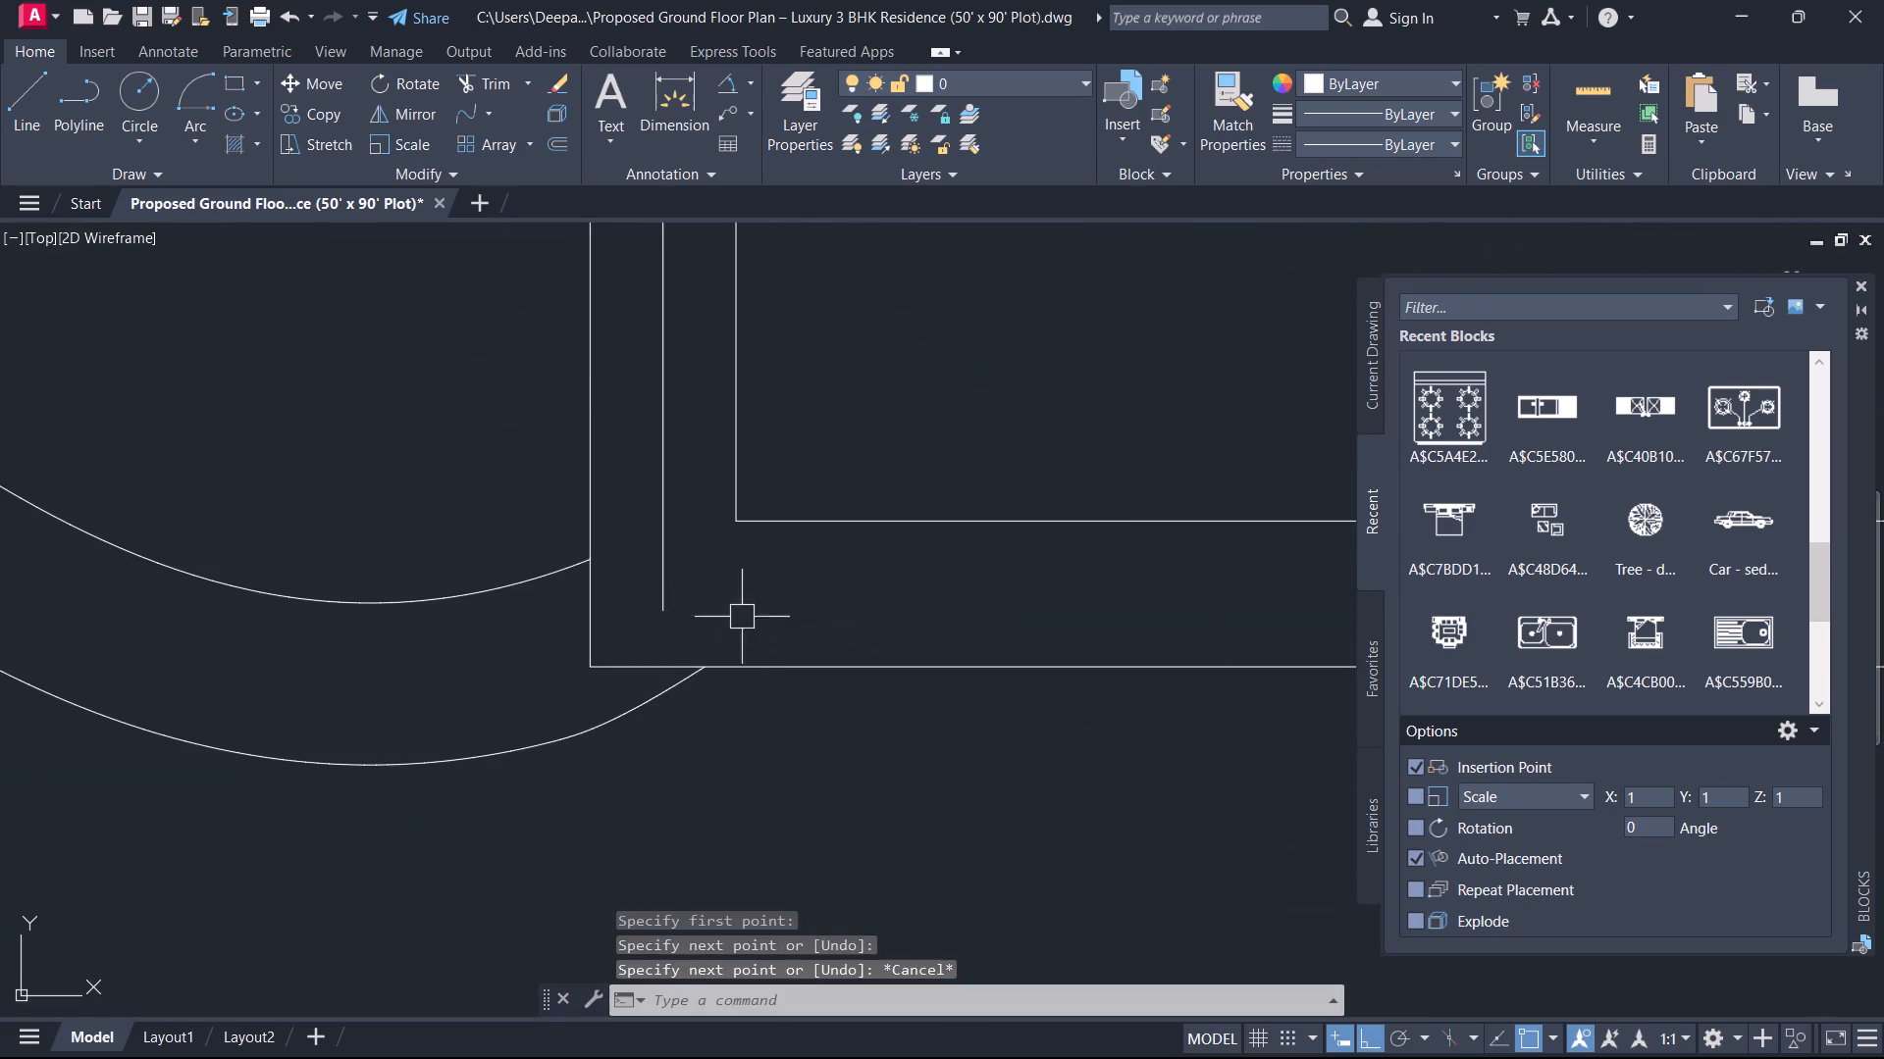
{"action": "scroll", "coordinate": [763, 614], "scroll_direction": "down", "scroll_amount": 1}
{"action": "middle_click_drag", "start_coordinate": [764, 614], "coordinate": [327, 510]}
{"action": "key", "text": "space"}
{"action": "left_click", "coordinate": [1103, 505]}
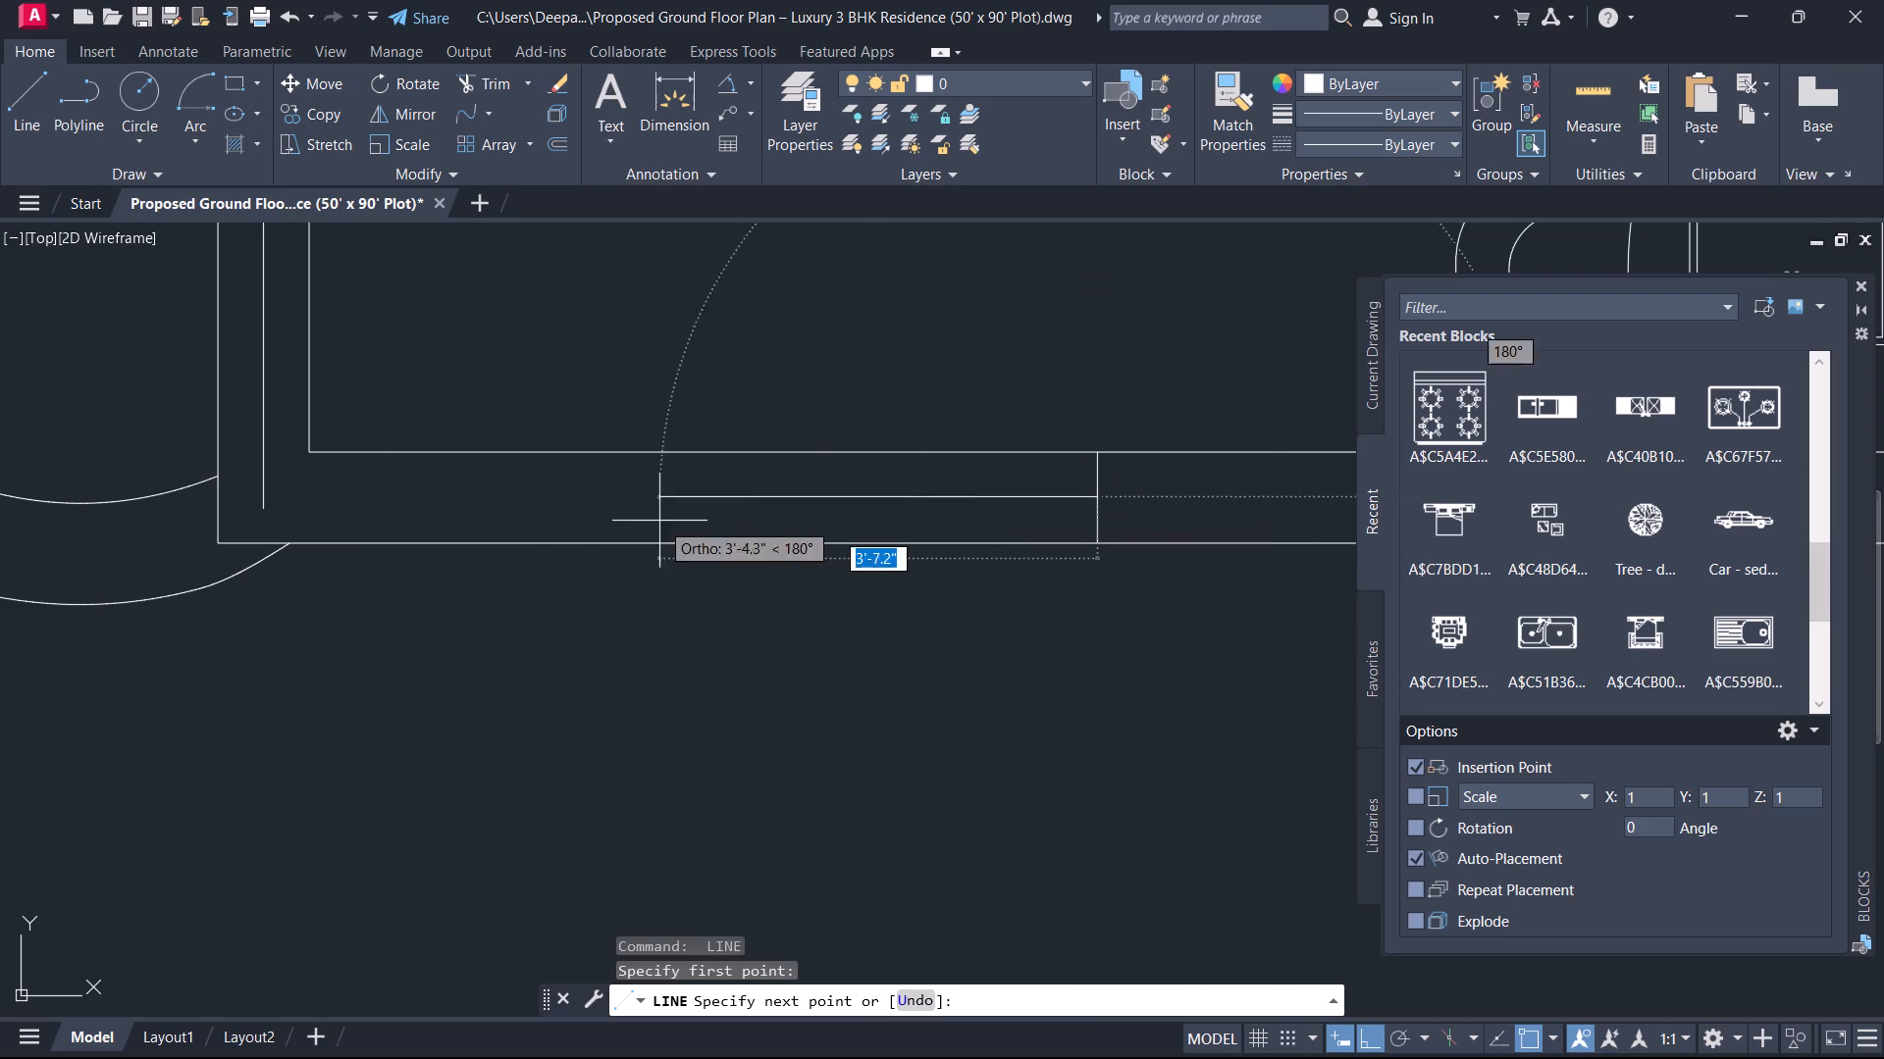
{"action": "left_click", "coordinate": [264, 498]}
{"action": "key", "text": "Escape"}
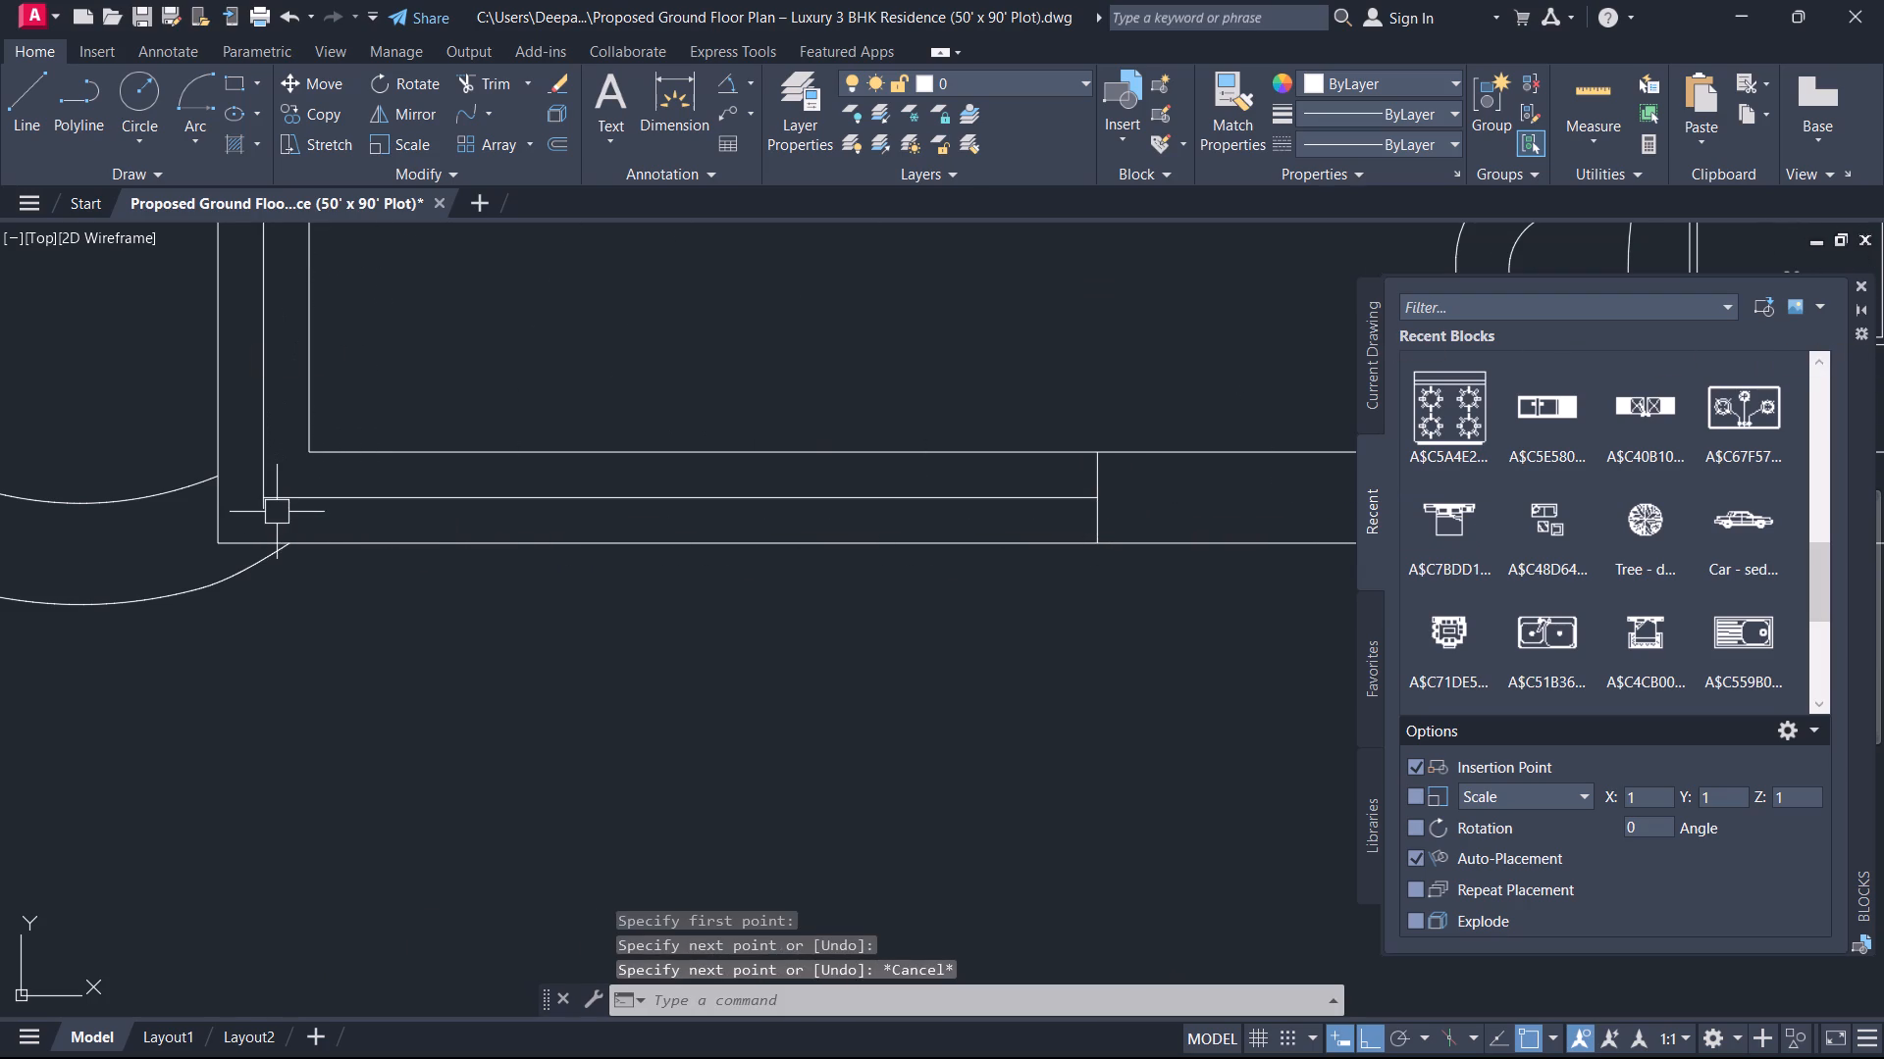
Fillet the two corner window centre lines into a sharp corner.
{"action": "type", "text": "F"}
{"action": "key", "text": "space"}
{"action": "left_click", "coordinate": [272, 466]}
{"action": "left_click", "coordinate": [296, 508]}
{"action": "key", "text": "Escape"}
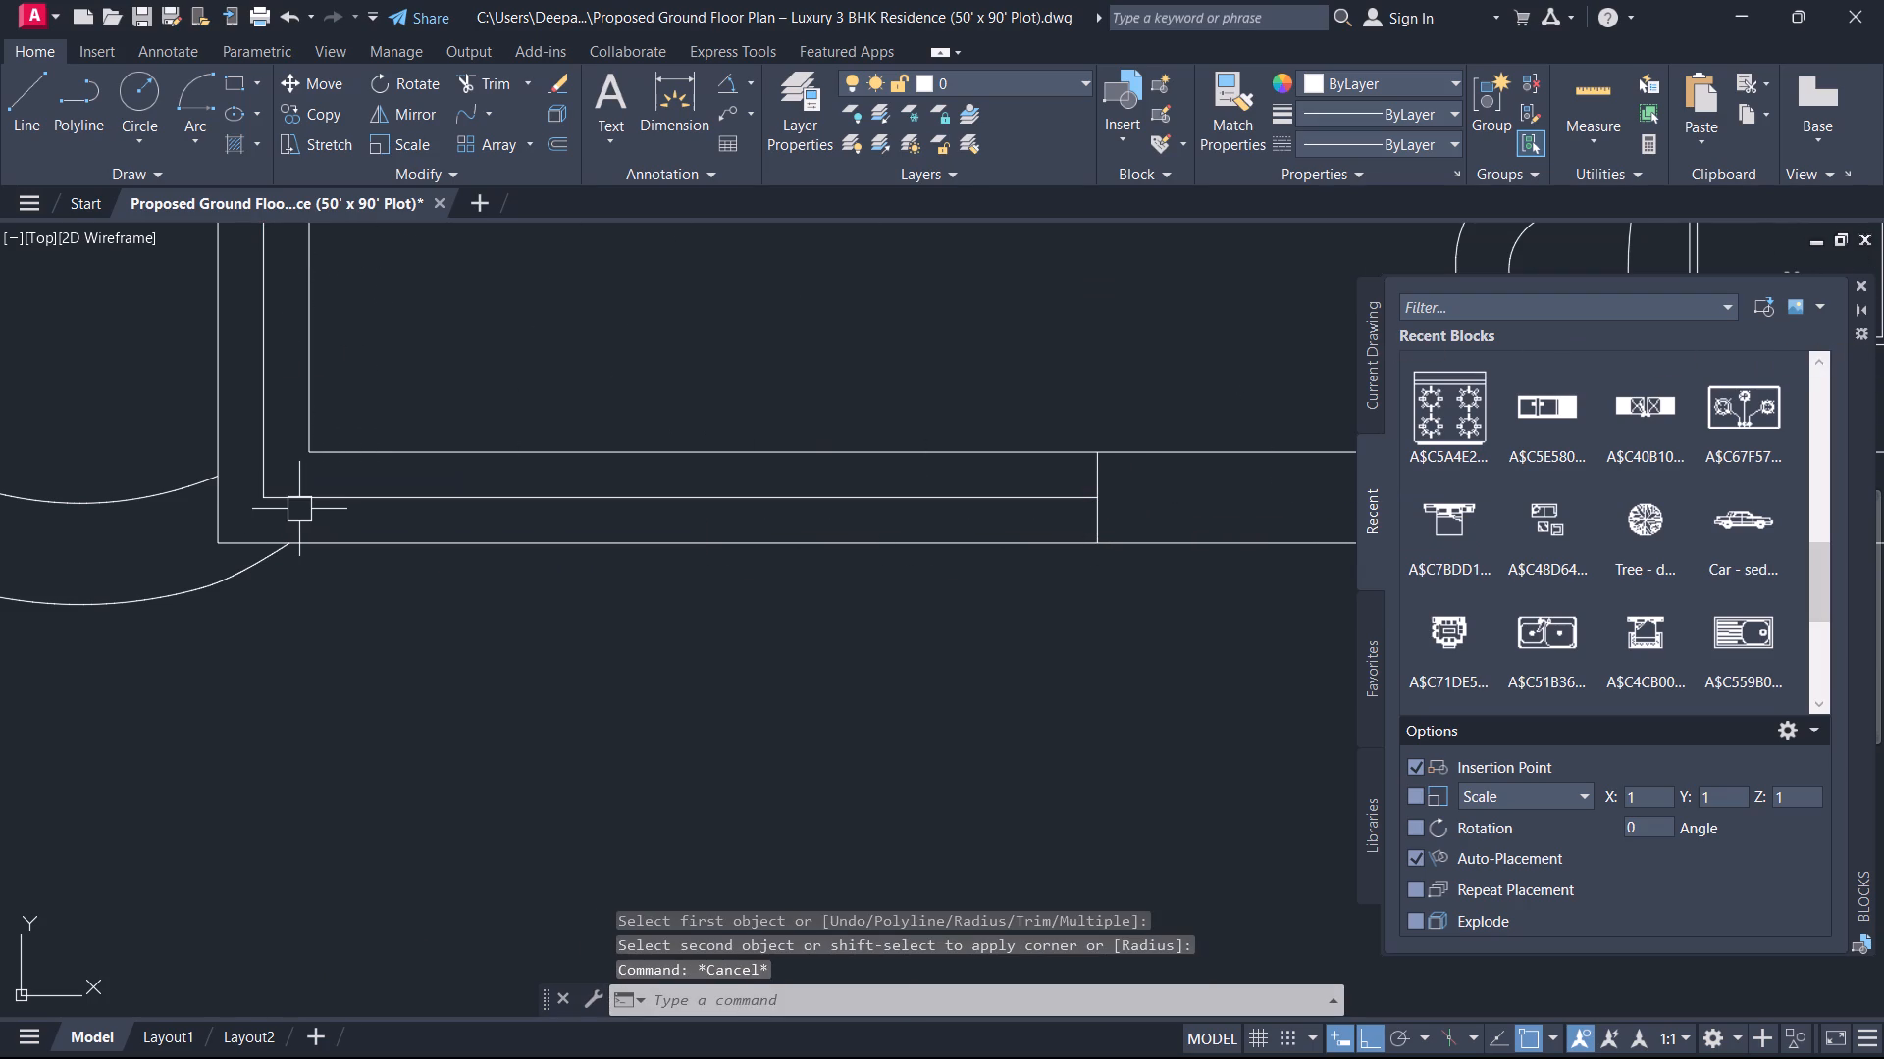
Offset both centre lines of the DRAWING corner window by 1" to each side.
{"action": "type", "text": "O"}
{"action": "key", "text": "space"}
{"action": "key", "text": "1"}
{"action": "key", "text": "Return"}
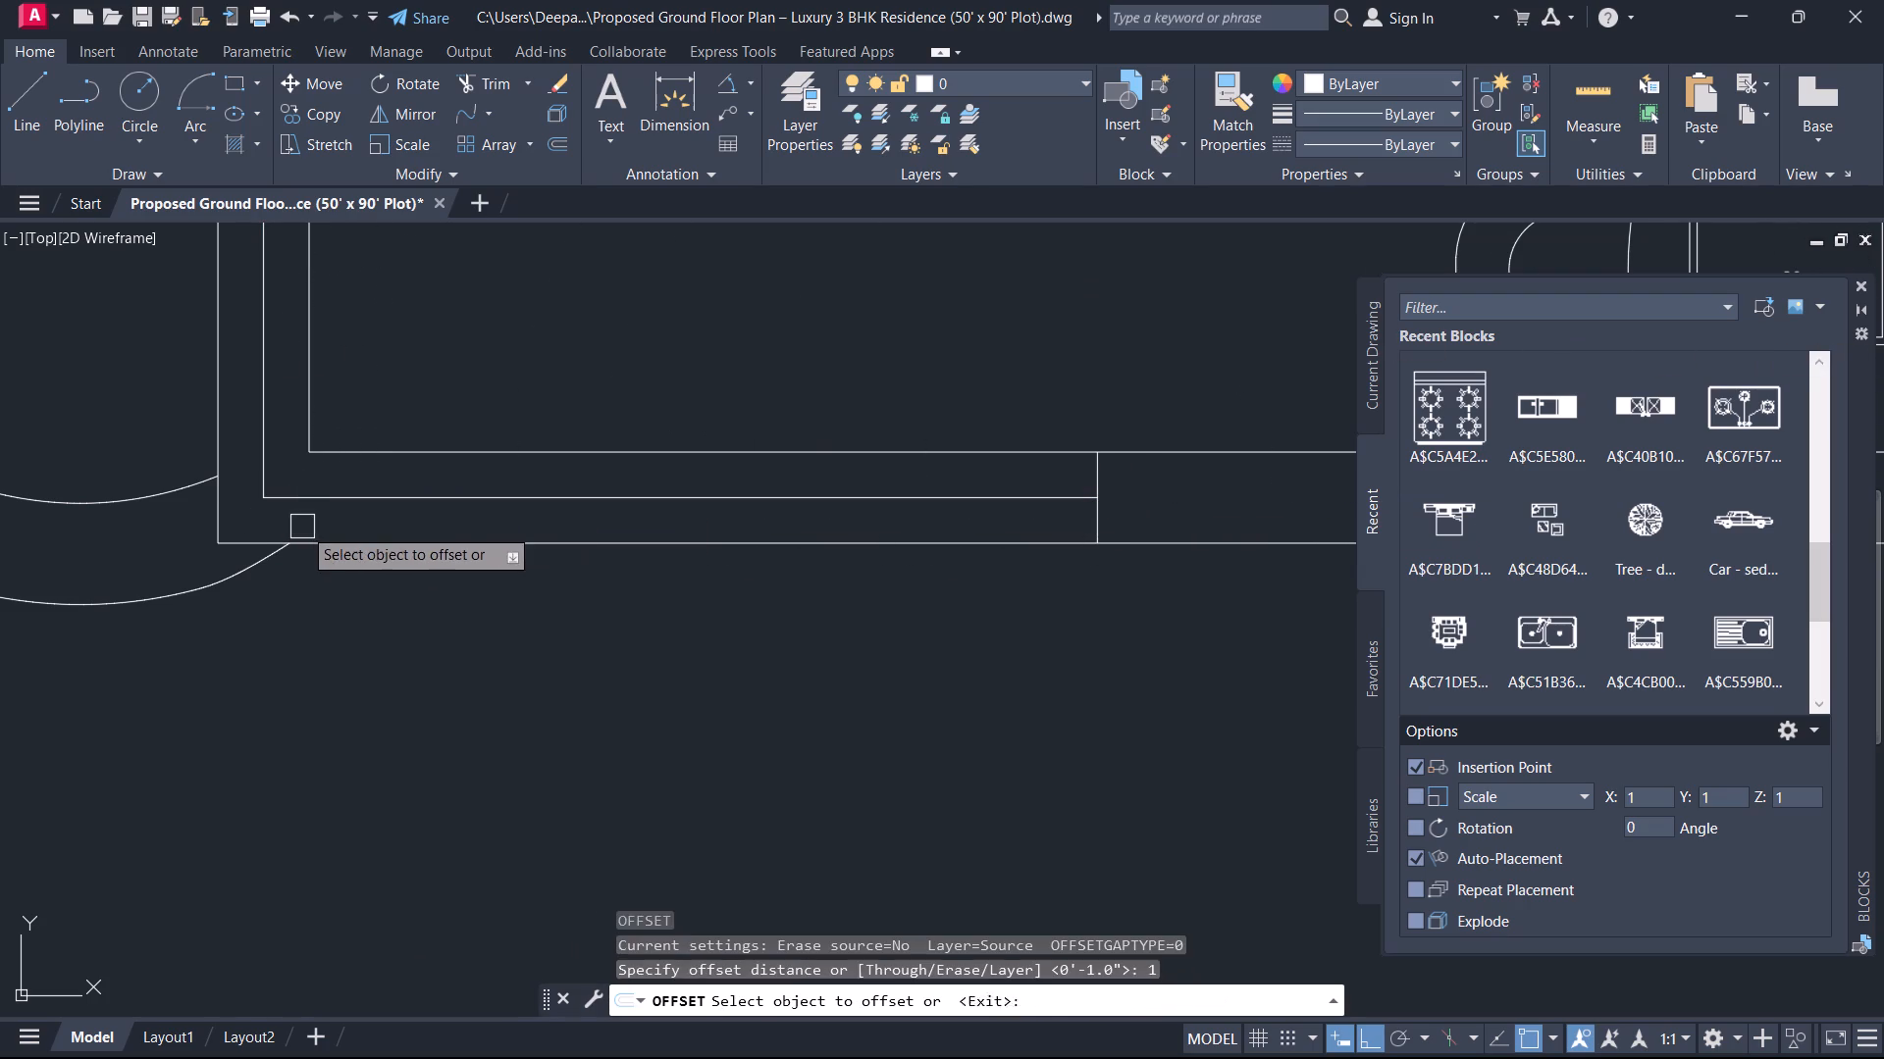
{"action": "left_click", "coordinate": [325, 507]}
{"action": "left_click", "coordinate": [336, 580]}
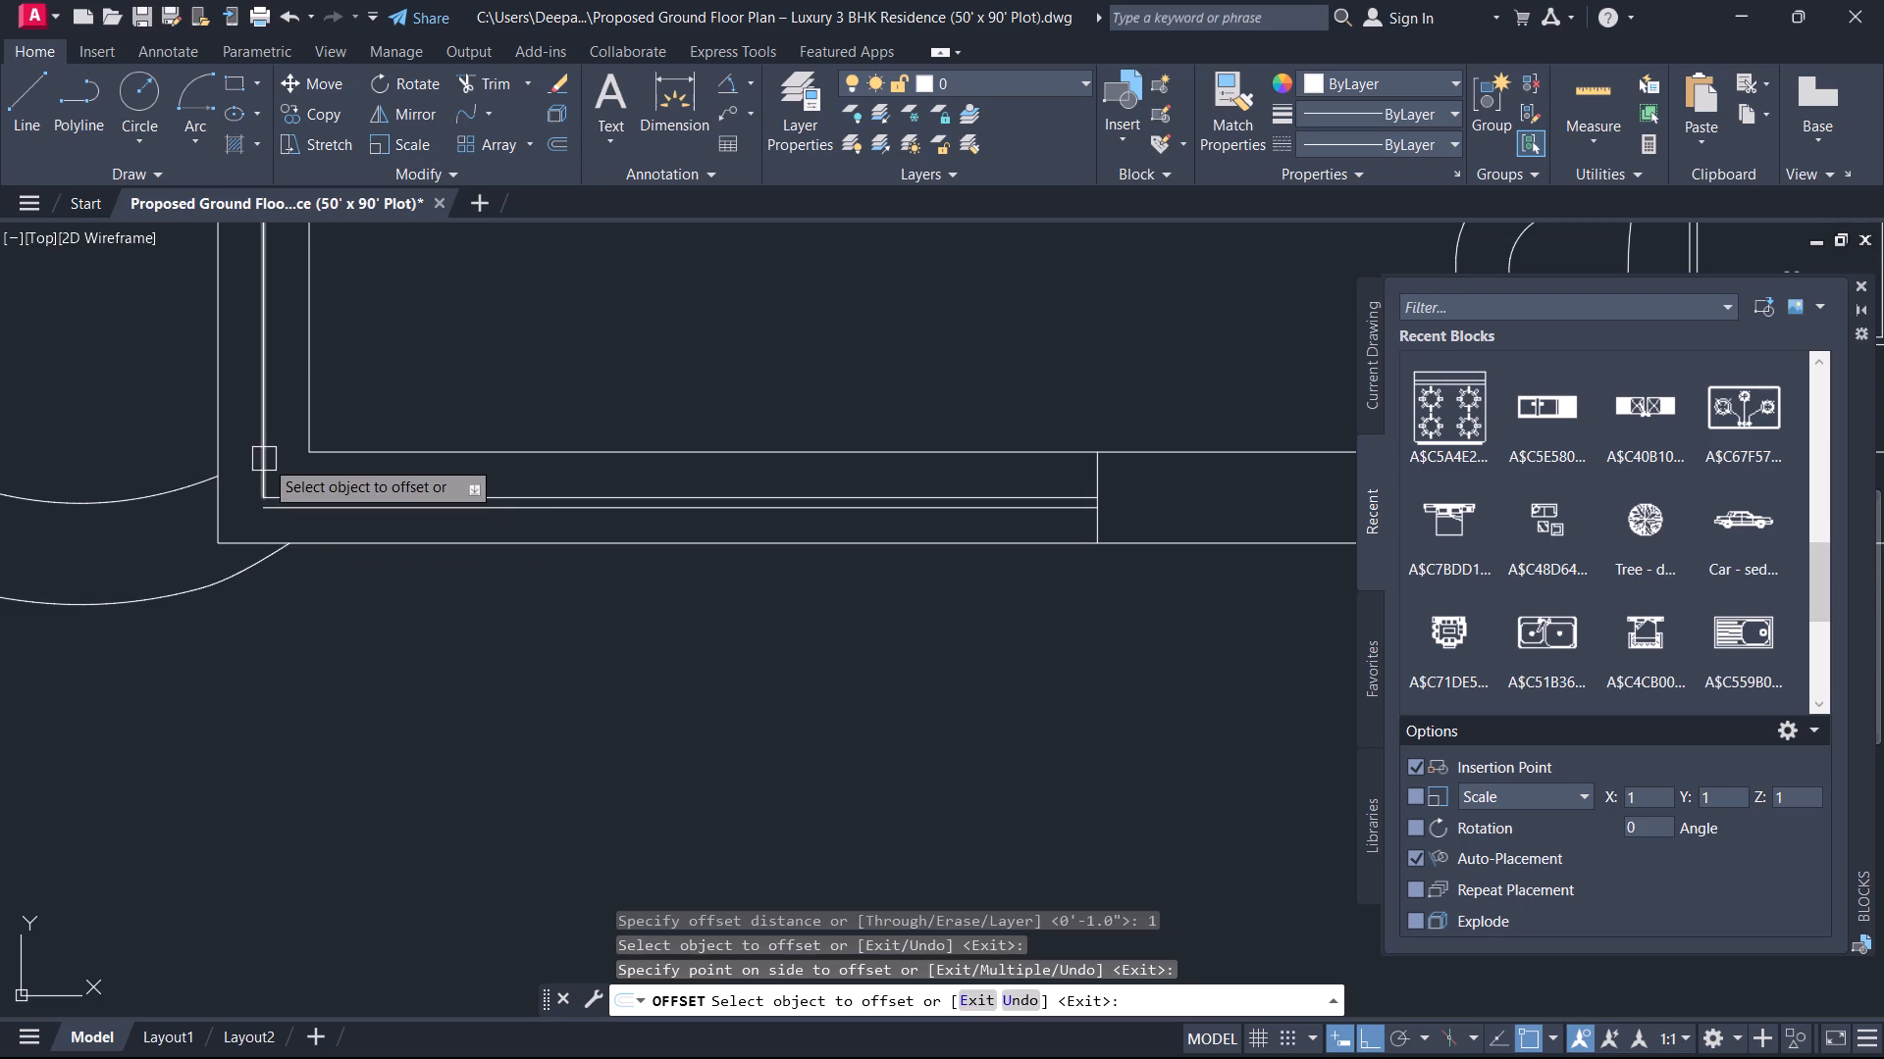
{"action": "left_click", "coordinate": [264, 459]}
{"action": "left_click", "coordinate": [249, 456]}
{"action": "left_click", "coordinate": [270, 468]}
{"action": "left_click", "coordinate": [307, 470]}
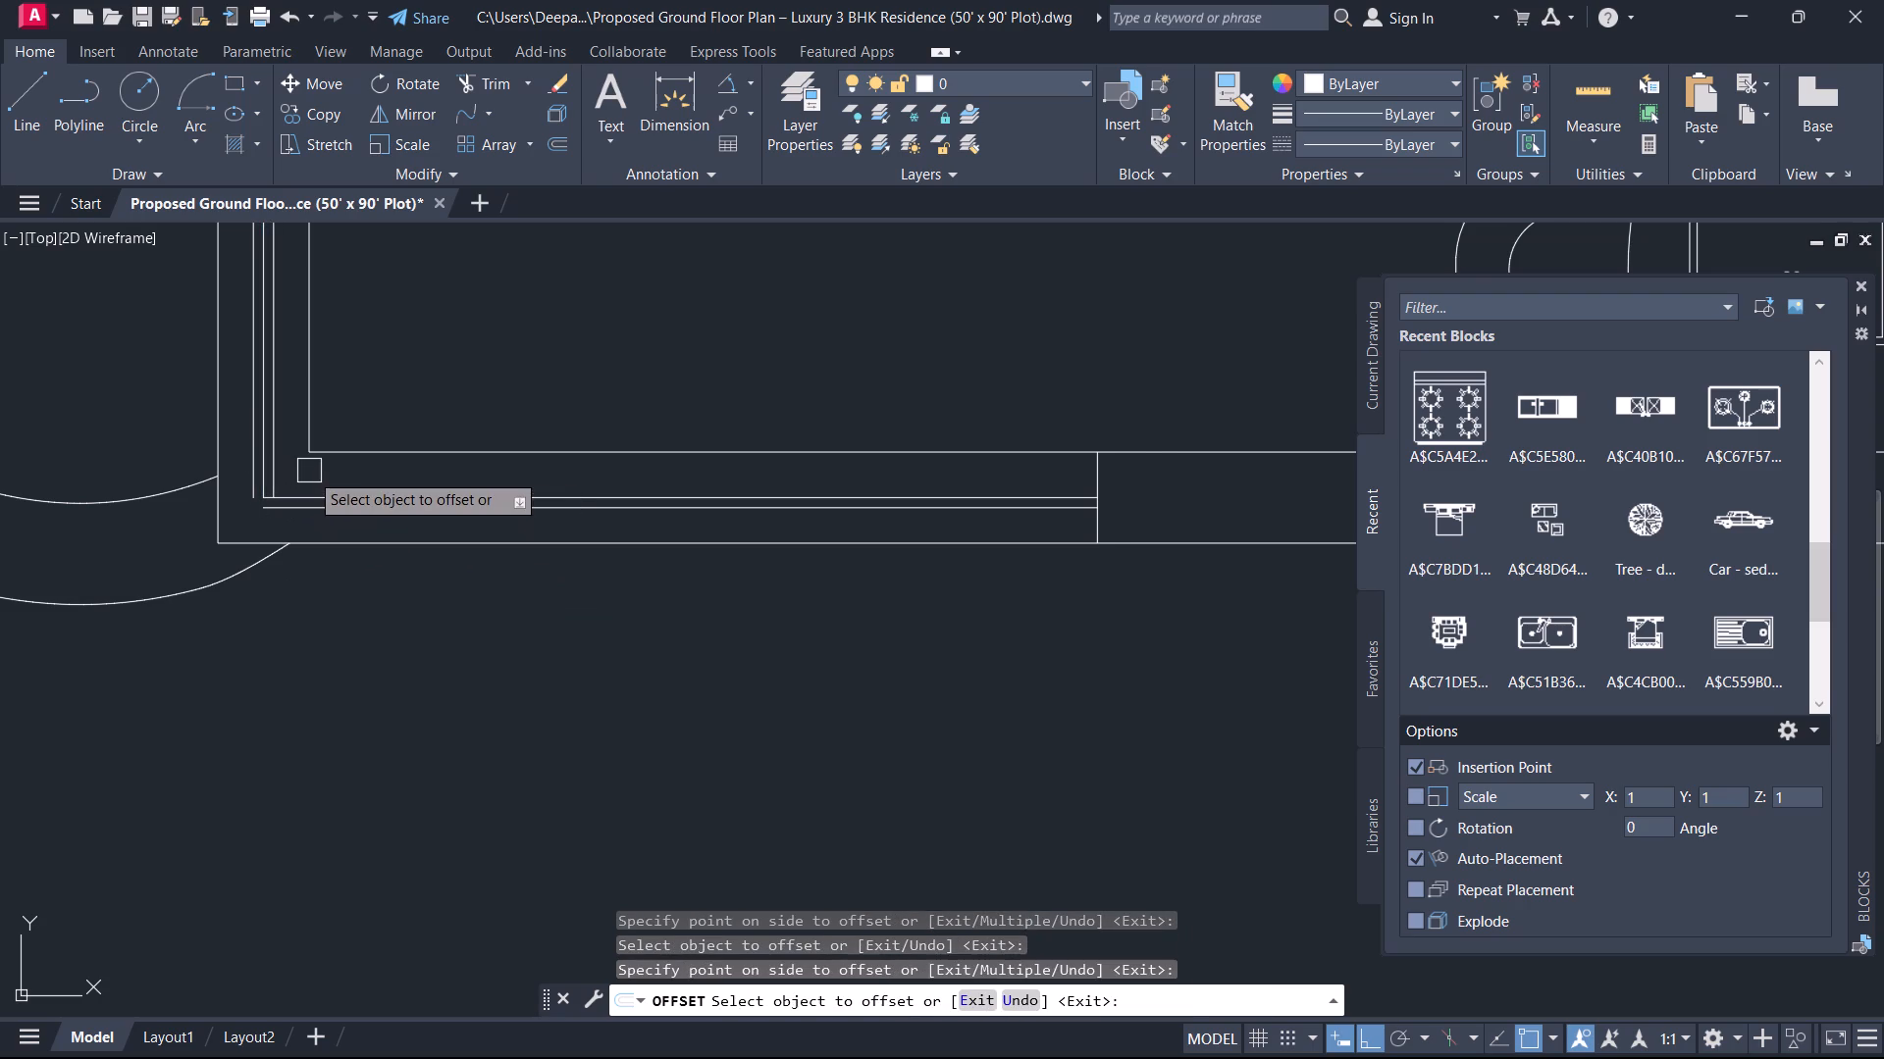
{"action": "left_click", "coordinate": [307, 487]}
{"action": "left_click", "coordinate": [317, 472]}
{"action": "key", "text": "Escape"}
Fillet the inner and outer pairs of offset glazing lines into sharp corners at the DRAWING corner window.
{"action": "type", "text": "F"}
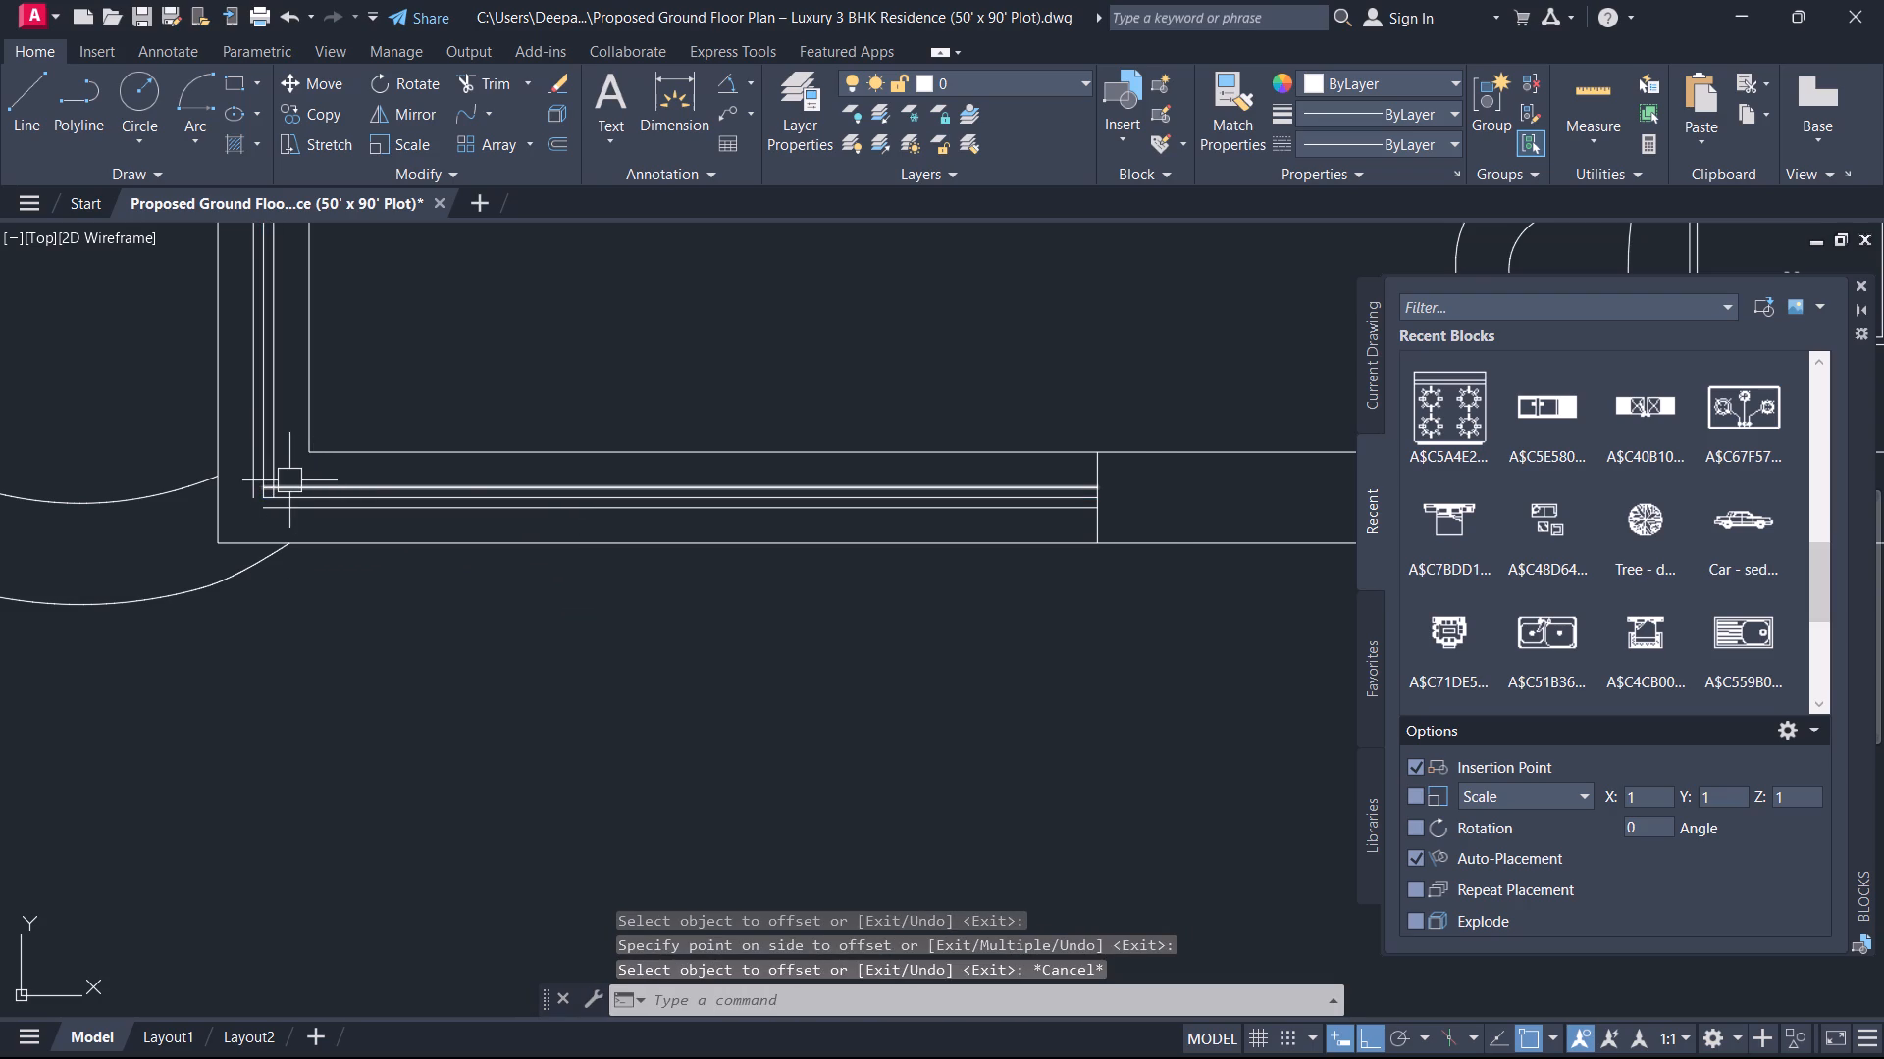
{"action": "key", "text": "space"}
{"action": "left_click", "coordinate": [279, 457]}
{"action": "left_click", "coordinate": [300, 478]}
{"action": "key", "text": "space"}
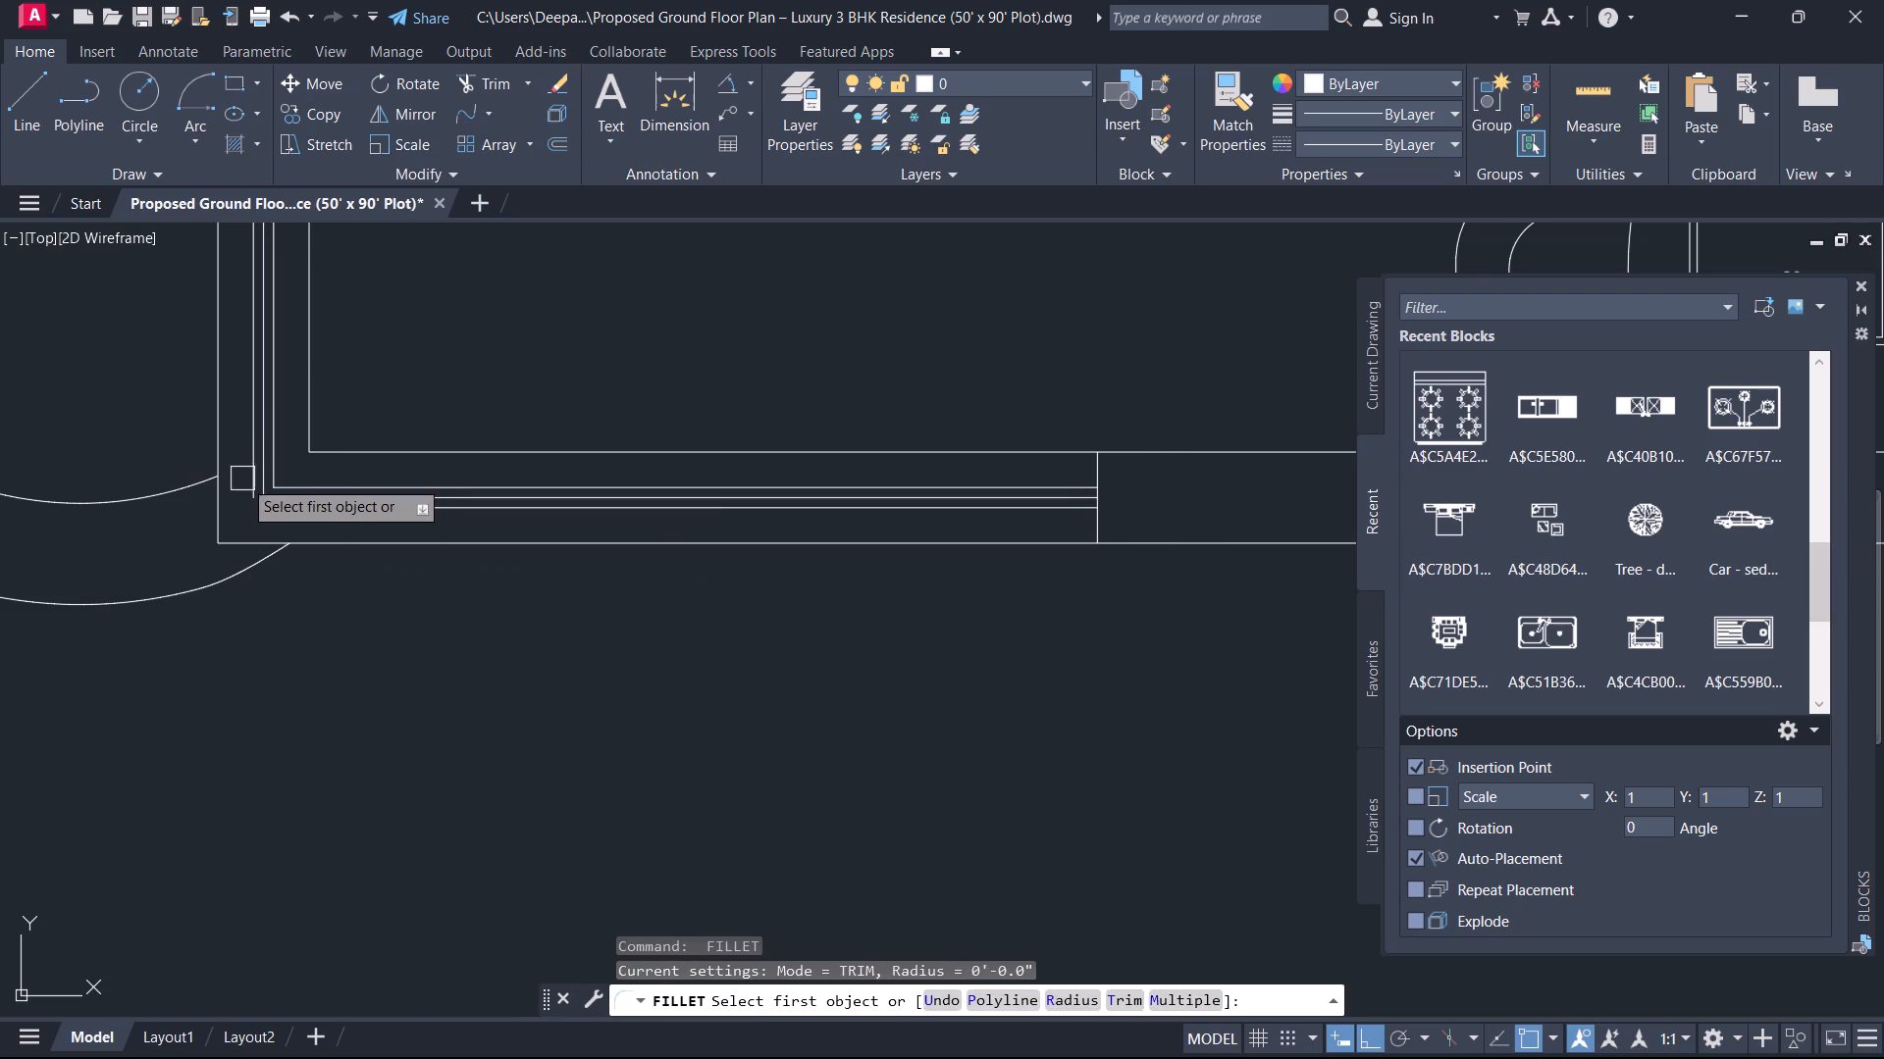
{"action": "left_click", "coordinate": [246, 482]}
{"action": "left_click", "coordinate": [277, 516]}
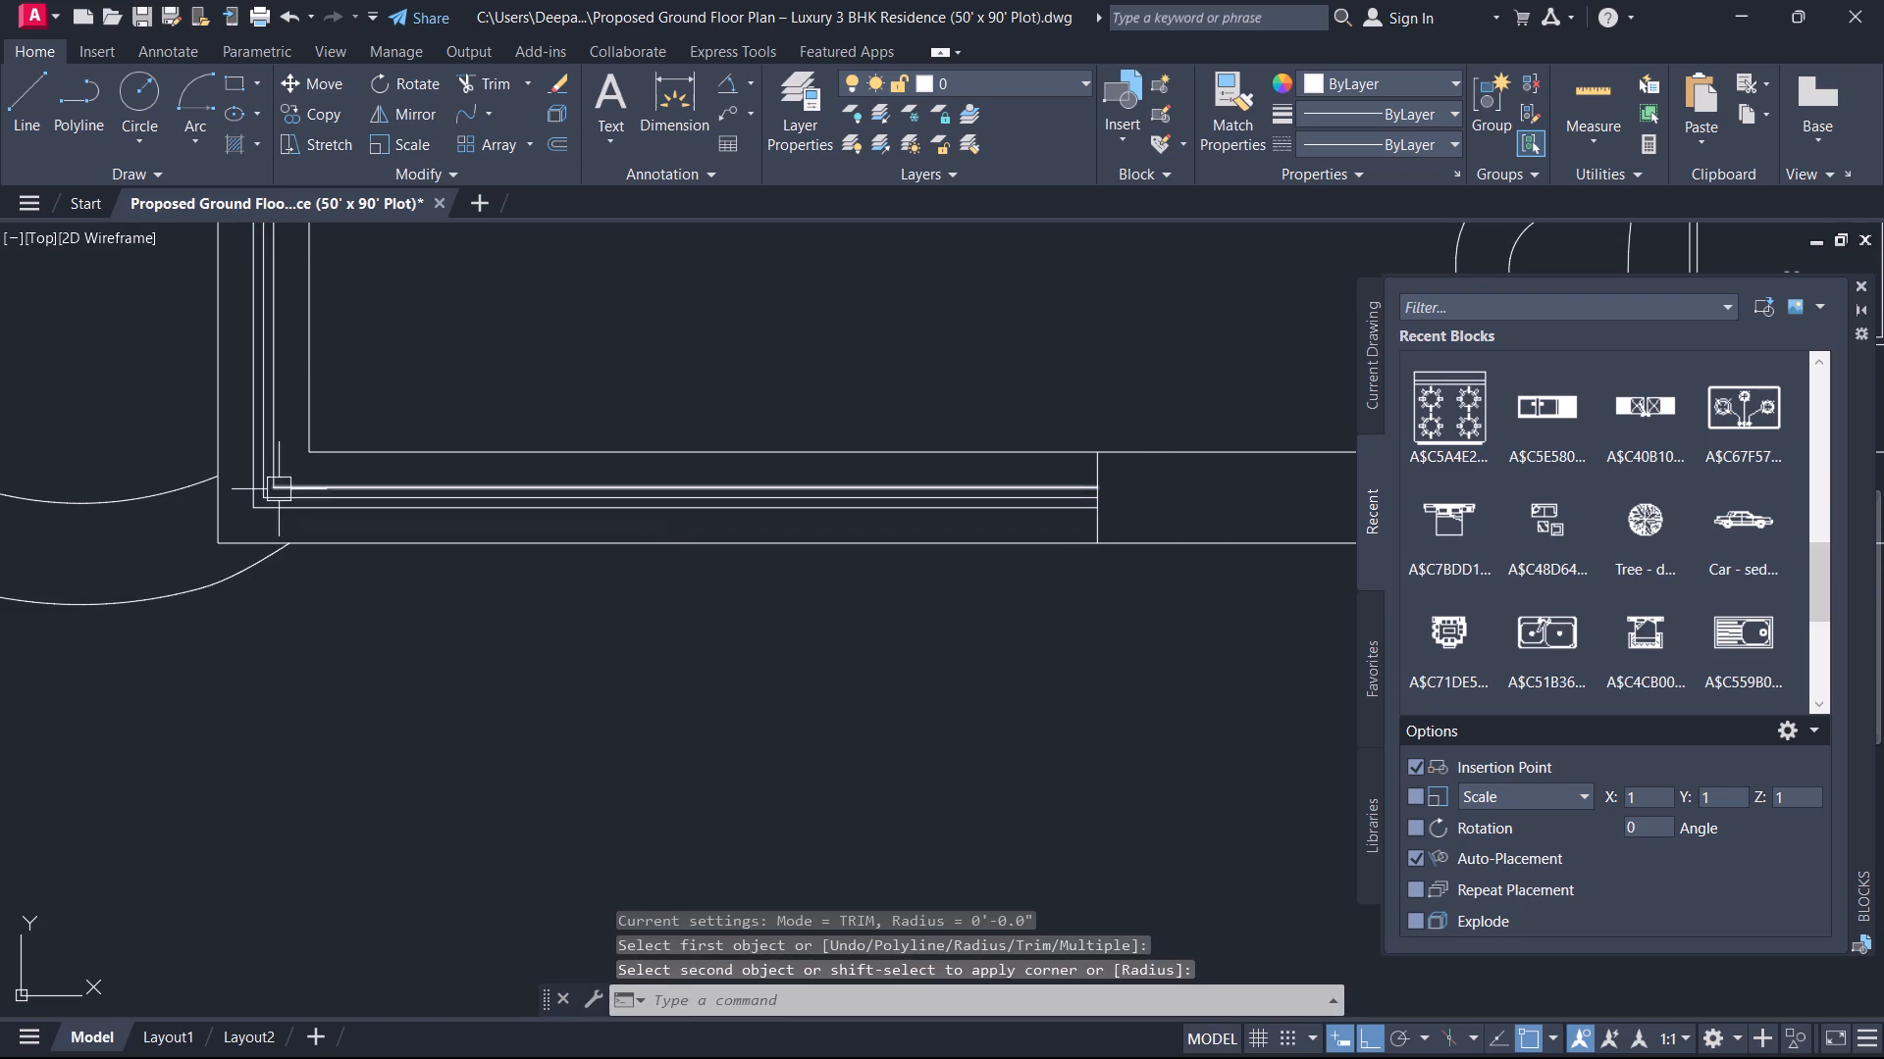
{"action": "key", "text": "Escape"}
Delete the two centre lines of the DRAWING corner window, keeping the offset glazing lines.
{"action": "scroll", "coordinate": [279, 489], "scroll_direction": "up", "scroll_amount": 5}
{"action": "left_click", "coordinate": [207, 608]}
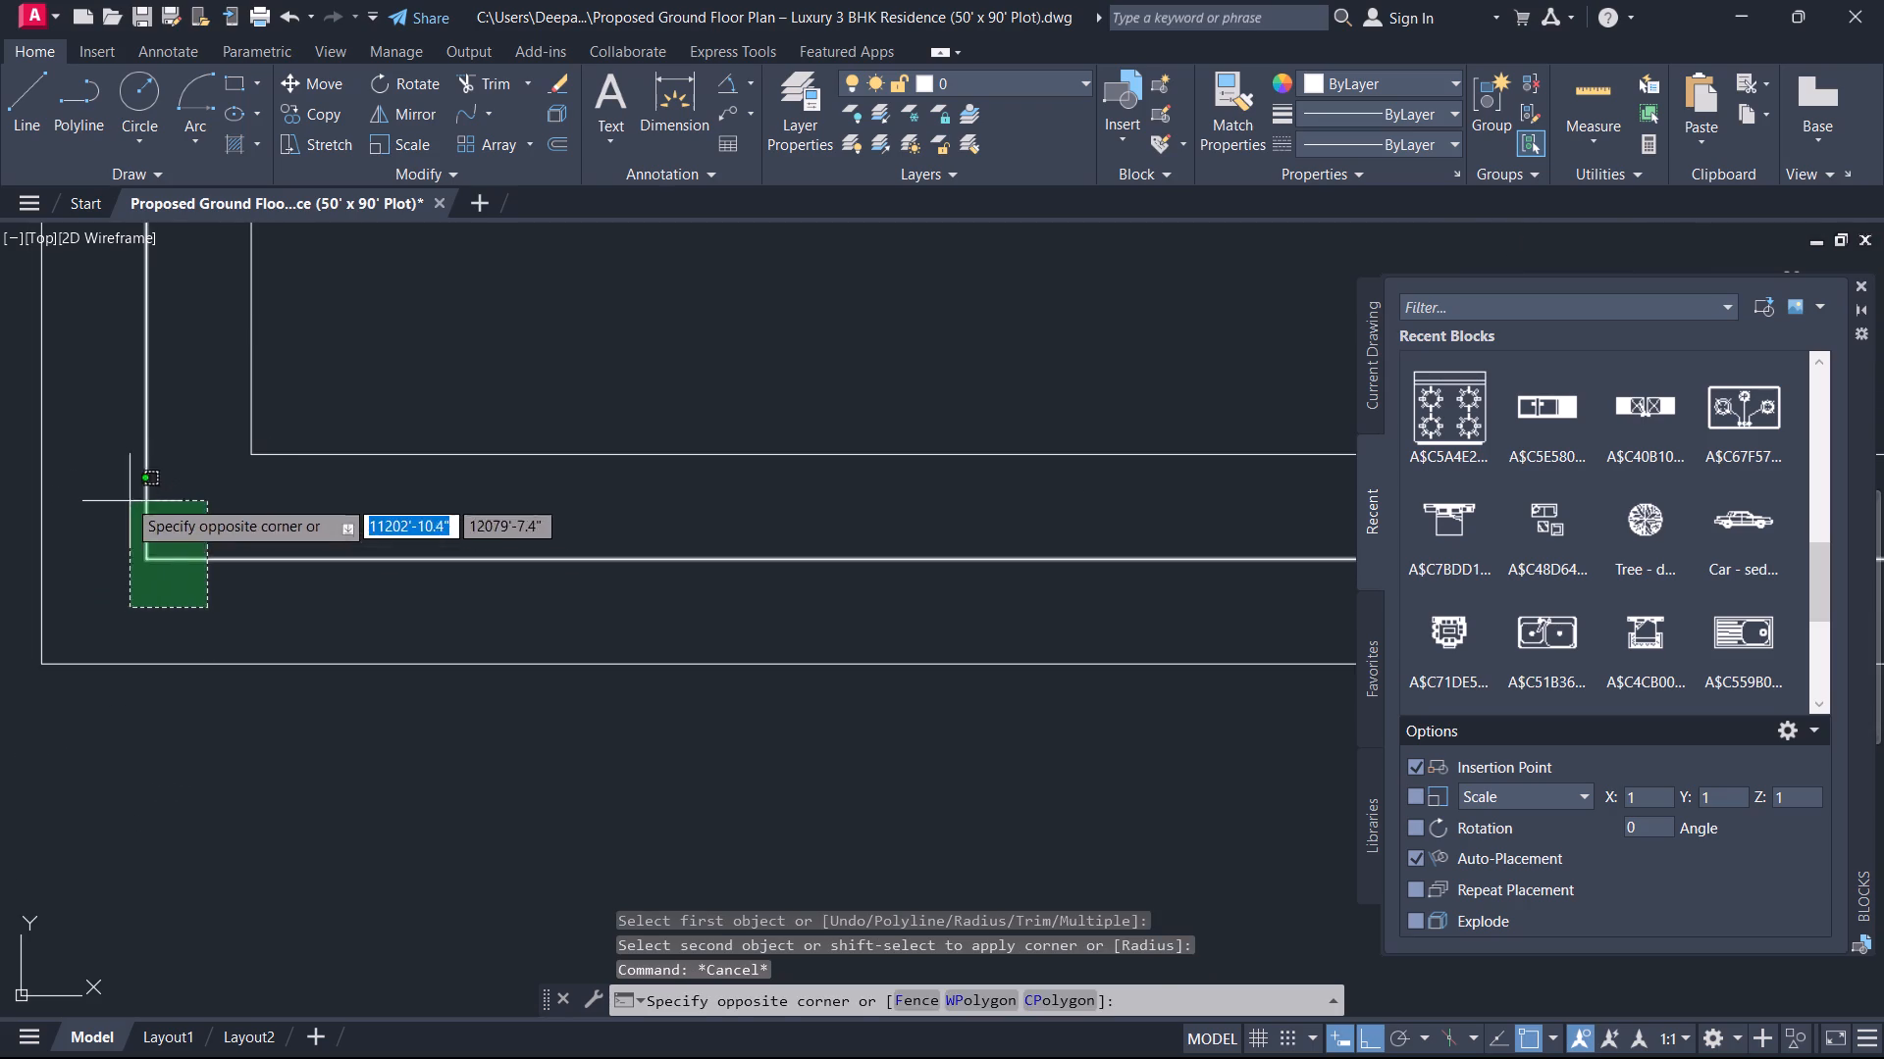
{"action": "left_click", "coordinate": [122, 496]}
{"action": "scroll", "coordinate": [131, 504], "scroll_direction": "down", "scroll_amount": 4}
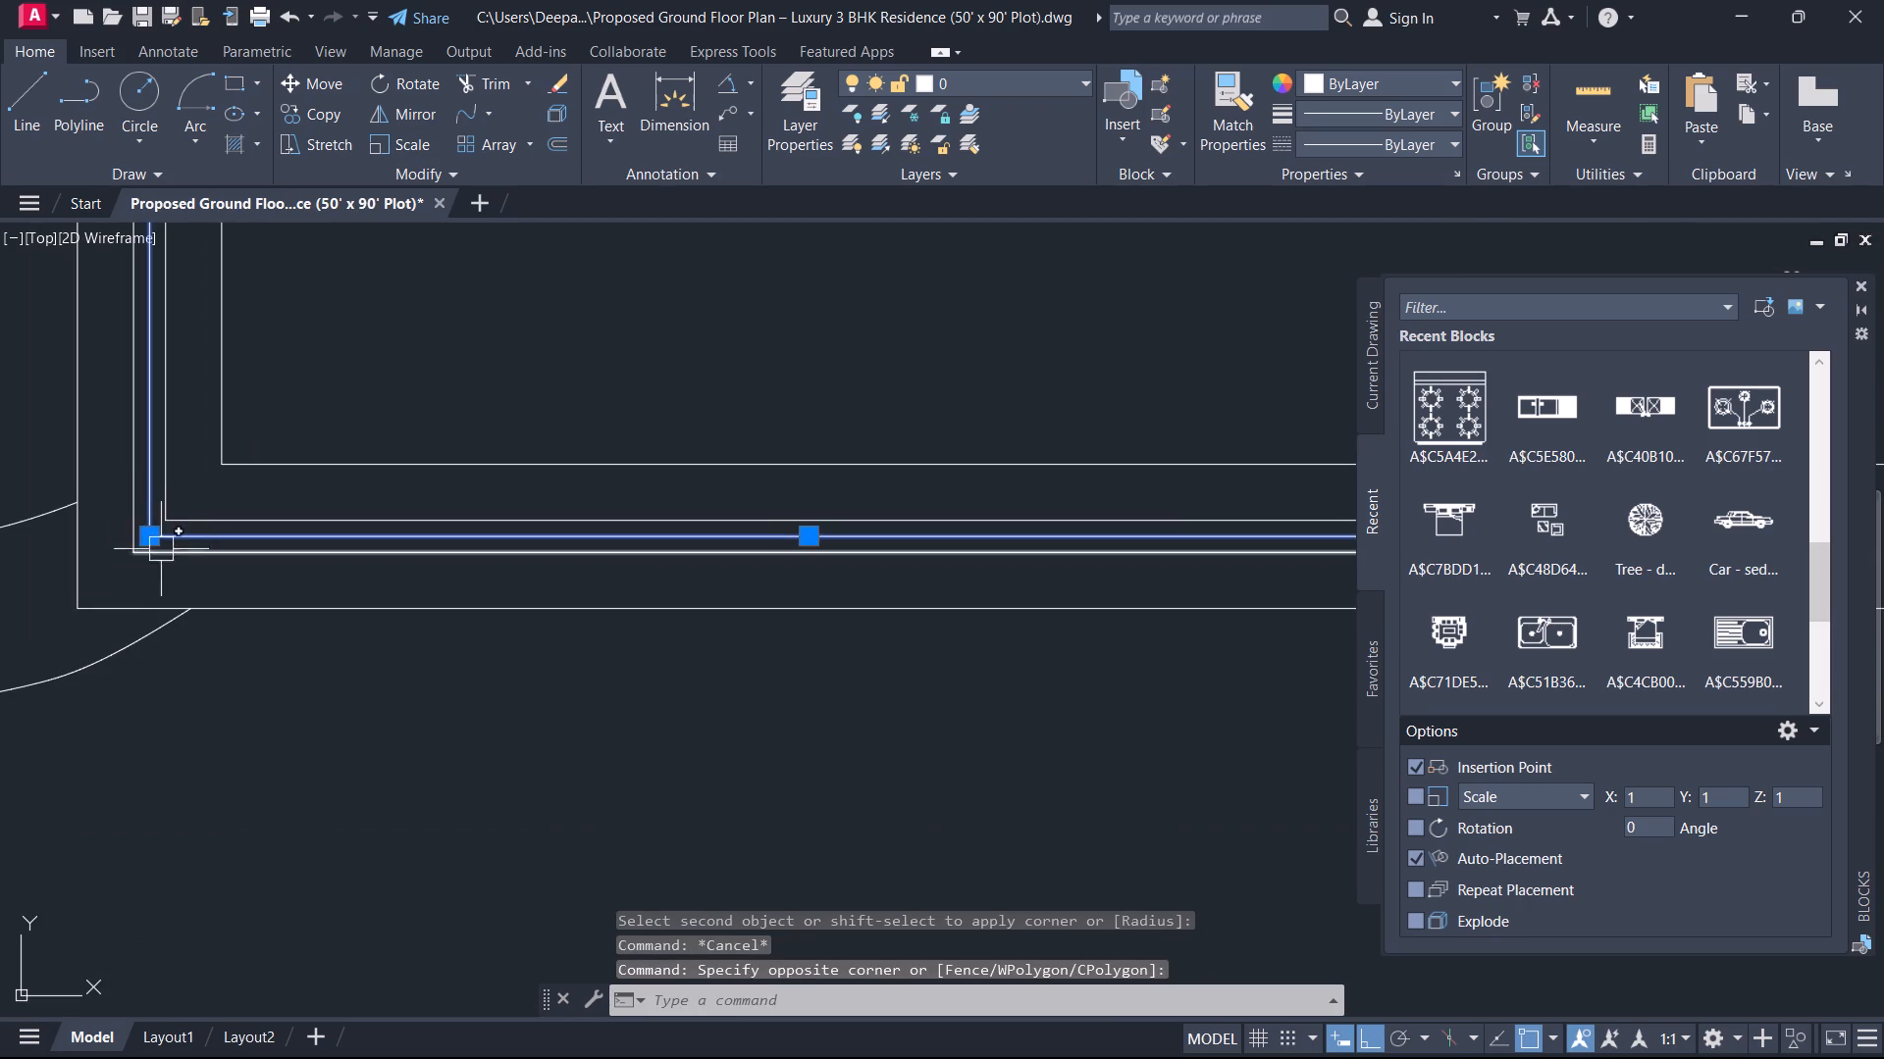
{"action": "key", "text": "Delete"}
Draw a line across the guest BATH's upper wall at its midpoint, behind the toilet.
{"action": "scroll", "coordinate": [165, 562], "scroll_direction": "down", "scroll_amount": 4}
{"action": "middle_click_drag", "start_coordinate": [206, 605], "coordinate": [574, 660]}
{"action": "scroll", "coordinate": [576, 660], "scroll_direction": "down", "scroll_amount": 2}
{"action": "scroll", "coordinate": [593, 577], "scroll_direction": "up", "scroll_amount": 1}
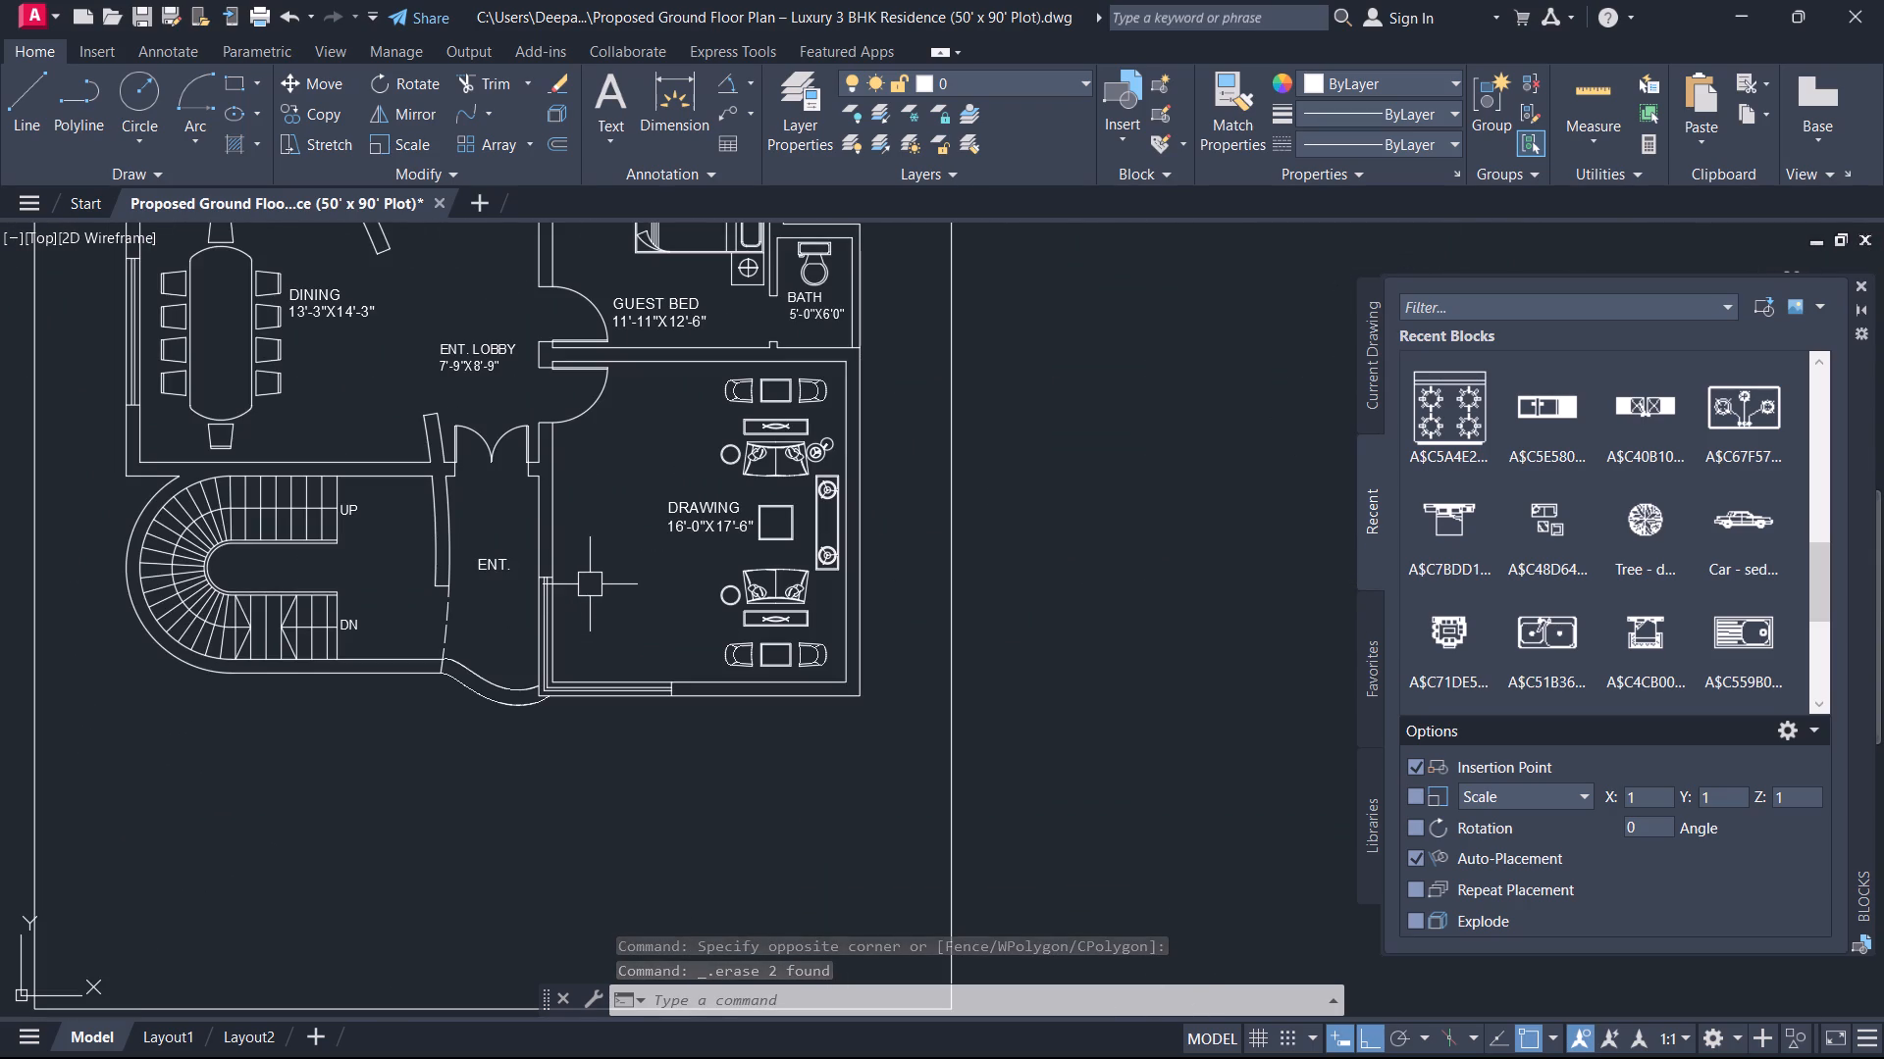
{"action": "scroll", "coordinate": [775, 450], "scroll_direction": "down", "scroll_amount": 1}
{"action": "middle_click_drag", "start_coordinate": [776, 453], "coordinate": [768, 708]}
{"action": "key", "text": "l"}
{"action": "key", "text": "space"}
{"action": "scroll", "coordinate": [751, 650], "scroll_direction": "up", "scroll_amount": 3}
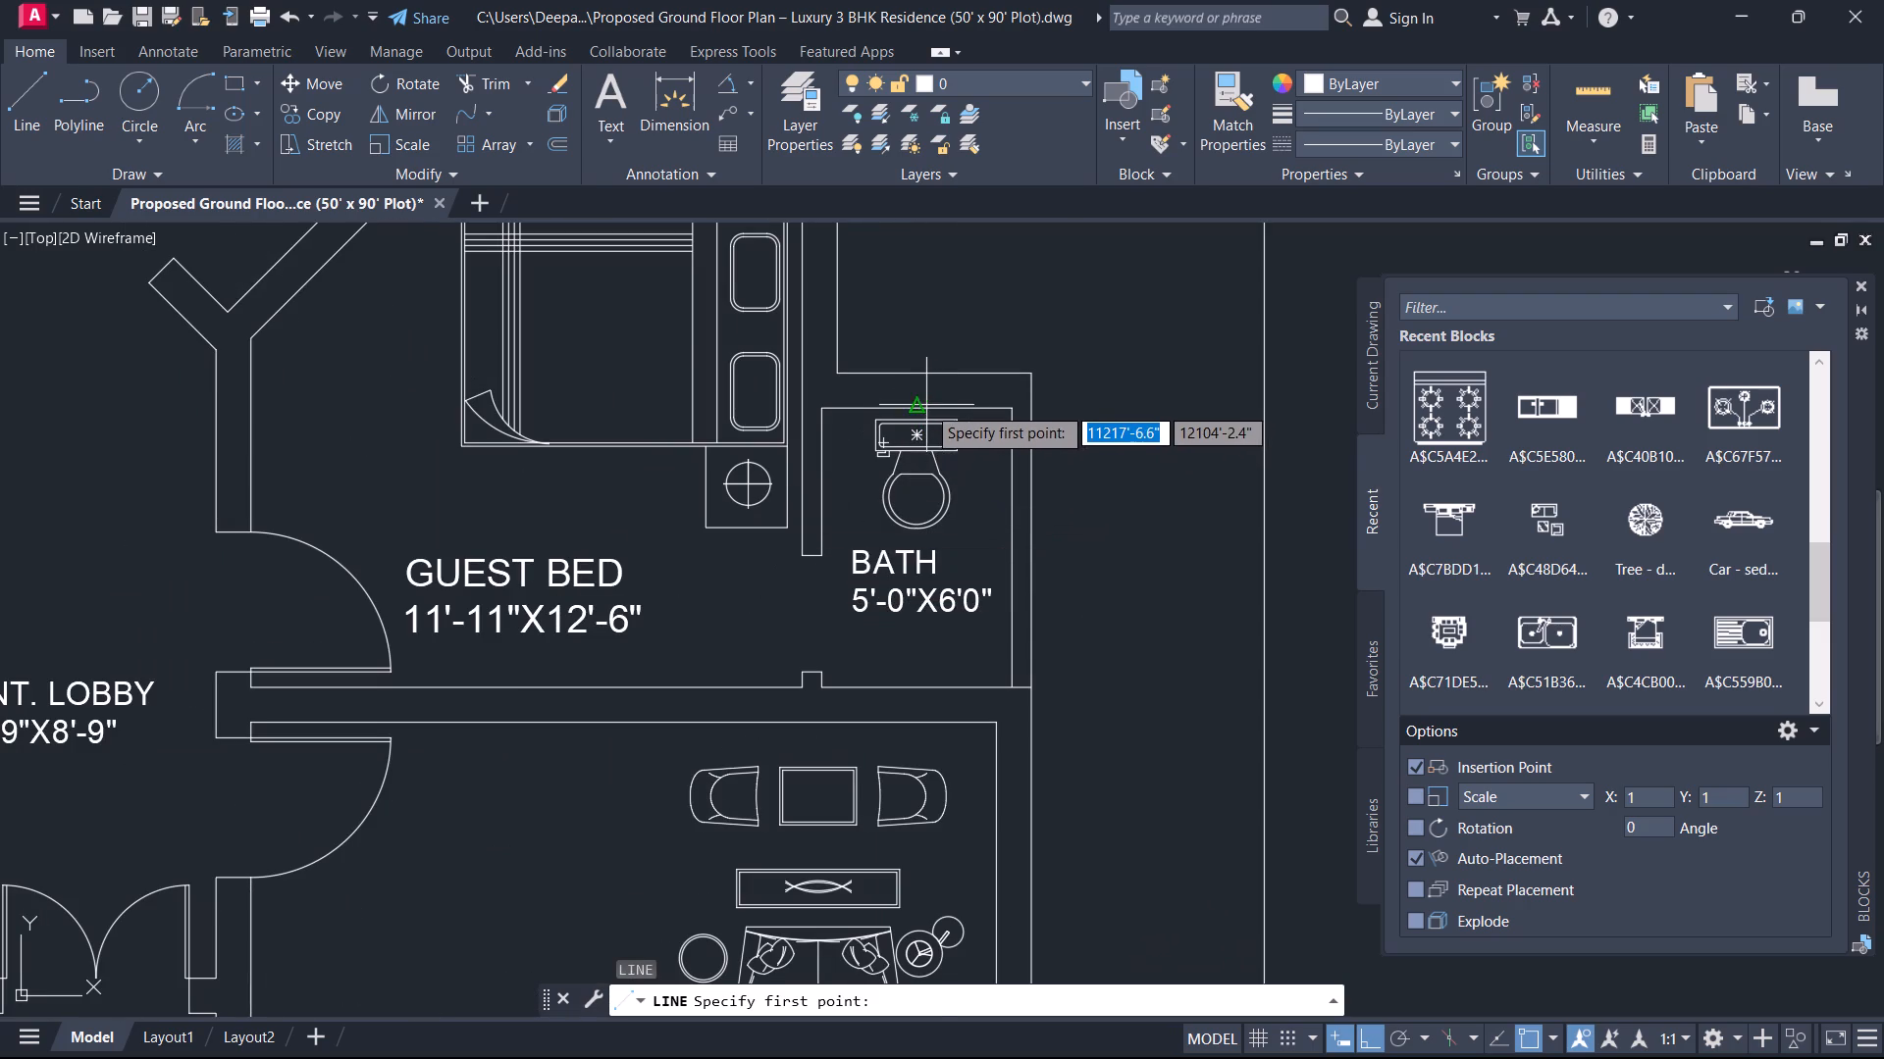
{"action": "left_click", "coordinate": [920, 403]}
{"action": "left_click", "coordinate": [924, 373]}
{"action": "key", "text": "Escape"}
Offset the guest BATH wall's midpoint line by 1' to both sides to form the window ends.
{"action": "key", "text": "o"}
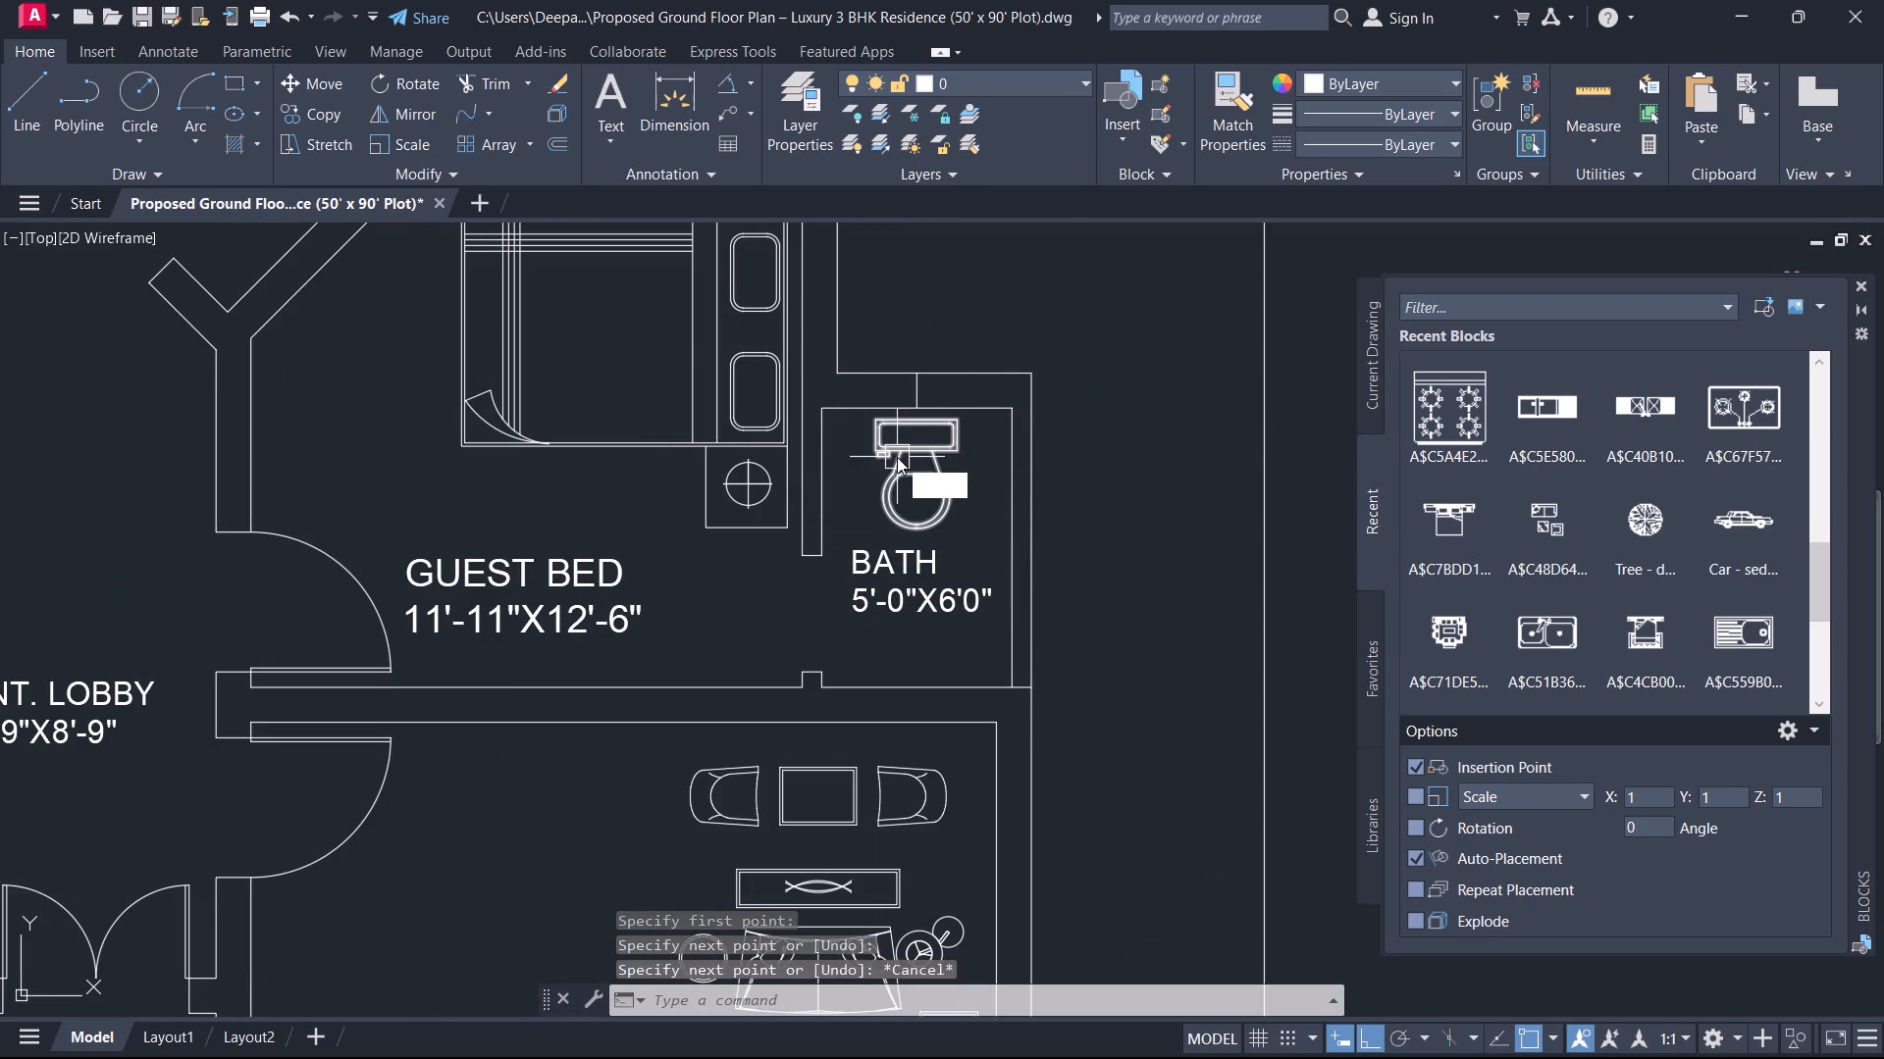
{"action": "key", "text": "space"}
{"action": "key", "text": "1"}
{"action": "key", "text": "apostrophe"}
{"action": "key", "text": "Return"}
{"action": "scroll", "coordinate": [874, 461], "scroll_direction": "up", "scroll_amount": 2}
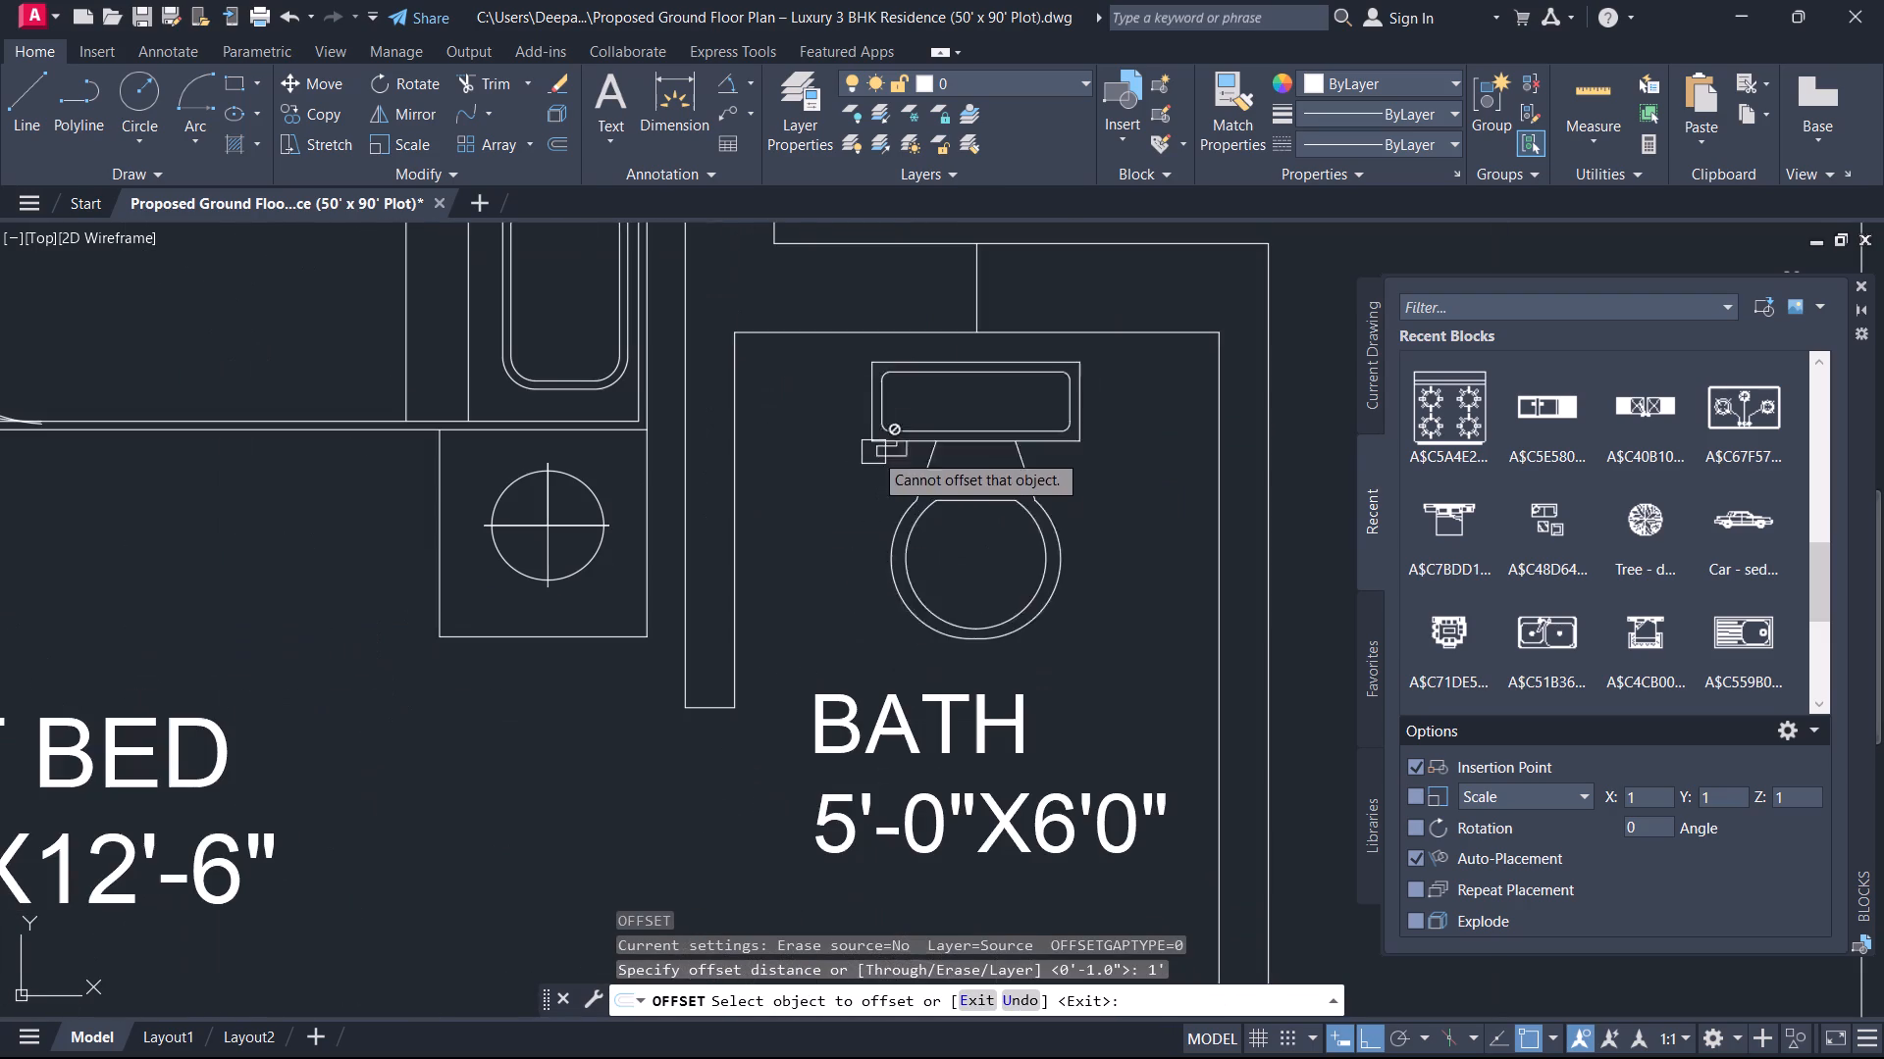
{"action": "left_click", "coordinate": [968, 295]}
{"action": "left_click", "coordinate": [904, 308]}
{"action": "left_click", "coordinate": [973, 282]}
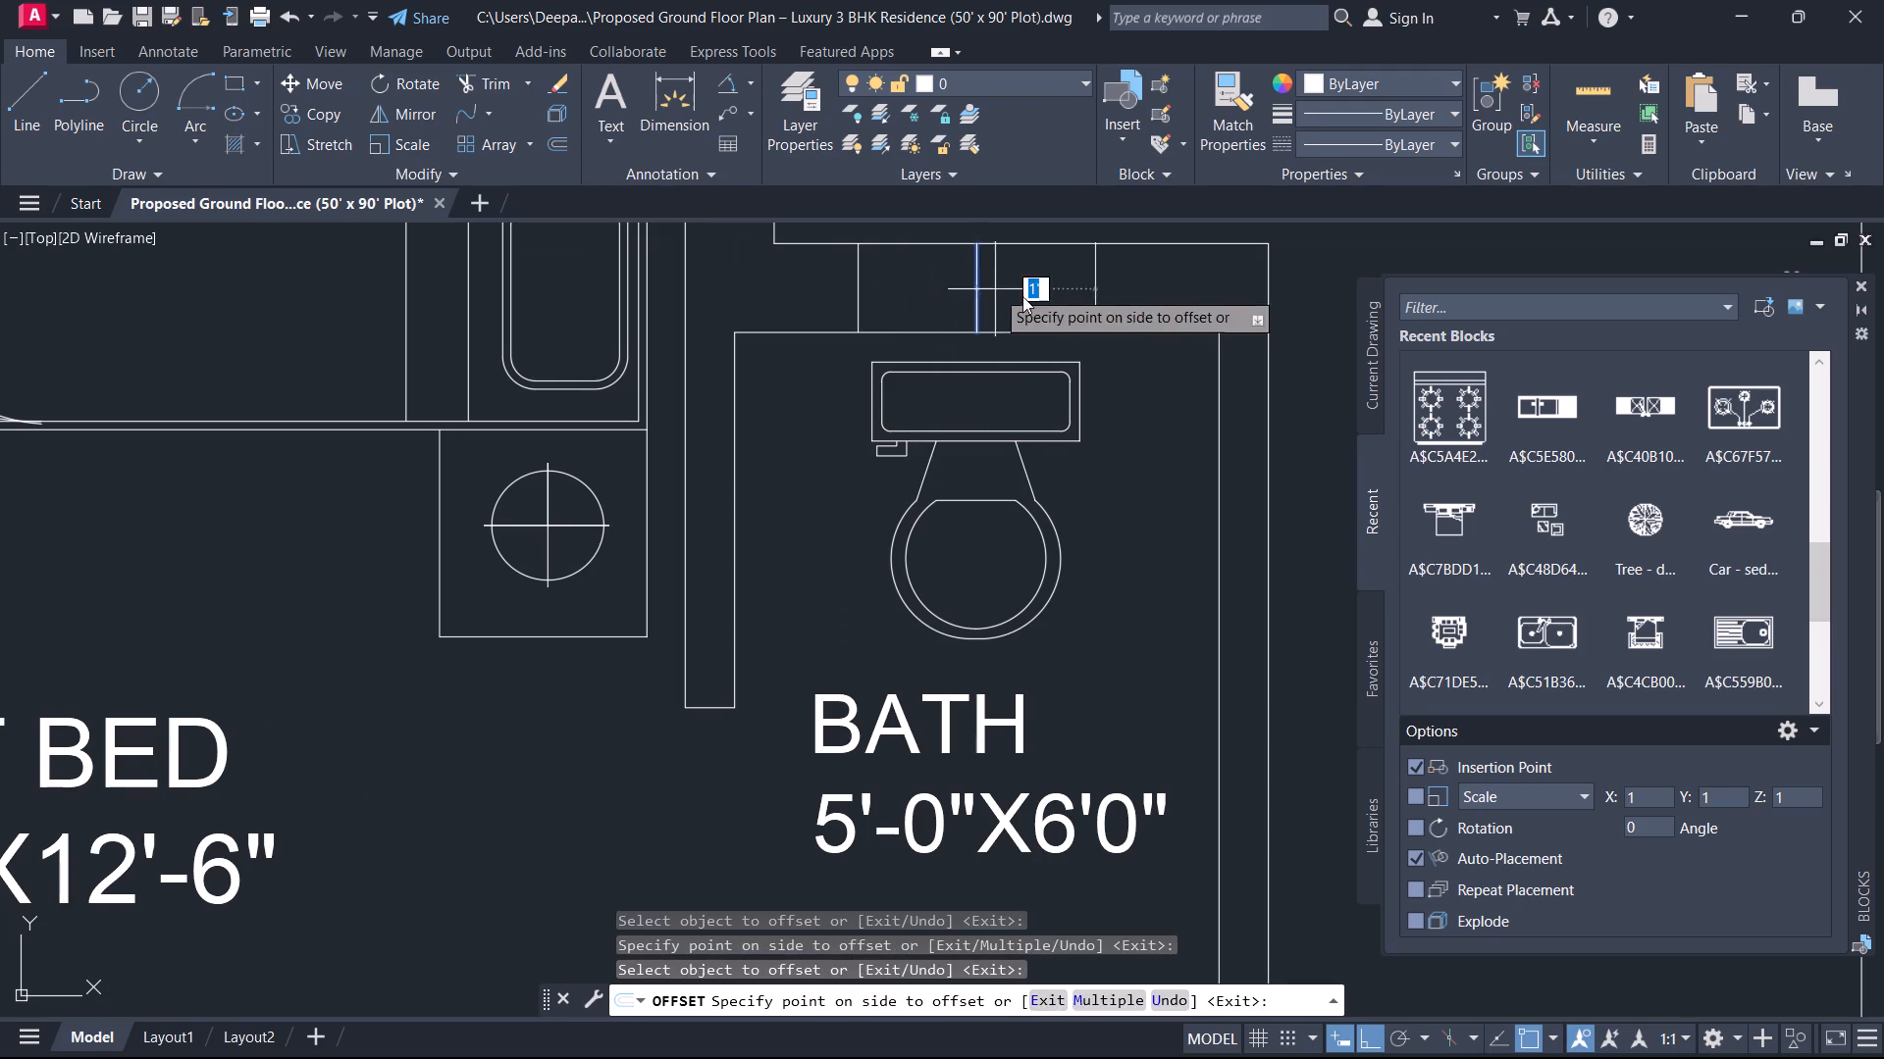
{"action": "left_click", "coordinate": [1041, 298]}
{"action": "key", "text": "Escape"}
Delete the midpoint line between the guest BATH window's end lines.
{"action": "left_click", "coordinate": [1033, 304]}
{"action": "left_click", "coordinate": [969, 298]}
{"action": "key", "text": "Delete"}
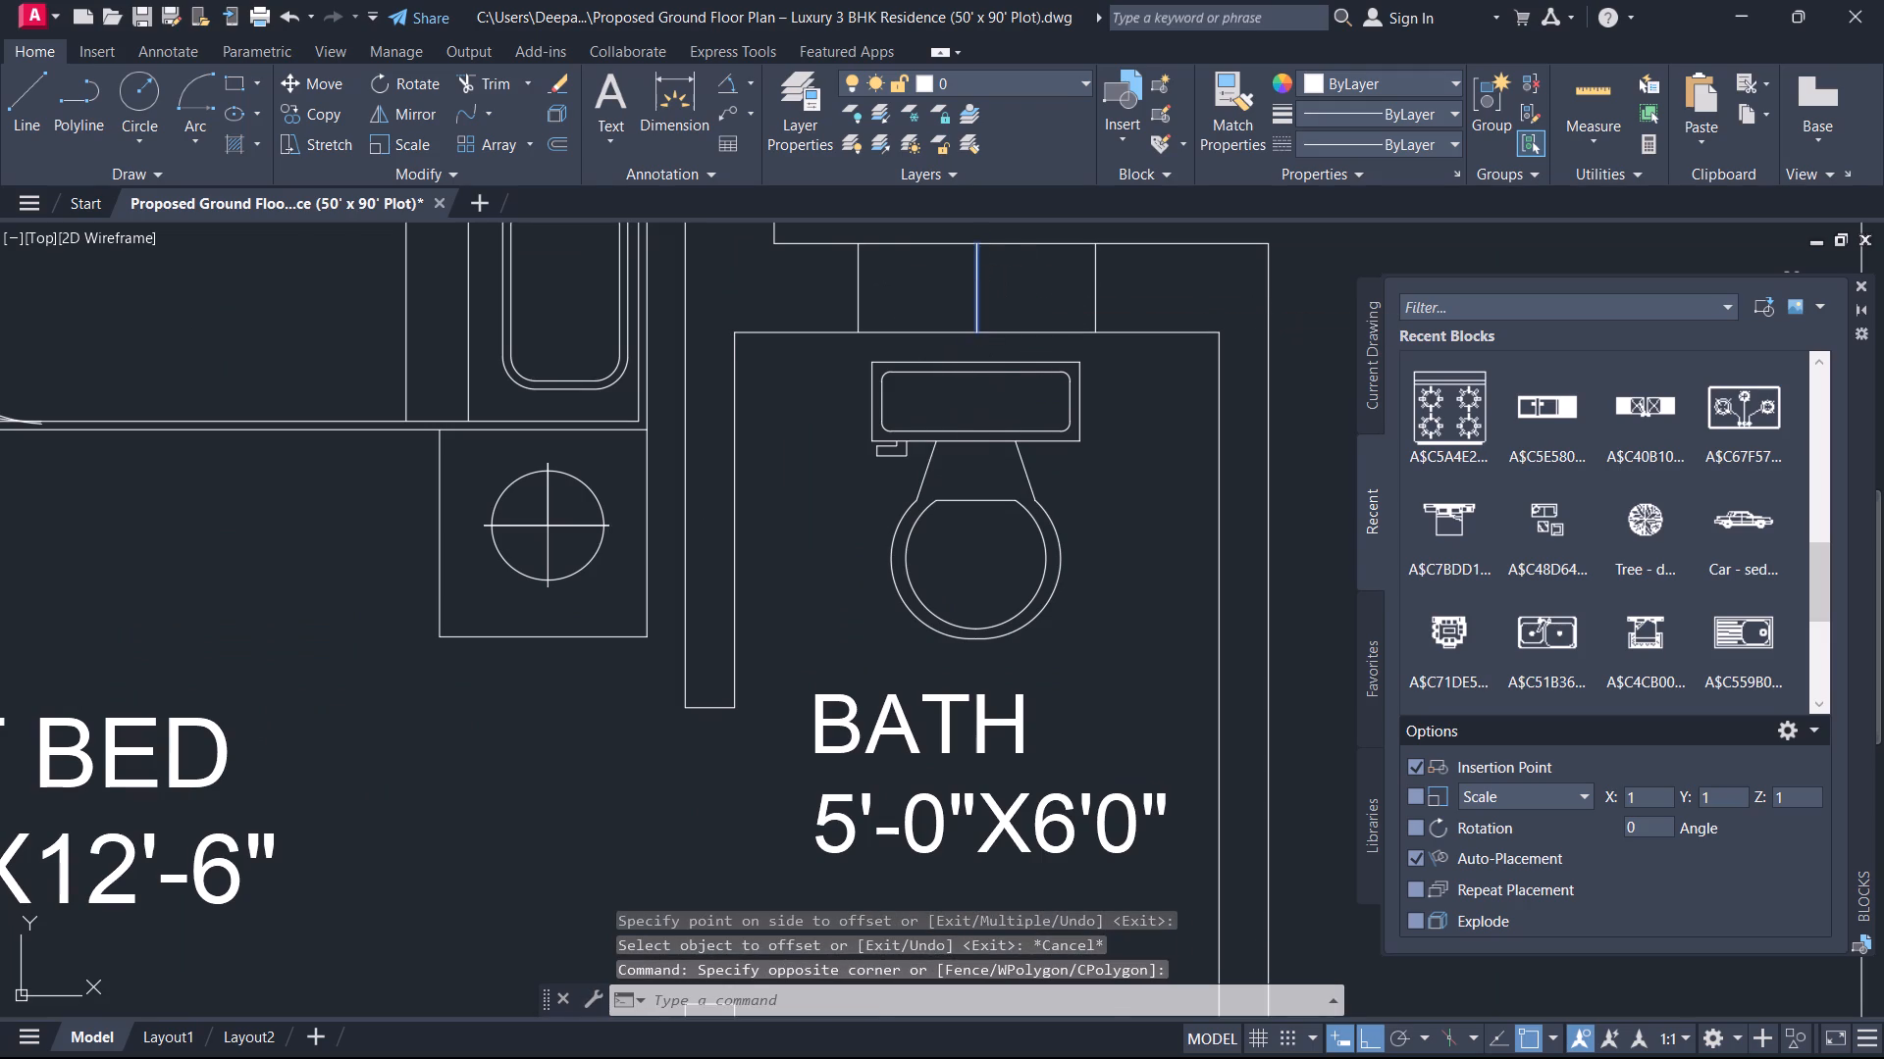
Draw the guest BATH window's centre line between the midpoints of its two end lines.
{"action": "key", "text": "l"}
{"action": "key", "text": "space"}
{"action": "left_click", "coordinate": [1100, 283]}
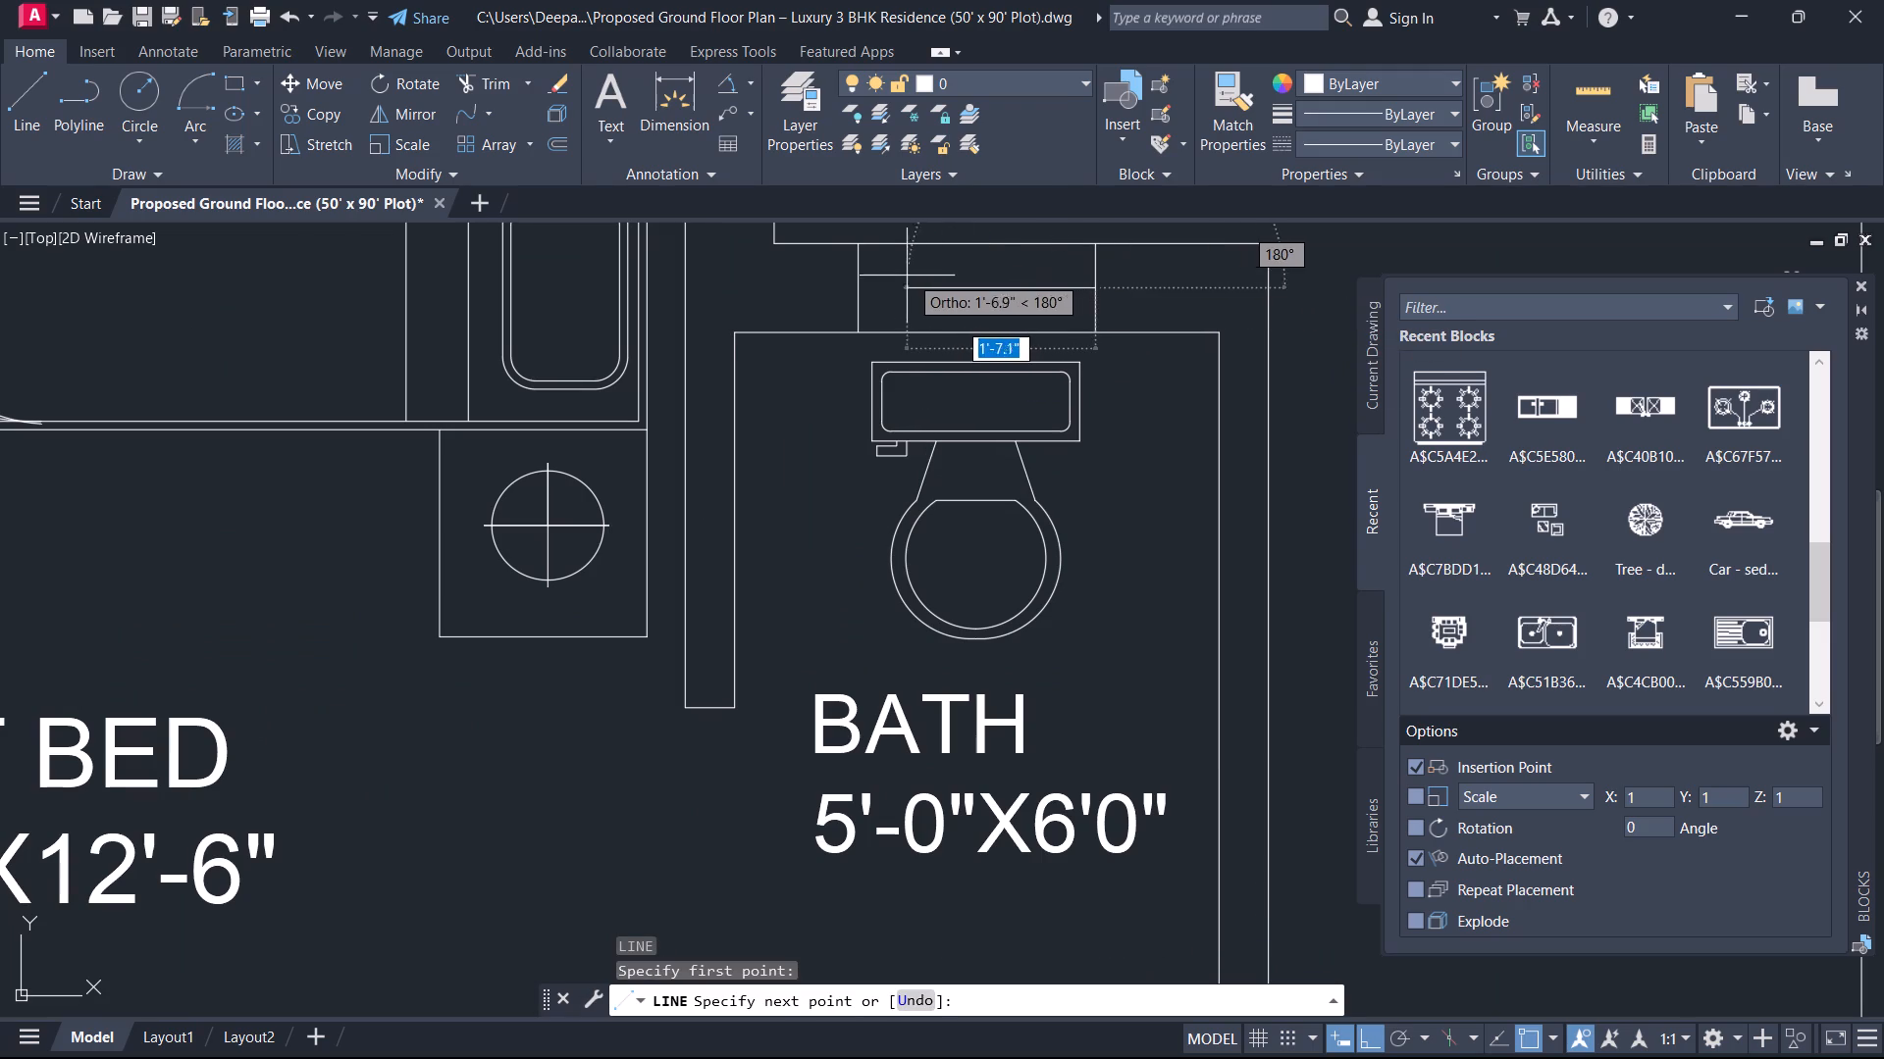
{"action": "left_click", "coordinate": [859, 283]}
{"action": "key", "text": "Escape"}
Offset the guest BATH window's centre line by 1" to both sides.
{"action": "key", "text": "o"}
{"action": "key", "text": "space"}
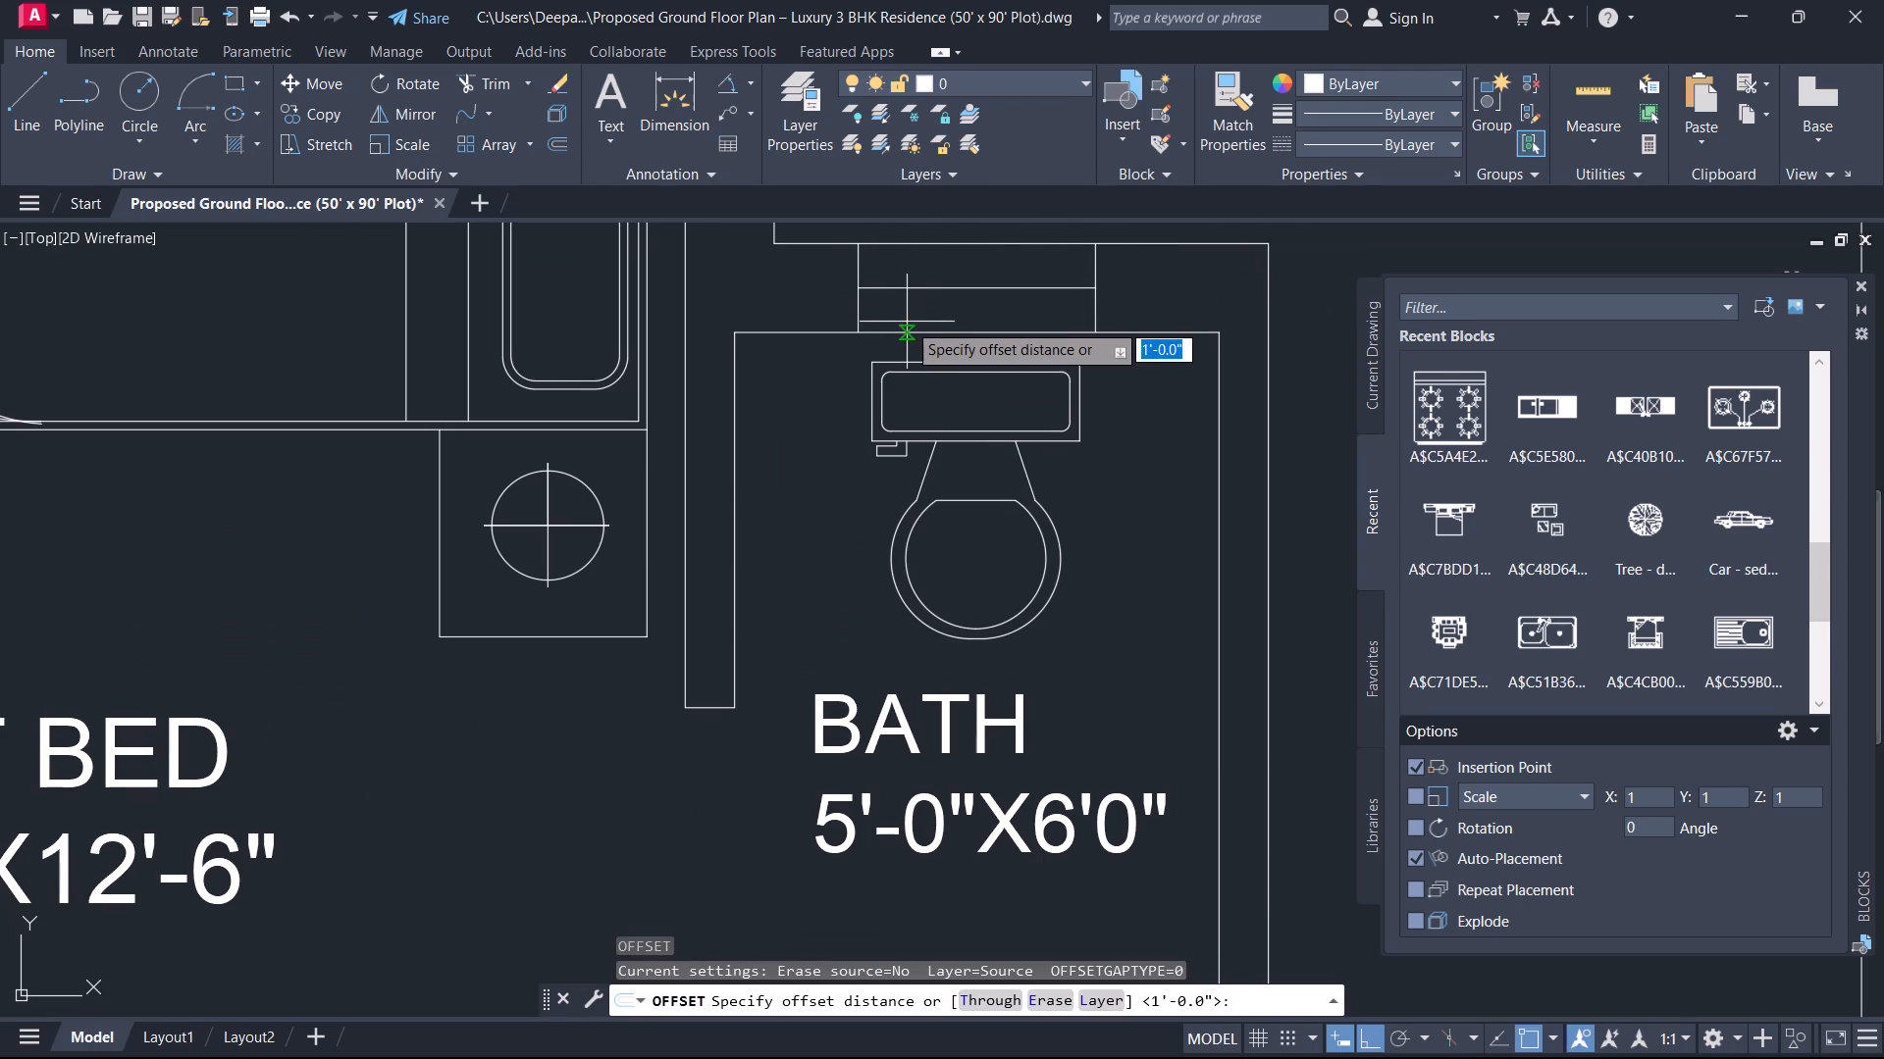
{"action": "key", "text": "1"}
{"action": "key", "text": "Return"}
{"action": "scroll", "coordinate": [940, 292], "scroll_direction": "up", "scroll_amount": 2}
{"action": "left_click", "coordinate": [944, 291]}
{"action": "left_click", "coordinate": [946, 268]}
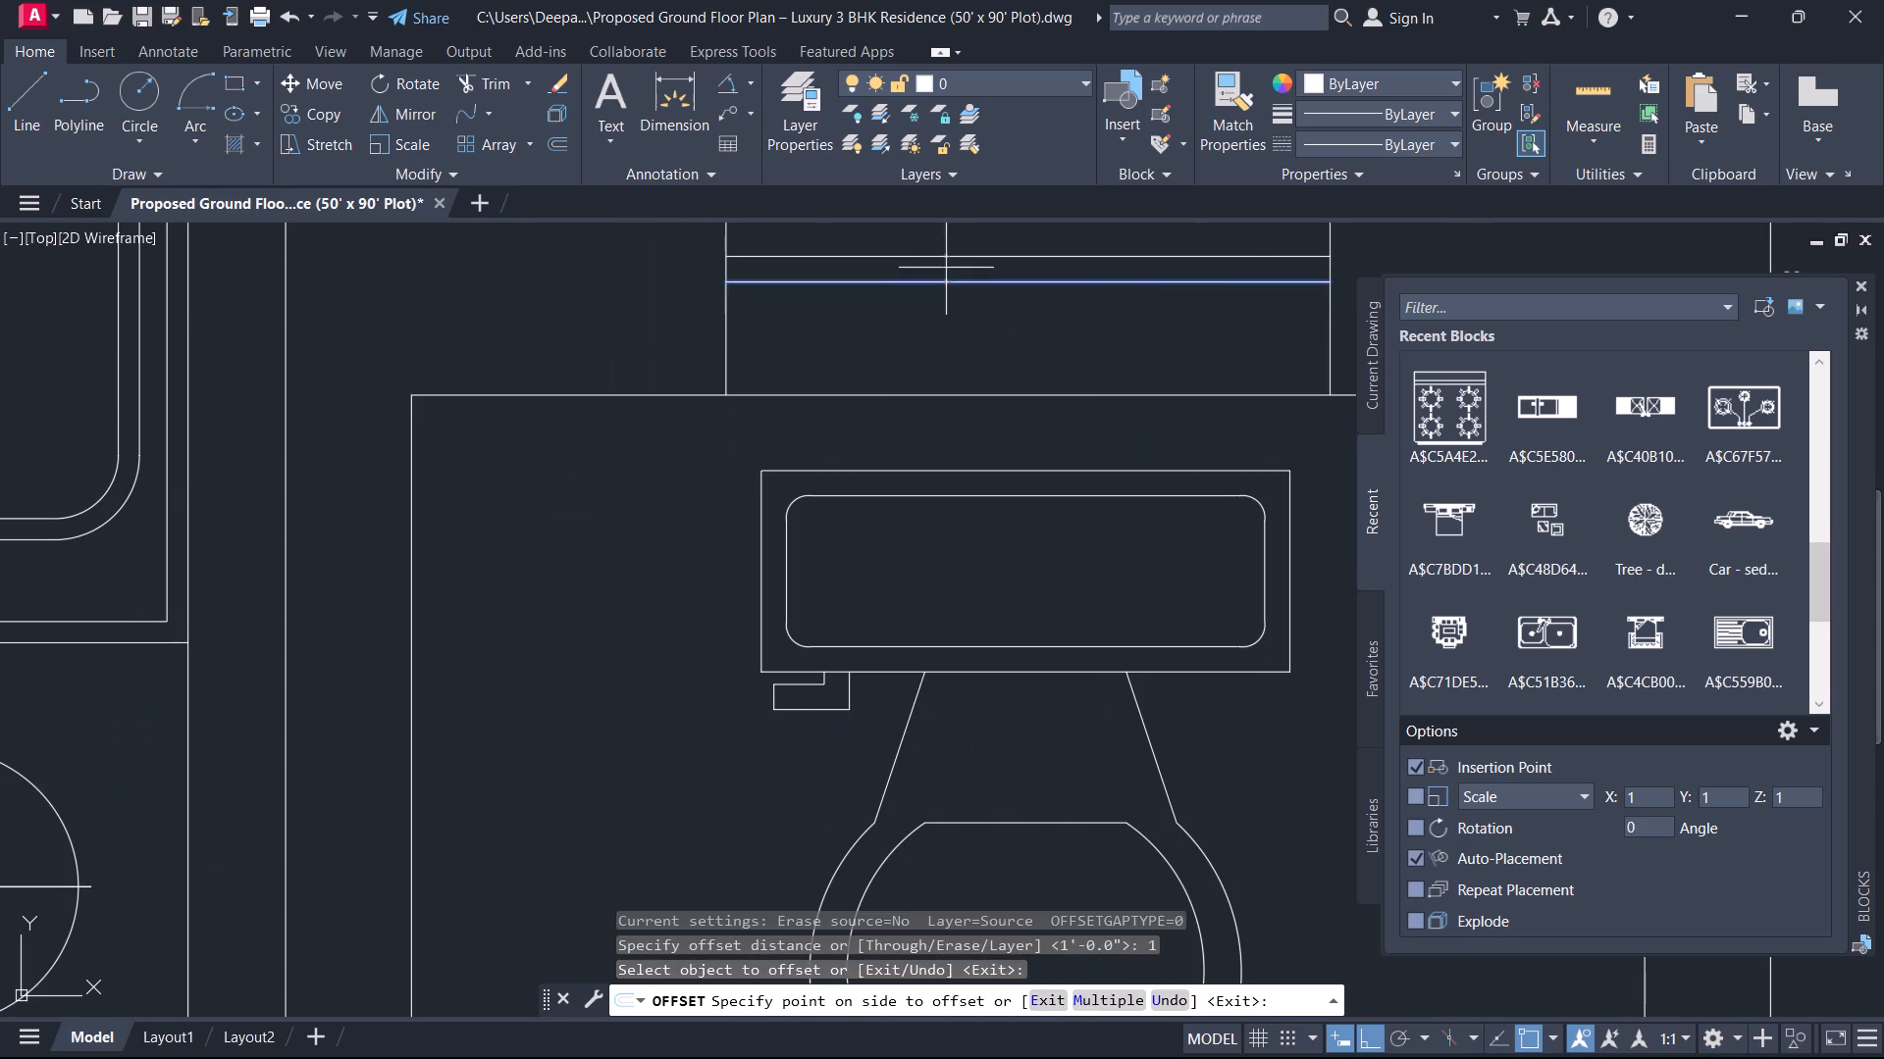
{"action": "left_click", "coordinate": [942, 280]}
{"action": "left_click", "coordinate": [942, 328]}
{"action": "key", "text": "Escape"}
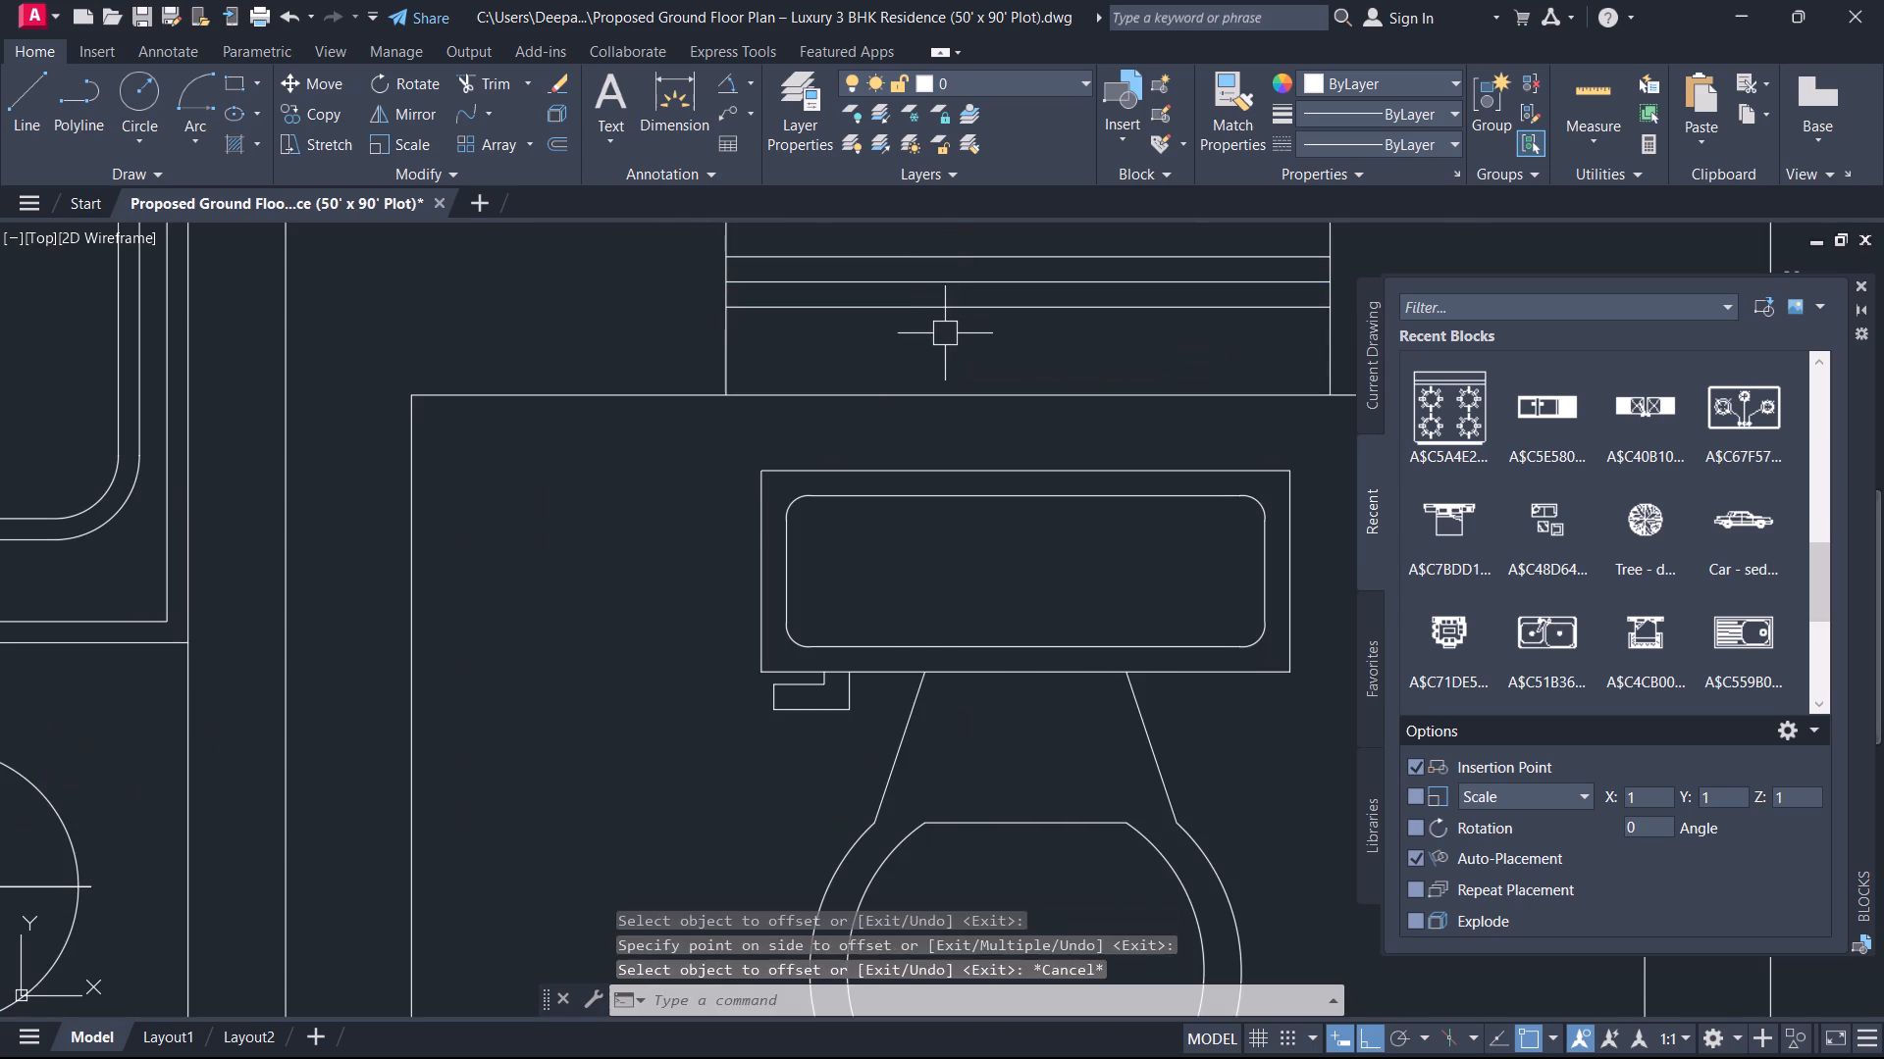
Trim away the guest BATH window's centre line, keeping the two offset glazing lines.
{"action": "type", "text": "TR"}
{"action": "key", "text": "space"}
{"action": "left_click", "coordinate": [964, 277]}
{"action": "key", "text": "Escape"}
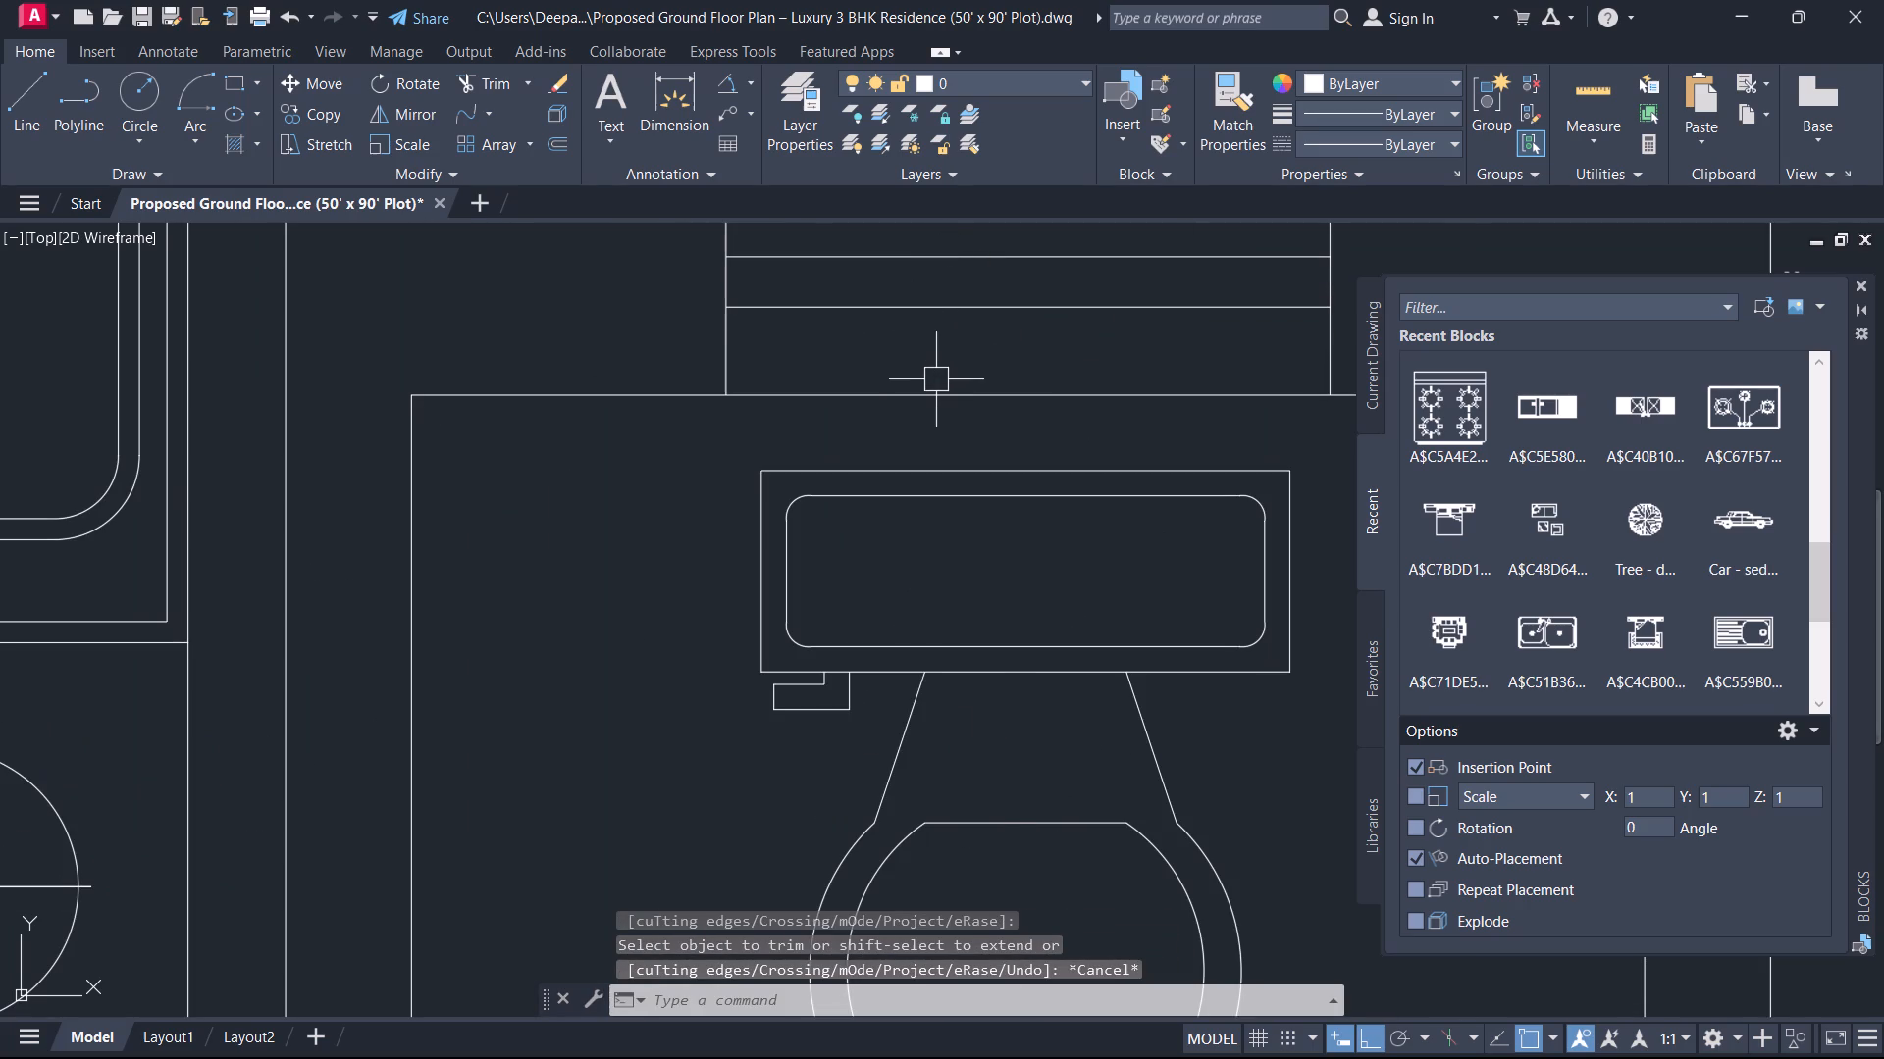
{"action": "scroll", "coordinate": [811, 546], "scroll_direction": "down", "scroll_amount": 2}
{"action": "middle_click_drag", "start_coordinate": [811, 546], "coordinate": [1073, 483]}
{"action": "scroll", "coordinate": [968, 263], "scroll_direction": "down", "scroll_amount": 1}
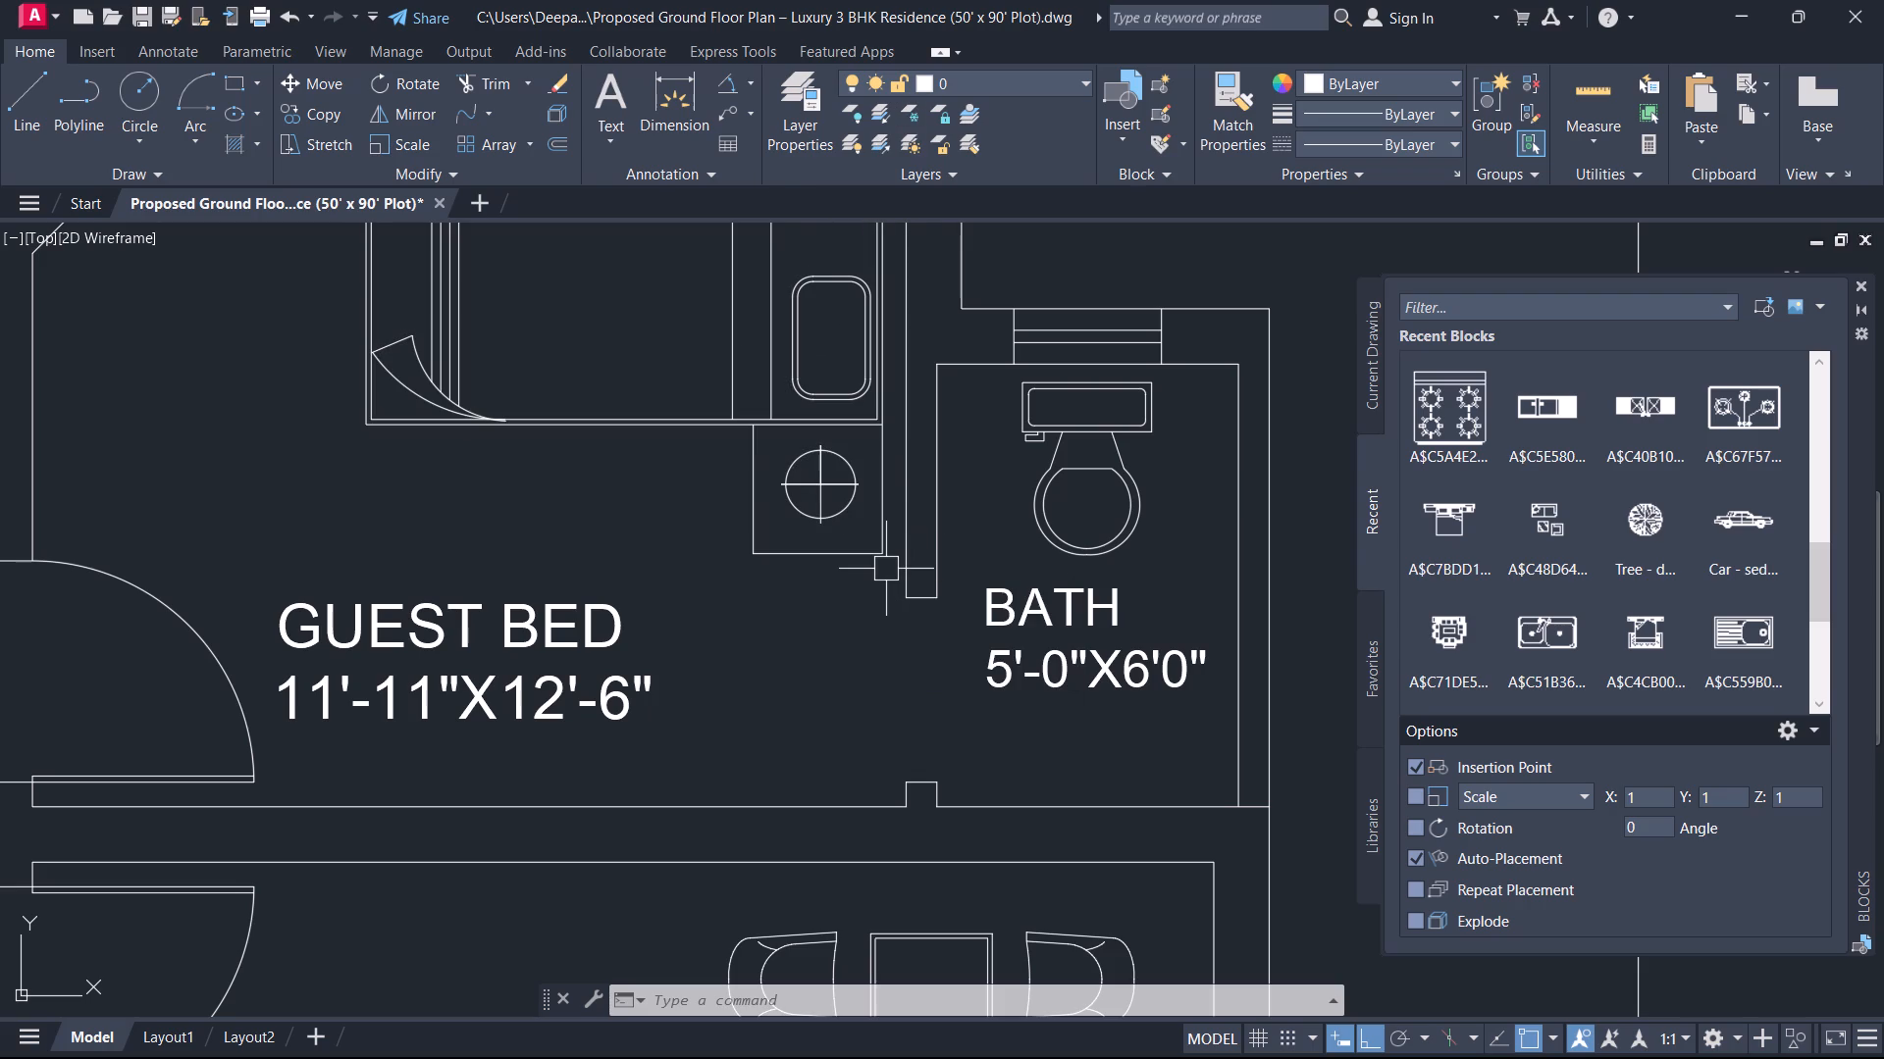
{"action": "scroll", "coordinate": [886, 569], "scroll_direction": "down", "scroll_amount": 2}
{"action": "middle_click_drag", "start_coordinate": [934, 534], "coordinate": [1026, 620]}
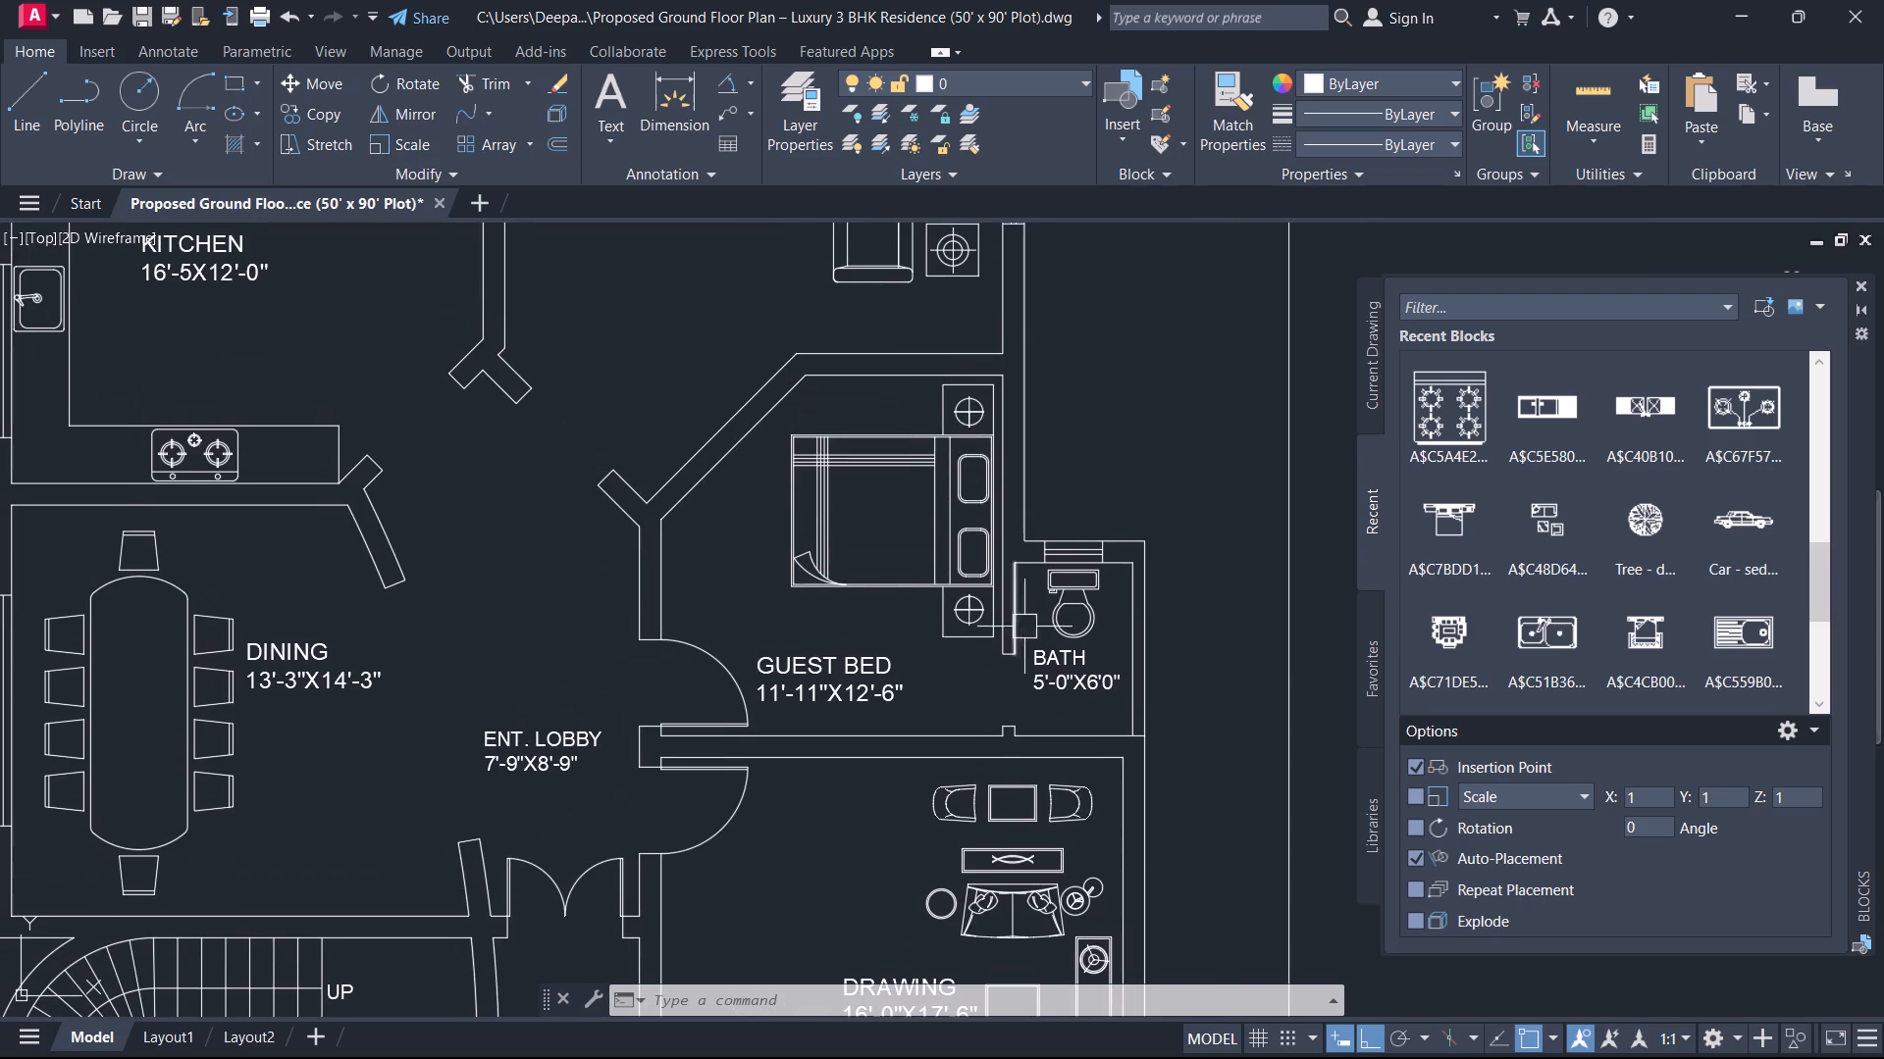
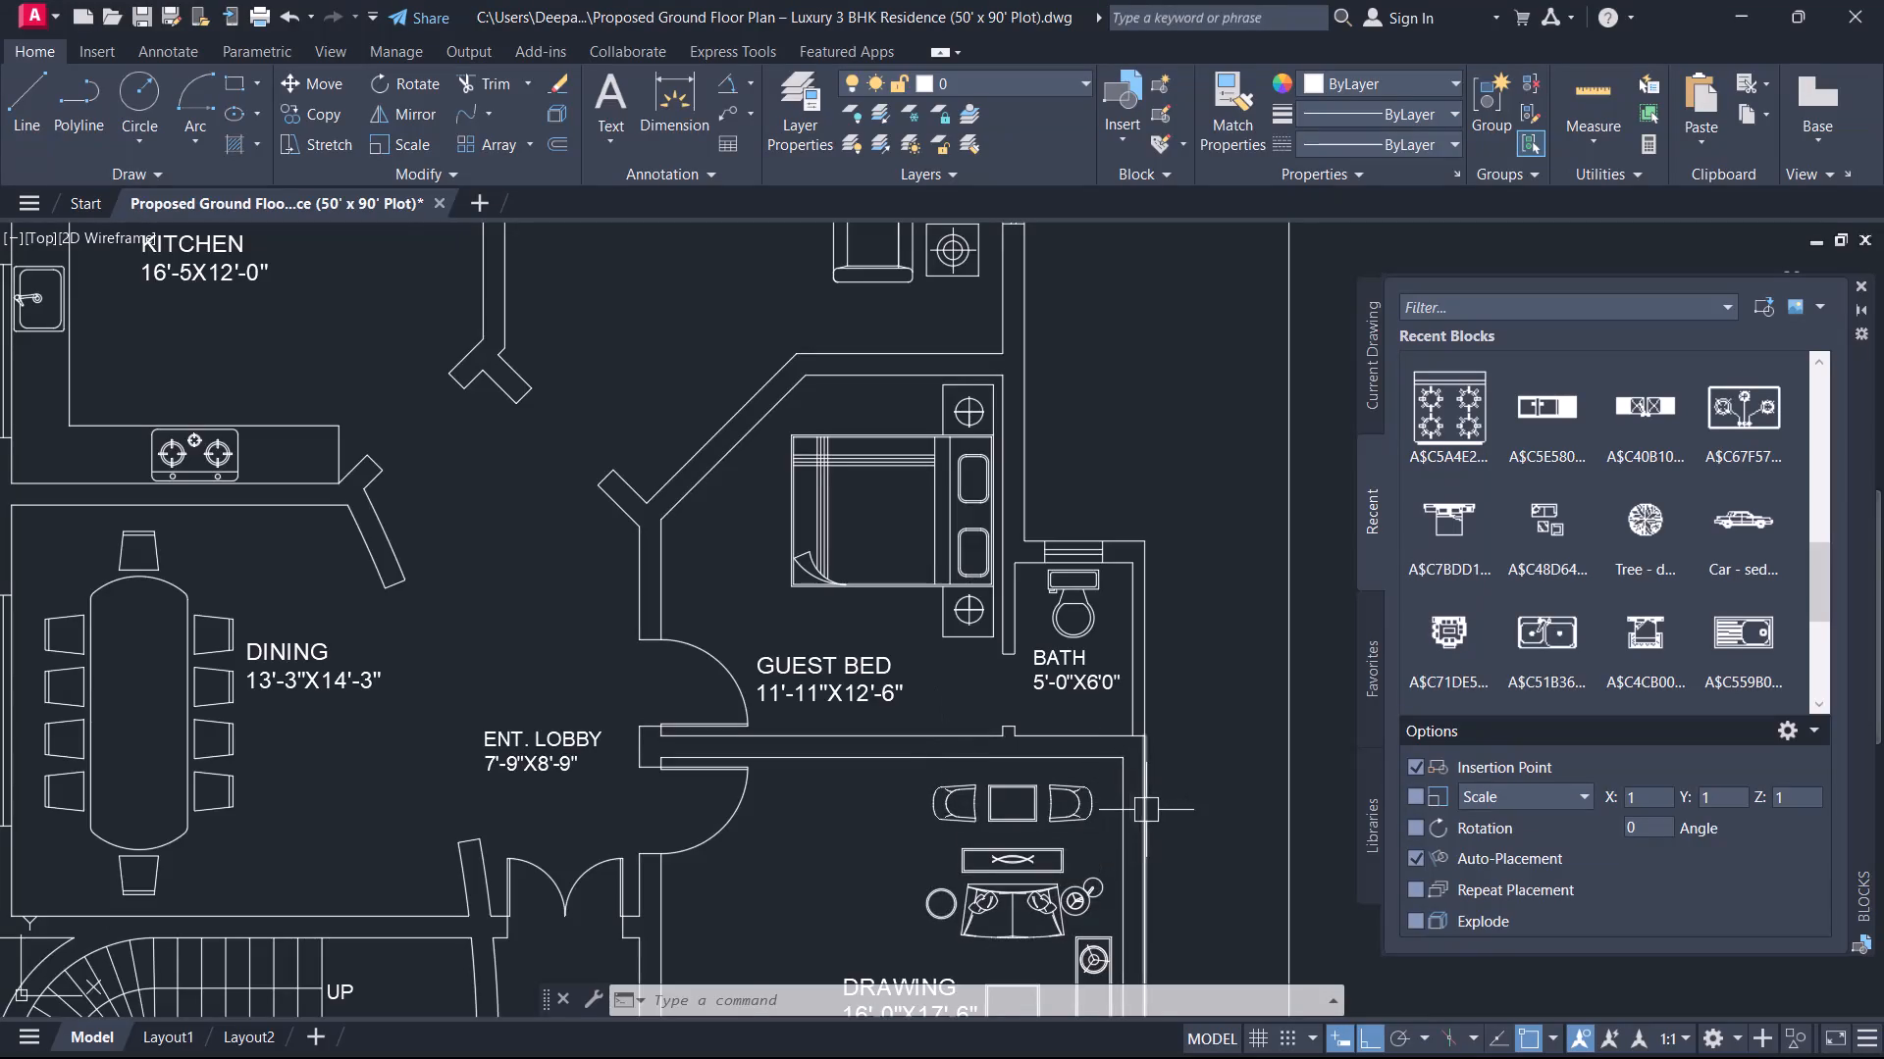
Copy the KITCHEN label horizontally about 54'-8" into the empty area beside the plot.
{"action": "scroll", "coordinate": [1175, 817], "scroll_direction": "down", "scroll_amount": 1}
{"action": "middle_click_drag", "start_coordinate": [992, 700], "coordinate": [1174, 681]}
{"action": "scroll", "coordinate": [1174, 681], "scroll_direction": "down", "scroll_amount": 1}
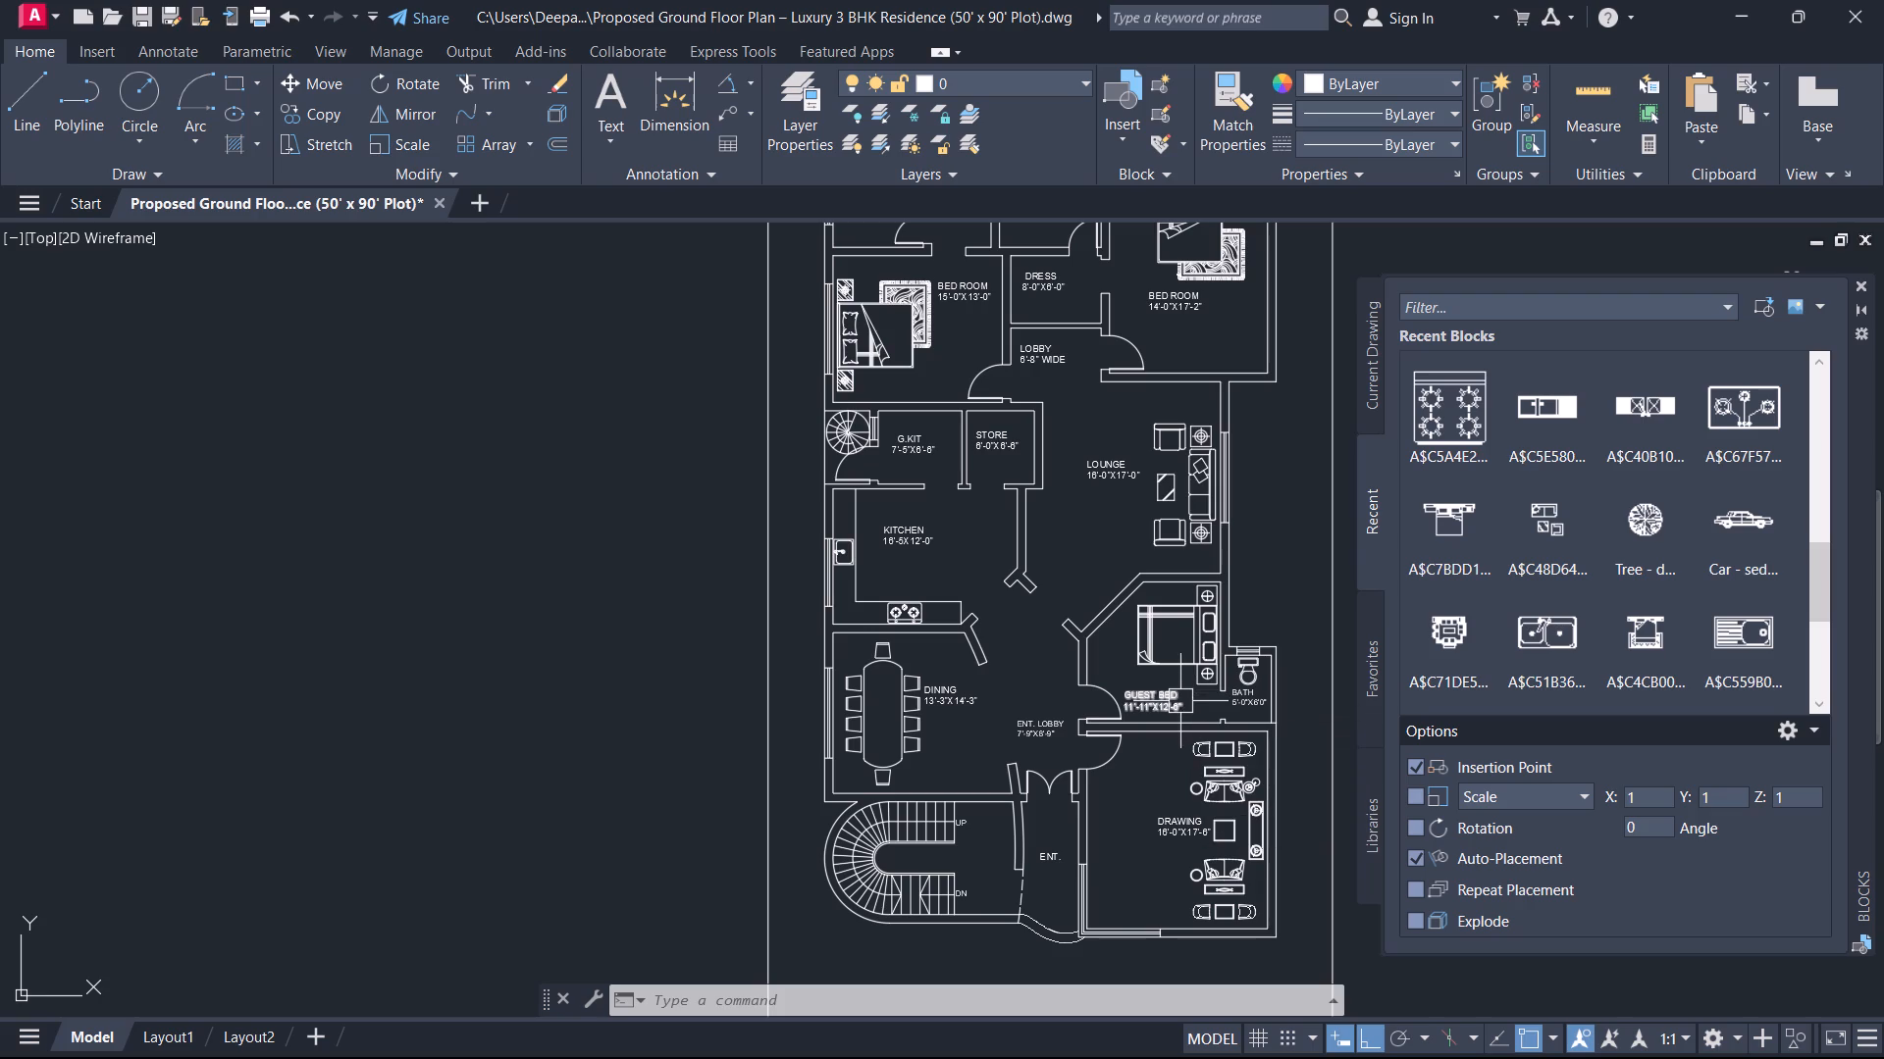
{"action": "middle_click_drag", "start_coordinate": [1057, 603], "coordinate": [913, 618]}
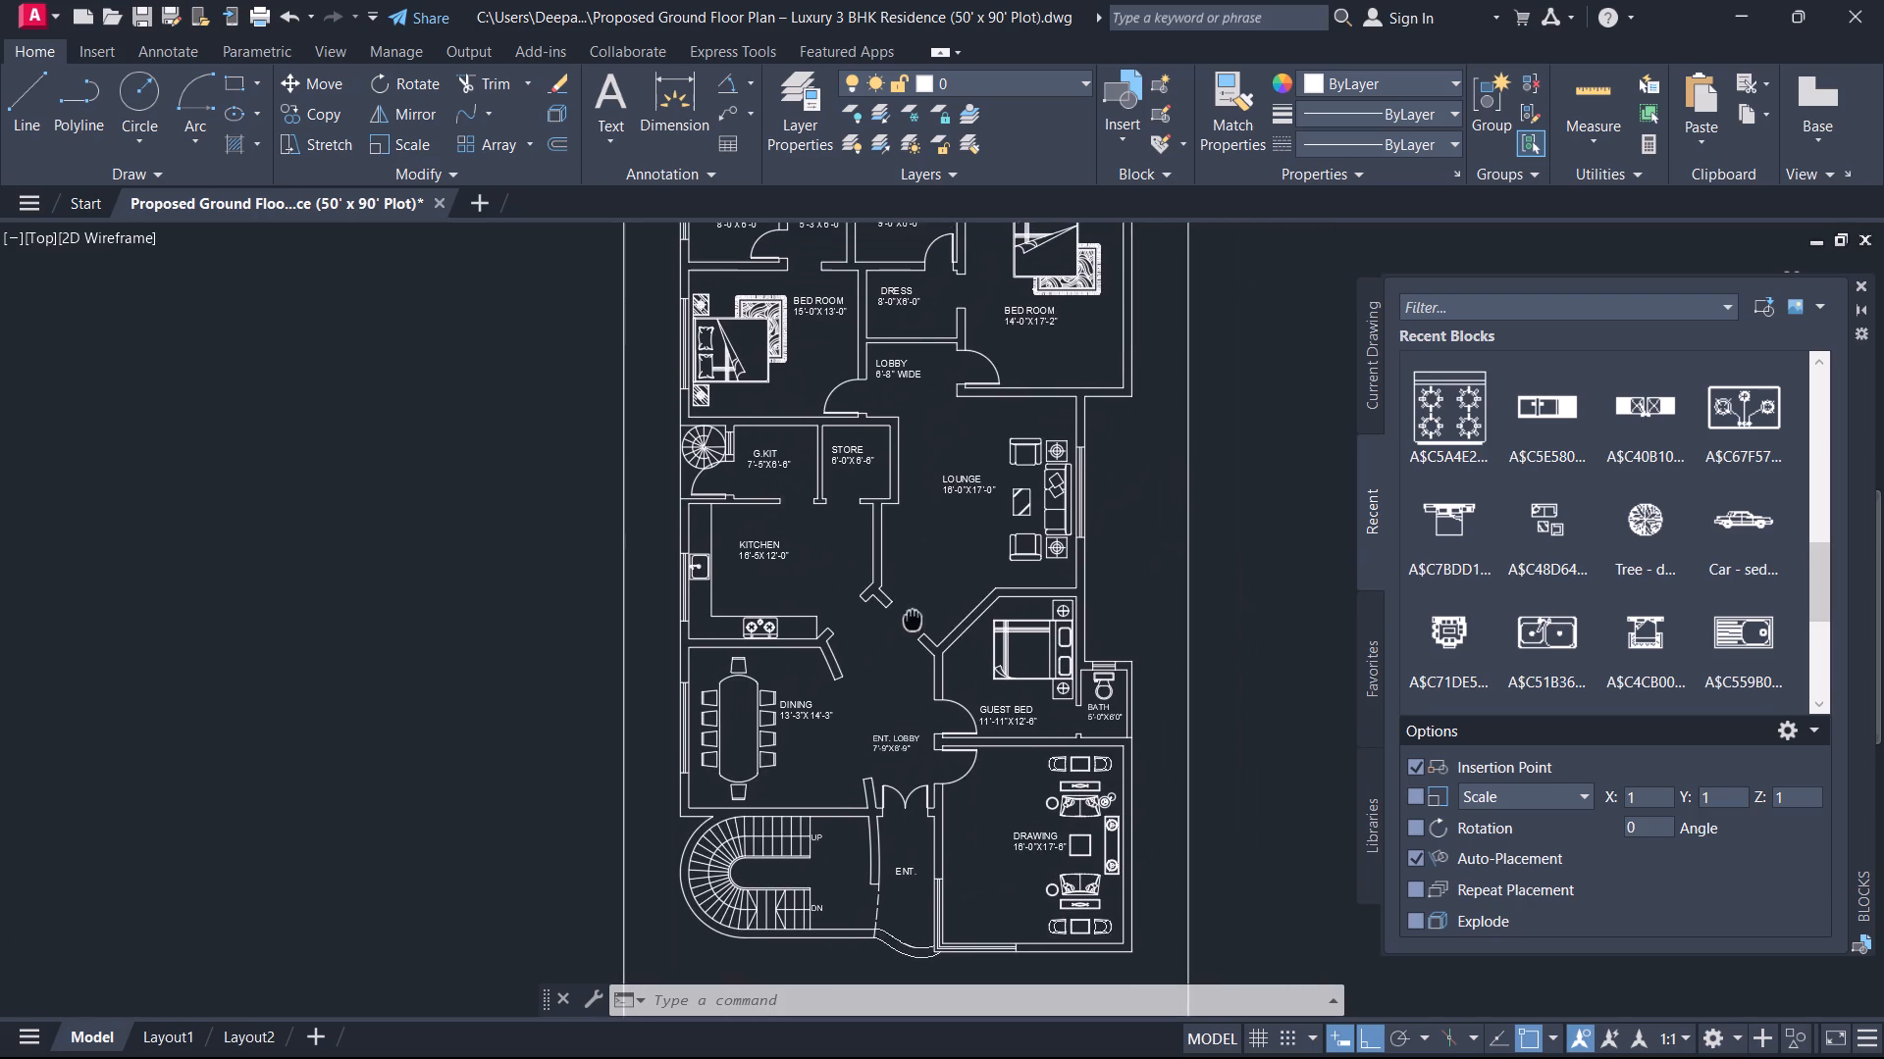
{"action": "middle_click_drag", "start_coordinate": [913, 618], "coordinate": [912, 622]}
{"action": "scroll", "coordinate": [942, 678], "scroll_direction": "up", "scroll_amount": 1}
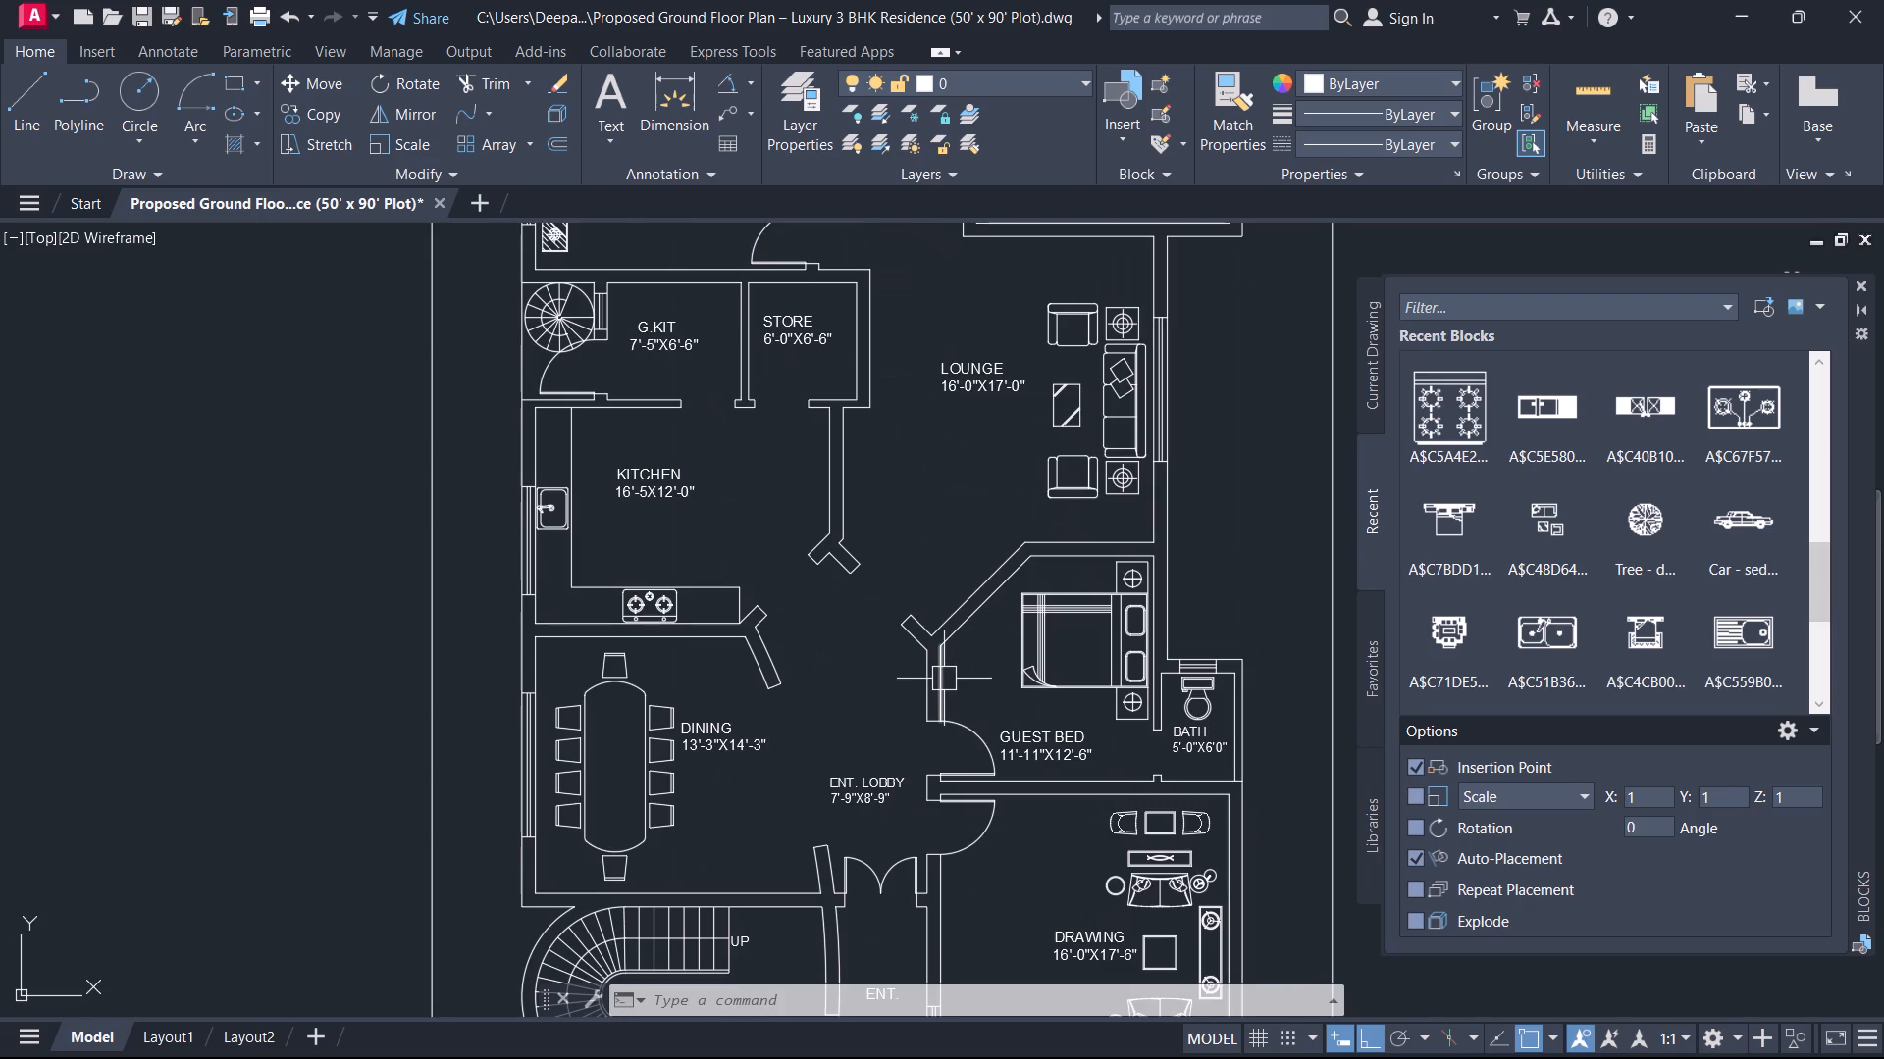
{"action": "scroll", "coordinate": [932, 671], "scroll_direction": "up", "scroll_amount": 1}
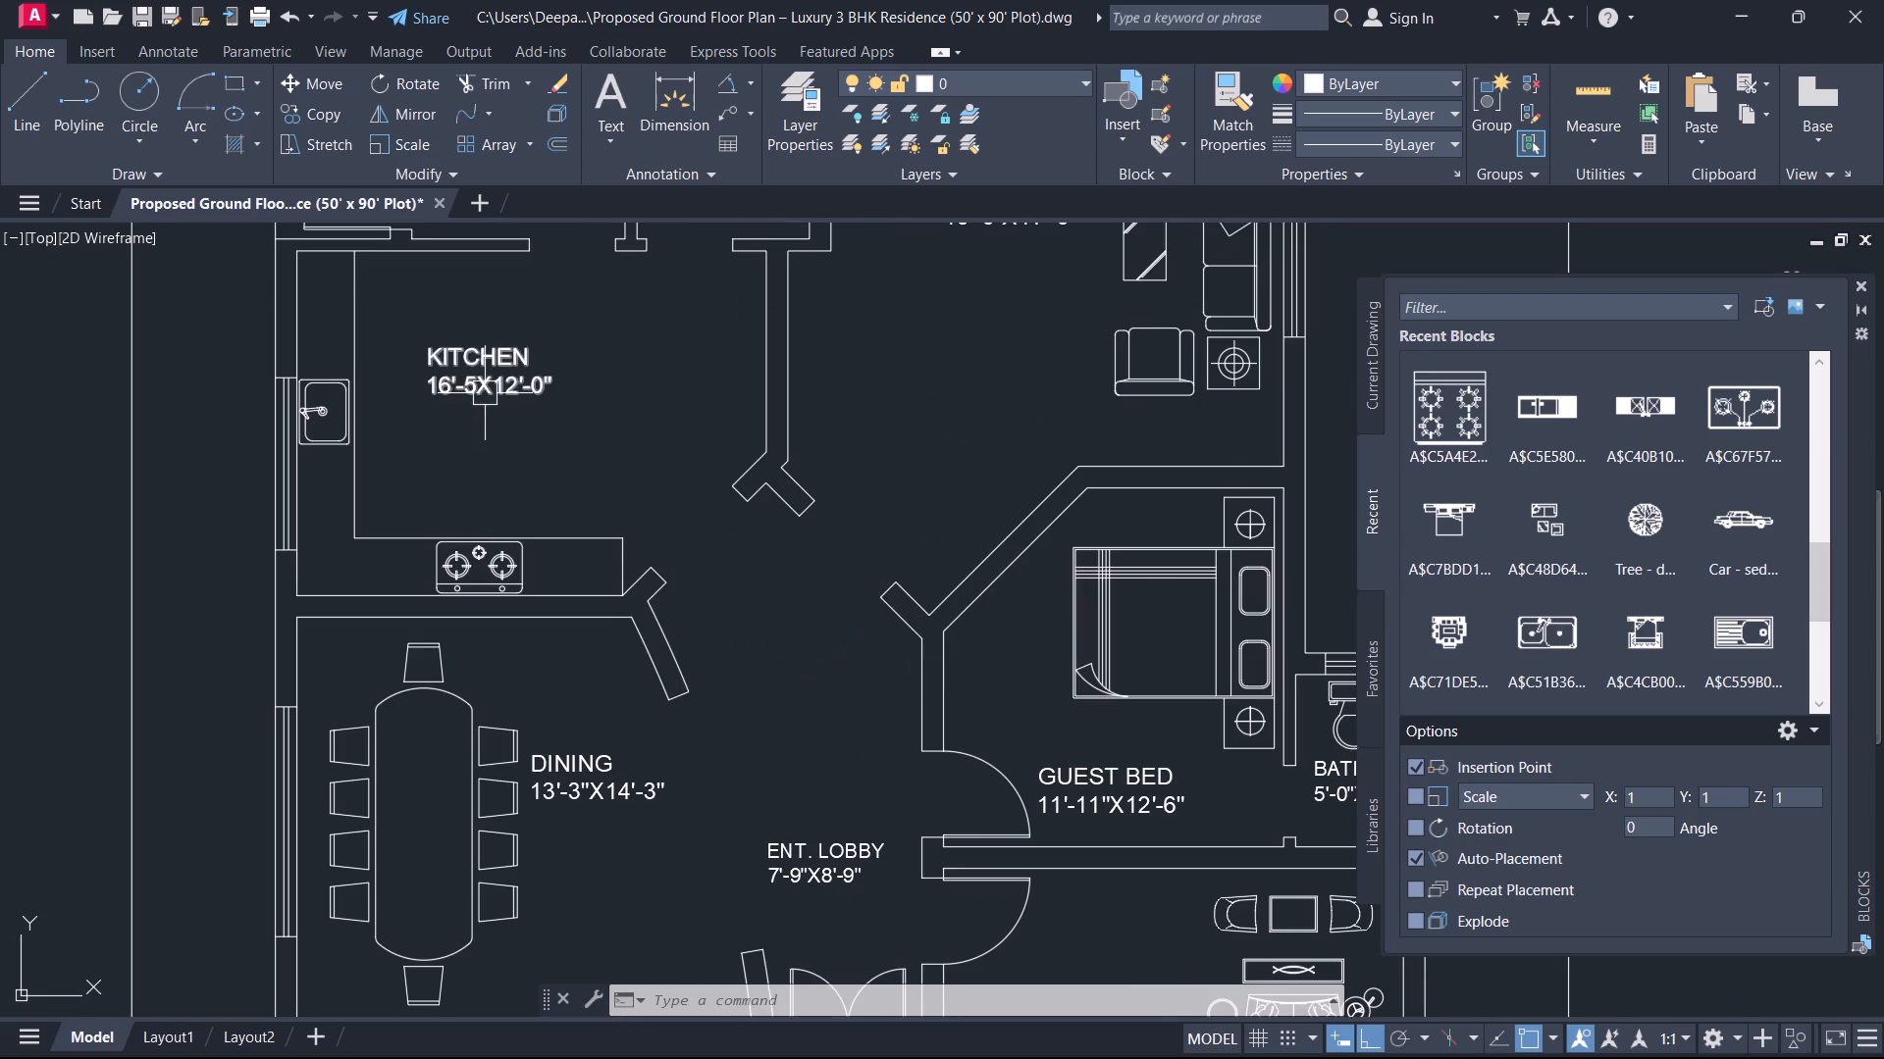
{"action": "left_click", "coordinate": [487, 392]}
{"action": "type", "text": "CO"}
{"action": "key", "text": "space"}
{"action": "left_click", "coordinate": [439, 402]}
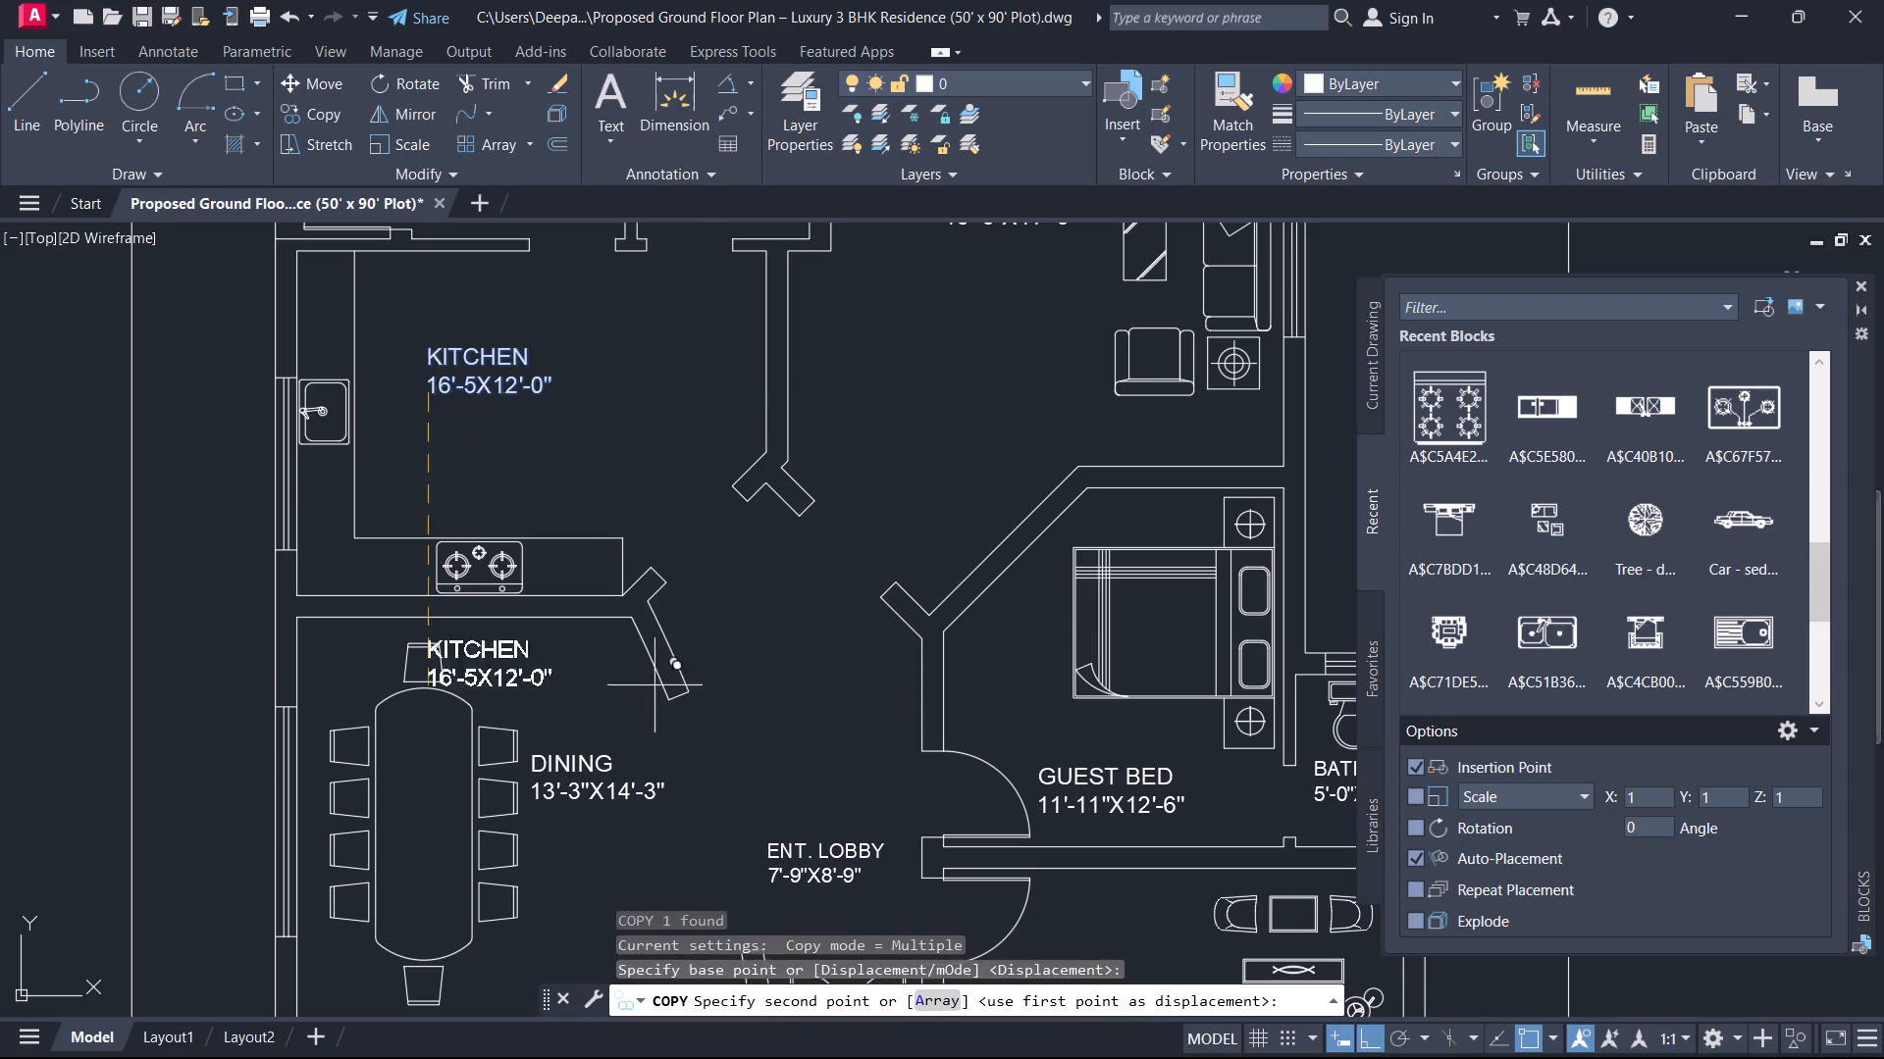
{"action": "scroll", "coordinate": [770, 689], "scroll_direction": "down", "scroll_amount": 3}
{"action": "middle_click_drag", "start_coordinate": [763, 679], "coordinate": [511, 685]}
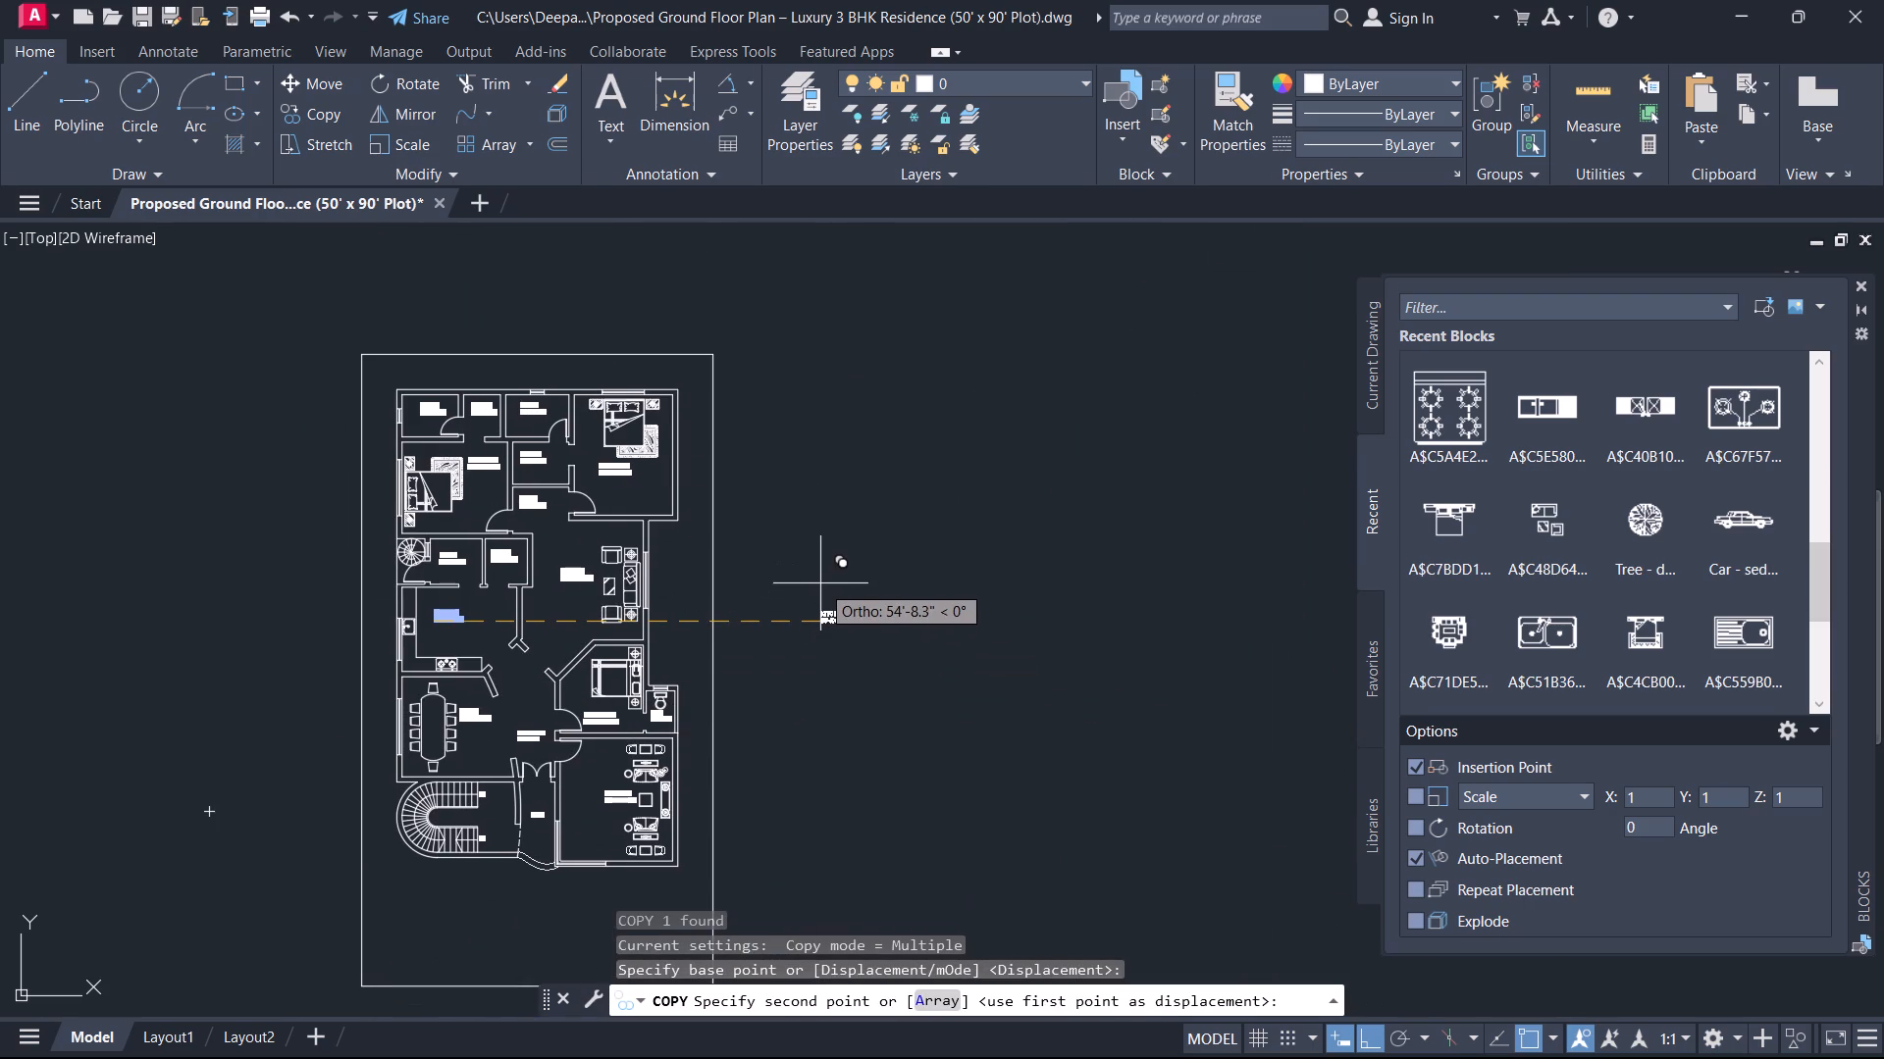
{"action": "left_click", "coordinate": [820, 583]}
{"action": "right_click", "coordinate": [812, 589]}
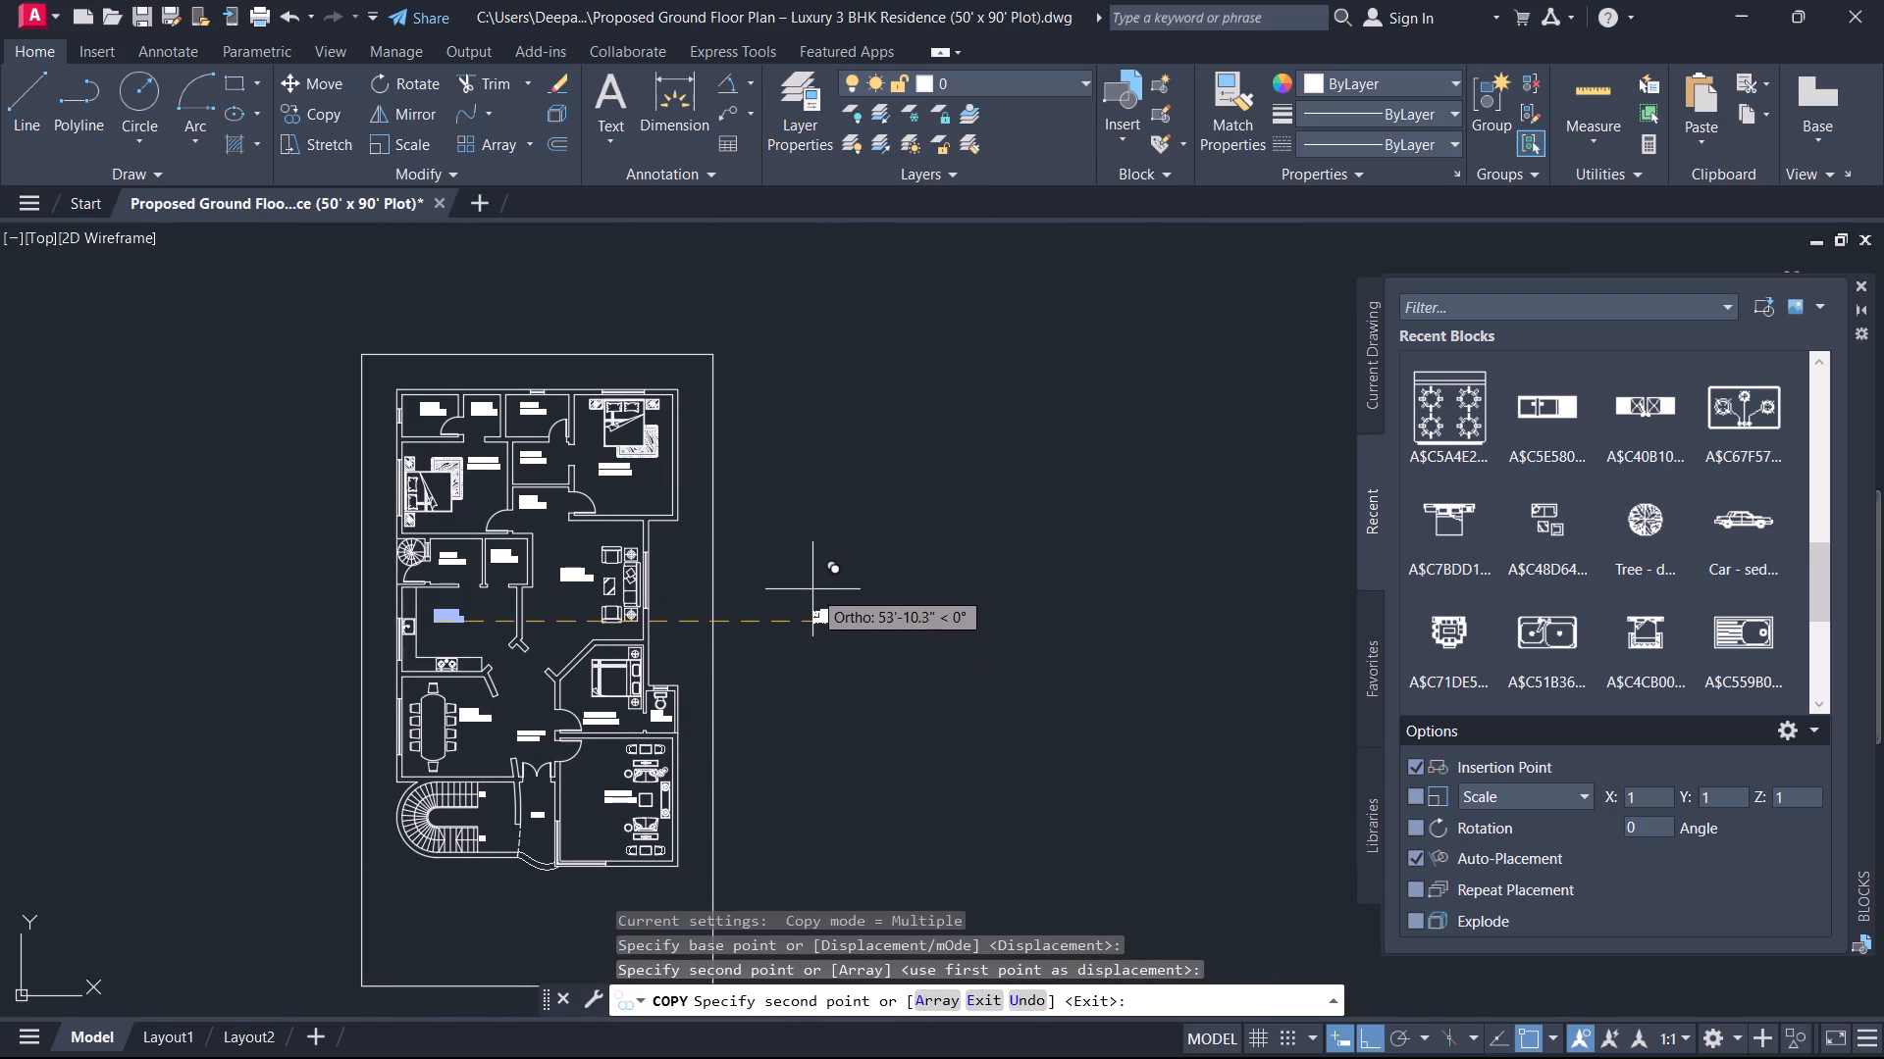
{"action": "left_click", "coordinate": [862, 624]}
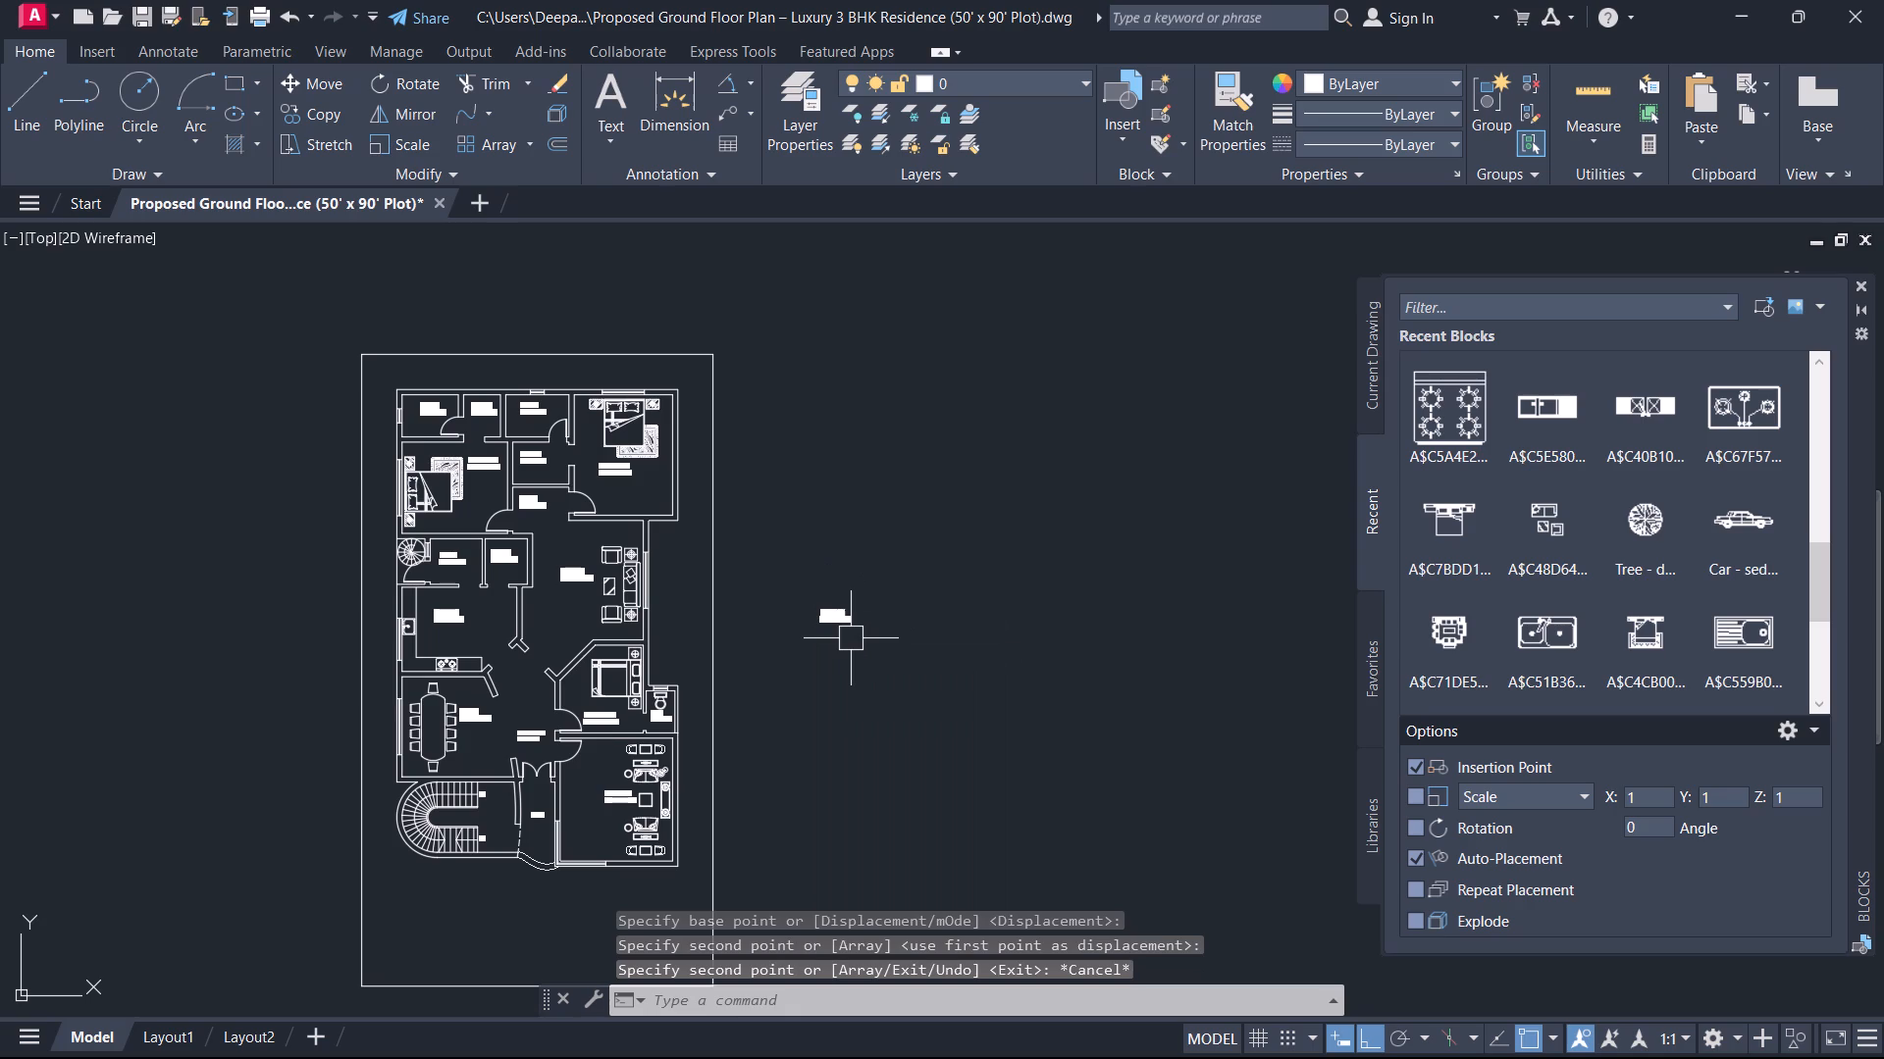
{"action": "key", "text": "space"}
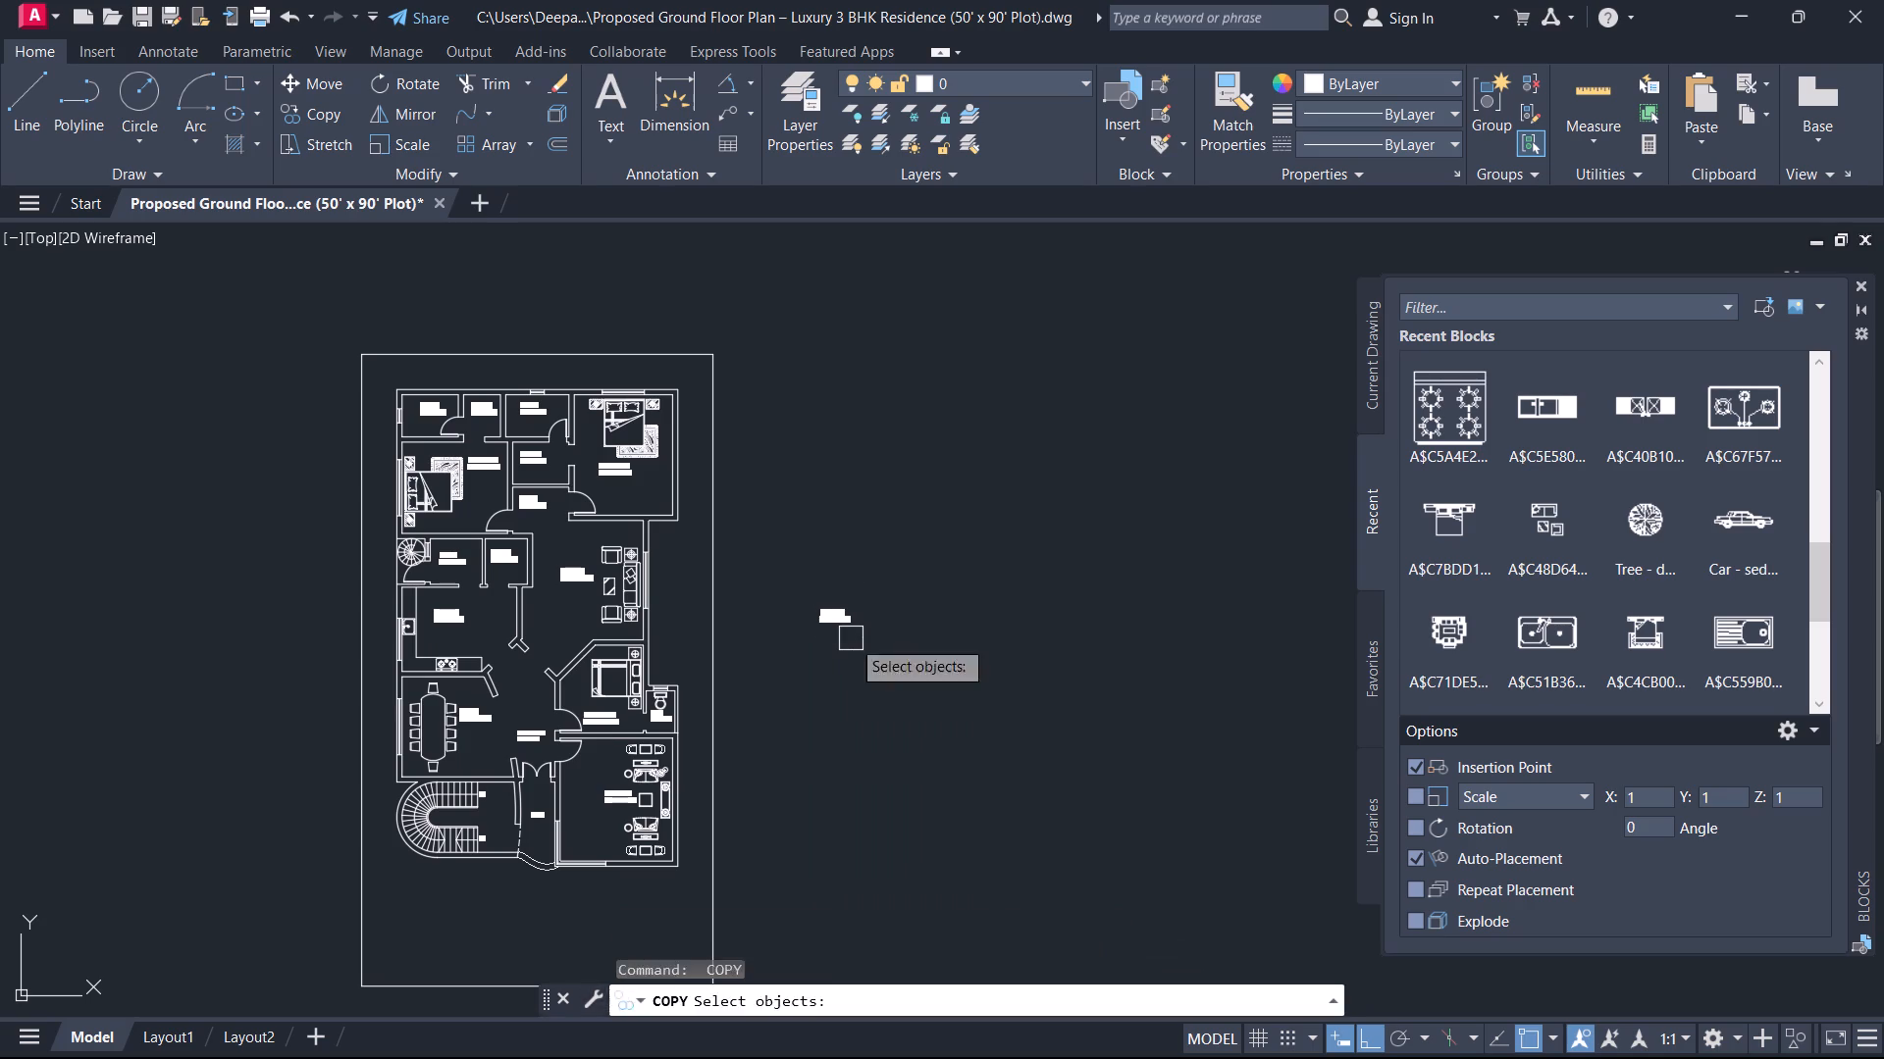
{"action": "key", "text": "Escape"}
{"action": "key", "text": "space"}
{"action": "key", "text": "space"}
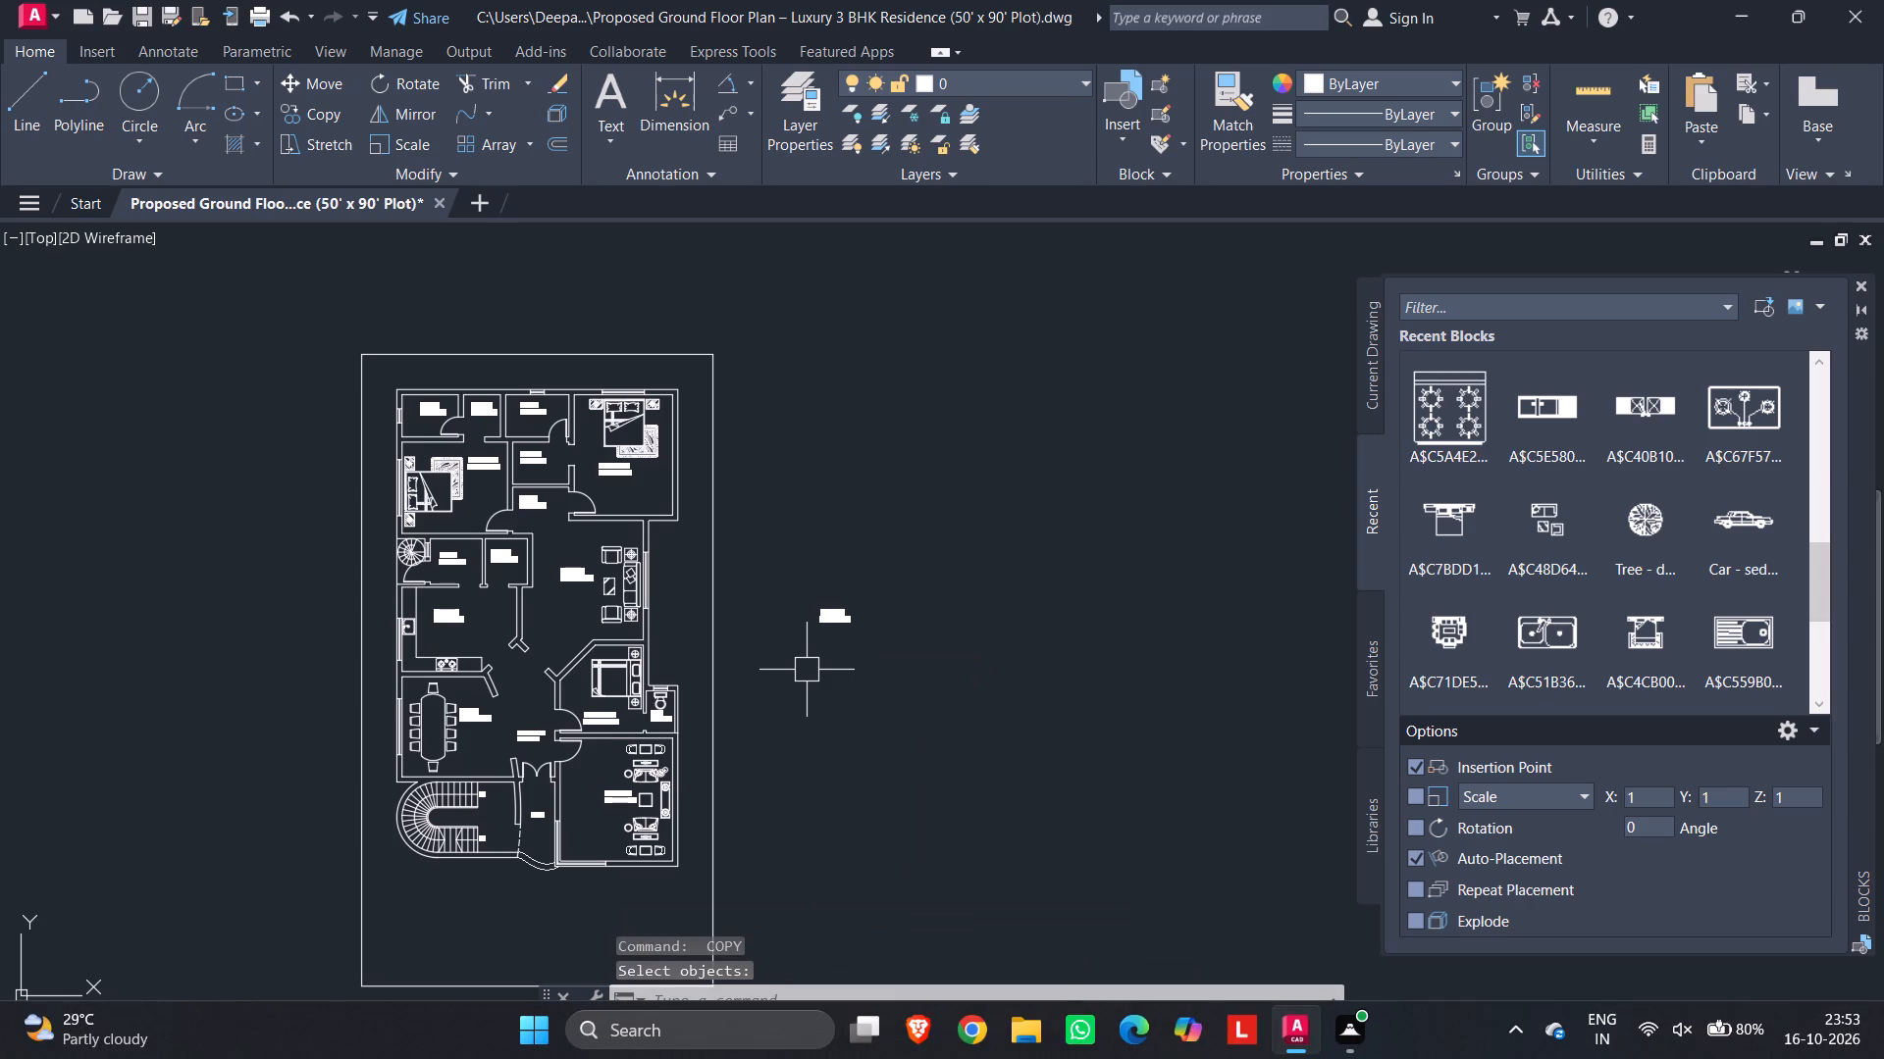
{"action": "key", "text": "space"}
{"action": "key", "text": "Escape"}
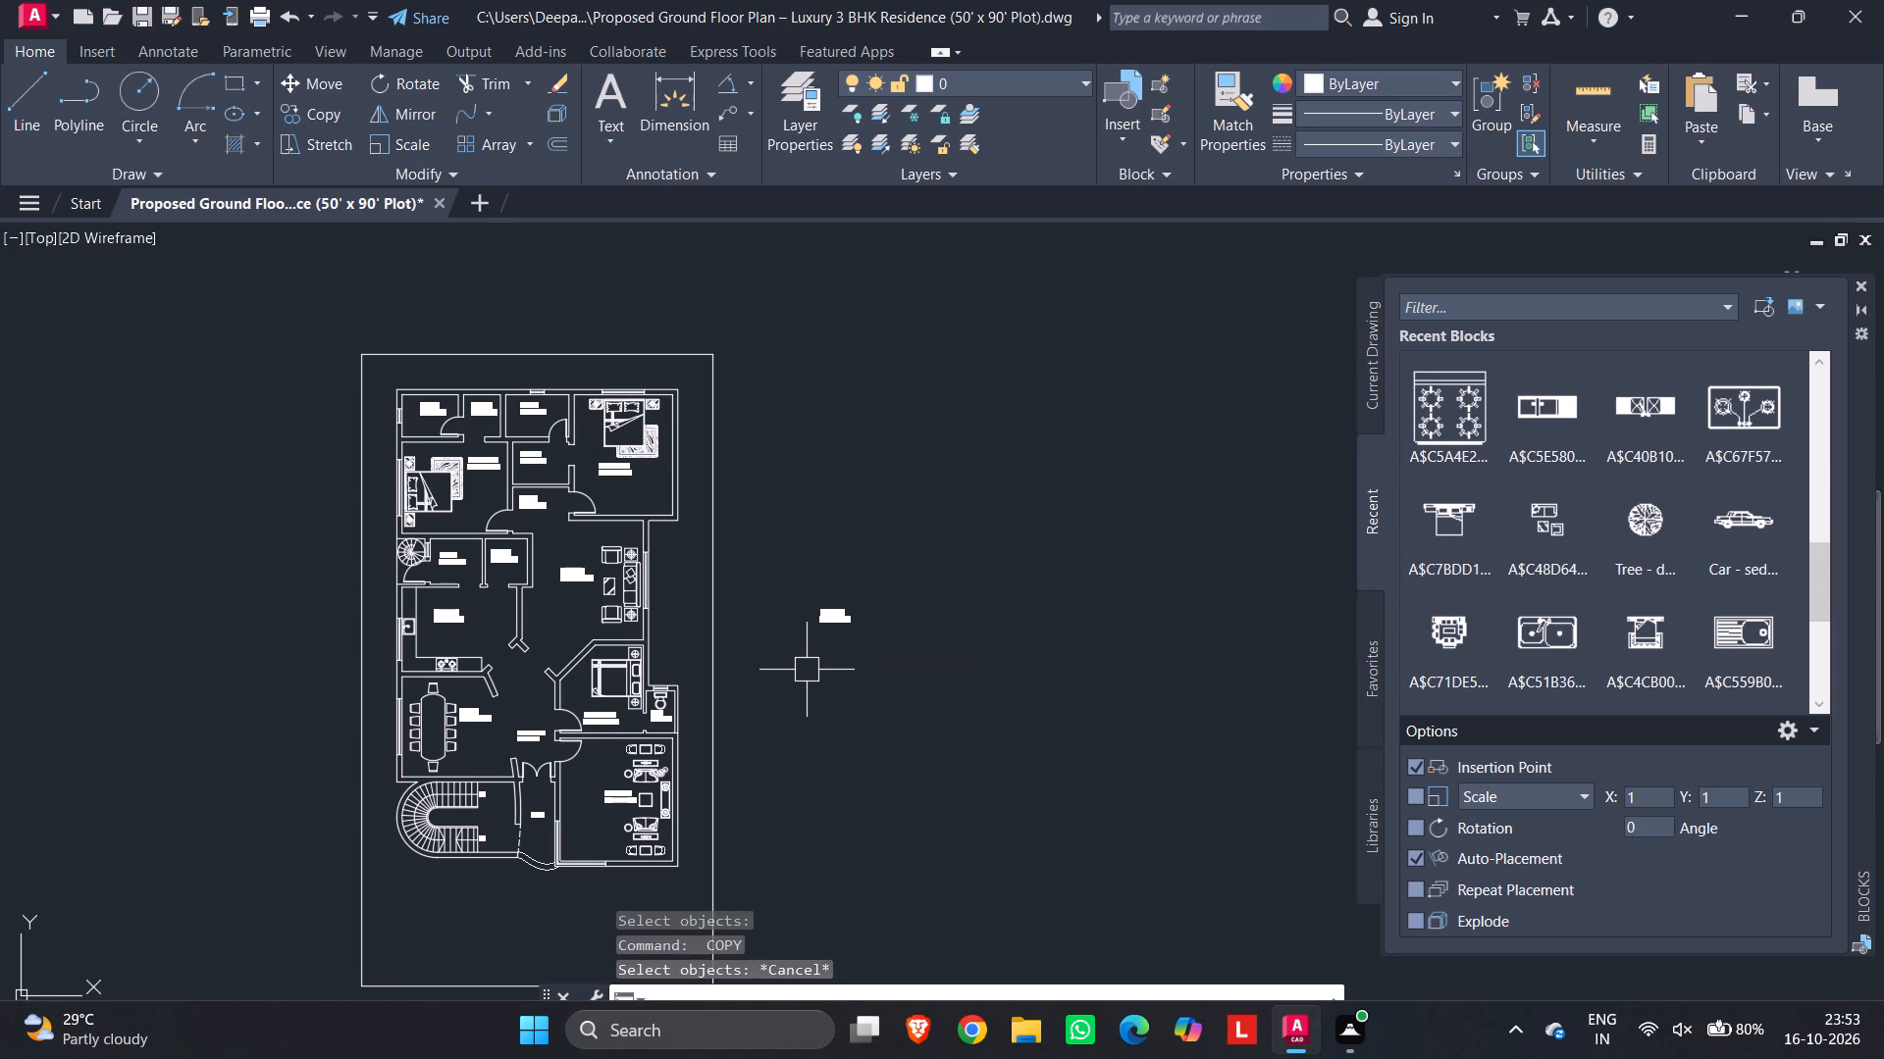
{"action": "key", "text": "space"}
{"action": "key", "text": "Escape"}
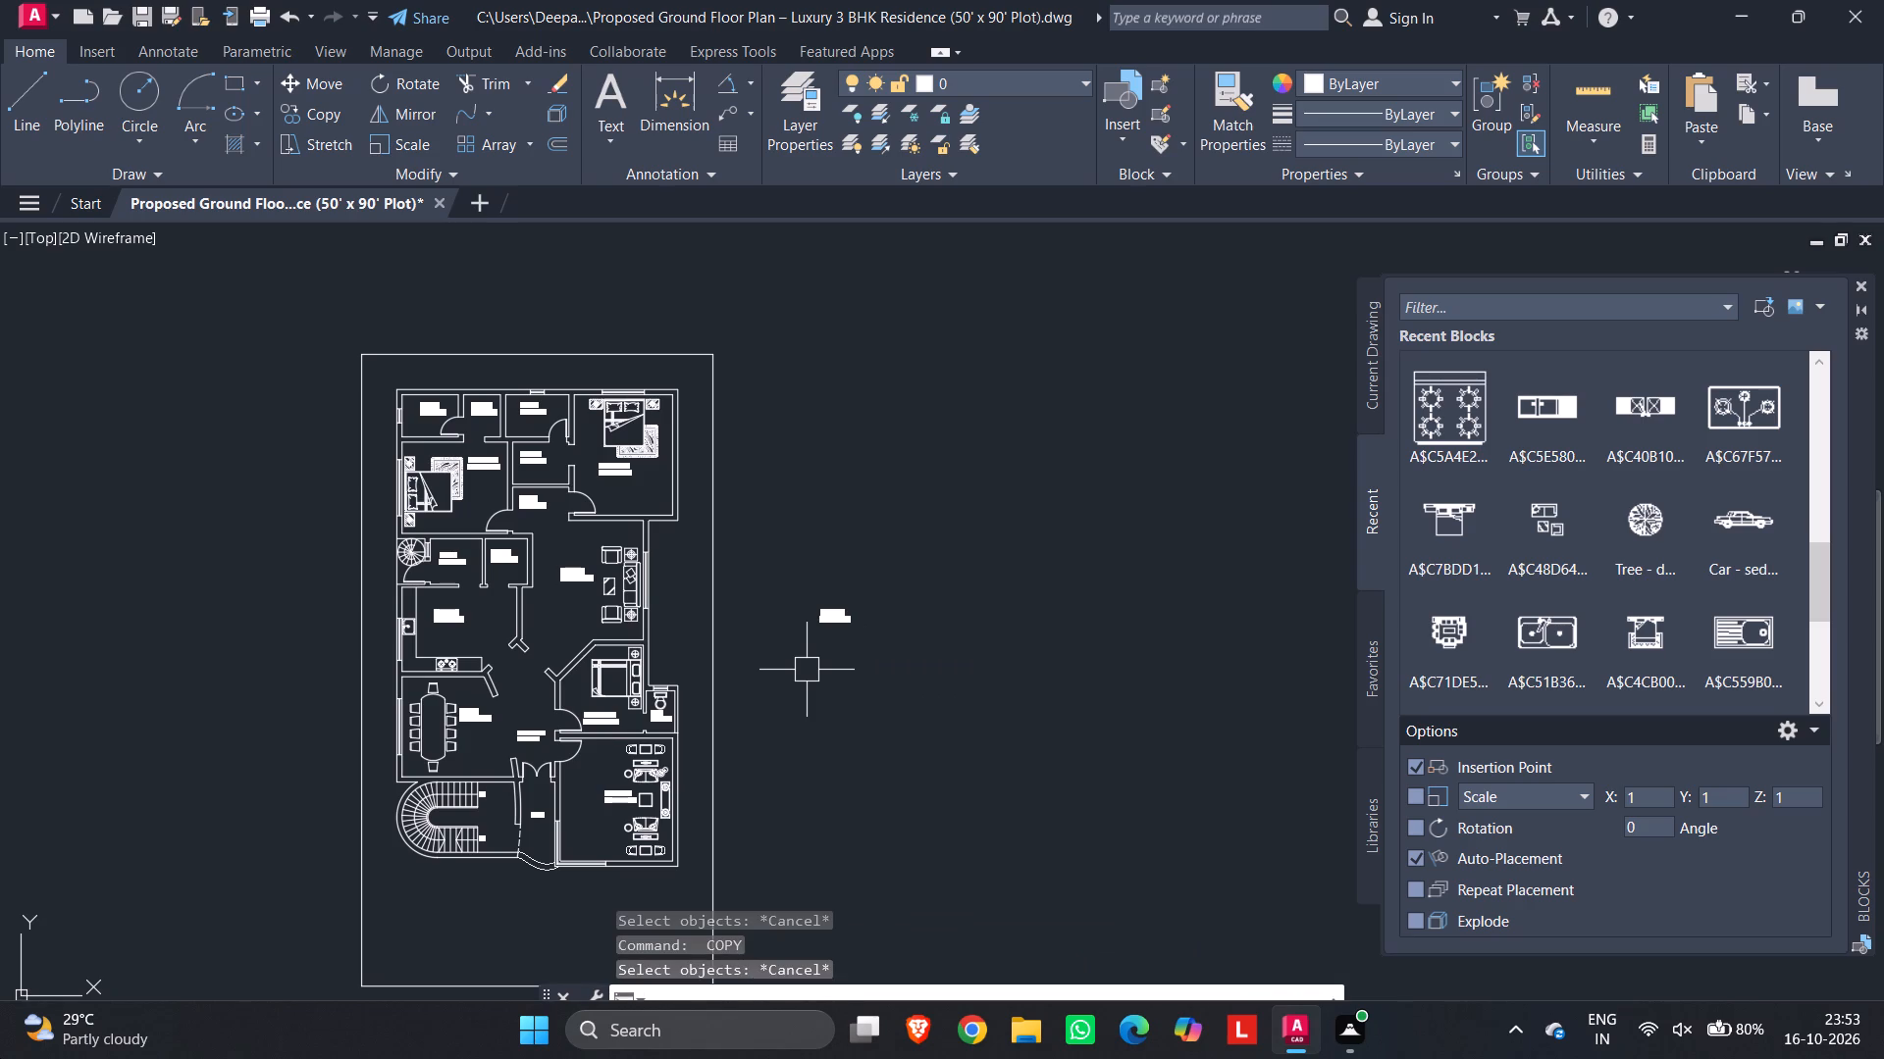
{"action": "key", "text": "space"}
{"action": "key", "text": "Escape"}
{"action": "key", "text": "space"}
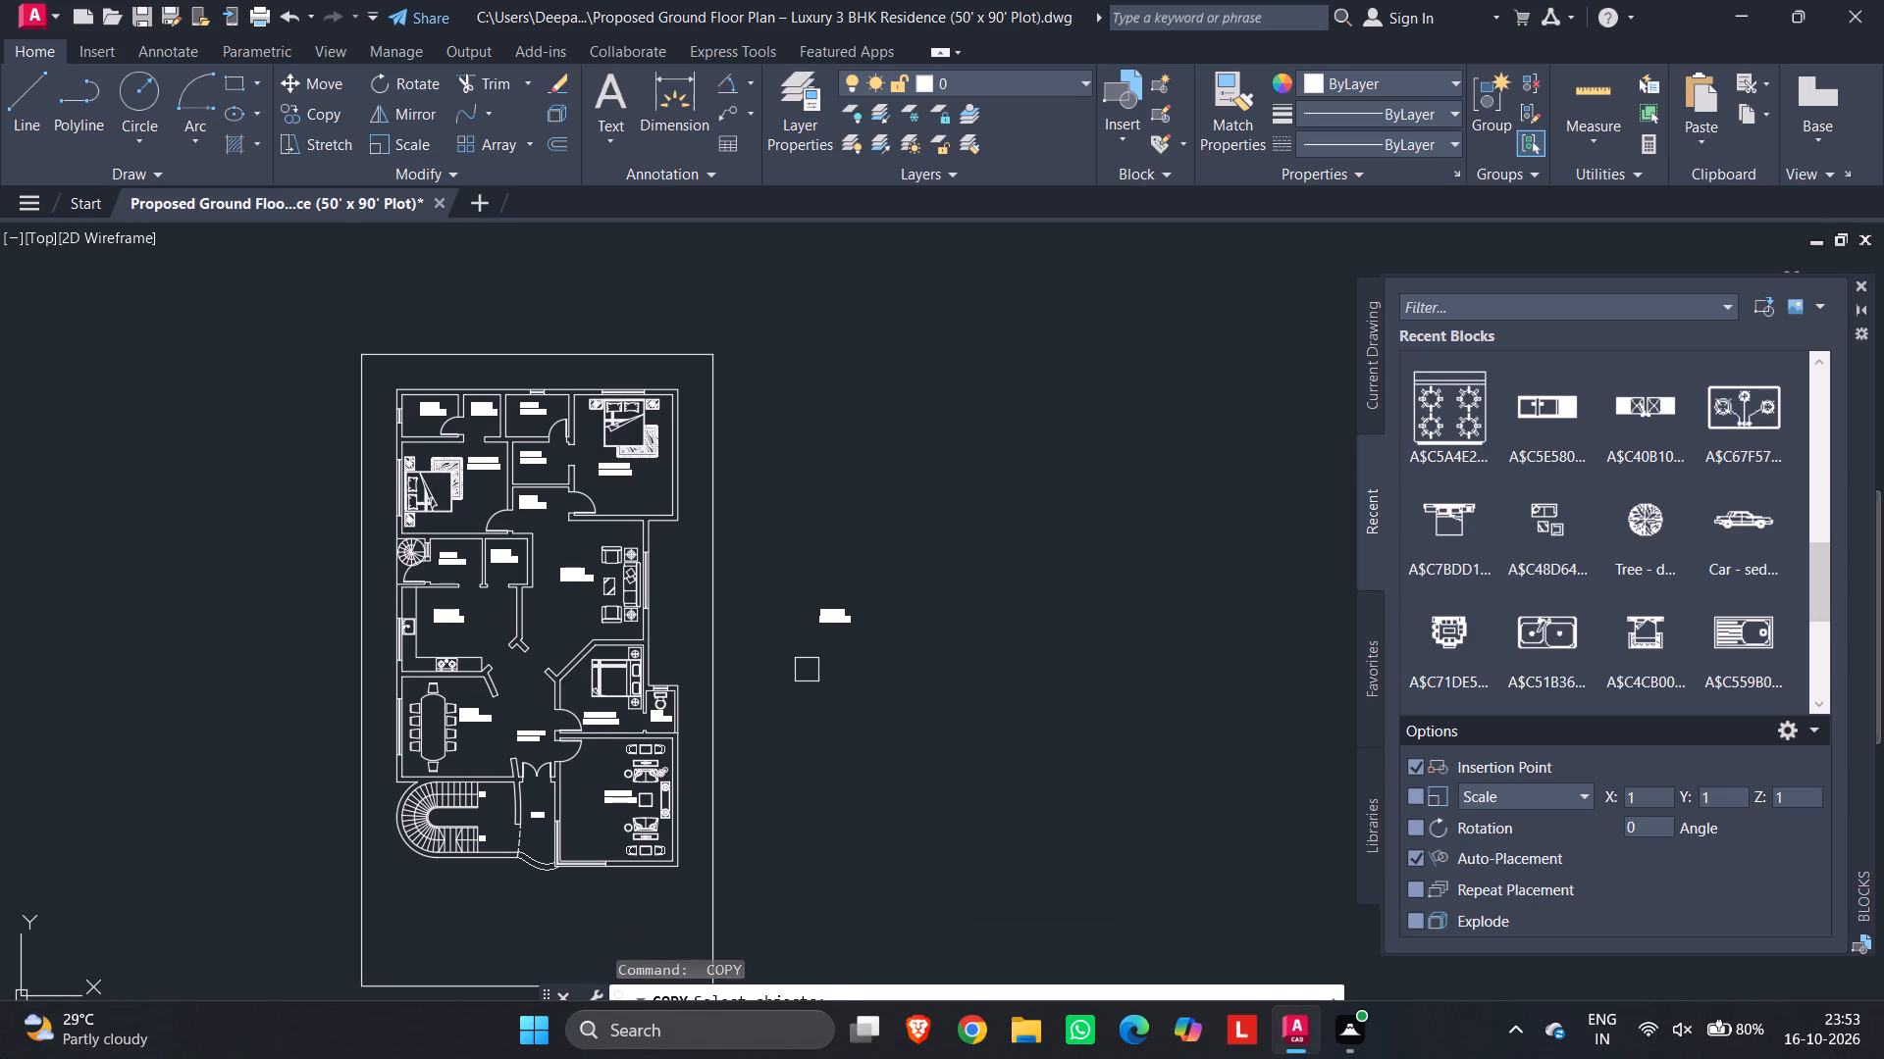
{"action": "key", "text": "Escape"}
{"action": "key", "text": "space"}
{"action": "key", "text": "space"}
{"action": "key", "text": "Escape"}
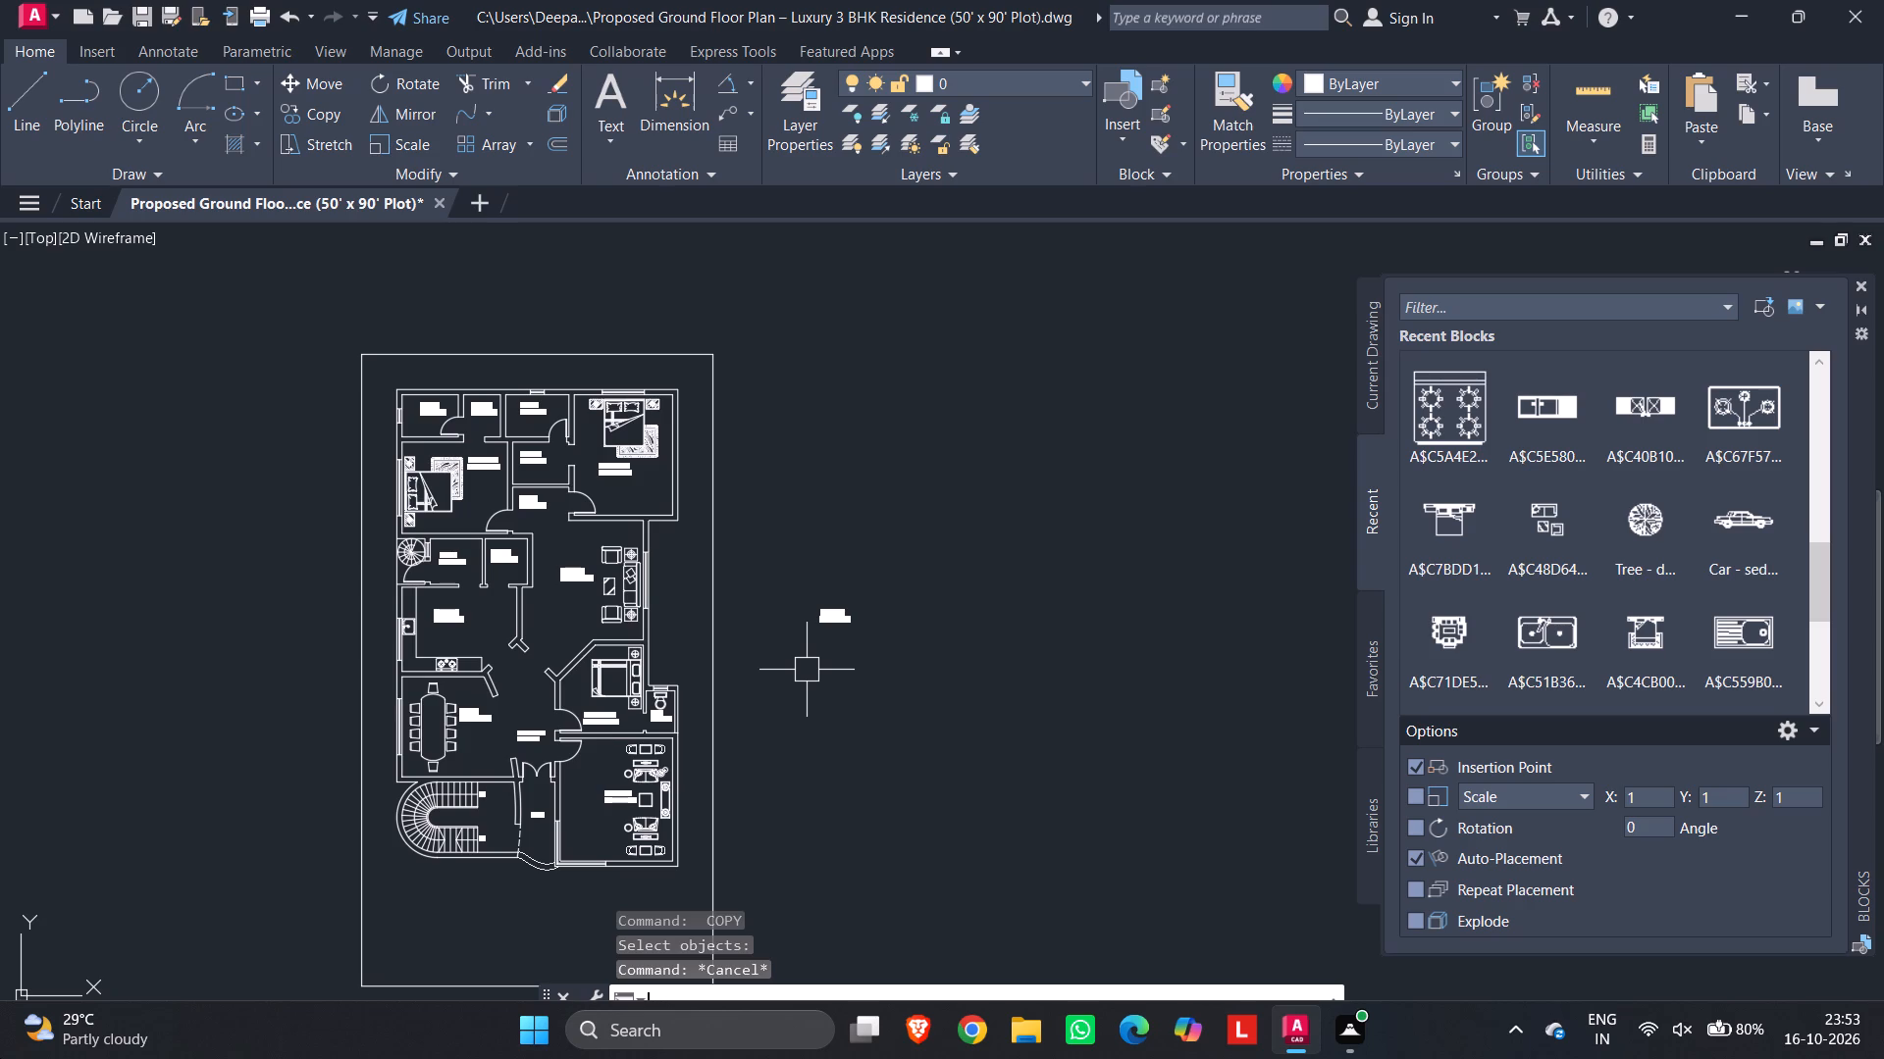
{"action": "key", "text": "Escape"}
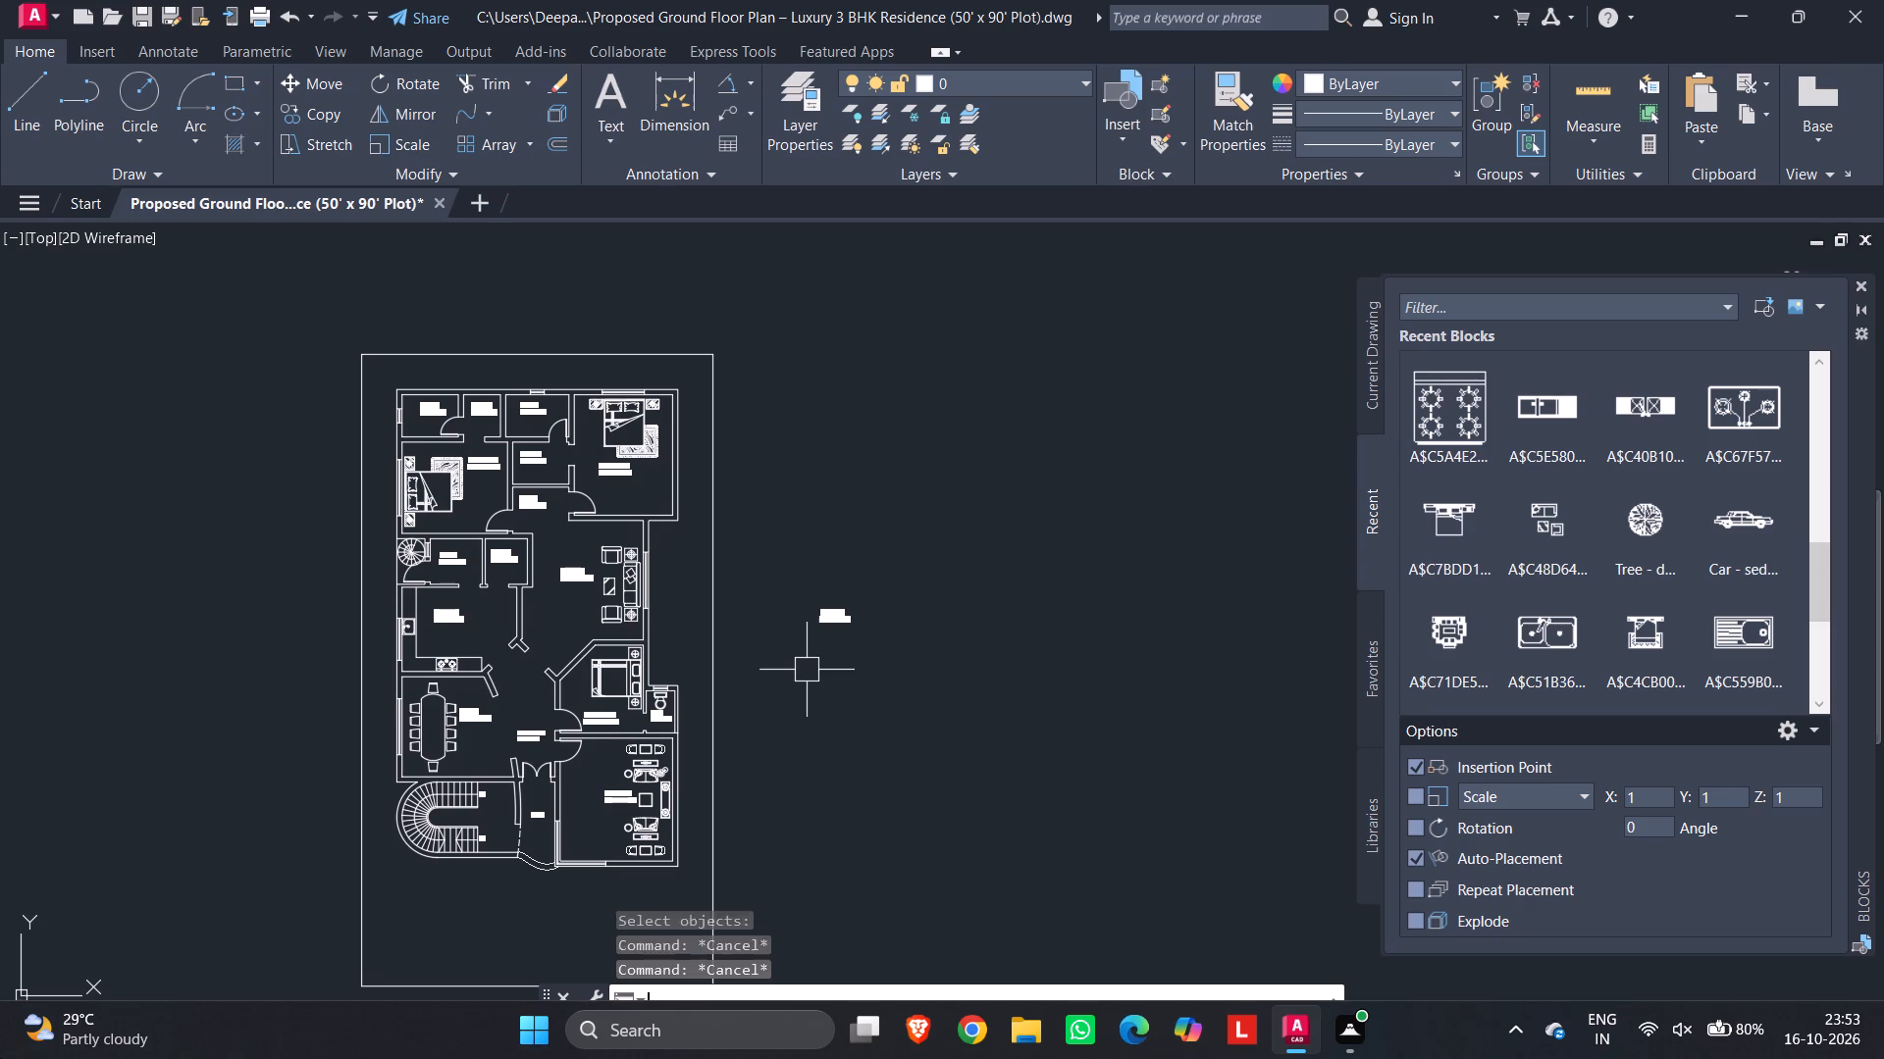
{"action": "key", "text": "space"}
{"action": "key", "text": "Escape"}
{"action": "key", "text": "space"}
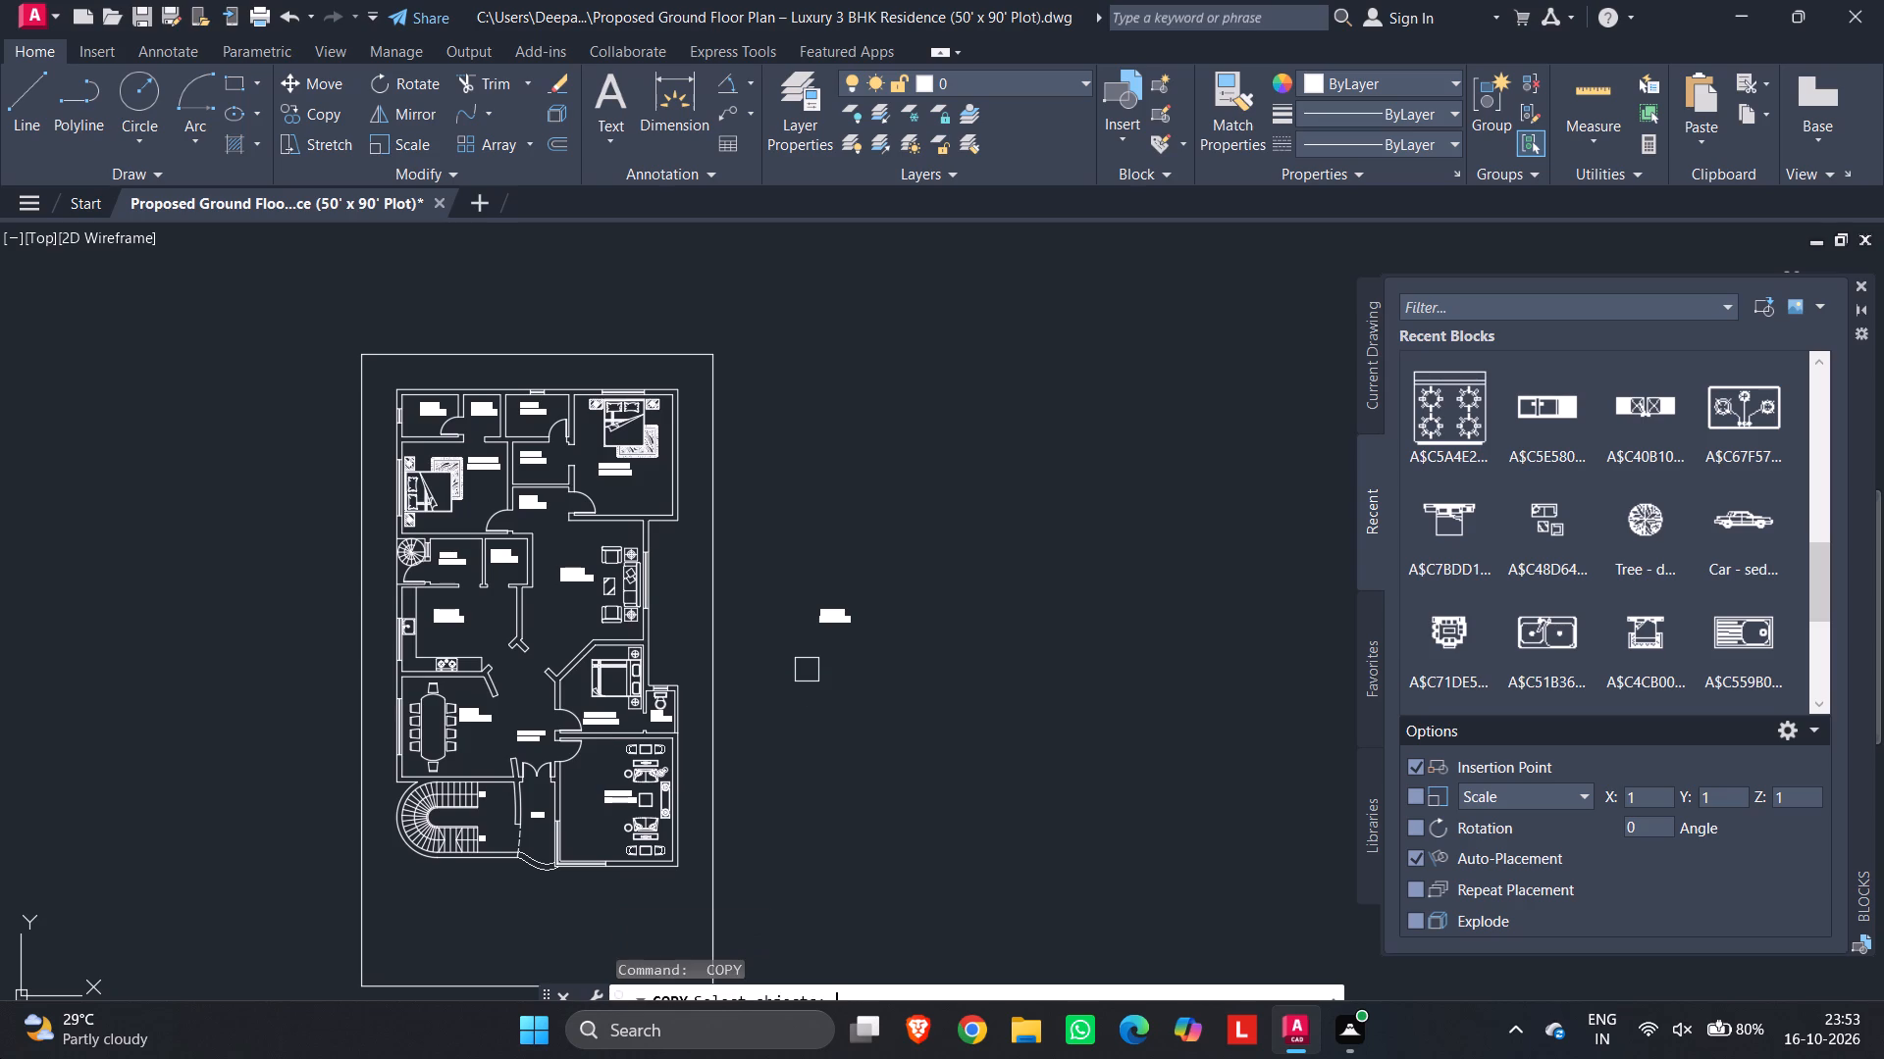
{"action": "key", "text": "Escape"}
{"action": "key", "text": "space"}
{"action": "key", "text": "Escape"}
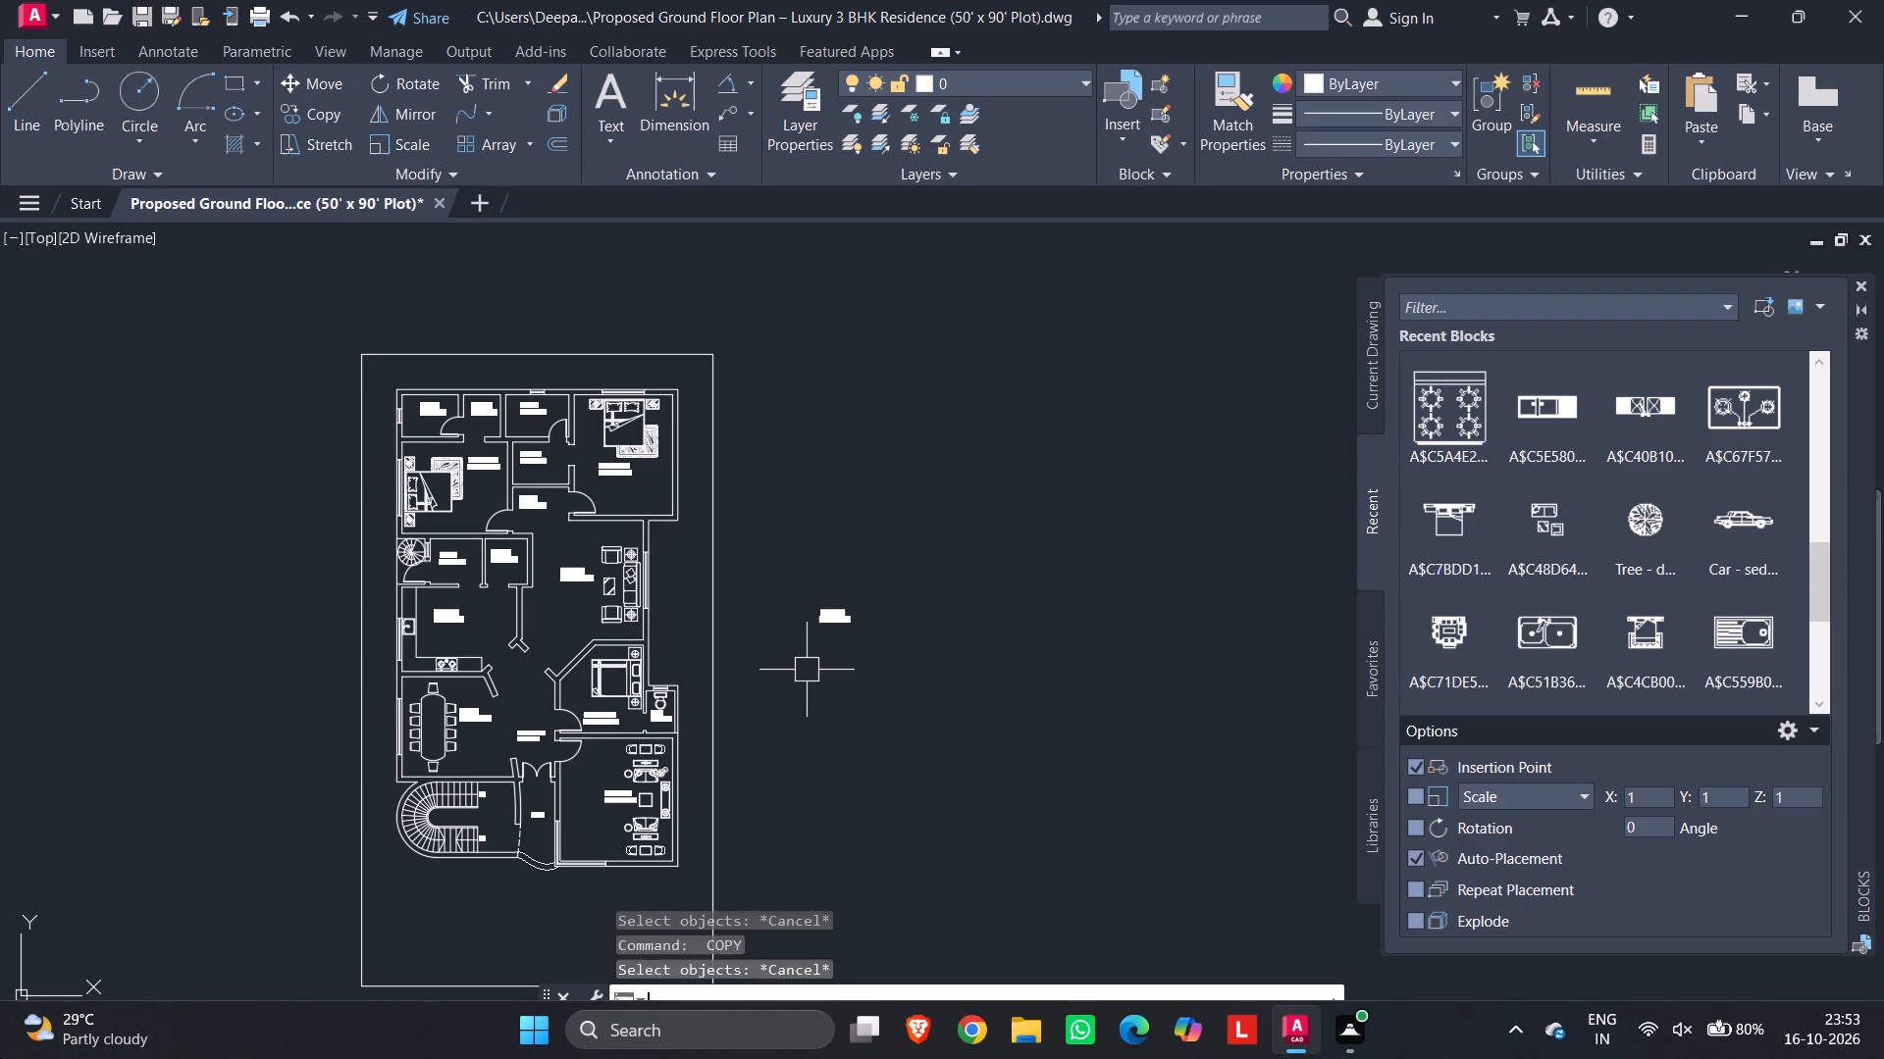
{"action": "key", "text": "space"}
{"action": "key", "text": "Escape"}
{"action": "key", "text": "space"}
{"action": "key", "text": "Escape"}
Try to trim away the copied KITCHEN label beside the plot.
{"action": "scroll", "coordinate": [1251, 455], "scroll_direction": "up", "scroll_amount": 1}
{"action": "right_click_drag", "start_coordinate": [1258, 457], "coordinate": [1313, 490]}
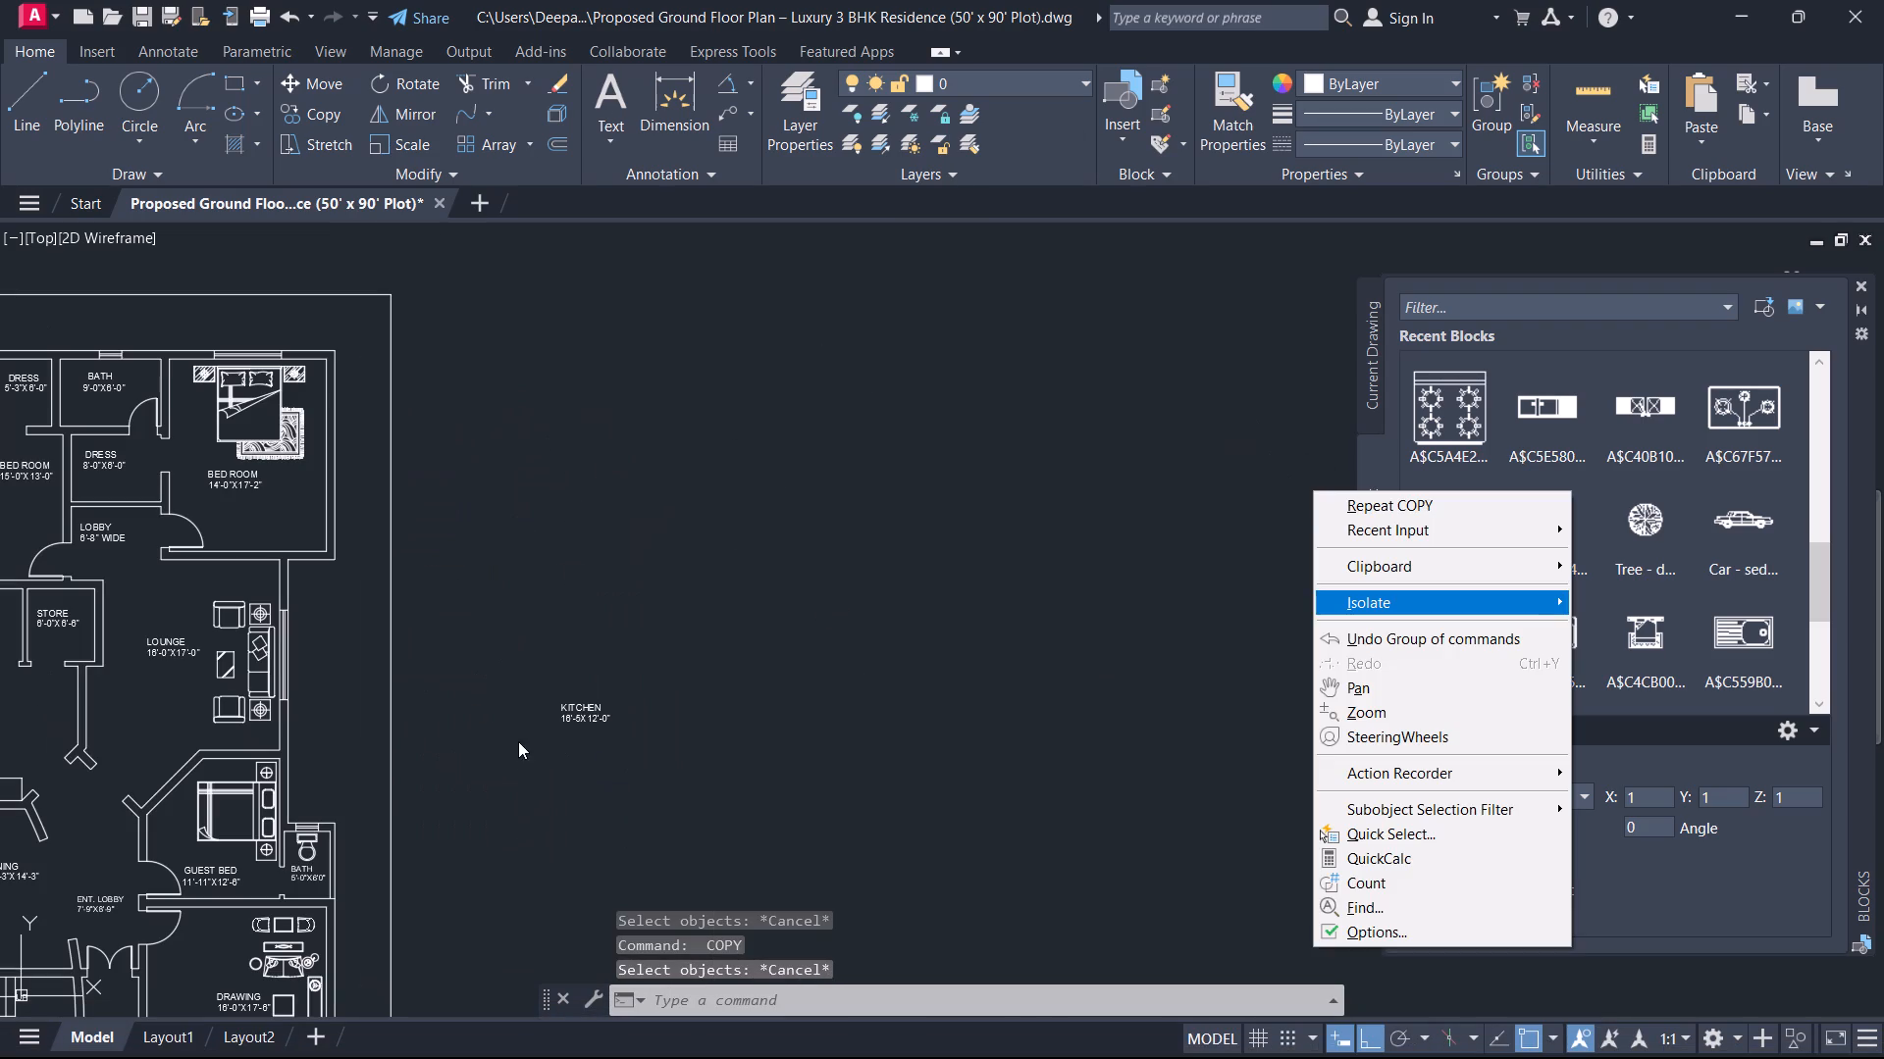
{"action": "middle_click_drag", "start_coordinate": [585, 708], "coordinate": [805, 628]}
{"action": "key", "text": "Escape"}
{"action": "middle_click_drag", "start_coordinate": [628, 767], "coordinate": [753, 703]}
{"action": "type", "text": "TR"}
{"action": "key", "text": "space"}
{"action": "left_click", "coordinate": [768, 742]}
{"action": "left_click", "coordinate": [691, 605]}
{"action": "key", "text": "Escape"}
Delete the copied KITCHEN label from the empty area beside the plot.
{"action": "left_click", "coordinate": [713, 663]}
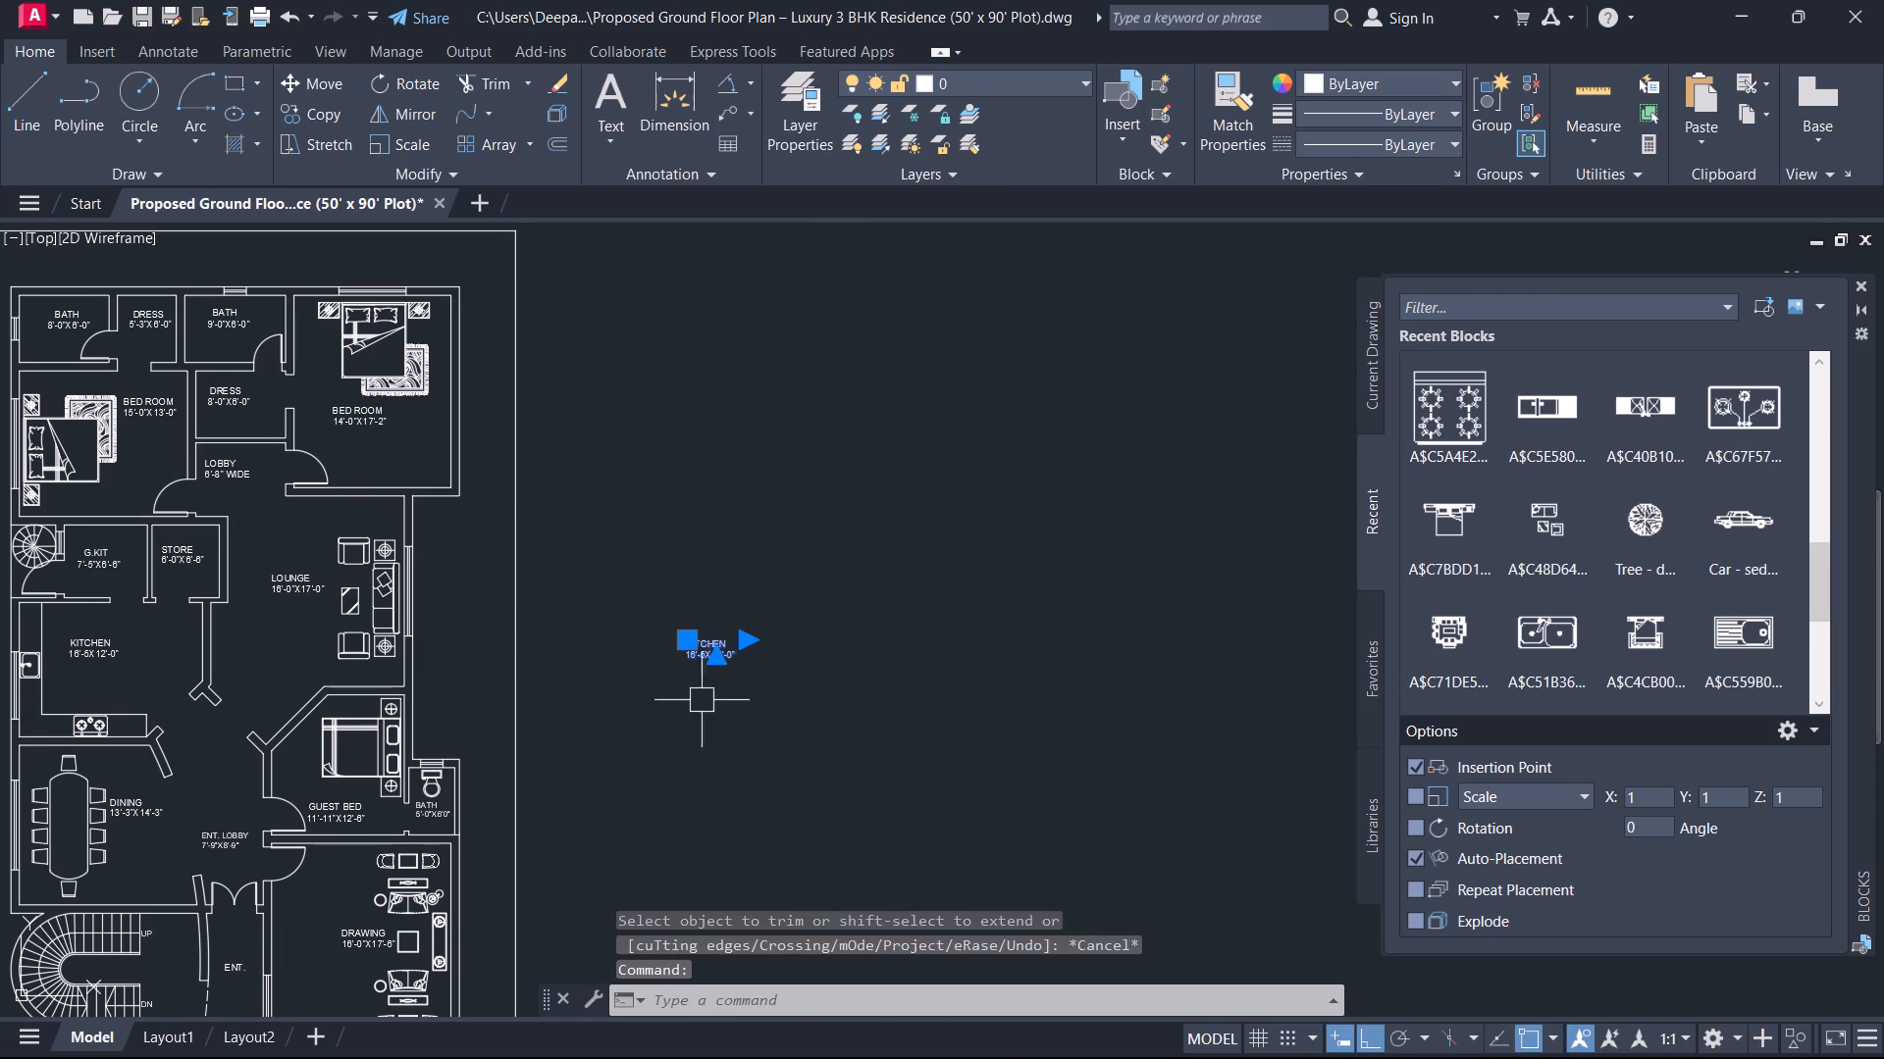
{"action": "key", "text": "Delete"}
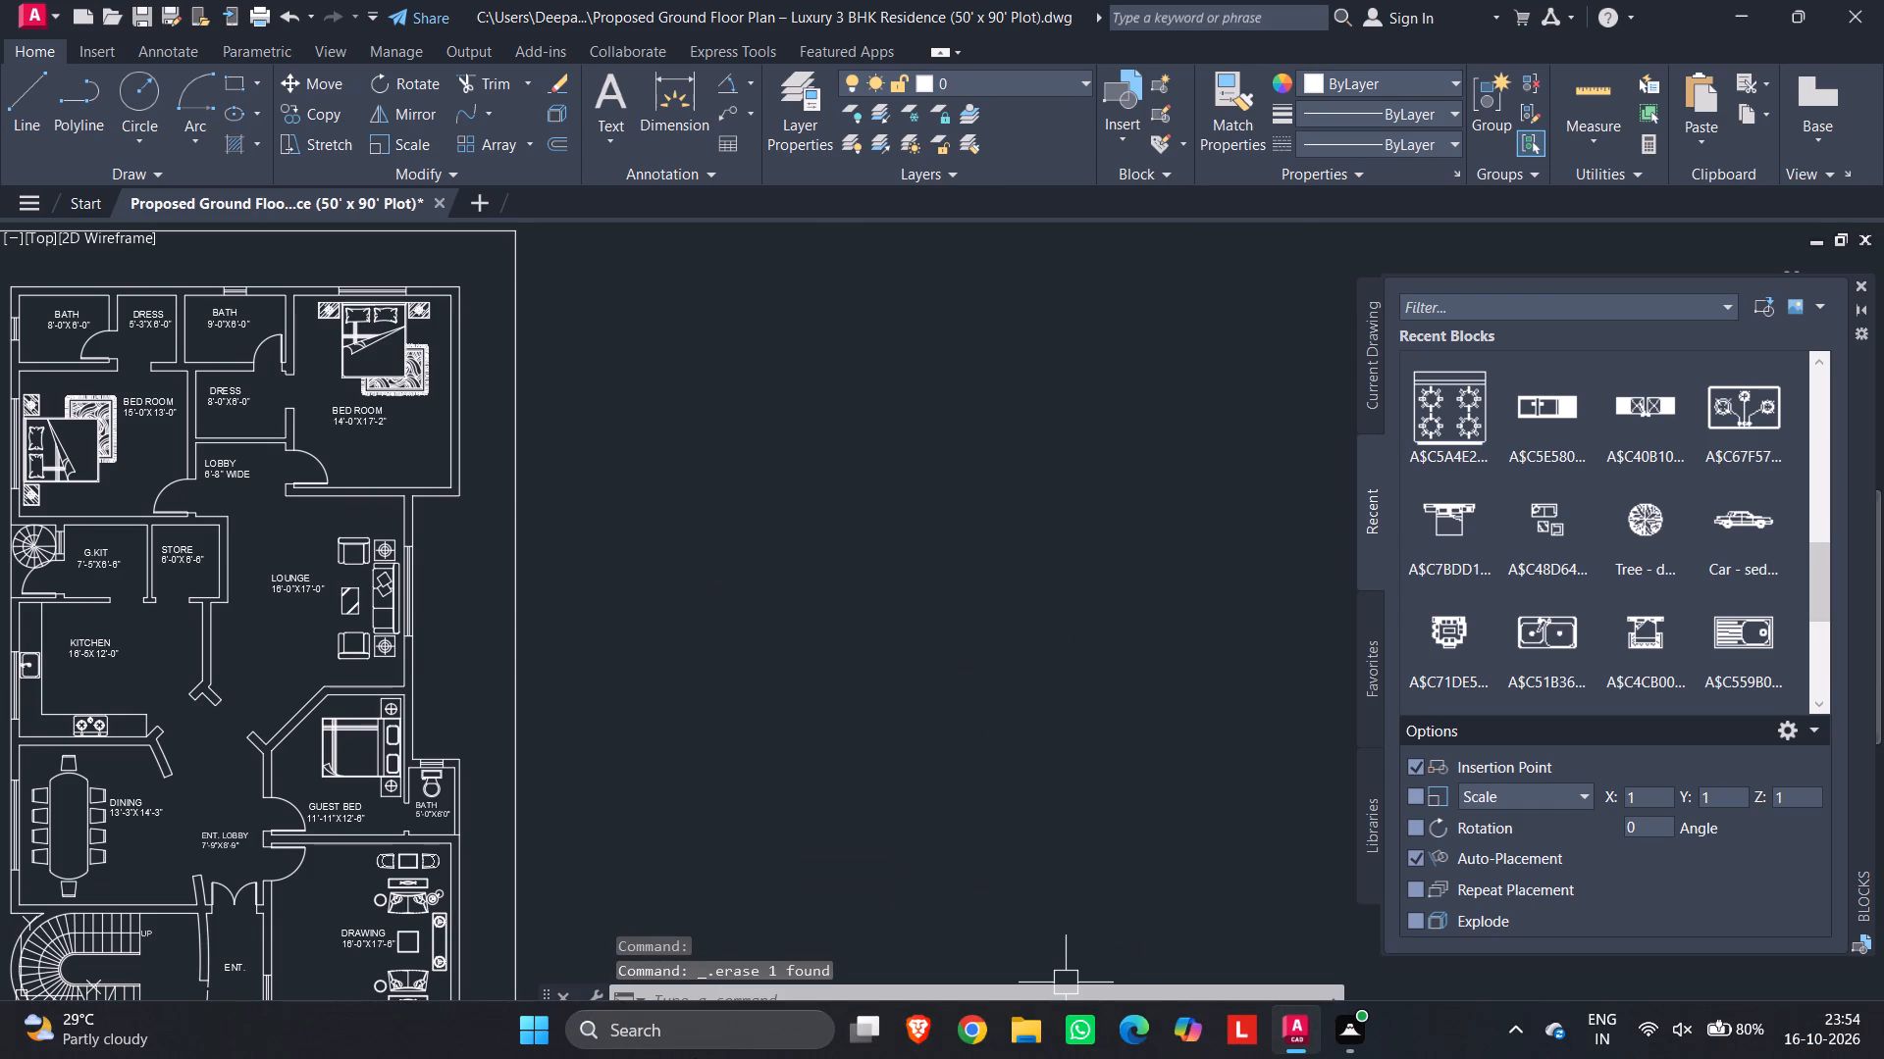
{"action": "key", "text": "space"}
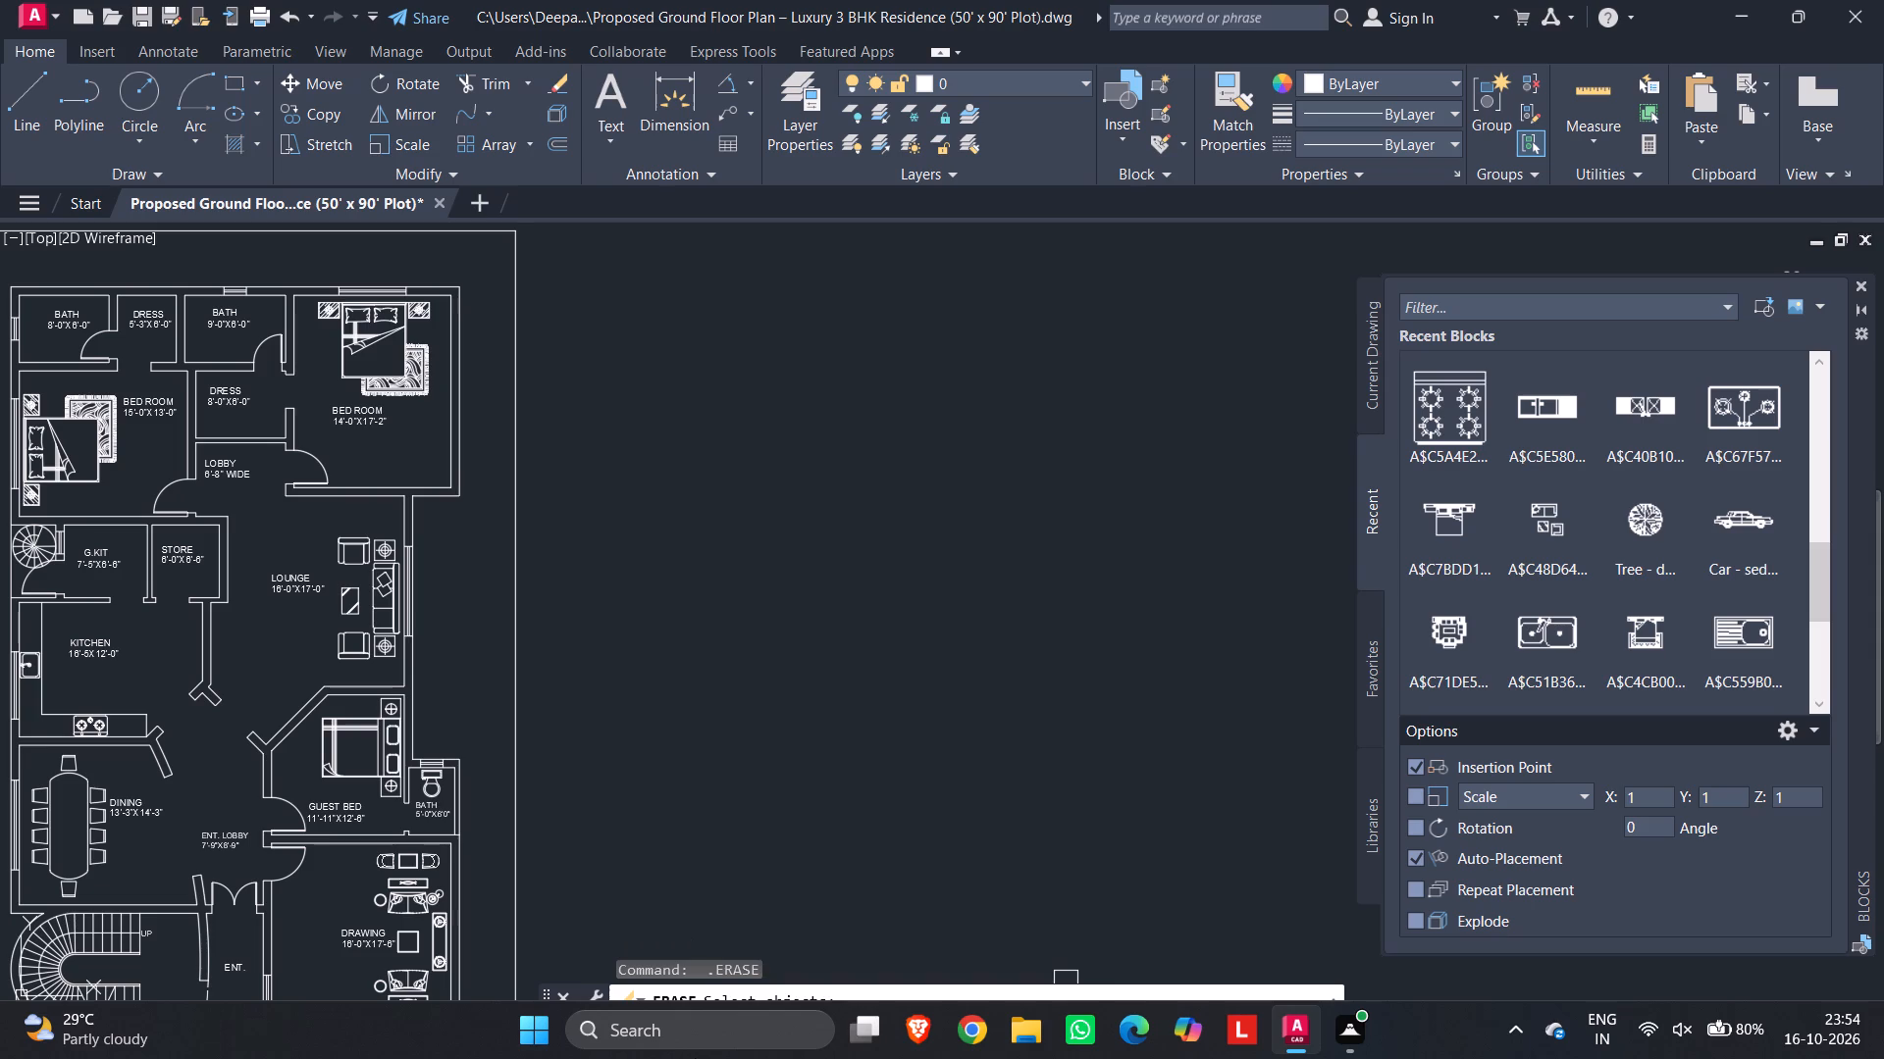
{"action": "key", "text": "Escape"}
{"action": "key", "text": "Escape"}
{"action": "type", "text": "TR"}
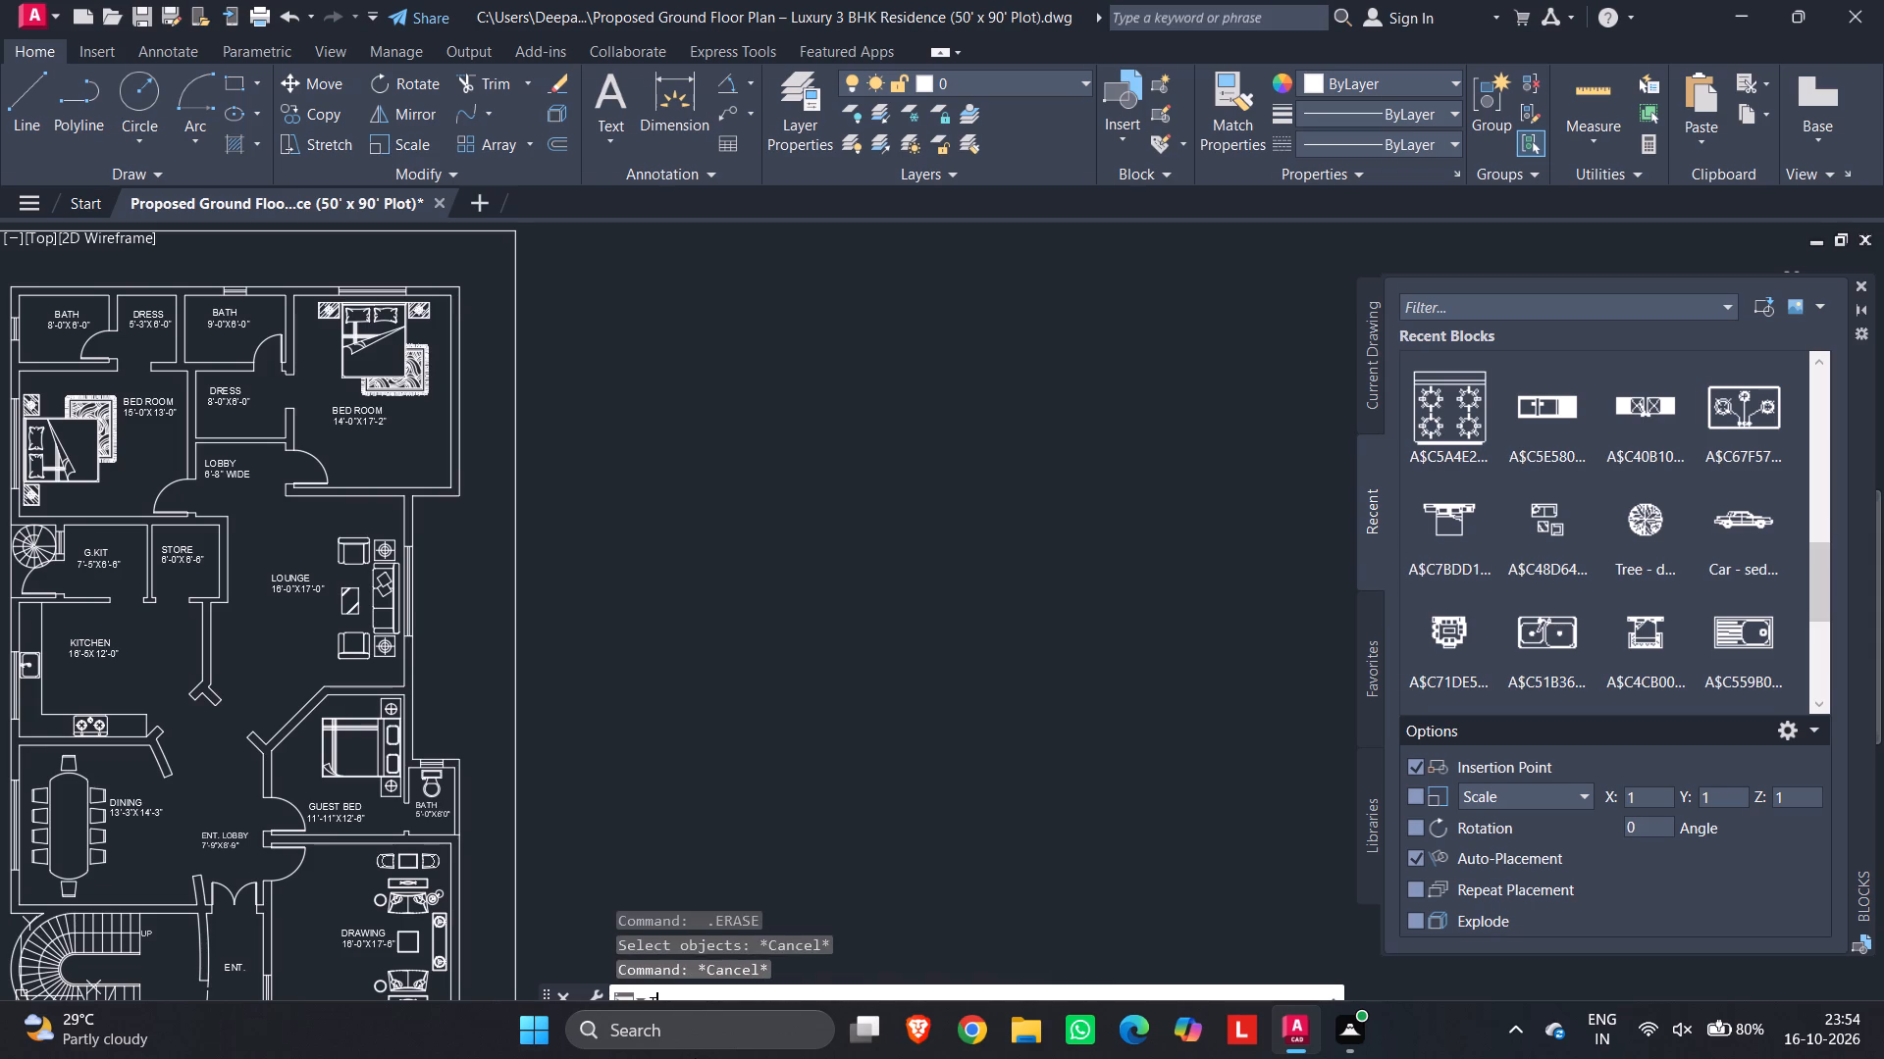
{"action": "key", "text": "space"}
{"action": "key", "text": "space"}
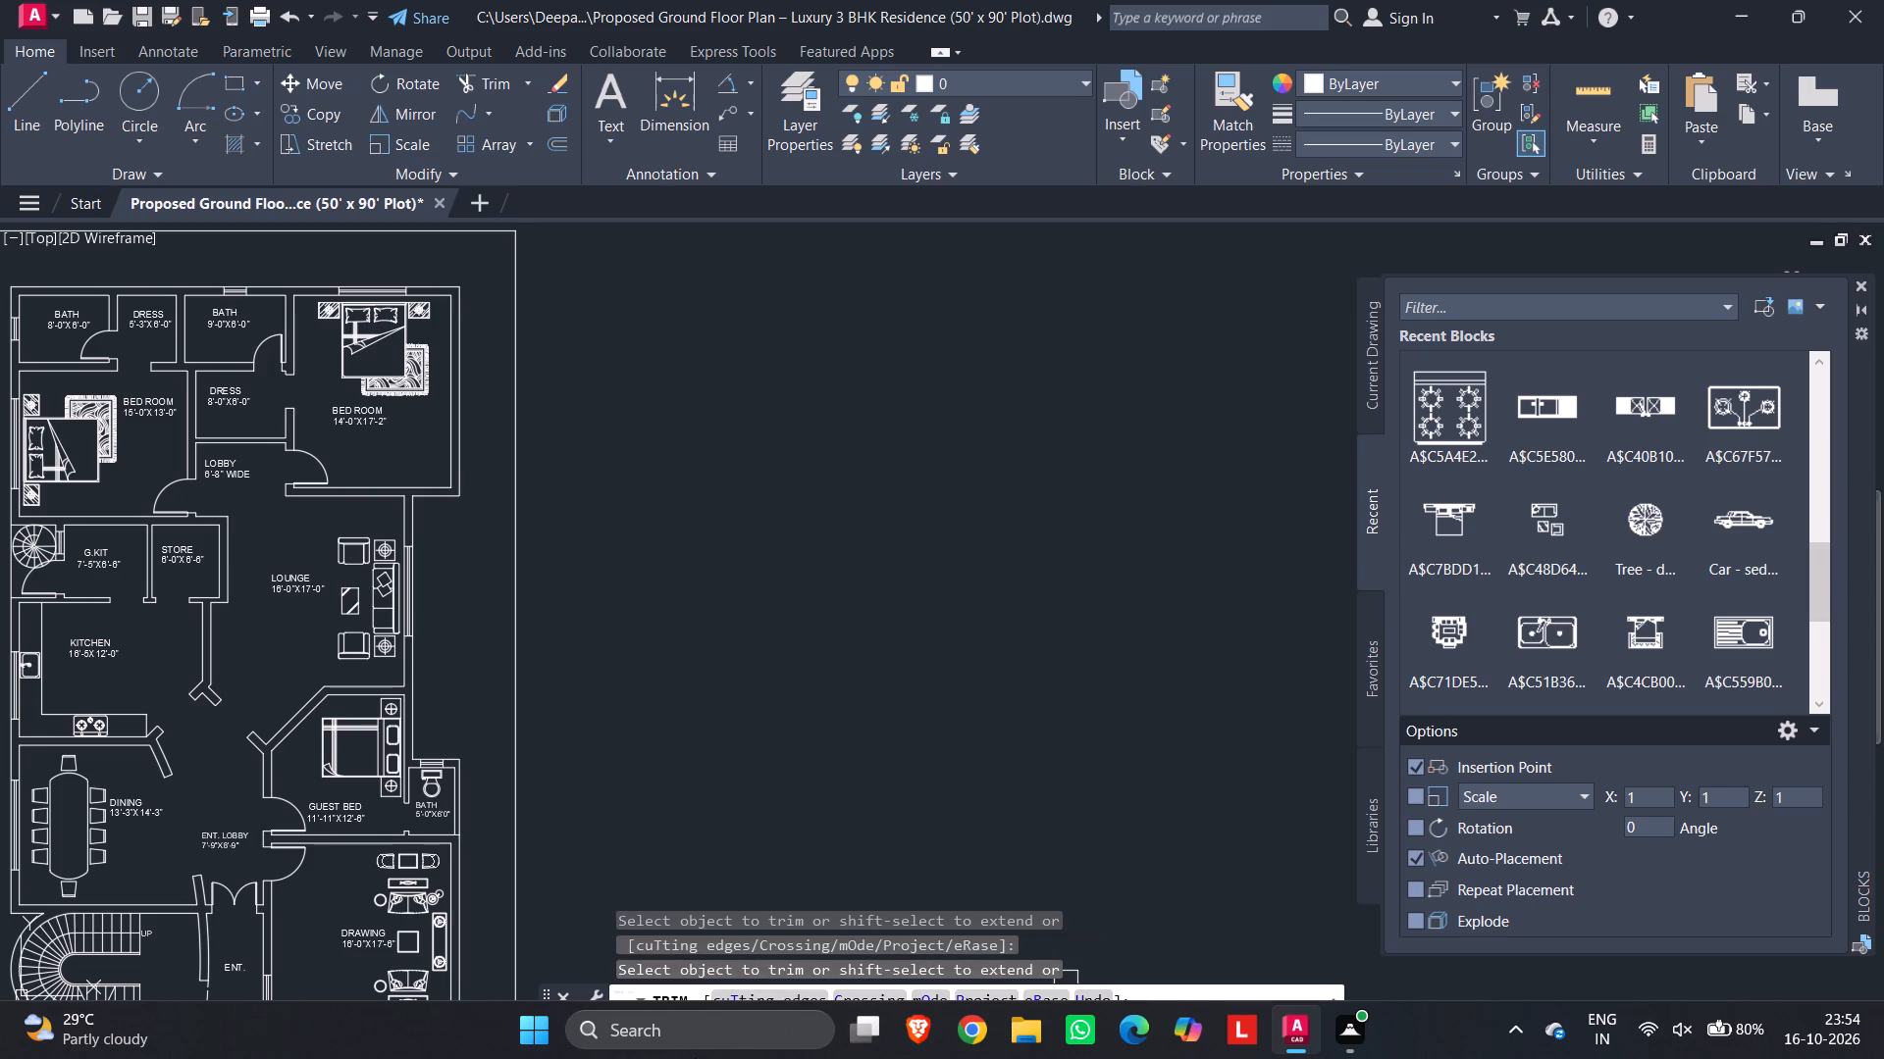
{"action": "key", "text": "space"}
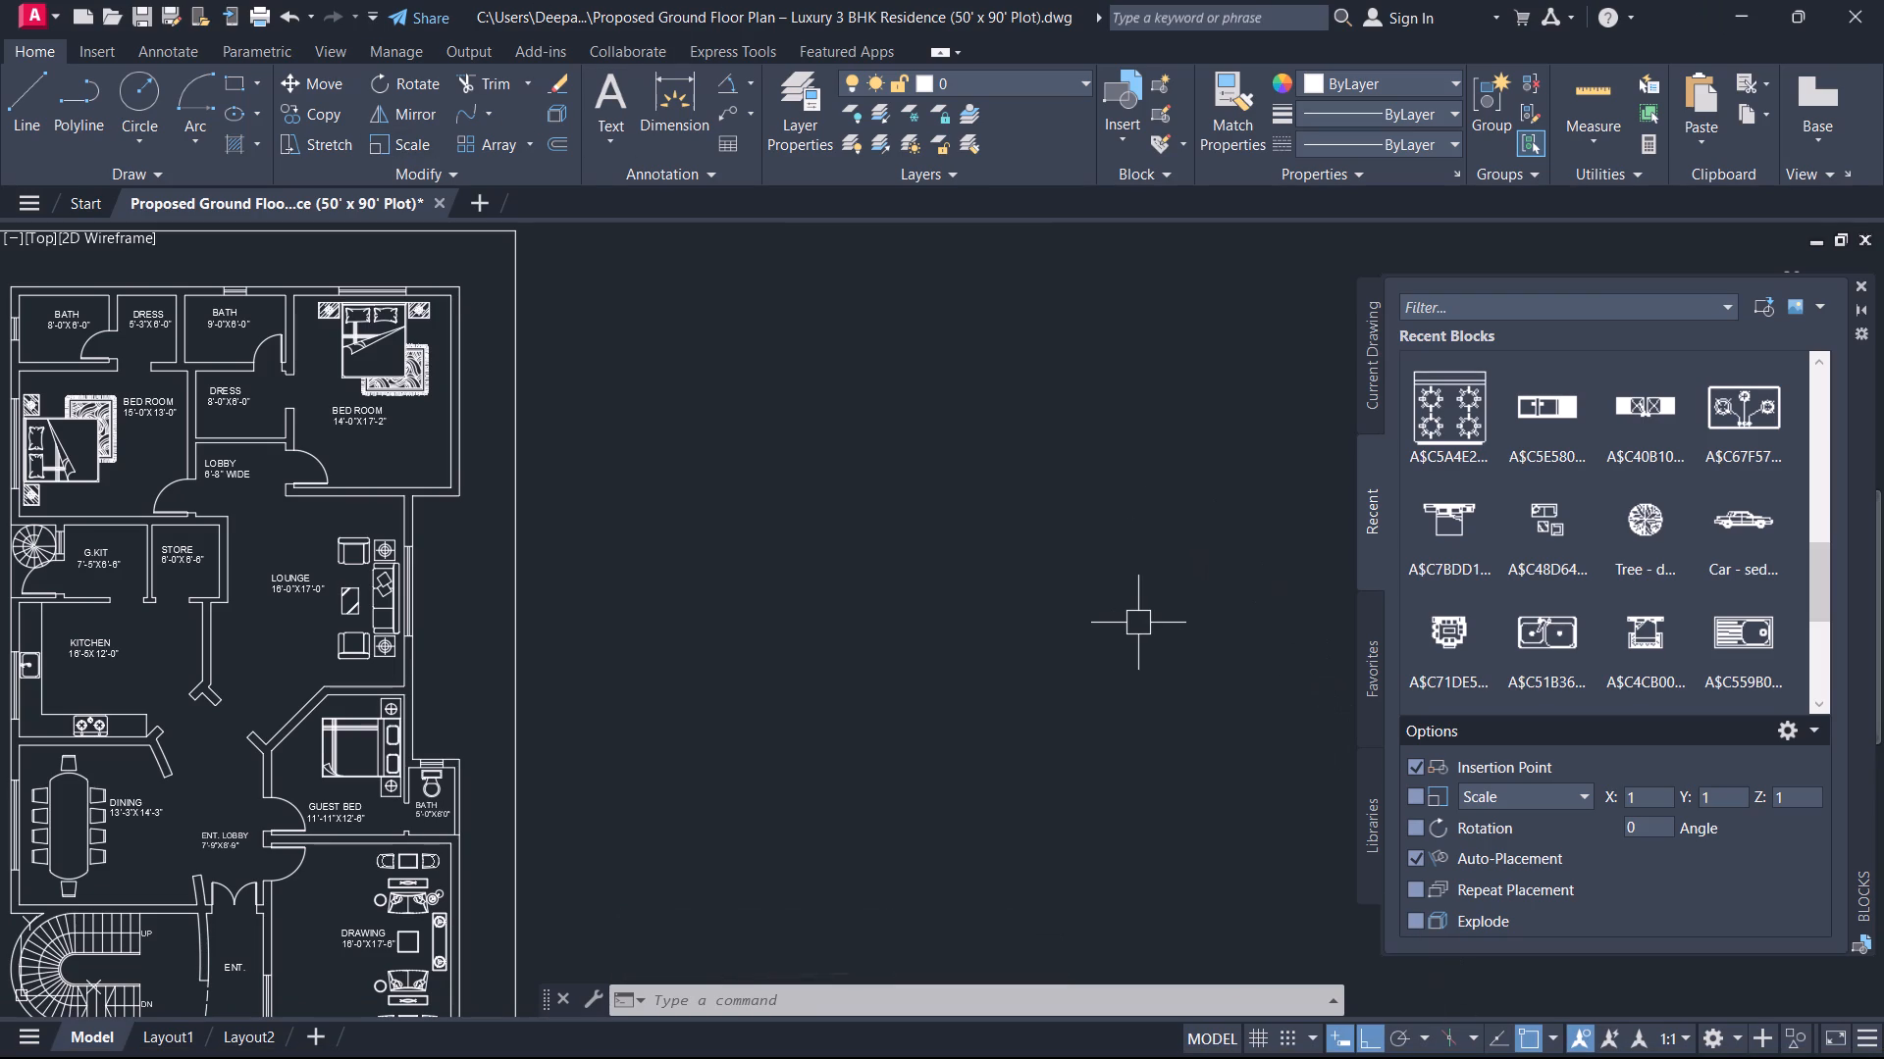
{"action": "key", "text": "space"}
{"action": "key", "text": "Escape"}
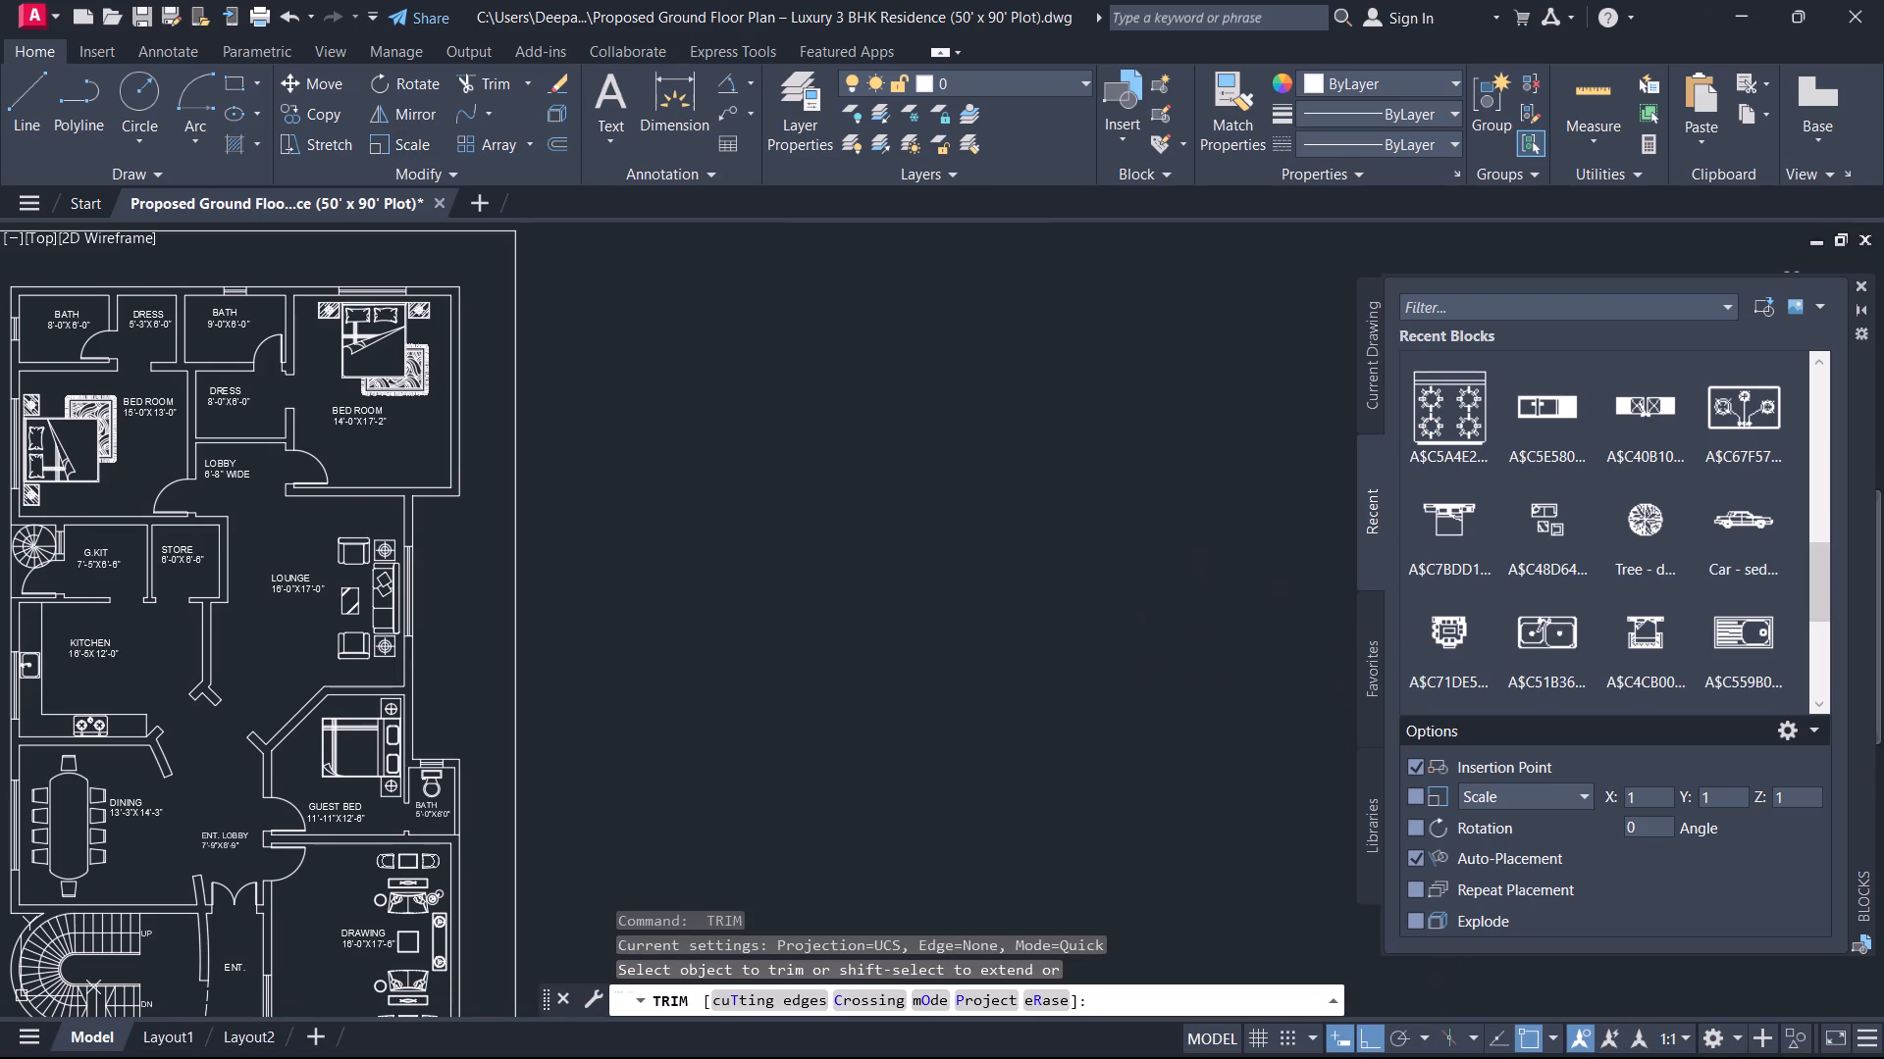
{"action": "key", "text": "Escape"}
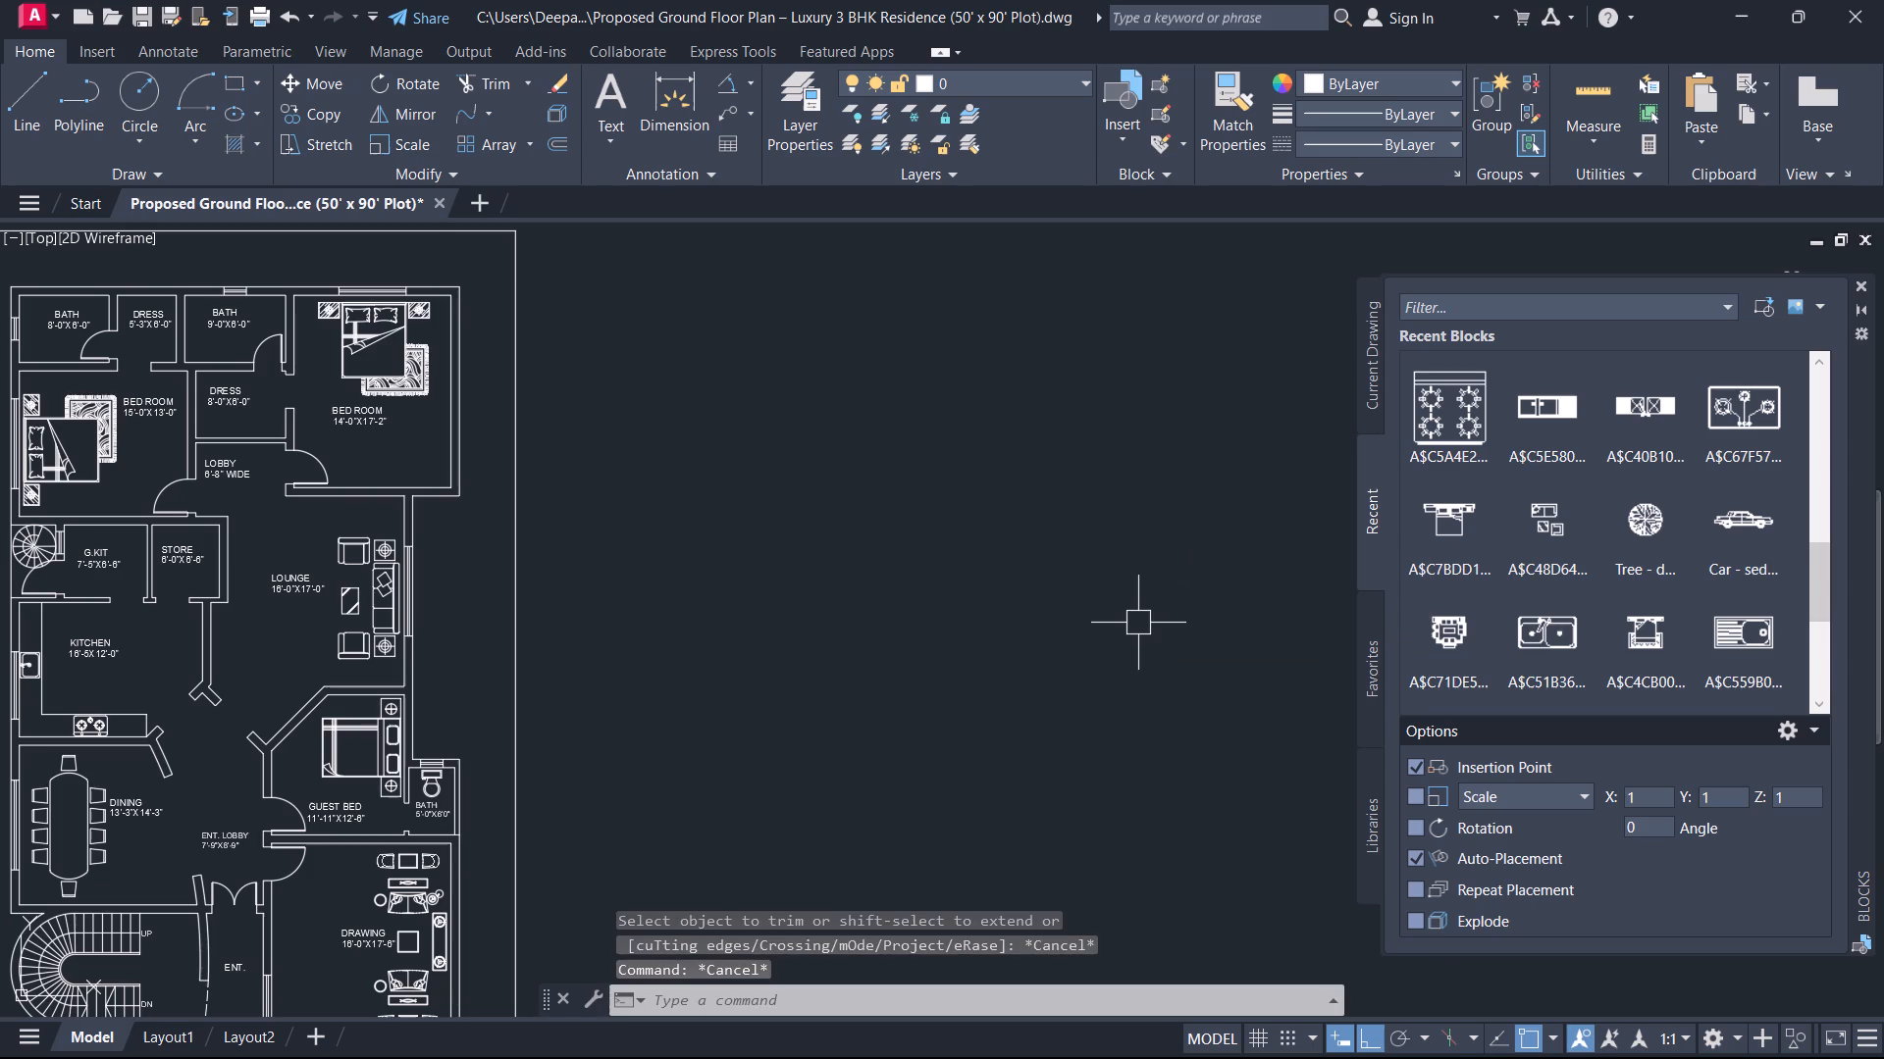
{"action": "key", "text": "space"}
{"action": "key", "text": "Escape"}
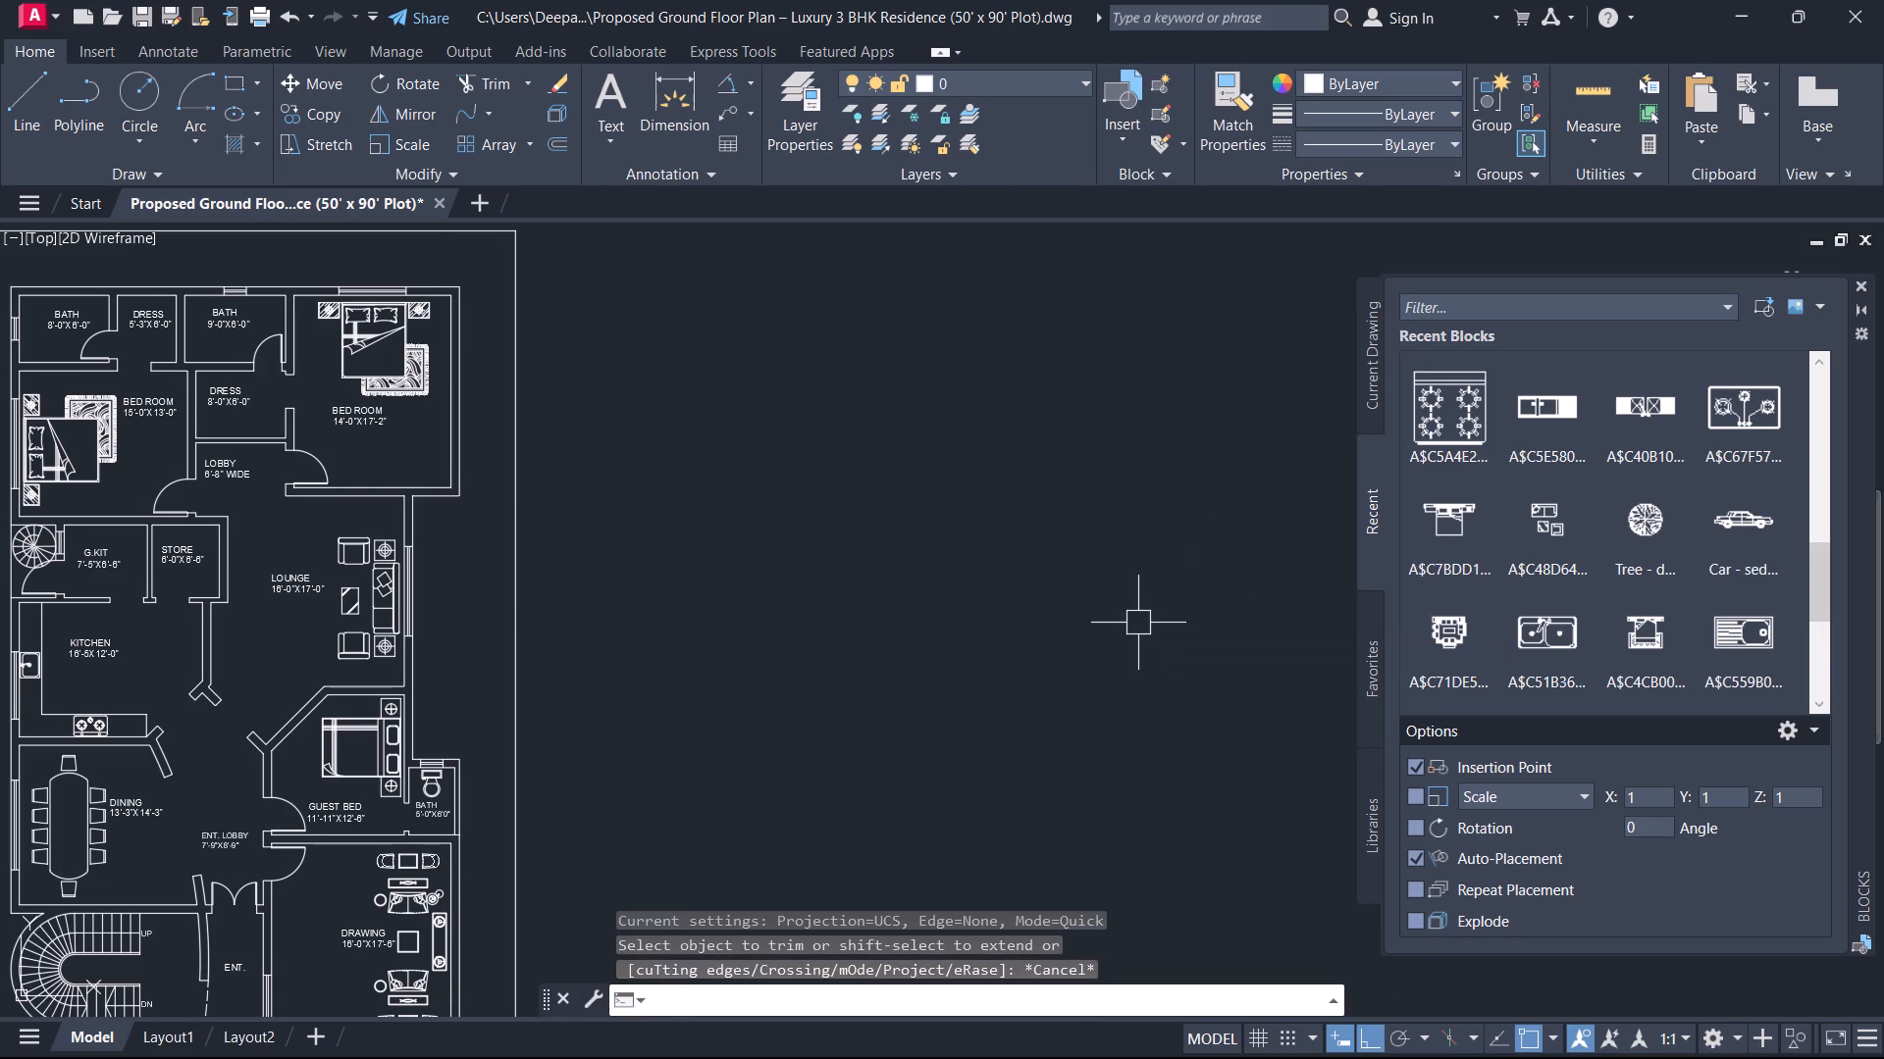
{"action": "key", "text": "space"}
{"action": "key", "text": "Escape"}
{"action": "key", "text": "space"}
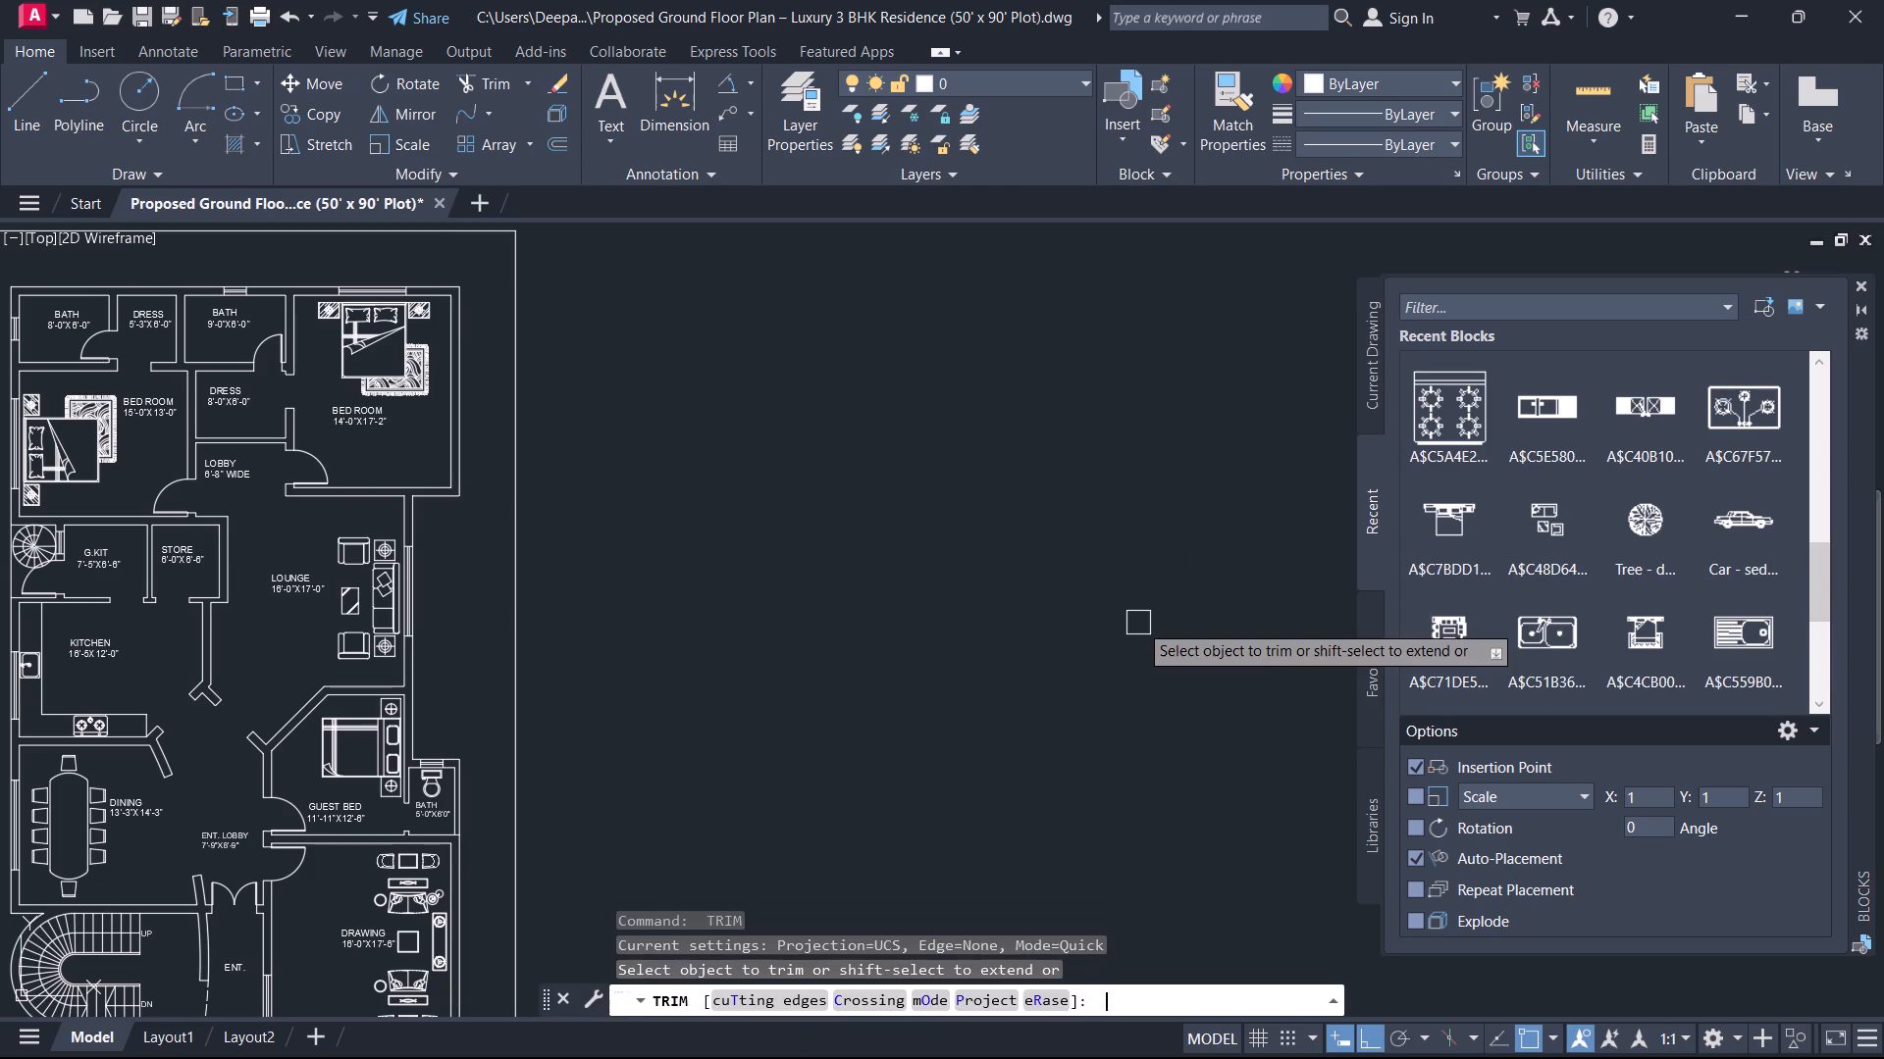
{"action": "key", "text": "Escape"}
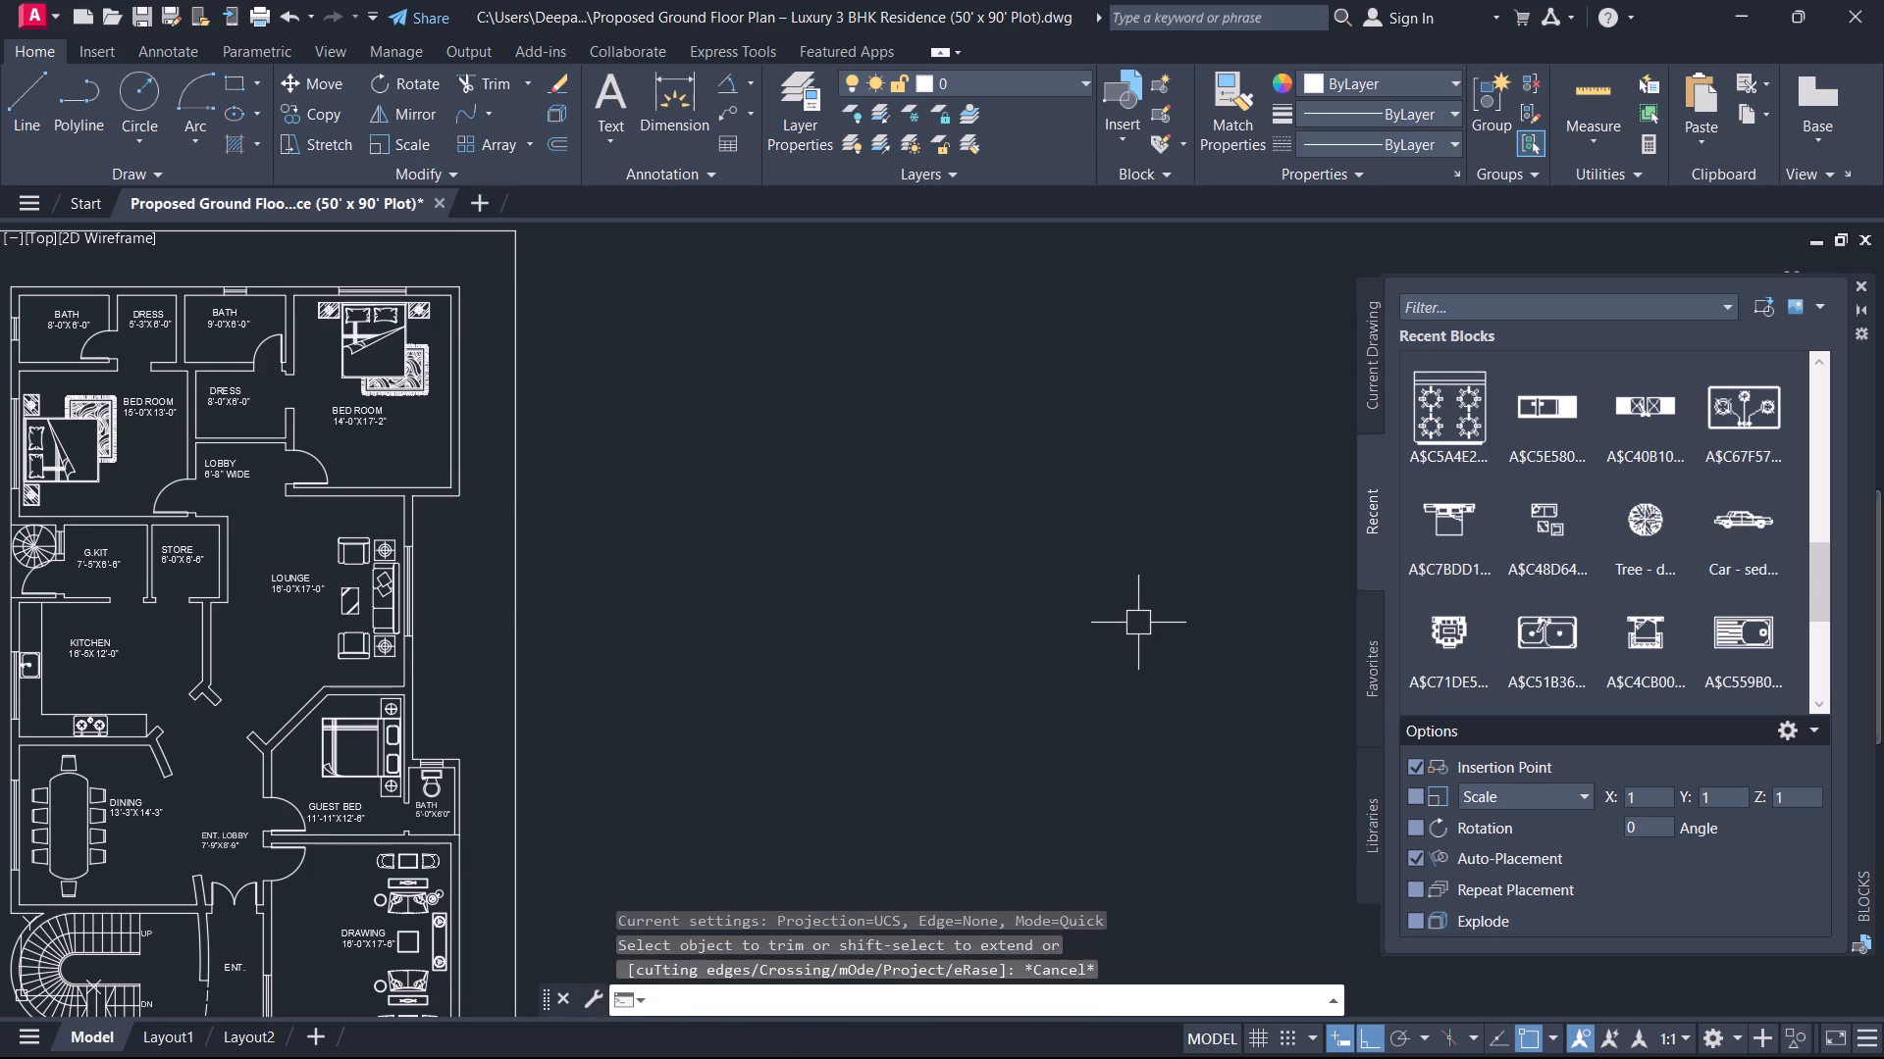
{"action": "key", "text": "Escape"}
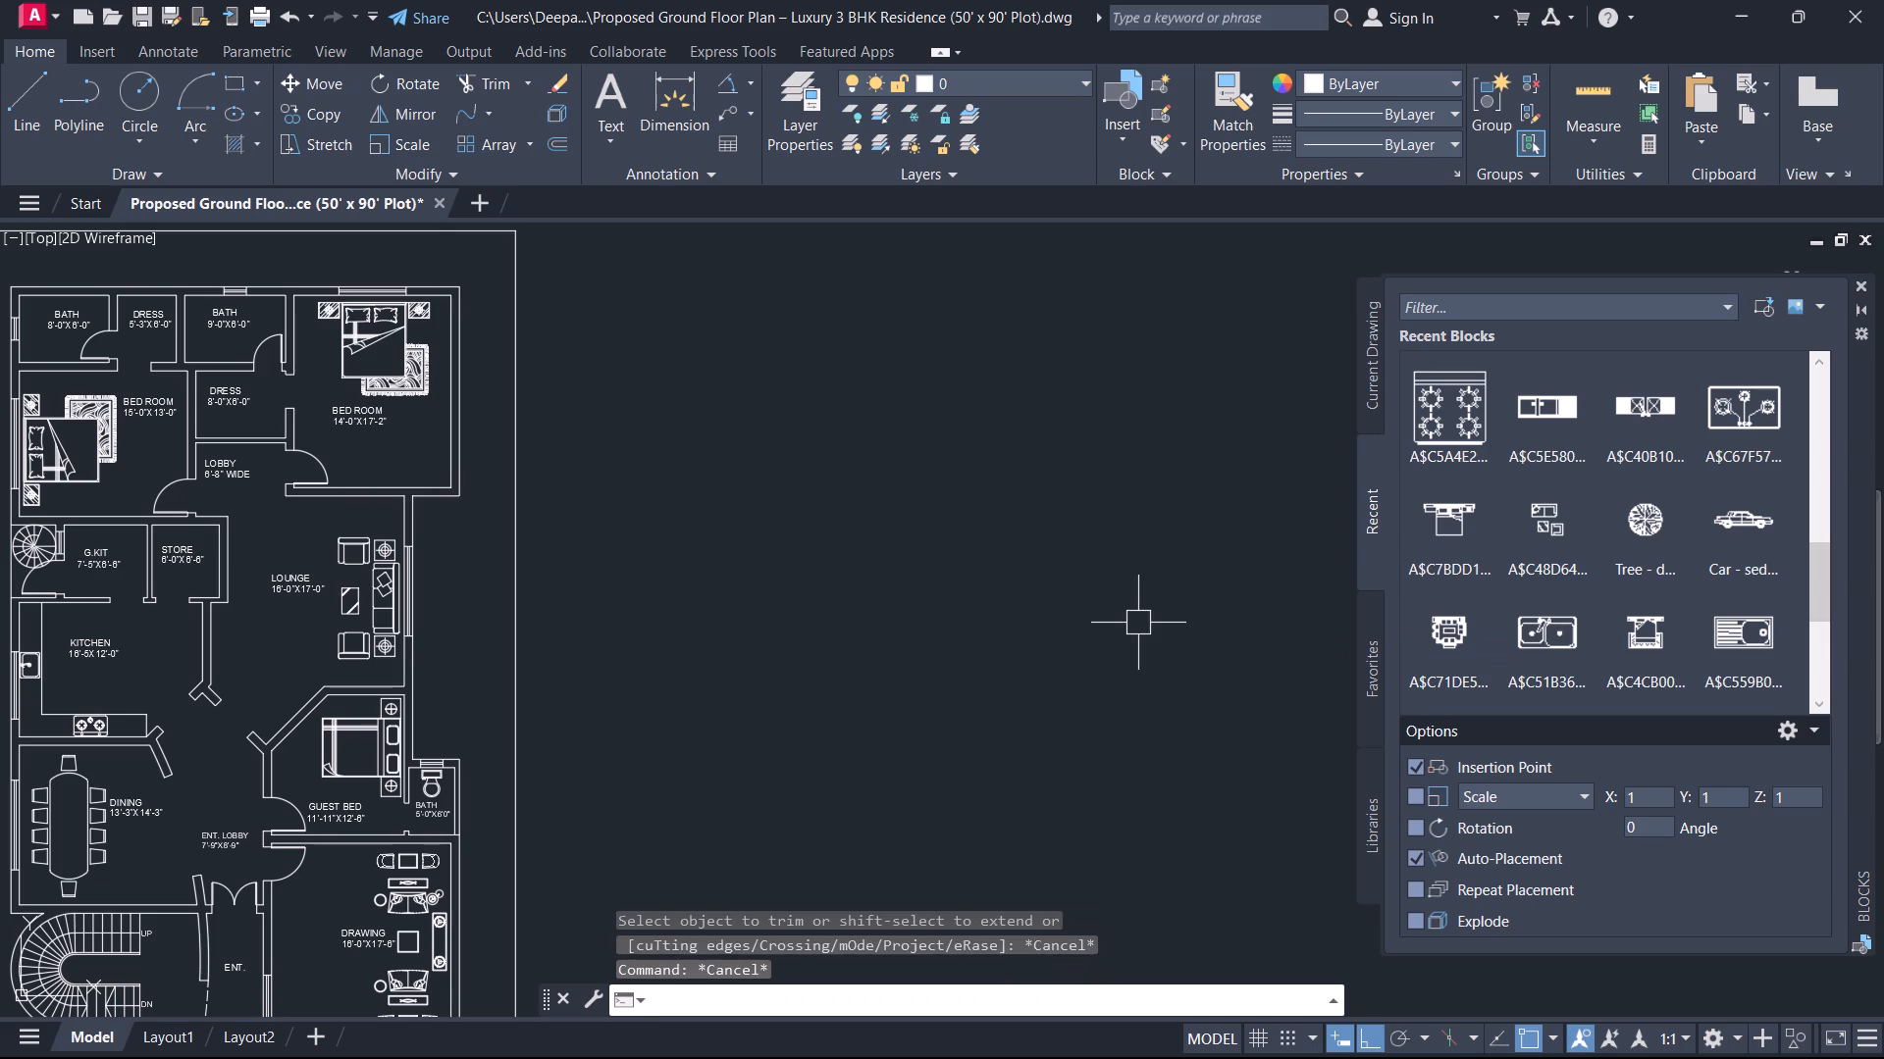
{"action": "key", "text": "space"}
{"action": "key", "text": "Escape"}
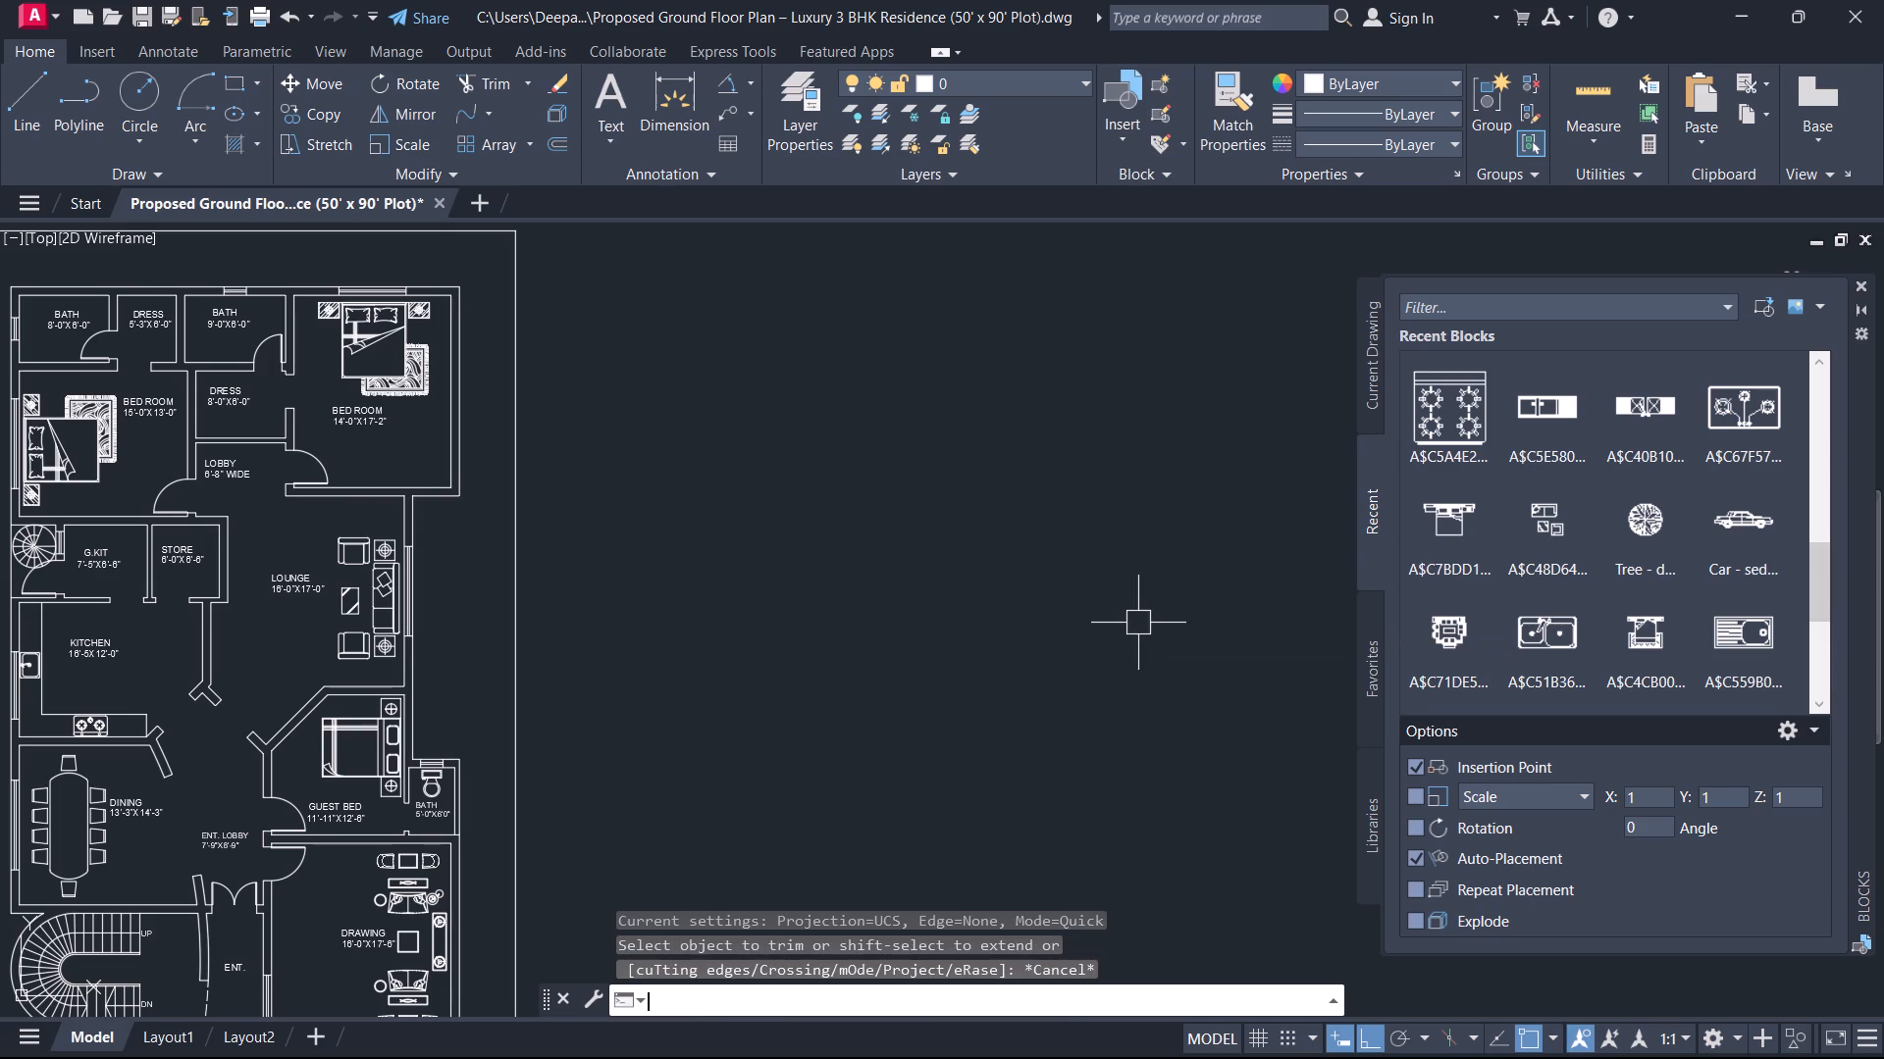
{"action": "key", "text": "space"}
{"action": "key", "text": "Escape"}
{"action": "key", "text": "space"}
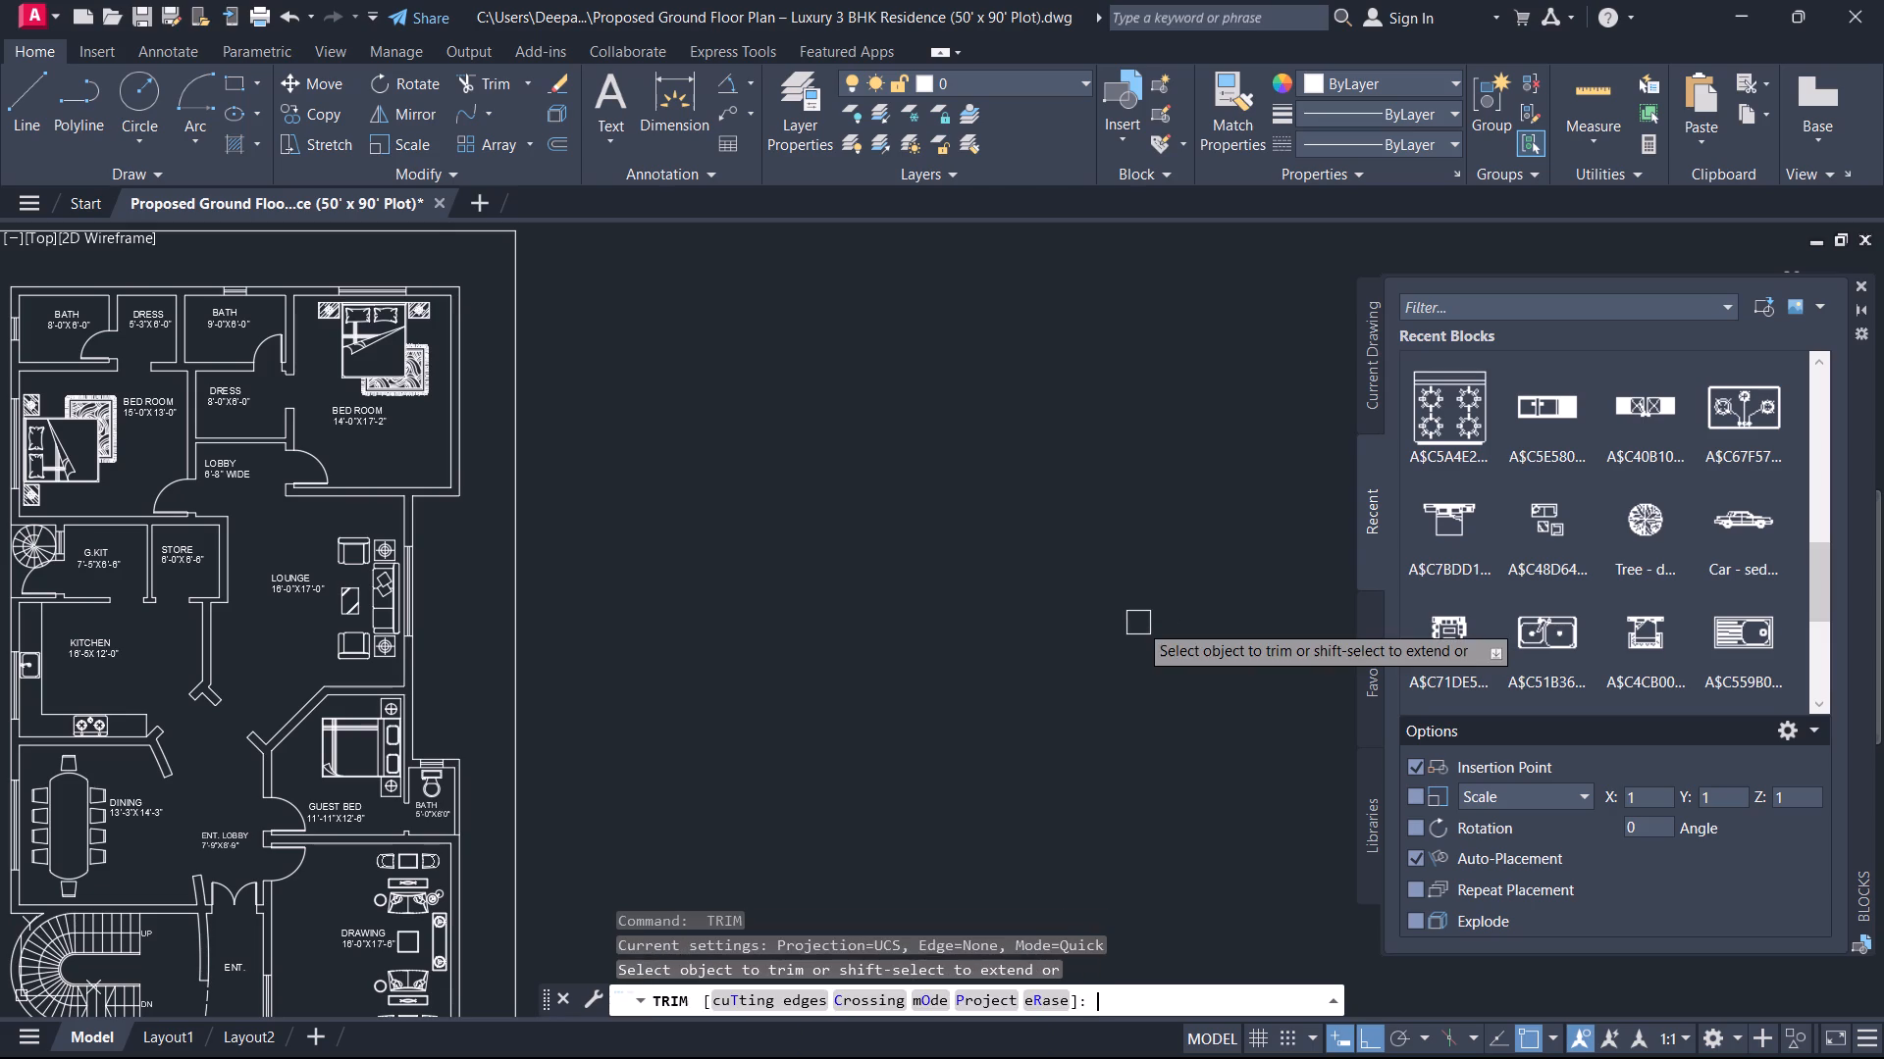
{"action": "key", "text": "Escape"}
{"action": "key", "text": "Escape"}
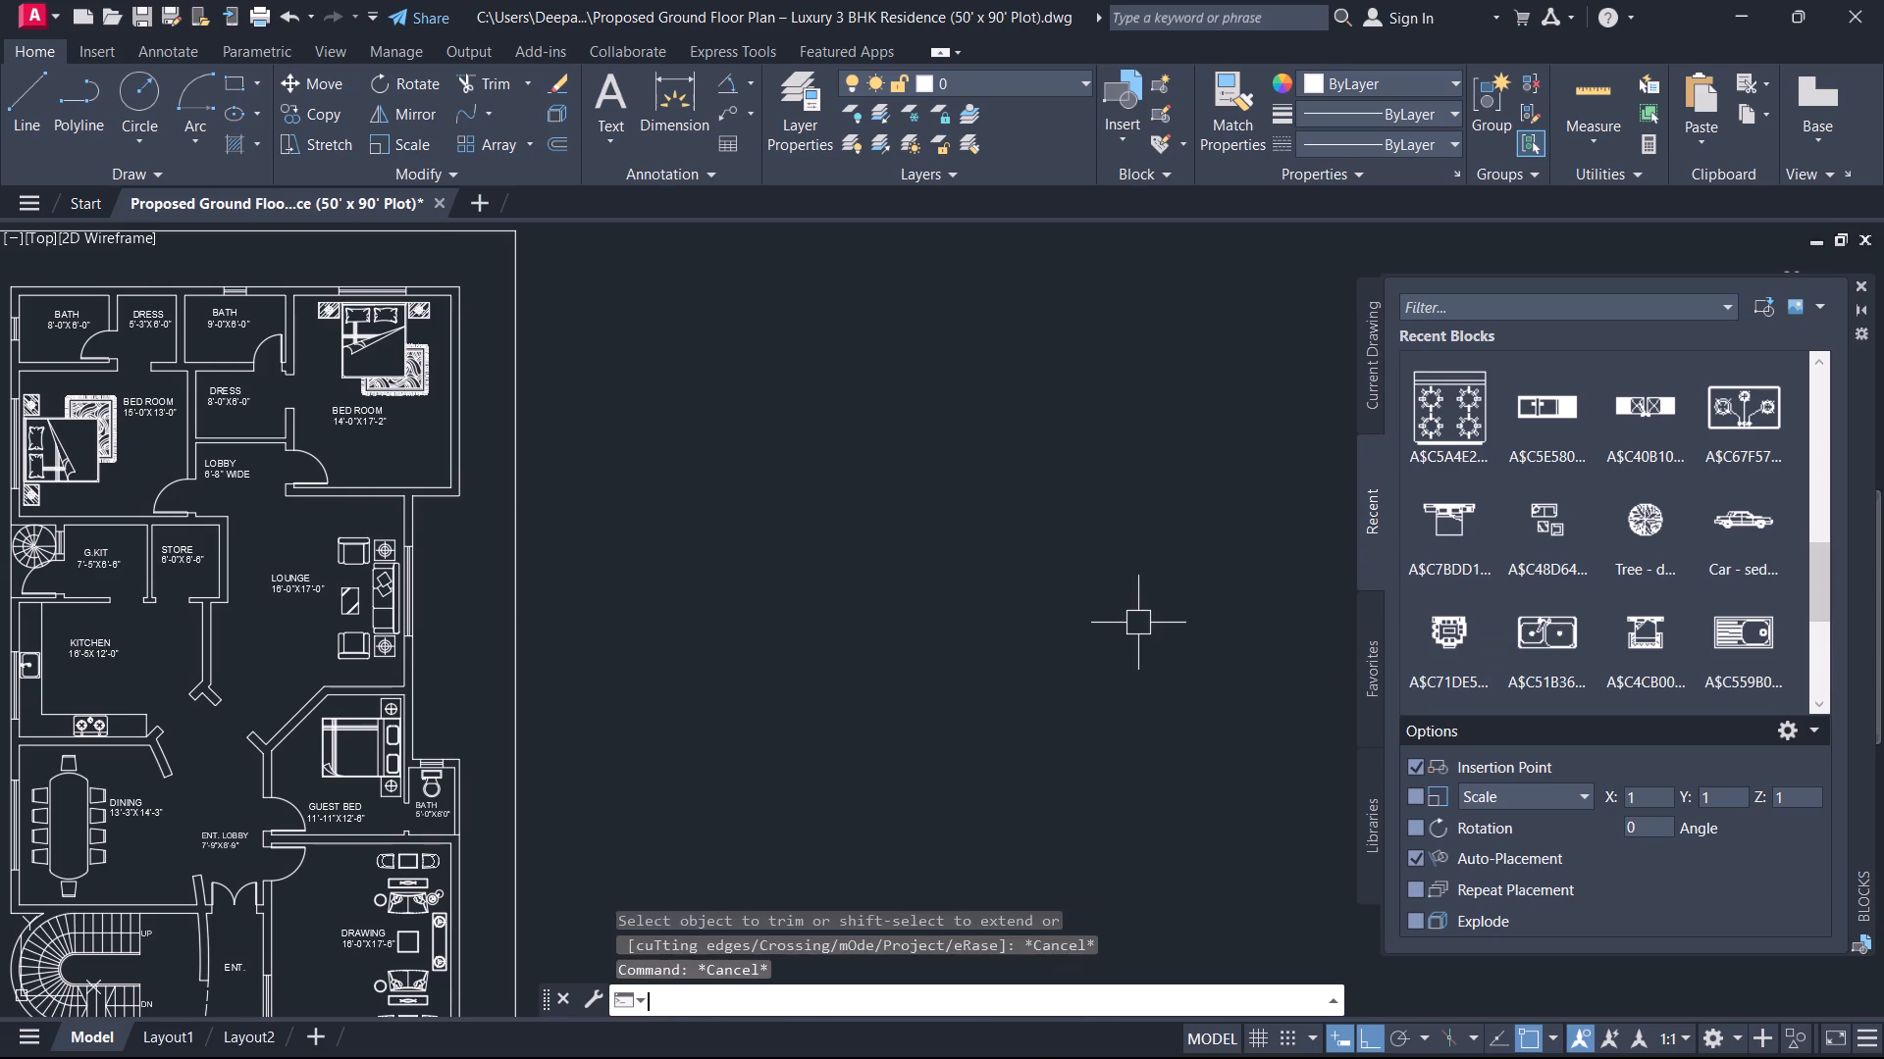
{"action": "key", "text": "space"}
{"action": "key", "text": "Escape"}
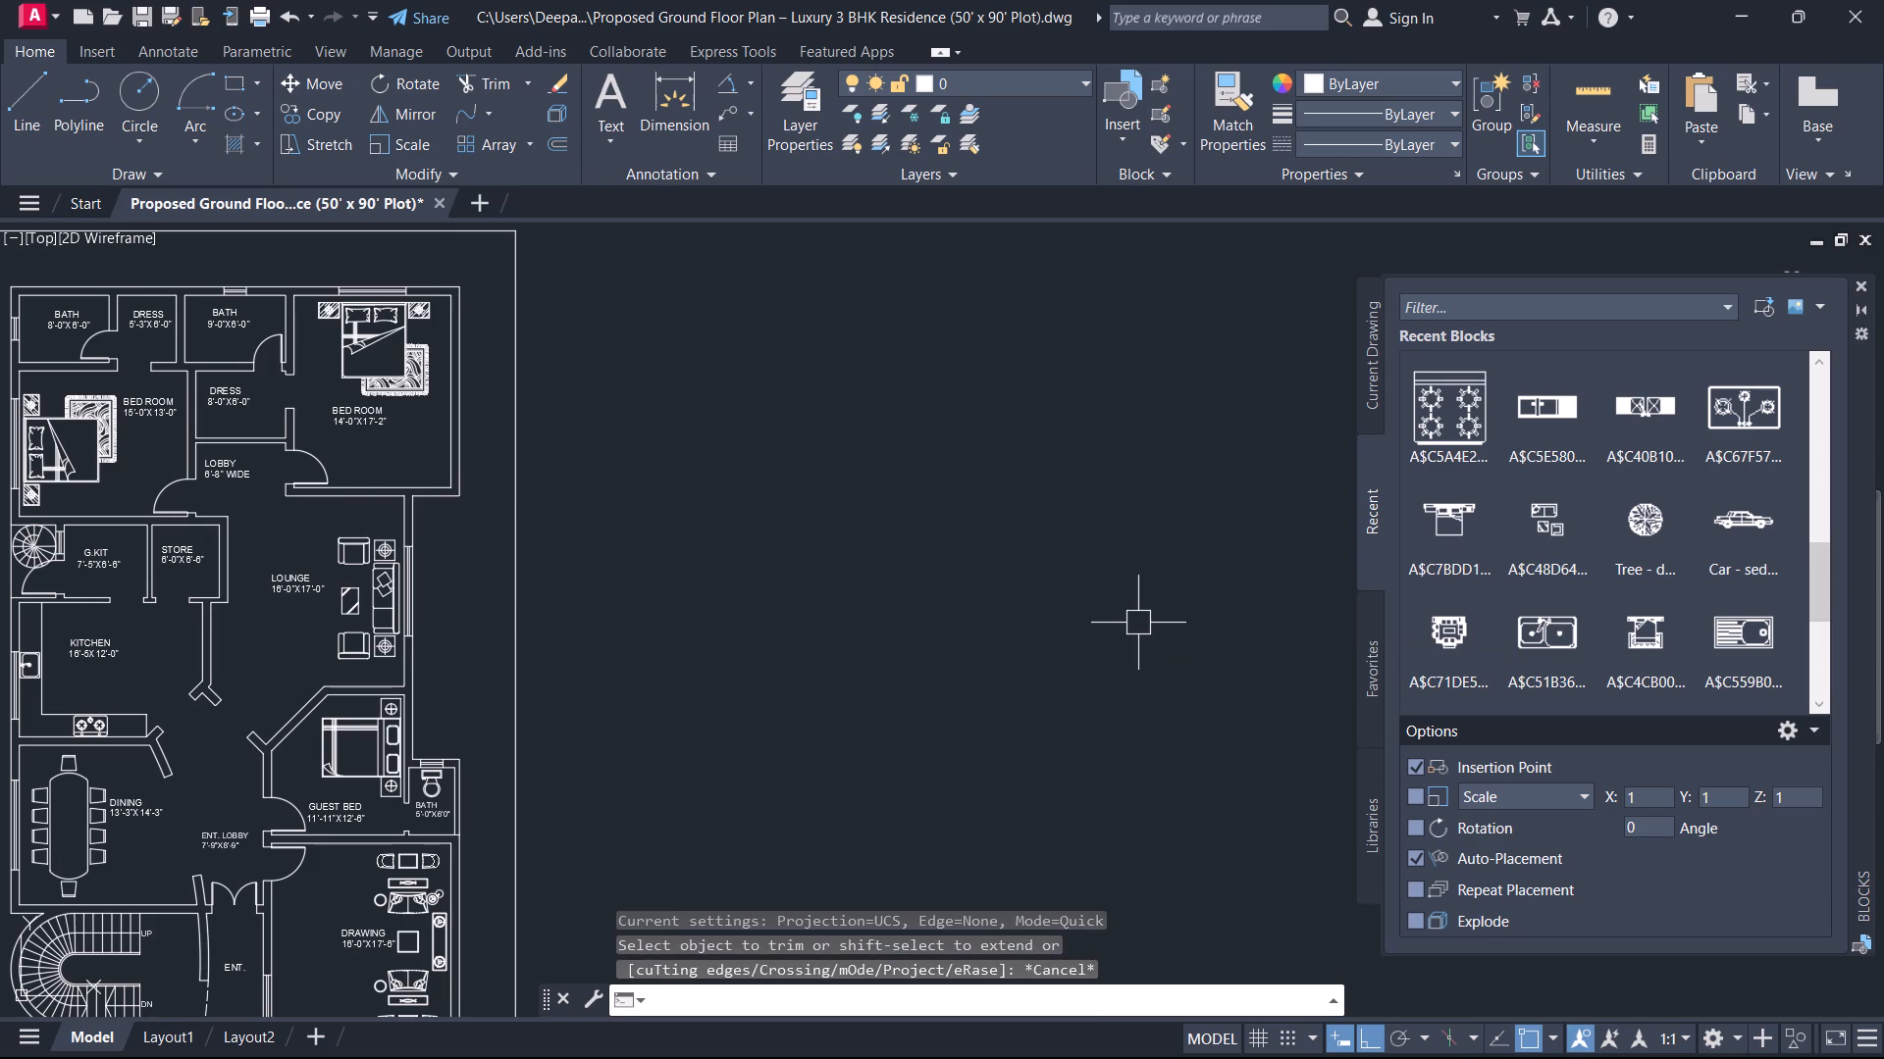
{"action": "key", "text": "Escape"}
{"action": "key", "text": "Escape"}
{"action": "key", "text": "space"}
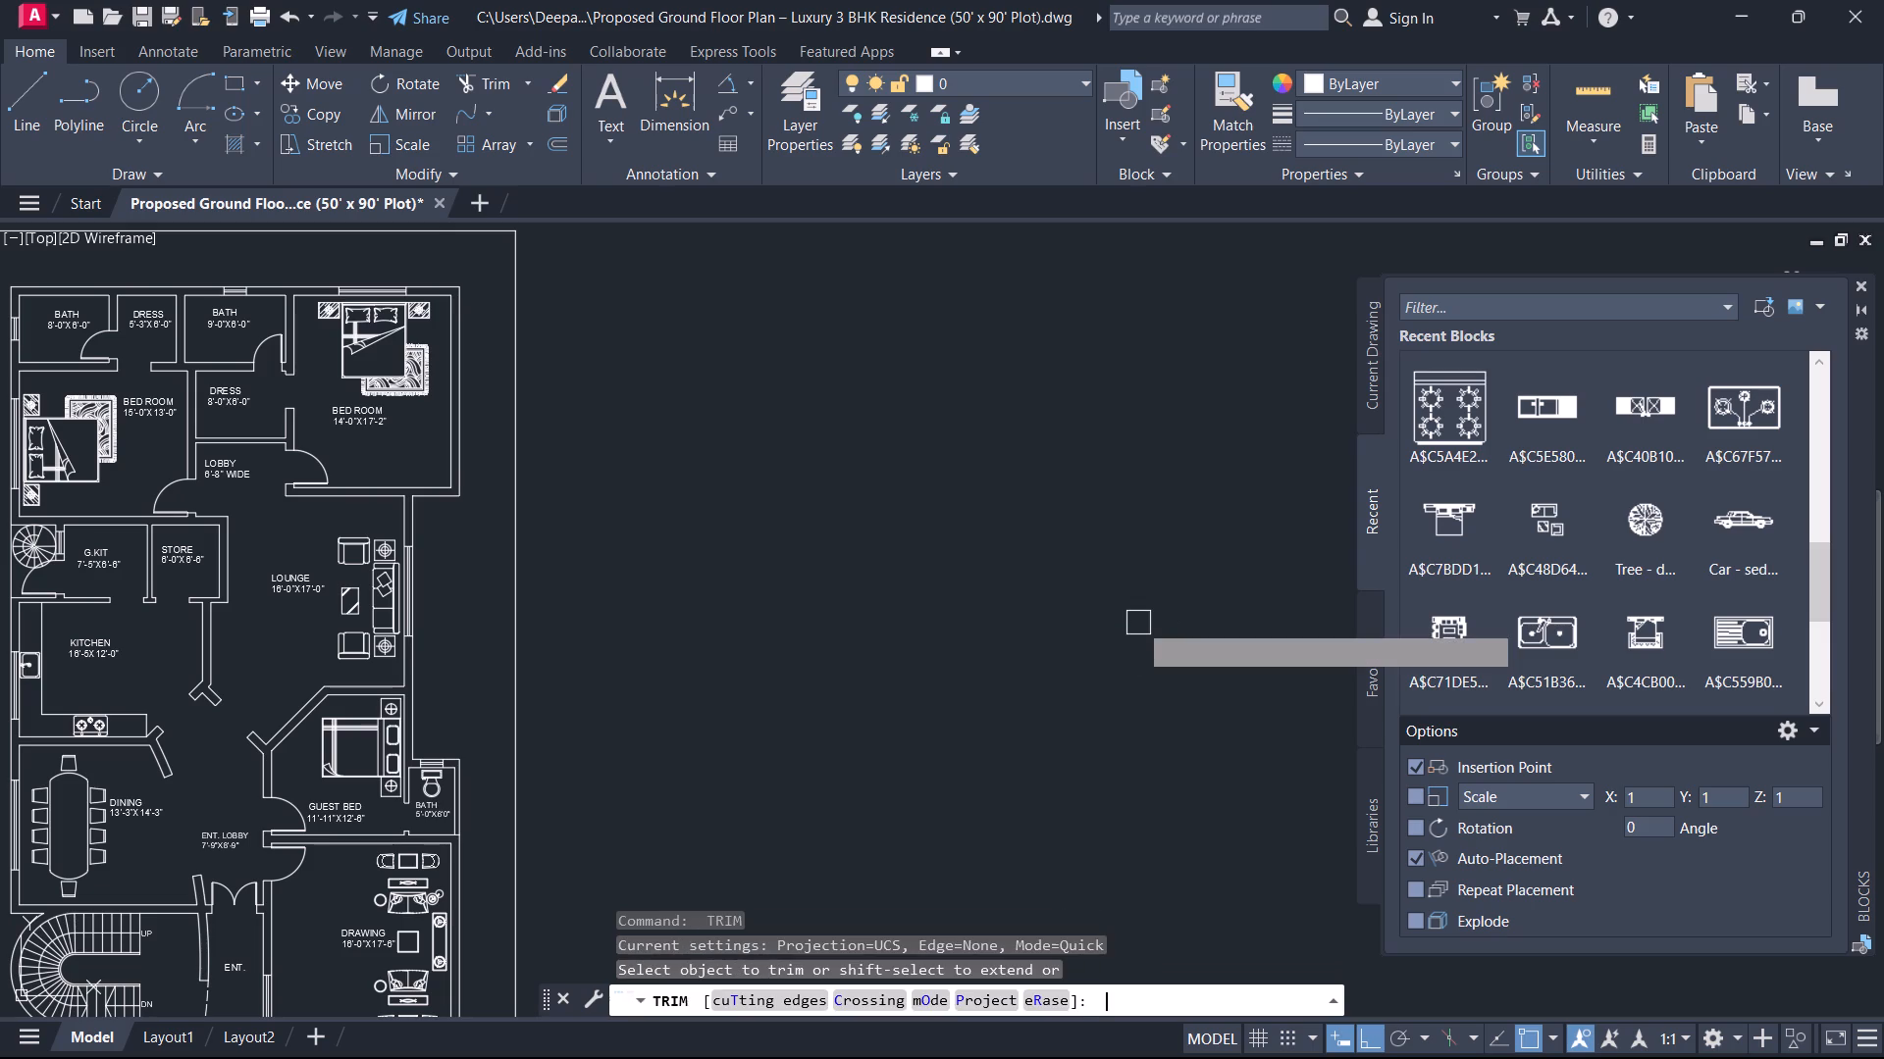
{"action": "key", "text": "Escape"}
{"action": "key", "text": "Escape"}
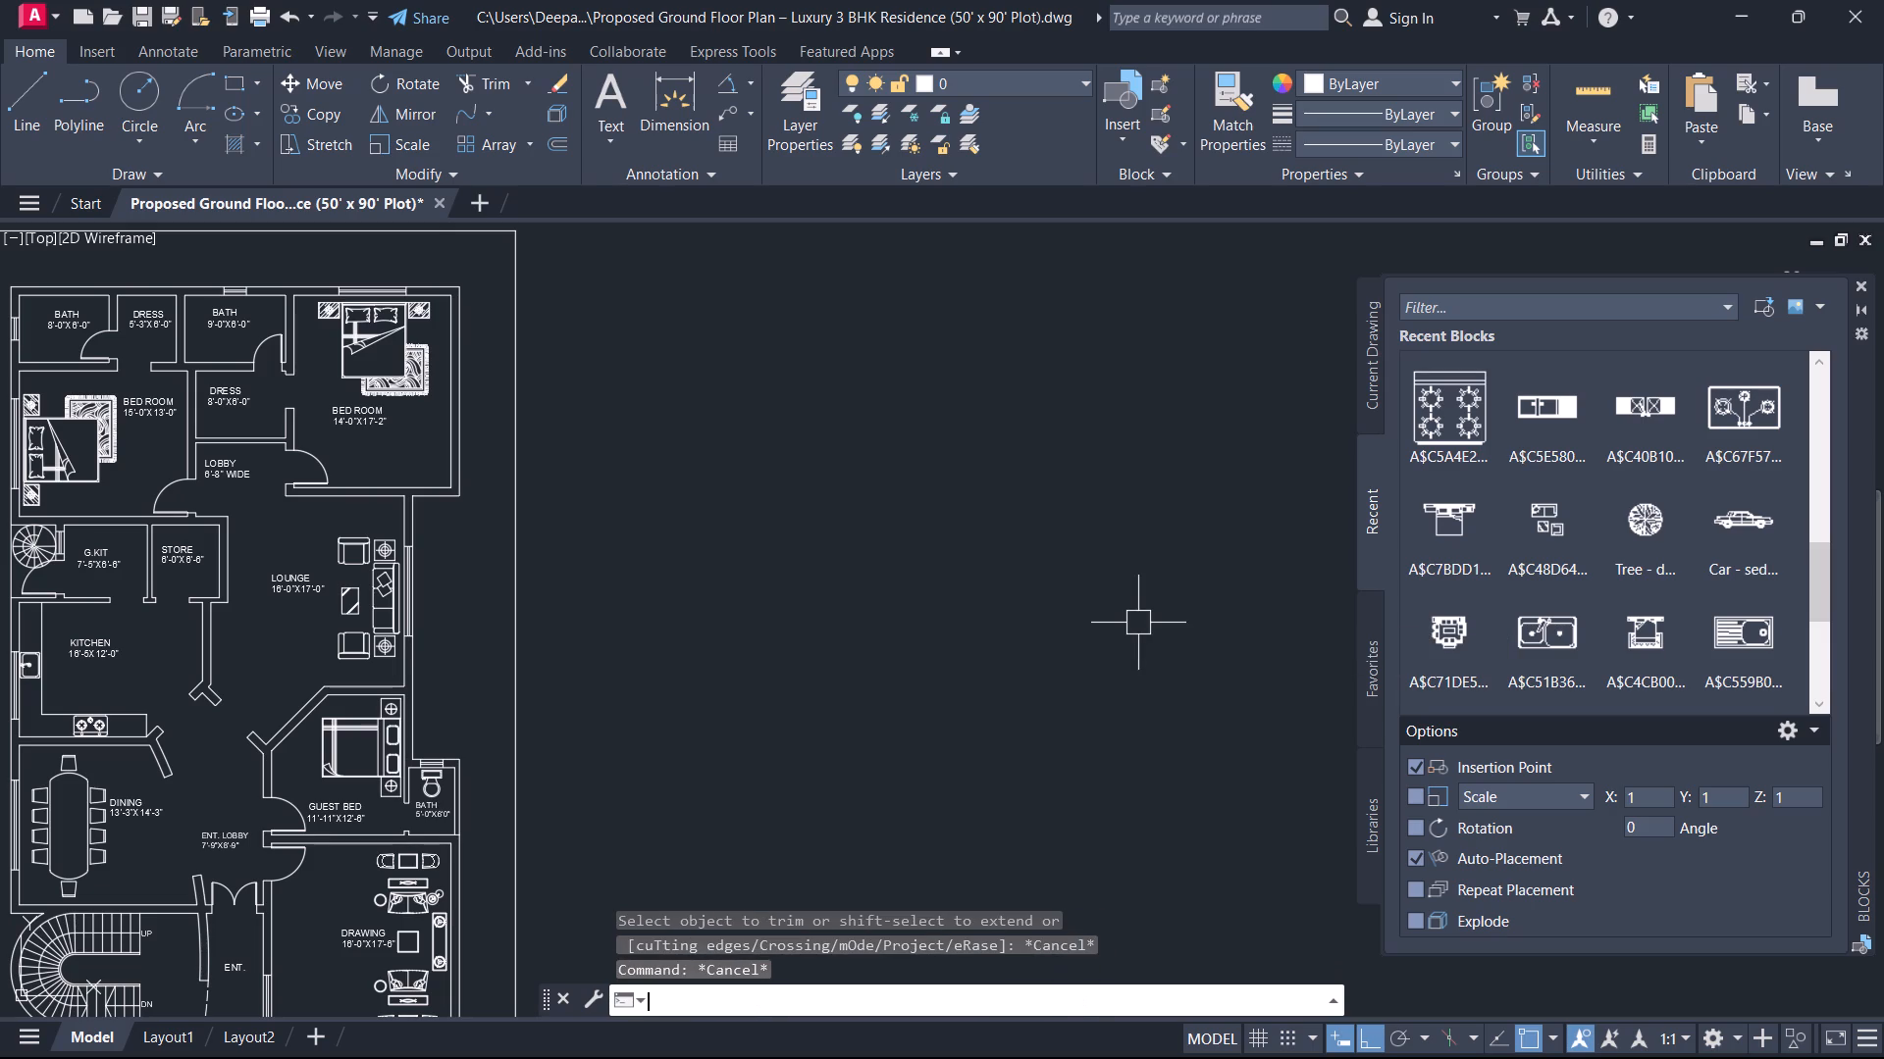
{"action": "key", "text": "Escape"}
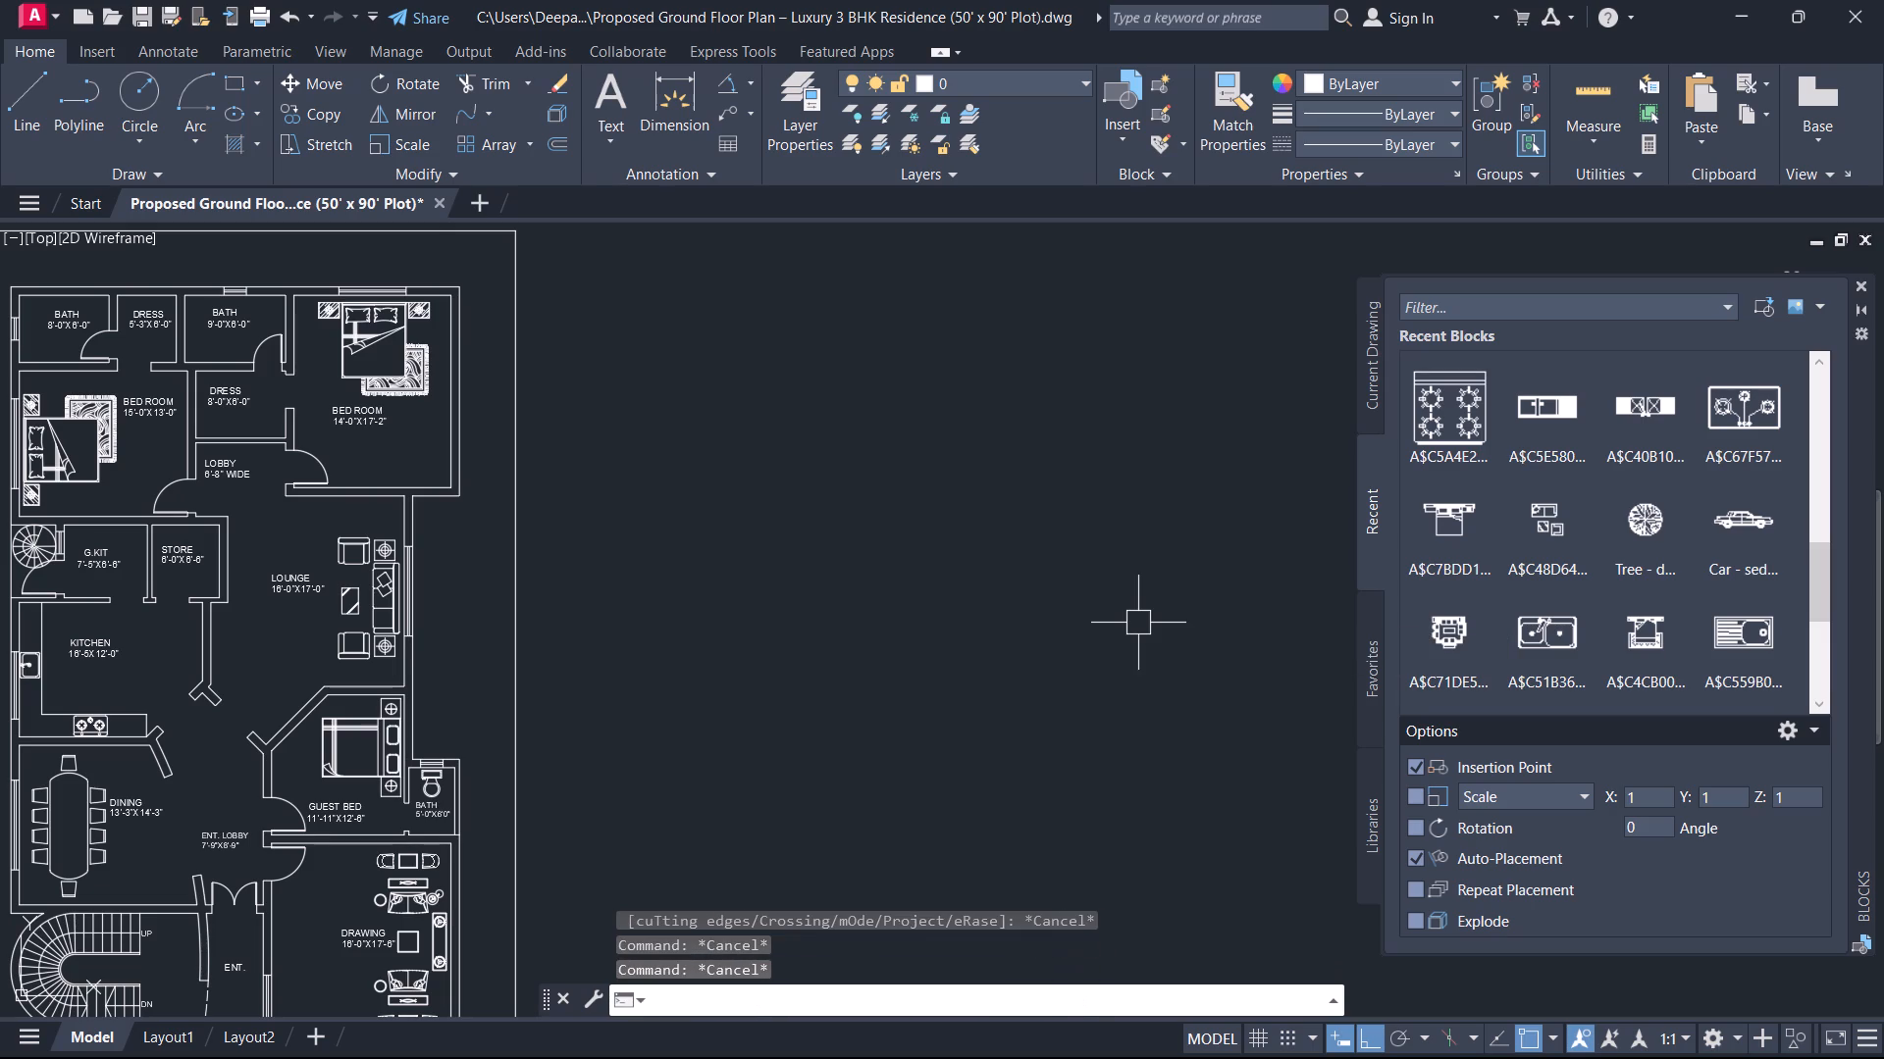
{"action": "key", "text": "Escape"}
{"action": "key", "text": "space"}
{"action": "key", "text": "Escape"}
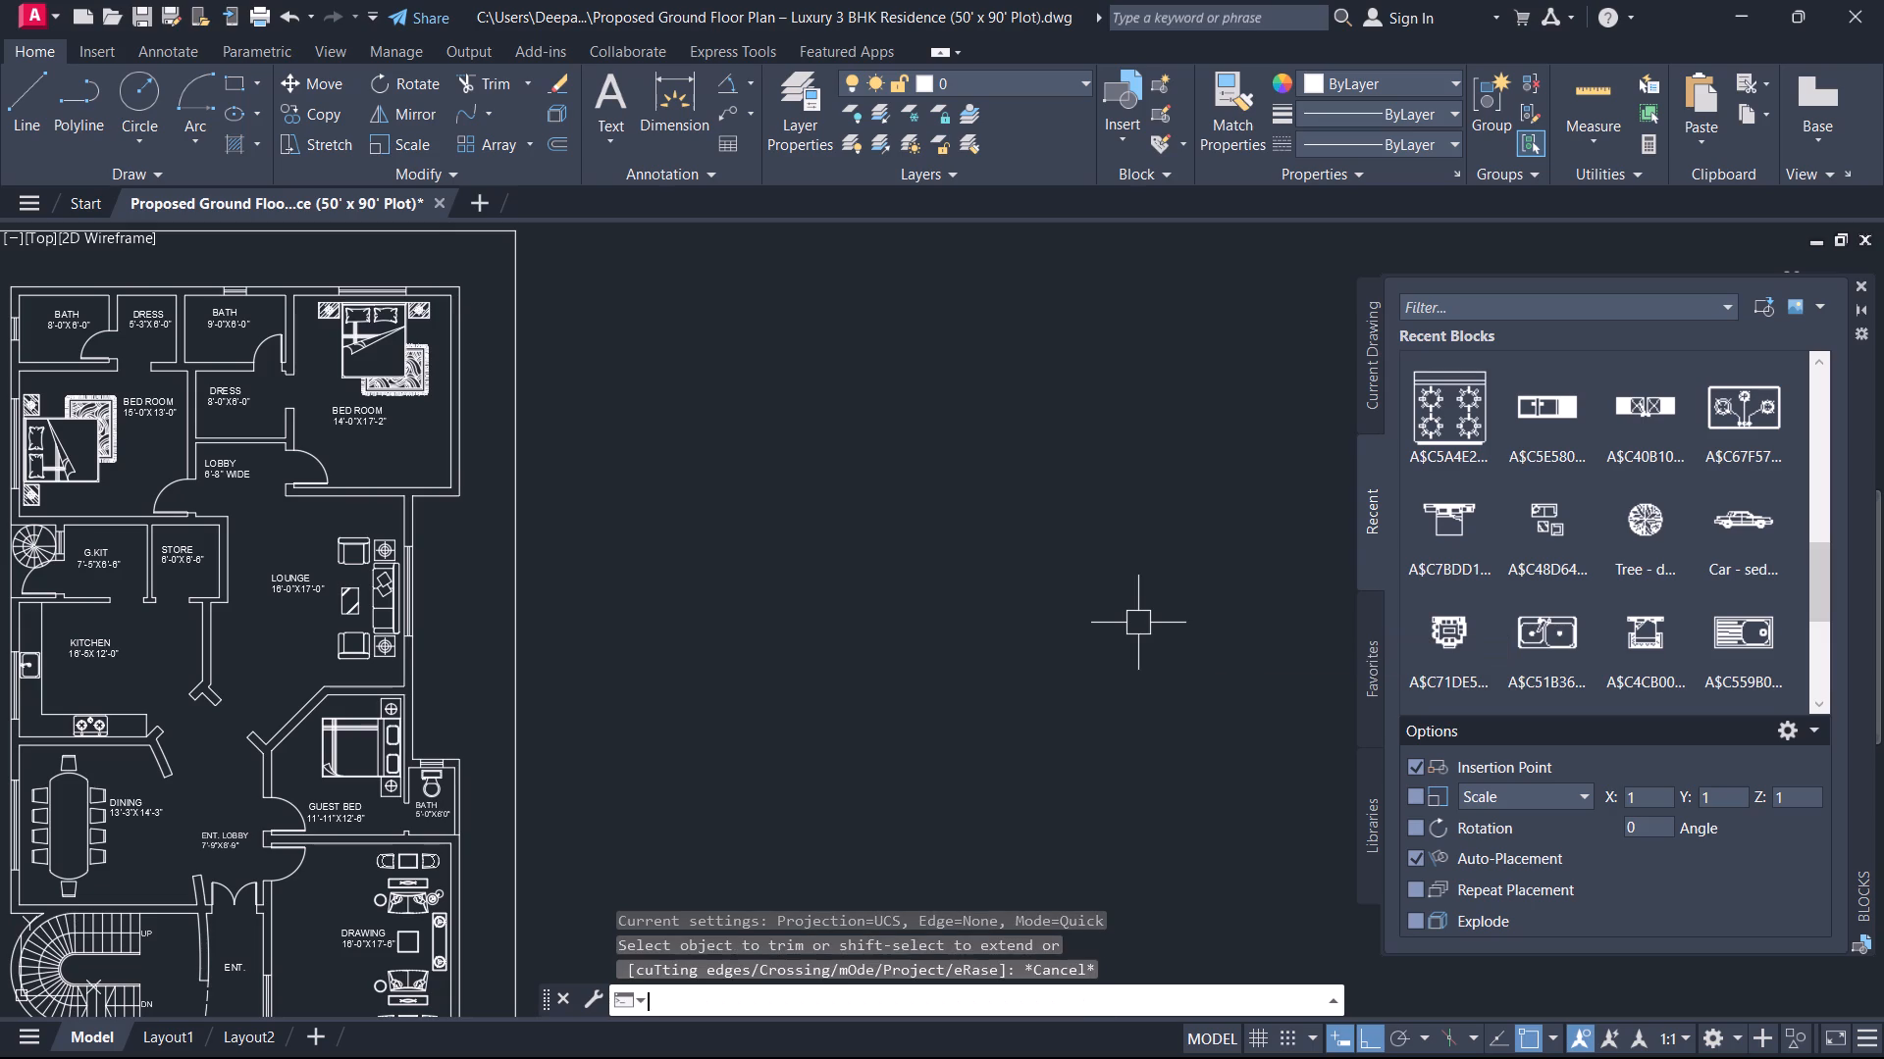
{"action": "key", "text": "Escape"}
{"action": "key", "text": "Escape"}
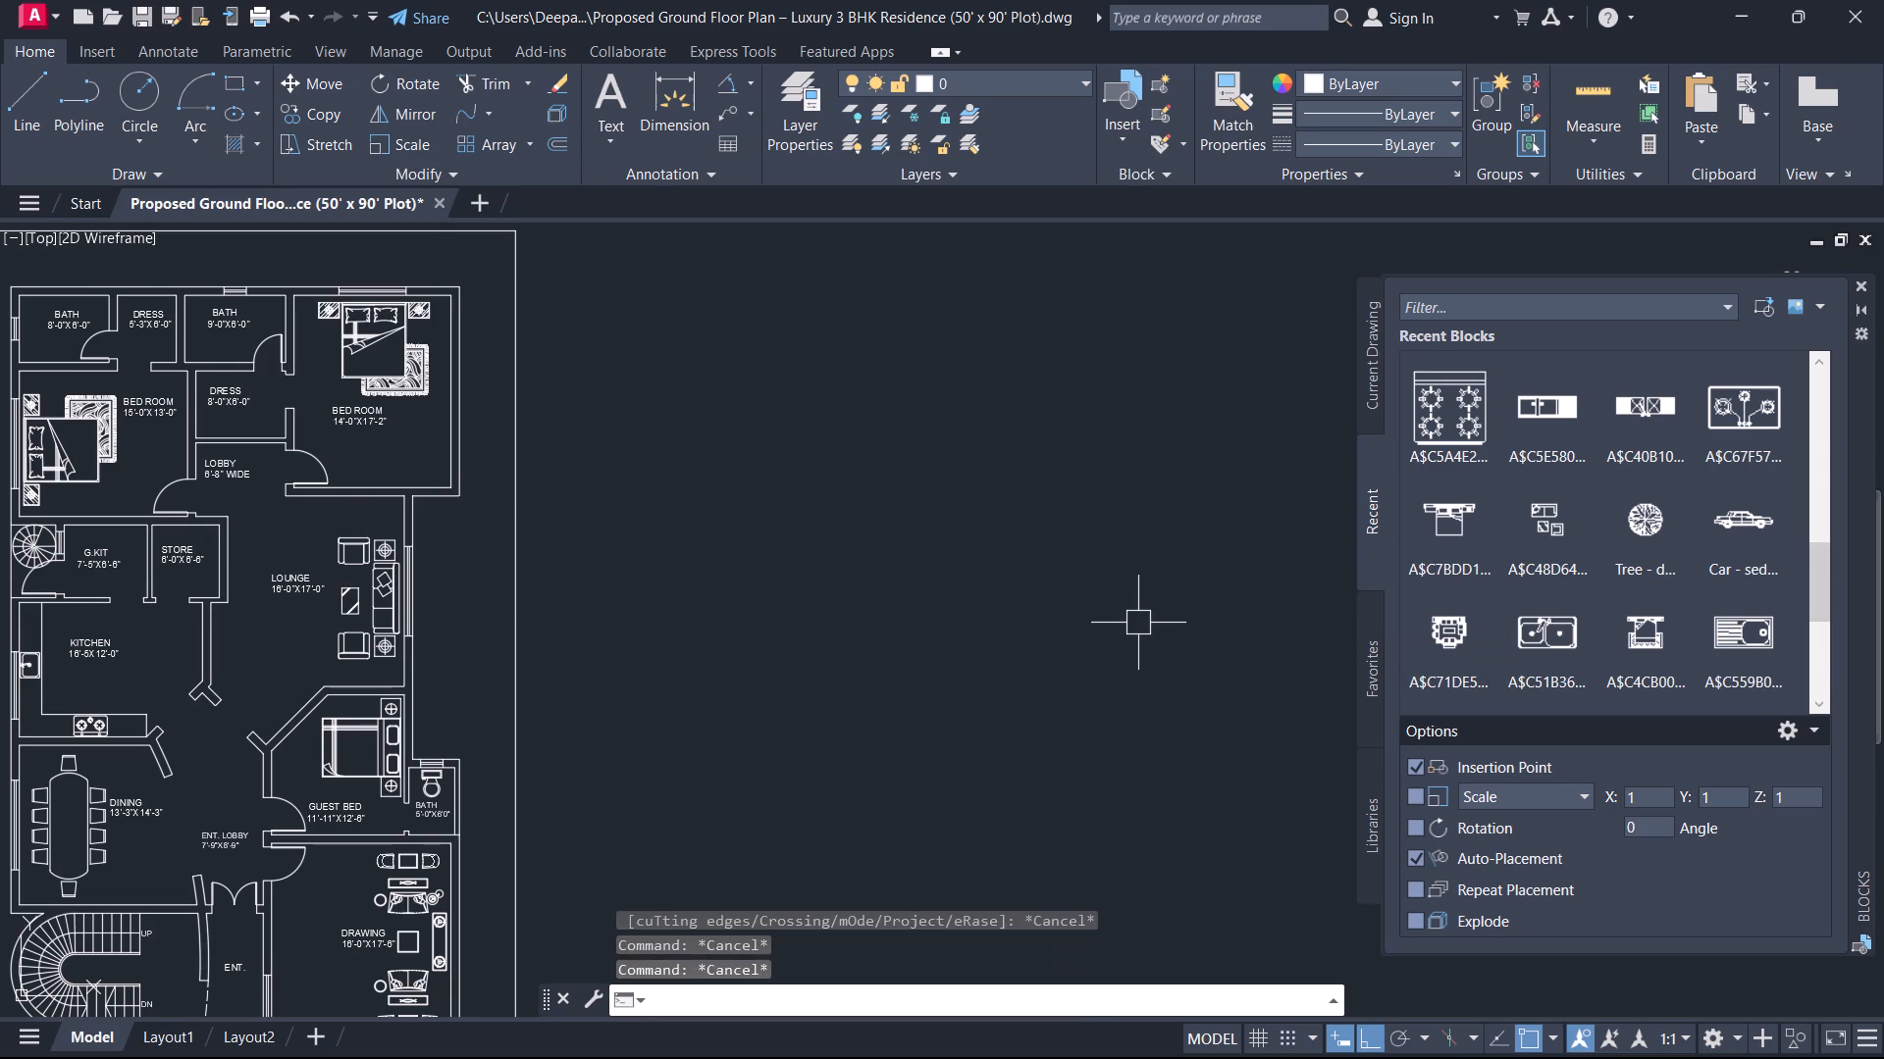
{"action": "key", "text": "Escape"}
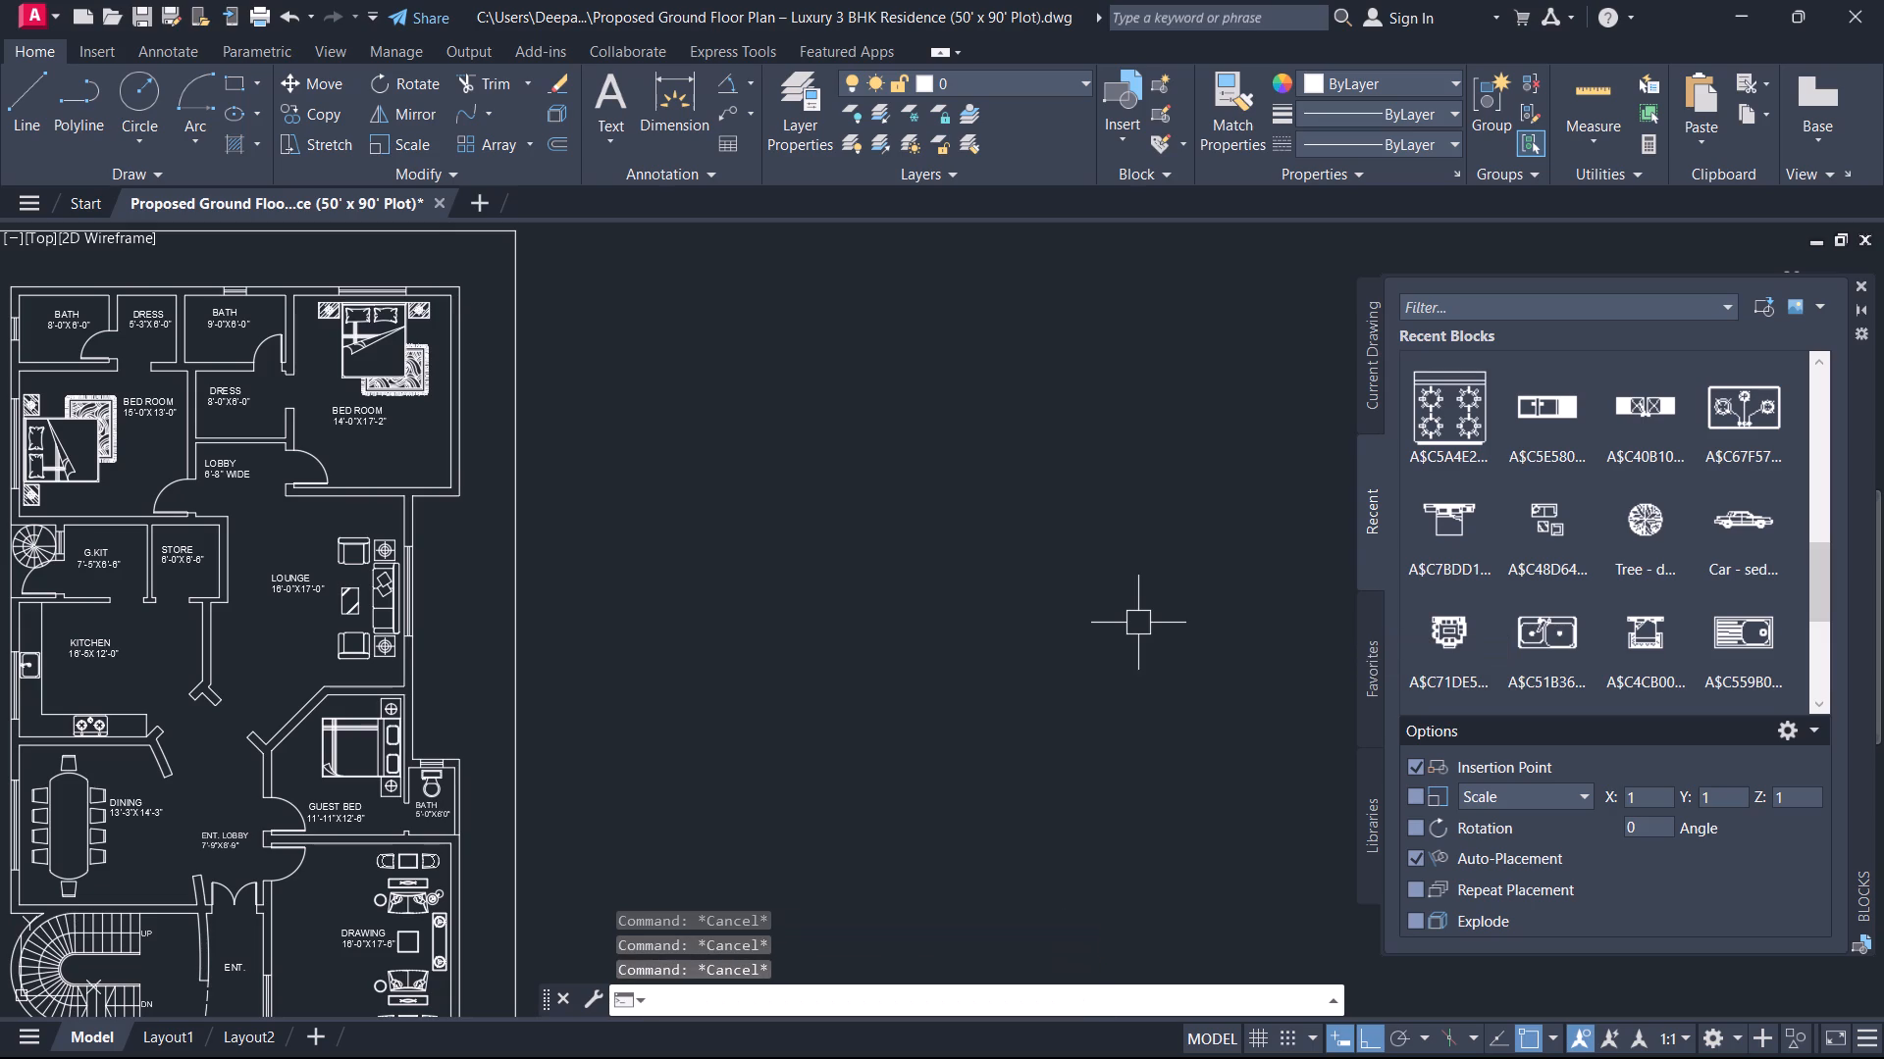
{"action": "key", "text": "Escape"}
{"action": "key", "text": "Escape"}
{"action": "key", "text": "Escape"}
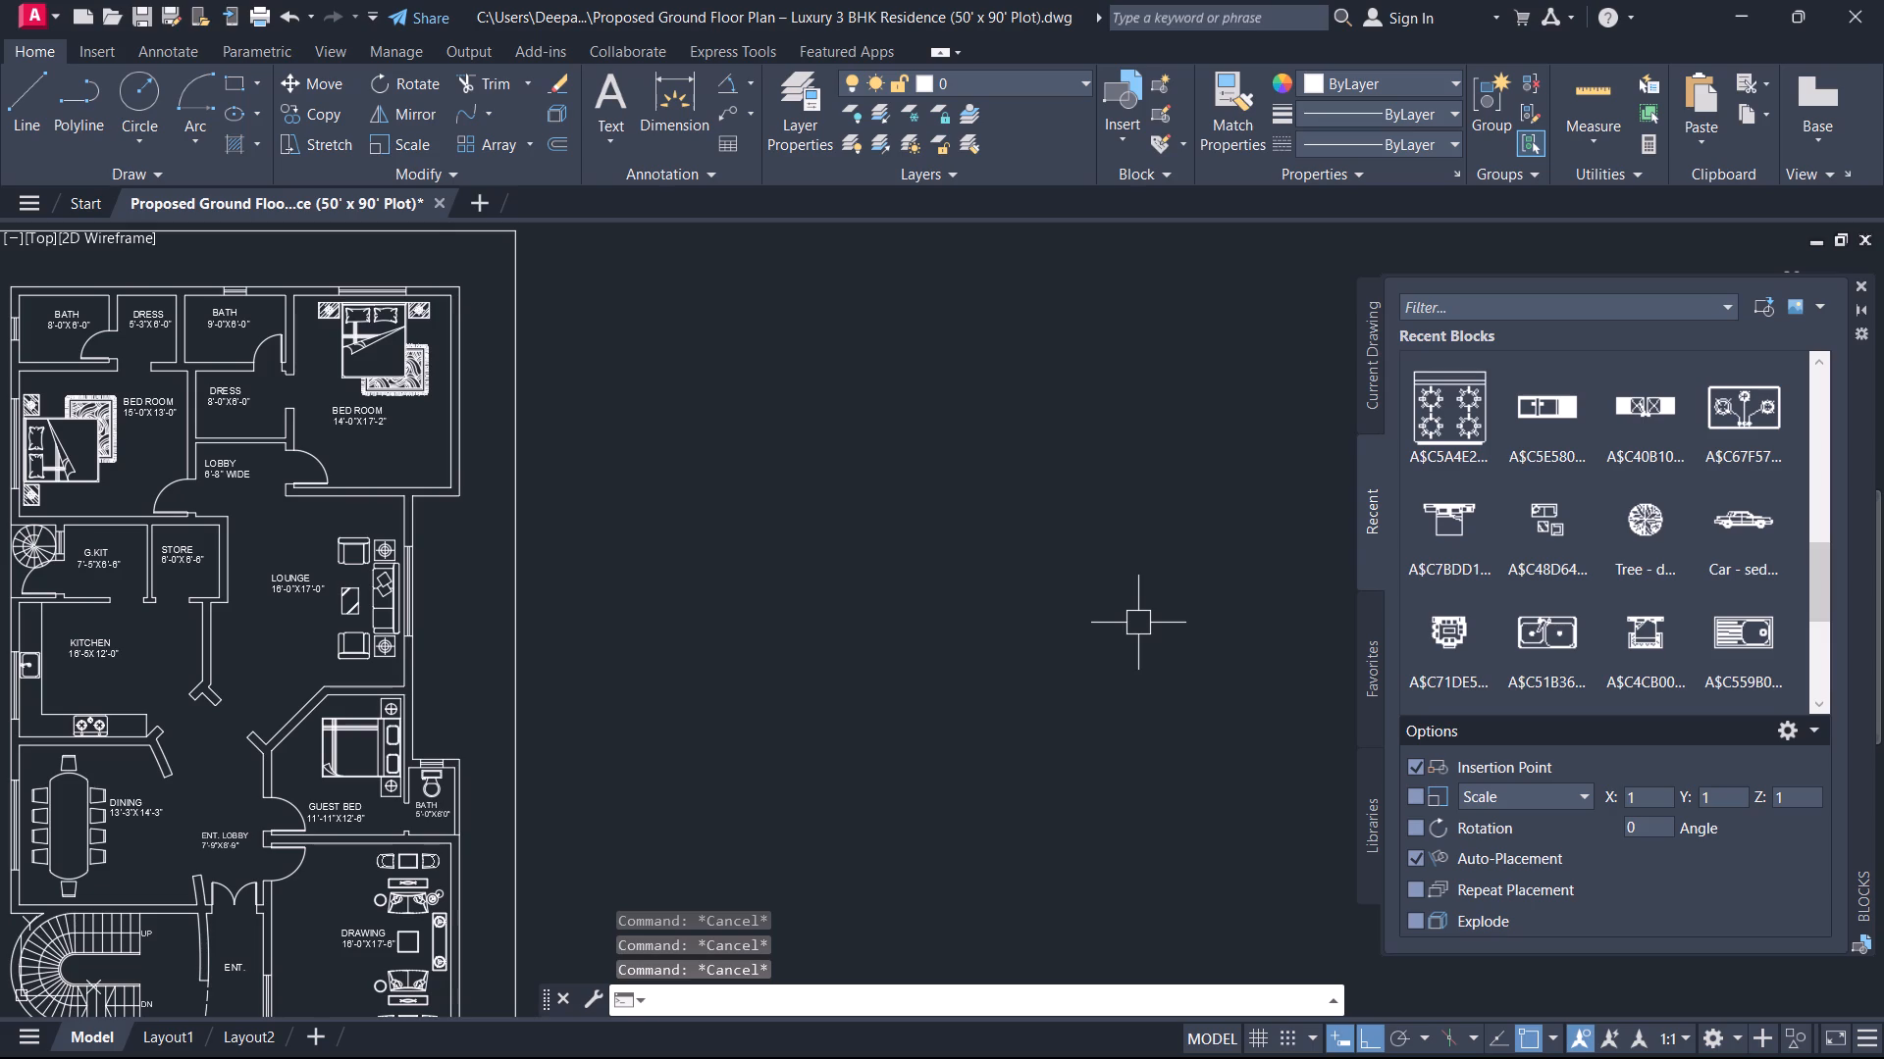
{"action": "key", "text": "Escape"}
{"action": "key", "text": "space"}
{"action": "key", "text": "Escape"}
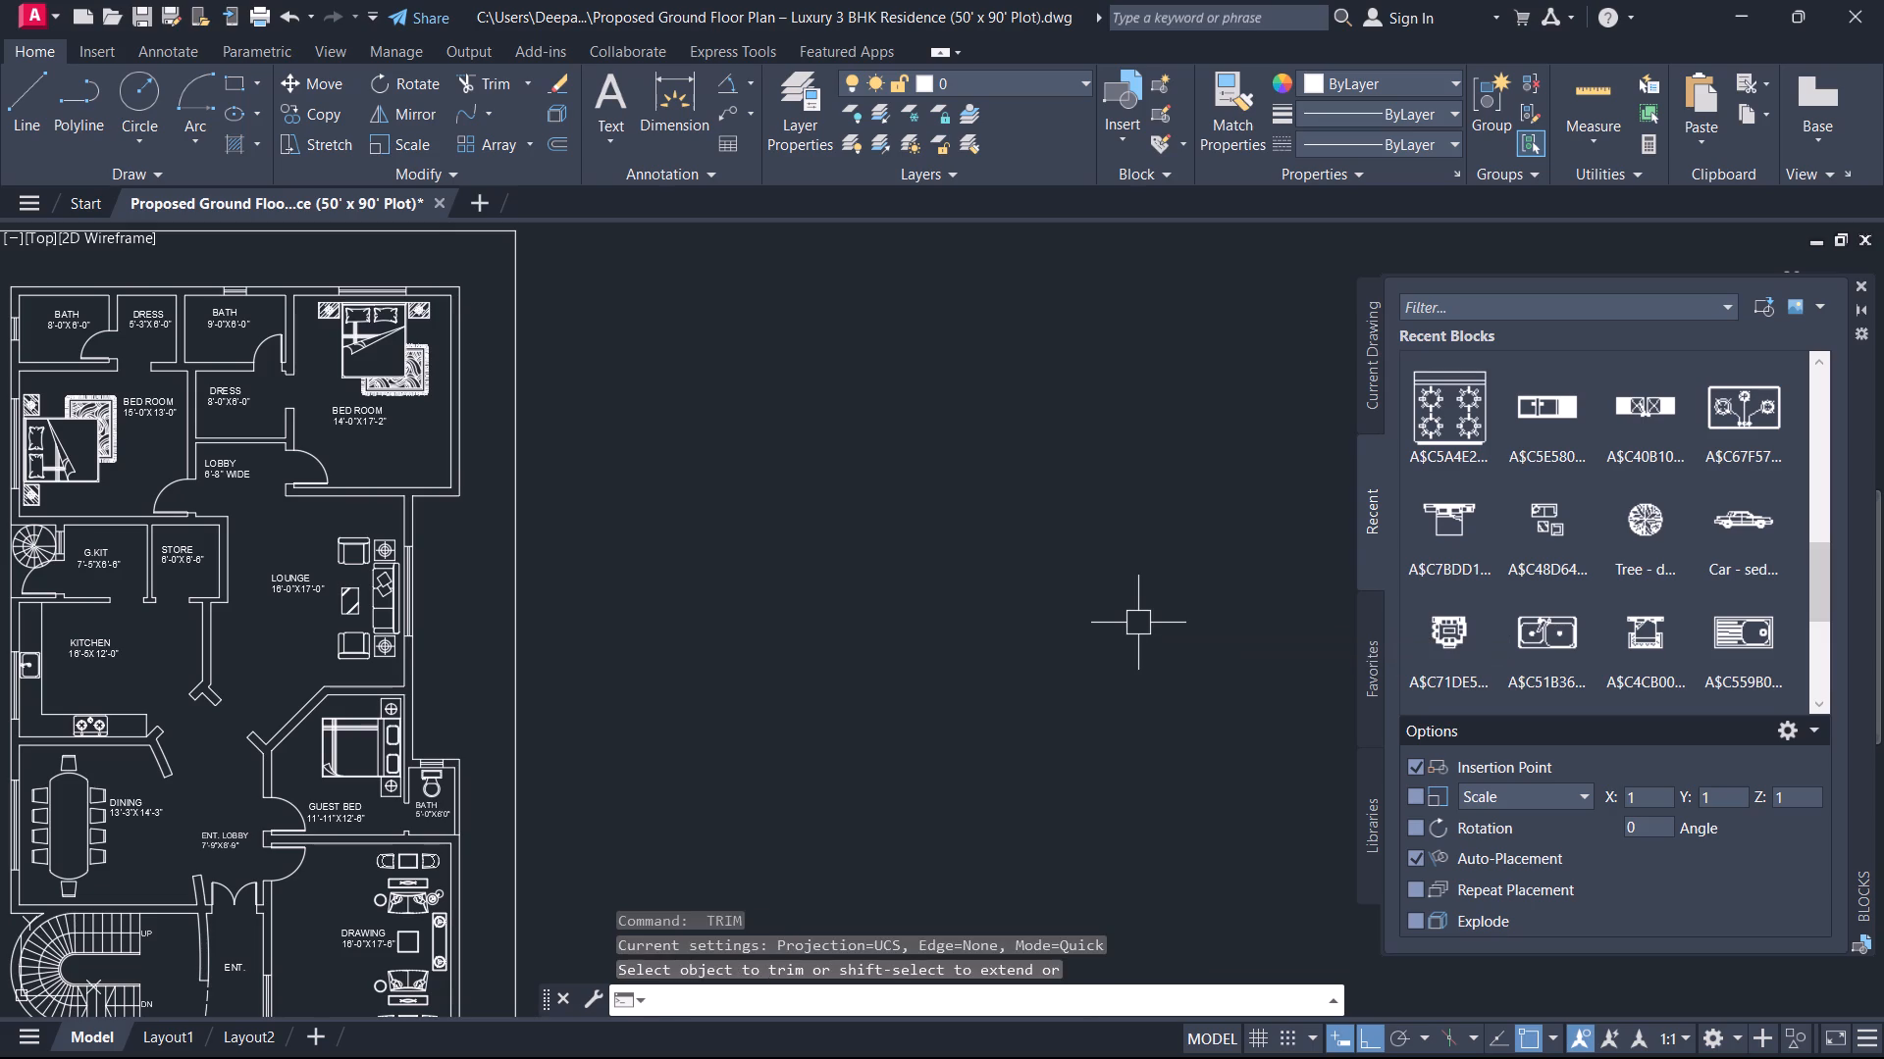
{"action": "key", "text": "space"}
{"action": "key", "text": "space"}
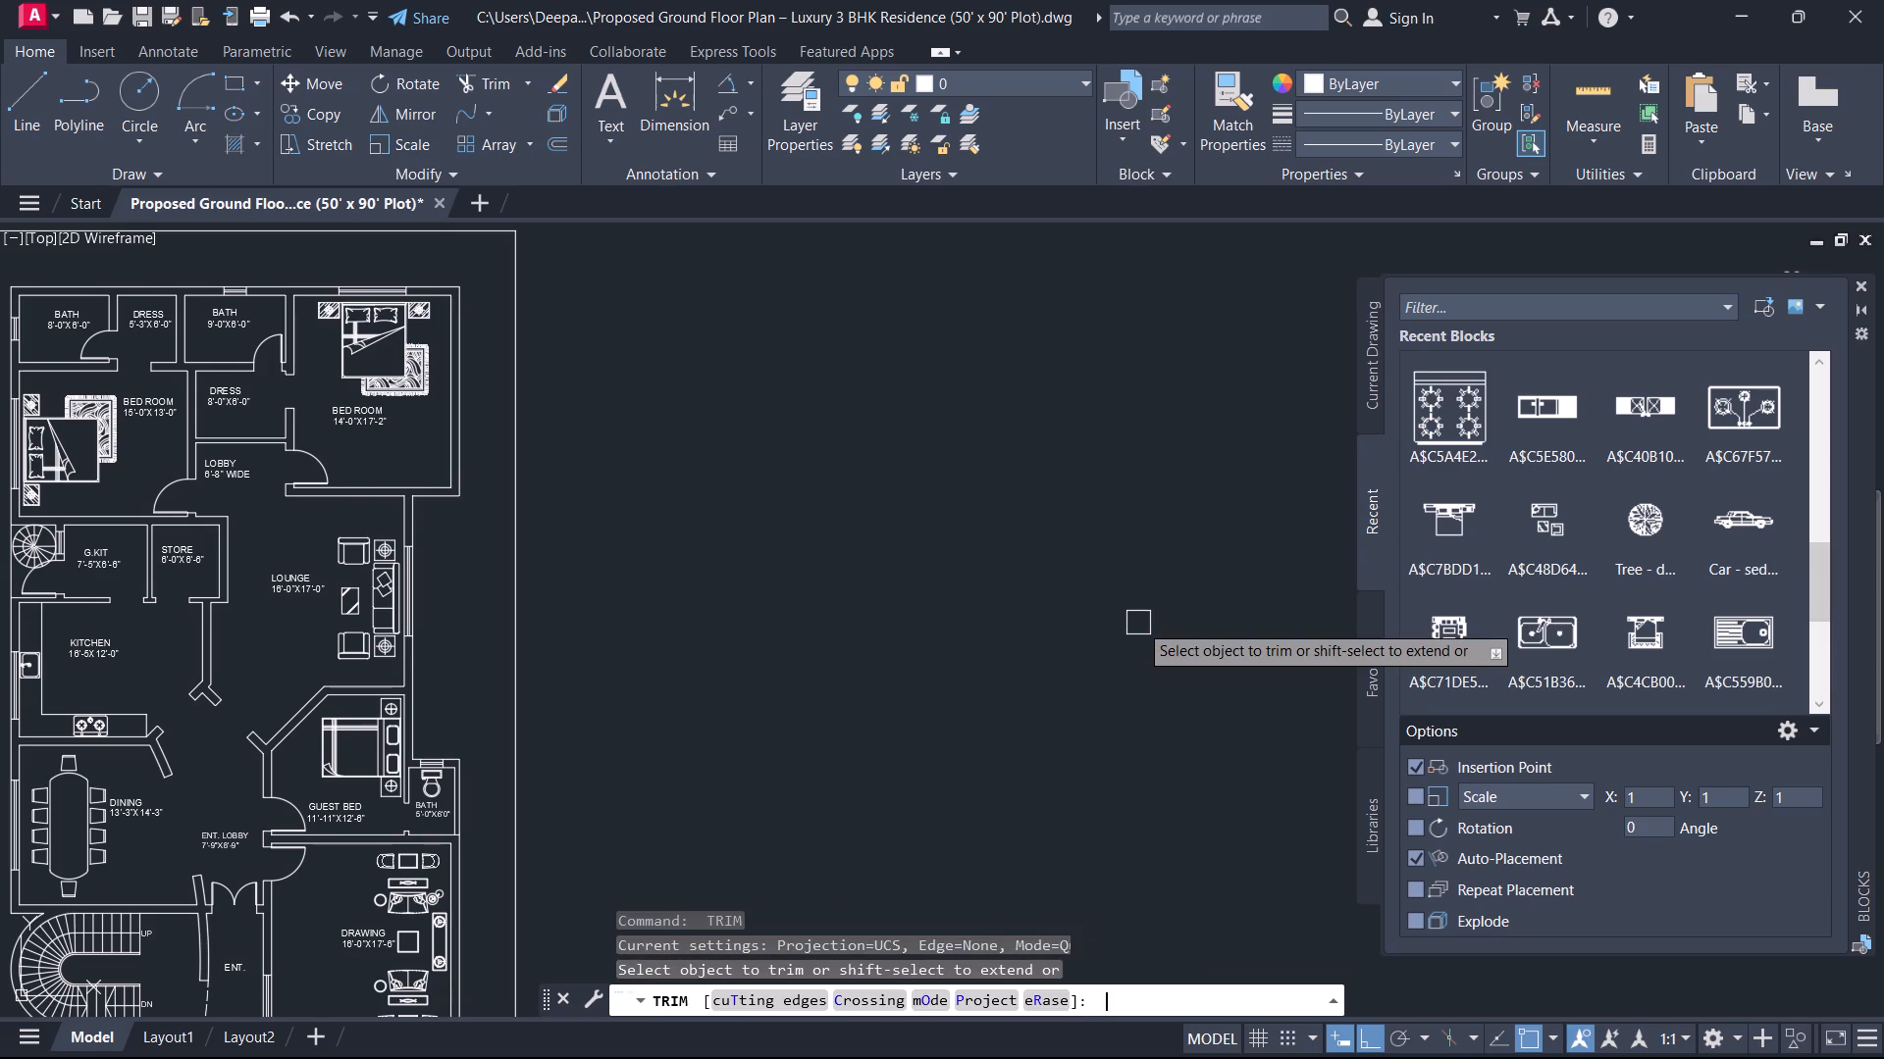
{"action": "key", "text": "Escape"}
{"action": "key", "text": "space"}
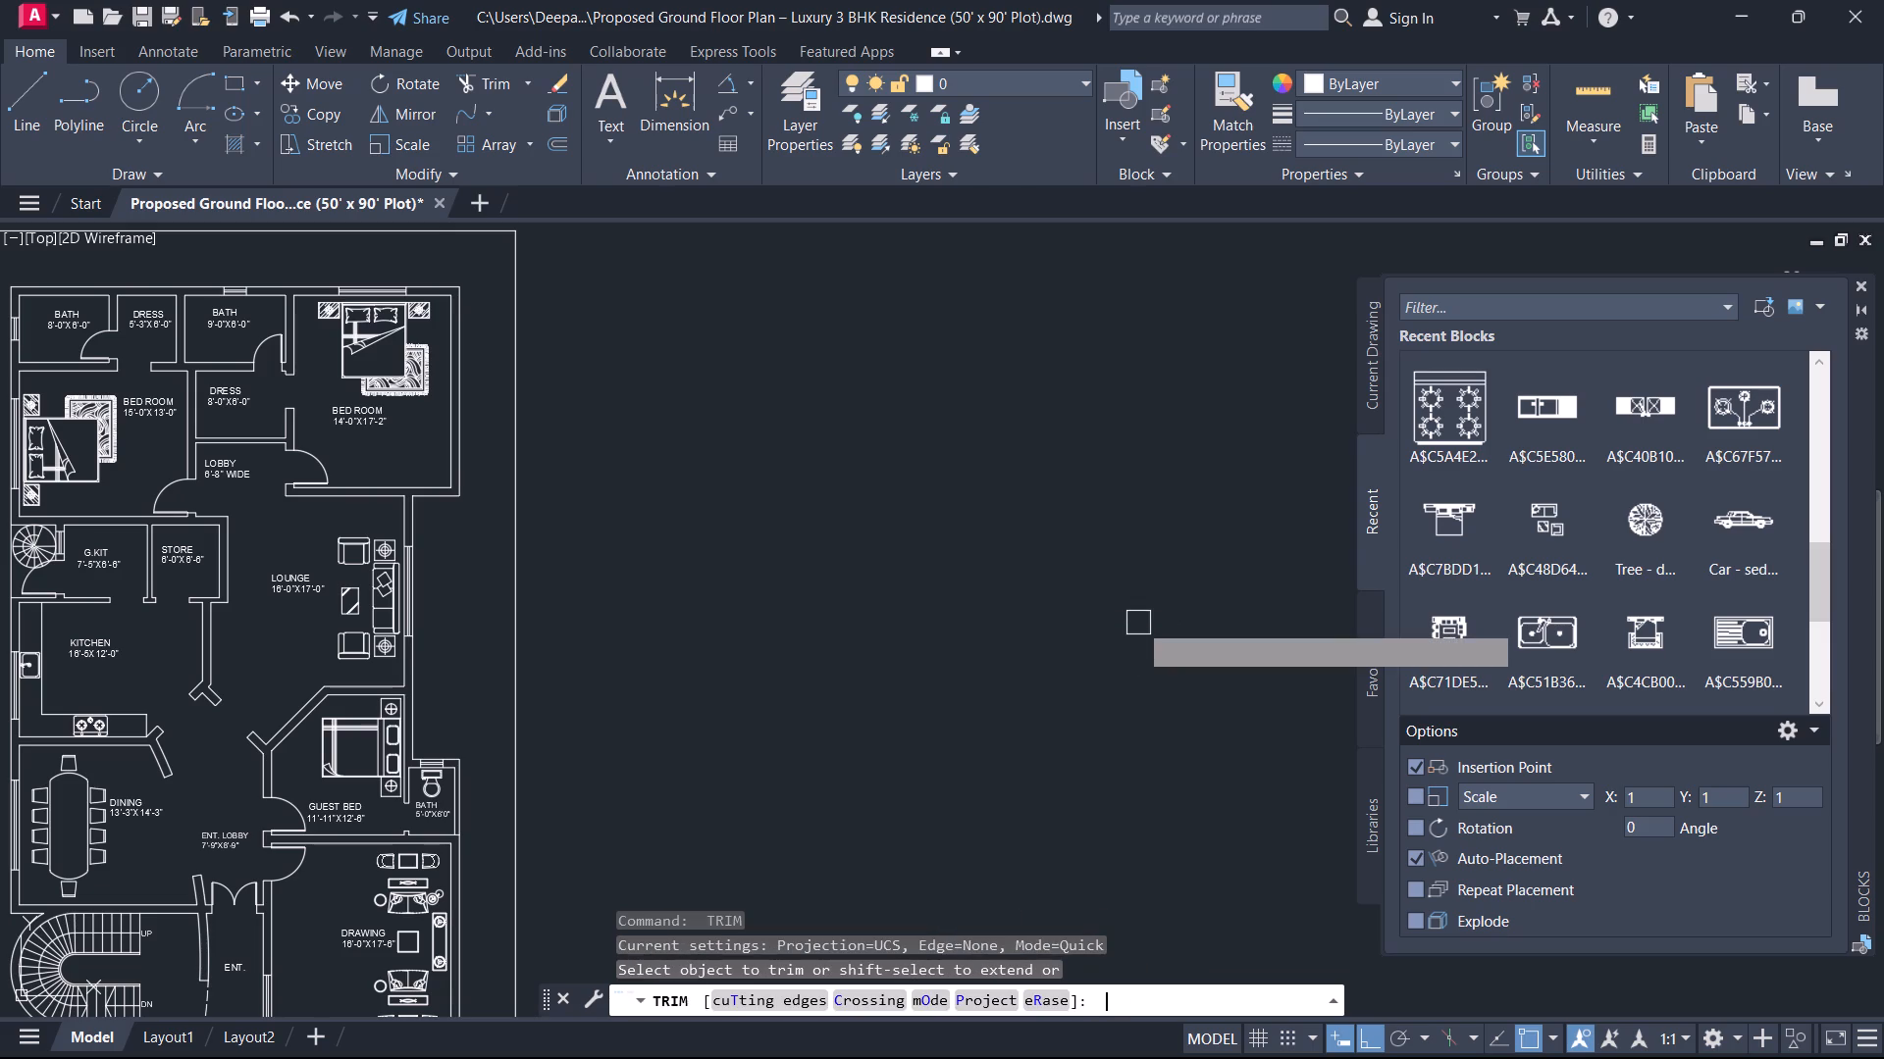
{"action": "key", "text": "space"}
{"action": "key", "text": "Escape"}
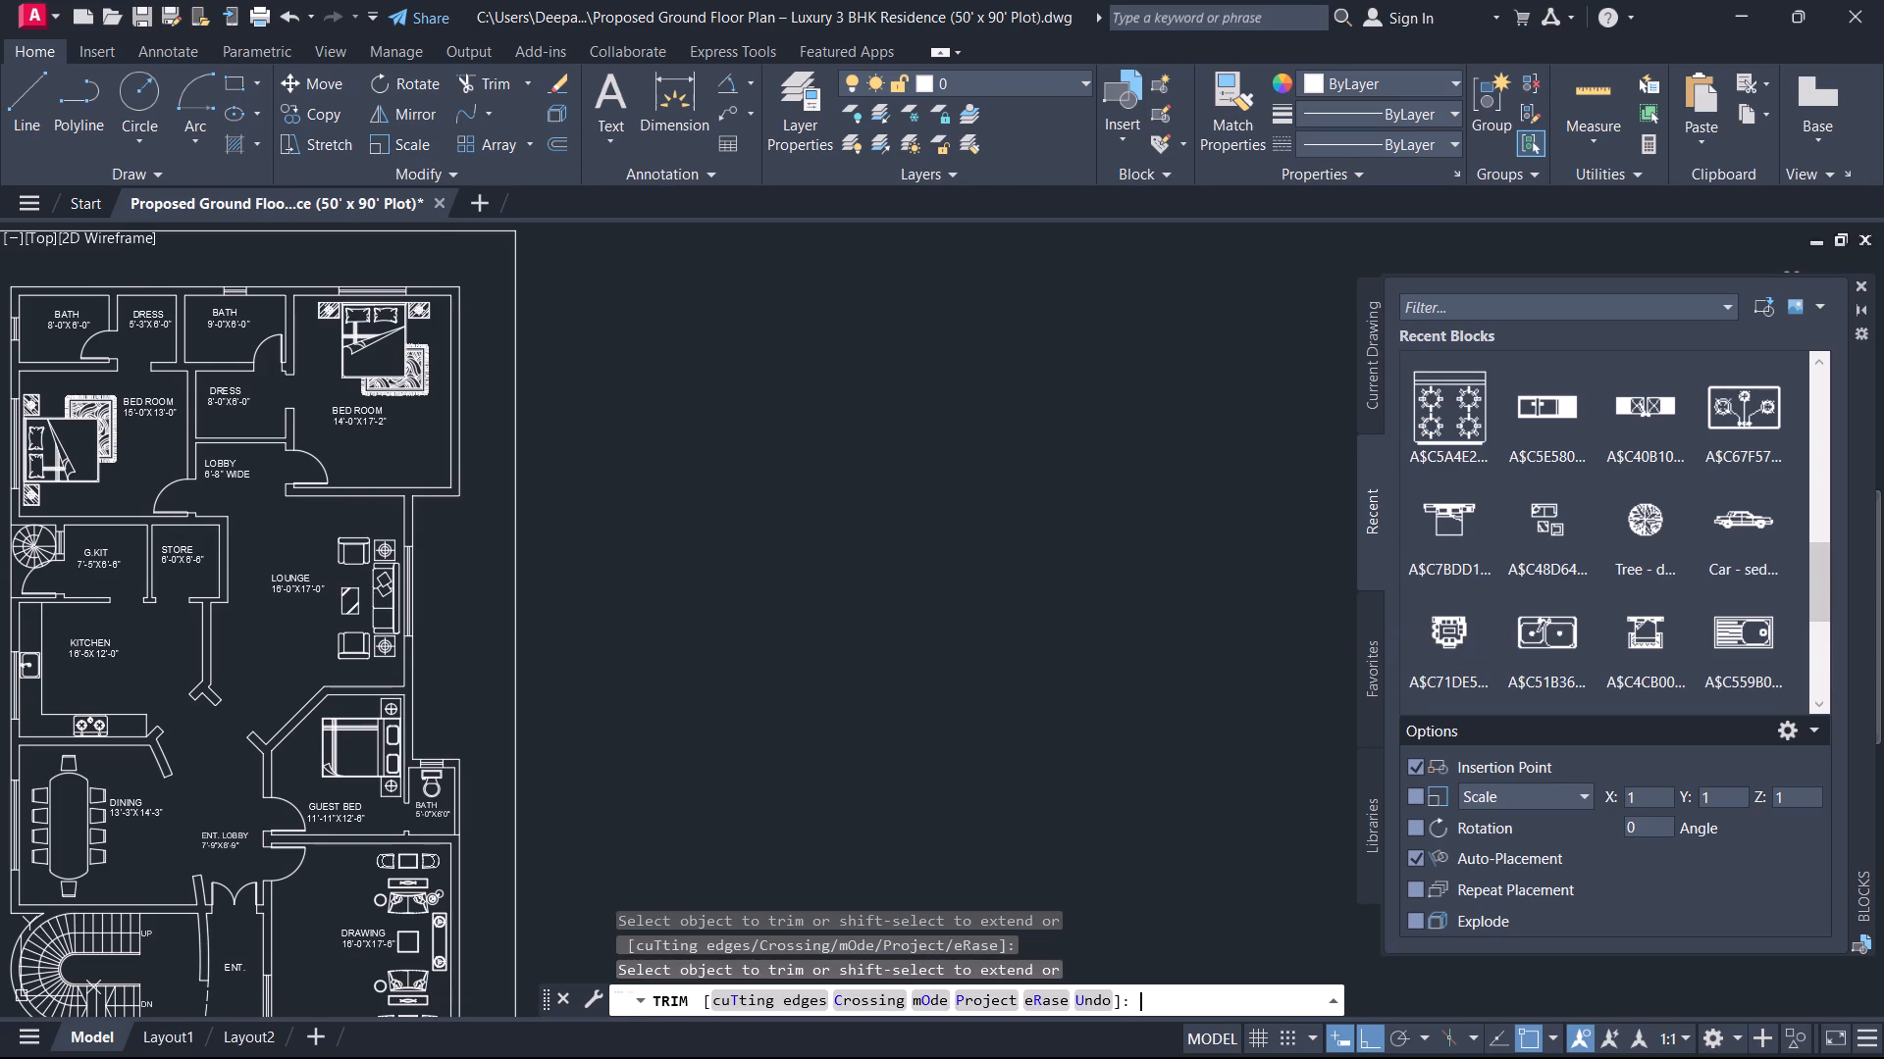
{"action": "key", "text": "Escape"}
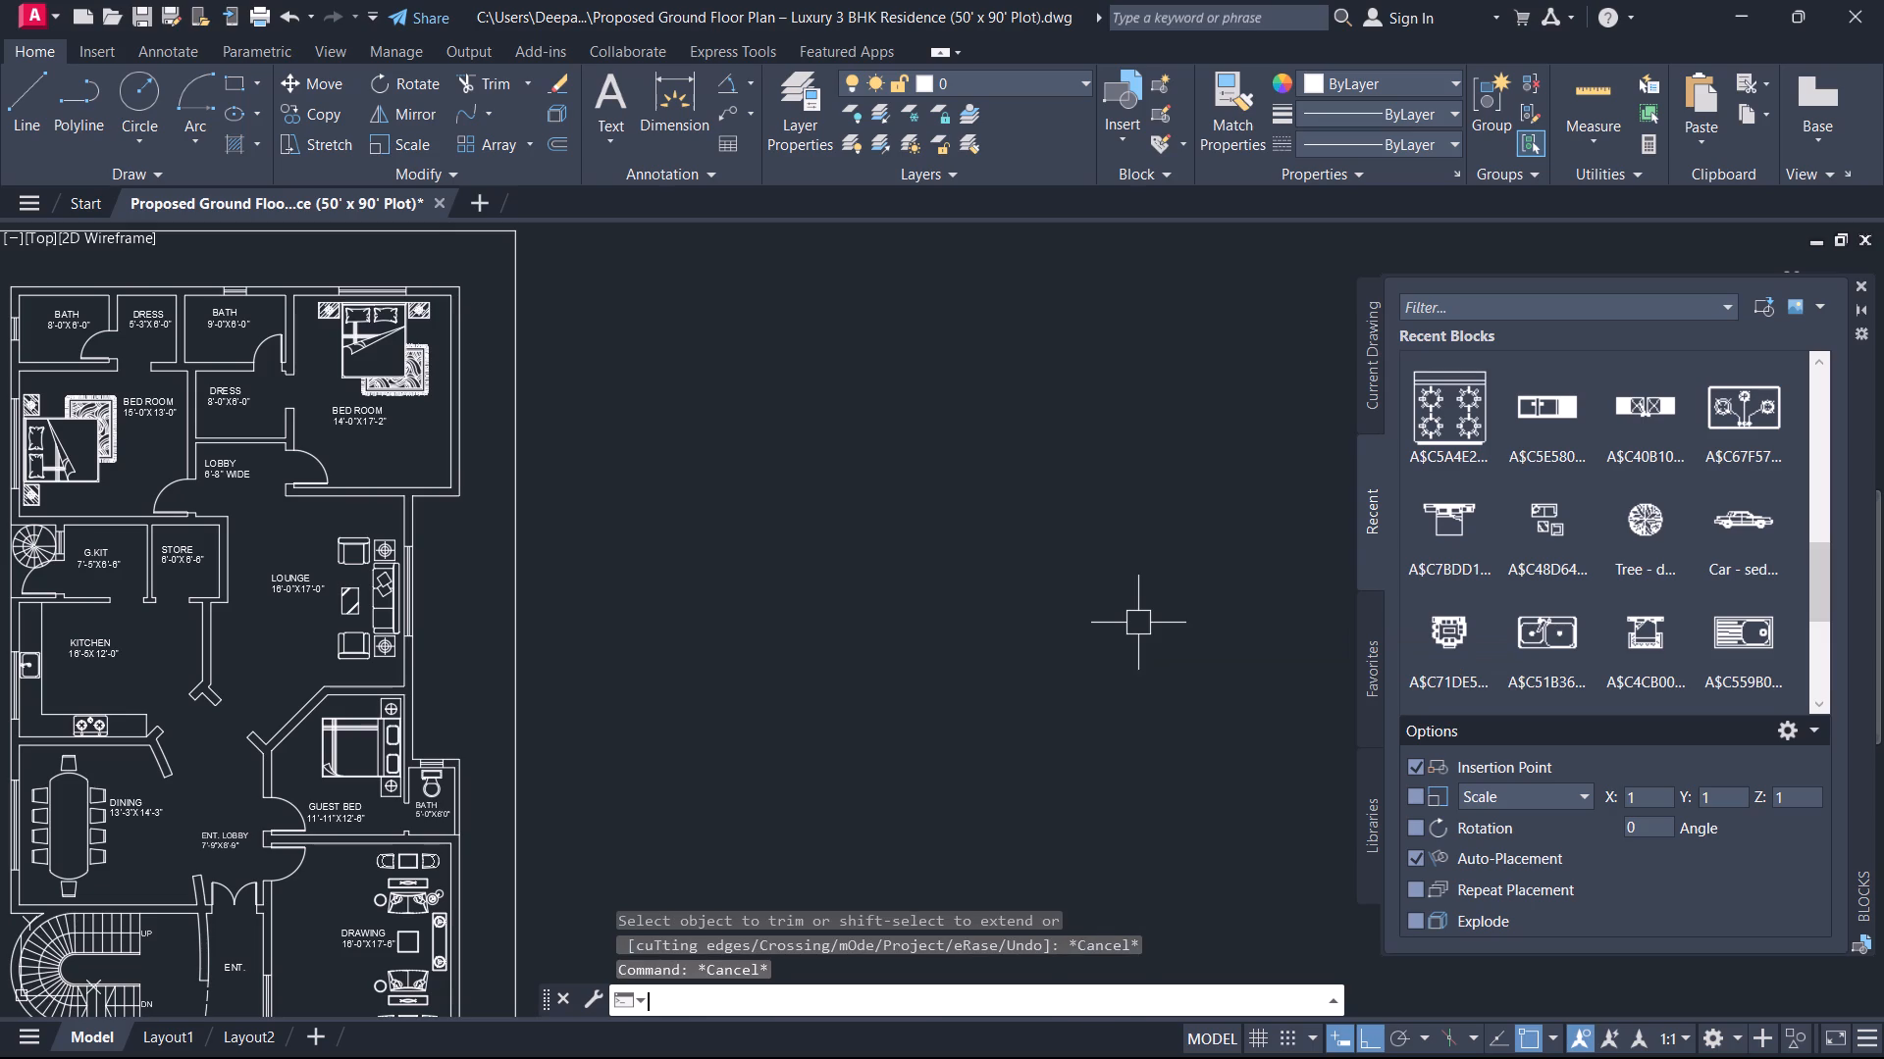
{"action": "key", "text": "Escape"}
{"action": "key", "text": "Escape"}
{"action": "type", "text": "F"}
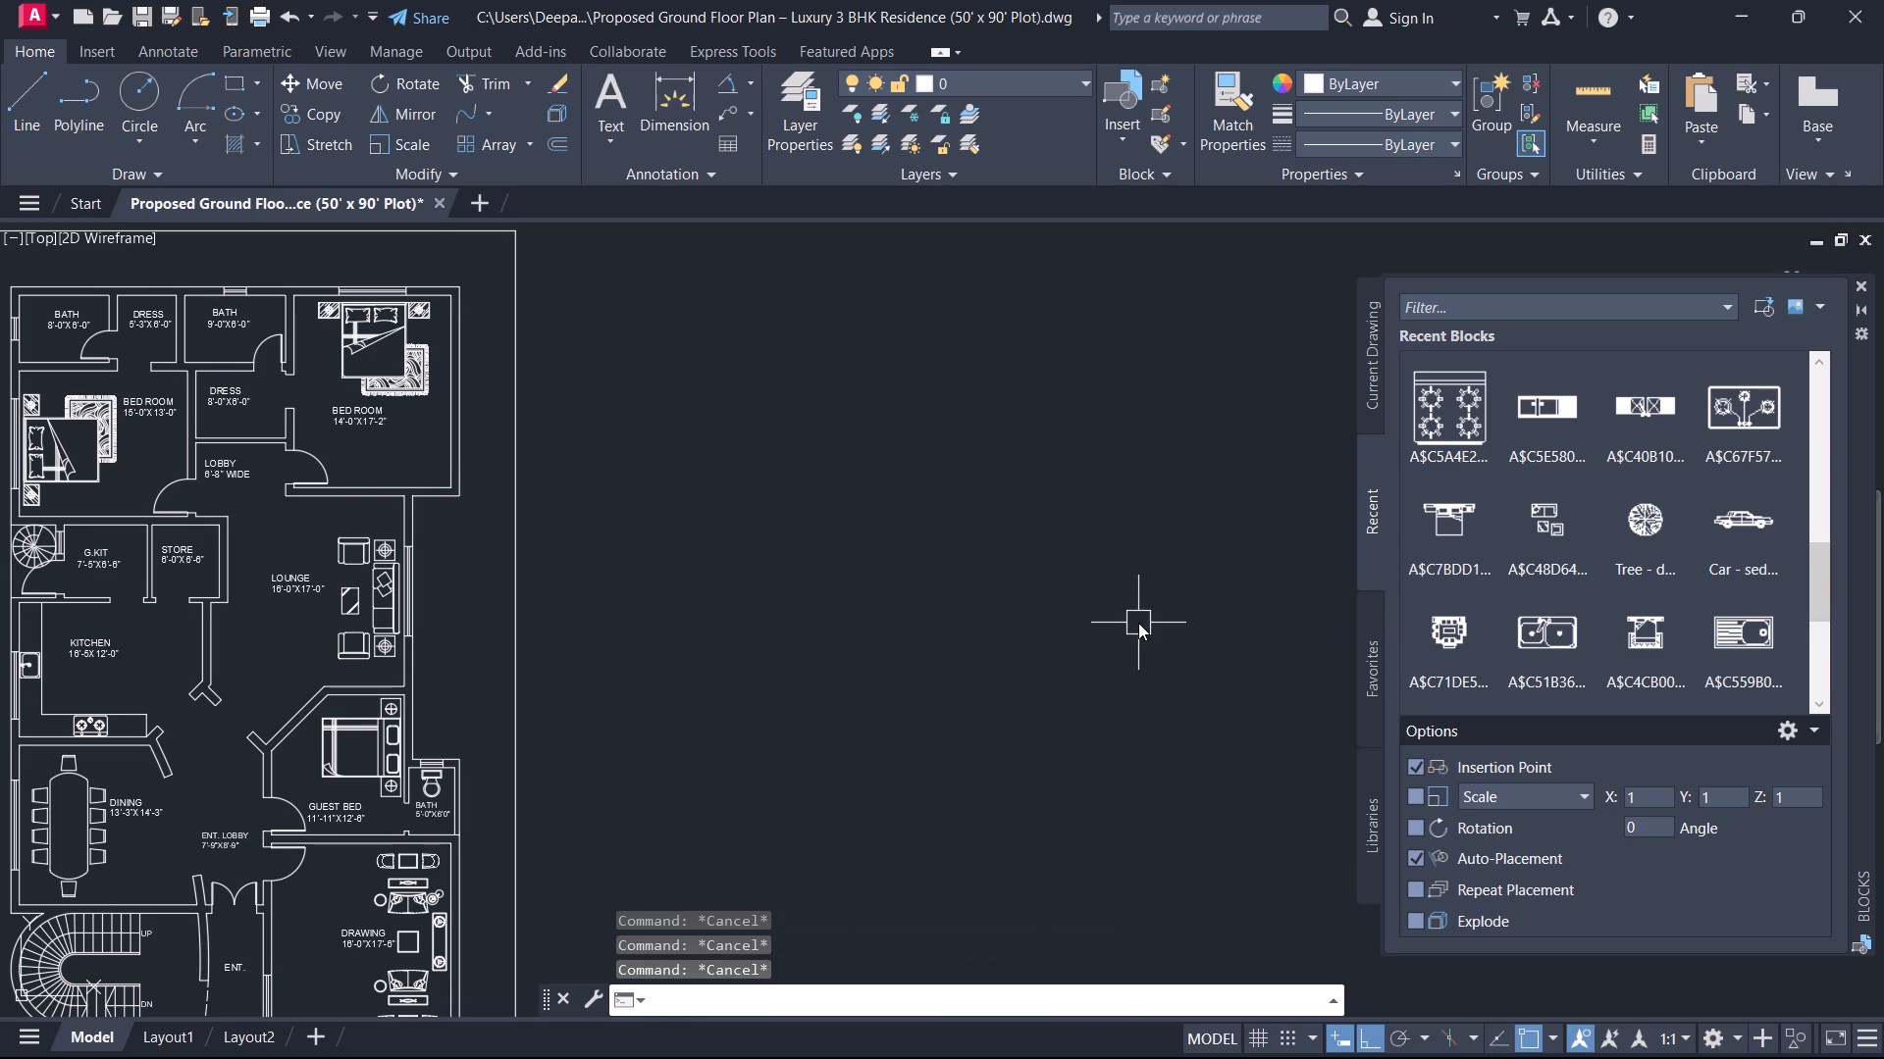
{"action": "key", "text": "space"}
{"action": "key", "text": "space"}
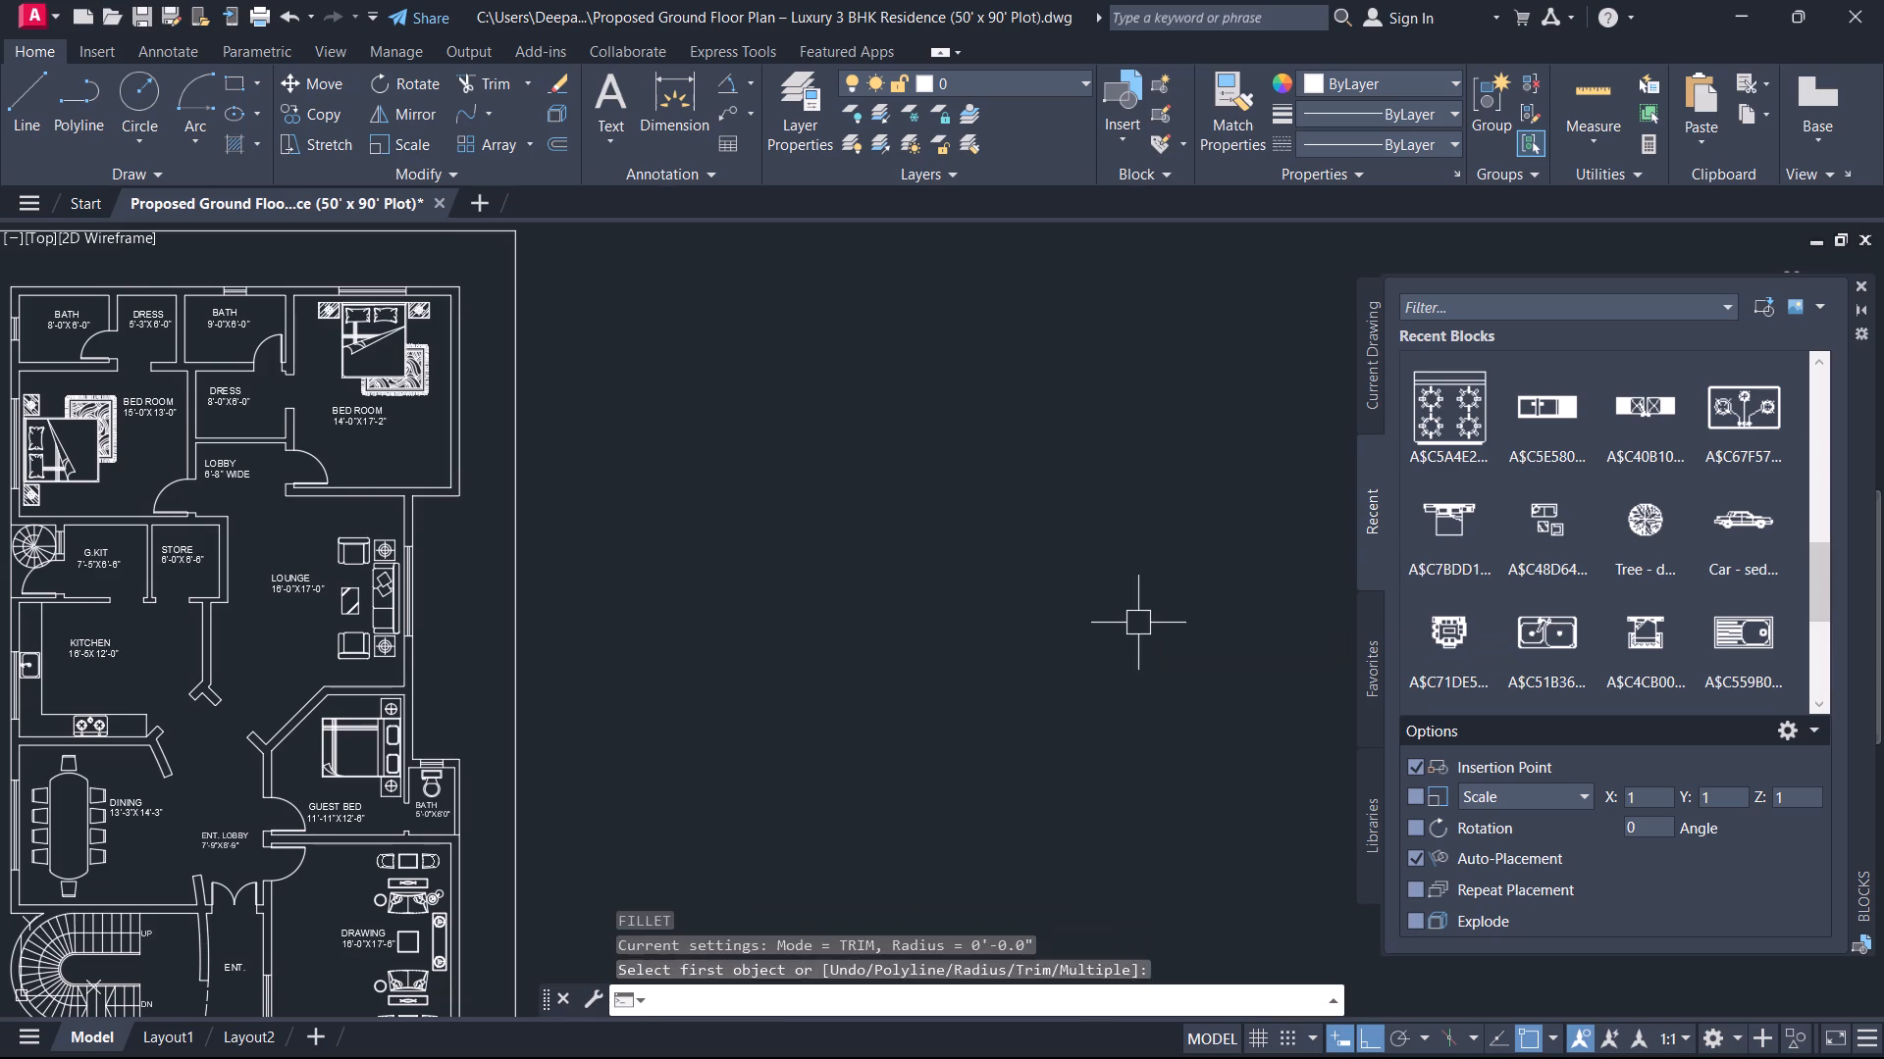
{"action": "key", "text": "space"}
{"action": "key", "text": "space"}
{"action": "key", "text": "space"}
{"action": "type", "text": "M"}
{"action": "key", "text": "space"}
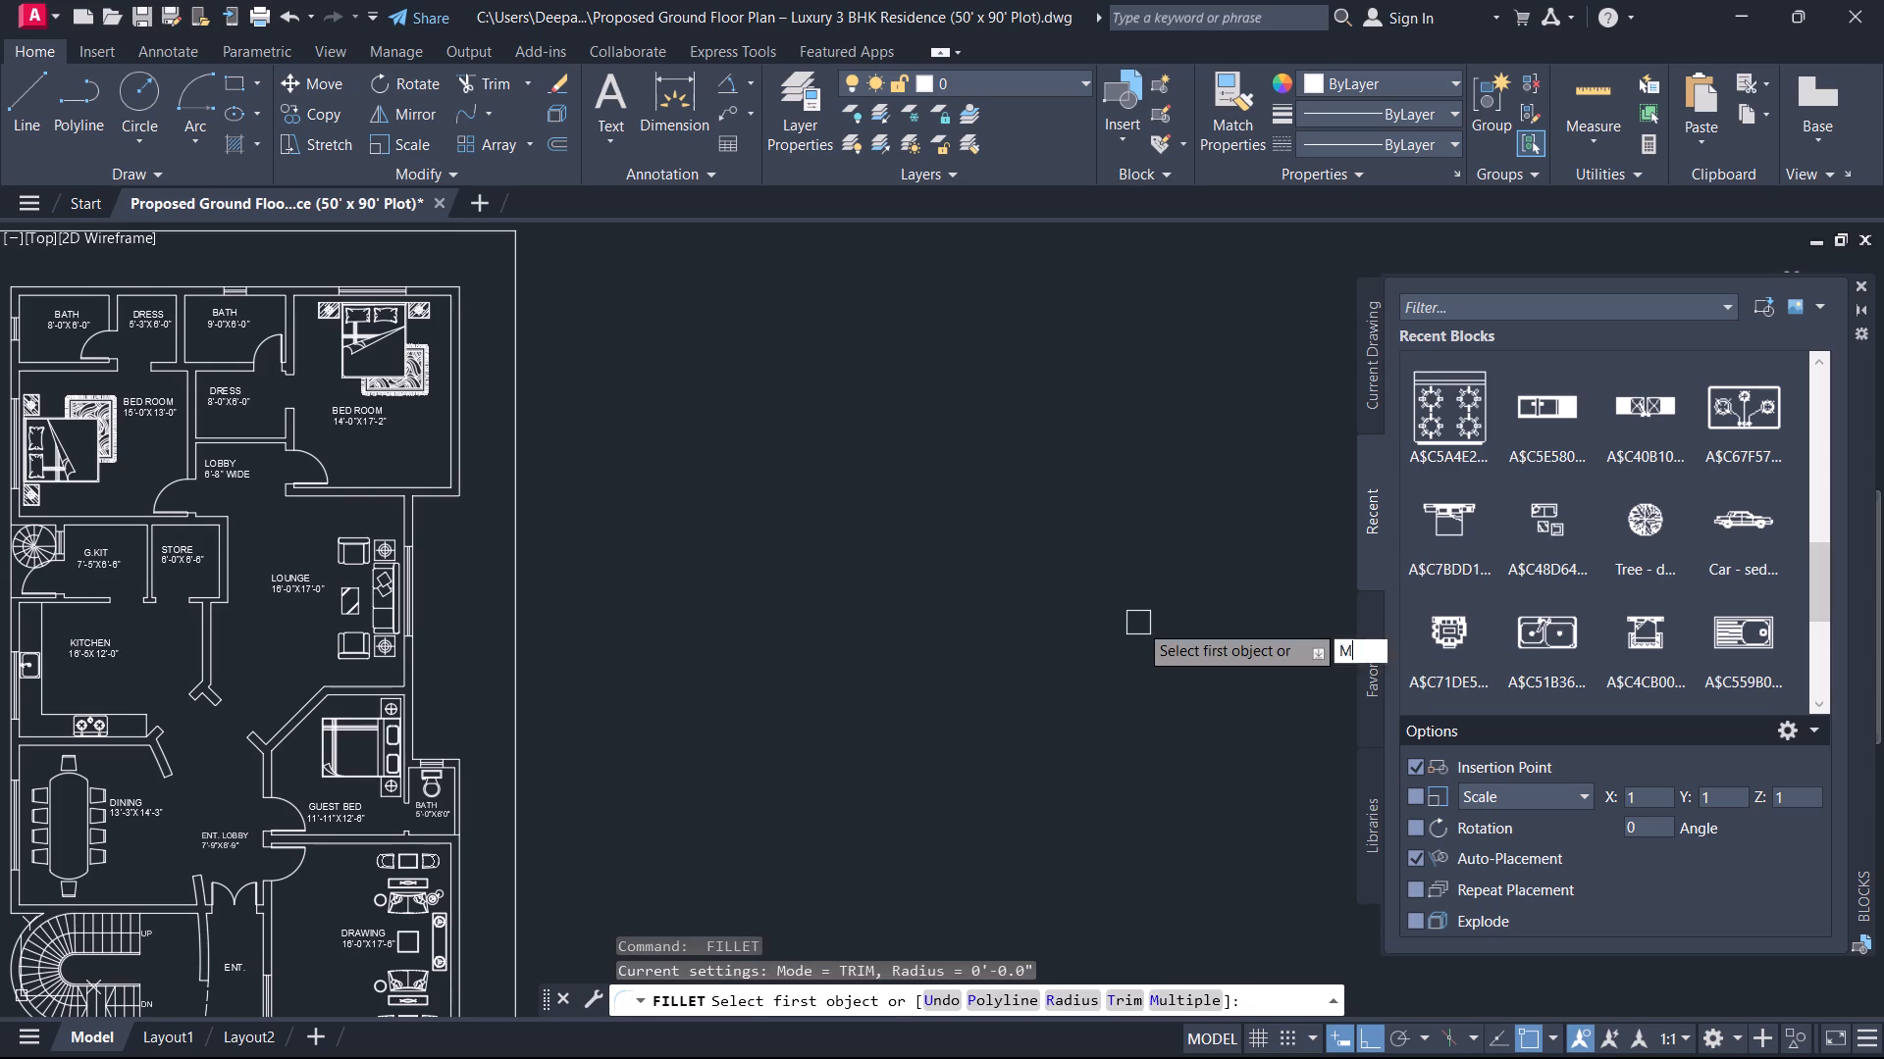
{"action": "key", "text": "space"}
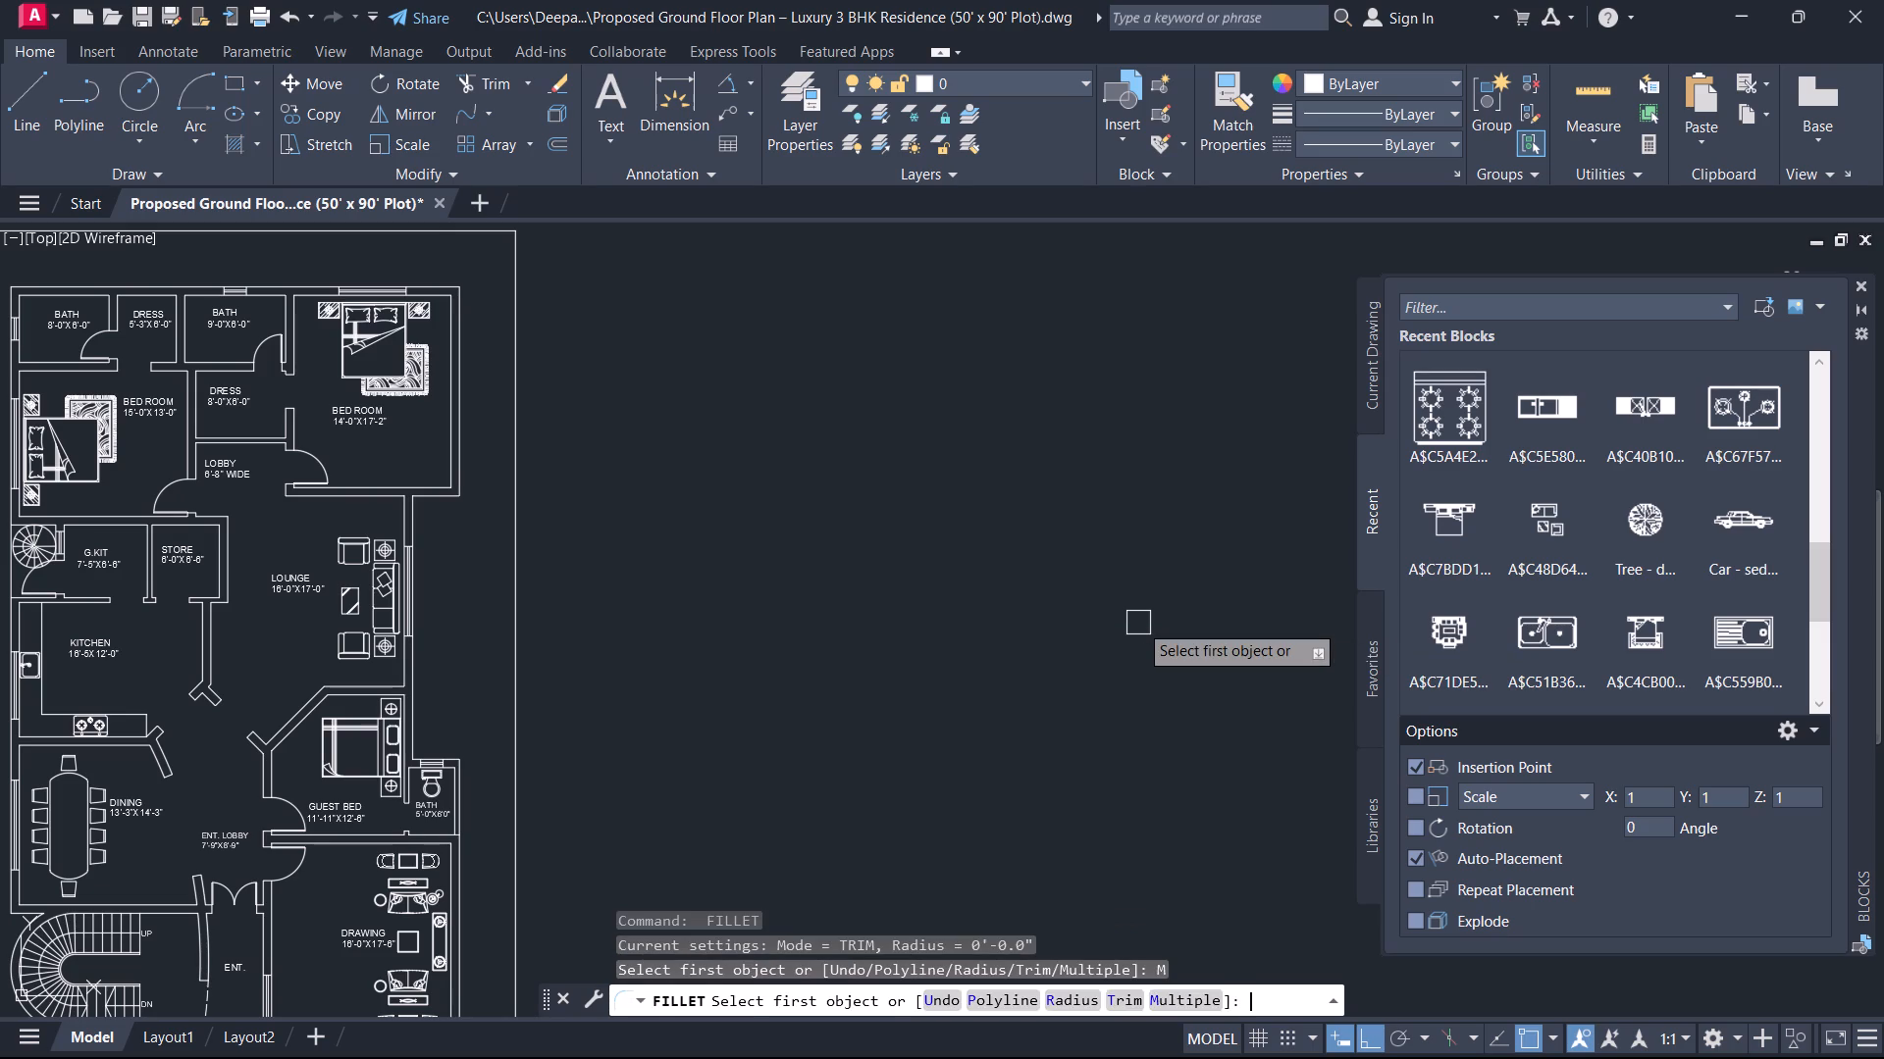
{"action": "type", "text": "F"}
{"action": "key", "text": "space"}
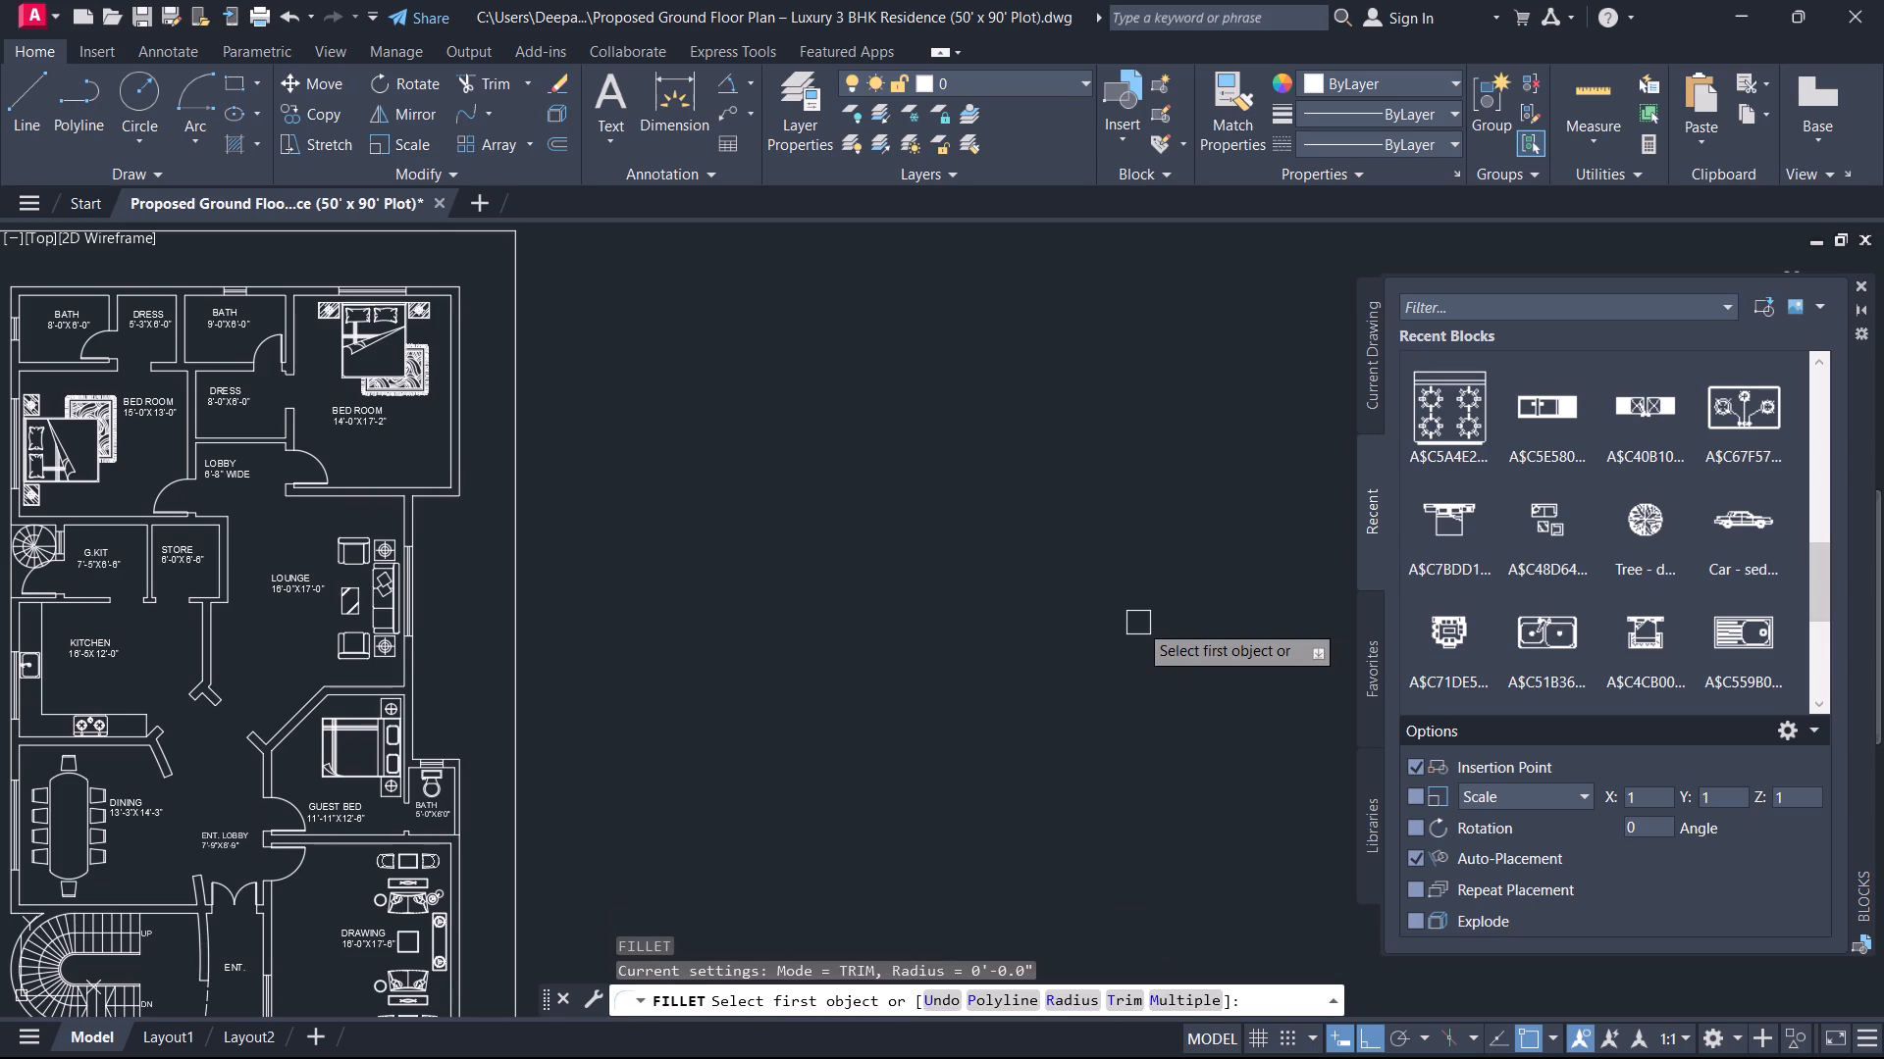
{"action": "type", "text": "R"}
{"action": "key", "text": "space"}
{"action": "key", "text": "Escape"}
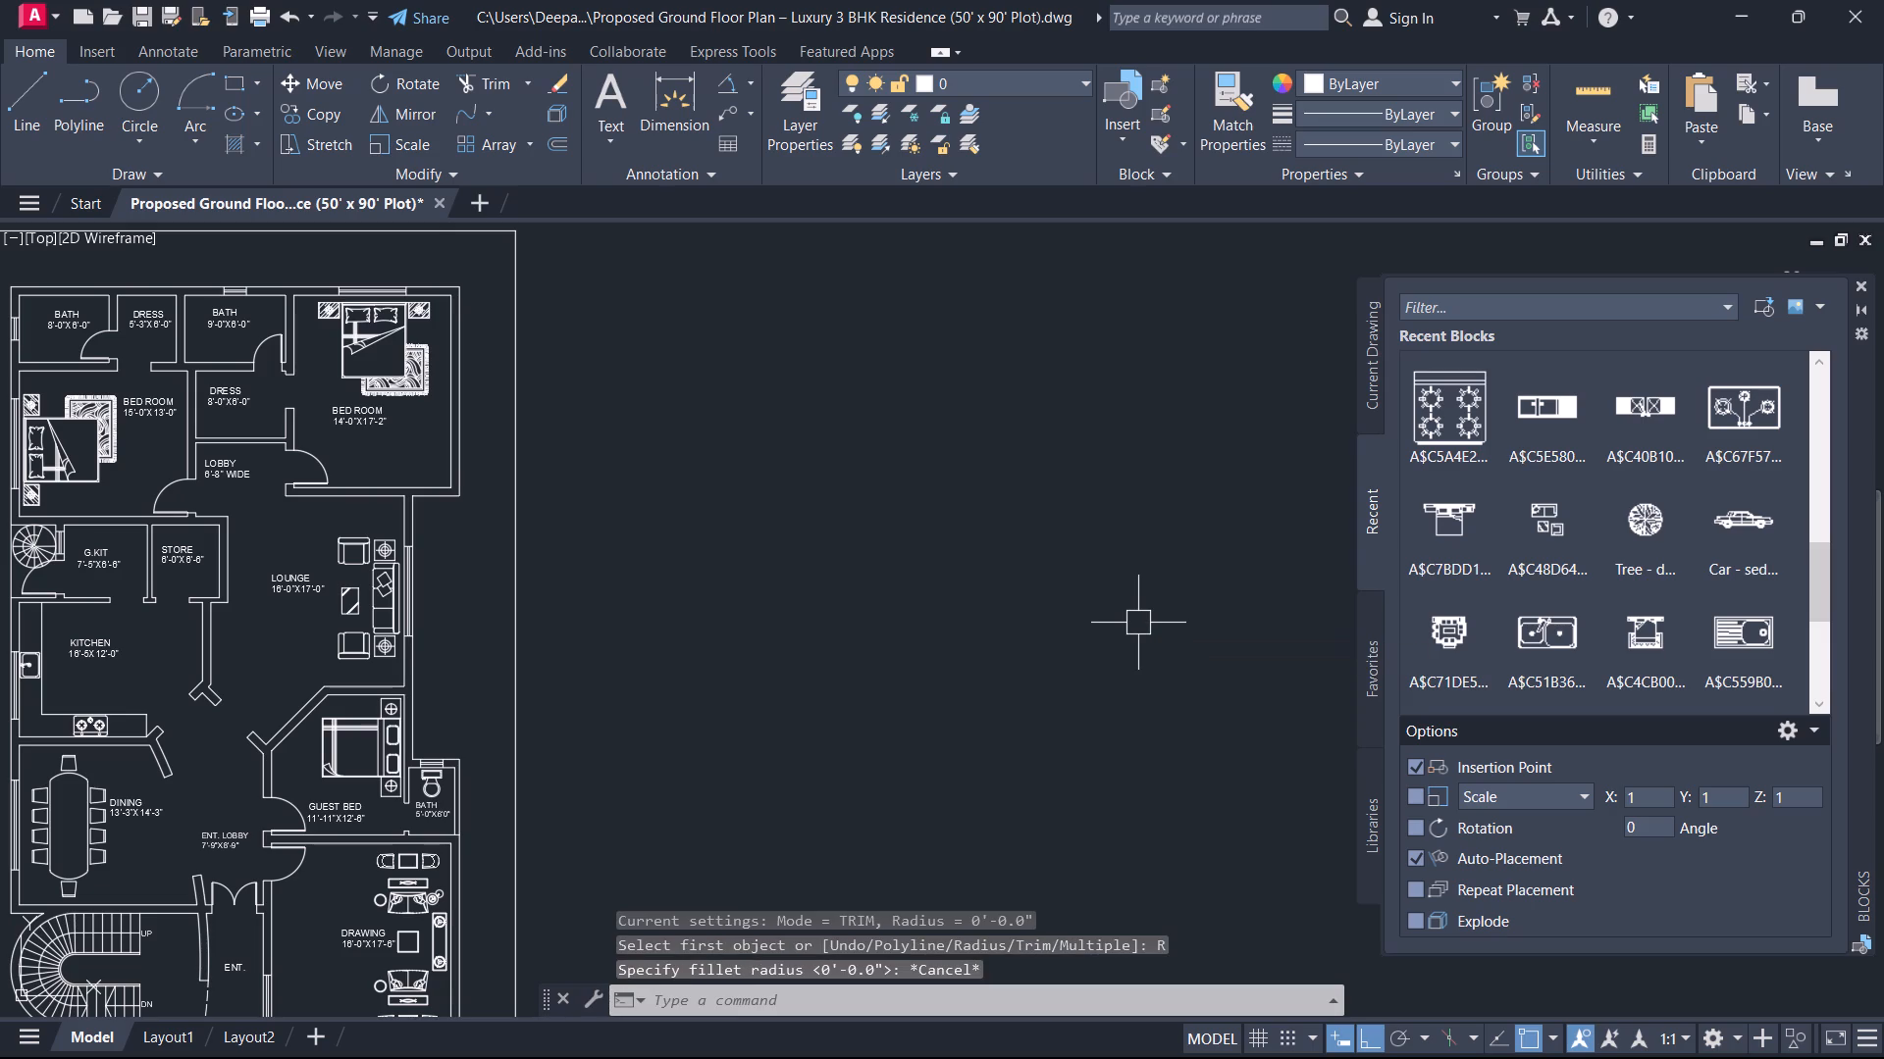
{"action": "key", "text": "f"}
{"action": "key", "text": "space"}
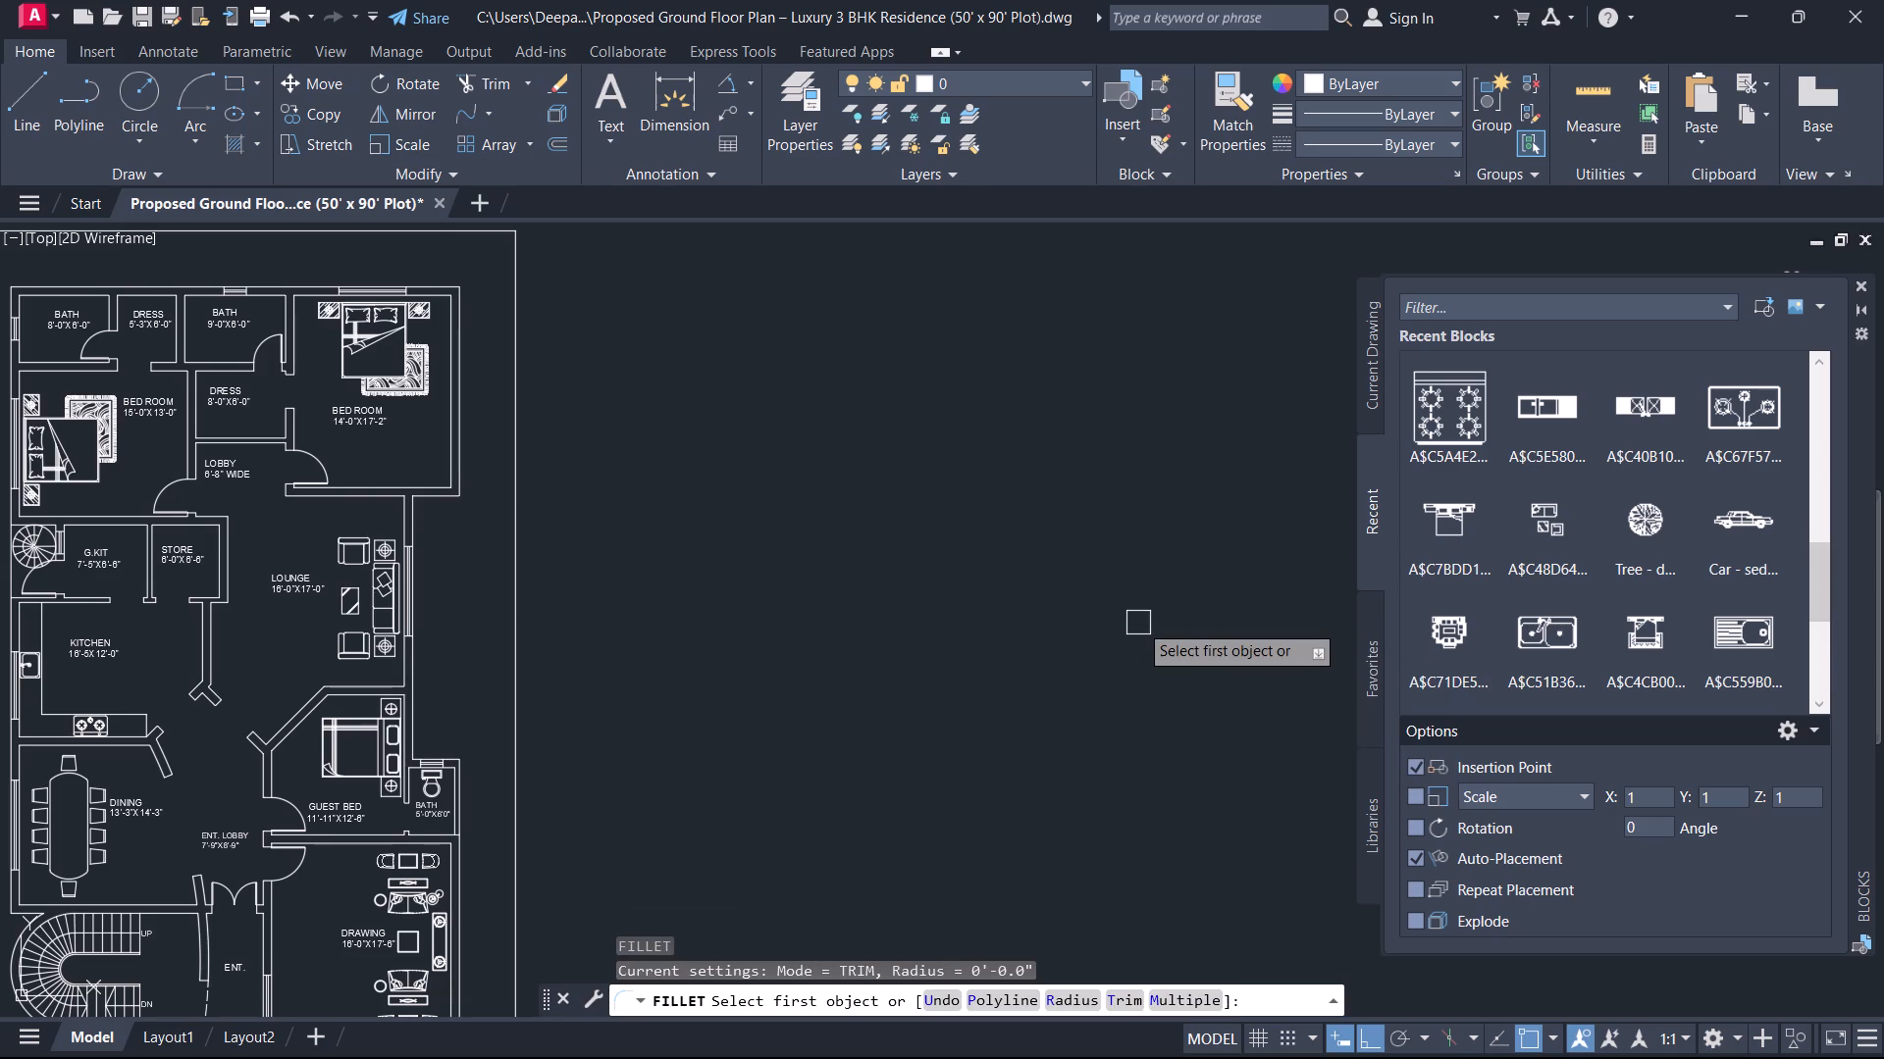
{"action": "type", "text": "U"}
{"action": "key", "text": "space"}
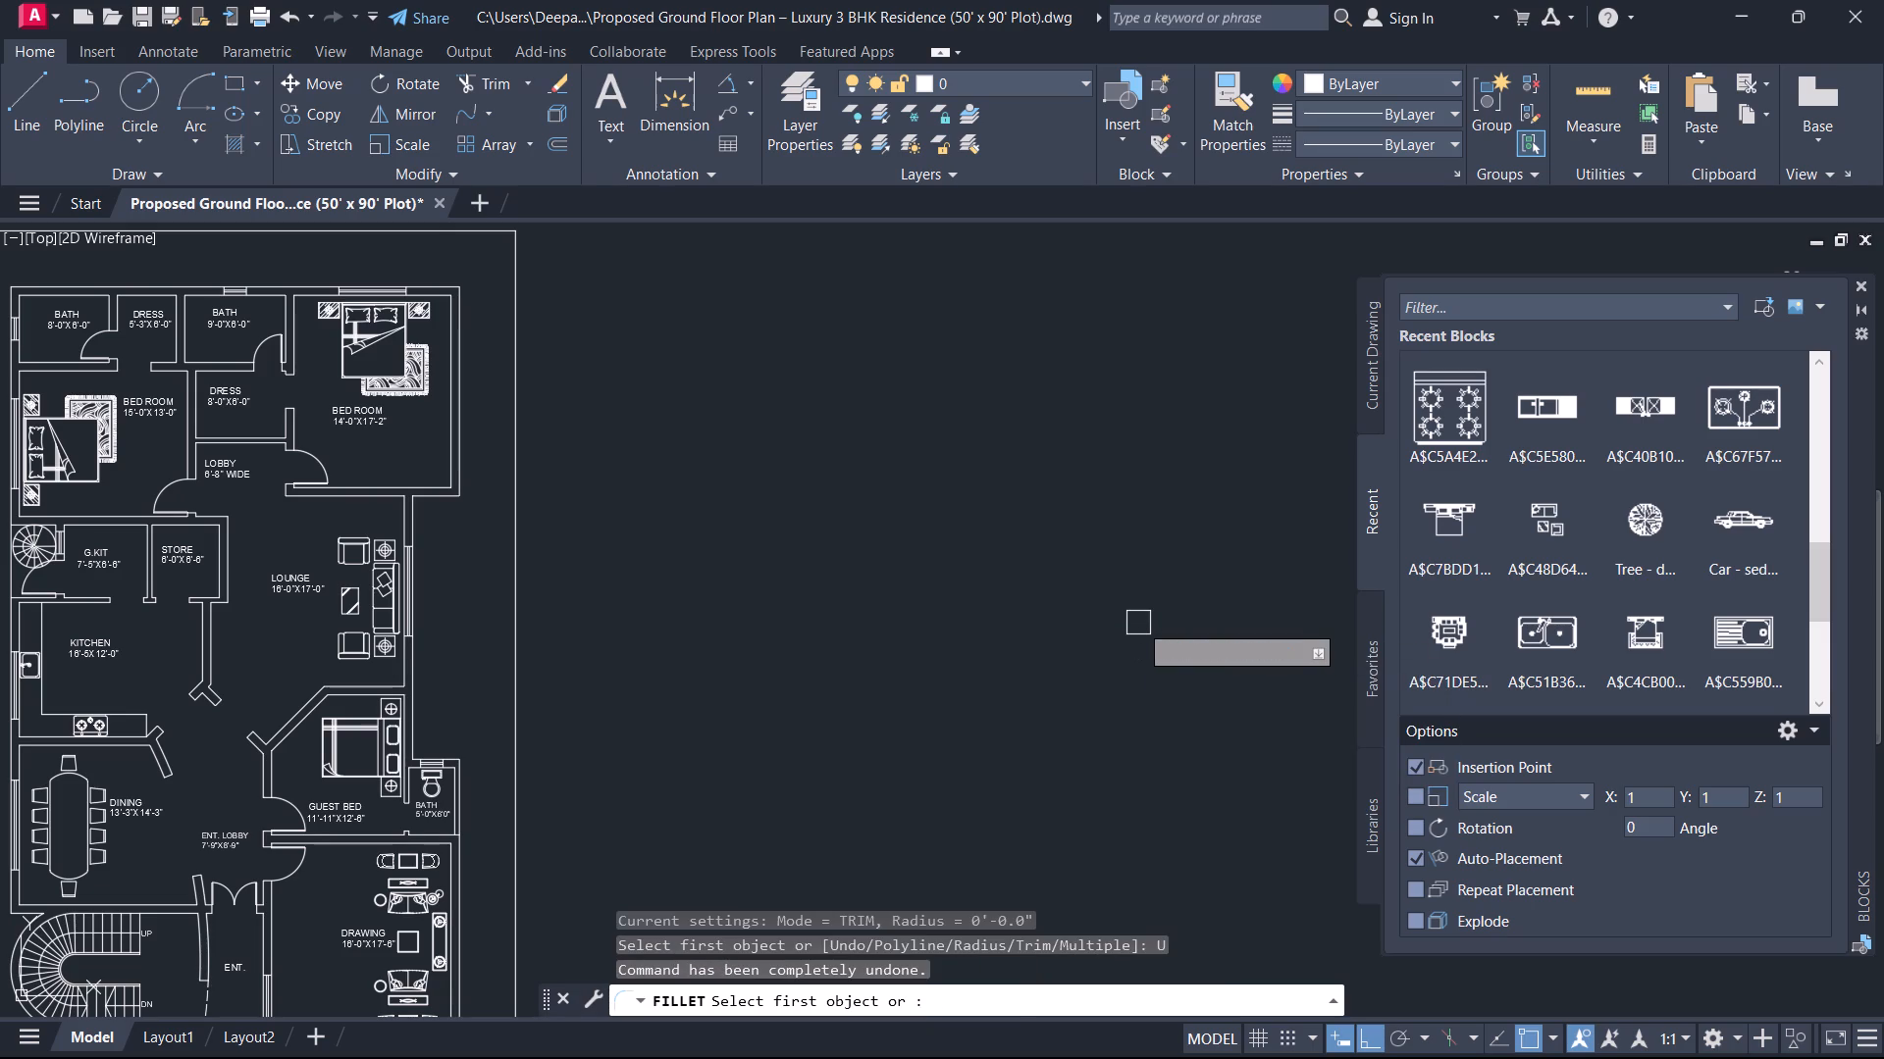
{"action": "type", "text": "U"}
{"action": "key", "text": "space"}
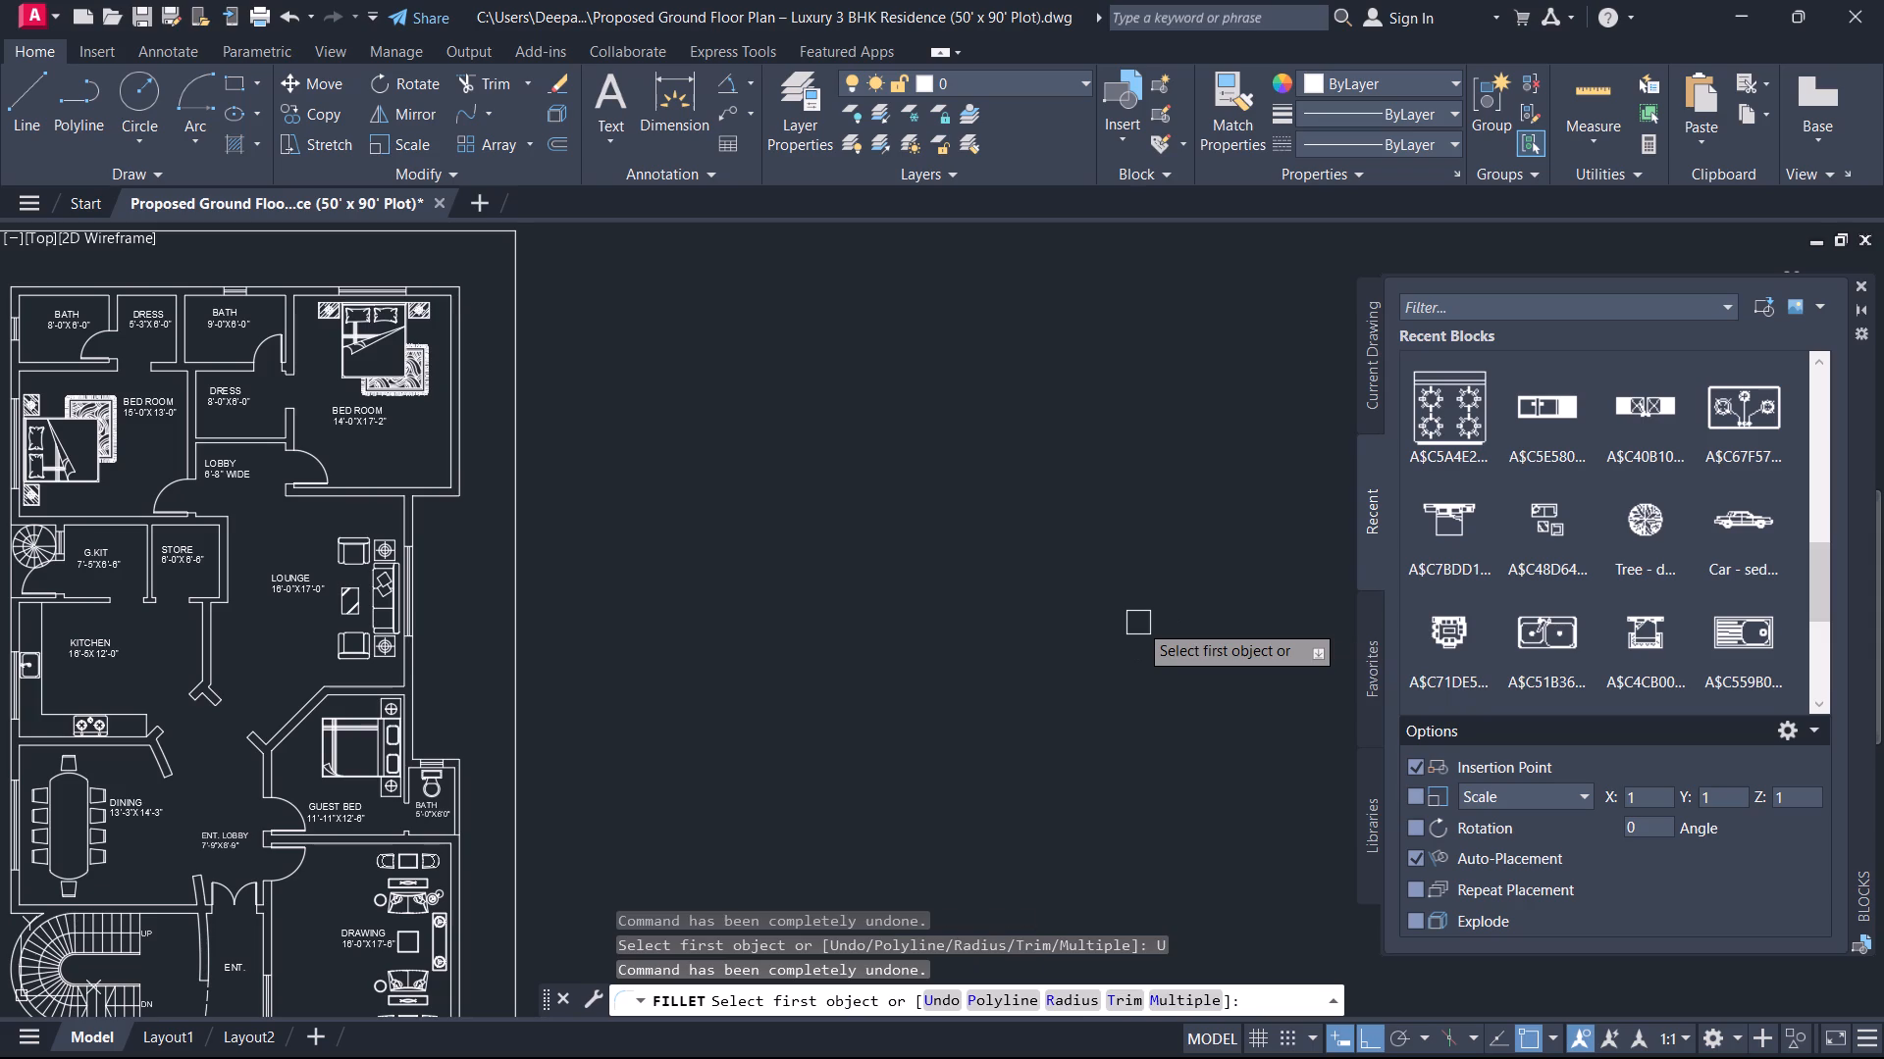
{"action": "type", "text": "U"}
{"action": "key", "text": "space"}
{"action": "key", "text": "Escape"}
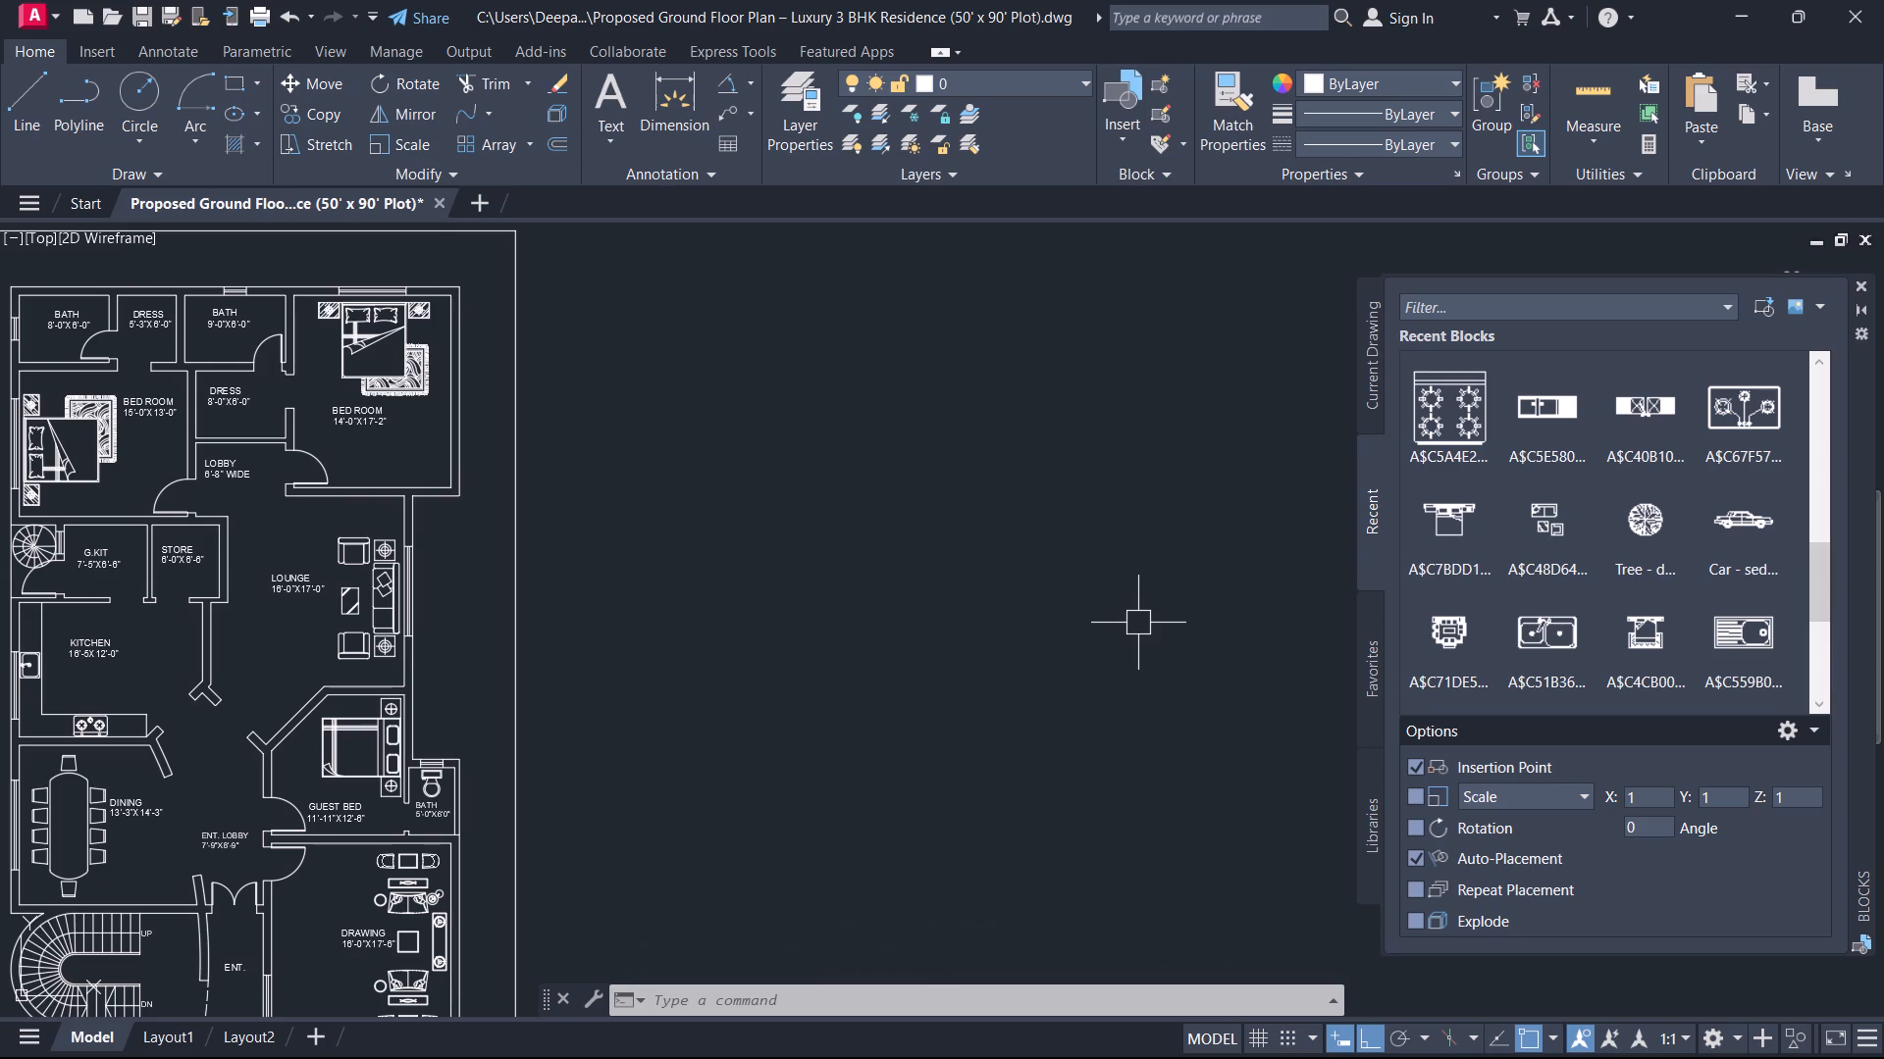
Set the Fillet radius to 3'-0" without filleting any objects.
{"action": "type", "text": "F"}
{"action": "key", "text": "space"}
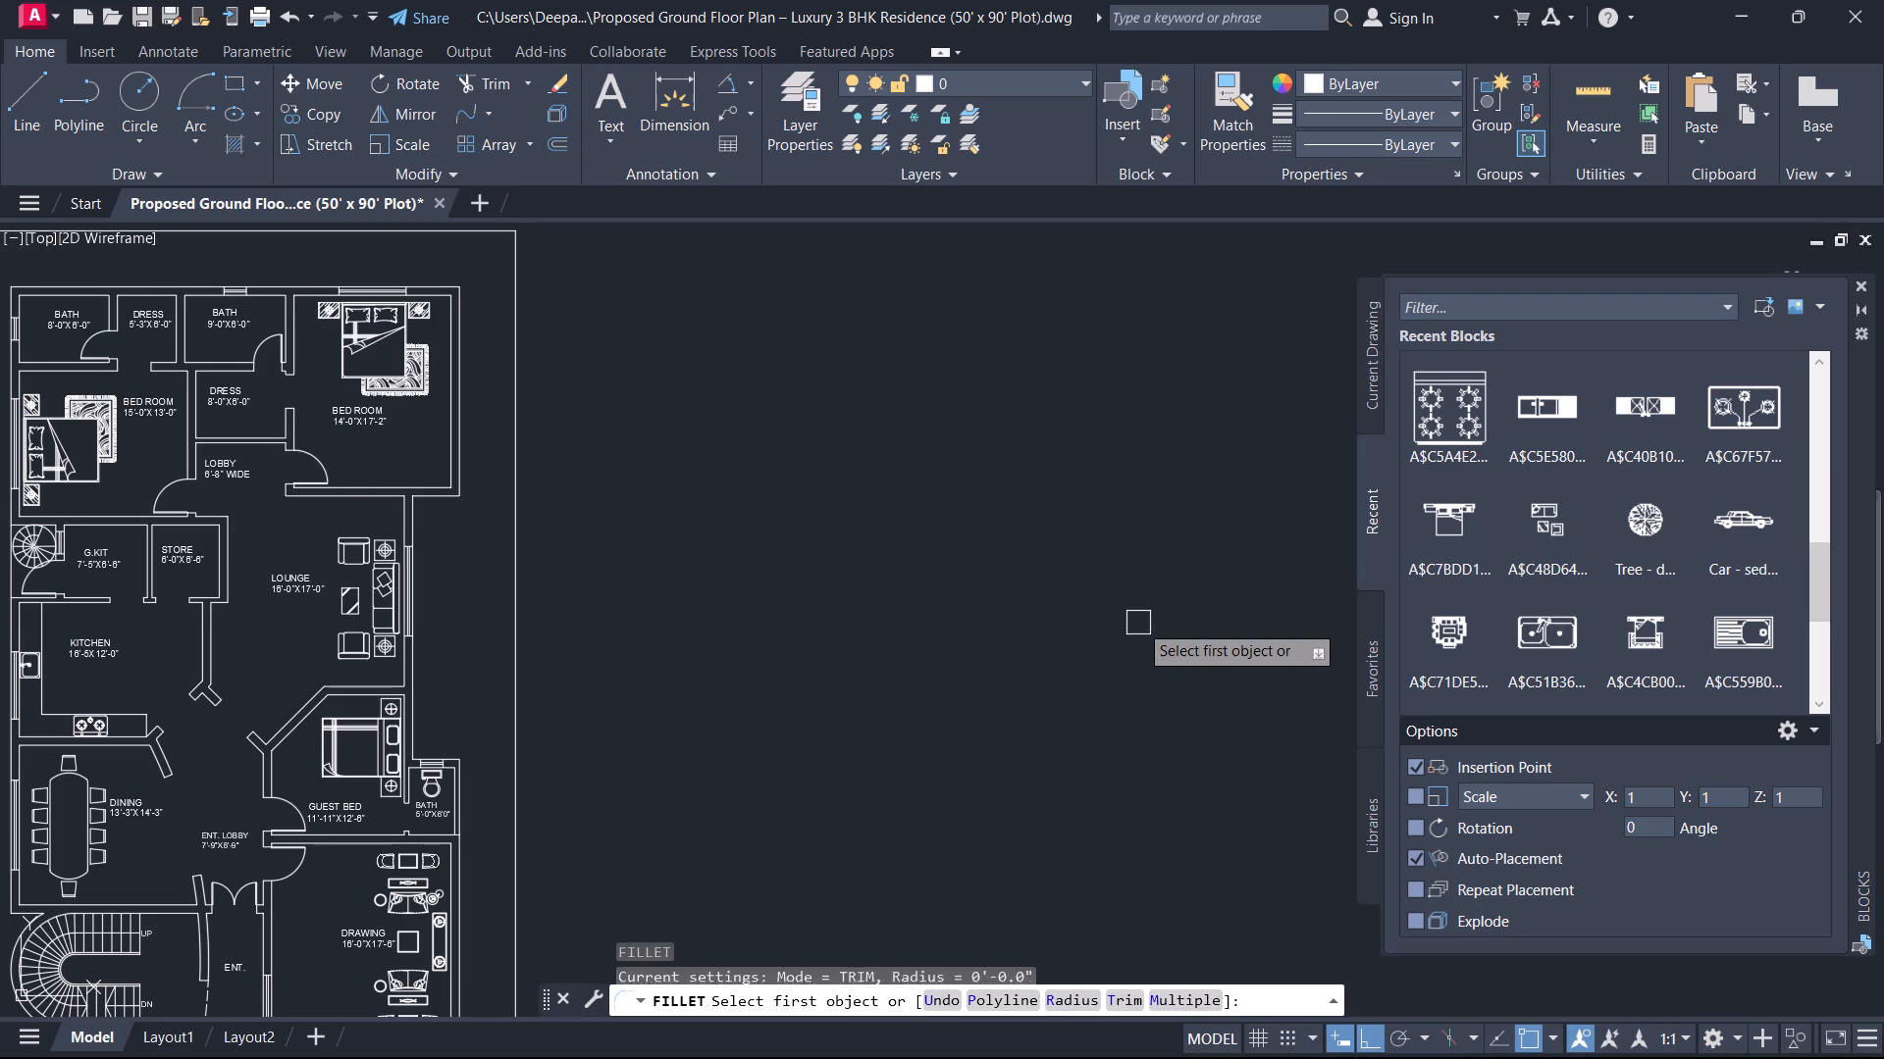
{"action": "type", "text": "F F"}
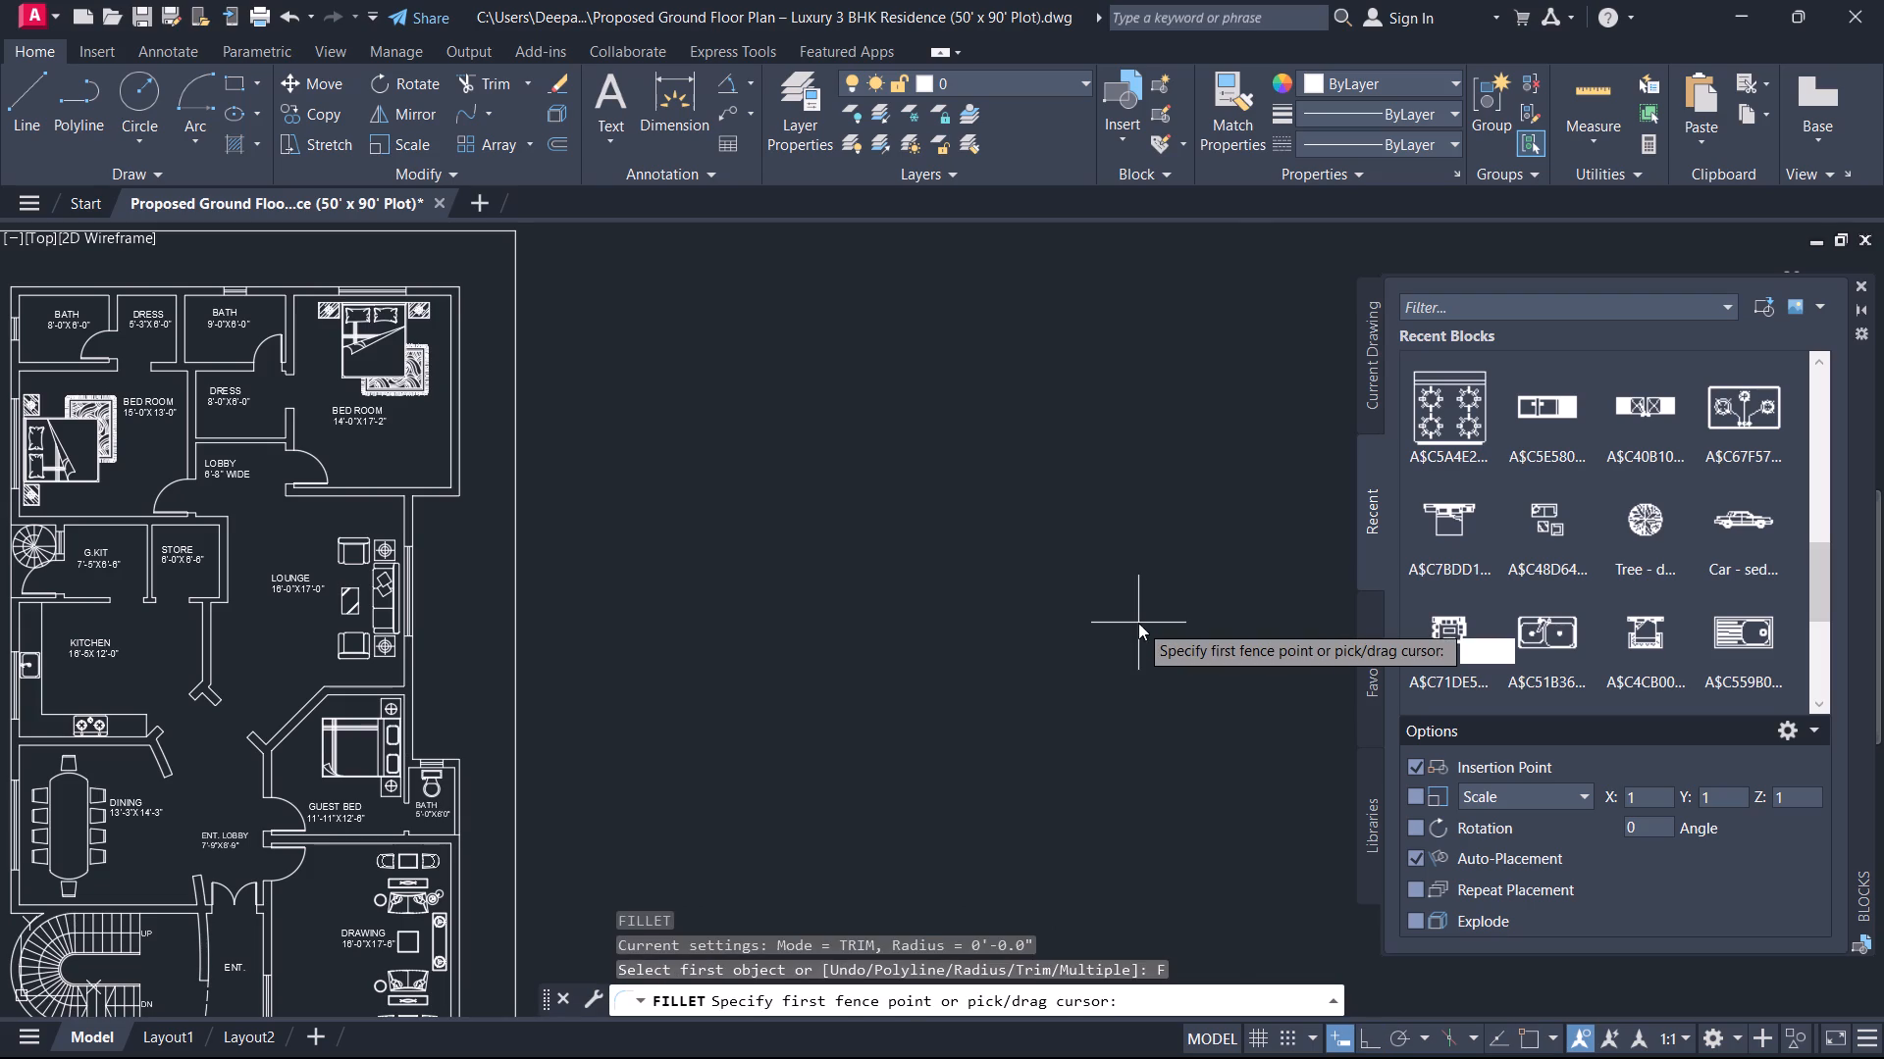
{"action": "key", "text": "space"}
{"action": "key", "text": "space"}
{"action": "key", "text": "space"}
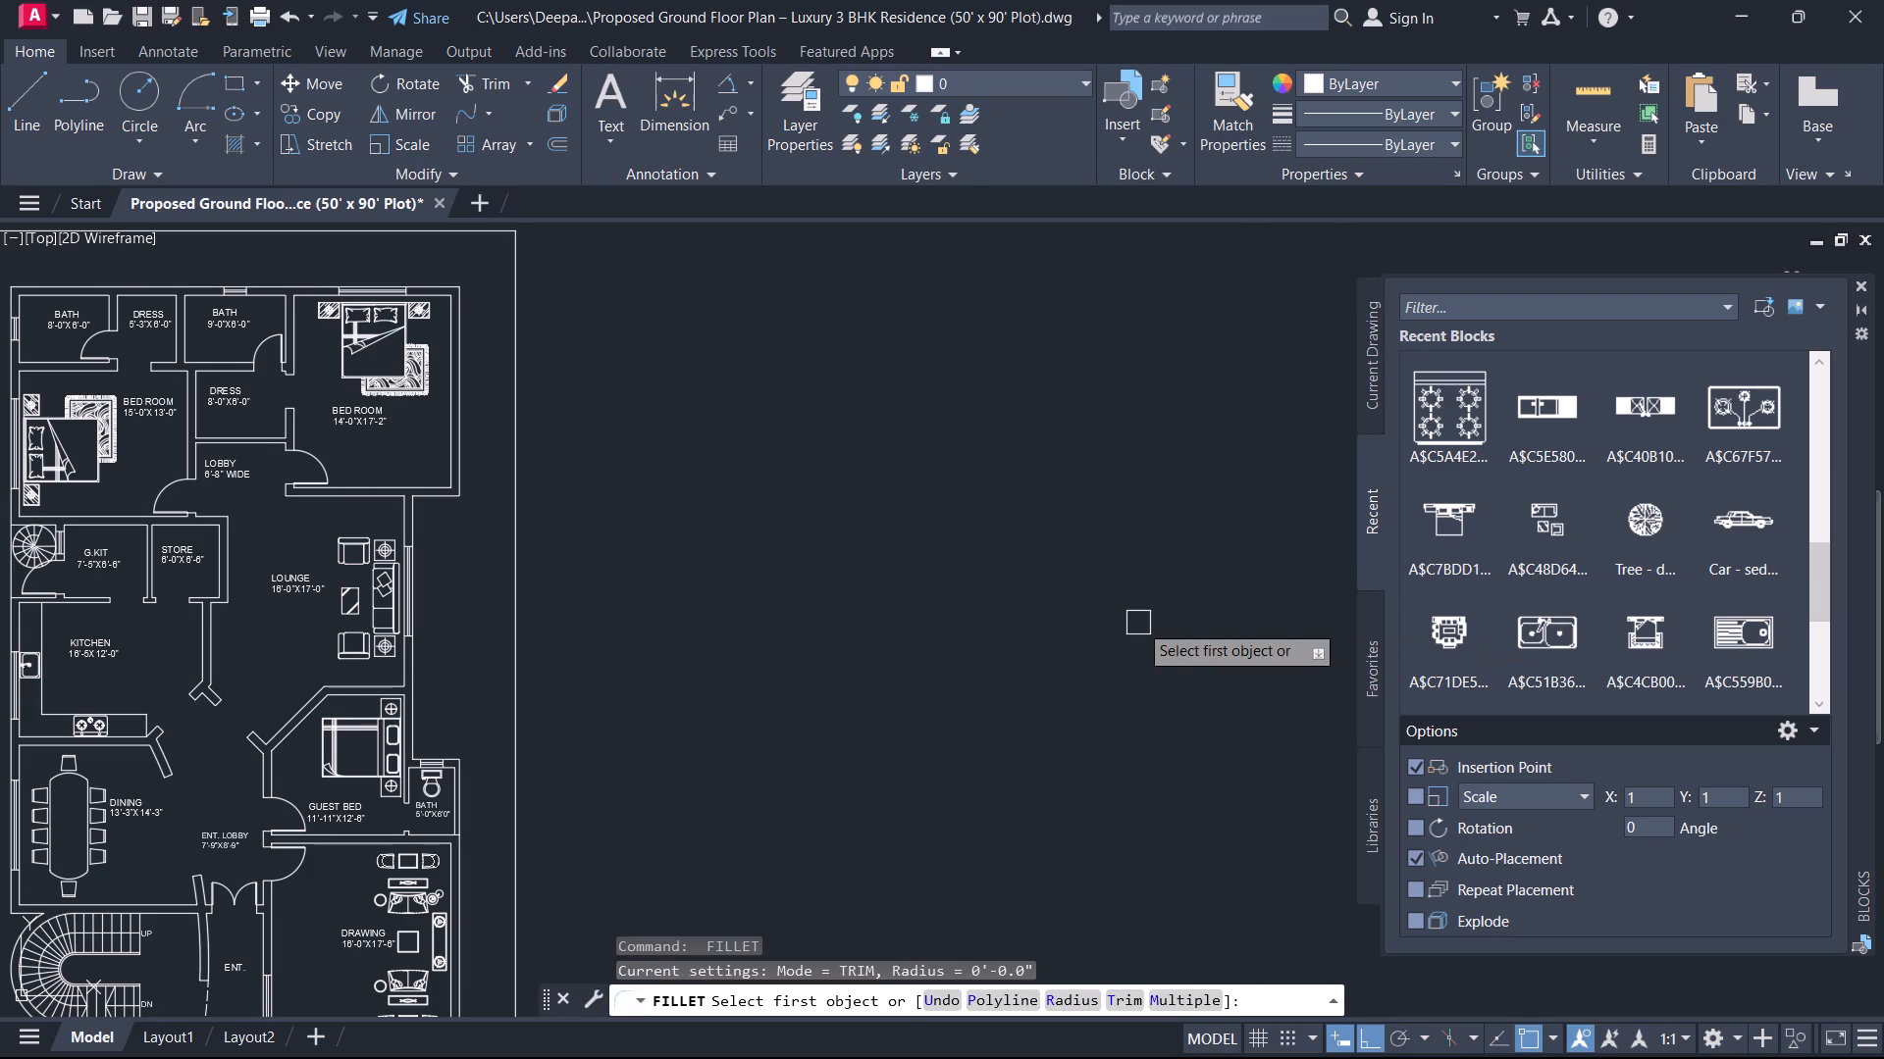
{"action": "key", "text": "r"}
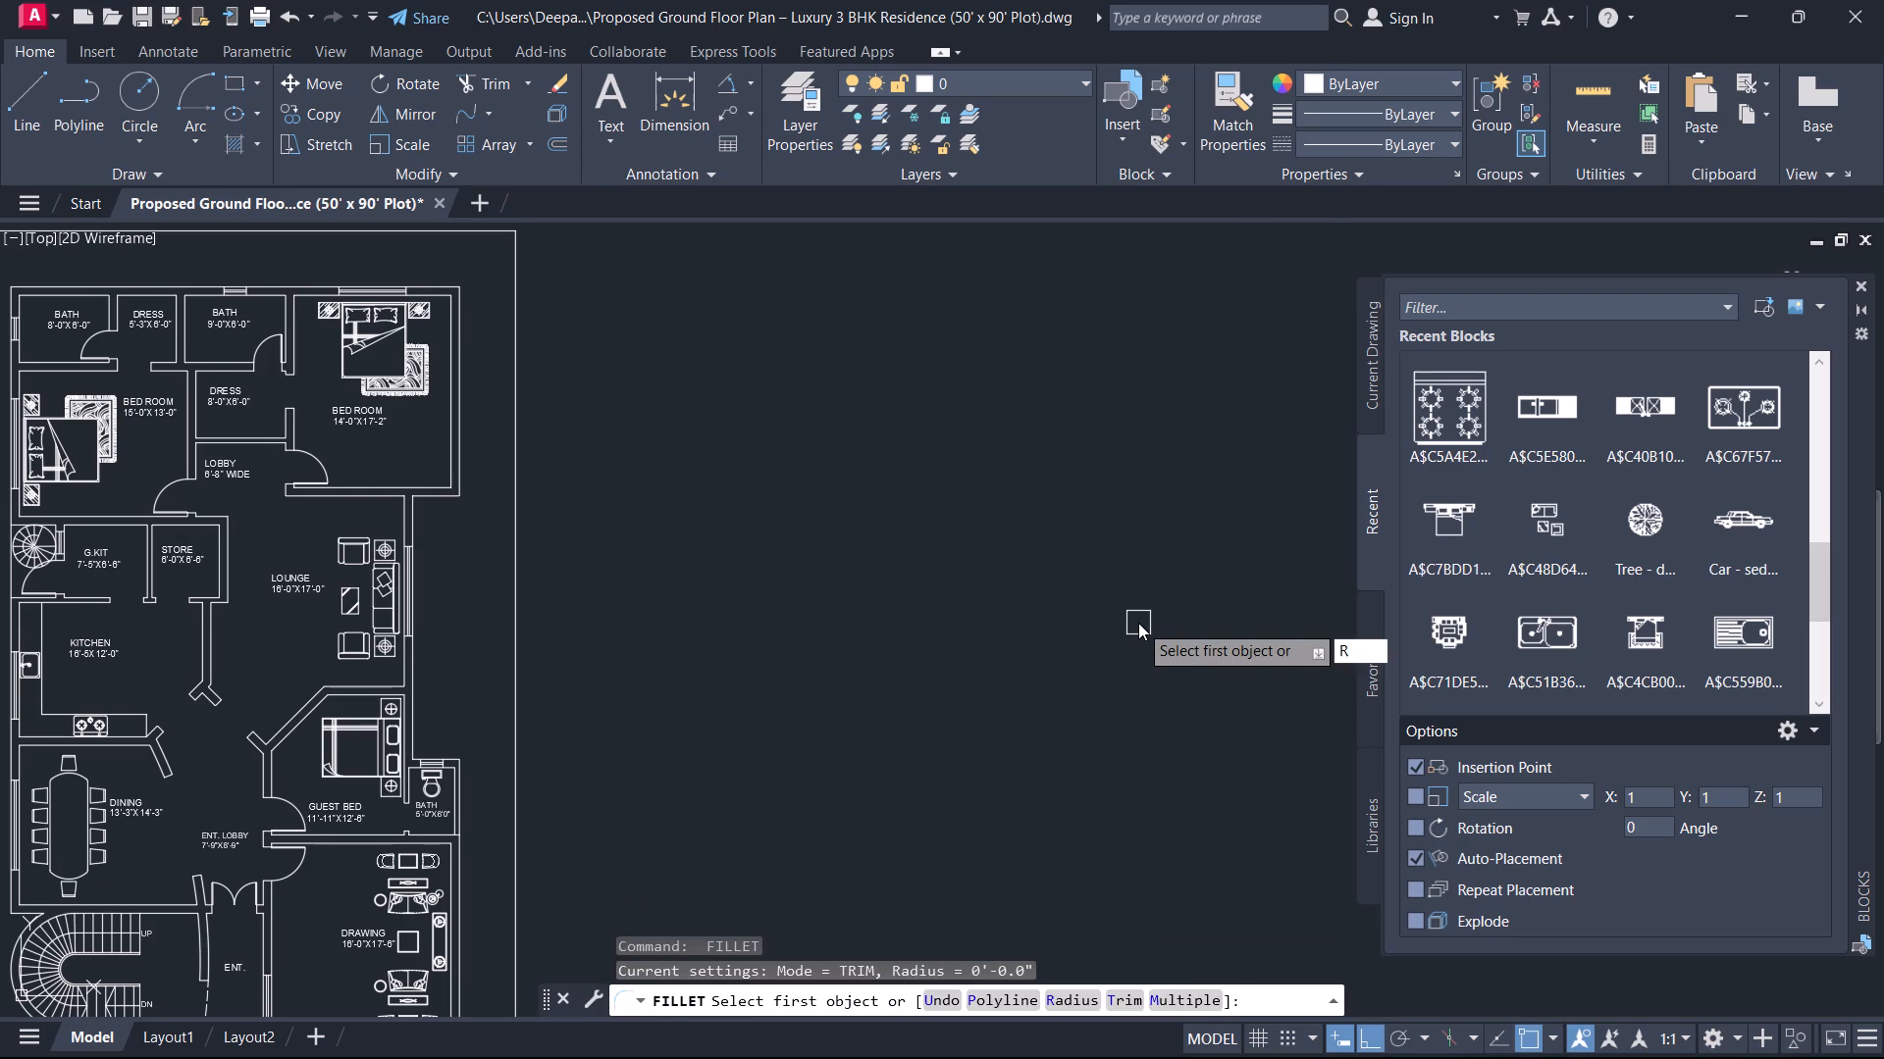
{"action": "key", "text": "space"}
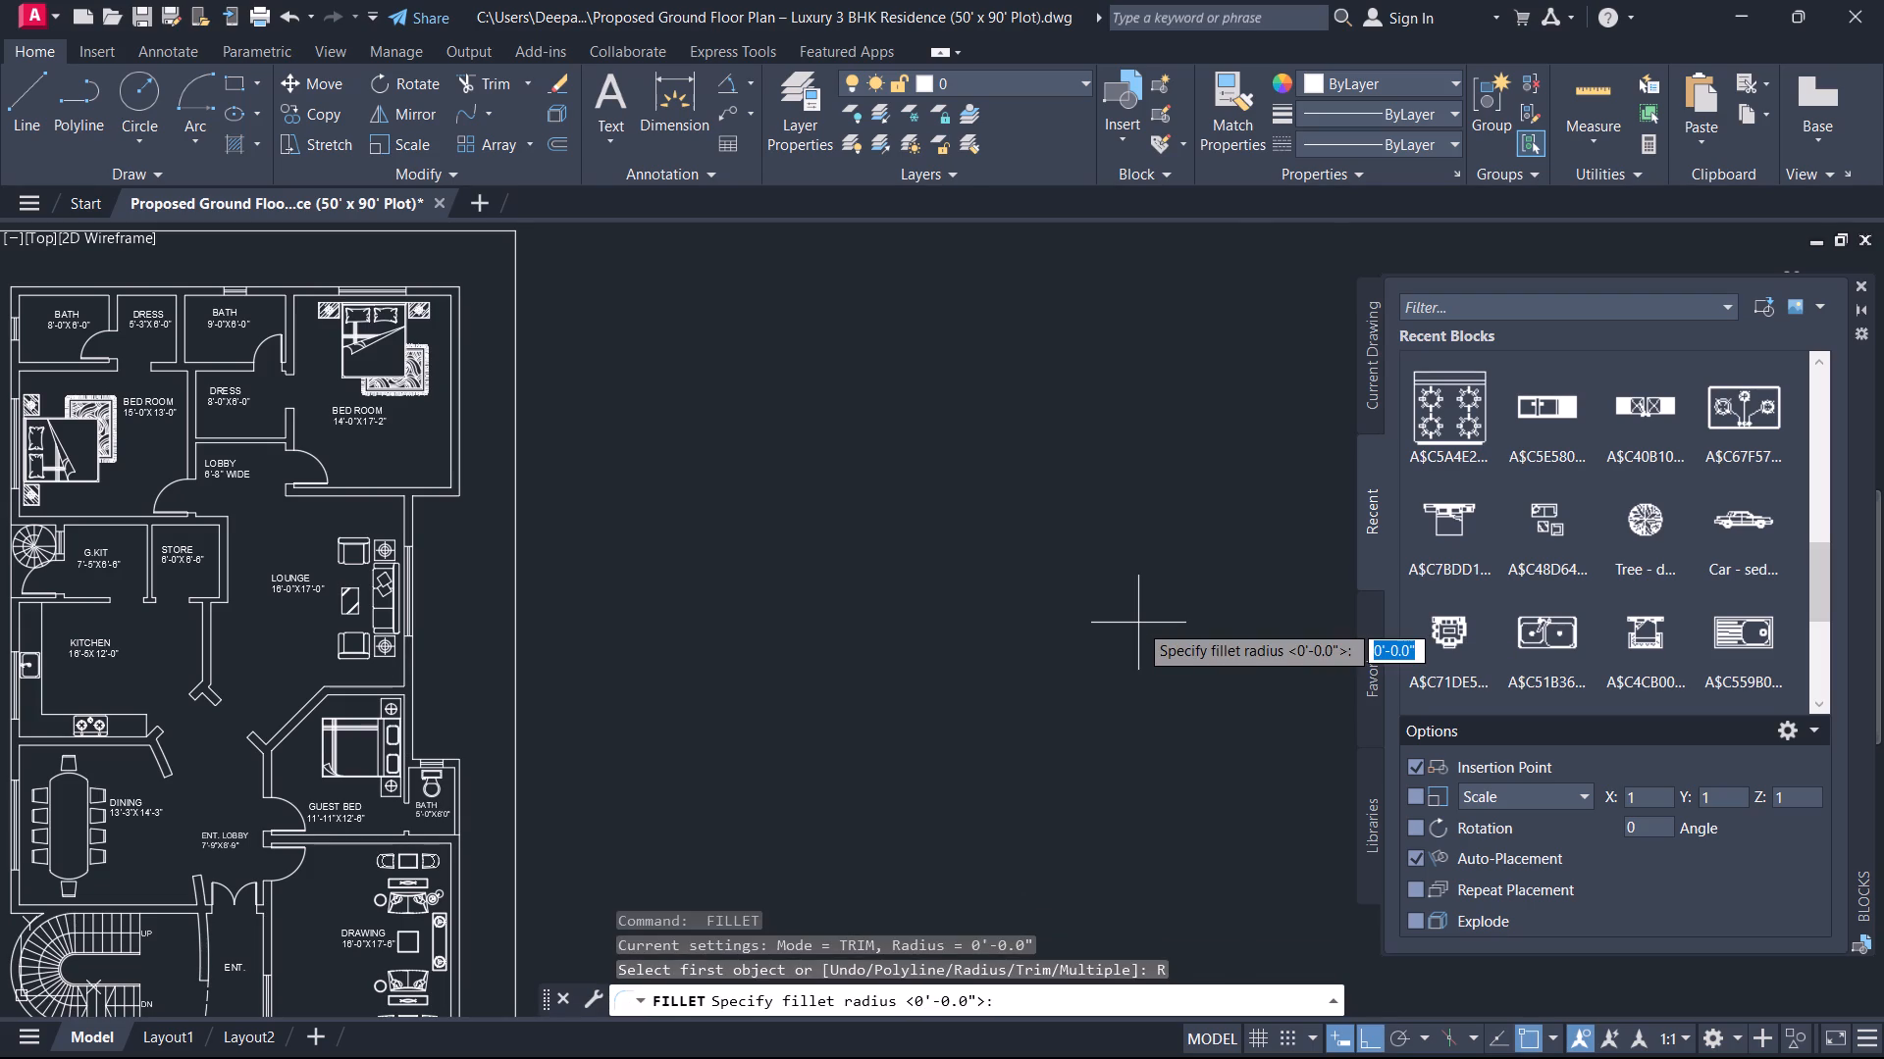
{"action": "type", "text": "3'"}
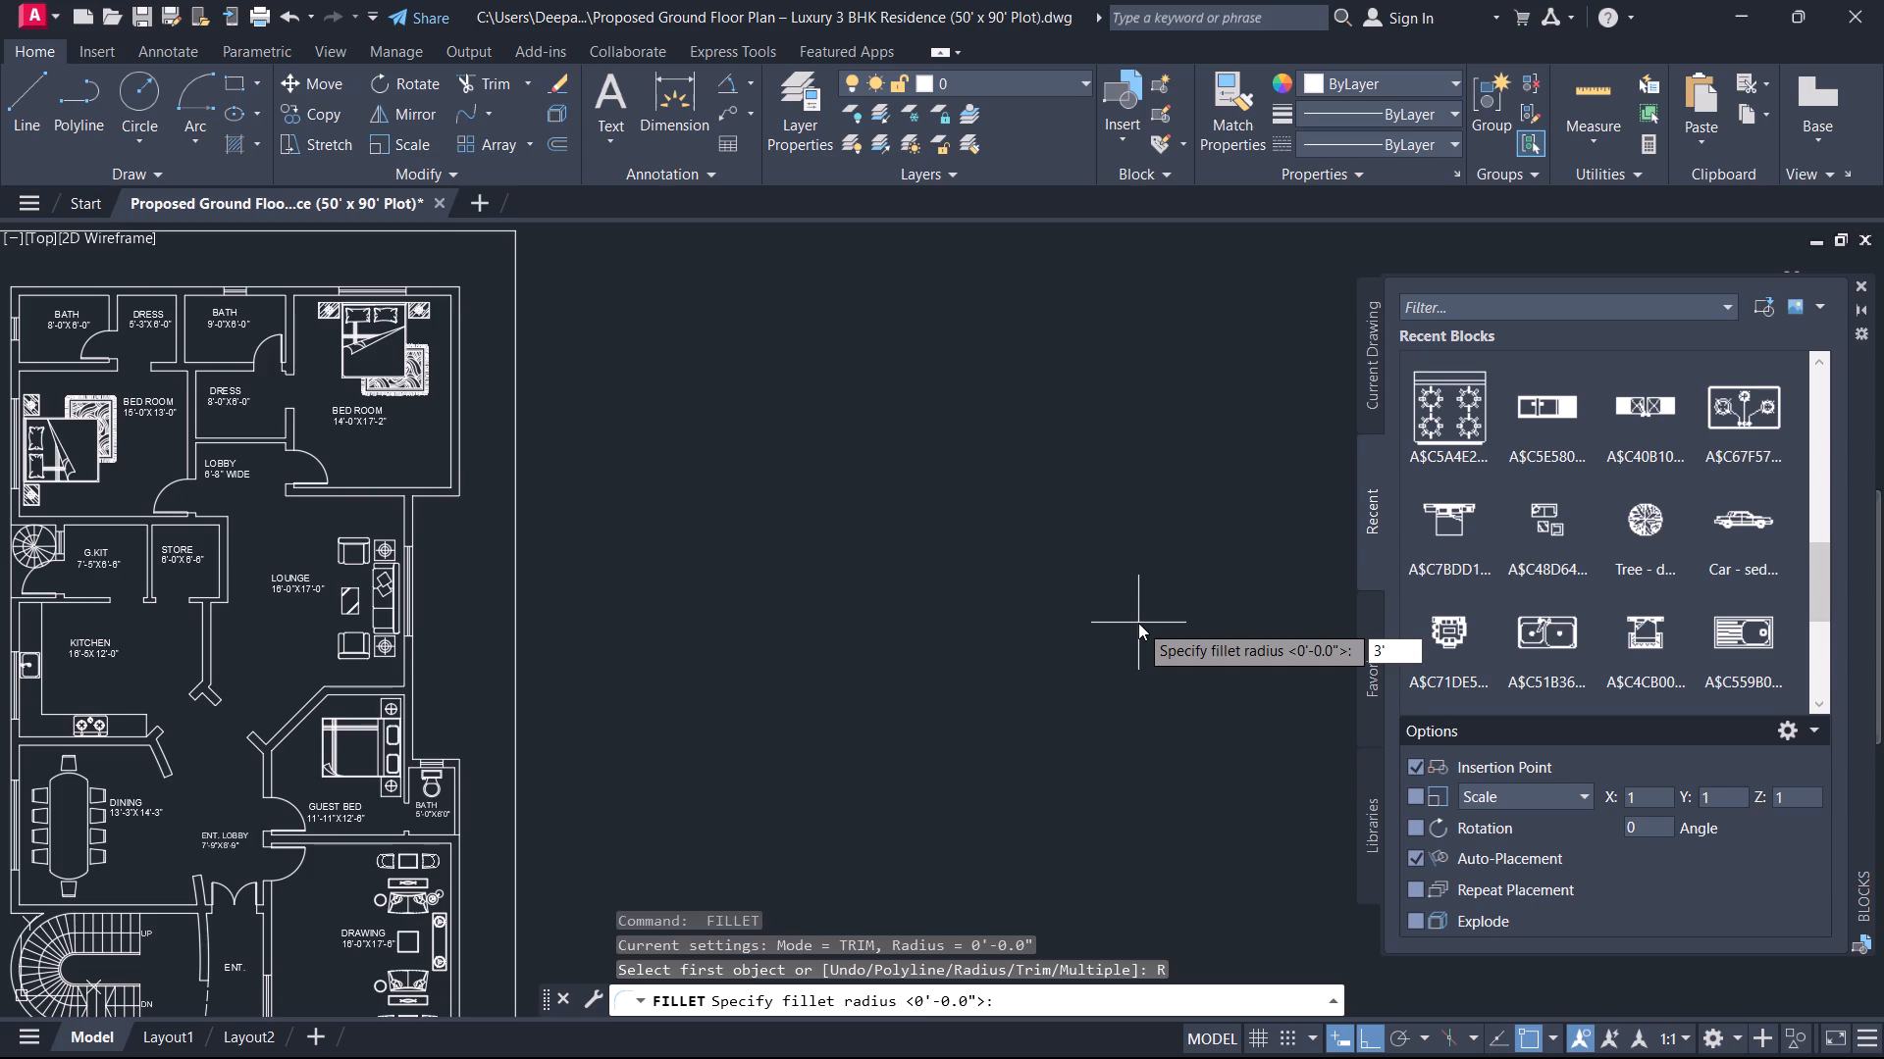
{"action": "key", "text": "Return"}
{"action": "key", "text": "space"}
{"action": "key", "text": "space"}
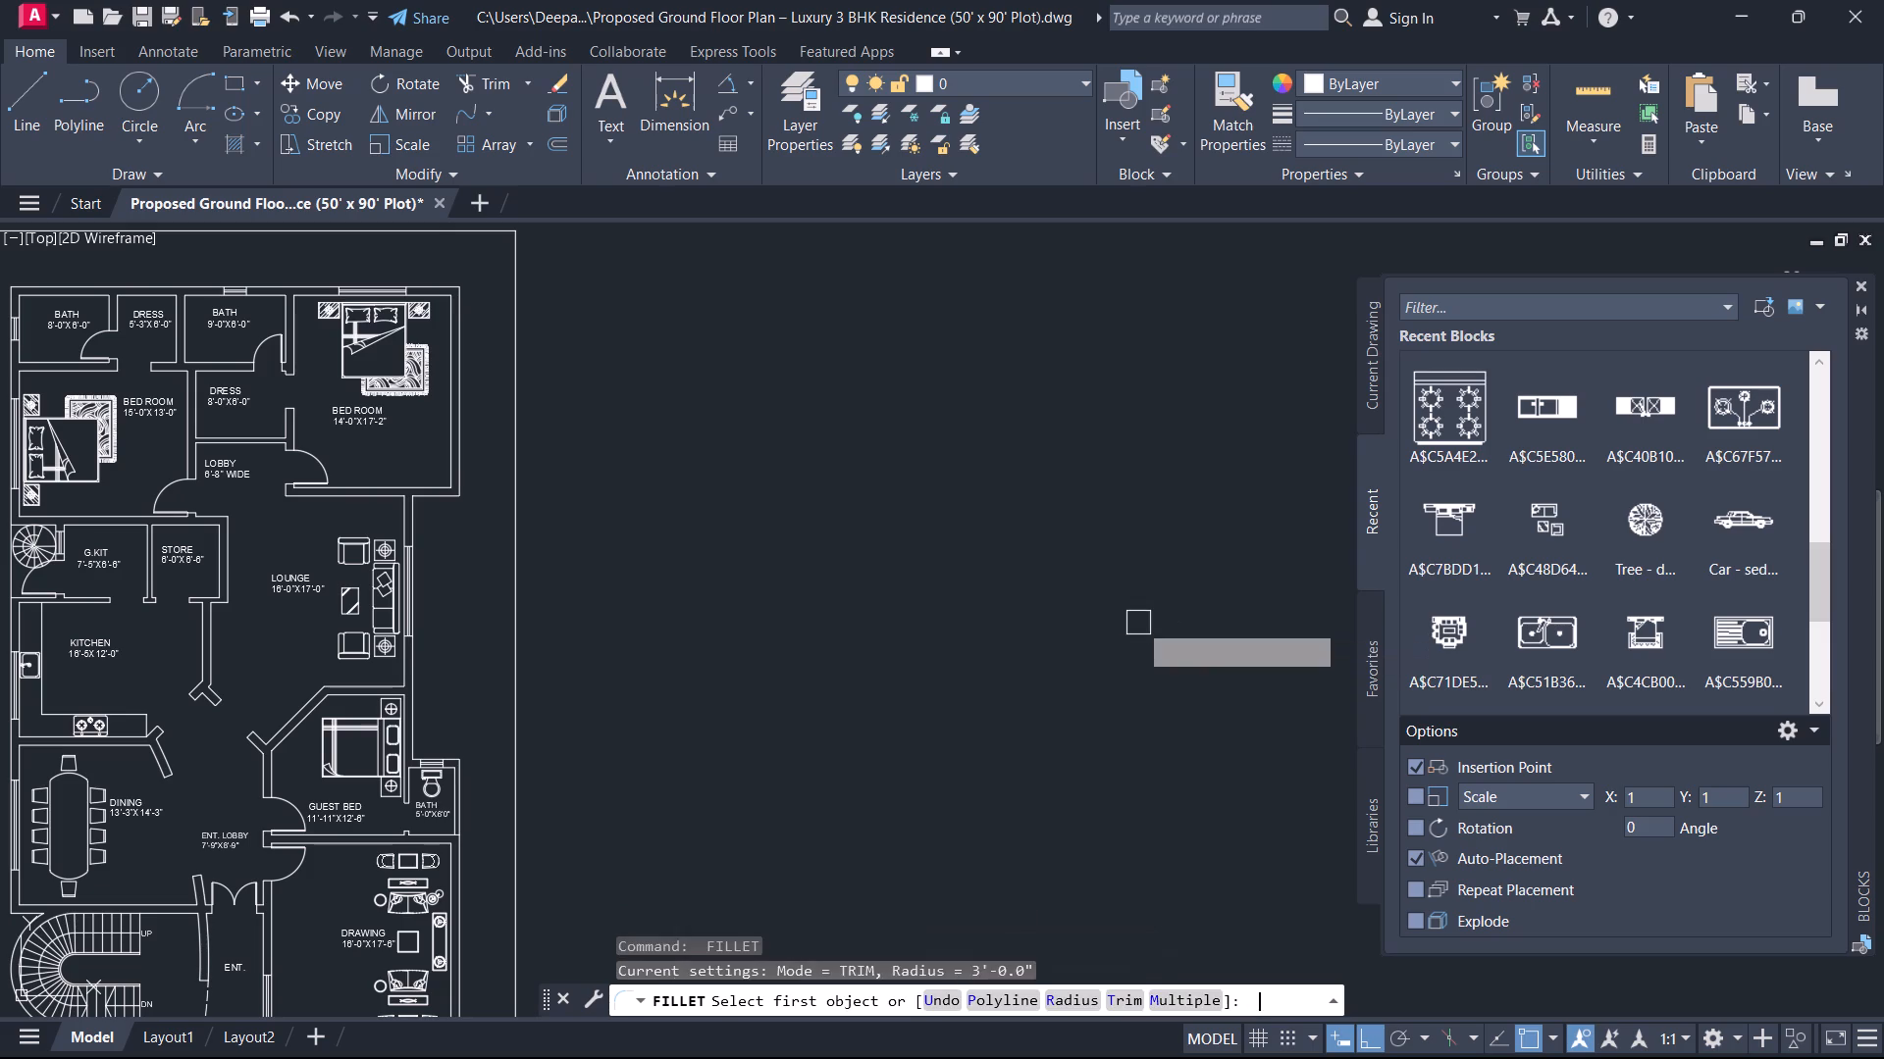
{"action": "key", "text": "space"}
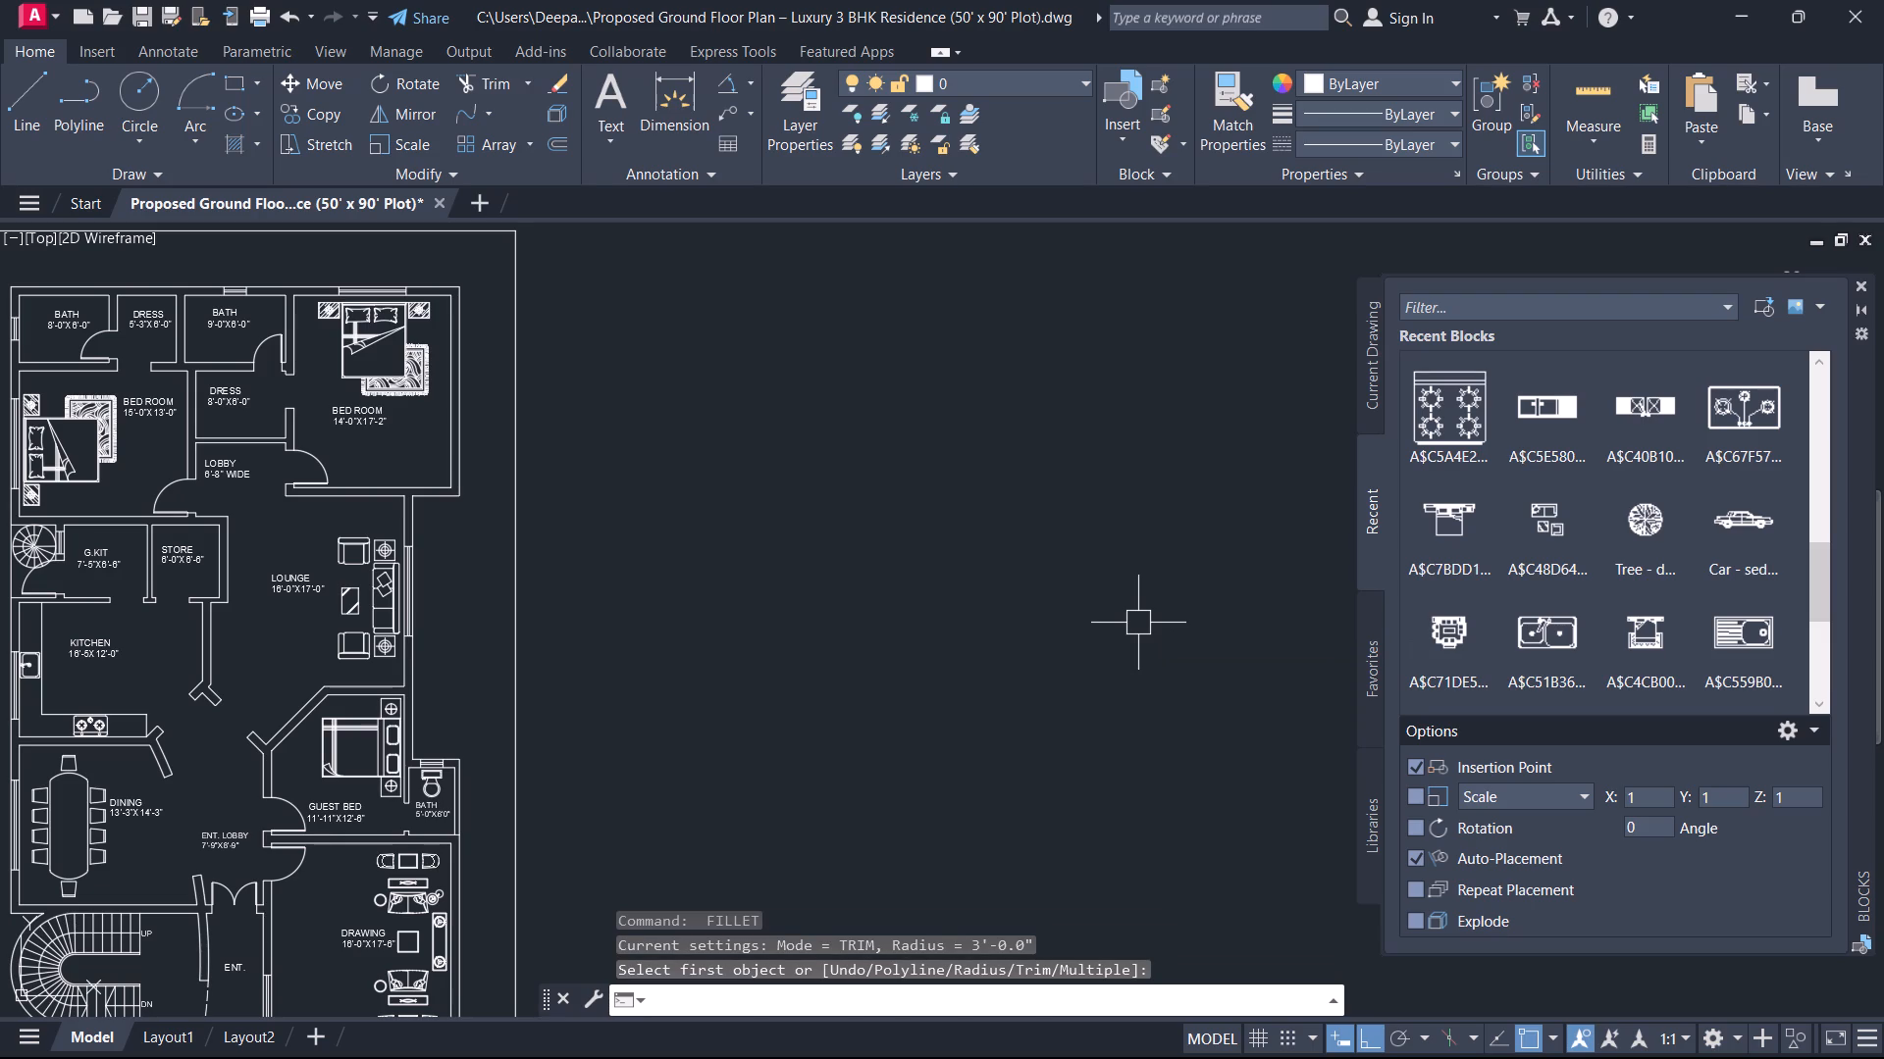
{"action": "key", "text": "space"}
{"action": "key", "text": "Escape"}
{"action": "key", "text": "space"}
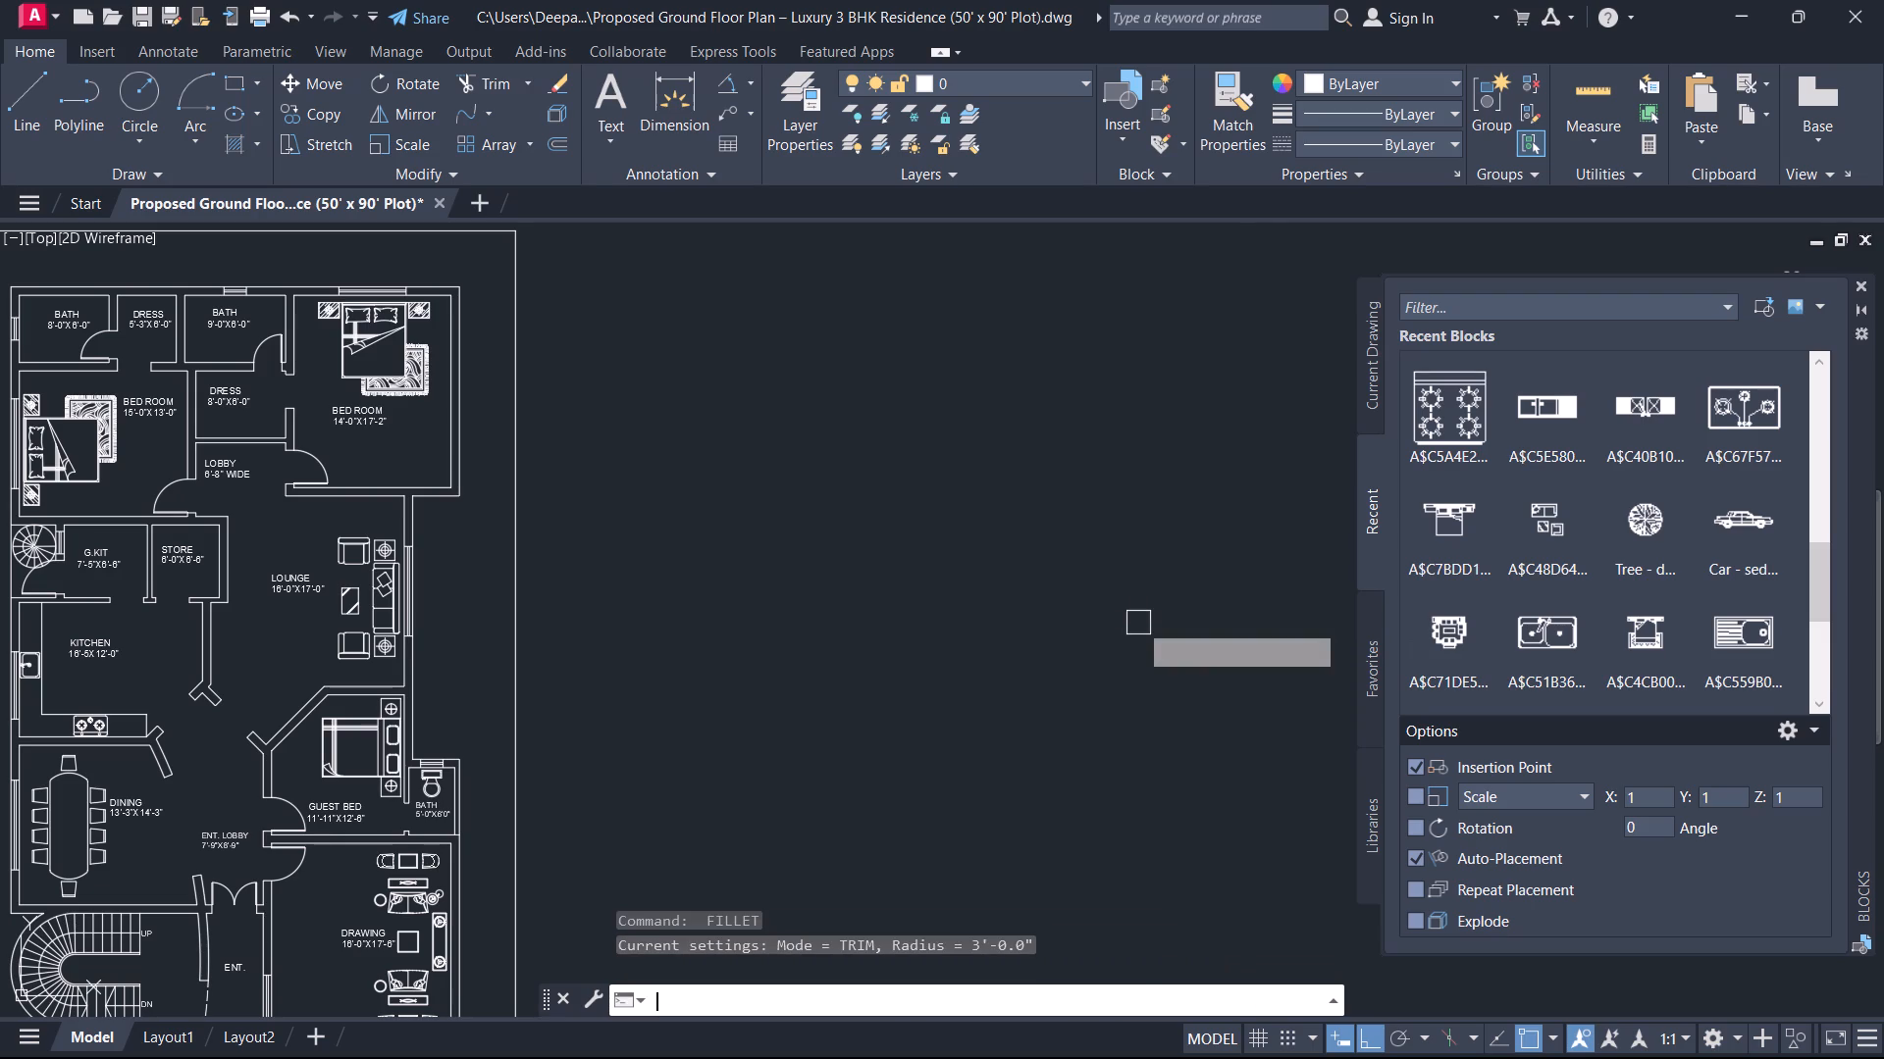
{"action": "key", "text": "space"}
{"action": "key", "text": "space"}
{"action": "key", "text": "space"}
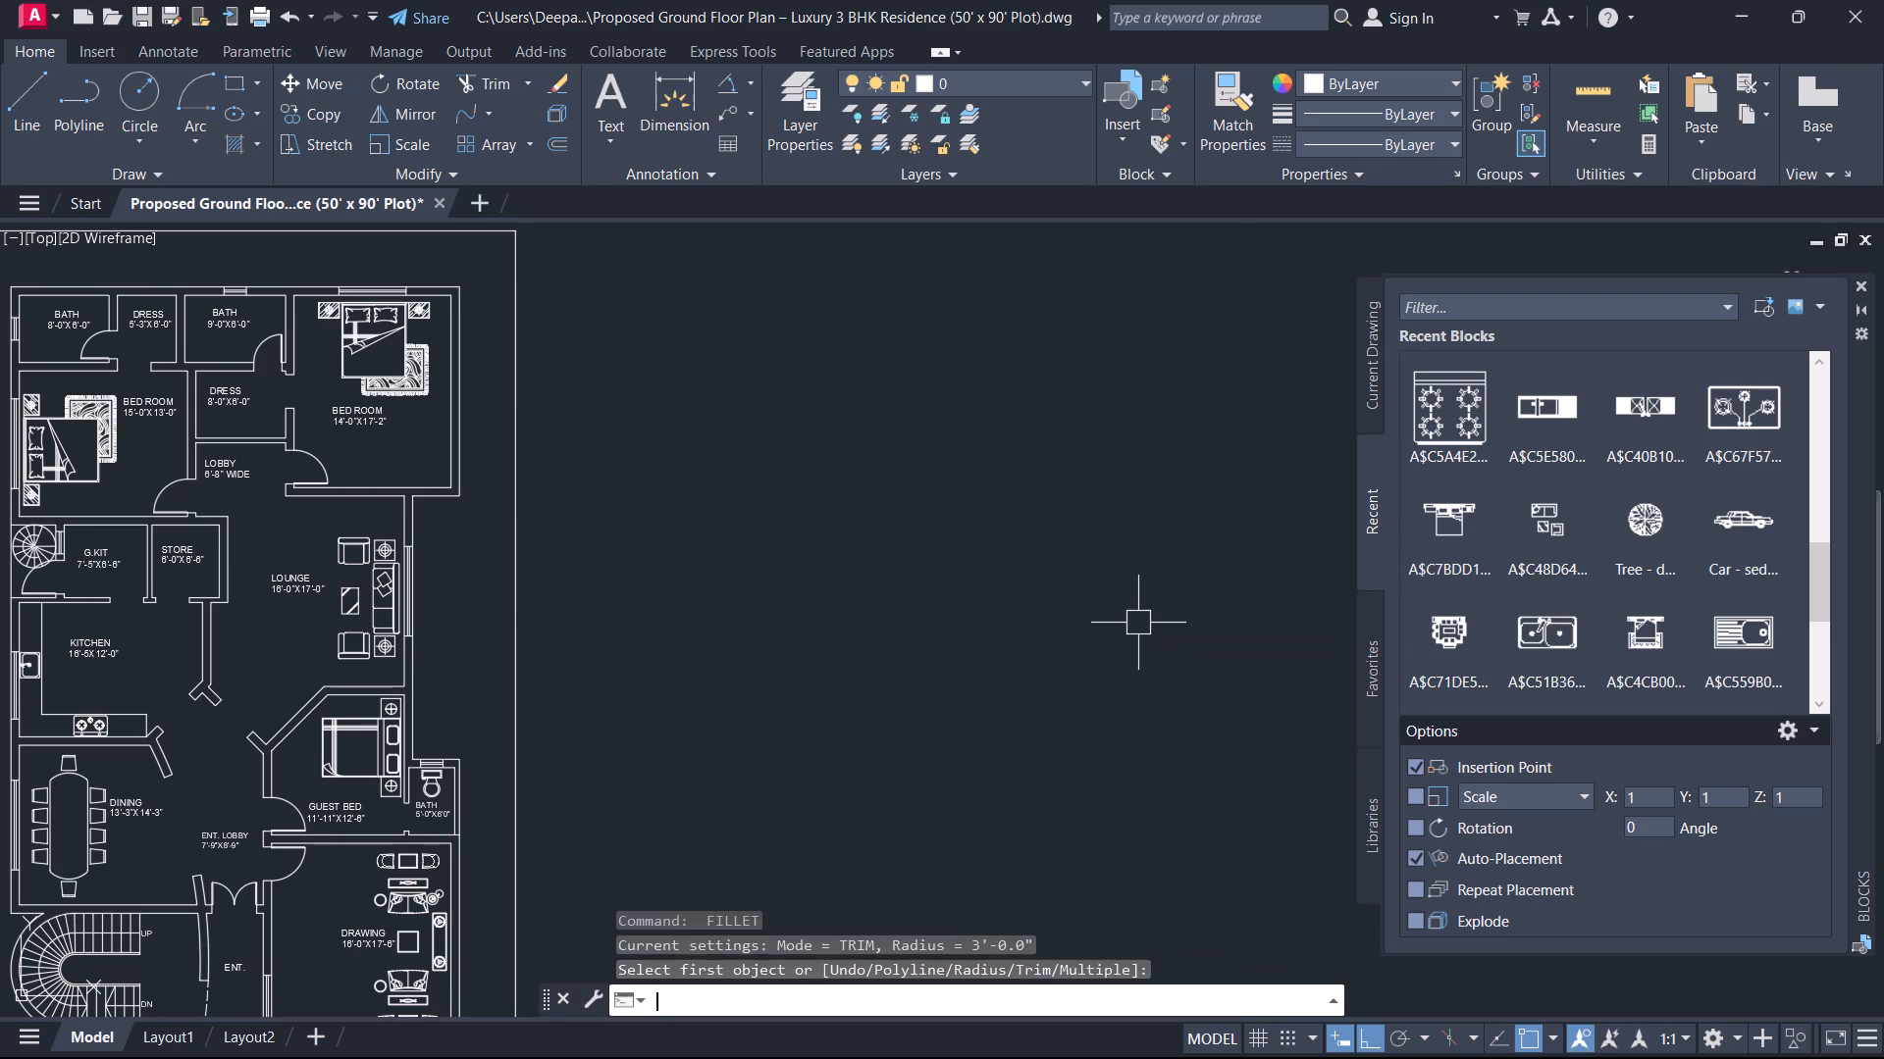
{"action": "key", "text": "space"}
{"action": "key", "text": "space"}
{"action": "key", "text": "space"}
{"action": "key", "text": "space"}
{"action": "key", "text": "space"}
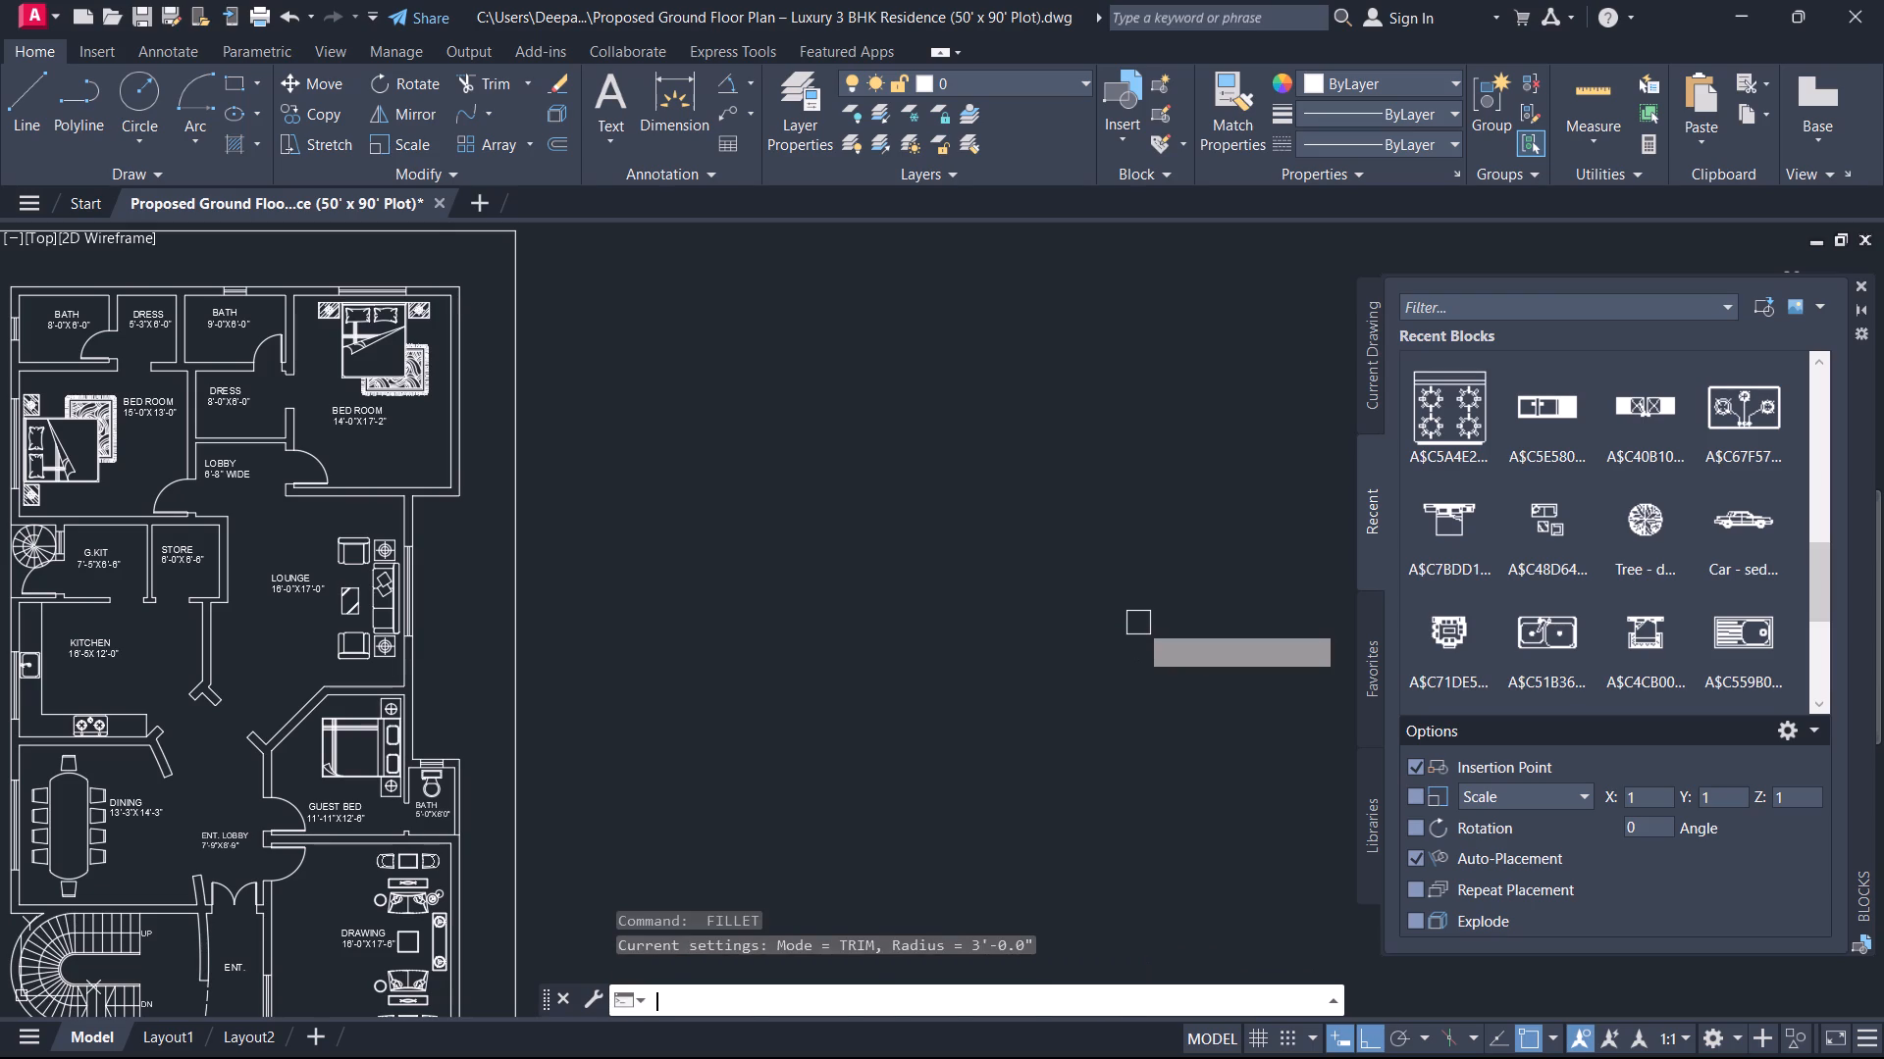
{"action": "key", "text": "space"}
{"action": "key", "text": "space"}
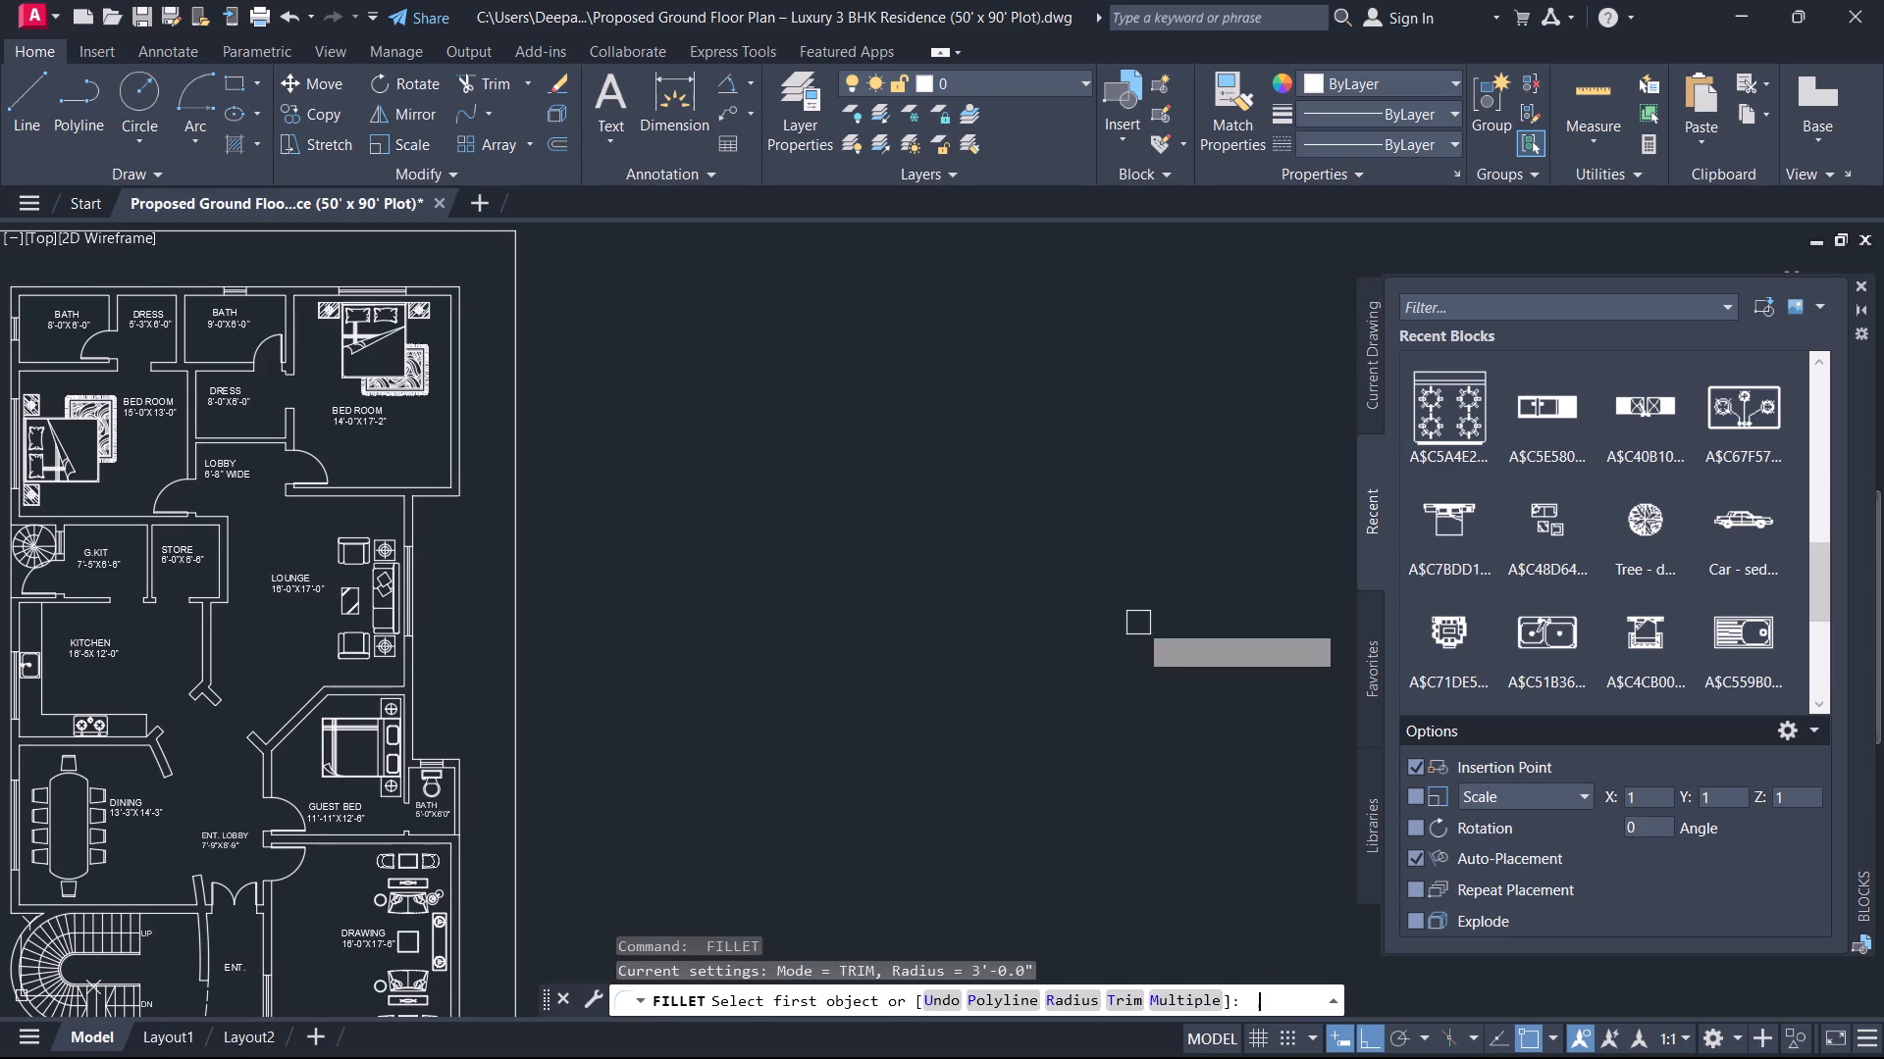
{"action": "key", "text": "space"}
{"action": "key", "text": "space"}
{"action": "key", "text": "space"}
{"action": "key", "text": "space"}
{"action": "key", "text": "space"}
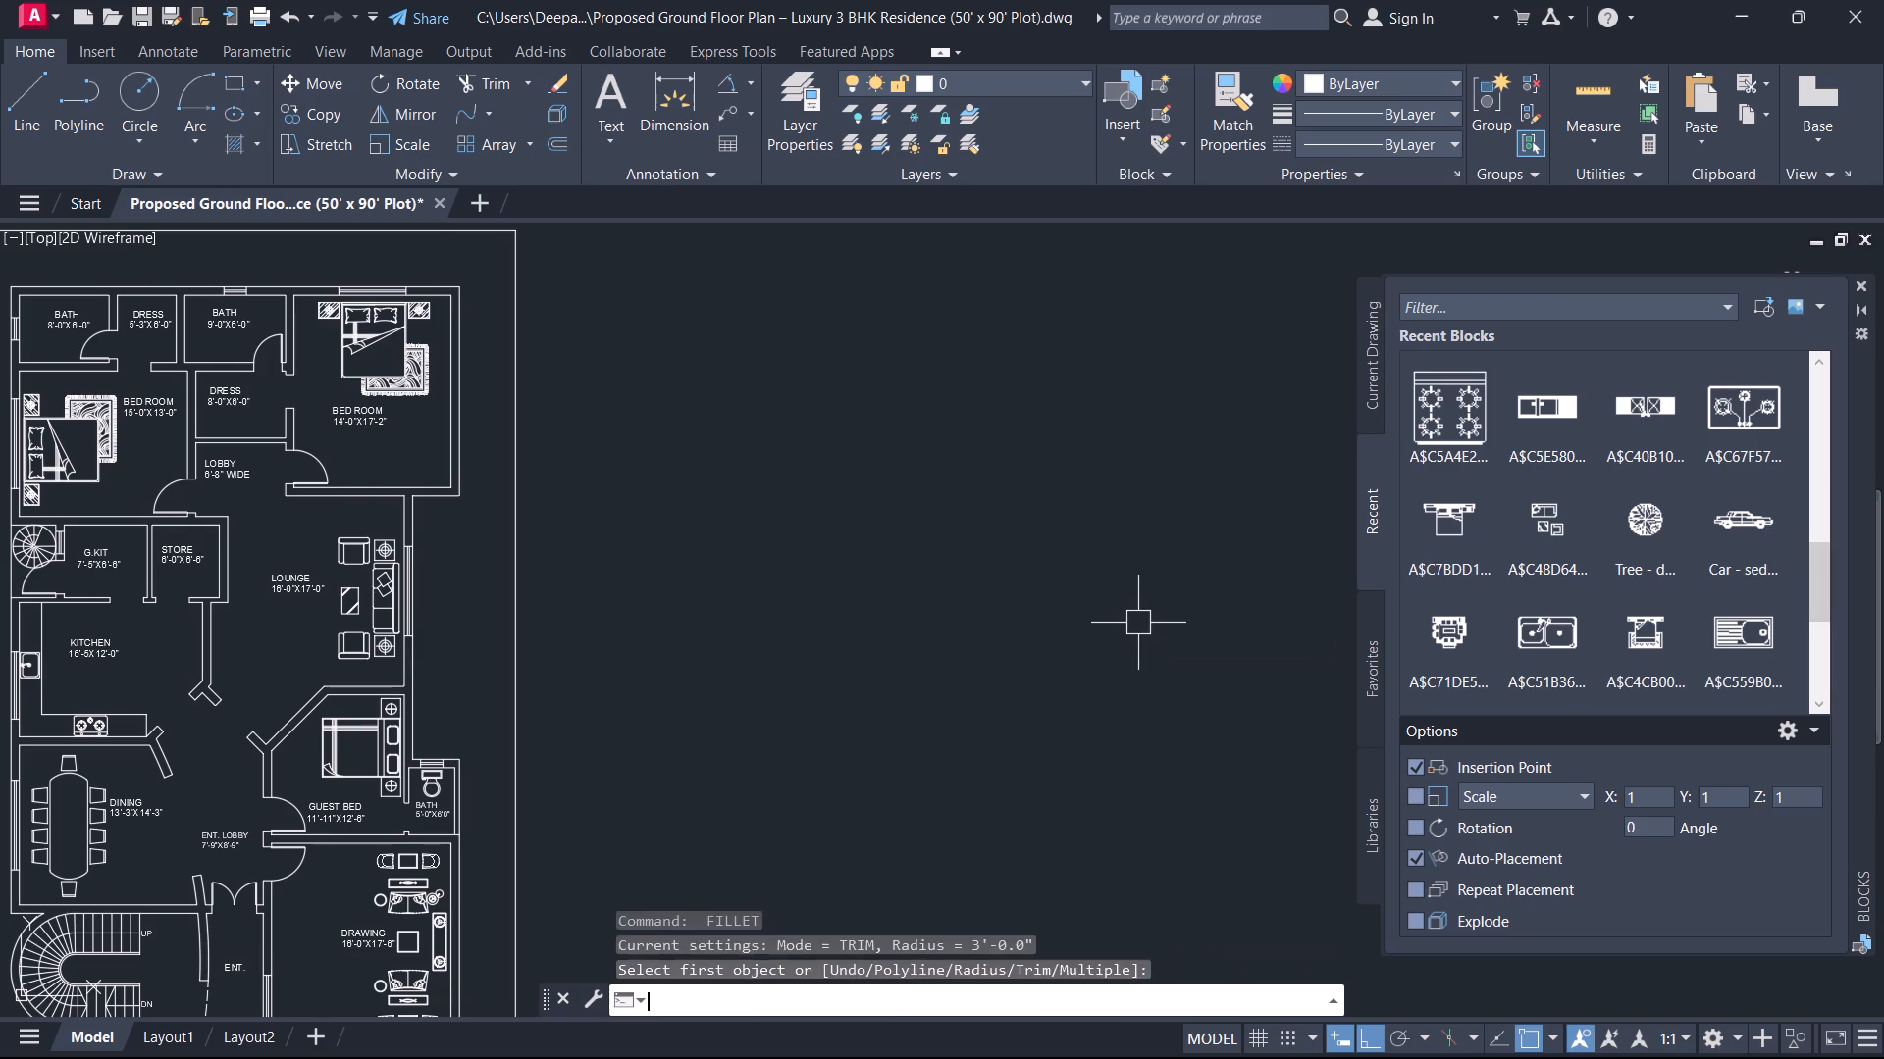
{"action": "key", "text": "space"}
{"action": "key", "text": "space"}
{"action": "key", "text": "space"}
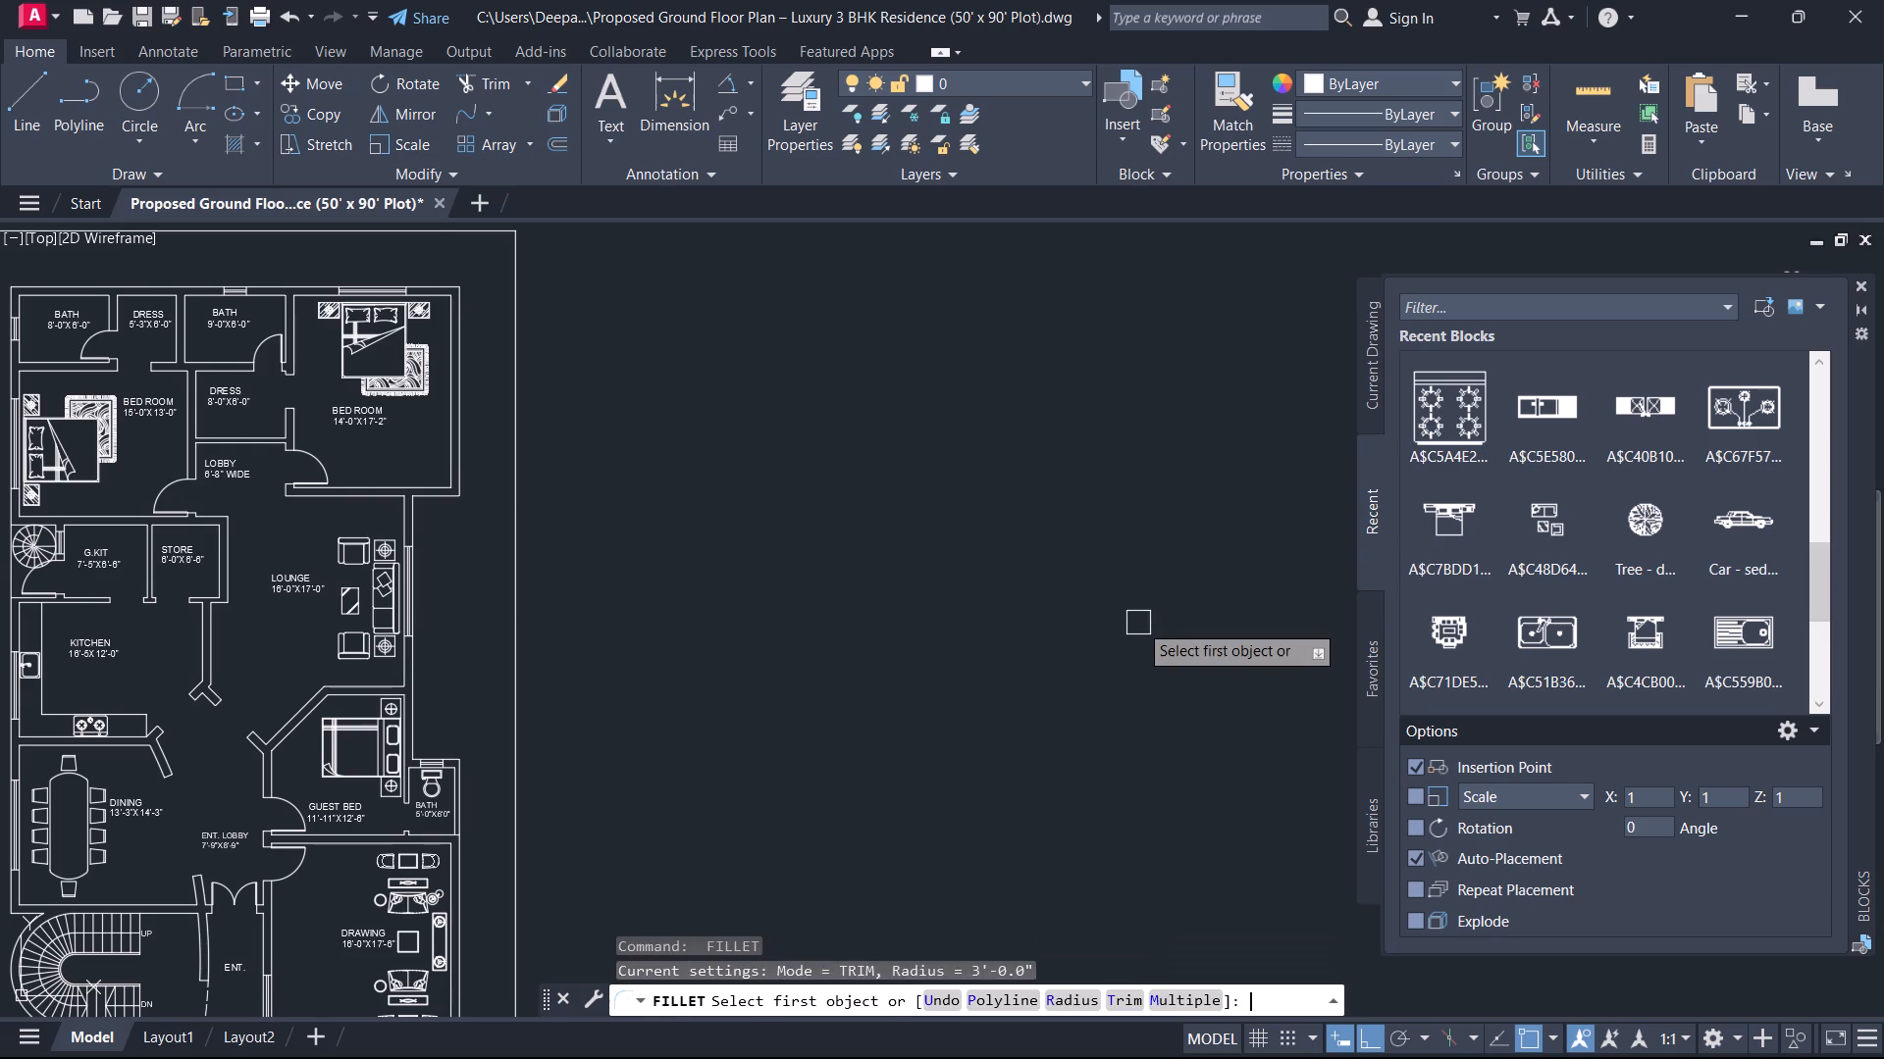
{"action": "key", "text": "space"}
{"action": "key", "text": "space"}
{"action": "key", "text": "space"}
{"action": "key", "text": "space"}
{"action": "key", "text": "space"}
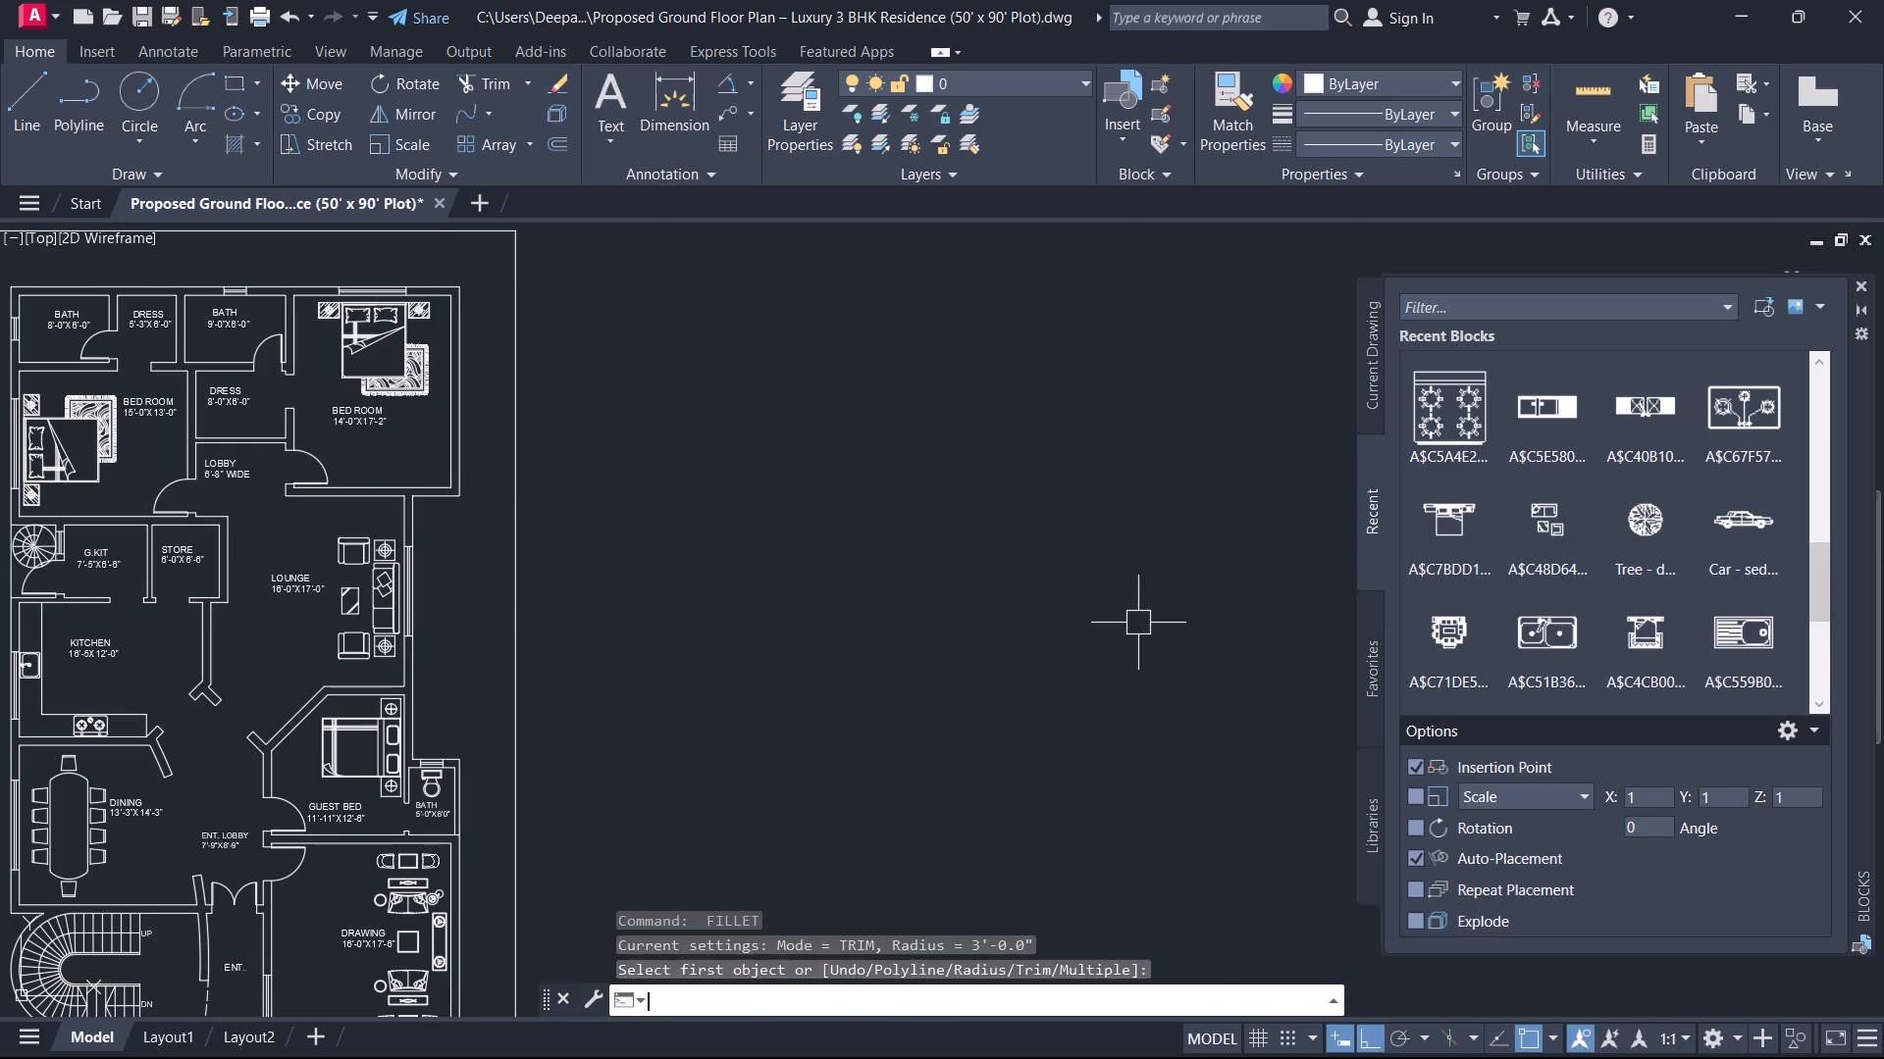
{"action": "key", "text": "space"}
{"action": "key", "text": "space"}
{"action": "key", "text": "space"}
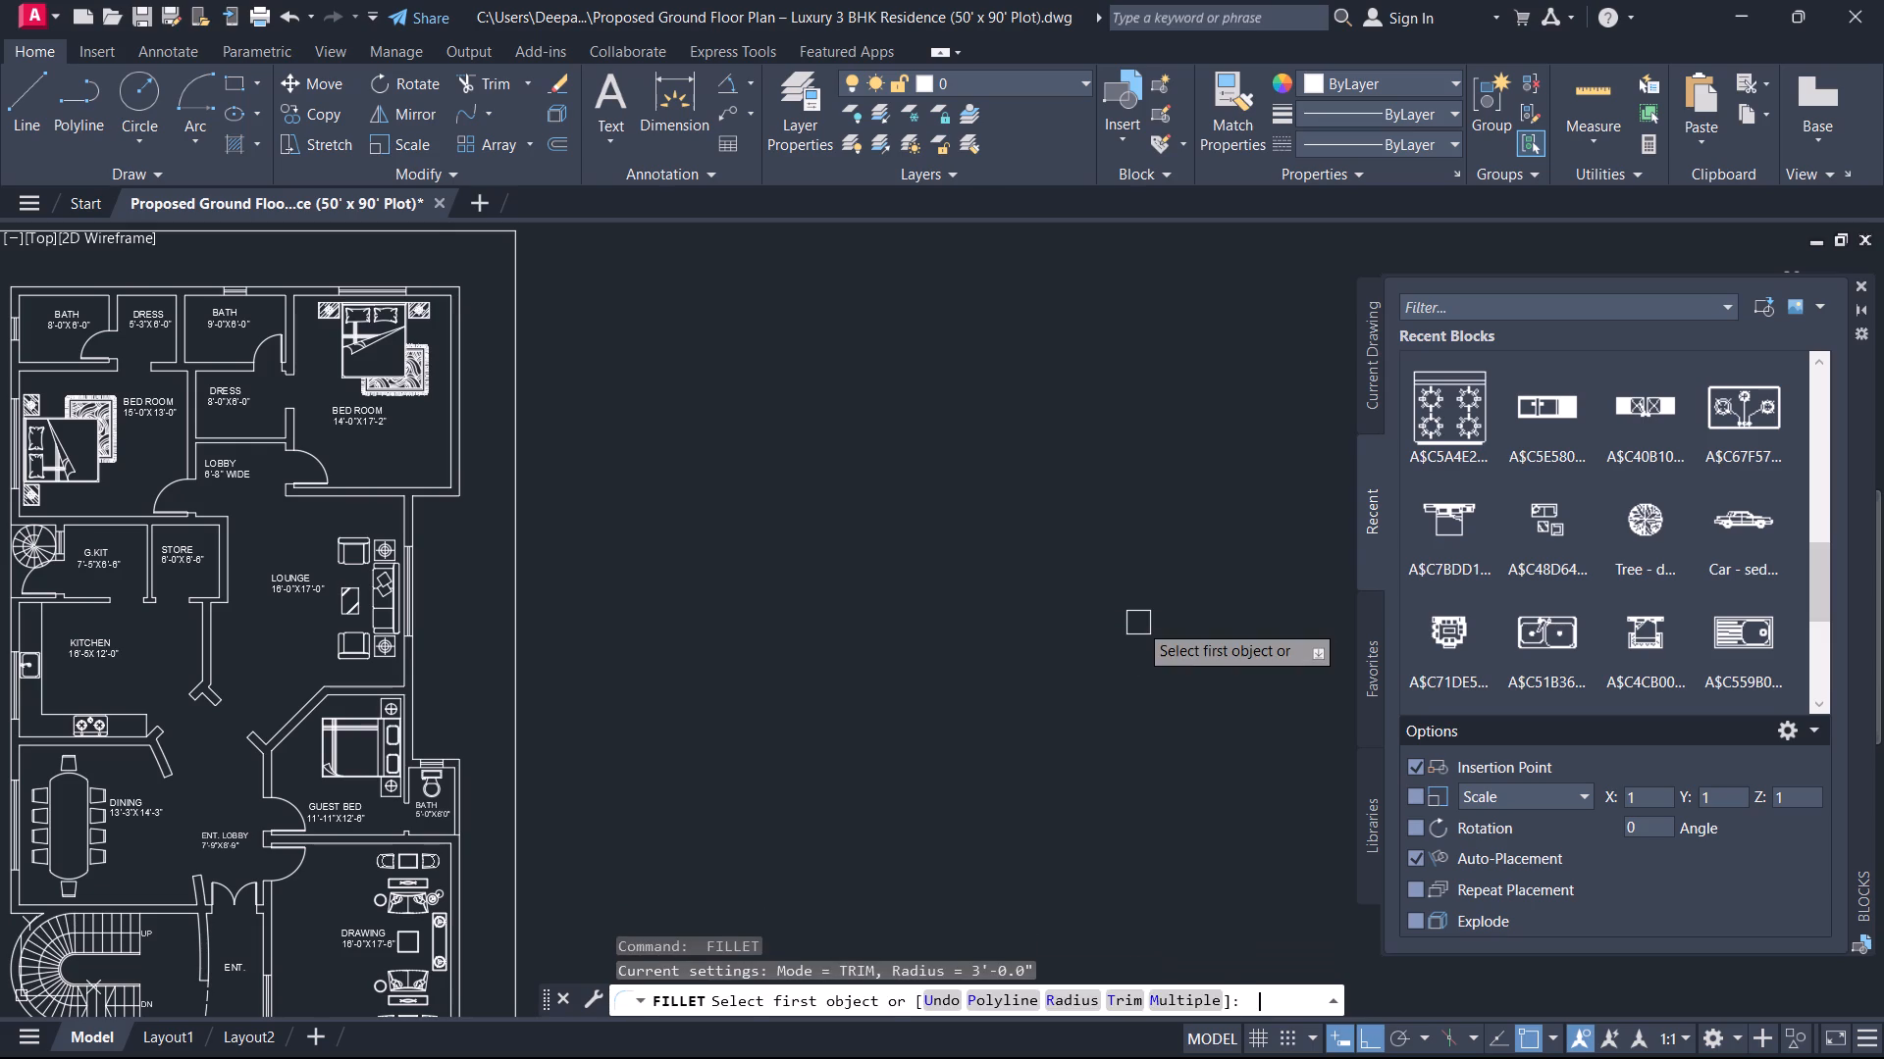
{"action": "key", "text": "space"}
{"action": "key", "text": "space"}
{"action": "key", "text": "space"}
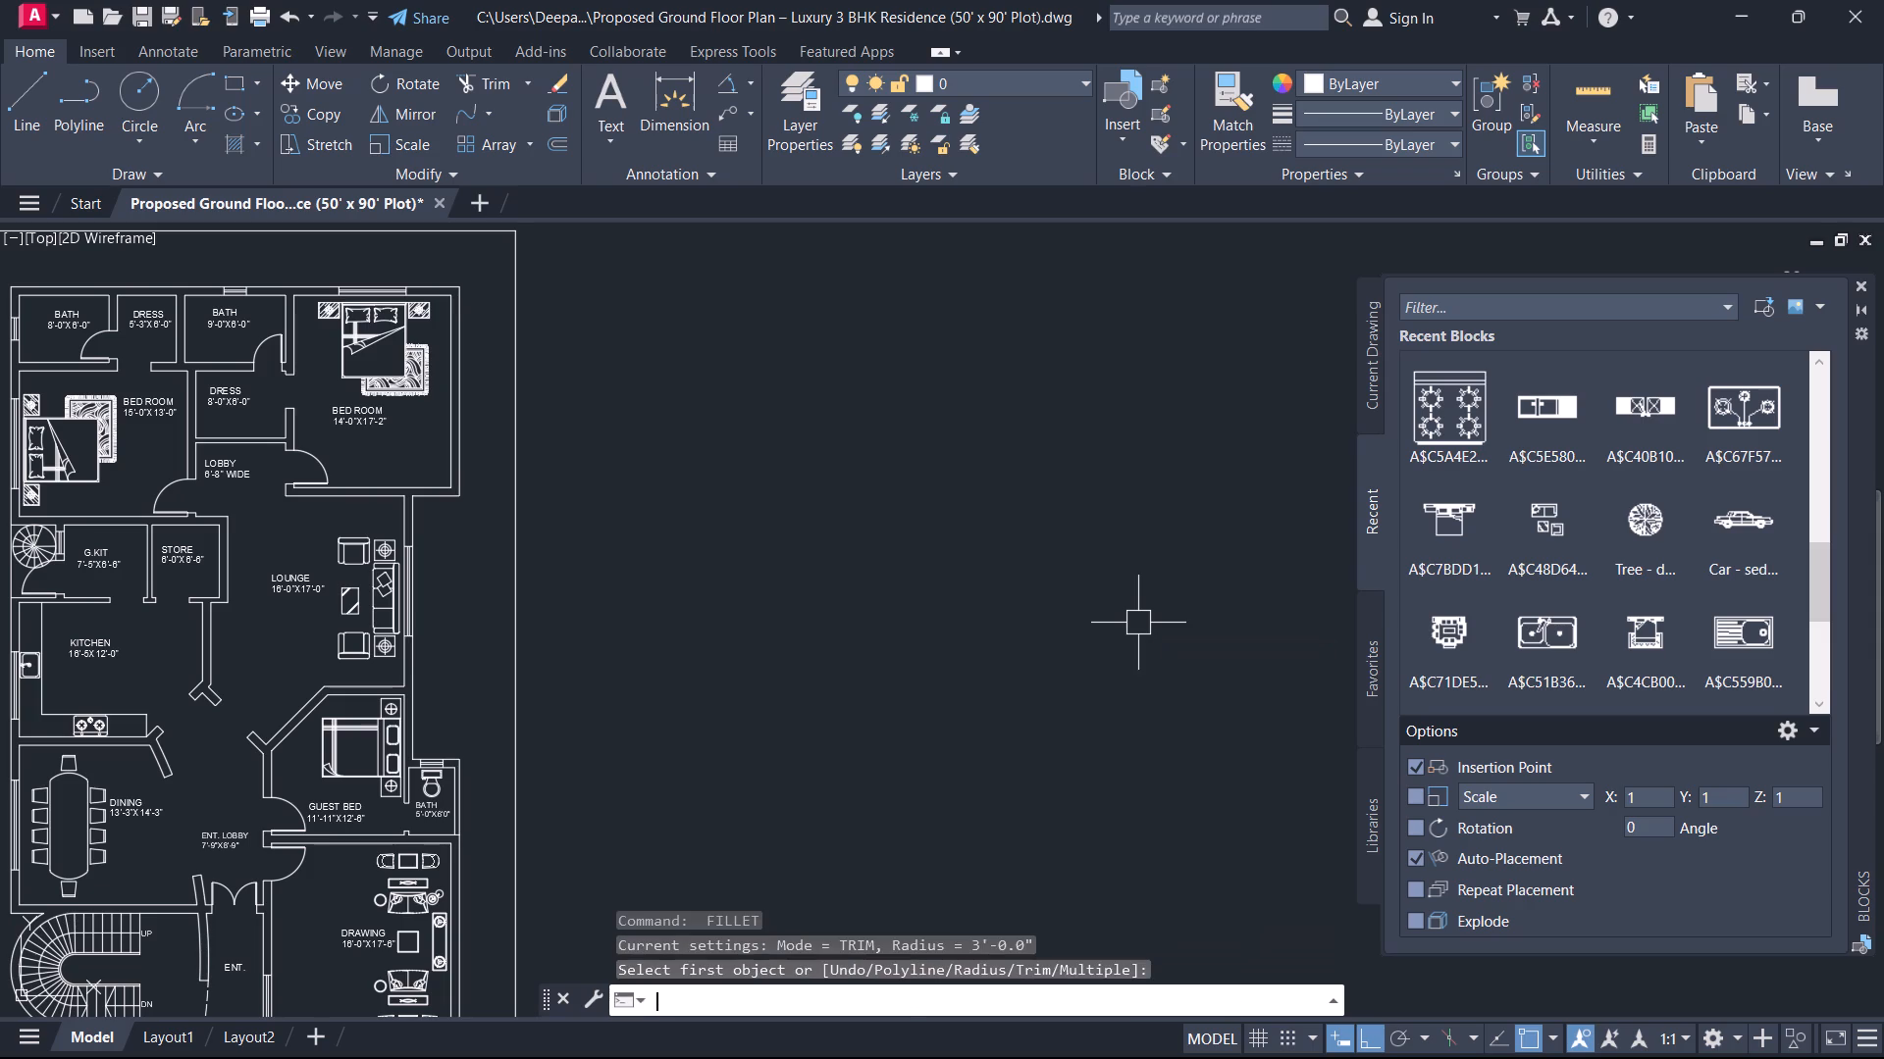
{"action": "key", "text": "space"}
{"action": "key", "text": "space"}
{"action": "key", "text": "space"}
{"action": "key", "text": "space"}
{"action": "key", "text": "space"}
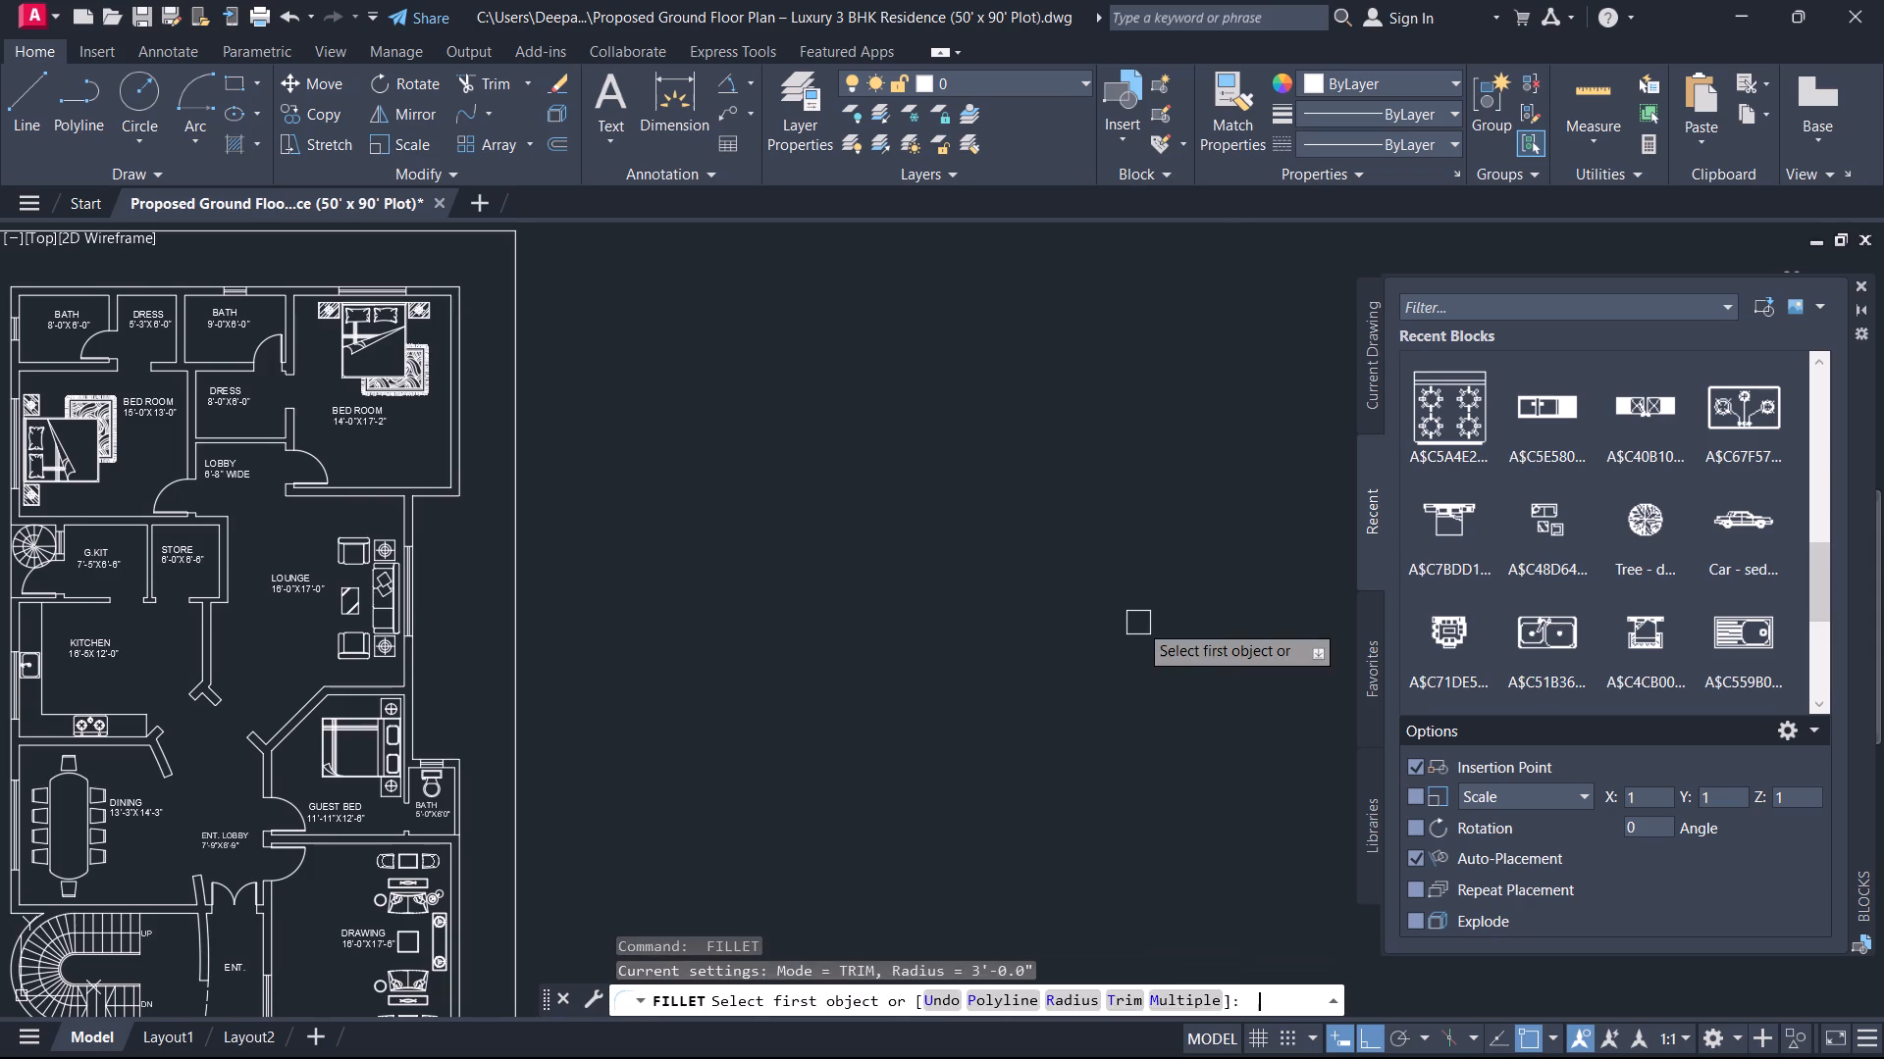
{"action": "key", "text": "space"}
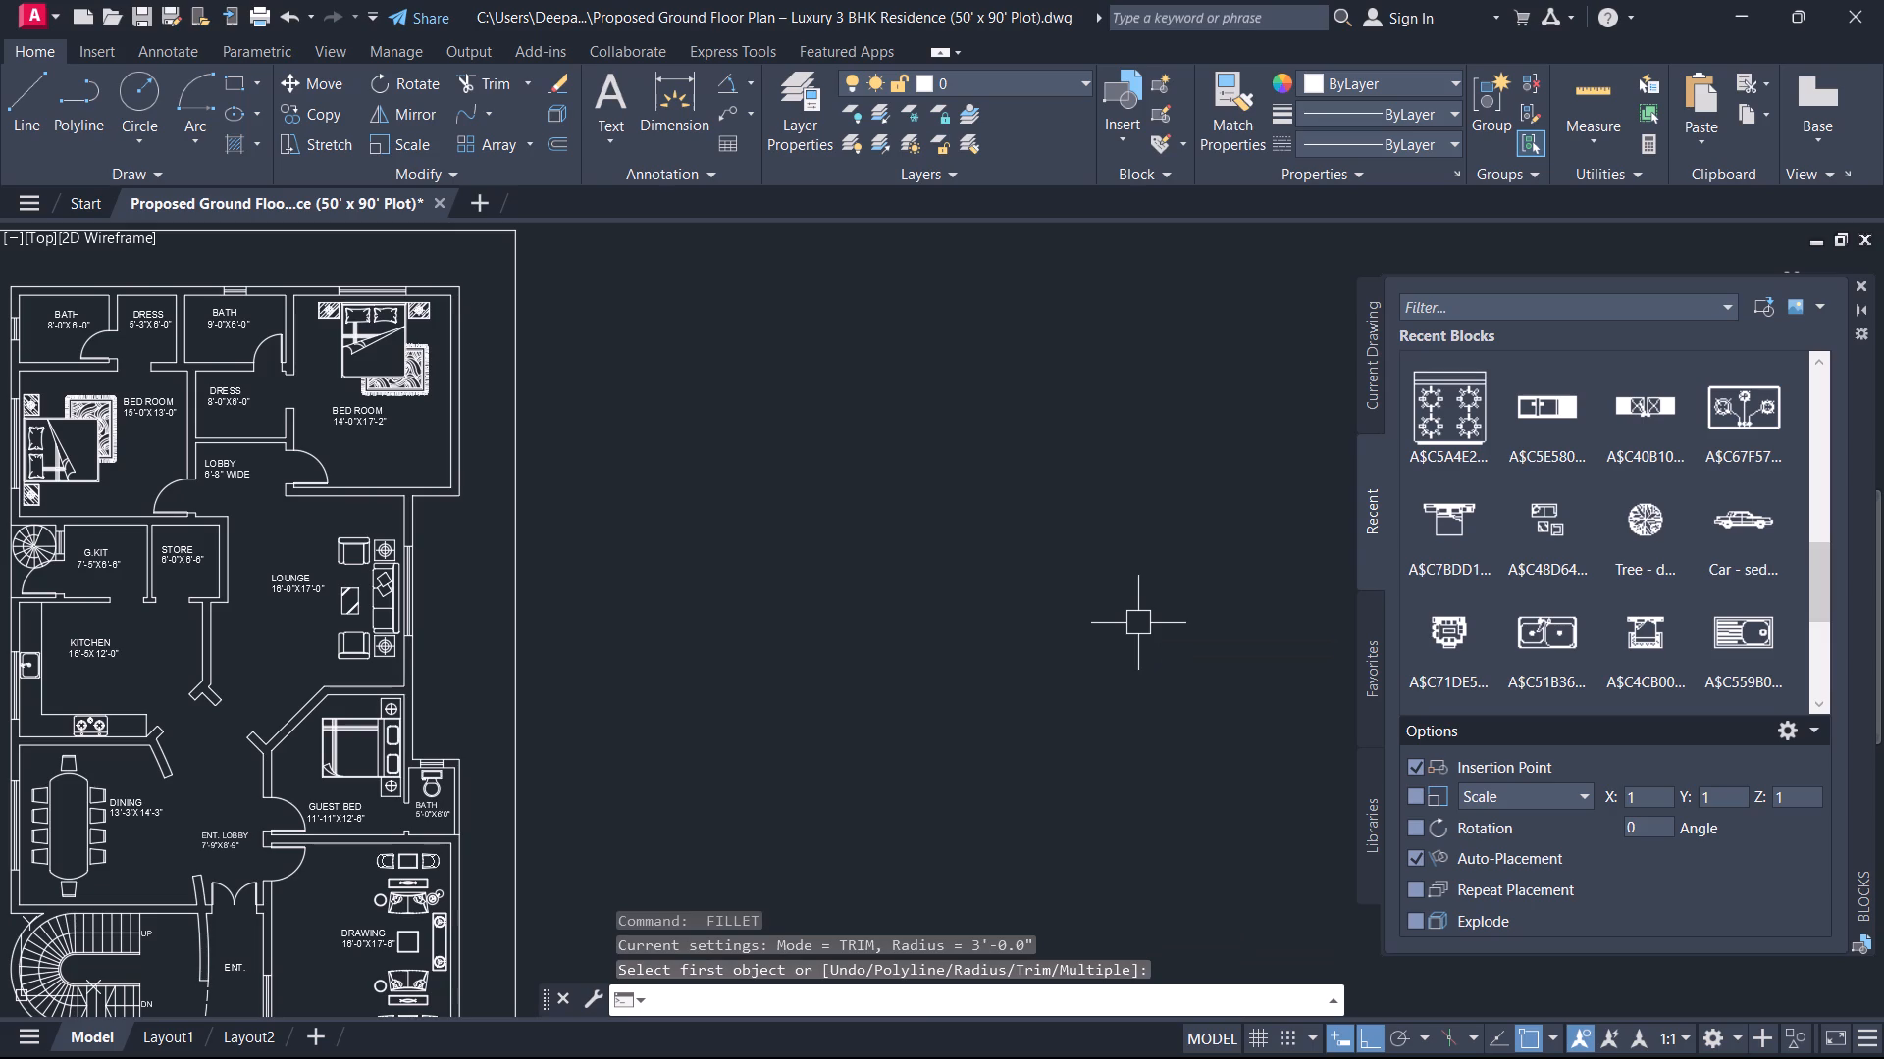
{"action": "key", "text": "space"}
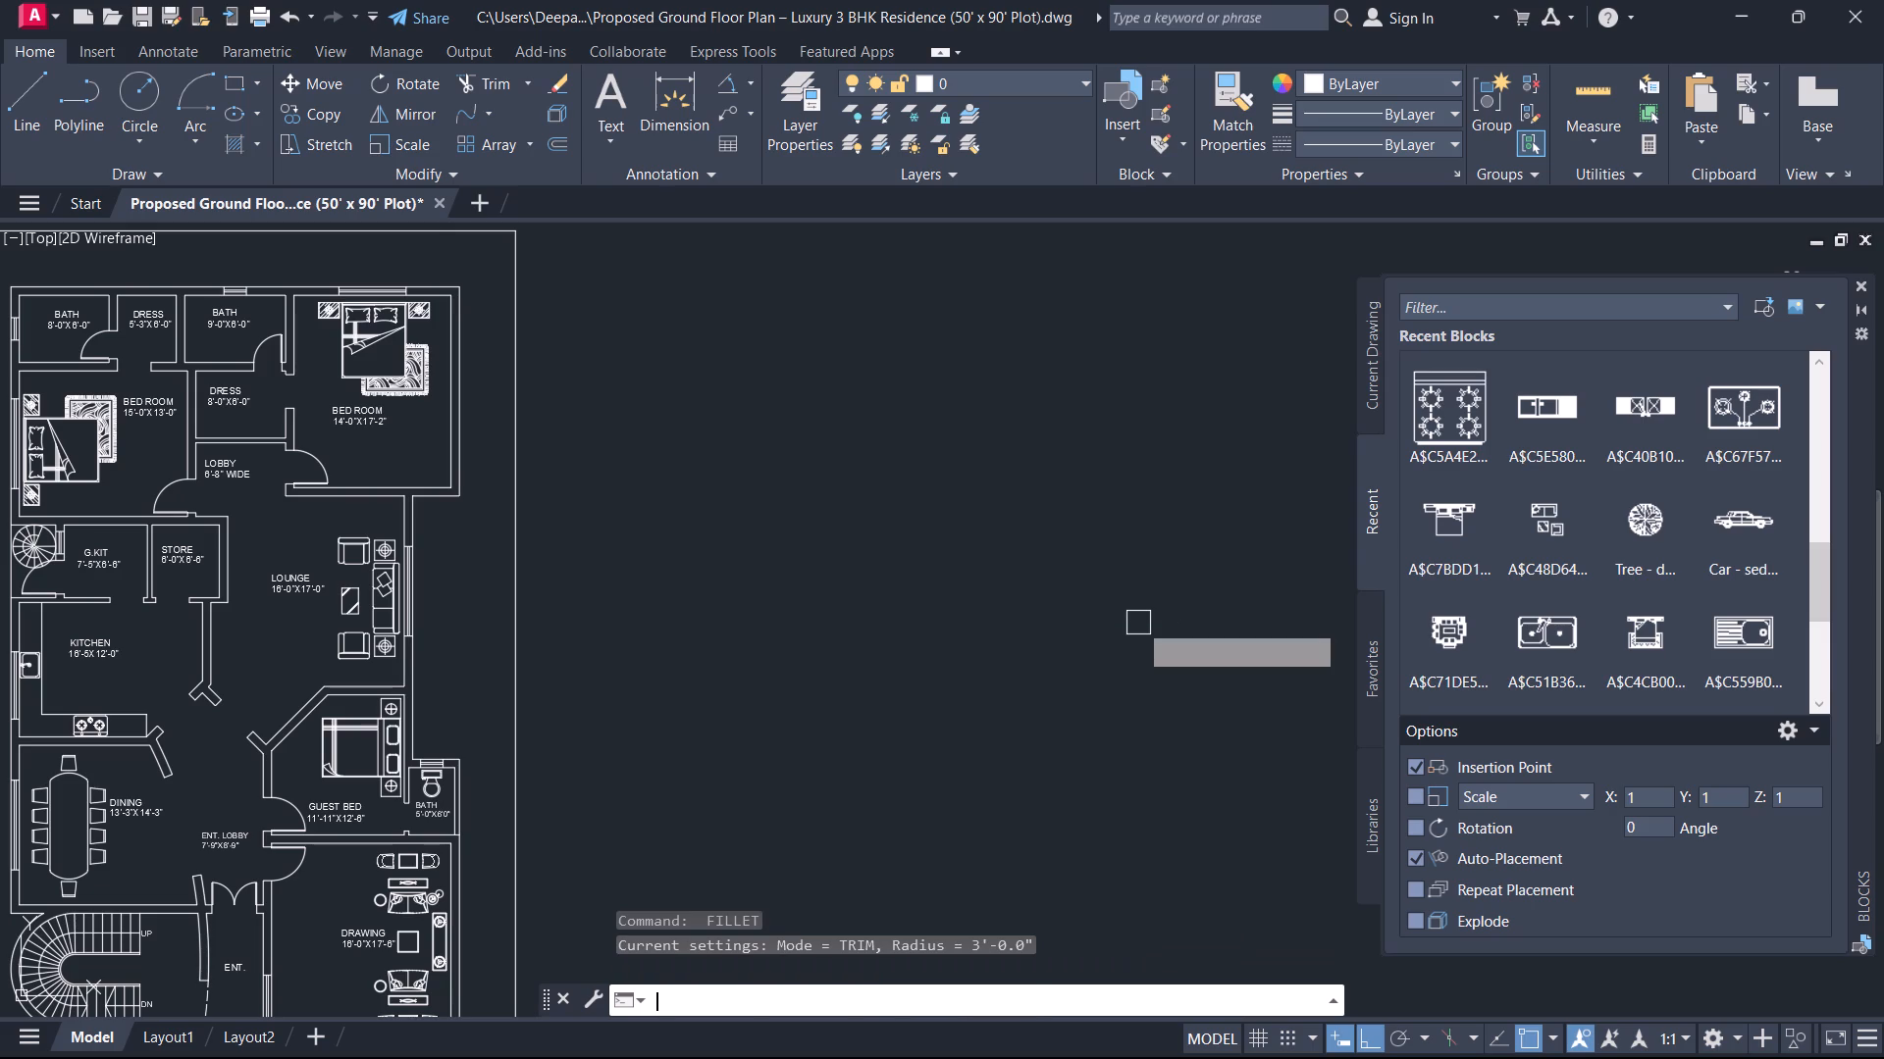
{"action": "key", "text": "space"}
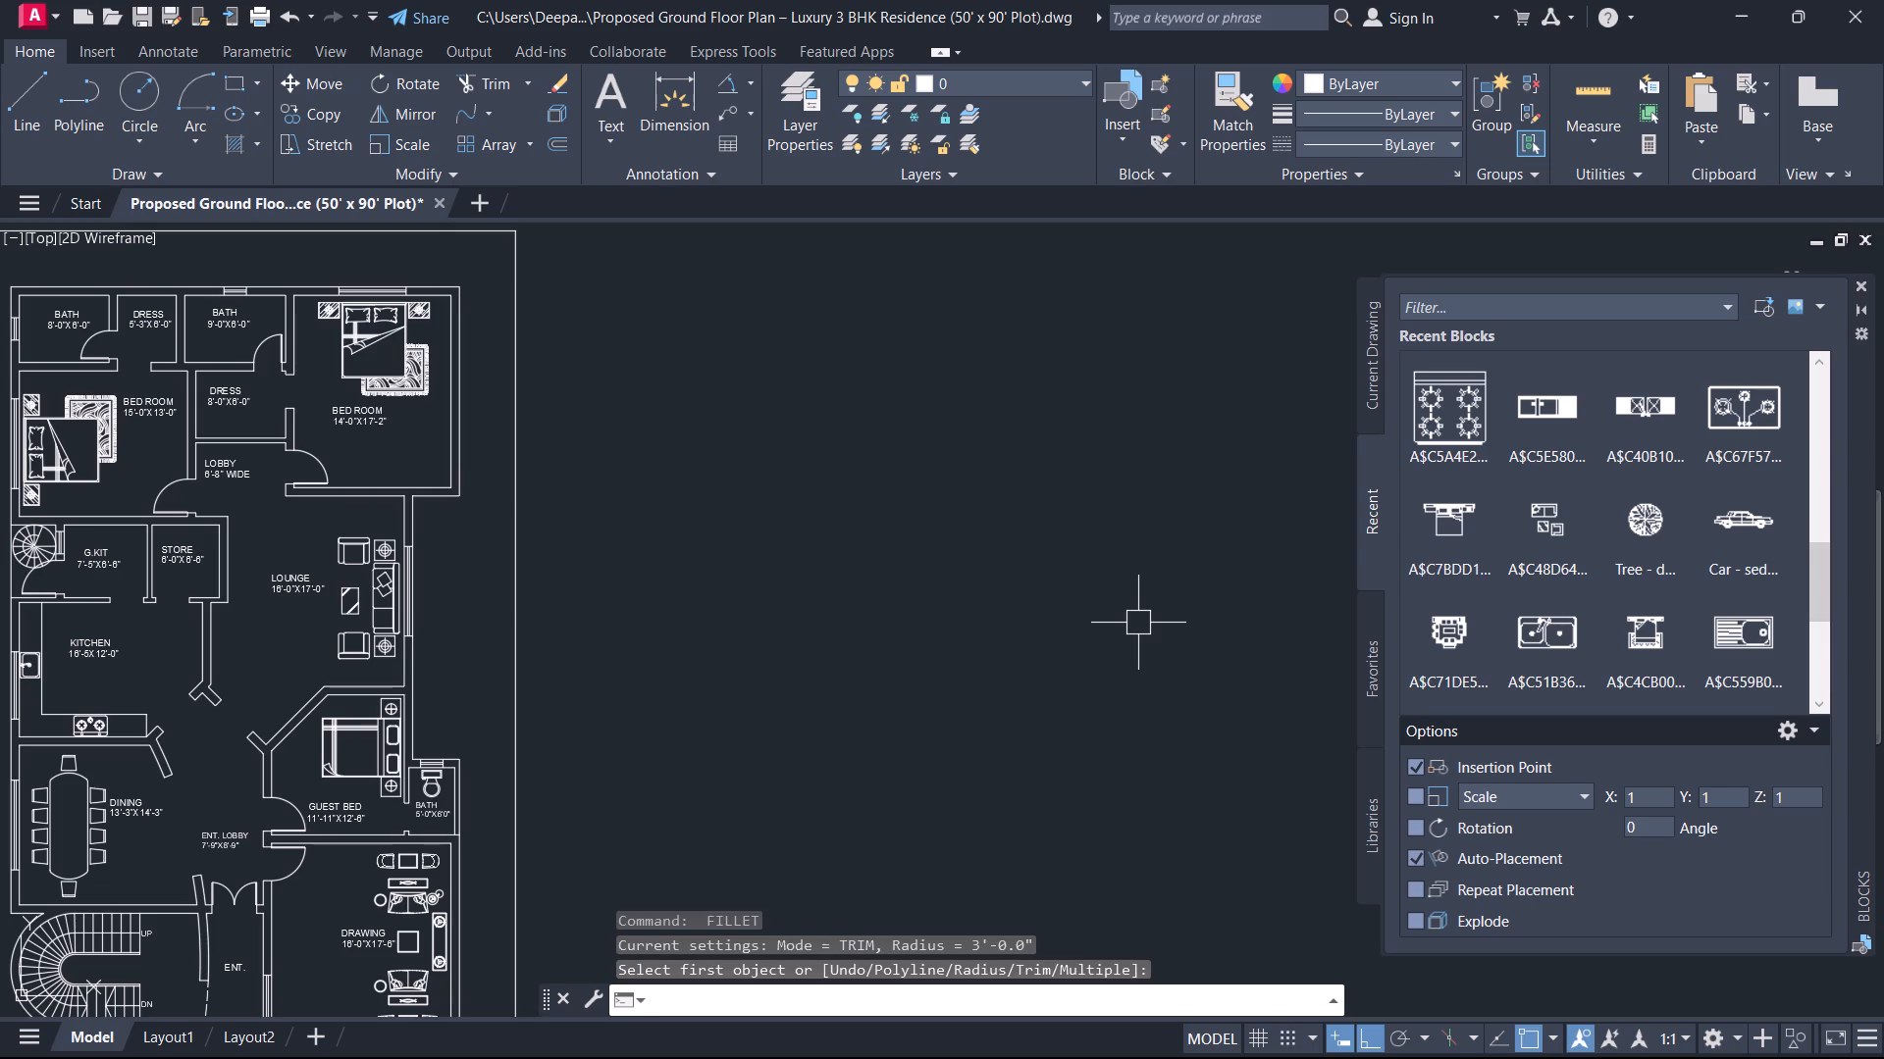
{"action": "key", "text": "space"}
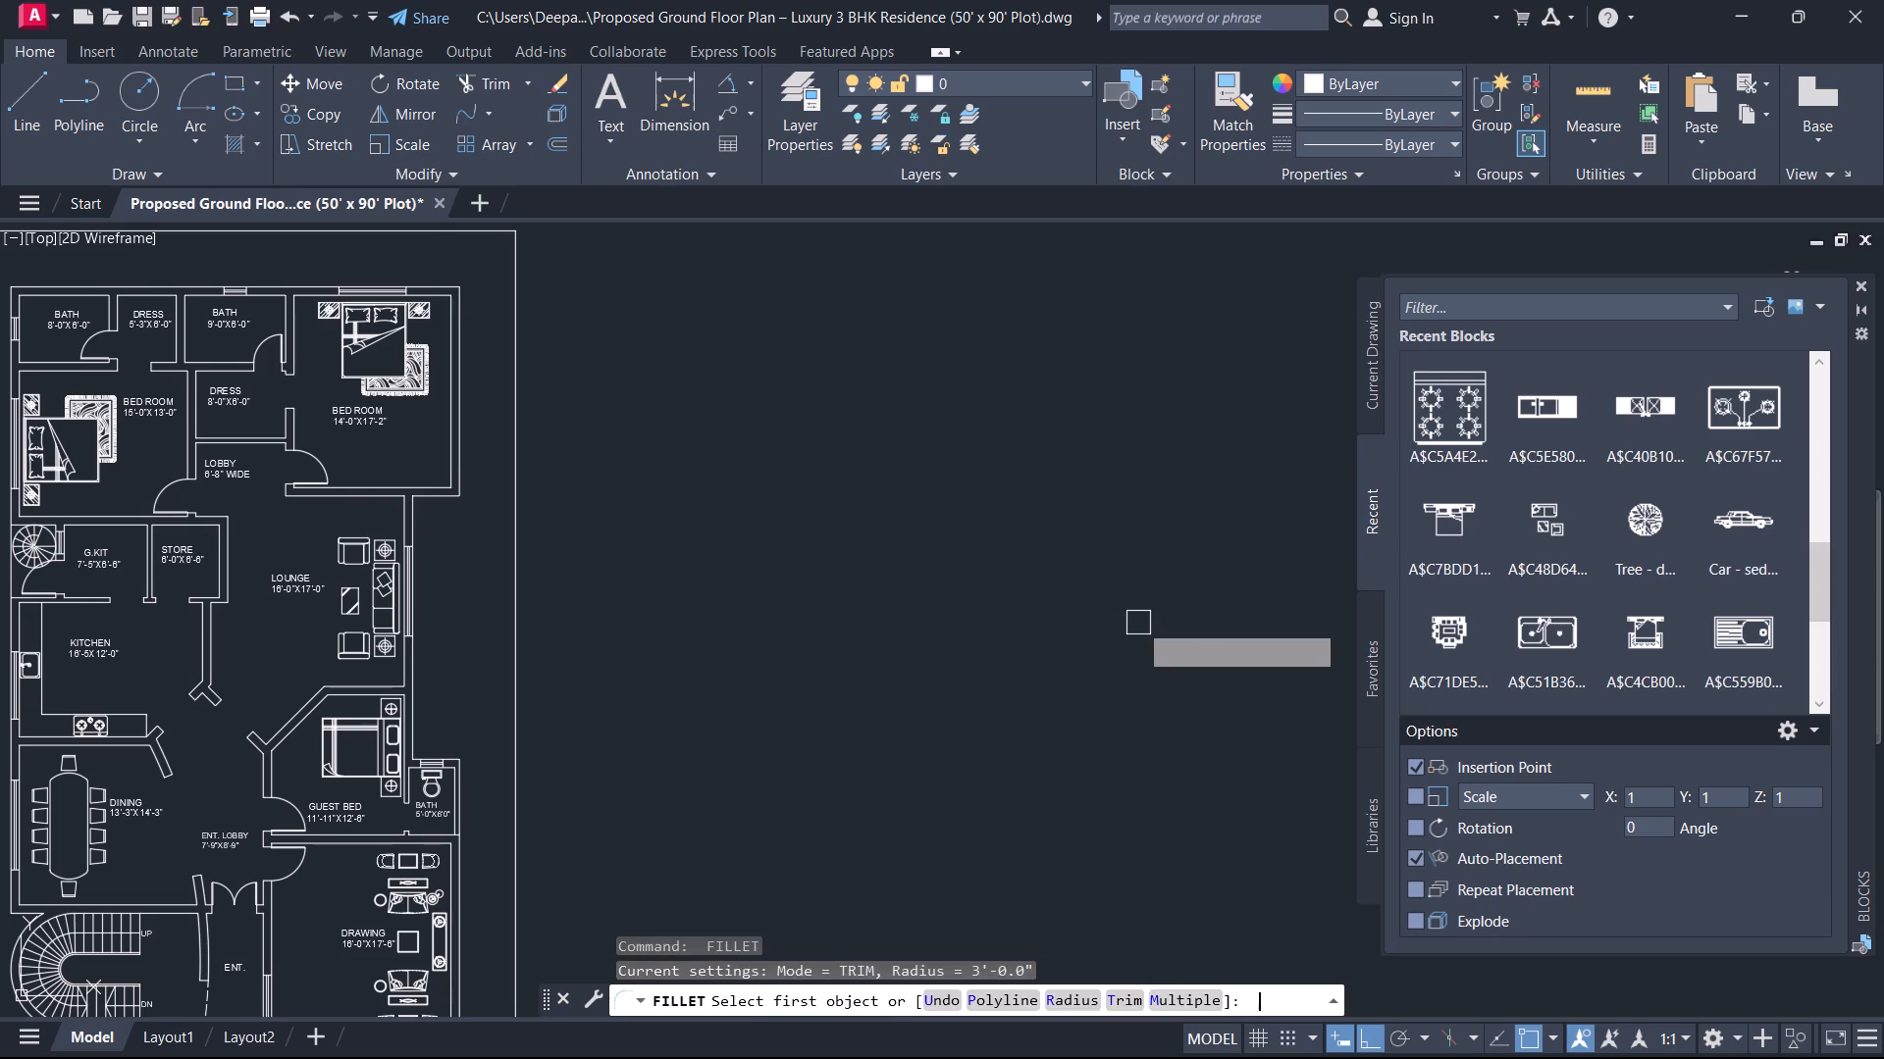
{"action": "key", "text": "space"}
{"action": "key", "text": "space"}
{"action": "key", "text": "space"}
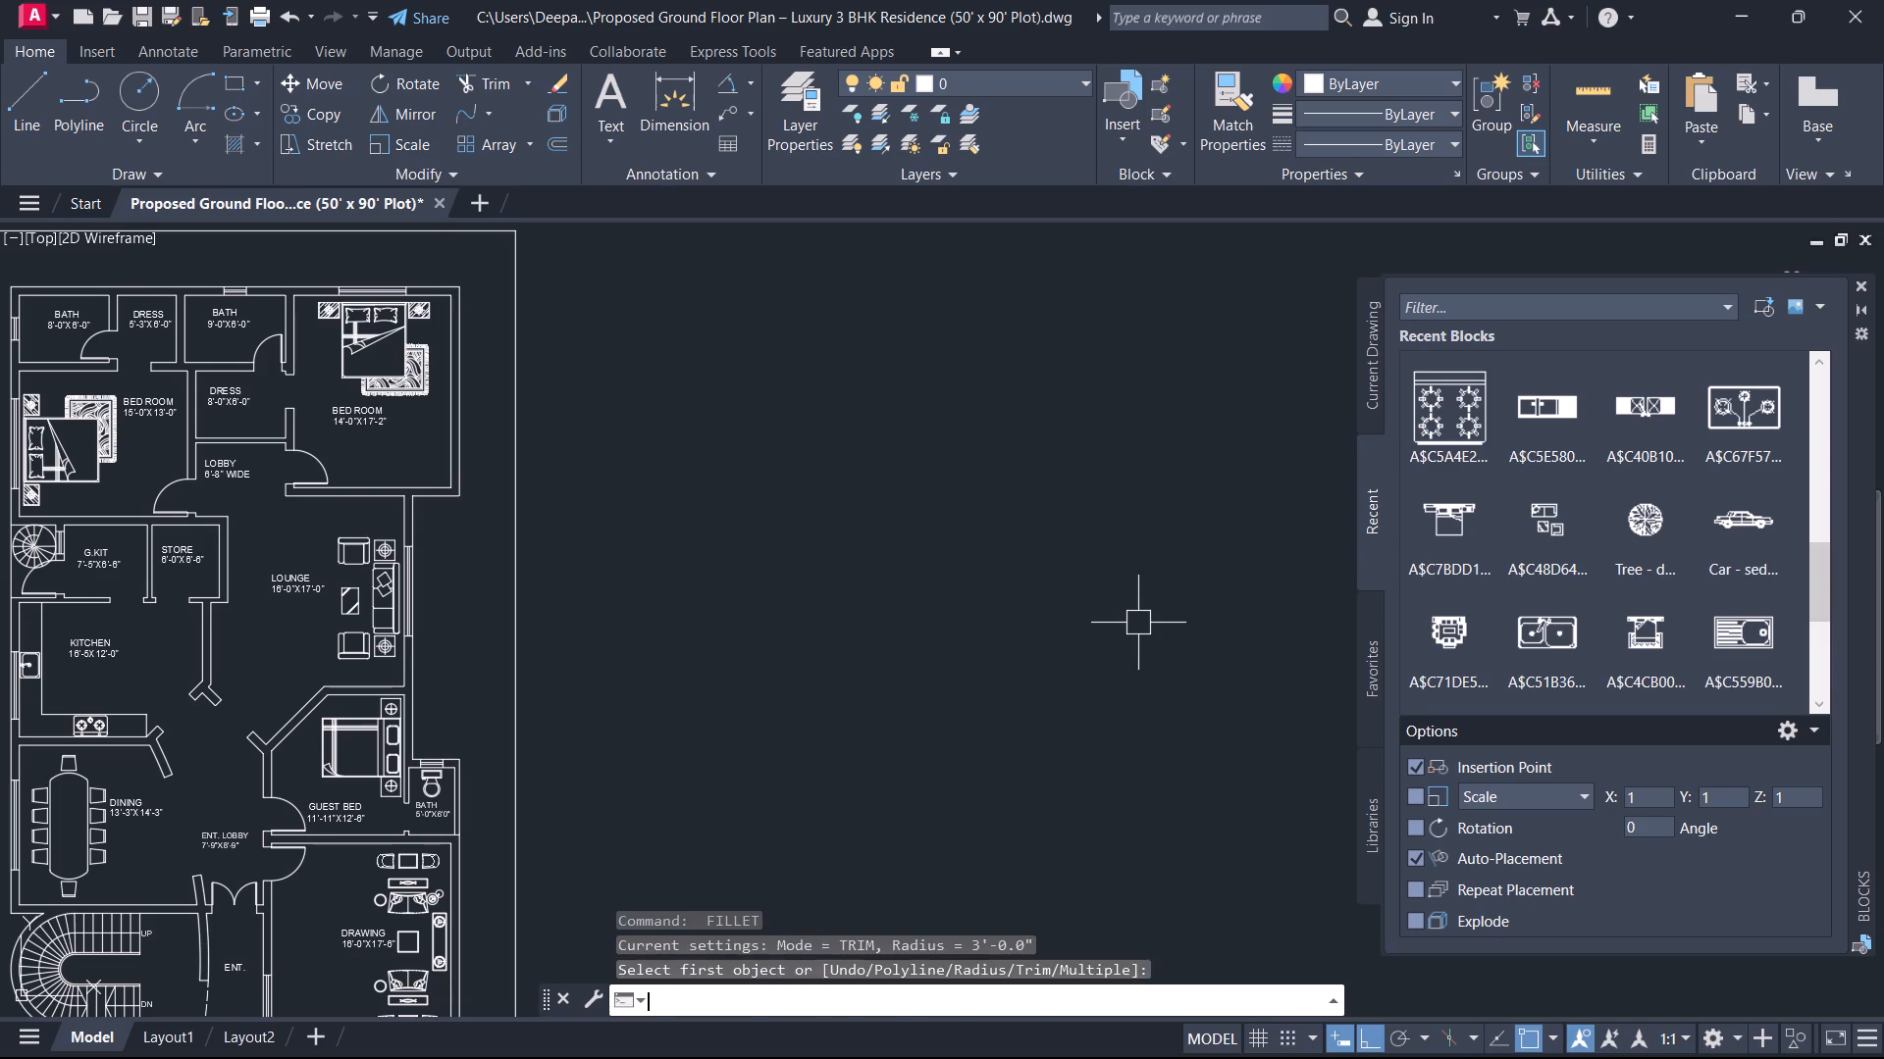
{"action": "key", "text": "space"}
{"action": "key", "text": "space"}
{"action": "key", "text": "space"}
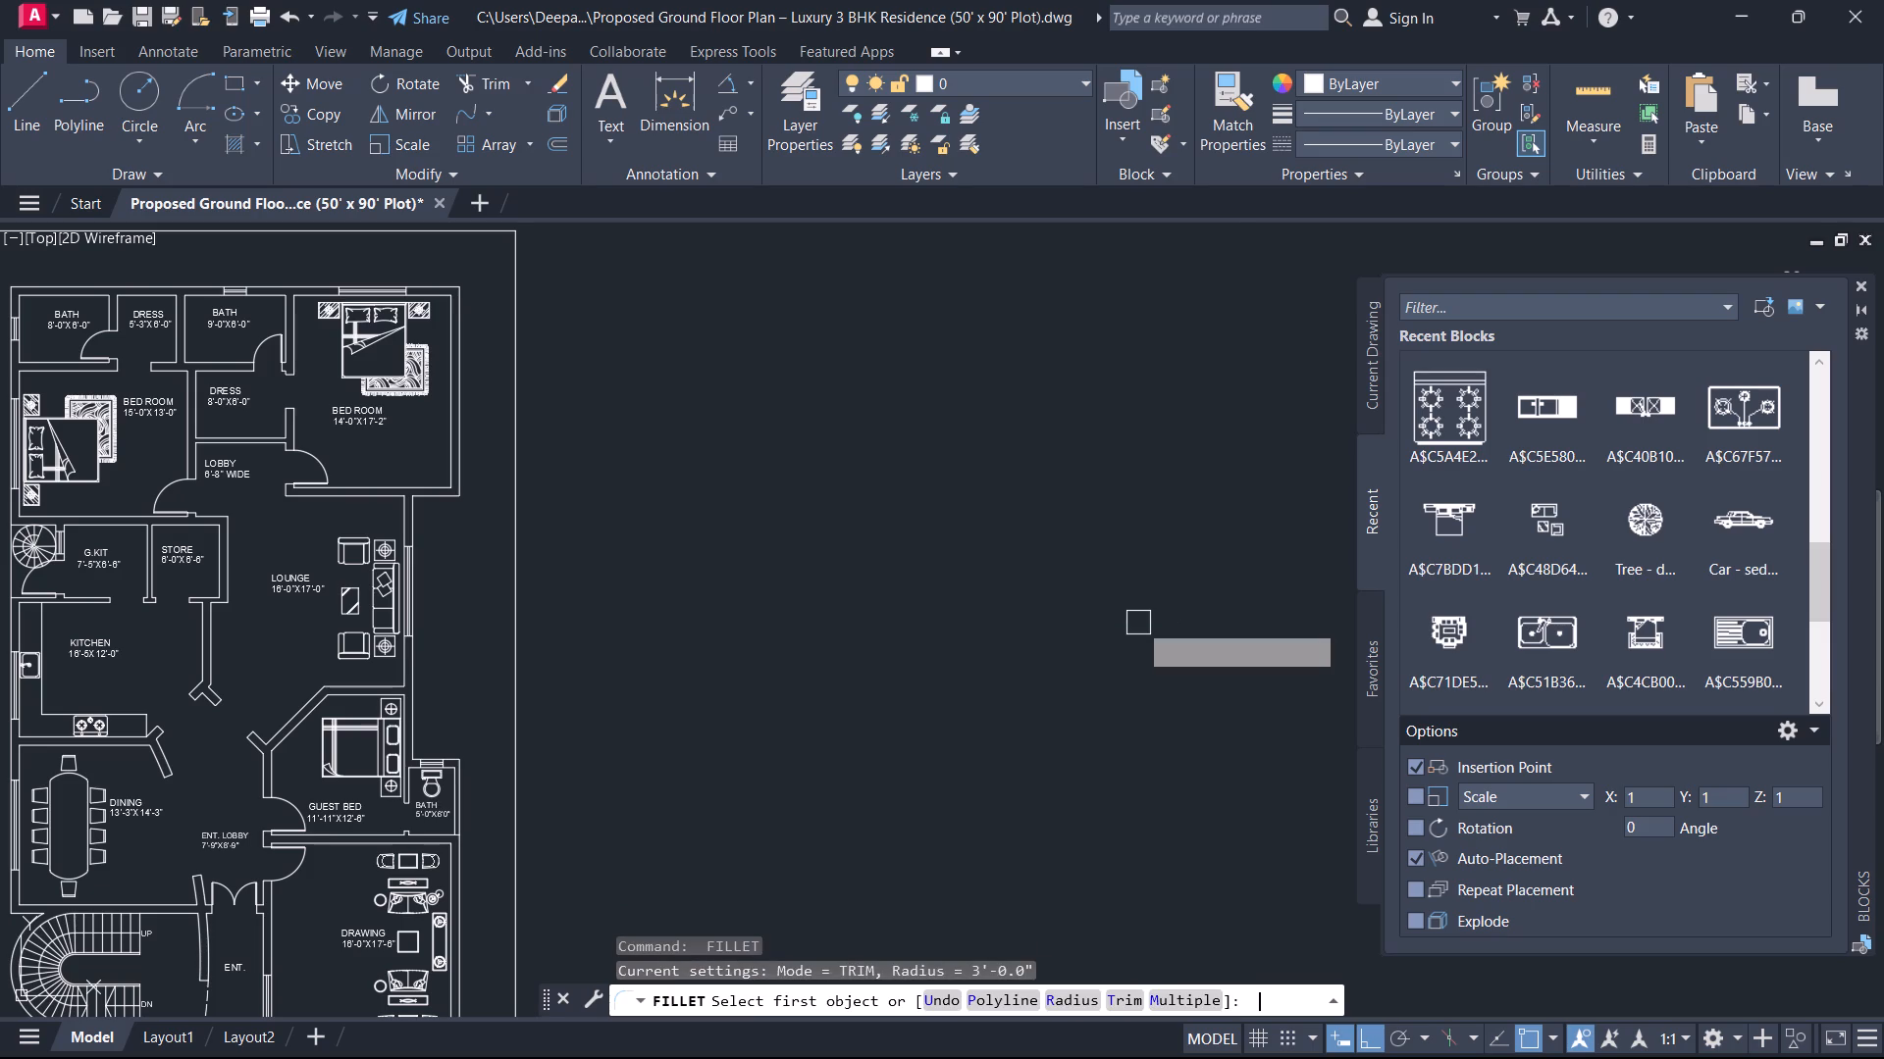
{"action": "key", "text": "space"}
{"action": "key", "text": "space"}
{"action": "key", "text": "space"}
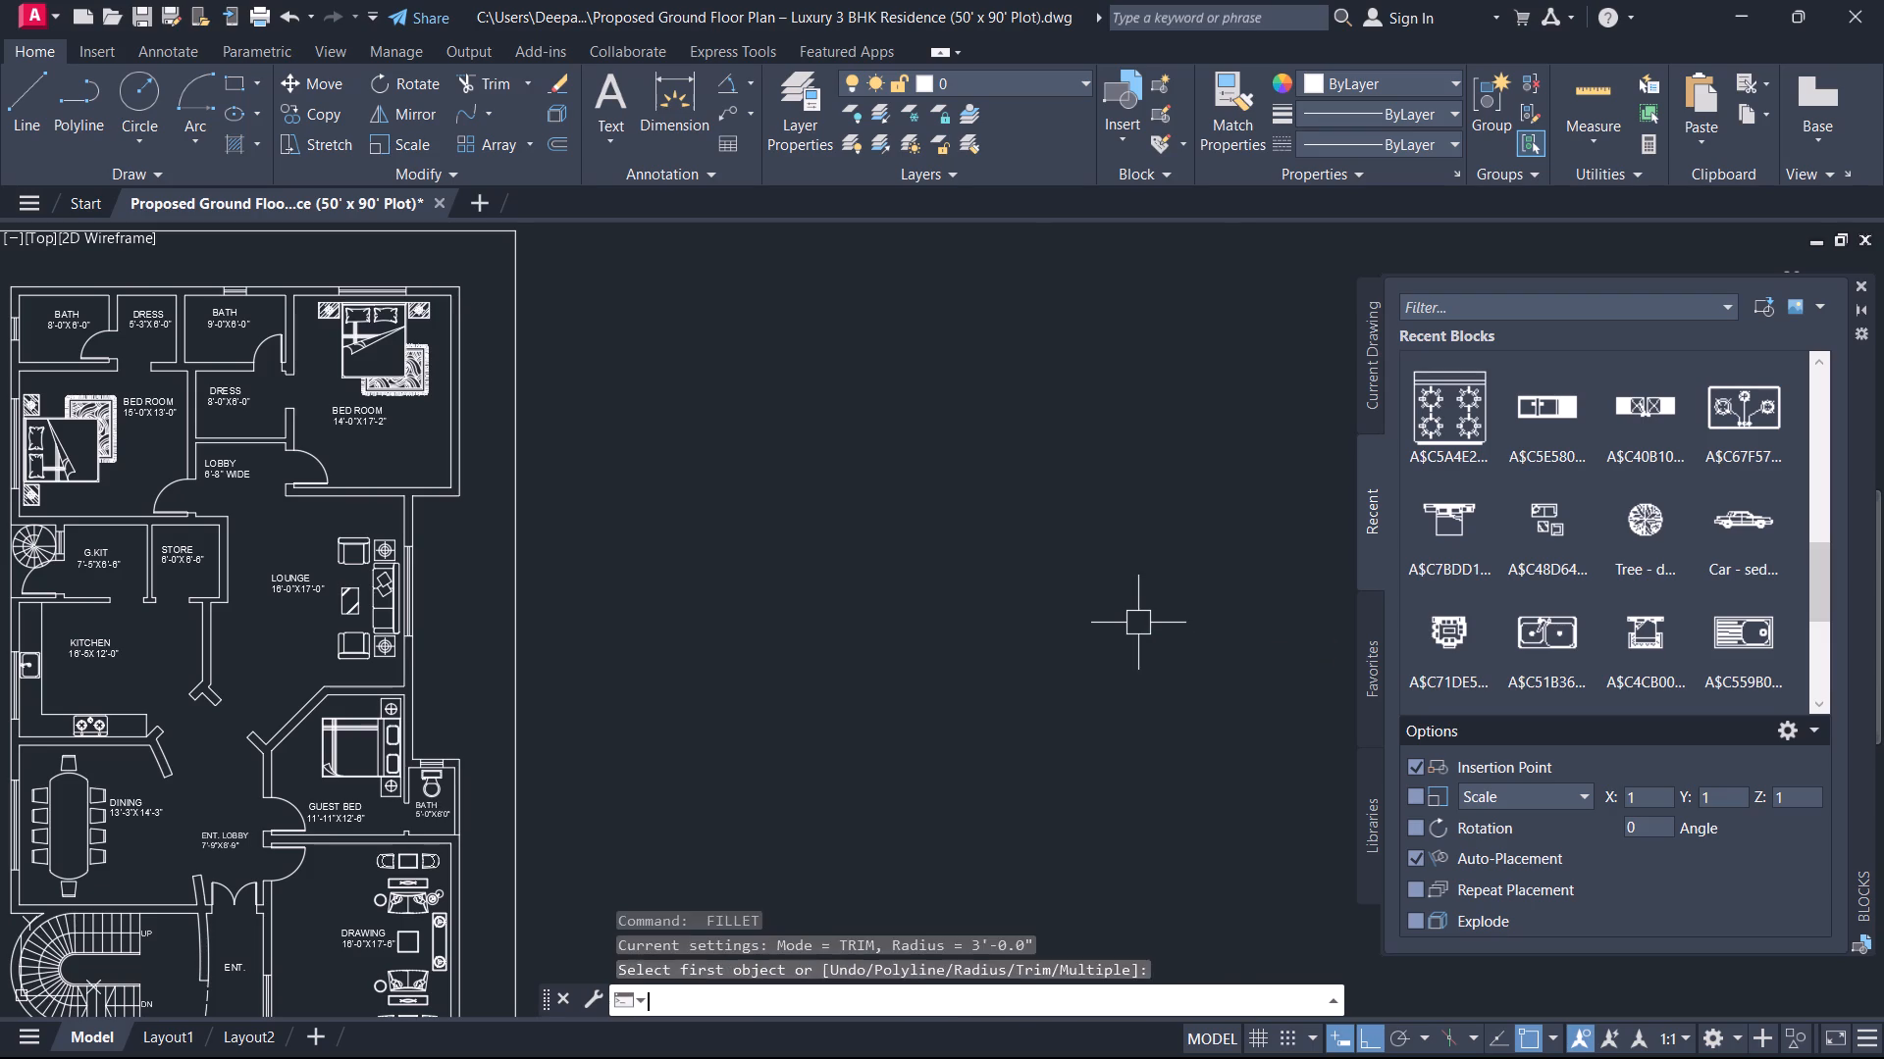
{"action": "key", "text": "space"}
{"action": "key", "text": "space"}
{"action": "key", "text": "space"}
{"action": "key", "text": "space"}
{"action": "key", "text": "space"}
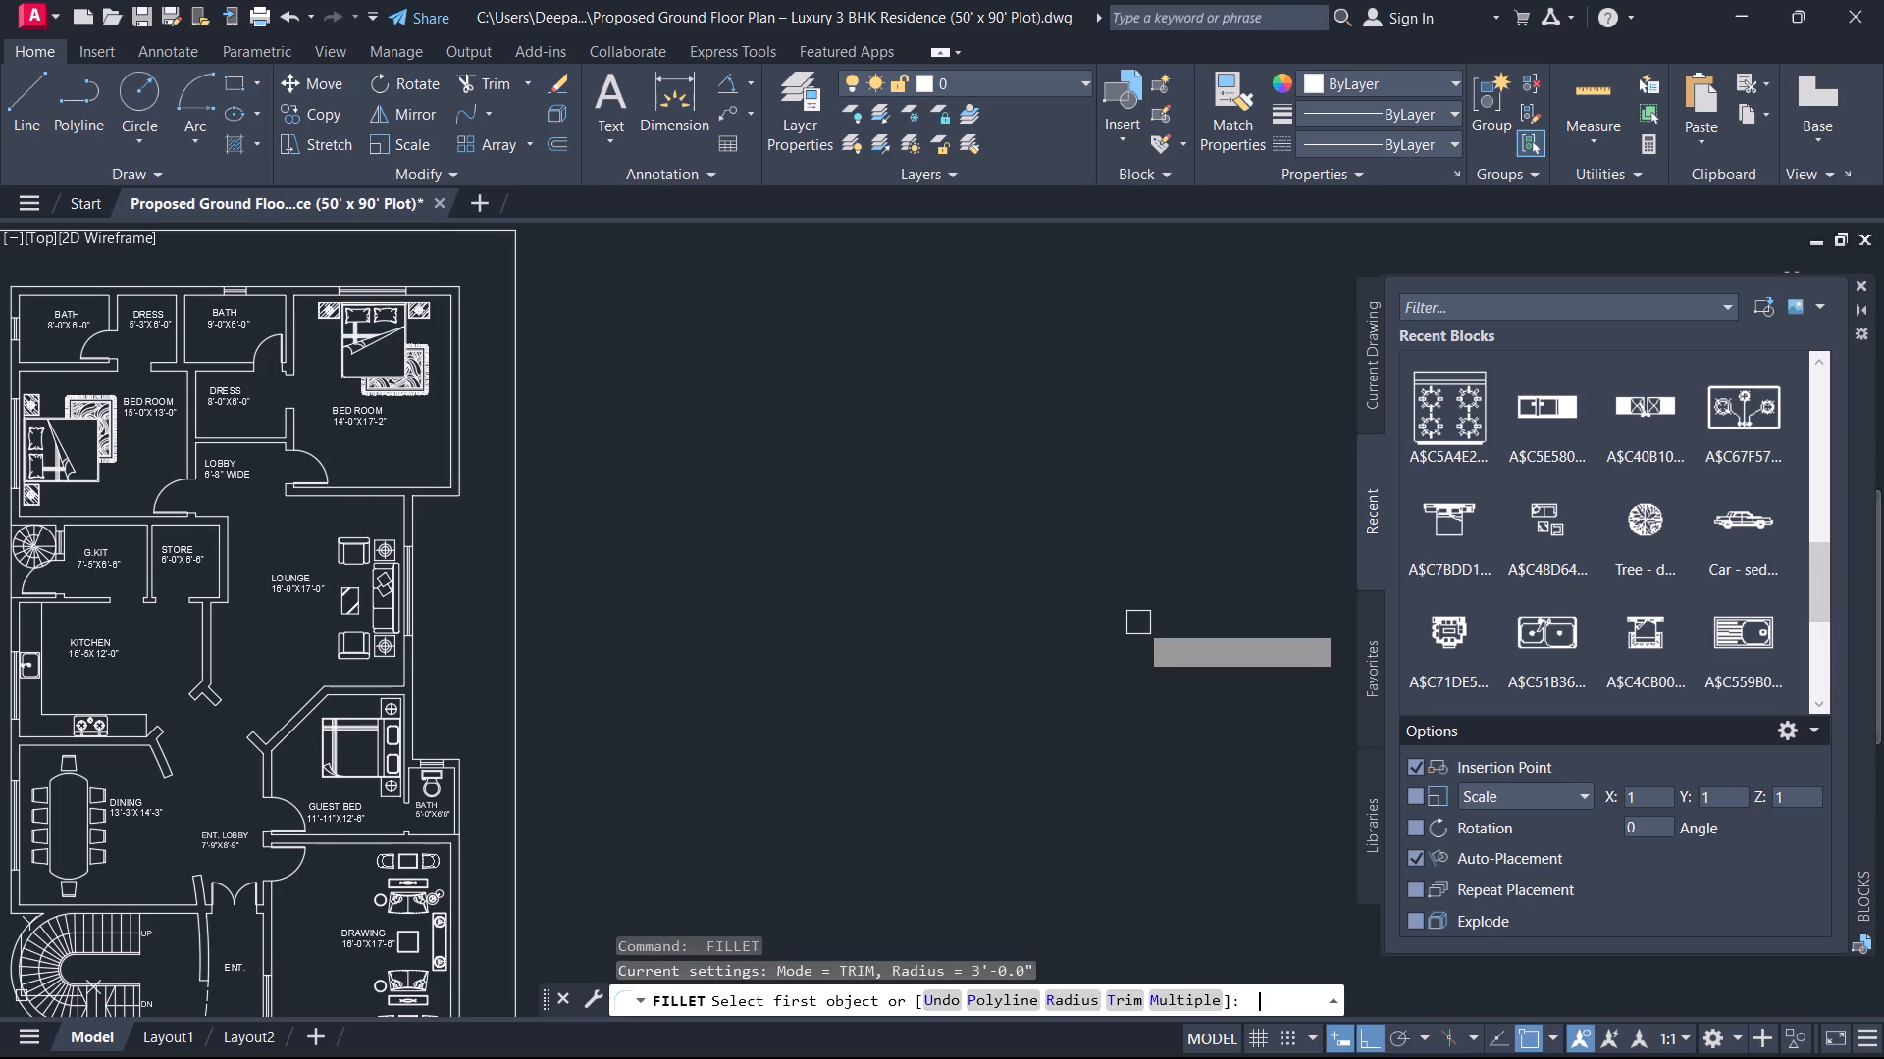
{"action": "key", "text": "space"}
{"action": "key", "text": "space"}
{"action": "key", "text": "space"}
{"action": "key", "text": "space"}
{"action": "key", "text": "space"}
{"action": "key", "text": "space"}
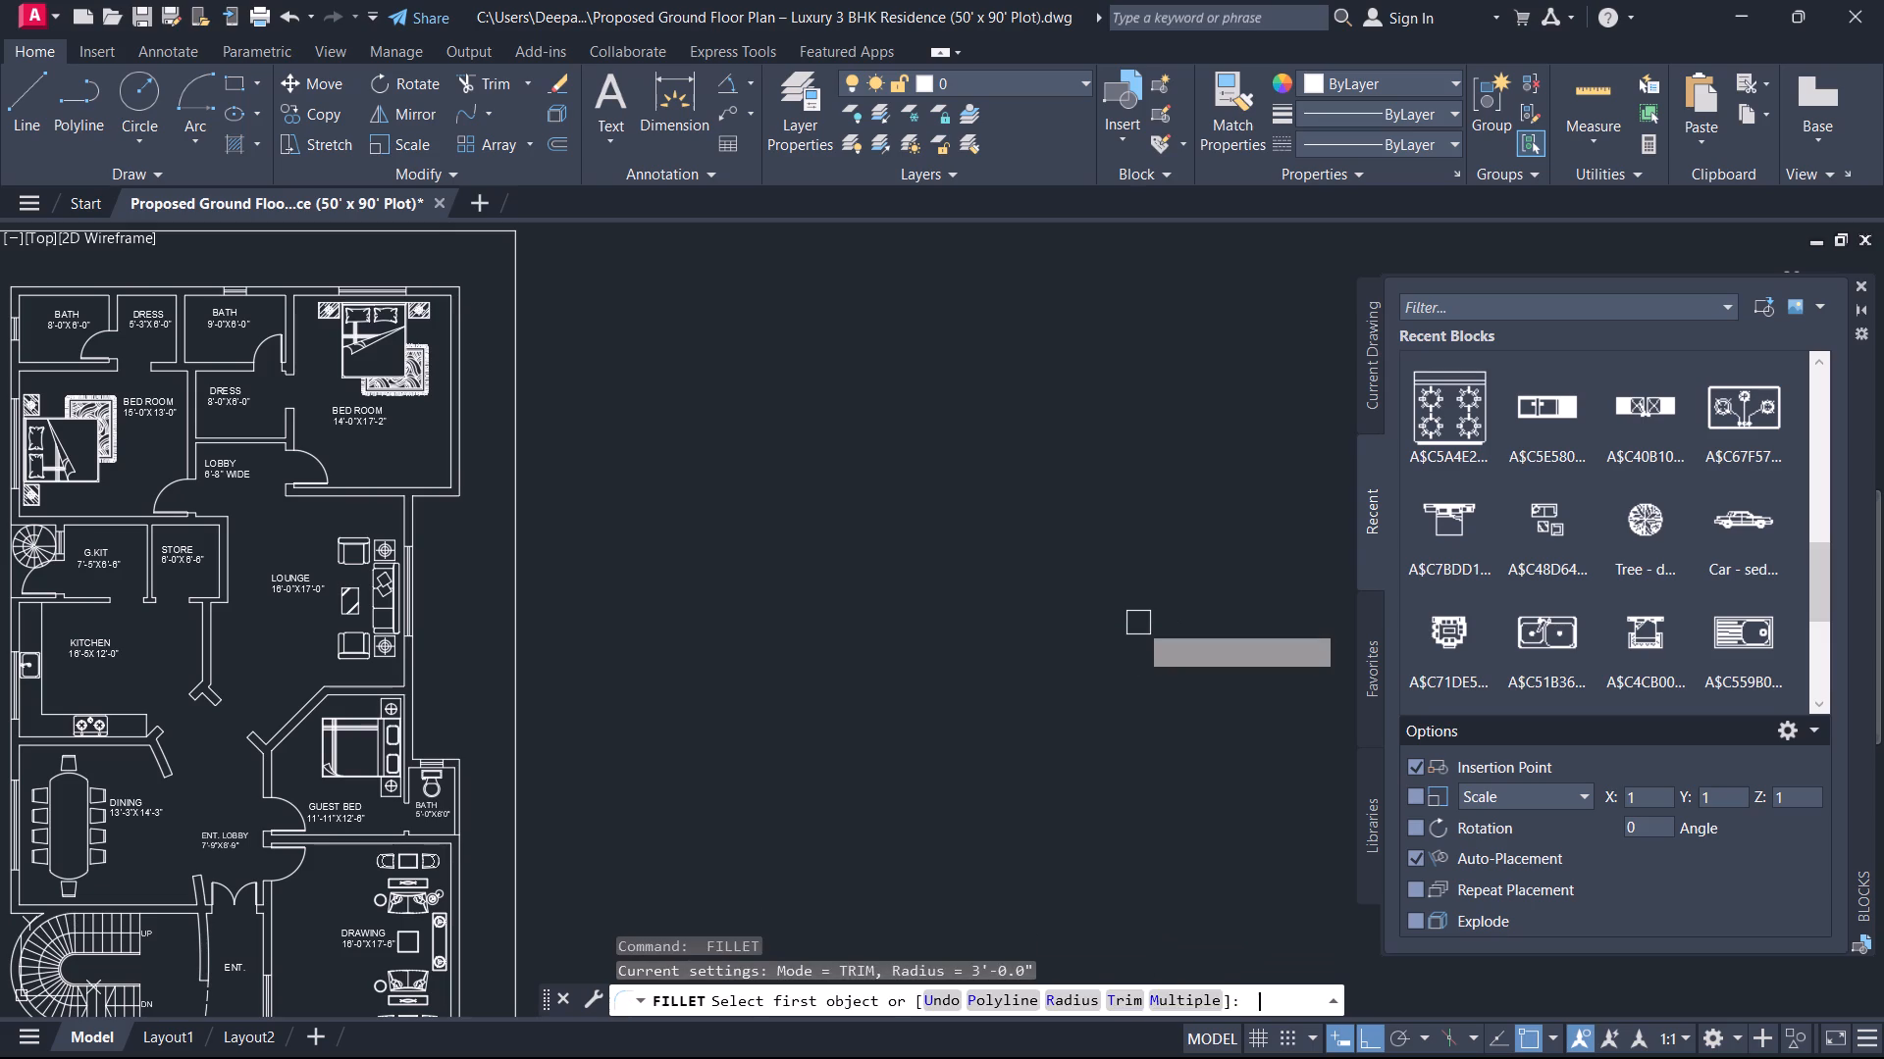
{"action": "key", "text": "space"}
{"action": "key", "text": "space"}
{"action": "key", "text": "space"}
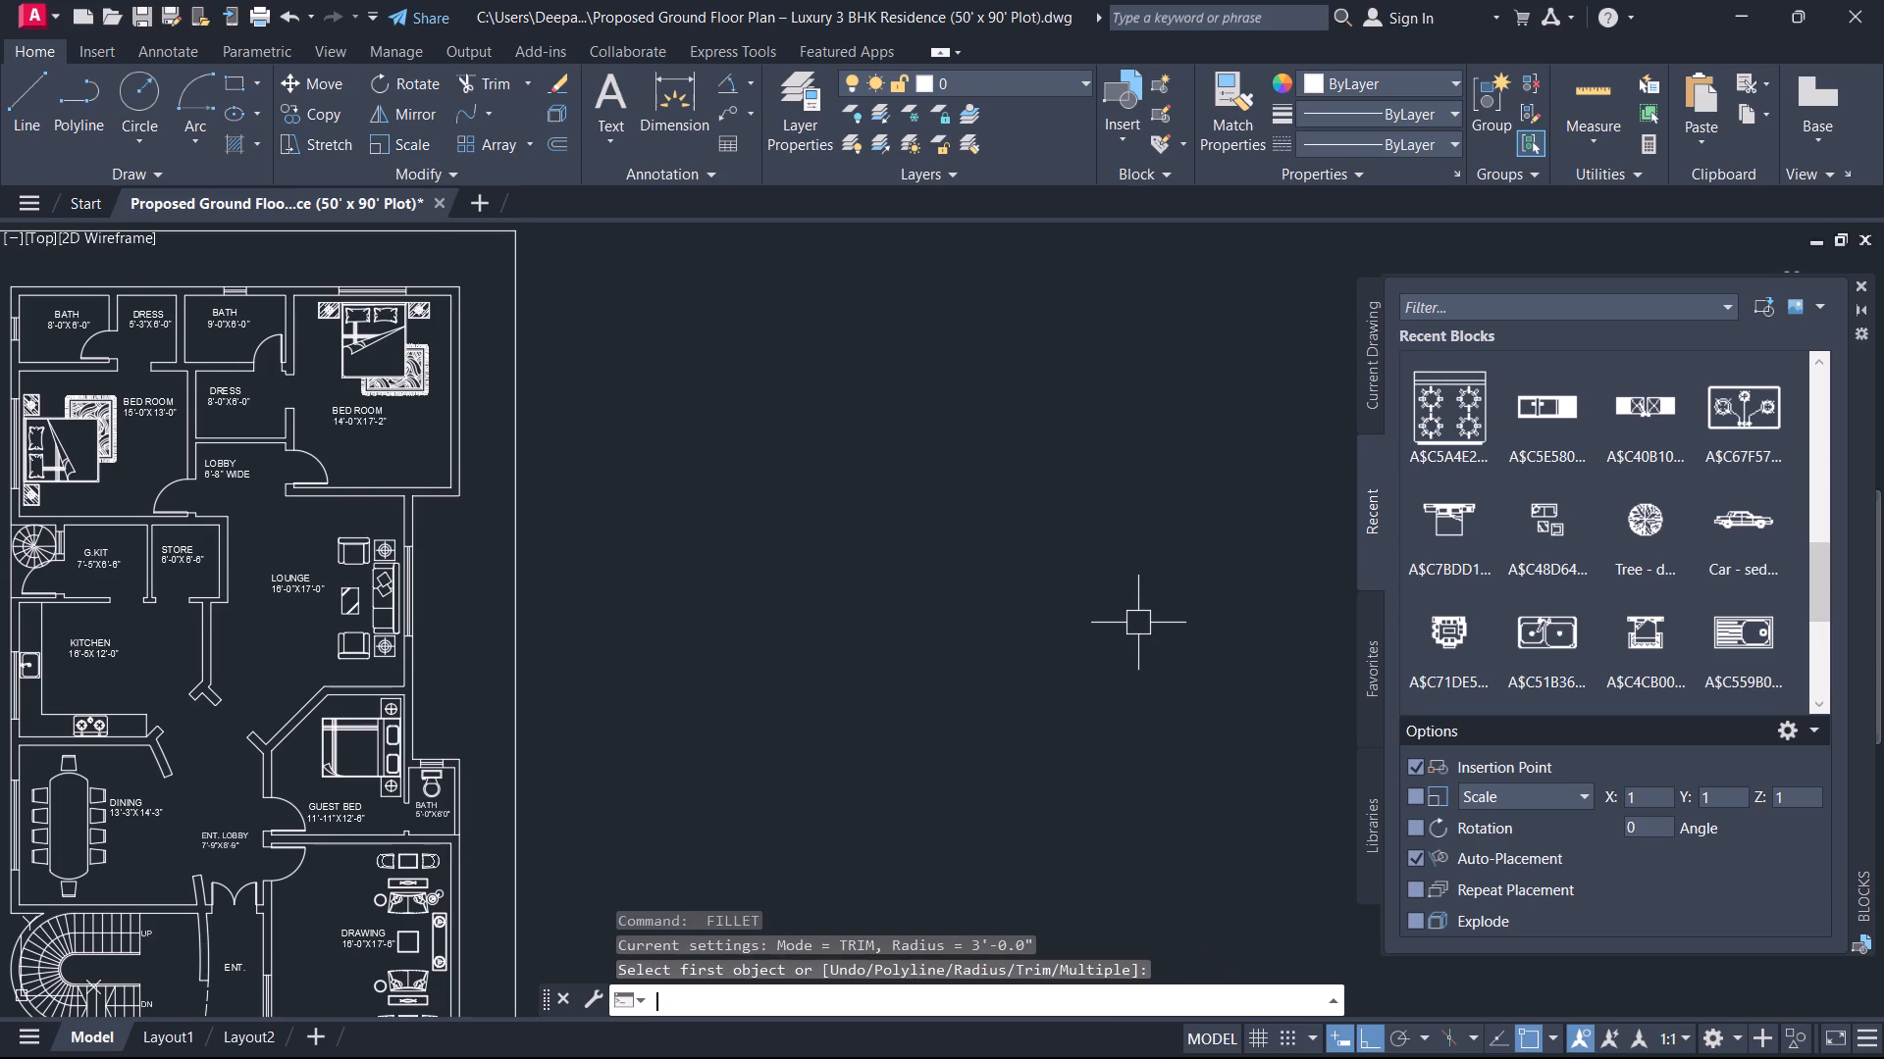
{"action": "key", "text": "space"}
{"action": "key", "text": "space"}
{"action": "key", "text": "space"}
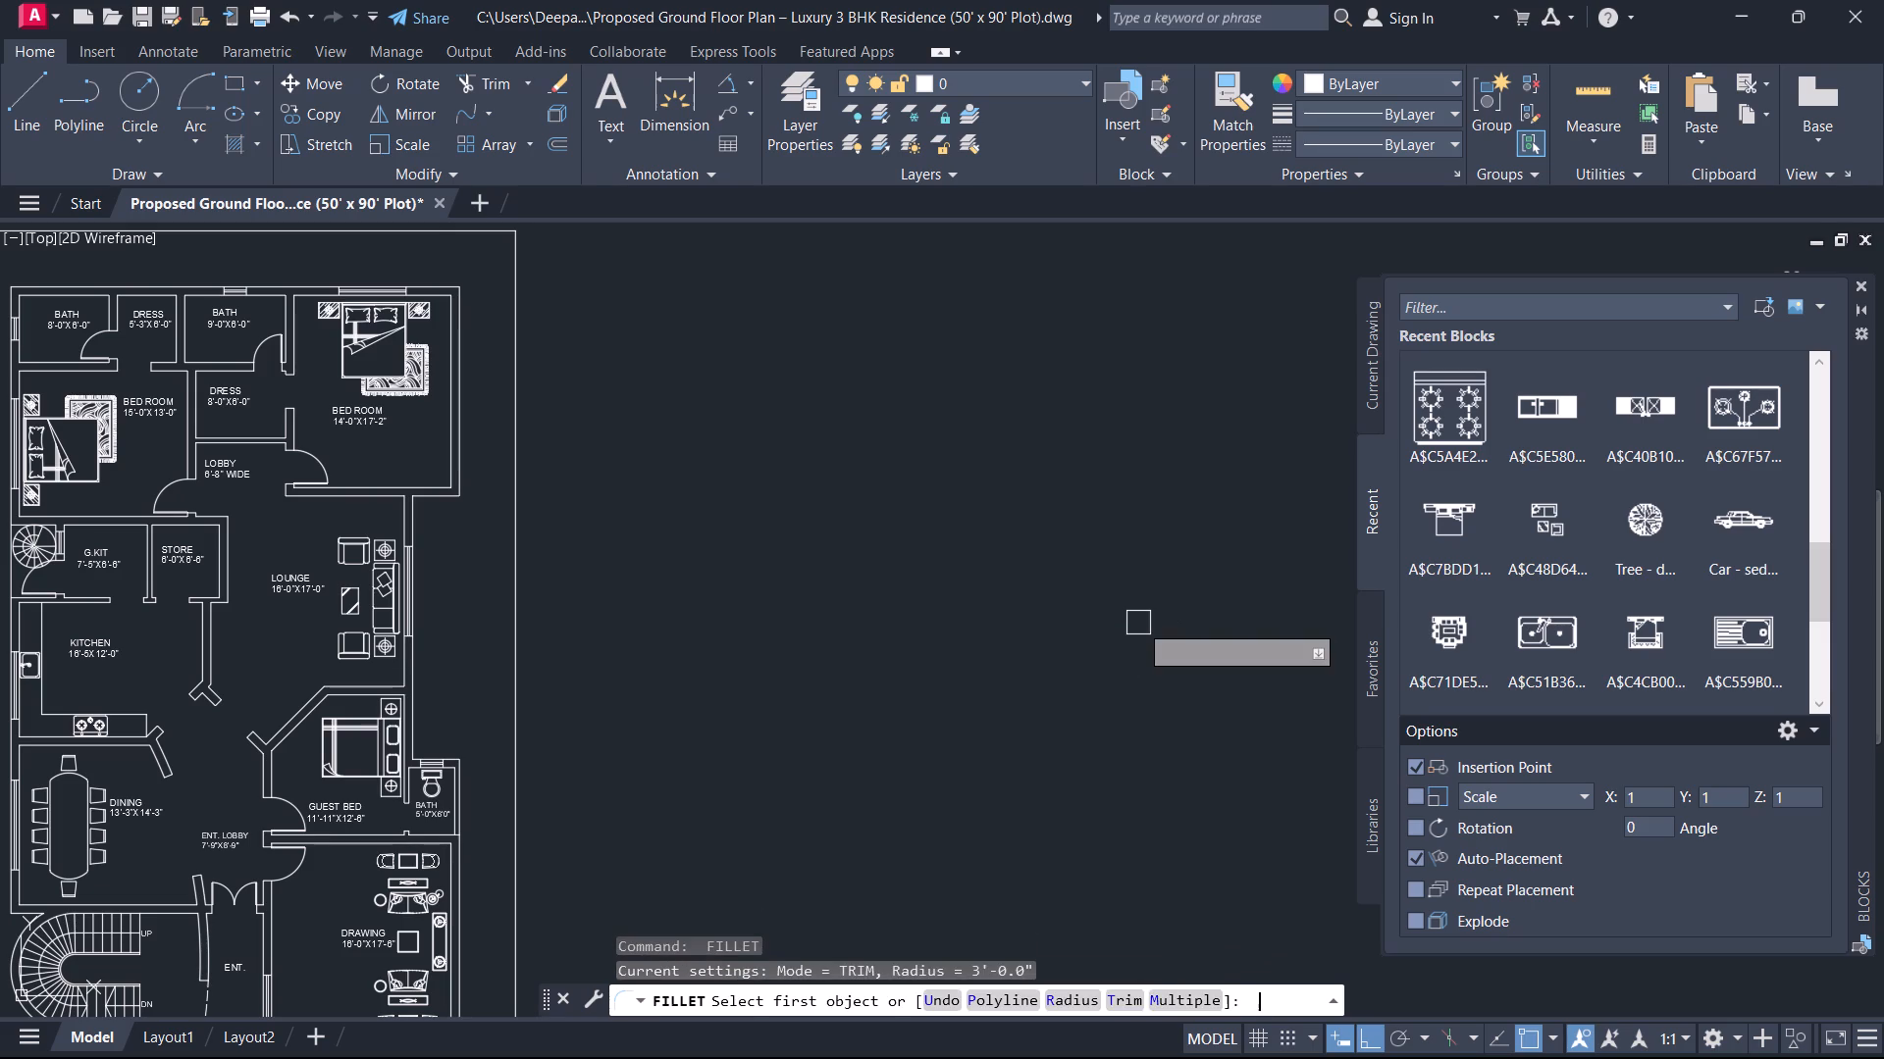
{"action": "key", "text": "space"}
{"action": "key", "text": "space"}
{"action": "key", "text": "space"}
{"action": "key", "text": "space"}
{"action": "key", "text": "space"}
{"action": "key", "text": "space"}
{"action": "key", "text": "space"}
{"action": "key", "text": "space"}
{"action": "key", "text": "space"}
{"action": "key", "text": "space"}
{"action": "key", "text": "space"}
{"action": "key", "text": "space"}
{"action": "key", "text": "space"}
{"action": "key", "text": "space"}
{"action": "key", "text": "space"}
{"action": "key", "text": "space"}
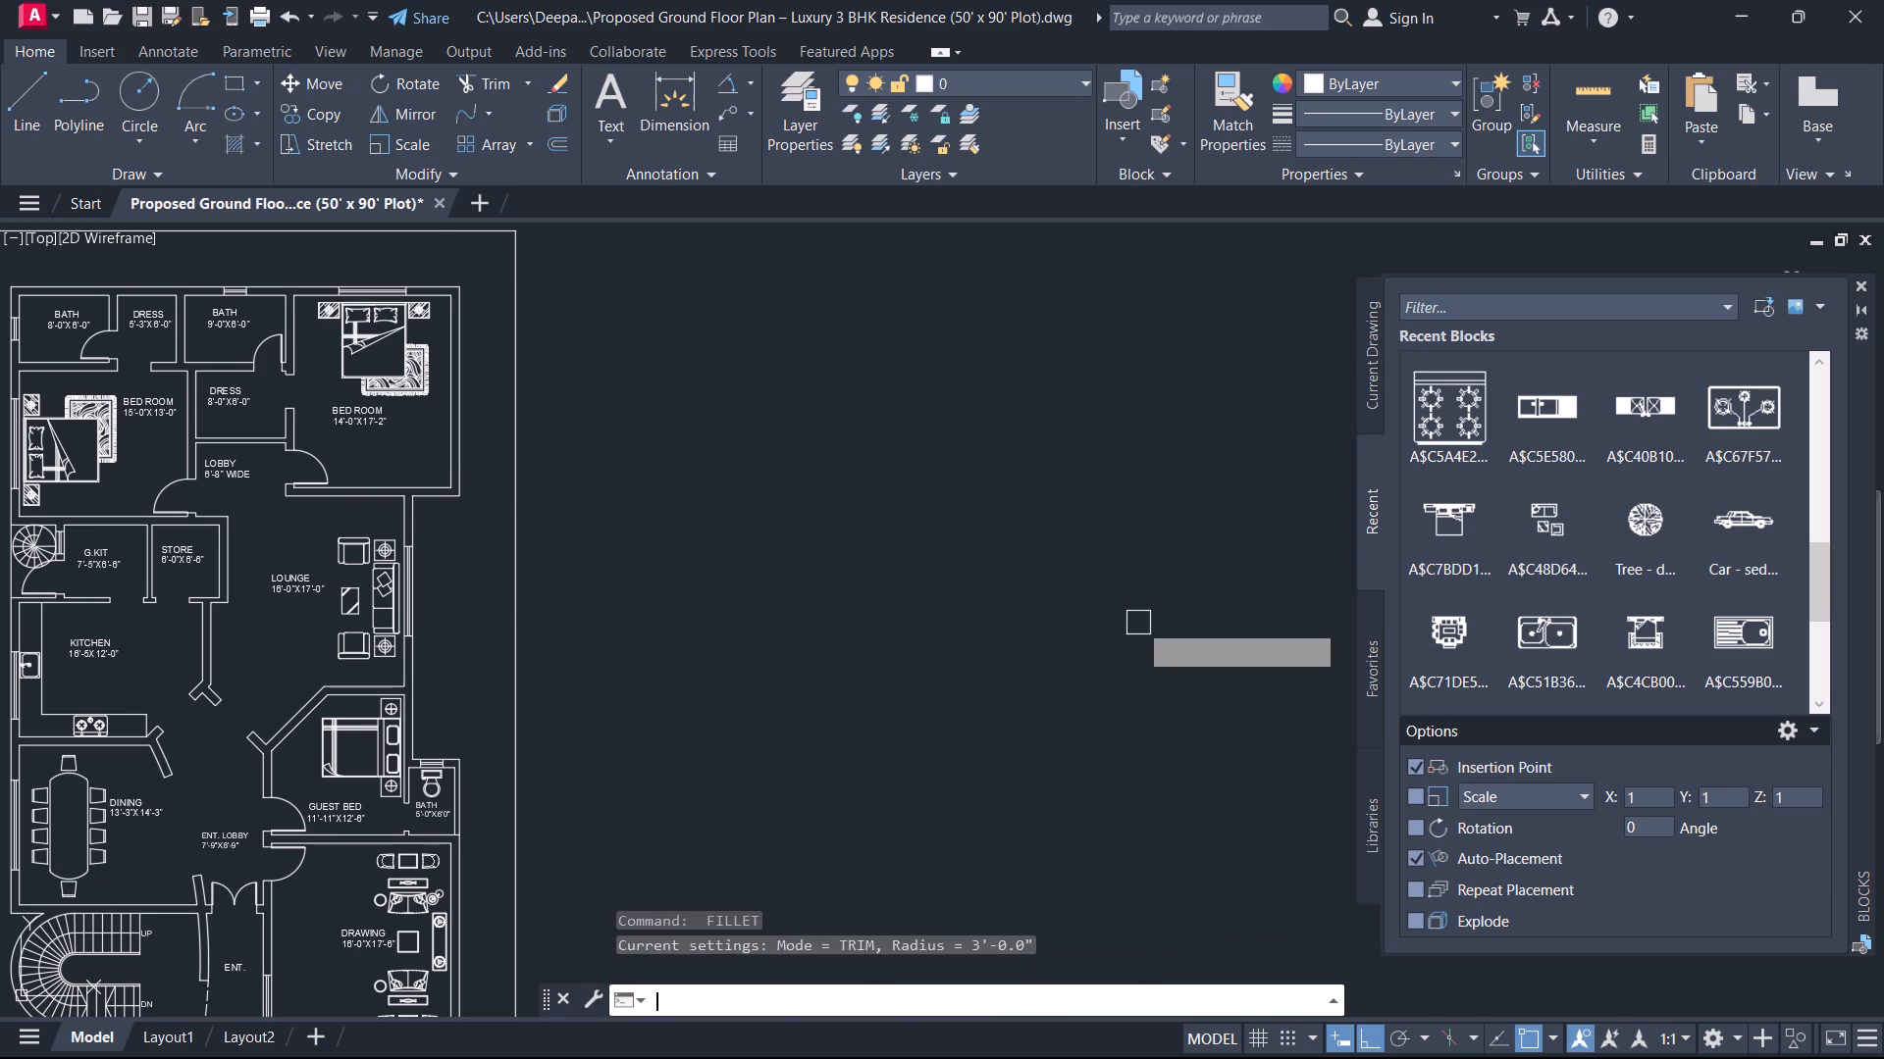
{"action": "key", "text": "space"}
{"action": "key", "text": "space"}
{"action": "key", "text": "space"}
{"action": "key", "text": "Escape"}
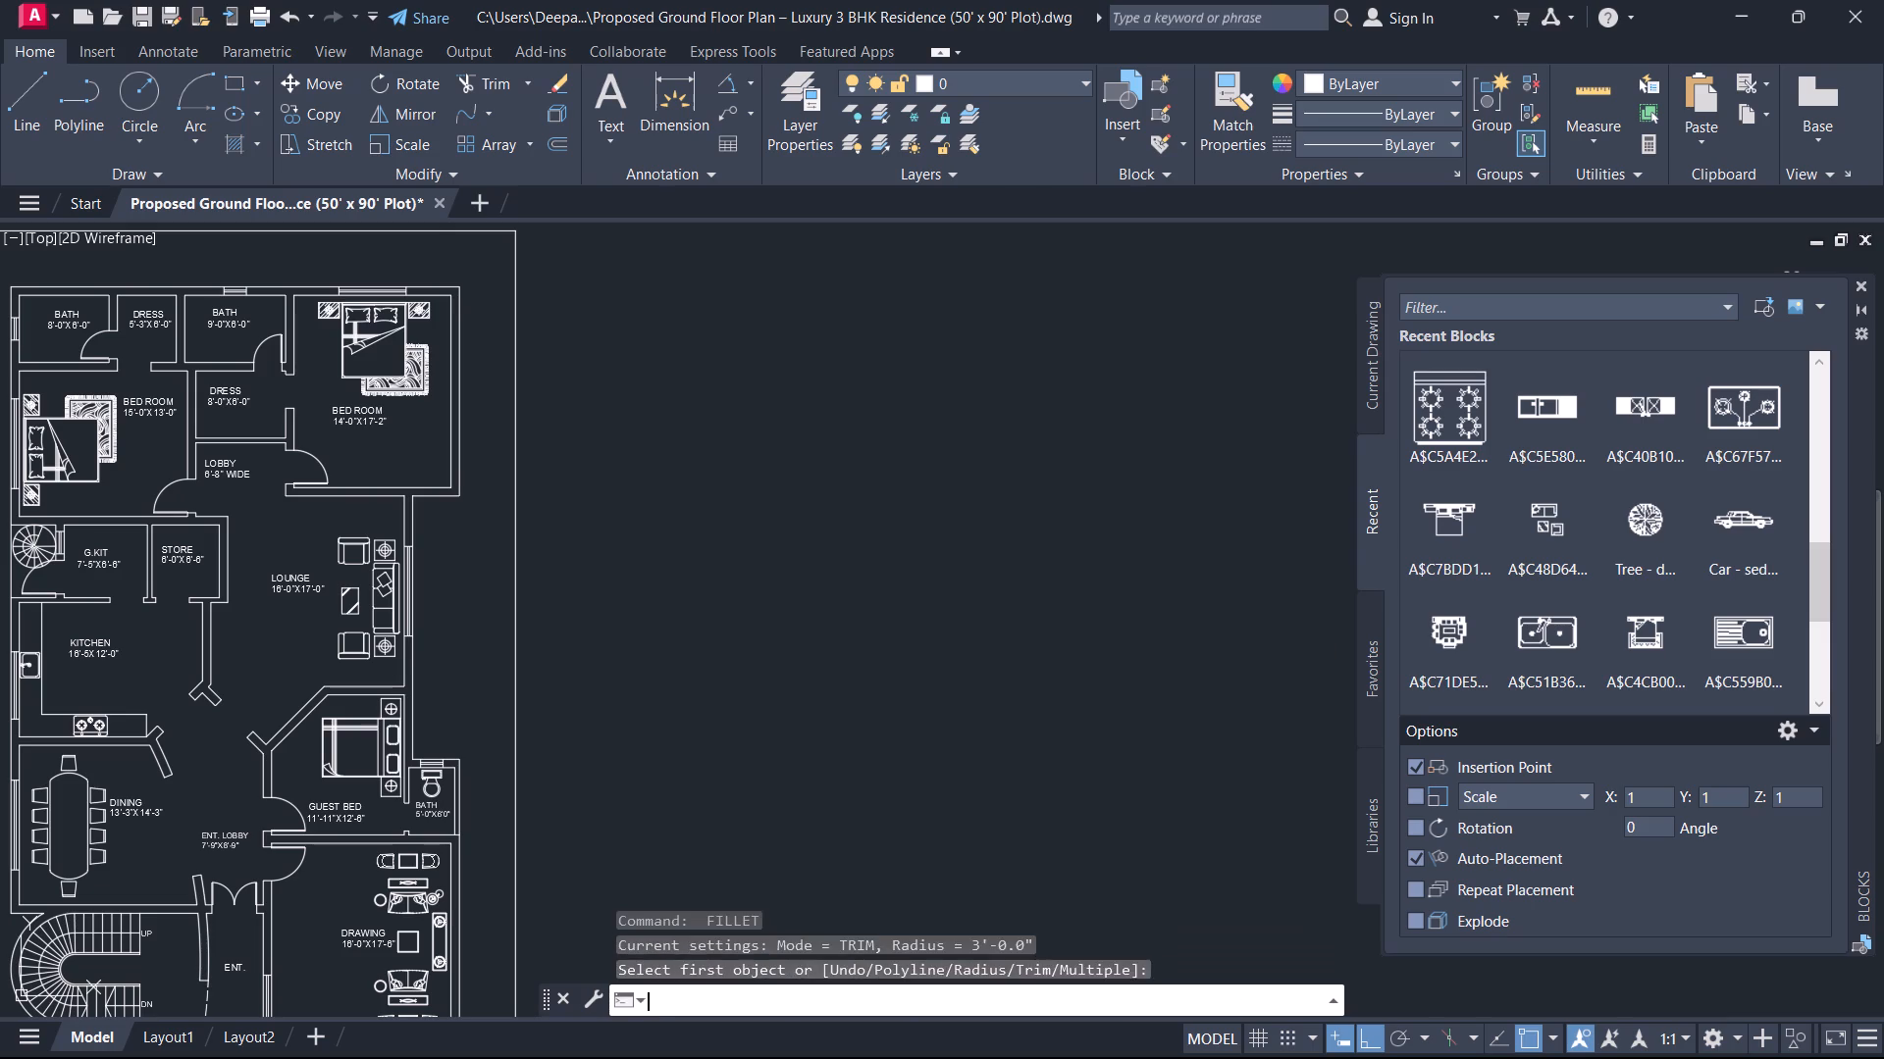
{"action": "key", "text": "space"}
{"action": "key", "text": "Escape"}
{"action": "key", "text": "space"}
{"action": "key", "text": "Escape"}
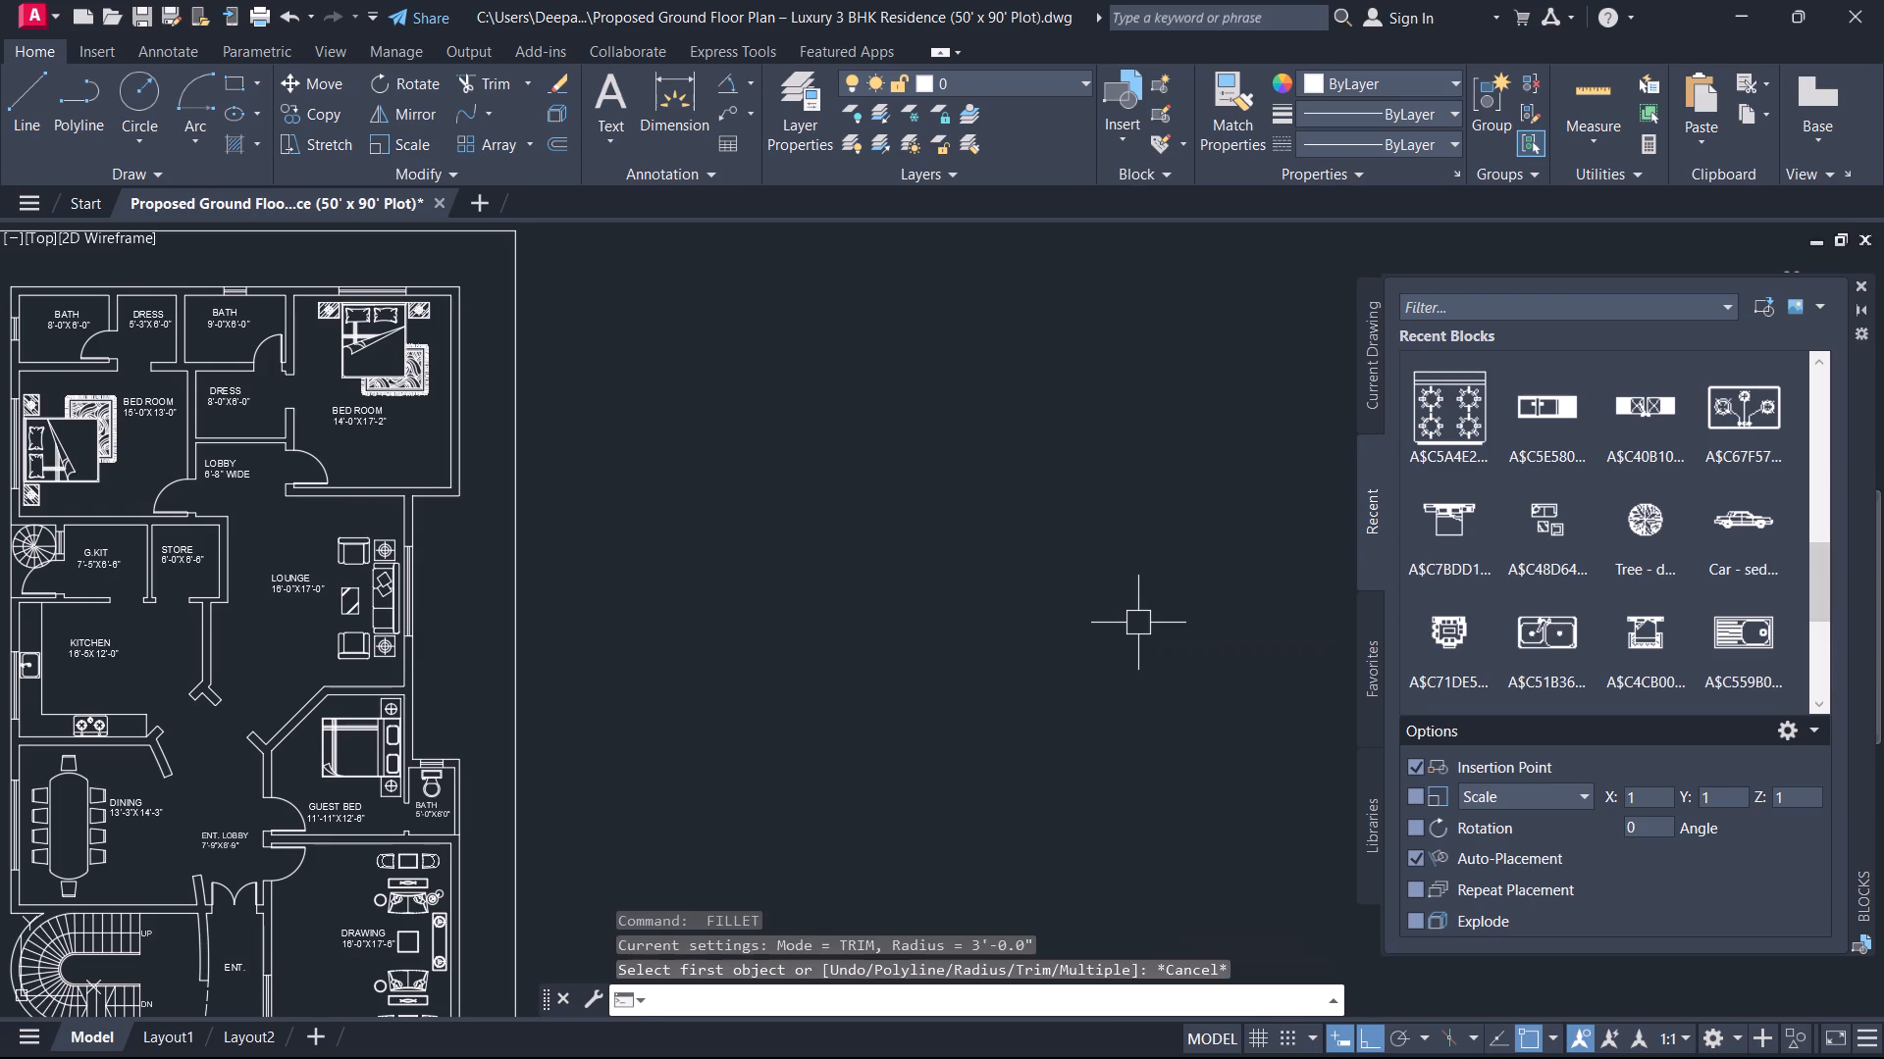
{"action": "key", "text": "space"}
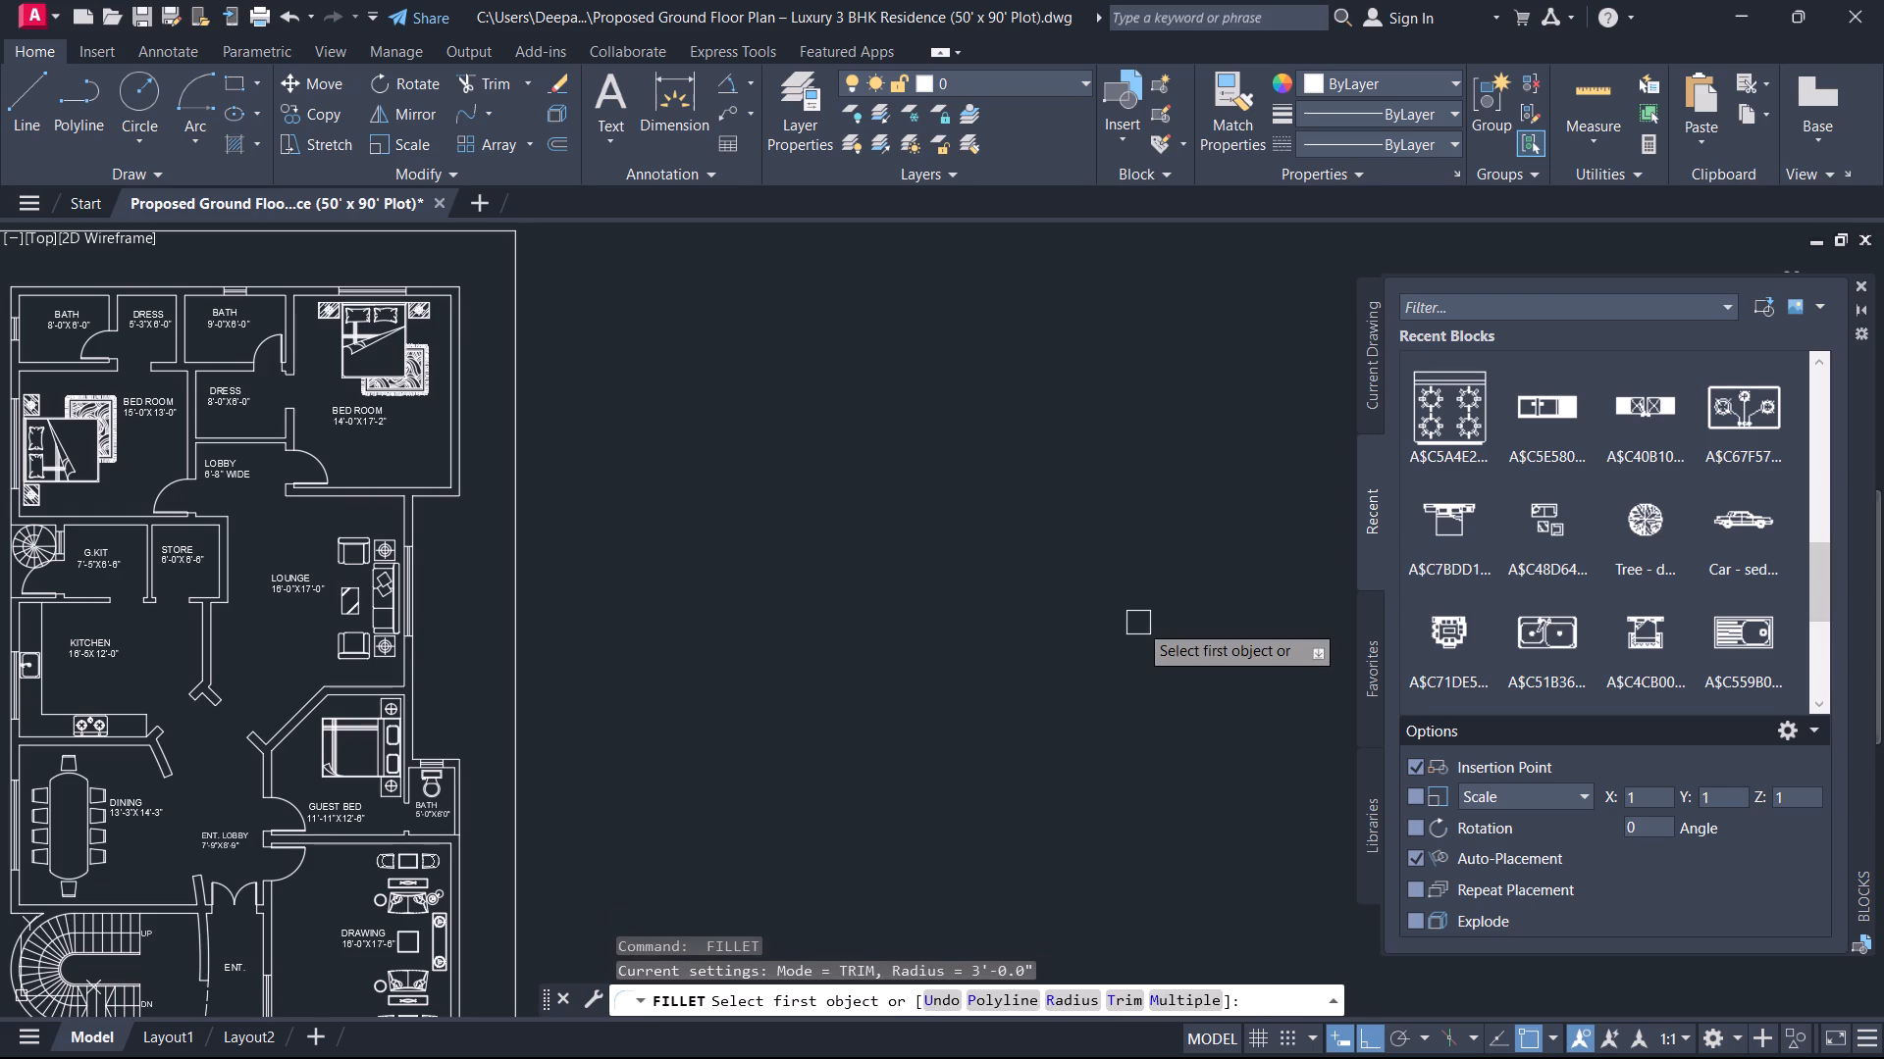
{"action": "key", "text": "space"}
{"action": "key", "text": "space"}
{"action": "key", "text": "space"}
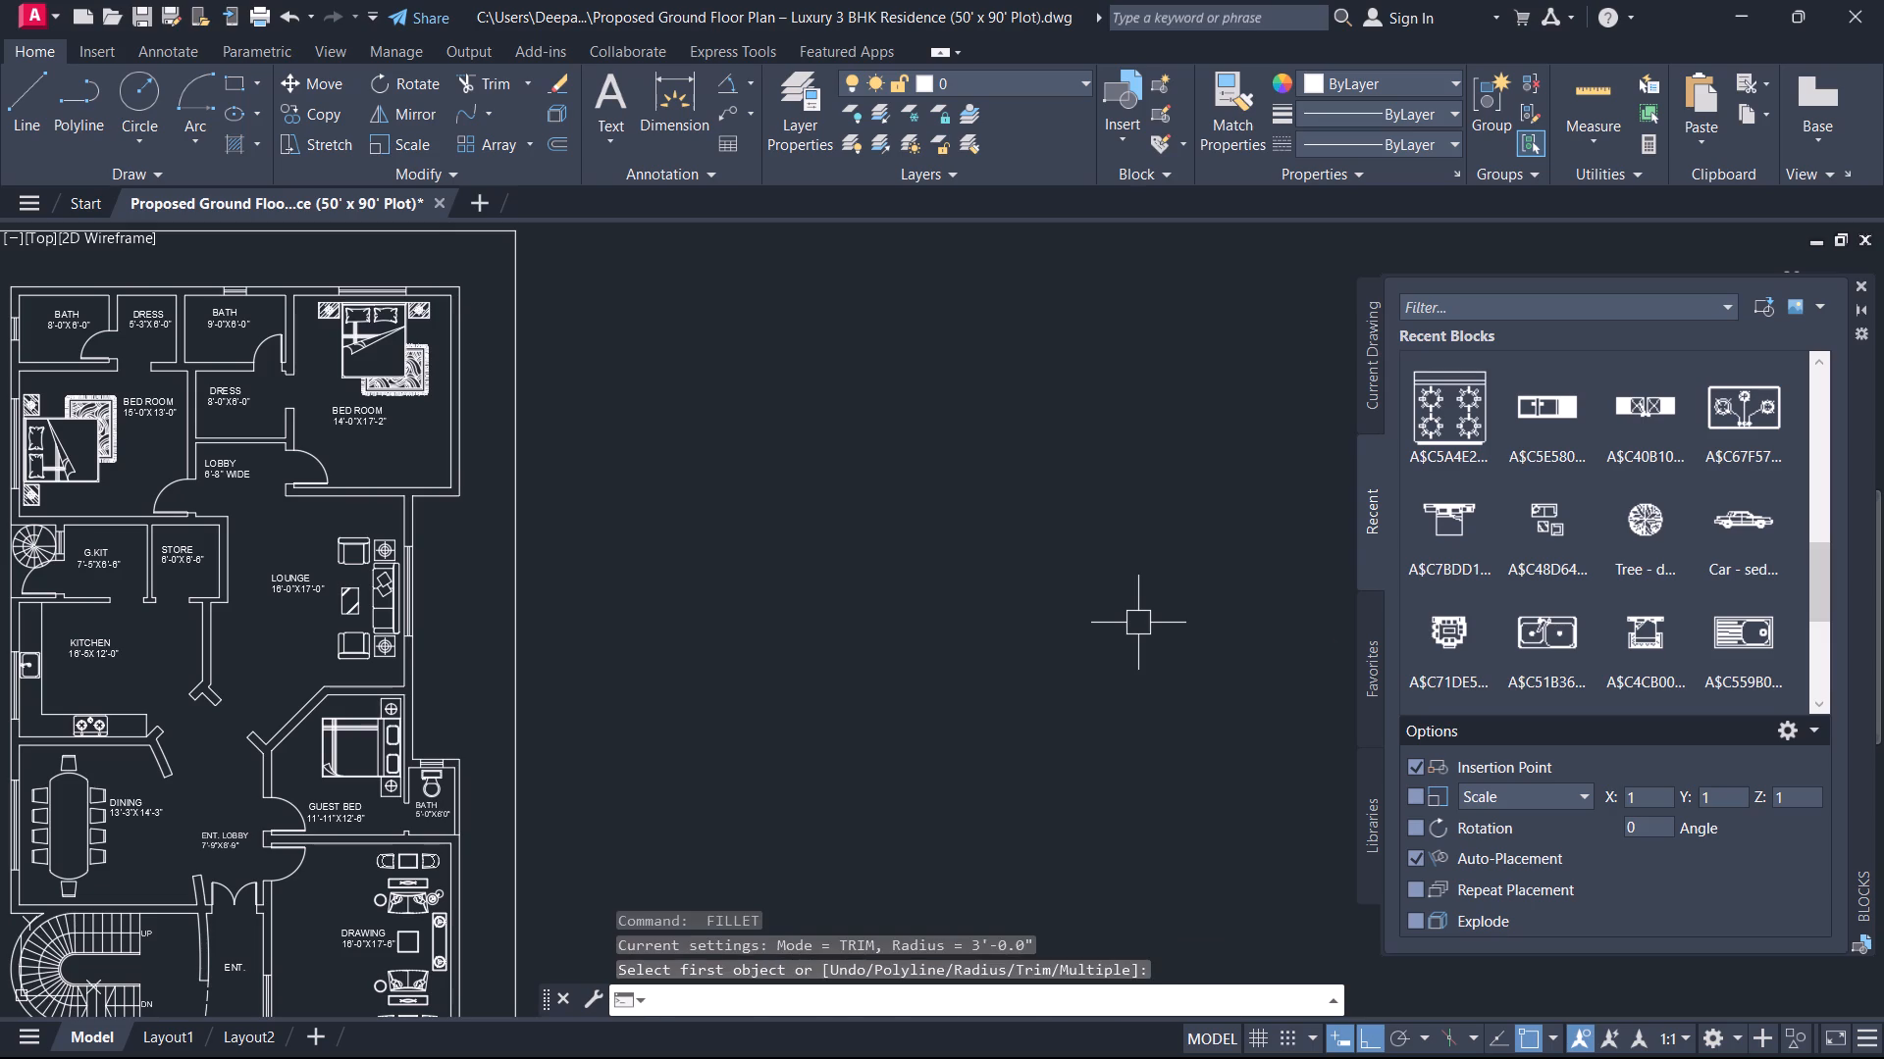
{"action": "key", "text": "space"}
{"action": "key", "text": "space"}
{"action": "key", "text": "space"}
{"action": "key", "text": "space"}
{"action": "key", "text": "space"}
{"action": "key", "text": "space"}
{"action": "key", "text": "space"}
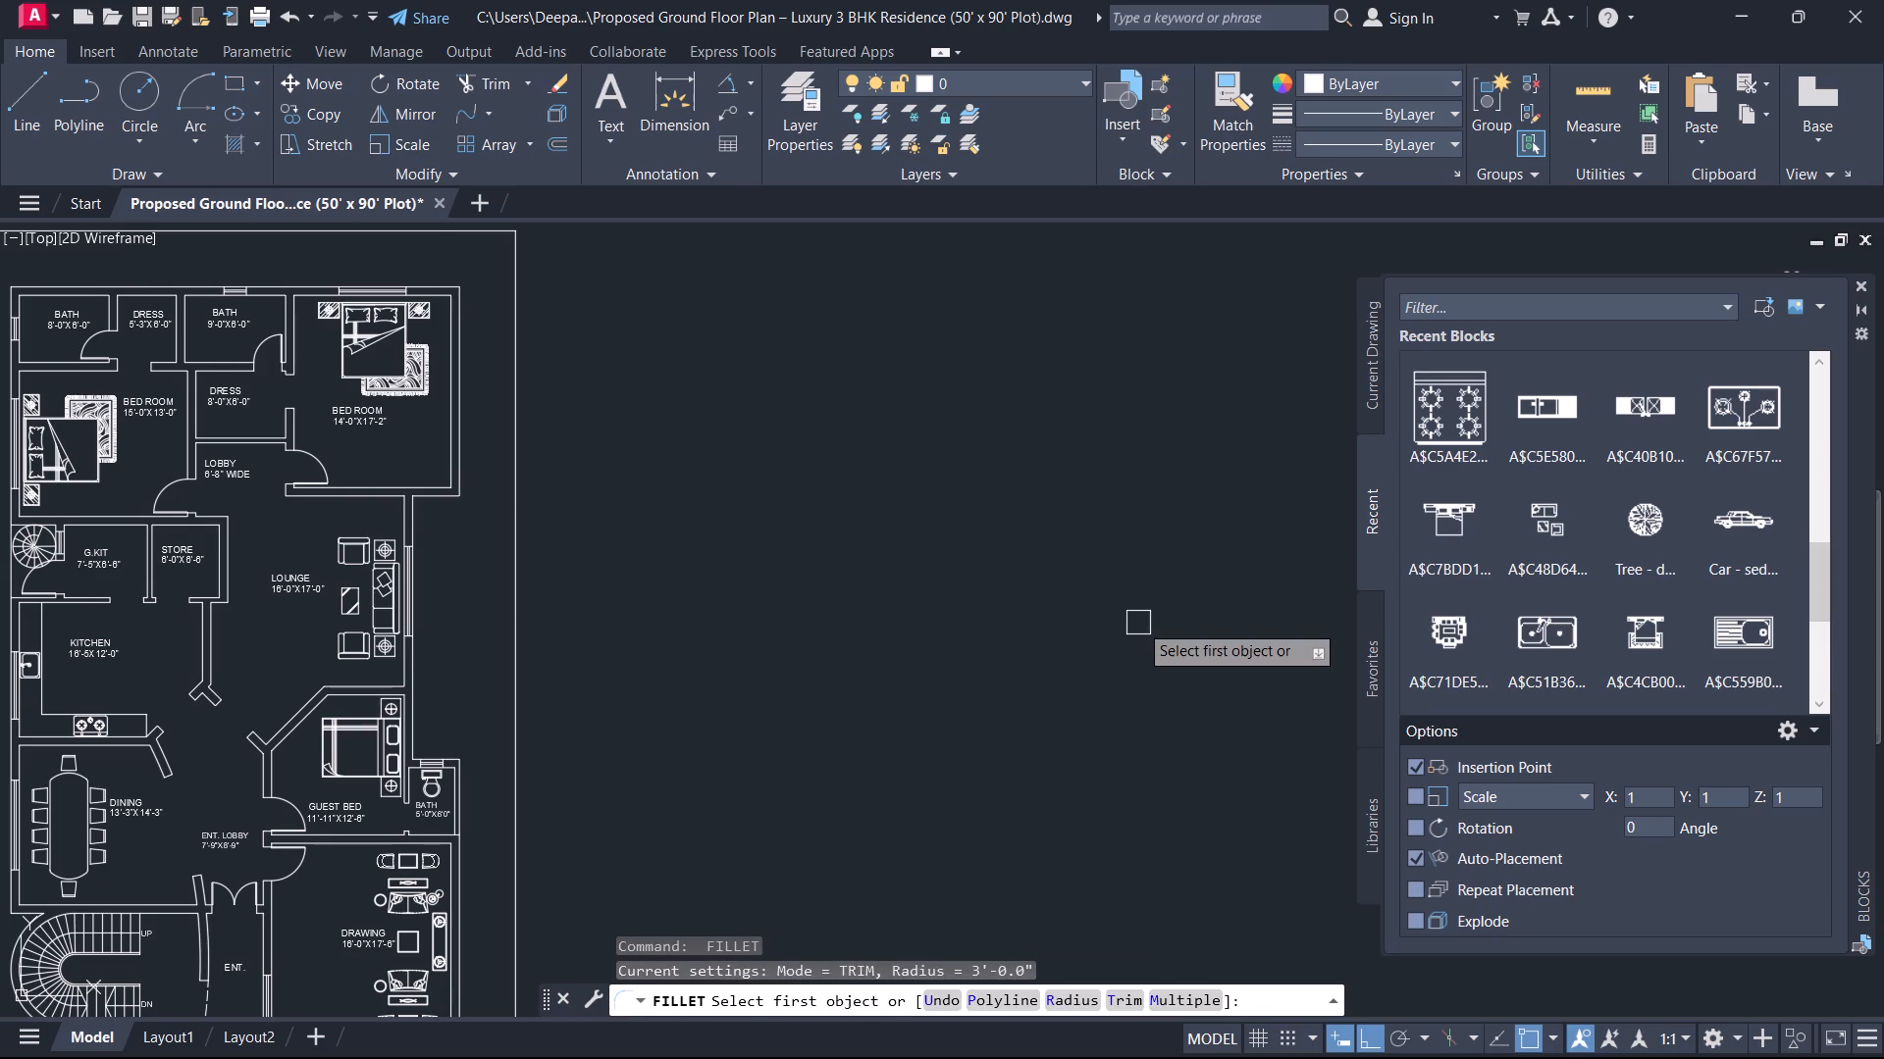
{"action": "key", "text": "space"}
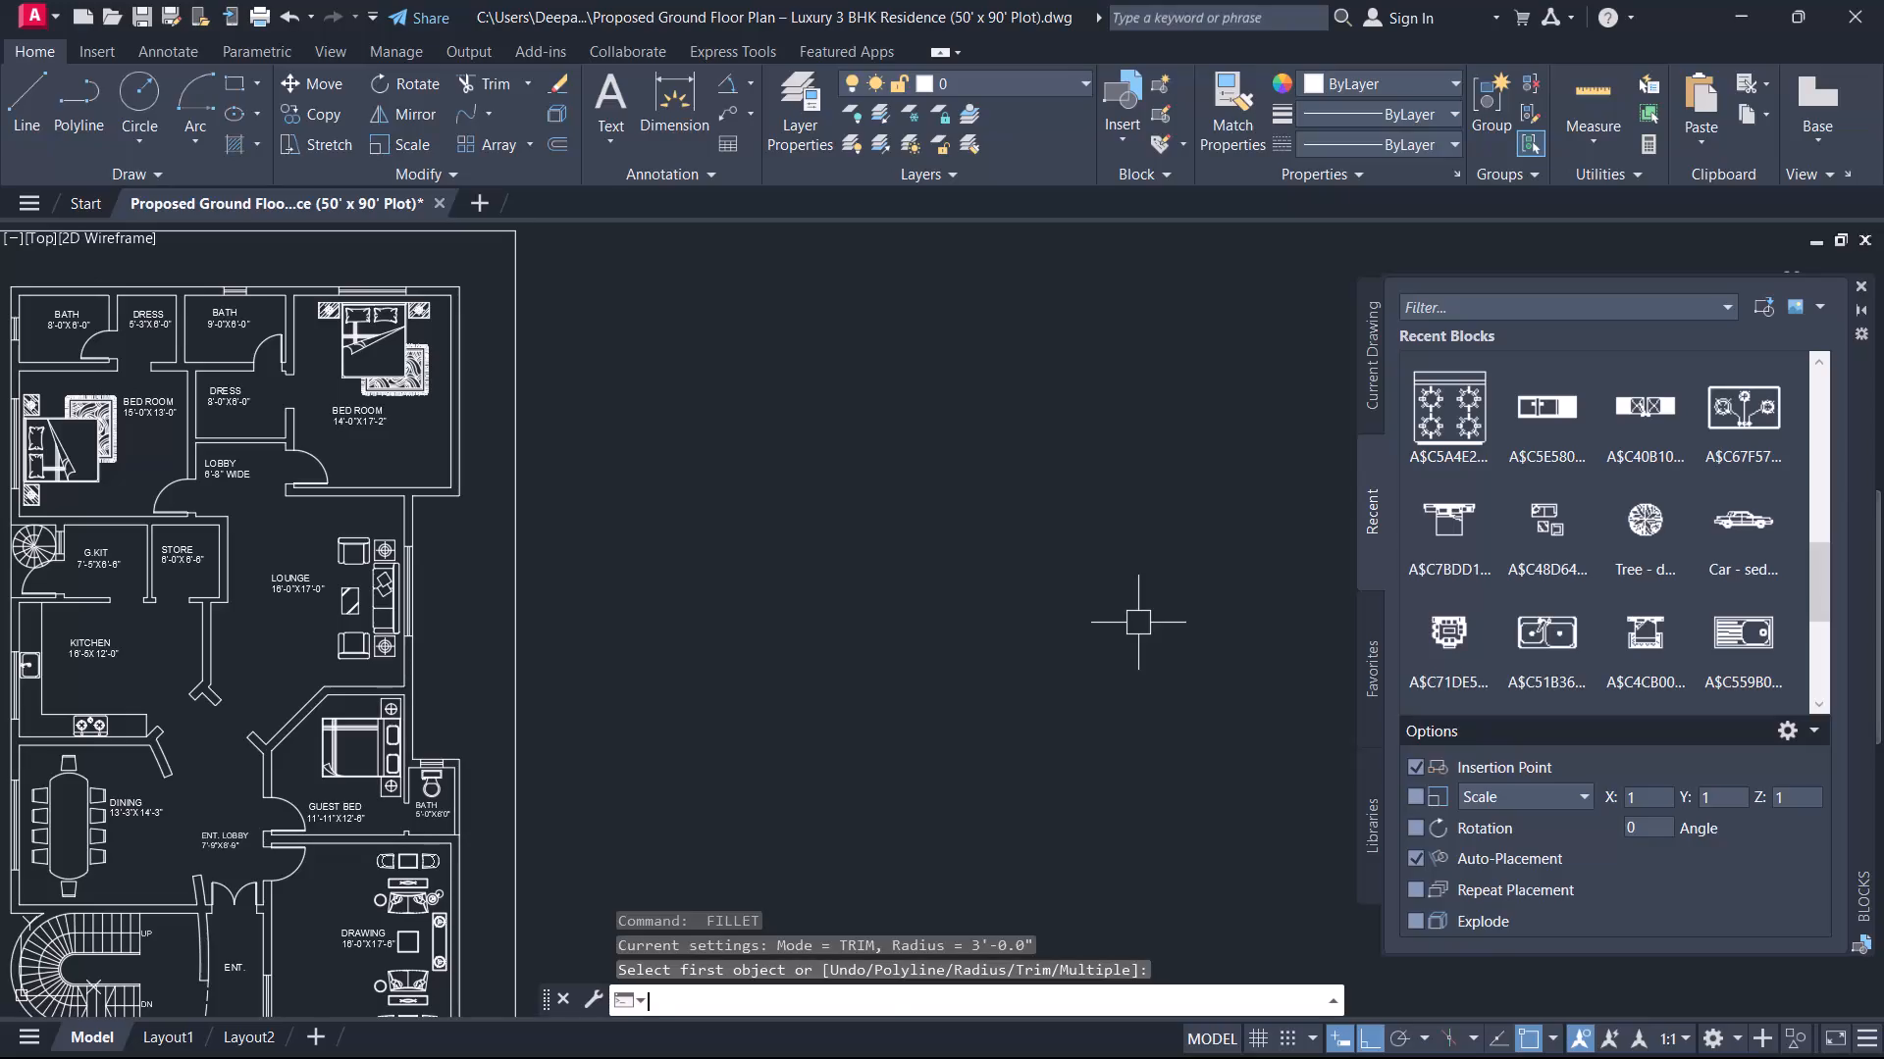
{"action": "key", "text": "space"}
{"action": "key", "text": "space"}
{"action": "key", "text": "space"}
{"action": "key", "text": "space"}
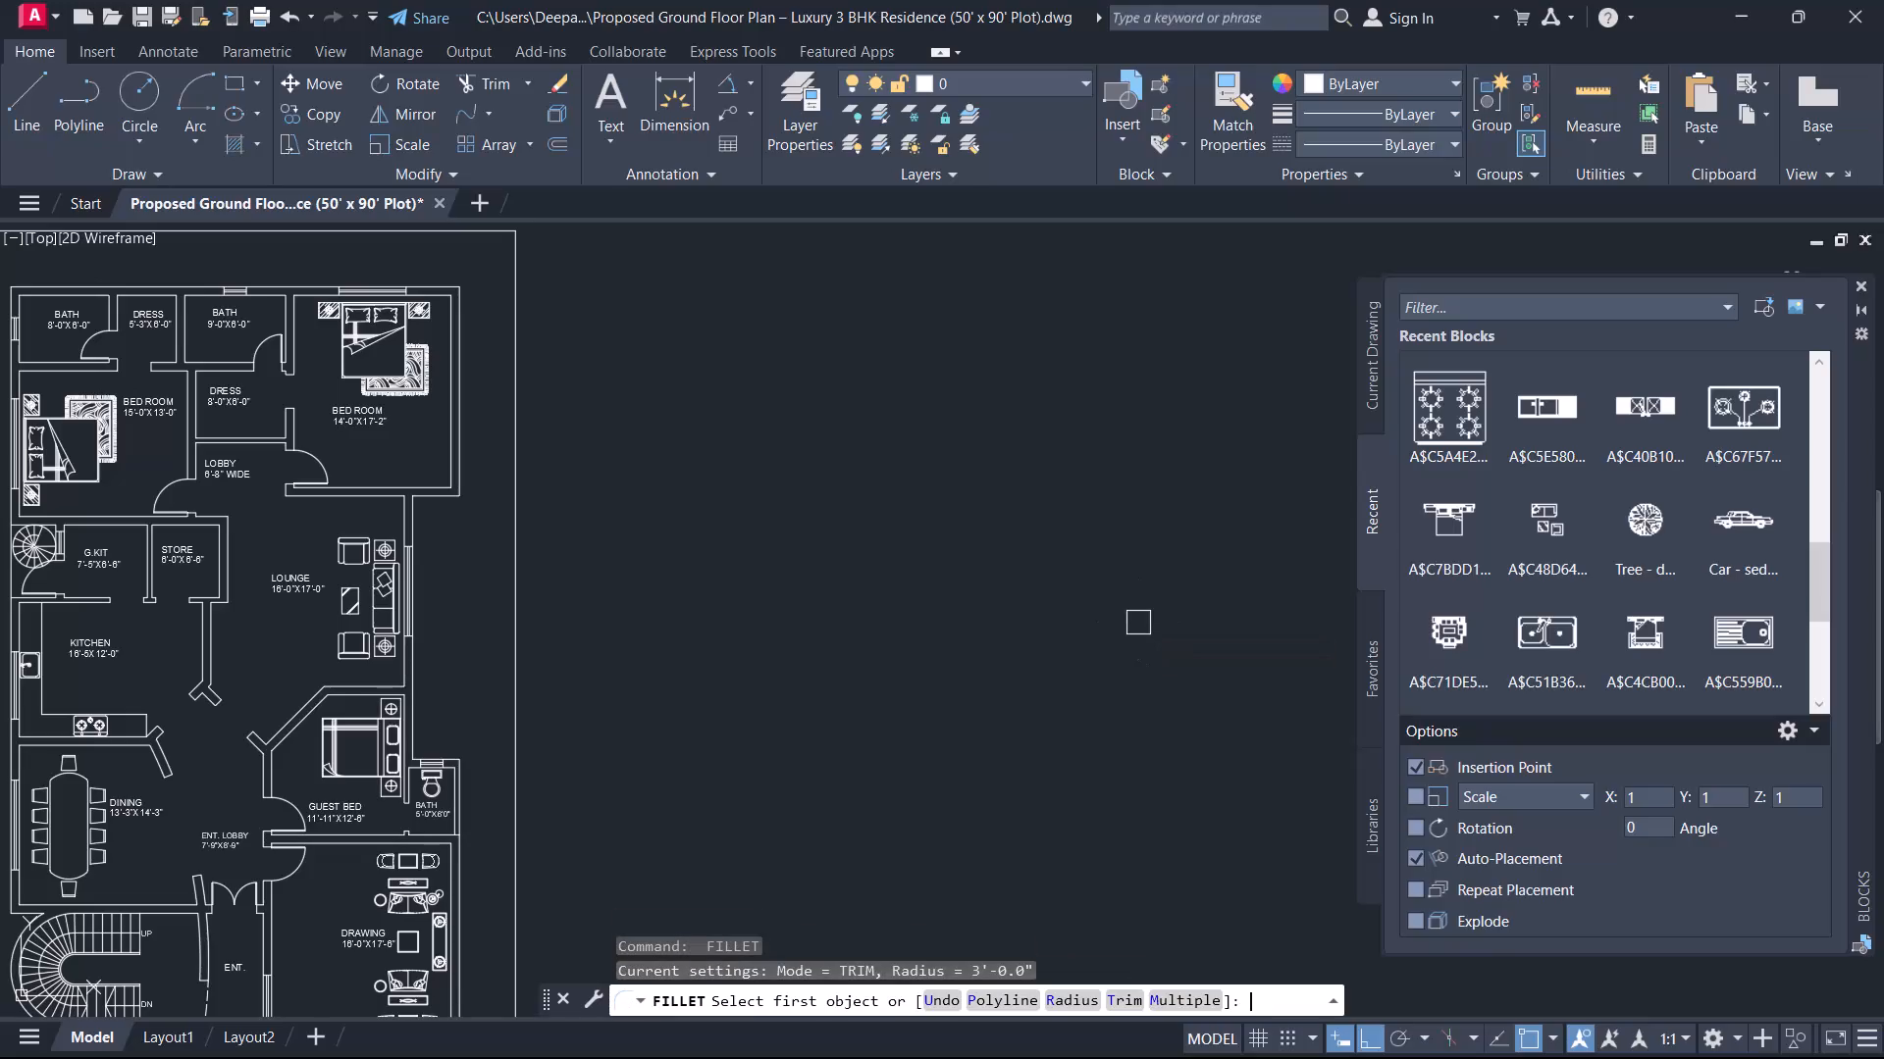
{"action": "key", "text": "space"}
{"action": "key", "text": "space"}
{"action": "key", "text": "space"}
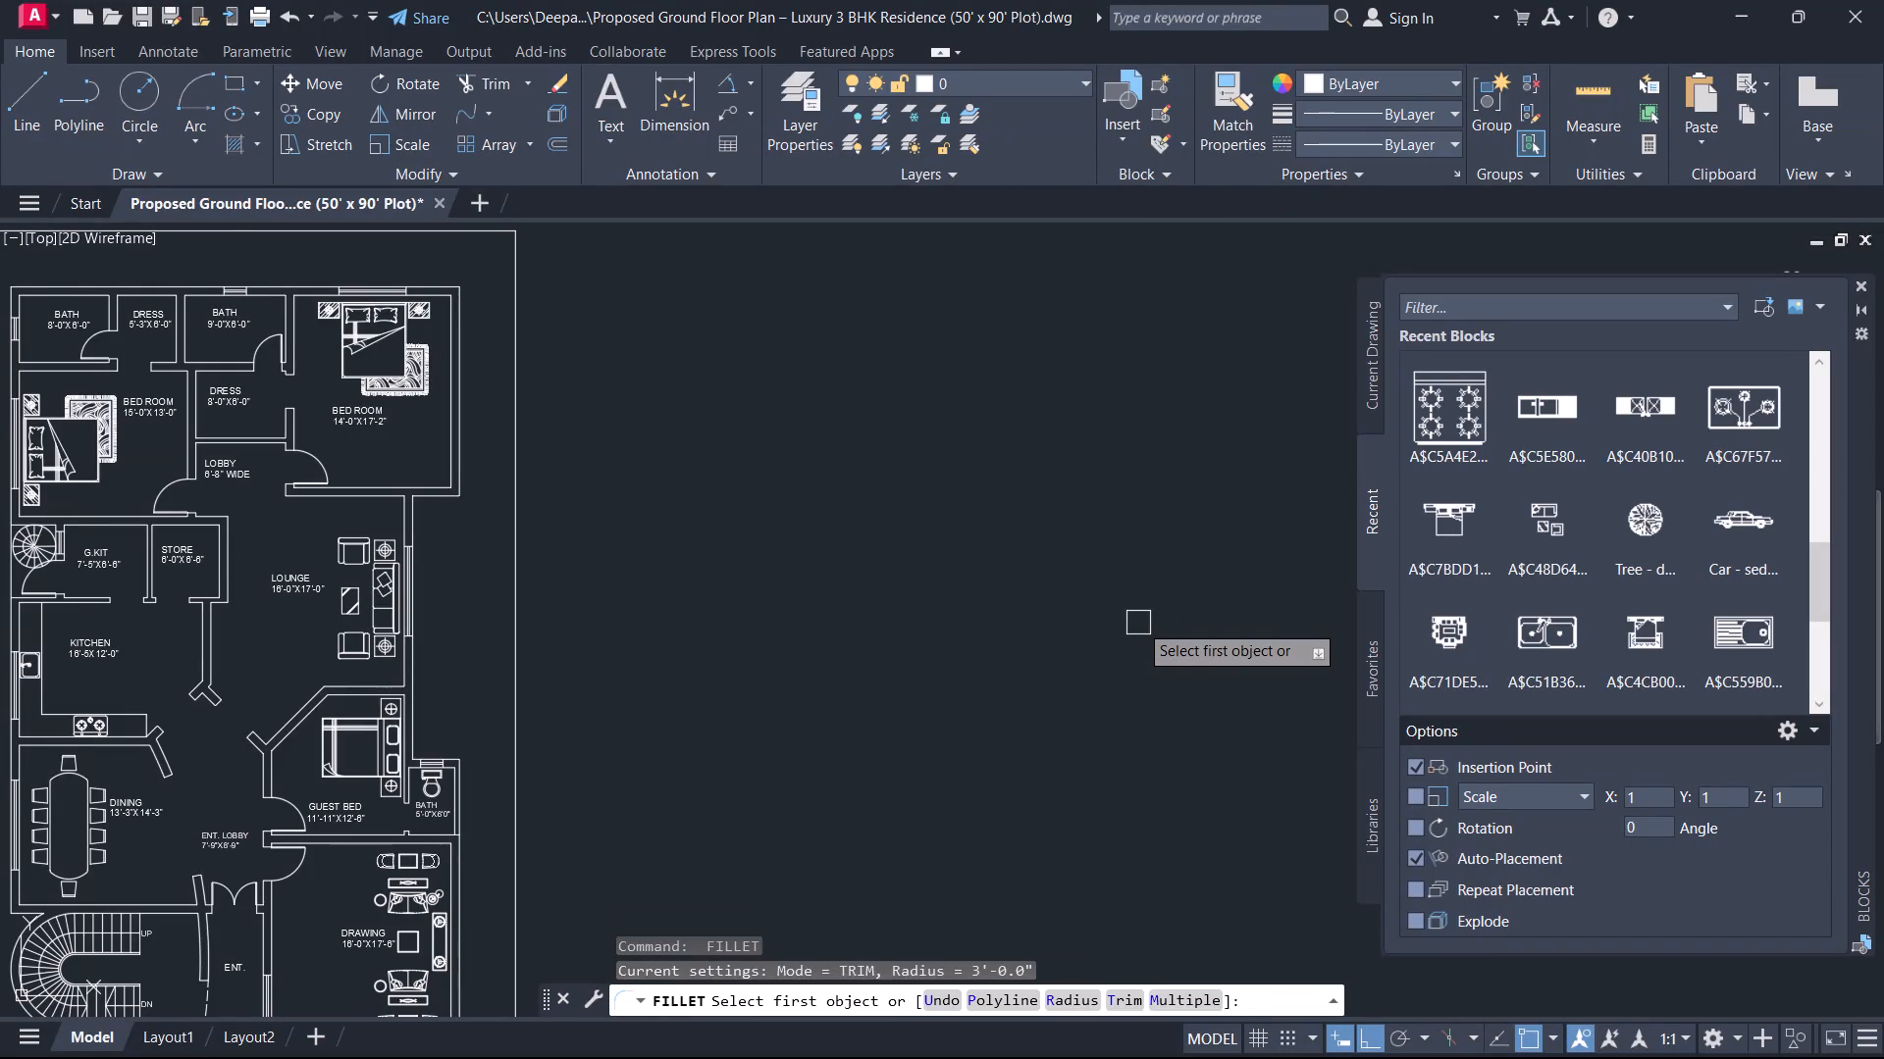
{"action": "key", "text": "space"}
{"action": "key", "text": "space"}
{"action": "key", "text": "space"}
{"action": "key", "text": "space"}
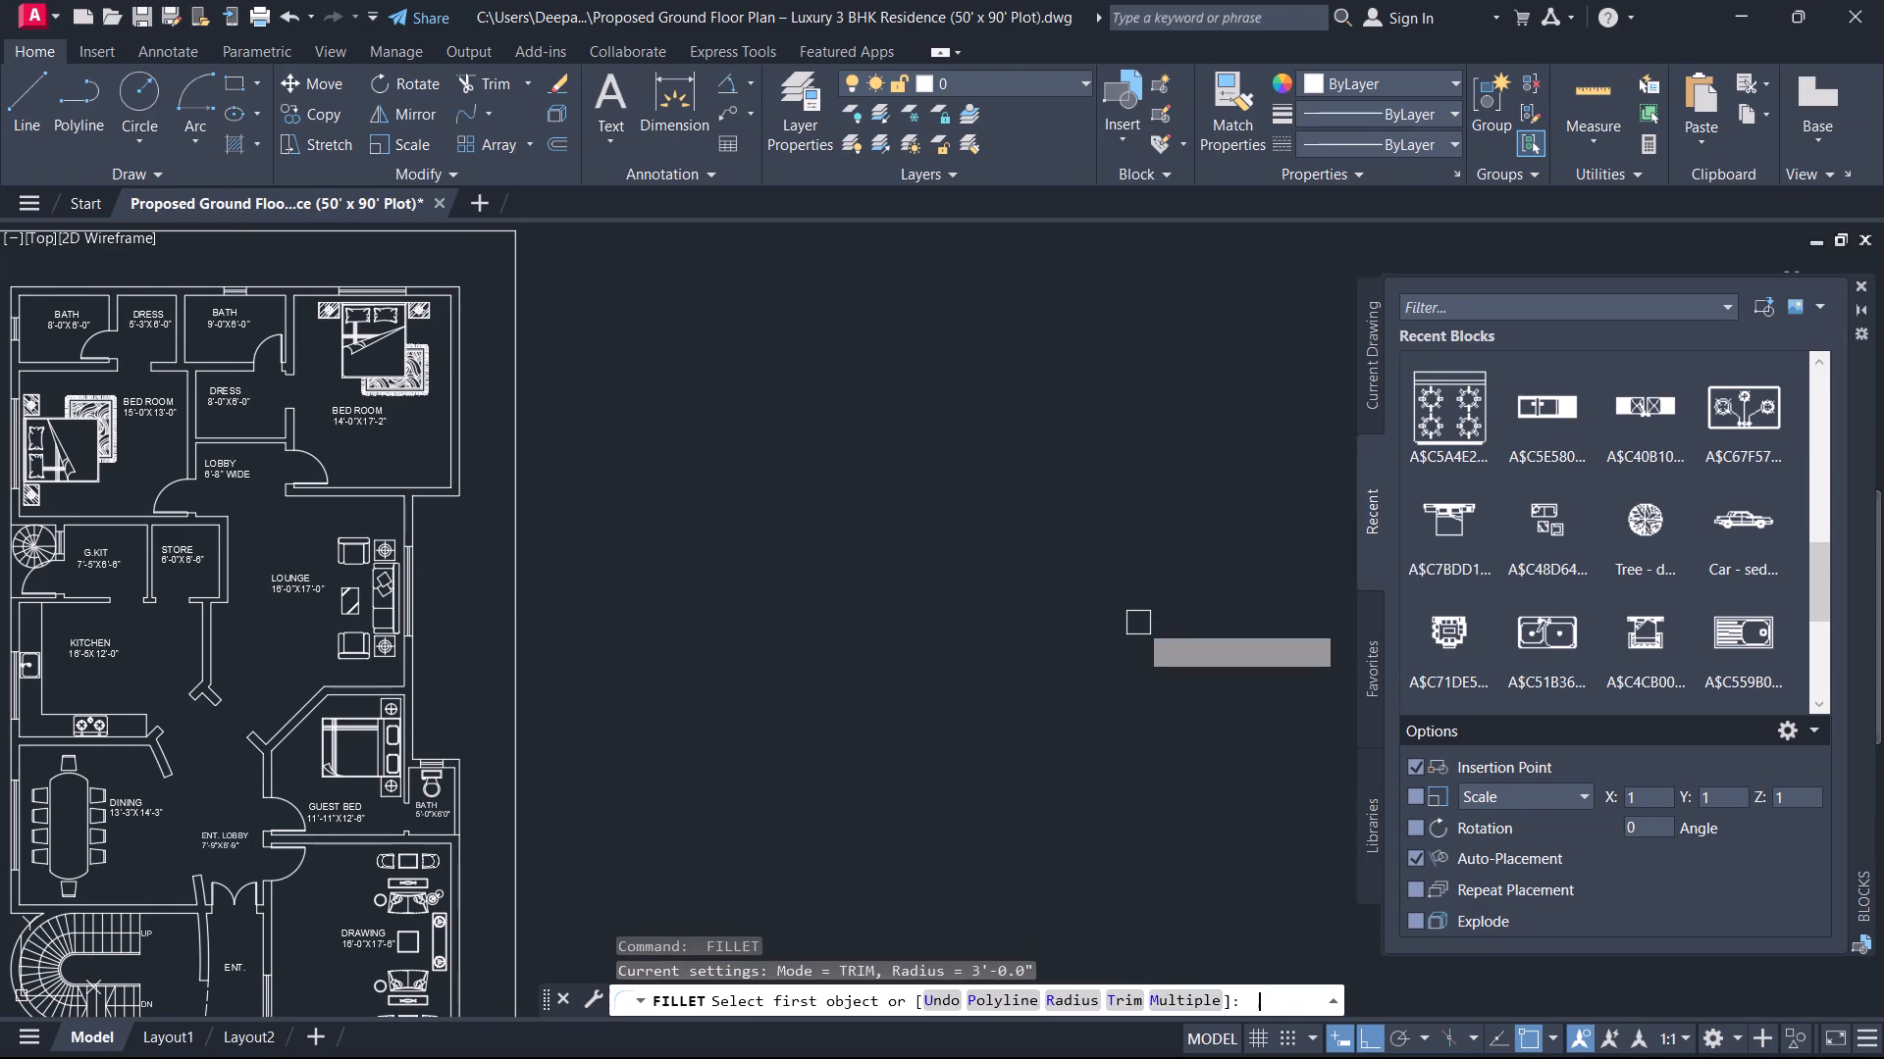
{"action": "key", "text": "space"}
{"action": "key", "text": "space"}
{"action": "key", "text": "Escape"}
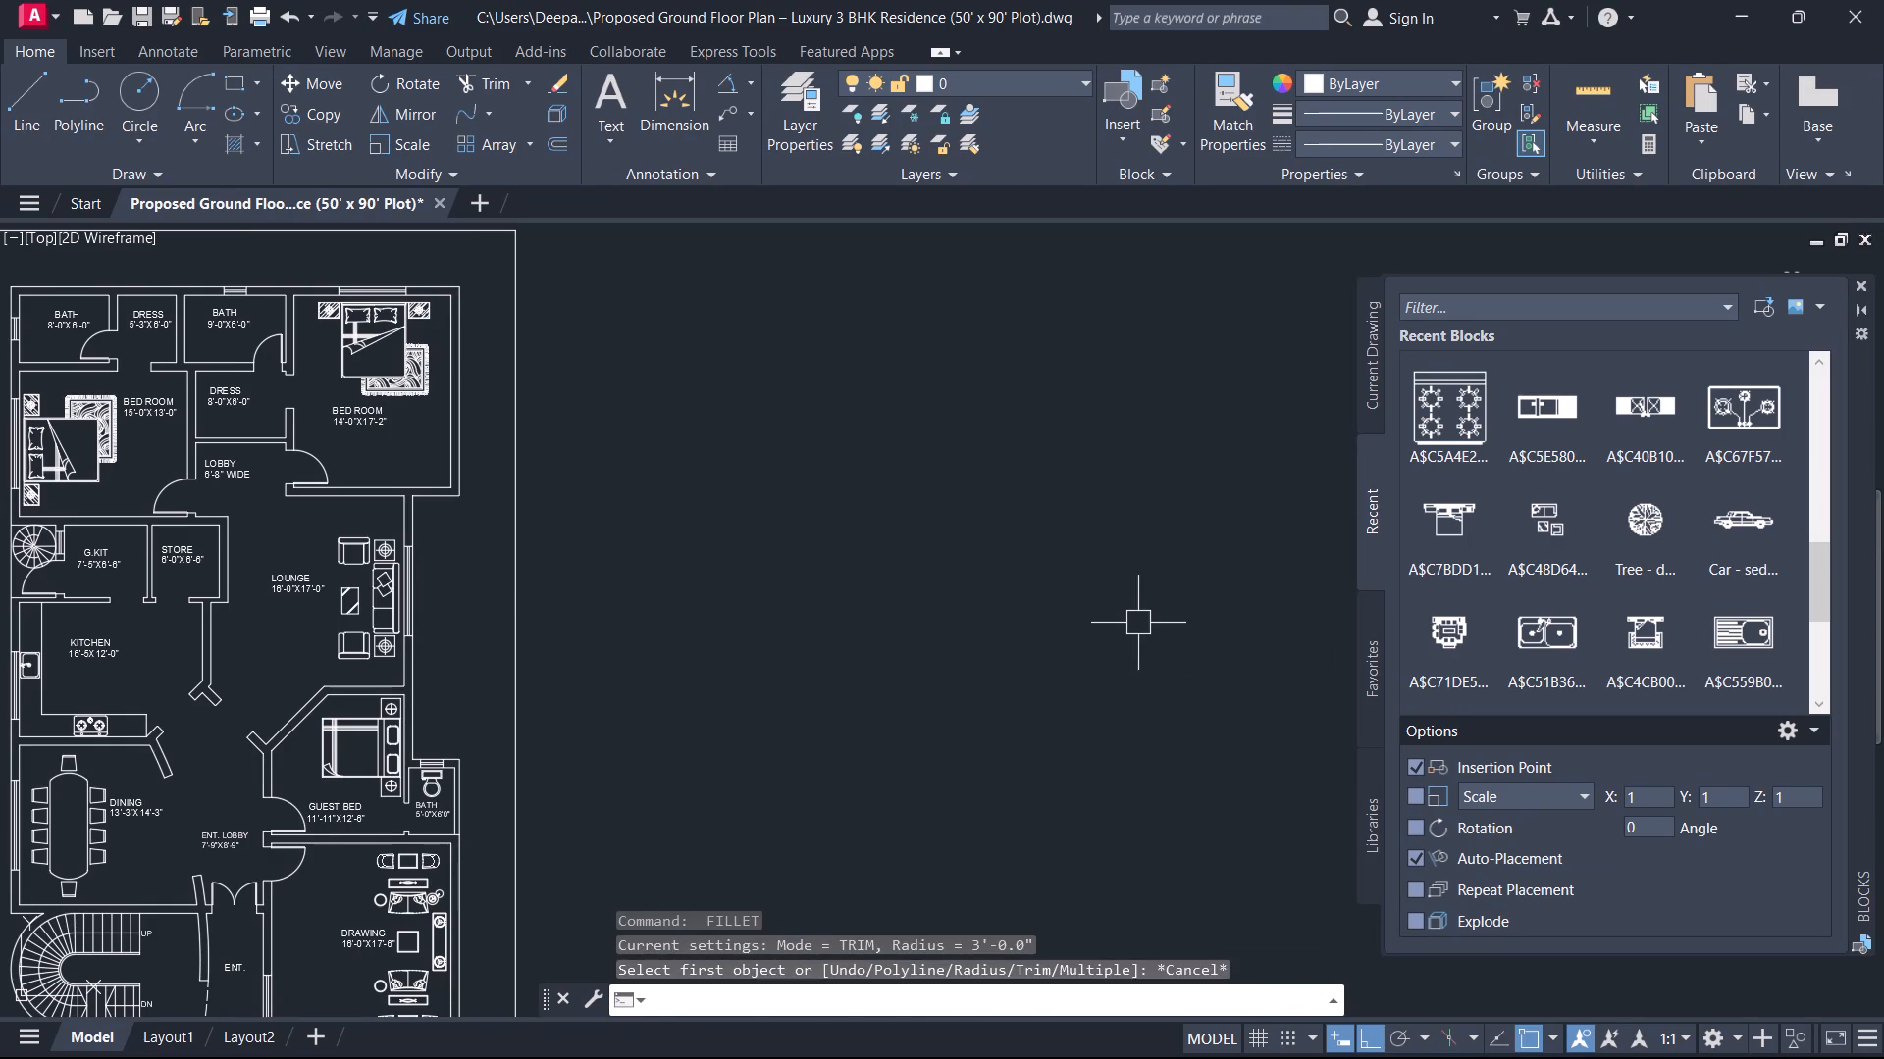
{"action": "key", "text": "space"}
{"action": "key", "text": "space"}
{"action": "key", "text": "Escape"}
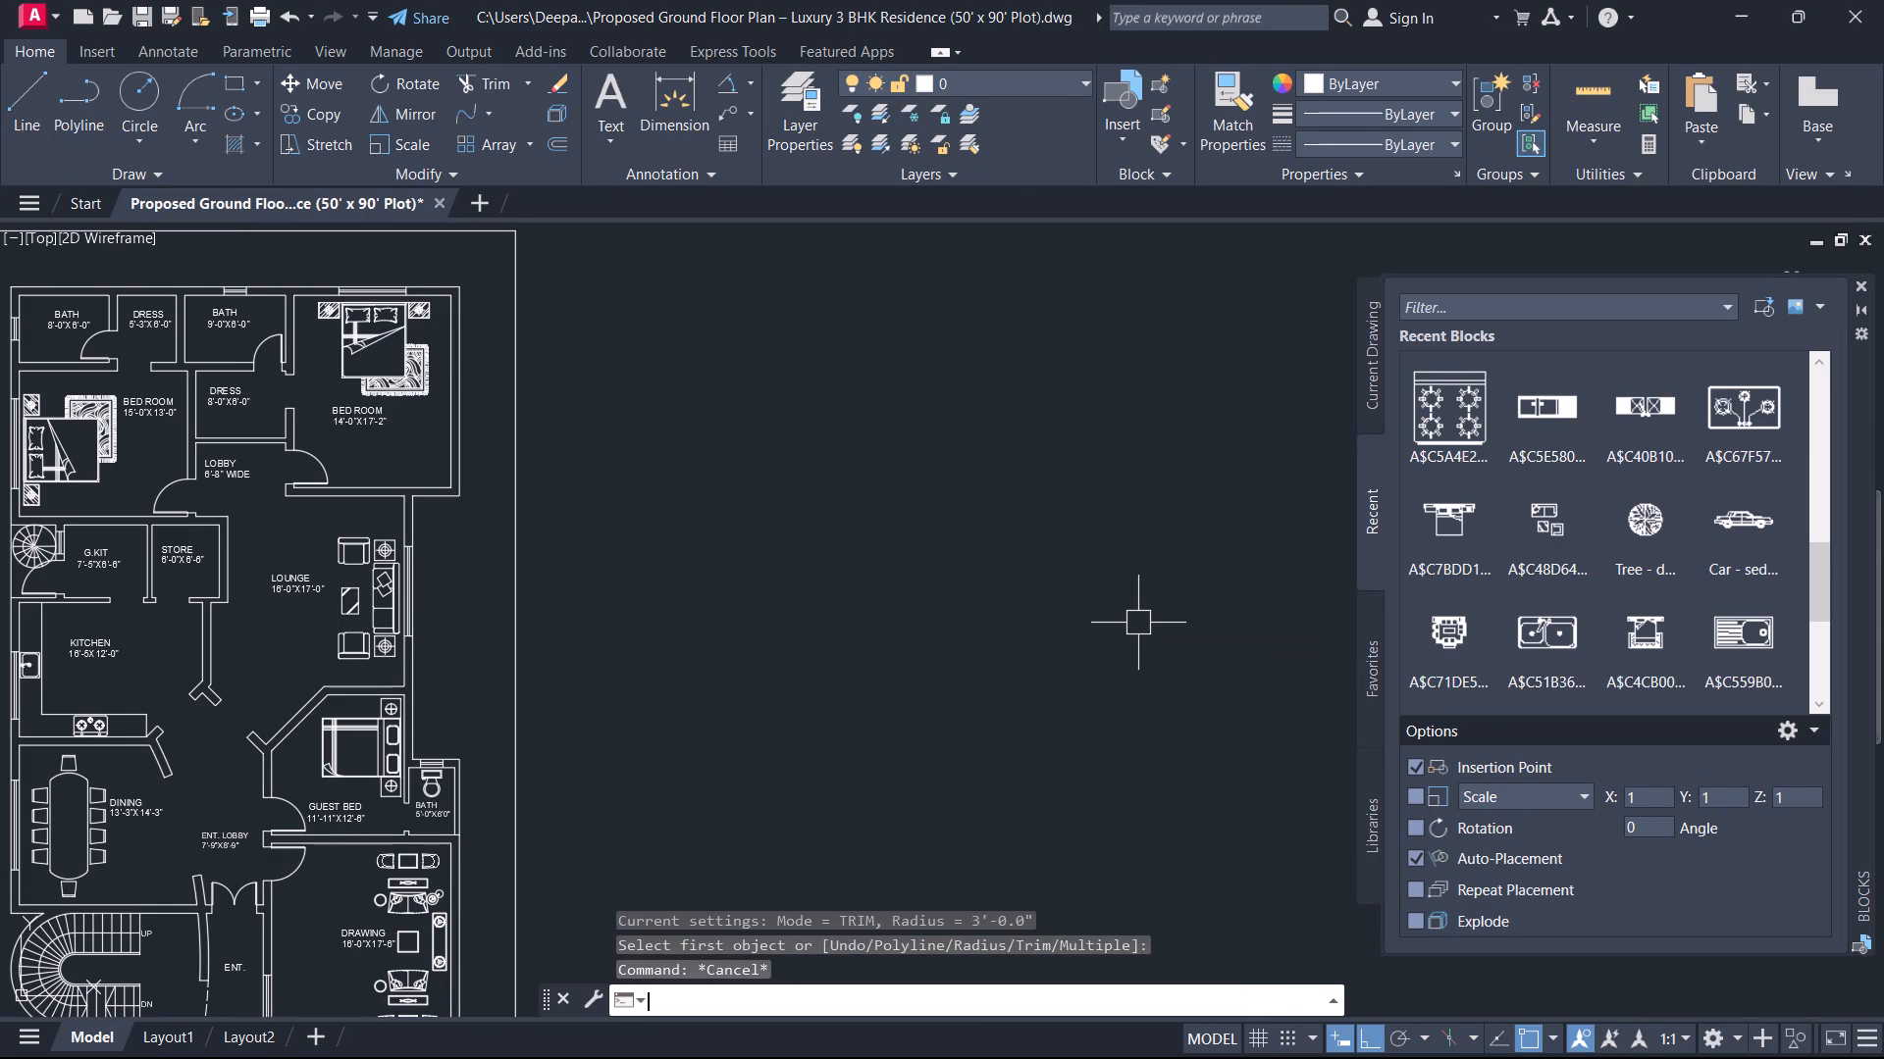
Check the drawing units settings for length, angle and insertion scale without changing them.
{"action": "type", "text": "UN"}
{"action": "key", "text": "space"}
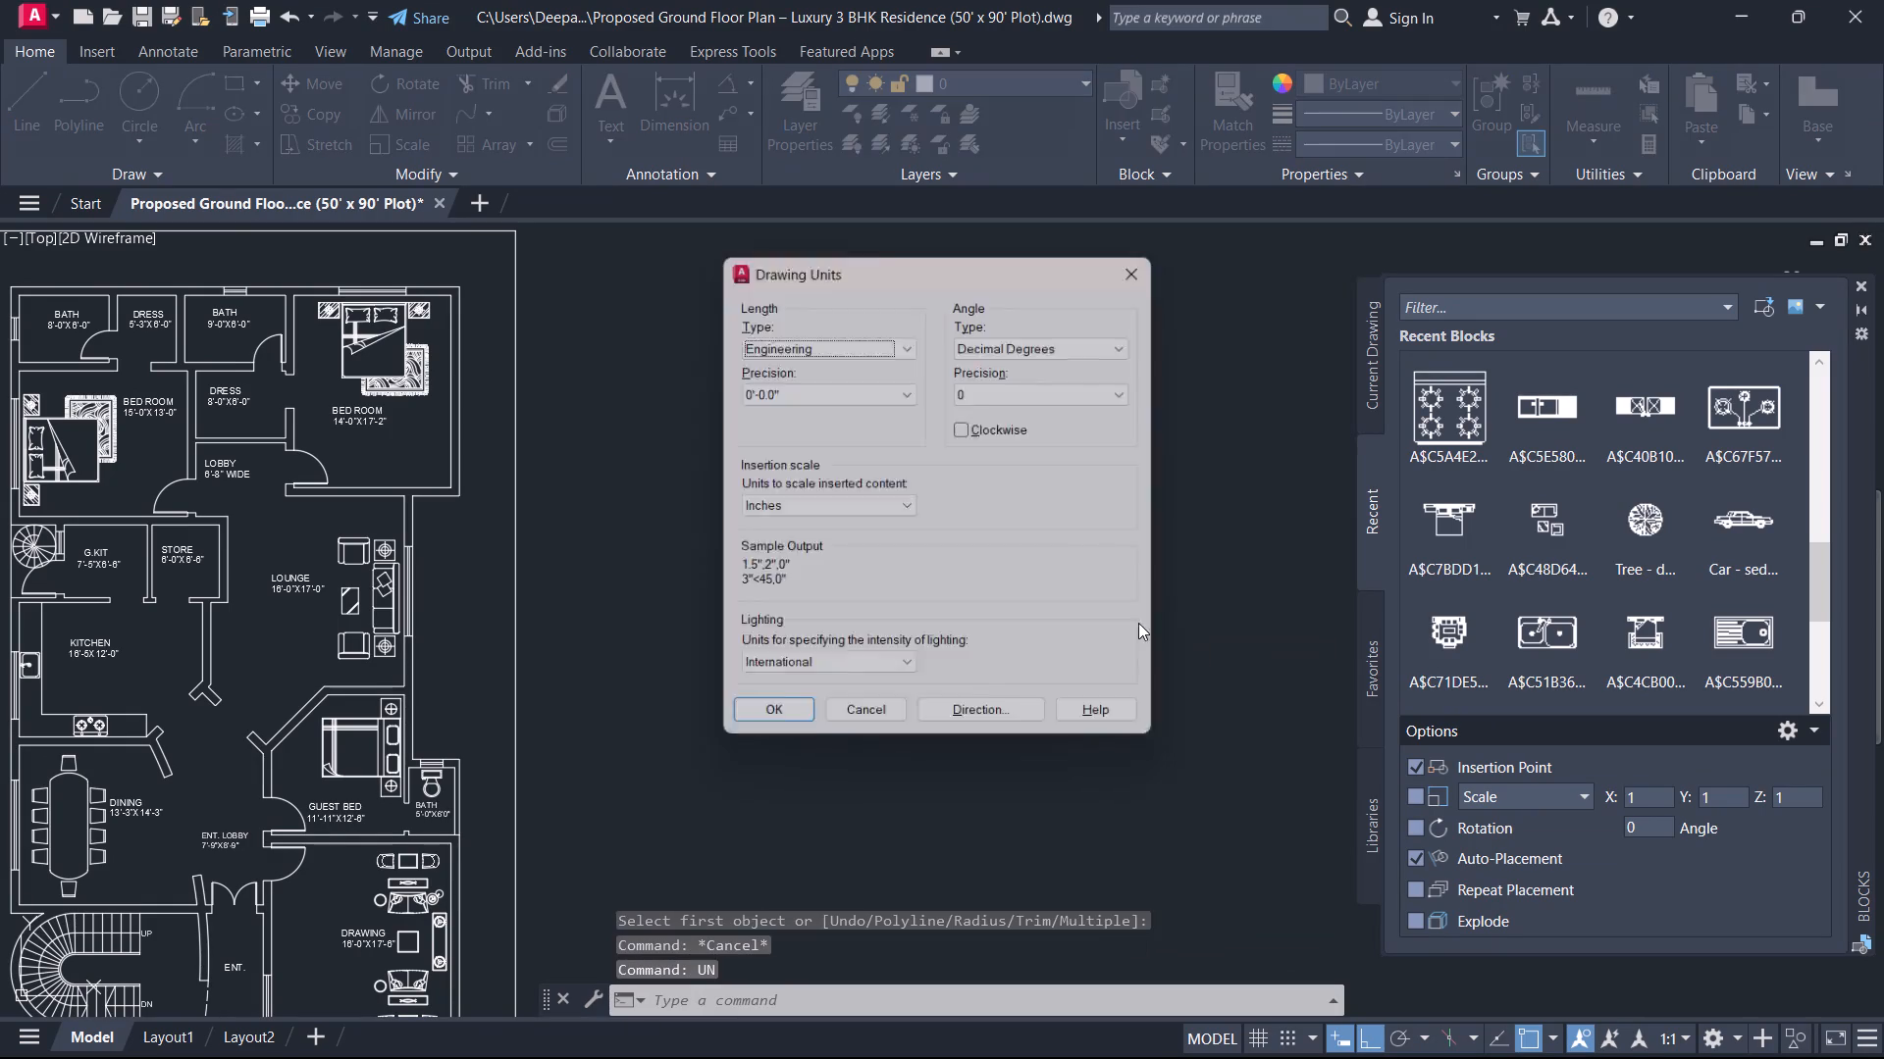
{"action": "key", "text": "space"}
{"action": "key", "text": "Escape"}
{"action": "key", "text": "Escape"}
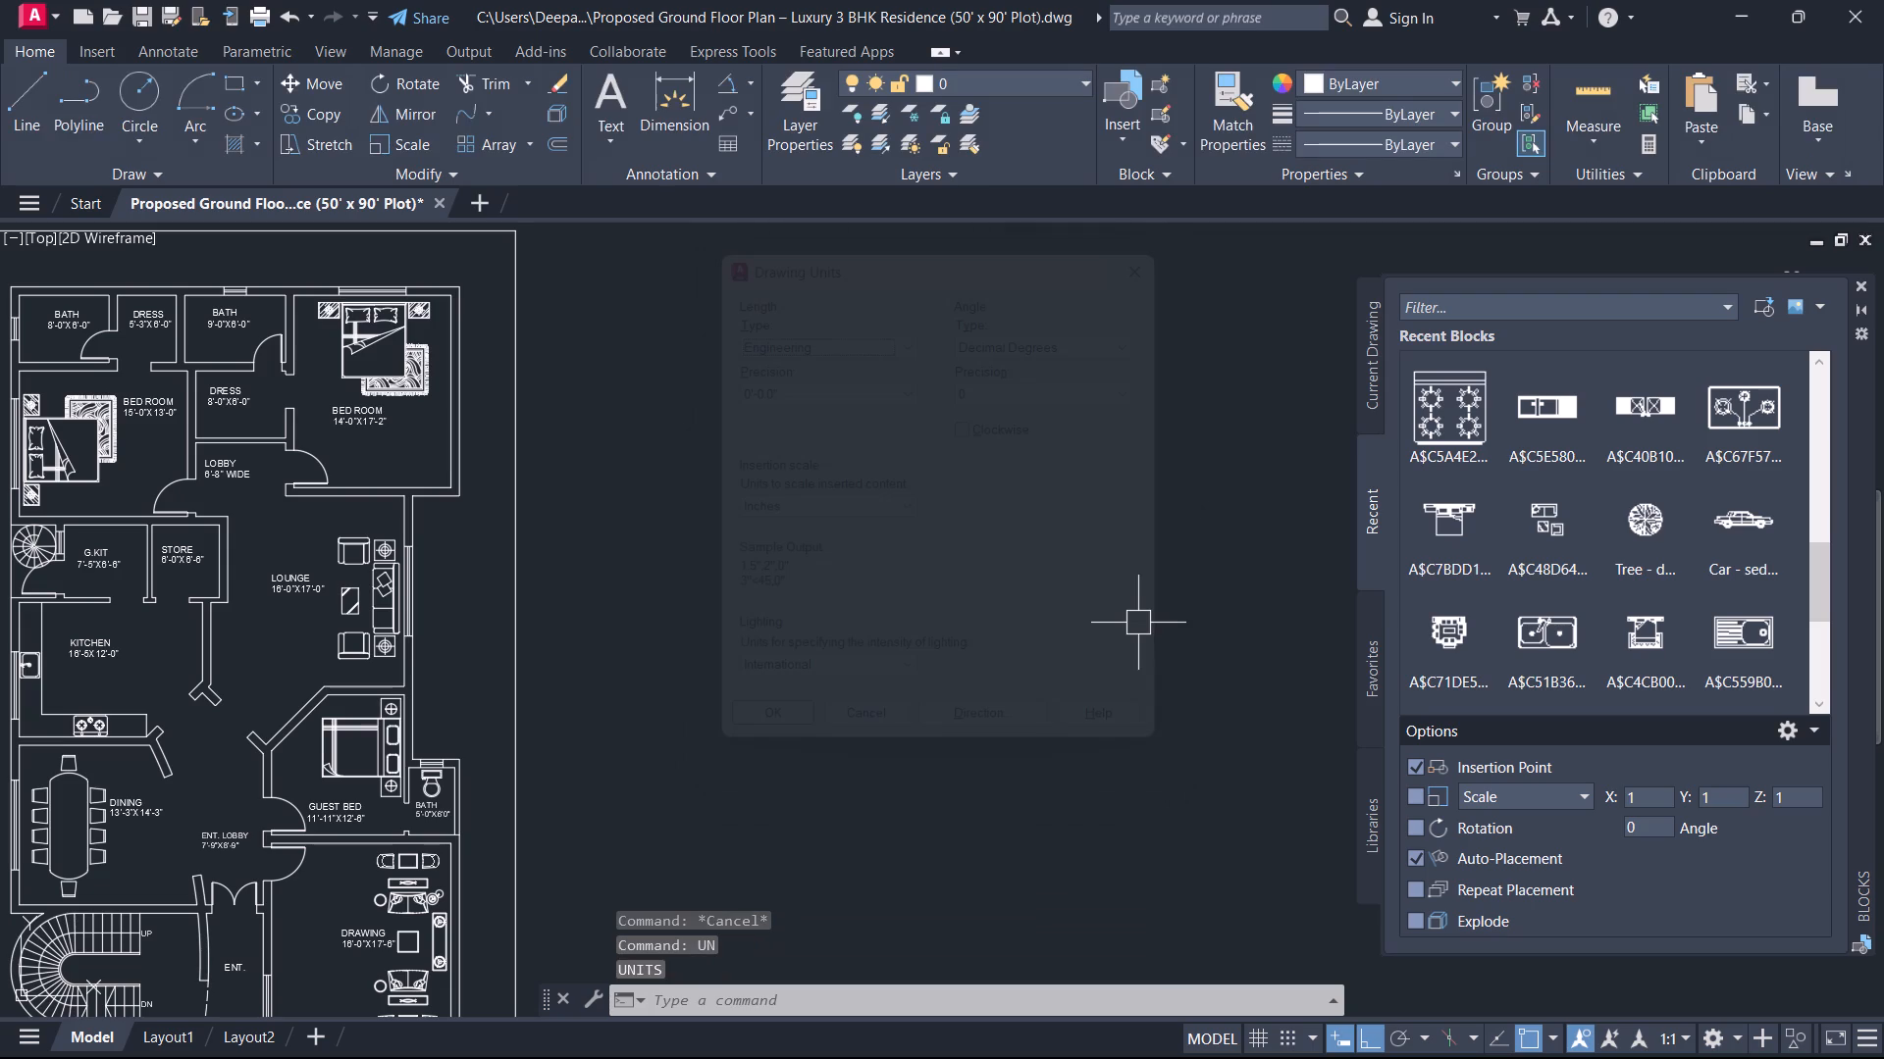
Review the text appearance, placement and alignment settings of the ISO-25 dimension style without changing them.
{"action": "type", "text": "D"}
{"action": "key", "text": "space"}
{"action": "key", "text": "Tab"}
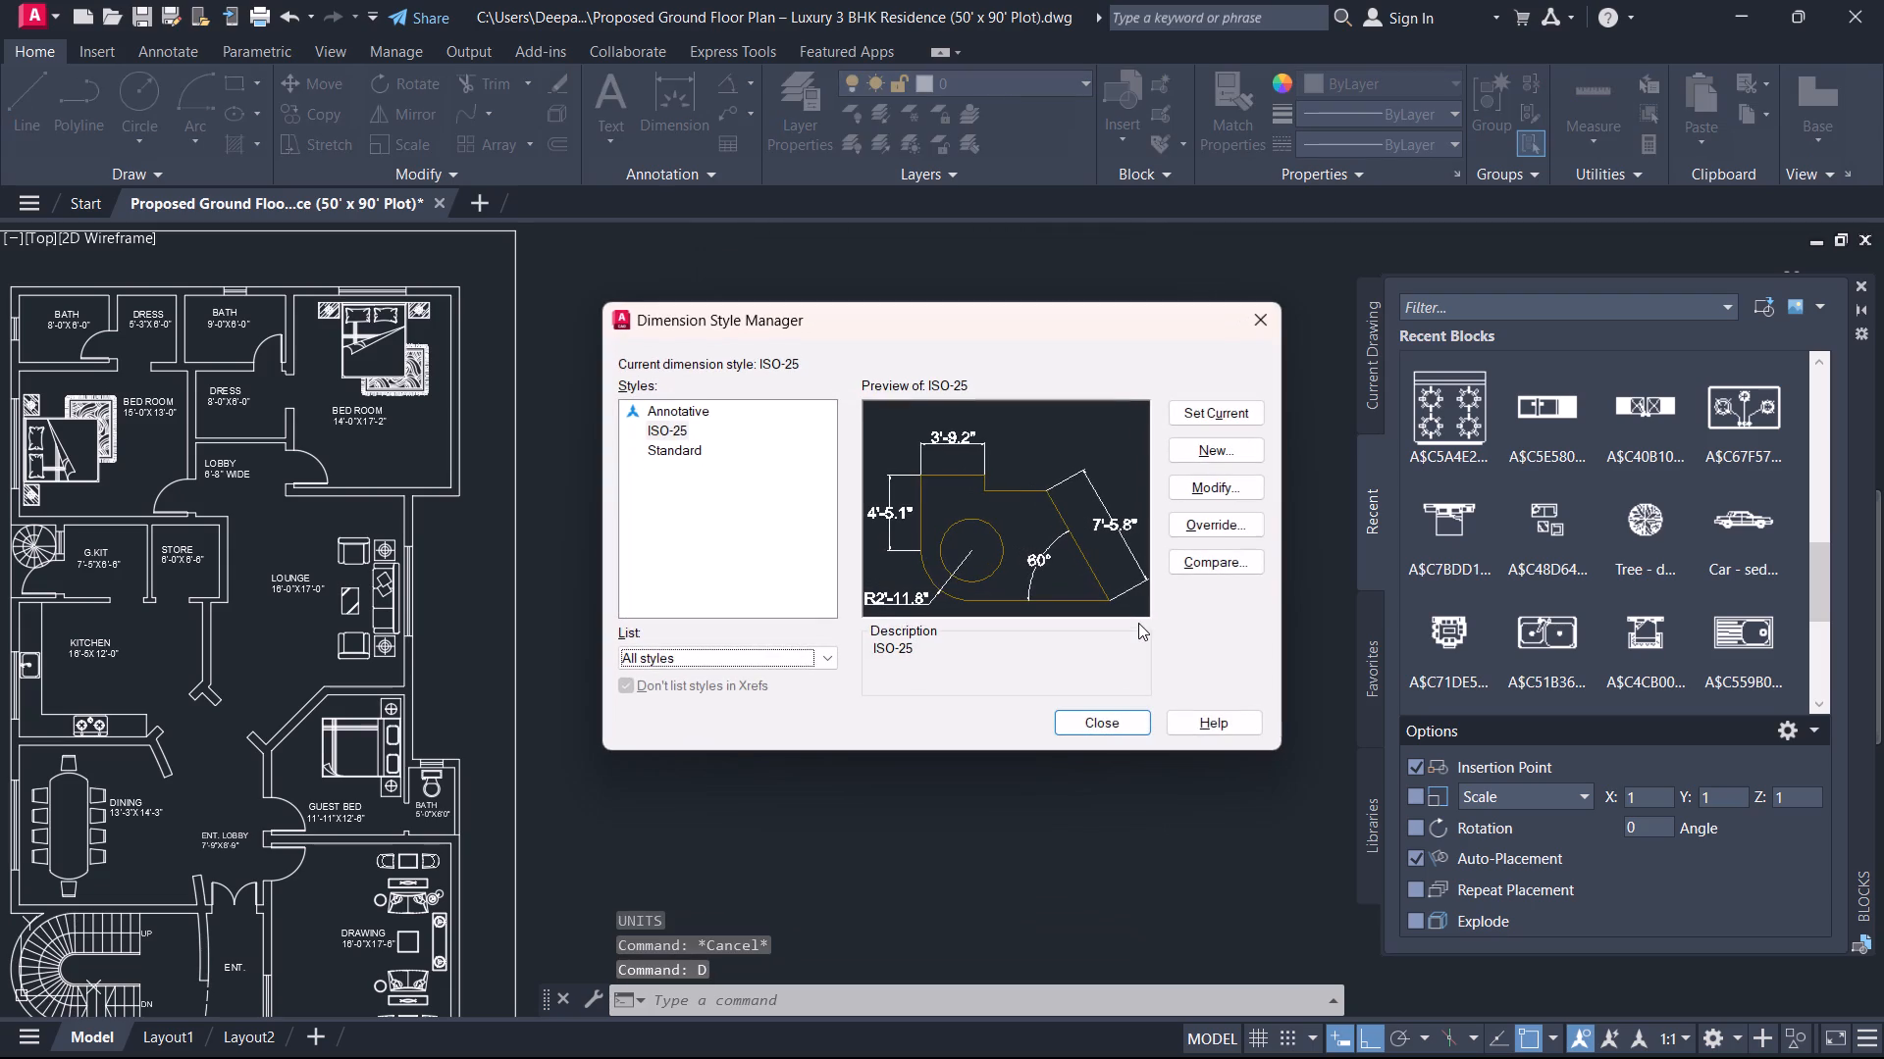
{"action": "key", "text": "Tab"}
{"action": "key", "text": "Tab"}
{"action": "key", "text": "Tab"}
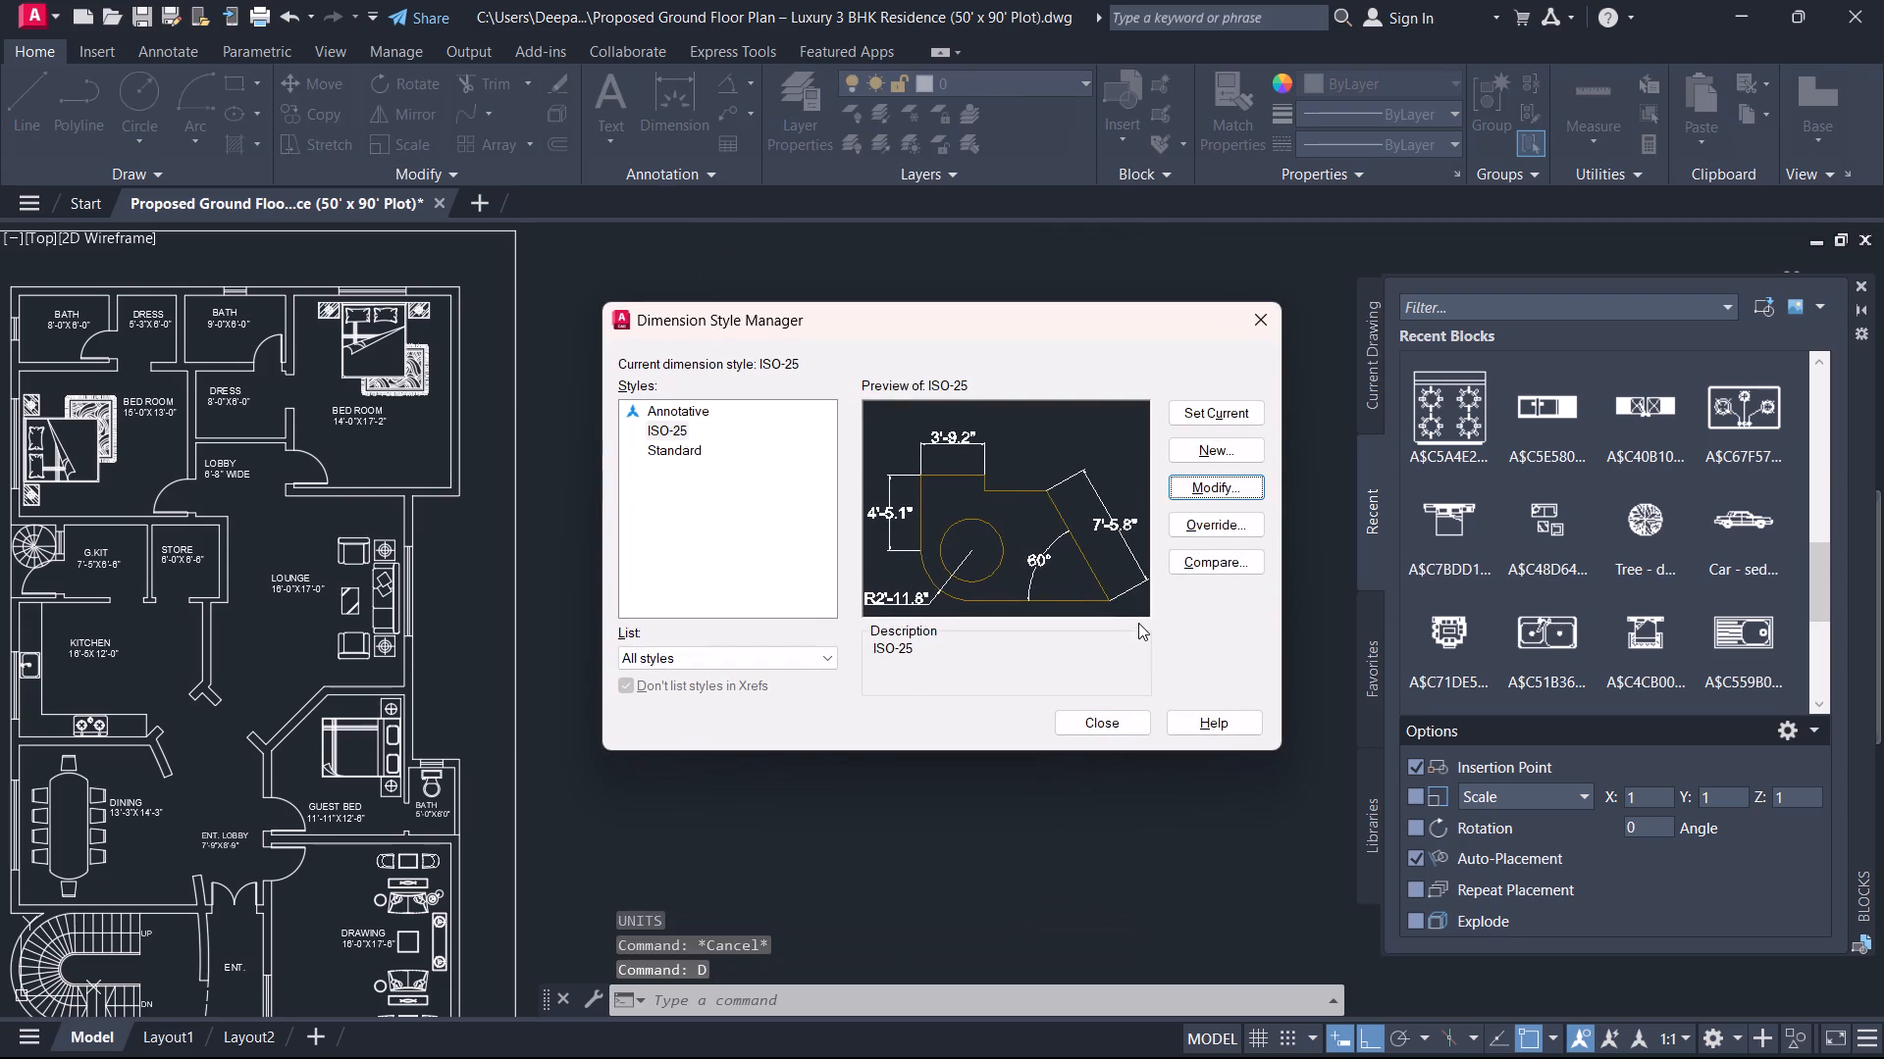
{"action": "key", "text": "Return"}
{"action": "key", "text": "Tab"}
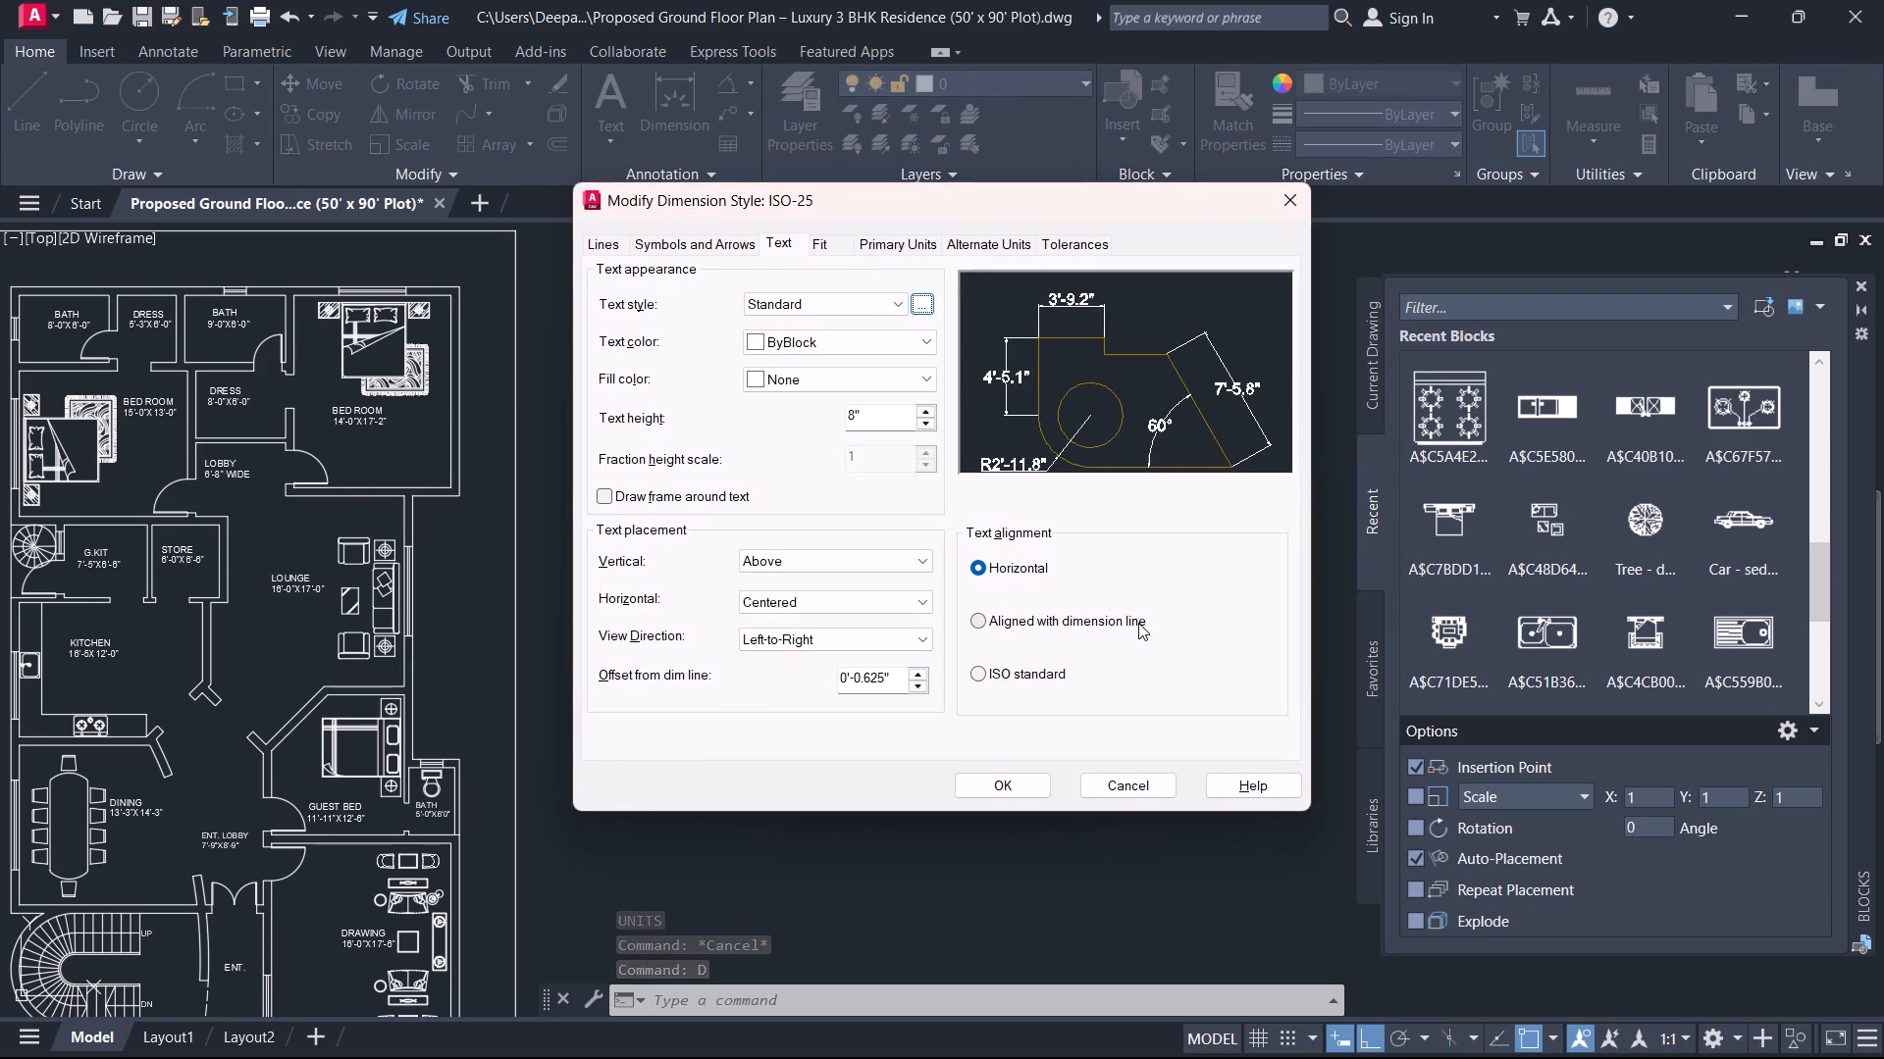
{"action": "key", "text": "Tab"}
{"action": "key", "text": "Tab"}
{"action": "key", "text": "Tab"}
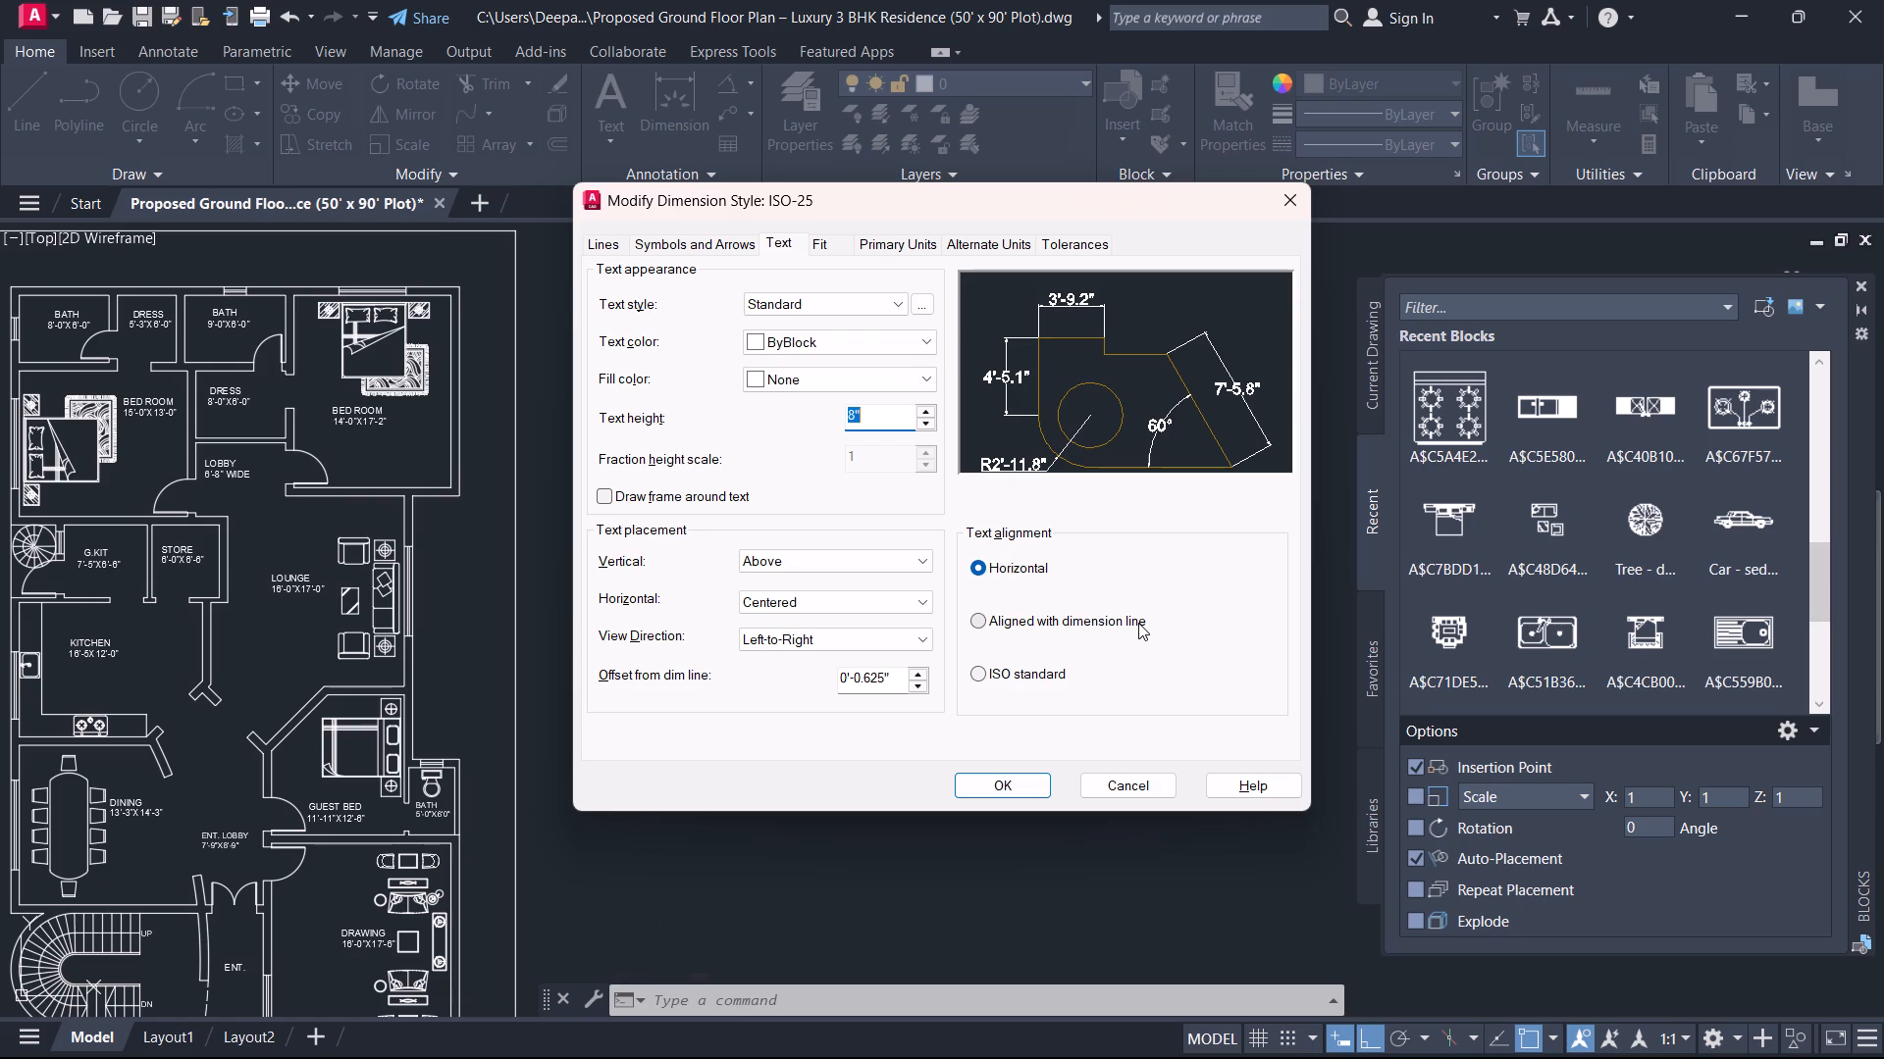
{"action": "key", "text": "Tab"}
{"action": "key", "text": "Tab"}
{"action": "key", "text": "Tab"}
{"action": "key", "text": "Tab"}
{"action": "key", "text": "Tab"}
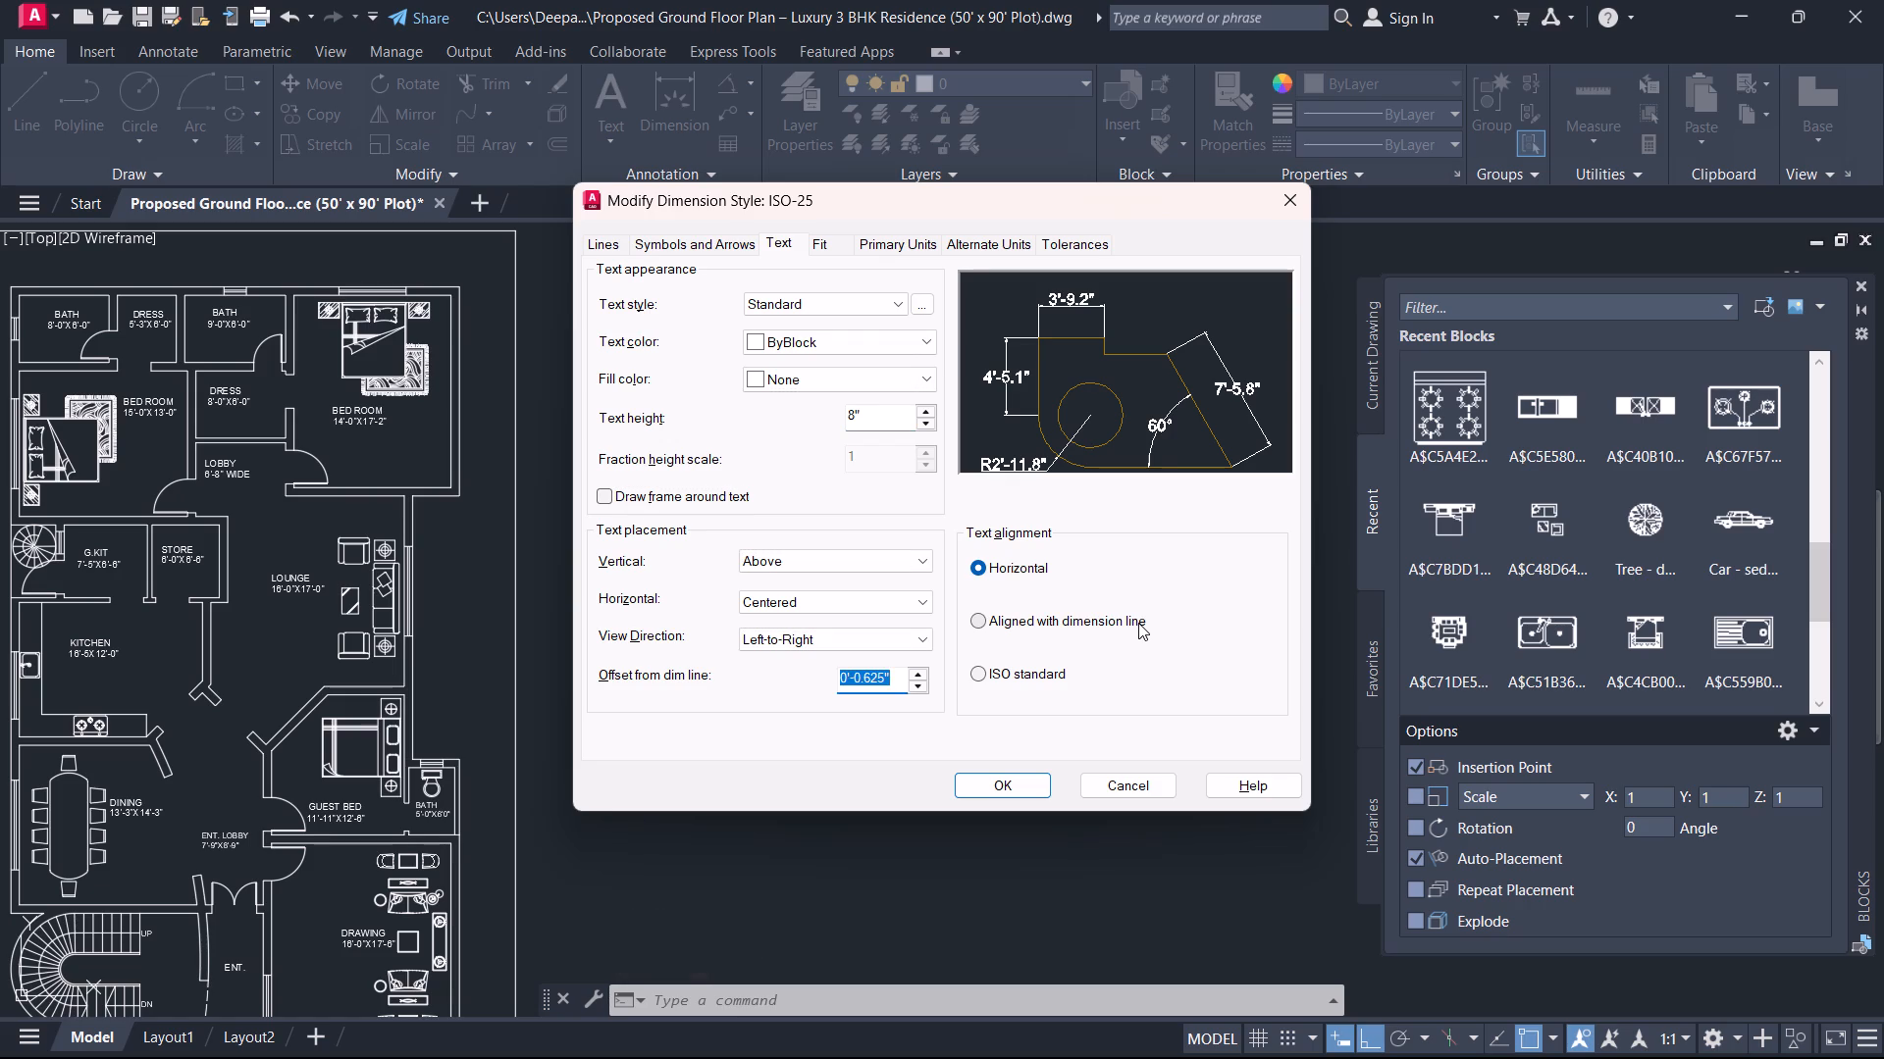
{"action": "key", "text": "Tab"}
{"action": "key", "text": "Tab"}
{"action": "key", "text": "Tab"}
{"action": "key", "text": "Tab"}
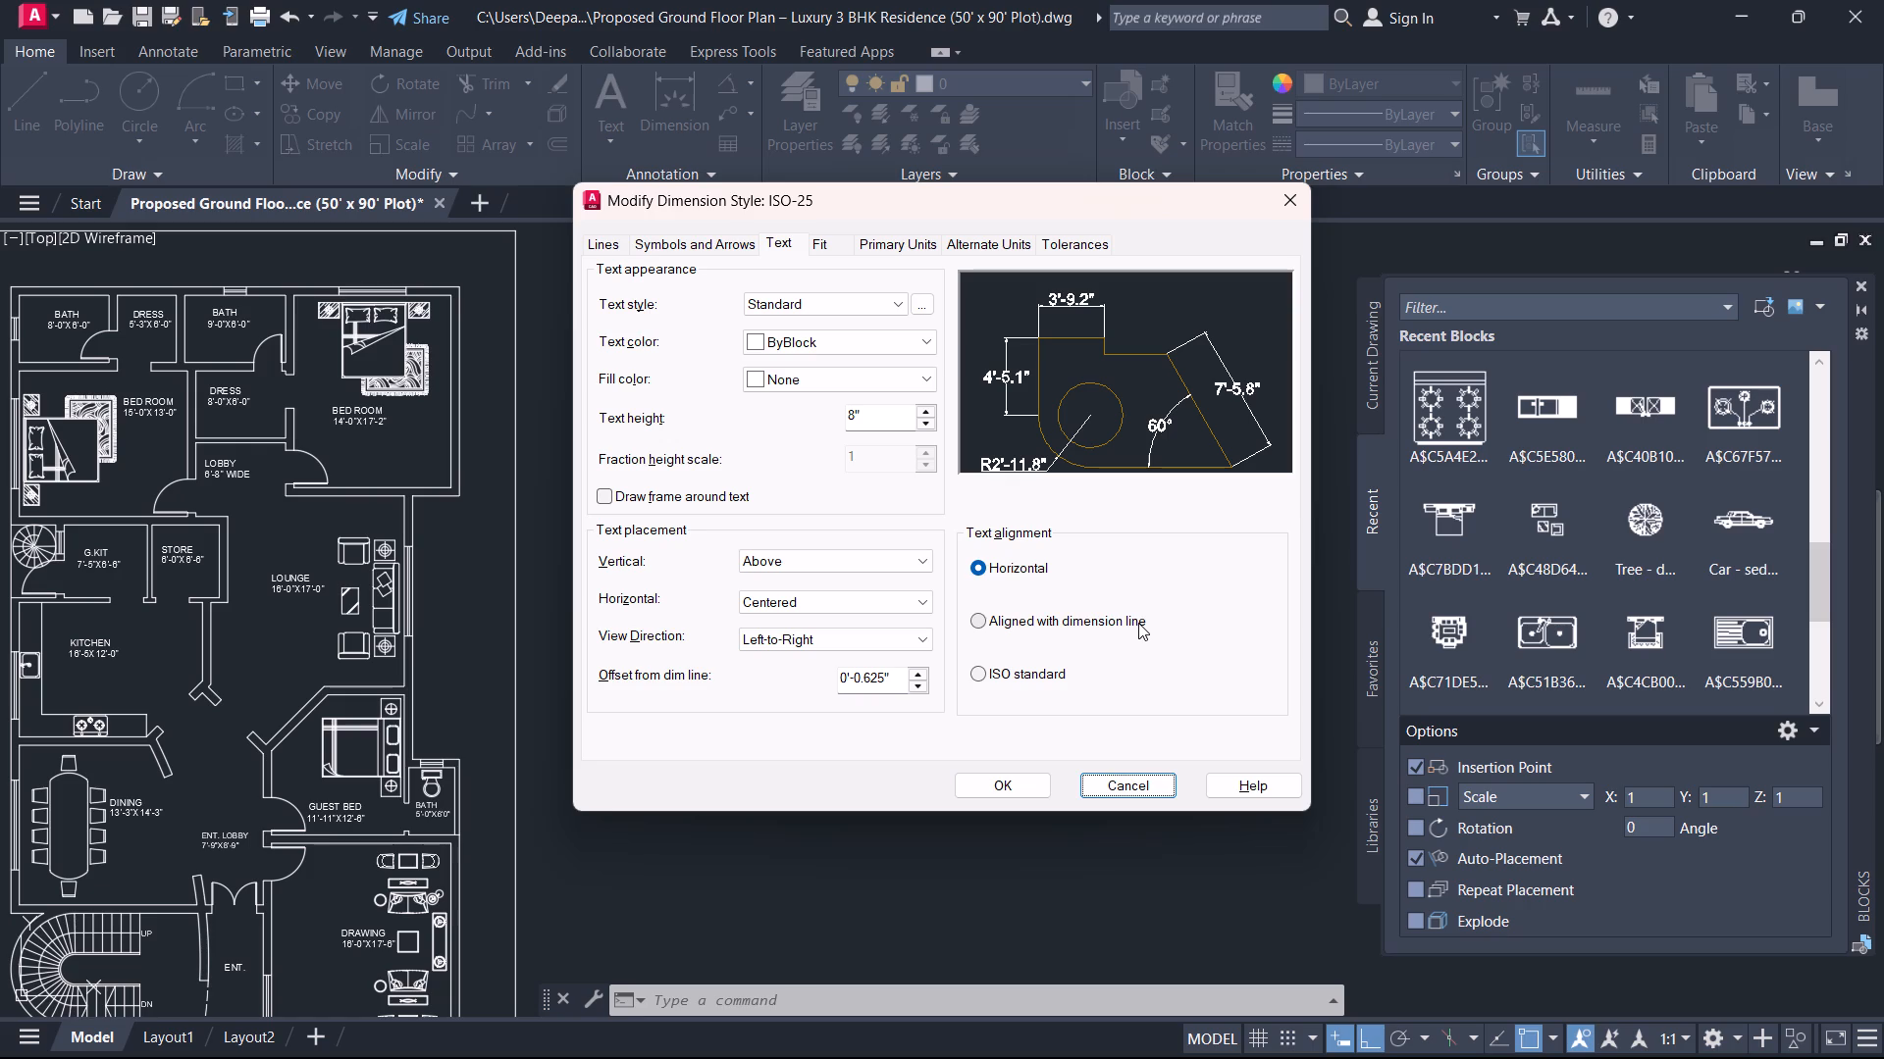
{"action": "key", "text": "Tab"}
{"action": "key", "text": "Tab"}
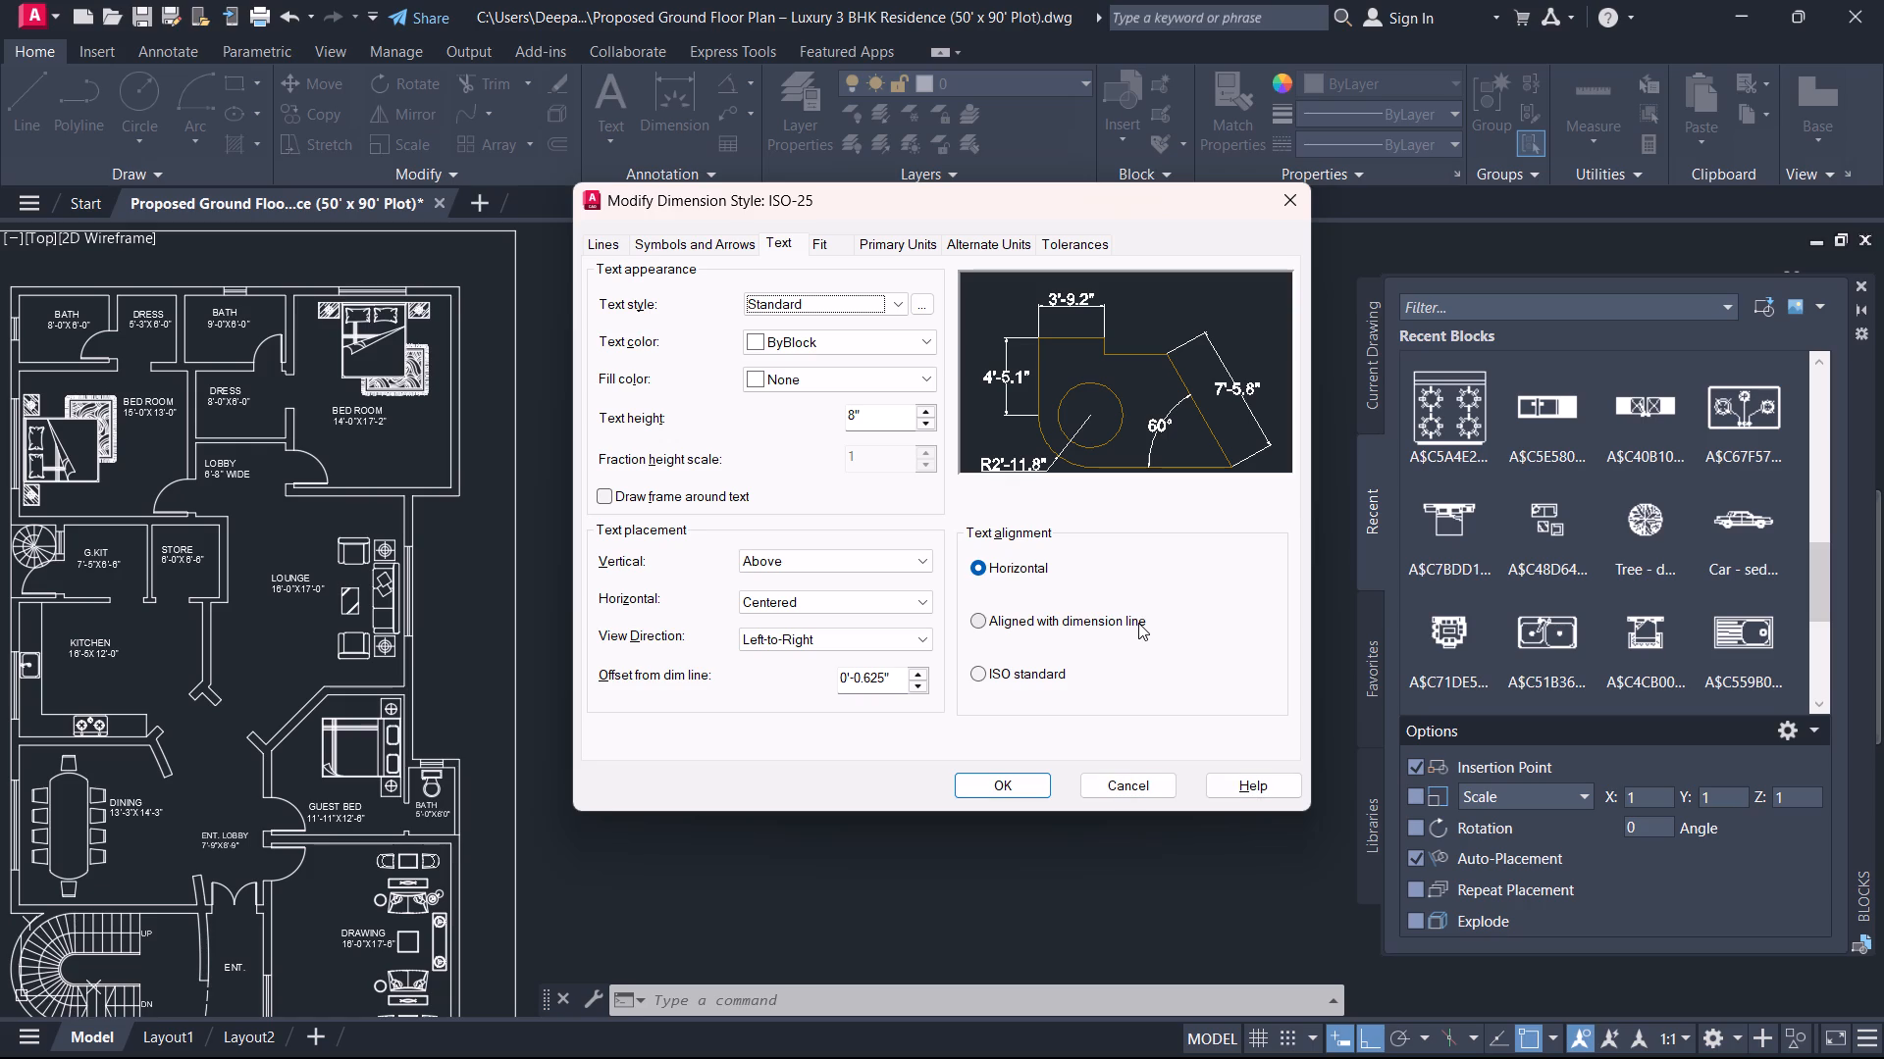
{"action": "key", "text": "Tab"}
{"action": "key", "text": "Tab"}
{"action": "key", "text": "Tab"}
{"action": "key", "text": "Tab"}
{"action": "key", "text": "Tab"}
{"action": "key", "text": "Tab"}
{"action": "key", "text": "Tab"}
{"action": "key", "text": "Tab"}
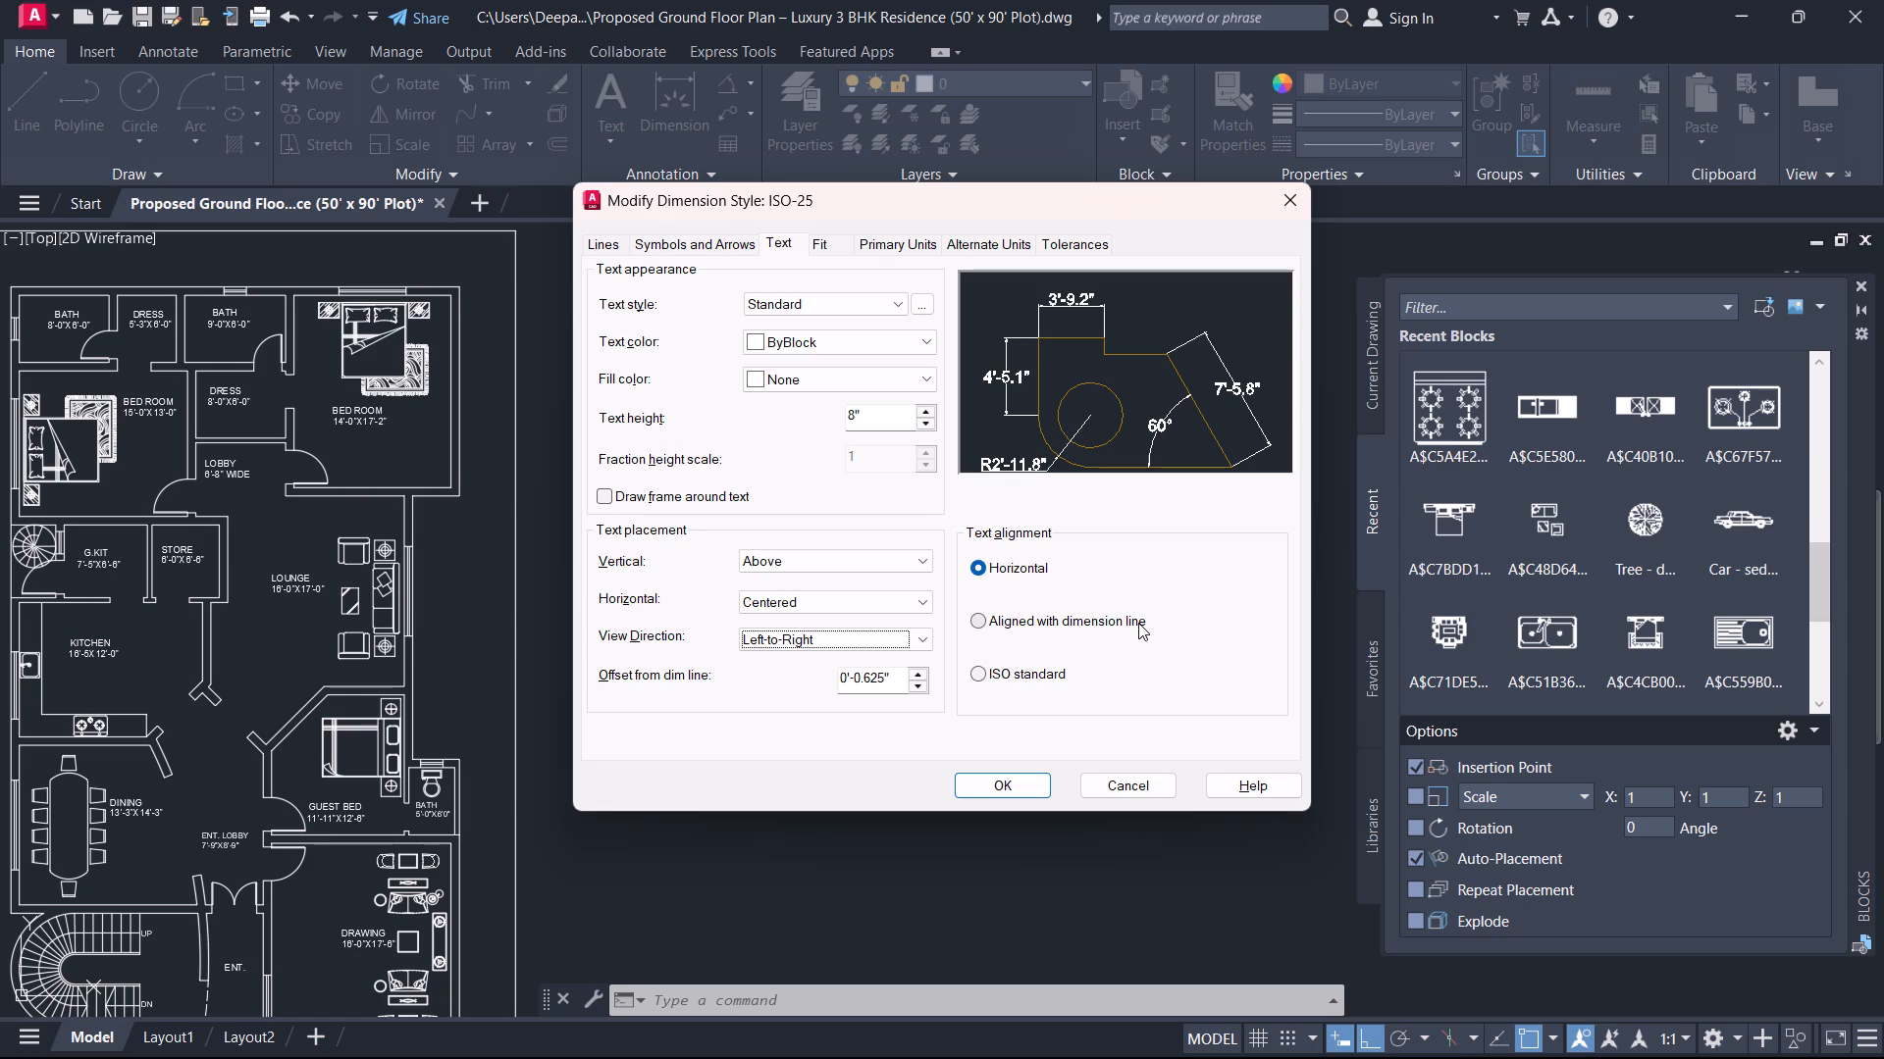
{"action": "key", "text": "Tab"}
{"action": "key", "text": "Tab"}
{"action": "key", "text": "Tab"}
{"action": "key", "text": "Tab"}
{"action": "key", "text": "Tab"}
{"action": "key", "text": "Tab"}
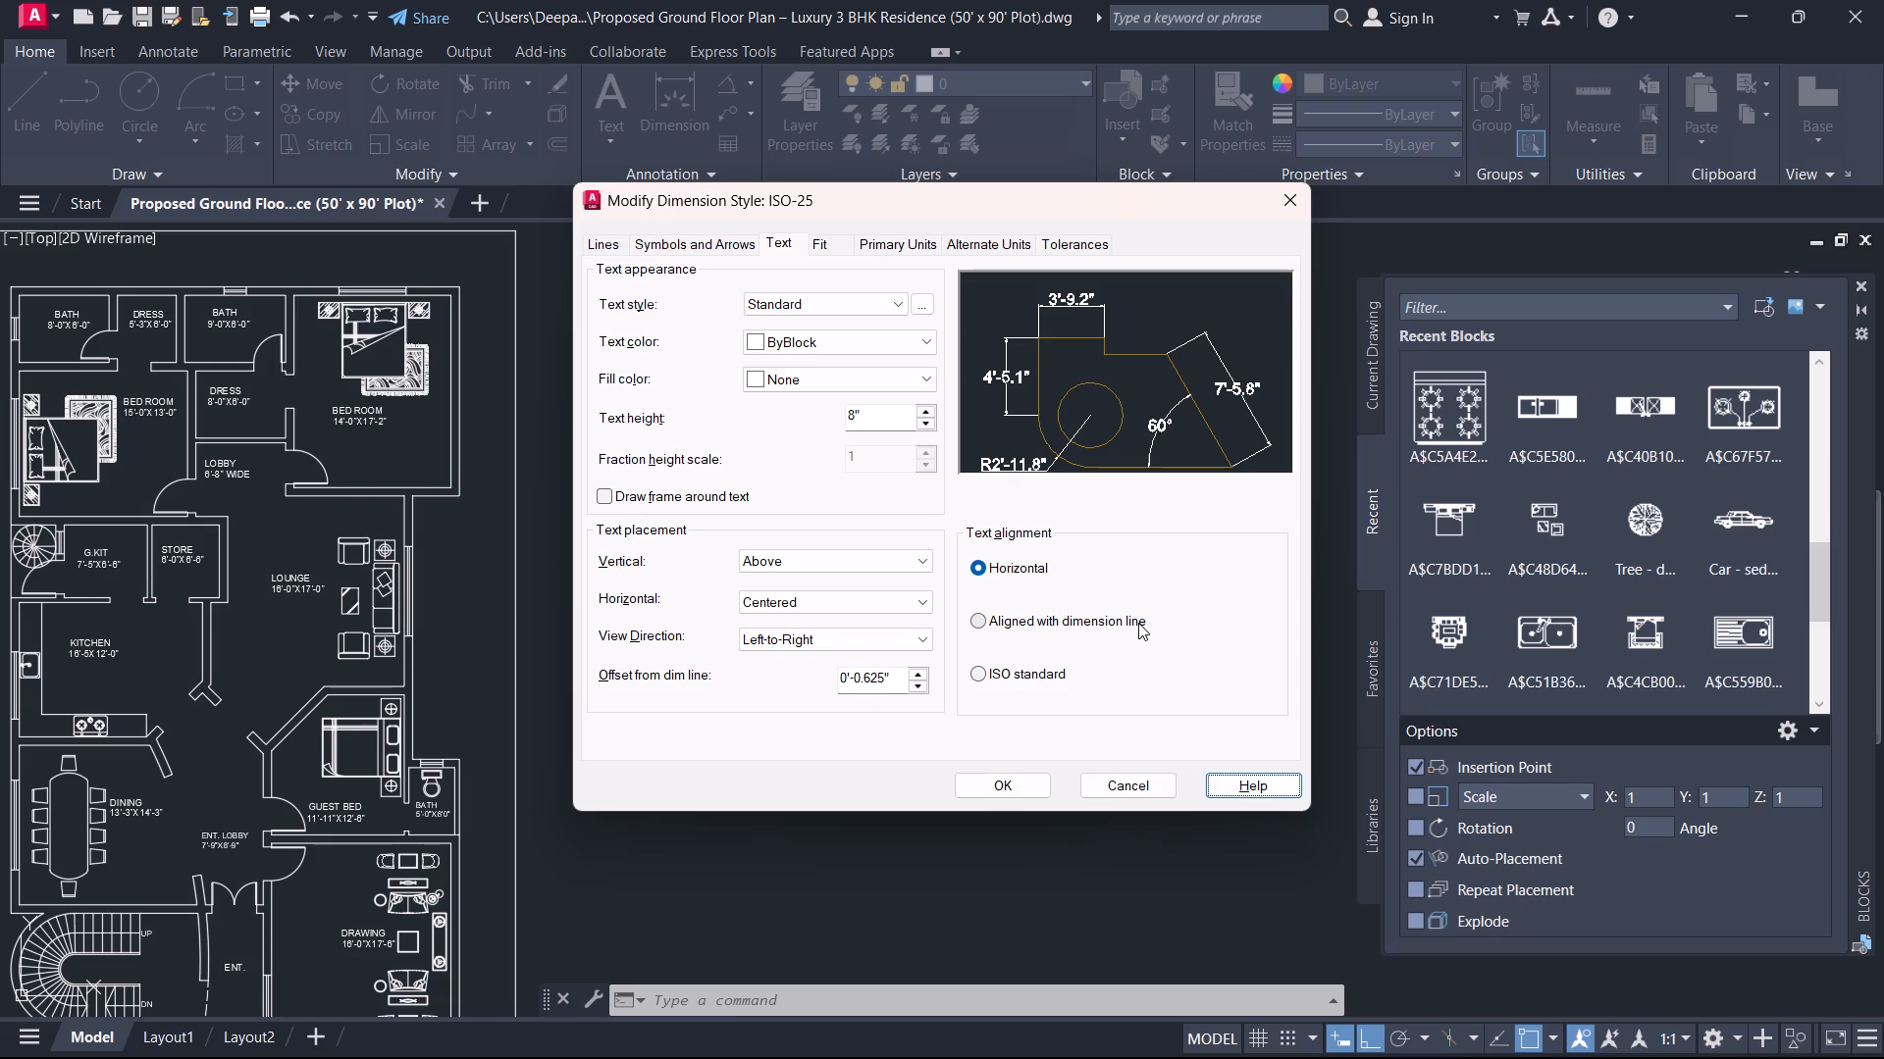
{"action": "key", "text": "Tab"}
{"action": "key", "text": "Tab"}
{"action": "key", "text": "Tab"}
{"action": "key", "text": "Tab"}
{"action": "key", "text": "Tab"}
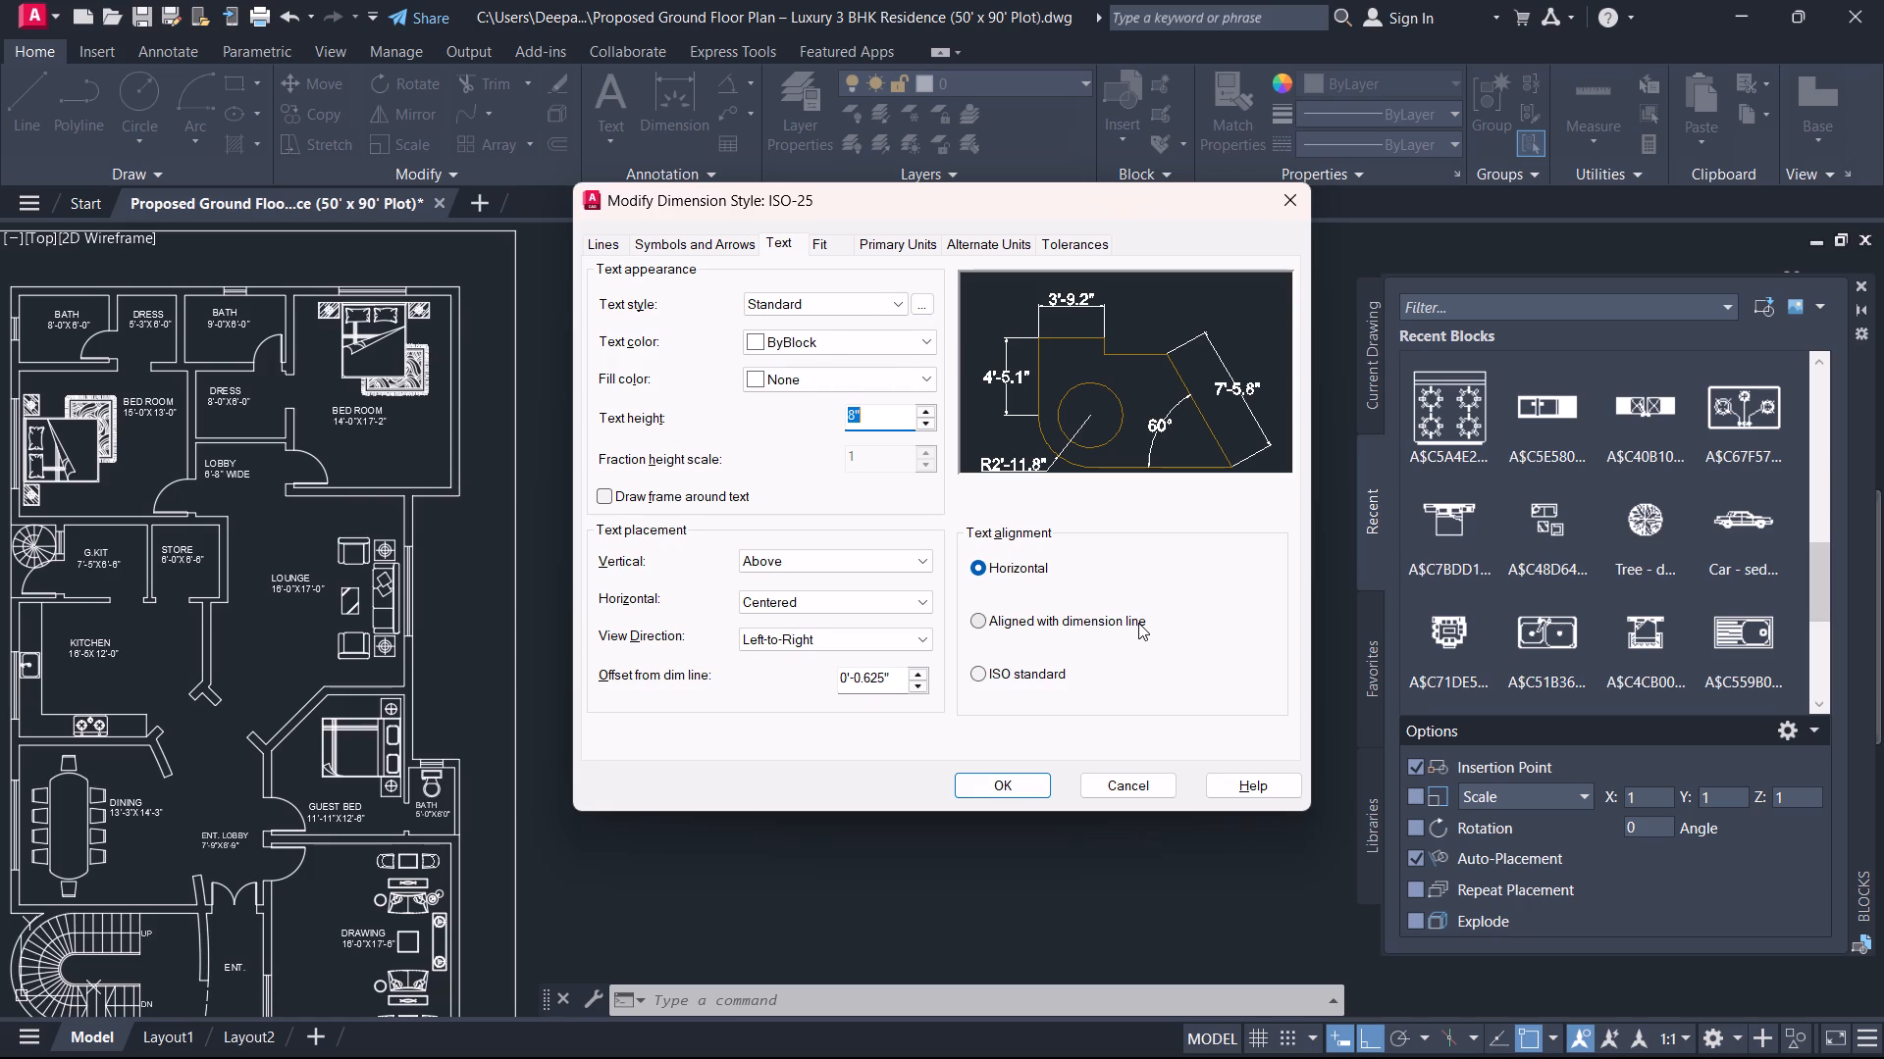
{"action": "key", "text": "Tab"}
{"action": "key", "text": "Escape"}
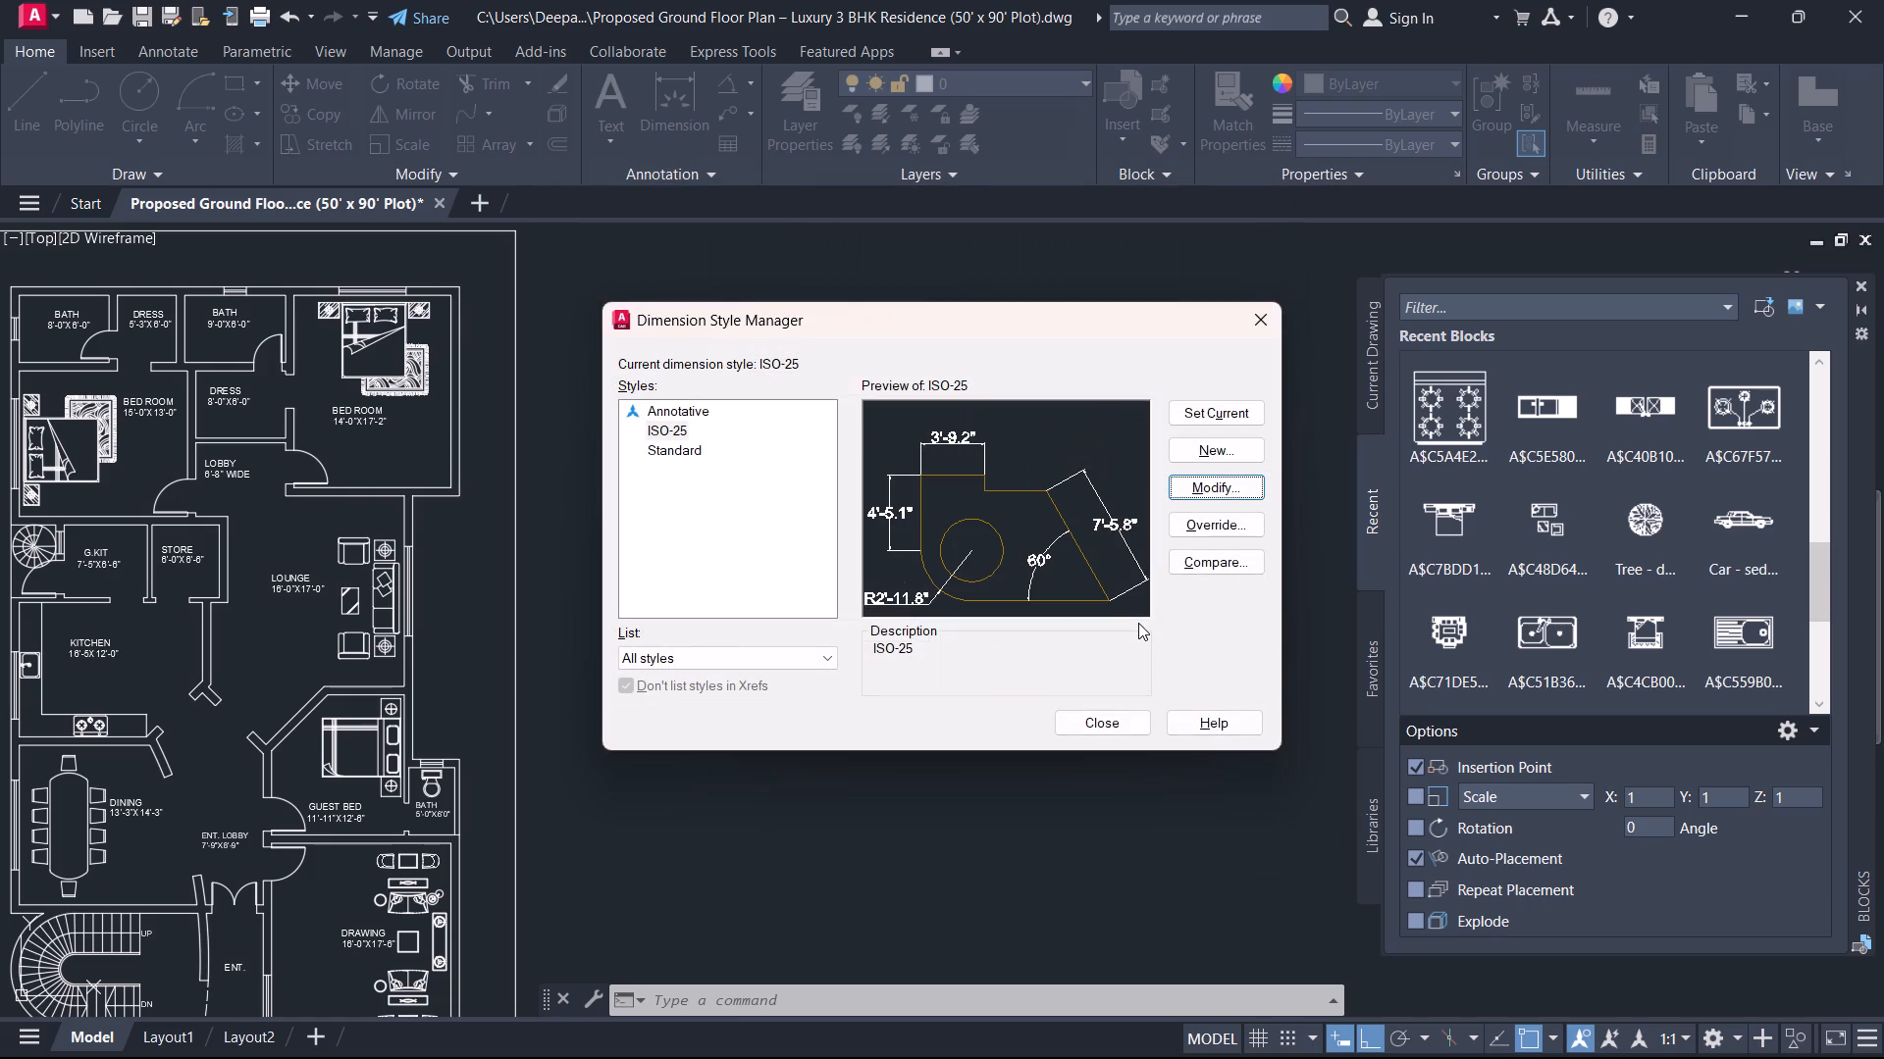
Review the ISO-25 dimension style's primary units settings for linear dimensions, measurement scale, zero suppression and angular dimensions.
{"action": "key", "text": "Return"}
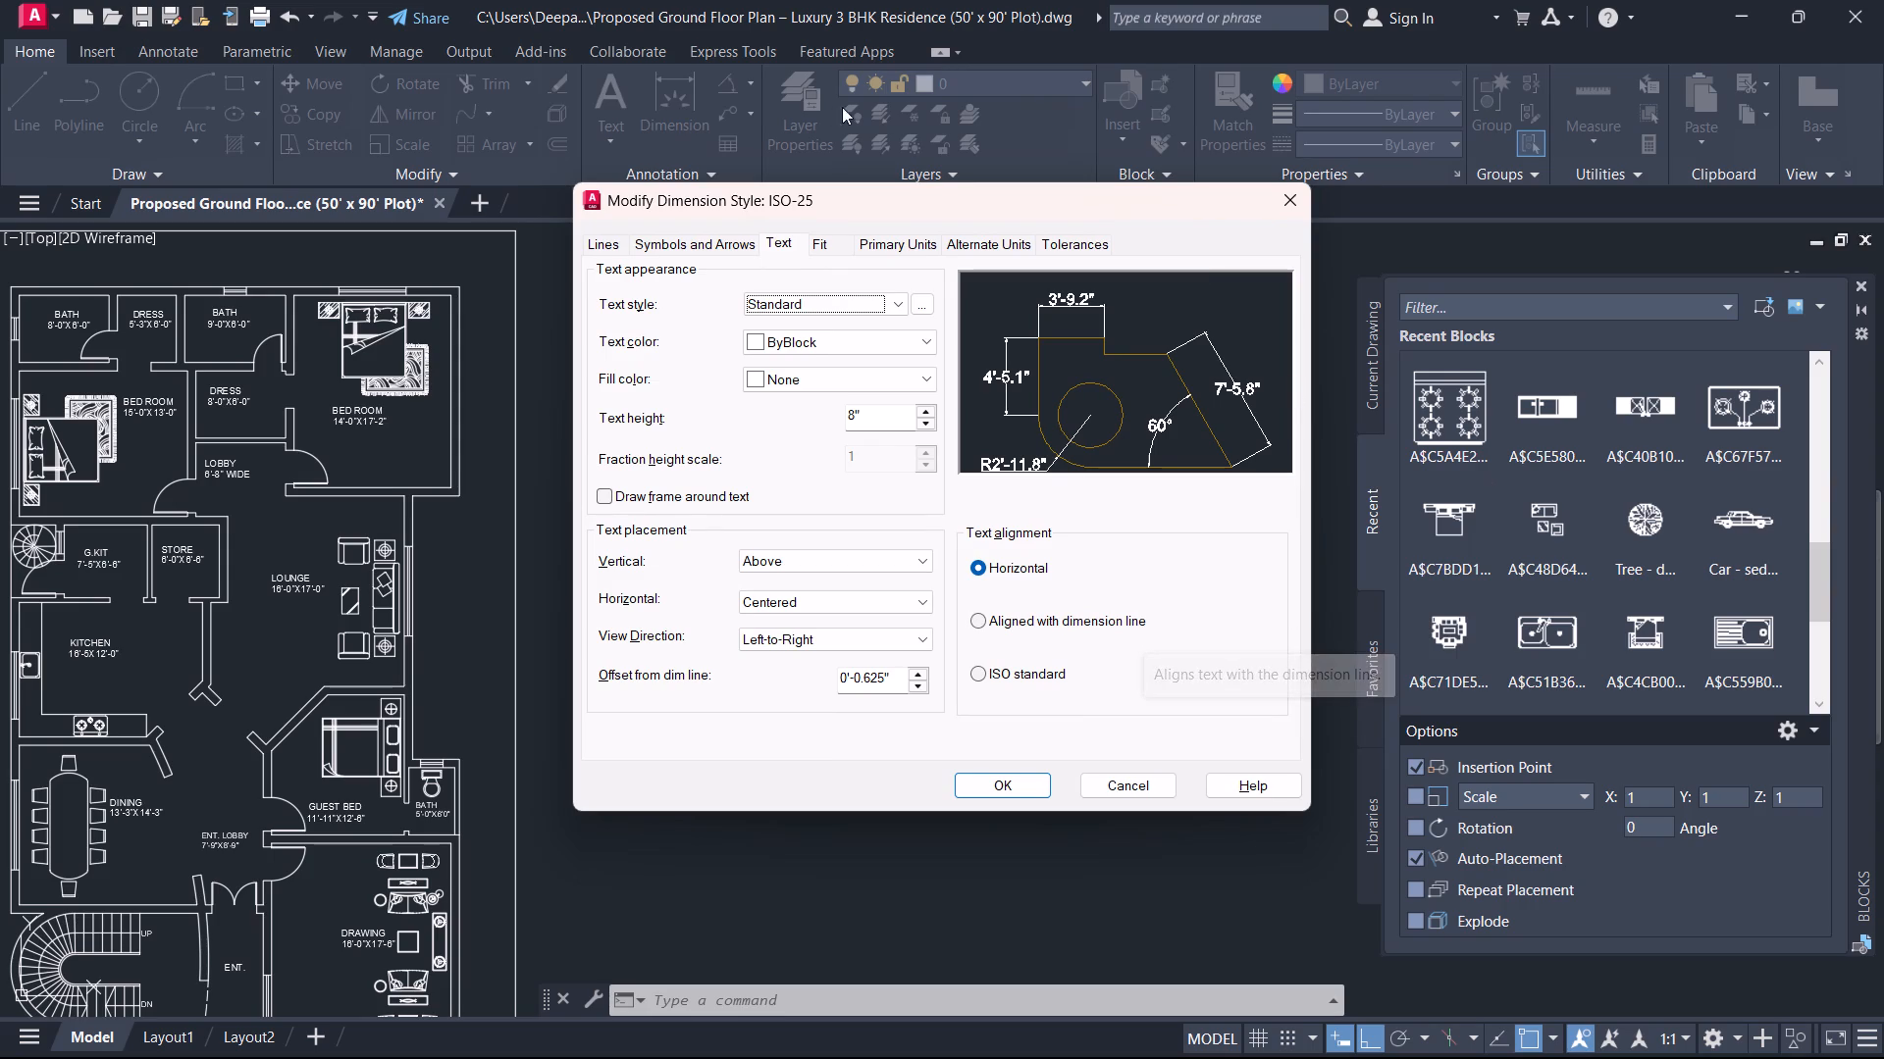
{"action": "left_click", "coordinate": [923, 236]}
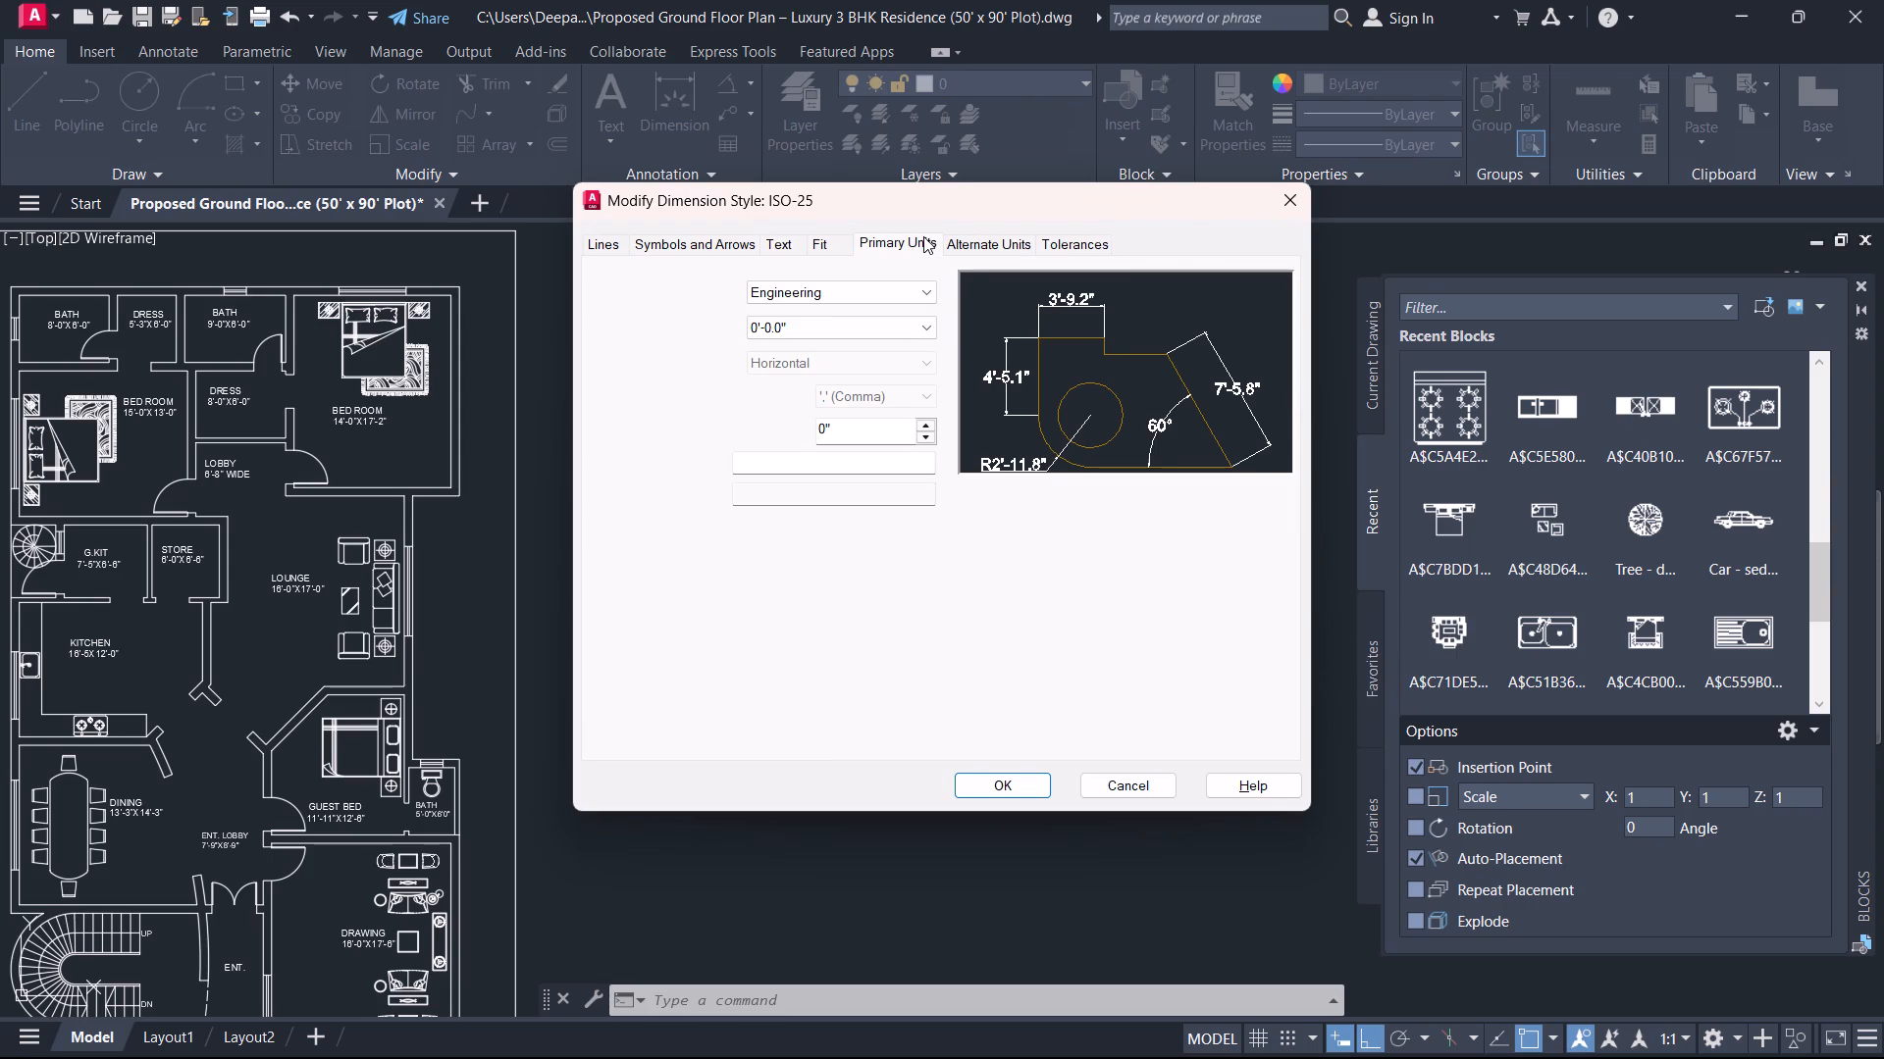
{"action": "key", "text": "Tab"}
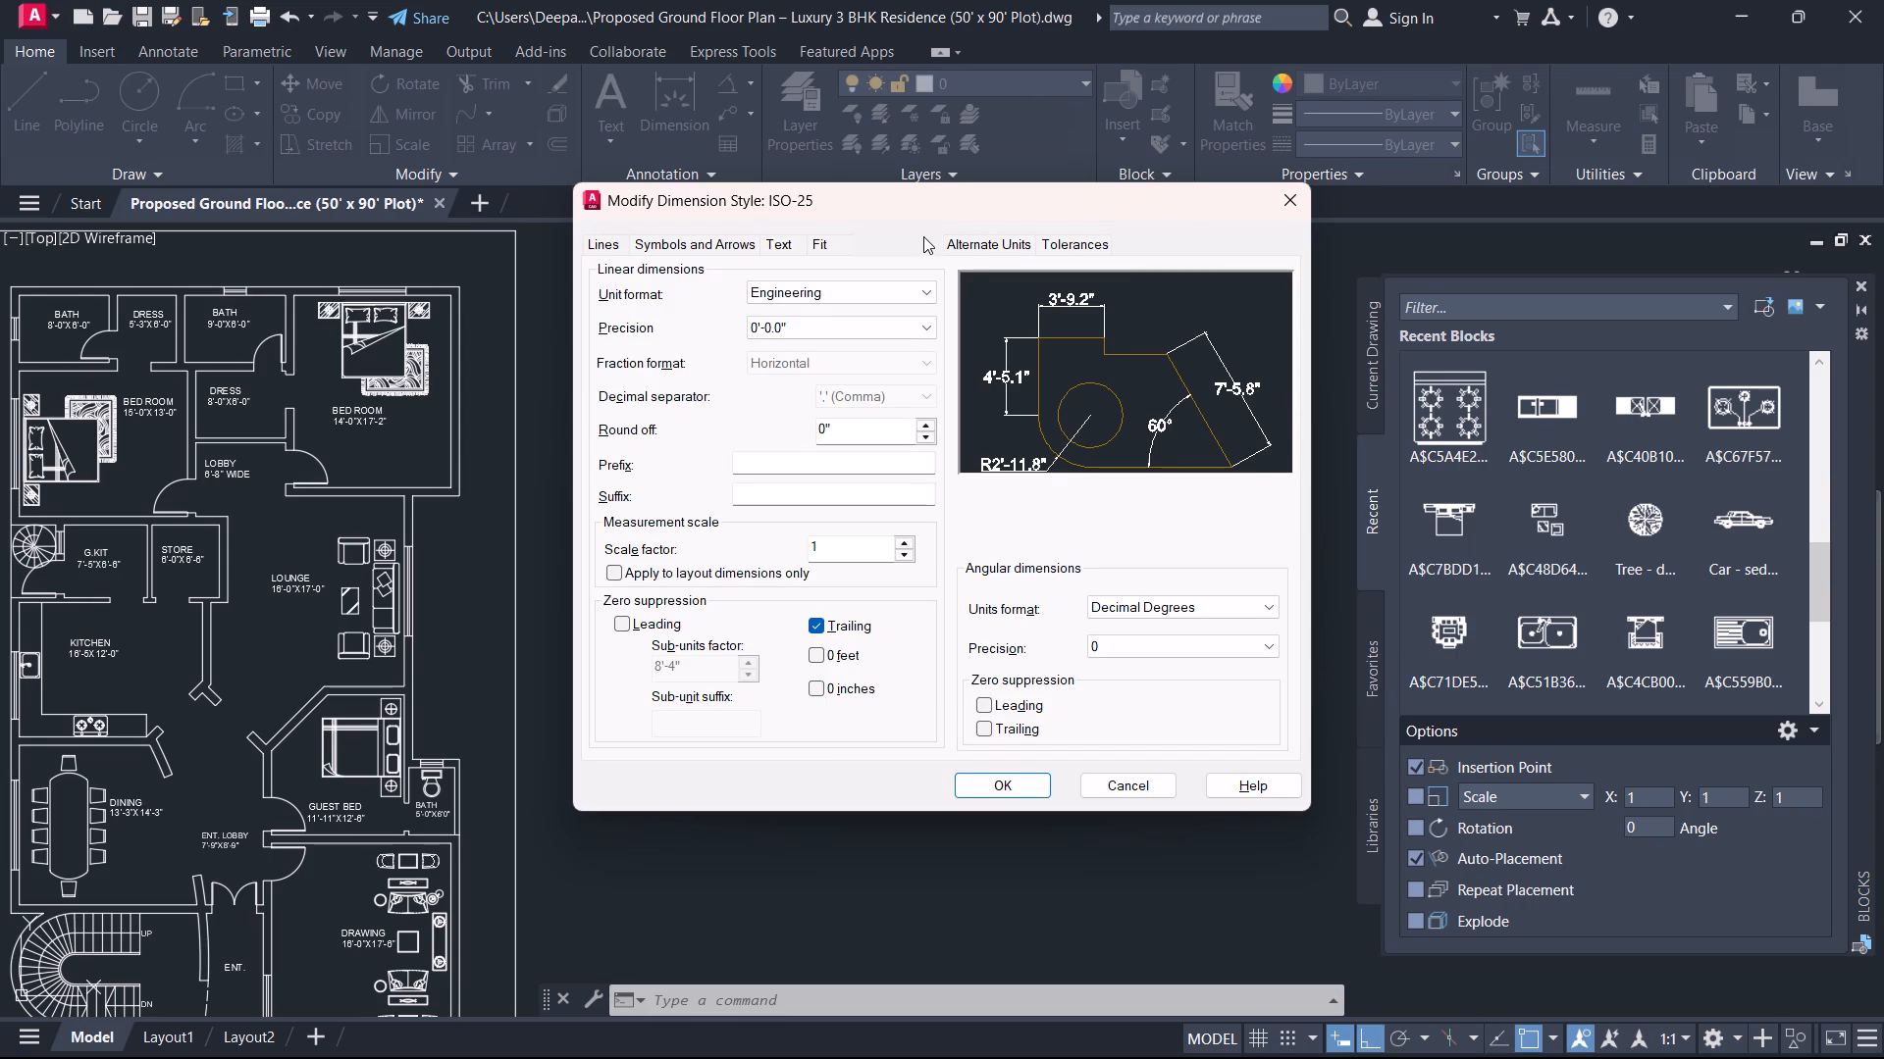
{"action": "key", "text": "Tab"}
{"action": "key", "text": "Tab"}
{"action": "key", "text": "Tab"}
{"action": "key", "text": "Tab"}
{"action": "key", "text": "Tab"}
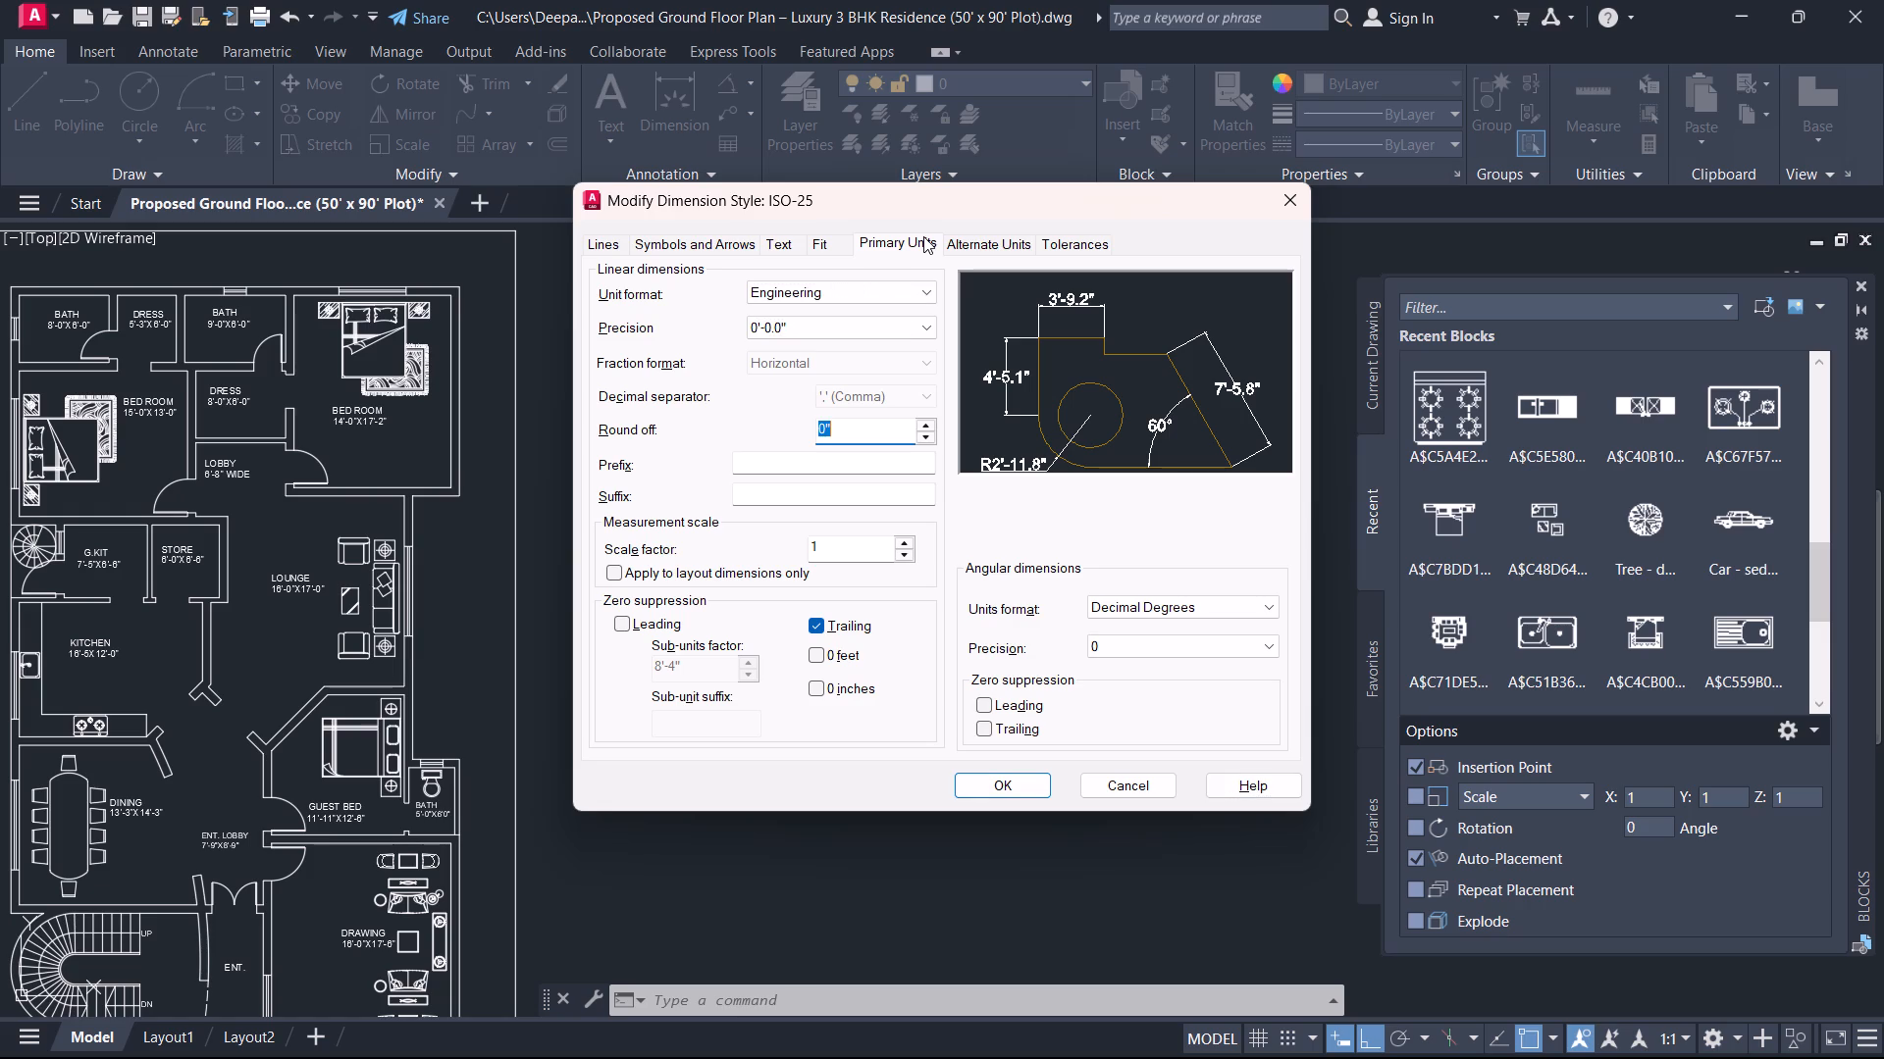
{"action": "key", "text": "Tab"}
{"action": "key", "text": "Tab"}
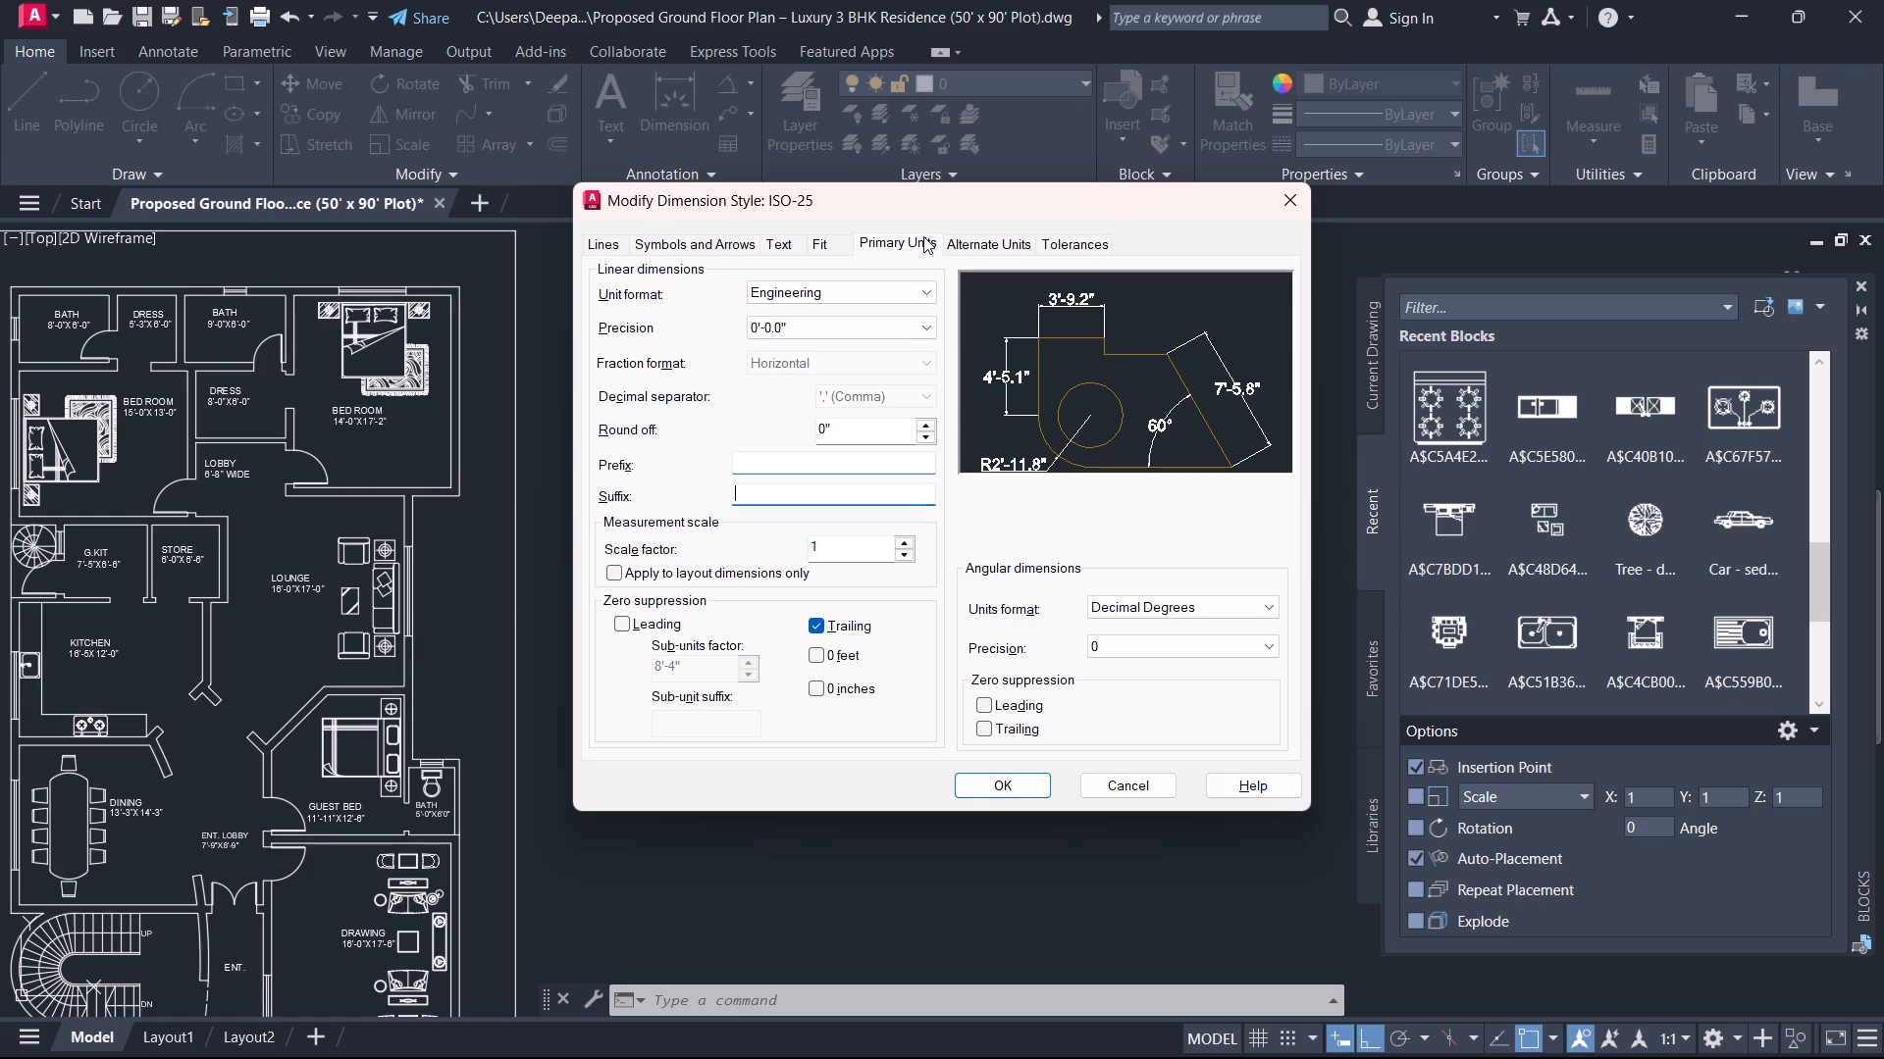
{"action": "key", "text": "Tab"}
{"action": "key", "text": "Tab"}
{"action": "key", "text": "Tab"}
{"action": "key", "text": "Tab"}
{"action": "key", "text": "Tab"}
{"action": "key", "text": "Tab"}
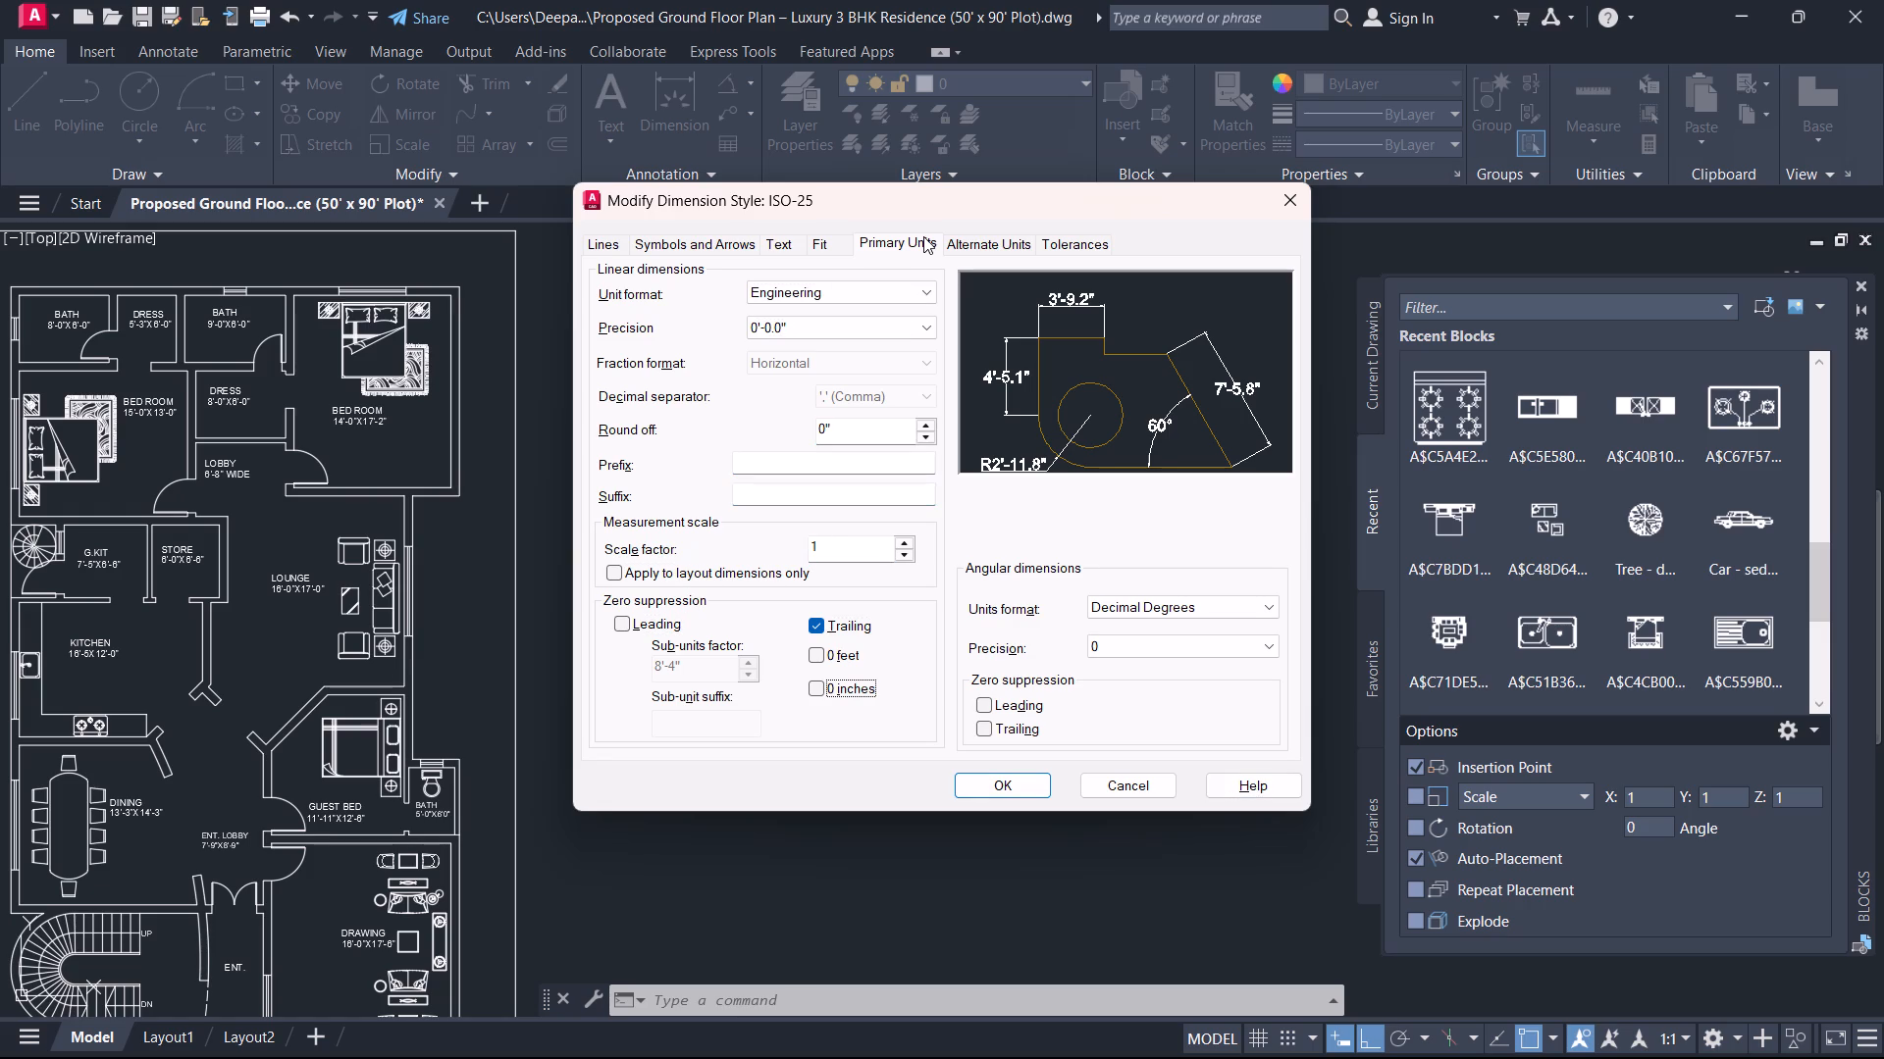
{"action": "key", "text": "Tab"}
{"action": "key", "text": "Tab"}
{"action": "key", "text": "Tab"}
{"action": "key", "text": "Tab"}
{"action": "key", "text": "Tab"}
{"action": "key", "text": "Tab"}
{"action": "key", "text": "Tab"}
{"action": "key", "text": "Tab"}
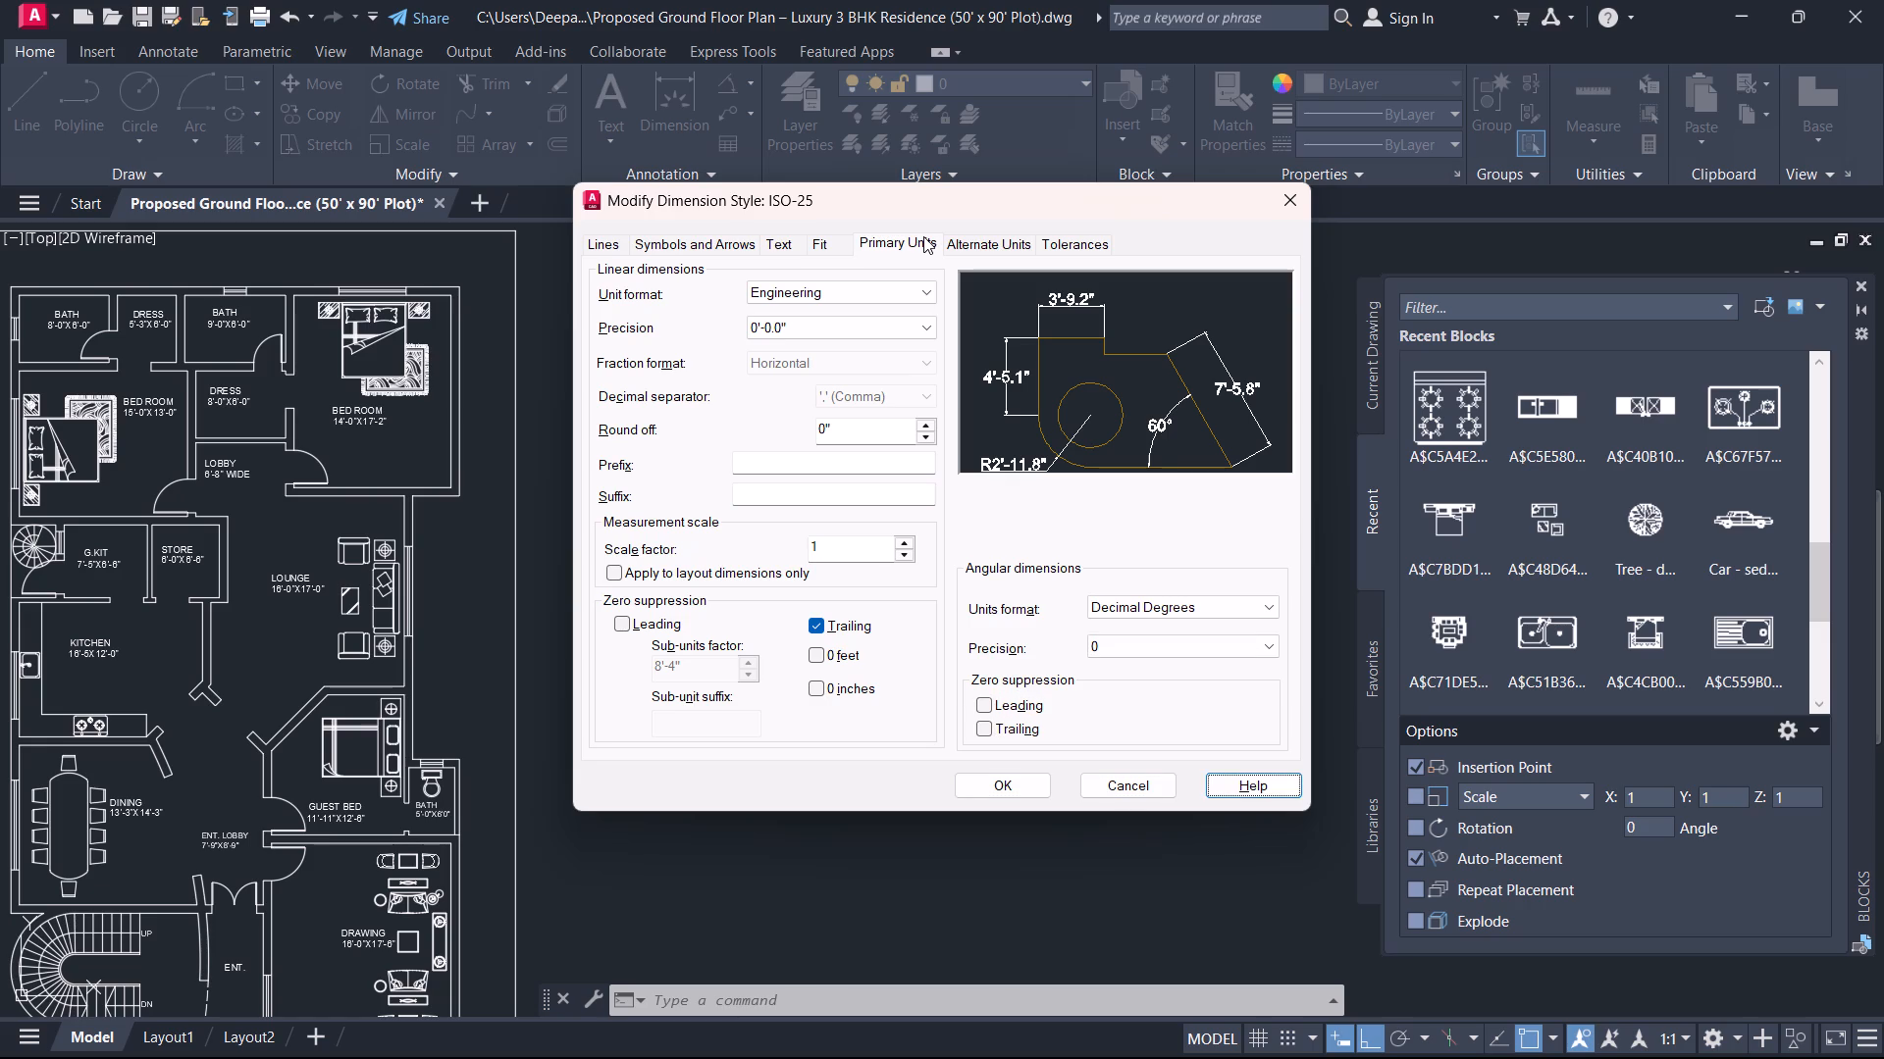
{"action": "key", "text": "Tab"}
{"action": "key", "text": "Tab"}
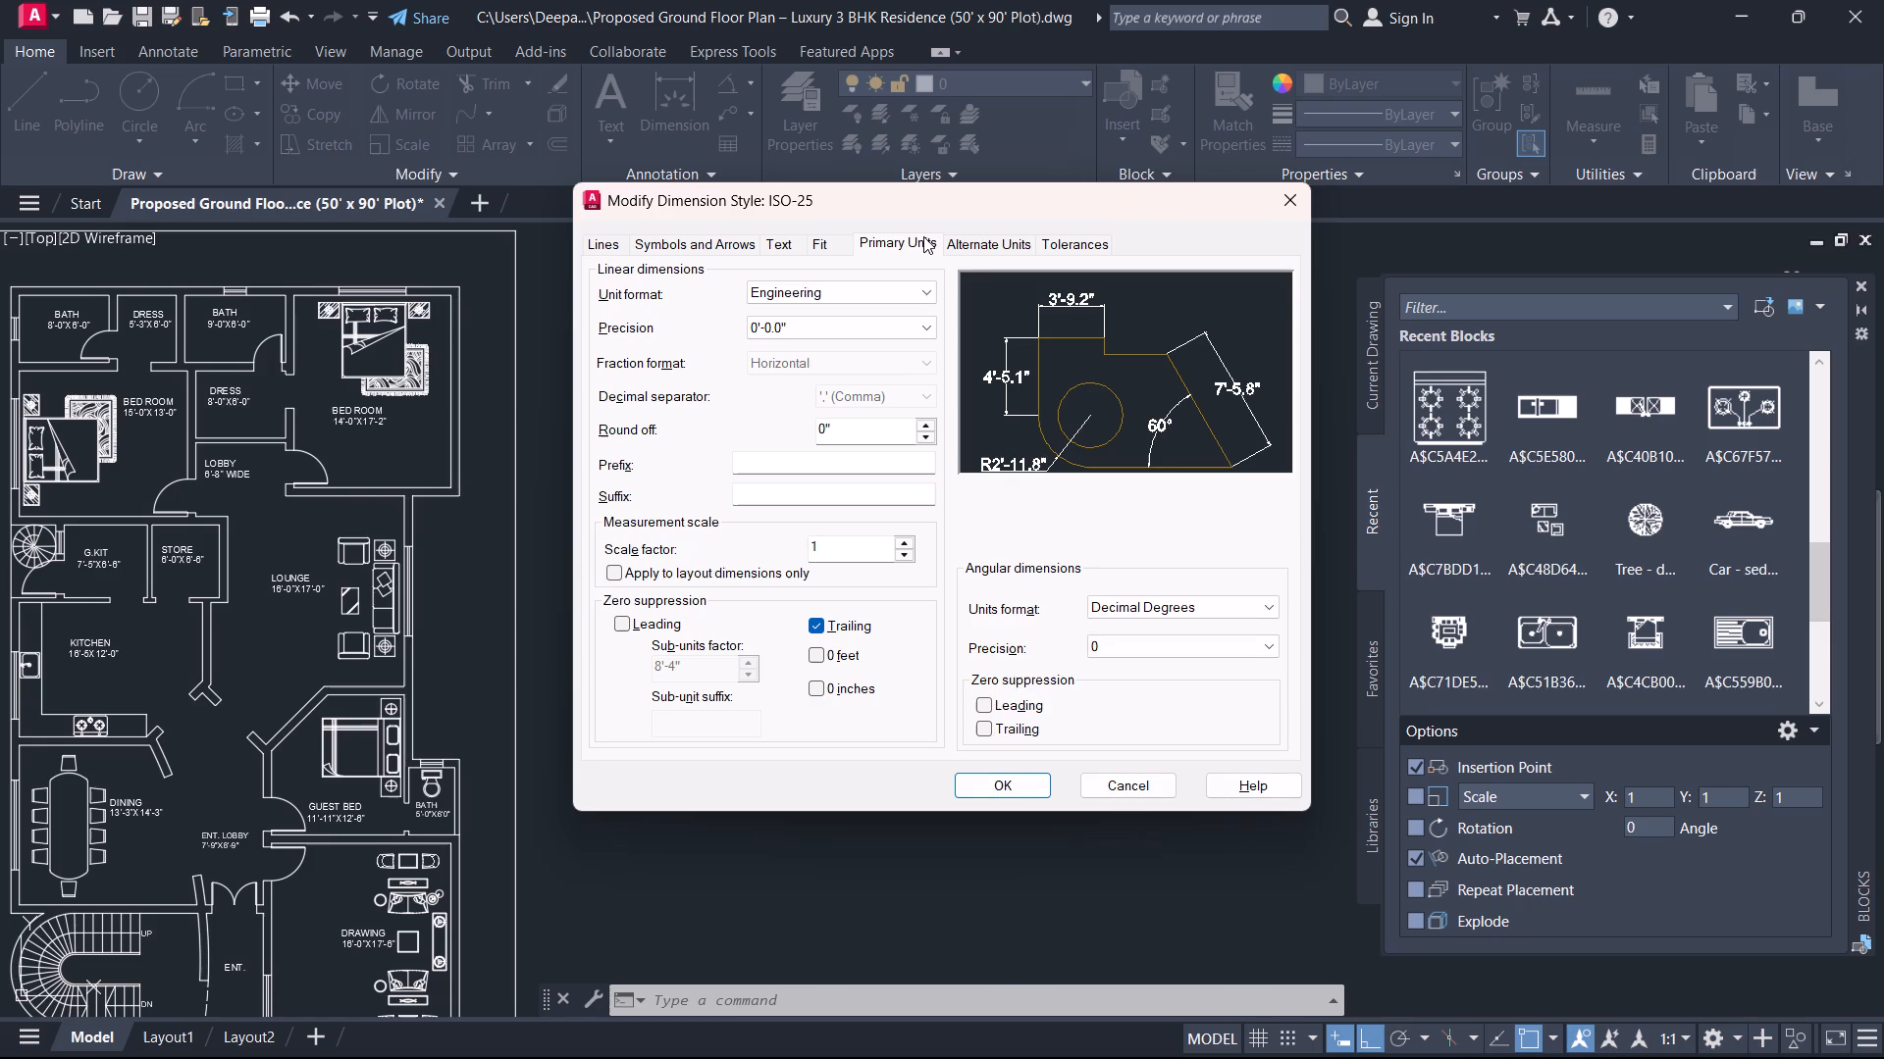
{"action": "key", "text": "Tab"}
{"action": "key", "text": "Tab"}
{"action": "key", "text": "Tab"}
{"action": "key", "text": "Tab"}
{"action": "key", "text": "Tab"}
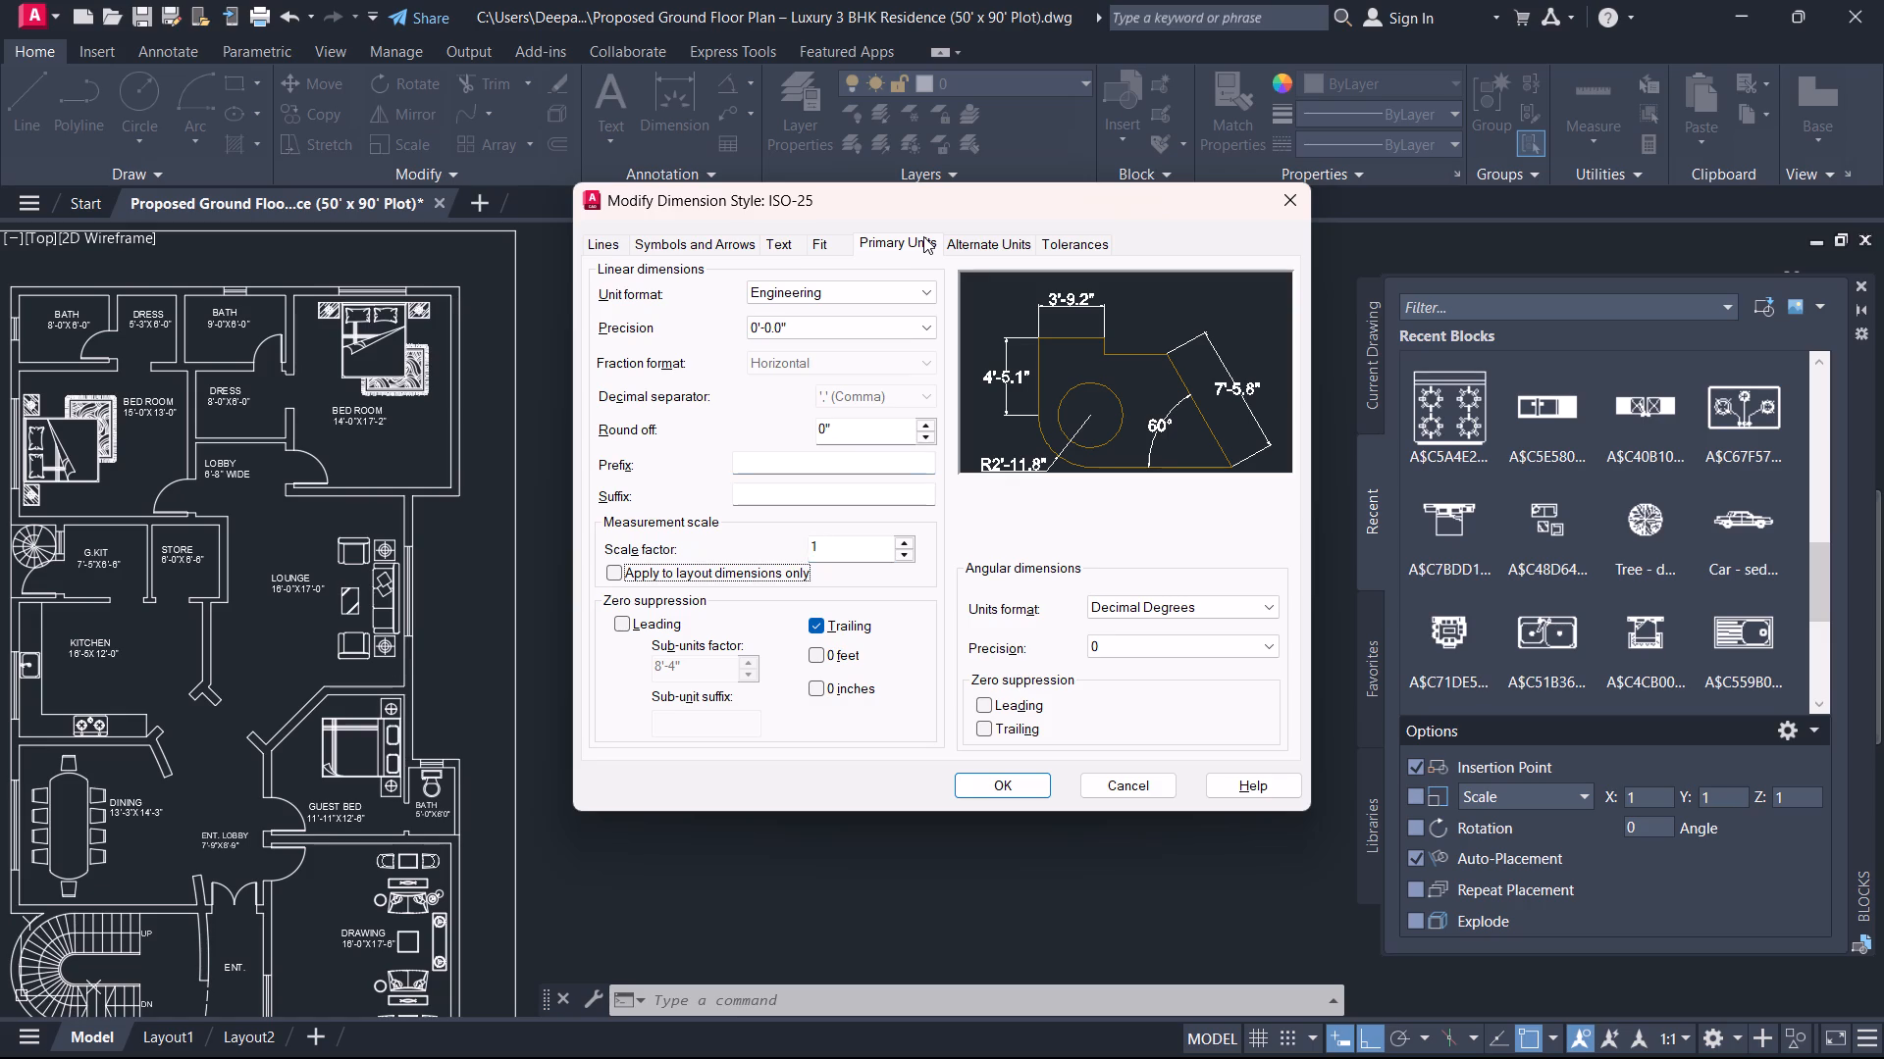
{"action": "key", "text": "Tab"}
{"action": "key", "text": "Tab"}
{"action": "key", "text": "Tab"}
{"action": "key", "text": "Tab"}
{"action": "key", "text": "Tab"}
{"action": "key", "text": "Tab"}
{"action": "key", "text": "Tab"}
{"action": "key", "text": "Tab"}
{"action": "key", "text": "Tab"}
{"action": "key", "text": "Tab"}
{"action": "key", "text": "Tab"}
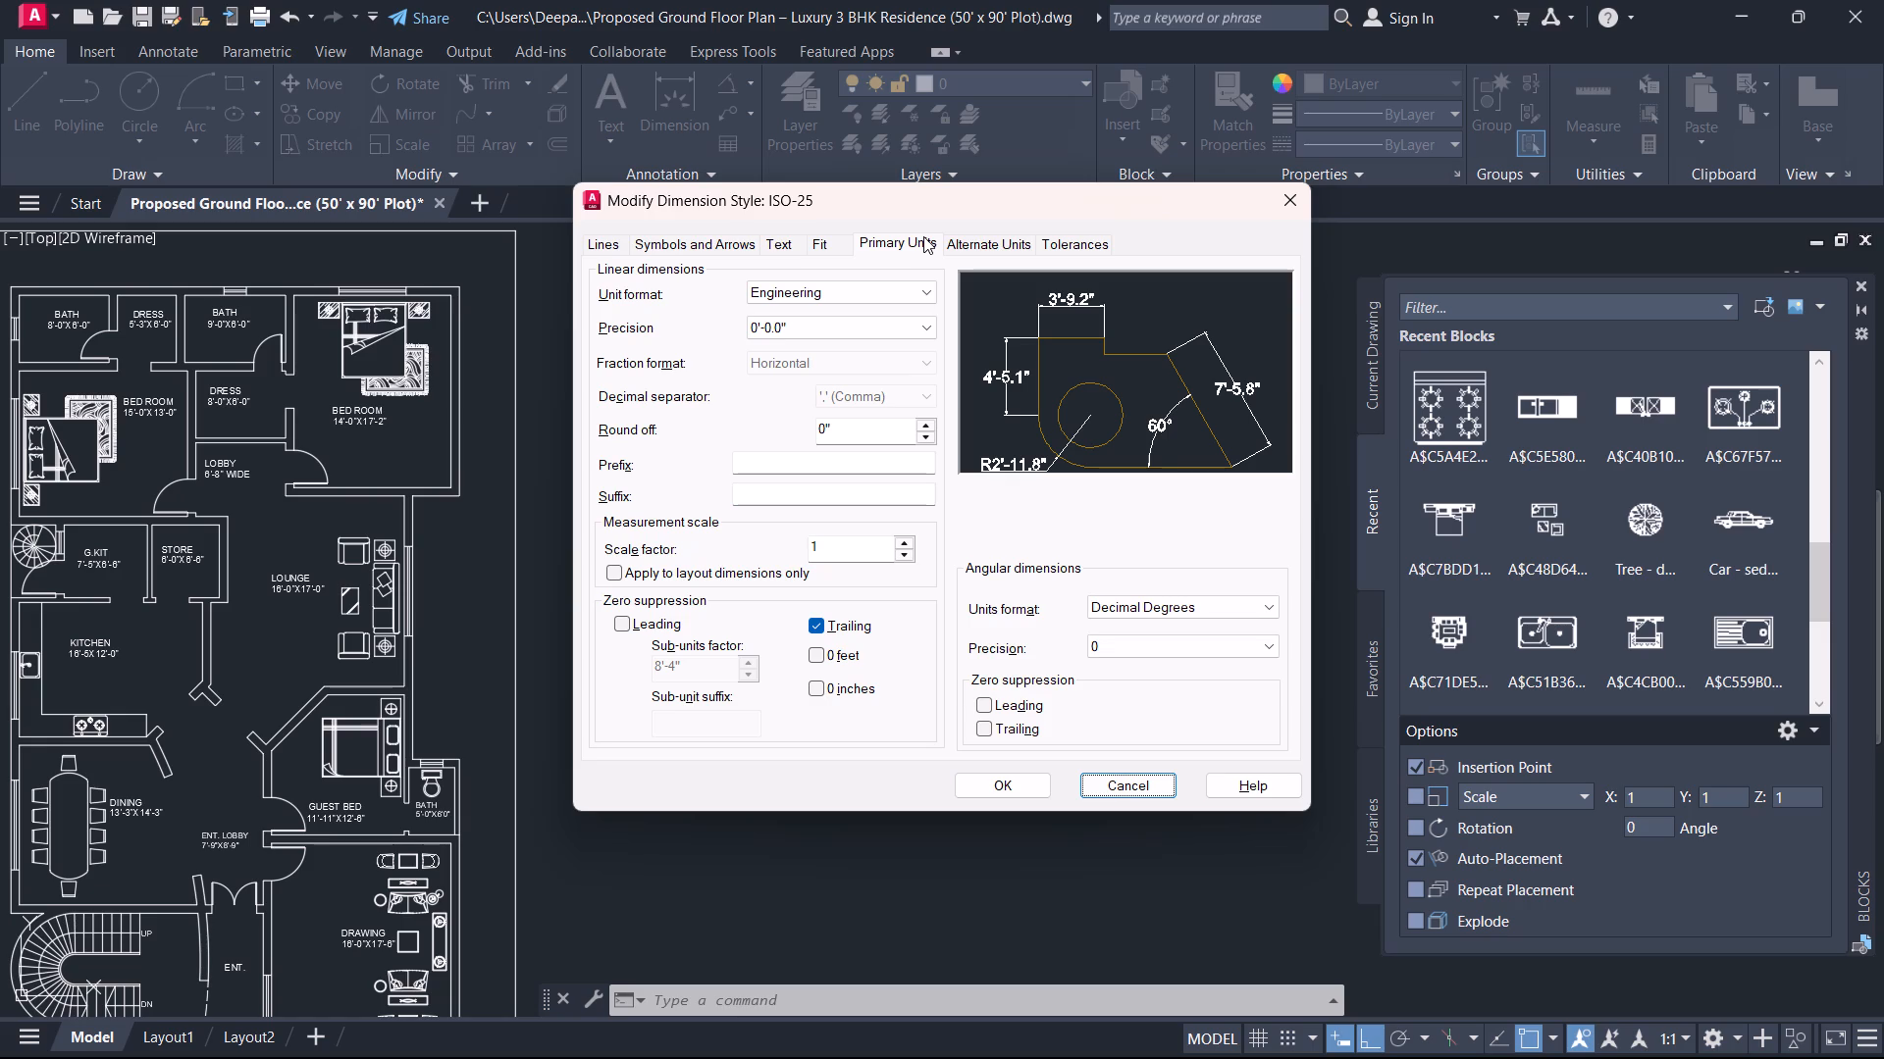
{"action": "key", "text": "Tab"}
{"action": "key", "text": "Tab"}
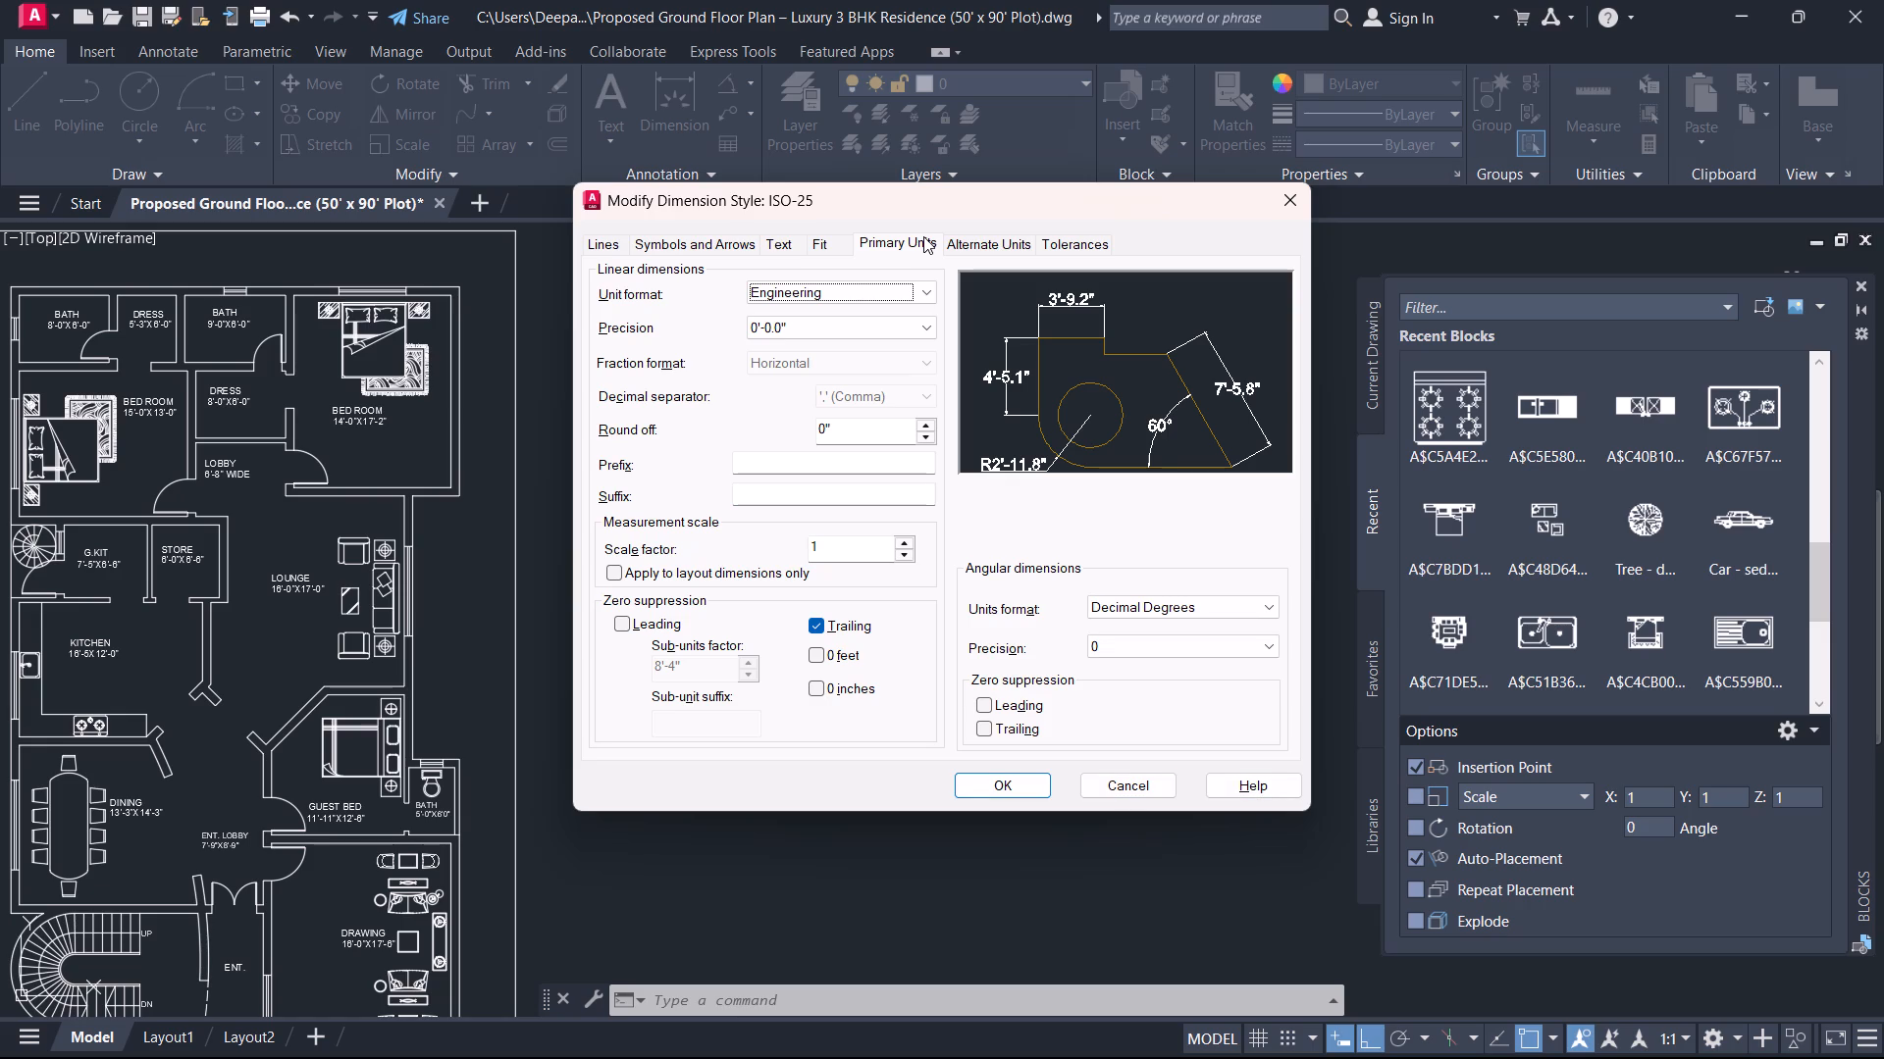
{"action": "key", "text": "Tab"}
{"action": "key", "text": "Tab"}
{"action": "key", "text": "Tab"}
{"action": "key", "text": "Tab"}
{"action": "key", "text": "Tab"}
{"action": "key", "text": "Tab"}
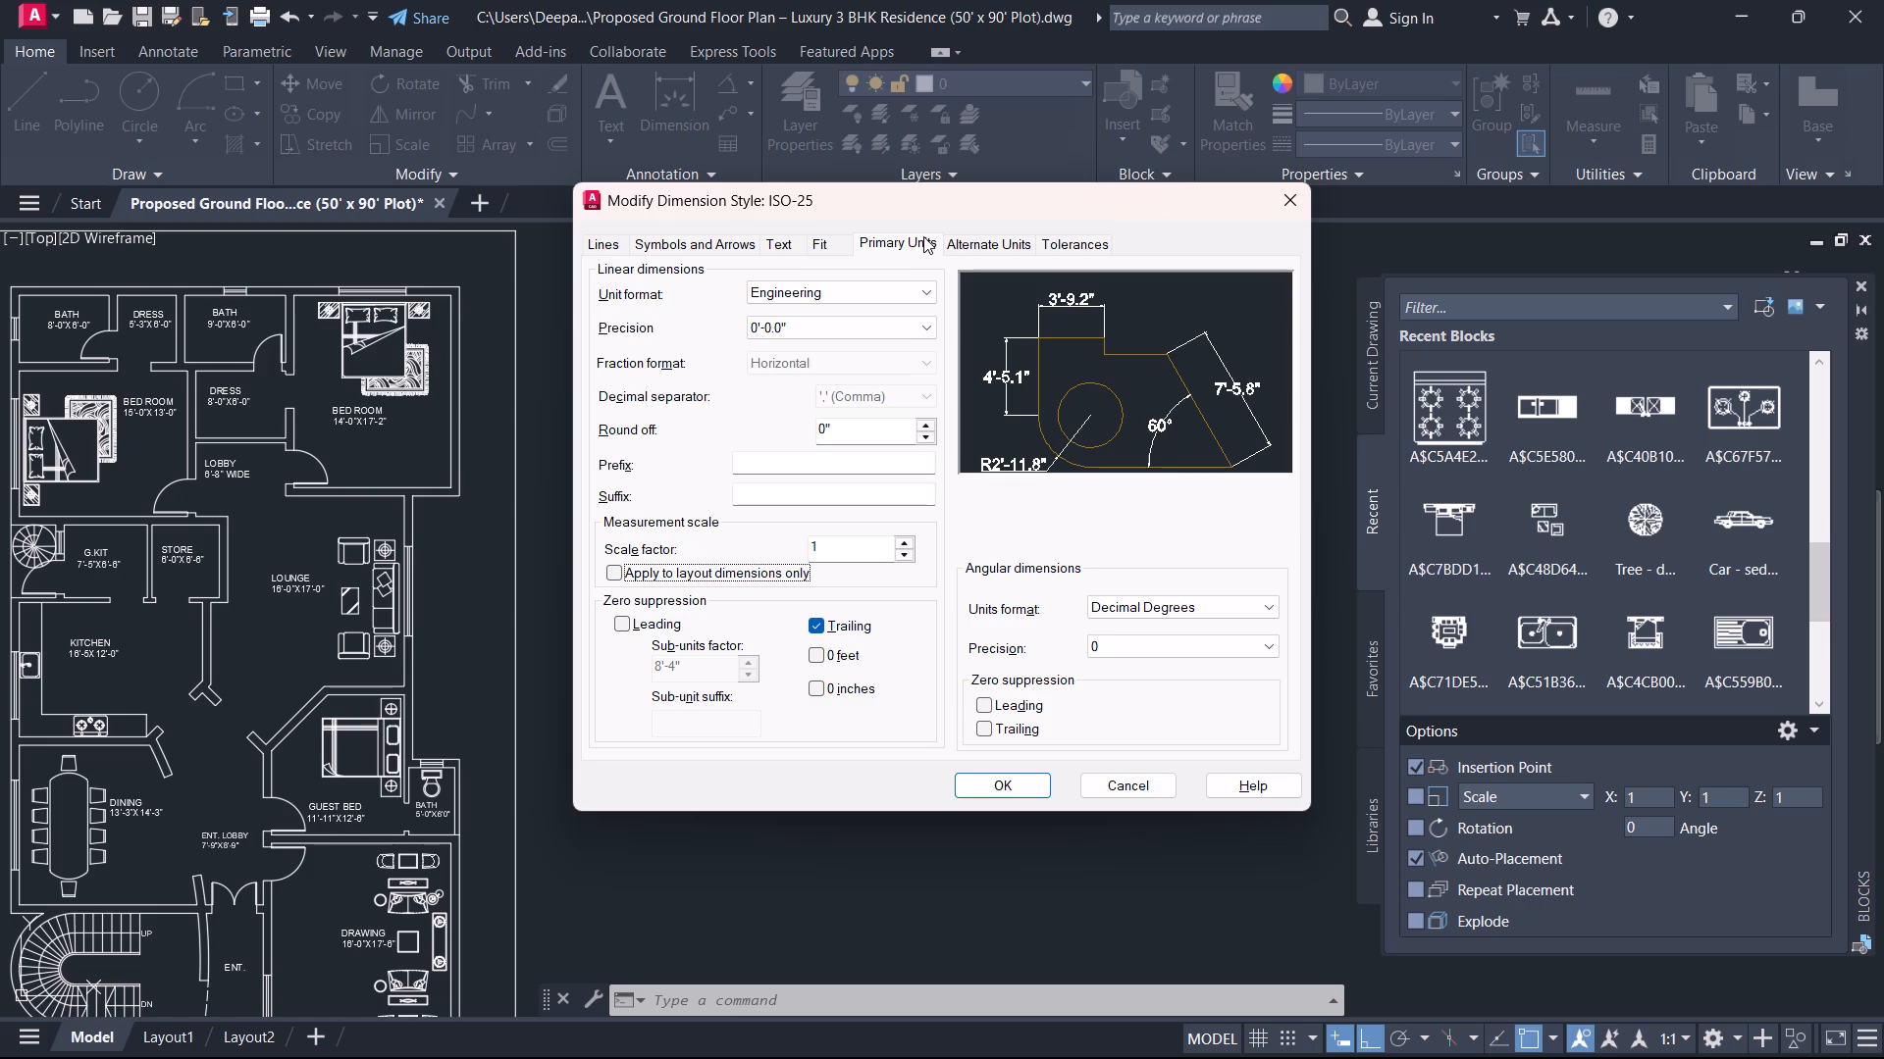
{"action": "key", "text": "Tab"}
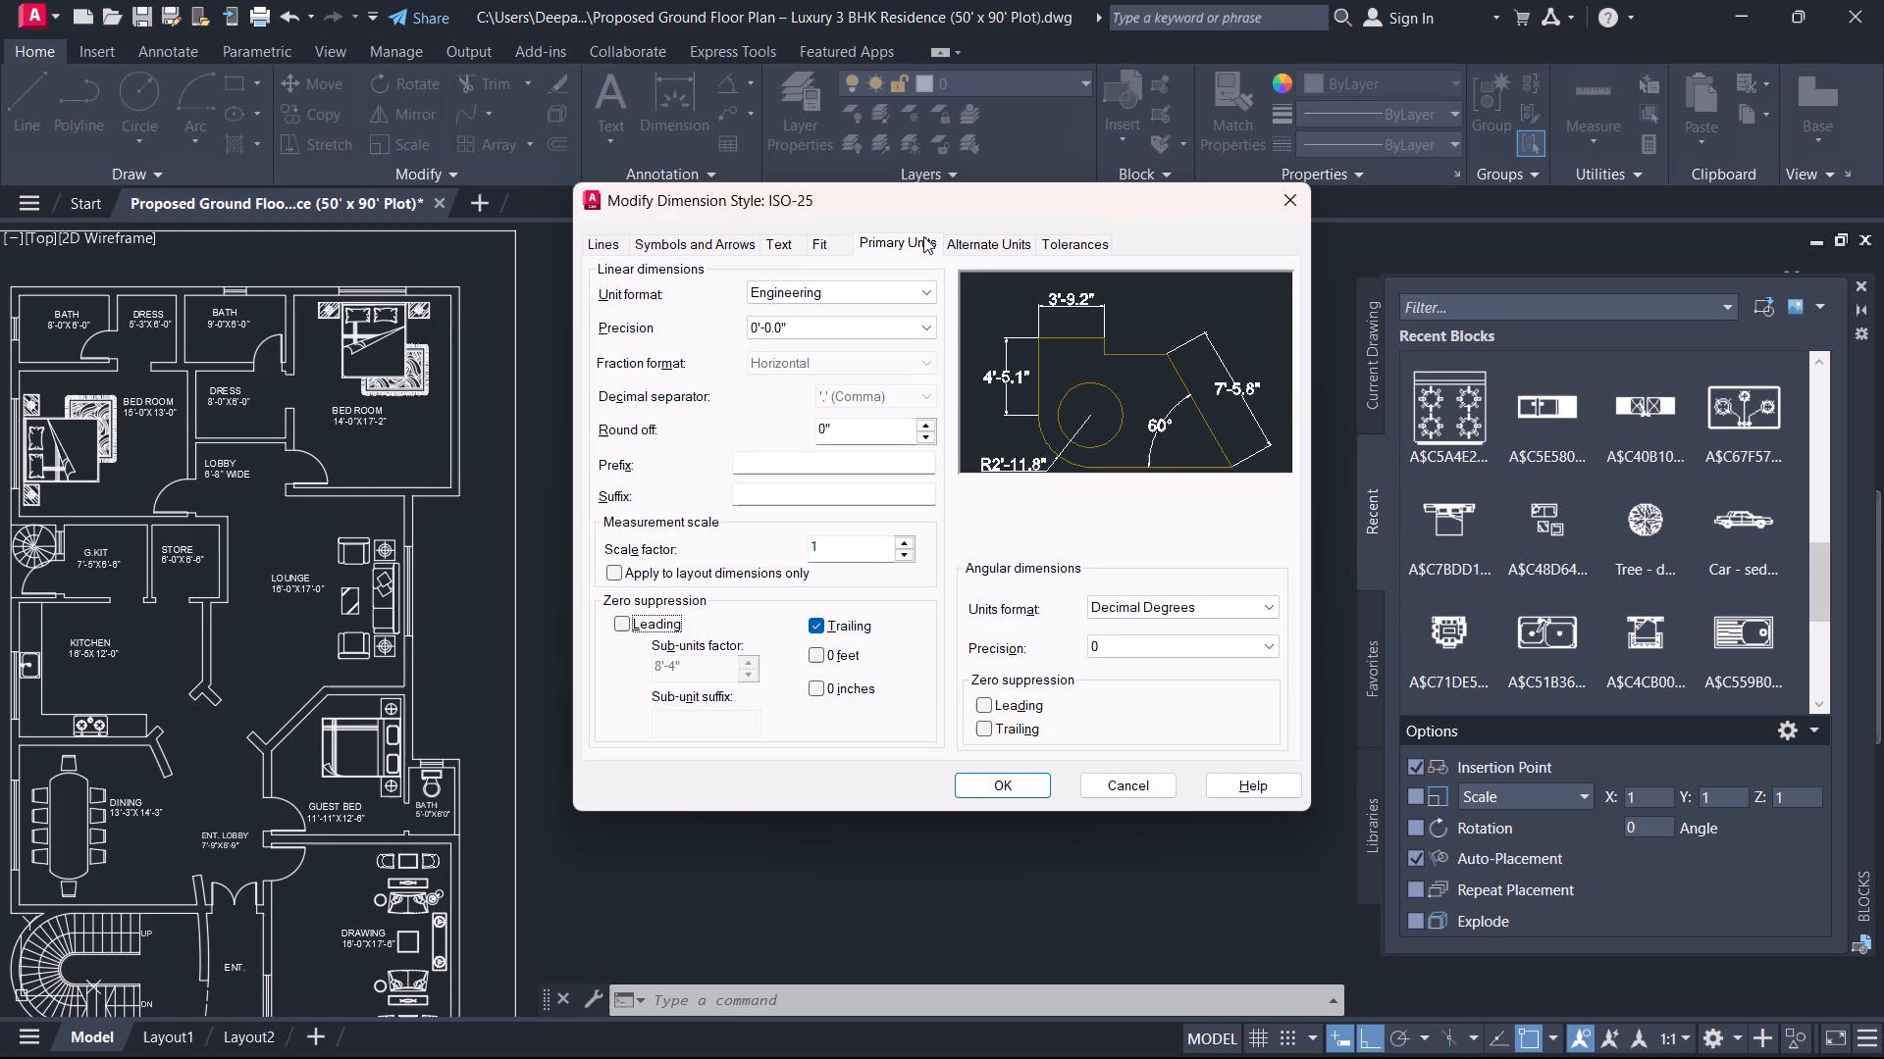
{"action": "key", "text": "Tab"}
{"action": "key", "text": "Tab"}
{"action": "key", "text": "Tab"}
{"action": "key", "text": "Tab"}
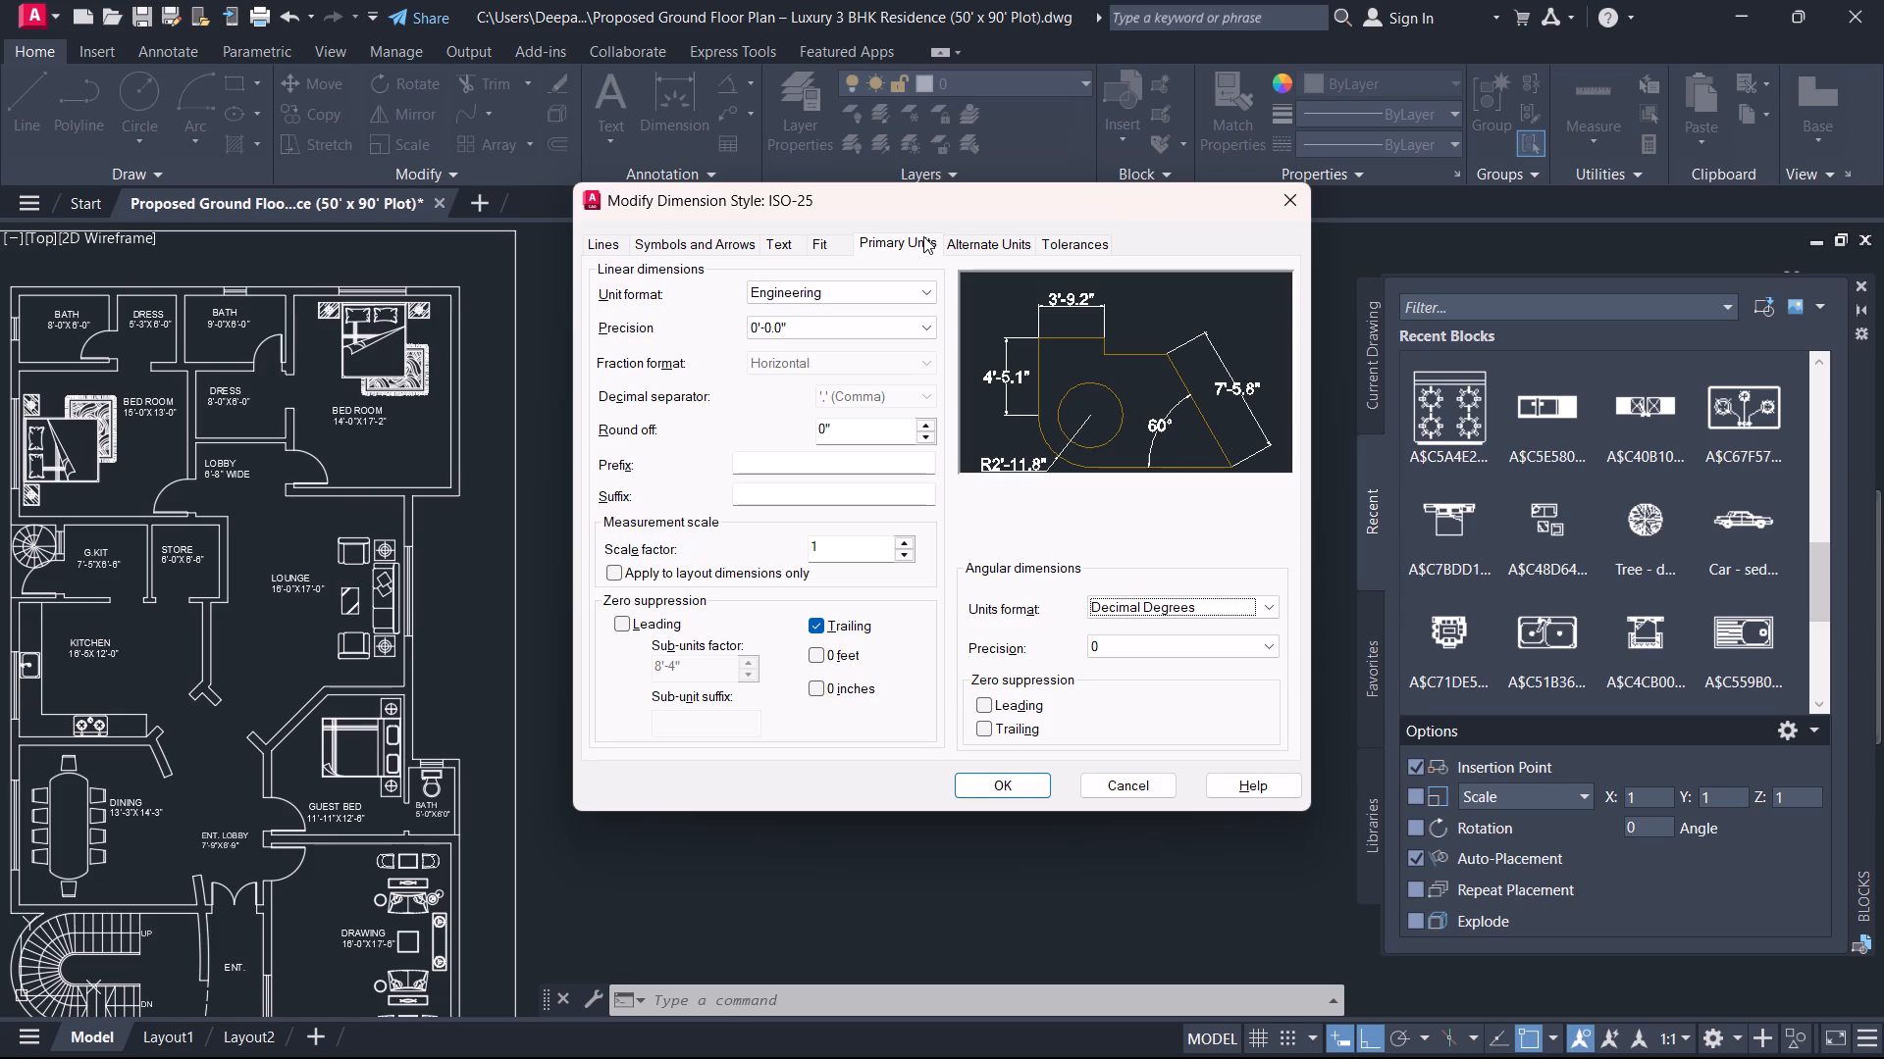
{"action": "key", "text": "Tab"}
{"action": "key", "text": "Tab"}
{"action": "key", "text": "Tab"}
{"action": "key", "text": "Tab"}
{"action": "key", "text": "Tab"}
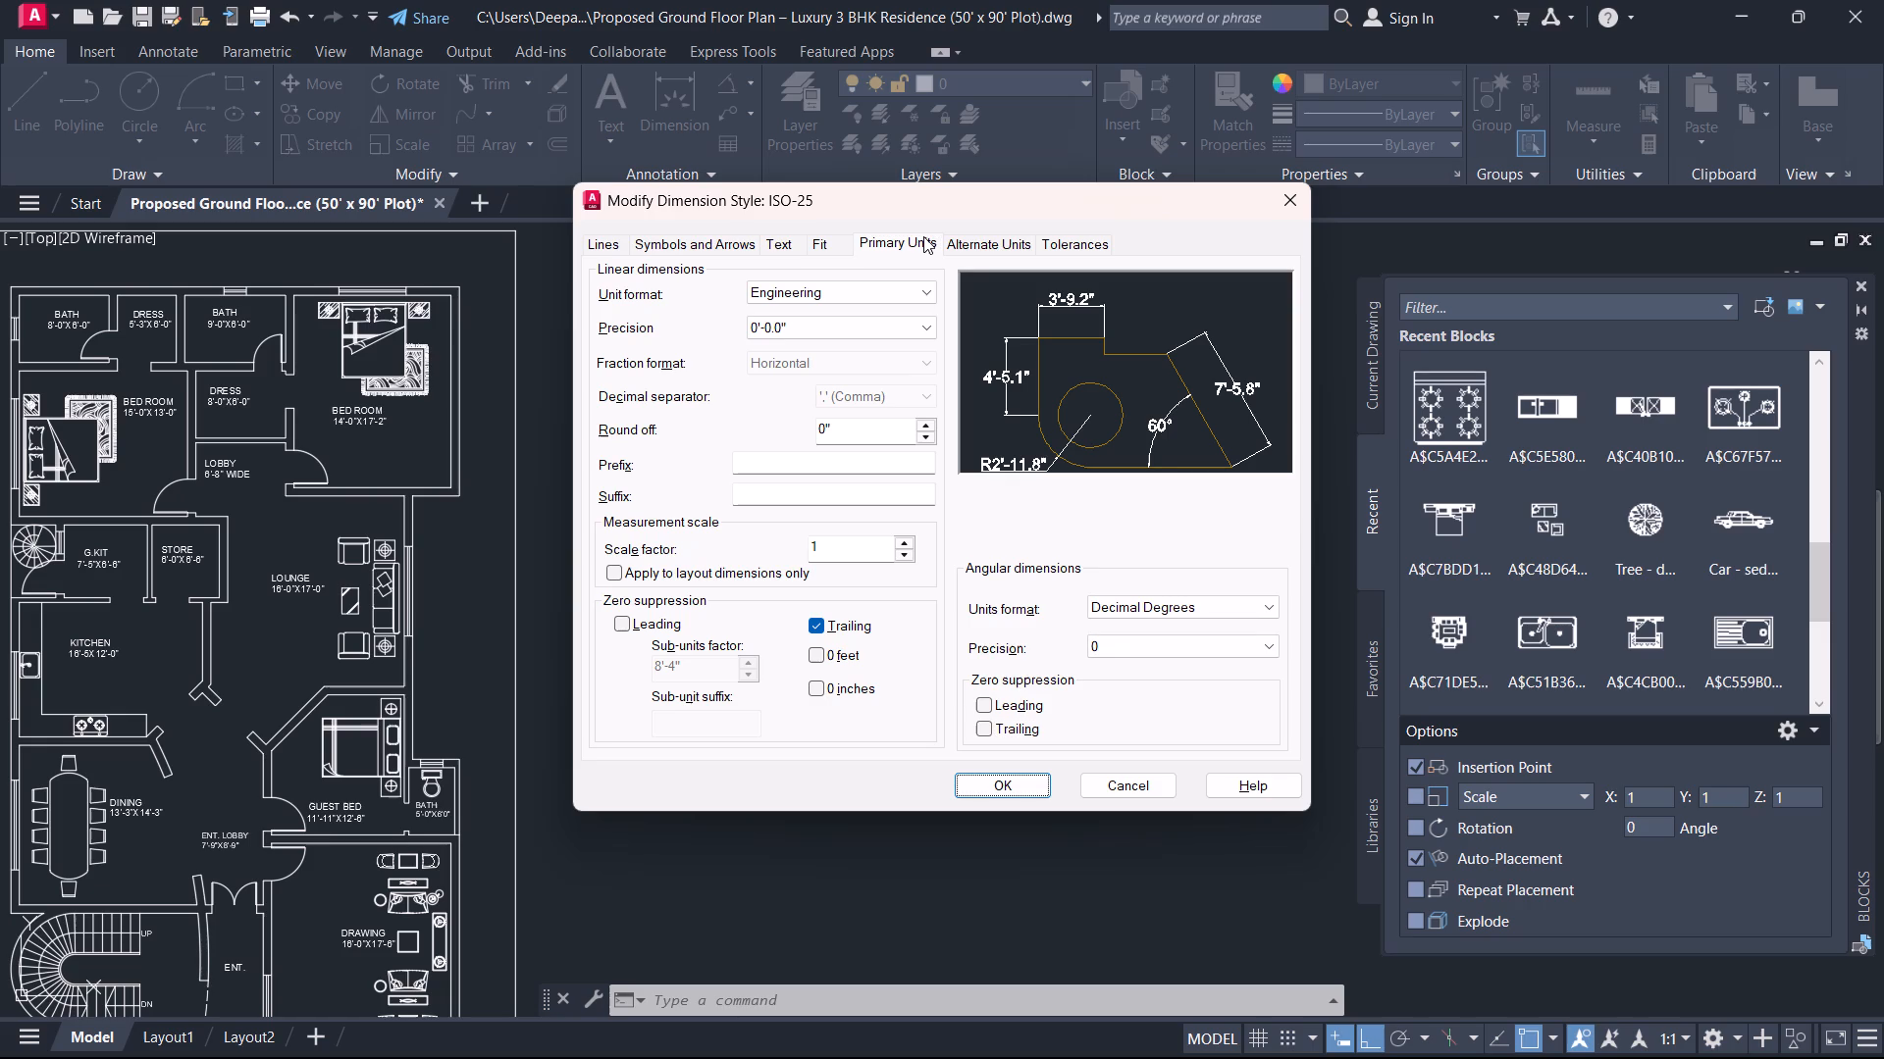
{"action": "key", "text": "Tab"}
{"action": "key", "text": "Tab"}
{"action": "key", "text": "Tab"}
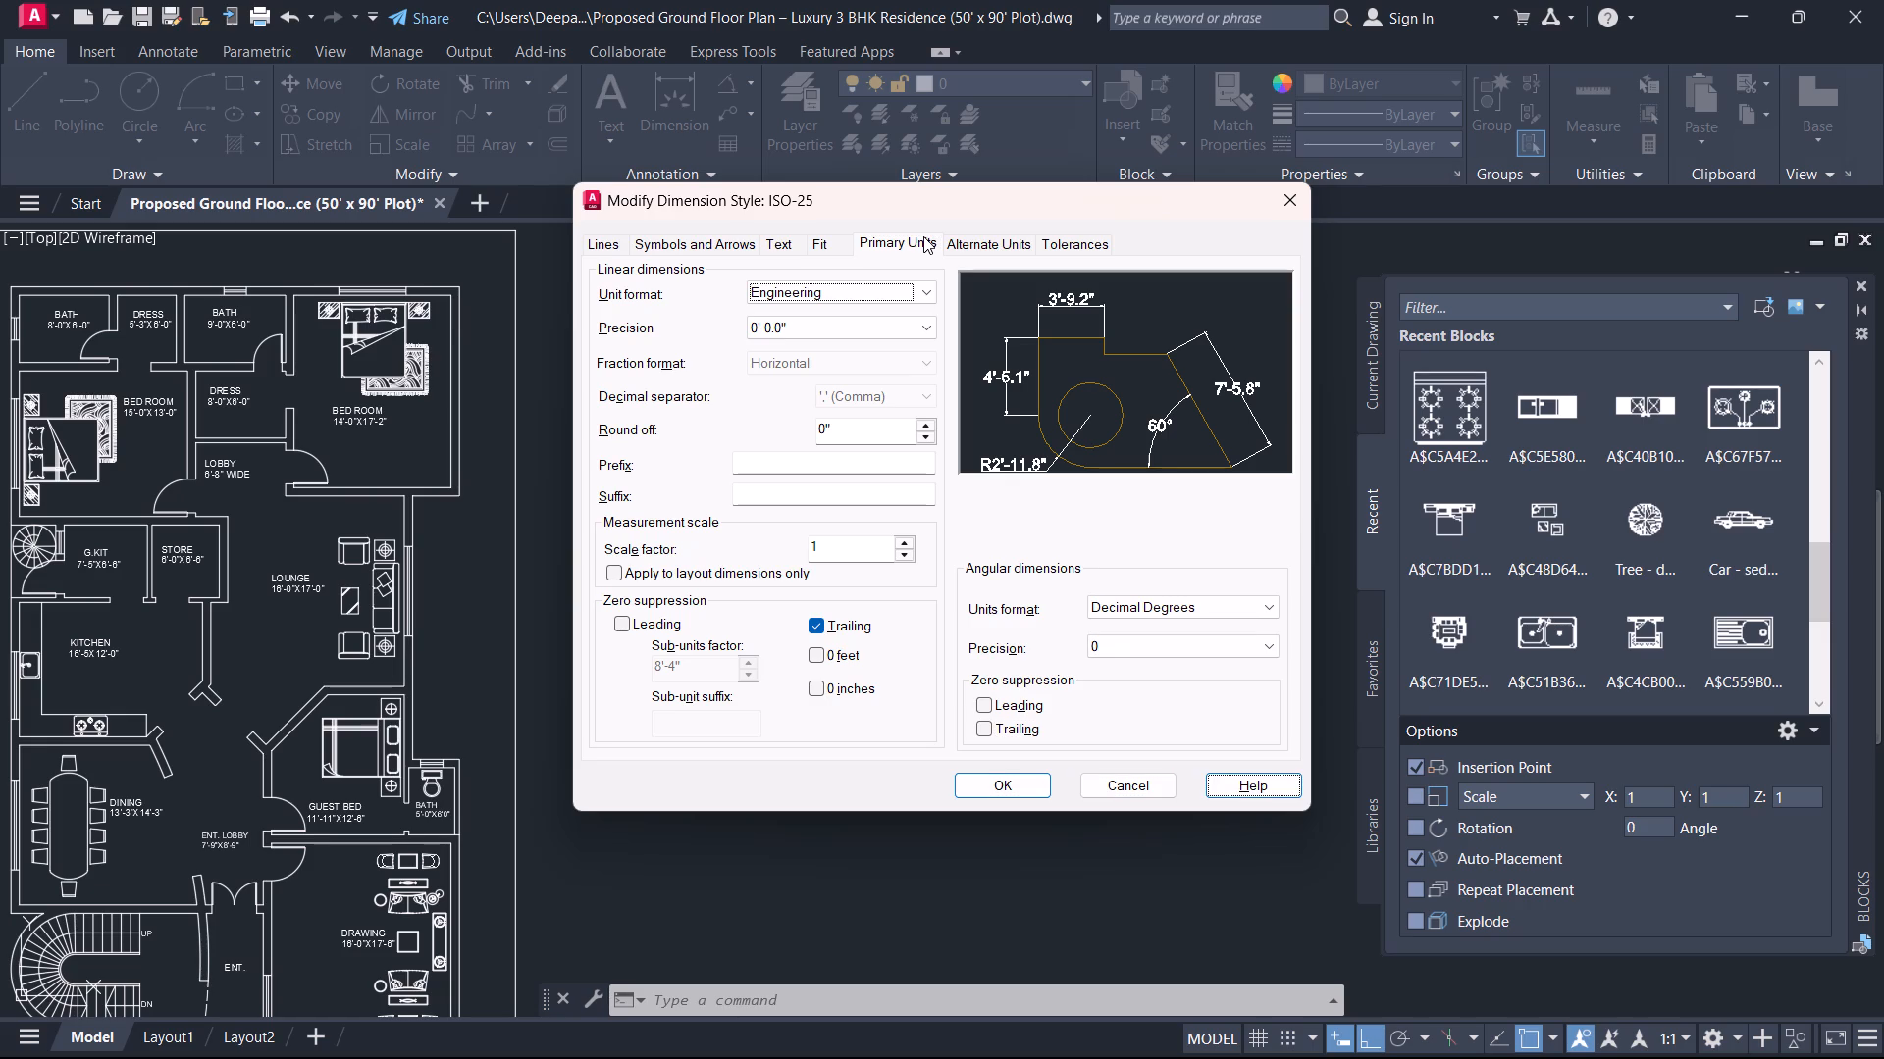
{"action": "key", "text": "Tab"}
{"action": "key", "text": "Tab"}
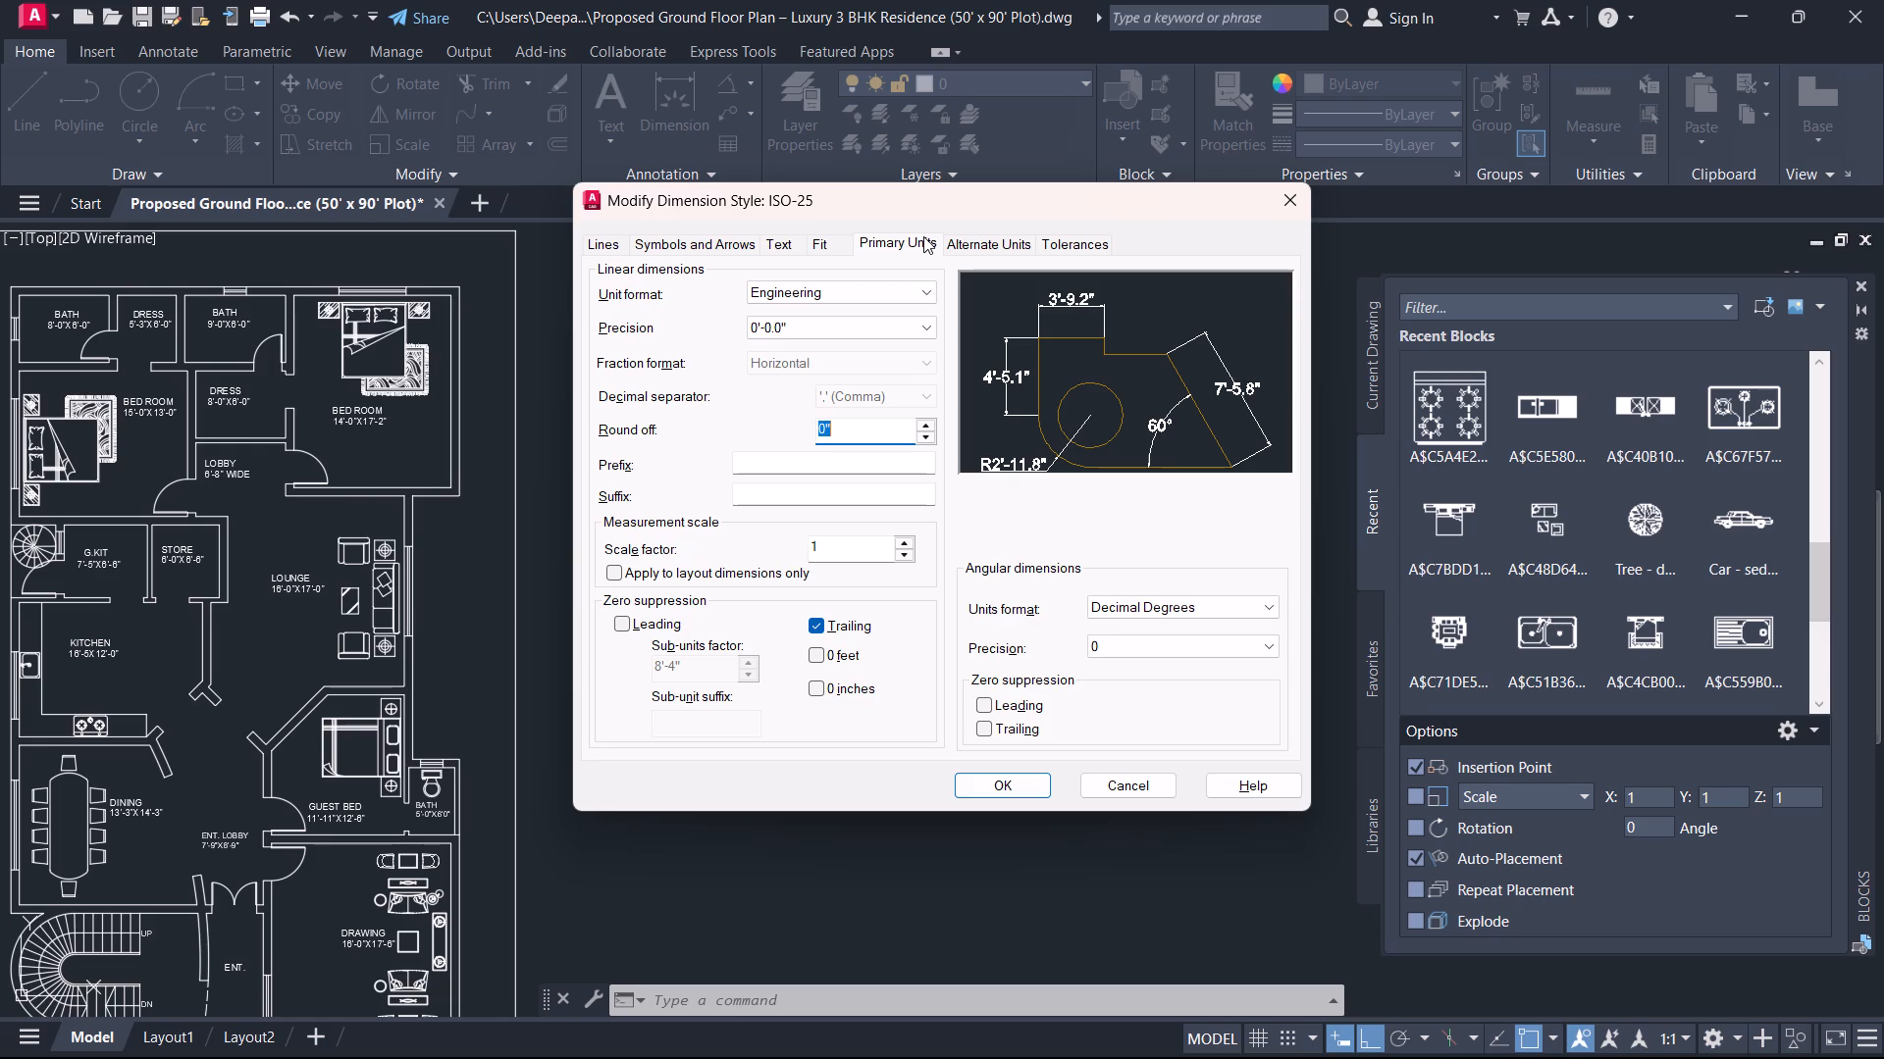
{"action": "key", "text": "Tab"}
{"action": "key", "text": "Tab"}
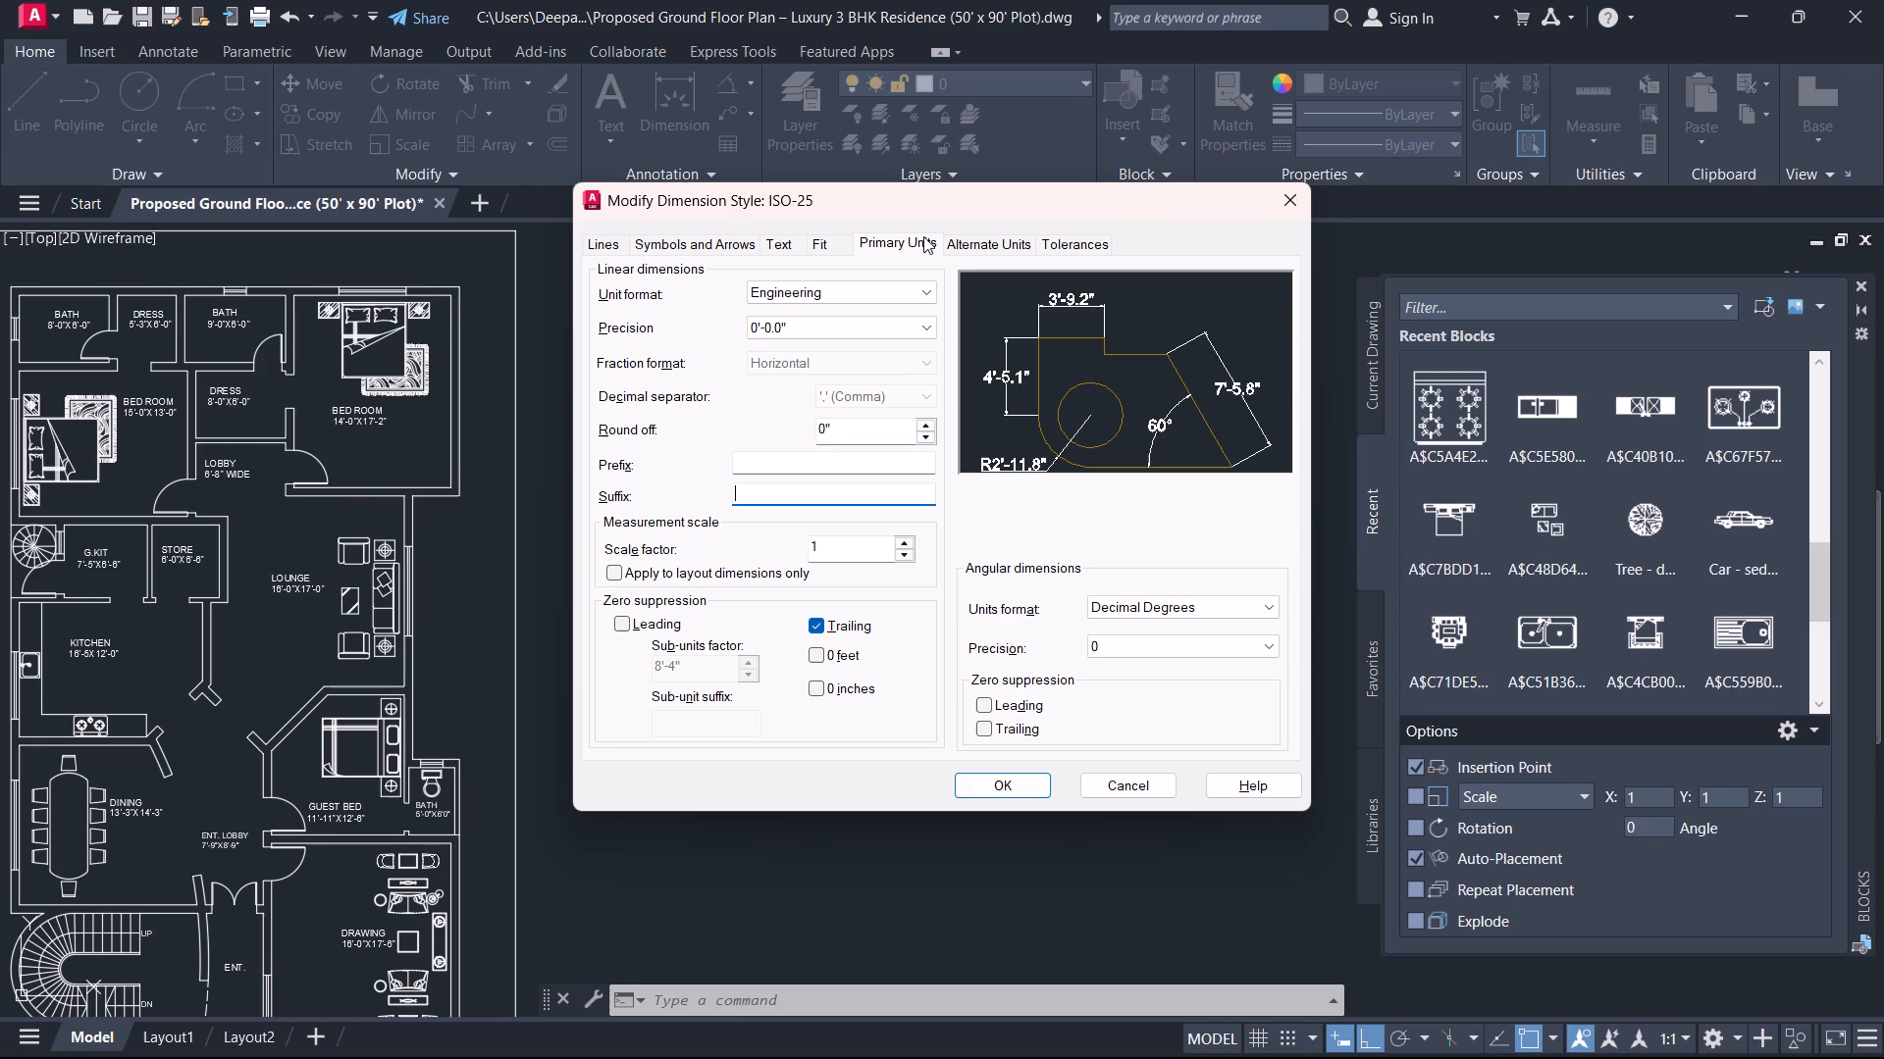
{"action": "key", "text": "Tab"}
{"action": "key", "text": "Tab"}
{"action": "key", "text": "Tab"}
{"action": "key", "text": "Tab"}
{"action": "key", "text": "Tab"}
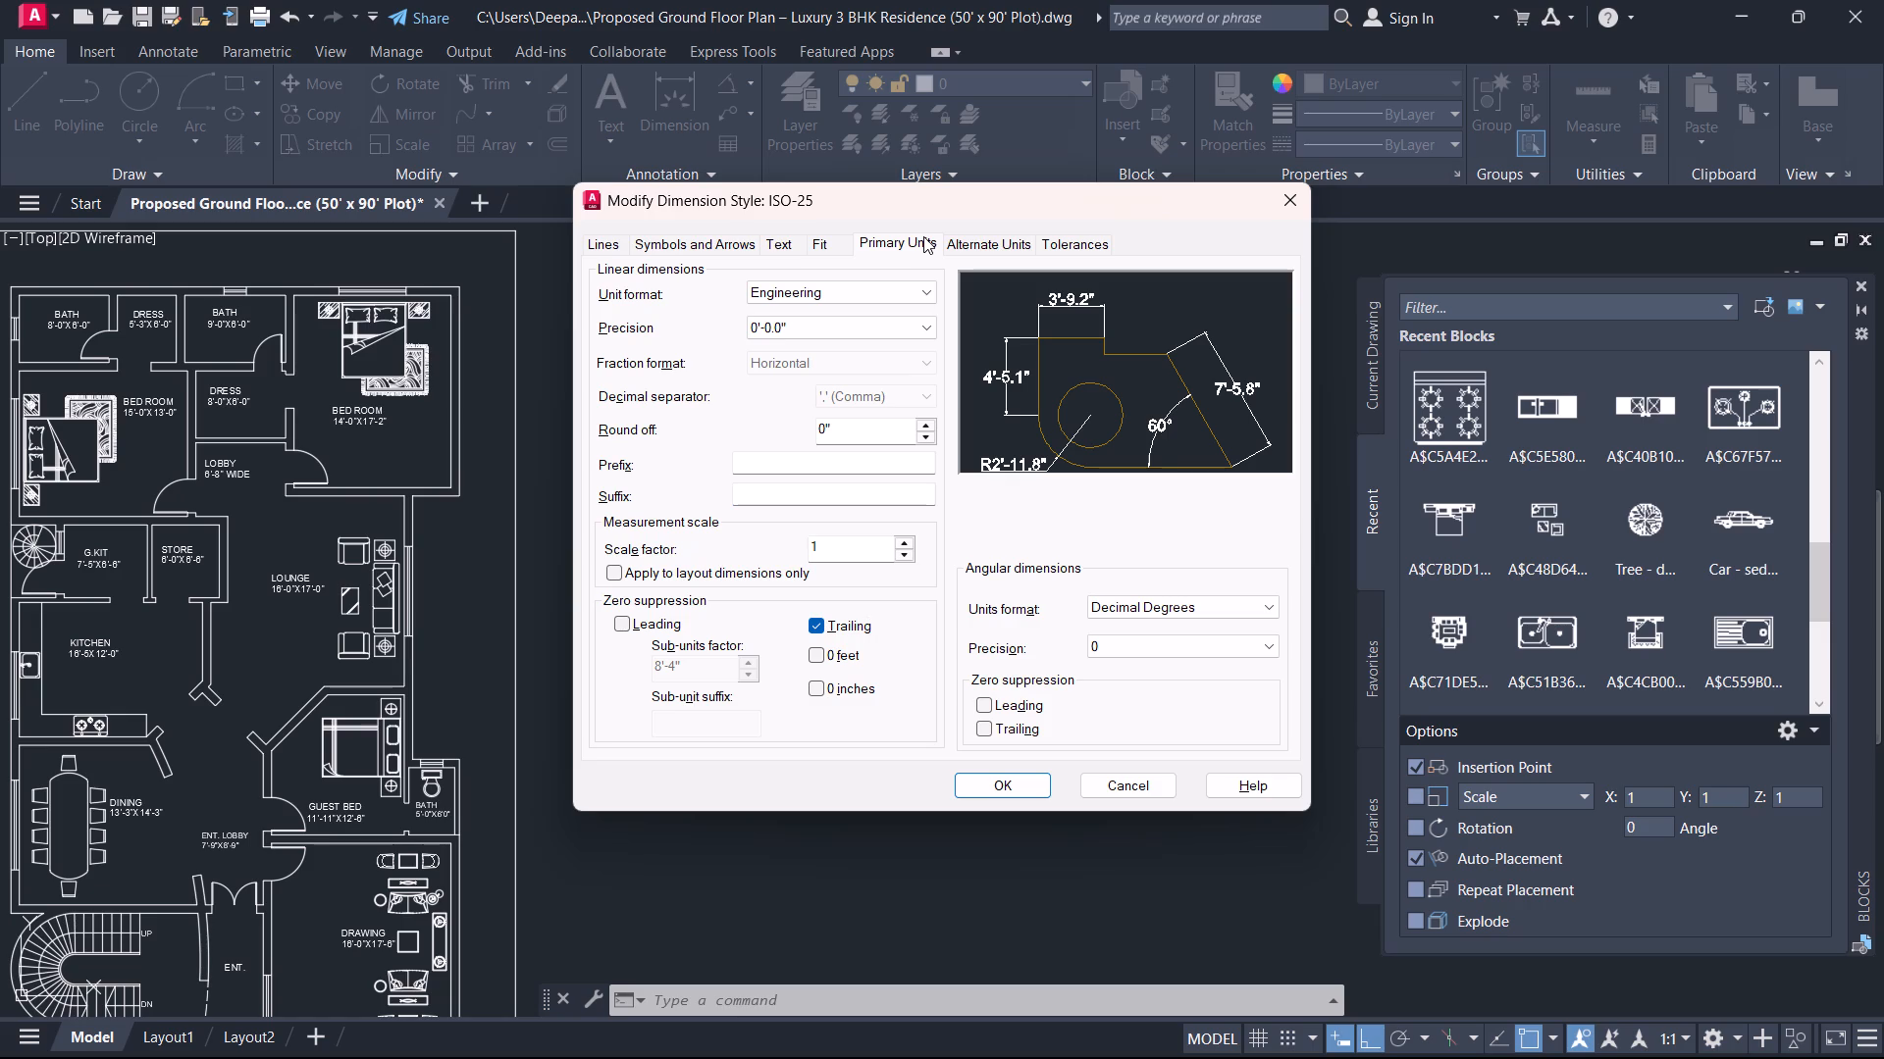
{"action": "key", "text": "Tab"}
{"action": "key", "text": "Tab"}
{"action": "key", "text": "Tab"}
{"action": "key", "text": "Tab"}
{"action": "key", "text": "Tab"}
Recheck the ISO-25 dimension style's primary units settings, from unit format to angular zero suppression, and leave the style unchanged.
{"action": "key", "text": "Tab"}
{"action": "key", "text": "Tab"}
{"action": "key", "text": "Tab"}
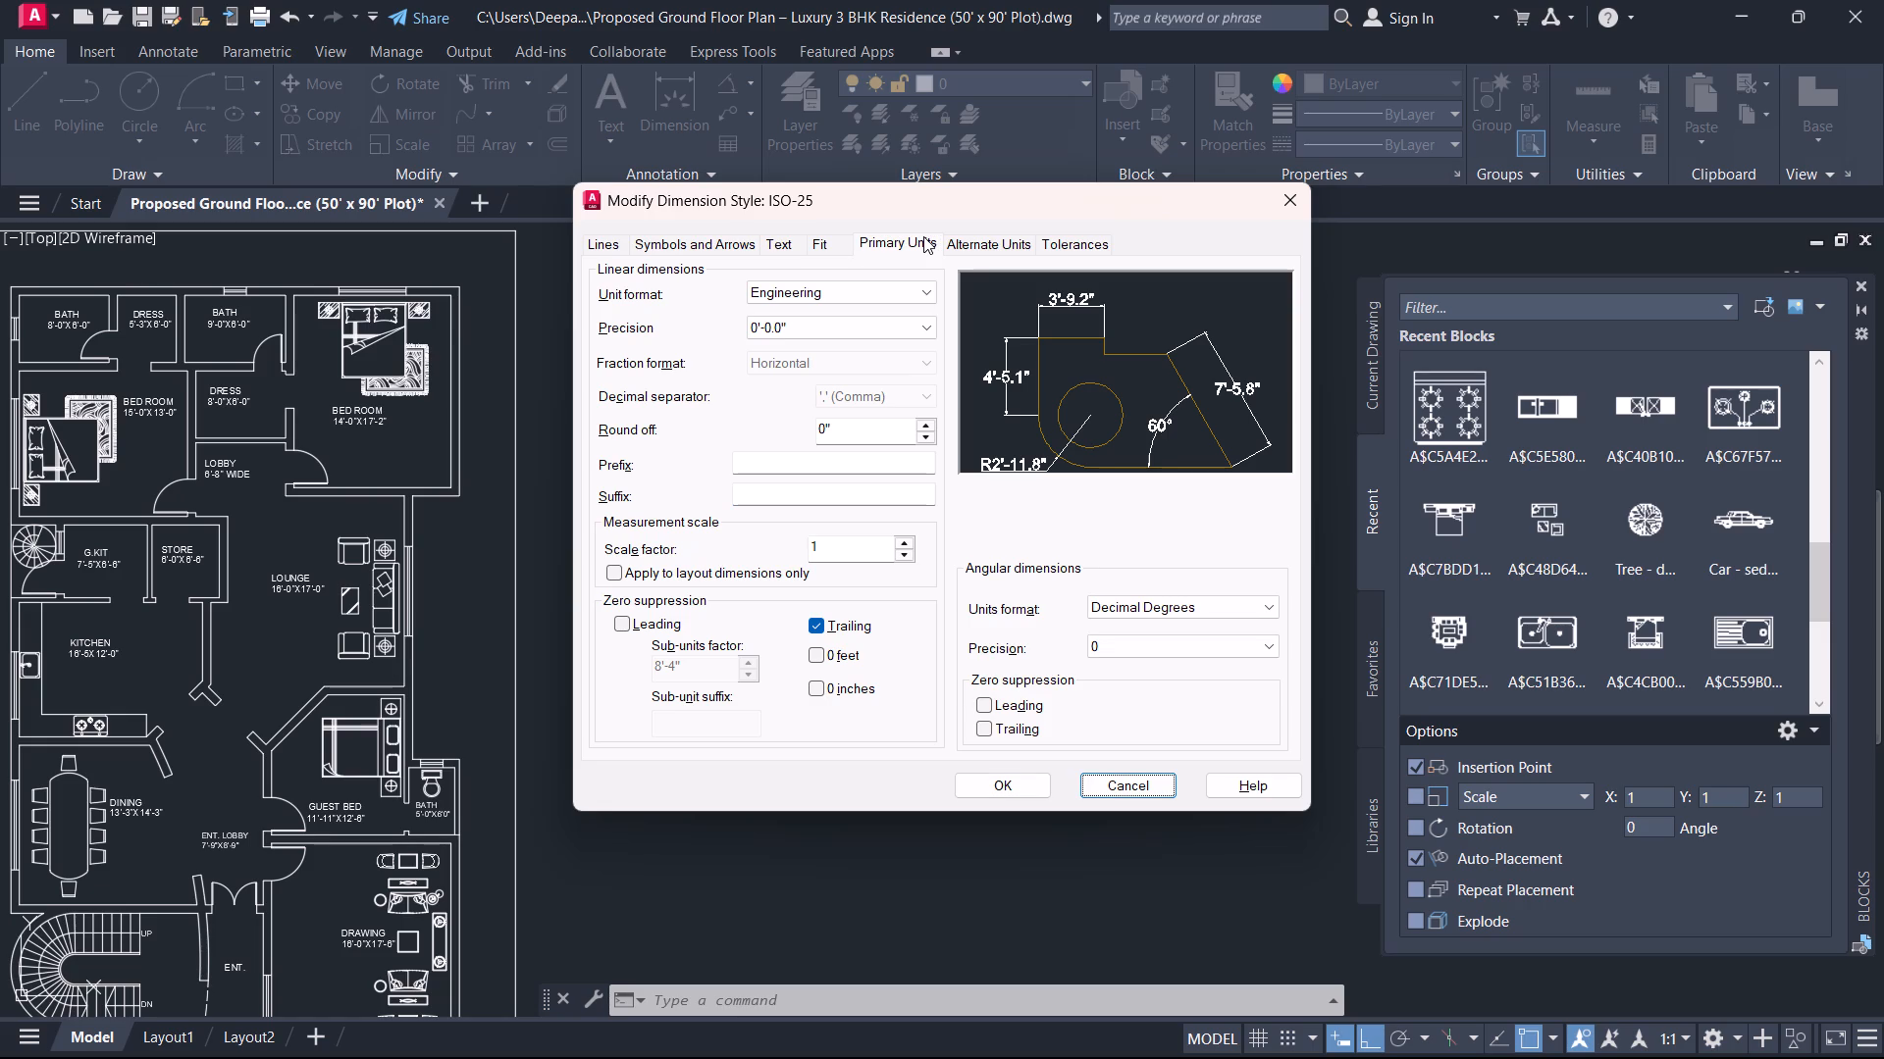
{"action": "key", "text": "Tab"}
{"action": "key", "text": "Tab"}
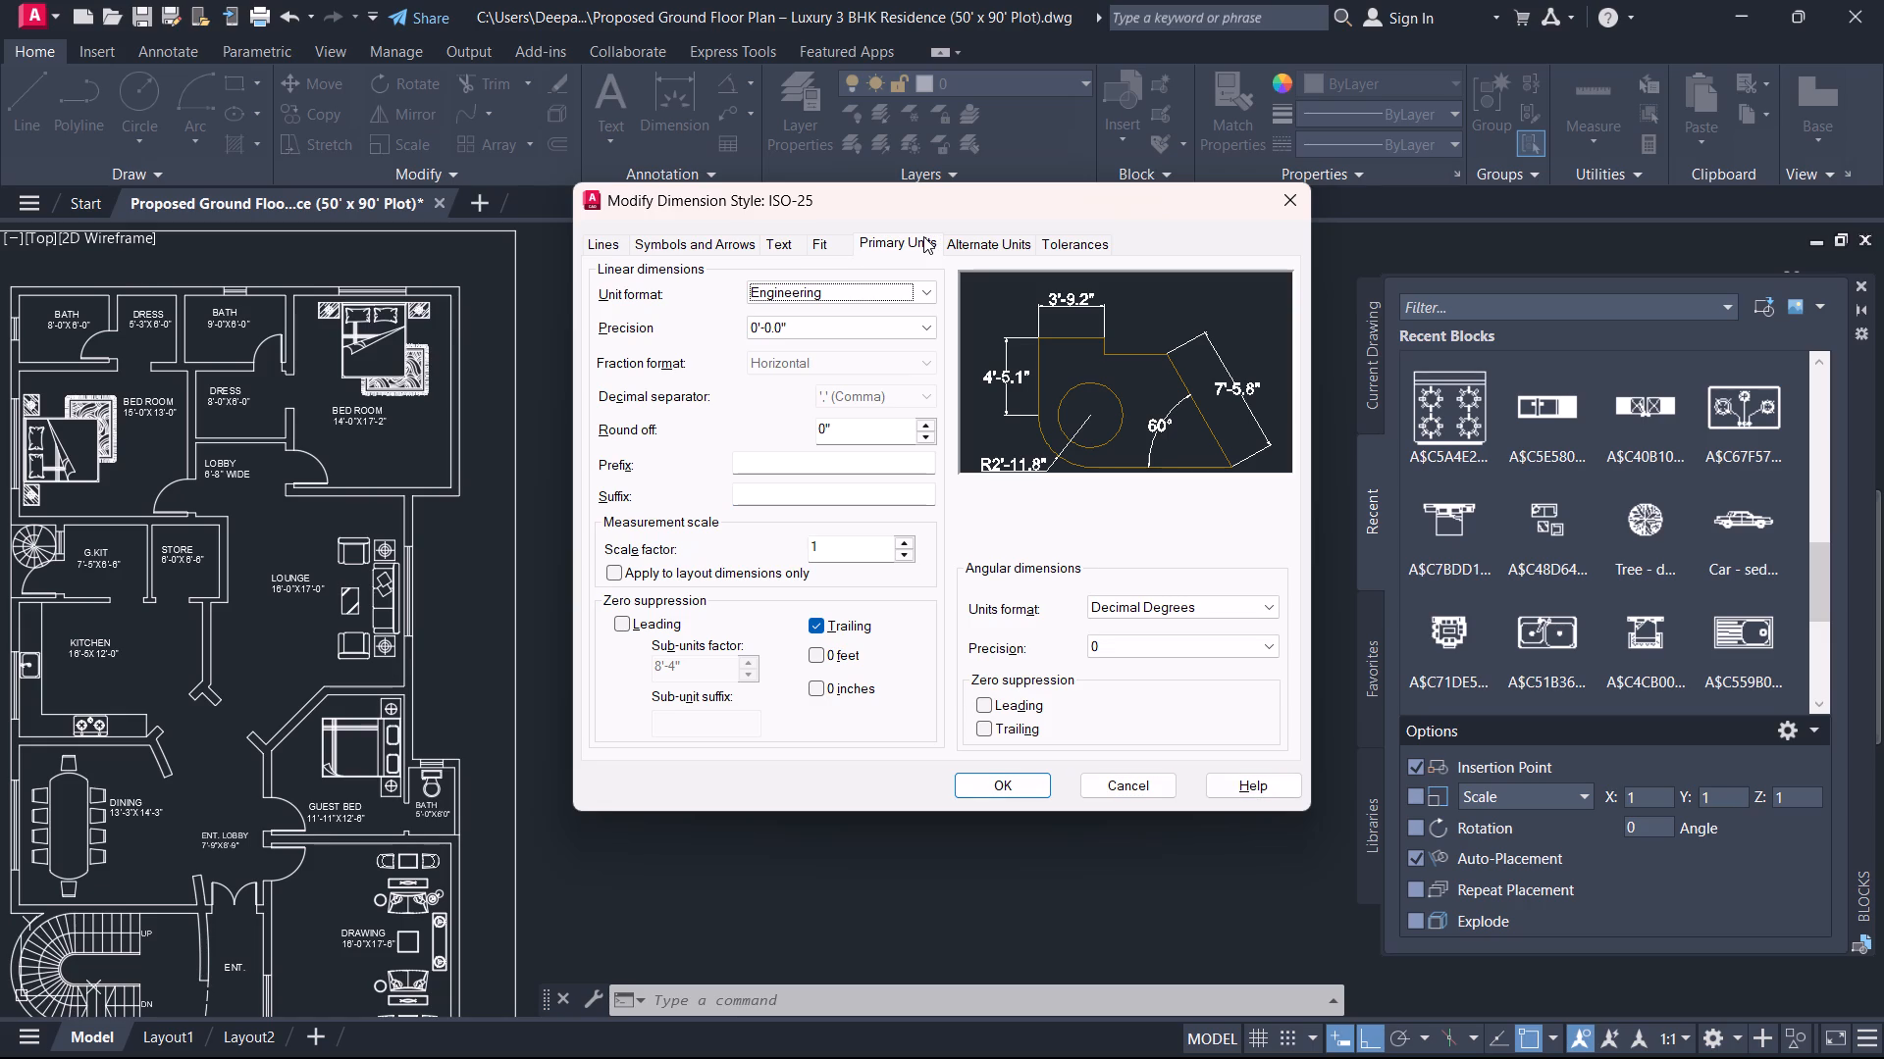
{"action": "key", "text": "Tab"}
{"action": "key", "text": "Tab"}
{"action": "key", "text": "Tab"}
{"action": "key", "text": "Tab"}
{"action": "key", "text": "Tab"}
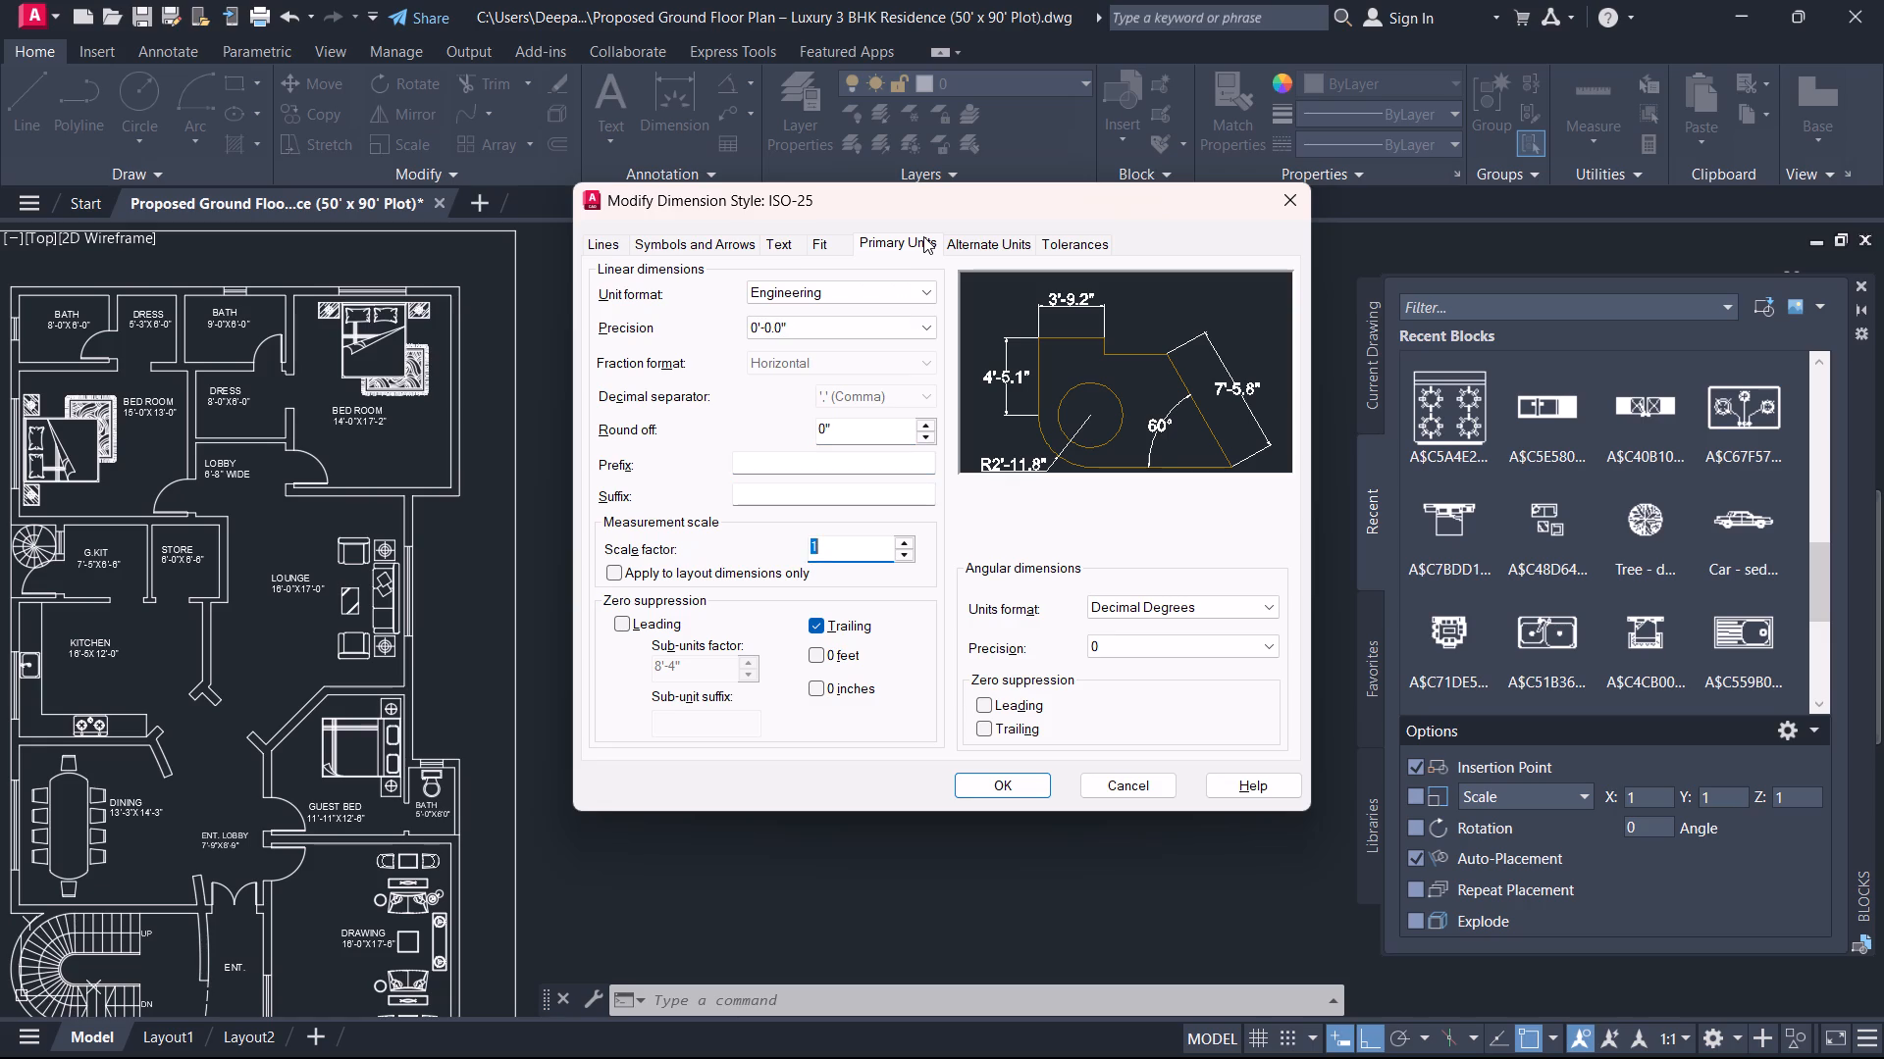
{"action": "key", "text": "Tab"}
{"action": "key", "text": "Tab"}
{"action": "key", "text": "Tab"}
{"action": "key", "text": "Tab"}
{"action": "key", "text": "Tab"}
{"action": "key", "text": "Tab"}
{"action": "key", "text": "Tab"}
{"action": "key", "text": "Tab"}
{"action": "key", "text": "Tab"}
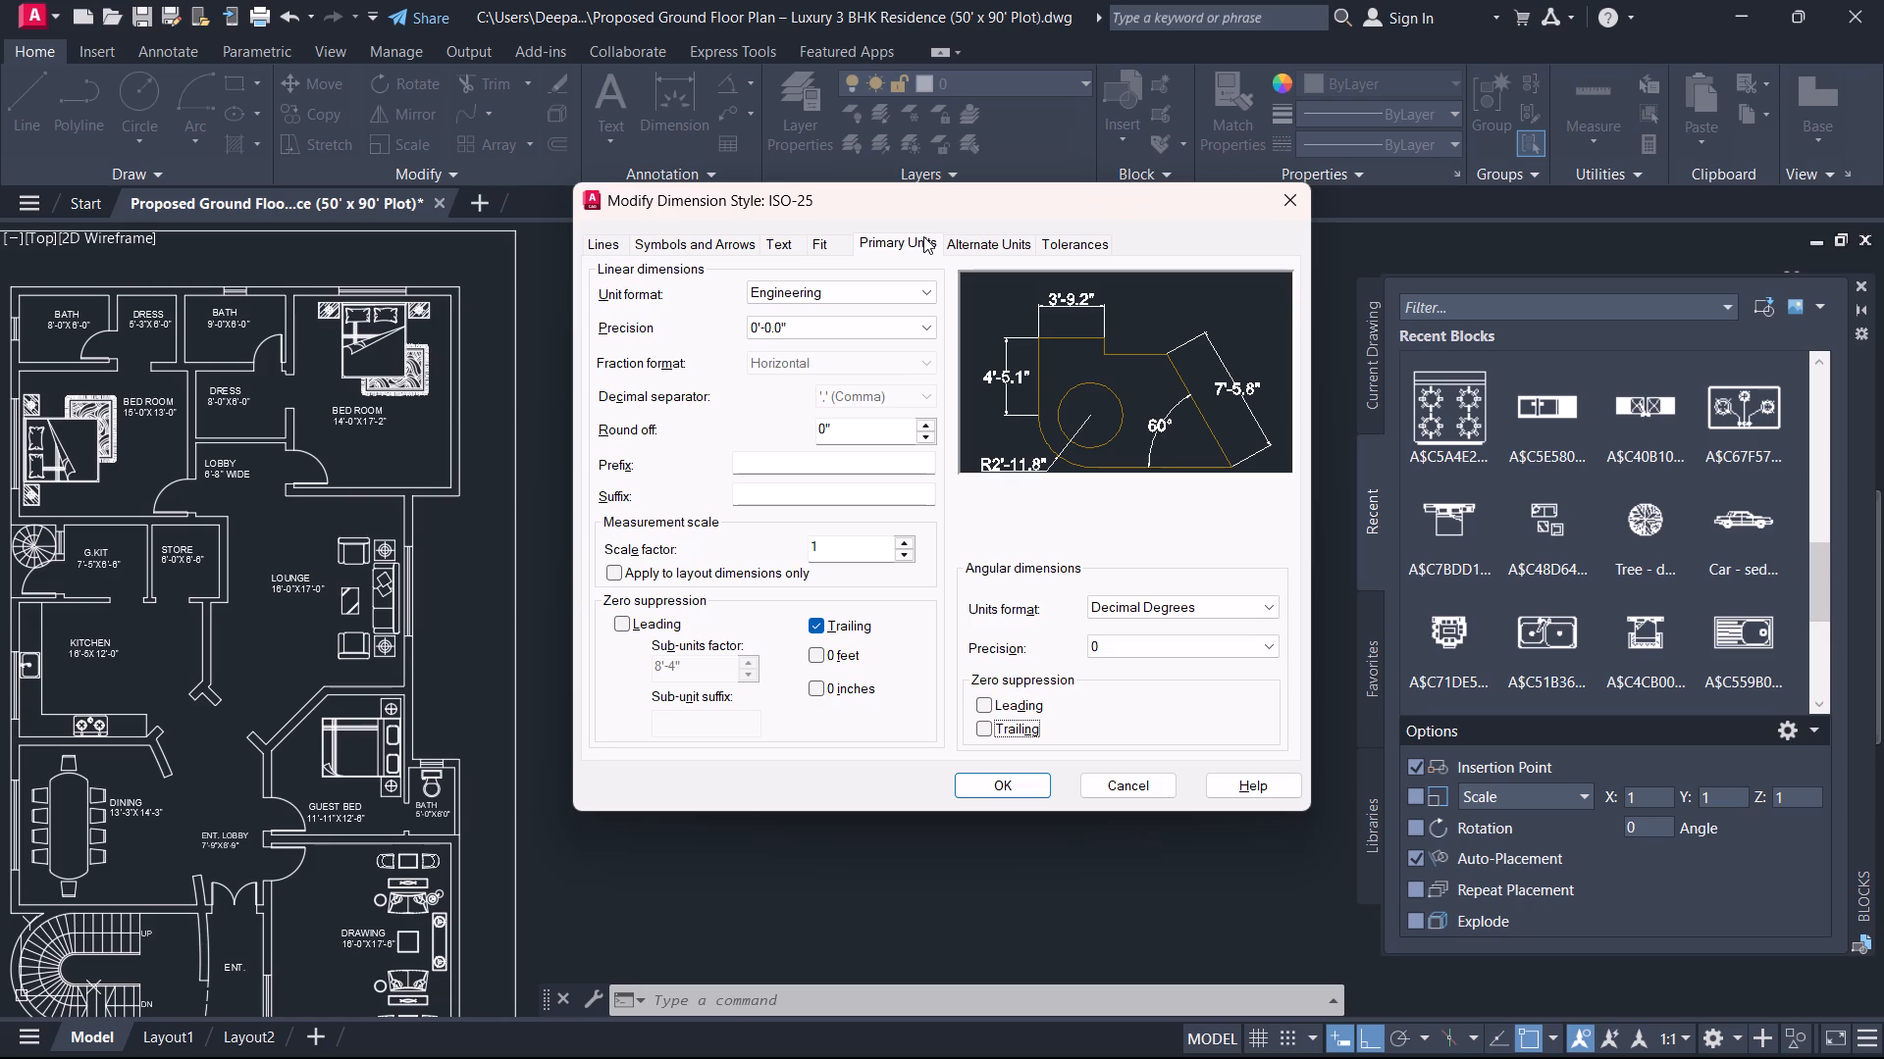
{"action": "key", "text": "Tab"}
{"action": "key", "text": "Tab"}
{"action": "key", "text": "Tab"}
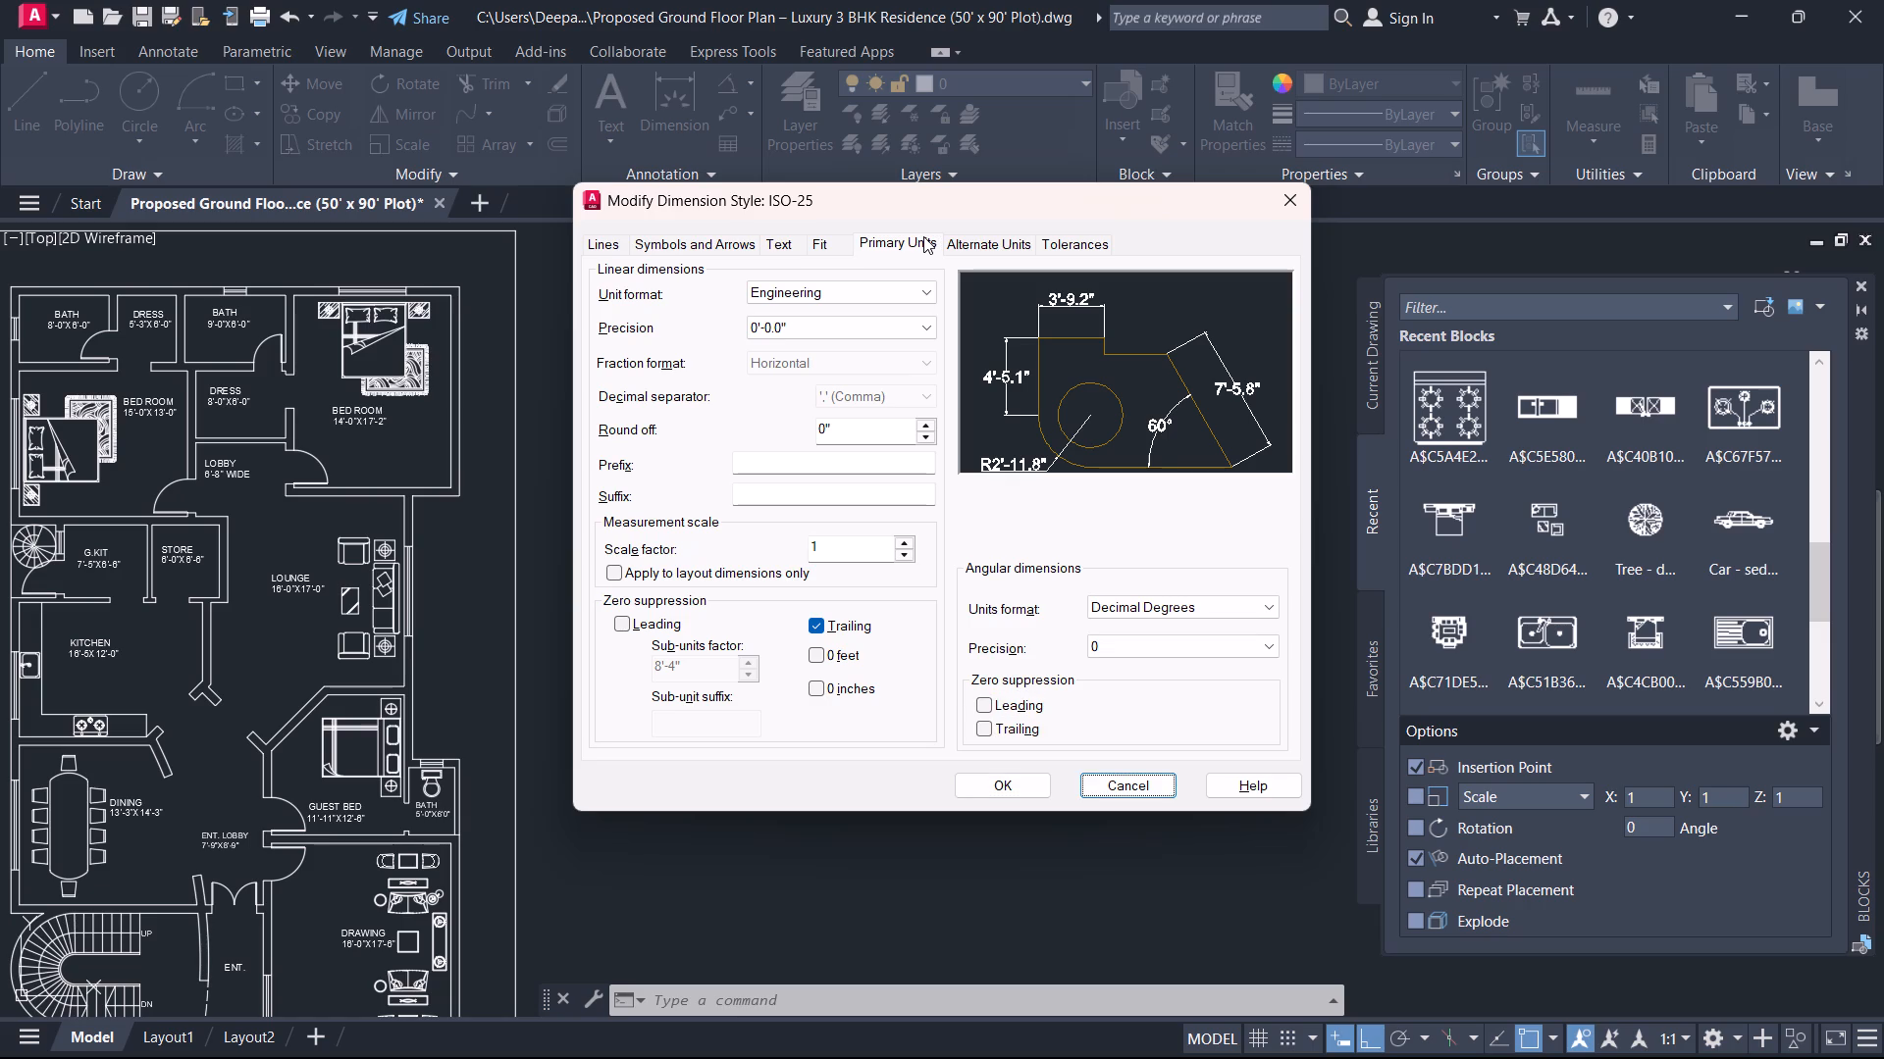
{"action": "key", "text": "Tab"}
{"action": "key", "text": "Tab"}
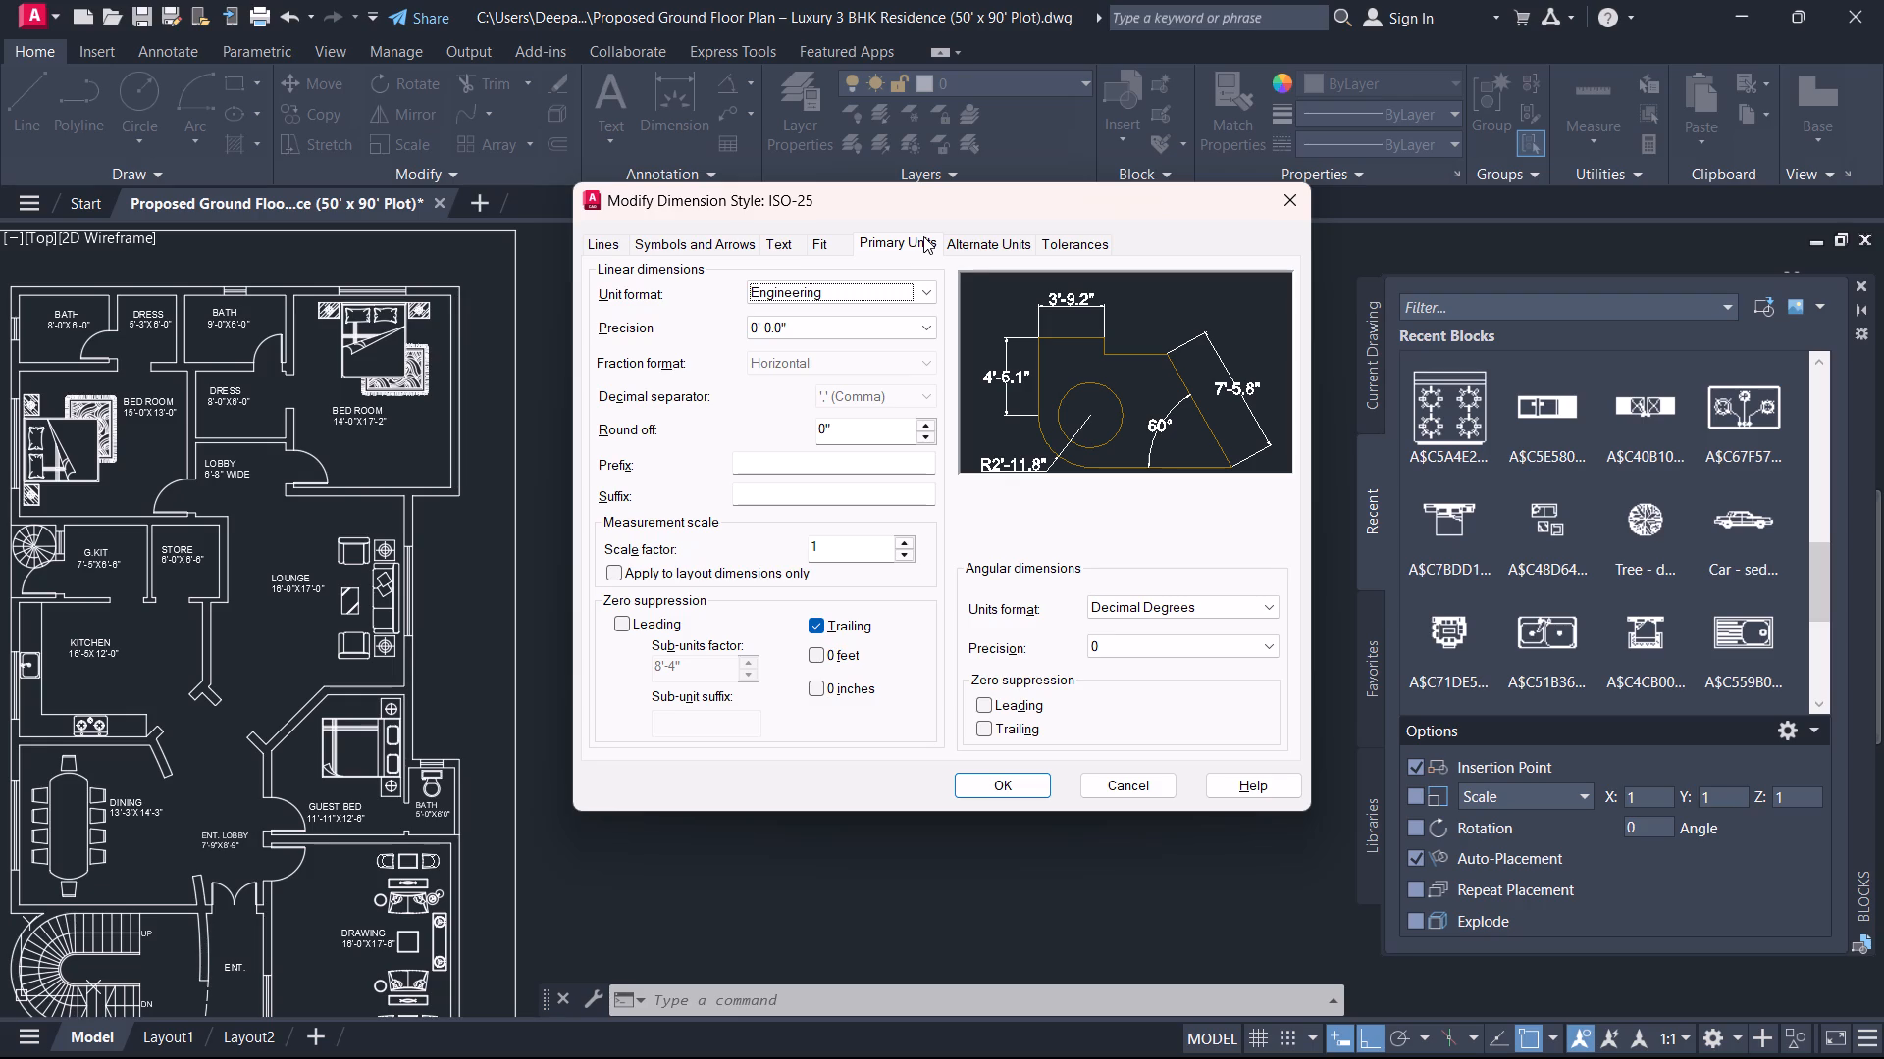
{"action": "key", "text": "Tab"}
{"action": "key", "text": "Tab"}
{"action": "key", "text": "Tab"}
{"action": "key", "text": "Tab"}
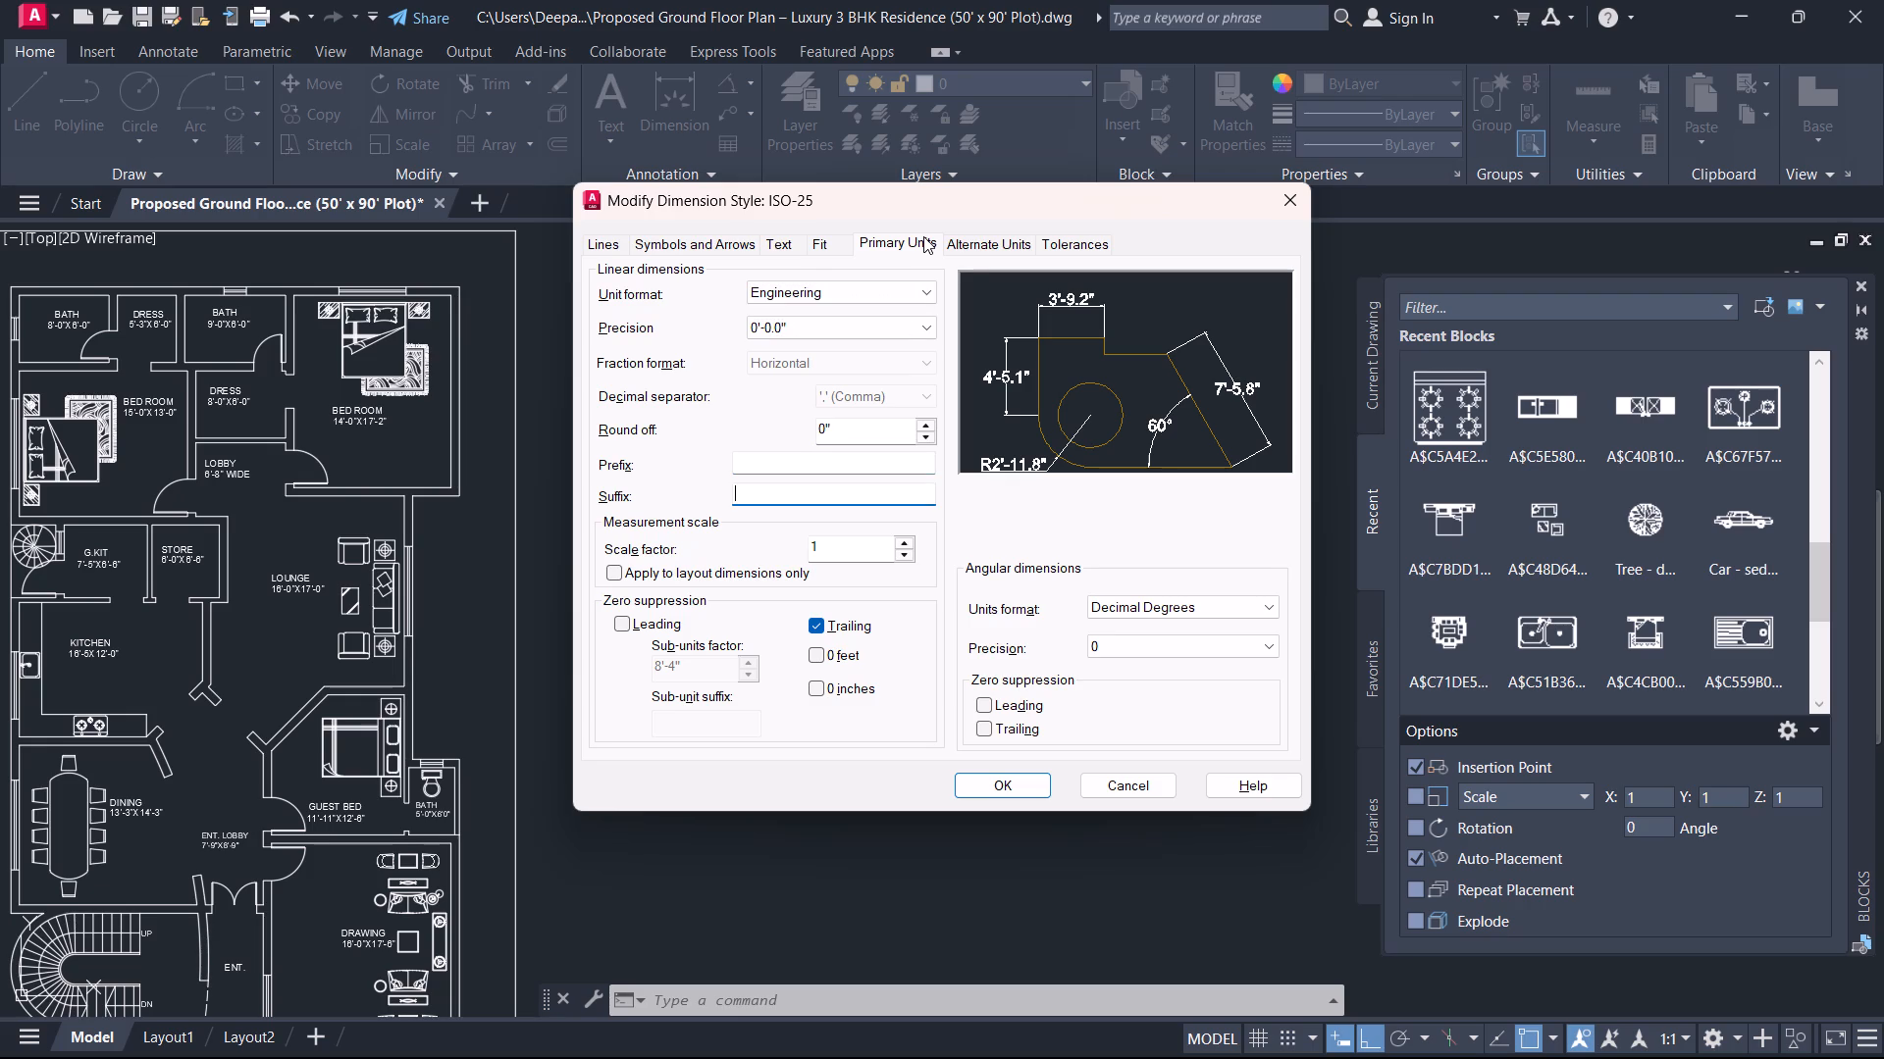
{"action": "key", "text": "Tab"}
{"action": "key", "text": "Tab"}
{"action": "key", "text": "Tab"}
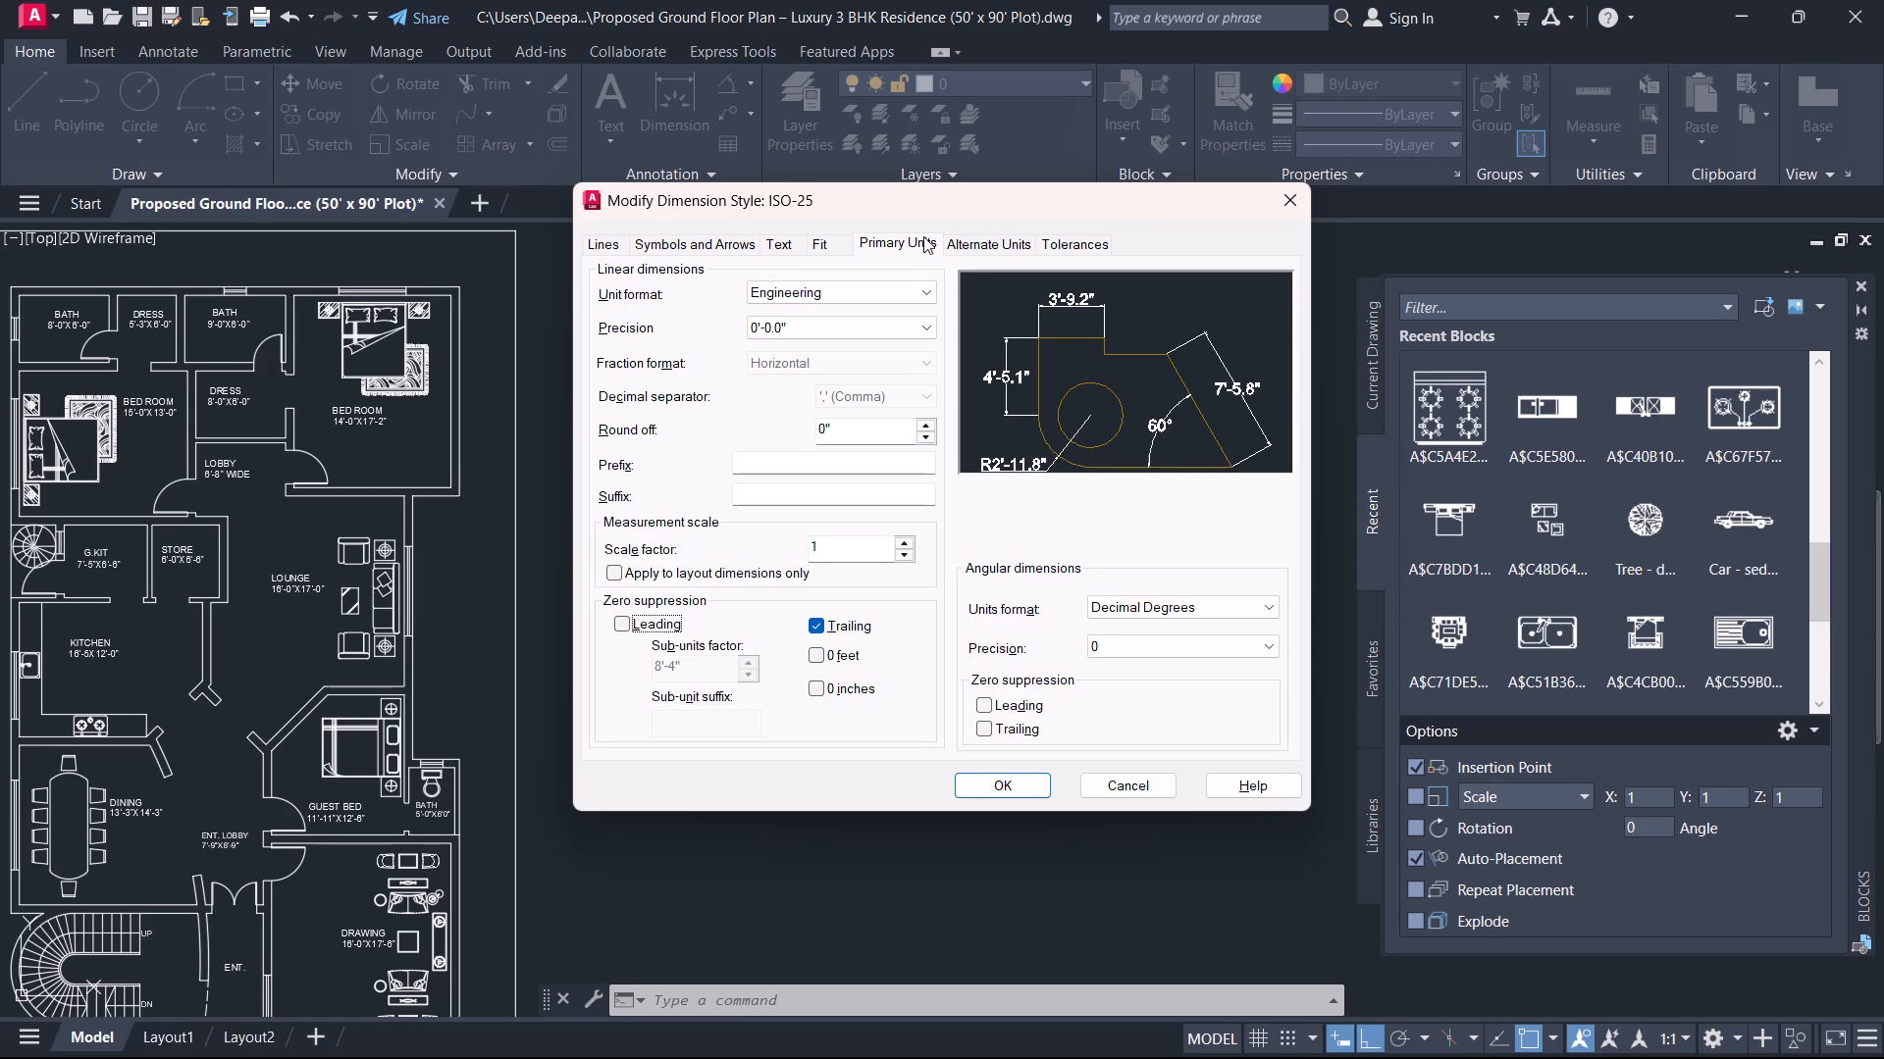
{"action": "key", "text": "Tab"}
{"action": "key", "text": "Tab"}
{"action": "key", "text": "Tab"}
{"action": "key", "text": "Tab"}
{"action": "key", "text": "Tab"}
{"action": "key", "text": "Tab"}
{"action": "key", "text": "Tab"}
{"action": "key", "text": "Tab"}
{"action": "key", "text": "Tab"}
{"action": "key", "text": "Tab"}
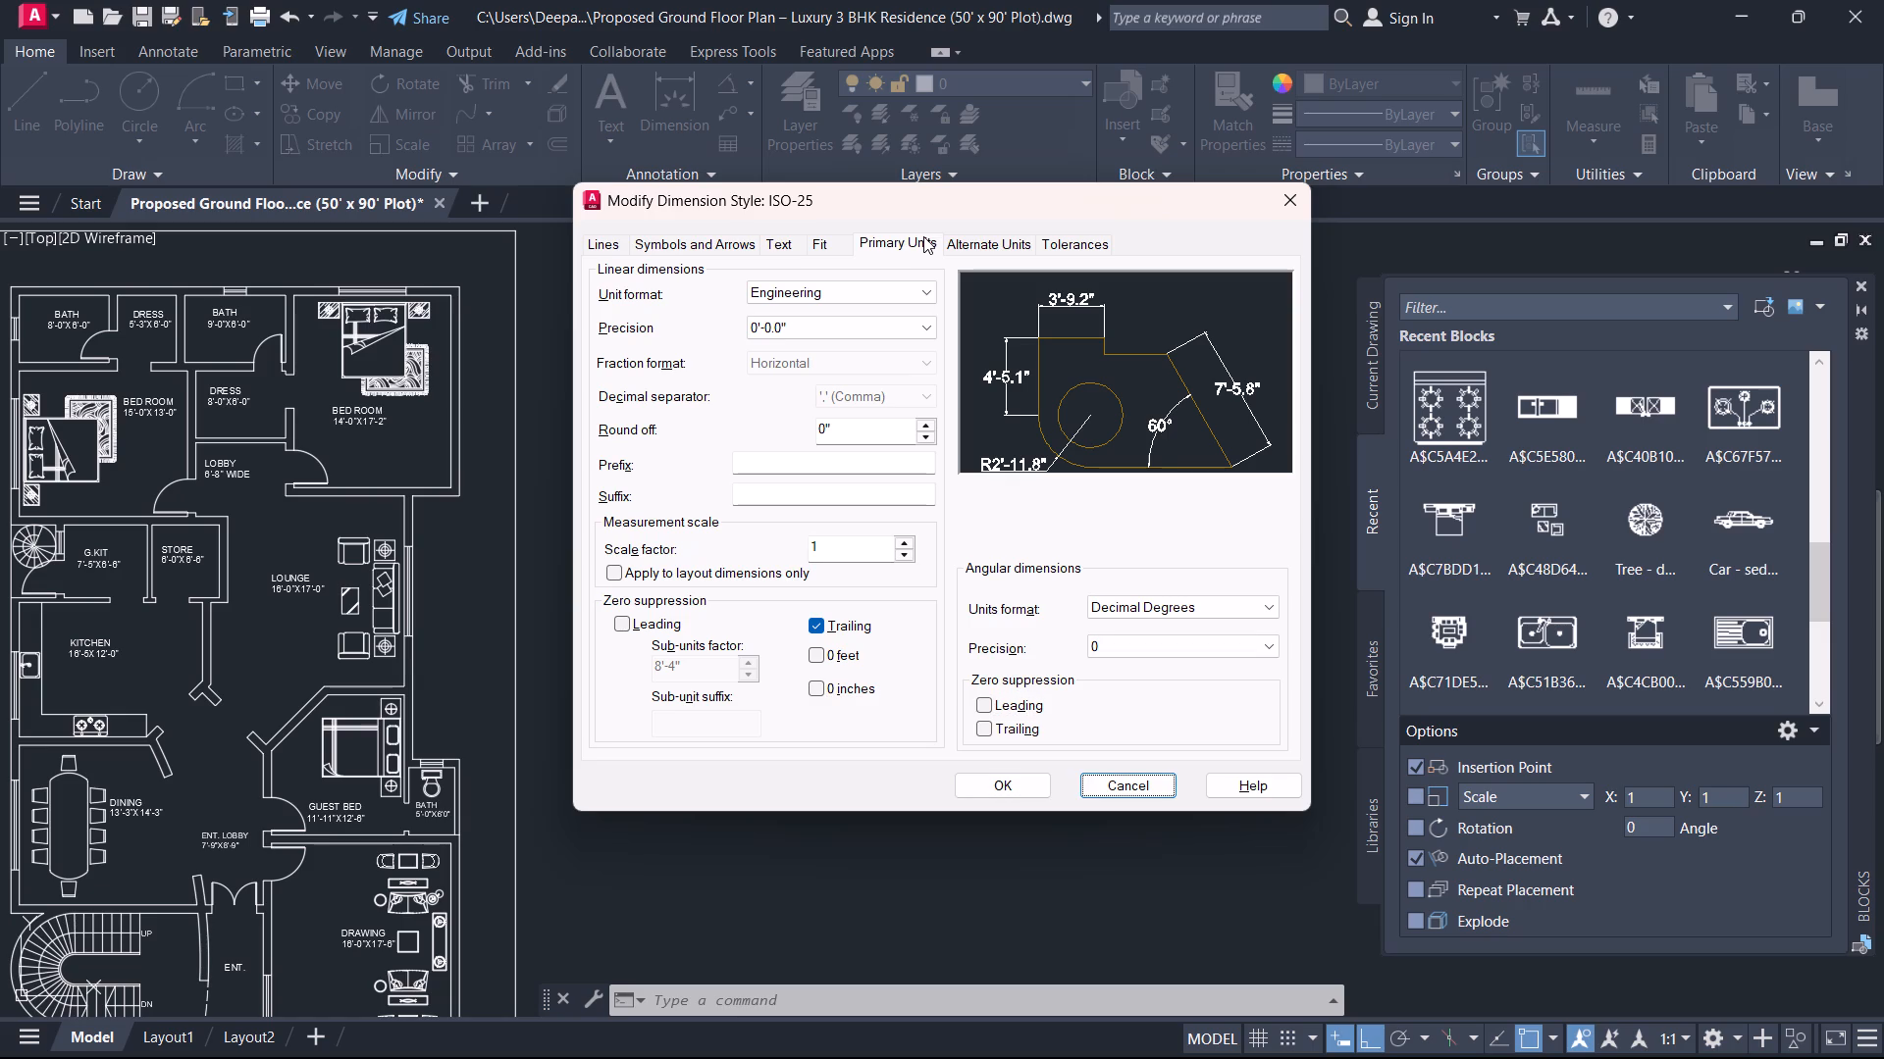
{"action": "key", "text": "Tab"}
{"action": "key", "text": "Tab"}
{"action": "key", "text": "Tab"}
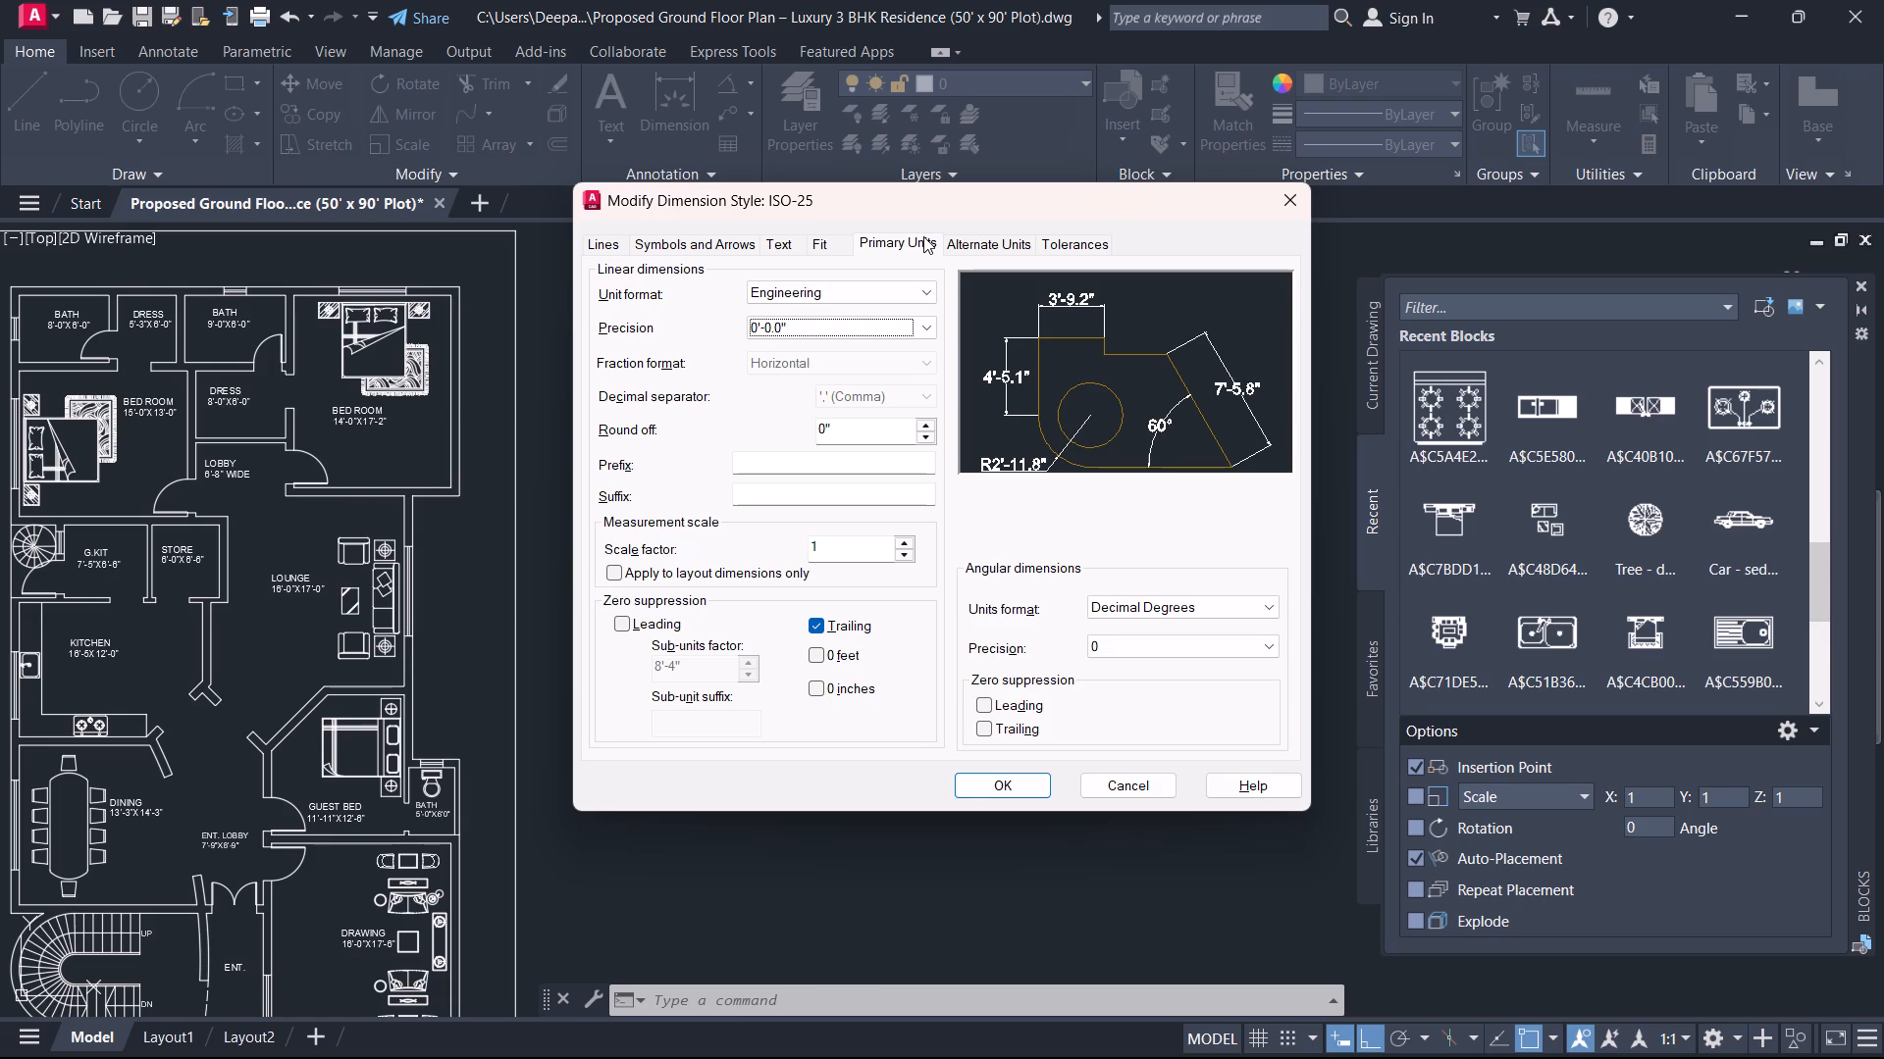
{"action": "key", "text": "Tab"}
{"action": "key", "text": "Tab"}
{"action": "key", "text": "Tab"}
{"action": "key", "text": "Escape"}
{"action": "key", "text": "Escape"}
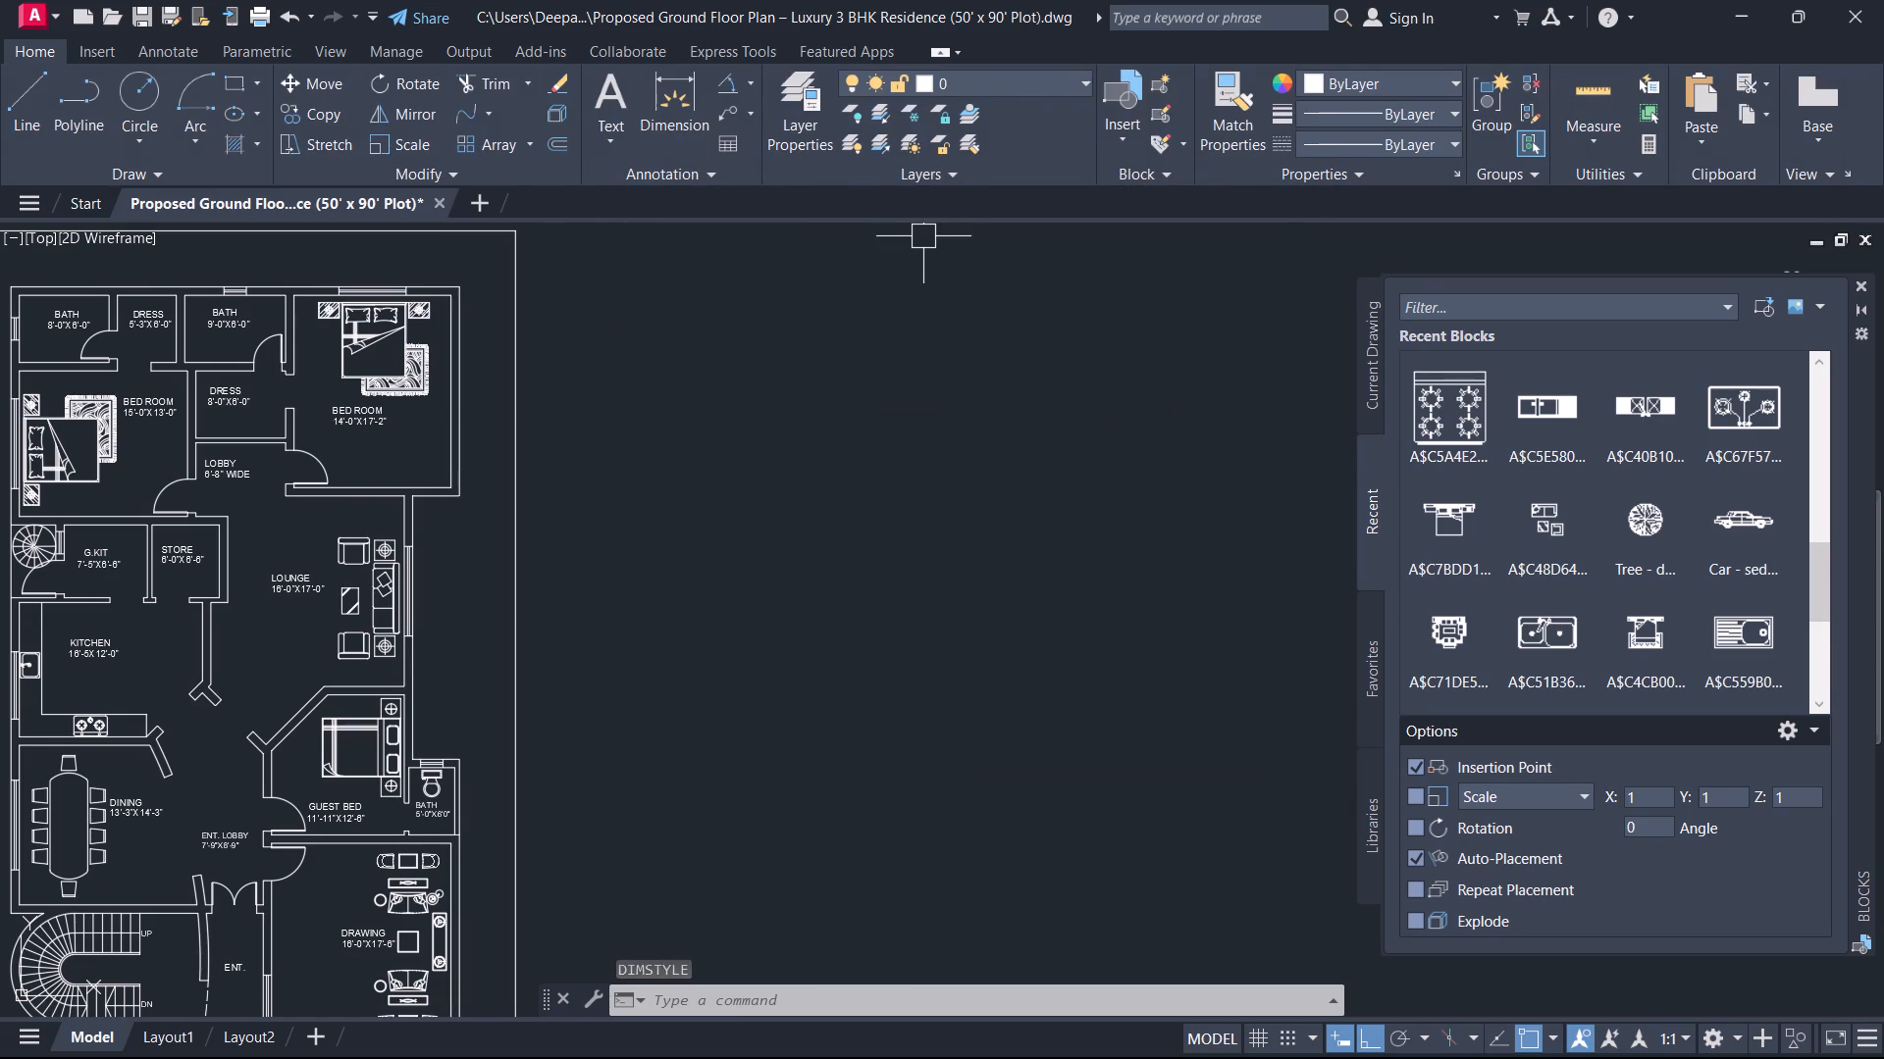
Open the tool palettes to view the architectural imperial and metric samples, and close them without inserting anything.
{"action": "type", "text": "TP"}
{"action": "key", "text": "space"}
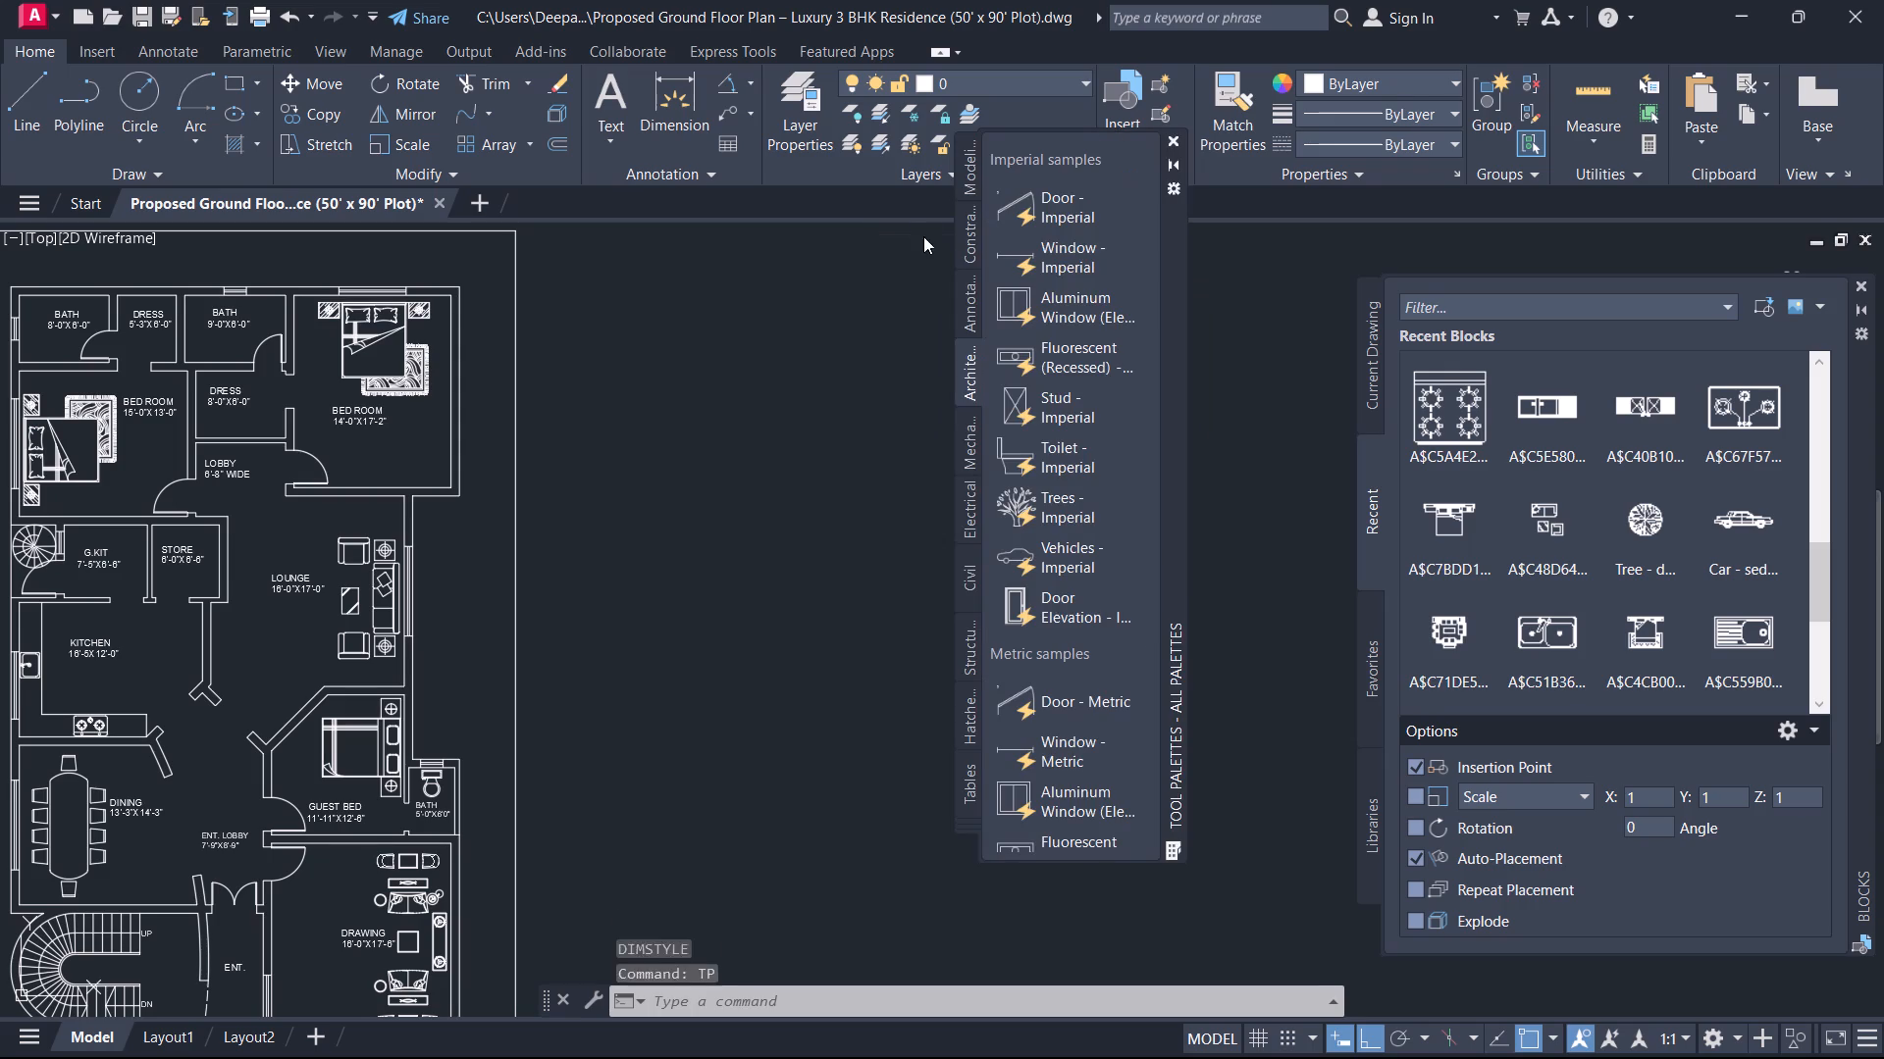
{"action": "key", "text": "Tab"}
{"action": "key", "text": "Tab"}
{"action": "key", "text": "Tab"}
{"action": "key", "text": "Tab"}
{"action": "key", "text": "Tab"}
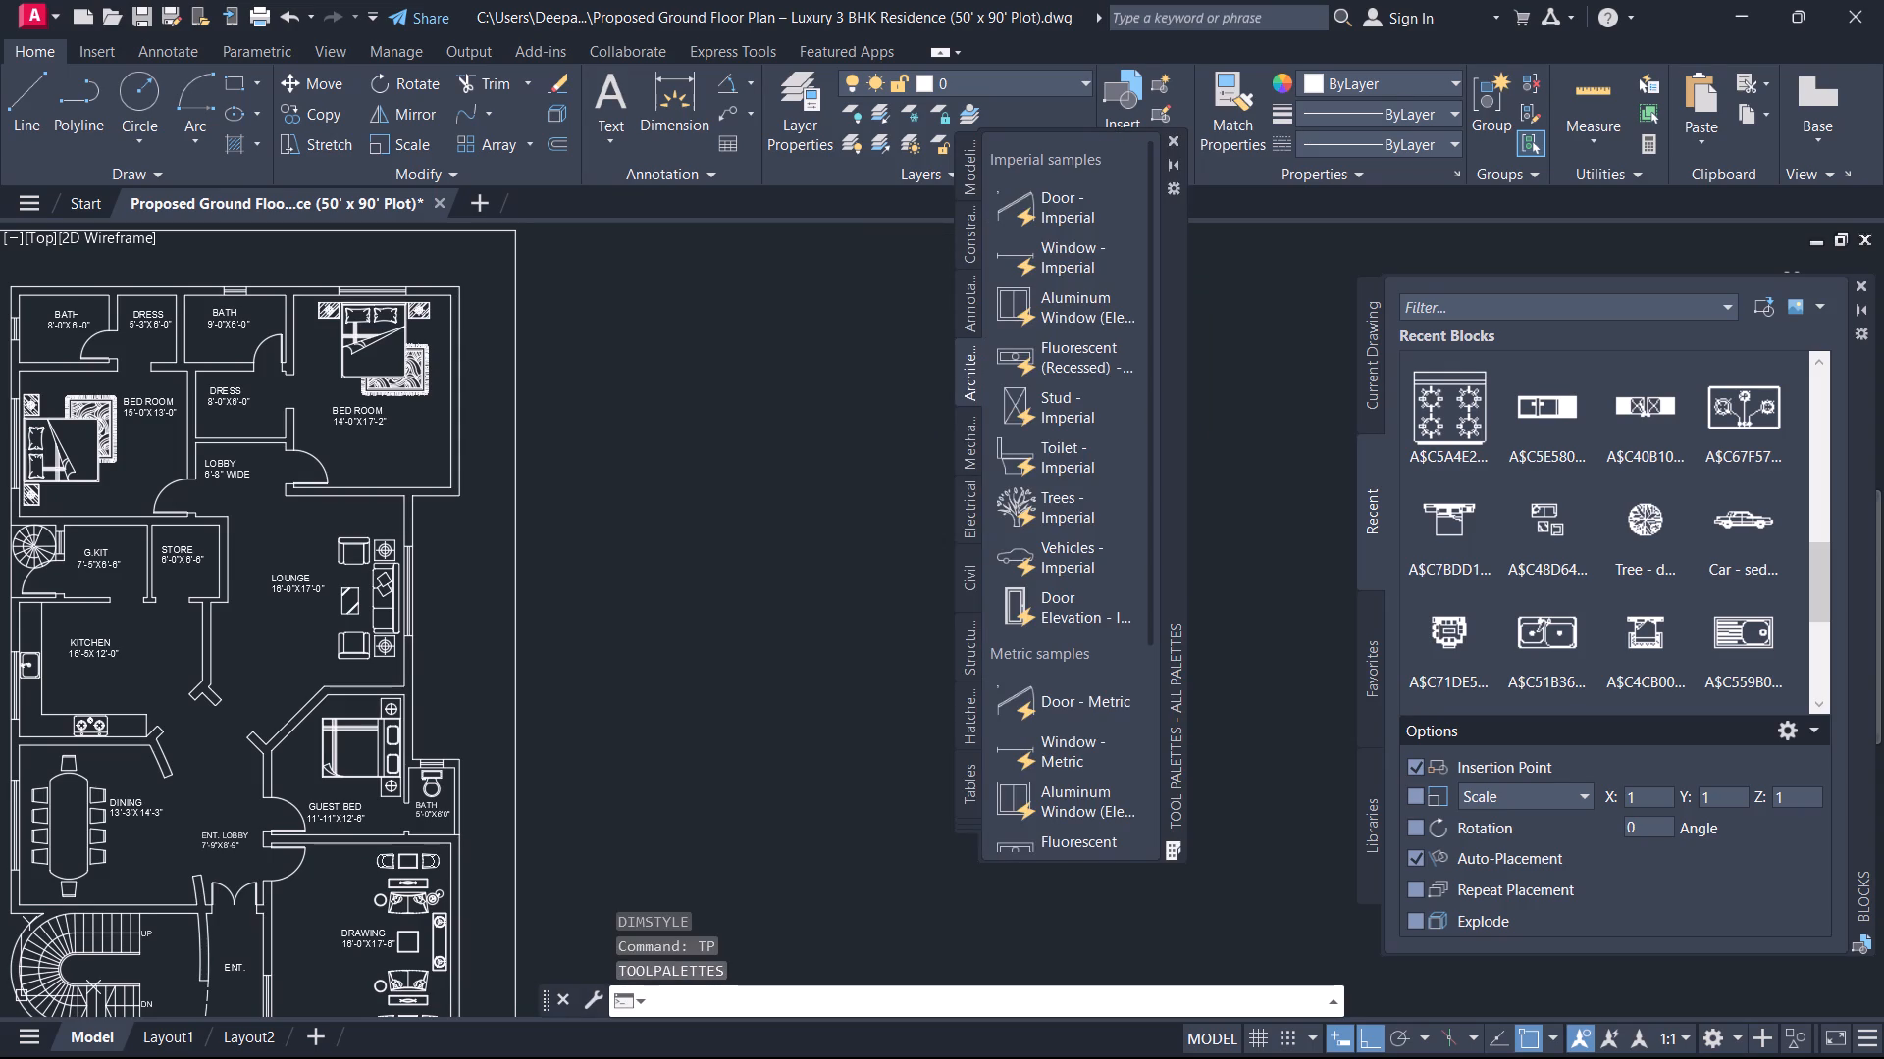
{"action": "key", "text": "Tab"}
{"action": "key", "text": "Up"}
{"action": "key", "text": "Up"}
{"action": "key", "text": "Up"}
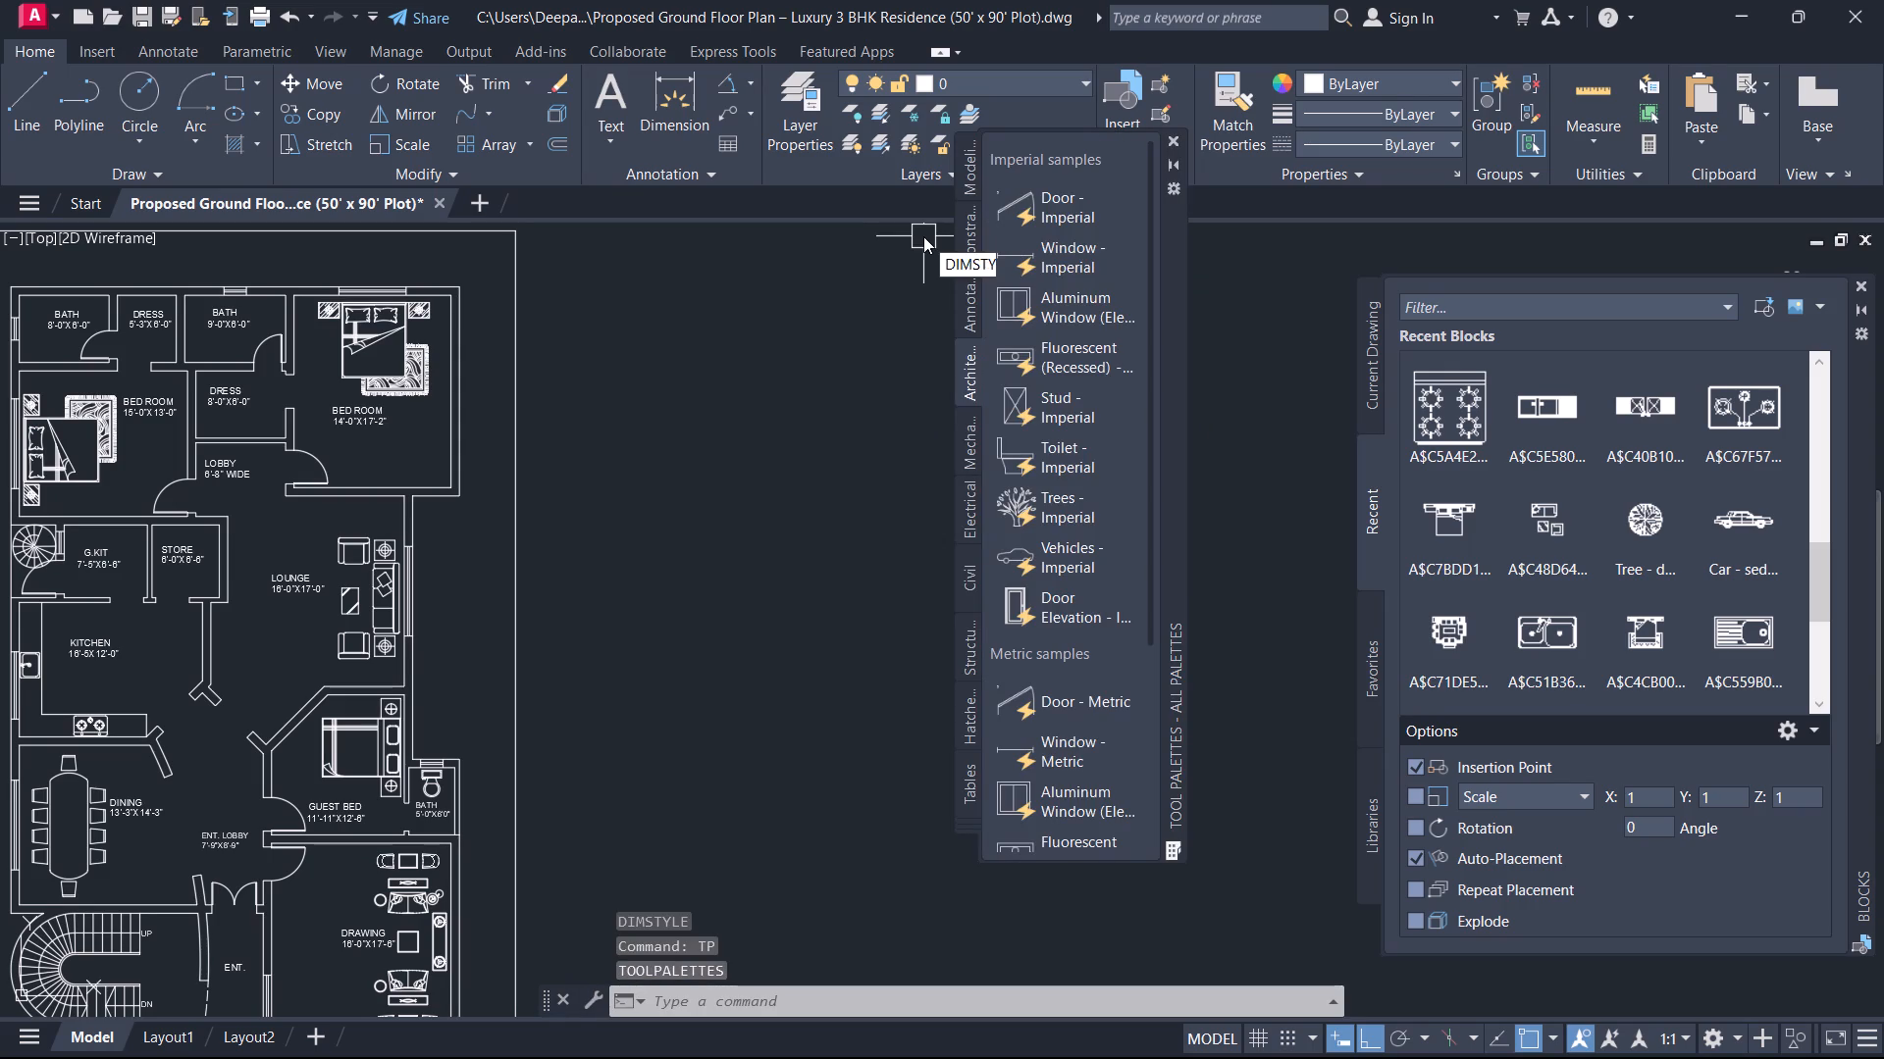
{"action": "key", "text": "Up"}
{"action": "key", "text": "Down"}
{"action": "key", "text": "Down"}
{"action": "key", "text": "Escape"}
{"action": "key", "text": "Escape"}
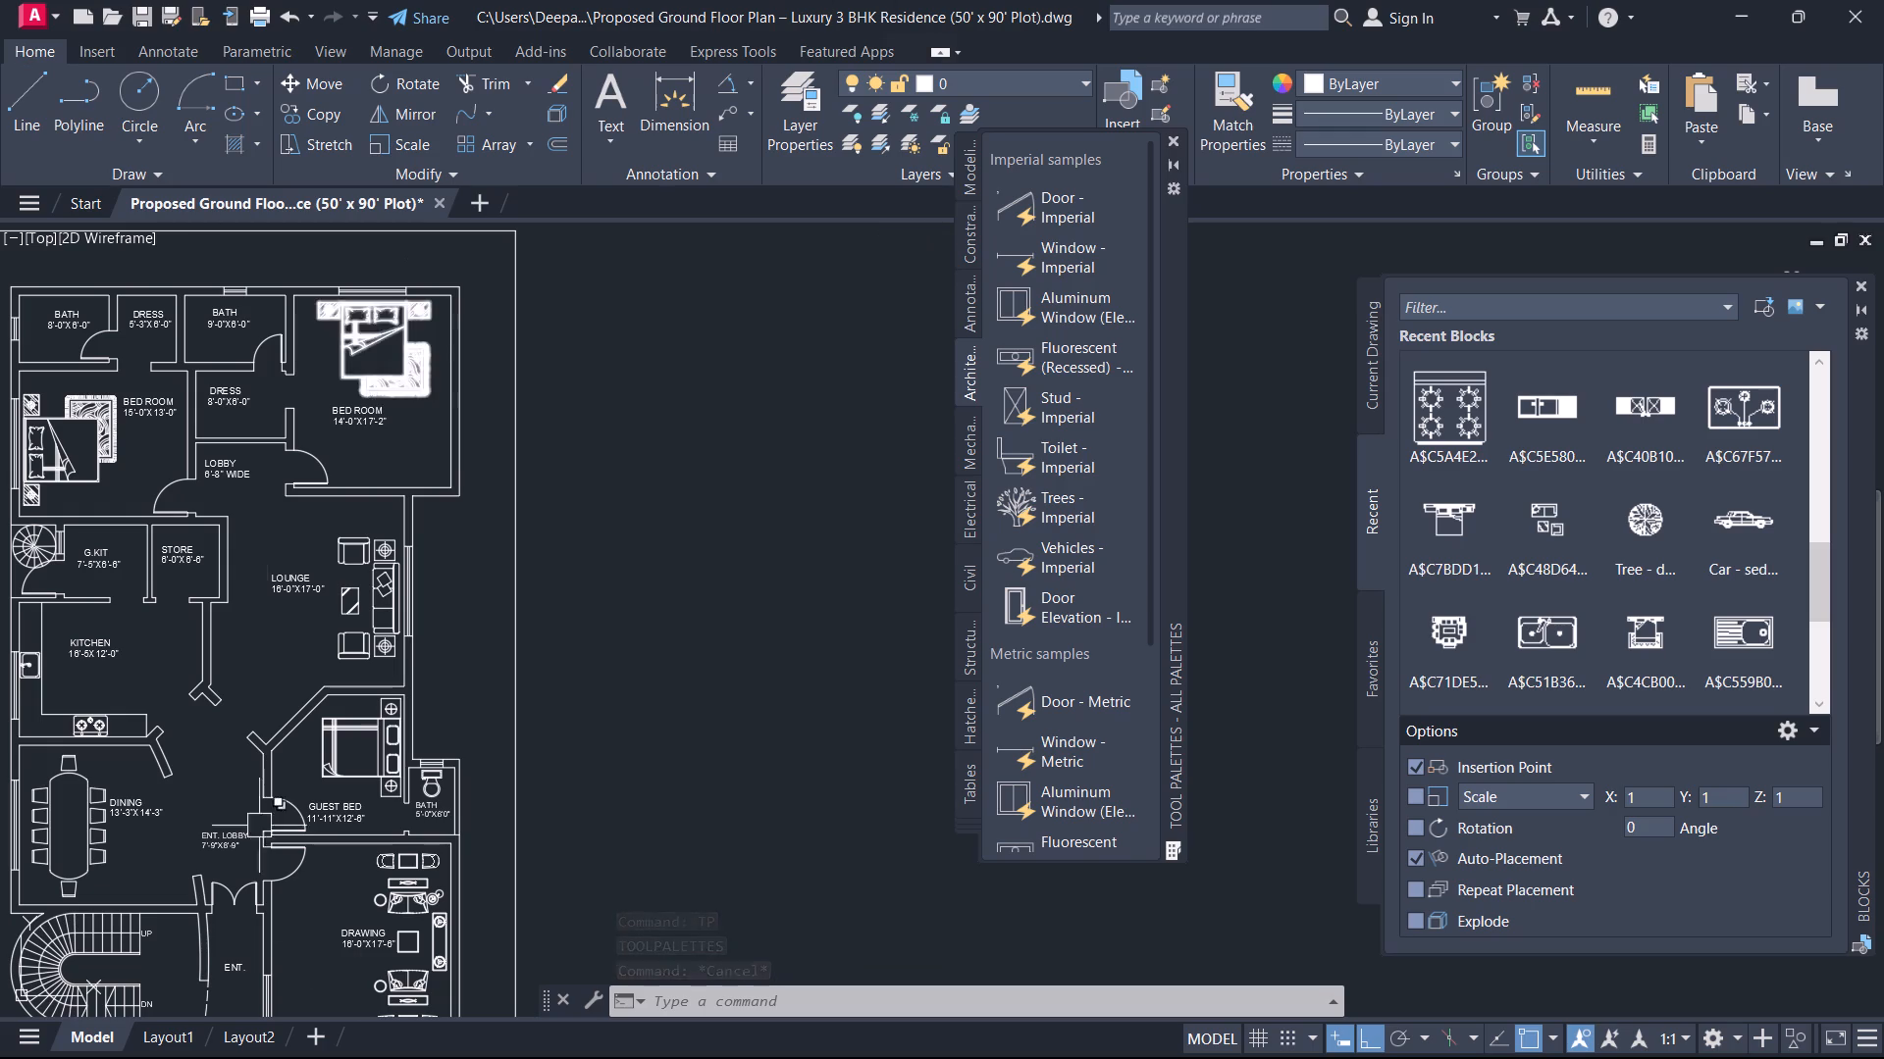
{"action": "left_click", "coordinate": [1168, 143]}
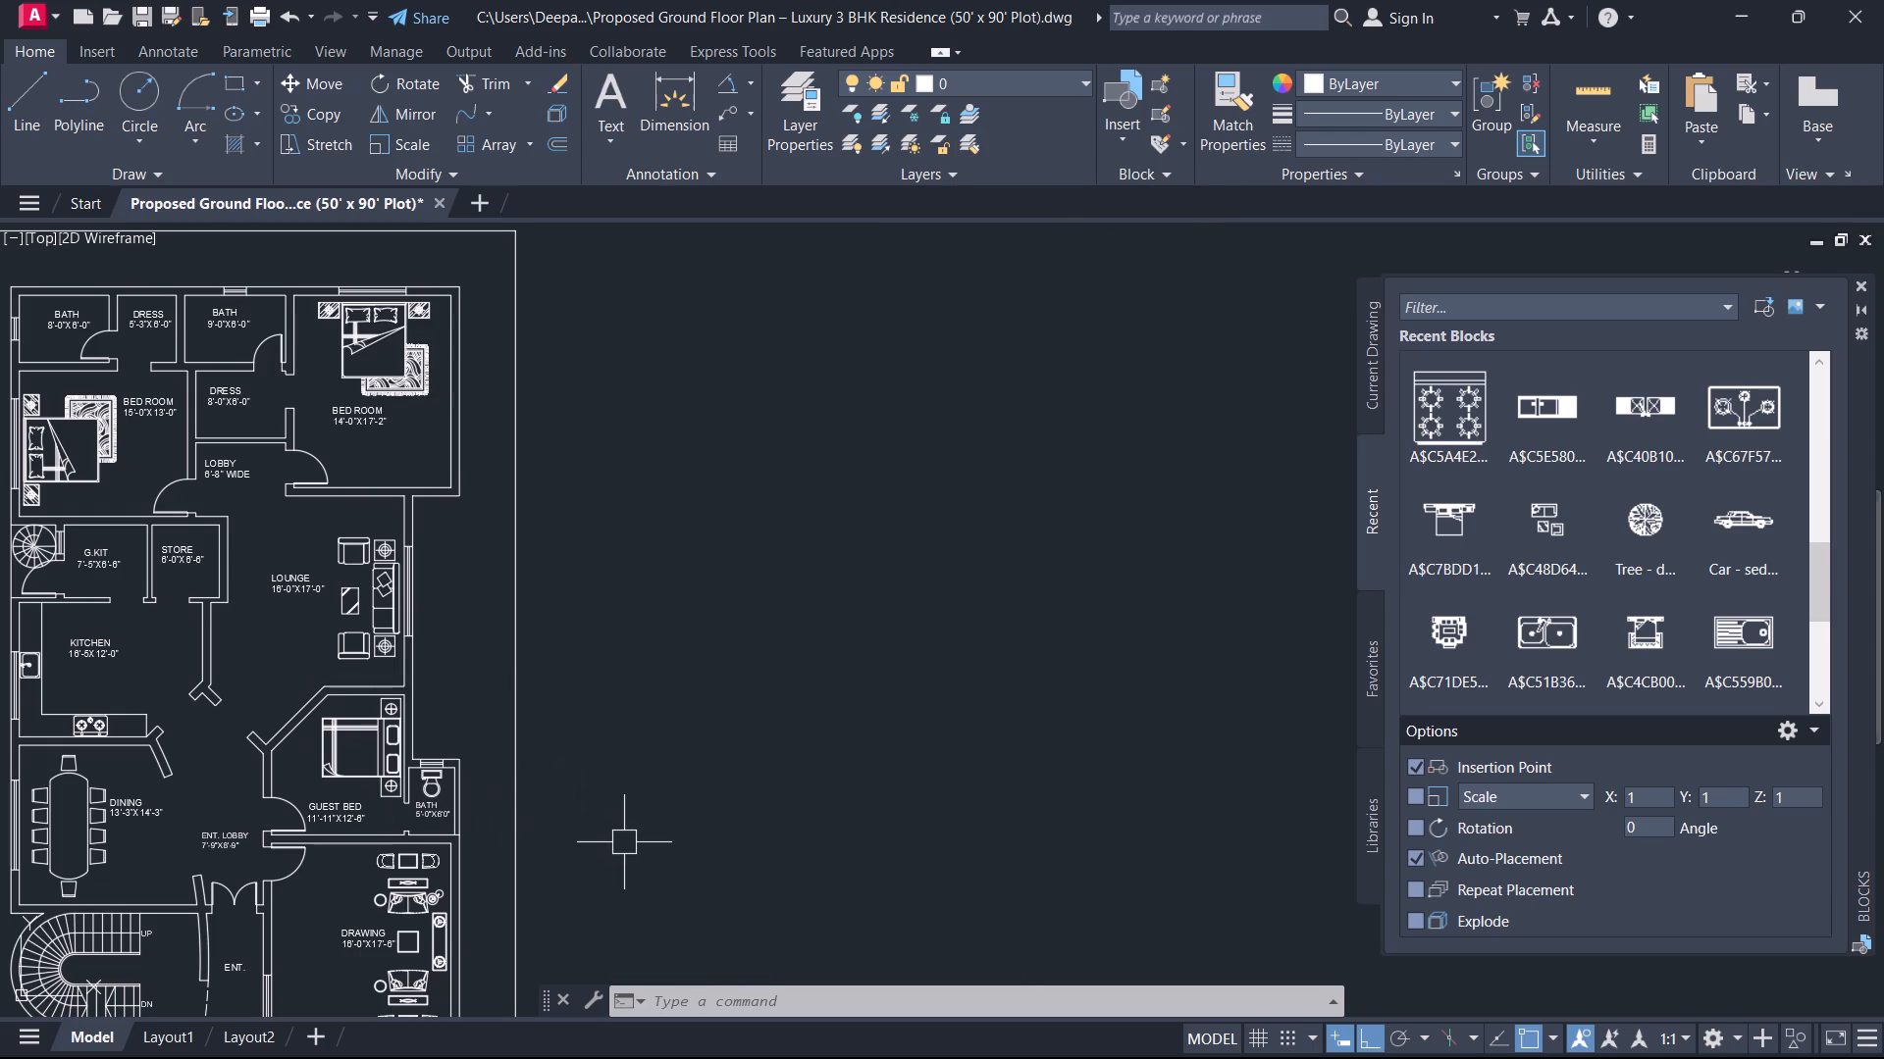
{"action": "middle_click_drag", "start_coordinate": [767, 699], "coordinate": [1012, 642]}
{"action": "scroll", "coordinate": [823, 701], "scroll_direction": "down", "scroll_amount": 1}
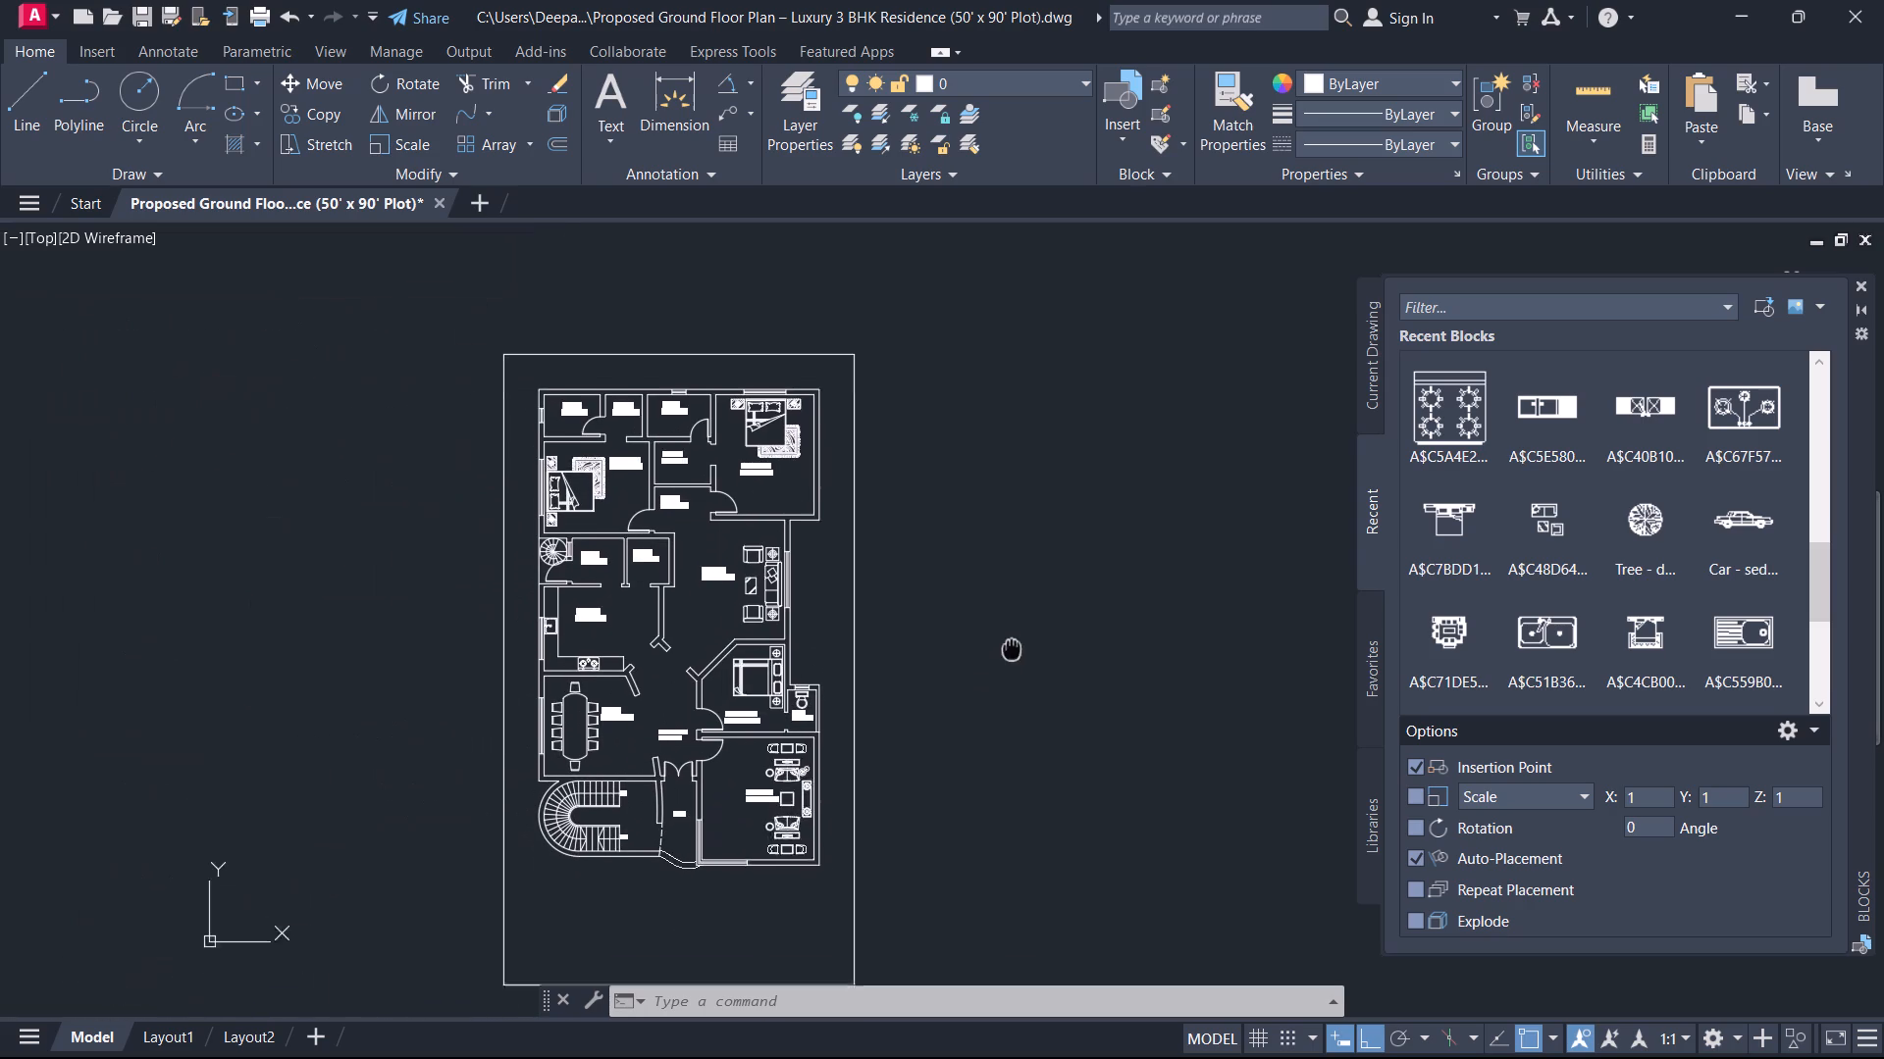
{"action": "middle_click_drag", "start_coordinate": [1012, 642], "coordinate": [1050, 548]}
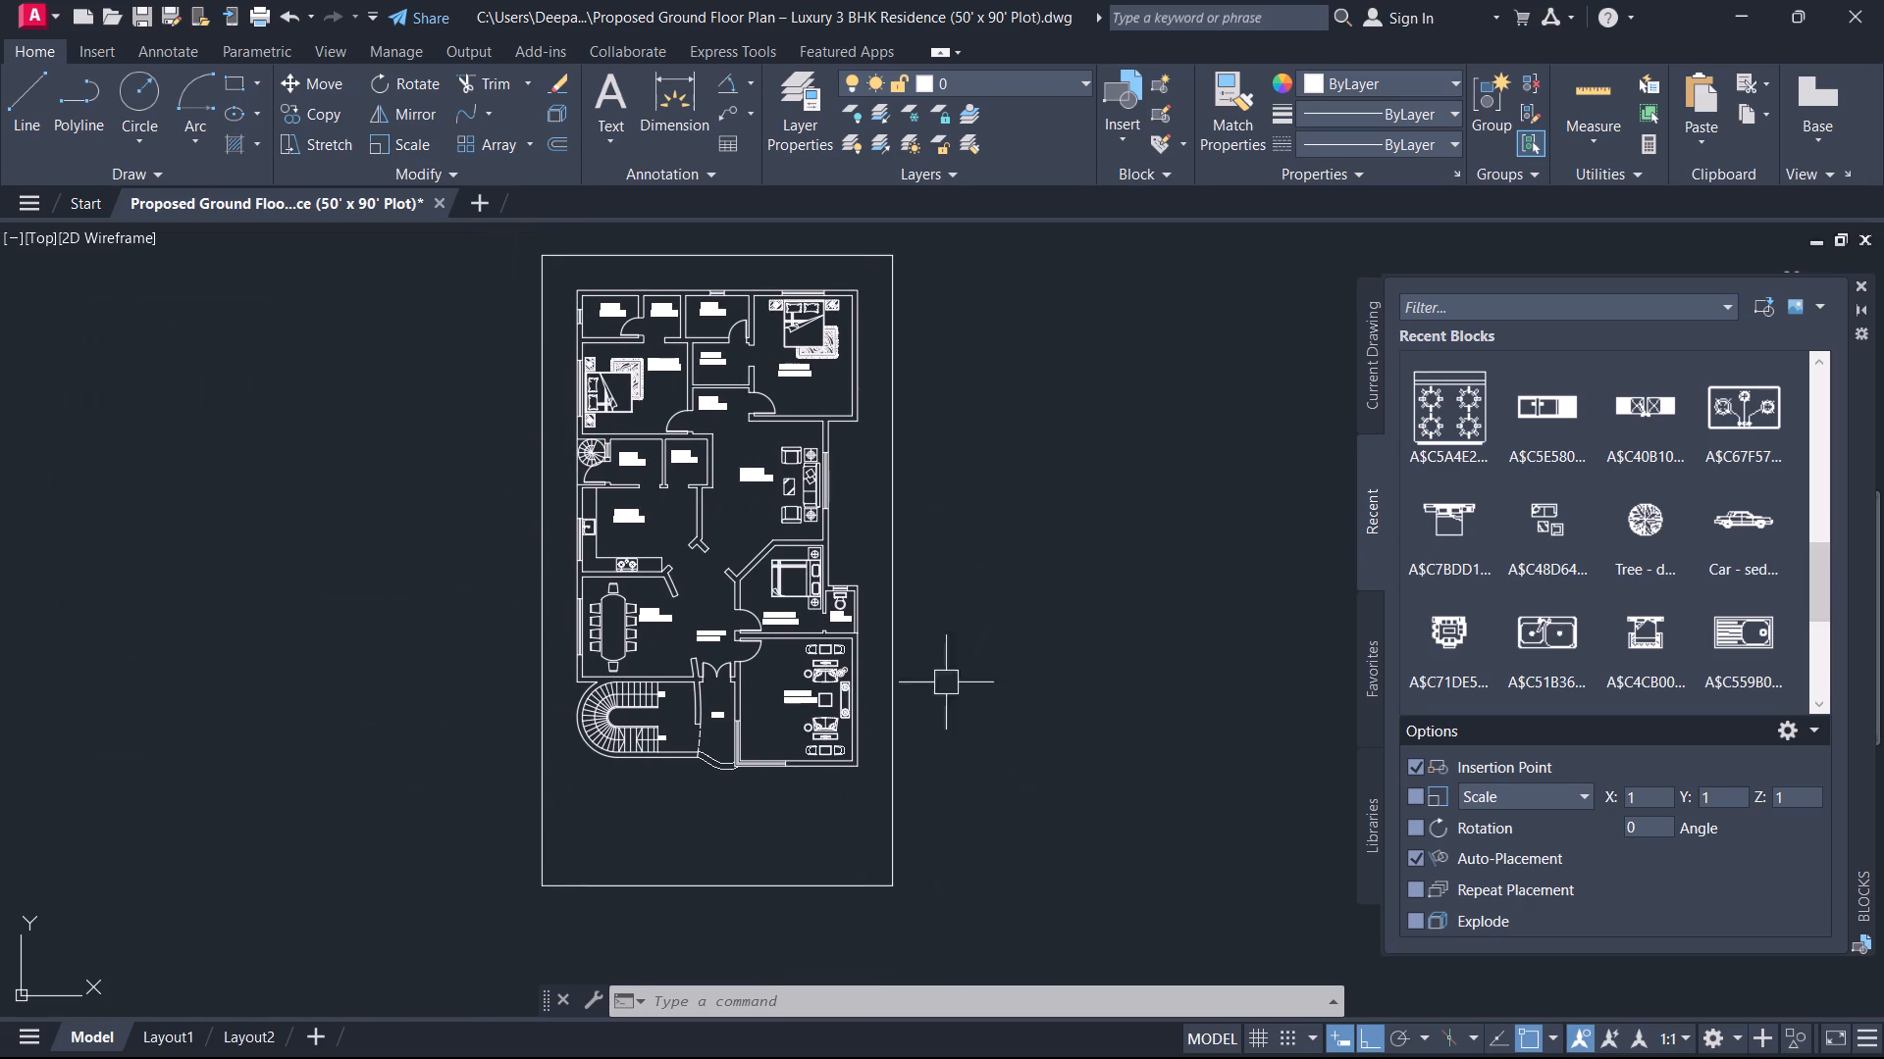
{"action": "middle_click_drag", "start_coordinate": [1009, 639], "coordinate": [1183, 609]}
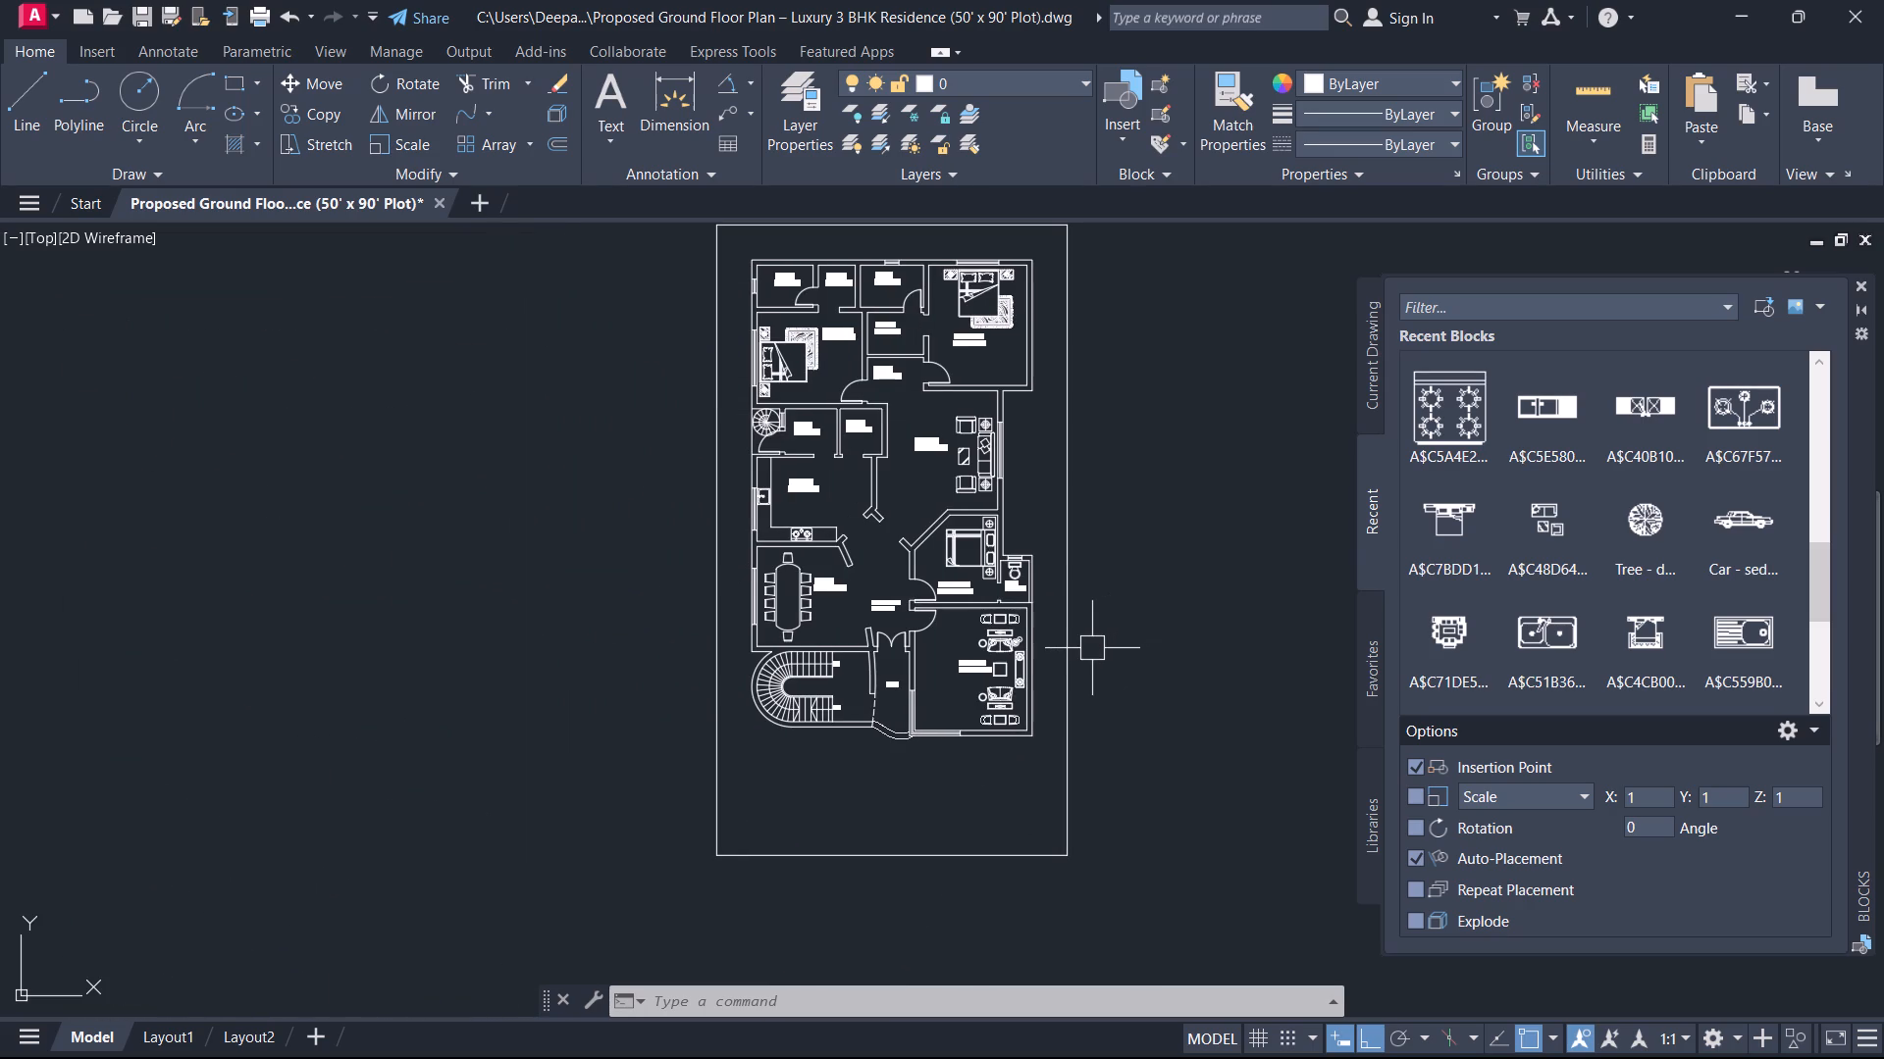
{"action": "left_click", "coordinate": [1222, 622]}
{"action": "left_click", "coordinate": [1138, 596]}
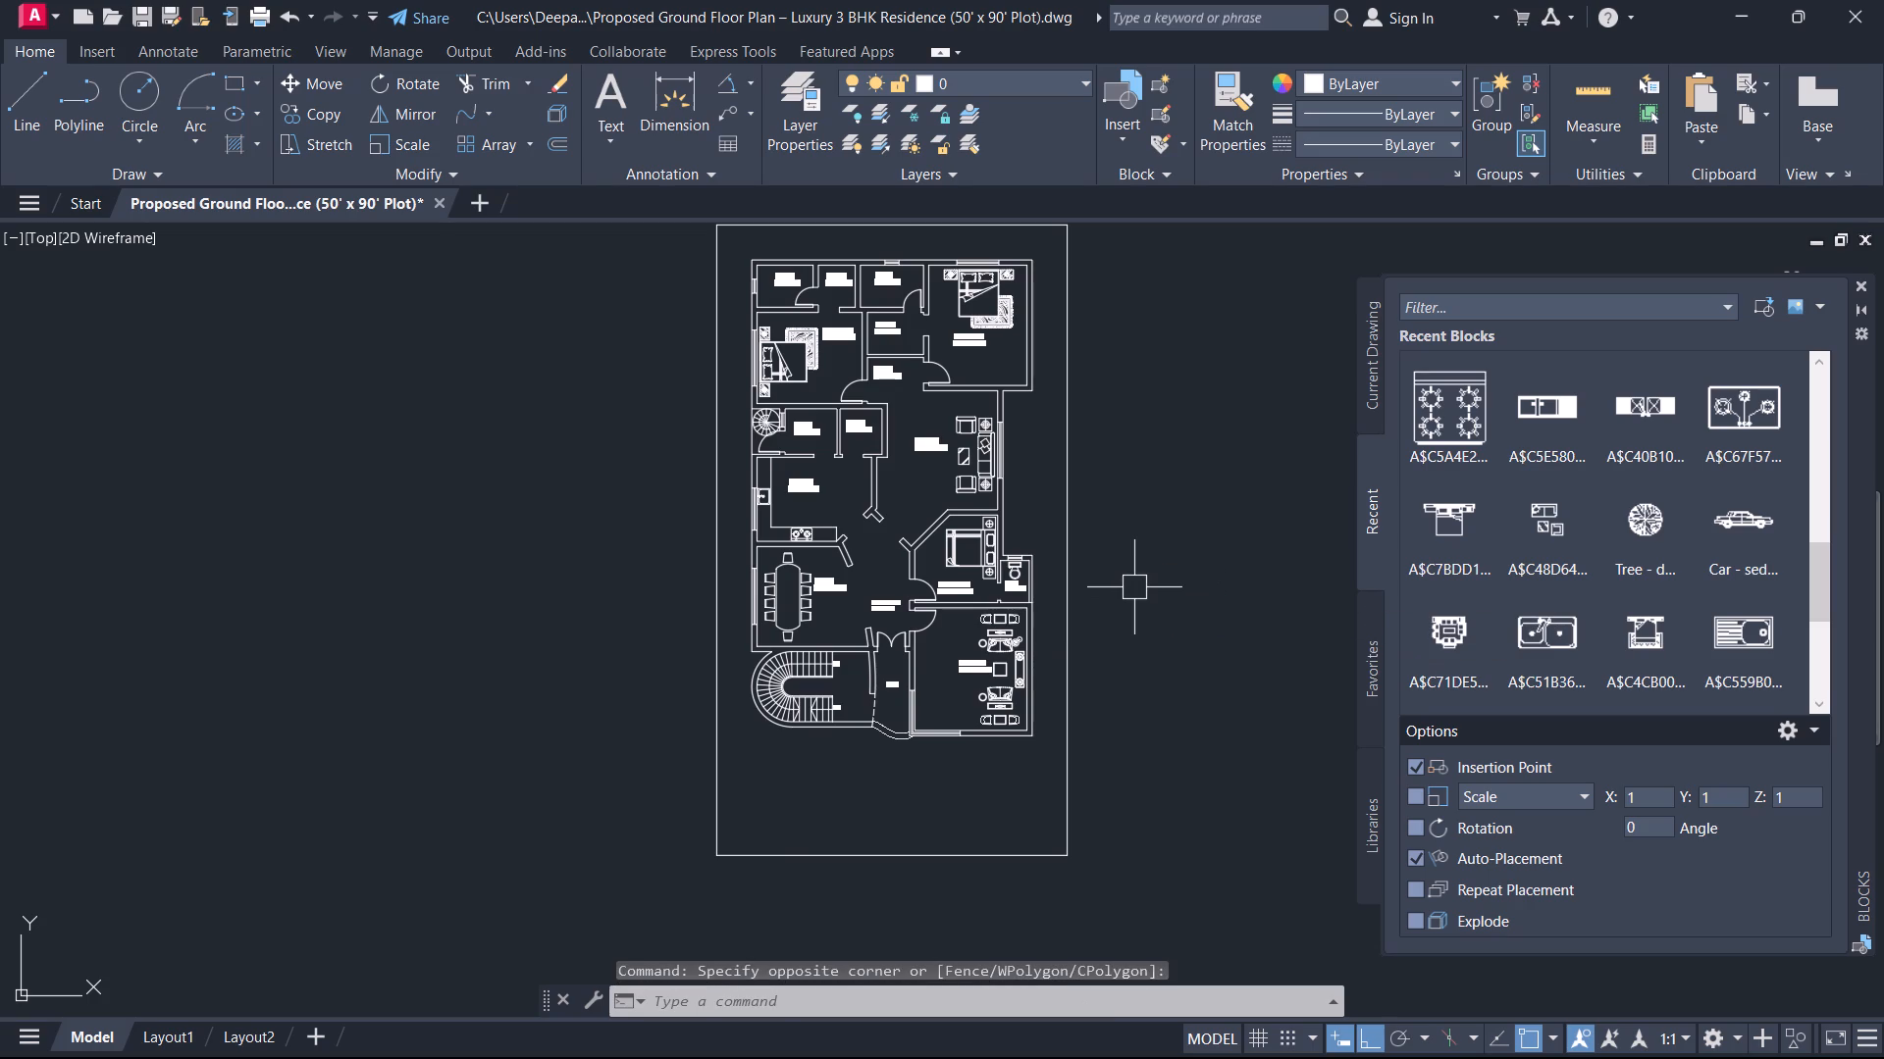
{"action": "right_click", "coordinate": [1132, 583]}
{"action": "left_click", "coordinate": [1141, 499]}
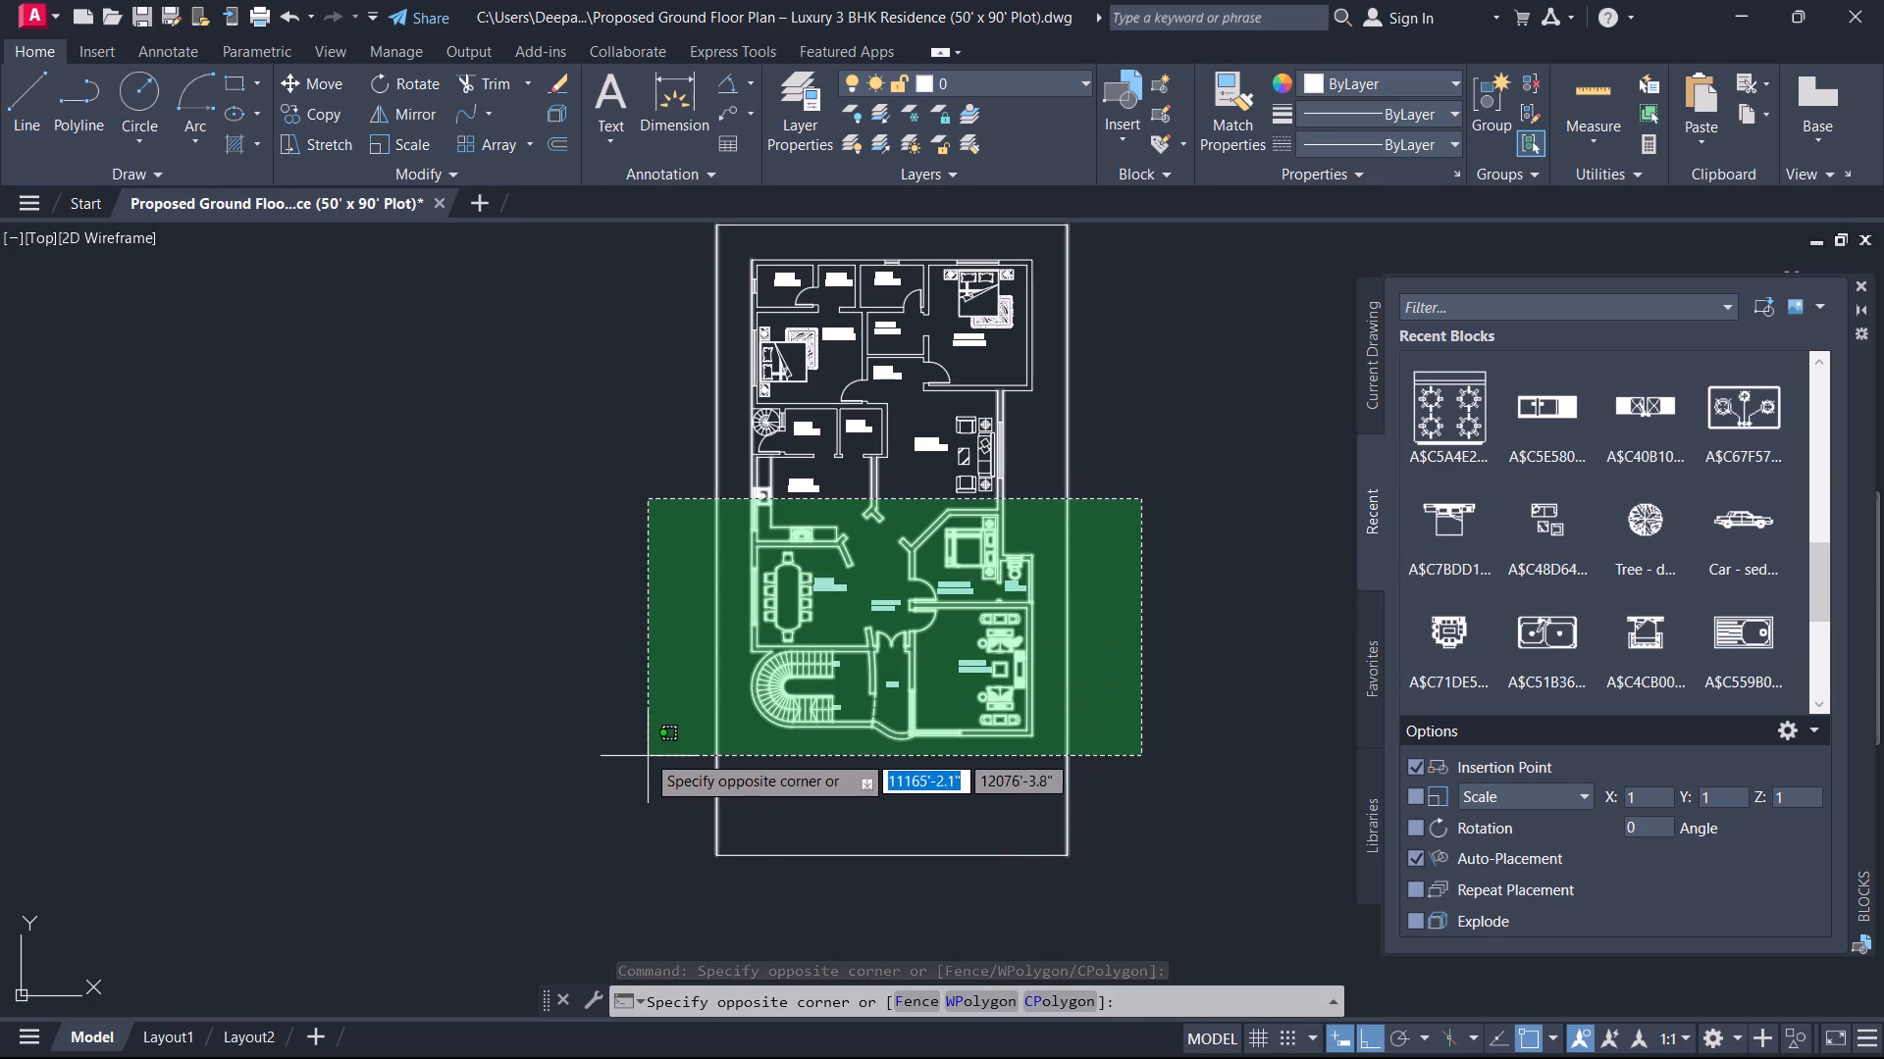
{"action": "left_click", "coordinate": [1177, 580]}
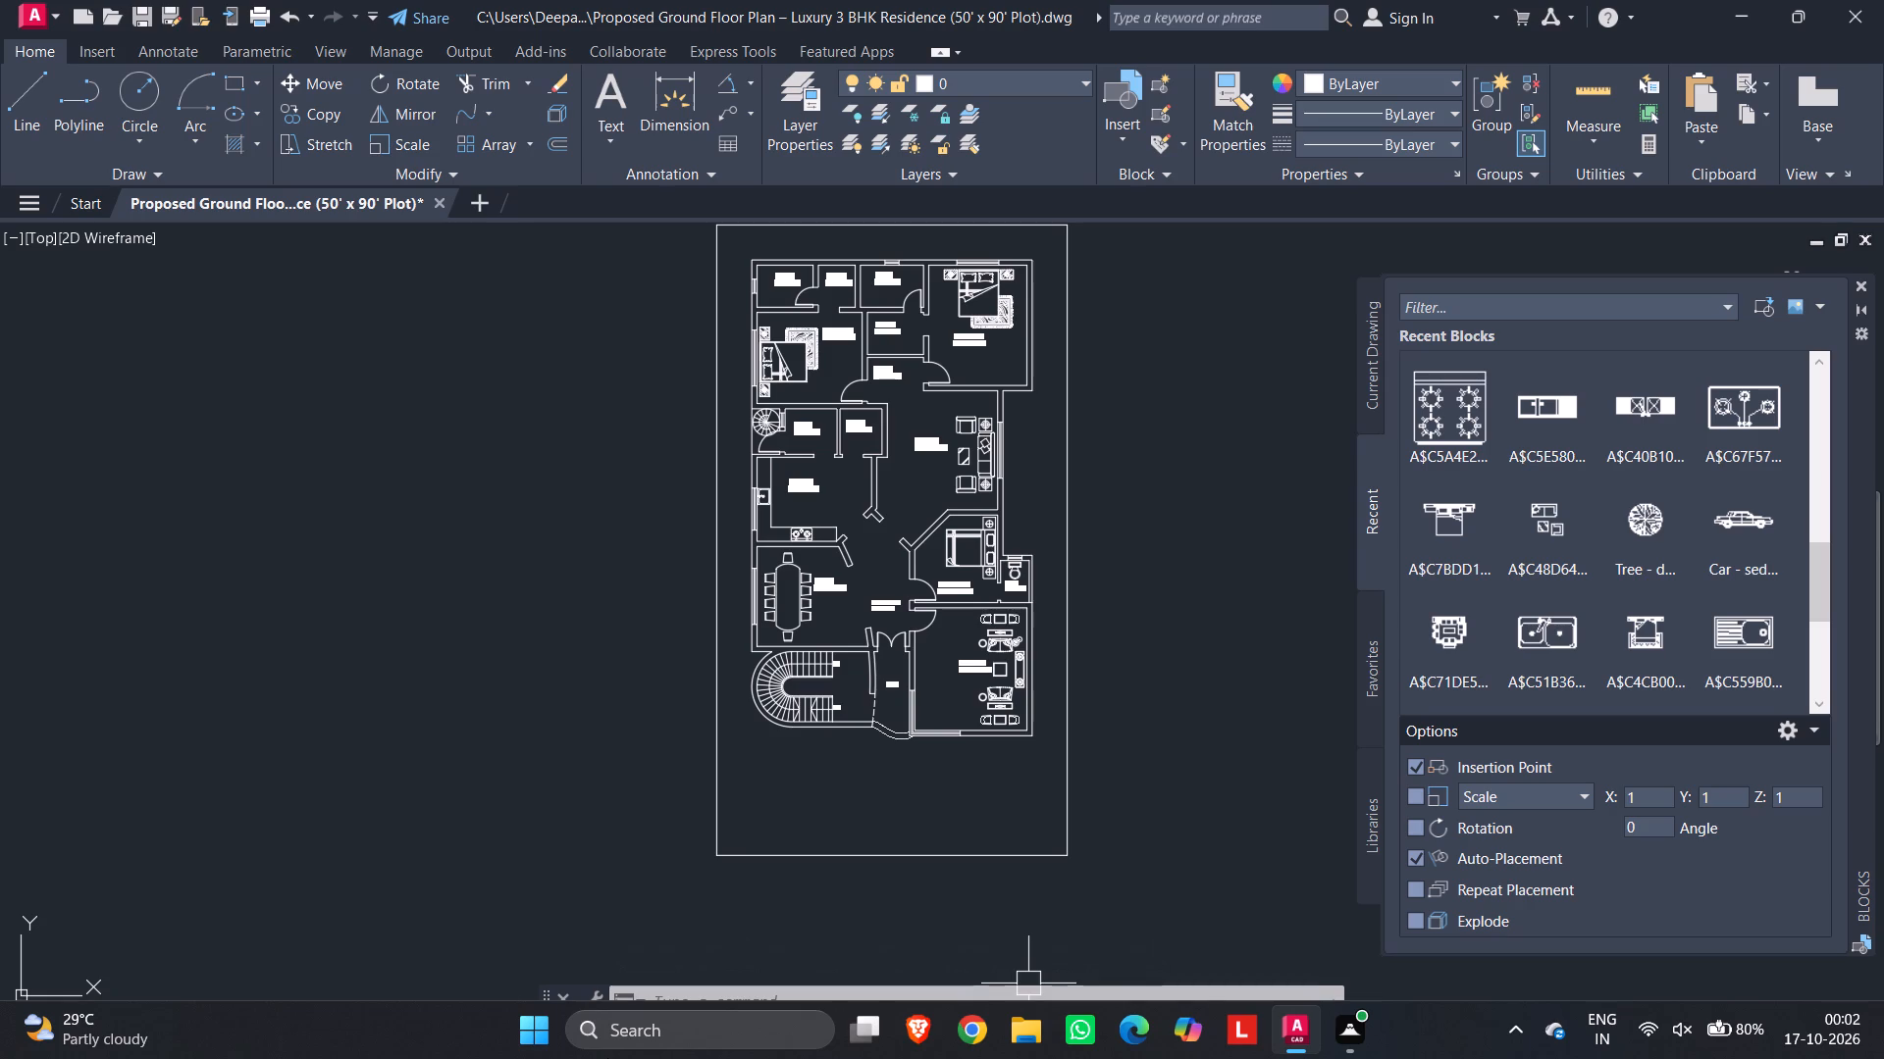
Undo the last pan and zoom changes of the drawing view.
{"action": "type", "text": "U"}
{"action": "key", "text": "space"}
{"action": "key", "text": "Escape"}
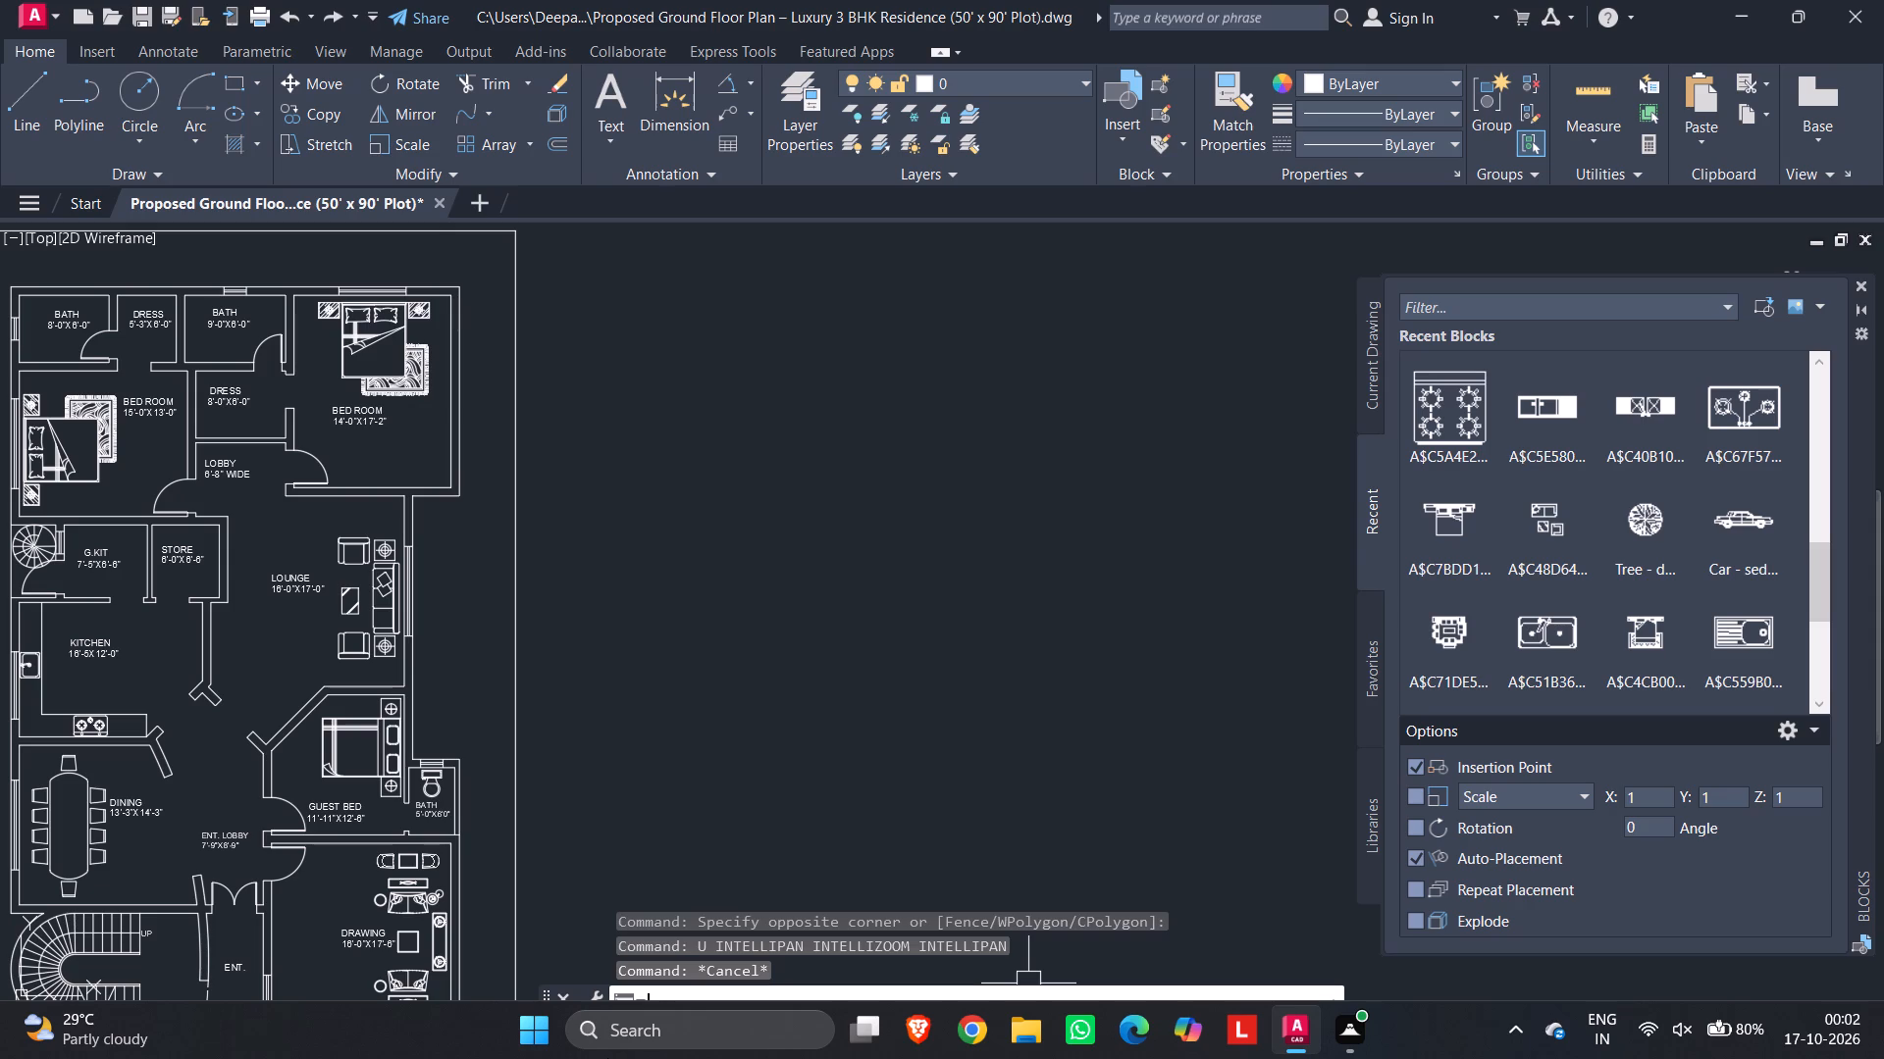
Open the drawing units settings and close them without changing anything.
{"action": "type", "text": "UN"}
{"action": "key", "text": "space"}
{"action": "key", "text": "Escape"}
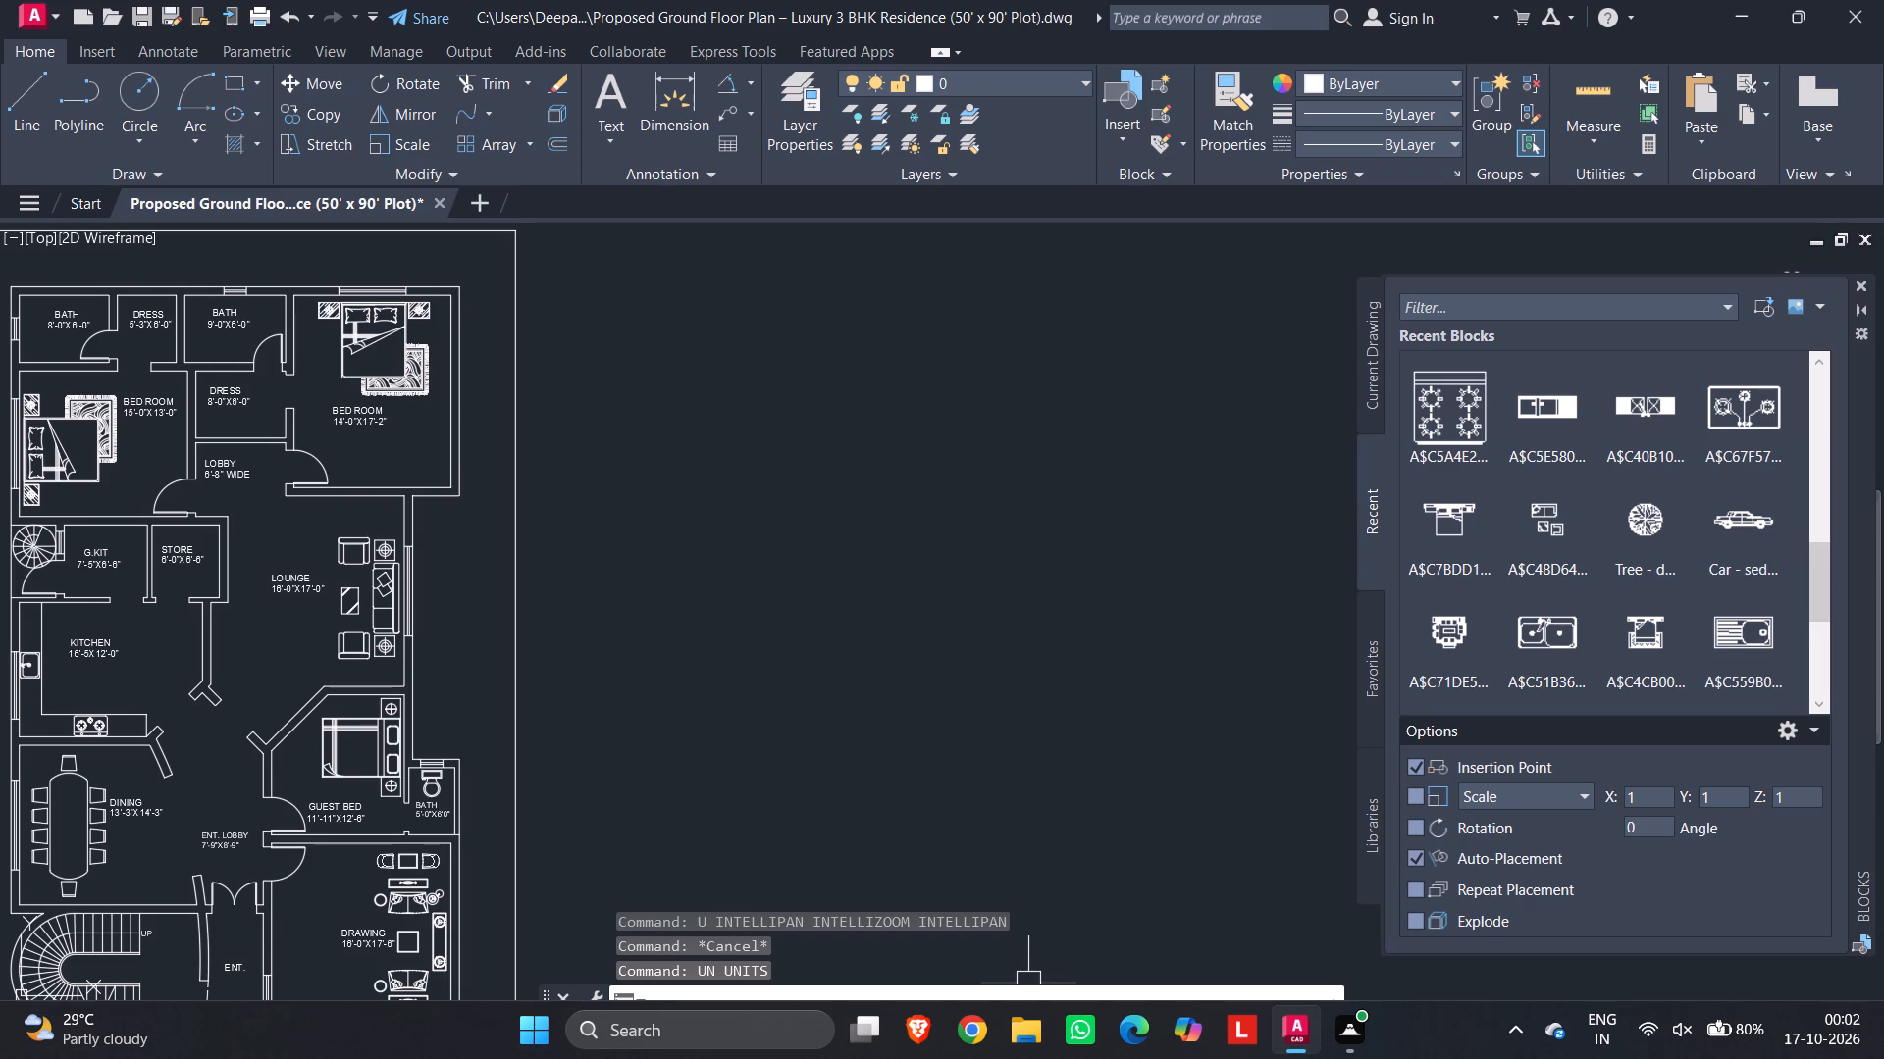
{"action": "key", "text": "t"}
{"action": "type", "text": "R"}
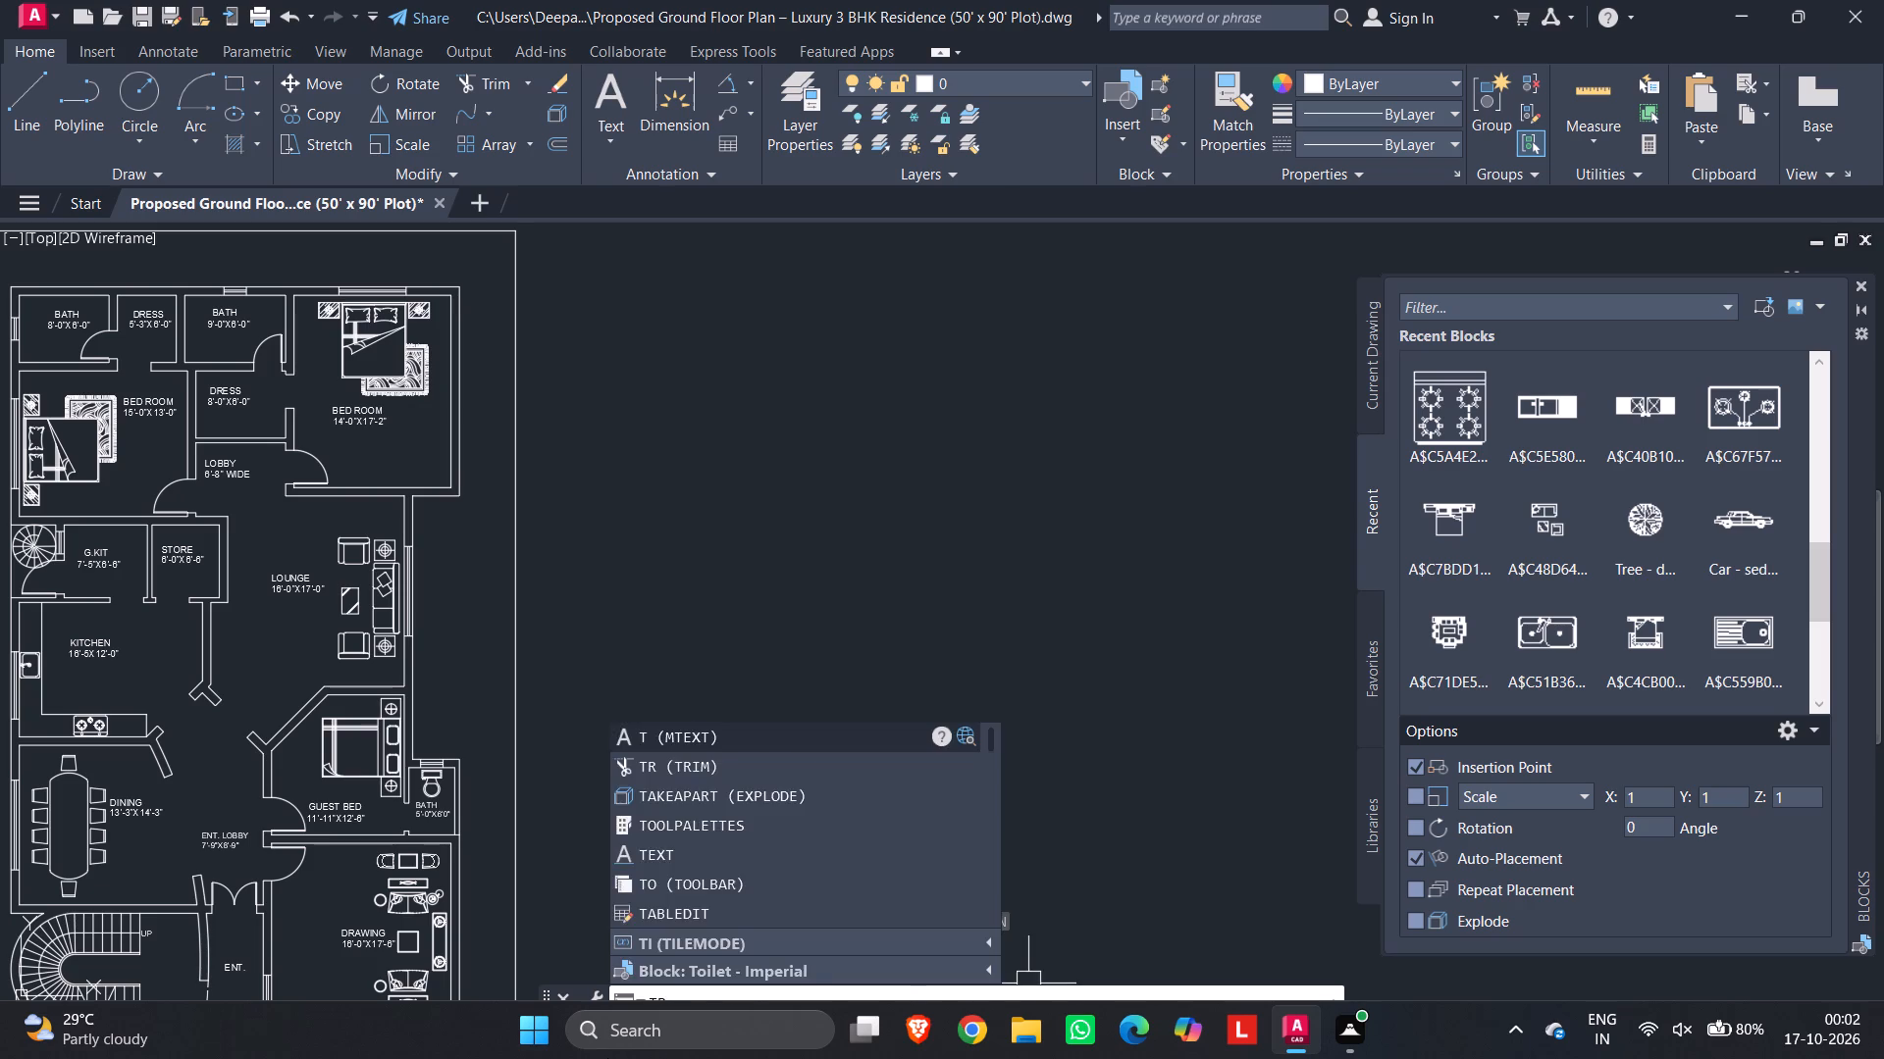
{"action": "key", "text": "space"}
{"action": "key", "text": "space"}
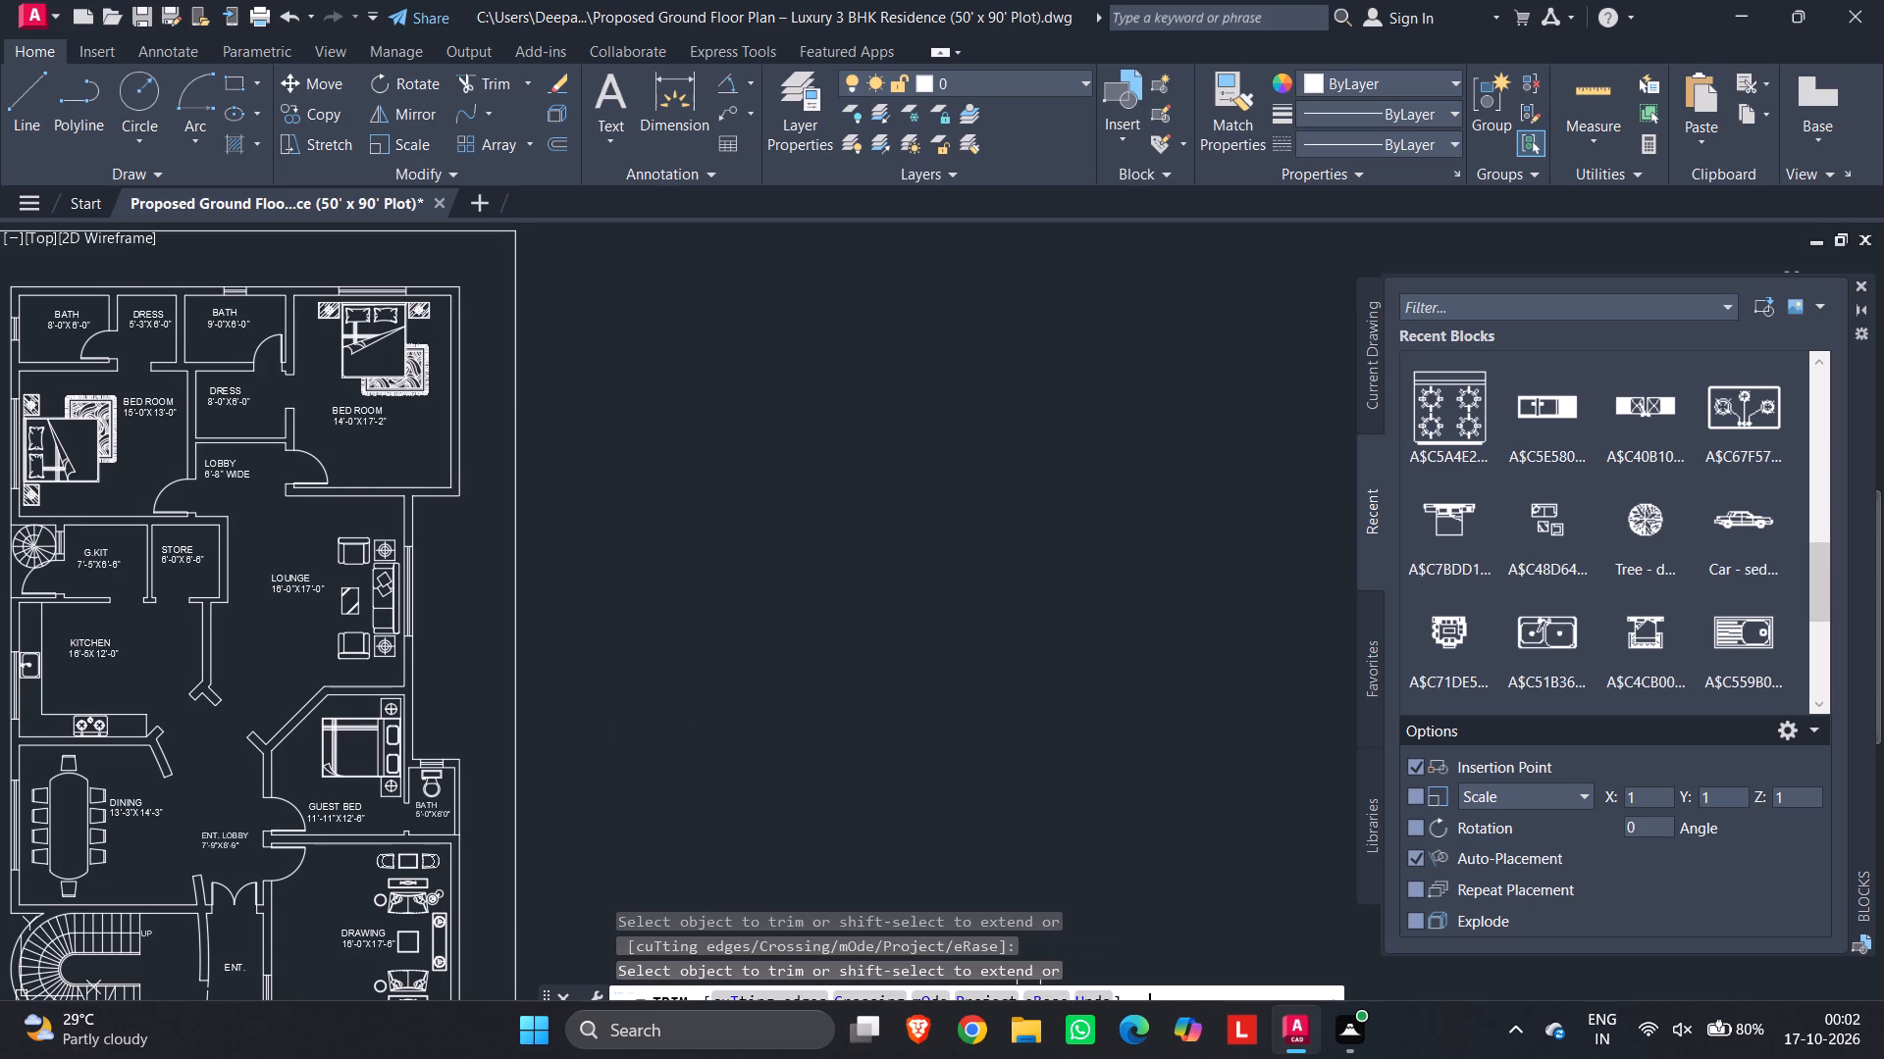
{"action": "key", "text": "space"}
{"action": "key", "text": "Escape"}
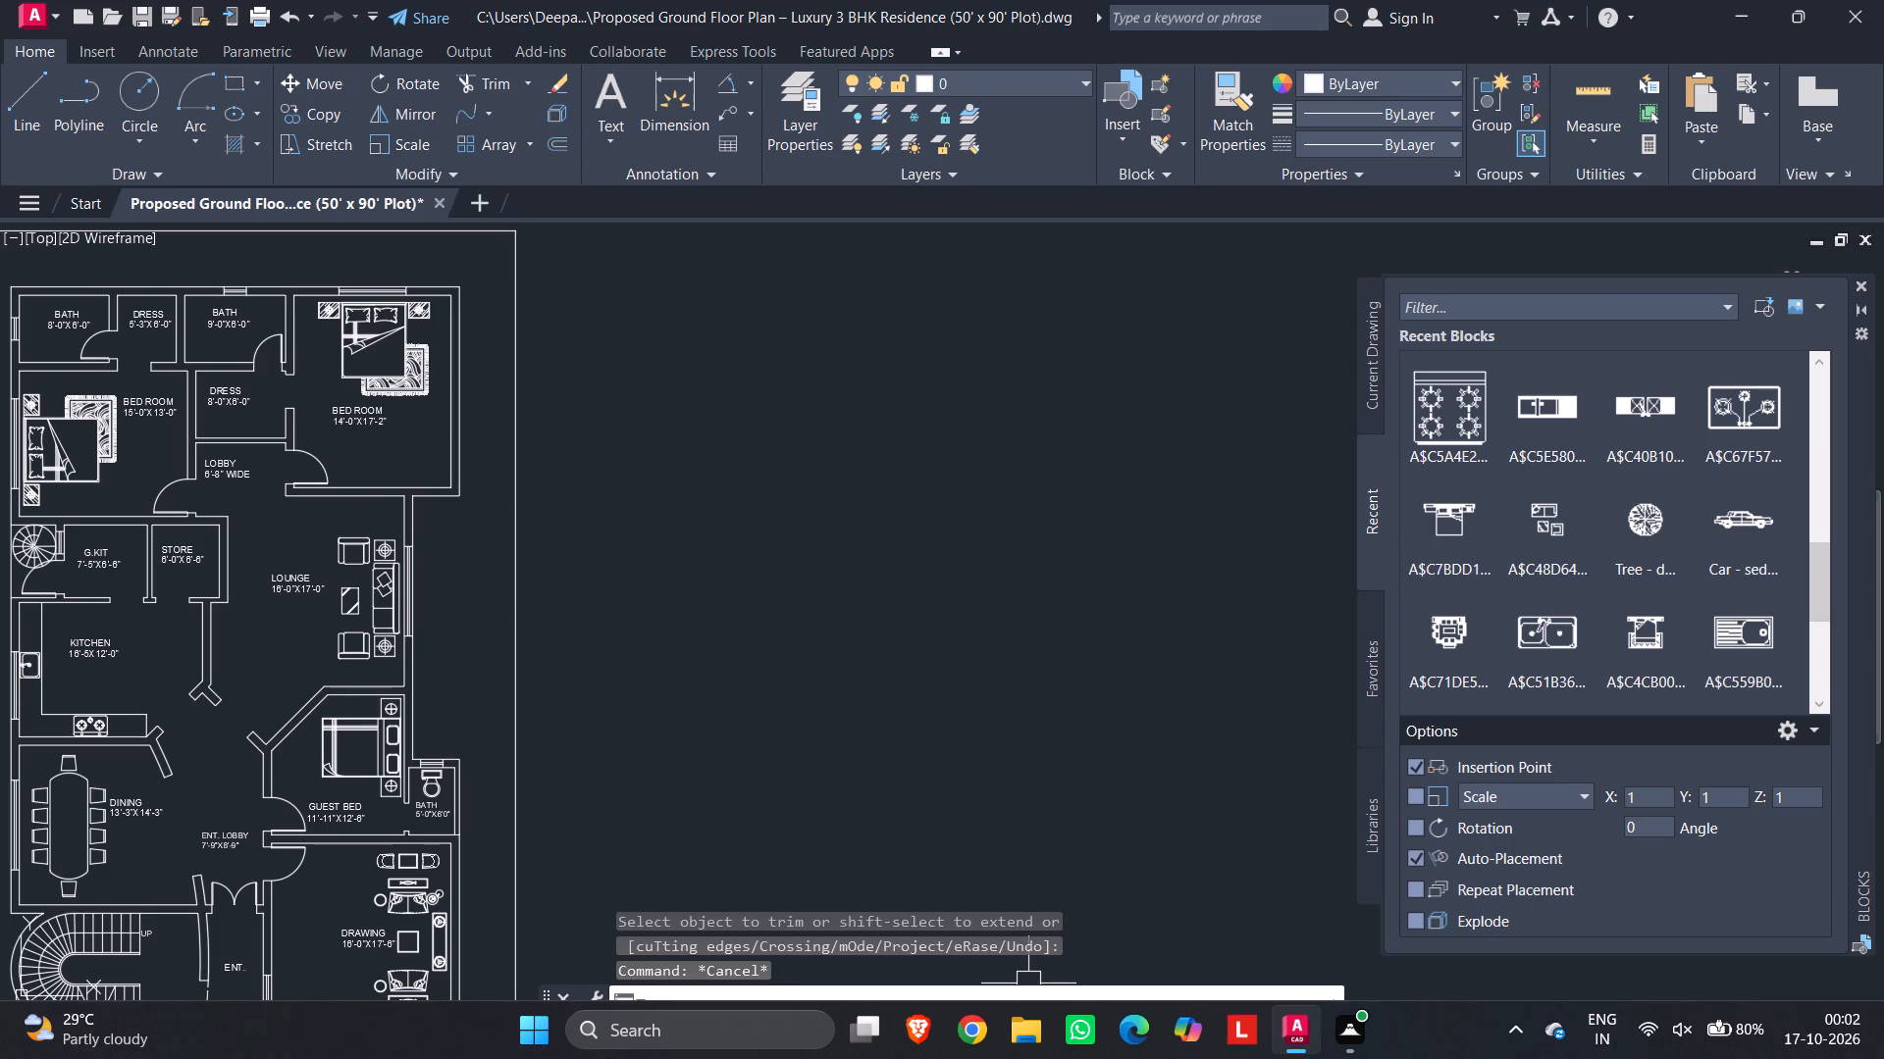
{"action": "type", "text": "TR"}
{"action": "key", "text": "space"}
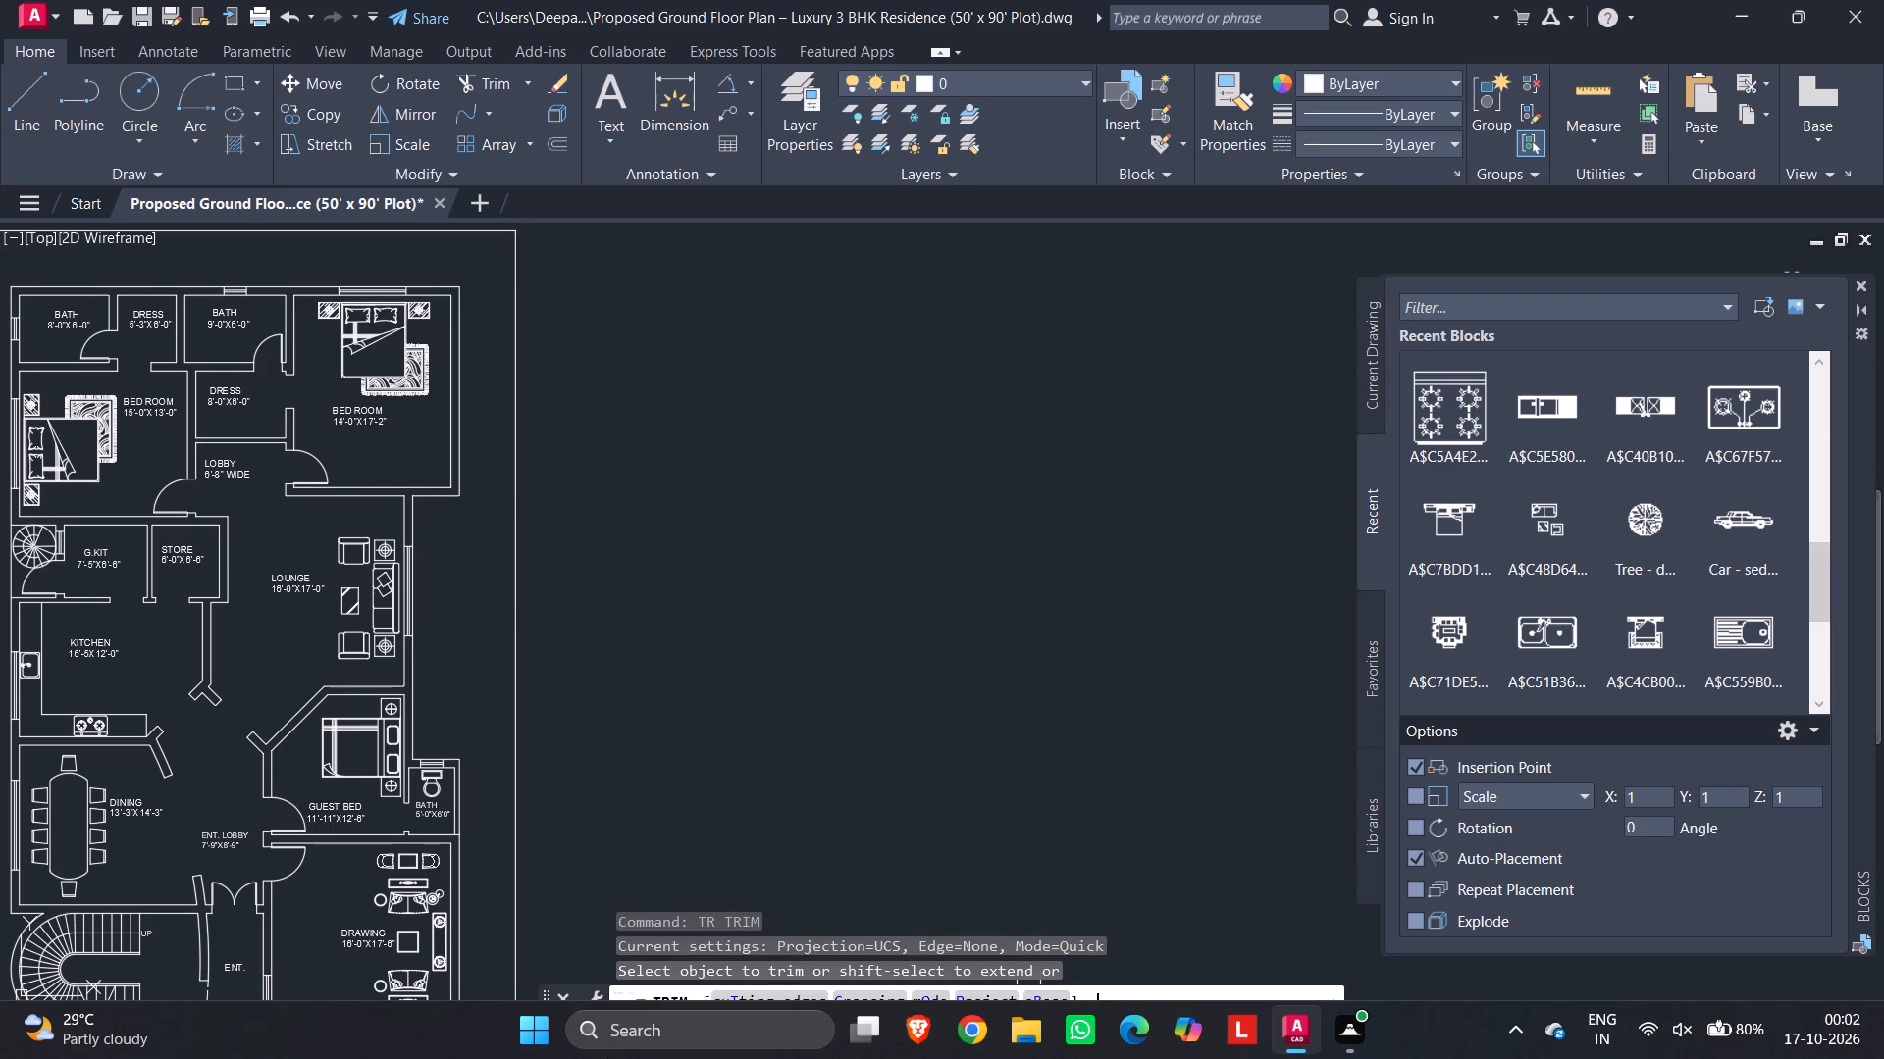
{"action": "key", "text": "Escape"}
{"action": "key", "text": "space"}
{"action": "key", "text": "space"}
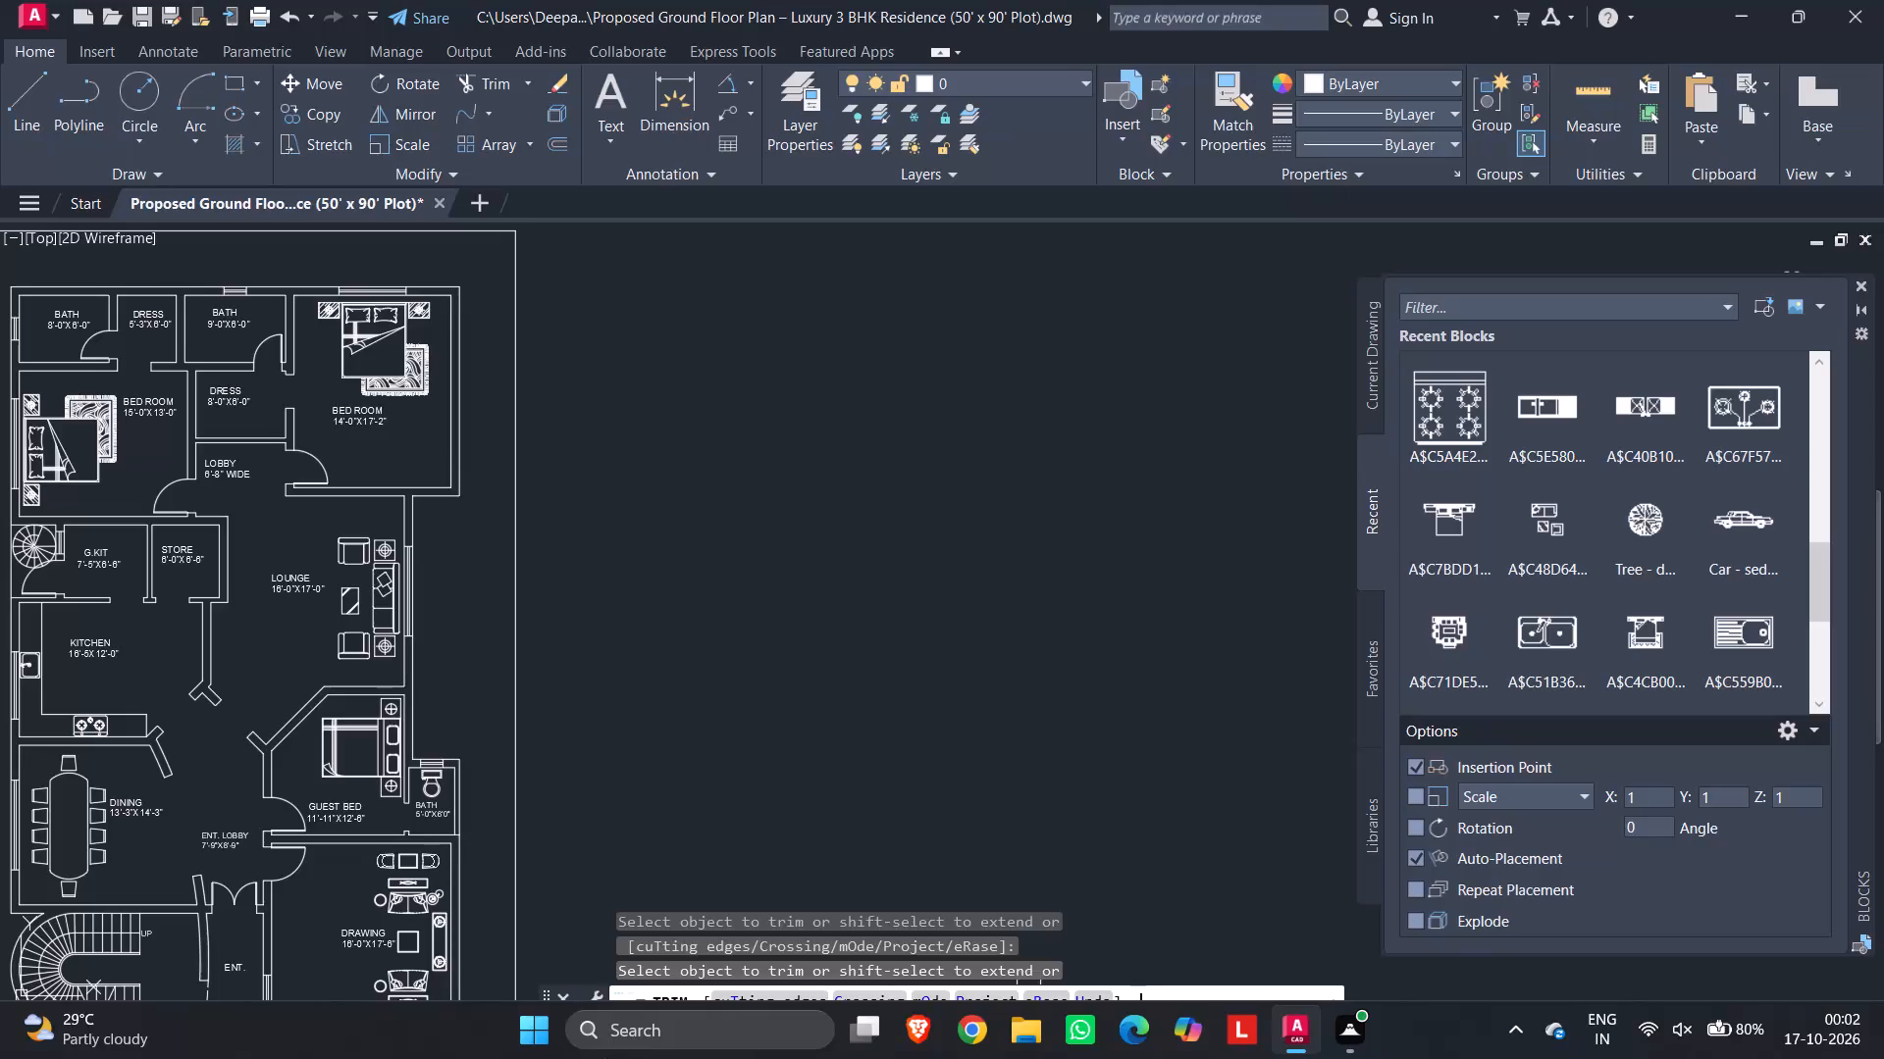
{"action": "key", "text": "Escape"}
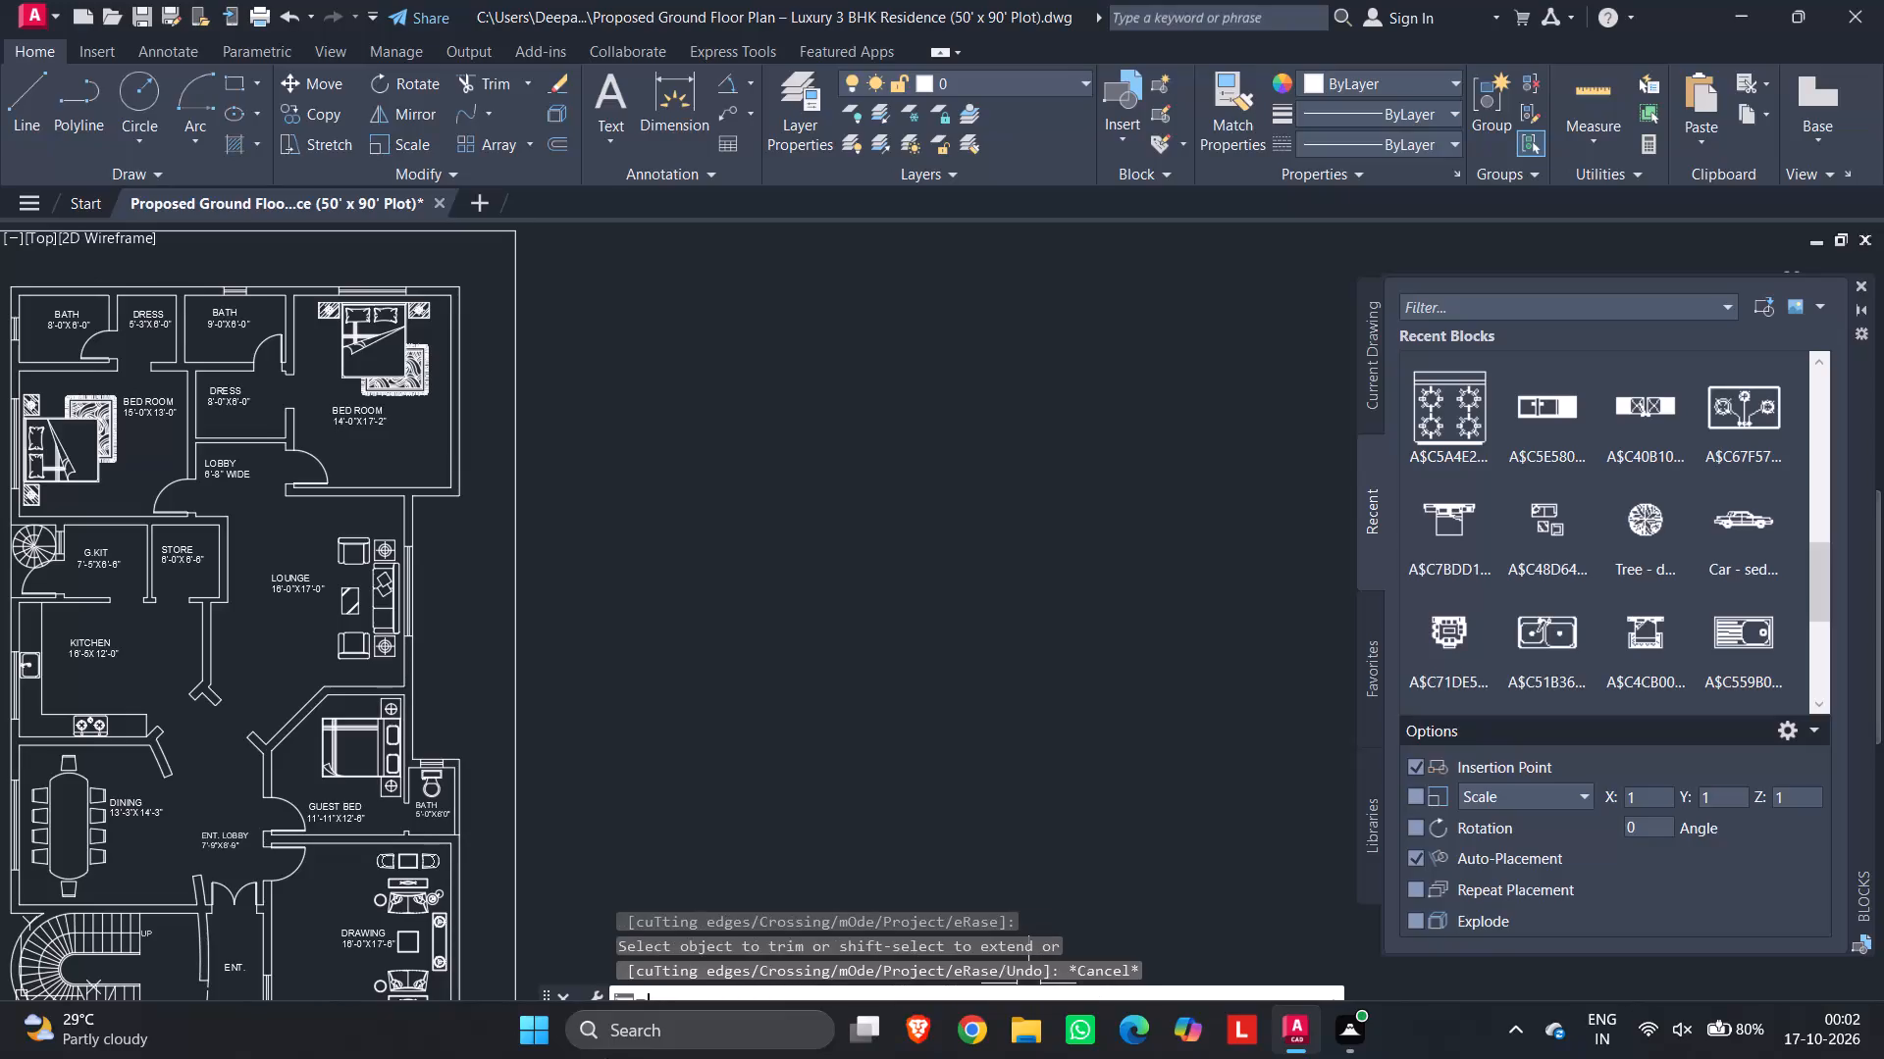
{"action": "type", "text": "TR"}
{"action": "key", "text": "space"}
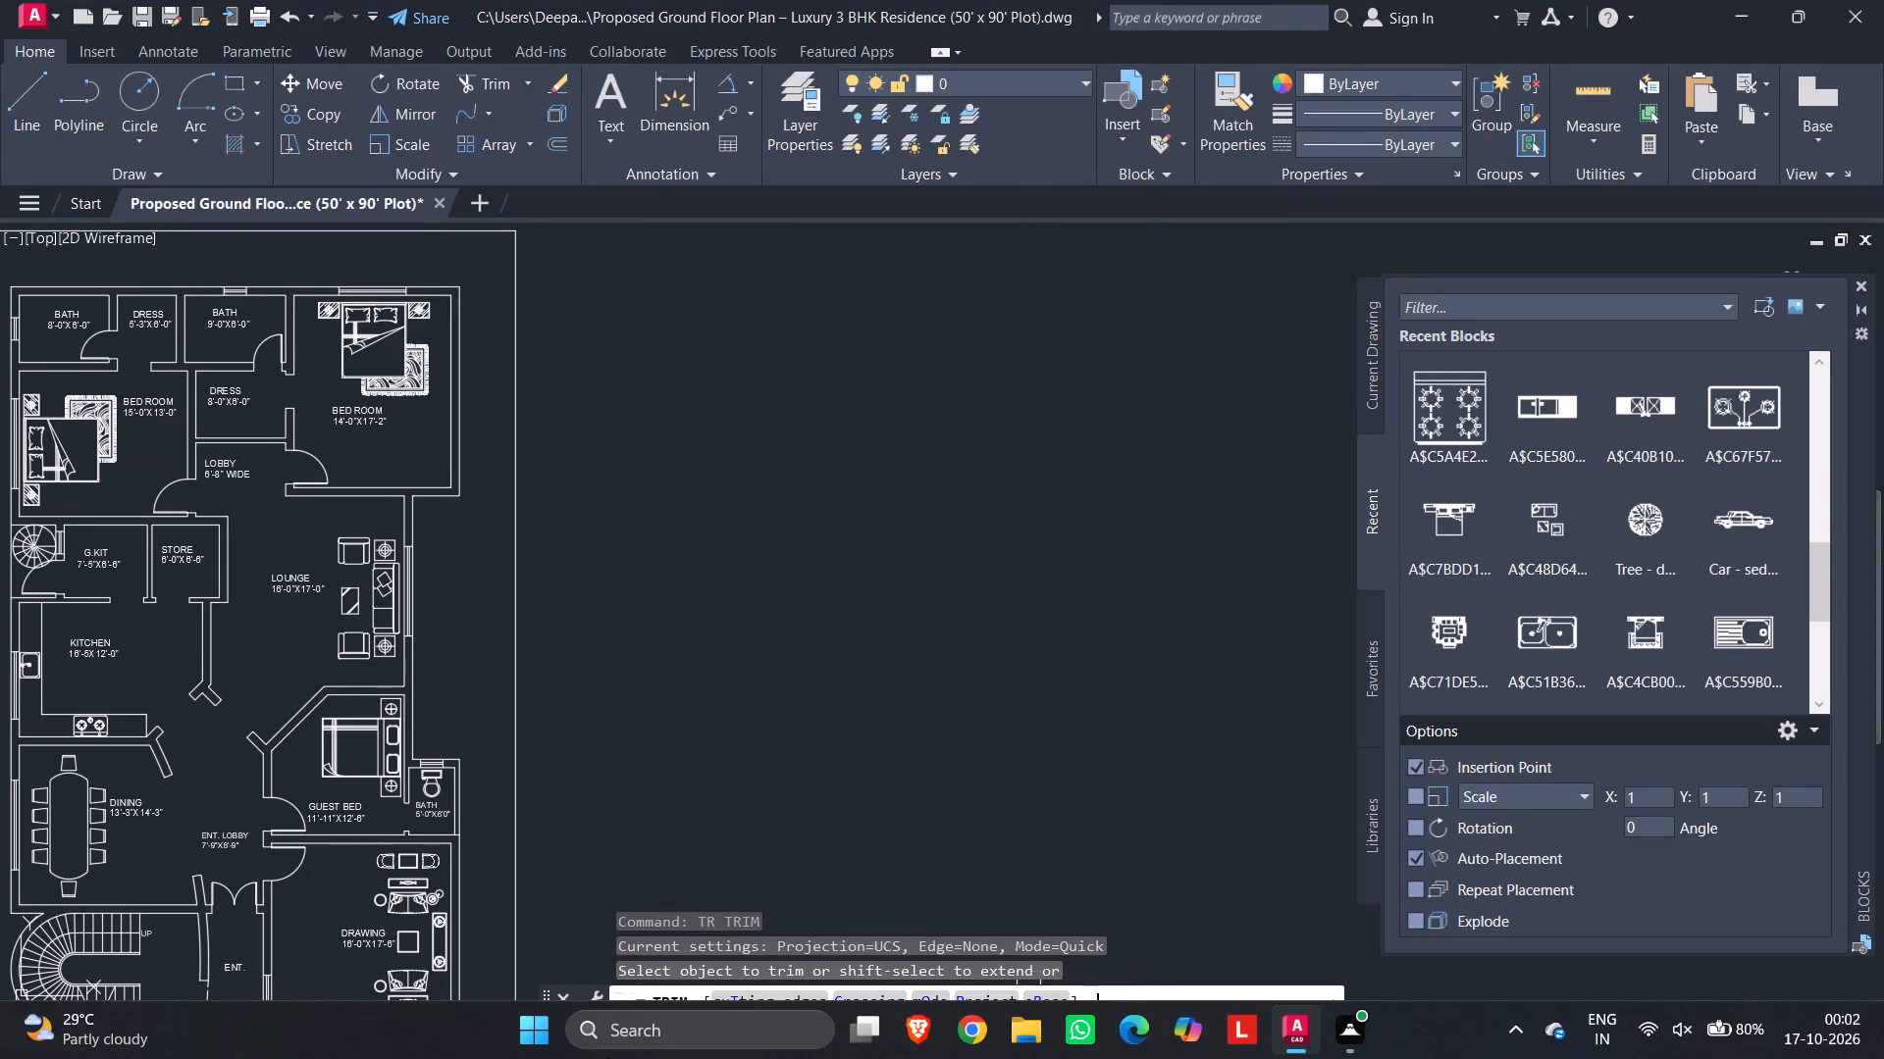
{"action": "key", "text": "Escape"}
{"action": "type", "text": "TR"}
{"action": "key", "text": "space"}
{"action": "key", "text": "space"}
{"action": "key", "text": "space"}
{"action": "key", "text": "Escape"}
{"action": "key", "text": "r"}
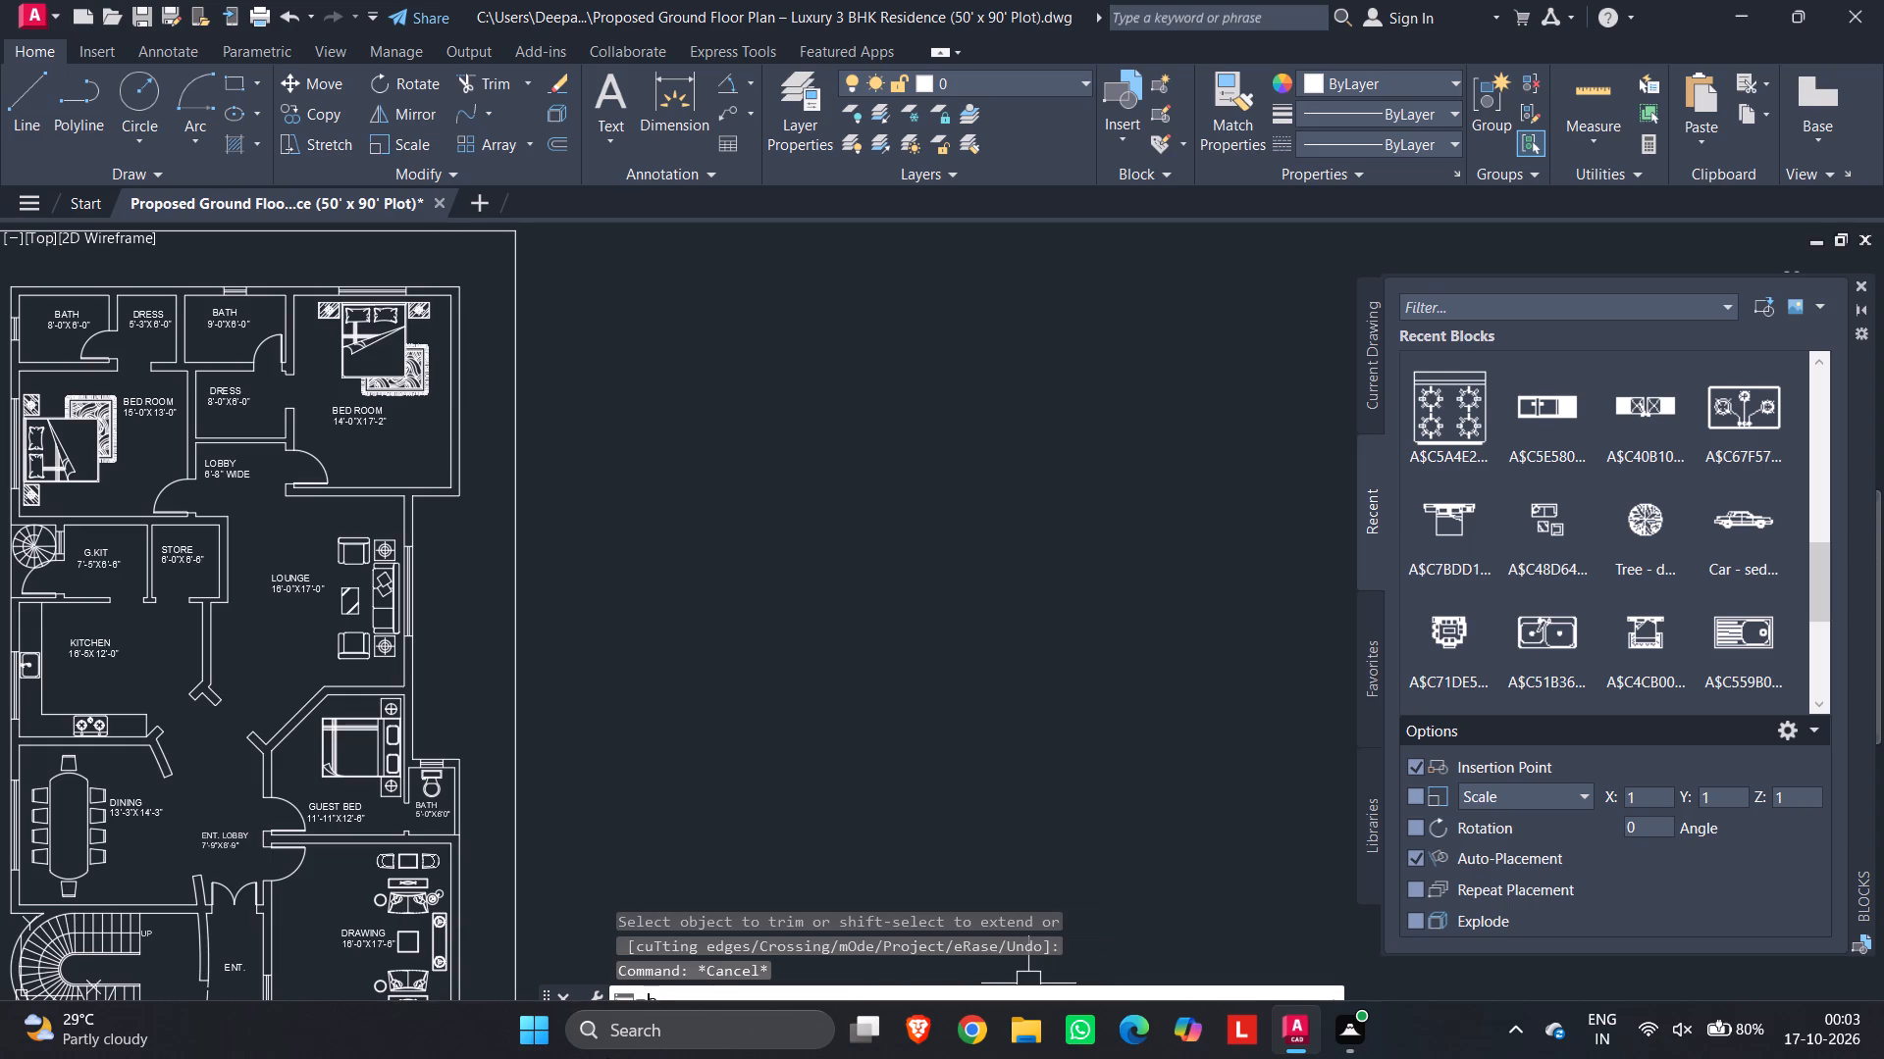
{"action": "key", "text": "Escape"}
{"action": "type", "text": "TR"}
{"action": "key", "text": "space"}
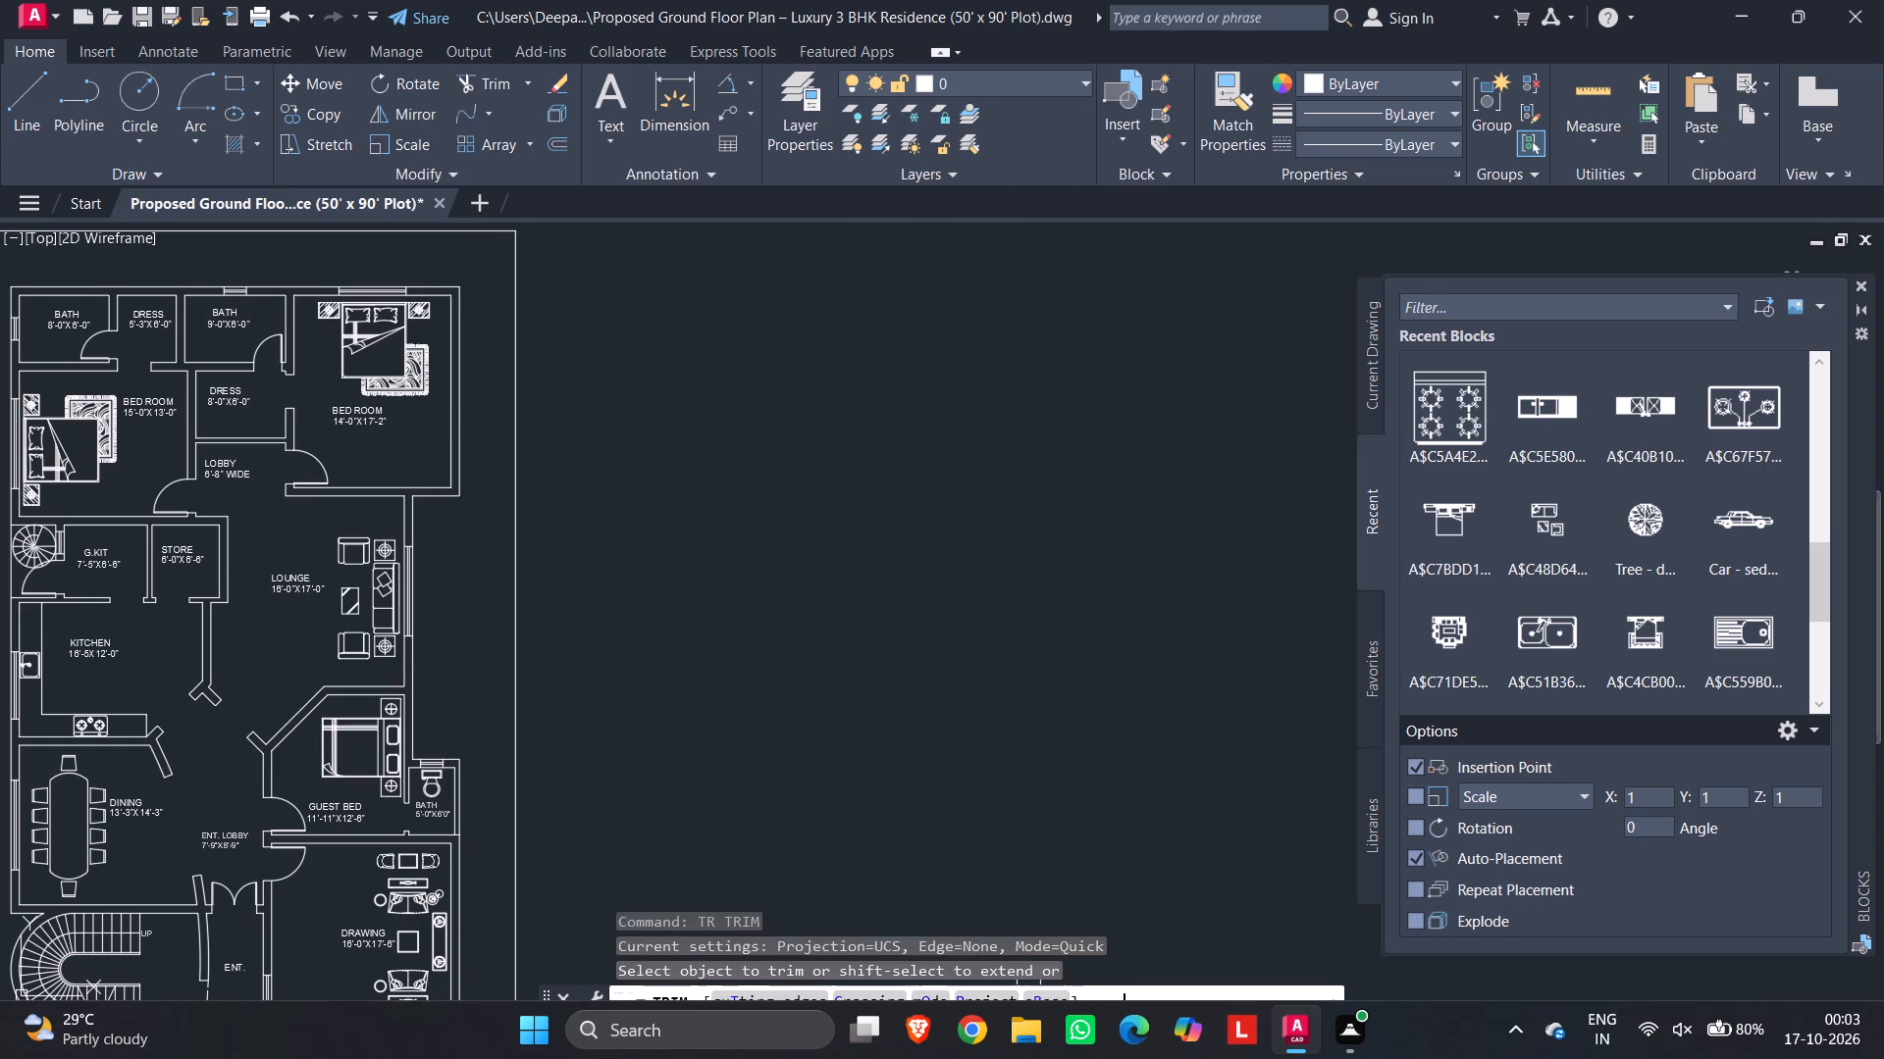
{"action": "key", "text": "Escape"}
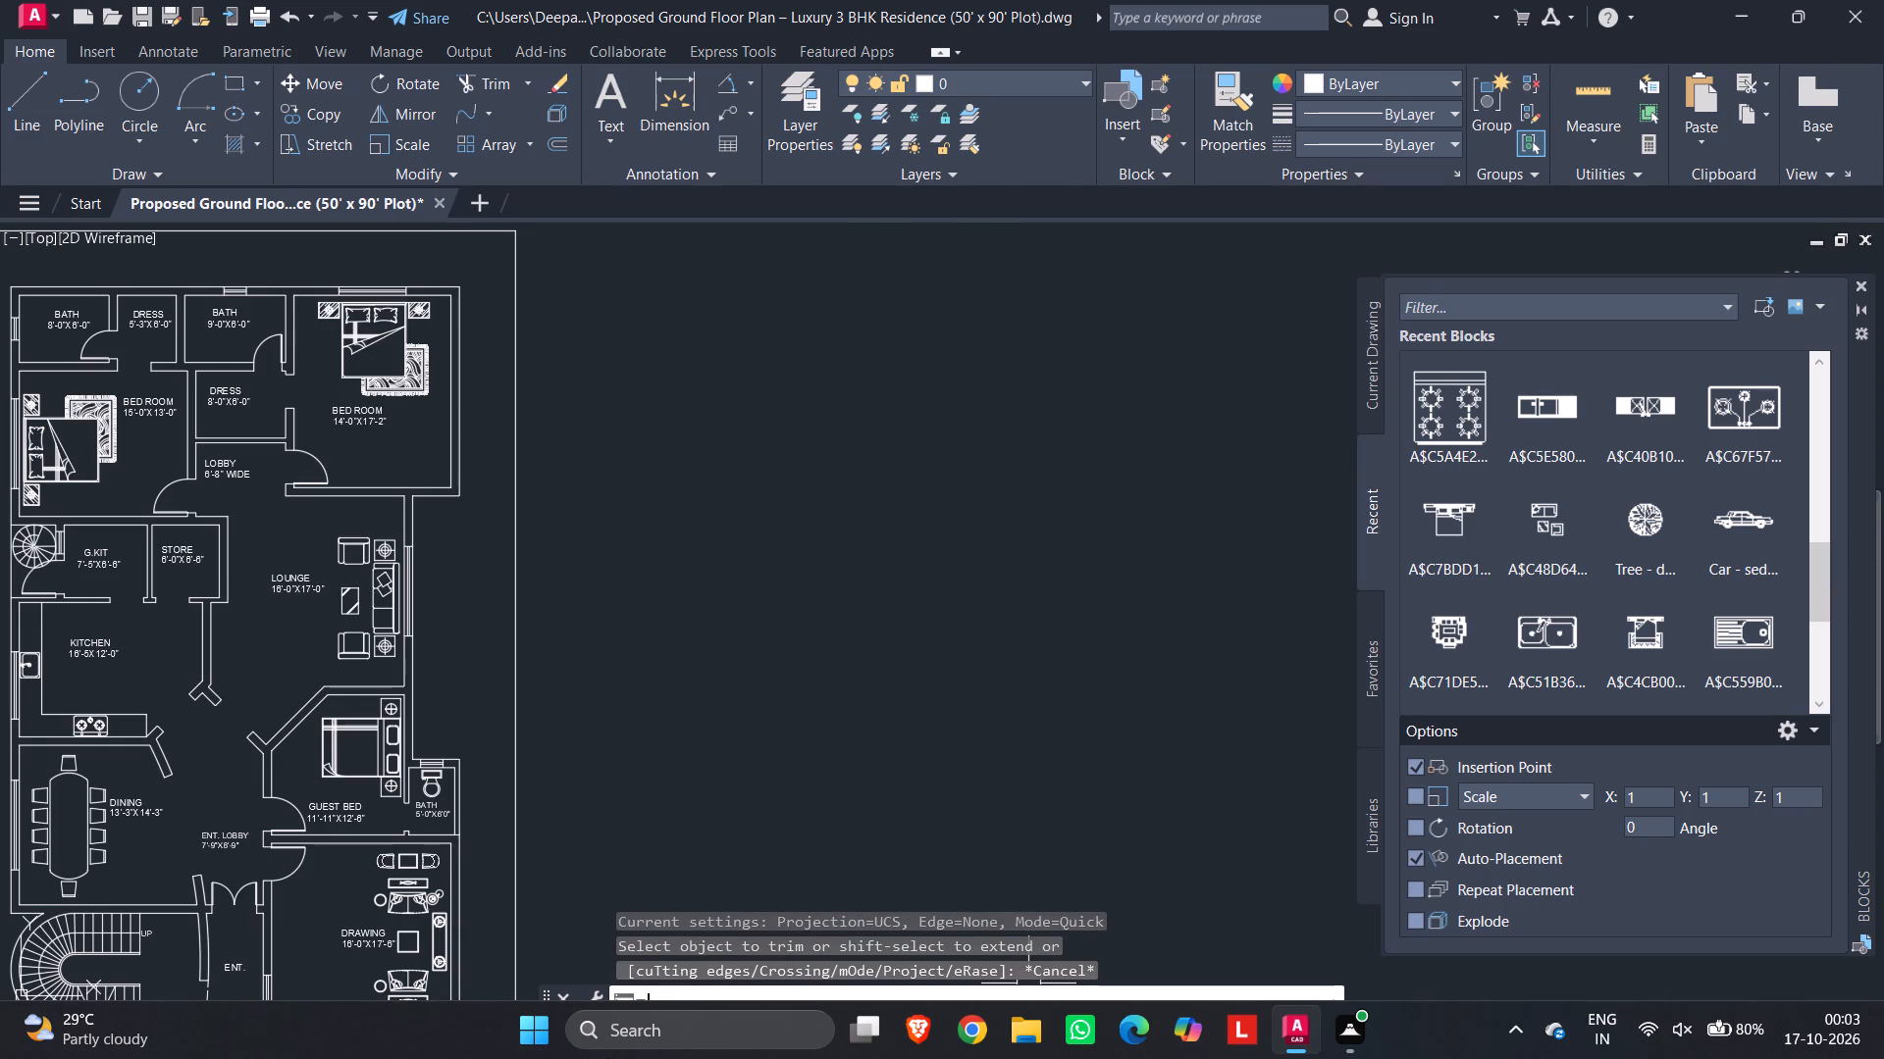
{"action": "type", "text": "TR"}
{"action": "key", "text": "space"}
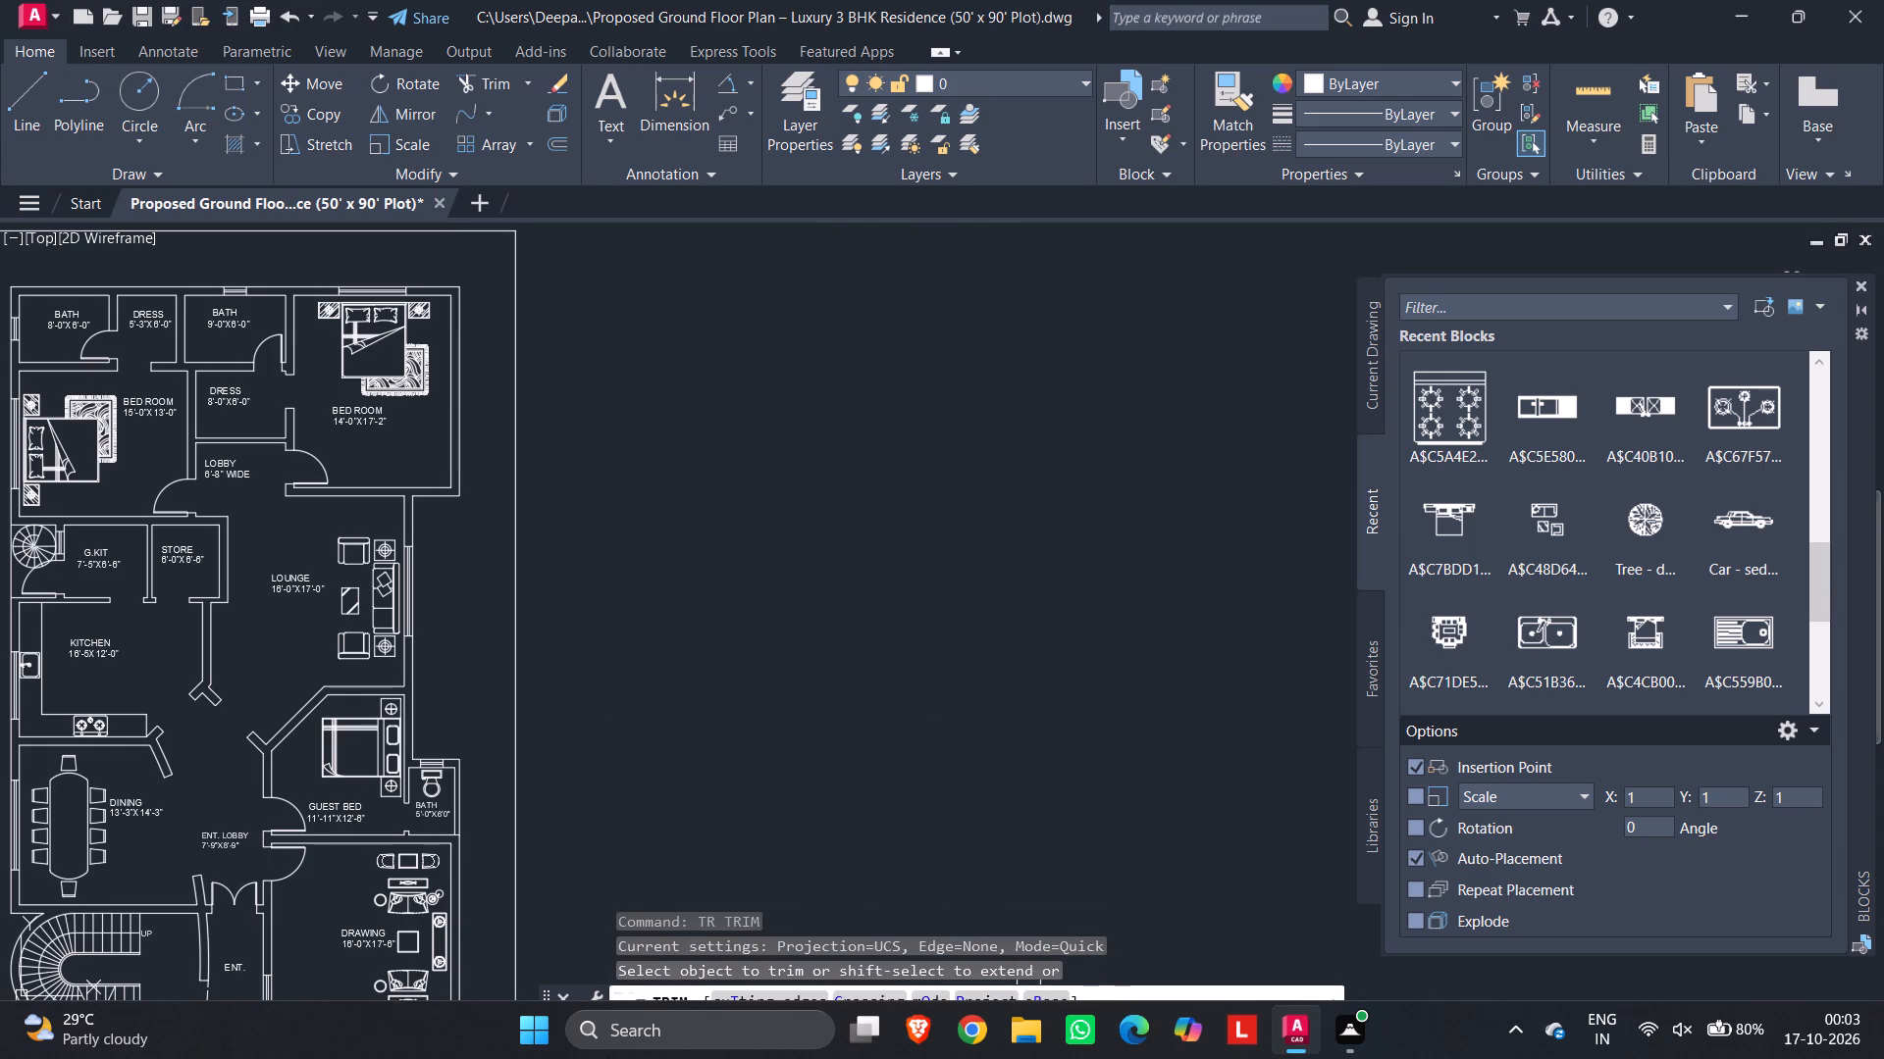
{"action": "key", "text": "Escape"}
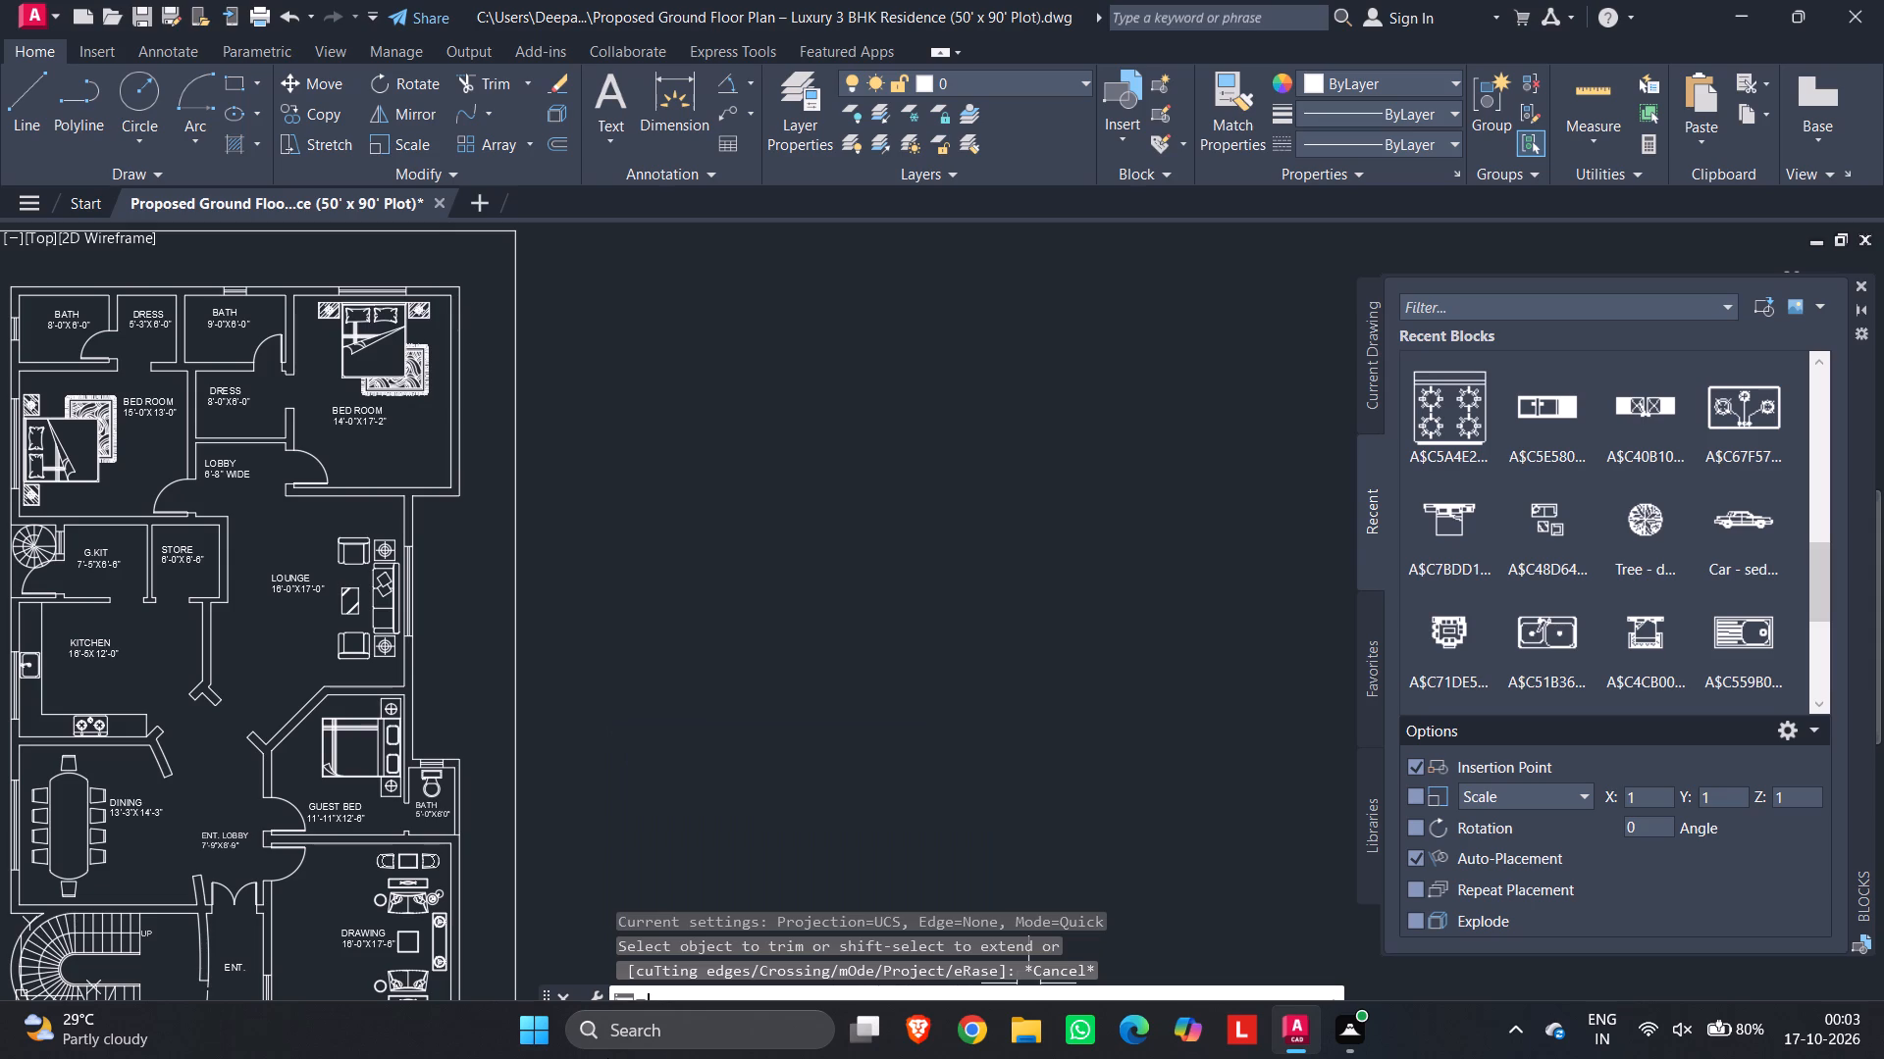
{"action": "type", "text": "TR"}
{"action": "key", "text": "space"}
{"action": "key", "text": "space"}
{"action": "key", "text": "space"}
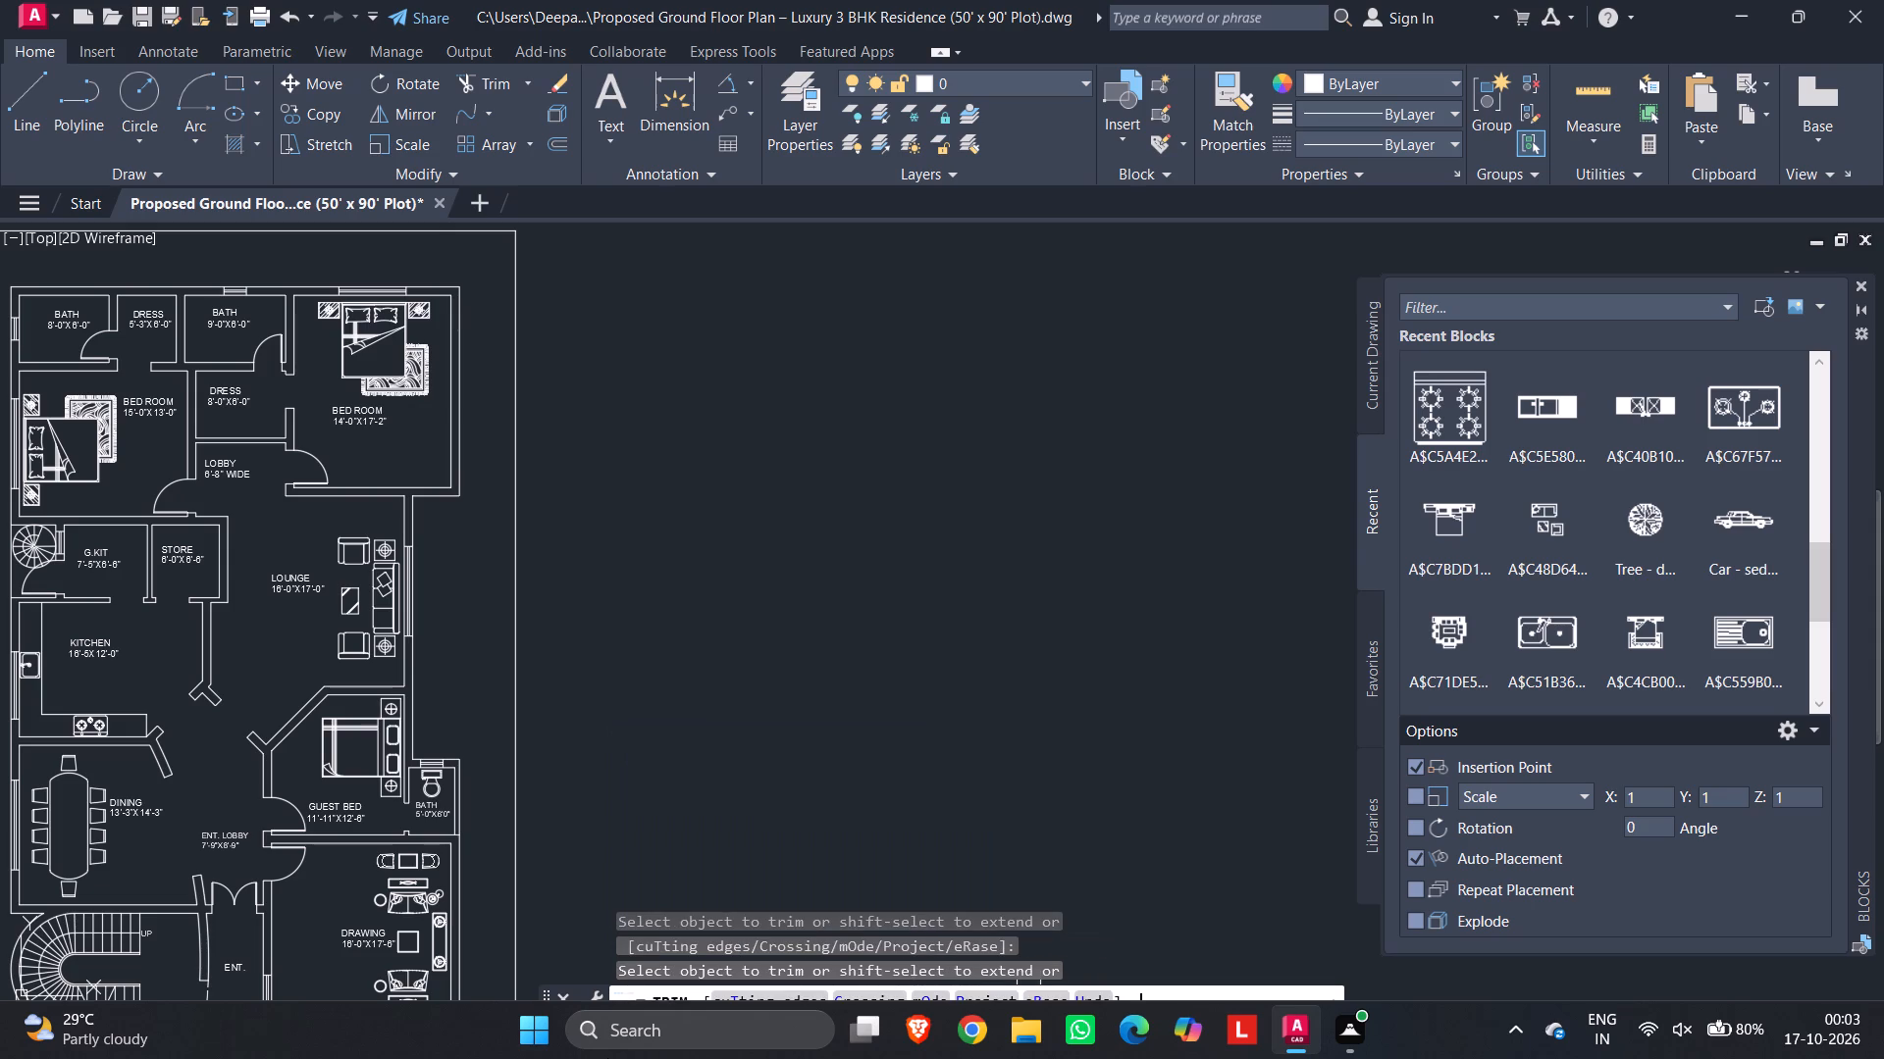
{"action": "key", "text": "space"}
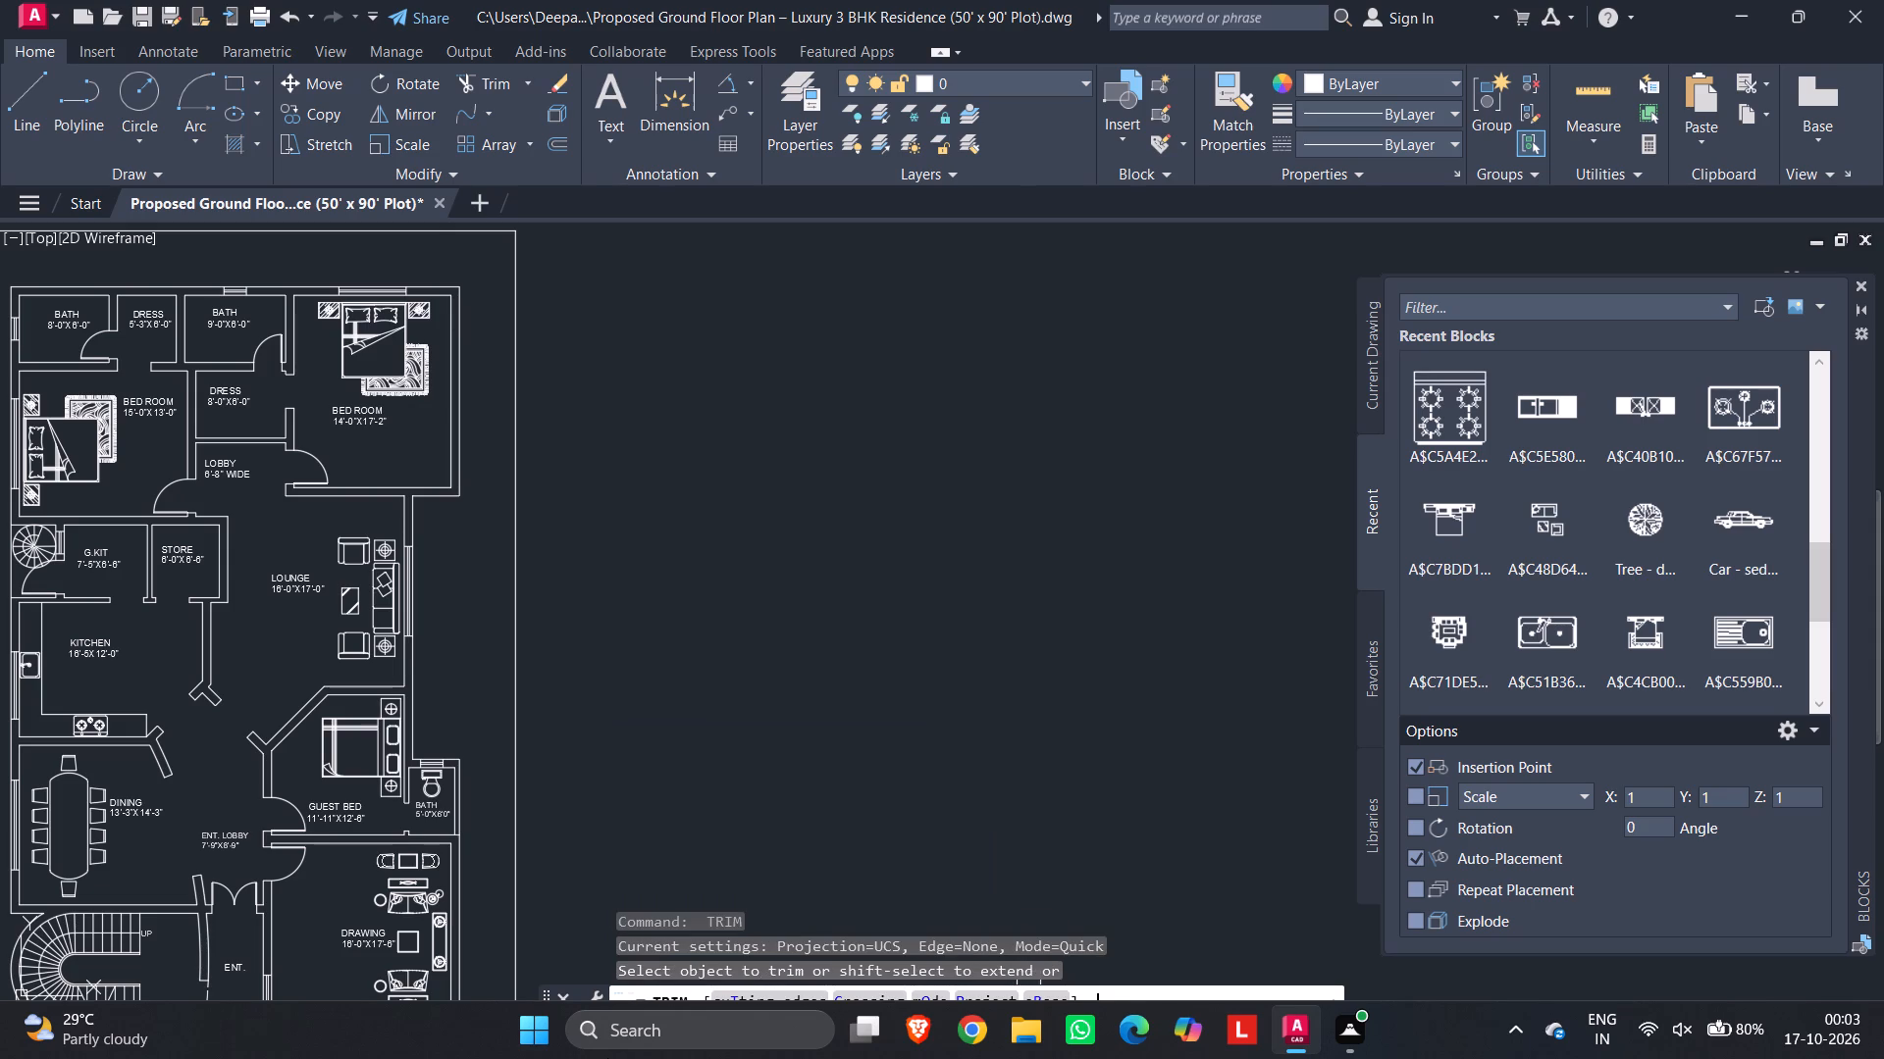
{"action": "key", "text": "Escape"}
Open DesignCenter to view the Landscaping.dwg blocks, and close it without inserting anything.
{"action": "type", "text": "DC"}
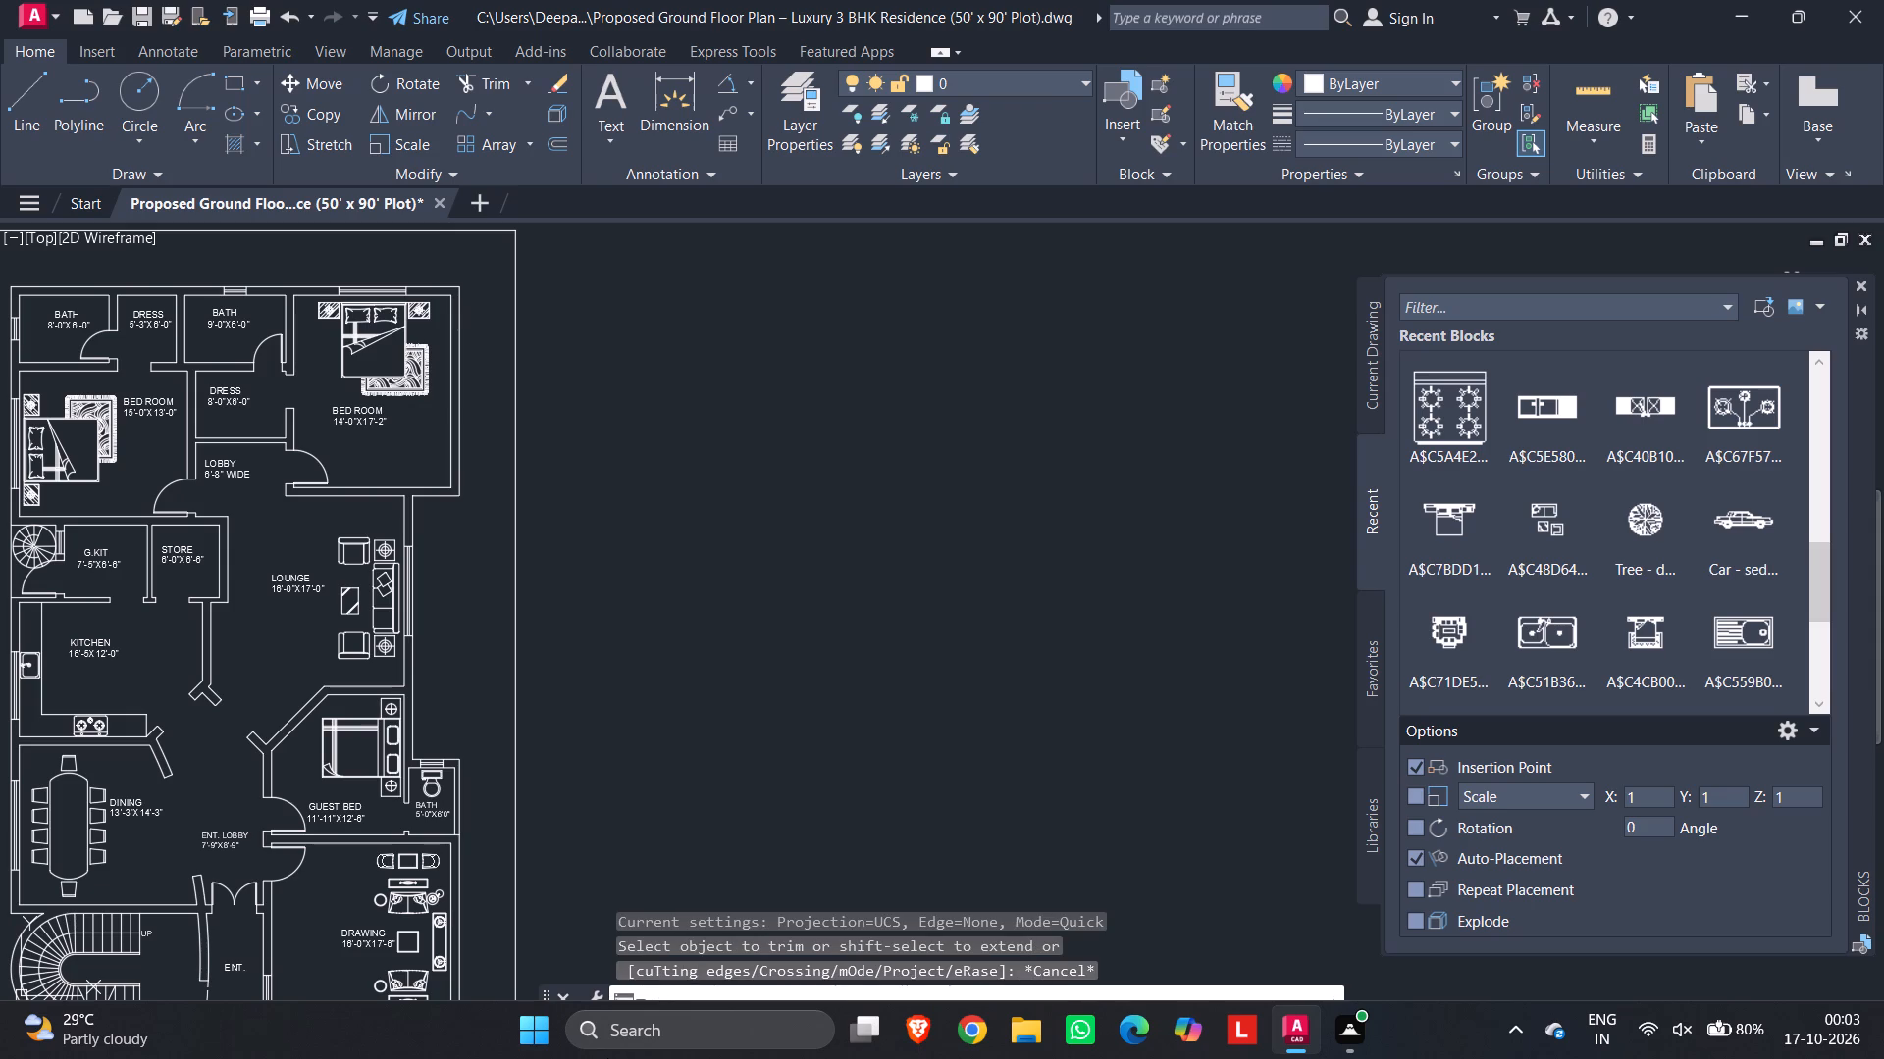
{"action": "key", "text": "space"}
{"action": "key", "text": "Escape"}
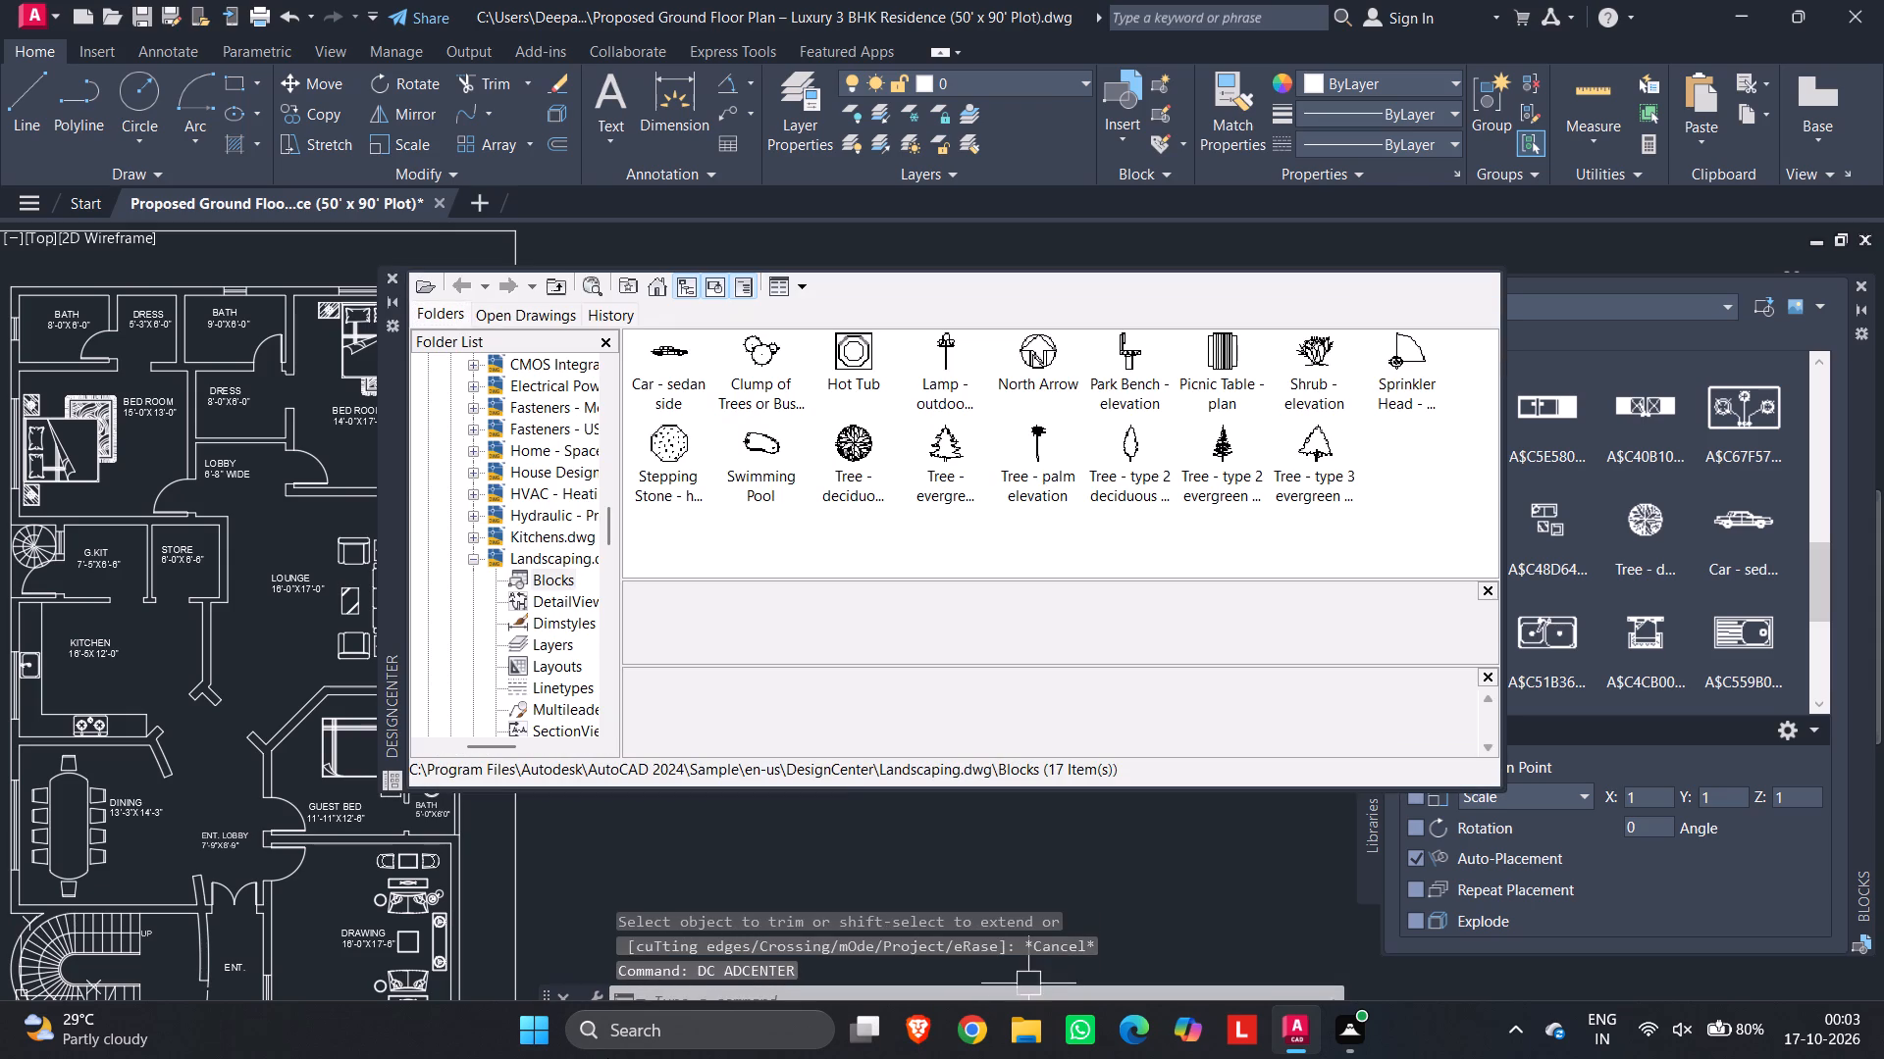
{"action": "key", "text": "Escape"}
{"action": "key", "text": "Escape"}
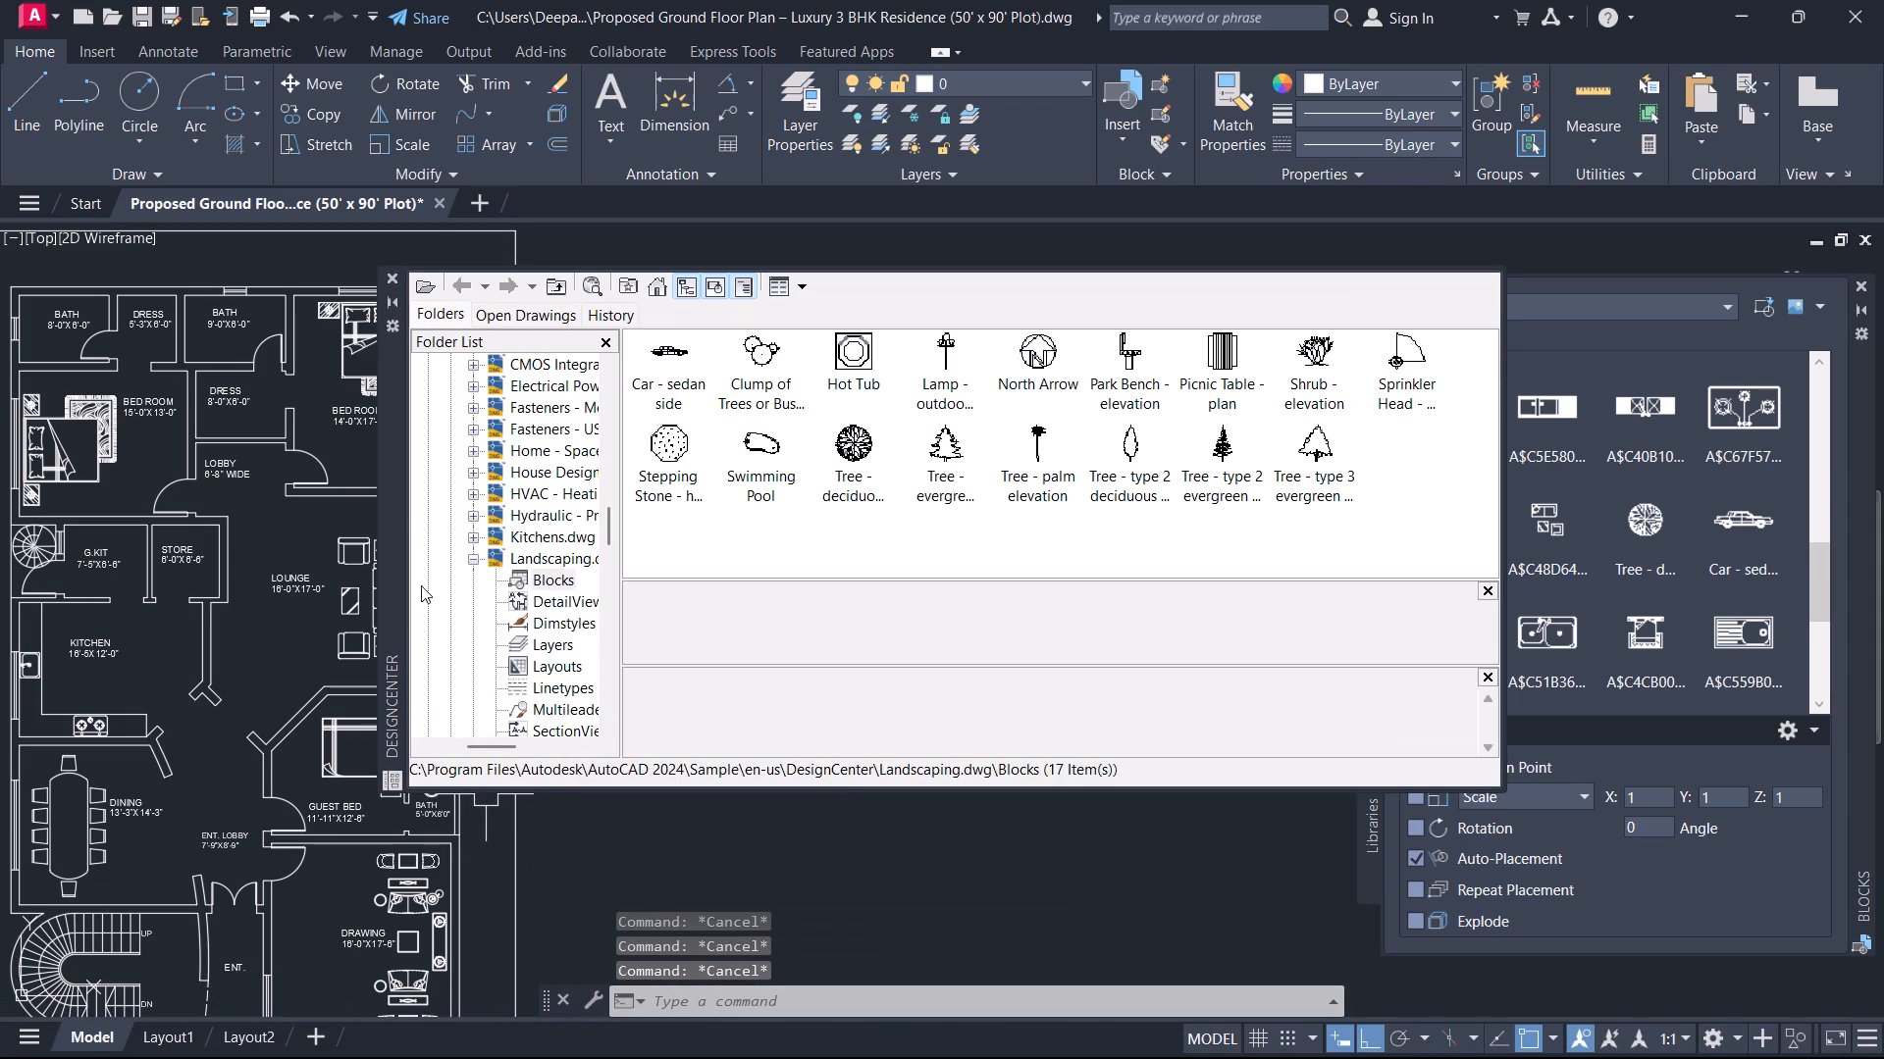
{"action": "left_click", "coordinate": [390, 274]}
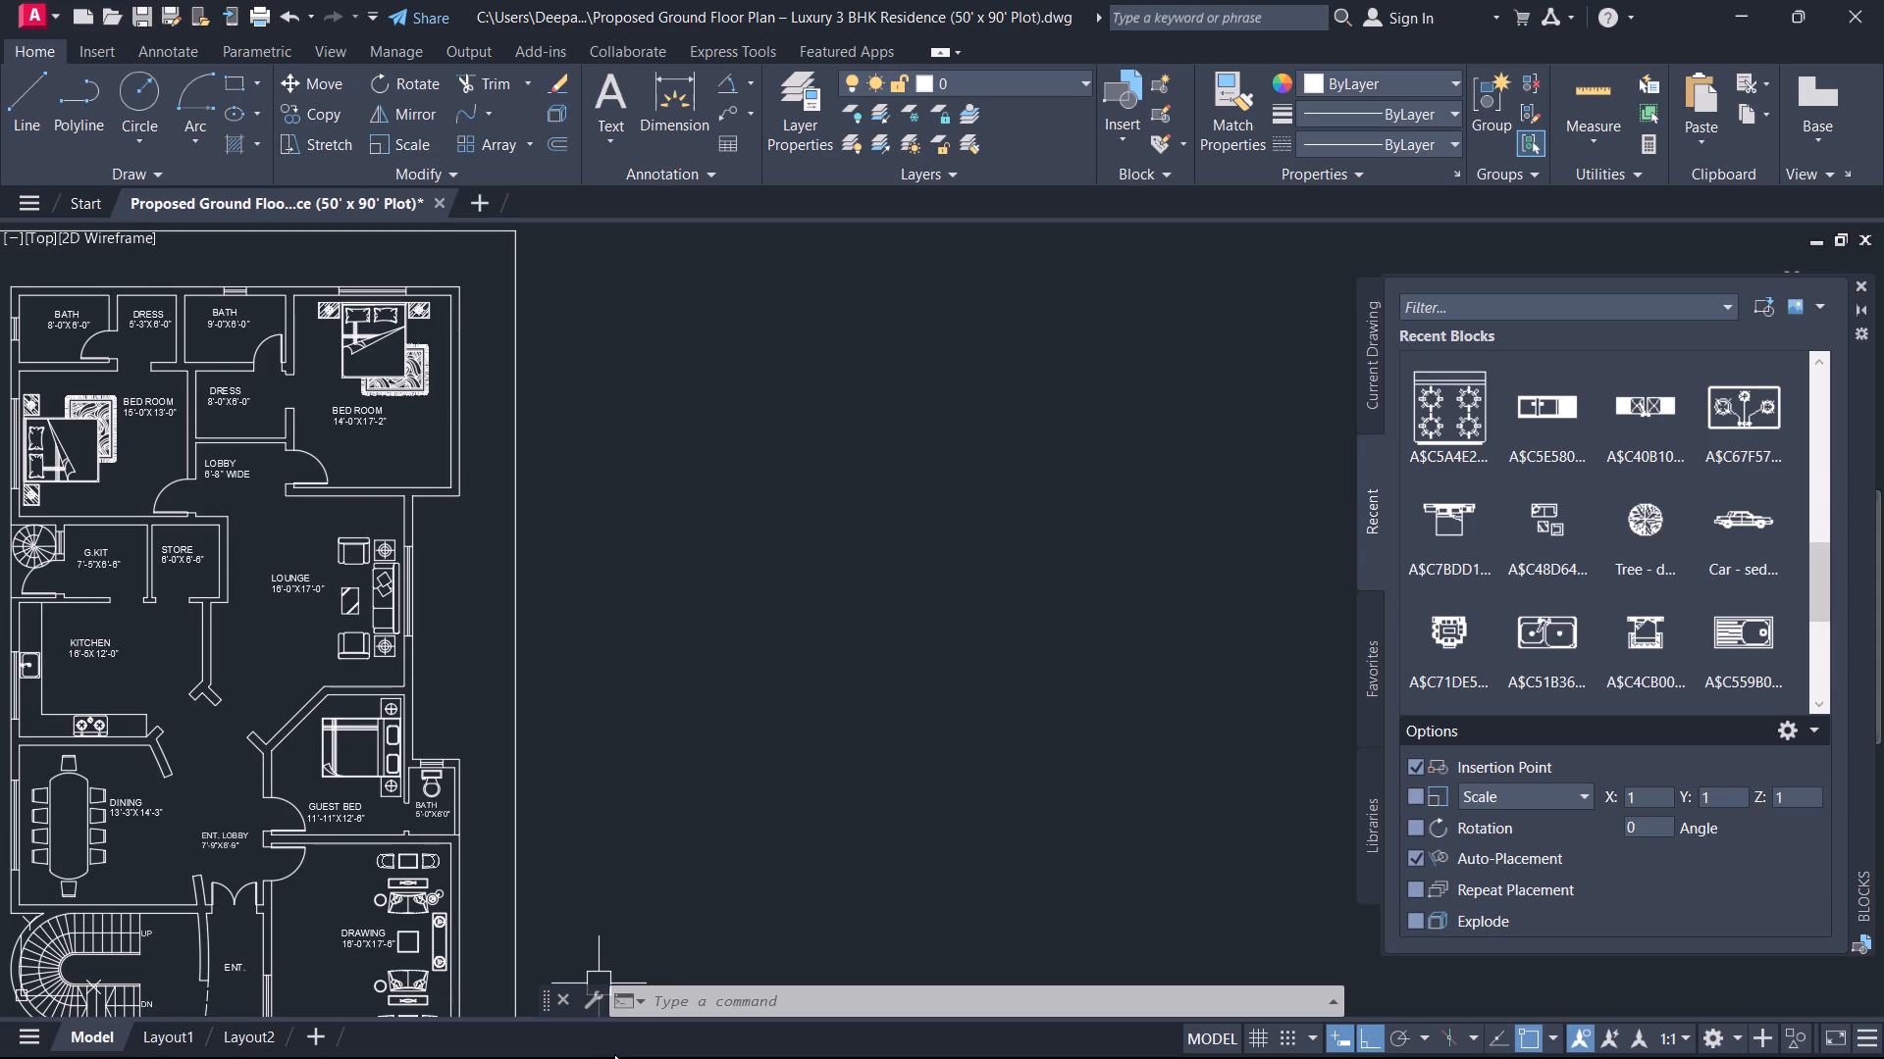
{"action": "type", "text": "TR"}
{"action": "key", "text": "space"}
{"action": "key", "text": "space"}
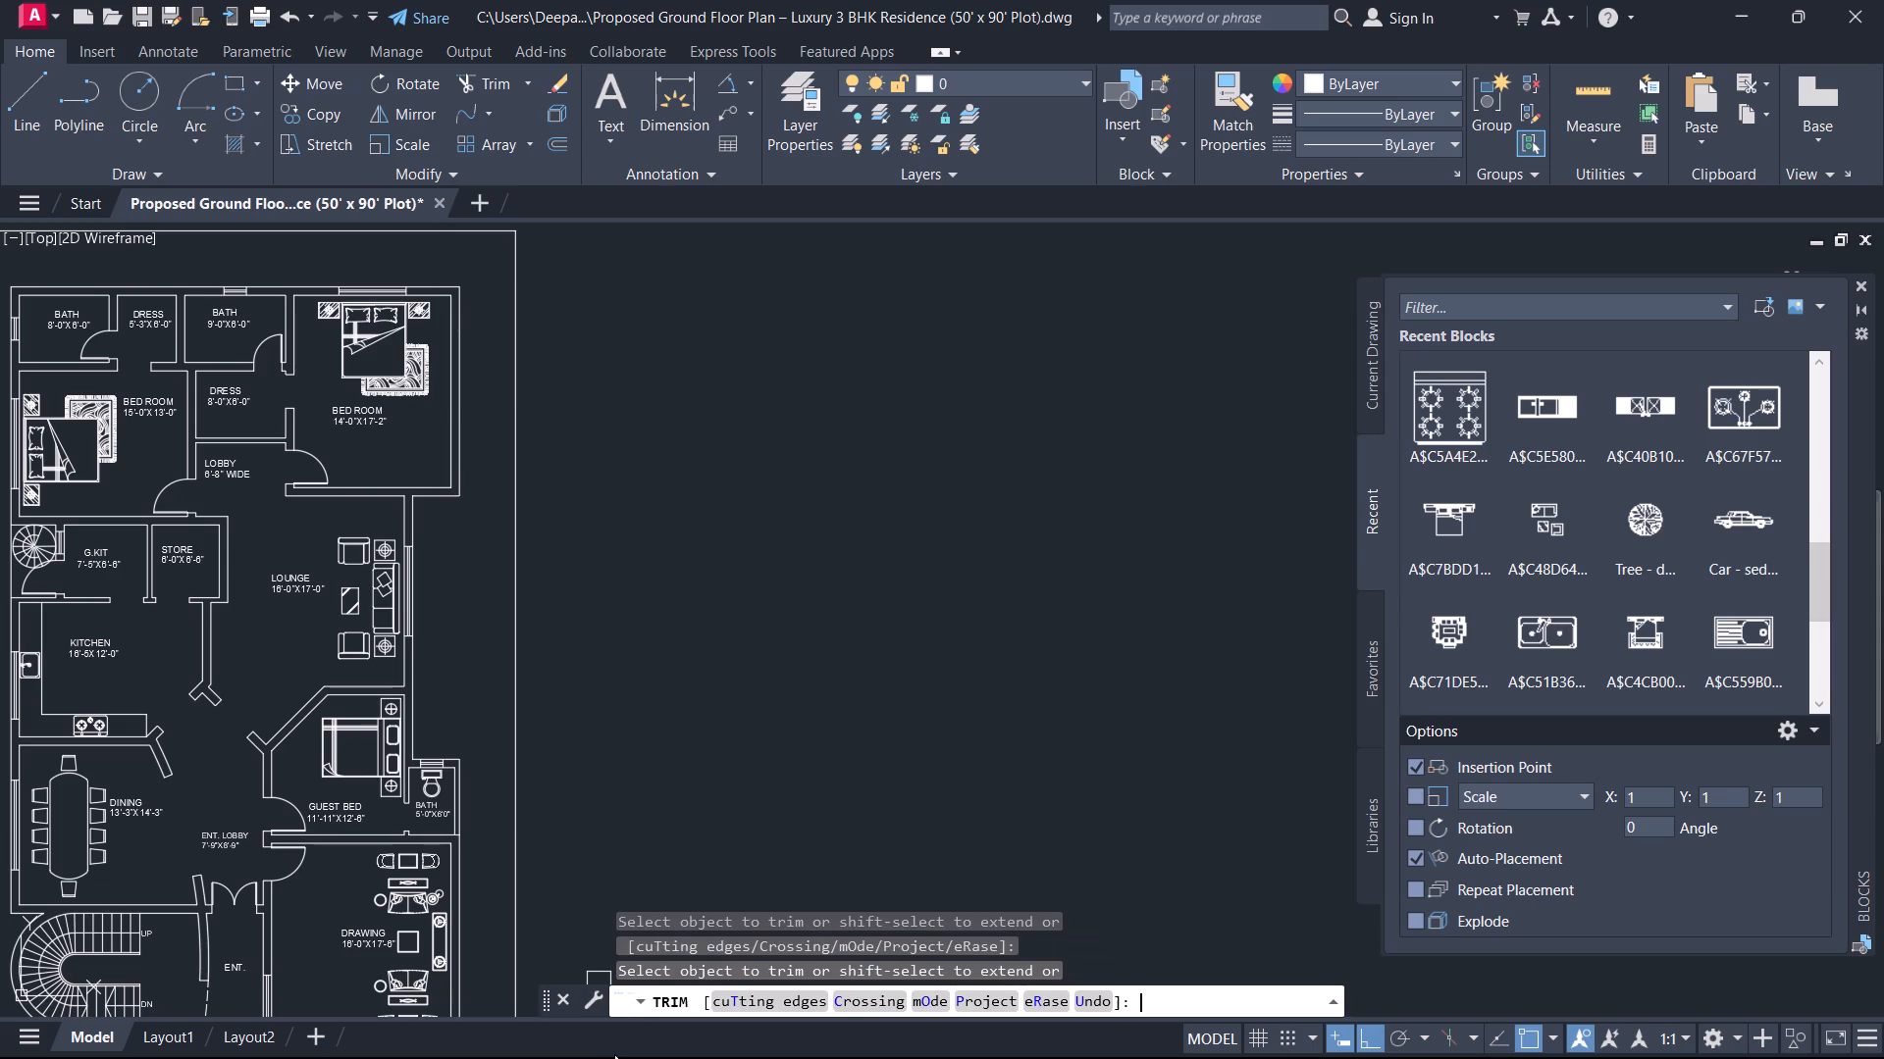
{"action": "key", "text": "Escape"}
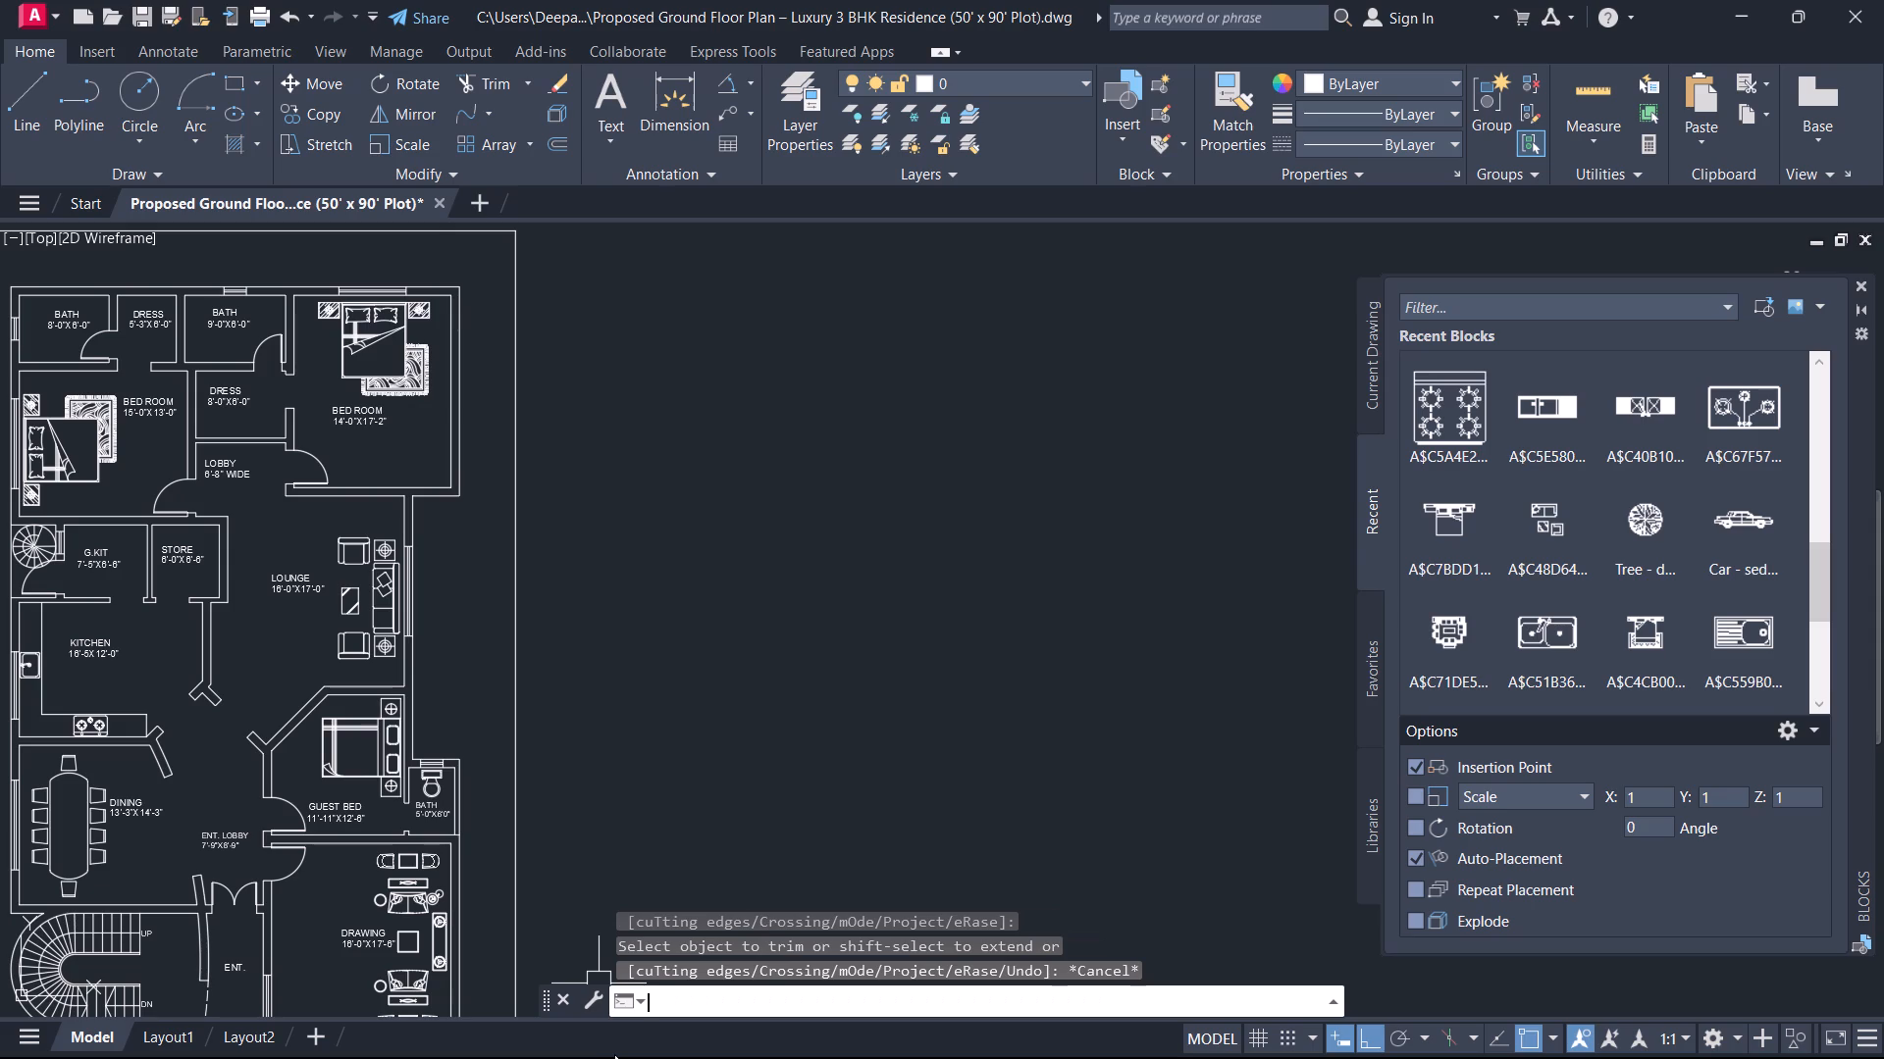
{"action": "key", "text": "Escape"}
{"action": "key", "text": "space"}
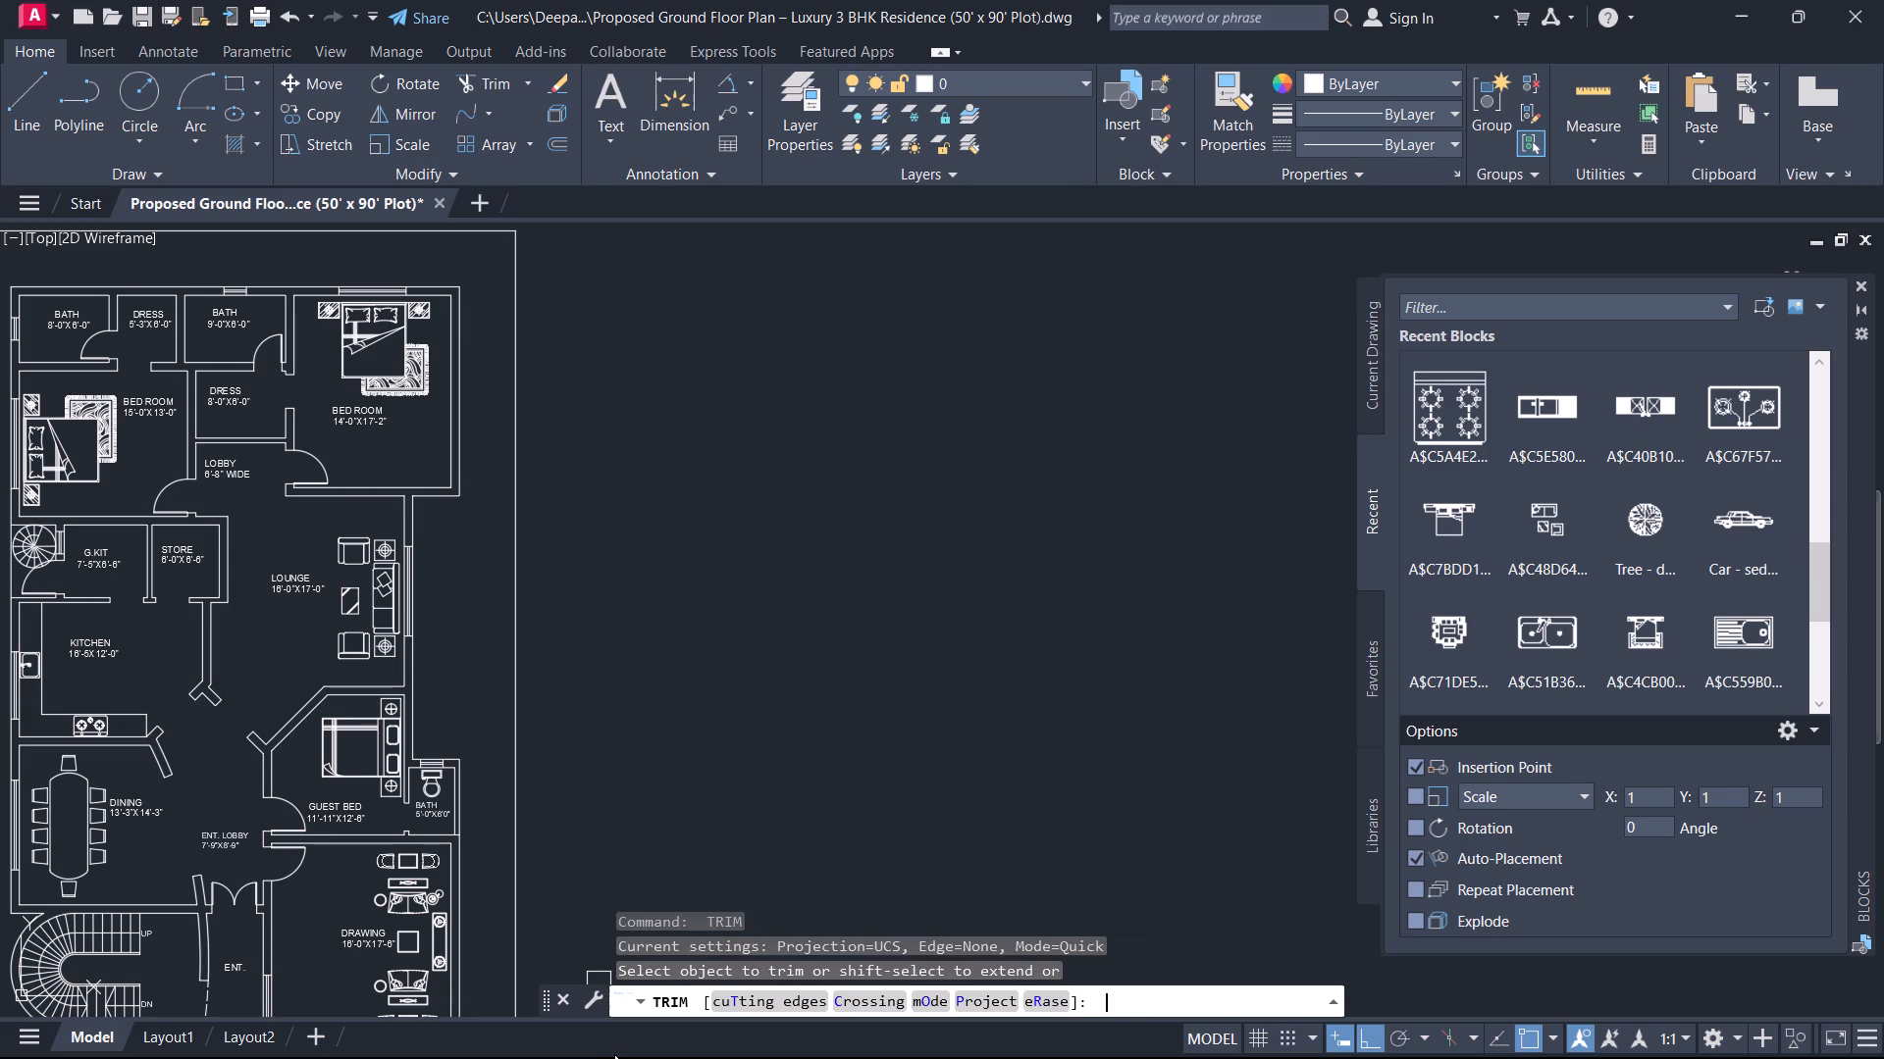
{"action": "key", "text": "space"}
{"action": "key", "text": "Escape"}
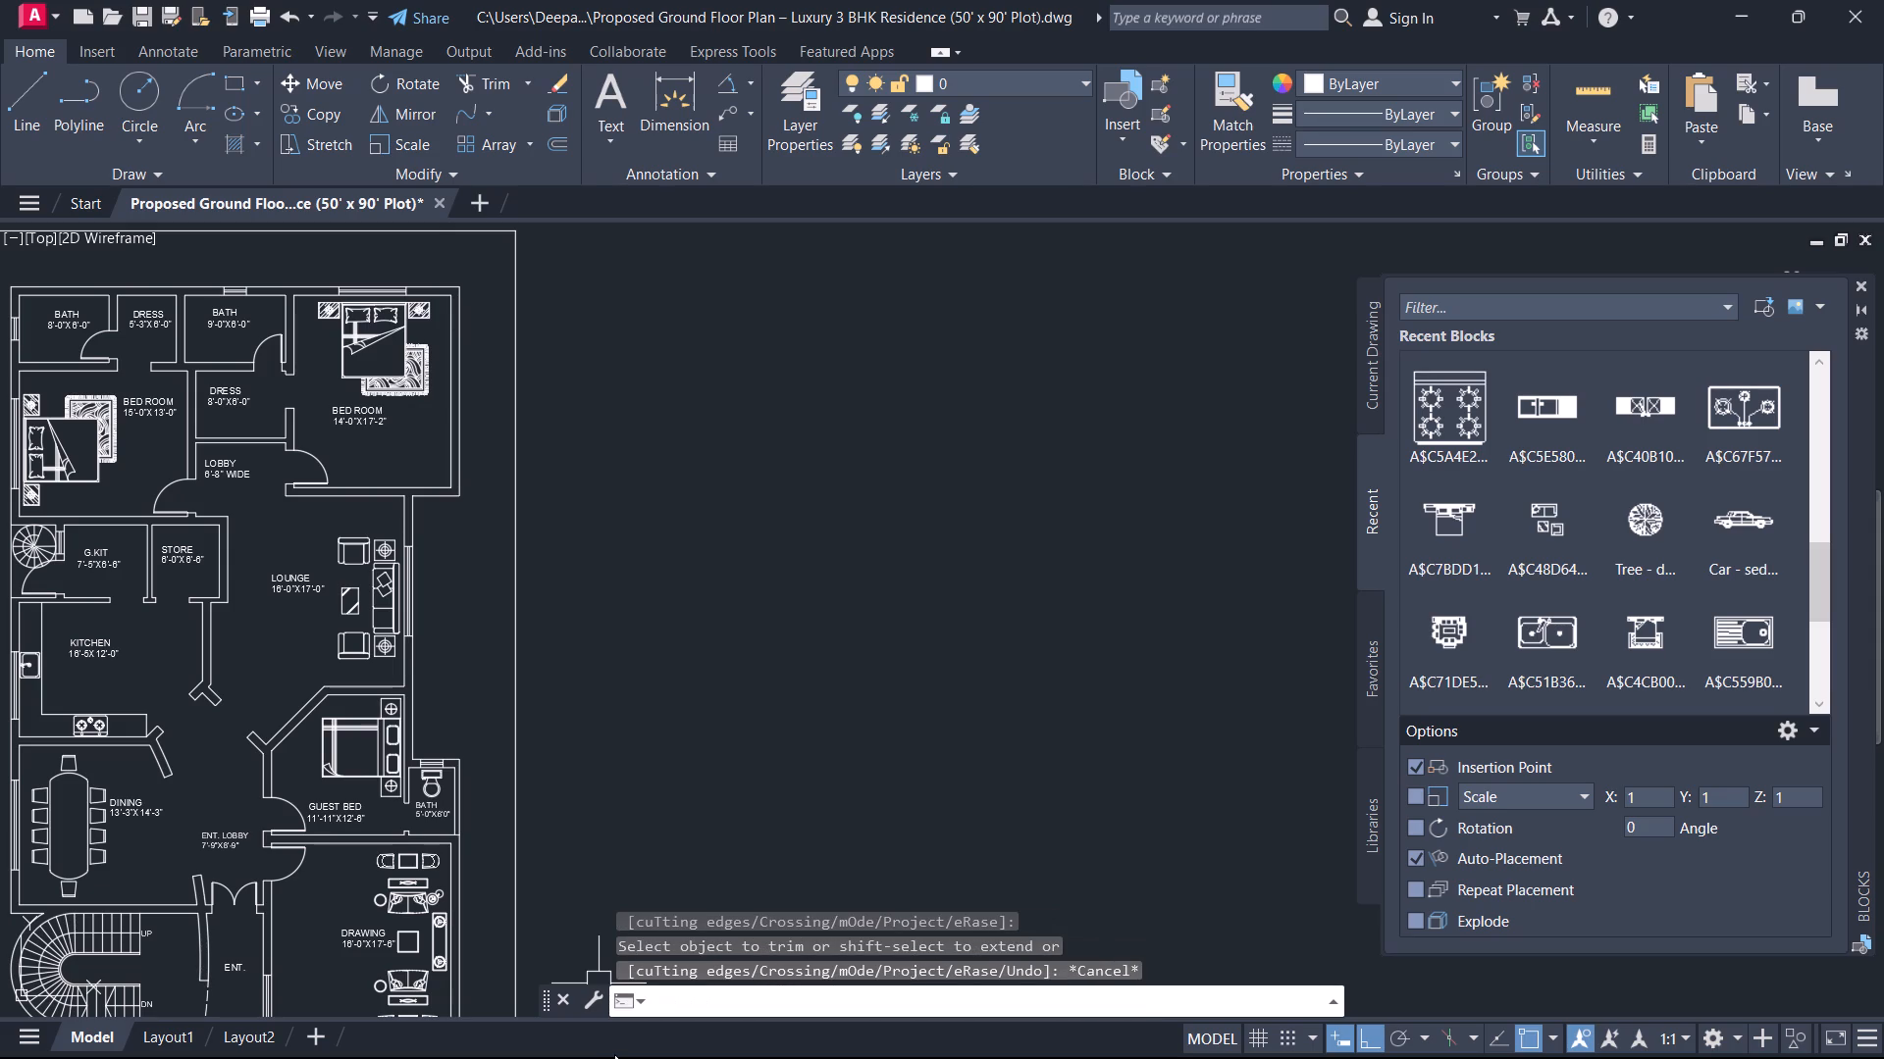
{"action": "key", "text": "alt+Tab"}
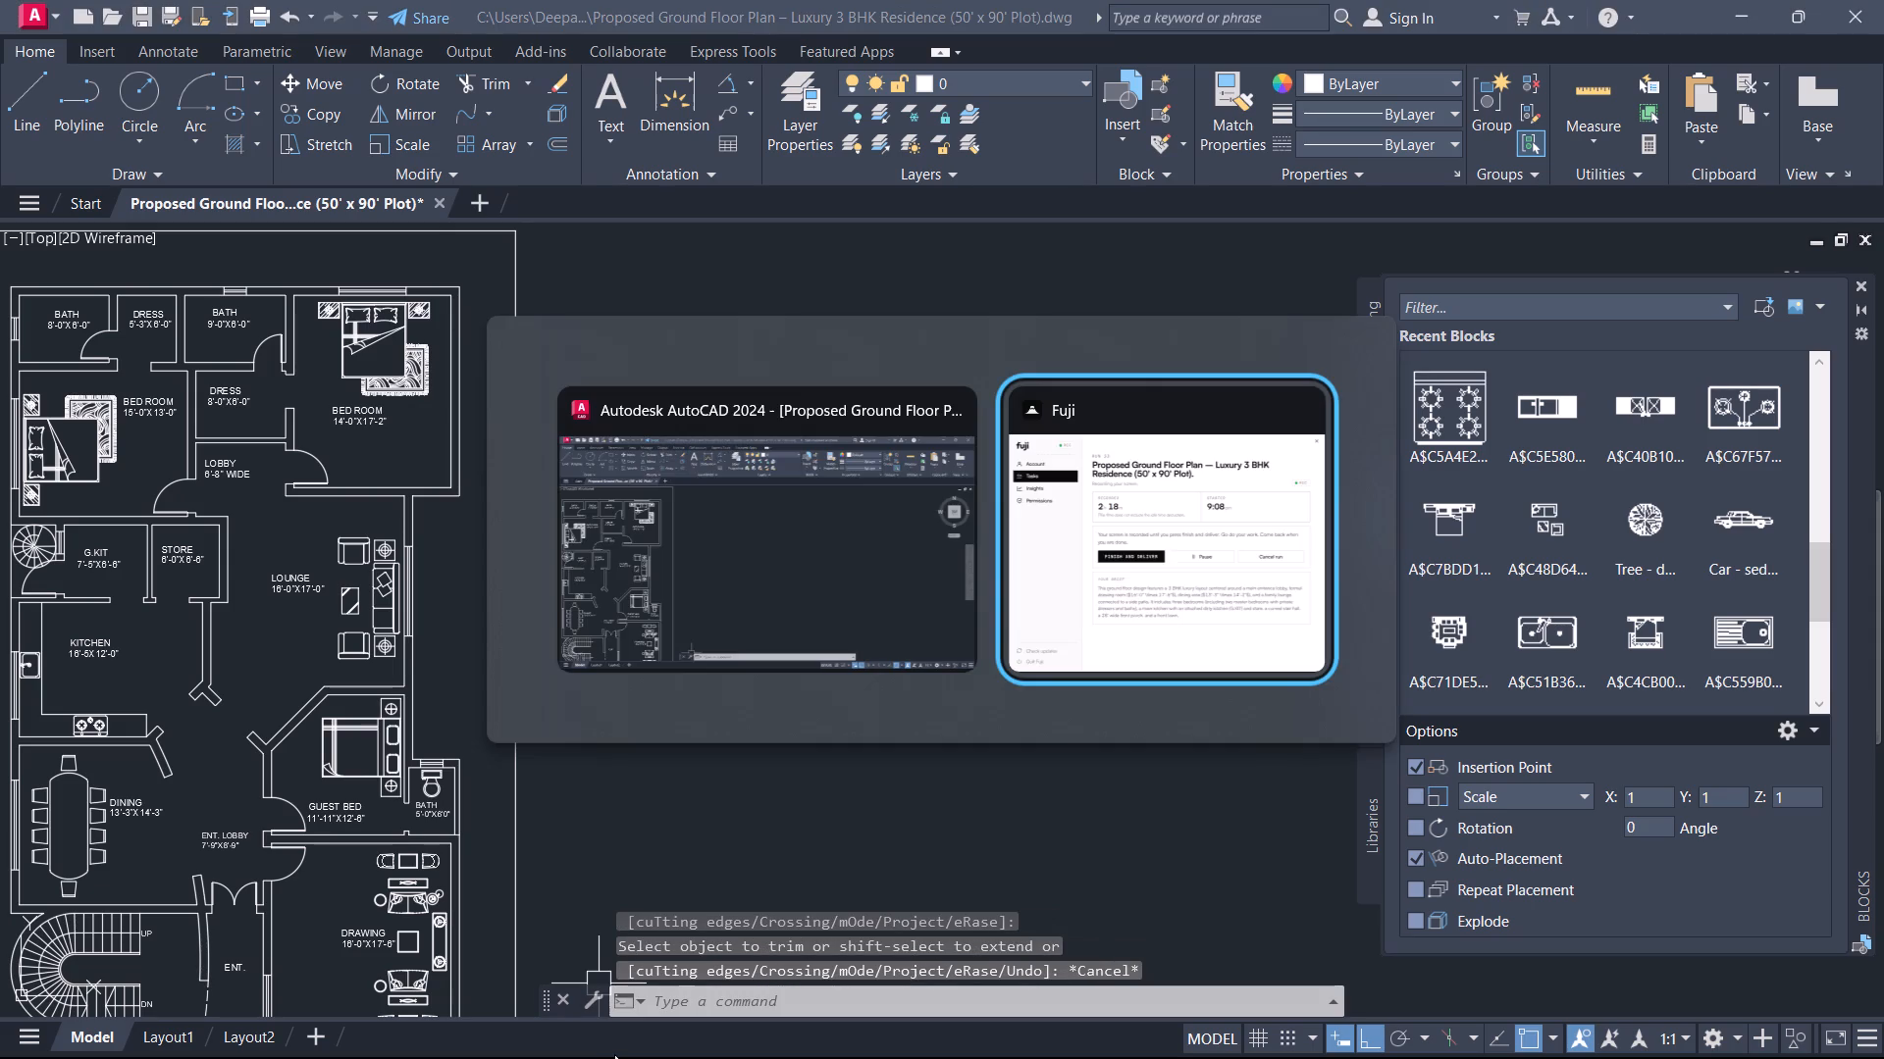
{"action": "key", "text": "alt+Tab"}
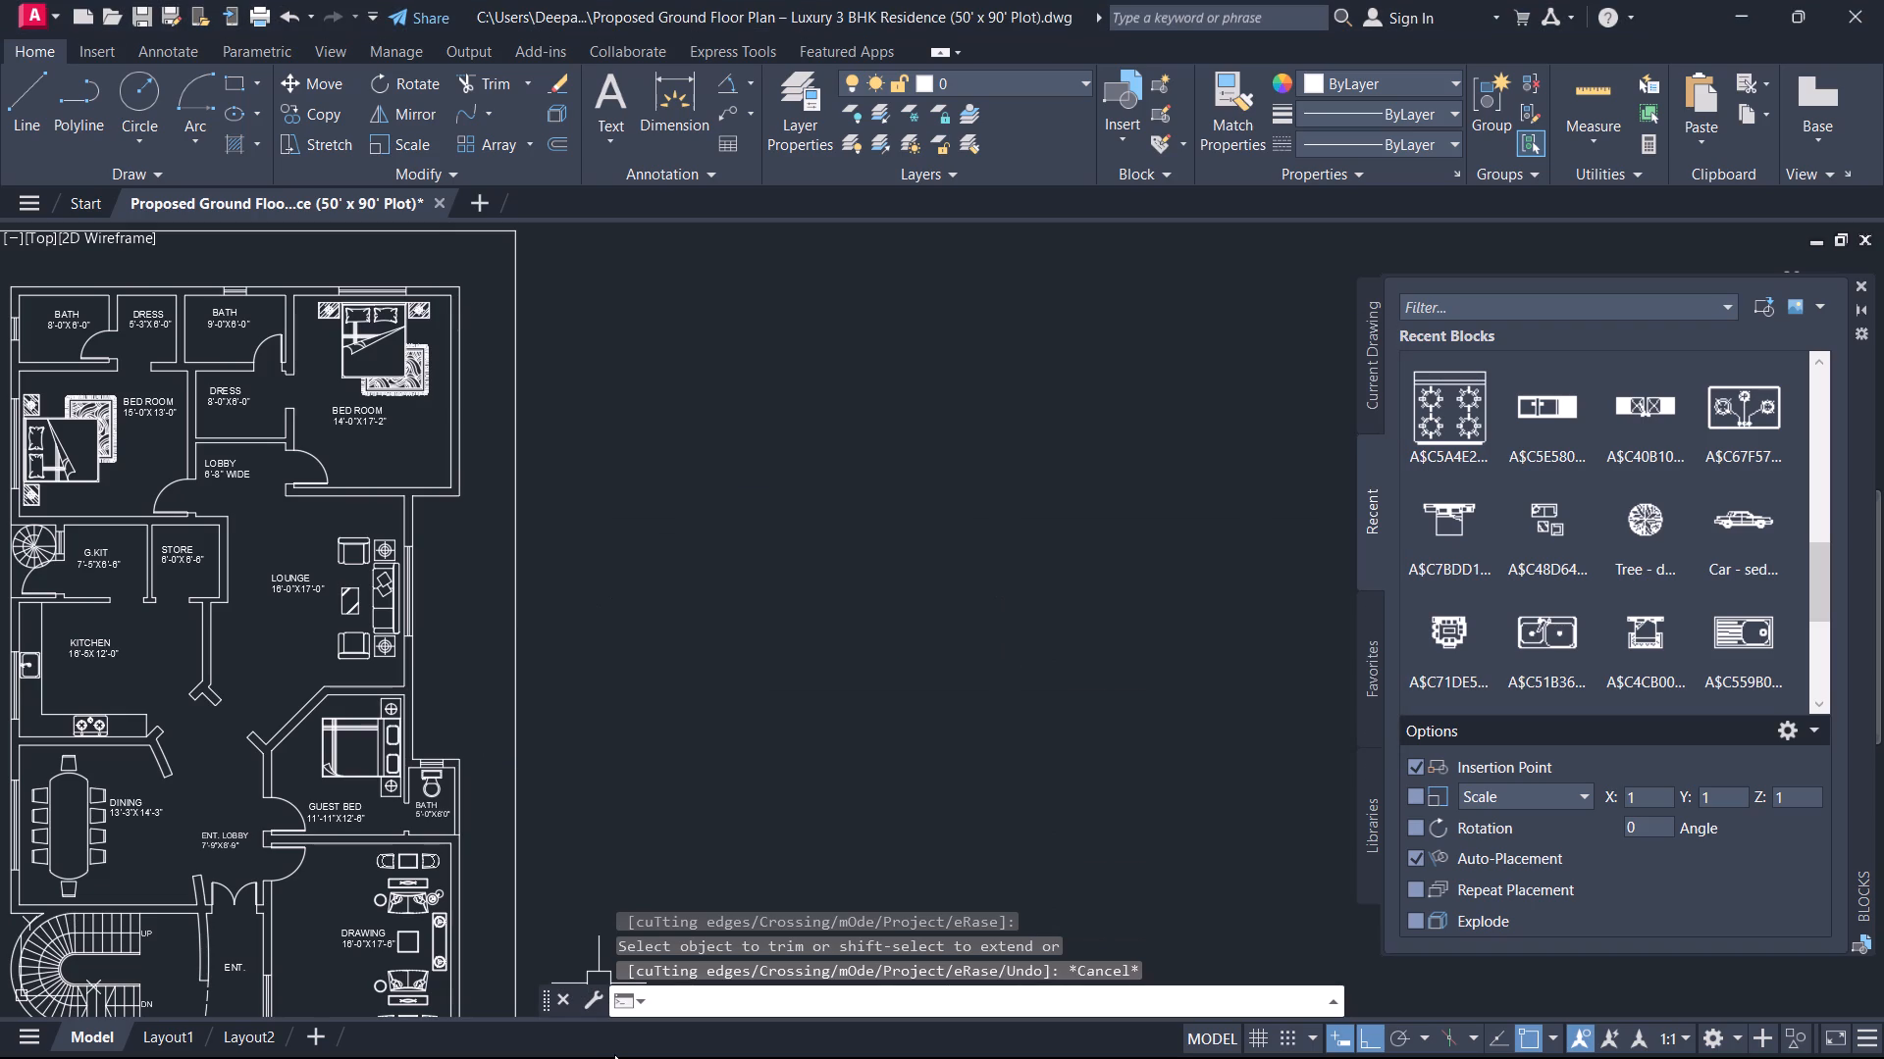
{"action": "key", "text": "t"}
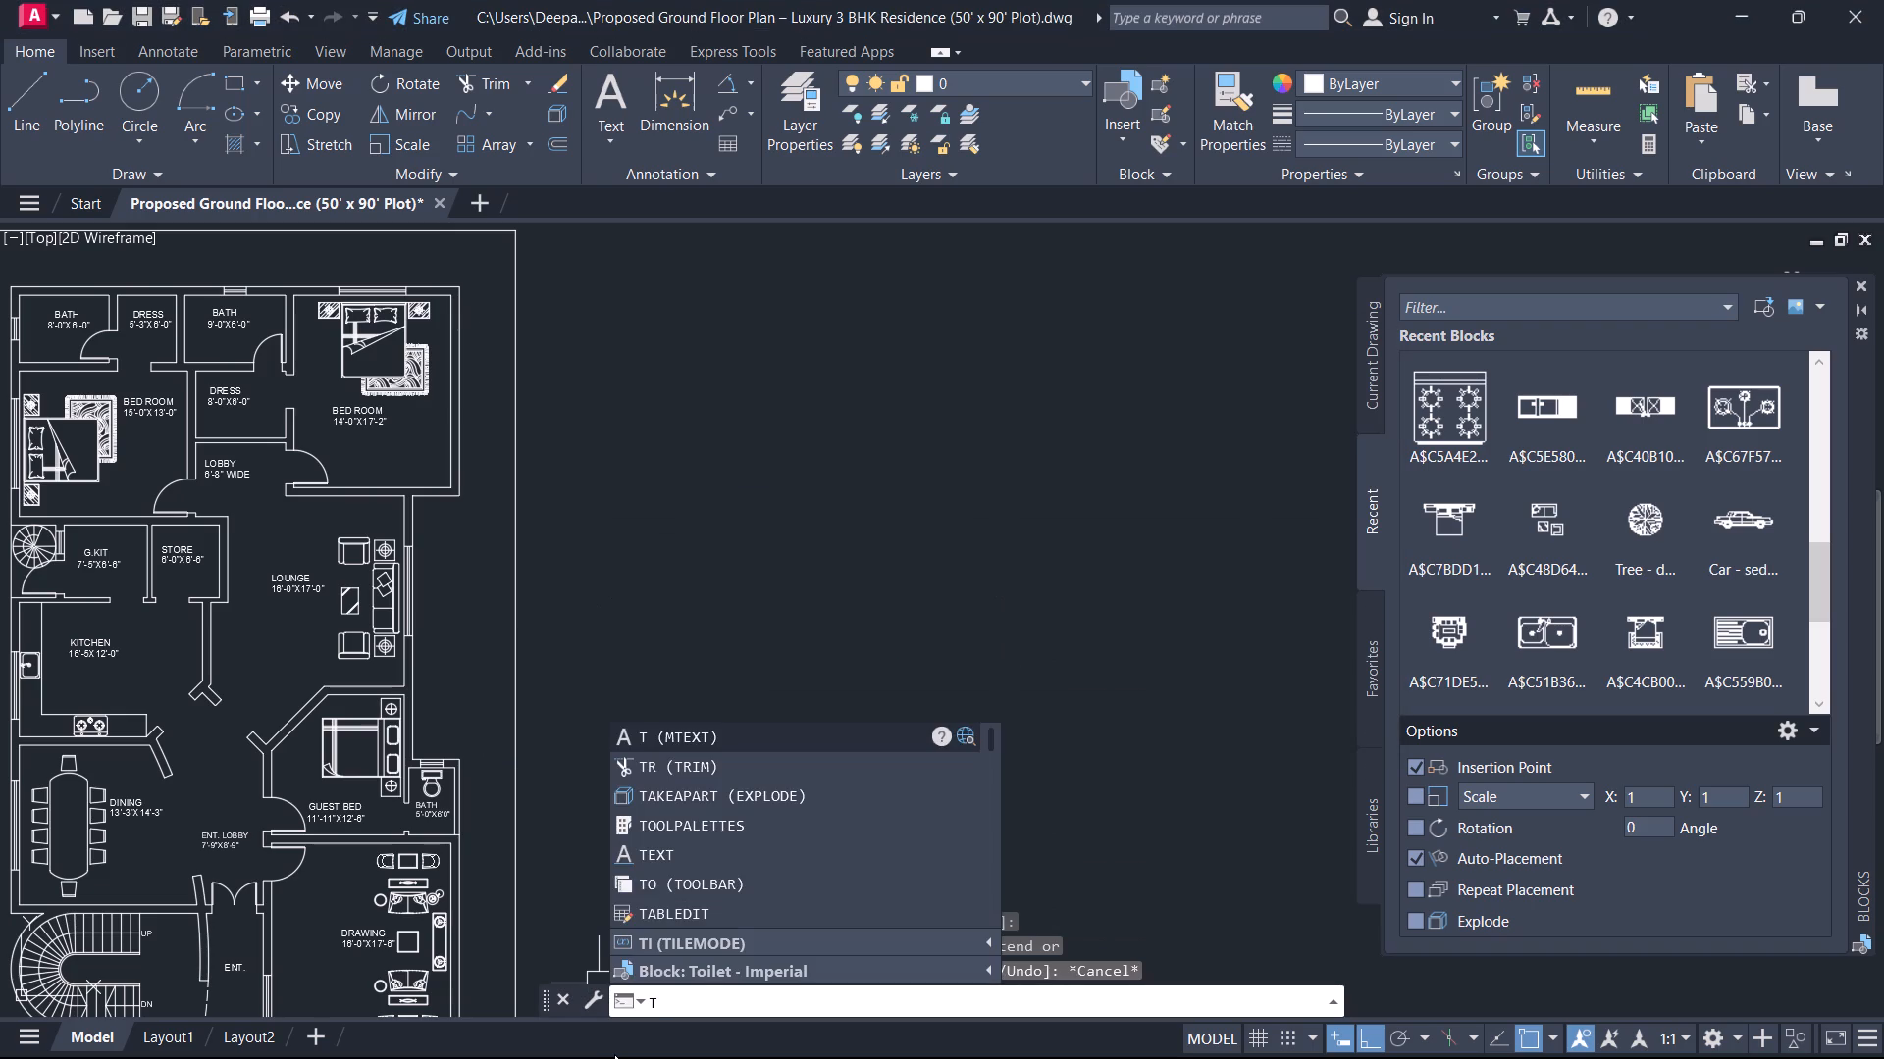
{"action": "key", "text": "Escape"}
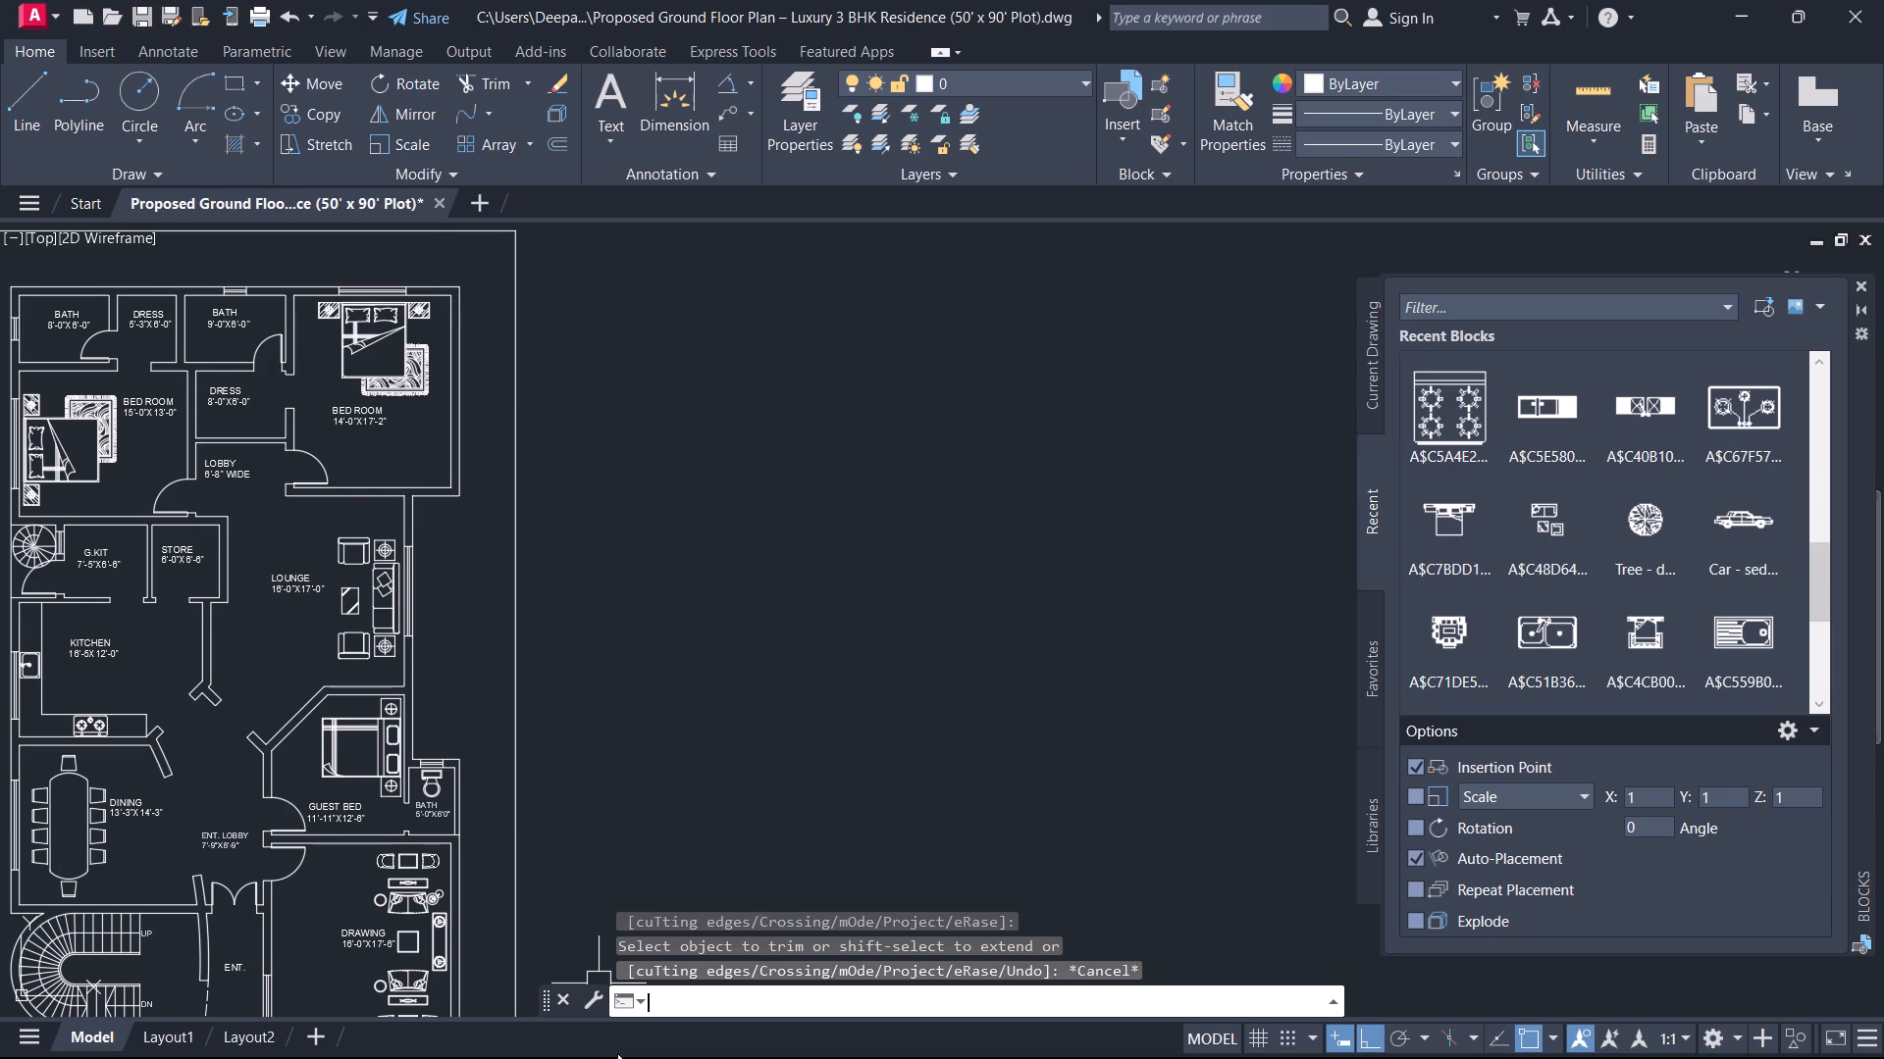
Review the recent blocks and the furnished floor plan from the rear bedrooms down to the entrance and drawing room.
{"action": "right_click_drag", "start_coordinate": [0, 1038], "coordinate": [0, 1058]}
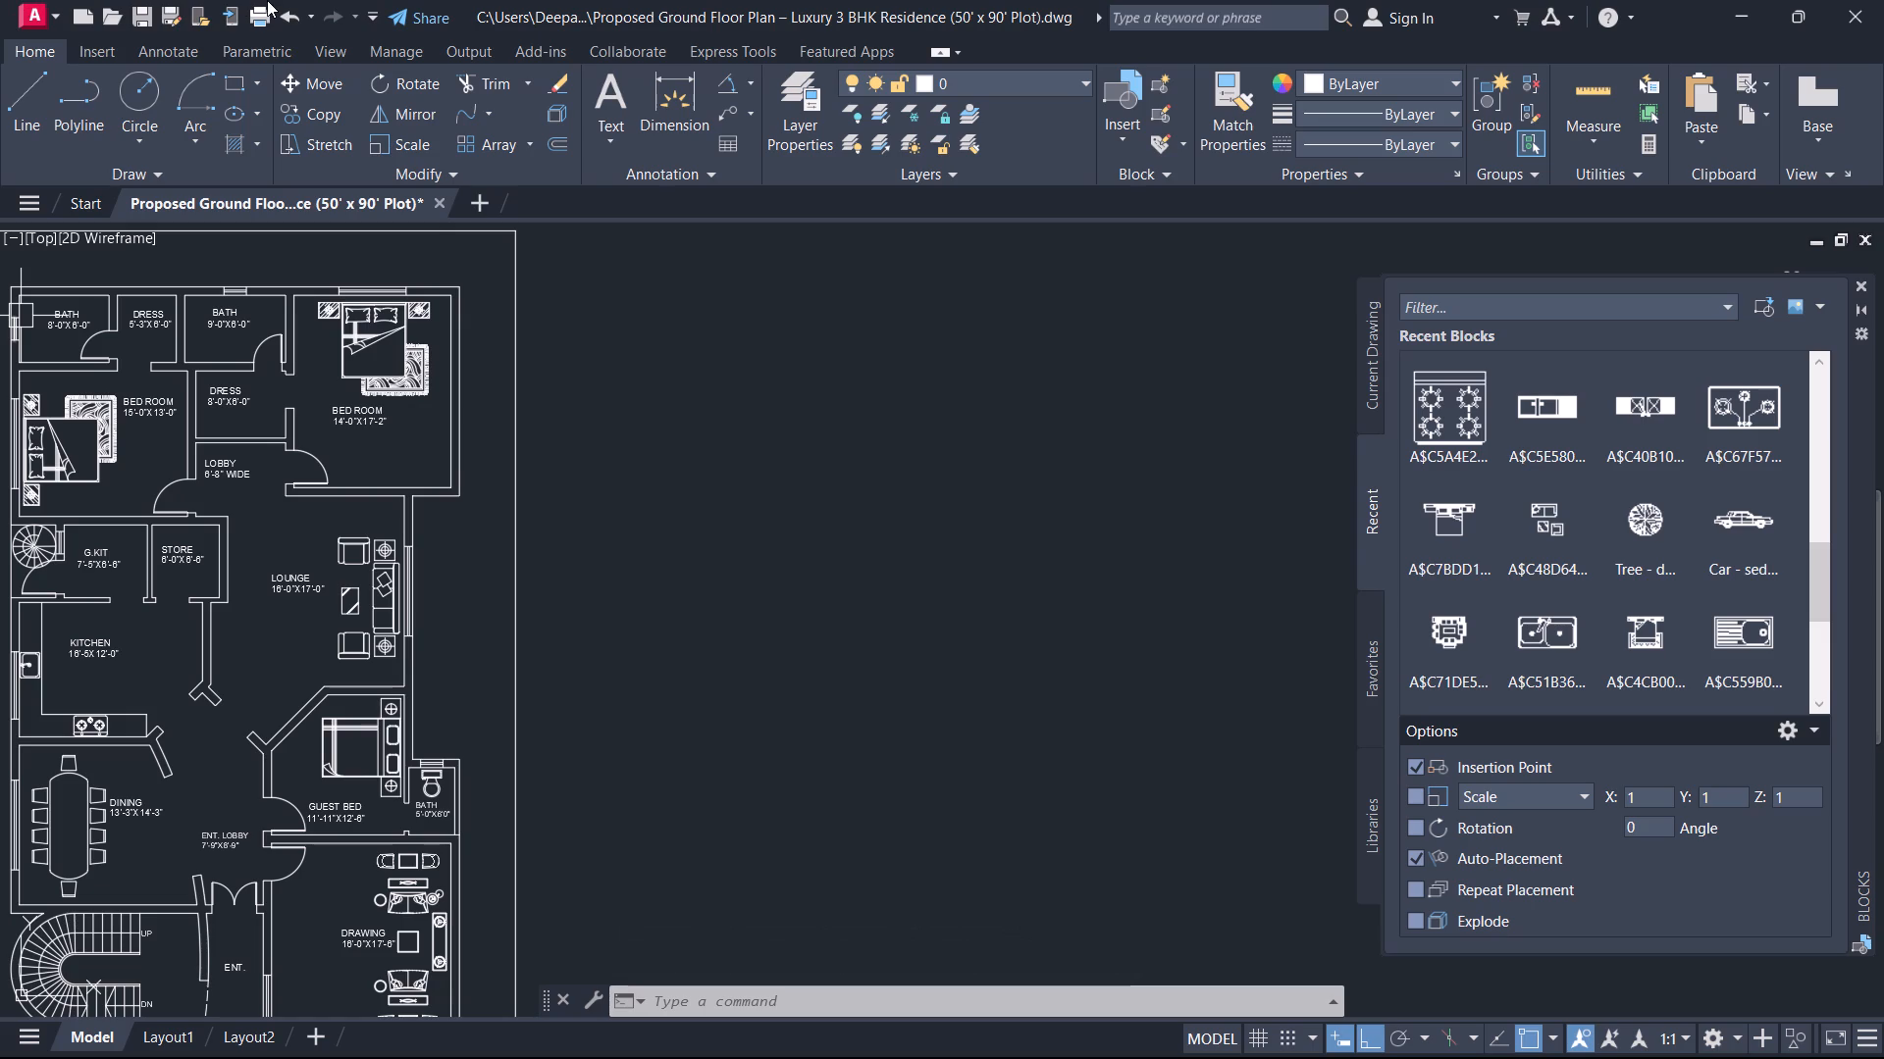
{"action": "scroll", "coordinate": [1541, 661], "scroll_direction": "down", "scroll_amount": 3}
{"action": "scroll", "coordinate": [1706, 665], "scroll_direction": "up", "scroll_amount": 1}
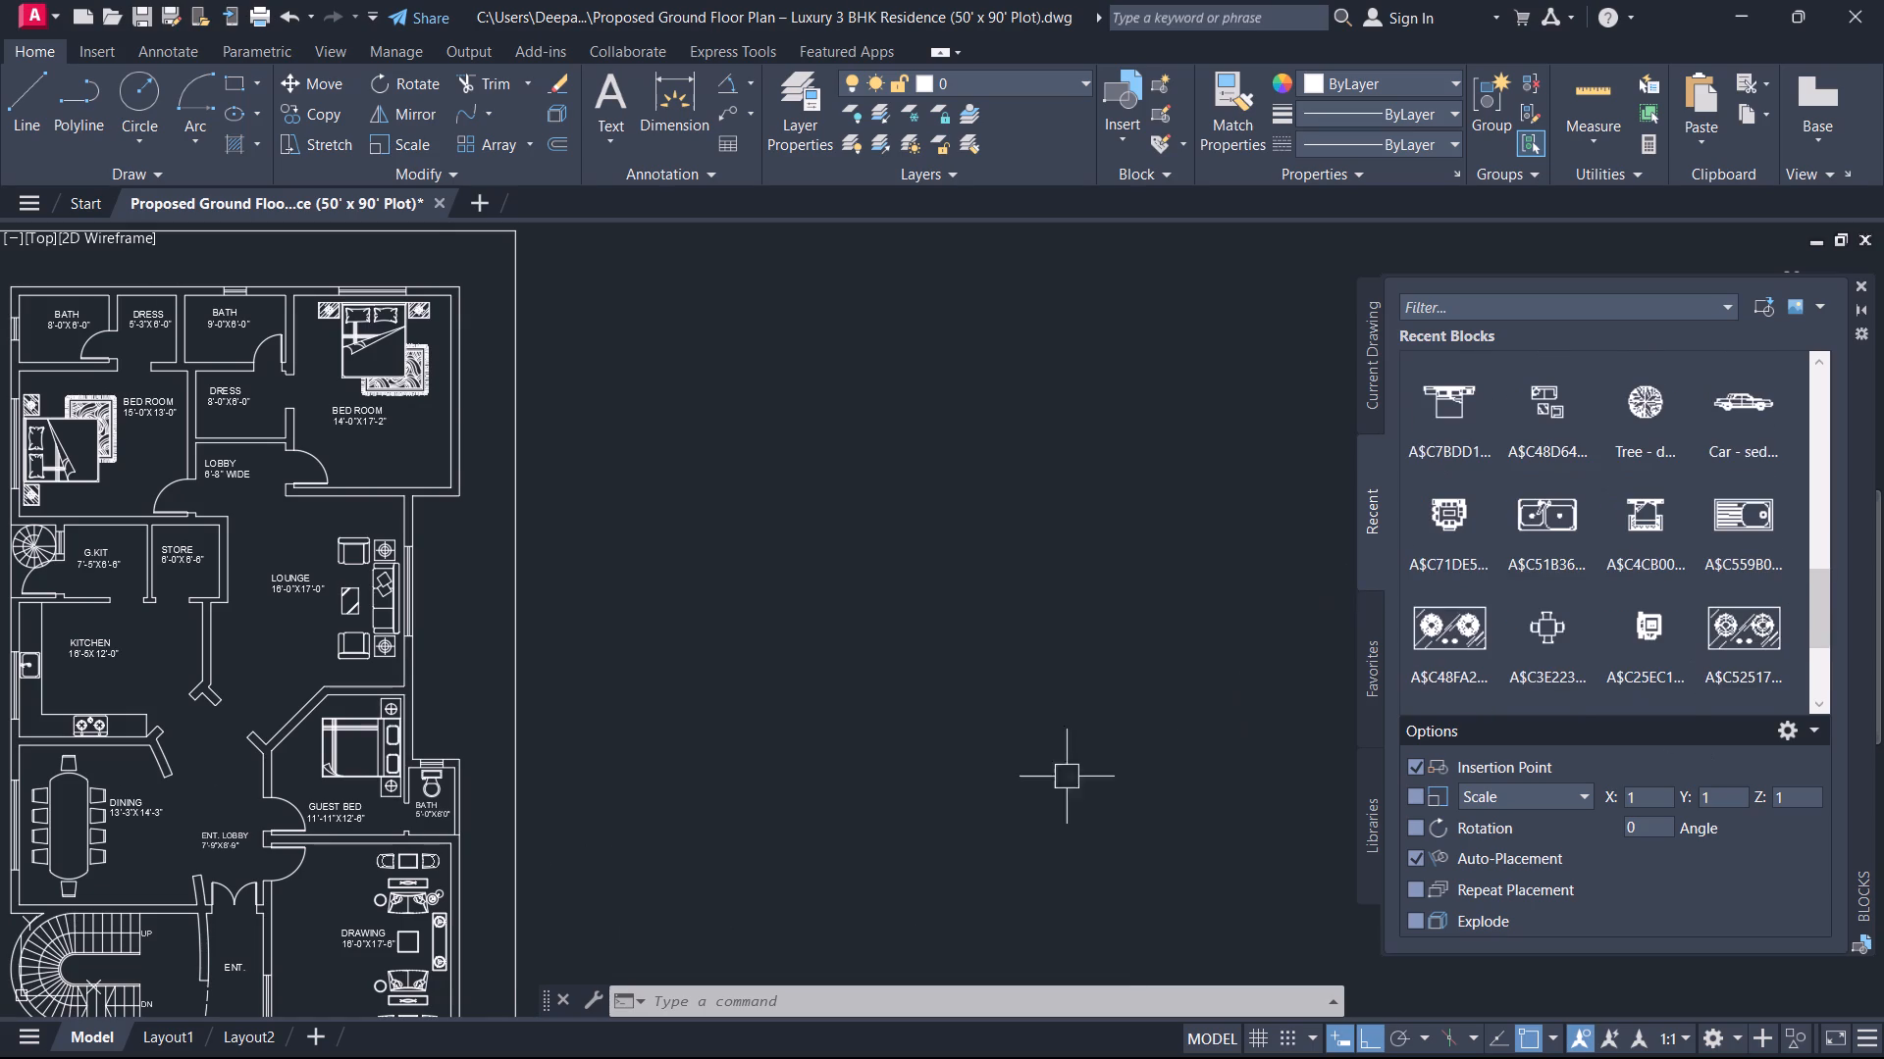
{"action": "scroll", "coordinate": [326, 827], "scroll_direction": "up", "scroll_amount": 1}
{"action": "middle_click_drag", "start_coordinate": [339, 816], "coordinate": [934, 762]}
{"action": "middle_click_drag", "start_coordinate": [675, 609], "coordinate": [617, 772]}
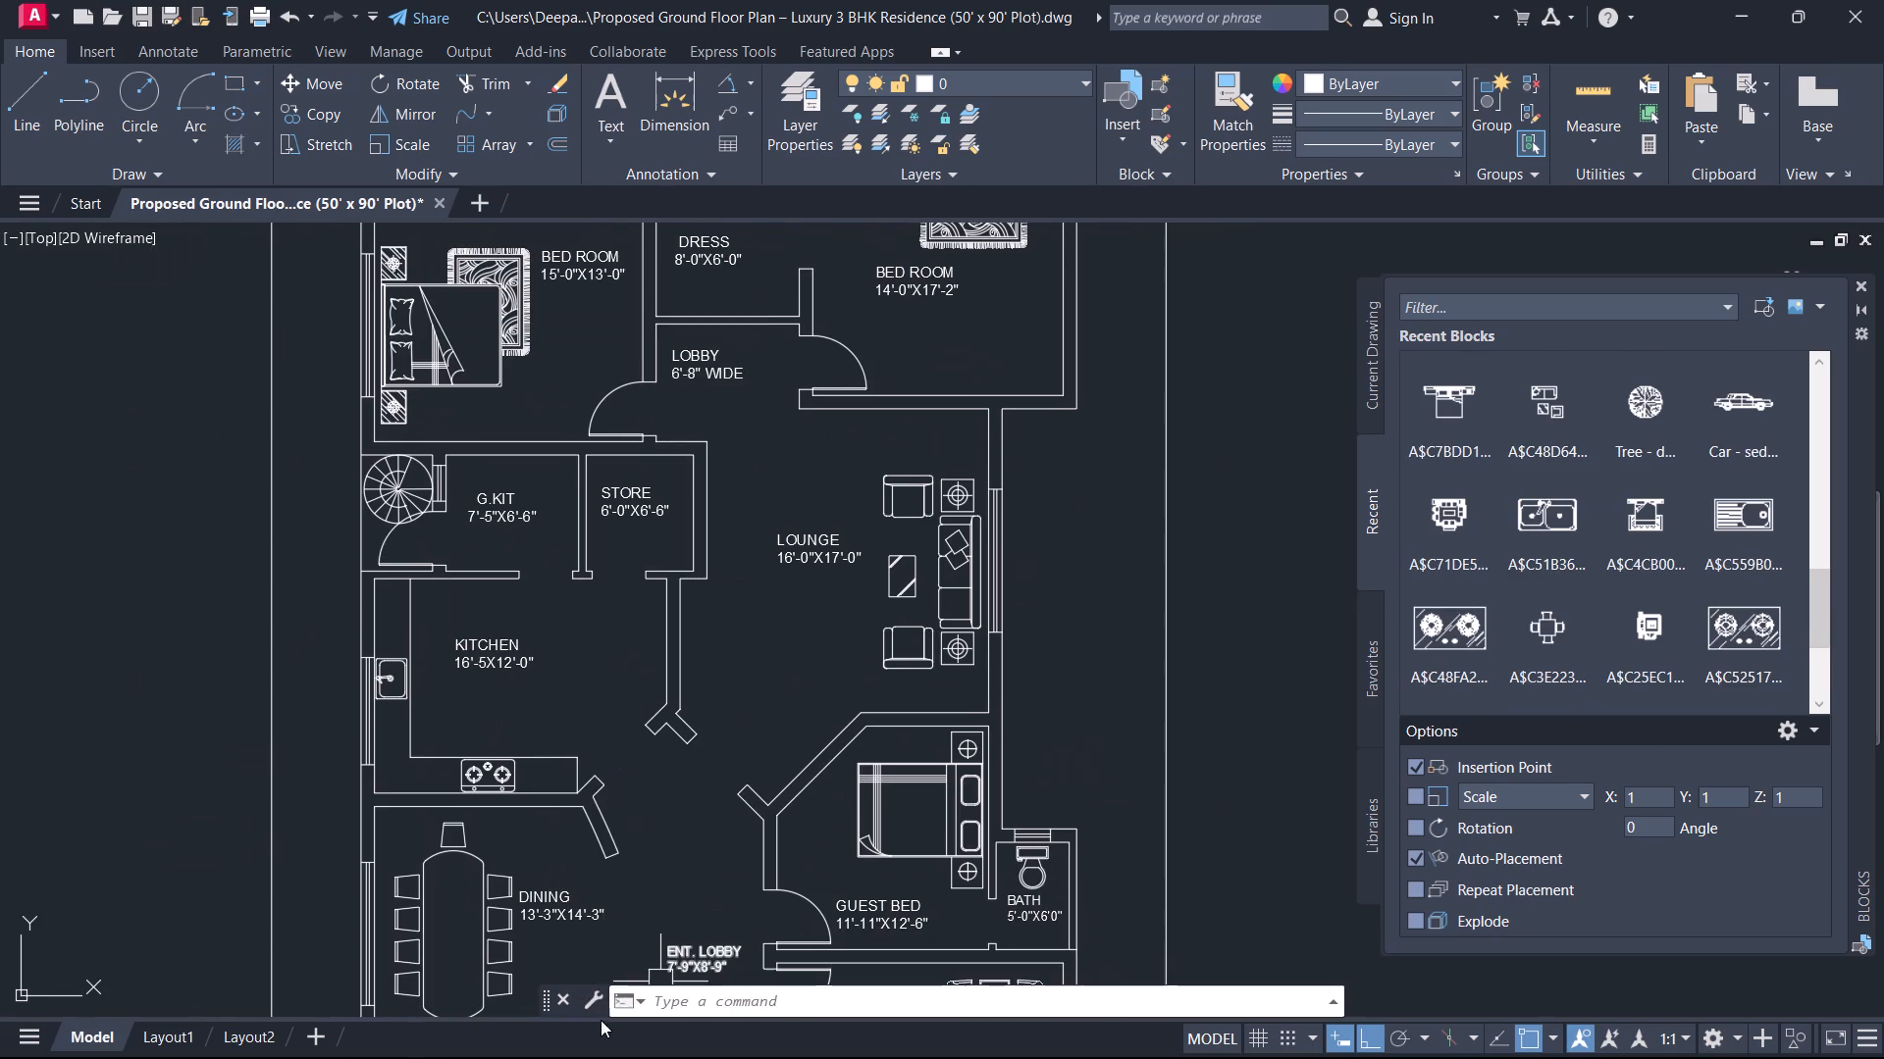
{"action": "middle_click_drag", "start_coordinate": [786, 373], "coordinate": [726, 507]}
{"action": "scroll", "coordinate": [740, 468], "scroll_direction": "down", "scroll_amount": 1}
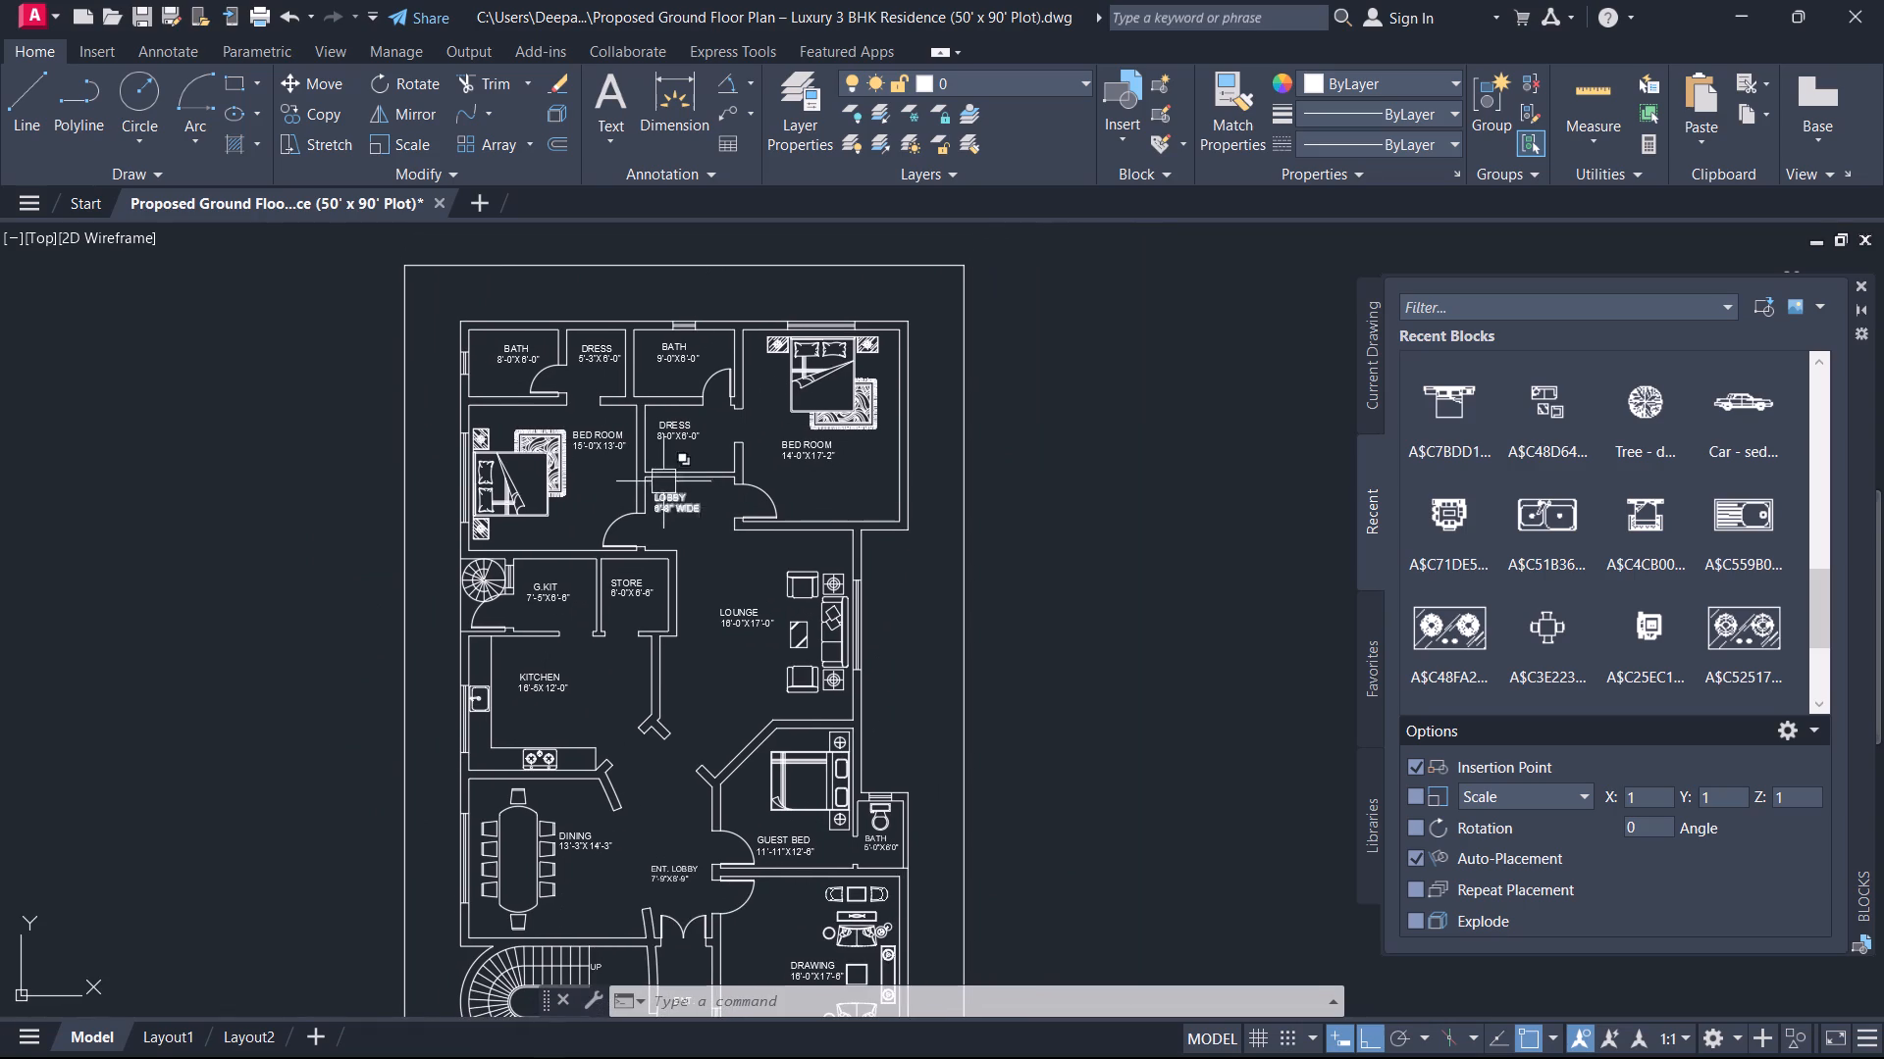
{"action": "scroll", "coordinate": [746, 586], "scroll_direction": "down", "scroll_amount": 1}
{"action": "middle_click_drag", "start_coordinate": [751, 595], "coordinate": [843, 235]}
{"action": "scroll", "coordinate": [757, 598], "scroll_direction": "up", "scroll_amount": 1}
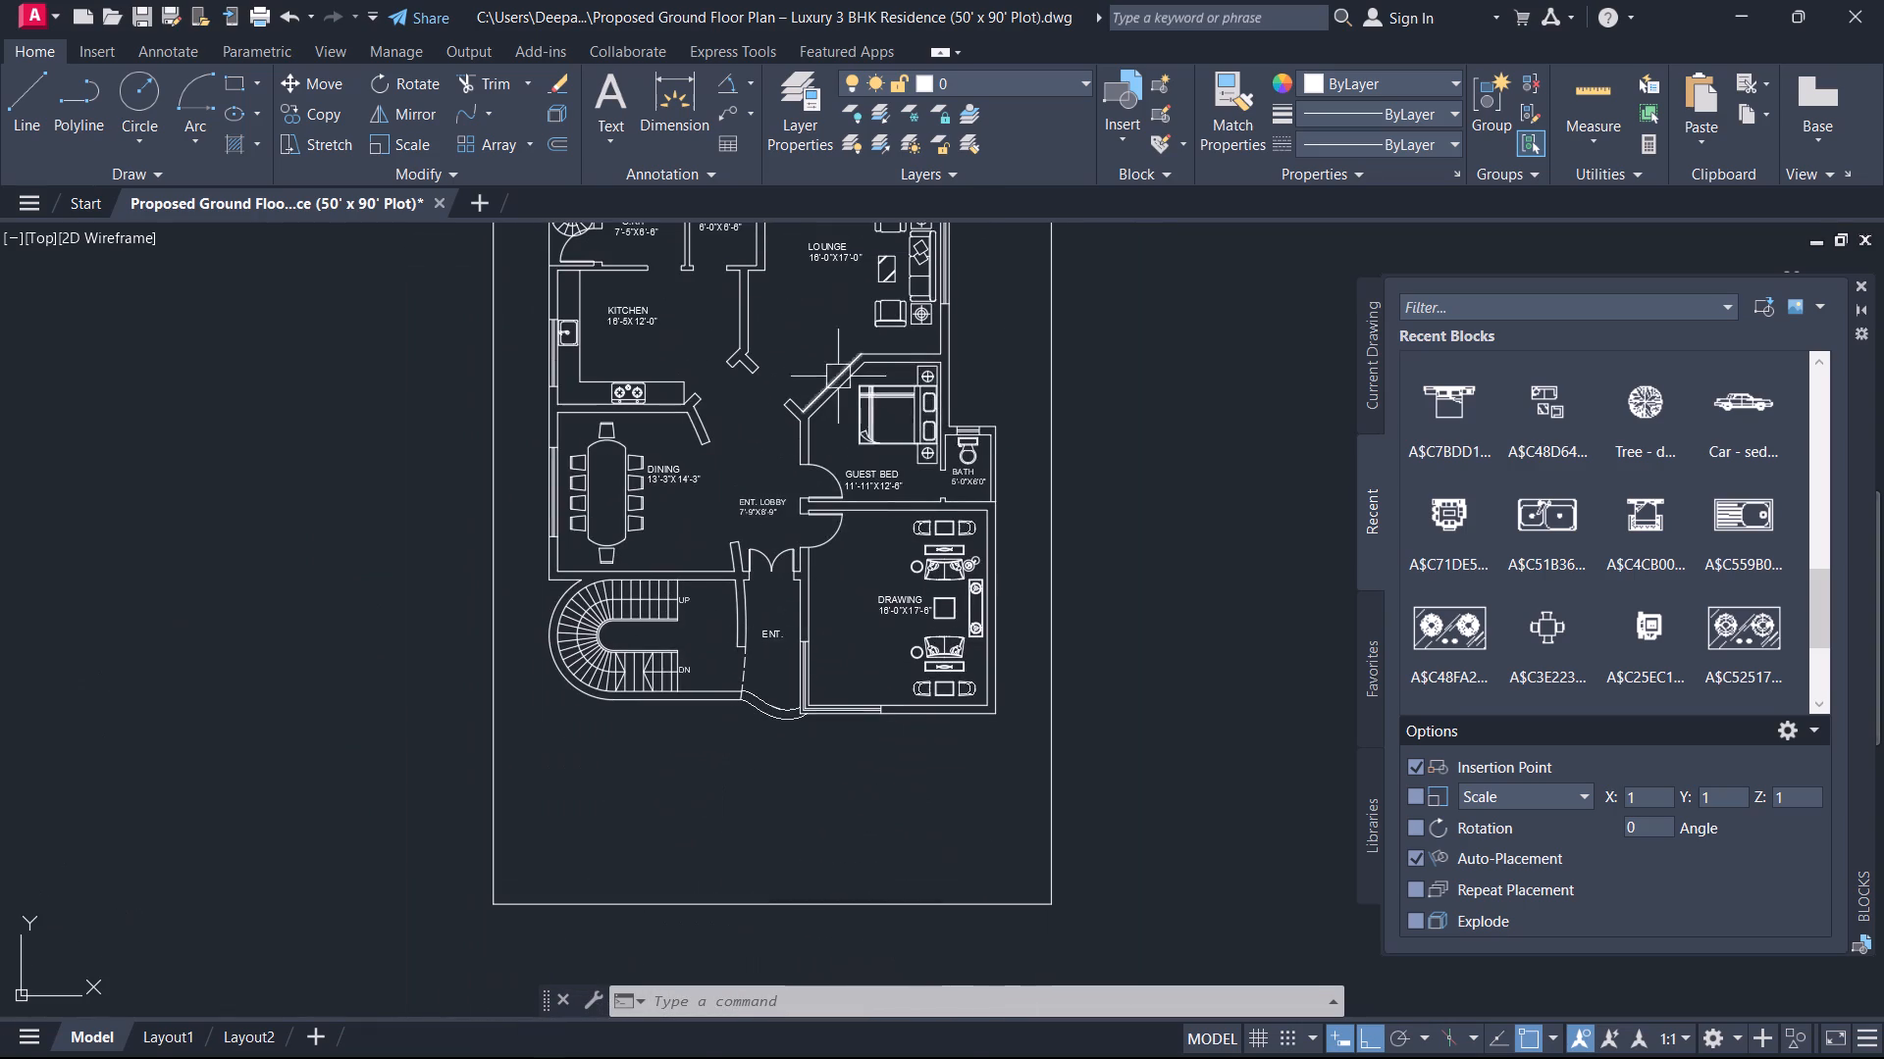
Close the Blocks palette.
{"action": "left_click", "coordinate": [1862, 286]}
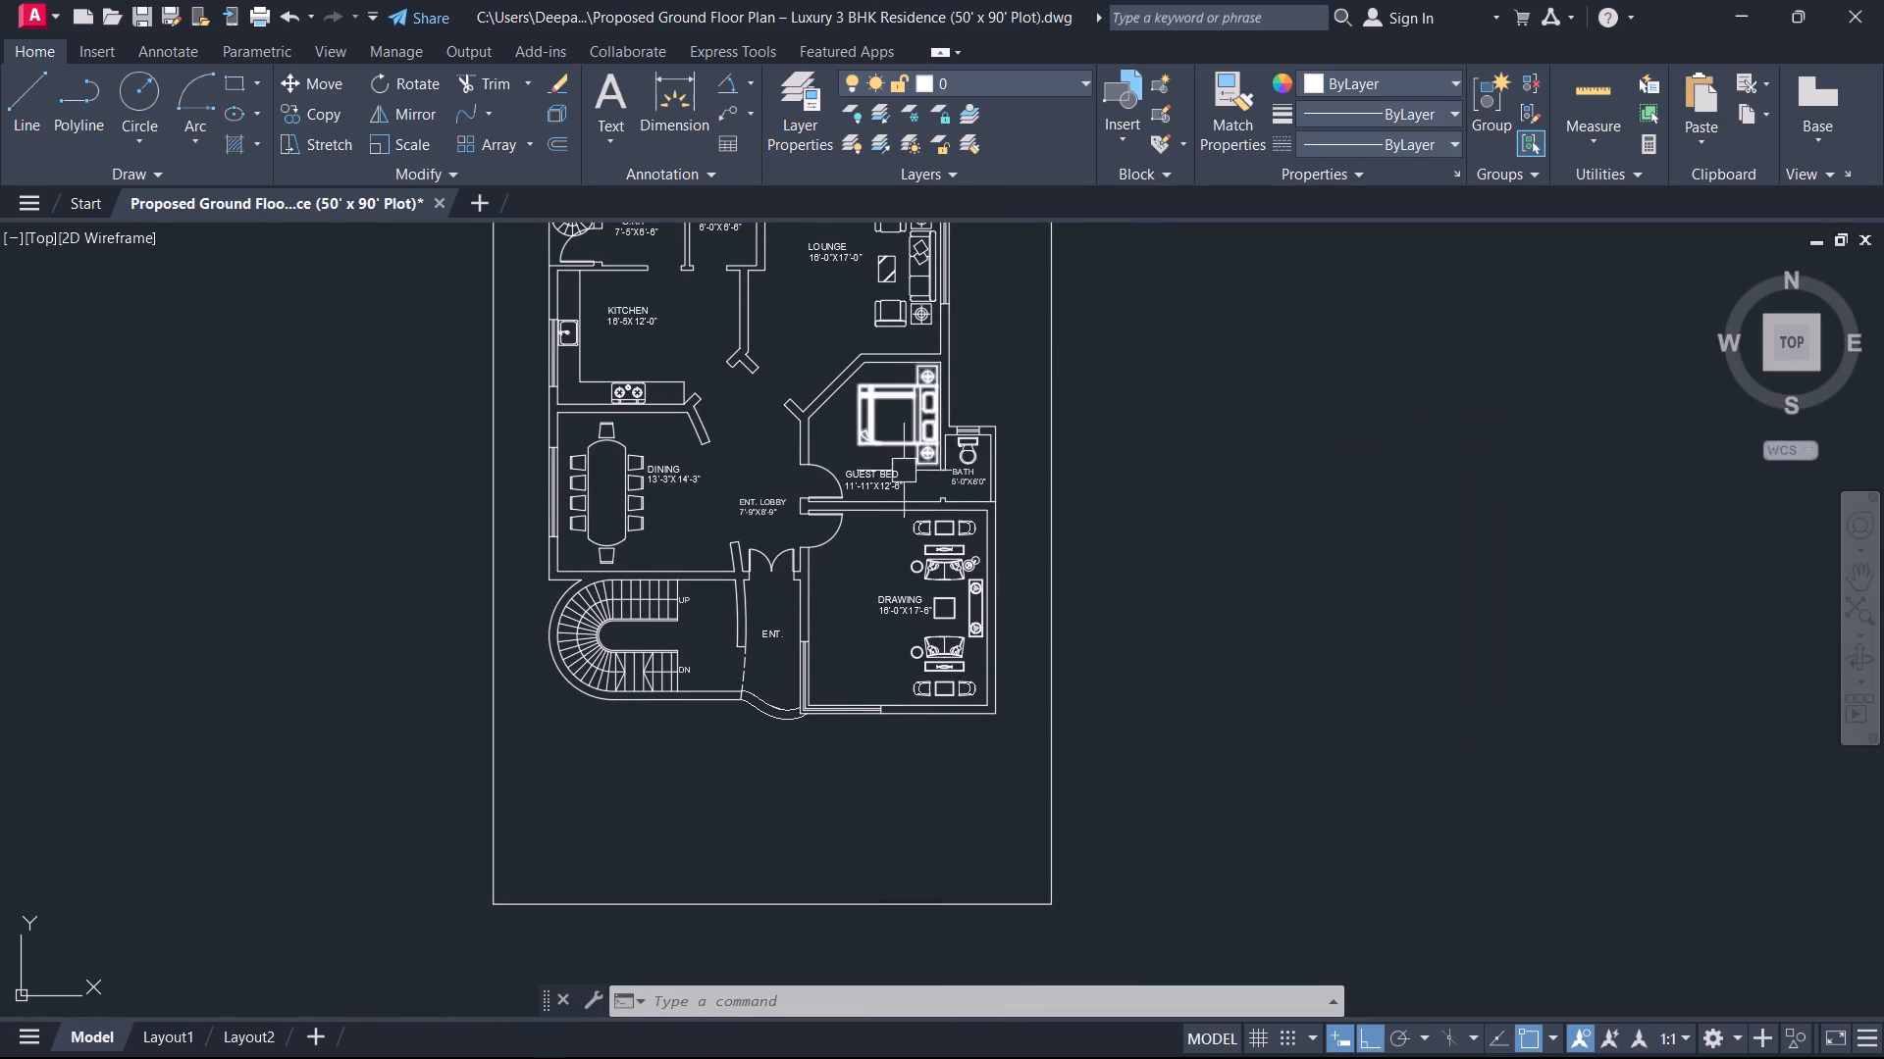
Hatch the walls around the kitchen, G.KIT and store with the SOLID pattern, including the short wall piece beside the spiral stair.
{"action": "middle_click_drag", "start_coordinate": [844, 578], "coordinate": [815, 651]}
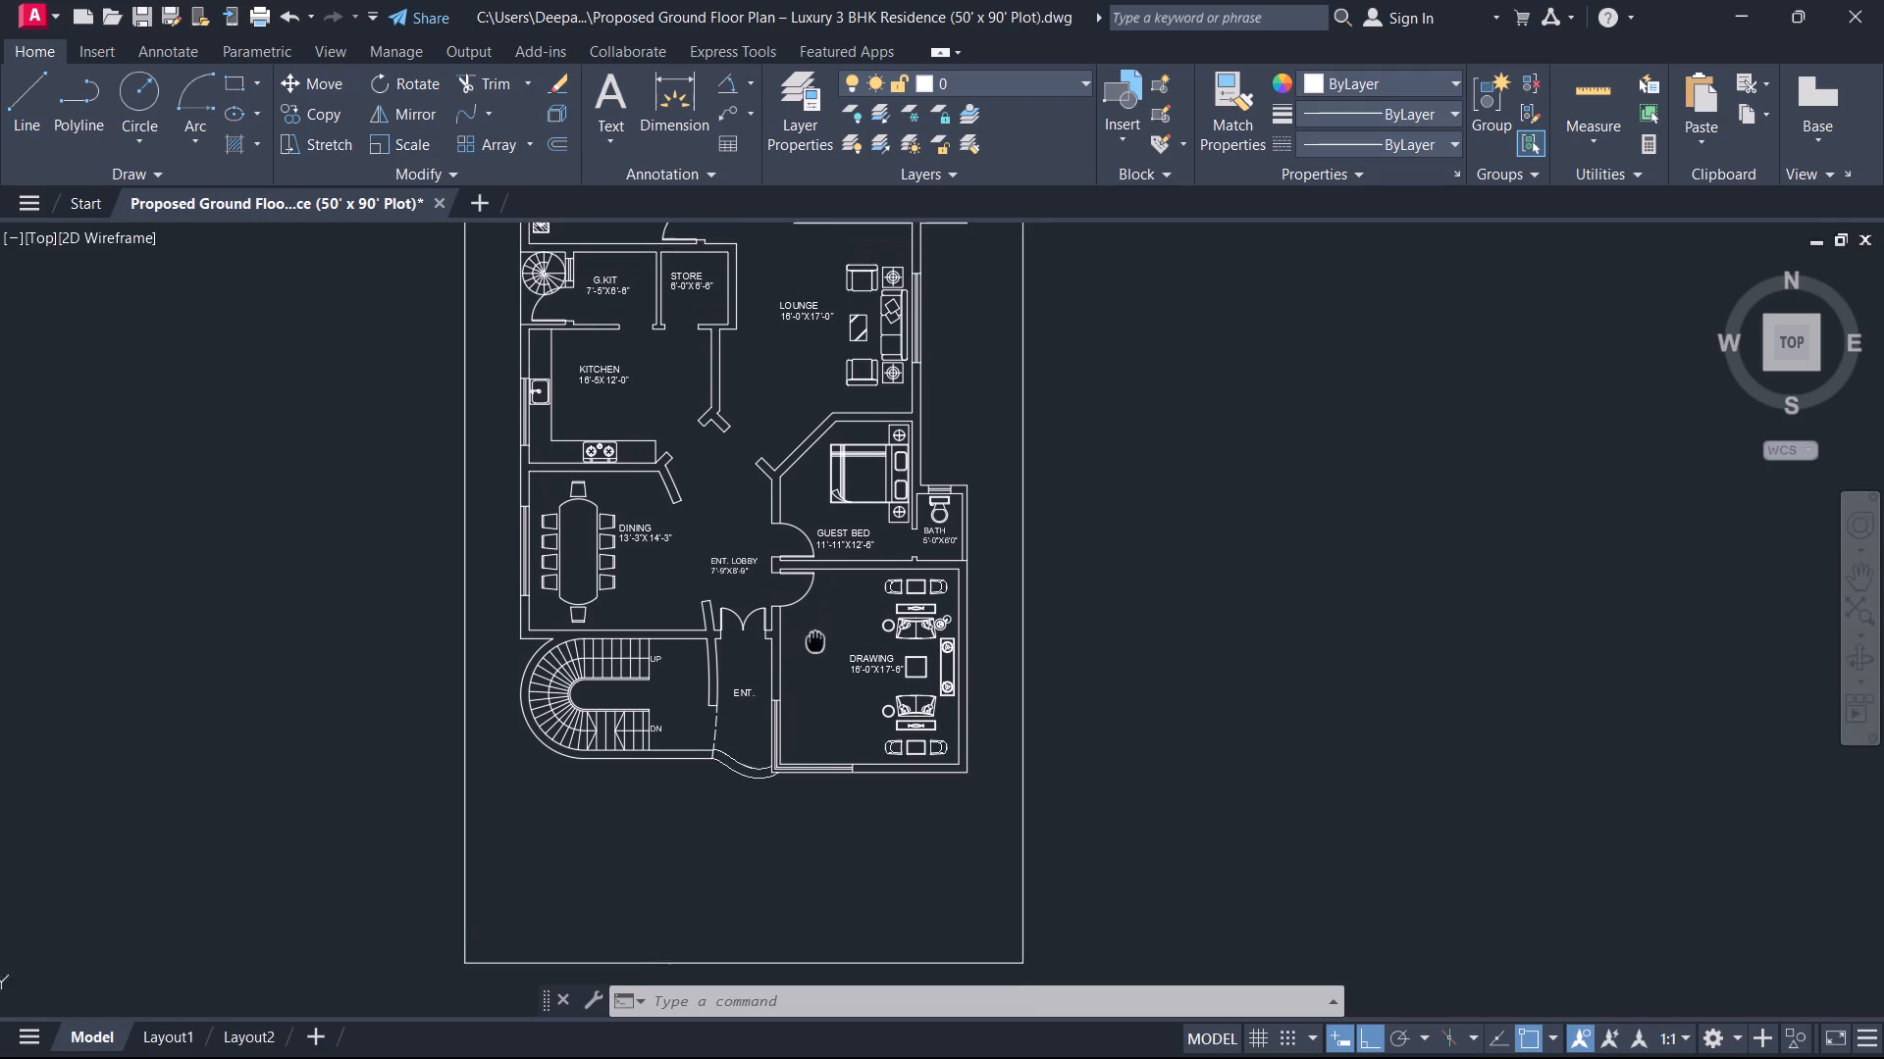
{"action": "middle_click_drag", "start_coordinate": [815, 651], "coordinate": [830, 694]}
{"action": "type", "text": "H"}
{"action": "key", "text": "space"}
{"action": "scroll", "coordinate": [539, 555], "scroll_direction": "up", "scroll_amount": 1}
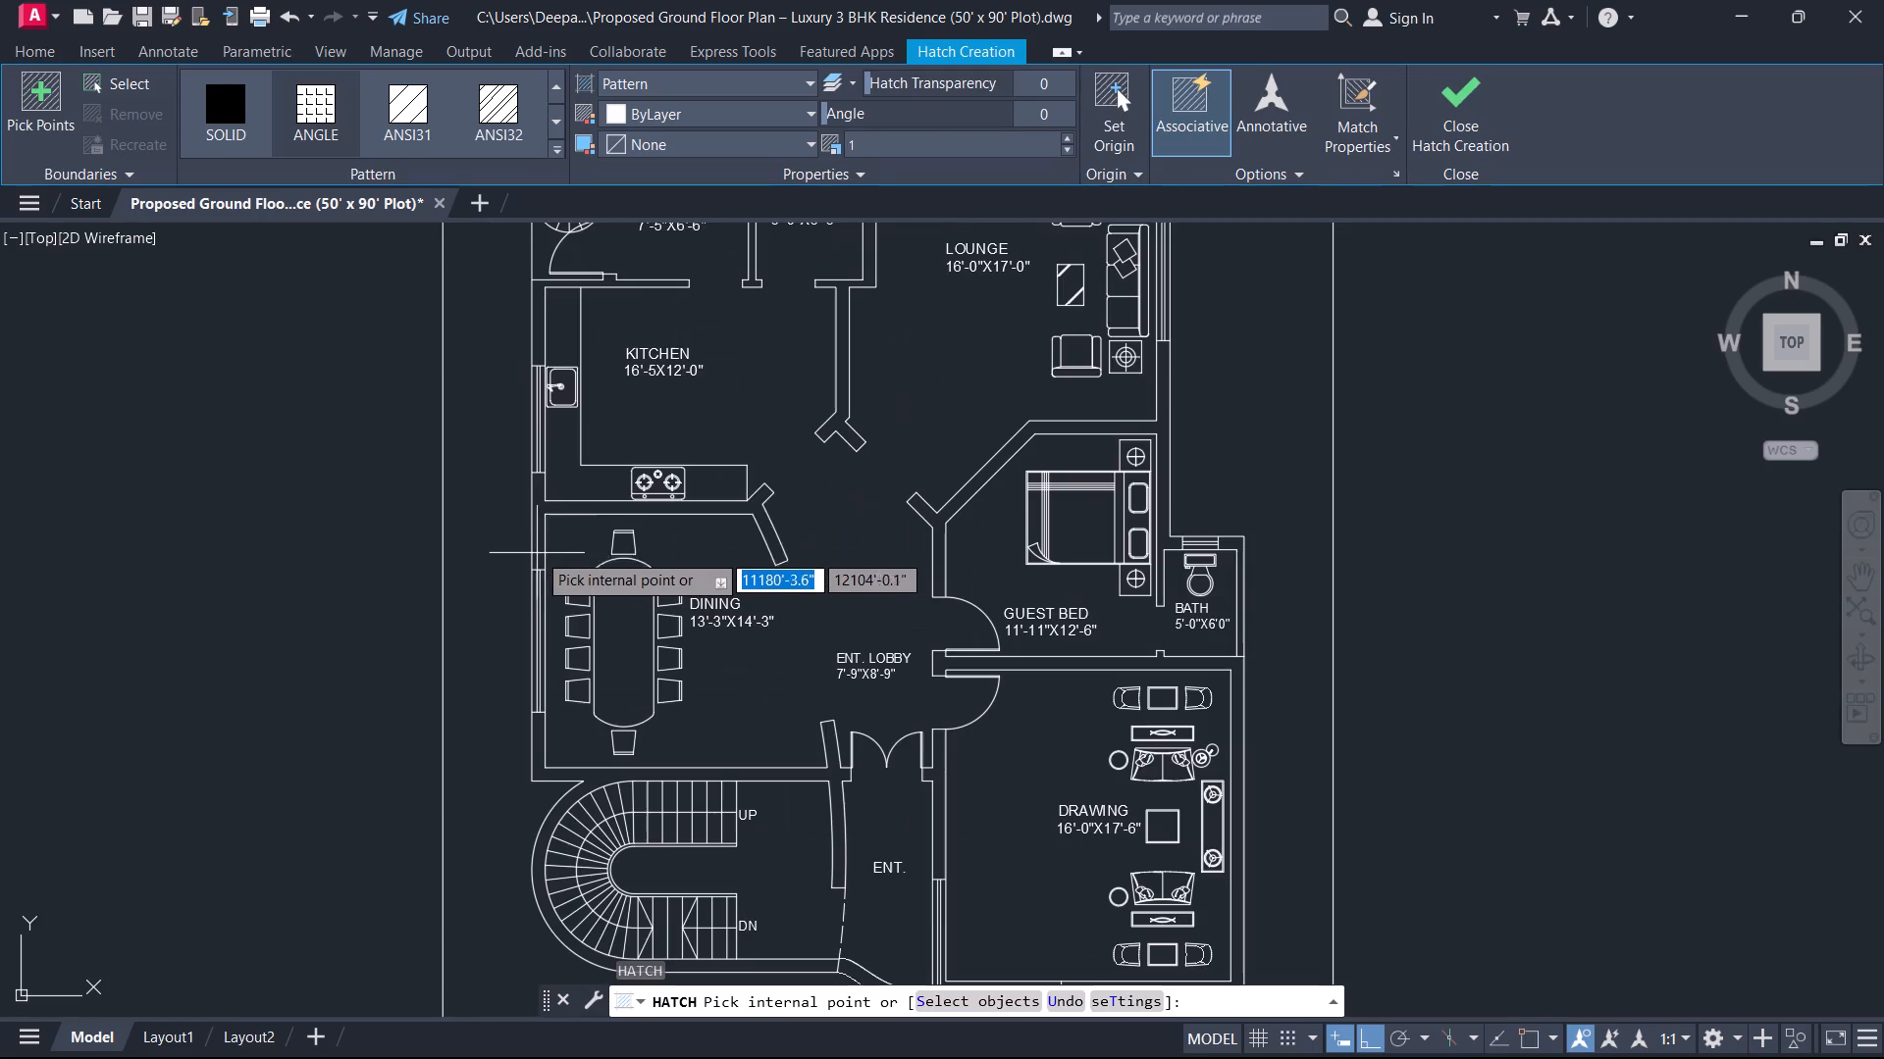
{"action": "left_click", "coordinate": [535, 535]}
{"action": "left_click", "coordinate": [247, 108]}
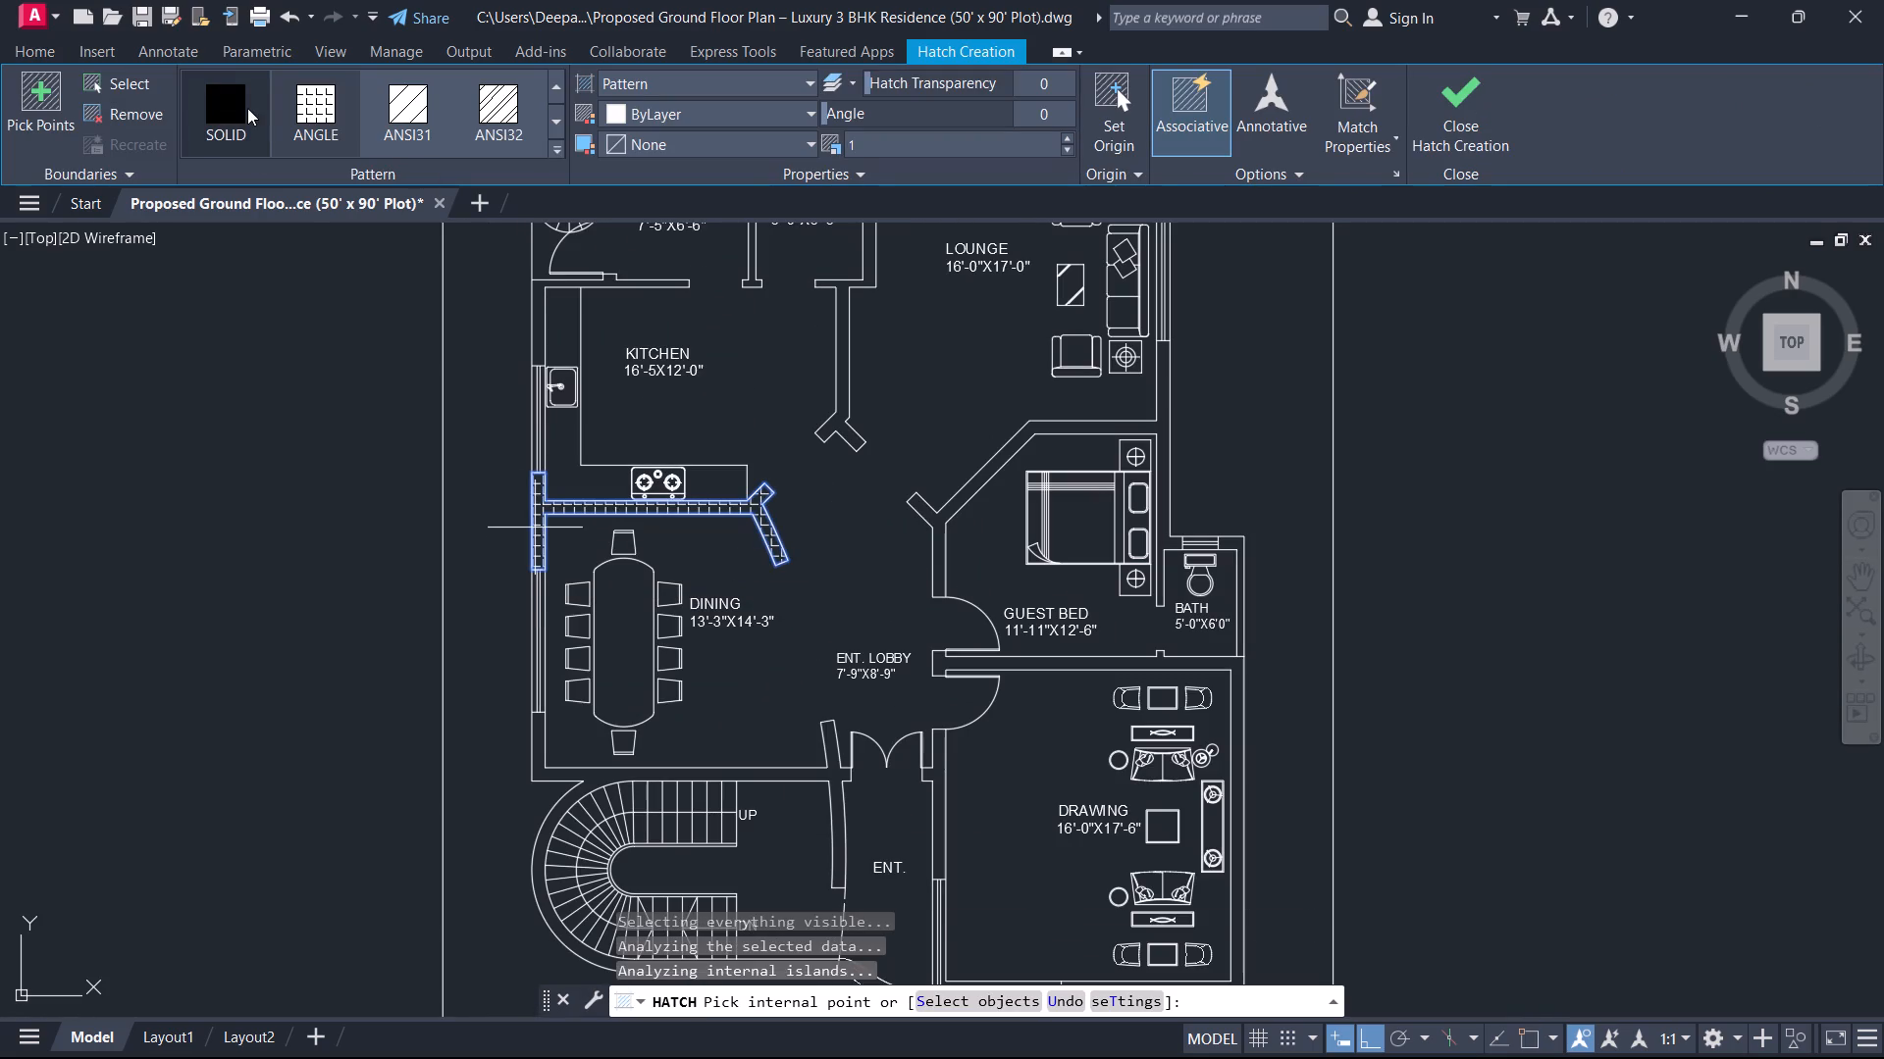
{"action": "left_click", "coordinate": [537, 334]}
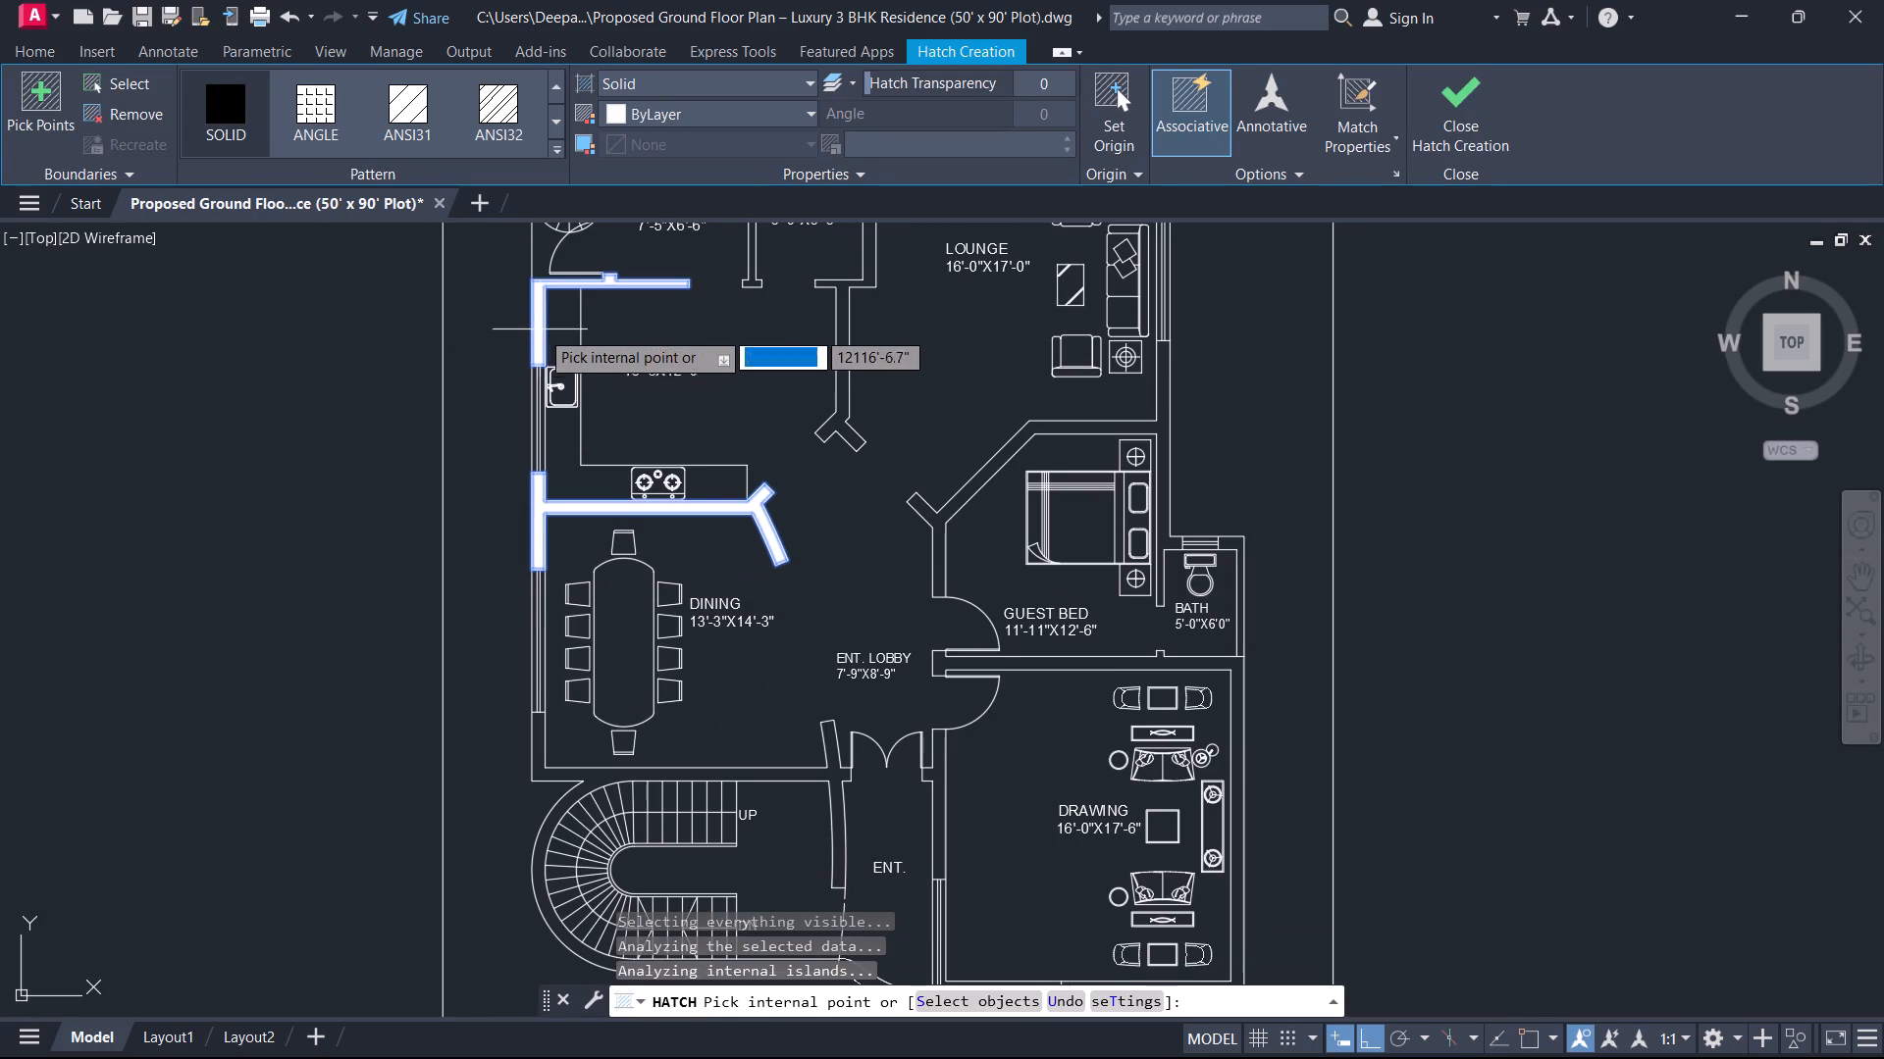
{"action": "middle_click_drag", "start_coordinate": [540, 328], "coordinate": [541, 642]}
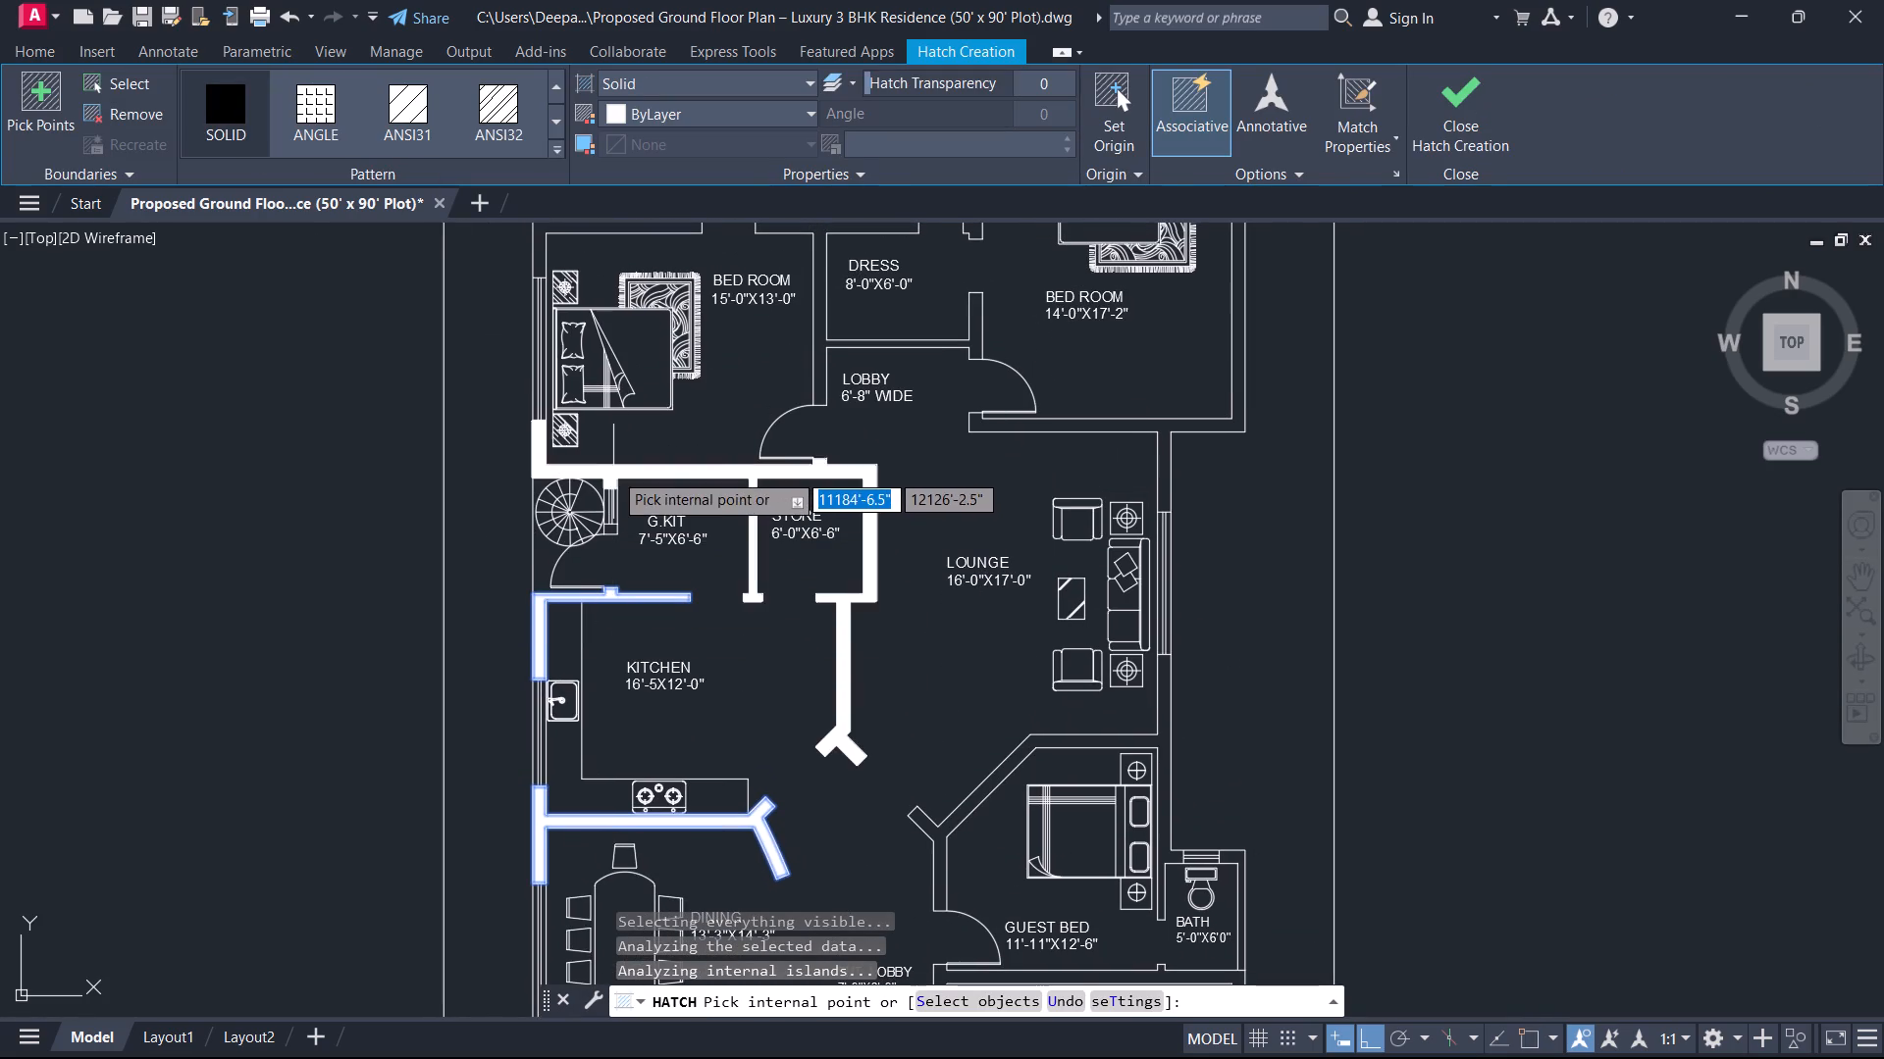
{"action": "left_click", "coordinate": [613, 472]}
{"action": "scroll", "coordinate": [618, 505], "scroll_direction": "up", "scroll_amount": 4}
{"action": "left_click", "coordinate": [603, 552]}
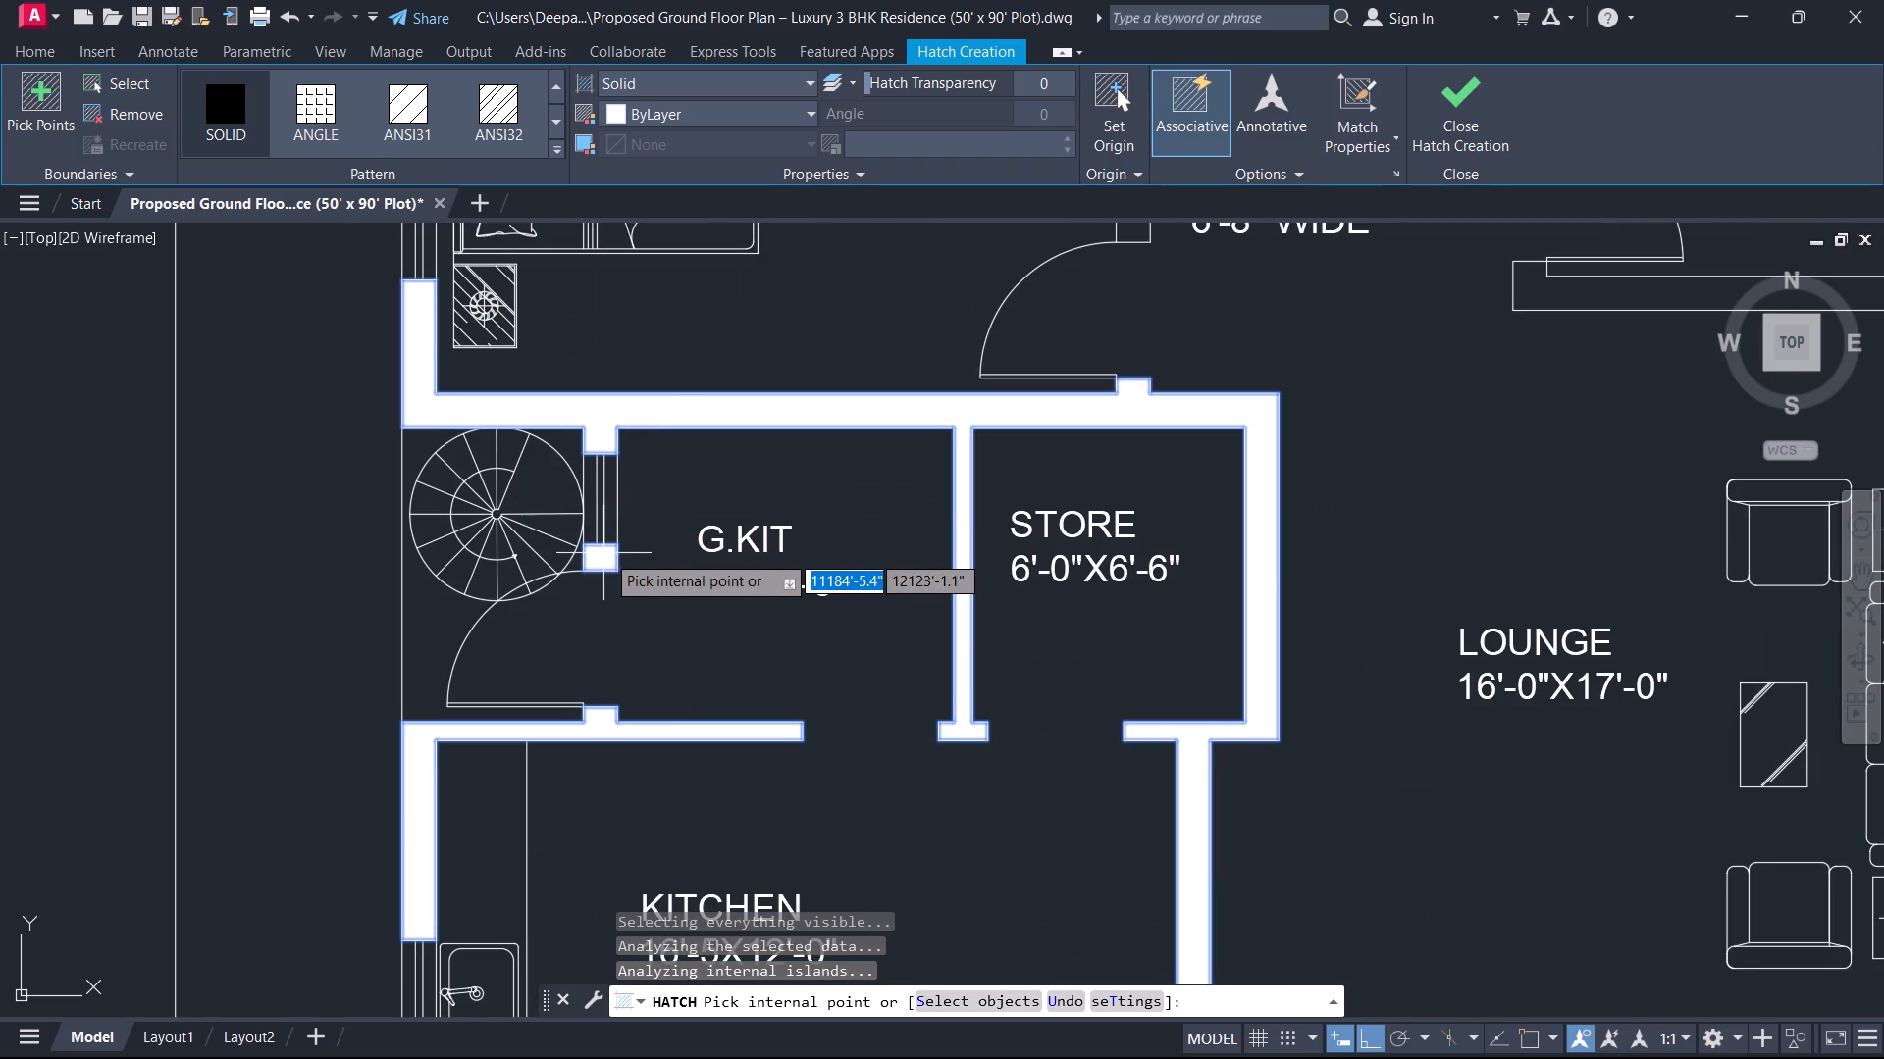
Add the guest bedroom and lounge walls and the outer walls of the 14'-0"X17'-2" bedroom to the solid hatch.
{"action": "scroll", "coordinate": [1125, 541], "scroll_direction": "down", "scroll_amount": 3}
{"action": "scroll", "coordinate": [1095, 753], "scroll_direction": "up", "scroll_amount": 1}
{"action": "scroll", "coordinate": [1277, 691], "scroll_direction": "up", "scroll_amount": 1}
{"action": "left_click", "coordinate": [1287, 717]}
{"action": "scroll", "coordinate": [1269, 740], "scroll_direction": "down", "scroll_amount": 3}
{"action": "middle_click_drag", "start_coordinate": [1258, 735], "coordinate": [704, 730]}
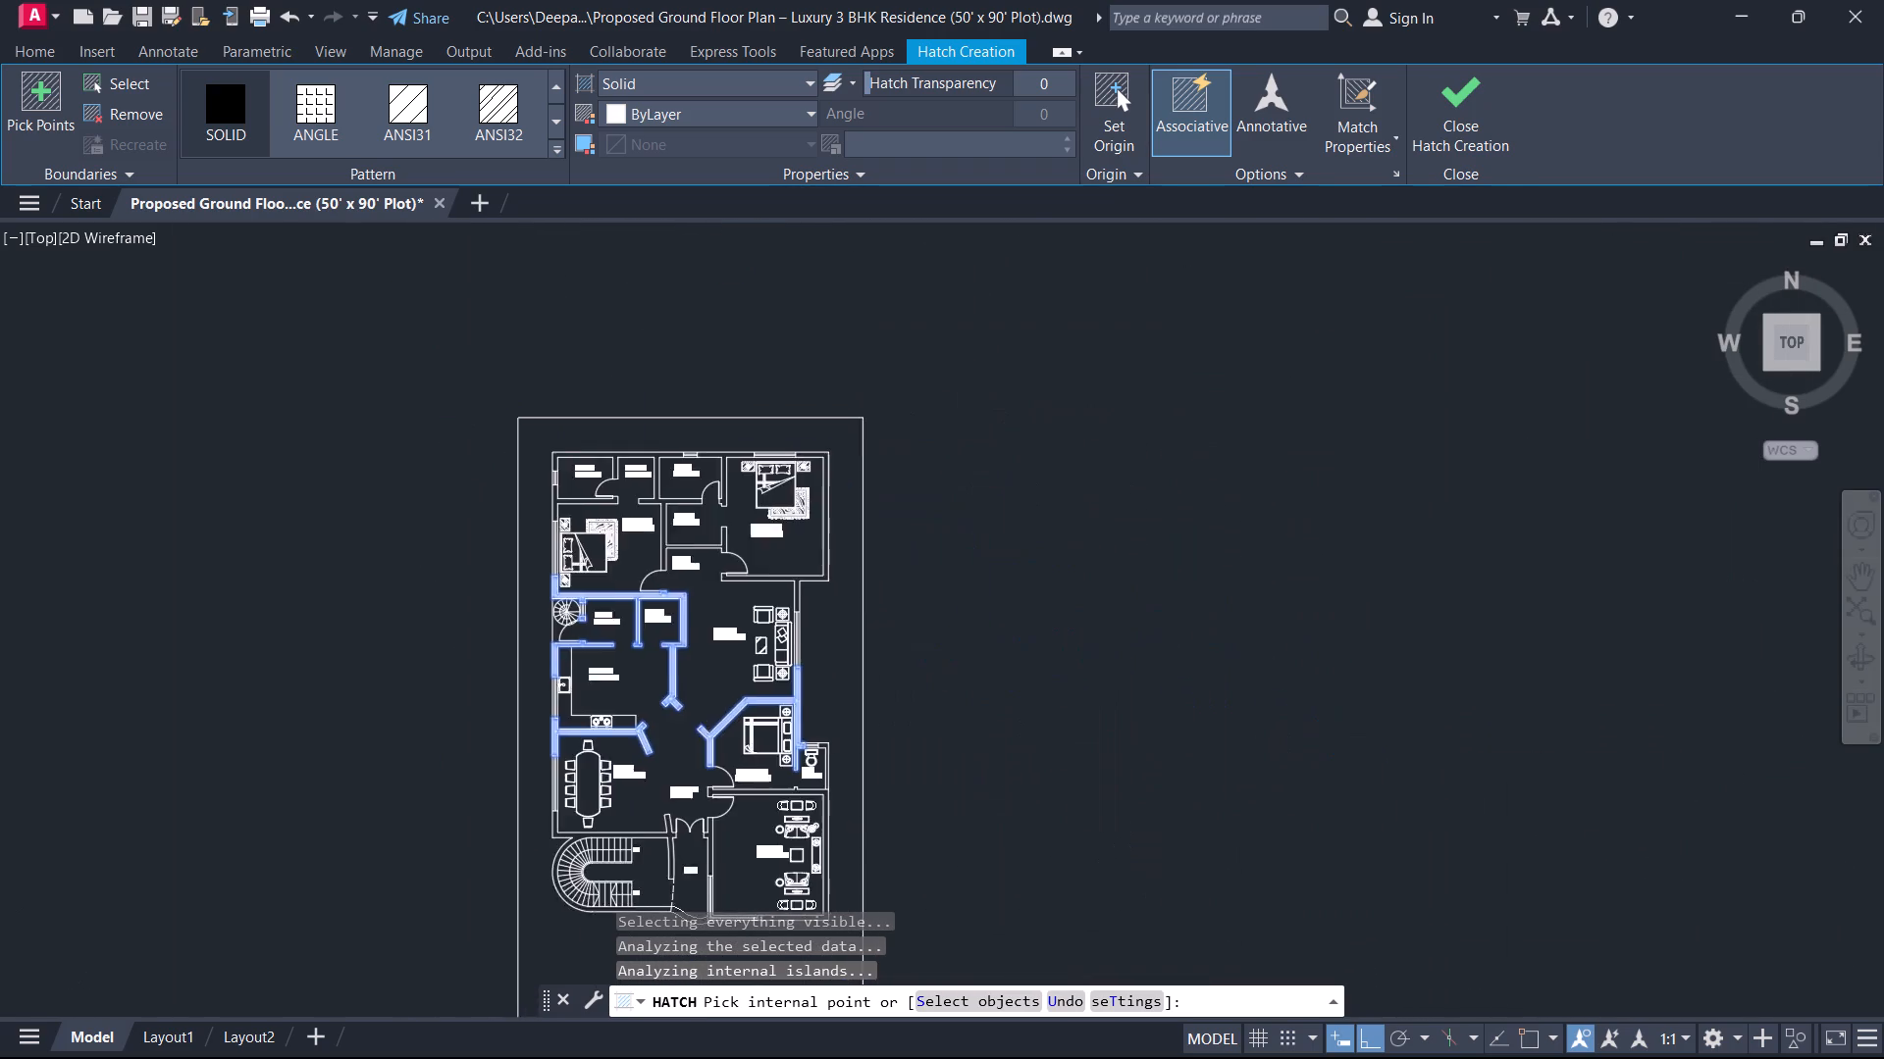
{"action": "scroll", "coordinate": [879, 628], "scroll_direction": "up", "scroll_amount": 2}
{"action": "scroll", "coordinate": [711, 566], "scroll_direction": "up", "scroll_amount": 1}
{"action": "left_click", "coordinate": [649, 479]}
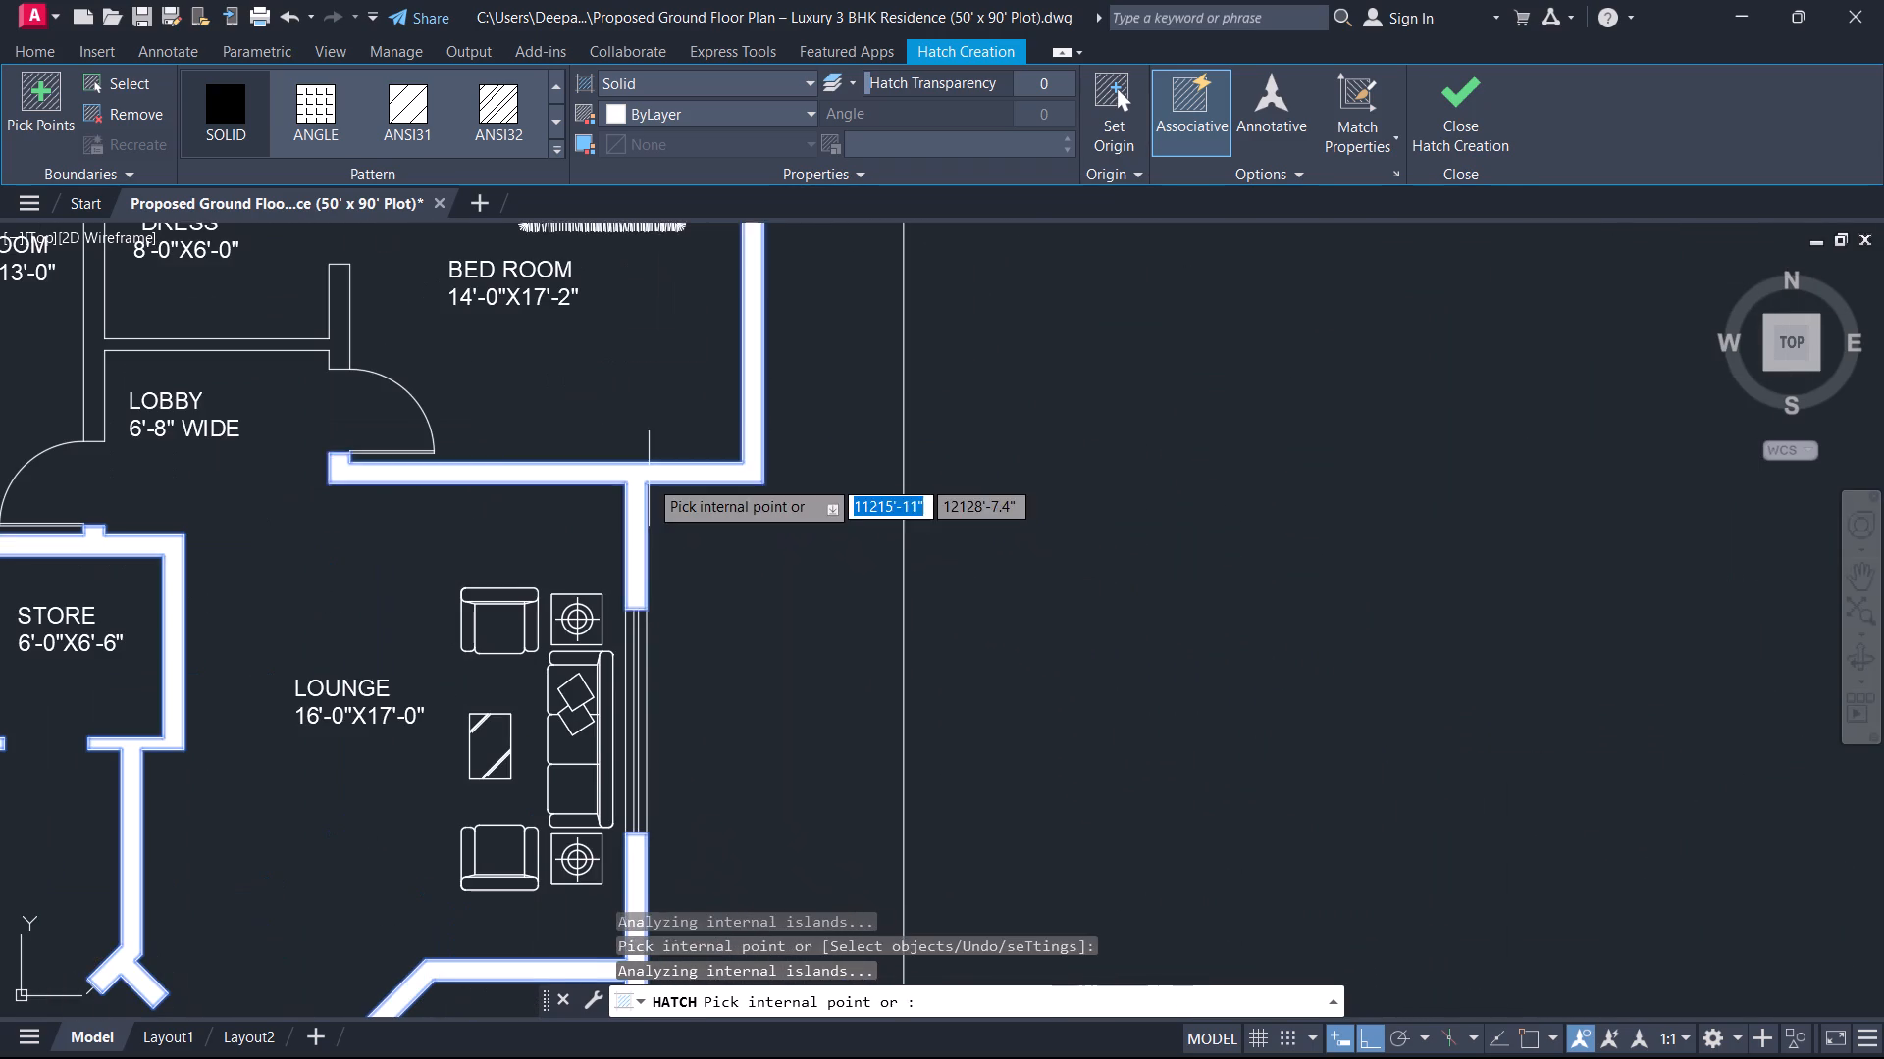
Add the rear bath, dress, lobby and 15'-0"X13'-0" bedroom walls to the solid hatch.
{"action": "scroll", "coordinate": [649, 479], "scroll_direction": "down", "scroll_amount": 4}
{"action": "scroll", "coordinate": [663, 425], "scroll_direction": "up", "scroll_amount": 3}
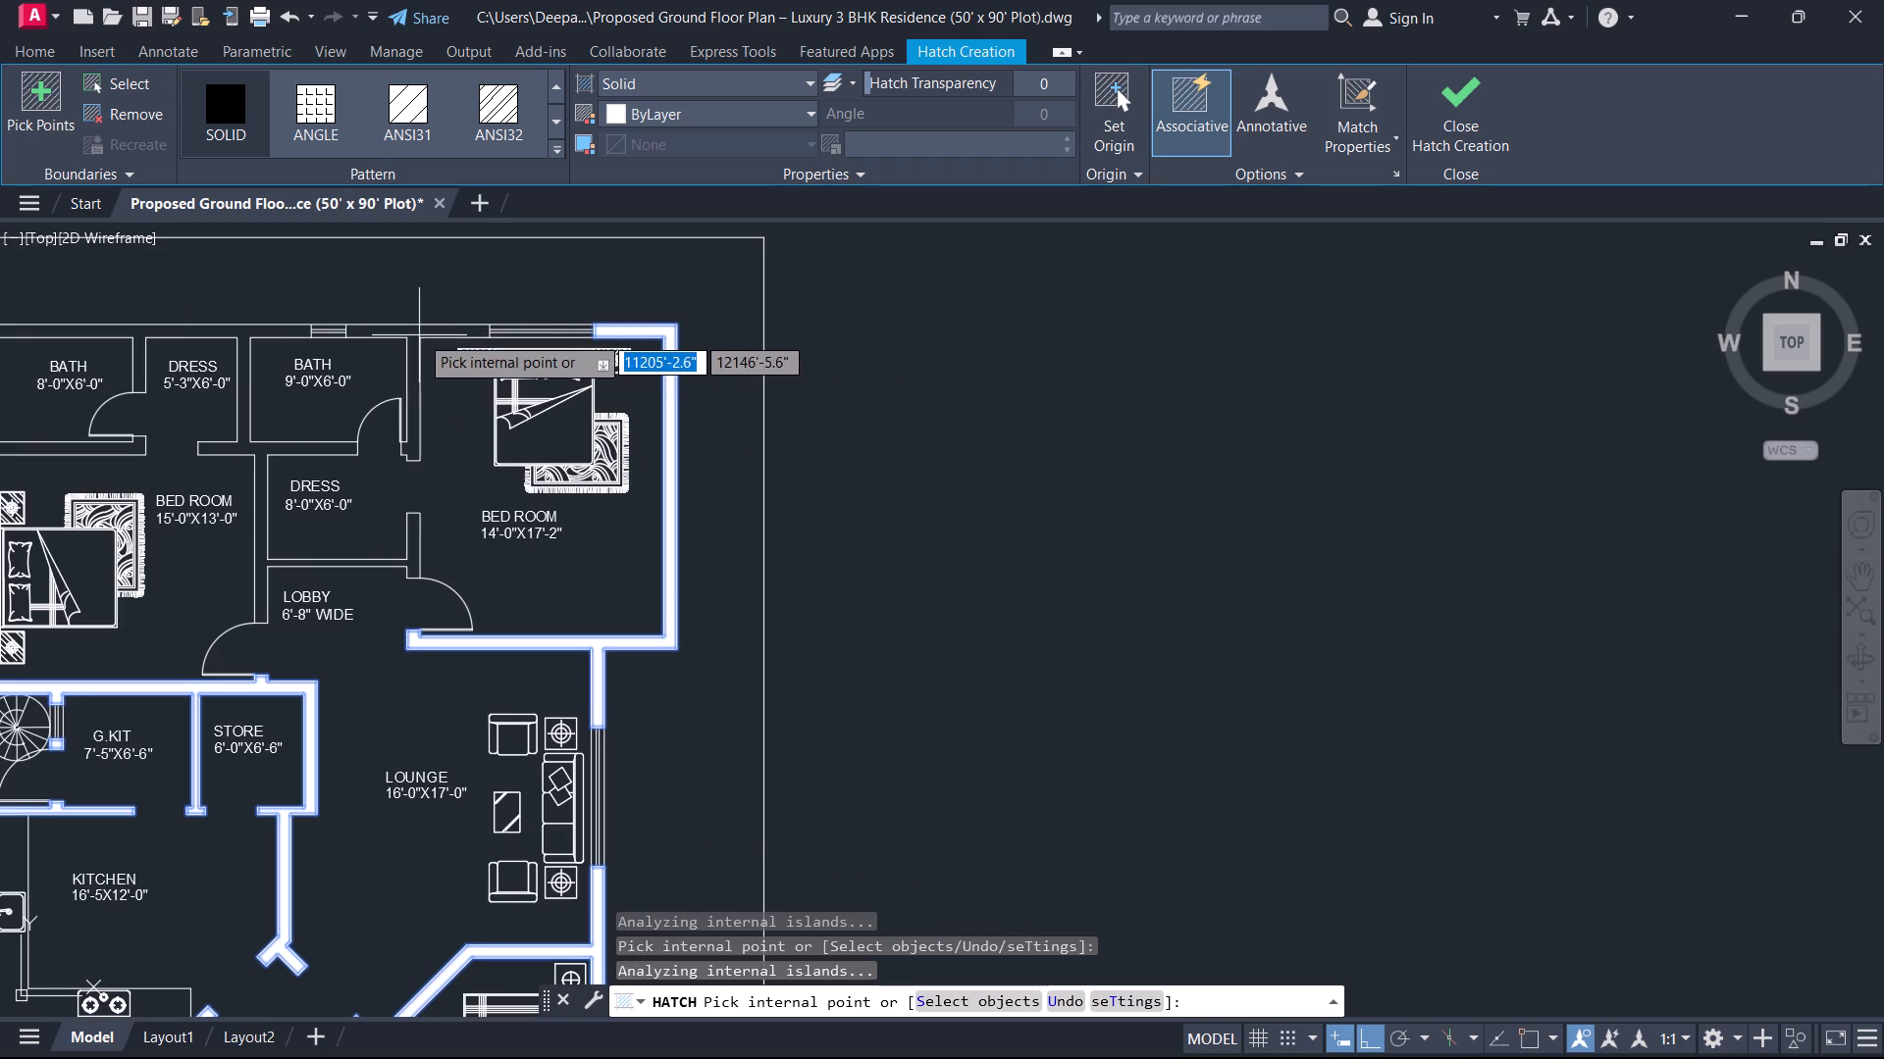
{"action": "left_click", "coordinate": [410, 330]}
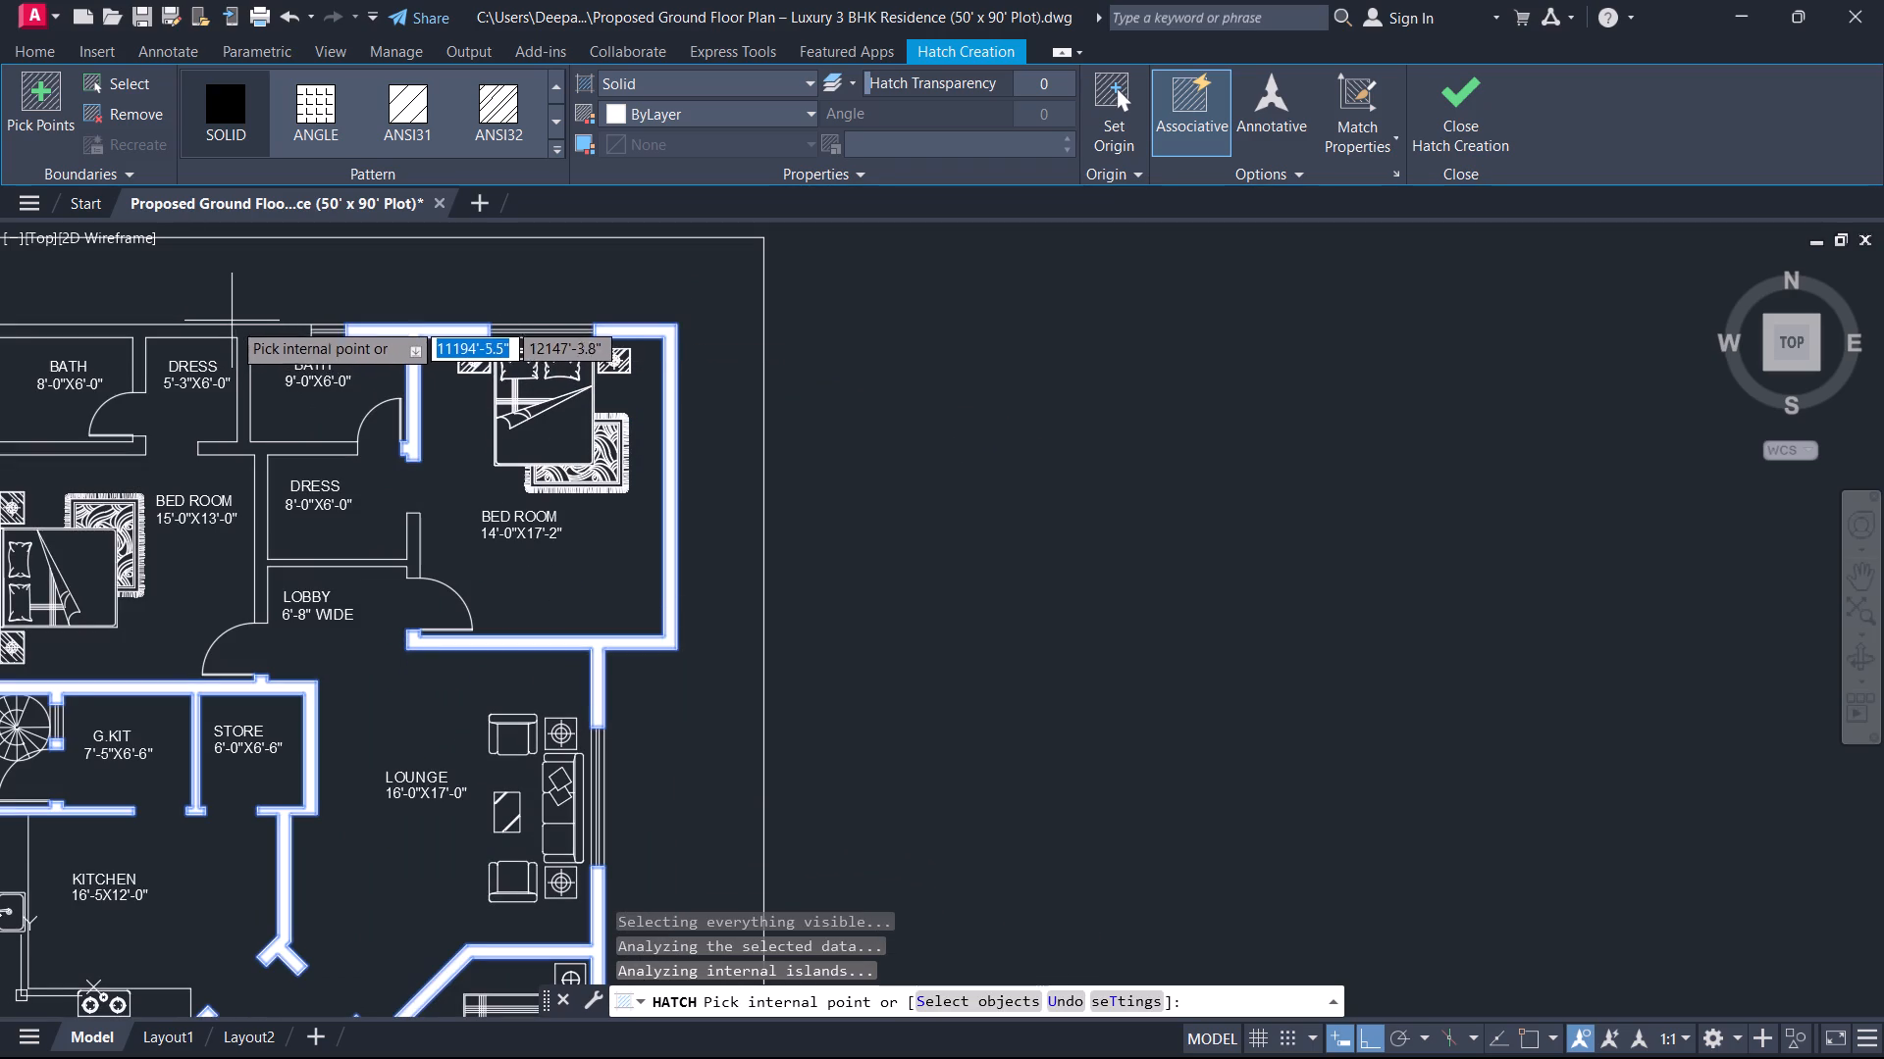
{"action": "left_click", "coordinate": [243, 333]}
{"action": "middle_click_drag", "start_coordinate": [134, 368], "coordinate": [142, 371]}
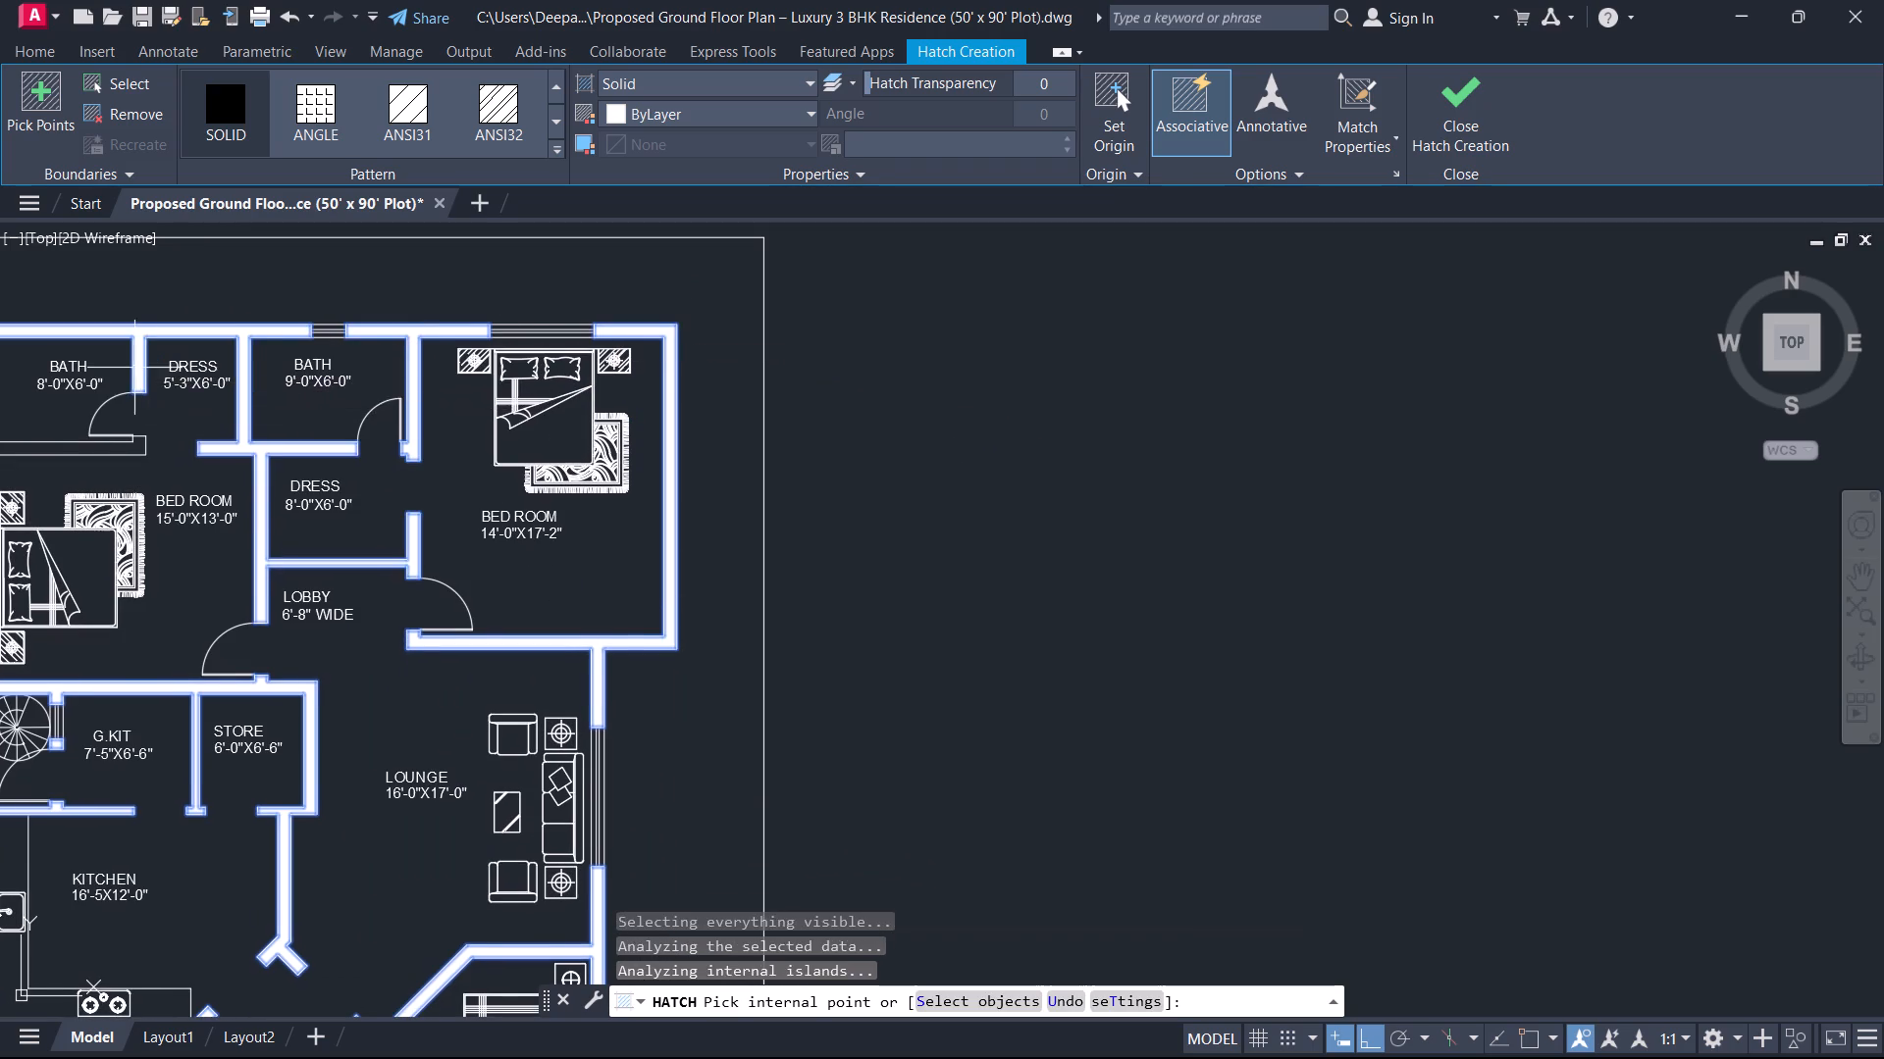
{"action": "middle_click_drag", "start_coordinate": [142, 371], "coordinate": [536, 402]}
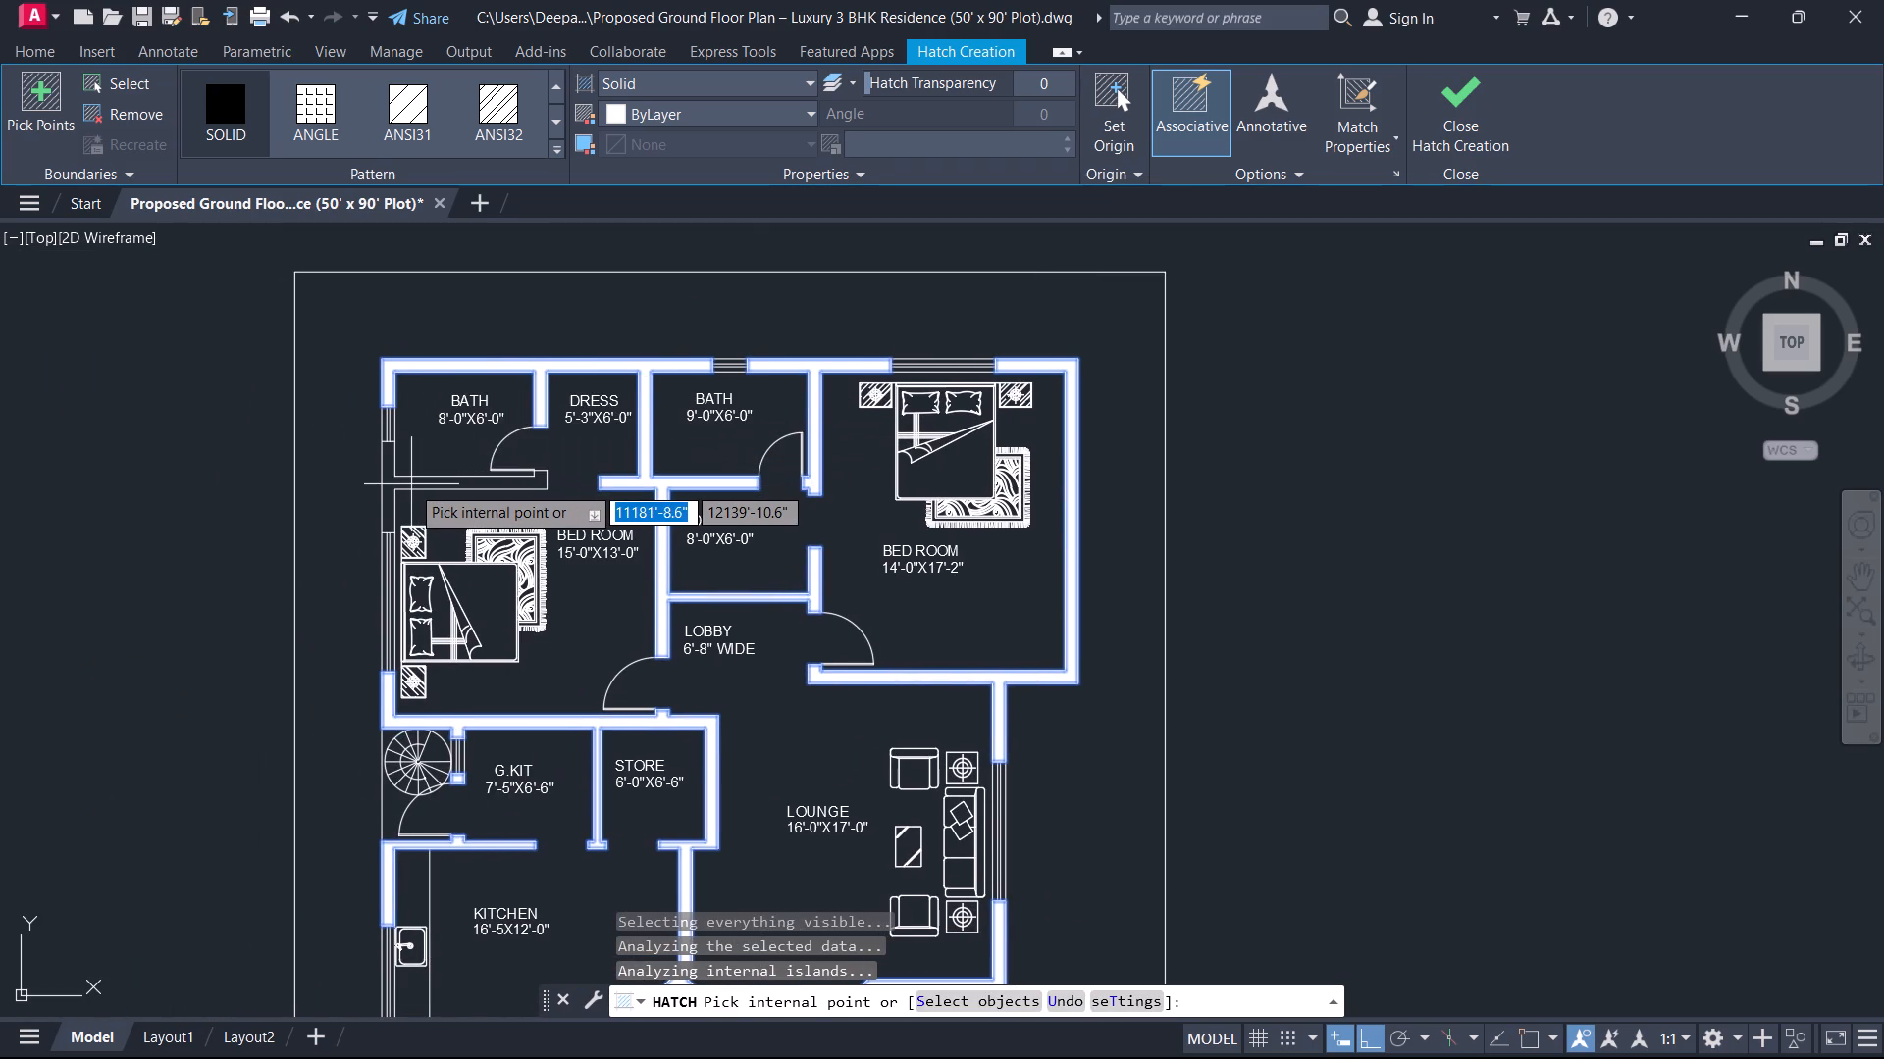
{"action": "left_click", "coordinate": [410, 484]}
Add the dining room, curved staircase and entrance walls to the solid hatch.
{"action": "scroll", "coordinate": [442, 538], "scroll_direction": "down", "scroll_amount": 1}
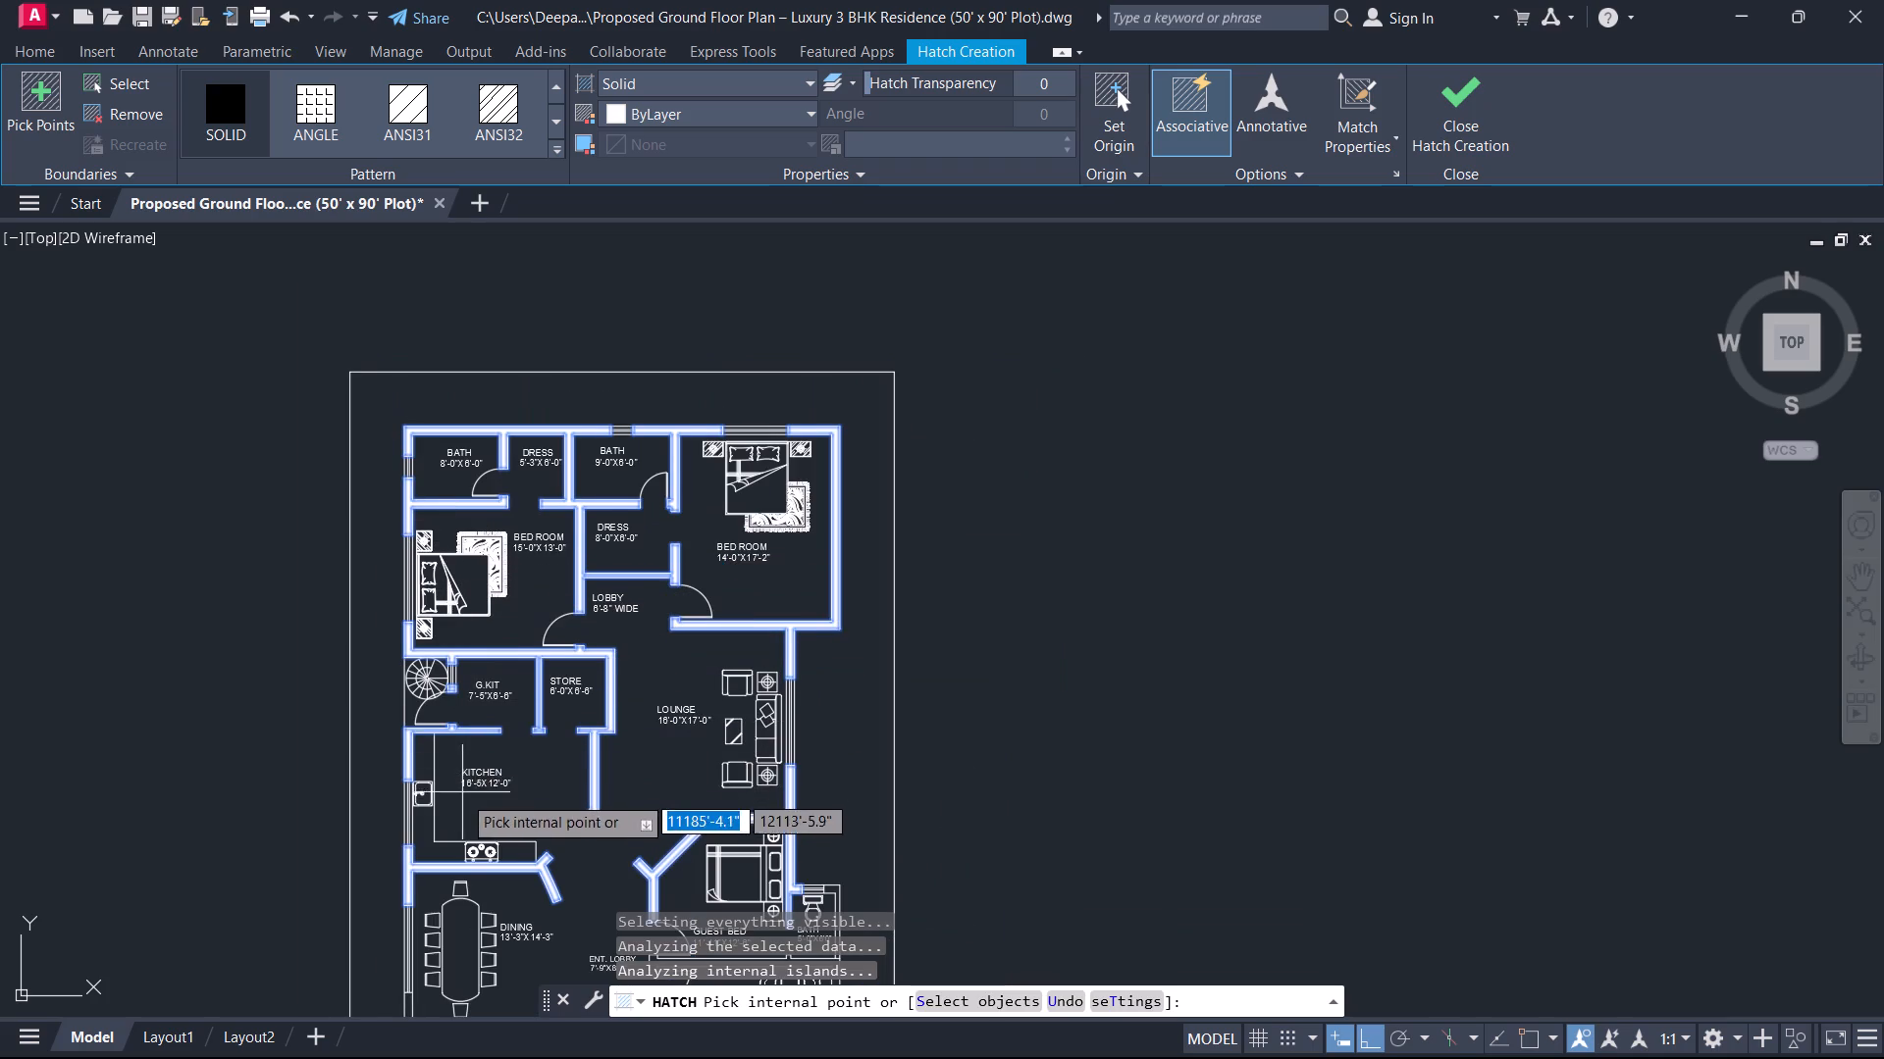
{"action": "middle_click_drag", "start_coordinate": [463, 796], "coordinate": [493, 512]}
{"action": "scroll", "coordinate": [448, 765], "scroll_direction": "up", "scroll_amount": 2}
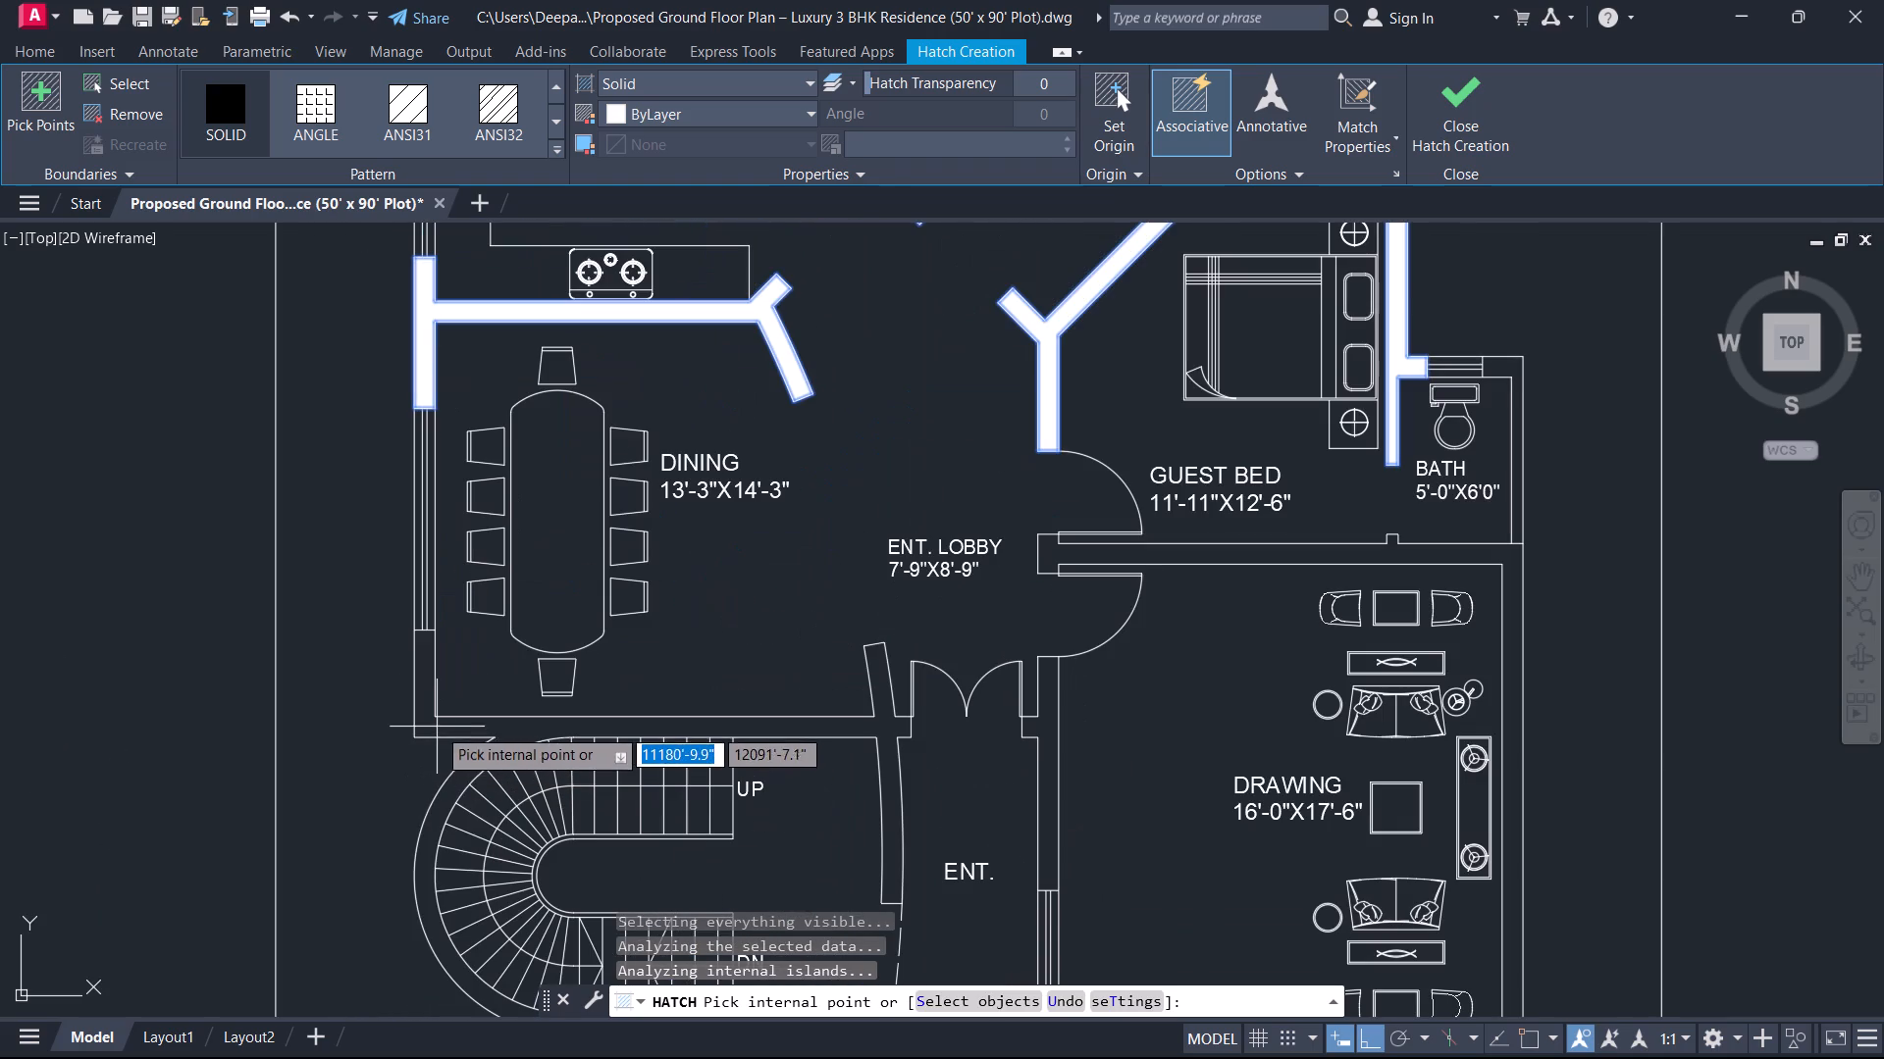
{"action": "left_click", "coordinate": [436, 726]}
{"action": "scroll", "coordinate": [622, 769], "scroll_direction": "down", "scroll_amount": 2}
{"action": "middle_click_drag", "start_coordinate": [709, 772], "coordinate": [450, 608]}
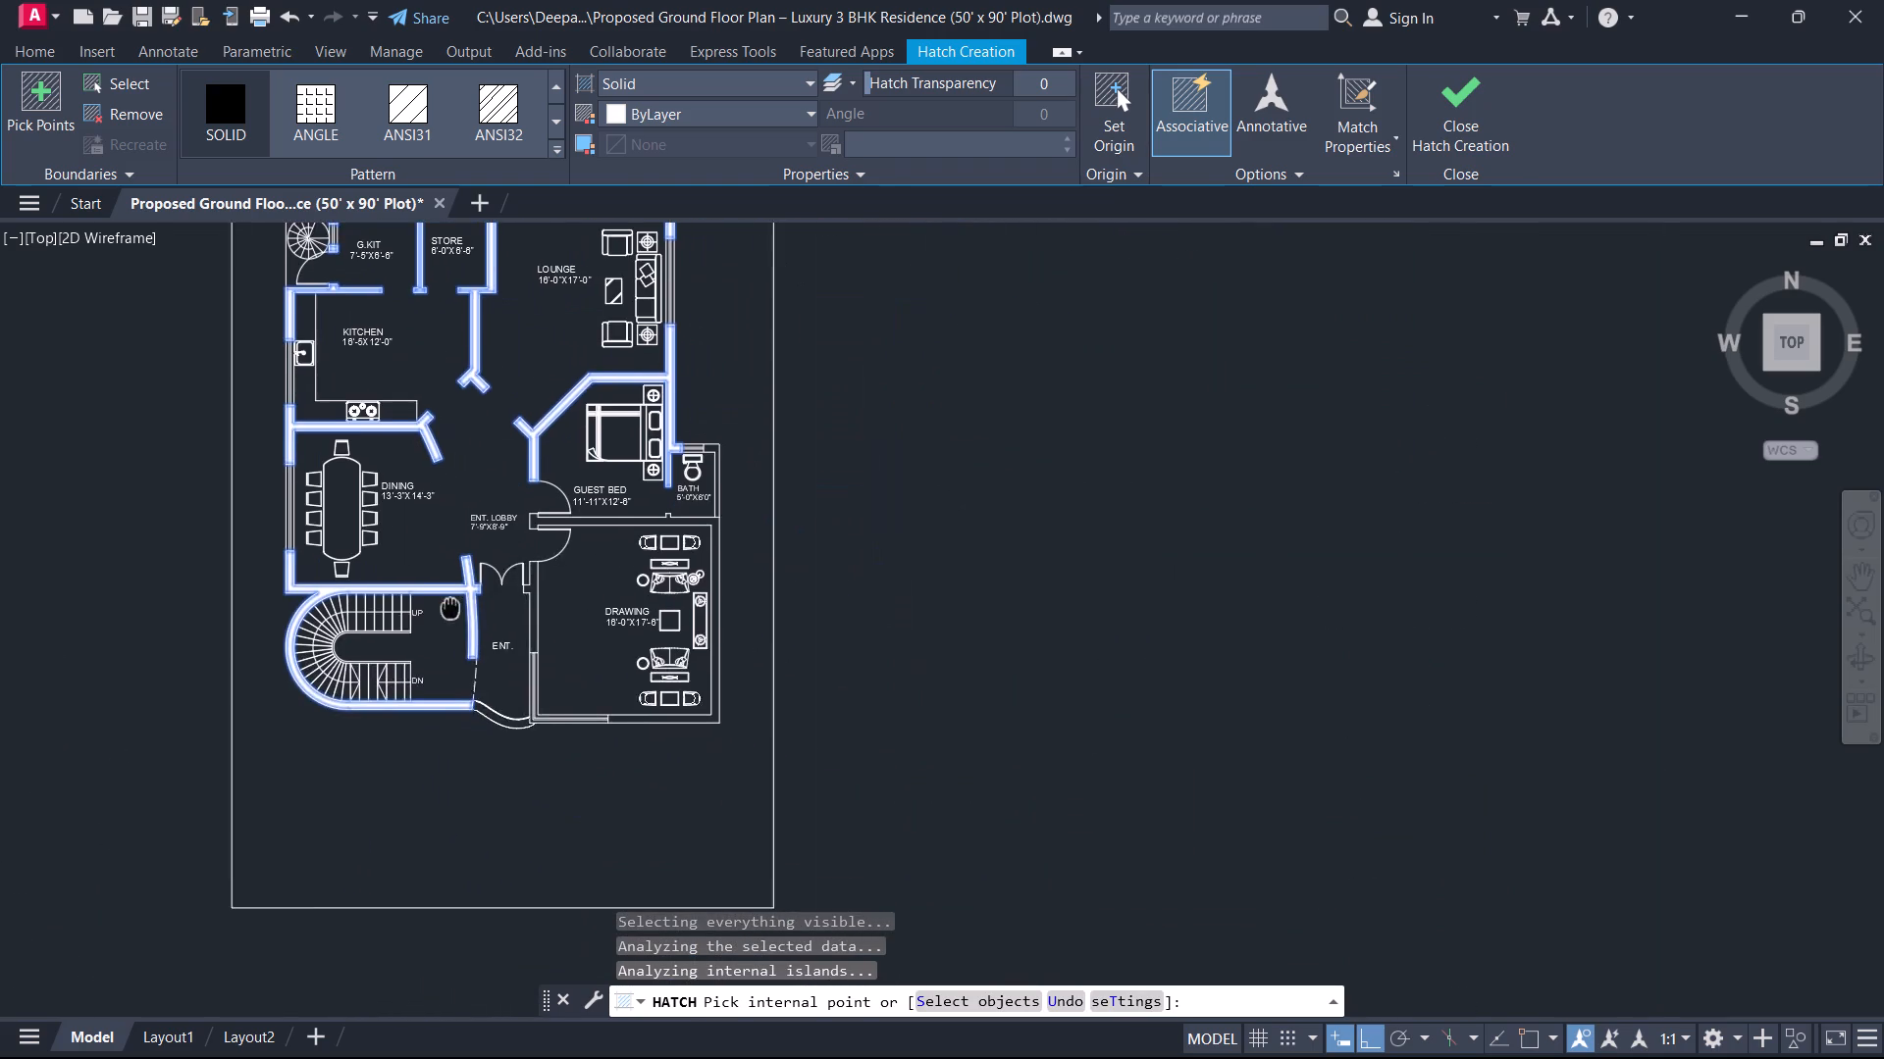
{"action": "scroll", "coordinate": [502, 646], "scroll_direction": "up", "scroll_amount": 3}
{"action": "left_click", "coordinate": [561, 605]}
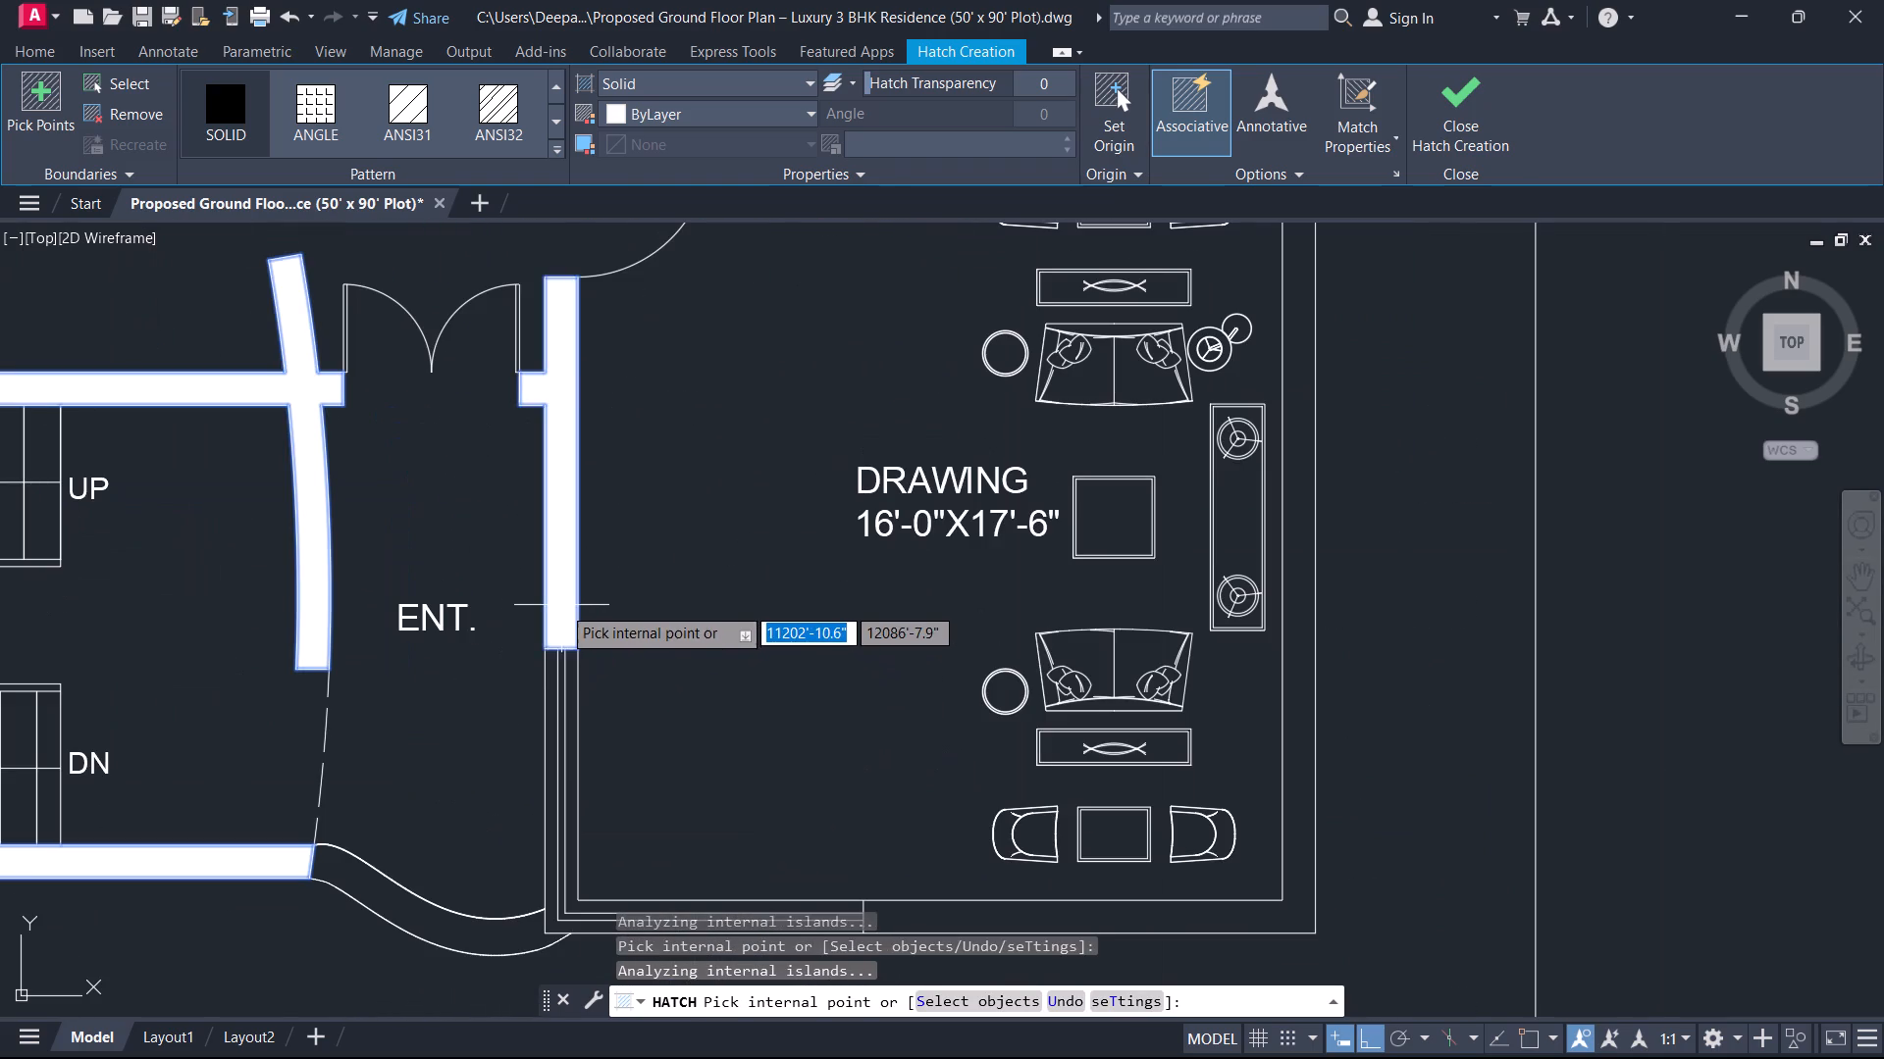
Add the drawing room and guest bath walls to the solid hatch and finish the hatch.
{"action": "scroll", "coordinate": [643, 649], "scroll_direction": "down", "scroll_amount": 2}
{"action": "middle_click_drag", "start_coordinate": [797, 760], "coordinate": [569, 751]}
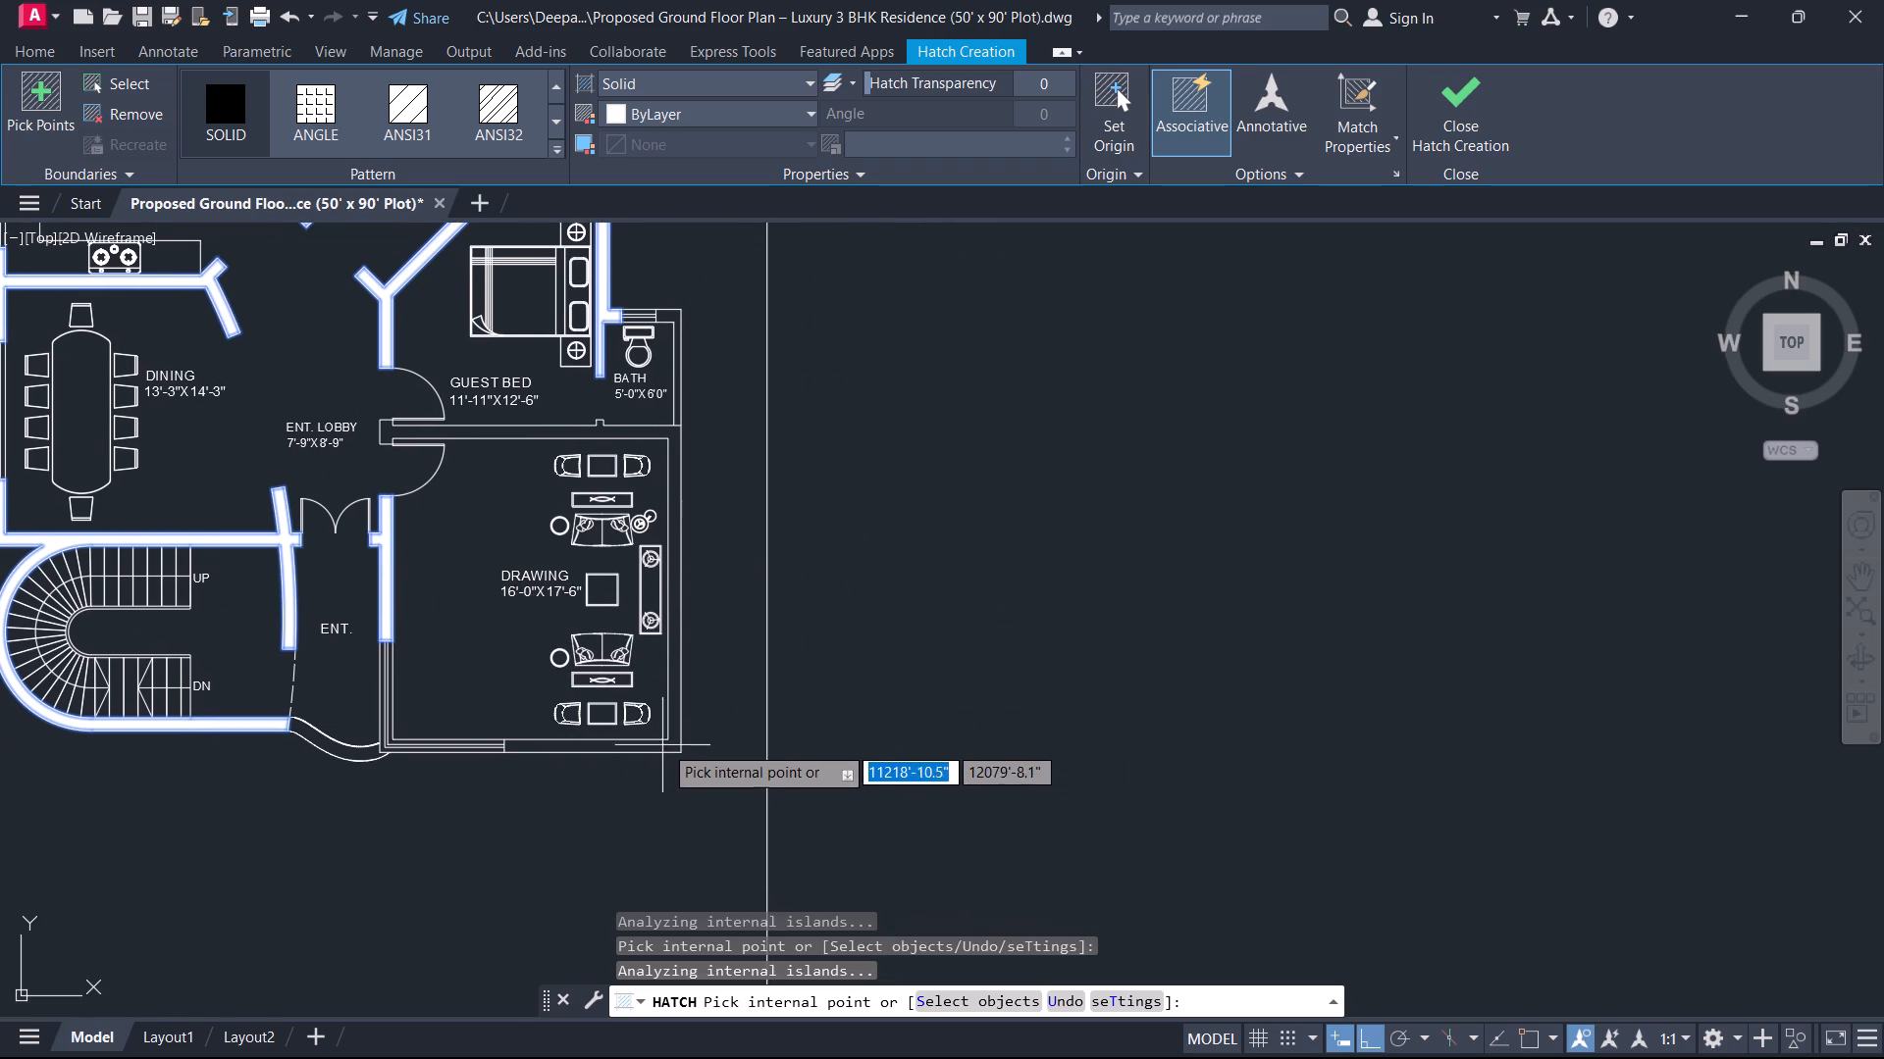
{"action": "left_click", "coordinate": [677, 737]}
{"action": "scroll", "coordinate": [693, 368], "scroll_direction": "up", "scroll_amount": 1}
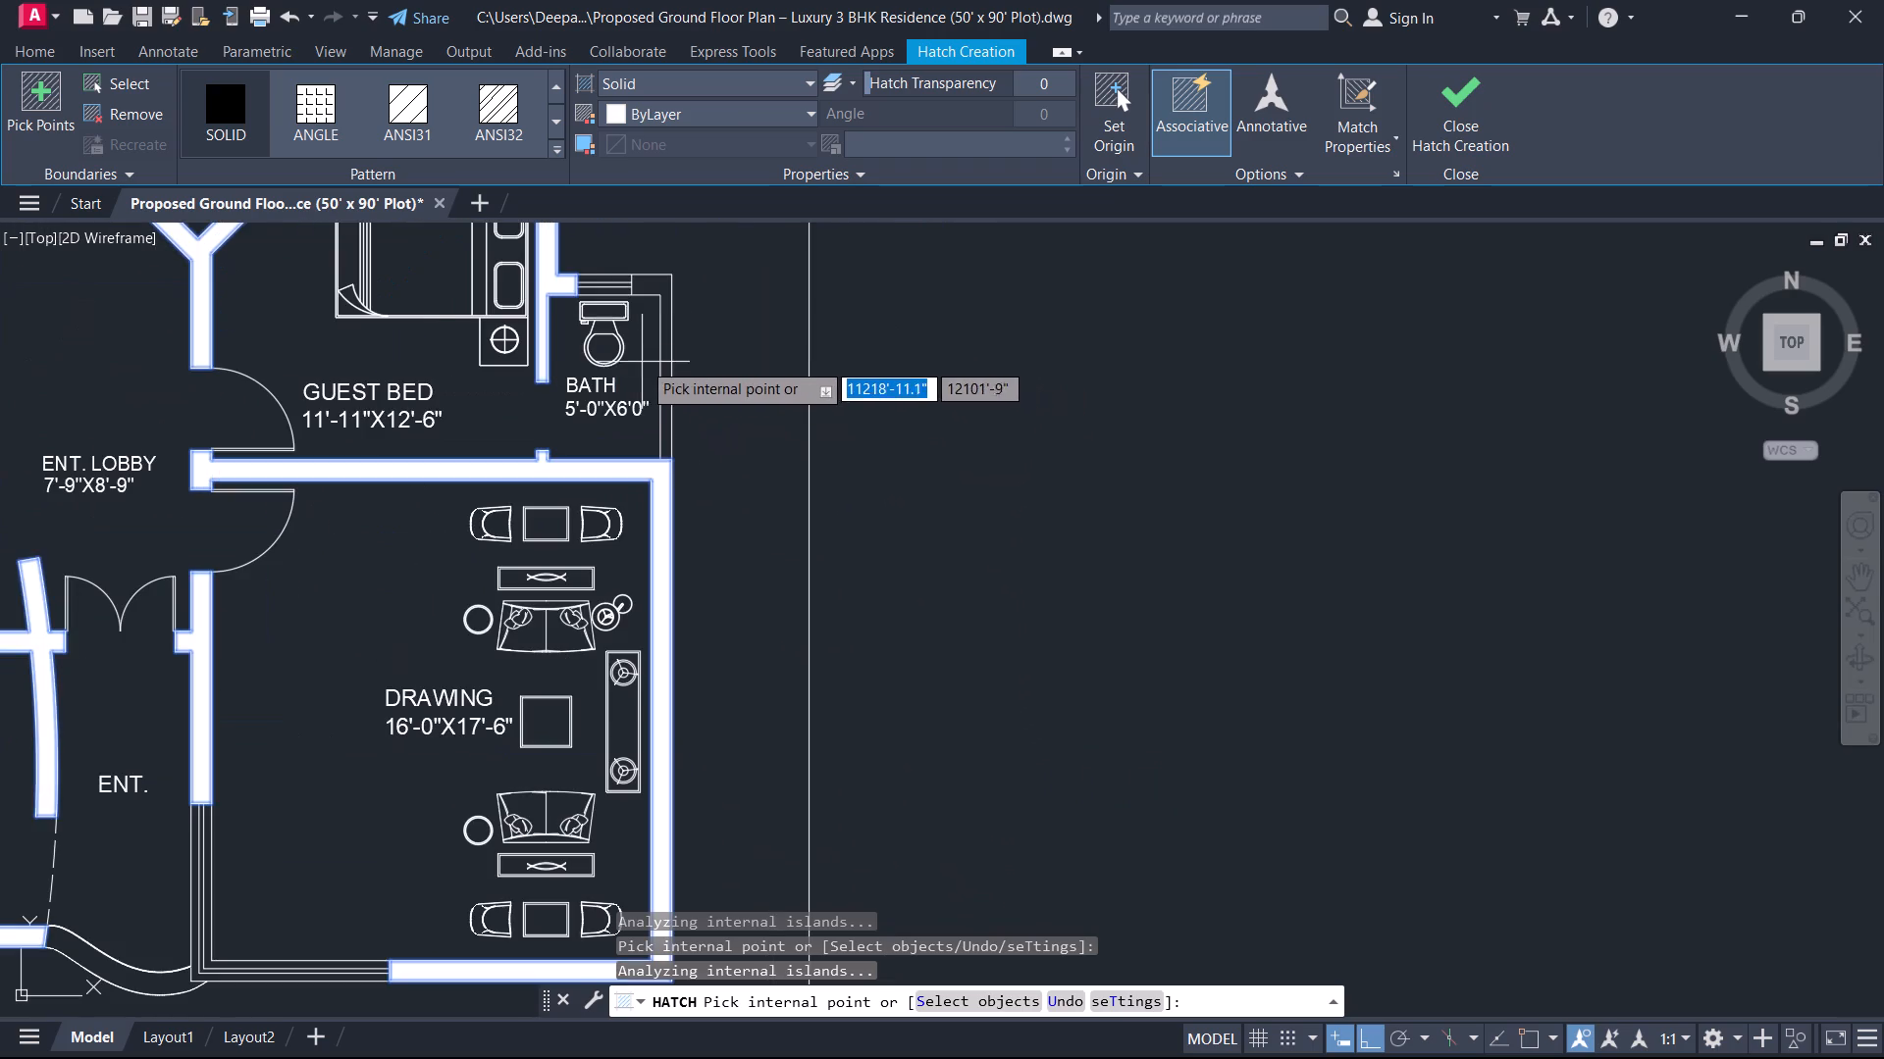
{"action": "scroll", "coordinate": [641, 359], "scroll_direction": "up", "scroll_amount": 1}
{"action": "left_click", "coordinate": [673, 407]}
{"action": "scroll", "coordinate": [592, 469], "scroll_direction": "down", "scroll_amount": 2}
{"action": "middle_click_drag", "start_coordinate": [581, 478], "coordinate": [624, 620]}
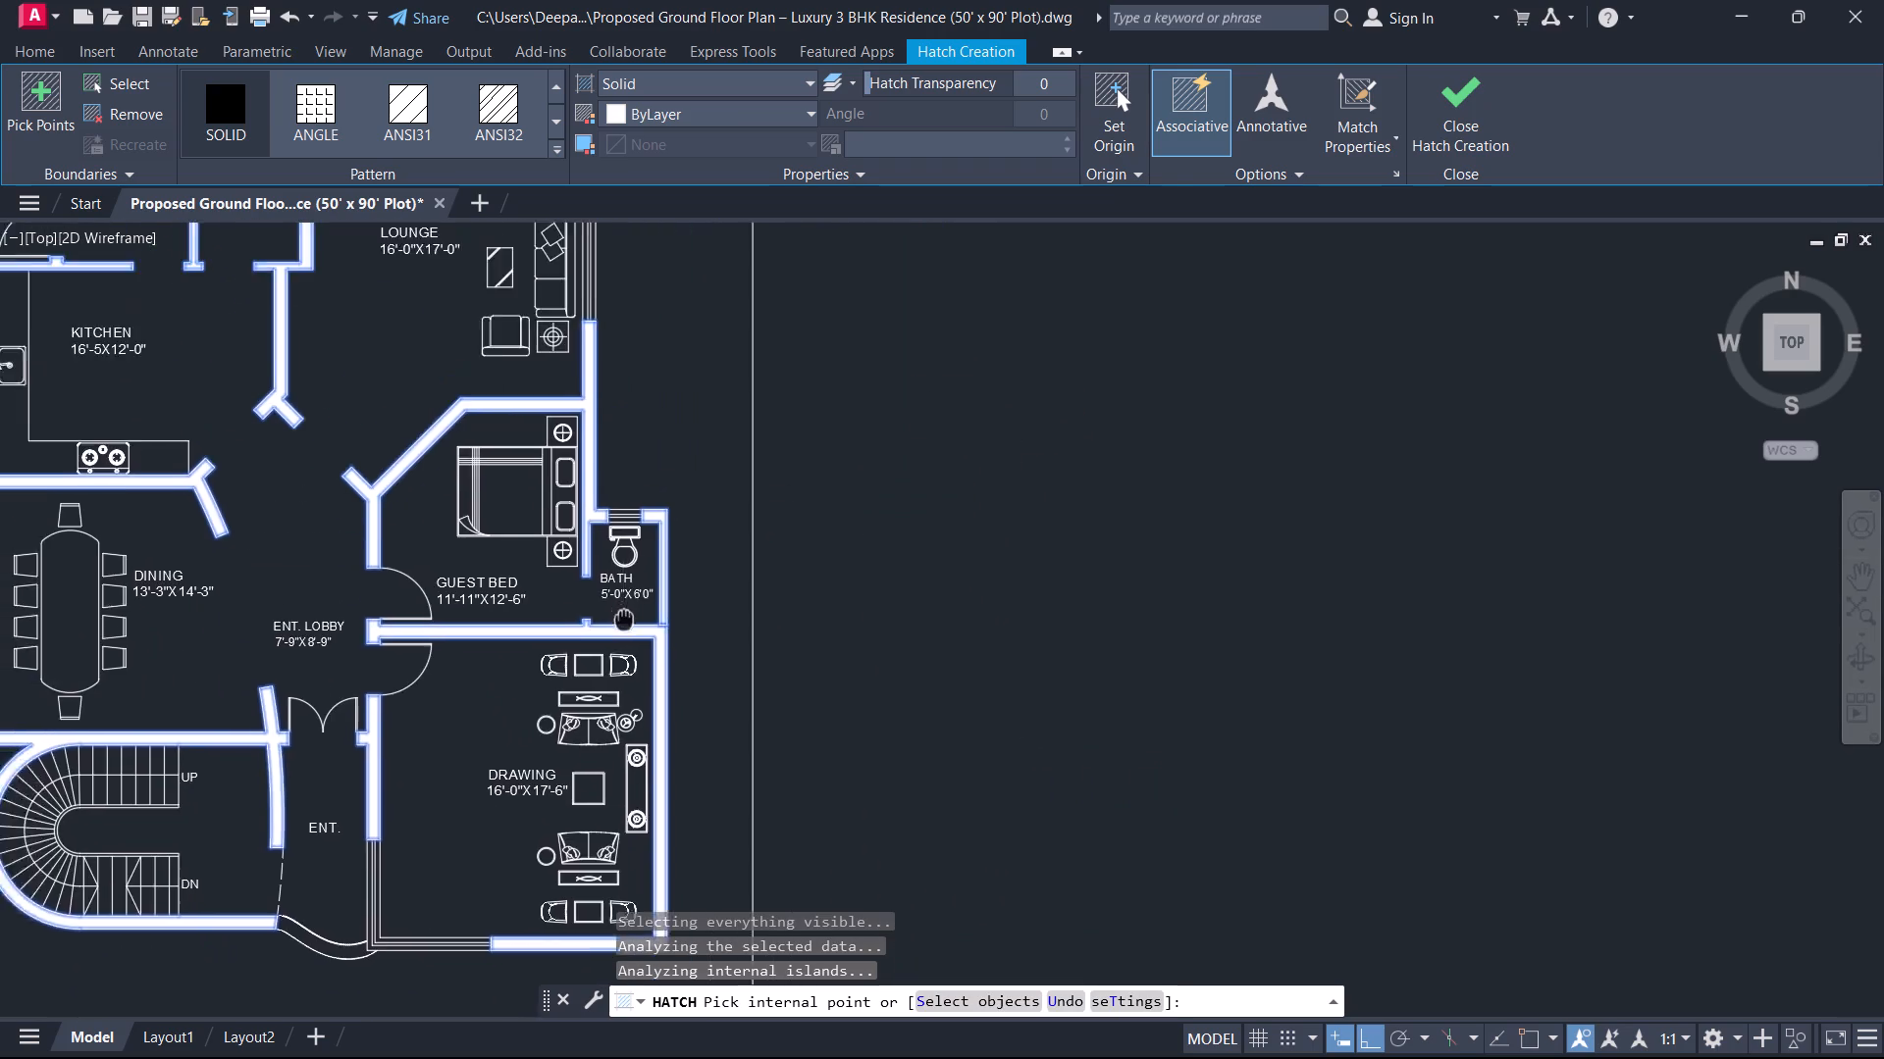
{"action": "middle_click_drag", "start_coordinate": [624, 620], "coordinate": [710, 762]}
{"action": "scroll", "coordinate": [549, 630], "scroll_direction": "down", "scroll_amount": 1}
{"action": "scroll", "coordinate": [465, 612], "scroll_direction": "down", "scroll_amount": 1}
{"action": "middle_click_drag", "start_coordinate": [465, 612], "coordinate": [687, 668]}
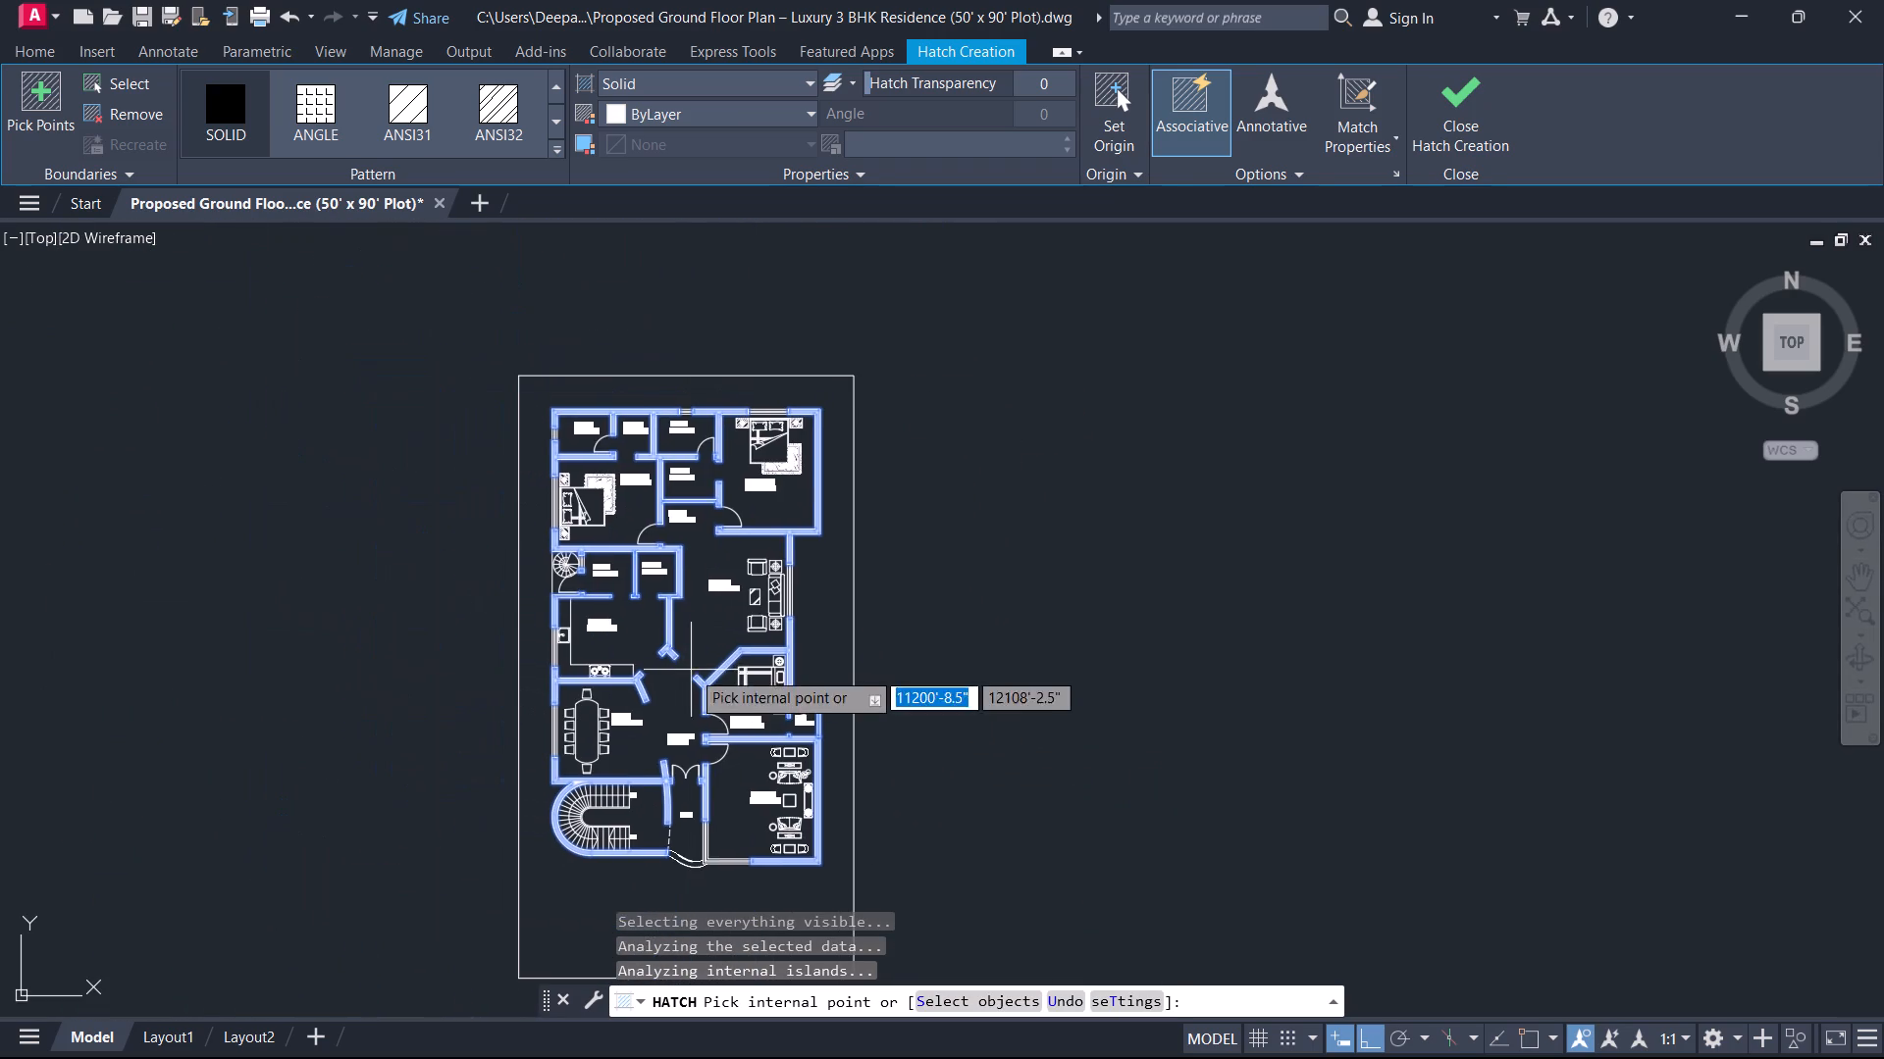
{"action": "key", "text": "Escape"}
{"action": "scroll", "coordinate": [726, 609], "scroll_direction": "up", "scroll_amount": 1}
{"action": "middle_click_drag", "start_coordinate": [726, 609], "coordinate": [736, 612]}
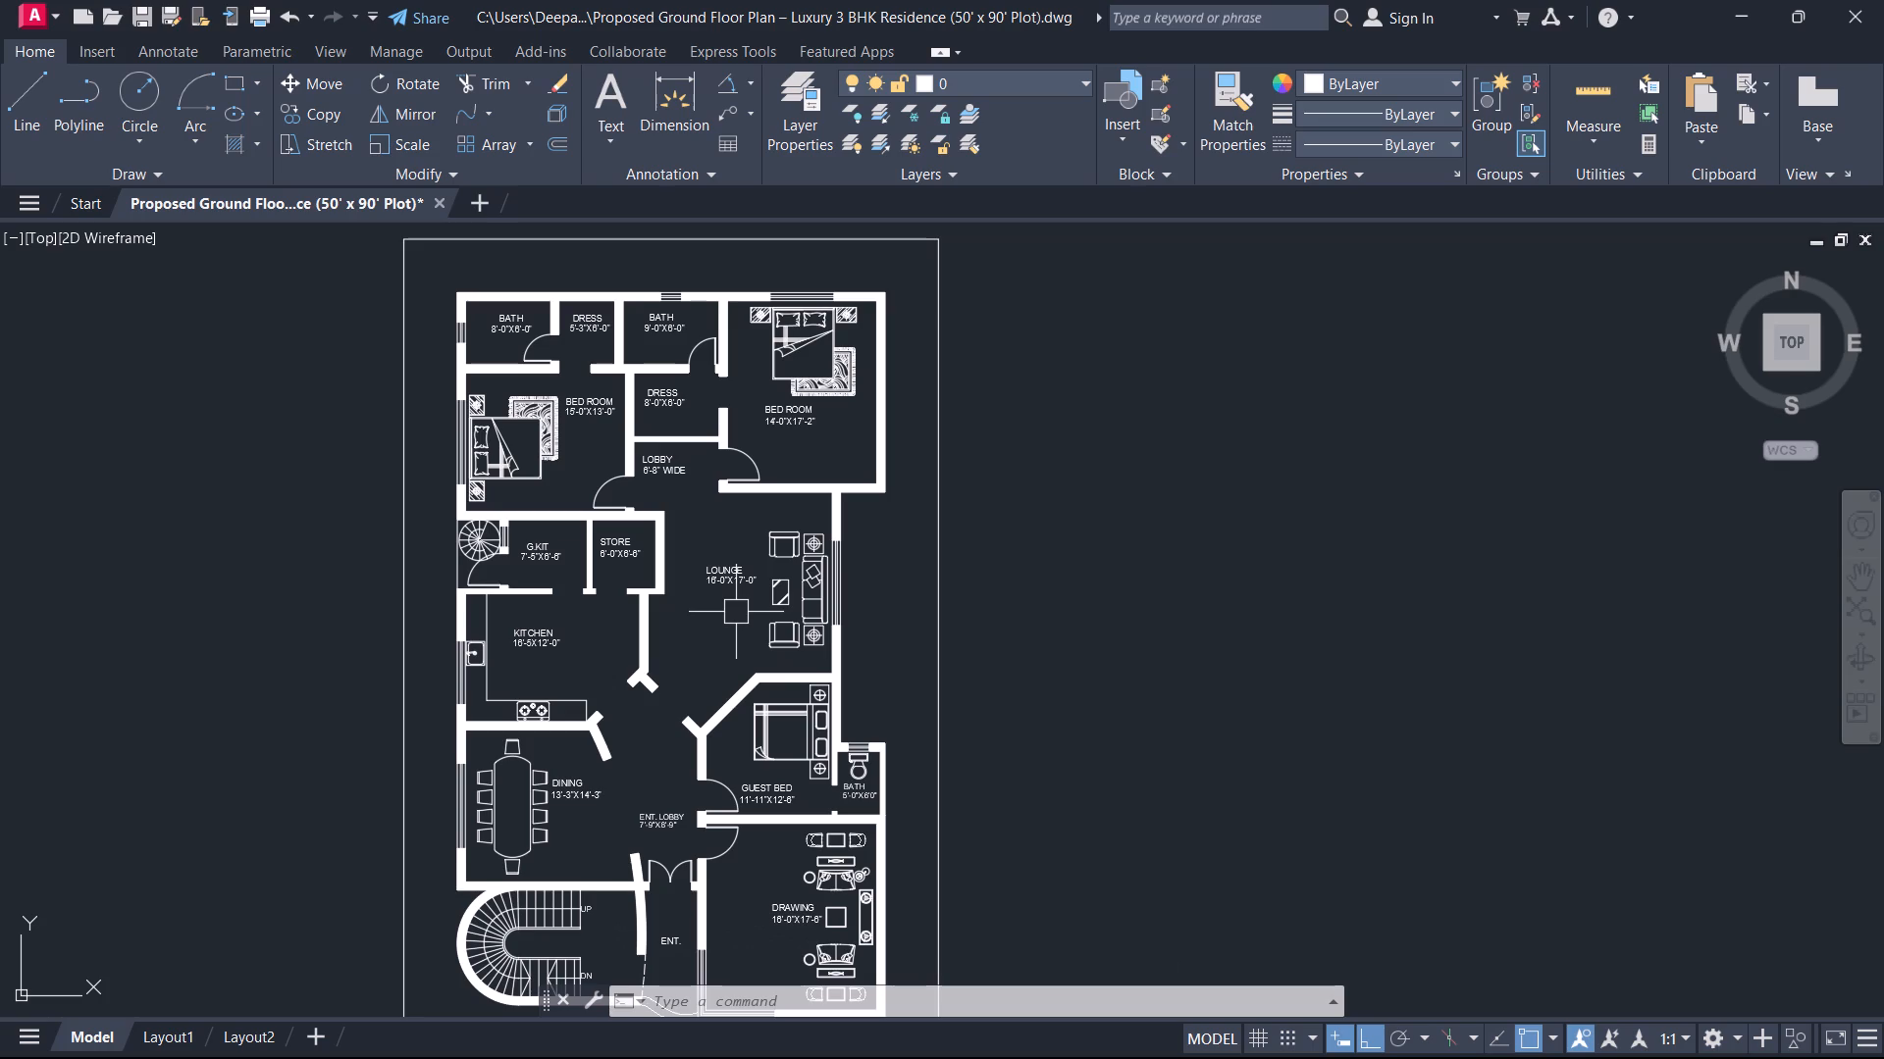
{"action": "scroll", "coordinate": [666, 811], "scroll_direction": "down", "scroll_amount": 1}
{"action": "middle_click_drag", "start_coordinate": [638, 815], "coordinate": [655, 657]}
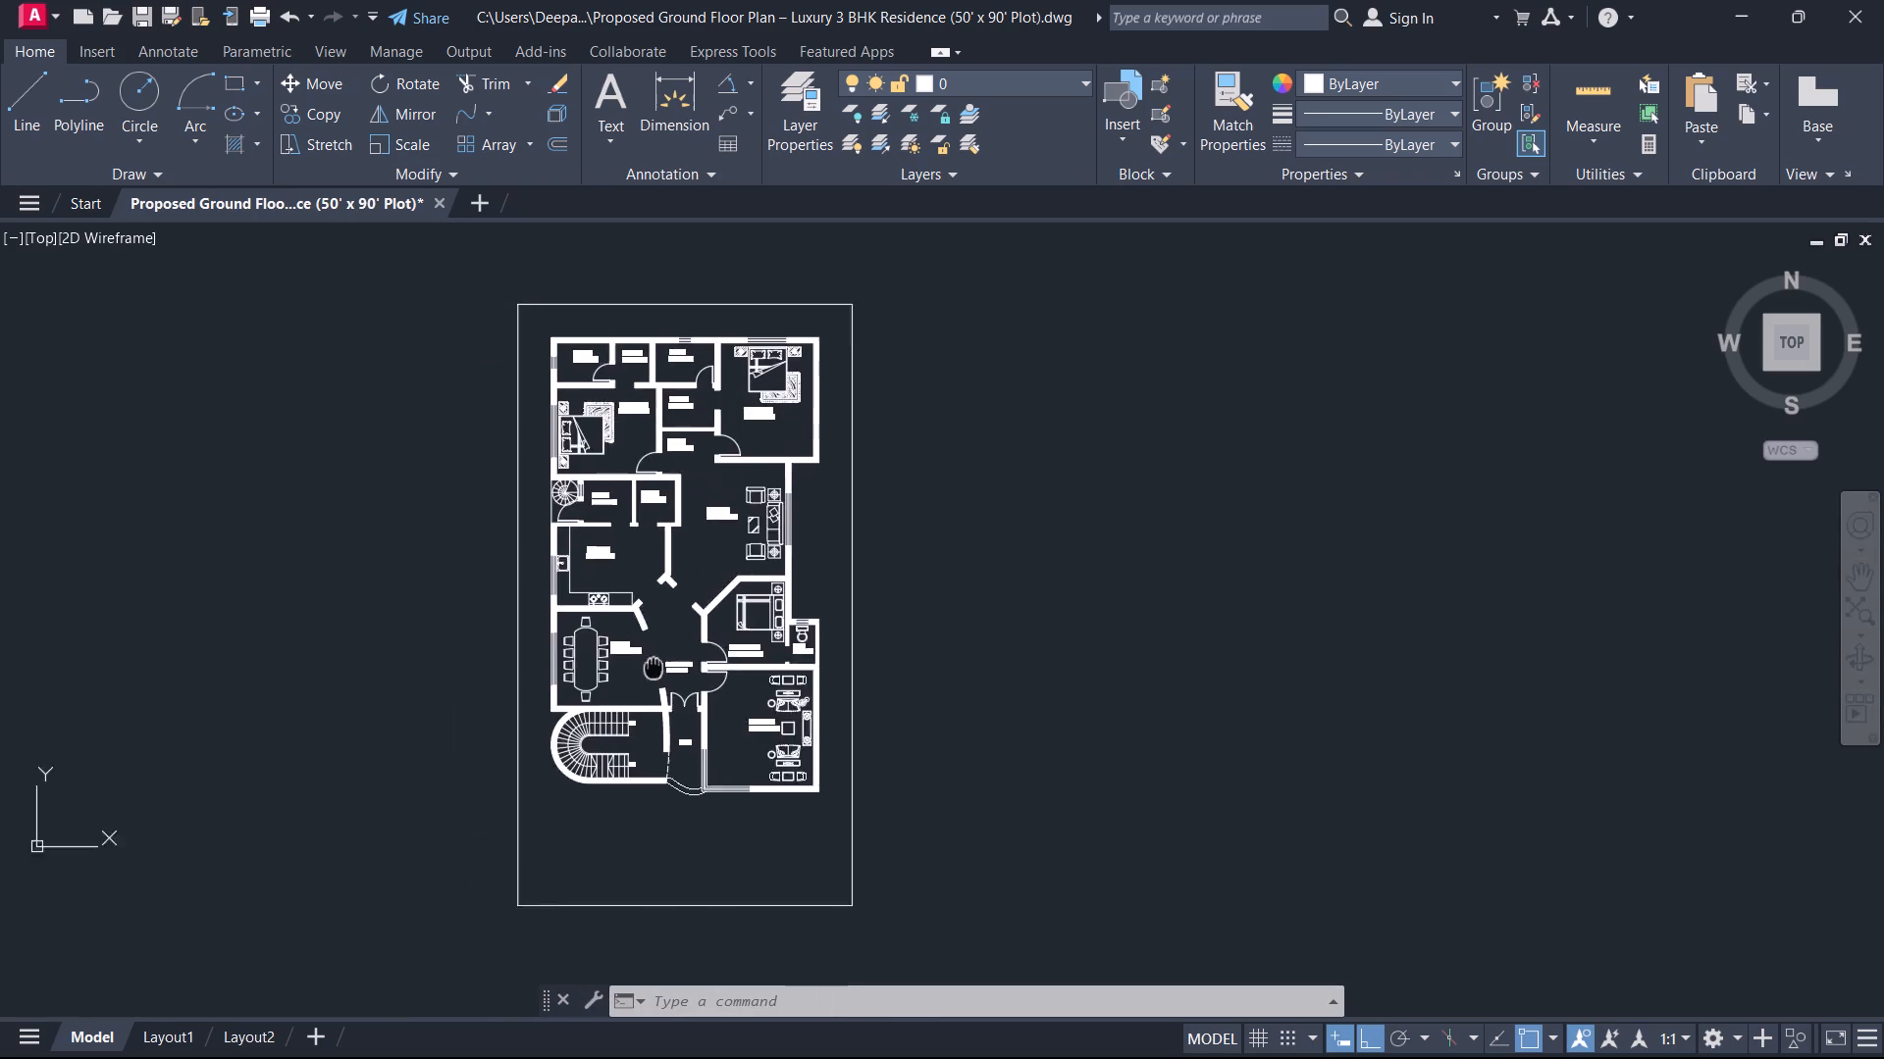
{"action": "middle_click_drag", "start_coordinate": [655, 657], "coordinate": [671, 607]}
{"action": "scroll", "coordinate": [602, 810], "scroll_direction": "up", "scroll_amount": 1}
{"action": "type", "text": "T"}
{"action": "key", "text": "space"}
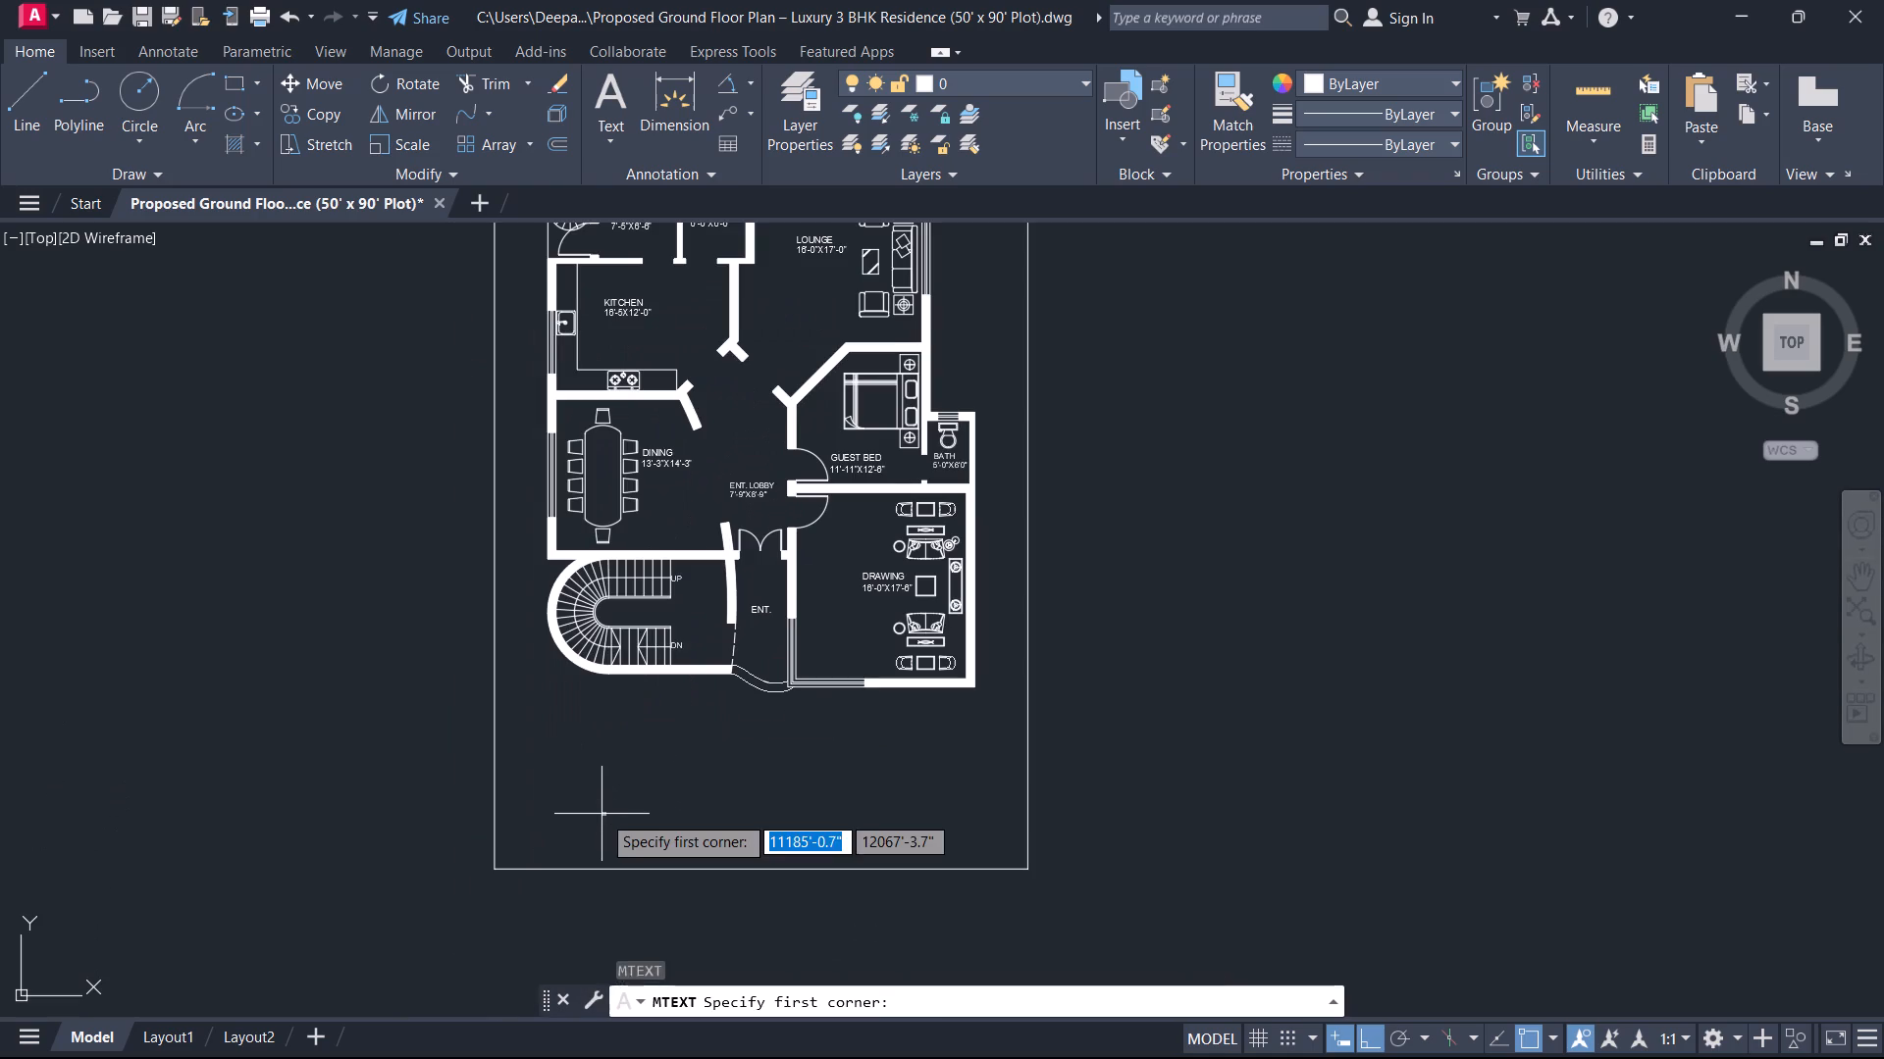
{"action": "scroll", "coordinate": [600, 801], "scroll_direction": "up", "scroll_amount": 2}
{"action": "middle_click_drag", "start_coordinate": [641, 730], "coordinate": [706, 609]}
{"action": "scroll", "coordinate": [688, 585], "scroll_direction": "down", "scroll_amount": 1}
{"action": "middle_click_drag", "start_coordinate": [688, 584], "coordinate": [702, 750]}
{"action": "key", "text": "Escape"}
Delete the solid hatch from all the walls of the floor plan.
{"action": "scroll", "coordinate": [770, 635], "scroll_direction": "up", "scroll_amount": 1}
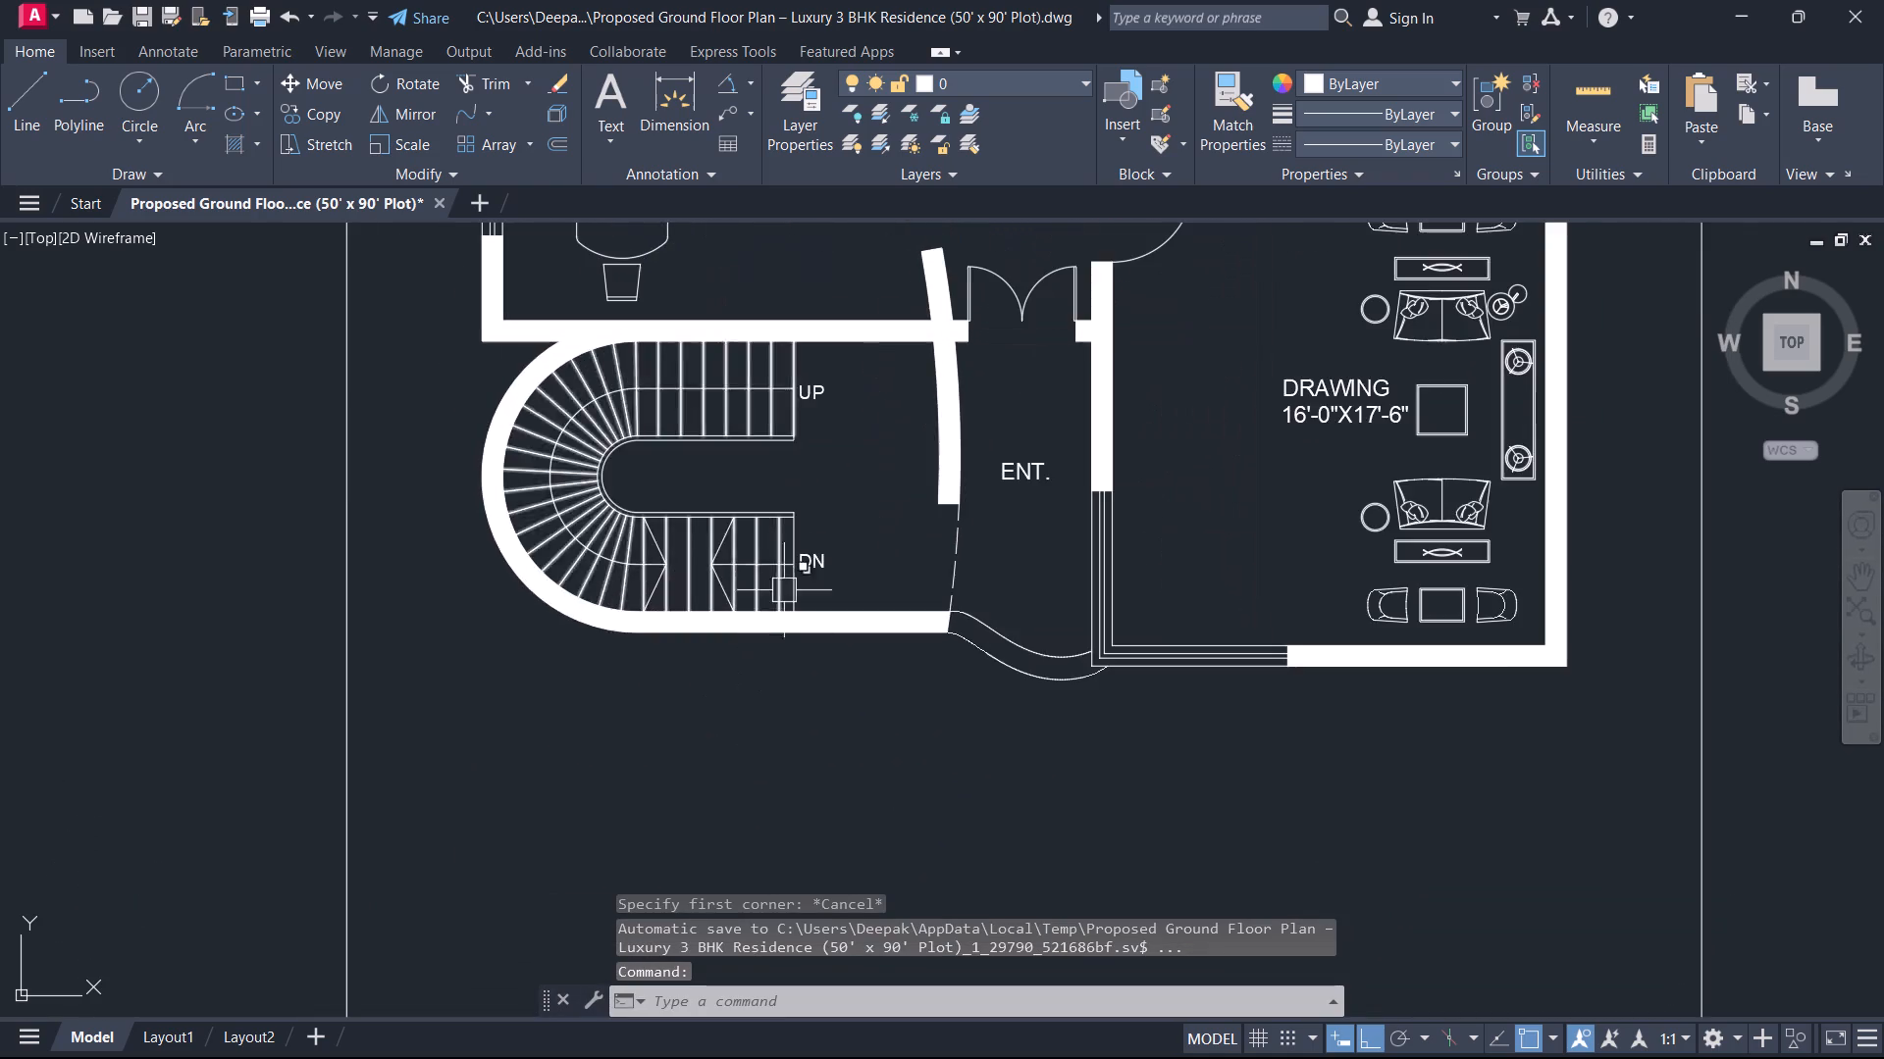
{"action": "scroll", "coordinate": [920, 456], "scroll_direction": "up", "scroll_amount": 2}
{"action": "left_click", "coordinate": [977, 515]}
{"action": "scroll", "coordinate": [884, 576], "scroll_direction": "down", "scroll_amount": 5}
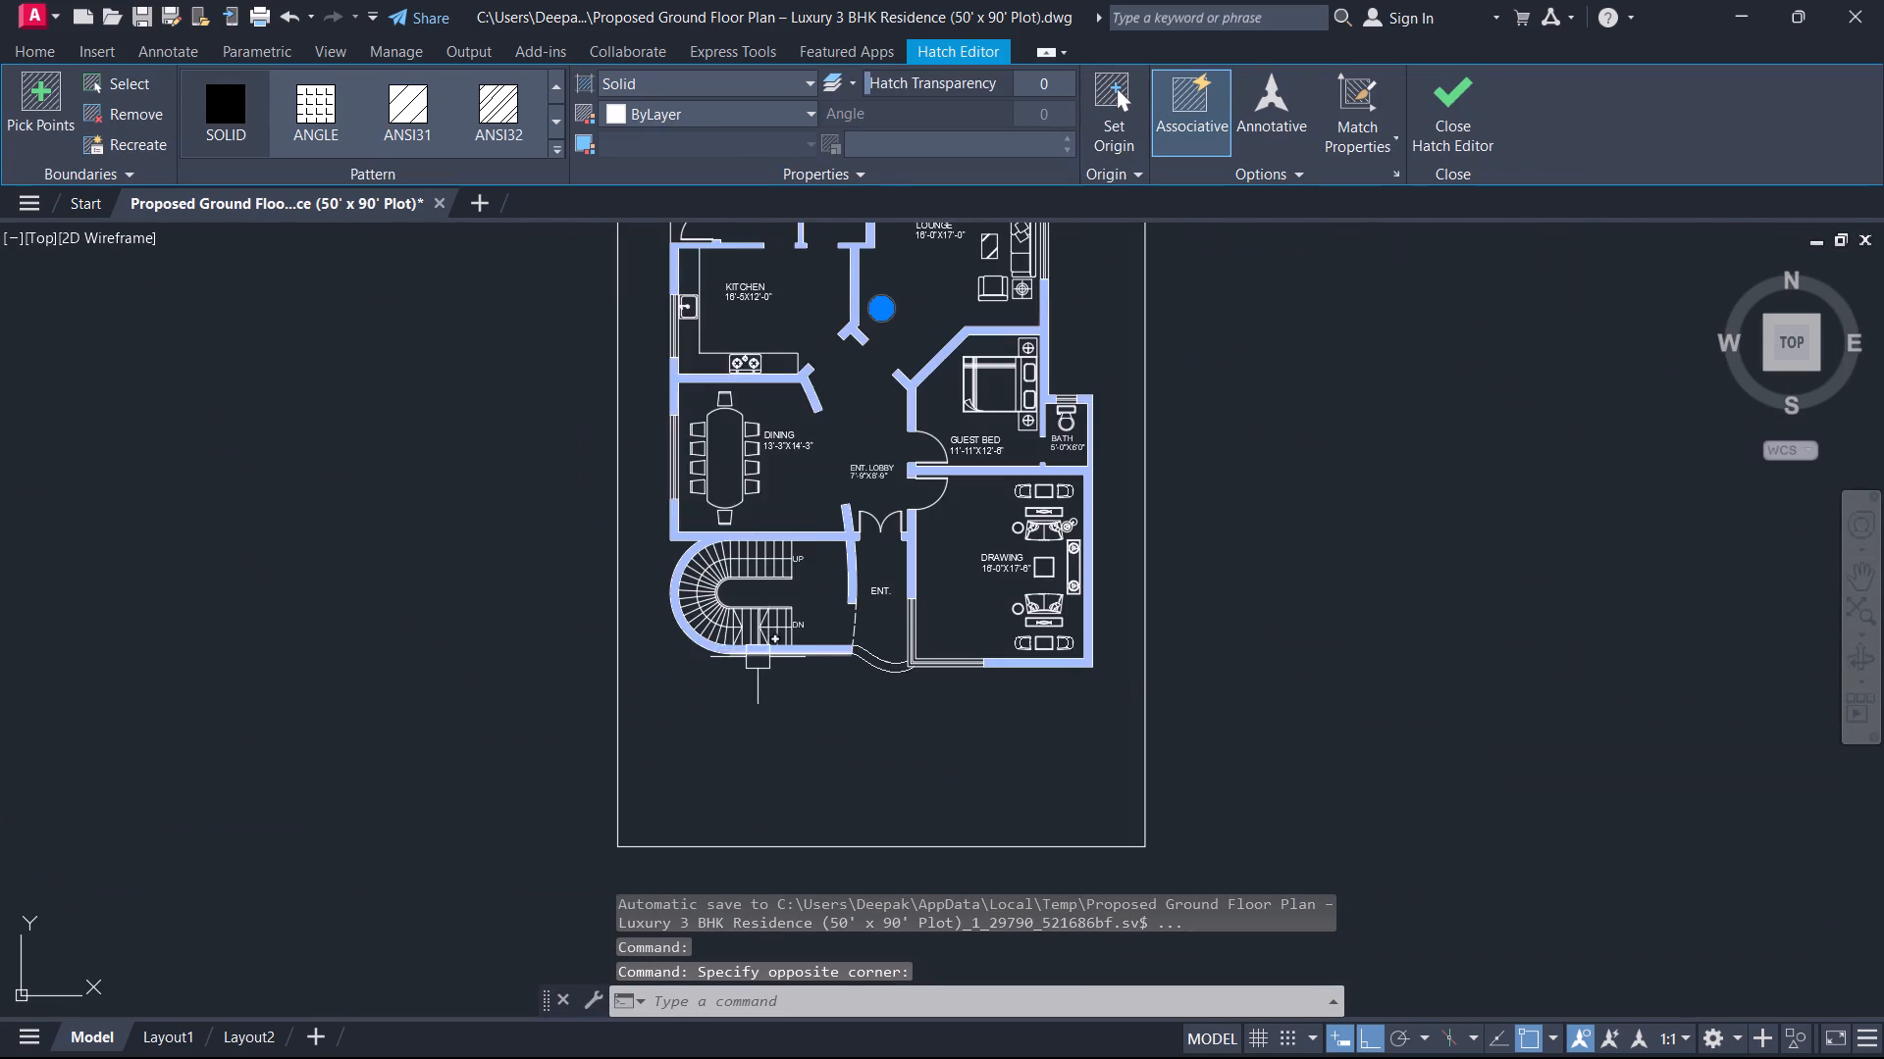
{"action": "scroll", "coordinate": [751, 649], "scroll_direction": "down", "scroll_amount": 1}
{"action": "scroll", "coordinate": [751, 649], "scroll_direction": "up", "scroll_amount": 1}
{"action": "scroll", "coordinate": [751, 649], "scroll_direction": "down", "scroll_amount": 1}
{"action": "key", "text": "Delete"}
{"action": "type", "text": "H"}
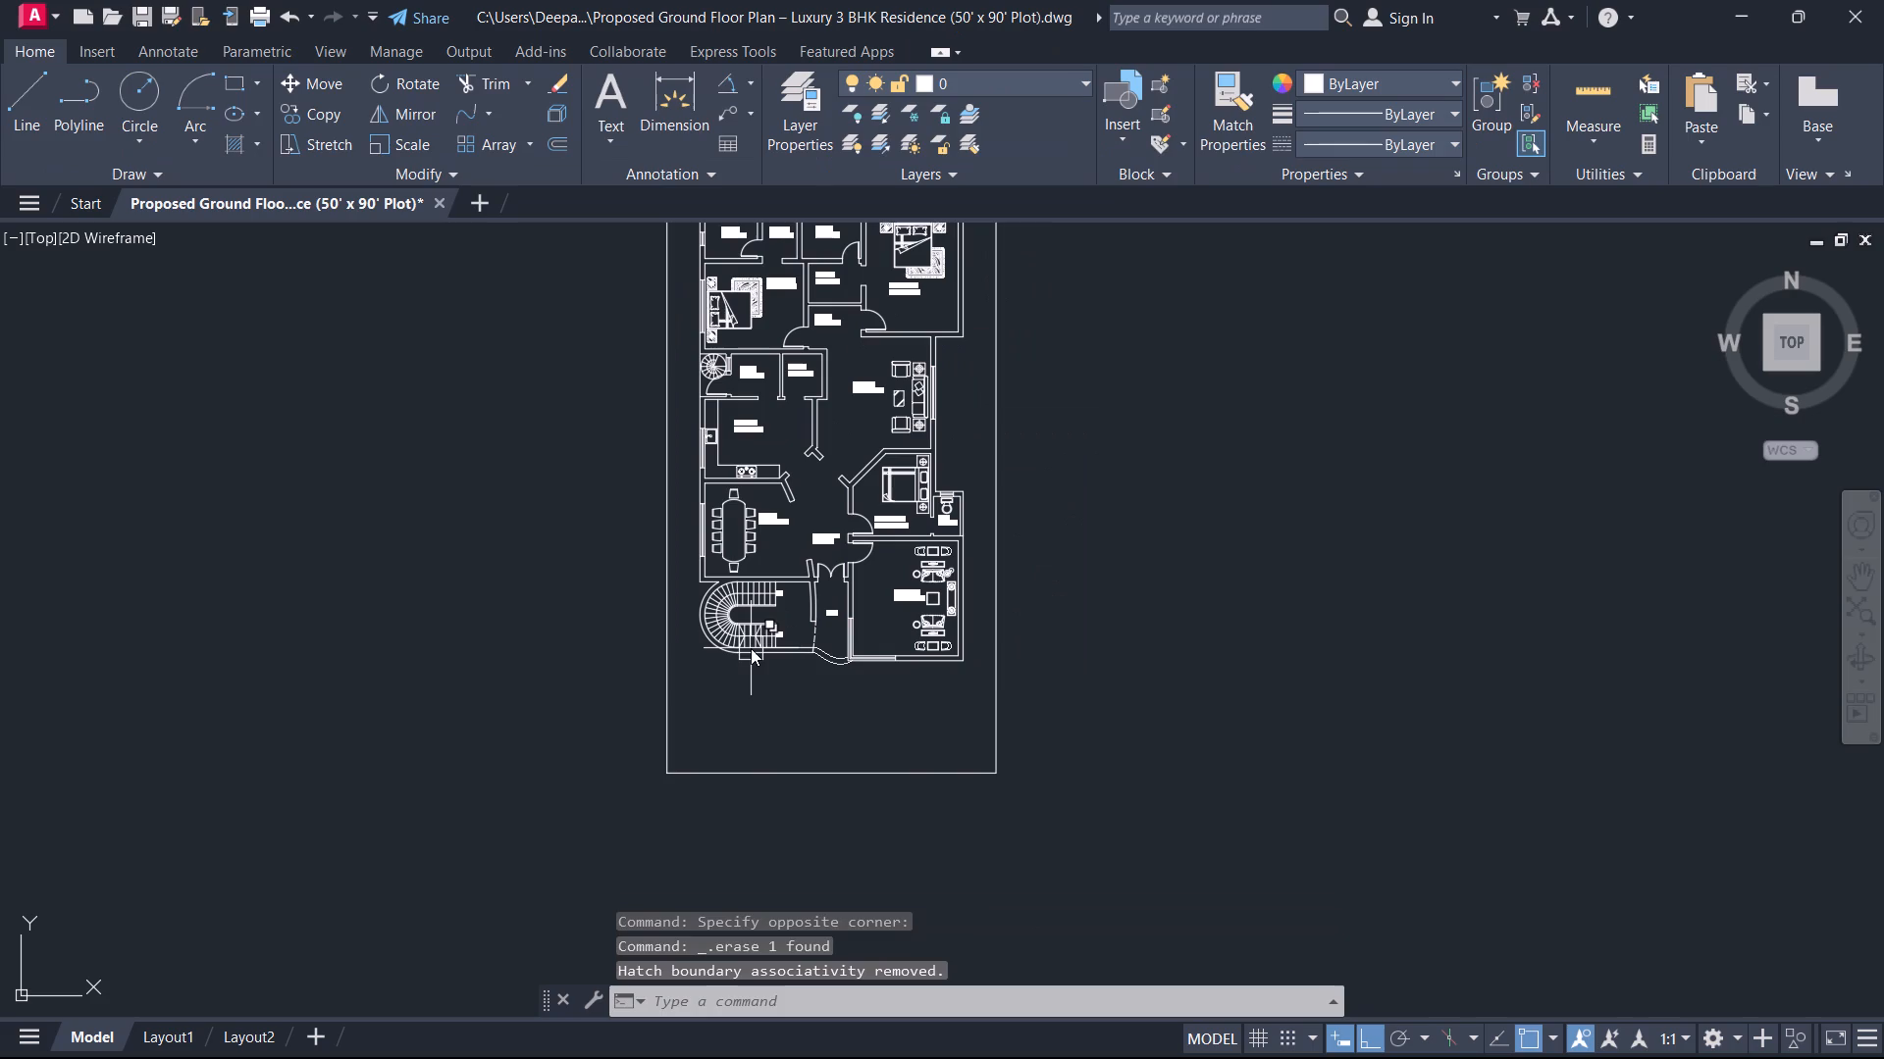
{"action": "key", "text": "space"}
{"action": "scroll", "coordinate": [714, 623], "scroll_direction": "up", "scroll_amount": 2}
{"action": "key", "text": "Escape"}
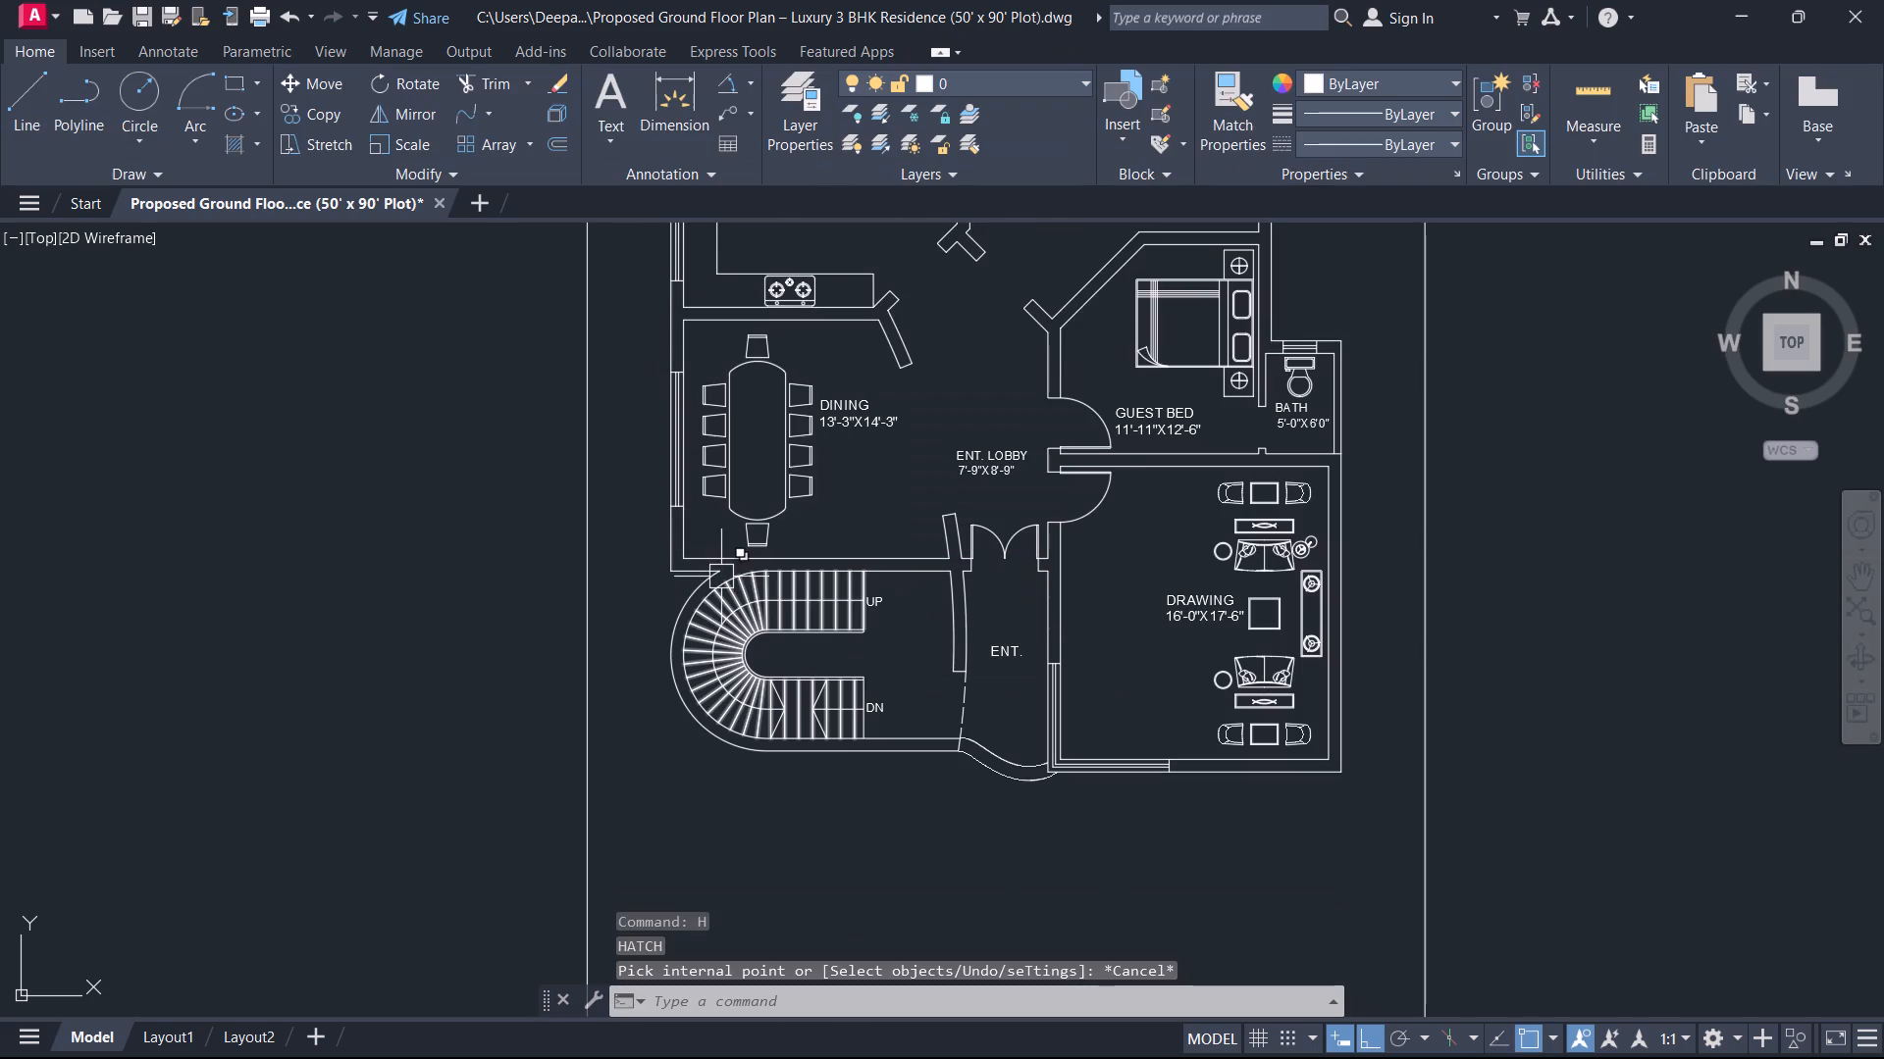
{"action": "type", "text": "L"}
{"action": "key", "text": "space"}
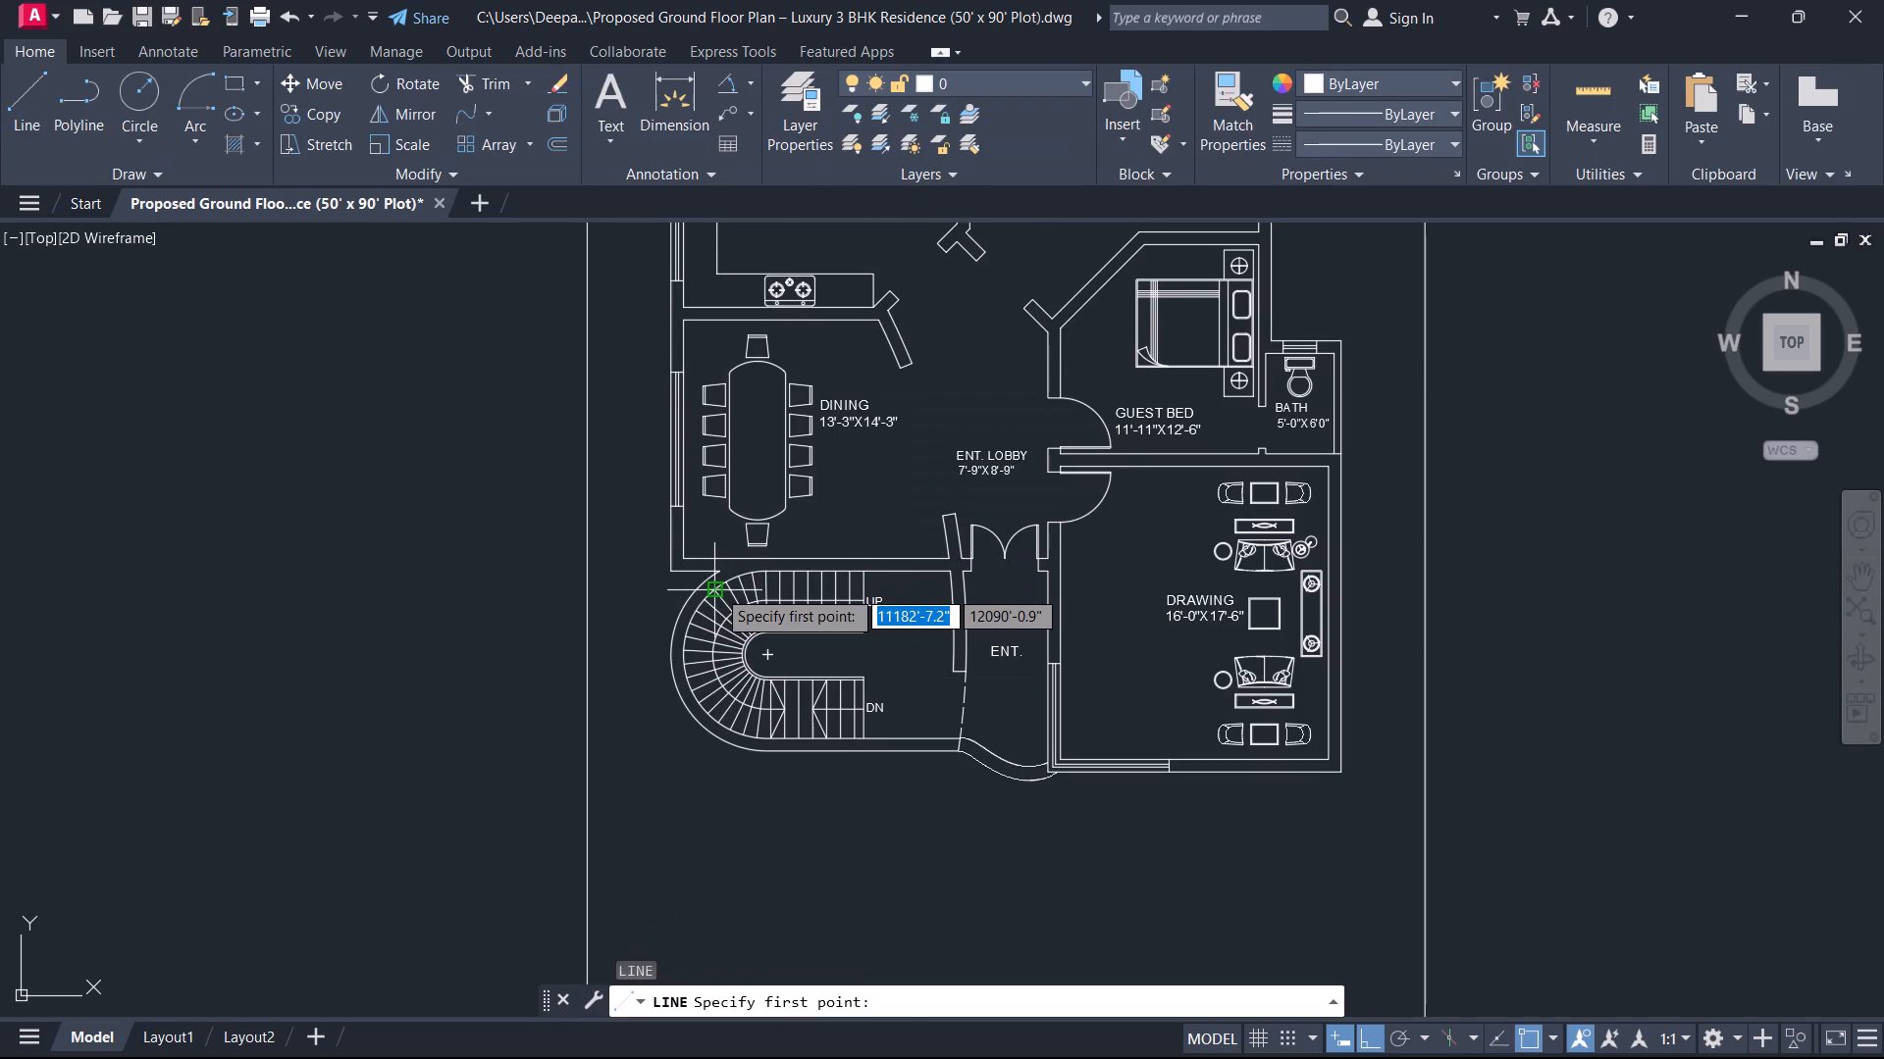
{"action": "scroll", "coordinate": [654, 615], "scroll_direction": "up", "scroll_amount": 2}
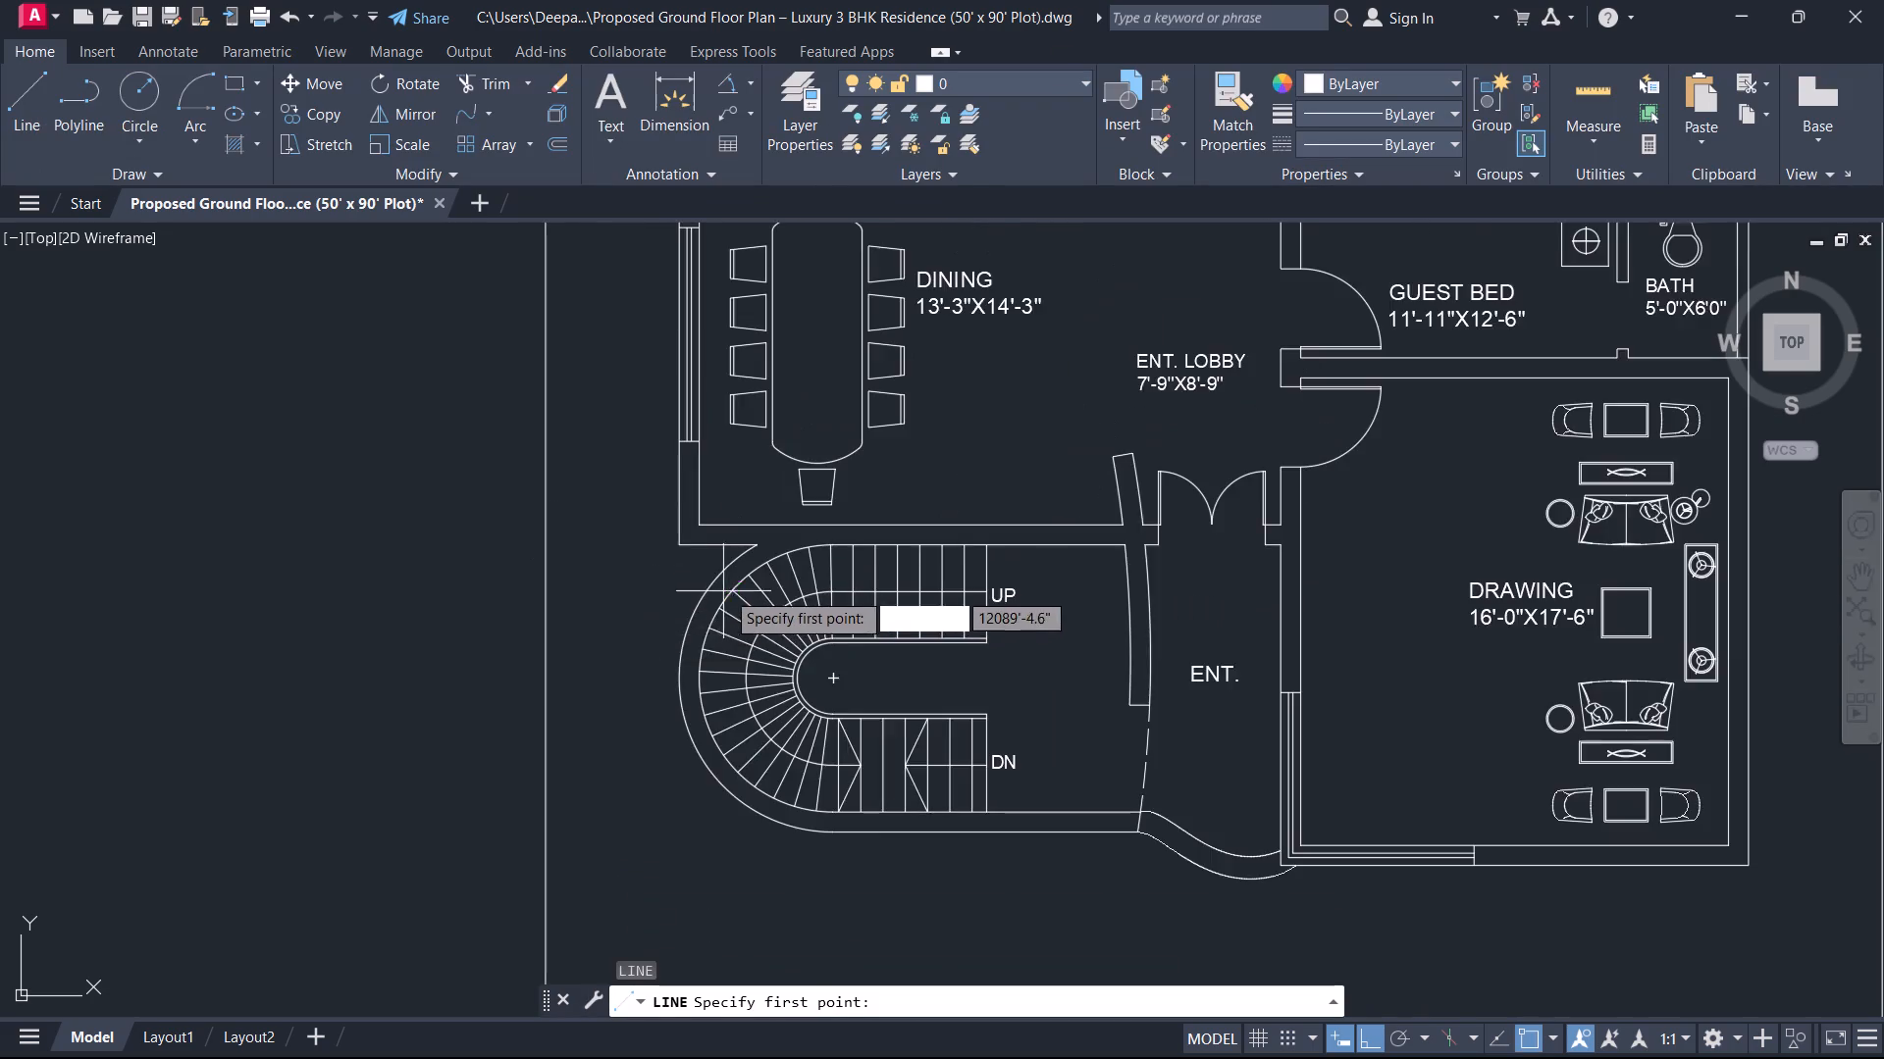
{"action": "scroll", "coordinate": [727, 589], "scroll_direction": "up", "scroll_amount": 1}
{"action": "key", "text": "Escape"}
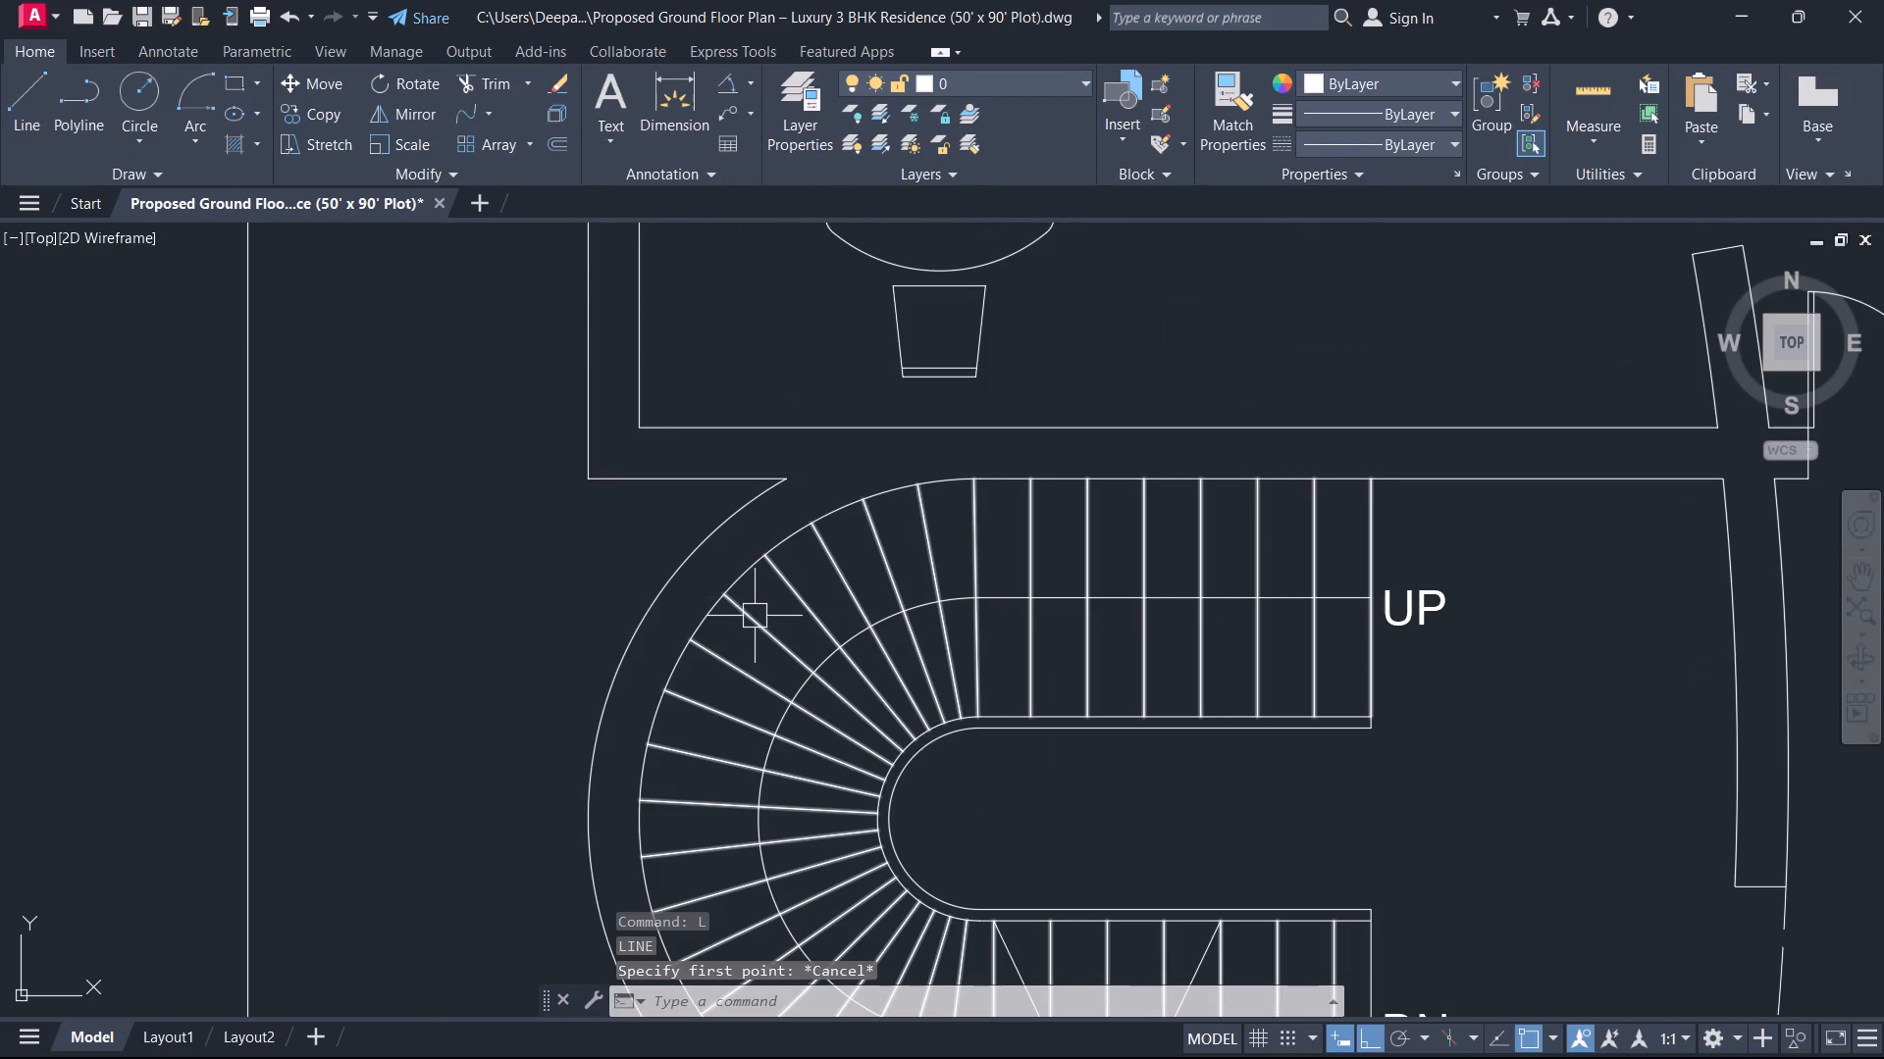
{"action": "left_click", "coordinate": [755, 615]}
Draw a line across the curved staircase wall, extending a winder tread near the UP flight, to mark one window end.
{"action": "type", "text": "L"}
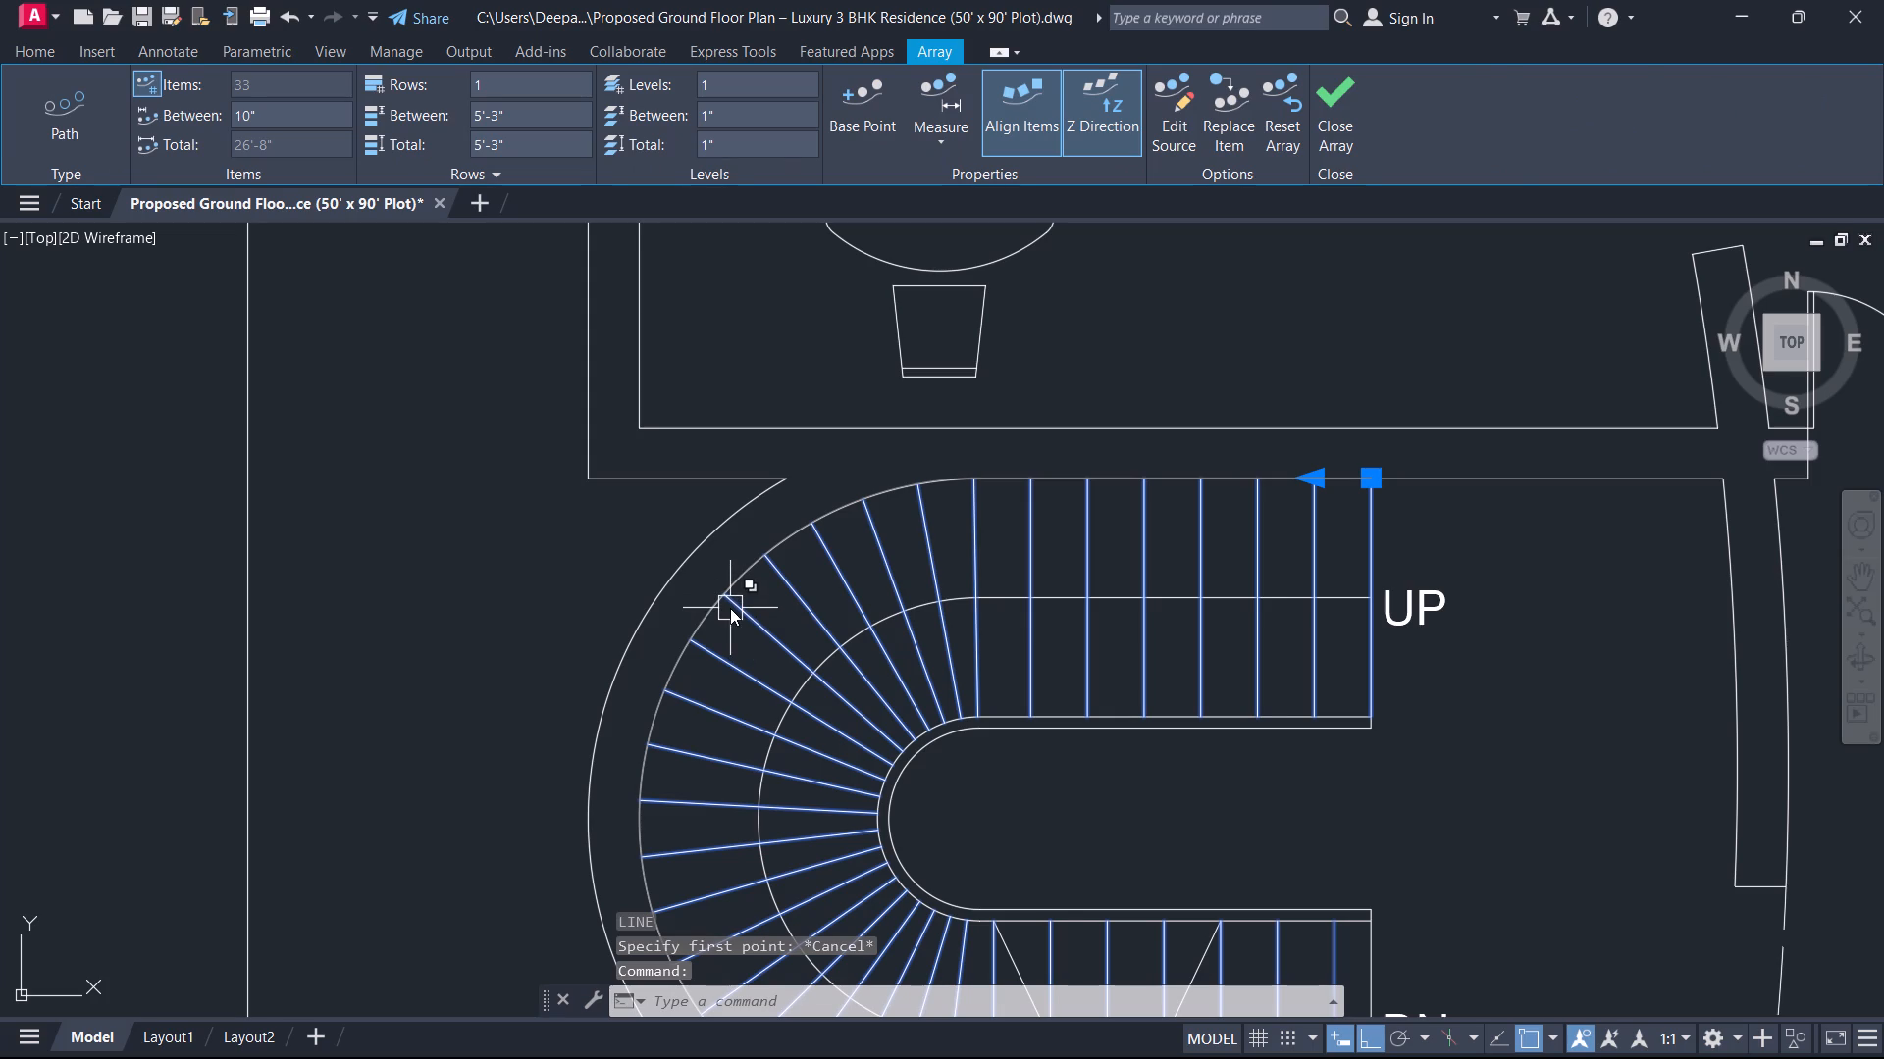
{"action": "key", "text": "space"}
{"action": "left_click", "coordinate": [730, 596]}
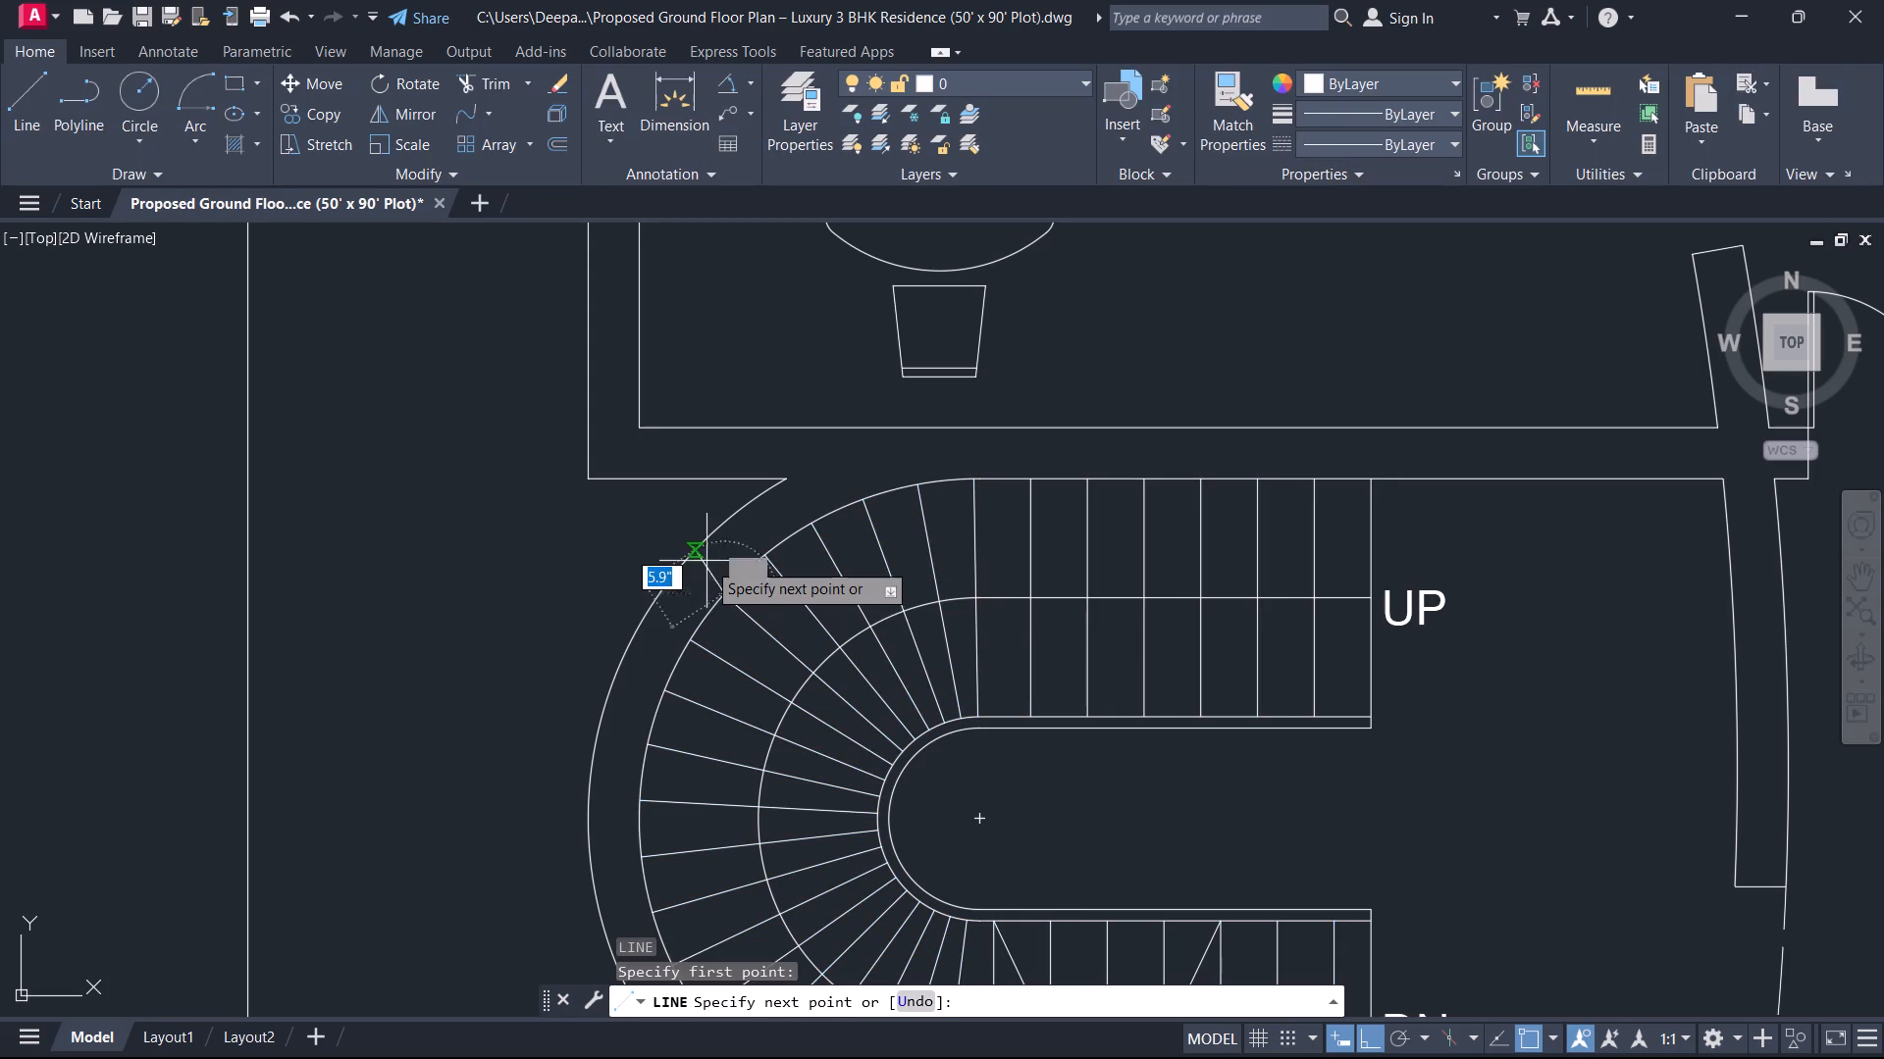
{"action": "left_click", "coordinate": [691, 563]}
{"action": "key", "text": "Escape"}
Draw a matching line across the curved staircase wall near the DN flight to mark the other window end.
{"action": "middle_click_drag", "start_coordinate": [725, 646], "coordinate": [727, 580]}
{"action": "scroll", "coordinate": [733, 645], "scroll_direction": "down", "scroll_amount": 1}
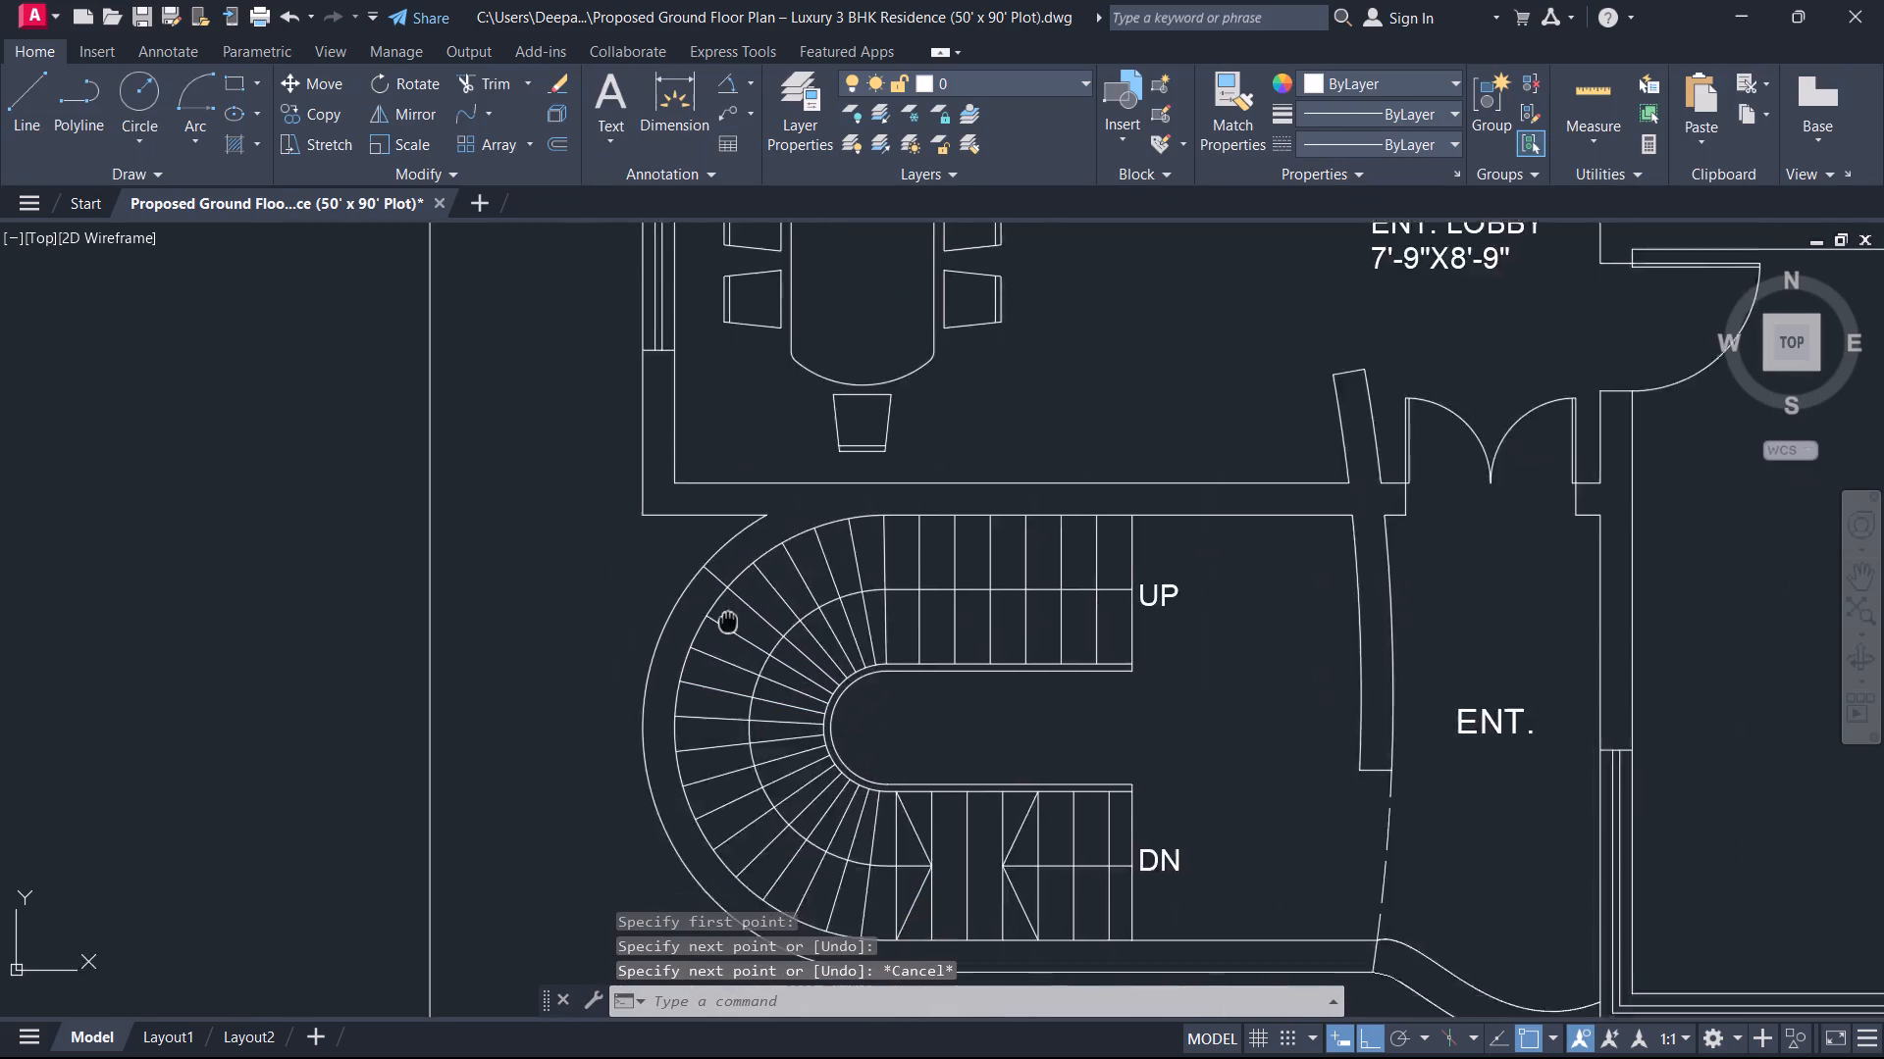
{"action": "middle_click_drag", "start_coordinate": [727, 580], "coordinate": [721, 390]}
{"action": "key", "text": "space"}
{"action": "scroll", "coordinate": [710, 569], "scroll_direction": "up", "scroll_amount": 1}
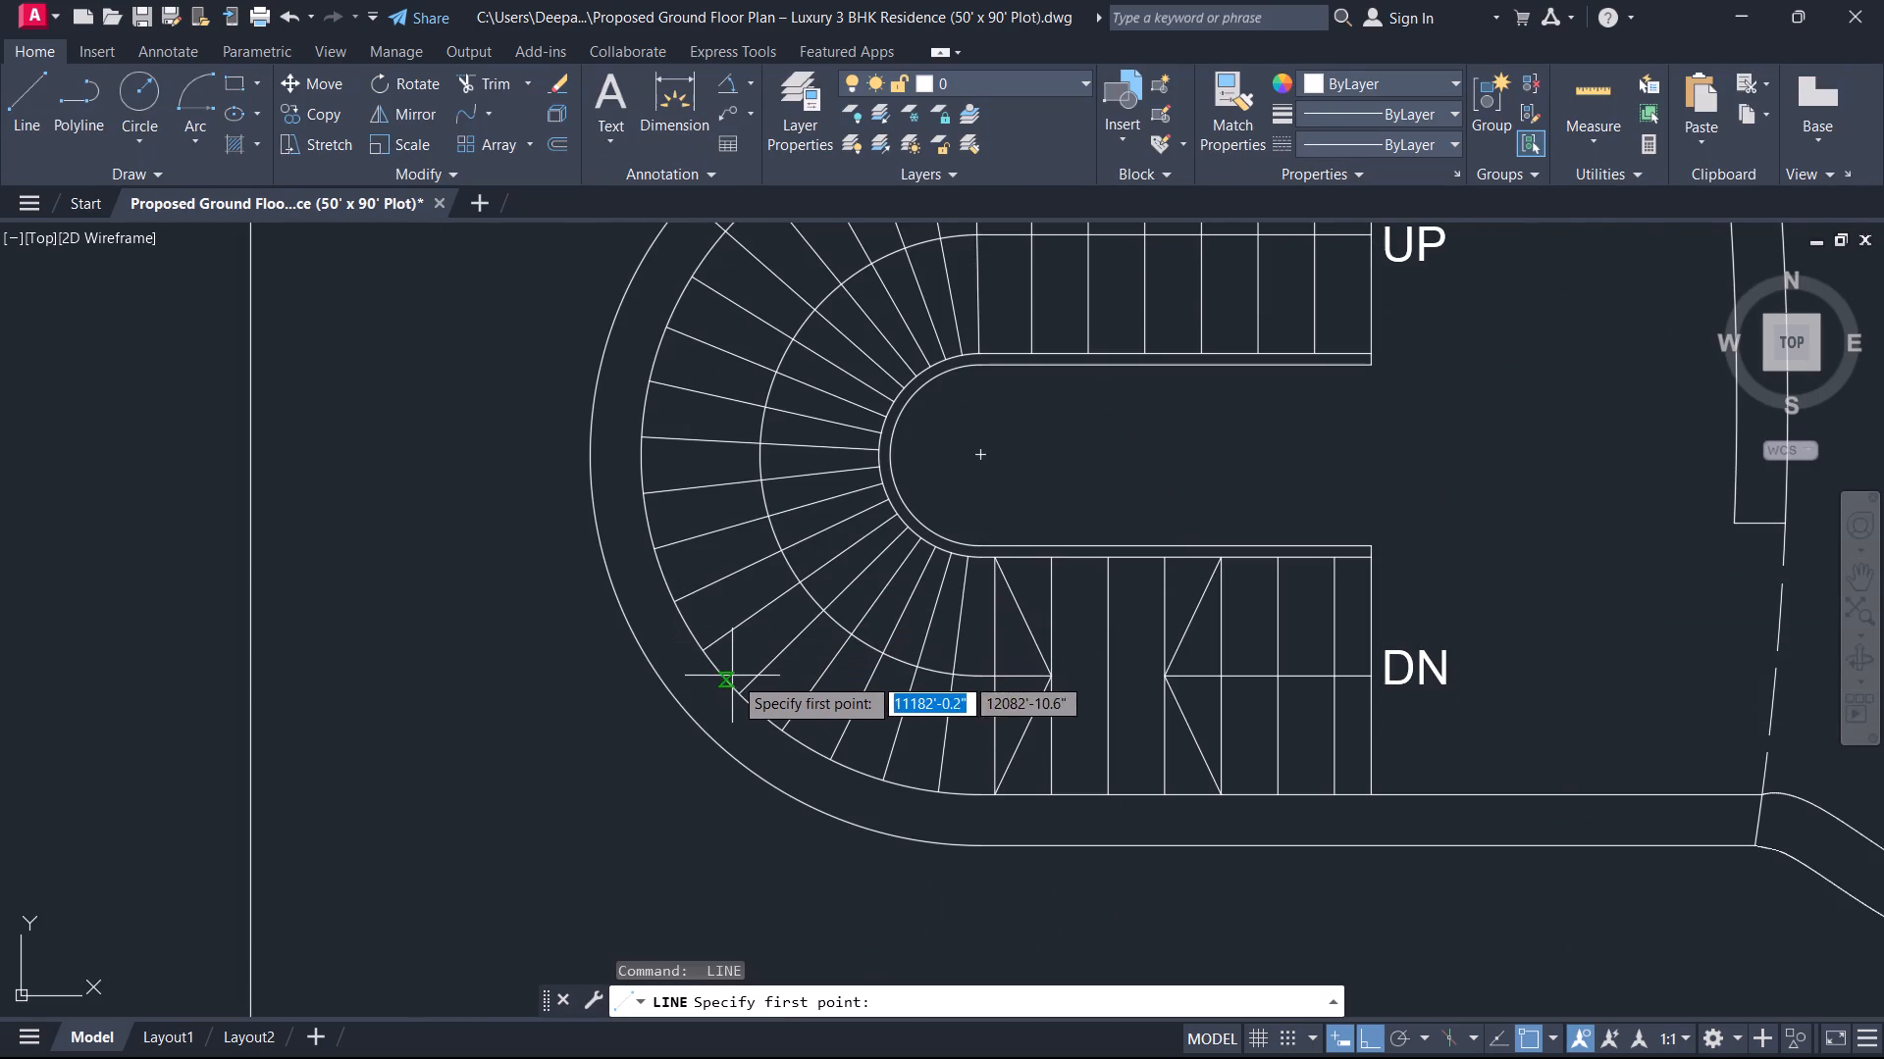
{"action": "middle_click_drag", "start_coordinate": [739, 687], "coordinate": [709, 766]}
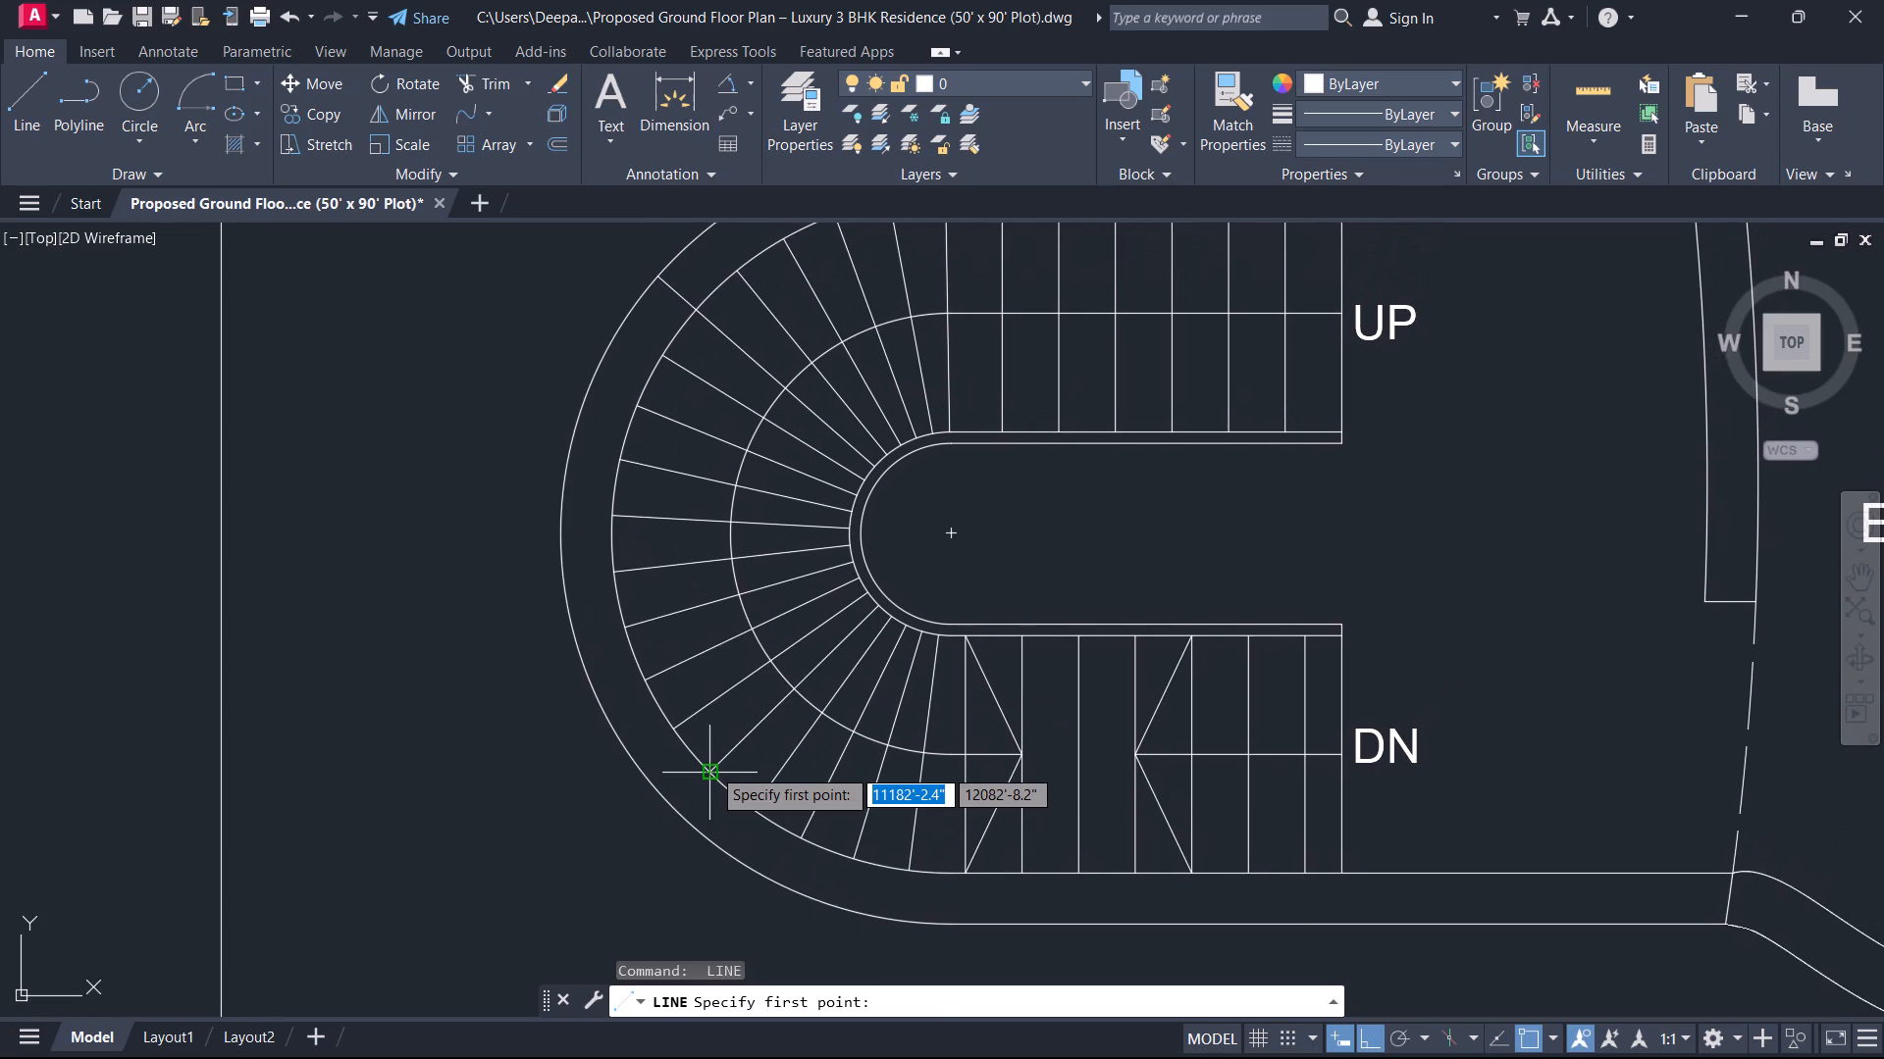
{"action": "left_click", "coordinate": [711, 767]}
{"action": "left_click", "coordinate": [677, 818]}
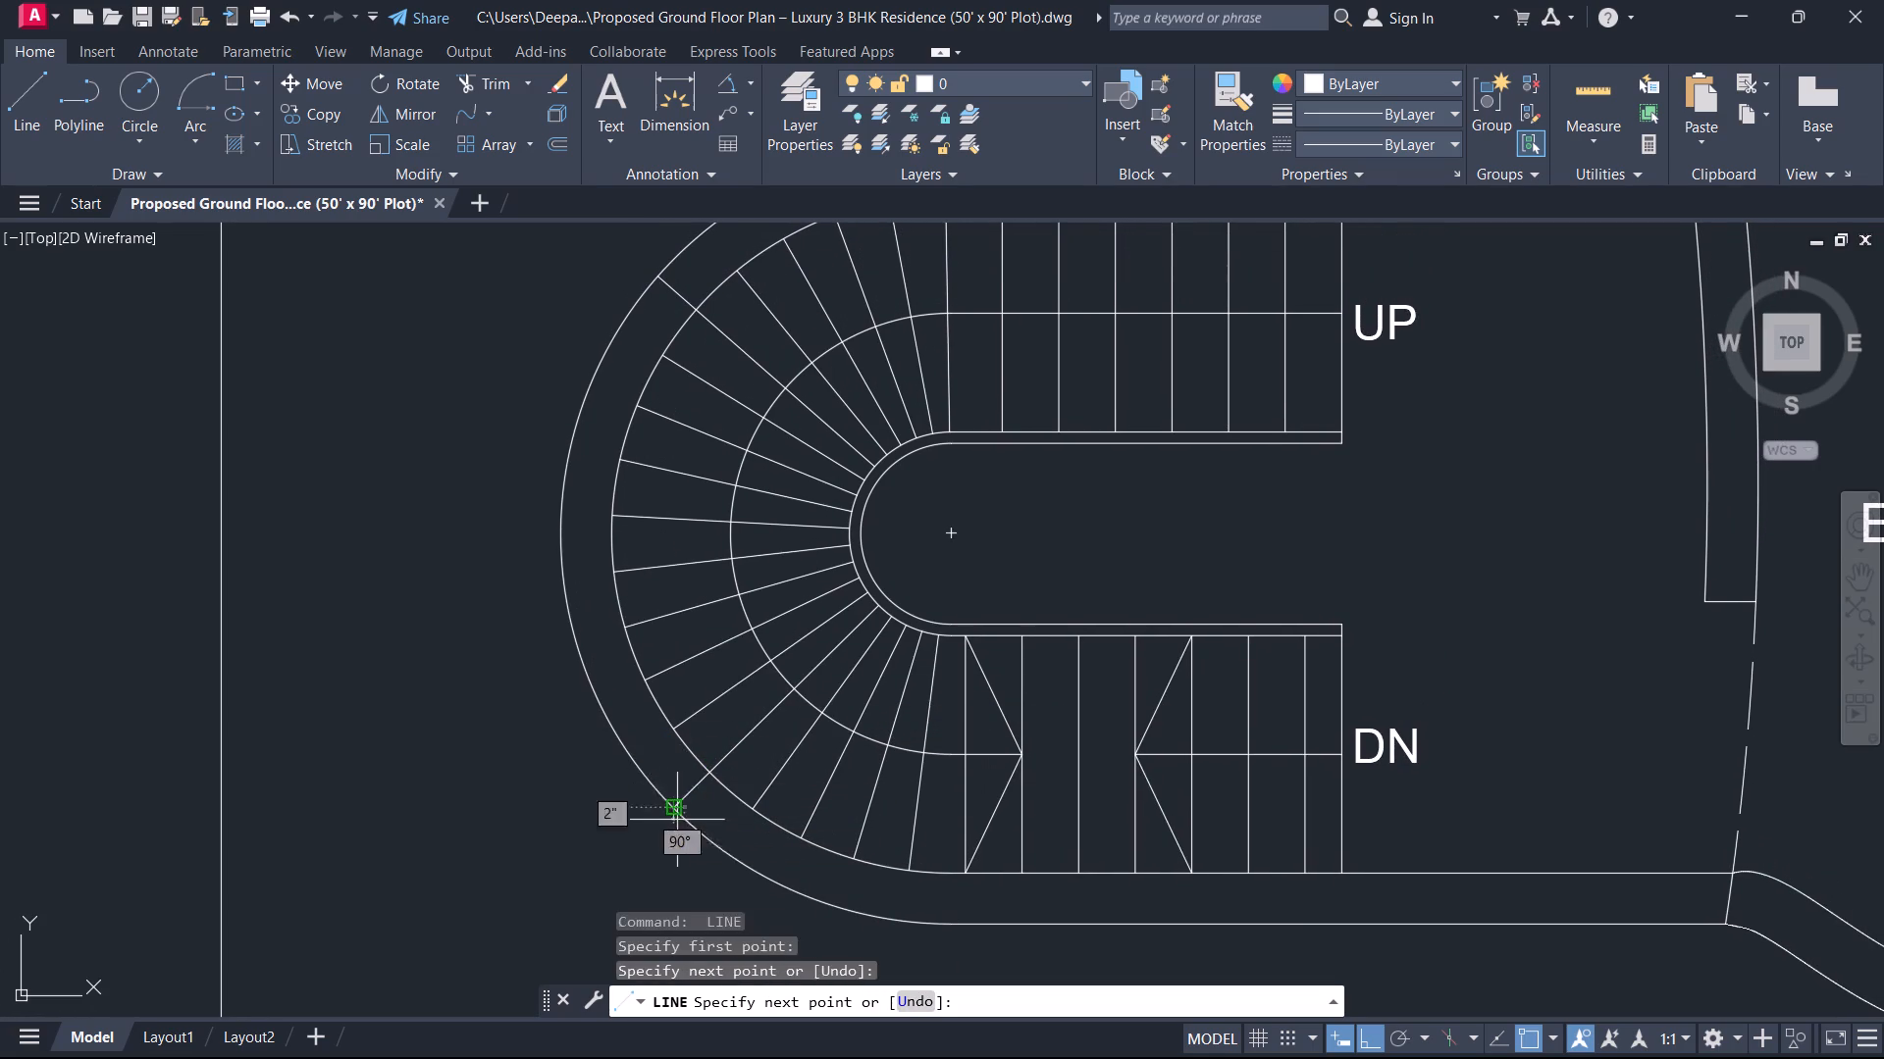
{"action": "key", "text": "Escape"}
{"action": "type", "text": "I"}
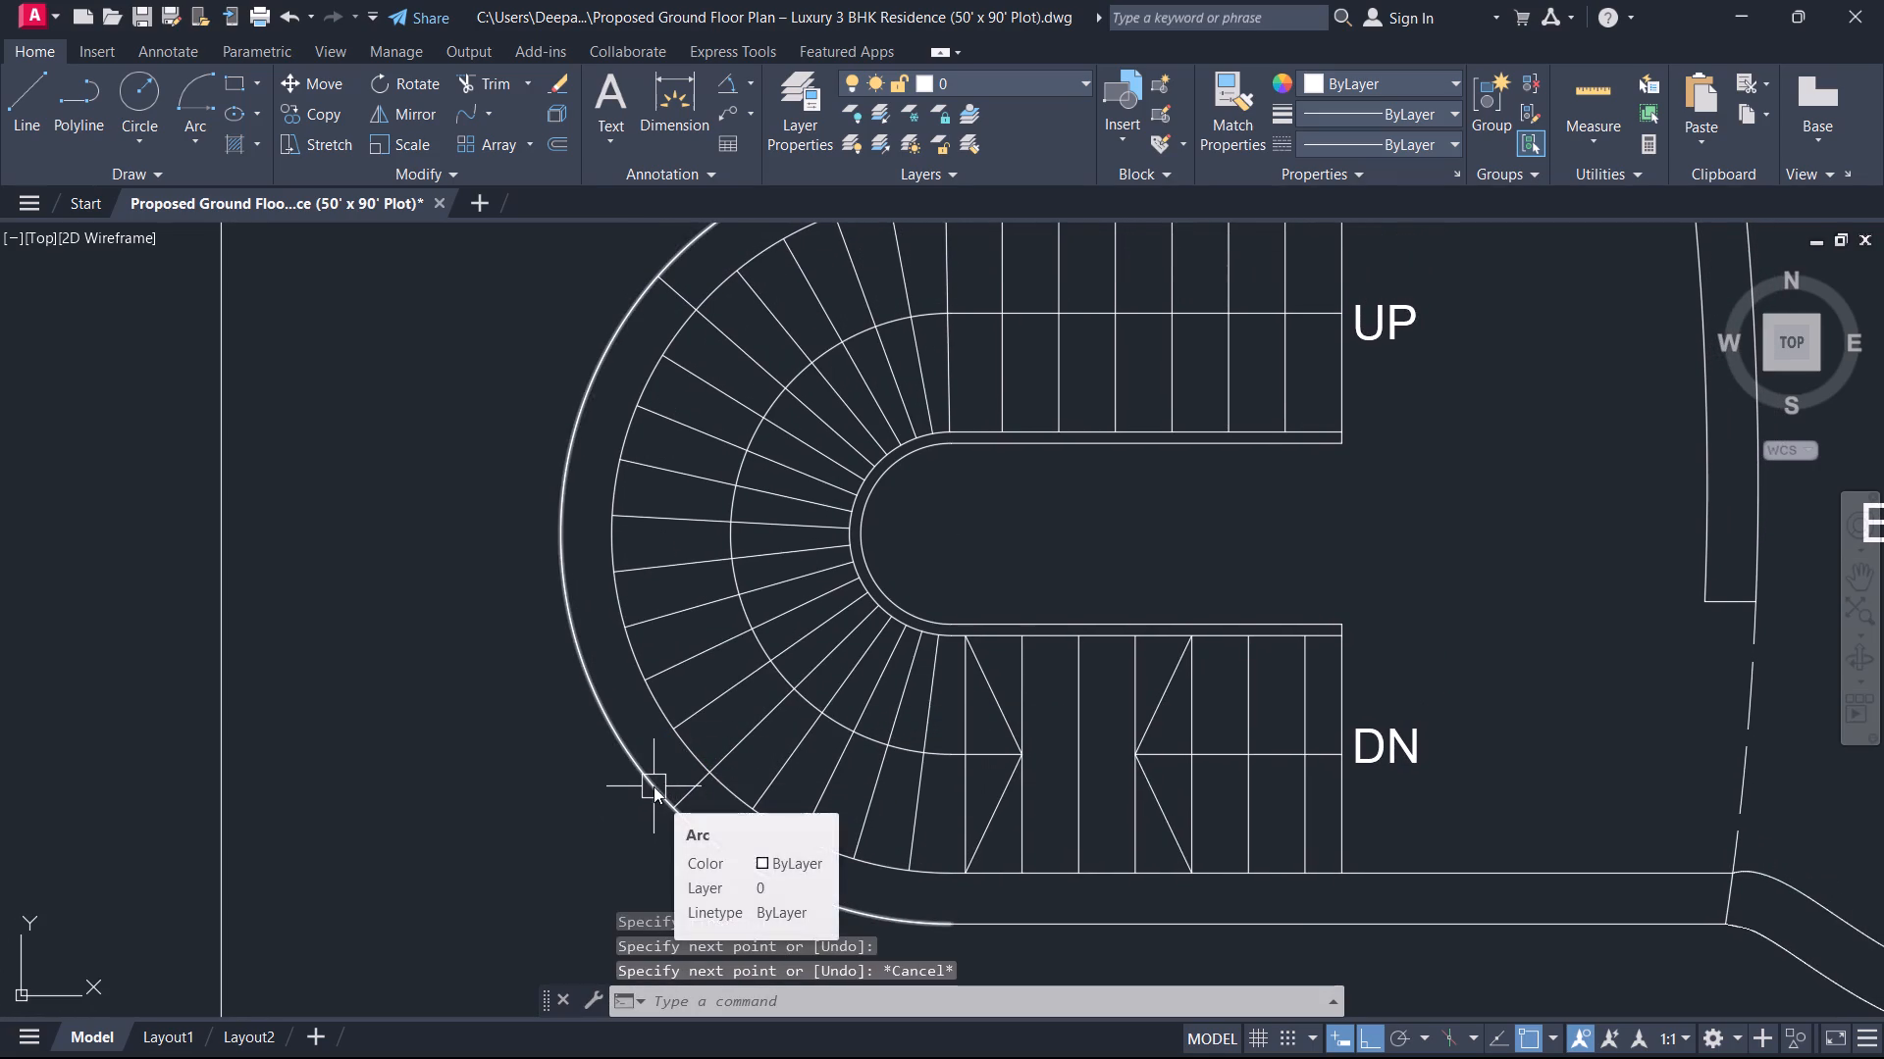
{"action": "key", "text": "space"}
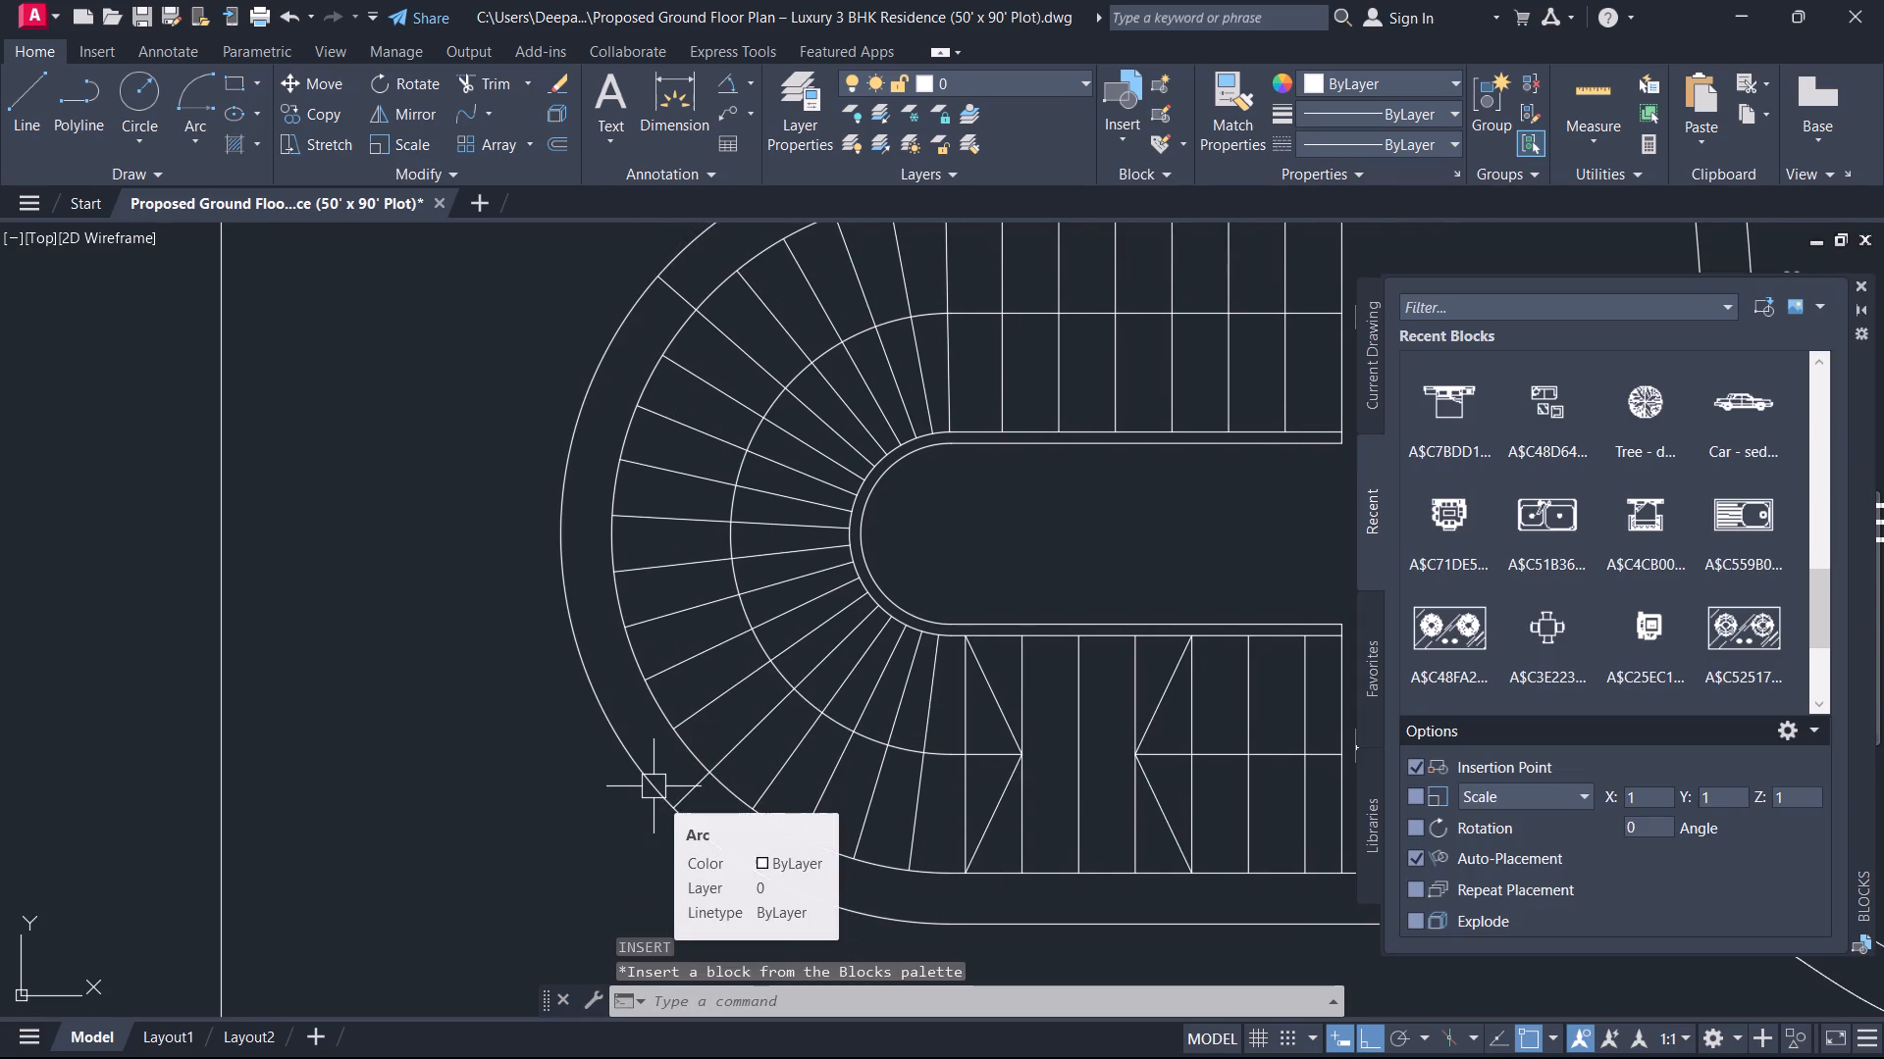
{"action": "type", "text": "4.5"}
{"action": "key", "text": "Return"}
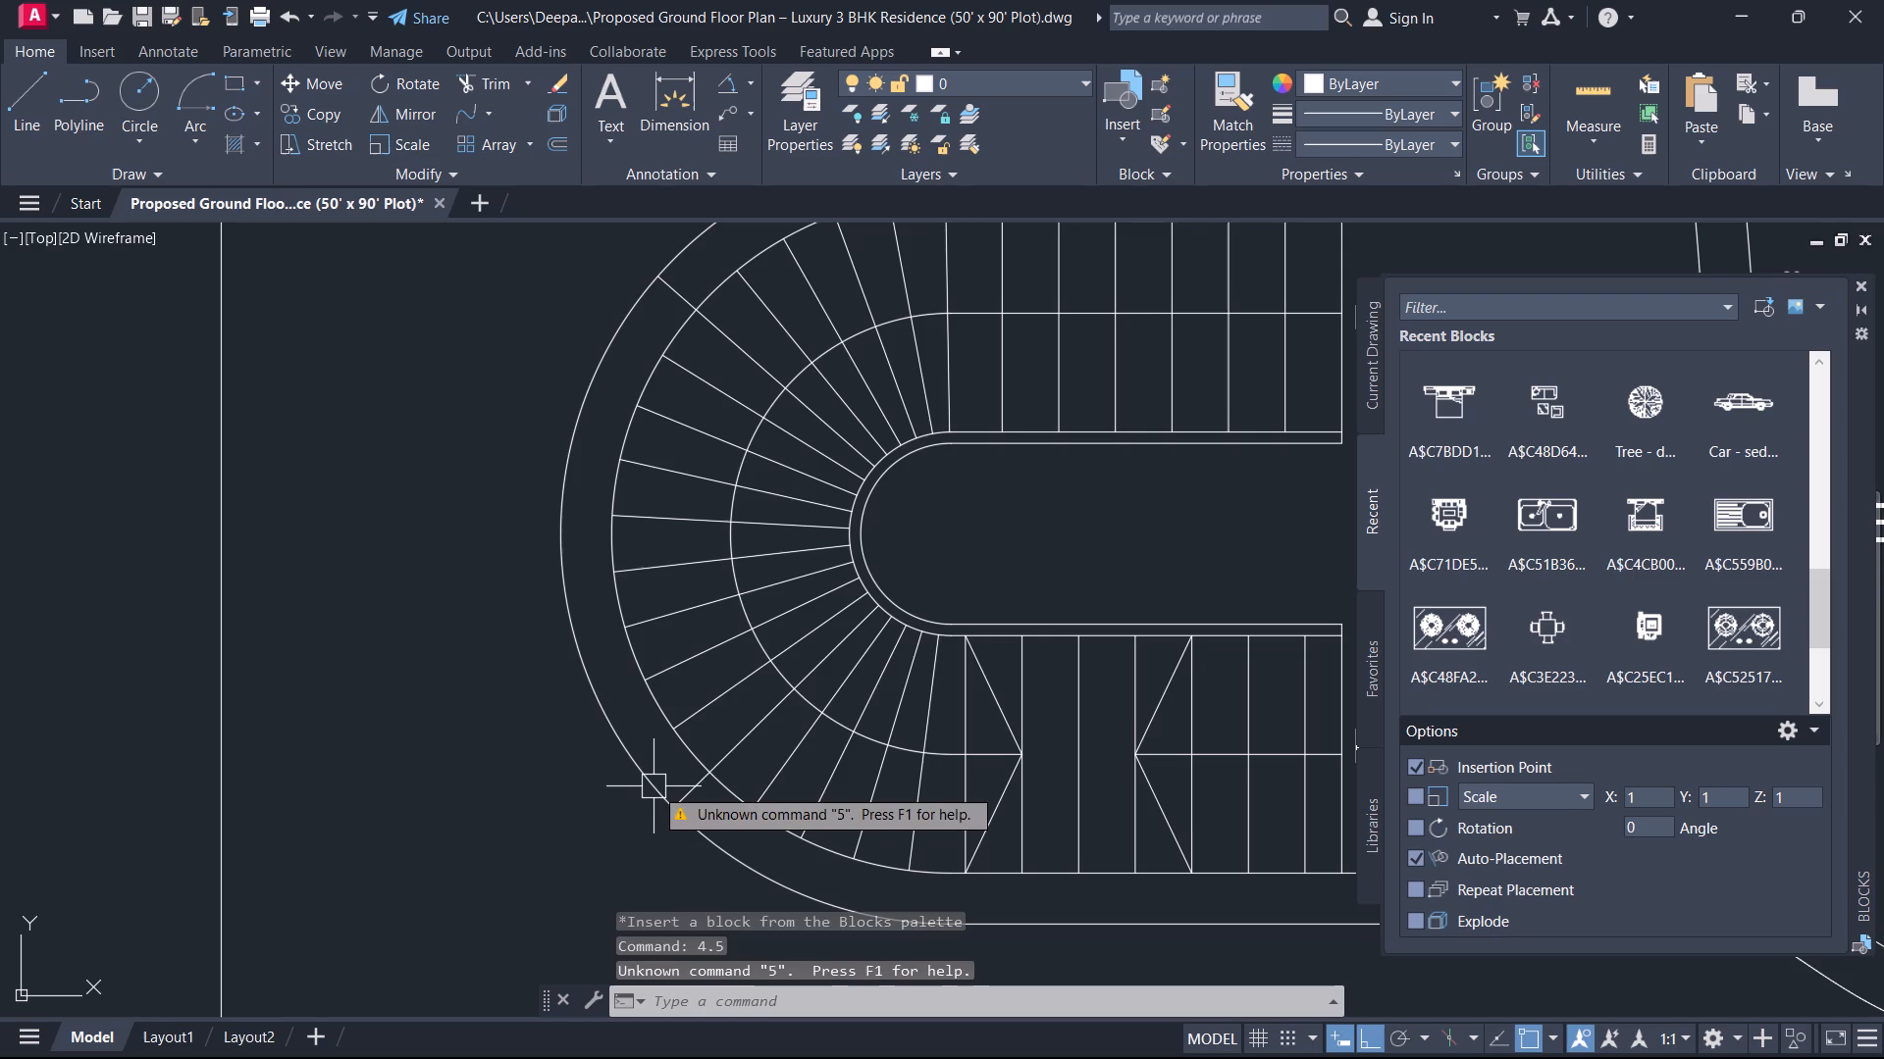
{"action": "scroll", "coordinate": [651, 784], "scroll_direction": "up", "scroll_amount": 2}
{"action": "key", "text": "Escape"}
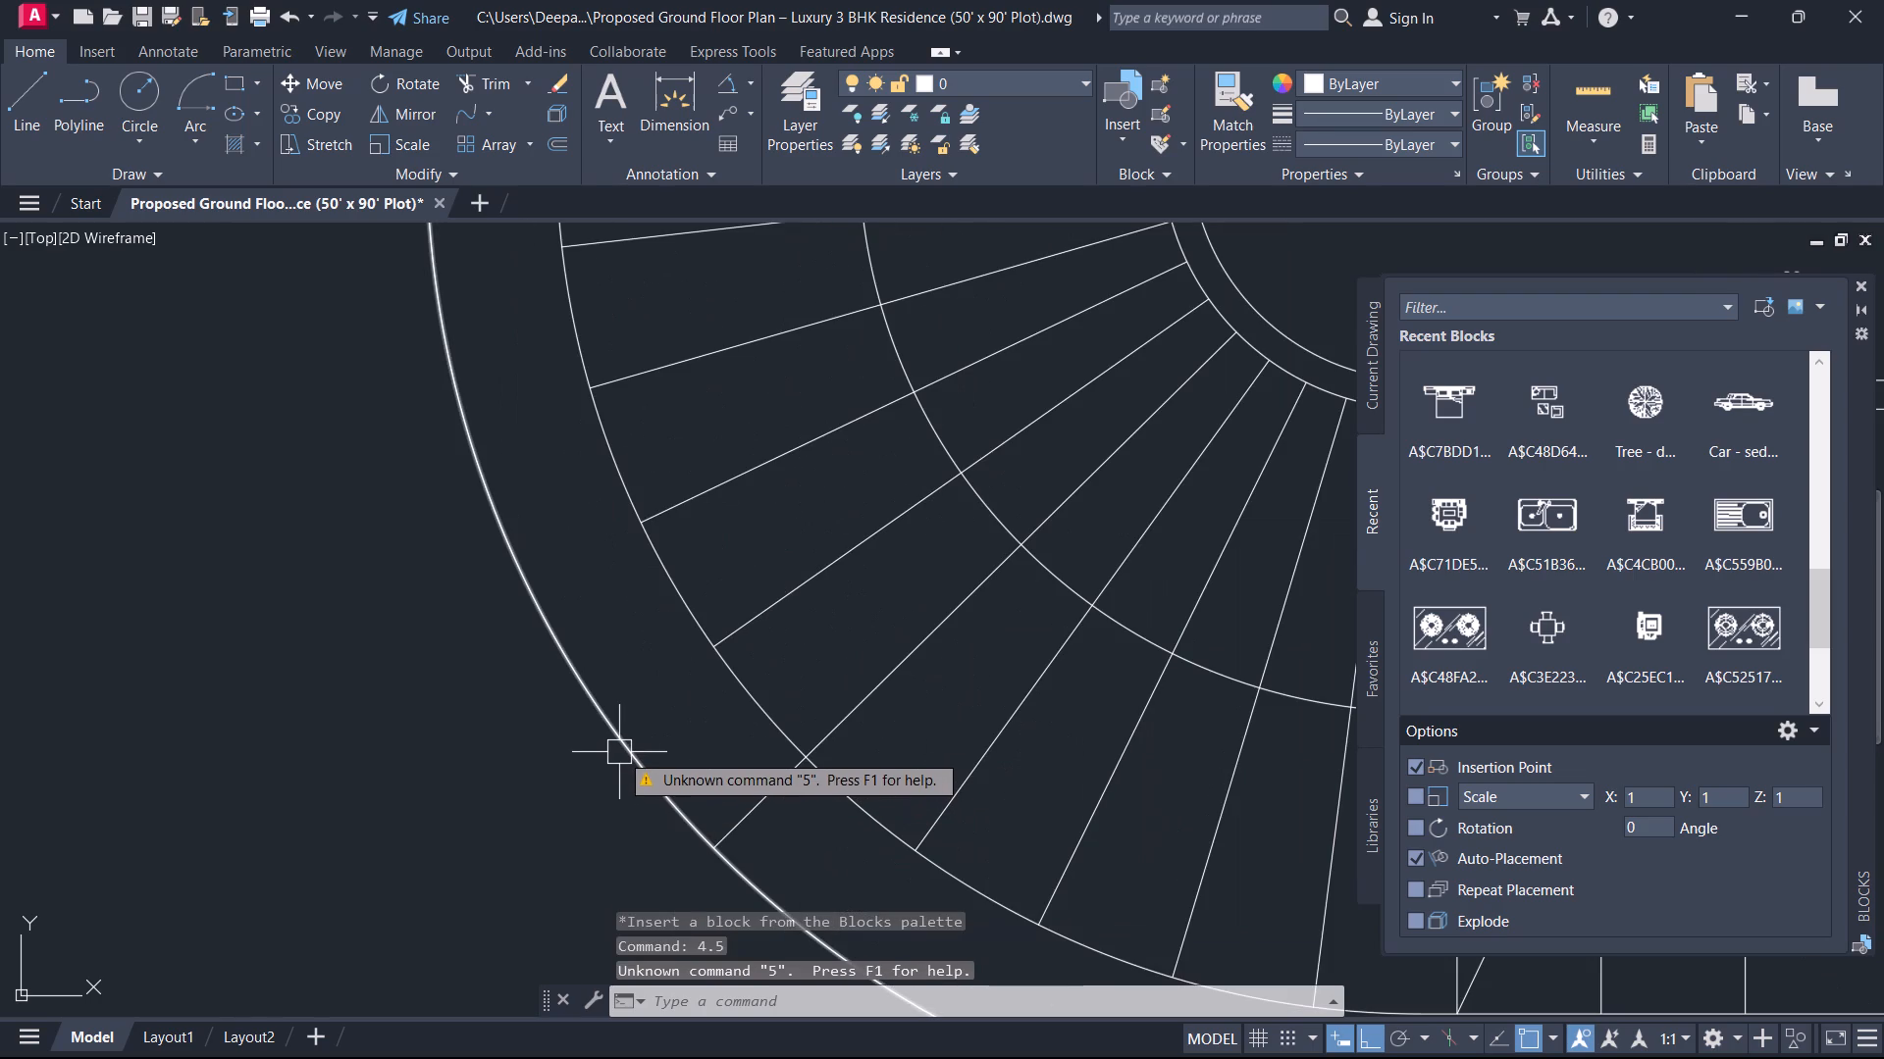
Offset the outer arc of the staircase wall inward by 4.5" to create a centre arc.
{"action": "type", "text": "O 4.5"}
{"action": "key", "text": "Return"}
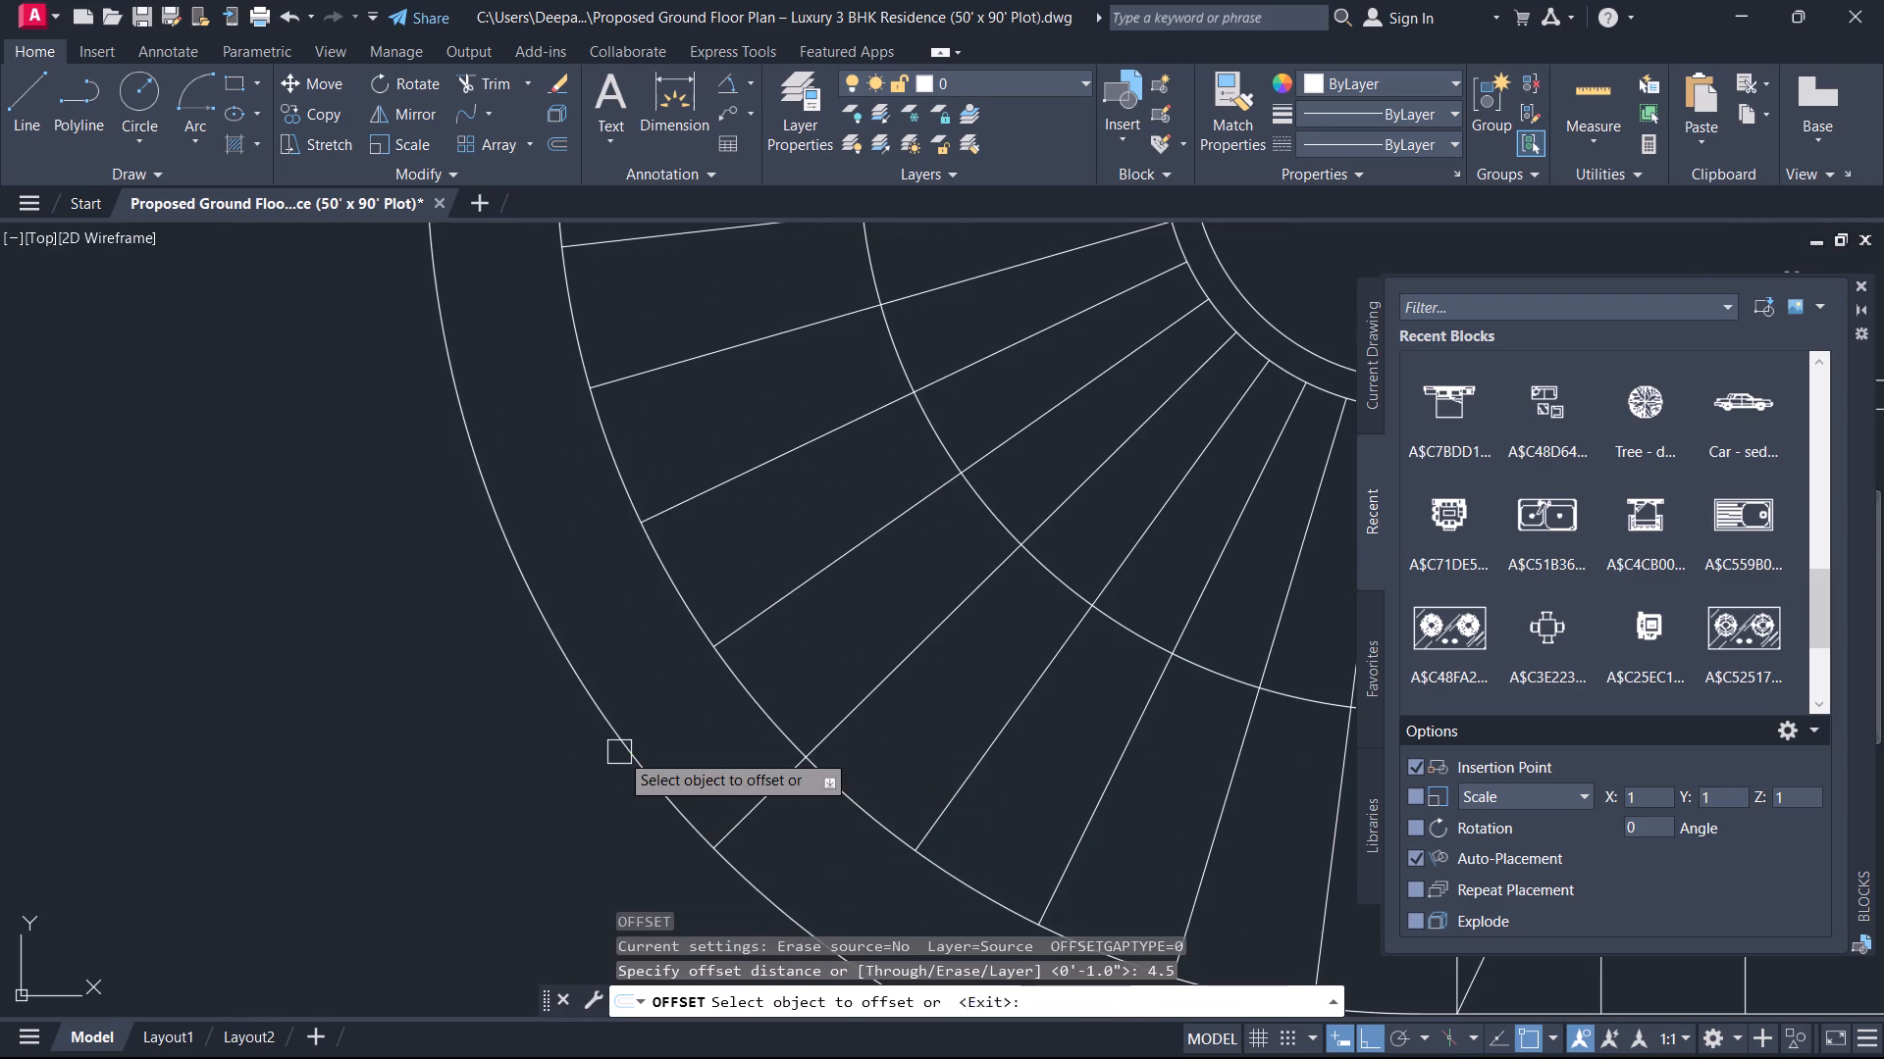
{"action": "left_click", "coordinate": [619, 751]}
{"action": "left_click", "coordinate": [657, 704]}
{"action": "key", "text": "Escape"}
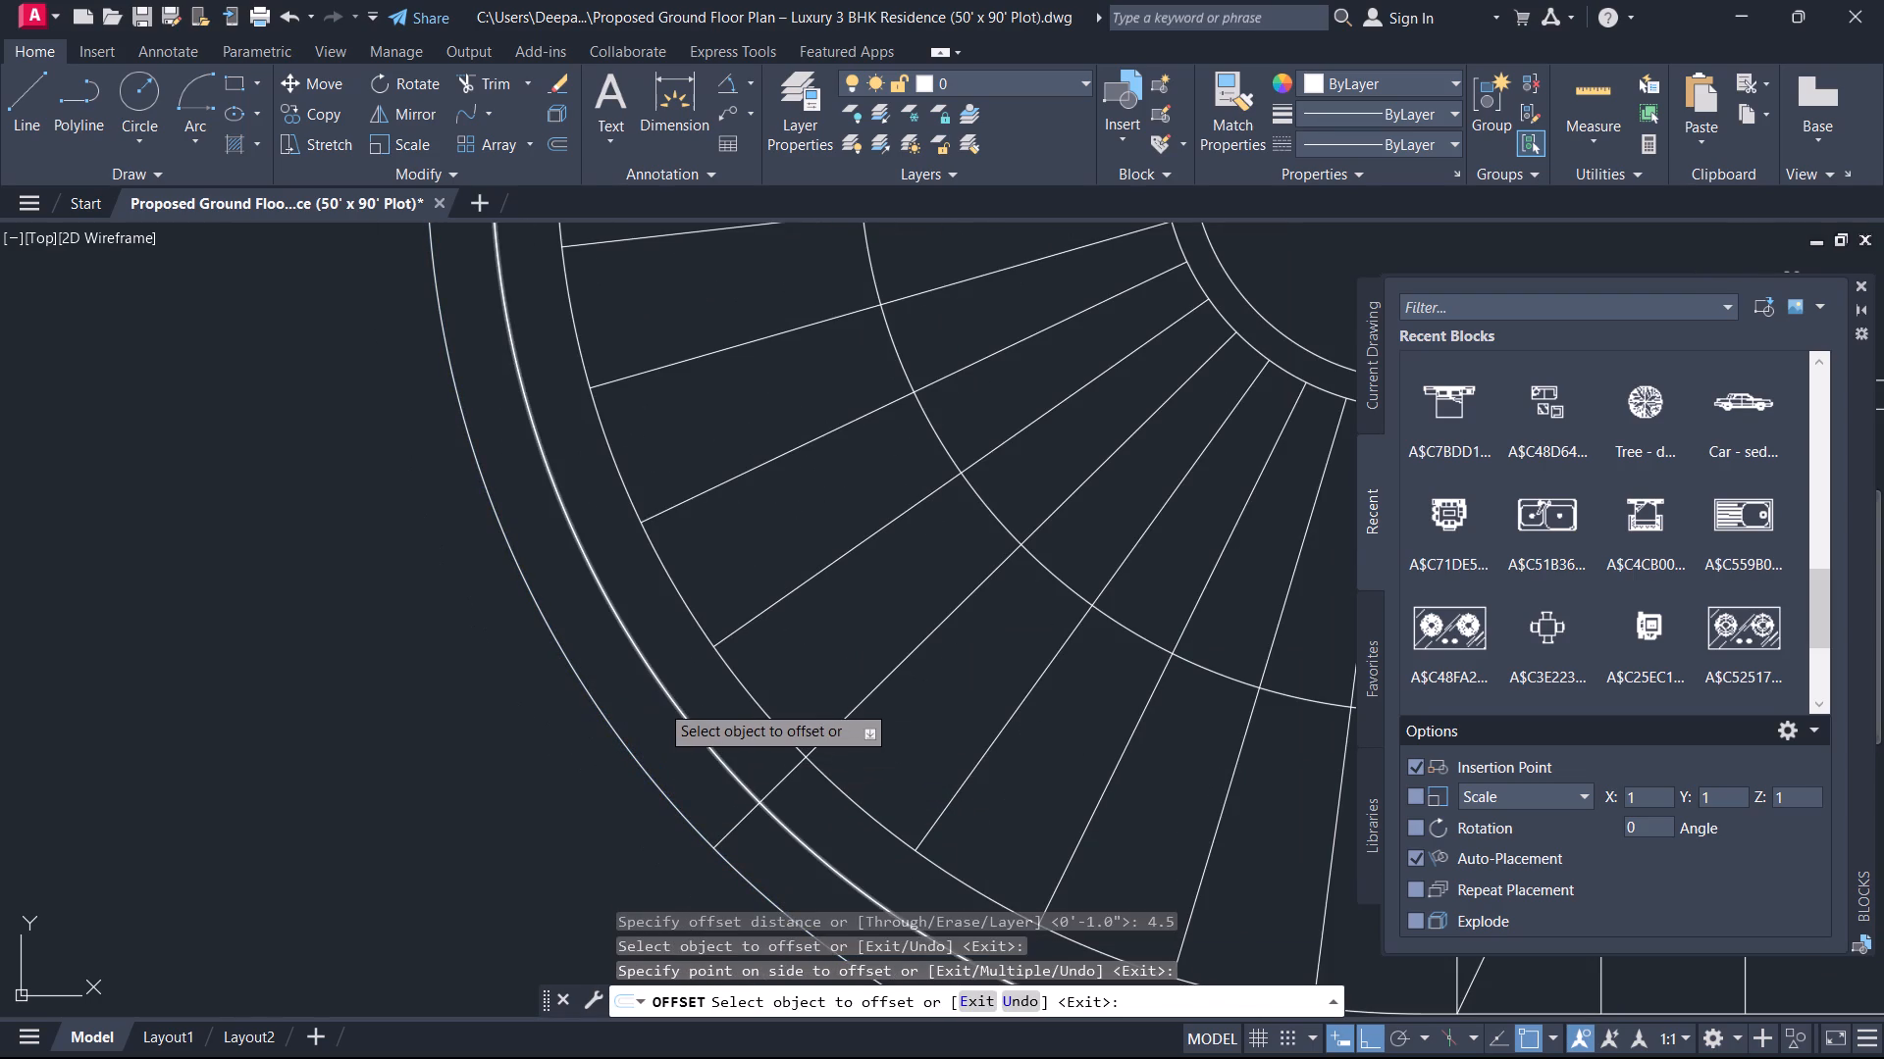
Offset the centre arc of the staircase wall by 1" to both sides for the window glazing lines.
{"action": "type", "text": "O"}
{"action": "key", "text": "space"}
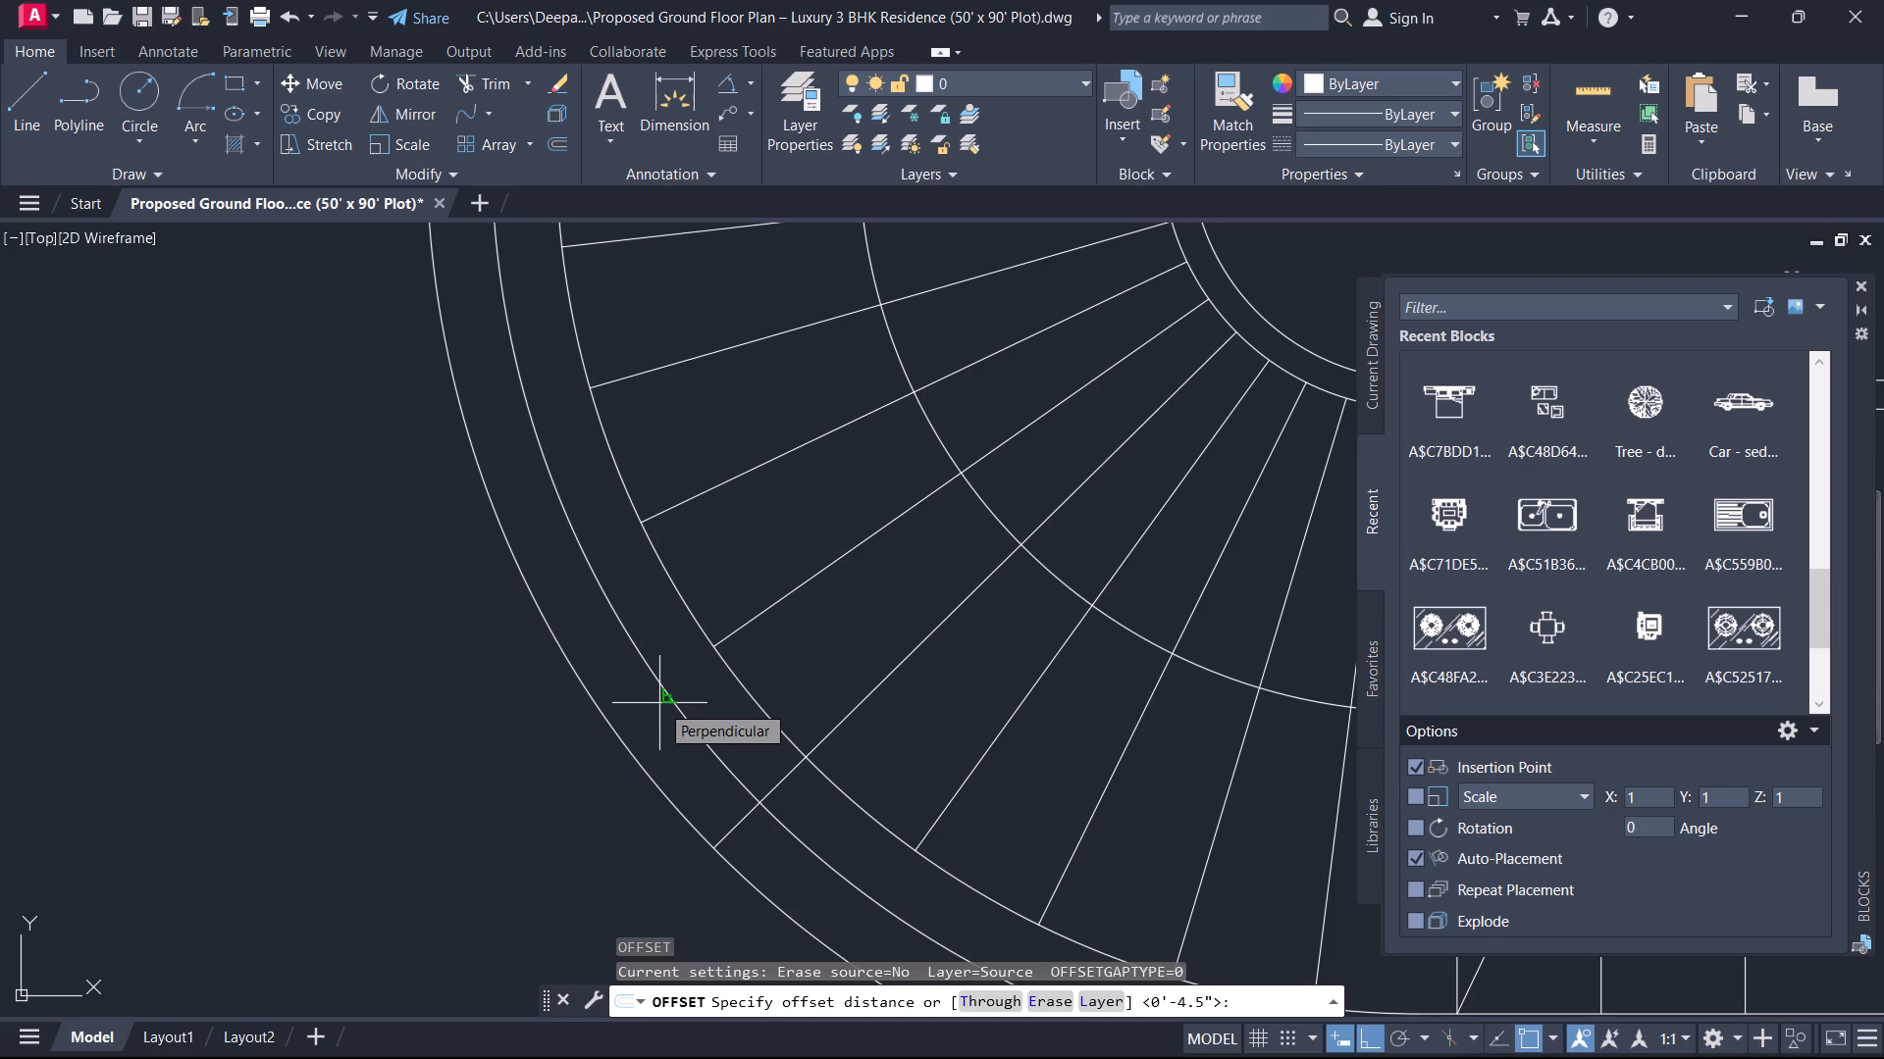
{"action": "key", "text": "1"}
{"action": "key", "text": "Return"}
{"action": "left_click", "coordinate": [659, 703]}
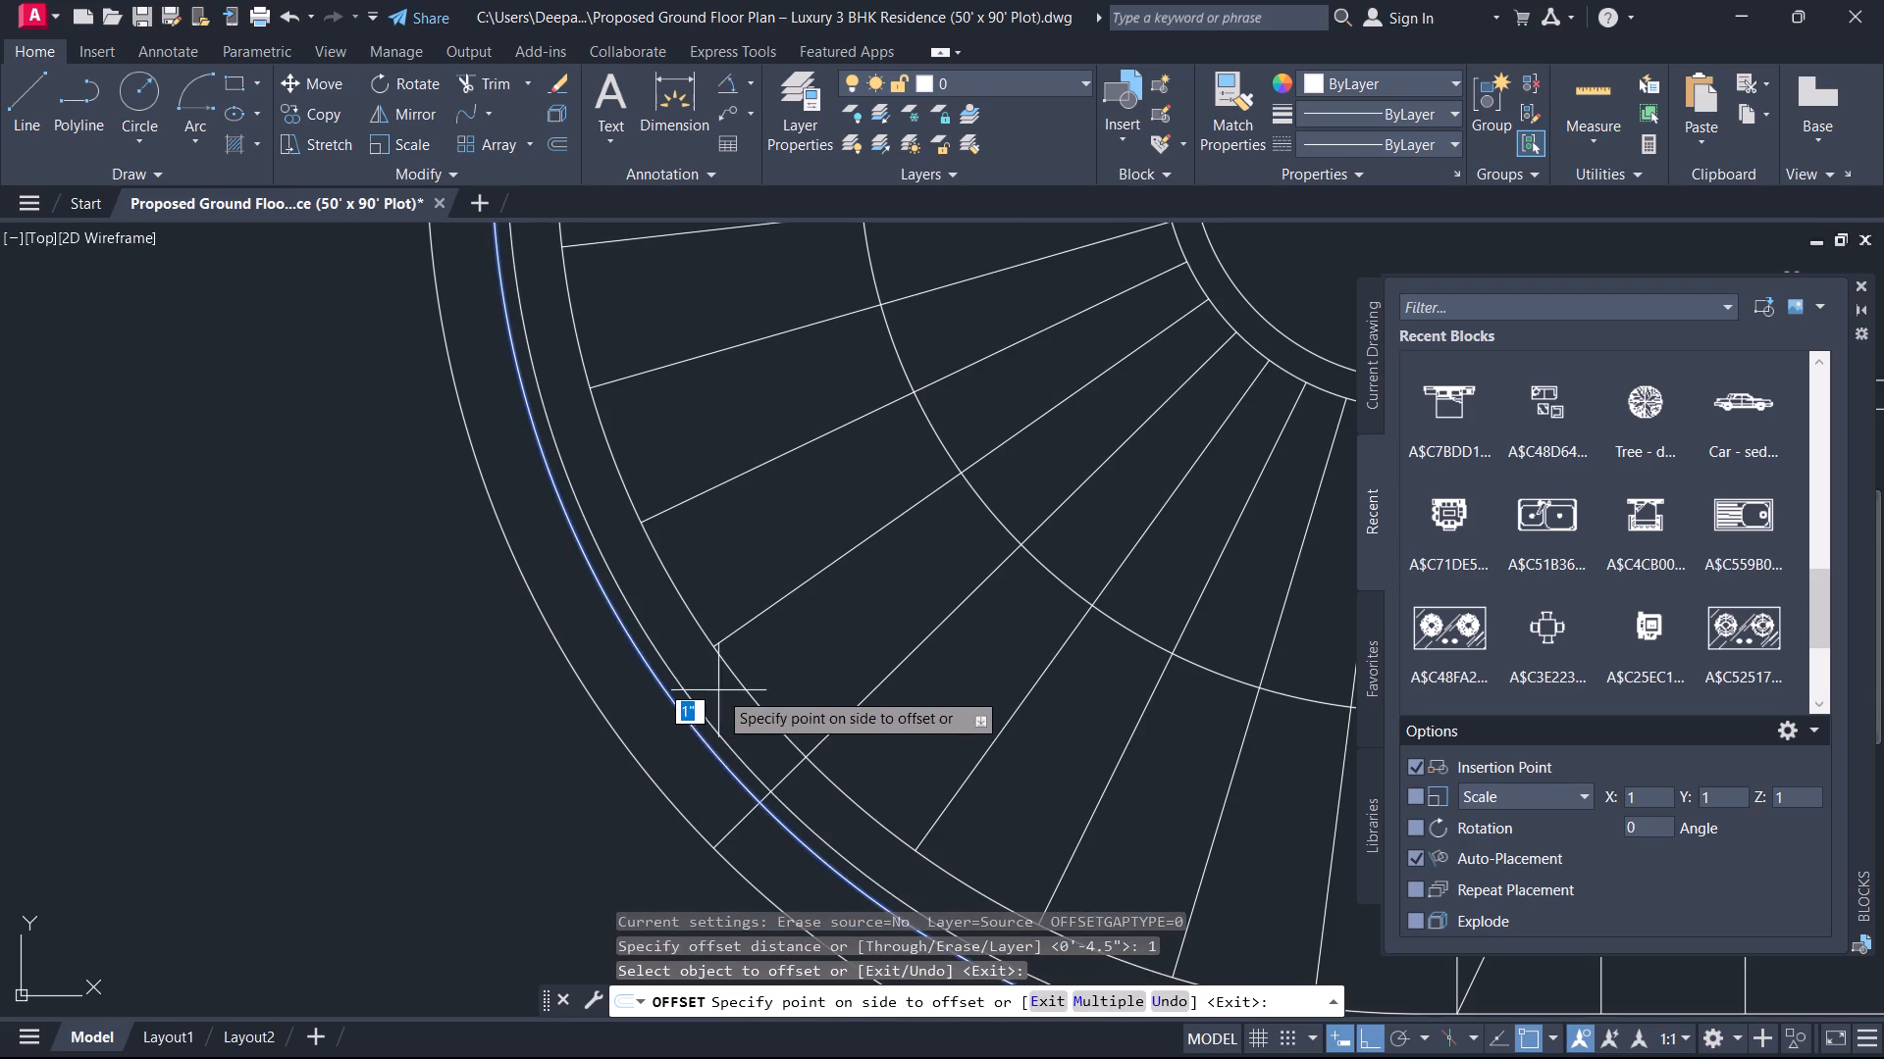
{"action": "left_click", "coordinate": [718, 690]}
{"action": "left_click", "coordinate": [667, 701]}
{"action": "left_click", "coordinate": [650, 710]}
{"action": "key", "text": "Escape"}
Delete the centre arc between the two curved glazing lines in the staircase wall.
{"action": "scroll", "coordinate": [654, 709], "scroll_direction": "up", "scroll_amount": 1}
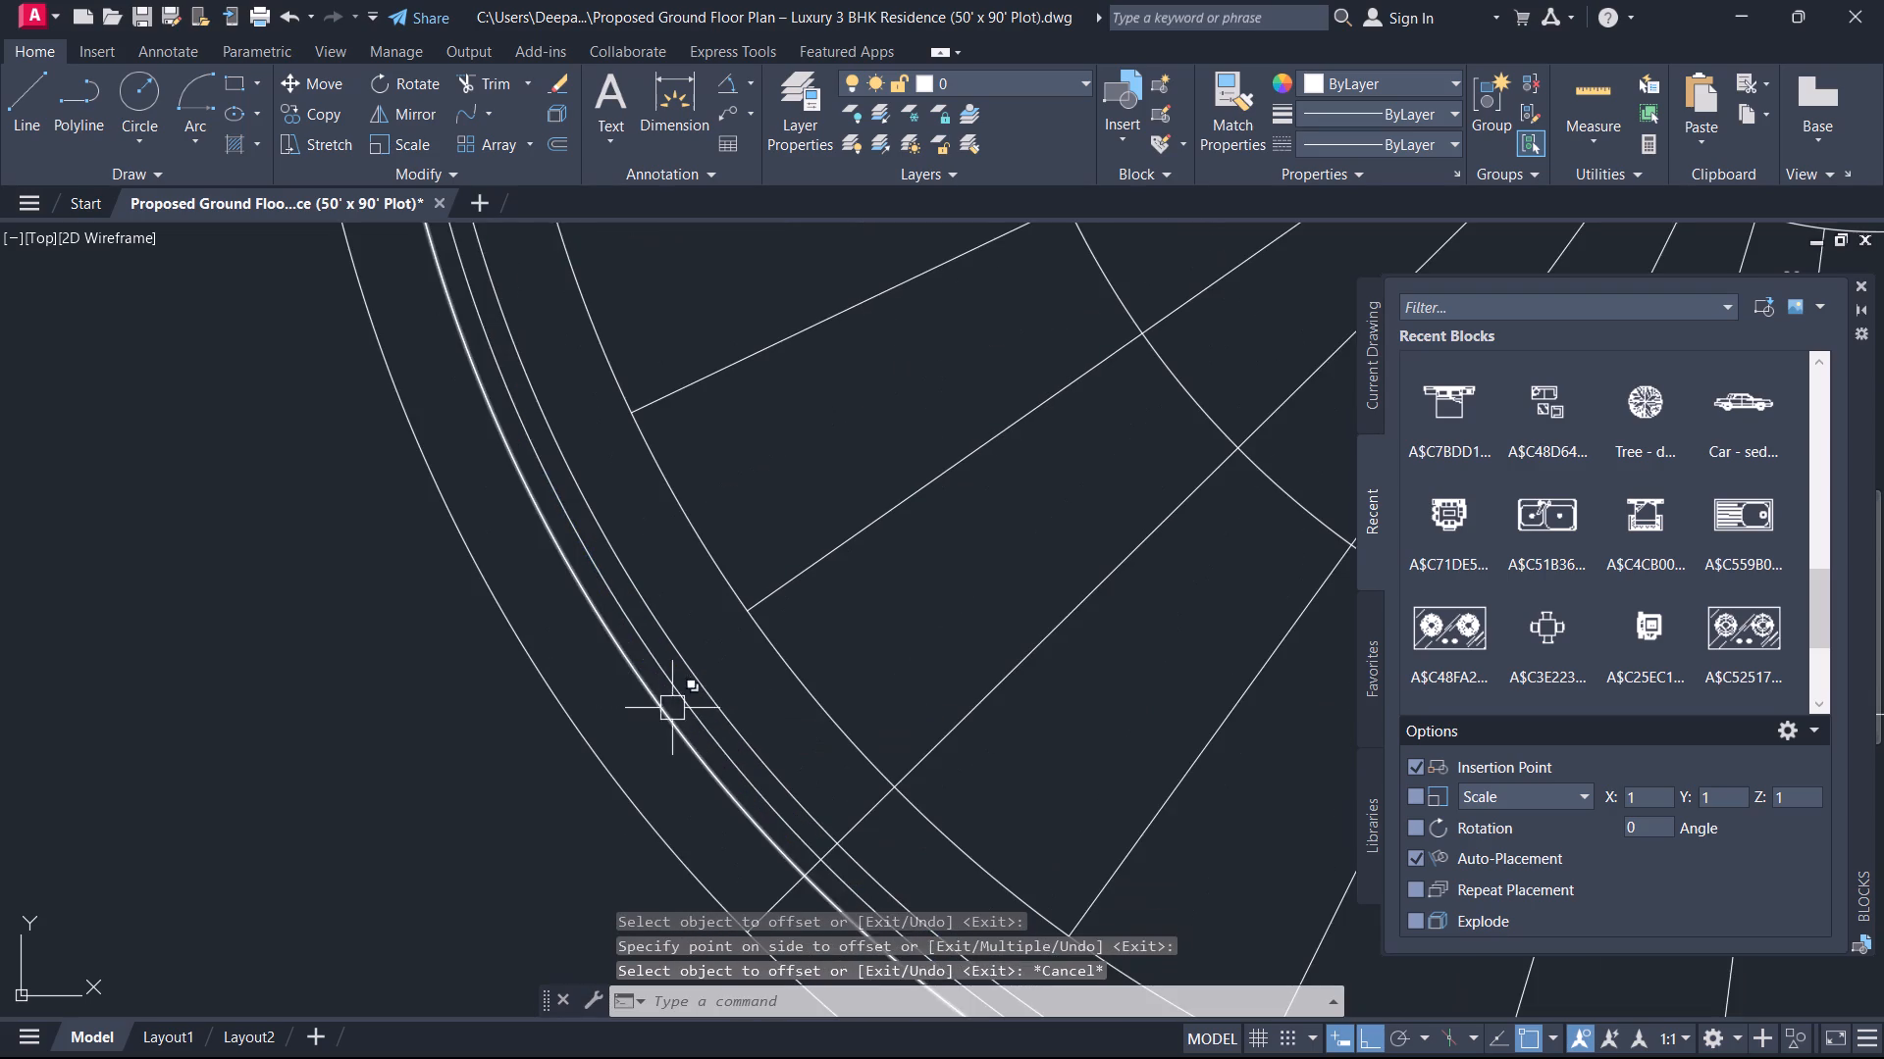
{"action": "middle_click_drag", "start_coordinate": [810, 708], "coordinate": [680, 657]}
{"action": "scroll", "coordinate": [602, 687], "scroll_direction": "up", "scroll_amount": 2}
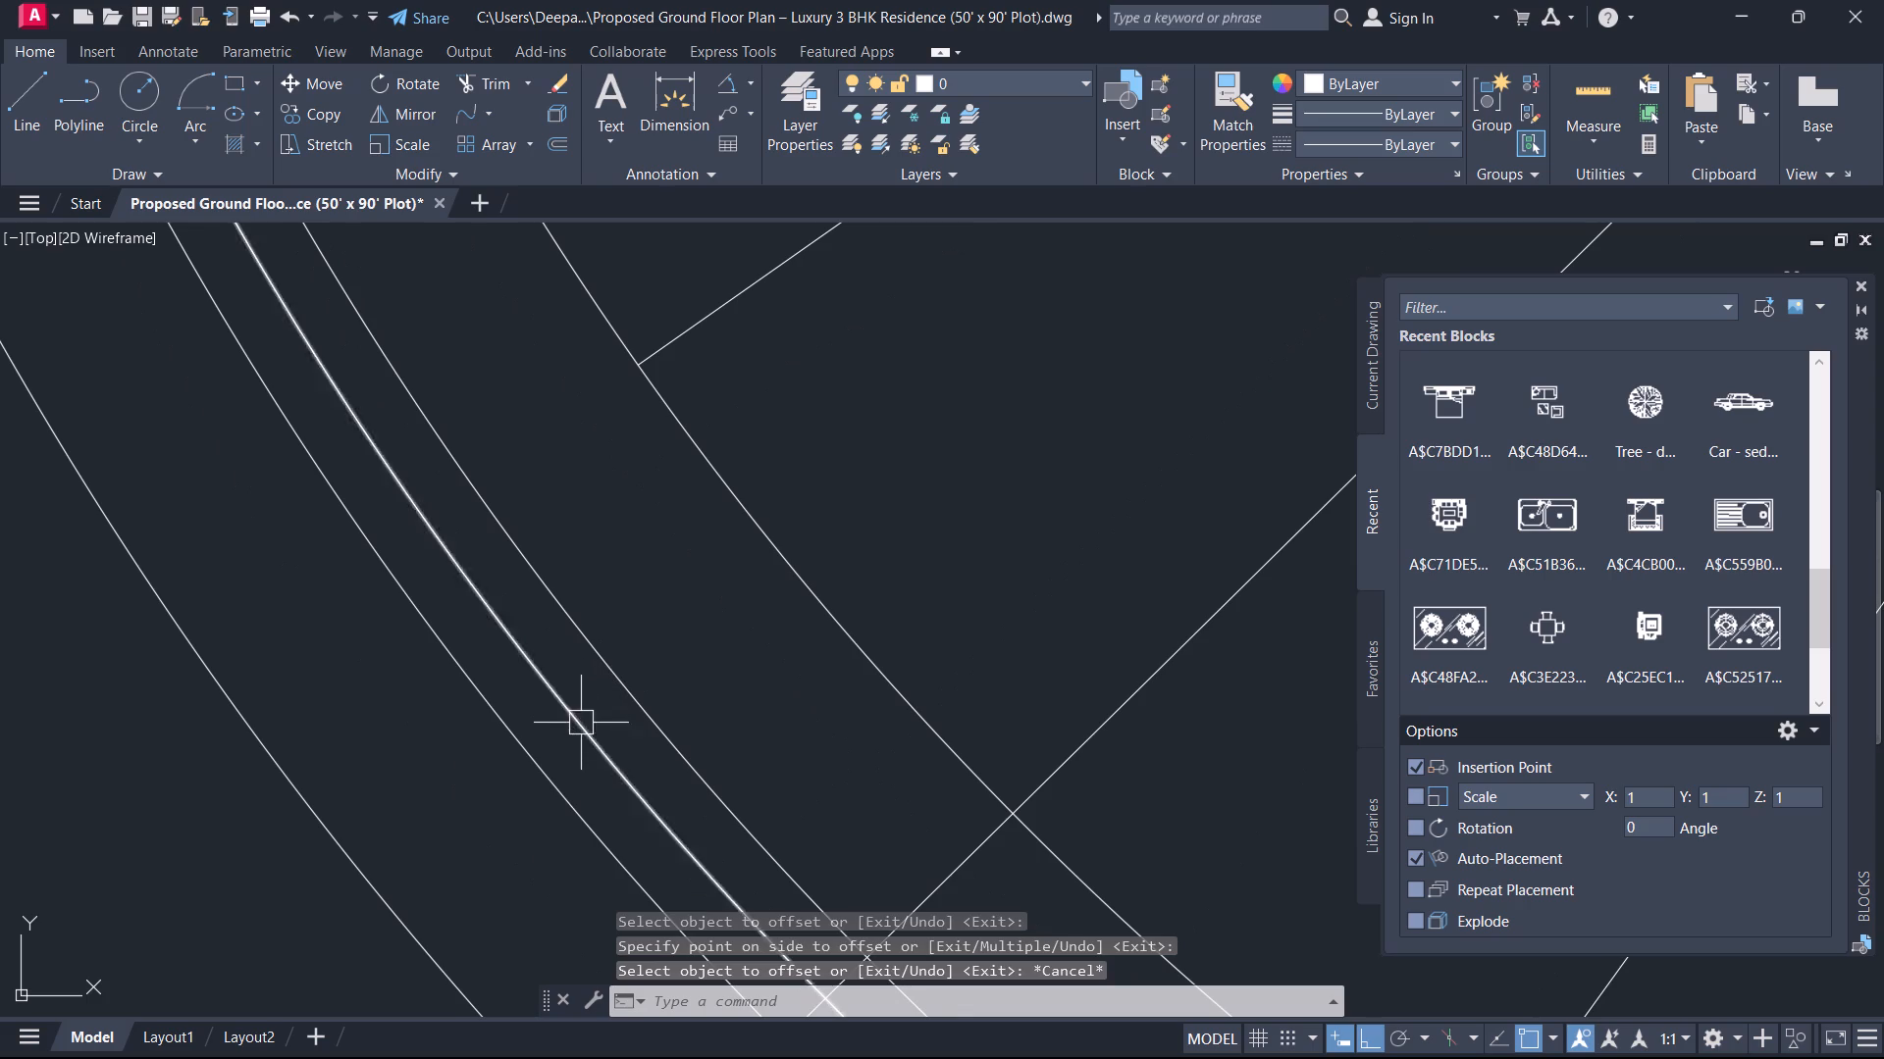
{"action": "left_click", "coordinate": [582, 720]}
{"action": "key", "text": "Delete"}
Trim both curved glazing lines back to the two window end lines in the staircase wall.
{"action": "scroll", "coordinate": [591, 713], "scroll_direction": "down", "scroll_amount": 2}
{"action": "middle_click_drag", "start_coordinate": [597, 679], "coordinate": [617, 638]}
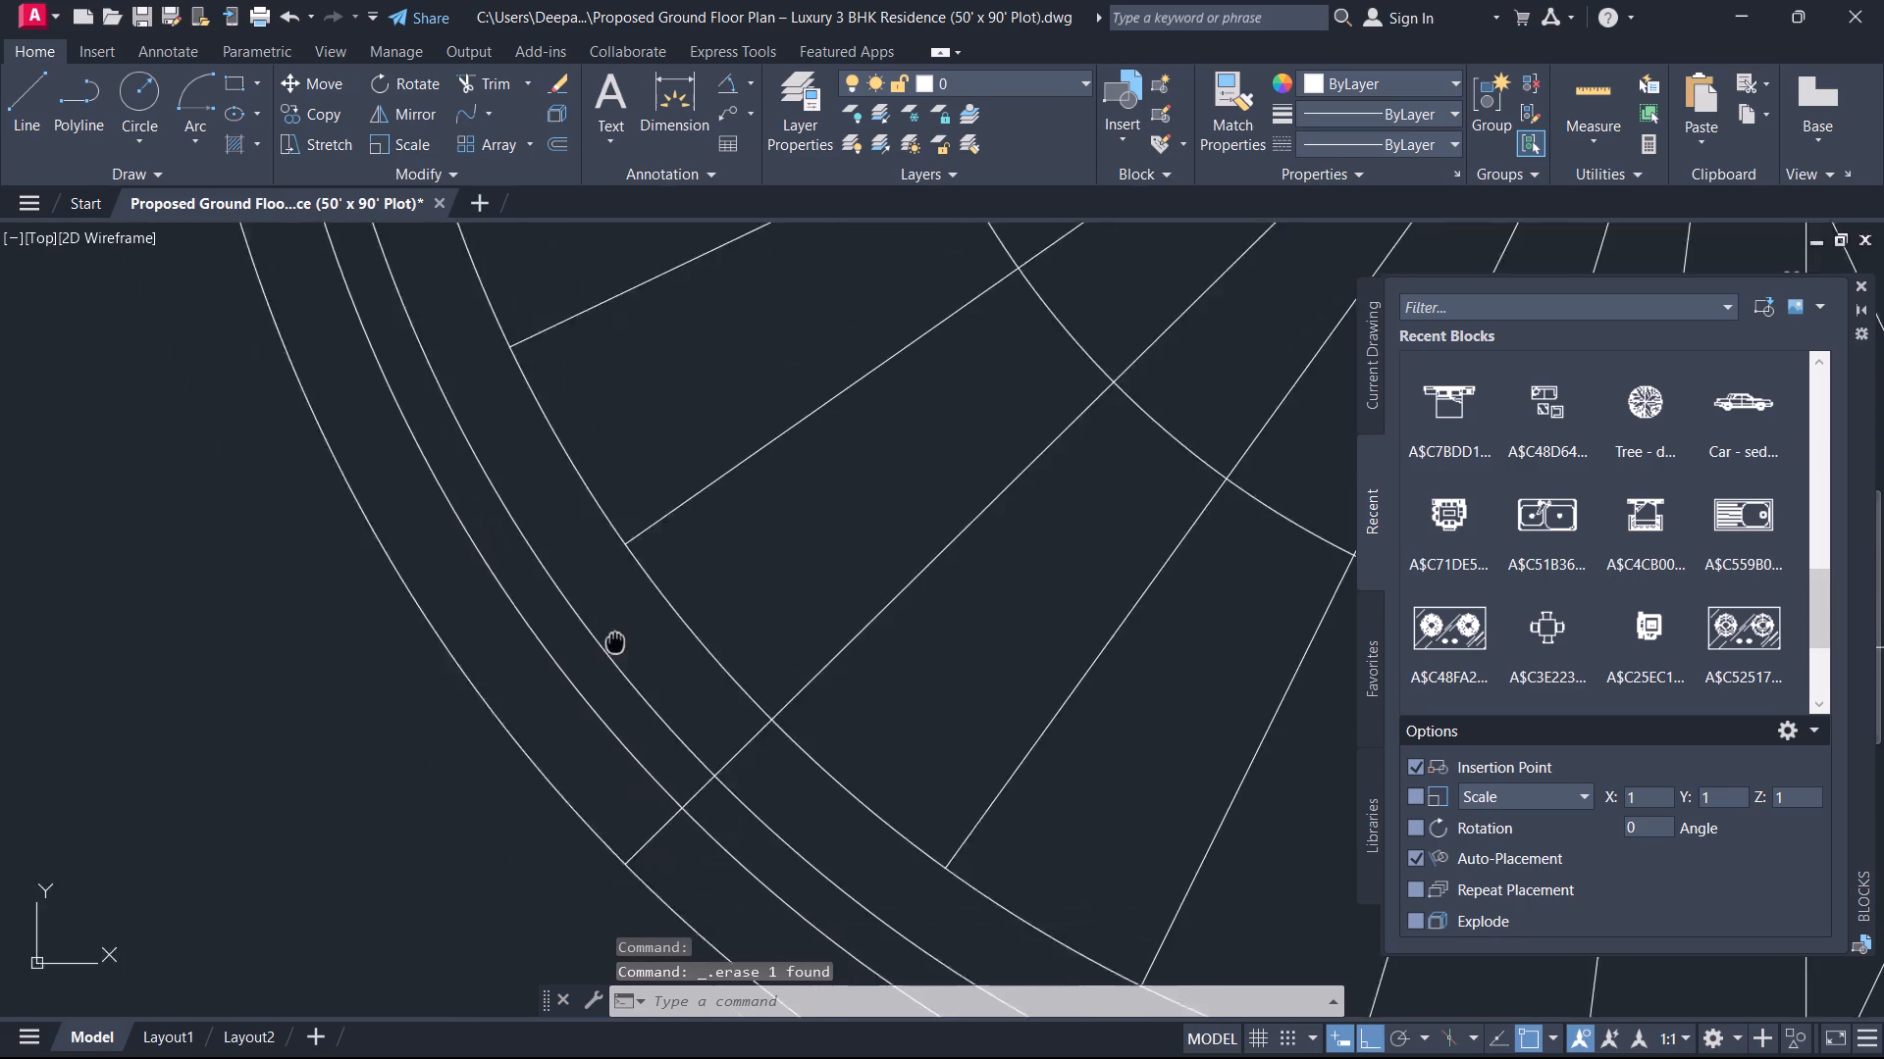
{"action": "middle_click_drag", "start_coordinate": [617, 638], "coordinate": [575, 528]}
{"action": "type", "text": "TR"}
{"action": "key", "text": "space"}
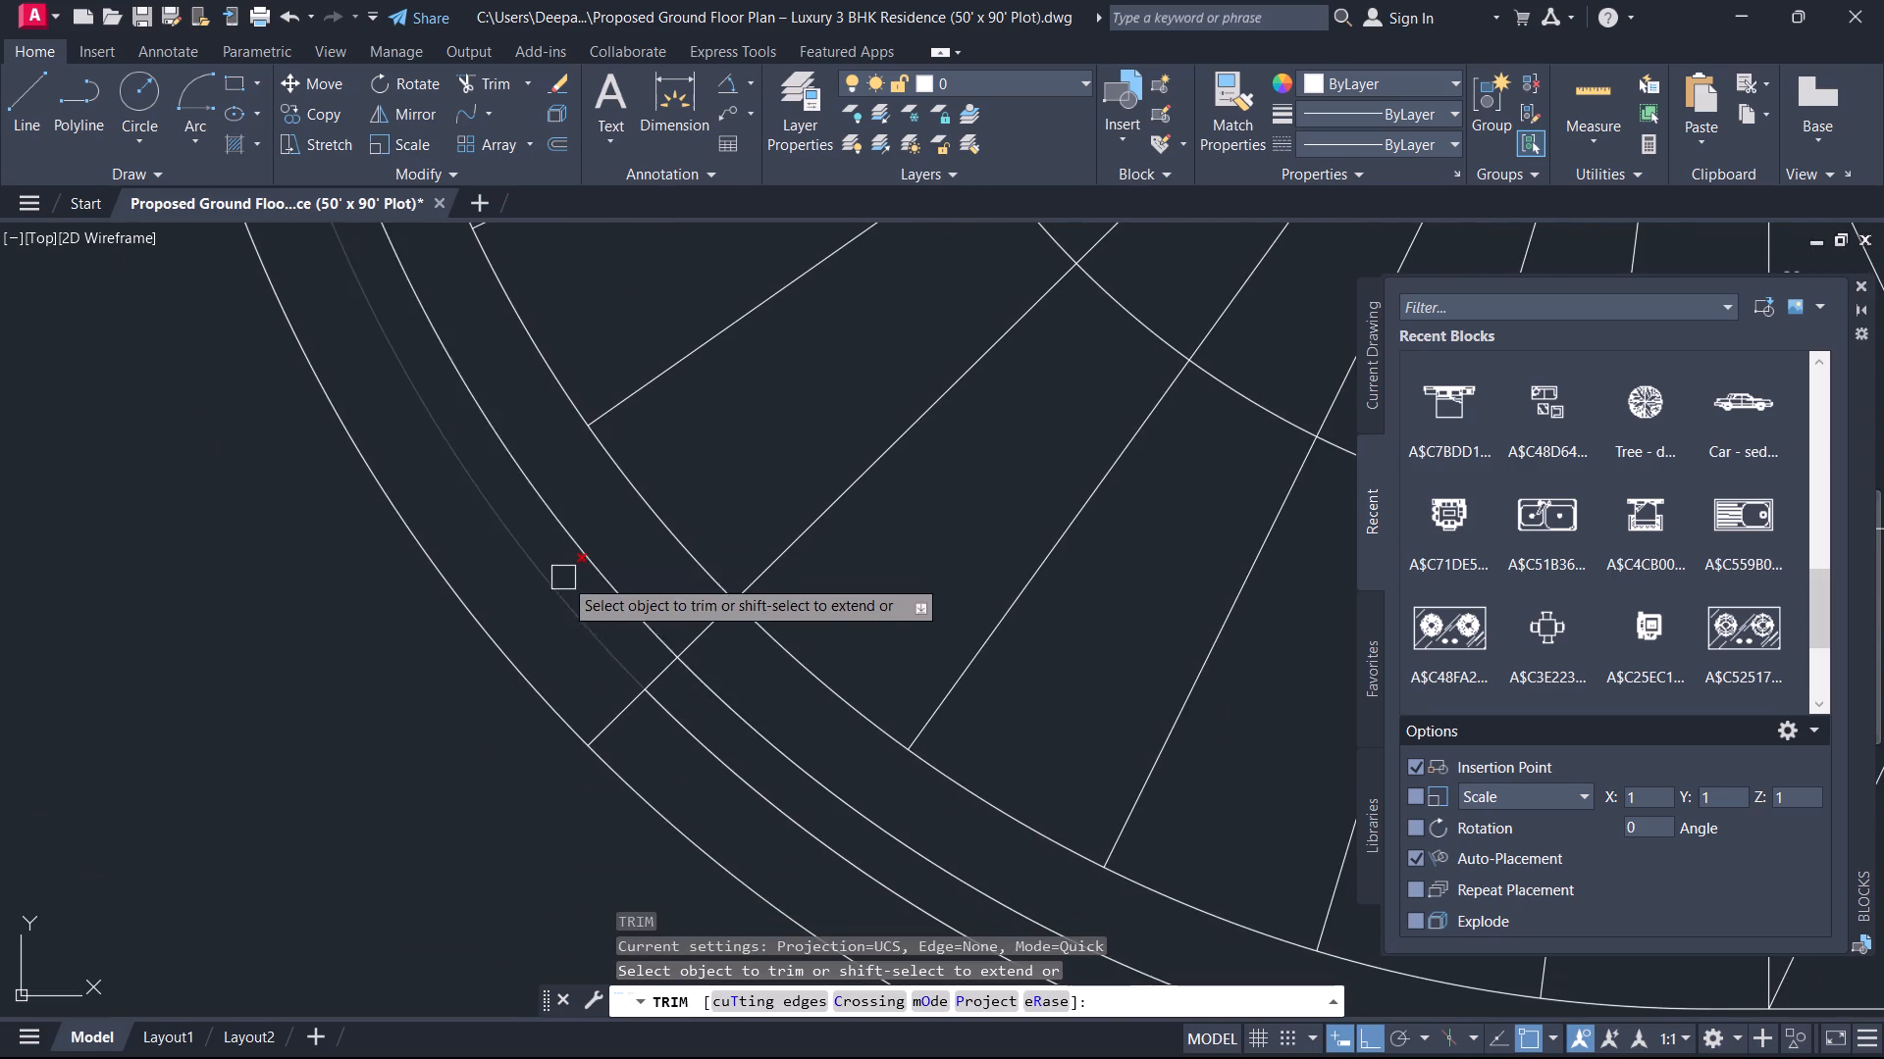
{"action": "left_click", "coordinate": [718, 676]}
{"action": "left_click", "coordinate": [690, 736]}
{"action": "scroll", "coordinate": [571, 551], "scroll_direction": "down", "scroll_amount": 2}
{"action": "scroll", "coordinate": [564, 547], "scroll_direction": "up", "scroll_amount": 1}
{"action": "scroll", "coordinate": [568, 549], "scroll_direction": "down", "scroll_amount": 1}
{"action": "scroll", "coordinate": [490, 524], "scroll_direction": "down", "scroll_amount": 1}
{"action": "middle_click_drag", "start_coordinate": [428, 553], "coordinate": [544, 1058]}
{"action": "scroll", "coordinate": [639, 646], "scroll_direction": "up", "scroll_amount": 3}
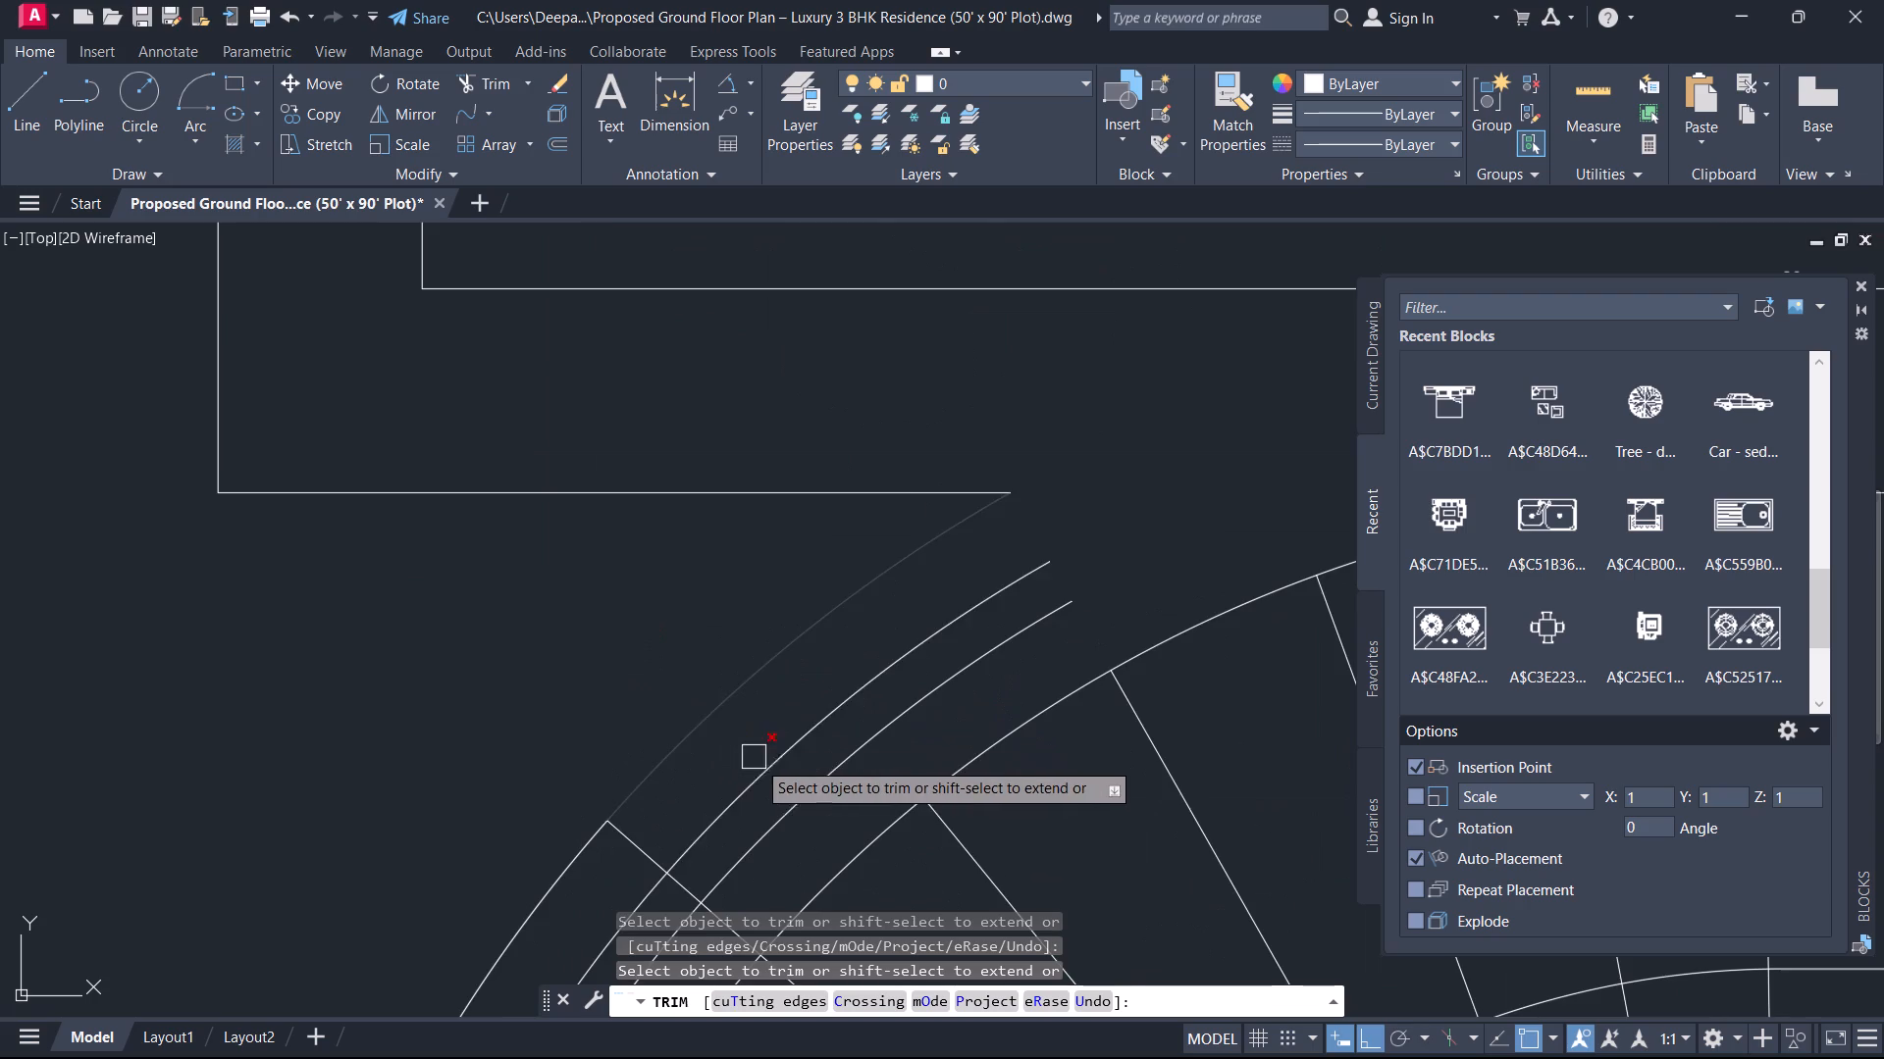
{"action": "scroll", "coordinate": [770, 768], "scroll_direction": "up", "scroll_amount": 1}
{"action": "left_click_drag", "start_coordinate": [868, 840], "coordinate": [866, 830]}
{"action": "left_click", "coordinate": [785, 689]}
{"action": "key", "text": "Escape"}
Solid-hatch the curved staircase wall beyond the window and the wall between dining and stairs, including the curved entrance wall.
{"action": "scroll", "coordinate": [807, 677], "scroll_direction": "down", "scroll_amount": 5}
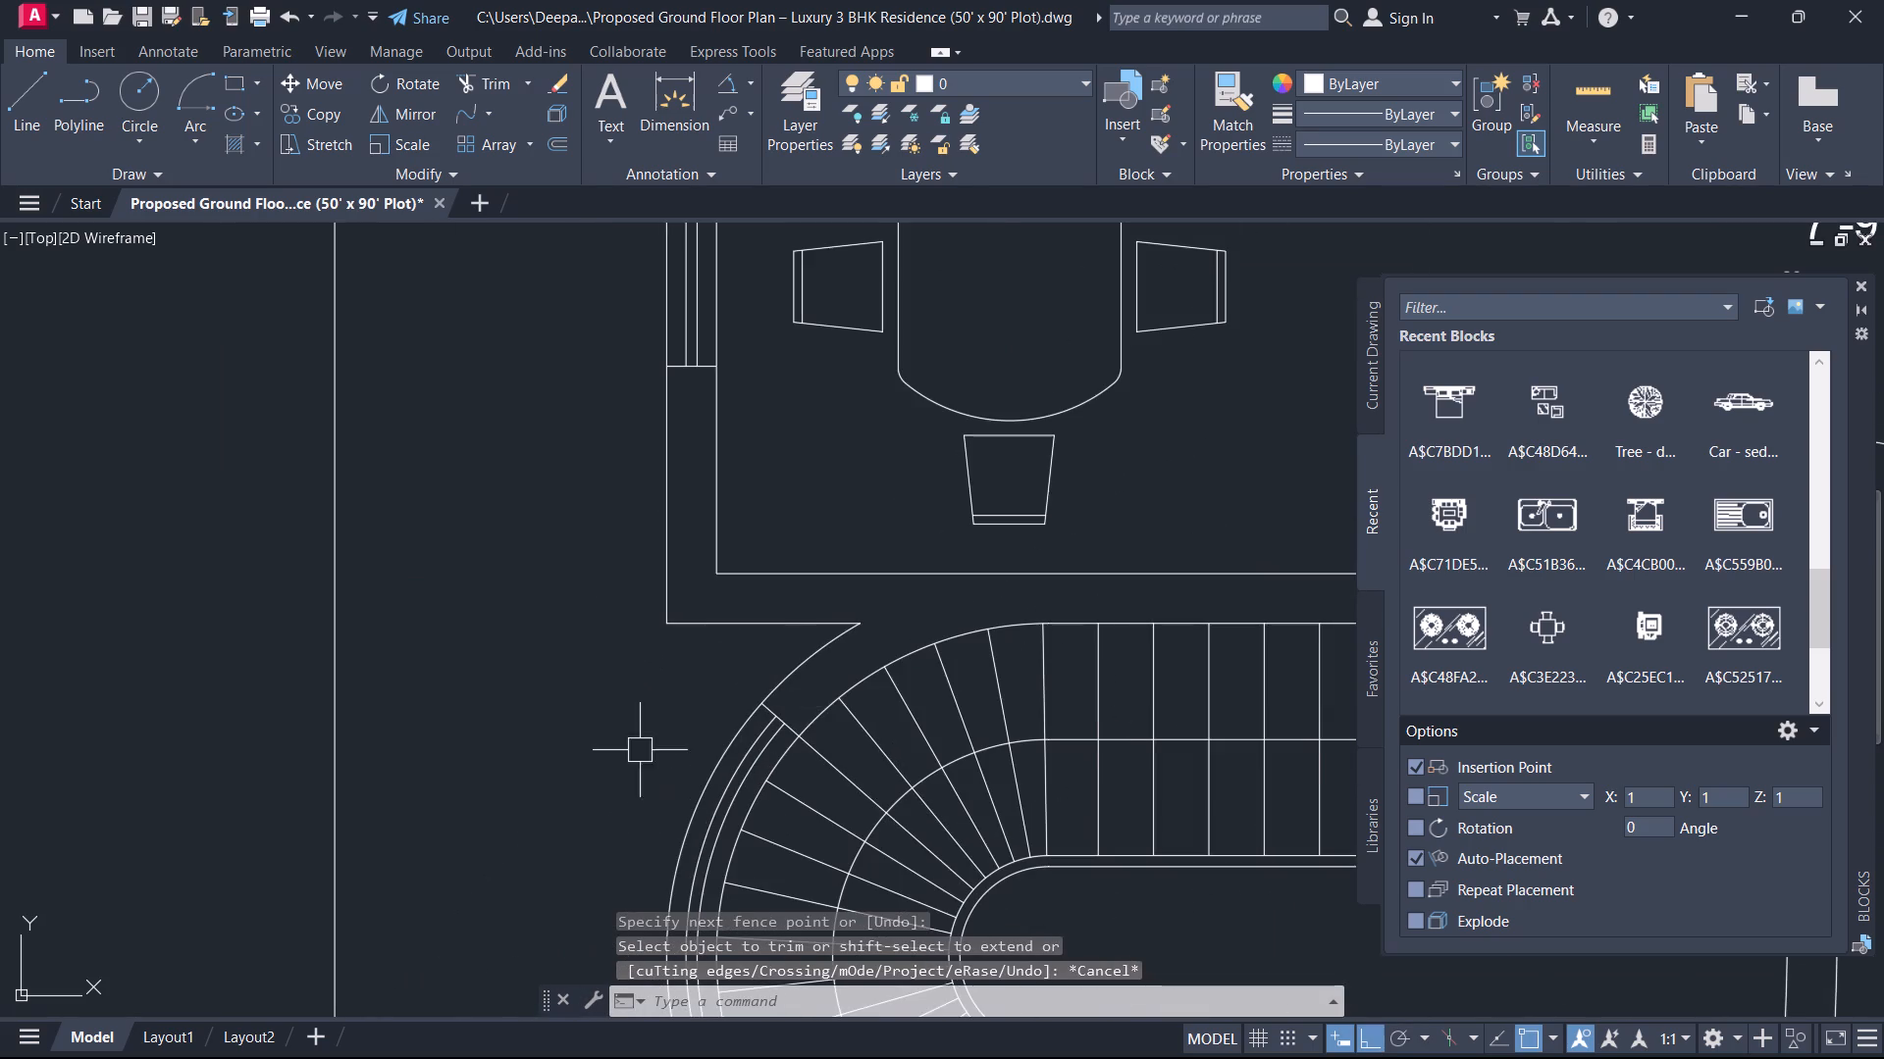
{"action": "scroll", "coordinate": [540, 729], "scroll_direction": "down", "scroll_amount": 1}
{"action": "middle_click_drag", "start_coordinate": [576, 764], "coordinate": [524, 516]}
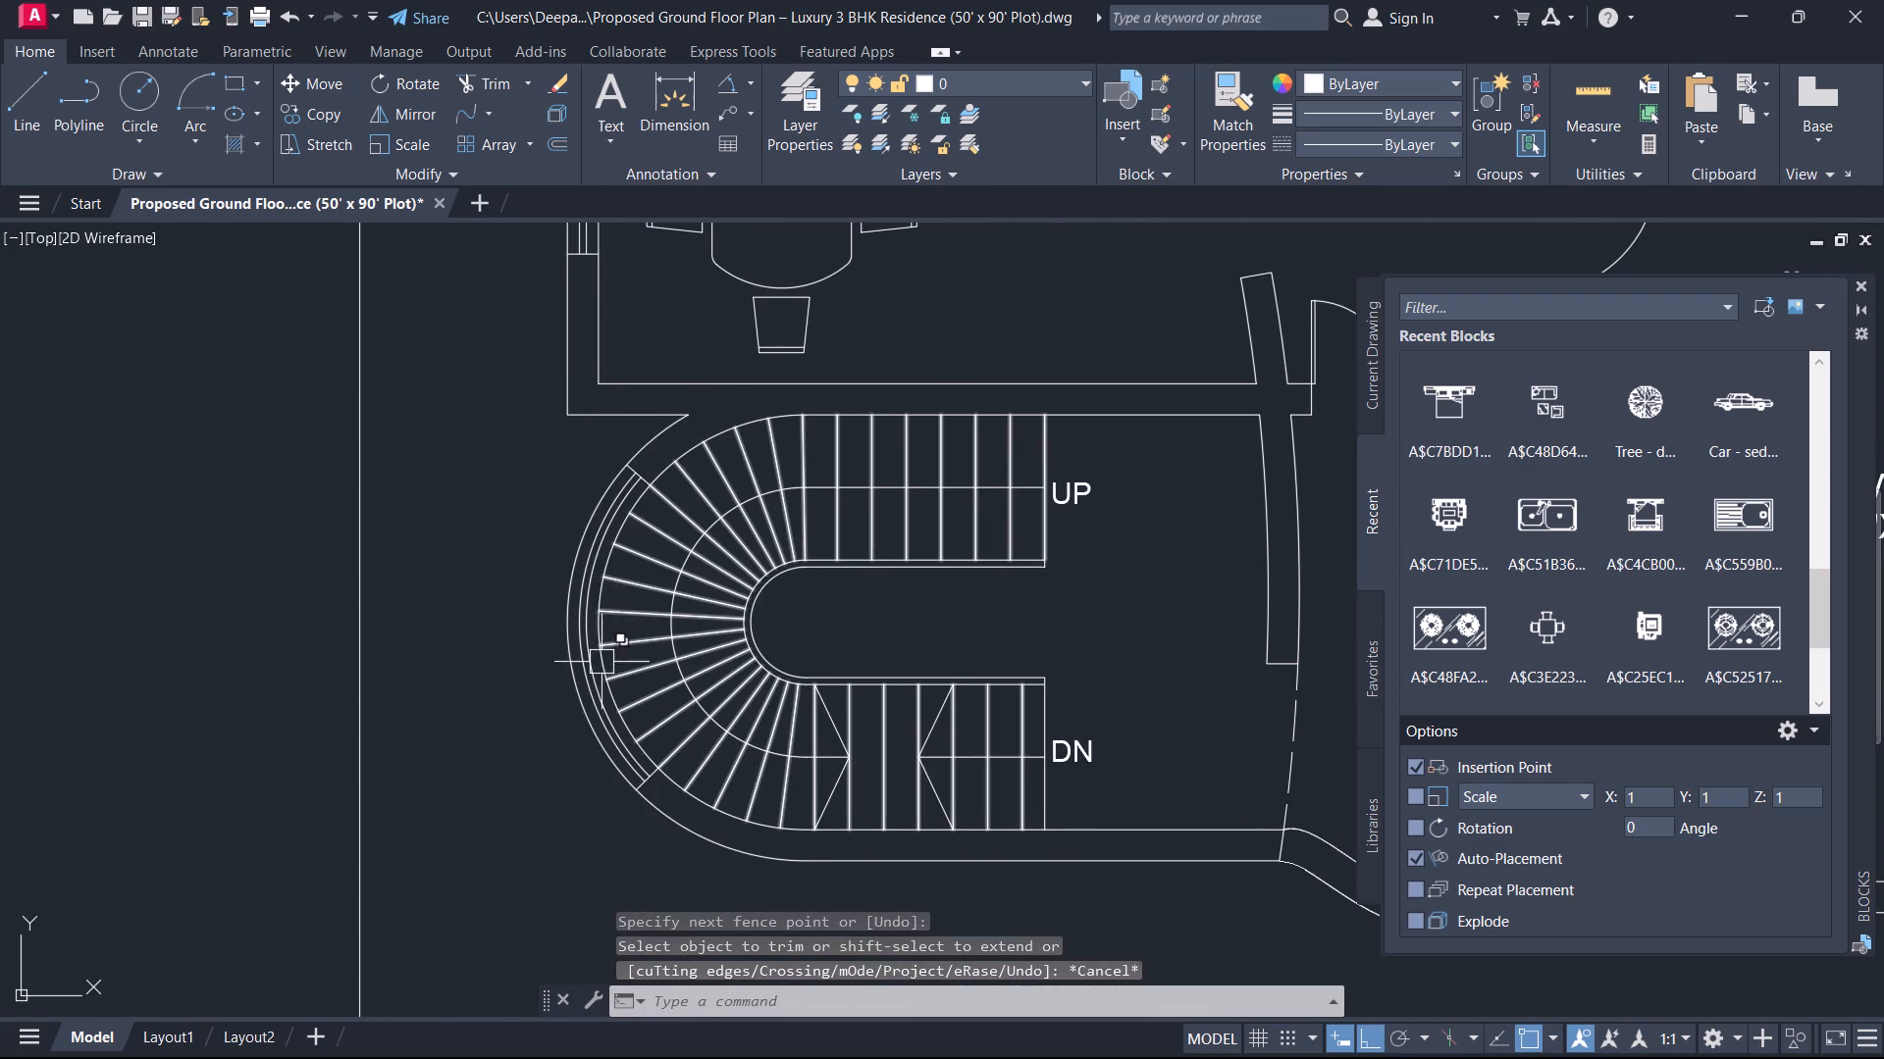
{"action": "scroll", "coordinate": [602, 664], "scroll_direction": "down", "scroll_amount": 3}
{"action": "key", "text": "h"}
{"action": "key", "text": "space"}
{"action": "scroll", "coordinate": [635, 708], "scroll_direction": "up", "scroll_amount": 1}
{"action": "left_click", "coordinate": [663, 705]}
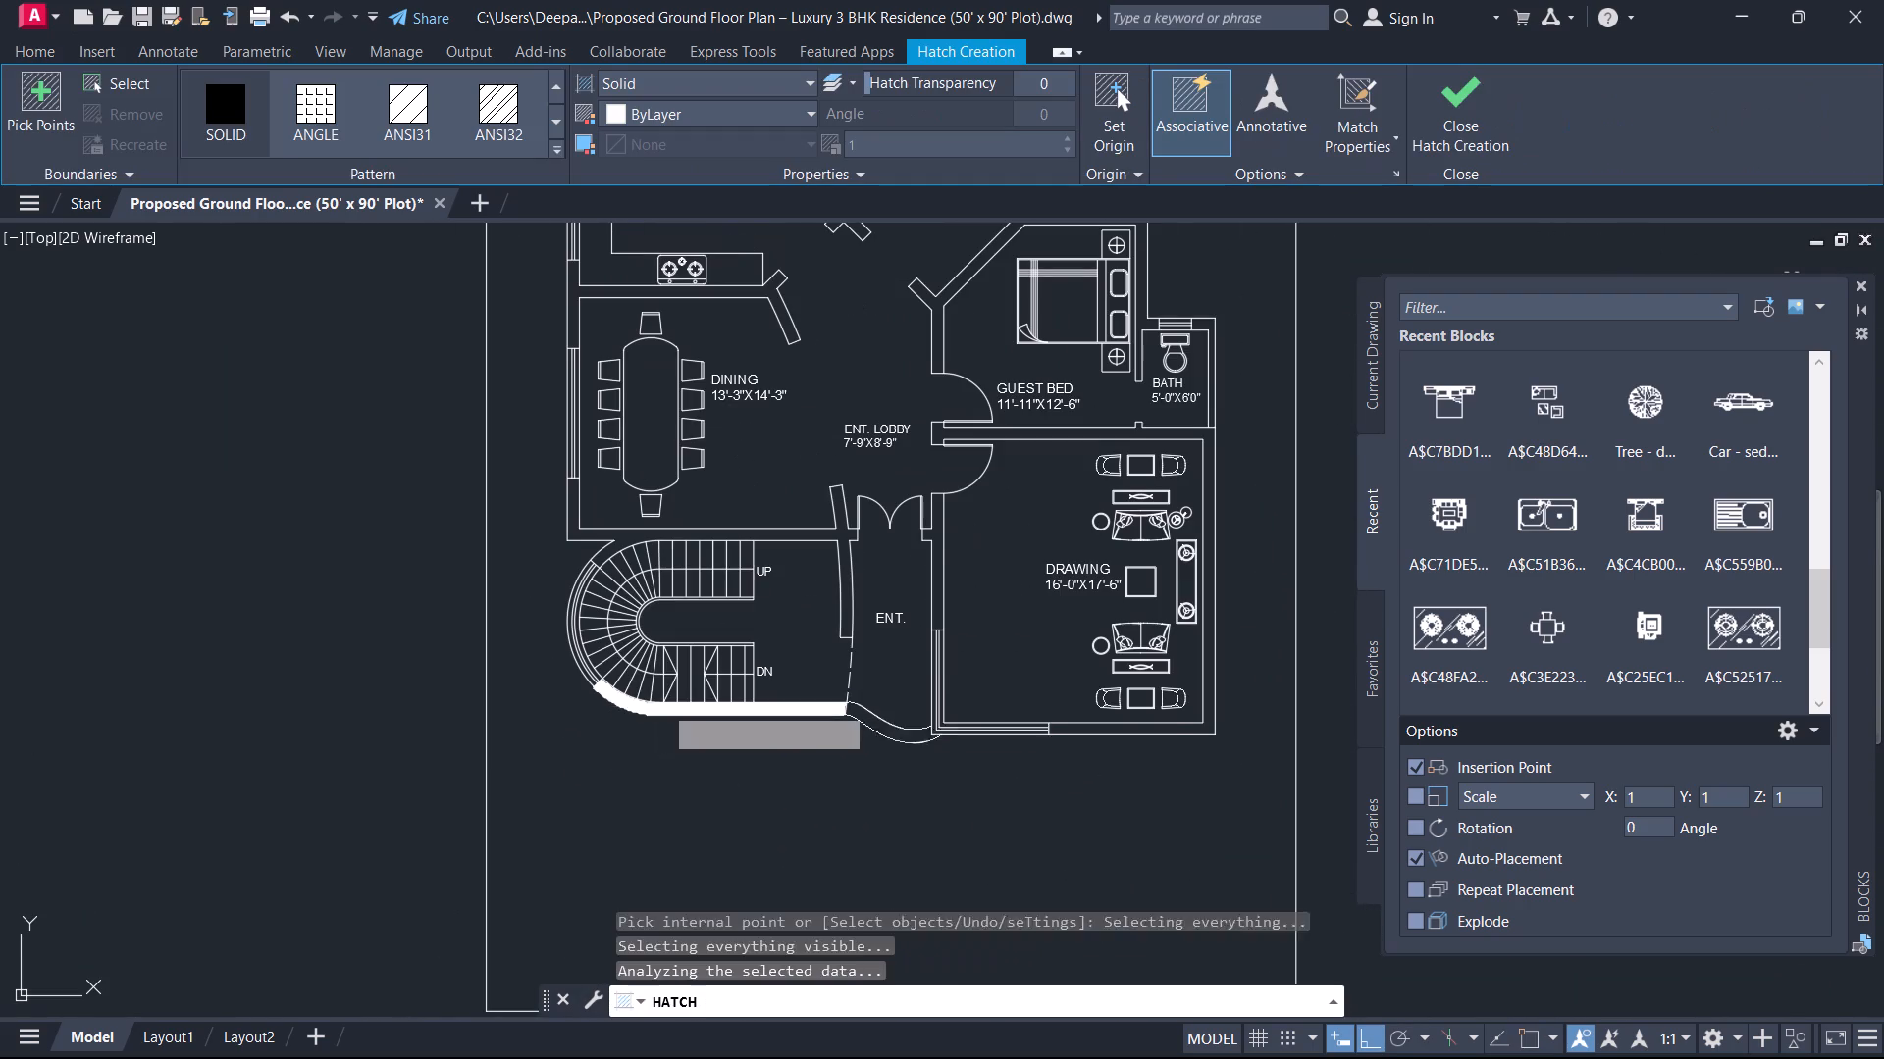
{"action": "left_click", "coordinate": [663, 532]}
{"action": "key", "text": "space"}
Solid-hatch the wall between kitchen and dining, including its outer wall section and angled end.
{"action": "middle_click_drag", "start_coordinate": [666, 509], "coordinate": [682, 791]}
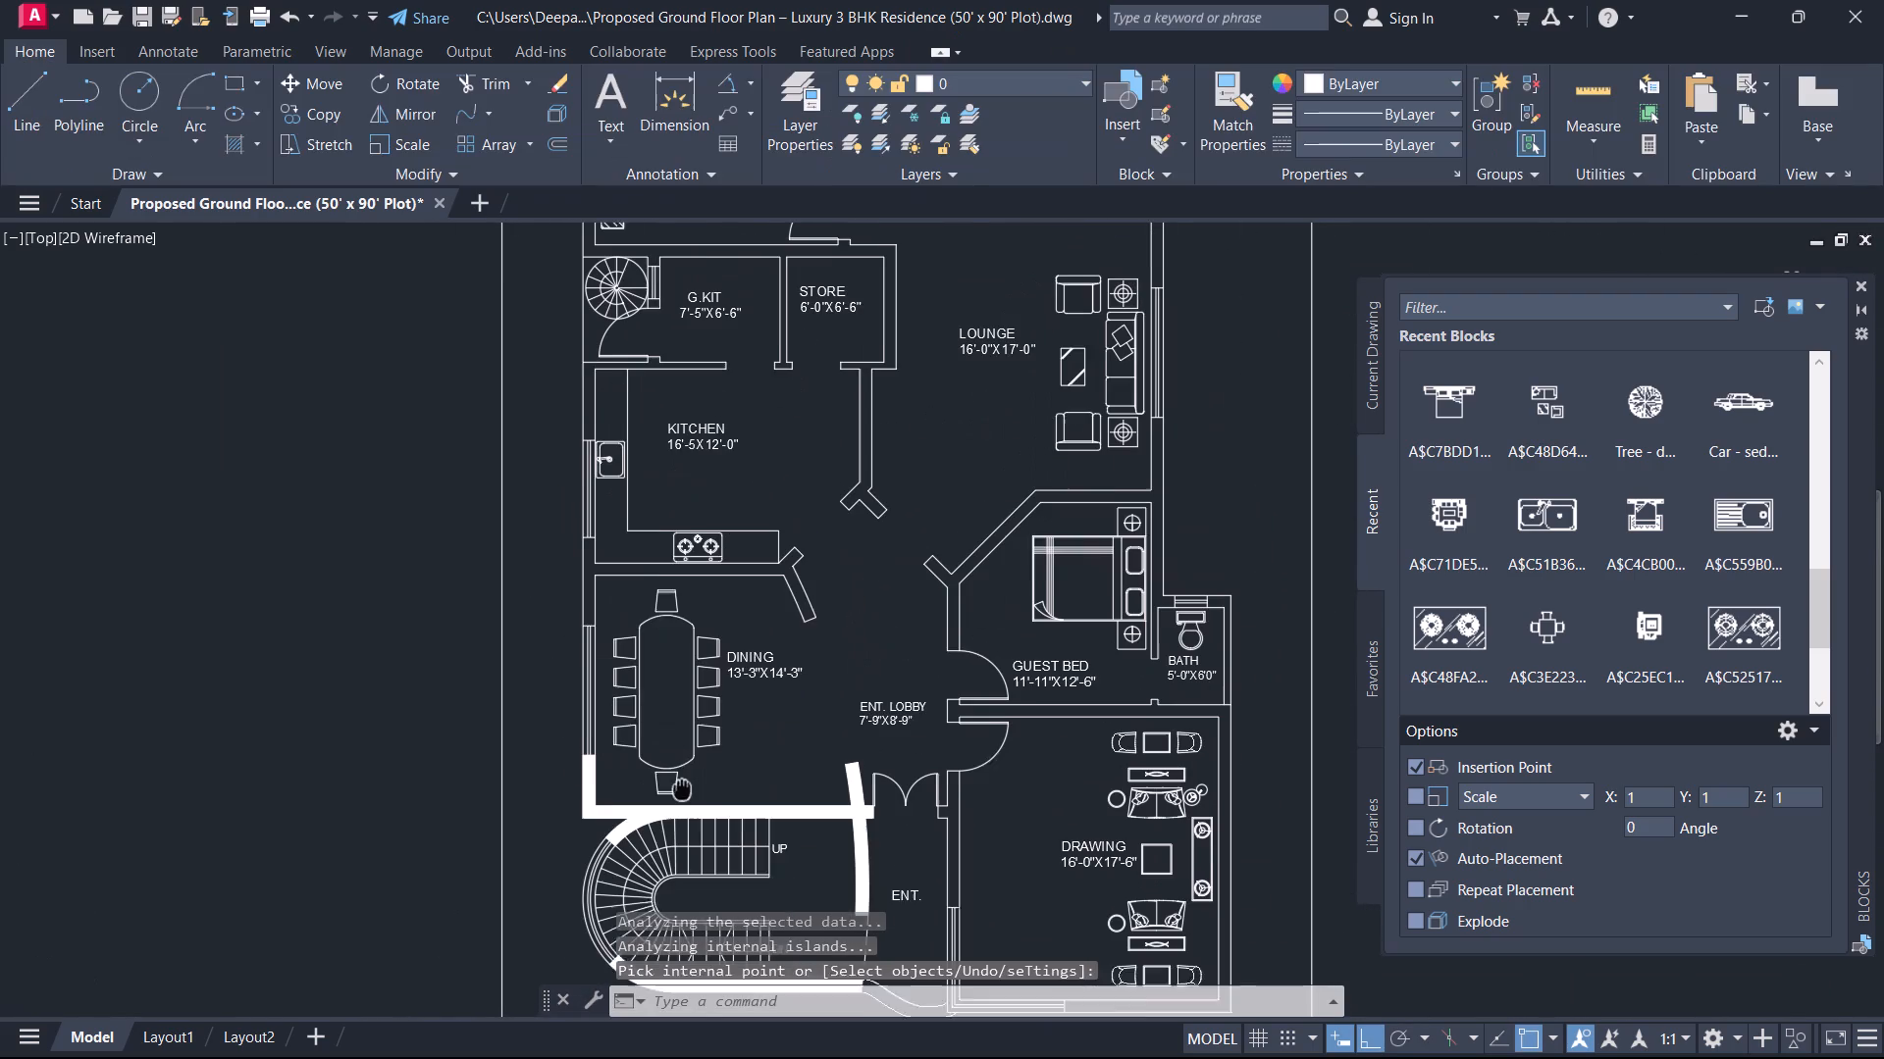
{"action": "middle_click_drag", "start_coordinate": [682, 791], "coordinate": [682, 793]}
{"action": "key", "text": "space"}
{"action": "left_click", "coordinate": [595, 579]}
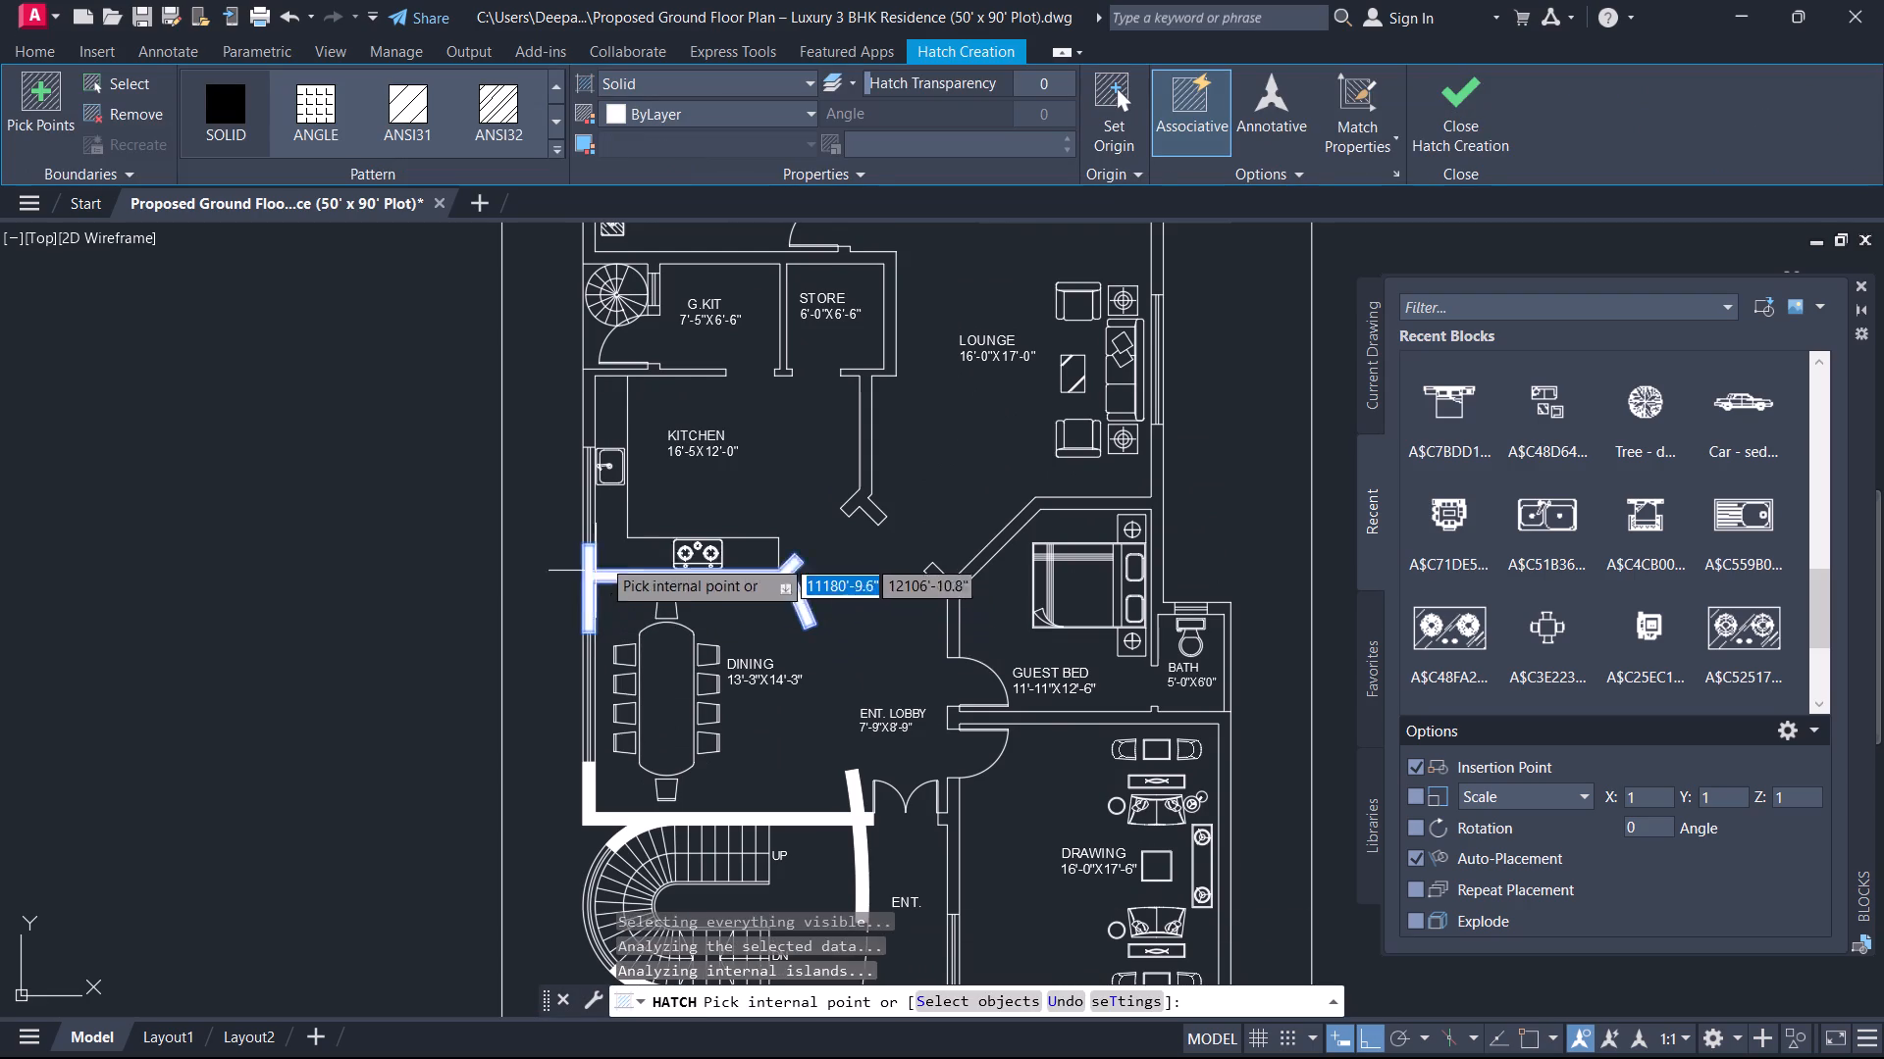
{"action": "key", "text": "space"}
Solid-hatch the walls around the kitchen, G.KIT and store, including the short wall pieces beside the spiral stair.
{"action": "key", "text": "space"}
{"action": "left_click", "coordinate": [589, 394]}
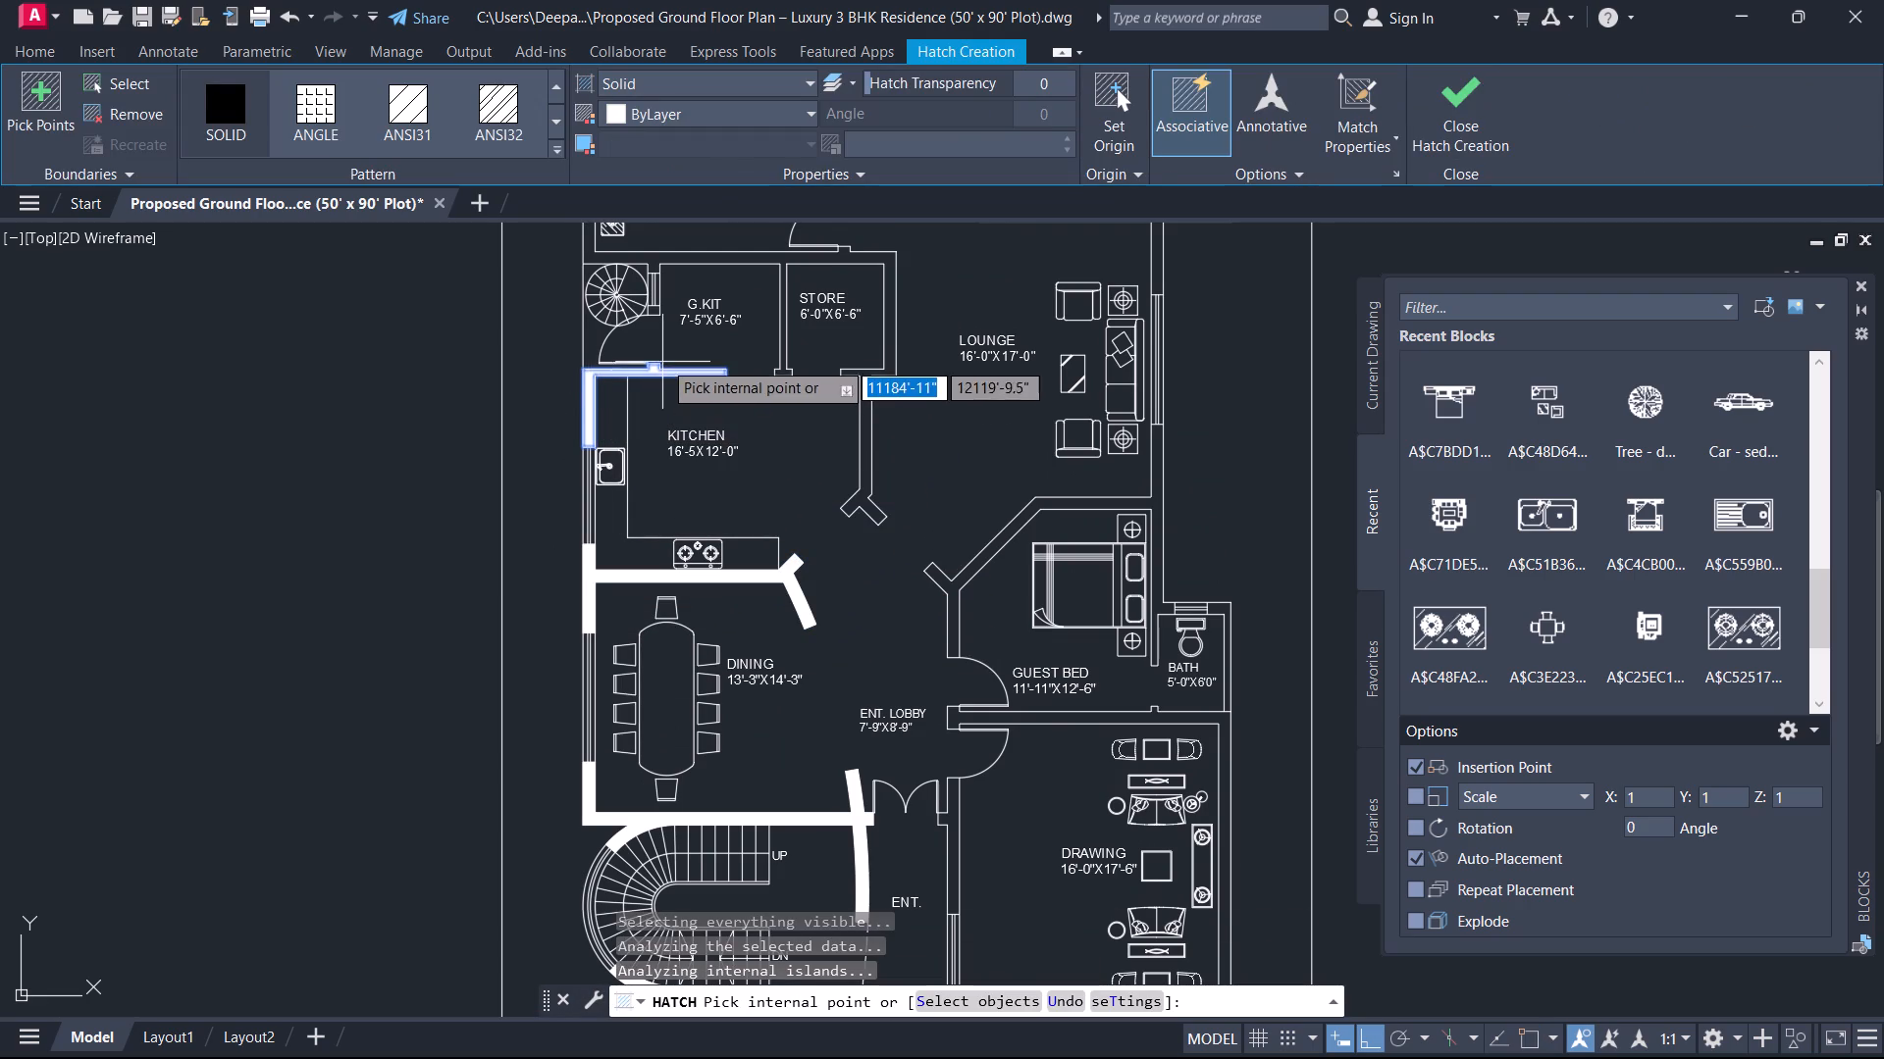
{"action": "scroll", "coordinate": [652, 304], "scroll_direction": "up", "scroll_amount": 2}
{"action": "left_click", "coordinate": [650, 319]}
{"action": "middle_click_drag", "start_coordinate": [655, 348], "coordinate": [655, 351]}
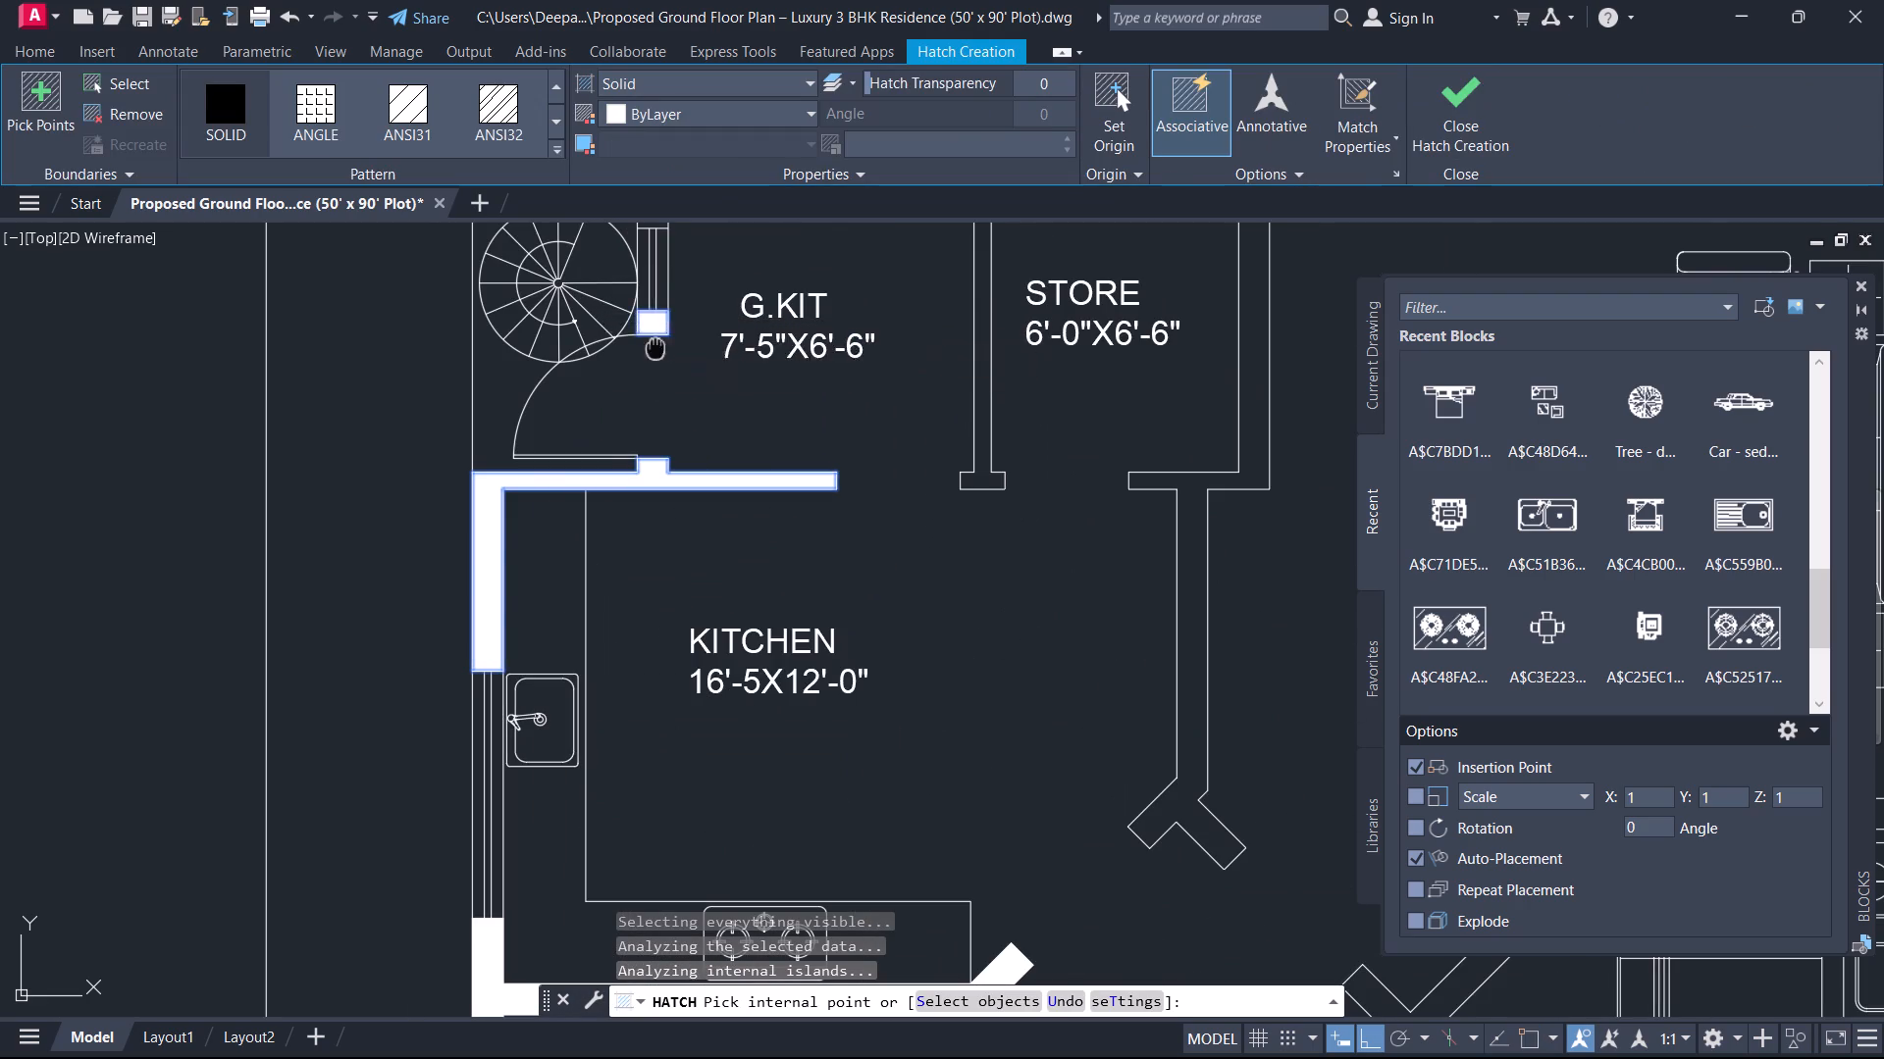
{"action": "middle_click_drag", "start_coordinate": [655, 351], "coordinate": [619, 715]}
{"action": "left_click", "coordinate": [620, 577]}
{"action": "scroll", "coordinate": [622, 577], "scroll_direction": "down", "scroll_amount": 3}
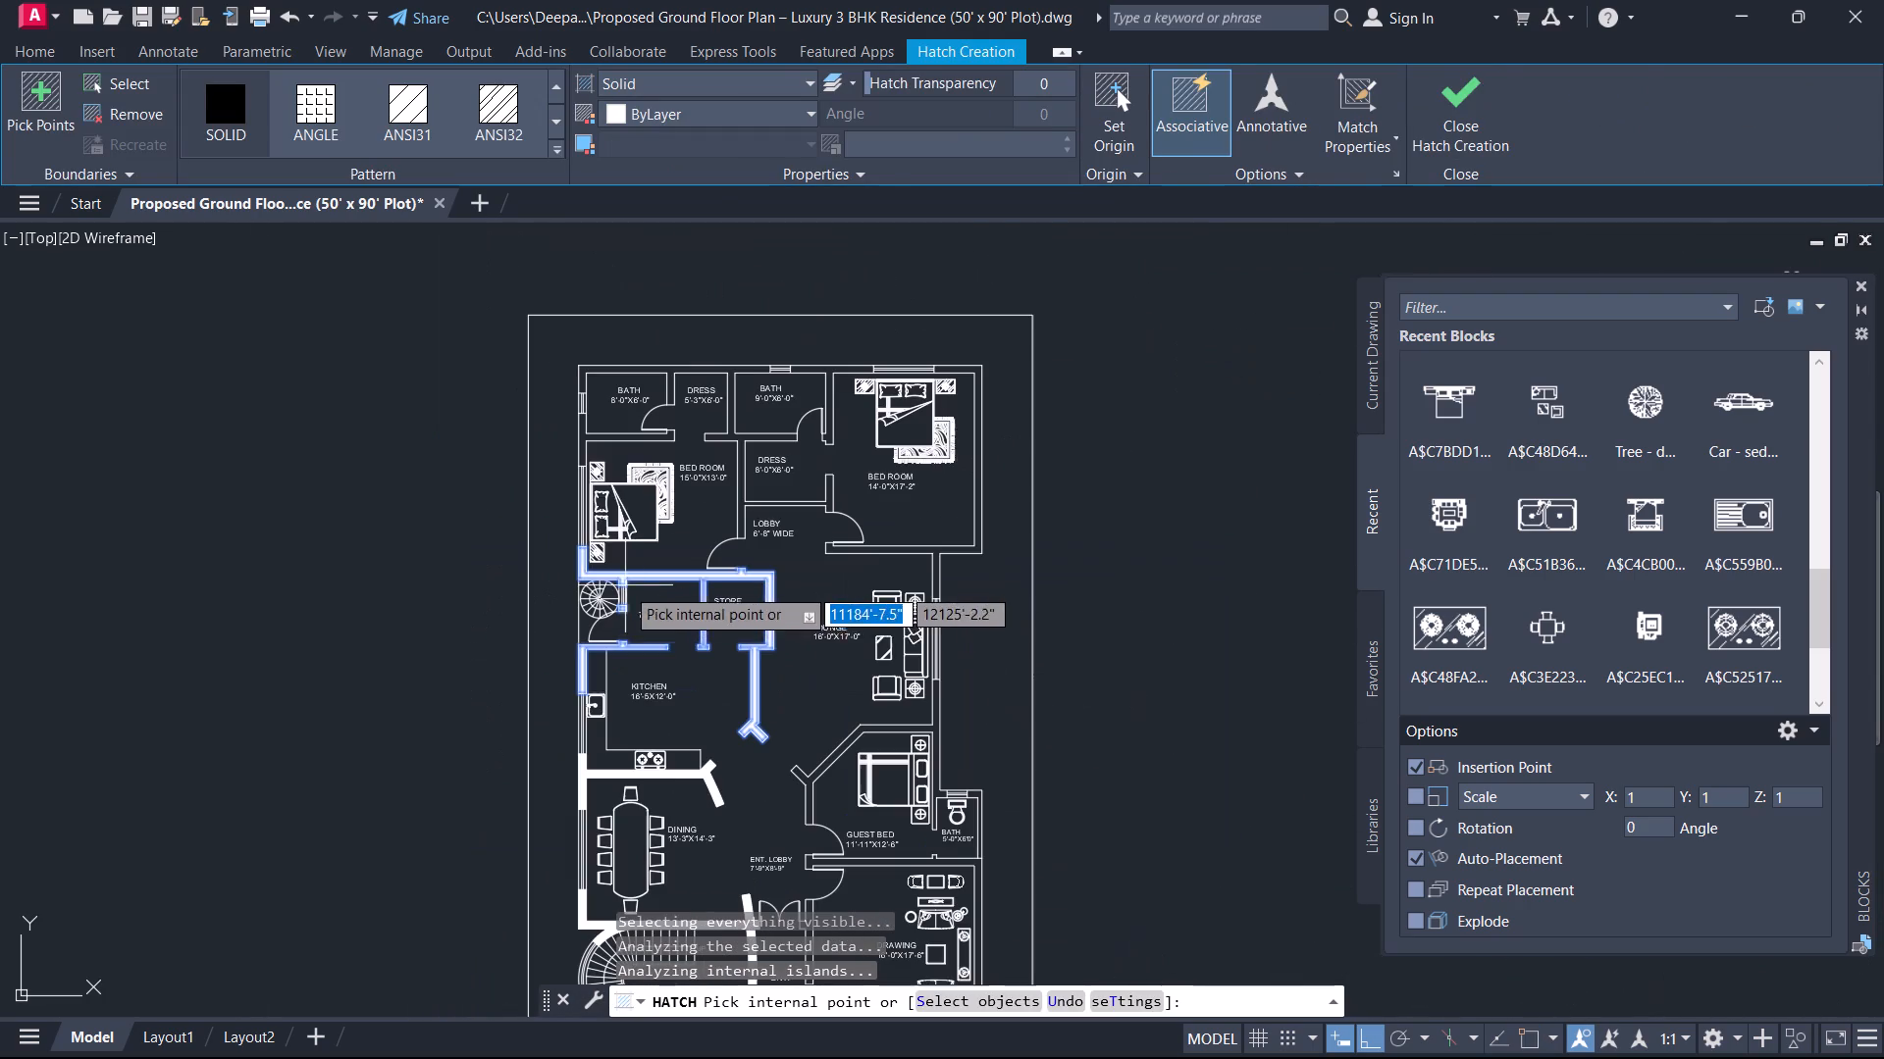
{"action": "key", "text": "space"}
Solid-hatch the walls around the 8'-0"X6'-0" bath, both dress rooms and the lobby, including the bath-bedroom wall and outer corner.
{"action": "key", "text": "space"}
{"action": "scroll", "coordinate": [584, 428], "scroll_direction": "up", "scroll_amount": 1}
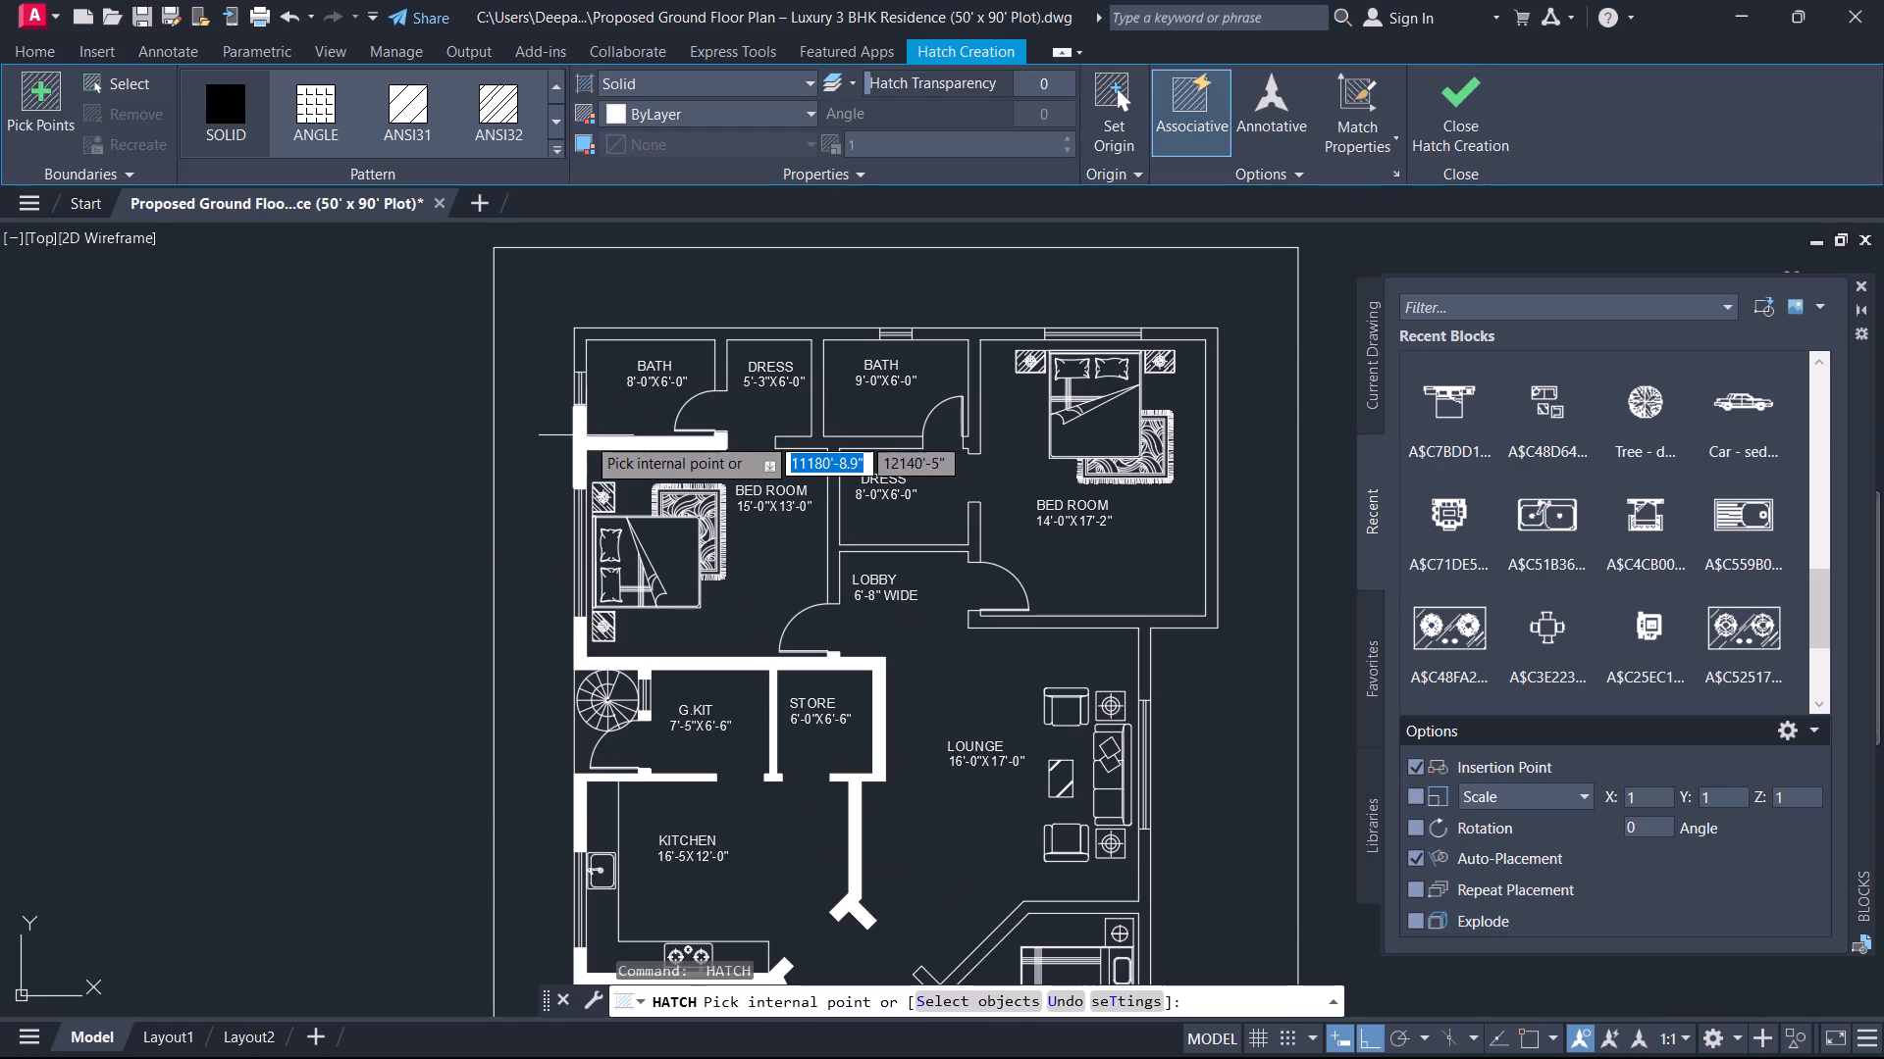
{"action": "left_click", "coordinate": [586, 435]}
{"action": "key", "text": "space"}
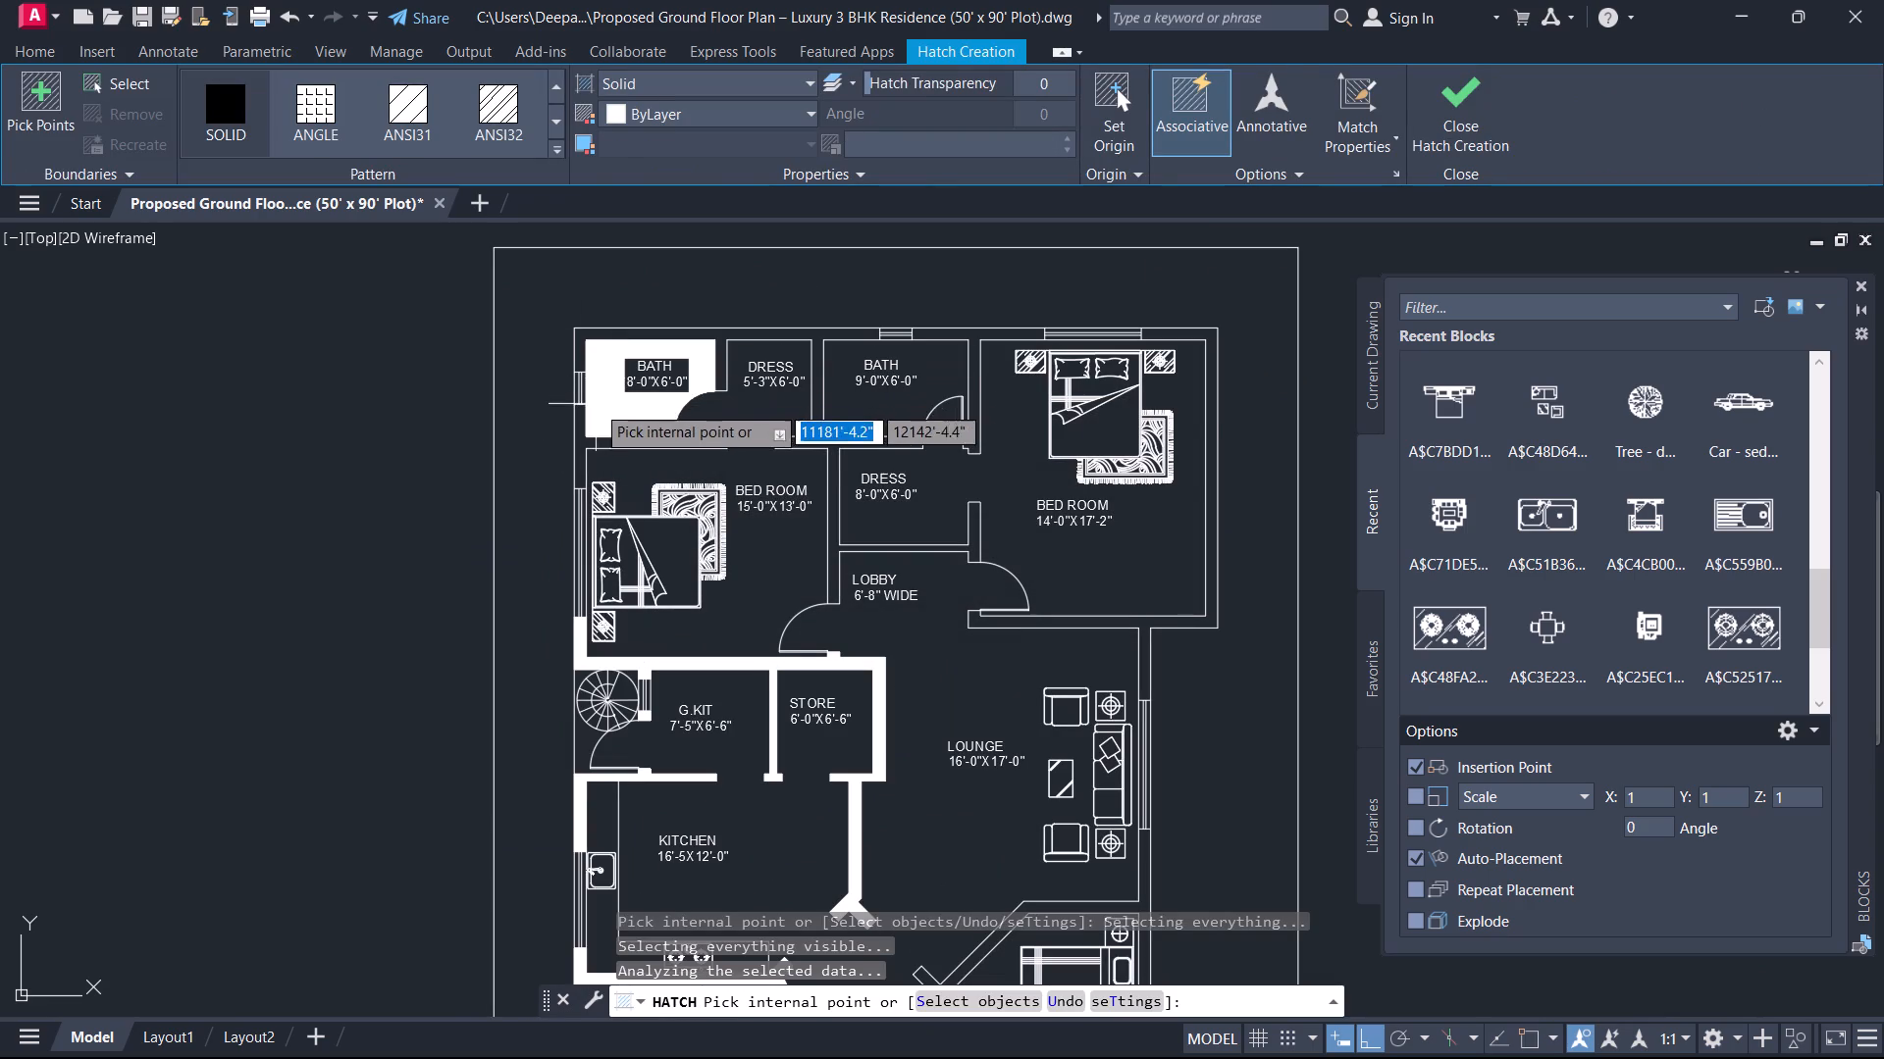
{"action": "left_click", "coordinate": [579, 442]}
{"action": "key", "text": "space"}
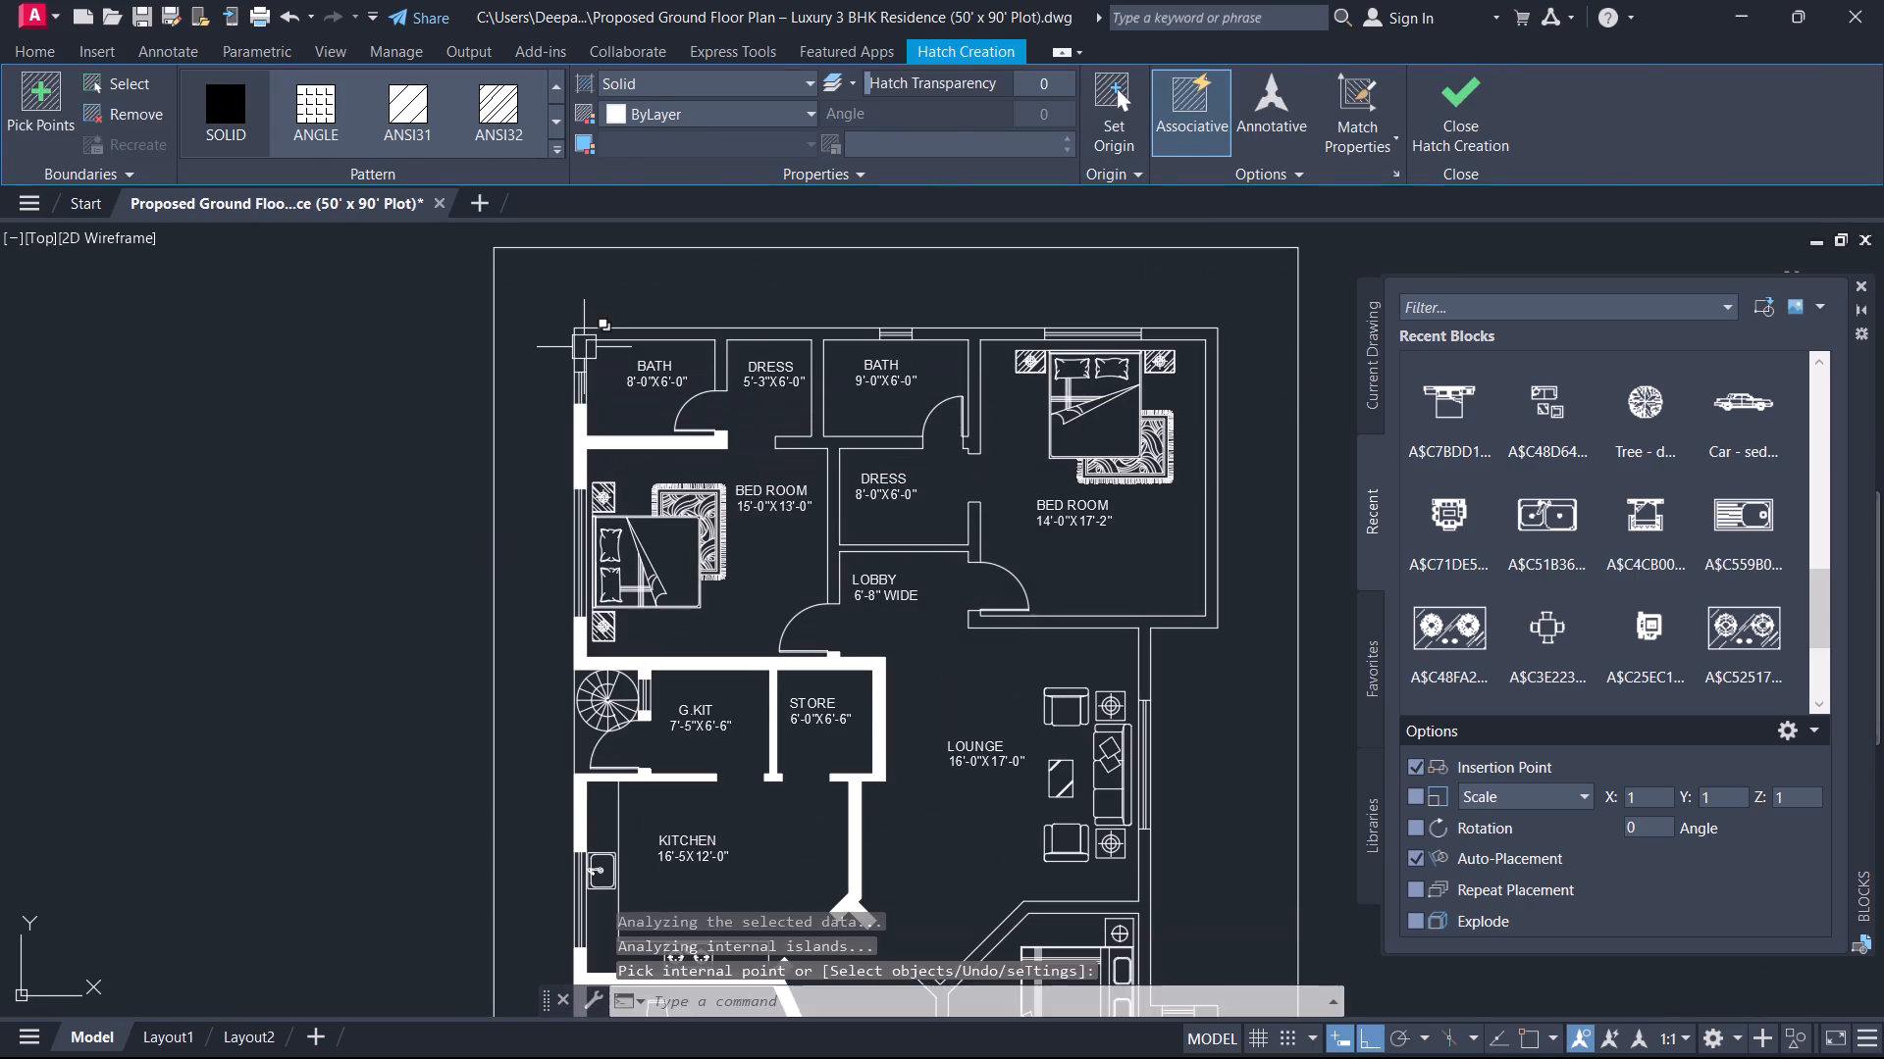
{"action": "key", "text": "space"}
{"action": "left_click", "coordinate": [579, 344]}
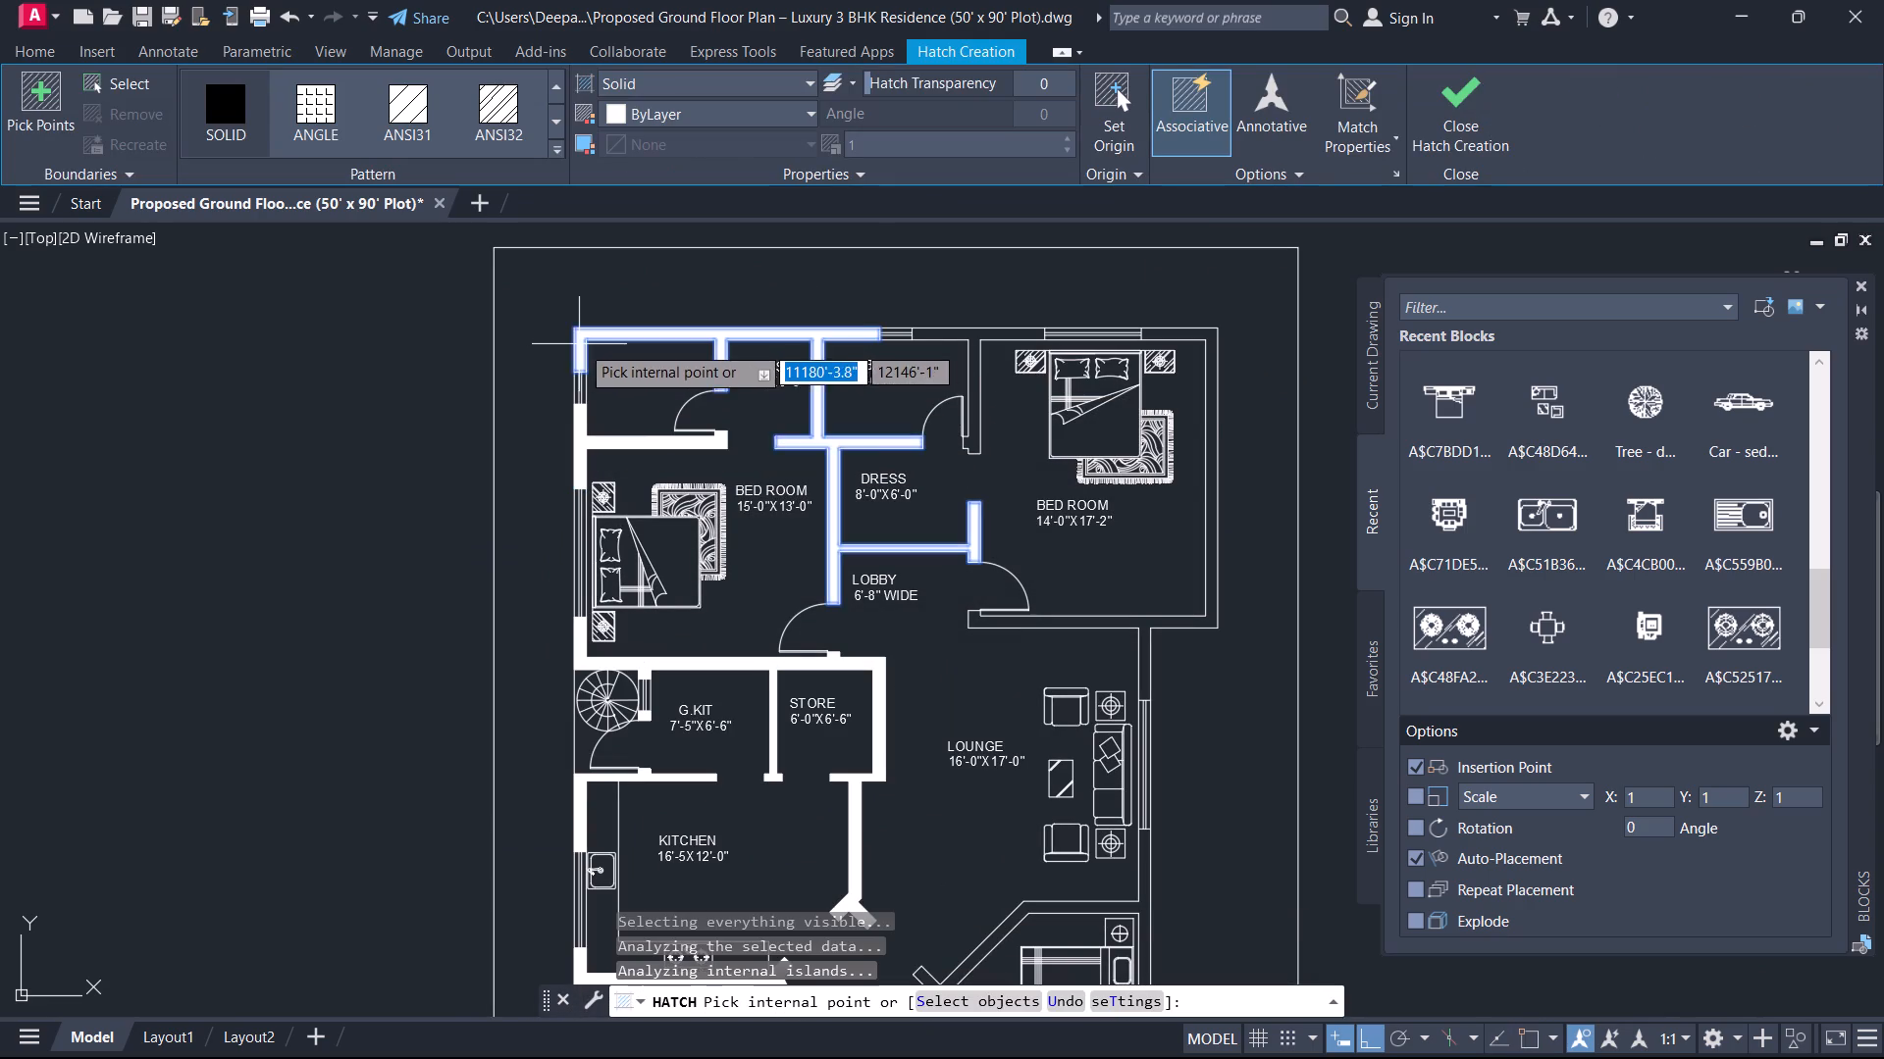
{"action": "key", "text": "space"}
Solid-hatch the walls of the 14'-0"X17'-2" bedroom: the wall shared with the 9'-0"X6'-0" bath and the outer walls past the window.
{"action": "key", "text": "space"}
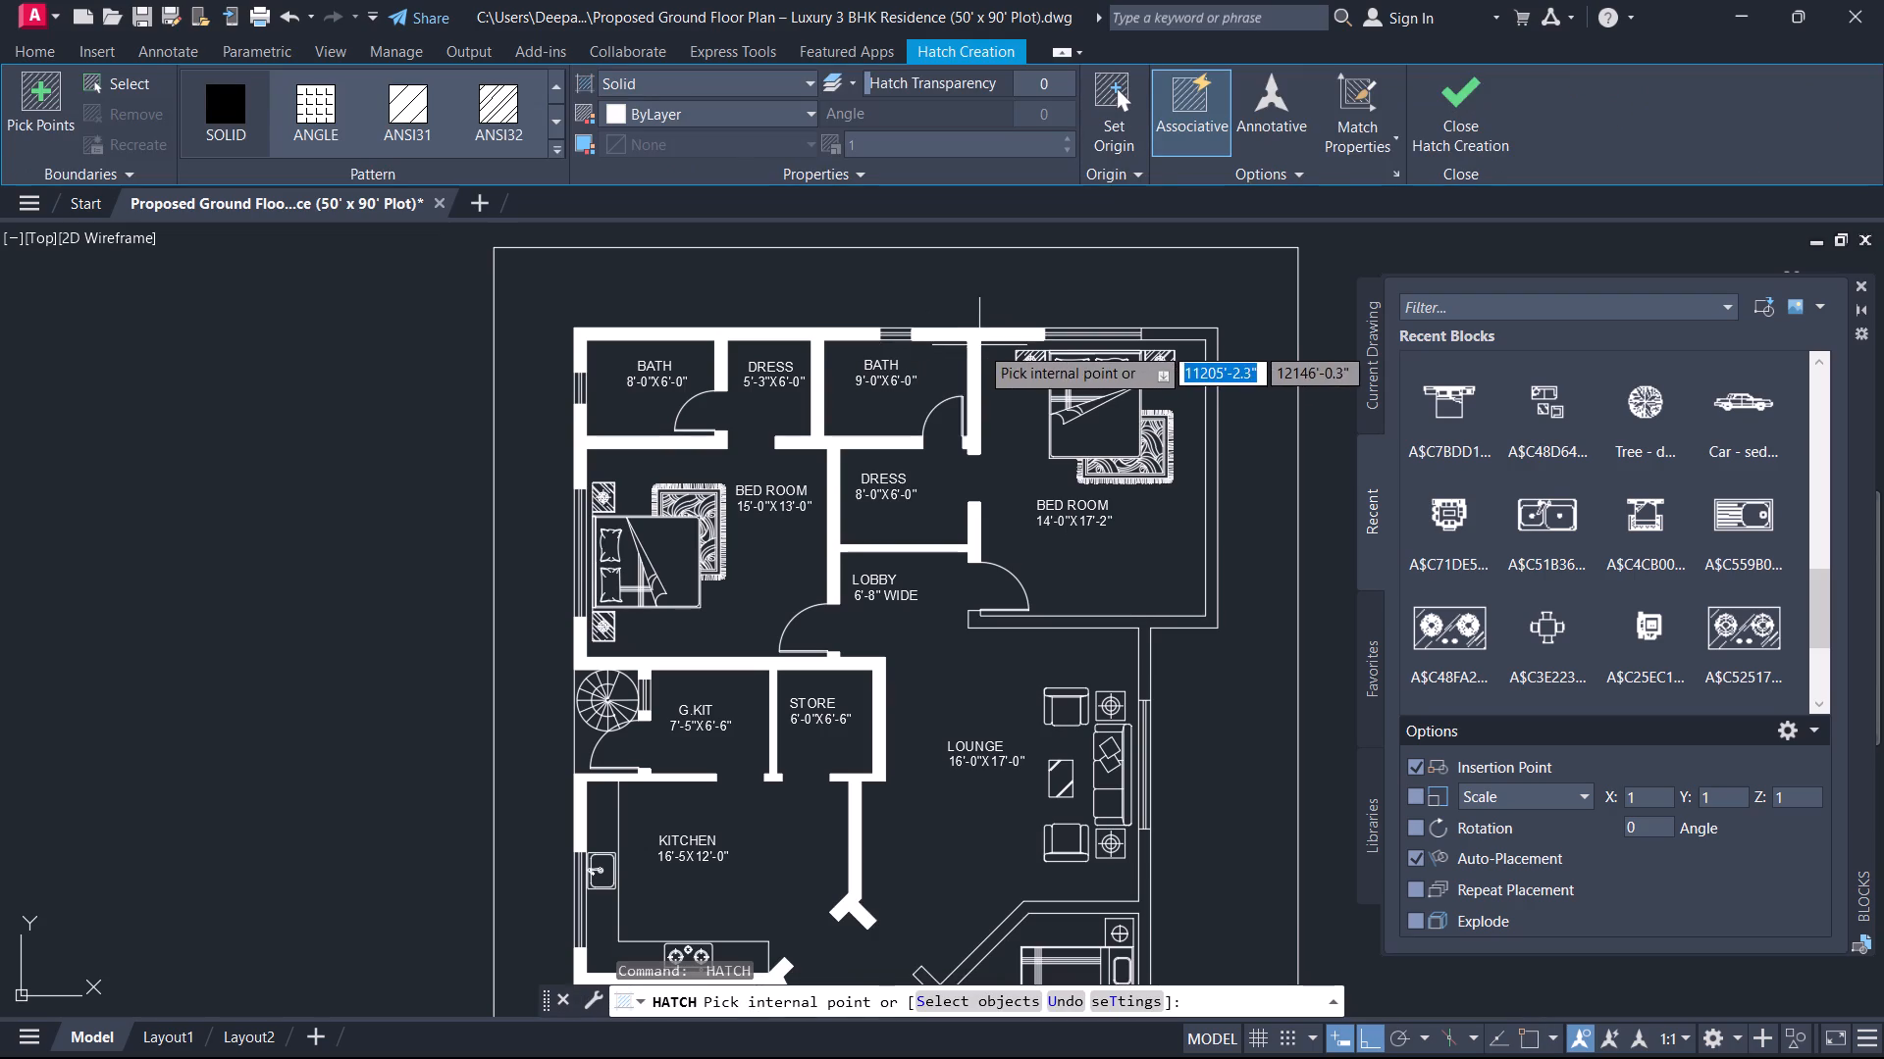
{"action": "left_click", "coordinate": [979, 345]}
{"action": "key", "text": "space"}
{"action": "key", "text": "space"}
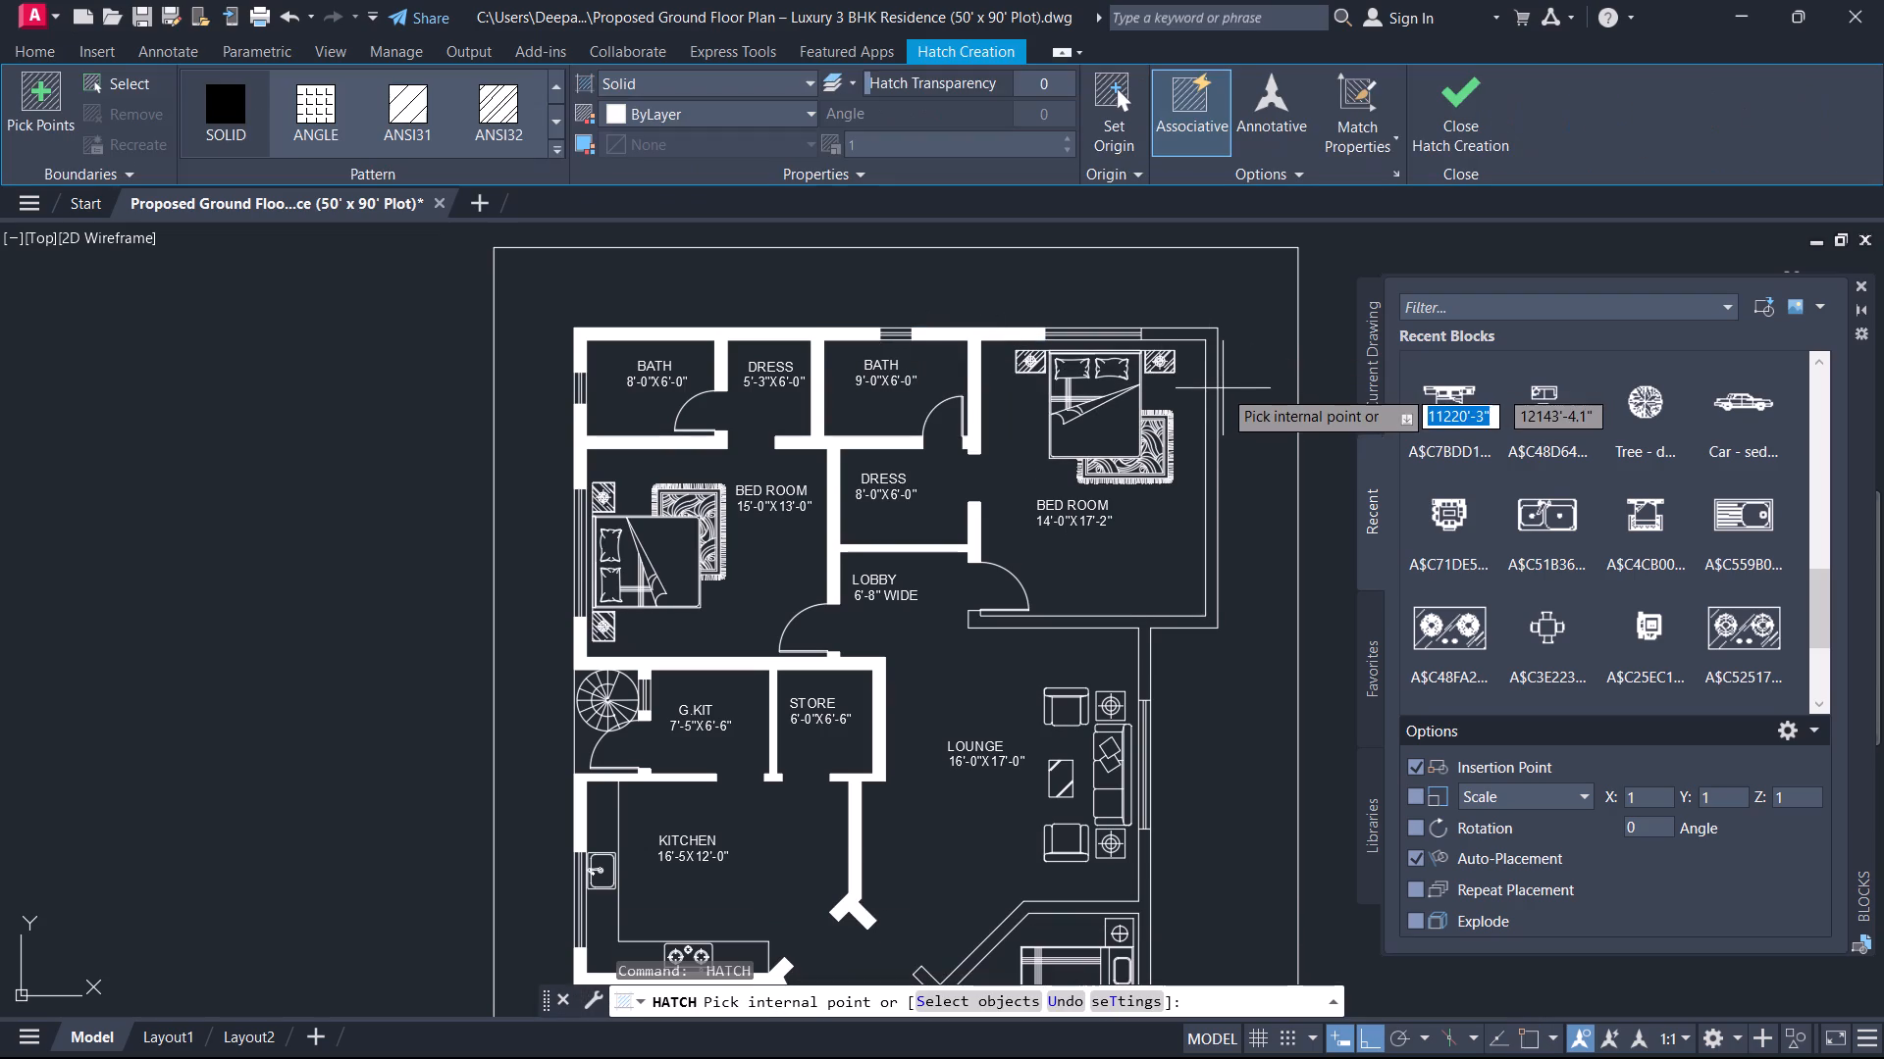
{"action": "left_click", "coordinate": [1217, 395]}
{"action": "key", "text": "space"}
Solid-hatch the walls between lounge and guest bed, including the angled wall, and the walls of the 5'-0"X6'-0" bath.
{"action": "middle_click_drag", "start_coordinate": [1086, 597], "coordinate": [984, 479]}
{"action": "scroll", "coordinate": [1006, 511], "scroll_direction": "down", "scroll_amount": 1}
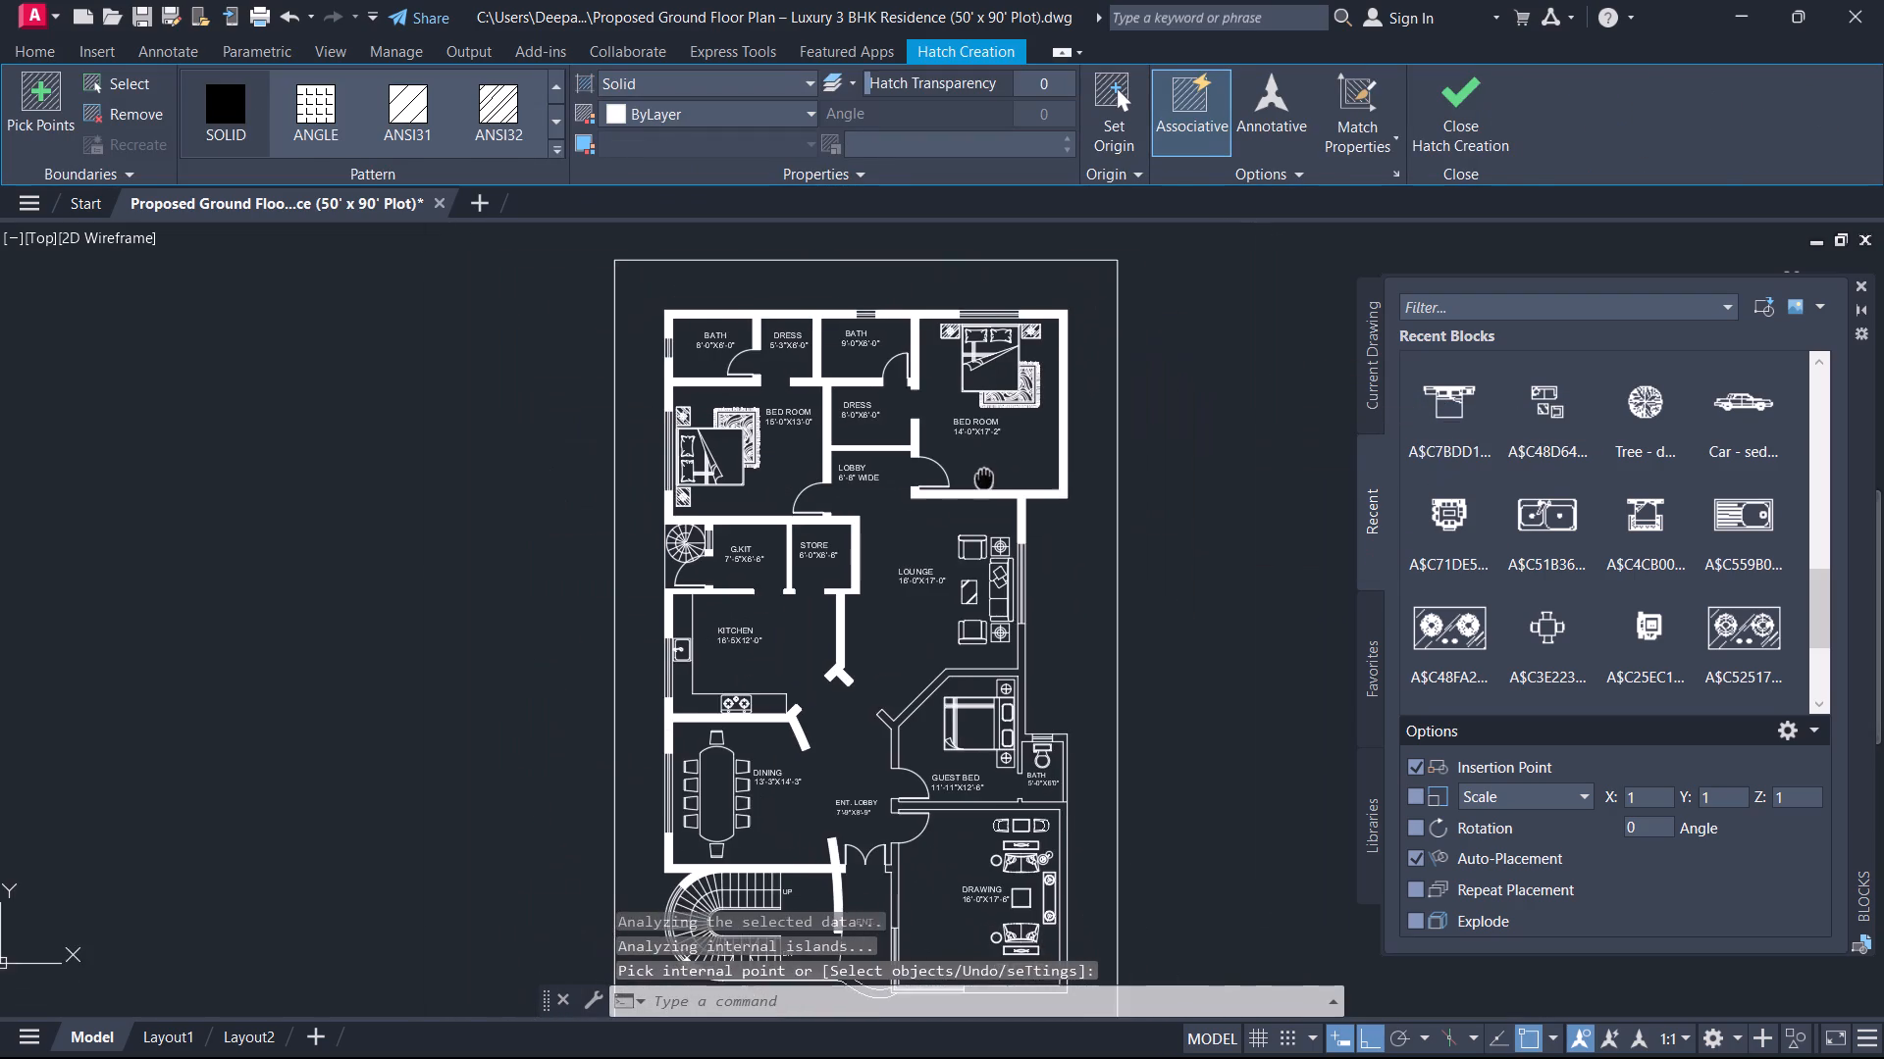
{"action": "middle_click_drag", "start_coordinate": [984, 479], "coordinate": [984, 486]}
{"action": "middle_click_drag", "start_coordinate": [1064, 678], "coordinate": [1027, 497]}
{"action": "scroll", "coordinate": [1013, 488], "scroll_direction": "up", "scroll_amount": 1}
{"action": "key", "text": "space"}
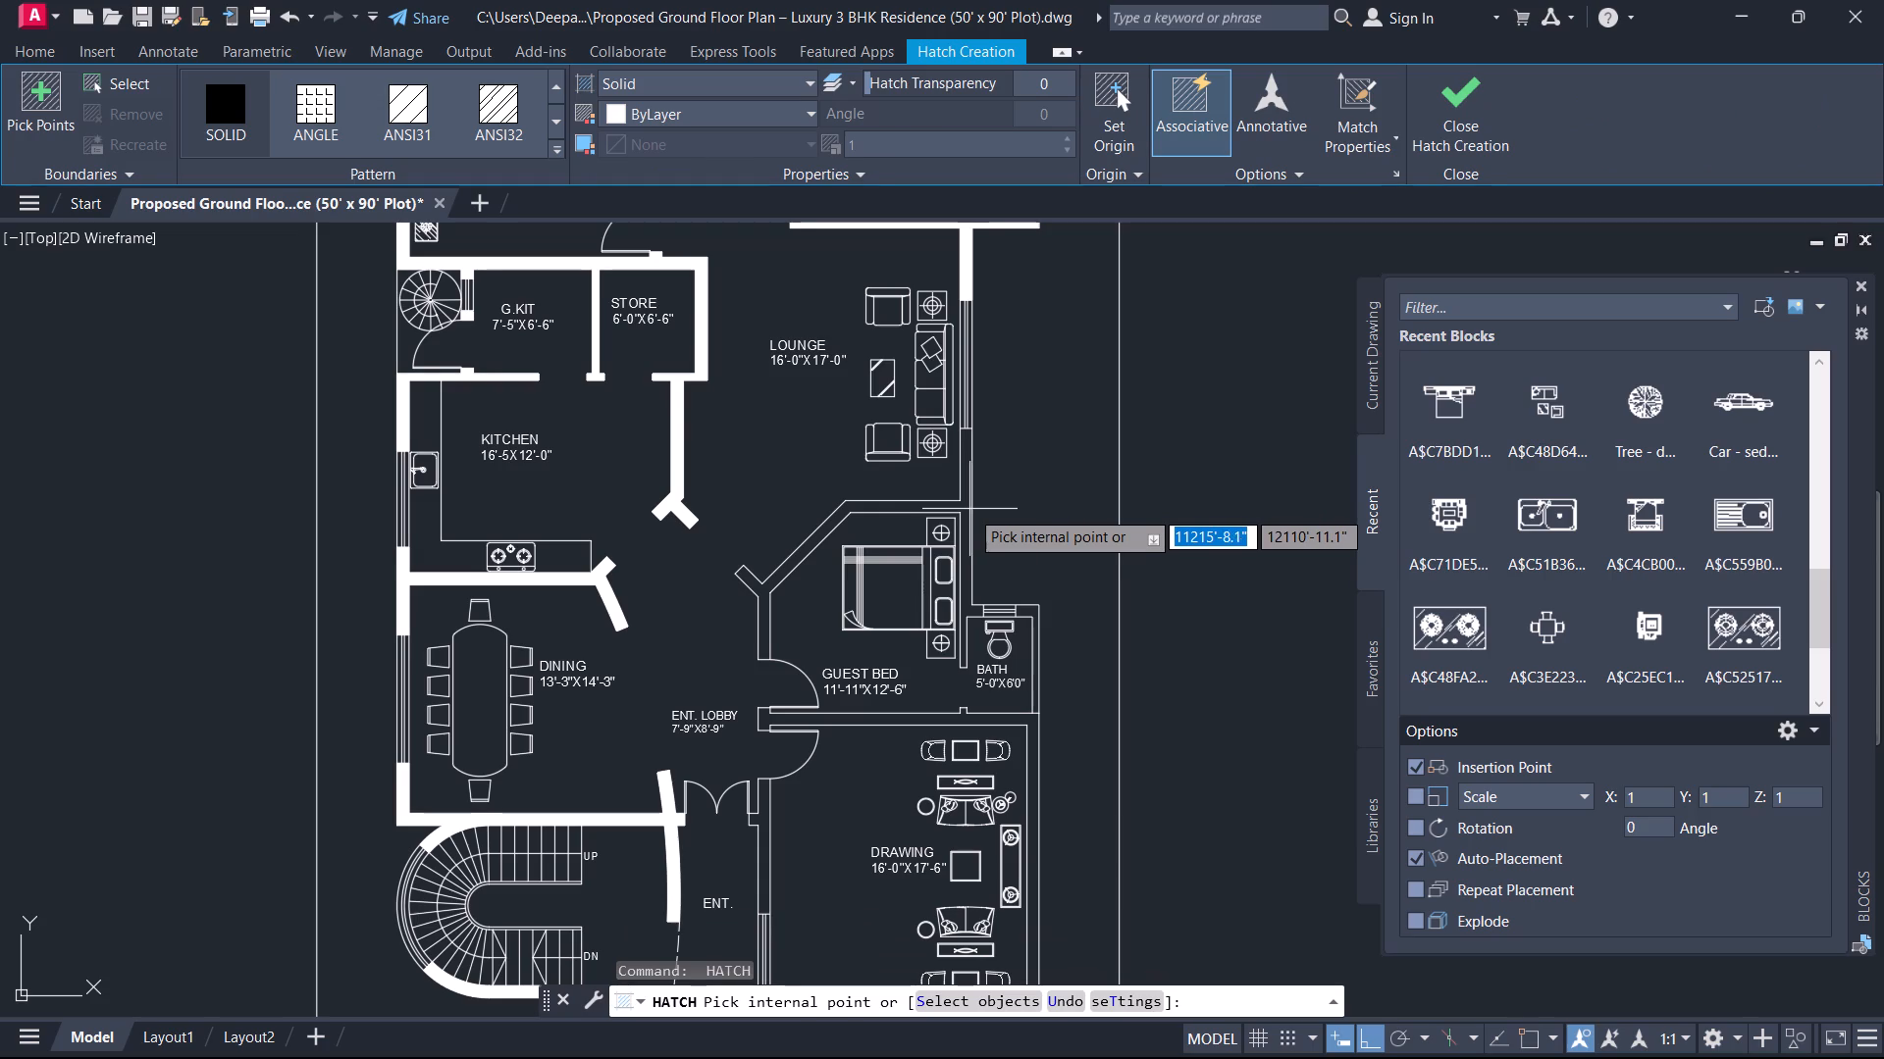
{"action": "left_click", "coordinate": [967, 507]}
{"action": "key", "text": "space"}
{"action": "middle_click_drag", "start_coordinate": [1037, 639], "coordinate": [1035, 640]}
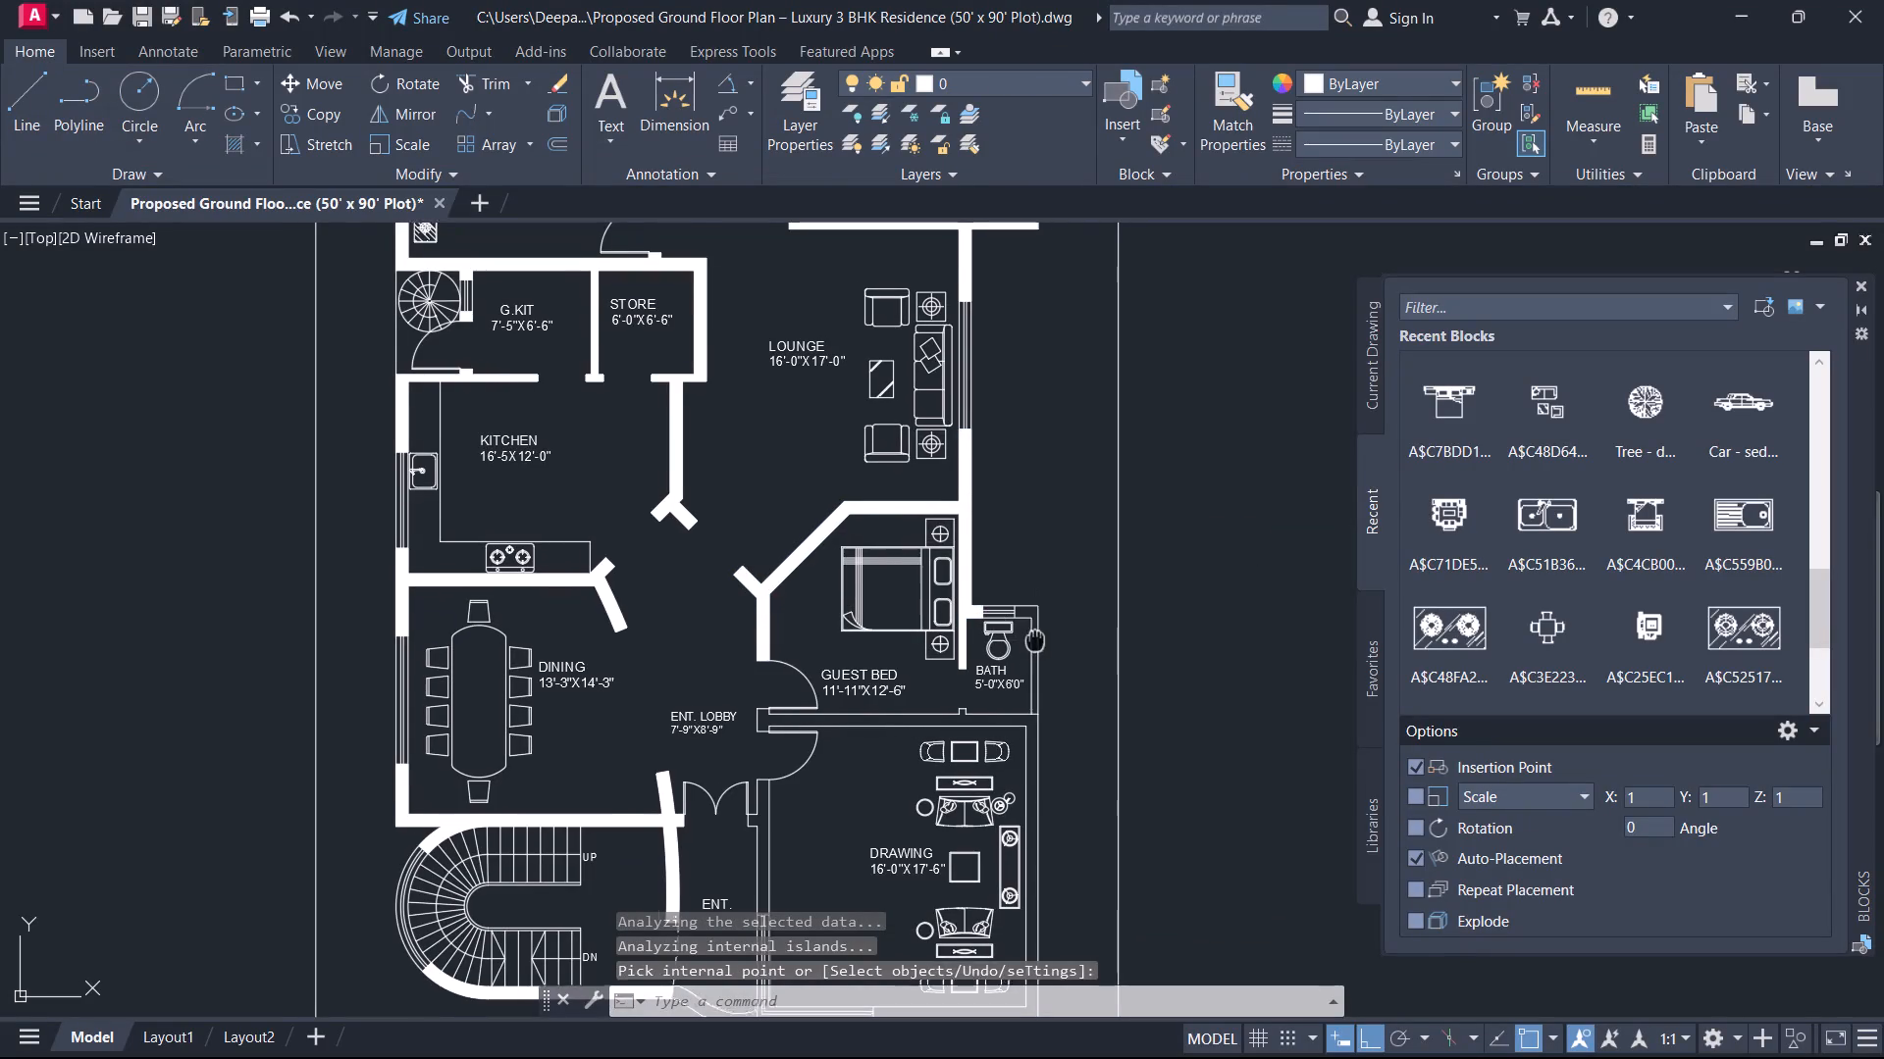
{"action": "middle_click_drag", "start_coordinate": [1035, 640], "coordinate": [1019, 480]}
{"action": "key", "text": "space"}
{"action": "scroll", "coordinate": [1023, 494], "scroll_direction": "up", "scroll_amount": 1}
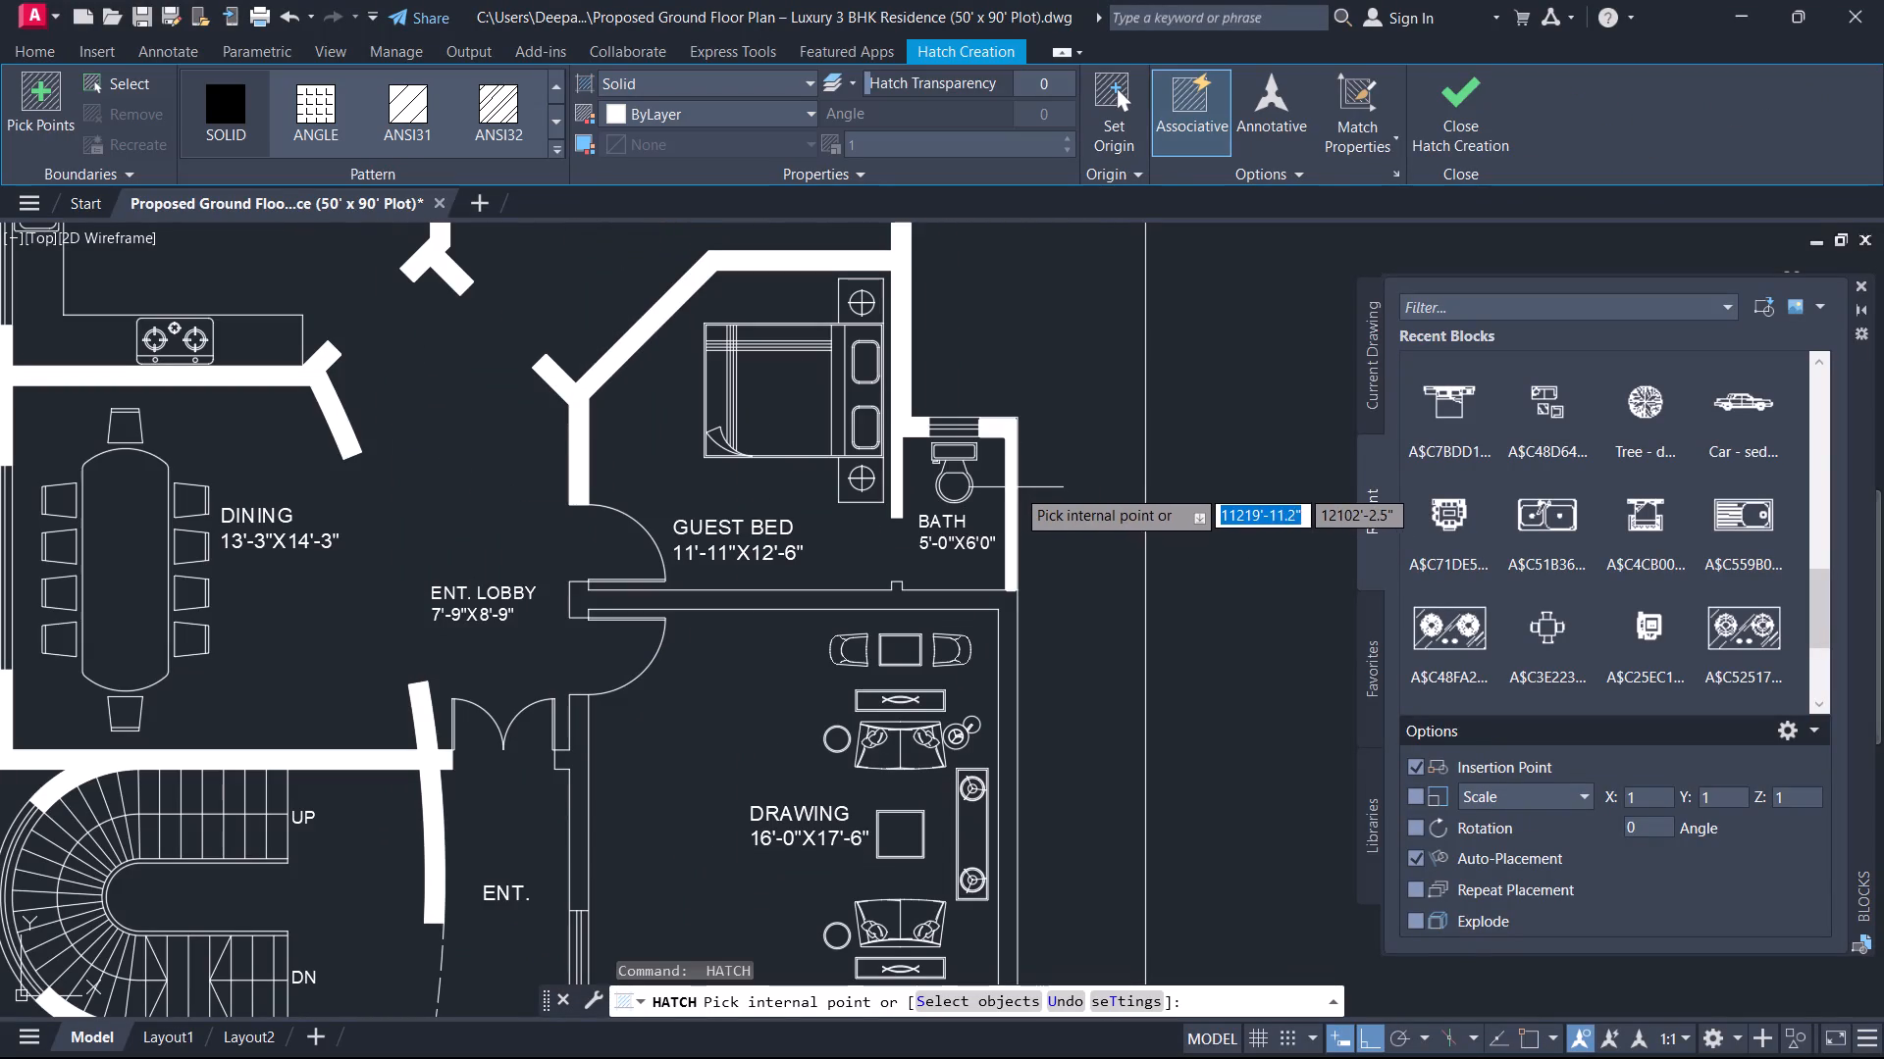
{"action": "left_click", "coordinate": [1013, 484]}
{"action": "key", "text": "space"}
Solid-hatch the walls around the drawing room, including the guest bed partition and the wall beside the entrance.
{"action": "key", "text": "space"}
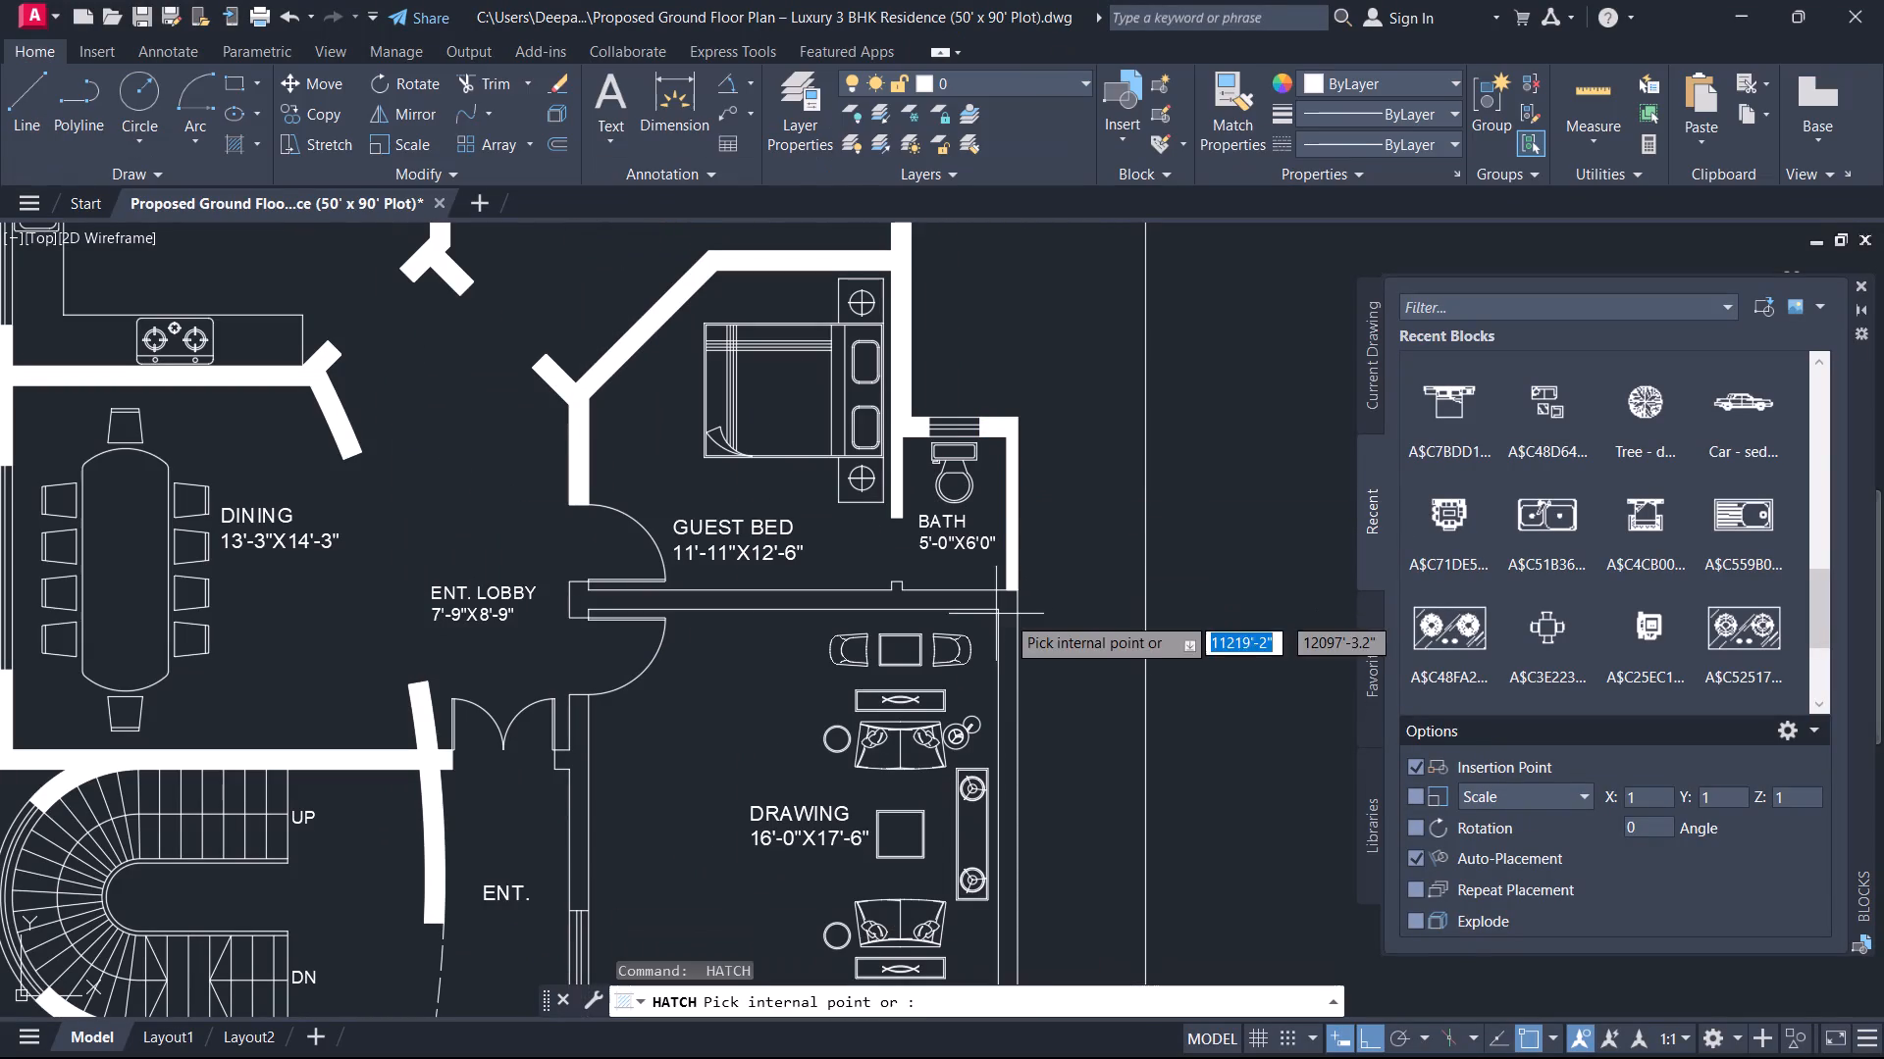
{"action": "left_click", "coordinate": [1008, 614]}
{"action": "scroll", "coordinate": [968, 633], "scroll_direction": "down", "scroll_amount": 3}
{"action": "middle_click_drag", "start_coordinate": [929, 694], "coordinate": [912, 577]}
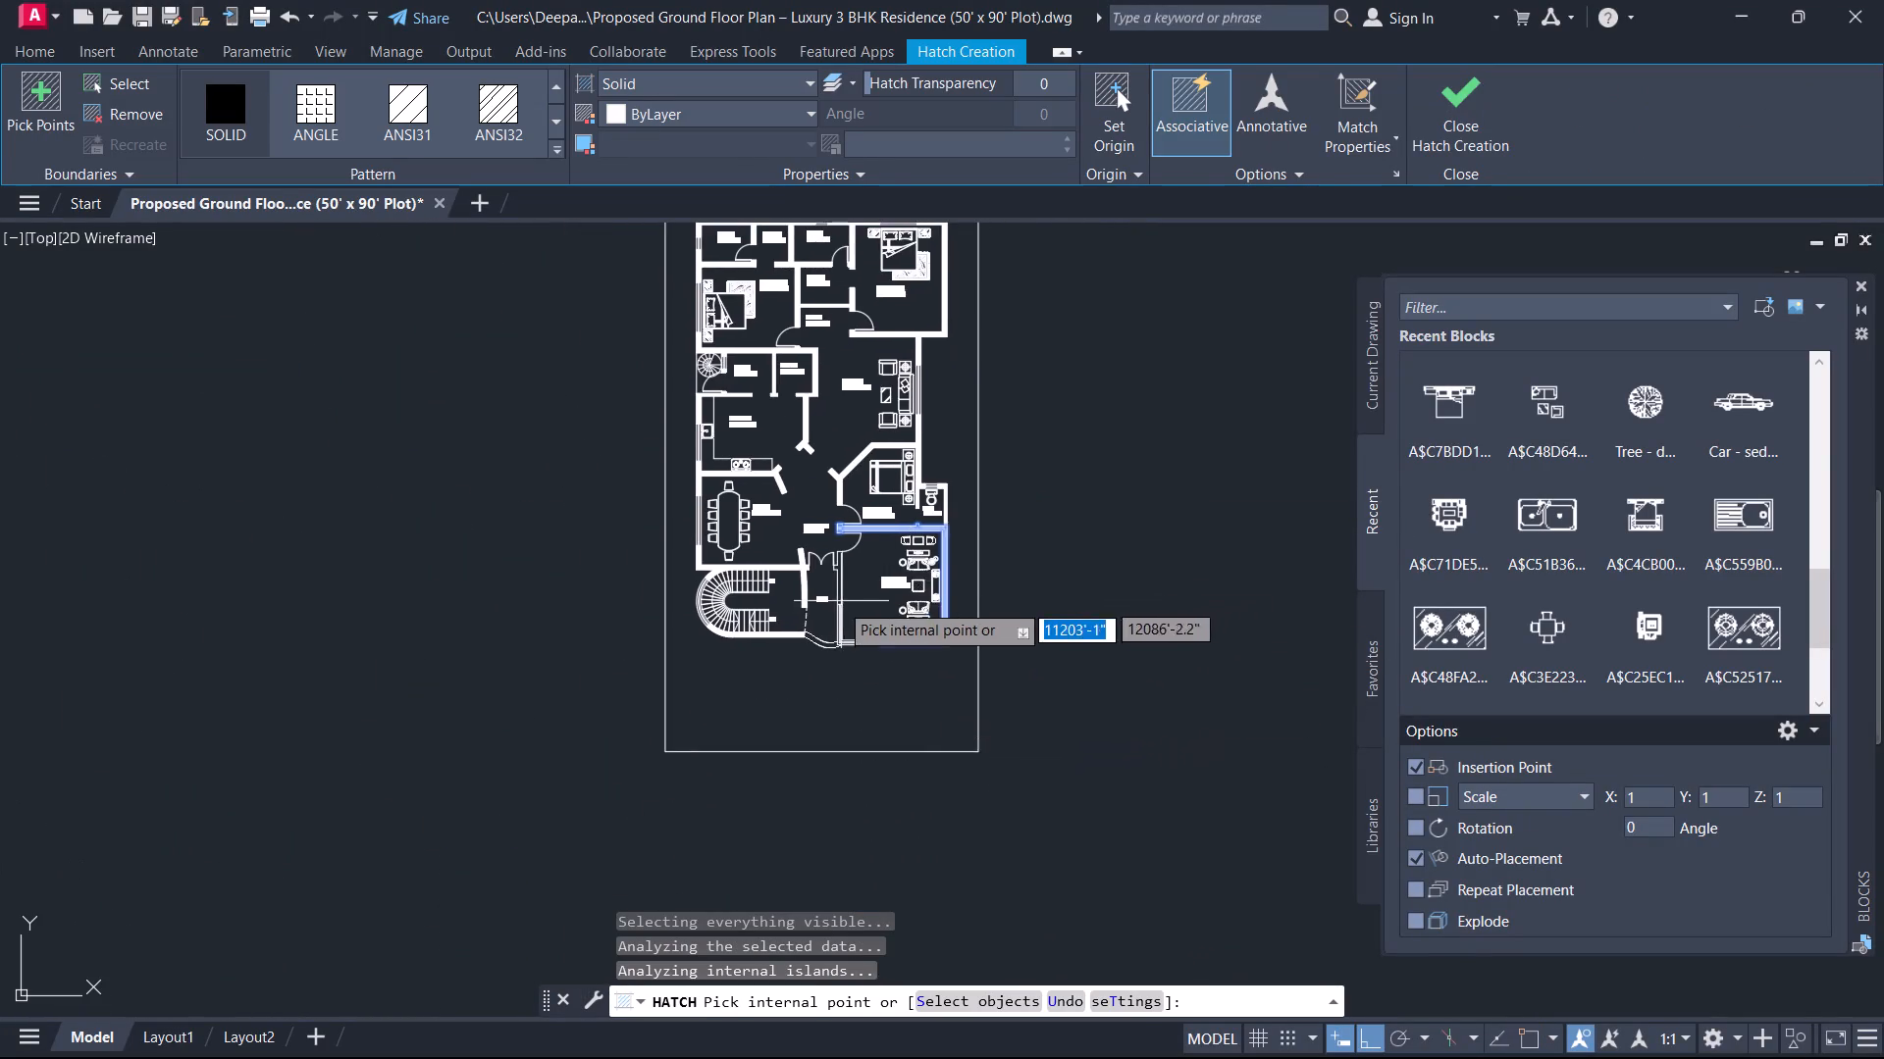
{"action": "scroll", "coordinate": [835, 609], "scroll_direction": "up", "scroll_amount": 3}
{"action": "left_click", "coordinate": [846, 514]}
{"action": "key", "text": "Escape"}
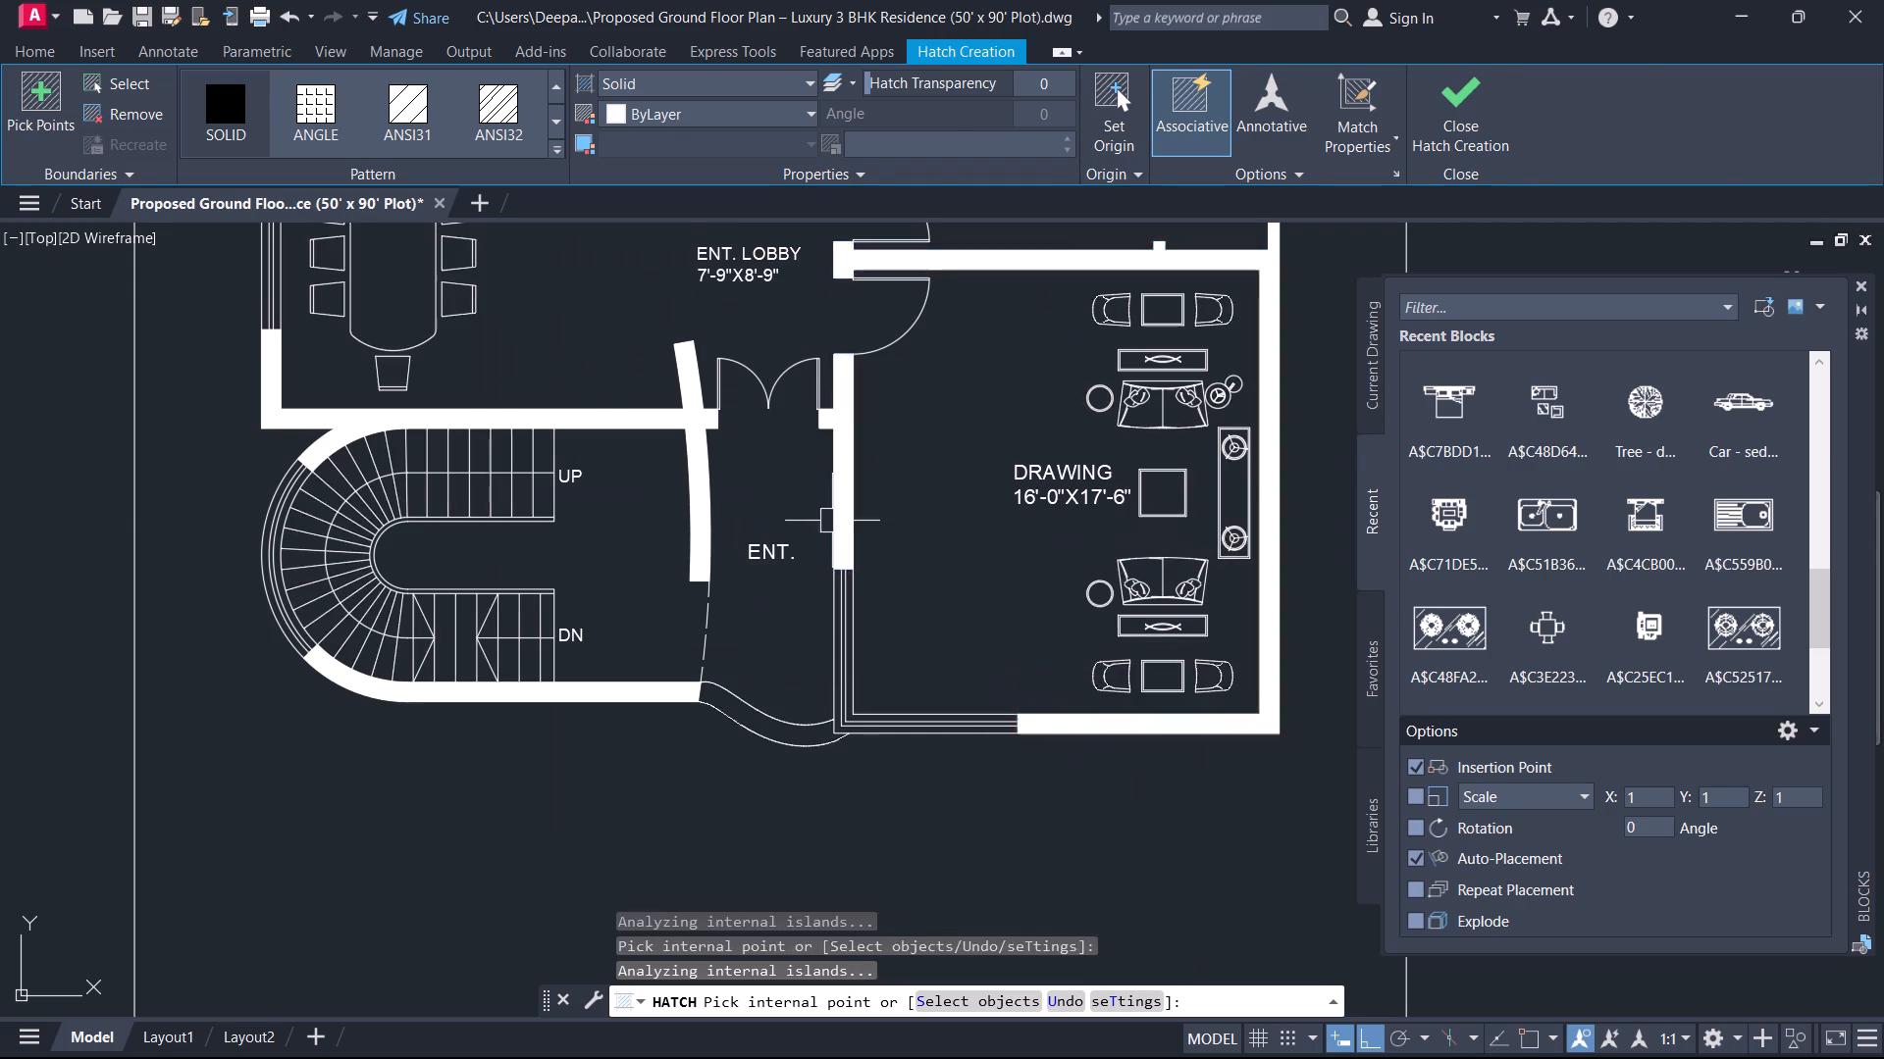
Start a multiline text label reading STAIR HALL between the UP and DN flights of the staircase.
{"action": "scroll", "coordinate": [795, 544], "scroll_direction": "down", "scroll_amount": 4}
{"action": "scroll", "coordinate": [737, 581], "scroll_direction": "up", "scroll_amount": 2}
{"action": "middle_click_drag", "start_coordinate": [733, 606], "coordinate": [730, 647]}
{"action": "type", "text": "T"}
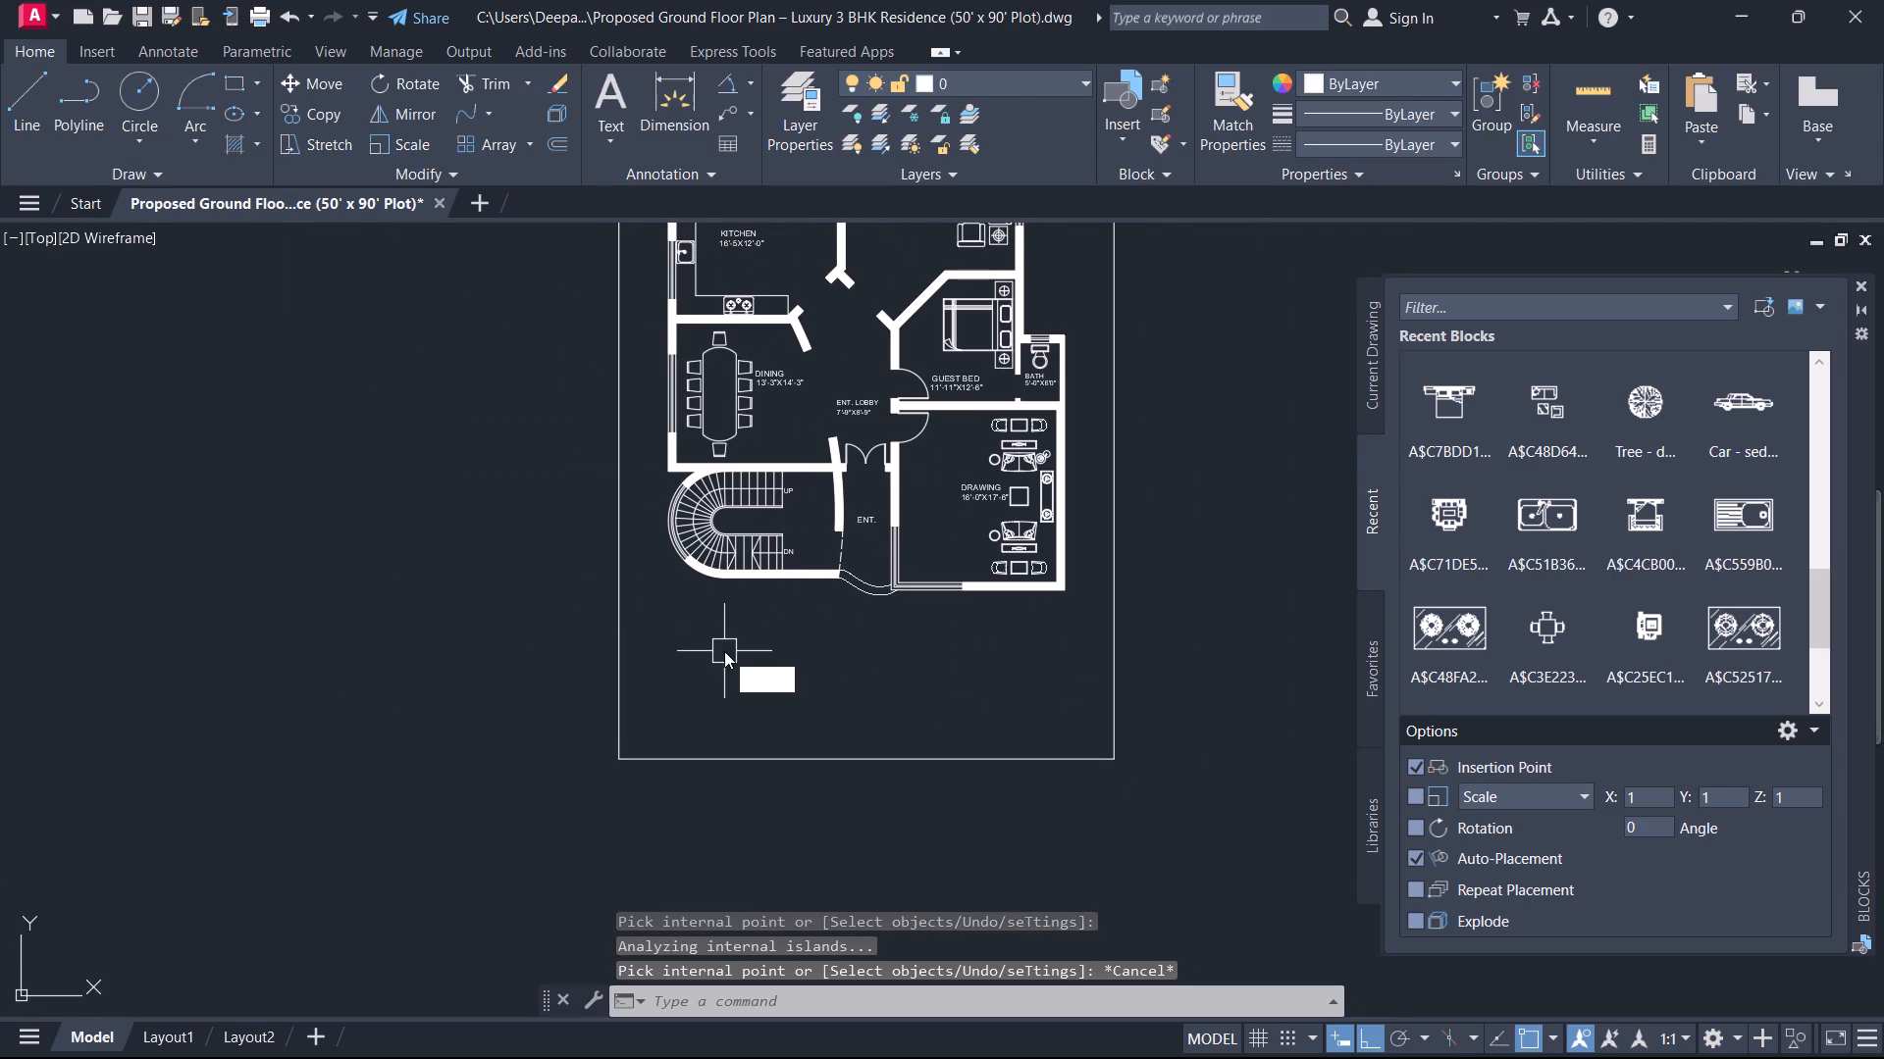
{"action": "key", "text": "space"}
{"action": "scroll", "coordinate": [726, 663], "scroll_direction": "down", "scroll_amount": 1}
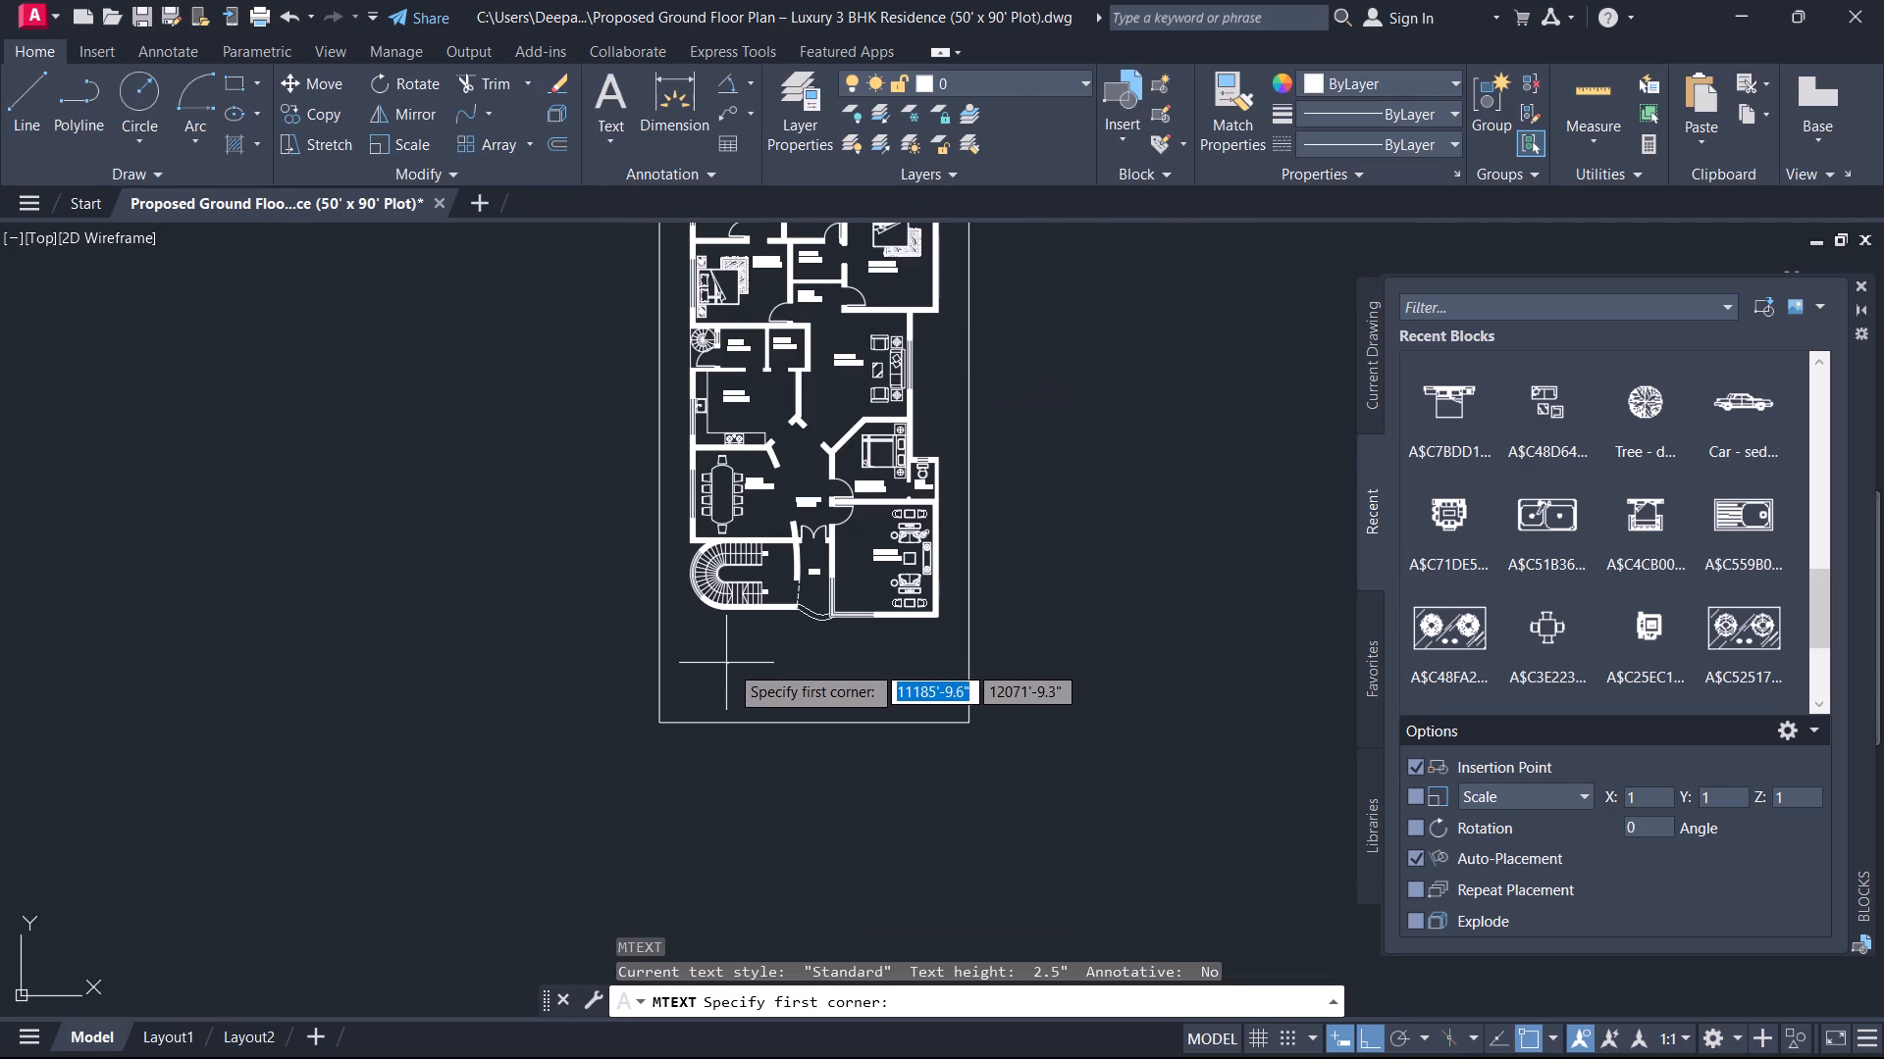
{"action": "scroll", "coordinate": [782, 557], "scroll_direction": "up", "scroll_amount": 5}
{"action": "left_click", "coordinate": [567, 590]}
{"action": "left_click", "coordinate": [887, 664]}
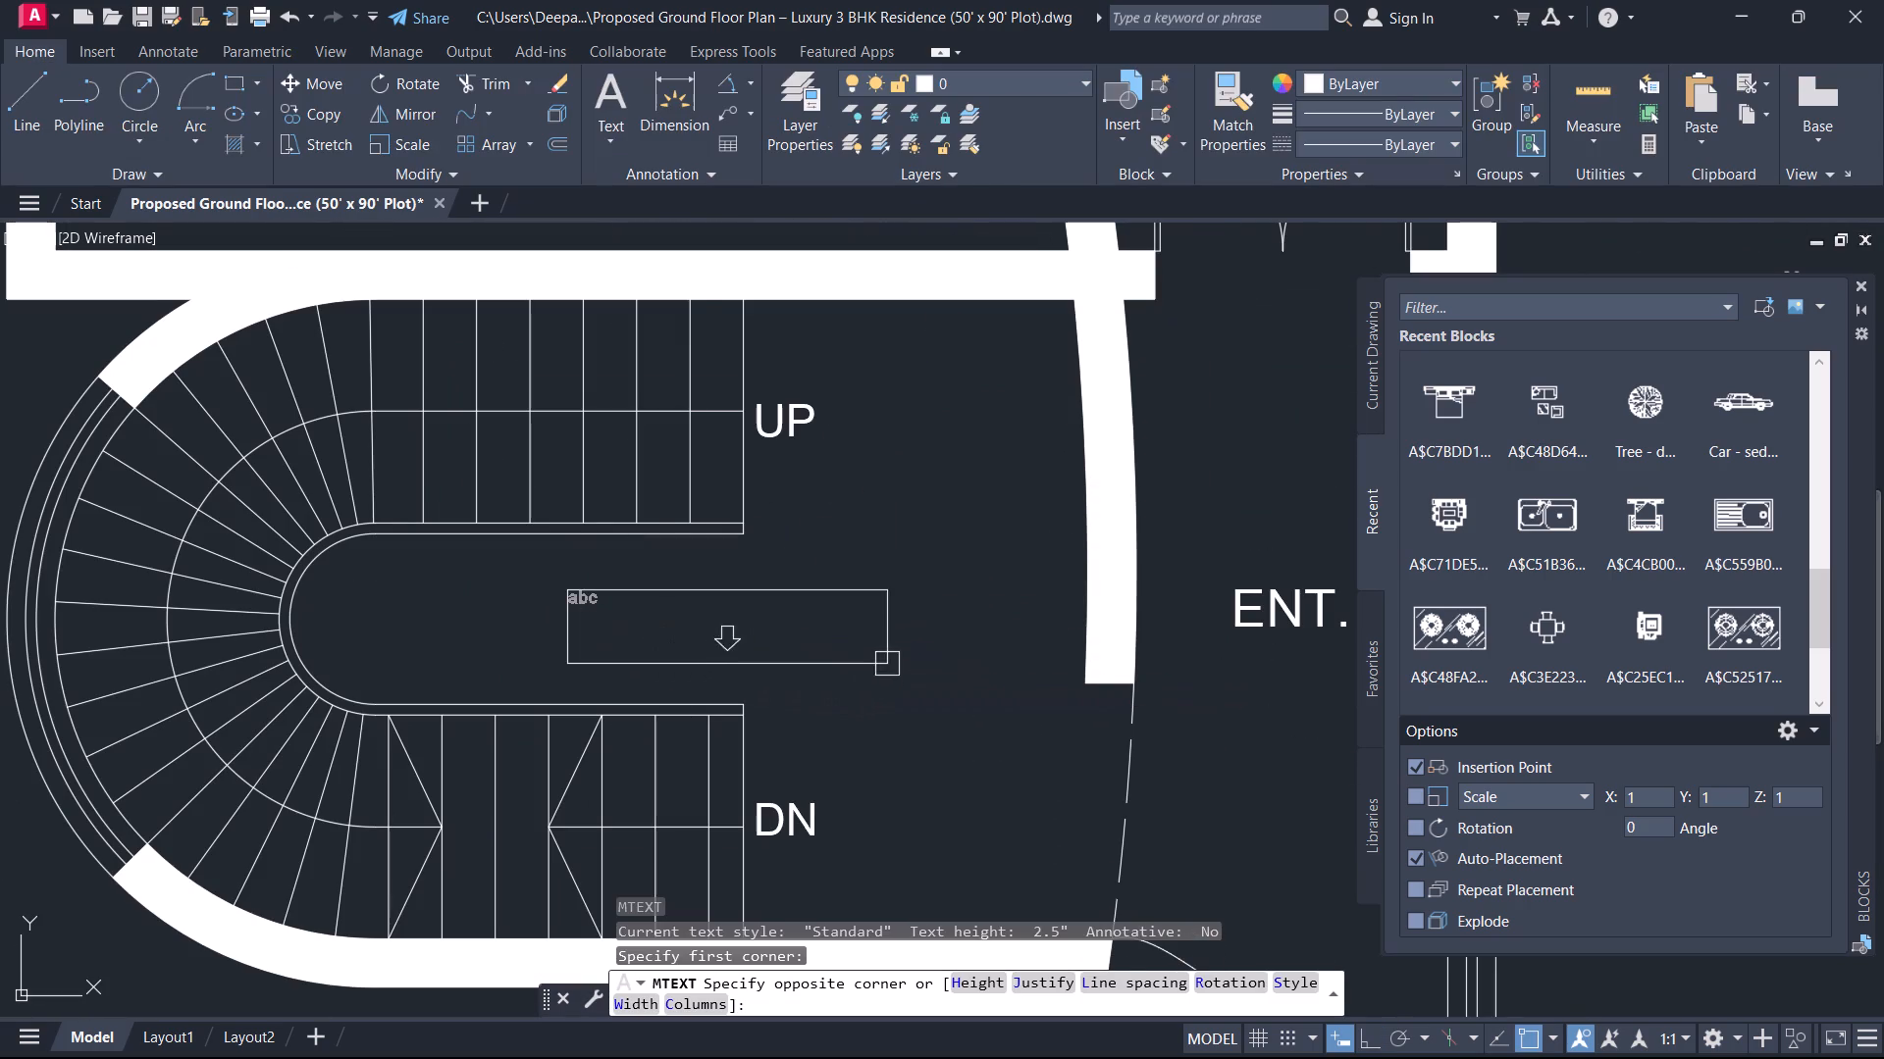
{"action": "type", "text": "DT"}
{"action": "key", "text": "a"}
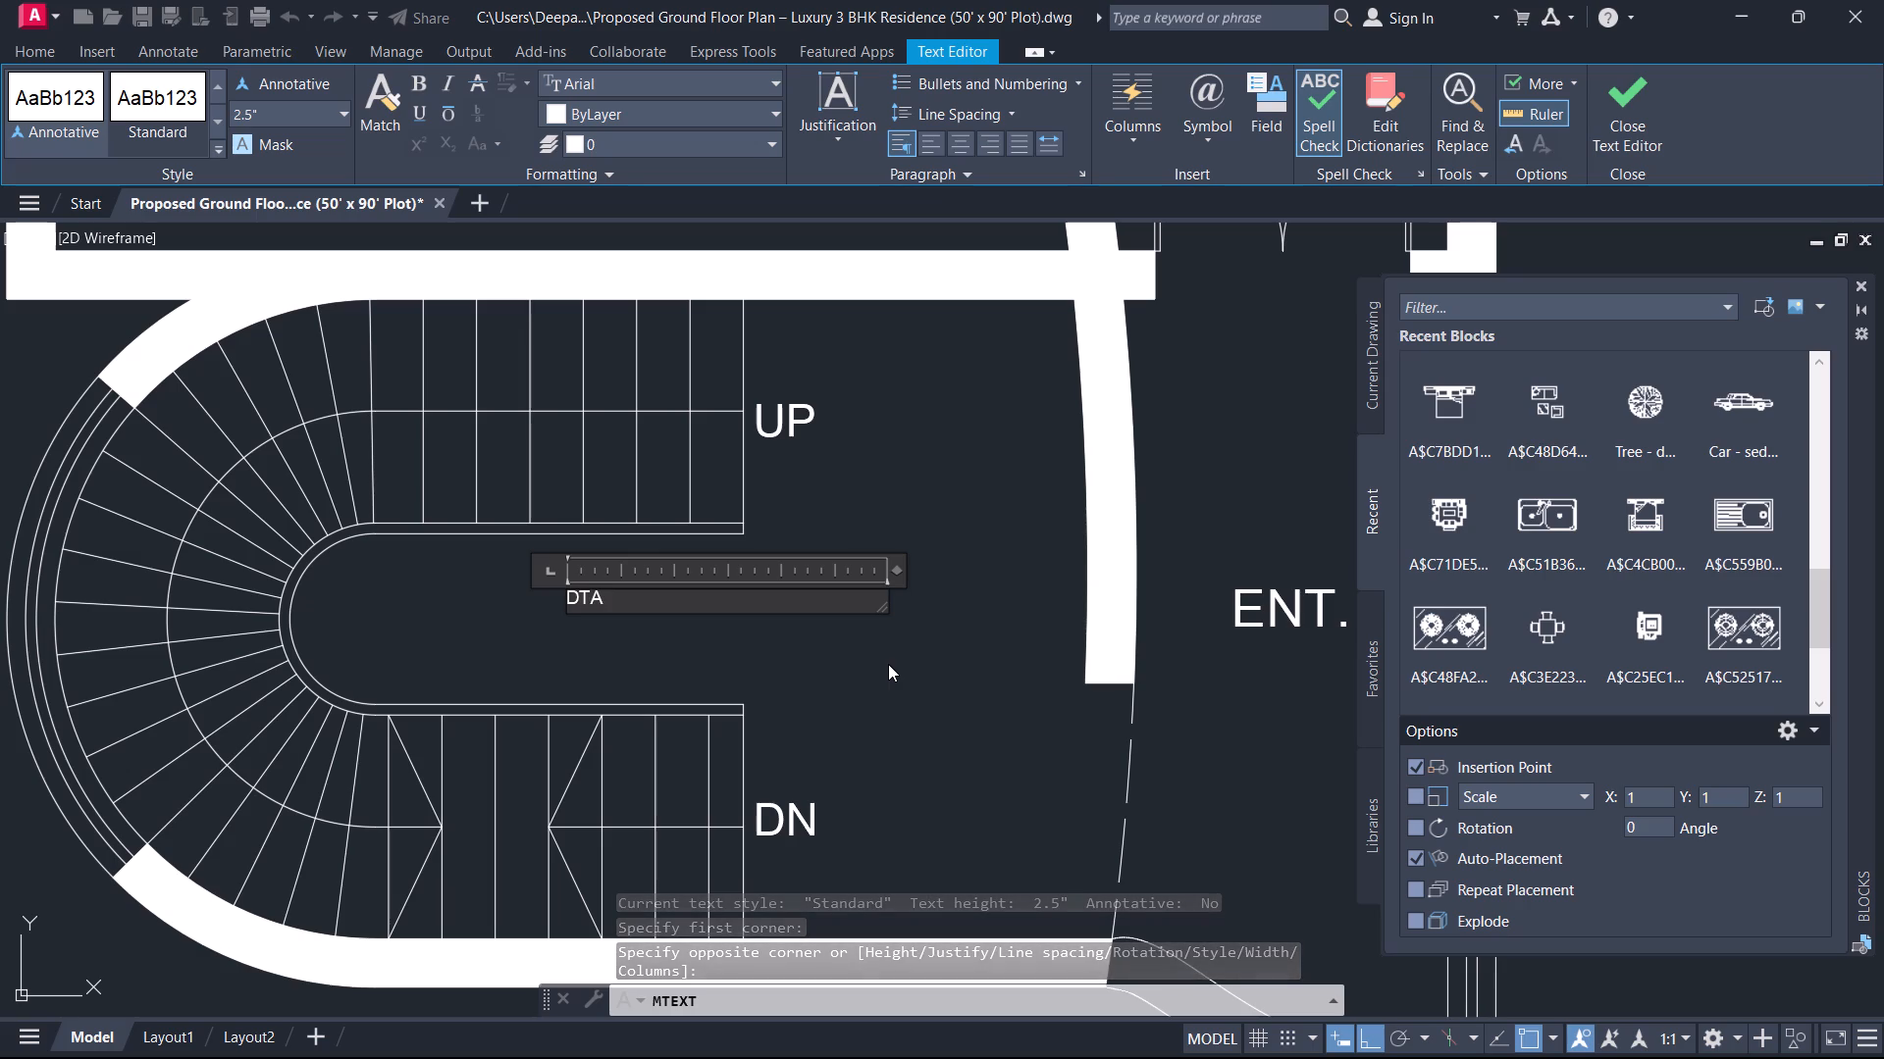
{"action": "type", "text": "IR"}
{"action": "key", "text": "space"}
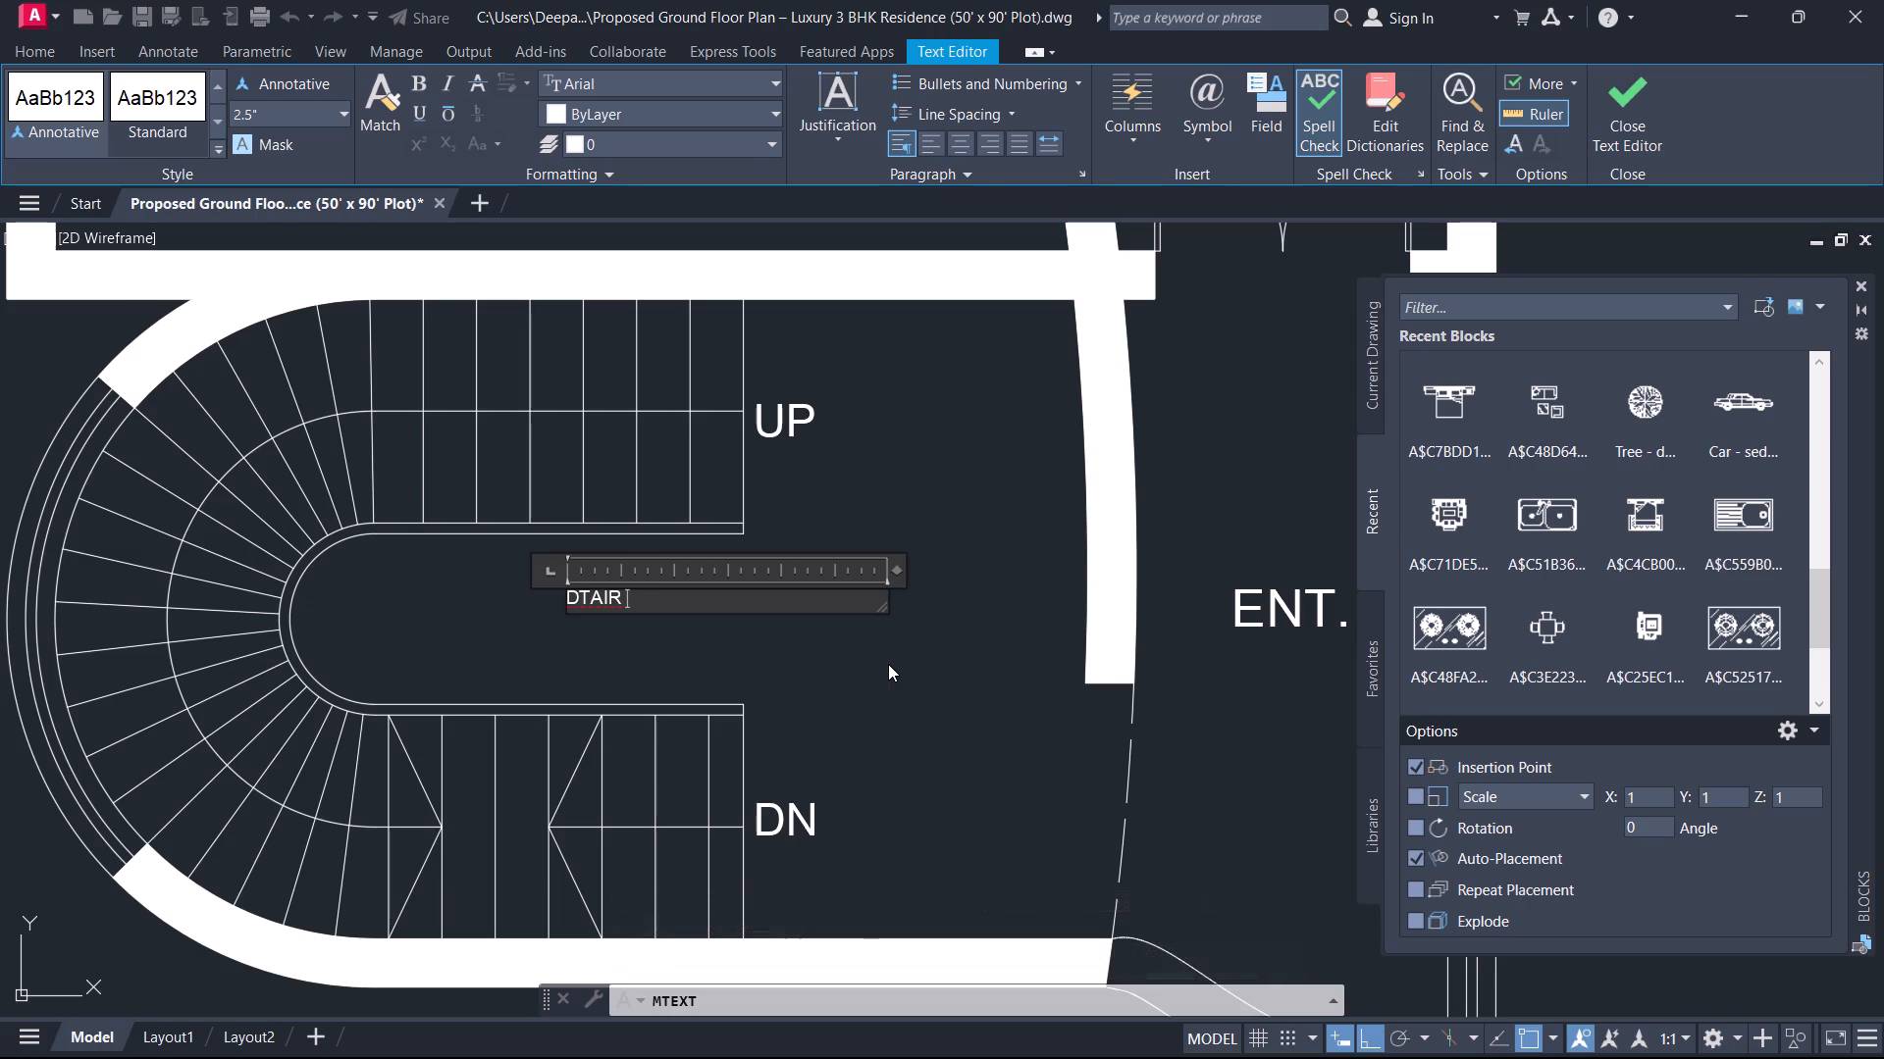
{"action": "type", "text": "HALL"}
{"action": "key", "text": "Left"}
{"action": "key", "text": "Left"}
{"action": "key", "text": "Left"}
{"action": "key", "text": "Left"}
{"action": "key", "text": "Left"}
{"action": "key", "text": "Left"}
{"action": "key", "text": "Left"}
{"action": "key", "text": "Left"}
{"action": "key", "text": "Left"}
{"action": "key", "text": "BackSpace"}
{"action": "key", "text": "s"}
{"action": "key", "text": "Right"}
{"action": "key", "text": "Right"}
{"action": "key", "text": "Right"}
{"action": "key", "text": "Right"}
{"action": "key", "text": "Right"}
{"action": "key", "text": "Right"}
{"action": "key", "text": "Right"}
{"action": "key", "text": "Right"}
{"action": "key", "text": "Right"}
{"action": "key", "text": "Right"}
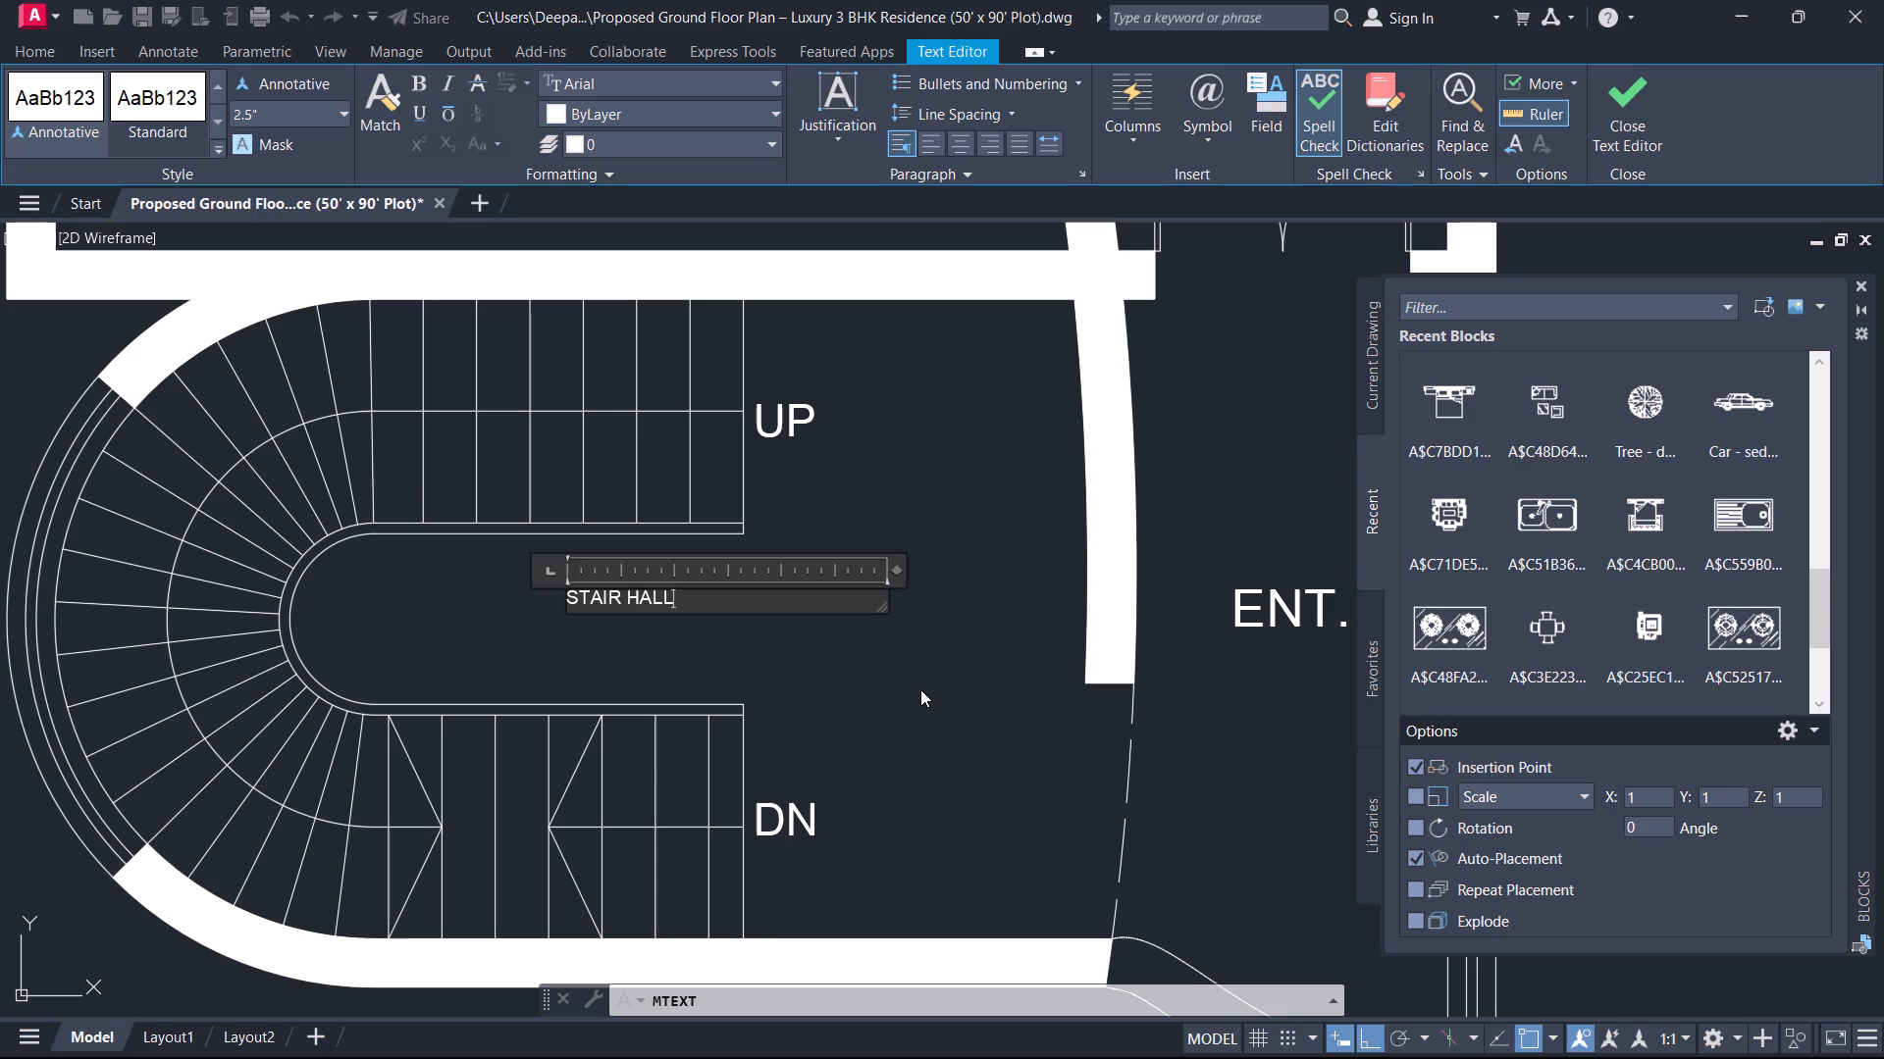
Add the size 6'-6"X9'-6" as a second line of the stair hall label.
{"action": "key", "text": "Return"}
{"action": "type", "text": "6'"}
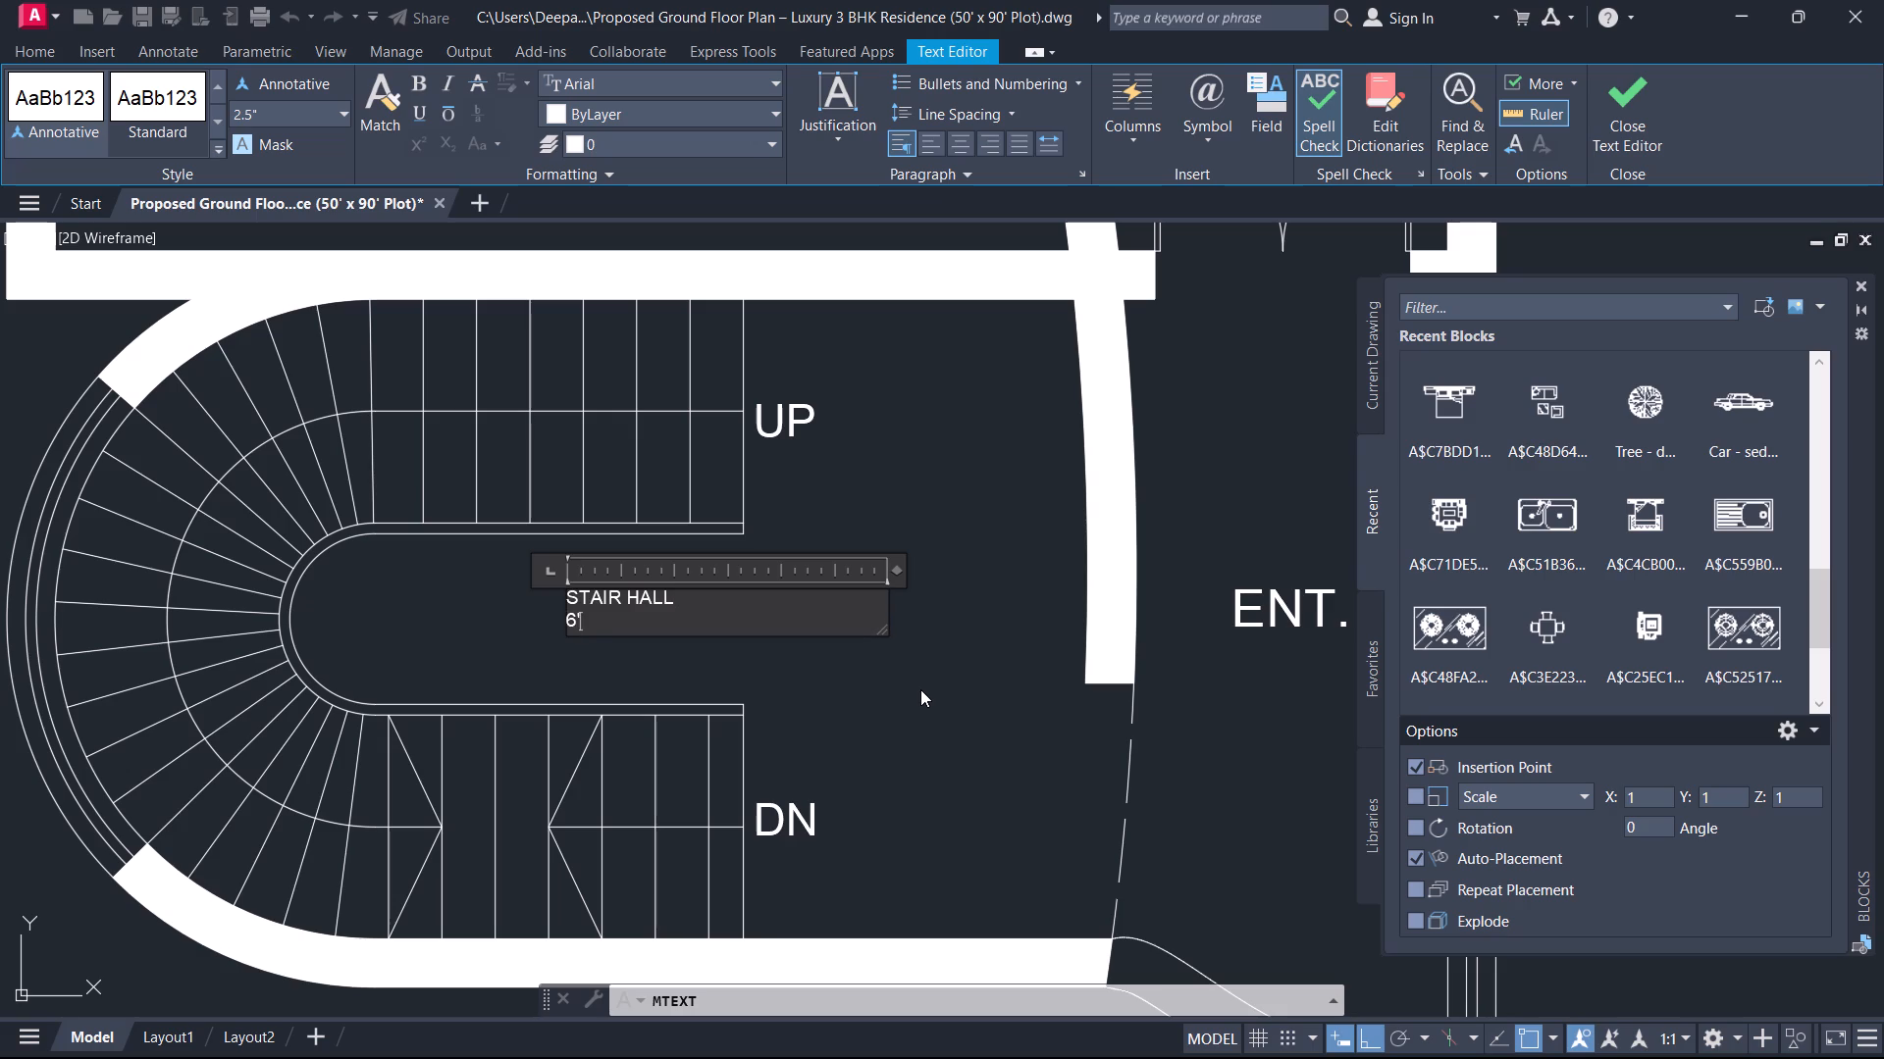
{"action": "type", "text": "-6\""}
{"action": "key", "text": "x"}
{"action": "type", "text": "9'"}
{"action": "type", "text": "-6"}
{"action": "key", "text": "shift+quotedbl"}
Set the height of both stair hall label lines to 7" and finish the text.
{"action": "left_click_drag", "start_coordinate": [689, 630], "coordinate": [420, 508]}
{"action": "left_click_drag", "start_coordinate": [420, 508], "coordinate": [410, 492]}
{"action": "left_click", "coordinate": [246, 113]}
{"action": "key", "text": "7"}
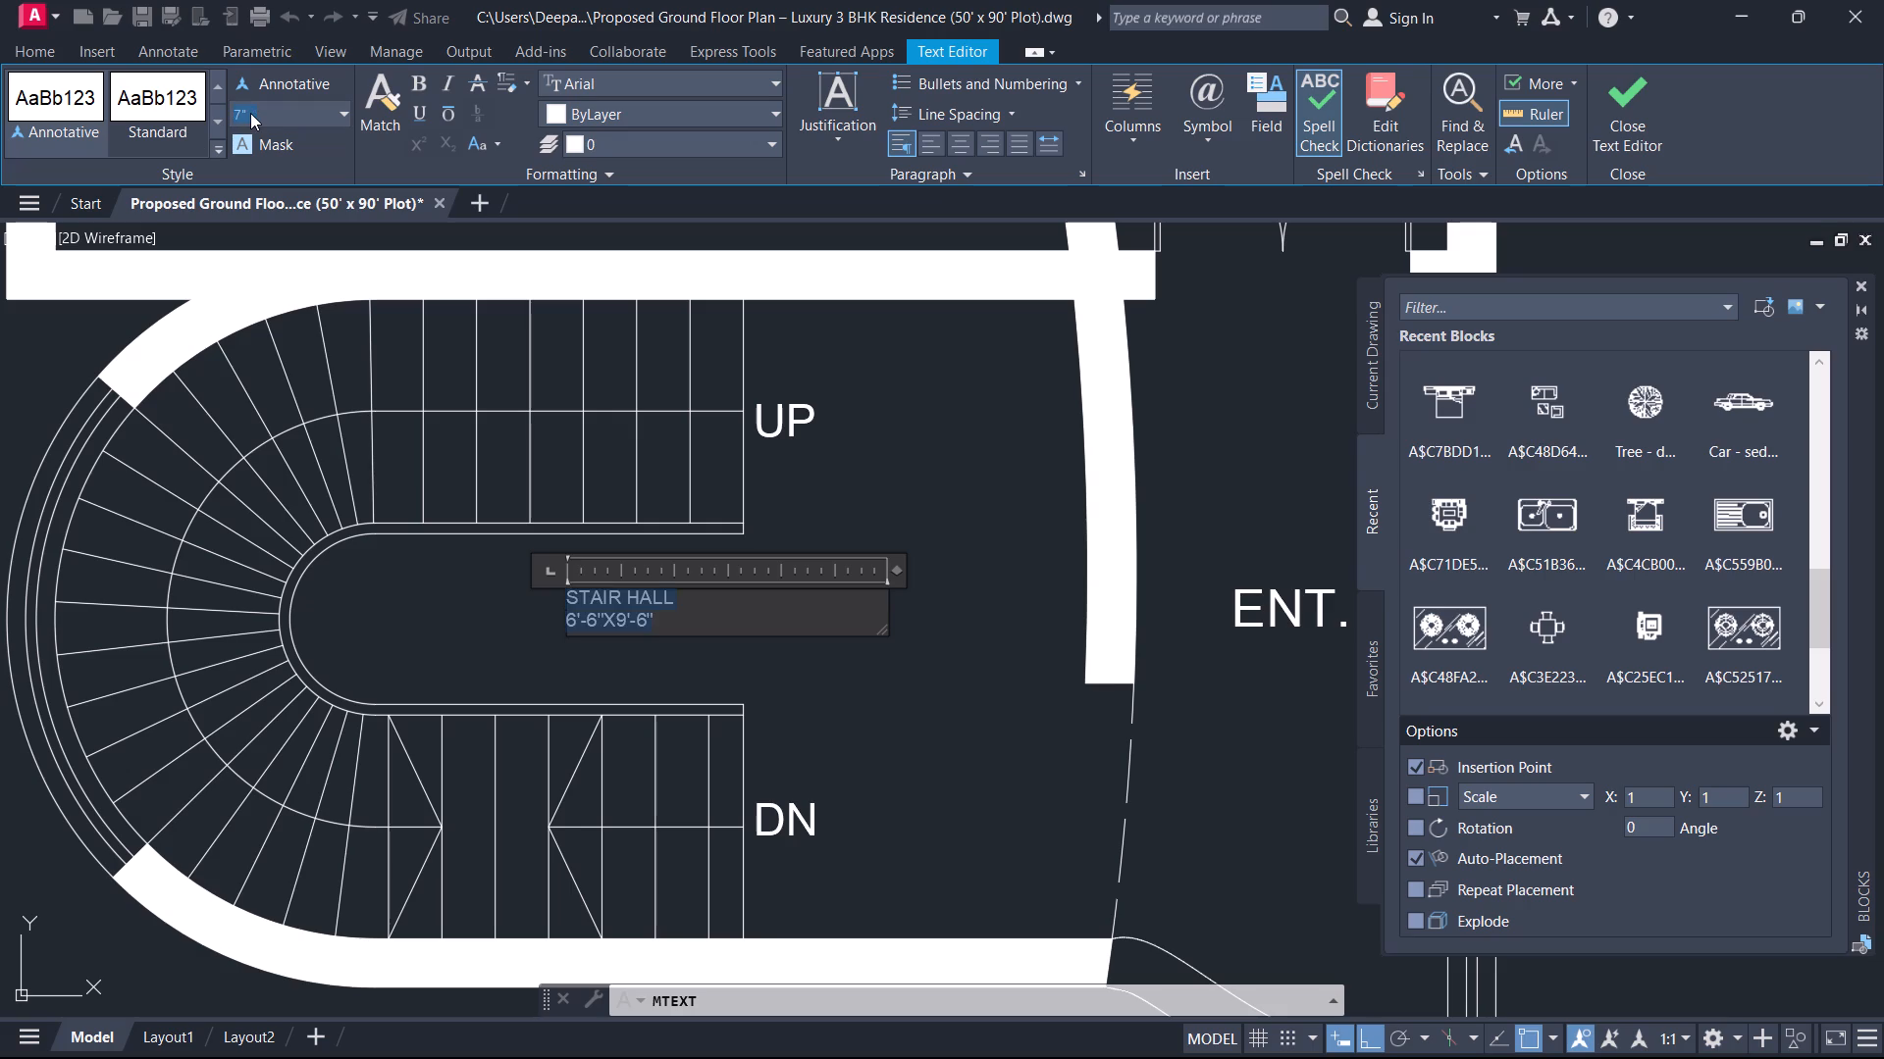
{"action": "key", "text": "Return"}
{"action": "left_click", "coordinate": [1651, 80]}
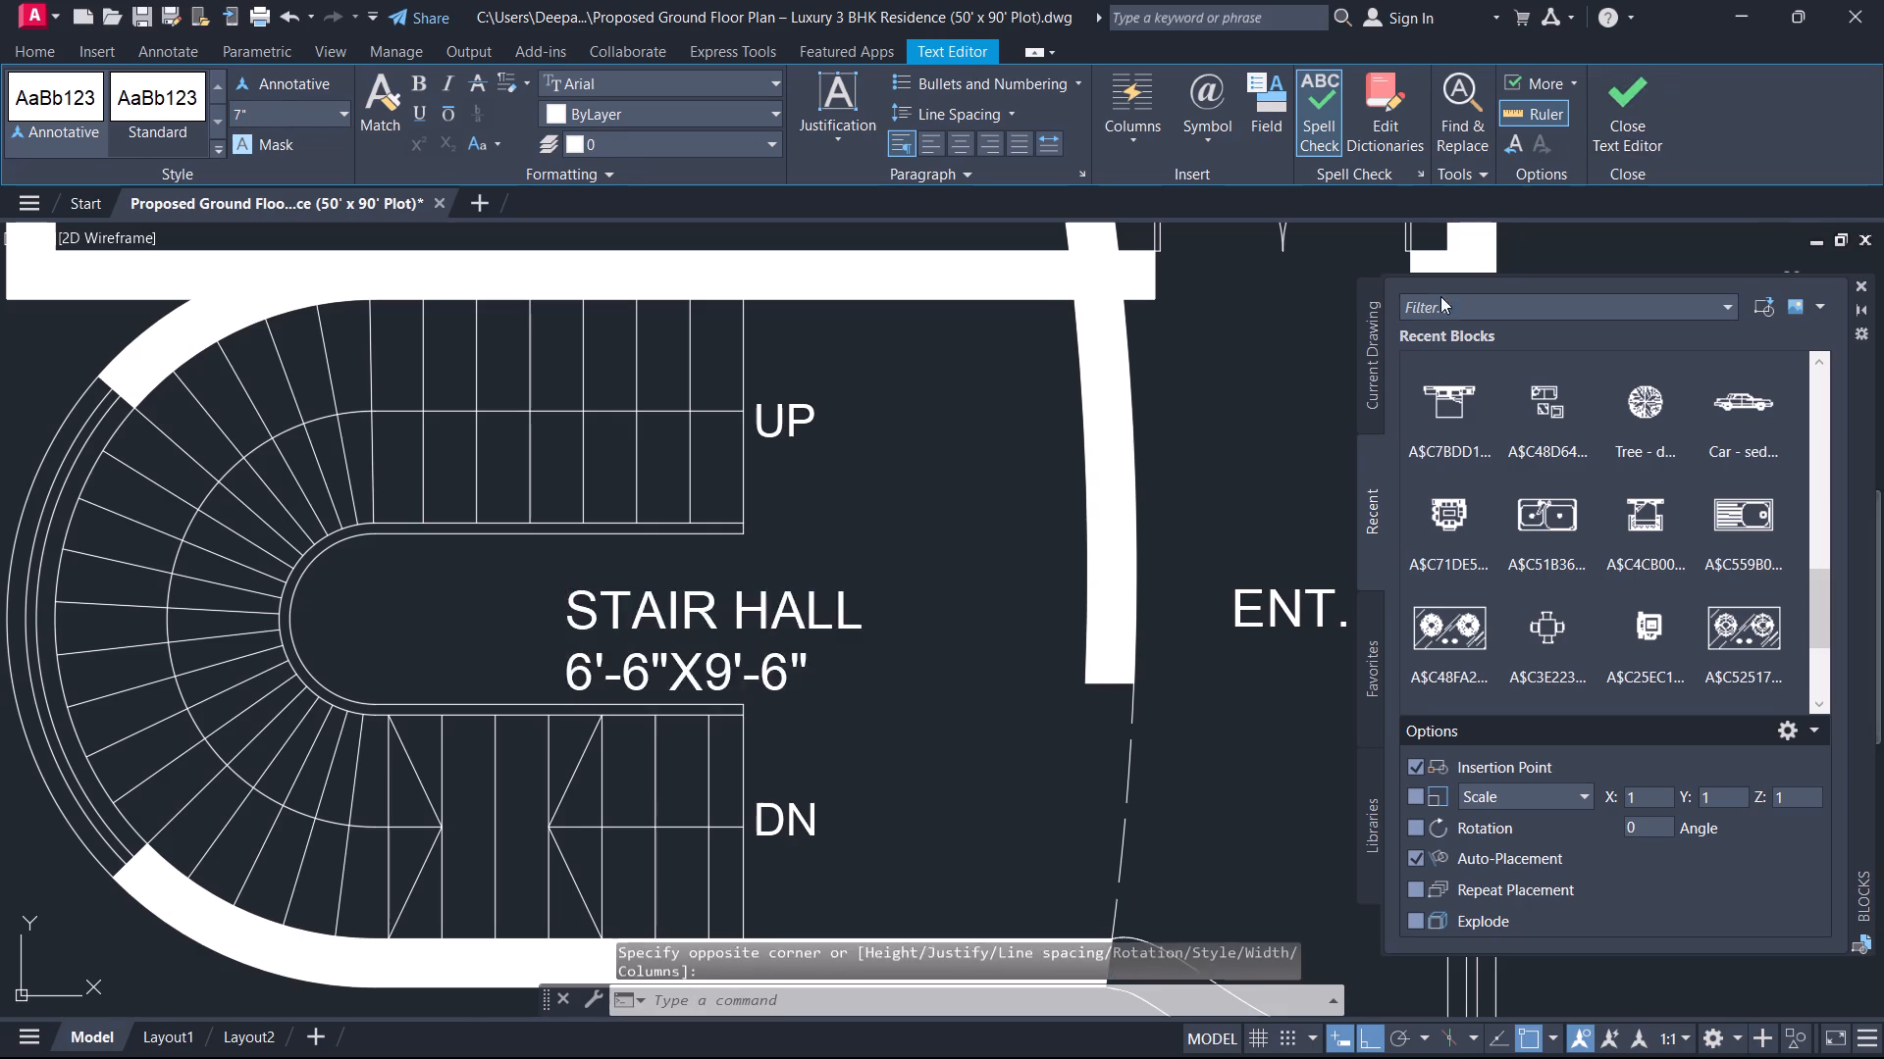
Add a multiline text label reading PORCH in the open area below the curved staircase.
{"action": "scroll", "coordinate": [1284, 351], "scroll_direction": "up", "scroll_amount": 1}
{"action": "scroll", "coordinate": [1262, 360], "scroll_direction": "down", "scroll_amount": 3}
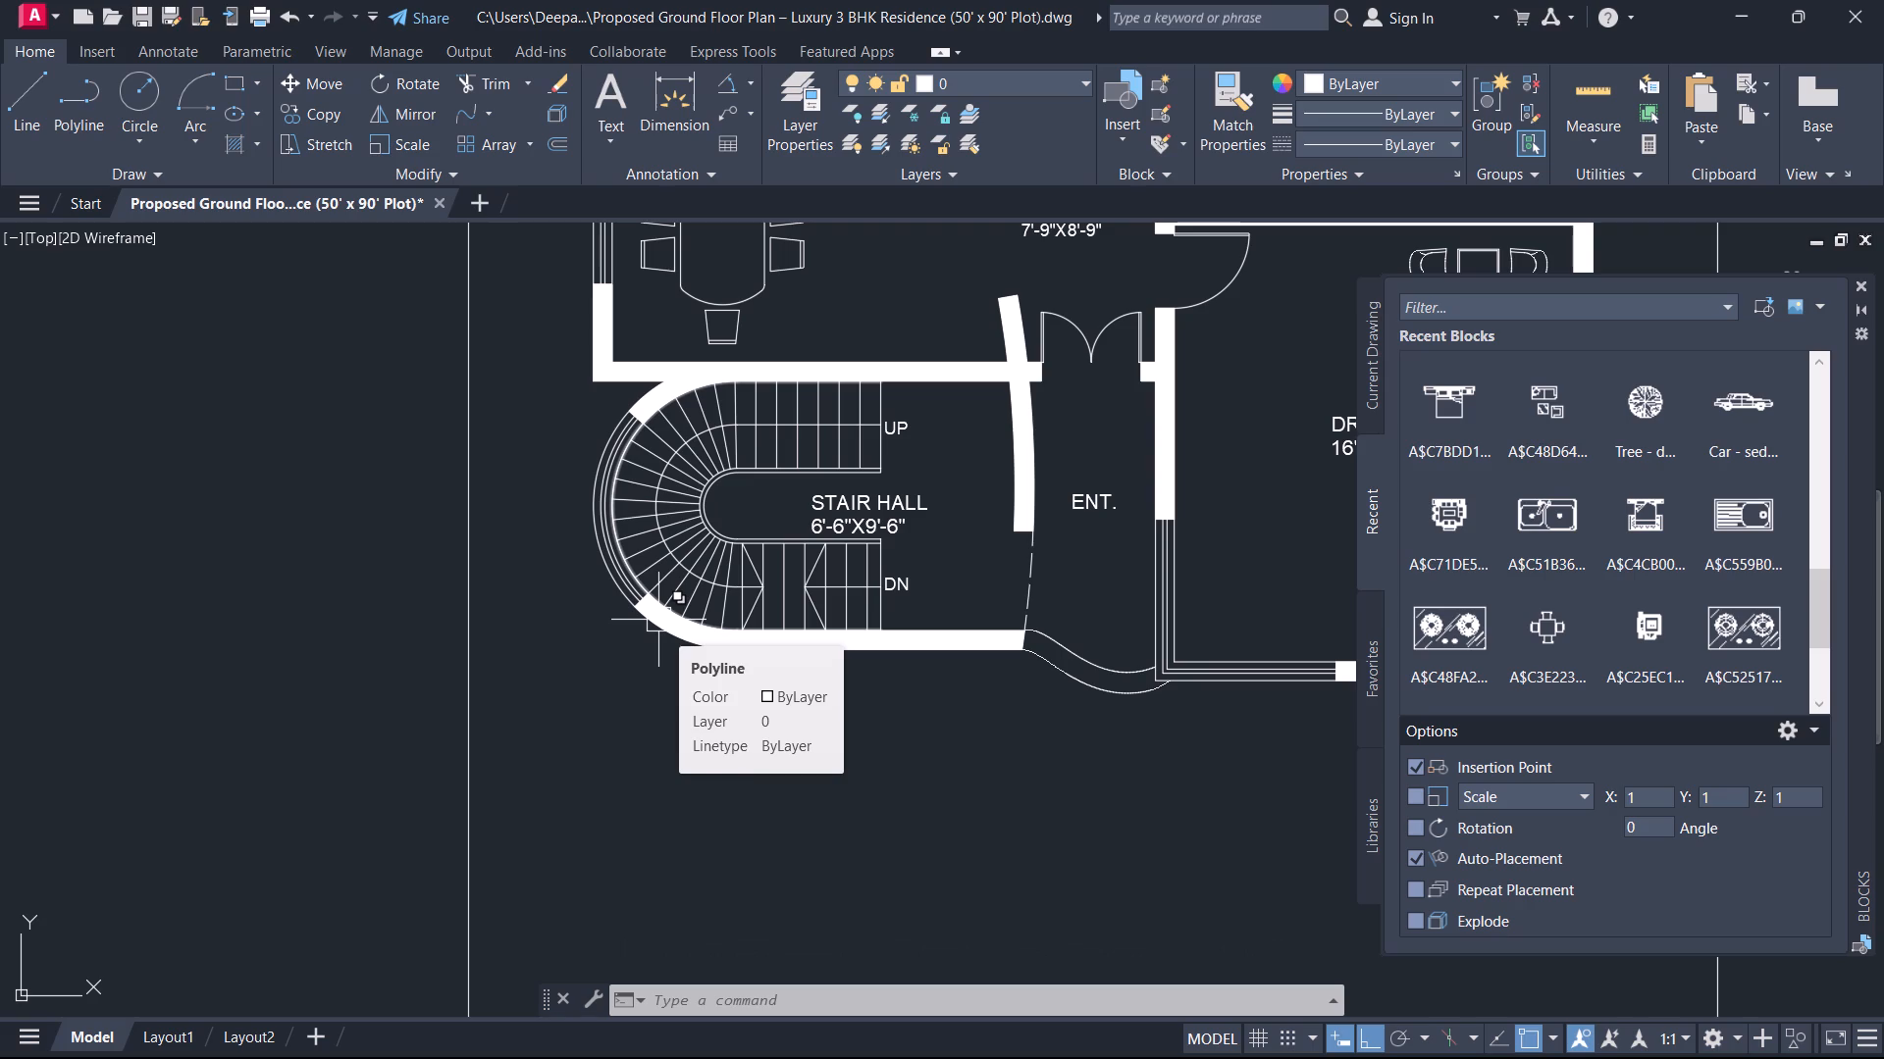
{"action": "scroll", "coordinate": [610, 647], "scroll_direction": "down", "scroll_amount": 1}
{"action": "middle_click_drag", "start_coordinate": [574, 692], "coordinate": [376, 662]}
{"action": "type", "text": "T"}
{"action": "key", "text": "space"}
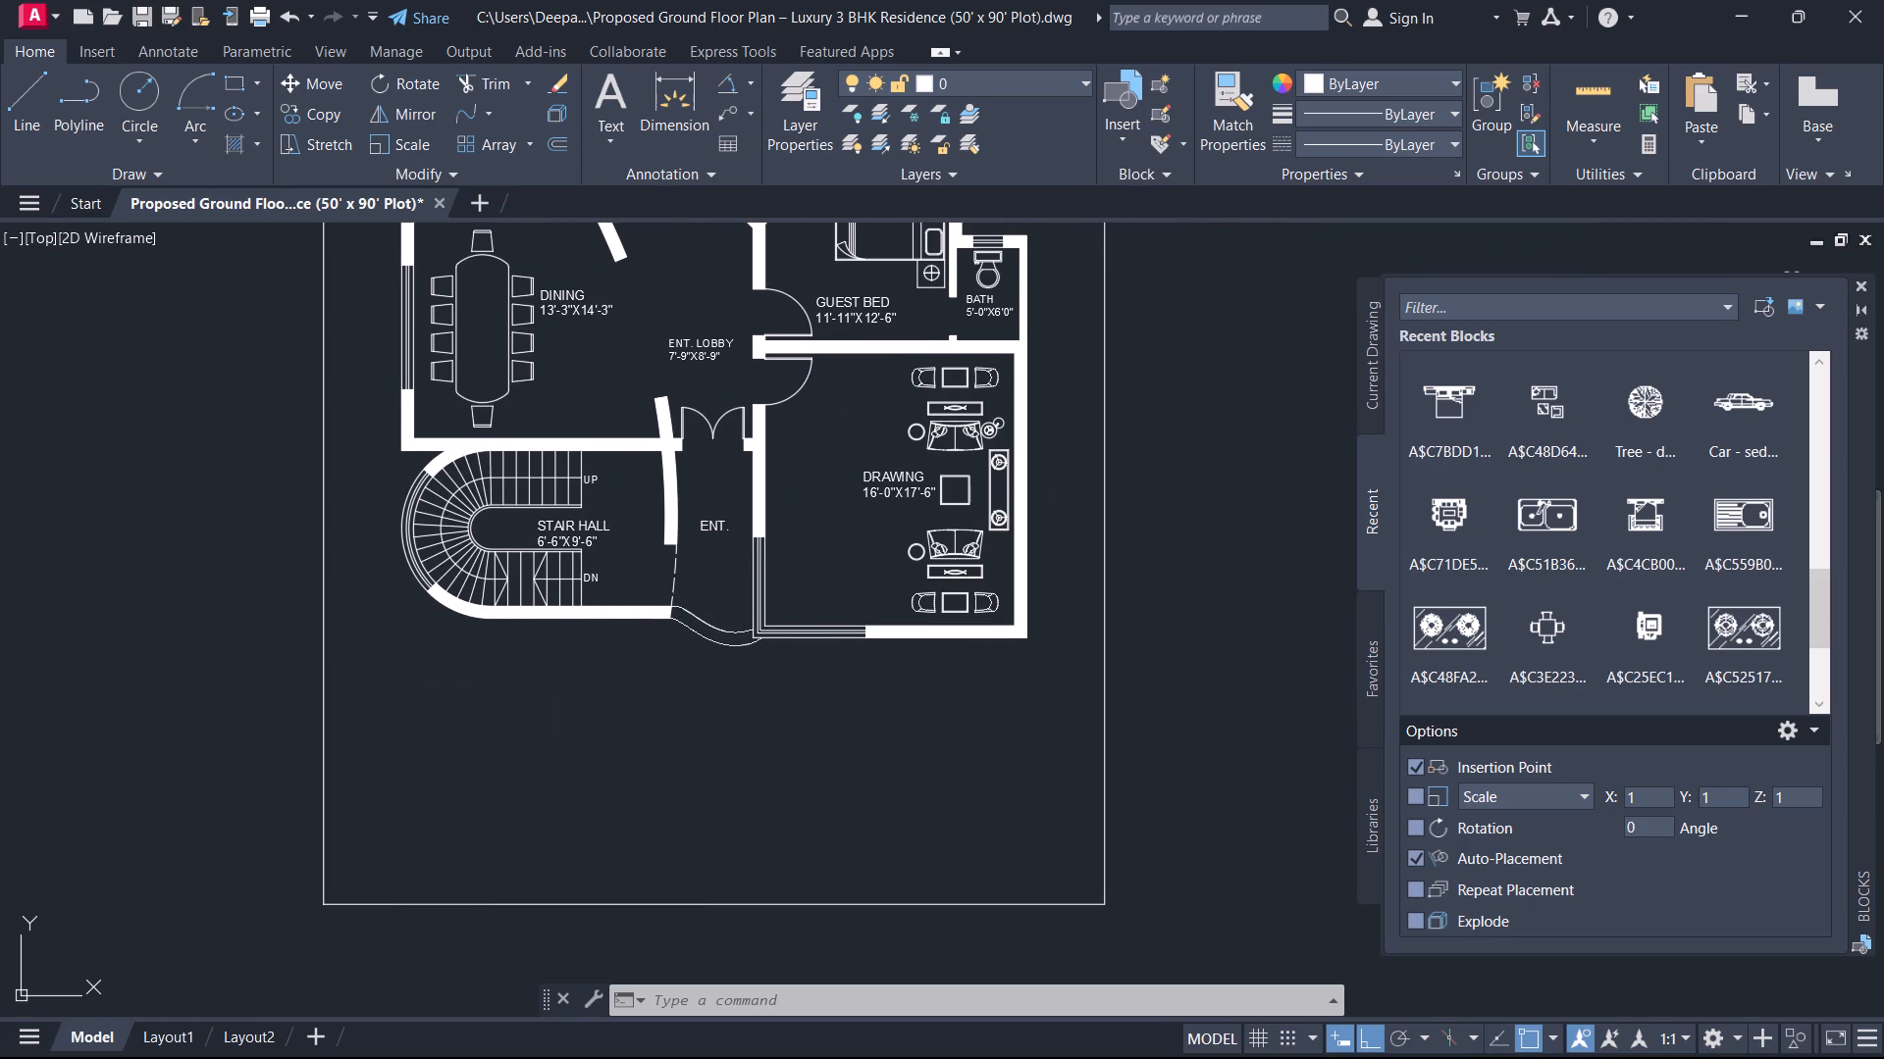
{"action": "left_click", "coordinate": [458, 667]}
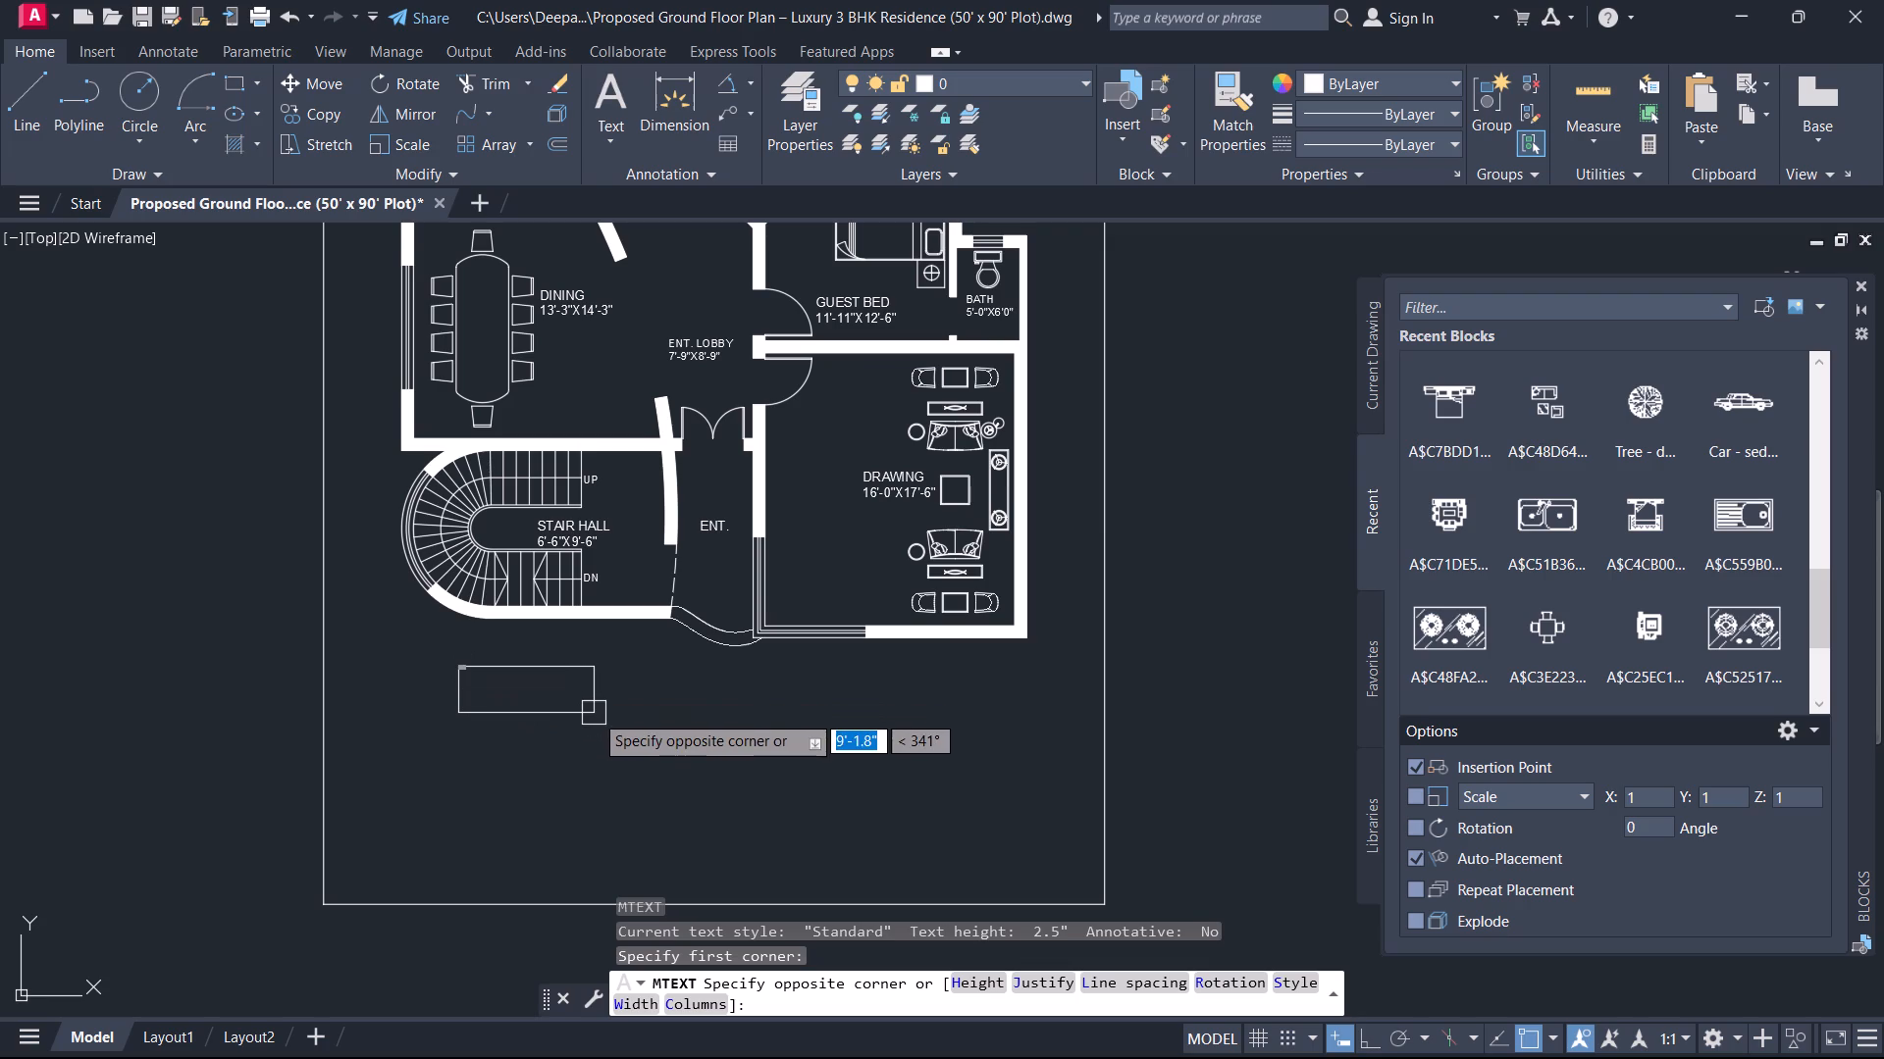
{"action": "left_click", "coordinate": [595, 713]}
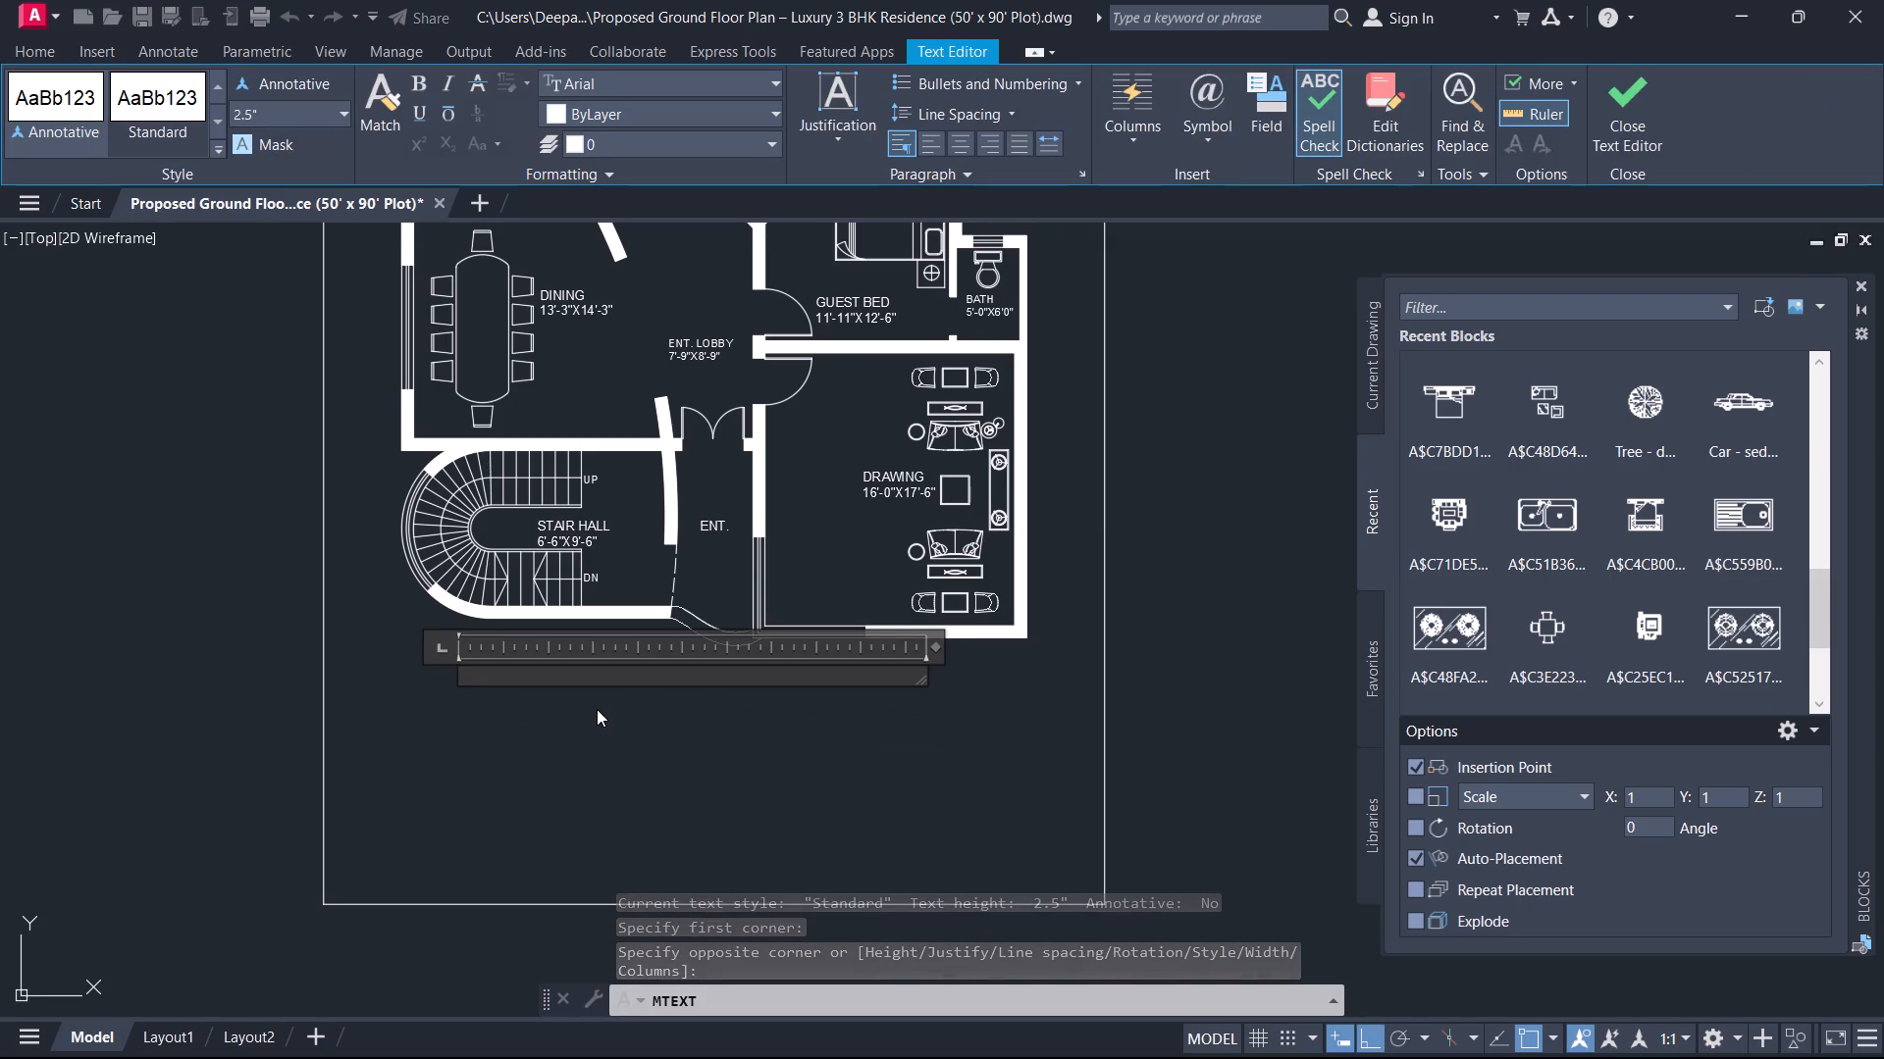
{"action": "type", "text": "PR"}
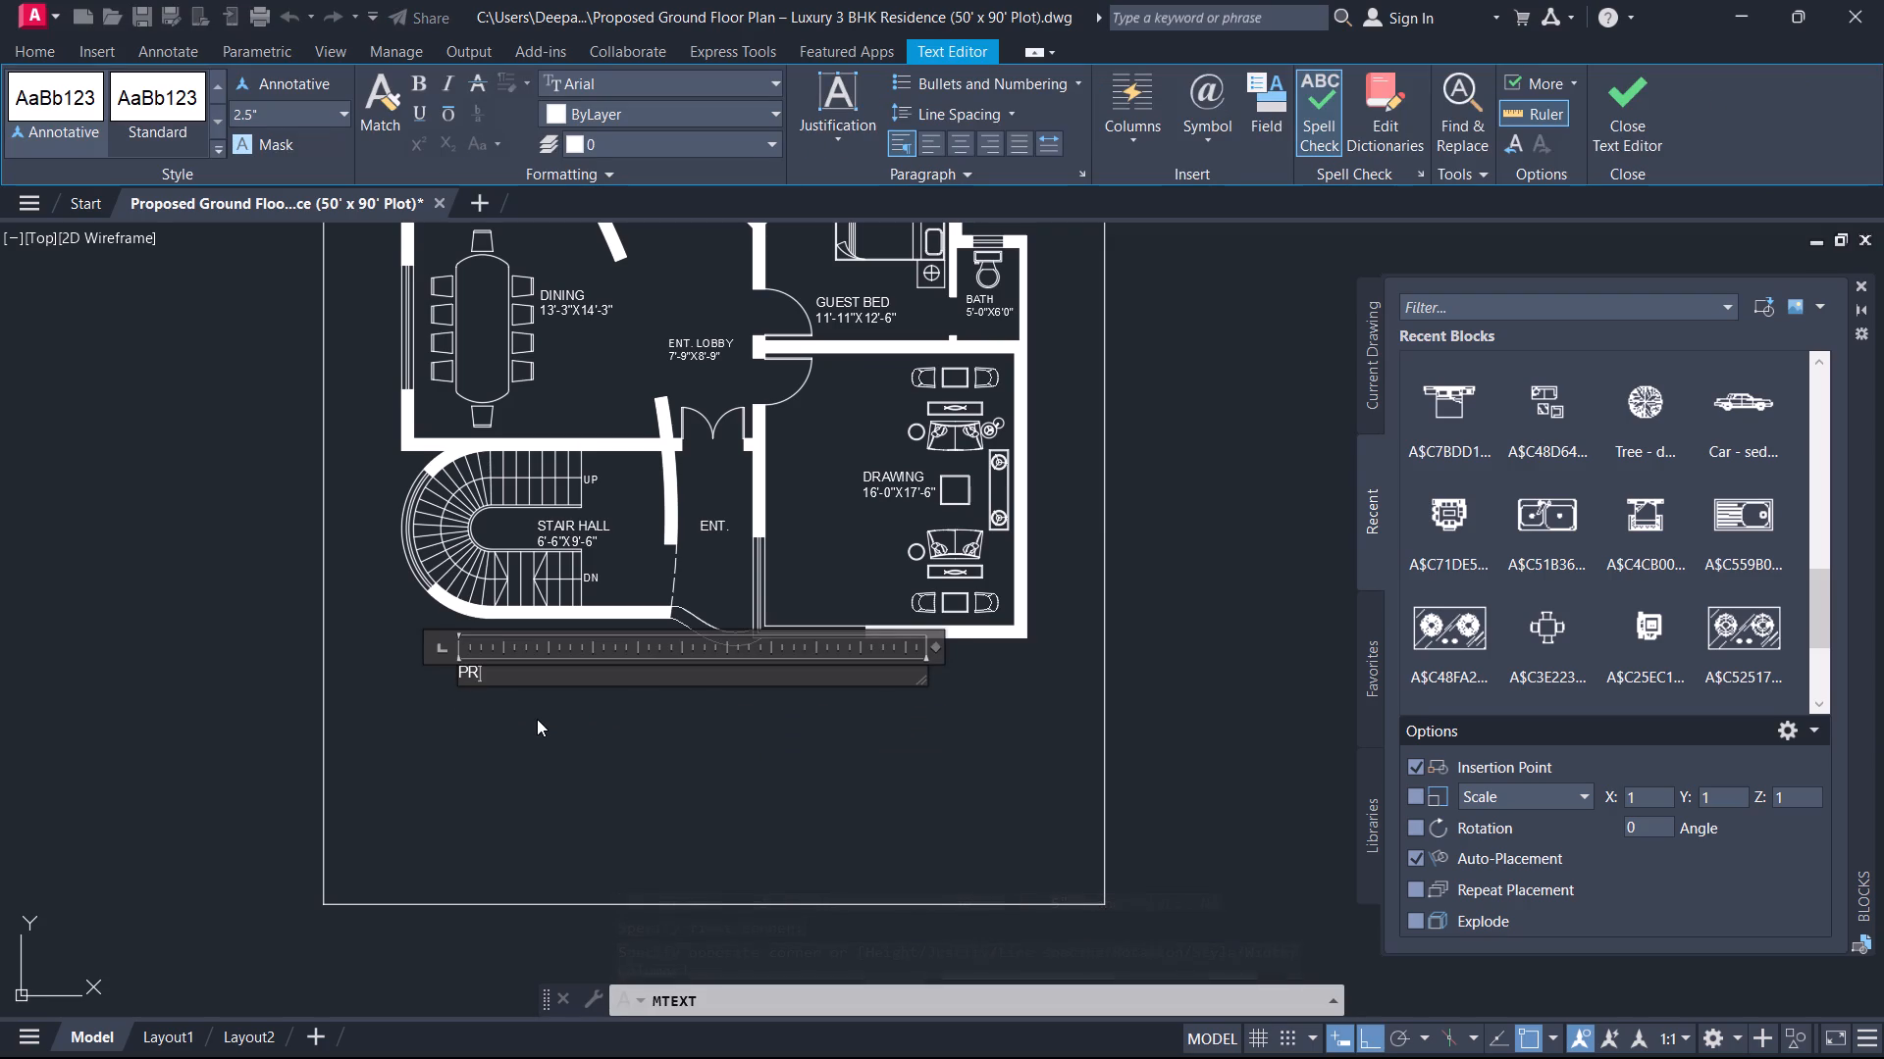
{"action": "key", "text": "BackSpace"}
{"action": "type", "text": "ORCH"}
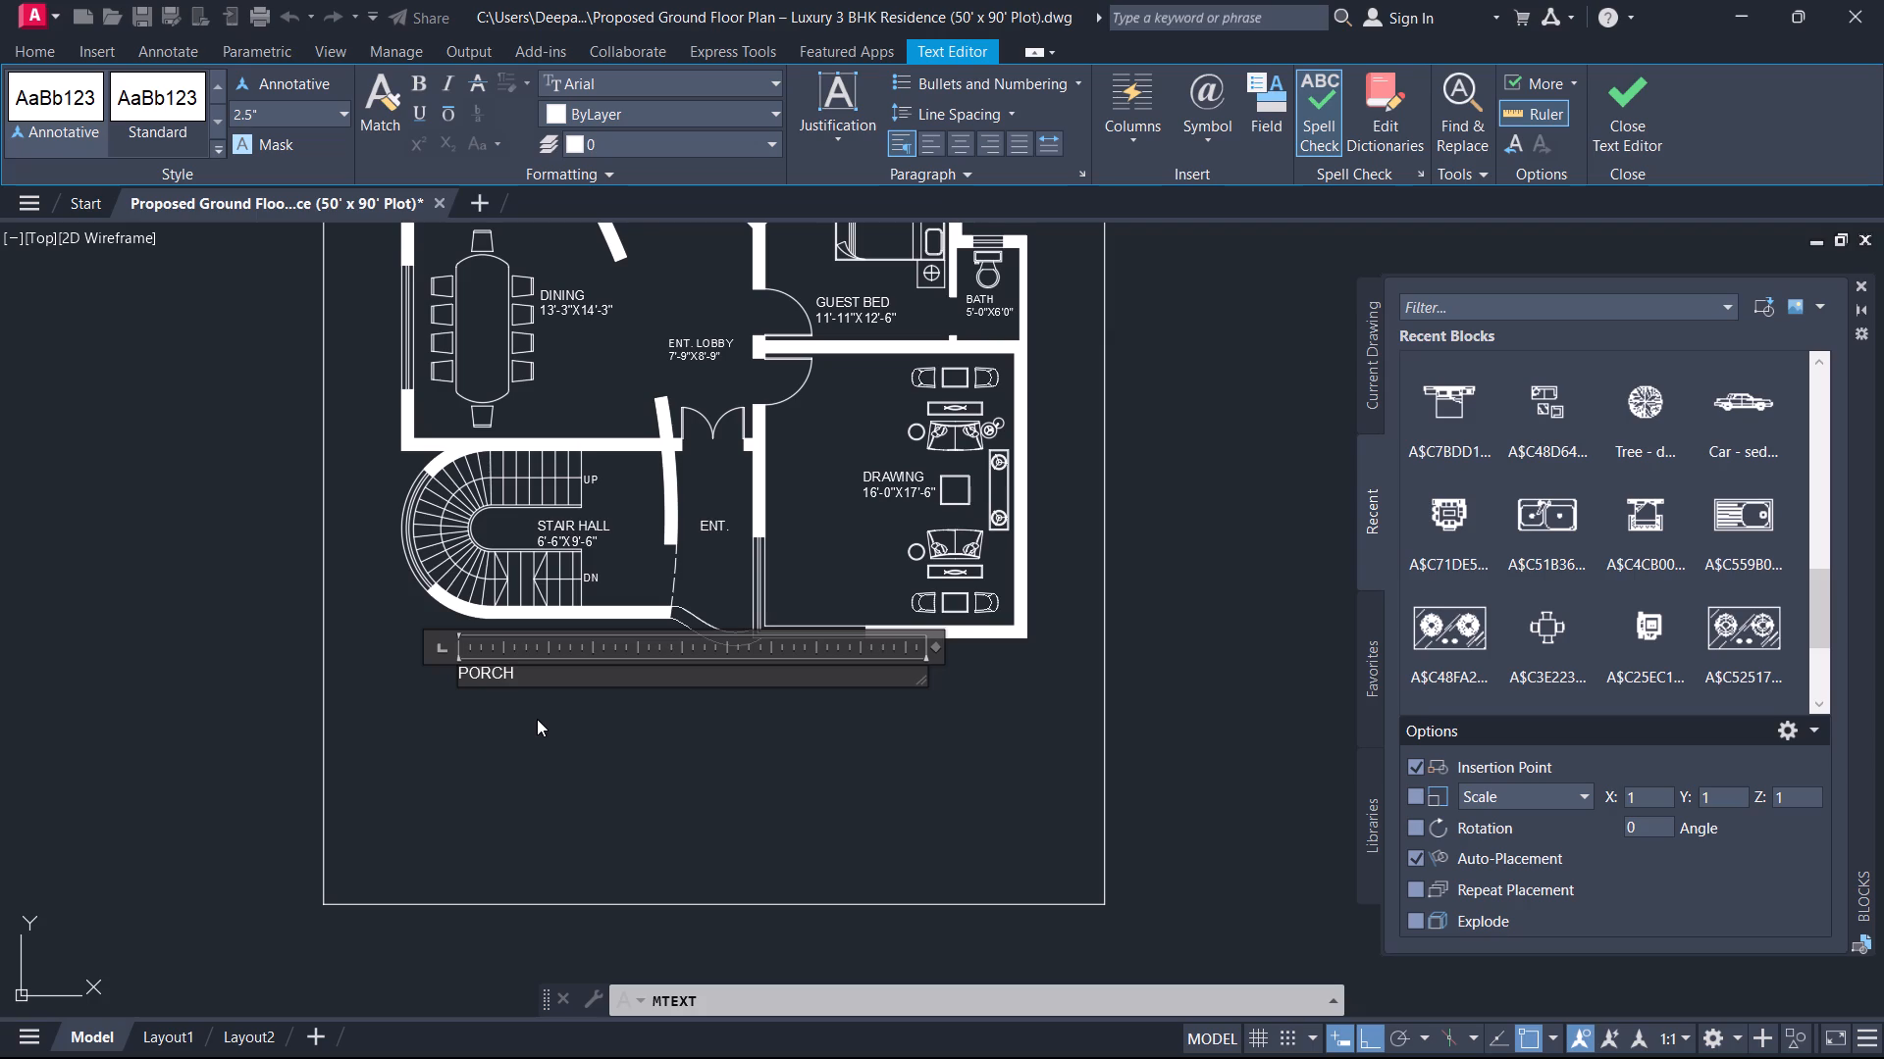
Set the PORCH label's text height to 7" and finish the text.
{"action": "key", "text": "ctrl+a"}
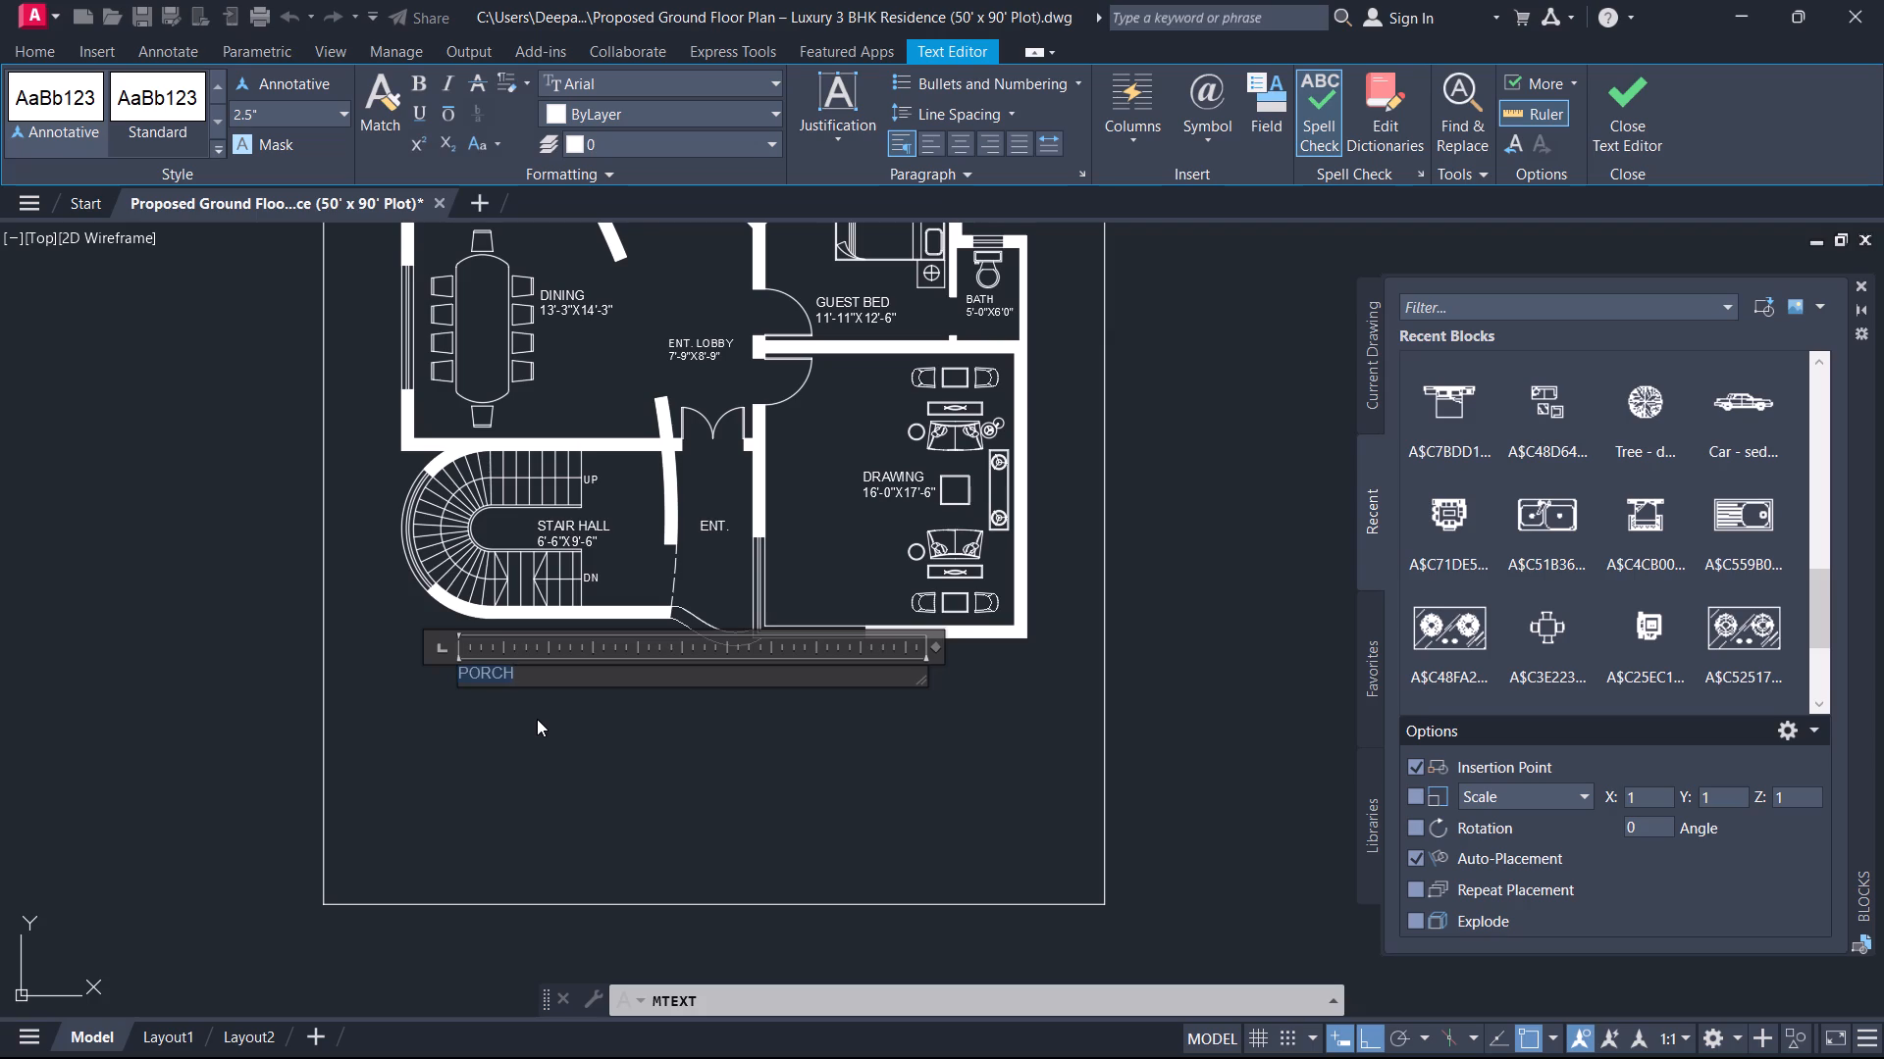
{"action": "left_click", "coordinate": [251, 110]}
{"action": "key", "text": "7"}
{"action": "key", "text": "Return"}
{"action": "left_click", "coordinate": [1253, 510]}
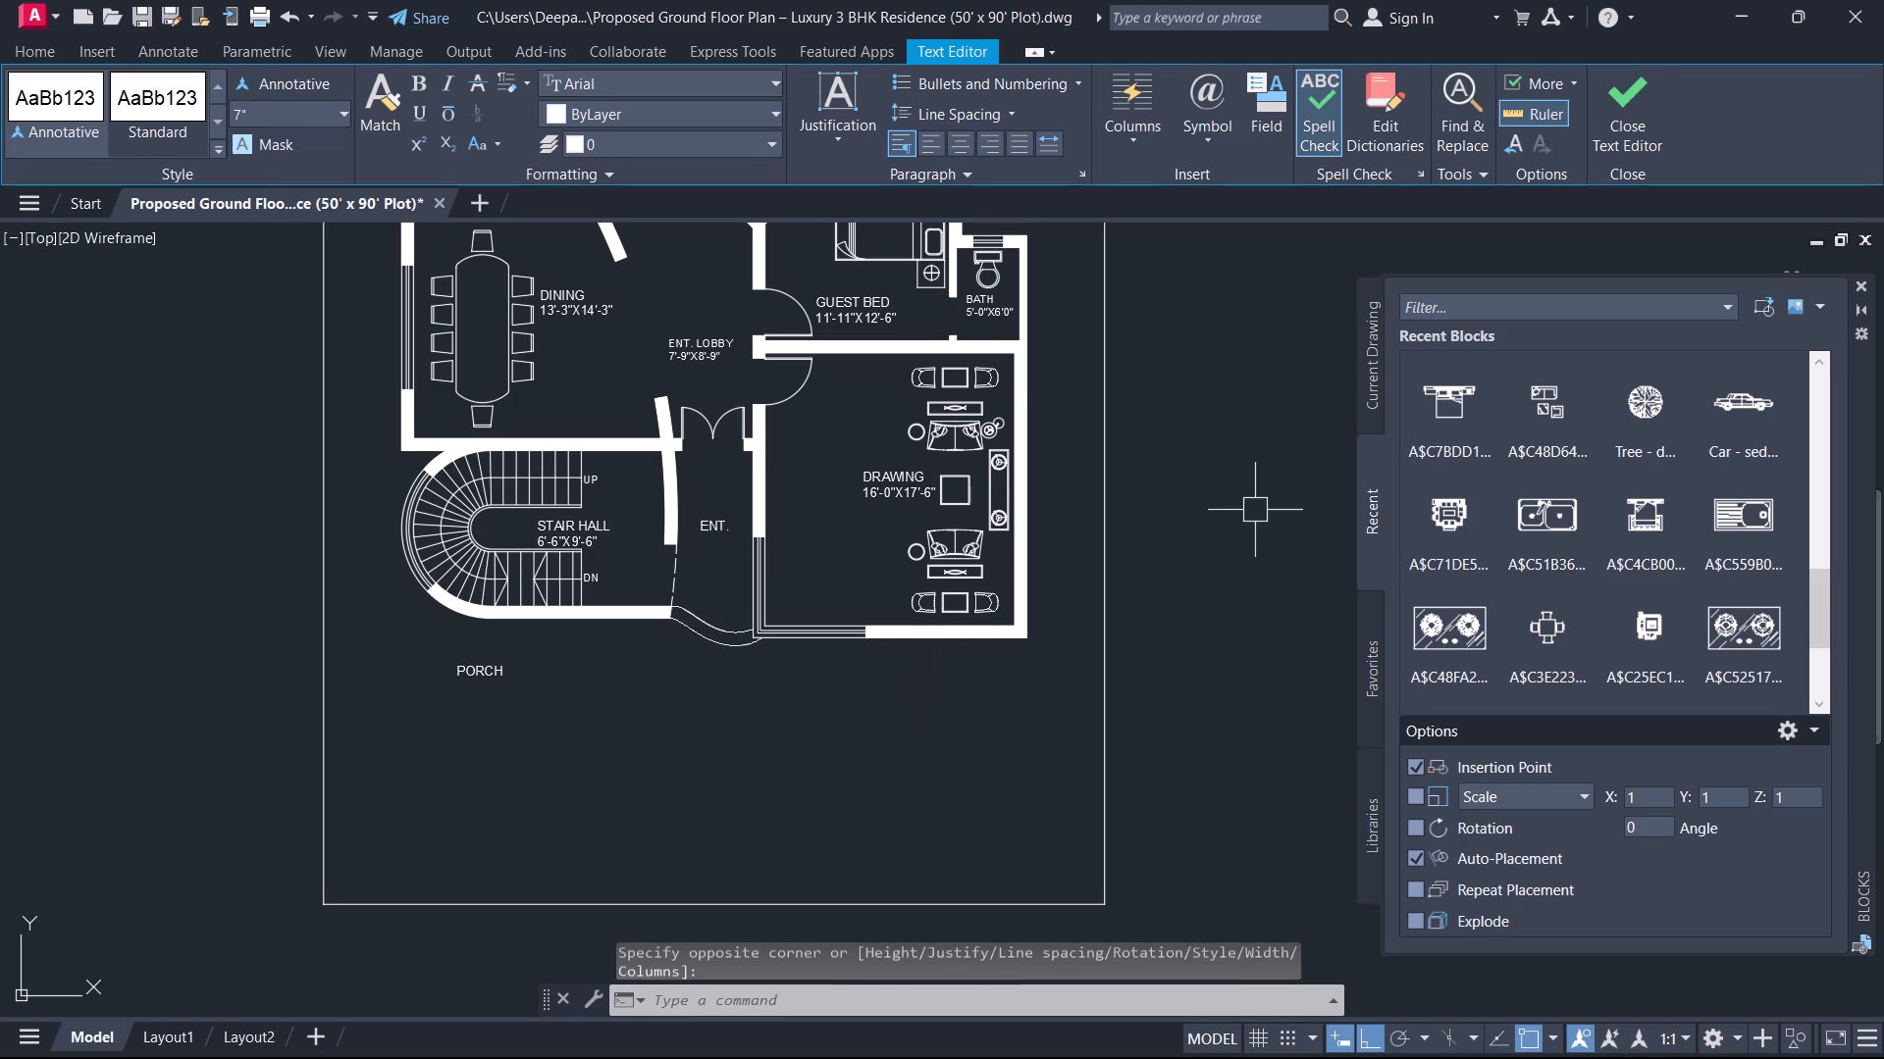
Close the Blocks palette.
{"action": "middle_click_drag", "start_coordinate": [555, 605], "coordinate": [704, 677]}
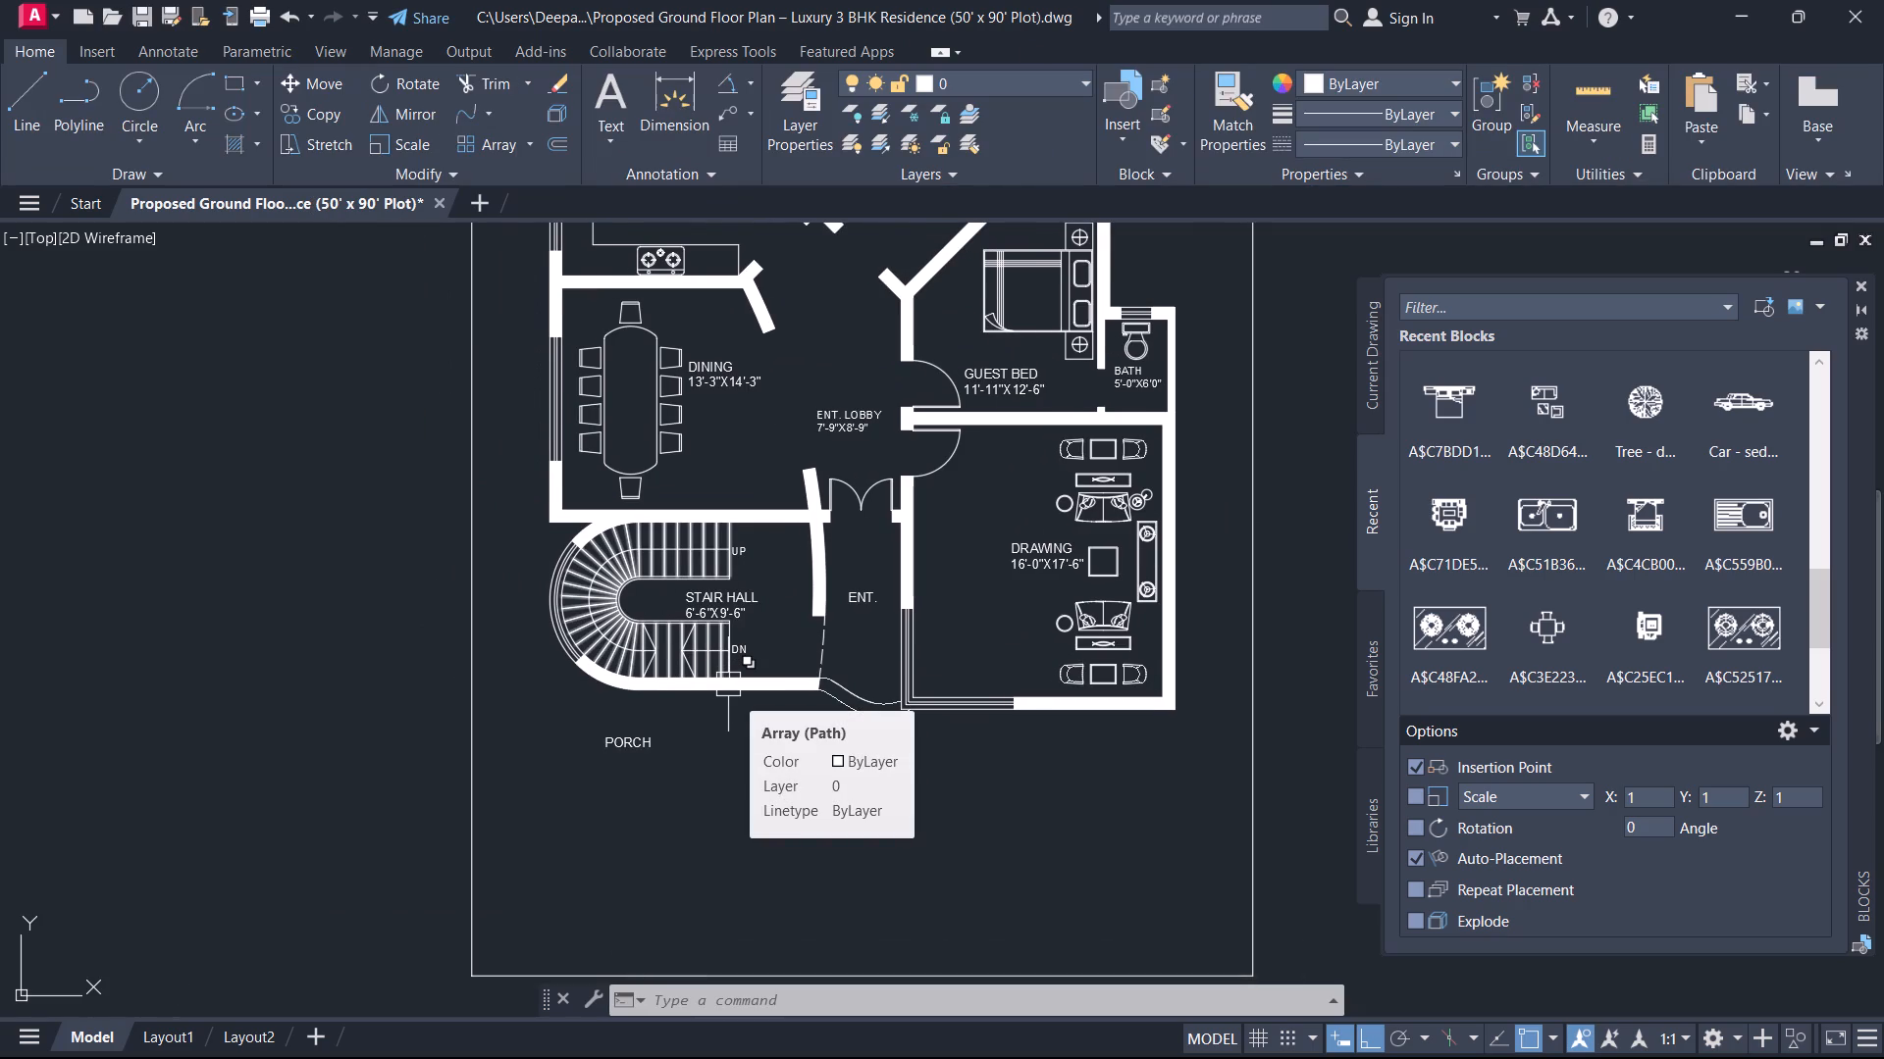
{"action": "scroll", "coordinate": [732, 674], "scroll_direction": "down", "scroll_amount": 2}
{"action": "middle_click_drag", "start_coordinate": [763, 740], "coordinate": [779, 780]}
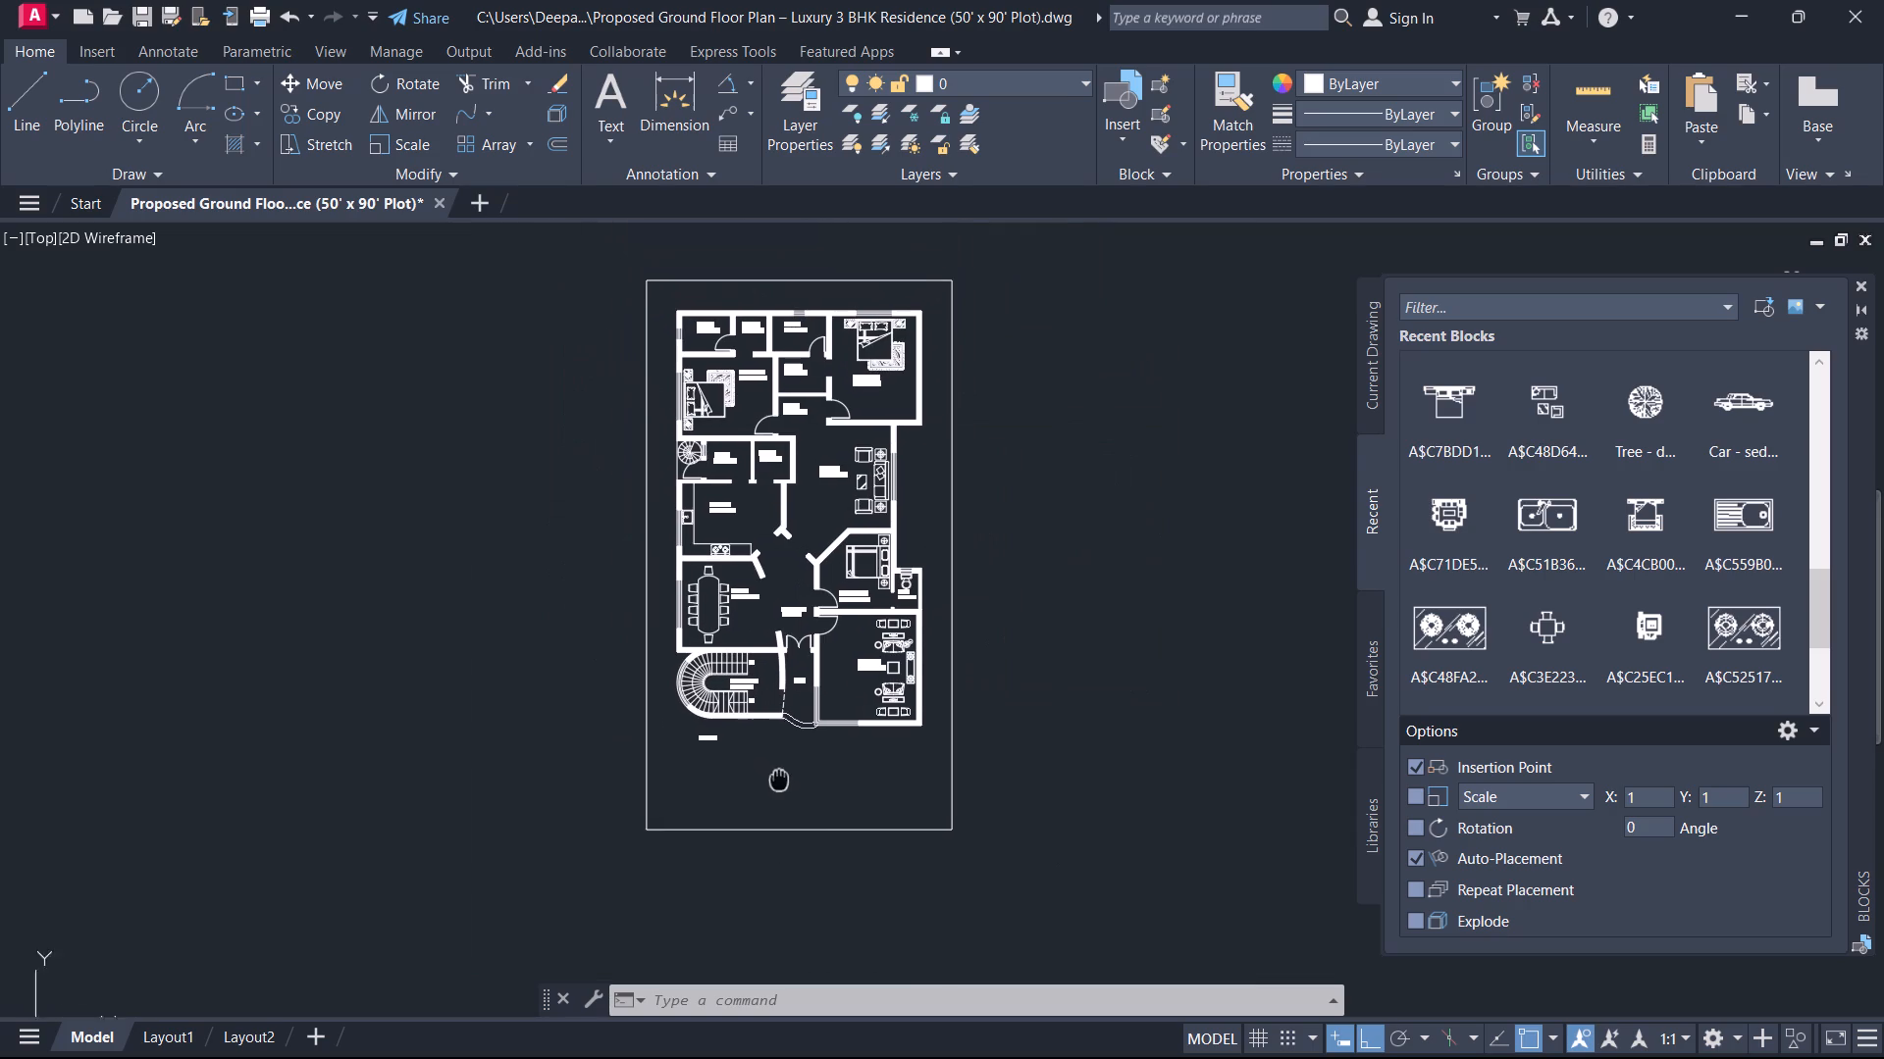
{"action": "middle_click_drag", "start_coordinate": [779, 780], "coordinate": [788, 793]}
{"action": "scroll", "coordinate": [747, 683], "scroll_direction": "up", "scroll_amount": 1}
{"action": "middle_click_drag", "start_coordinate": [725, 470], "coordinate": [647, 603]}
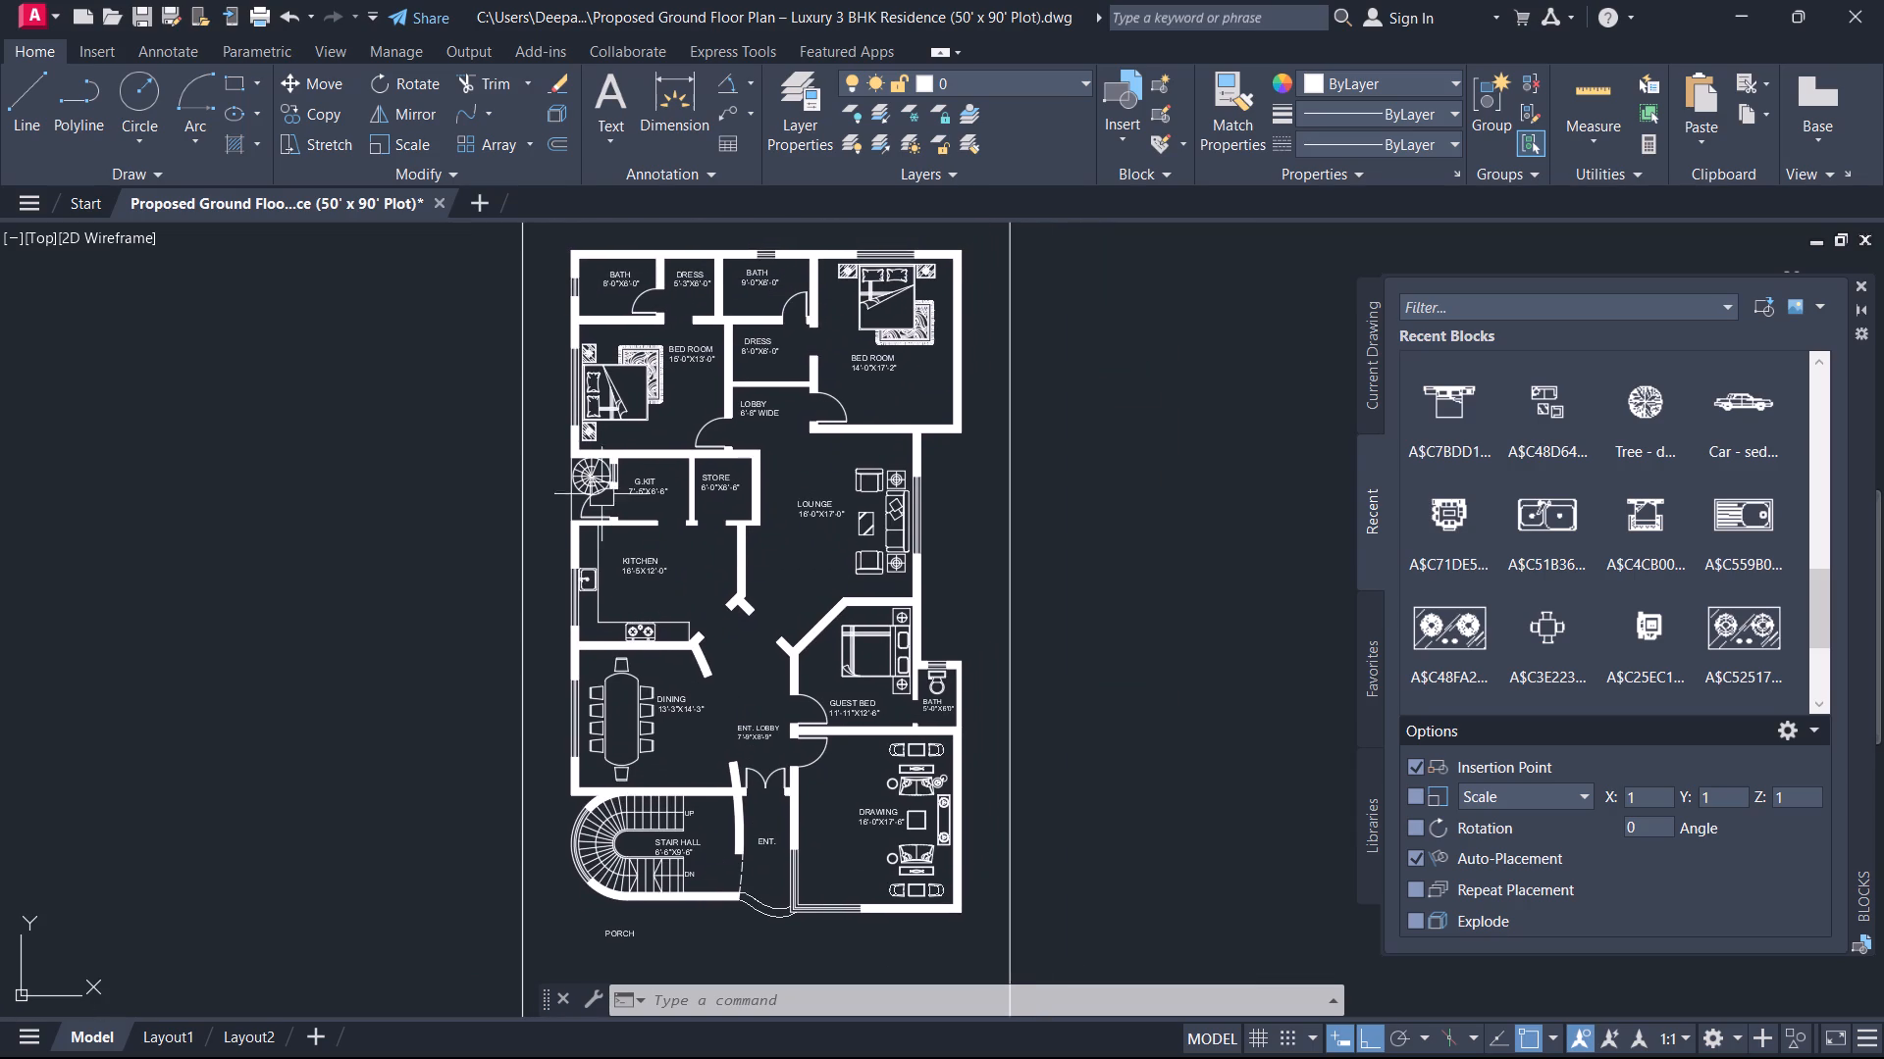
{"action": "middle_click_drag", "start_coordinate": [595, 424], "coordinate": [602, 479]}
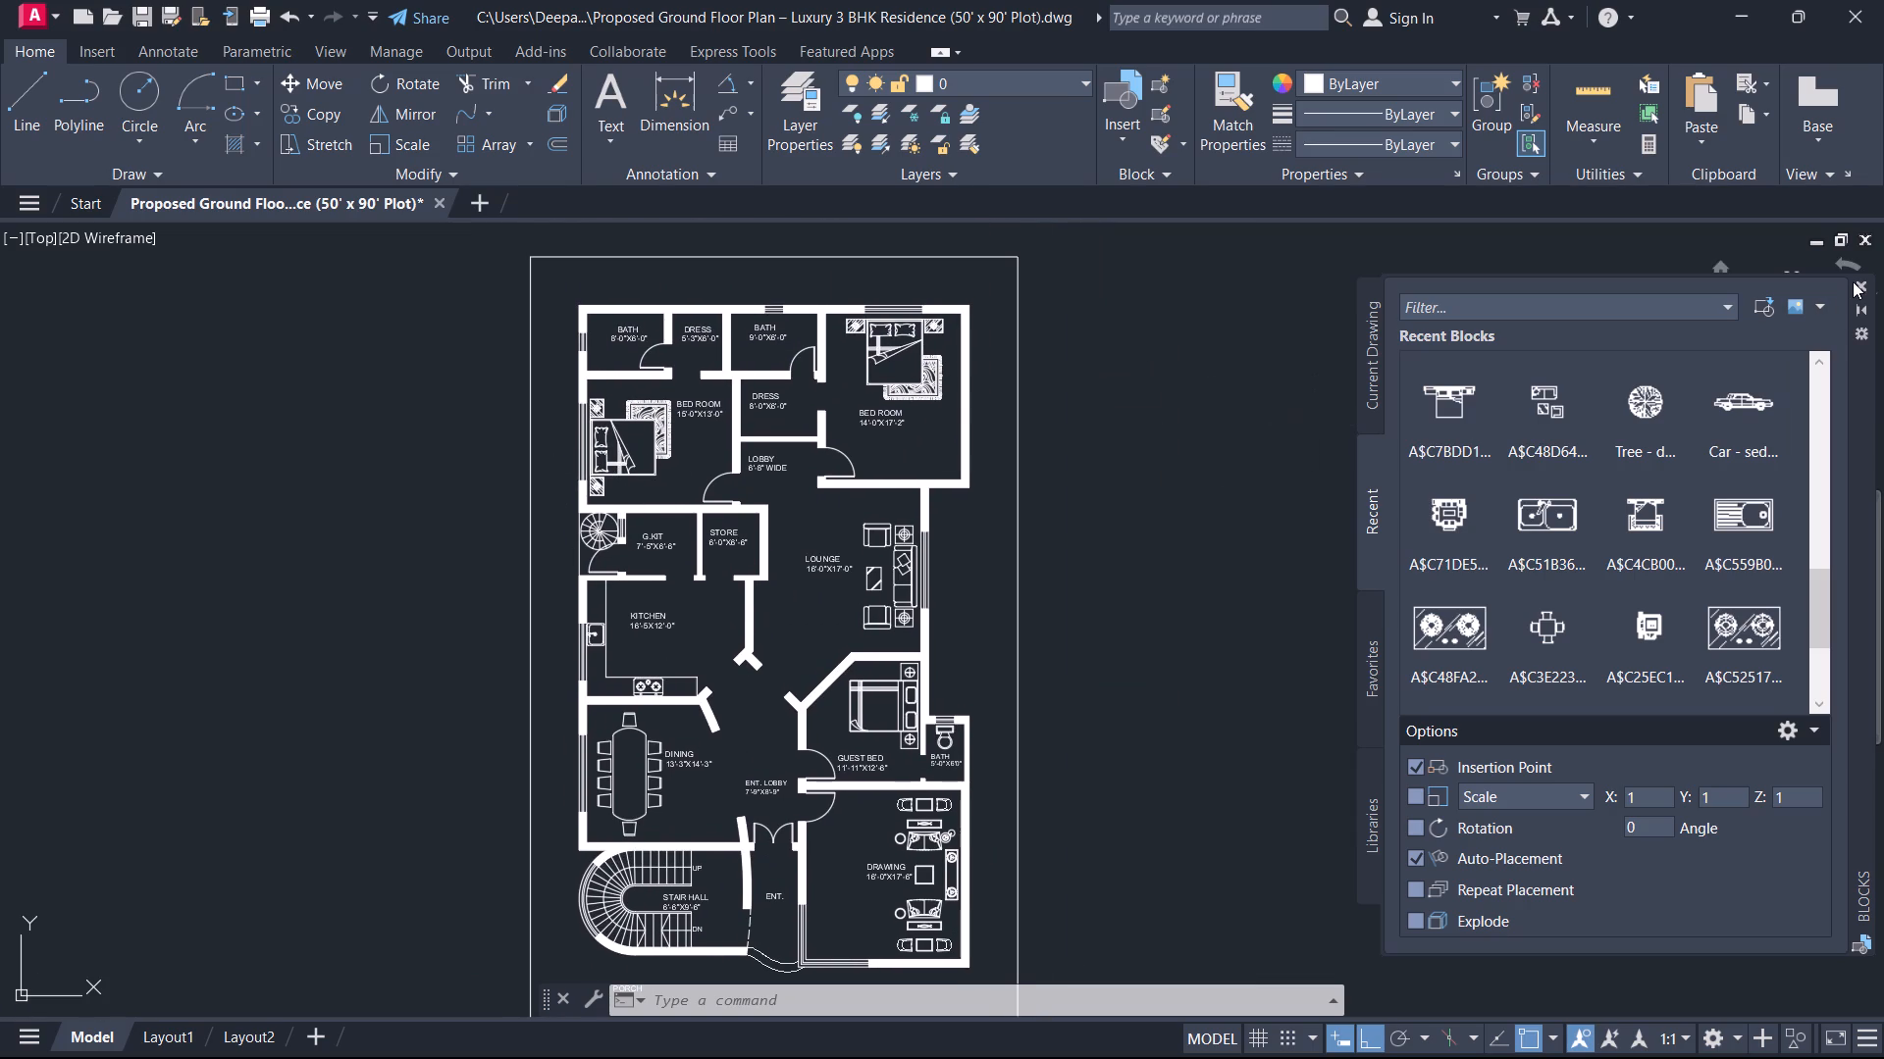
{"action": "left_click", "coordinate": [1870, 284]}
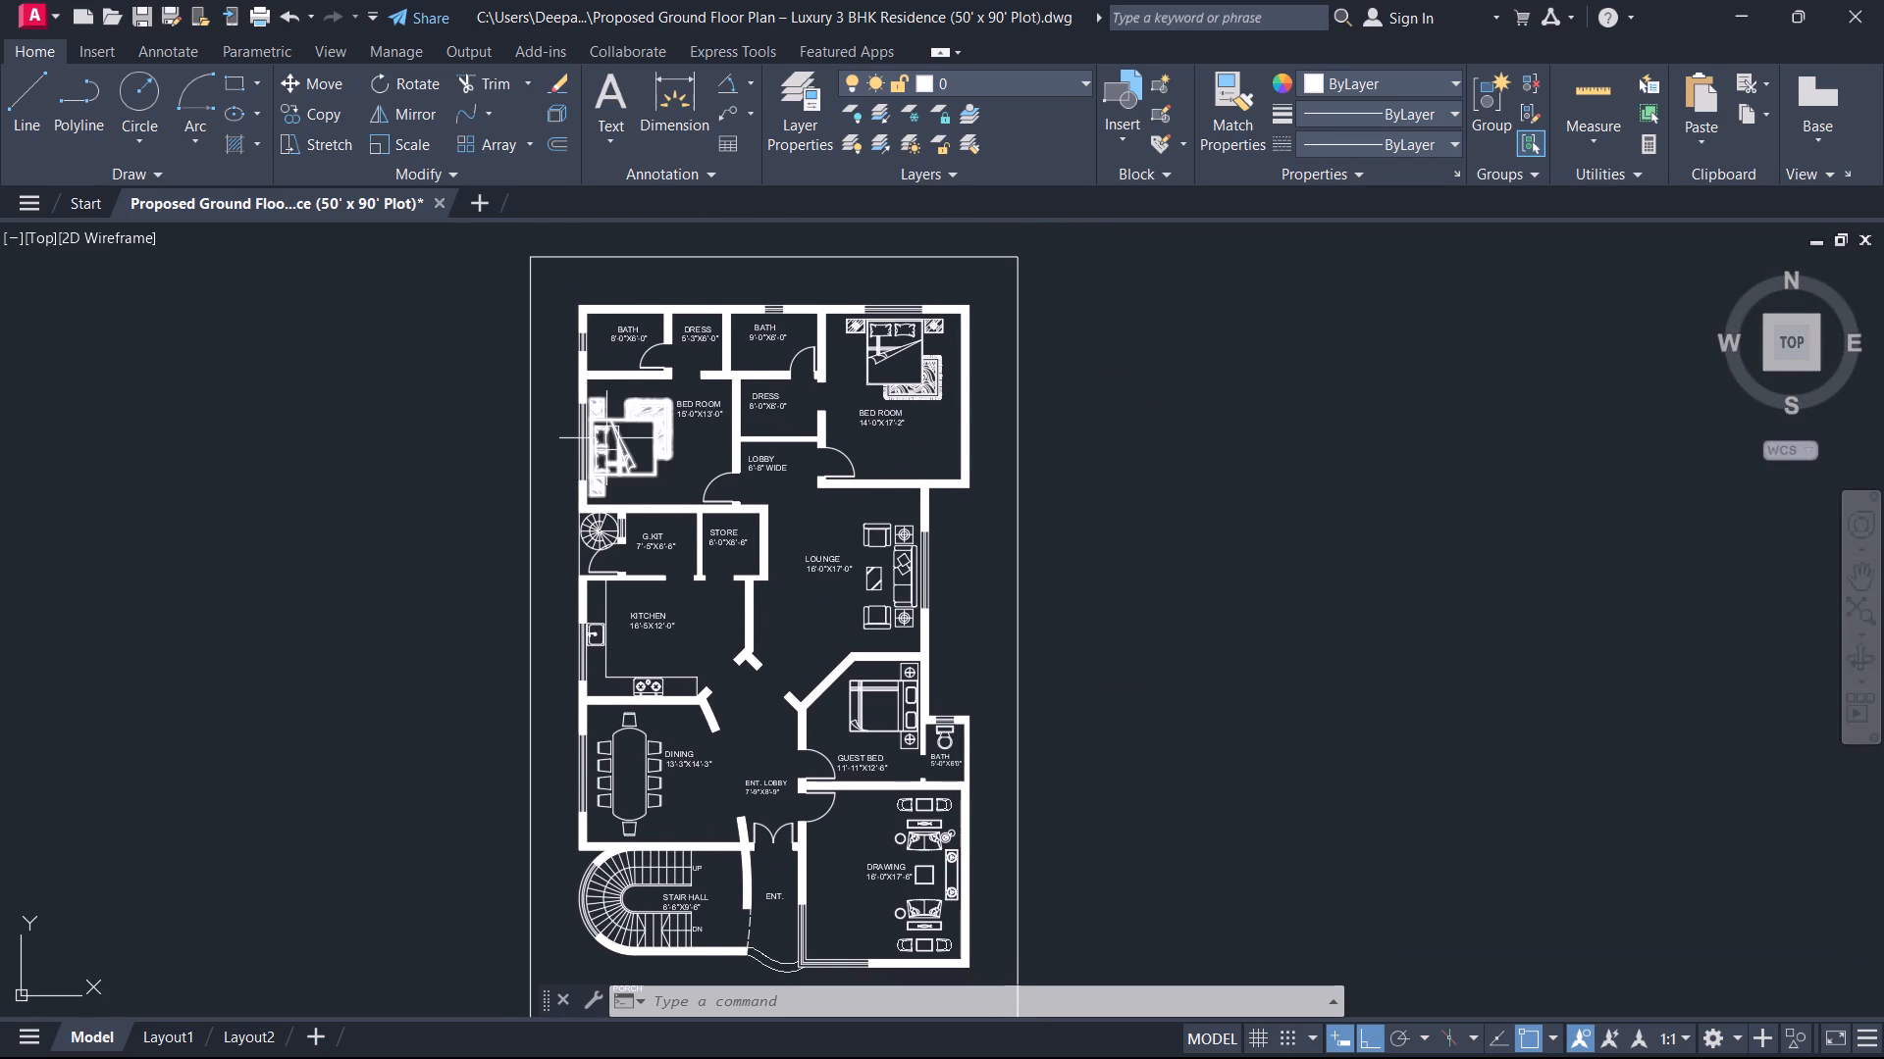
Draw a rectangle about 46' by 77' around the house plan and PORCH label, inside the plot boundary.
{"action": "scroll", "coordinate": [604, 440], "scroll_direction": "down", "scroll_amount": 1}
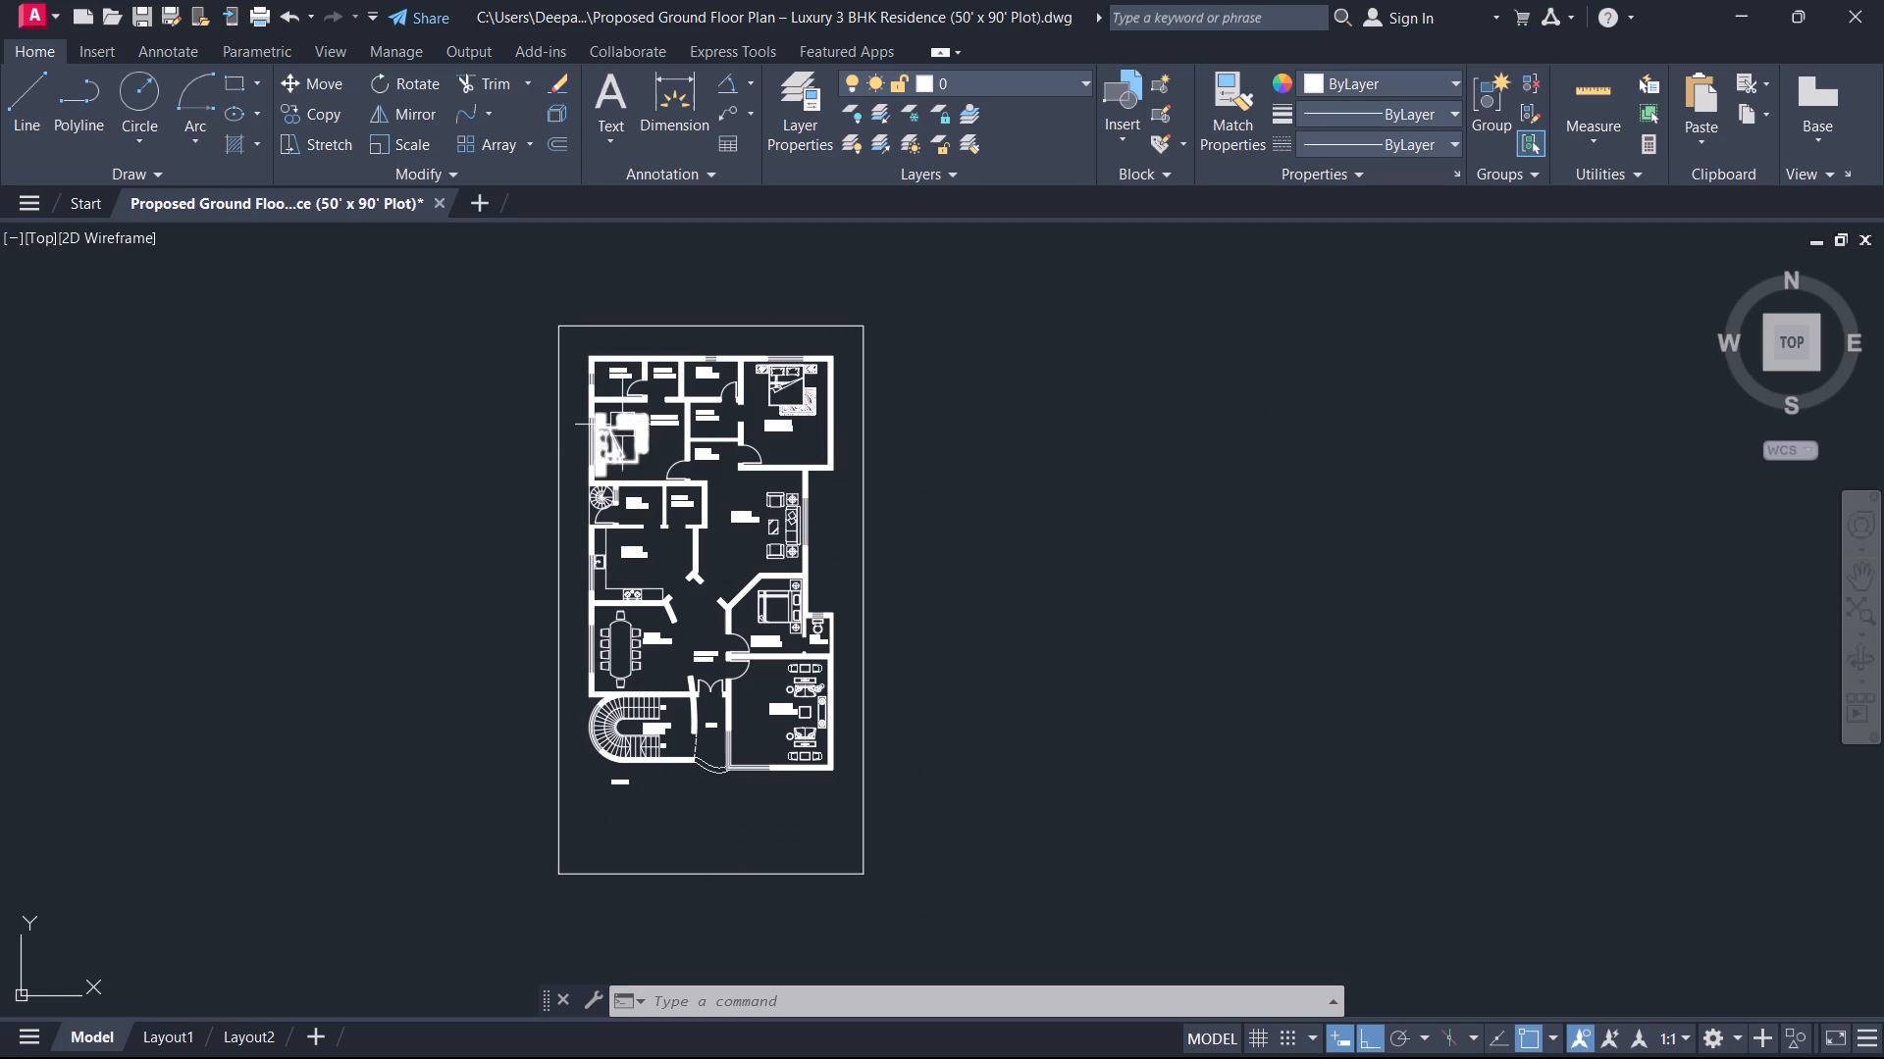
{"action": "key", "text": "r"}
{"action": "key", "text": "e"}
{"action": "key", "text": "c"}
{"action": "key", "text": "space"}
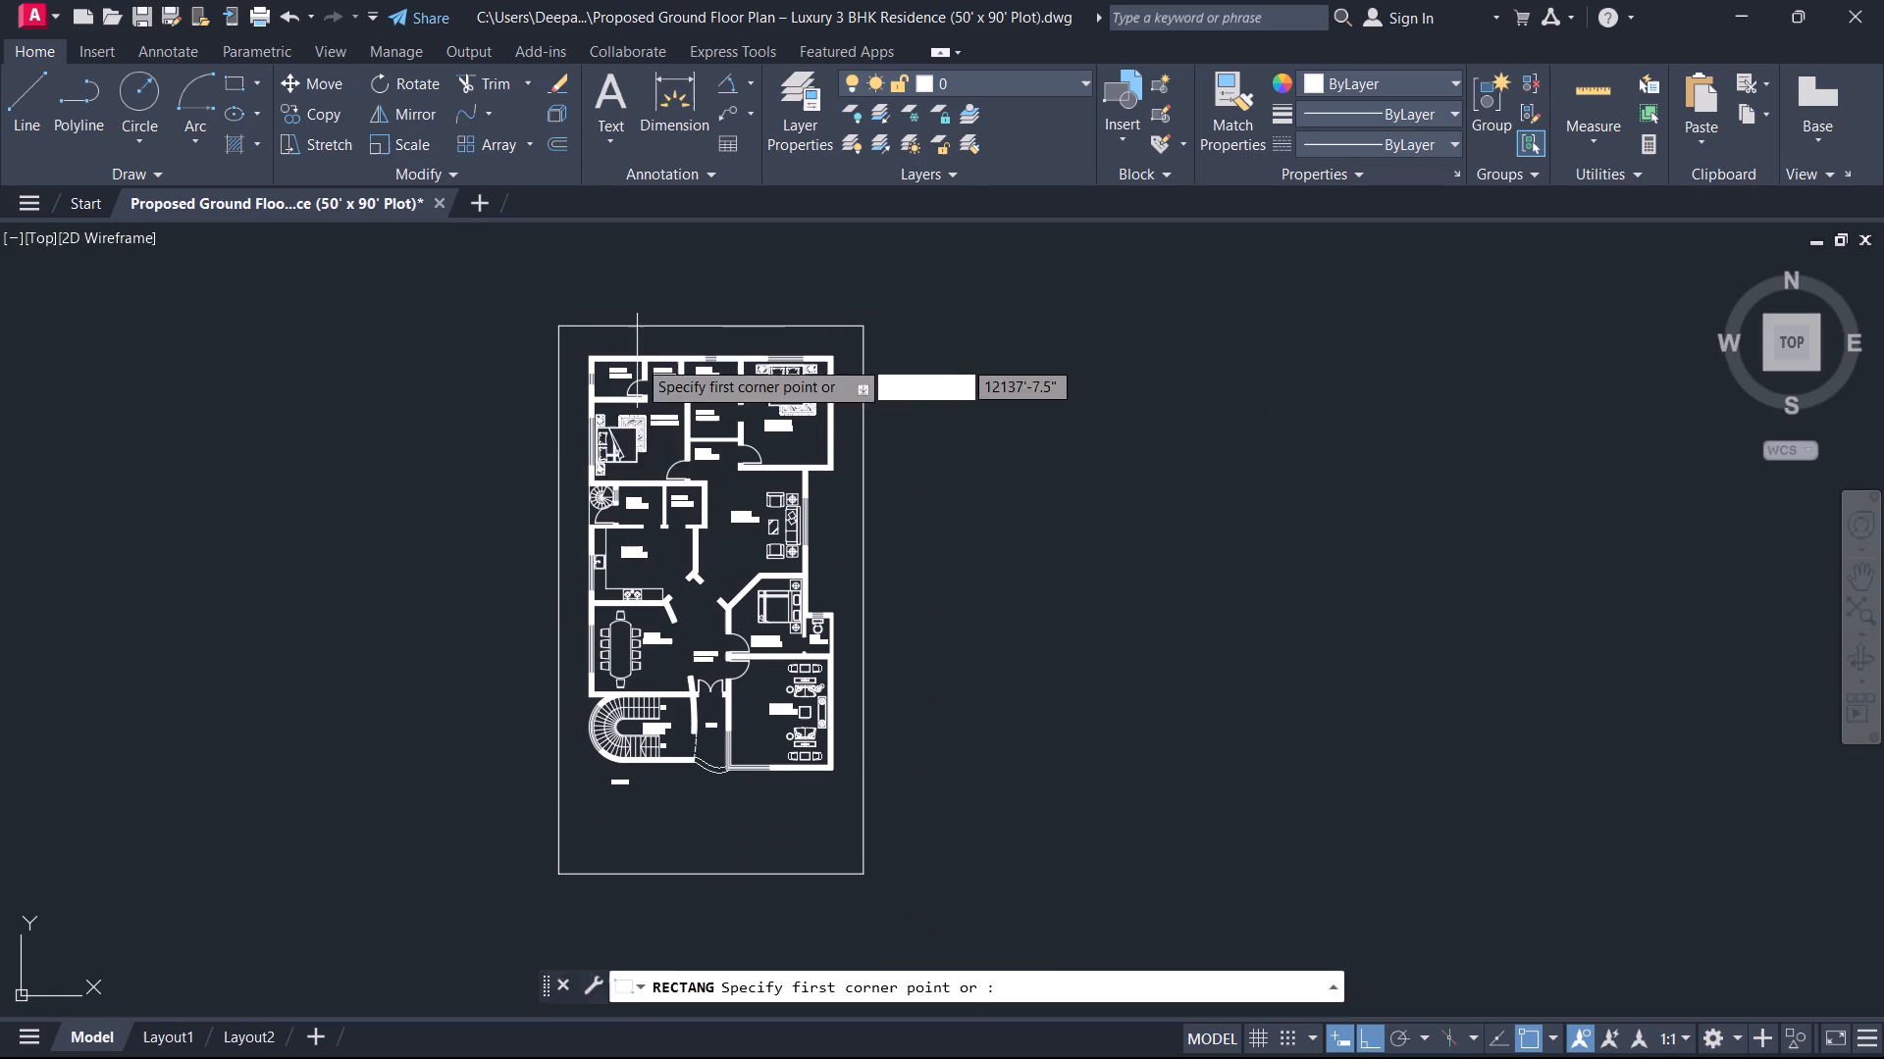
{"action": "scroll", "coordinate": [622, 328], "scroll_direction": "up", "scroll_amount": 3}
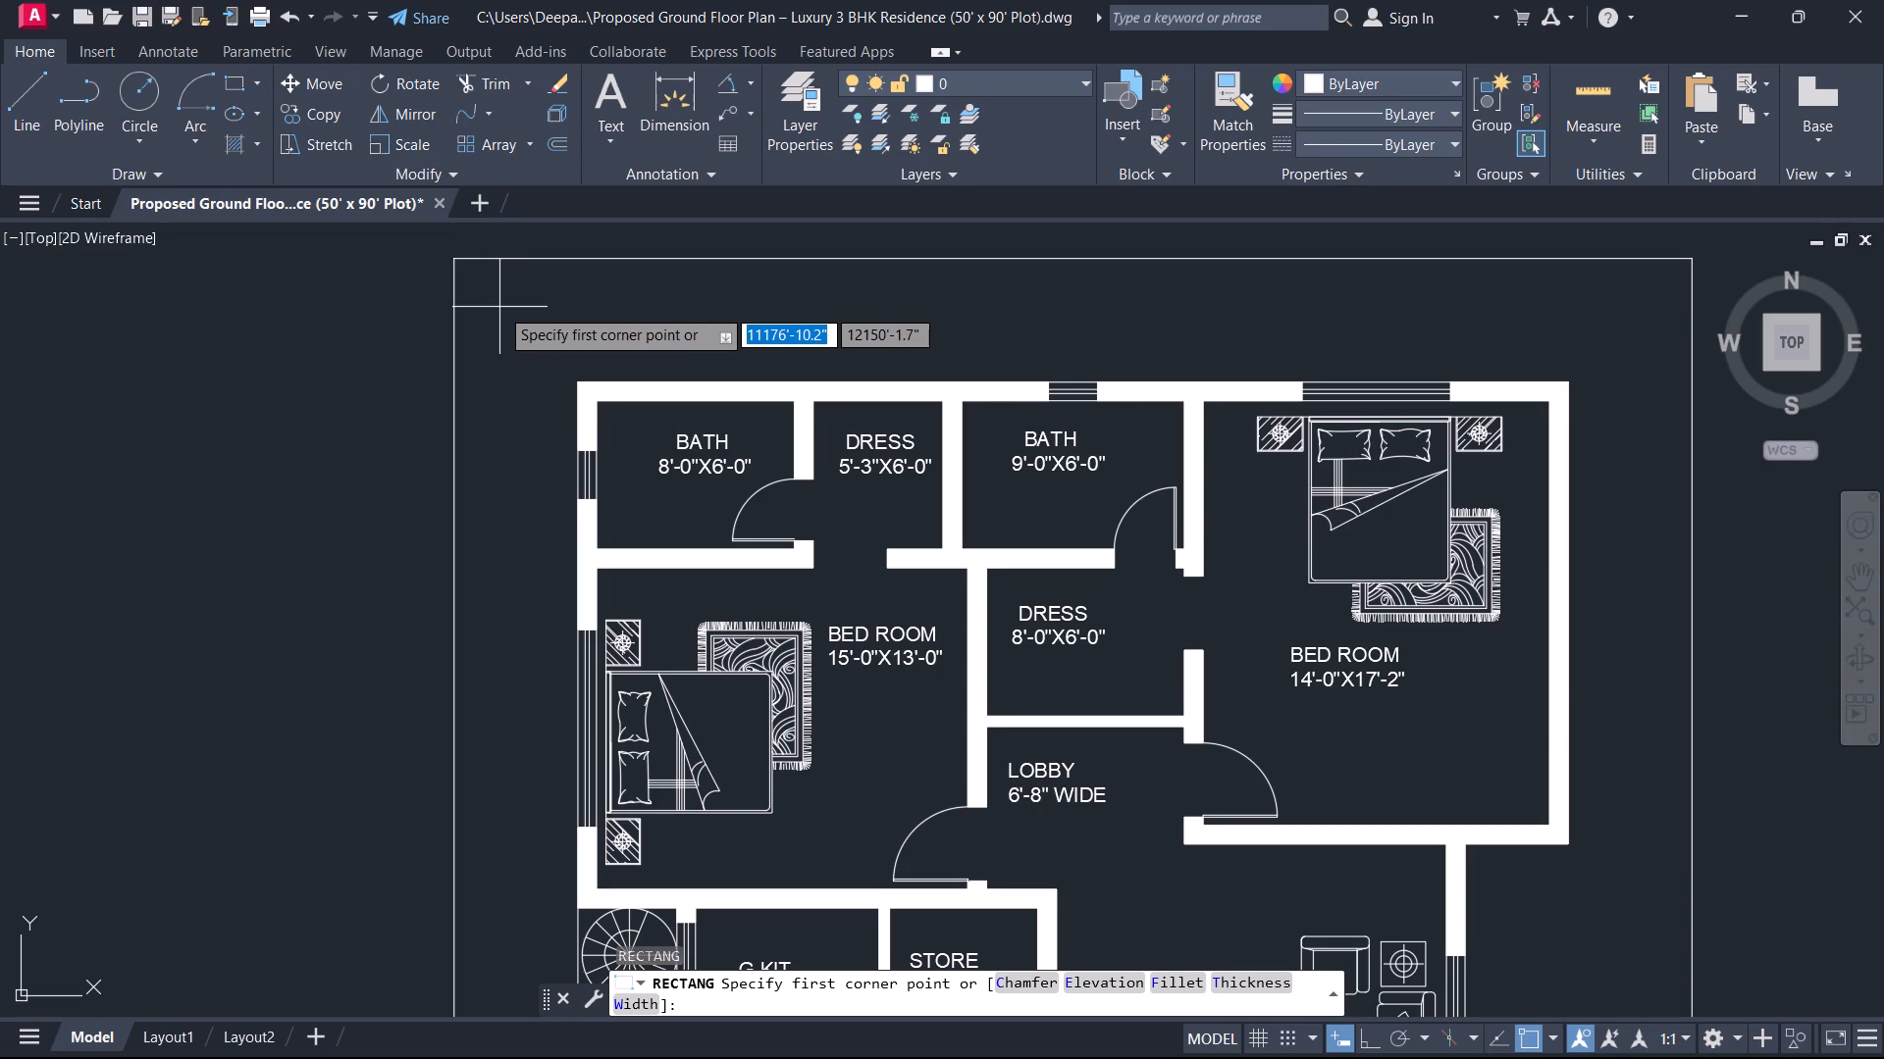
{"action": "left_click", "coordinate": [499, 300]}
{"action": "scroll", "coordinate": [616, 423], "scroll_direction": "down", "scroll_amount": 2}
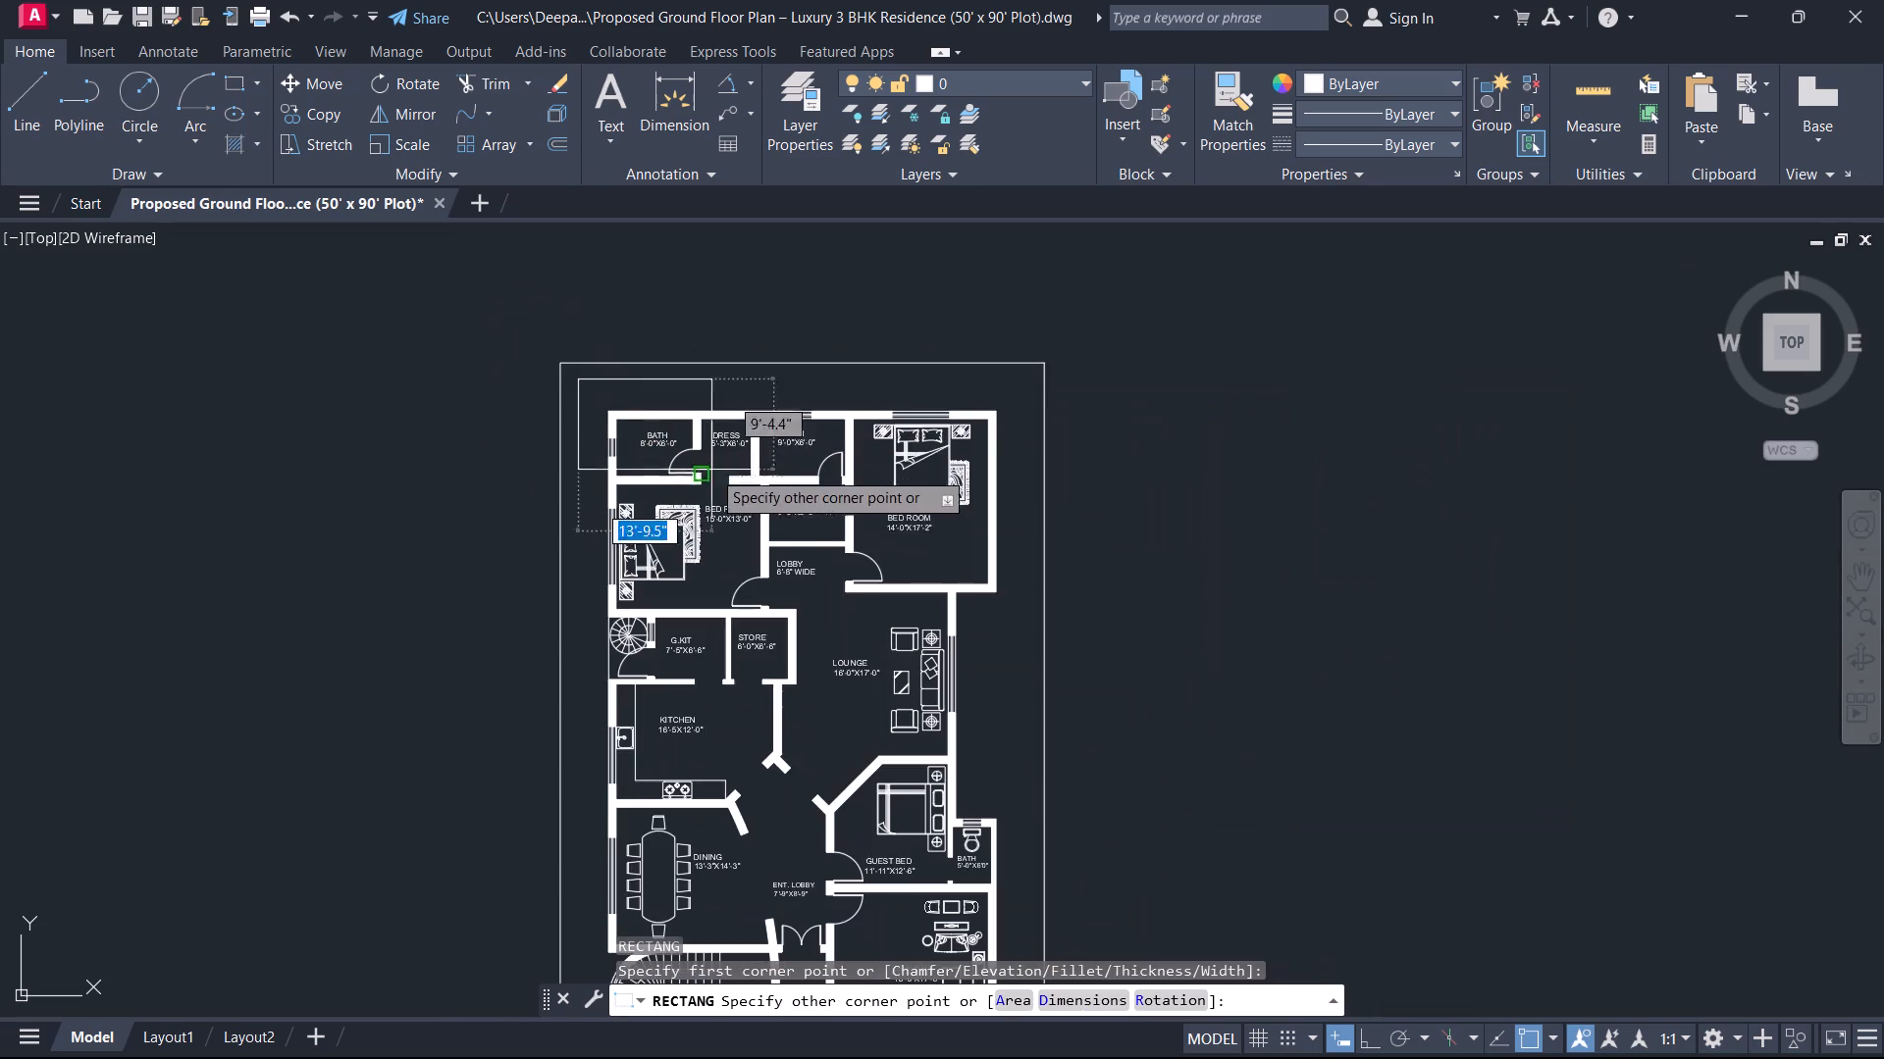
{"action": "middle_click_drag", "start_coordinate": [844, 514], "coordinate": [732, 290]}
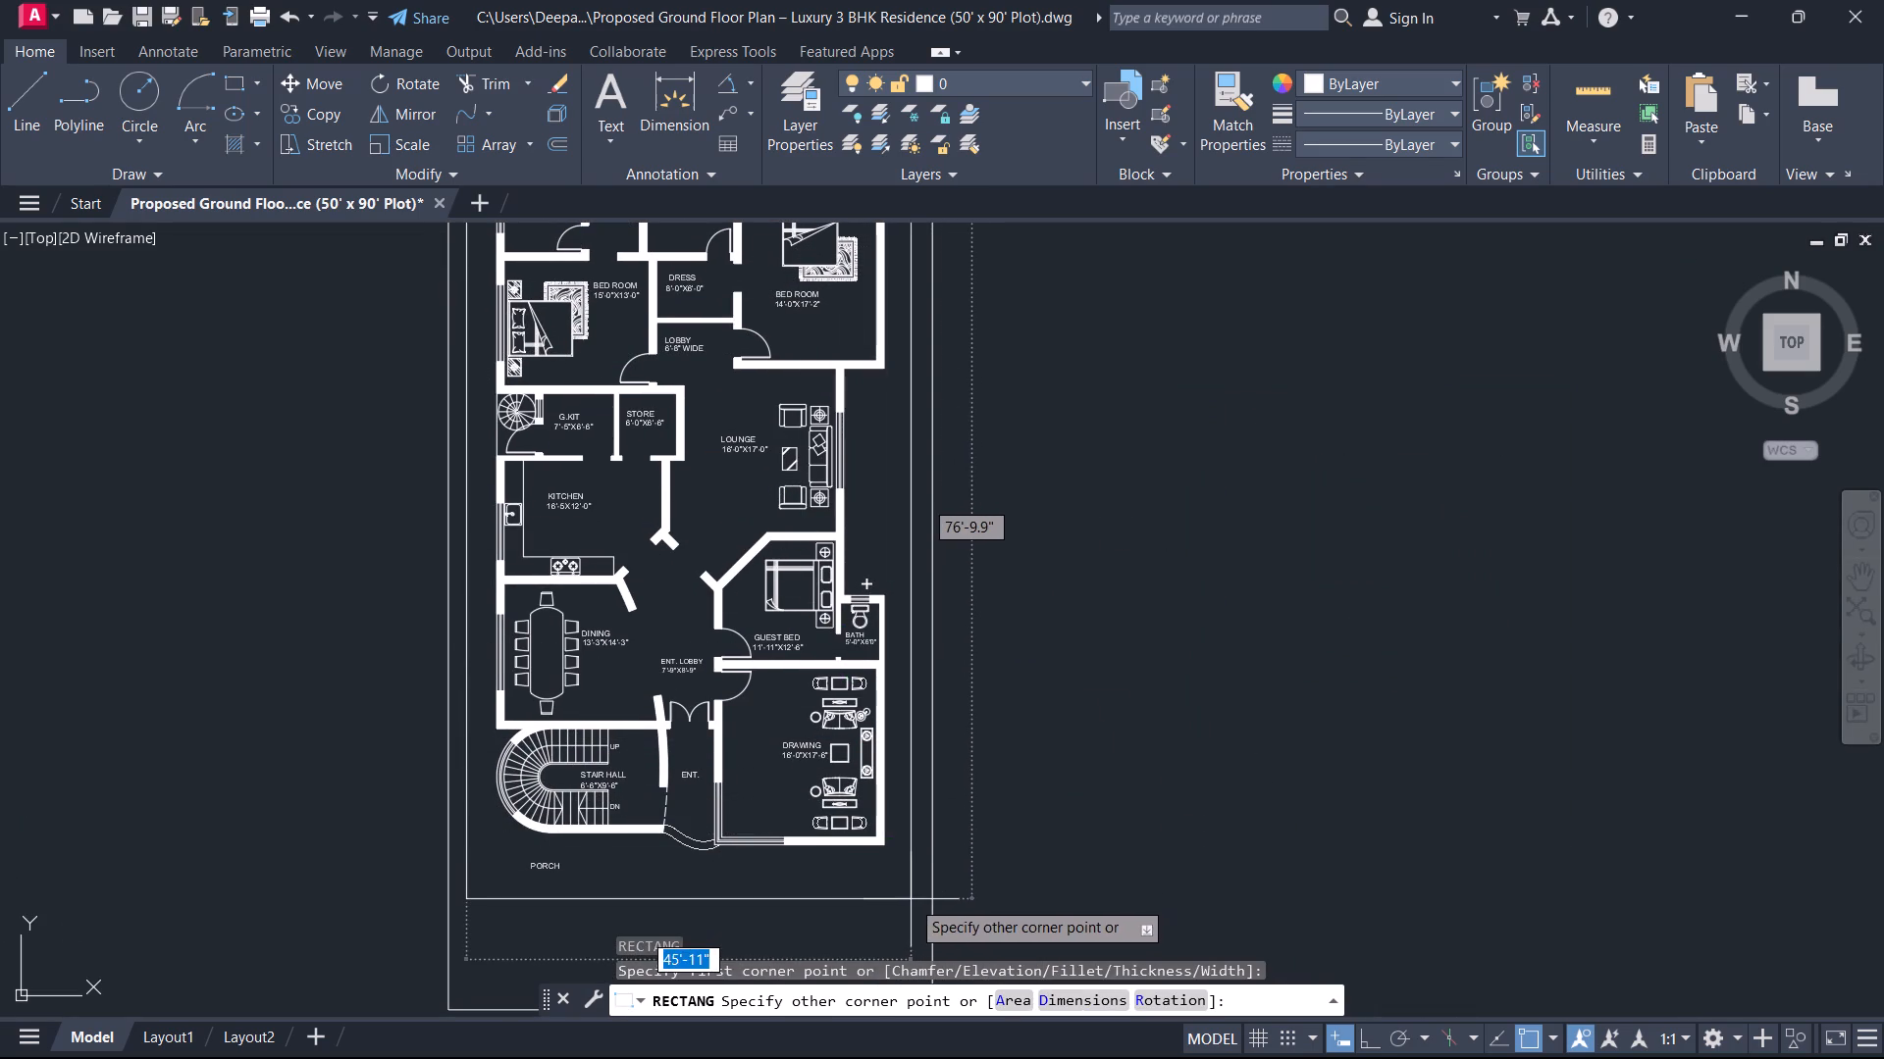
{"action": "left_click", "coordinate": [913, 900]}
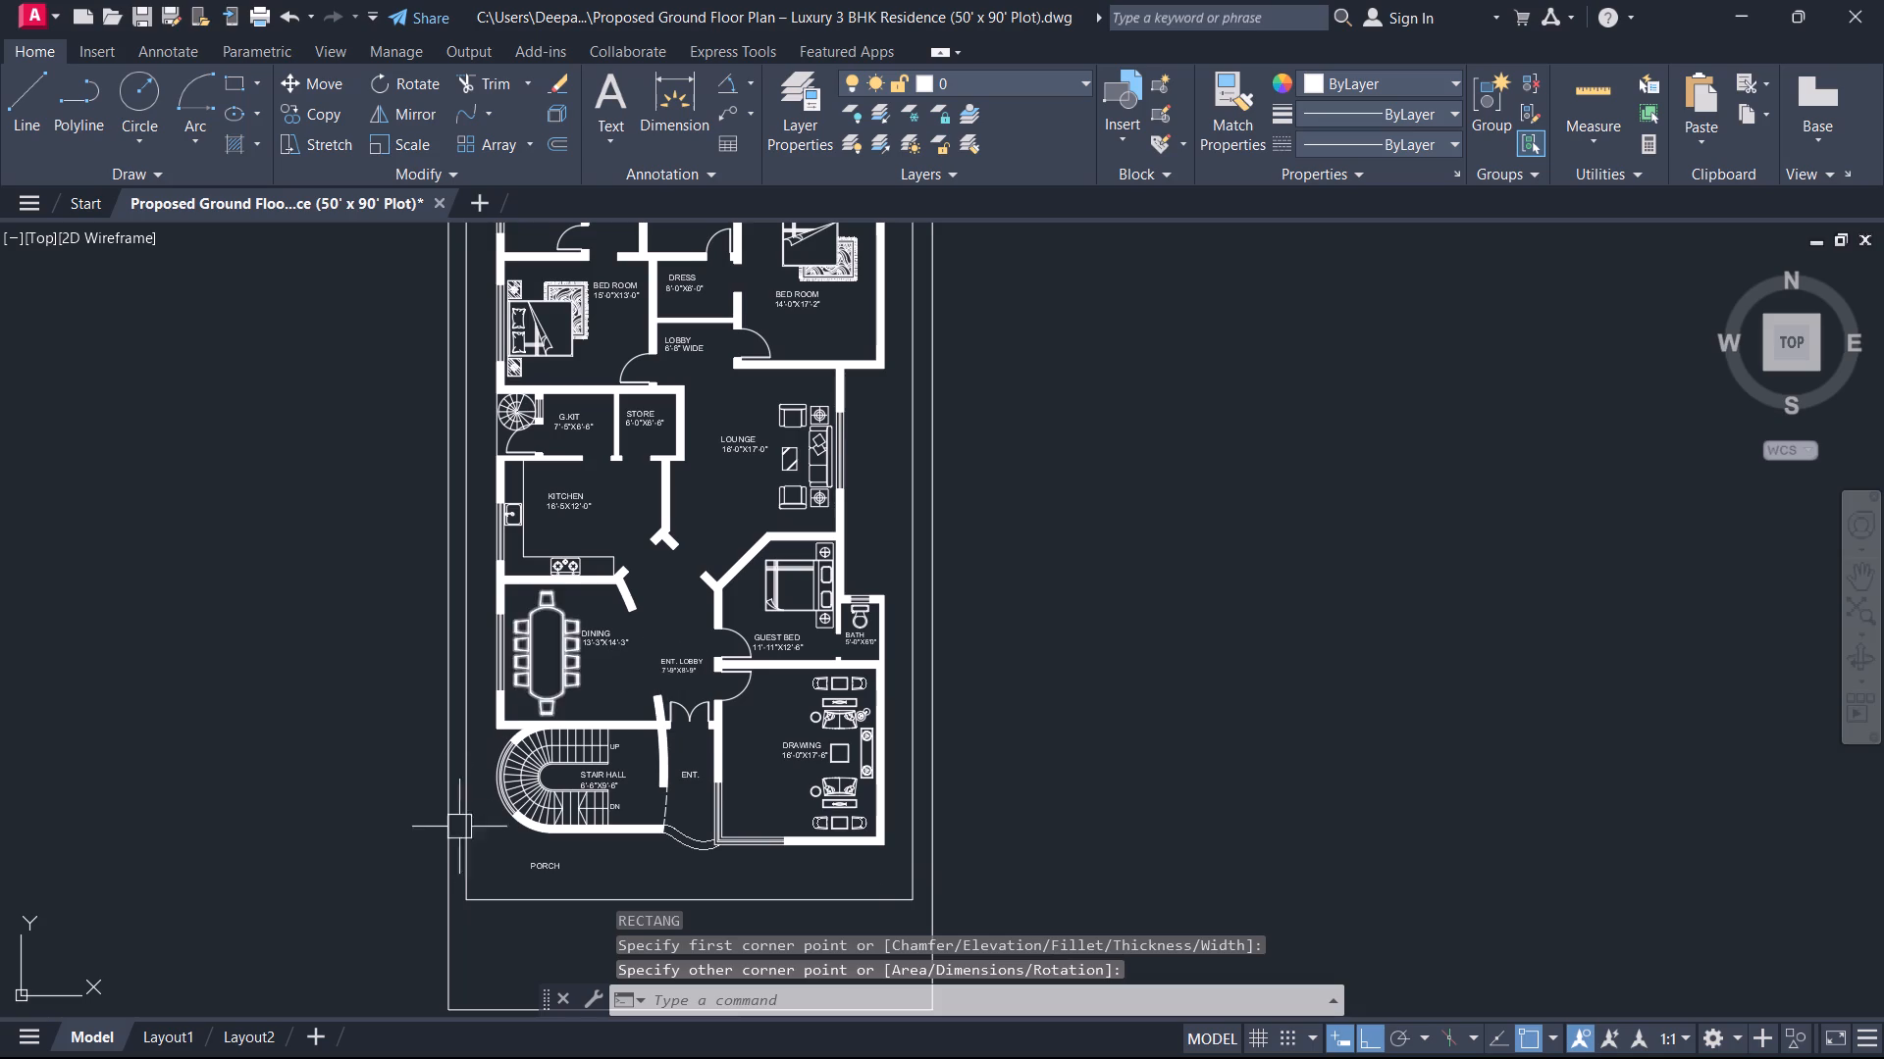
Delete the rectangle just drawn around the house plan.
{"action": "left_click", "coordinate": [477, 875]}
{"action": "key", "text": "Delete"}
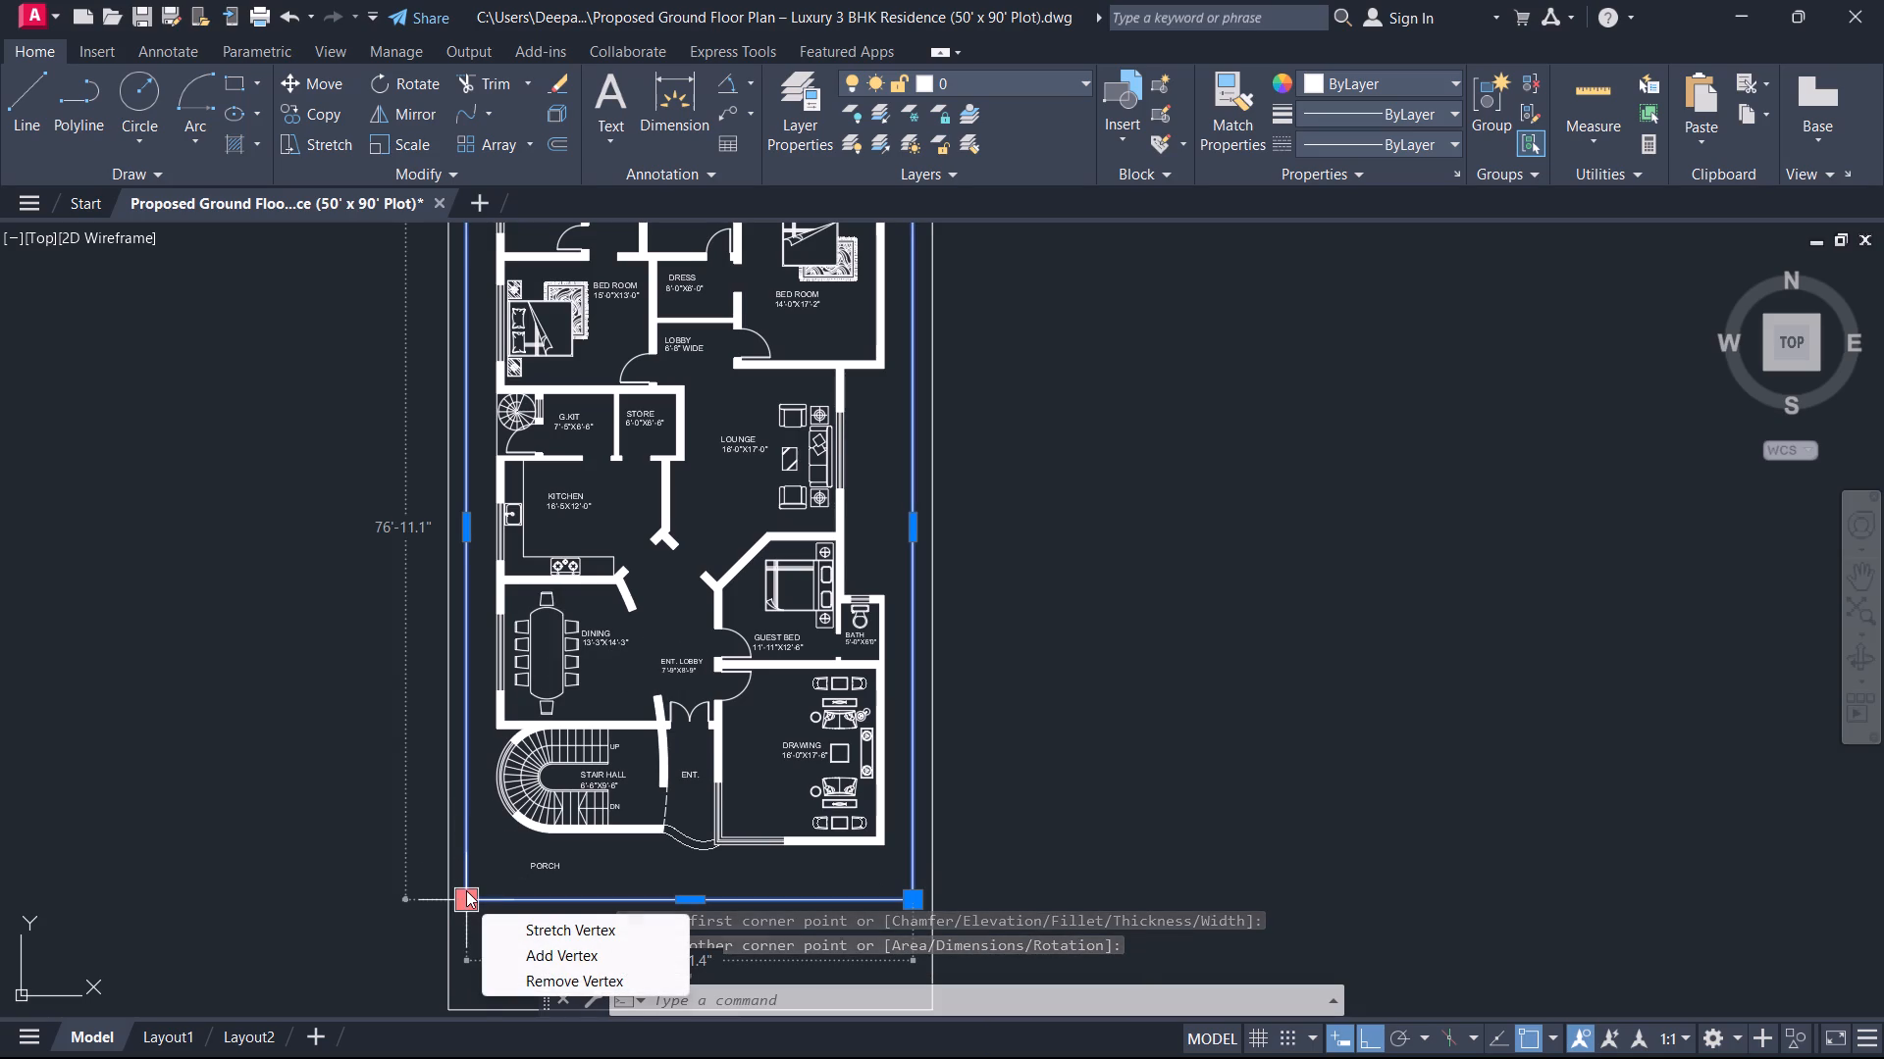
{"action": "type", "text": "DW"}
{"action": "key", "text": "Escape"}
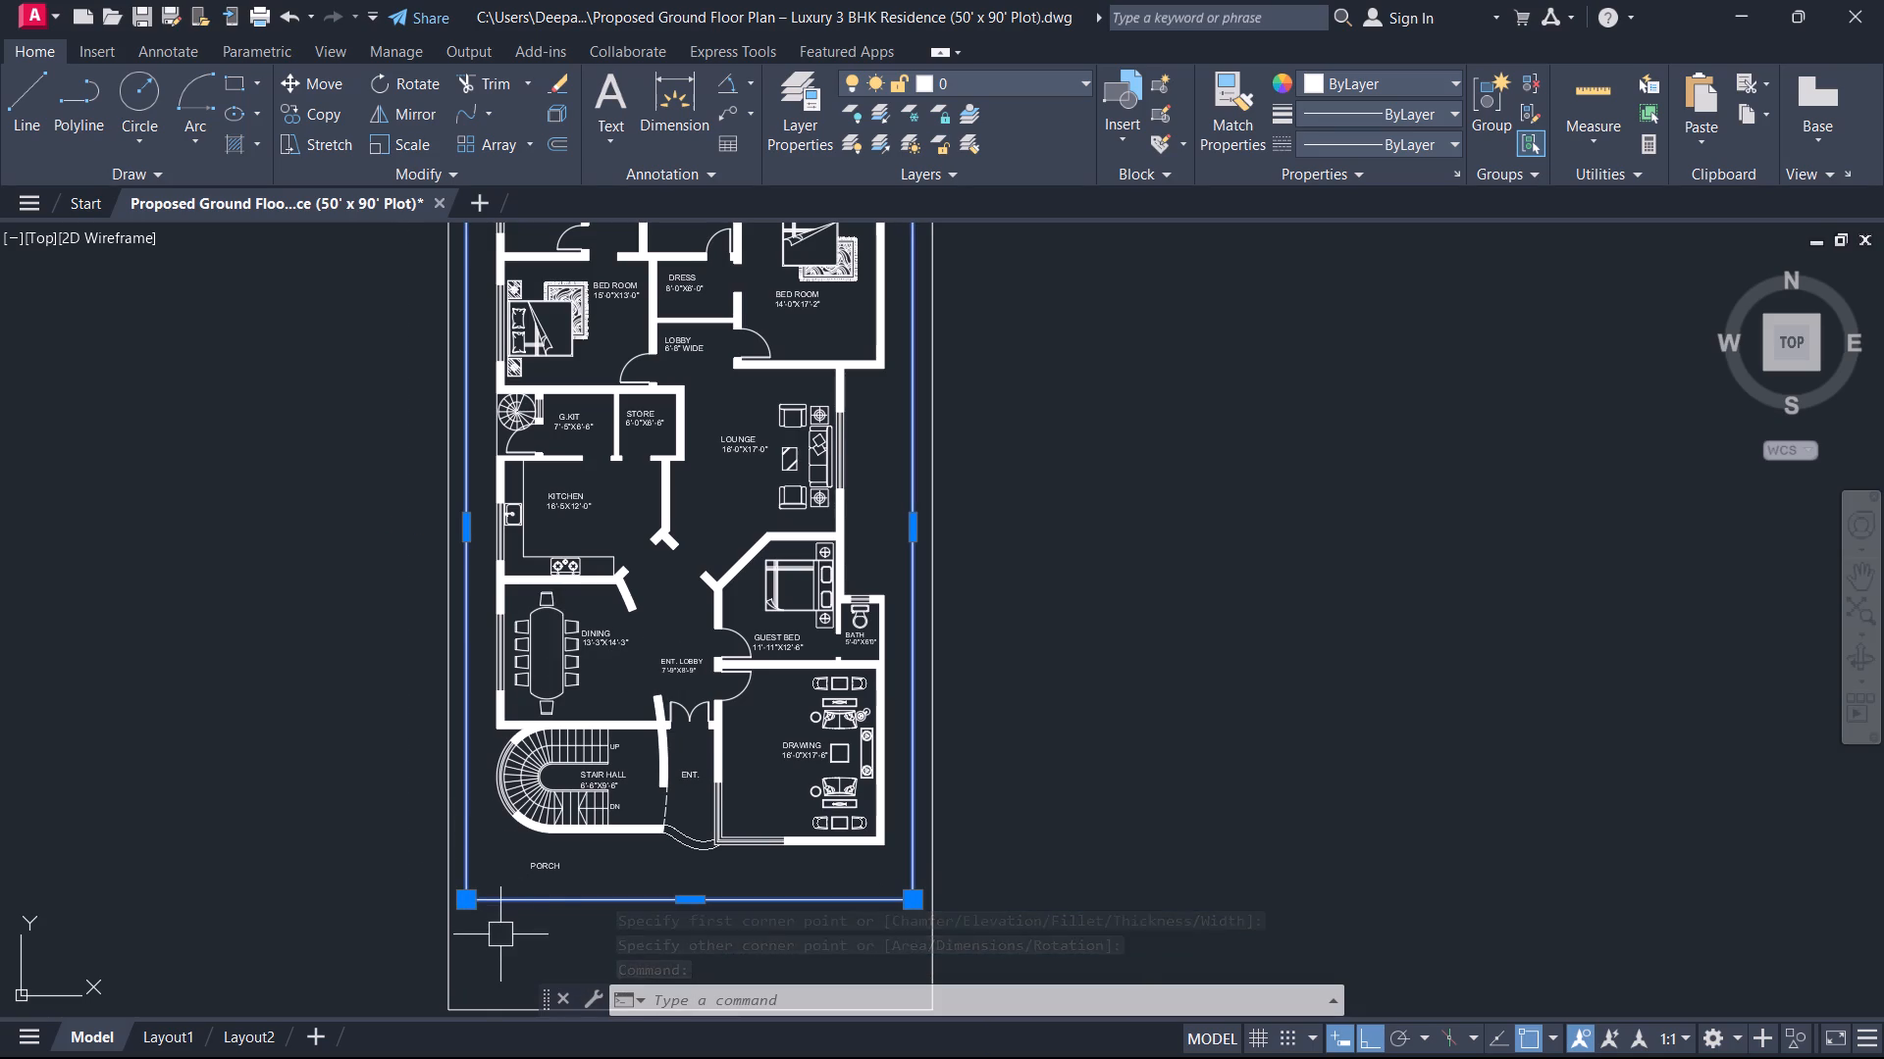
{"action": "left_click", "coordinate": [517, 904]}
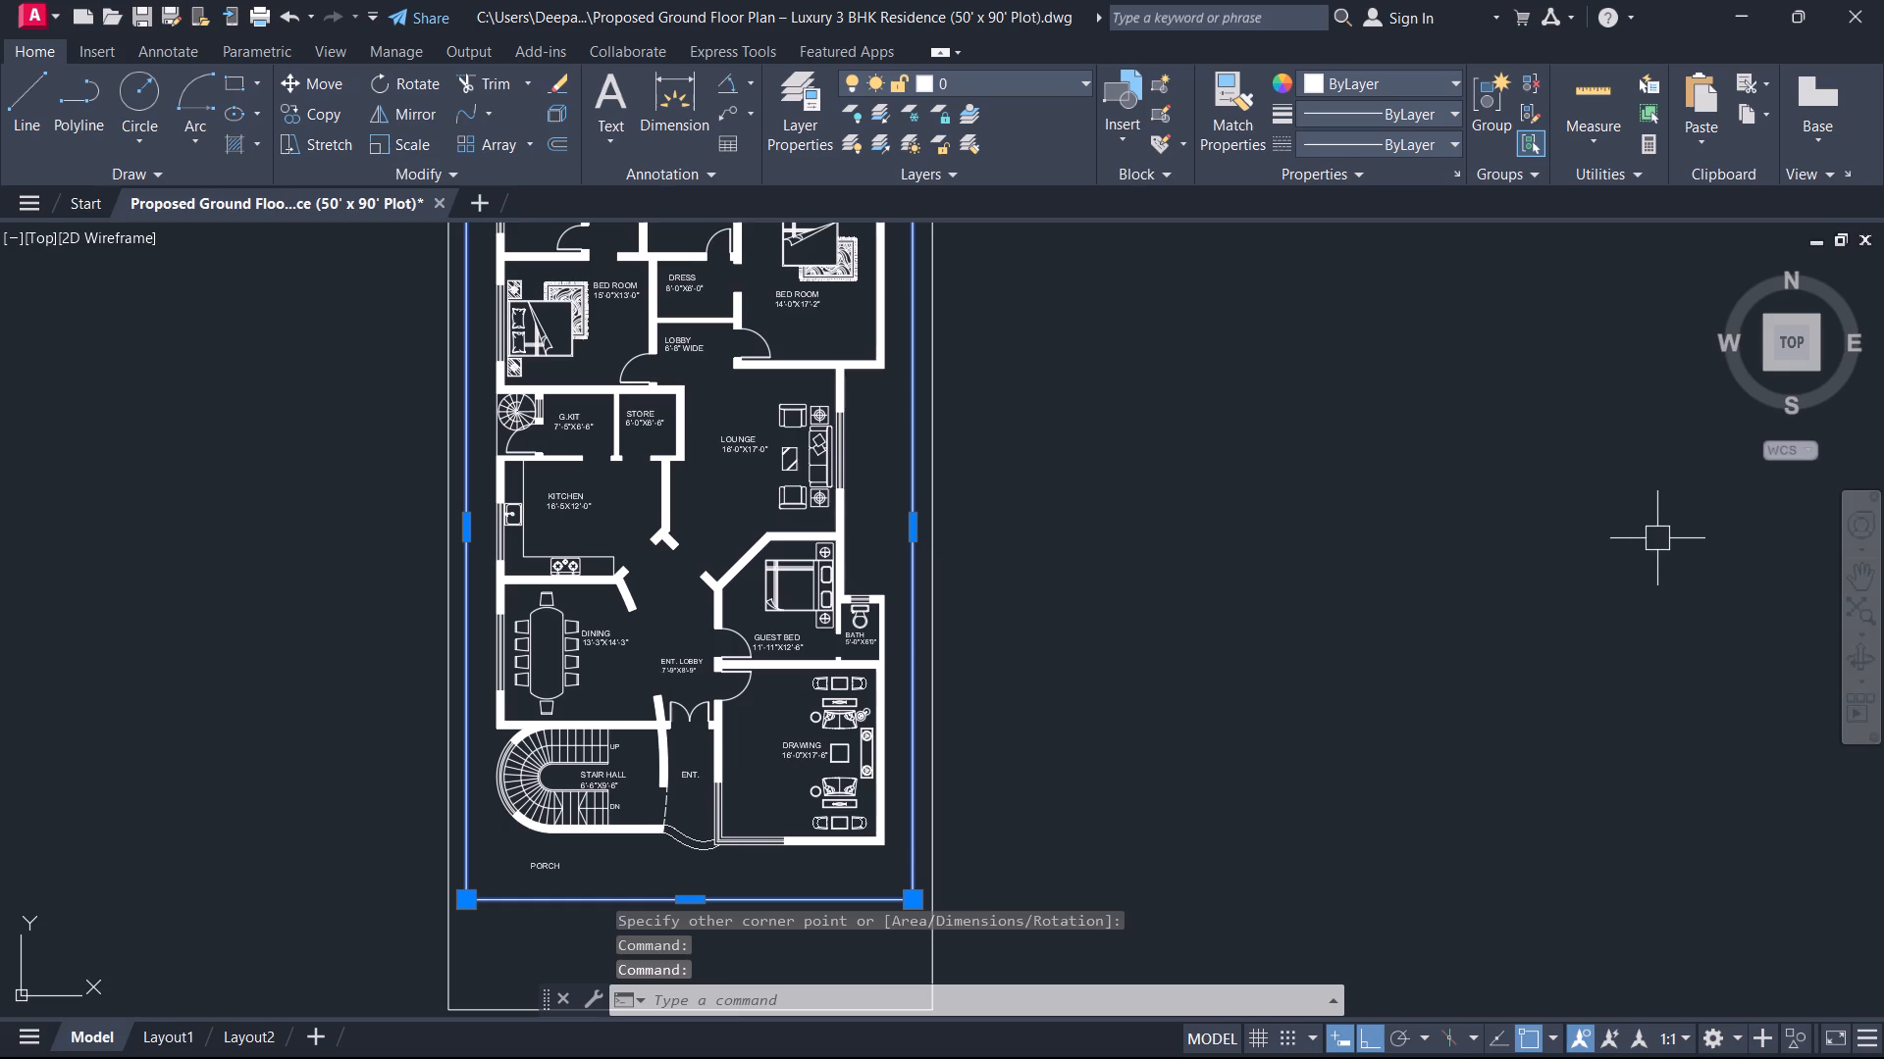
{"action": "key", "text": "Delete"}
Start a plot with DWFOUT, using the DWG To PDF.pc3 plotter and ISO A4 (210.00 x 297.00 MM) paper.
{"action": "type", "text": "DW"}
{"action": "key", "text": "space"}
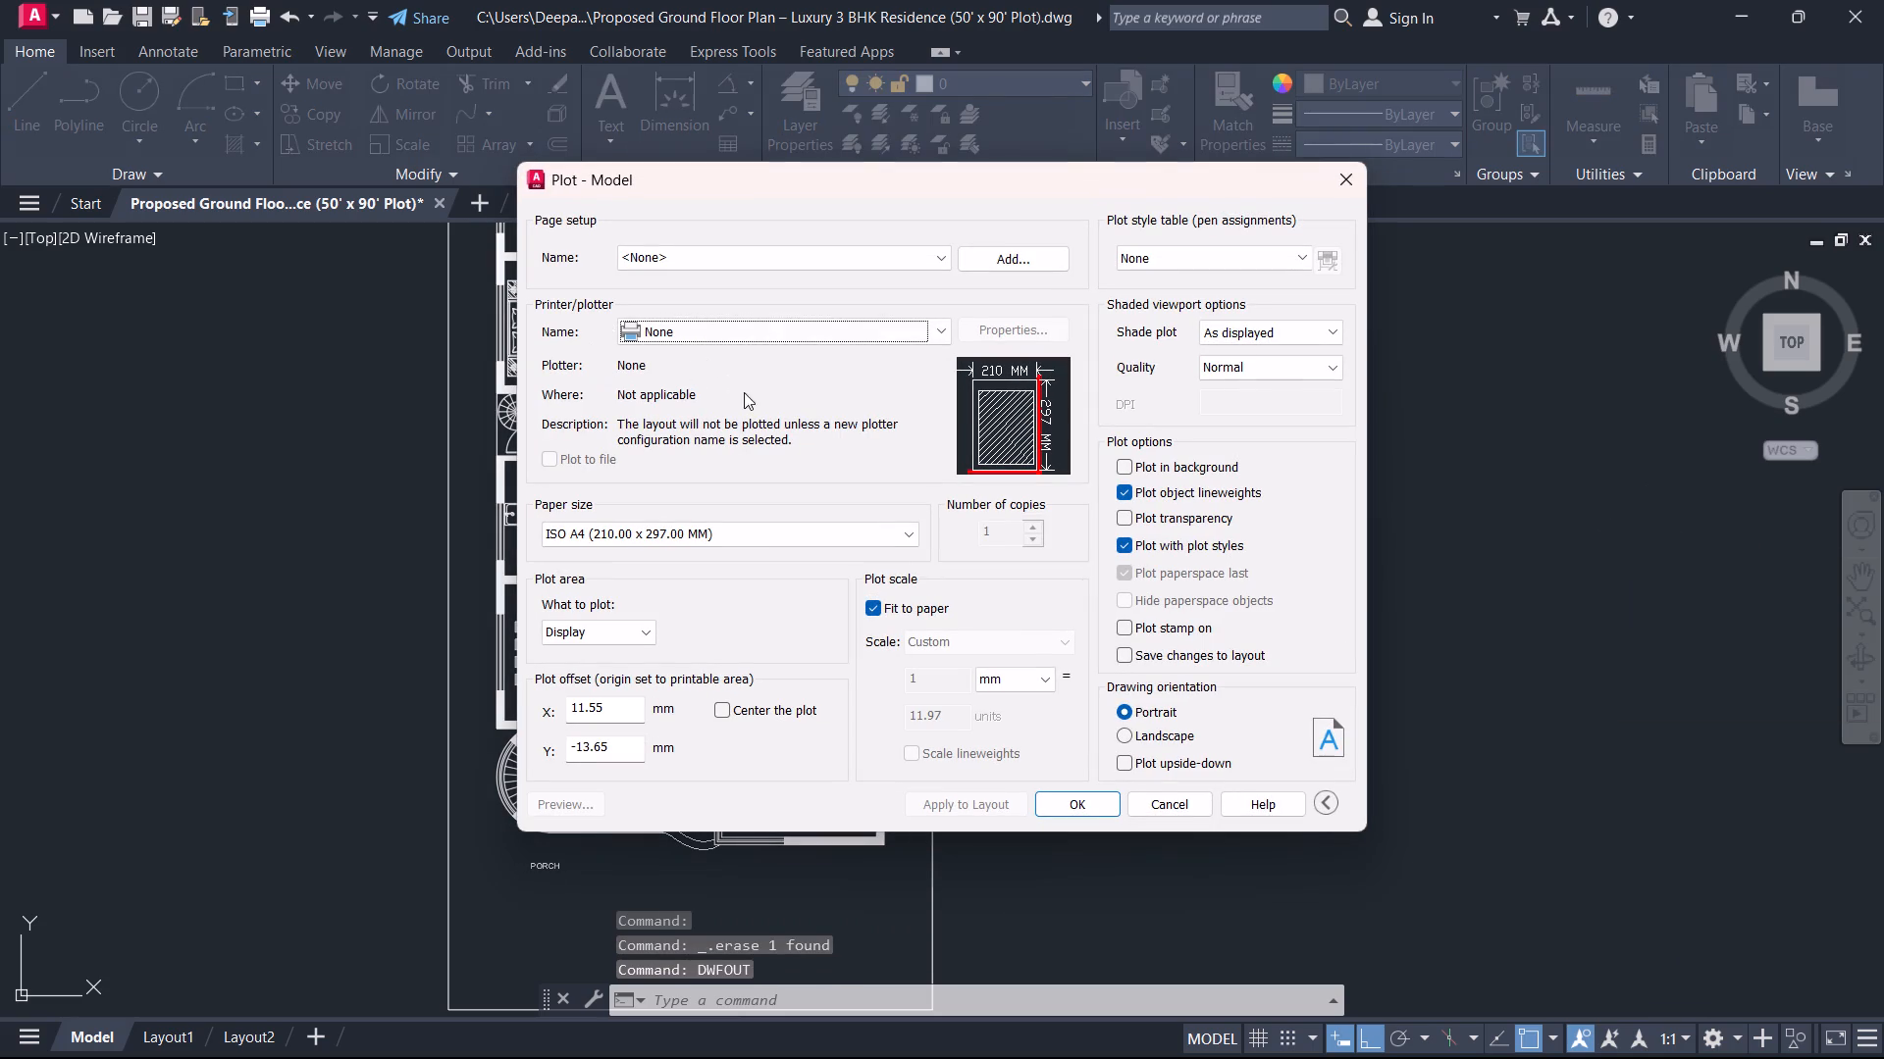
{"action": "left_click", "coordinate": [764, 335]}
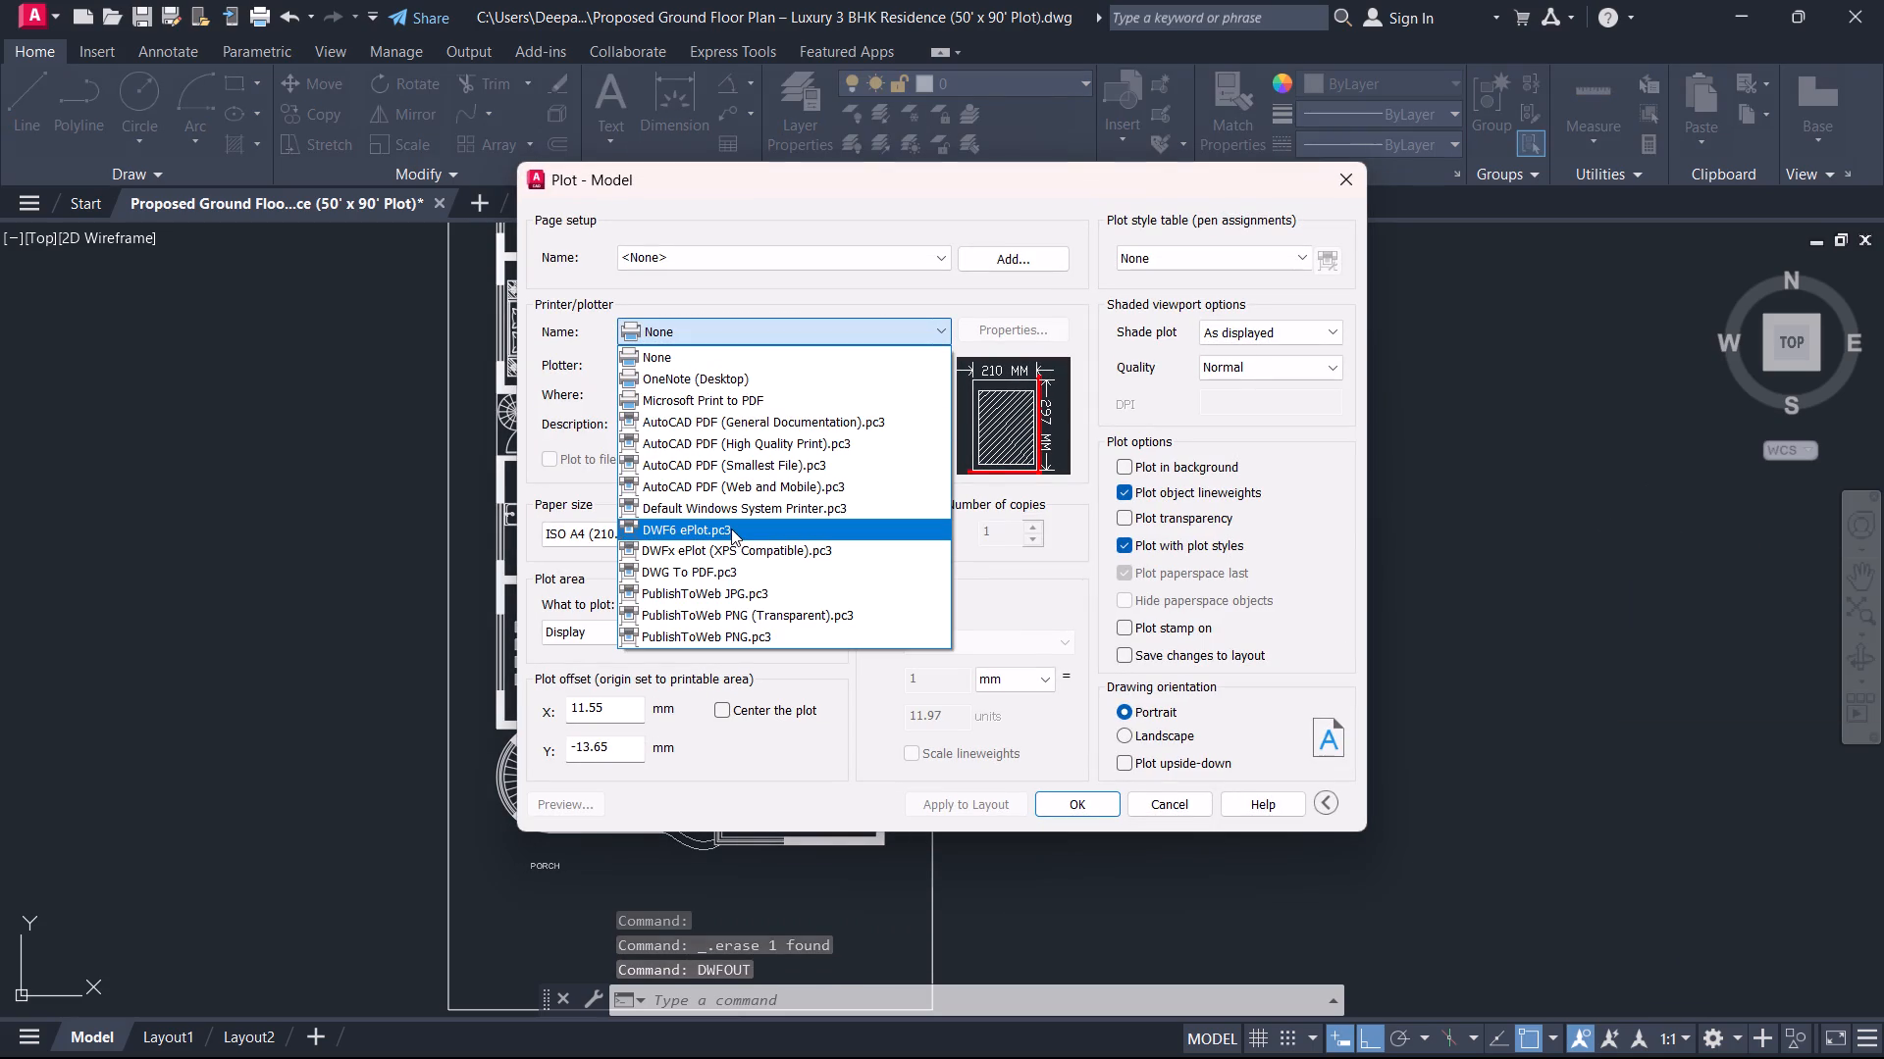
{"action": "left_click", "coordinate": [726, 574]}
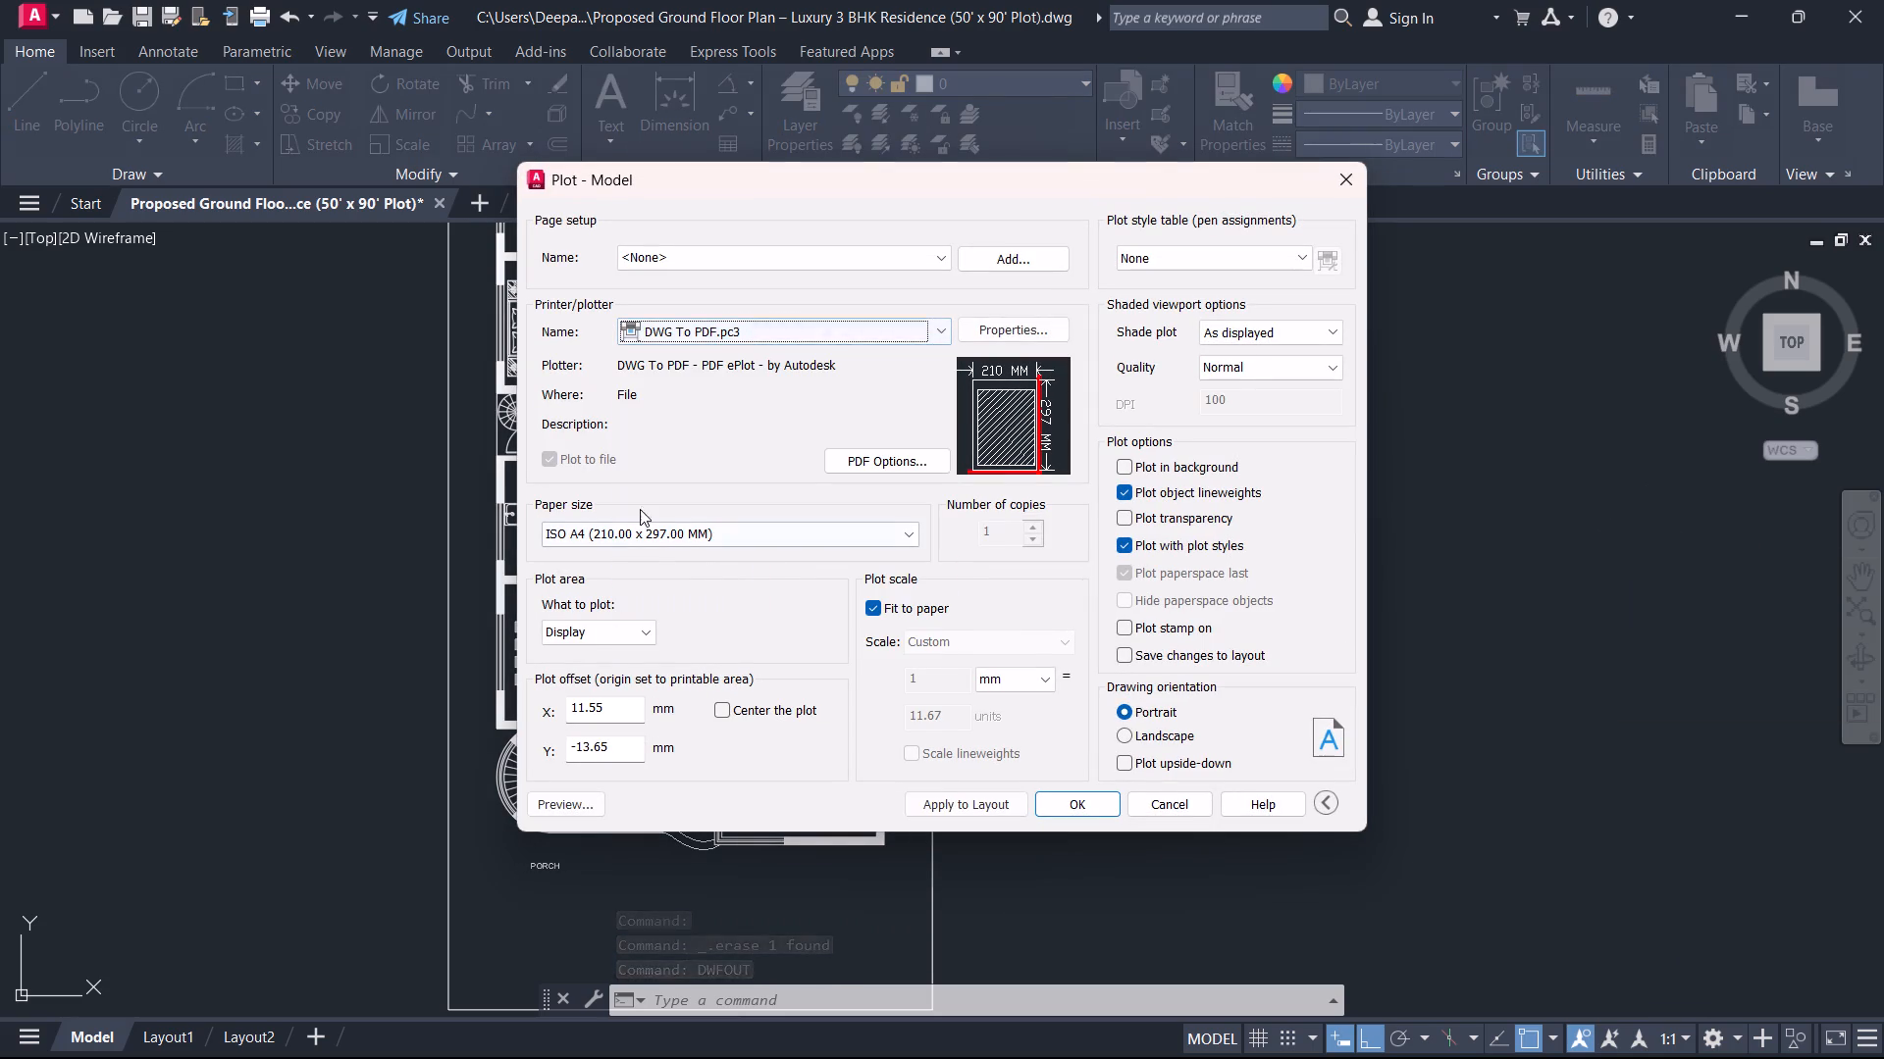
{"action": "left_click", "coordinate": [618, 531]}
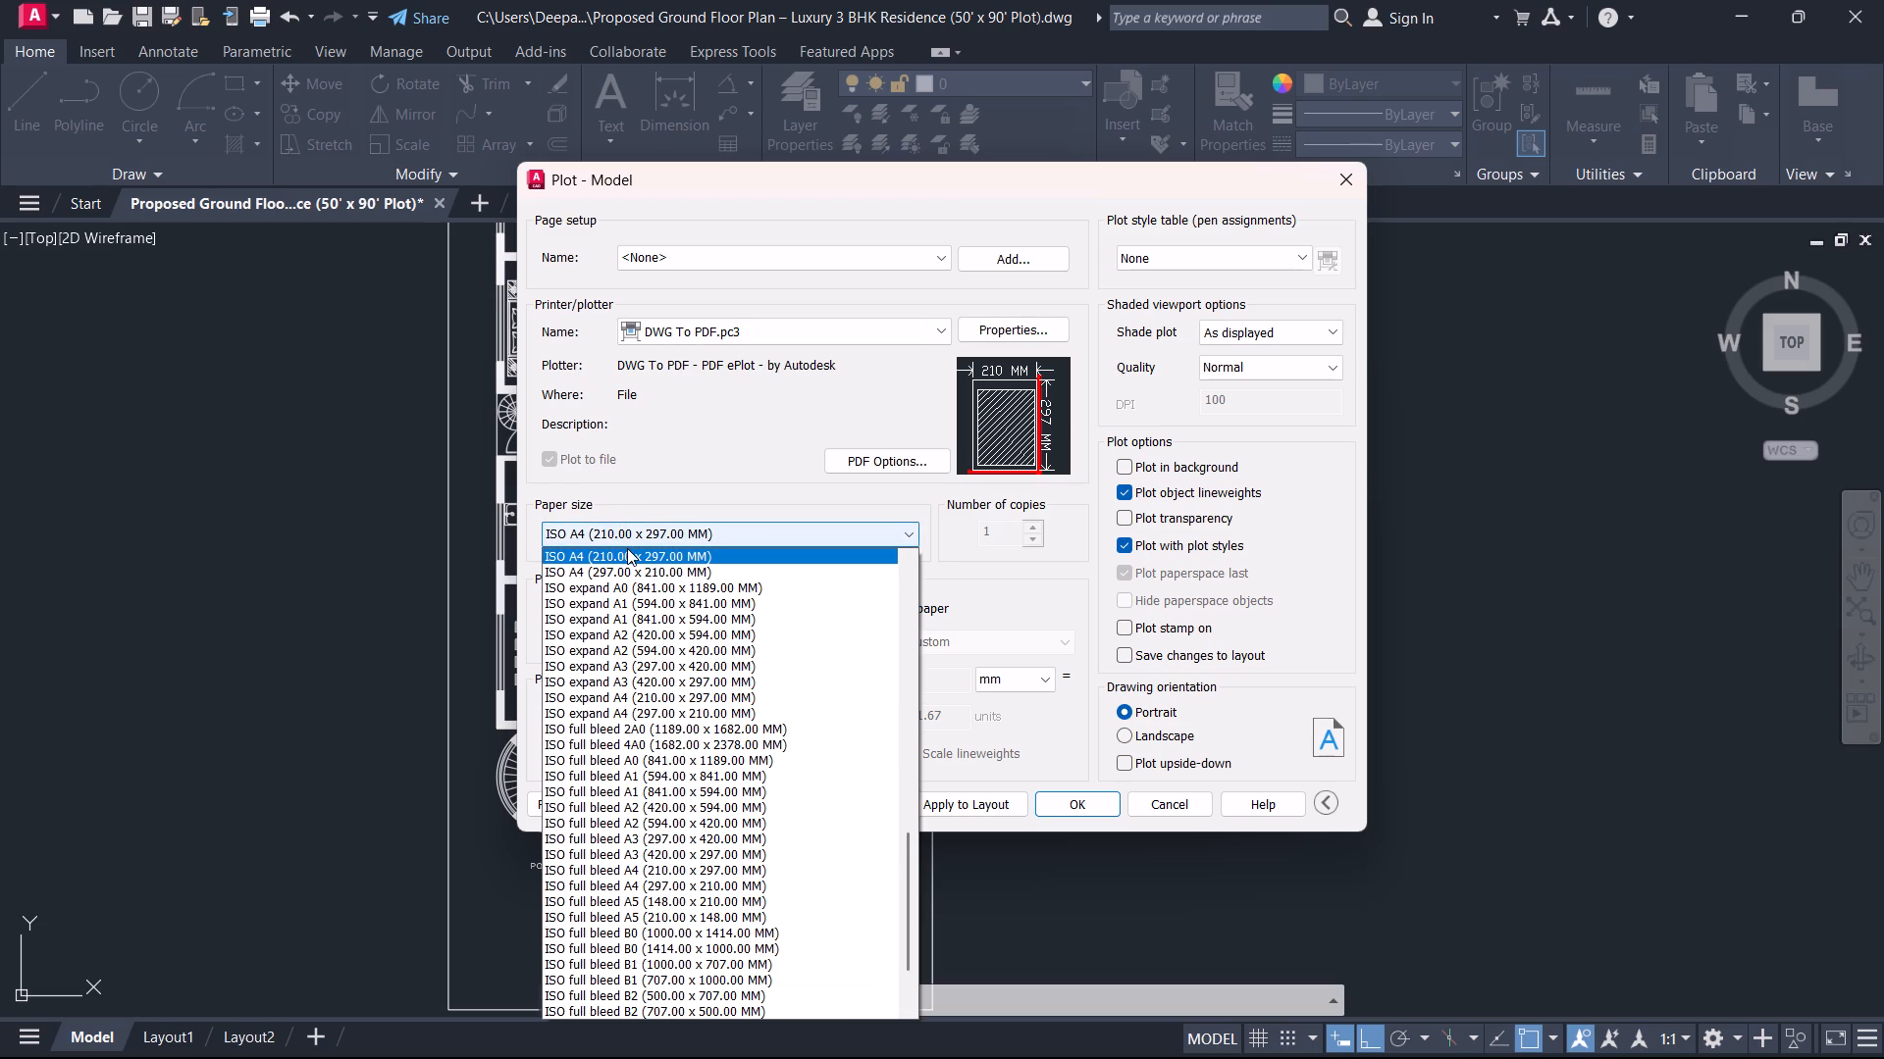
{"action": "left_click", "coordinate": [627, 551]}
Set the plot area to a window enclosing the house plan and PORCH label, just inside the plot boundary's side lines.
{"action": "left_click", "coordinate": [598, 635]}
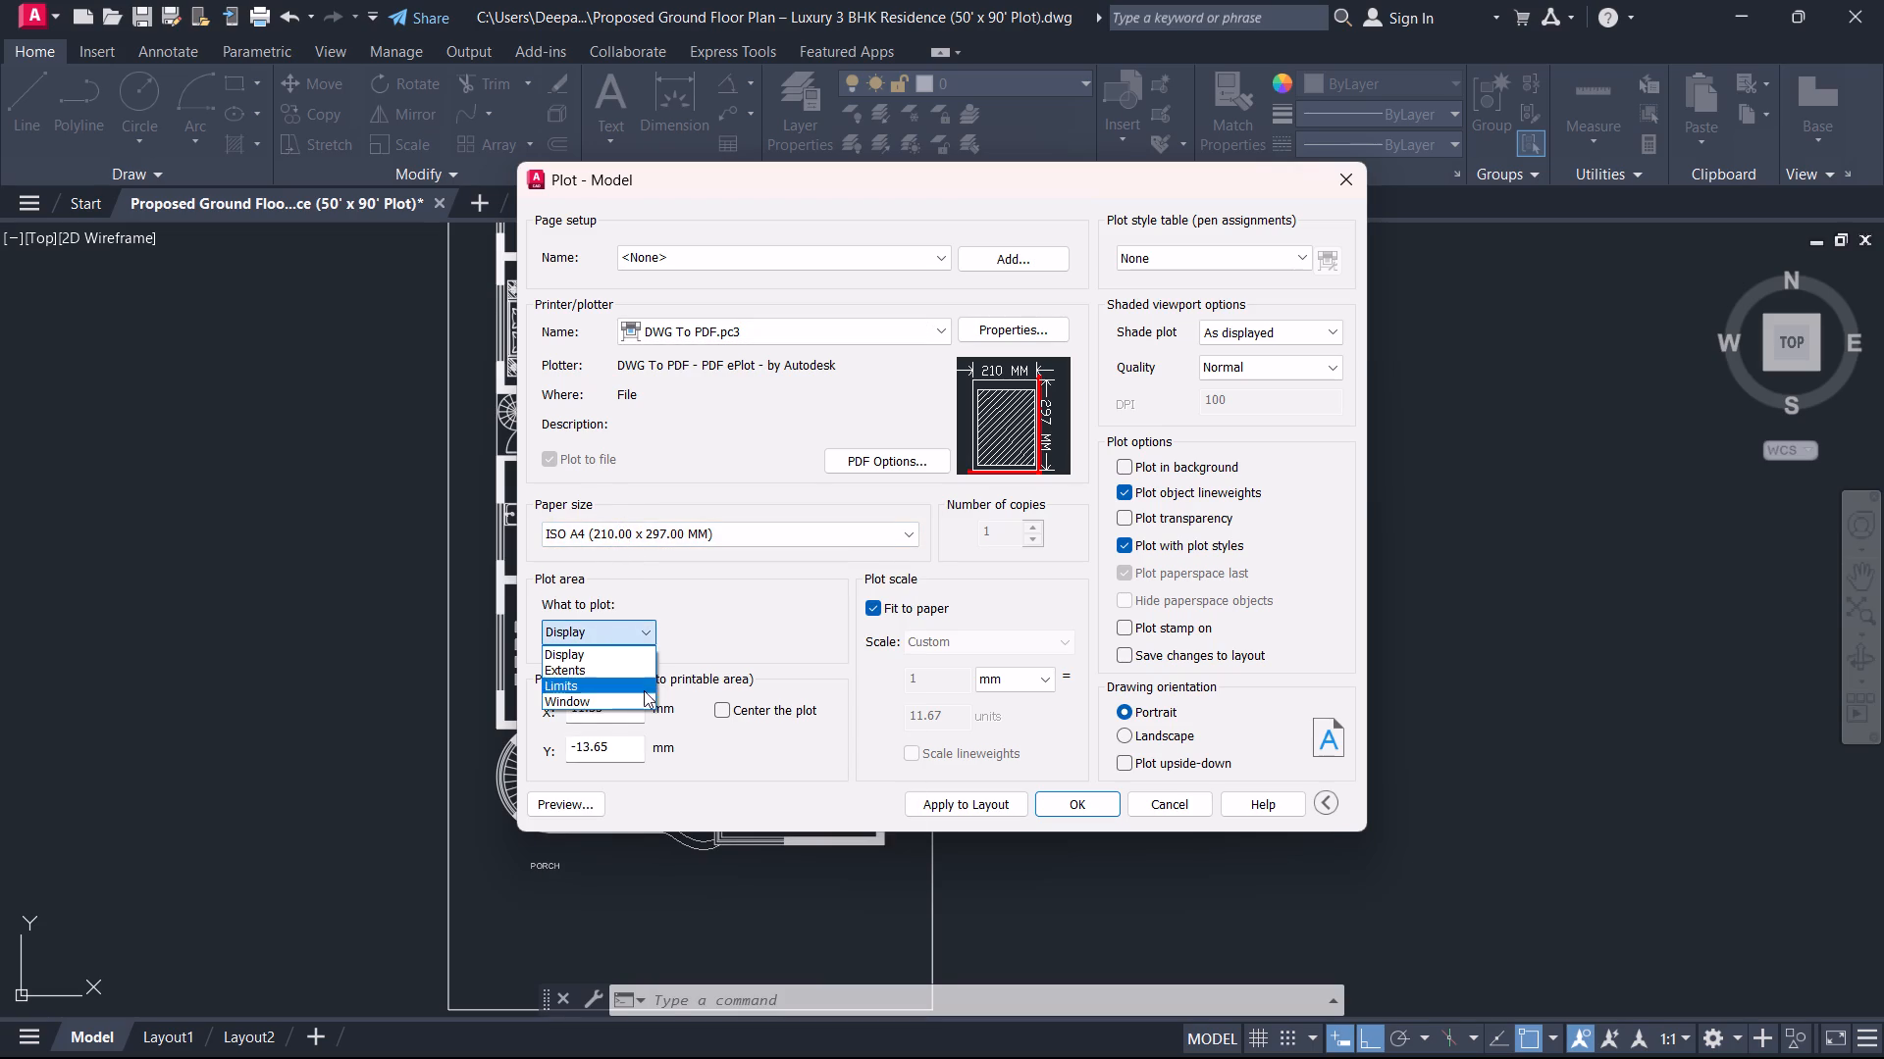
{"action": "left_click", "coordinate": [622, 695]}
{"action": "scroll", "coordinate": [558, 548], "scroll_direction": "down", "scroll_amount": 2}
{"action": "middle_click_drag", "start_coordinate": [558, 548], "coordinate": [558, 636]}
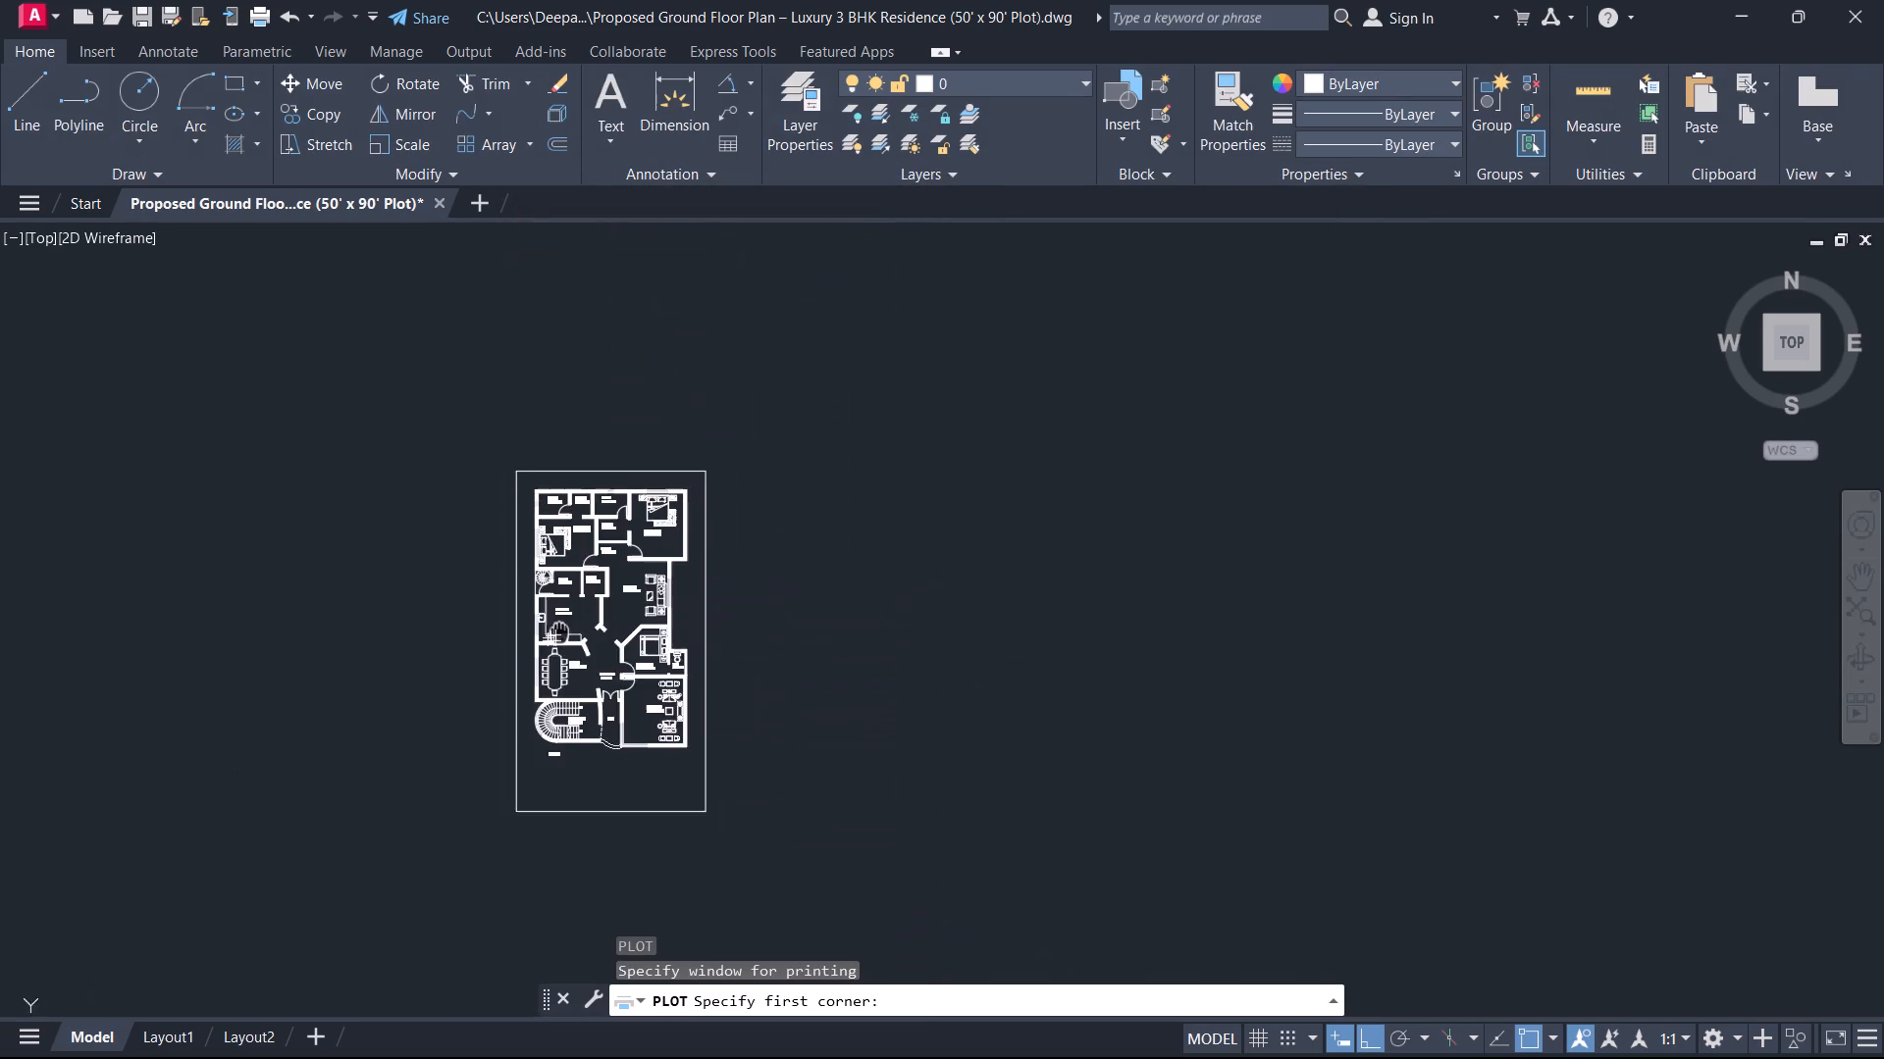
{"action": "middle_click_drag", "start_coordinate": [558, 636], "coordinate": [556, 657]}
{"action": "scroll", "coordinate": [526, 611], "scroll_direction": "up", "scroll_amount": 2}
{"action": "scroll", "coordinate": [551, 343], "scroll_direction": "up", "scroll_amount": 2}
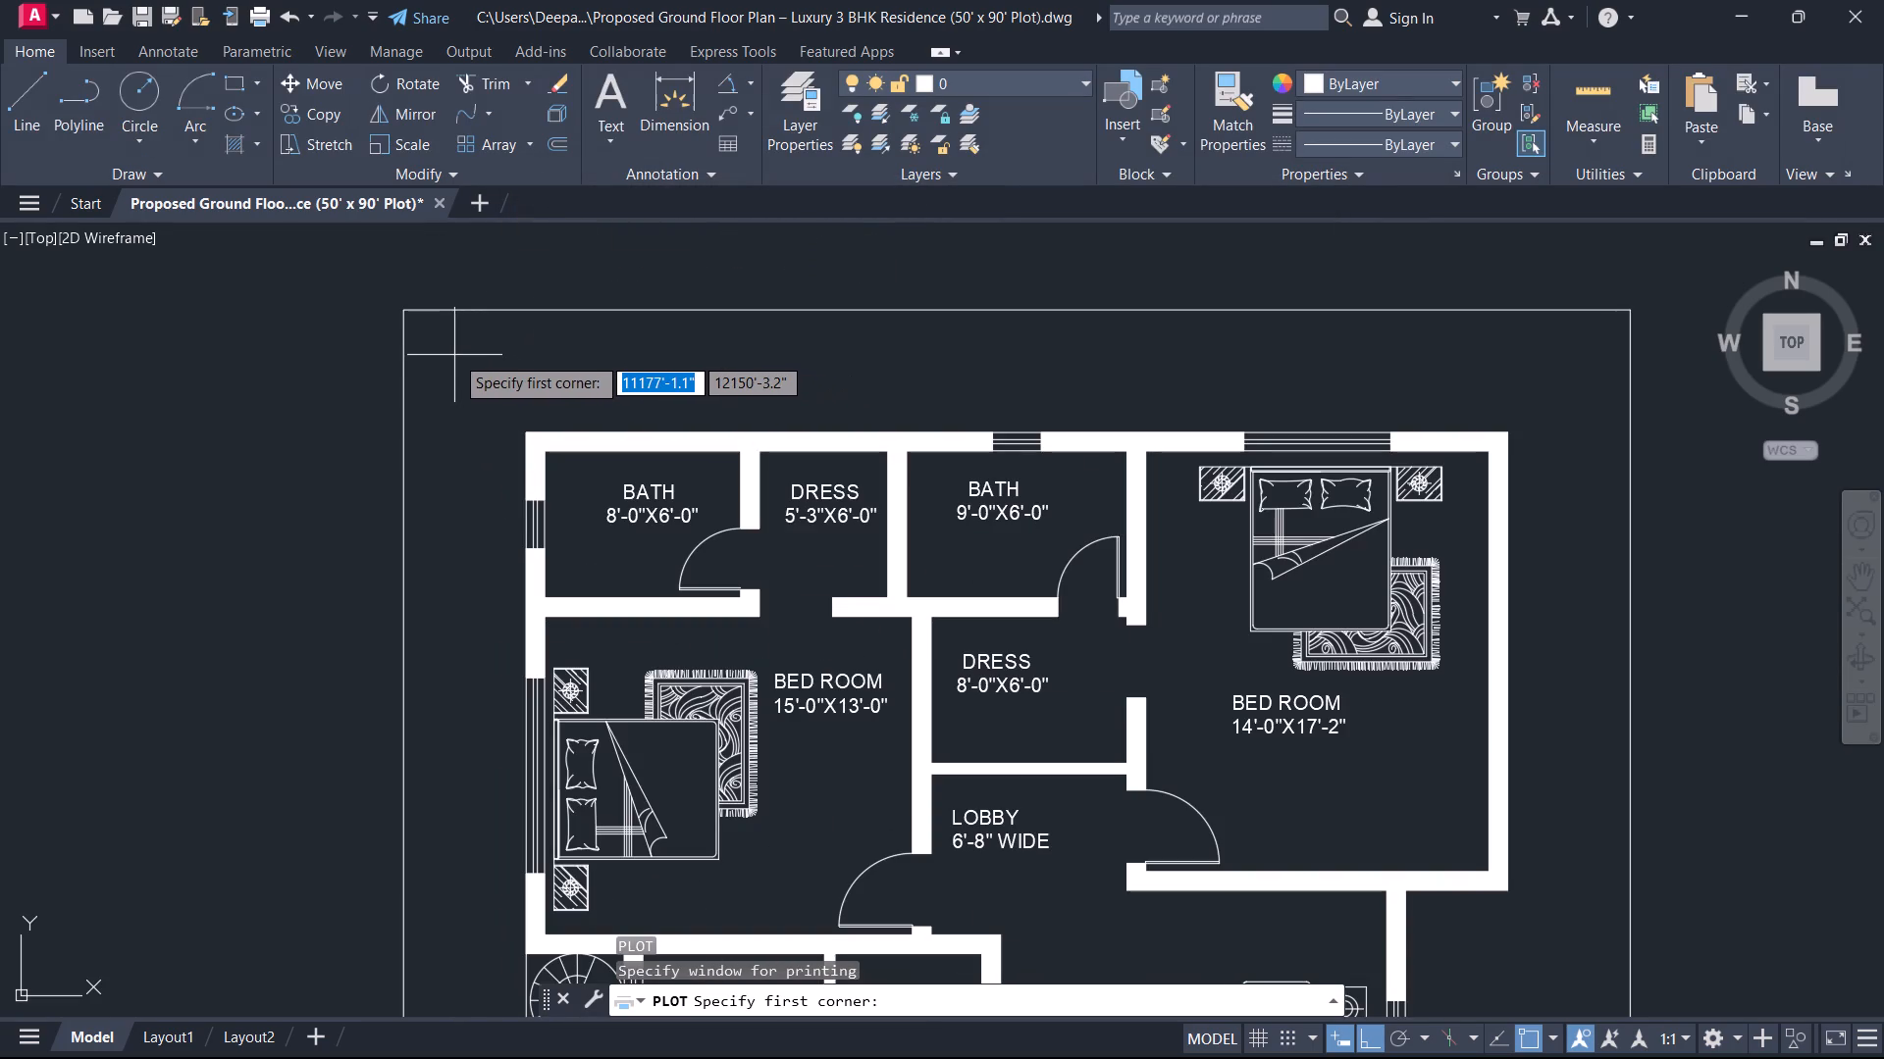
{"action": "scroll", "coordinate": [451, 360], "scroll_direction": "down", "scroll_amount": 2}
{"action": "scroll", "coordinate": [451, 360], "scroll_direction": "up", "scroll_amount": 1}
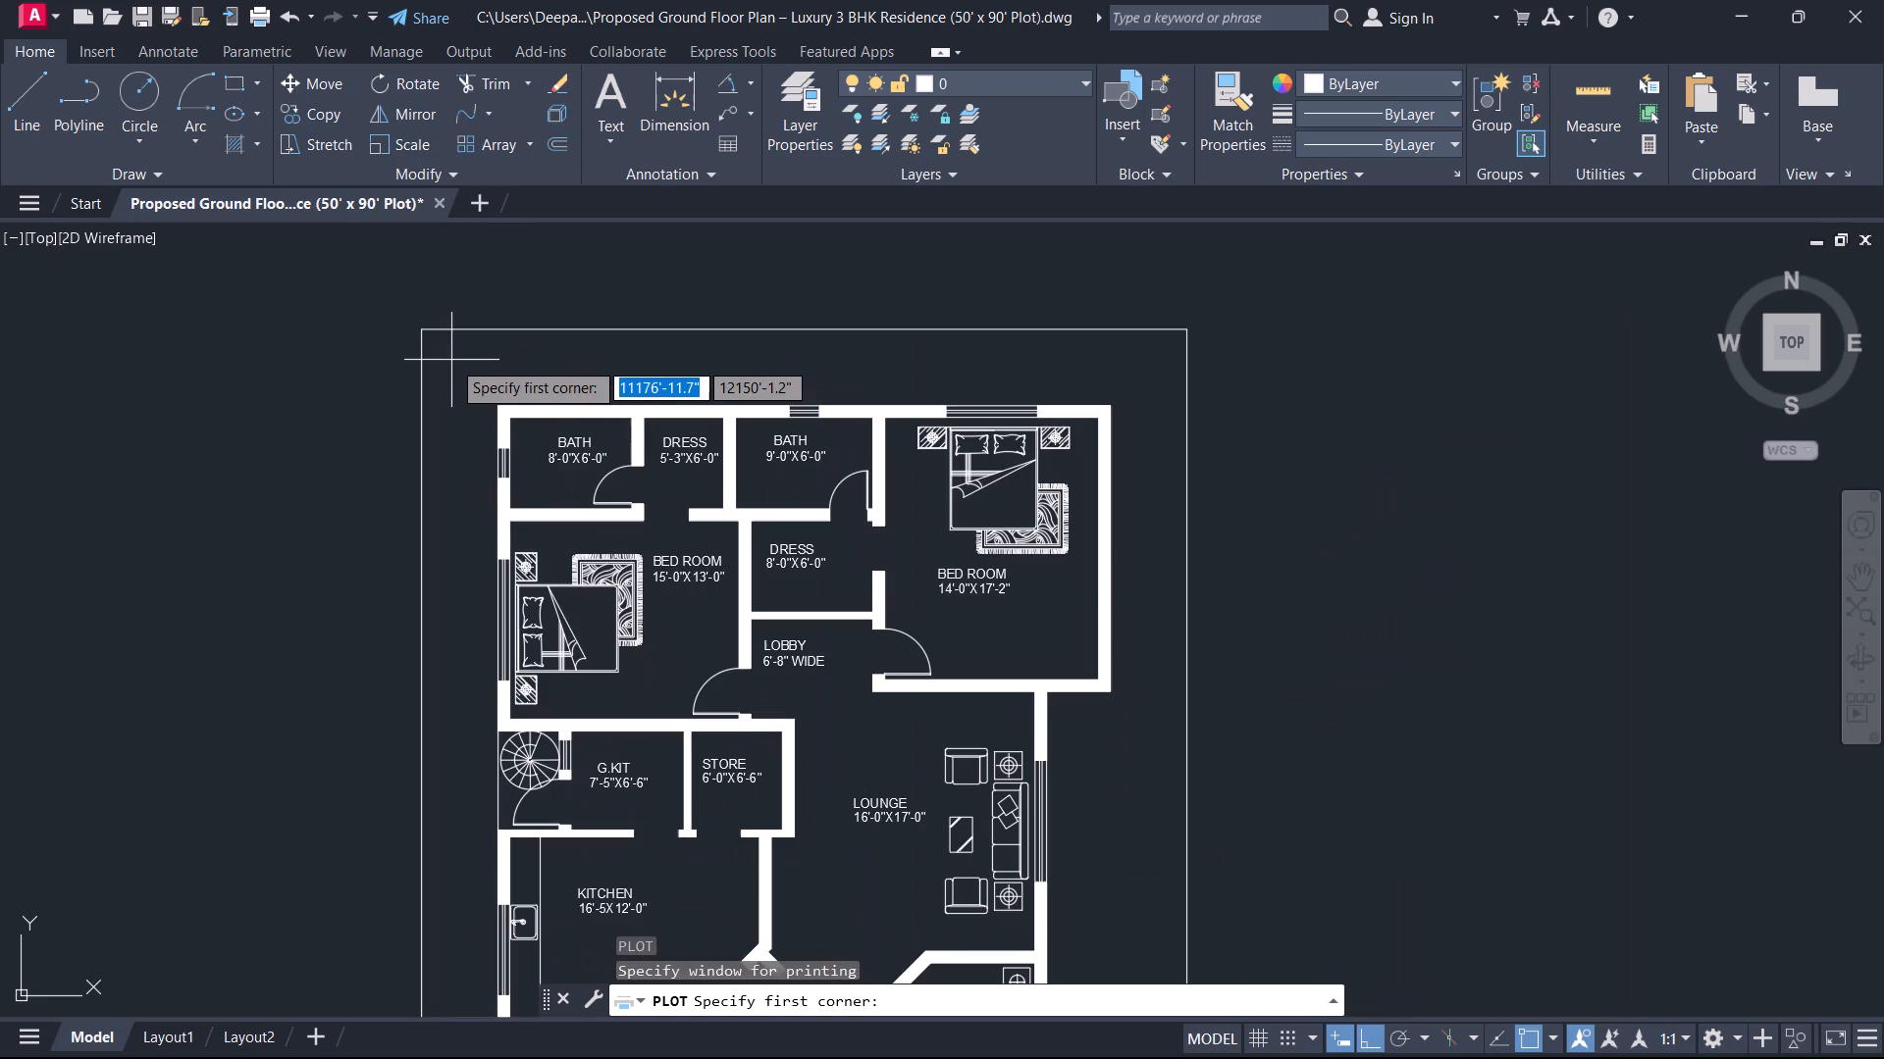
{"action": "left_click", "coordinate": [451, 361]}
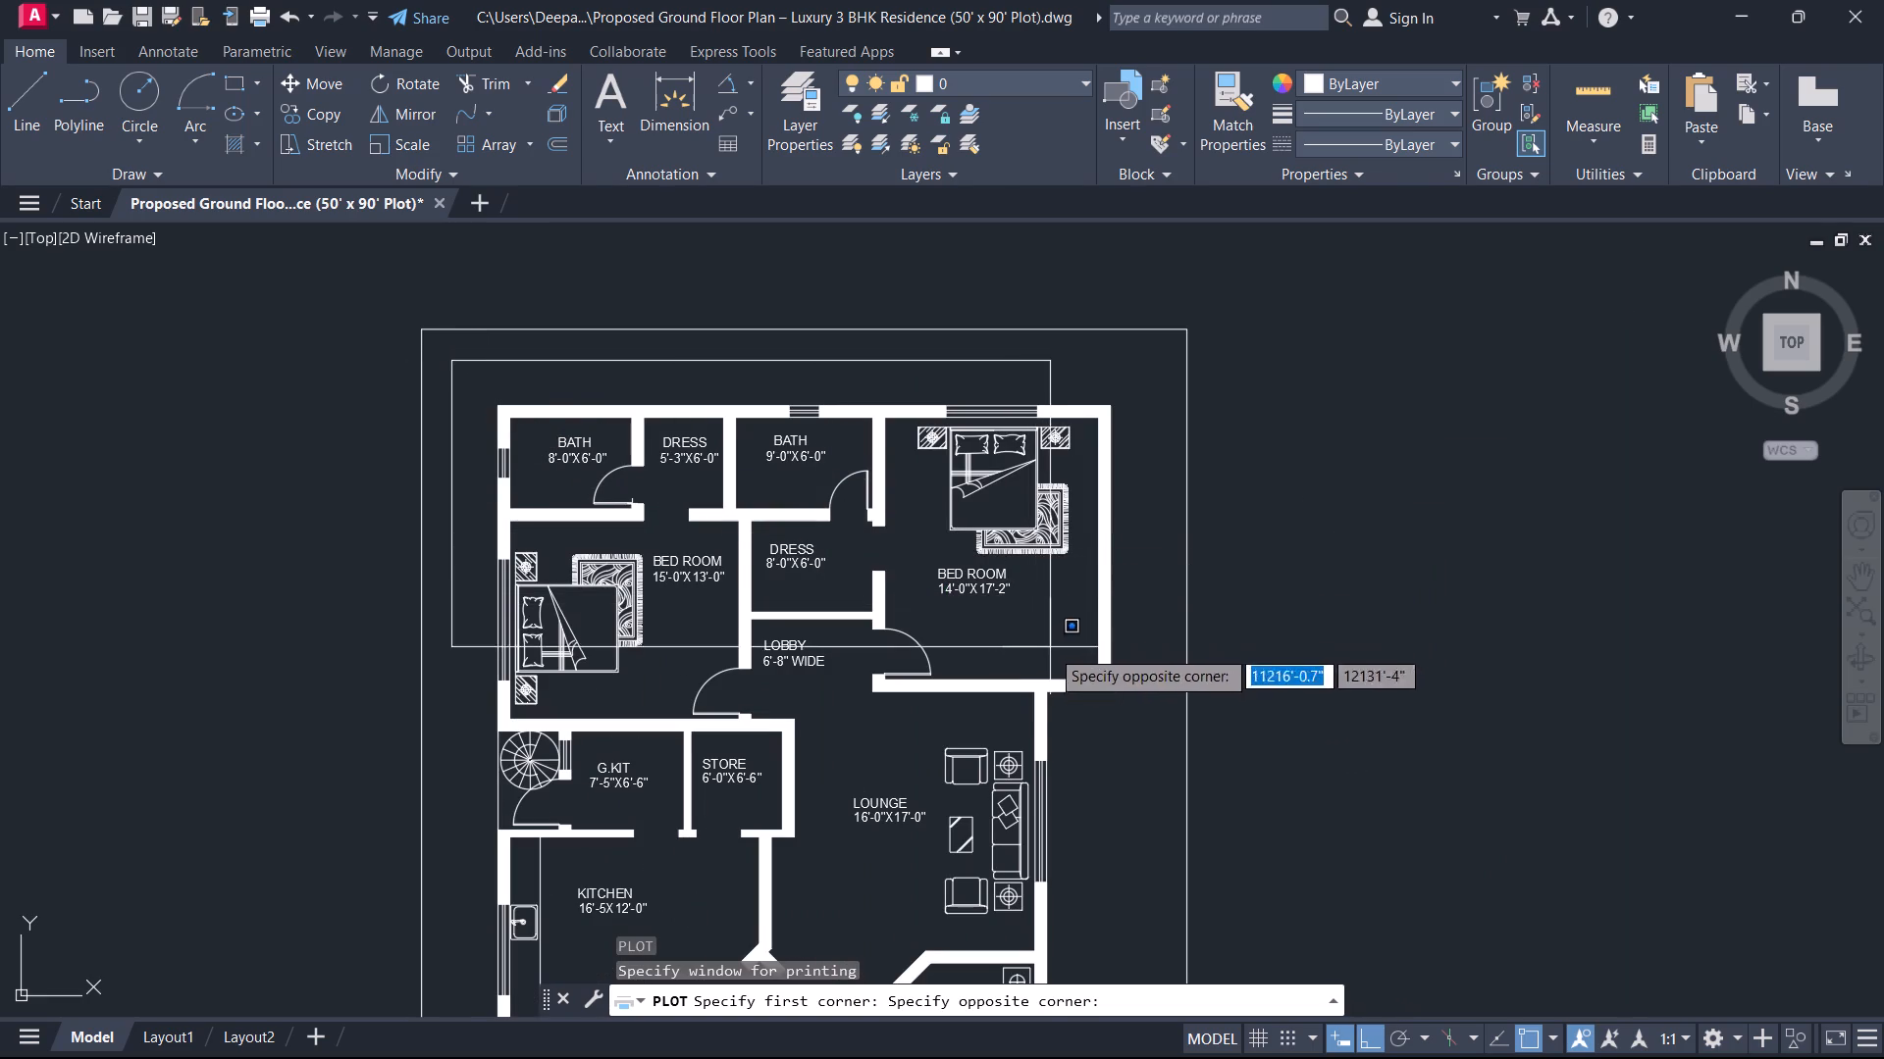
{"action": "middle_click_drag", "start_coordinate": [1139, 722], "coordinate": [1042, 335]}
{"action": "middle_click_drag", "start_coordinate": [1075, 705], "coordinate": [1068, 335]}
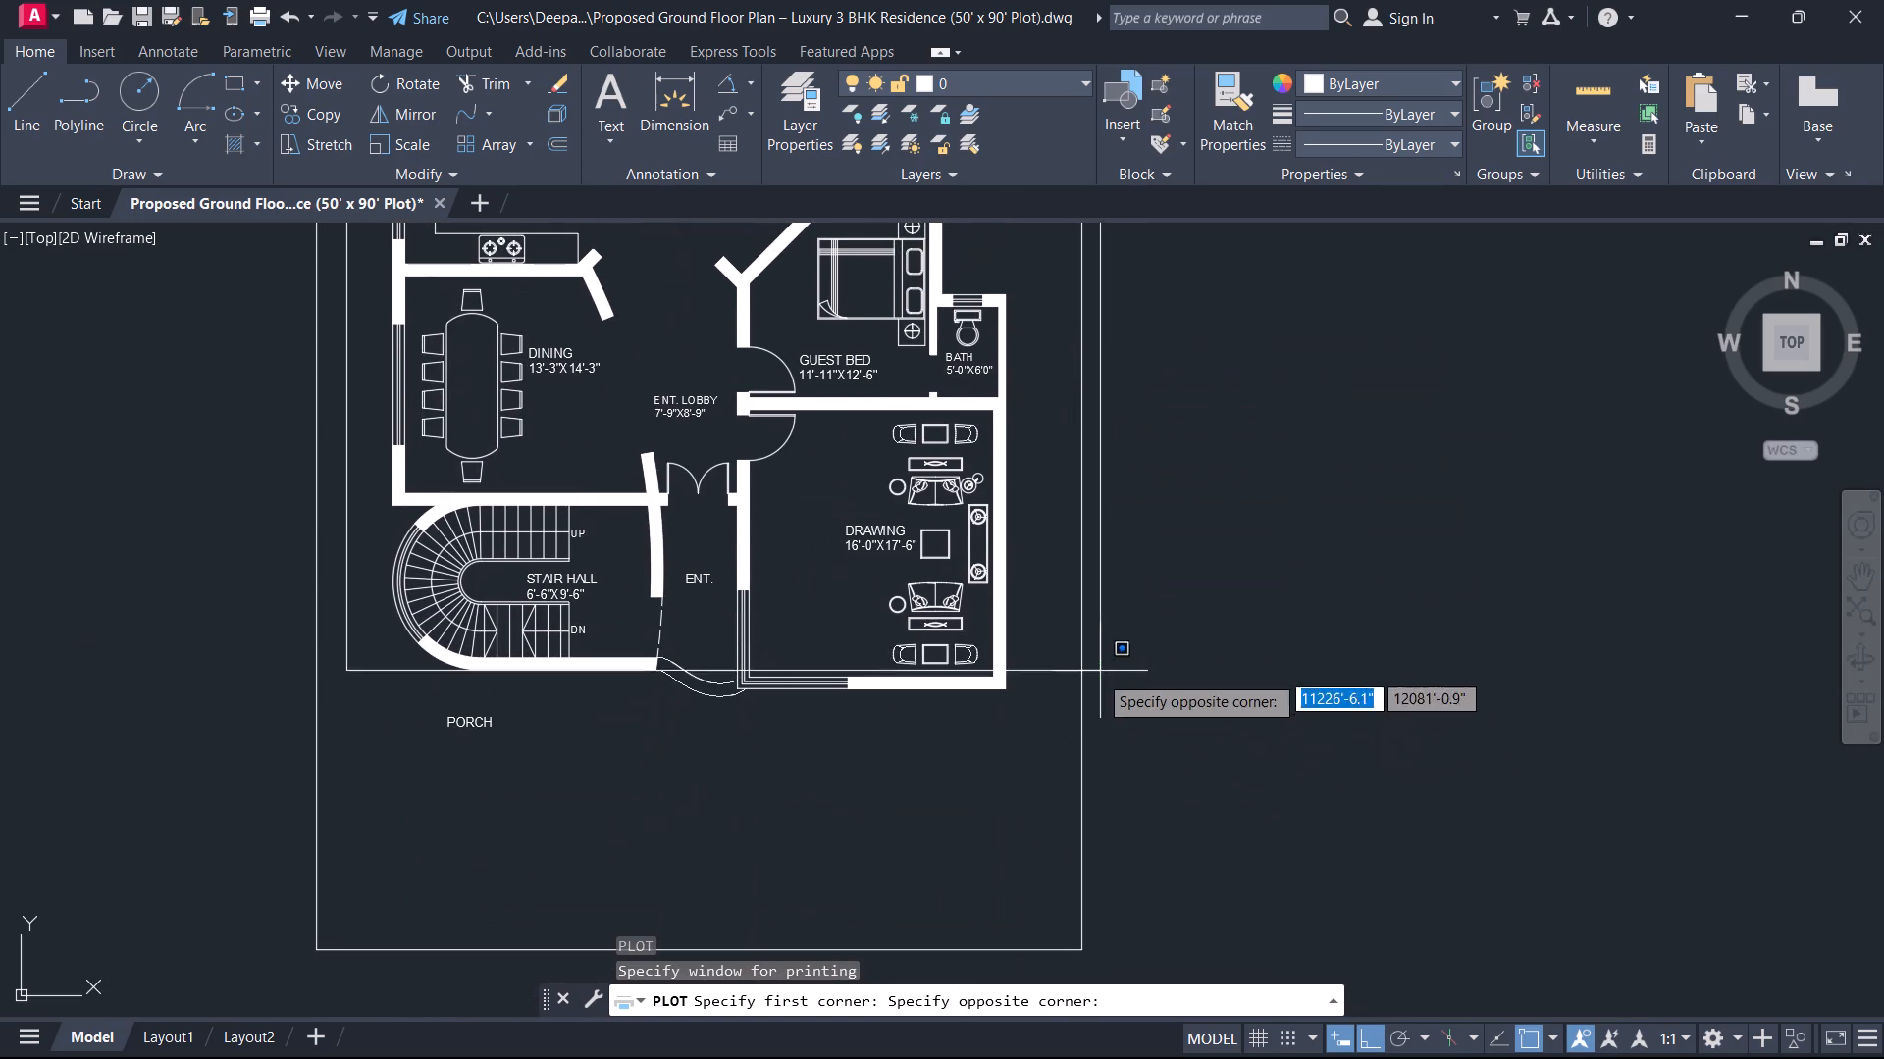
{"action": "left_click", "coordinate": [1058, 780]}
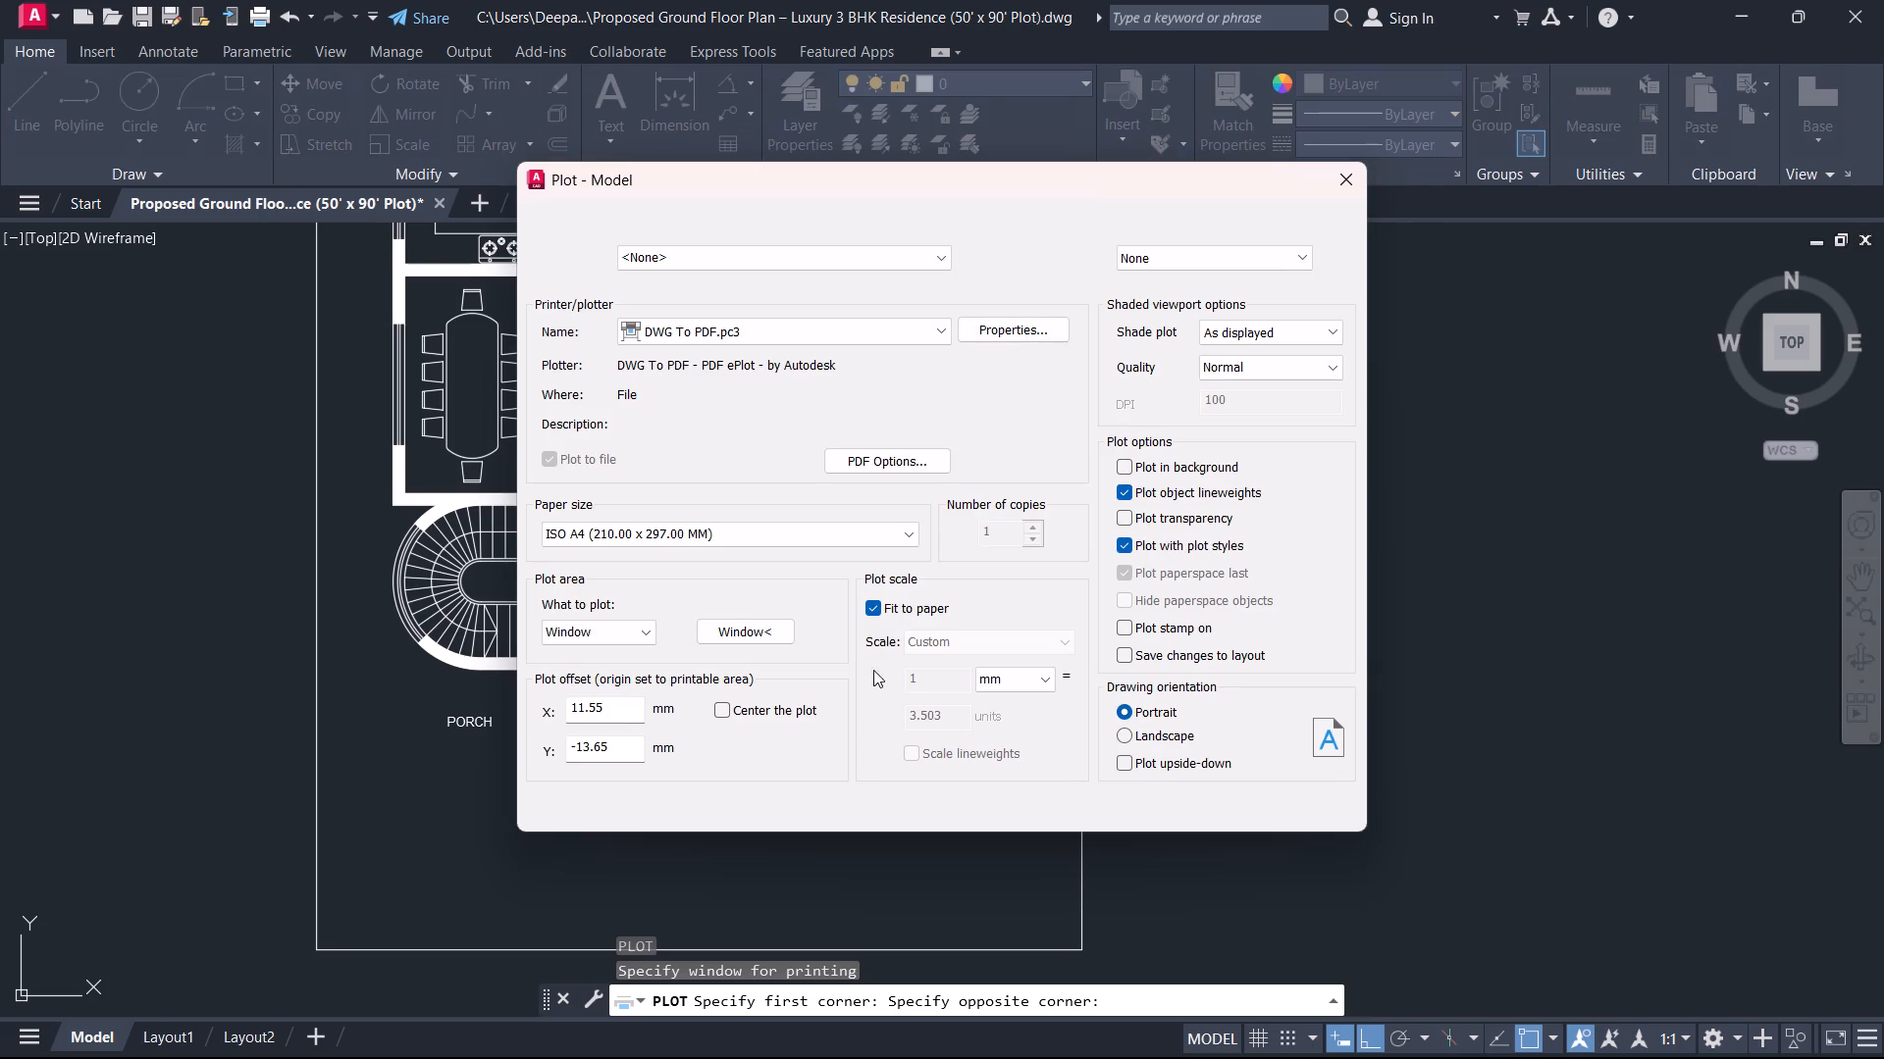
Centre the plot, set its shade plot to Legacy wireframe and apply these settings to the layout.
{"action": "left_click", "coordinate": [727, 711]}
{"action": "left_click", "coordinate": [1264, 336]}
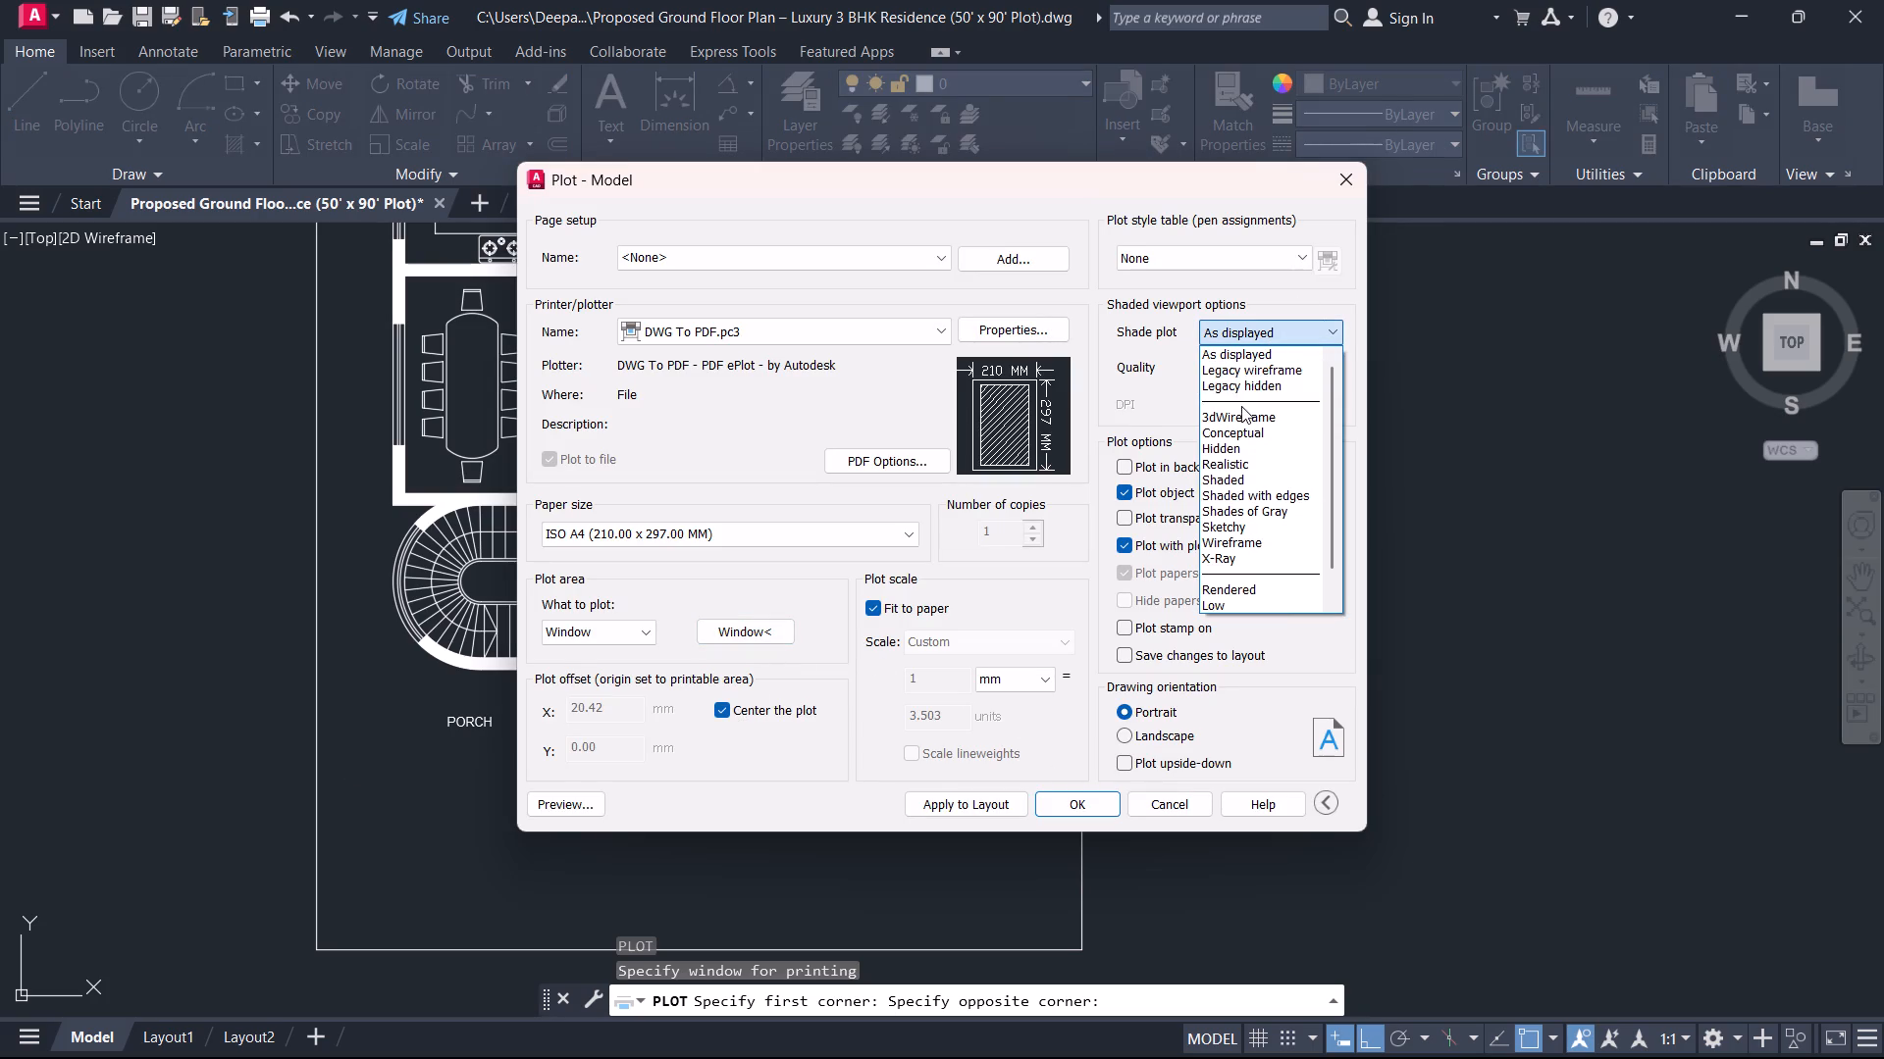
{"action": "left_click", "coordinate": [1258, 371]}
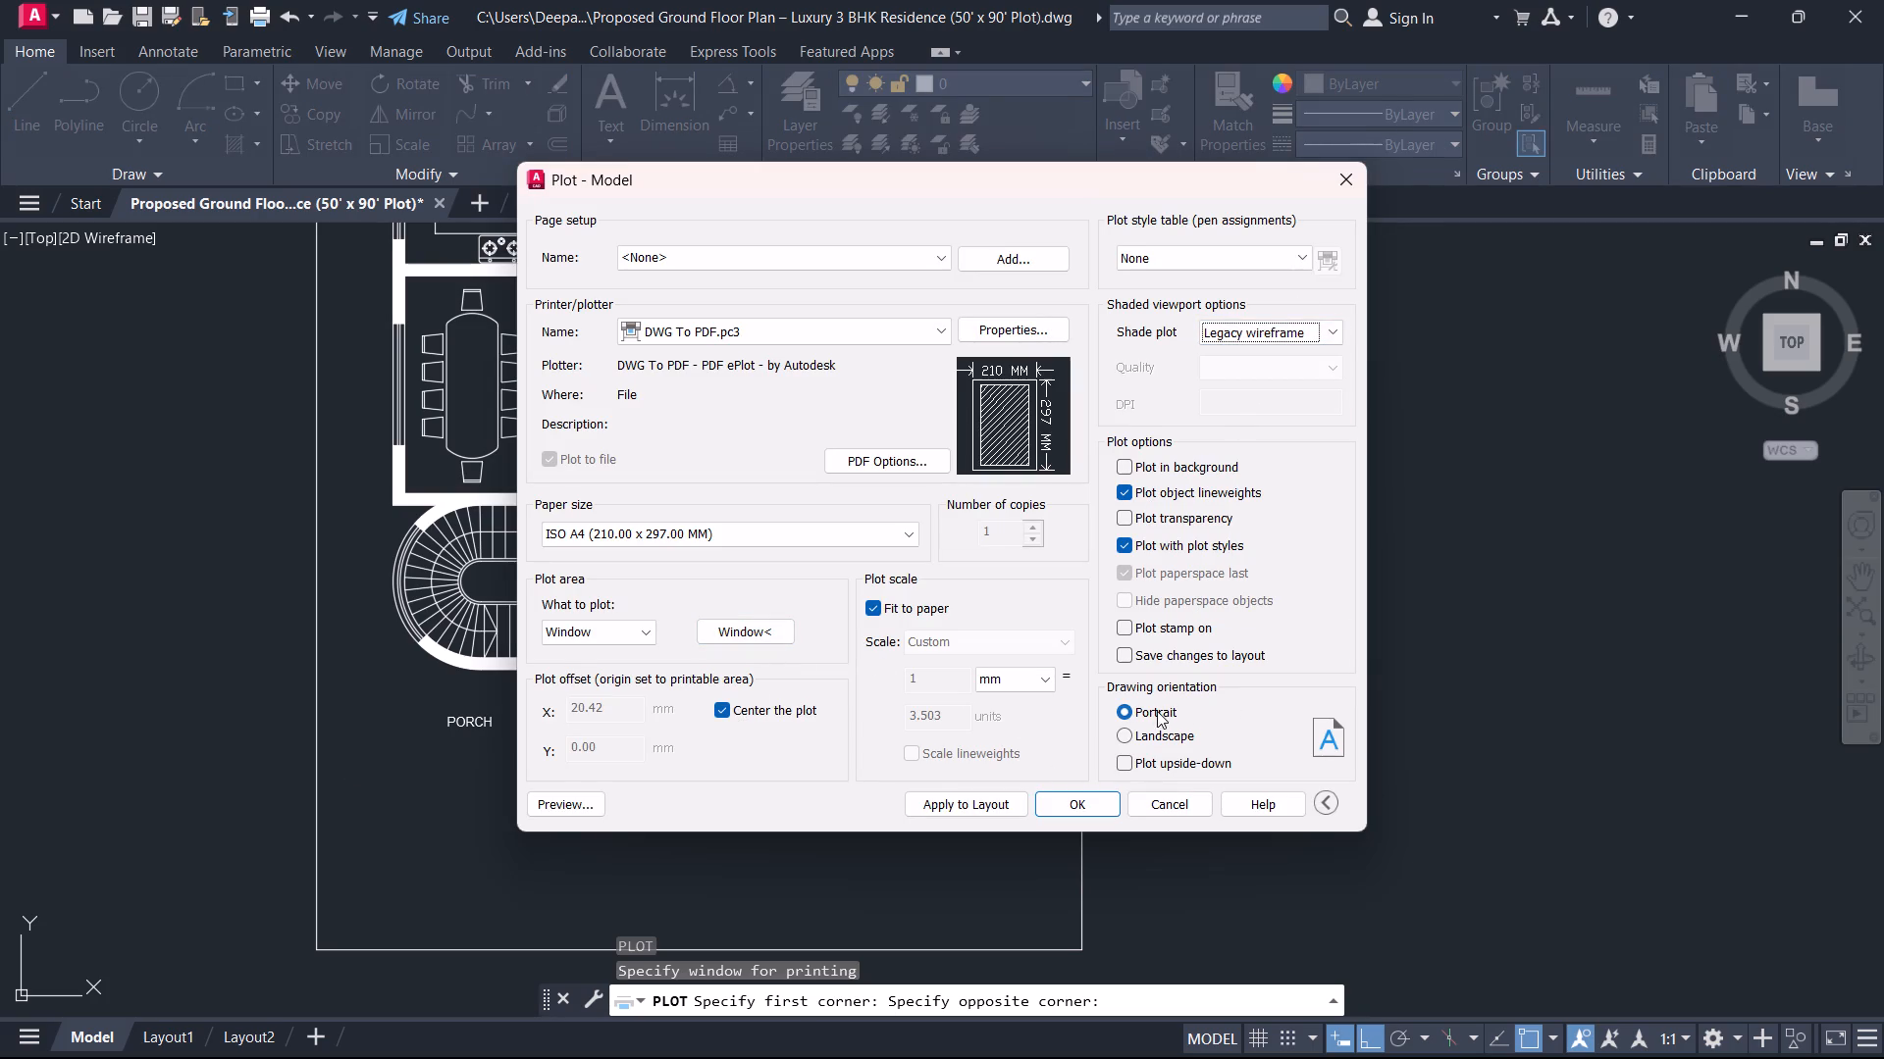
{"action": "left_click", "coordinate": [976, 799]}
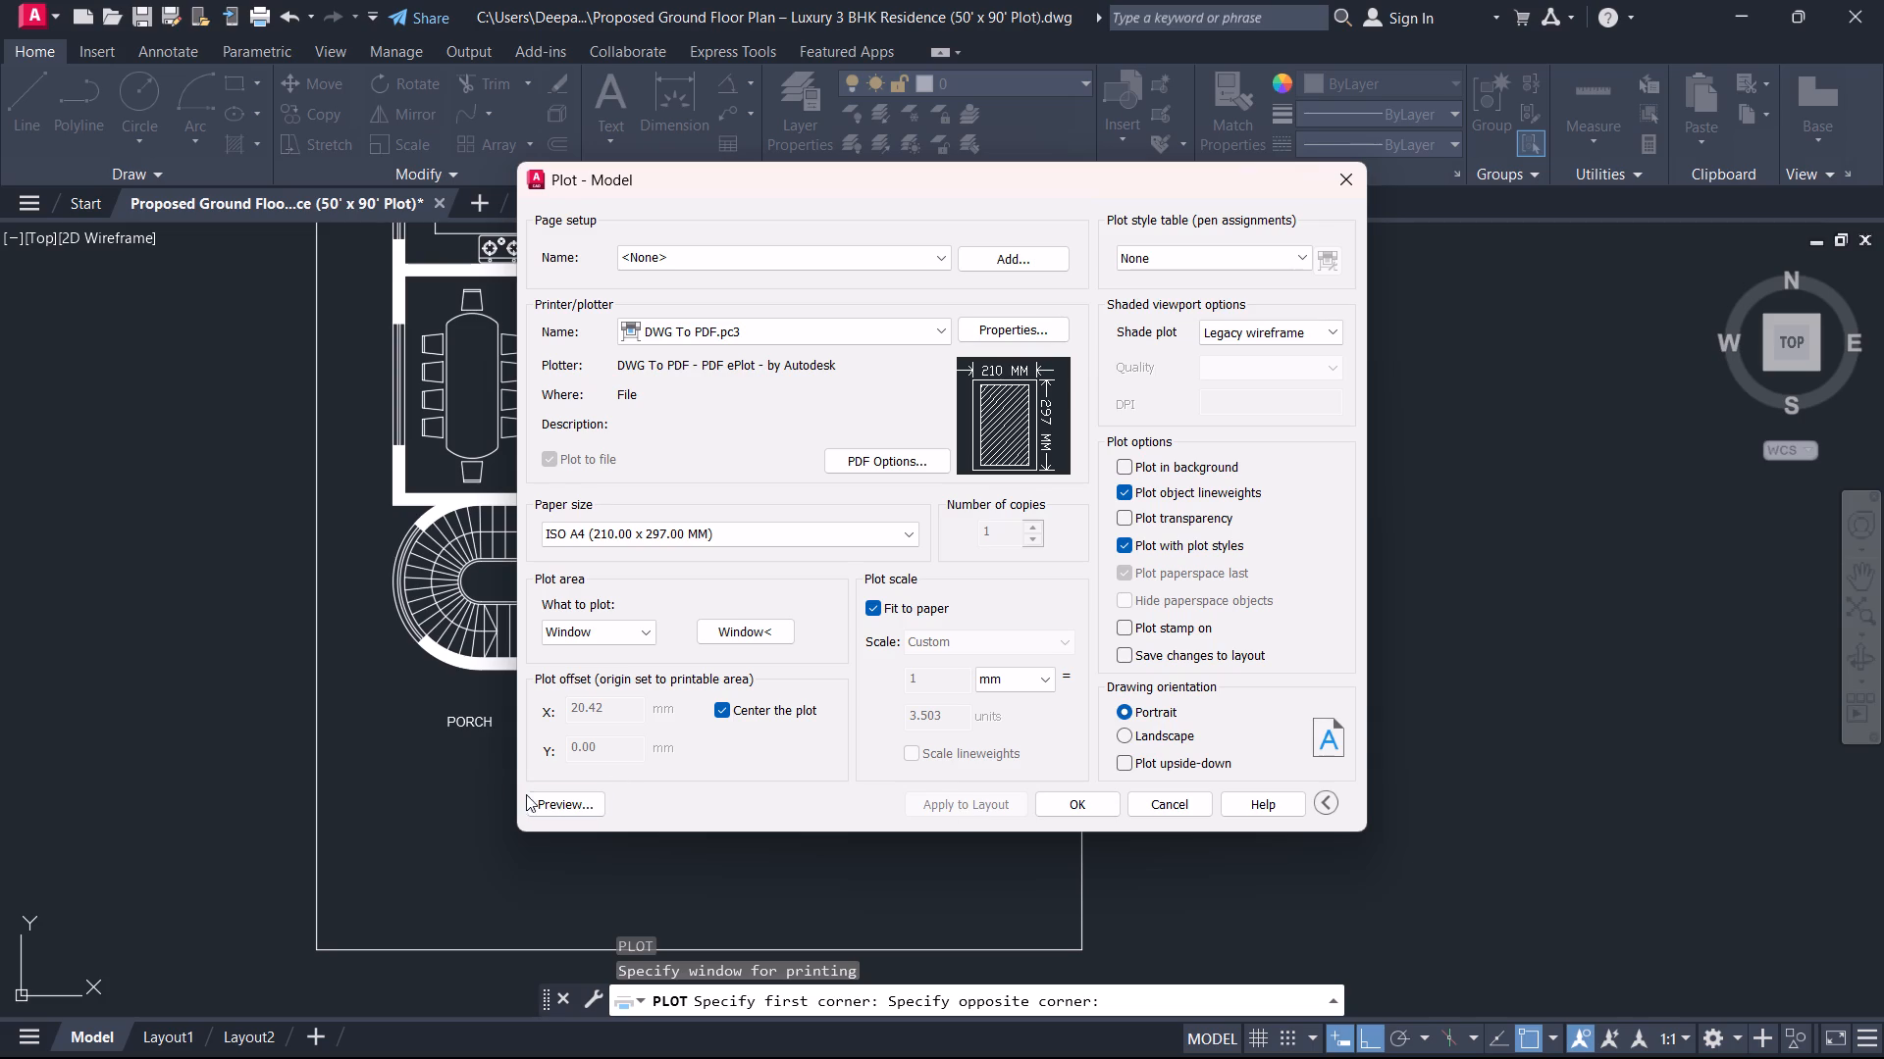
Preview the plotted A4 sheet and leave the plot setup without plotting.
{"action": "left_click", "coordinate": [568, 801]}
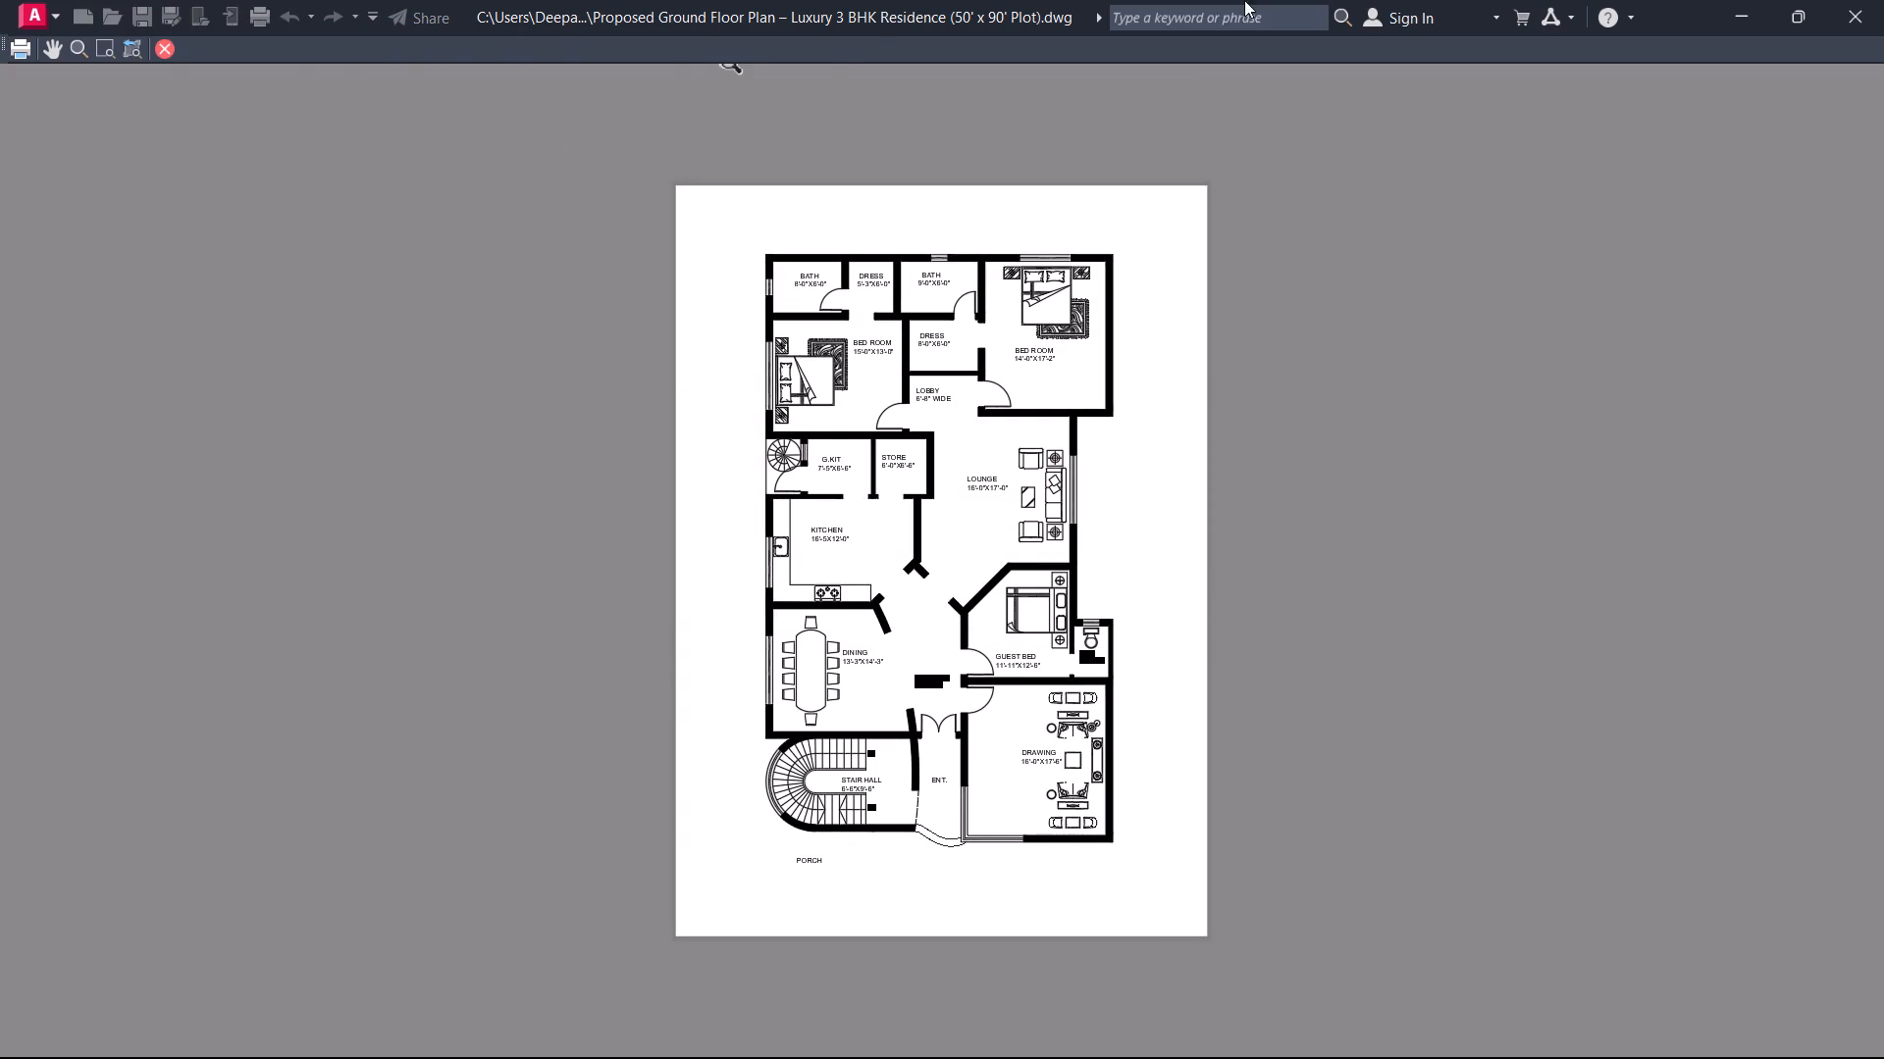
{"action": "left_click", "coordinate": [175, 56]}
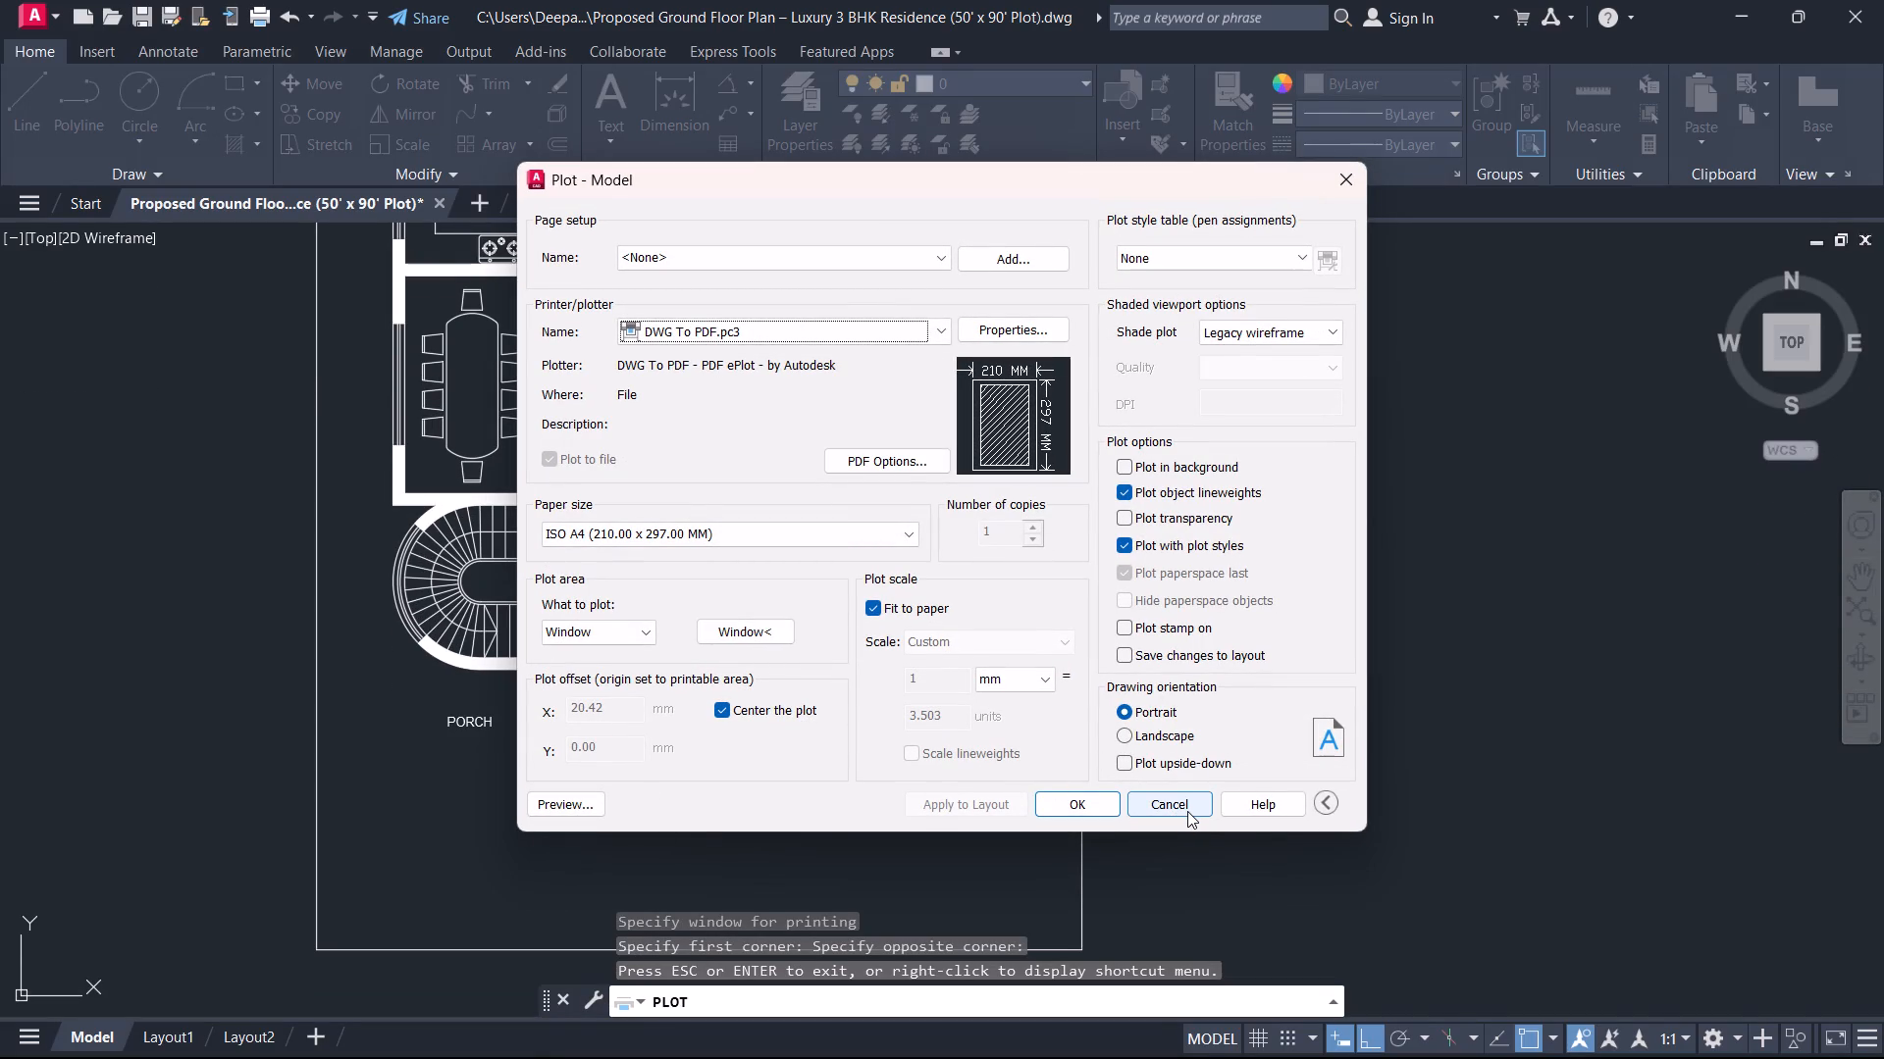
{"action": "left_click", "coordinate": [1187, 811]}
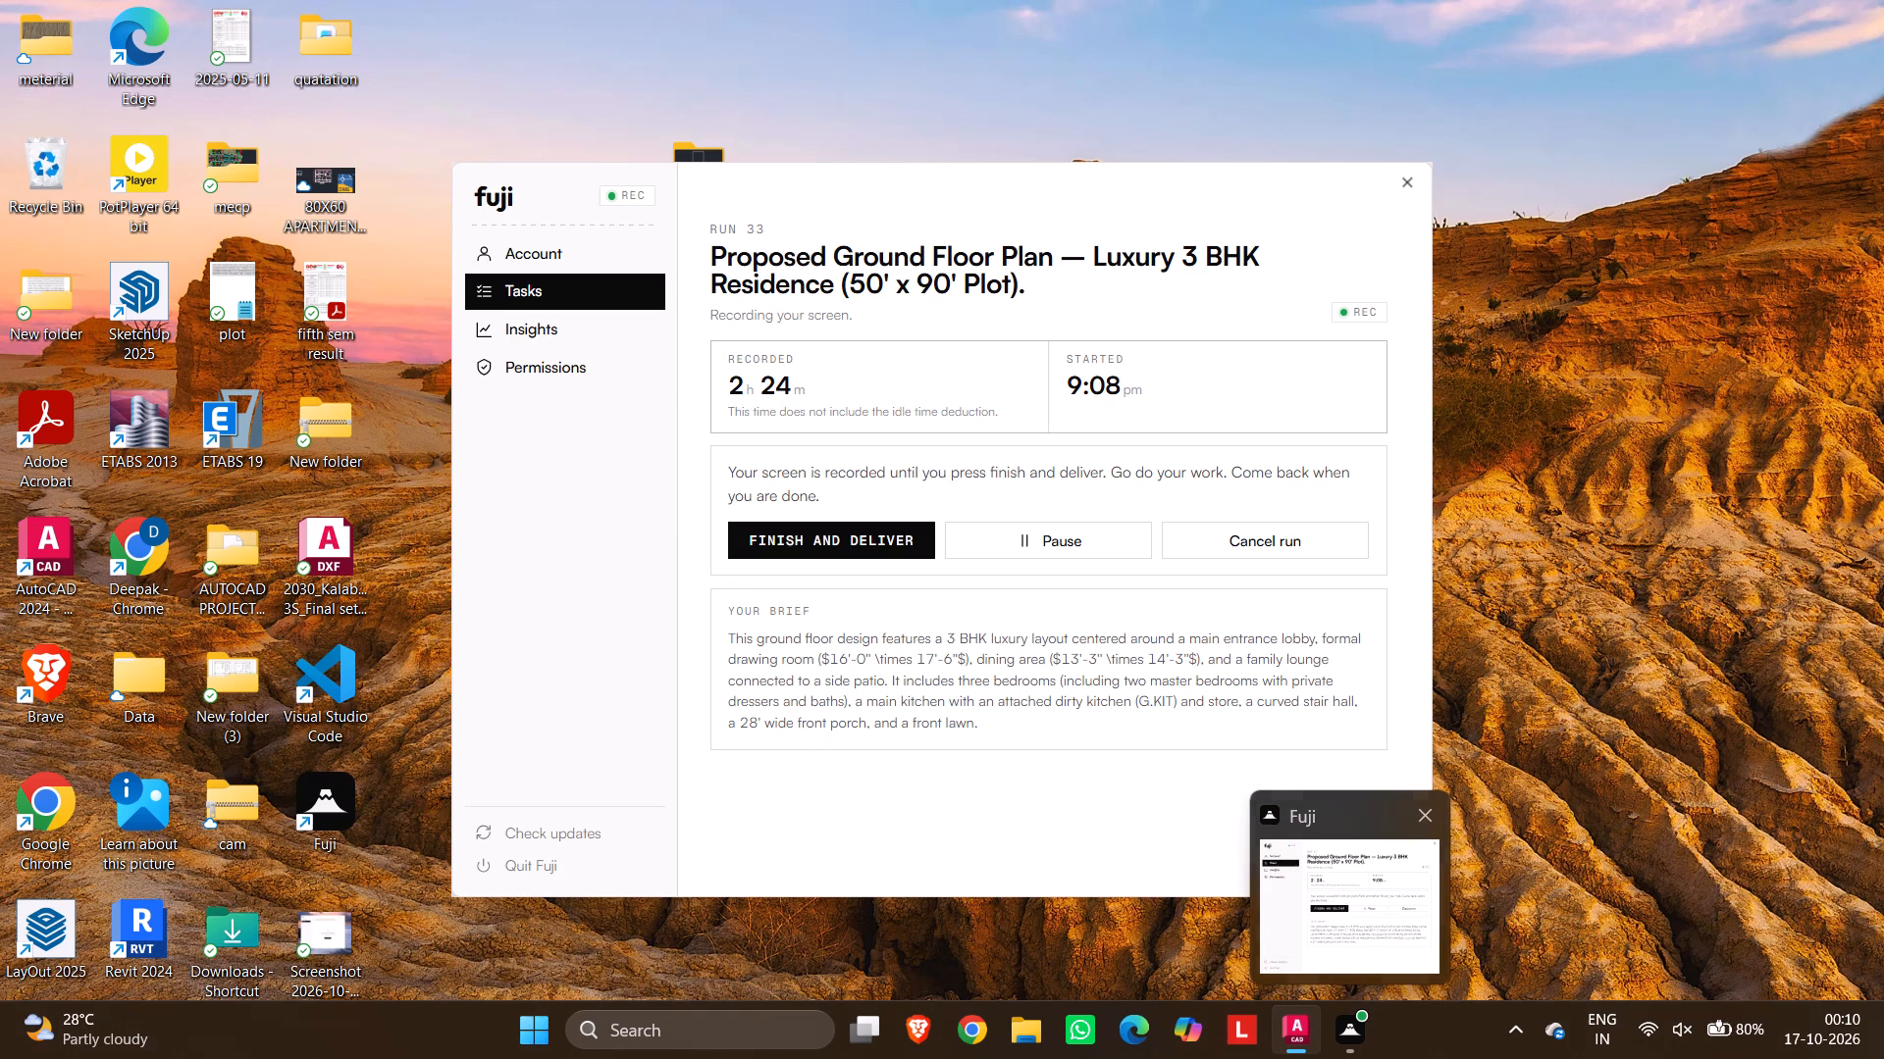
Look over the whole ground floor plan in model space, from the PORCH label to the rear bedrooms.
{"action": "middle_click_drag", "start_coordinate": [549, 449], "coordinate": [544, 485]}
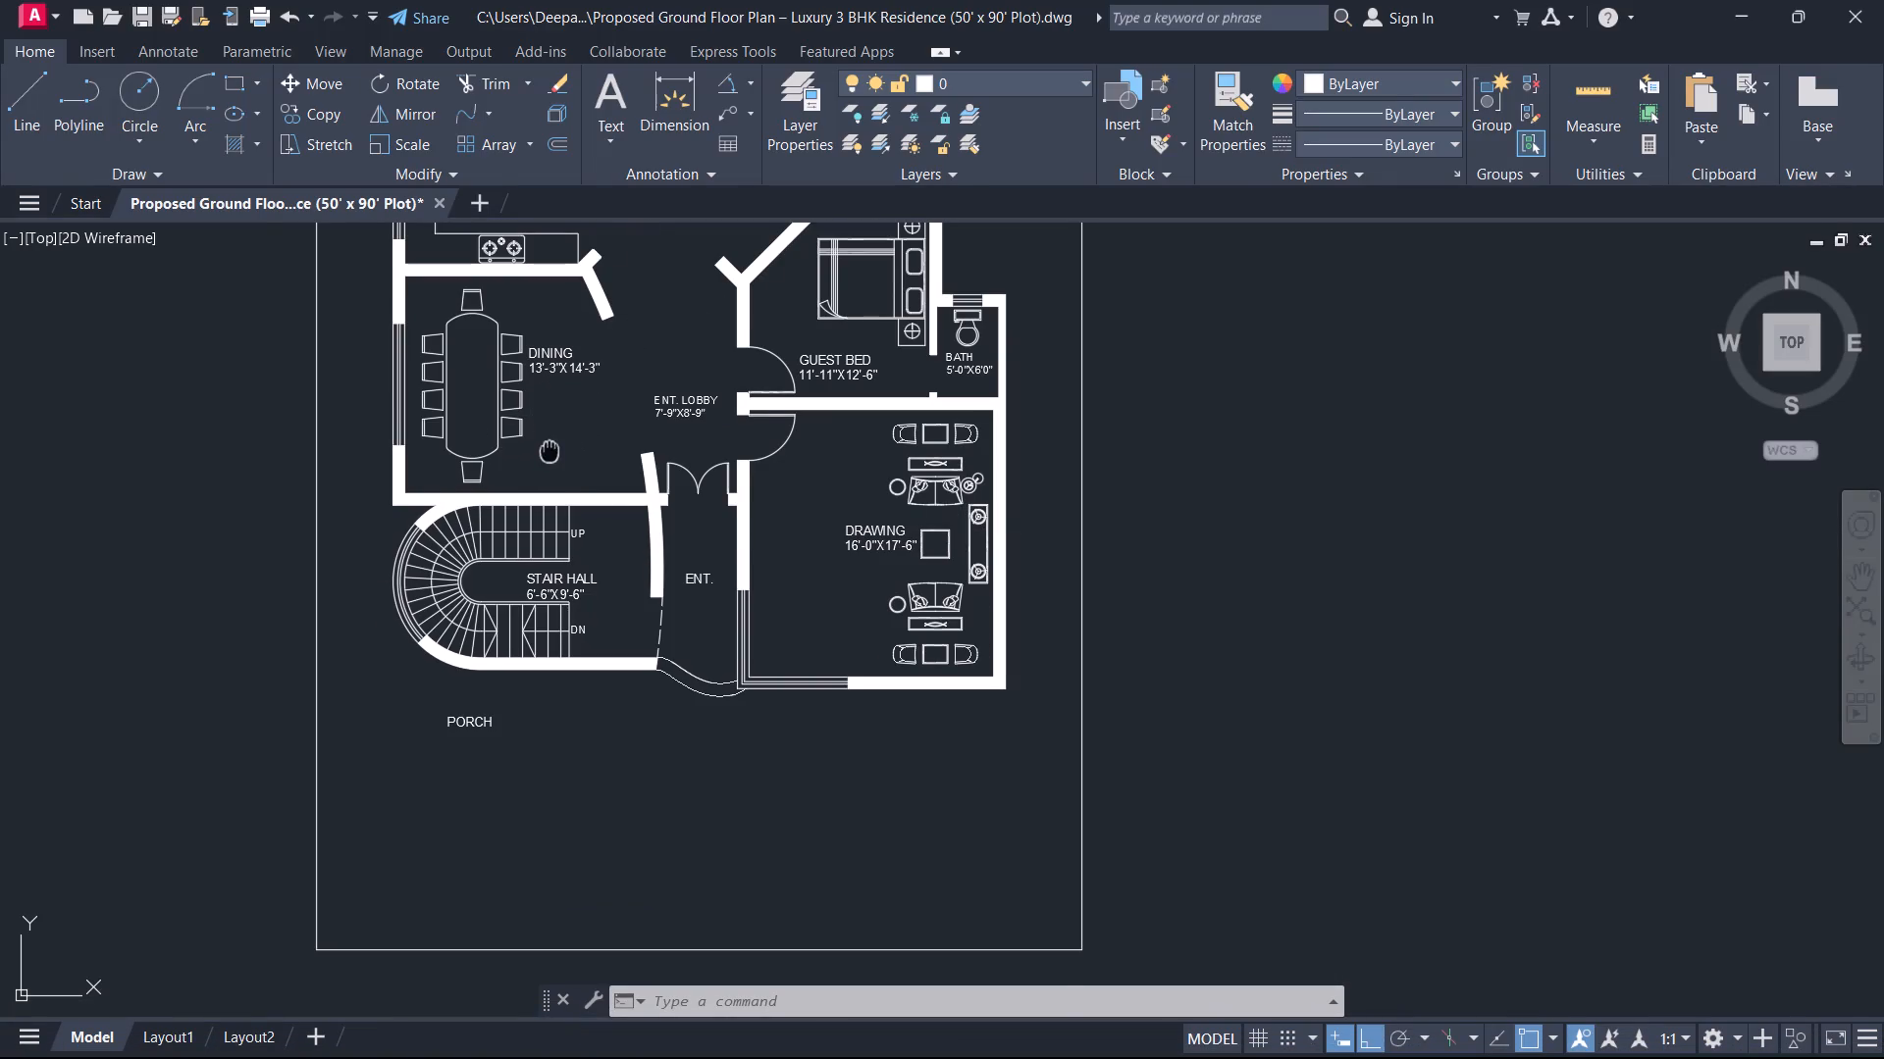
{"action": "middle_click_drag", "start_coordinate": [544, 485], "coordinate": [477, 605]}
{"action": "middle_click_drag", "start_coordinate": [524, 814], "coordinate": [554, 813]}
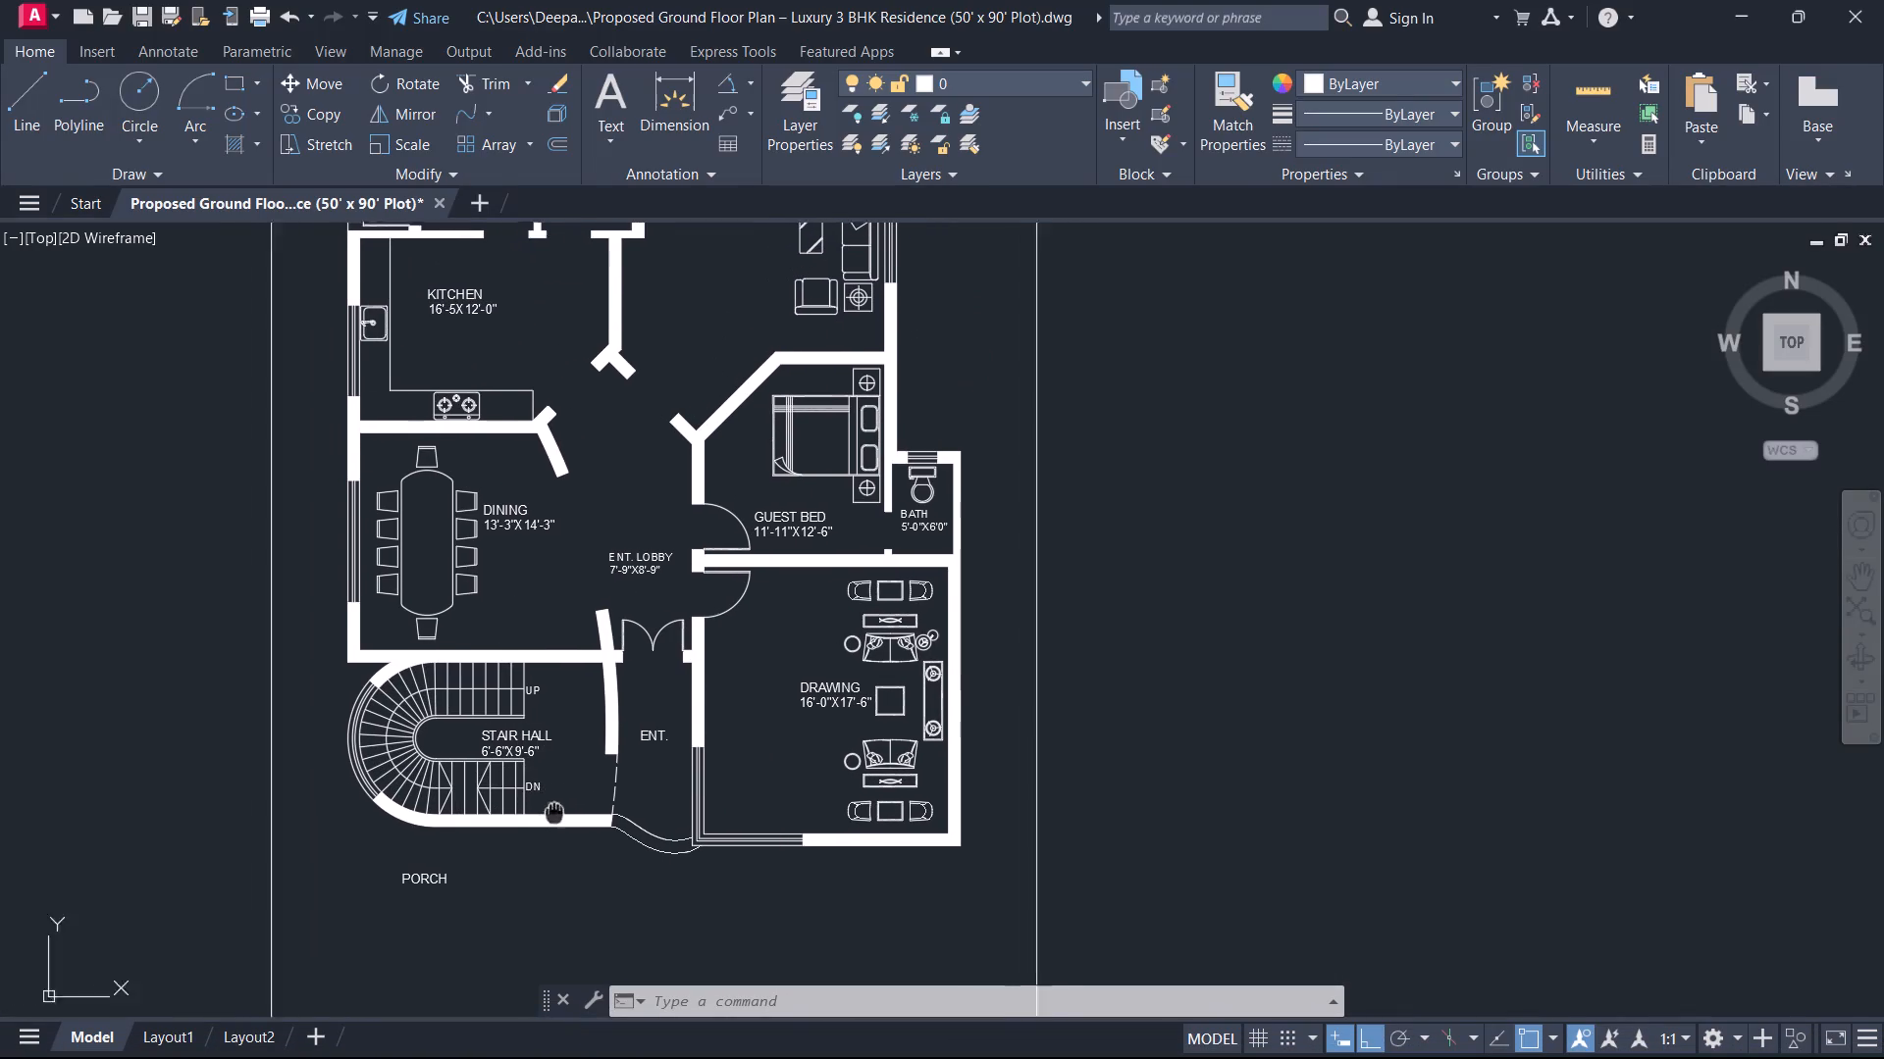
{"action": "middle_click_drag", "start_coordinate": [554, 813], "coordinate": [592, 742]}
{"action": "scroll", "coordinate": [584, 772], "scroll_direction": "down", "scroll_amount": 1}
{"action": "scroll", "coordinate": [575, 780], "scroll_direction": "up", "scroll_amount": 1}
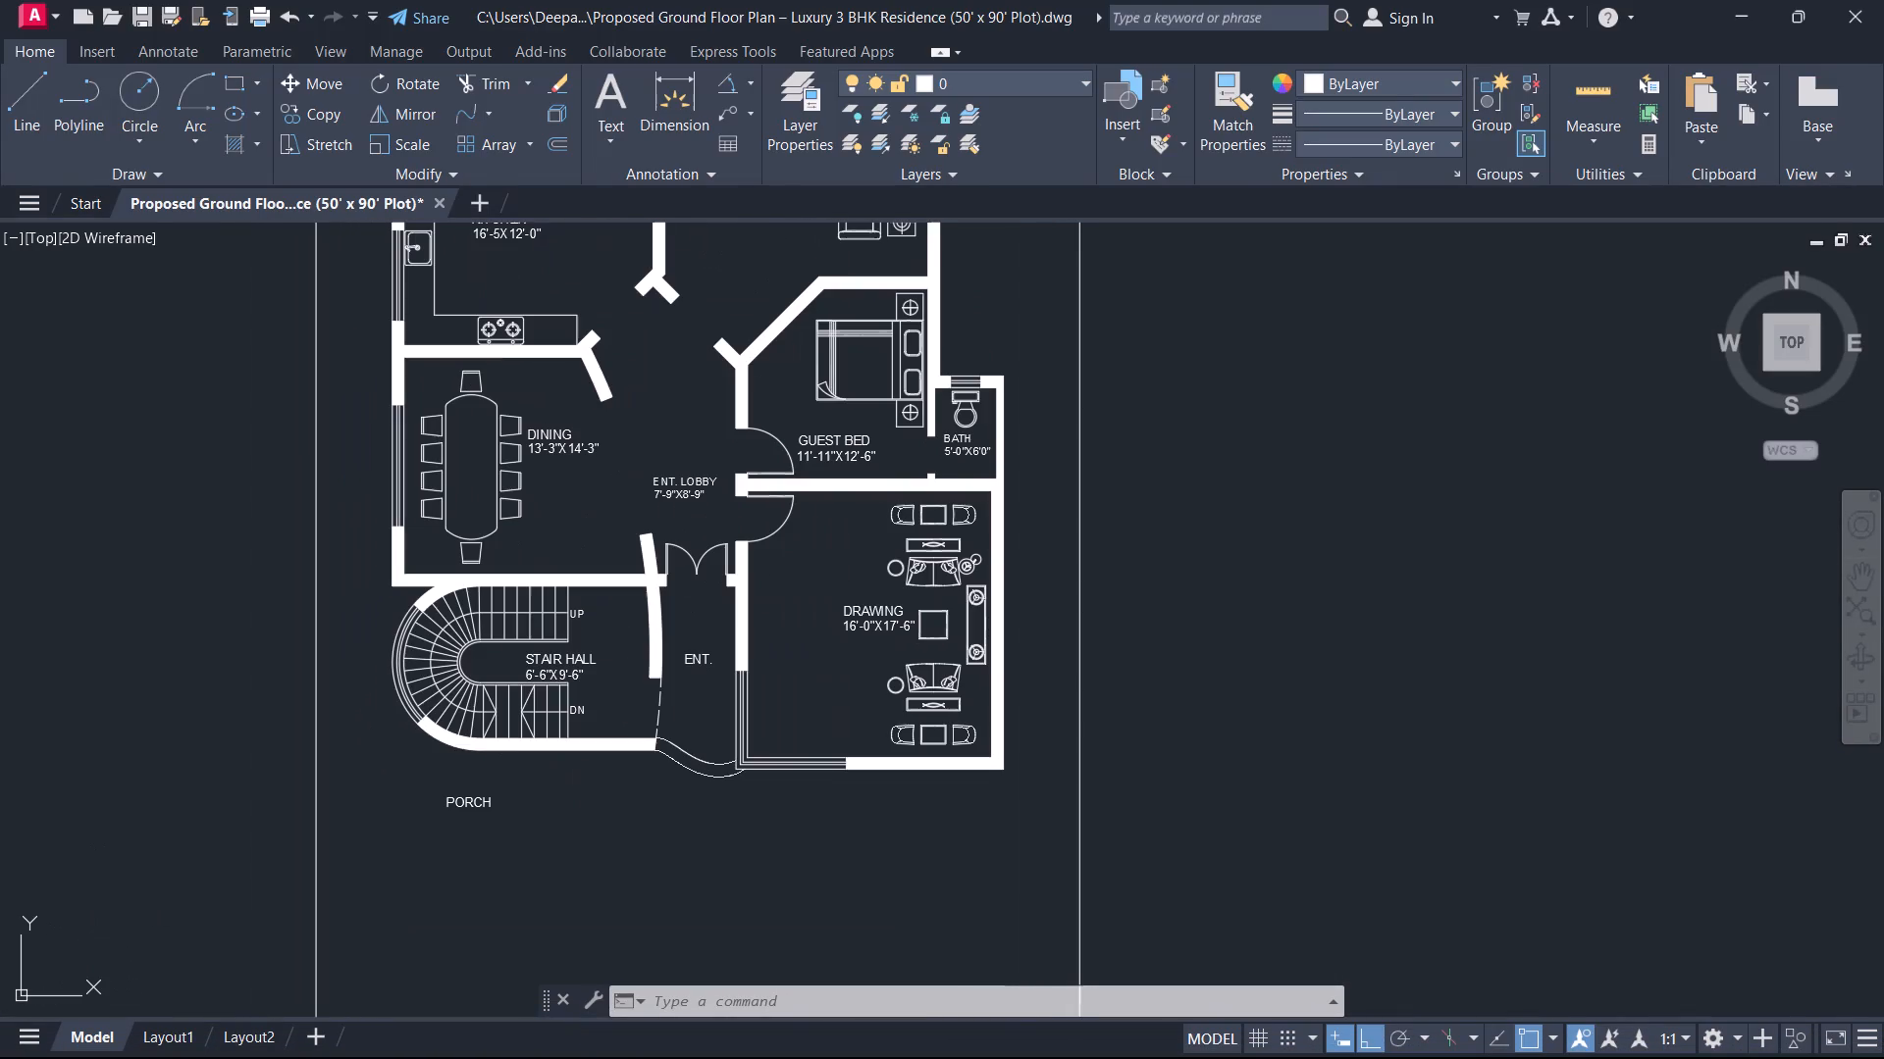
{"action": "middle_click_drag", "start_coordinate": [676, 610], "coordinate": [671, 862]}
{"action": "scroll", "coordinate": [678, 651], "scroll_direction": "down", "scroll_amount": 1}
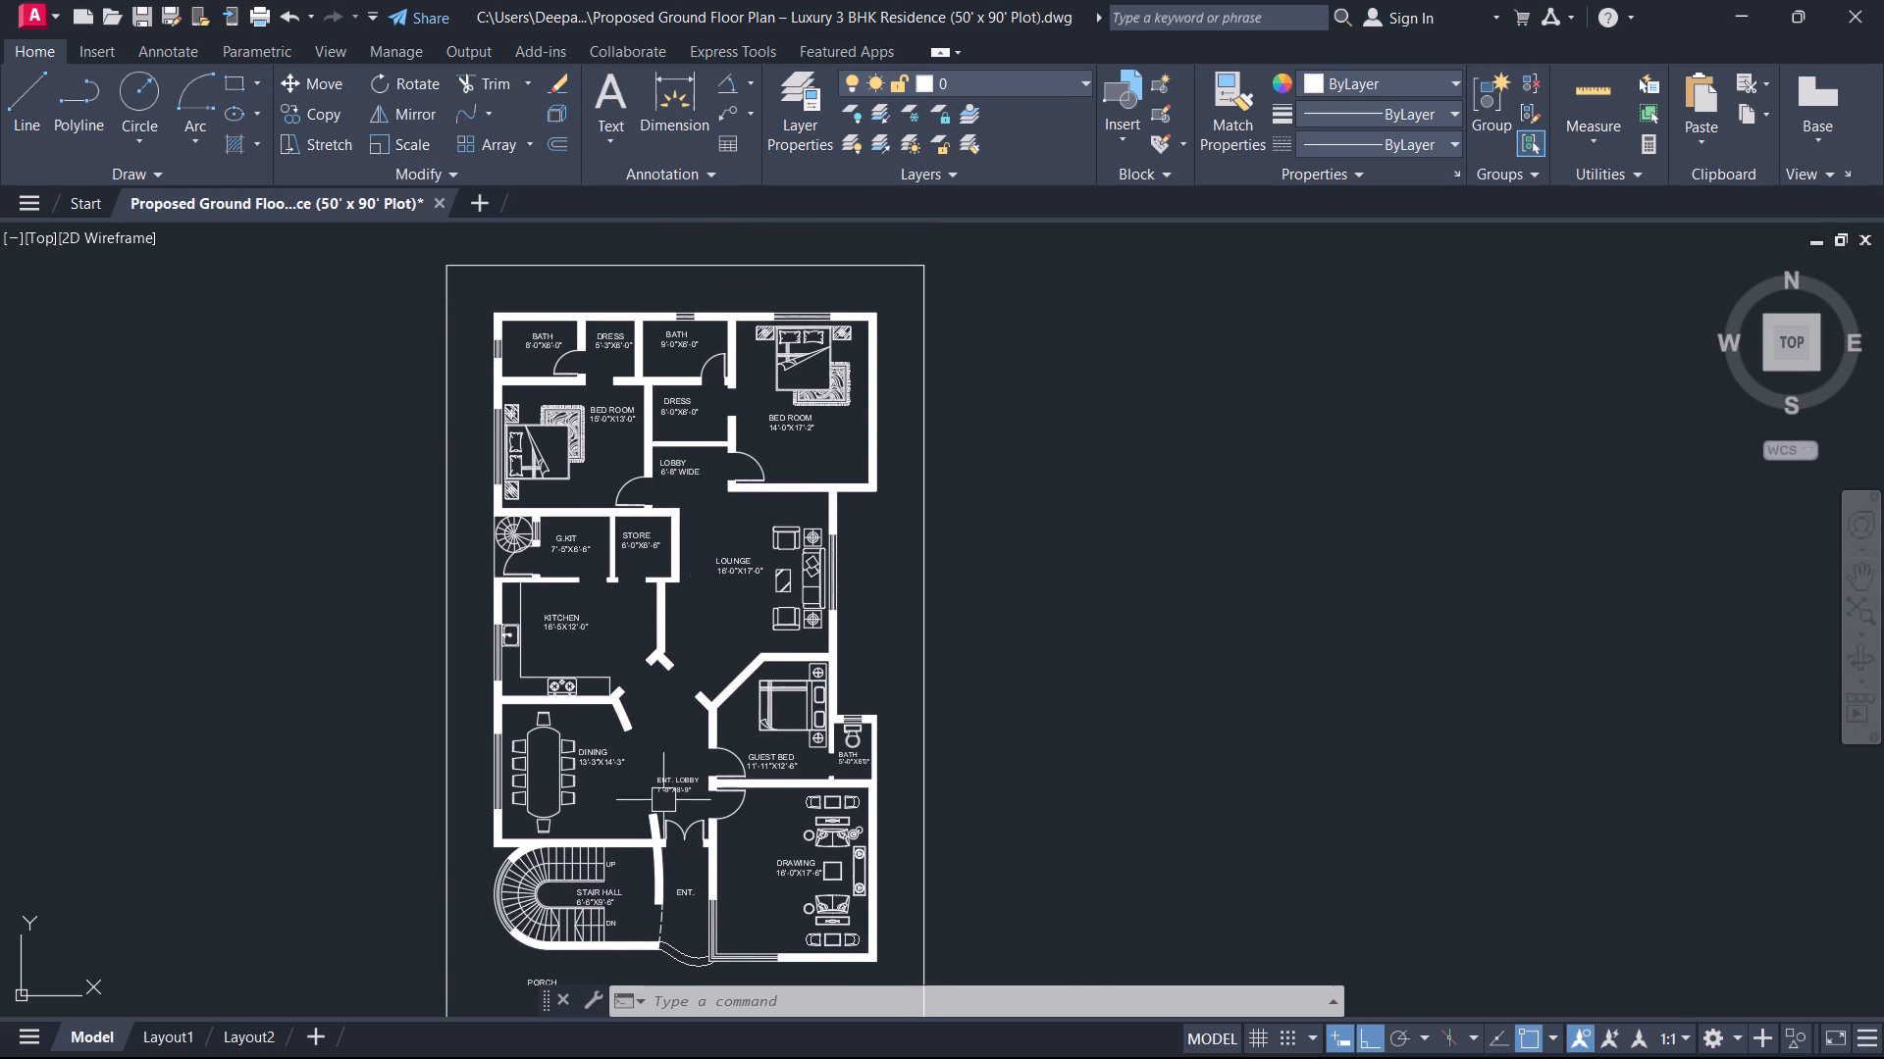
Examine the KITCHEN, G.KIT, STORE and LOUNGE area and its labels up close.
{"action": "scroll", "coordinate": [566, 616], "scroll_direction": "up", "scroll_amount": 1}
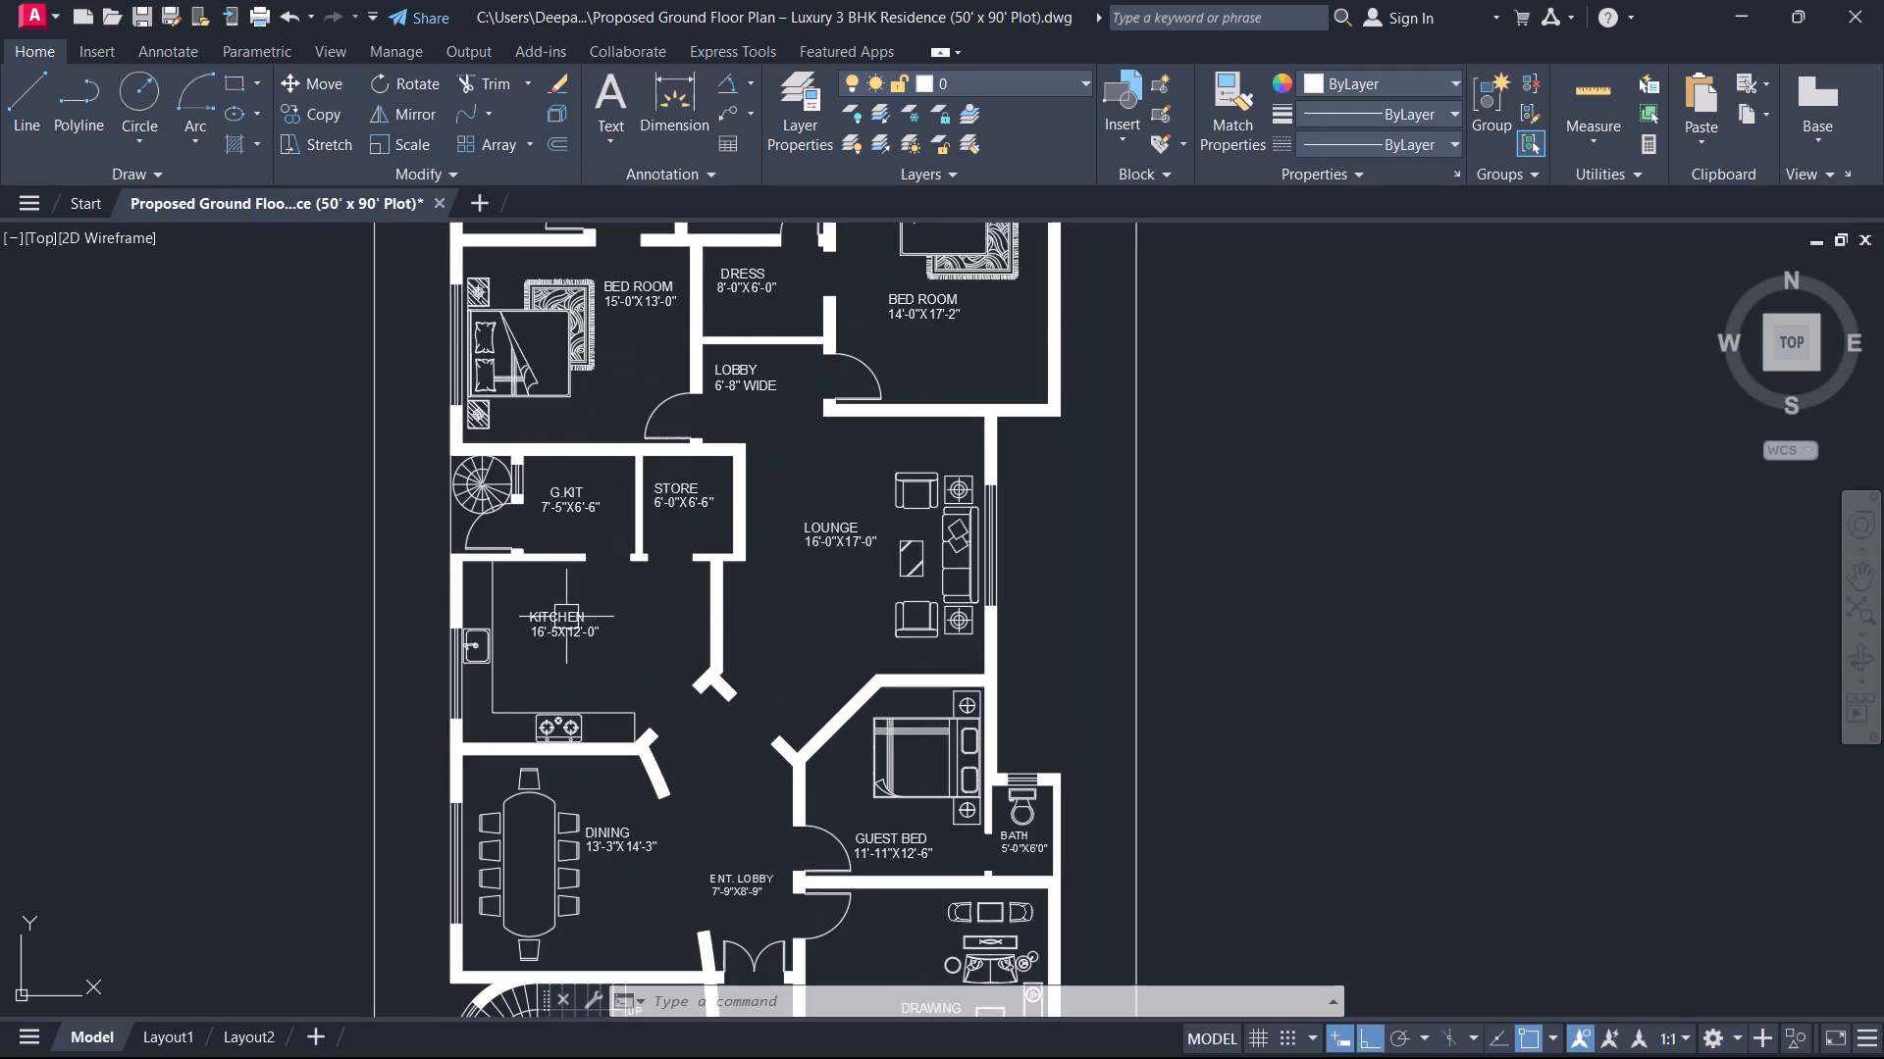
{"action": "scroll", "coordinate": [559, 636], "scroll_direction": "up", "scroll_amount": 2}
{"action": "middle_click_drag", "start_coordinate": [559, 644], "coordinate": [561, 709]}
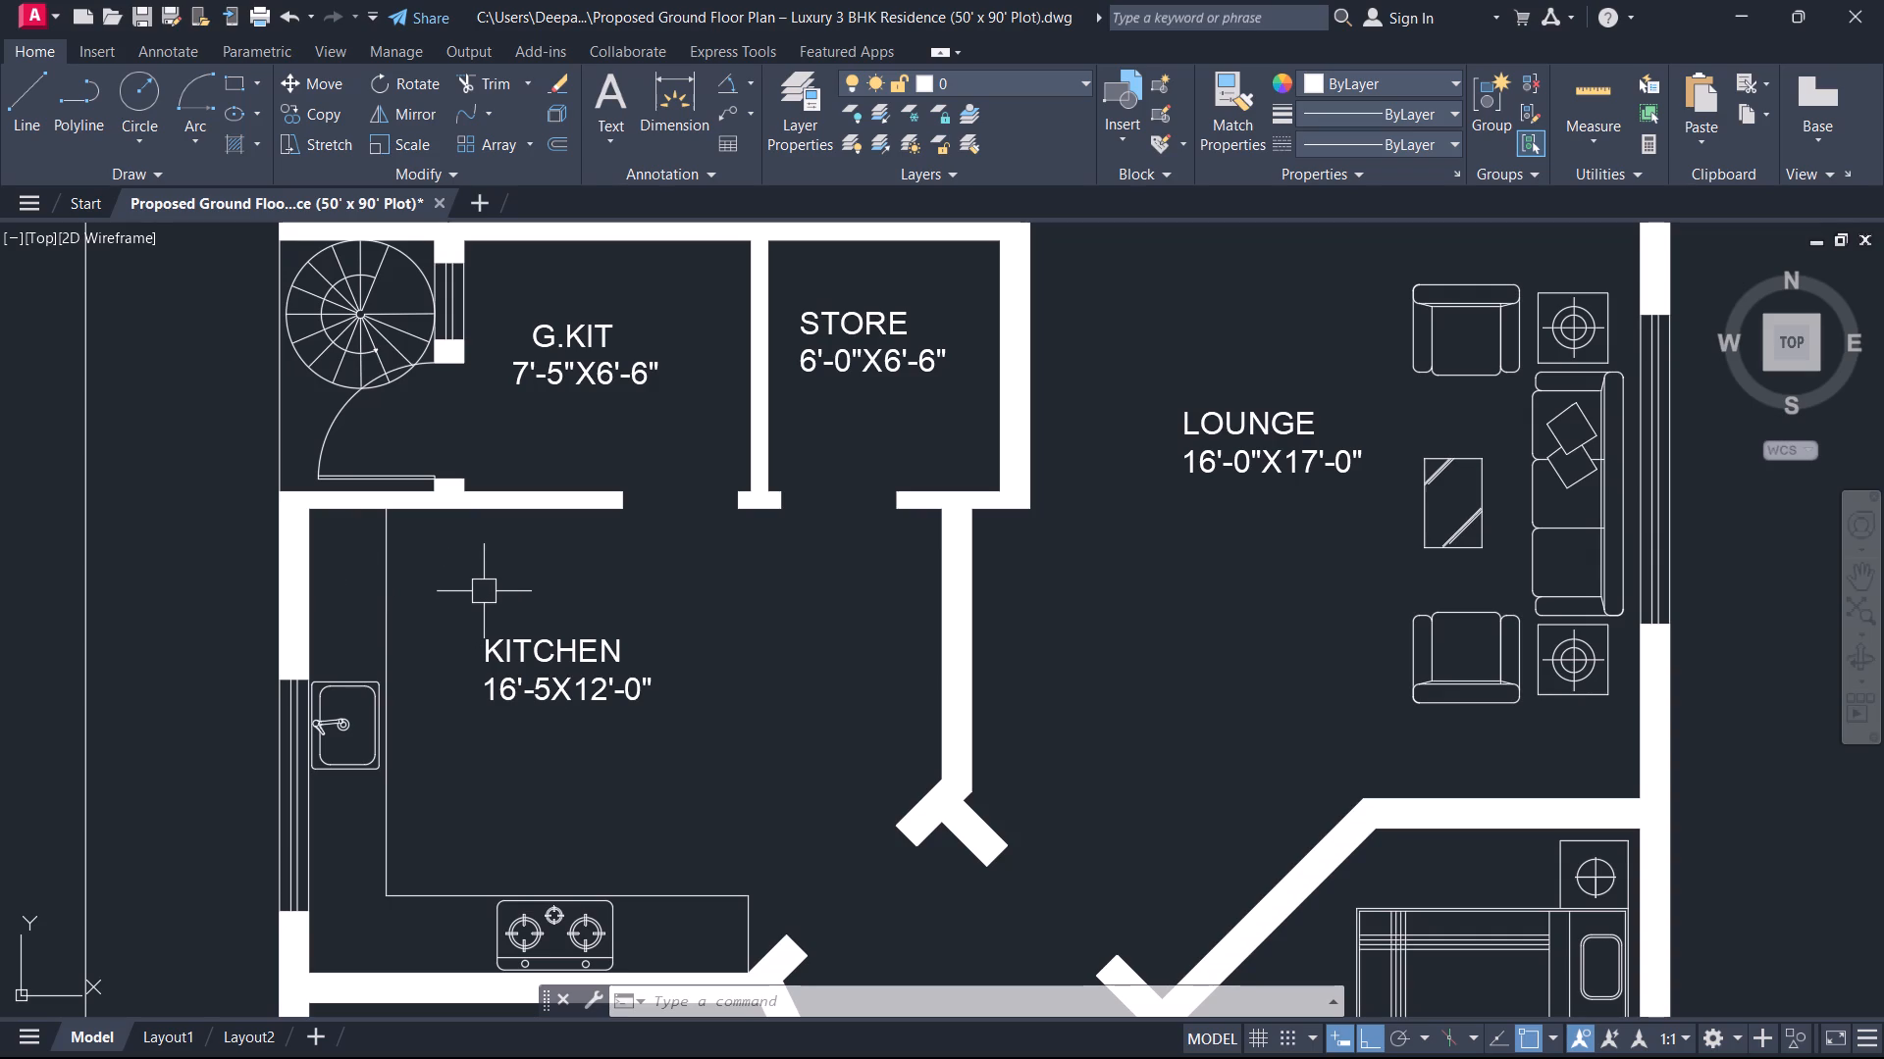
{"action": "middle_click_drag", "start_coordinate": [560, 519], "coordinate": [438, 526]}
{"action": "scroll", "coordinate": [438, 526], "scroll_direction": "down", "scroll_amount": 1}
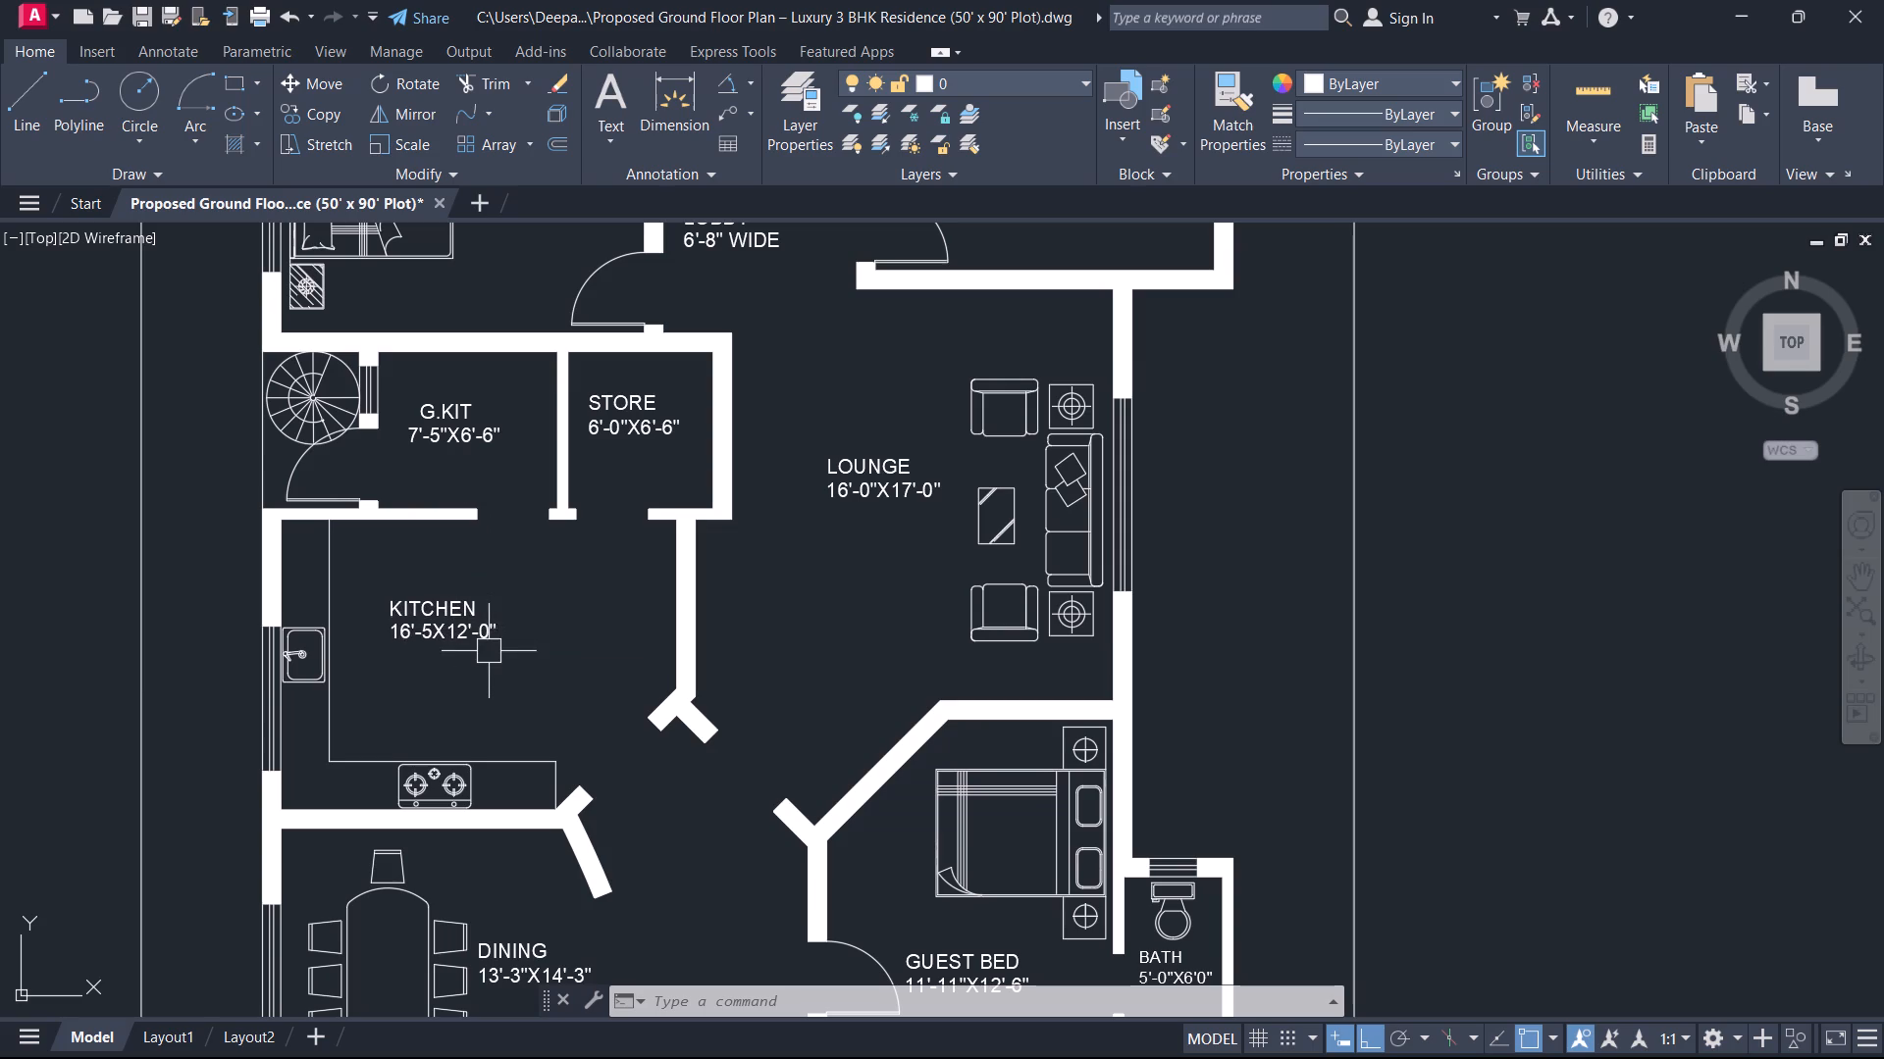
{"action": "scroll", "coordinate": [490, 667], "scroll_direction": "down", "scroll_amount": 1}
{"action": "middle_click_drag", "start_coordinate": [490, 667], "coordinate": [451, 740]}
{"action": "scroll", "coordinate": [441, 665], "scroll_direction": "down", "scroll_amount": 1}
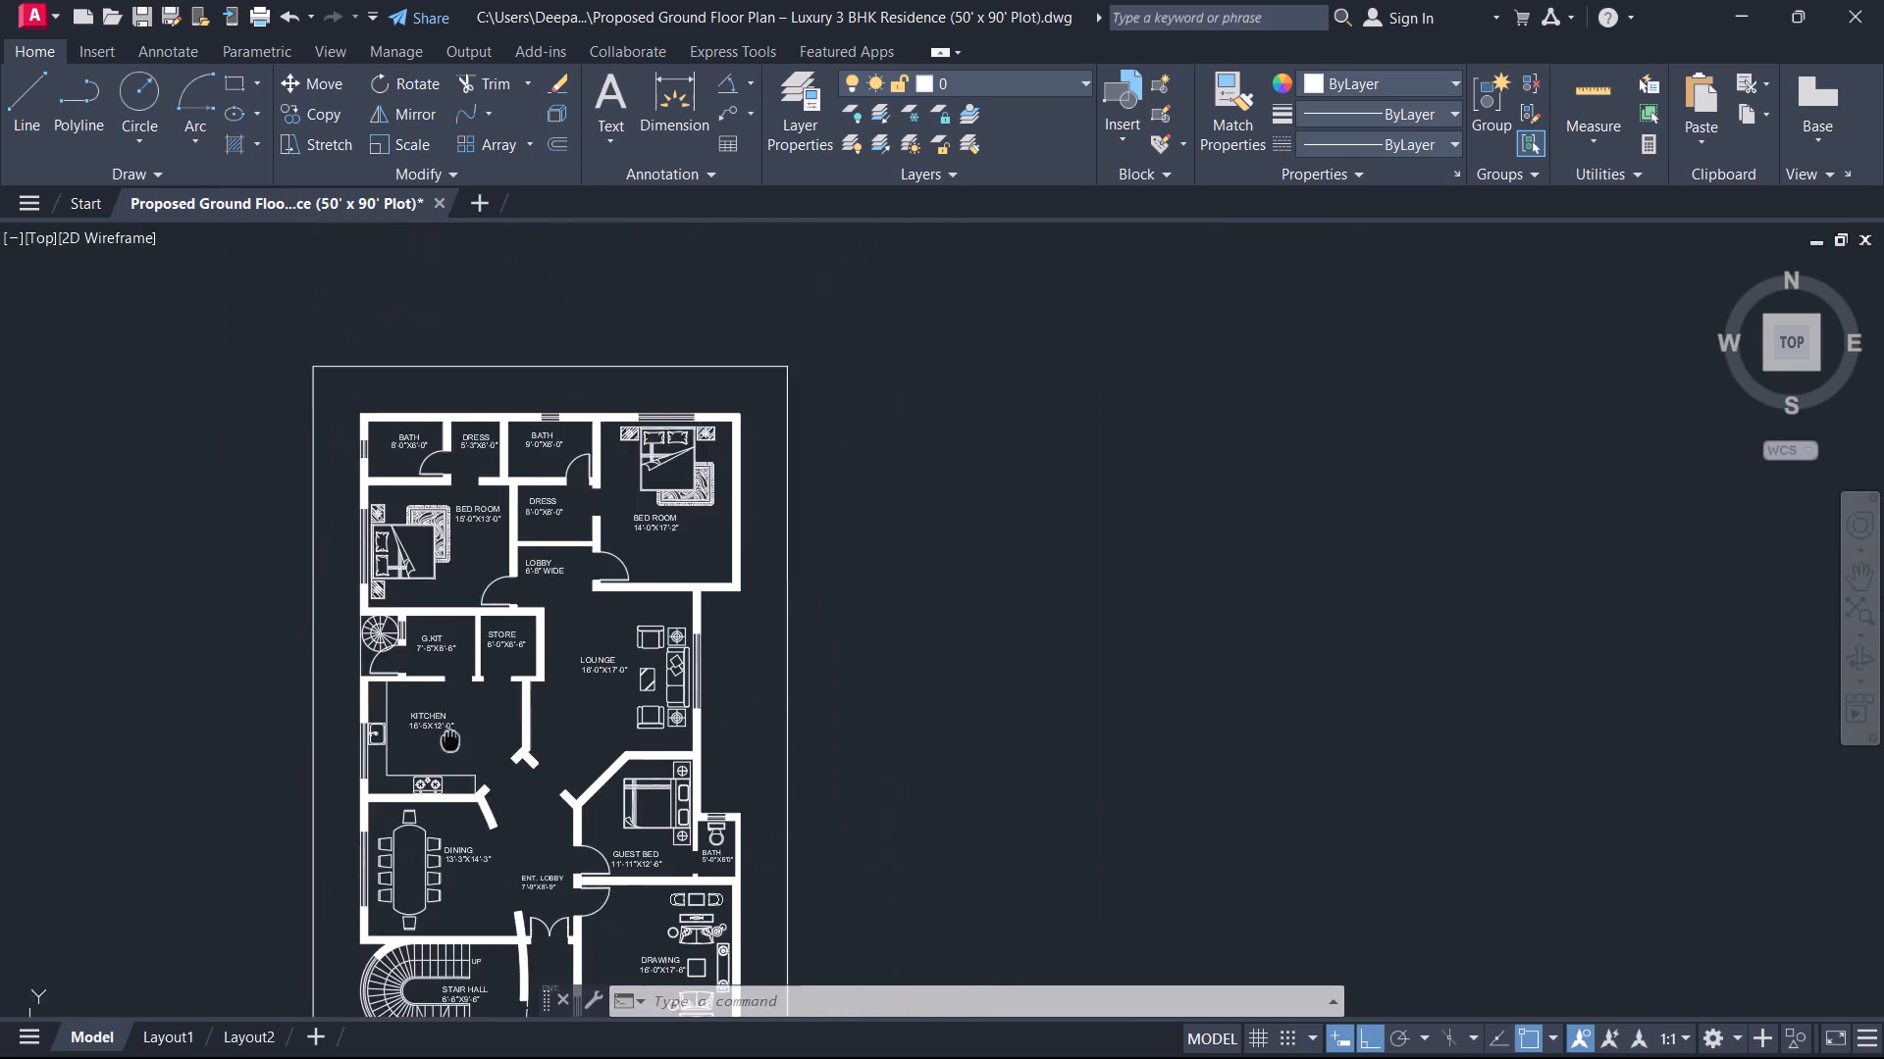
Review the plan from the bedrooms through the kitchen and dining area to the stair hall and entrance.
{"action": "middle_click_drag", "start_coordinate": [451, 740], "coordinate": [464, 749]}
{"action": "scroll", "coordinate": [448, 777], "scroll_direction": "up", "scroll_amount": 3}
{"action": "middle_click_drag", "start_coordinate": [533, 750], "coordinate": [385, 790]}
{"action": "scroll", "coordinate": [324, 864], "scroll_direction": "down", "scroll_amount": 3}
{"action": "scroll", "coordinate": [385, 790], "scroll_direction": "up", "scroll_amount": 1}
{"action": "middle_click_drag", "start_coordinate": [412, 527], "coordinate": [446, 409]}
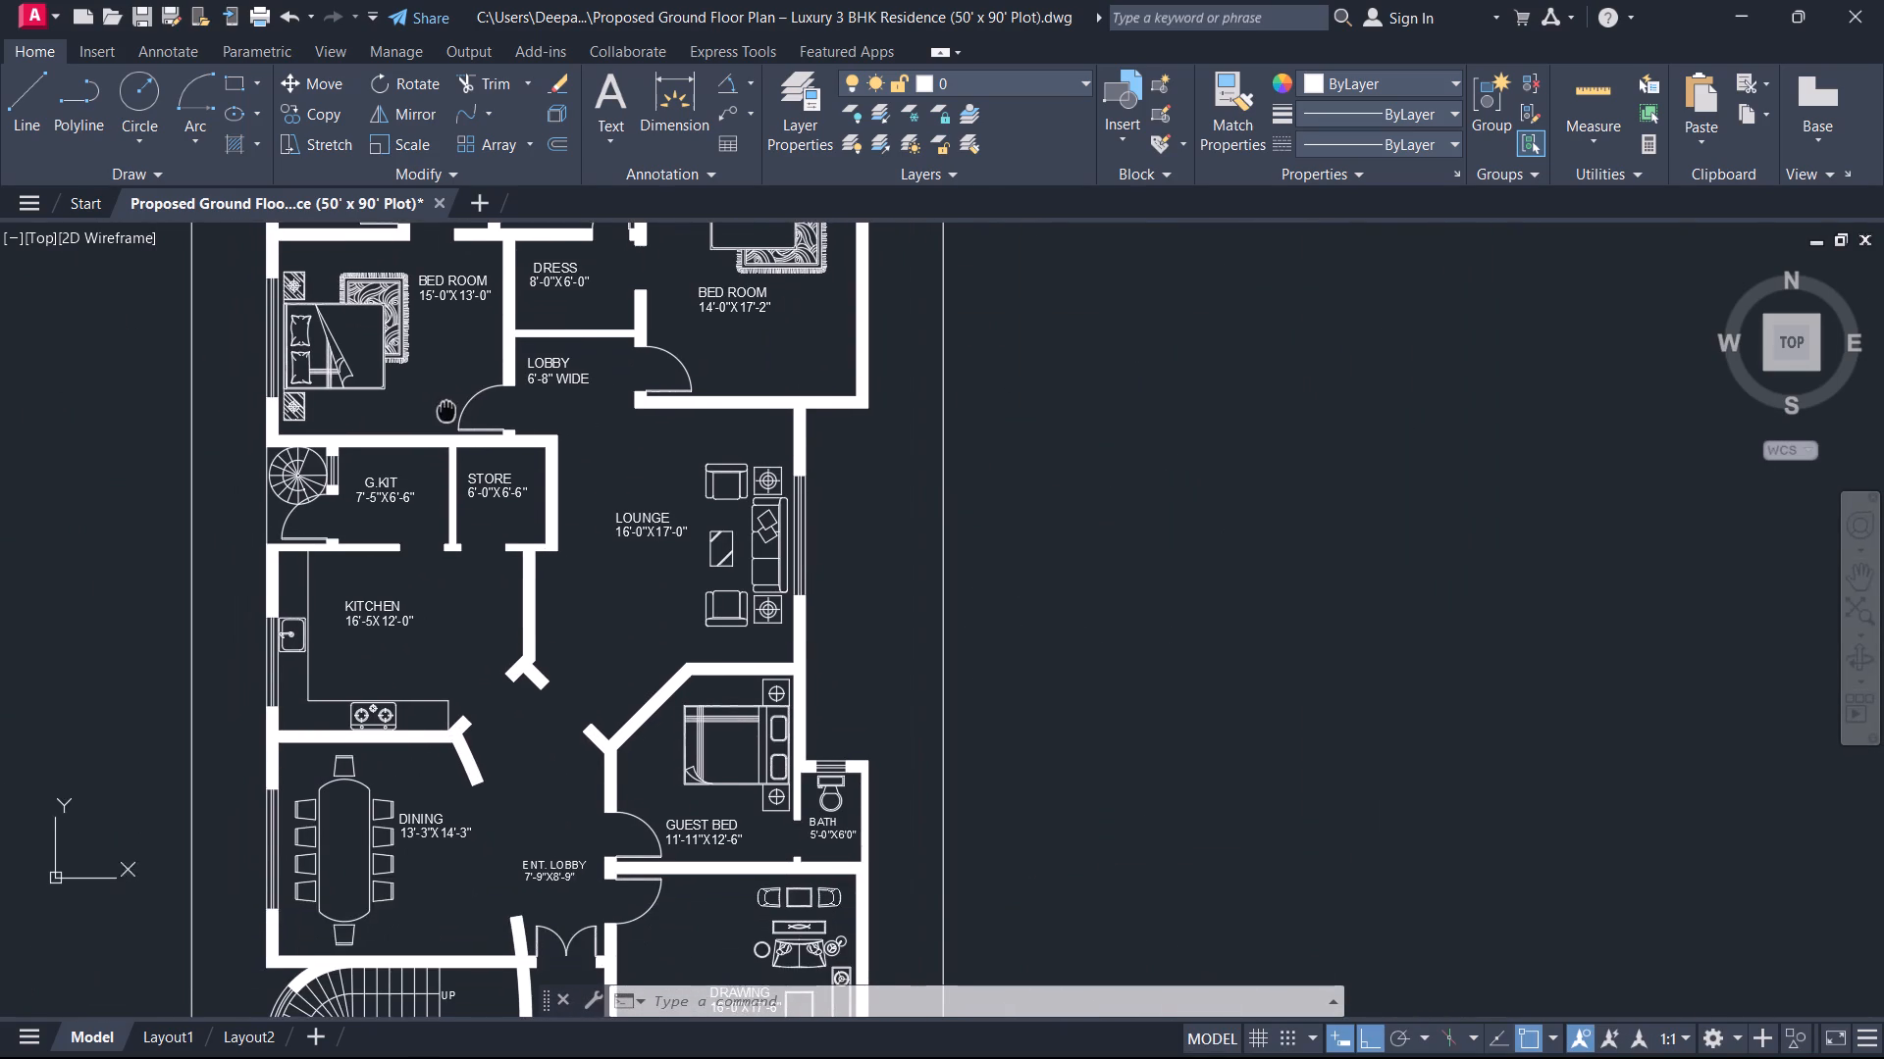
{"action": "middle_click_drag", "start_coordinate": [446, 409], "coordinate": [445, 410]}
{"action": "middle_click_drag", "start_coordinate": [471, 795], "coordinate": [462, 587]}
{"action": "scroll", "coordinate": [549, 725], "scroll_direction": "up", "scroll_amount": 1}
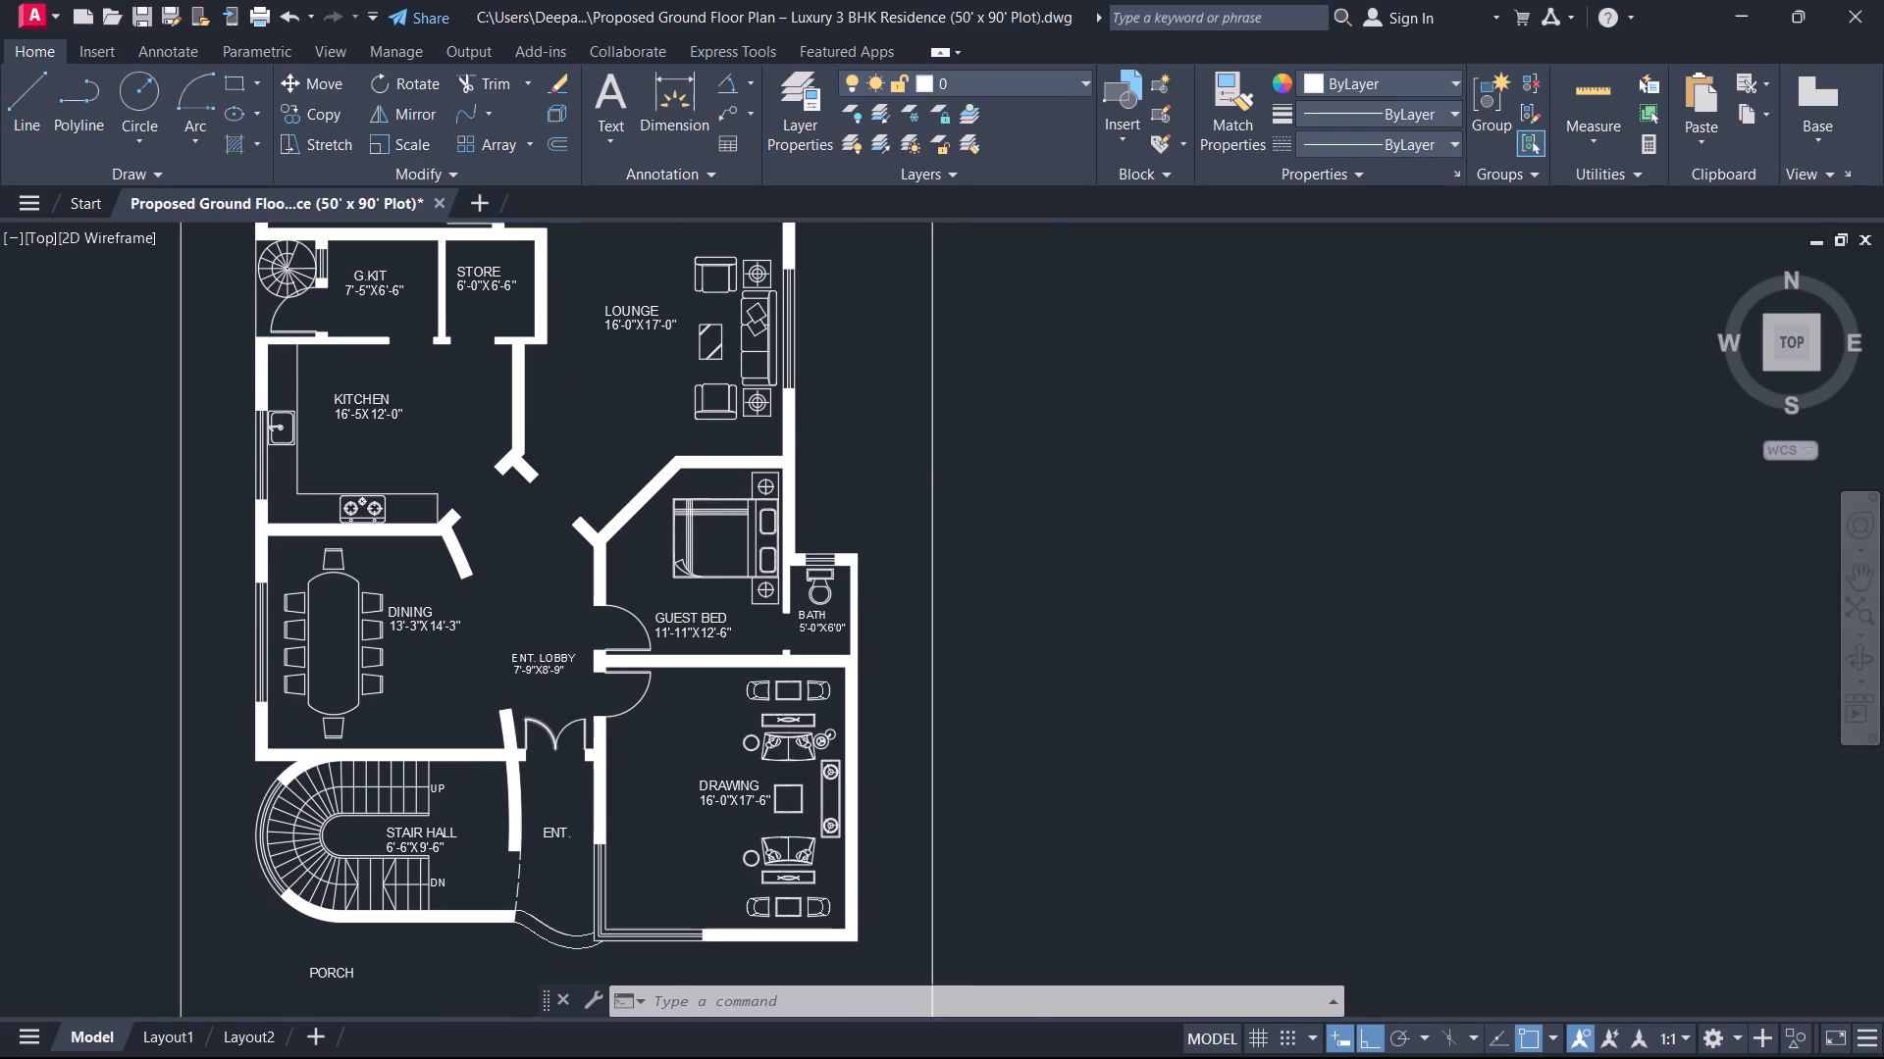
Inspect the DINING, ENT. LOBBY, GUEST BED, DRAWING and STAIR HALL labels, doors and furniture up close.
{"action": "scroll", "coordinate": [549, 725], "scroll_direction": "up", "scroll_amount": 1}
{"action": "scroll", "coordinate": [235, 618], "scroll_direction": "up", "scroll_amount": 1}
{"action": "middle_click_drag", "start_coordinate": [255, 591], "coordinate": [372, 786]}
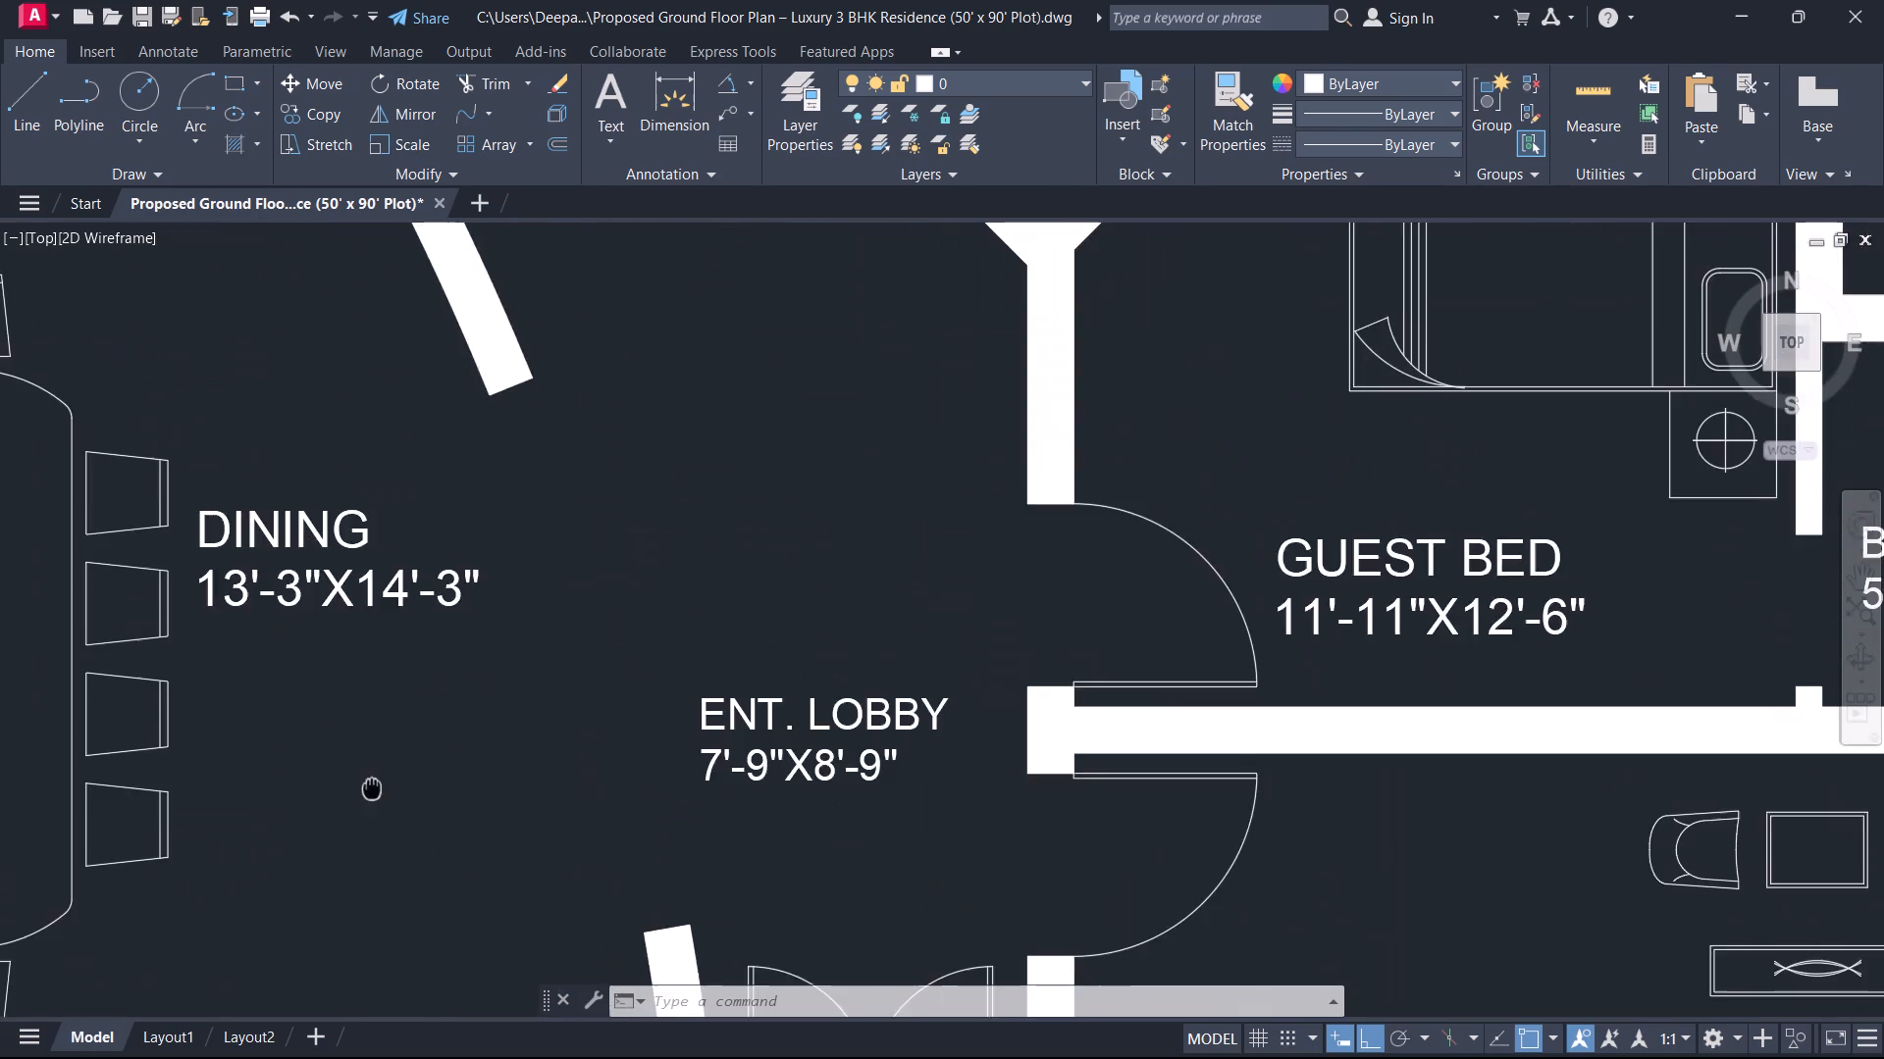
{"action": "middle_click_drag", "start_coordinate": [372, 786], "coordinate": [789, 699]}
{"action": "middle_click_drag", "start_coordinate": [948, 662], "coordinate": [144, 587]}
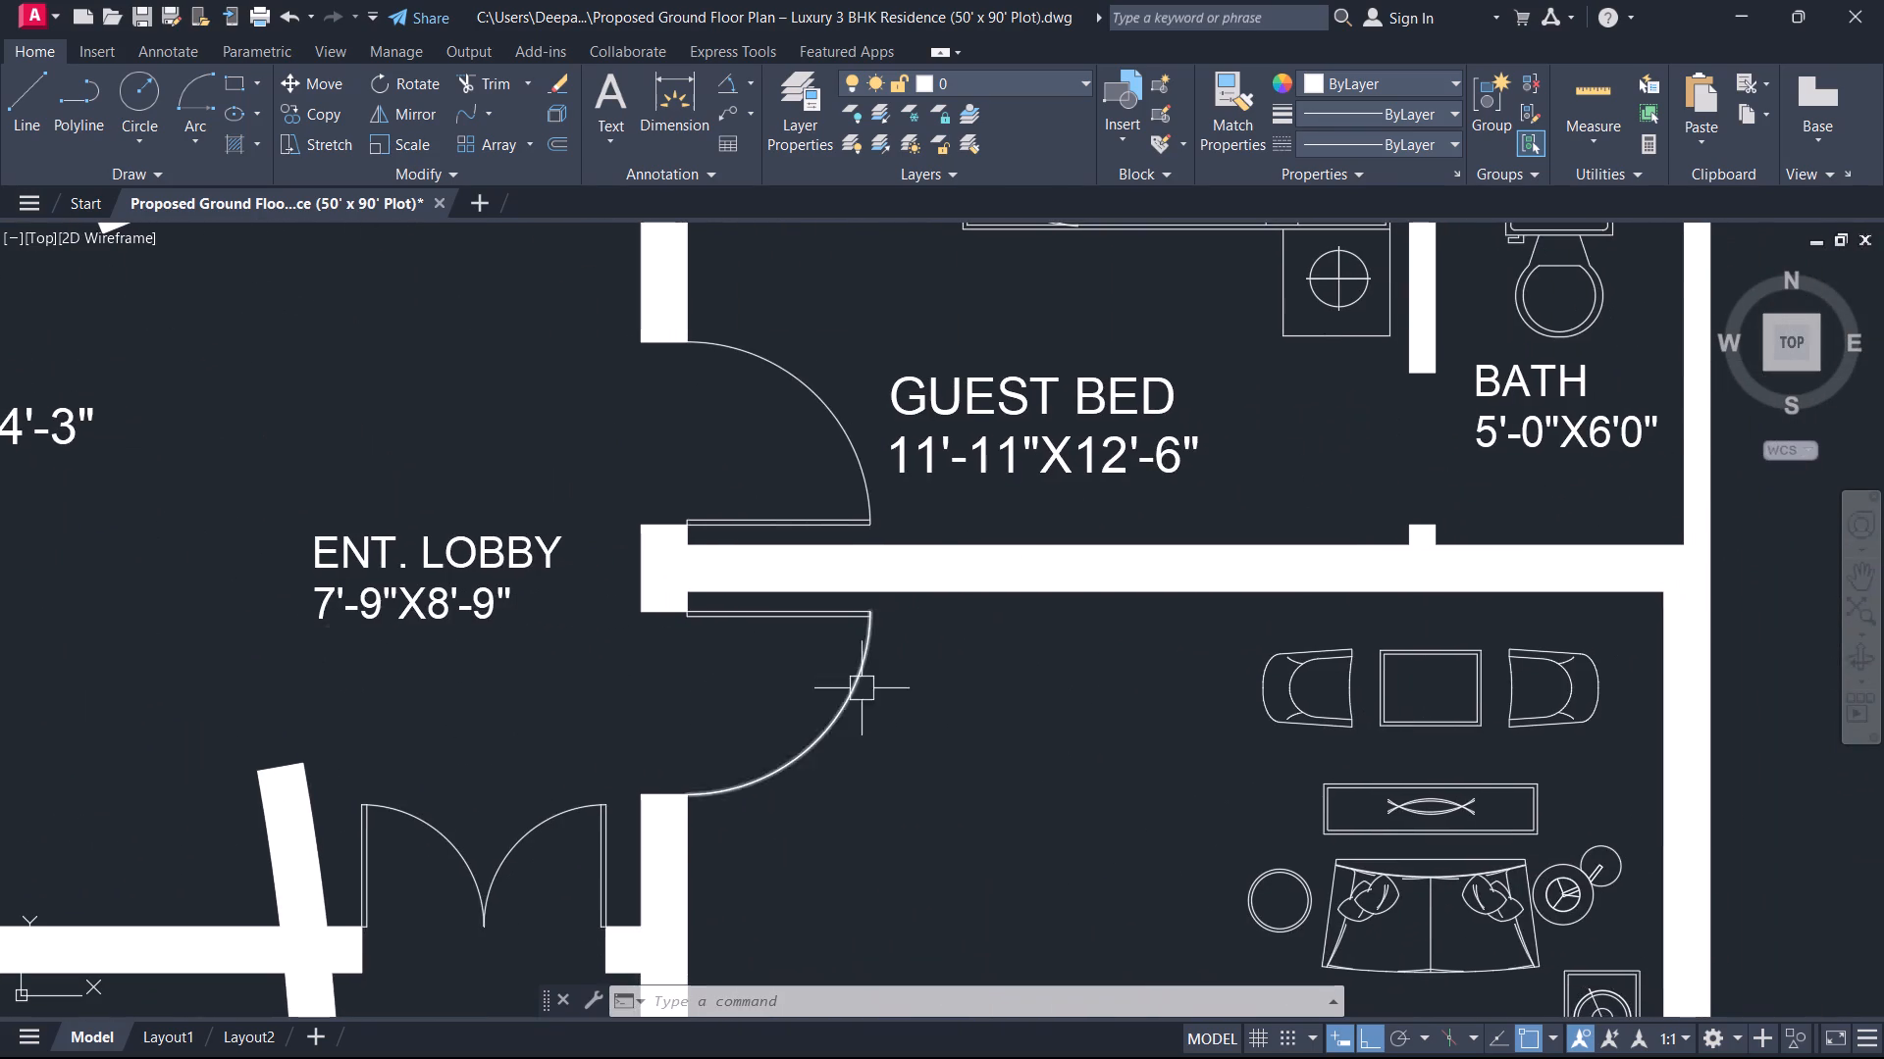
{"action": "scroll", "coordinate": [924, 667], "scroll_direction": "up", "scroll_amount": 2}
{"action": "scroll", "coordinate": [541, 593], "scroll_direction": "down", "scroll_amount": 3}
{"action": "middle_click_drag", "start_coordinate": [709, 798], "coordinate": [792, 580]}
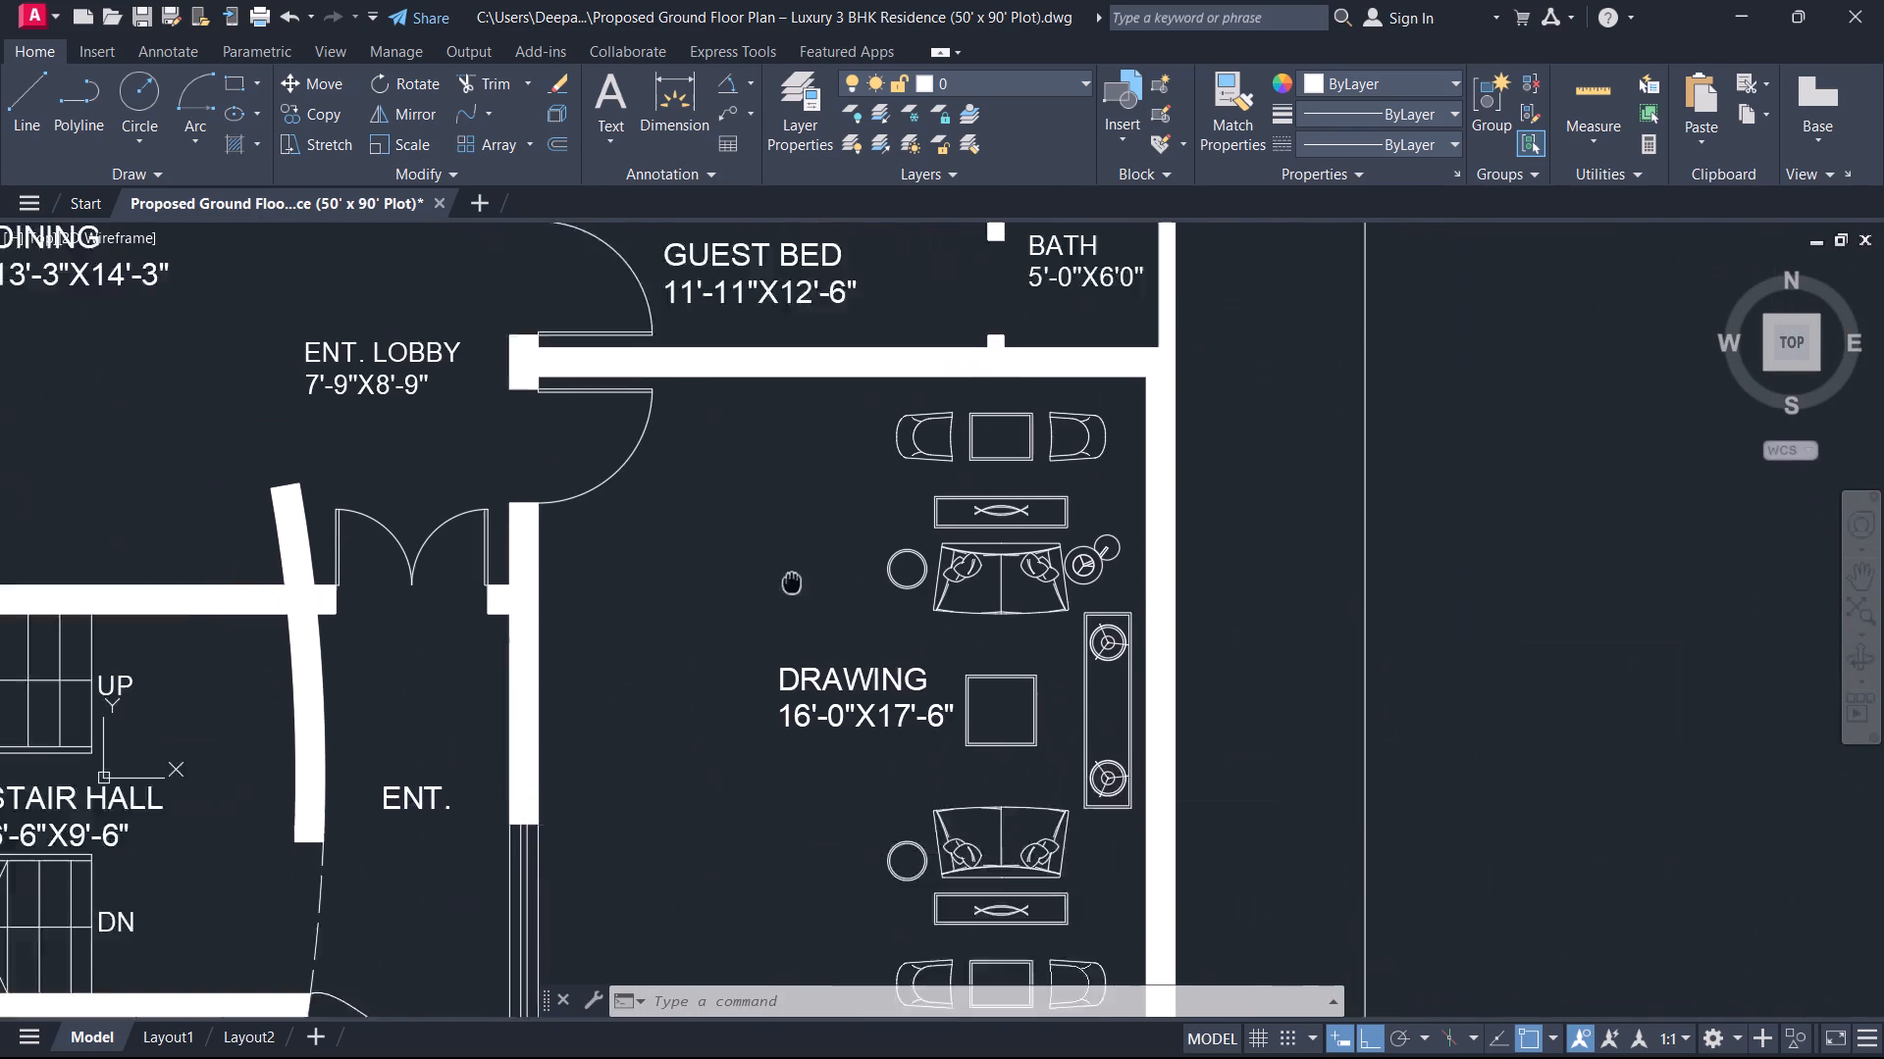
{"action": "middle_click_drag", "start_coordinate": [792, 580], "coordinate": [855, 361]}
{"action": "scroll", "coordinate": [847, 731], "scroll_direction": "down", "scroll_amount": 1}
{"action": "middle_click_drag", "start_coordinate": [513, 678], "coordinate": [548, 698]}
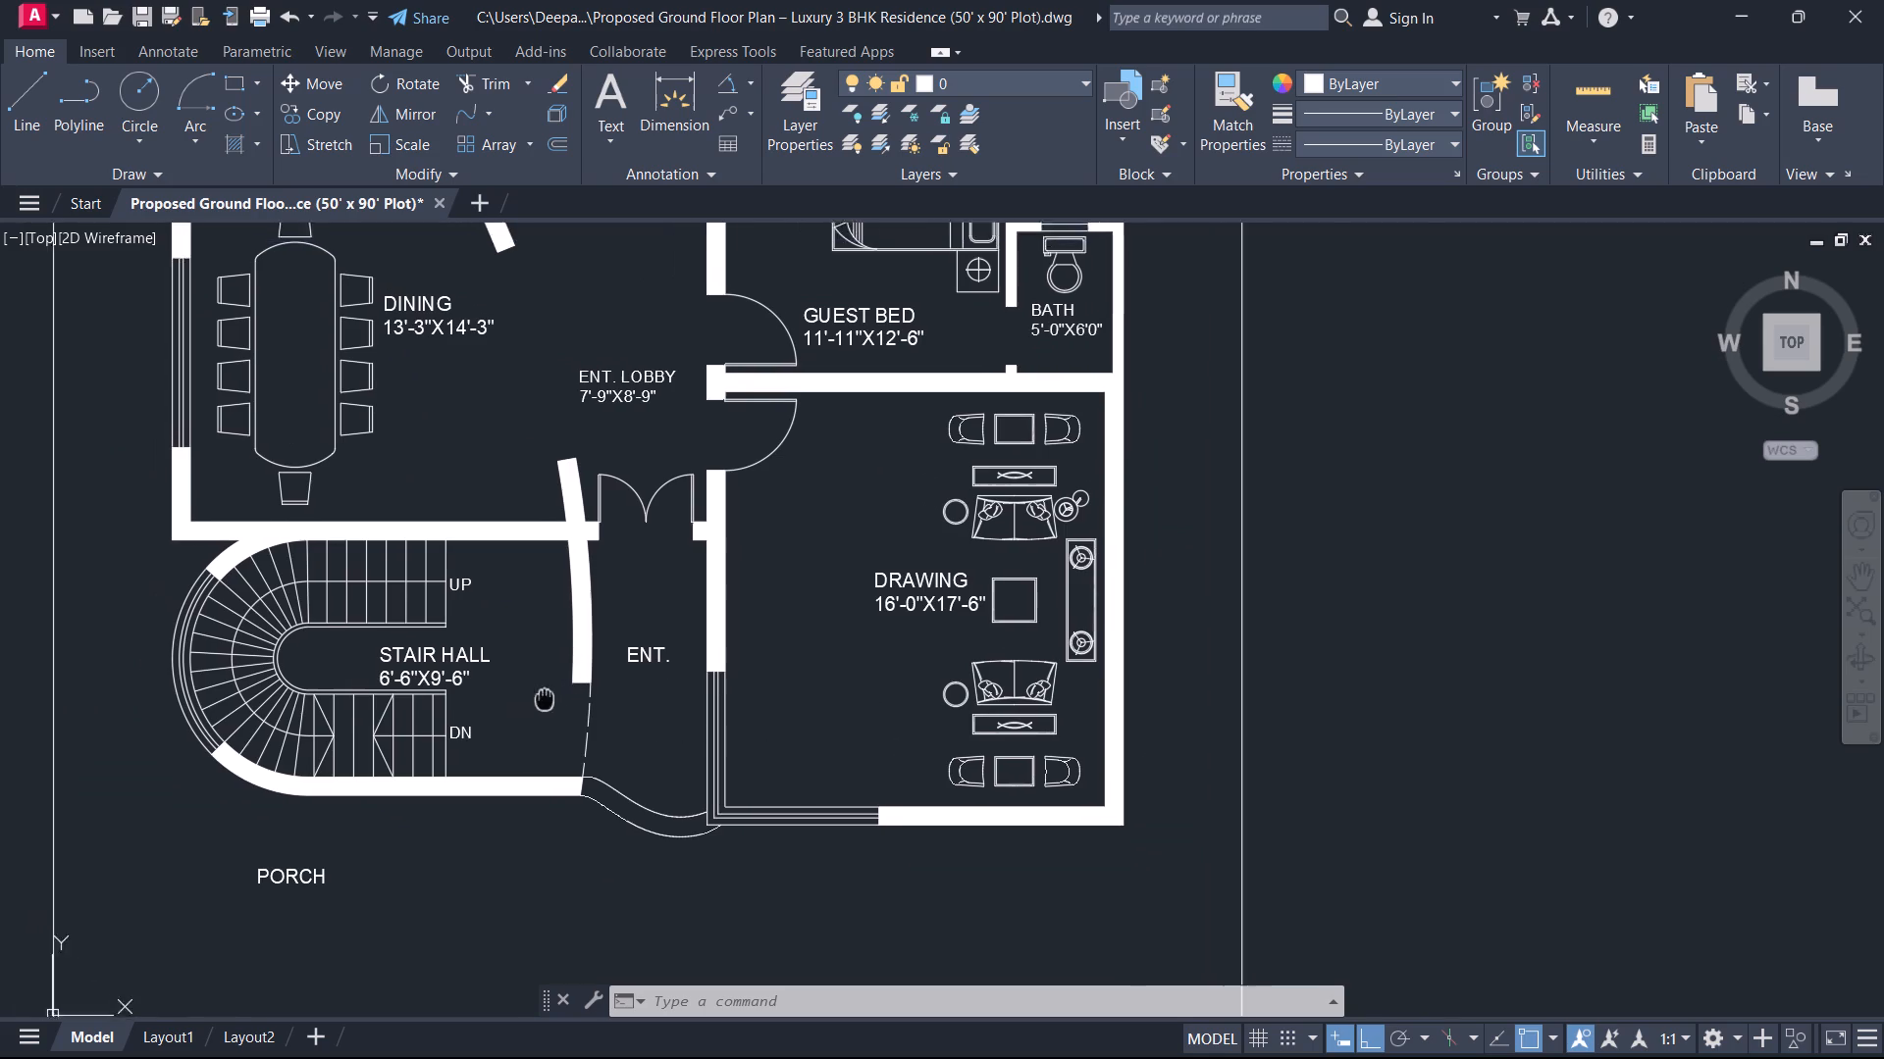
Check the dining room, KITCHEN, G.KIT and STORE walls, fixtures and labels.
{"action": "middle_click_drag", "start_coordinate": [548, 698], "coordinate": [740, 846]}
{"action": "scroll", "coordinate": [741, 853], "scroll_direction": "down", "scroll_amount": 1}
{"action": "scroll", "coordinate": [482, 648], "scroll_direction": "up", "scroll_amount": 1}
{"action": "middle_click_drag", "start_coordinate": [482, 648], "coordinate": [416, 817]}
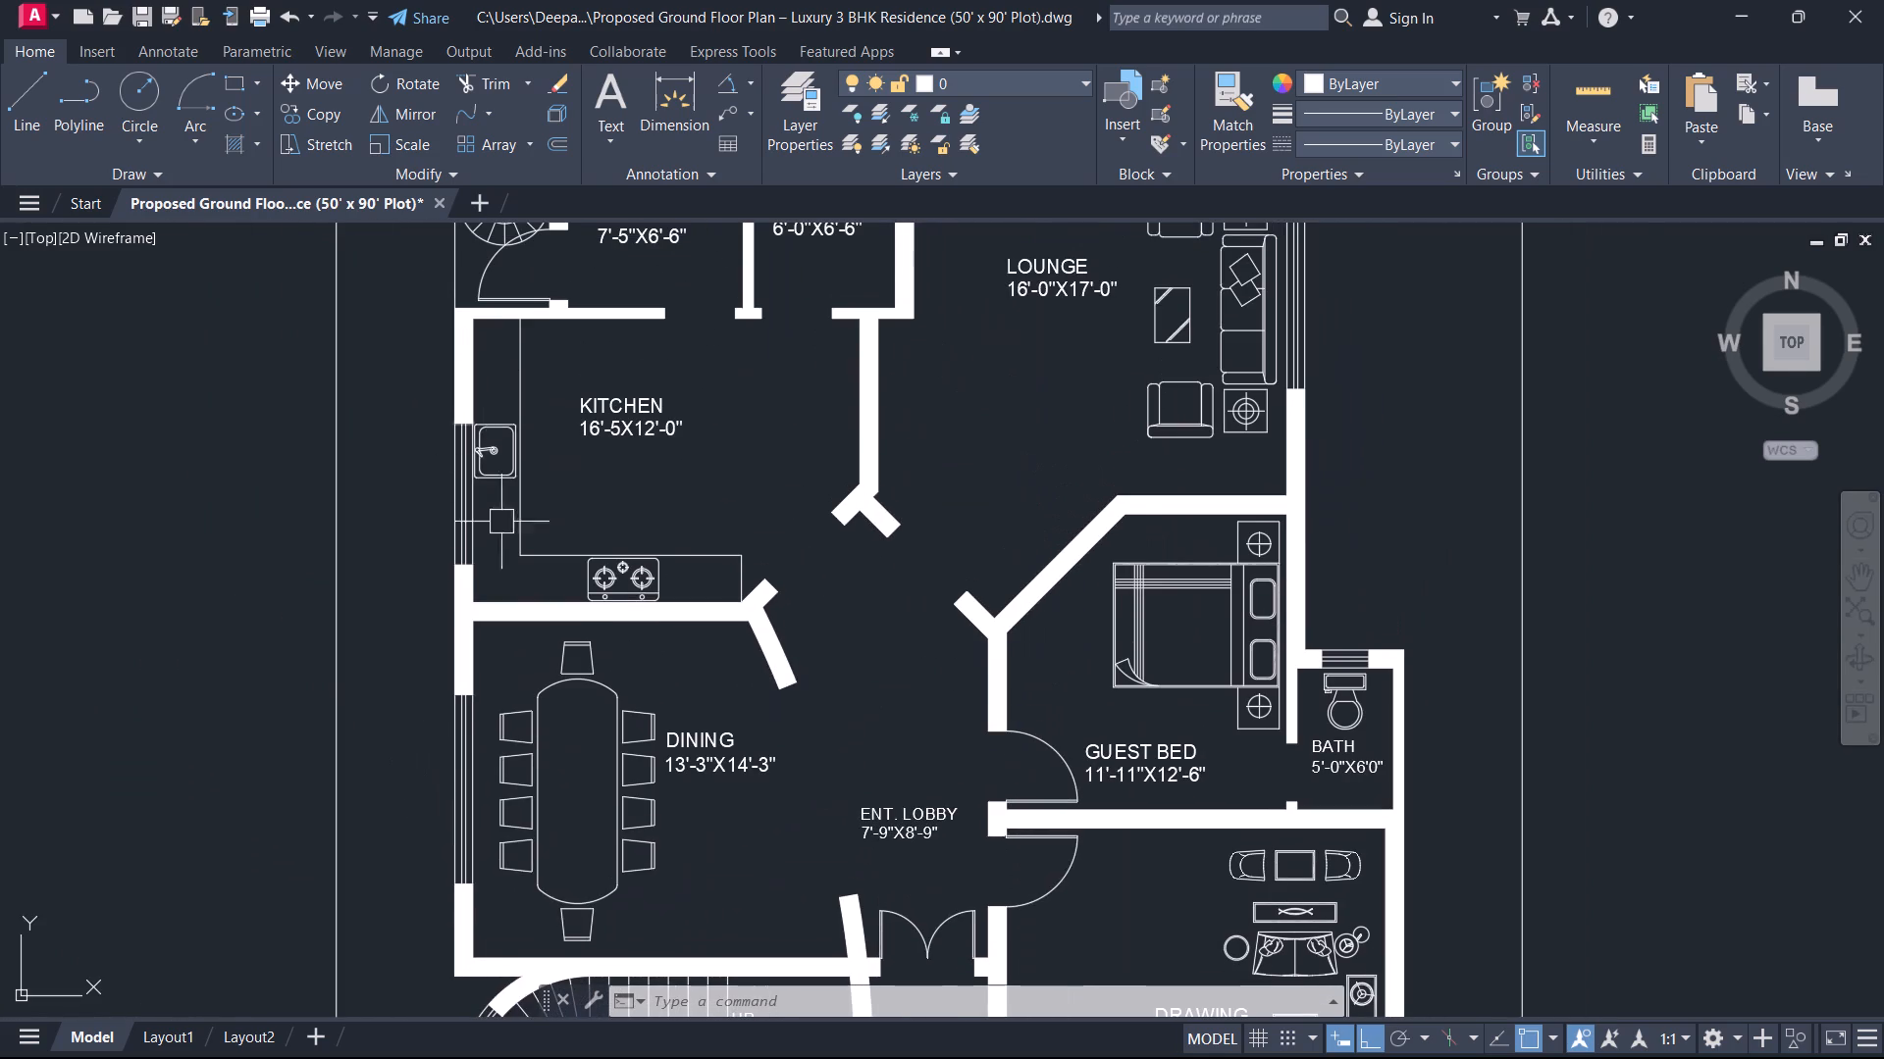
{"action": "scroll", "coordinate": [506, 532], "scroll_direction": "up", "scroll_amount": 2}
{"action": "middle_click_drag", "start_coordinate": [662, 375], "coordinate": [463, 832]}
{"action": "scroll", "coordinate": [626, 501], "scroll_direction": "down", "scroll_amount": 1}
{"action": "middle_click_drag", "start_coordinate": [658, 421], "coordinate": [652, 468]}
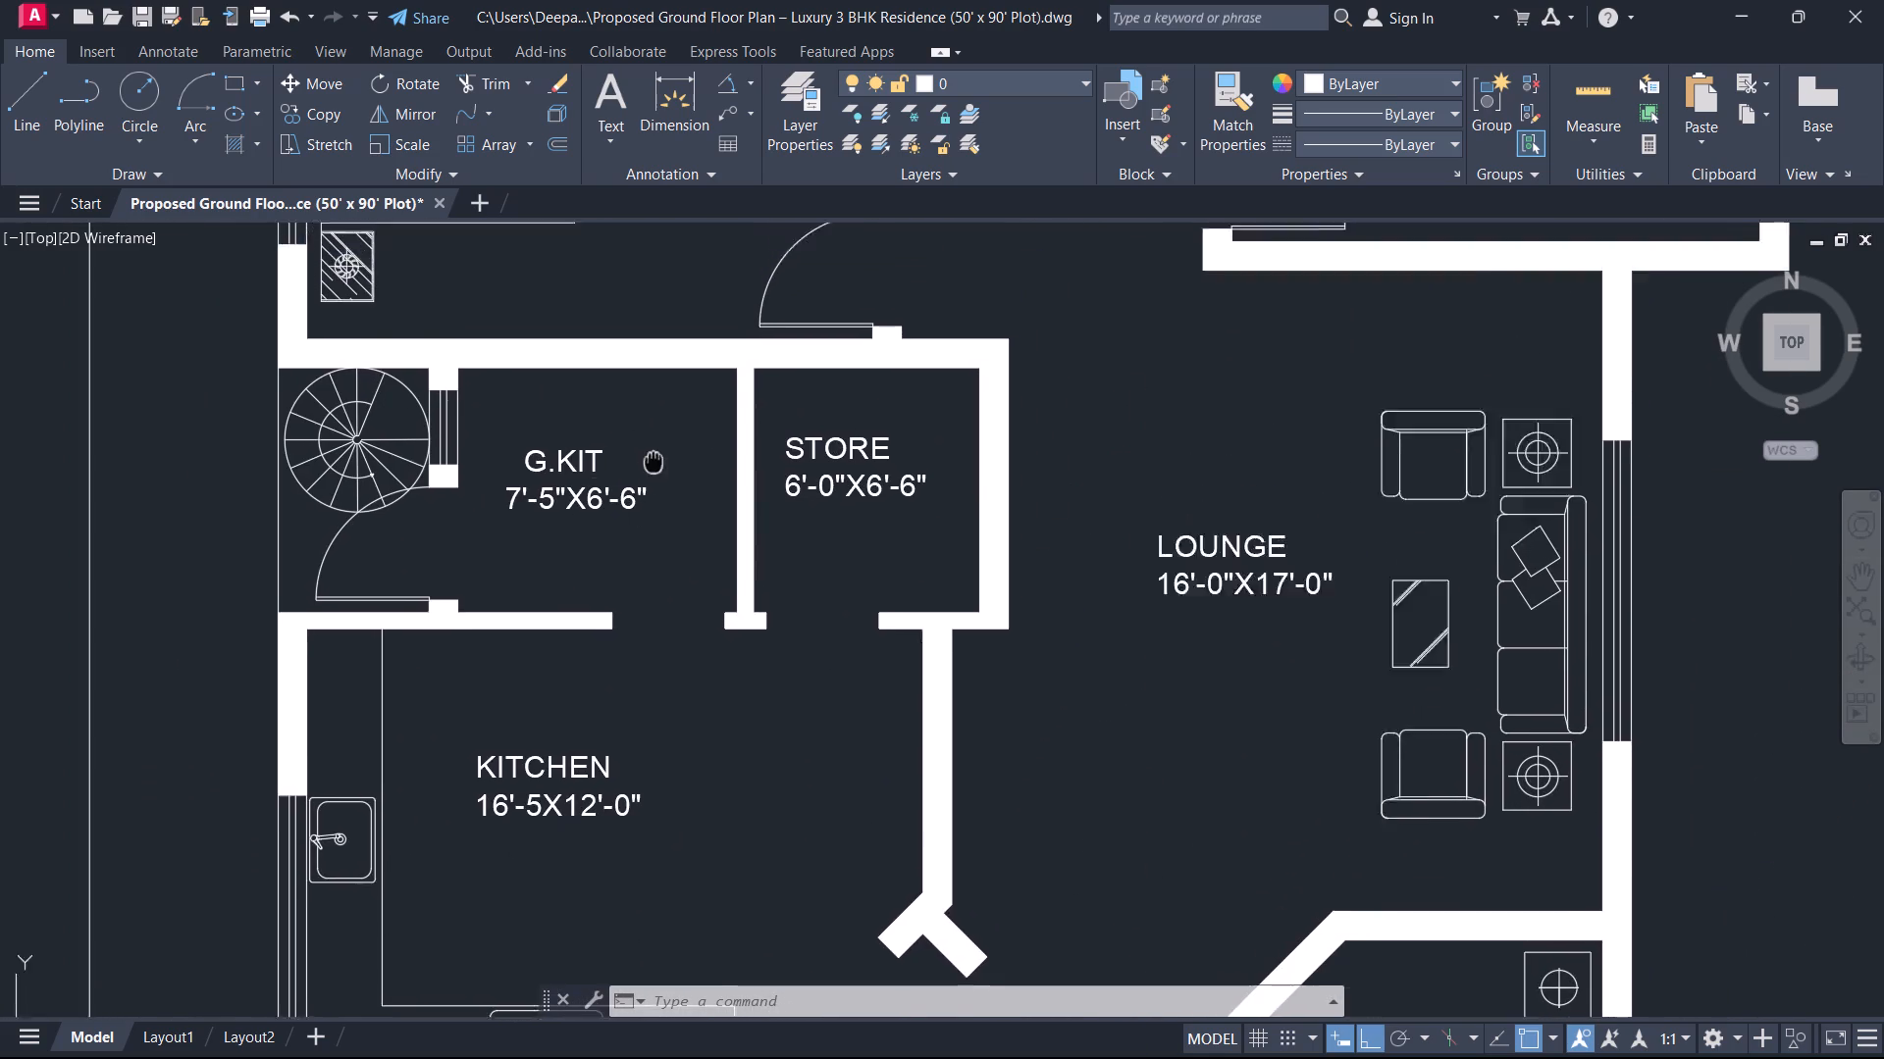
{"action": "middle_click_drag", "start_coordinate": [652, 468], "coordinate": [552, 681]}
Examine the two rear bedrooms with their DRESS and BATH rooms and the 6'-8" wide LOBBY.
{"action": "middle_click_drag", "start_coordinate": [549, 378], "coordinate": [447, 674]}
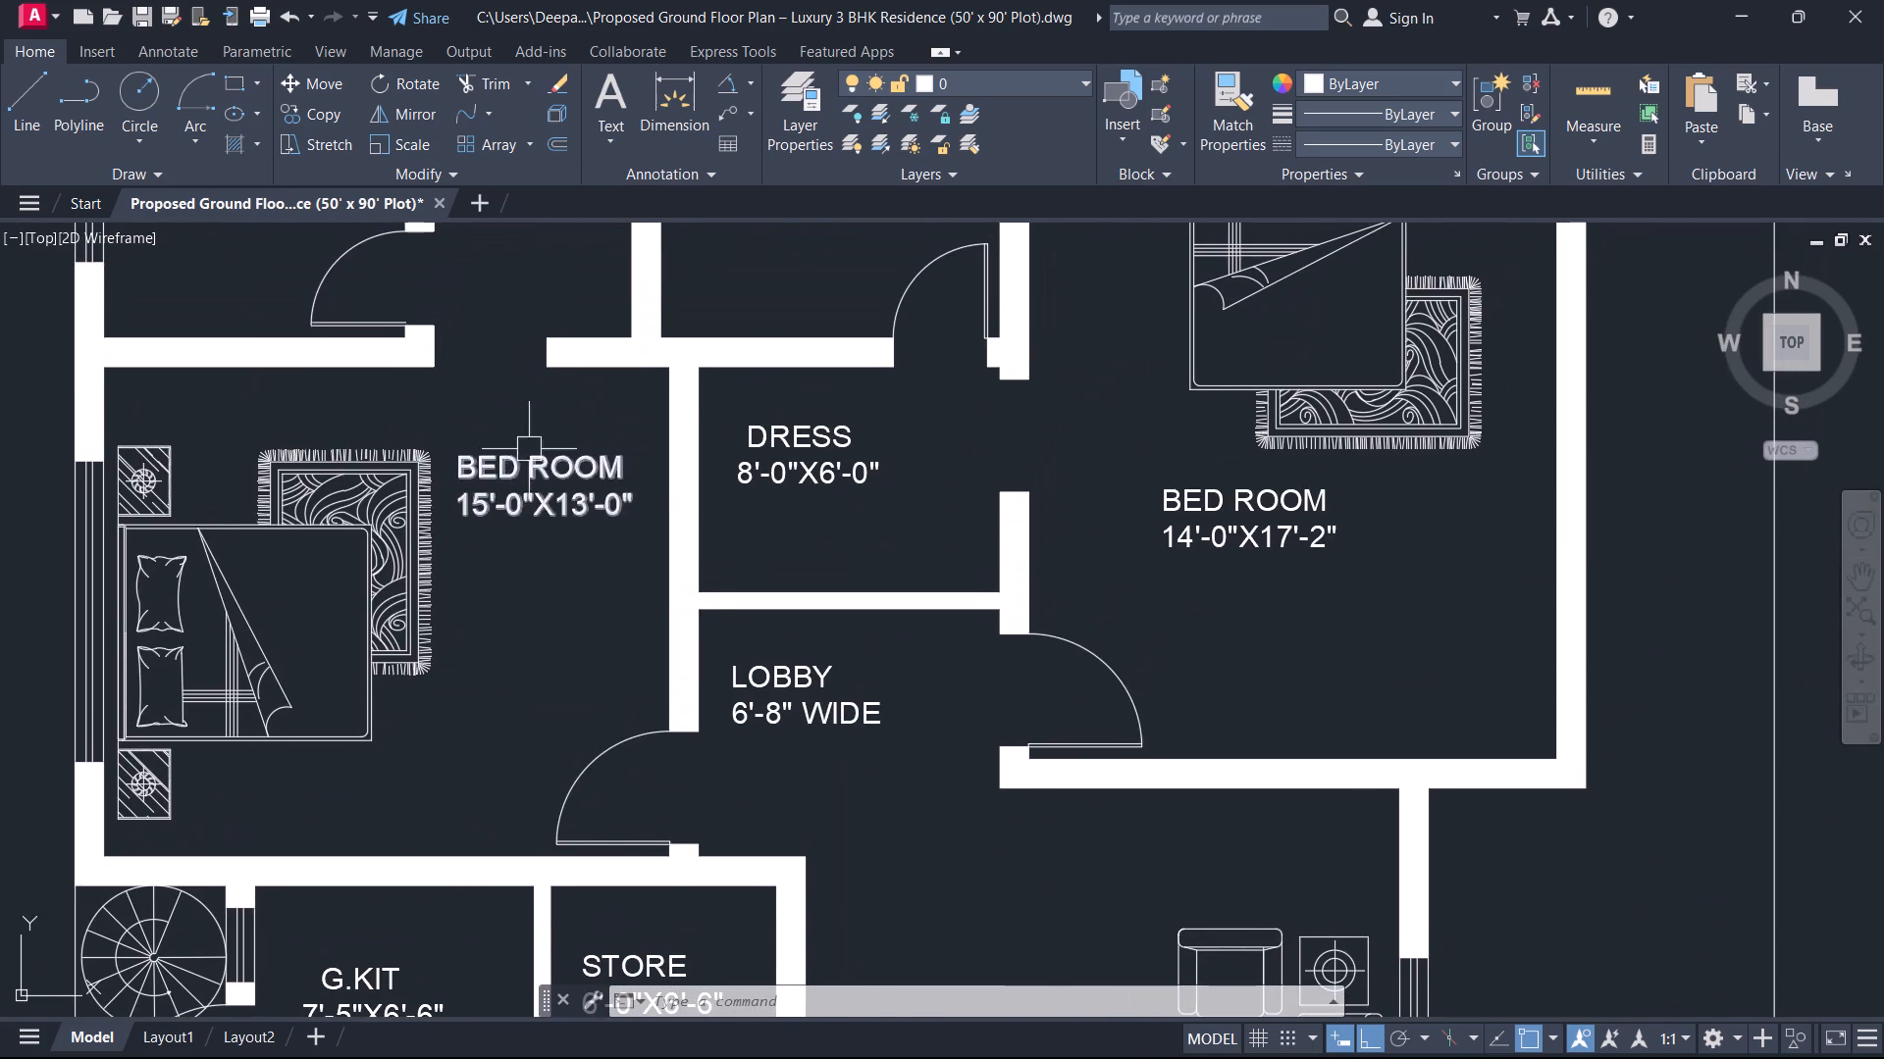
{"action": "scroll", "coordinate": [529, 449], "scroll_direction": "down", "scroll_amount": 2}
{"action": "middle_click_drag", "start_coordinate": [529, 449], "coordinate": [428, 682]}
{"action": "scroll", "coordinate": [428, 682], "scroll_direction": "up", "scroll_amount": 1}
{"action": "scroll", "coordinate": [472, 587], "scroll_direction": "up", "scroll_amount": 1}
{"action": "middle_click_drag", "start_coordinate": [721, 614], "coordinate": [670, 432]}
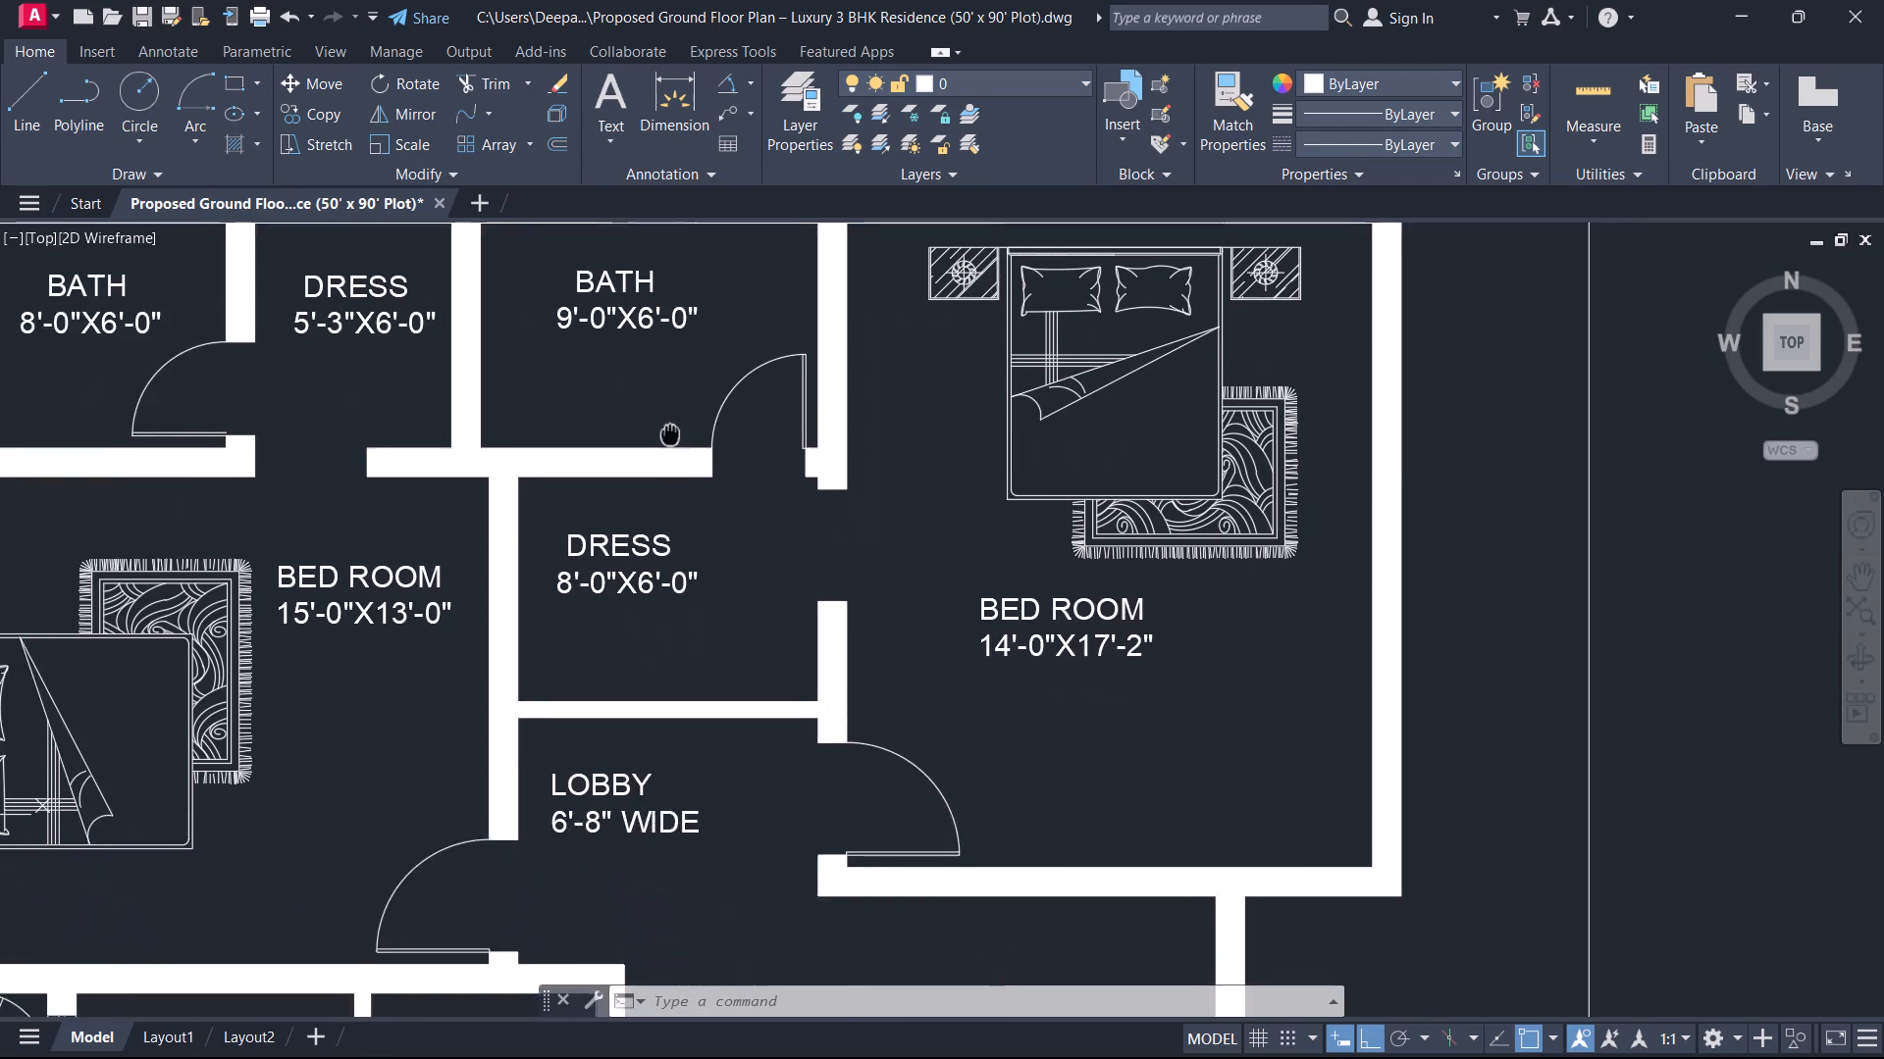
{"action": "middle_click_drag", "start_coordinate": [670, 432], "coordinate": [502, 447]}
{"action": "scroll", "coordinate": [508, 598], "scroll_direction": "down", "scroll_amount": 2}
{"action": "middle_click_drag", "start_coordinate": [528, 725], "coordinate": [488, 530]}
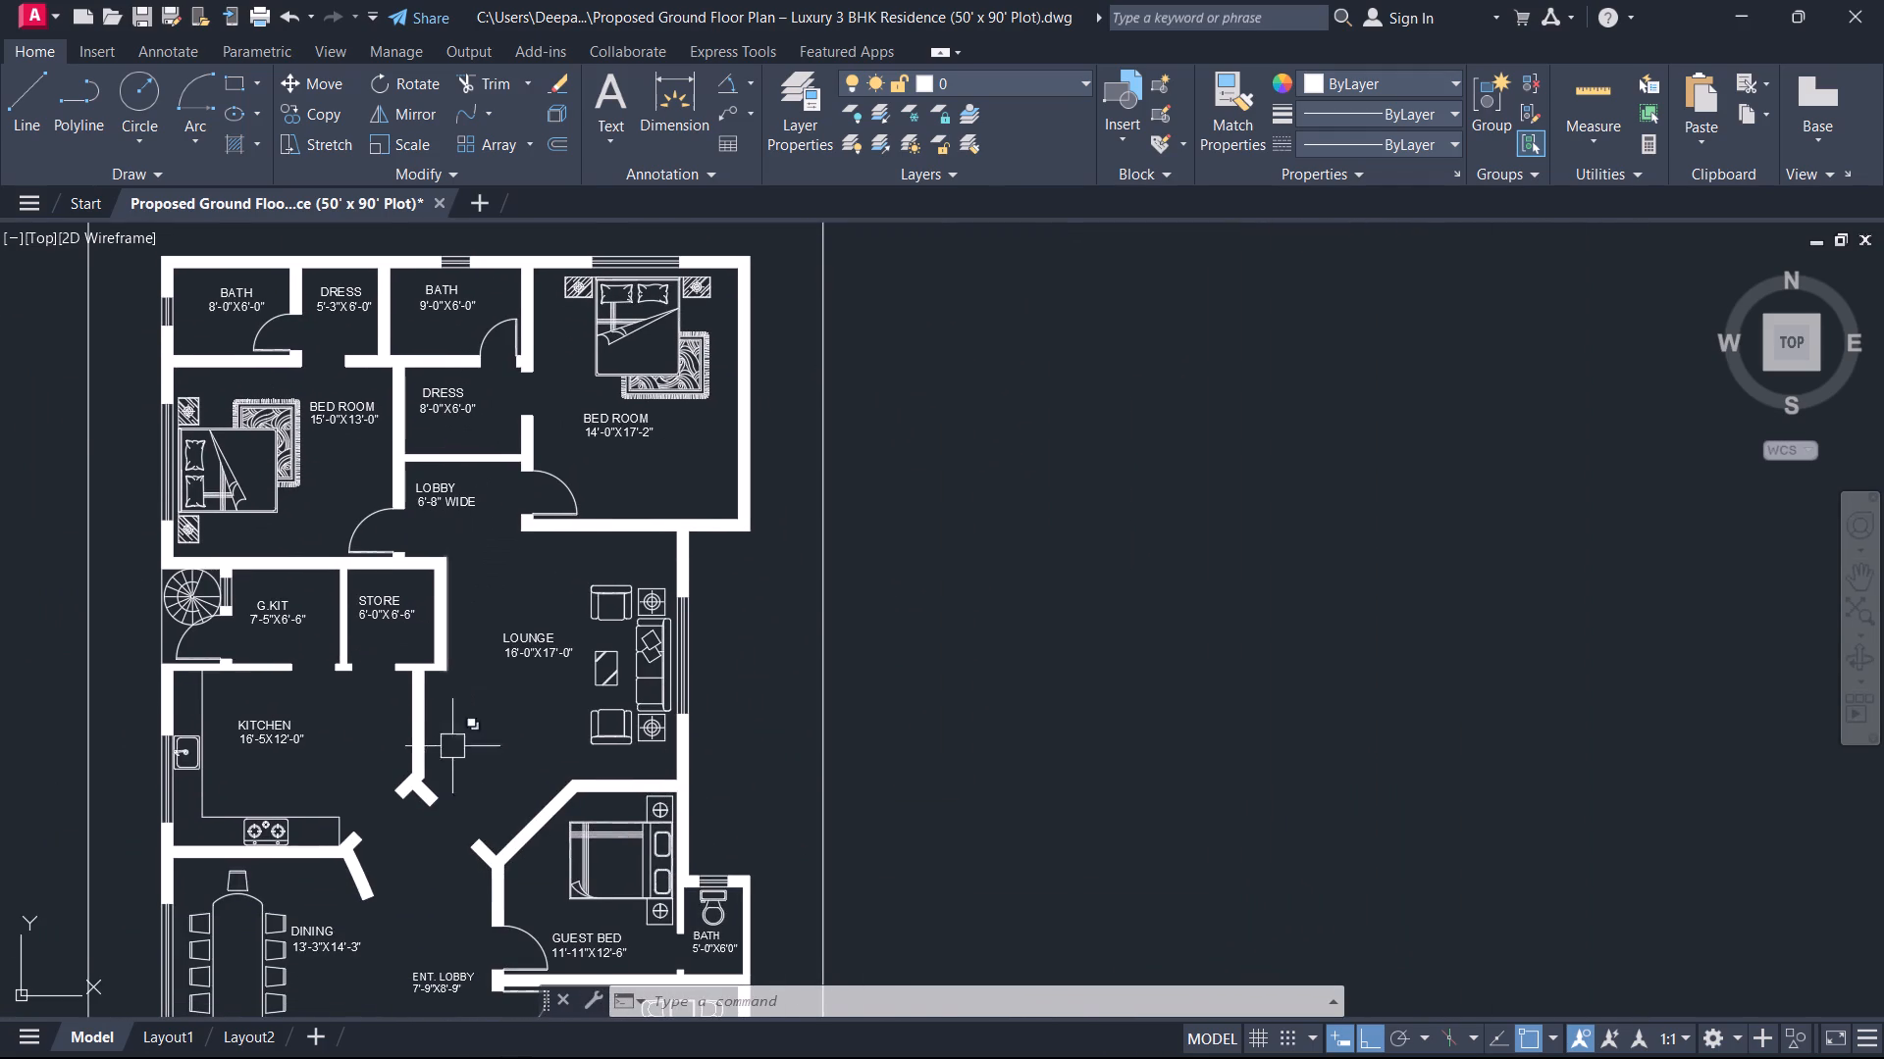
Inspect the angled wall ends between the kitchen and lounge, and the adjoining STORE and G.KIT walls.
{"action": "scroll", "coordinate": [434, 803], "scroll_direction": "up", "scroll_amount": 2}
{"action": "middle_click_drag", "start_coordinate": [438, 805], "coordinate": [460, 681]}
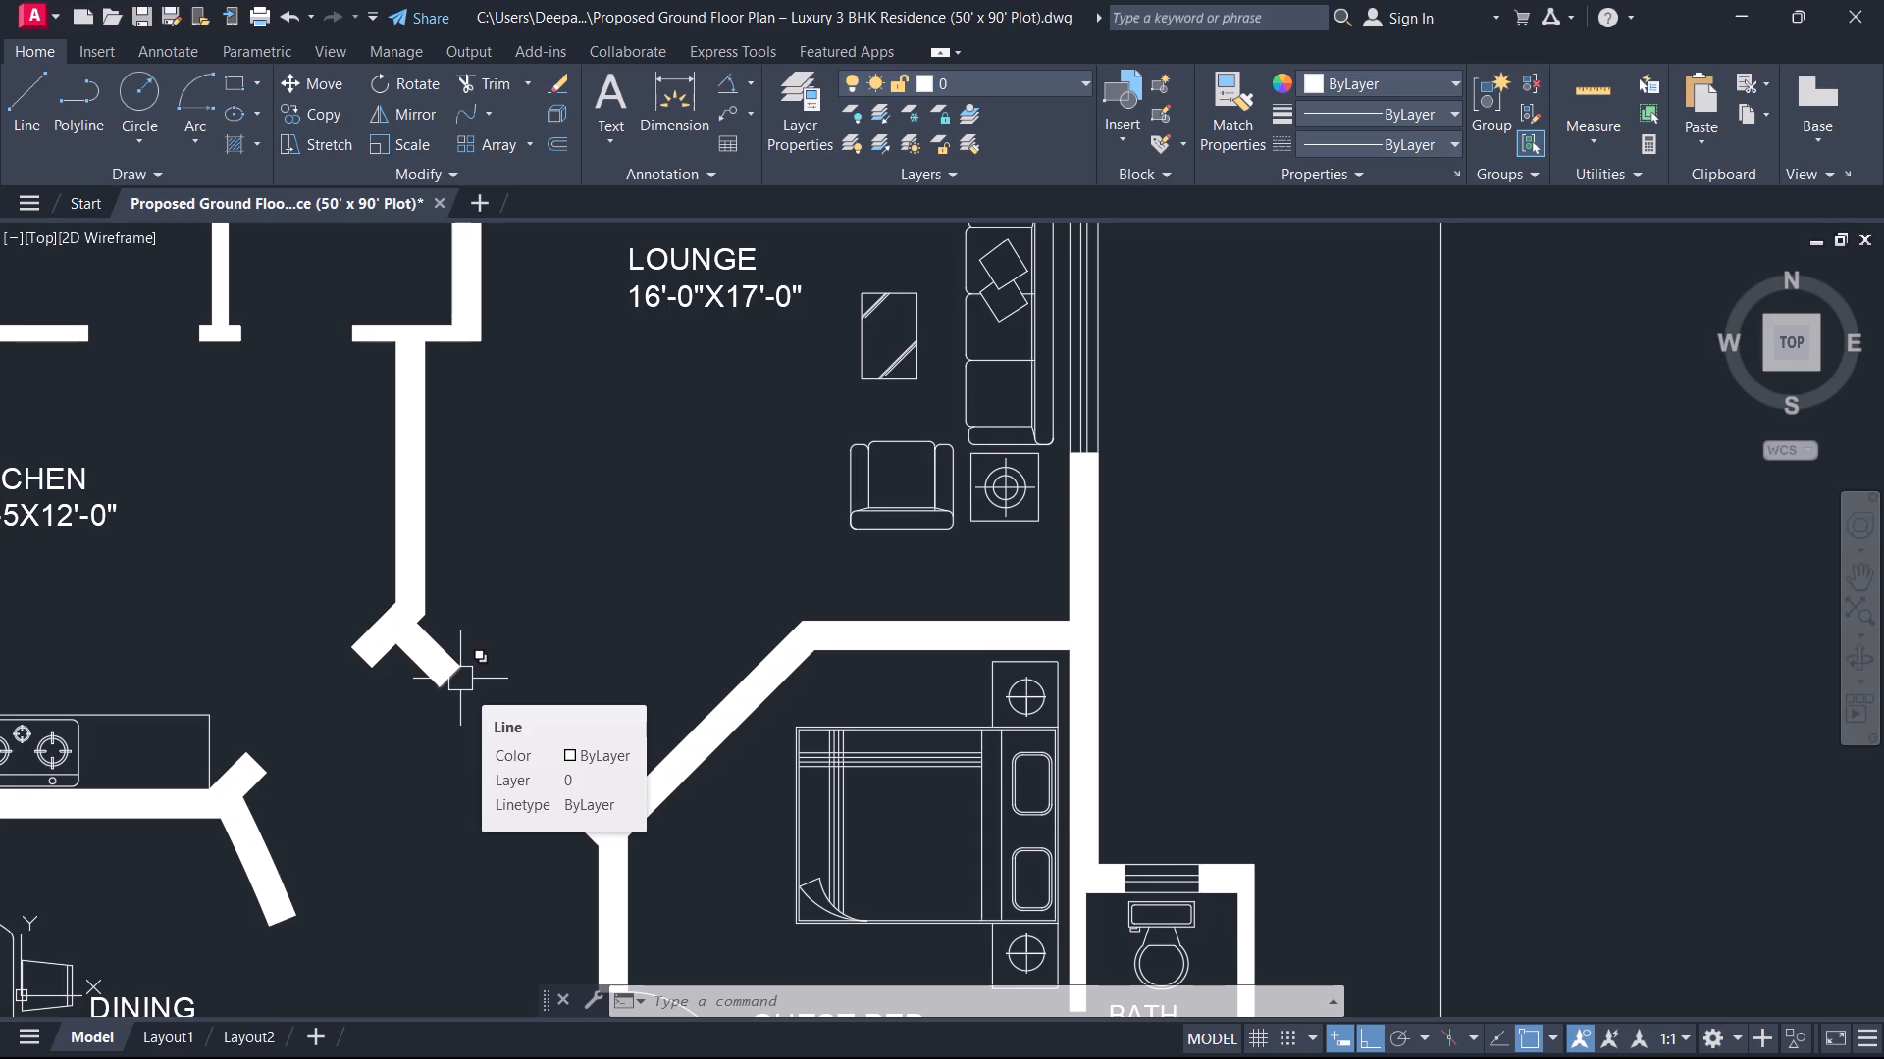
{"action": "middle_click_drag", "start_coordinate": [627, 613], "coordinate": [576, 667]}
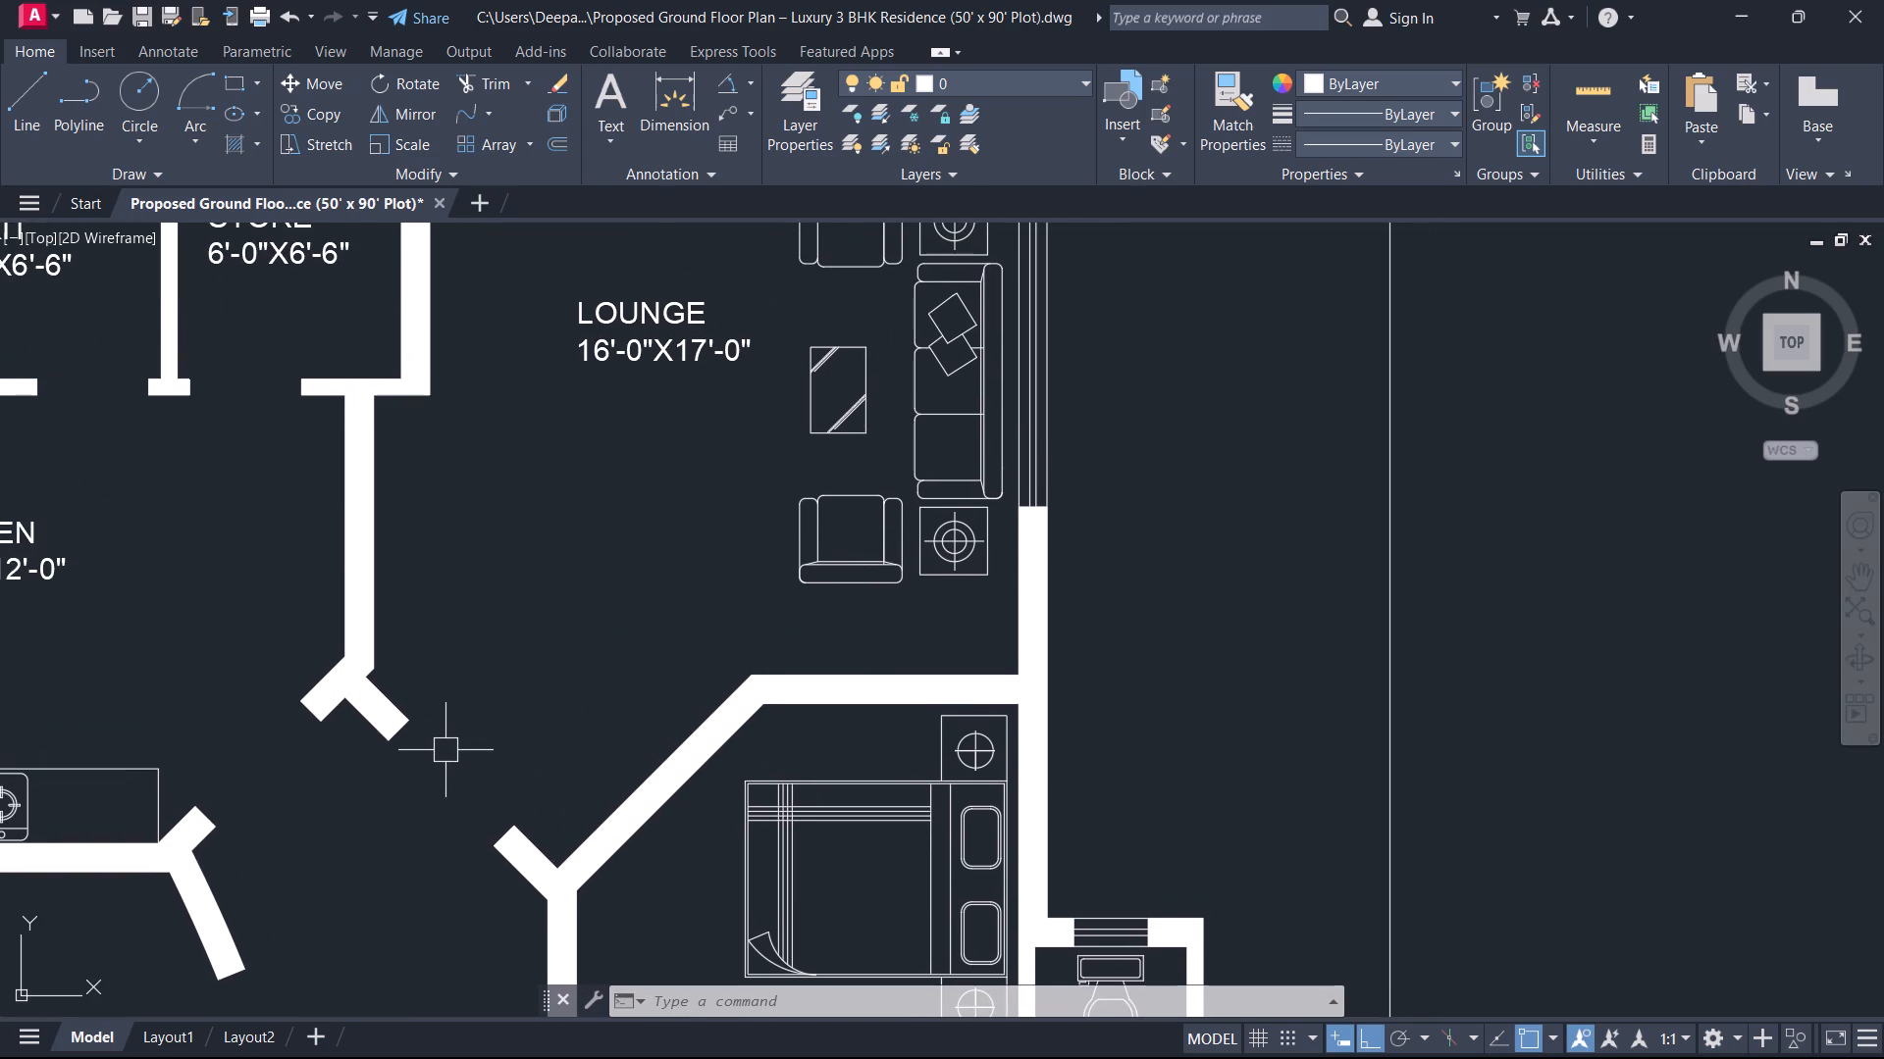
{"action": "middle_click_drag", "start_coordinate": [430, 779], "coordinate": [468, 934]}
{"action": "middle_click_drag", "start_coordinate": [203, 599], "coordinate": [238, 687]}
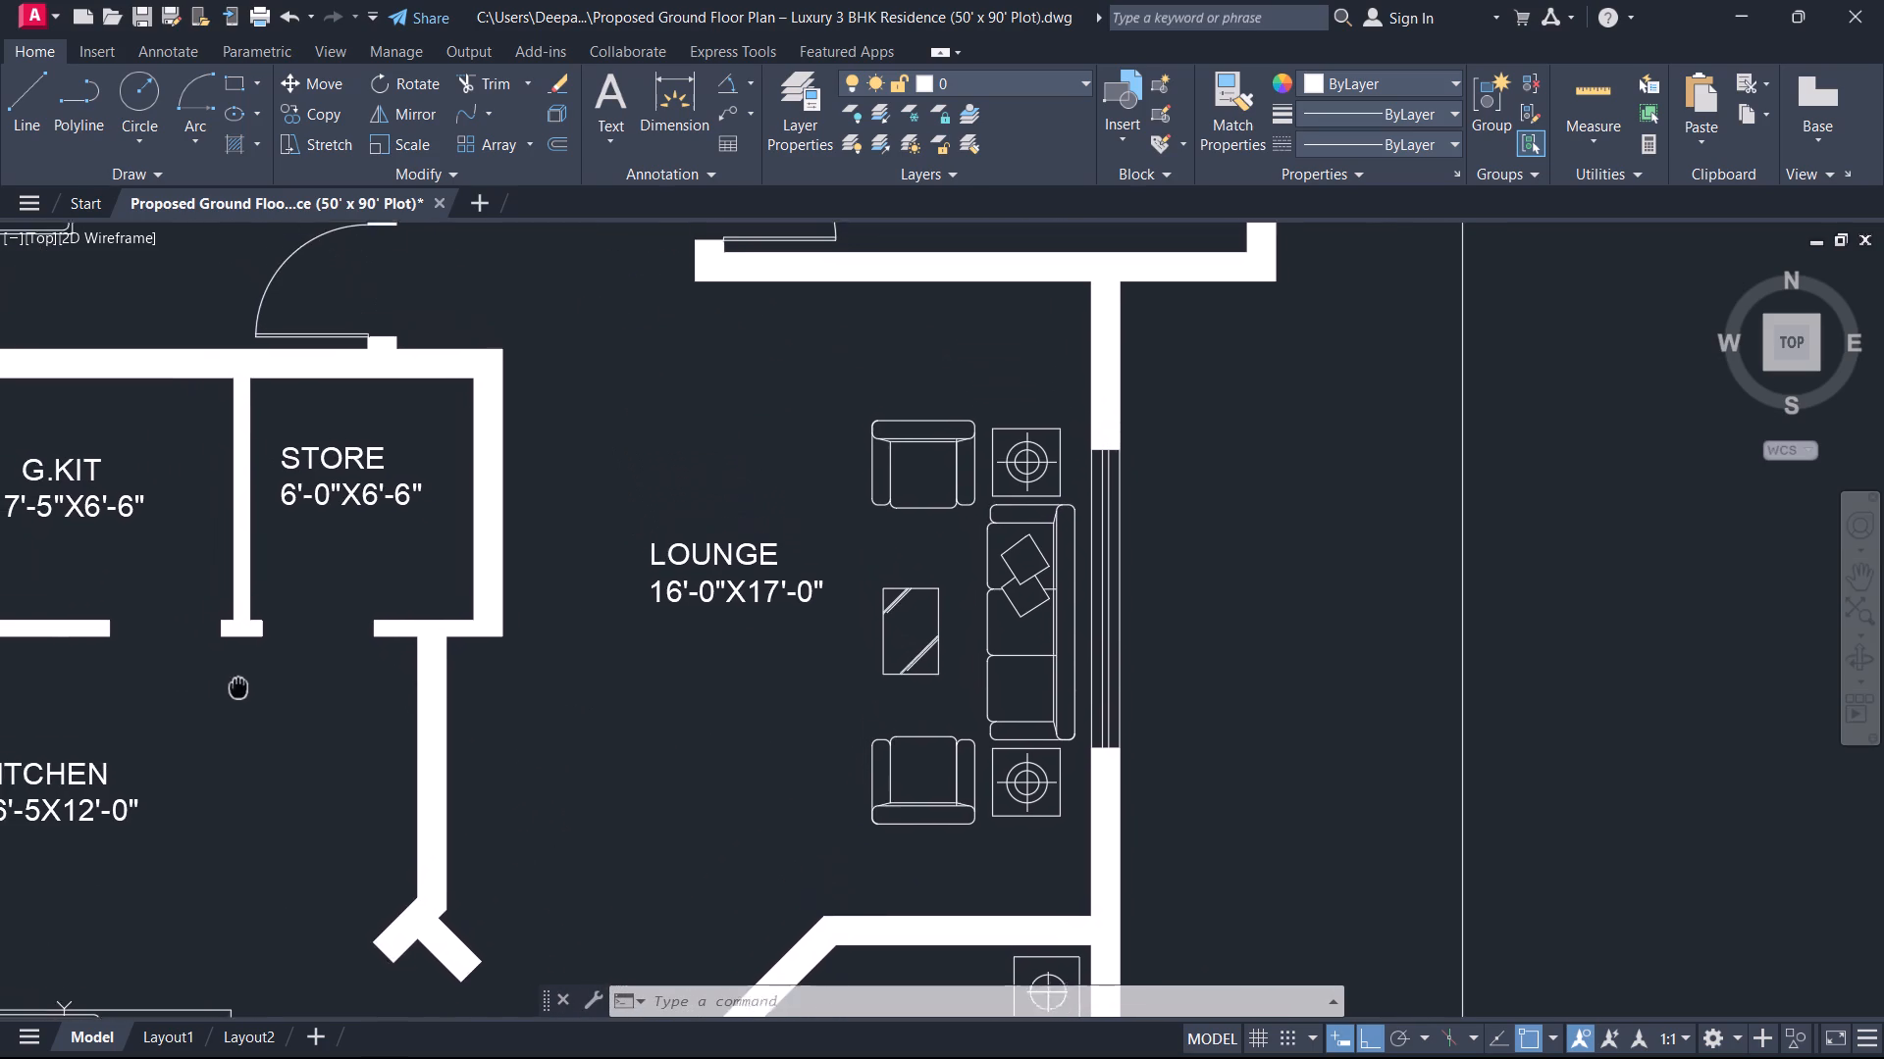
{"action": "middle_click_drag", "start_coordinate": [238, 687], "coordinate": [260, 740]}
{"action": "middle_click_drag", "start_coordinate": [164, 634], "coordinate": [402, 723]}
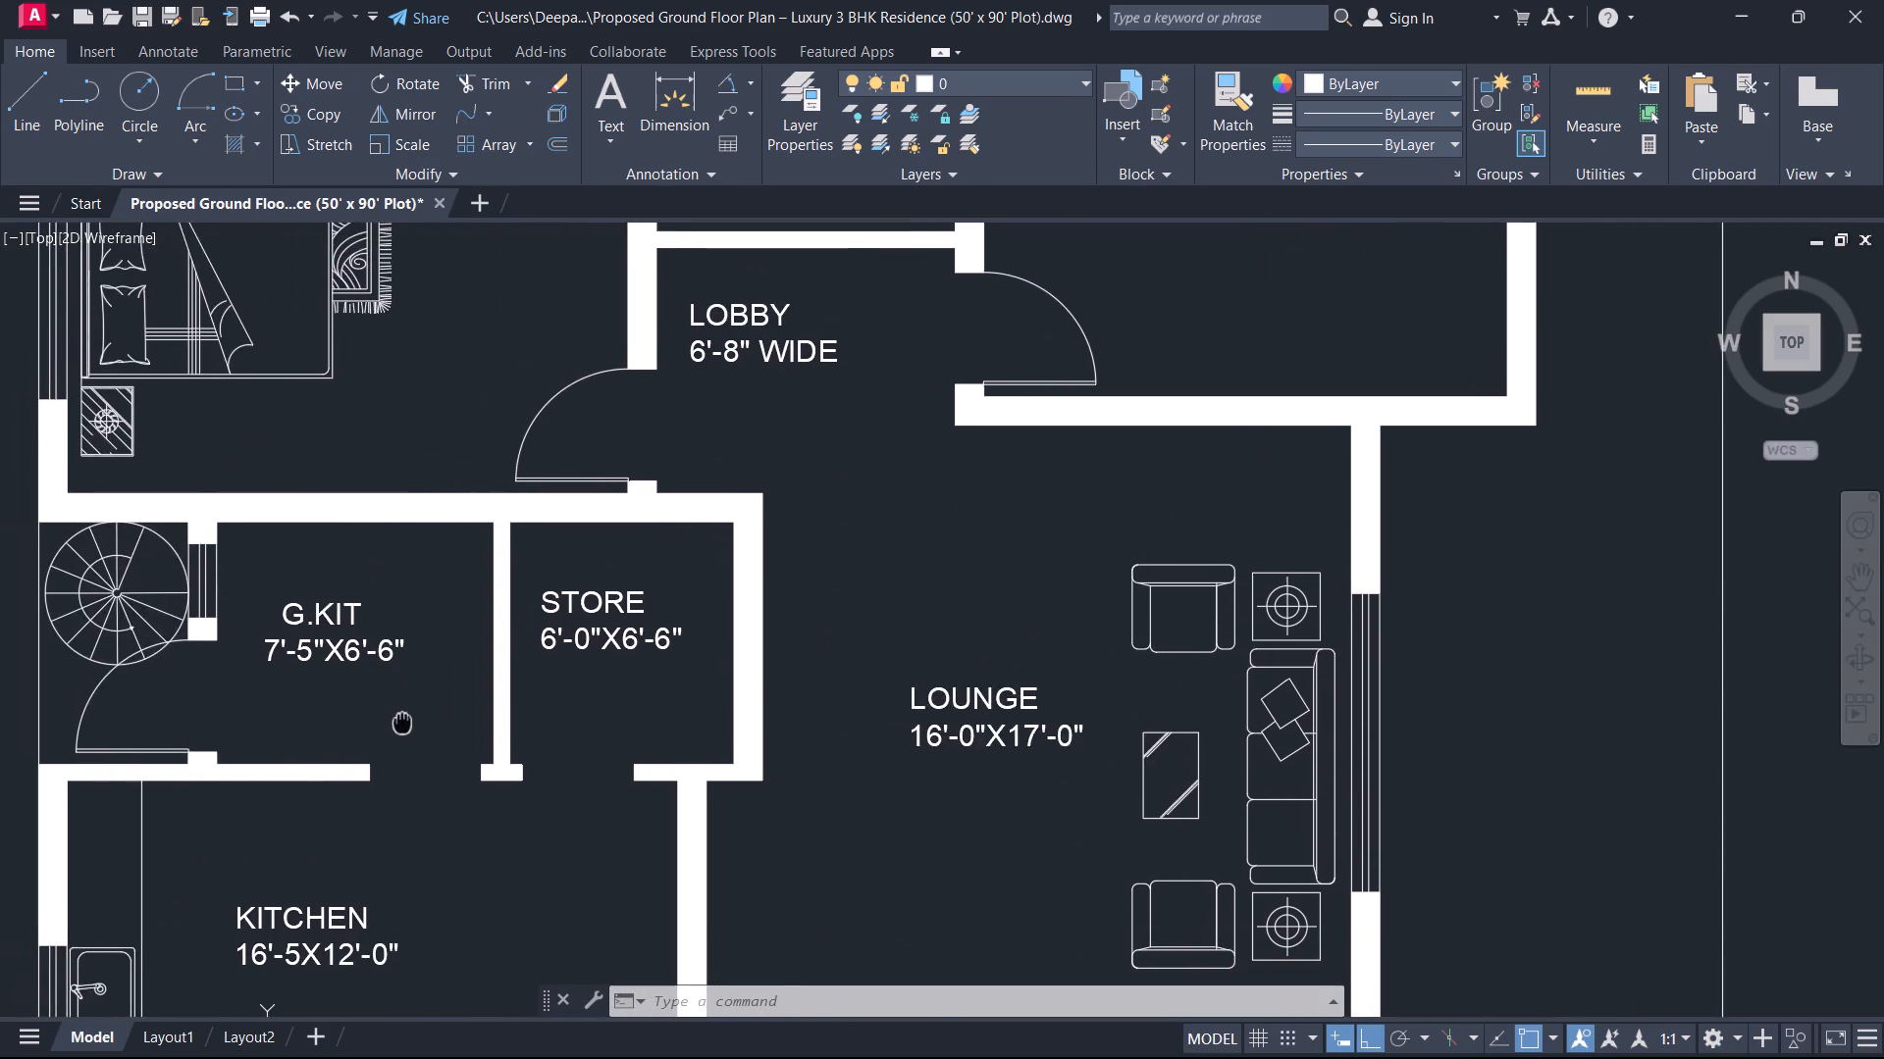
{"action": "middle_click_drag", "start_coordinate": [402, 723], "coordinate": [391, 723]}
Examine the spiral stair, window and door beside the G.KIT up close.
{"action": "scroll", "coordinate": [389, 723], "scroll_direction": "down", "scroll_amount": 2}
{"action": "scroll", "coordinate": [255, 658], "scroll_direction": "up", "scroll_amount": 4}
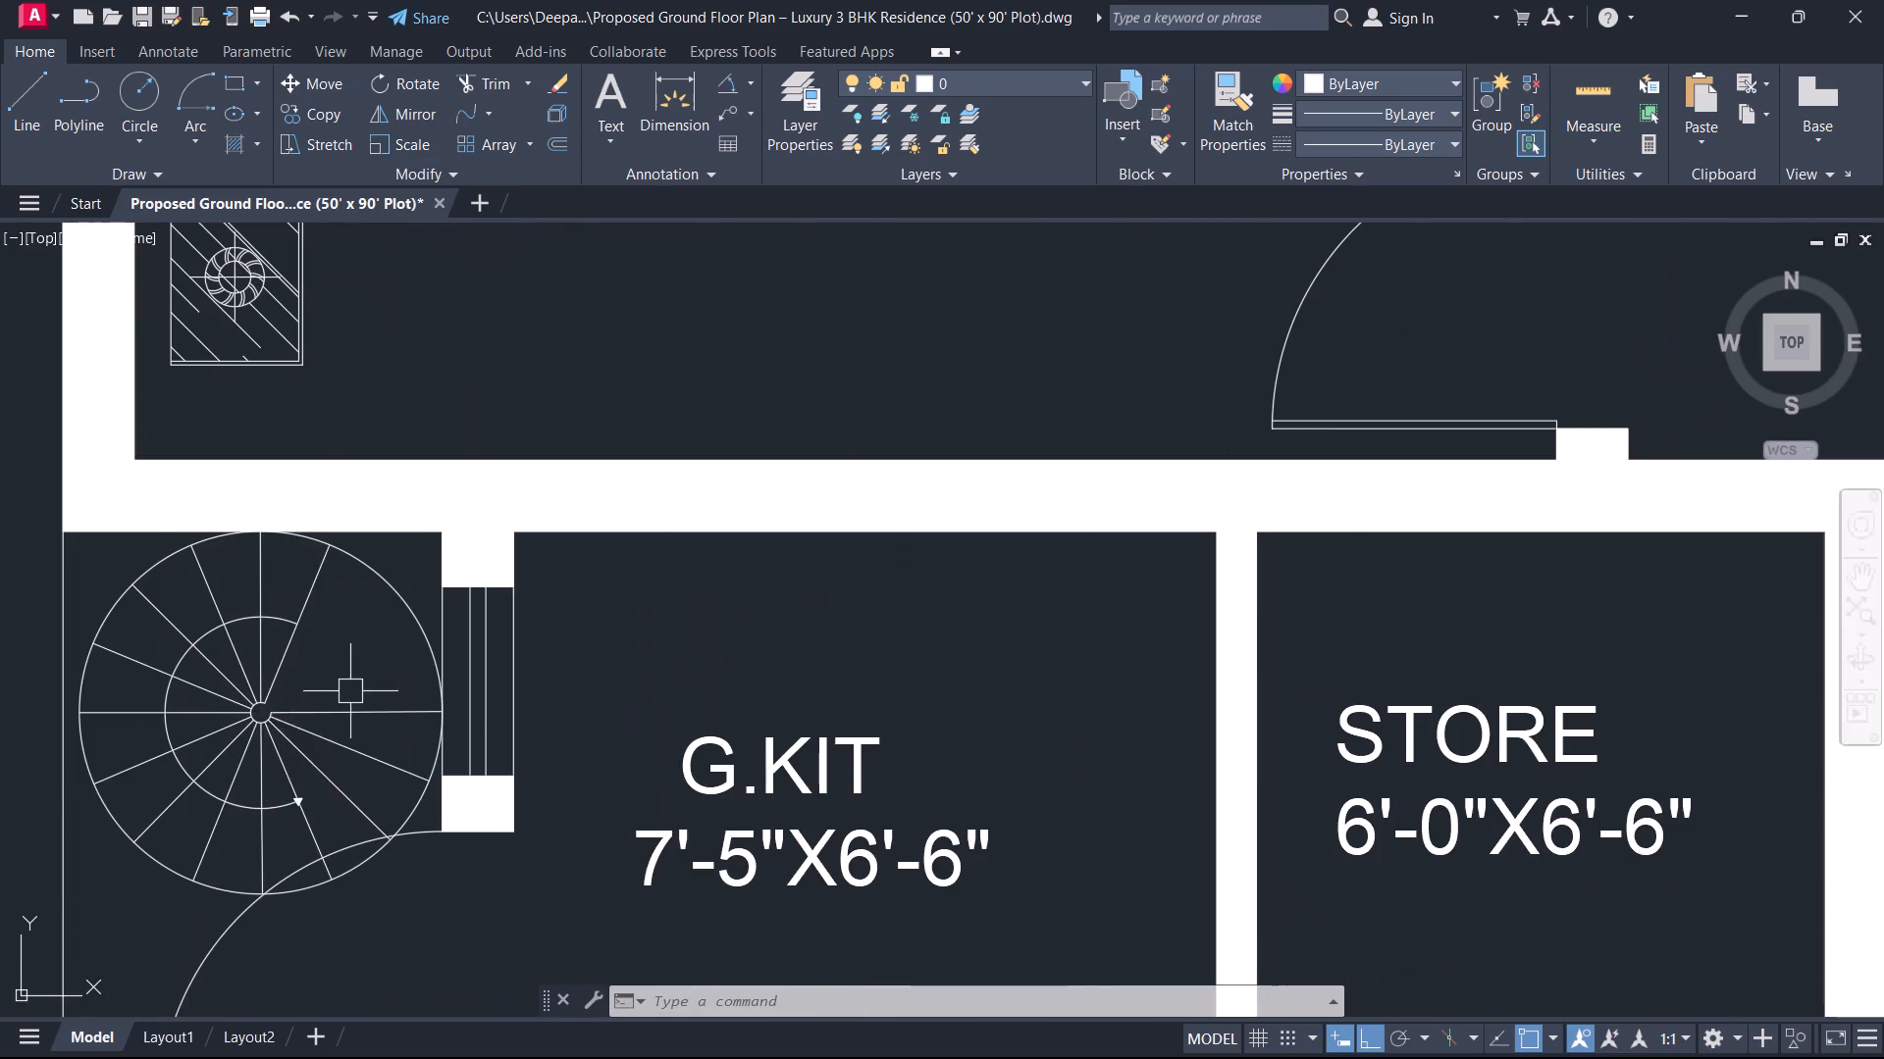
{"action": "middle_click_drag", "start_coordinate": [353, 684], "coordinate": [452, 591]}
{"action": "scroll", "coordinate": [355, 683], "scroll_direction": "up", "scroll_amount": 1}
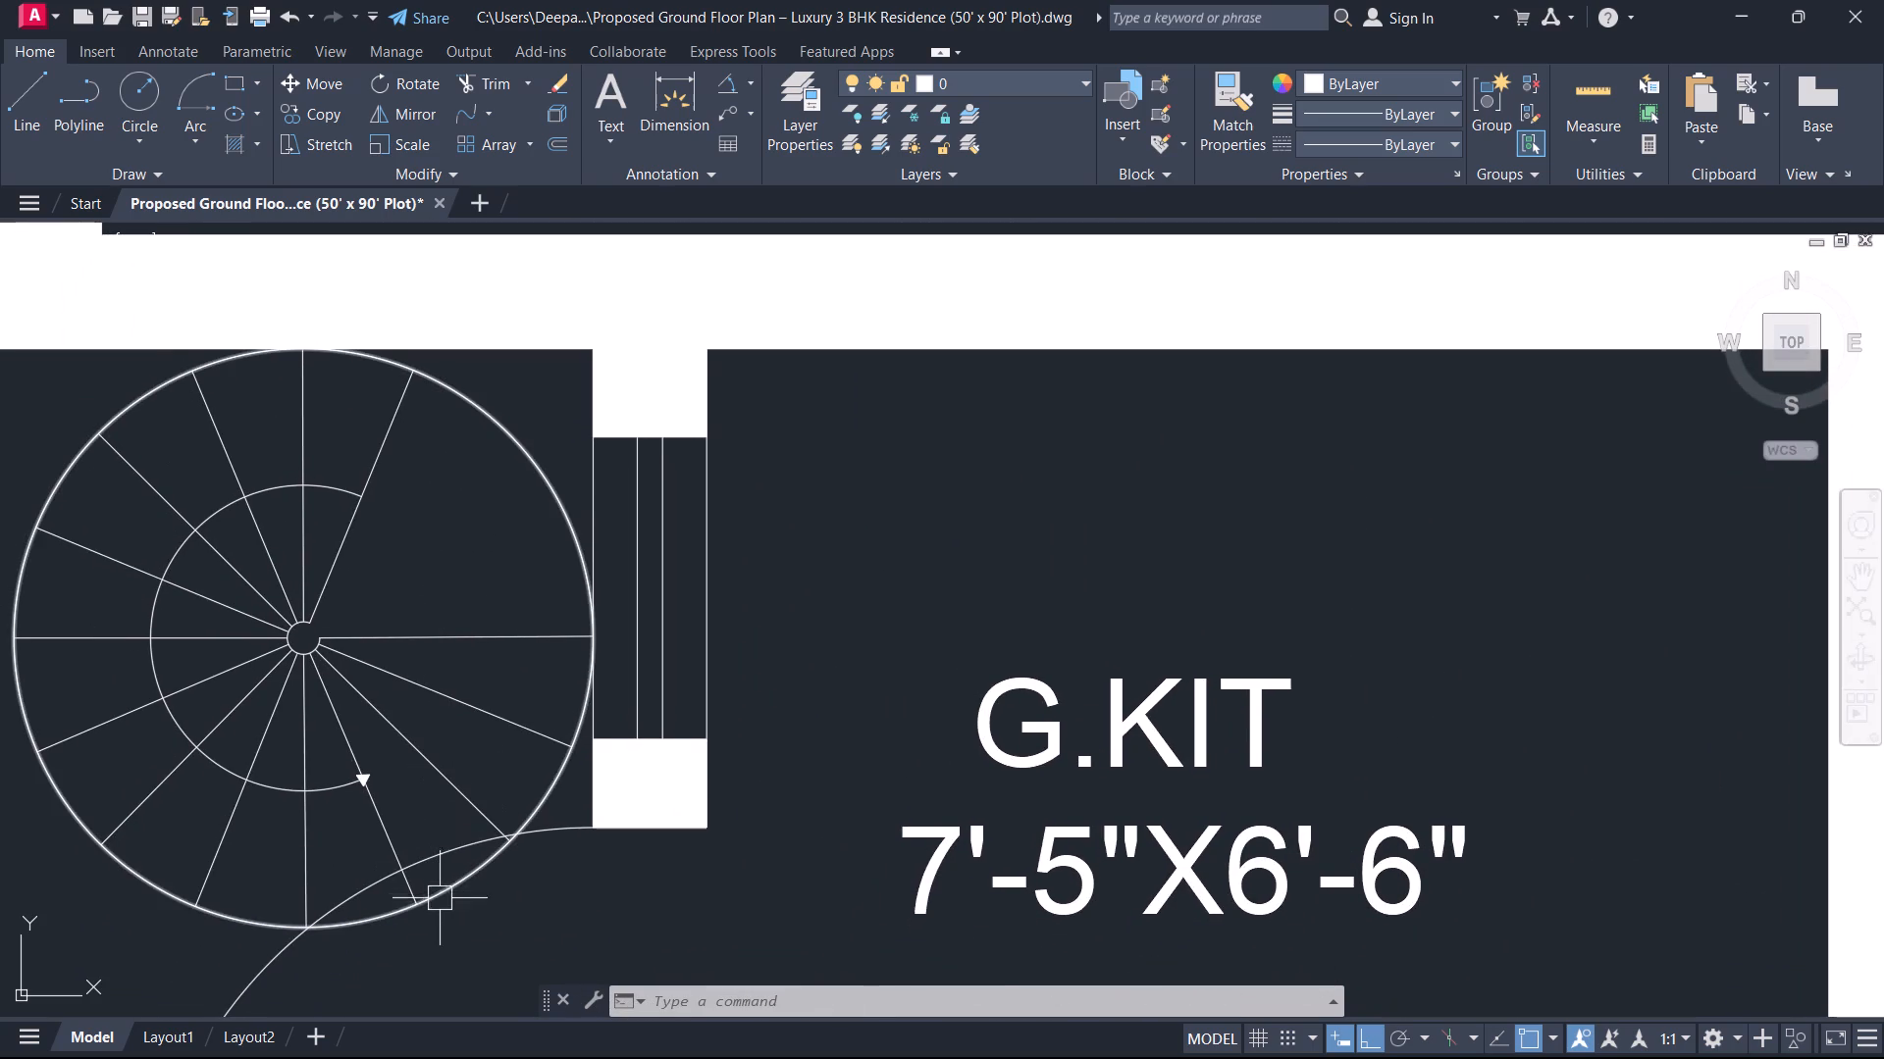
{"action": "middle_click_drag", "start_coordinate": [445, 908], "coordinate": [397, 776]}
{"action": "scroll", "coordinate": [286, 634], "scroll_direction": "down", "scroll_amount": 1}
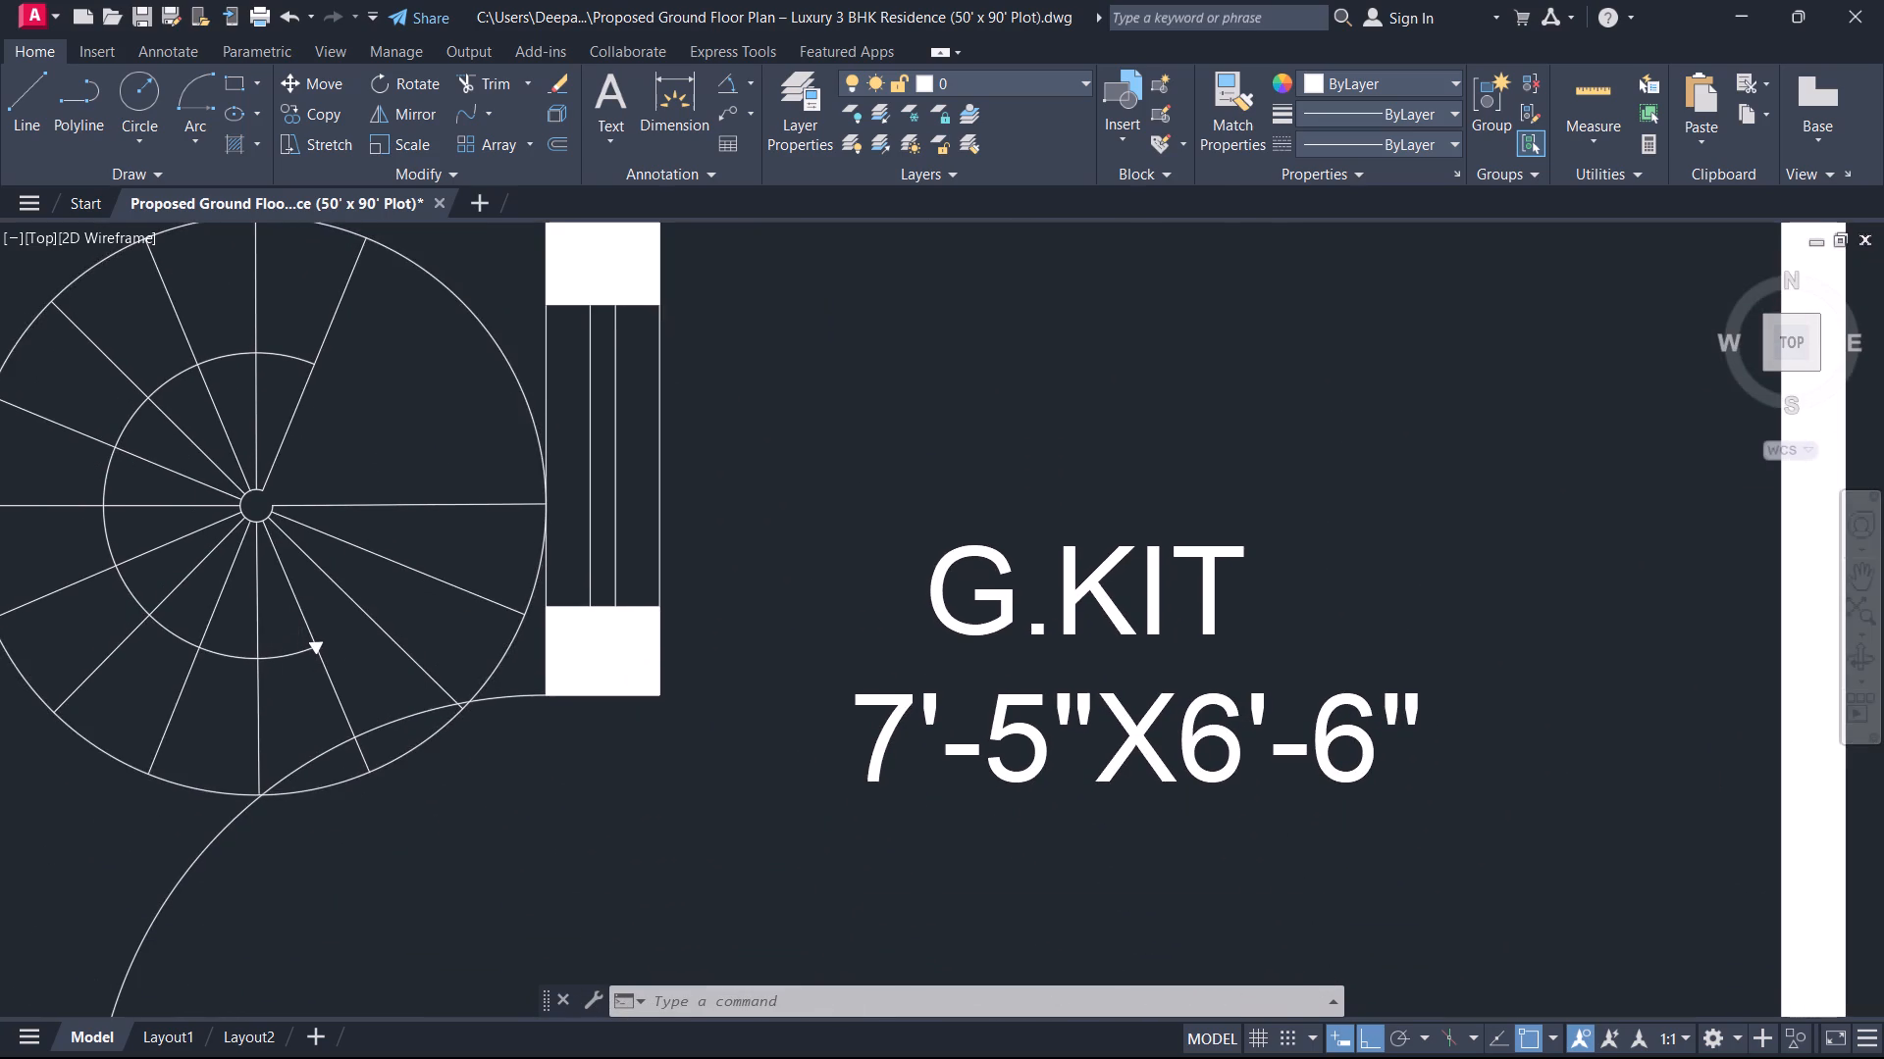
{"action": "scroll", "coordinate": [286, 634], "scroll_direction": "down", "scroll_amount": 1}
{"action": "middle_click", "coordinate": [314, 745]}
{"action": "scroll", "coordinate": [314, 748], "scroll_direction": "down", "scroll_amount": 1}
{"action": "scroll", "coordinate": [368, 652], "scroll_direction": "down", "scroll_amount": 1}
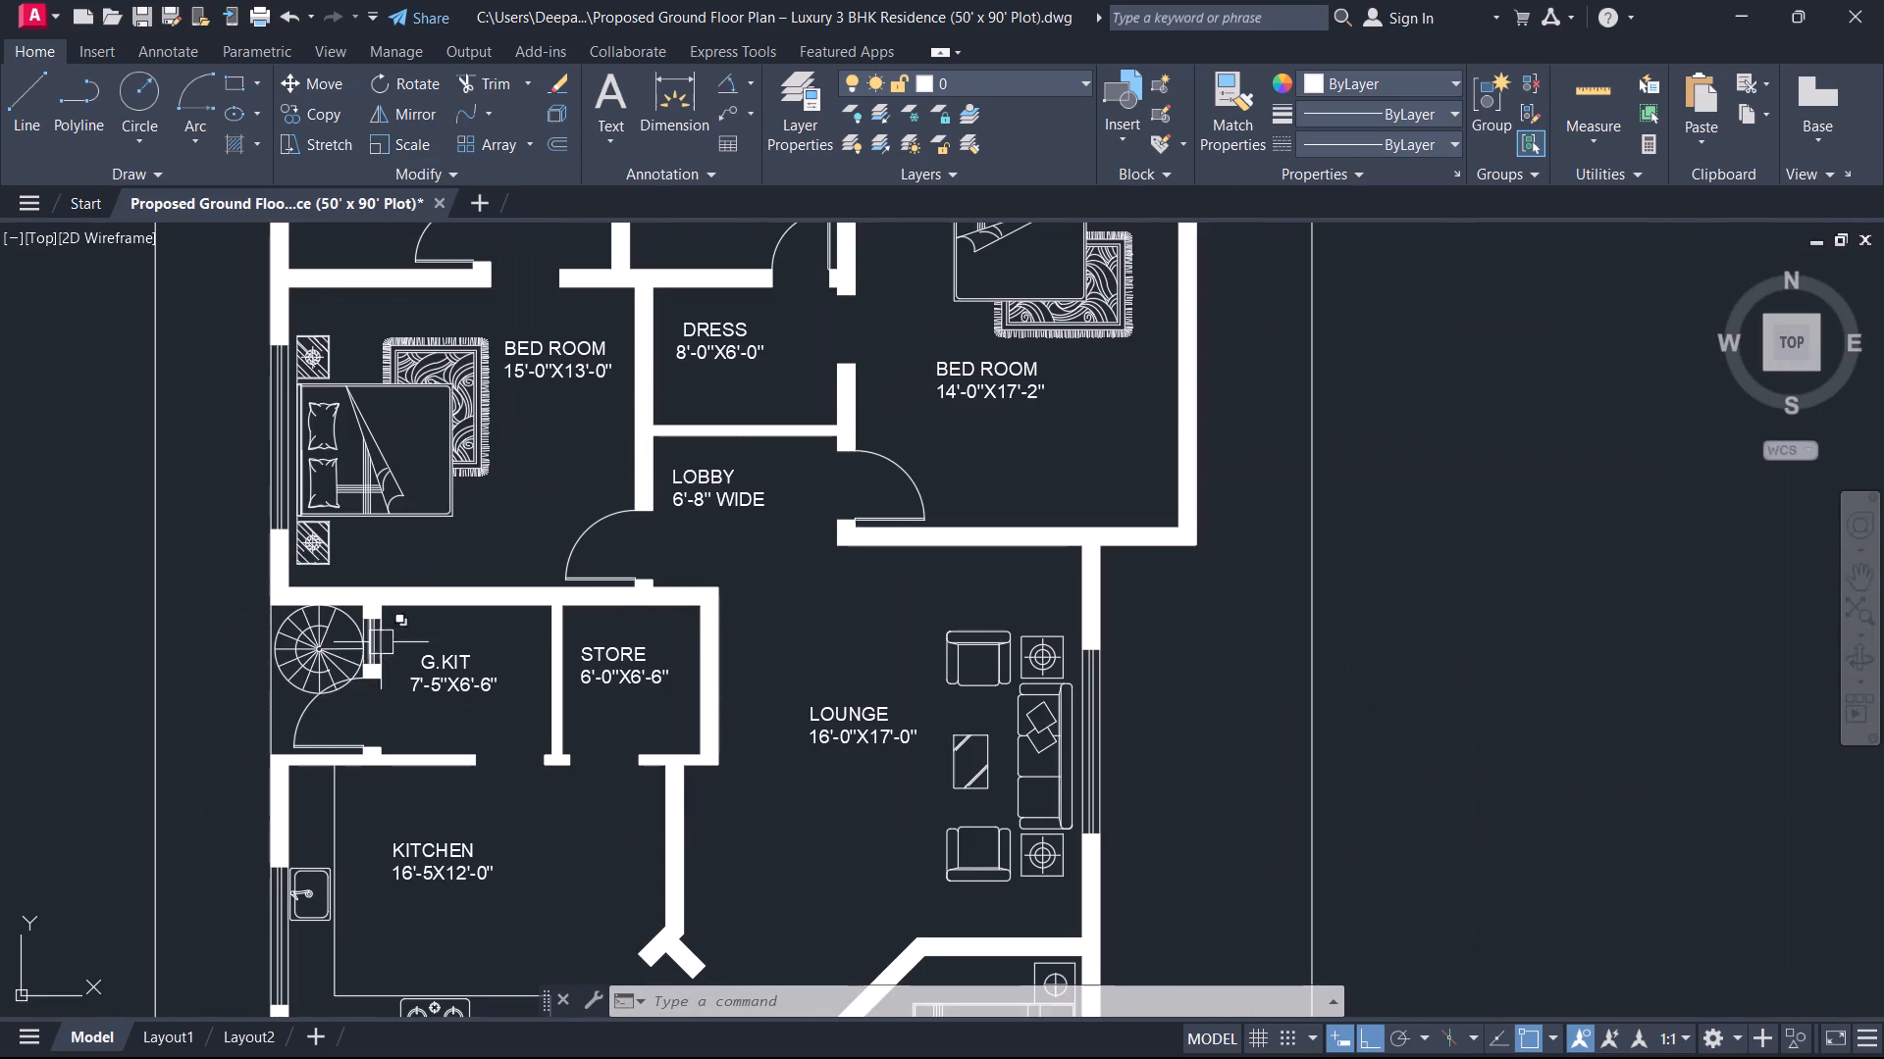
Examine the rear bedrooms, DRESS and BATH rooms, and their connection to the lobby and lounge.
{"action": "middle_click_drag", "start_coordinate": [456, 566], "coordinate": [385, 698]}
{"action": "scroll", "coordinate": [456, 566], "scroll_direction": "down", "scroll_amount": 2}
{"action": "scroll", "coordinate": [425, 630], "scroll_direction": "up", "scroll_amount": 1}
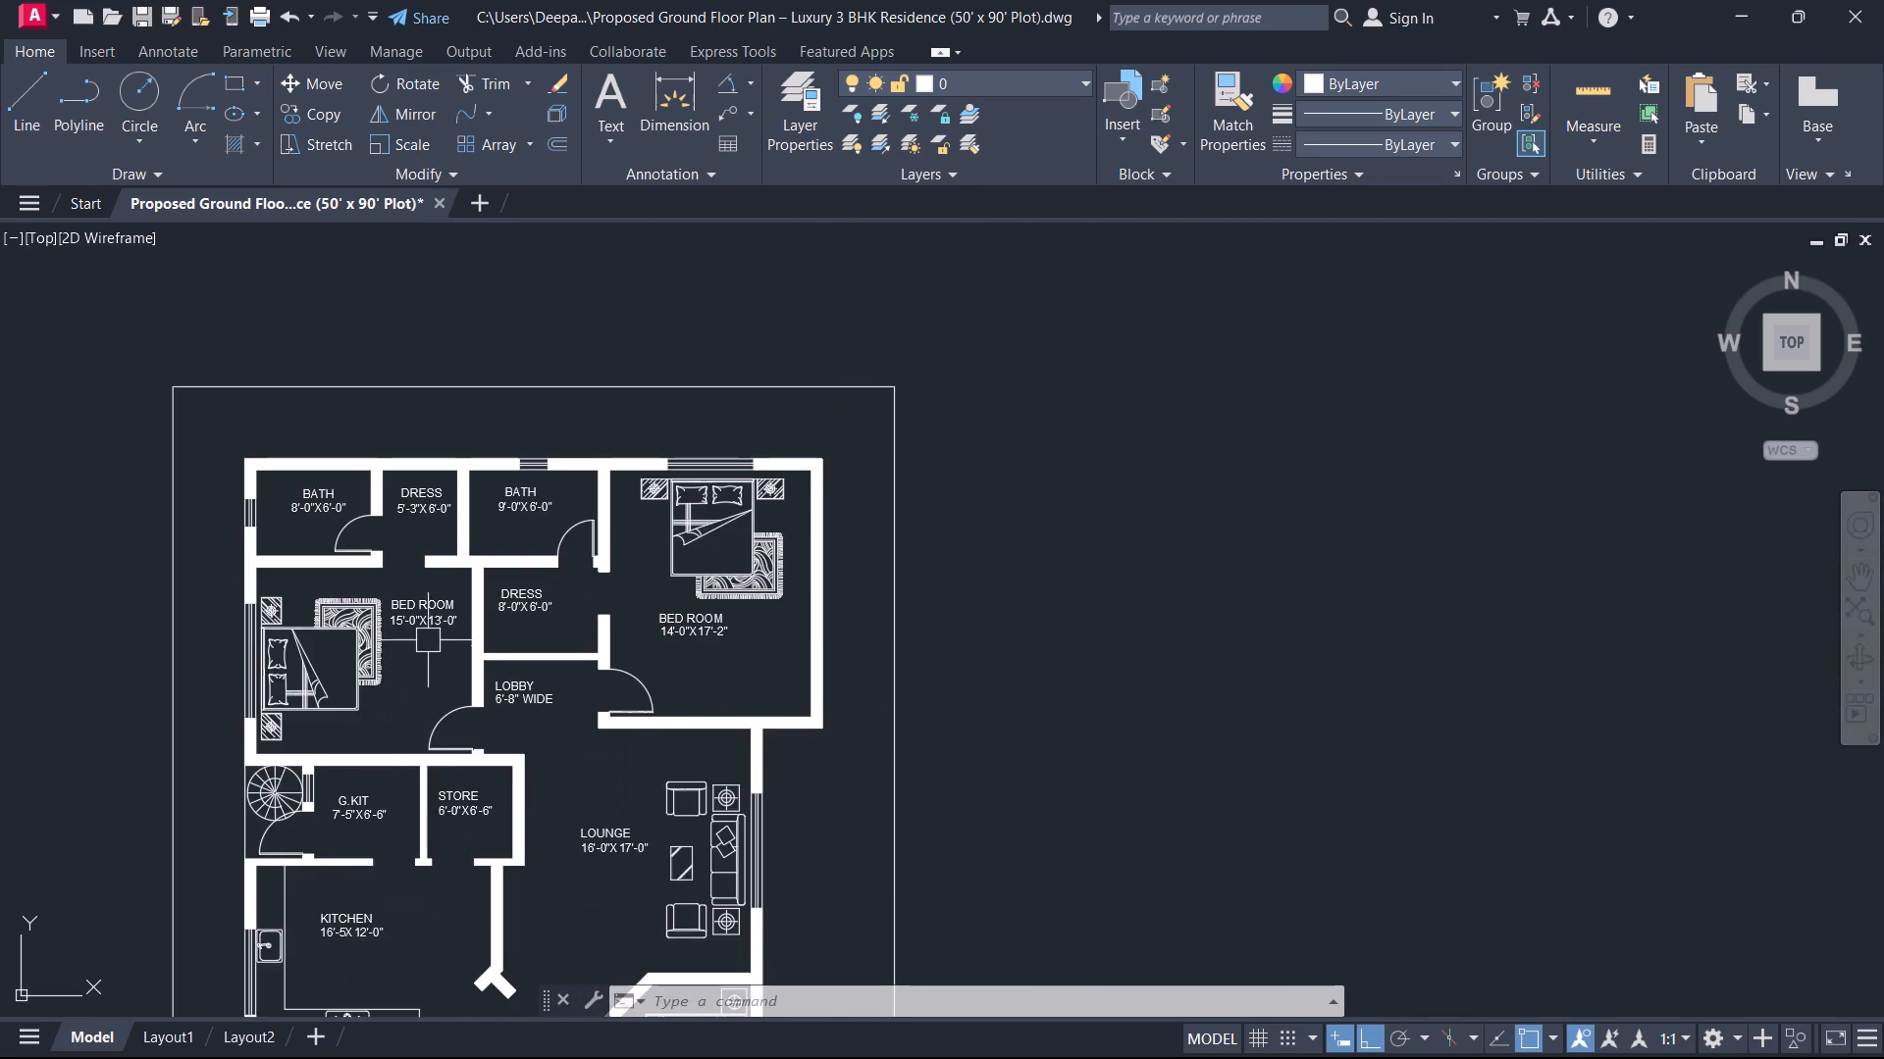
{"action": "scroll", "coordinate": [400, 601], "scroll_direction": "up", "scroll_amount": 2}
{"action": "middle_click_drag", "start_coordinate": [398, 589], "coordinate": [379, 706]}
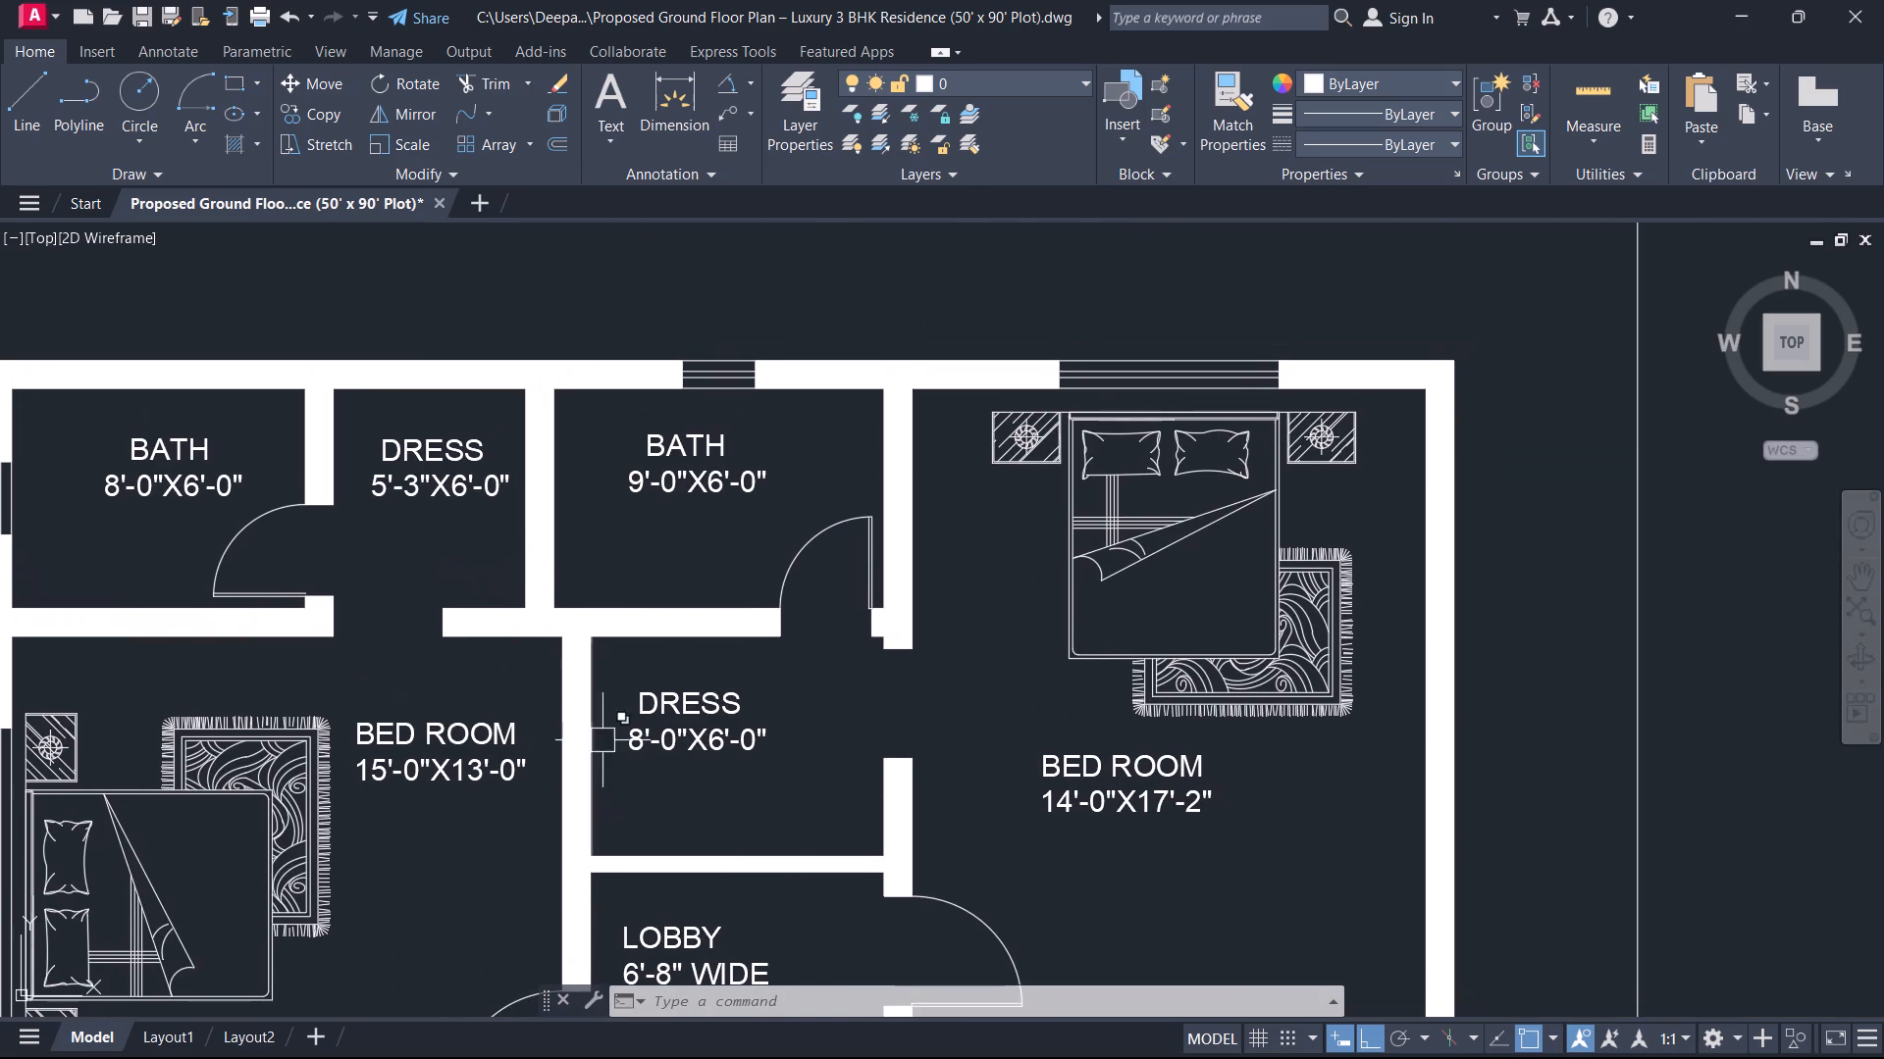
{"action": "middle_click_drag", "start_coordinate": [876, 675], "coordinate": [586, 580]}
{"action": "scroll", "coordinate": [594, 592], "scroll_direction": "down", "scroll_amount": 1}
{"action": "scroll", "coordinate": [827, 684], "scroll_direction": "down", "scroll_amount": 1}
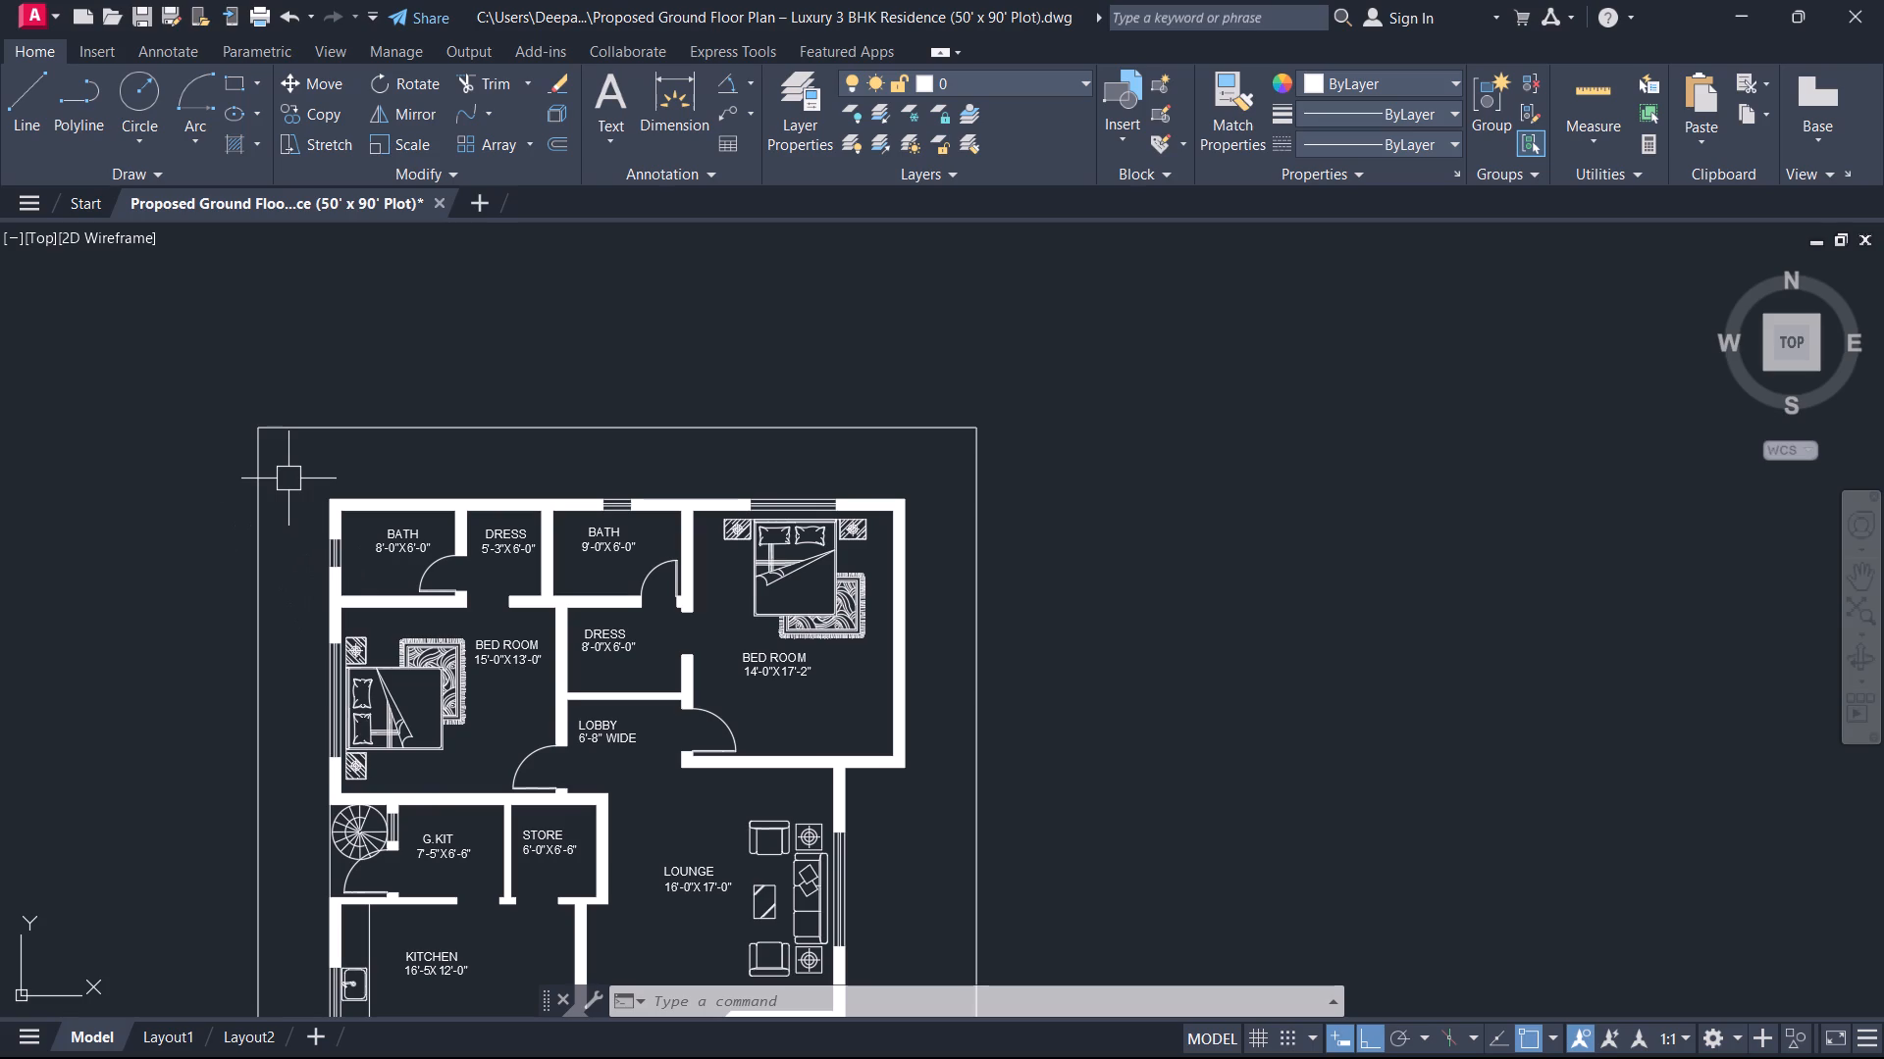
{"action": "middle_click_drag", "start_coordinate": [473, 709], "coordinate": [492, 548]}
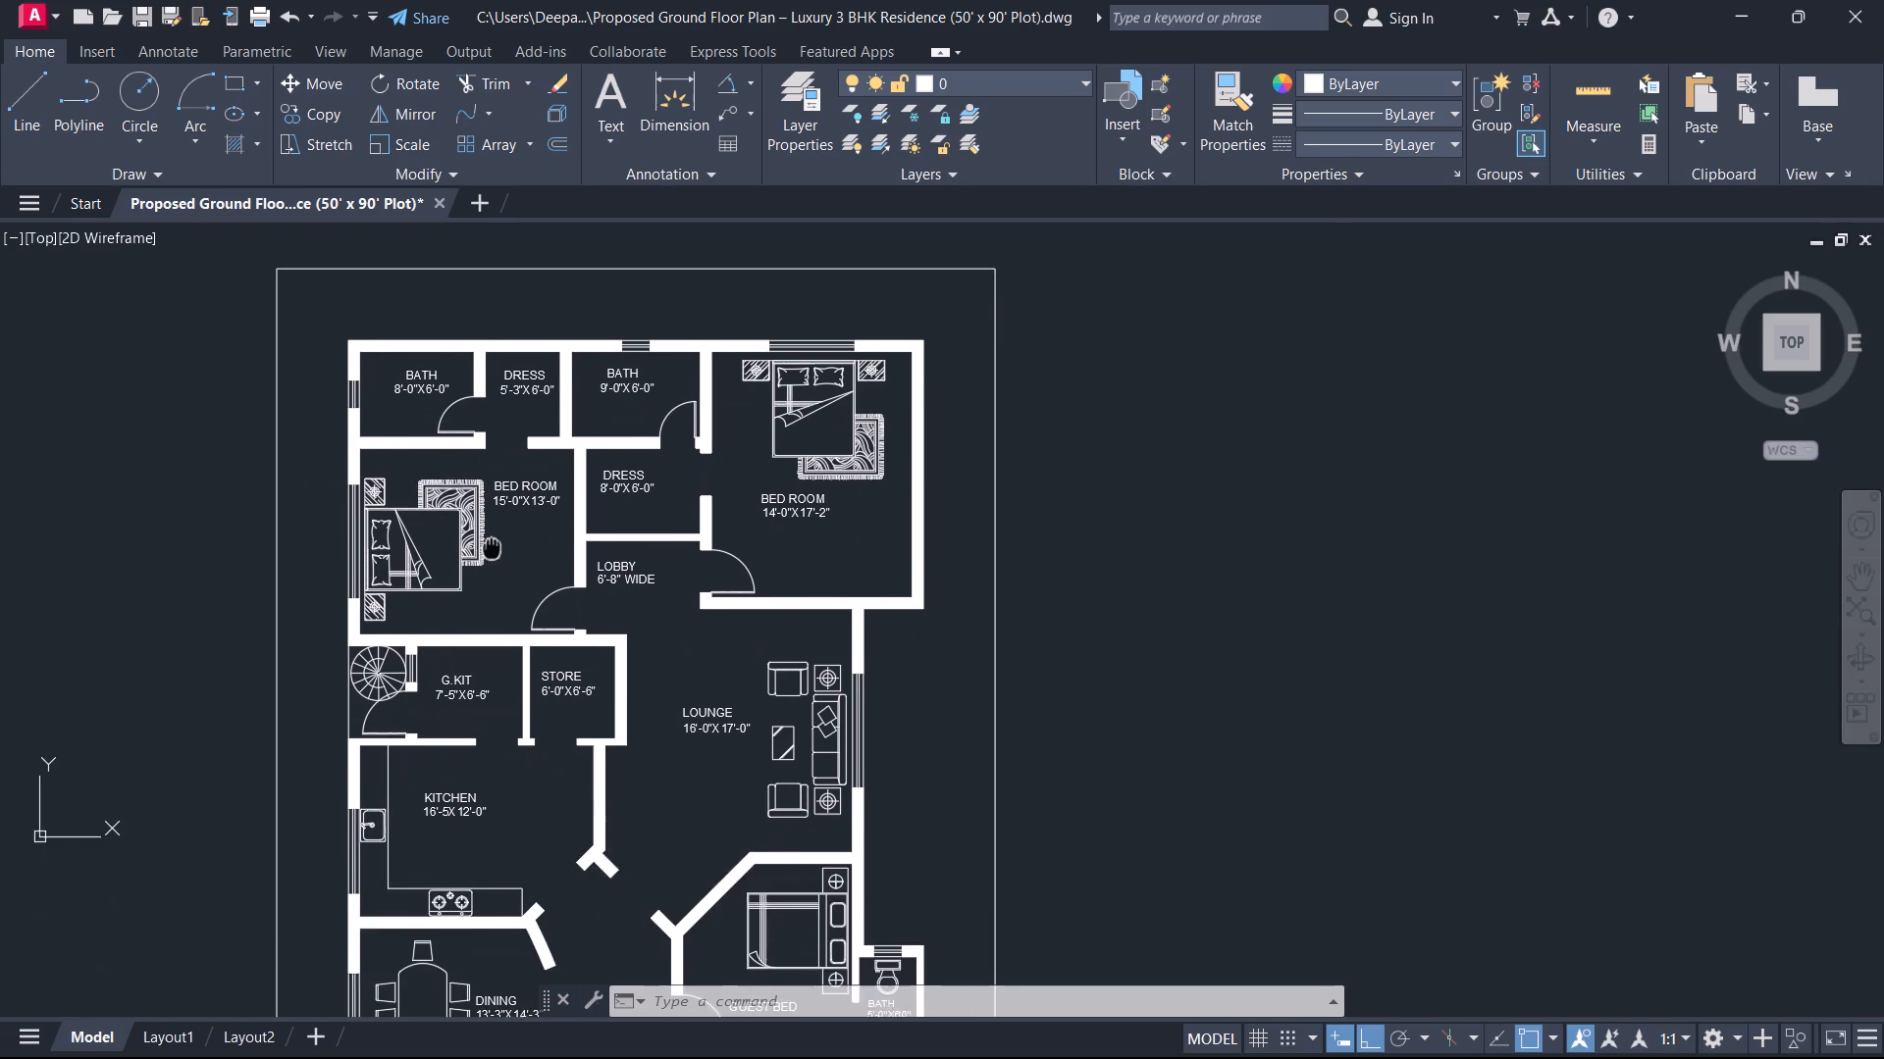
{"action": "middle_click_drag", "start_coordinate": [492, 548], "coordinate": [492, 544]}
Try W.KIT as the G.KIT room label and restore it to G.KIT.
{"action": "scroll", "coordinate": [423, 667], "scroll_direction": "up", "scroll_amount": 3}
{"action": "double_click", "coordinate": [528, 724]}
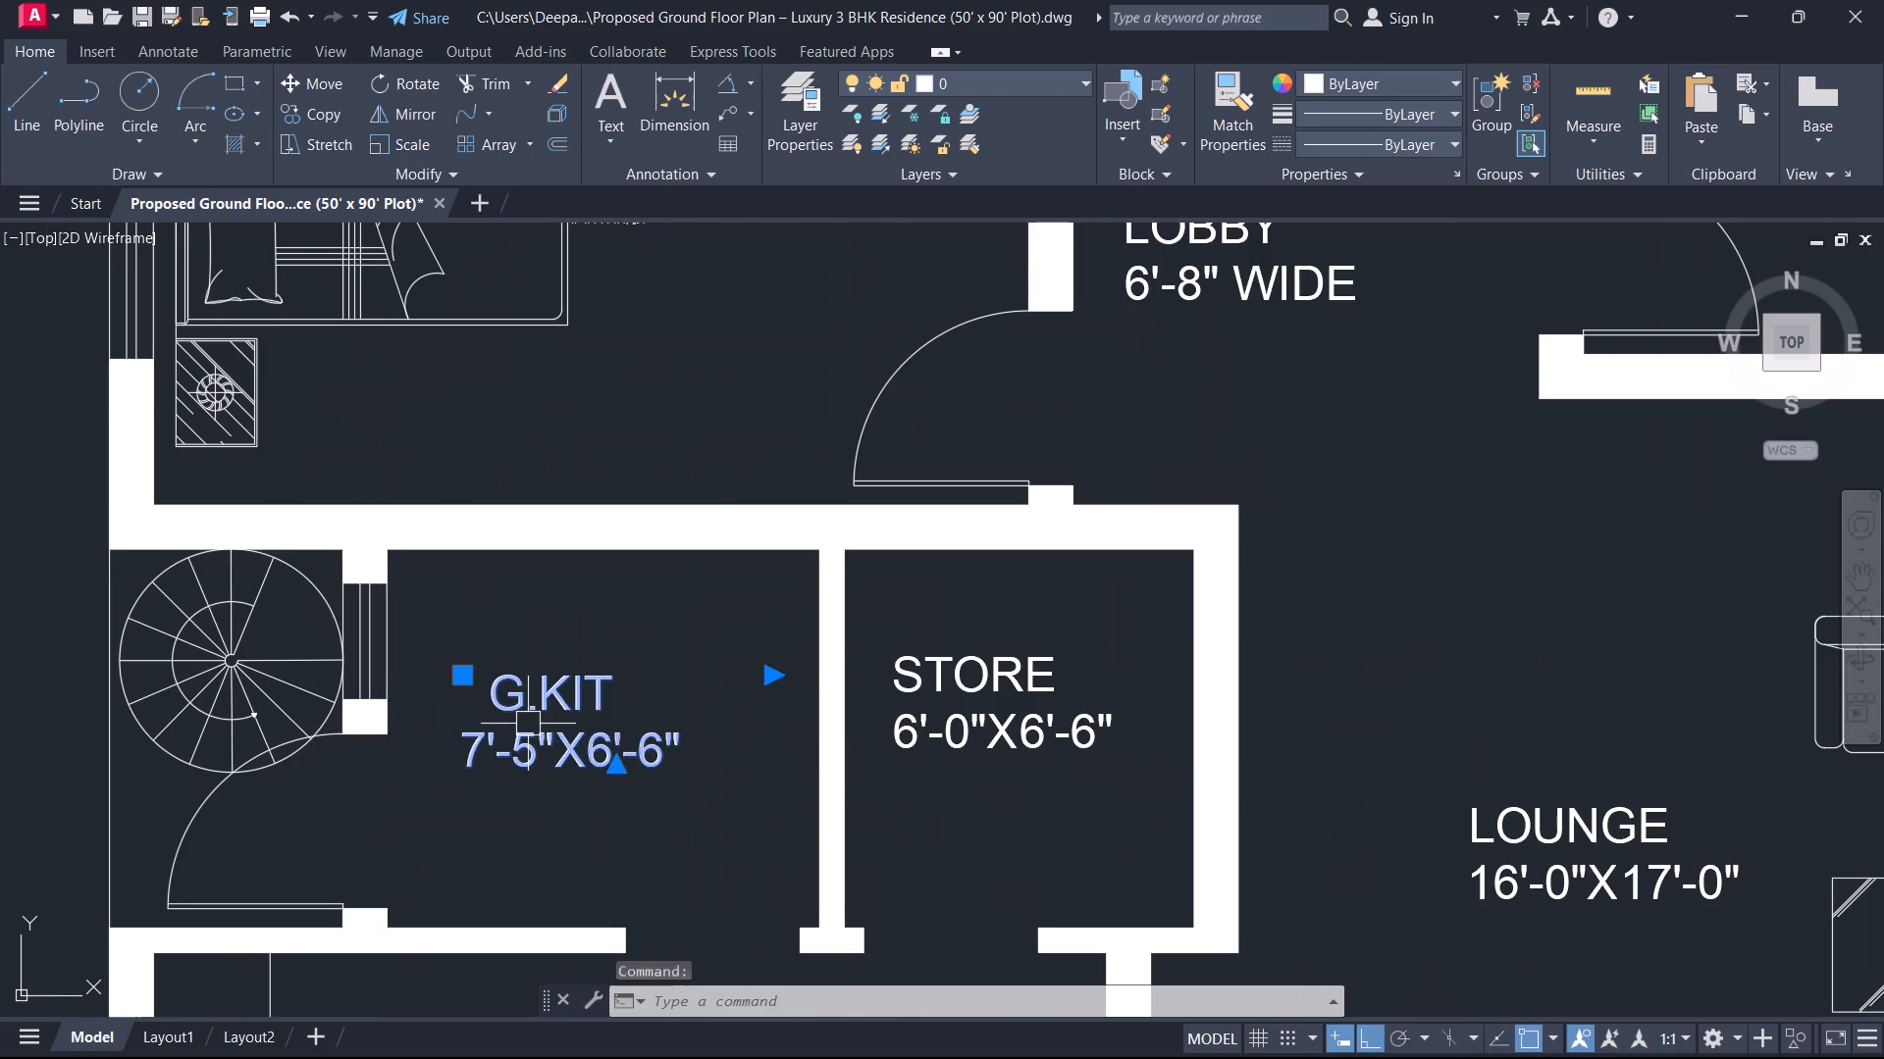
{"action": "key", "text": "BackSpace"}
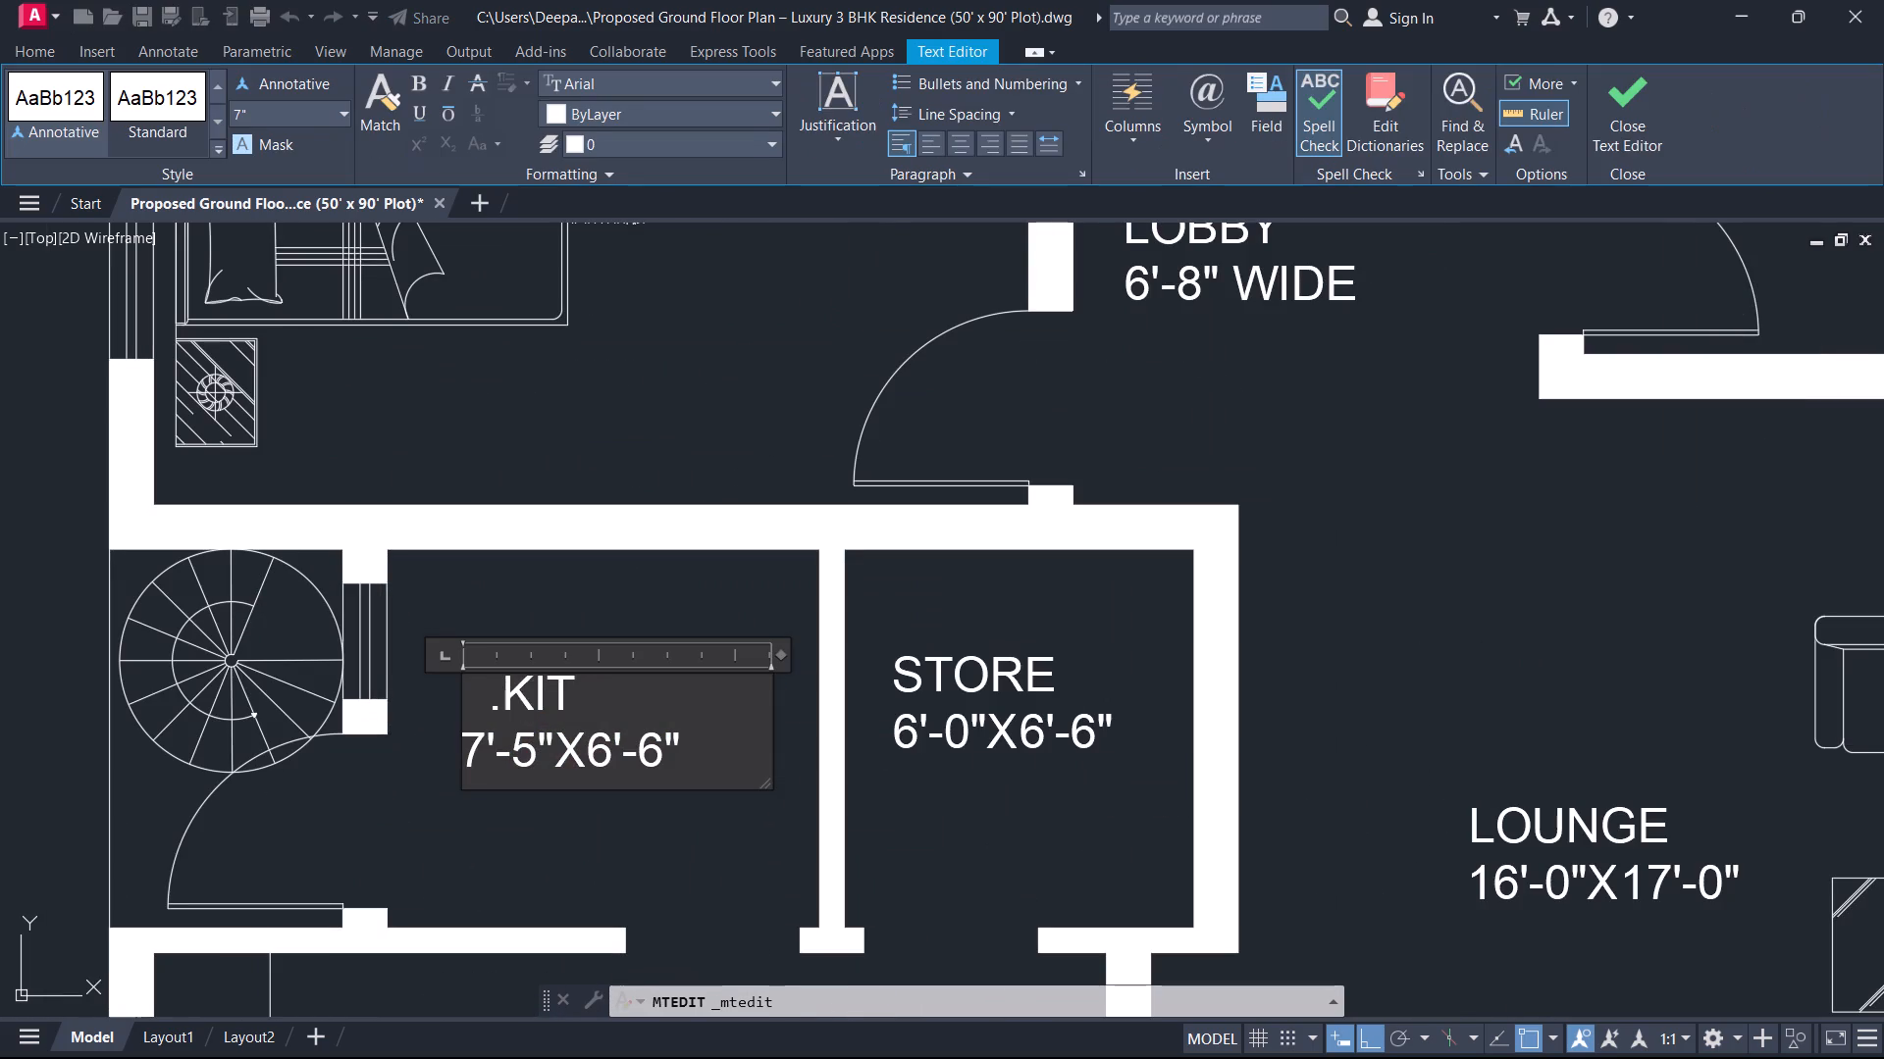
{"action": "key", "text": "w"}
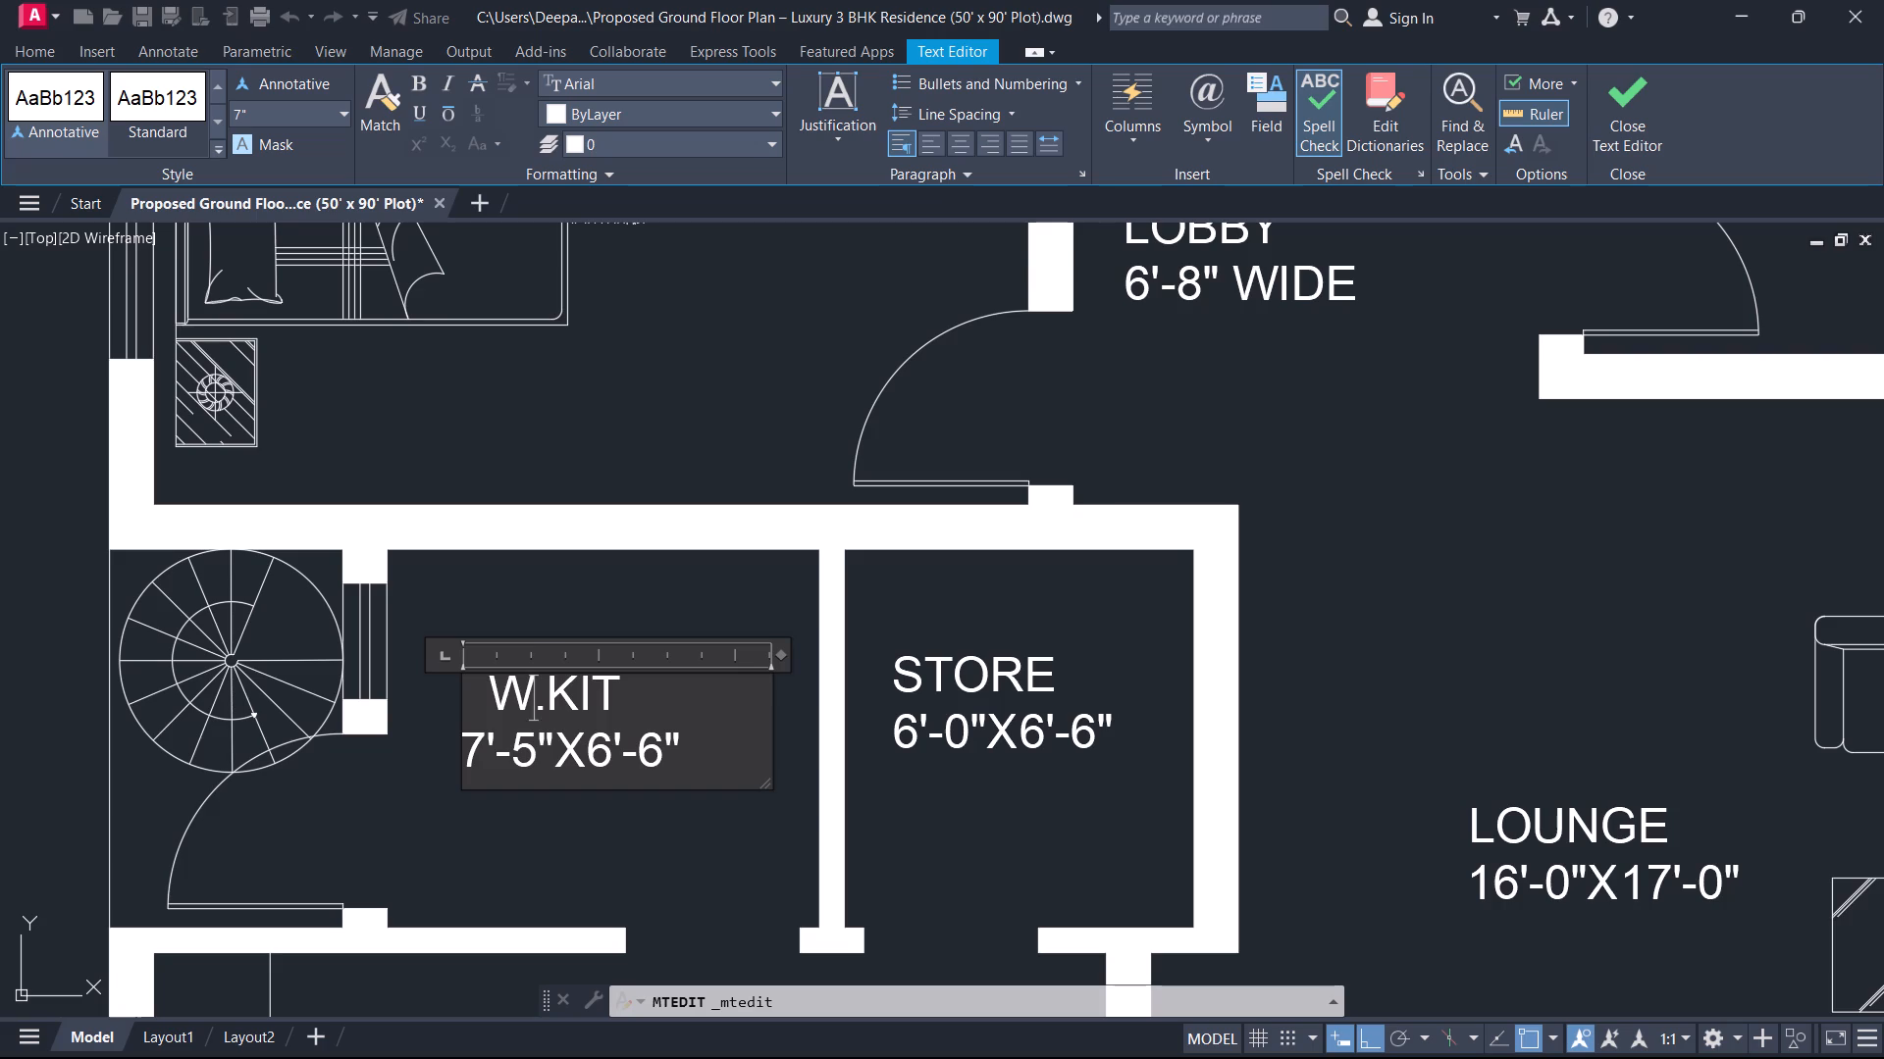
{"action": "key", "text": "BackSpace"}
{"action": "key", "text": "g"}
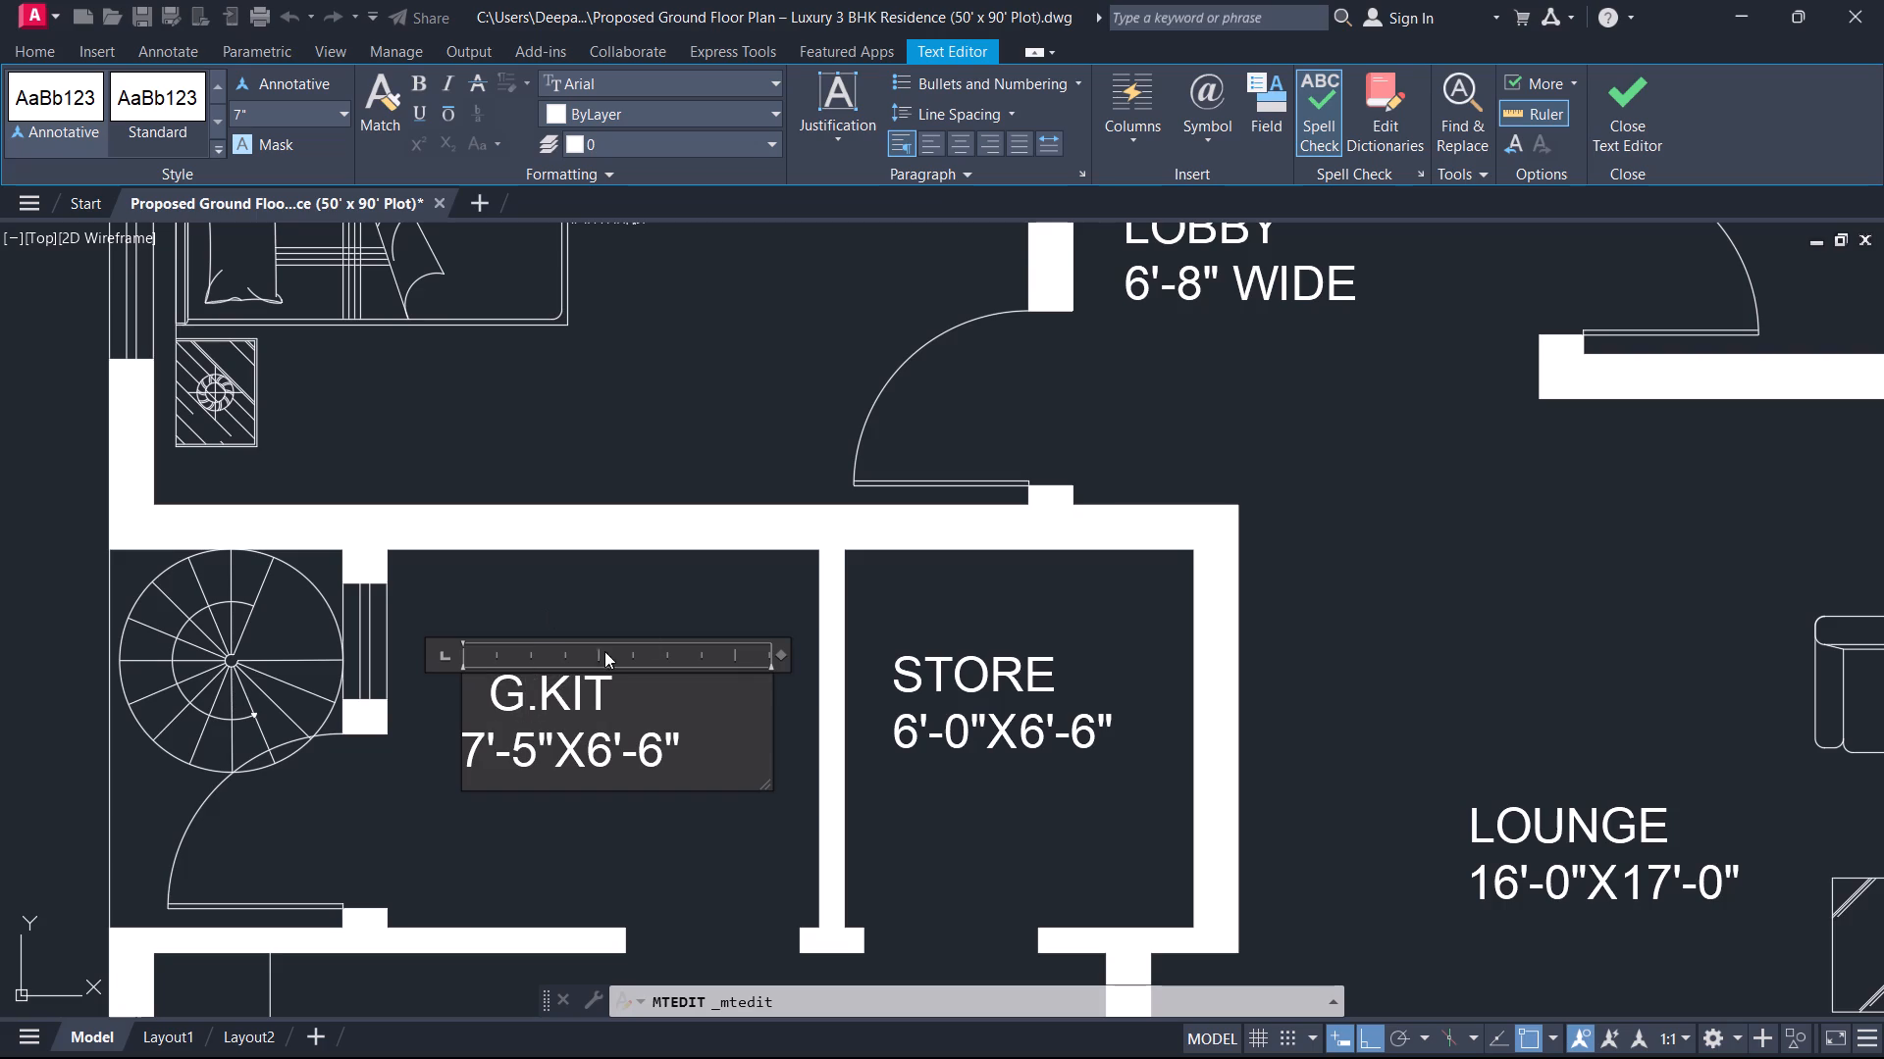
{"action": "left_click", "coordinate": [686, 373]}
Draw a horizontal 2'-6" door leaf line from the lower jamb corner of the GUEST BED opening into its BATH.
{"action": "scroll", "coordinate": [494, 608], "scroll_direction": "down", "scroll_amount": 2}
{"action": "middle_click_drag", "start_coordinate": [702, 710], "coordinate": [291, 614]}
{"action": "scroll", "coordinate": [436, 712], "scroll_direction": "up", "scroll_amount": 1}
{"action": "middle_click_drag", "start_coordinate": [436, 712], "coordinate": [371, 469]}
{"action": "scroll", "coordinate": [371, 469], "scroll_direction": "down", "scroll_amount": 1}
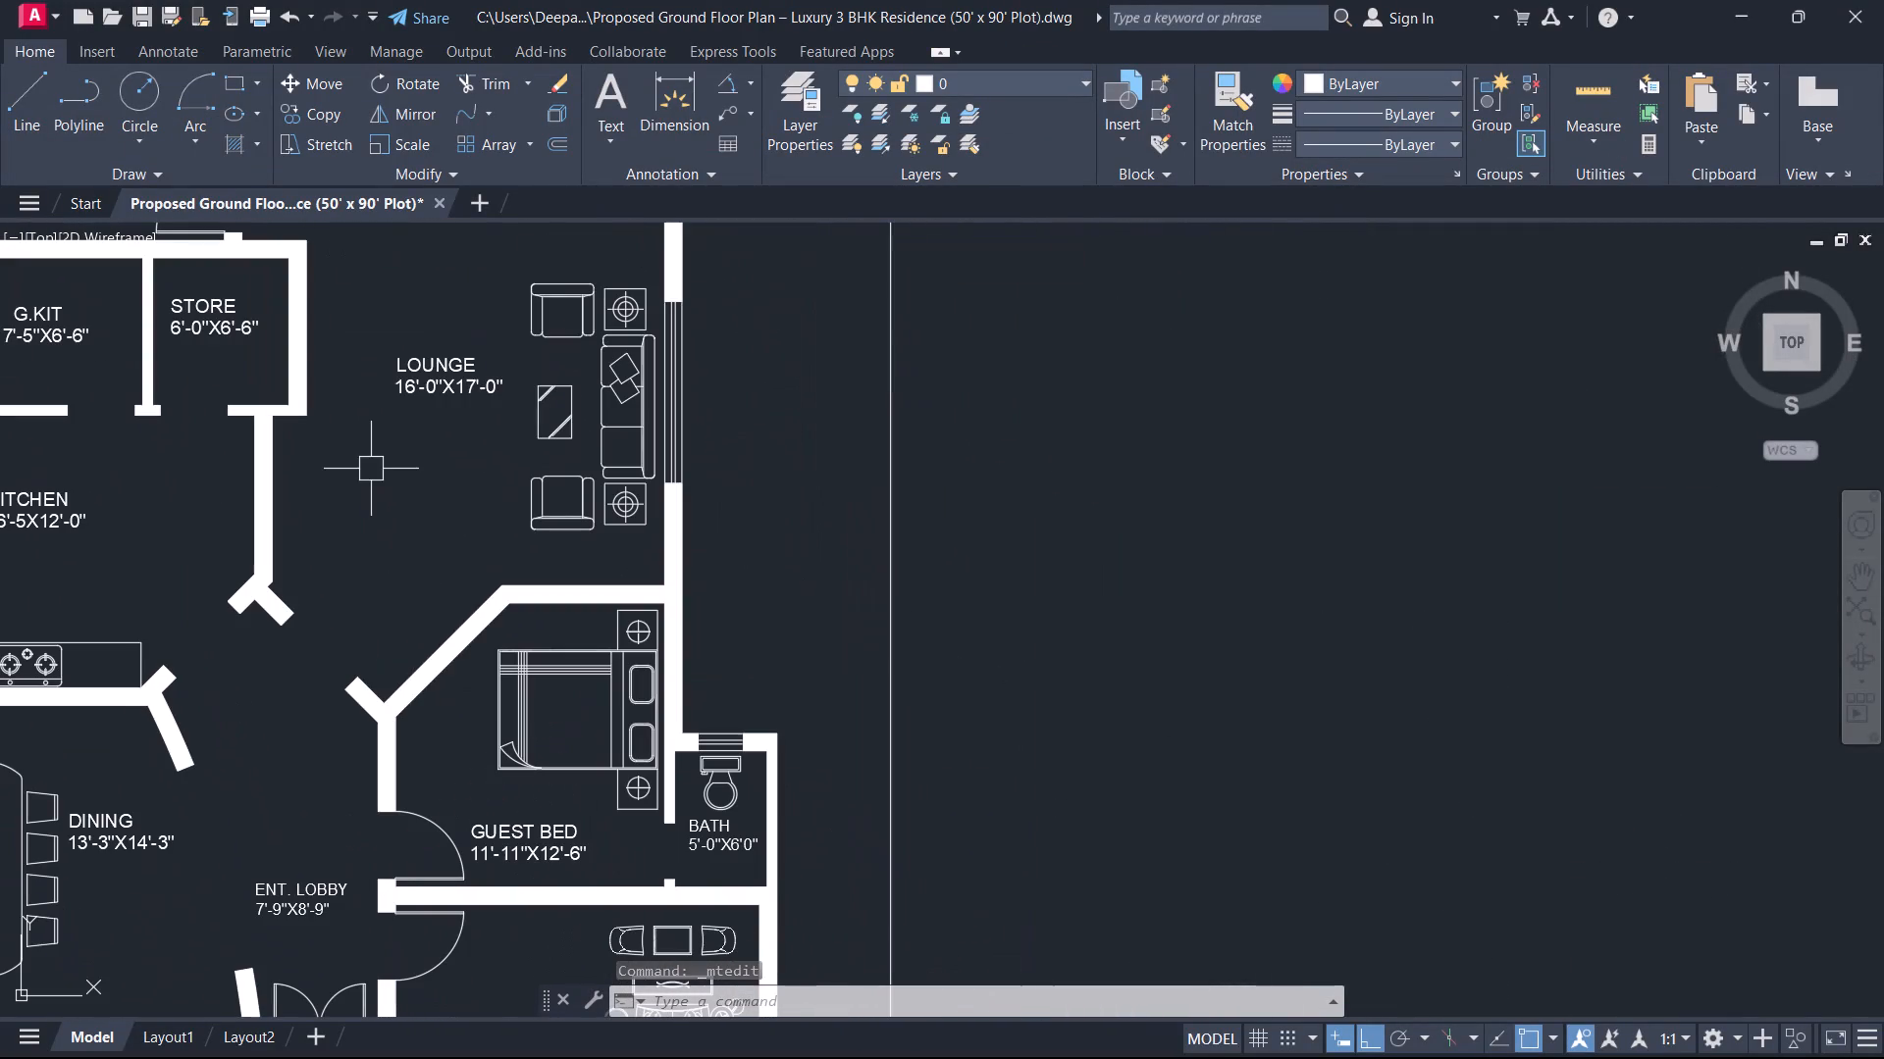
{"action": "middle_click_drag", "start_coordinate": [426, 746], "coordinate": [458, 773]}
{"action": "middle_click_drag", "start_coordinate": [541, 809], "coordinate": [472, 637]}
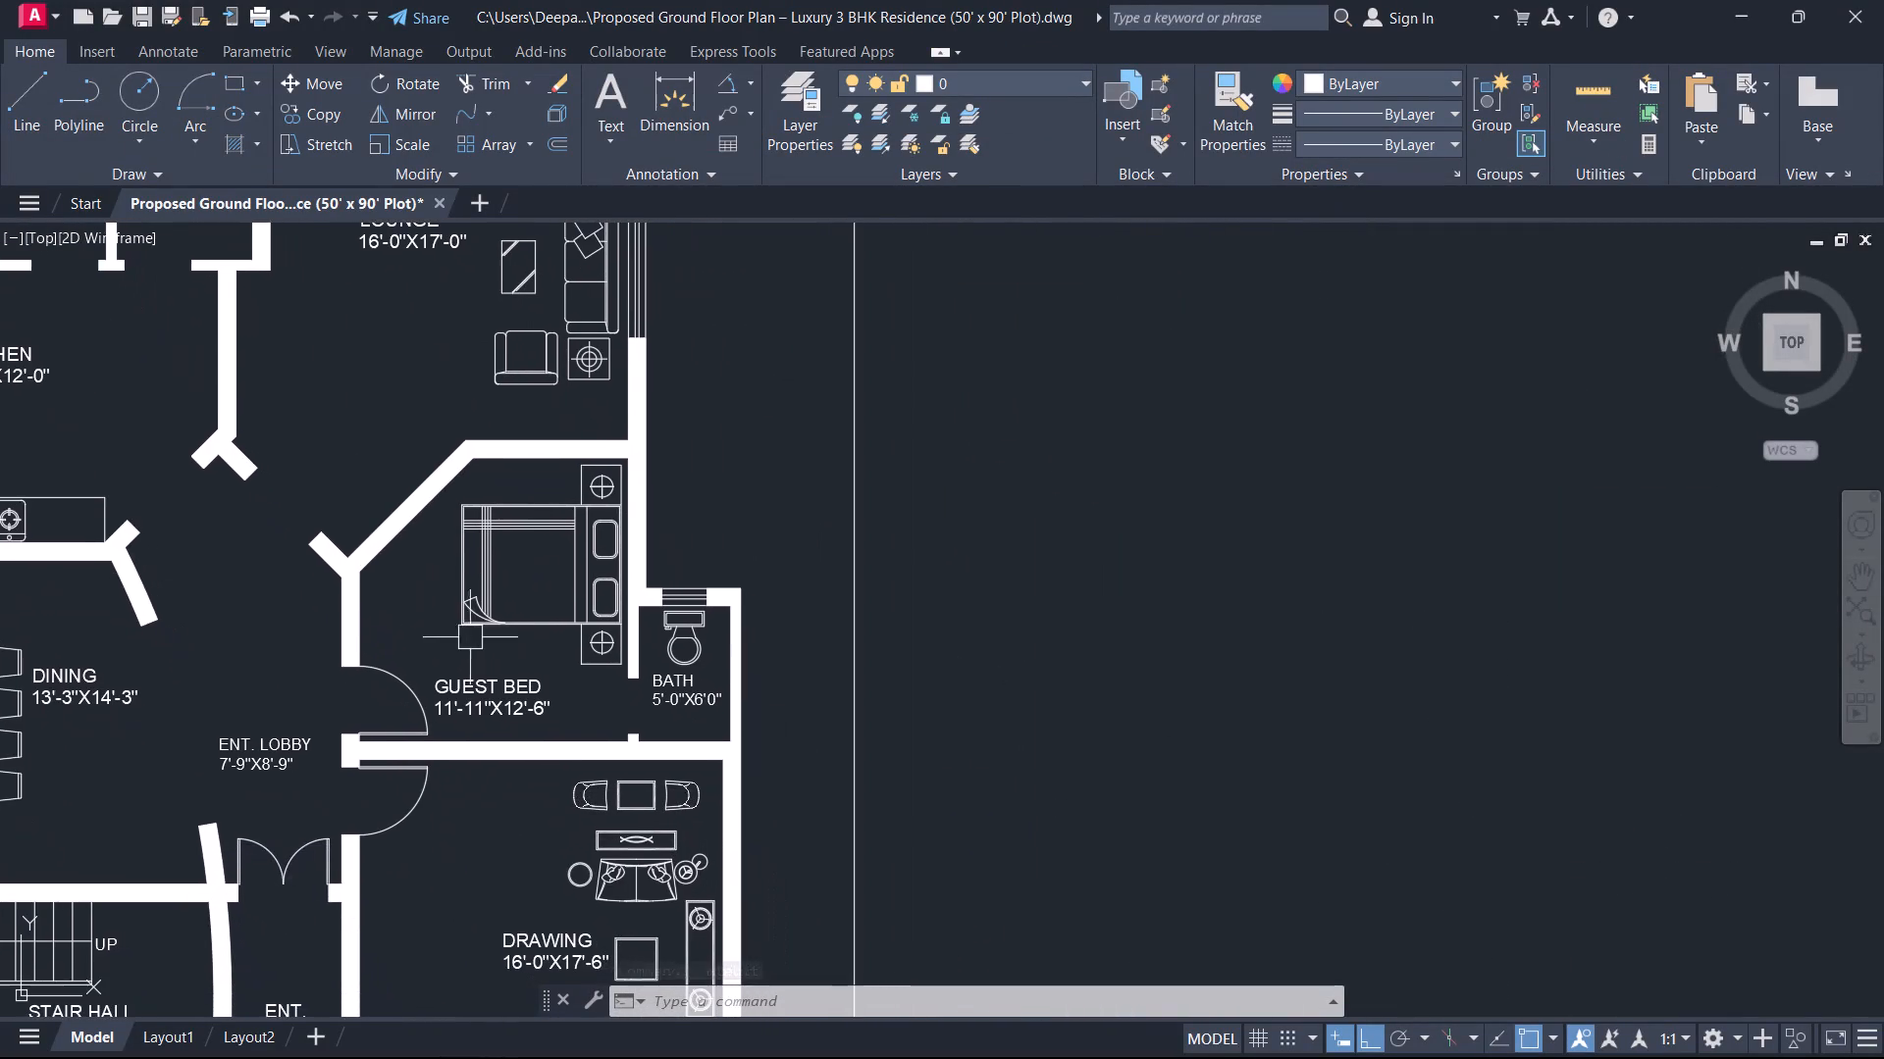
{"action": "scroll", "coordinate": [643, 749], "scroll_direction": "up", "scroll_amount": 3}
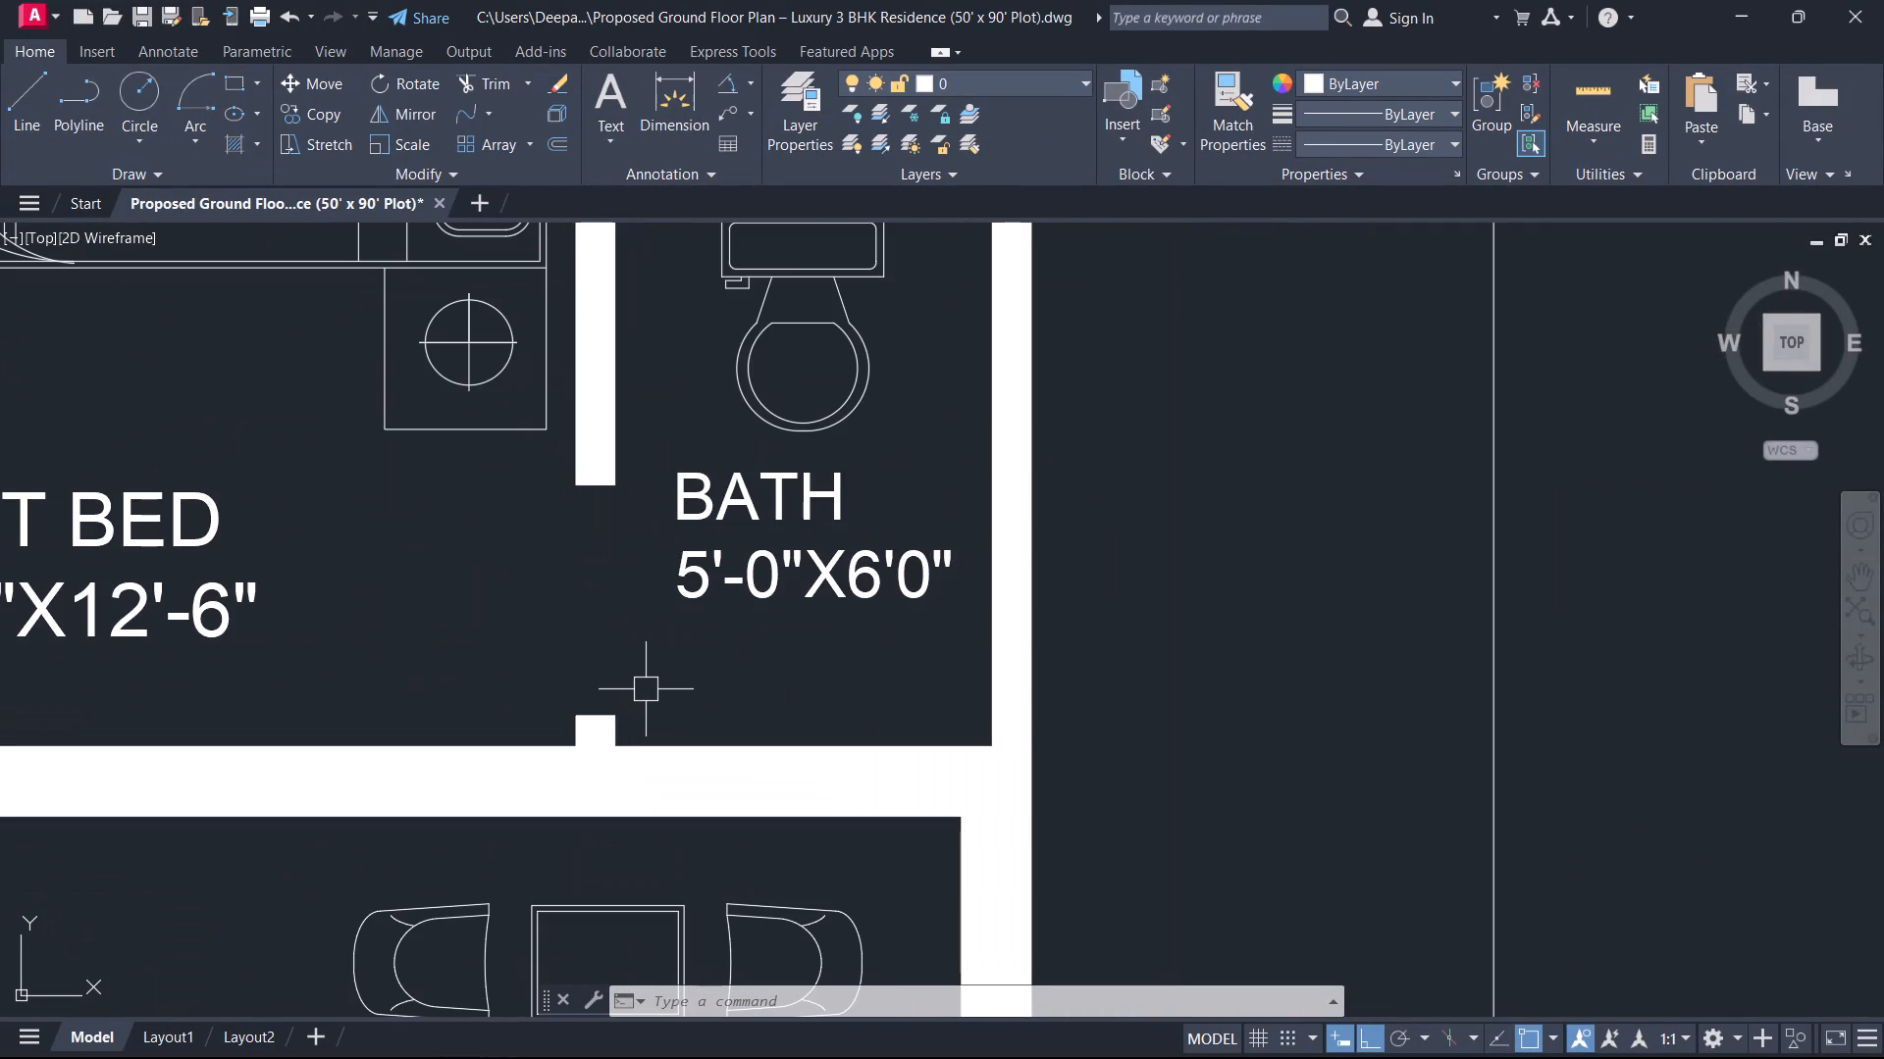
{"action": "type", "text": "L"}
{"action": "key", "text": "space"}
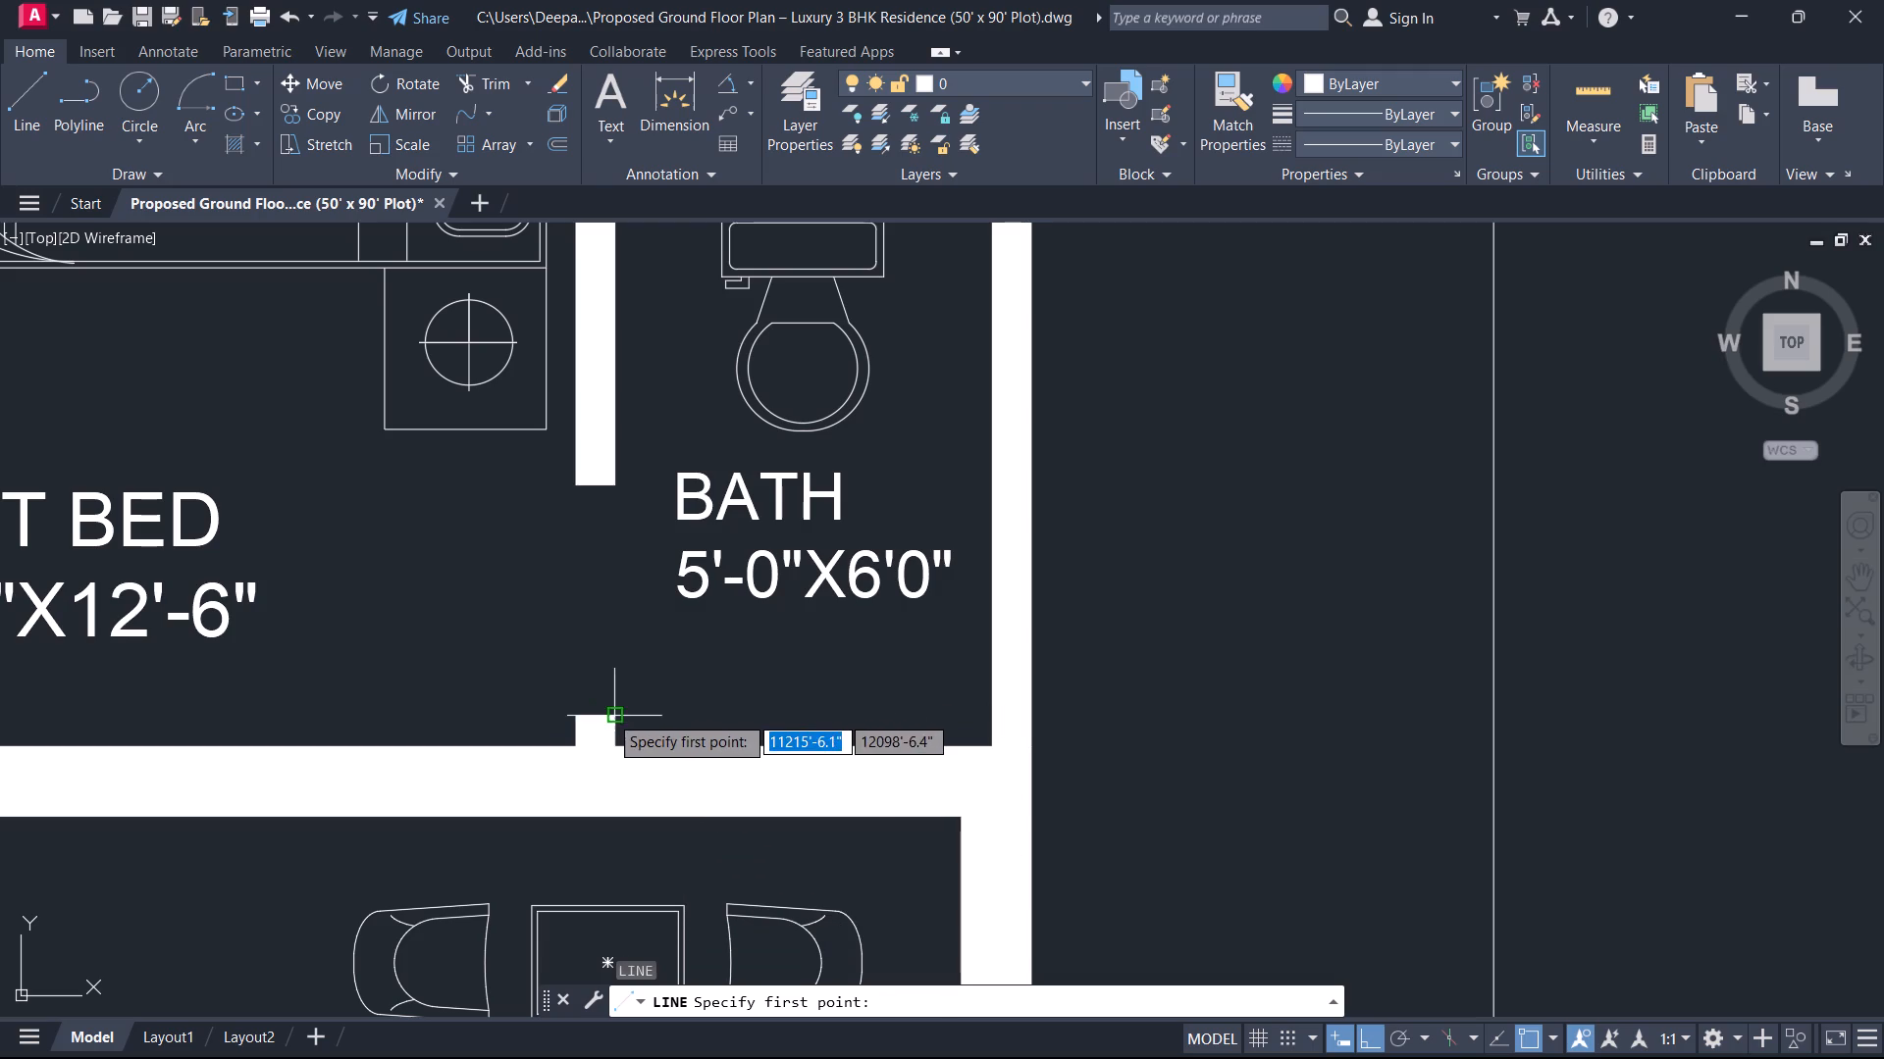
{"action": "left_click", "coordinate": [614, 714]}
{"action": "type", "text": "2'6"}
{"action": "key", "text": "Return"}
{"action": "key", "text": "Escape"}
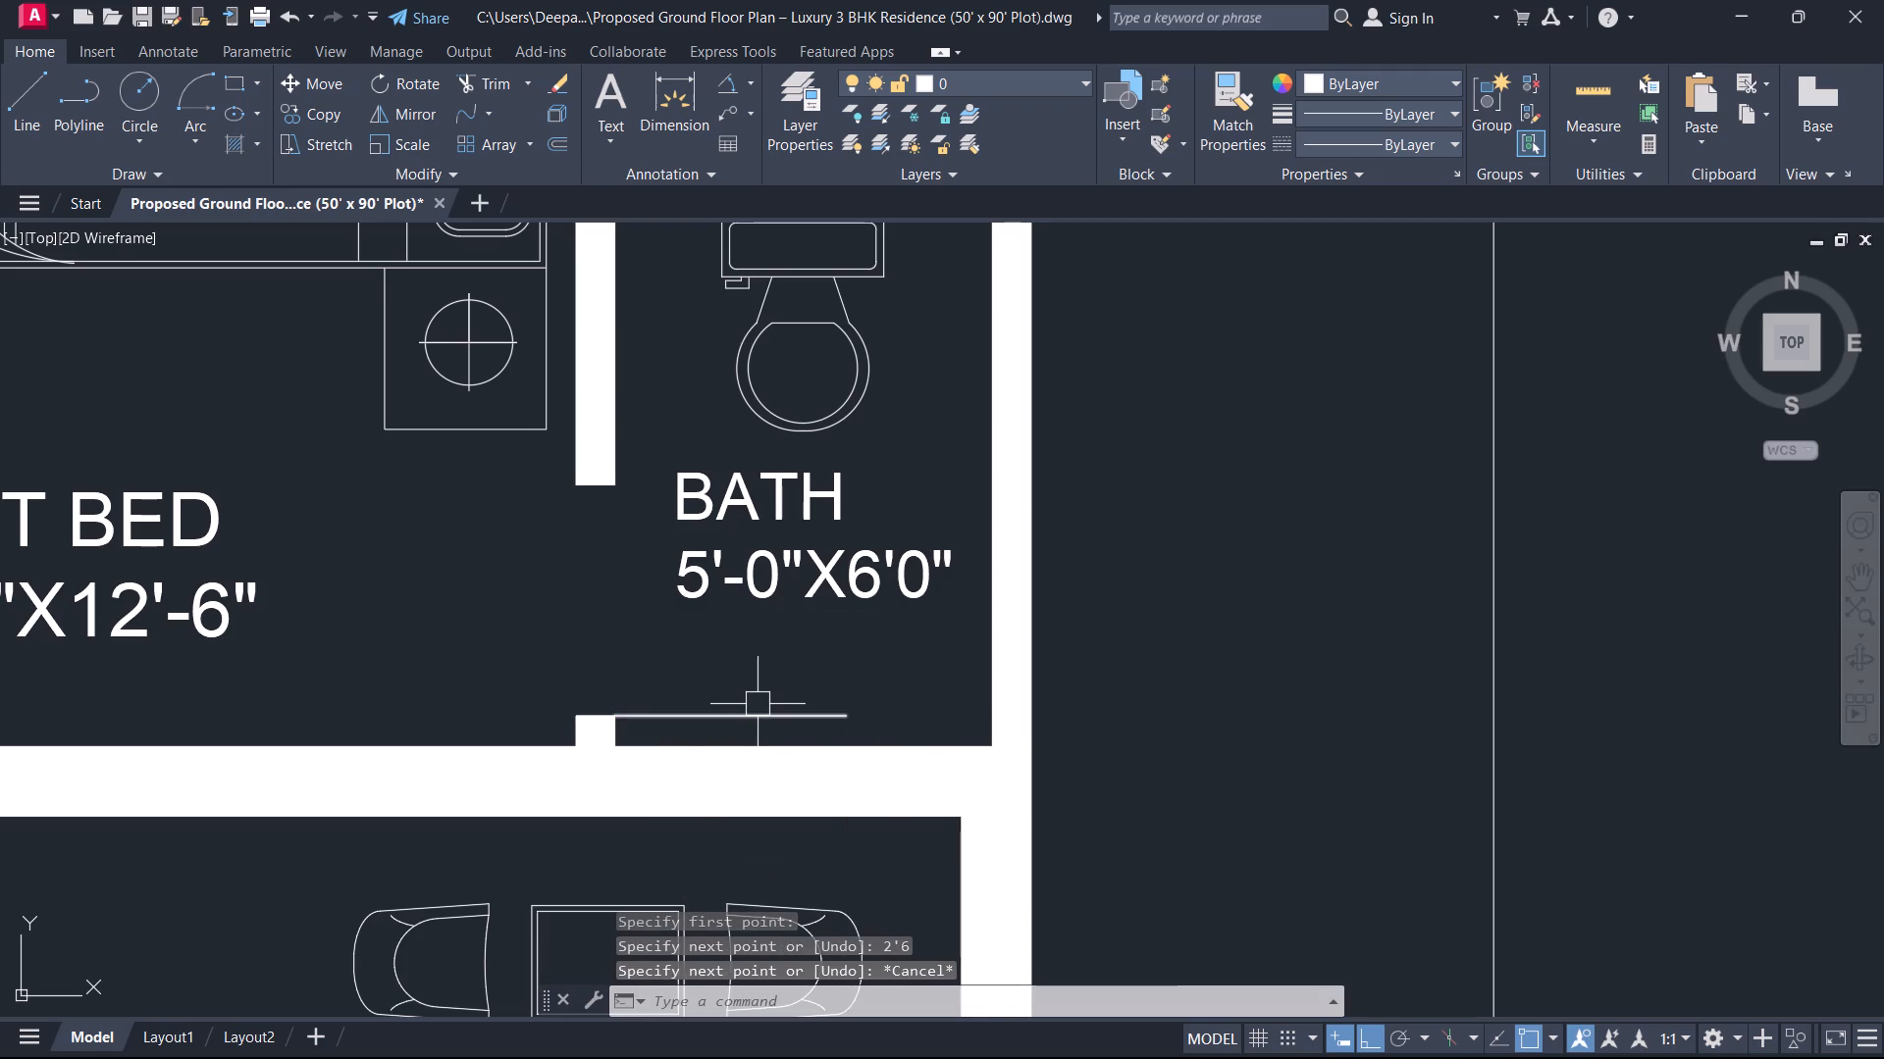
Offset the guest bath door leaf line 1" upward to give the leaf its thickness.
{"action": "type", "text": "O 1"}
{"action": "key", "text": "Return"}
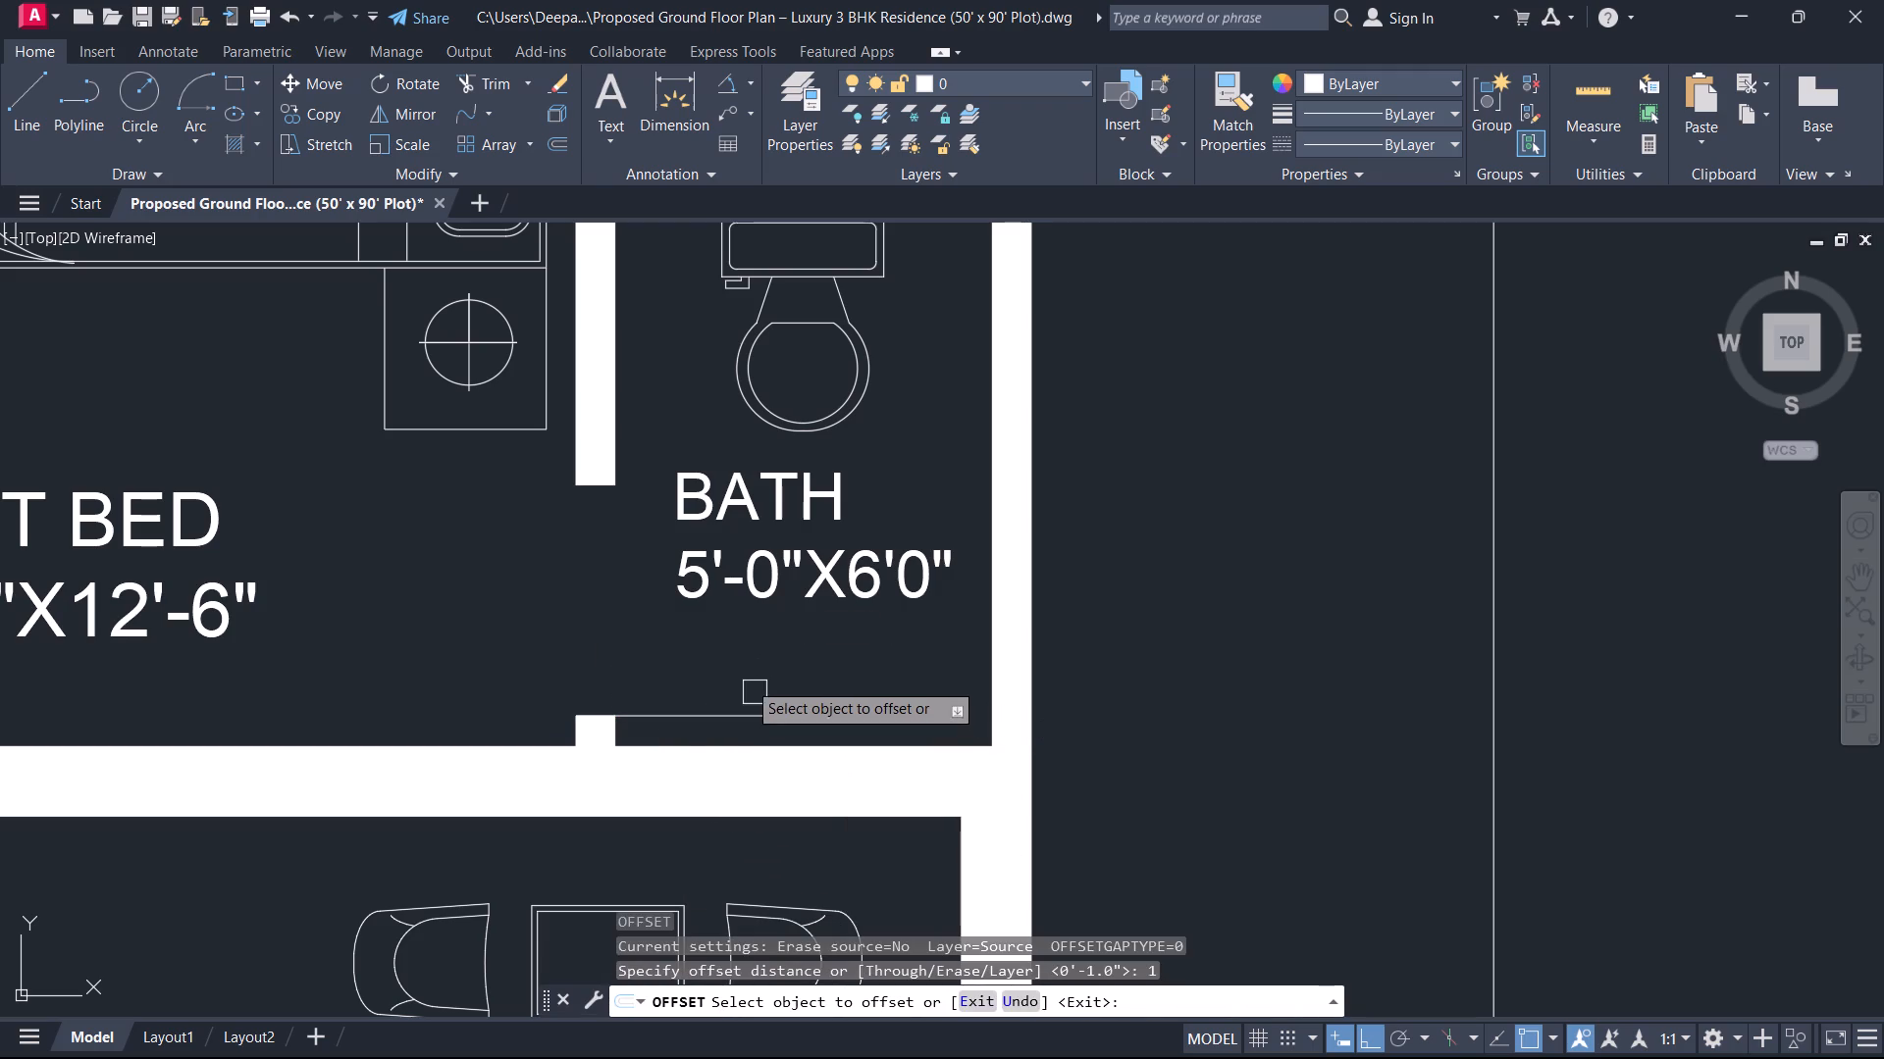
{"action": "left_click", "coordinate": [740, 706]}
{"action": "left_click", "coordinate": [751, 671]}
{"action": "key", "text": "Escape"}
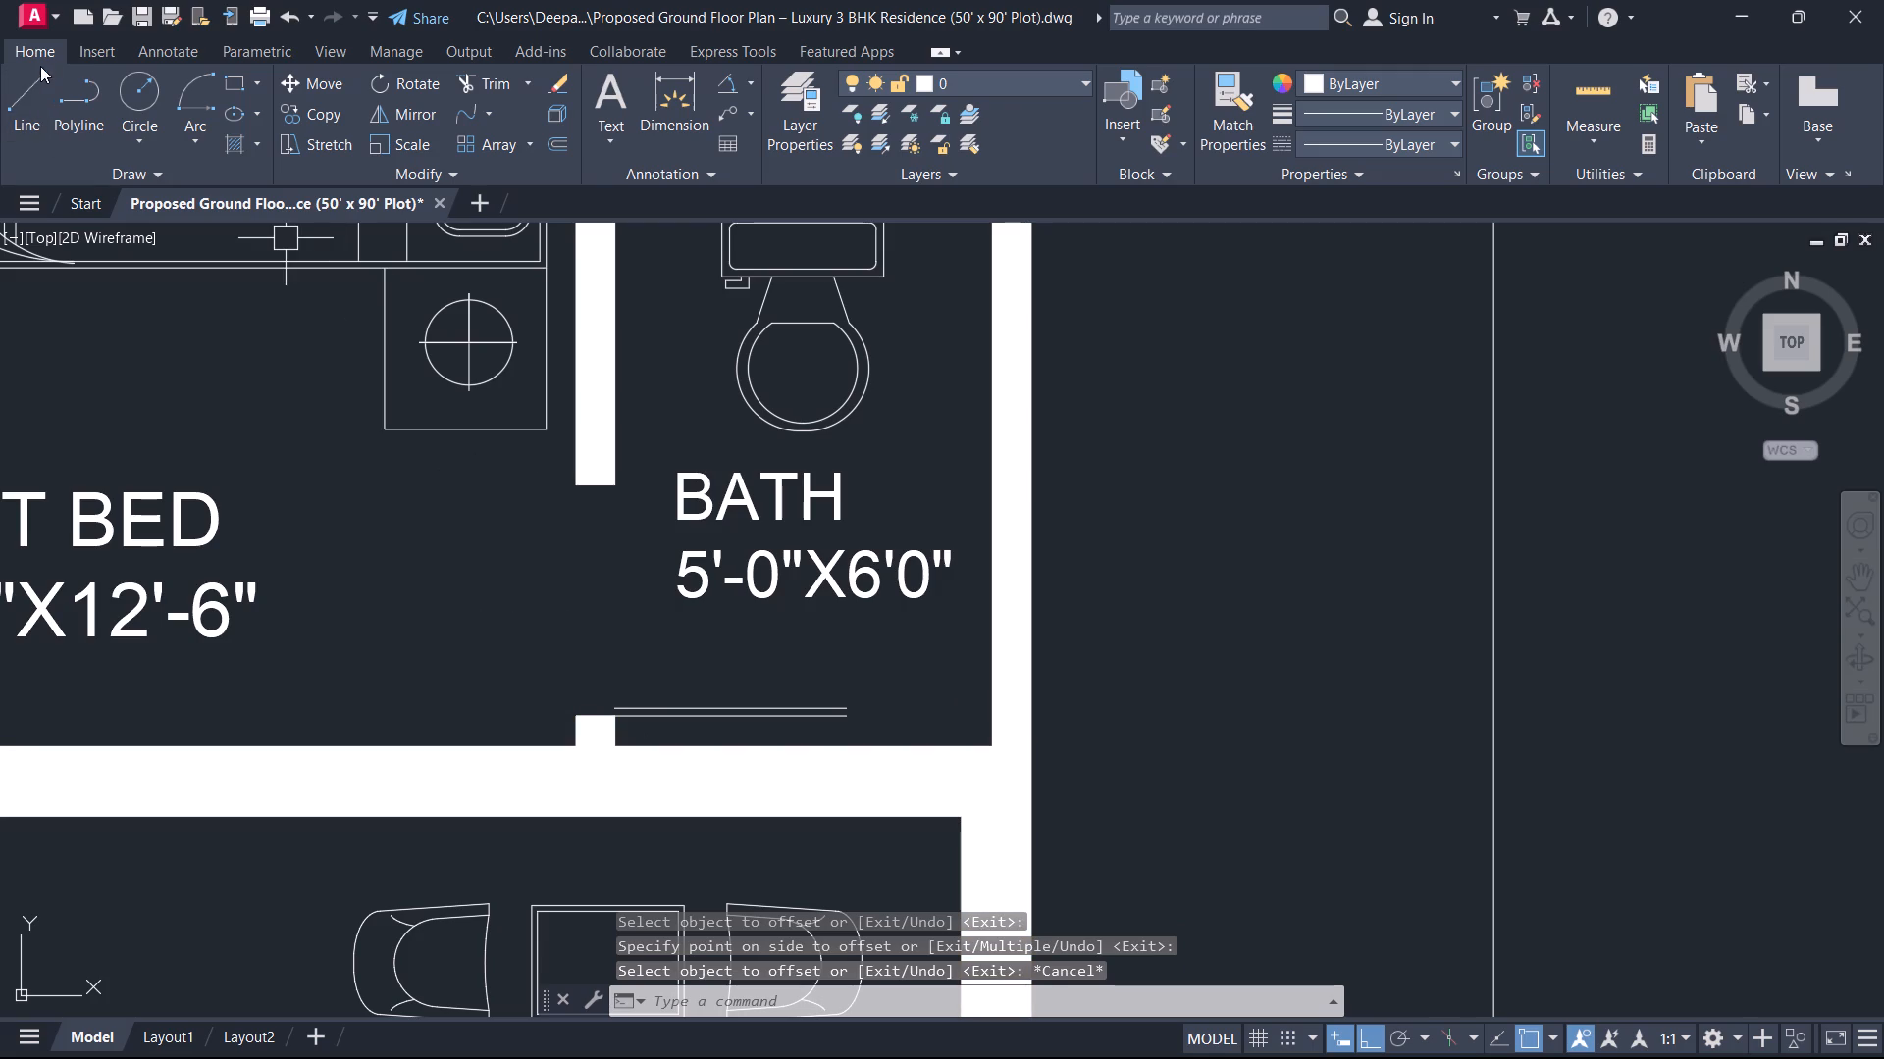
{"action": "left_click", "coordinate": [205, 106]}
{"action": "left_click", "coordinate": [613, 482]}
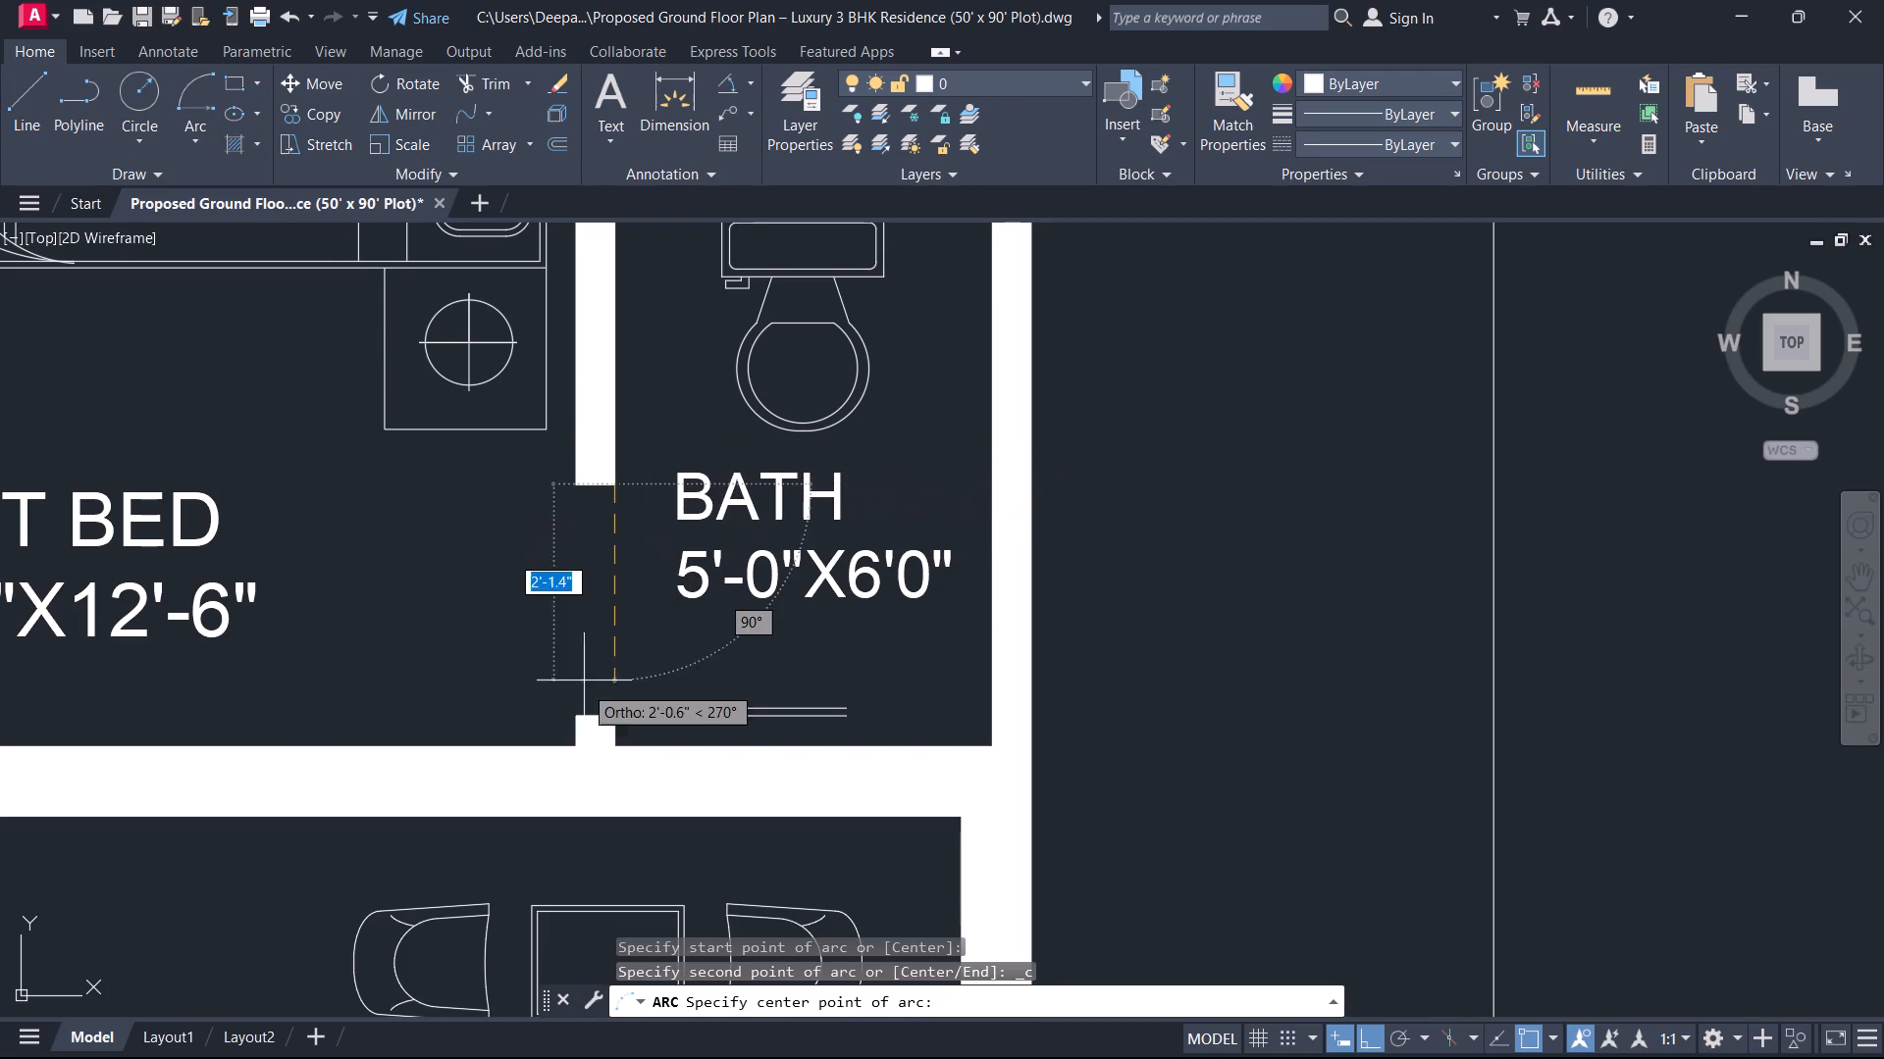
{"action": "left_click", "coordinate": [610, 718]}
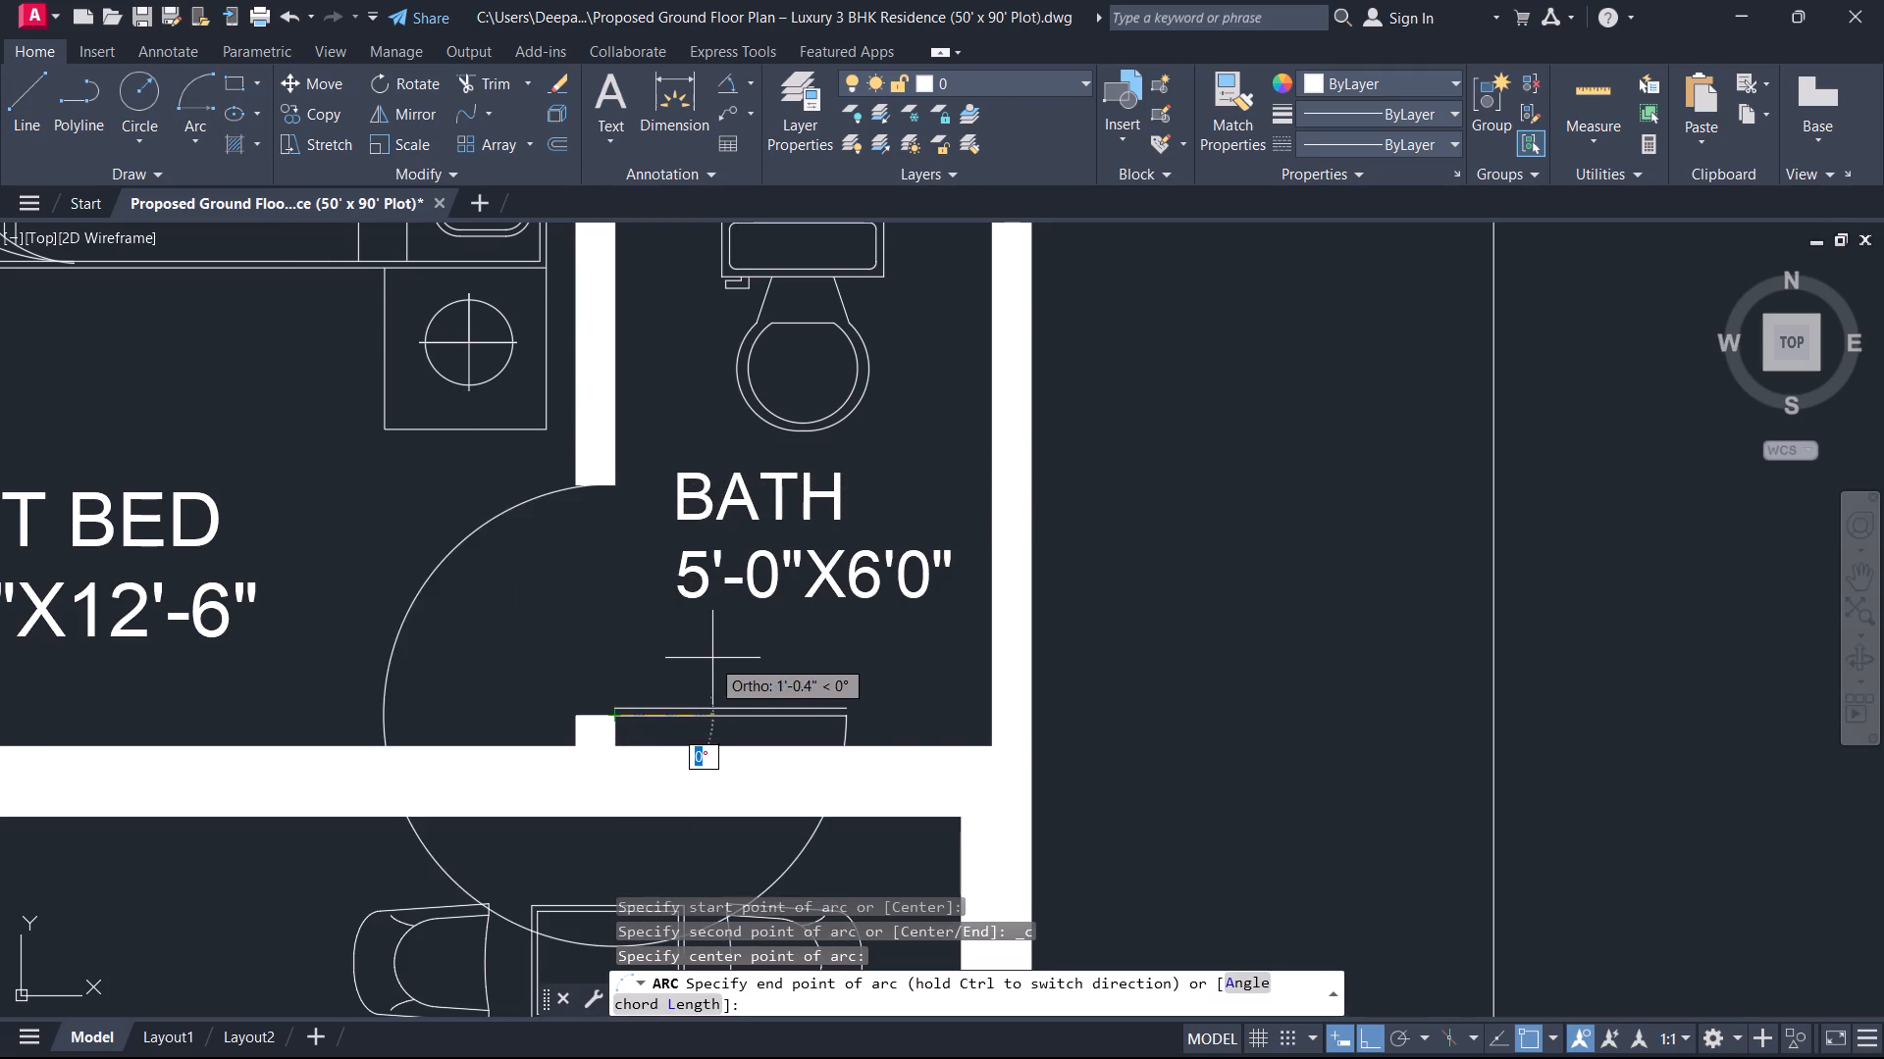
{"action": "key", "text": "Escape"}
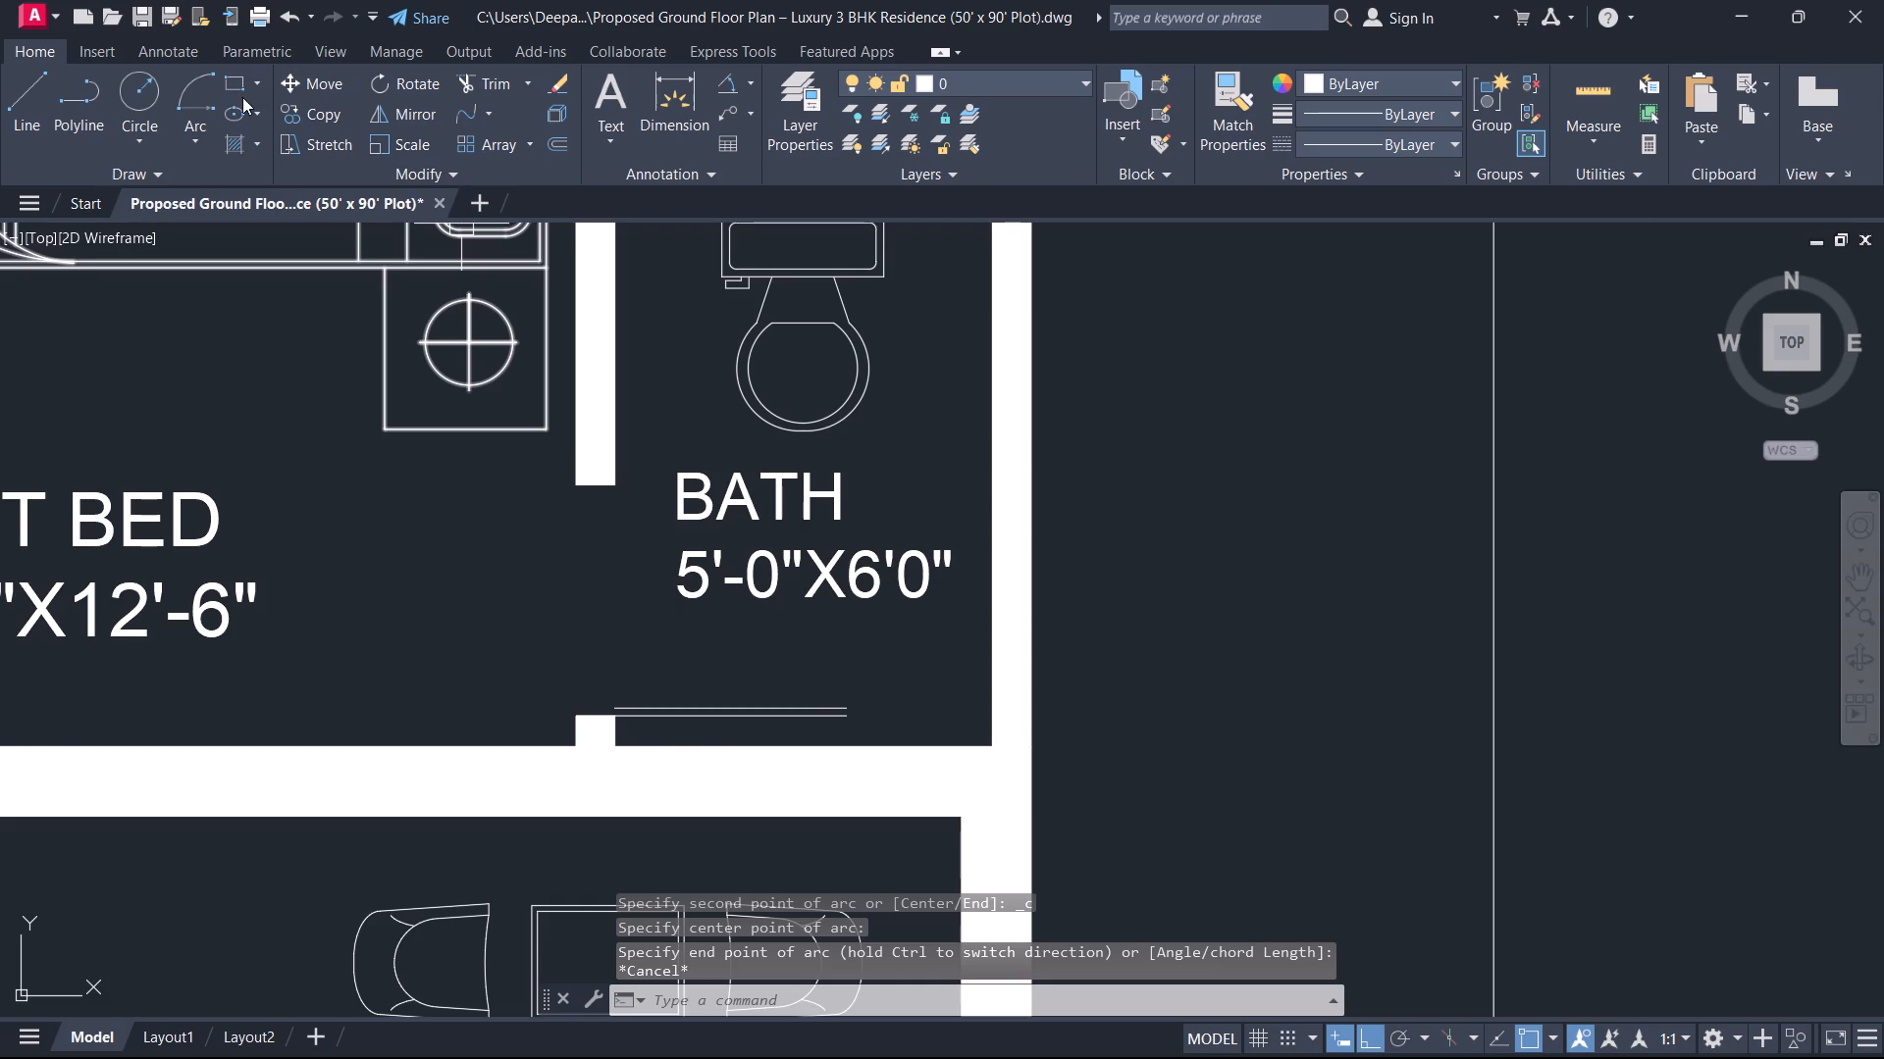
Draw the guest bath door's swing arc from the leaf's free end to the upper jamb, centred on the hinge corner.
{"action": "left_click", "coordinate": [181, 90]}
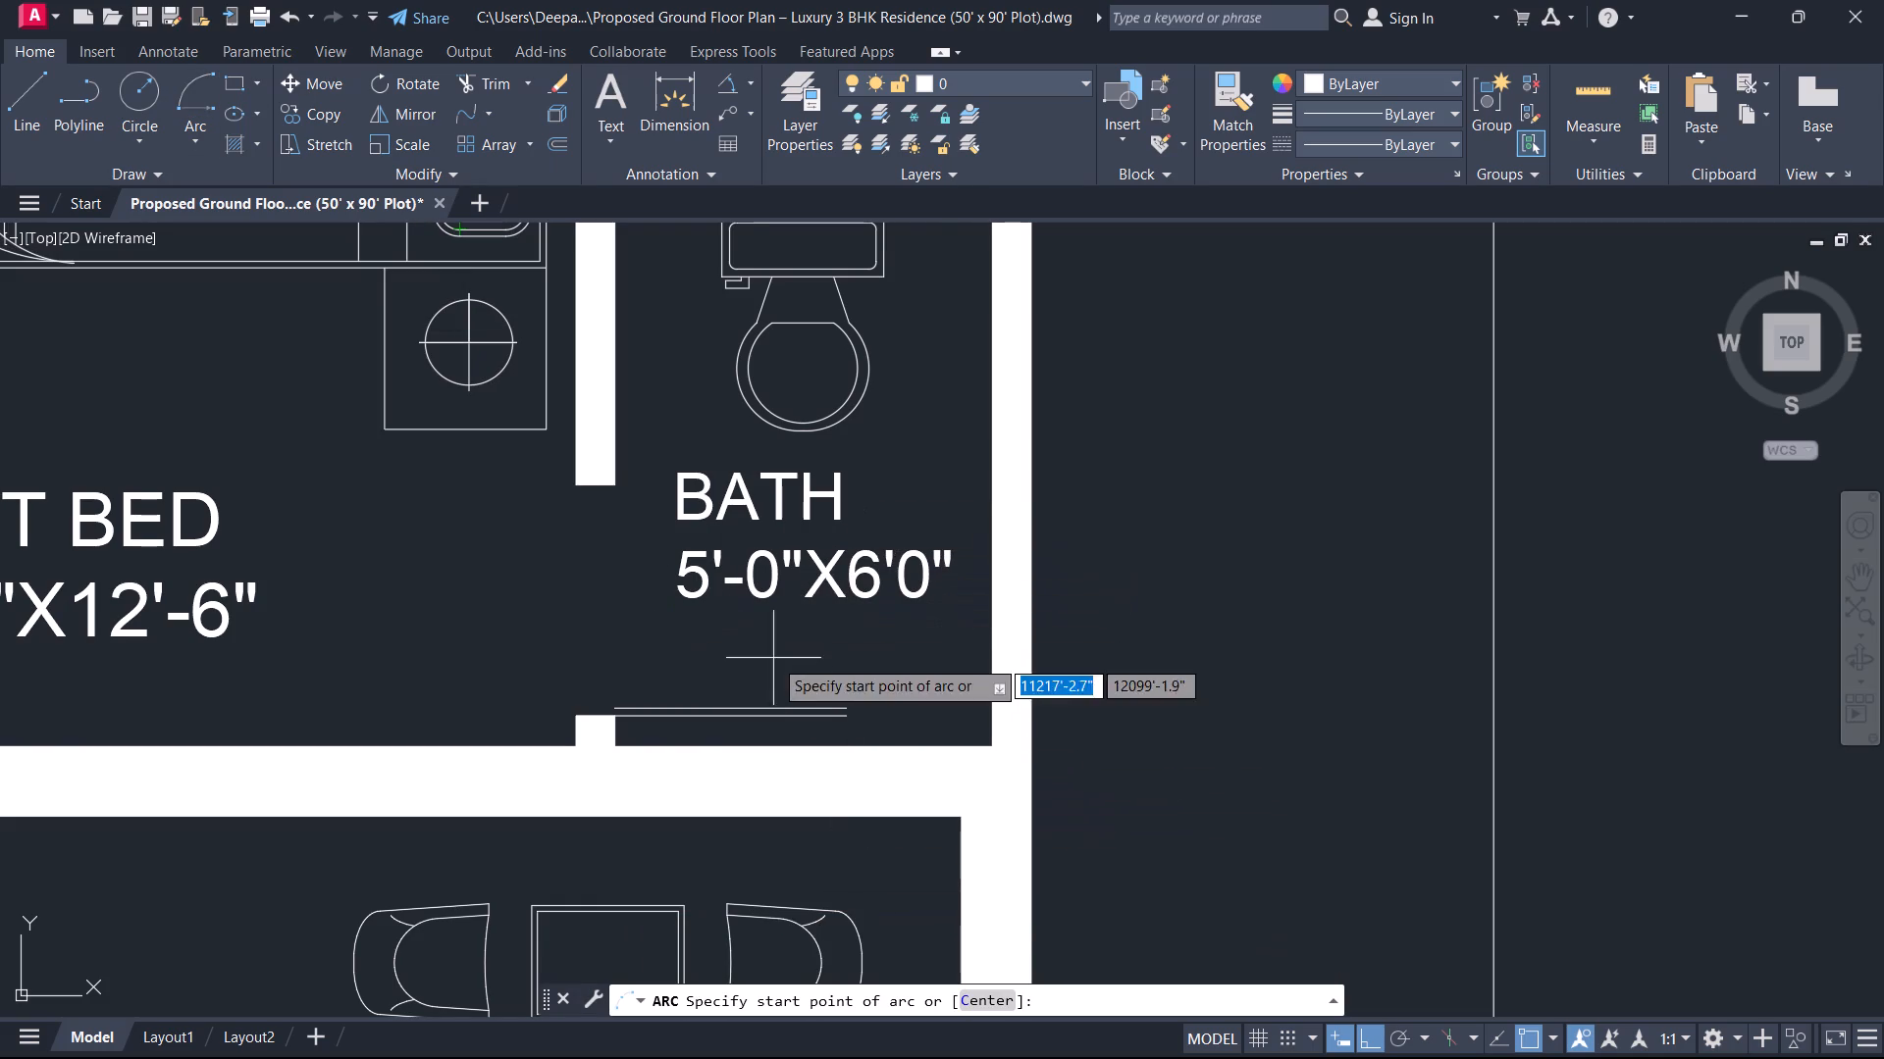
{"action": "left_click", "coordinate": [842, 715]}
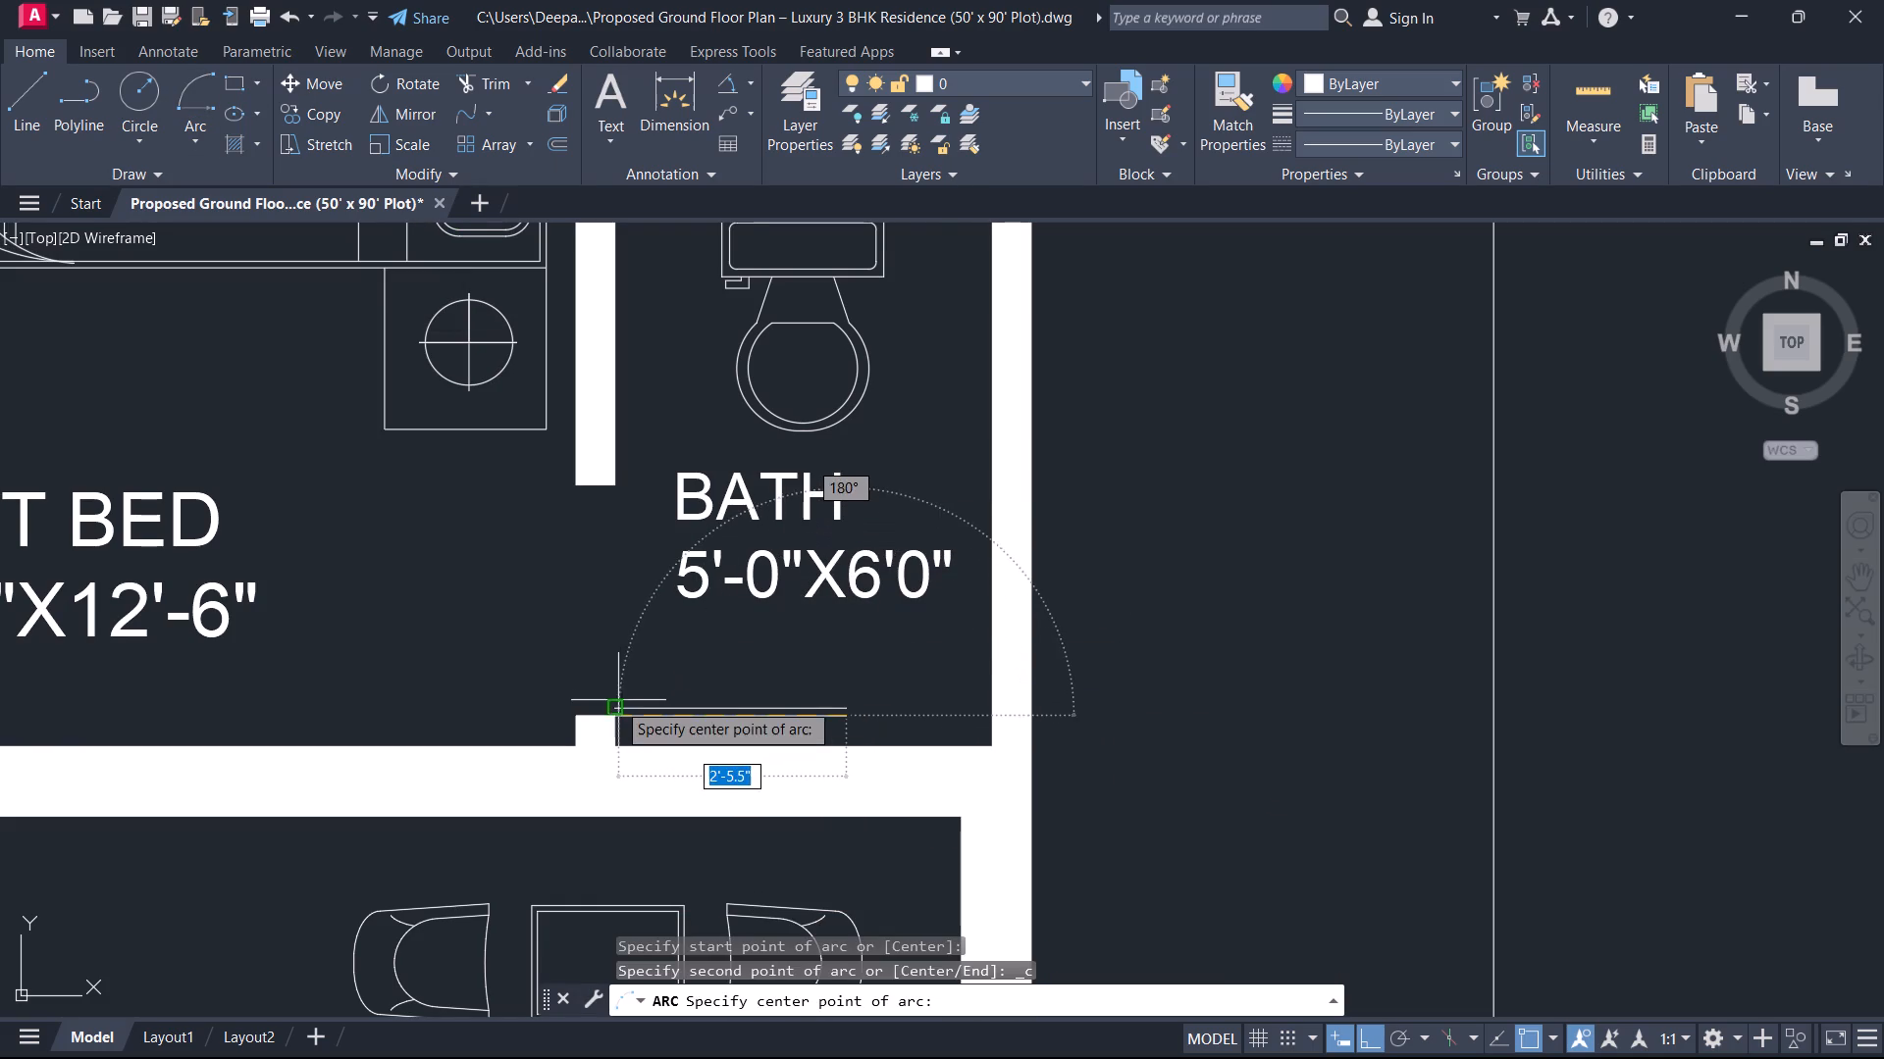
{"action": "left_click", "coordinate": [615, 717]}
{"action": "left_click", "coordinate": [603, 601]}
{"action": "key", "text": "Escape"}
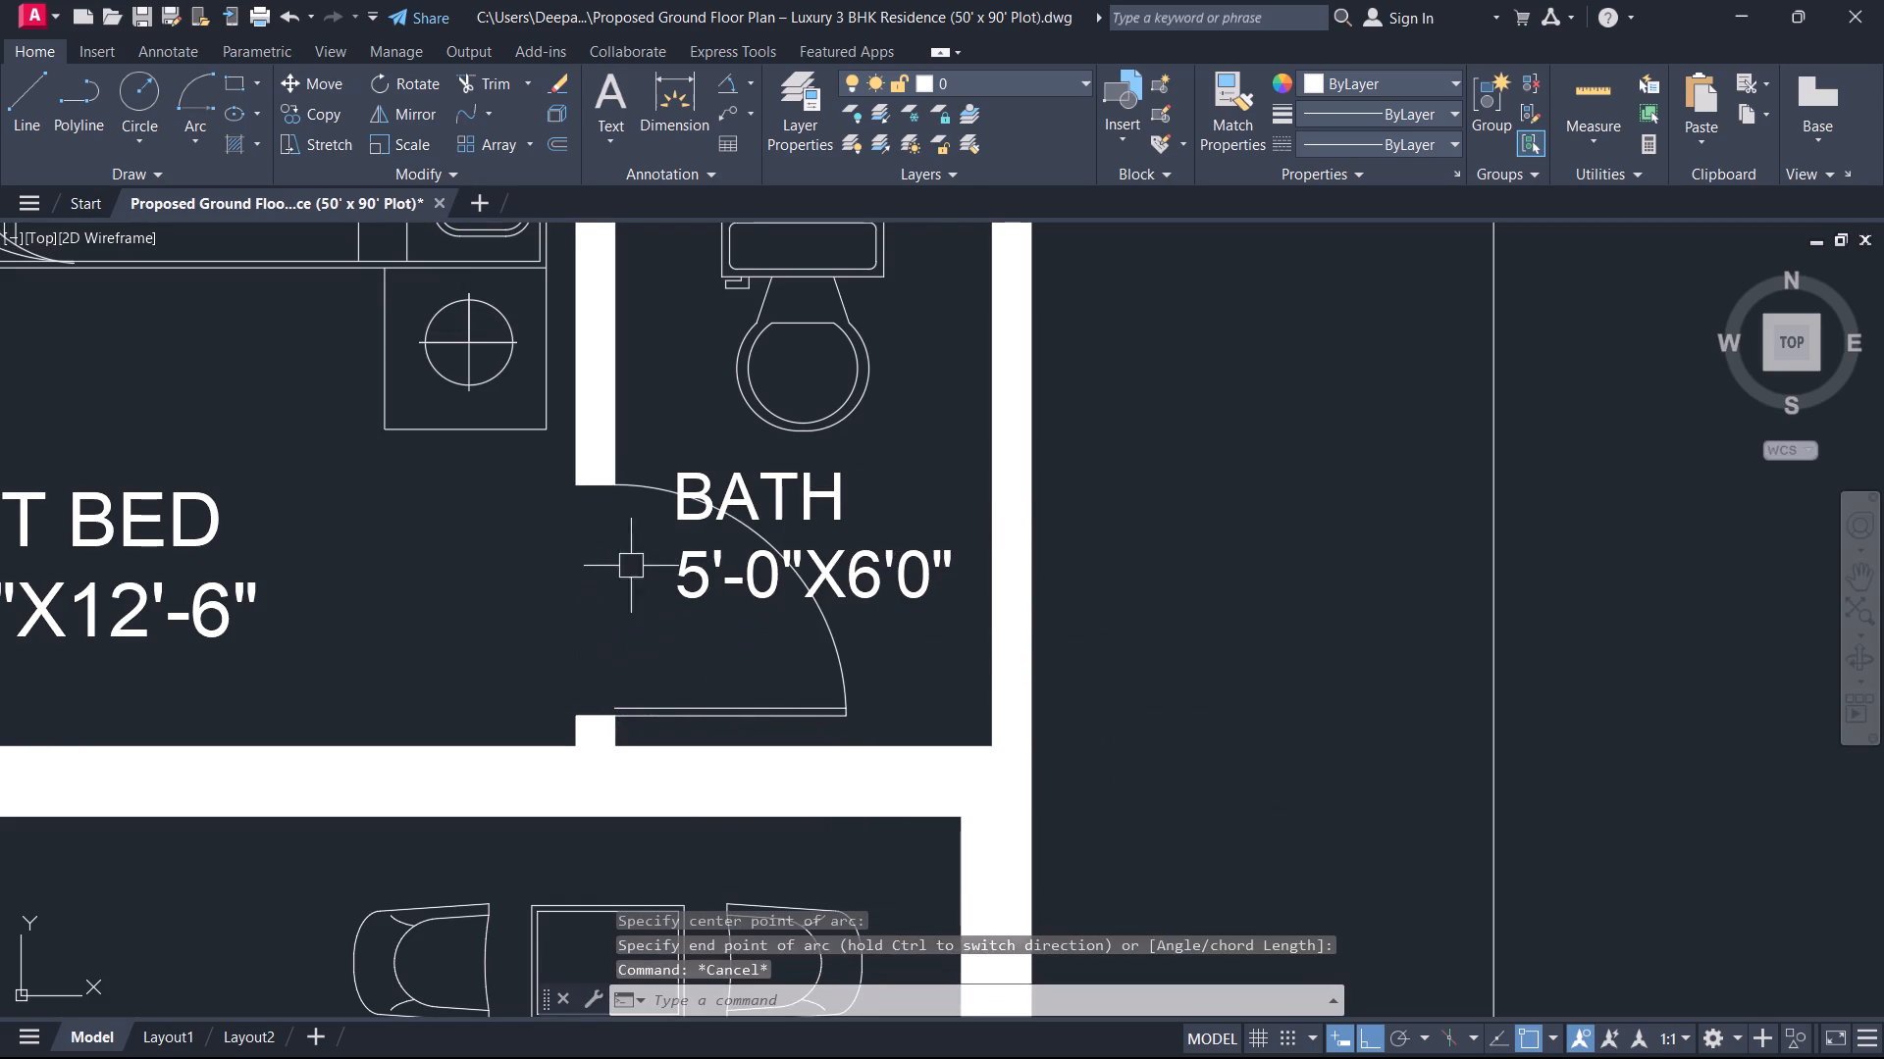
Move the guest BATH label up about 1'-7", clear of the door swing.
{"action": "middle_click_drag", "start_coordinate": [690, 496], "coordinate": [441, 690]}
{"action": "scroll", "coordinate": [509, 682], "scroll_direction": "up", "scroll_amount": 1}
{"action": "left_click", "coordinate": [510, 682]}
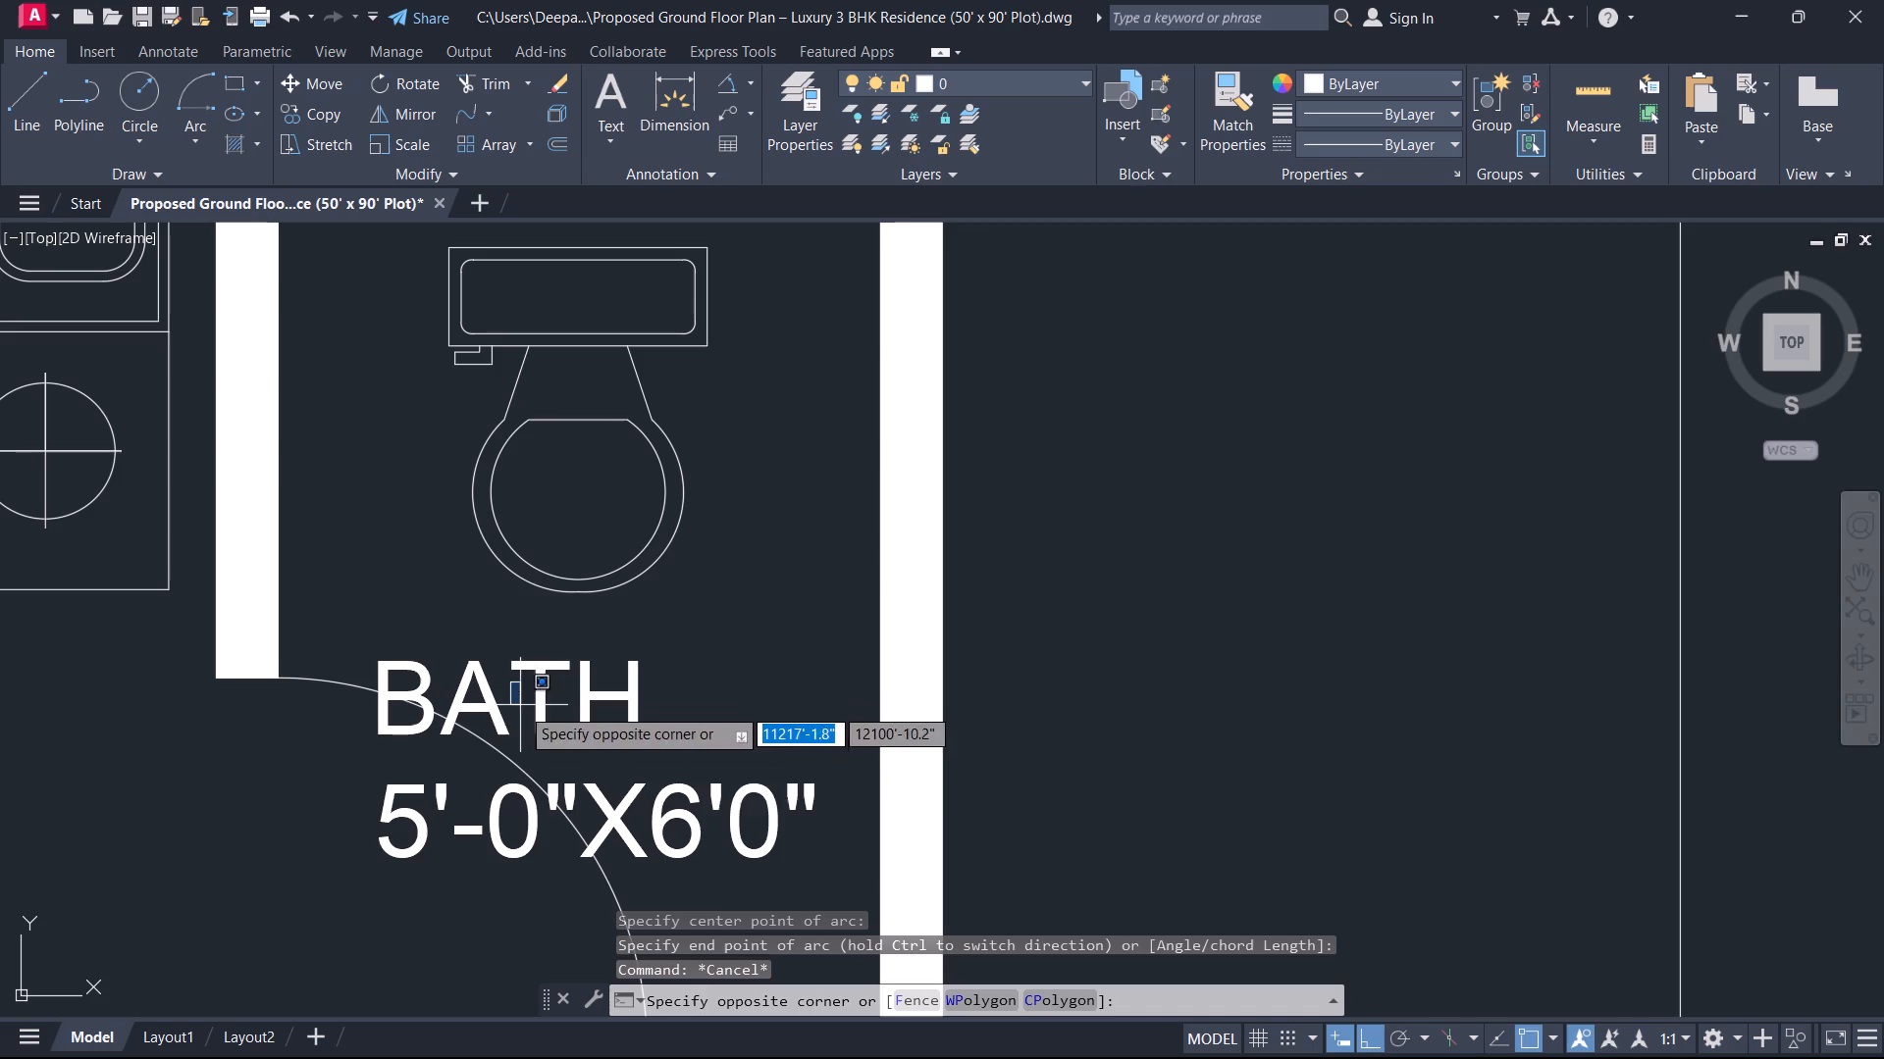
{"action": "left_click", "coordinate": [499, 649]}
{"action": "left_click", "coordinate": [602, 698]}
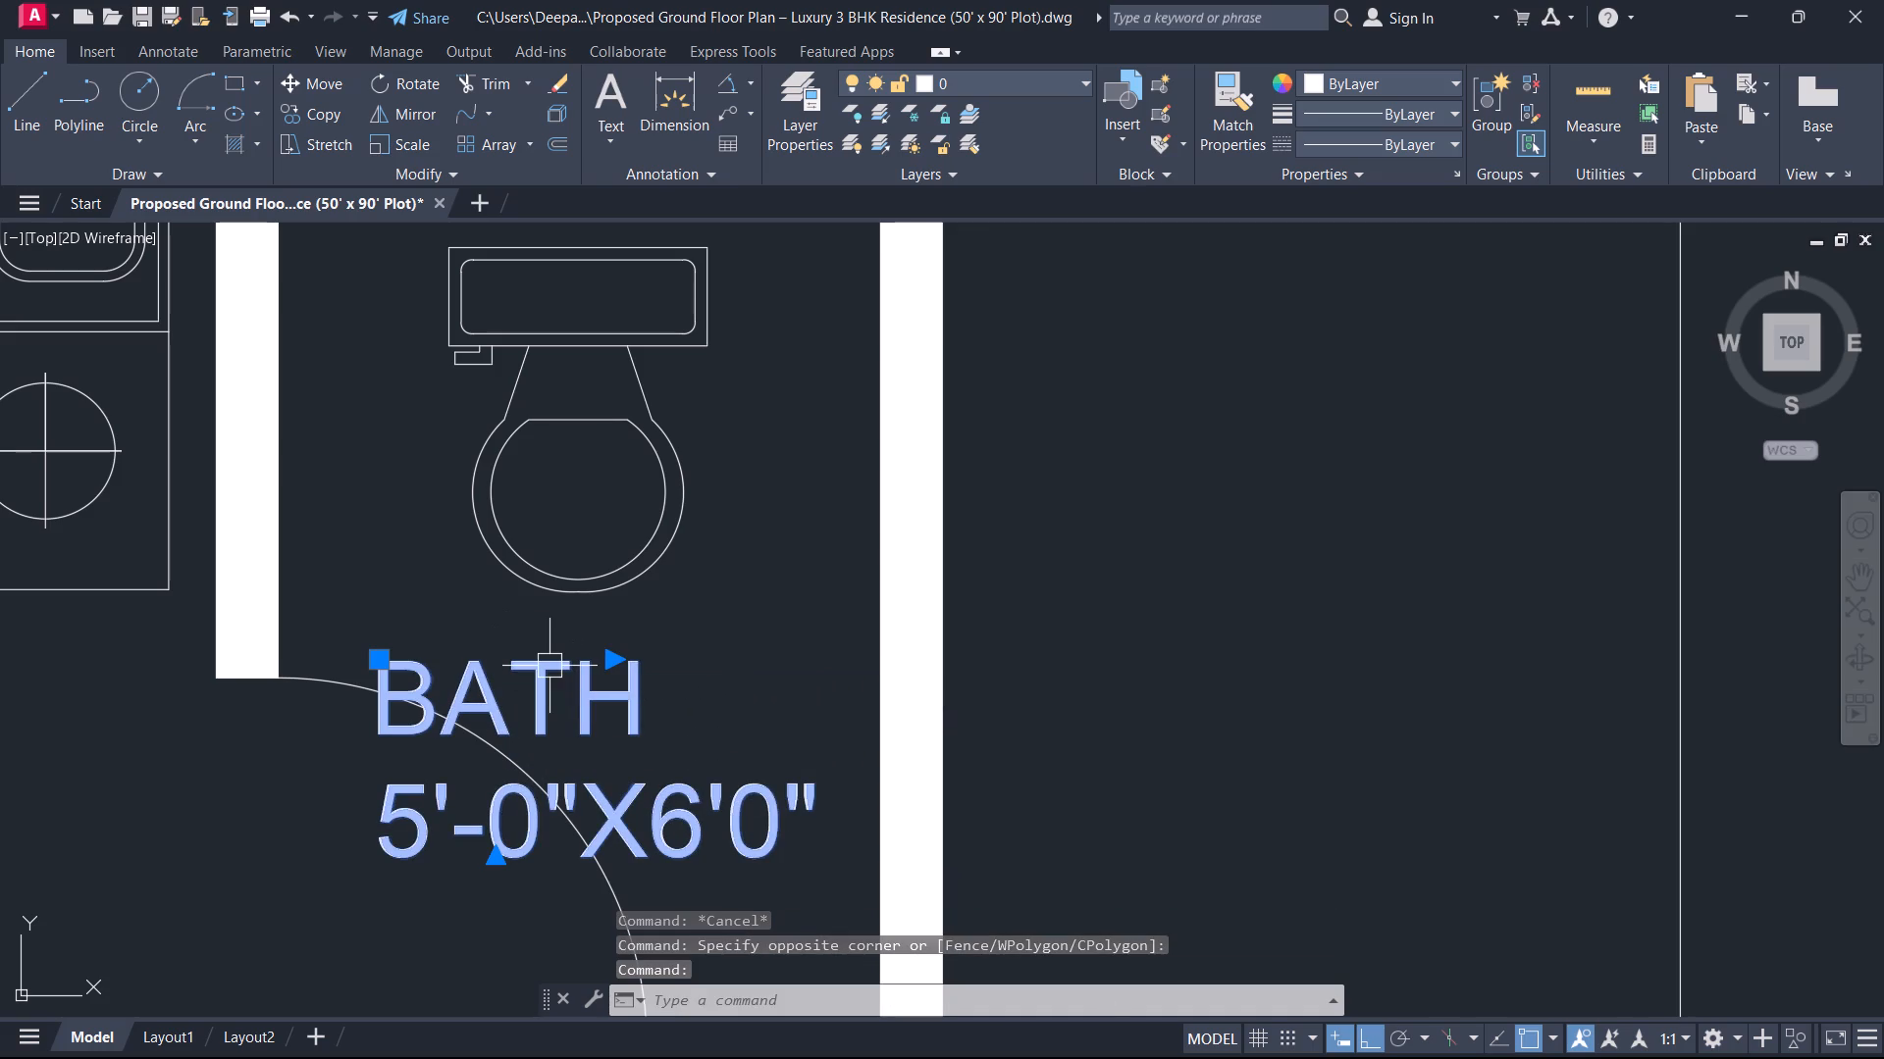
{"action": "type", "text": "M"}
{"action": "key", "text": "space"}
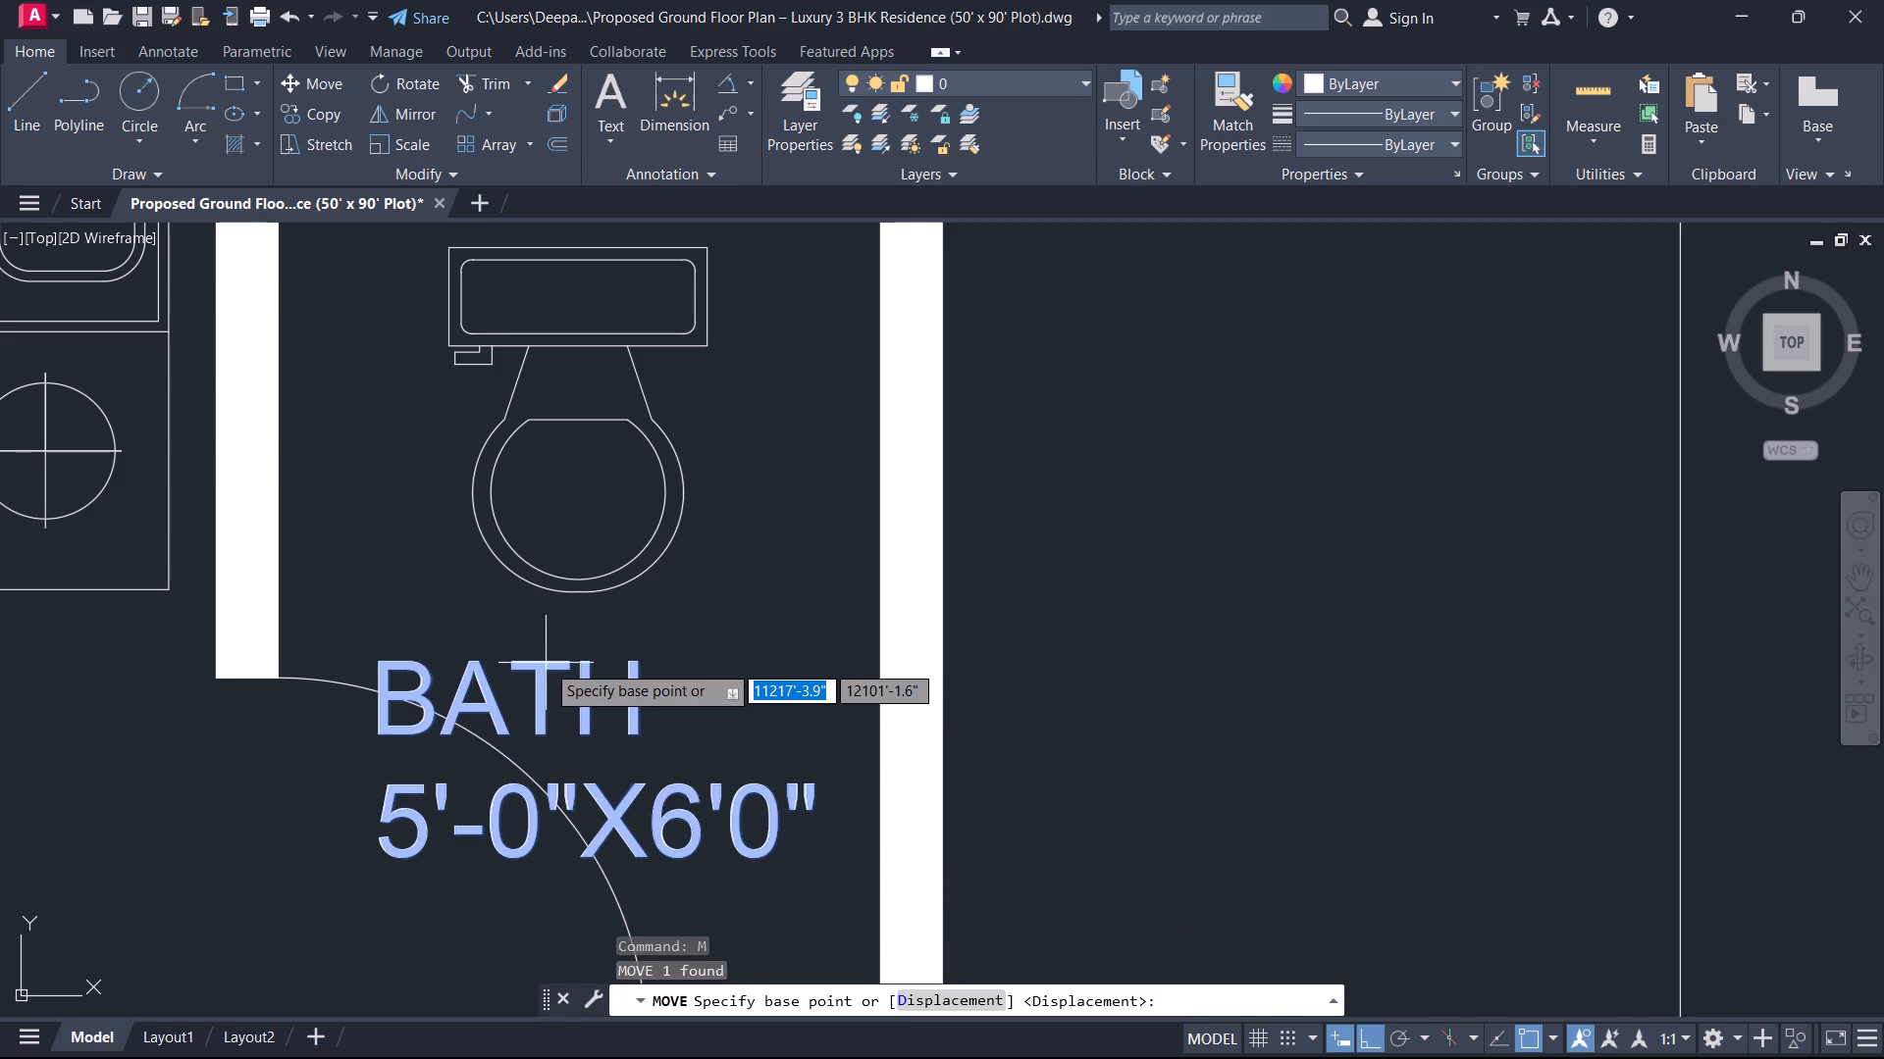
{"action": "left_click", "coordinate": [546, 663]}
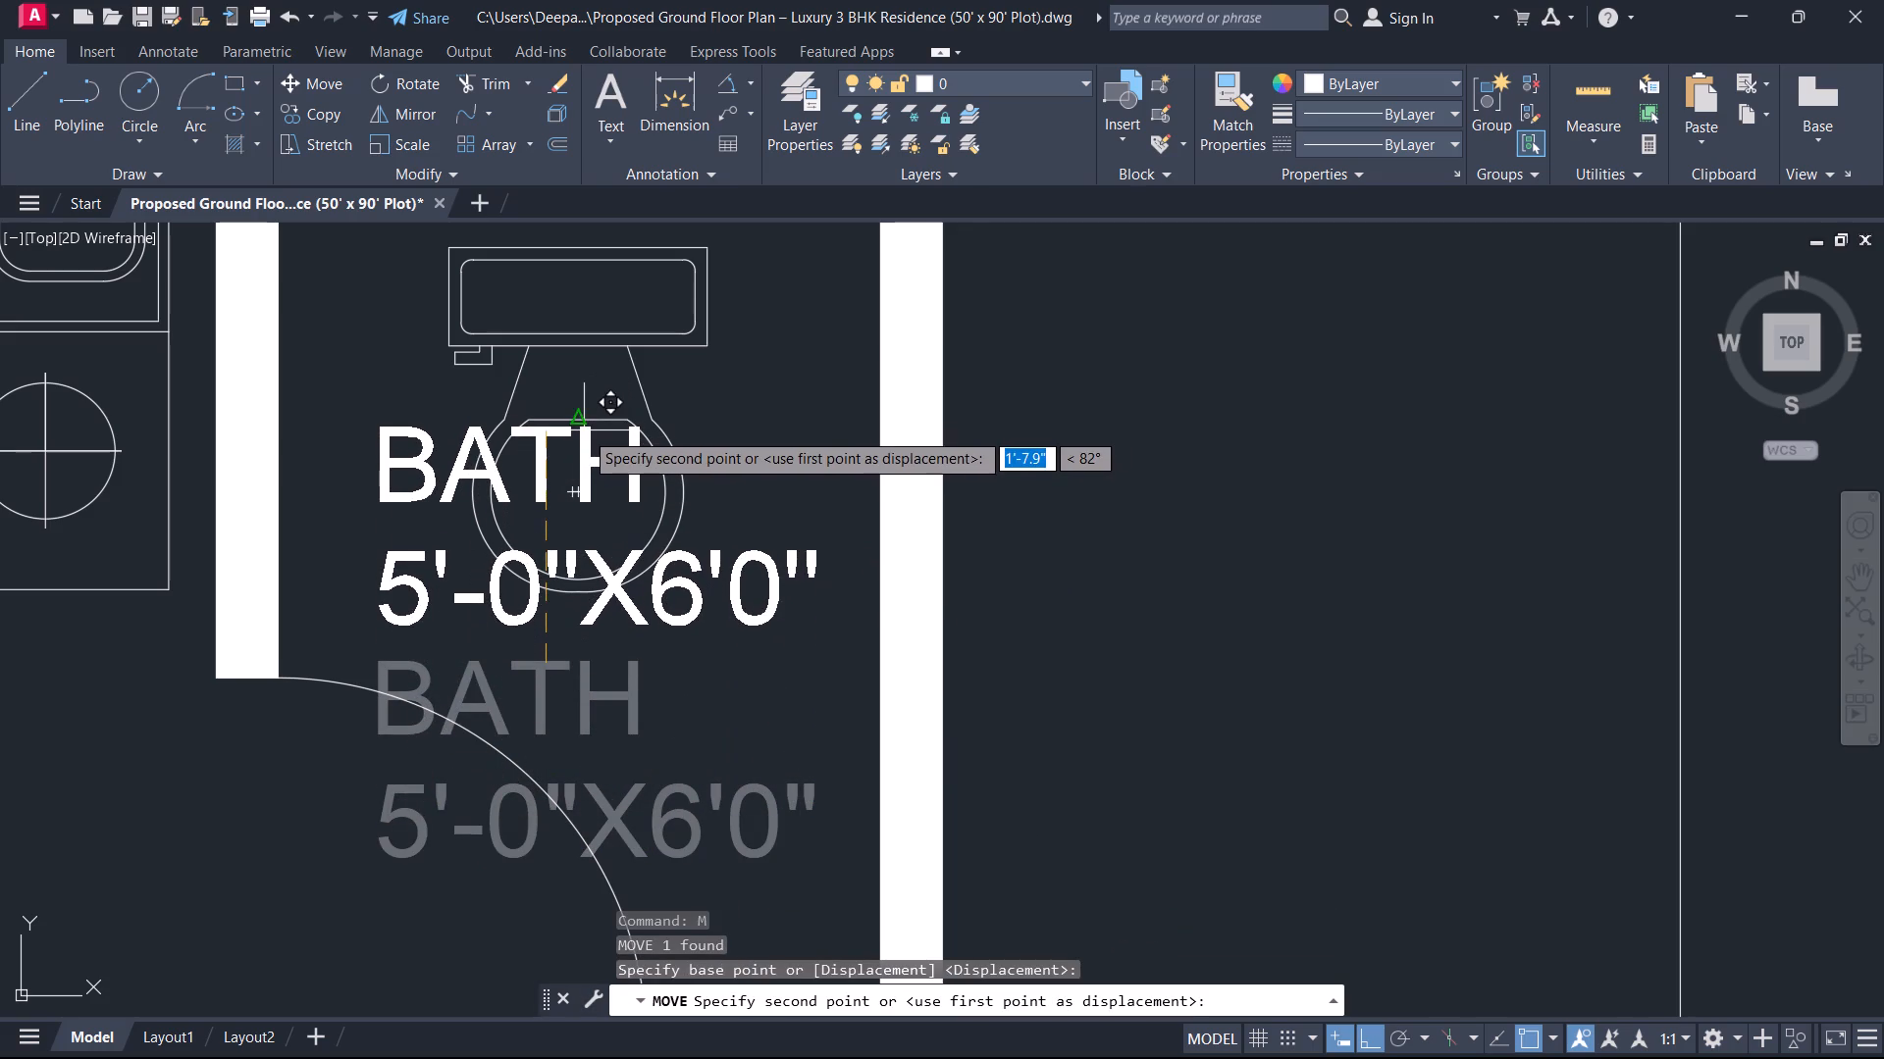
{"action": "left_click", "coordinate": [571, 432]}
{"action": "key", "text": "Escape"}
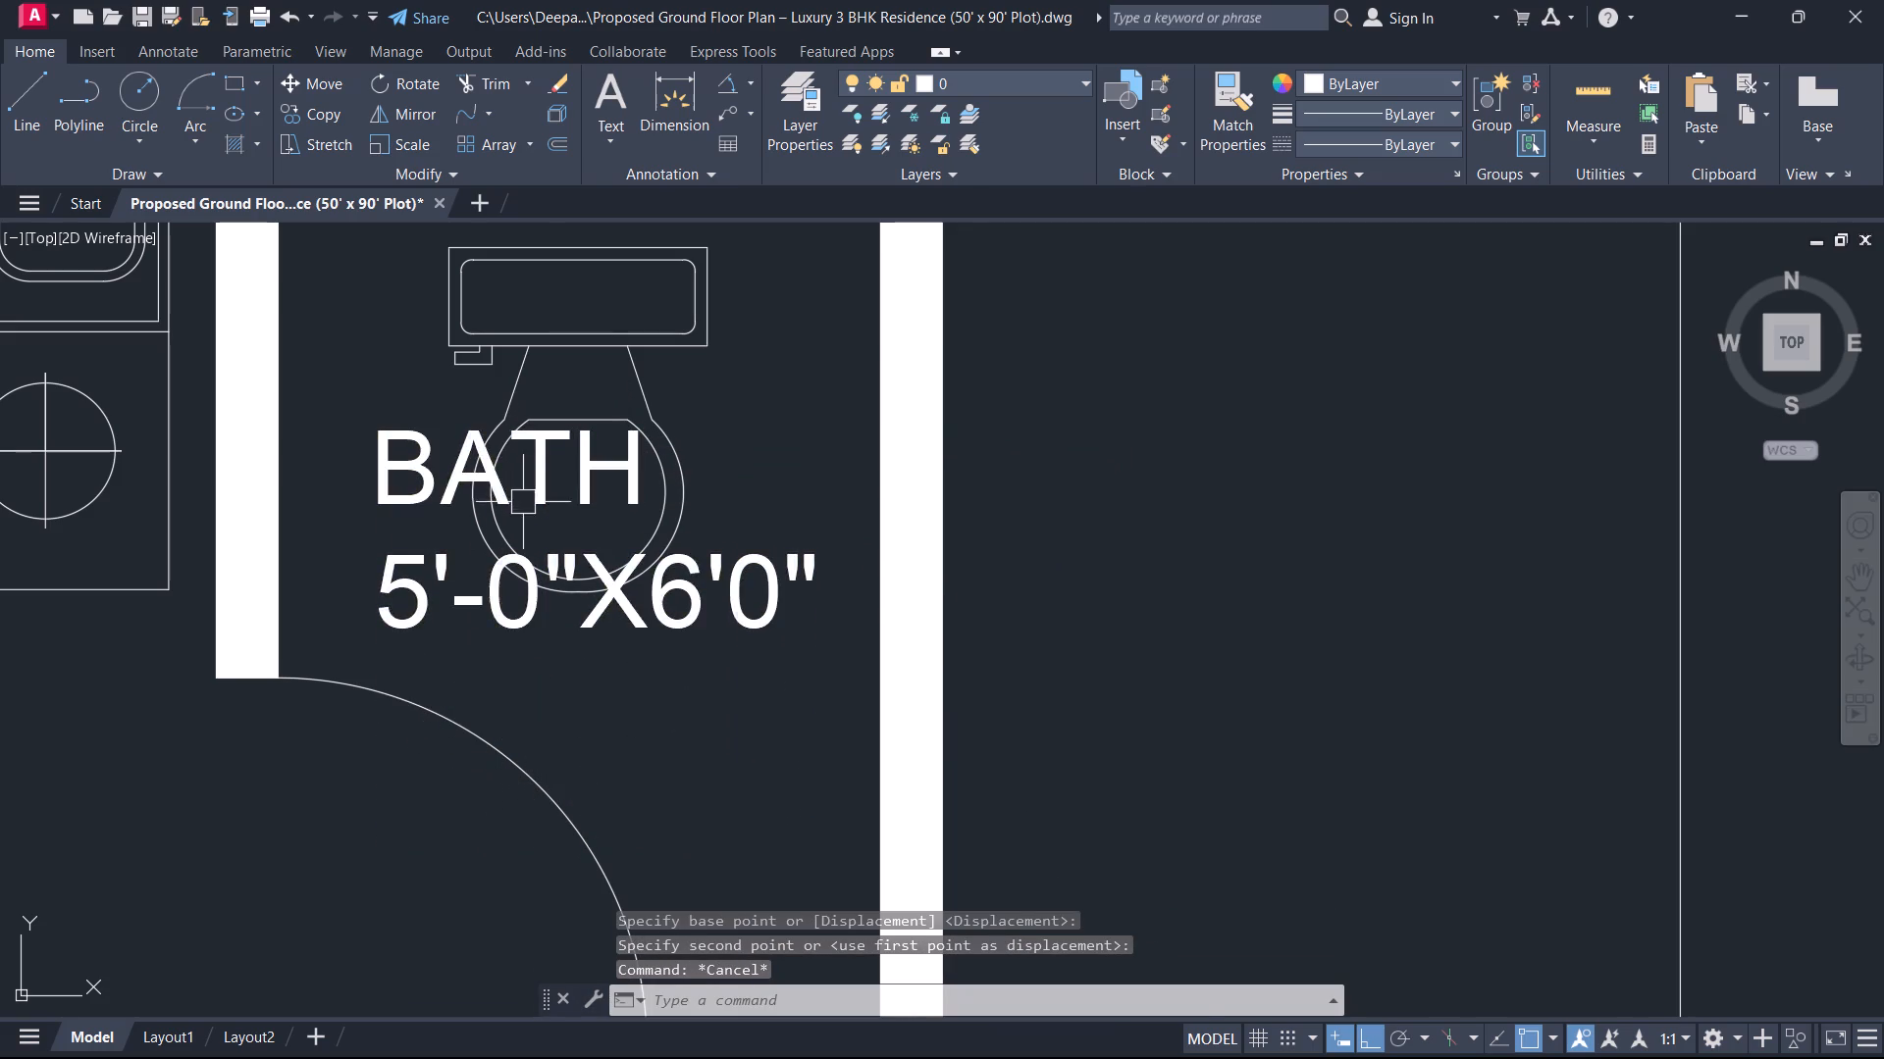
Close the hinge end of the guest bath door leaf with a vertical 1" line.
{"action": "scroll", "coordinate": [491, 532], "scroll_direction": "up", "scroll_amount": 1}
{"action": "scroll", "coordinate": [290, 686], "scroll_direction": "up", "scroll_amount": 1}
{"action": "scroll", "coordinate": [289, 688], "scroll_direction": "down", "scroll_amount": 3}
{"action": "middle_click_drag", "start_coordinate": [308, 821], "coordinate": [295, 690]}
{"action": "scroll", "coordinate": [305, 732], "scroll_direction": "up", "scroll_amount": 1}
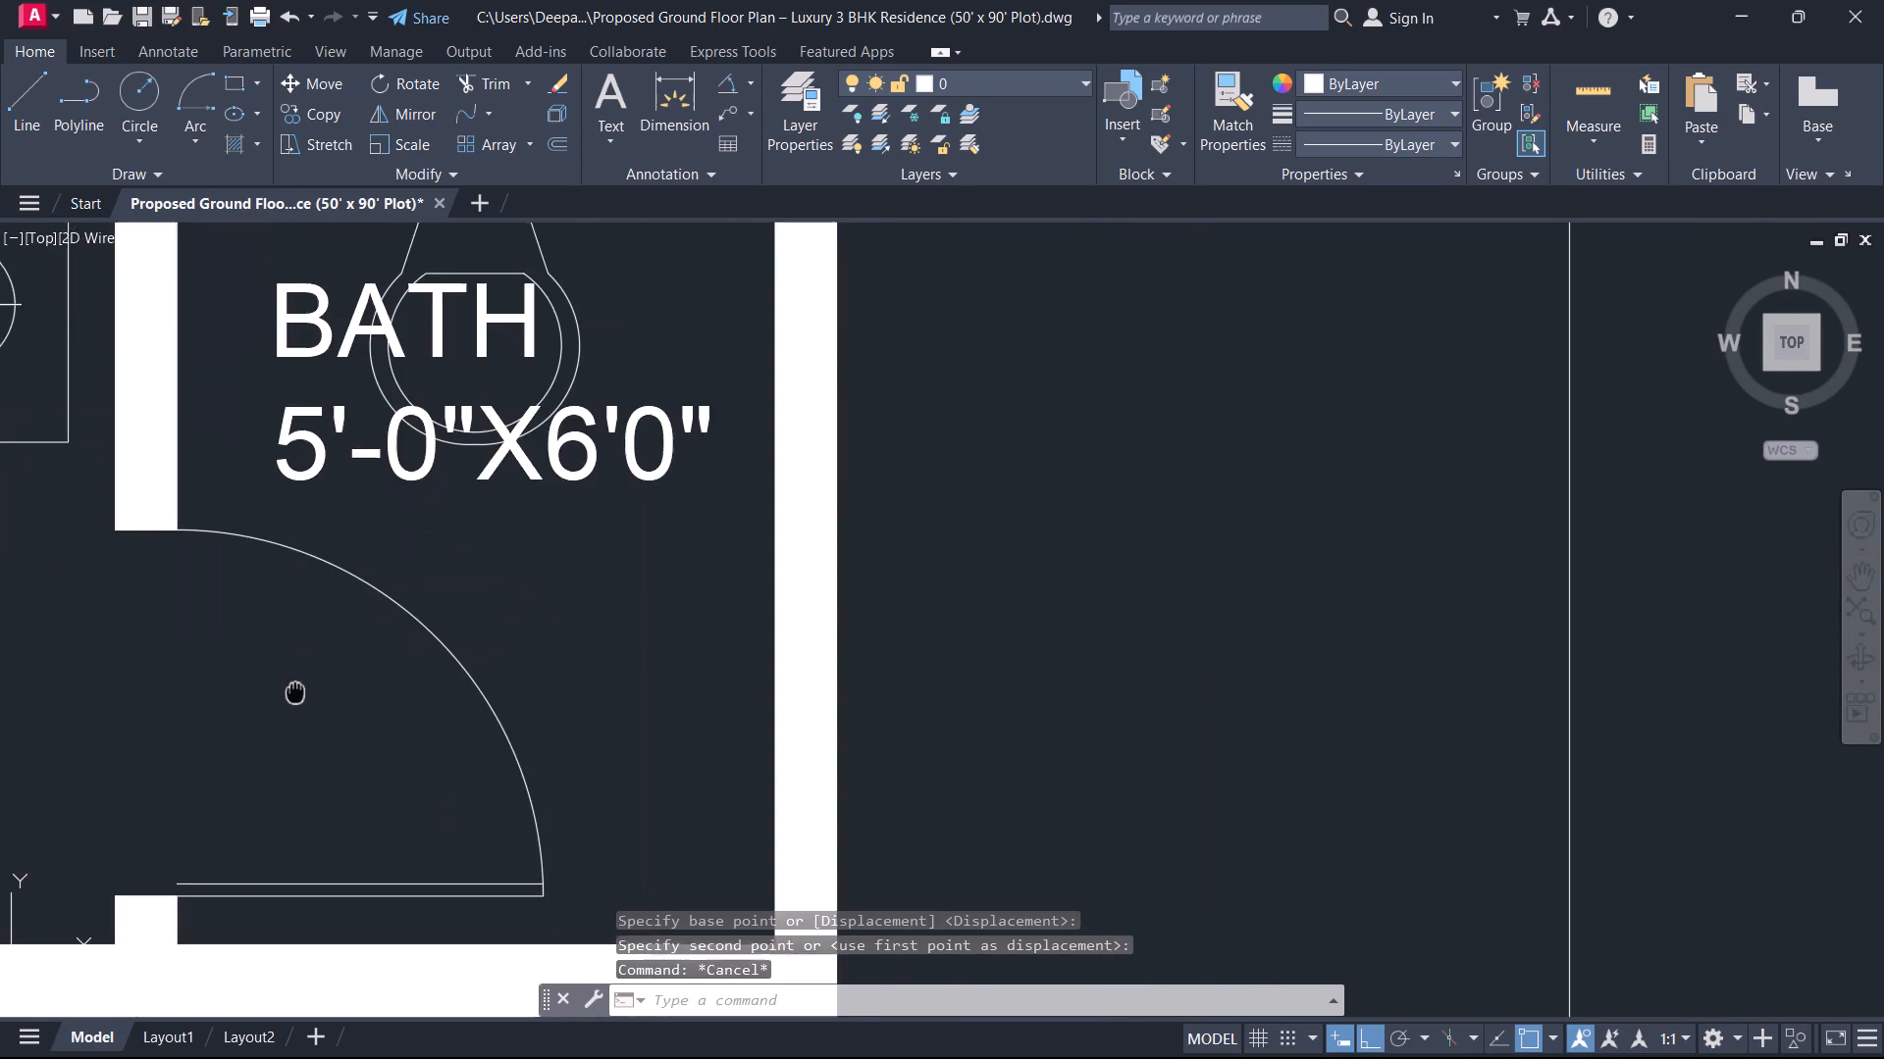
{"action": "middle_click_drag", "start_coordinate": [295, 690], "coordinate": [288, 693]}
{"action": "scroll", "coordinate": [168, 897], "scroll_direction": "up", "scroll_amount": 1}
{"action": "middle_click_drag", "start_coordinate": [166, 897], "coordinate": [344, 746]}
{"action": "scroll", "coordinate": [358, 737], "scroll_direction": "up", "scroll_amount": 2}
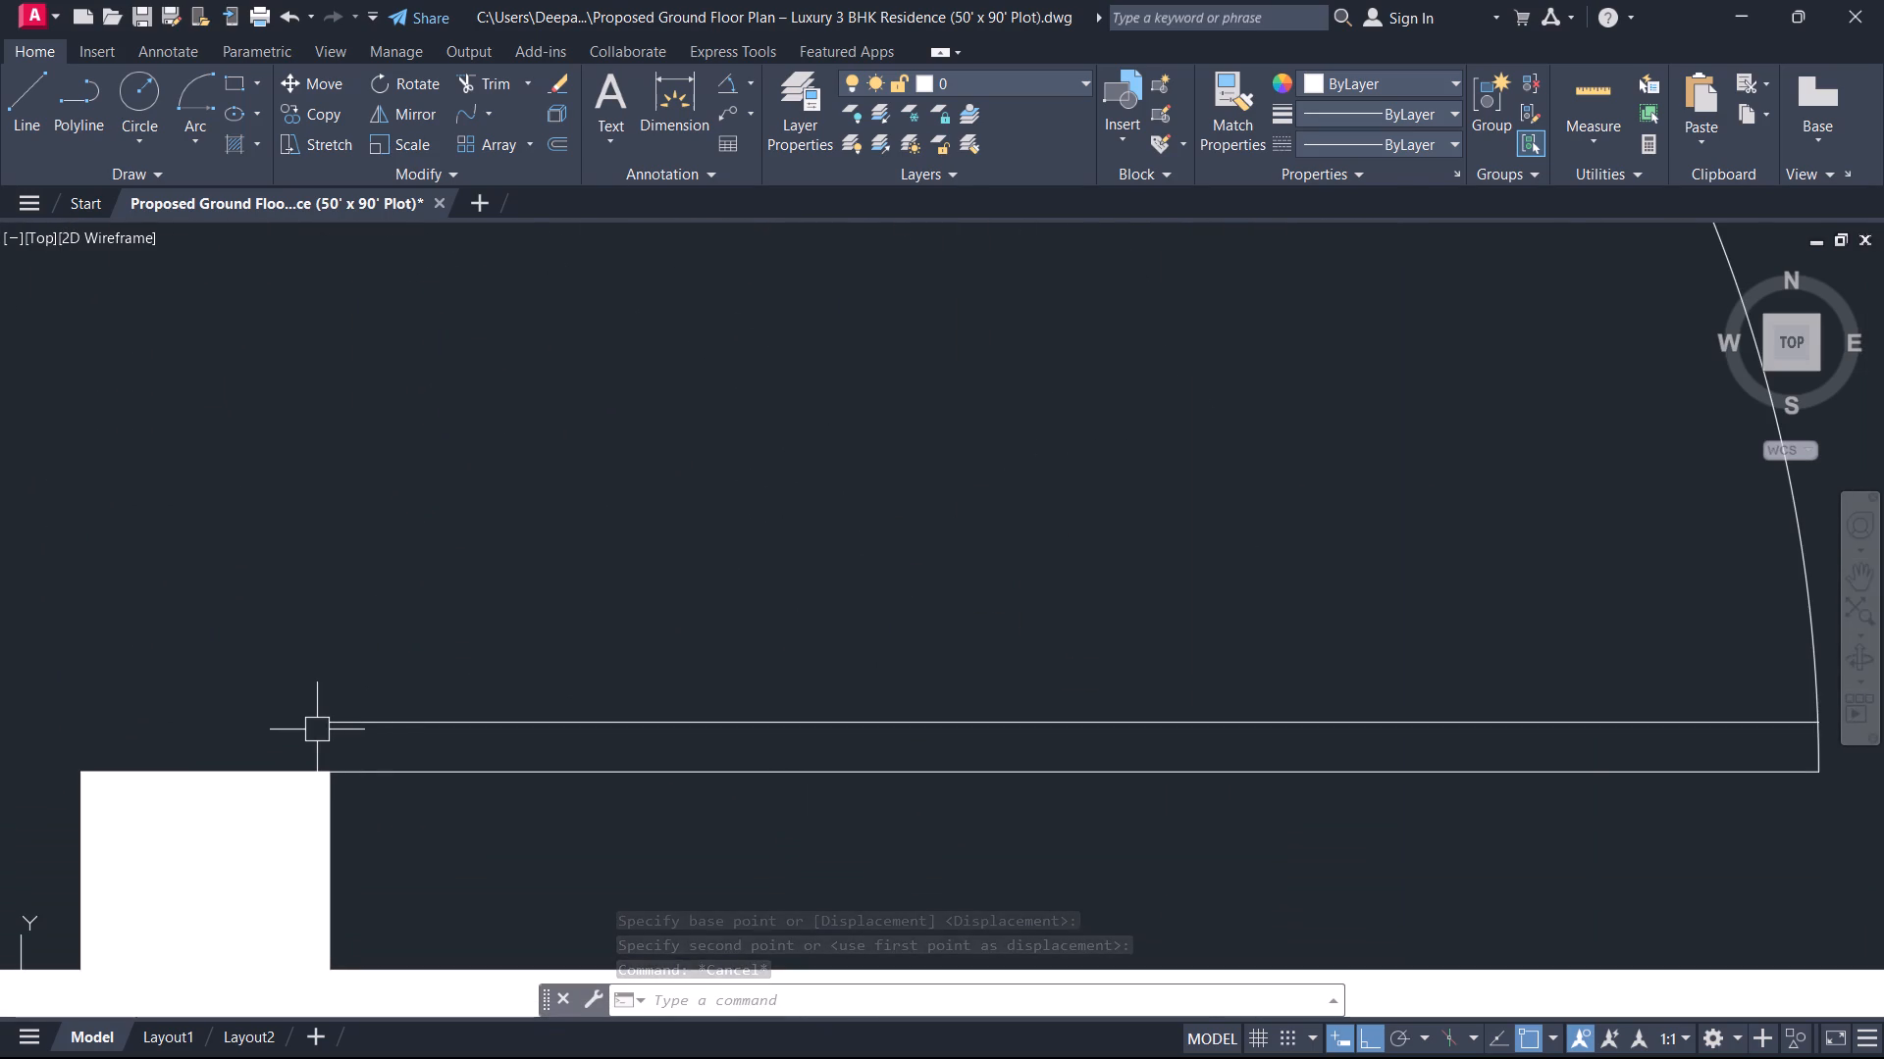
{"action": "type", "text": "L"}
{"action": "key", "text": "space"}
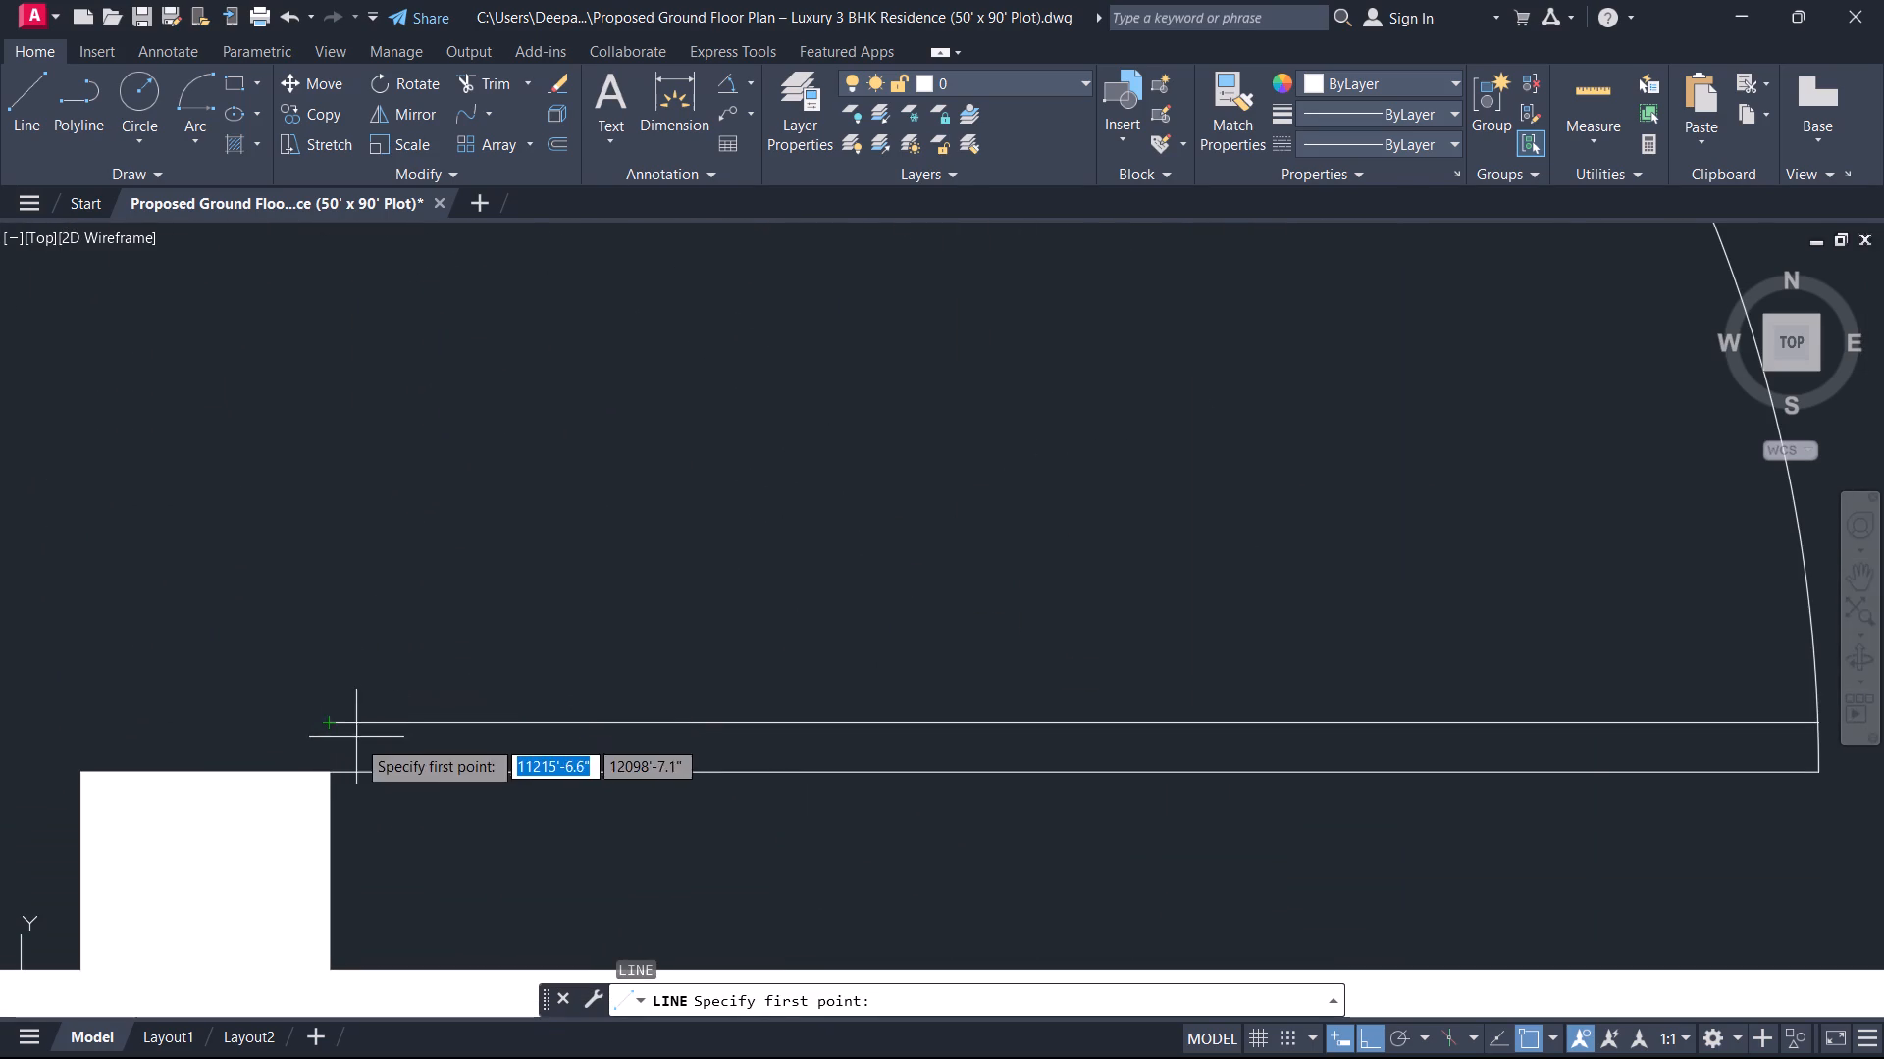
{"action": "left_click_drag", "start_coordinate": [329, 724], "coordinate": [333, 748]}
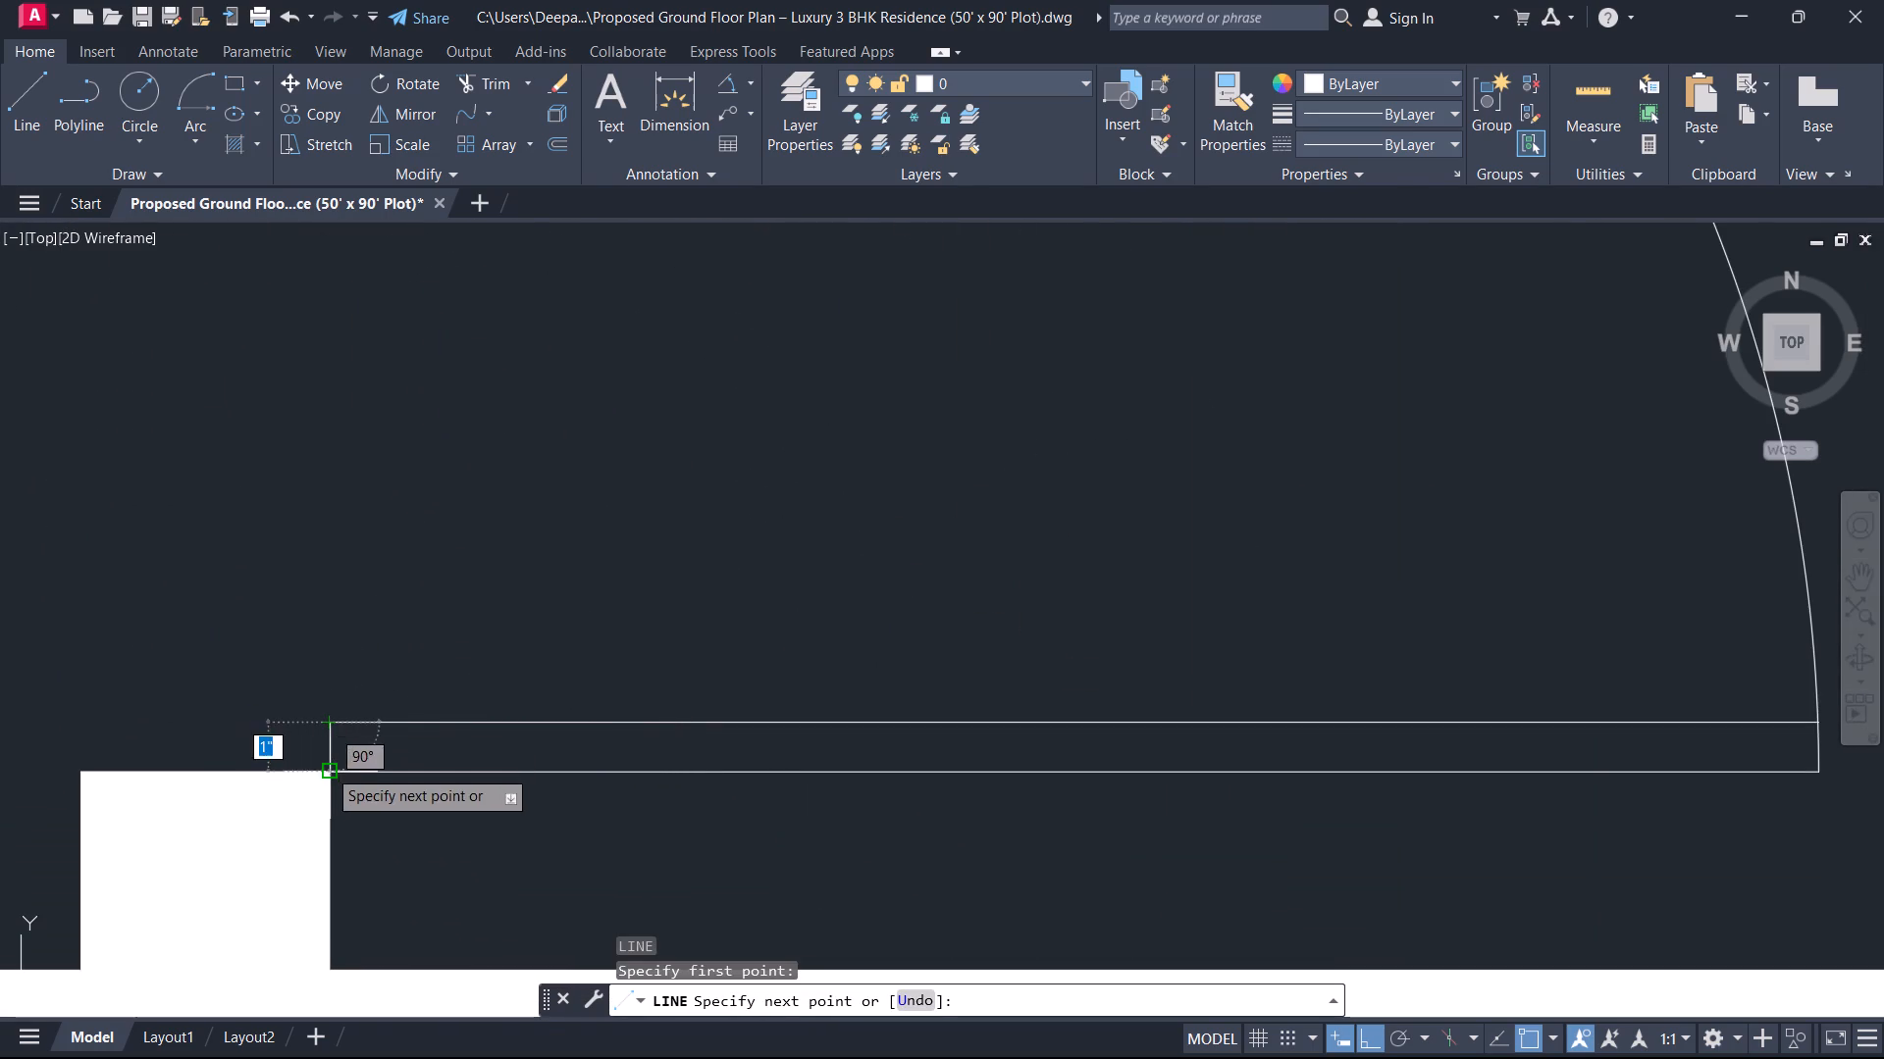
{"action": "left_click", "coordinate": [329, 774]}
{"action": "key", "text": "Escape"}
Trim the upper leaf line's overhang beyond the guest bath door's swing arc.
{"action": "scroll", "coordinate": [415, 766], "scroll_direction": "down", "scroll_amount": 4}
{"action": "scroll", "coordinate": [664, 694], "scroll_direction": "up", "scroll_amount": 4}
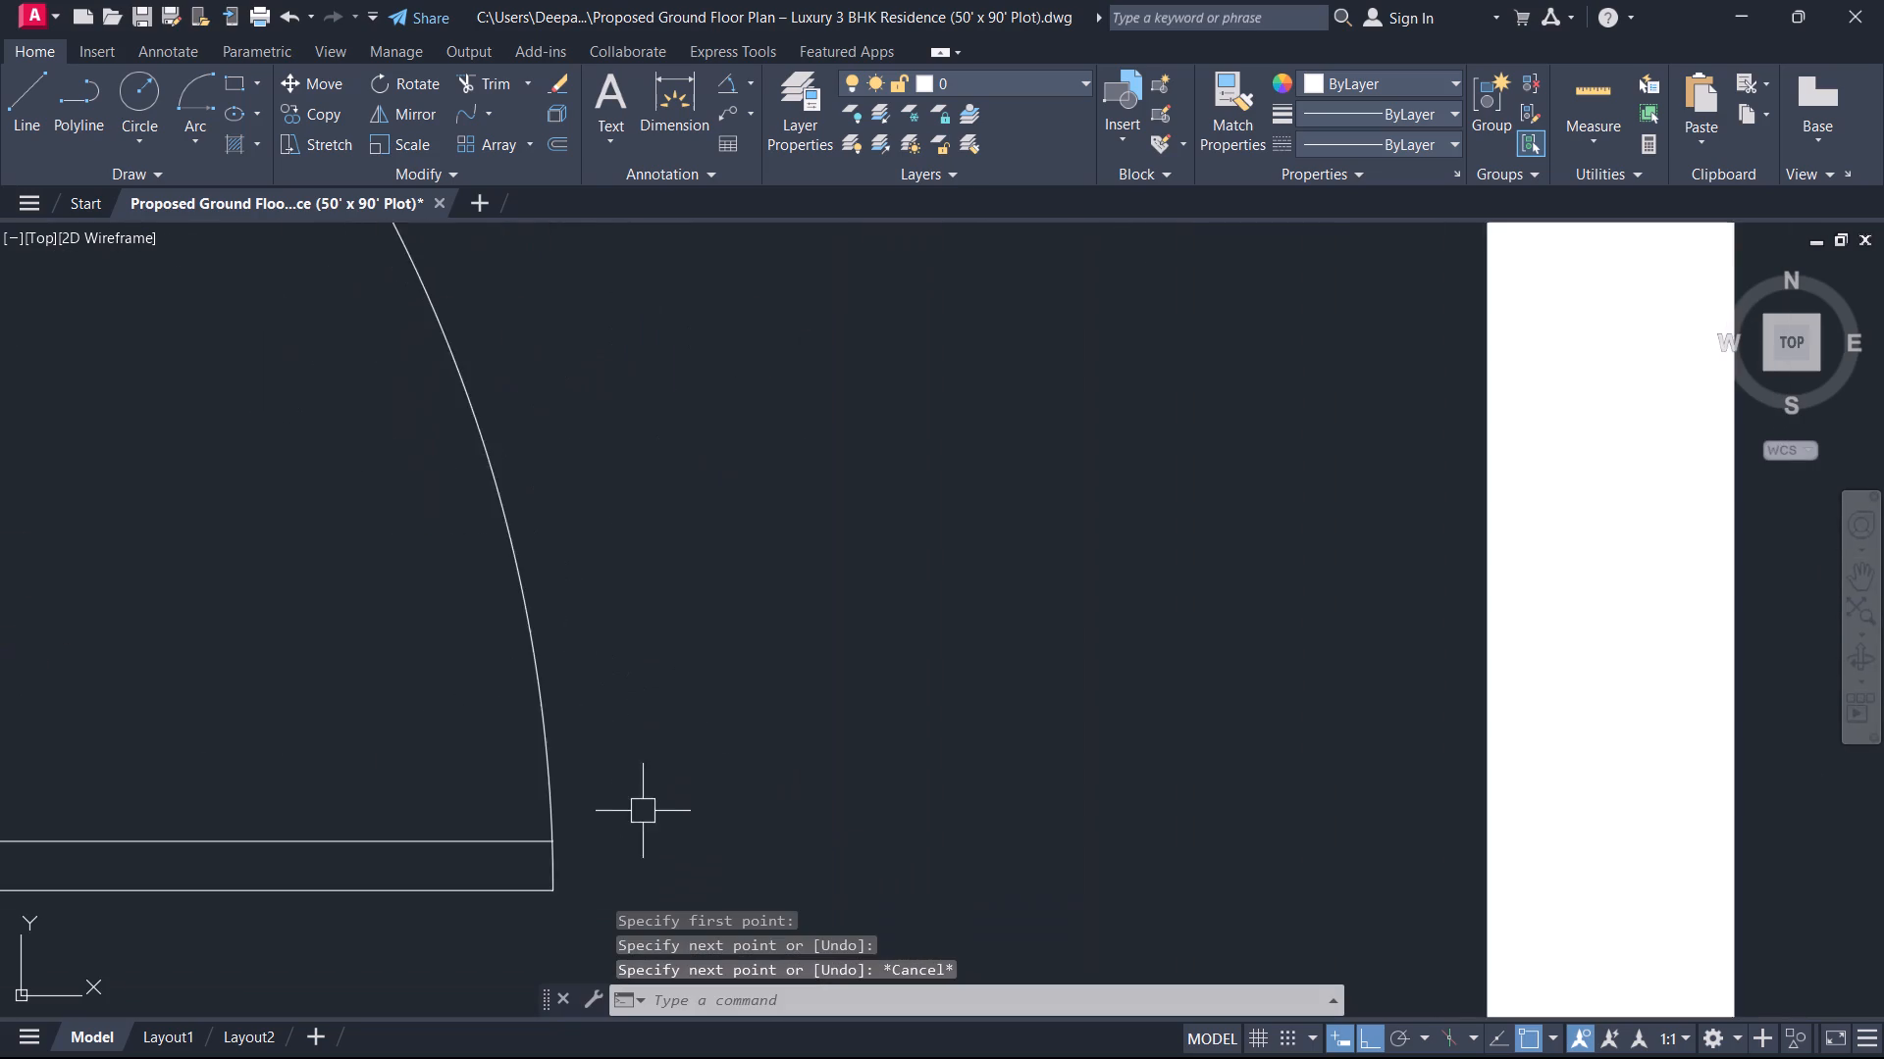
{"action": "scroll", "coordinate": [642, 812], "scroll_direction": "up", "scroll_amount": 4}
{"action": "scroll", "coordinate": [343, 841], "scroll_direction": "up", "scroll_amount": 4}
{"action": "middle_click_drag", "start_coordinate": [227, 626], "coordinate": [232, 673]}
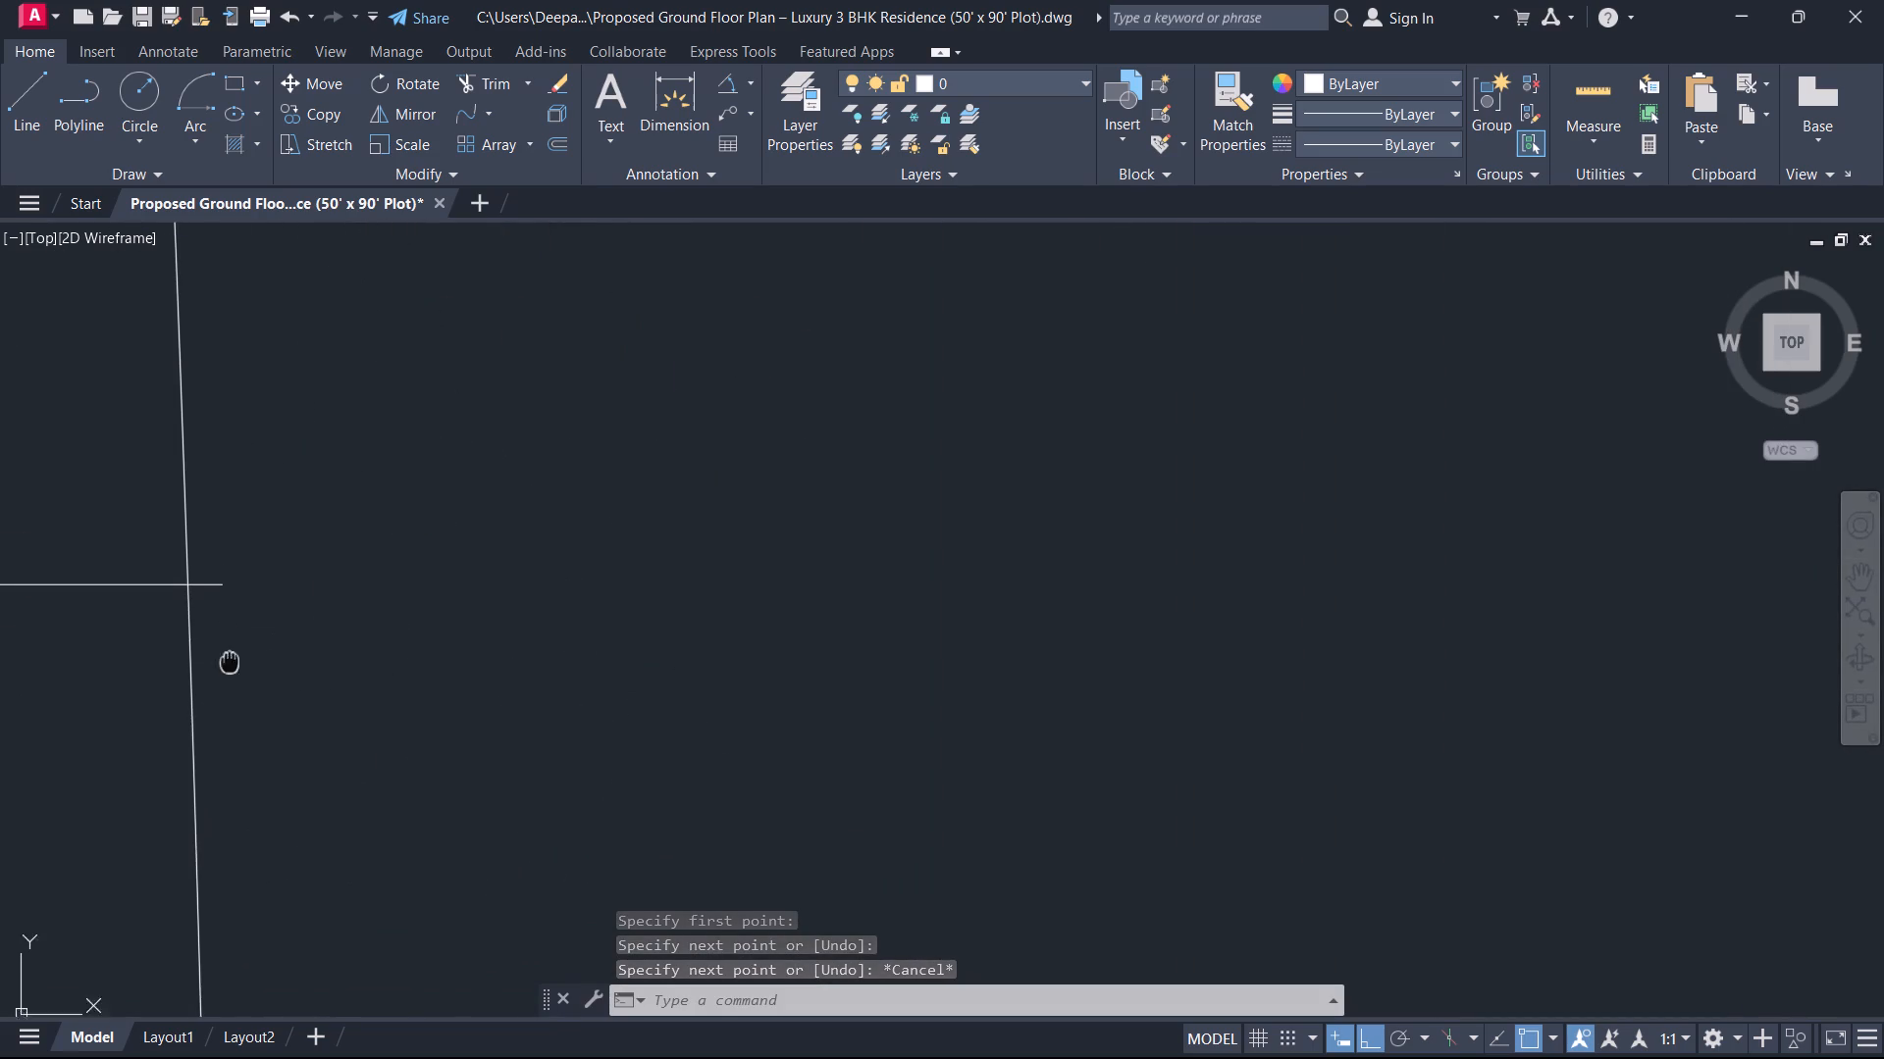
{"action": "middle_click_drag", "start_coordinate": [232, 673], "coordinate": [254, 786]}
{"action": "key", "text": "t"}
{"action": "key", "text": "r"}
{"action": "key", "text": "space"}
{"action": "key", "text": "space"}
{"action": "left_click", "coordinate": [240, 726]}
{"action": "key", "text": "Escape"}
Check the new guest bath door up close and in relation to the surrounding rooms.
{"action": "scroll", "coordinate": [150, 782], "scroll_direction": "down", "scroll_amount": 9}
{"action": "scroll", "coordinate": [90, 818], "scroll_direction": "up", "scroll_amount": 1}
{"action": "scroll", "coordinate": [89, 820], "scroll_direction": "down", "scroll_amount": 3}
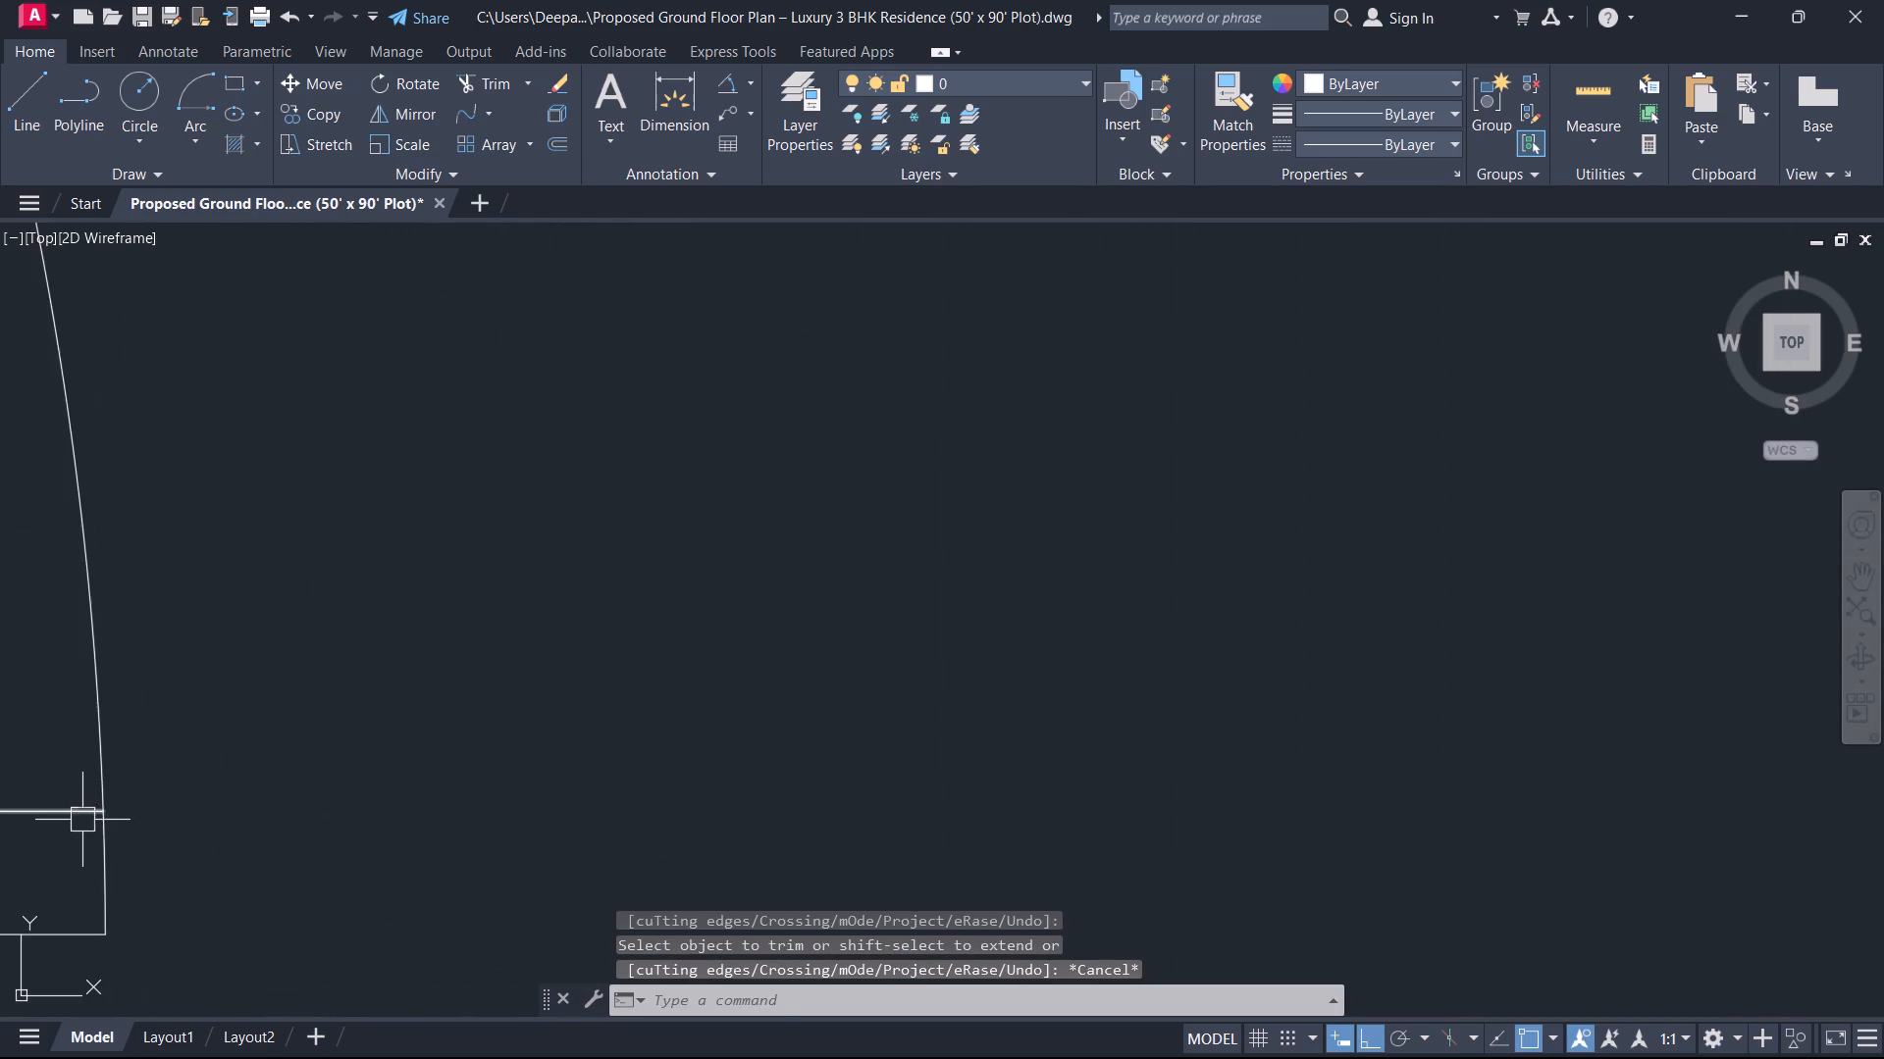
{"action": "scroll", "coordinate": [81, 818], "scroll_direction": "down", "scroll_amount": 2}
{"action": "scroll", "coordinate": [54, 810], "scroll_direction": "up", "scroll_amount": 1}
{"action": "scroll", "coordinate": [54, 810], "scroll_direction": "down", "scroll_amount": 4}
{"action": "scroll", "coordinate": [0, 756], "scroll_direction": "up", "scroll_amount": 1}
{"action": "scroll", "coordinate": [0, 756], "scroll_direction": "down", "scroll_amount": 1}
{"action": "middle_click_drag", "start_coordinate": [29, 734], "coordinate": [522, 762]}
{"action": "scroll", "coordinate": [521, 762], "scroll_direction": "down", "scroll_amount": 2}
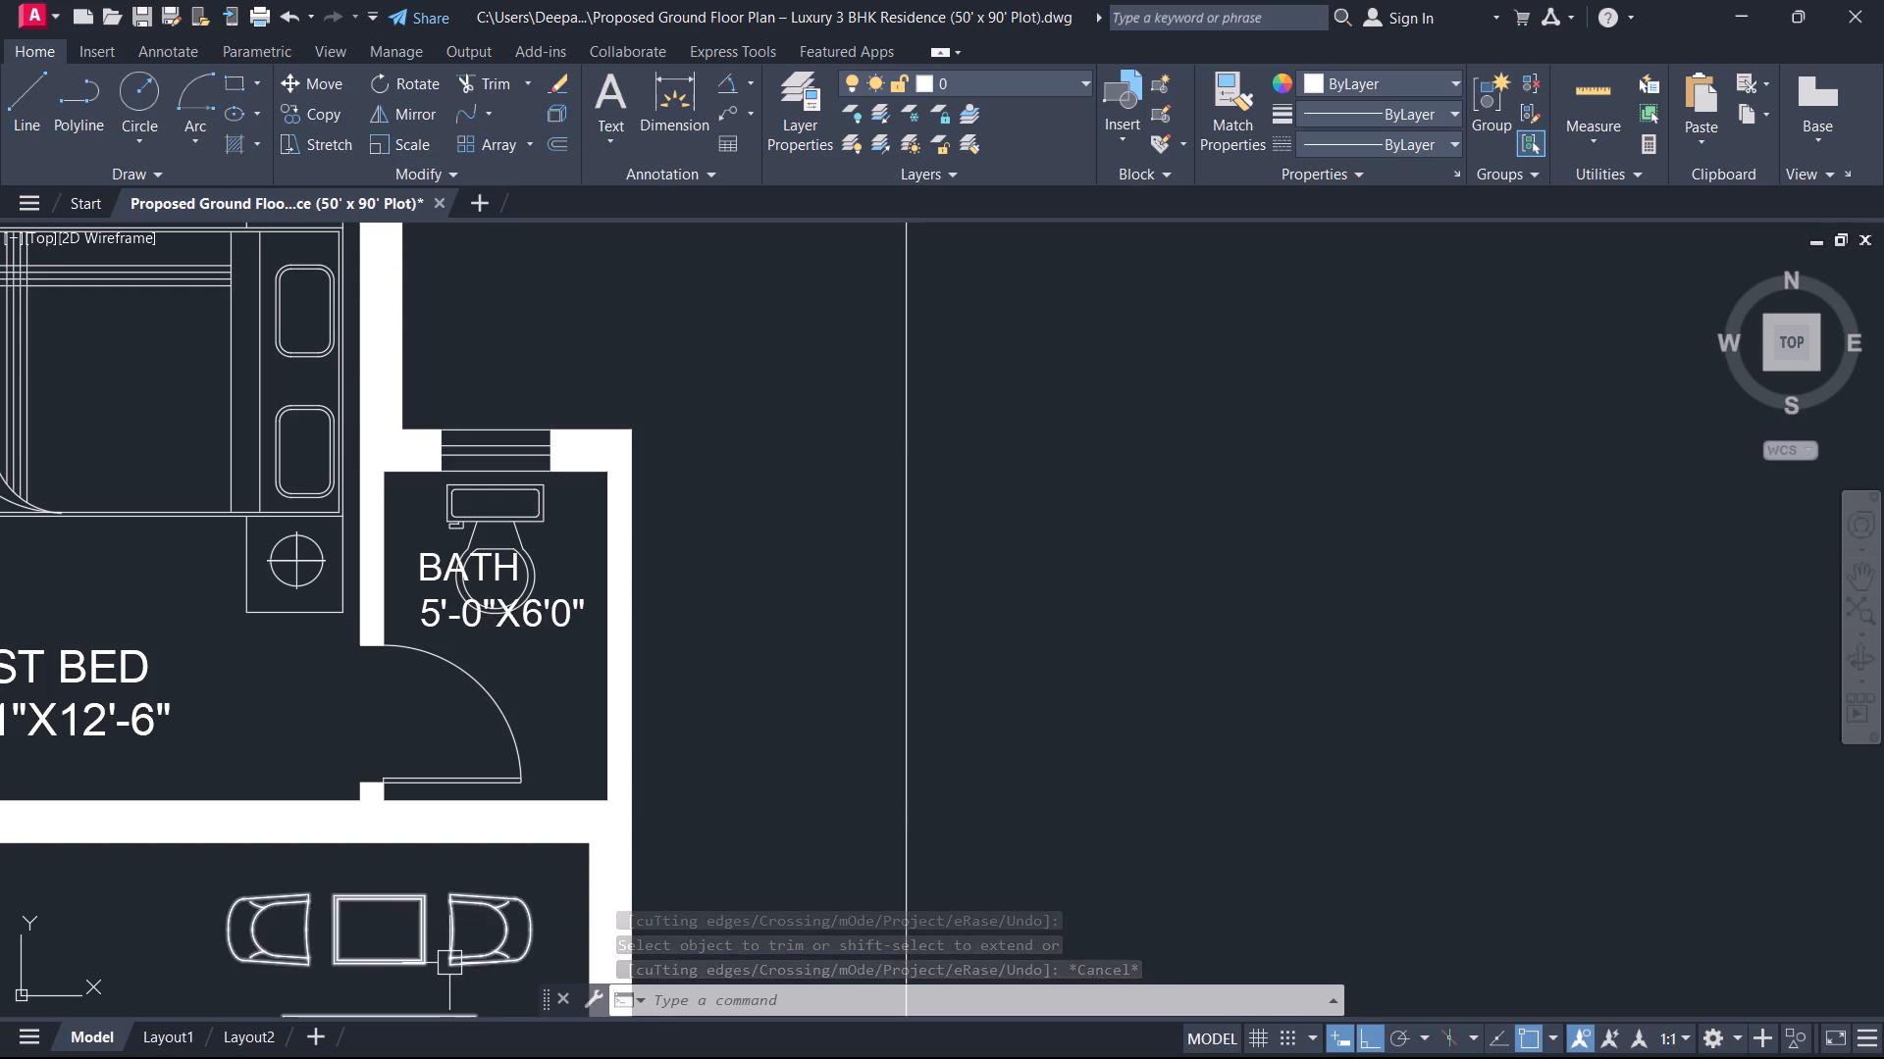
{"action": "middle_click_drag", "start_coordinate": [326, 672], "coordinate": [594, 660]}
{"action": "scroll", "coordinate": [594, 660], "scroll_direction": "down", "scroll_amount": 3}
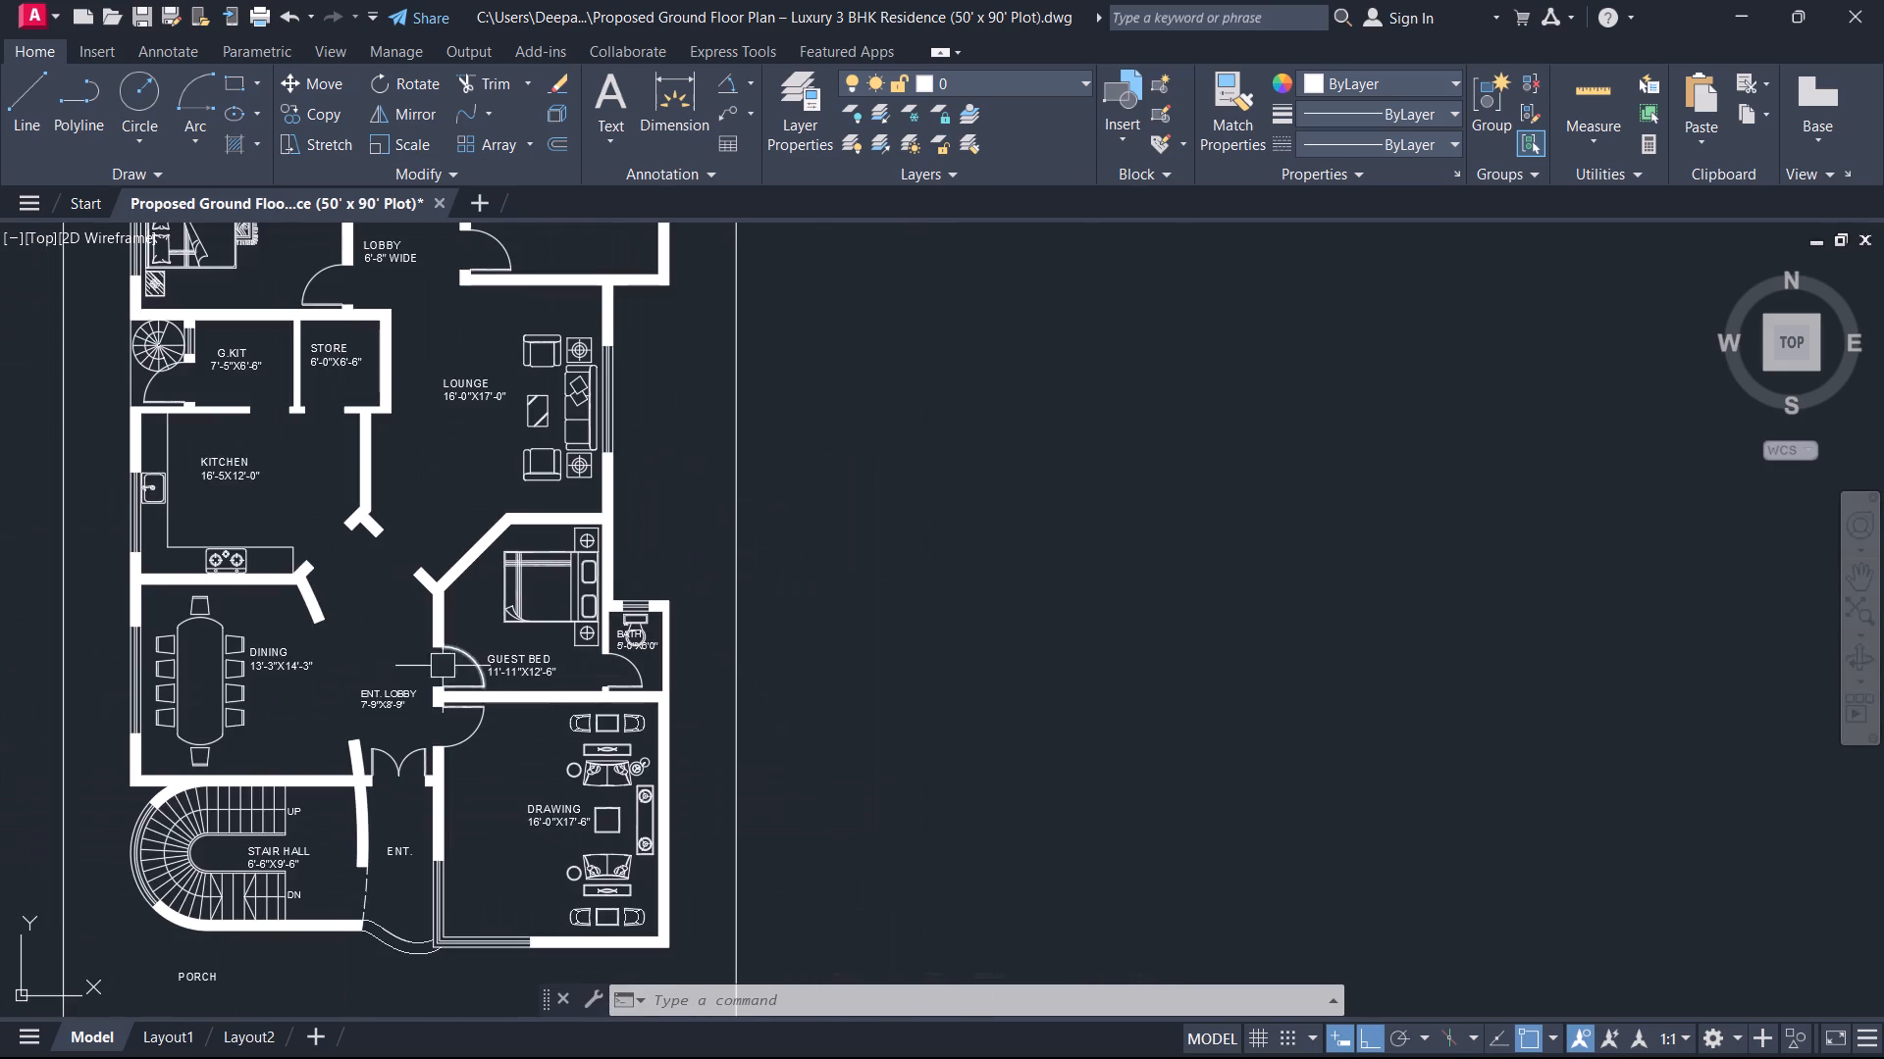
Move the DINING room label a short distance straight down, keeping it beside the dining table.
{"action": "scroll", "coordinate": [380, 824], "scroll_direction": "up", "scroll_amount": 1}
{"action": "middle_click_drag", "start_coordinate": [379, 832], "coordinate": [502, 562]}
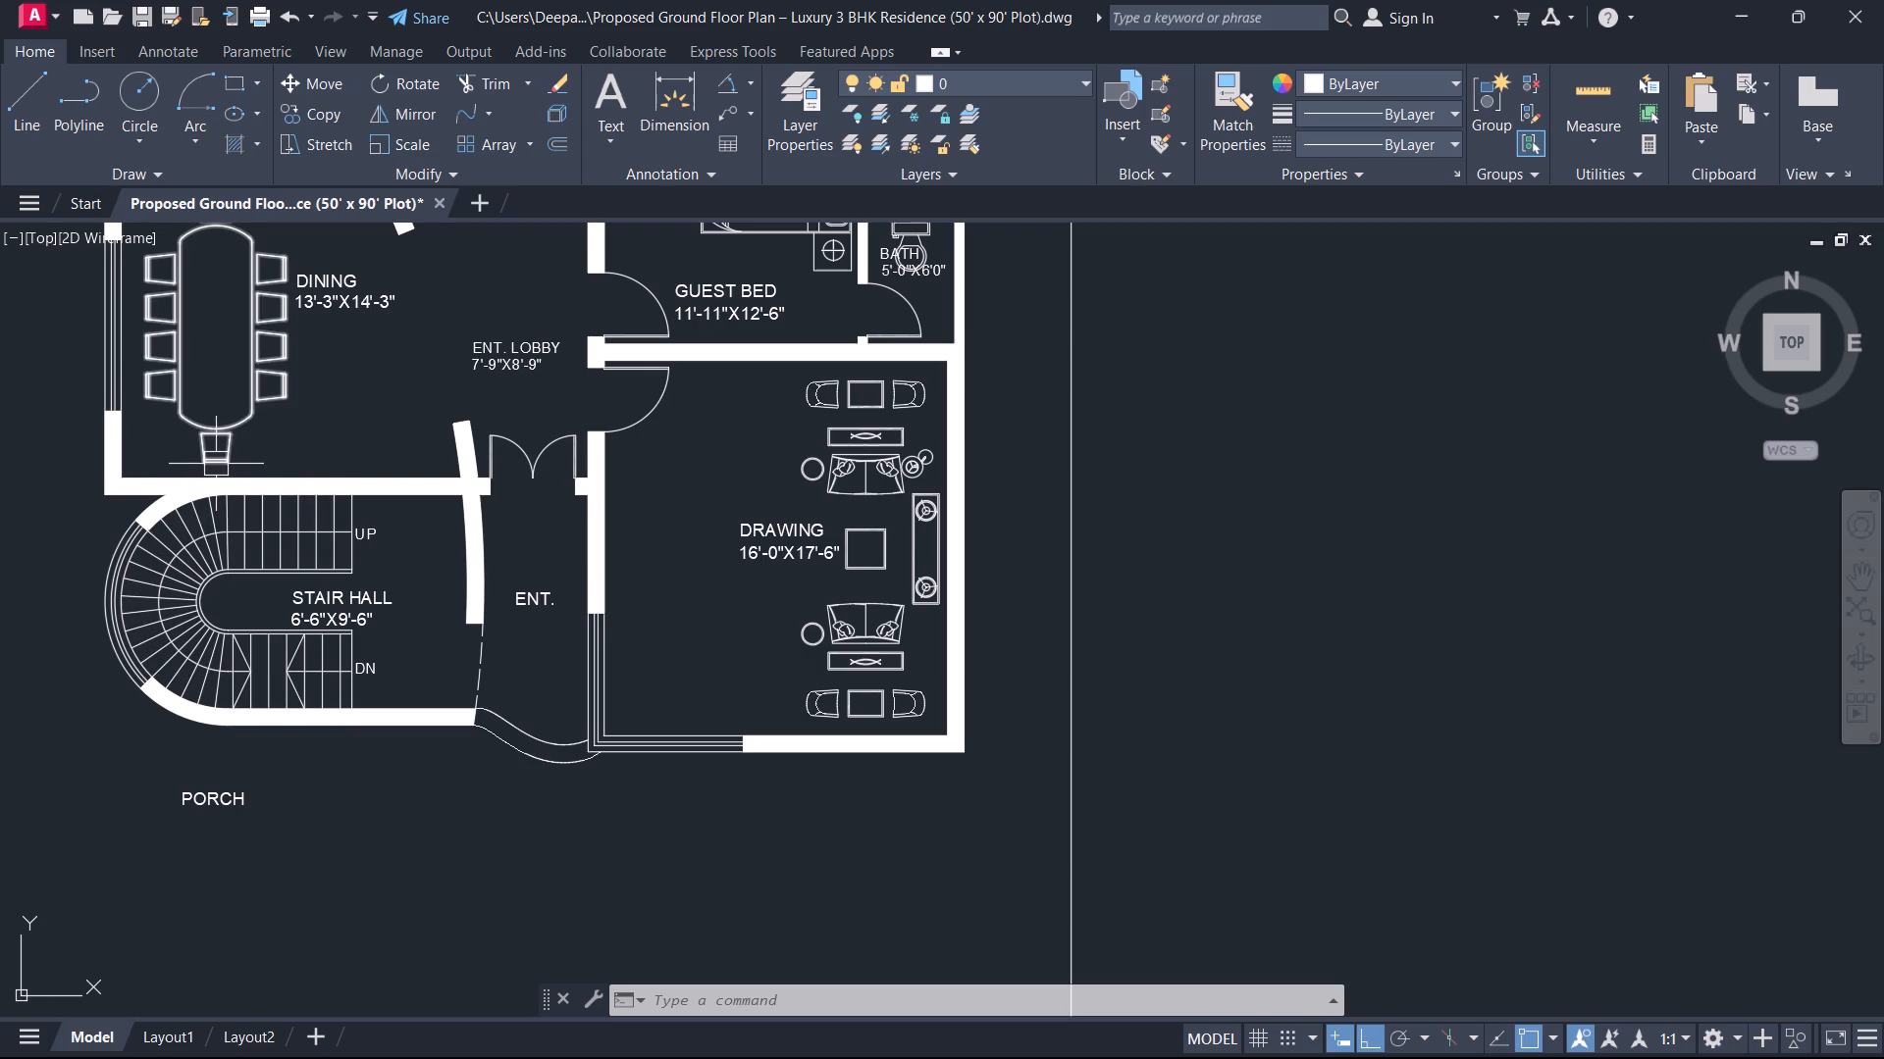
{"action": "middle_click_drag", "start_coordinate": [342, 449], "coordinate": [294, 686]}
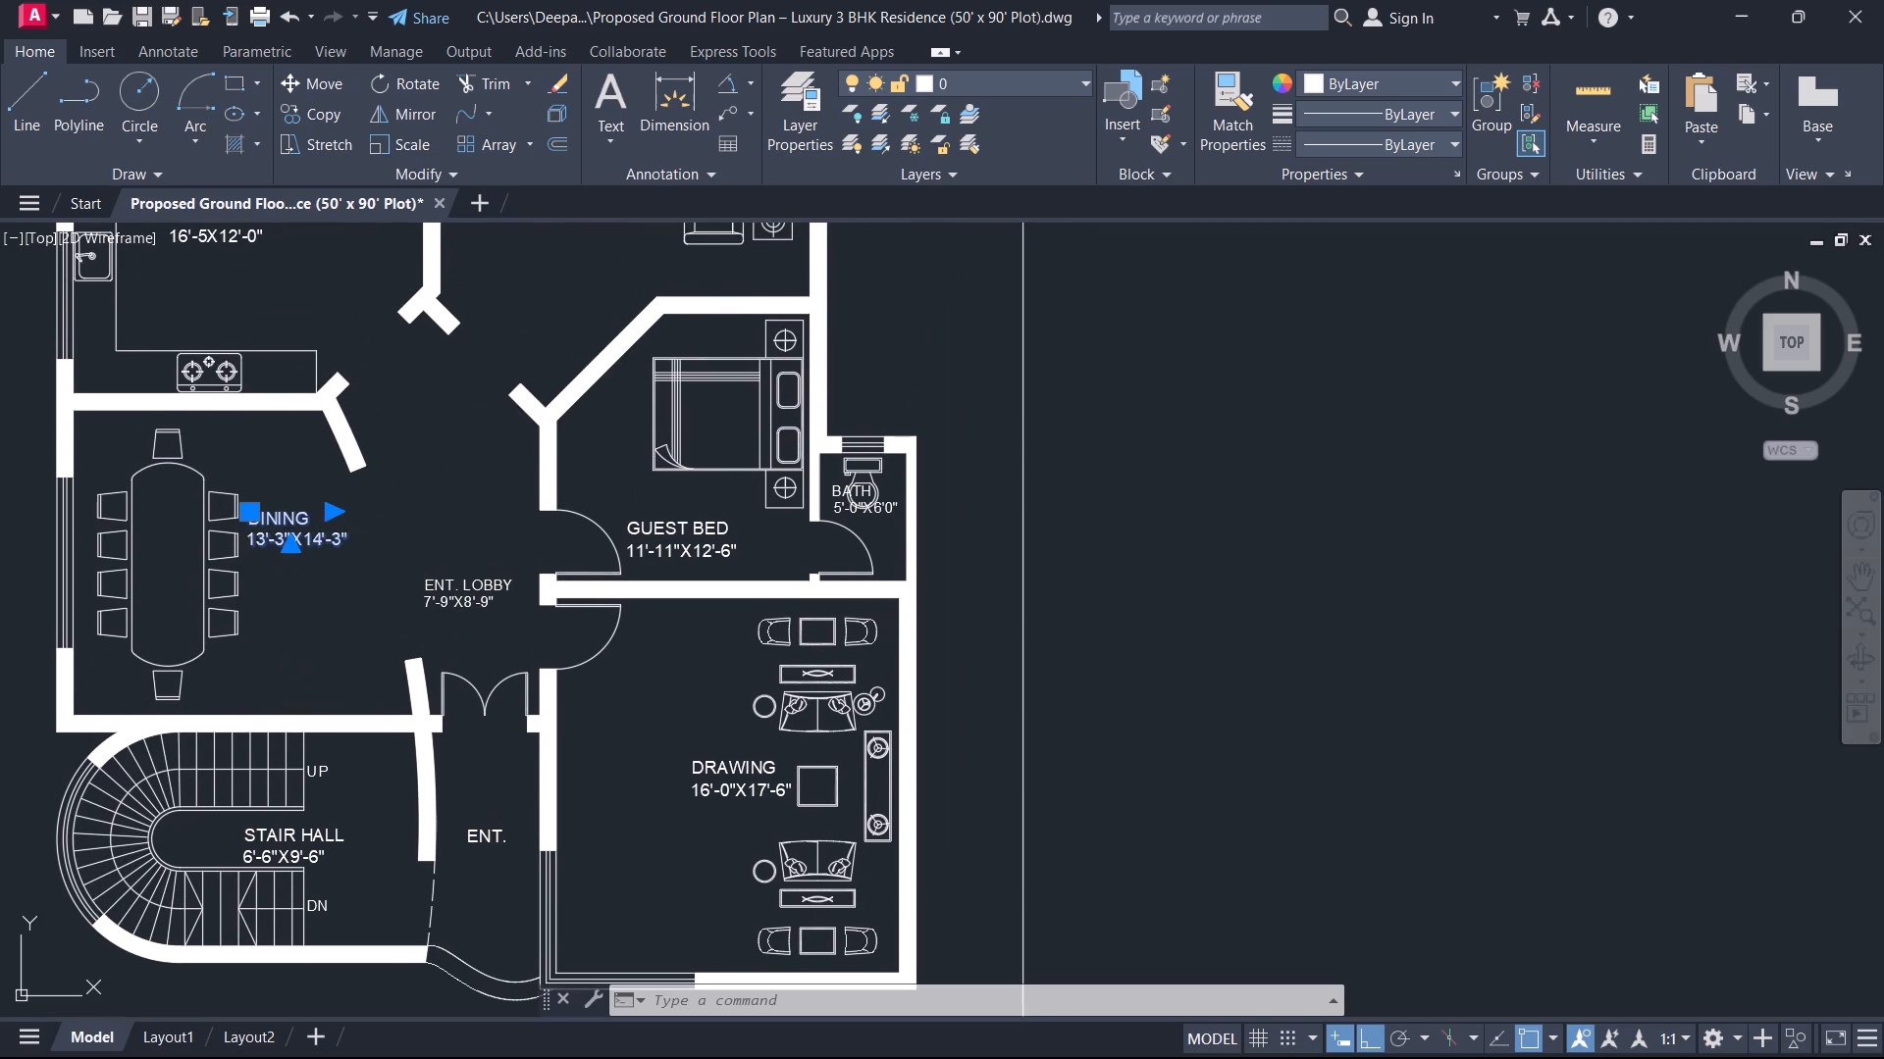
{"action": "left_click", "coordinate": [313, 530]}
{"action": "type", "text": "M"}
{"action": "key", "text": "space"}
{"action": "left_click", "coordinate": [316, 510]}
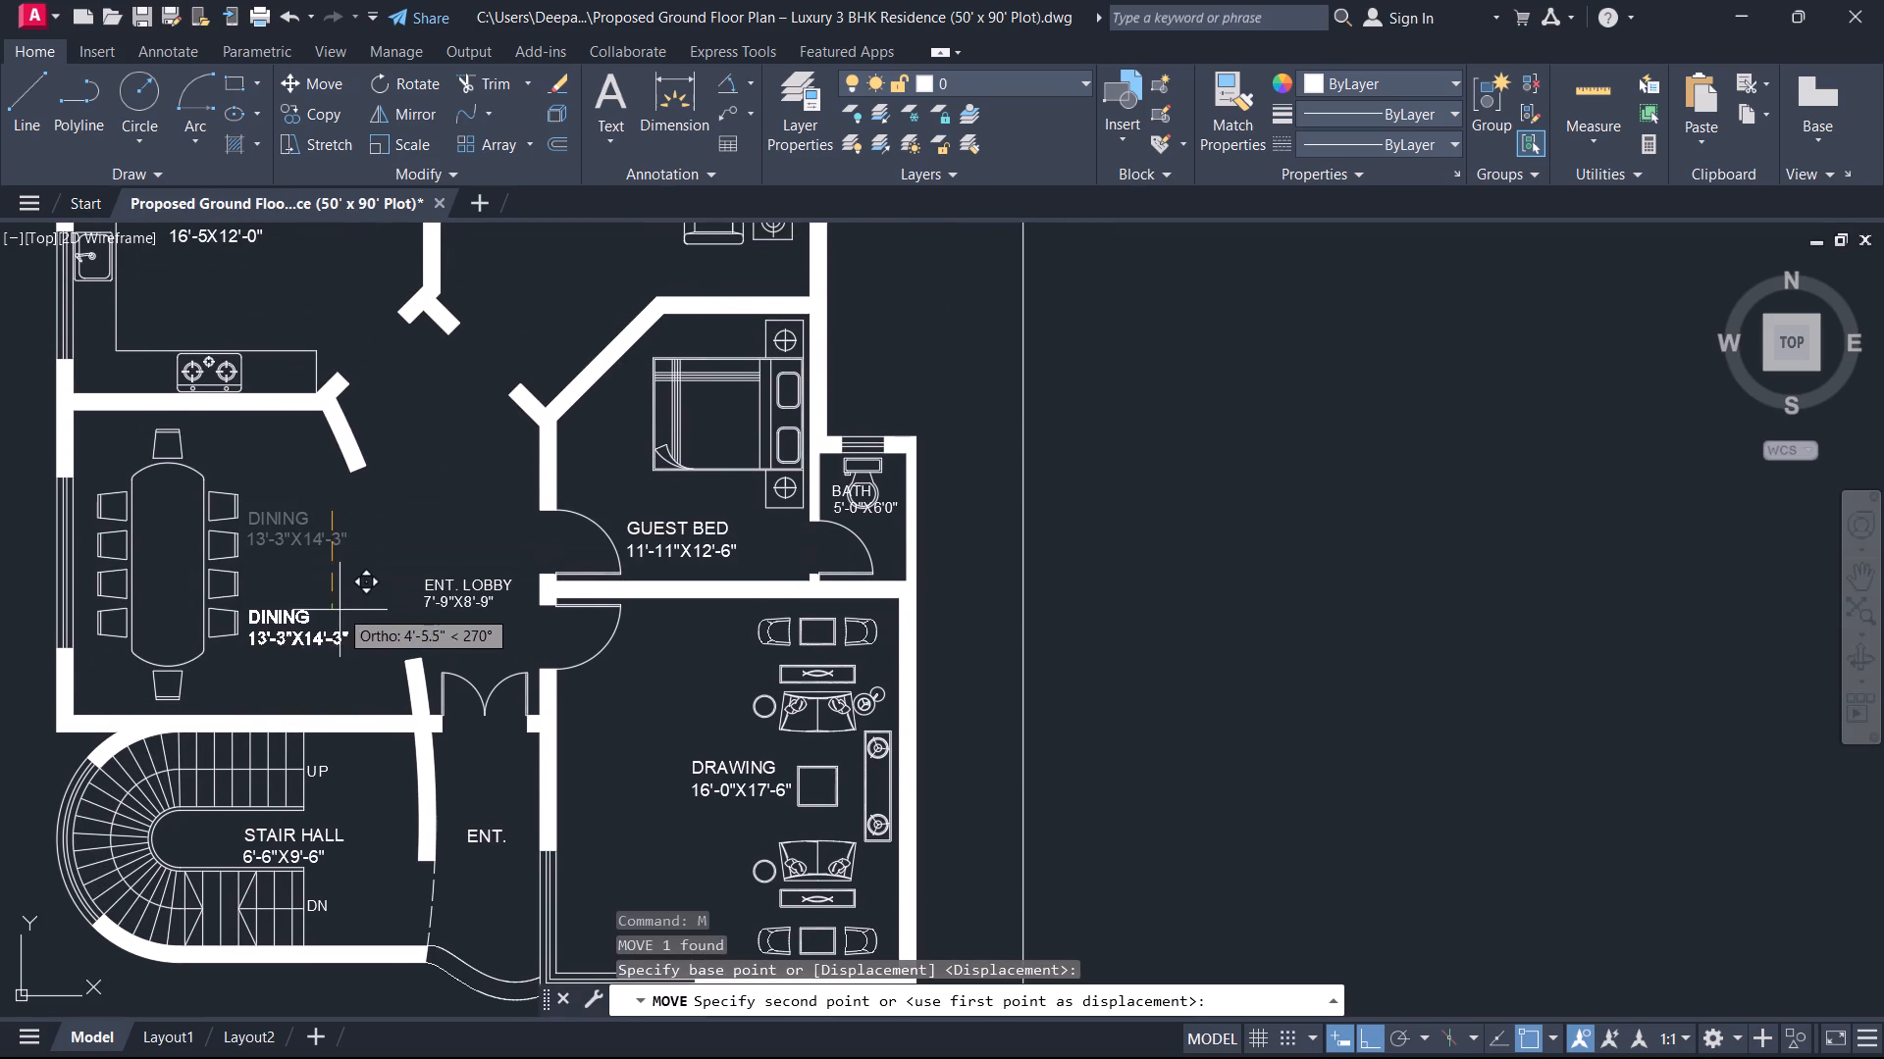
{"action": "left_click", "coordinate": [338, 557]}
{"action": "key", "text": "Escape"}
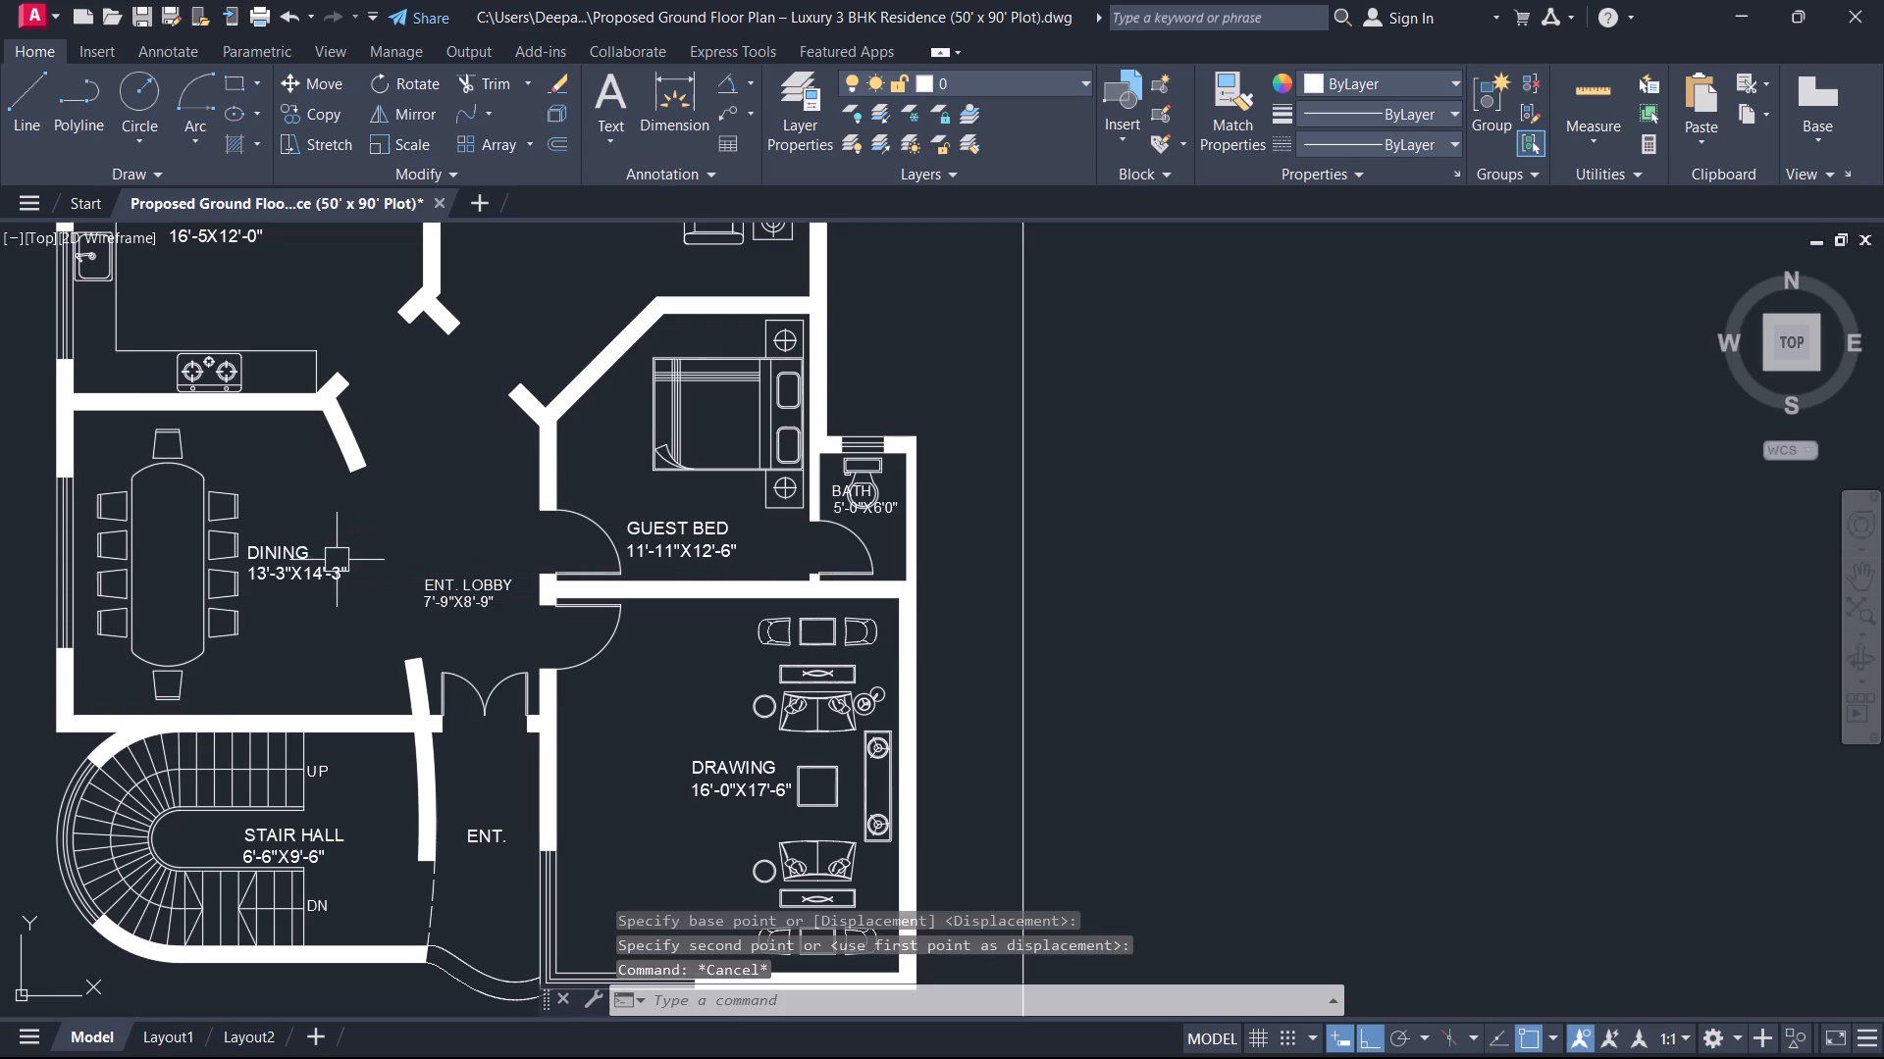
Review the kitchen, lounge, bedrooms and overall plan for details still missing.
{"action": "scroll", "coordinate": [283, 596], "scroll_direction": "down", "scroll_amount": 2}
{"action": "middle_click_drag", "start_coordinate": [283, 596], "coordinate": [340, 805]}
{"action": "scroll", "coordinate": [432, 681], "scroll_direction": "up", "scroll_amount": 2}
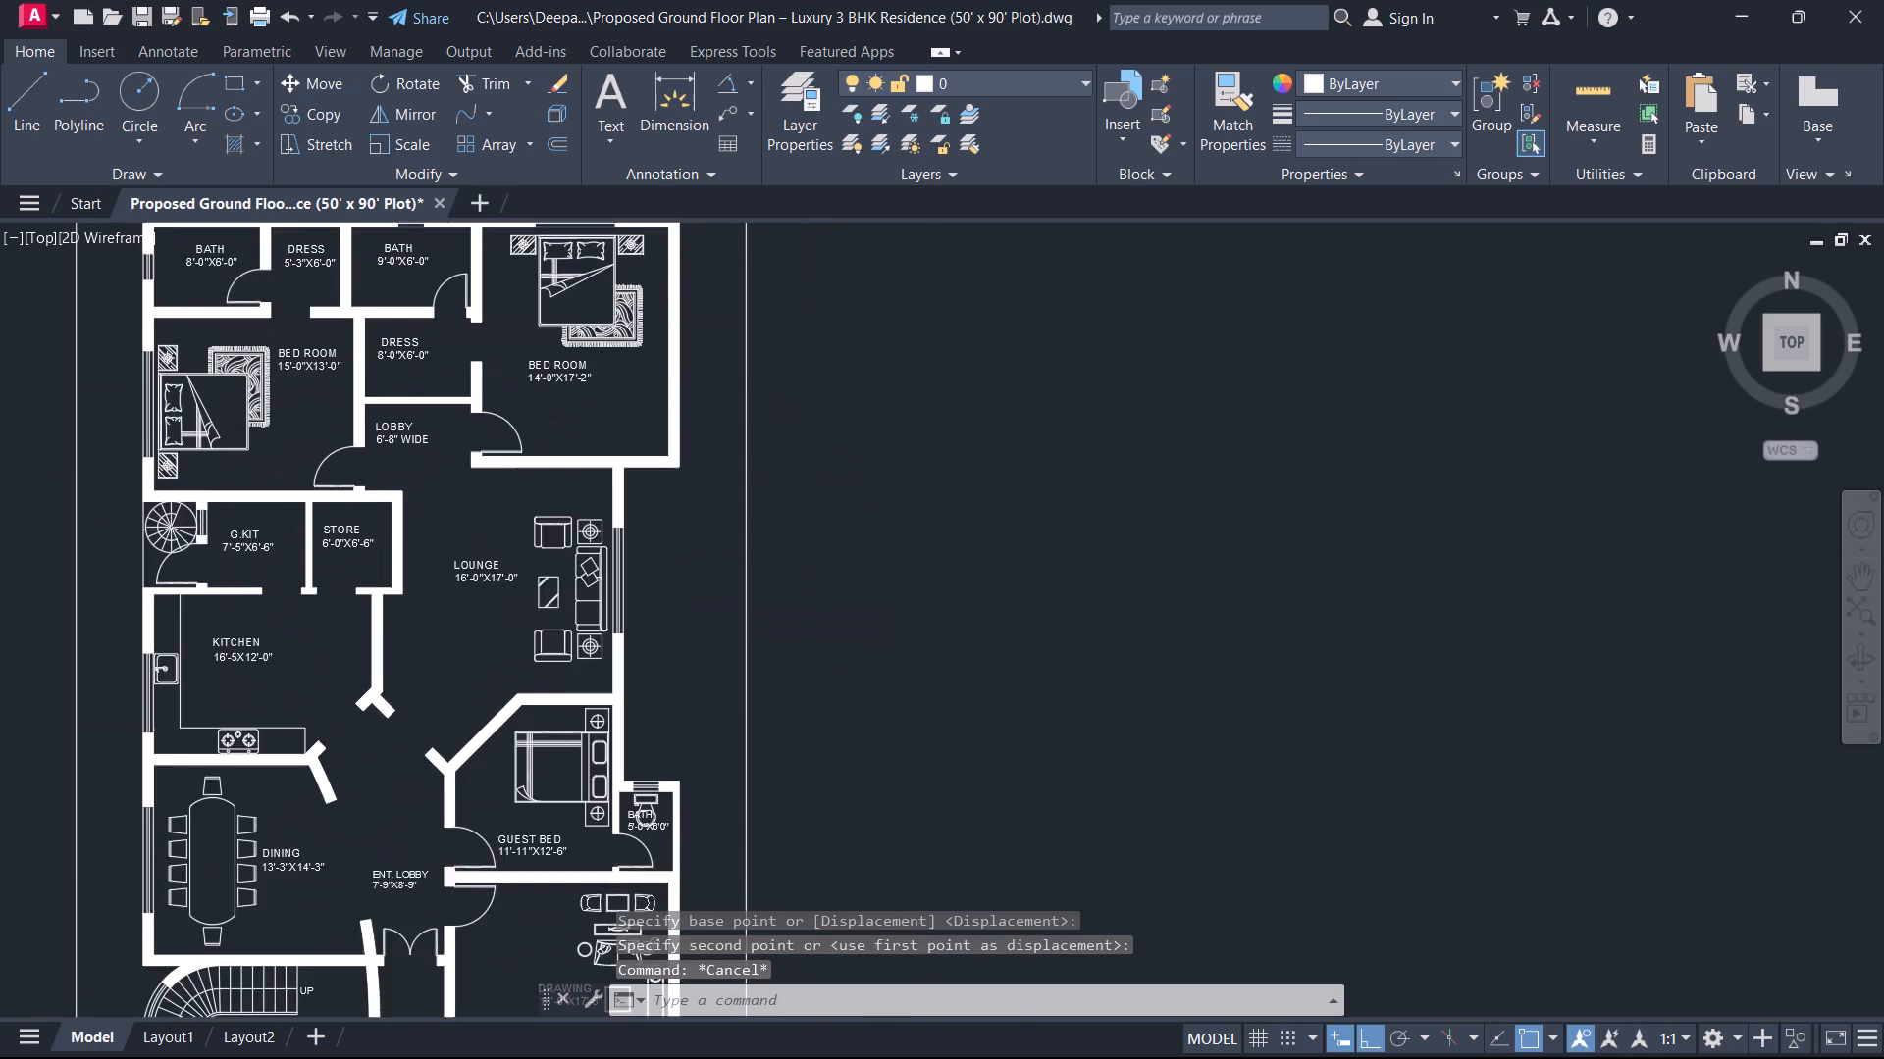
{"action": "middle_click_drag", "start_coordinate": [370, 785], "coordinate": [417, 731]}
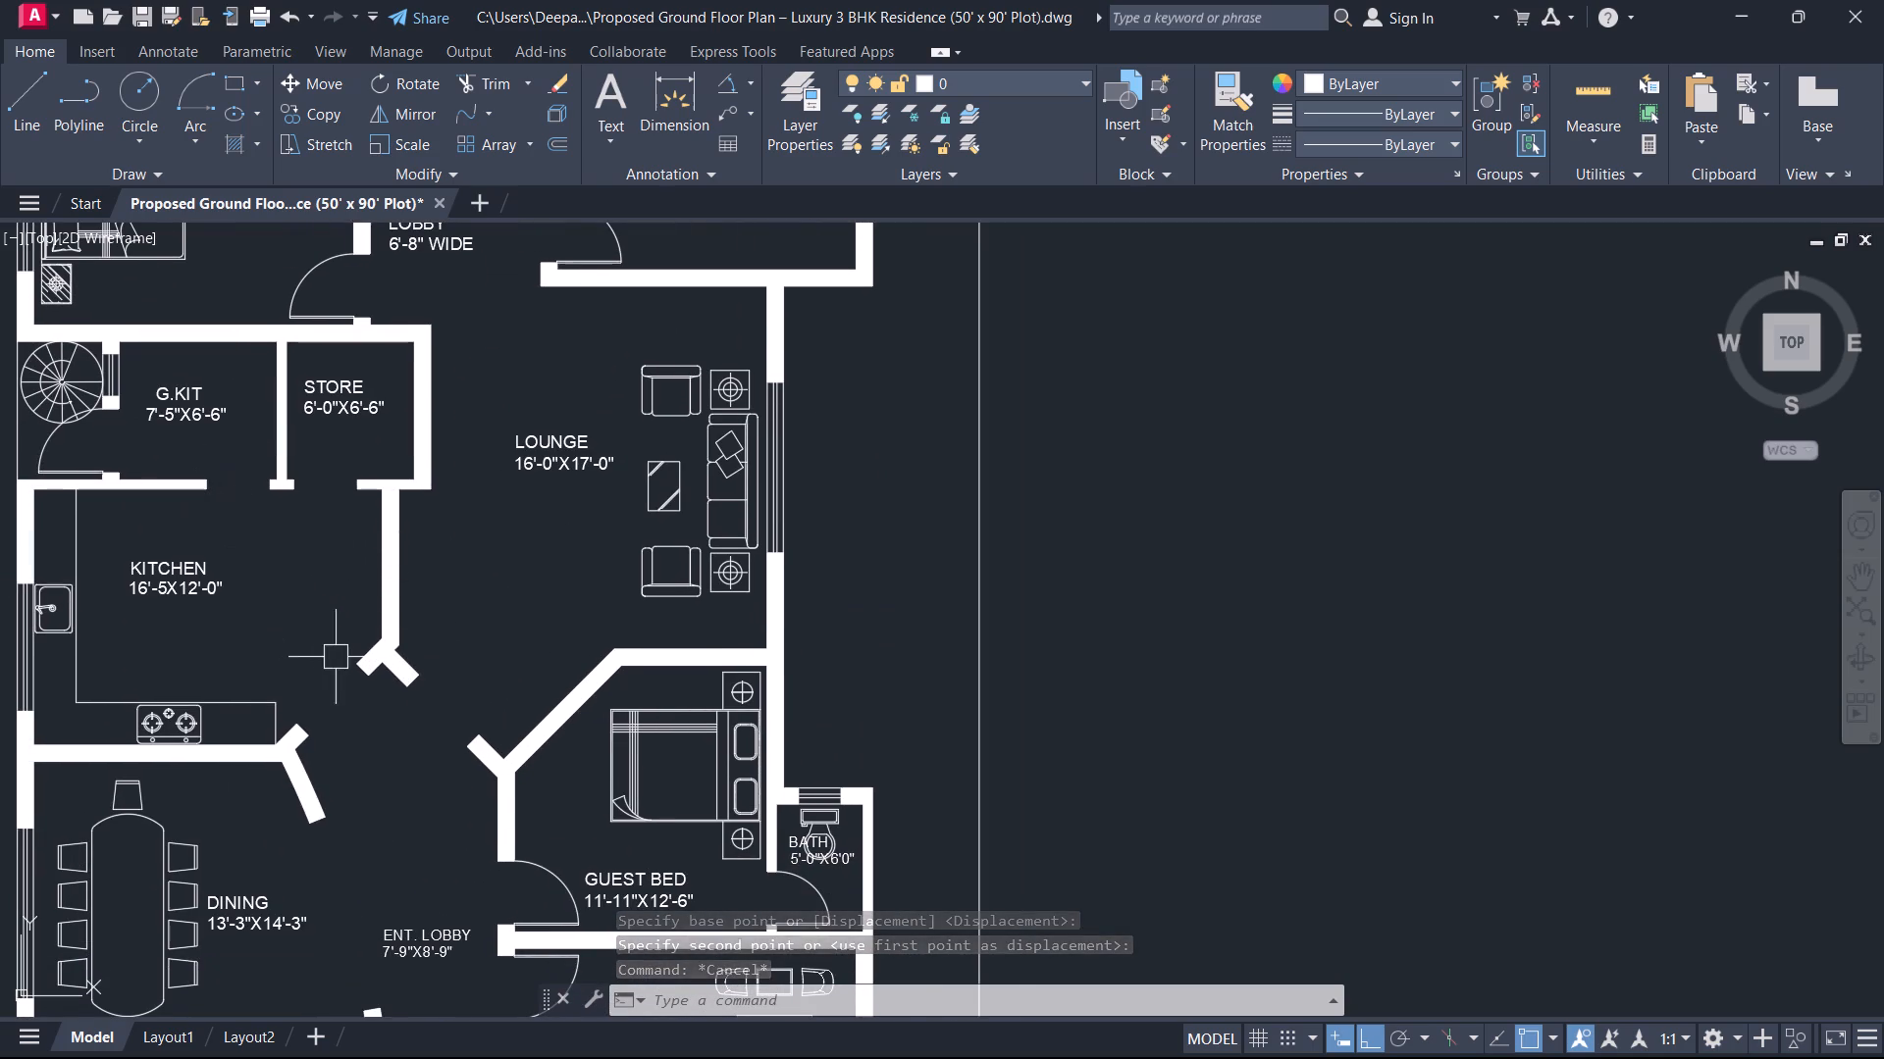
{"action": "scroll", "coordinate": [356, 705], "scroll_direction": "down", "scroll_amount": 2}
{"action": "scroll", "coordinate": [278, 630], "scroll_direction": "up", "scroll_amount": 1}
{"action": "middle_click_drag", "start_coordinate": [265, 602], "coordinate": [267, 601]}
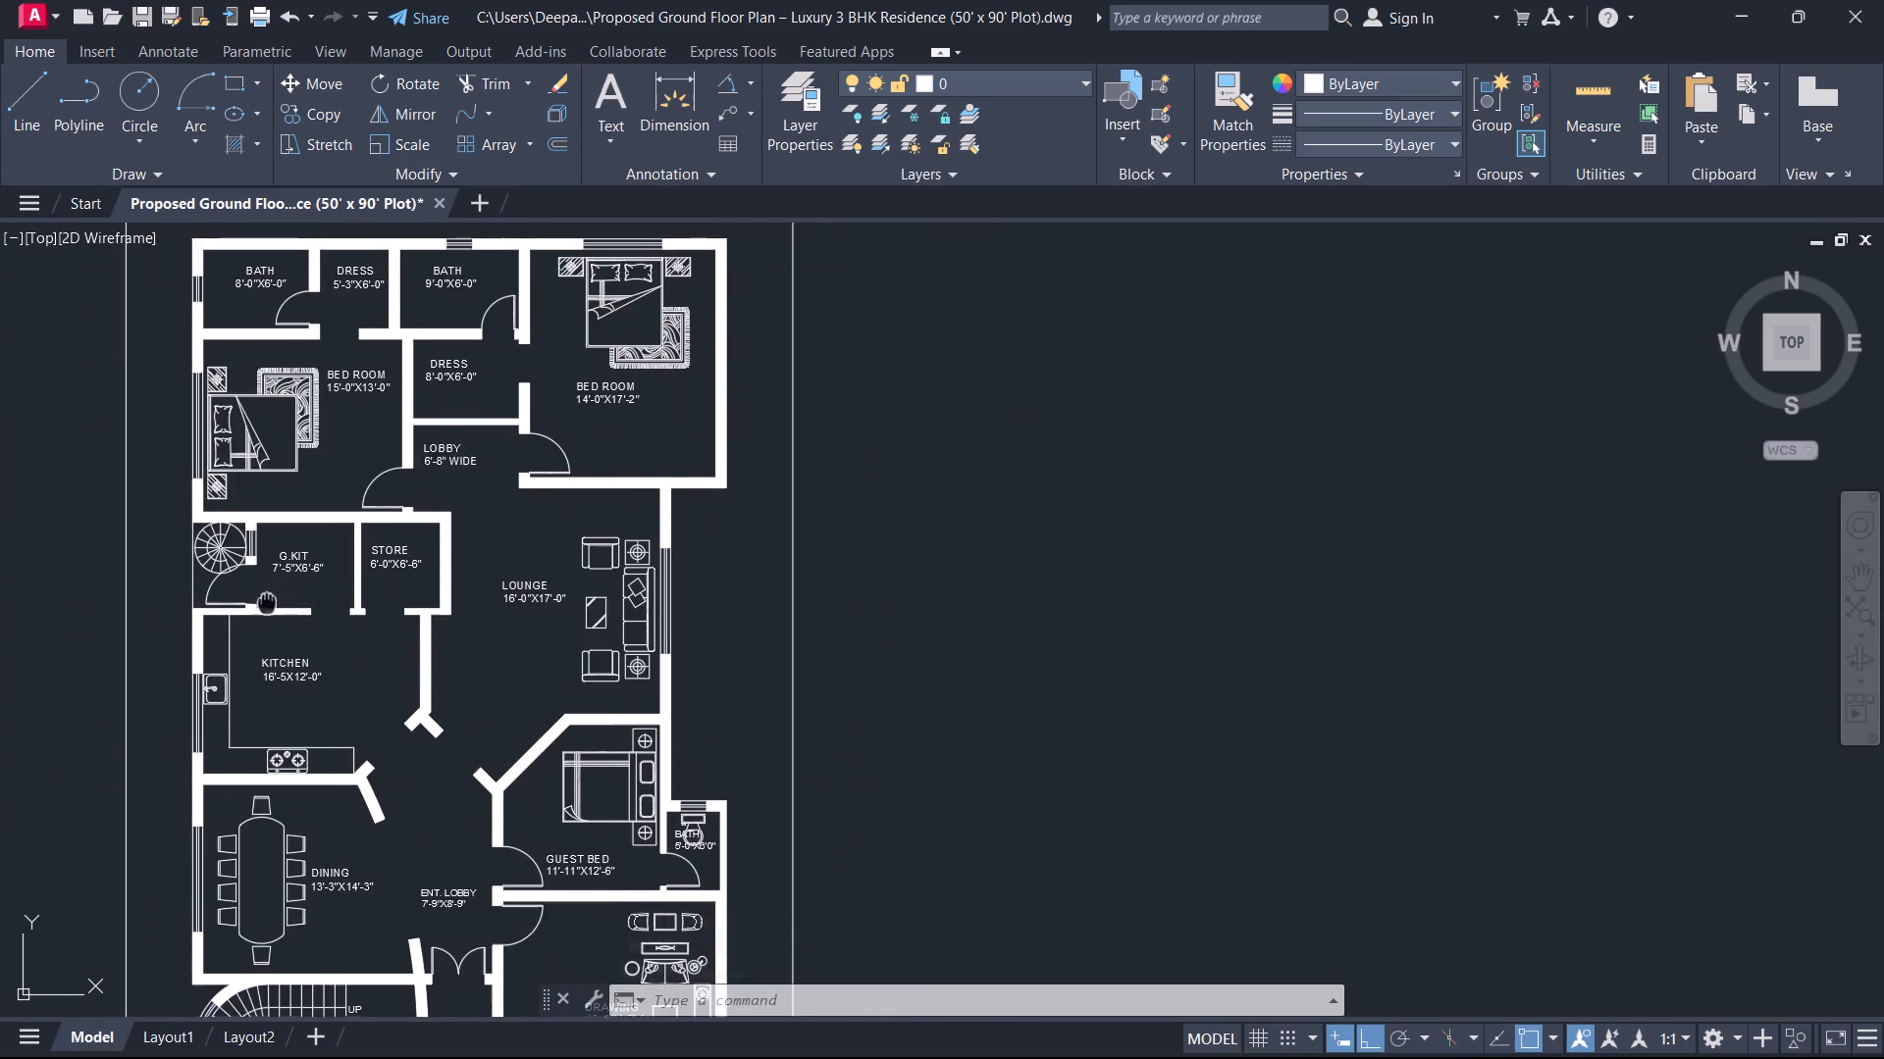
{"action": "middle_click_drag", "start_coordinate": [267, 601], "coordinate": [515, 677]}
{"action": "scroll", "coordinate": [515, 677], "scroll_direction": "down", "scroll_amount": 1}
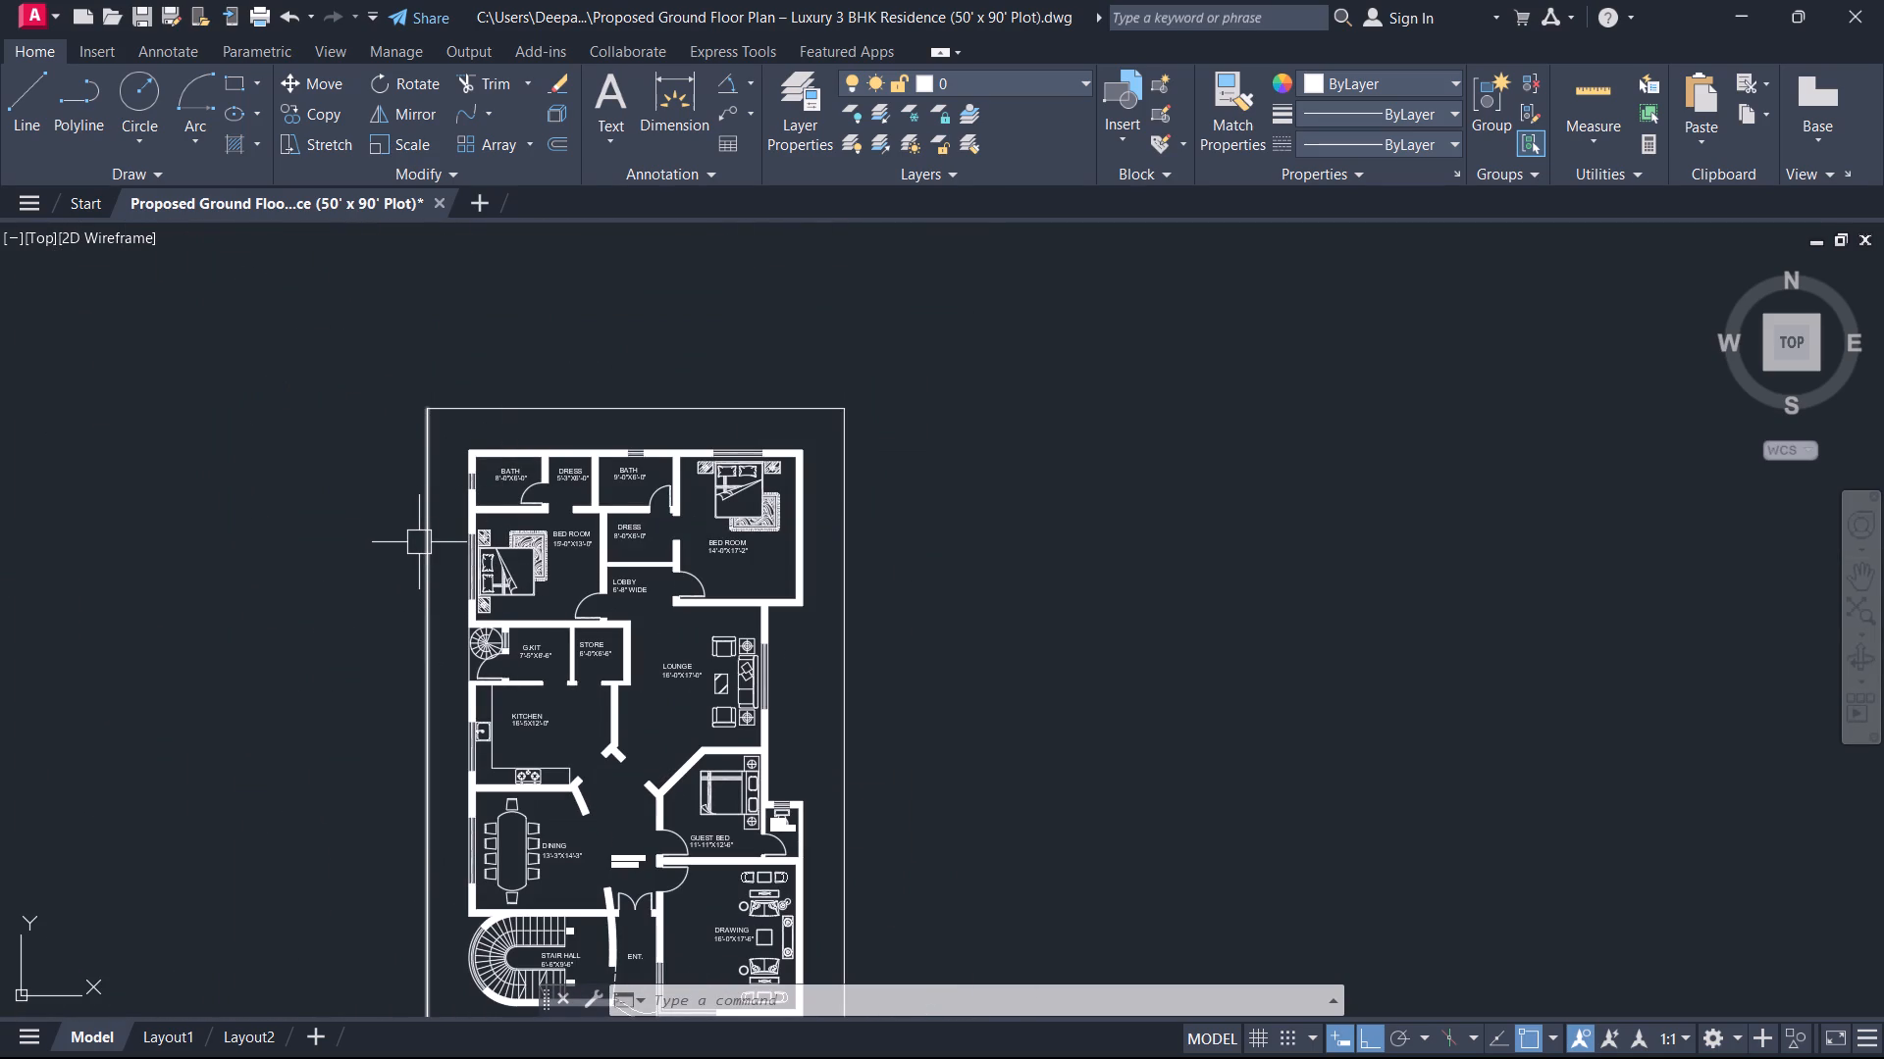
{"action": "type", "text": "DW"}
{"action": "key", "text": "Escape"}
Add 28' WIDE as a second line to the PORCH label below the stair hall.
{"action": "middle_click_drag", "start_coordinate": [555, 724], "coordinate": [577, 656]}
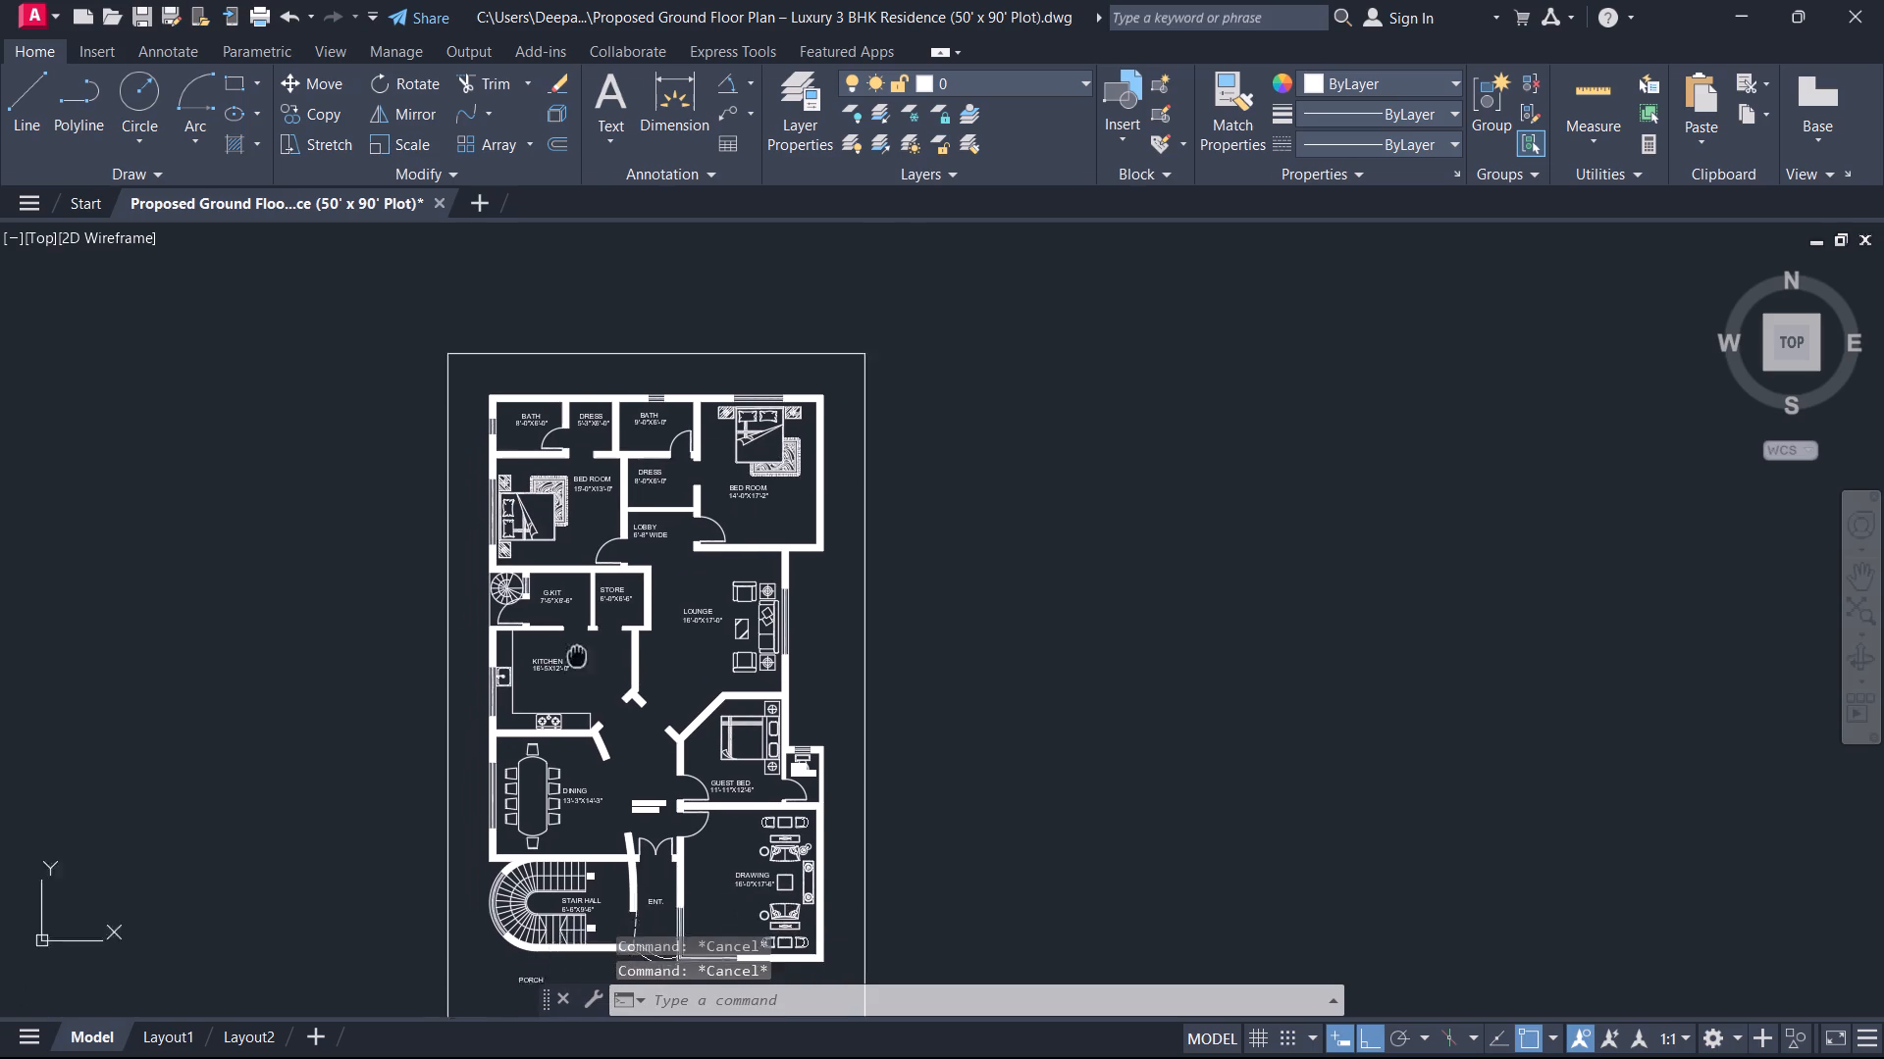
{"action": "middle_click_drag", "start_coordinate": [577, 656], "coordinate": [561, 509]}
{"action": "scroll", "coordinate": [544, 793], "scroll_direction": "up", "scroll_amount": 4}
{"action": "middle_click_drag", "start_coordinate": [509, 859], "coordinate": [525, 774]}
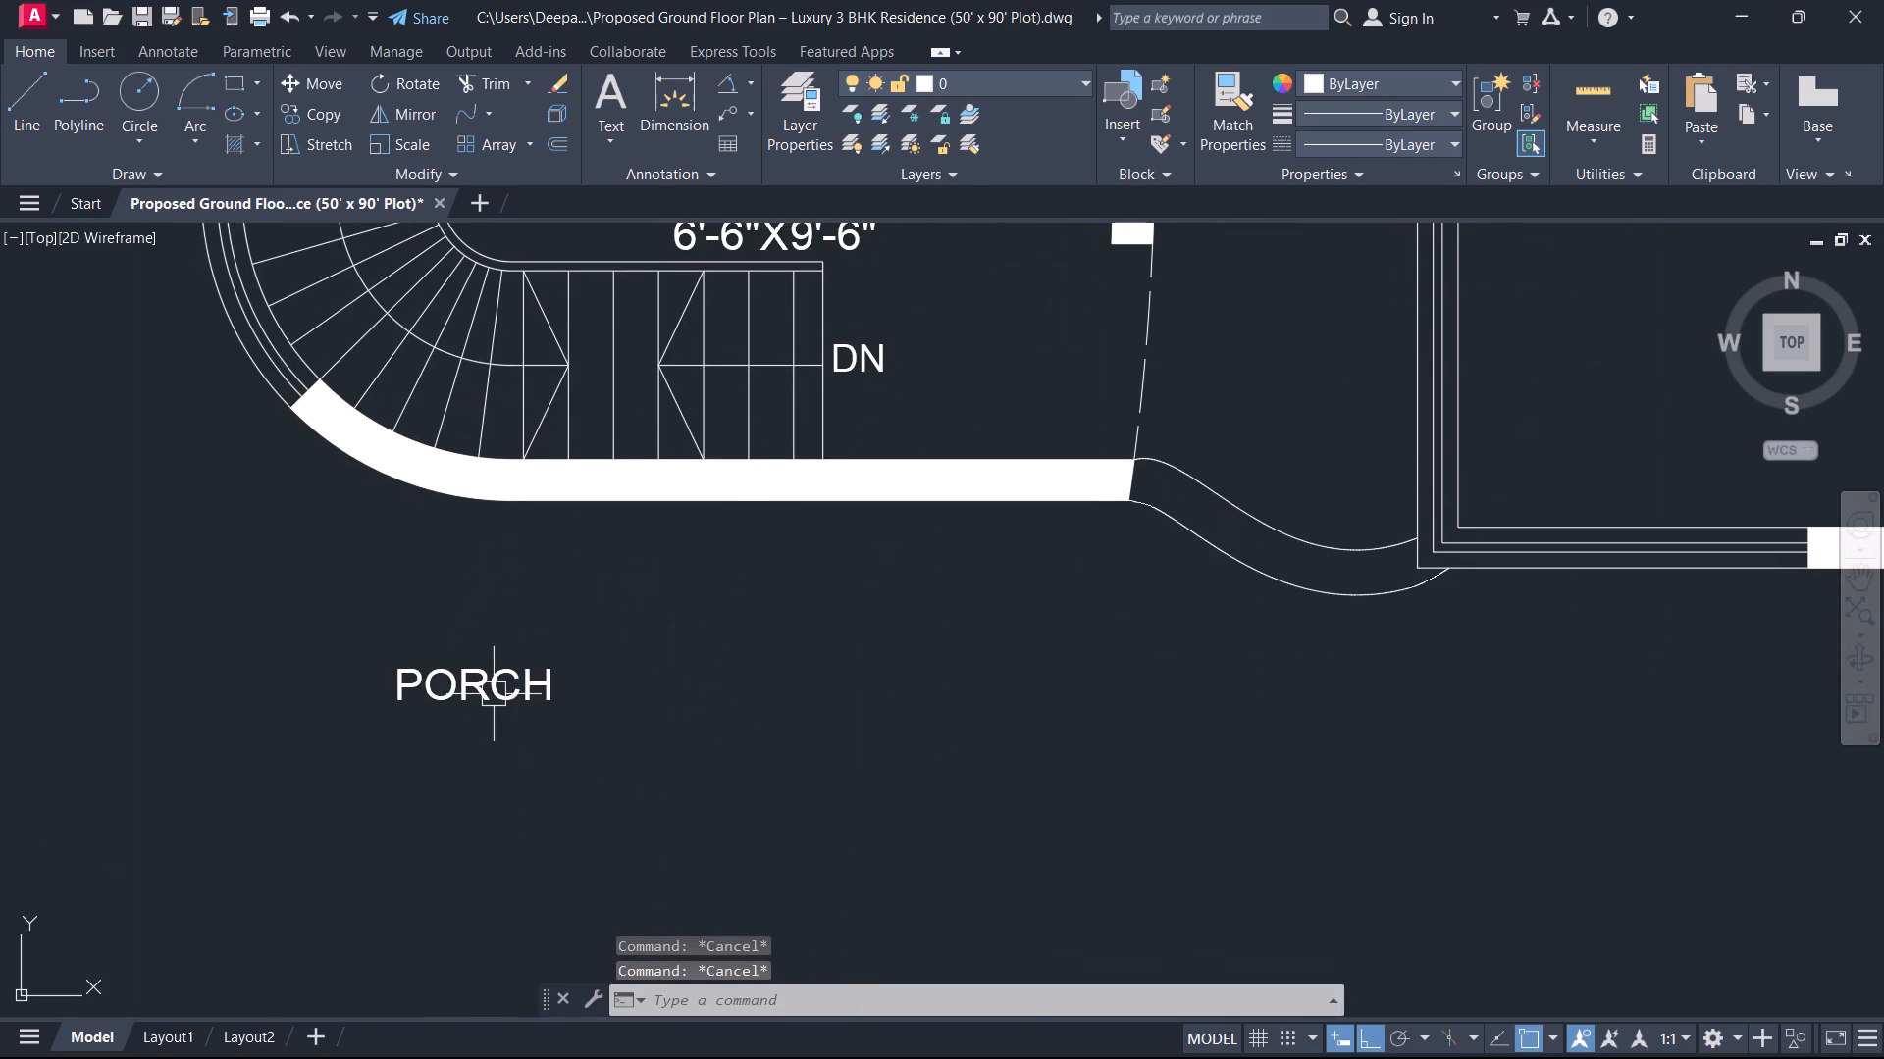
{"action": "double_click", "coordinate": [488, 687]}
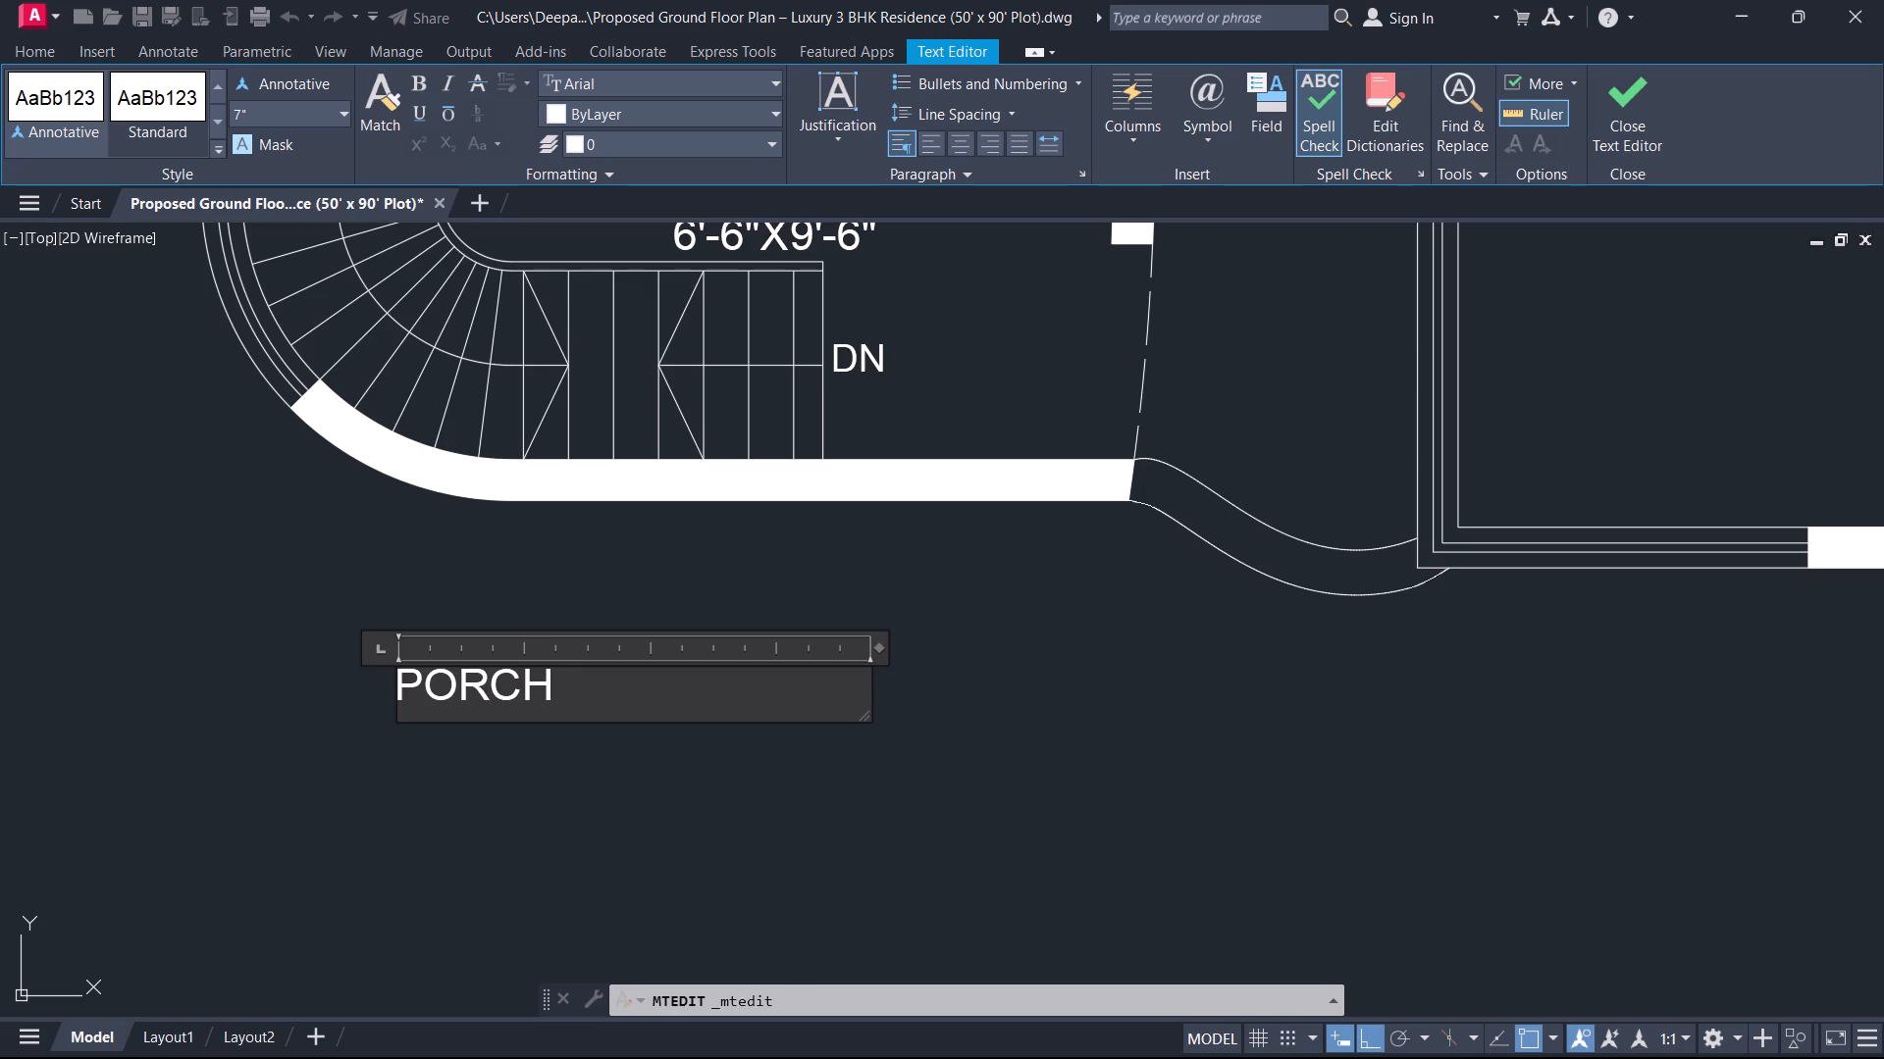
{"action": "key", "text": "Right"}
{"action": "key", "text": "Right"}
{"action": "key", "text": "space"}
{"action": "type", "text": "28'"}
{"action": "key", "text": "Left"}
{"action": "key", "text": "Left"}
{"action": "key", "text": "Left"}
{"action": "key", "text": "Return"}
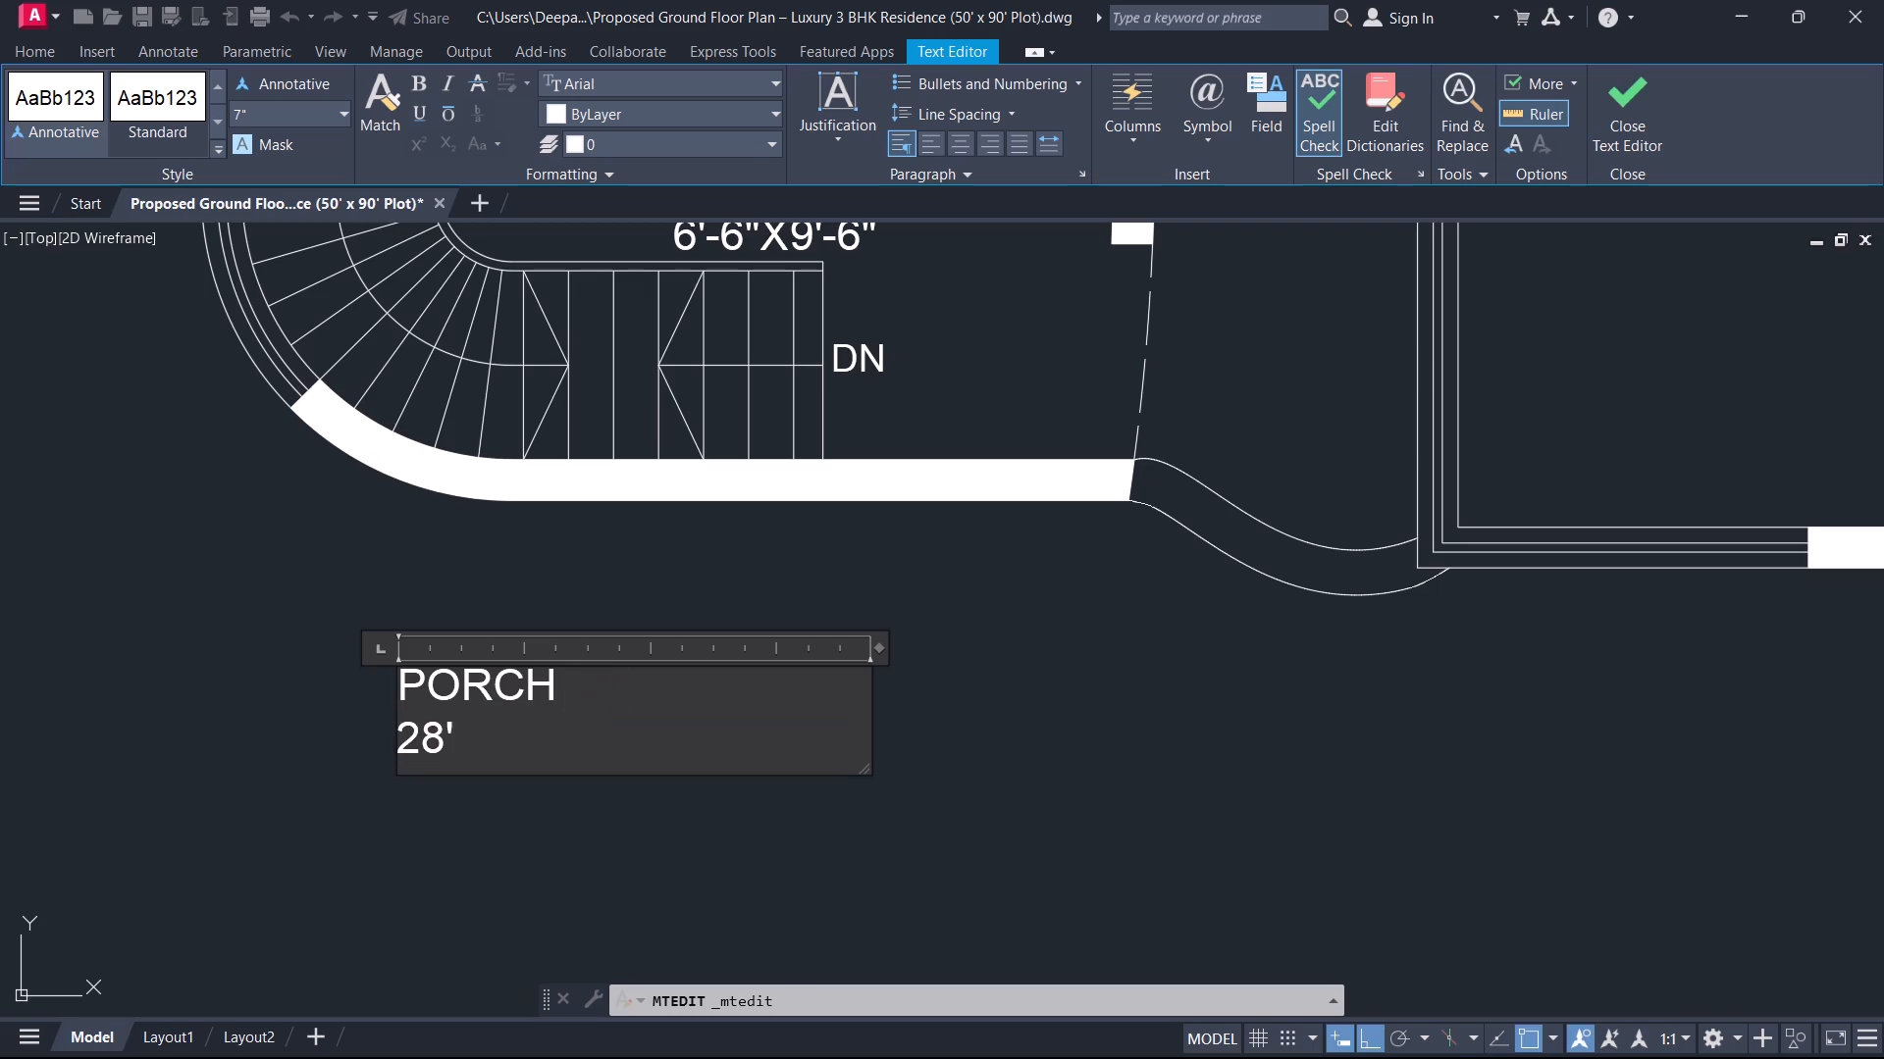
{"action": "key", "text": "Right"}
{"action": "key", "text": "Right"}
{"action": "key", "text": "Right"}
{"action": "key", "text": "space"}
{"action": "type", "text": "WIDE"}
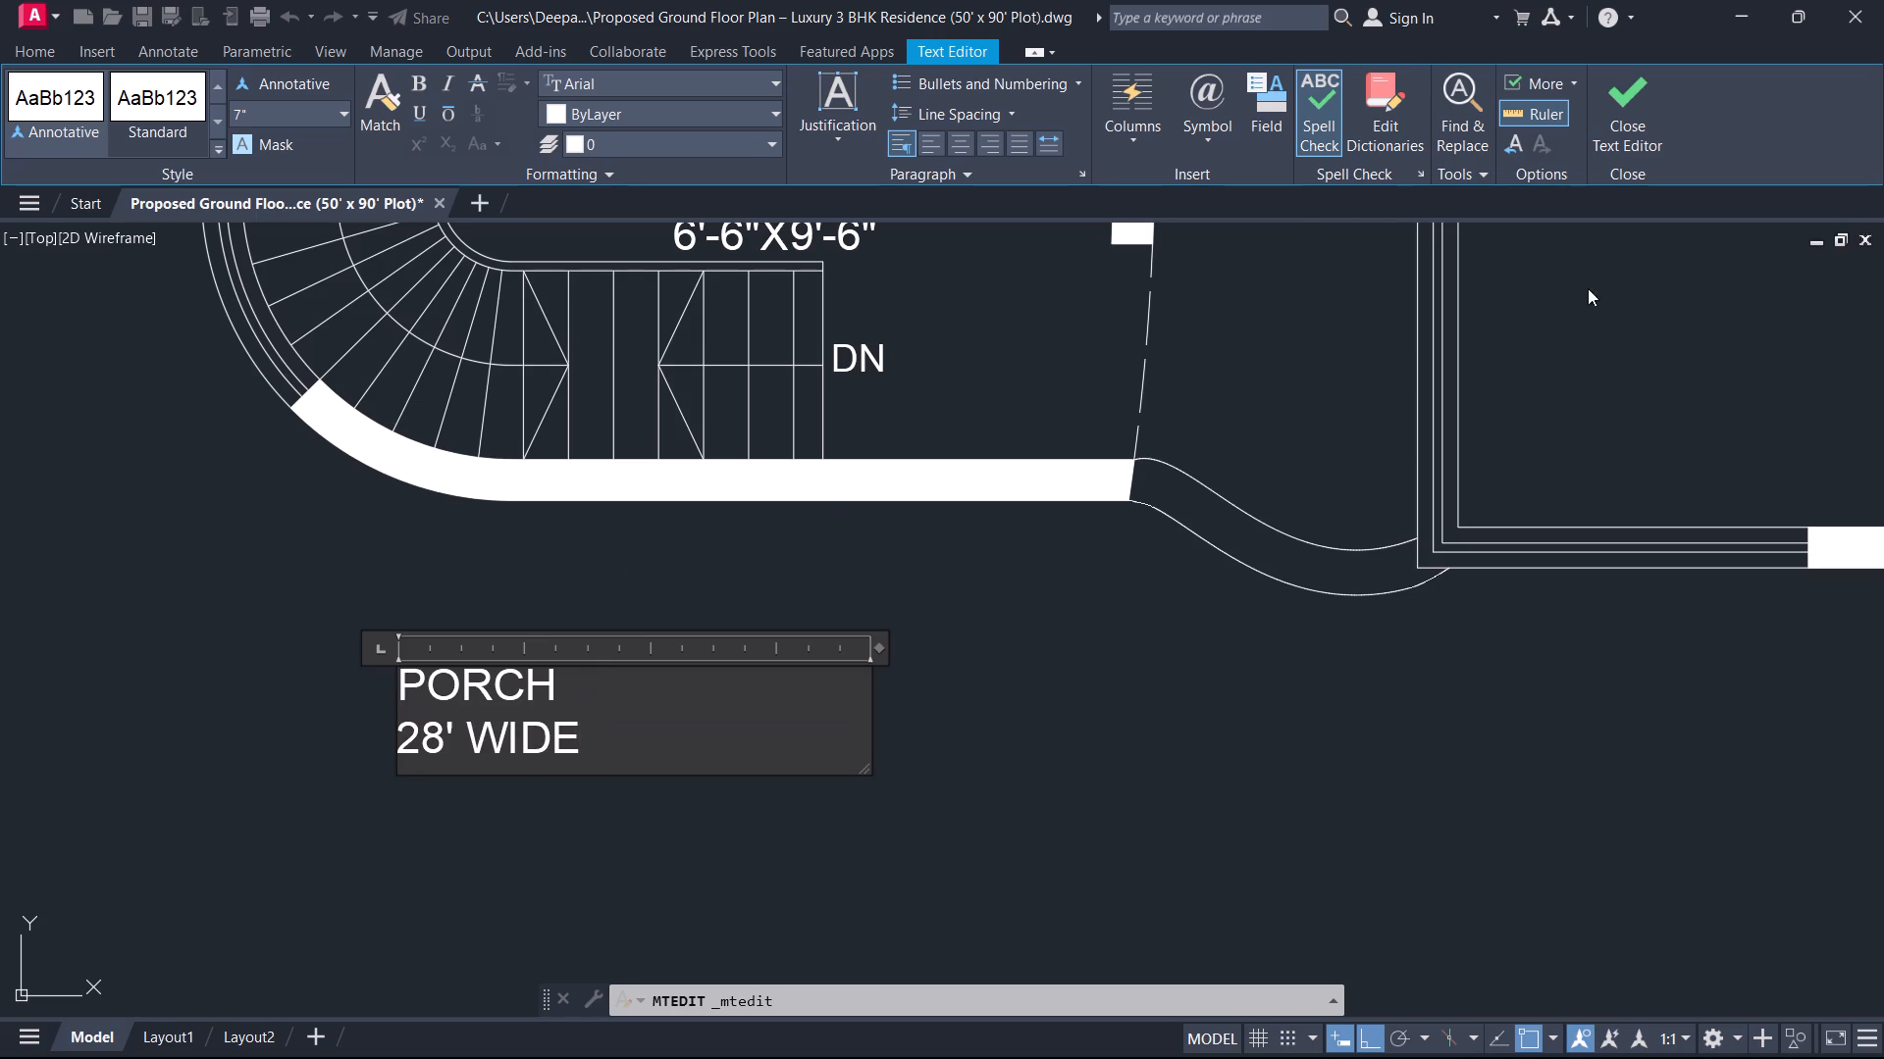
{"action": "left_click", "coordinate": [1635, 119]}
Join the porch label's two lines into the single line PORCH 28' WIDE.
{"action": "scroll", "coordinate": [511, 642], "scroll_direction": "down", "scroll_amount": 2}
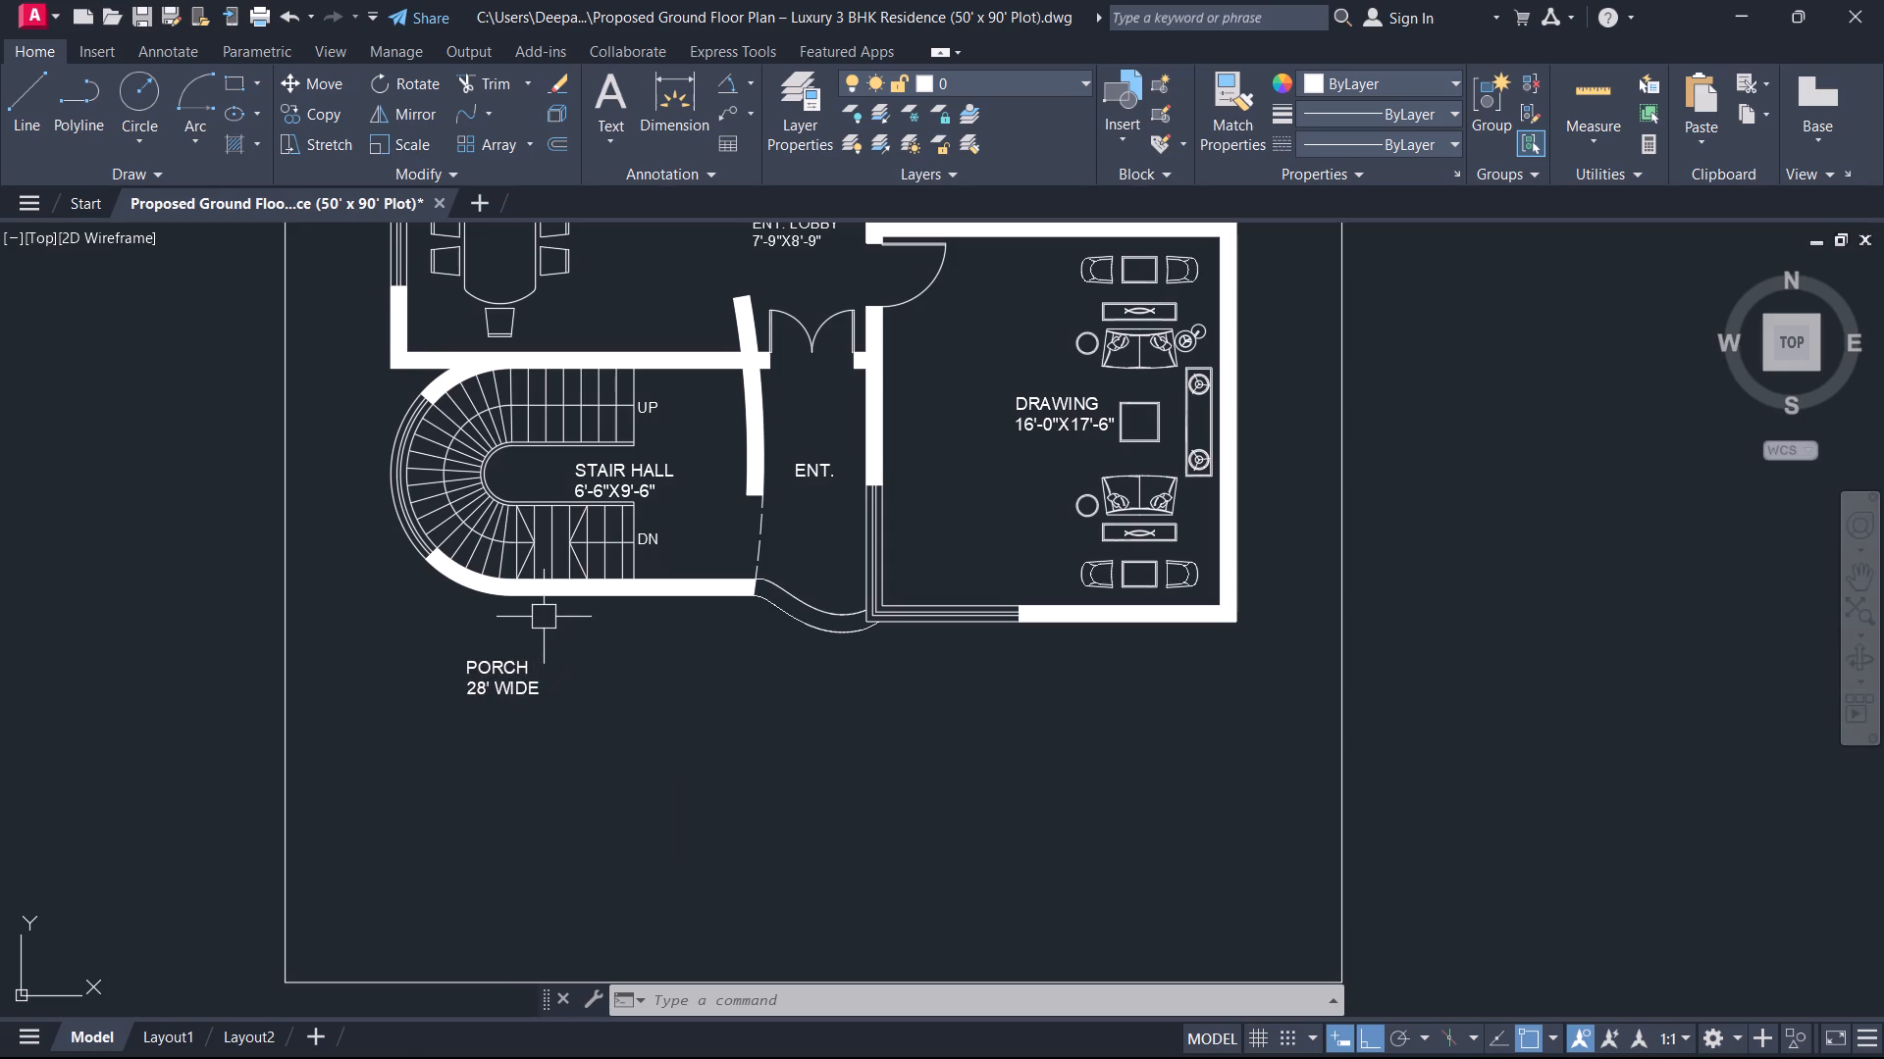
{"action": "middle_click_drag", "start_coordinate": [548, 698], "coordinate": [445, 739]}
{"action": "scroll", "coordinate": [465, 734], "scroll_direction": "up", "scroll_amount": 2}
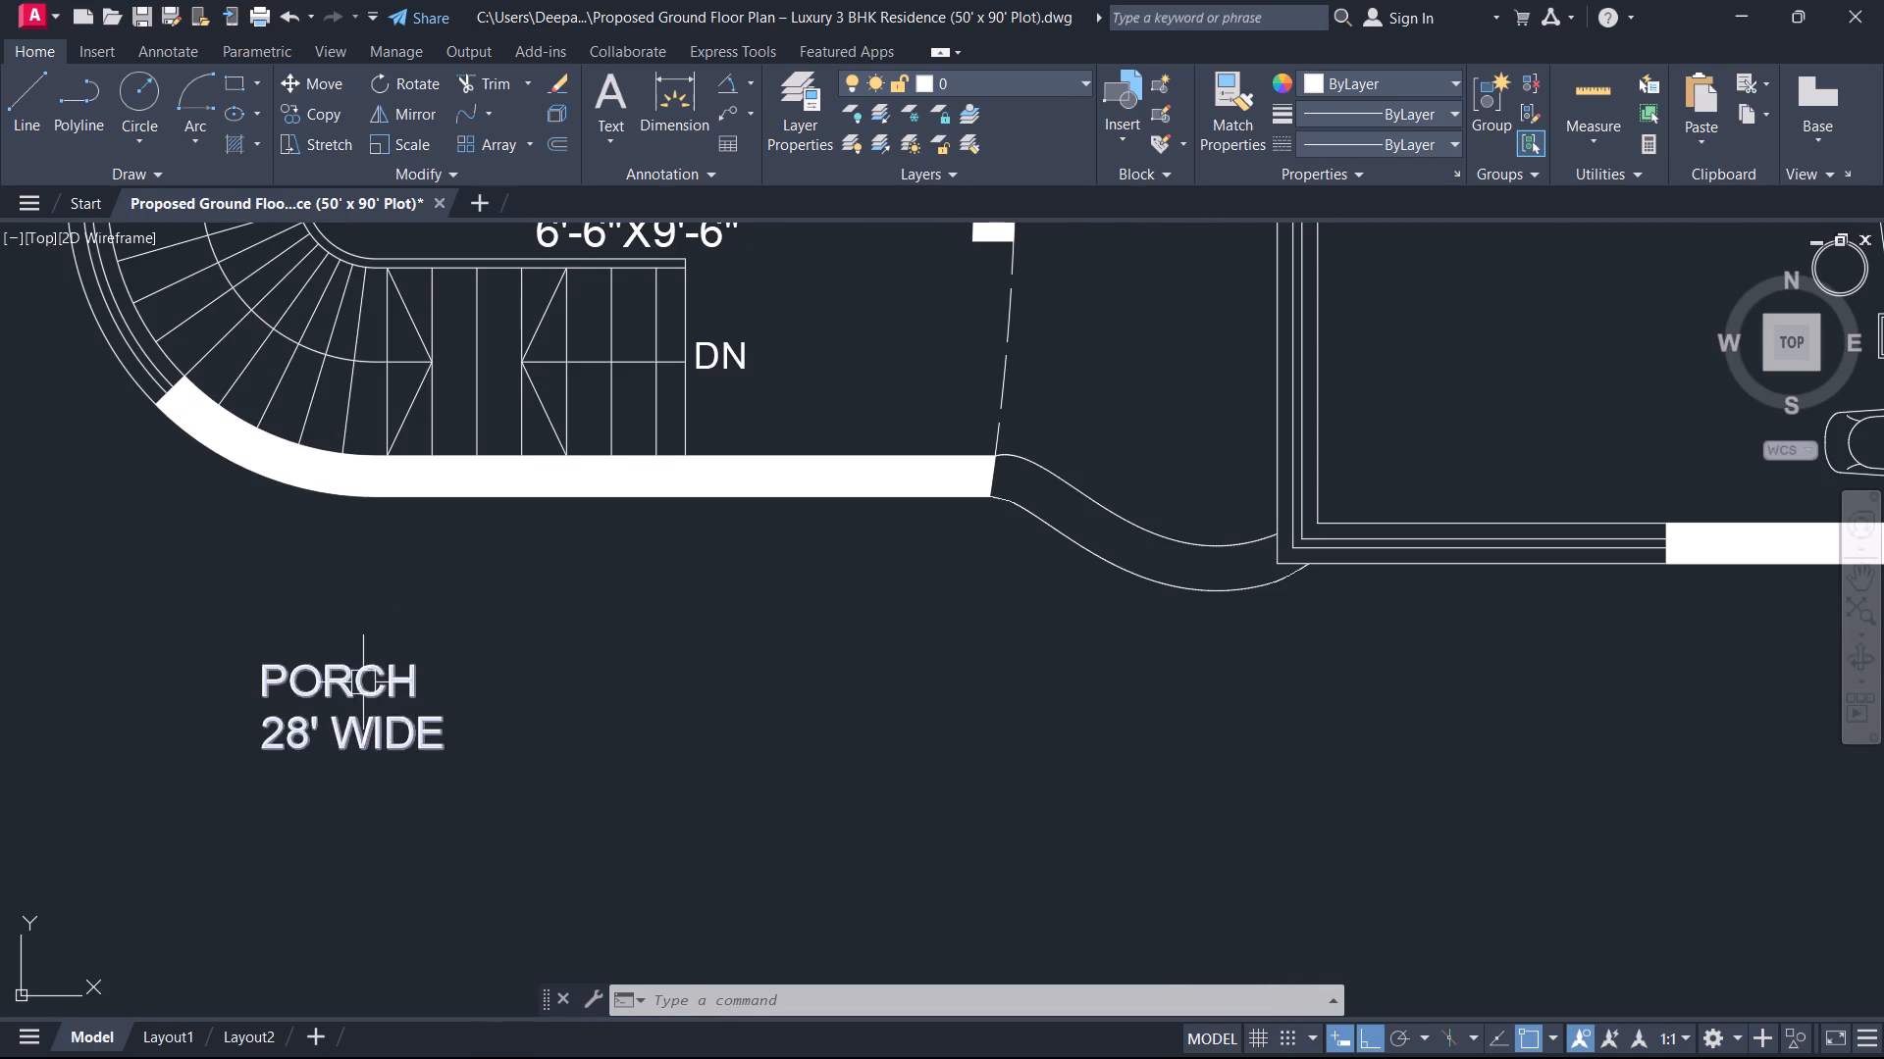
{"action": "double_click", "coordinate": [363, 682]}
{"action": "left_click", "coordinate": [265, 735]}
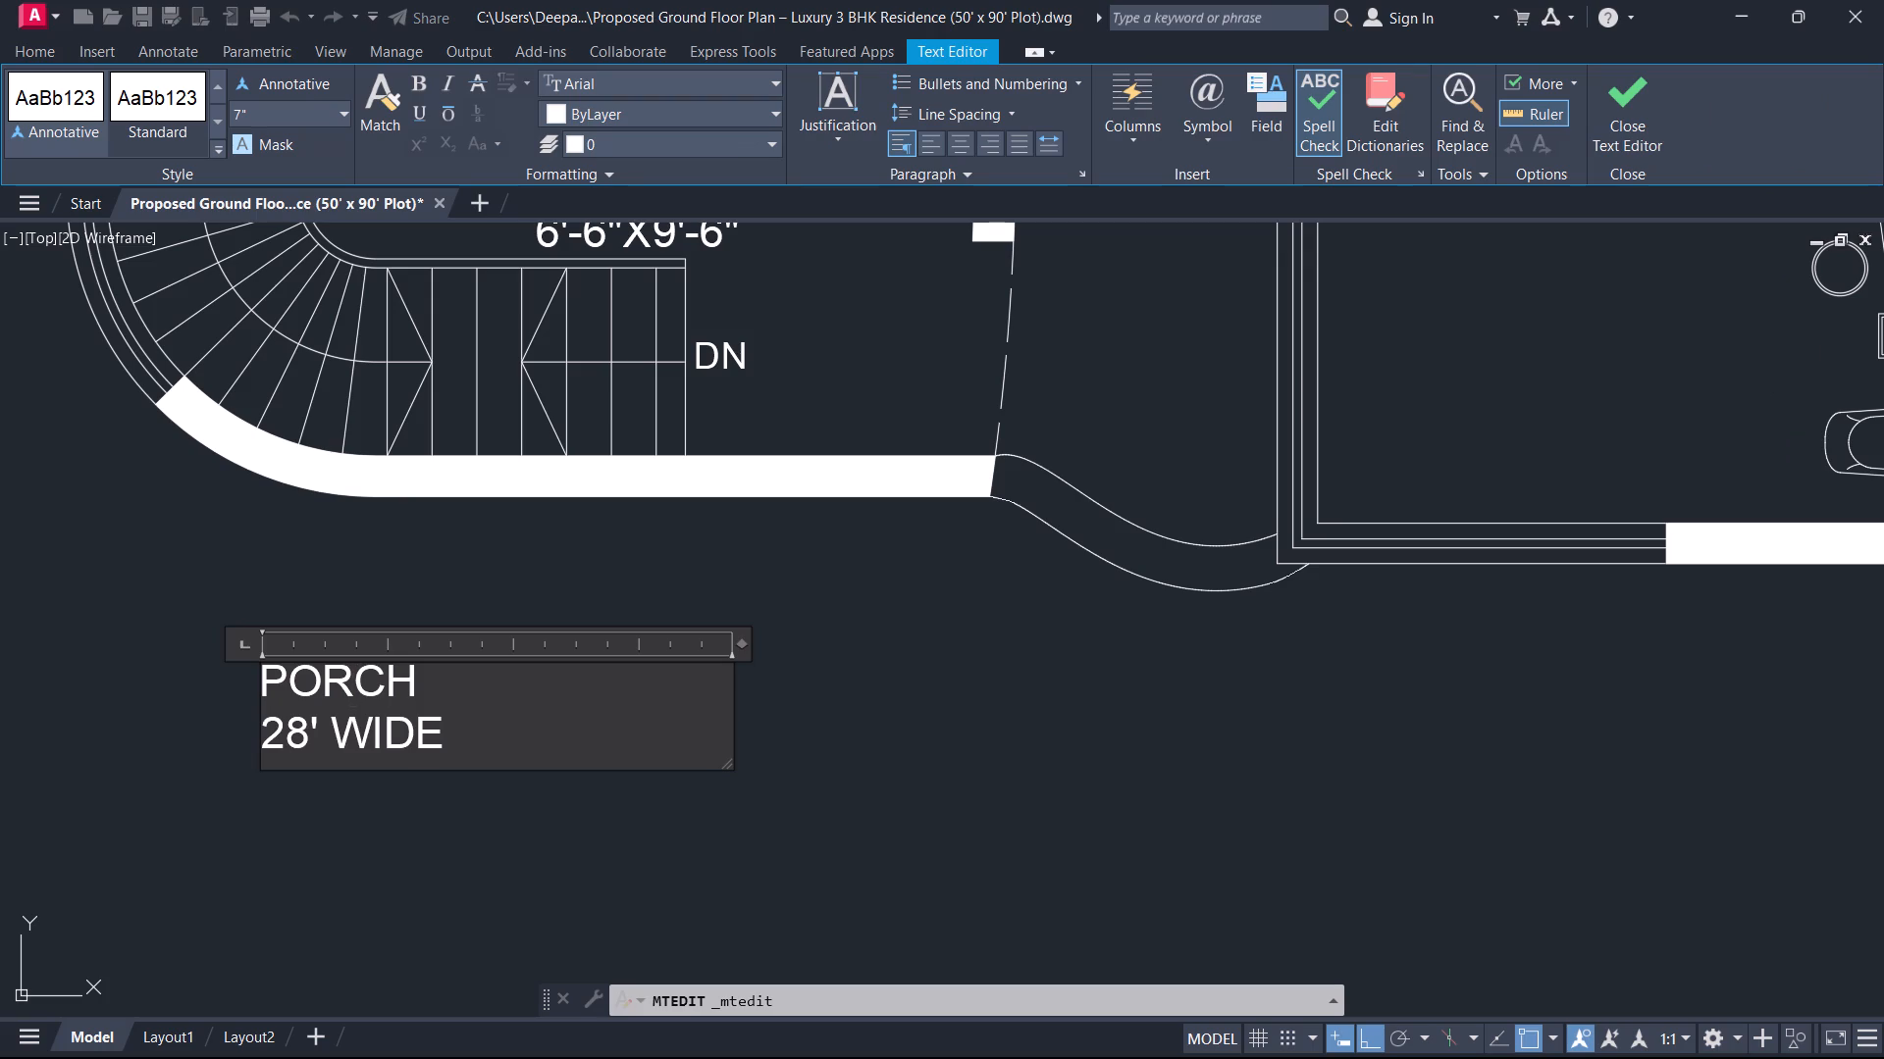
{"action": "key", "text": "BackSpace"}
{"action": "key", "text": "space"}
{"action": "key", "text": "BackSpace"}
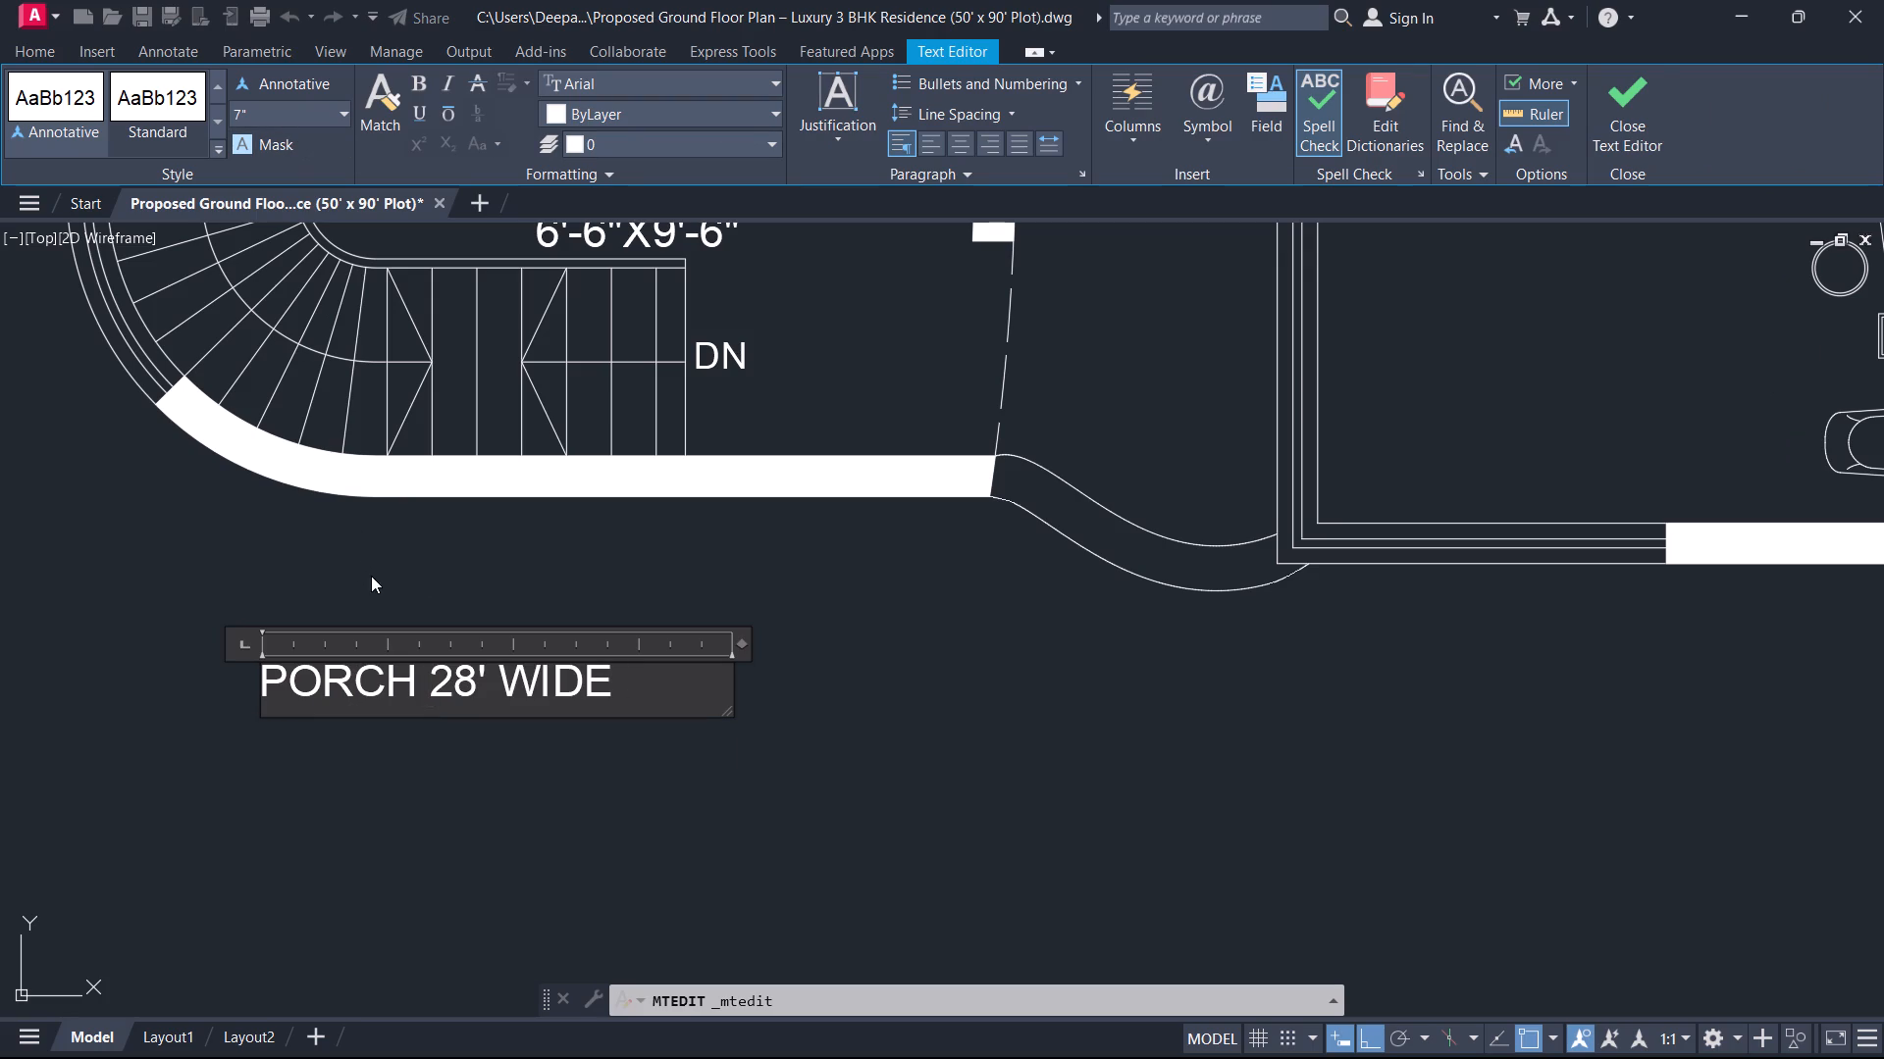
{"action": "left_click", "coordinate": [1641, 110]}
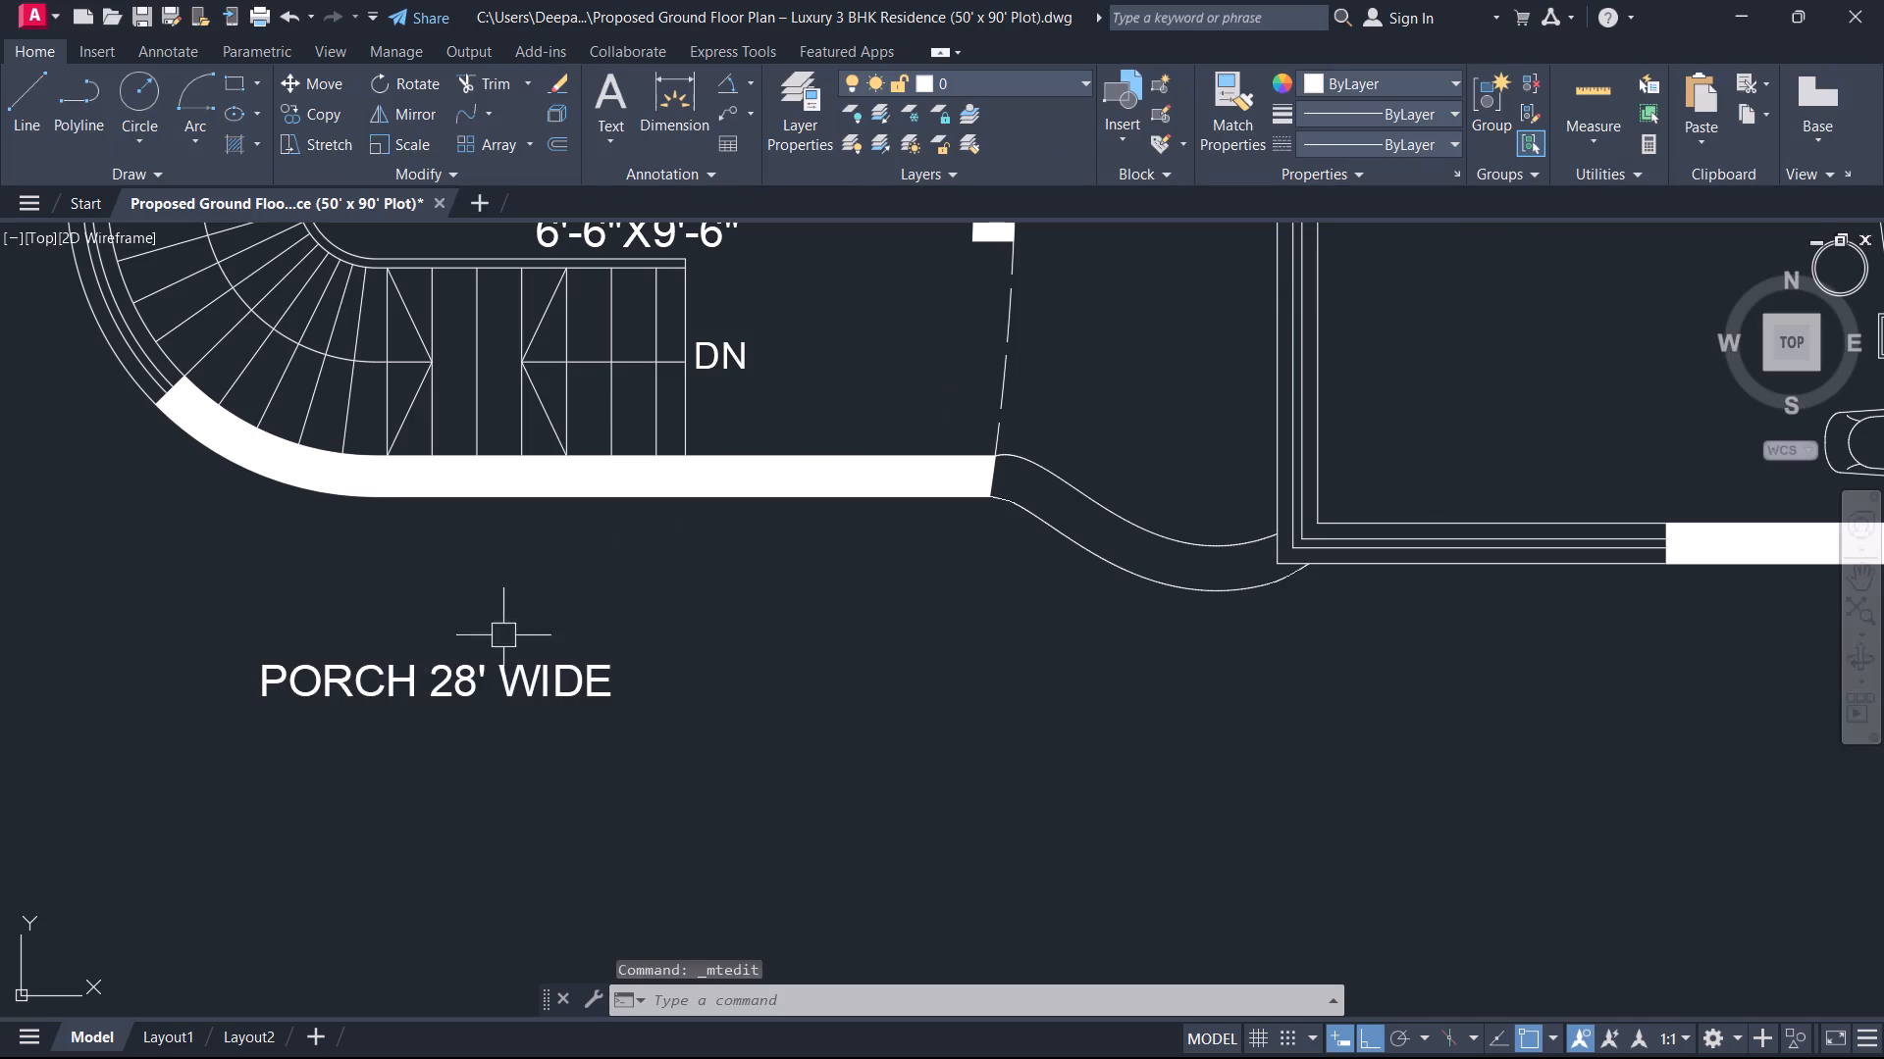
Set the text height of the whole PORCH 28' WIDE label to 9".
{"action": "double_click", "coordinate": [457, 686]}
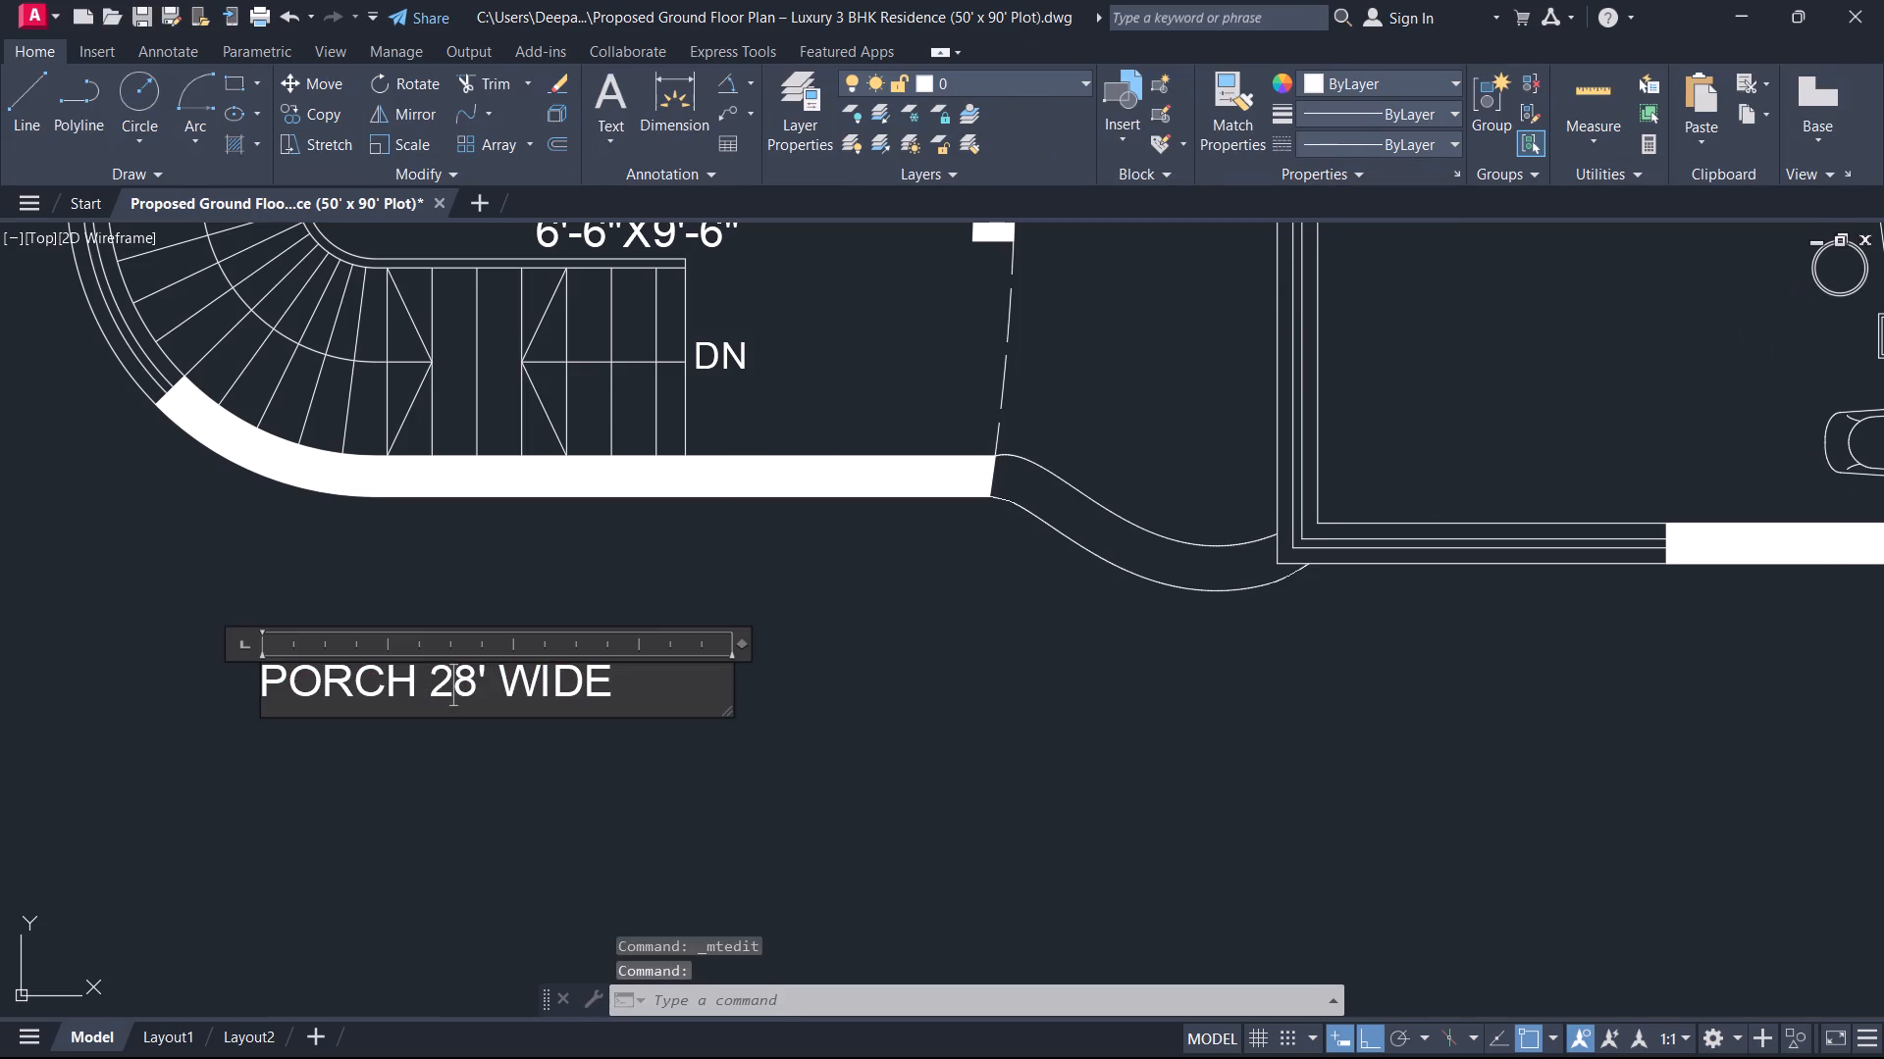
{"action": "key", "text": "ctrl+a"}
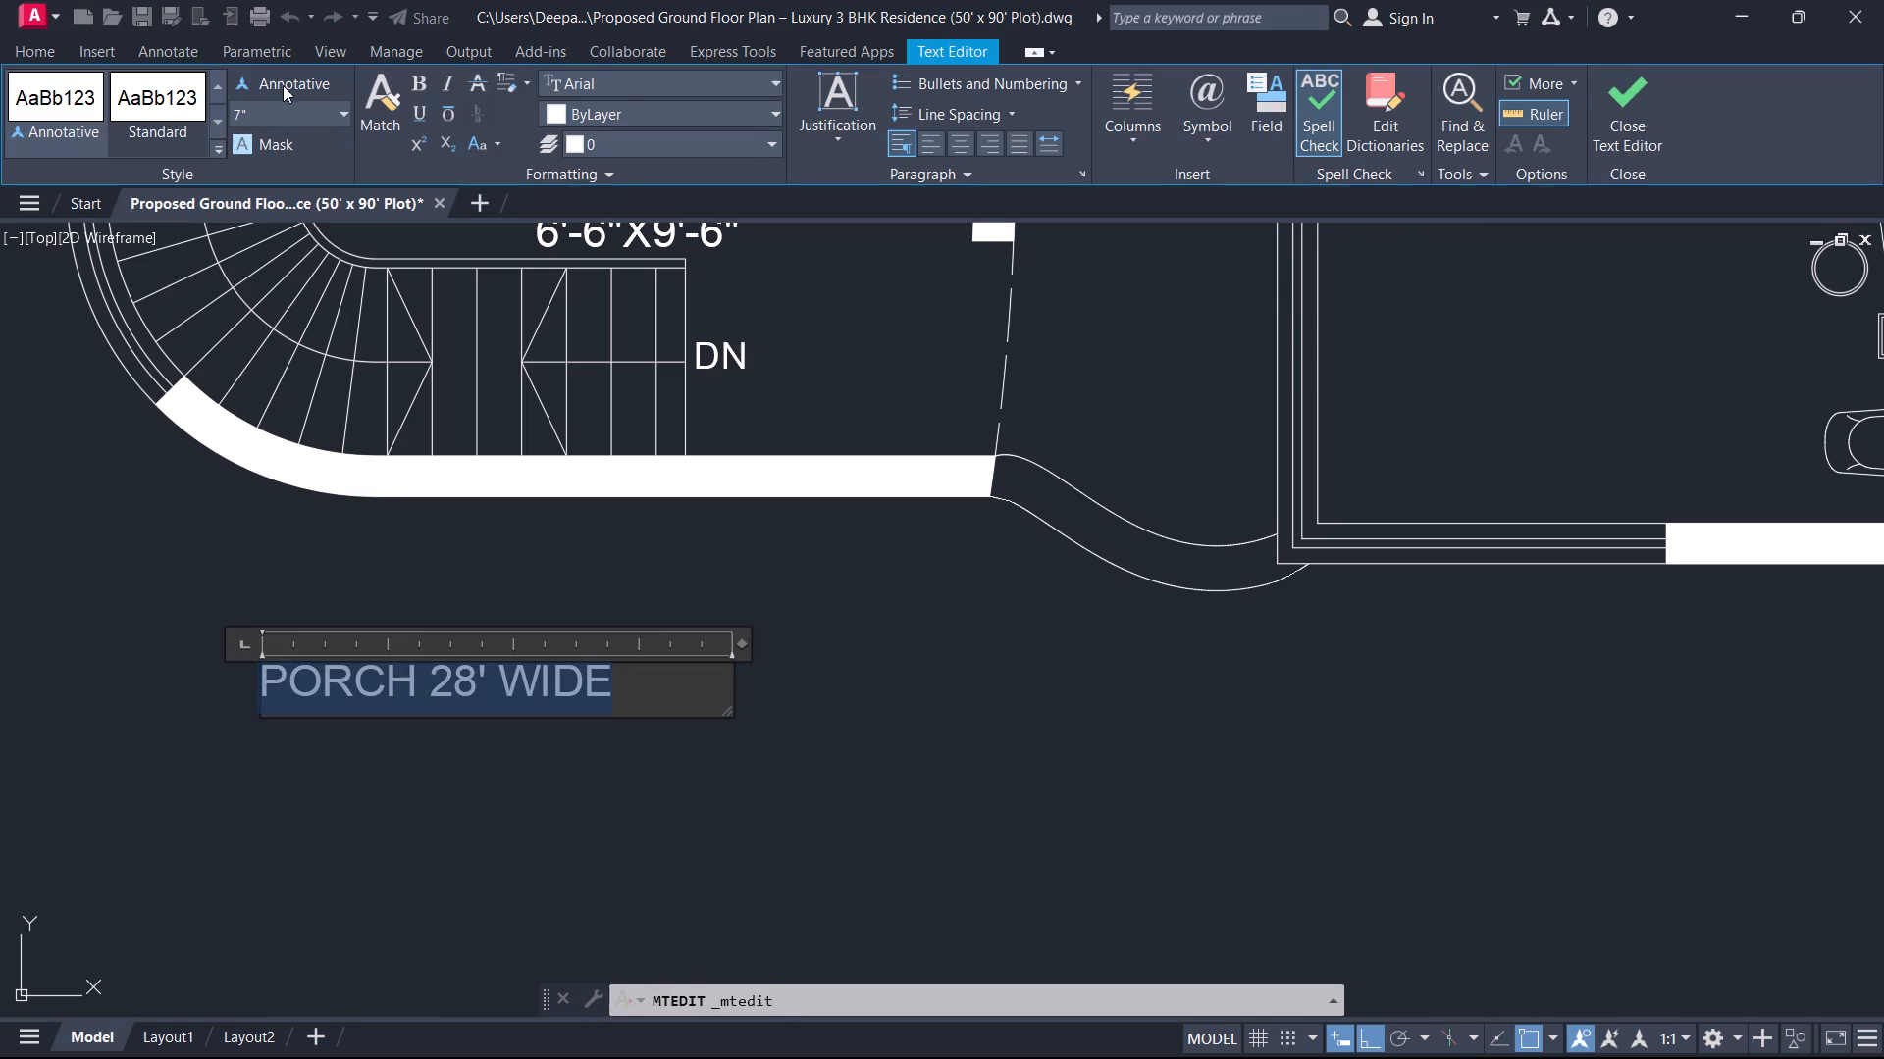
{"action": "left_click", "coordinate": [272, 107]}
{"action": "key", "text": "9"}
{"action": "key", "text": "Return"}
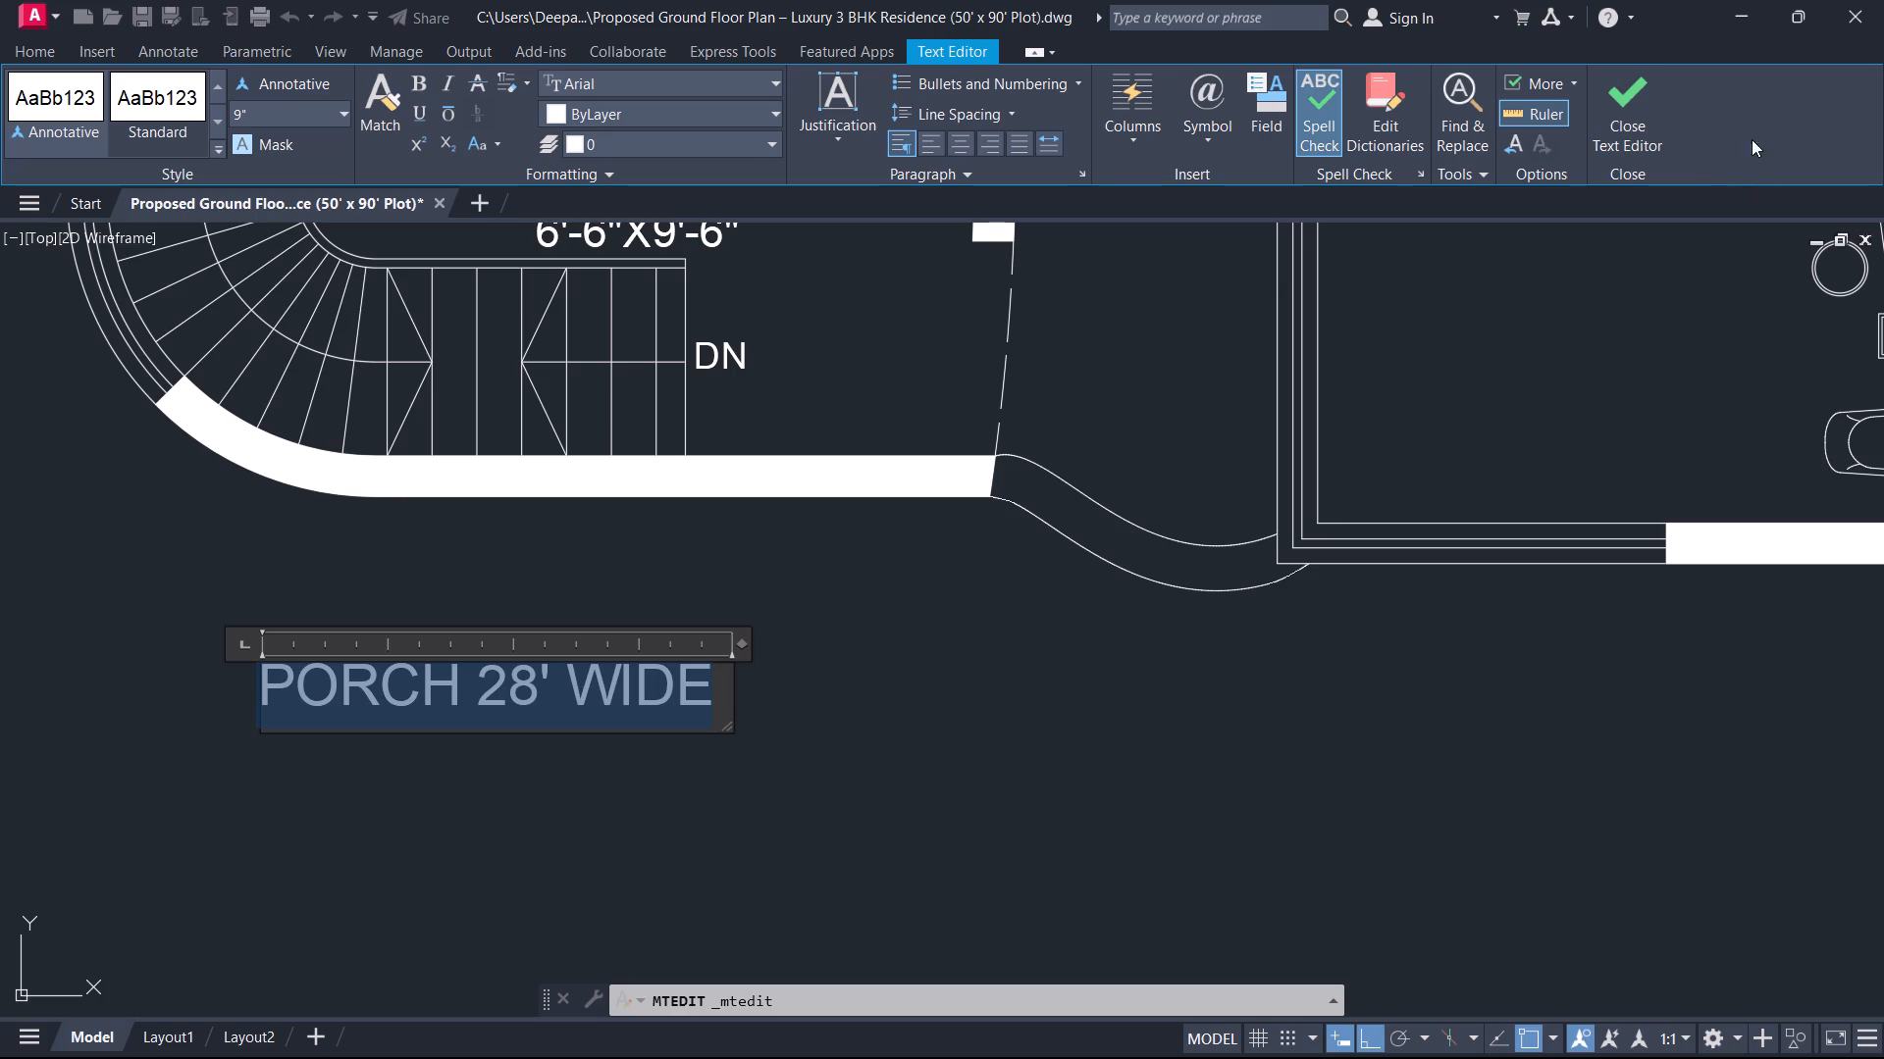
{"action": "left_click", "coordinate": [1612, 101]}
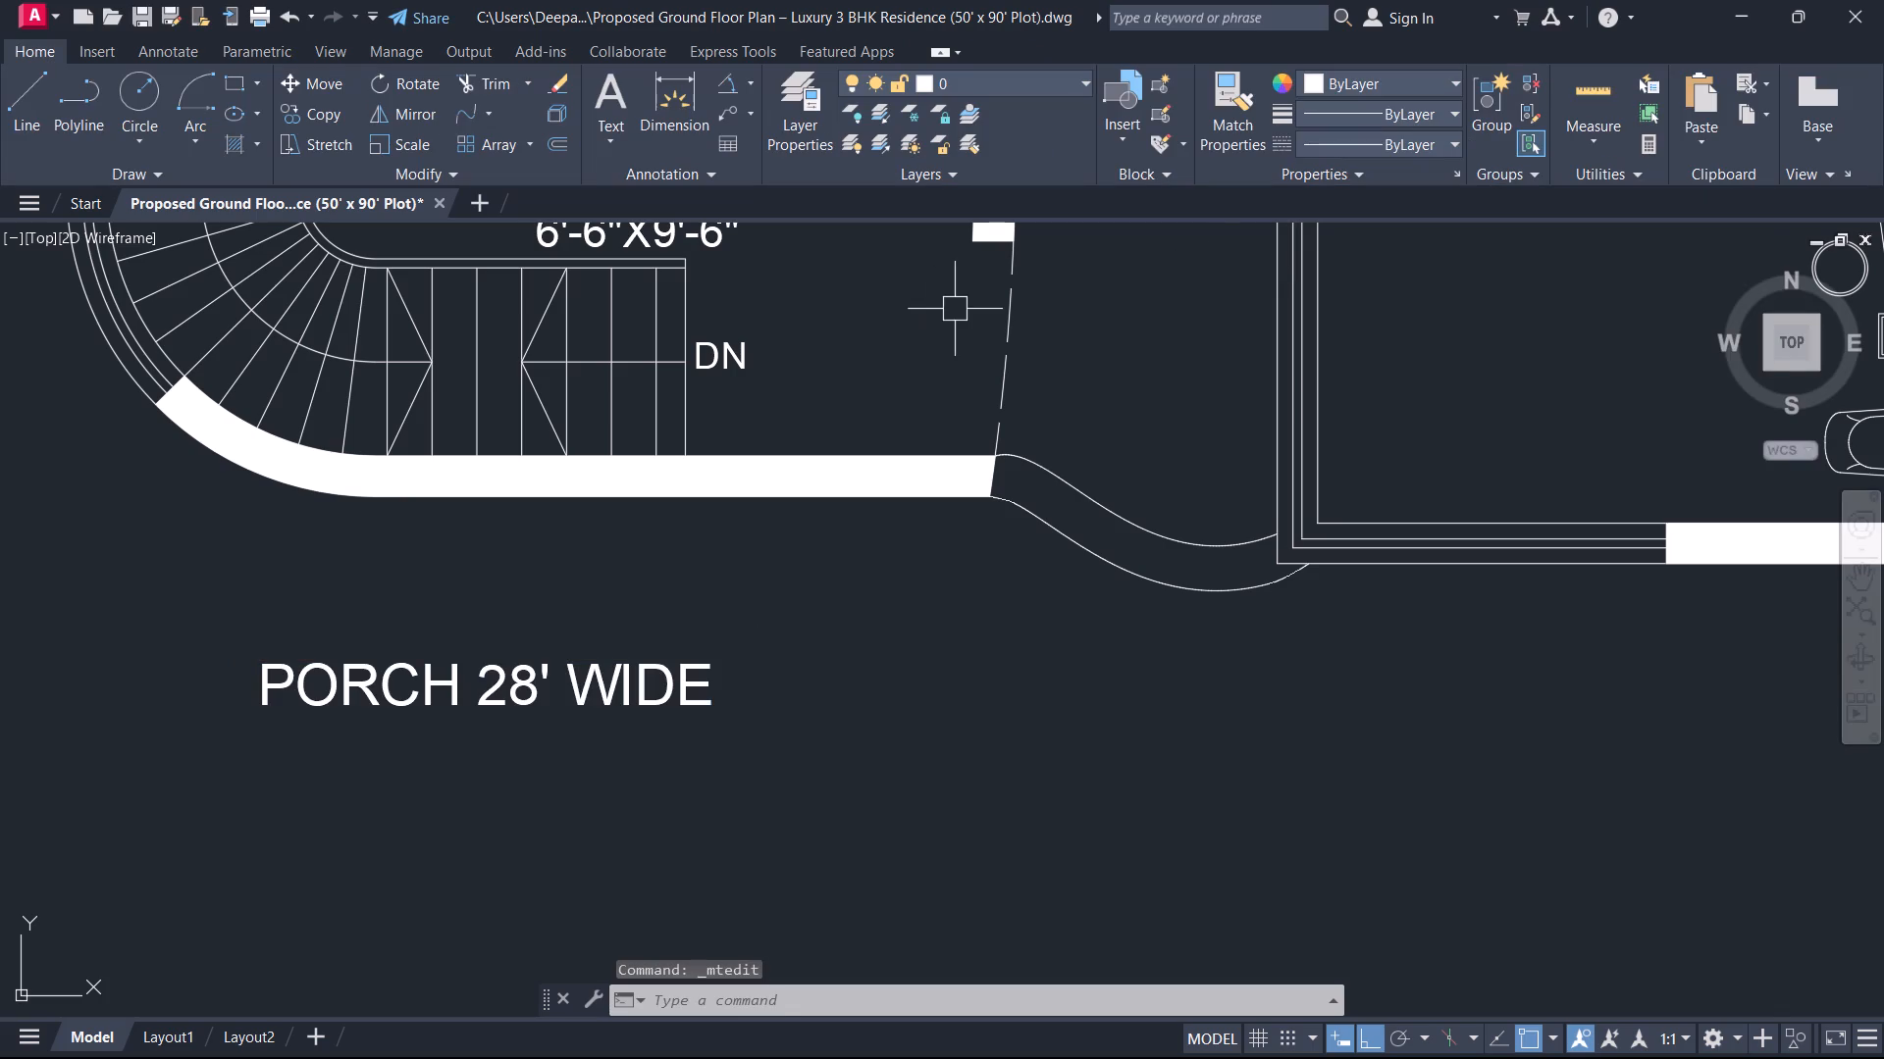
Hatch the narrow U-shaped band around the stairwell in the stair hall with the solid wall fill.
{"action": "scroll", "coordinate": [580, 389], "scroll_direction": "down", "scroll_amount": 1}
{"action": "middle_click_drag", "start_coordinate": [484, 485], "coordinate": [419, 656]}
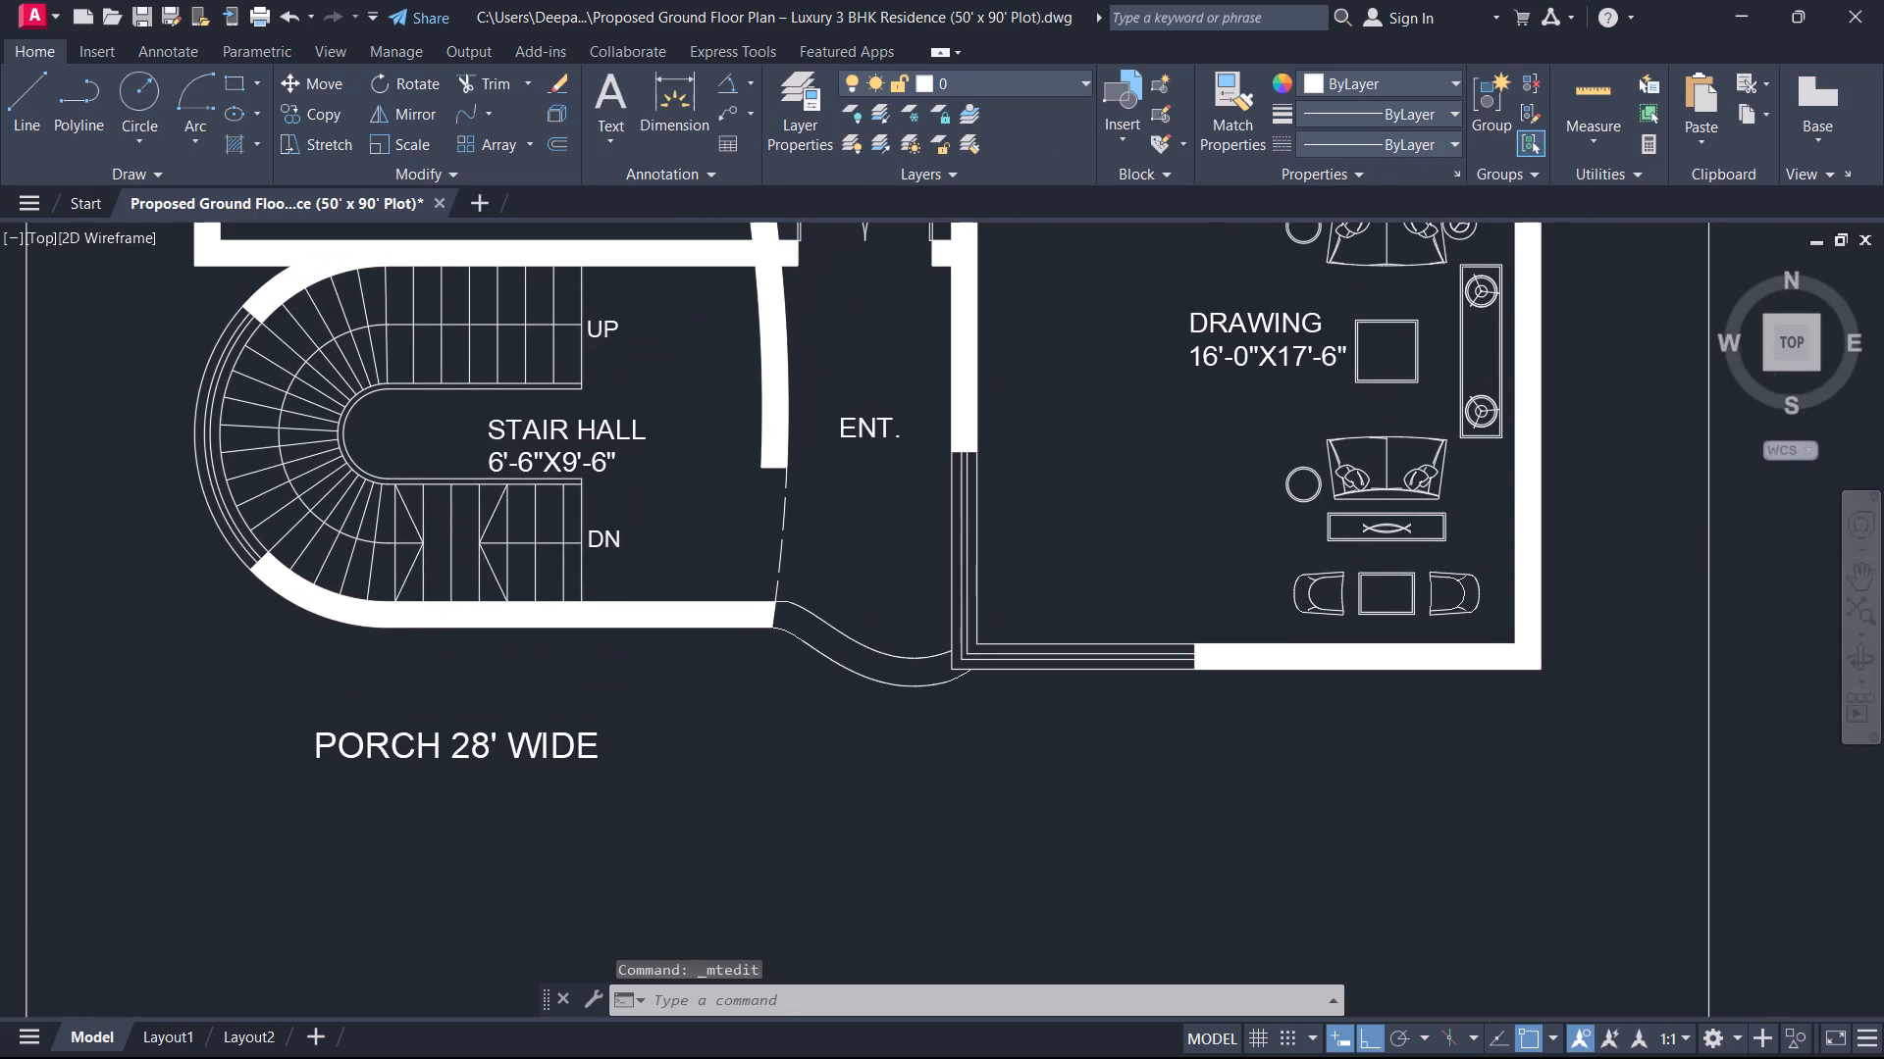
{"action": "scroll", "coordinate": [445, 479], "scroll_direction": "up", "scroll_amount": 1}
{"action": "scroll", "coordinate": [296, 381], "scroll_direction": "up", "scroll_amount": 1}
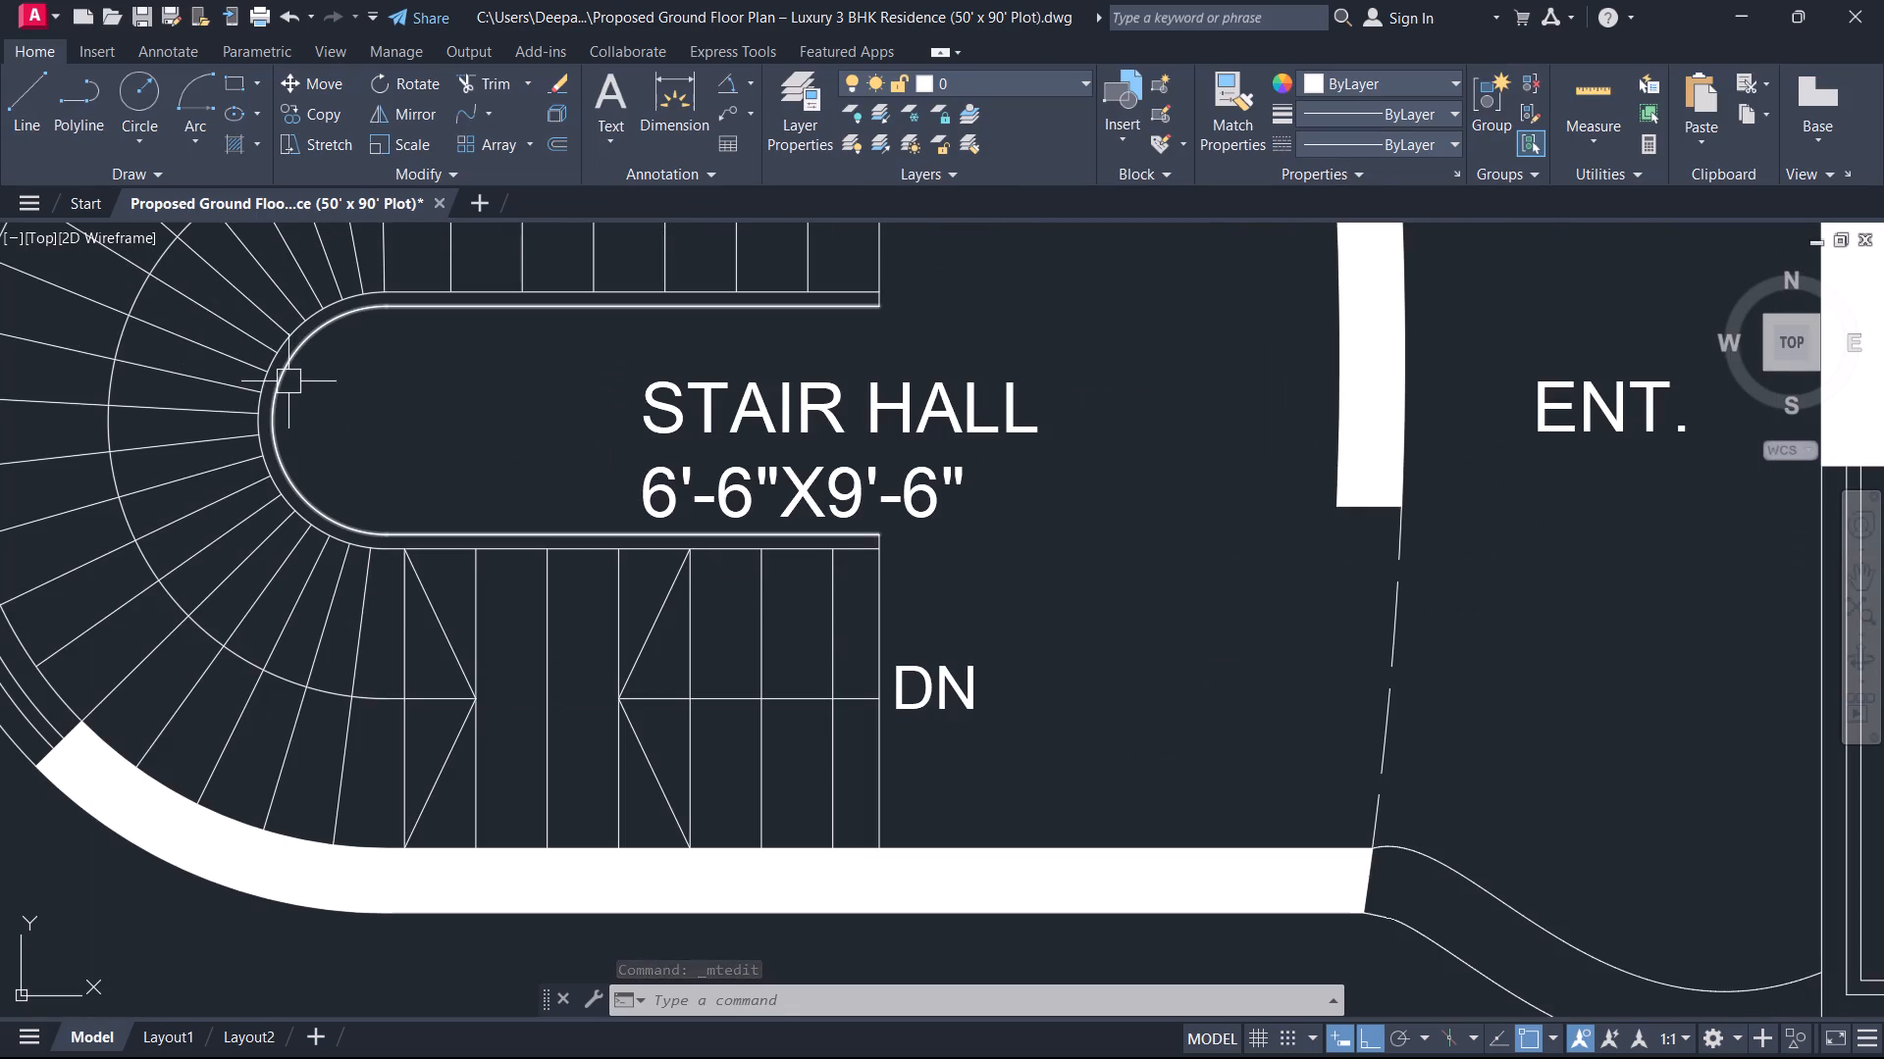
{"action": "scroll", "coordinate": [269, 381], "scroll_direction": "up", "scroll_amount": 1}
{"action": "key", "text": "h"}
{"action": "key", "text": "space"}
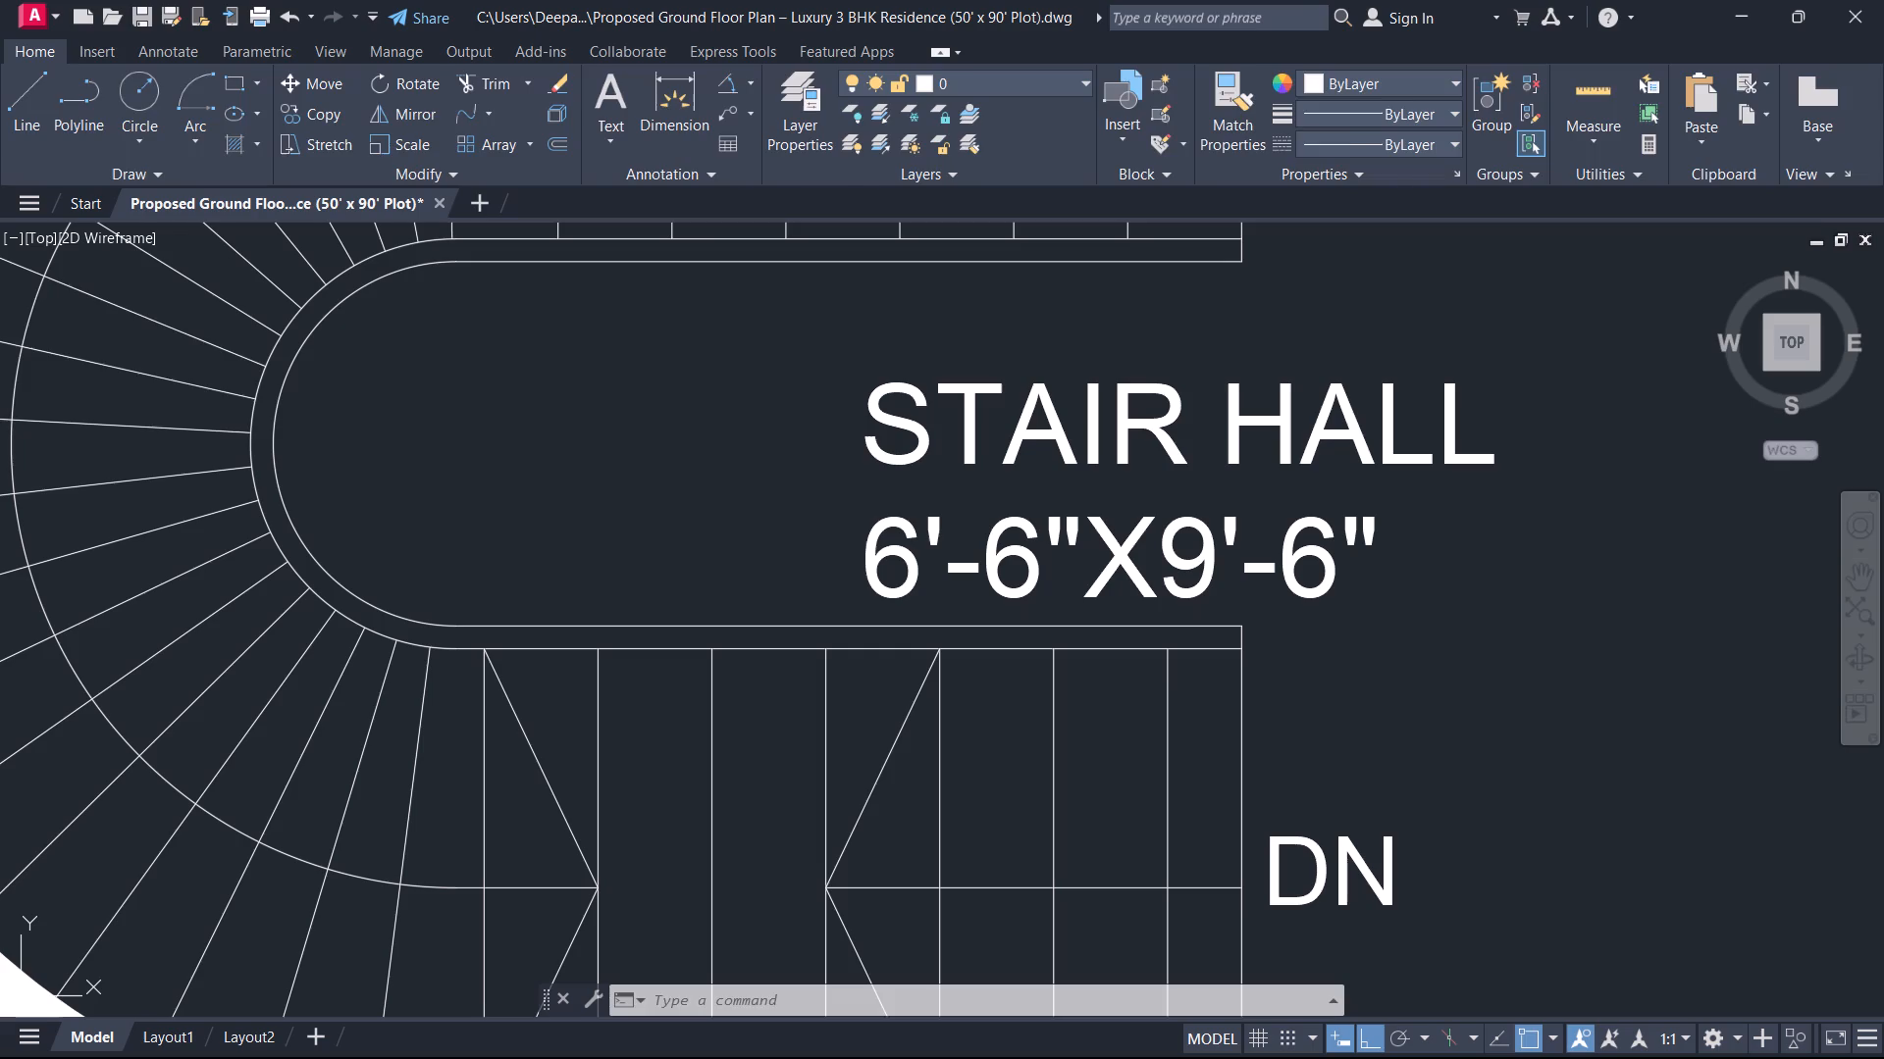
{"action": "left_click", "coordinate": [267, 429]}
{"action": "key", "text": "Escape"}
Inspect the stair hall, entrance, entrance lobby and dining area for details still missing.
{"action": "scroll", "coordinate": [261, 469], "scroll_direction": "down", "scroll_amount": 2}
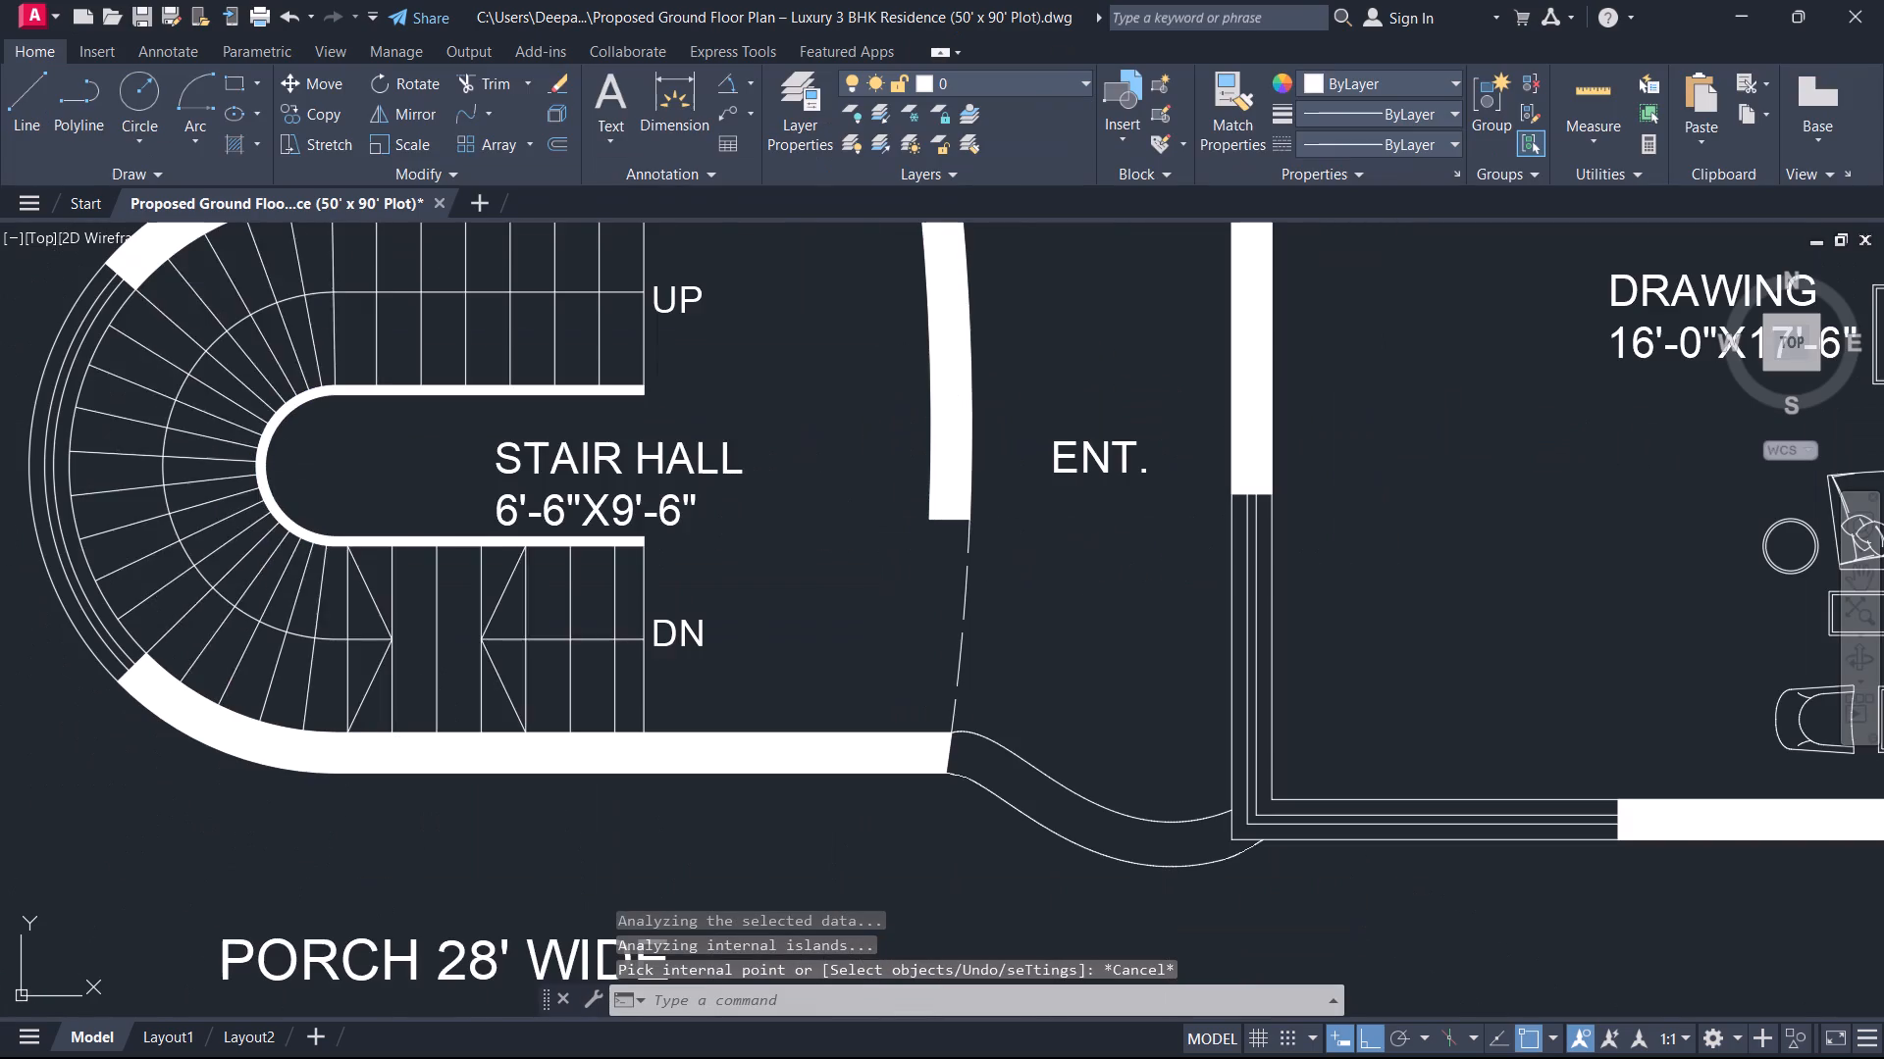
{"action": "middle_click_drag", "start_coordinate": [377, 477], "coordinate": [375, 640]}
{"action": "scroll", "coordinate": [261, 515], "scroll_direction": "up", "scroll_amount": 1}
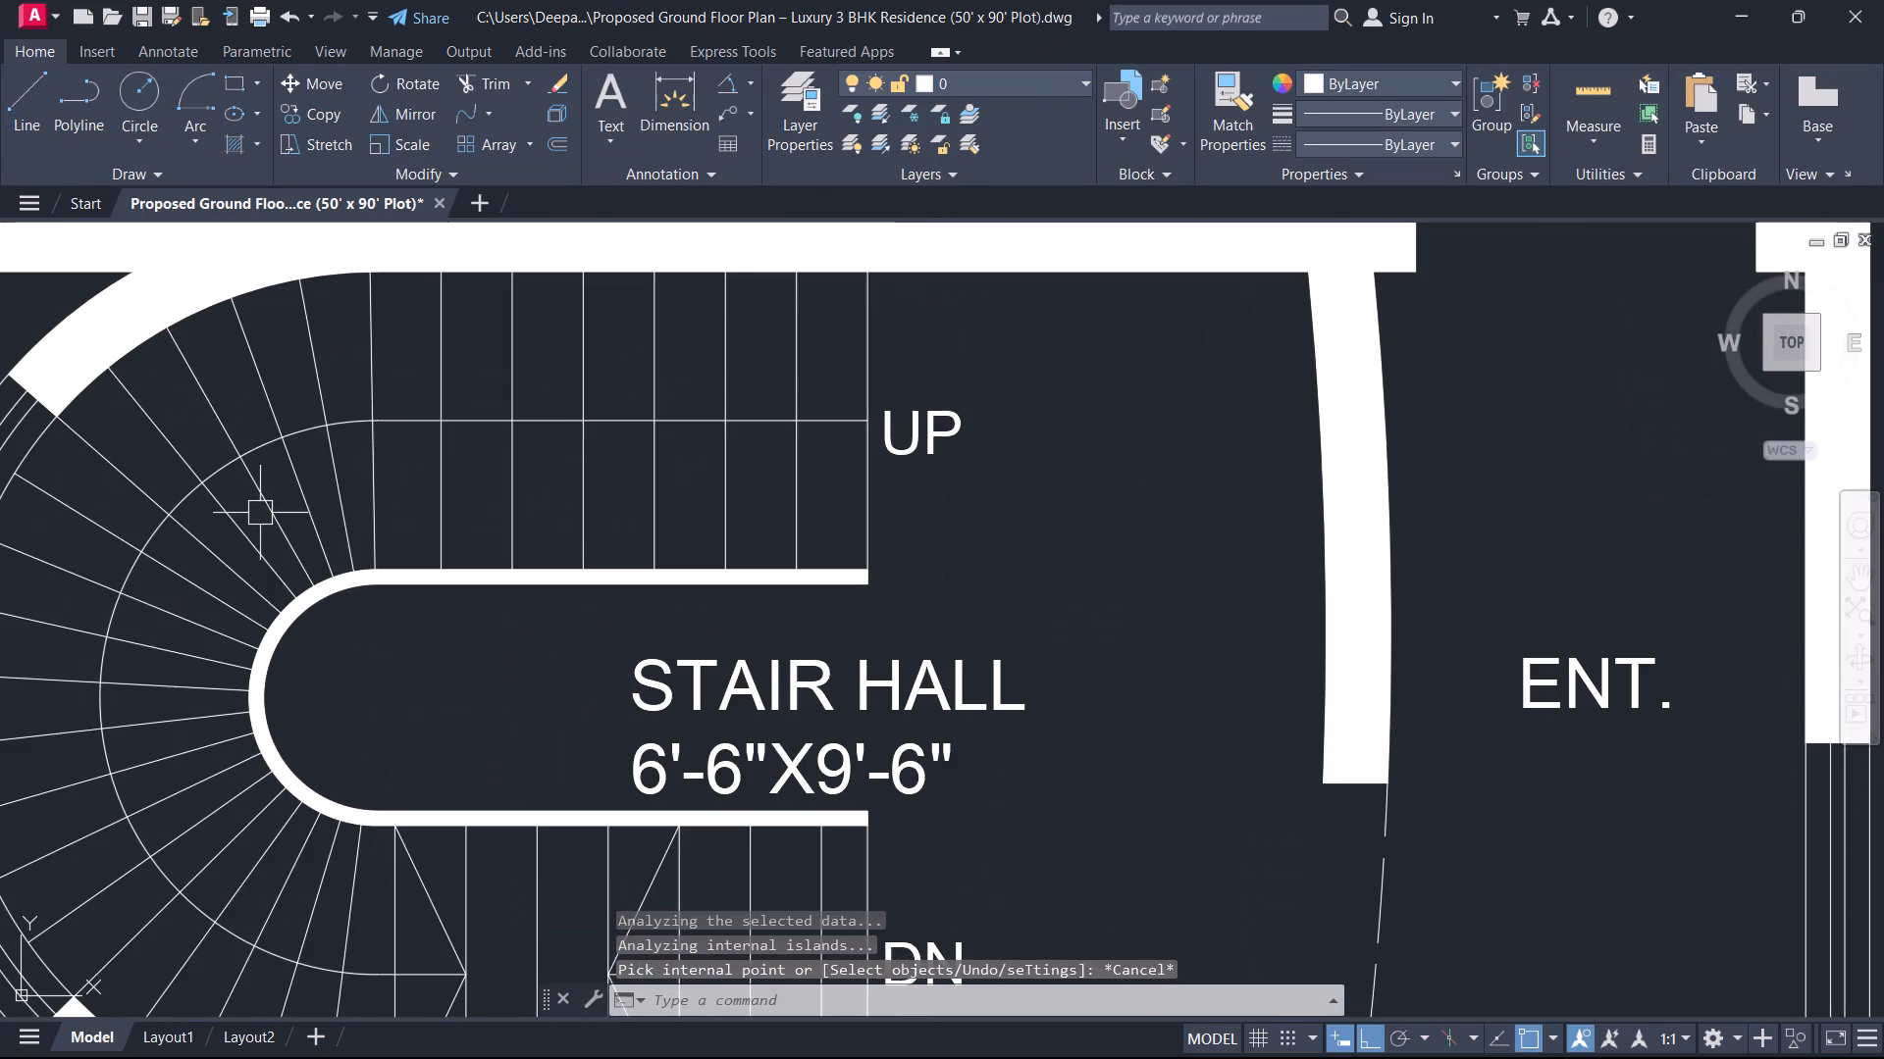
{"action": "scroll", "coordinate": [395, 506], "scroll_direction": "down", "scroll_amount": 3}
{"action": "middle_click_drag", "start_coordinate": [510, 500], "coordinate": [445, 572]}
{"action": "scroll", "coordinate": [513, 500], "scroll_direction": "up", "scroll_amount": 1}
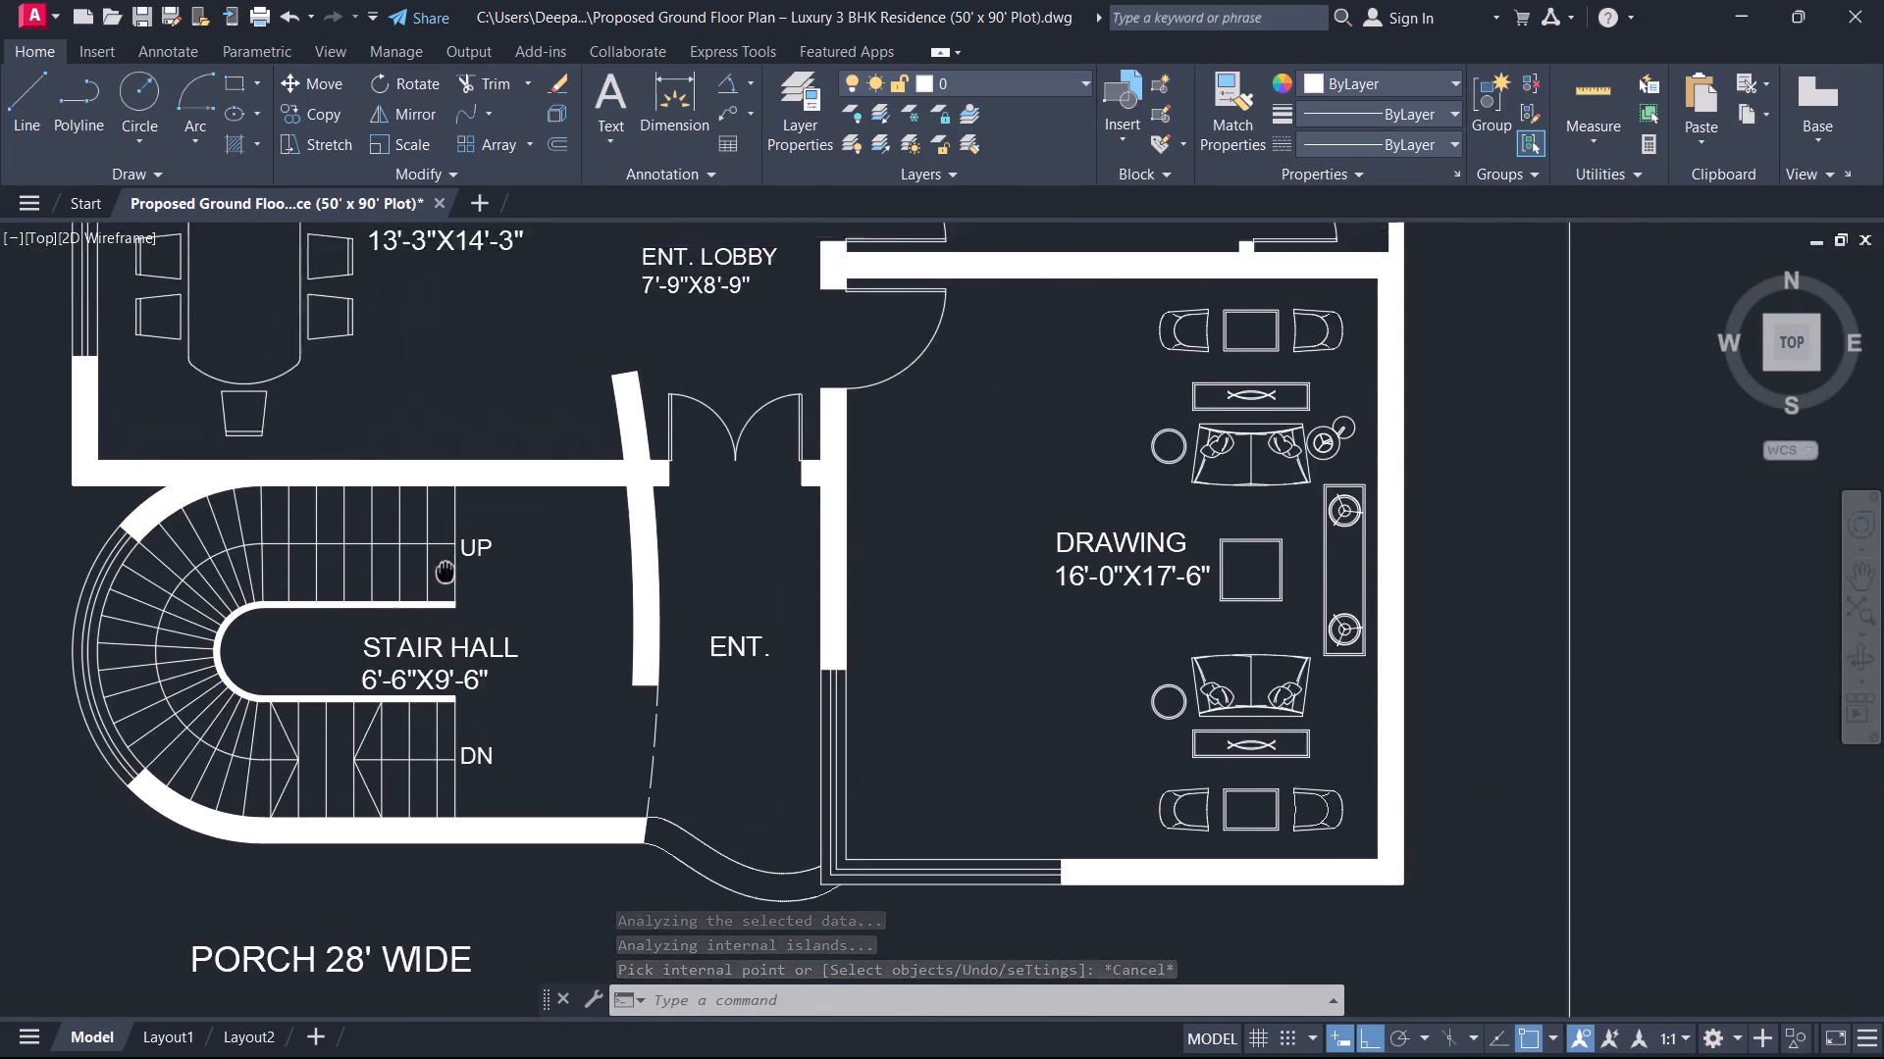
{"action": "middle_click_drag", "start_coordinate": [445, 572], "coordinate": [335, 658]}
{"action": "scroll", "coordinate": [337, 552], "scroll_direction": "up", "scroll_amount": 1}
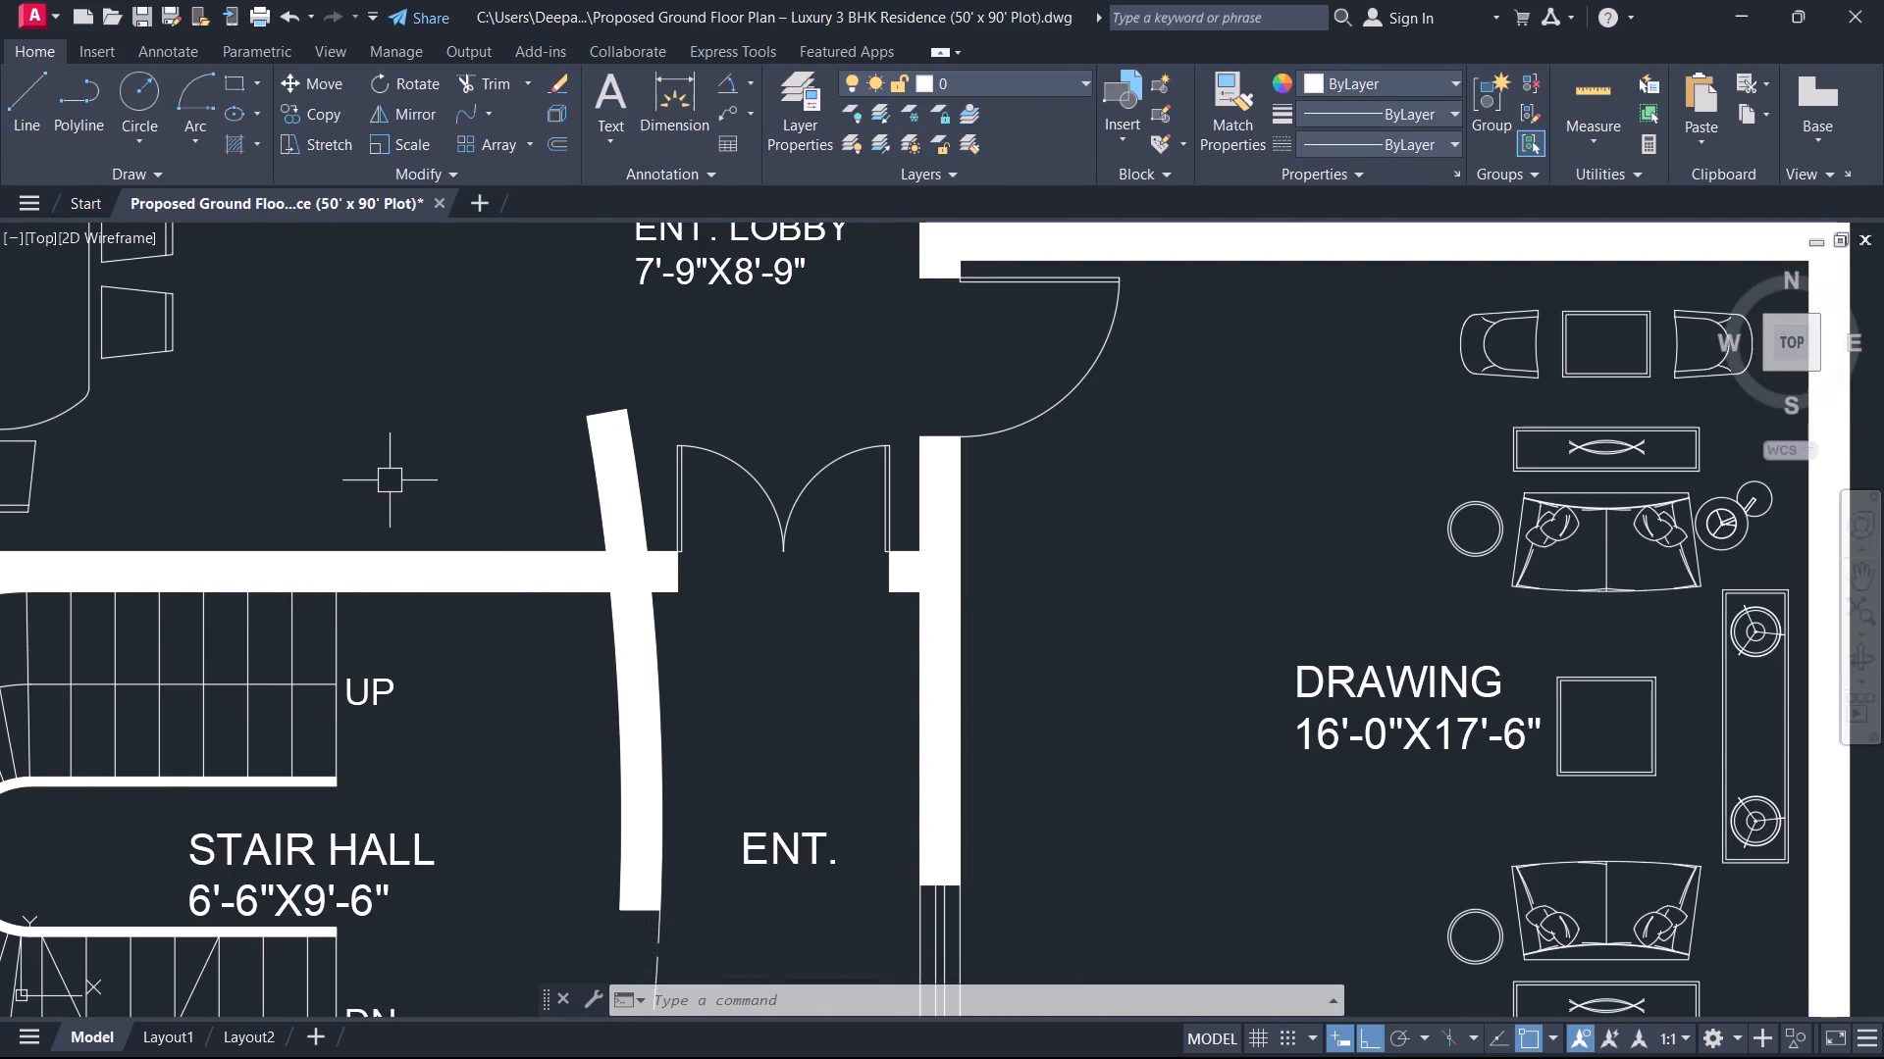
{"action": "scroll", "coordinate": [389, 475], "scroll_direction": "down", "scroll_amount": 1}
{"action": "middle_click_drag", "start_coordinate": [435, 443], "coordinate": [446, 578]}
{"action": "middle_click_drag", "start_coordinate": [314, 489], "coordinate": [320, 504]}
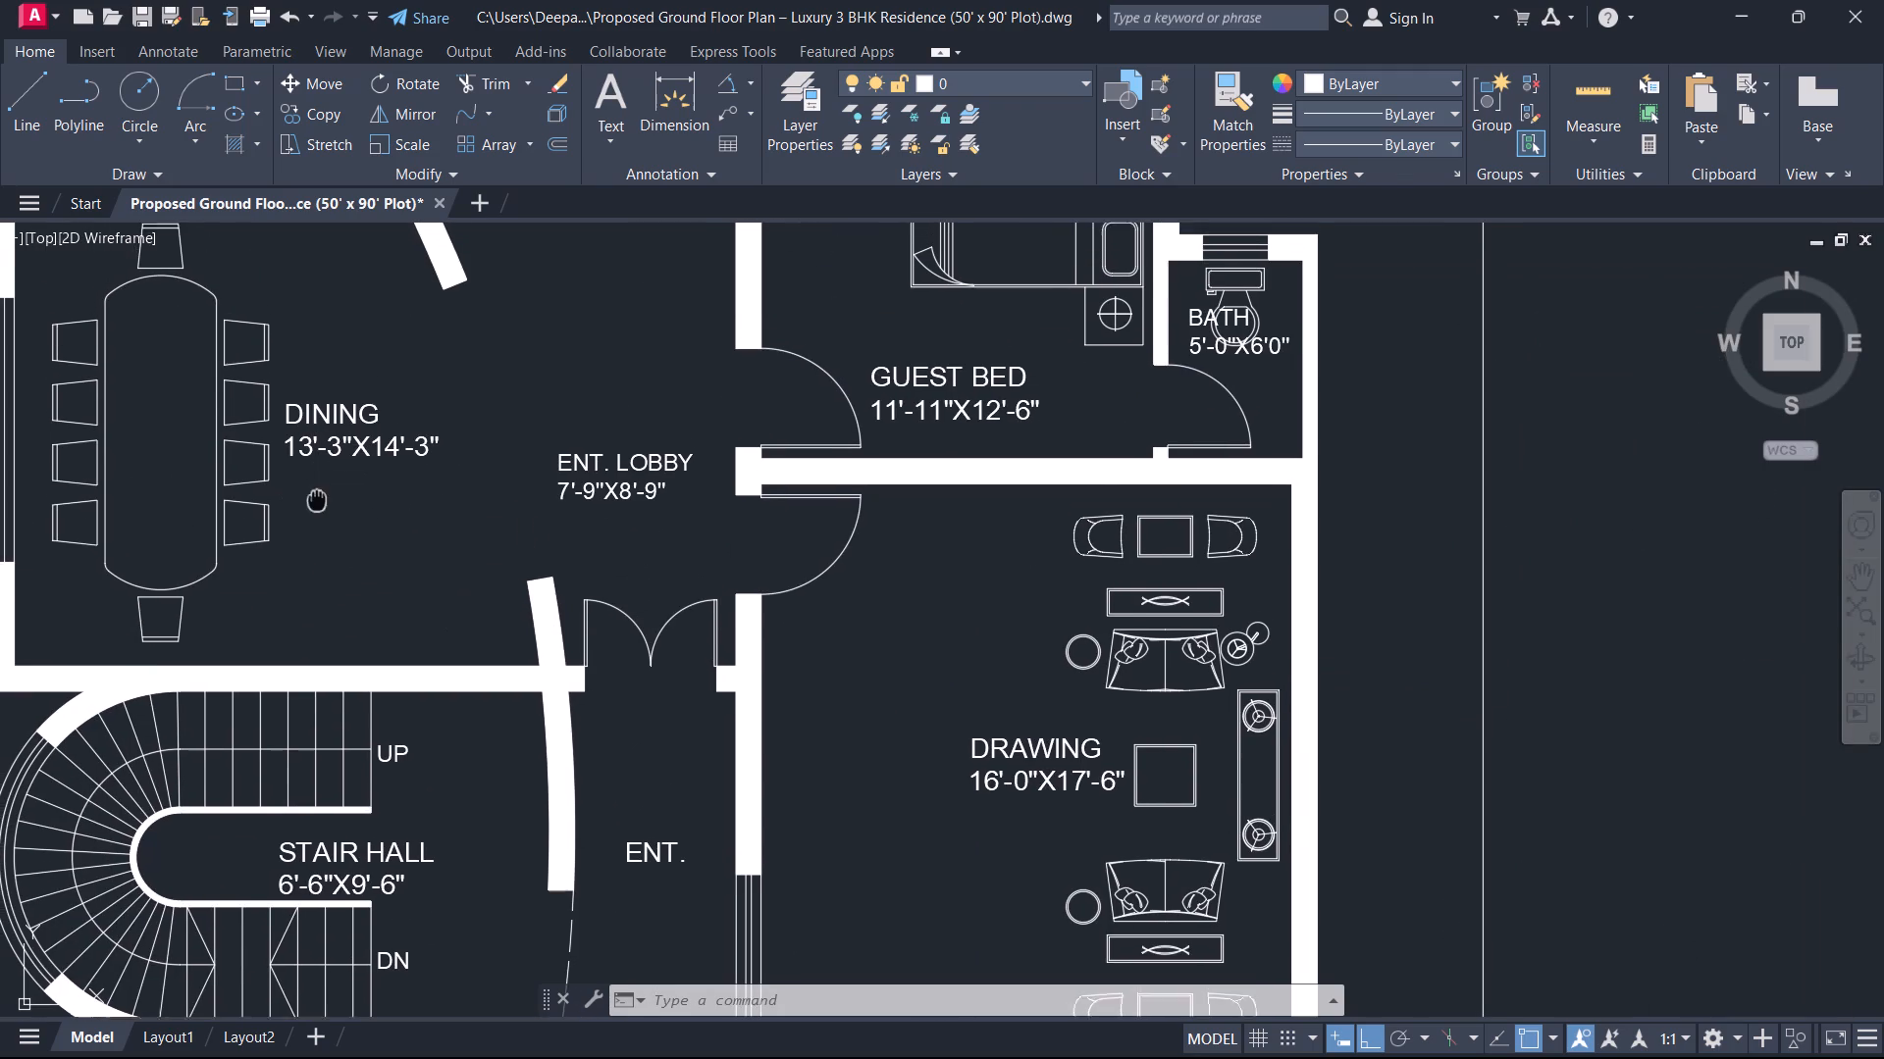
{"action": "middle_click_drag", "start_coordinate": [320, 504], "coordinate": [346, 578]}
{"action": "middle_click_drag", "start_coordinate": [338, 593], "coordinate": [389, 466]}
{"action": "scroll", "coordinate": [332, 700], "scroll_direction": "up", "scroll_amount": 1}
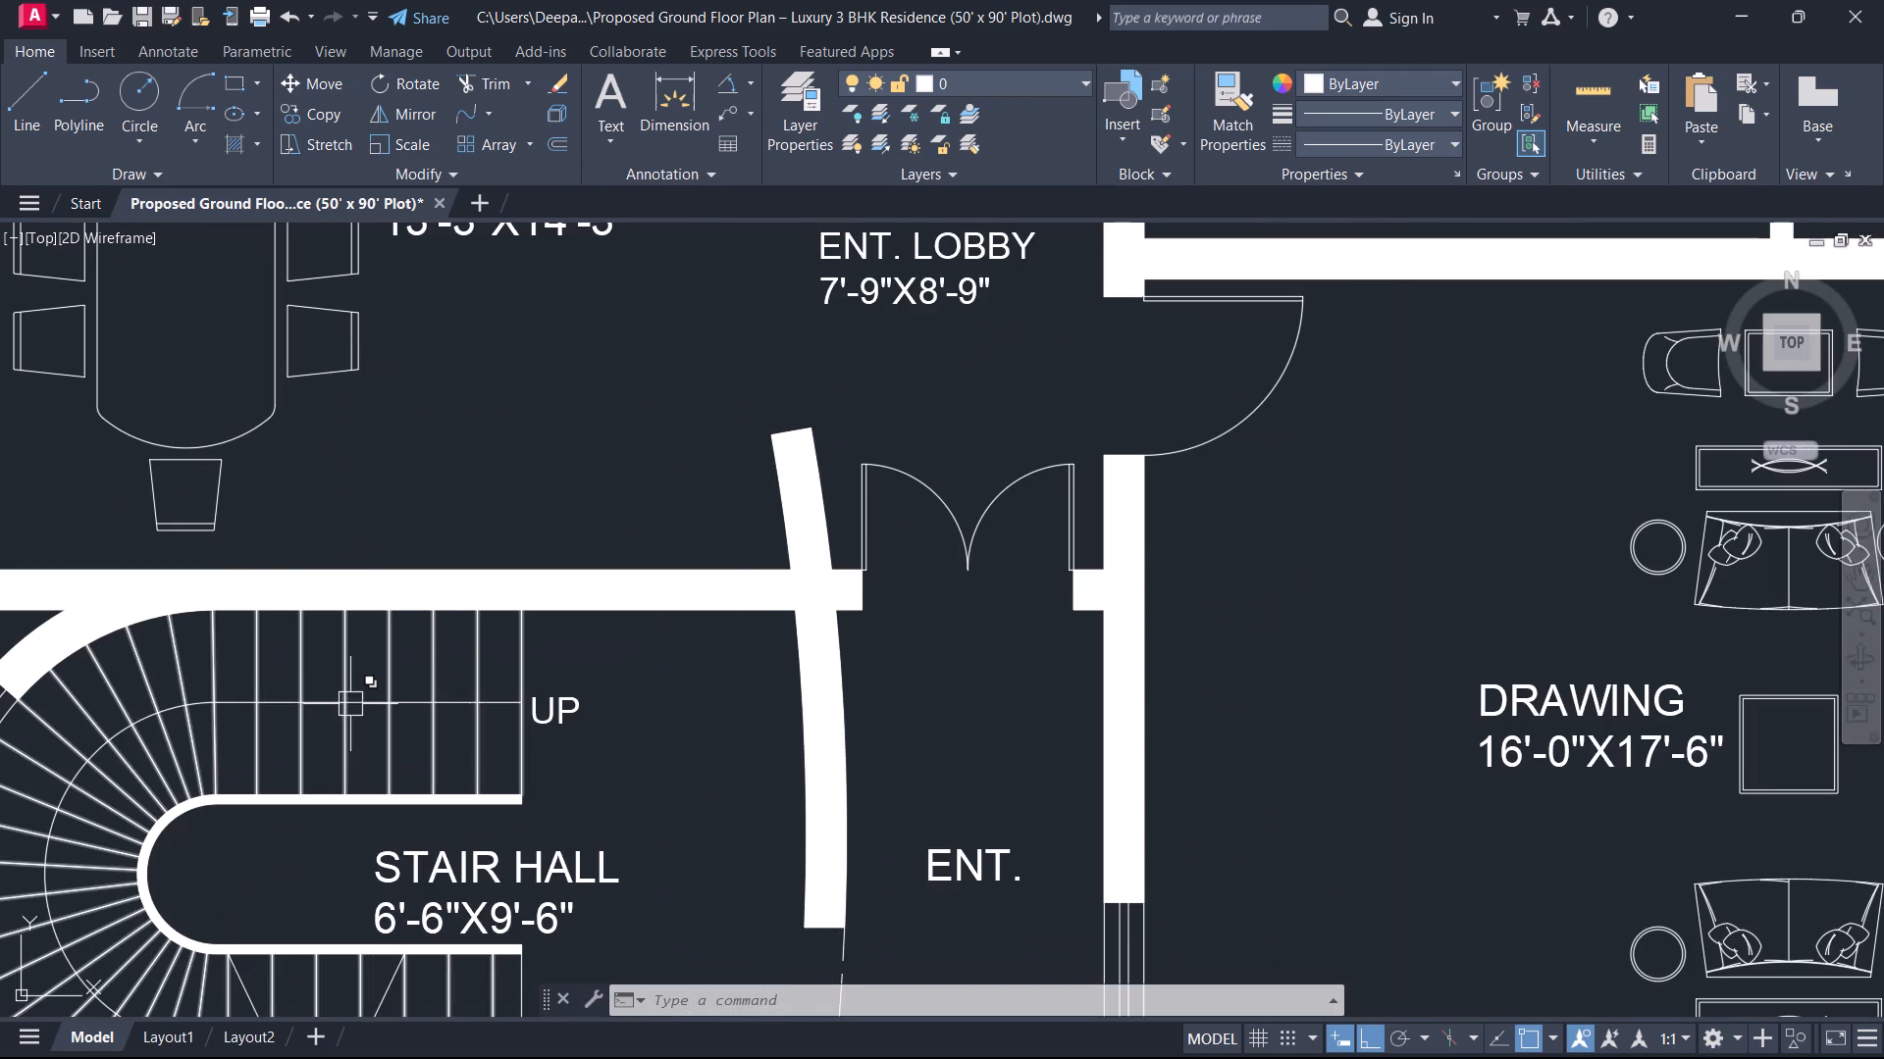
Inspect the stair hall, entrance, drawing room, guest bedroom, dining area and kitchen for remaining errors.
{"action": "scroll", "coordinate": [376, 716], "scroll_direction": "up", "scroll_amount": 1}
{"action": "scroll", "coordinate": [329, 718], "scroll_direction": "down", "scroll_amount": 2}
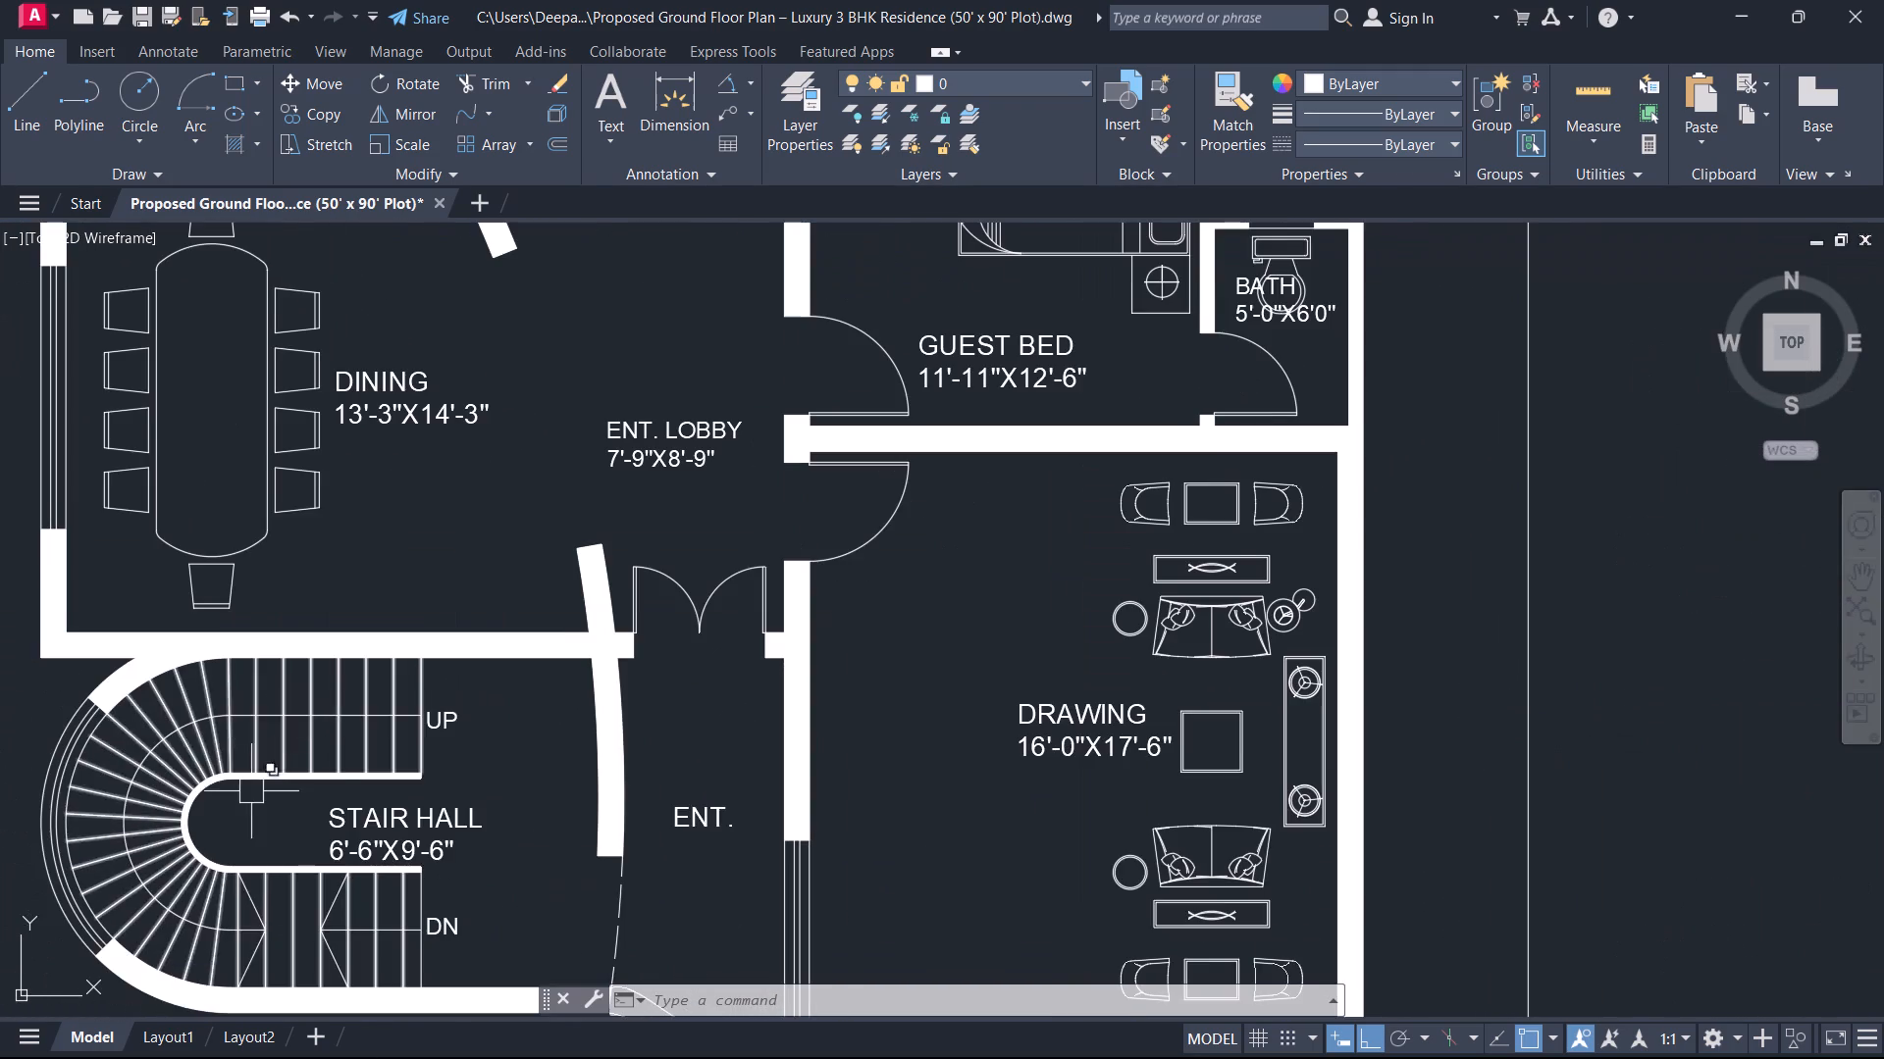
{"action": "middle_click_drag", "start_coordinate": [252, 795], "coordinate": [208, 708]}
{"action": "scroll", "coordinate": [614, 529], "scroll_direction": "up", "scroll_amount": 1}
{"action": "scroll", "coordinate": [875, 458], "scroll_direction": "down", "scroll_amount": 1}
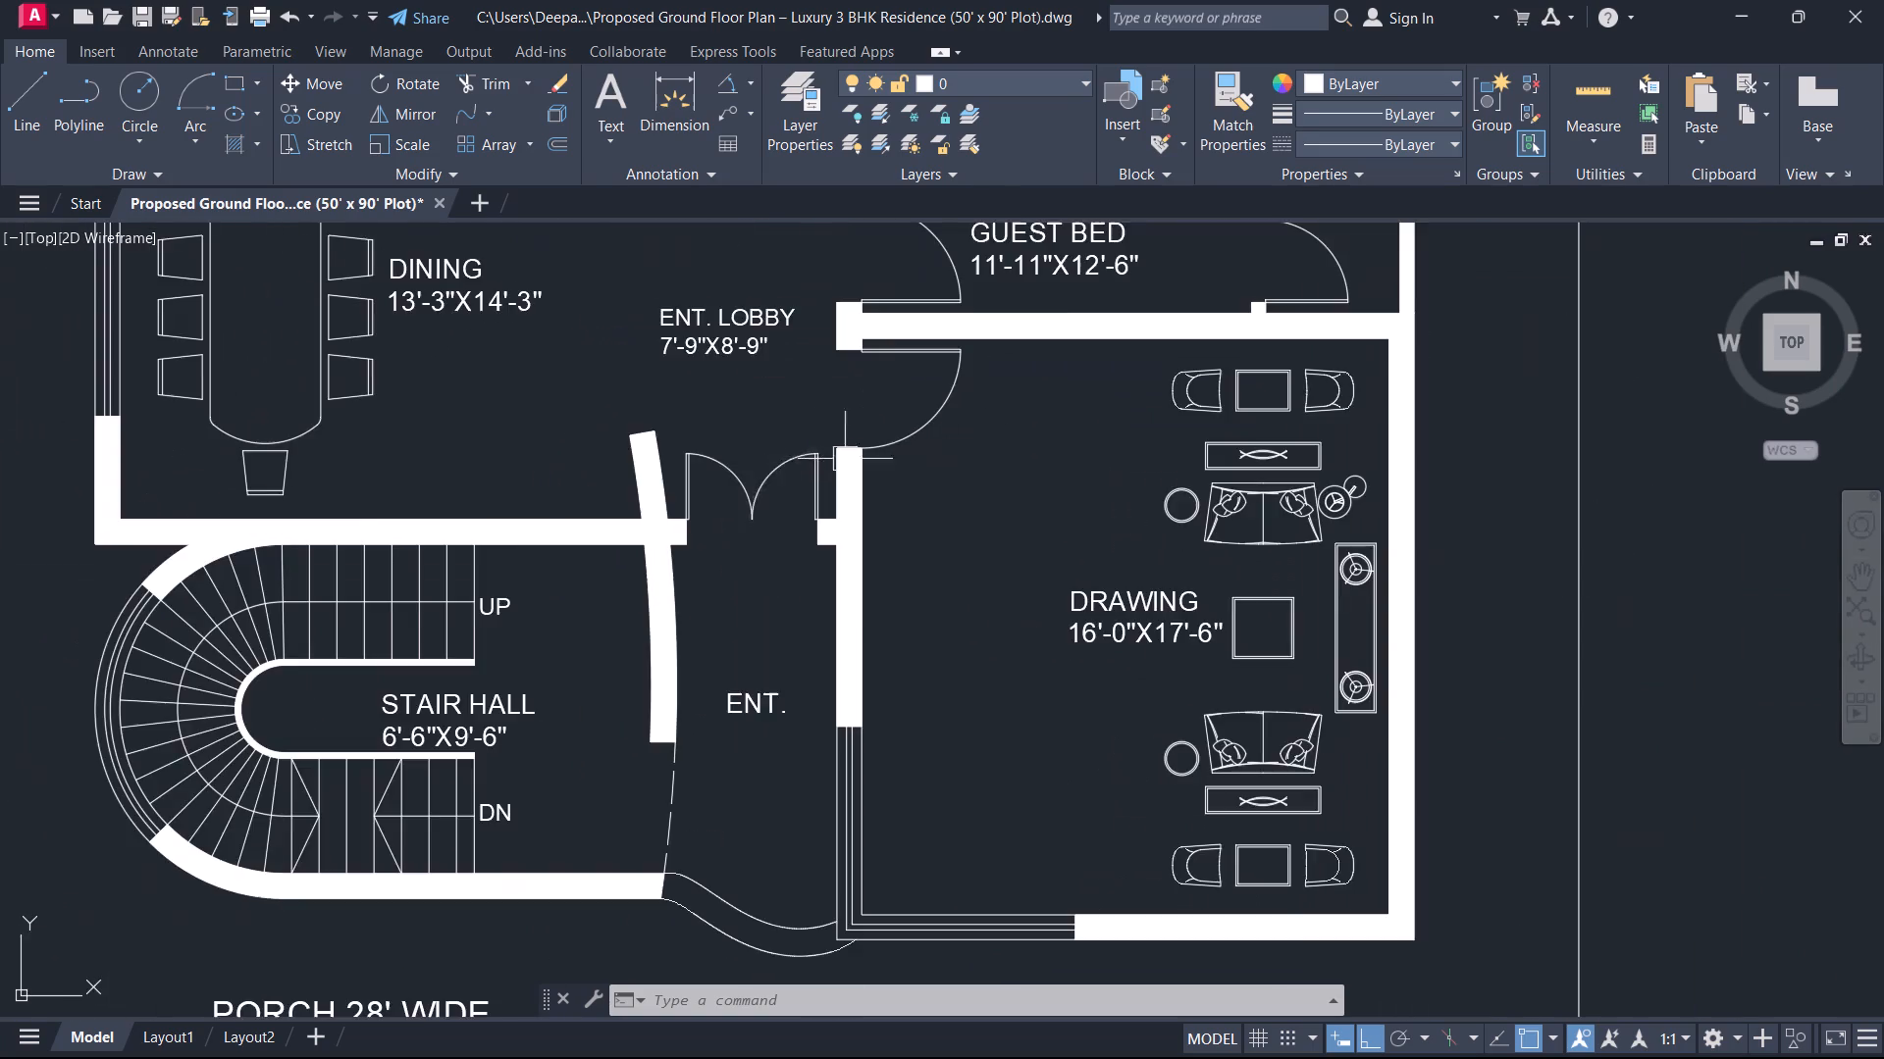
{"action": "scroll", "coordinate": [835, 459], "scroll_direction": "down", "scroll_amount": 1}
{"action": "middle_click_drag", "start_coordinate": [769, 464], "coordinate": [591, 540]}
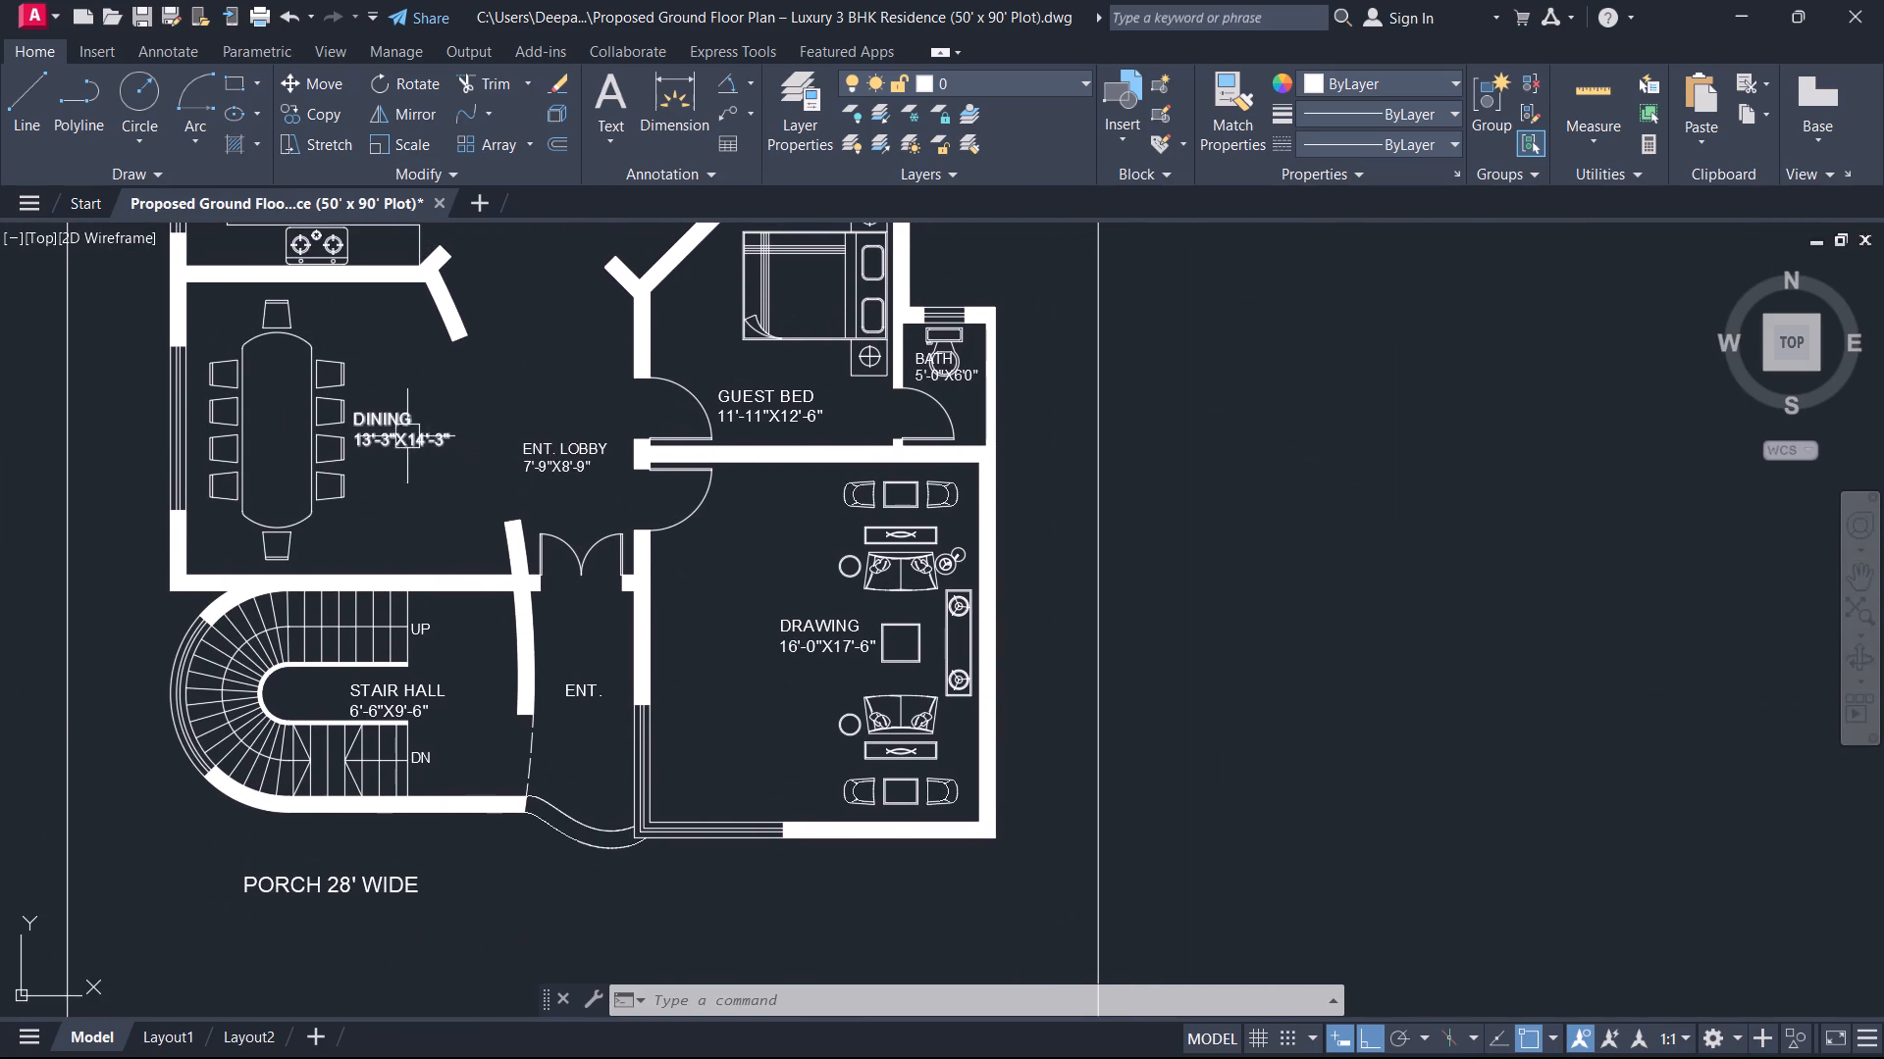
{"action": "middle_click_drag", "start_coordinate": [417, 524], "coordinate": [409, 625]}
{"action": "scroll", "coordinate": [450, 485], "scroll_direction": "up", "scroll_amount": 1}
{"action": "middle_click_drag", "start_coordinate": [446, 483], "coordinate": [406, 614]}
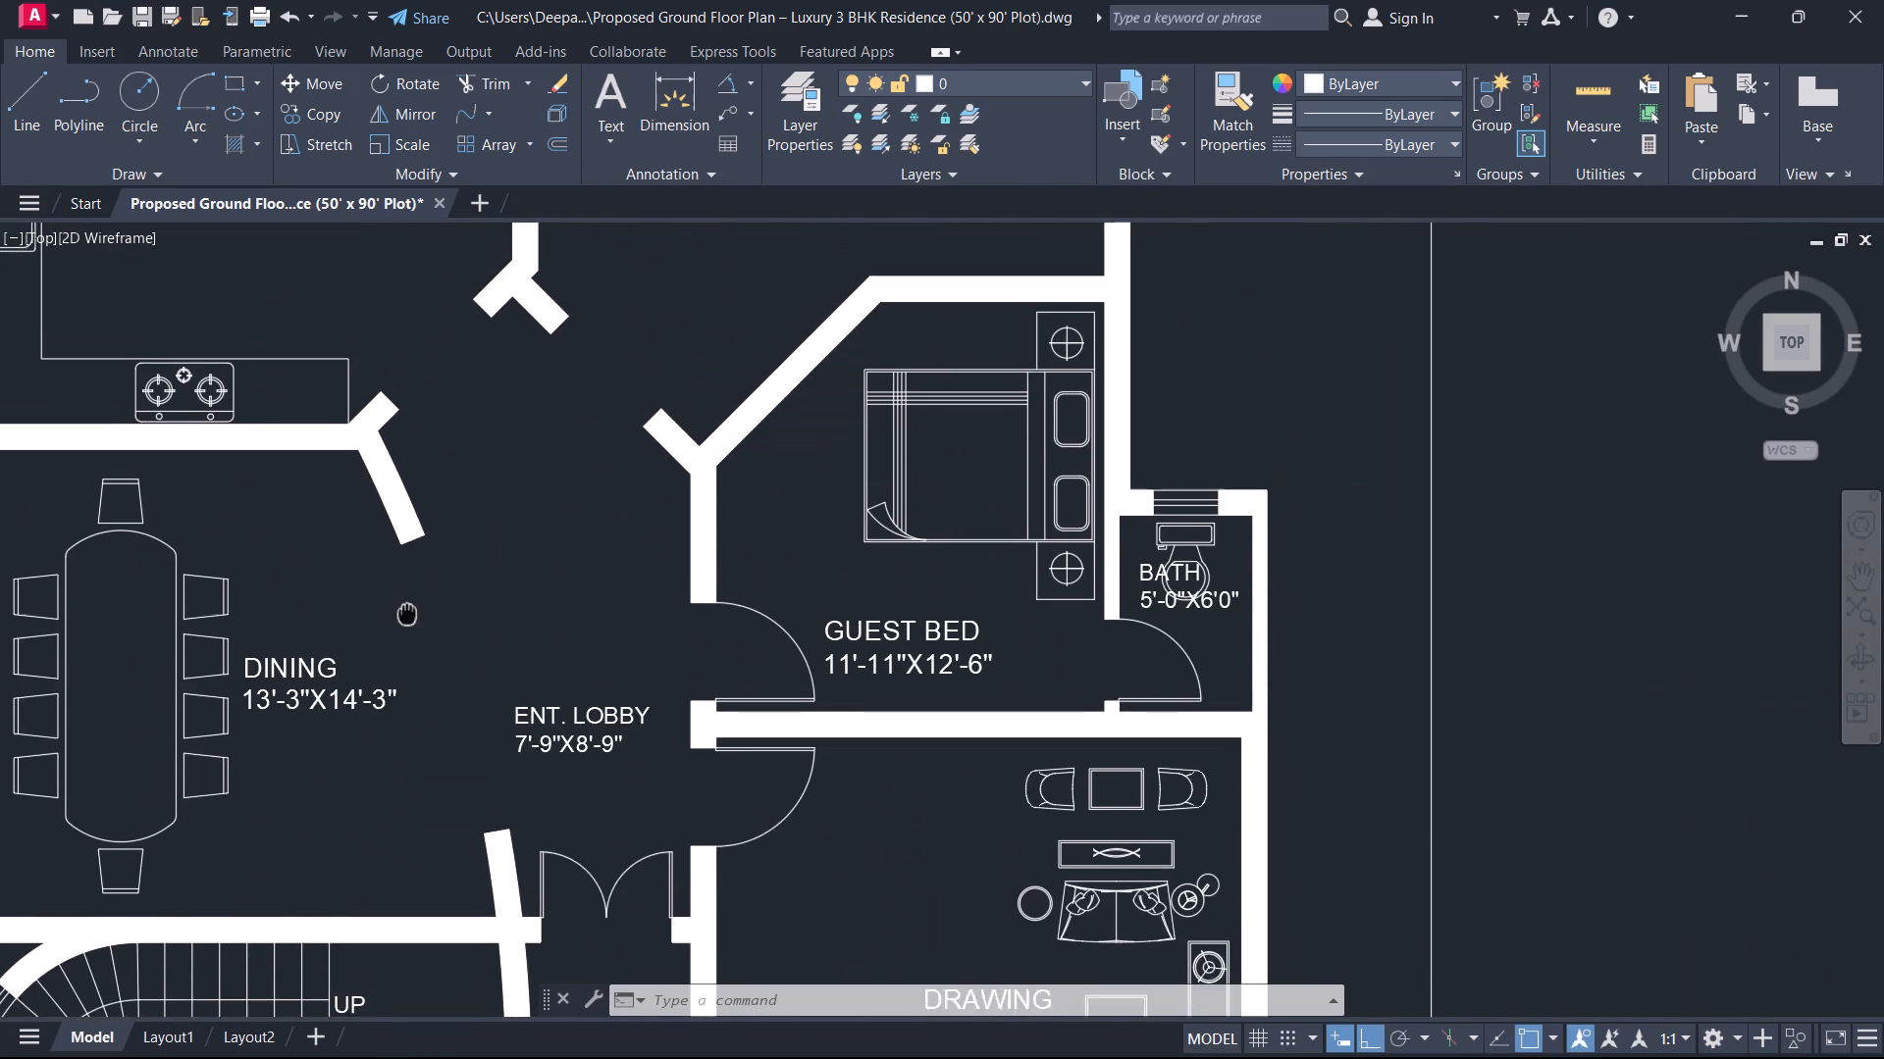
{"action": "middle_click_drag", "start_coordinate": [406, 614], "coordinate": [404, 625]}
{"action": "middle_click_drag", "start_coordinate": [501, 378], "coordinate": [479, 469]}
{"action": "scroll", "coordinate": [482, 470], "scroll_direction": "down", "scroll_amount": 1}
{"action": "middle_click_drag", "start_coordinate": [530, 387], "coordinate": [532, 399]}
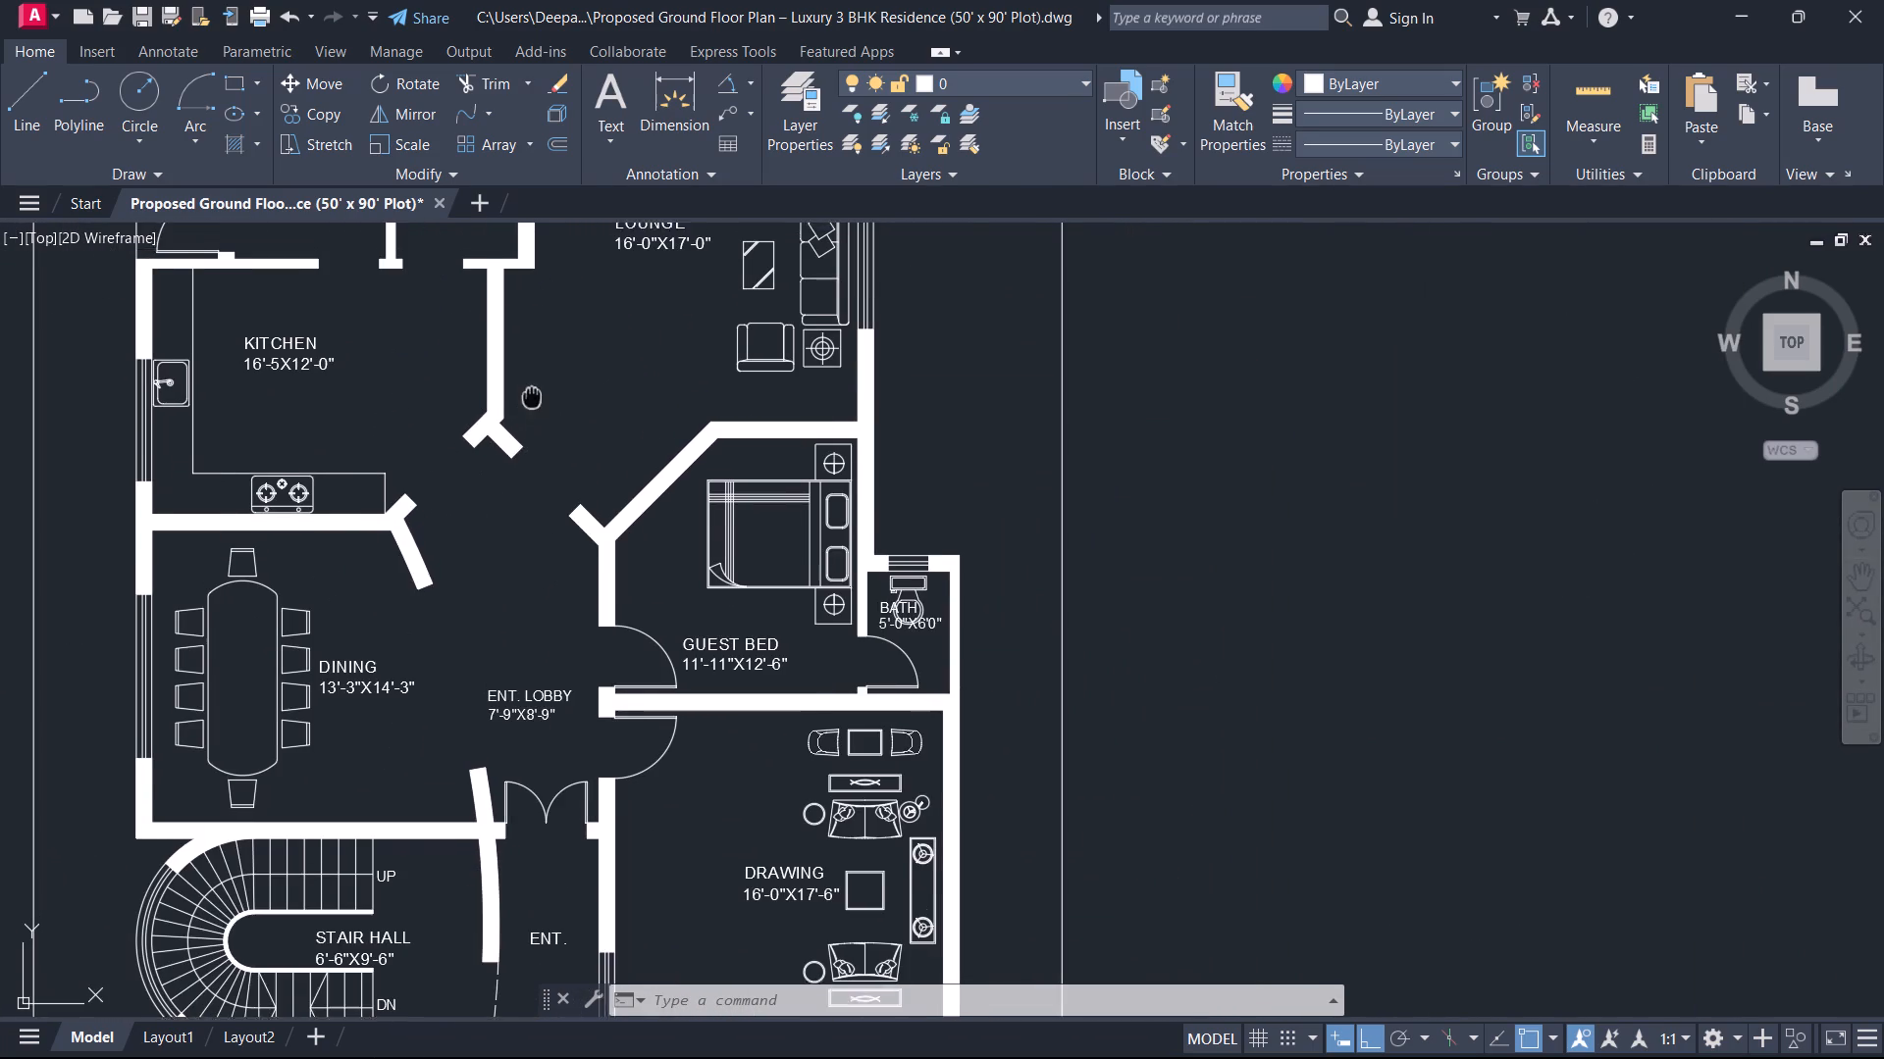
{"action": "middle_click_drag", "start_coordinate": [532, 399], "coordinate": [456, 490]}
{"action": "middle_click_drag", "start_coordinate": [341, 343], "coordinate": [349, 369]}
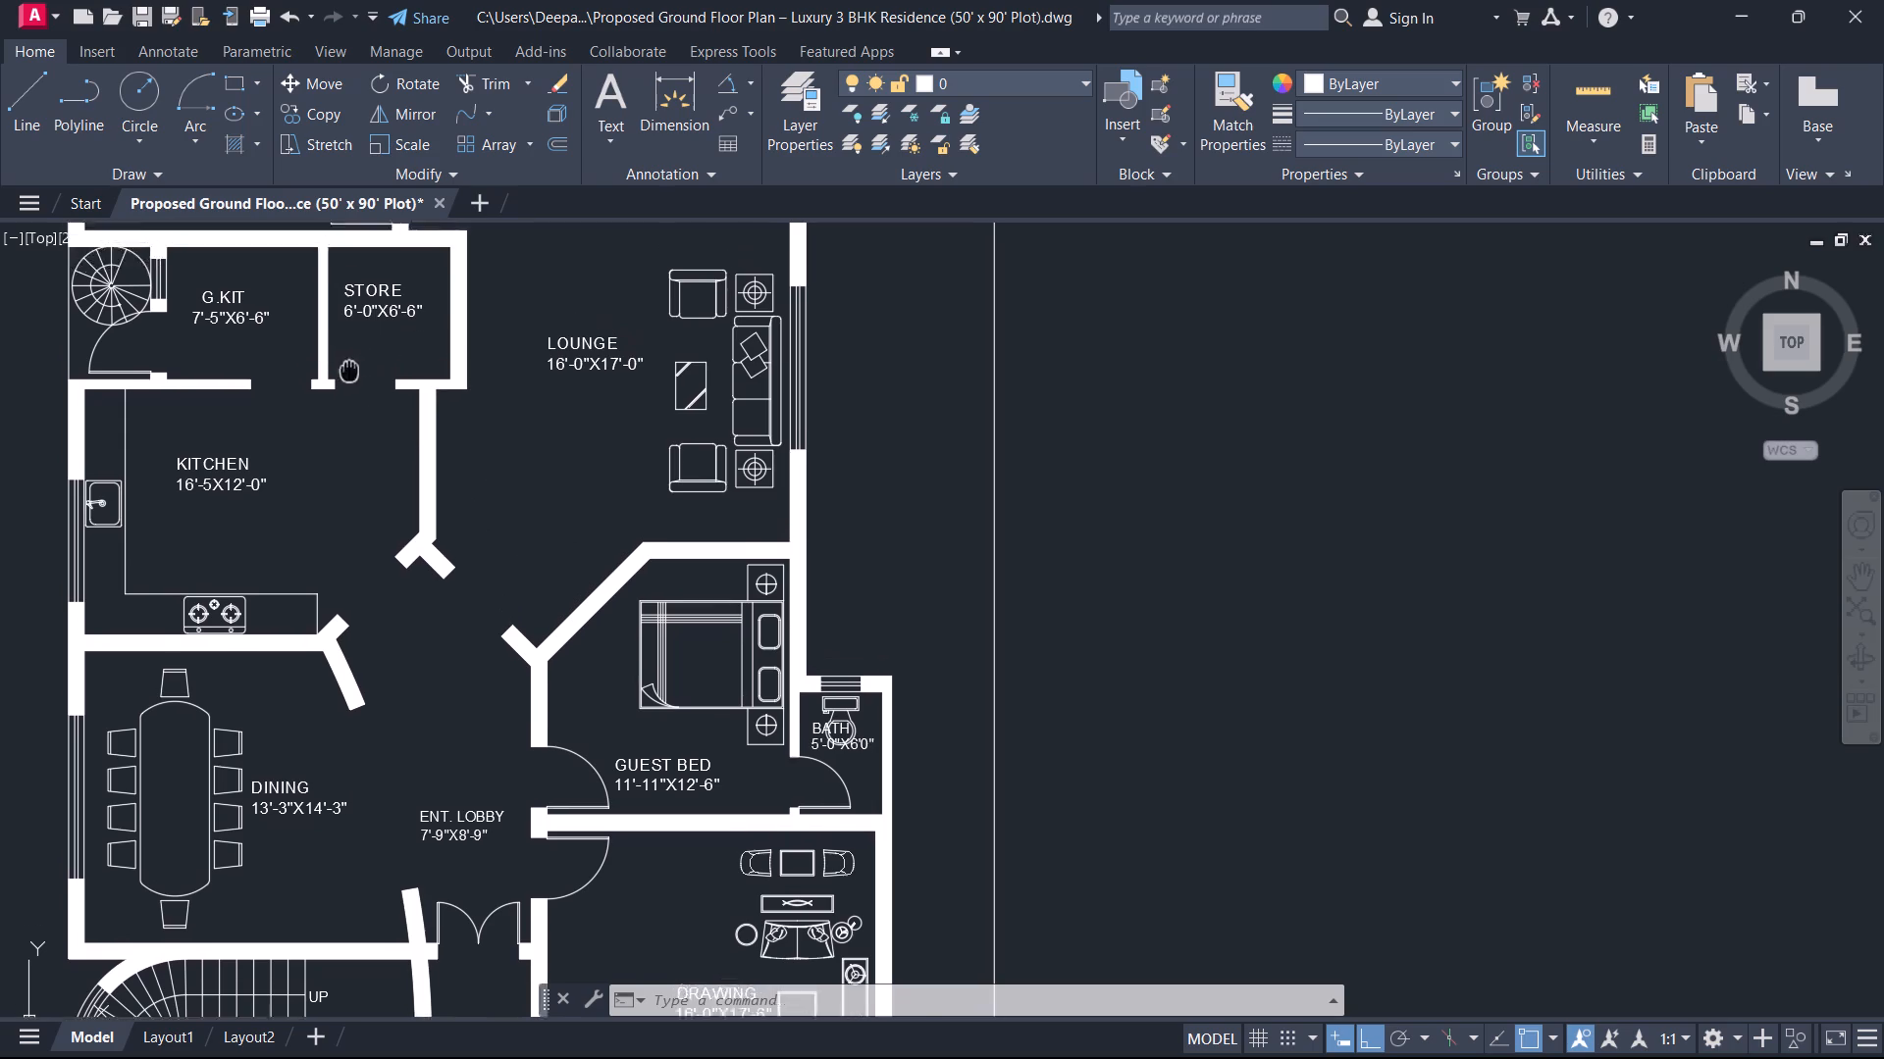
Inspect the store, lounge, lobby, both bedrooms, dressing rooms and baths, and the plan as a whole, for remaining errors.
{"action": "middle_click_drag", "start_coordinate": [349, 369], "coordinate": [395, 551]}
{"action": "scroll", "coordinate": [356, 330], "scroll_direction": "up", "scroll_amount": 1}
{"action": "middle_click_drag", "start_coordinate": [356, 330], "coordinate": [355, 420]}
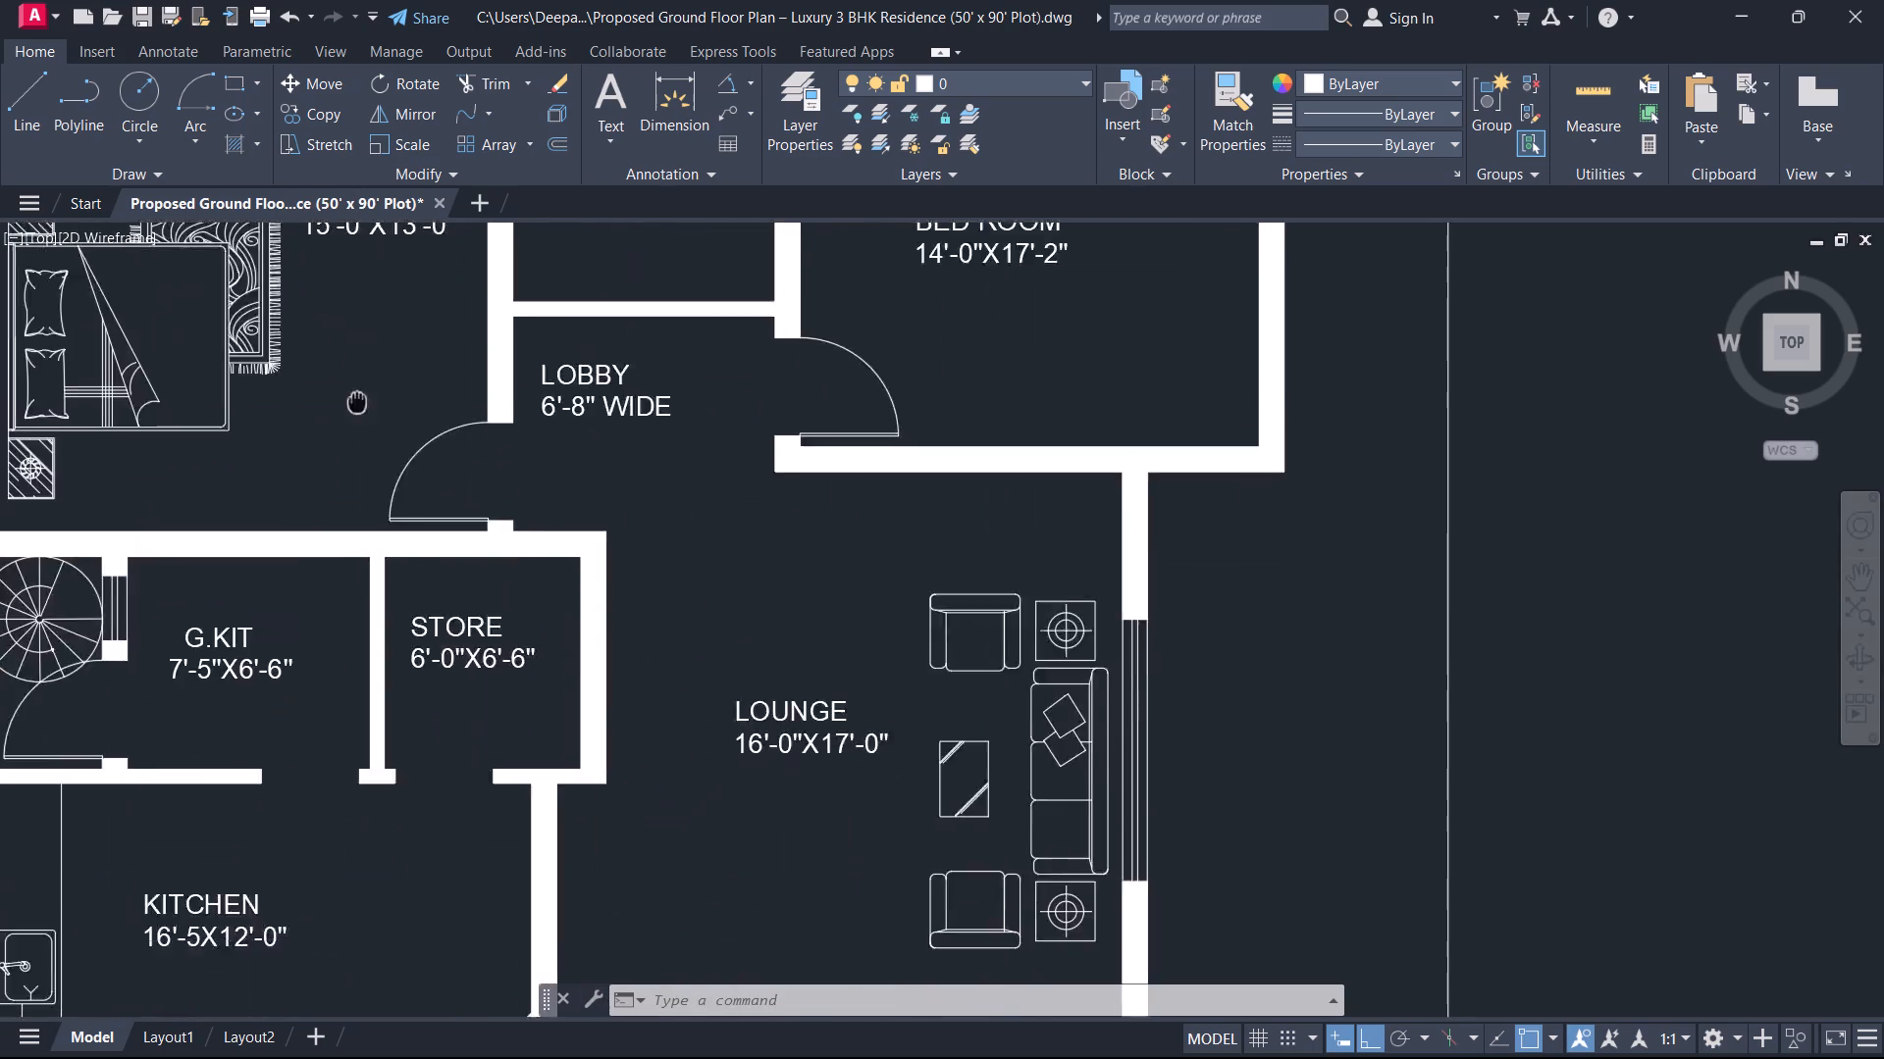
{"action": "middle_click_drag", "start_coordinate": [355, 420], "coordinate": [312, 669]}
{"action": "scroll", "coordinate": [312, 669], "scroll_direction": "down", "scroll_amount": 1}
{"action": "scroll", "coordinate": [312, 669], "scroll_direction": "up", "scroll_amount": 1}
{"action": "scroll", "coordinate": [305, 390], "scroll_direction": "down", "scroll_amount": 3}
{"action": "middle_click_drag", "start_coordinate": [305, 390], "coordinate": [283, 573]}
{"action": "scroll", "coordinate": [281, 579], "scroll_direction": "up", "scroll_amount": 1}
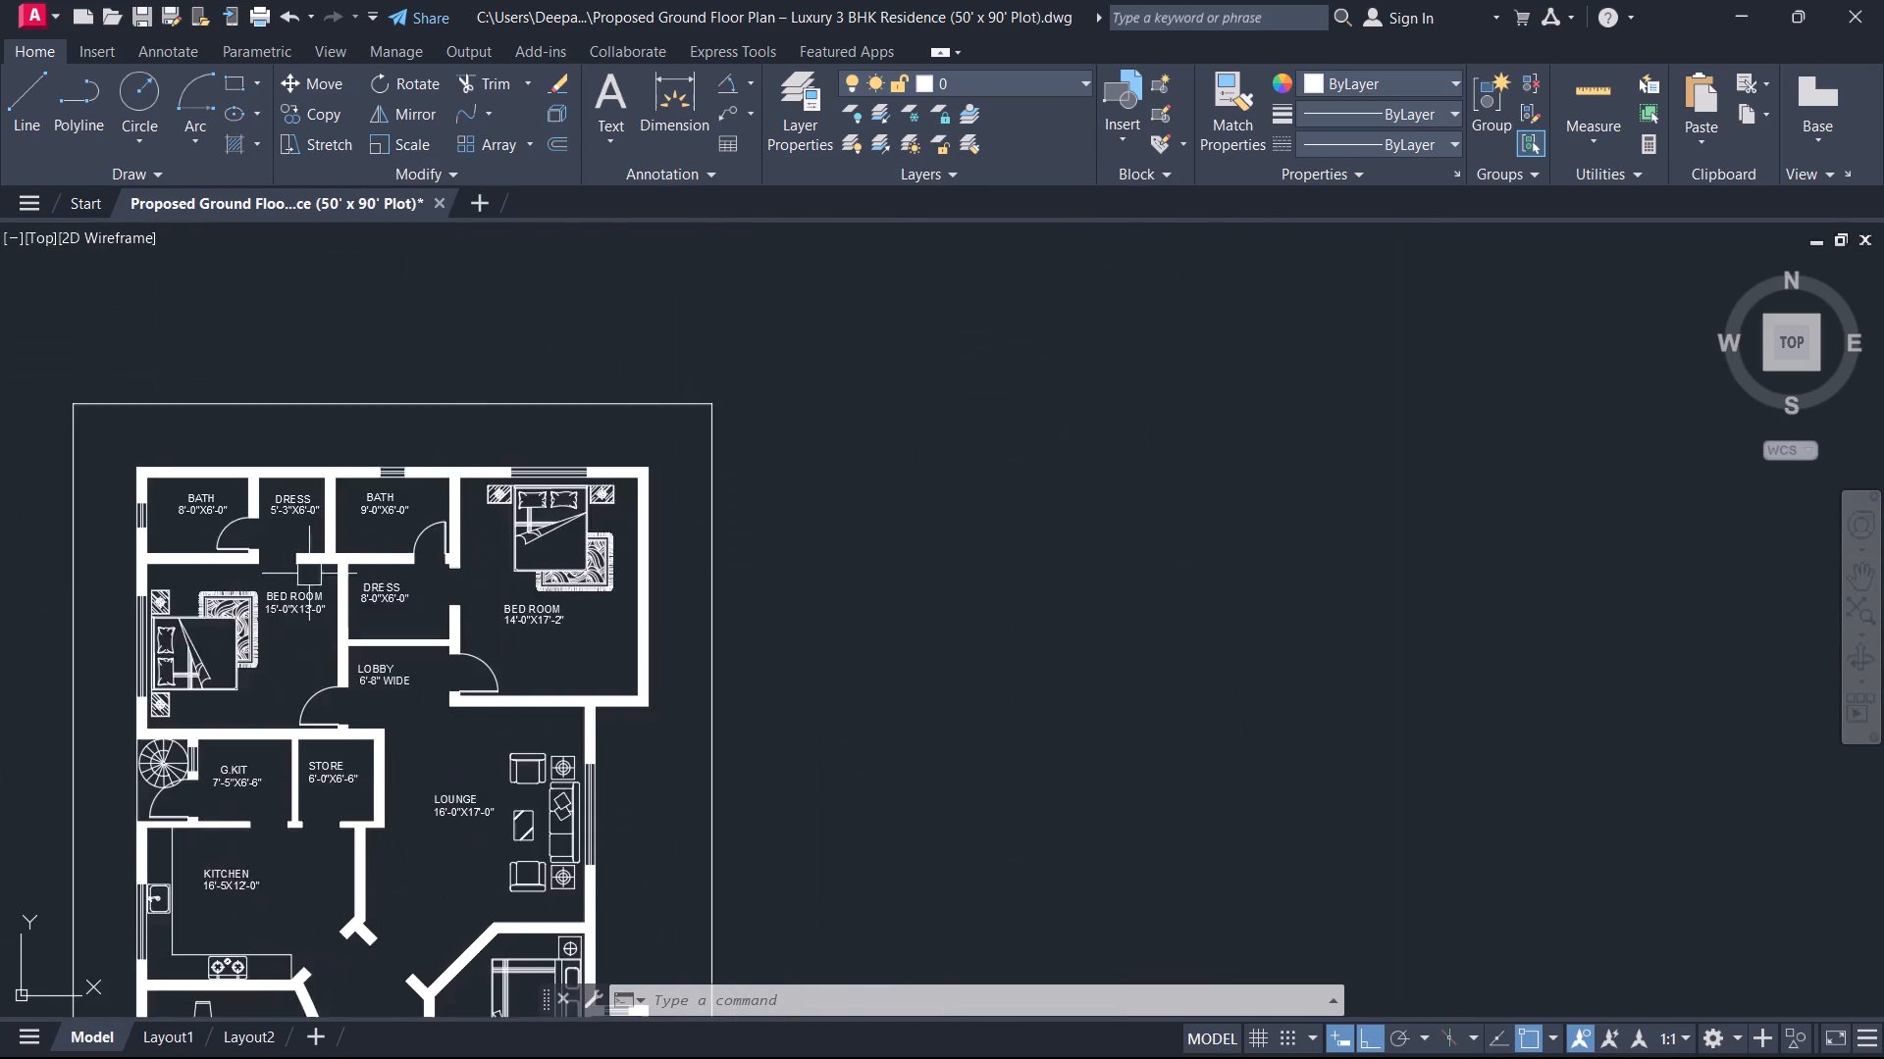
{"action": "scroll", "coordinate": [313, 574], "scroll_direction": "up", "scroll_amount": 1}
{"action": "scroll", "coordinate": [444, 513], "scroll_direction": "up", "scroll_amount": 1}
{"action": "middle_click_drag", "start_coordinate": [477, 545], "coordinate": [437, 580]}
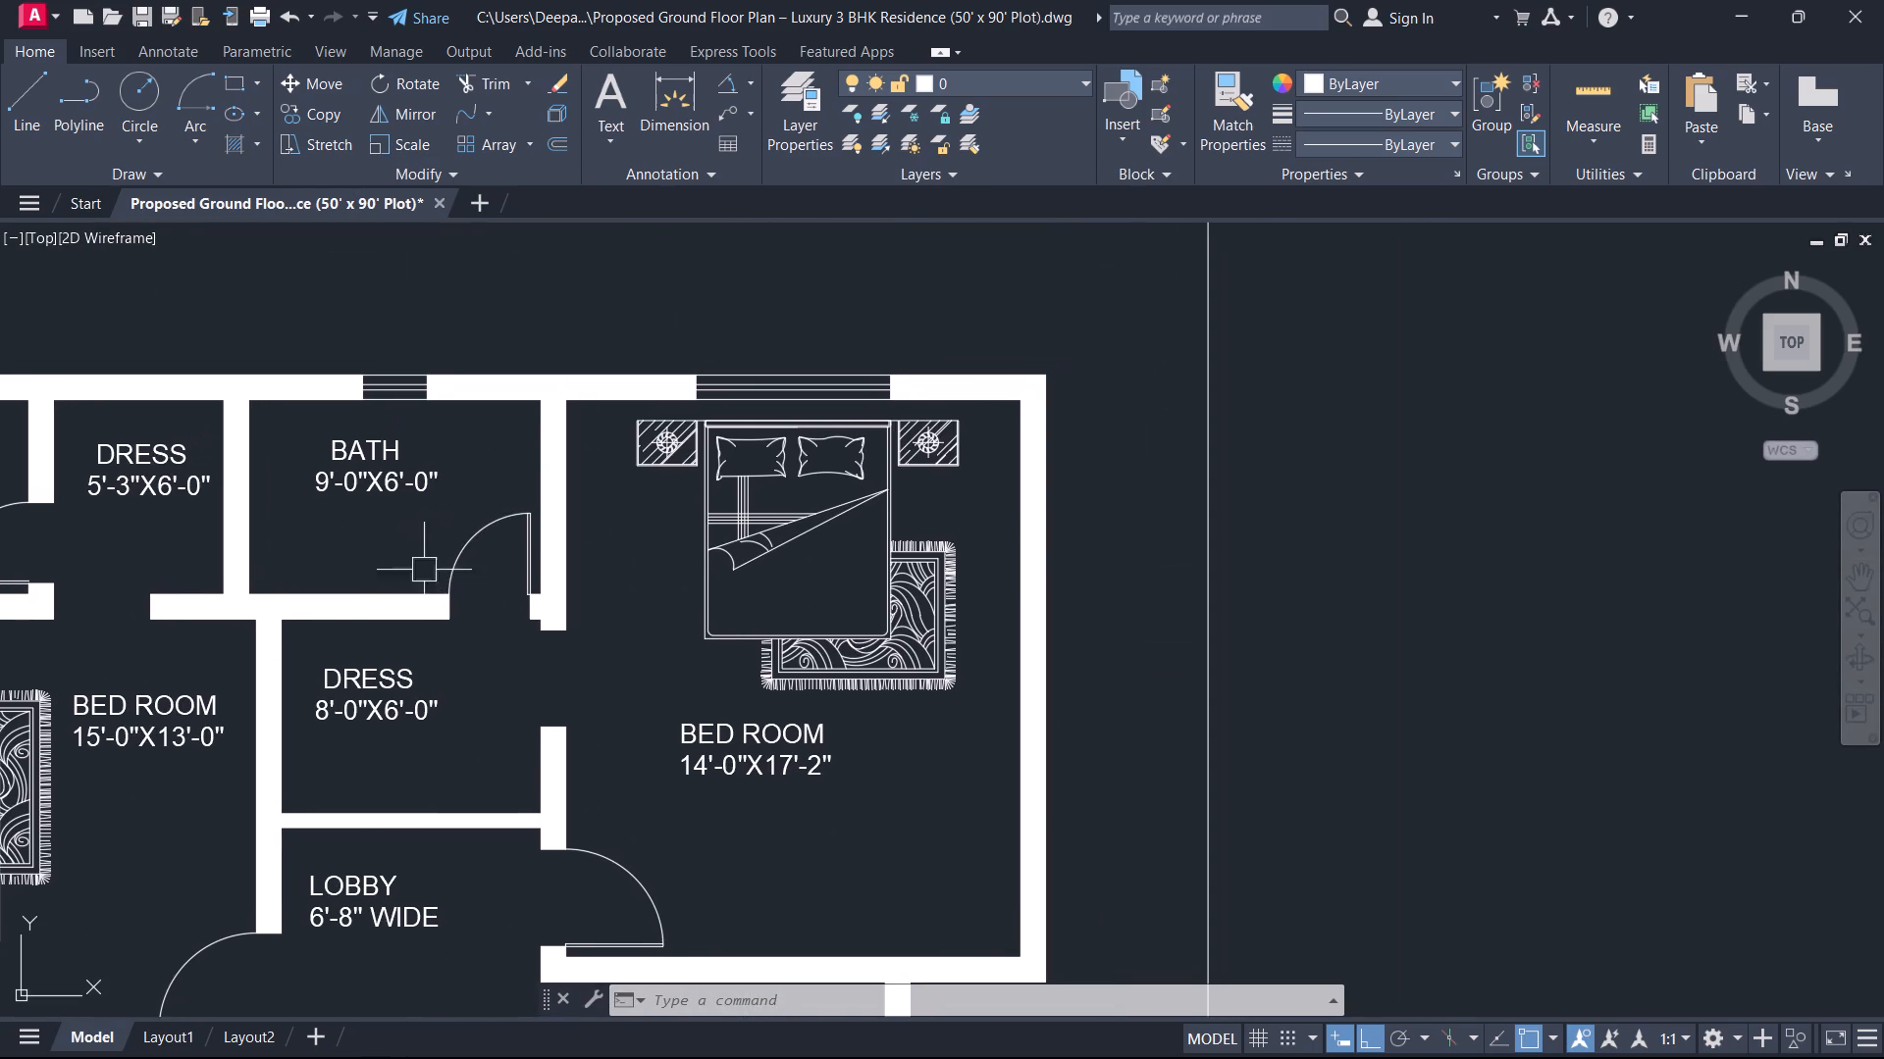
{"action": "scroll", "coordinate": [375, 538], "scroll_direction": "down", "scroll_amount": 1}
{"action": "middle_click_drag", "start_coordinate": [369, 541], "coordinate": [528, 556]}
{"action": "scroll", "coordinate": [256, 544], "scroll_direction": "up", "scroll_amount": 1}
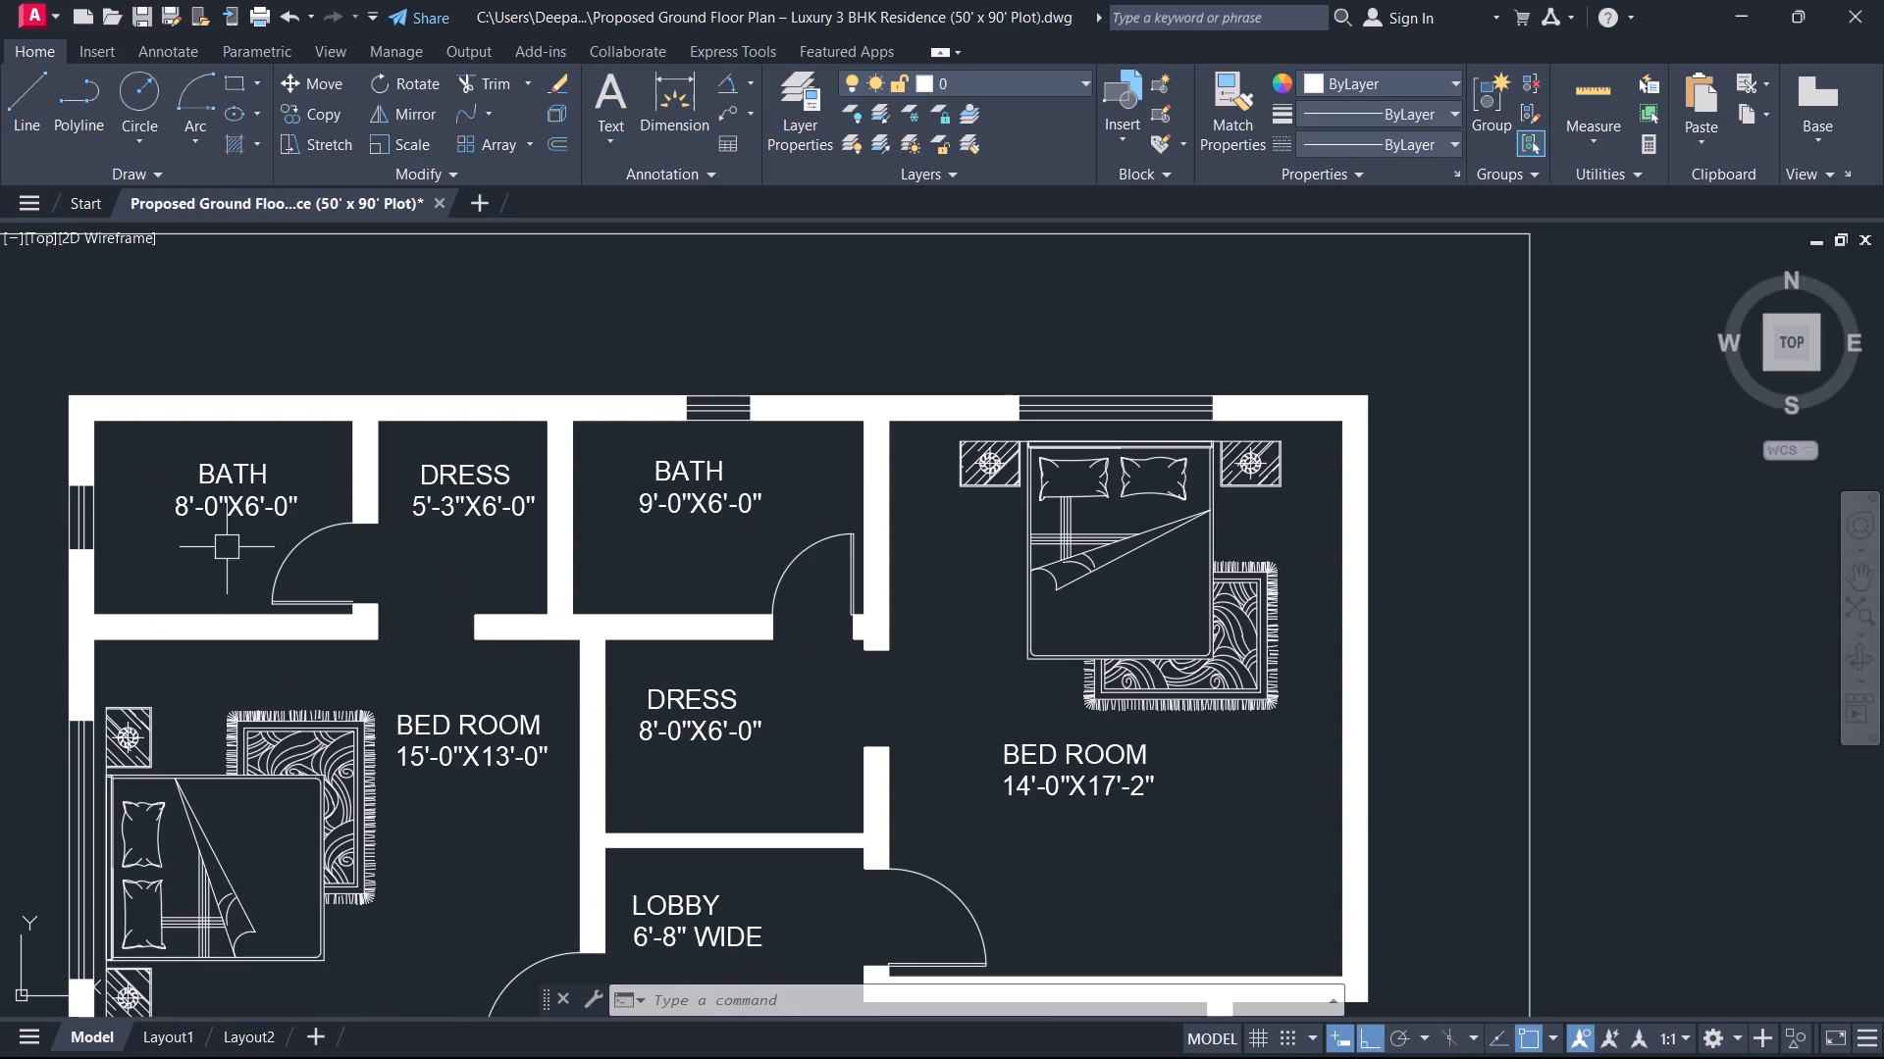
{"action": "middle_click_drag", "start_coordinate": [256, 537], "coordinate": [269, 528]}
{"action": "scroll", "coordinate": [270, 528], "scroll_direction": "down", "scroll_amount": 3}
{"action": "scroll", "coordinate": [317, 625], "scroll_direction": "up", "scroll_amount": 1}
{"action": "middle_click_drag", "start_coordinate": [352, 581], "coordinate": [430, 391]}
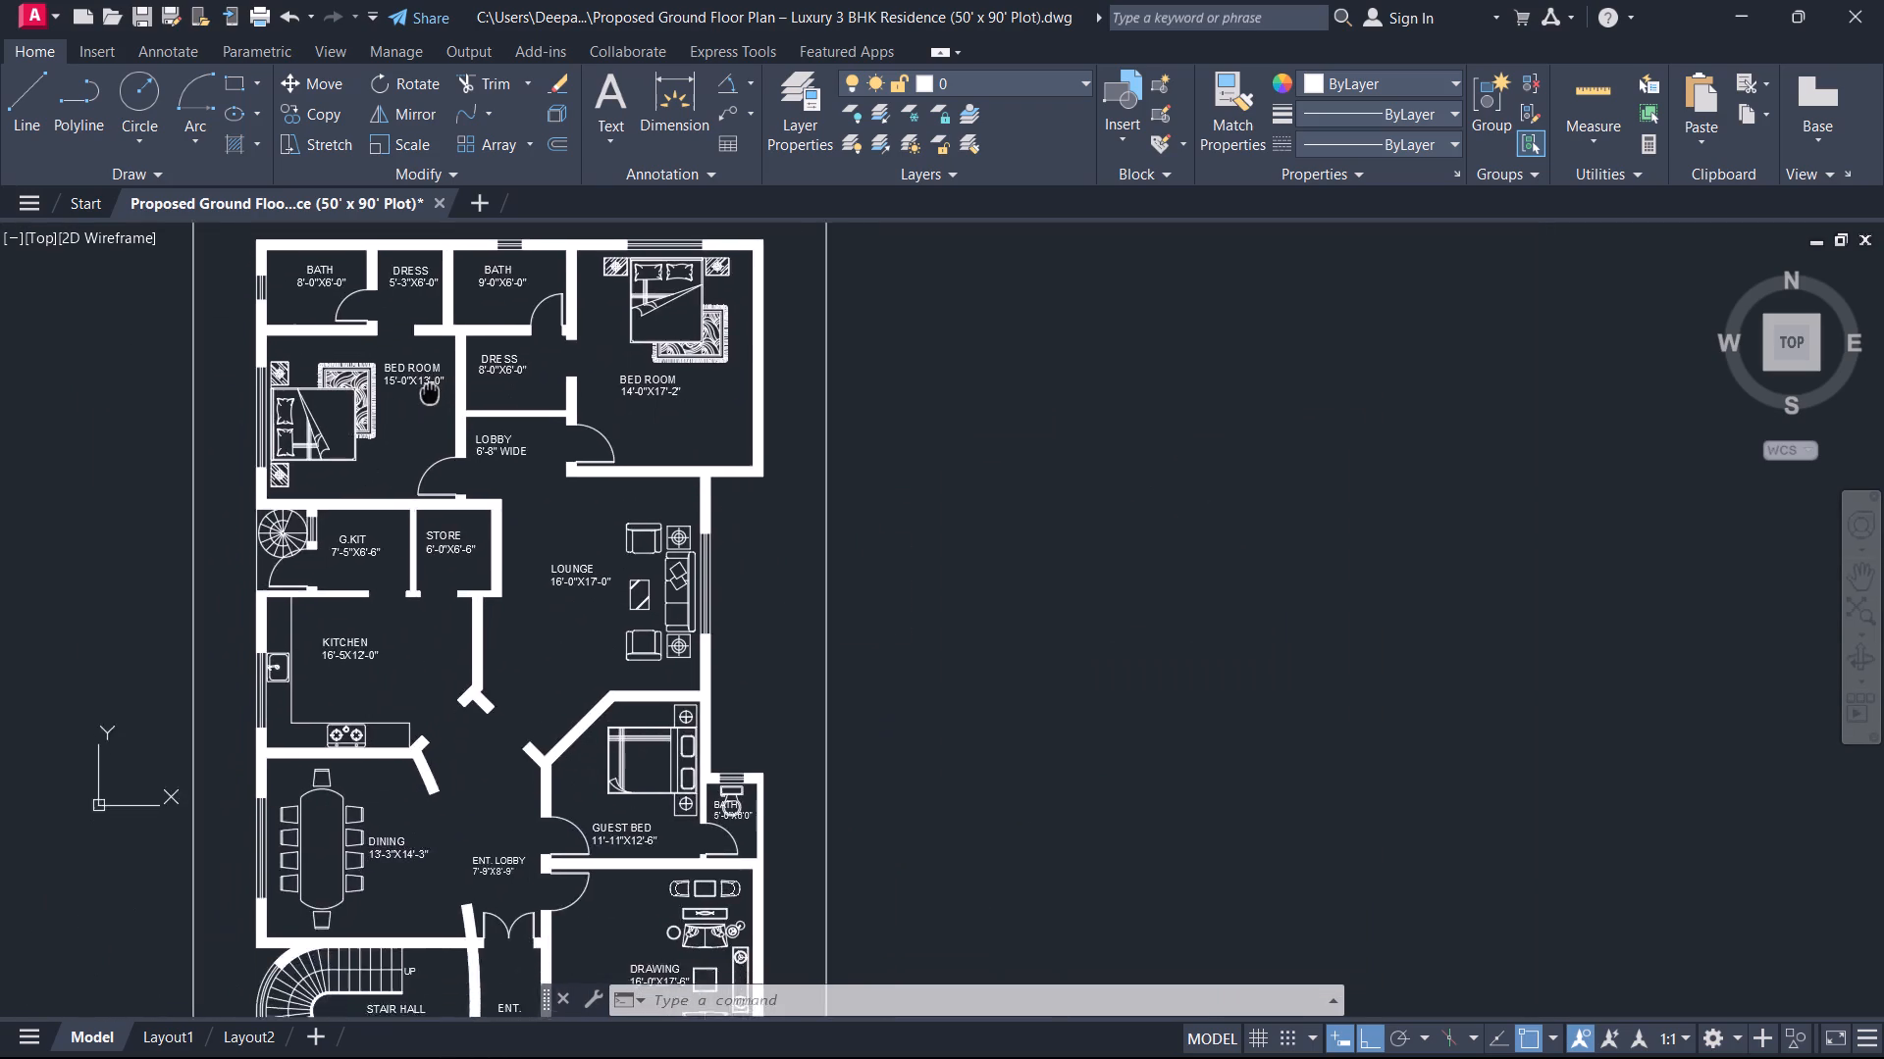
{"action": "middle_click_drag", "start_coordinate": [430, 391], "coordinate": [465, 315]}
{"action": "scroll", "coordinate": [465, 315], "scroll_direction": "down", "scroll_amount": 1}
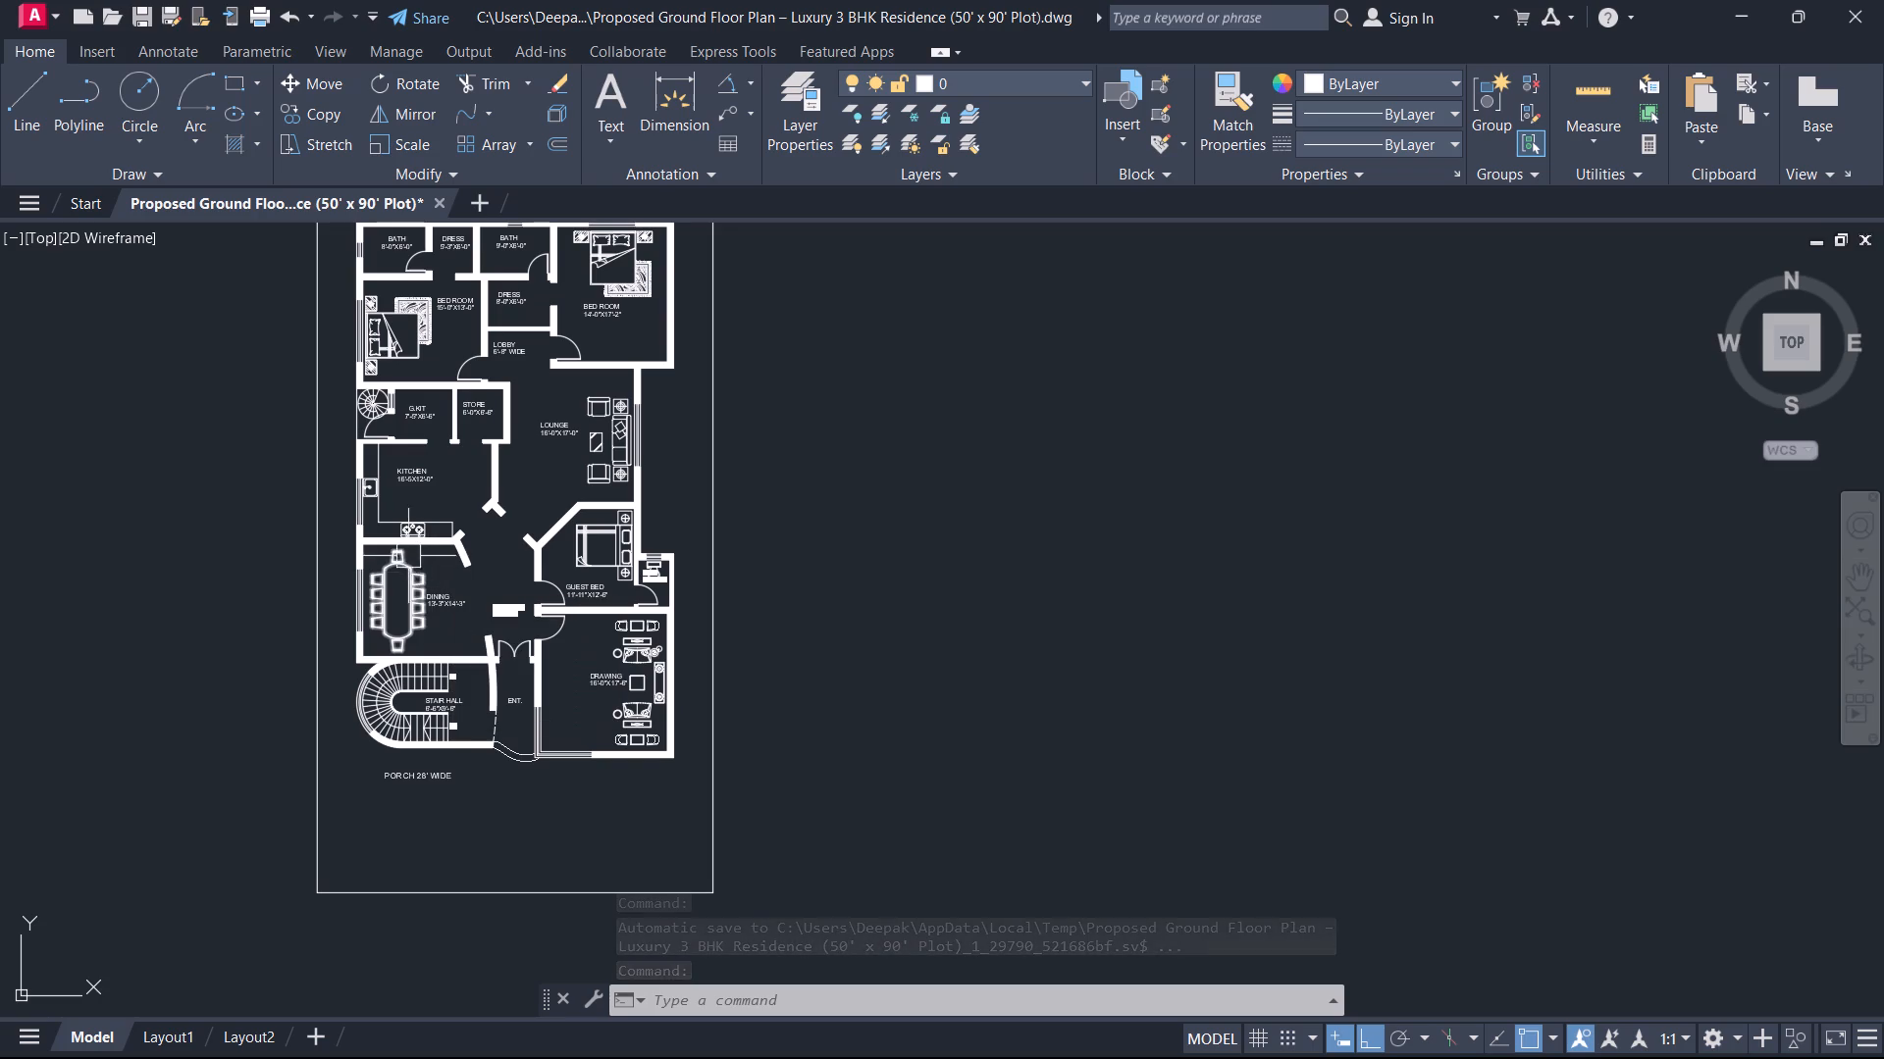
Redefine the plot window just inside the plot boundary to enclose the whole plan and porch label, and apply the settings to the layout.
{"action": "key", "text": "d"}
{"action": "key", "text": "w"}
{"action": "key", "text": "space"}
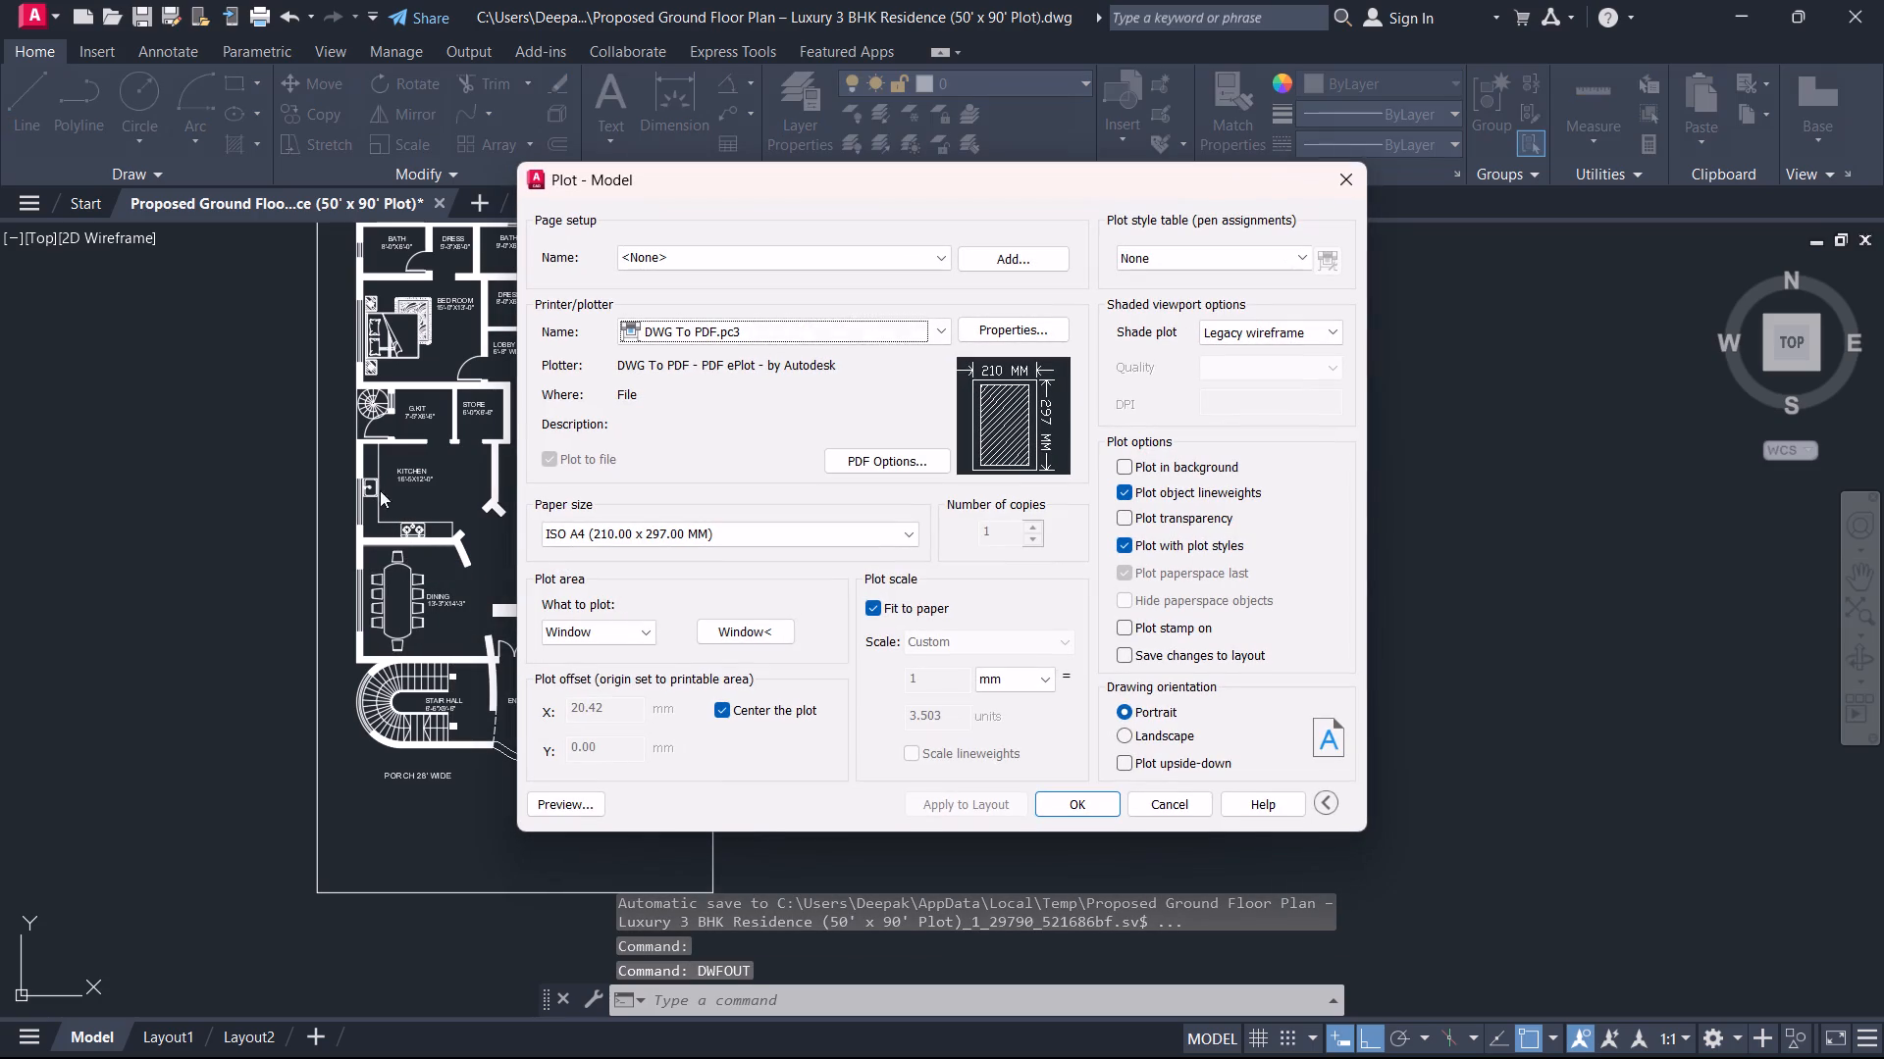
{"action": "left_click", "coordinate": [713, 624]}
{"action": "key", "text": "Escape"}
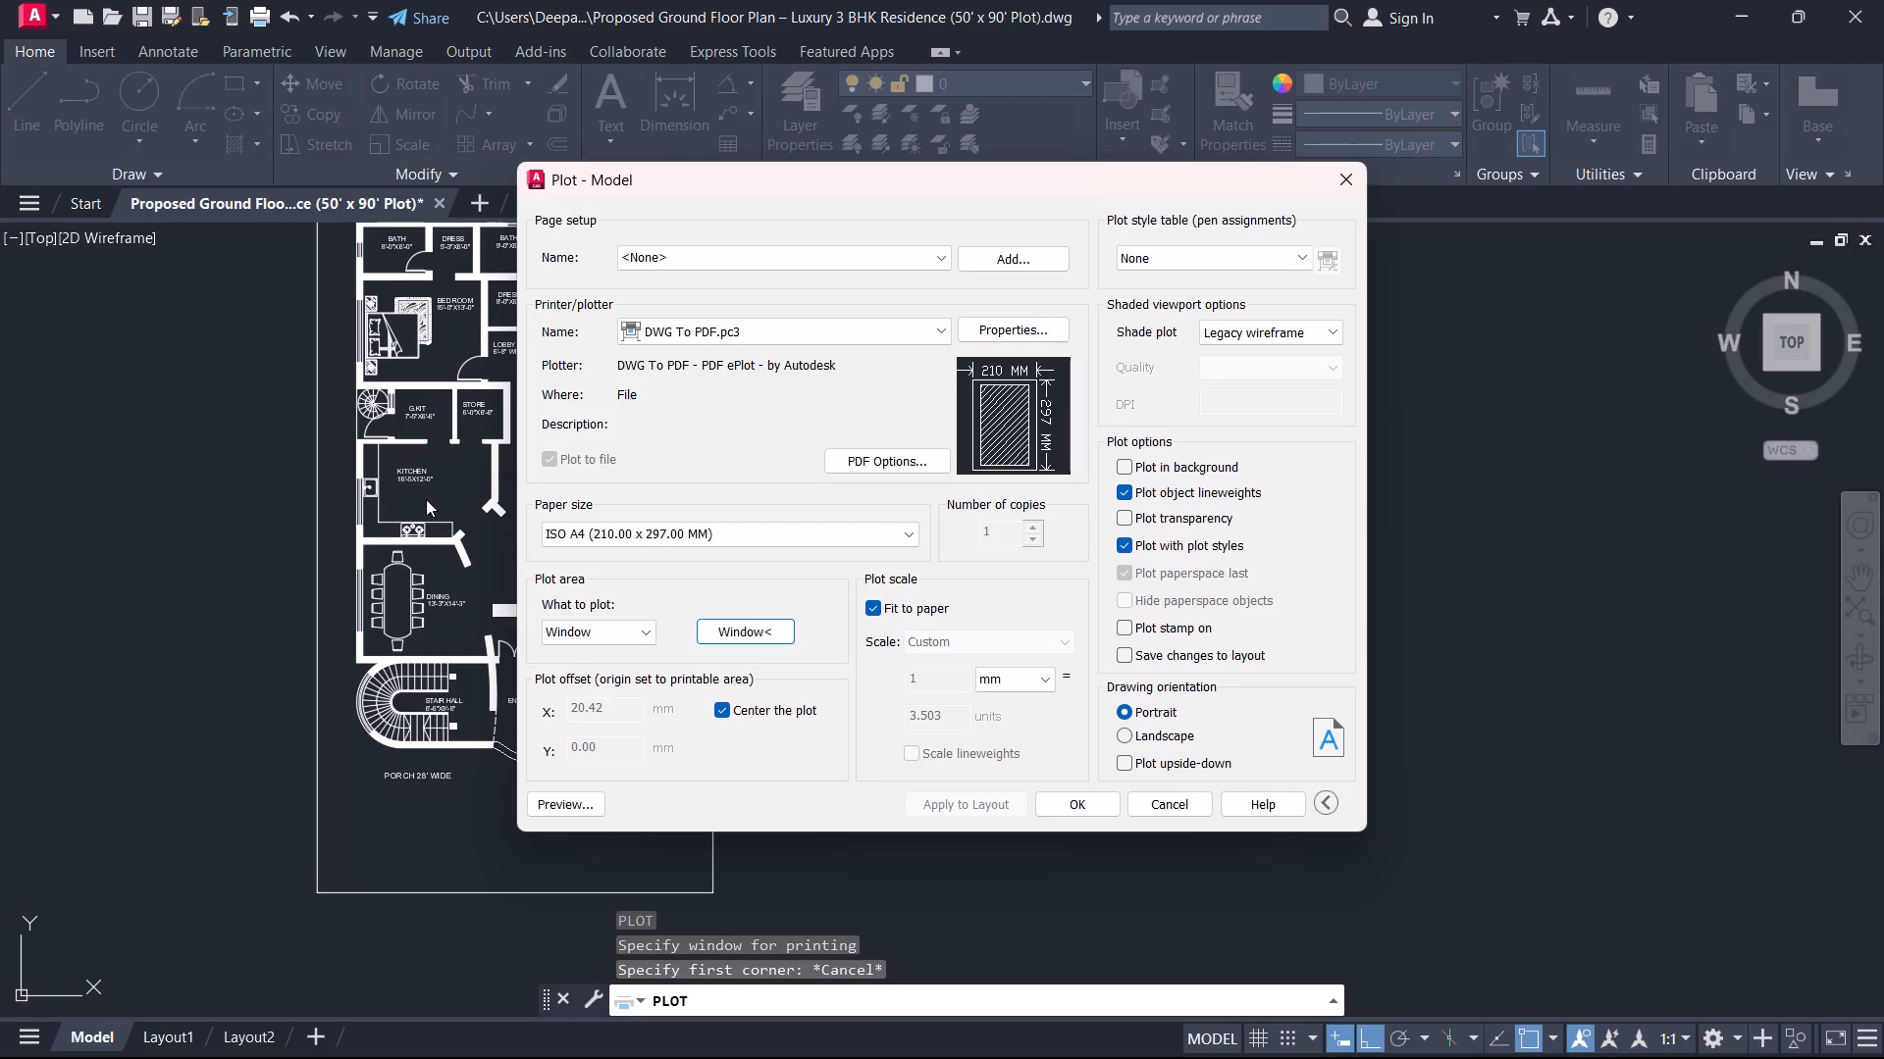
{"action": "left_click", "coordinate": [719, 635]}
{"action": "middle_click_drag", "start_coordinate": [435, 638], "coordinate": [450, 763]}
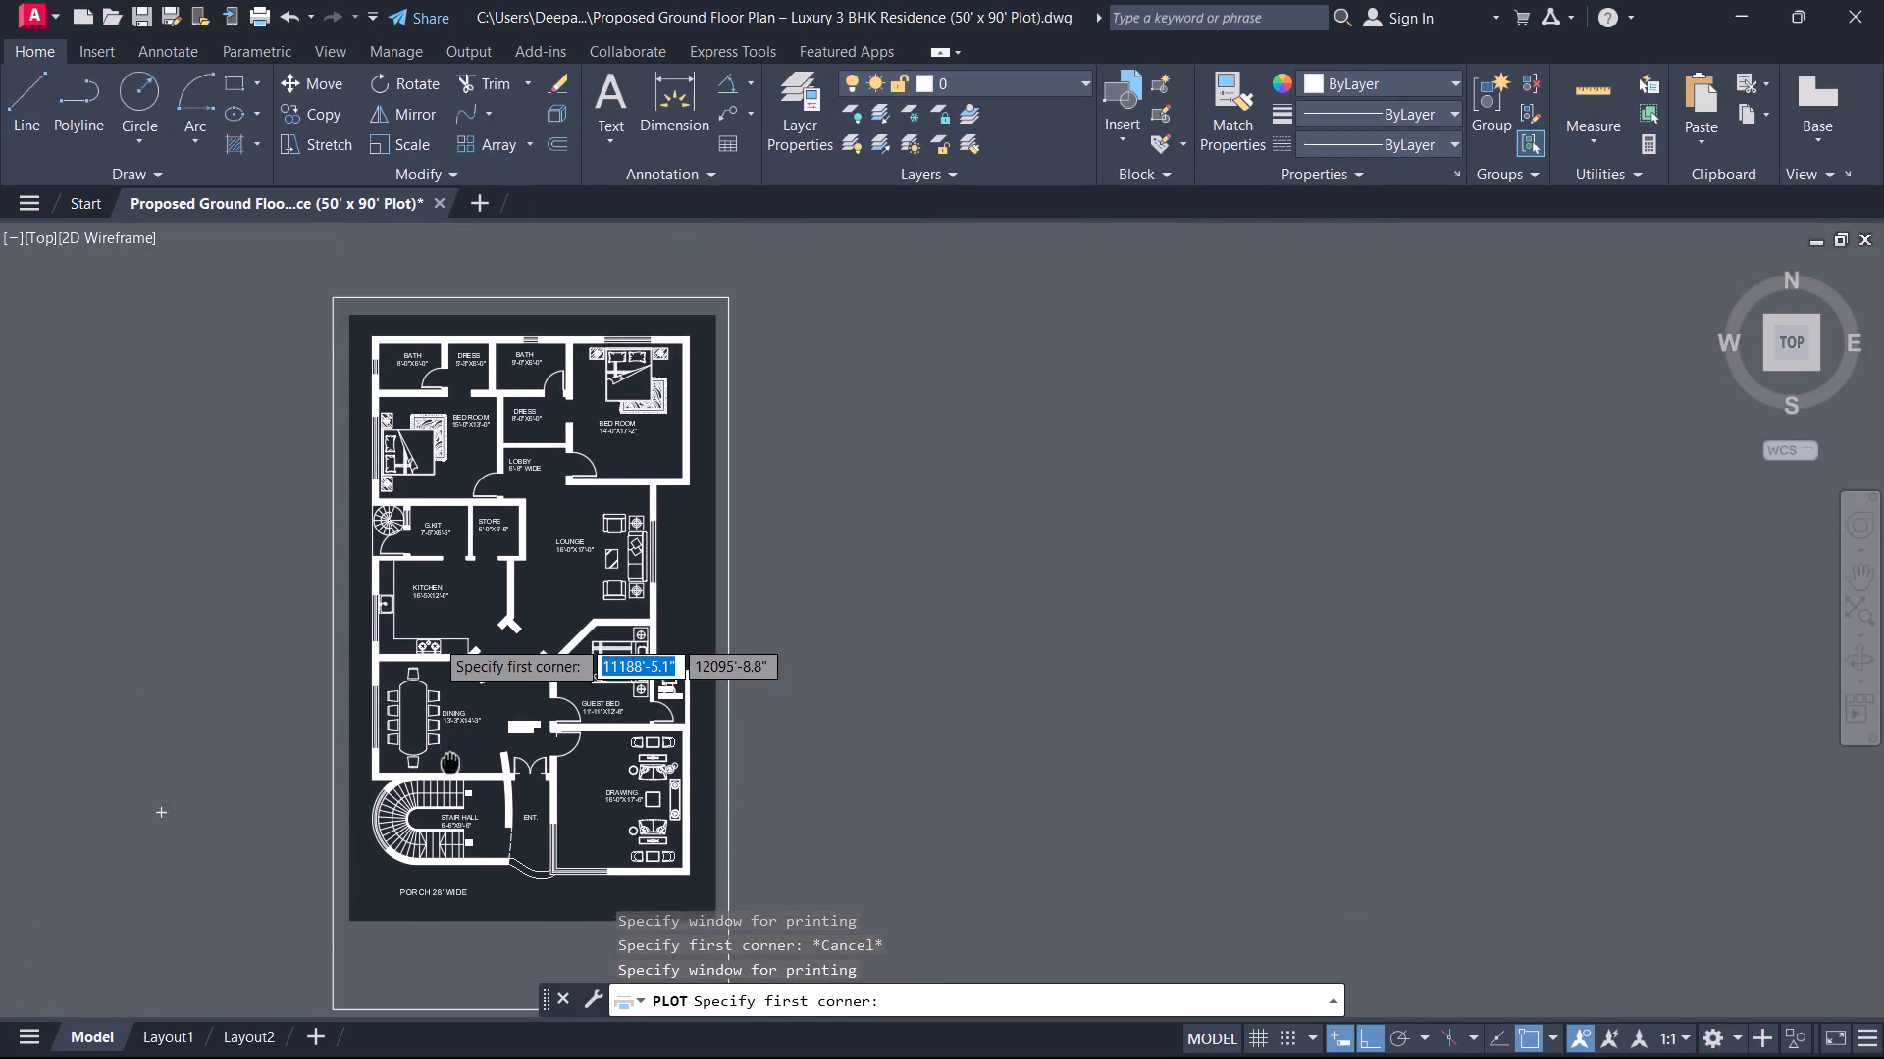
{"action": "middle_click_drag", "start_coordinate": [450, 763], "coordinate": [437, 828]}
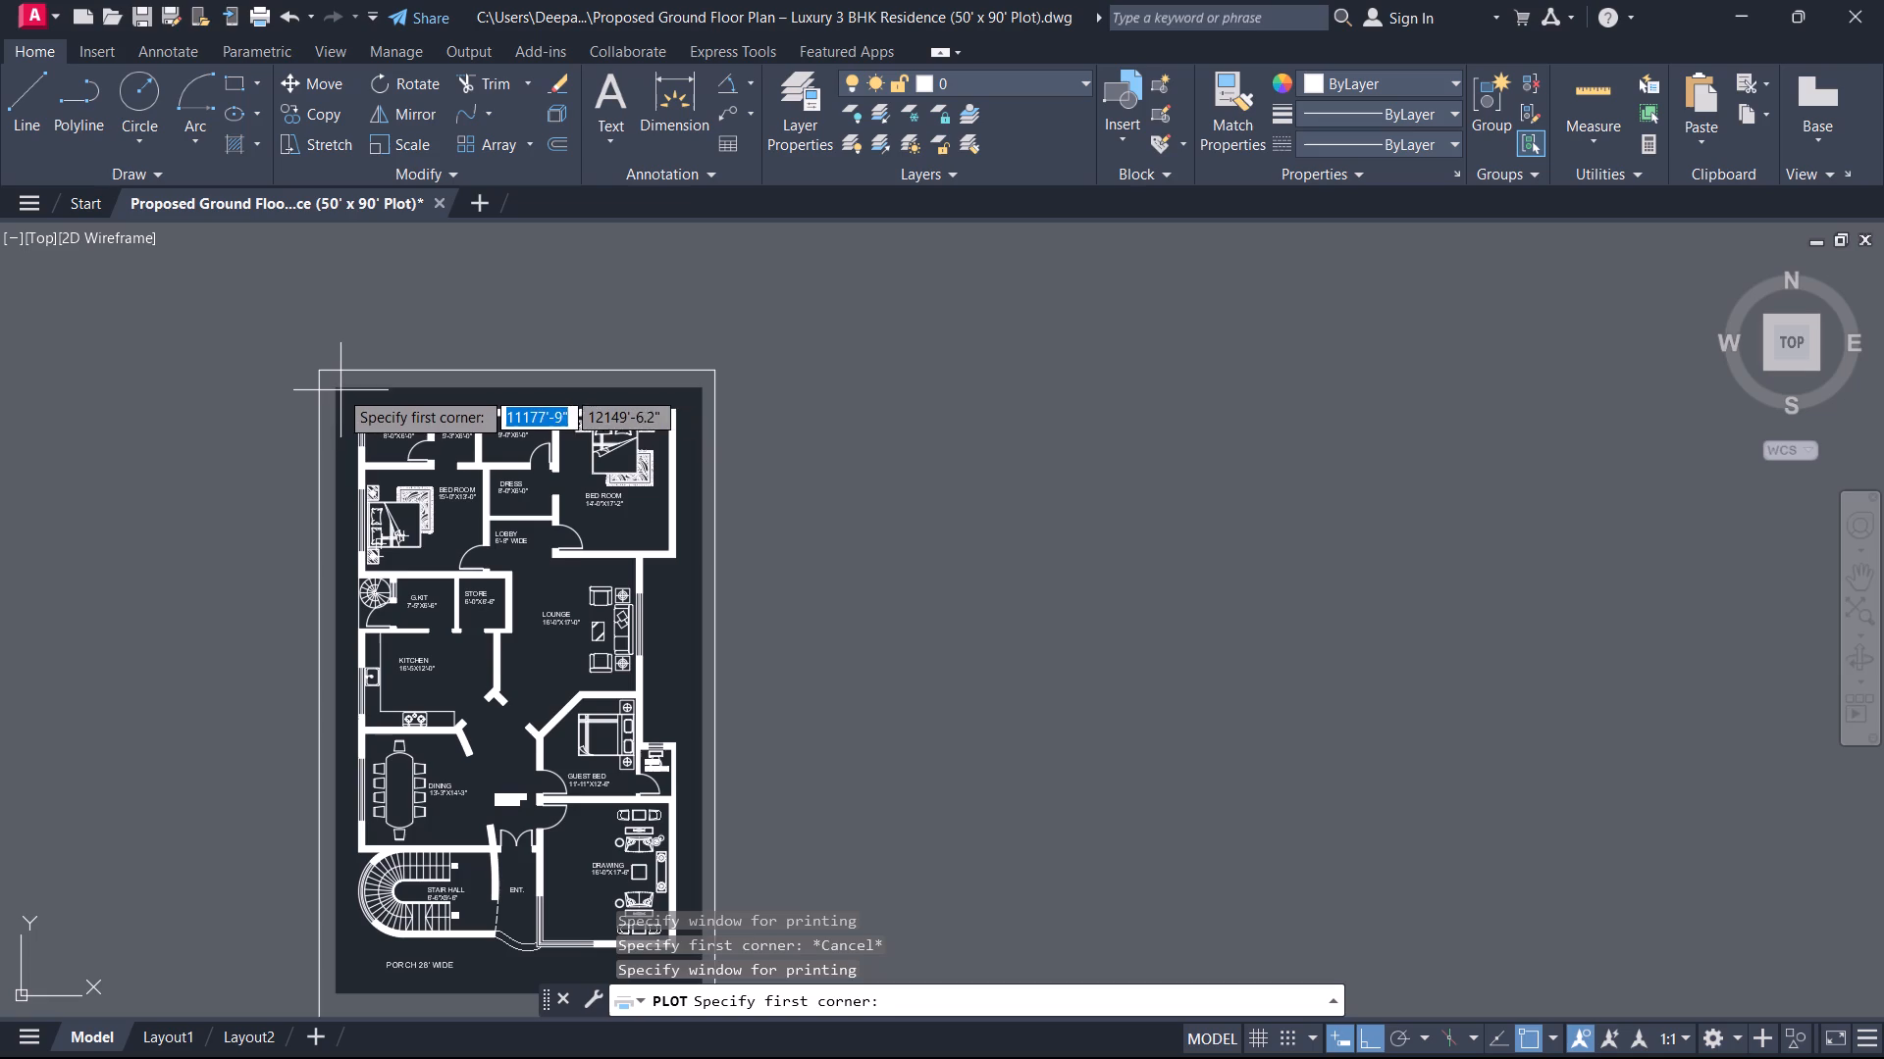
{"action": "left_click", "coordinate": [336, 388]}
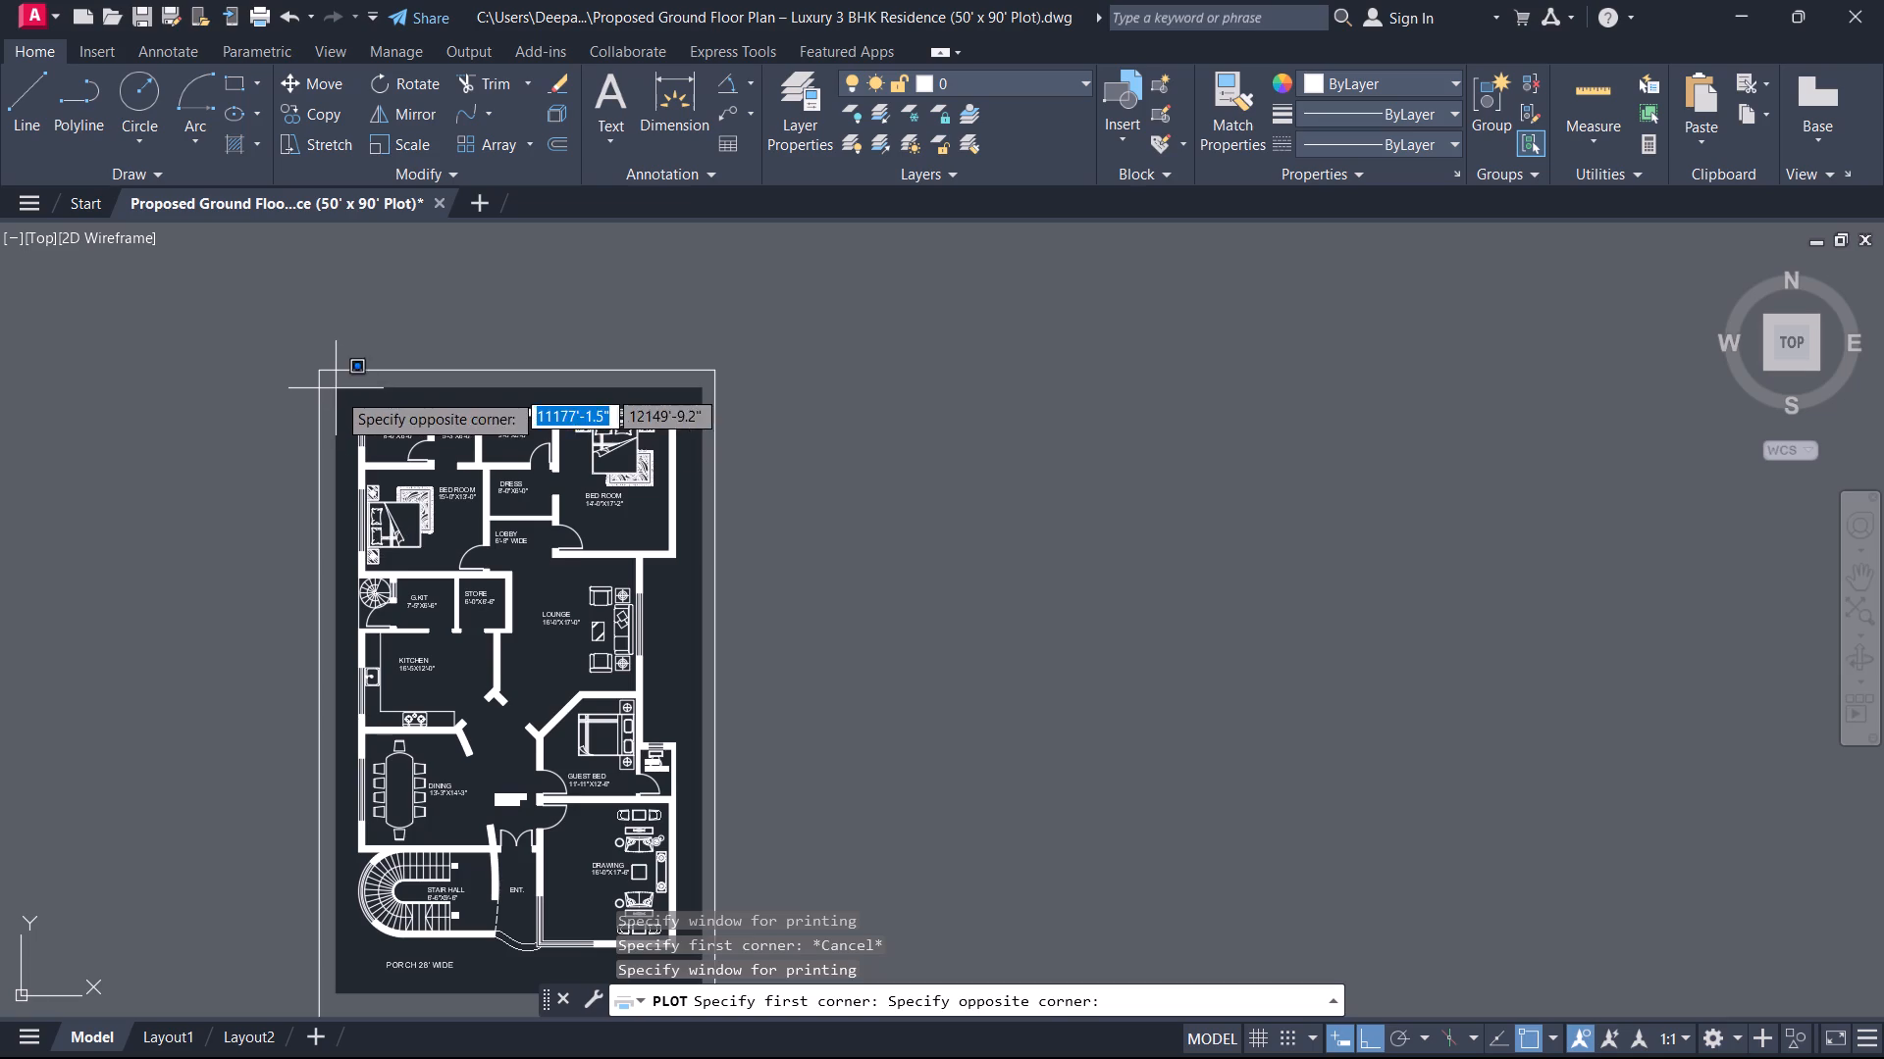
{"action": "middle_click_drag", "start_coordinate": [549, 574], "coordinate": [512, 380]}
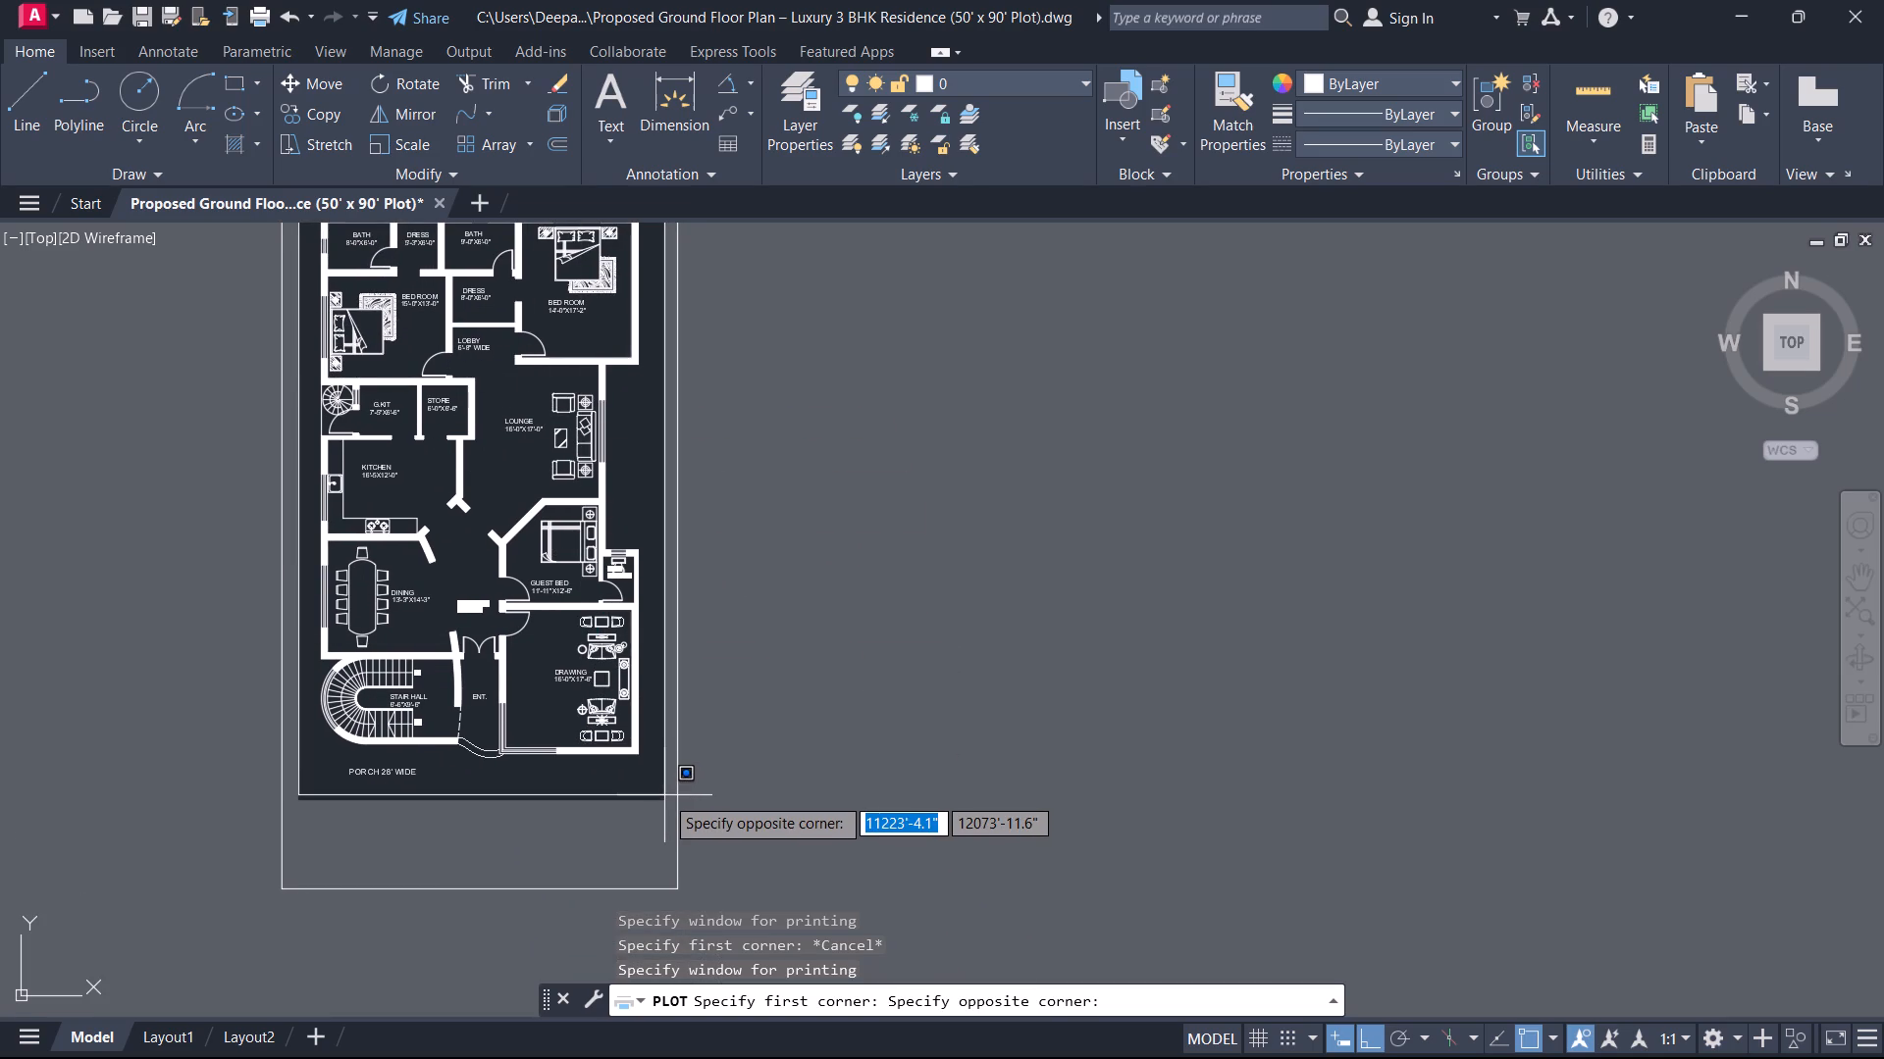
{"action": "left_click", "coordinate": [664, 795]}
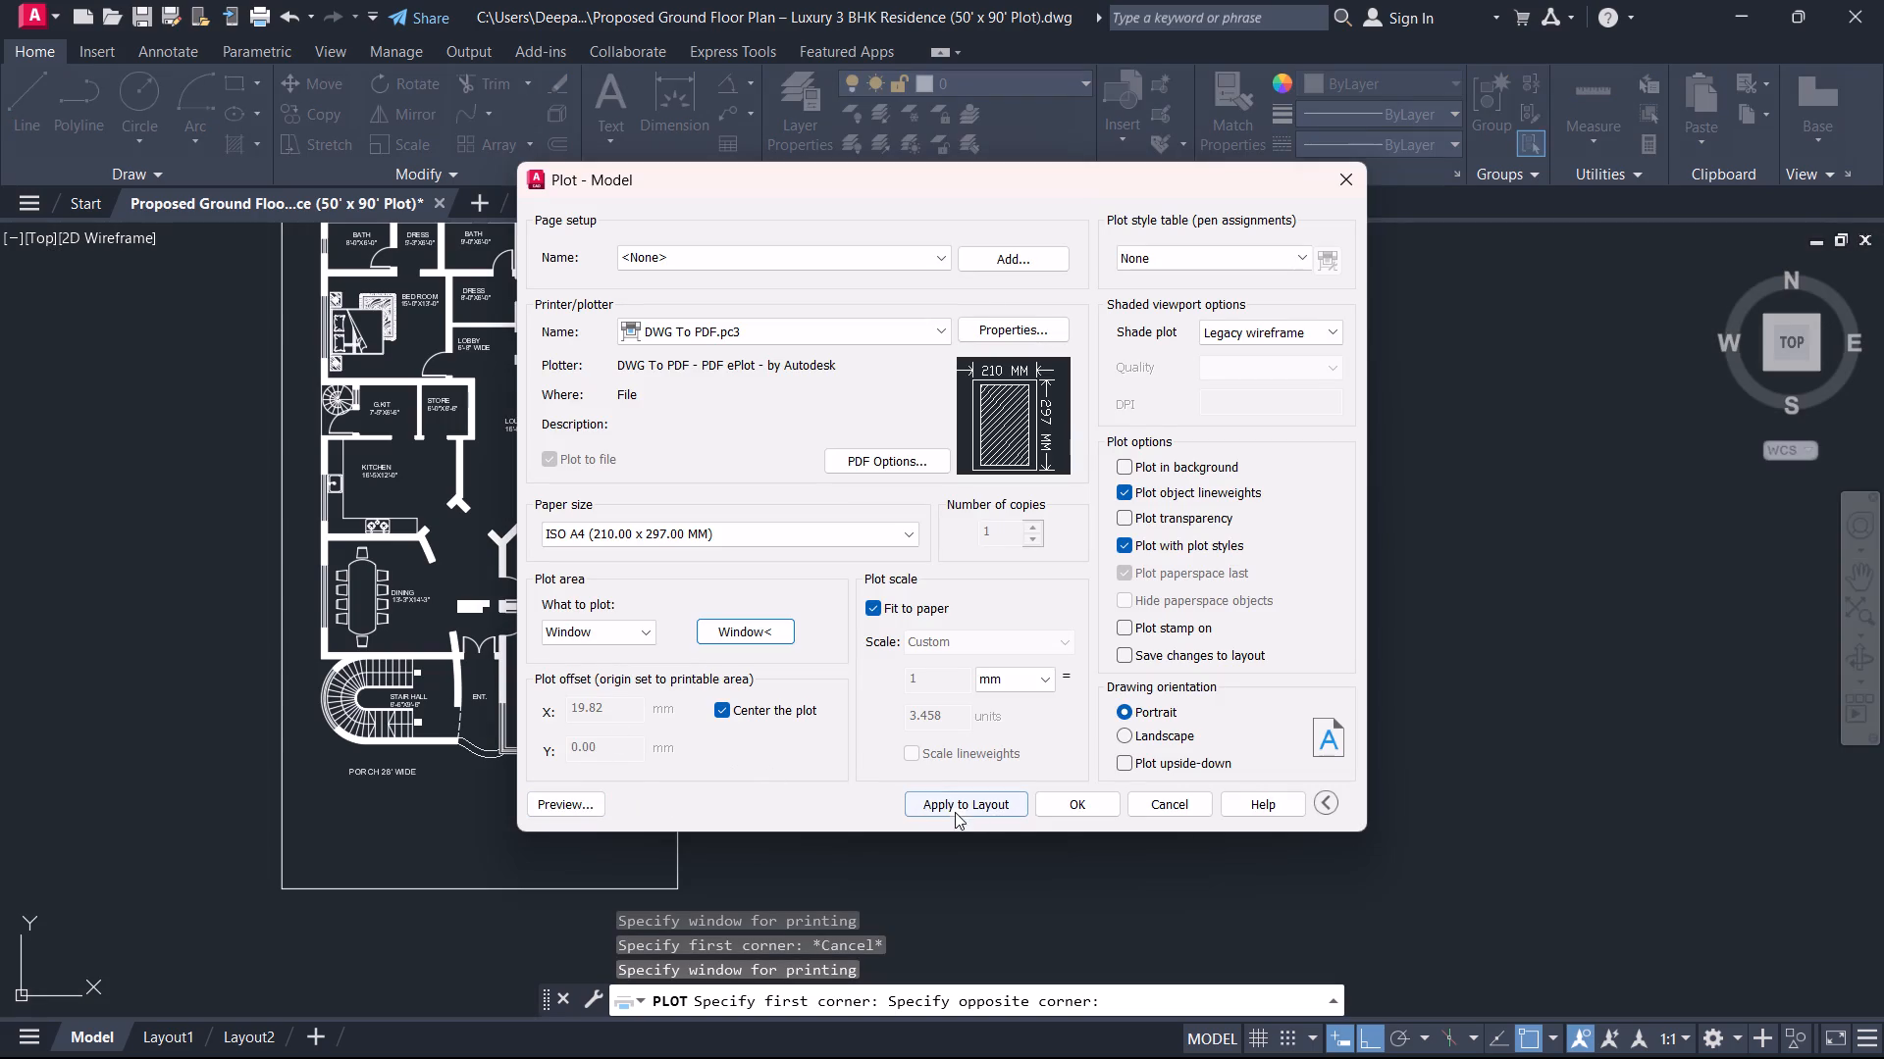
{"action": "left_click", "coordinate": [987, 815]}
Plot the plan to PDF, saving it in the SYMBIOSIS SOLUTIONS folder on the desktop under the suggested file name.
{"action": "left_click", "coordinate": [1074, 815]}
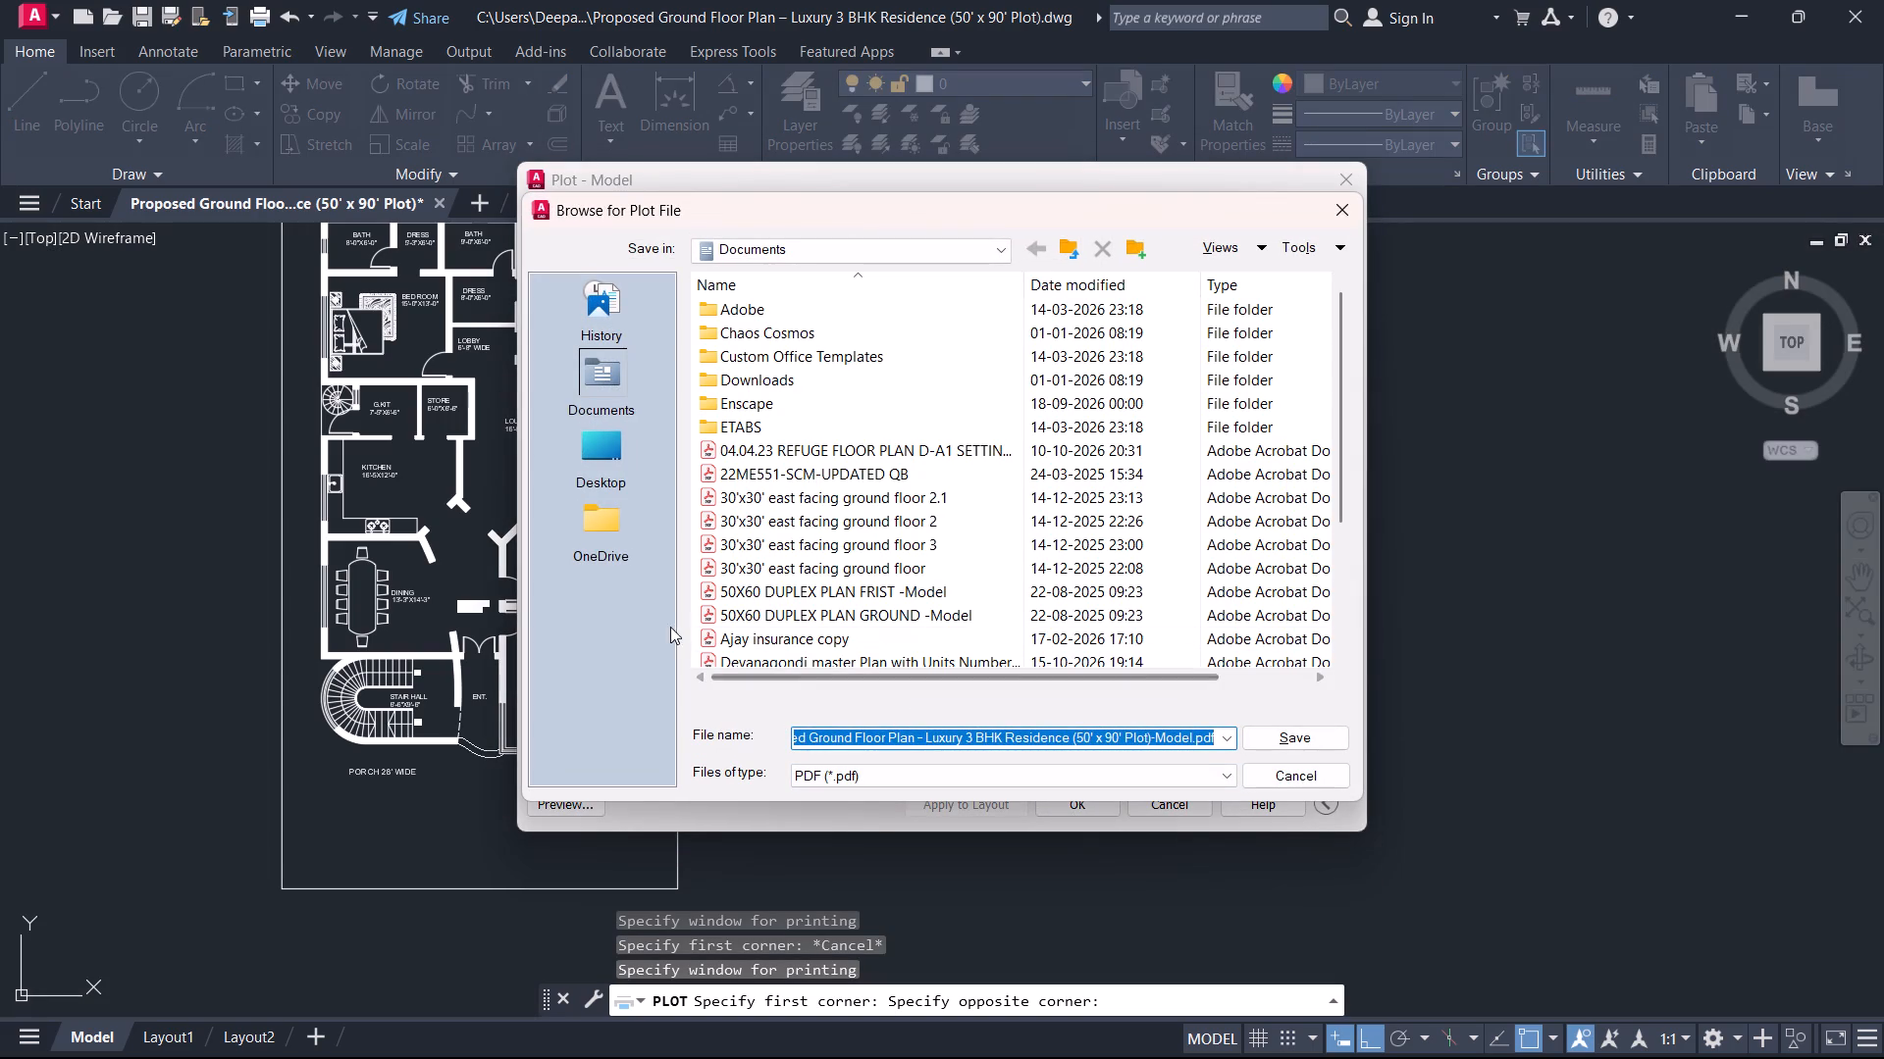
{"action": "left_click", "coordinate": [606, 451]}
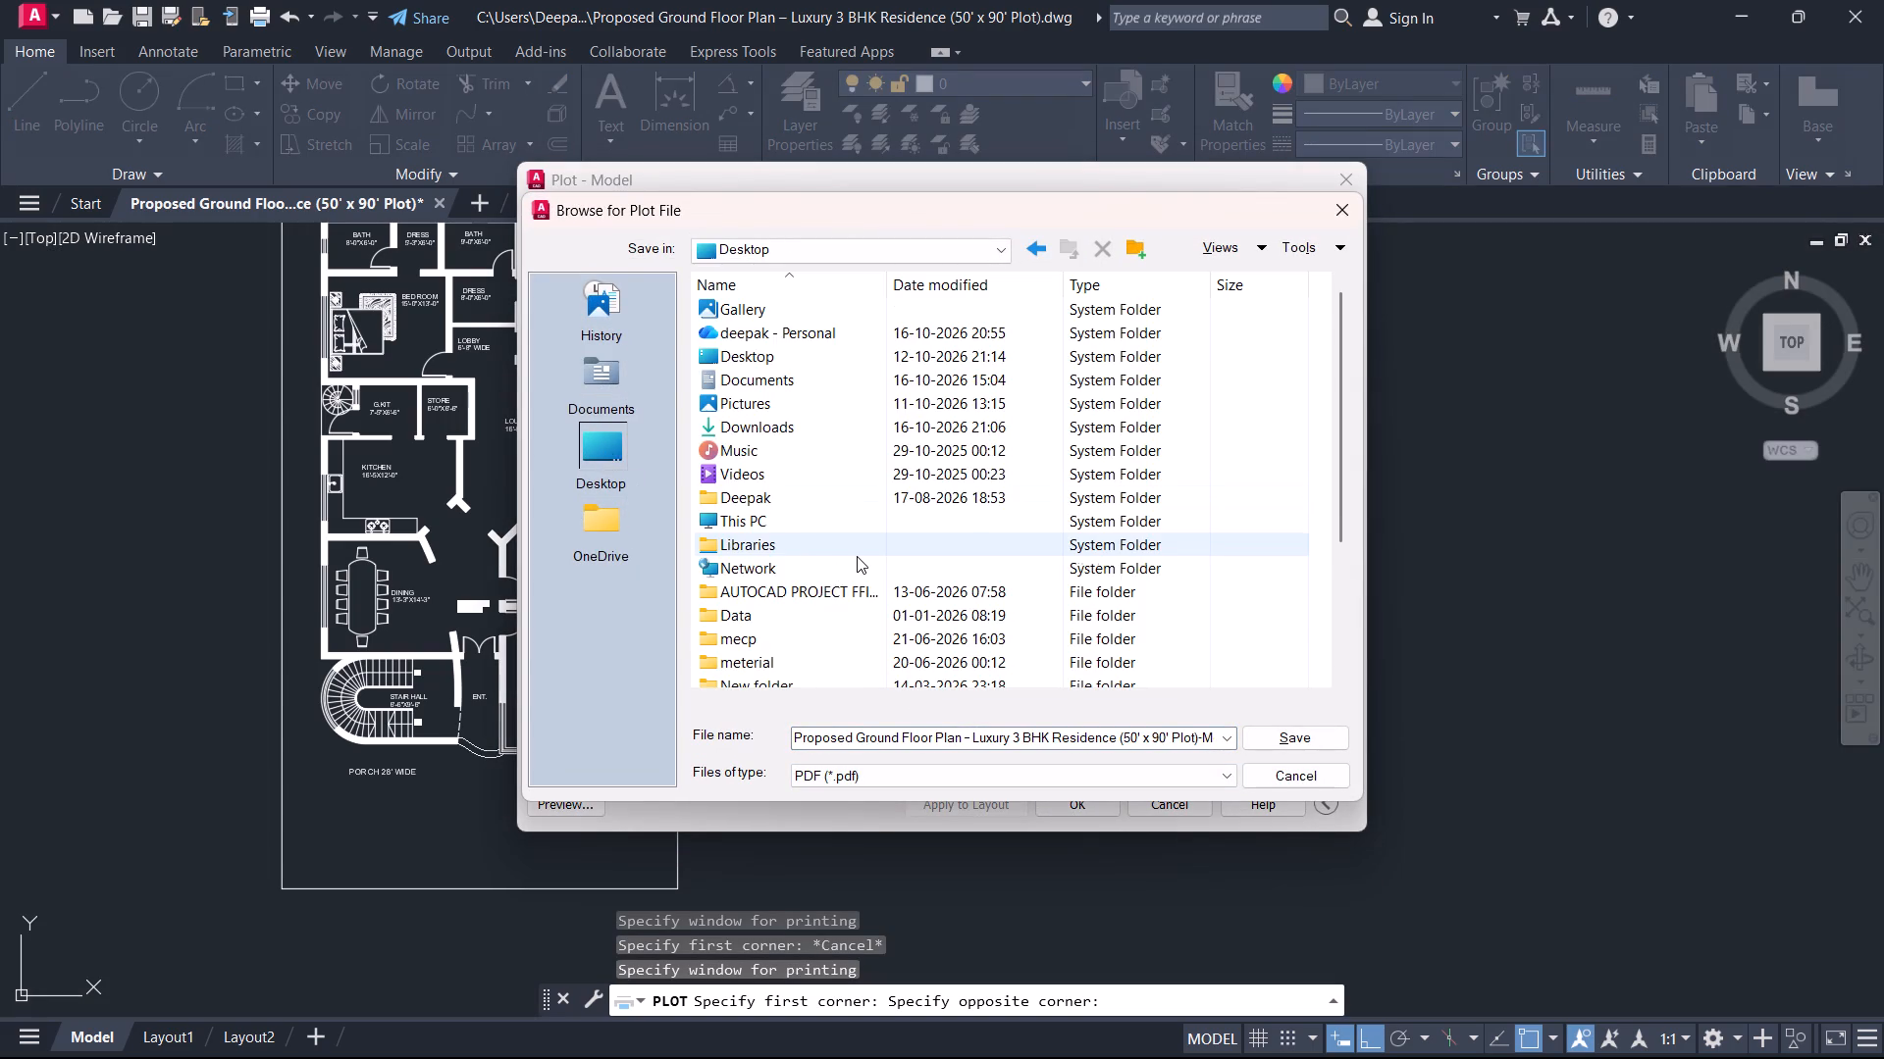
{"action": "scroll", "coordinate": [857, 556], "scroll_direction": "down", "scroll_amount": 1}
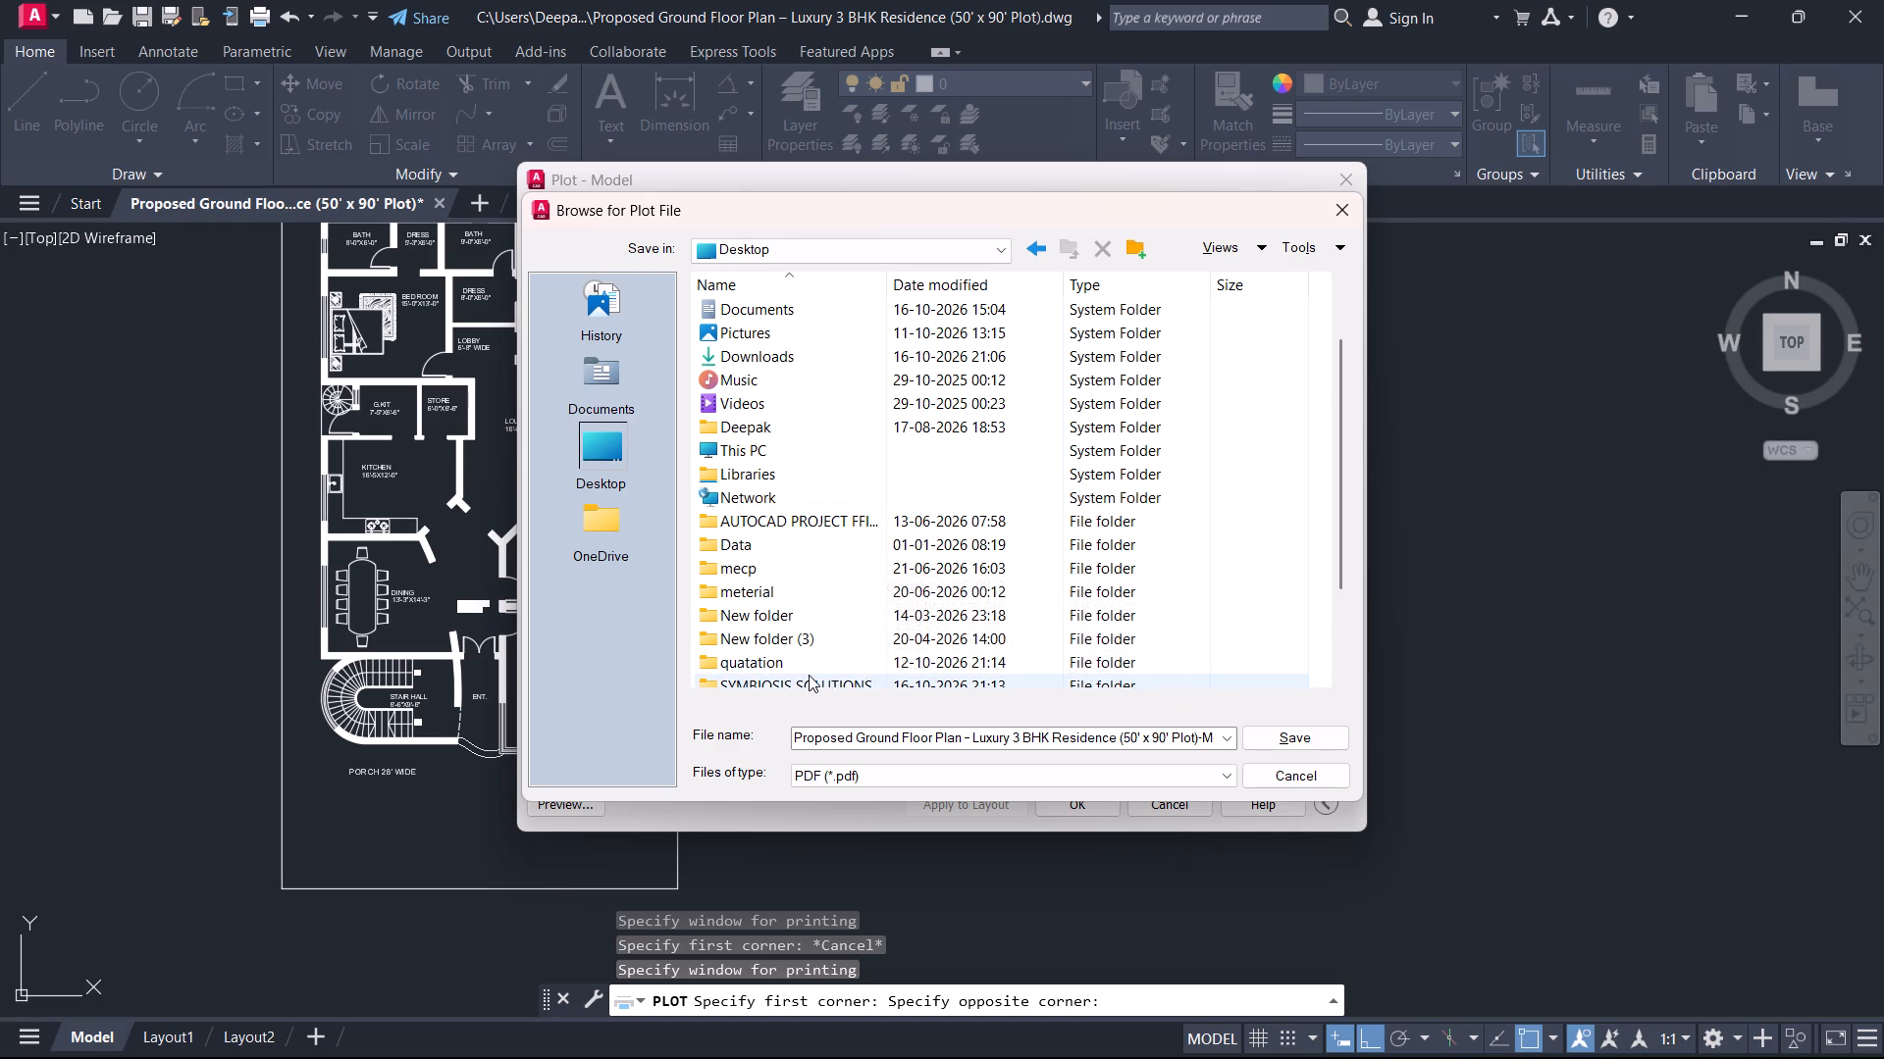
{"action": "scroll", "coordinate": [809, 675], "scroll_direction": "down", "scroll_amount": 1}
{"action": "left_click", "coordinate": [815, 621]}
{"action": "double_click", "coordinate": [868, 624]}
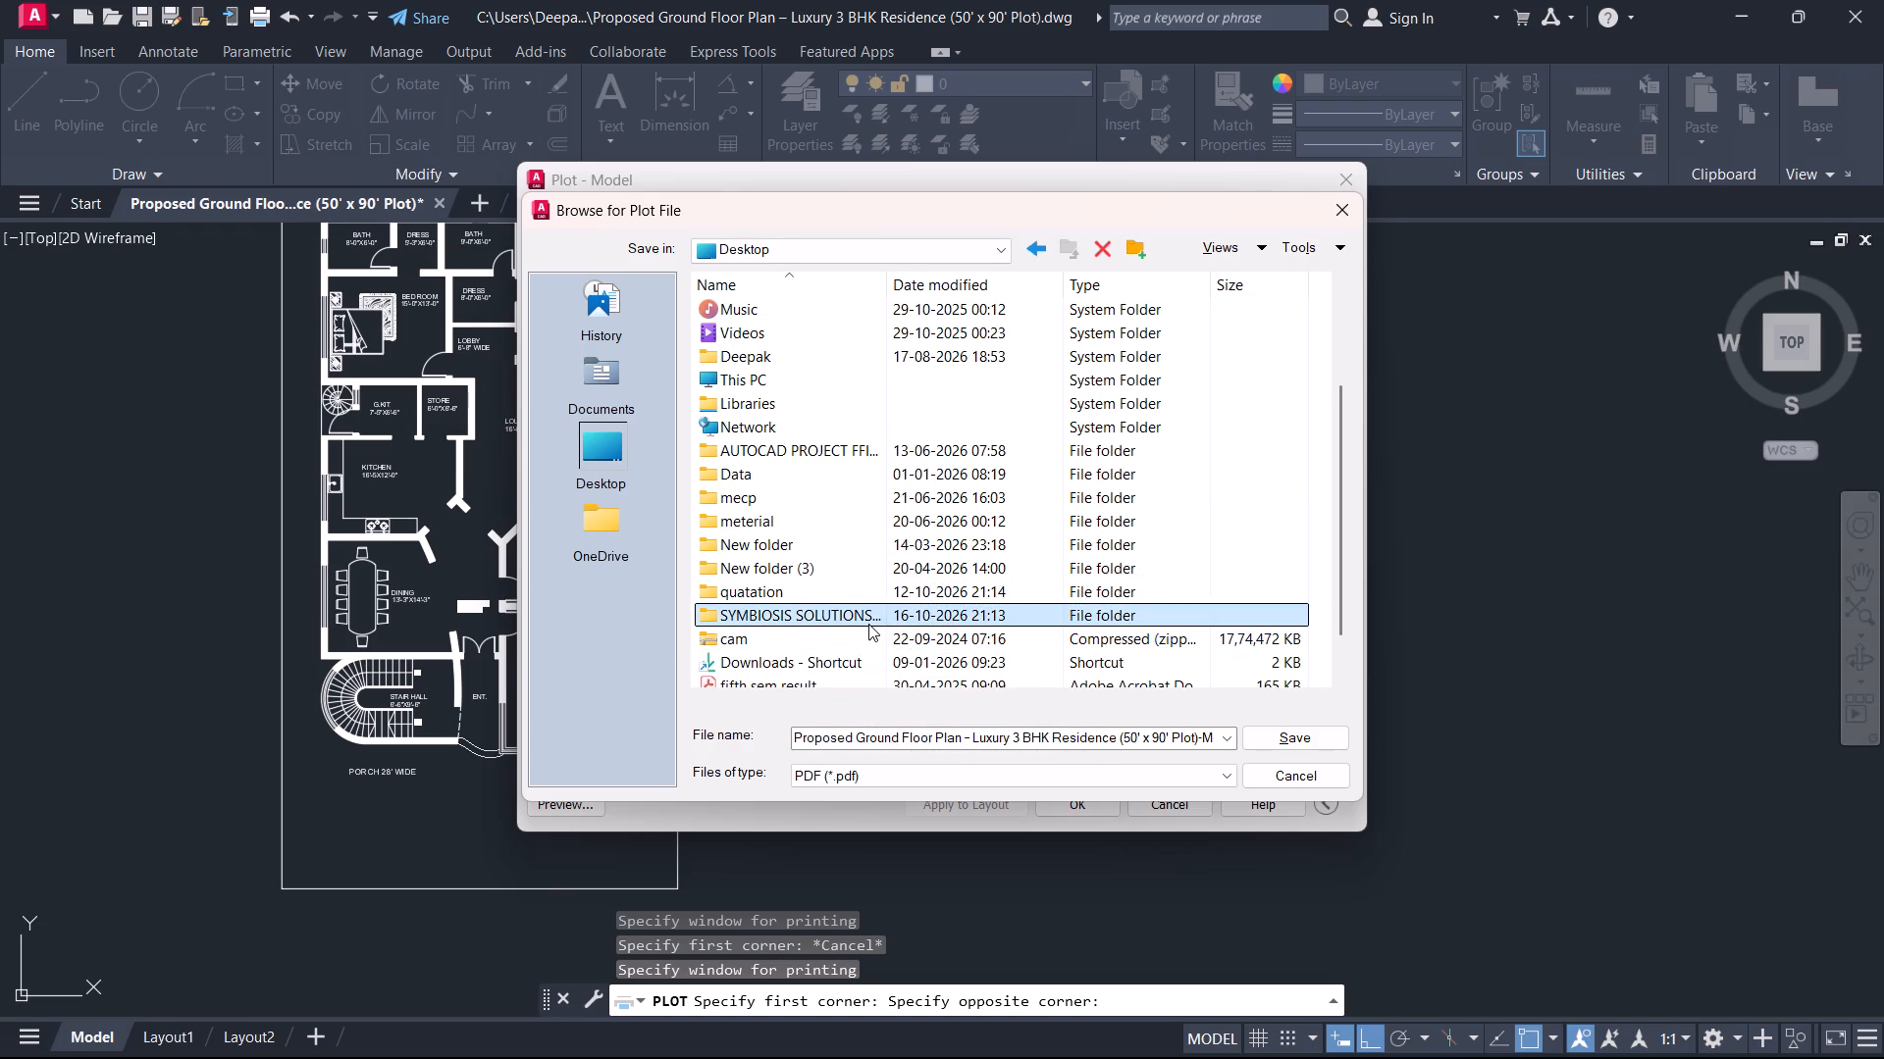
{"action": "left_click", "coordinate": [1299, 739]}
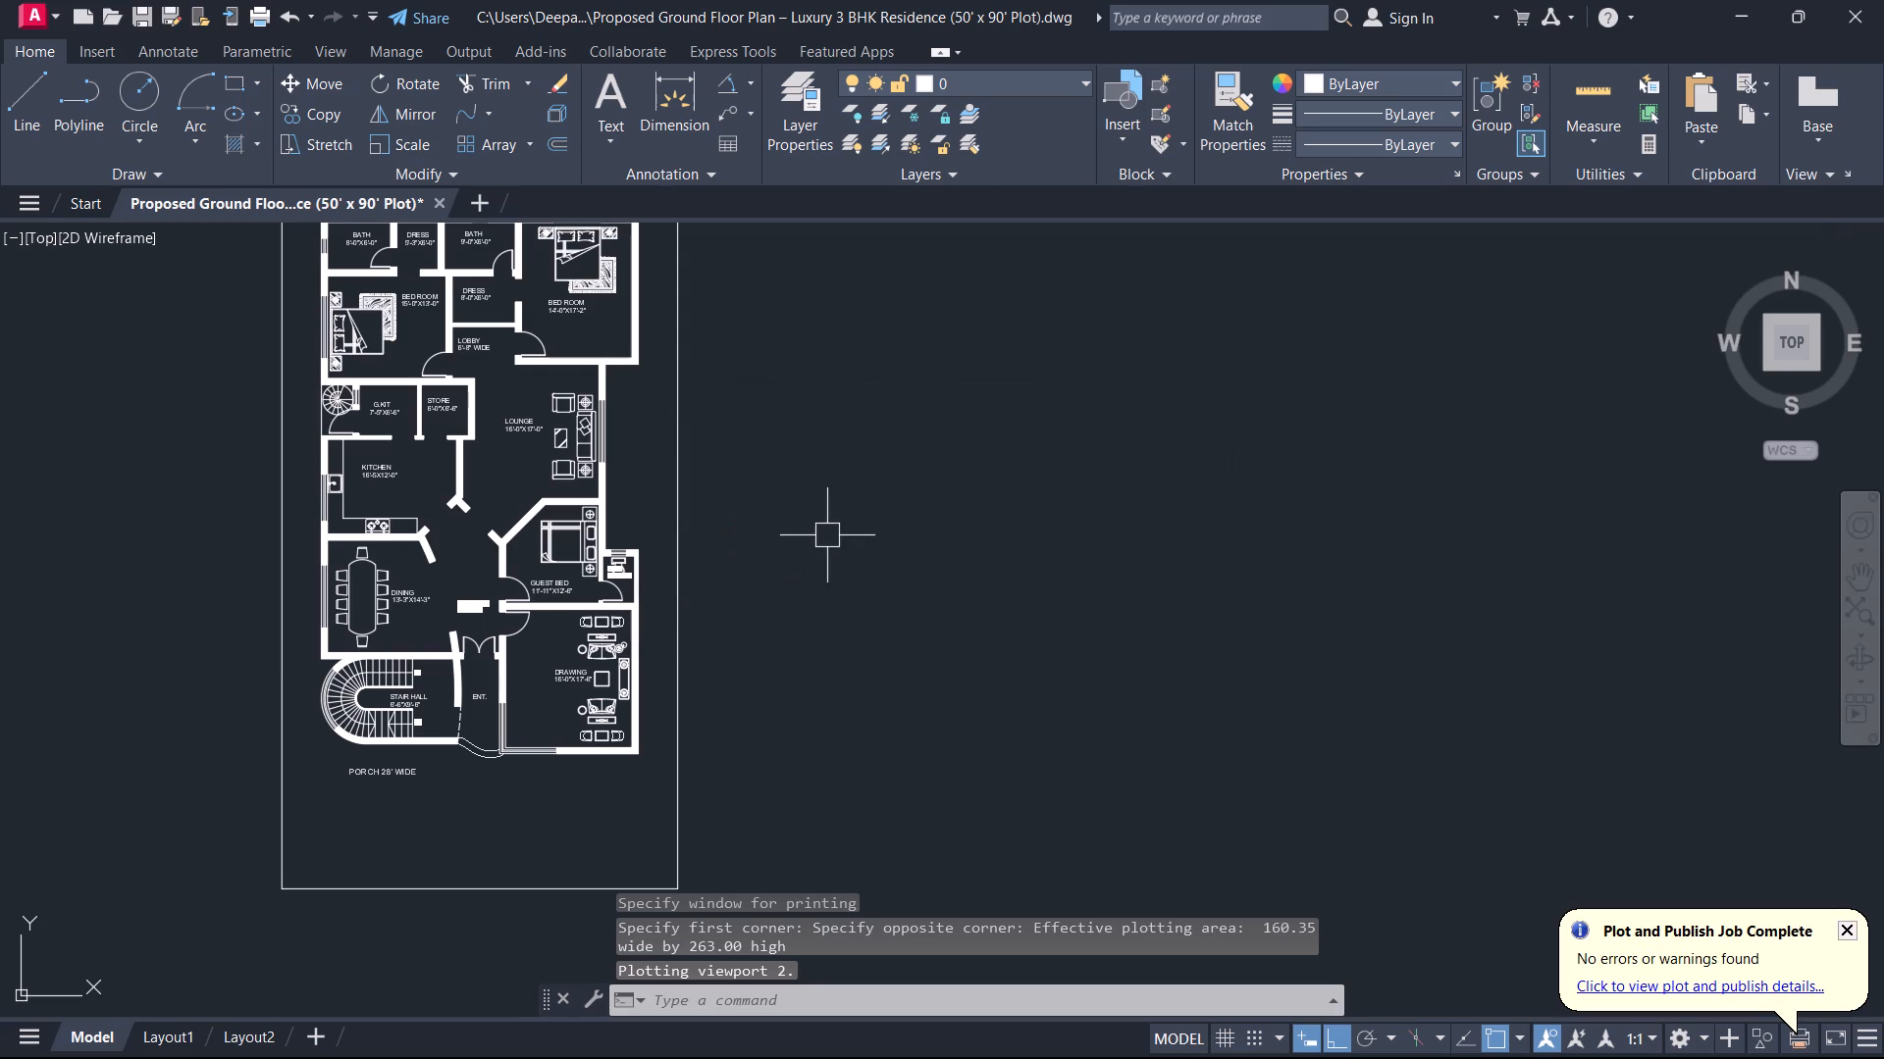
Review the plotted floor plan PDF in Adobe Acrobat and close it.
{"action": "middle_click_drag", "start_coordinate": [827, 533], "coordinate": [792, 604]}
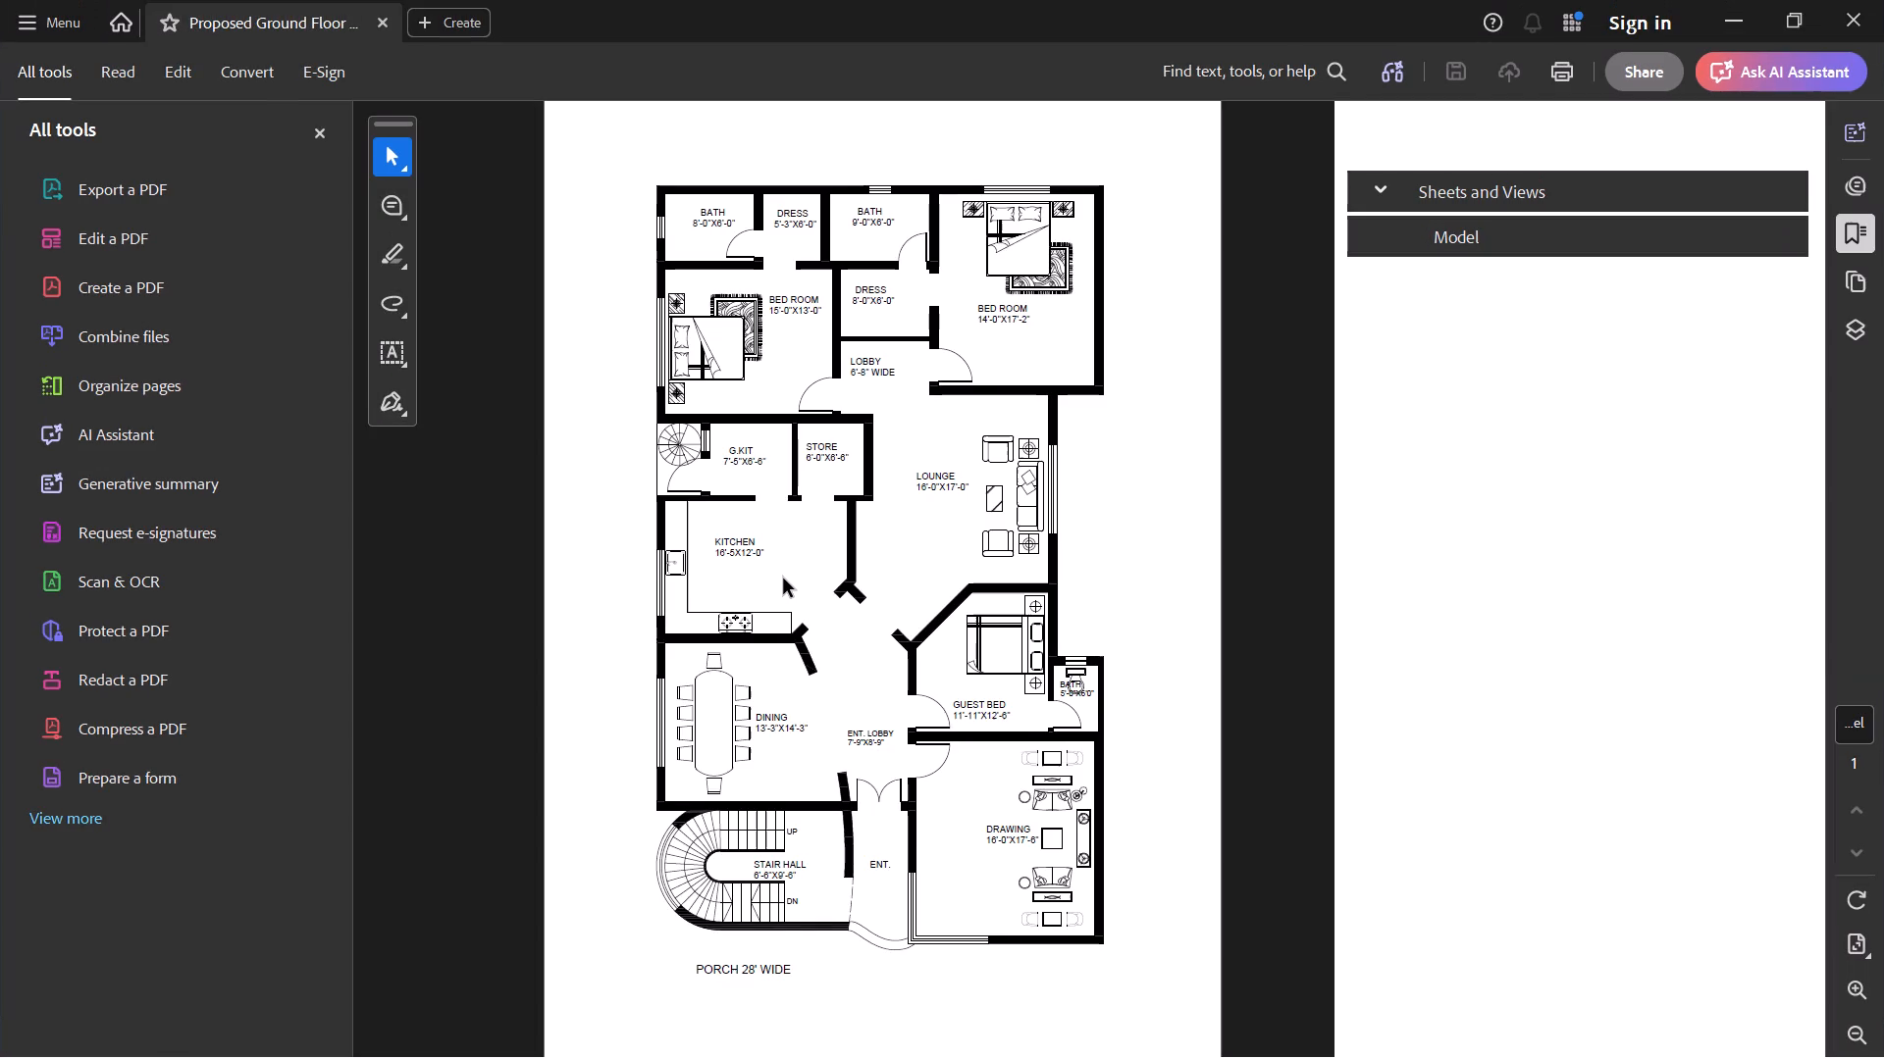
{"action": "left_click", "coordinate": [1883, 0]}
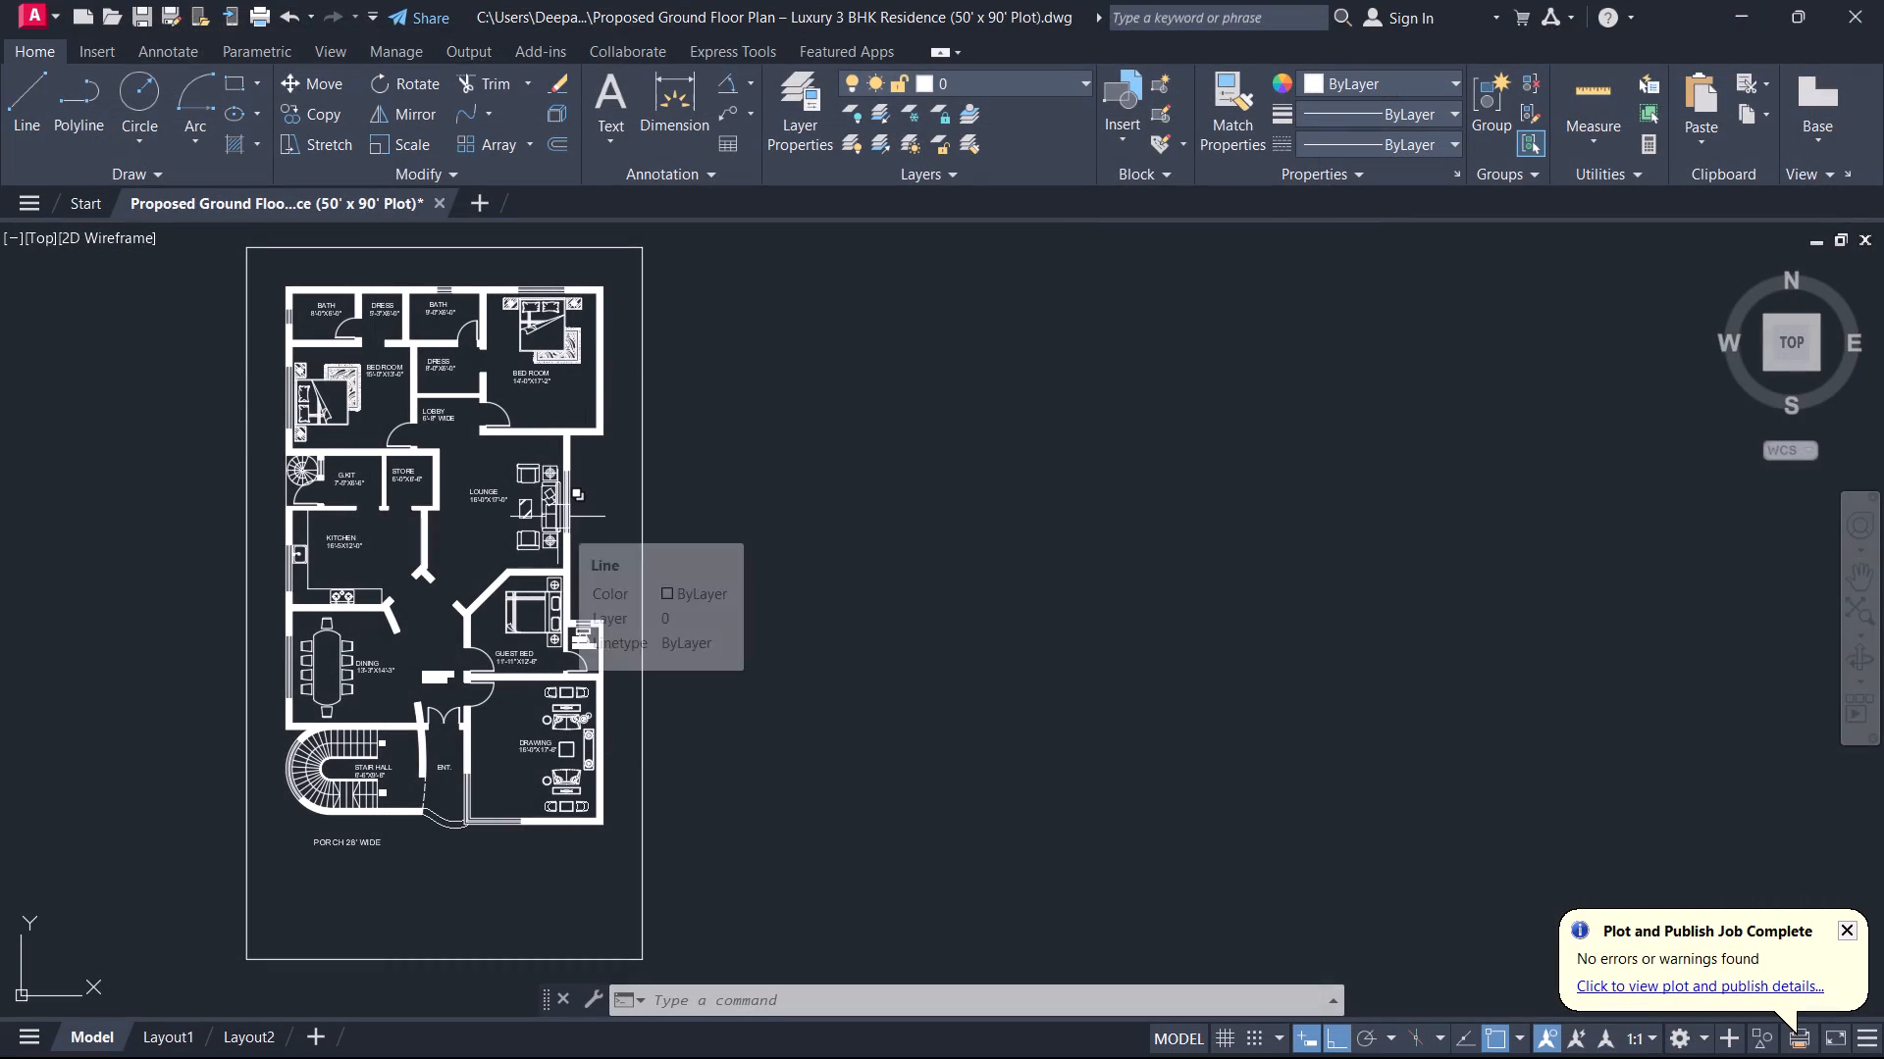
Save the finished ground floor plan drawing in AutoCAD, leaving no objects selected.
{"action": "middle_click_drag", "start_coordinate": [569, 536], "coordinate": [789, 588]}
{"action": "key", "text": "ctrl+a"}
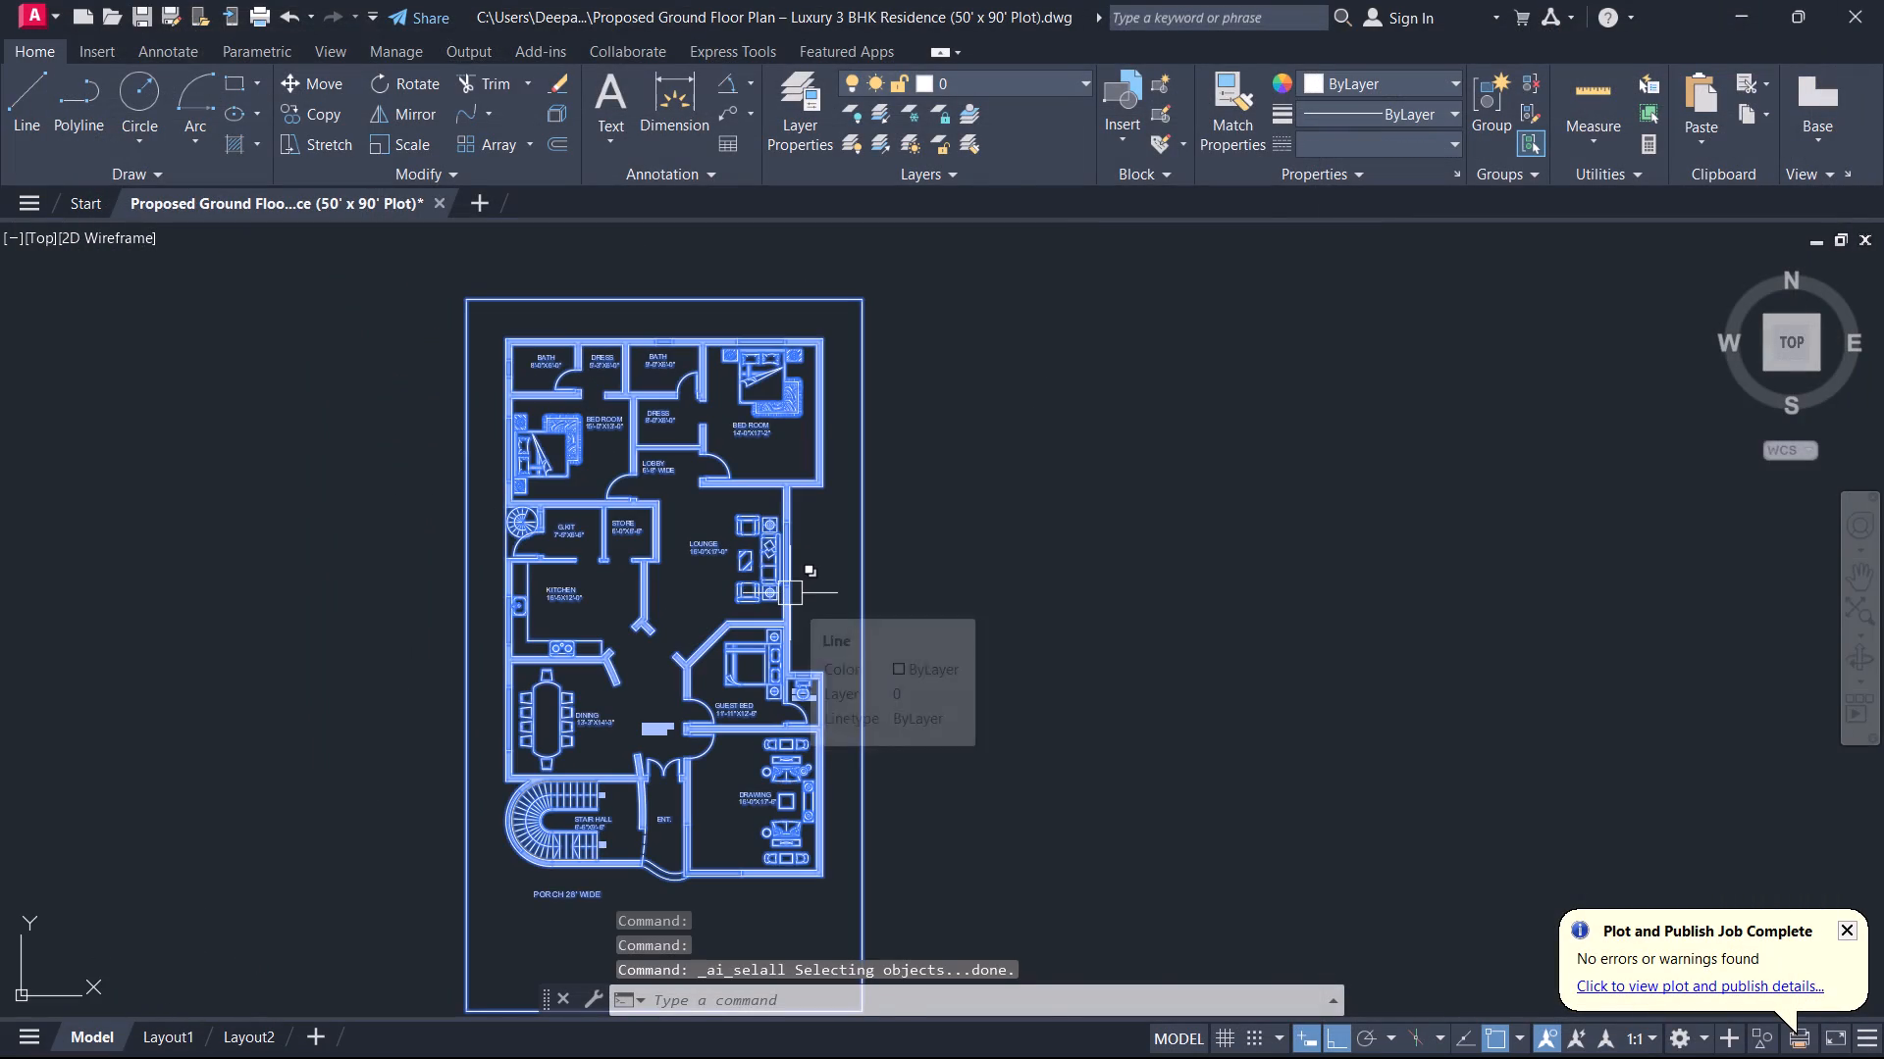
{"action": "key", "text": "ctrl+Escape"}
{"action": "left_click", "coordinate": [269, 583]}
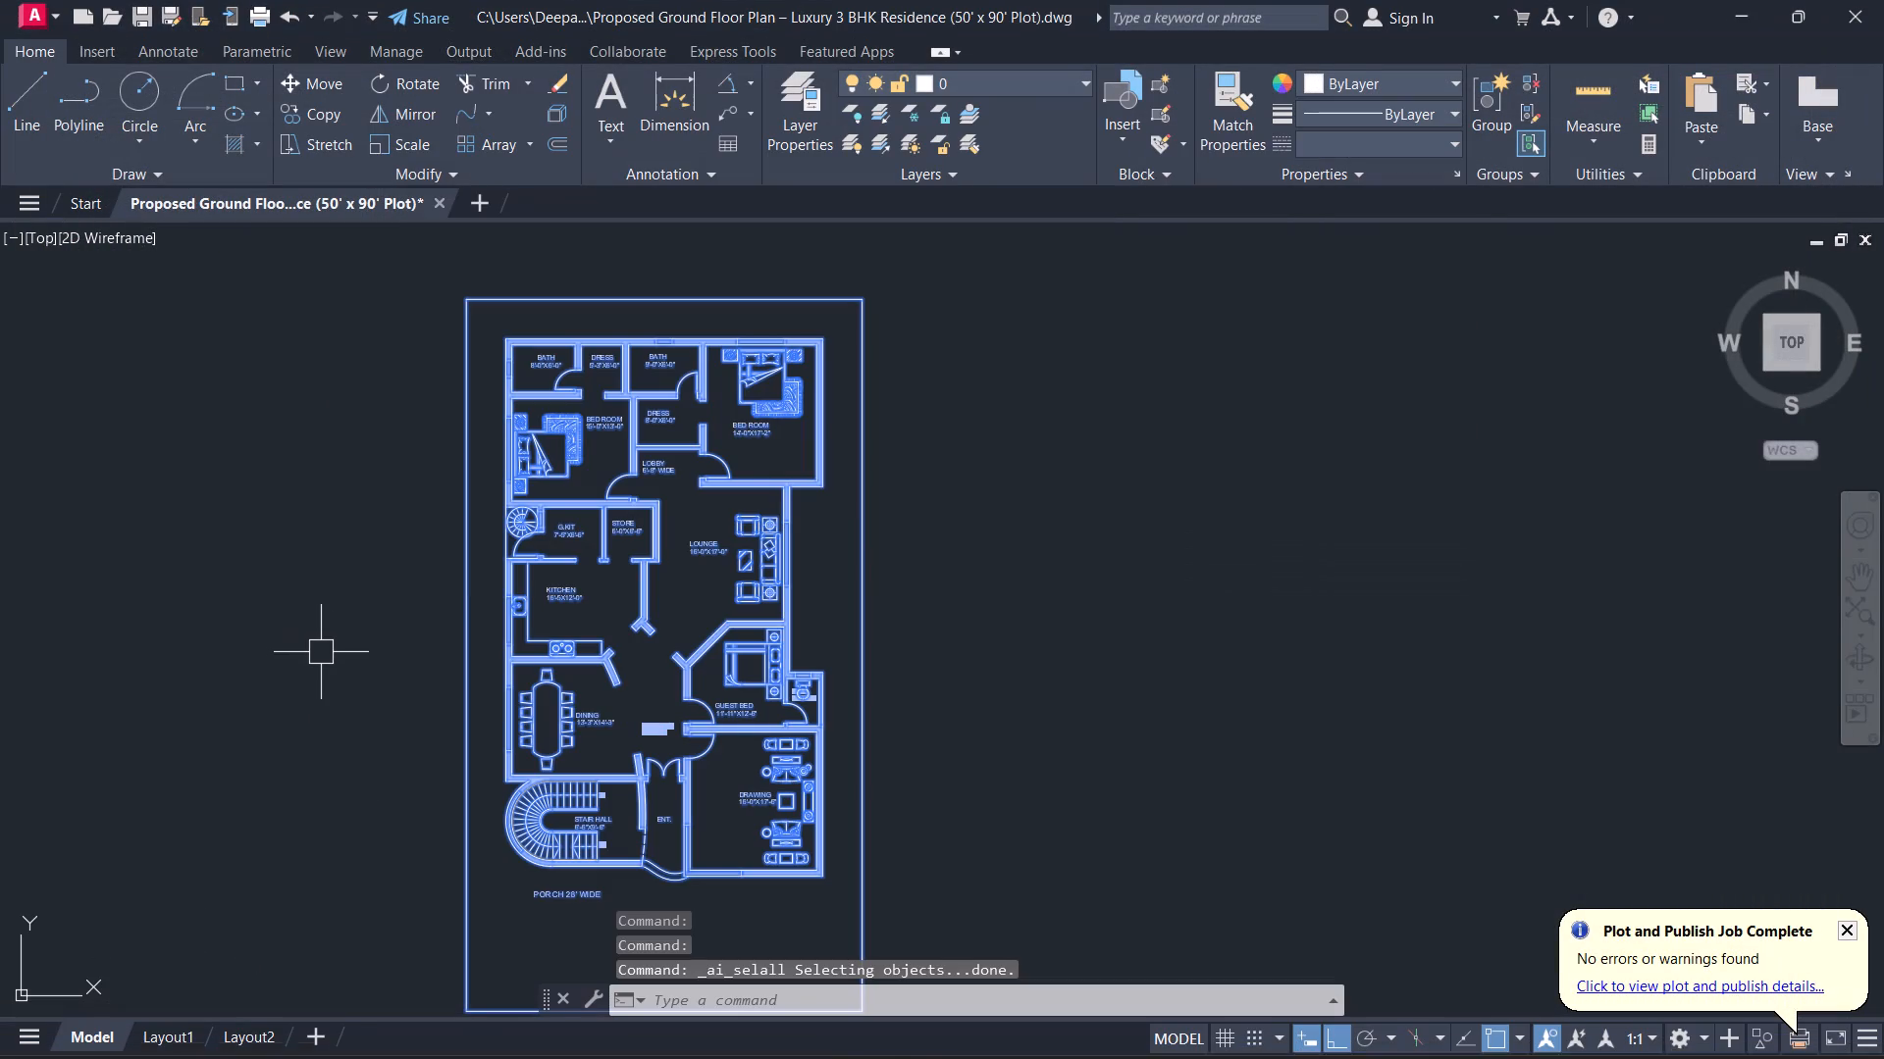
{"action": "key", "text": "ctrl+s"}
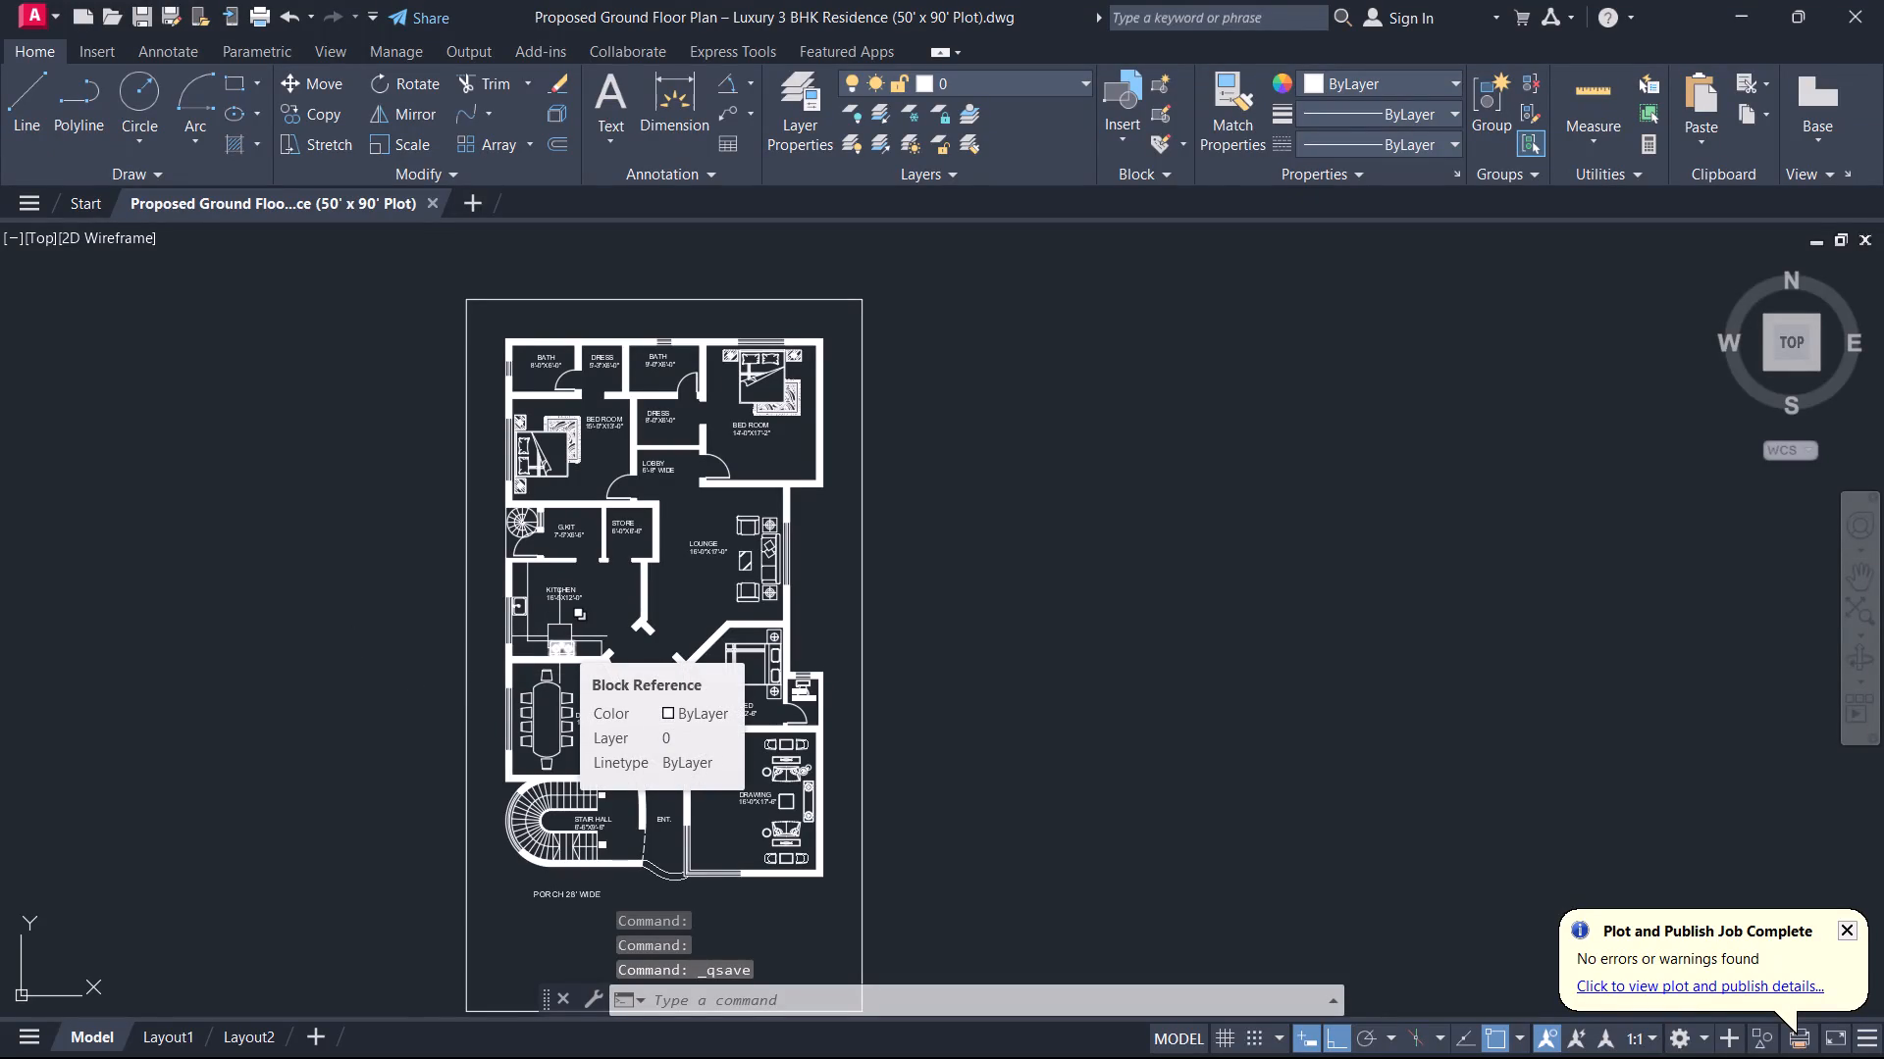
{"action": "key", "text": "ctrl+a"}
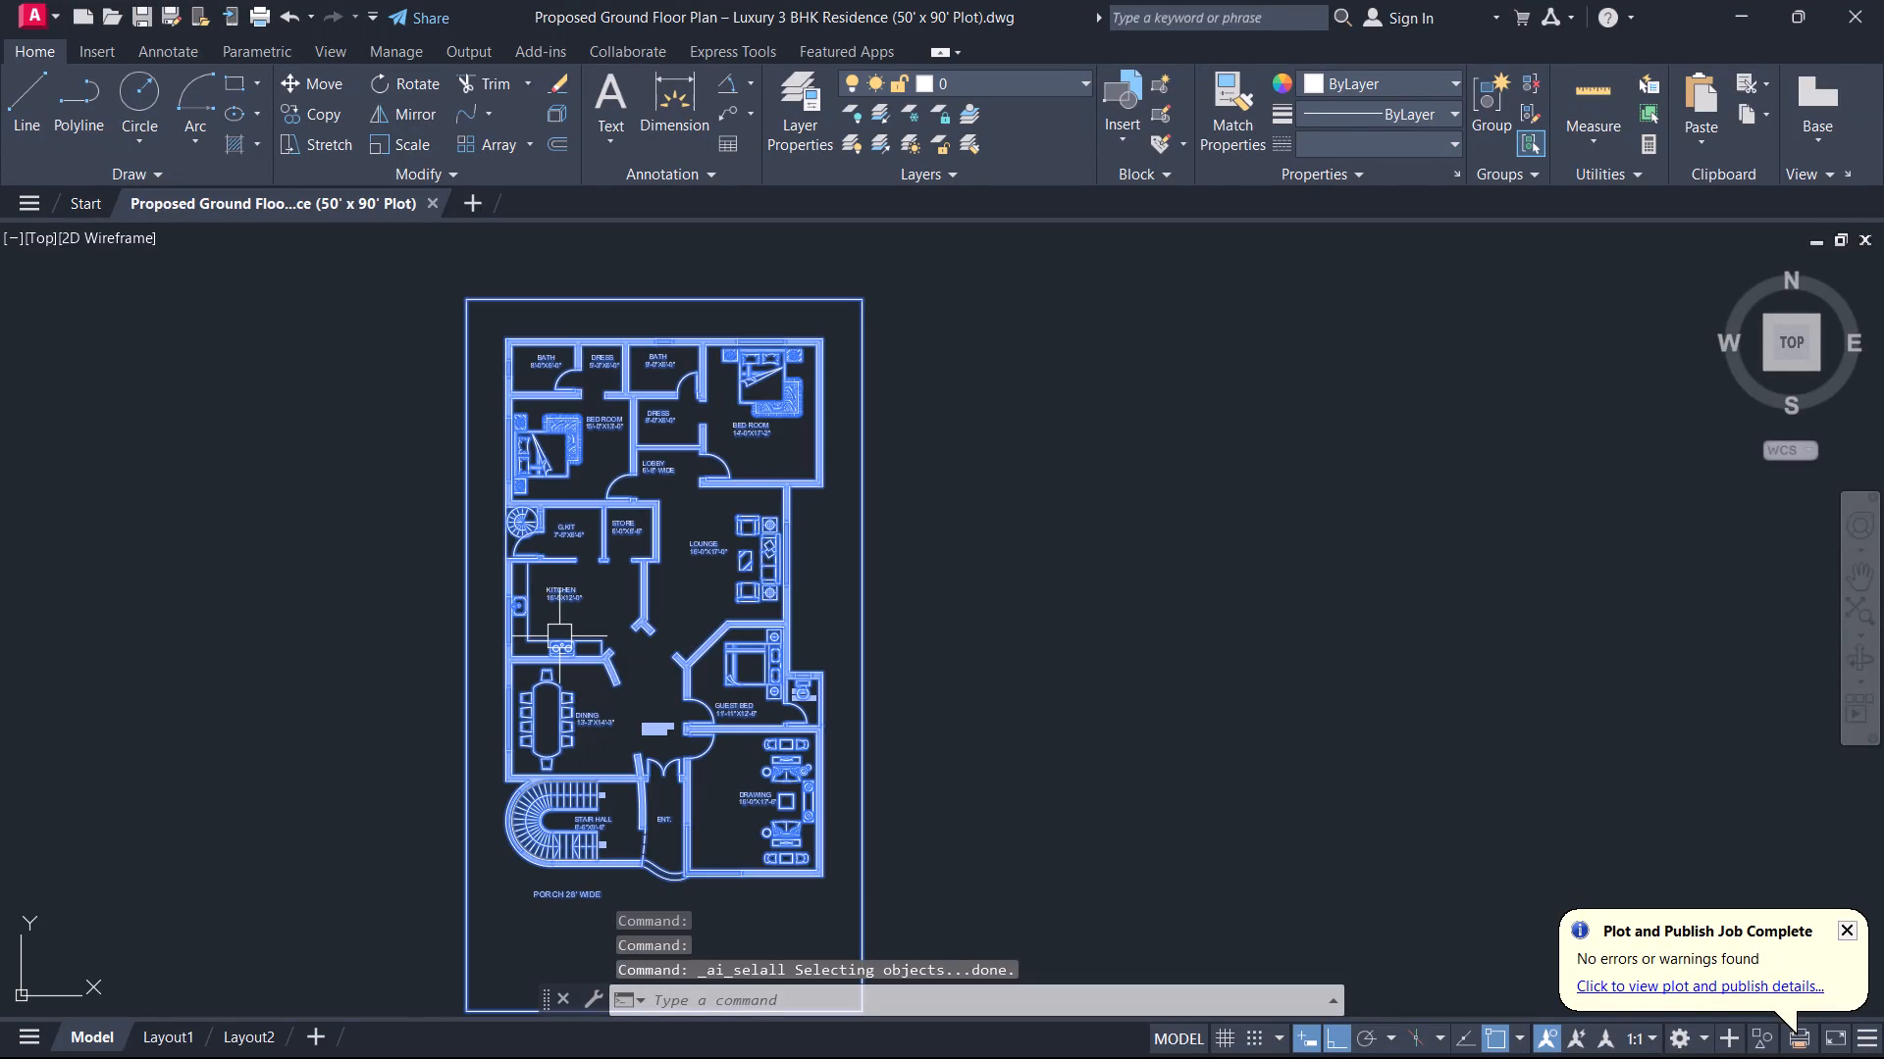
{"action": "key", "text": "Escape"}
{"action": "key", "text": "ctrl+s"}
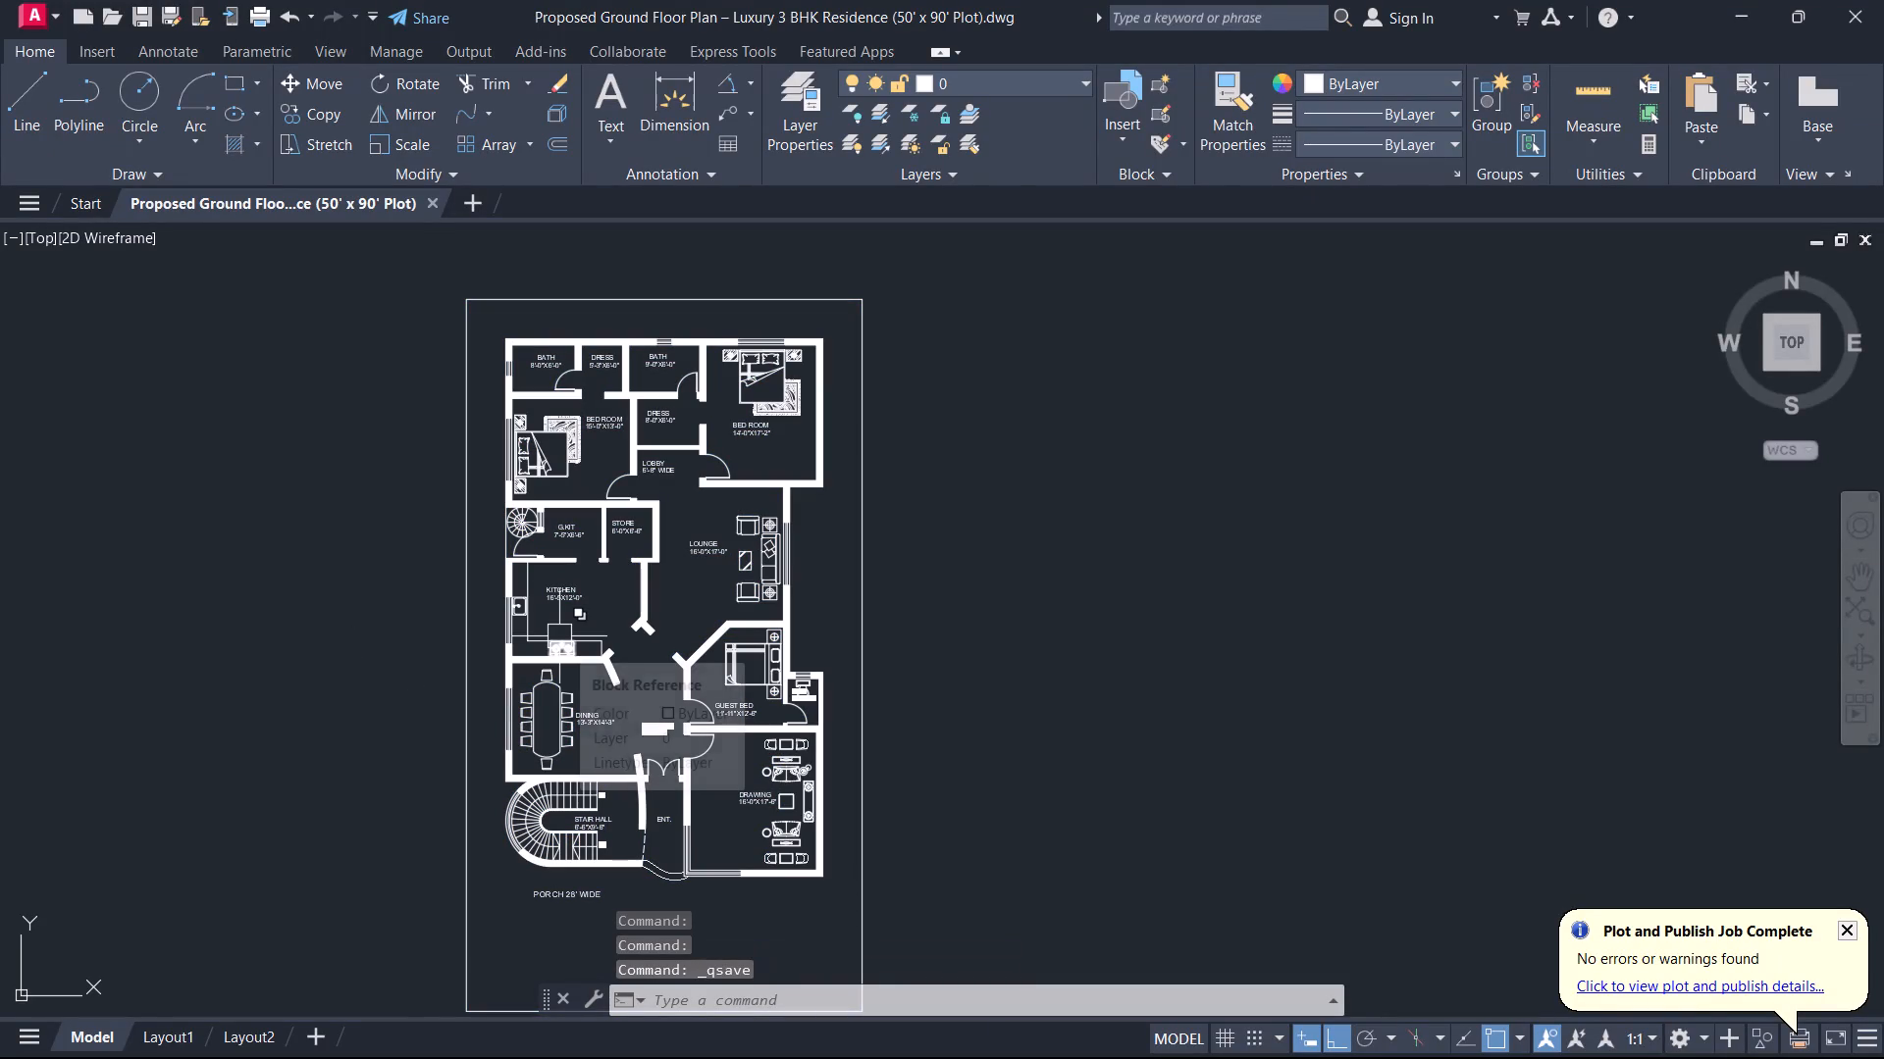
Turn off command logging with LOGFILEOFF.
{"action": "type", "text": "LOG"}
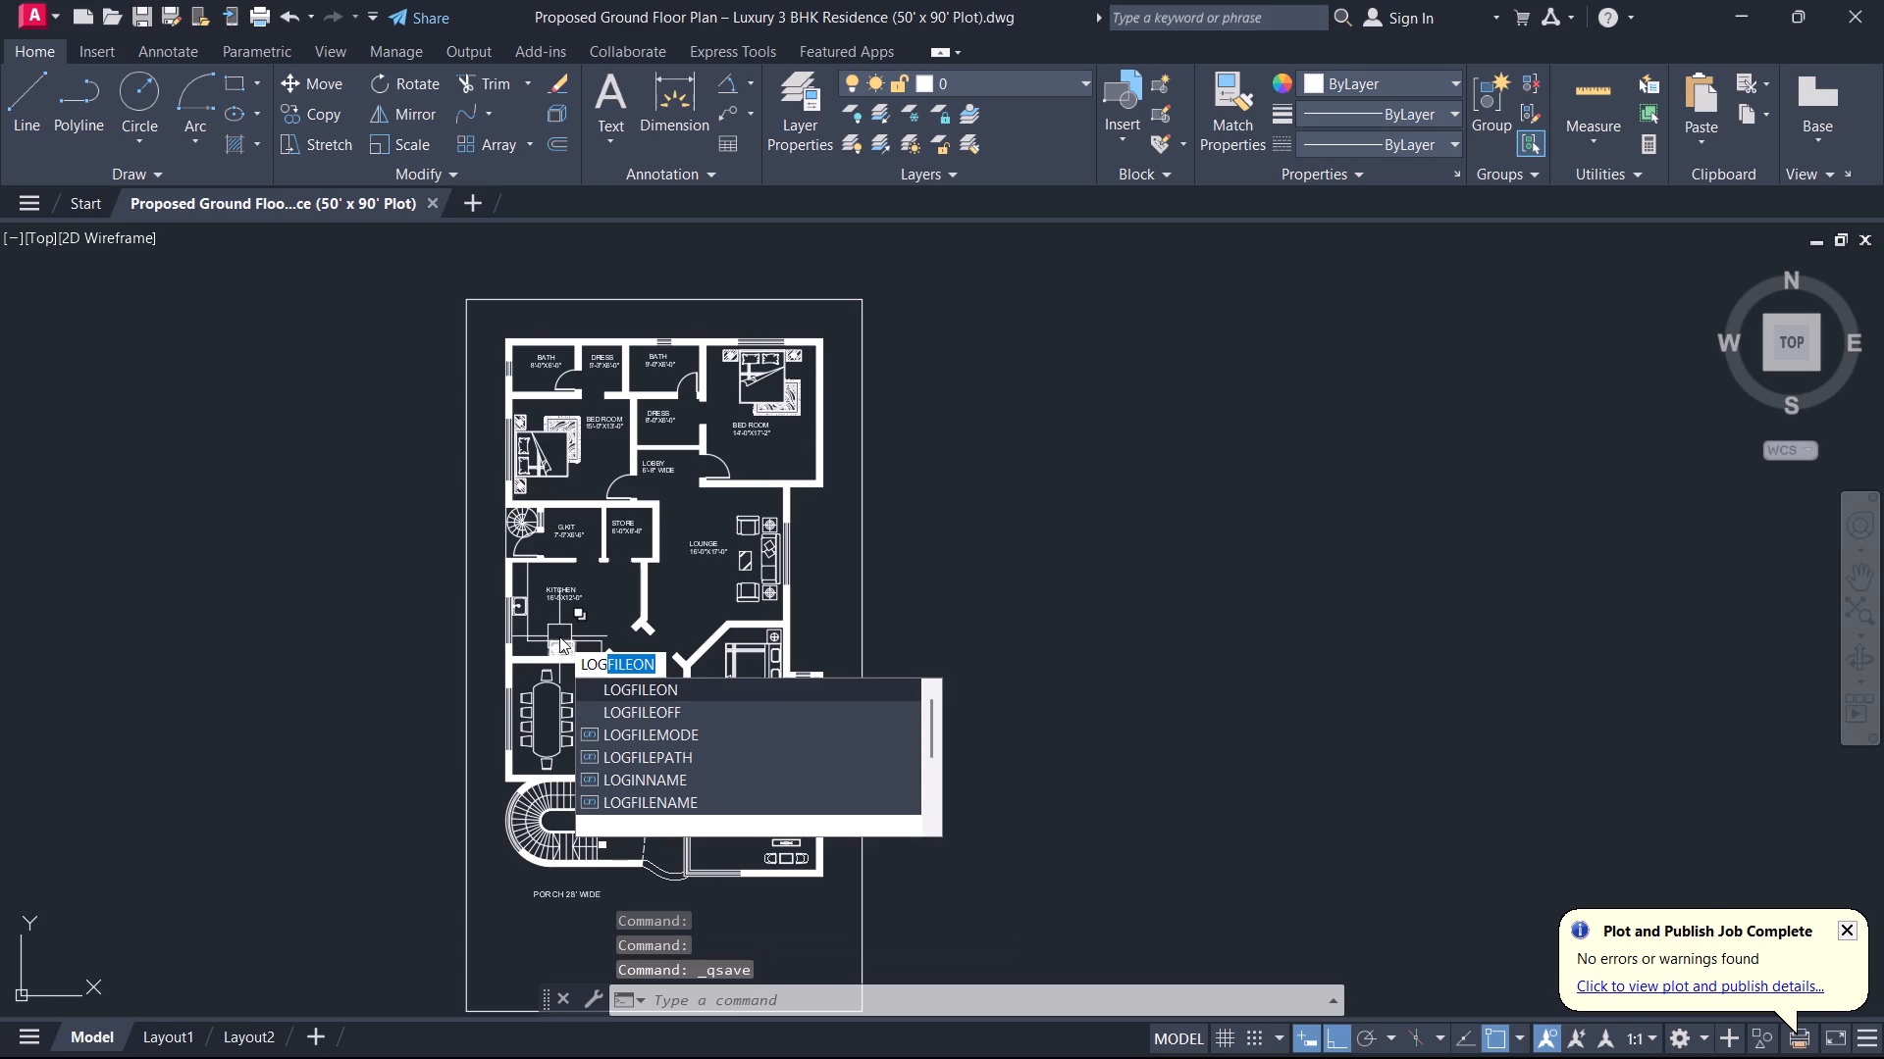
{"action": "key", "text": "Down"}
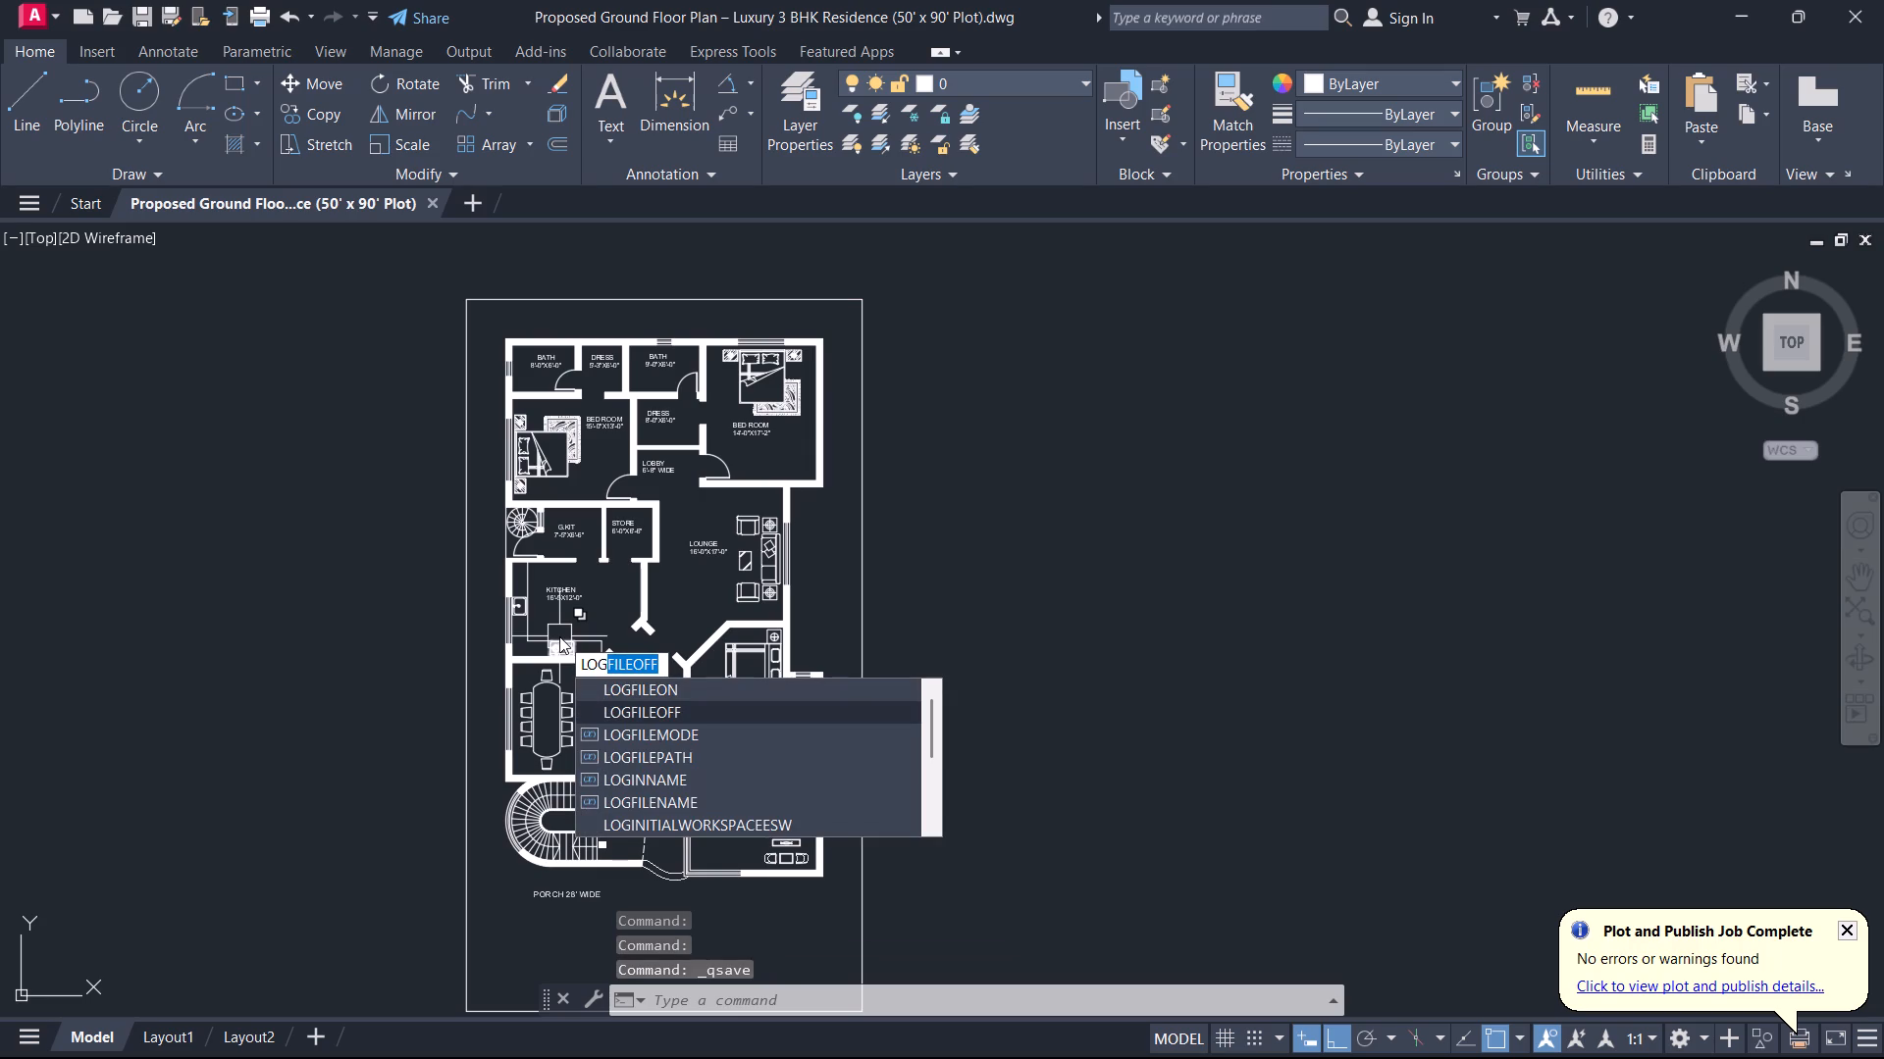
{"action": "key", "text": "Return"}
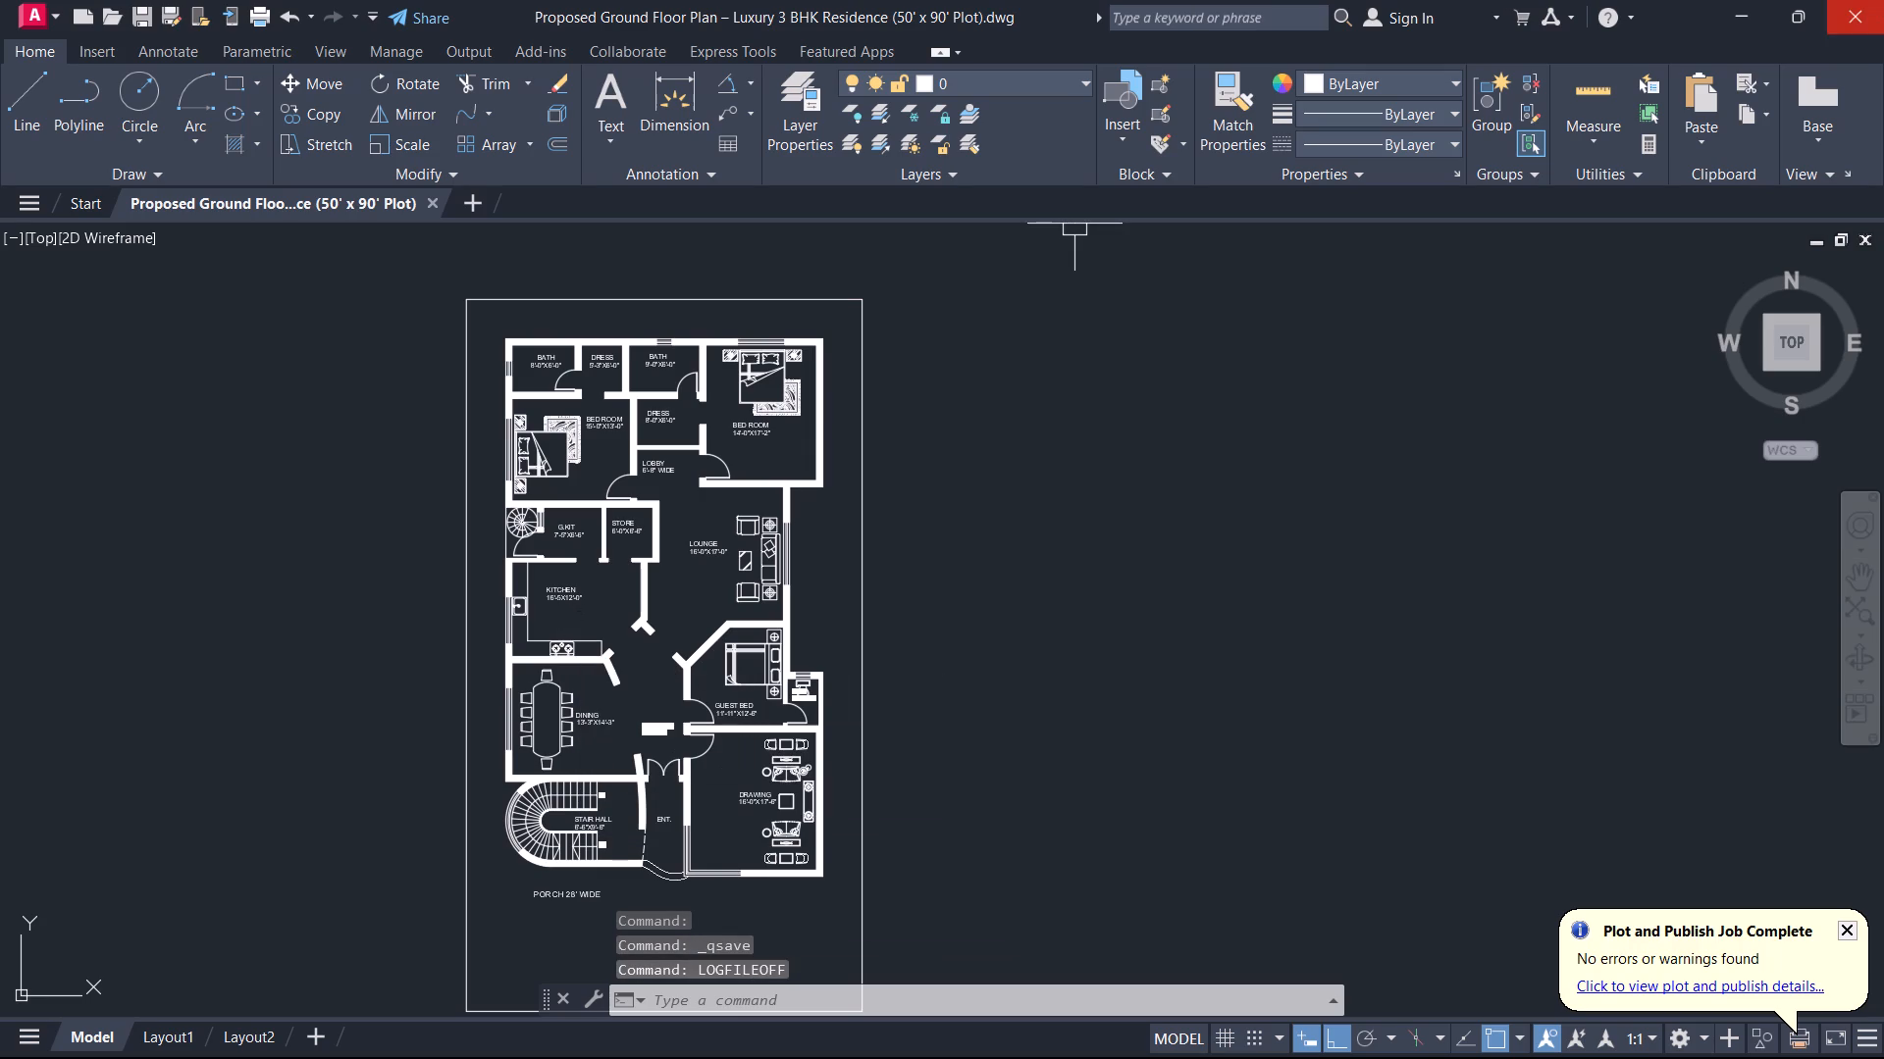
Close AutoCAD.
{"action": "left_click", "coordinate": [1883, 0]}
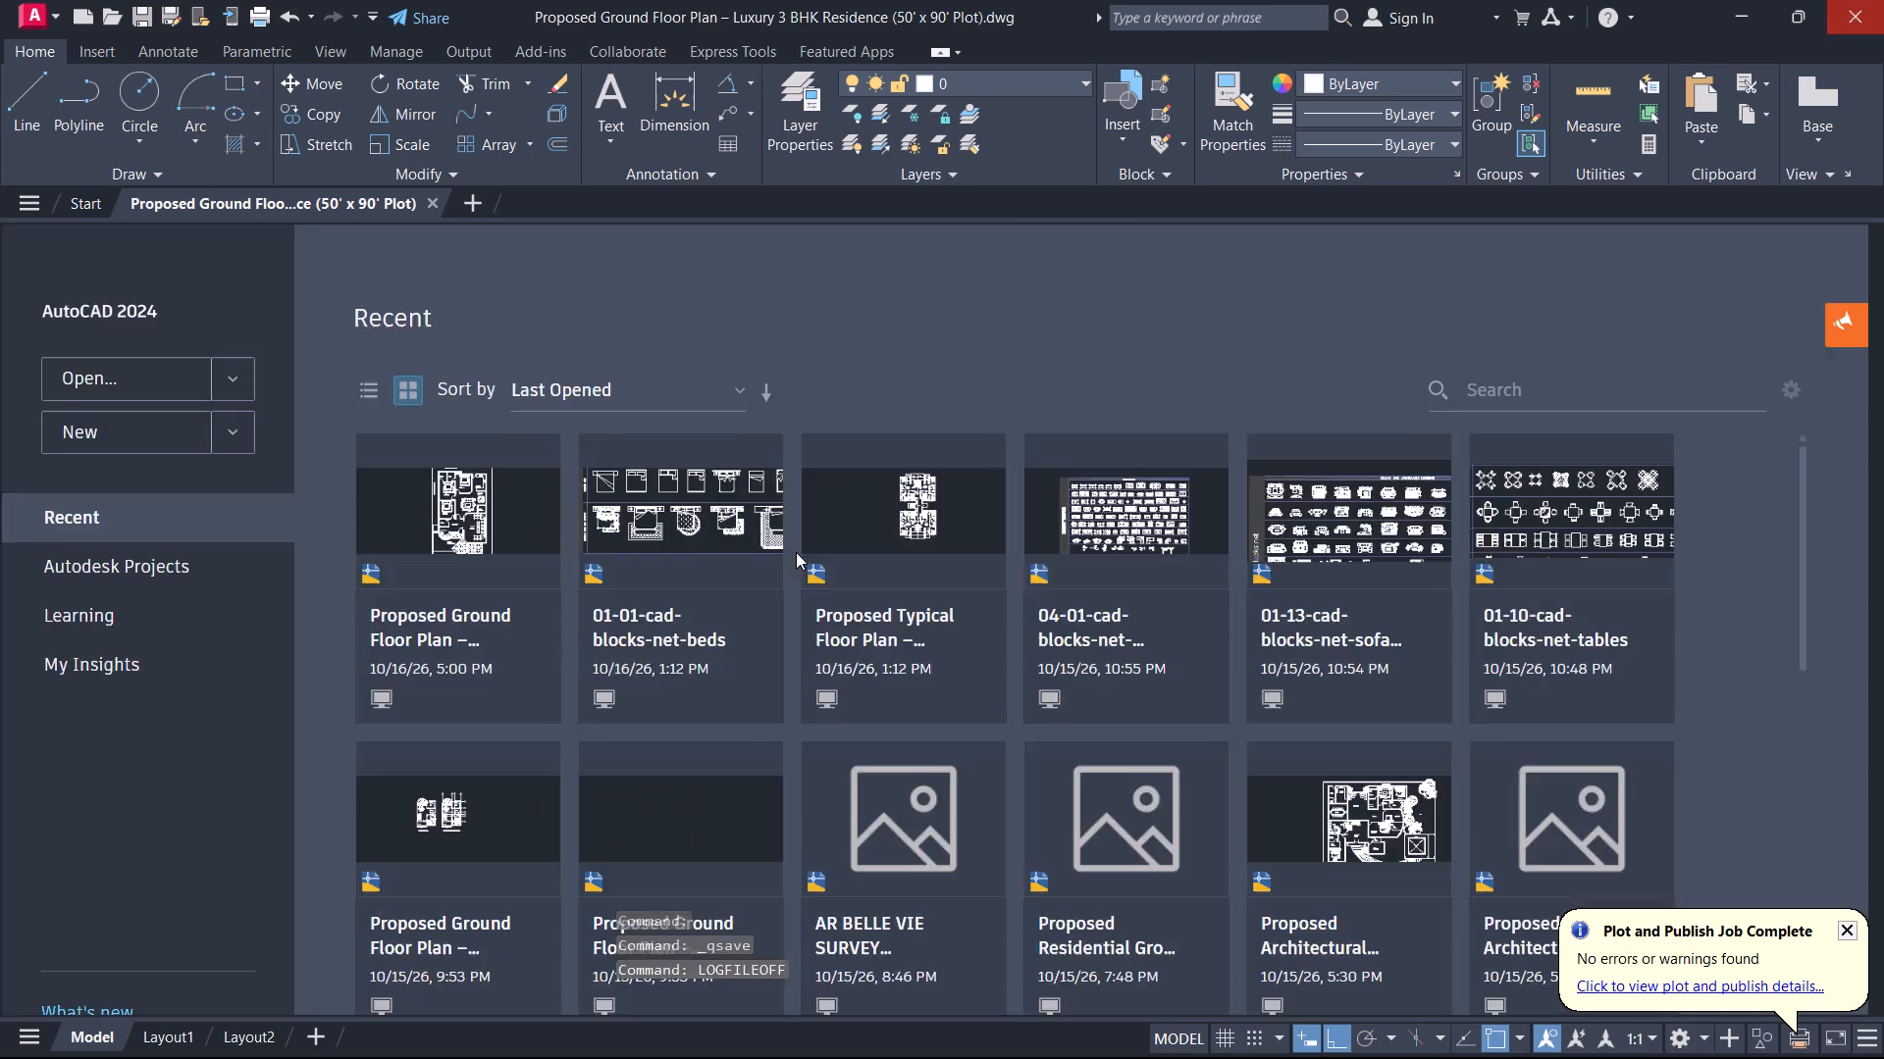